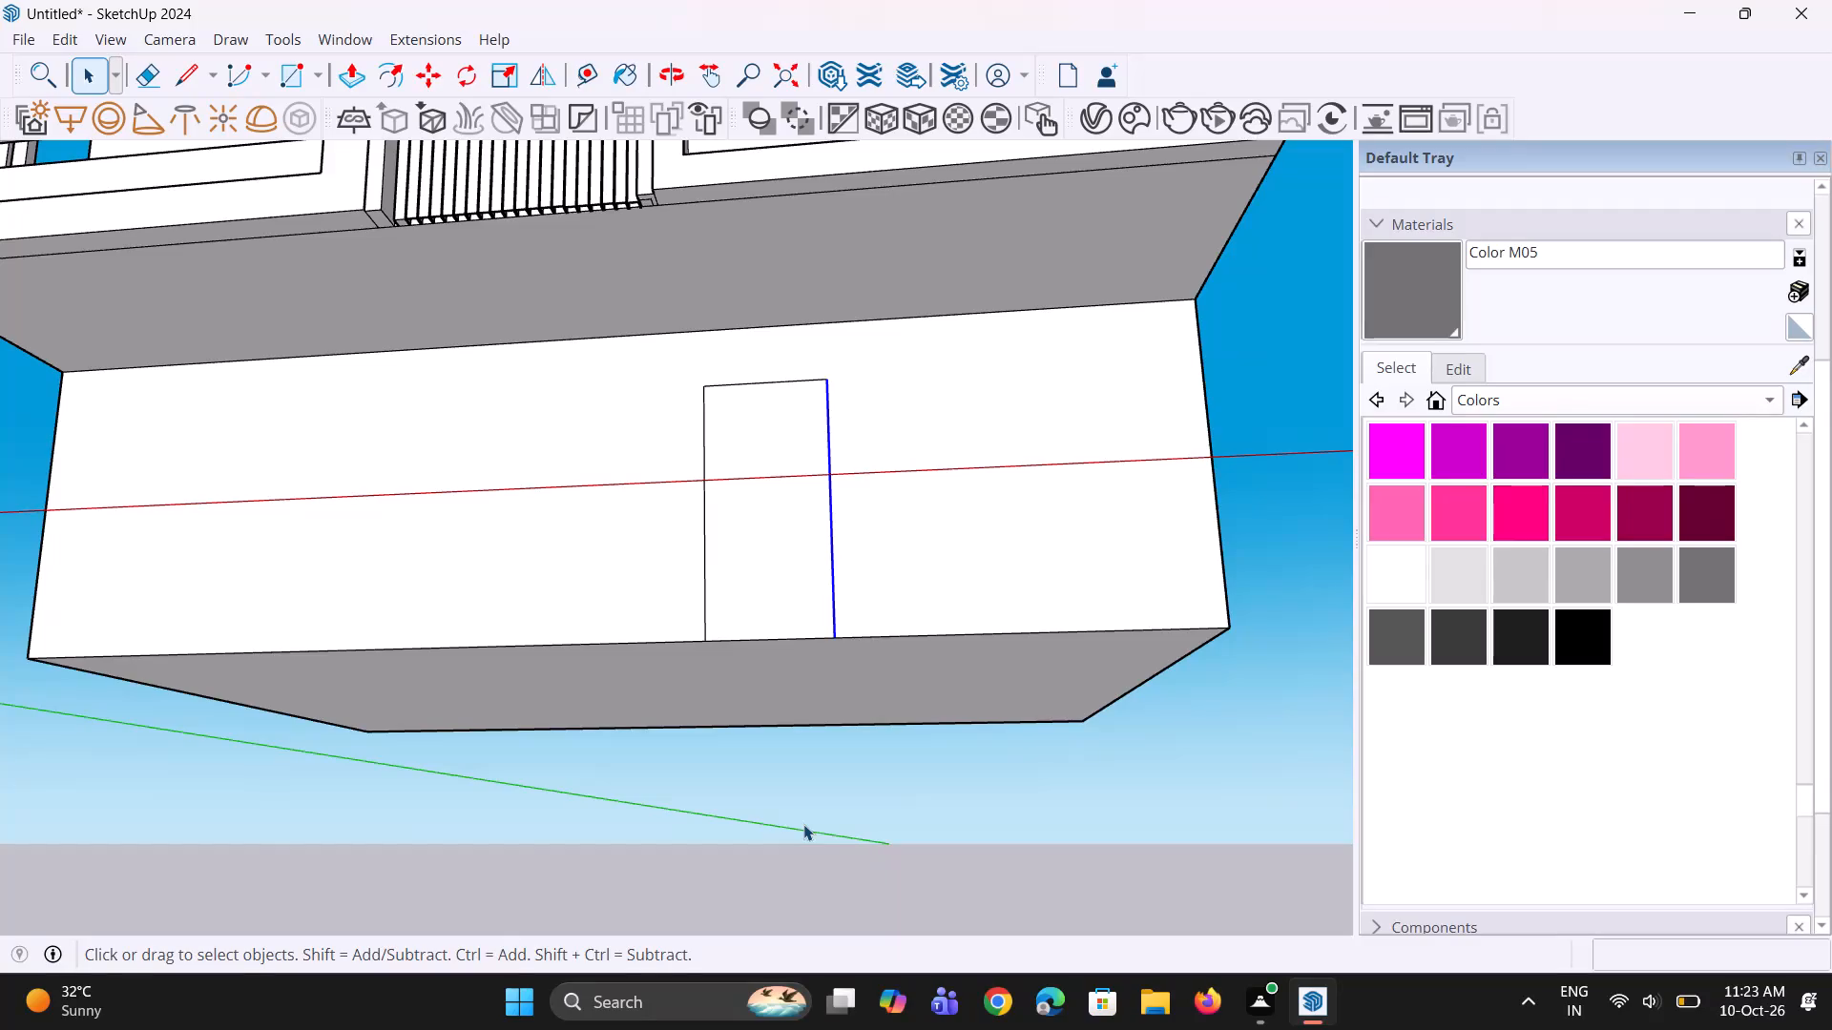
Examine the ground-floor wall's door outline and its proportions against the building's front facade.
scroll(774, 660, "down", 4)
left_click(774, 660)
middle_click_drag(768, 660, 766, 794)
scroll(765, 573, "up", 2)
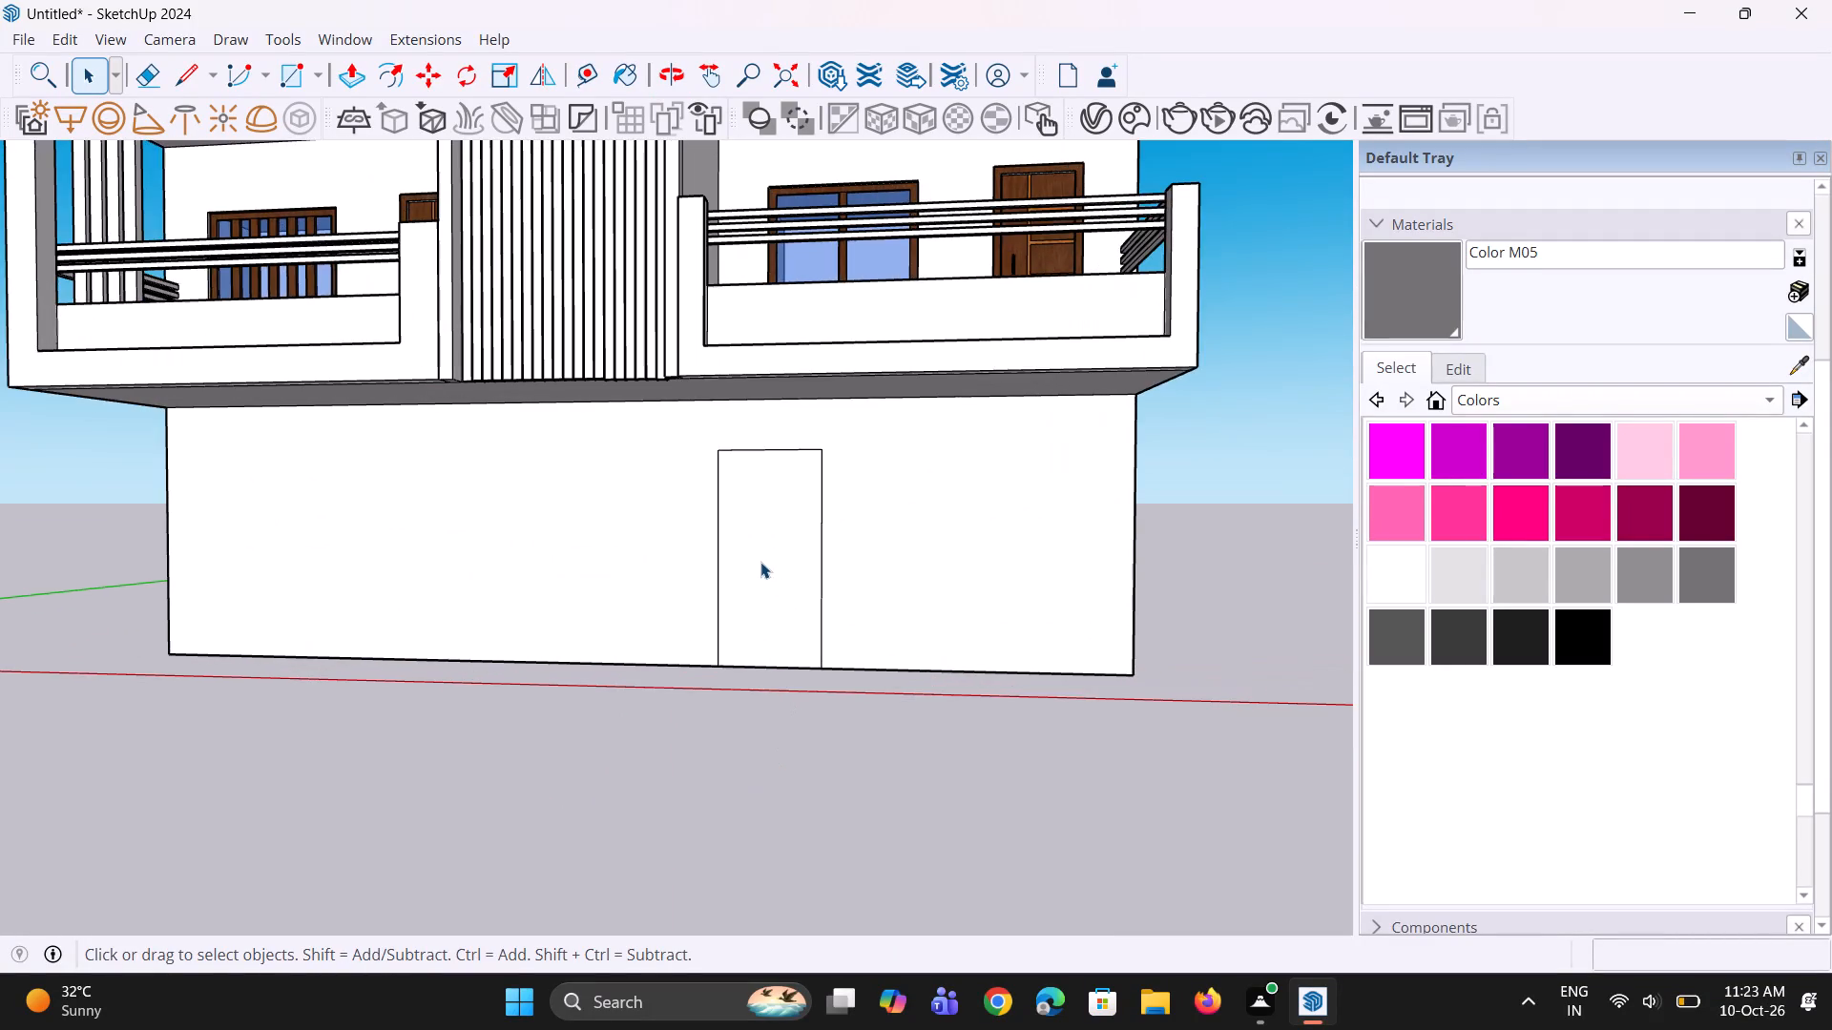
scroll(760, 563, "up", 2)
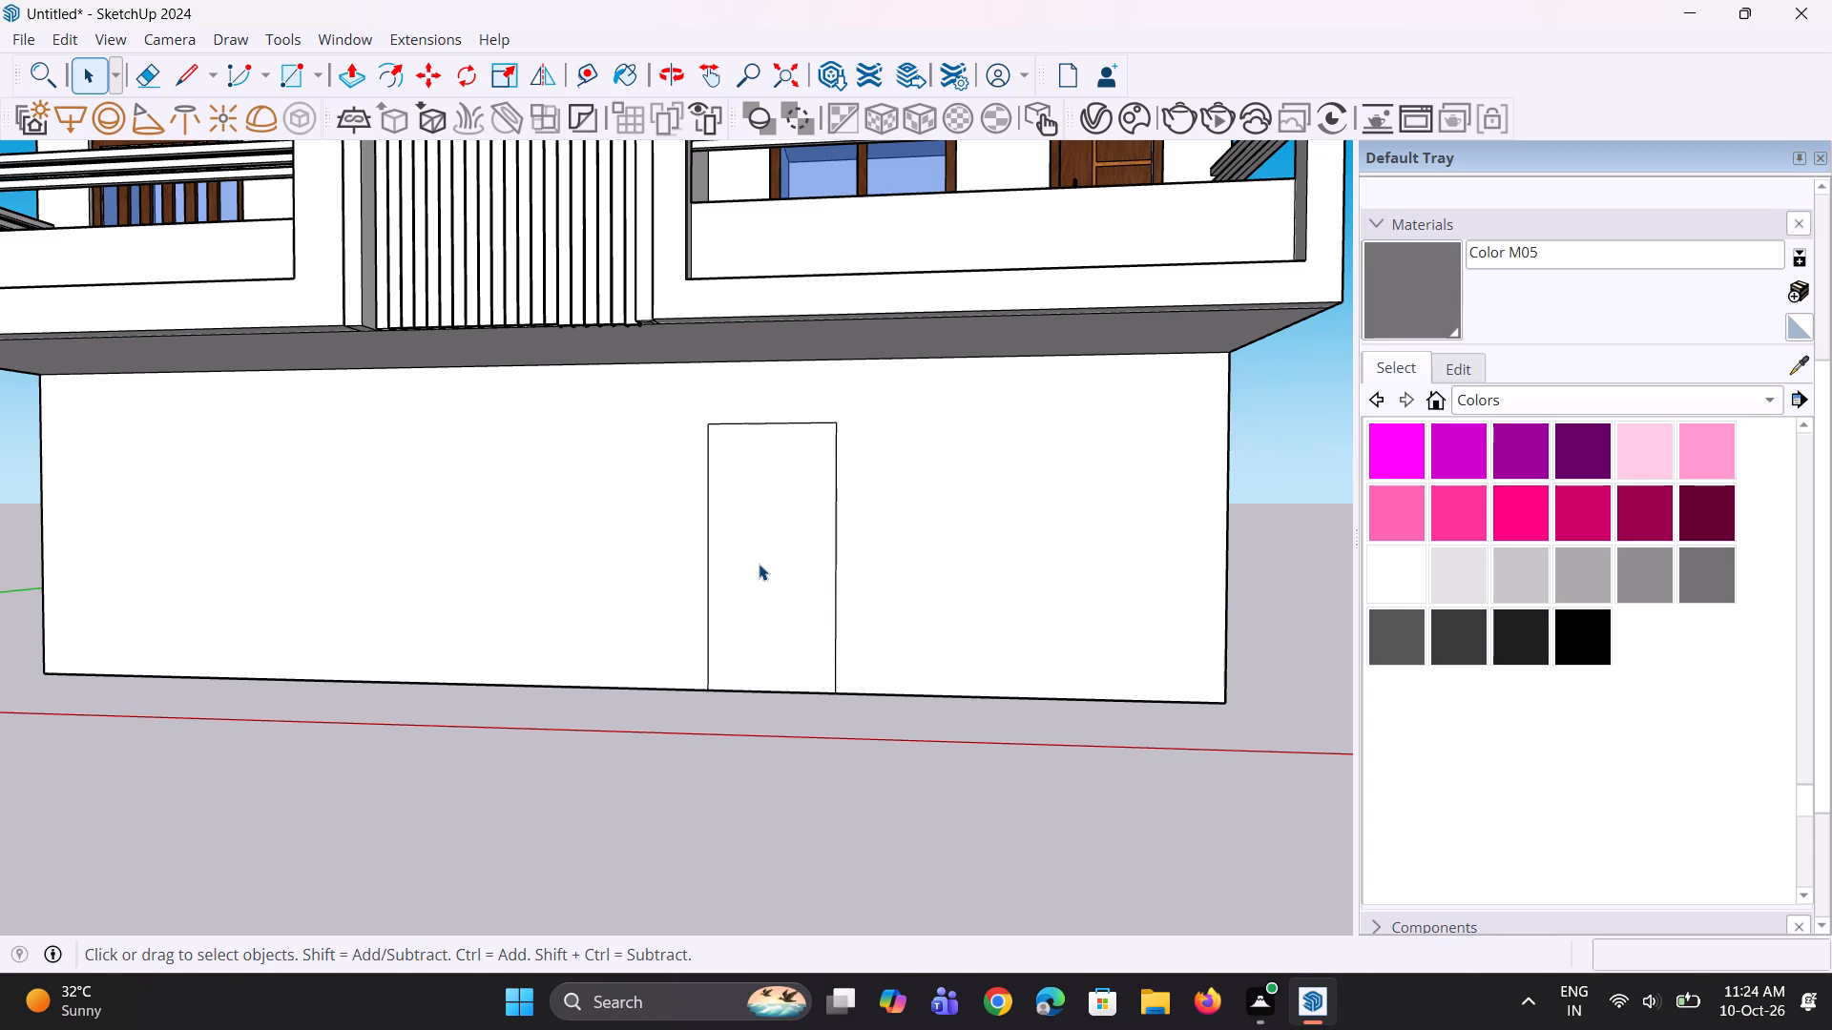
scroll(1135, 537, "up", 1)
scroll(467, 930, "down", 7)
middle_click_drag(676, 777, 706, 799)
scroll(960, 657, "down", 3)
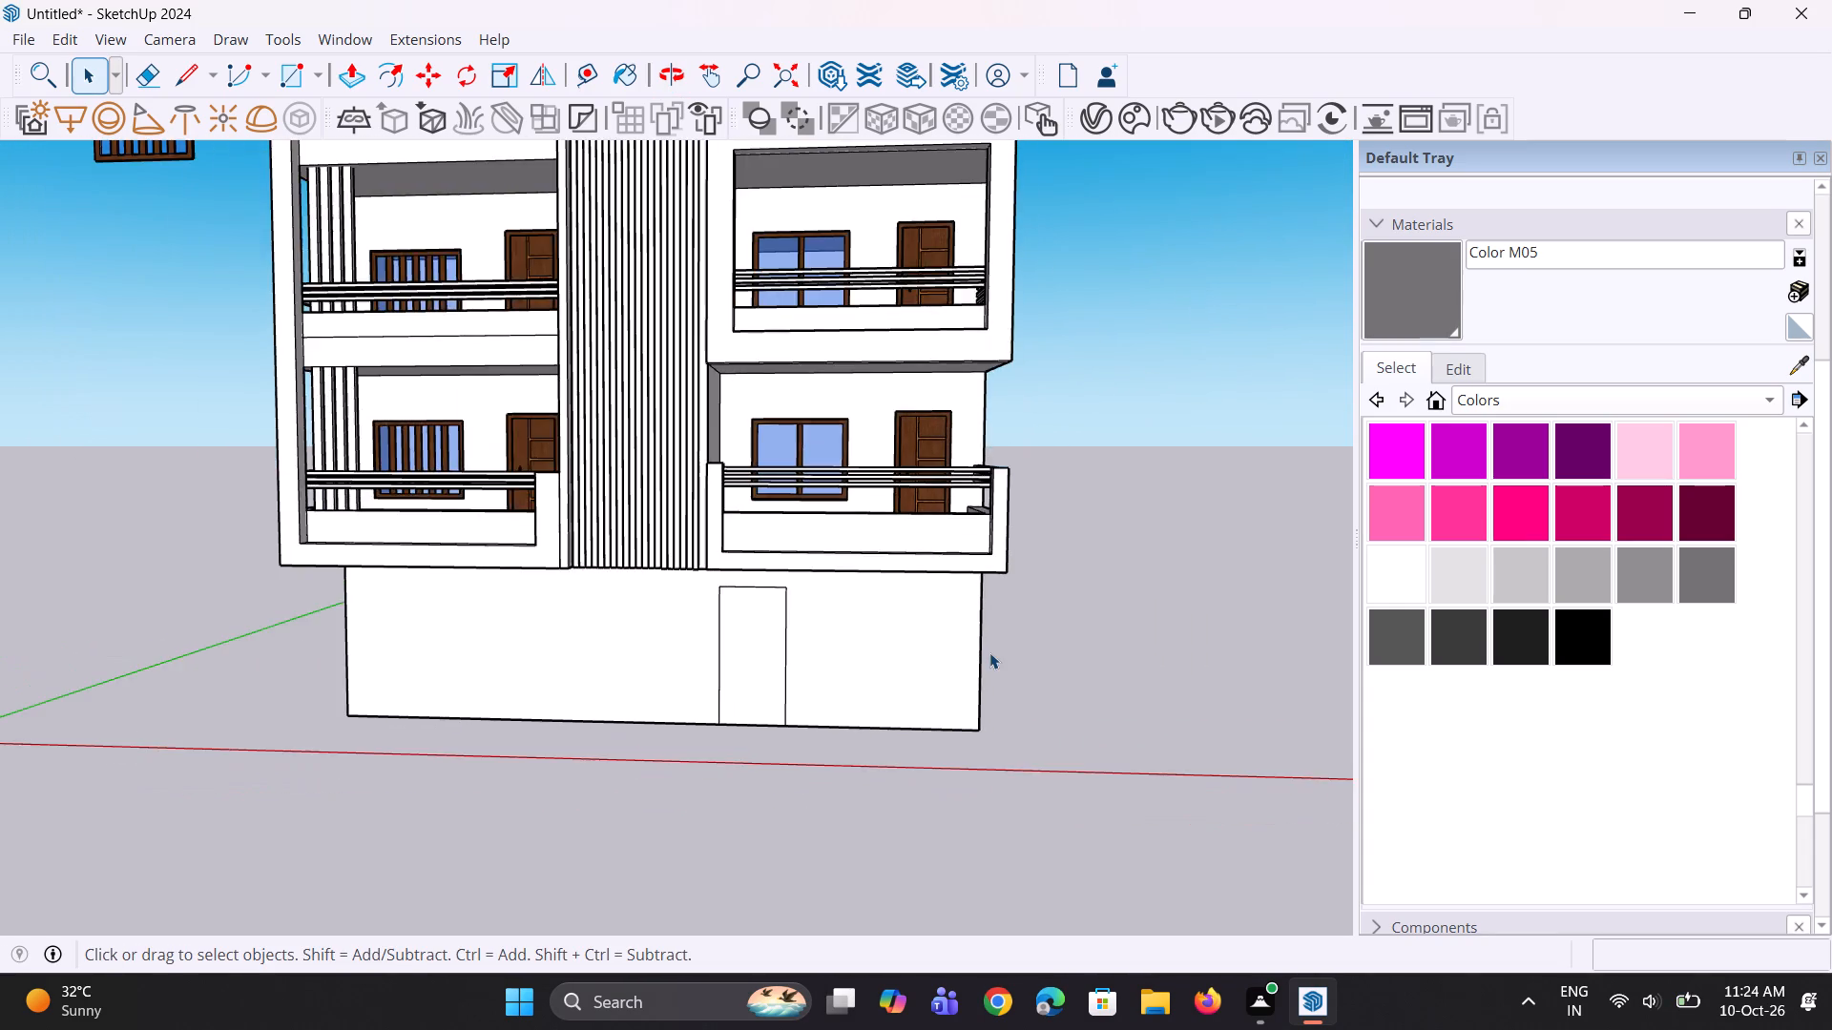
scroll(989, 652, "down", 4)
scroll(497, 642, "up", 2)
scroll(616, 665, "up", 1)
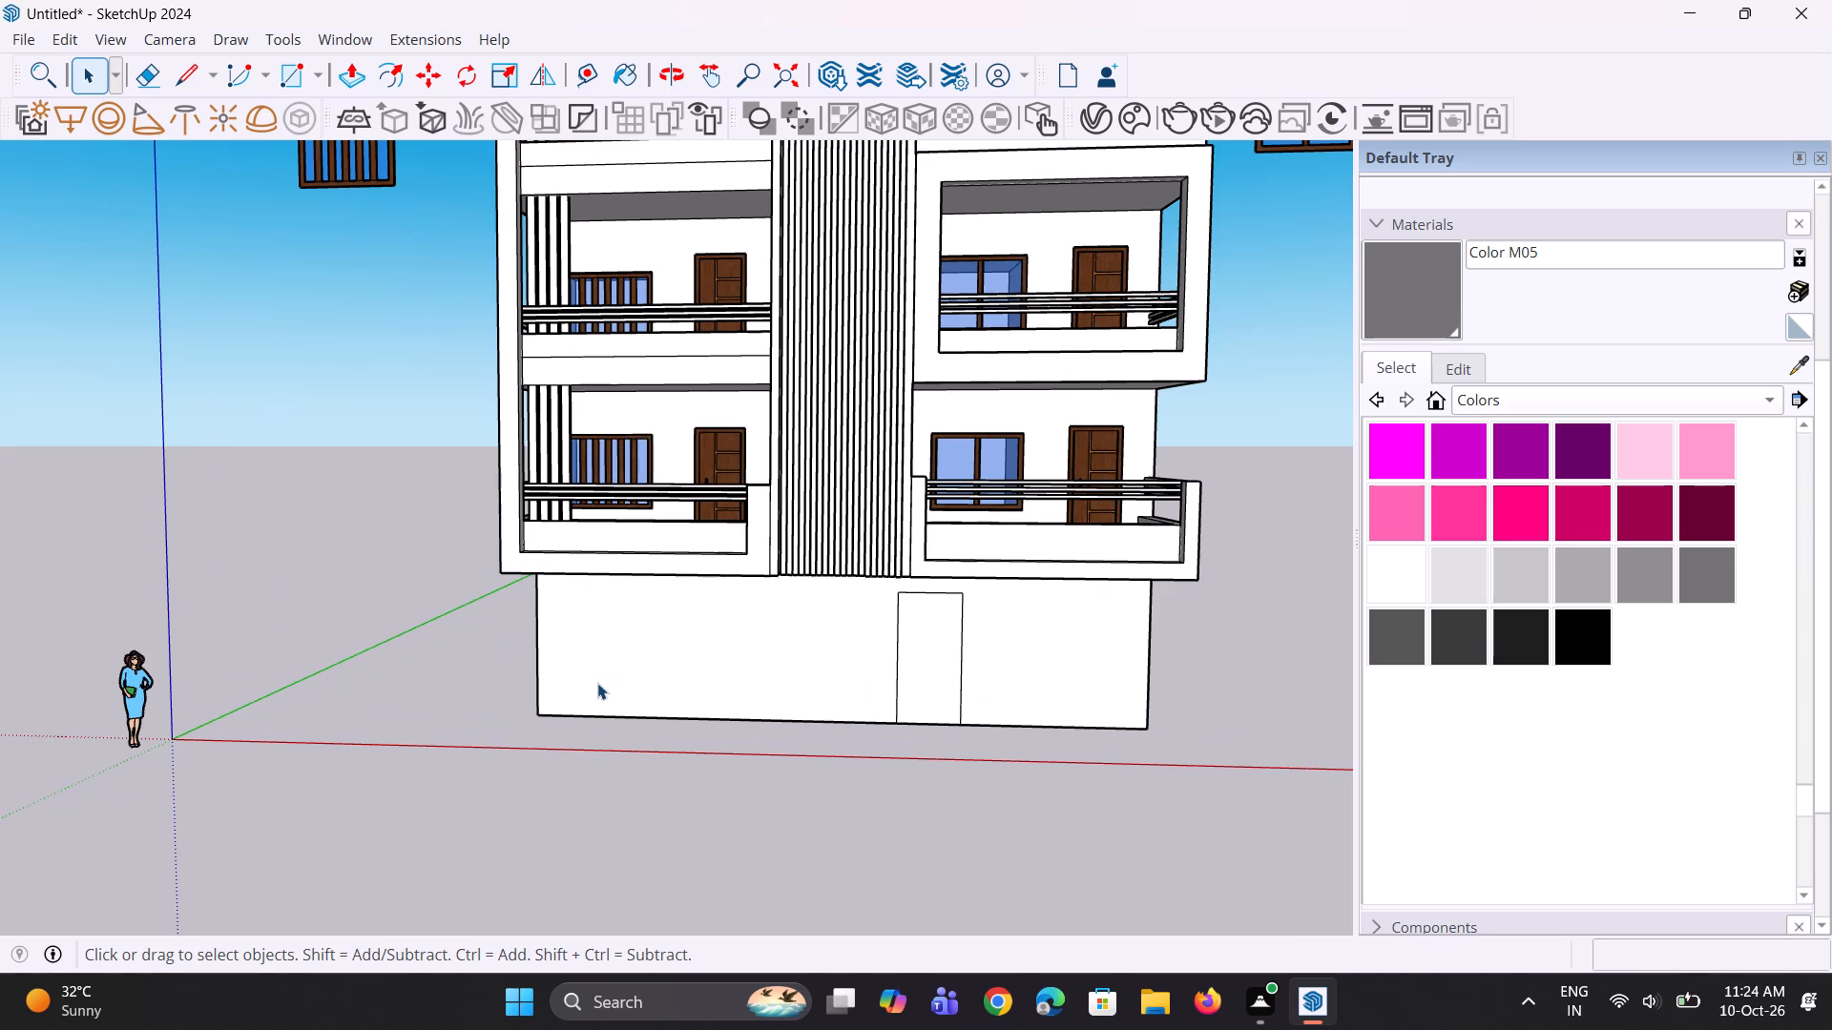
scroll(656, 727, "down", 2)
middle_click_drag(645, 737, 644, 765)
scroll(683, 729, "down", 4)
middle_click_drag(683, 729, 680, 729)
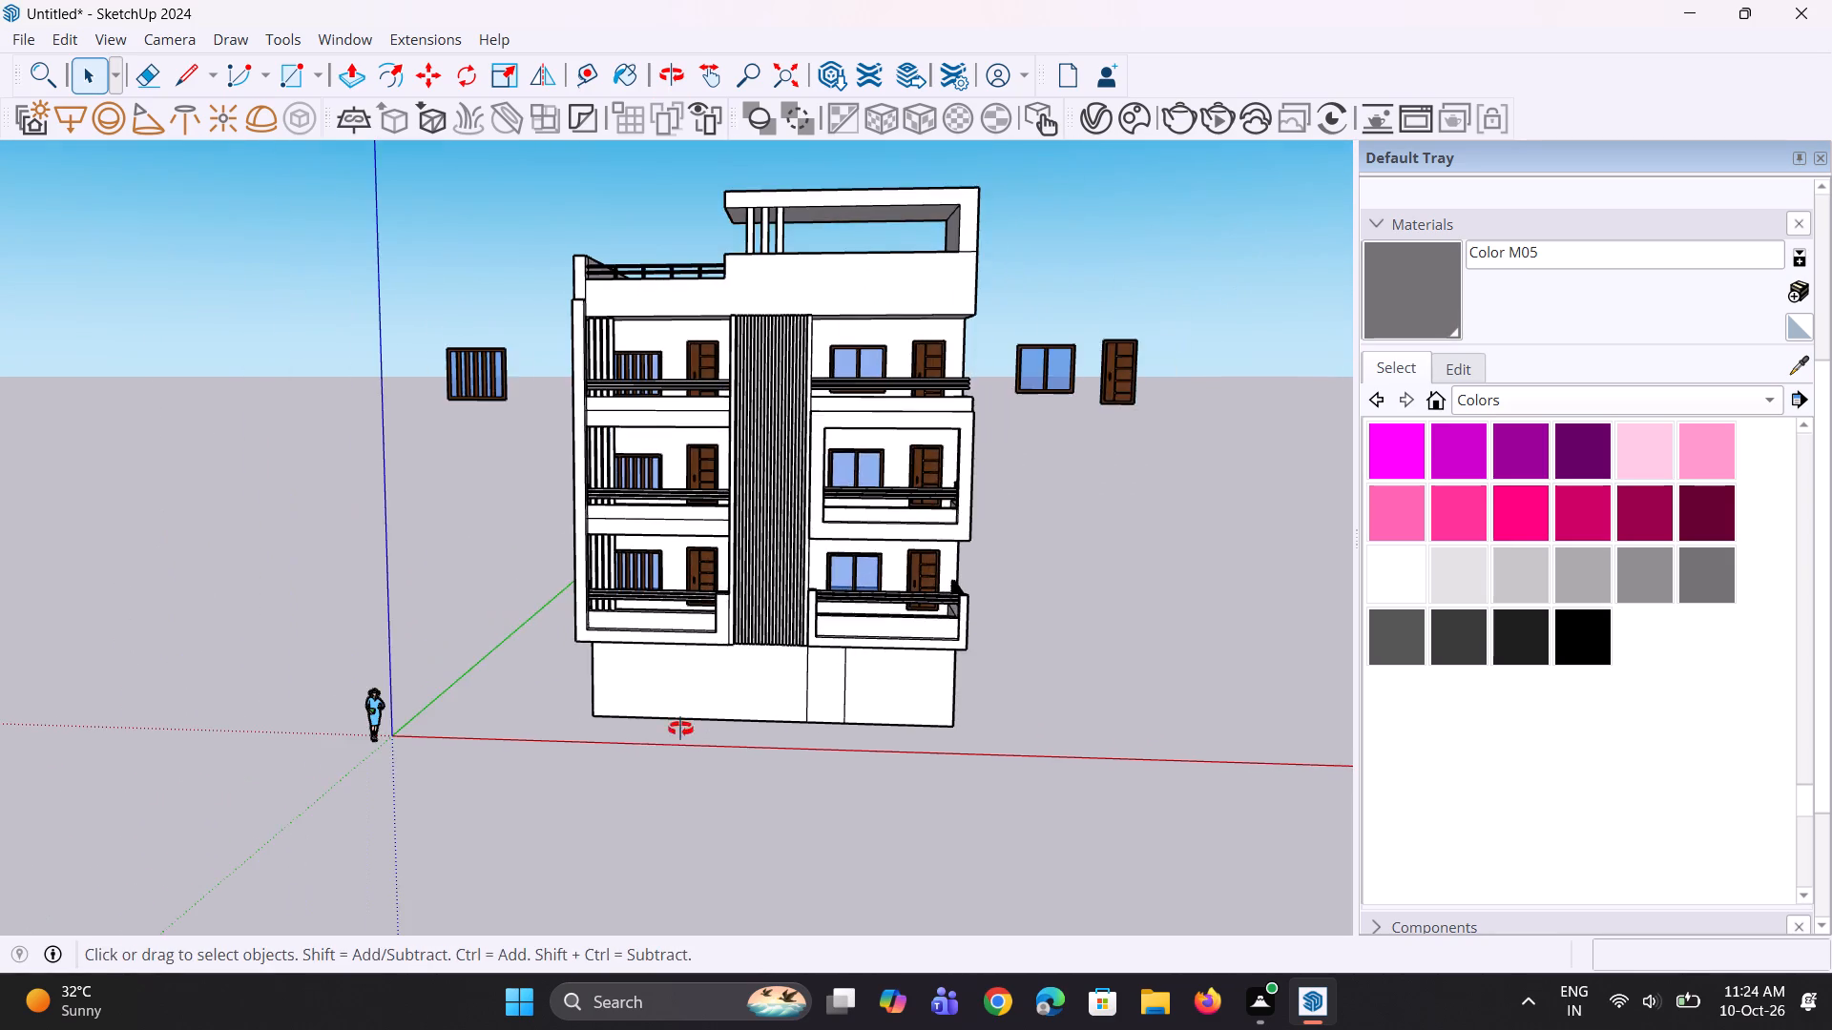
Push/Pull the ground floor's bottom face downward about 1' 4 1/8" as a new plinth band.
middle_click_drag(680, 729, 340, 569)
scroll(819, 727, "up", 2)
middle_click_drag(830, 749, 847, 718)
scroll(831, 747, "down", 4)
middle_click_drag(838, 813, 842, 770)
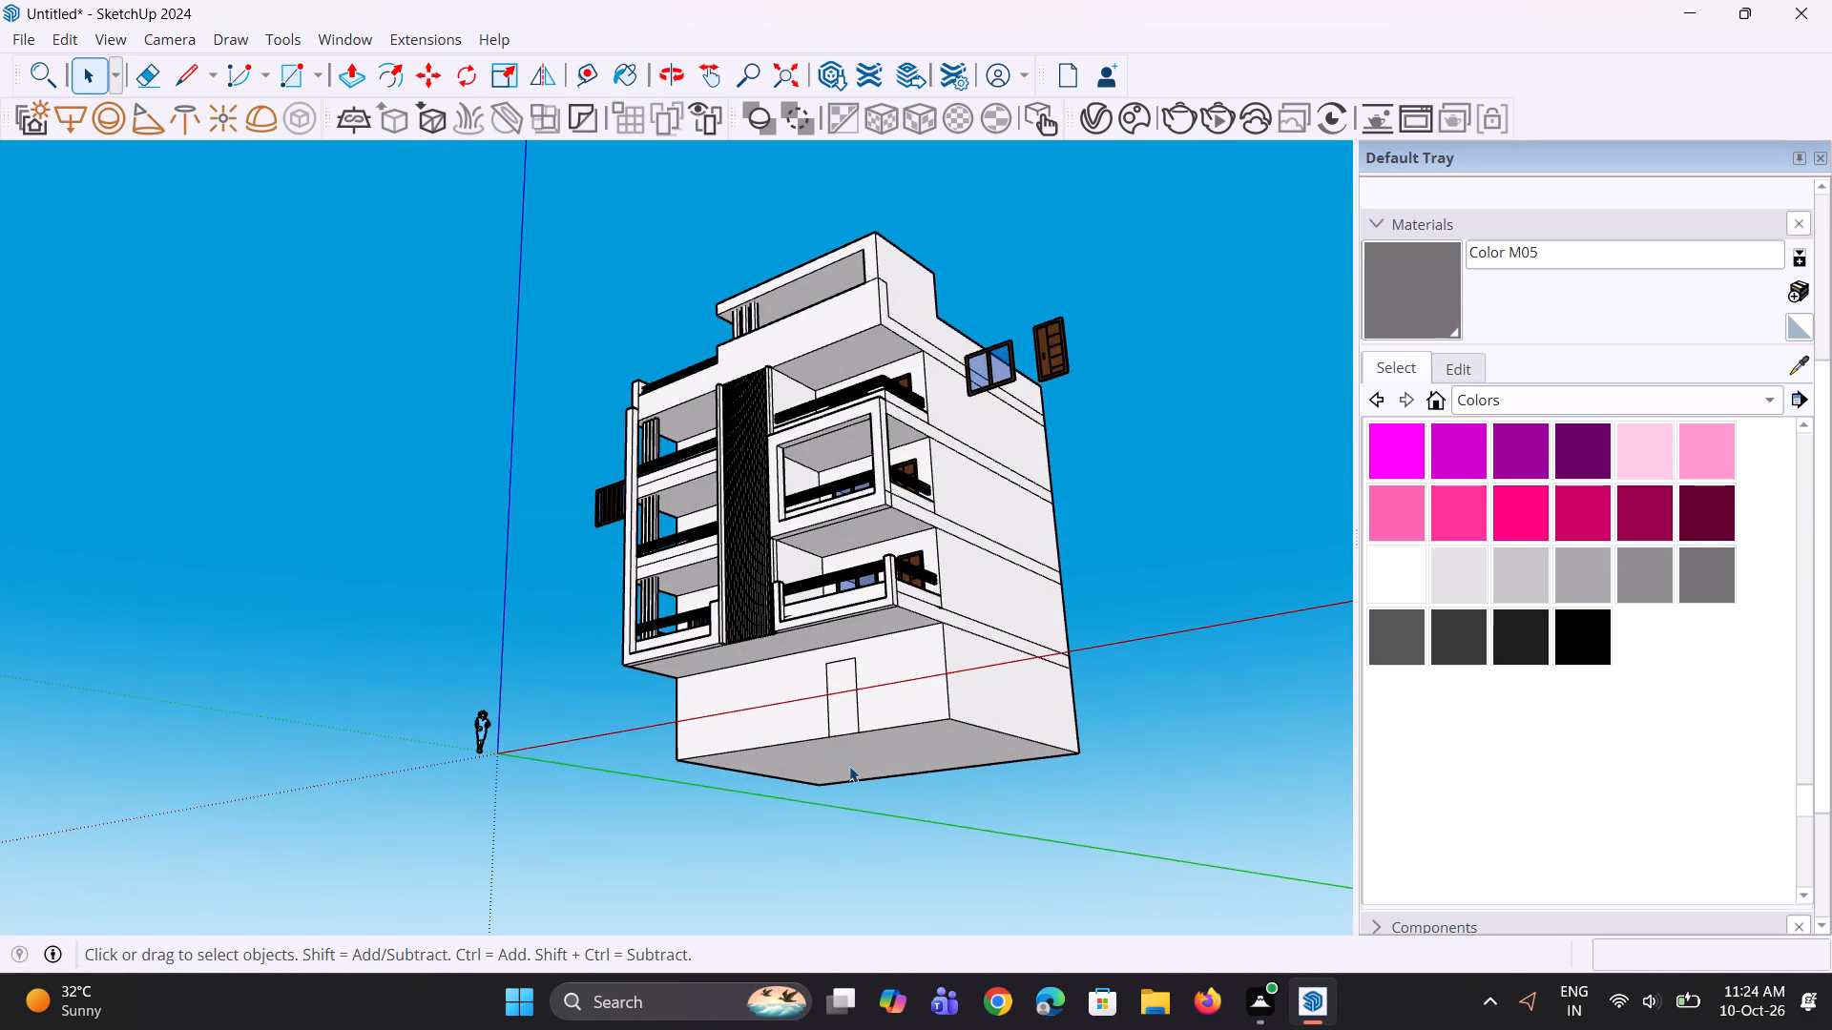
key("p")
left_click(882, 752)
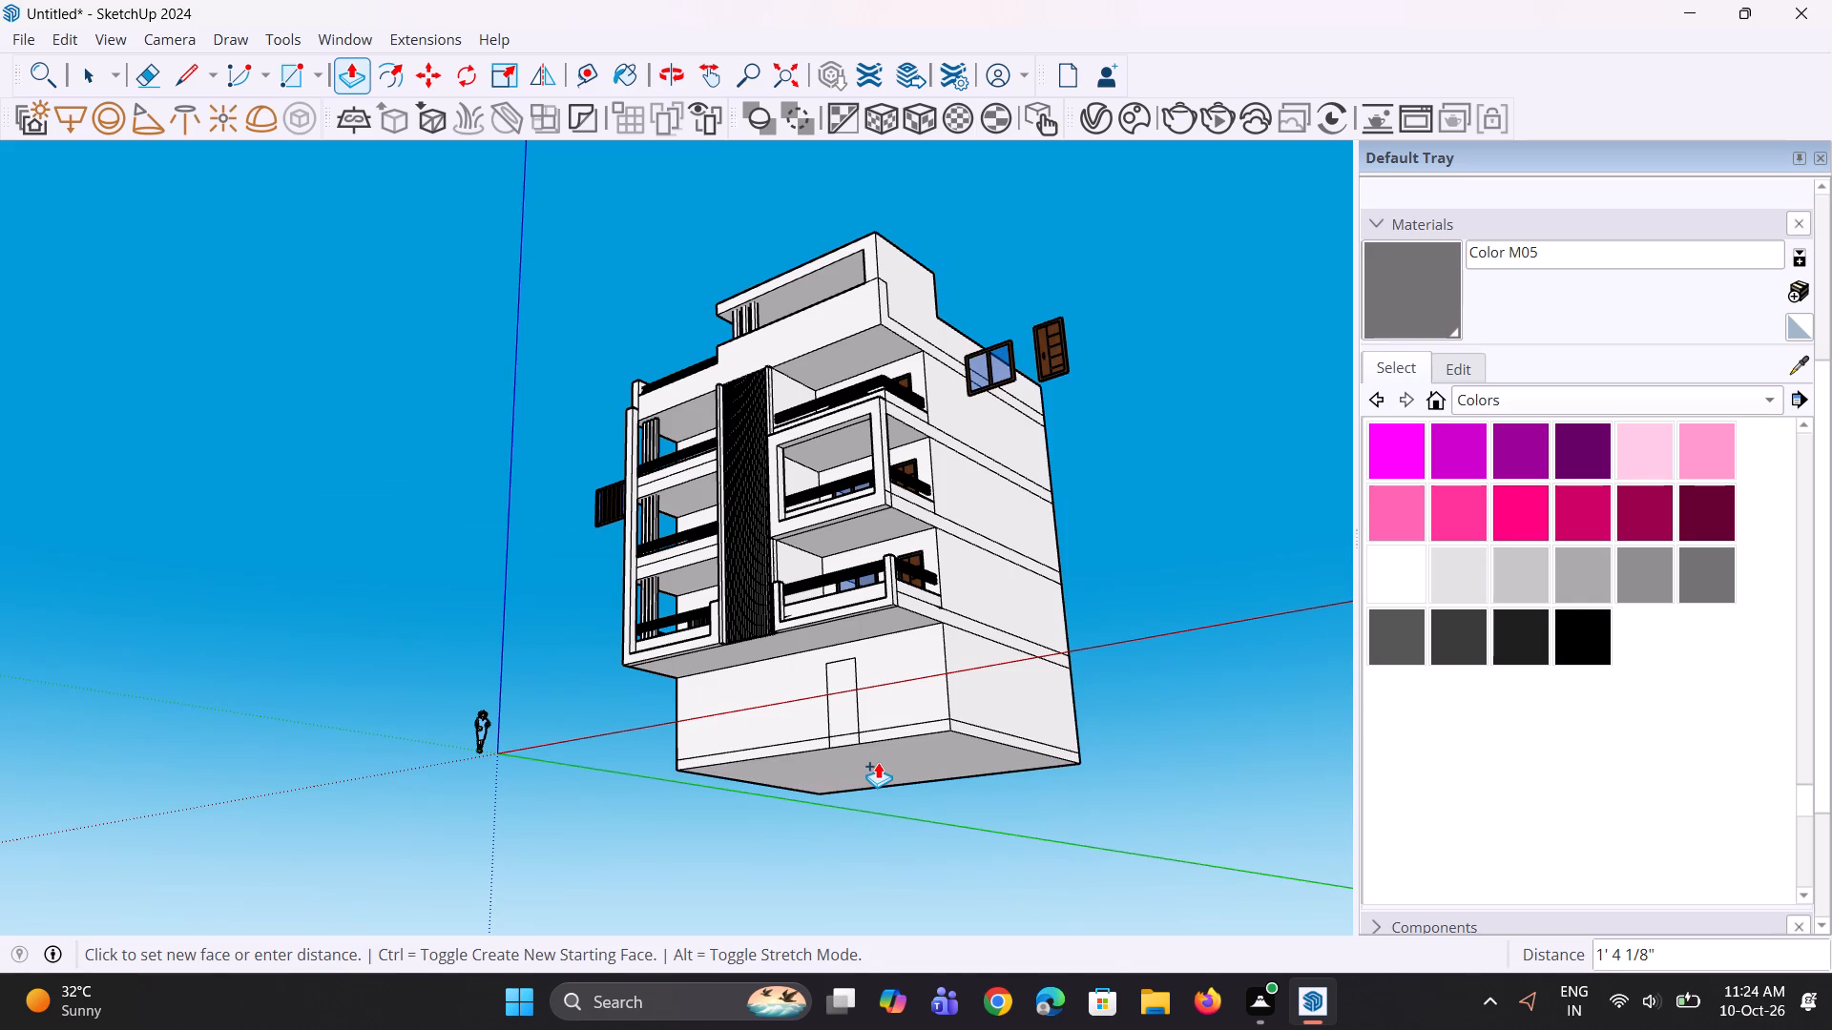
left_click(878, 762)
Erase the two short vertical line segments below the door outline on the plinth band.
middle_click_drag(836, 786, 840, 869)
scroll(845, 730, "up", 6)
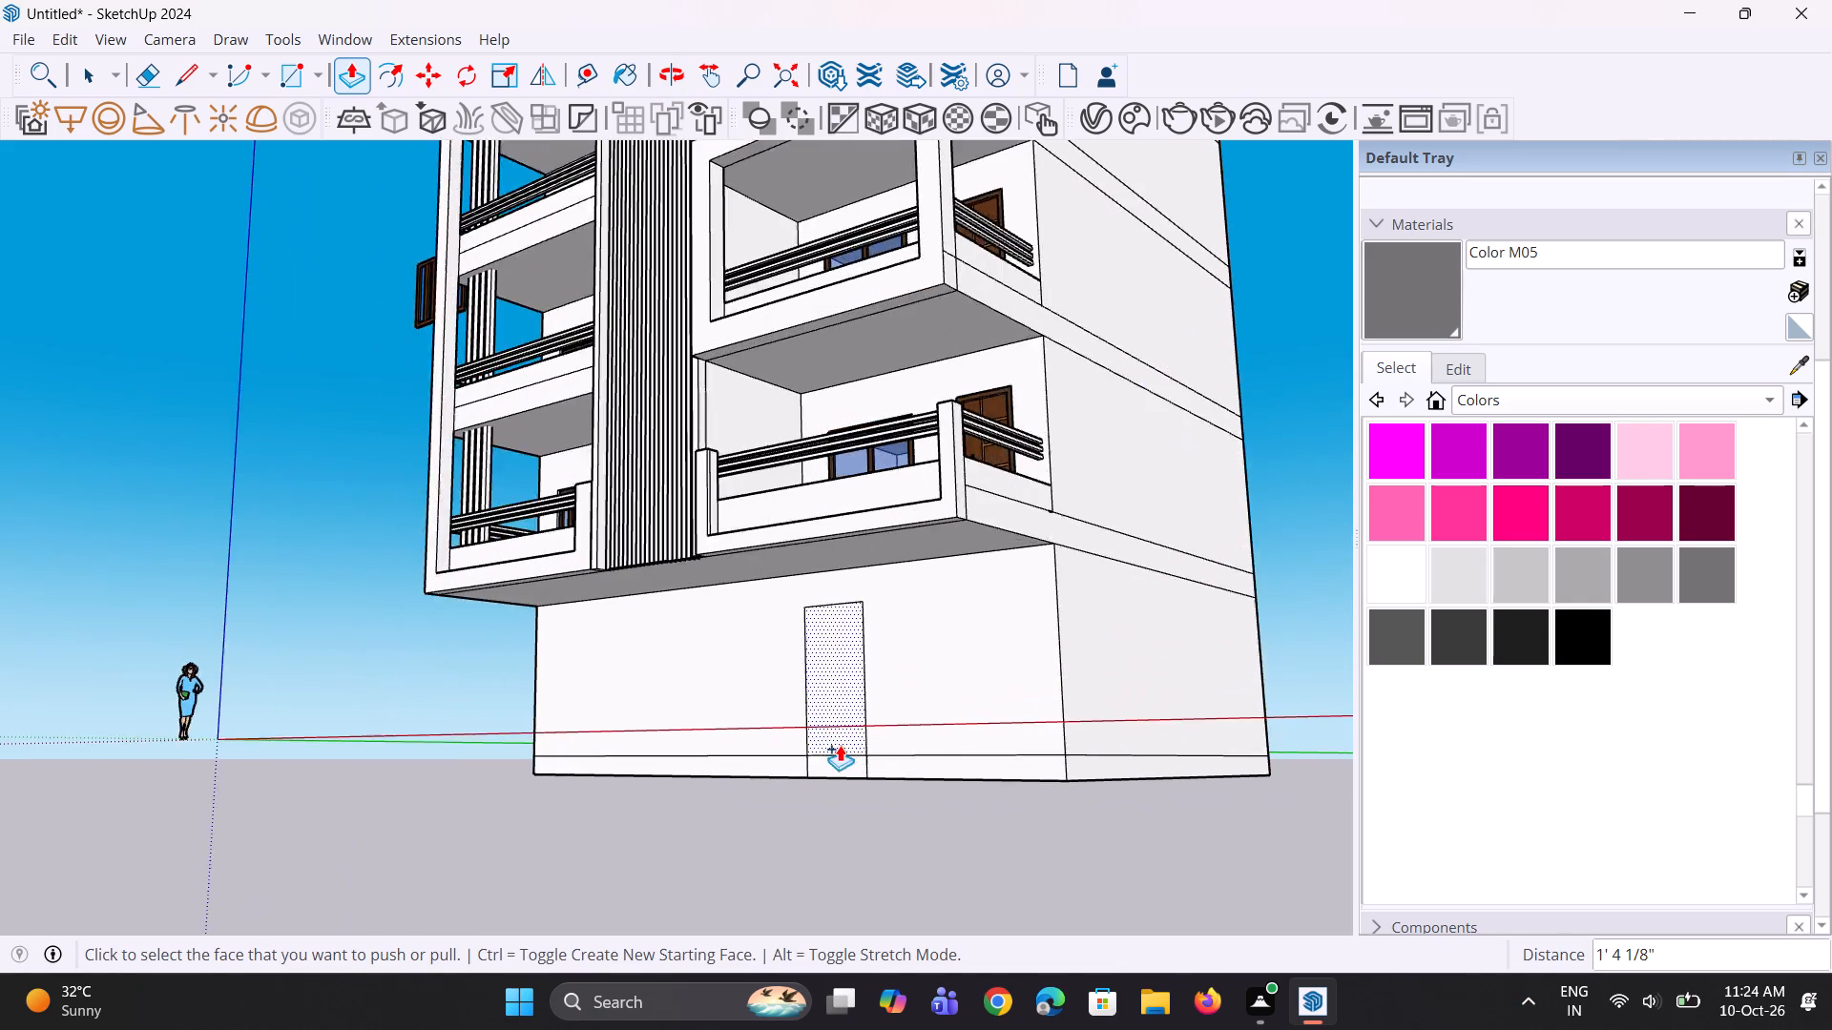
scroll(840, 745, "up", 11)
key("e")
left_click(806, 745)
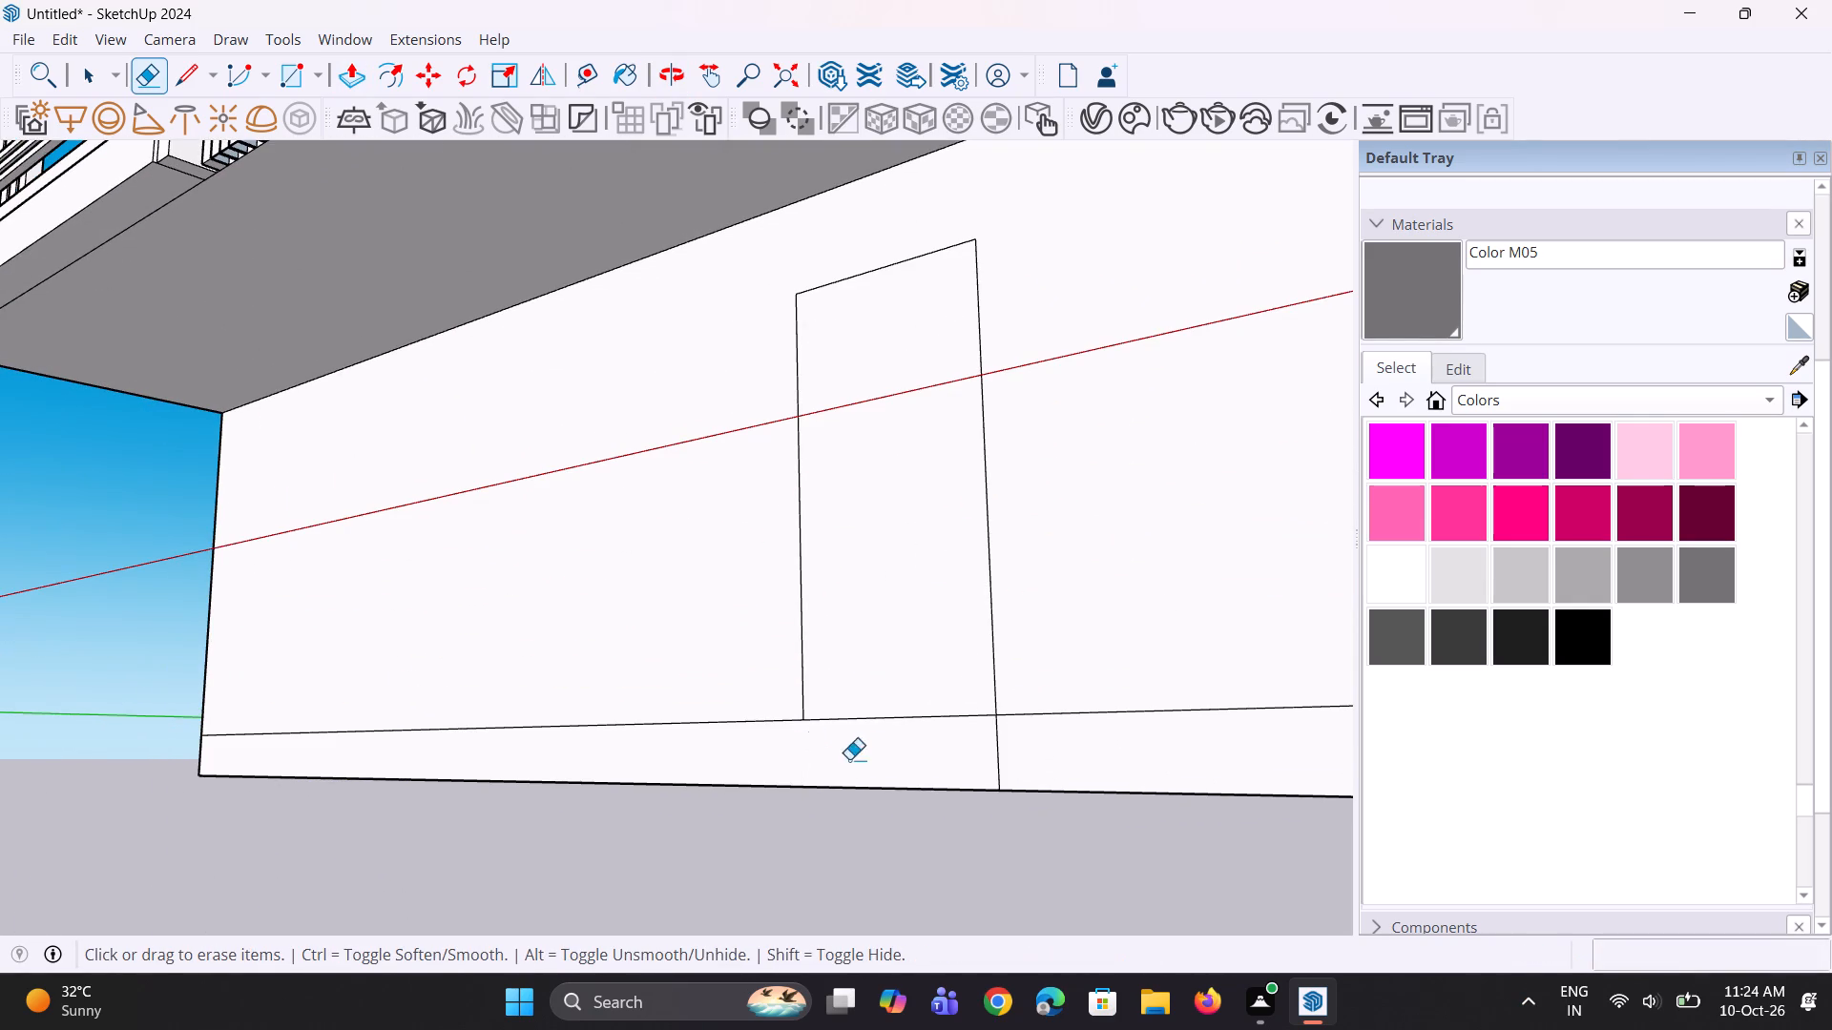
left_click(994, 758)
left_click(995, 761)
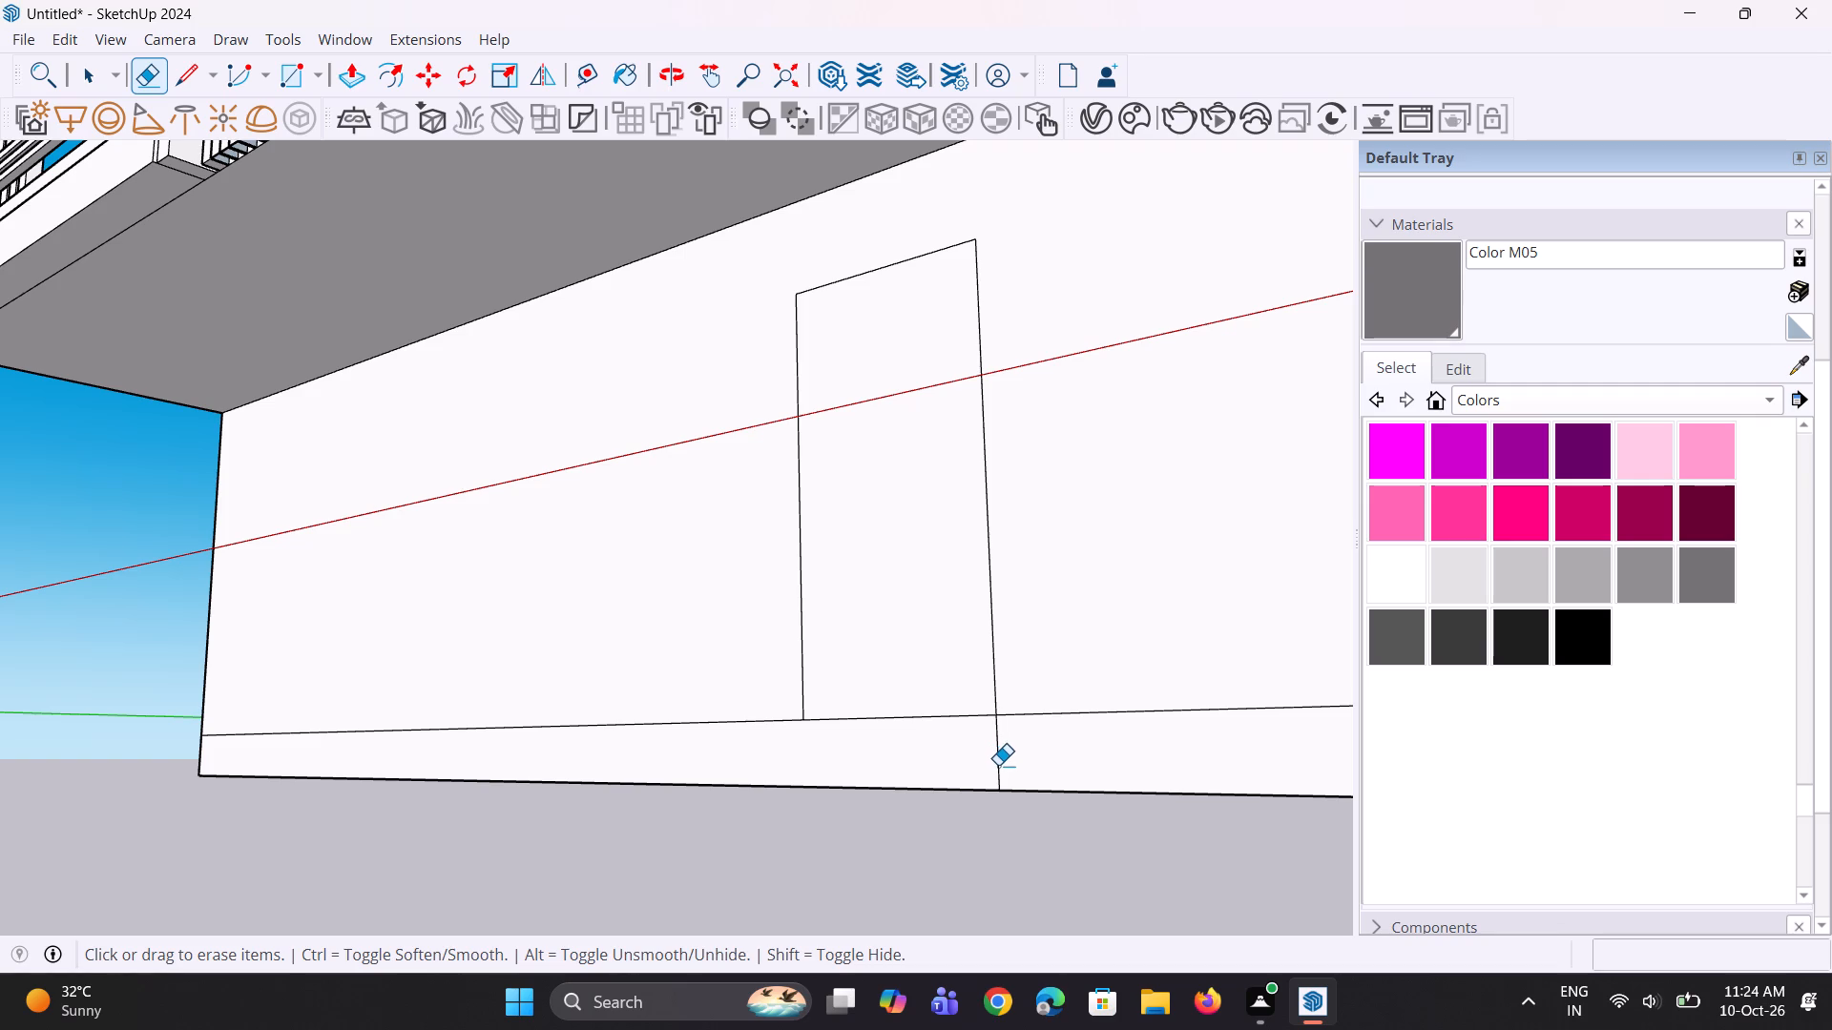
left_click(998, 765)
Push/Pull the plinth's bottom face down about another 2 5/8".
scroll(911, 766, "down", 4)
middle_click_drag(868, 802, 854, 654)
key("space")
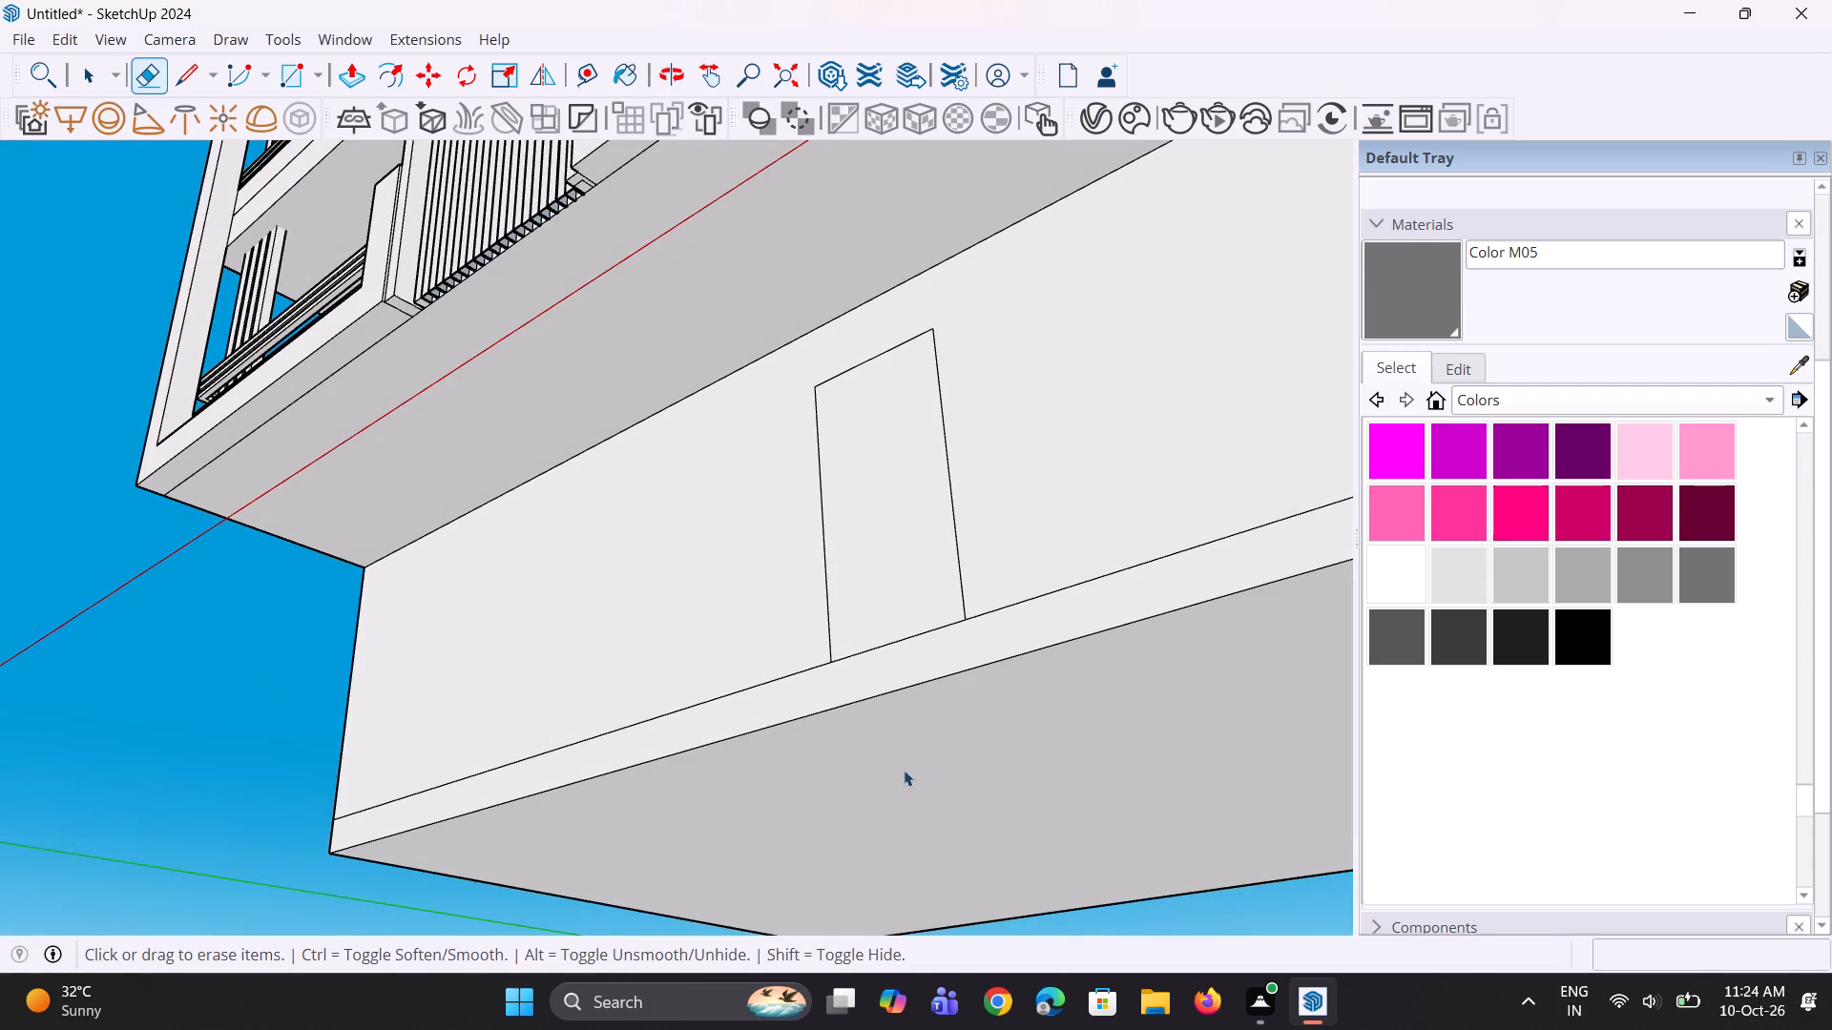
key("p")
left_click(926, 778)
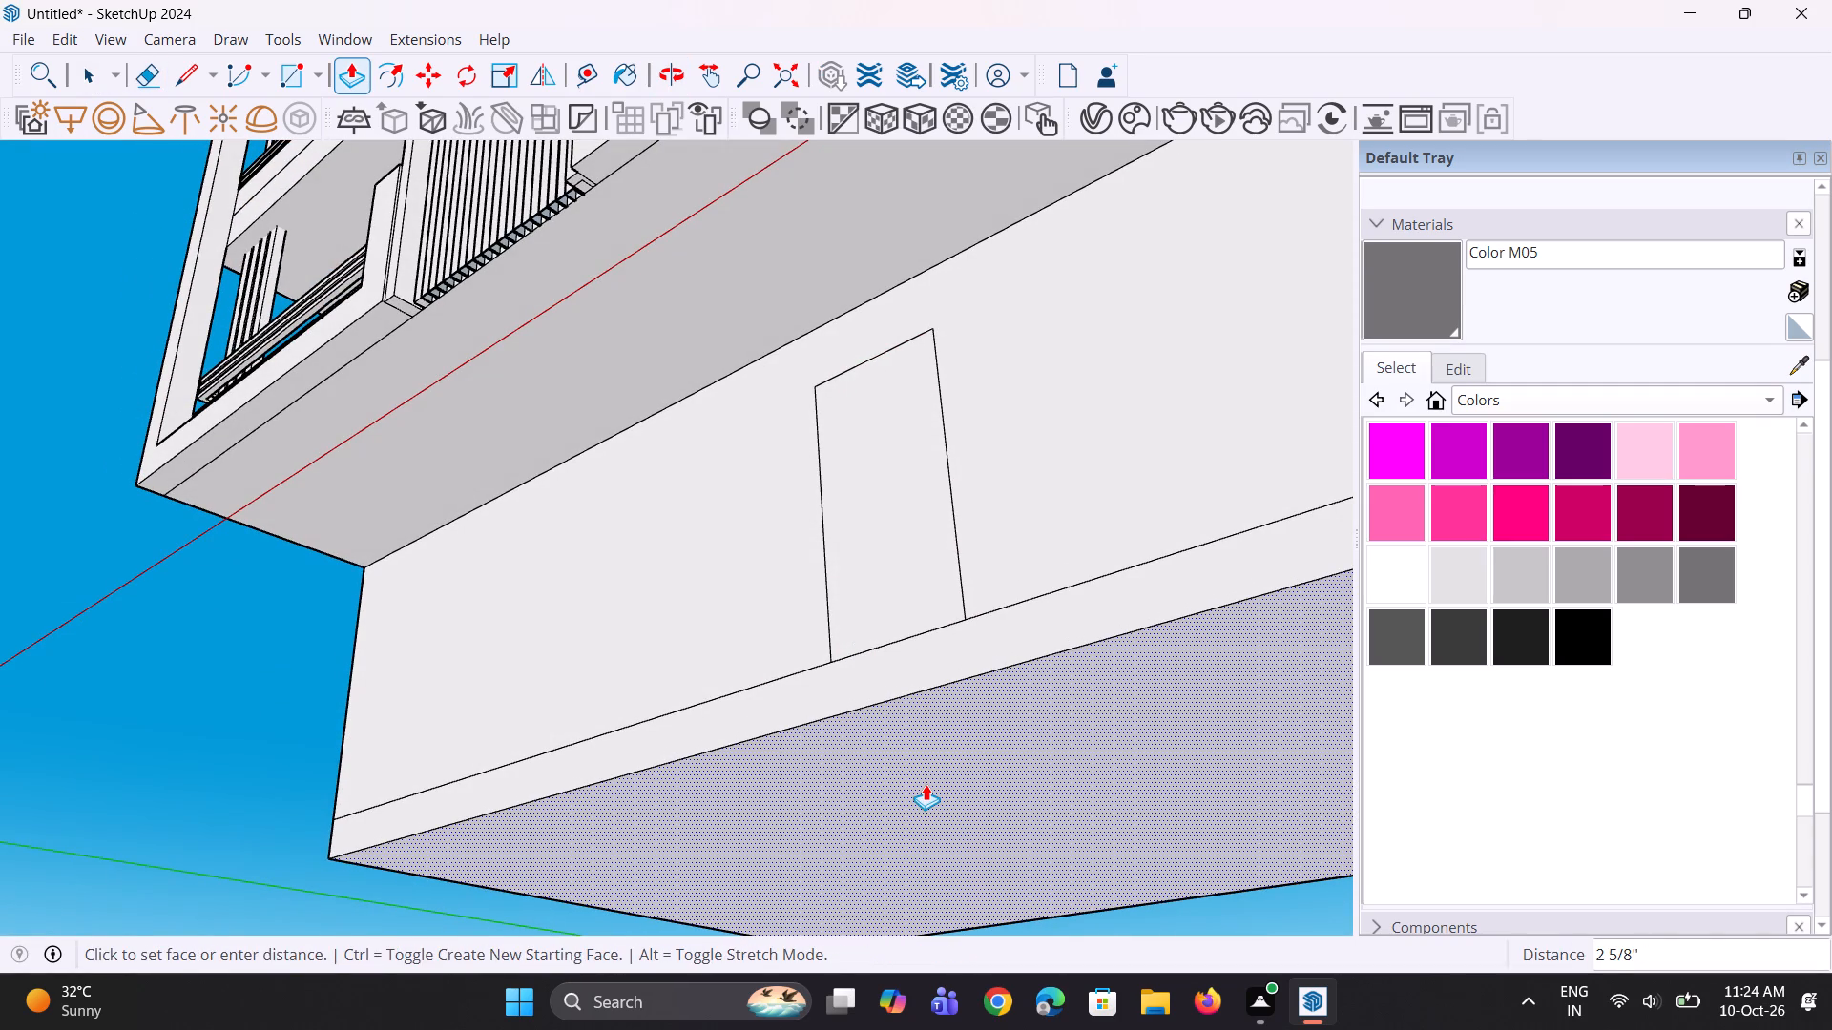
left_click(926, 784)
Pull the plinth's front face outward about 10' 5 3/16" to align with the balcony front above.
scroll(842, 740, "down", 4)
middle_click_drag(866, 781, 949, 932)
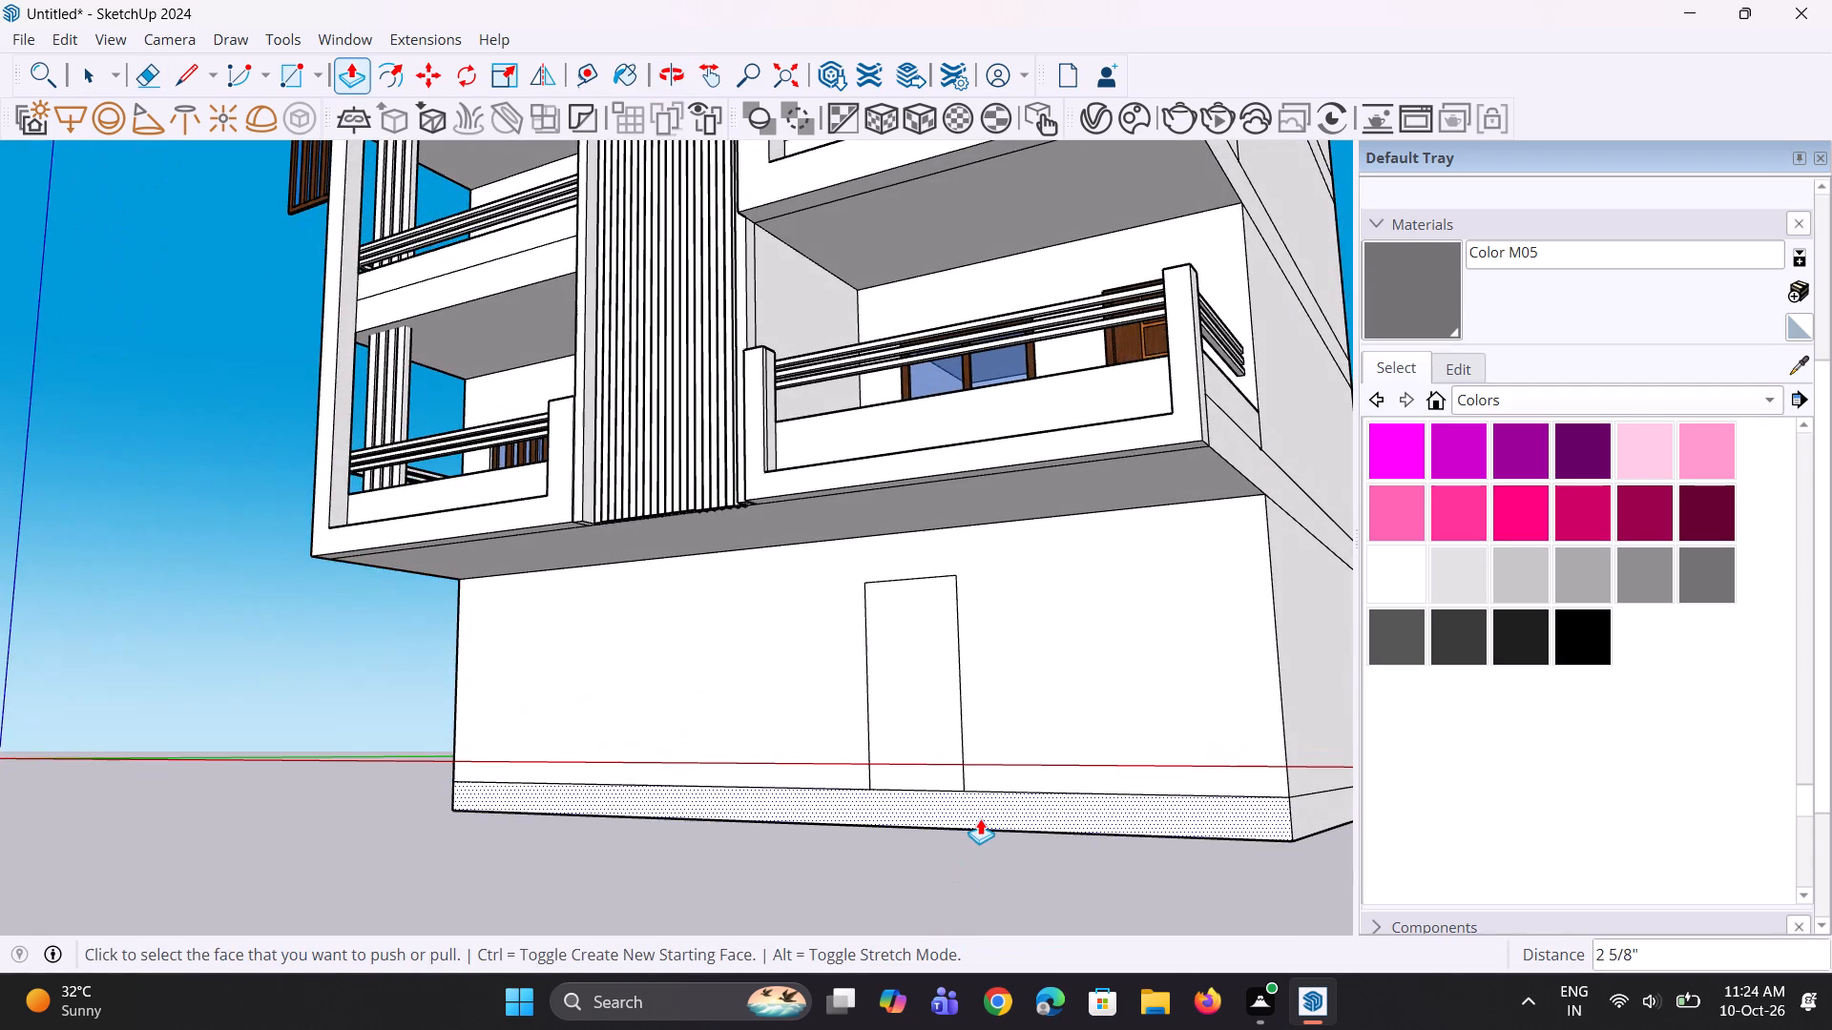
left_click(980, 818)
left_click(544, 521)
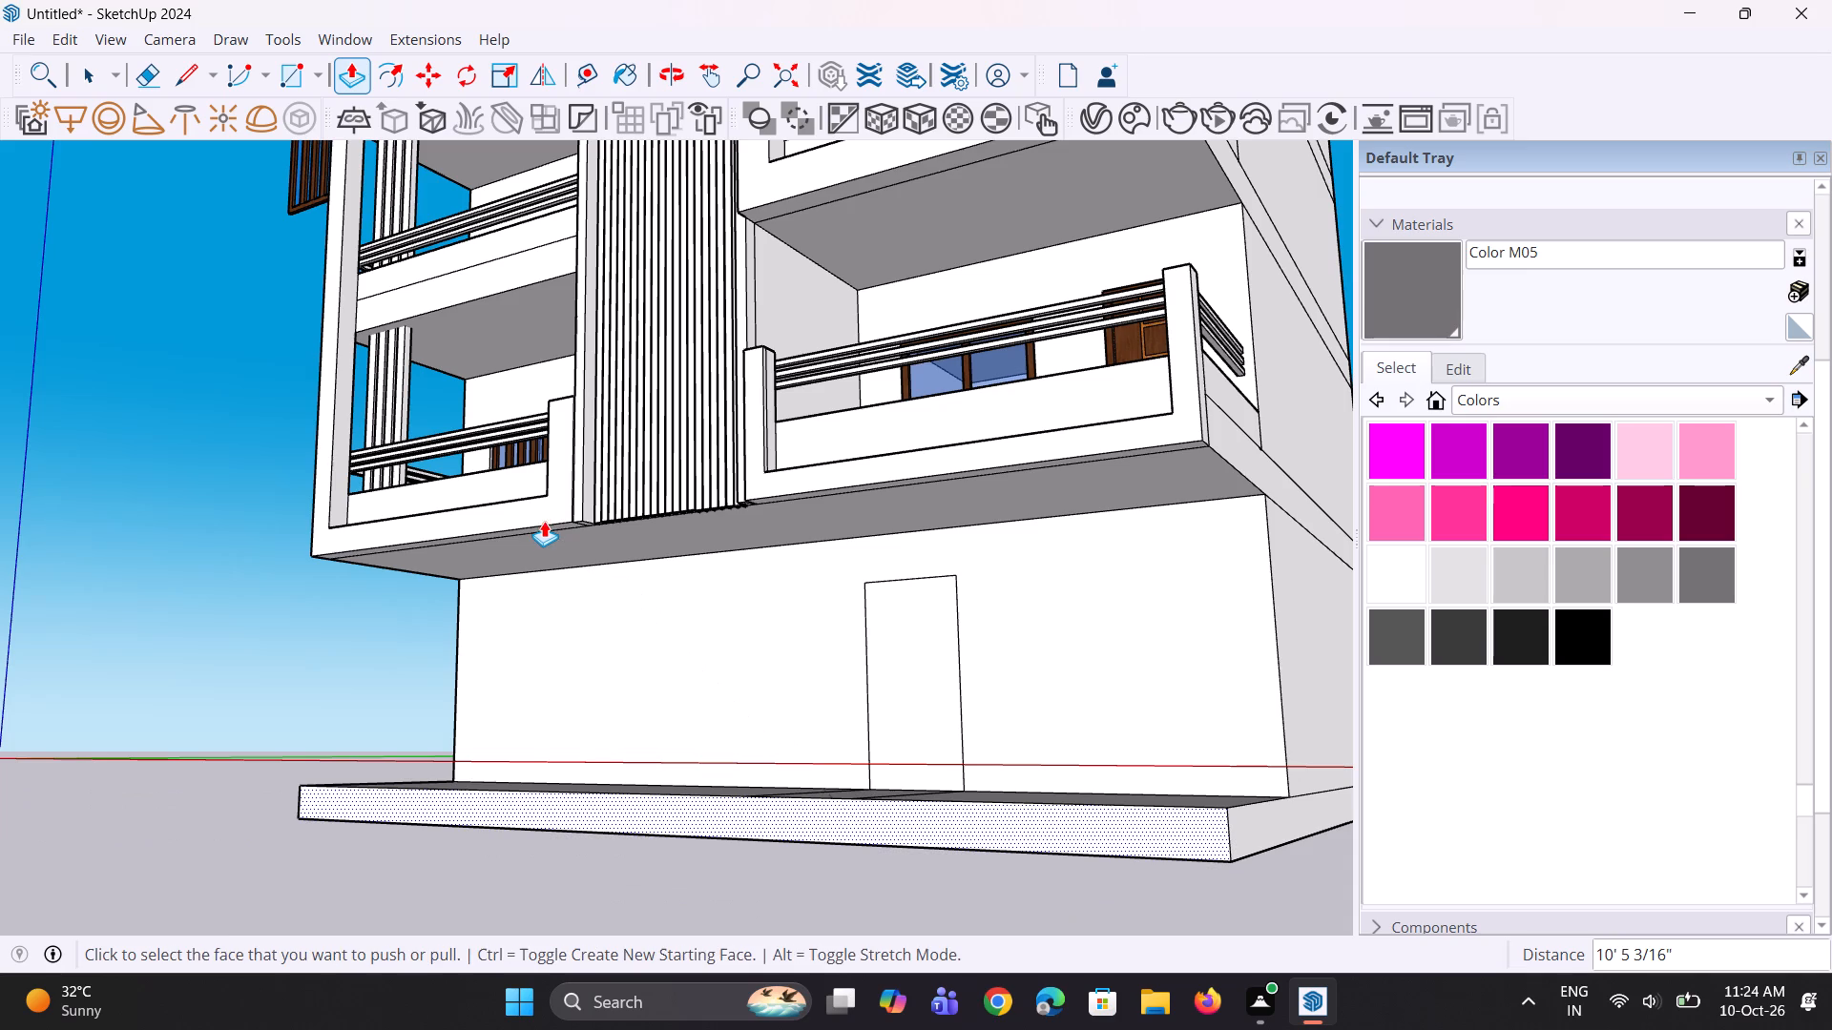
scroll(852, 781, "down", 5)
middle_click_drag(756, 822, 1134, 944)
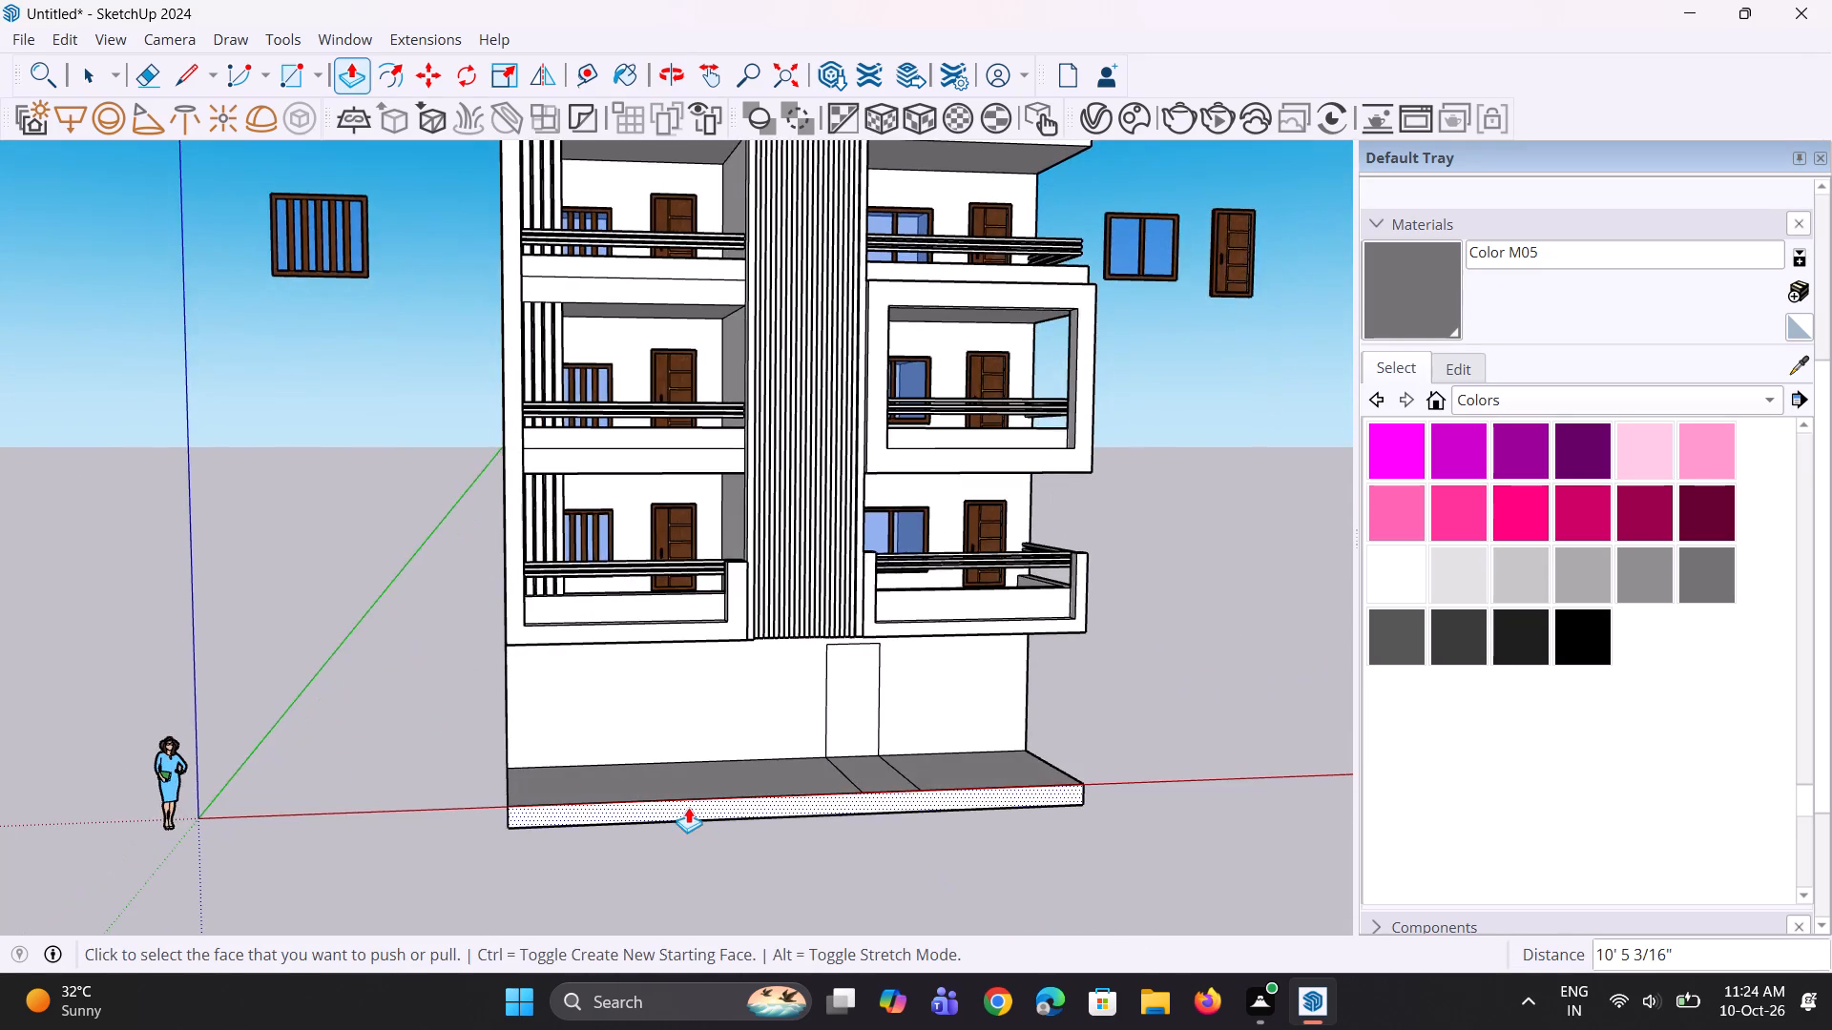
Erase the two lines crossing the plinth's top surface in front of the door outline.
scroll(687, 806, "up", 3)
middle_click_drag(643, 820, 746, 820)
scroll(749, 831, "down", 9)
middle_click_drag(778, 836, 627, 876)
scroll(758, 784, "up", 3)
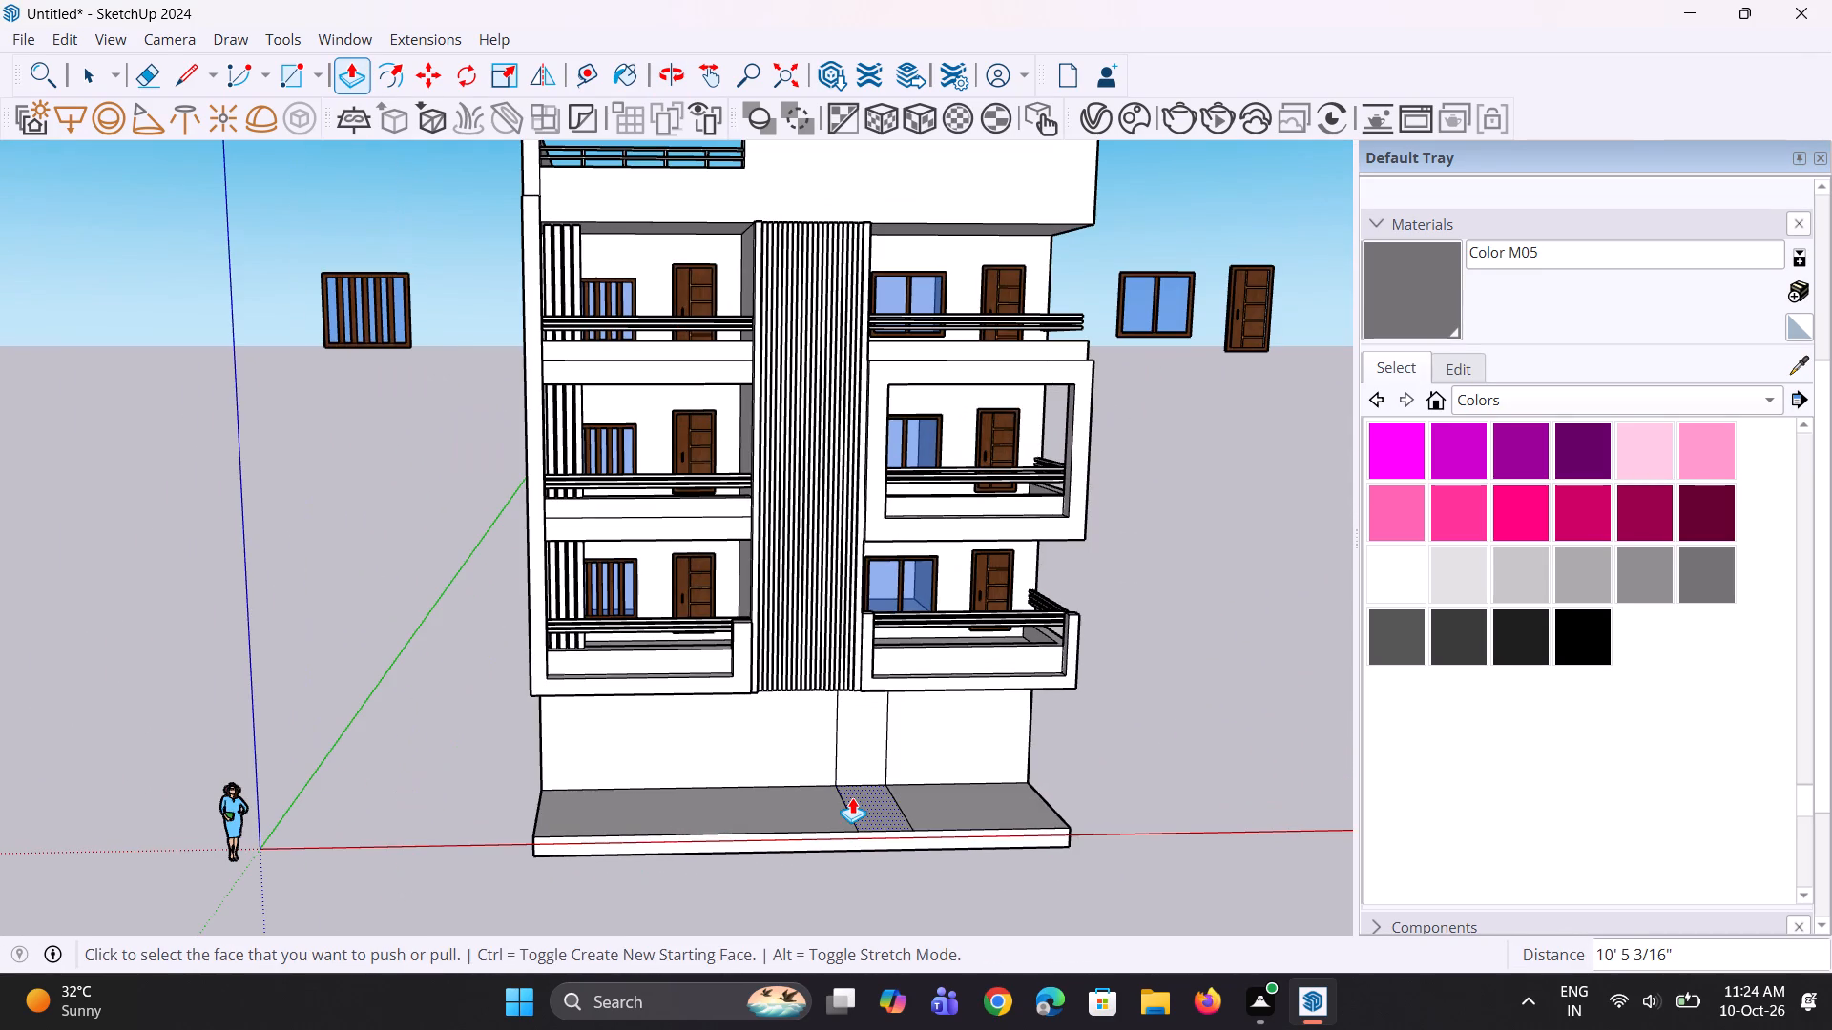
key("e")
left_click_drag(850, 813, 940, 813)
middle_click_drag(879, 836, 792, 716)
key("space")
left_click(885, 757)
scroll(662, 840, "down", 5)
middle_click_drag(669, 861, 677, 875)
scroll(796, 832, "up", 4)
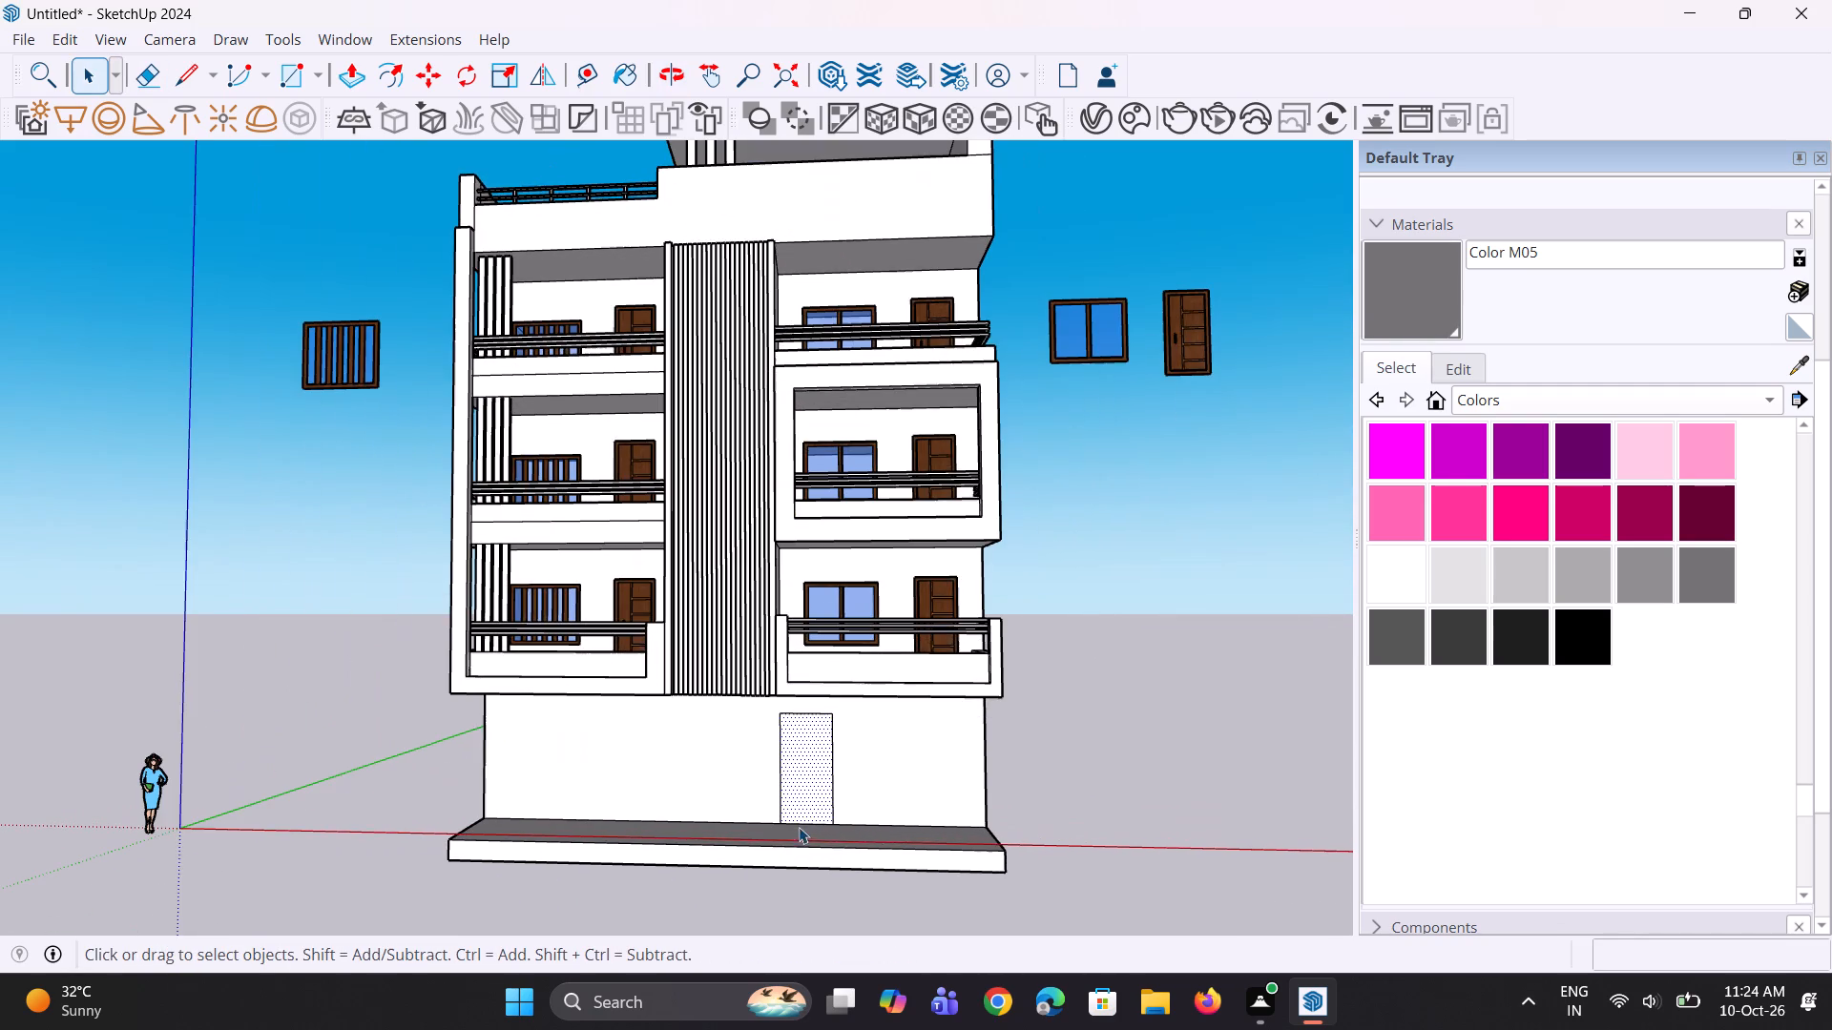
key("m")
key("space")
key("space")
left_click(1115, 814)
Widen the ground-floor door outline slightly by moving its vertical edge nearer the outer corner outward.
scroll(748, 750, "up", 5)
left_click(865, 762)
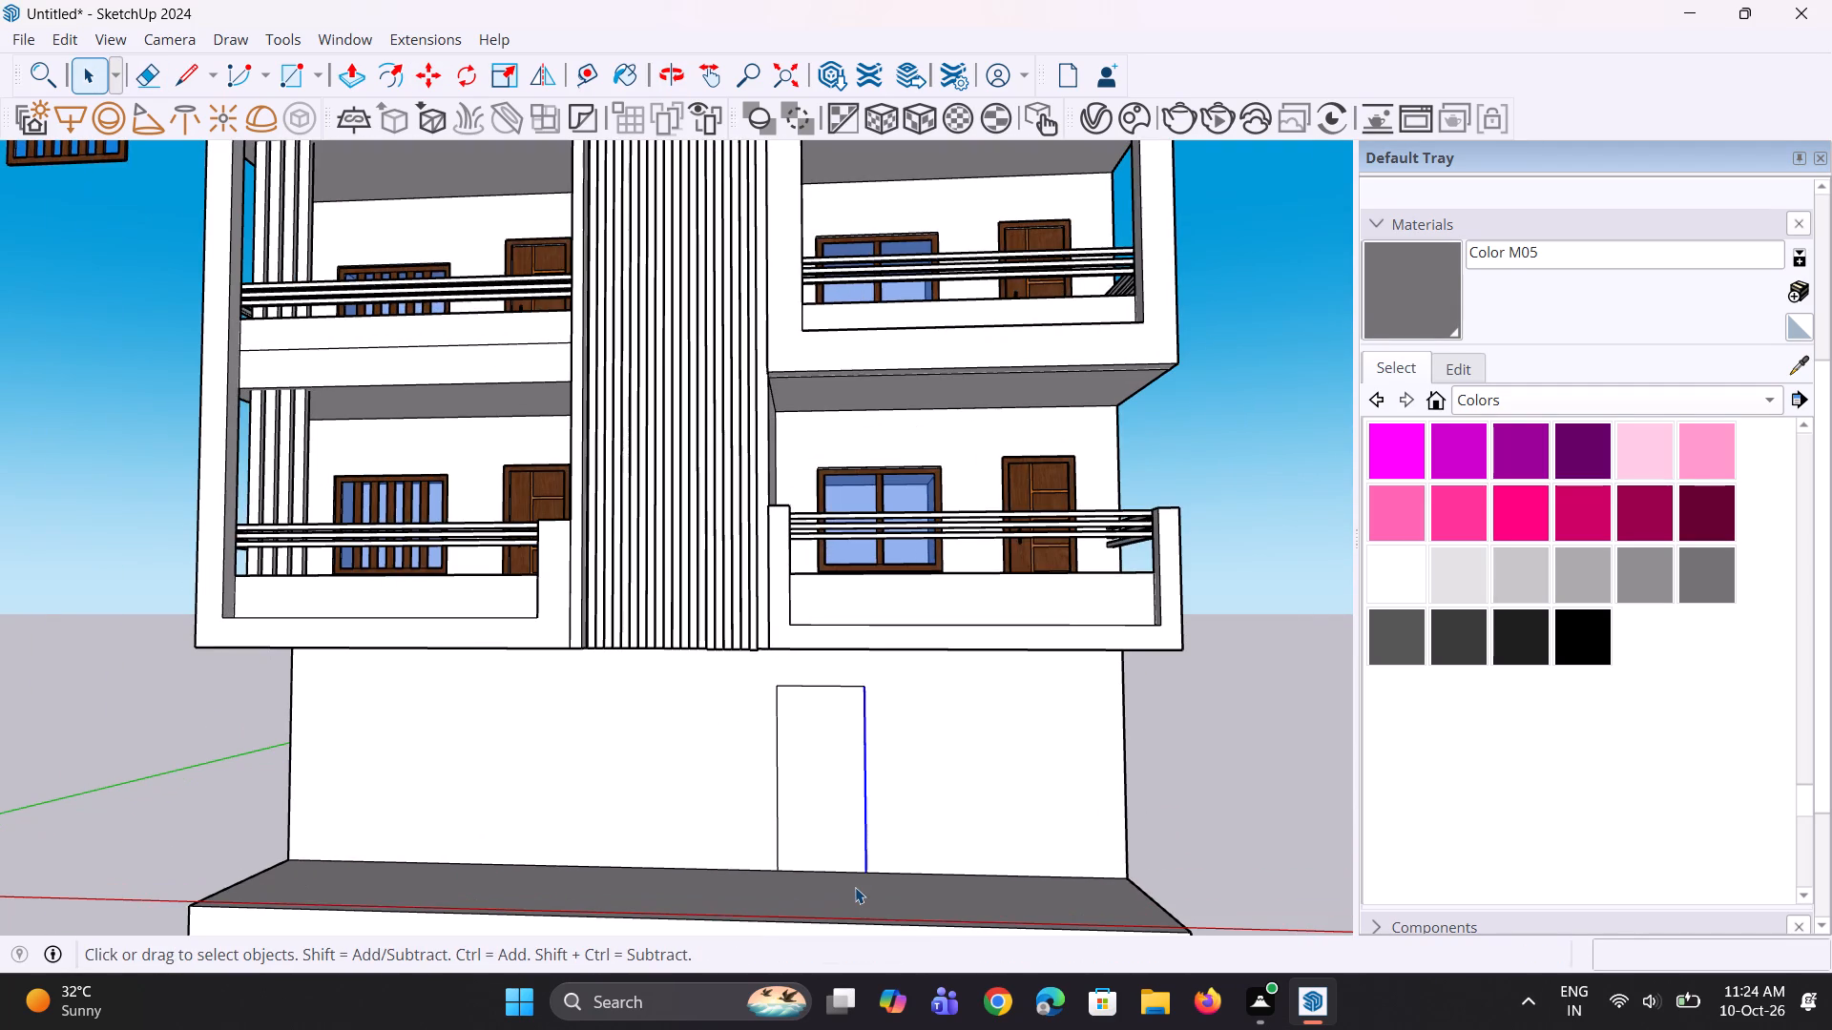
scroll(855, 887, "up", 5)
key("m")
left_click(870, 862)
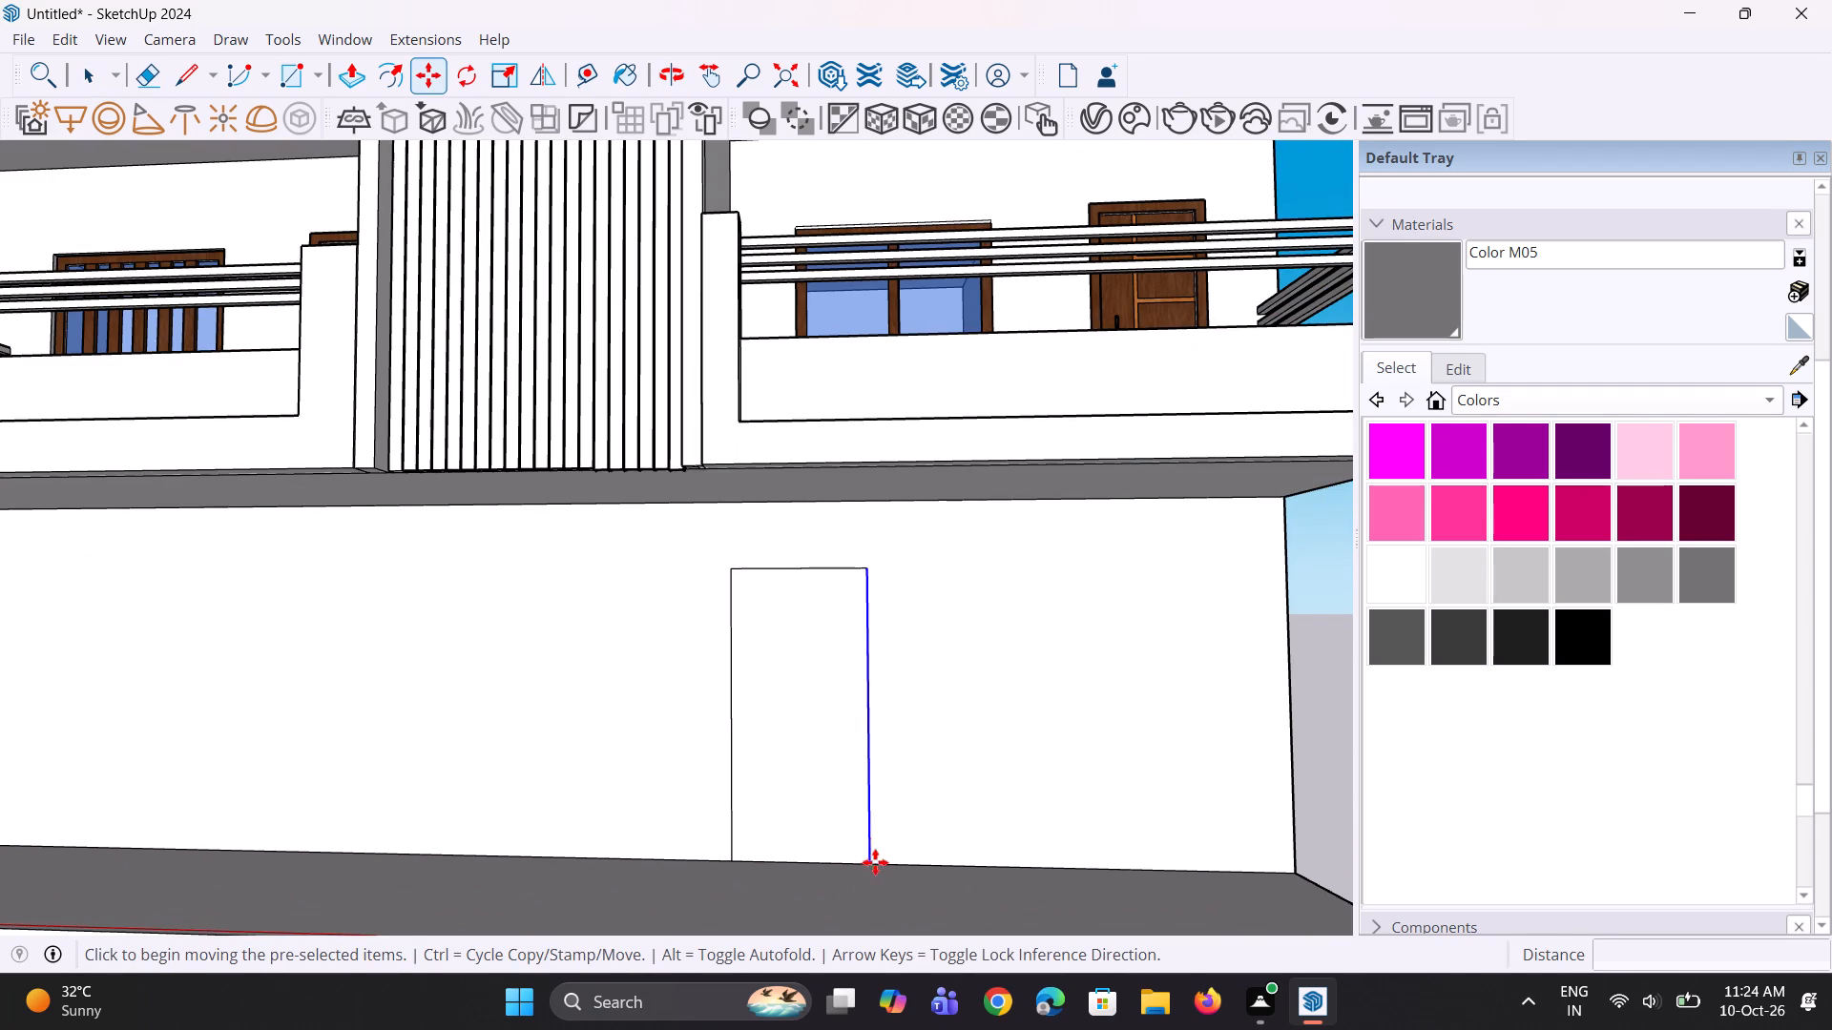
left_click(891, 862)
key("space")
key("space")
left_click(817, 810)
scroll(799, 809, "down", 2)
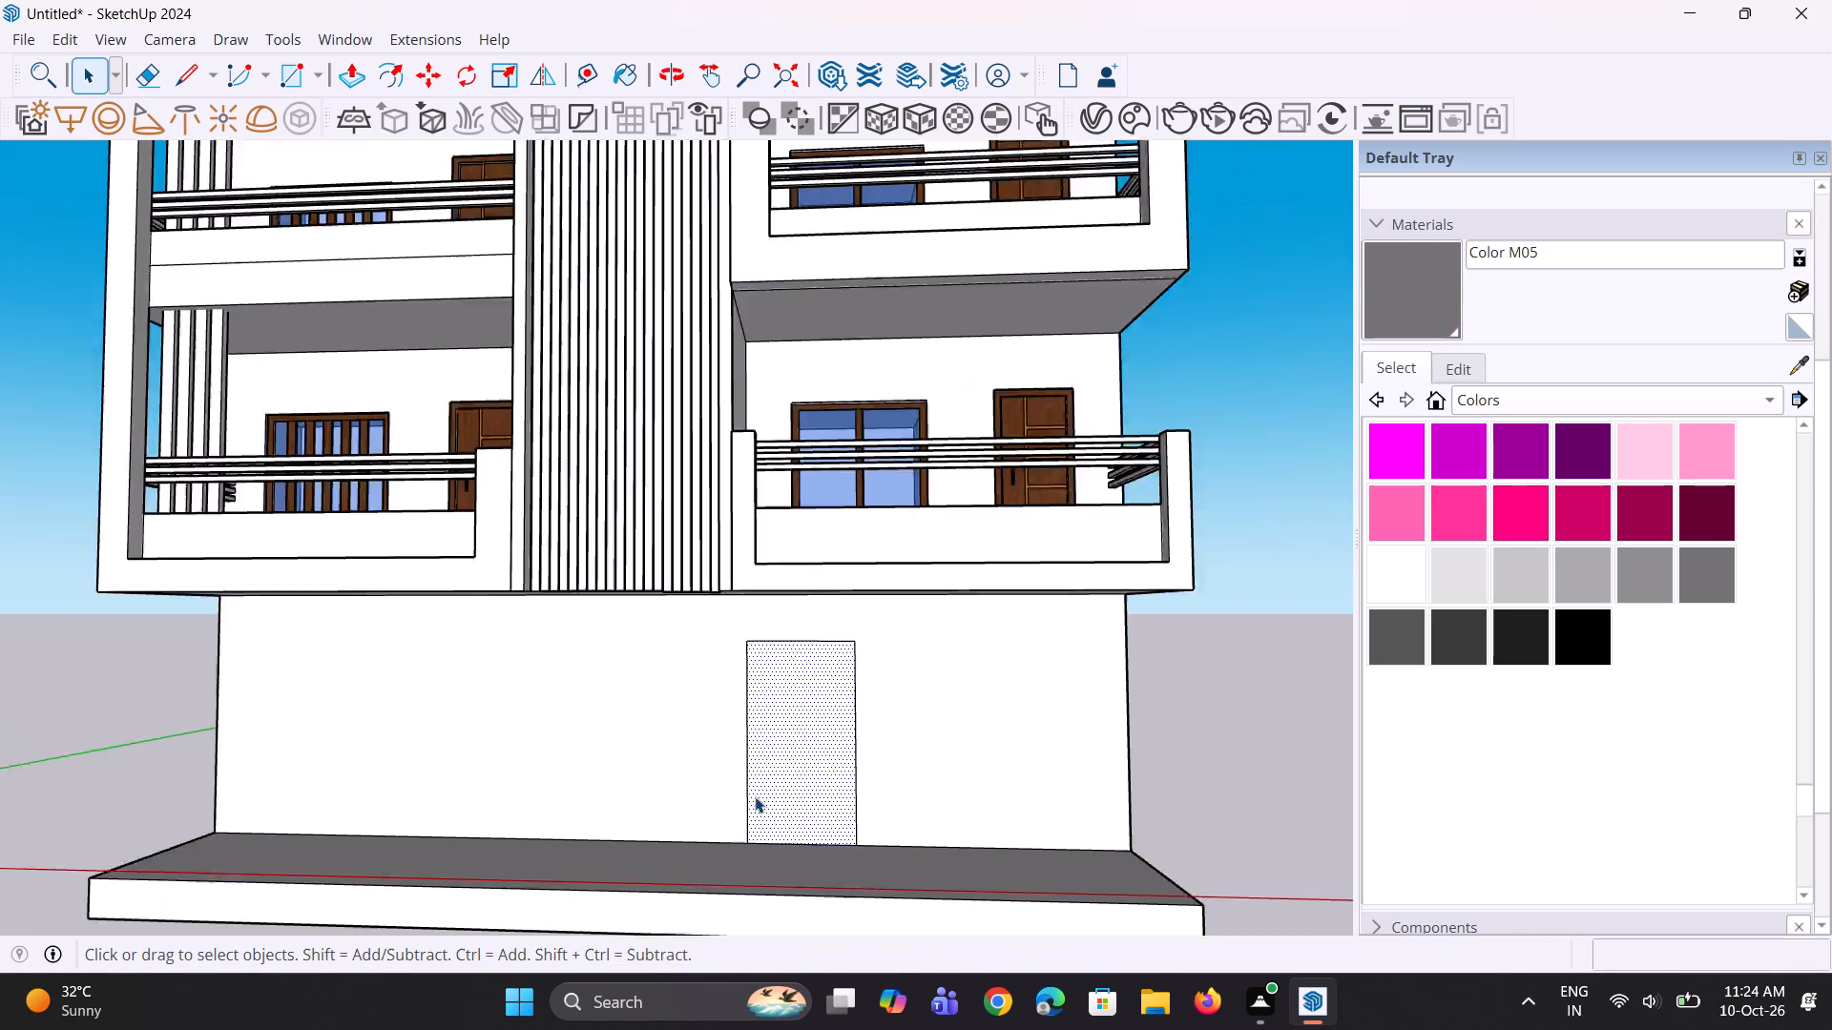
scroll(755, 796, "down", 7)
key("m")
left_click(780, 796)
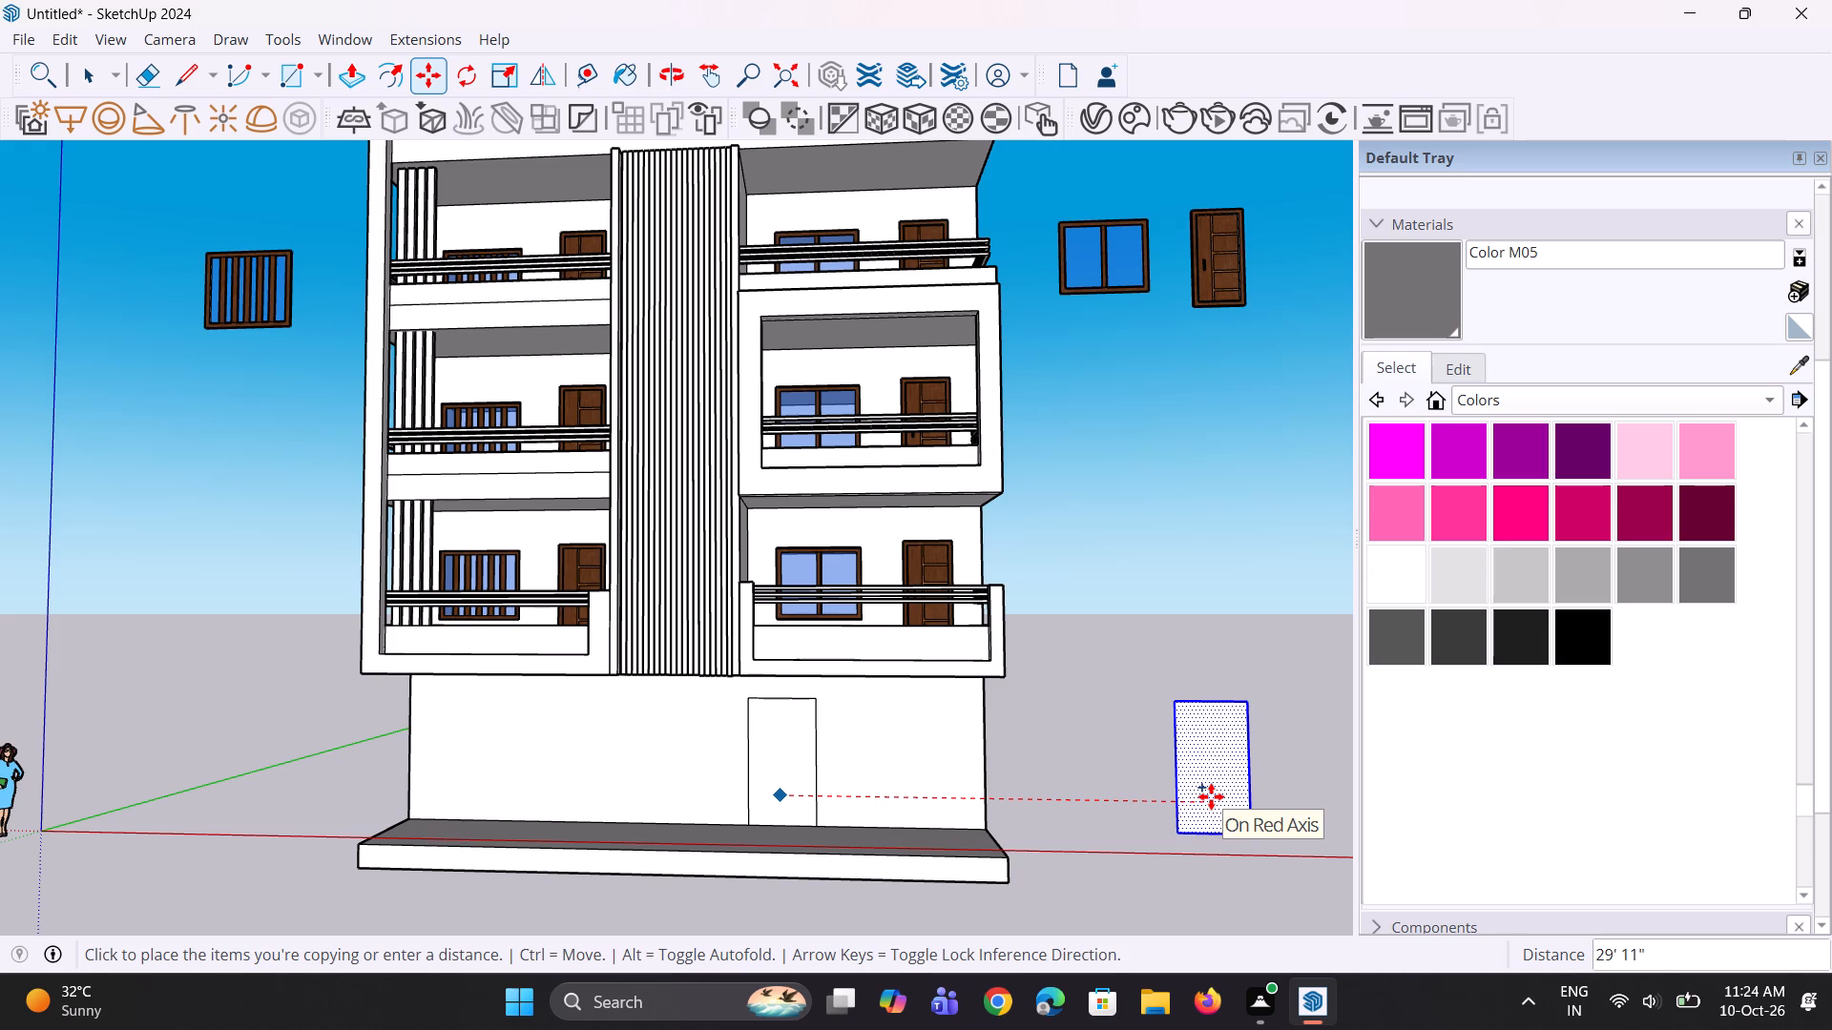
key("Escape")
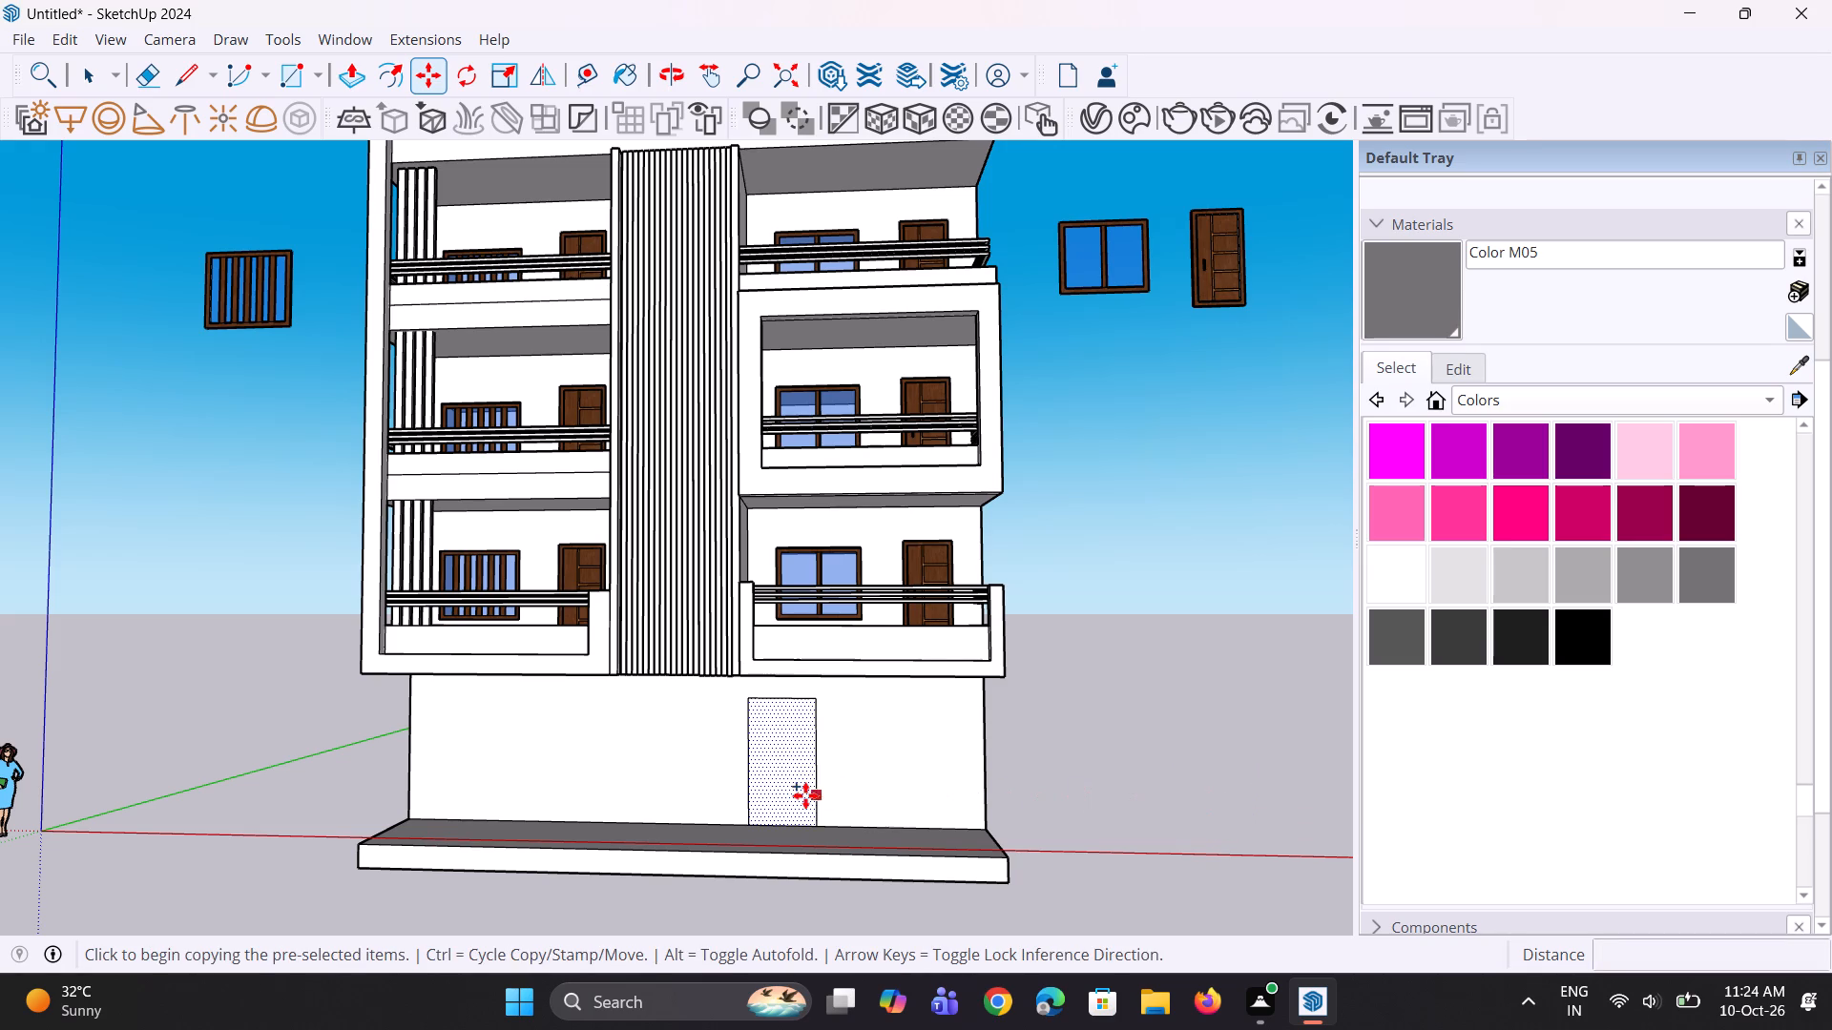
Erase the vertical and top edges of the ground-floor door outline.
middle_click(790, 815)
scroll(826, 744, "down", 5)
middle_click_drag(829, 722, 807, 729)
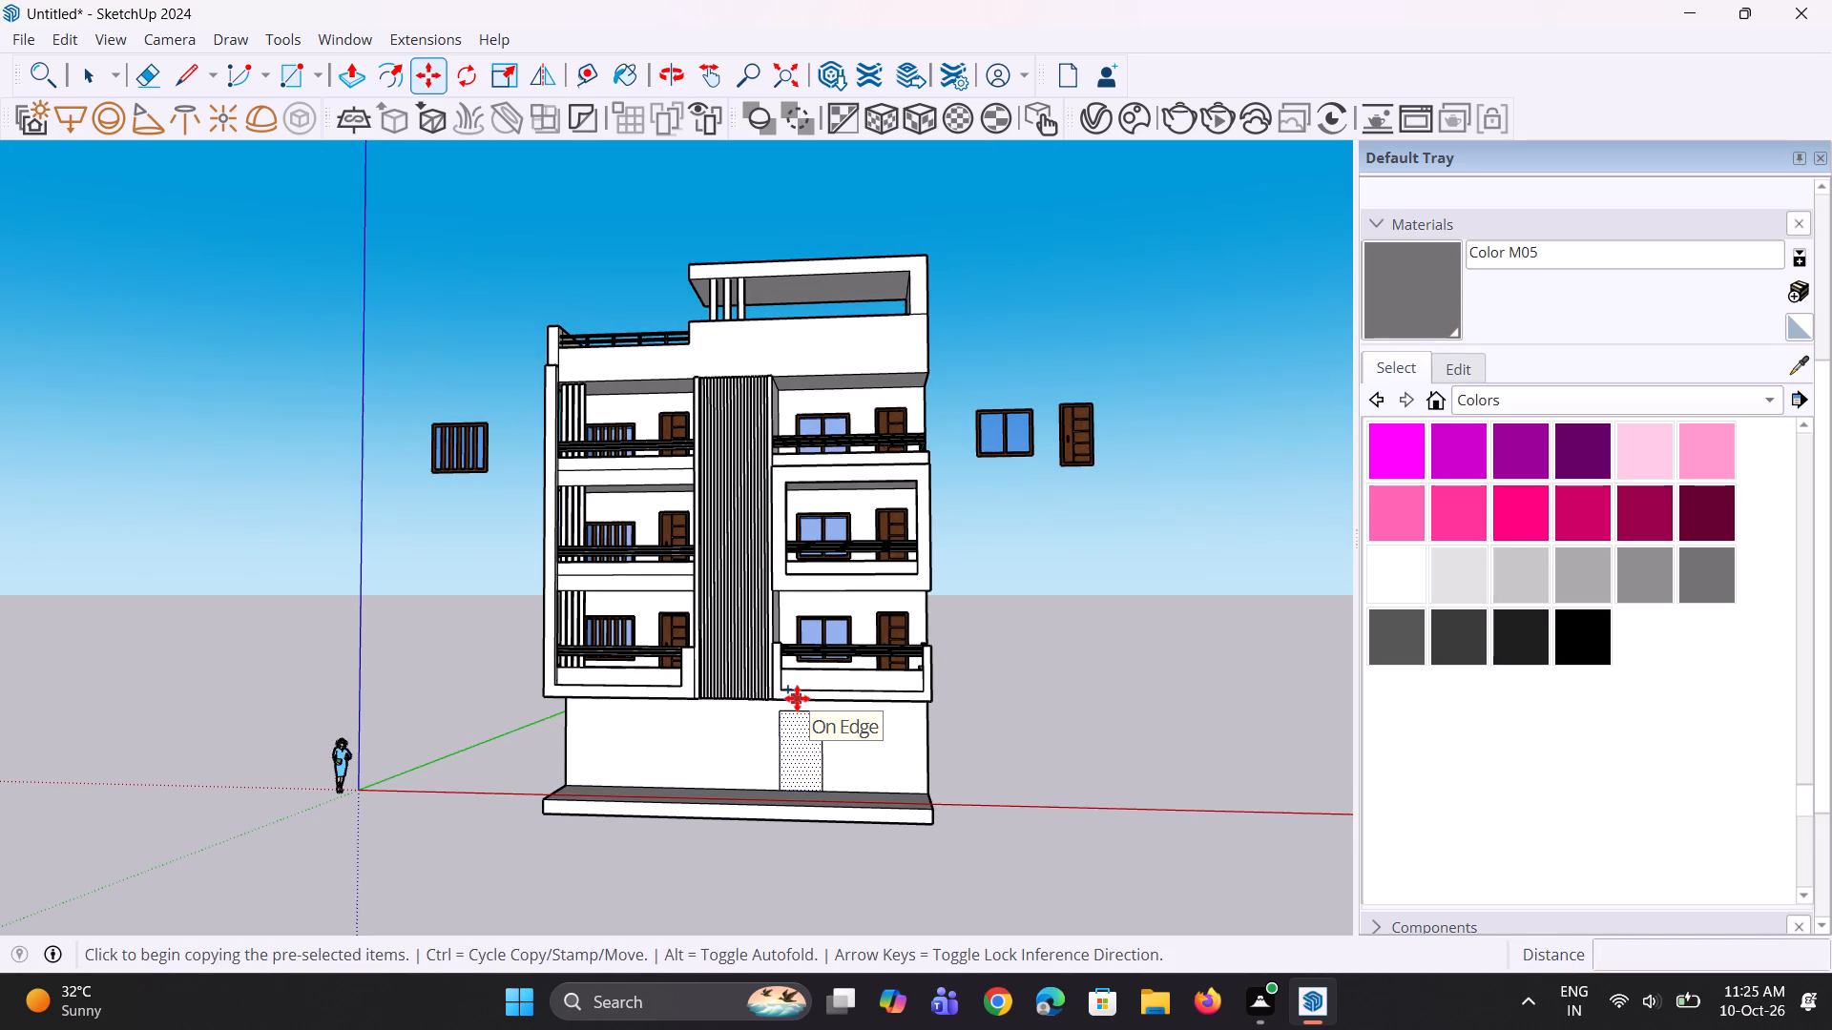
scroll(797, 698, "down", 2)
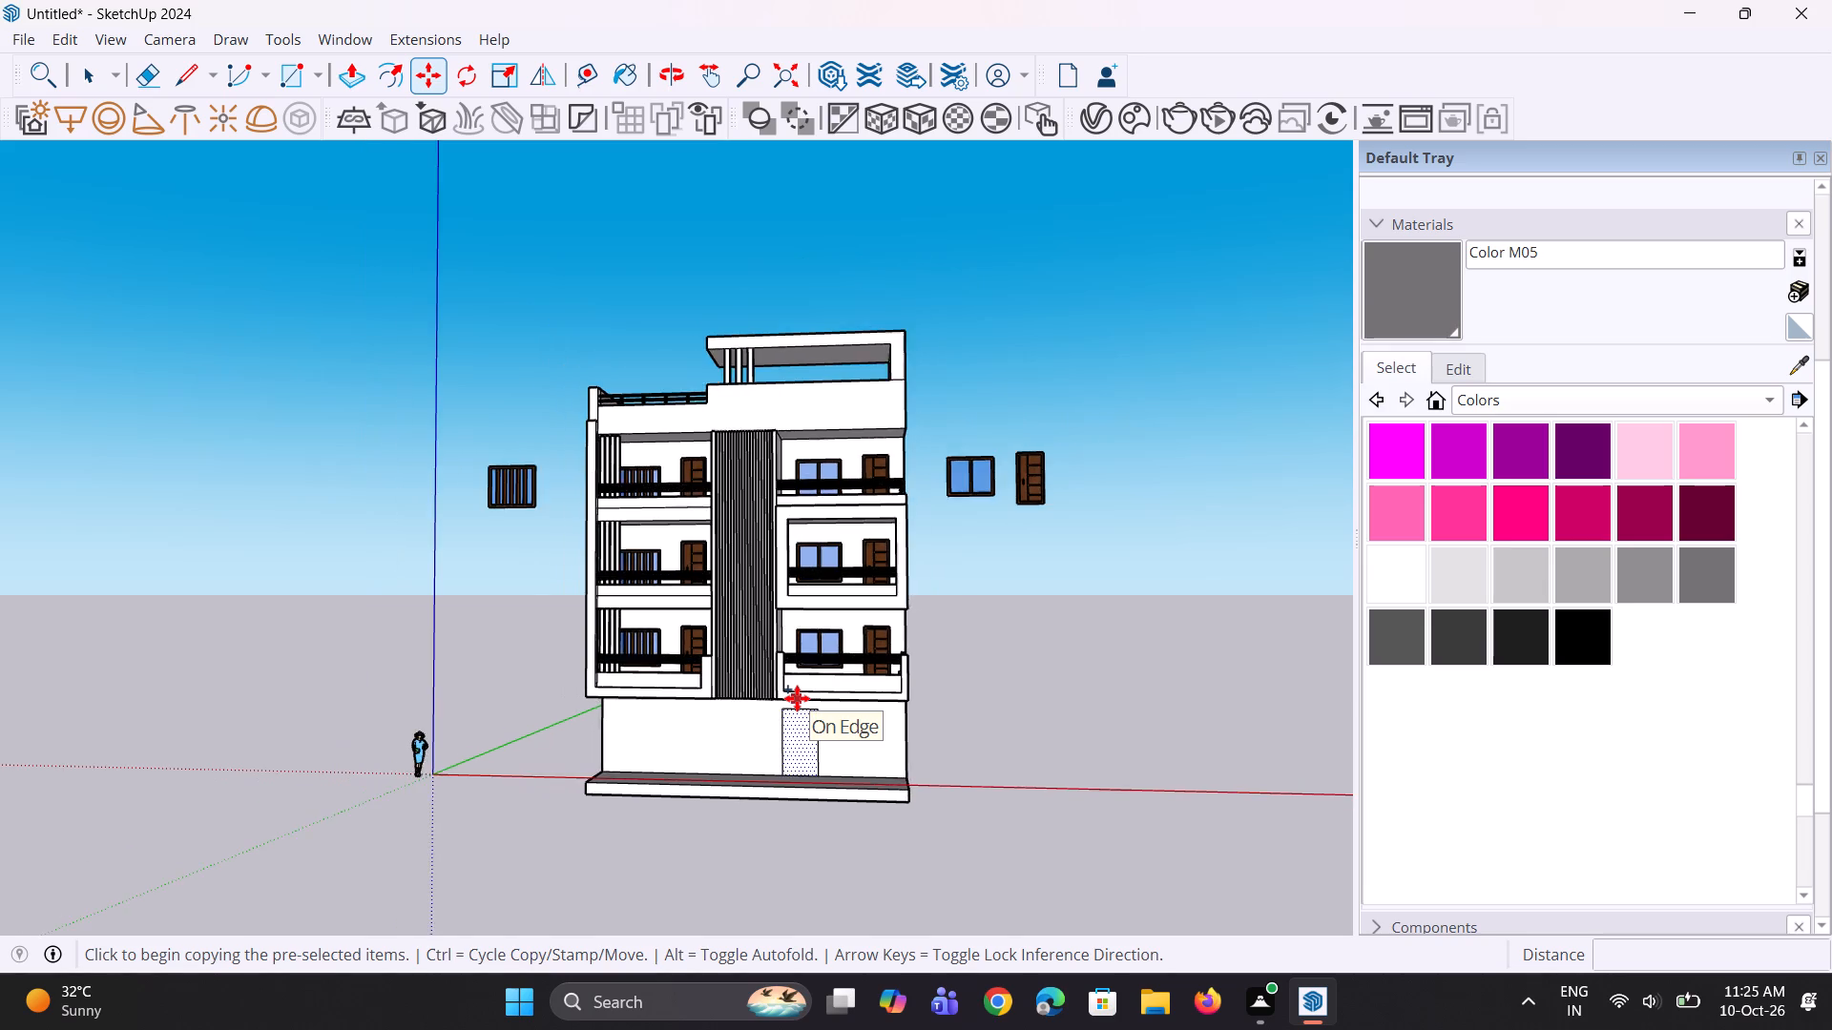
scroll(797, 698, "down", 3)
scroll(793, 697, "up", 9)
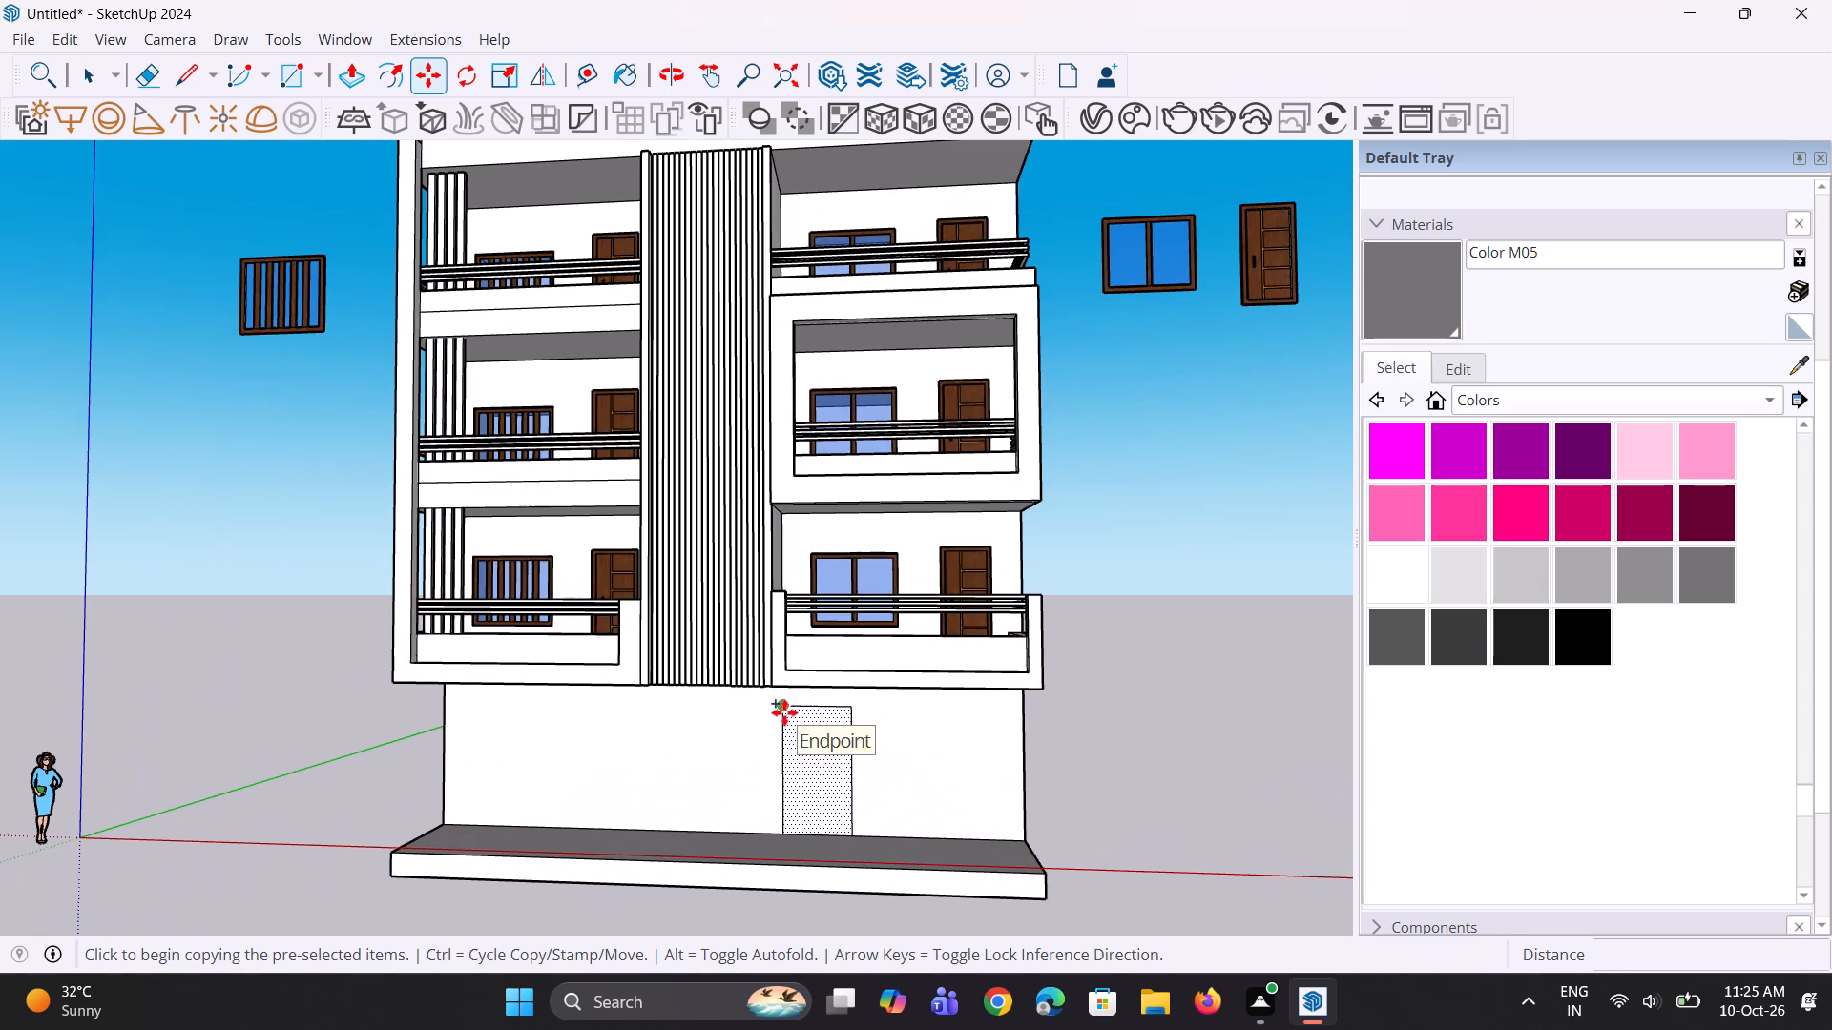
key("e")
left_click_drag(771, 753, 795, 712)
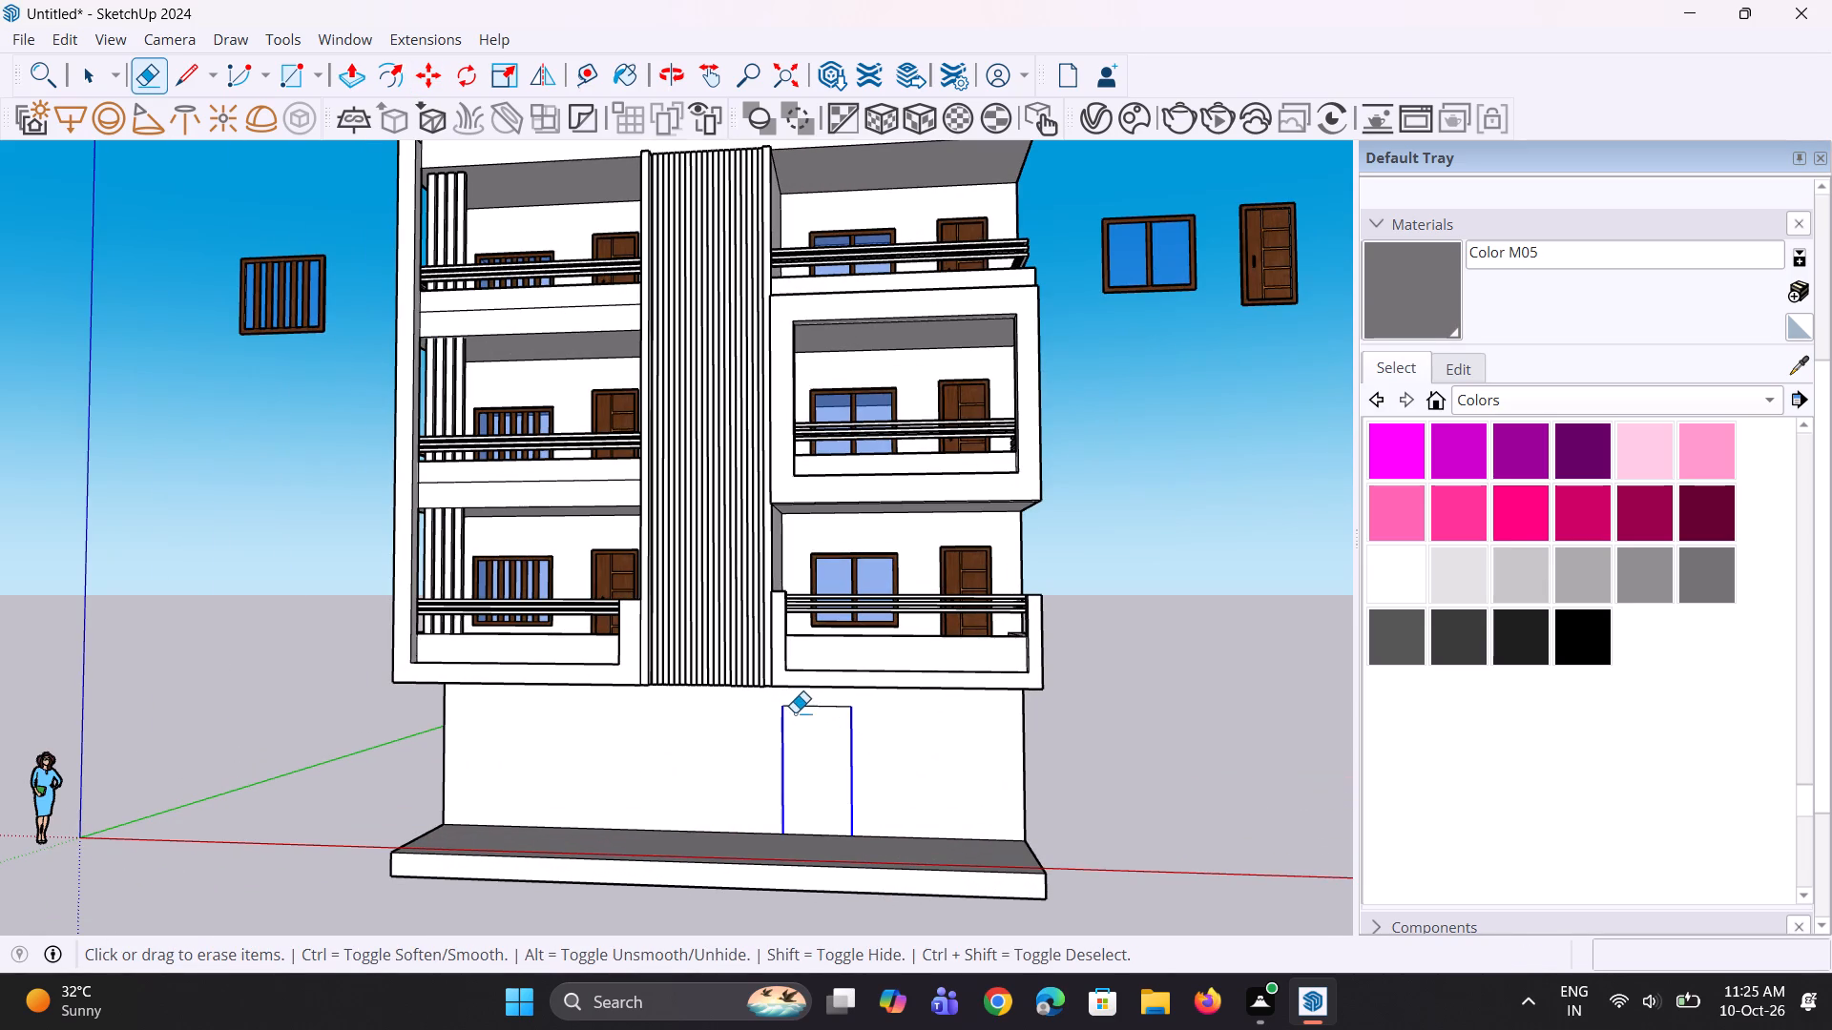
left_click_drag(795, 712, 795, 711)
left_click(804, 709)
Draw a vertical line about 11' 3 3/16" long below the slat panel, from the ground-floor wall's top edge to the plinth.
scroll(816, 710, "down", 7)
middle_click_drag(765, 760, 496, 763)
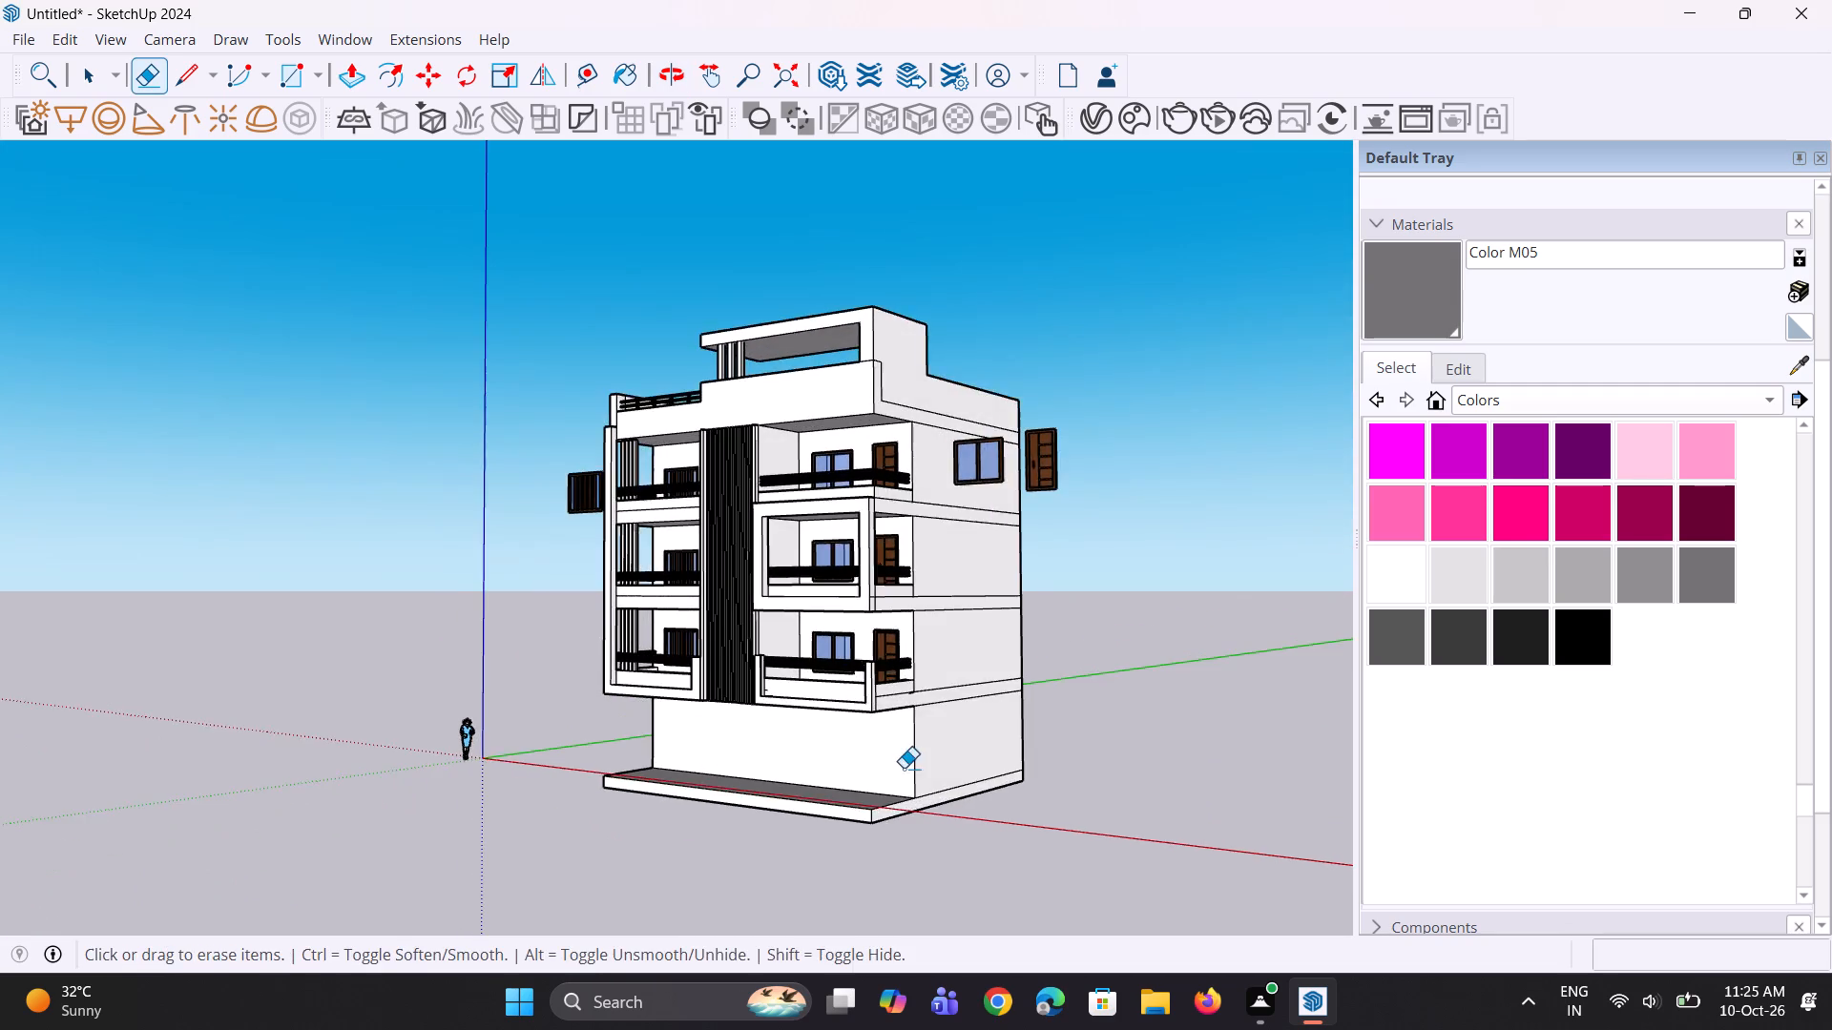
scroll(904, 768, "up", 4)
middle_click_drag(599, 774, 638, 880)
scroll(763, 804, "up", 6)
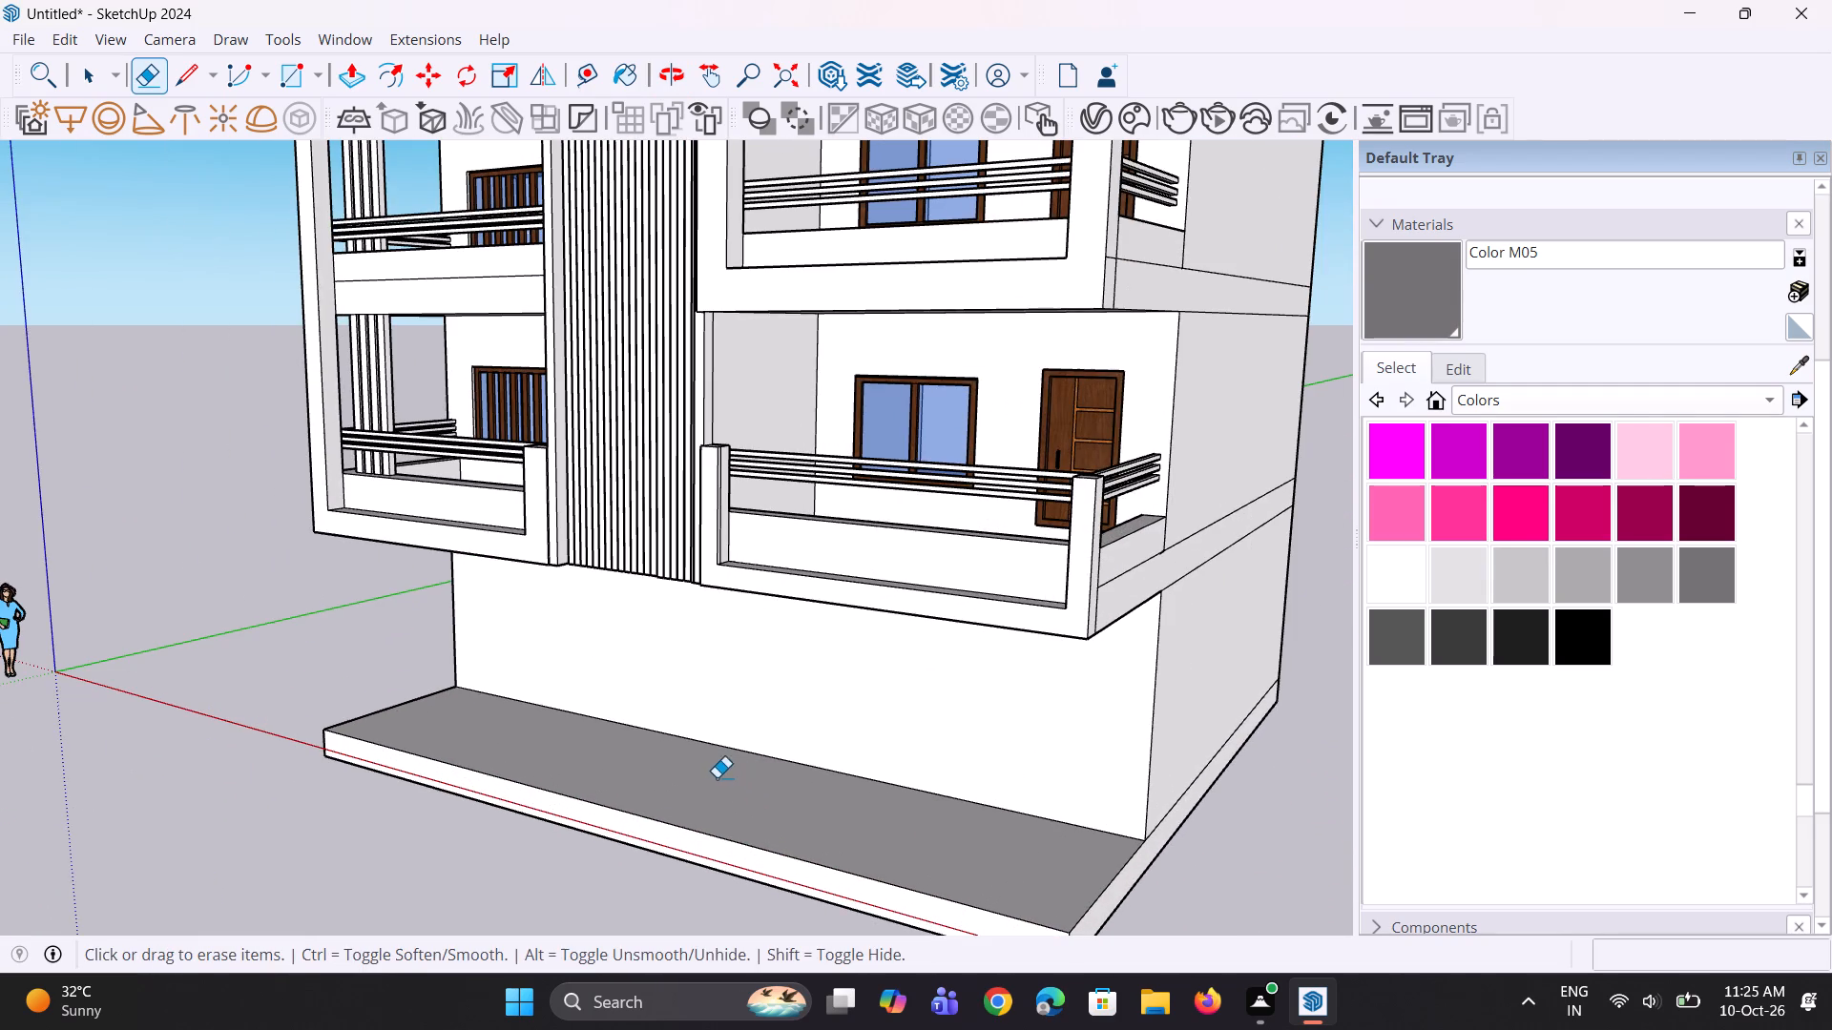
middle_click_drag(724, 777, 924, 546)
scroll(664, 612, "up", 2)
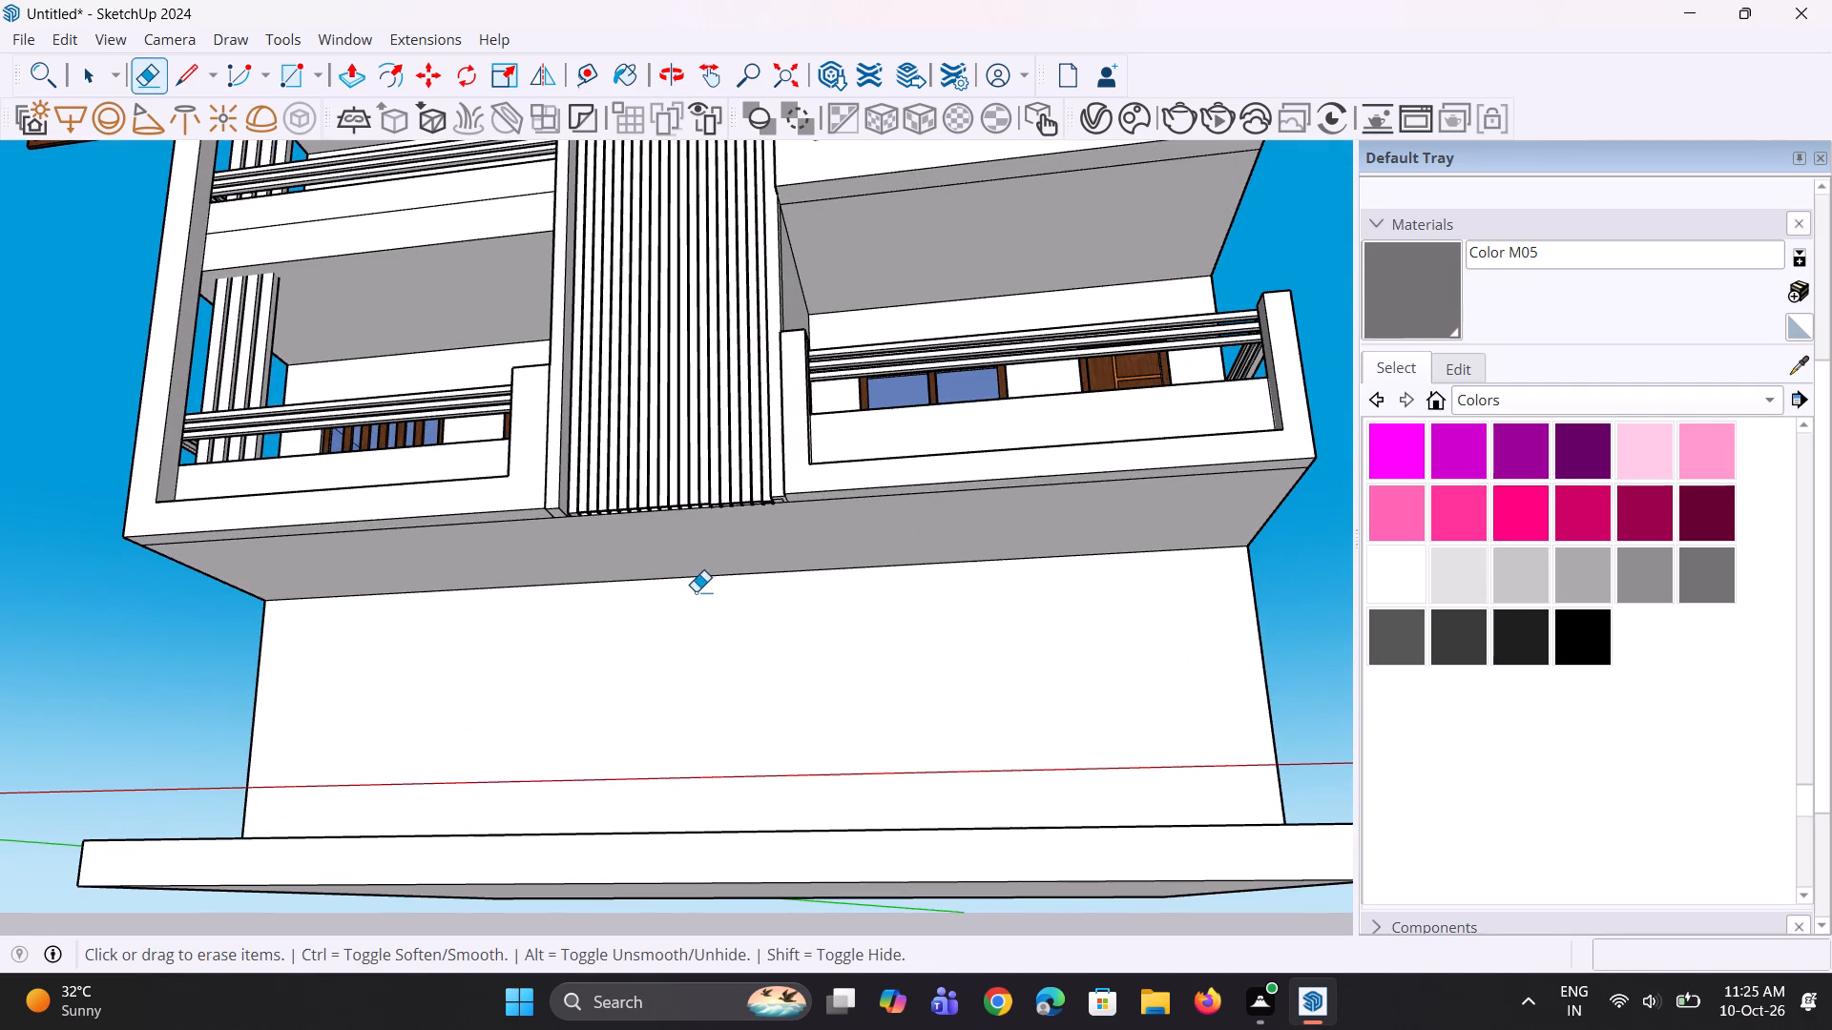
key("space")
key("l")
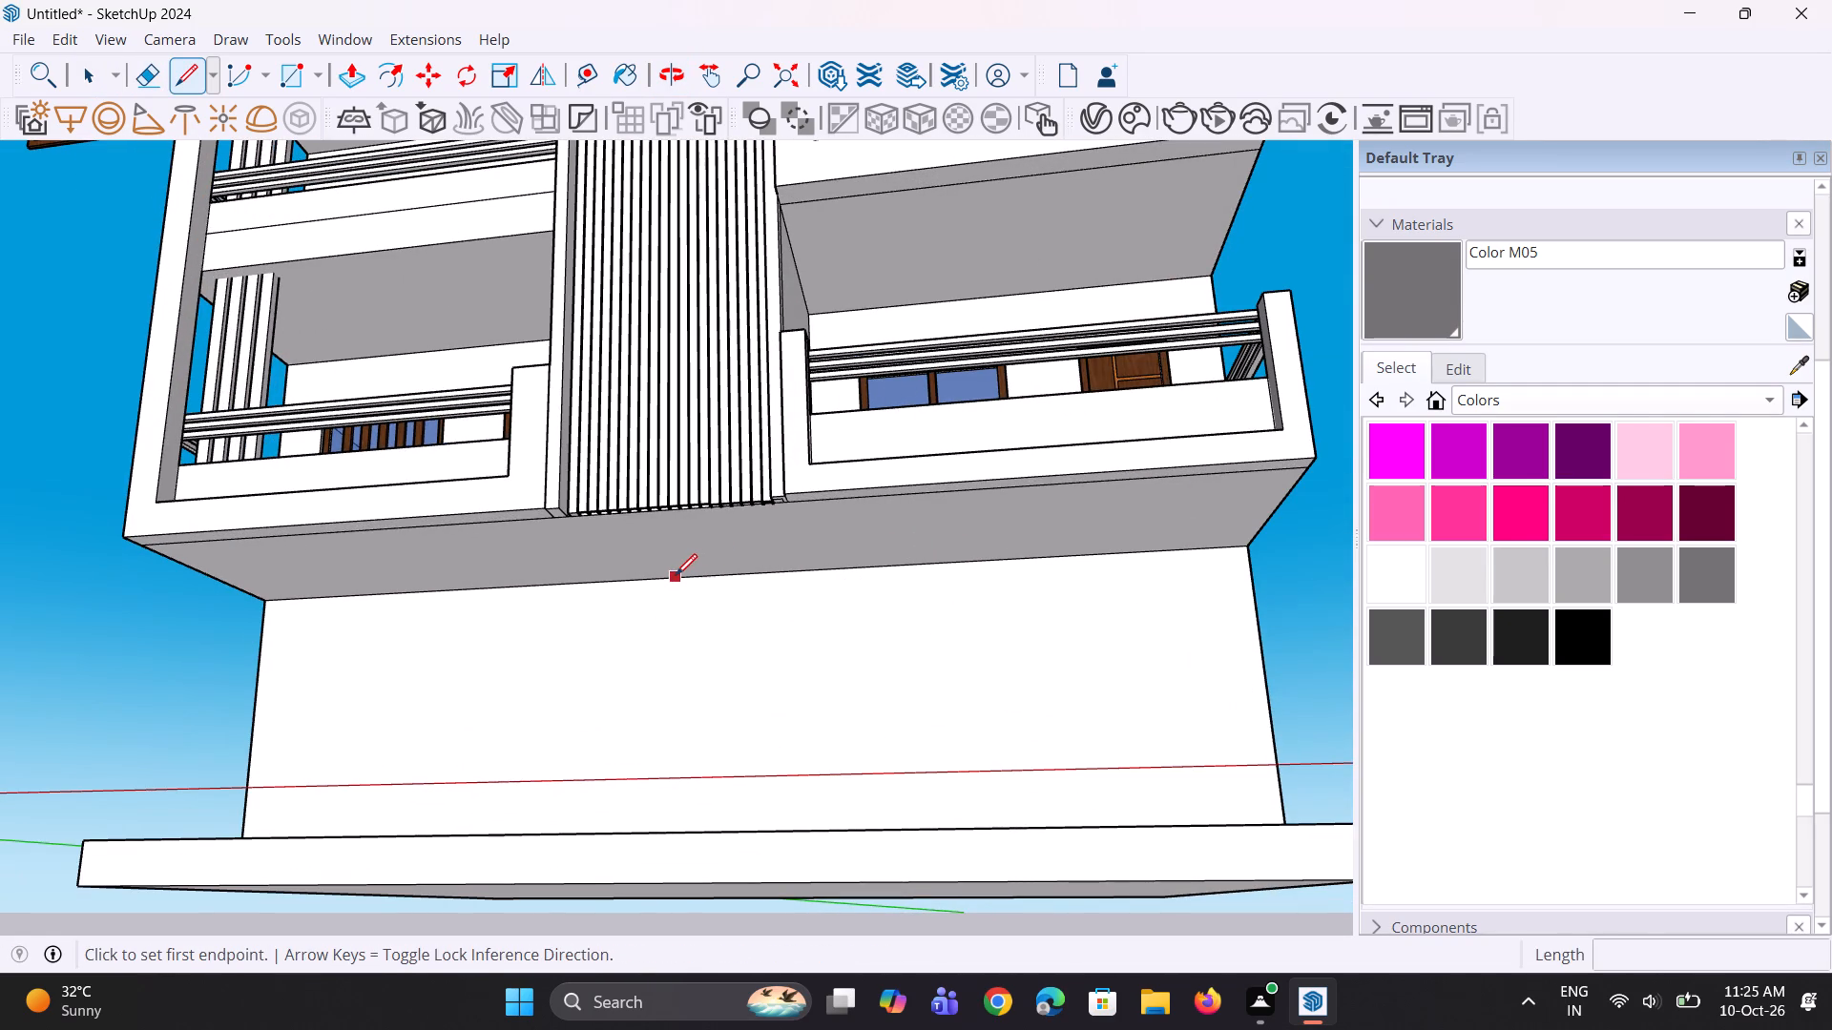
left_click(676, 575)
middle_click_drag(688, 801, 641, 1002)
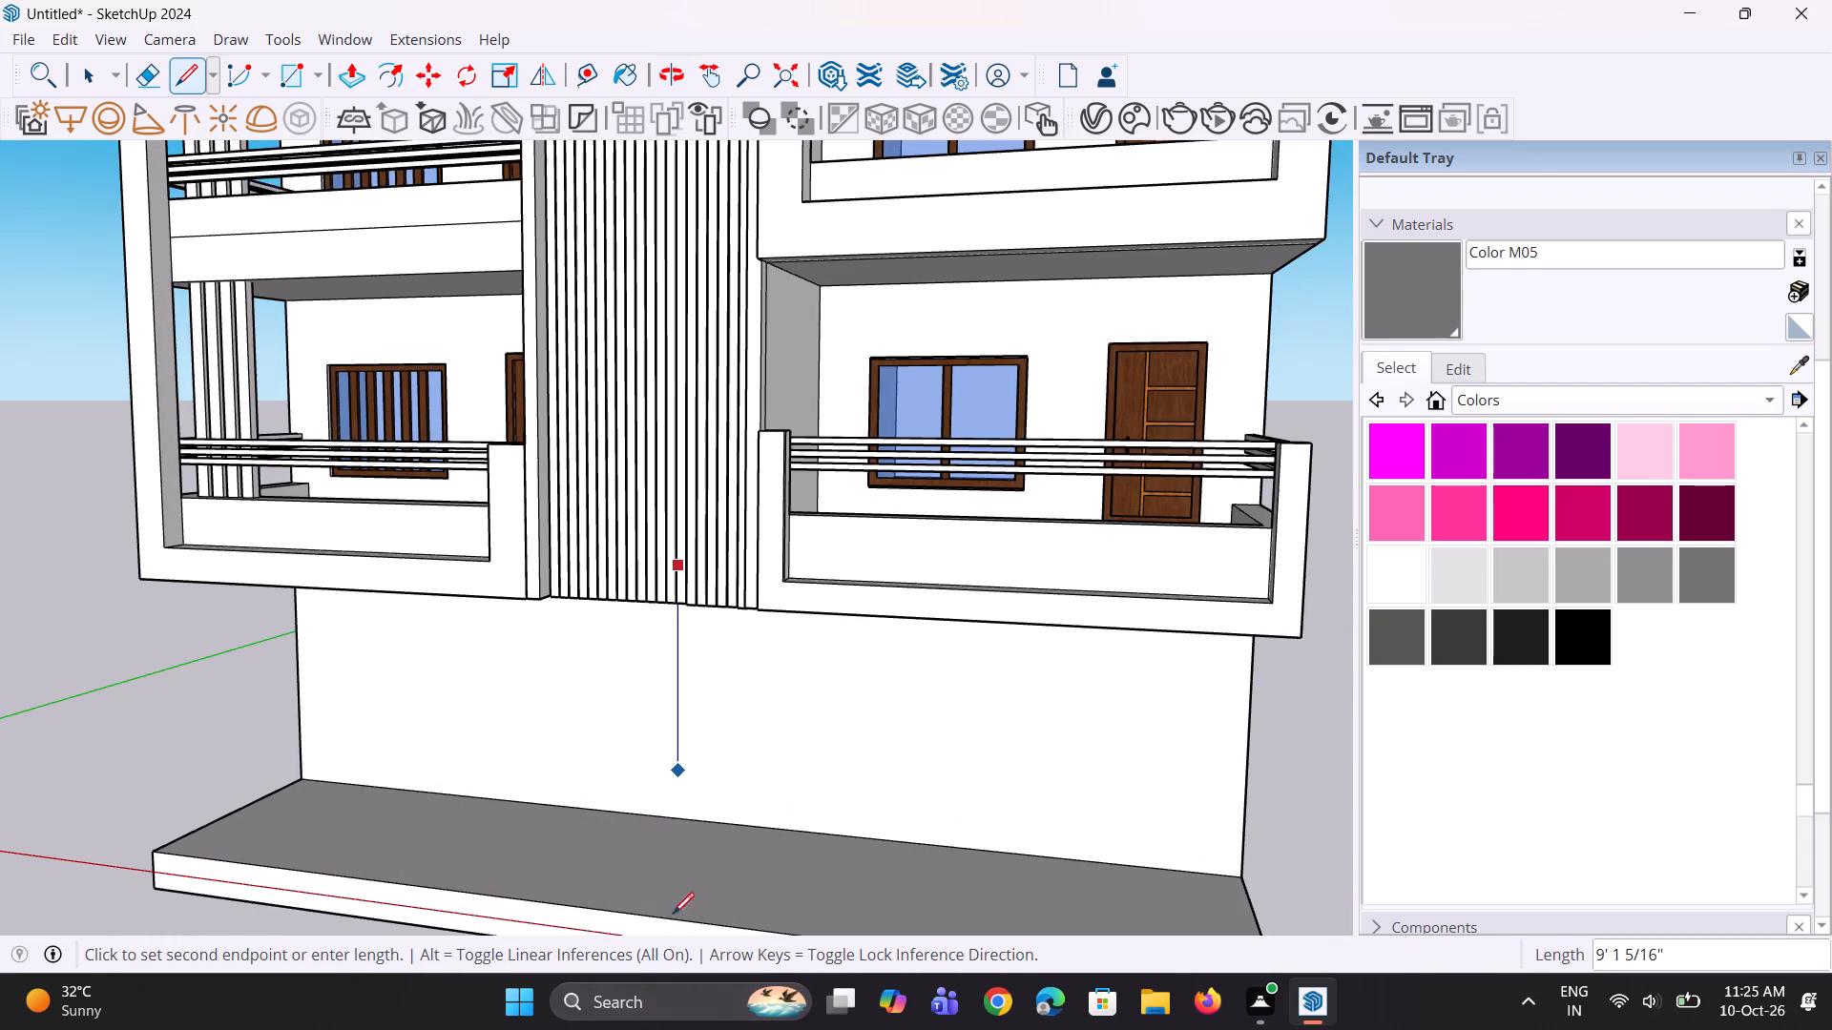
left_click(686, 821)
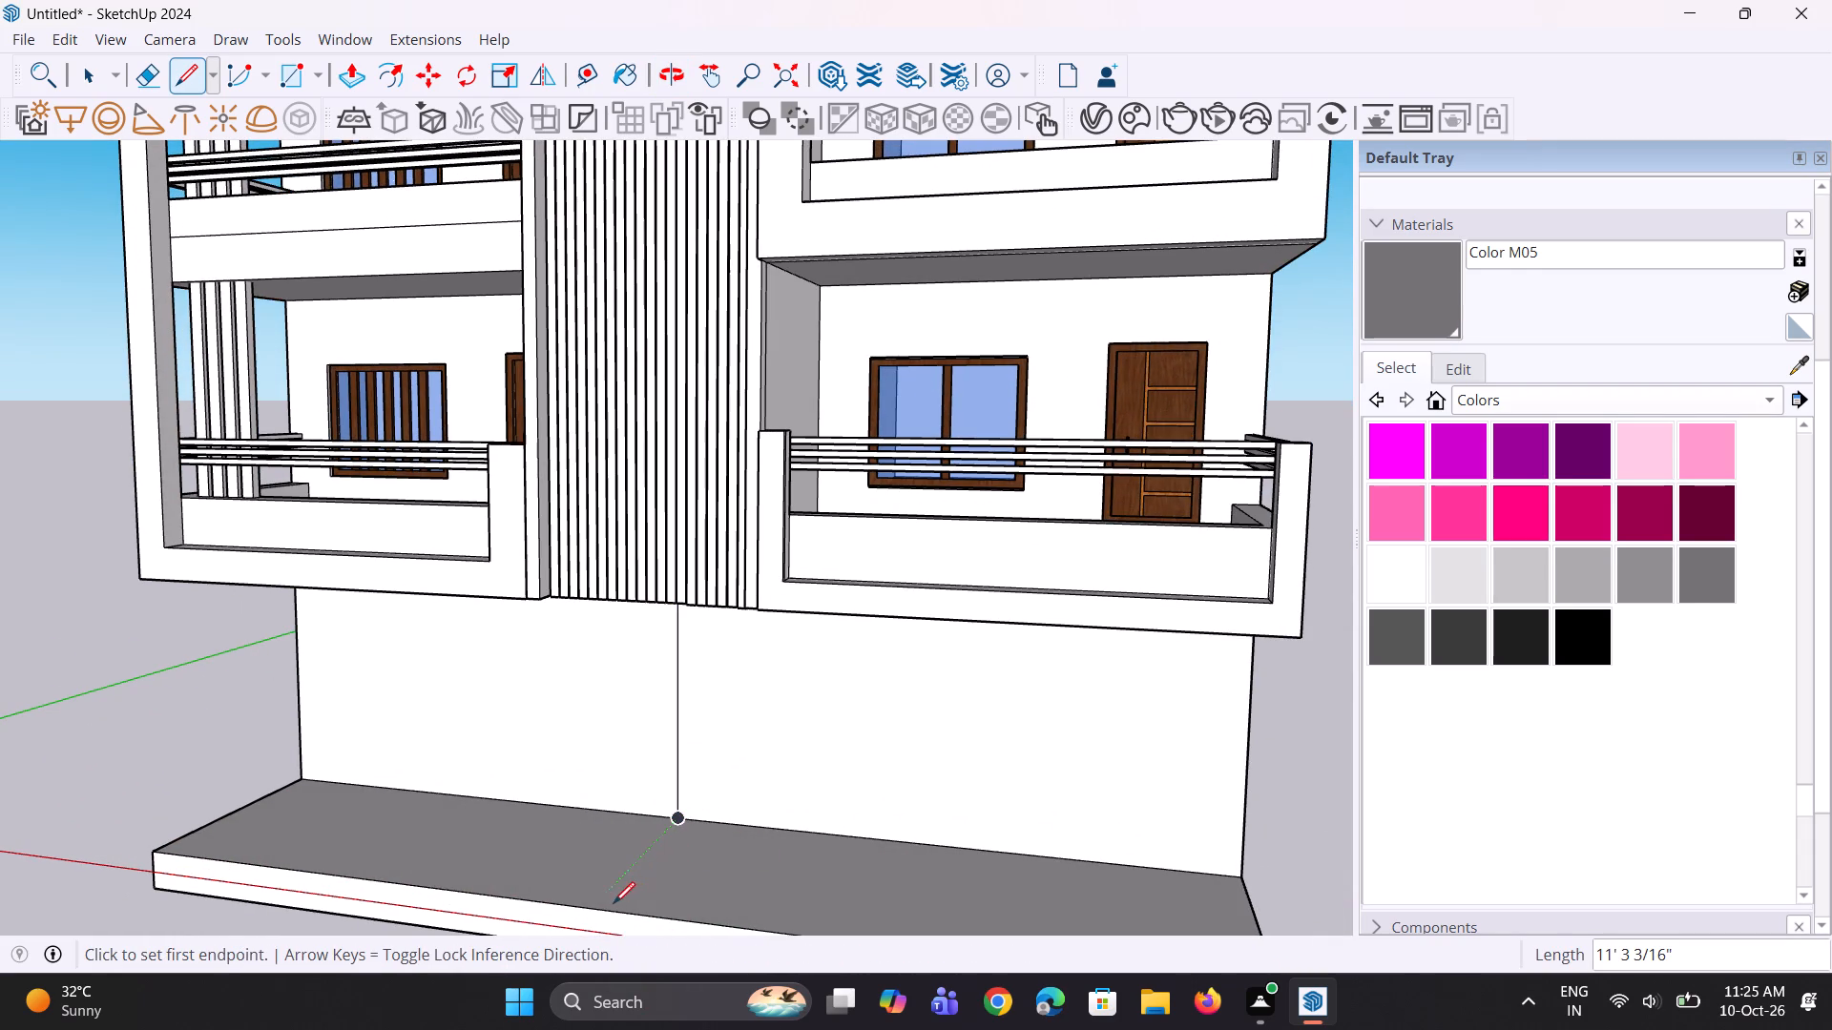
Draw a line about 10' 5 3/16" long across the plinth's top, from its front edge to the wall dividing line's foot.
left_click(593, 903)
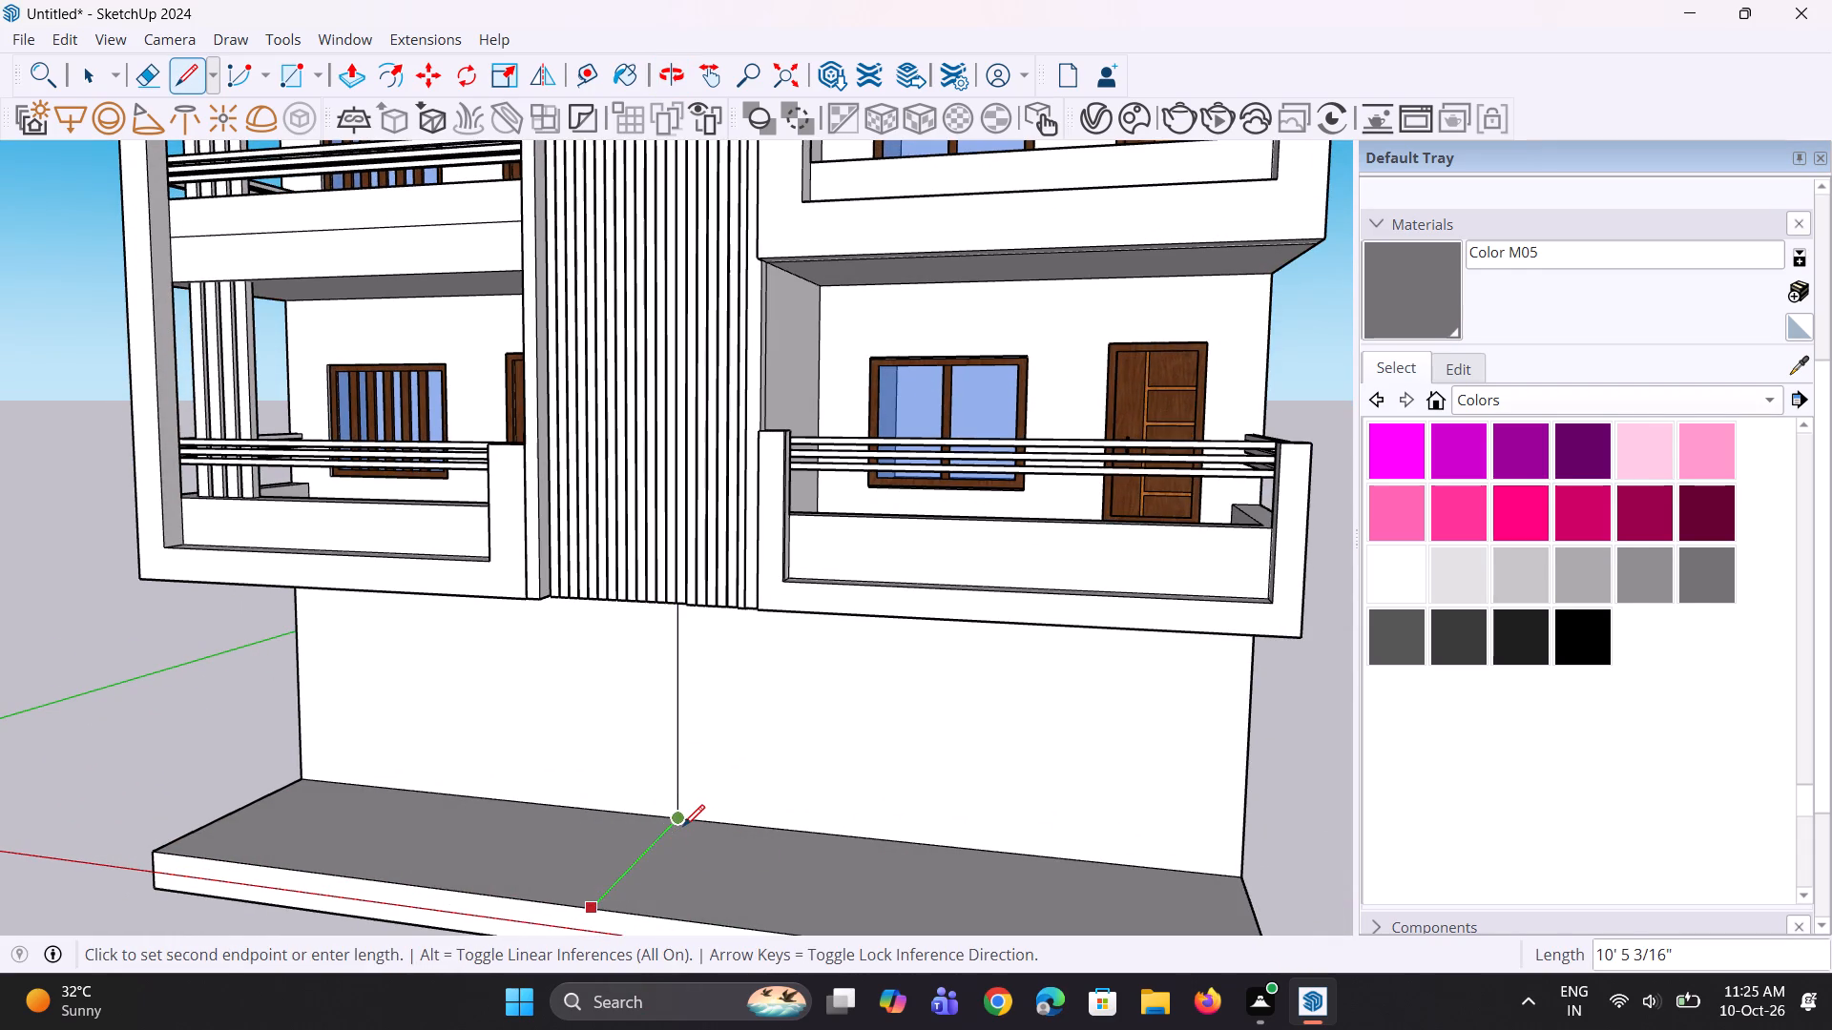
left_click(683, 826)
key("space")
scroll(612, 855, "up", 1)
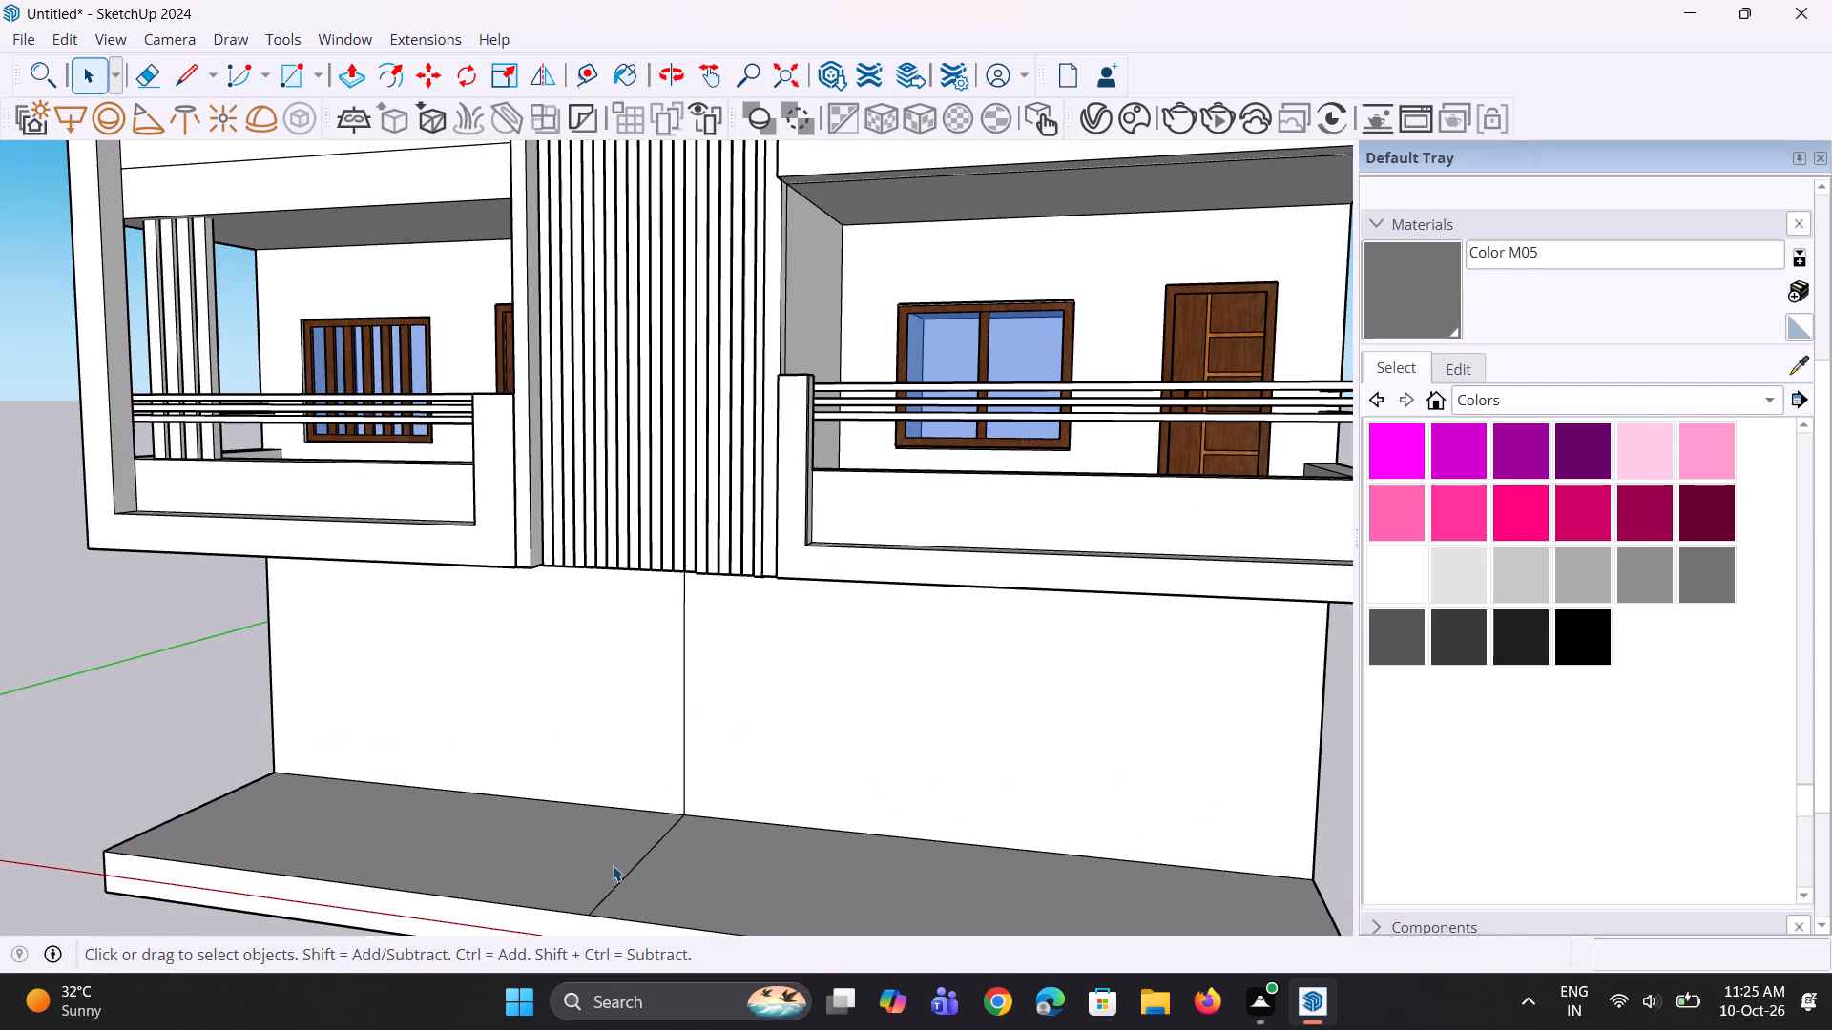
Delete the dividing line that crosses the plinth's top surface.
left_click(625, 876)
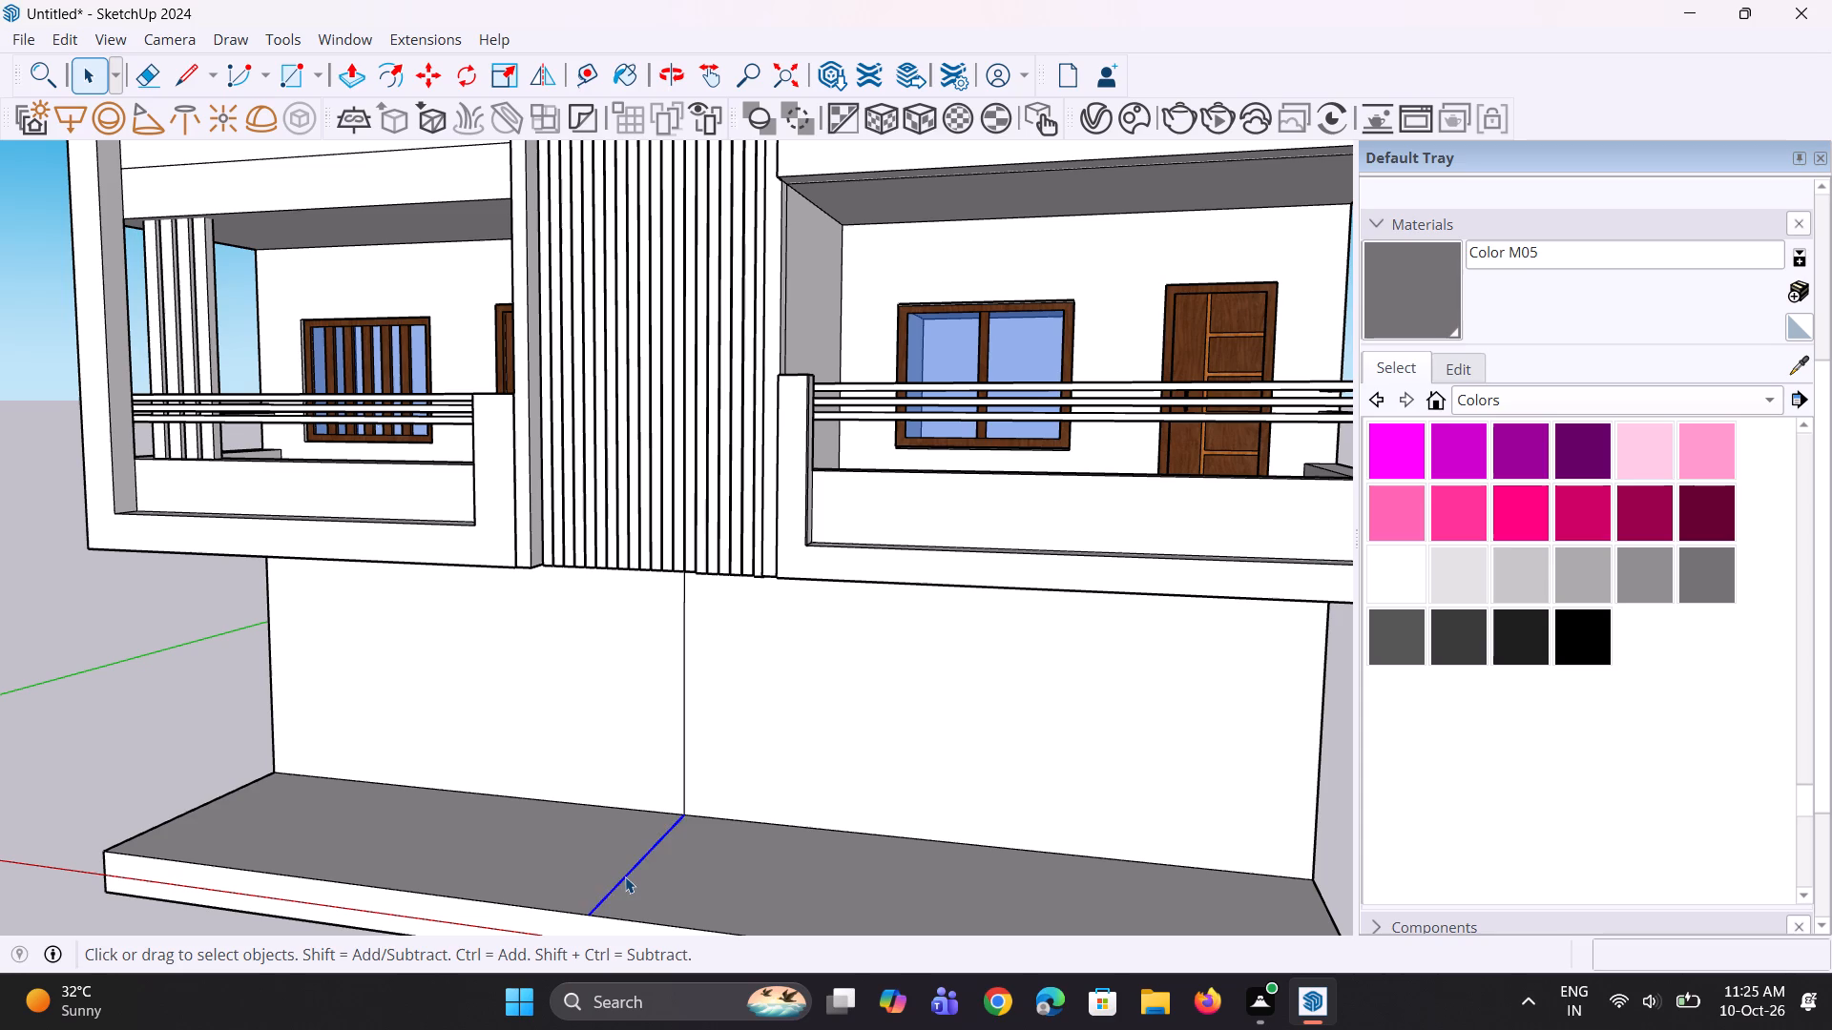
key("Delete")
Draw a small freehand rectangle for a column base on the plinth's top, in front of the ground-floor wall.
key("r")
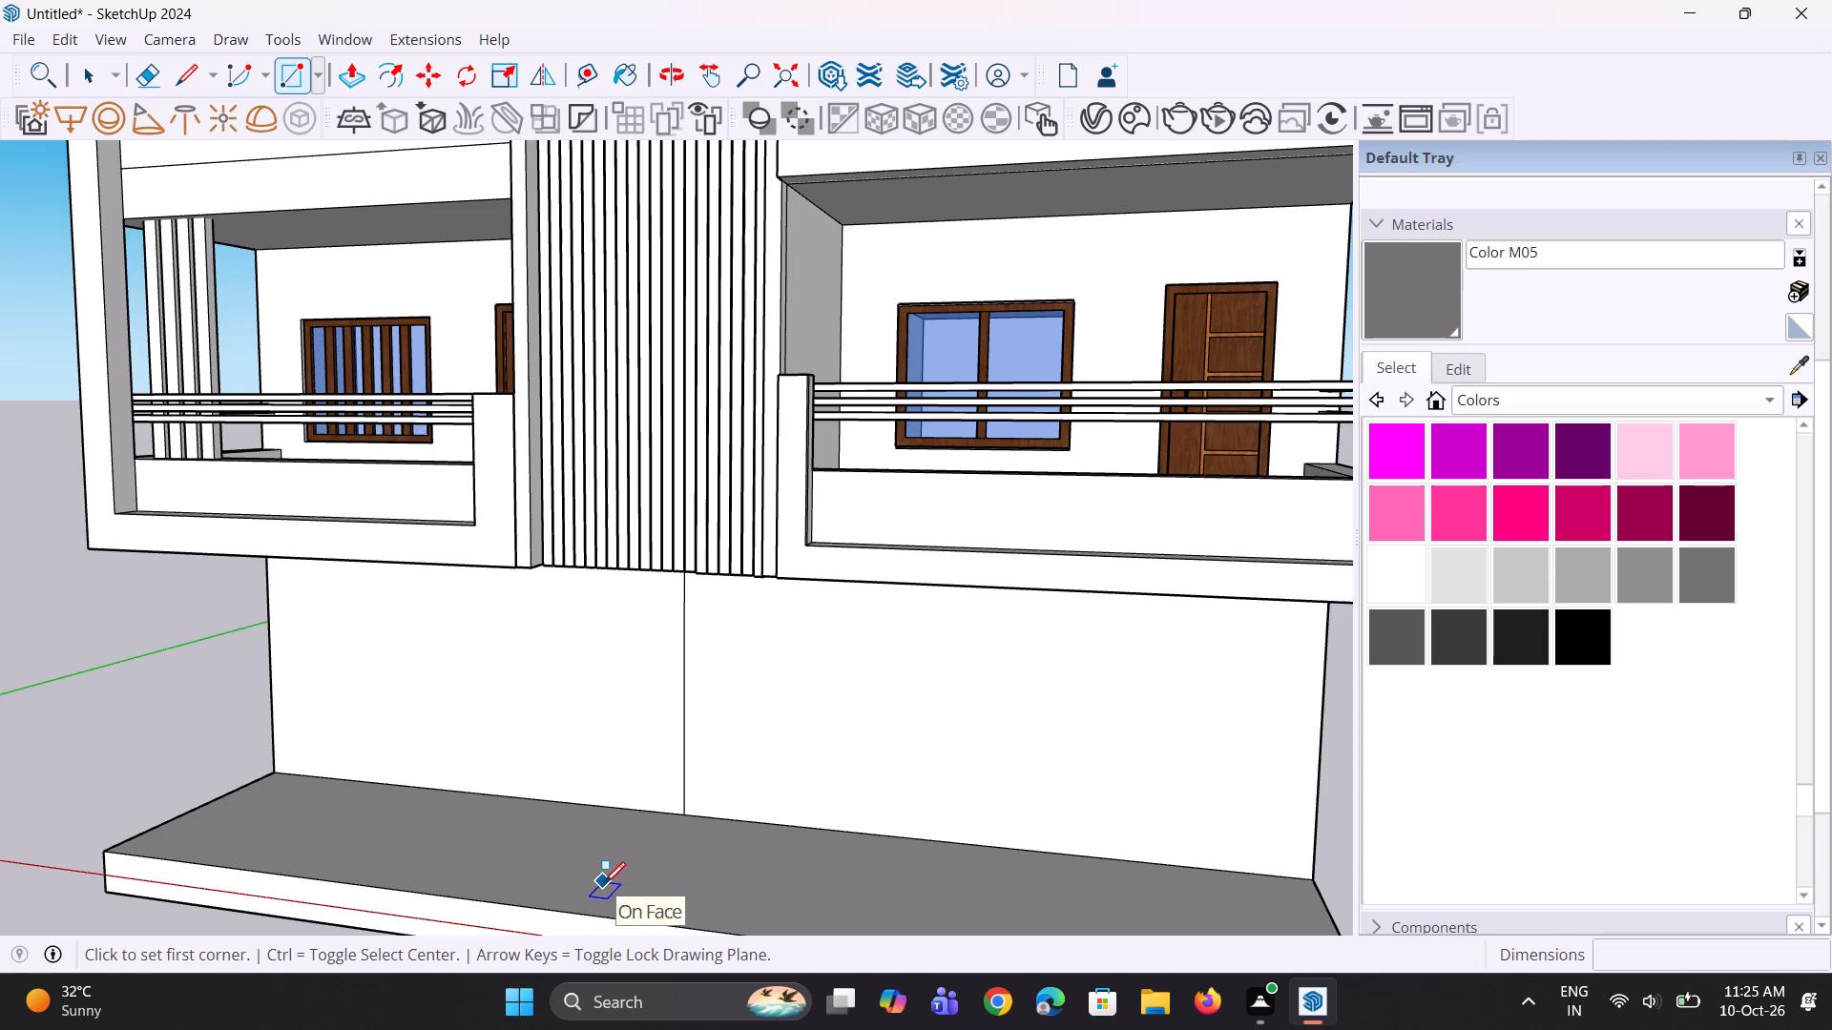
left_click(604, 882)
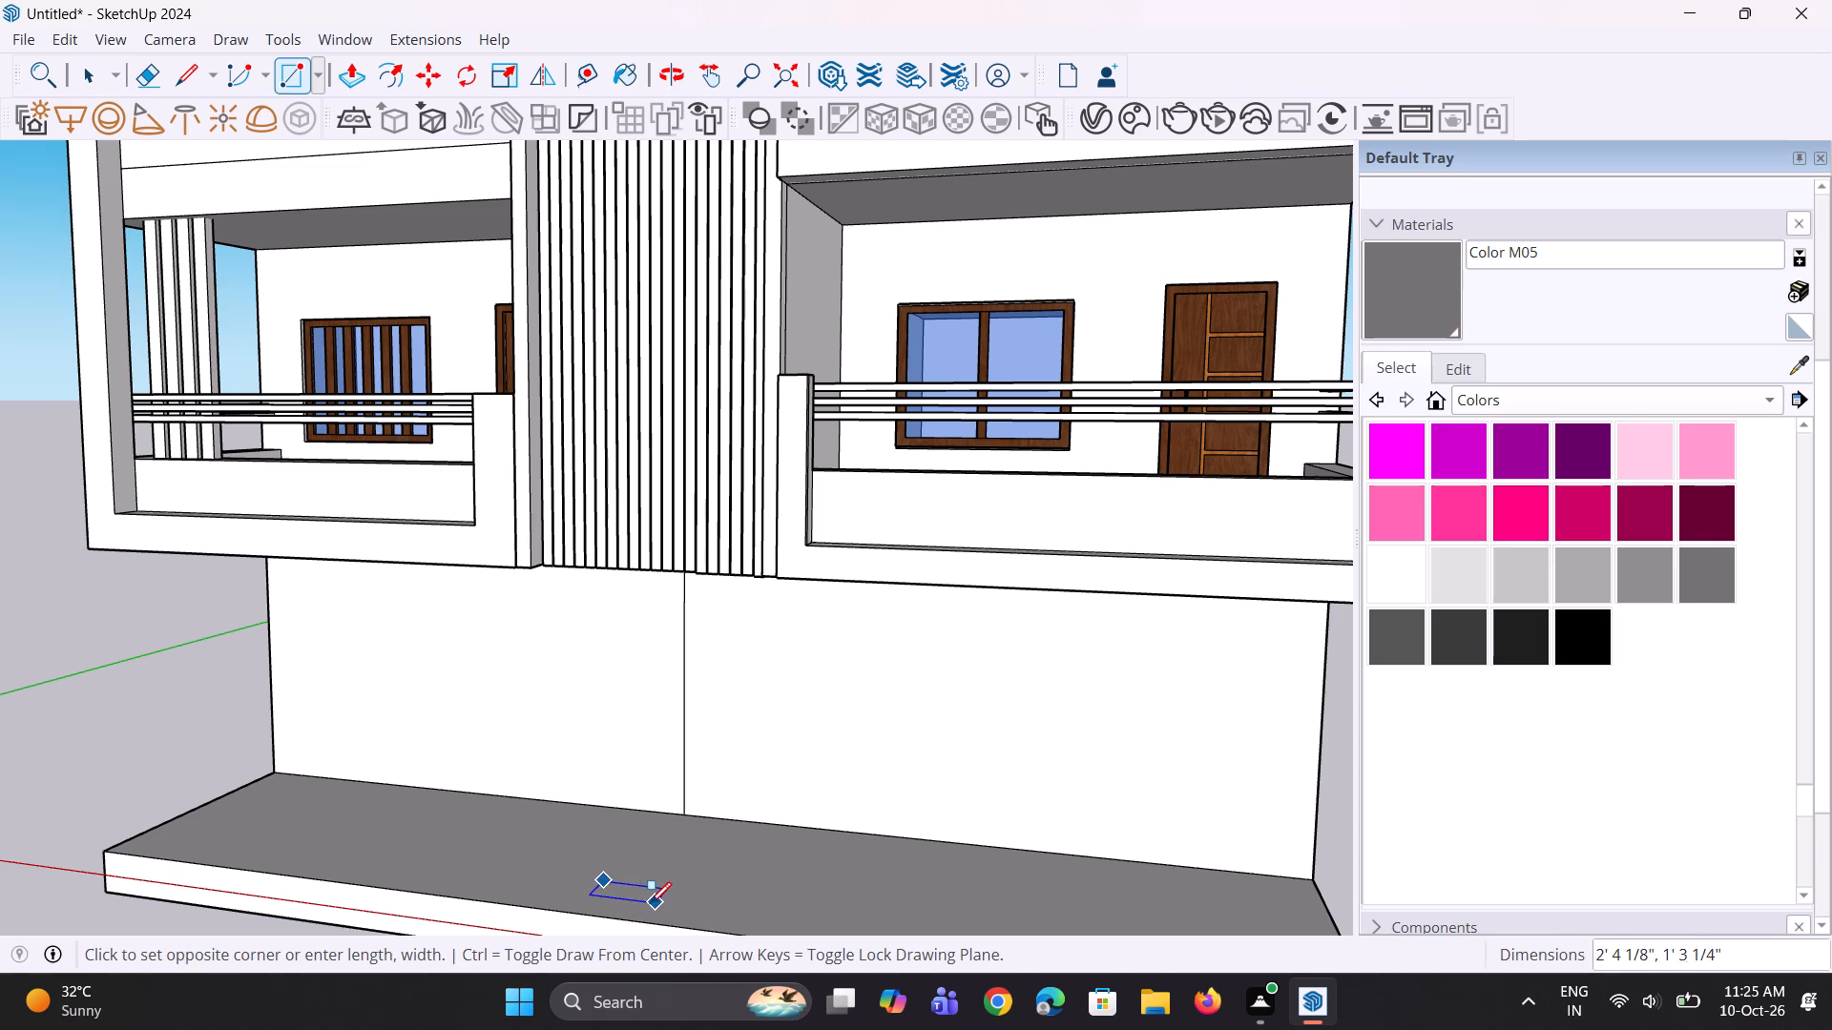
left_click(637, 903)
Move the small rectangle about 2' 11 3/8" along the plinth's length, toward the barred-window side of the building.
scroll(686, 873, "up", 1)
scroll(705, 772, "down", 7)
middle_click_drag(690, 851, 589, 984)
scroll(665, 788, "up", 5)
middle_click_drag(687, 824, 753, 827)
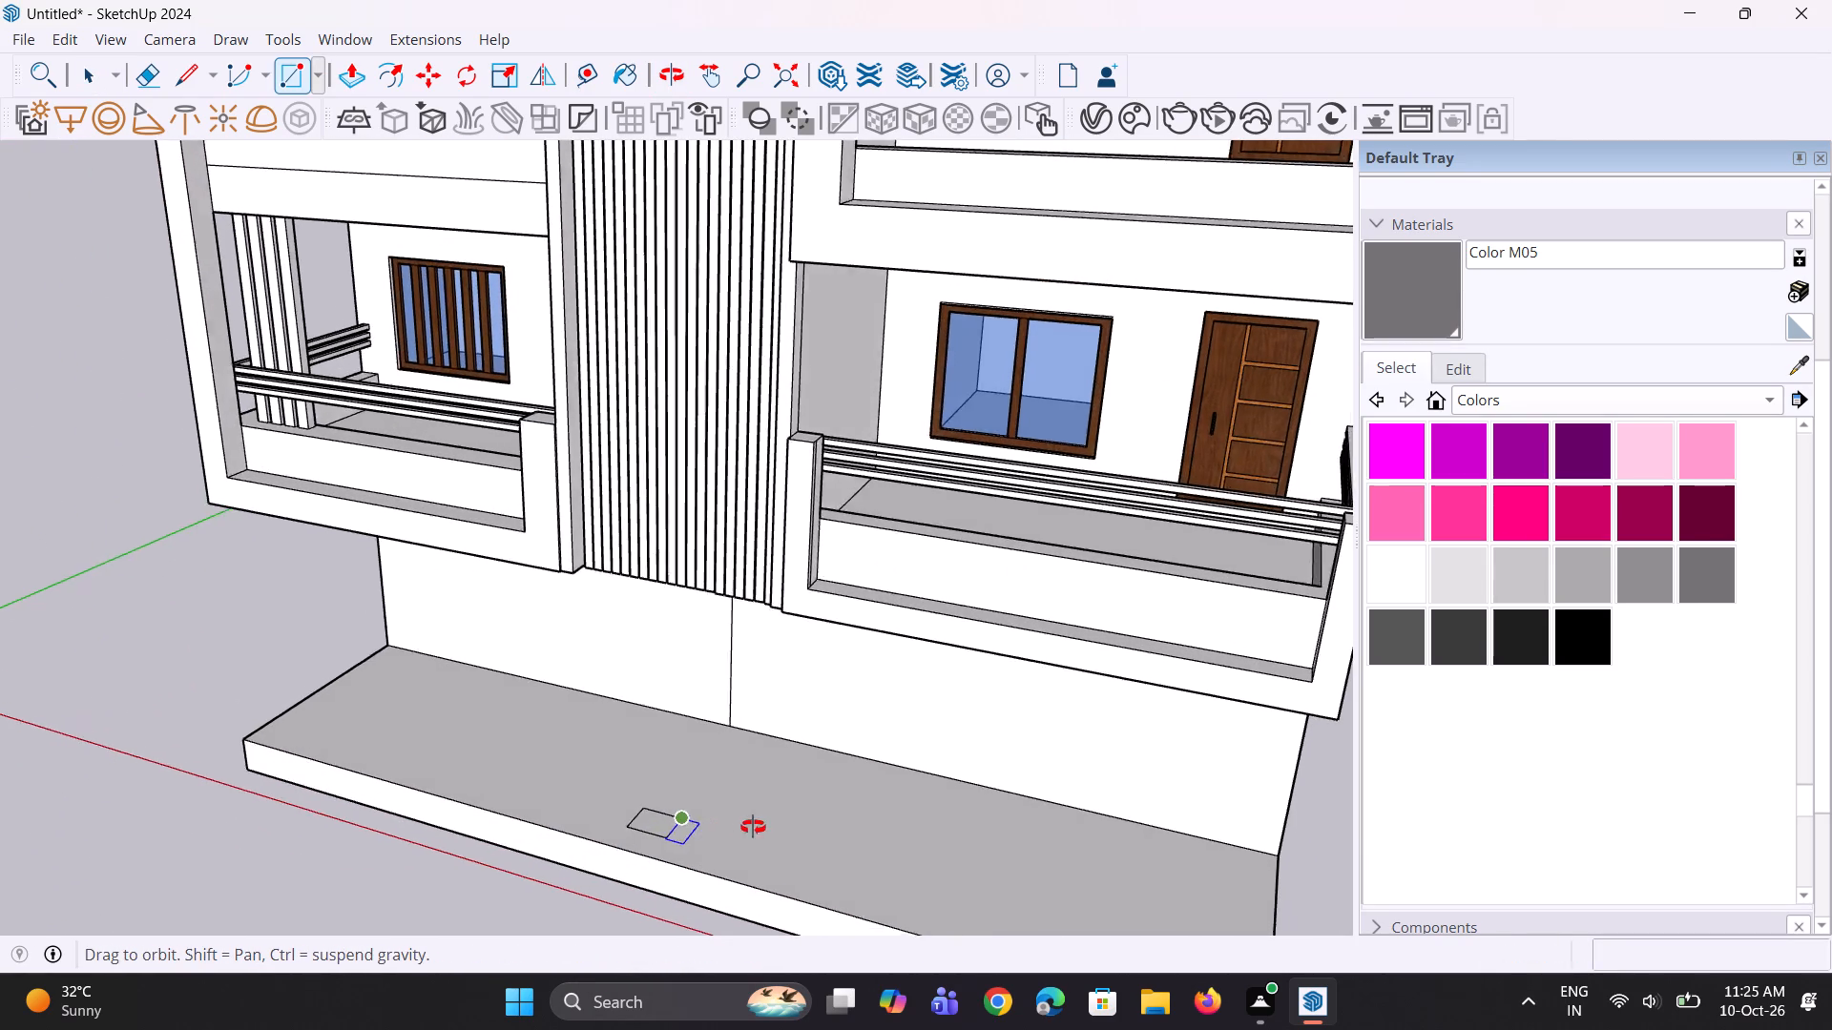
middle_click_drag(753, 827, 796, 814)
scroll(799, 812, "up", 1)
scroll(800, 804, "down", 7)
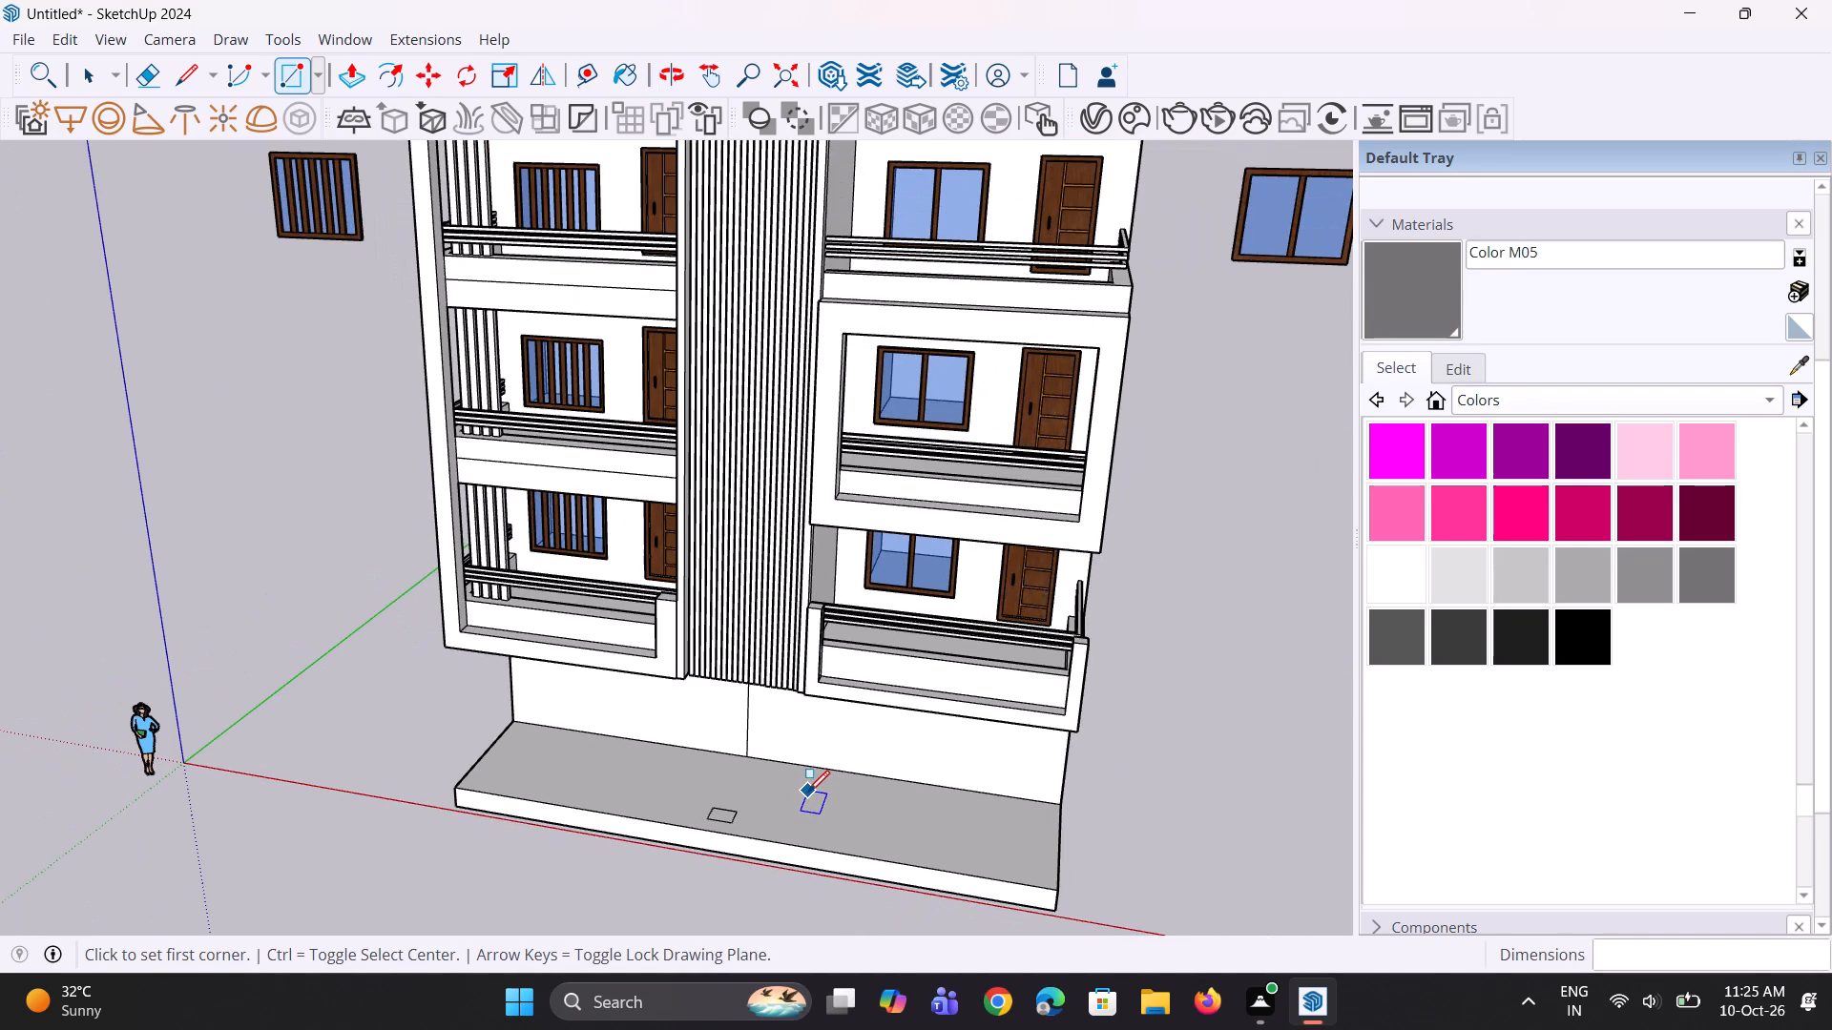
scroll(808, 792, "up", 1)
scroll(808, 792, "down", 3)
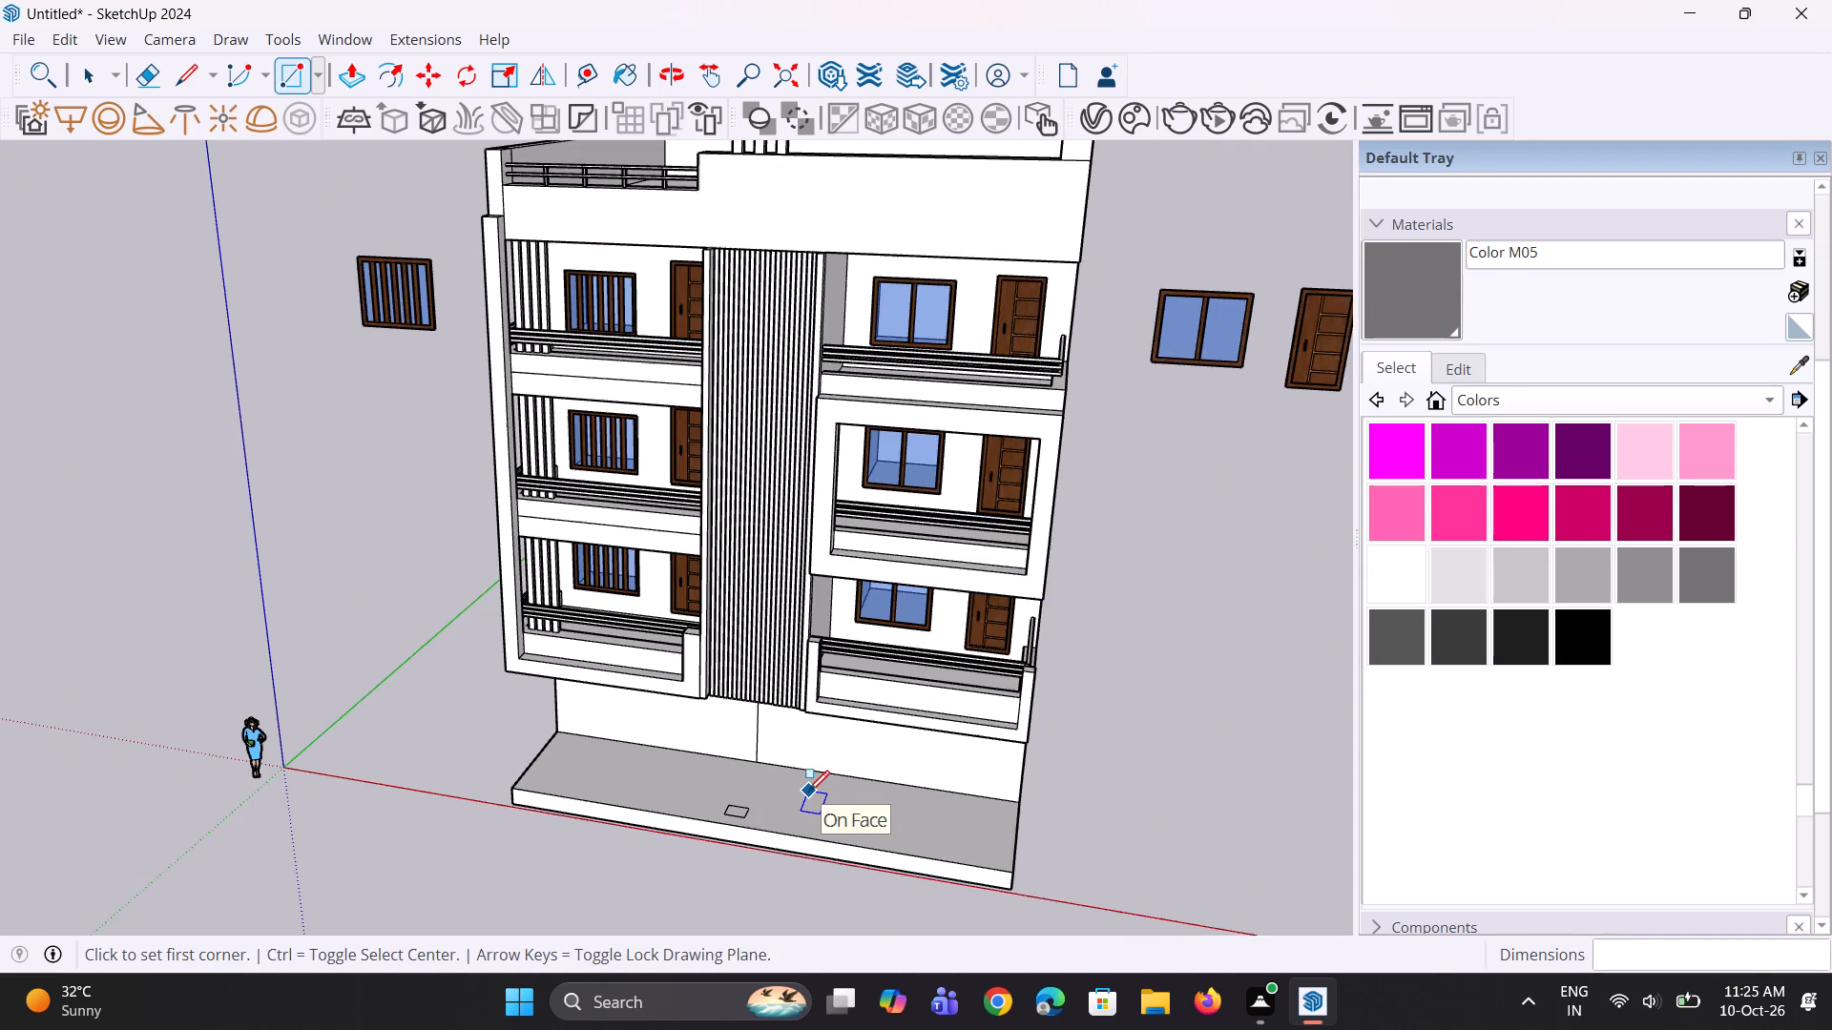
middle_click_drag(829, 798, 859, 822)
scroll(762, 814, "up", 6)
key("space")
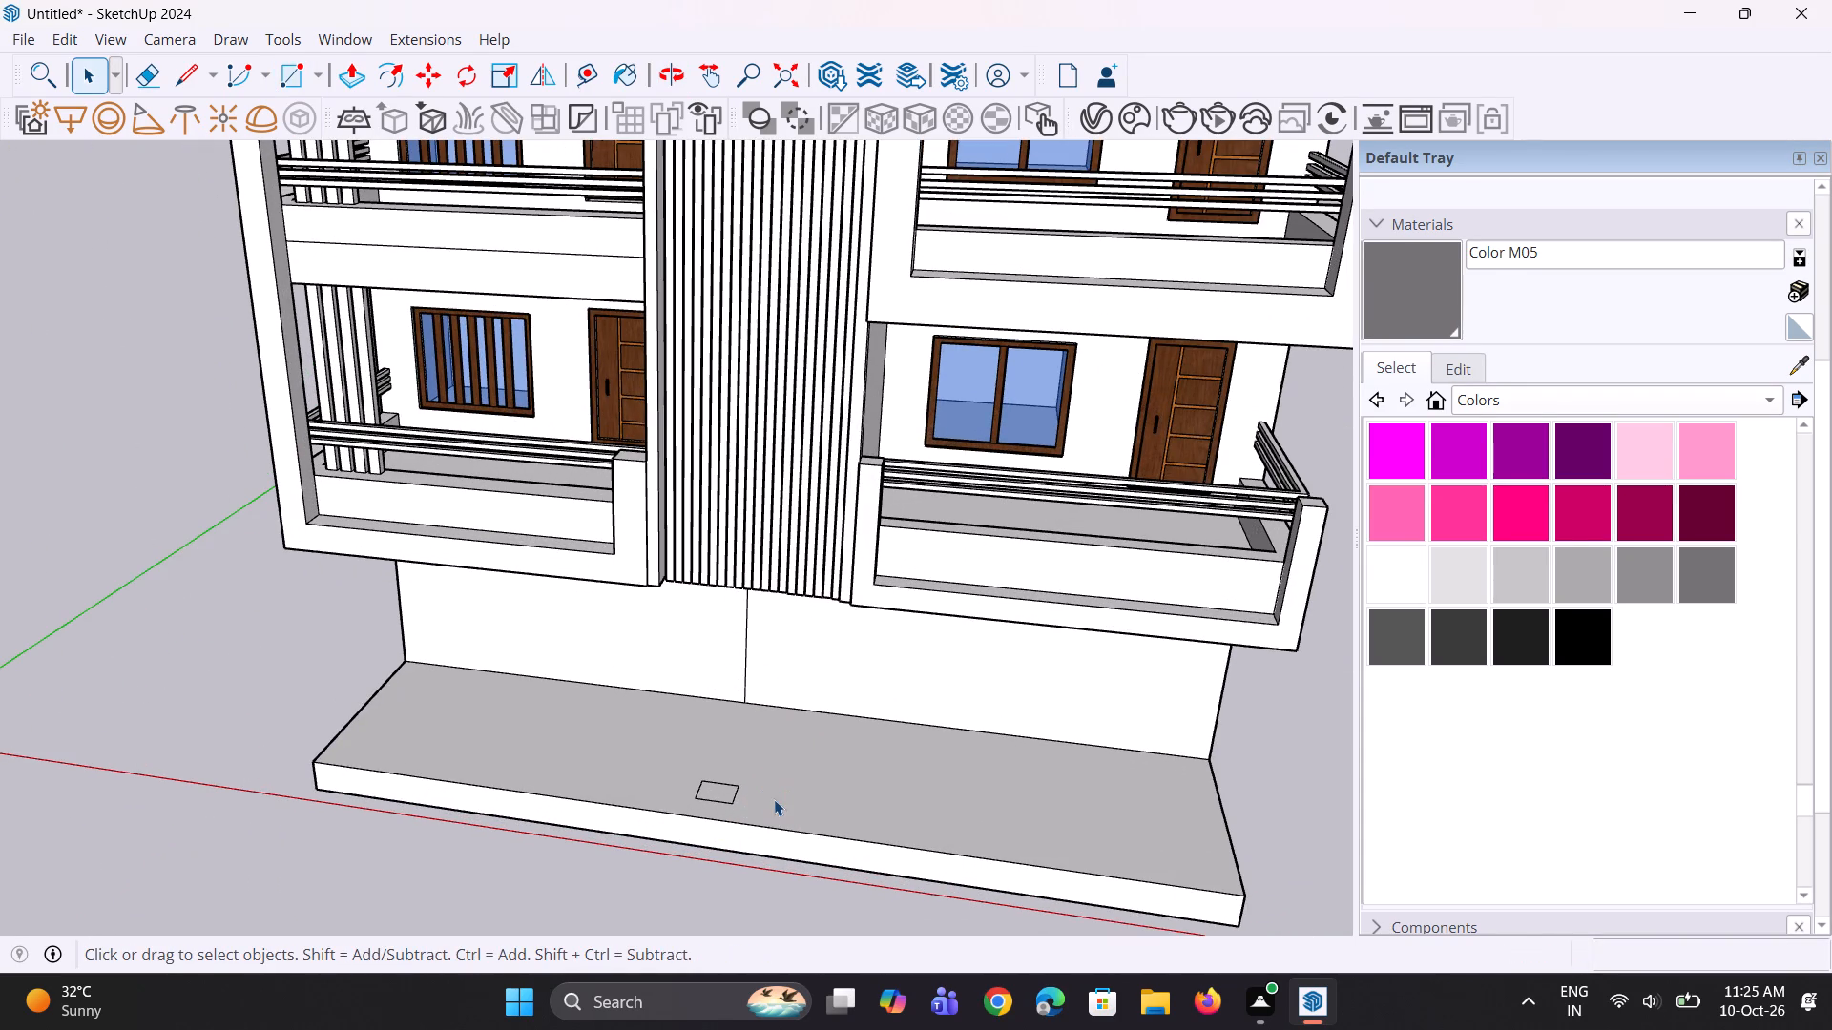
left_click(718, 795)
scroll(708, 799, "up", 3)
key("m")
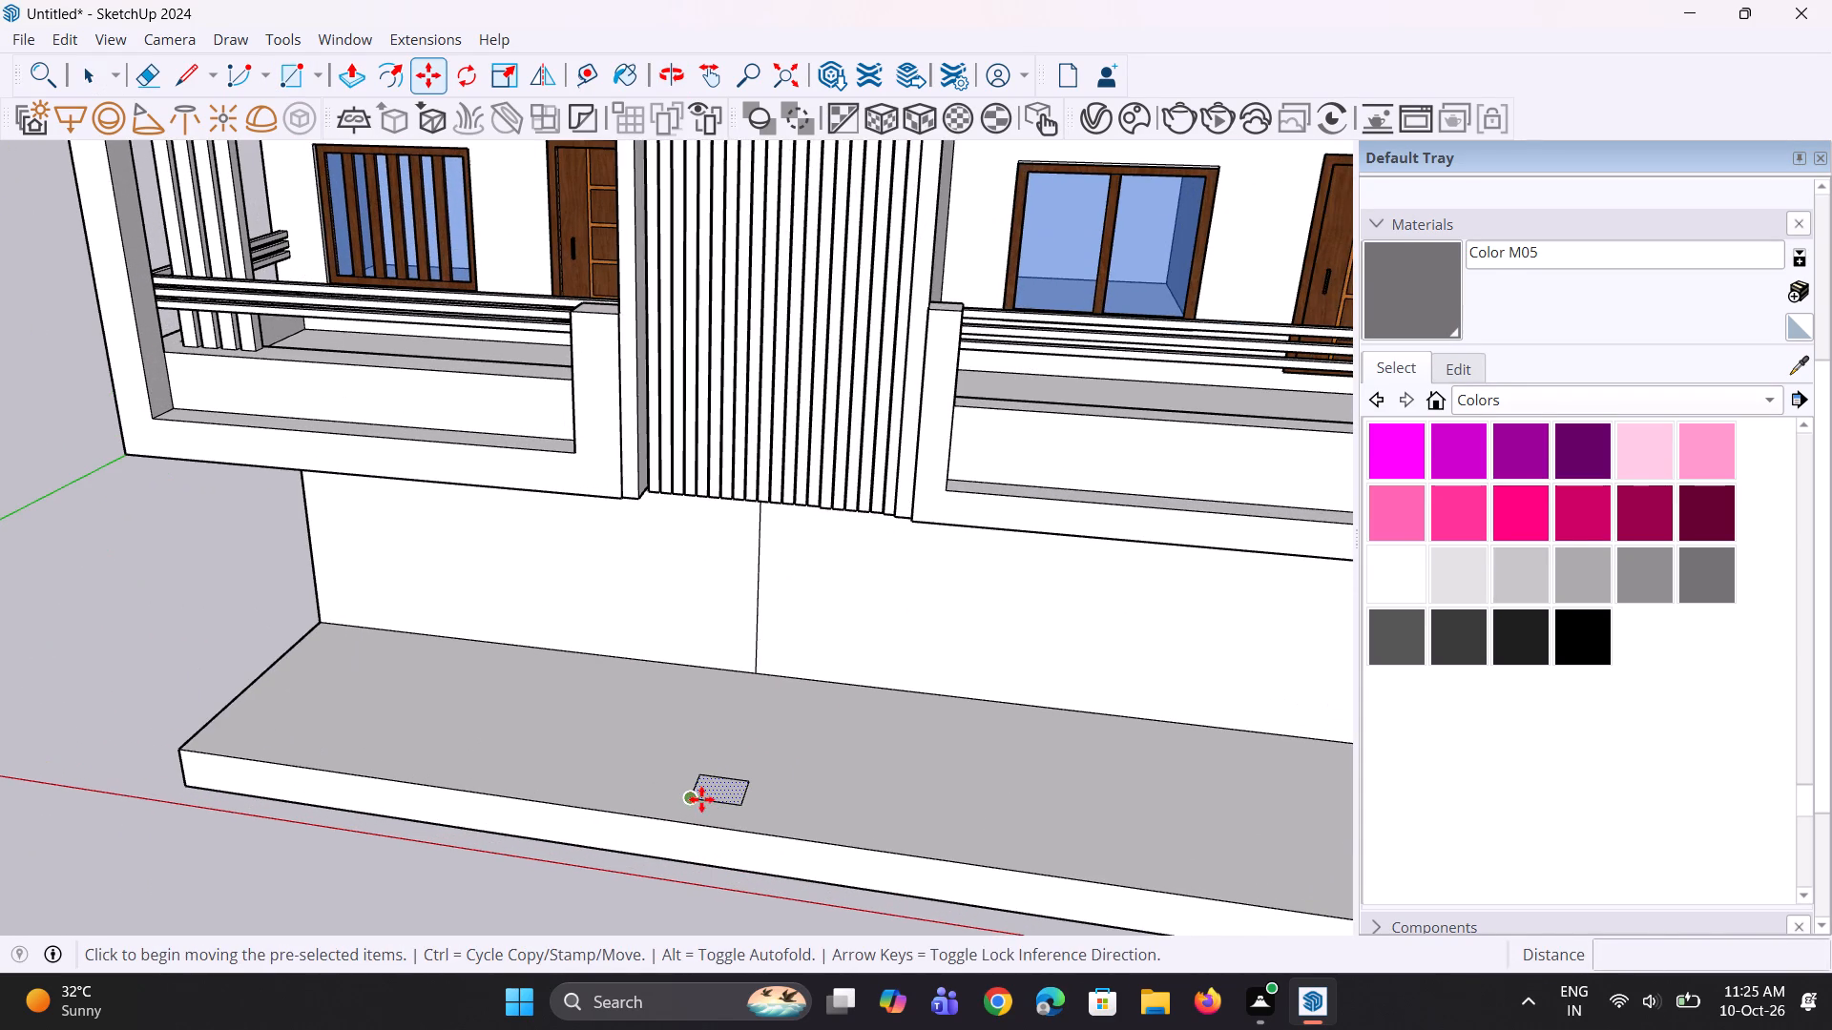
left_click(697, 799)
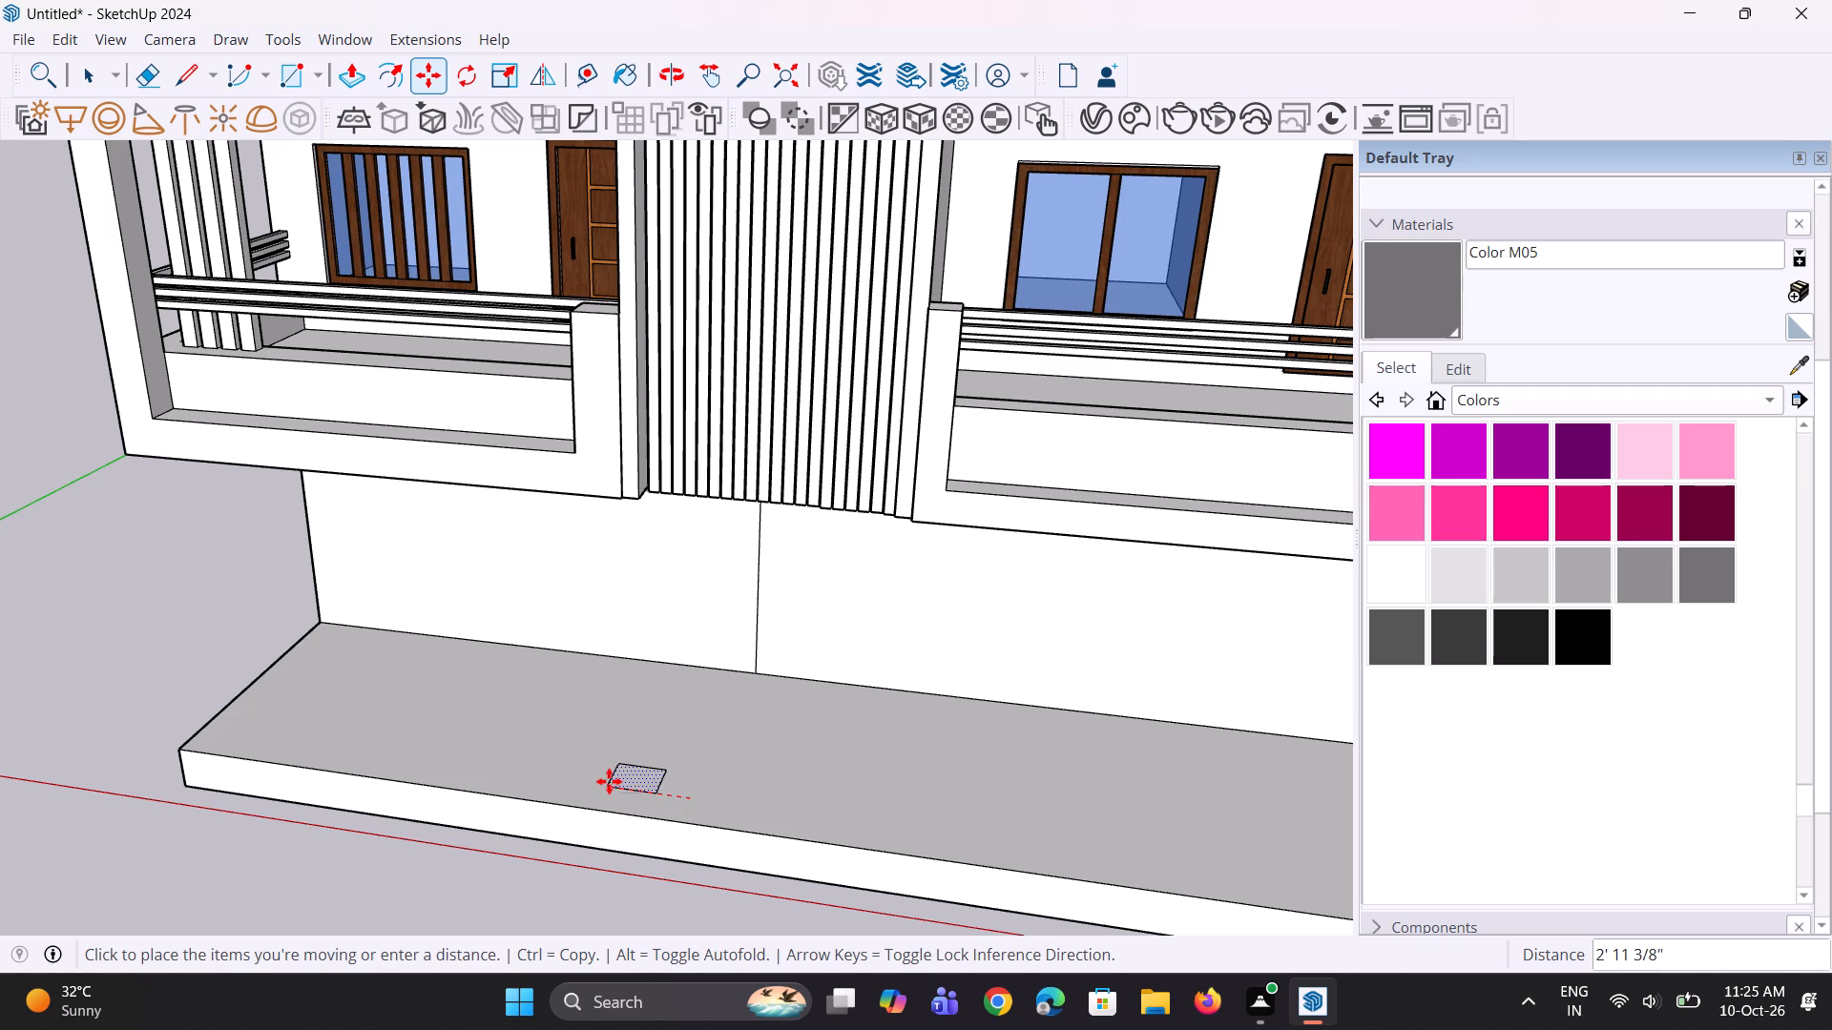
left_click(609, 781)
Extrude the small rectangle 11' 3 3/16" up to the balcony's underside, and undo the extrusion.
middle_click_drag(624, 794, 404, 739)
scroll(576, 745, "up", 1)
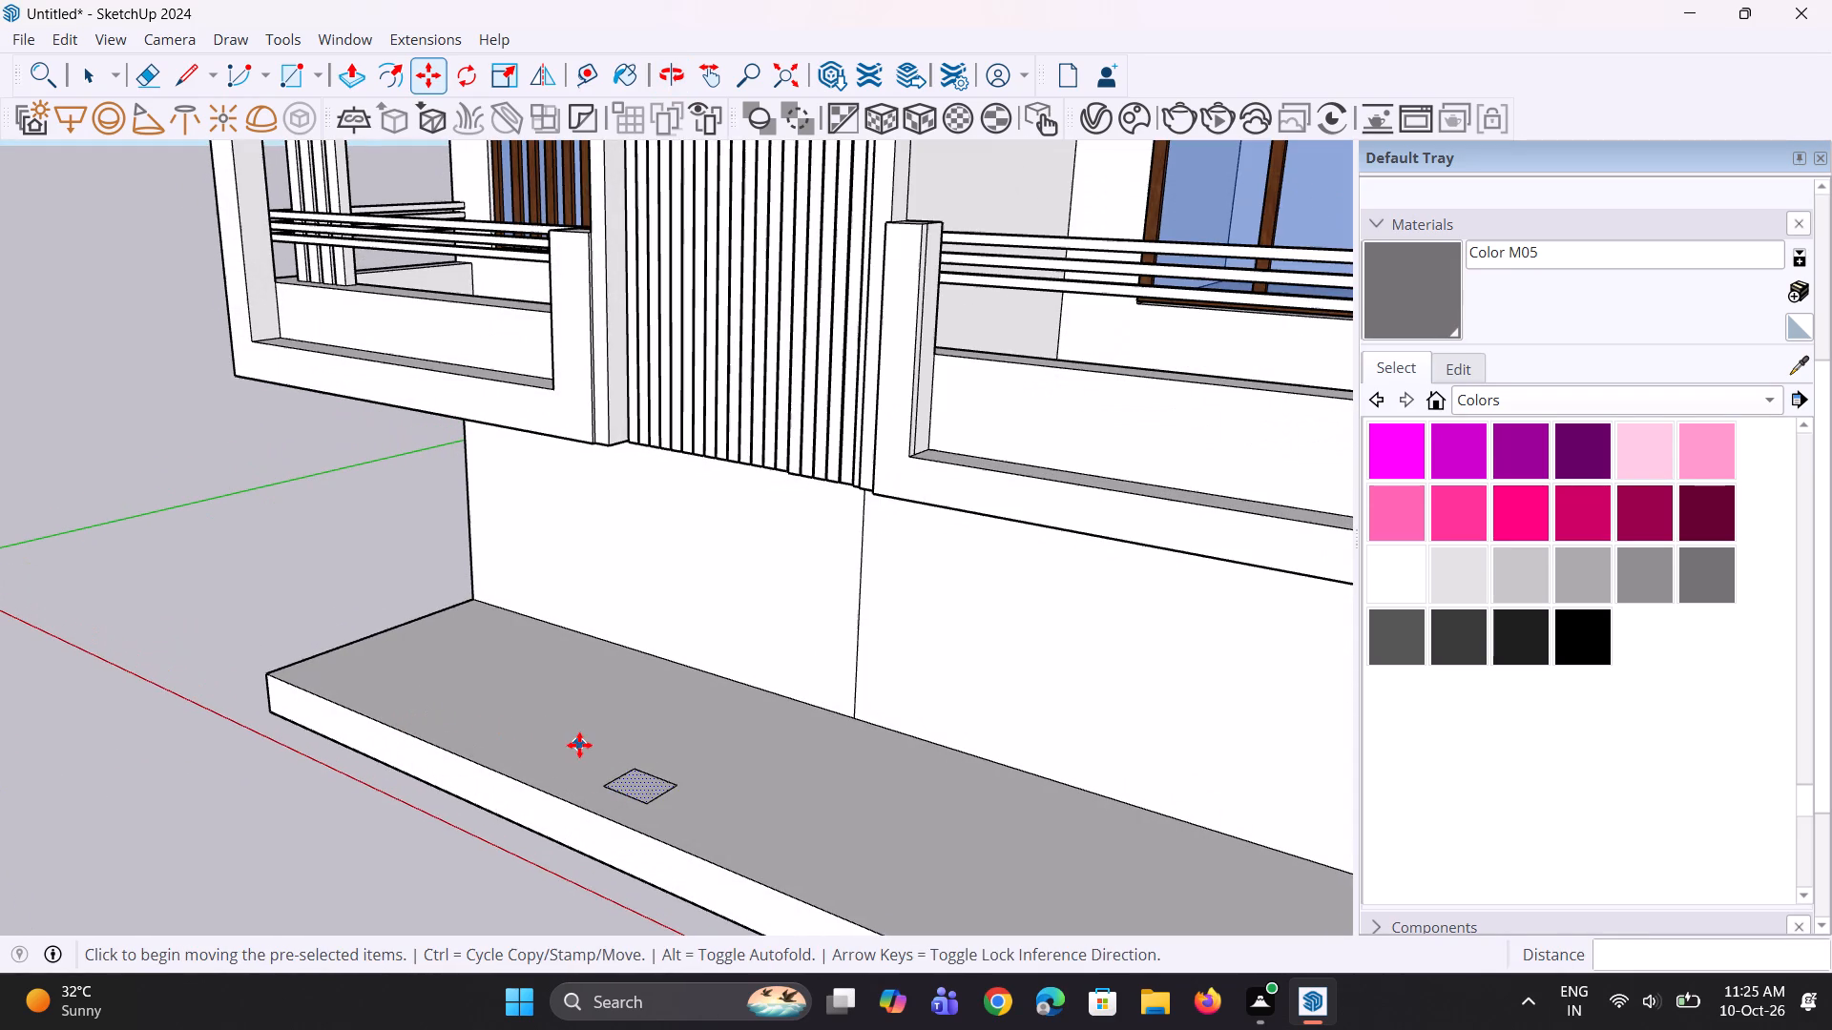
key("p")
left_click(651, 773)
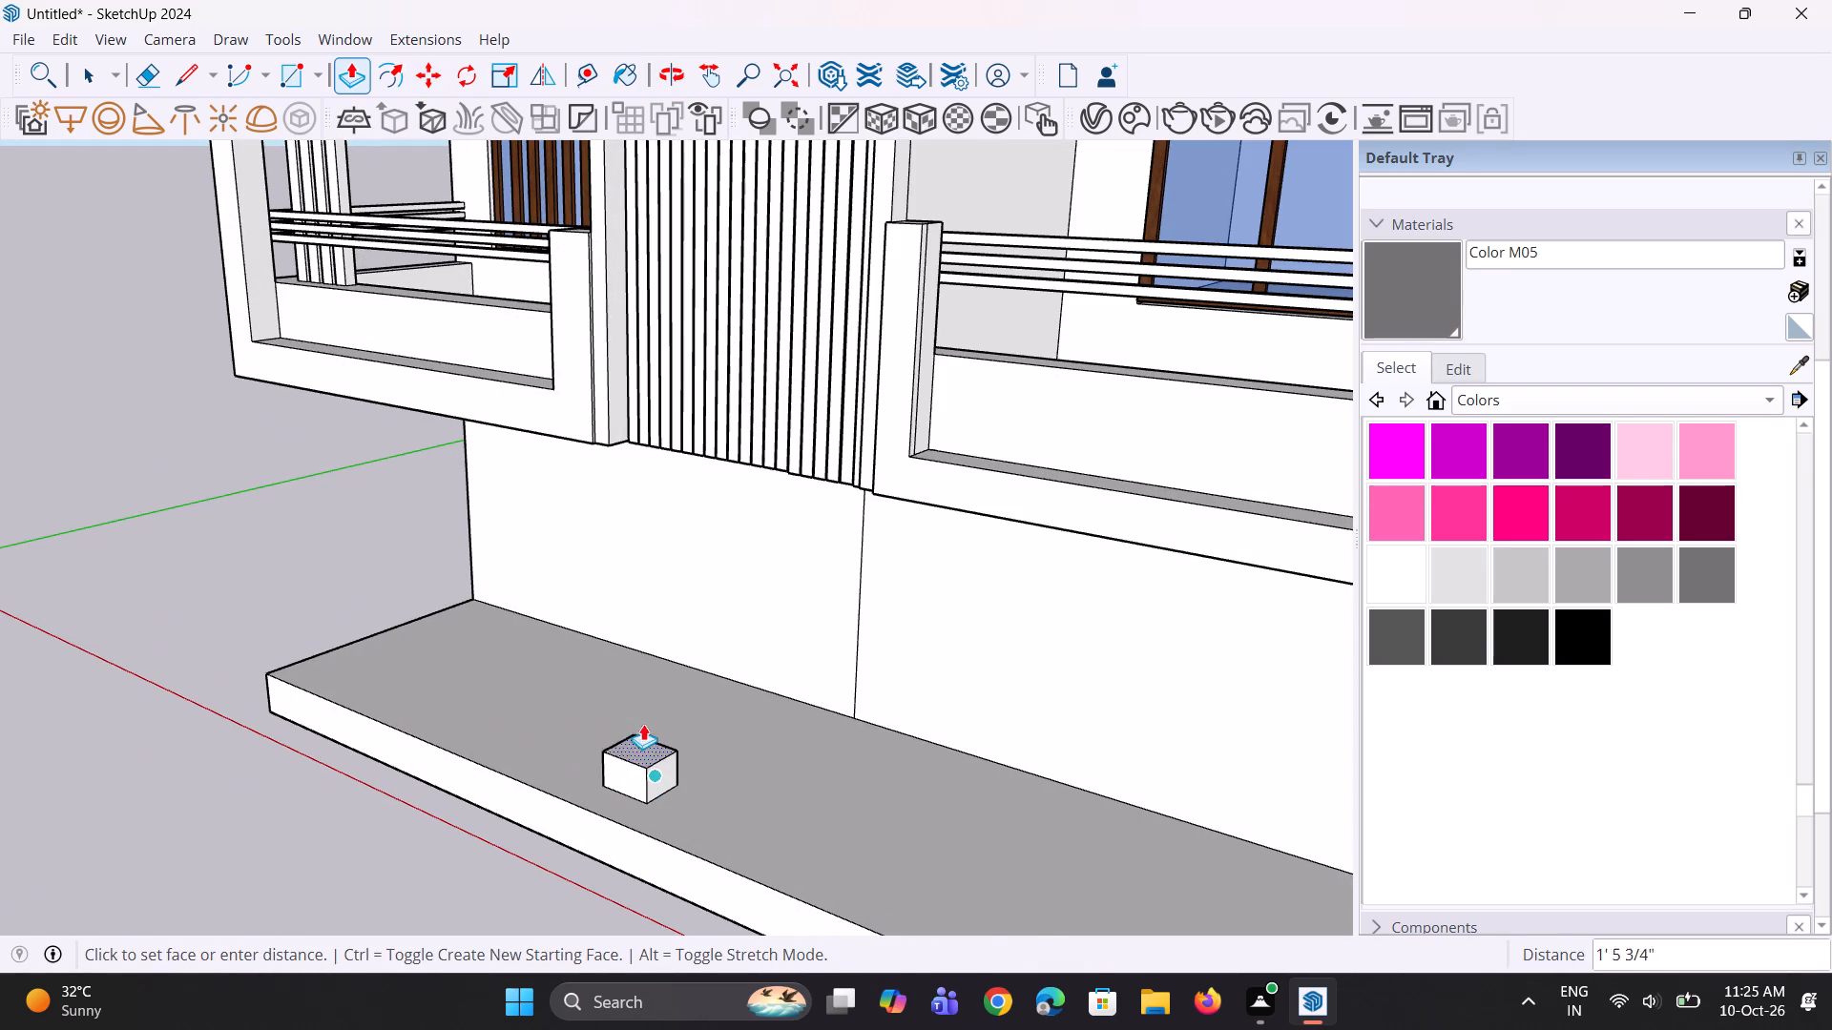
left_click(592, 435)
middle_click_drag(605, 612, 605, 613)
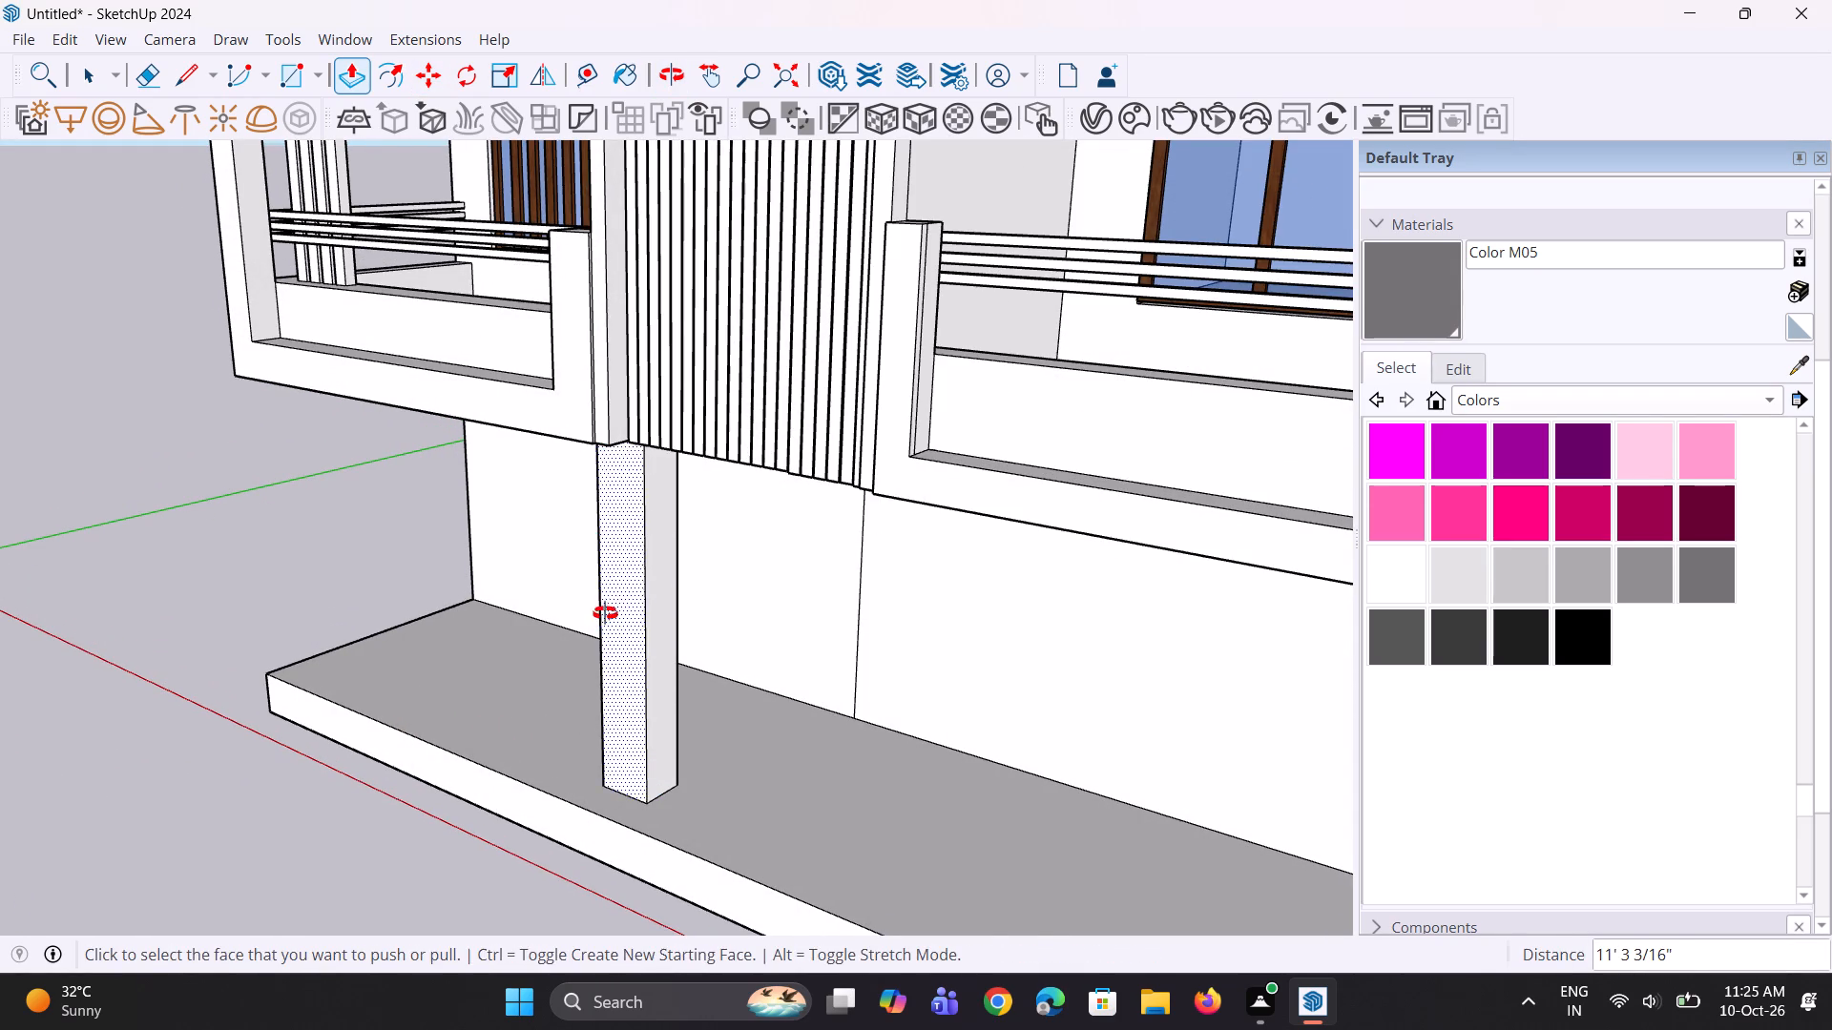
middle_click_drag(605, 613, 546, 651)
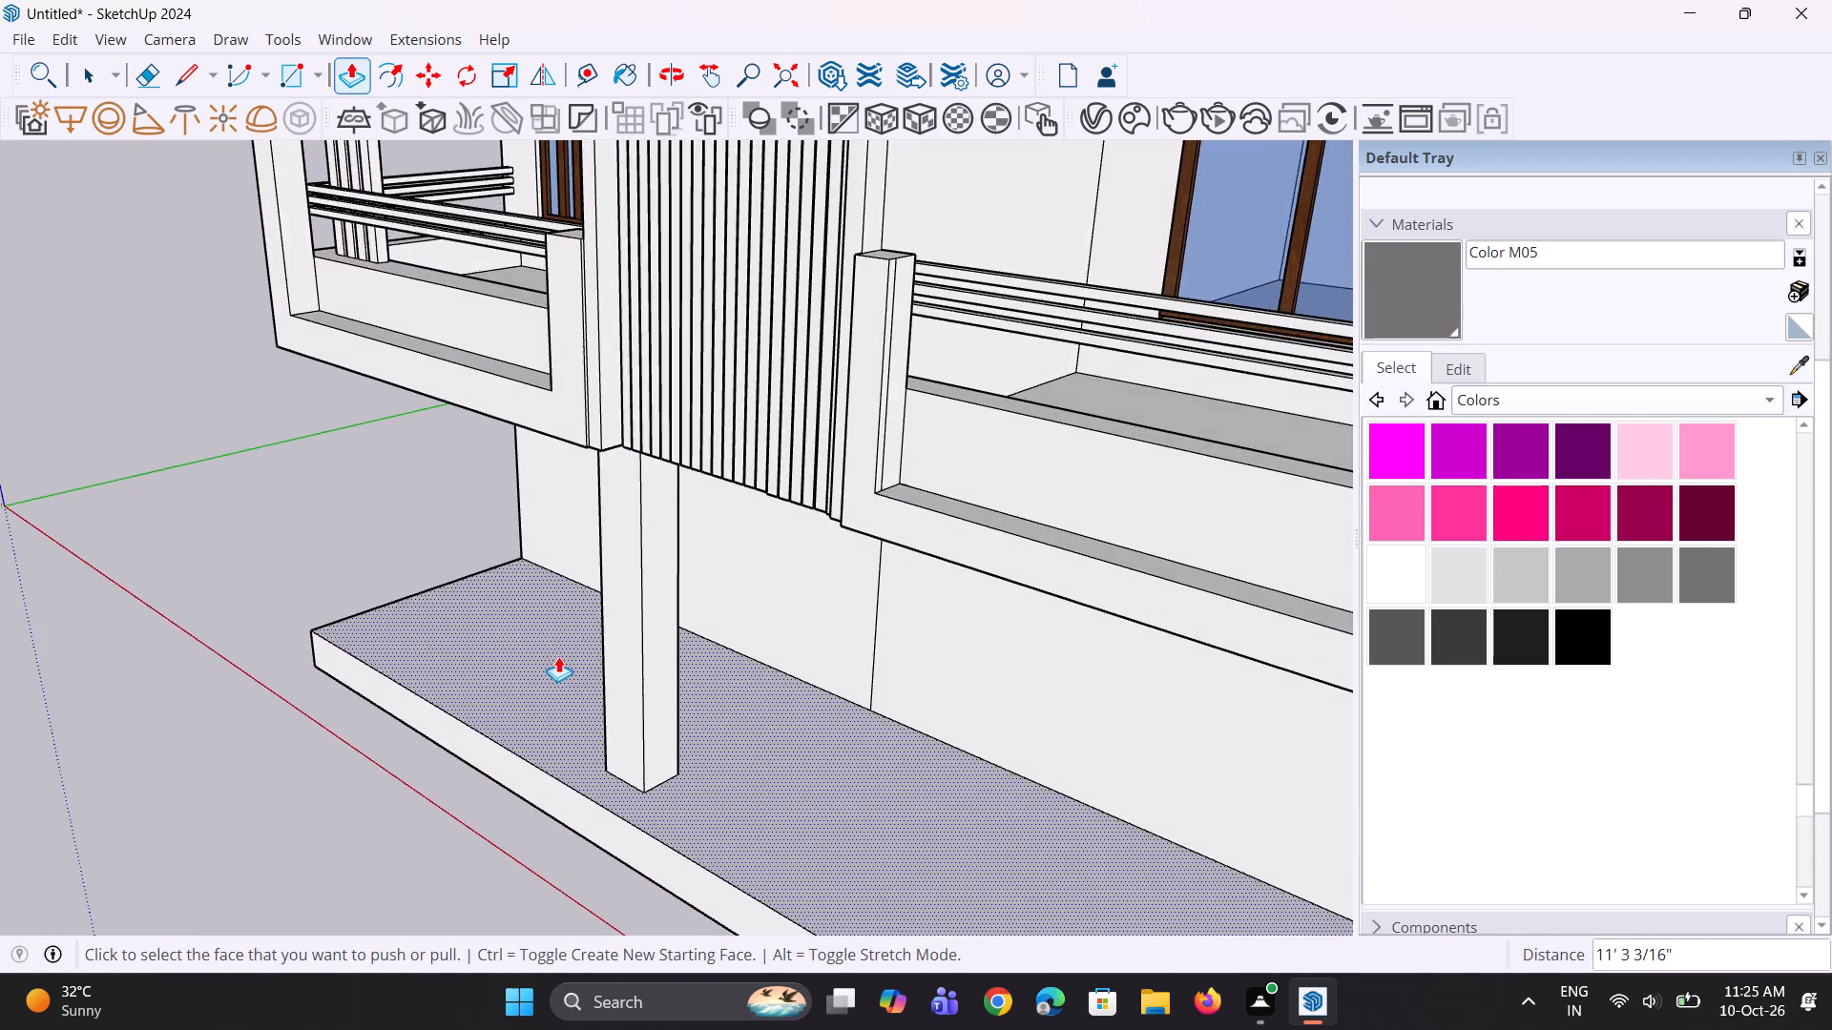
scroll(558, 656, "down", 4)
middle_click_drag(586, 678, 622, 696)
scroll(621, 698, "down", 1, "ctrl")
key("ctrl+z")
Copy the small rectangle toward the ground-floor wall as two copies spaced about 2' 11 1/16" apart.
scroll(621, 698, "up", 2, "ctrl")
key("space")
key("space")
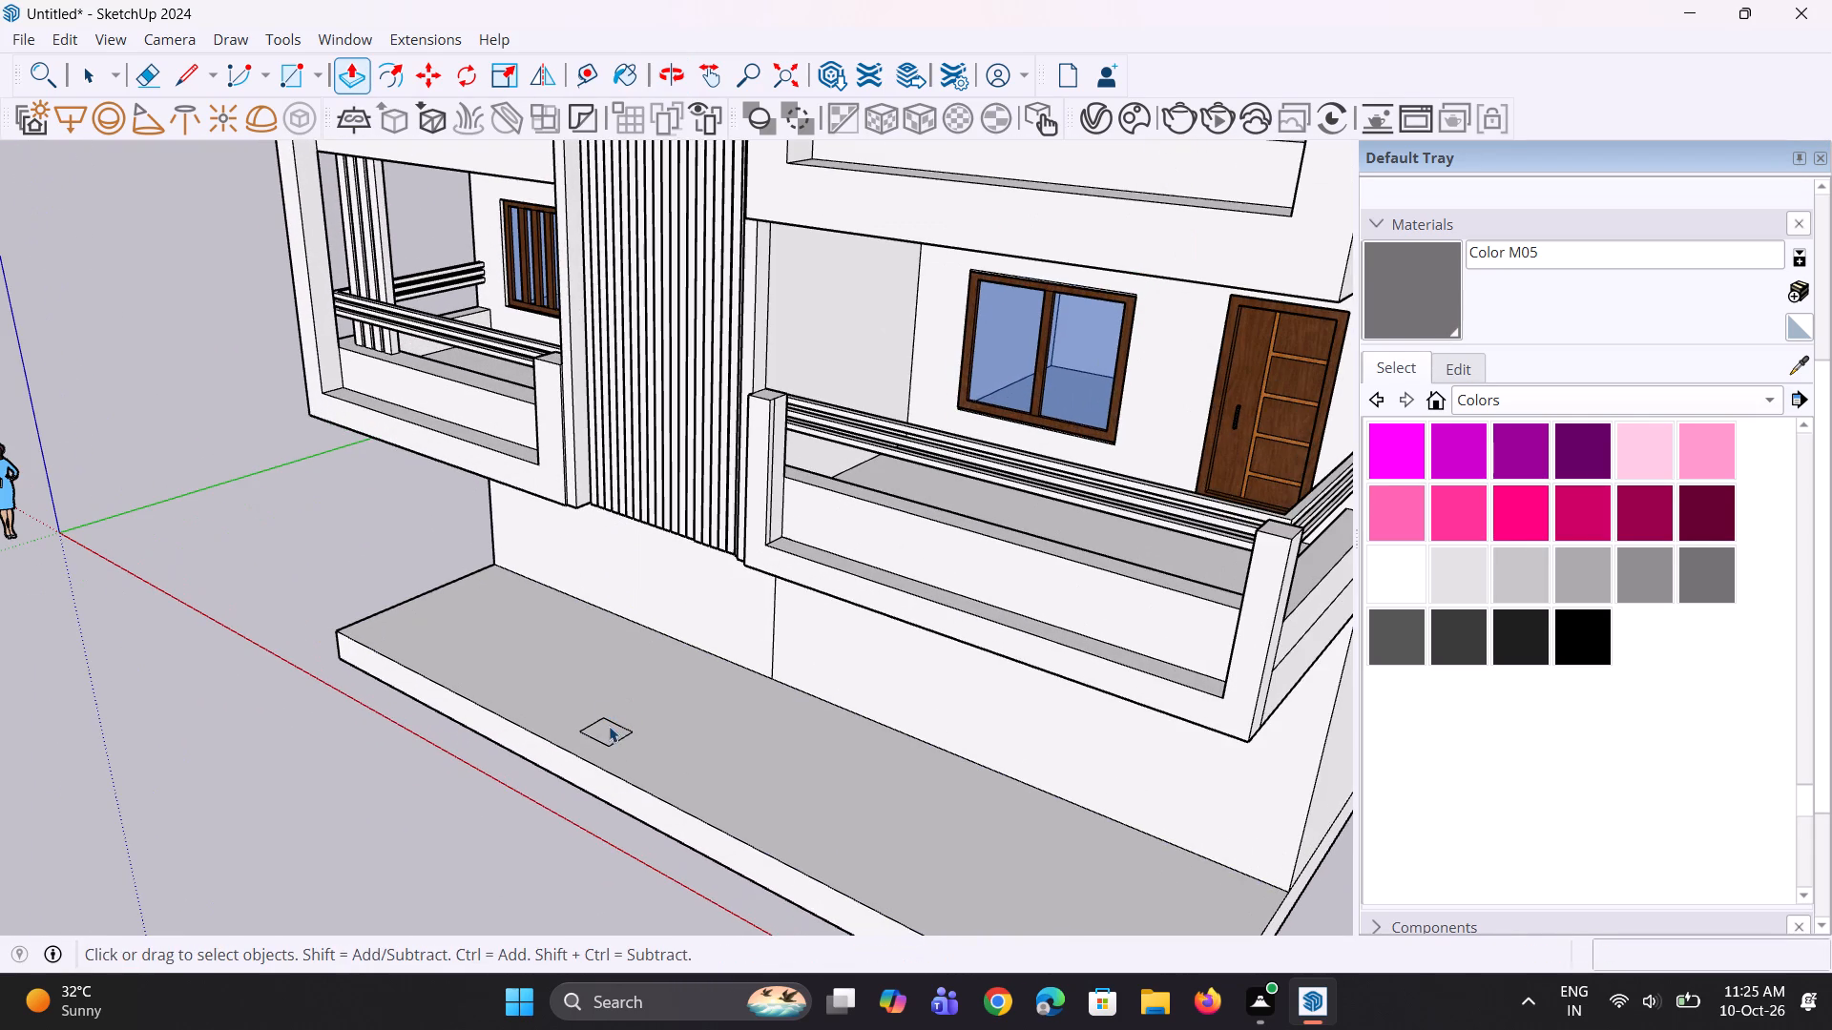
left_click(608, 730)
scroll(615, 745, "up", 5)
key("m")
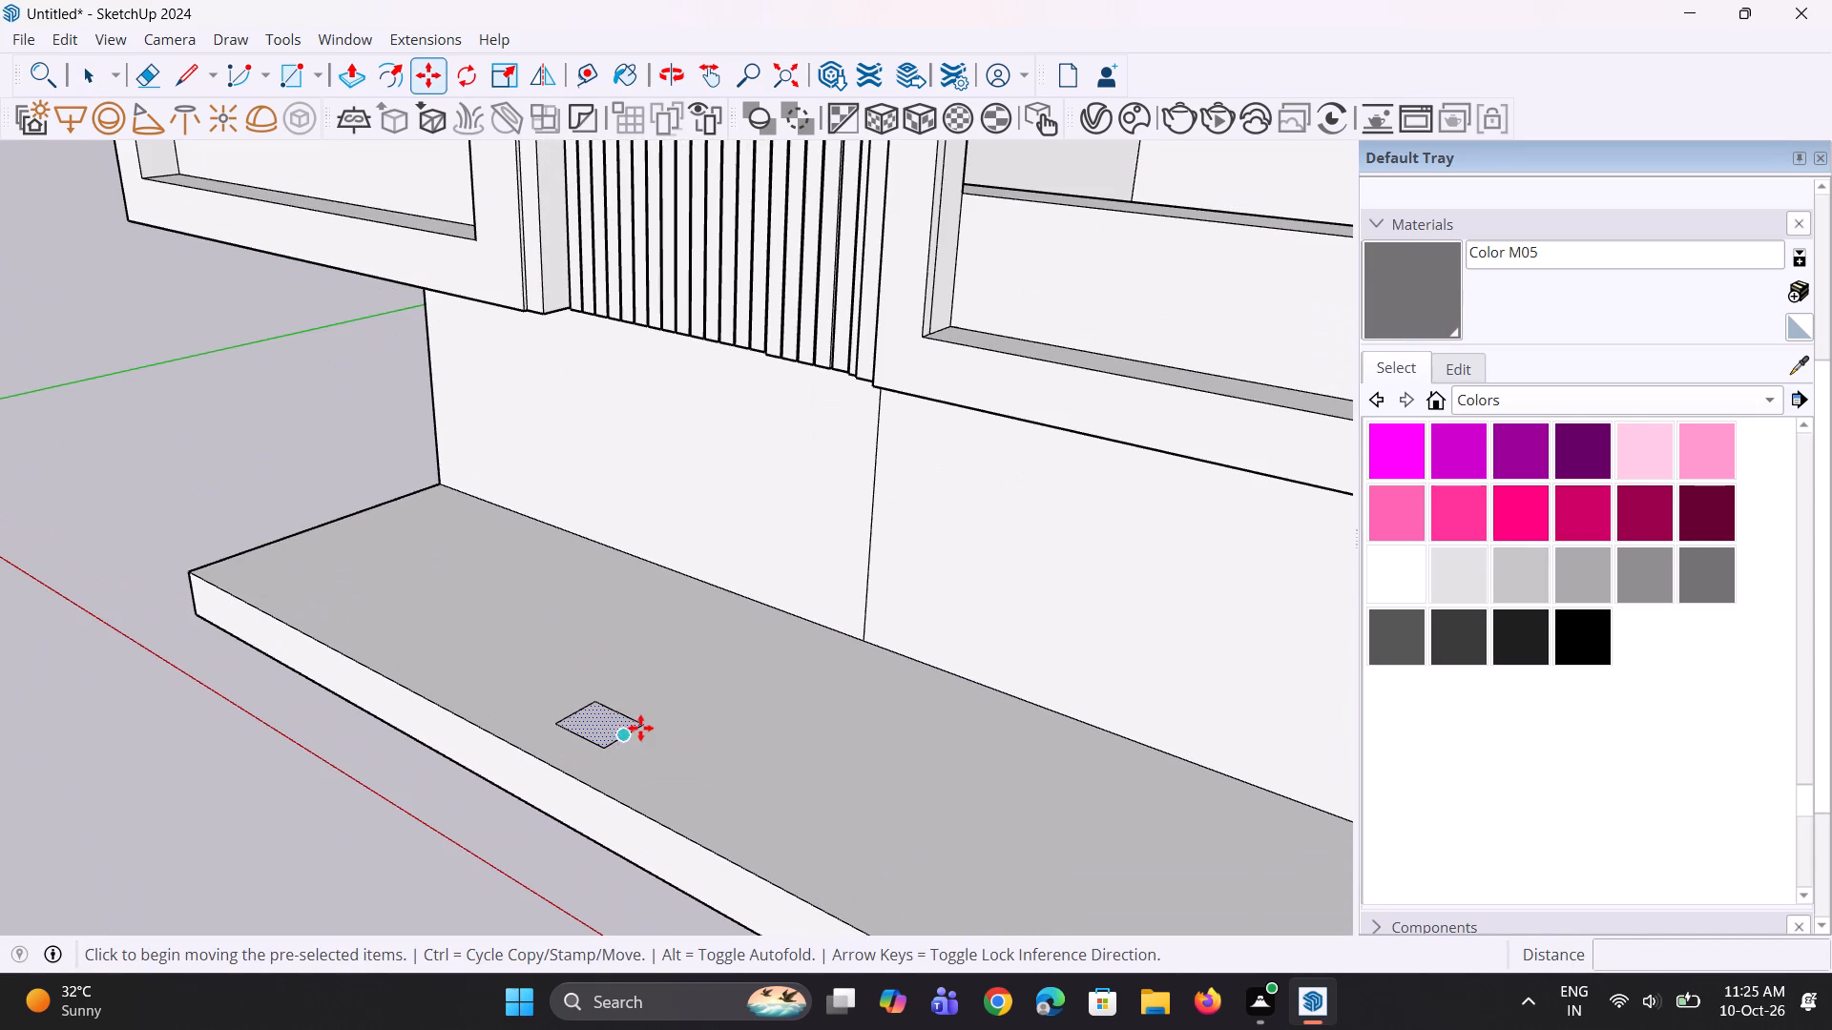
left_click(644, 725)
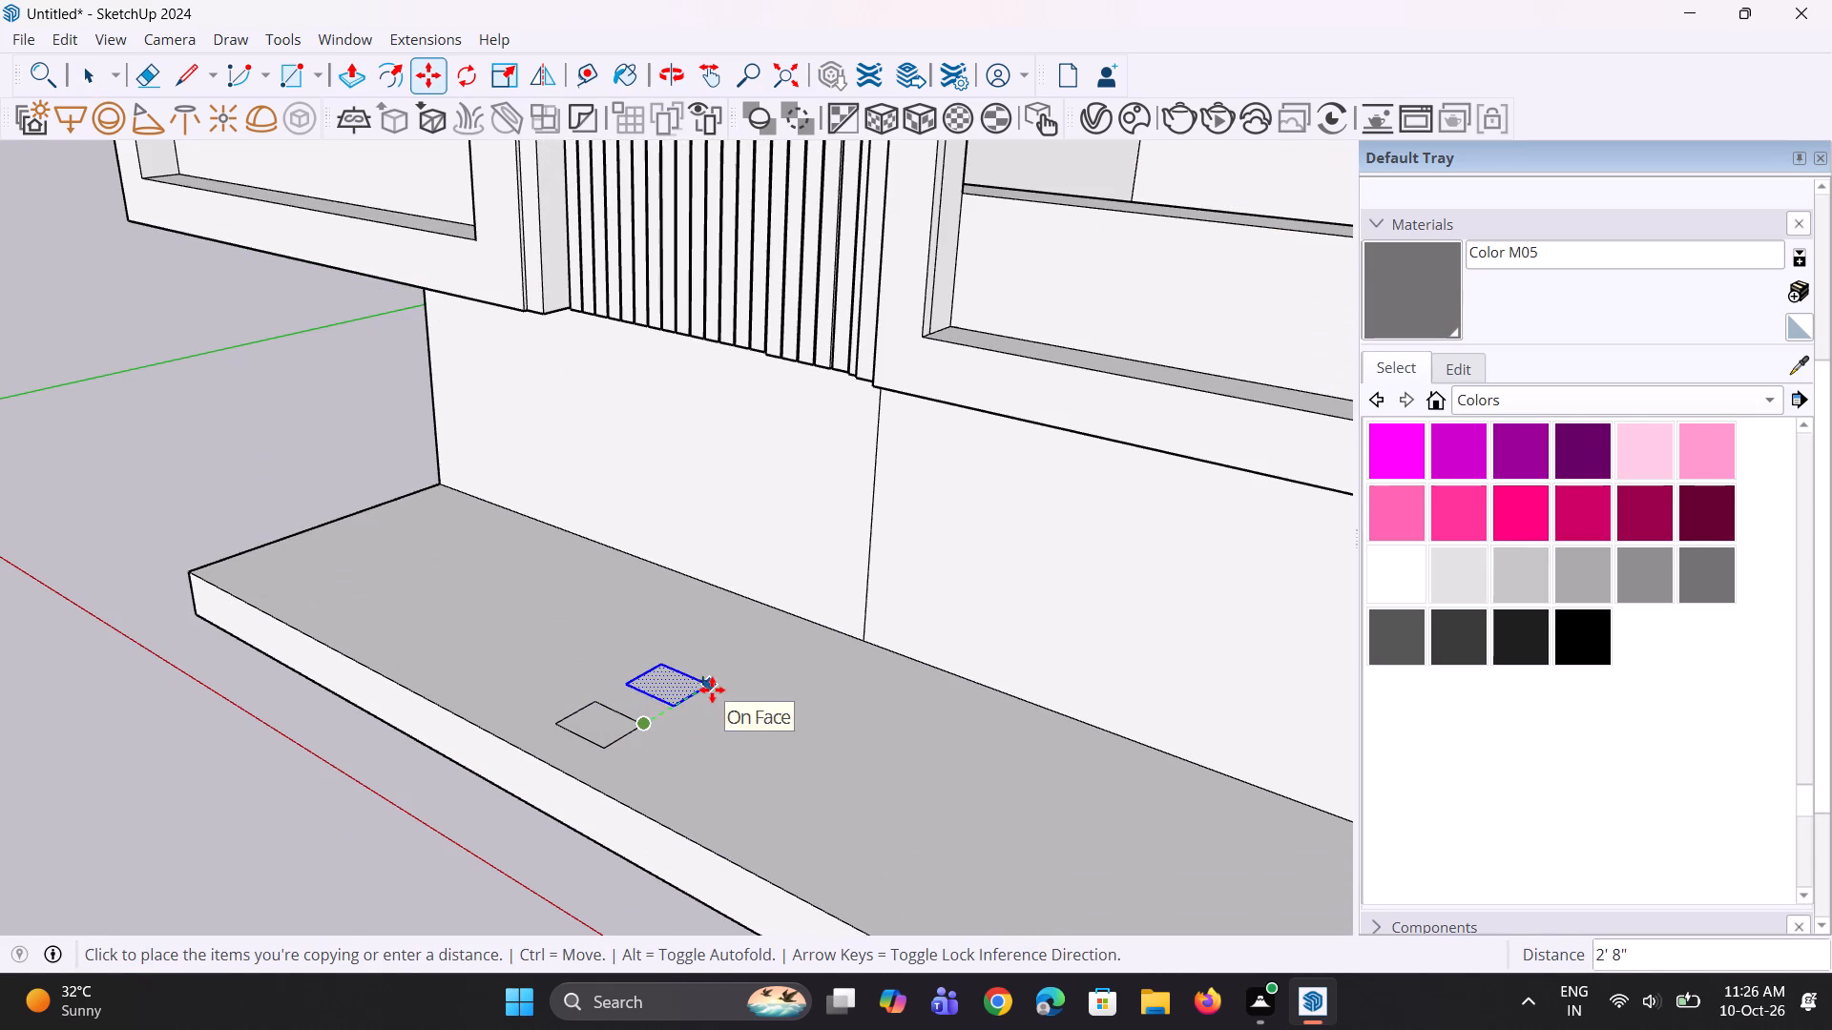
left_click(718, 686)
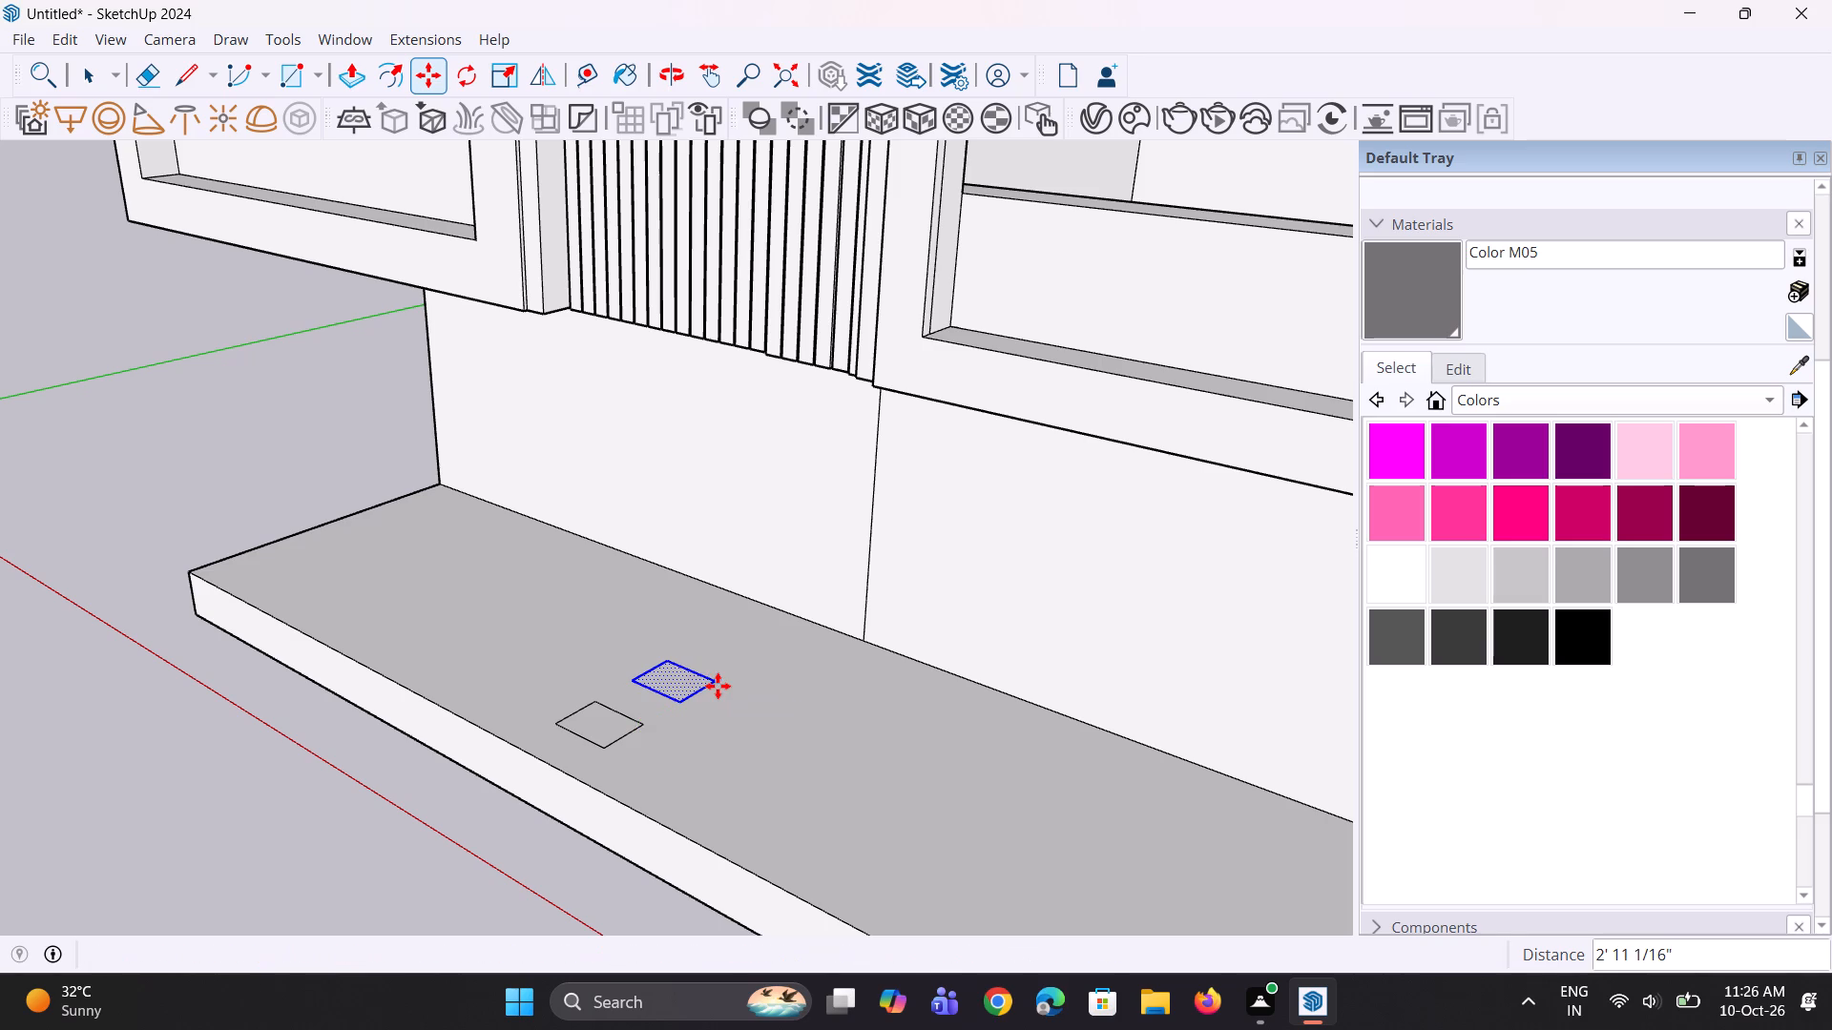
type("*2")
key("Return")
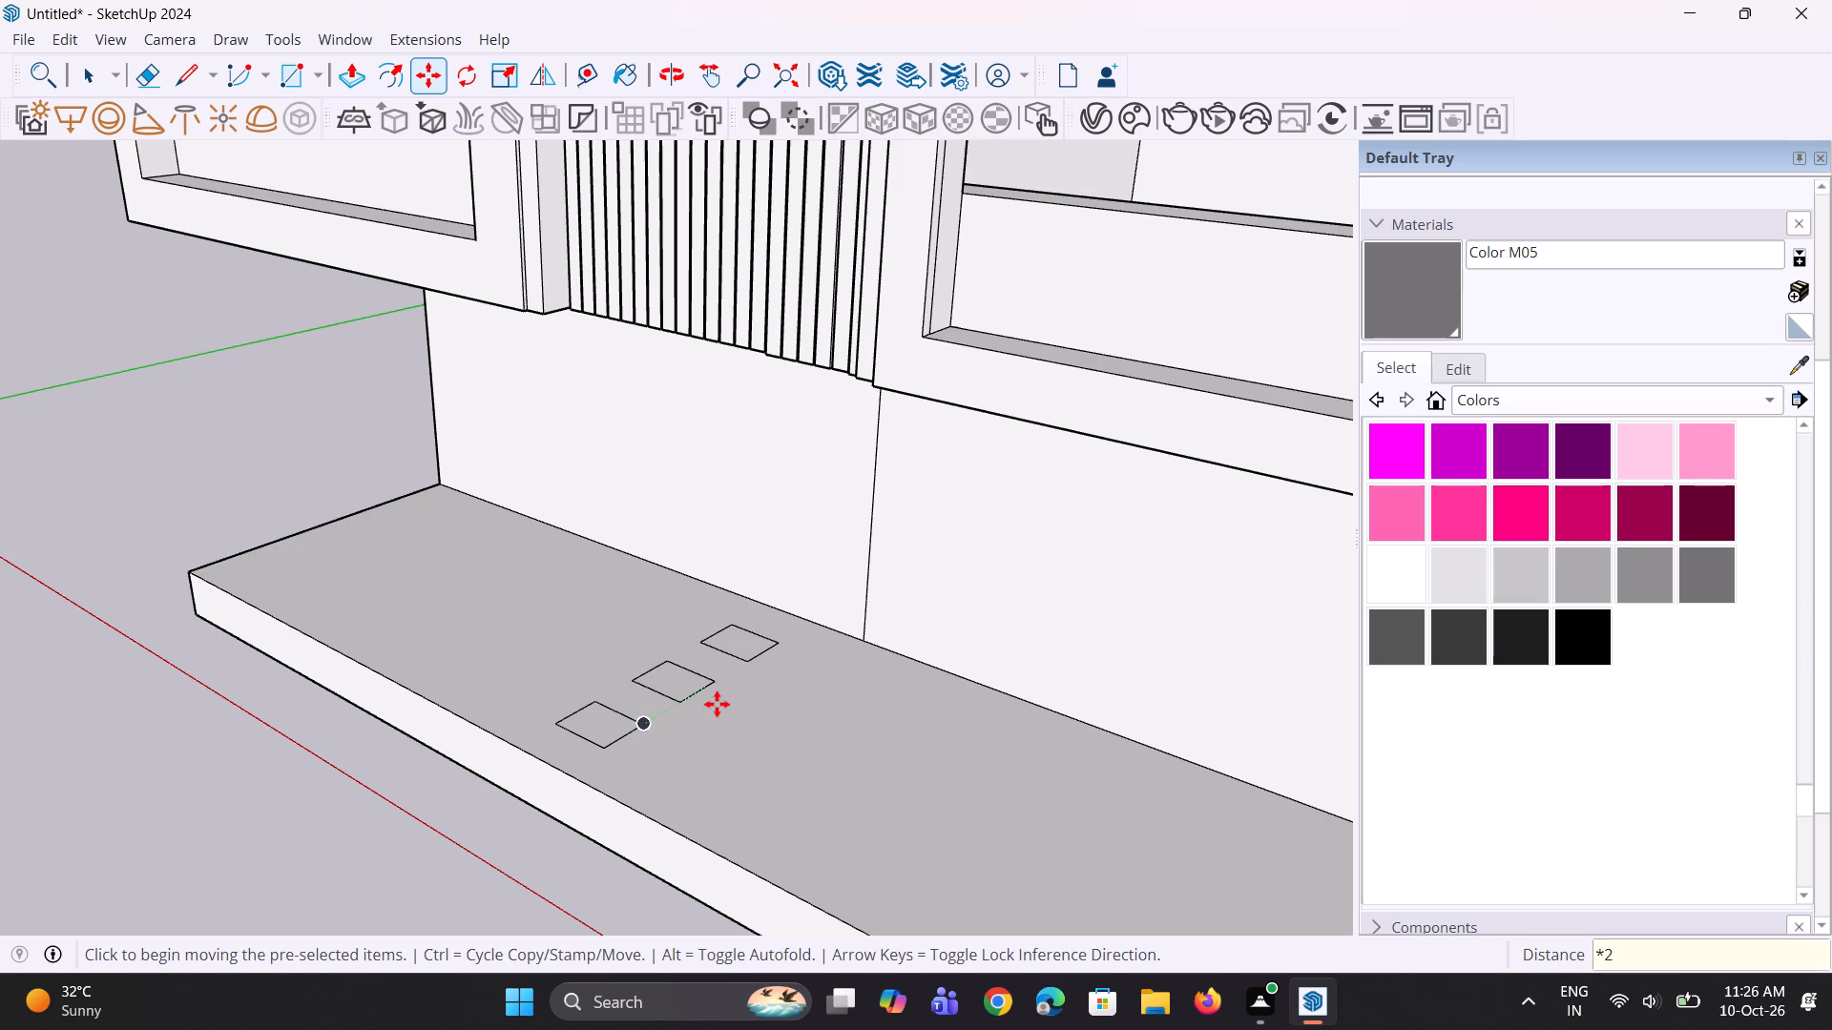
Extrude all three rectangles upward into equal-height columns reaching the underside of the balcony floor.
key("space")
key("p")
left_click(594, 728)
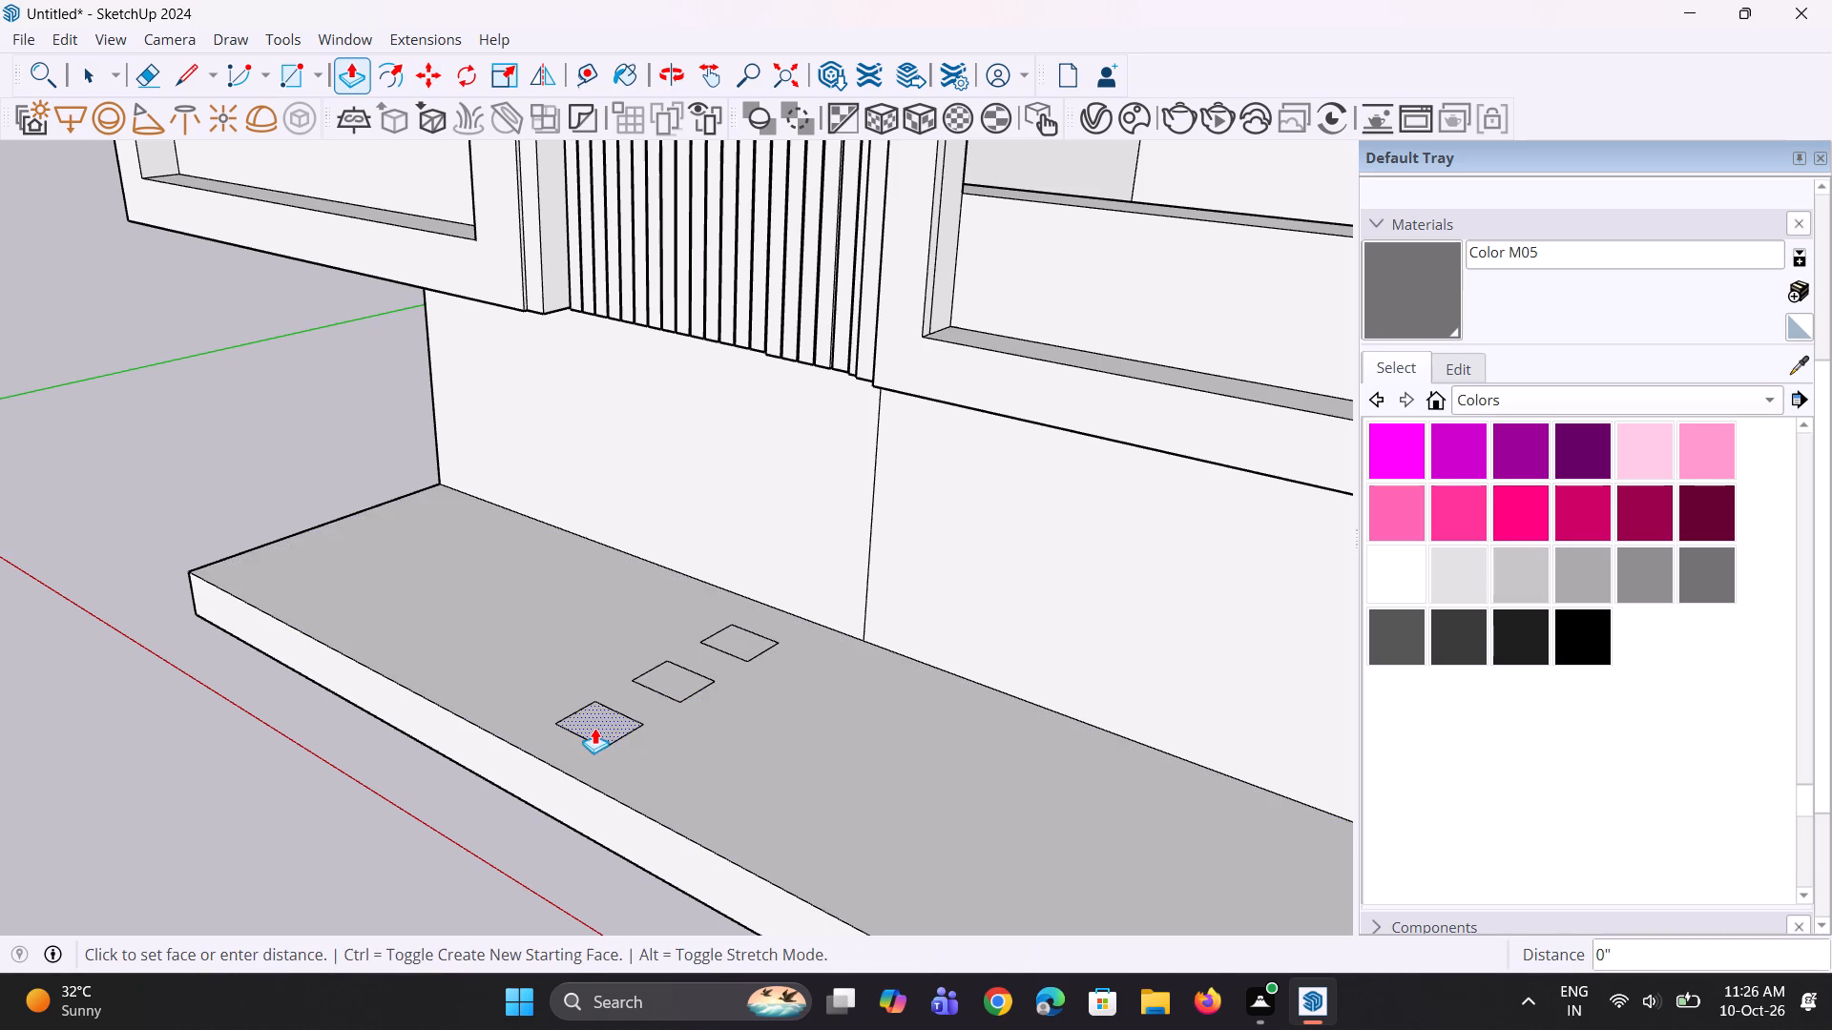
left_click(480, 291)
double_click(684, 676)
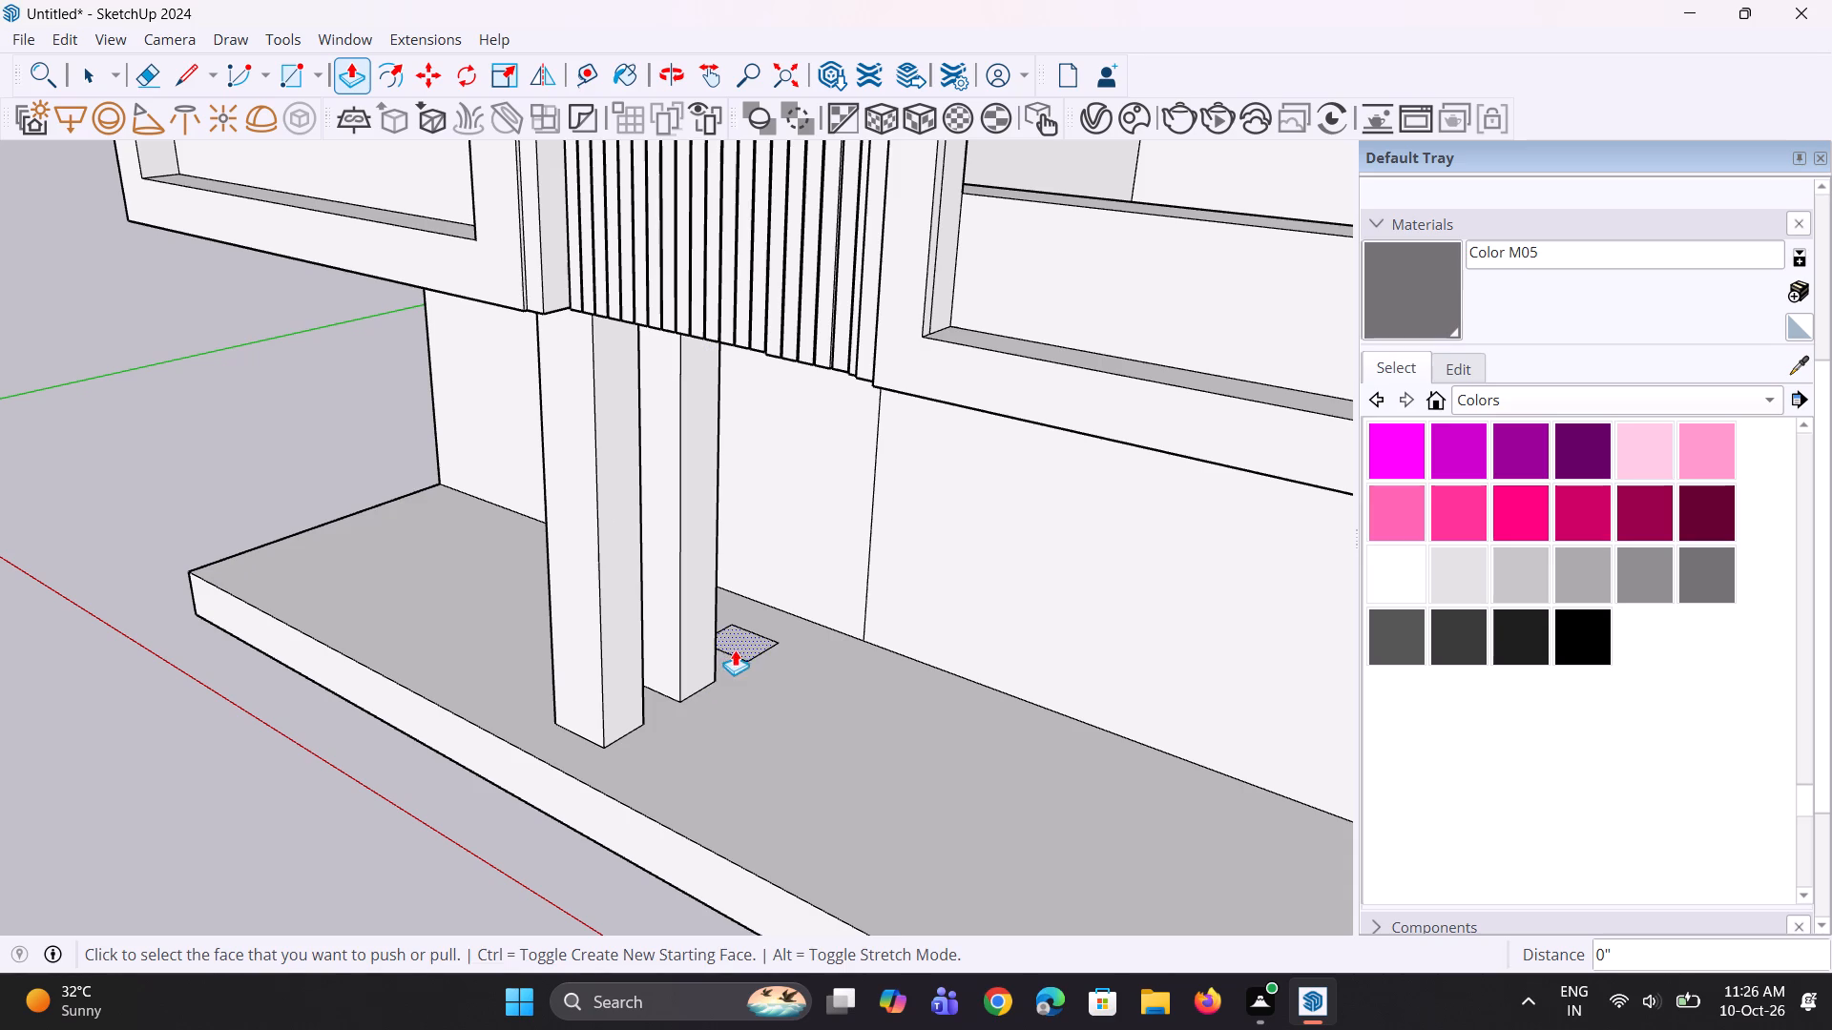
double_click(743, 647)
Copy the plinth top's short end edge, on the side away from the columns, about 10 7/8" inward.
scroll(752, 641, "down", 8)
middle_click_drag(711, 679, 1090, 680)
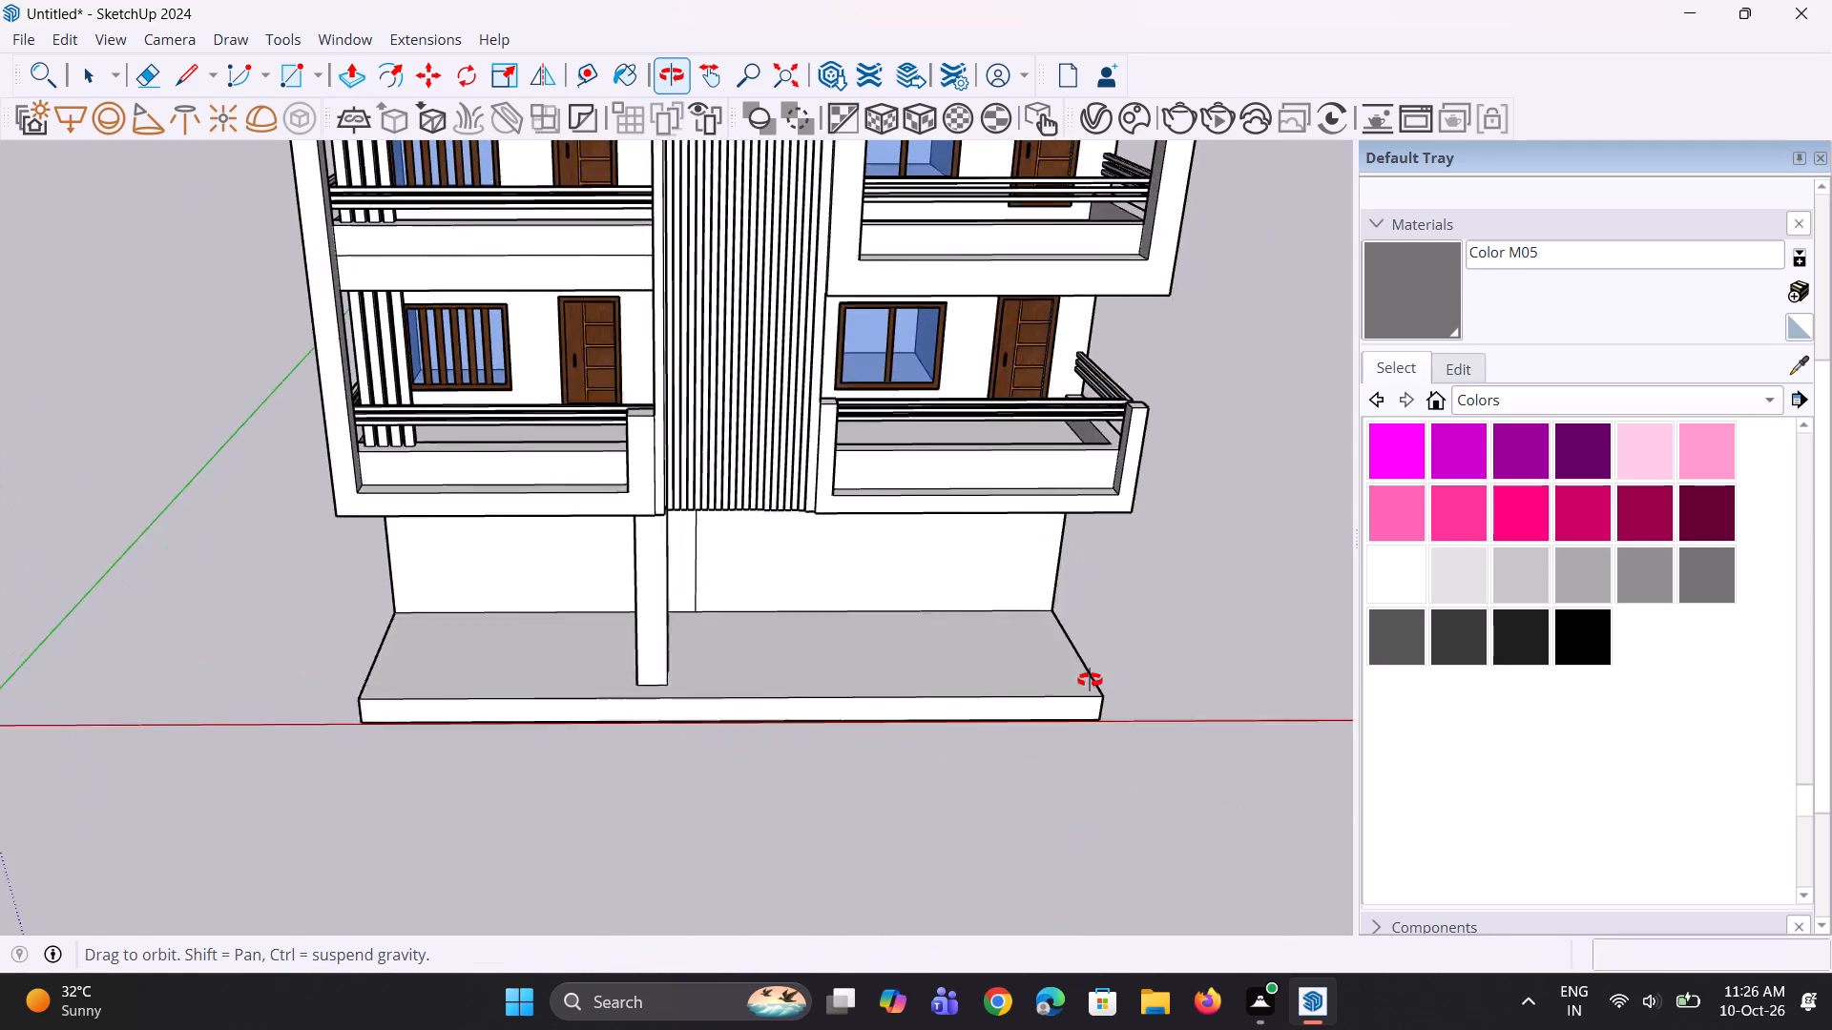
middle_click_drag(1090, 680, 944, 567)
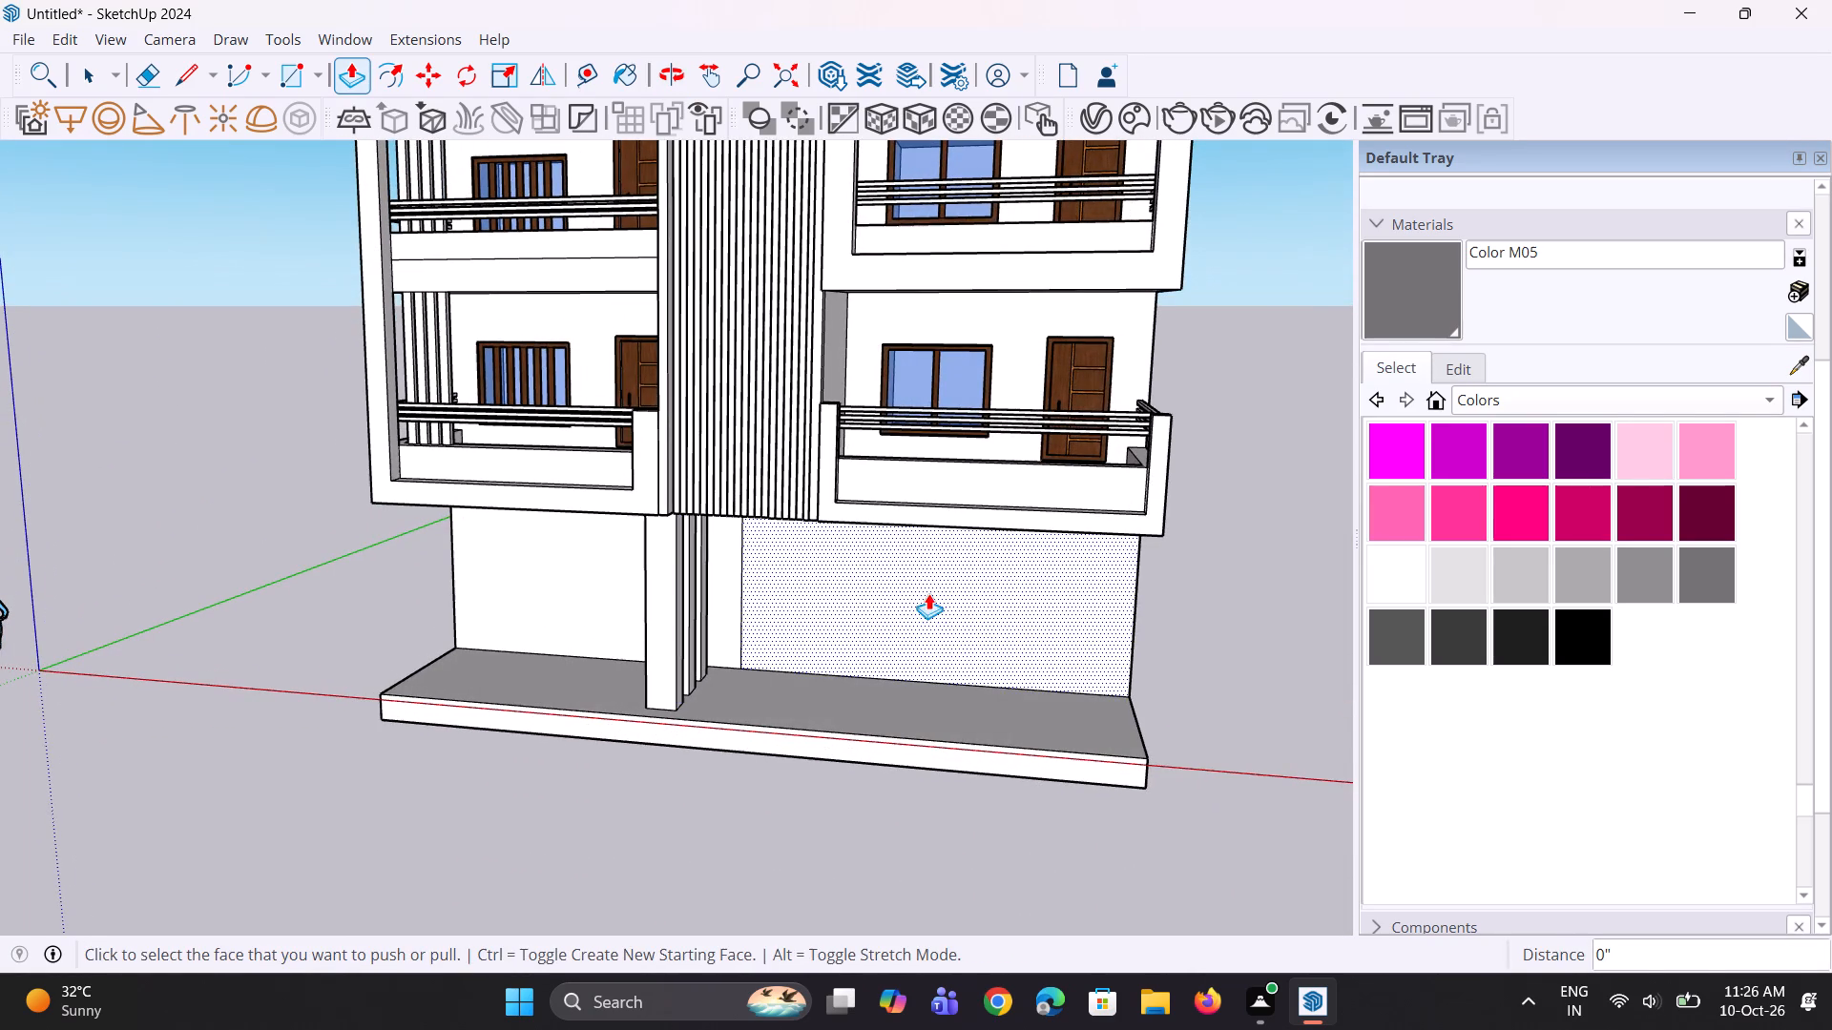
scroll(972, 703, "down", 3)
middle_click_drag(977, 725, 930, 686)
key("space")
key("space")
scroll(1099, 742, "up", 1)
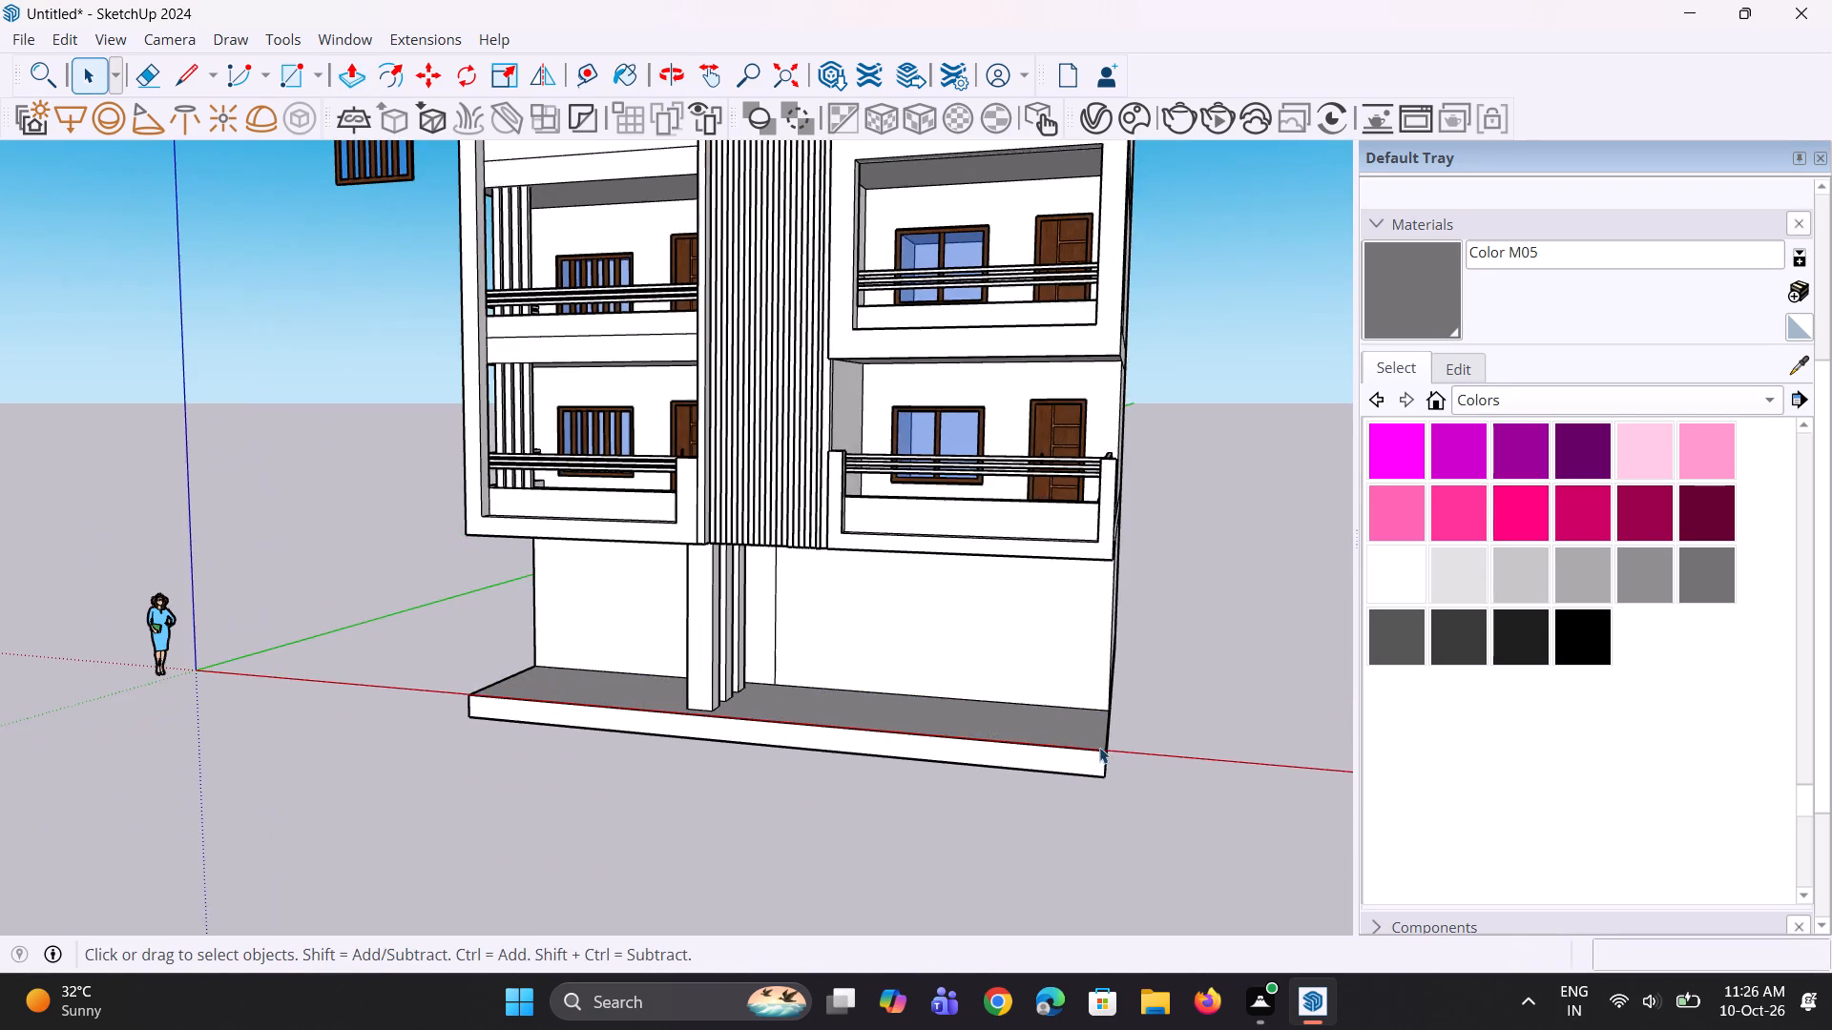
middle_click_drag(1111, 799, 1133, 861)
scroll(1132, 788, "up", 2)
left_click(1090, 747)
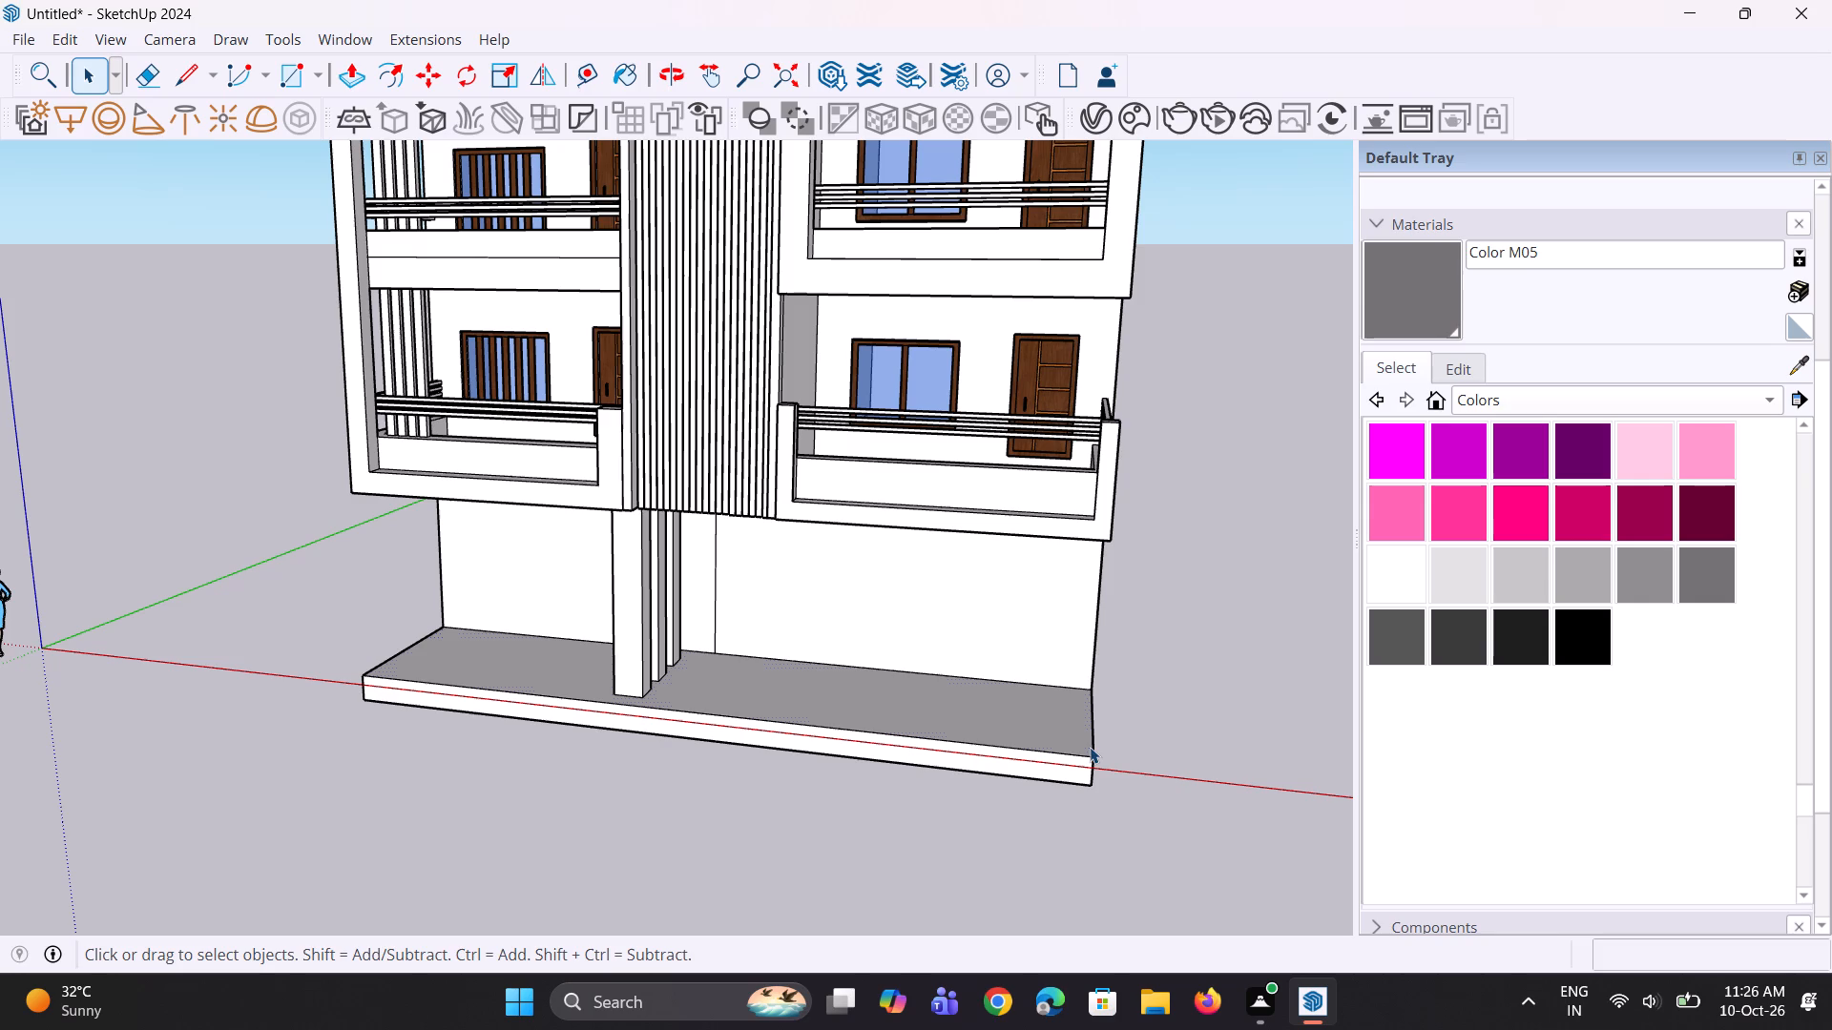
left_click(1094, 748)
scroll(1086, 757, "up", 3)
key("m")
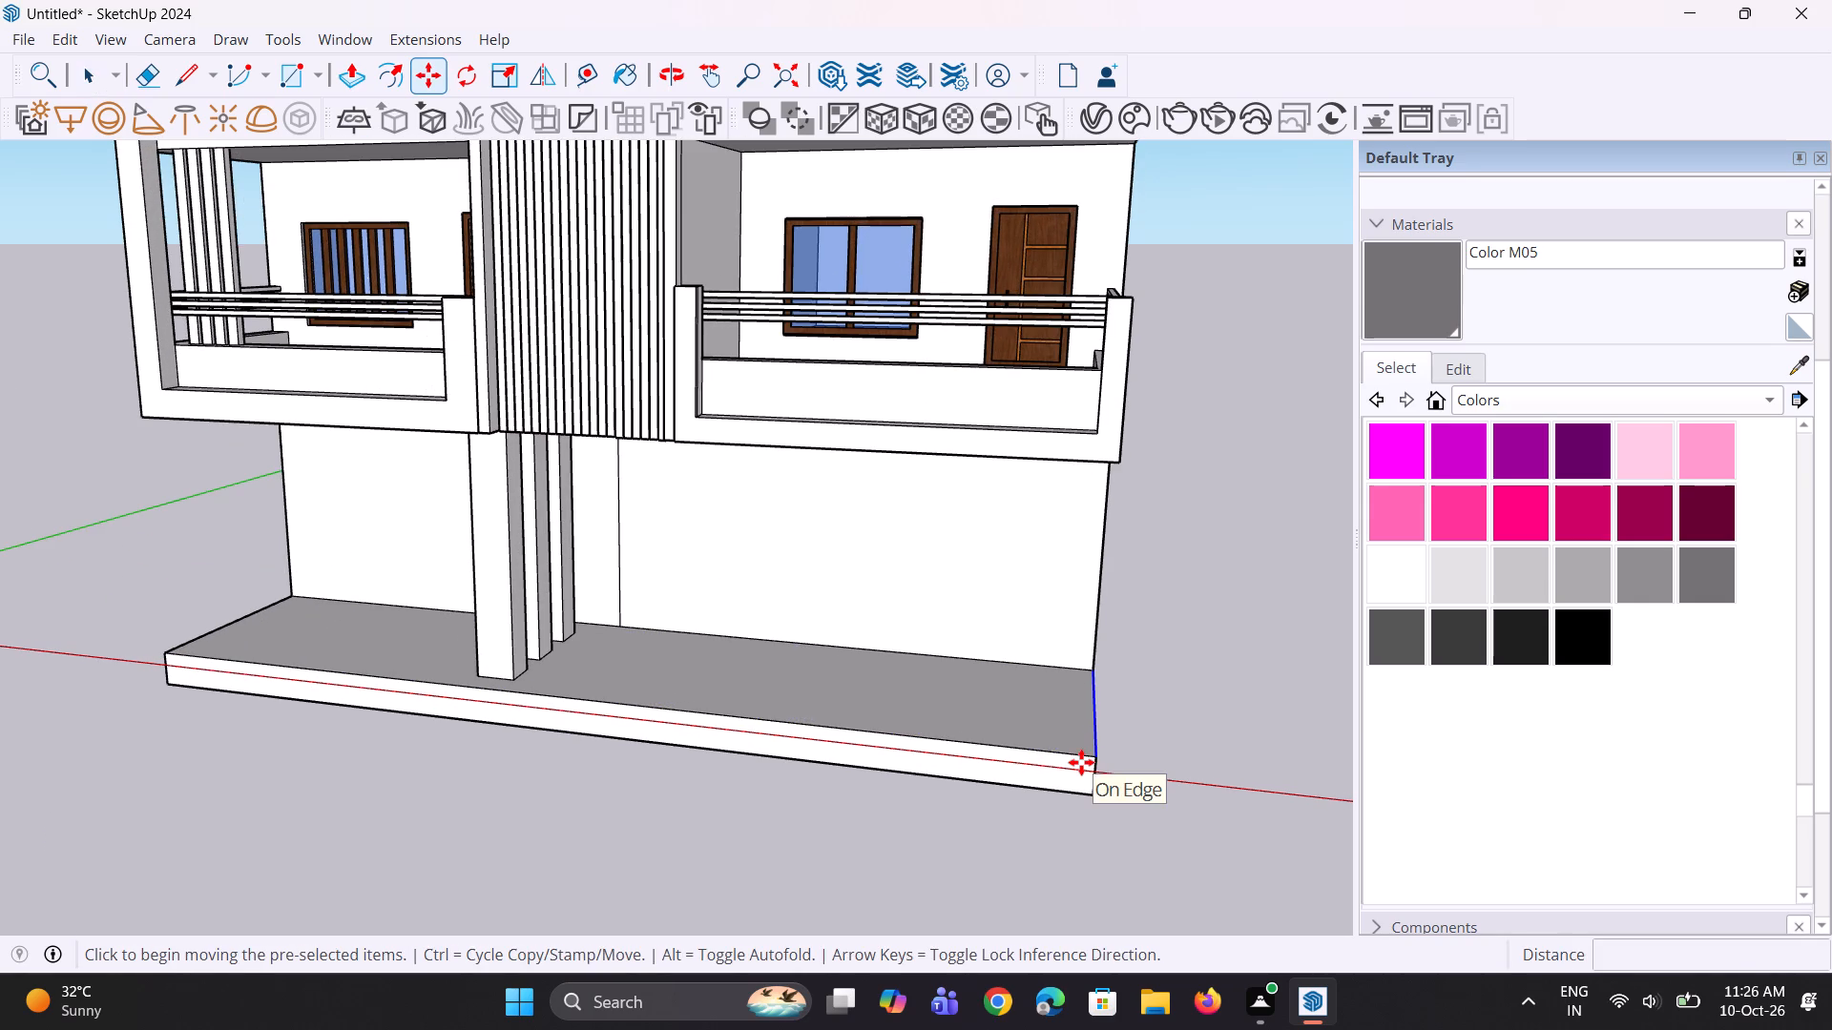
left_click(1094, 763)
left_click(1072, 762)
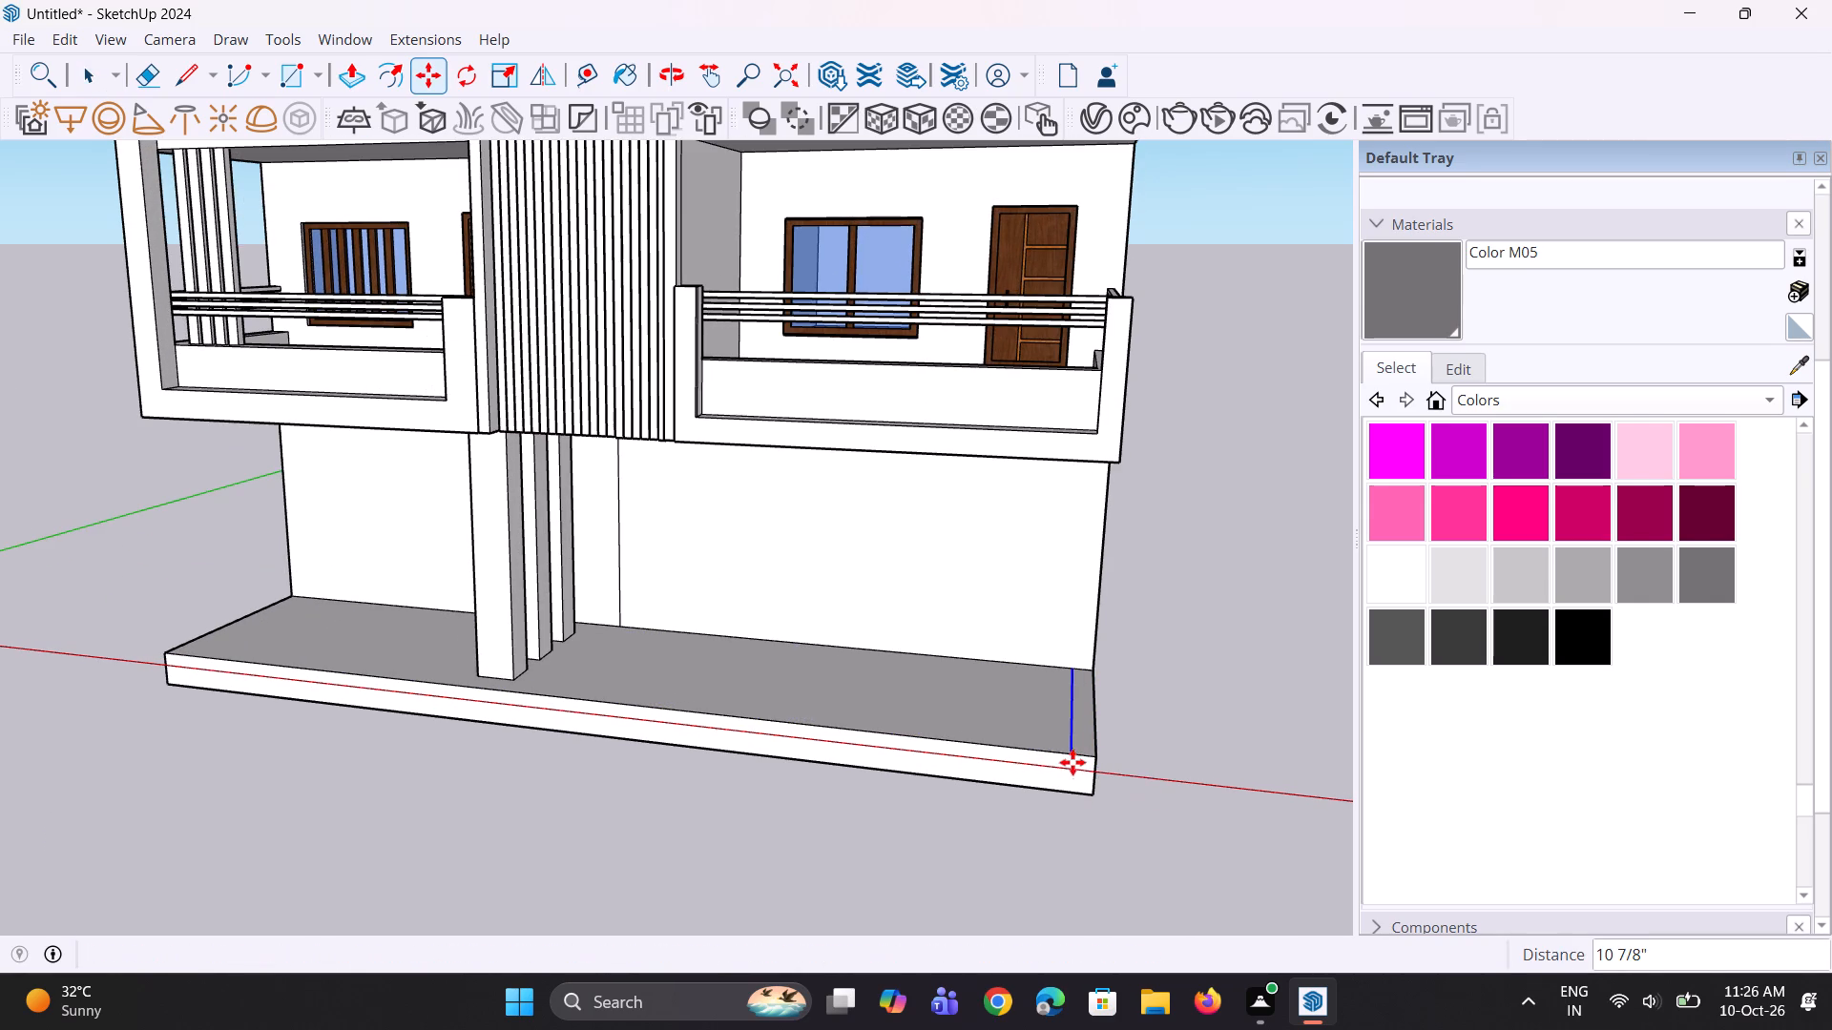
Extrude the narrow strip at the plinth's end upward to the balcony's underside to form a side wall.
key("p")
left_click(1088, 752)
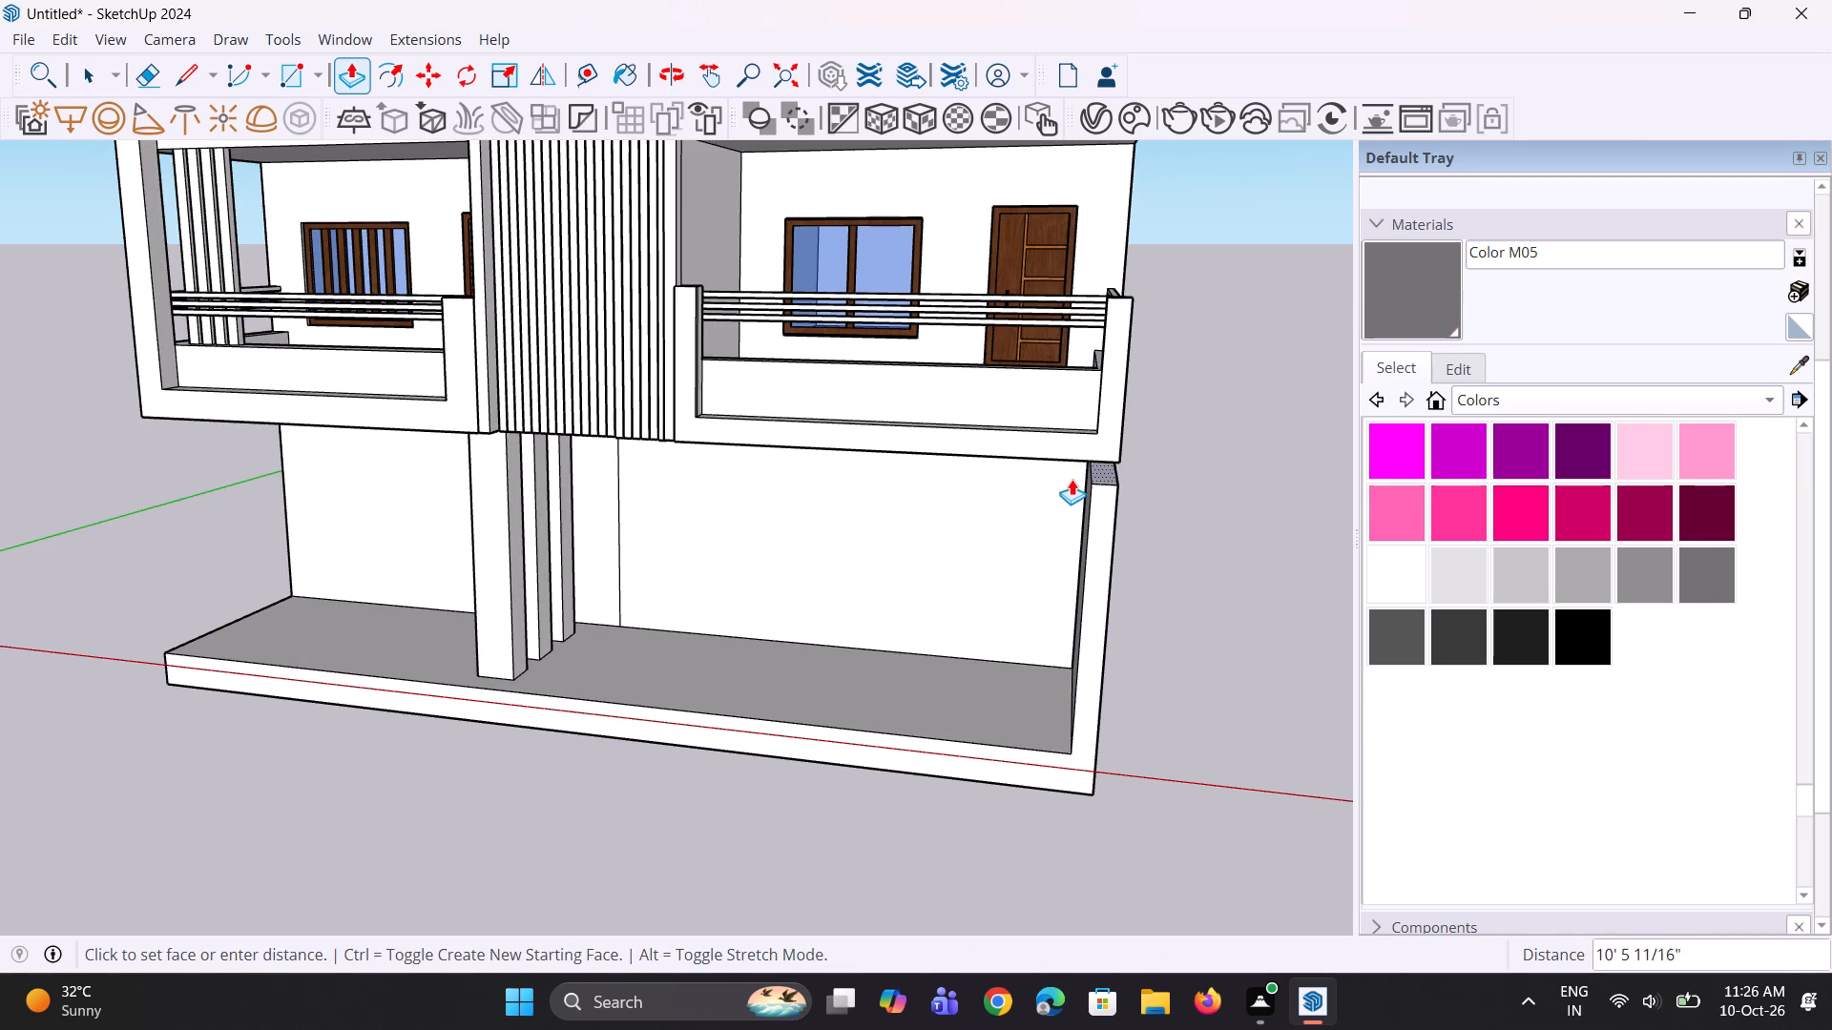
left_click(1070, 455)
Erase the vertical dividing line on the ground-floor wall behind the columns.
scroll(1058, 554, "down", 6)
middle_click_drag(1060, 595, 1498, 640)
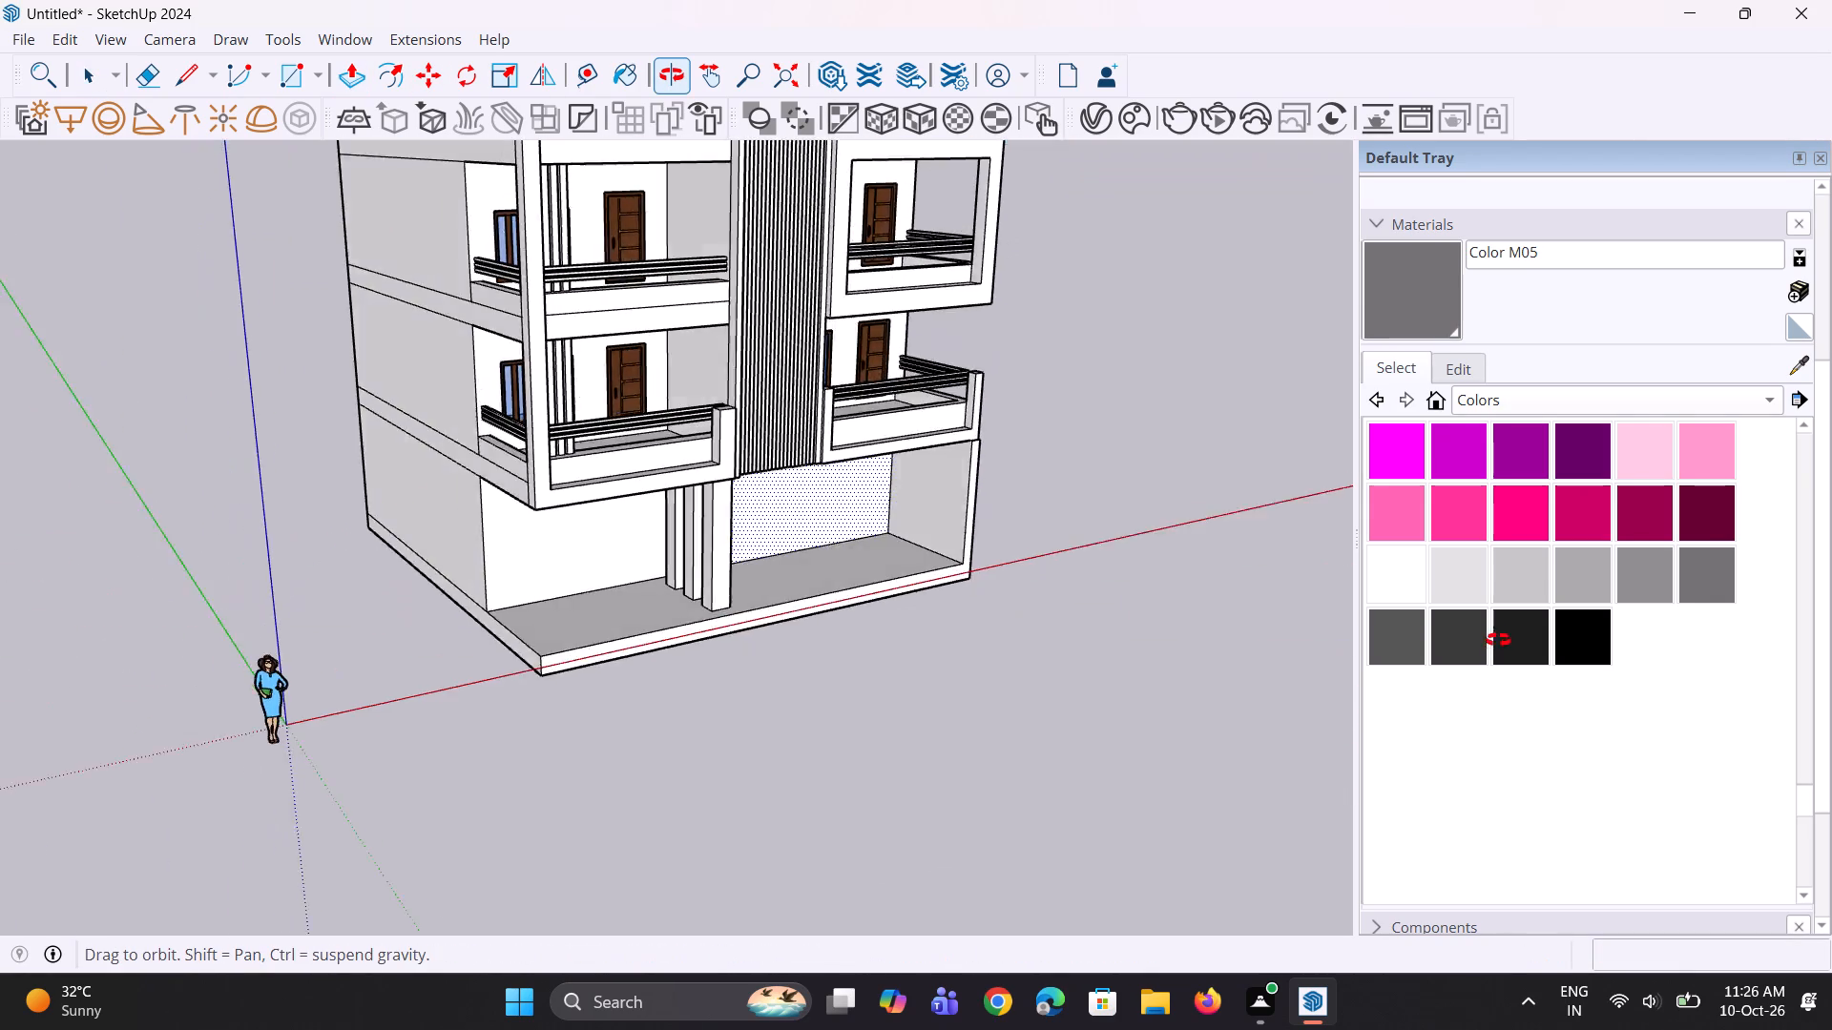
middle_click_drag(1498, 640, 1156, 542)
scroll(1140, 610, "up", 1)
scroll(1136, 661, "down", 4)
middle_click_drag(957, 654, 924, 625)
middle_click_drag(856, 649, 677, 709)
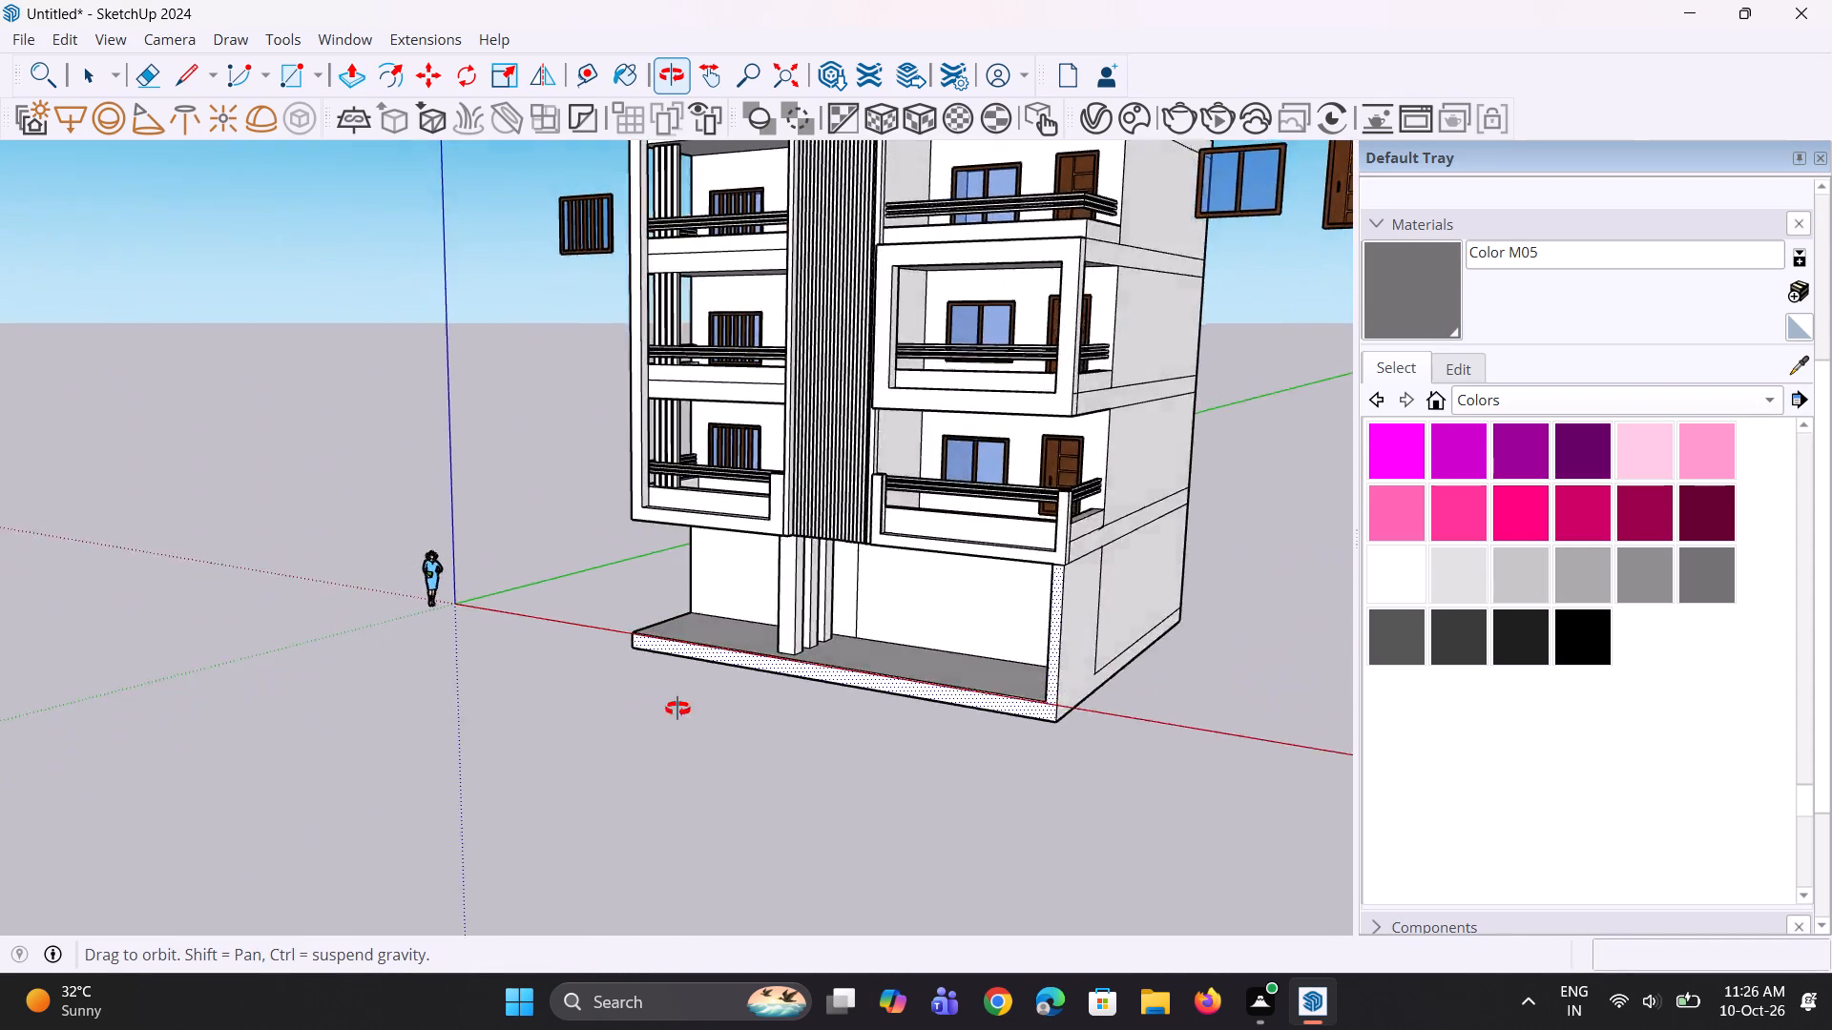
middle_click_drag(677, 709, 865, 709)
scroll(855, 600, "up", 4)
key("e")
left_click(836, 570)
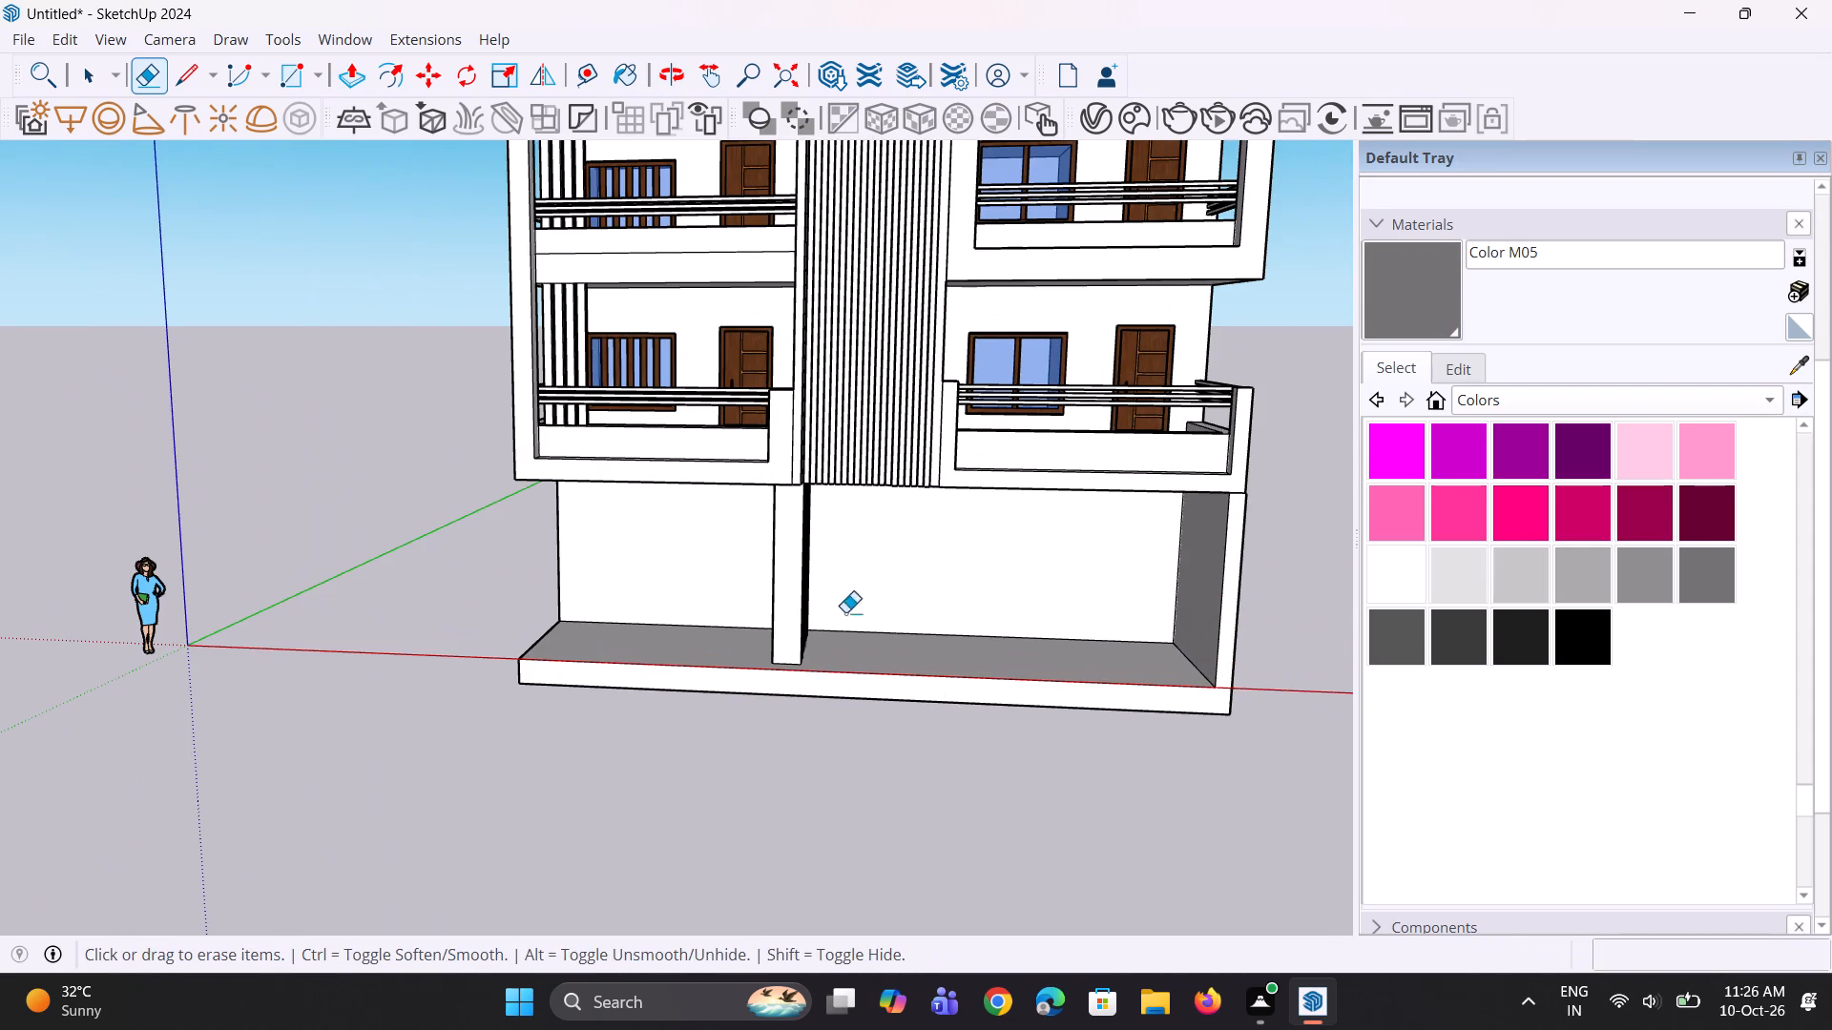
Copy the plinth top's short end edge, on the end nearer the columns, about 1' 1" inward.
middle_click_drag(845, 672, 825, 667)
scroll(825, 667, "down", 4)
middle_click_drag(831, 666, 886, 659)
scroll(886, 659, "down", 5)
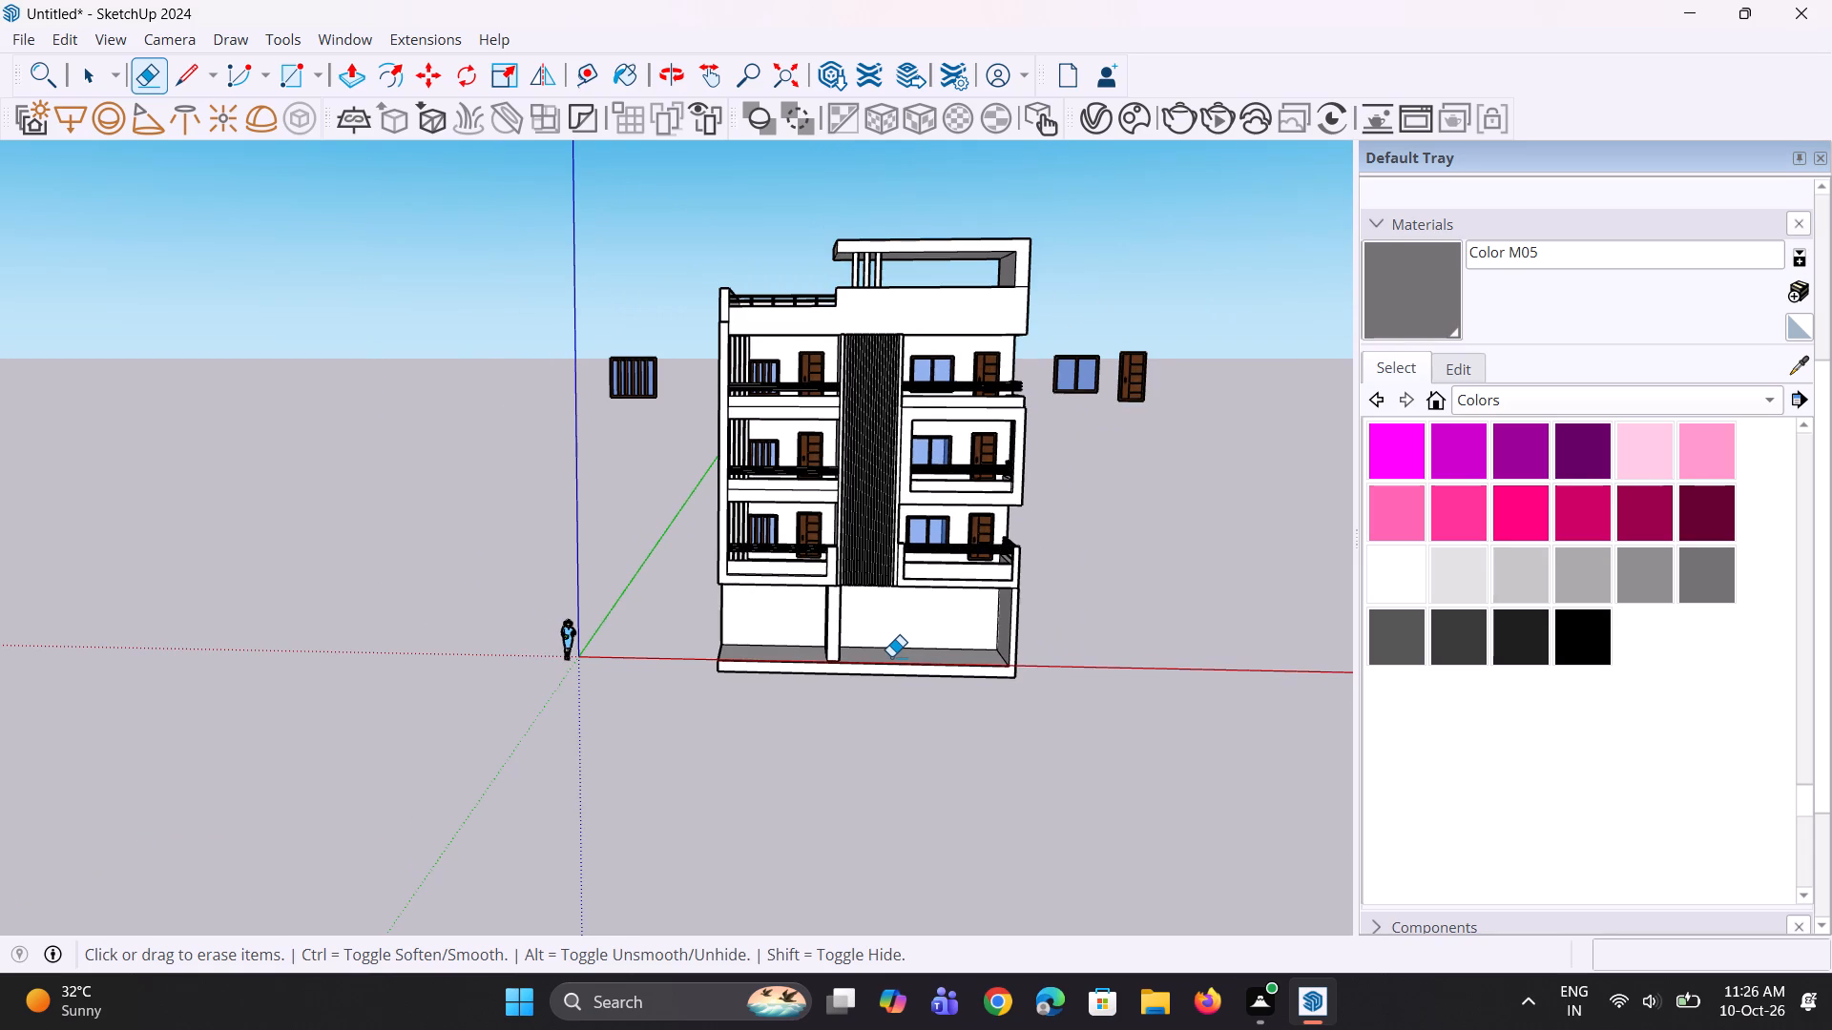
scroll(891, 656, "down", 2)
middle_click_drag(891, 656, 801, 694)
key("space")
key("space")
scroll(780, 673, "up", 1)
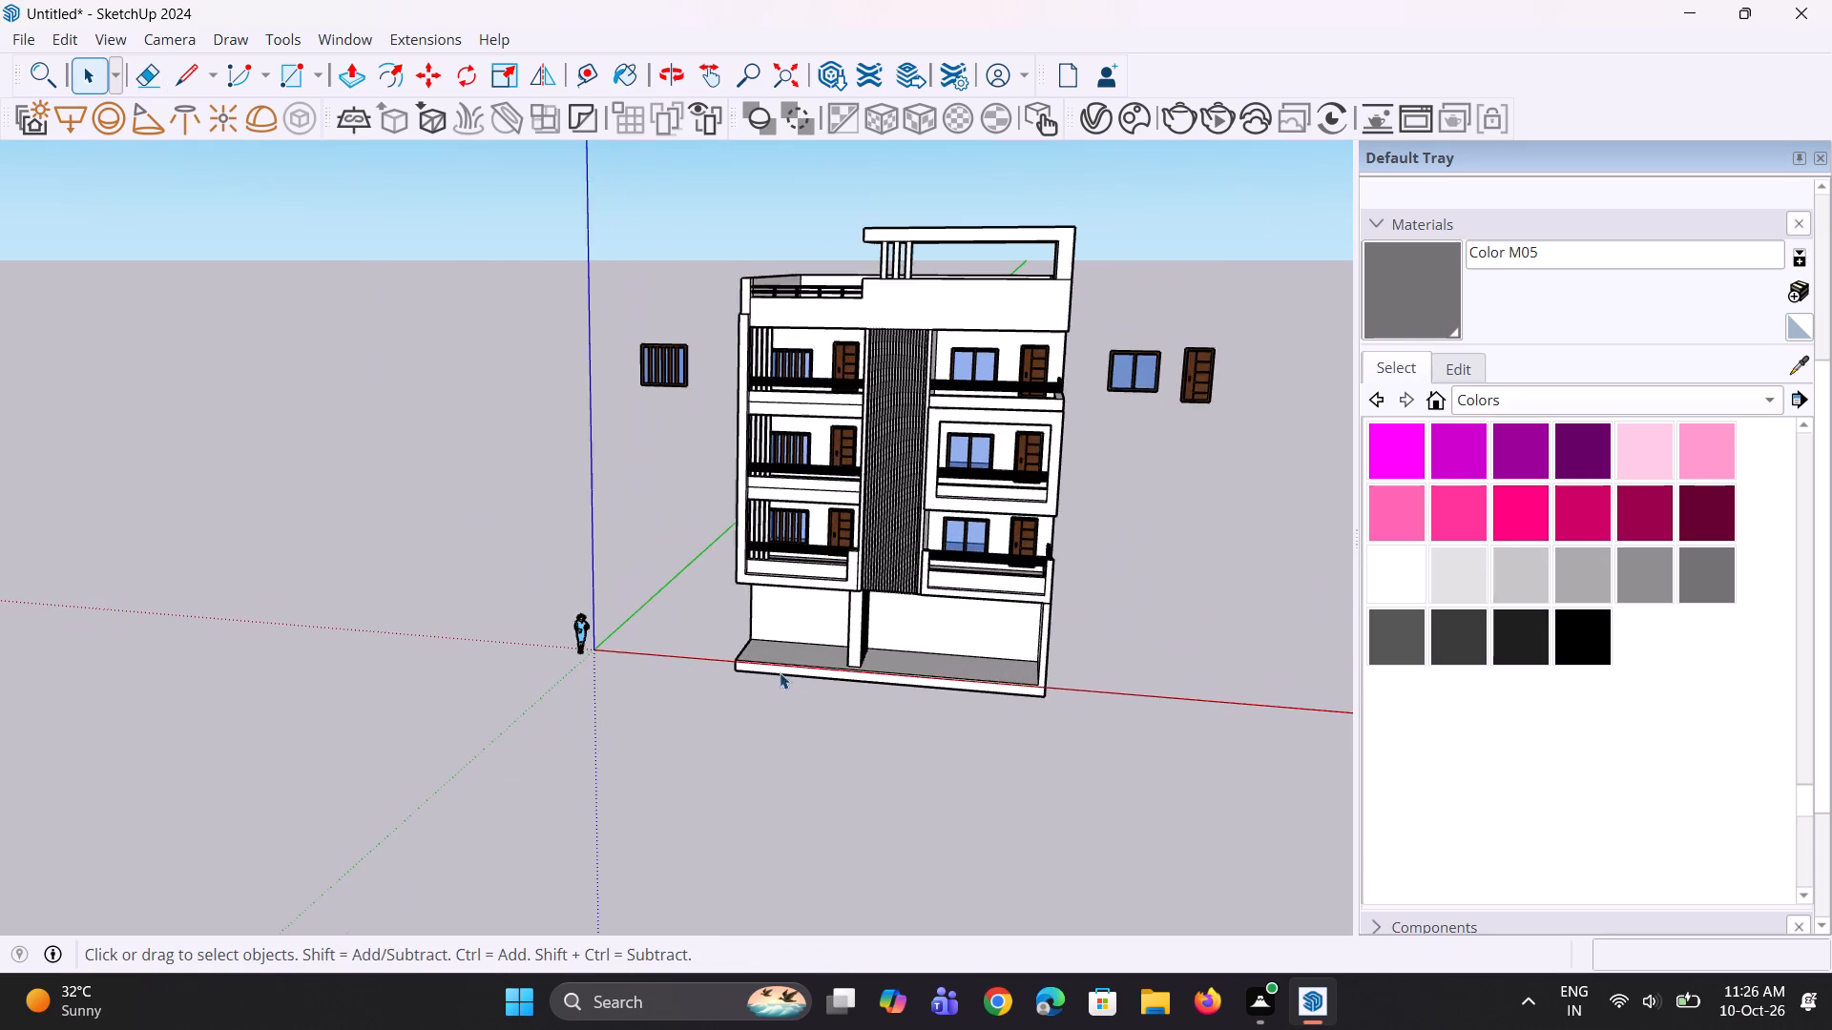
scroll(780, 672, "up", 2)
left_click(741, 648)
middle_click_drag(733, 672, 761, 738)
scroll(761, 738, "up", 4)
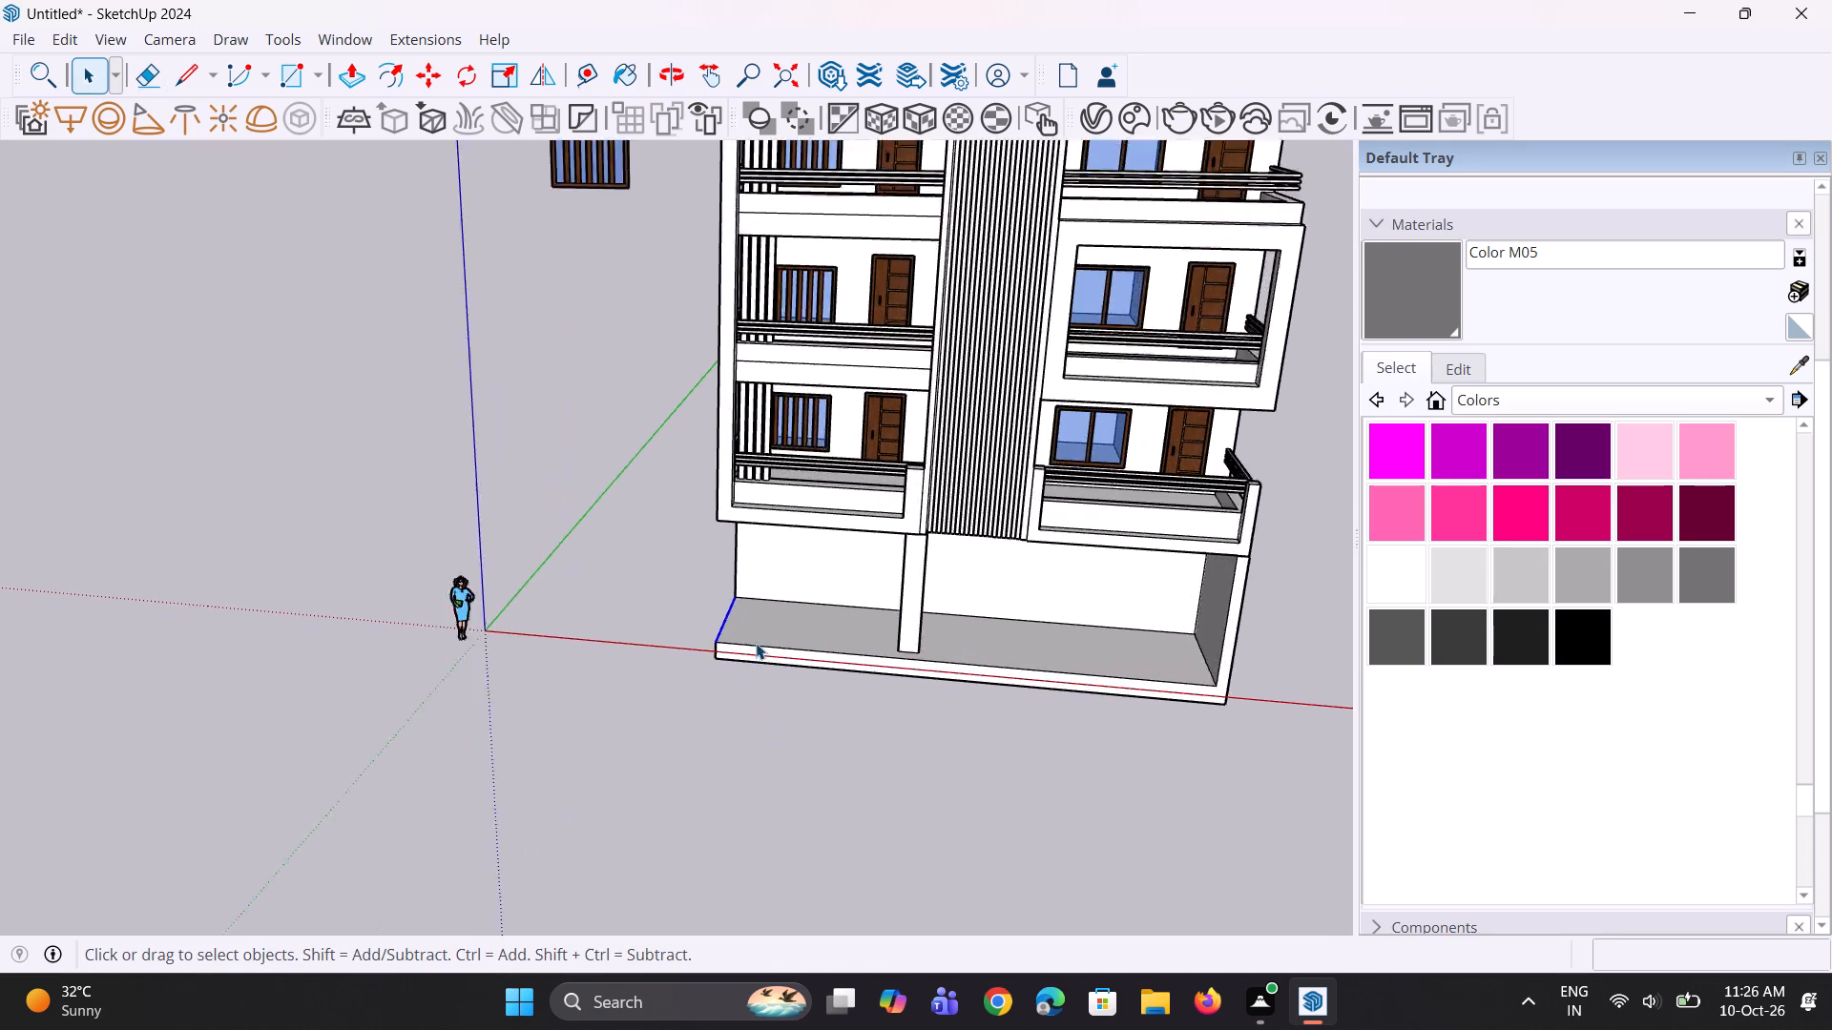
scroll(756, 643, "up", 2)
key("m")
scroll(718, 649, "up", 2)
left_click(709, 649)
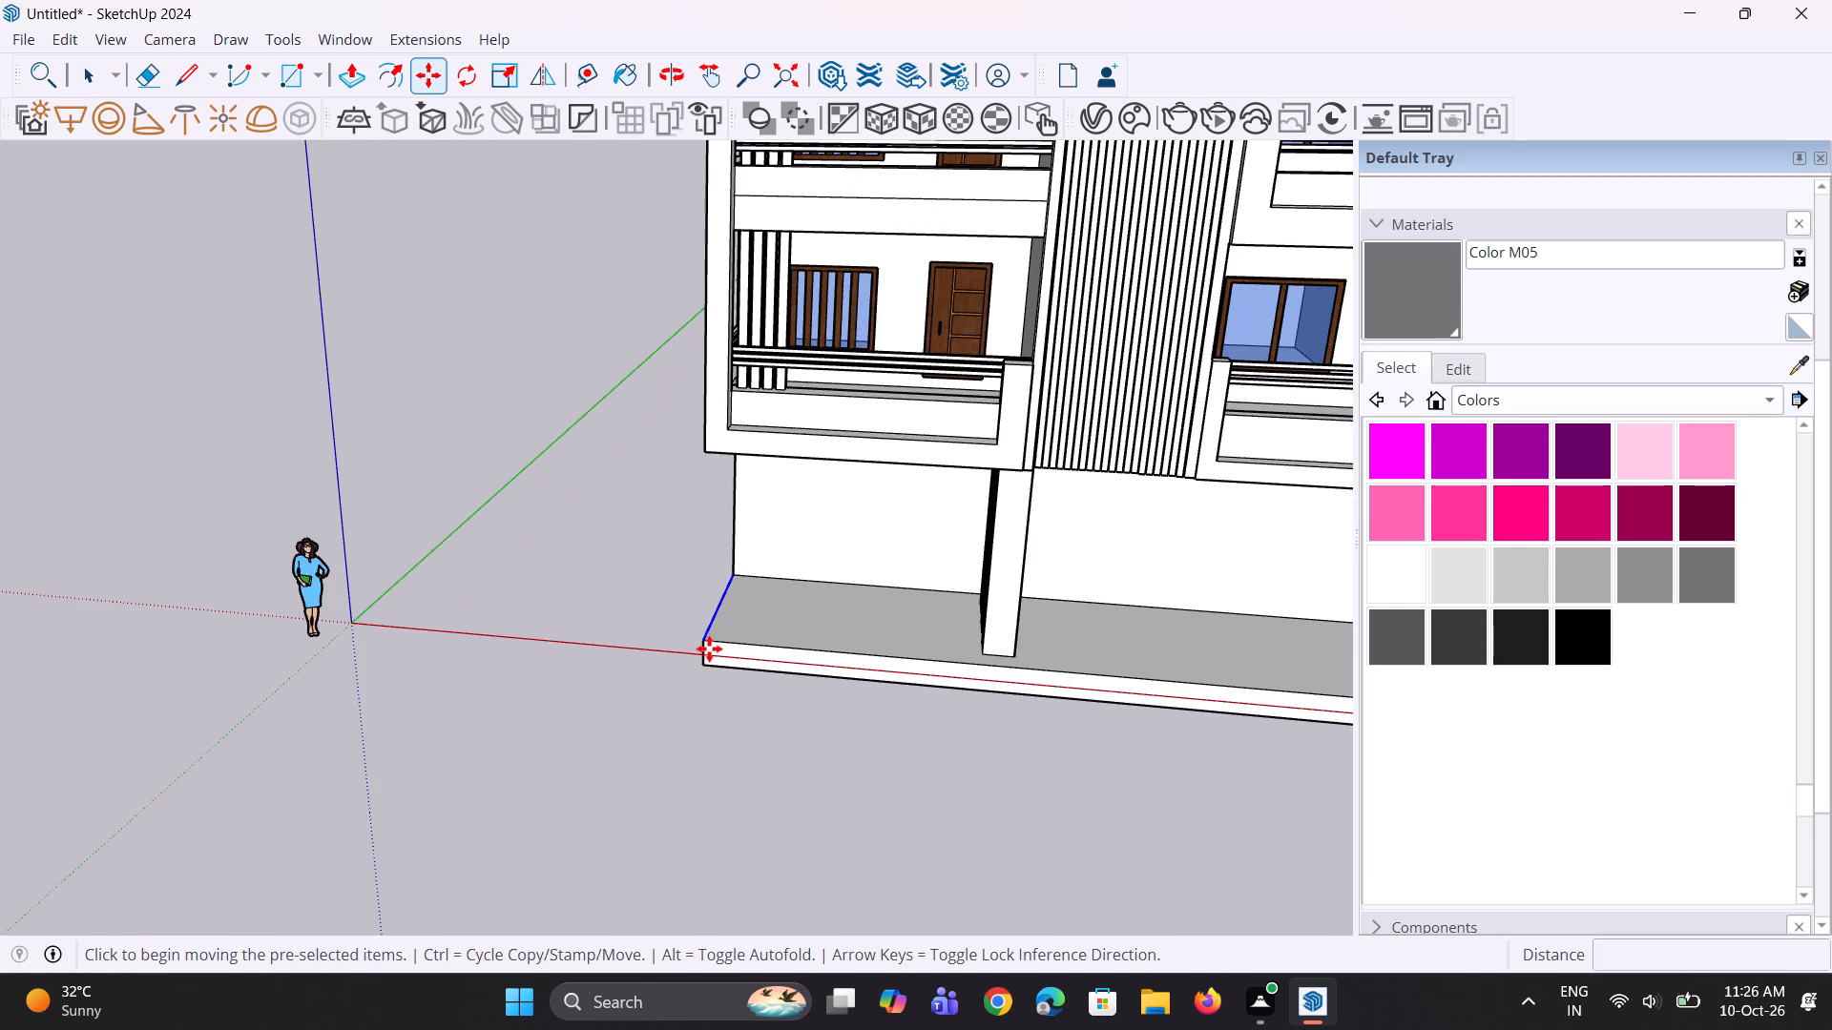
key("Escape")
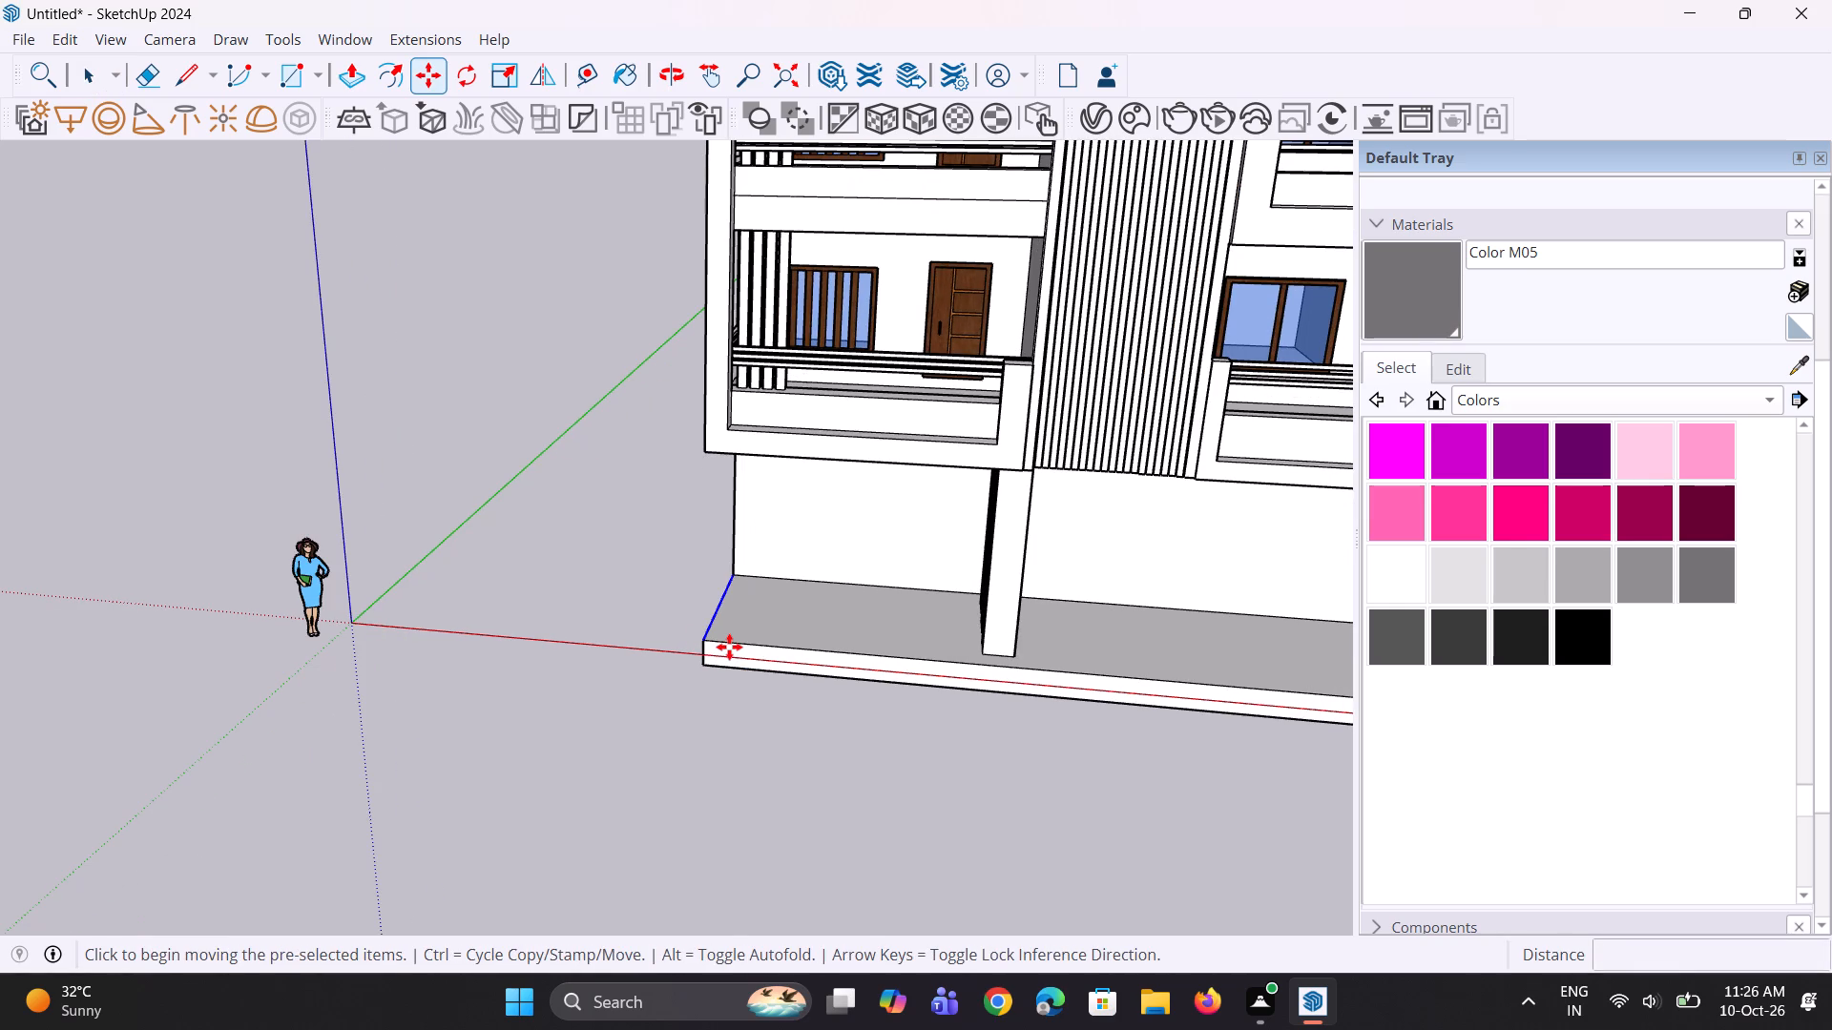
left_click(713, 641)
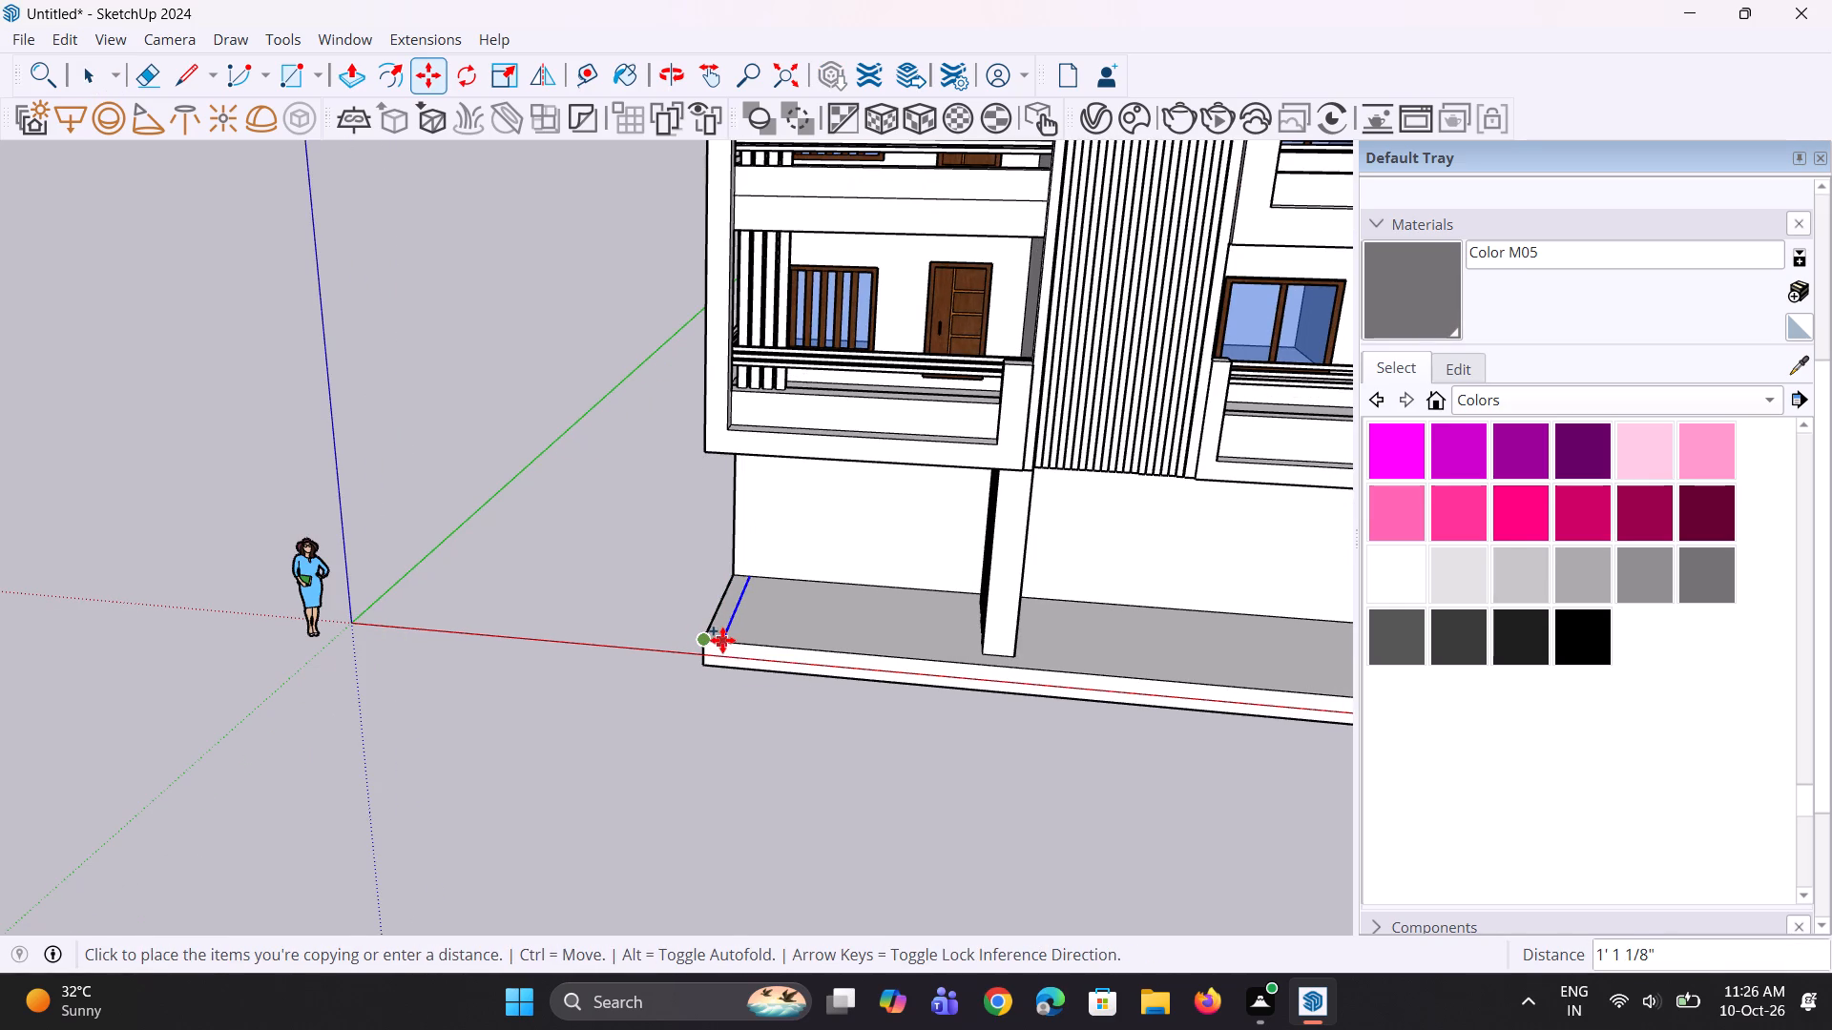
left_click(722, 640)
Extrude the narrow strip at this end of the plinth about 11' 3" upward to the balcony's underside as a second side wall.
key("p")
scroll(722, 637, "up", 2)
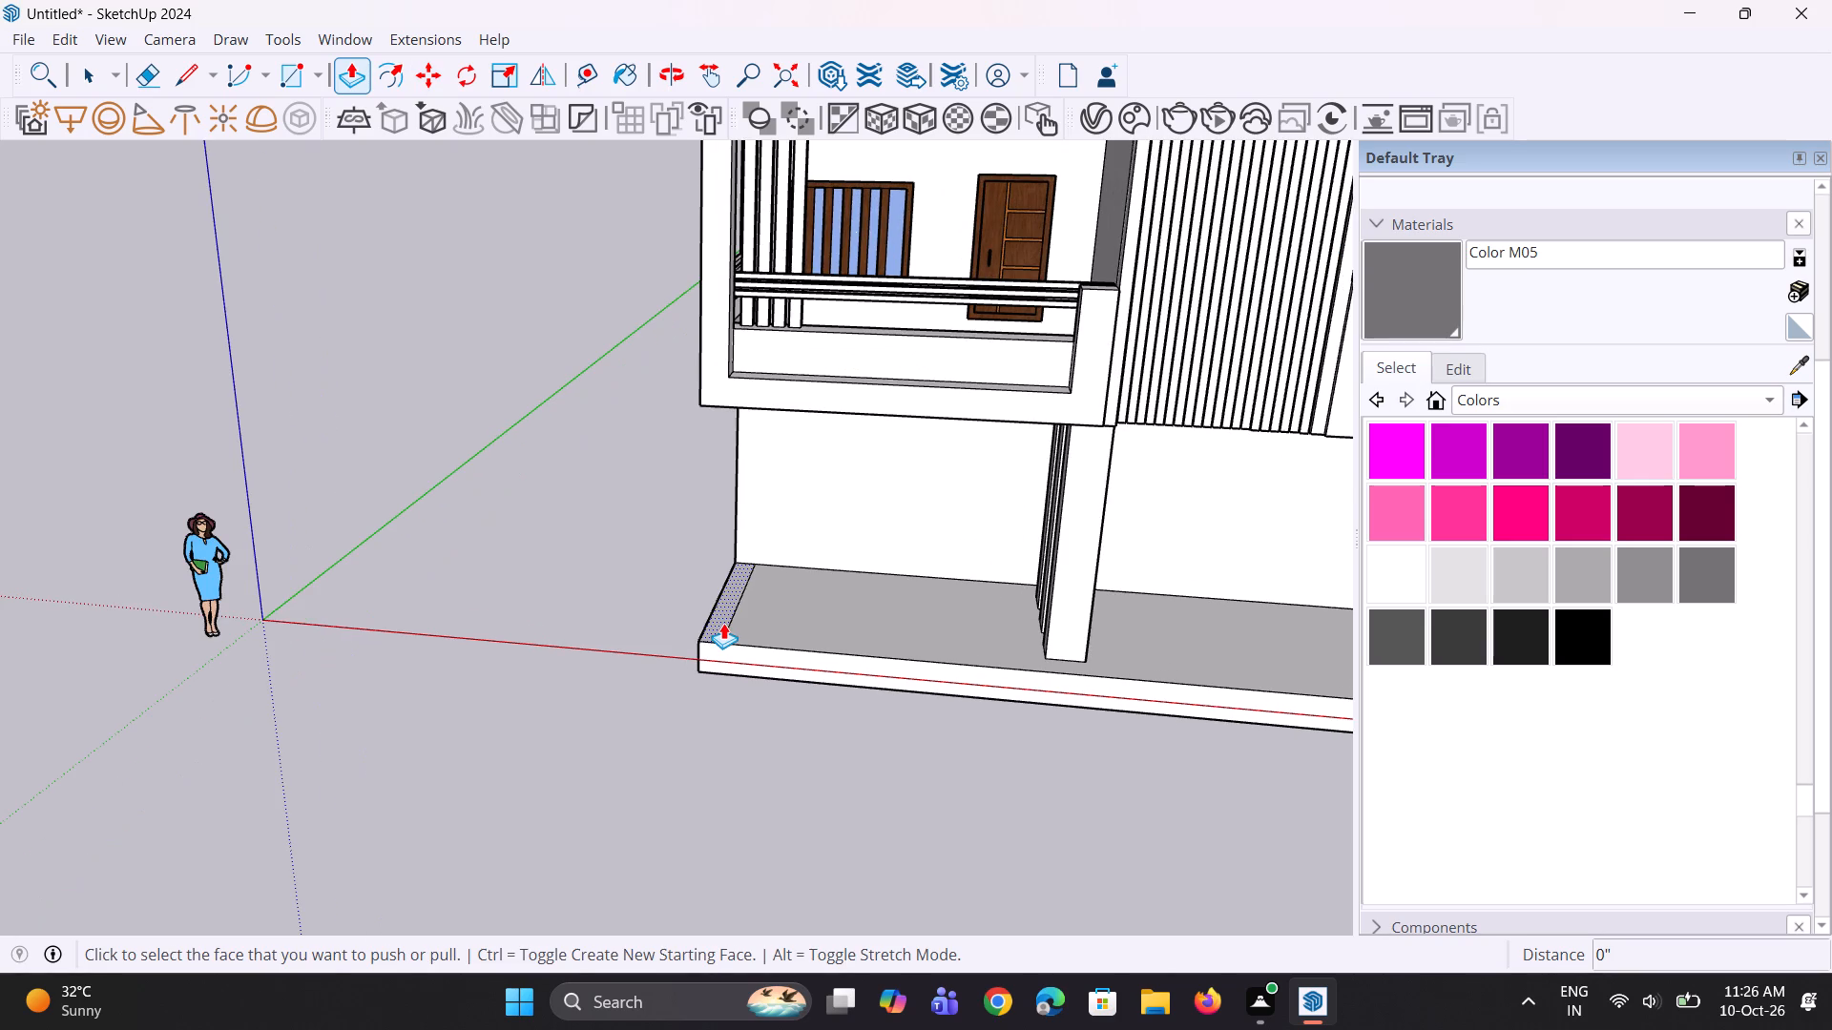
left_click(723, 623)
left_click(701, 407)
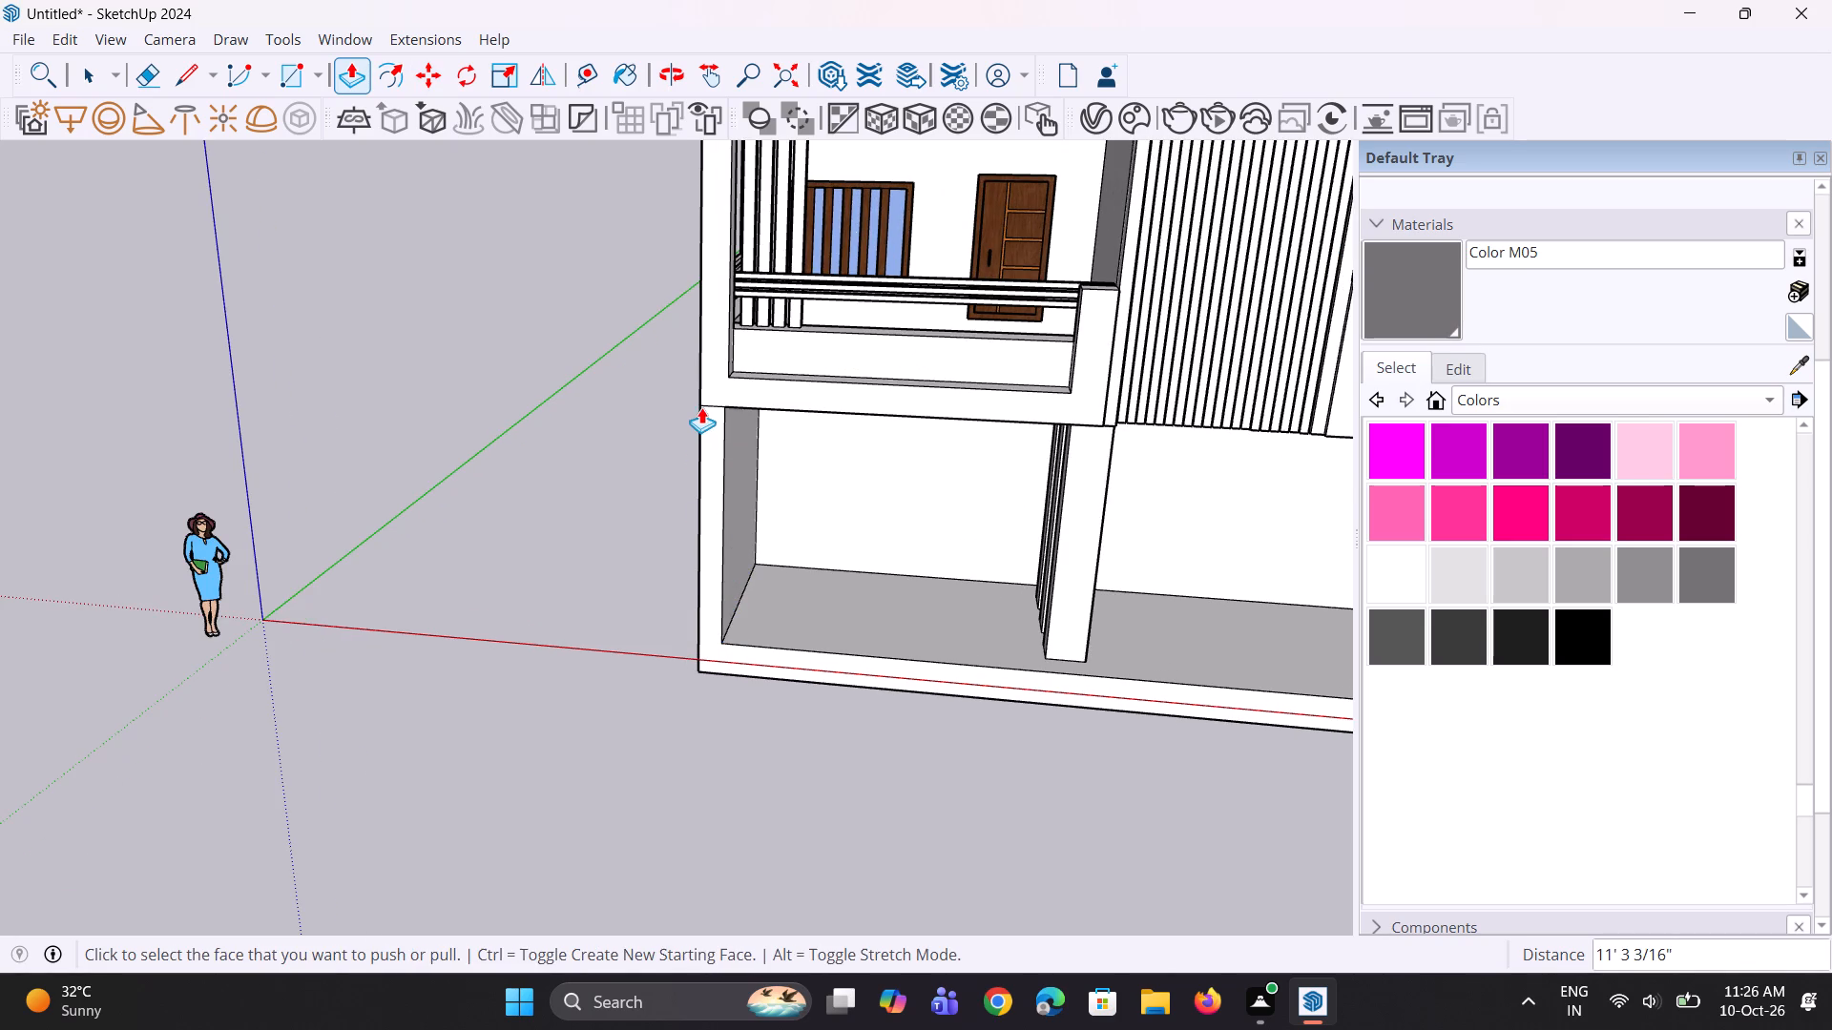
Narrow the three ground-floor columns by pushing the same side face of each inward by an equal amount.
middle_click_drag(865, 640, 475, 627)
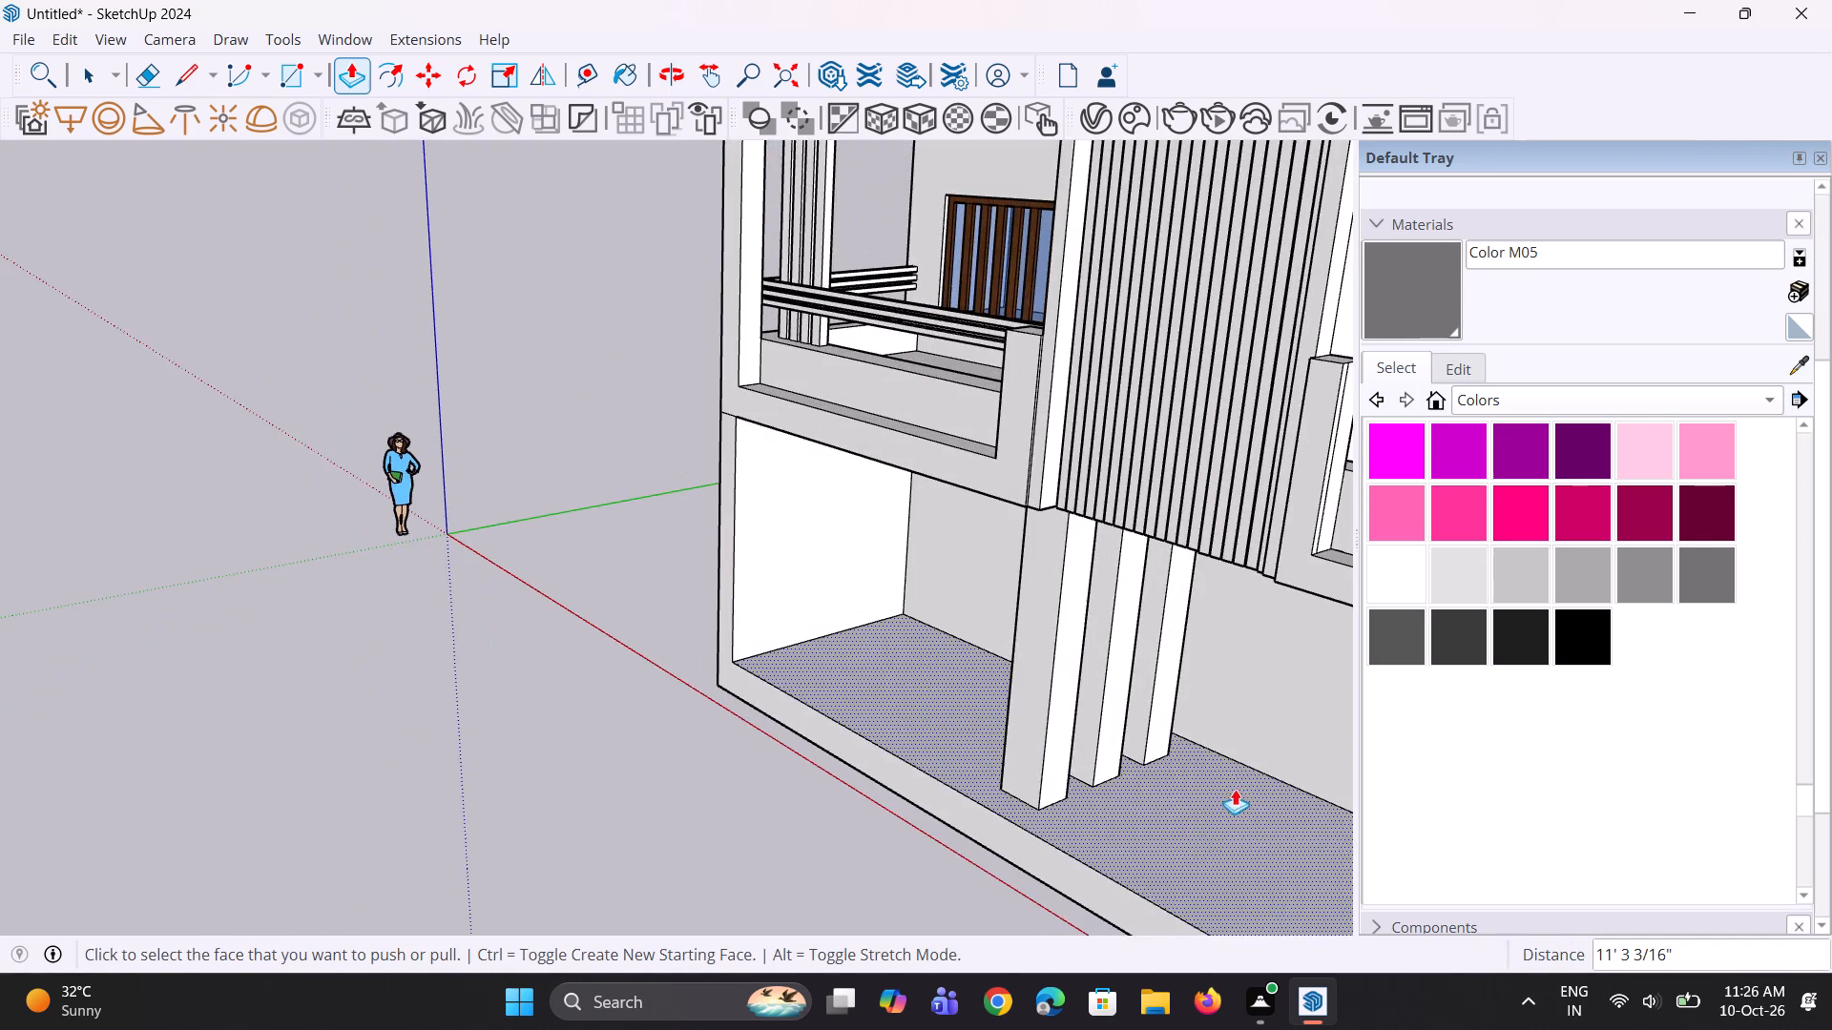
scroll(1186, 764, "up", 1)
left_click(1057, 717)
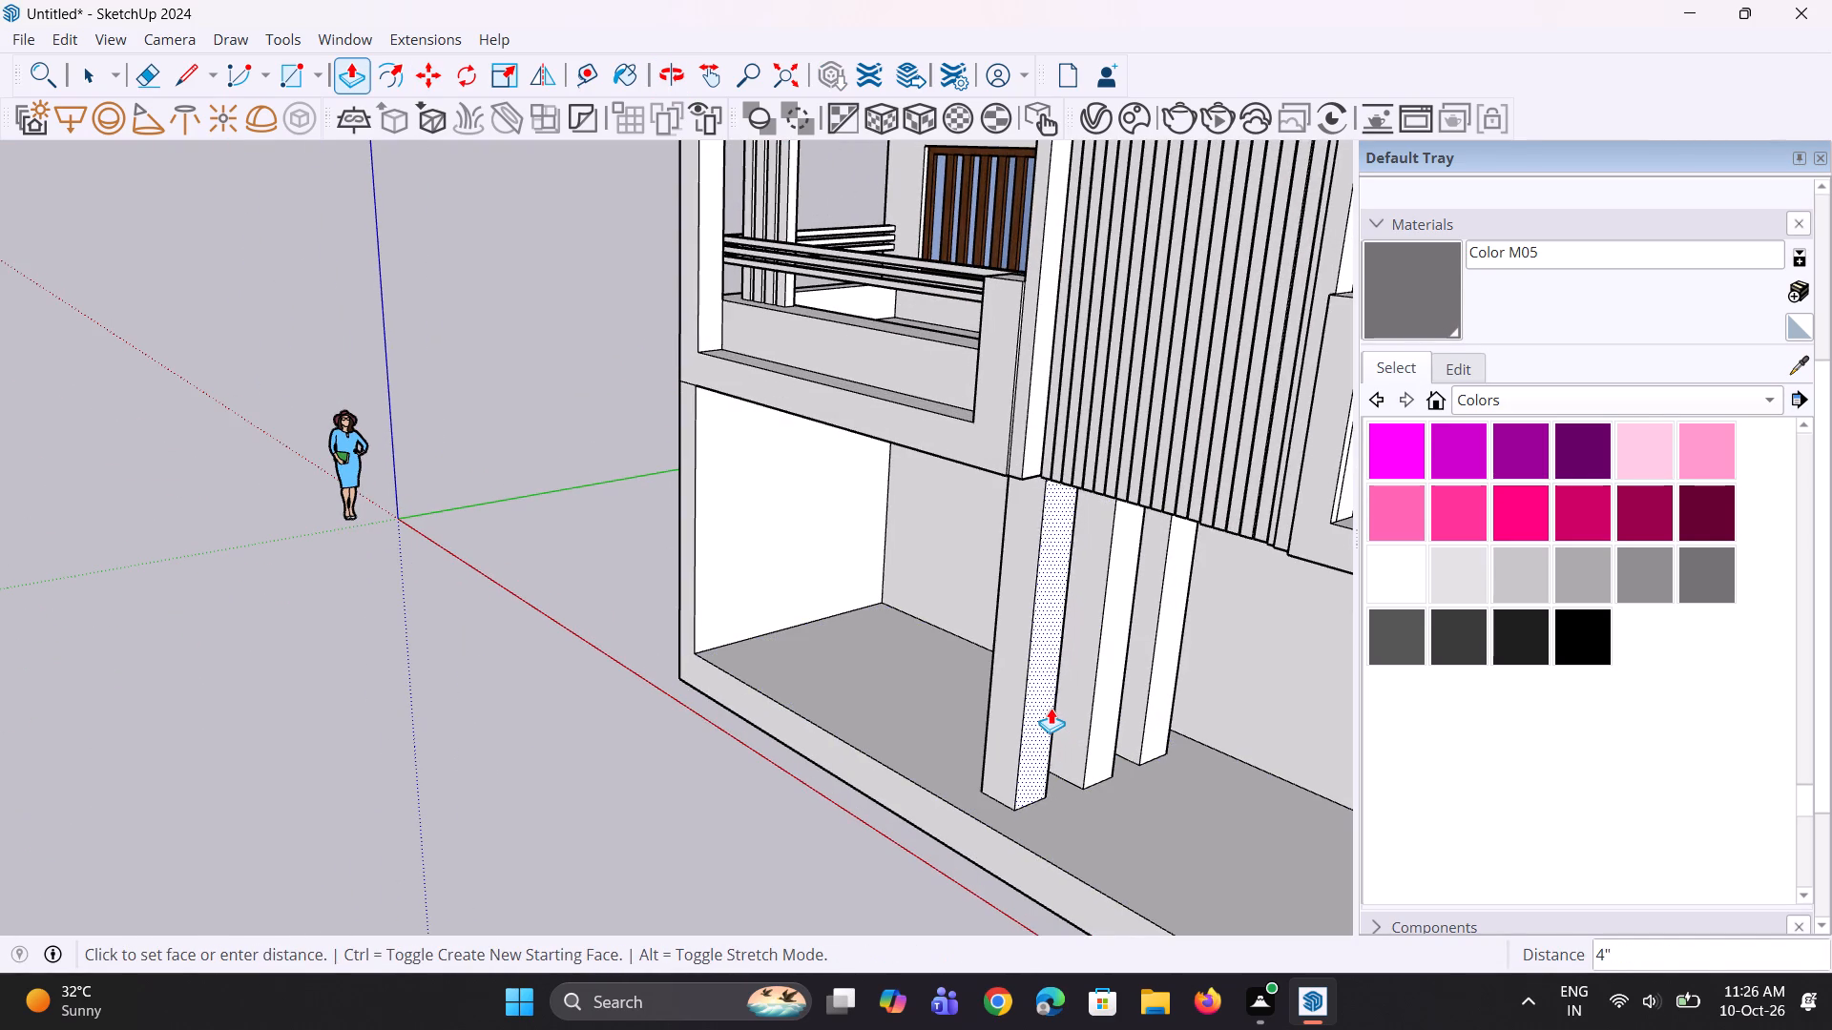
left_click(1048, 704)
double_click(1100, 717)
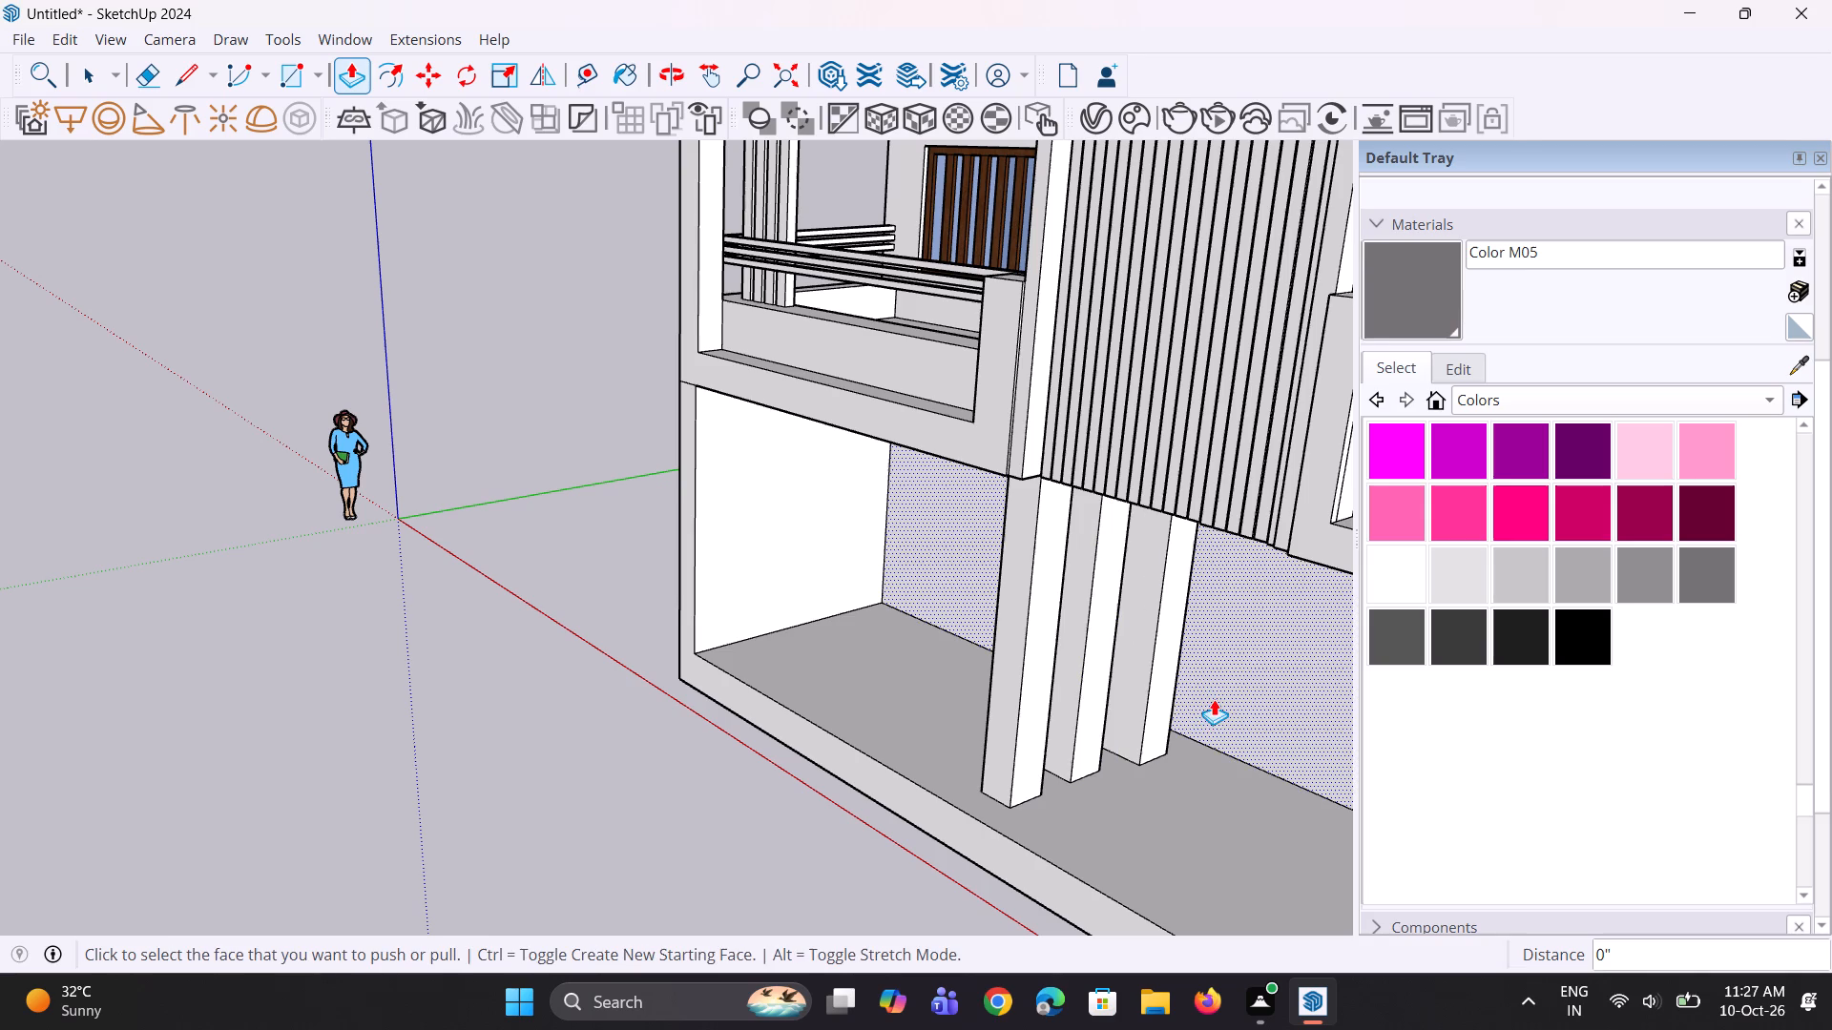
double_click(1168, 698)
Examine the ground-floor columns and side walls against the whole front facade.
middle_click_drag(1114, 731, 1632, 679)
scroll(984, 628, "up", 2)
middle_click_drag(831, 634, 801, 621)
scroll(830, 657, "down", 3)
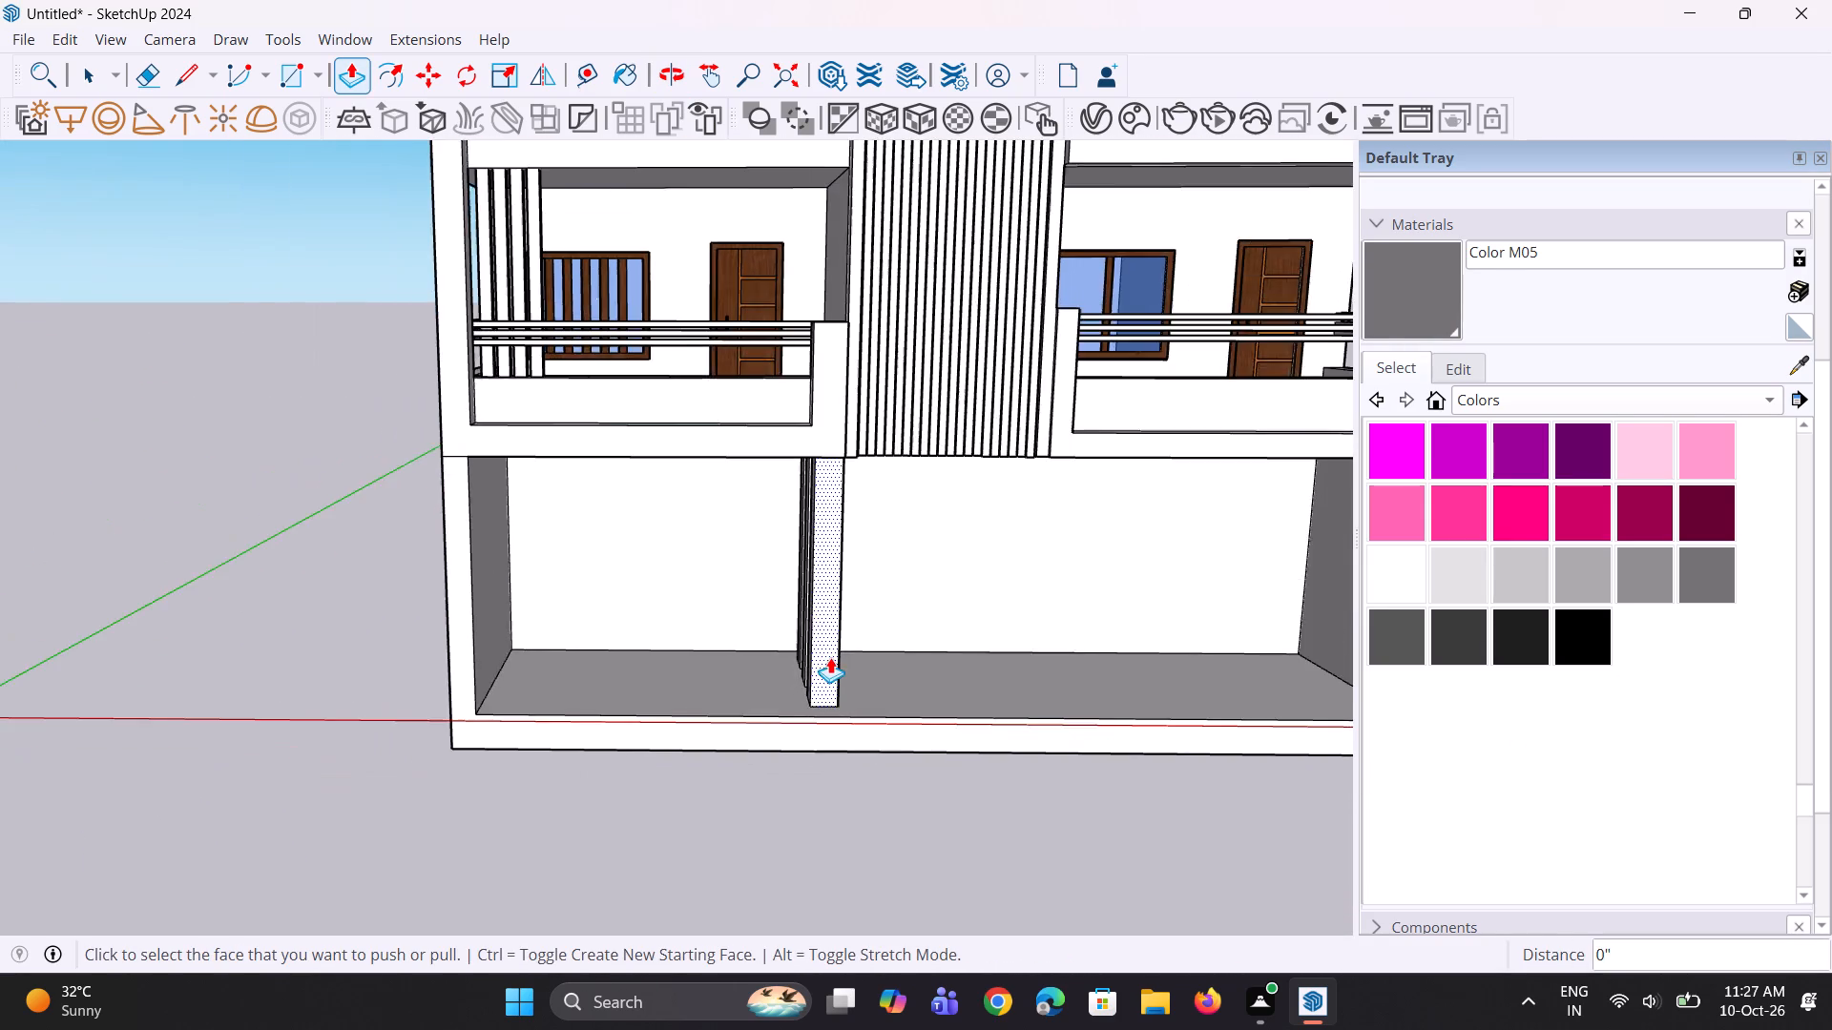
scroll(830, 657, "down", 4)
middle_click_drag(829, 655, 821, 634)
key("space")
key("space")
left_click(760, 781)
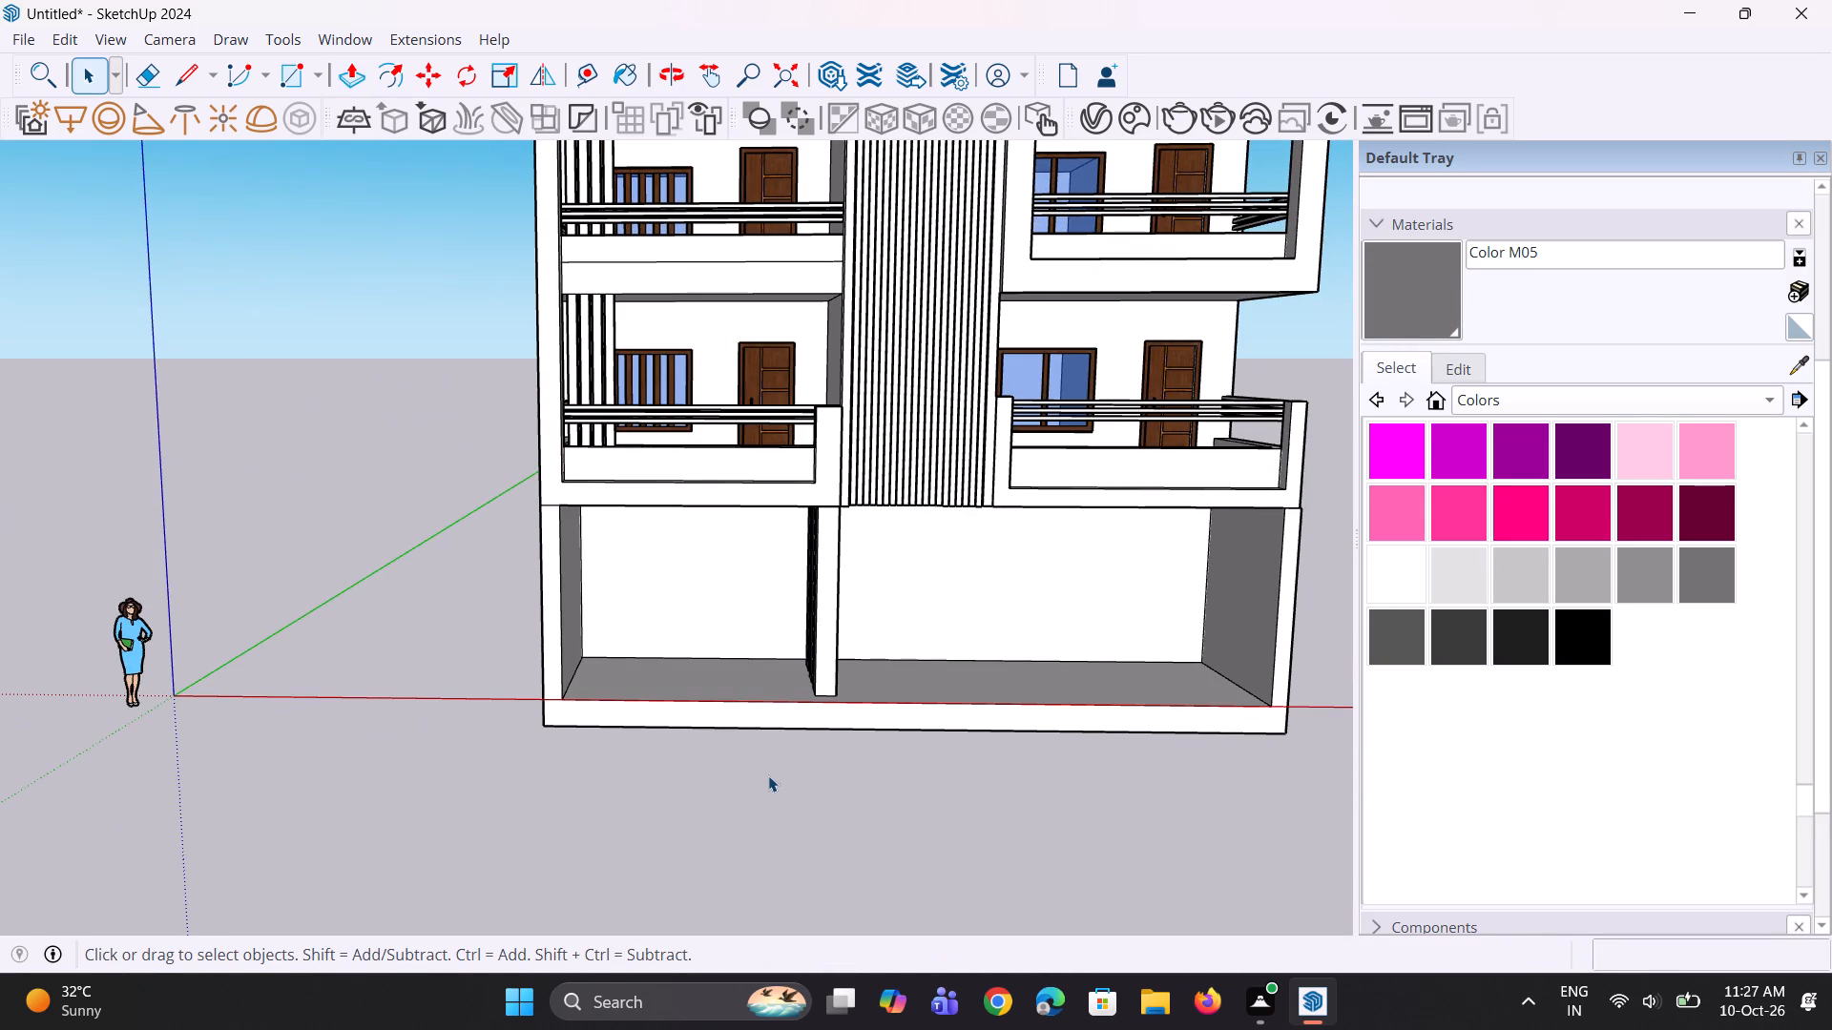
scroll(841, 687, "down", 3)
middle_click_drag(842, 703, 842, 724)
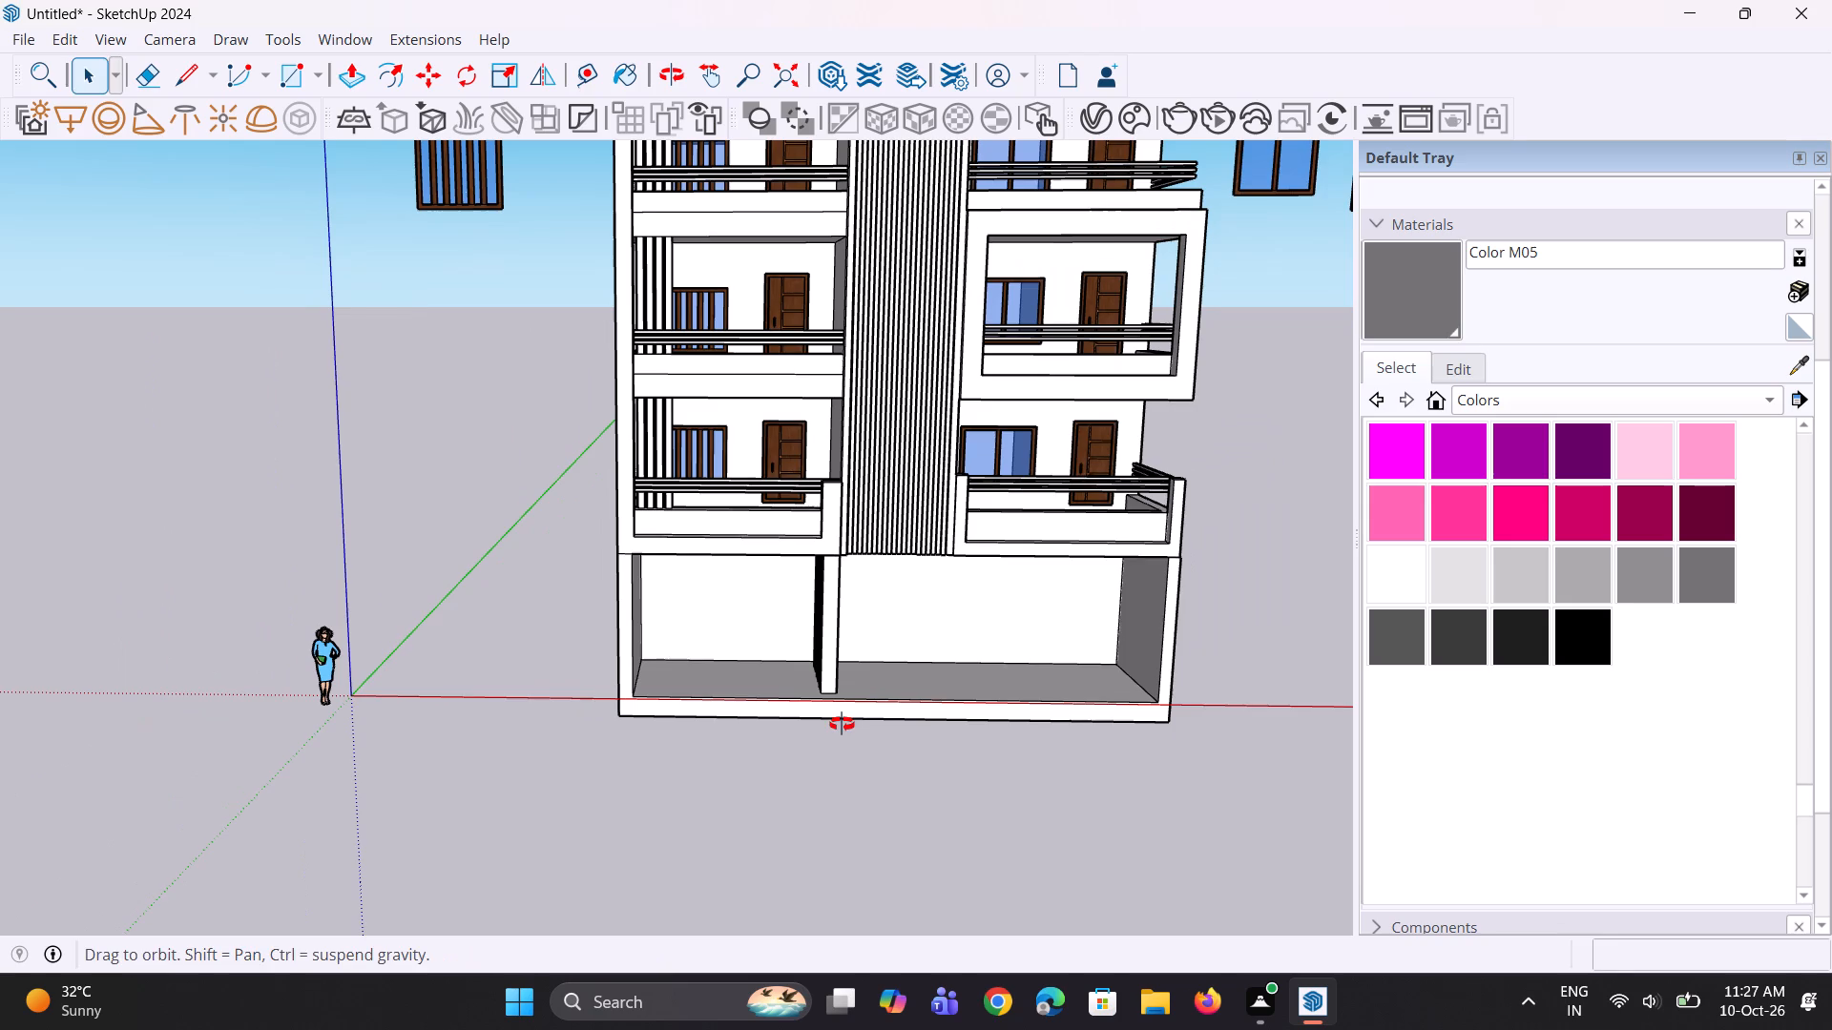
middle_click_drag(842, 724, 842, 725)
scroll(842, 725, "down", 4)
middle_click_drag(858, 711, 843, 689)
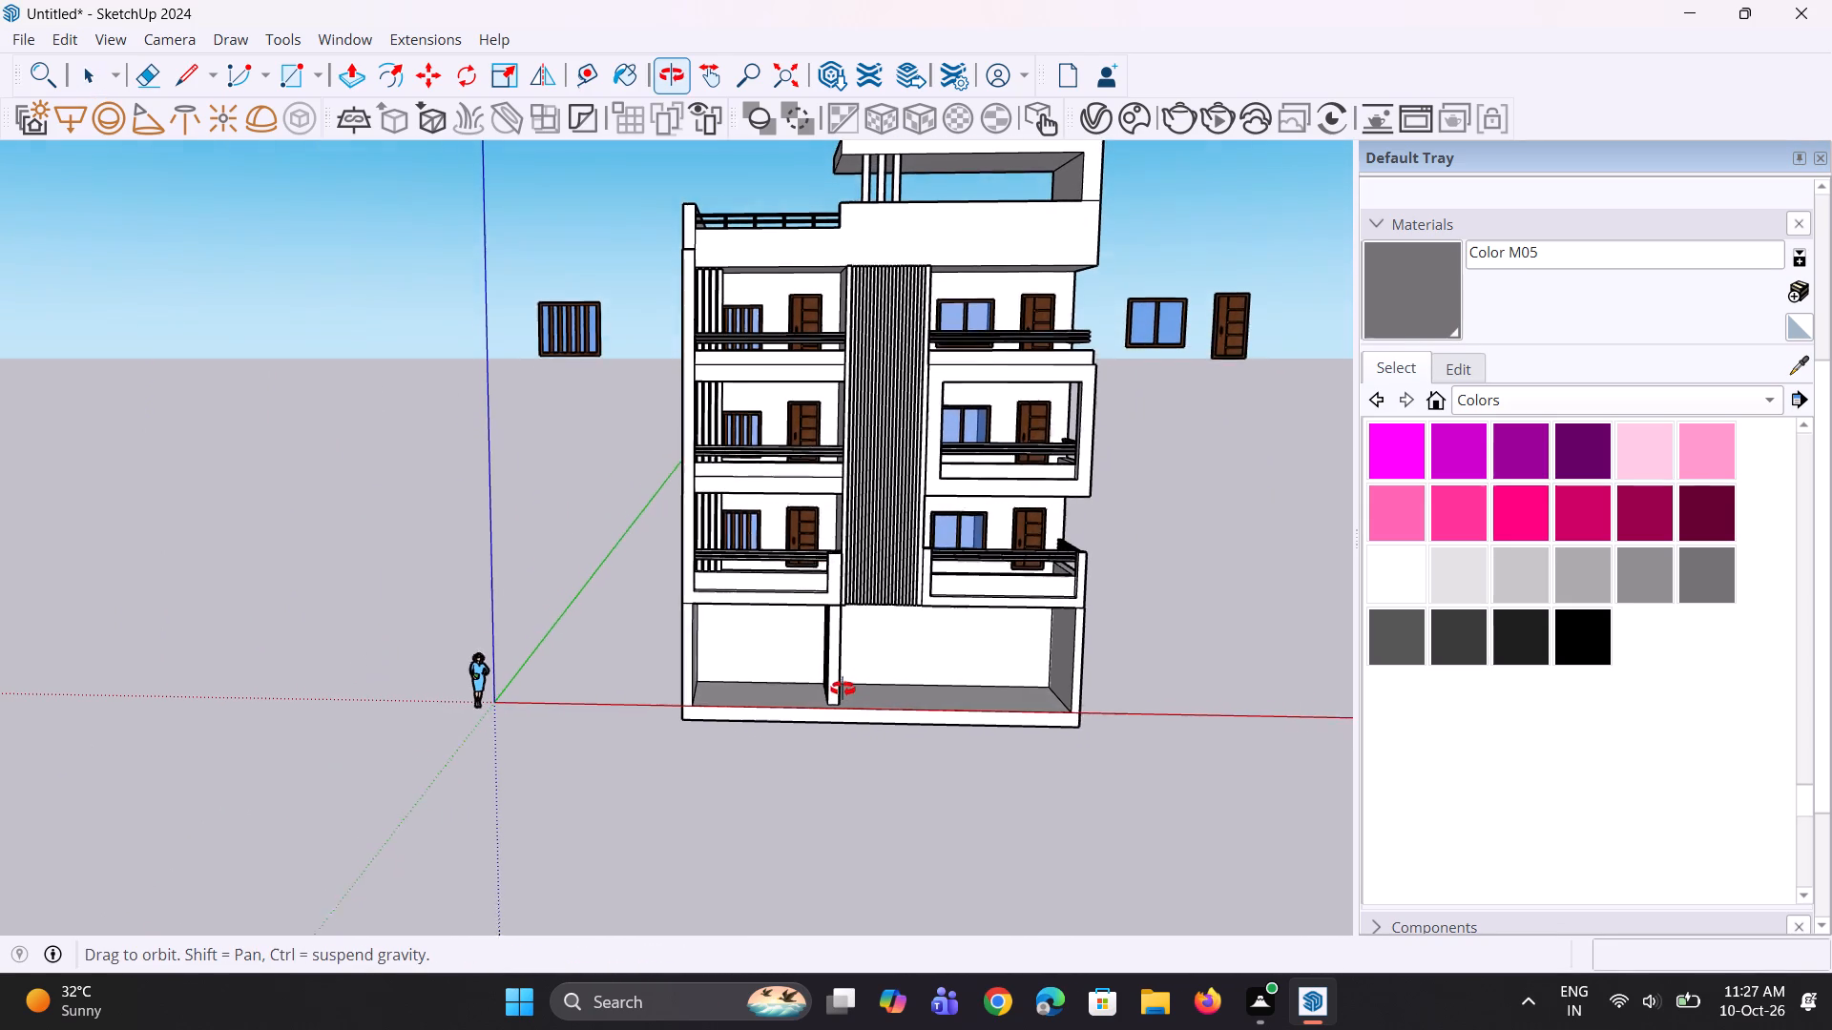
middle_click_drag(843, 689, 841, 687)
scroll(841, 687, "down", 3)
middle_click_drag(922, 718, 924, 698)
scroll(923, 697, "down", 1)
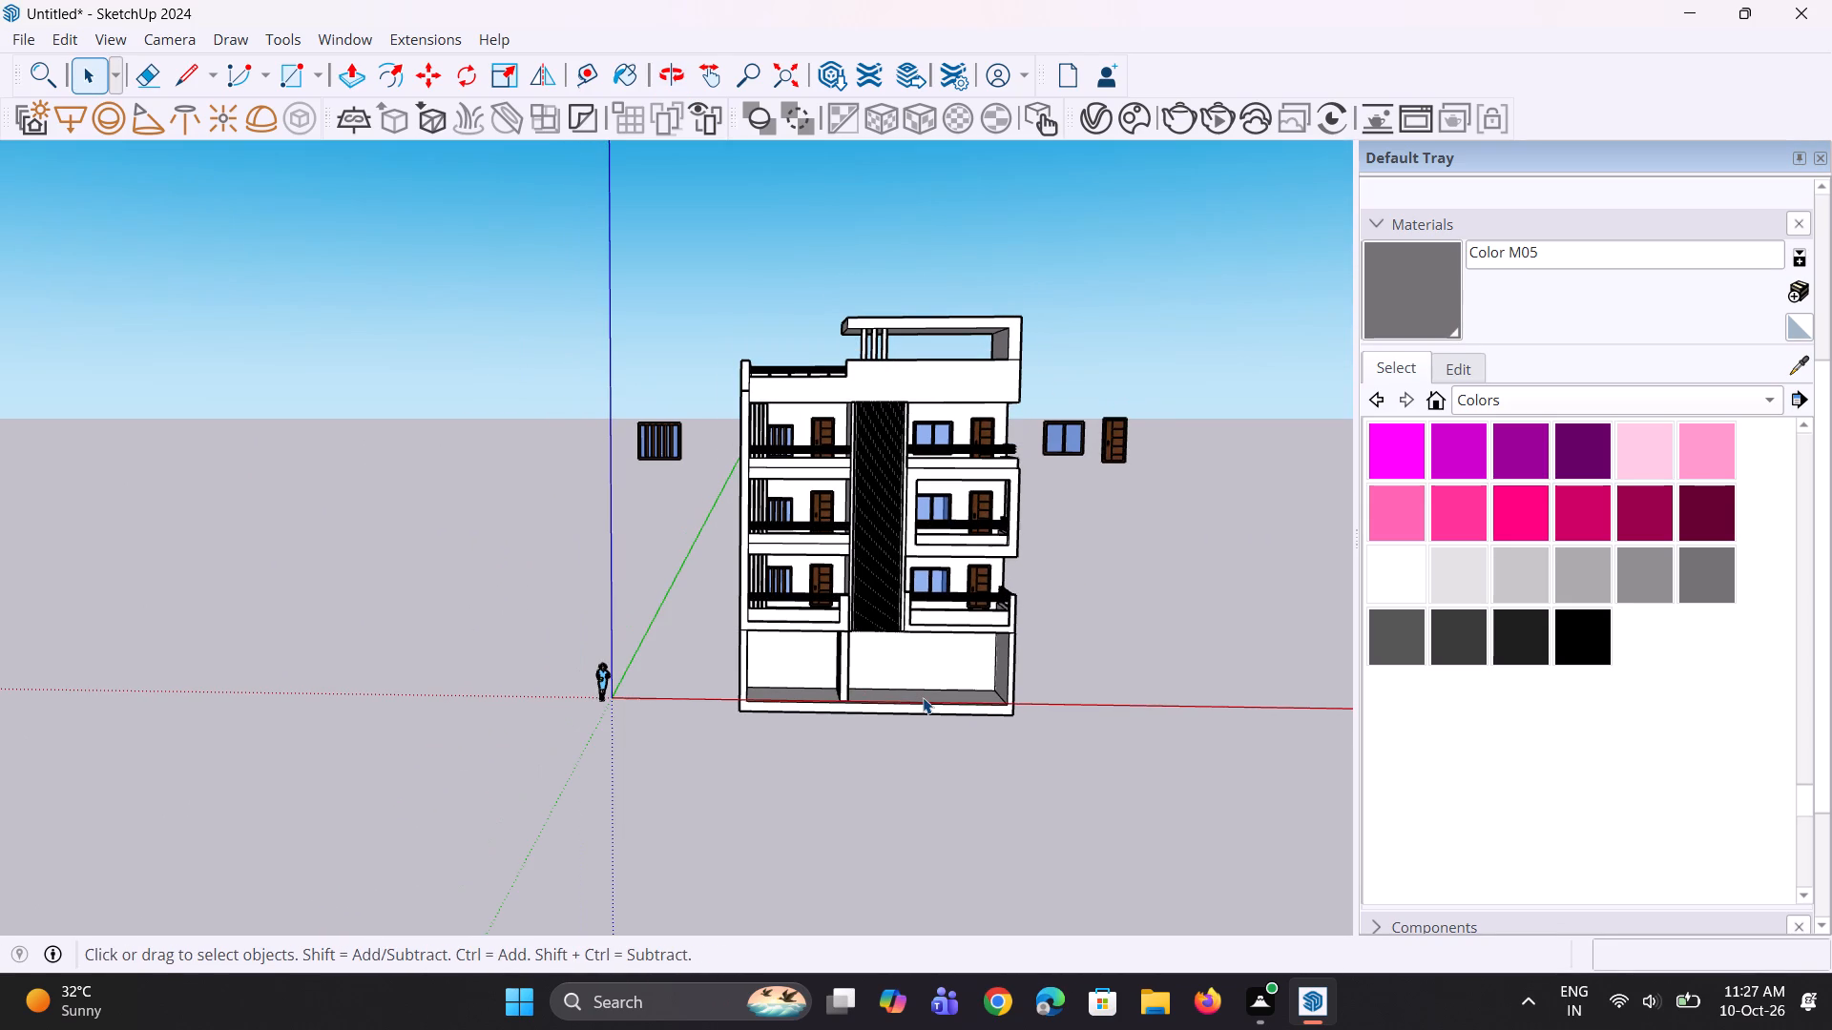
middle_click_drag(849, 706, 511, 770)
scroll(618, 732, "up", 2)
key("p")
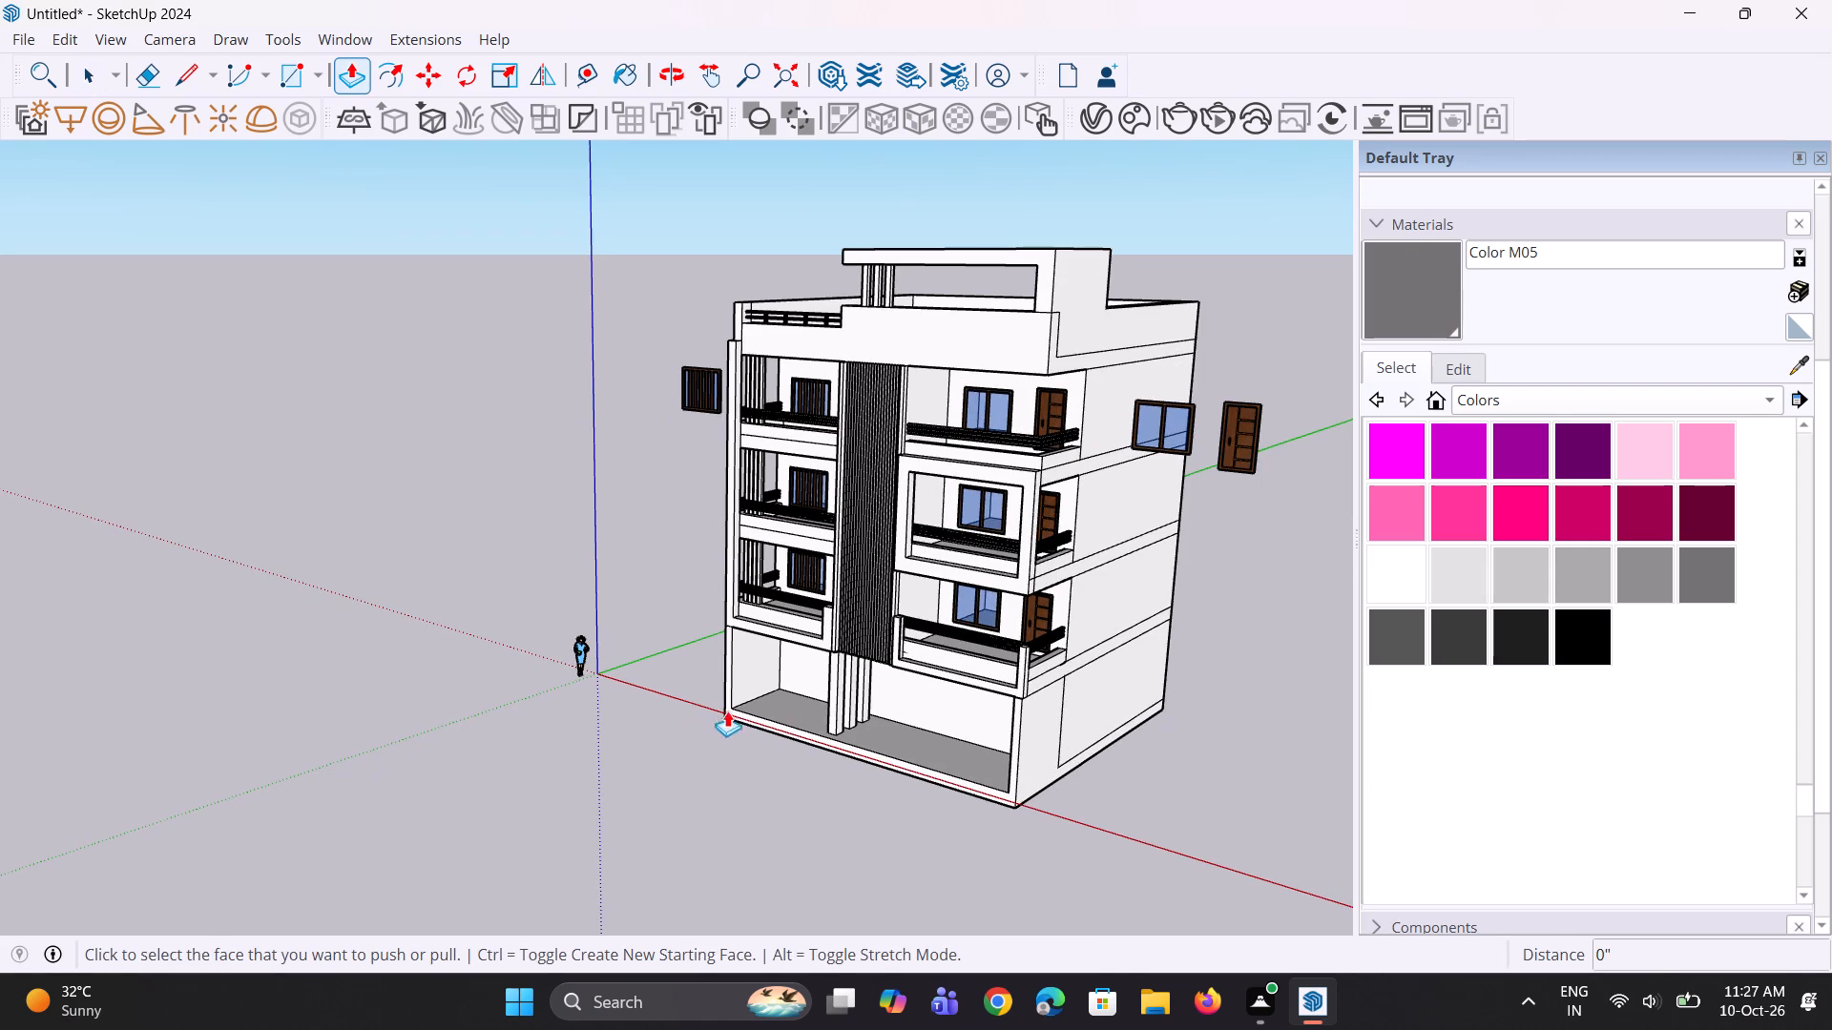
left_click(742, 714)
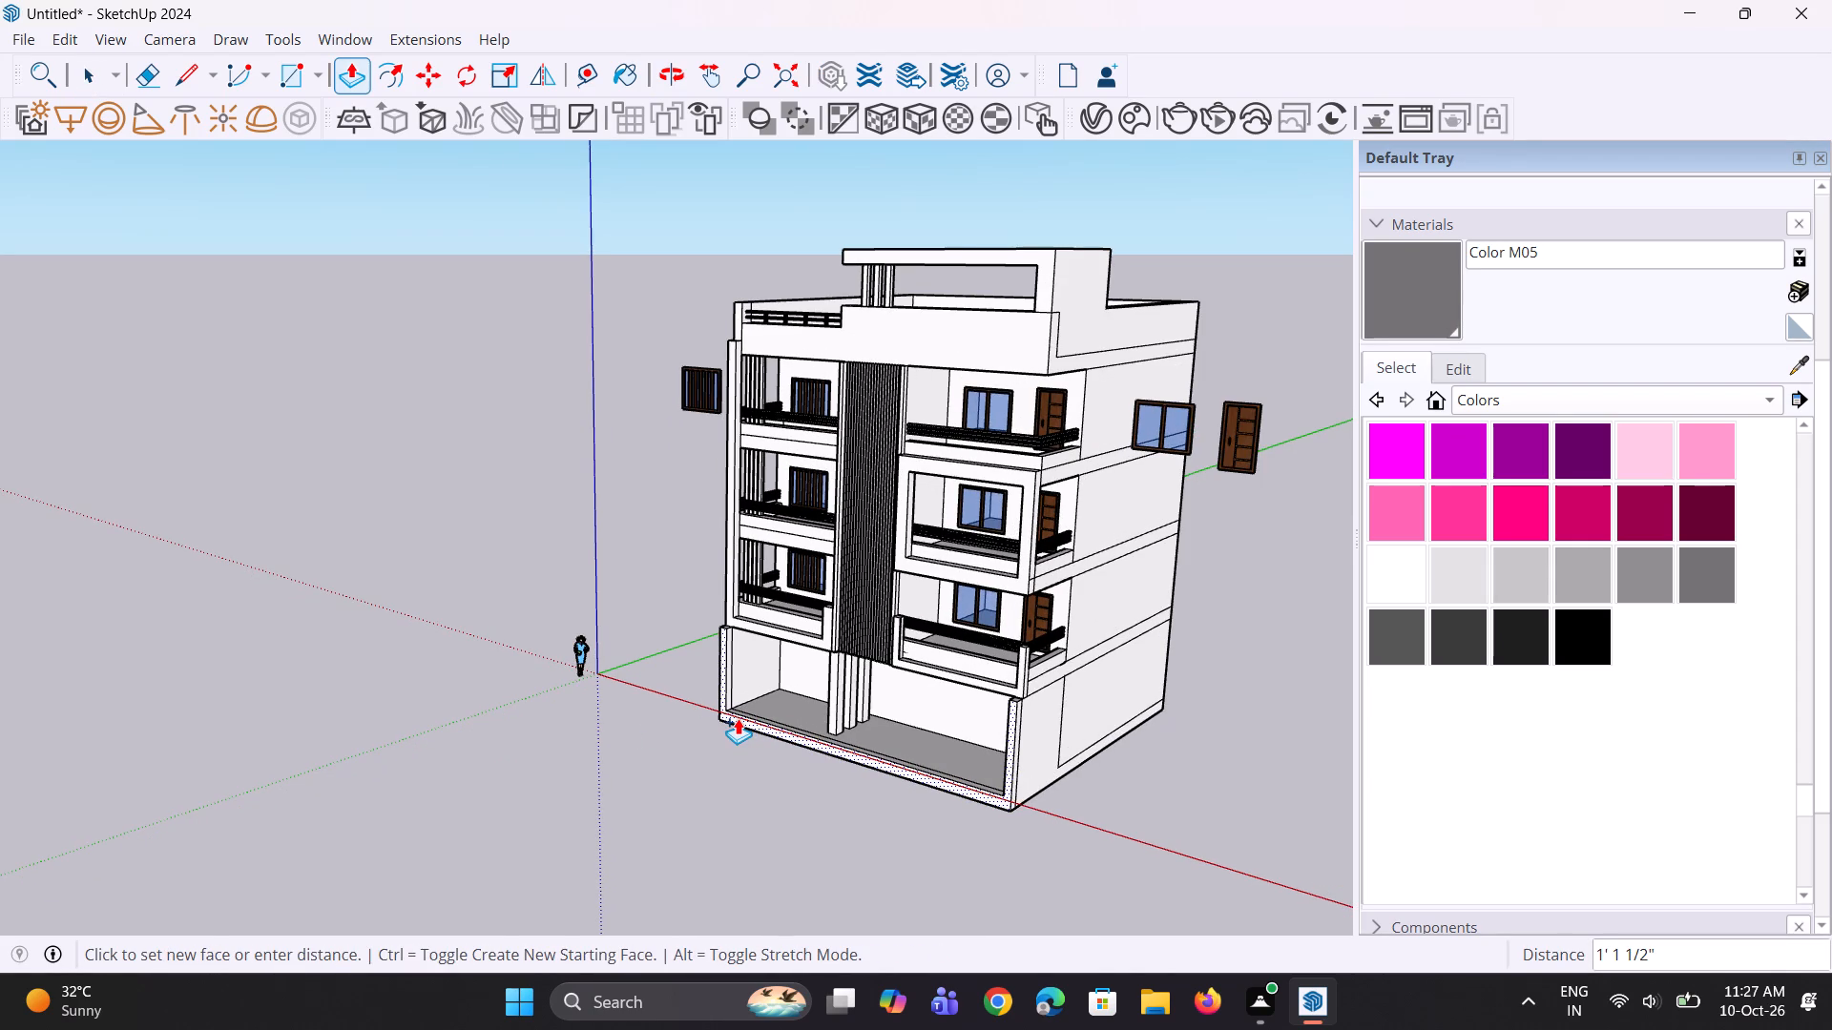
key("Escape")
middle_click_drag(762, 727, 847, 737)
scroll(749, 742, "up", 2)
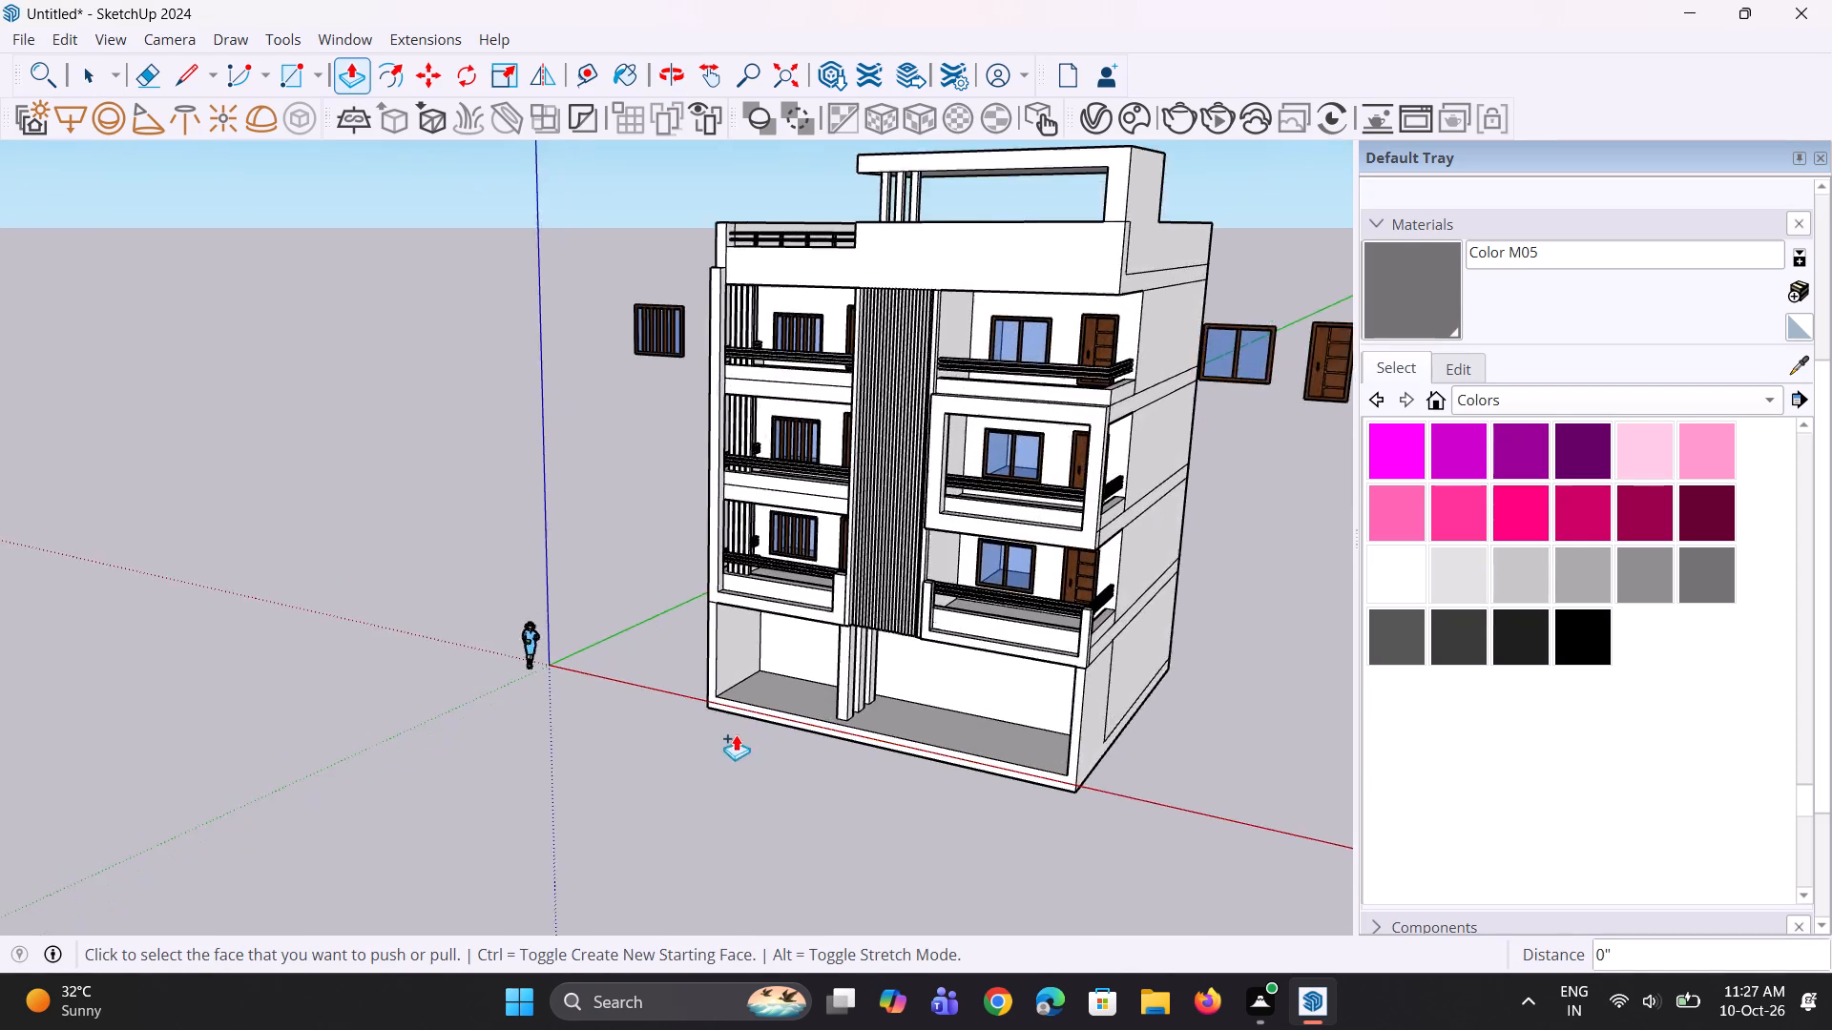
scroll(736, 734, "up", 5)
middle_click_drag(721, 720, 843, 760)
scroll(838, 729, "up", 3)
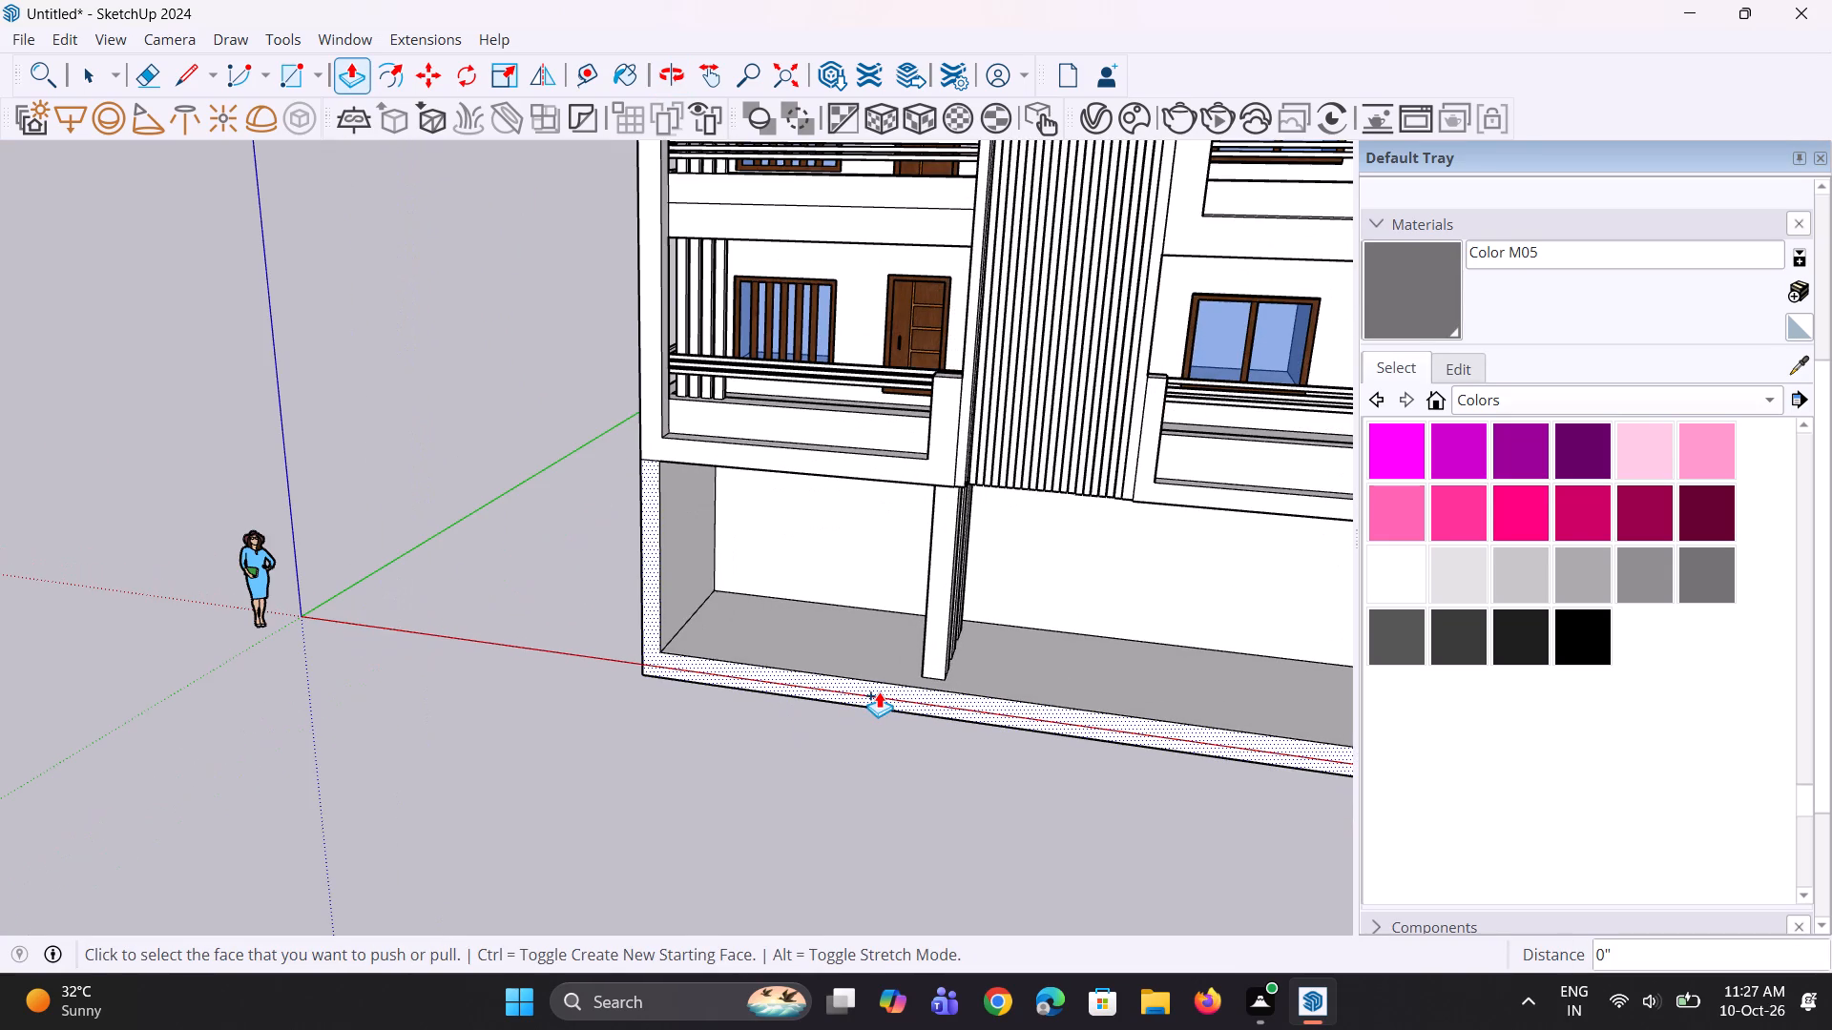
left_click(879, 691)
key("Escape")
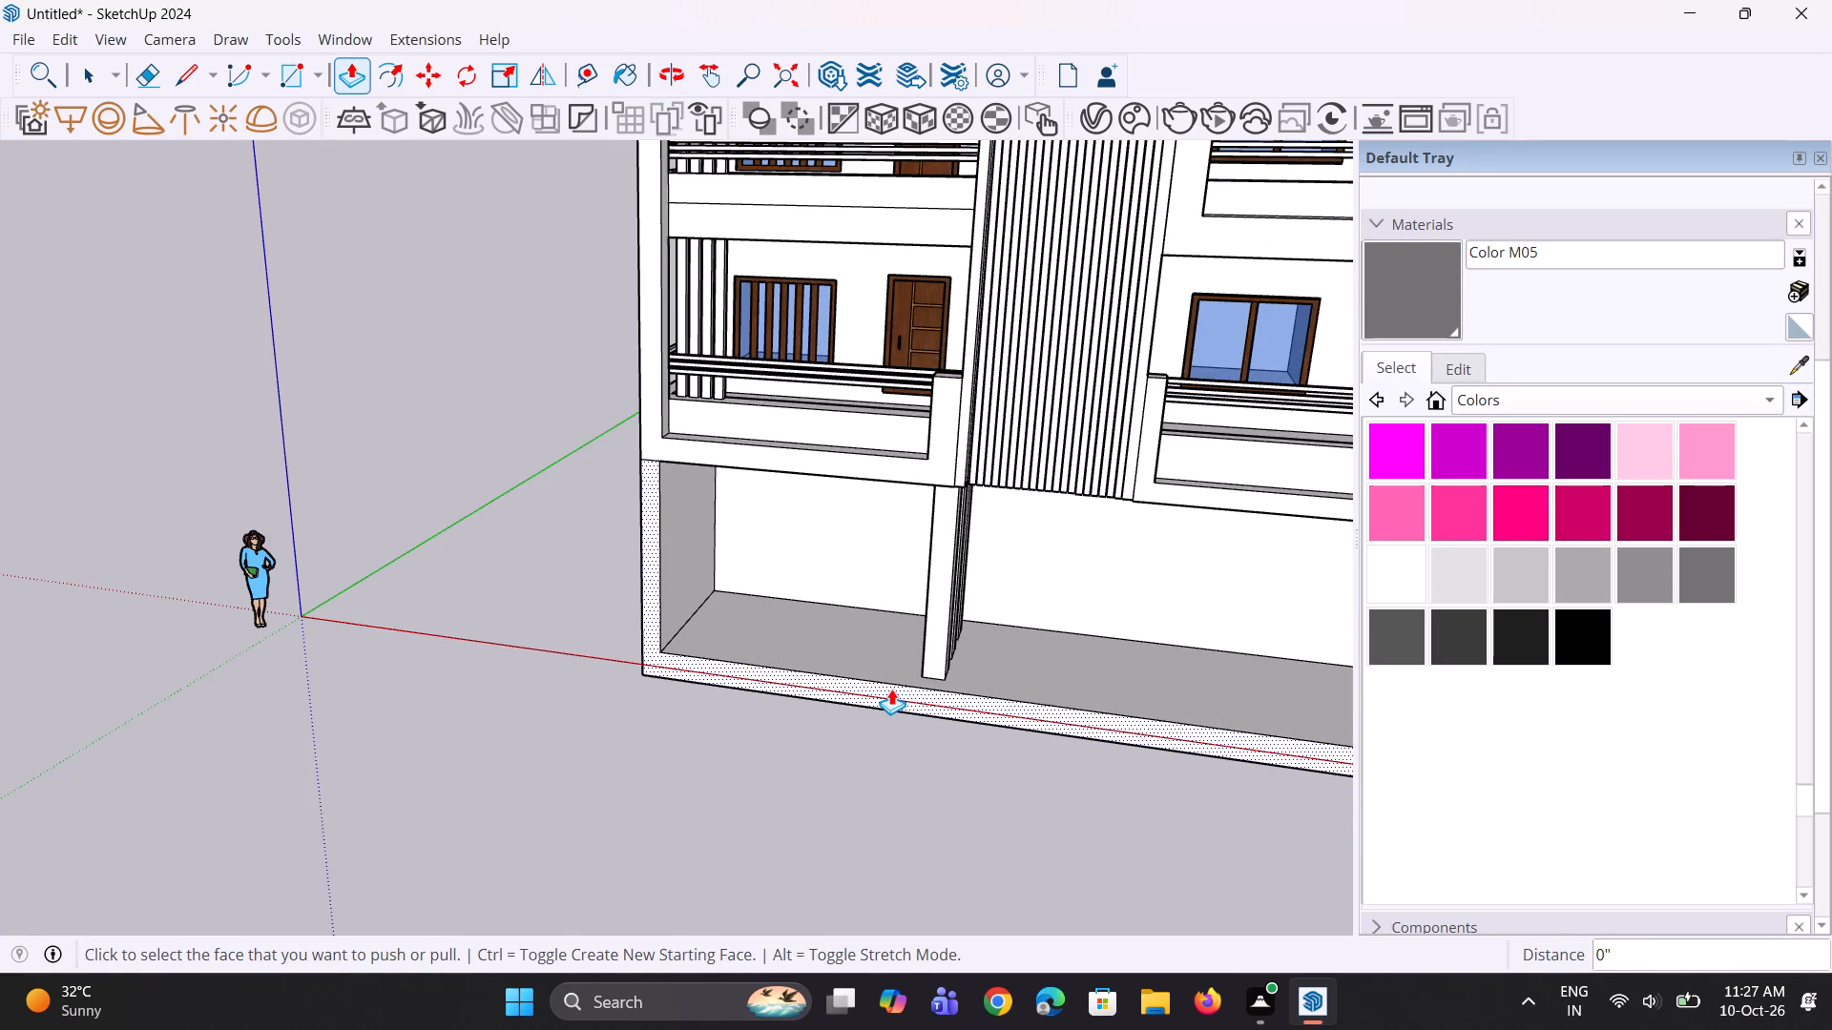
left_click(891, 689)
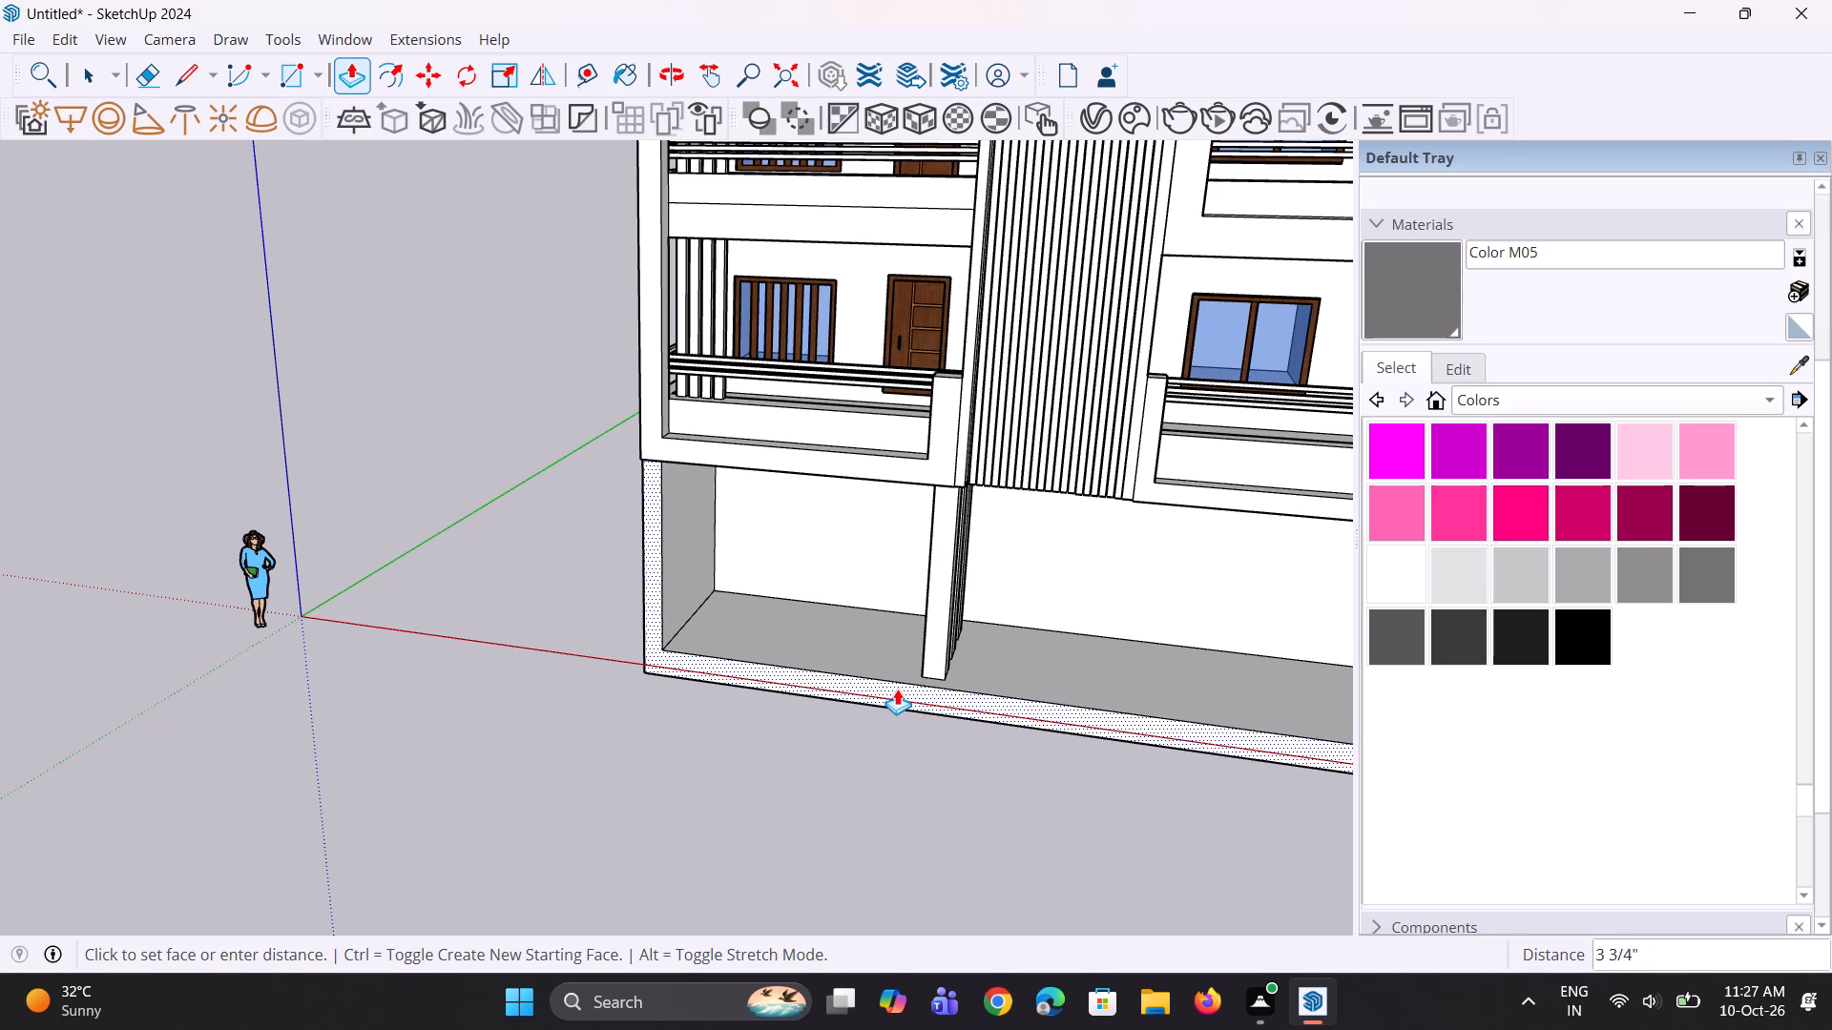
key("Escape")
Draw a vertical line about 1' 6 3/4" long down the plinth's front face from the column-side wall's inner bottom corner.
scroll(851, 706, "up", 1)
middle_click_drag(848, 710, 803, 801)
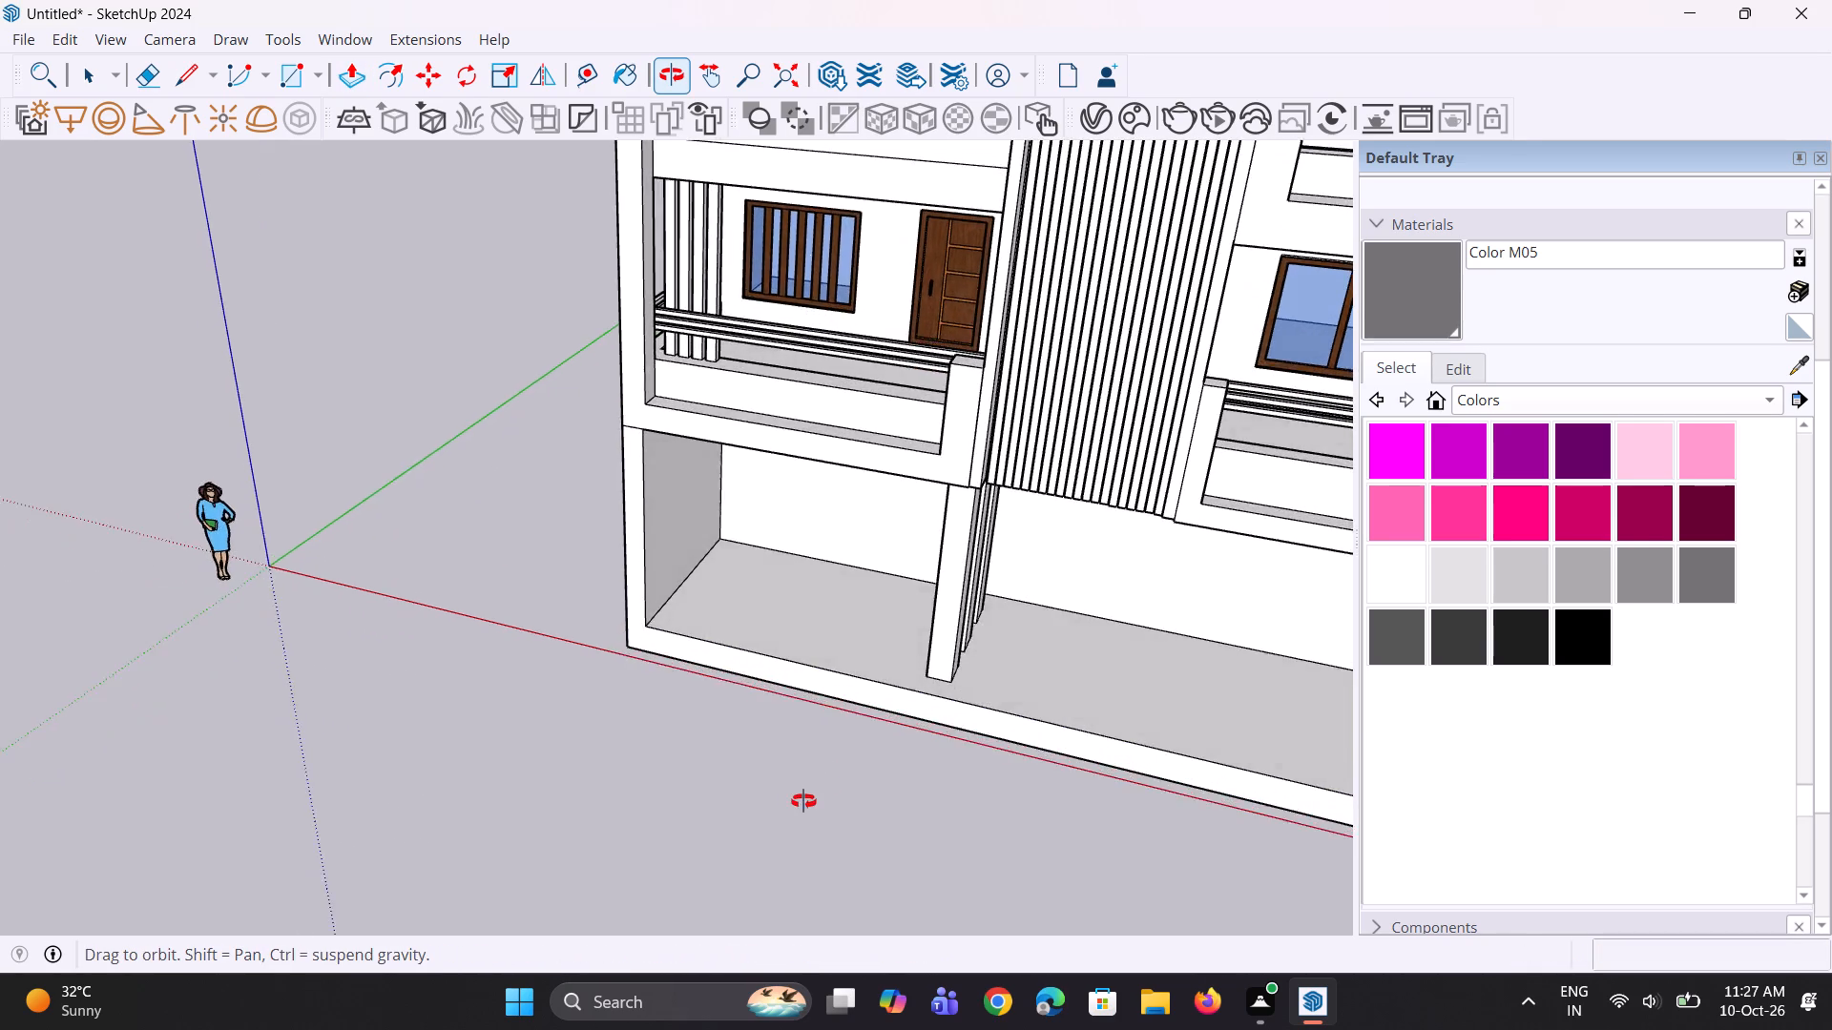
middle_click_drag(803, 801, 872, 732)
scroll(794, 705, "down", 3)
key("l")
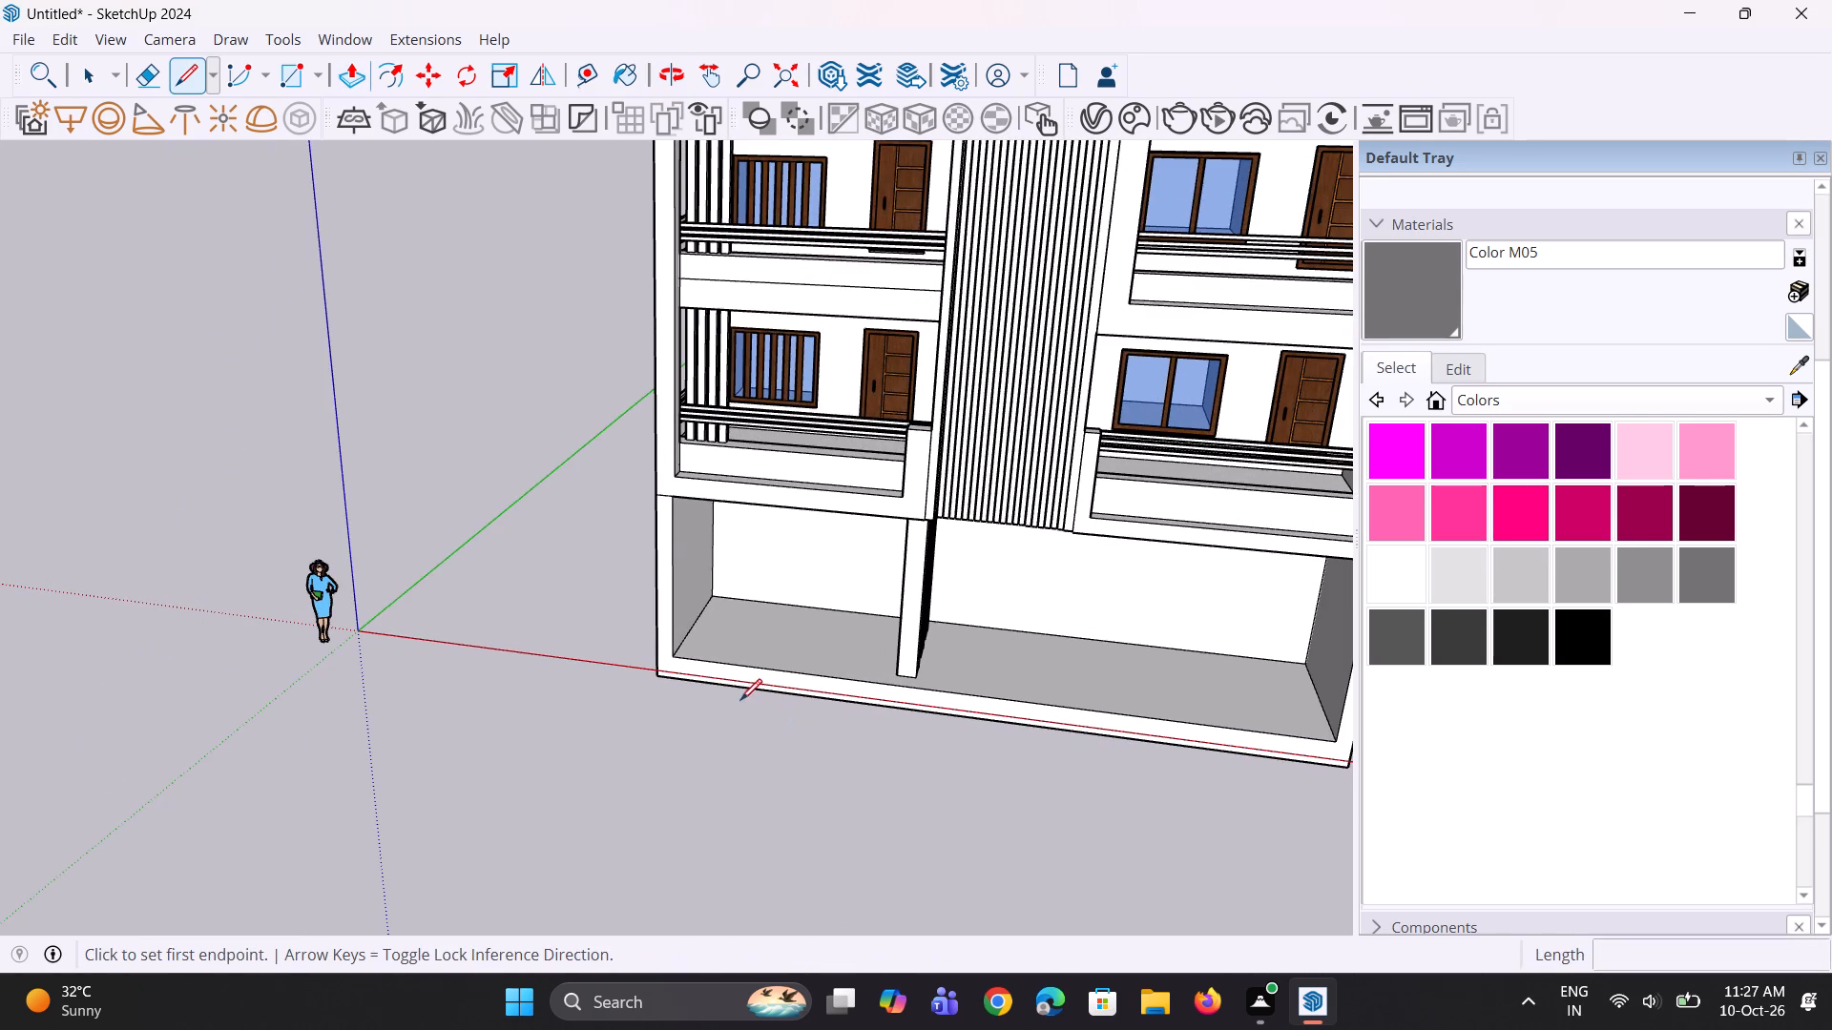
scroll(740, 700, "up", 4)
left_click(663, 646)
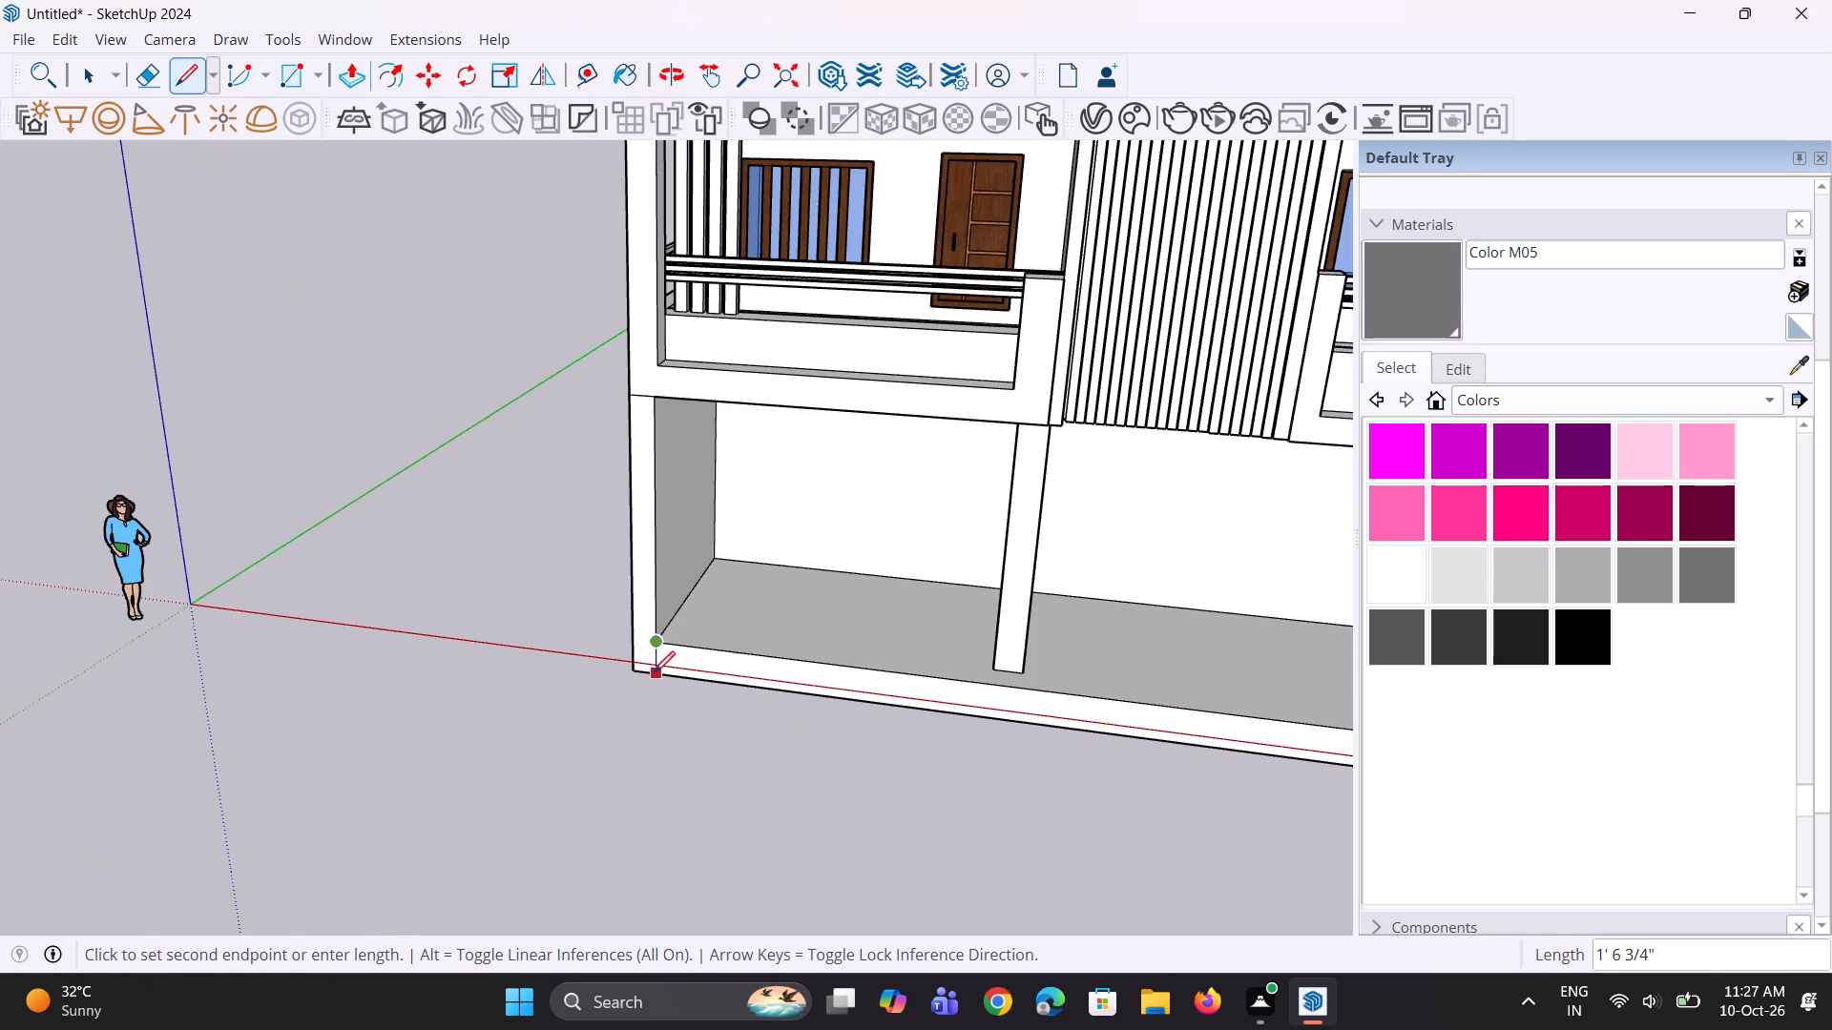
left_click(654, 676)
scroll(628, 689, "down", 2)
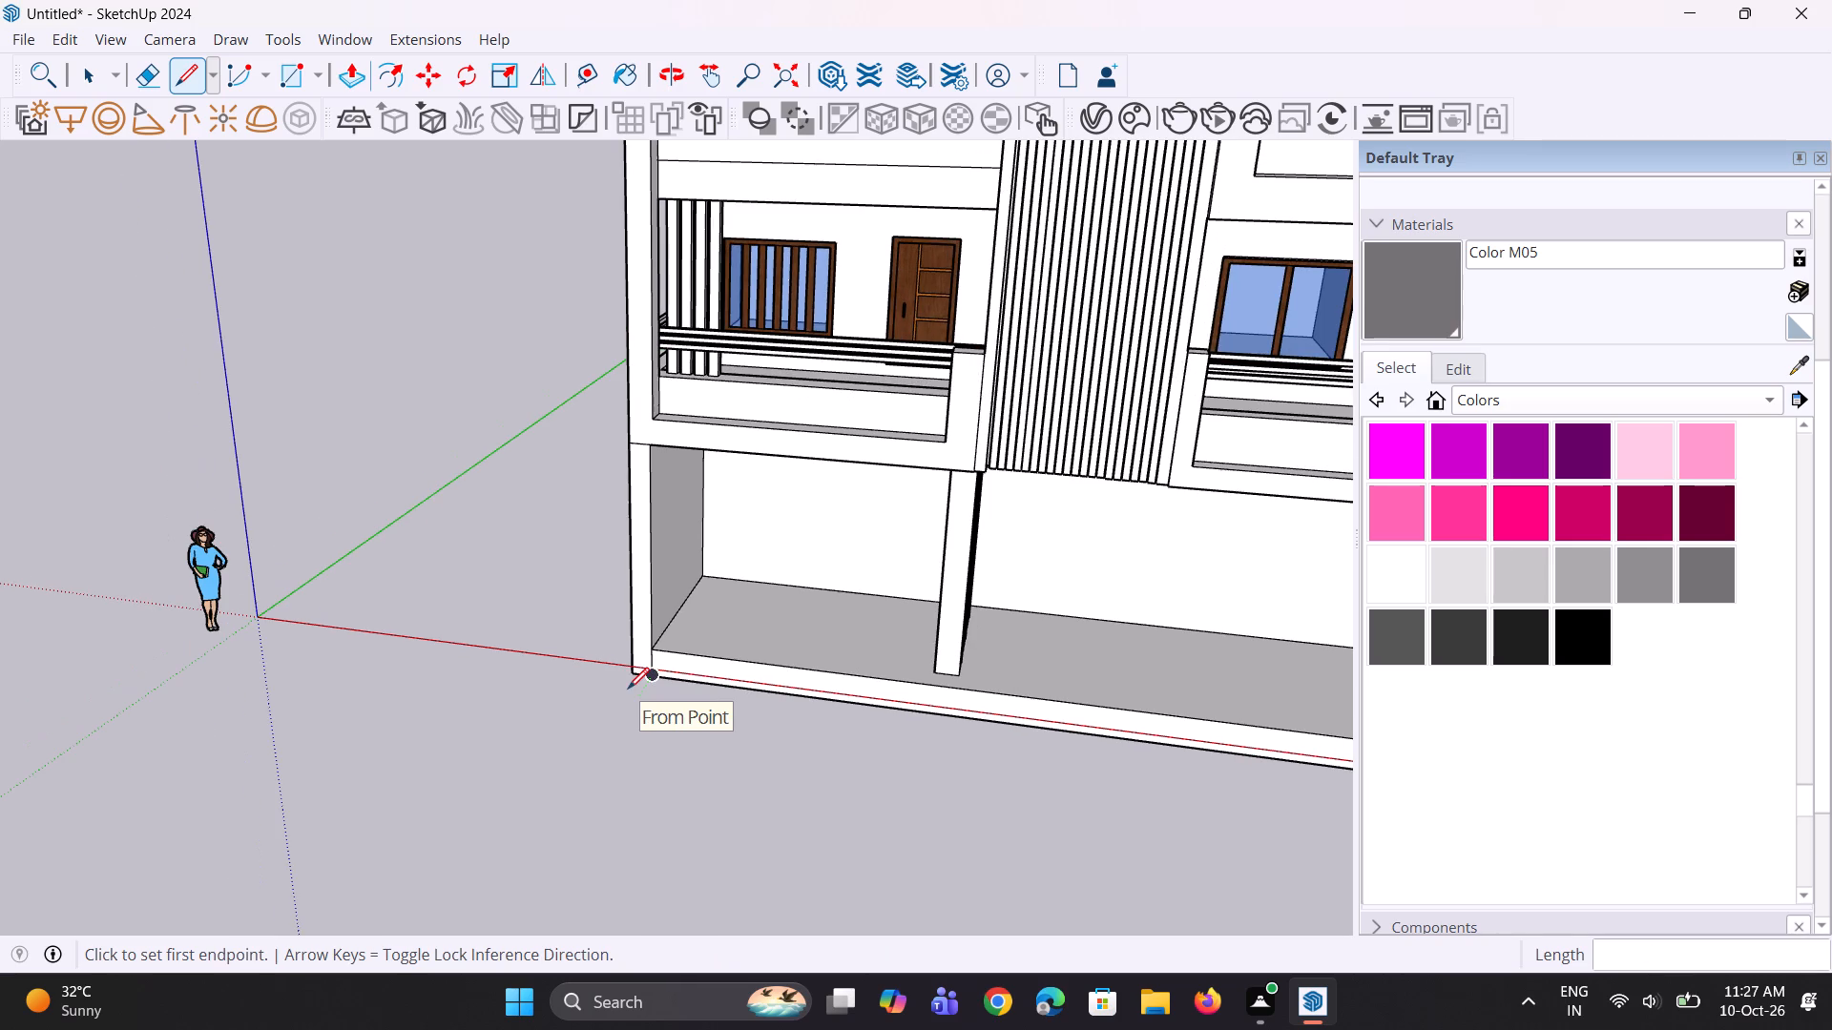
key("space")
Draw a second vertical line about 1' 6 3/4" long across the plinth's front face, just past the columns.
scroll(628, 689, "down", 4)
middle_click_drag(746, 735, 765, 719)
scroll(850, 701, "up", 2)
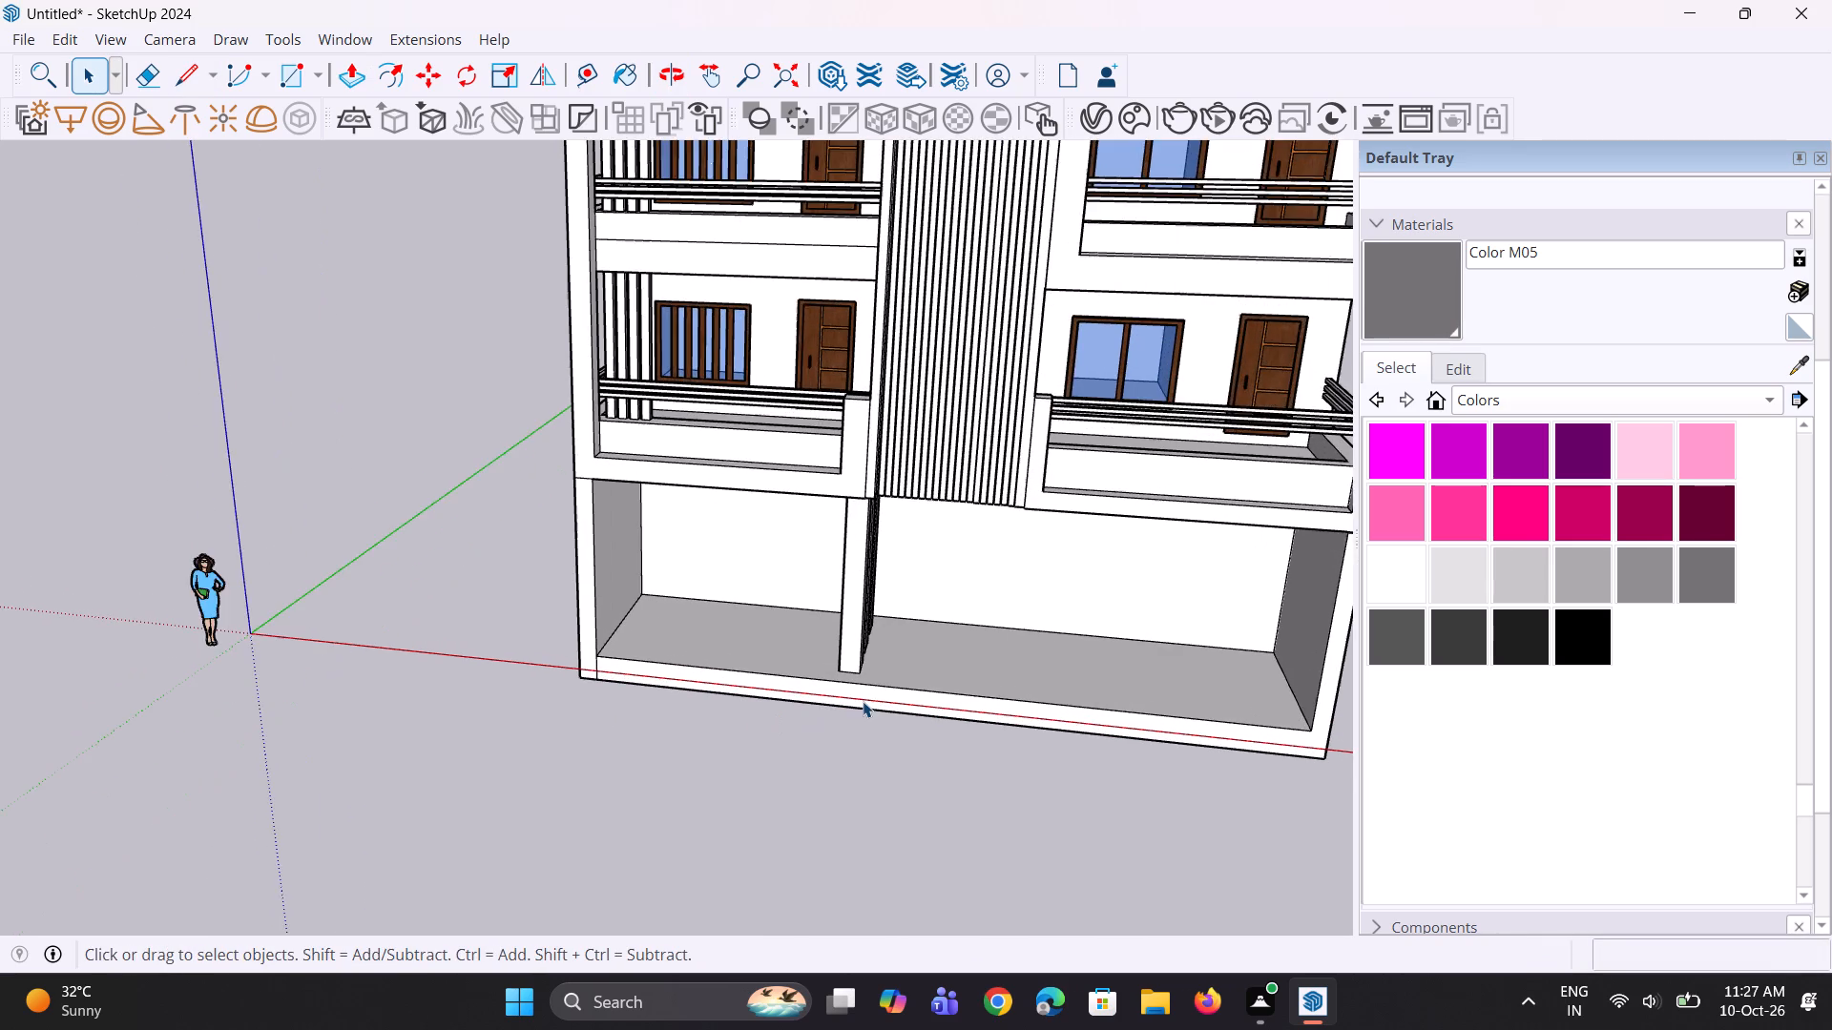
scroll(860, 701, "up", 1)
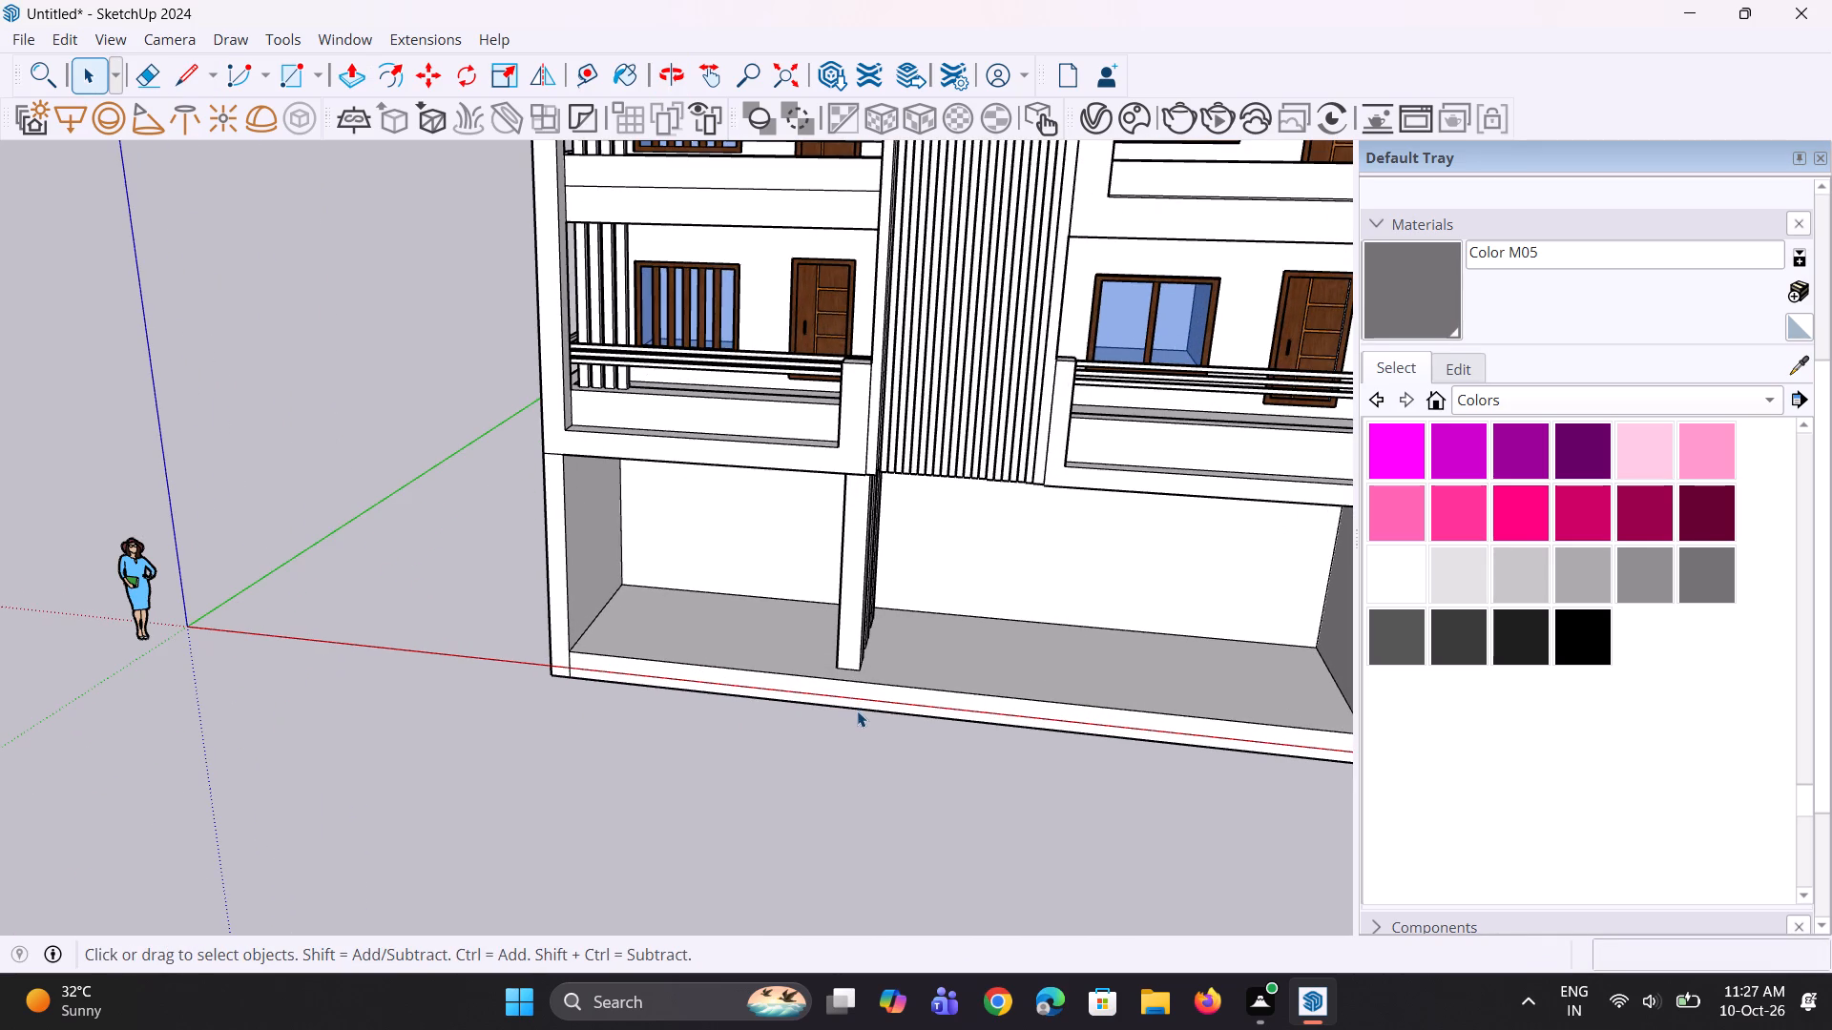
key("l")
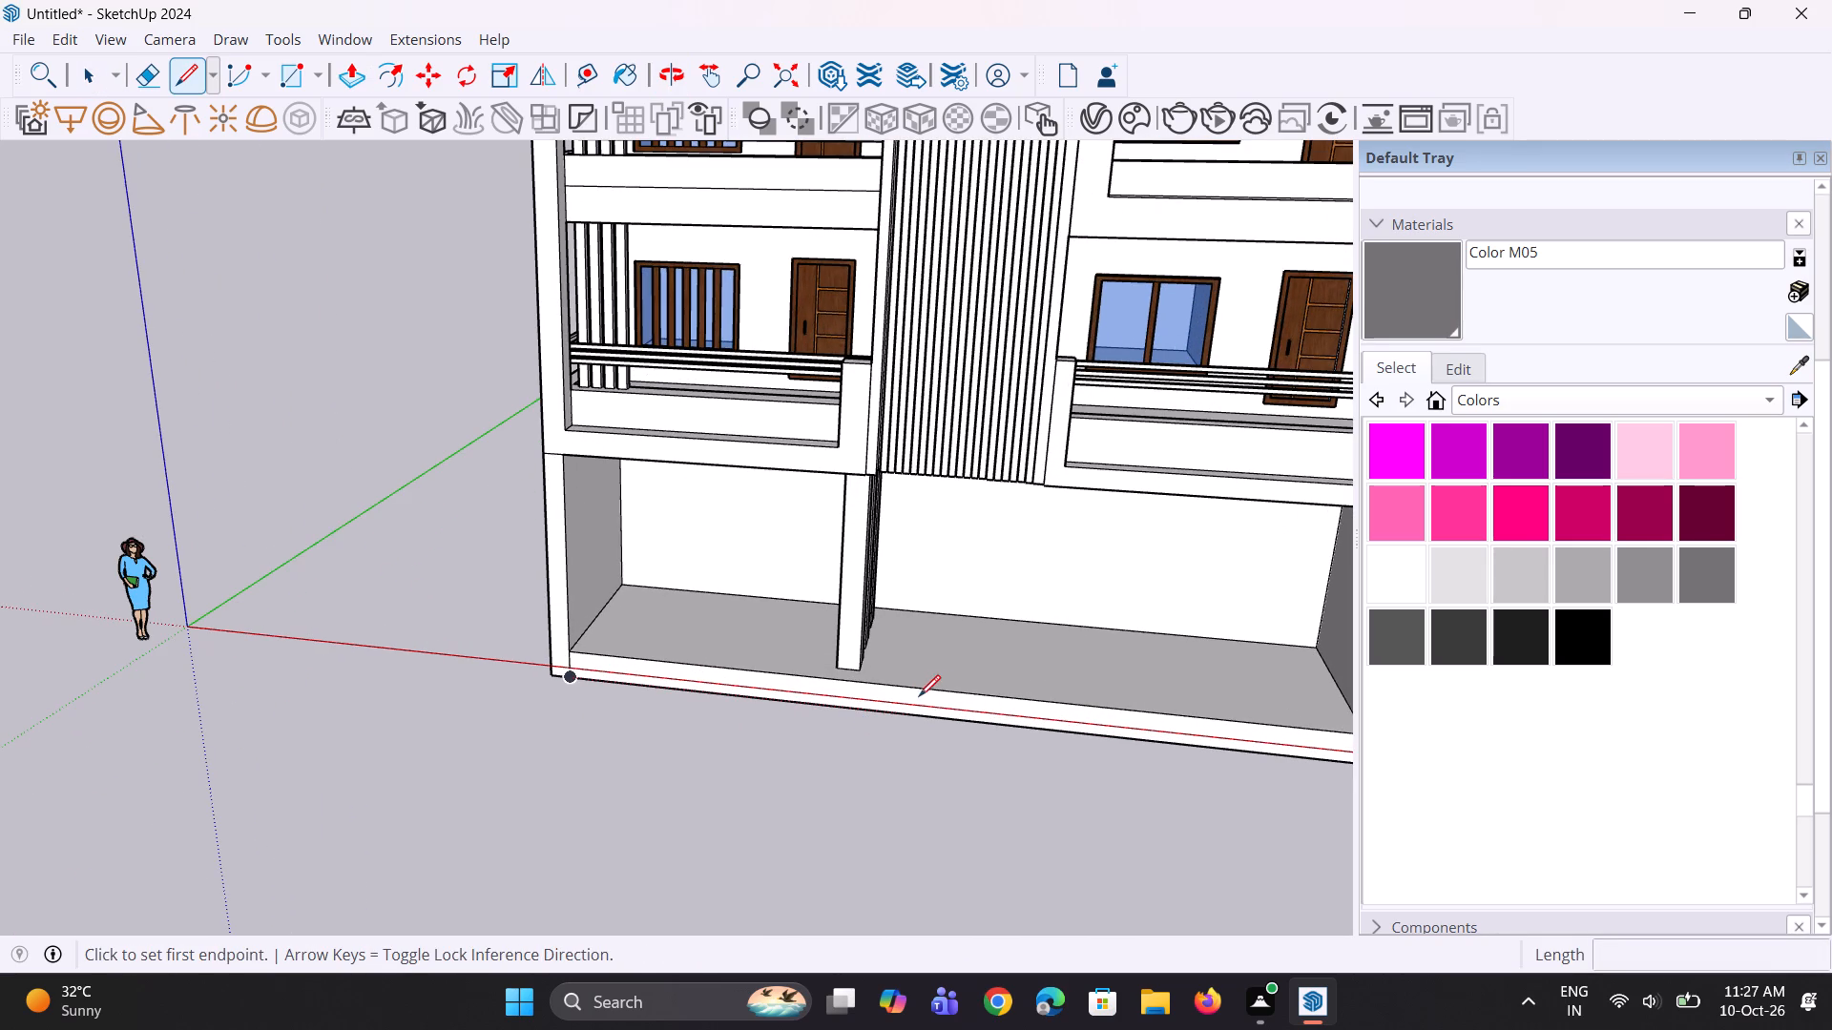
left_click(937, 694)
left_click(934, 722)
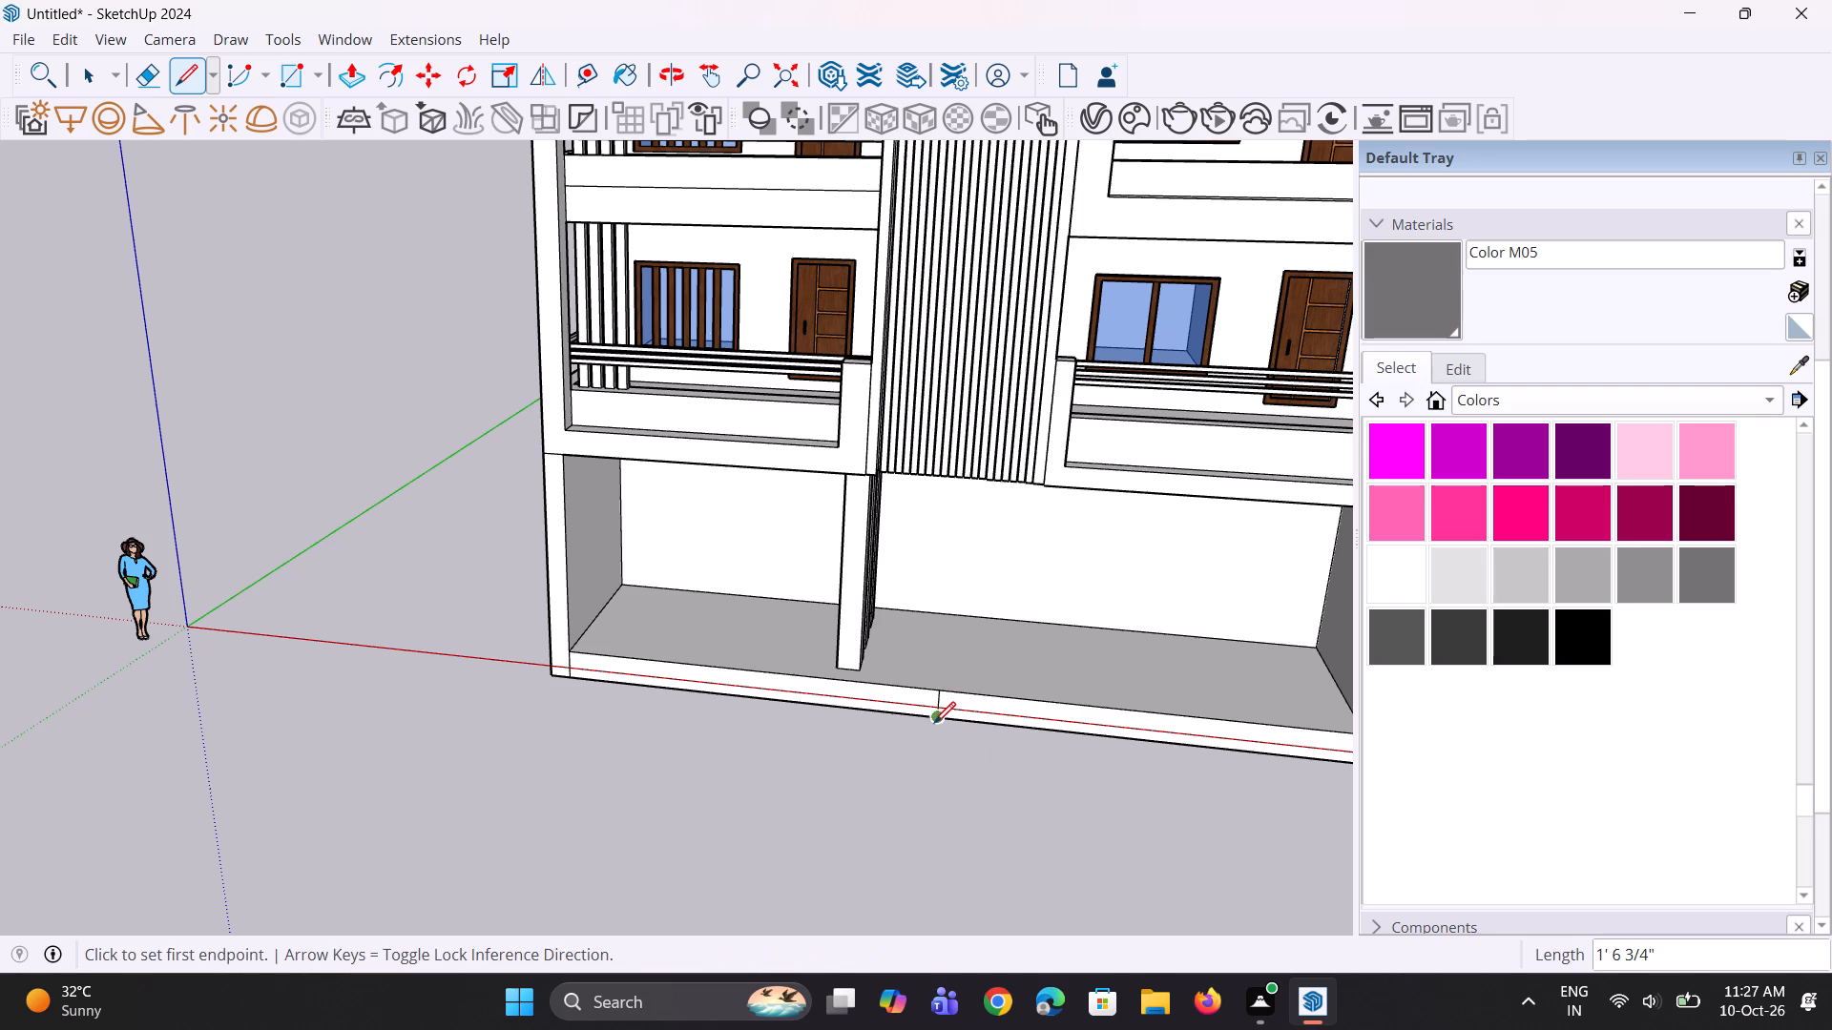
Extrude the plinth's front face section between the two vertical lines about 1' 8" outward.
key("p")
left_click(893, 703)
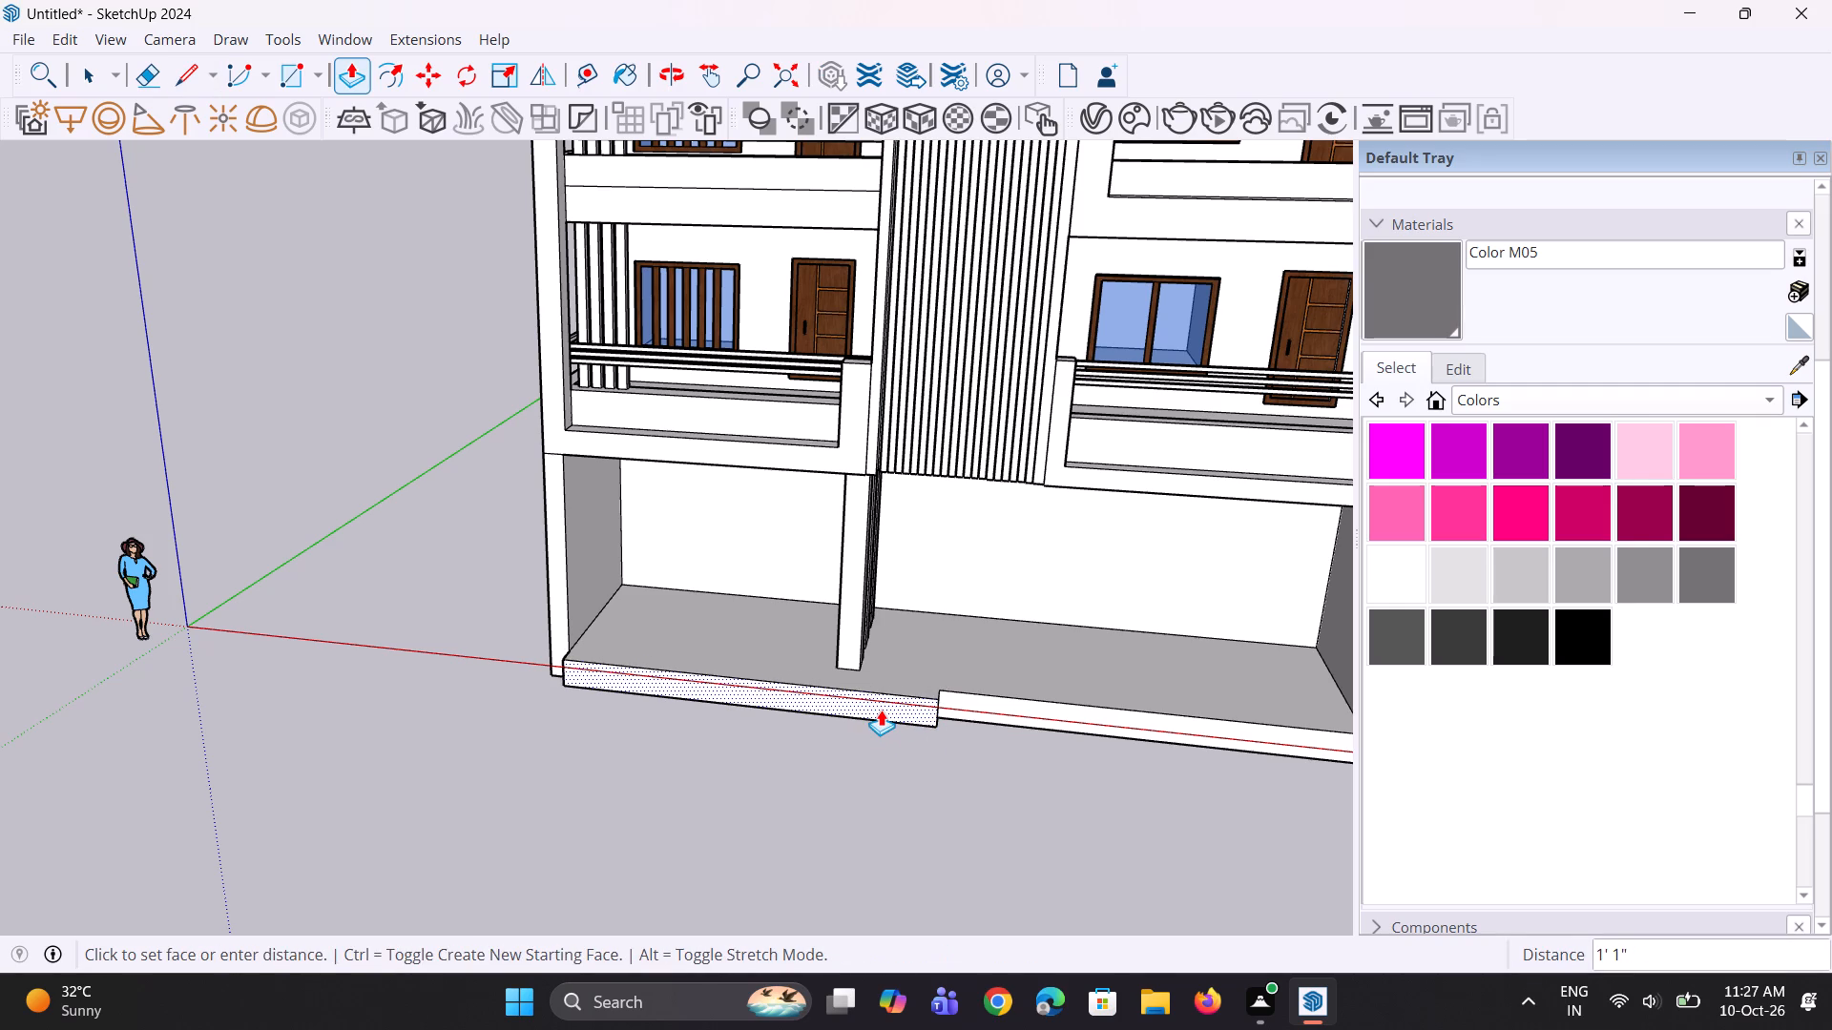
left_click(878, 715)
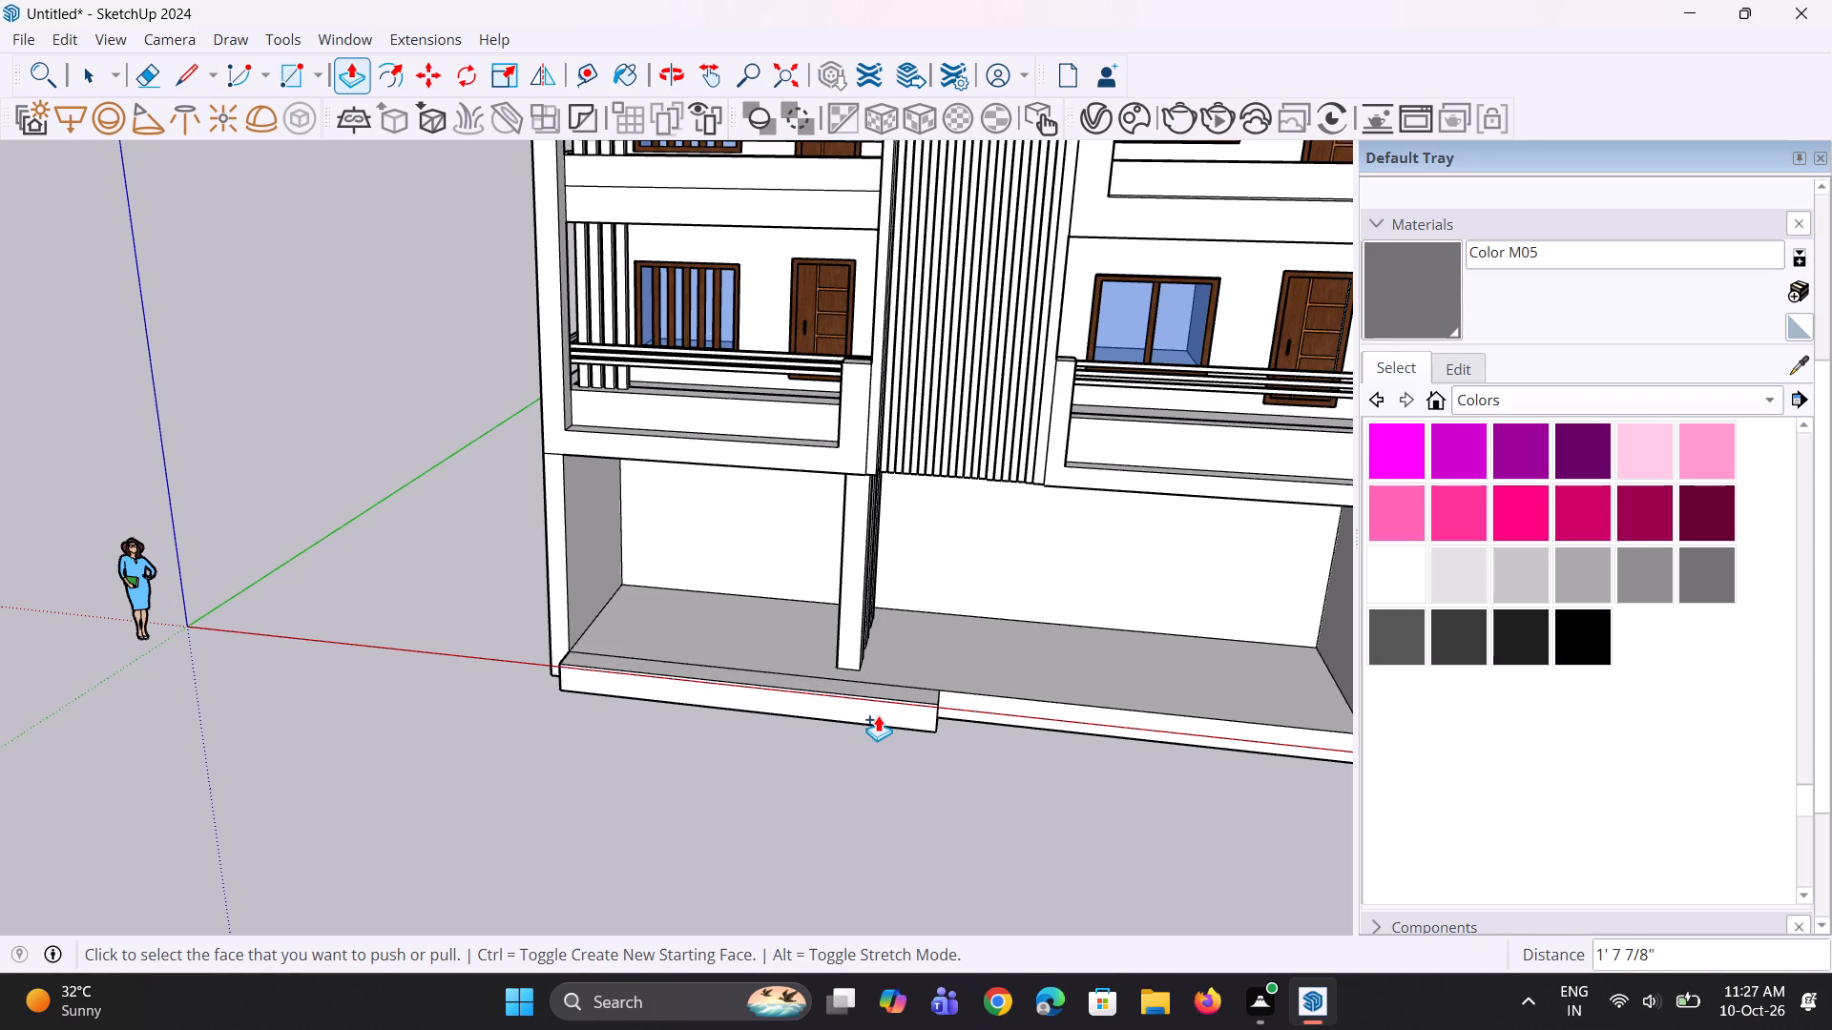
Extrude the projecting block's top face about 4' 5 1/2" upward as a new section to form a low front wall.
left_click(895, 696)
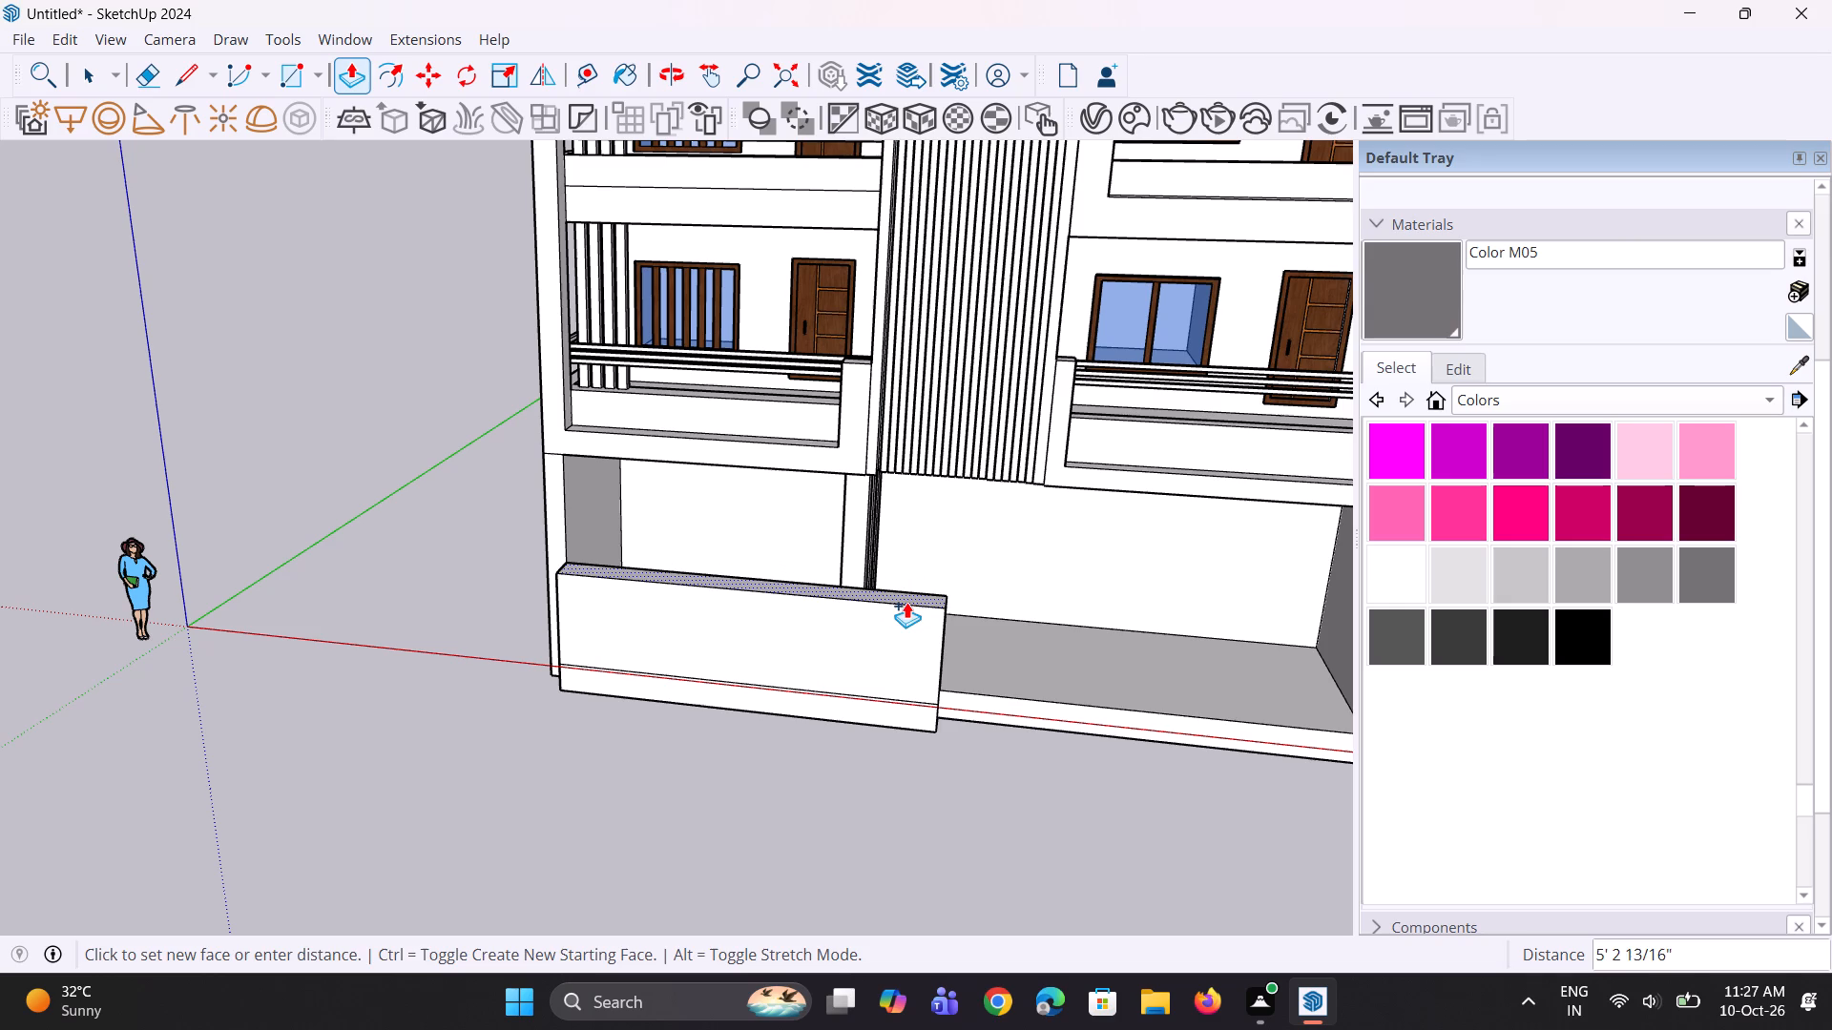
left_click(906, 616)
Erase the horizontal edge crossing the low front wall's outer end face.
middle_click_drag(768, 672, 1405, 654)
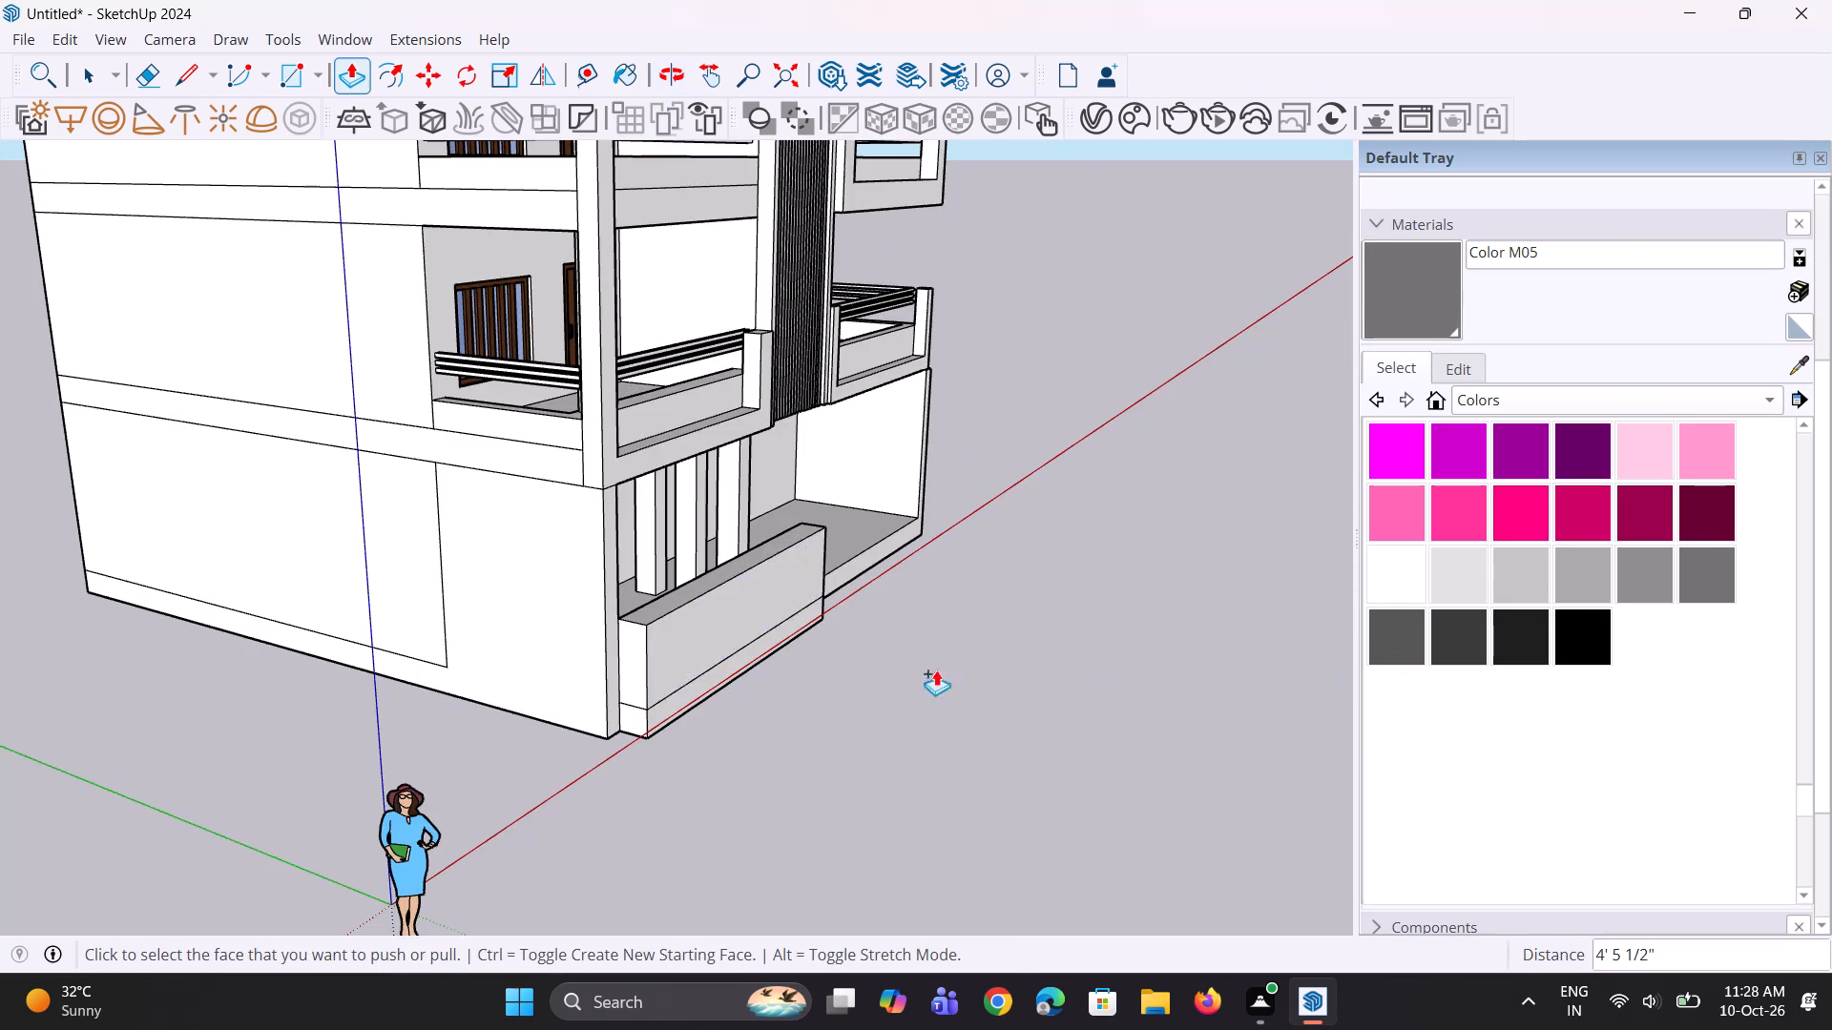
scroll(615, 723, "up", 4)
key("e")
scroll(638, 675, "up", 1)
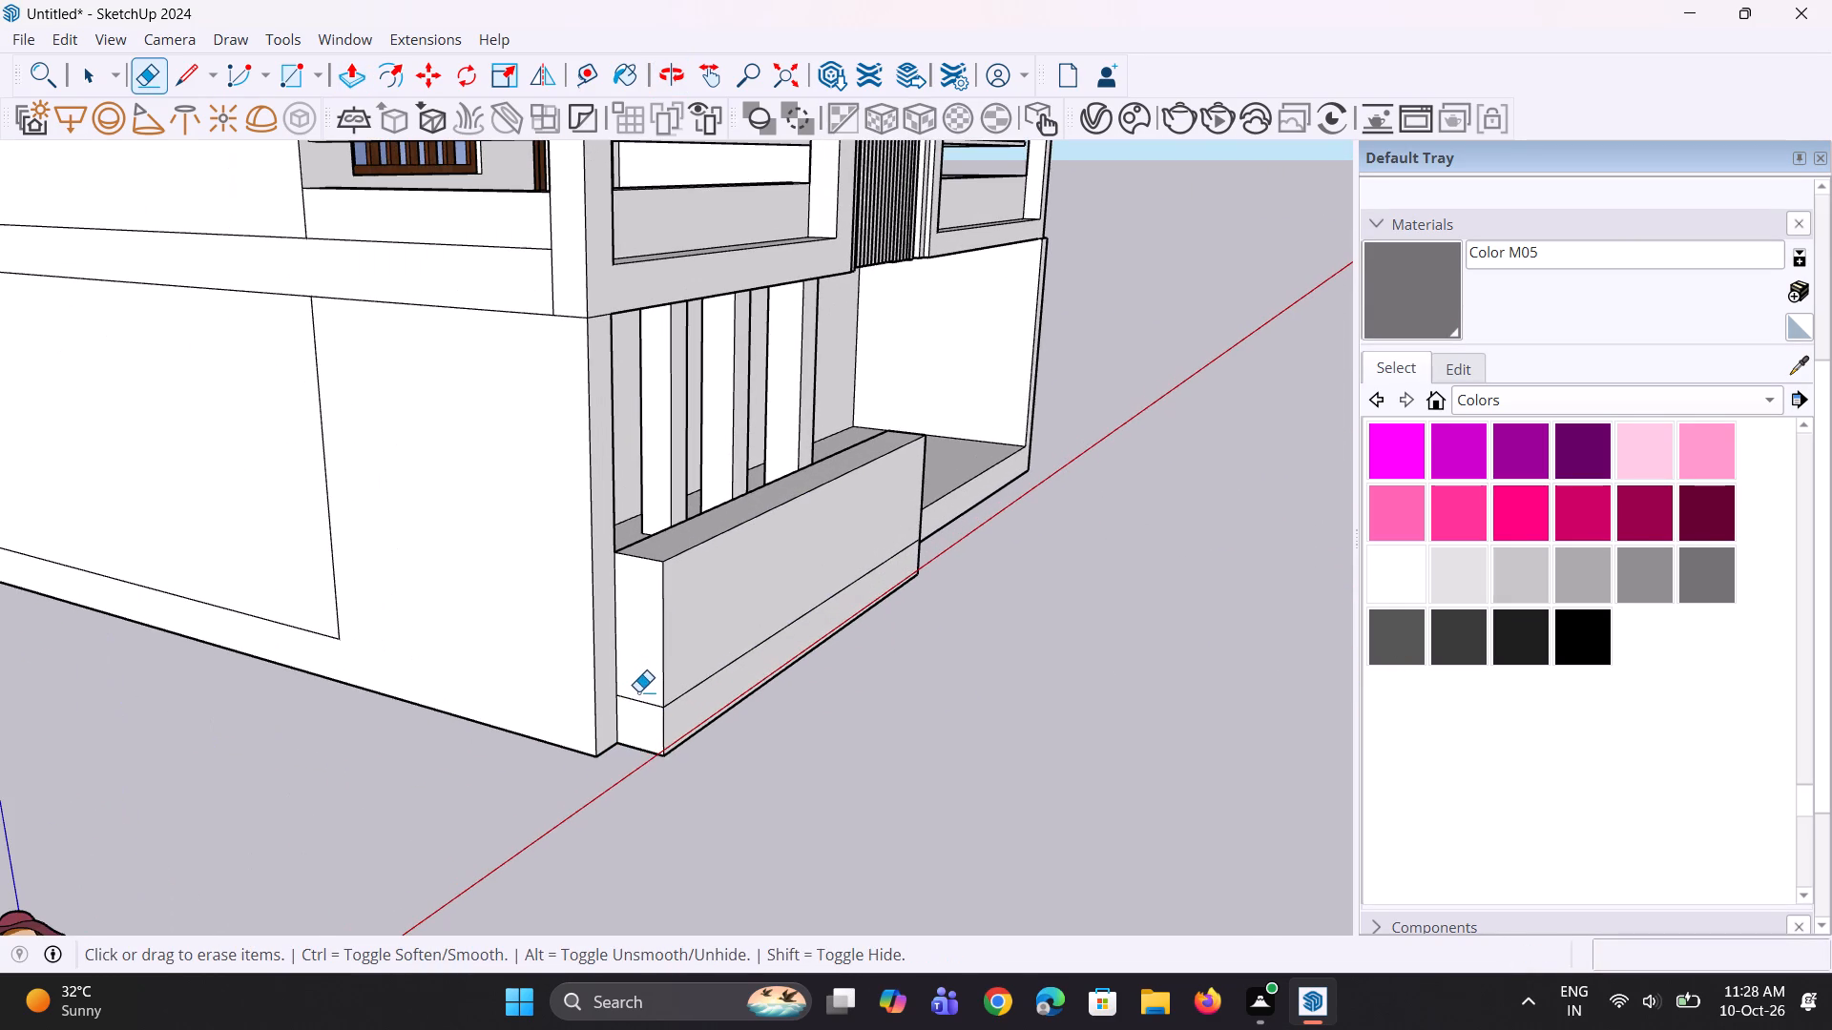
left_click(648, 708)
left_click(649, 707)
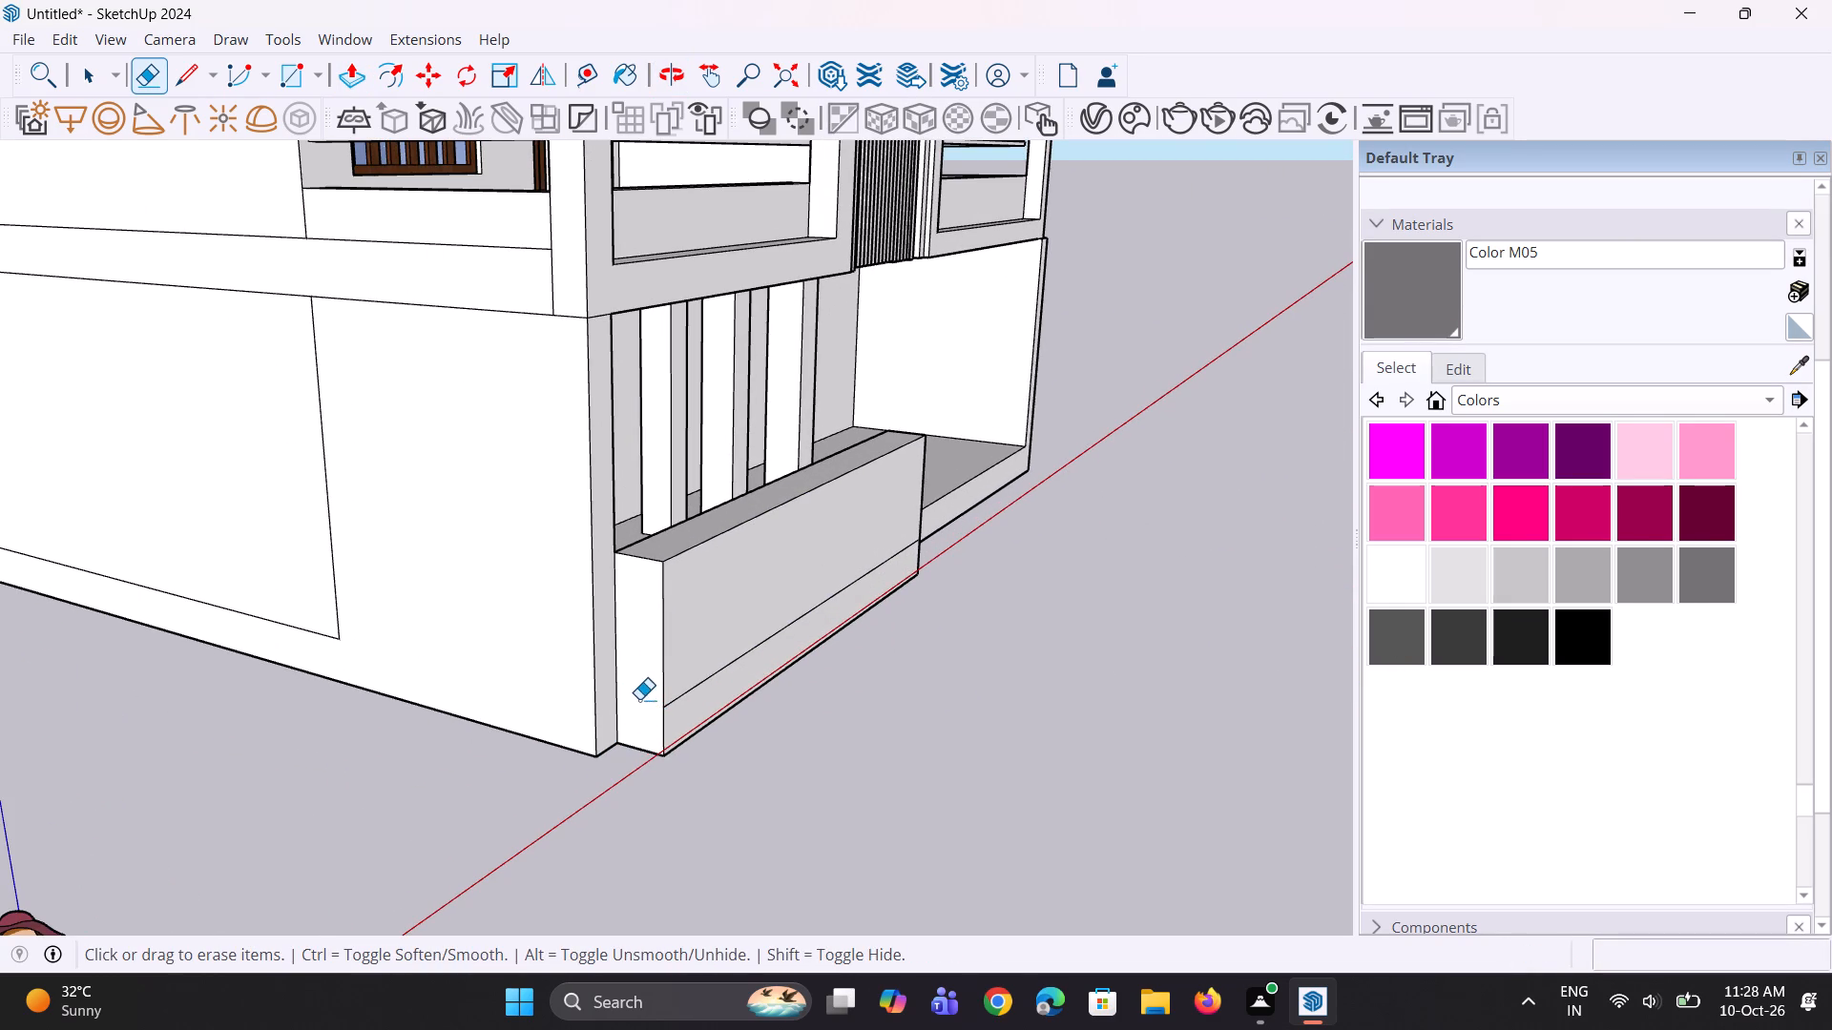
Extrude the low front wall's outer end face about 1' 1 1/8" to align with the building side wall's outer face.
key("p")
left_click(639, 691)
left_click(570, 575)
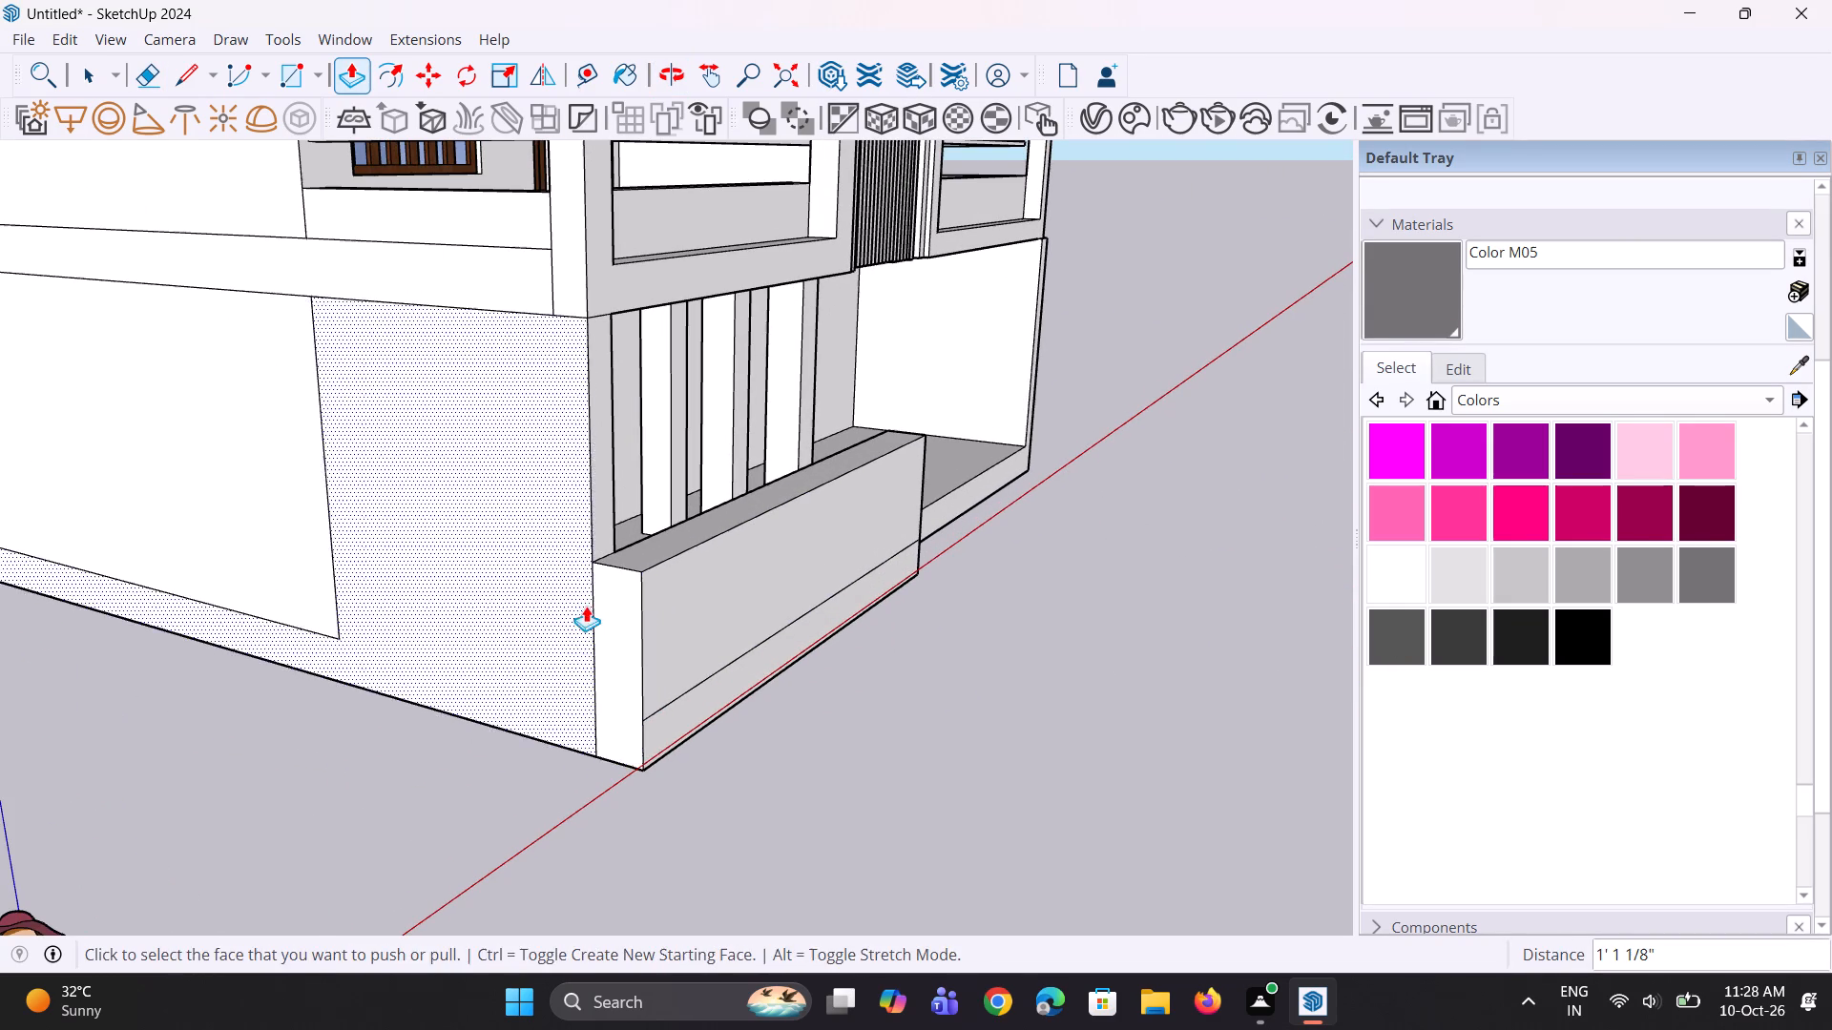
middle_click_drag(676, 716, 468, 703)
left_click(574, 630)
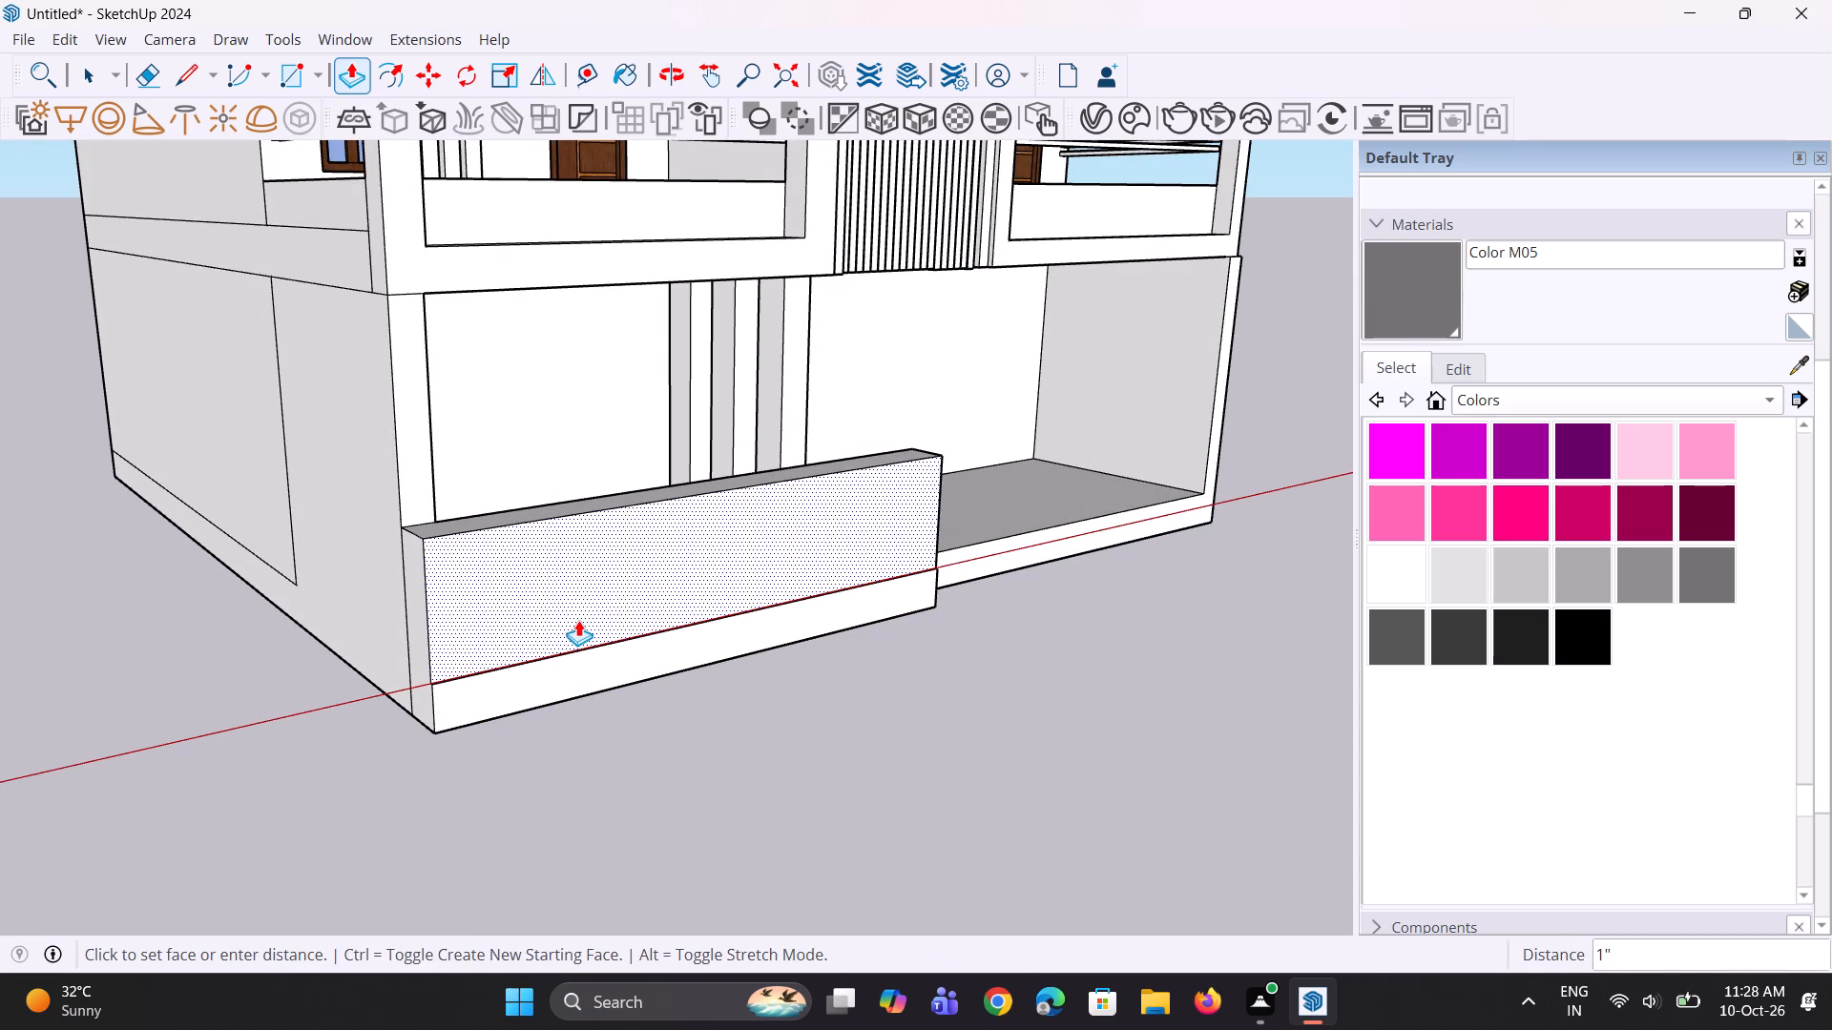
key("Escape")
Erase the horizontal edge dividing the low front wall's front face.
scroll(534, 689, "up", 2)
middle_click_drag(539, 692, 654, 692)
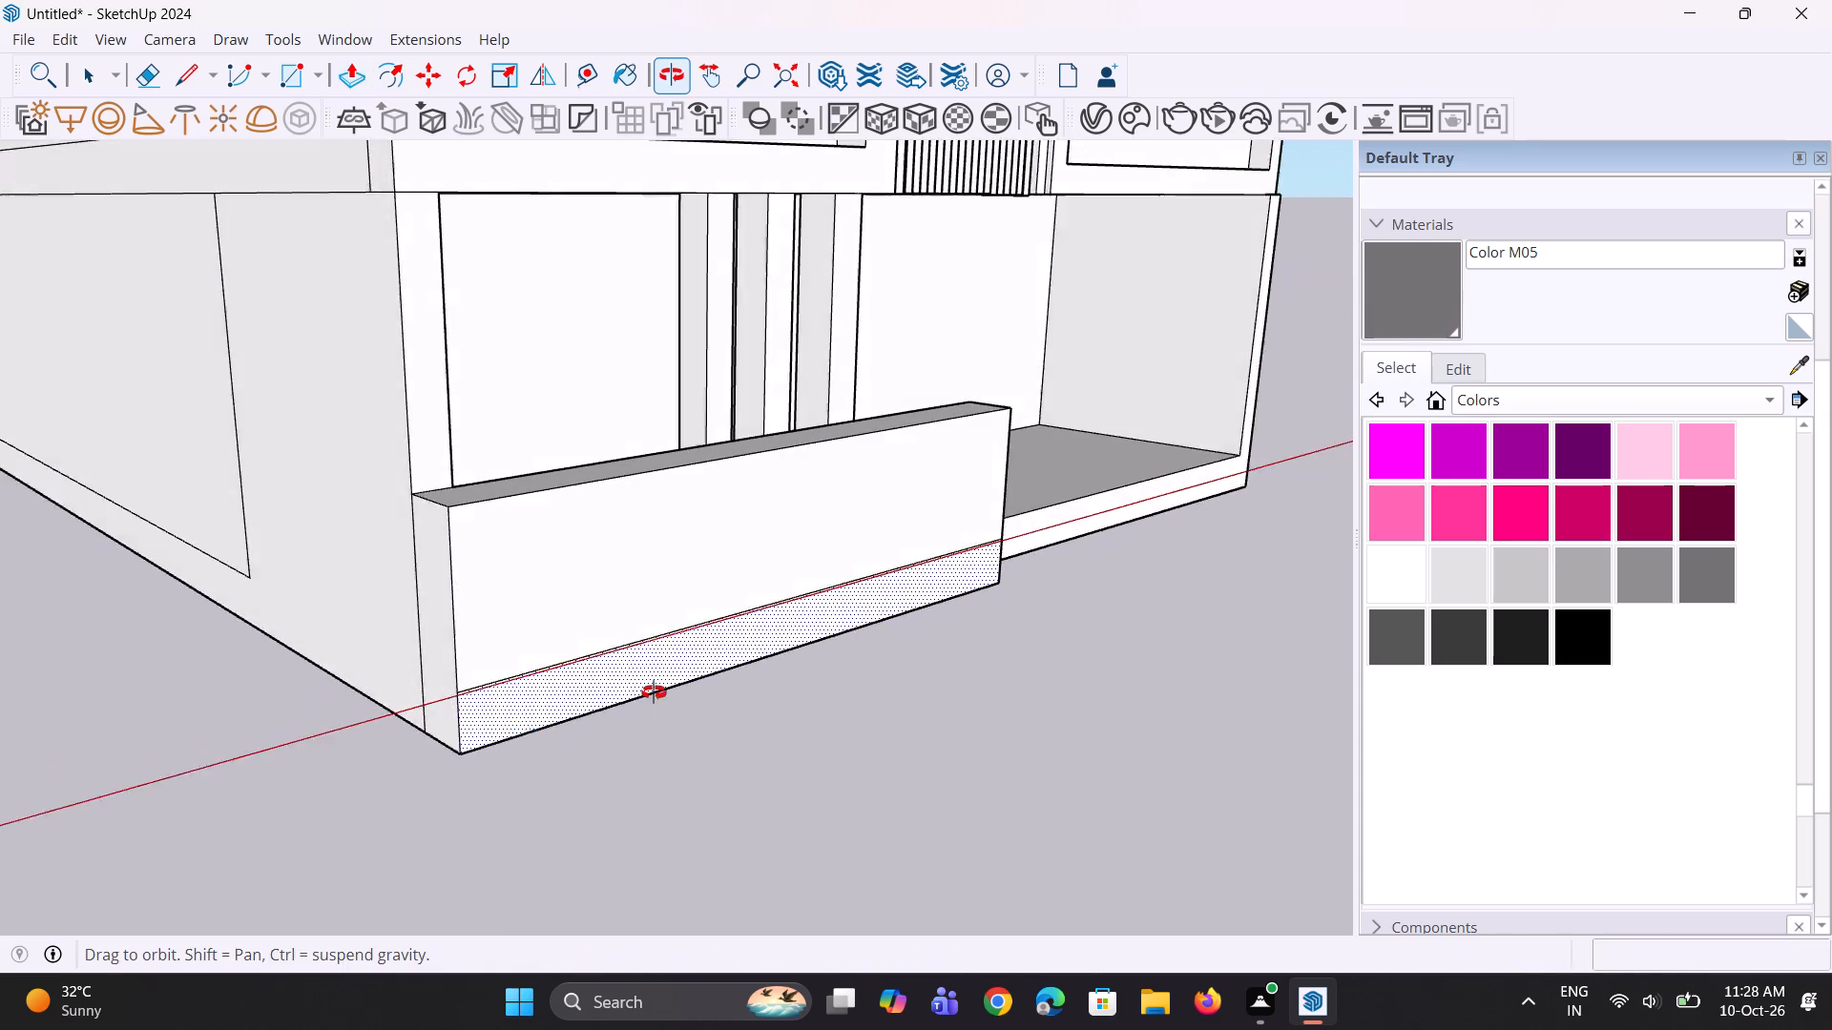
middle_click_drag(654, 692, 668, 692)
scroll(573, 704, "up", 6)
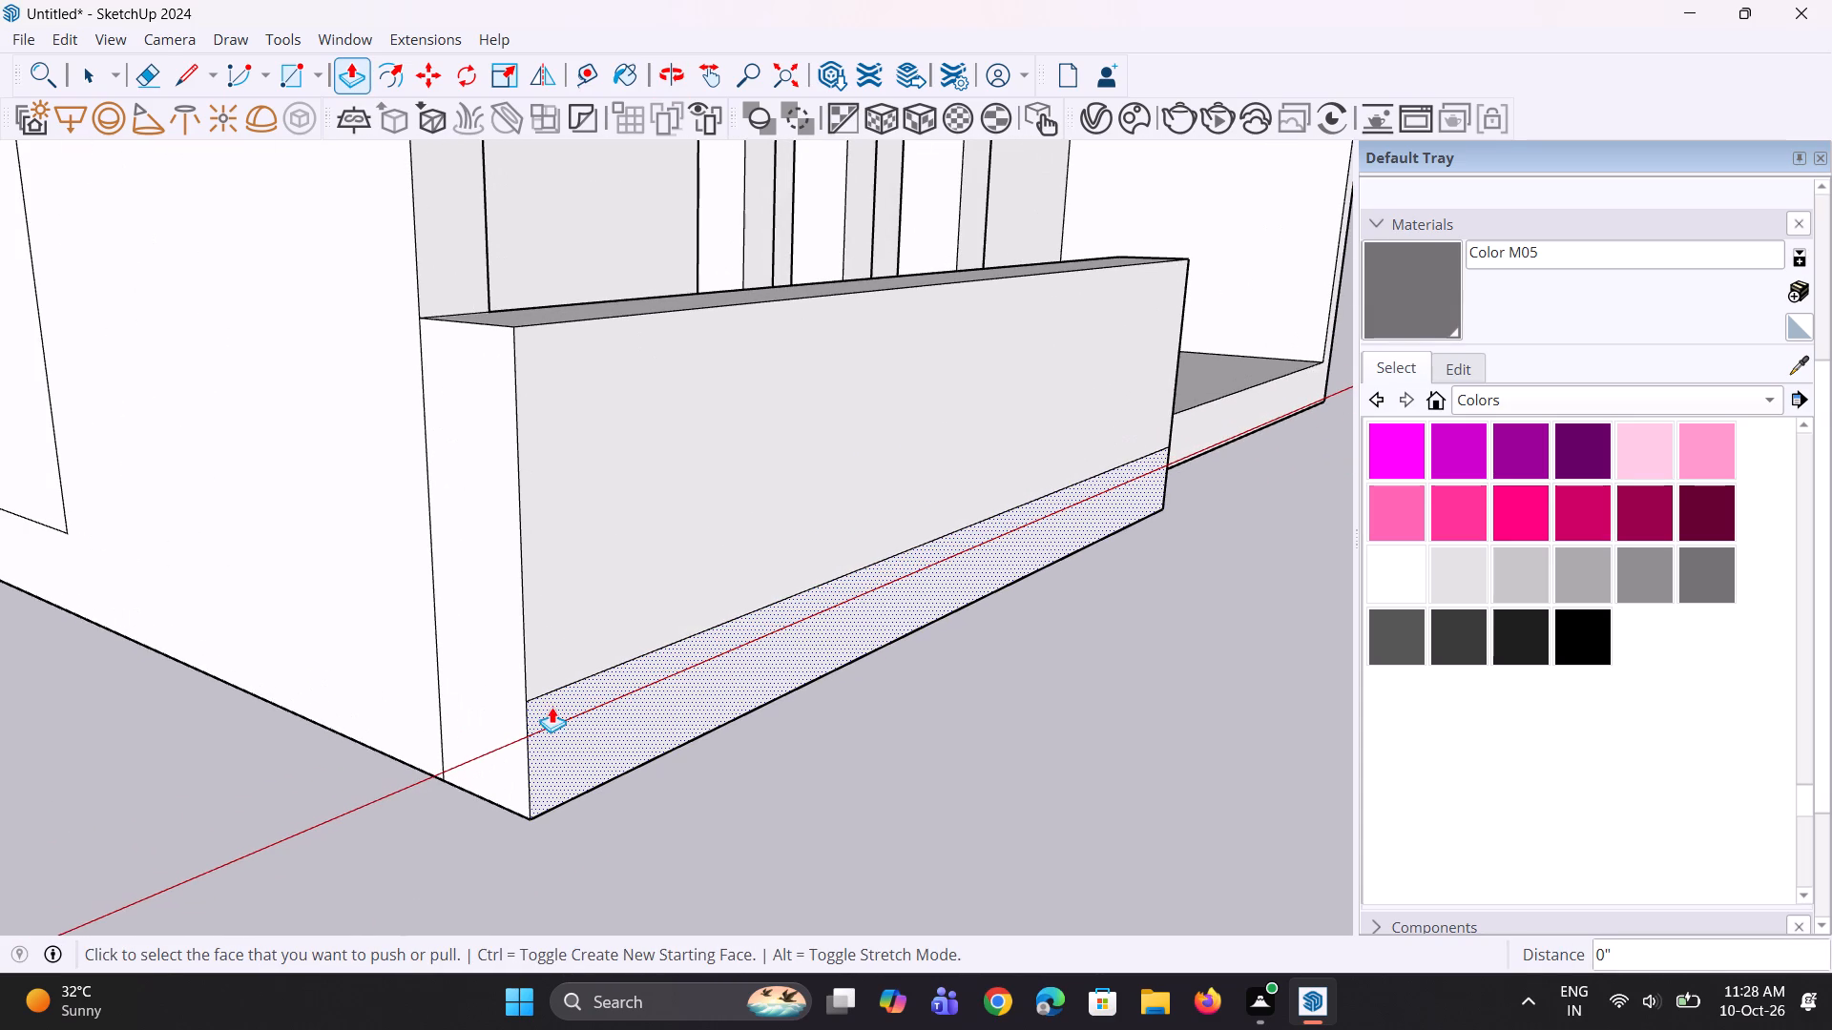
key("e")
left_click(548, 698)
Push the low front wall's front face about 5 11/16" inward.
scroll(663, 682, "down", 9)
middle_click_drag(774, 665, 745, 661)
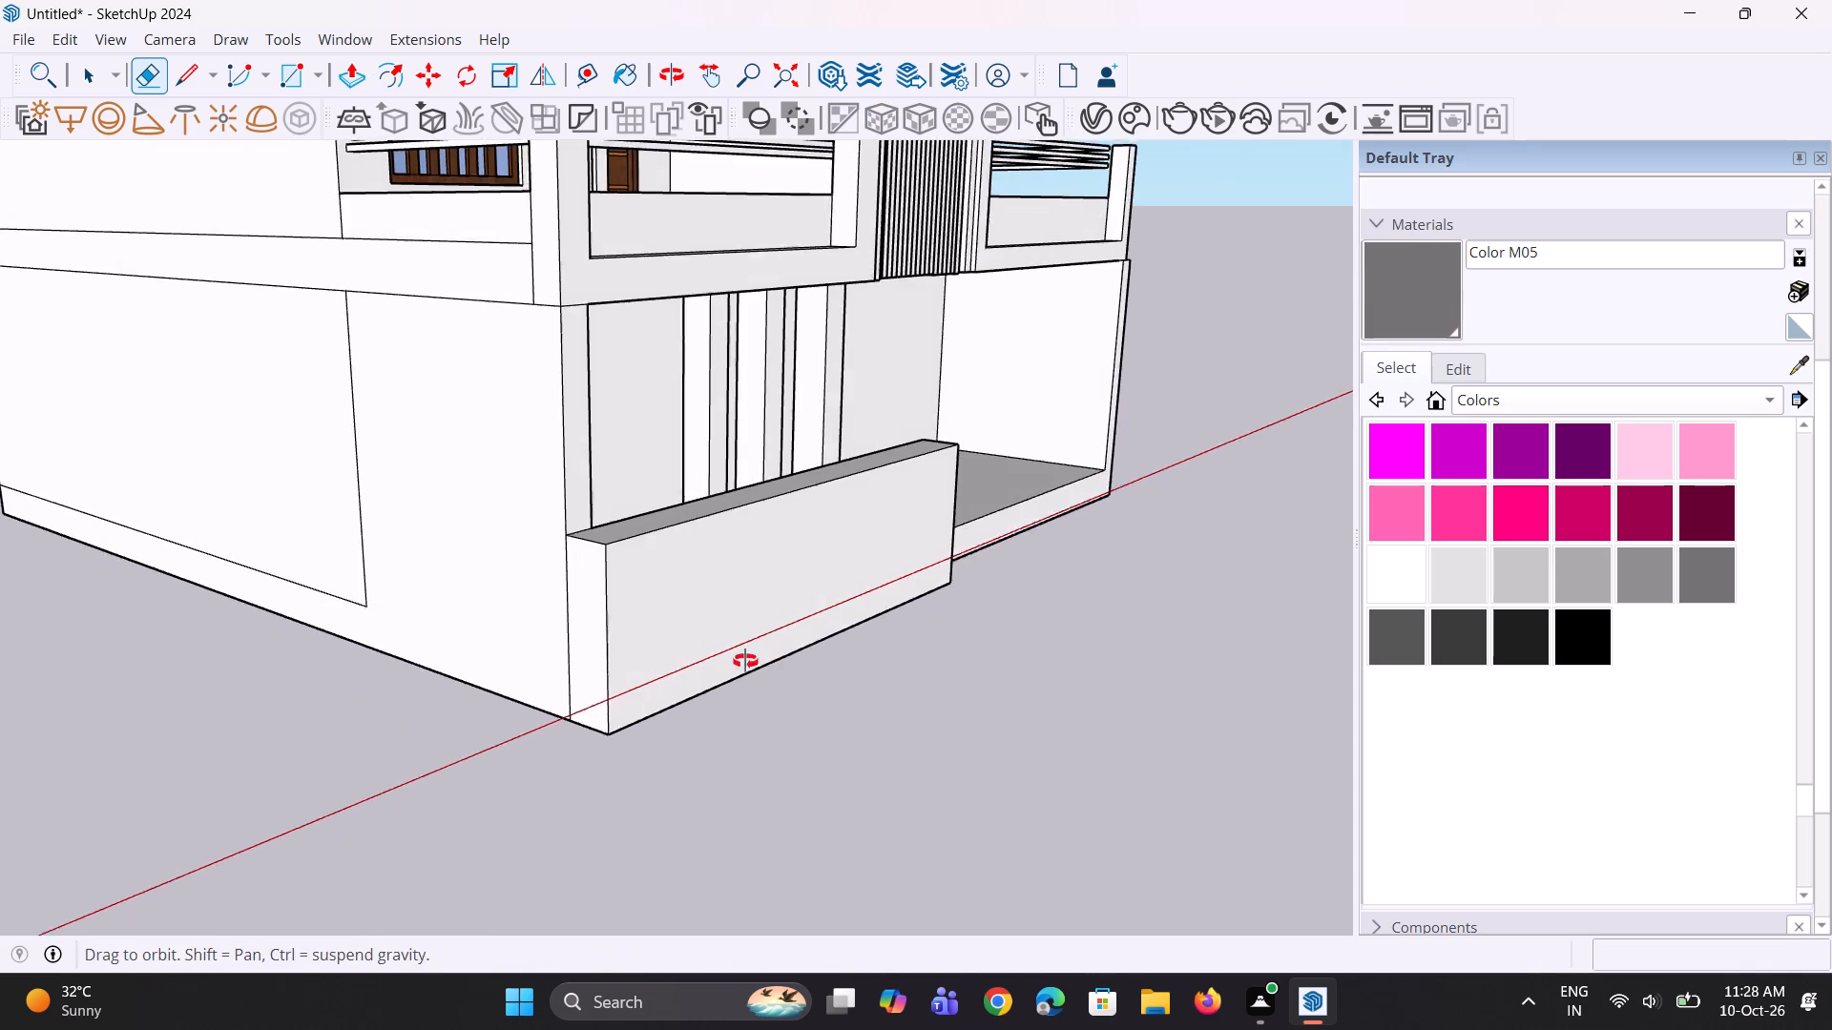
middle_click_drag(745, 661, 677, 661)
scroll(677, 634, "up", 1)
key("p")
left_click(710, 604)
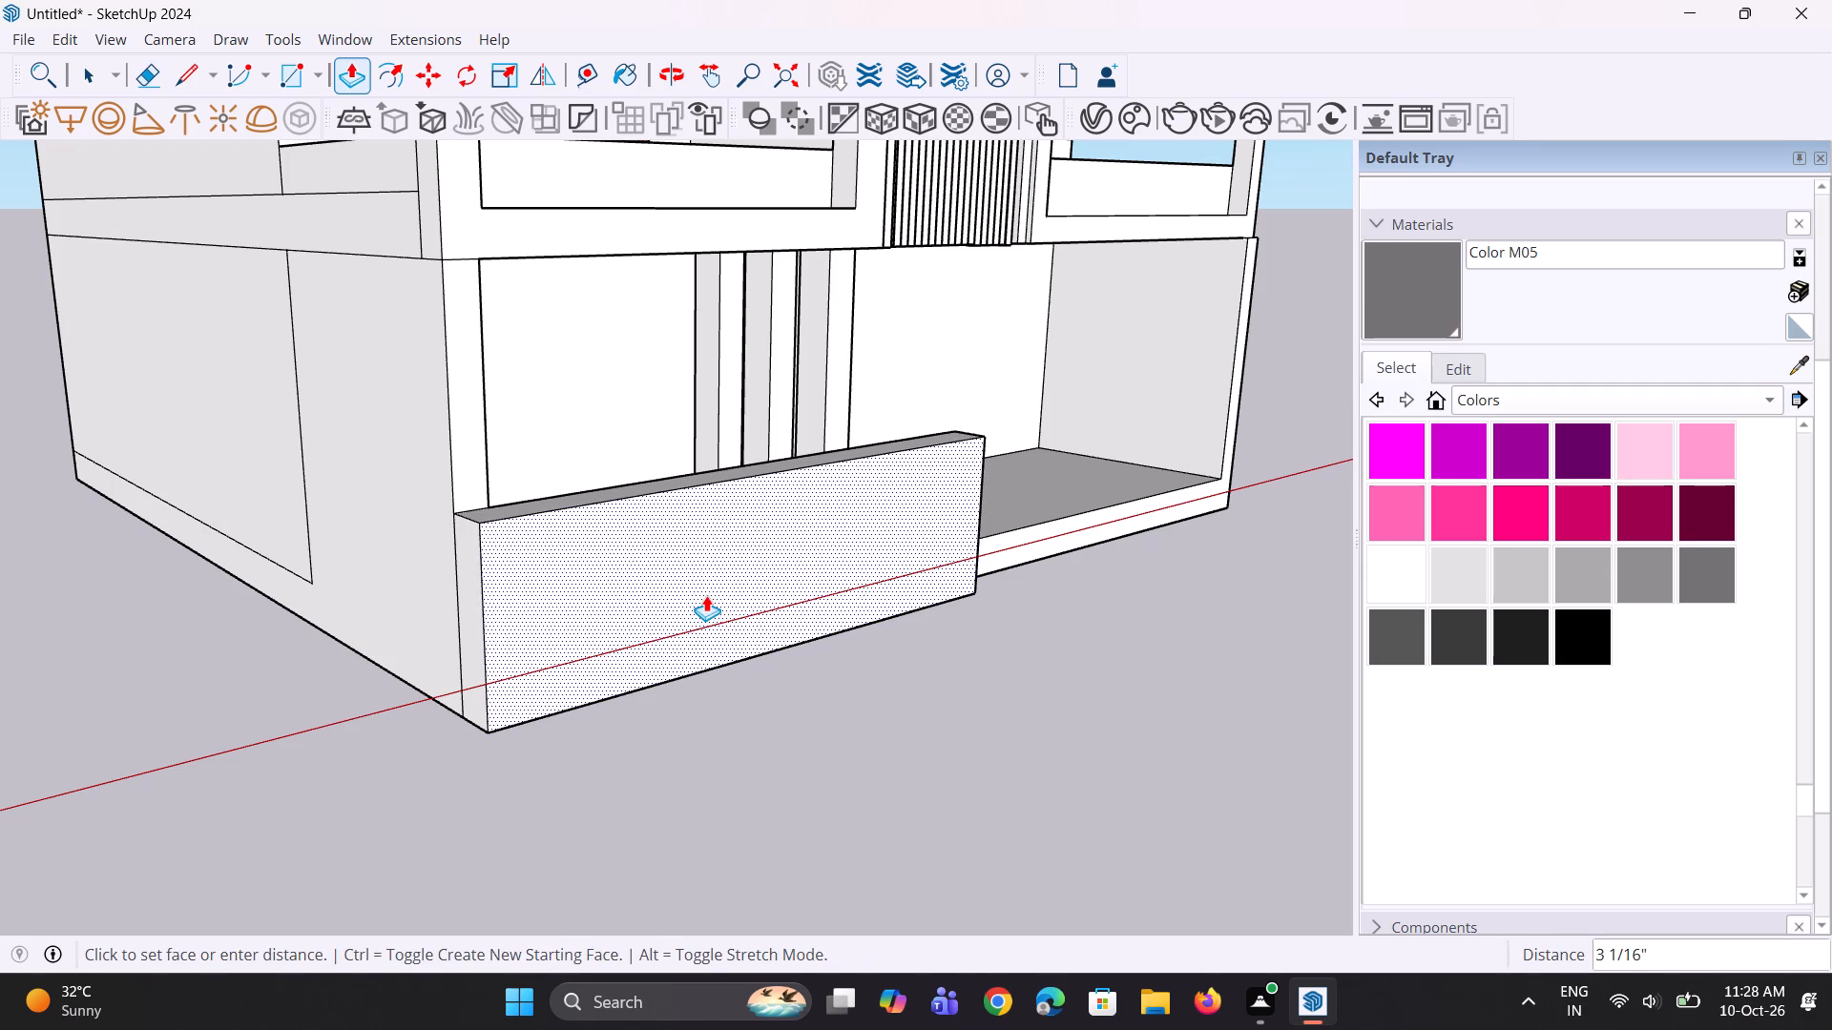
left_click(701, 594)
Erase the horizontal edge crossing the low front wall's end face beside the columns.
middle_click_drag(731, 663, 346, 700)
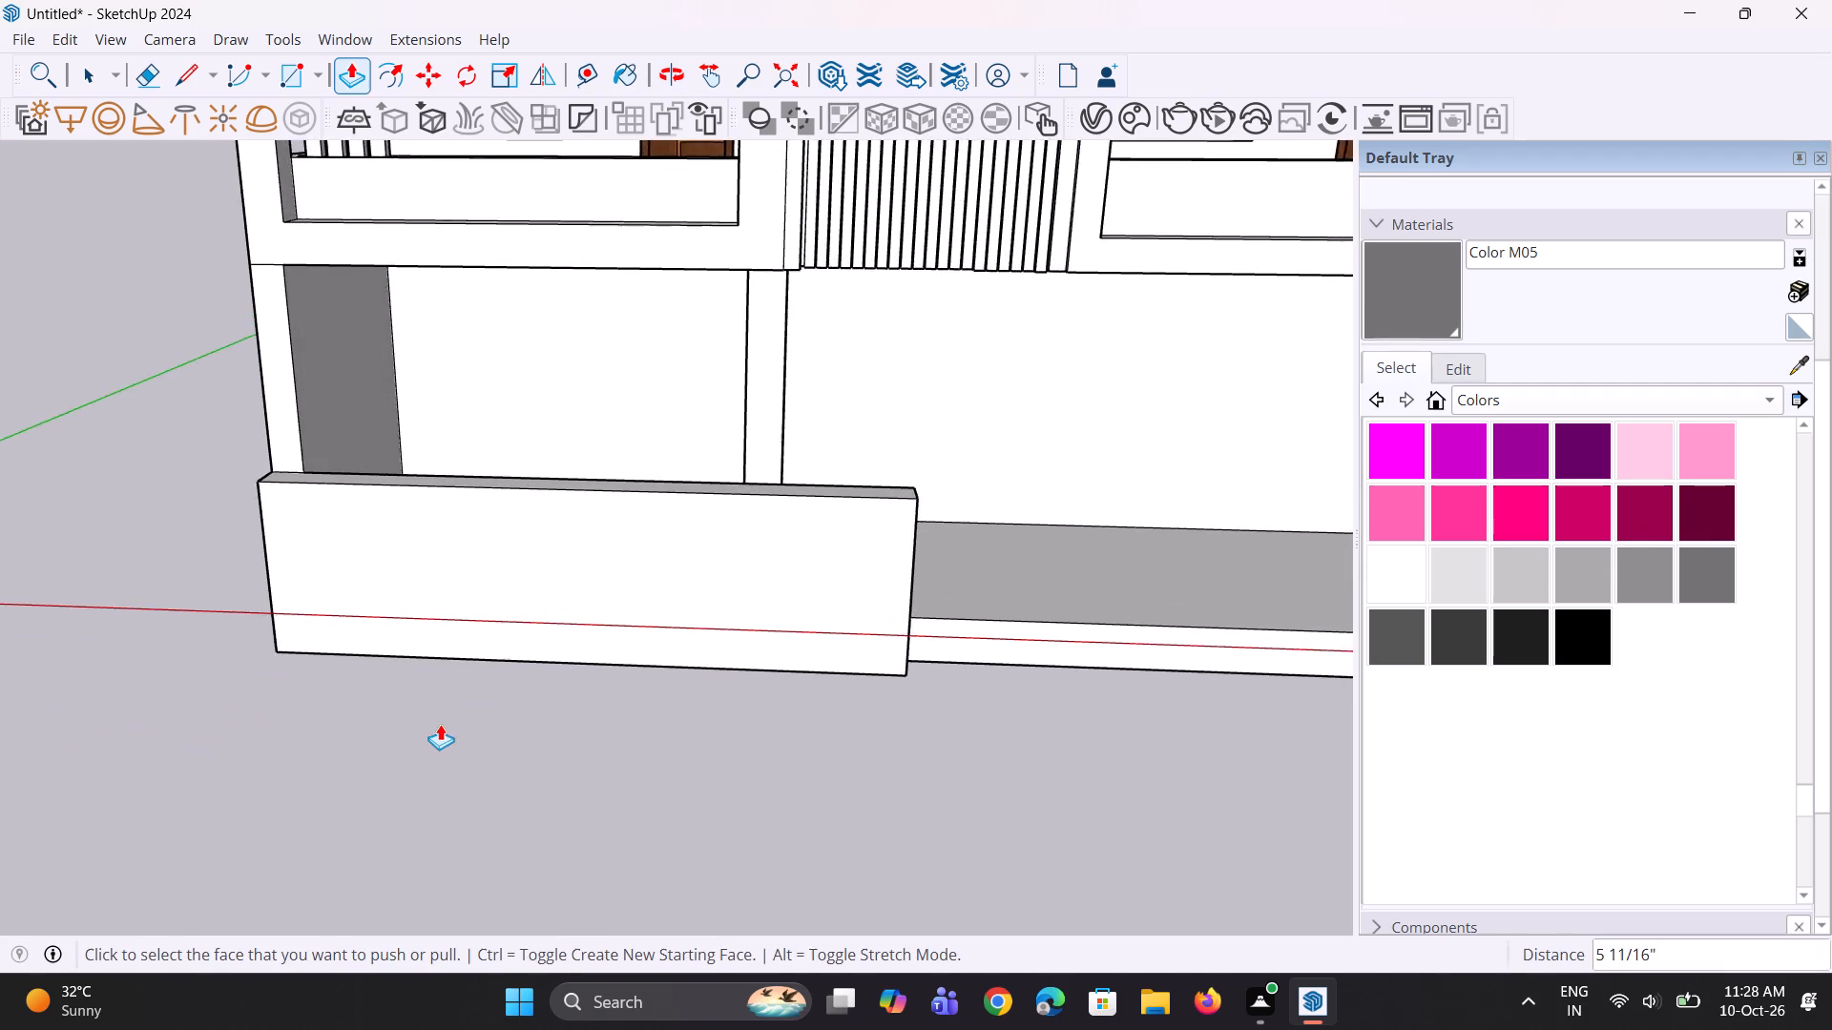
scroll(440, 724, "down", 7)
middle_click_drag(716, 730, 760, 715)
middle_click_drag(756, 711, 376, 712)
scroll(710, 711, "up", 1)
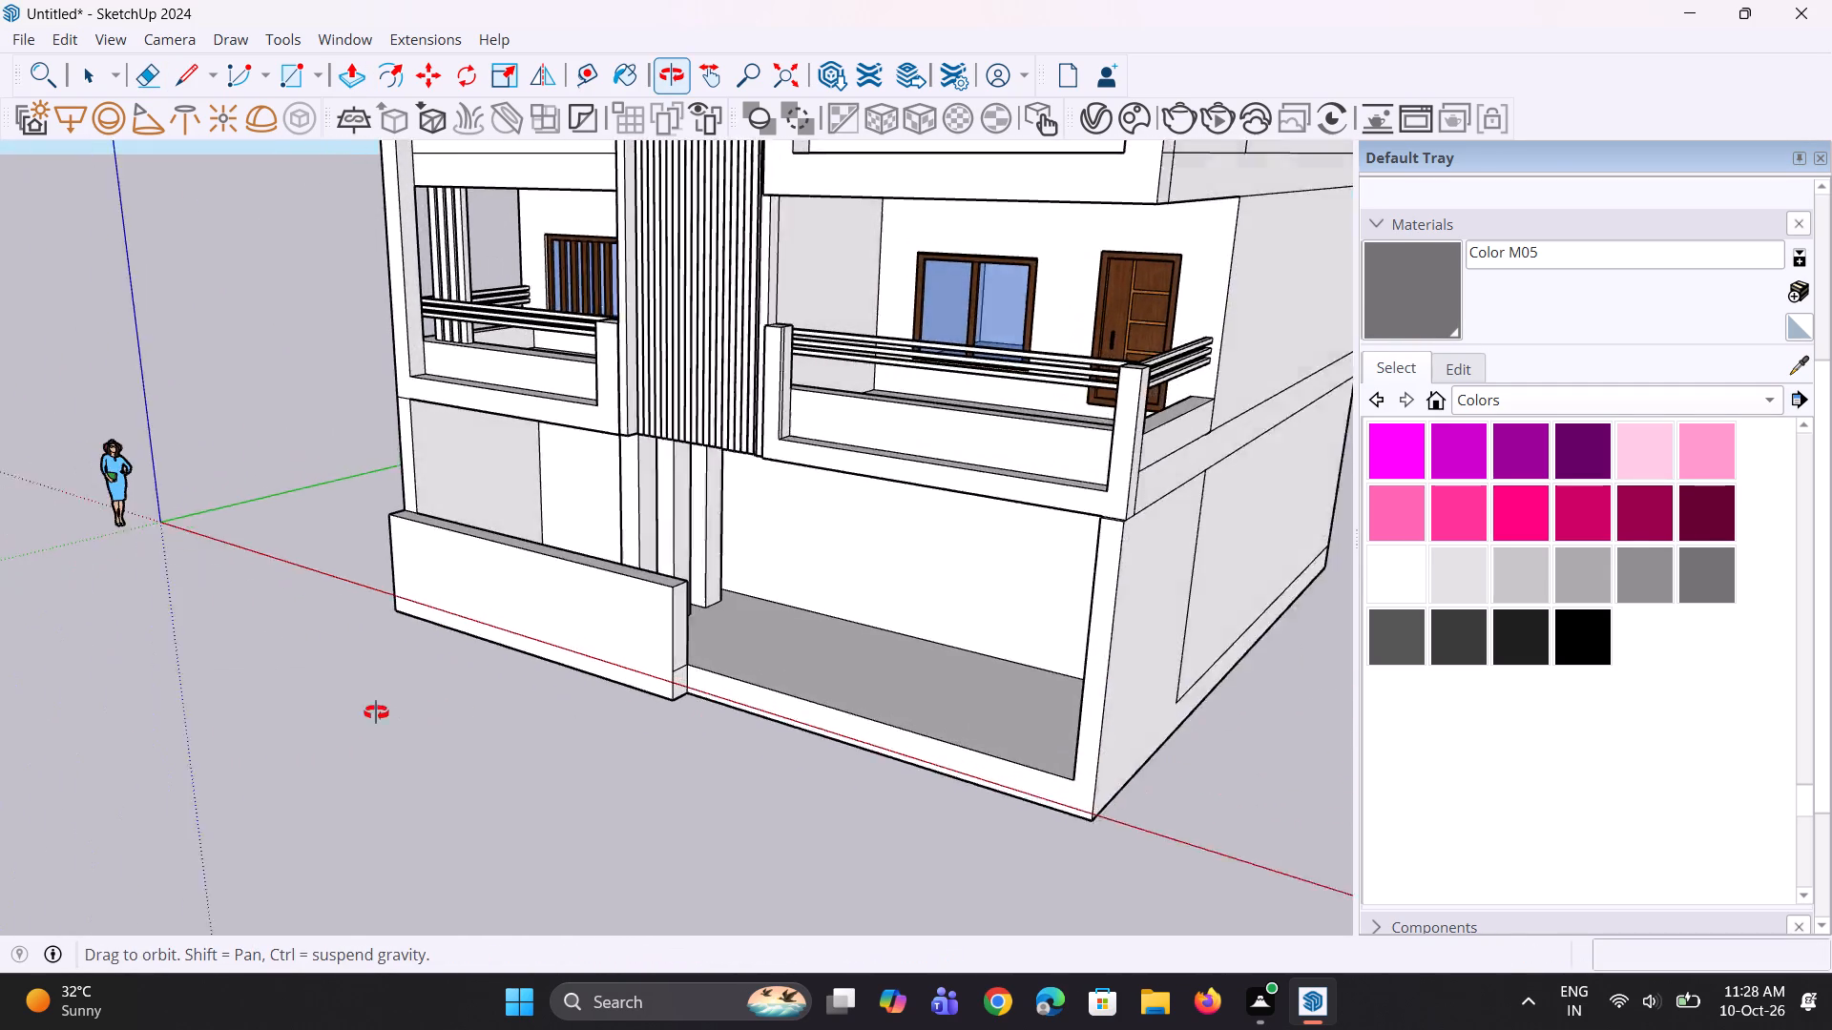
middle_click_drag(376, 712, 305, 731)
scroll(471, 711, "up", 1)
scroll(655, 710, "up", 5)
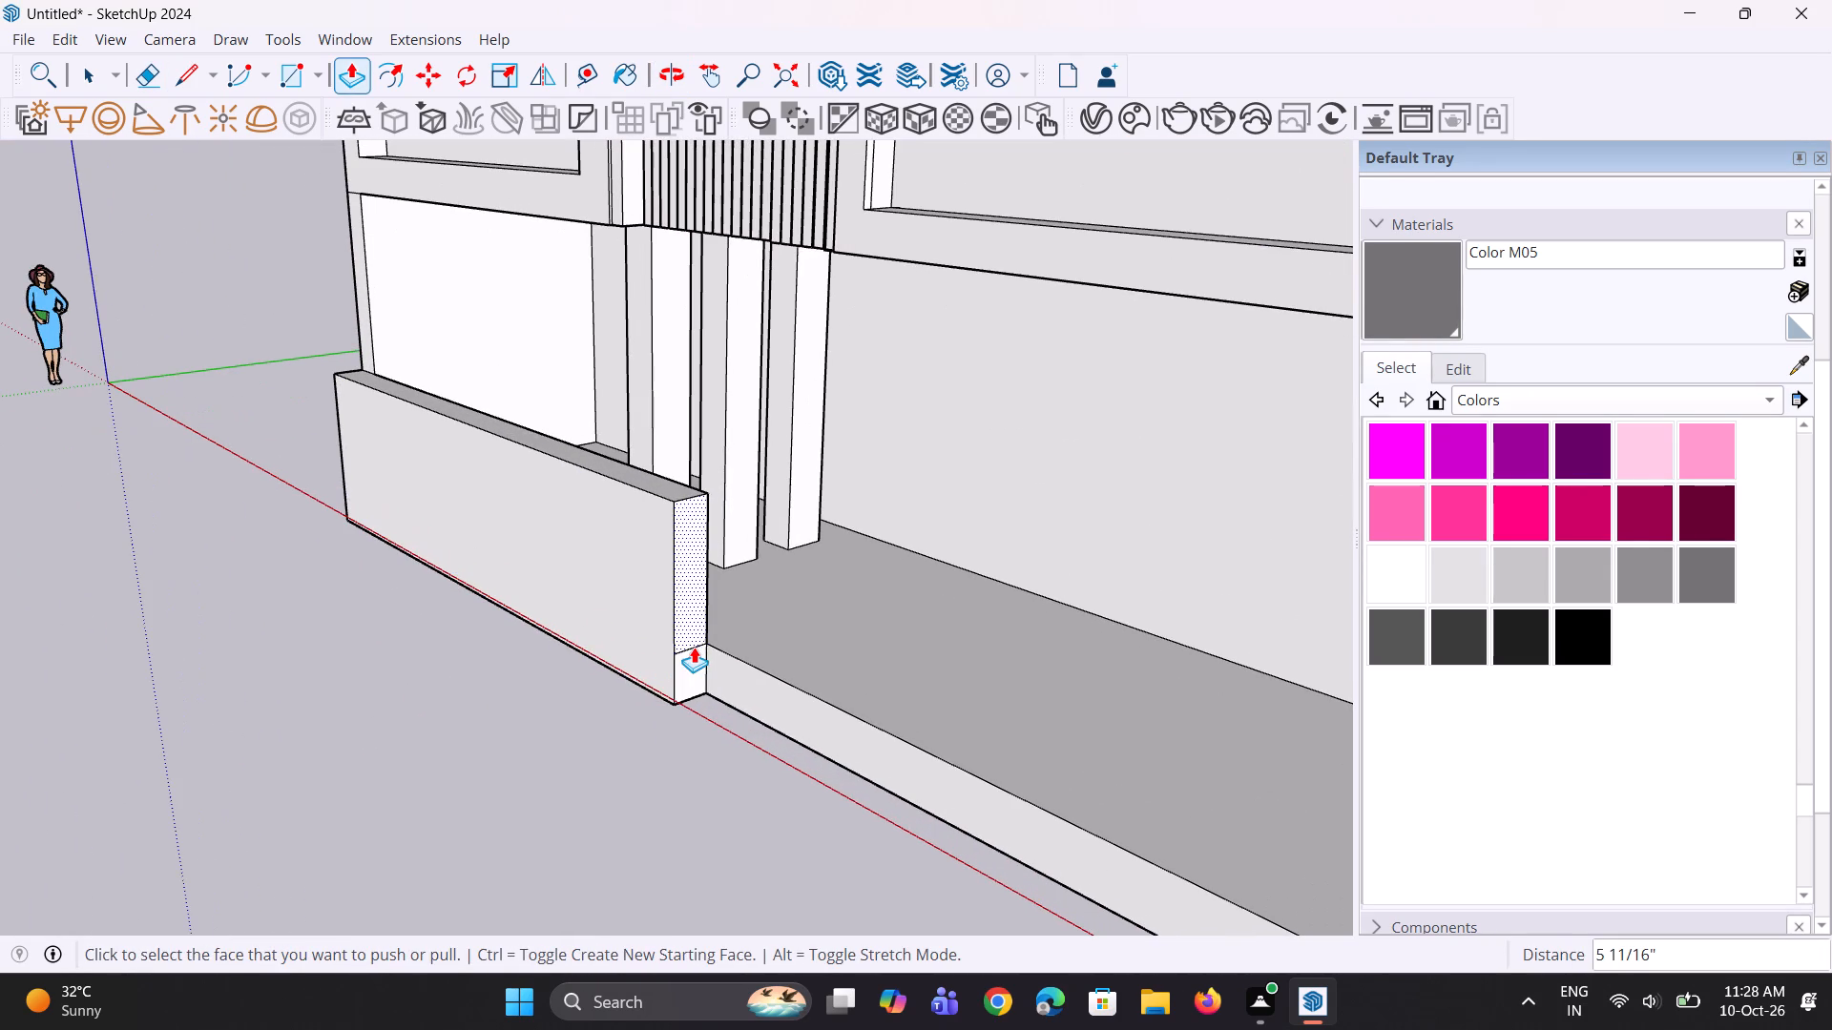
key("space")
key("e")
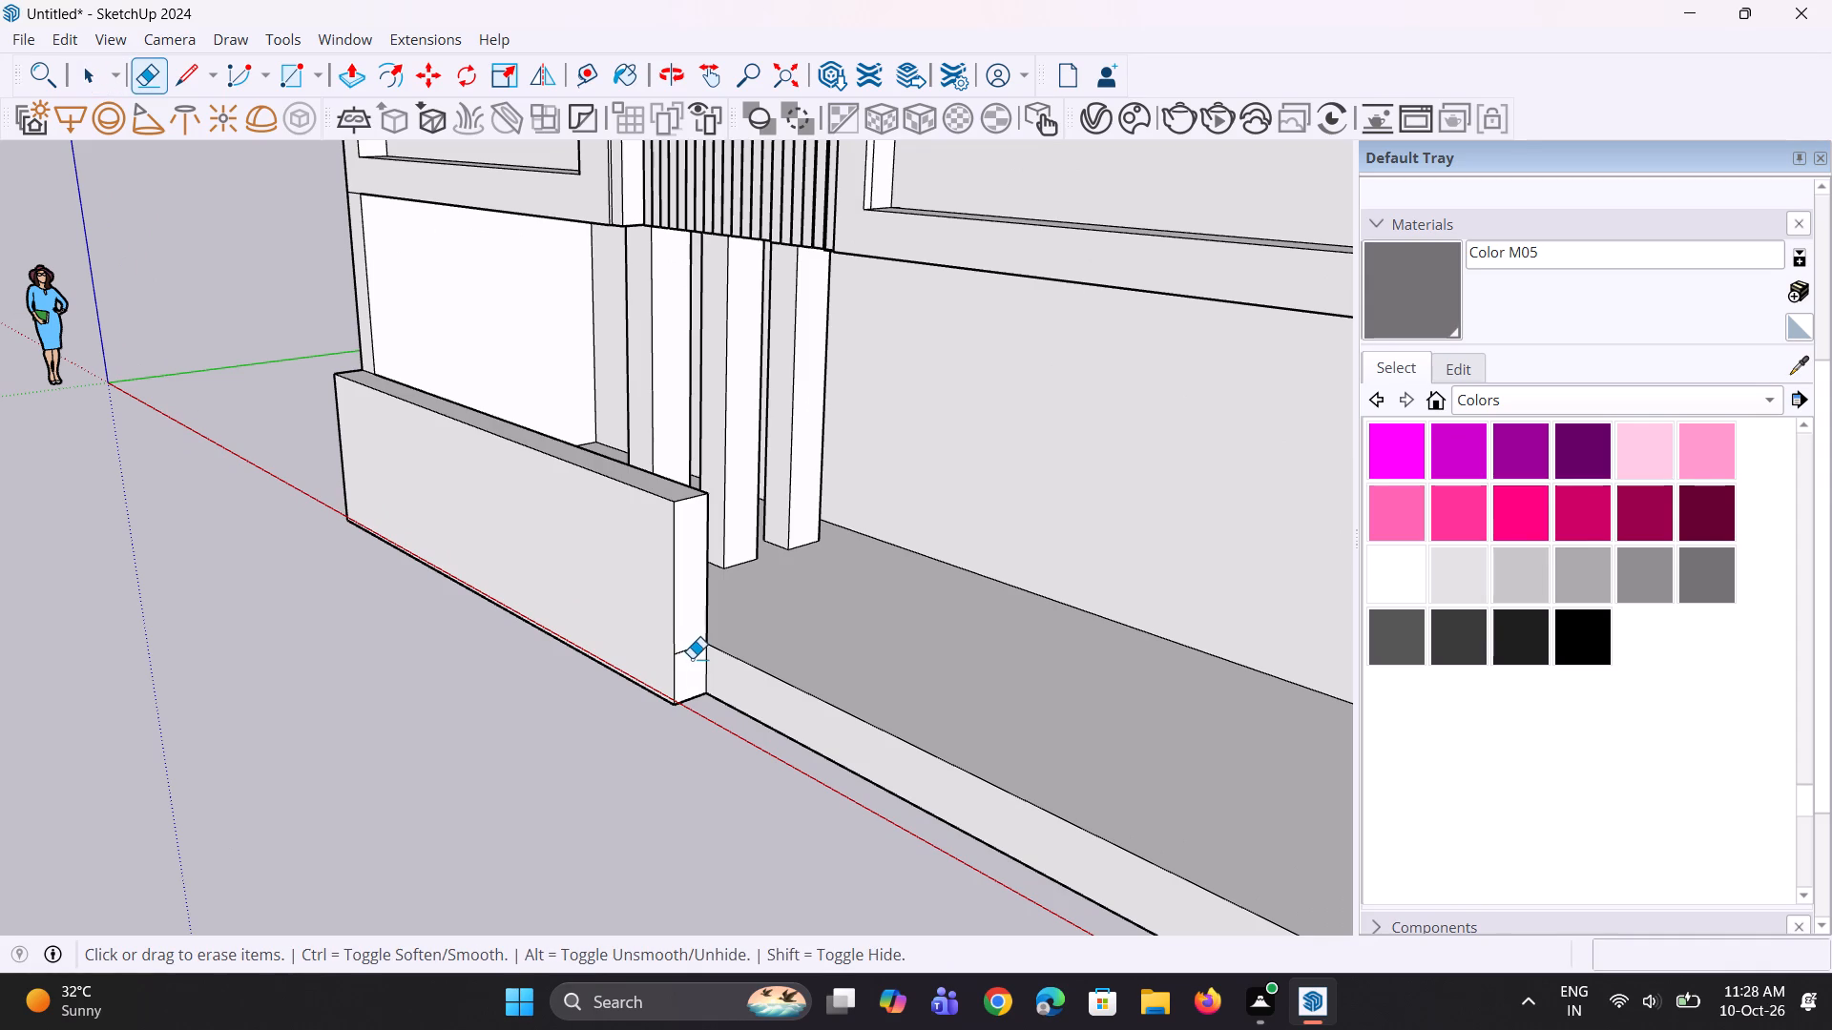
left_click(697, 651)
scroll(674, 711, "down", 4)
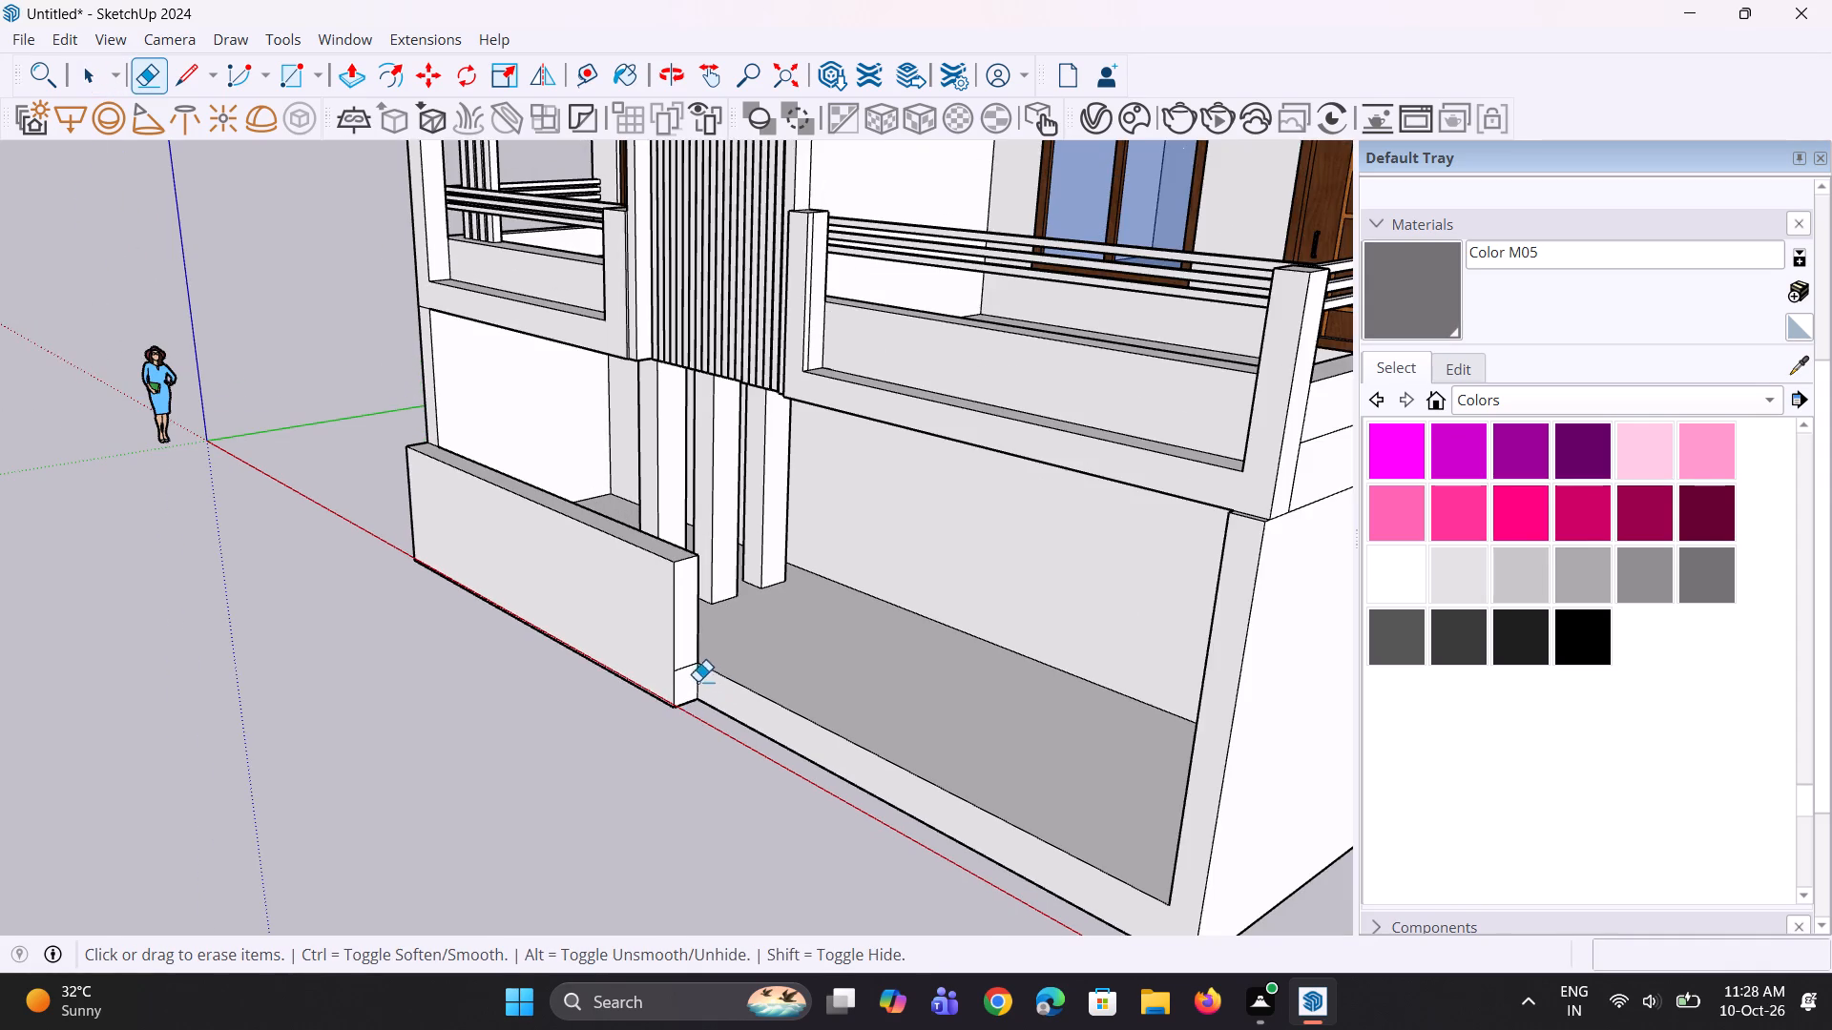
scroll(695, 680, "up", 4)
left_click(685, 666)
scroll(681, 698, "down", 3)
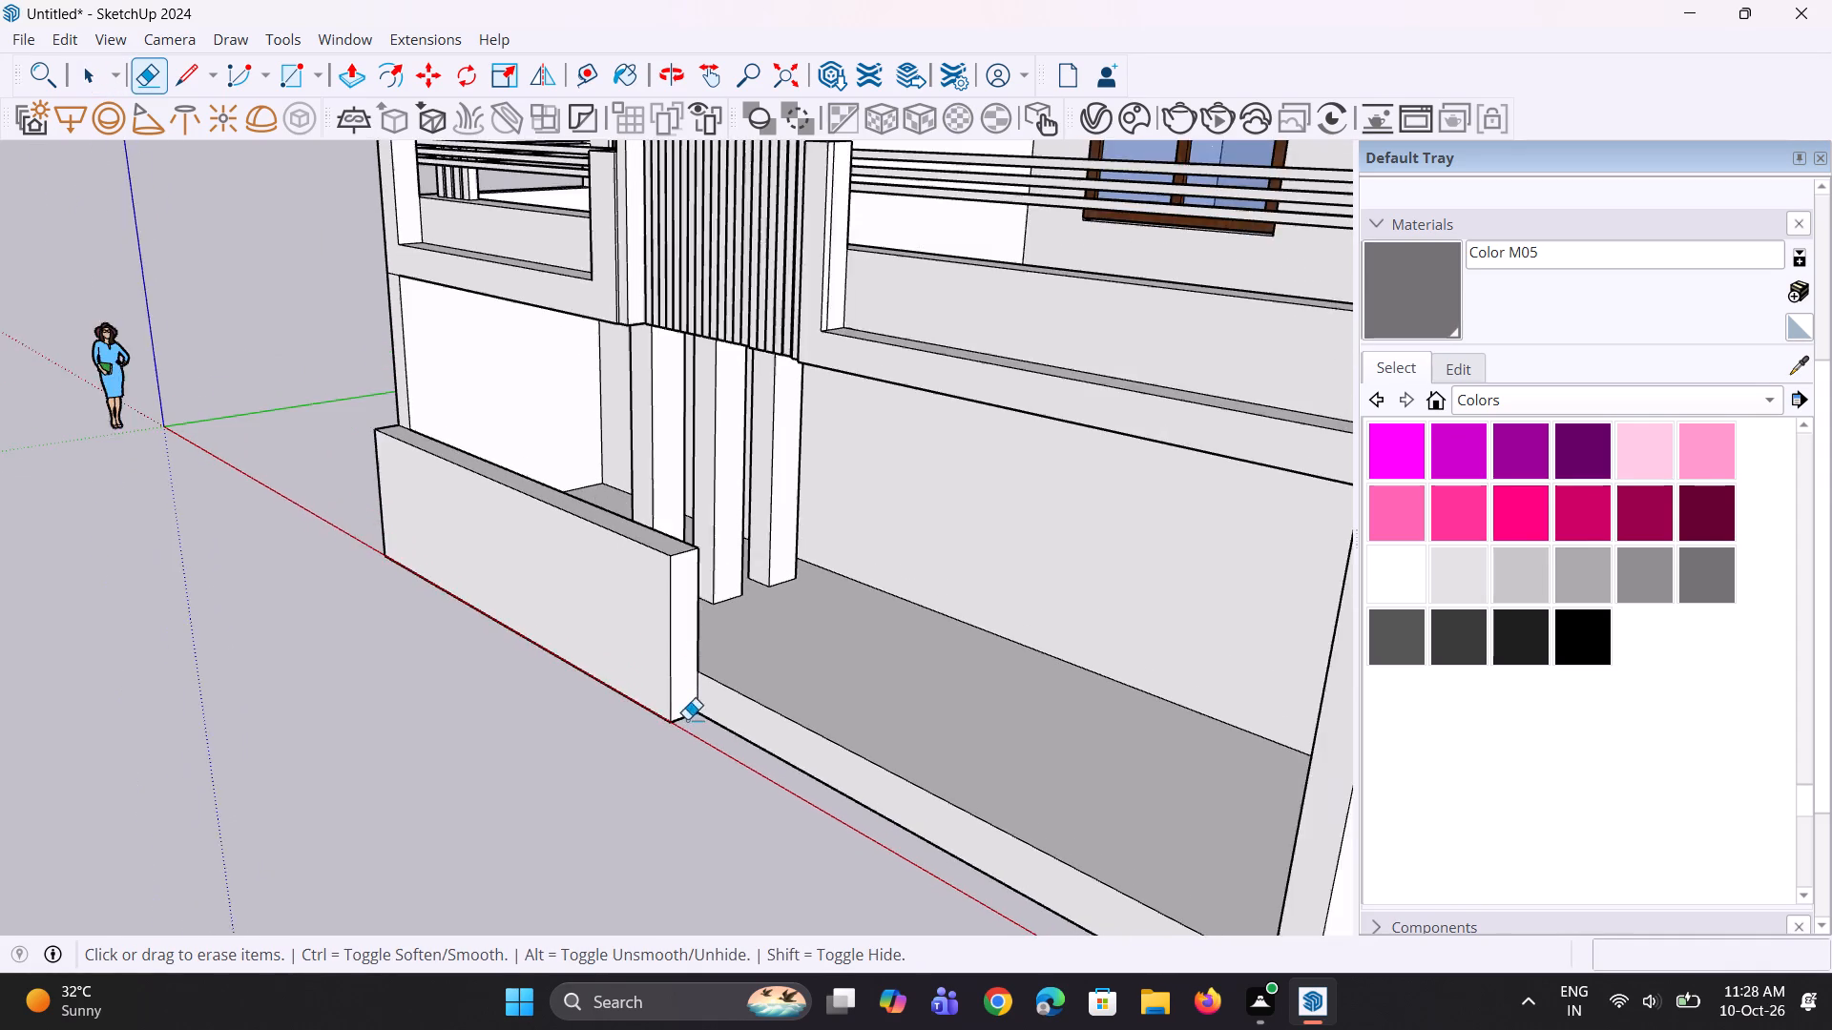
Draw a vertical line about 1' 6 3/4" long across the plinth's front face, roughly midway between the low wall and the far side wall.
middle_click_drag(703, 725, 859, 701)
scroll(677, 681, "down", 3)
middle_click_drag(882, 769, 991, 774)
scroll(1046, 765, "up", 2)
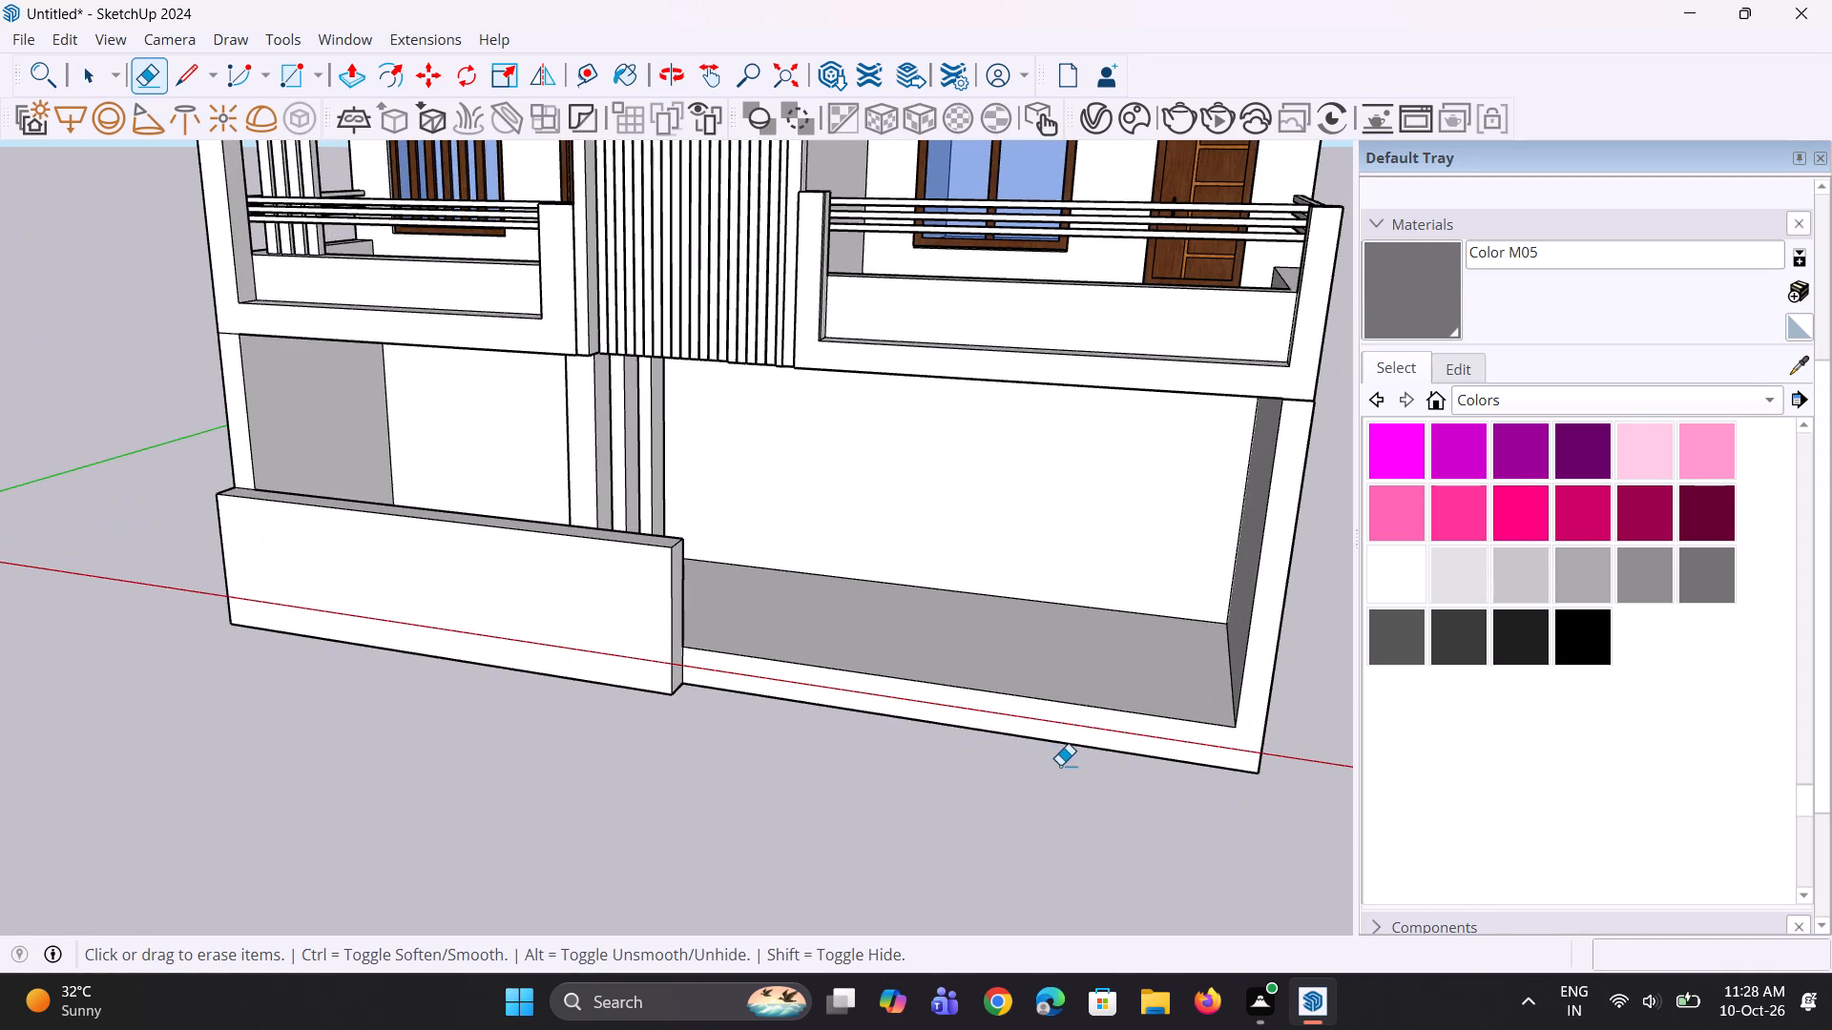
key("l")
scroll(1044, 749, "up", 2)
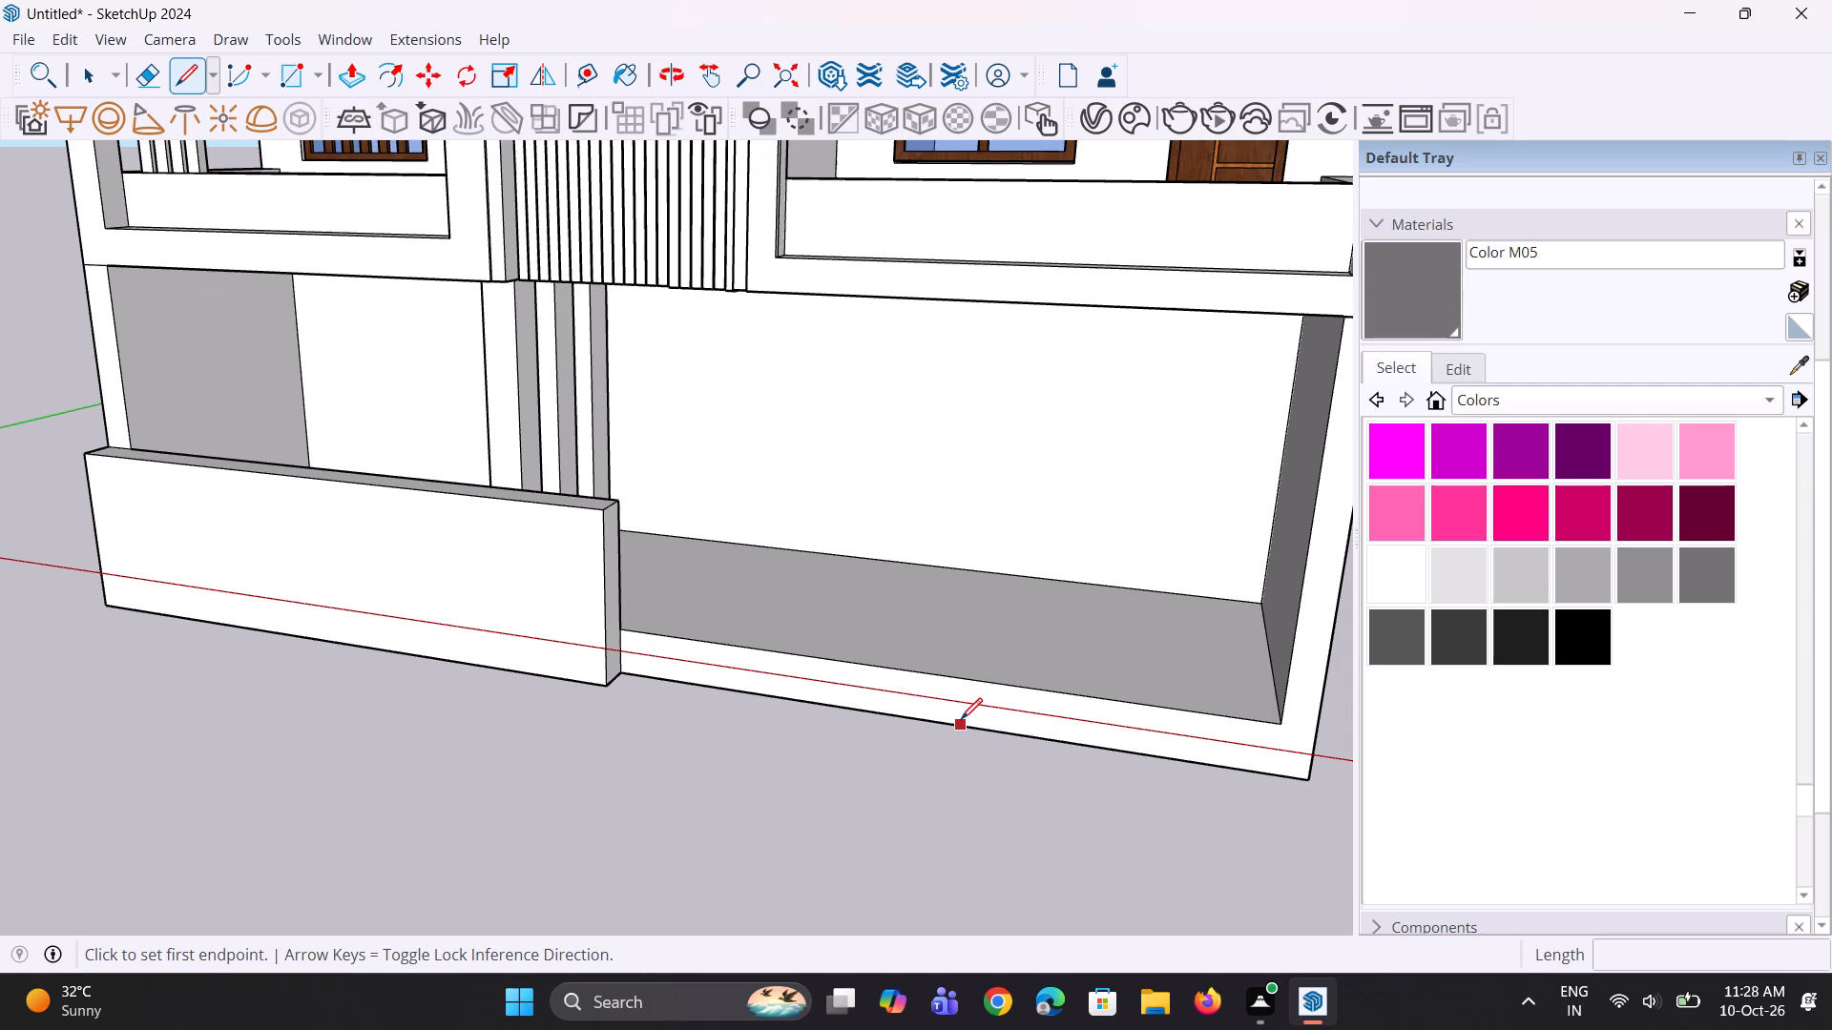
left_click(963, 725)
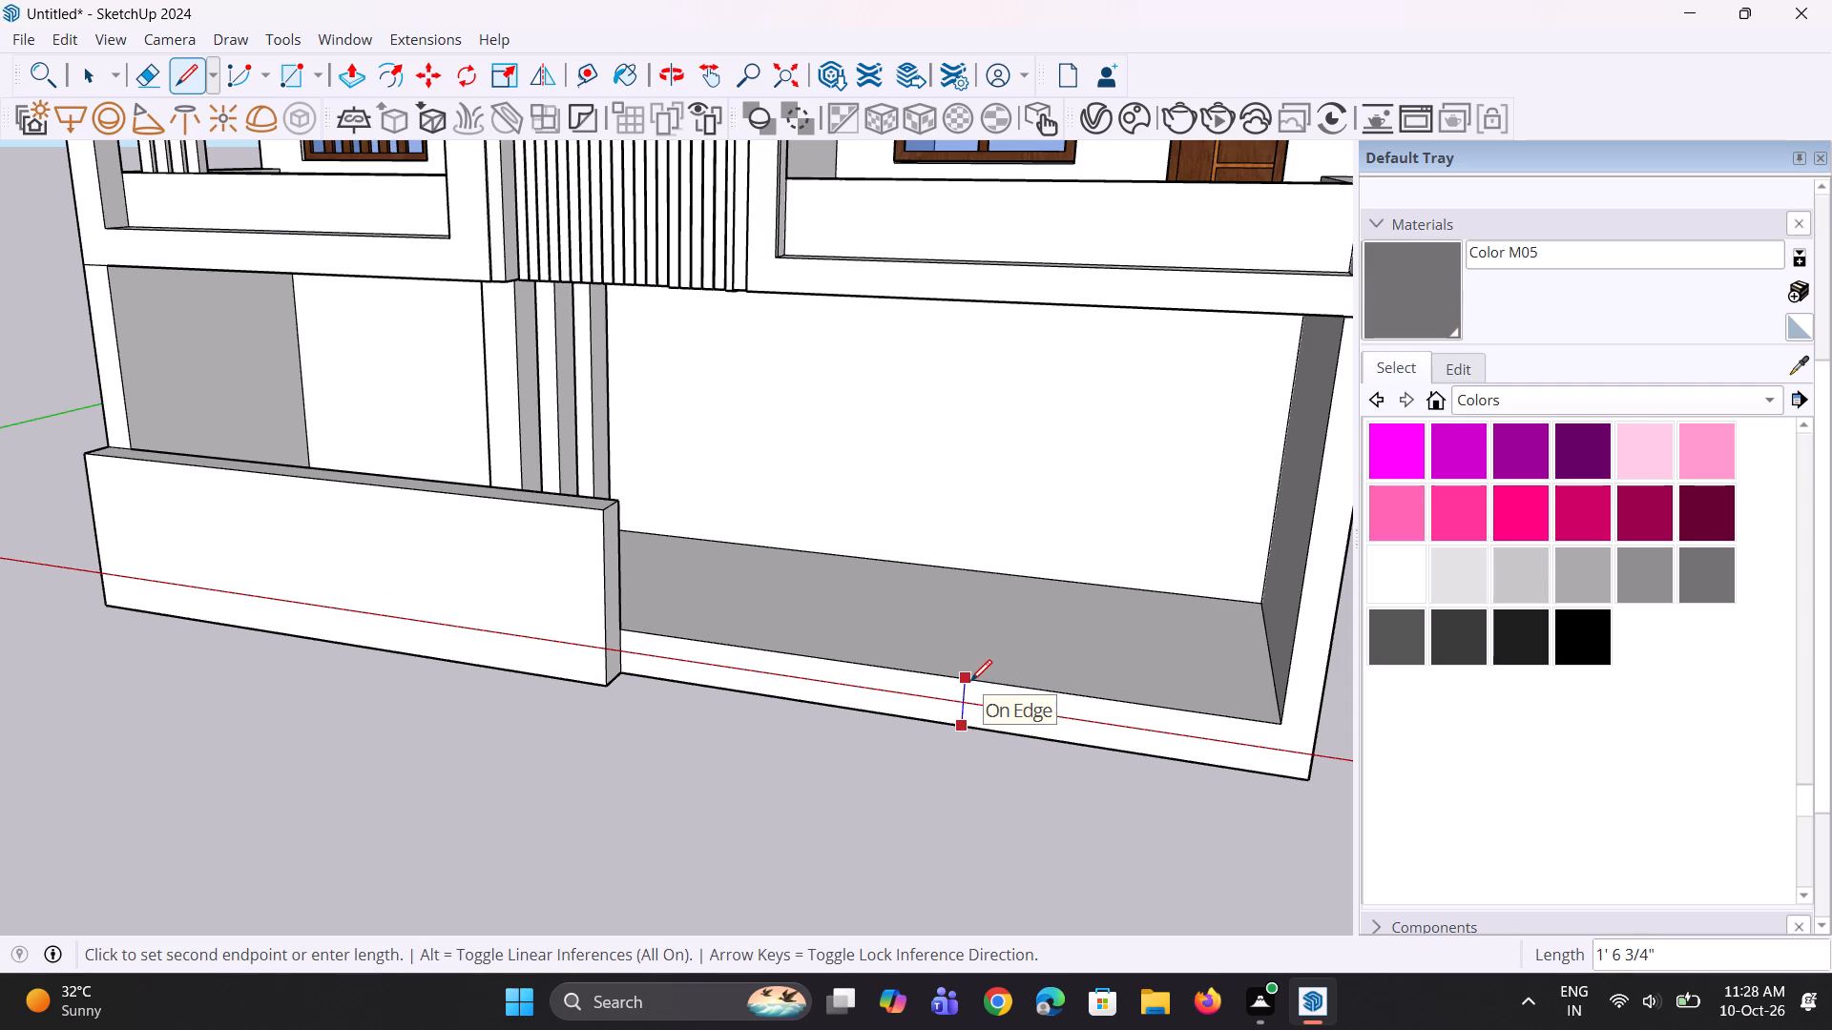
left_click(970, 681)
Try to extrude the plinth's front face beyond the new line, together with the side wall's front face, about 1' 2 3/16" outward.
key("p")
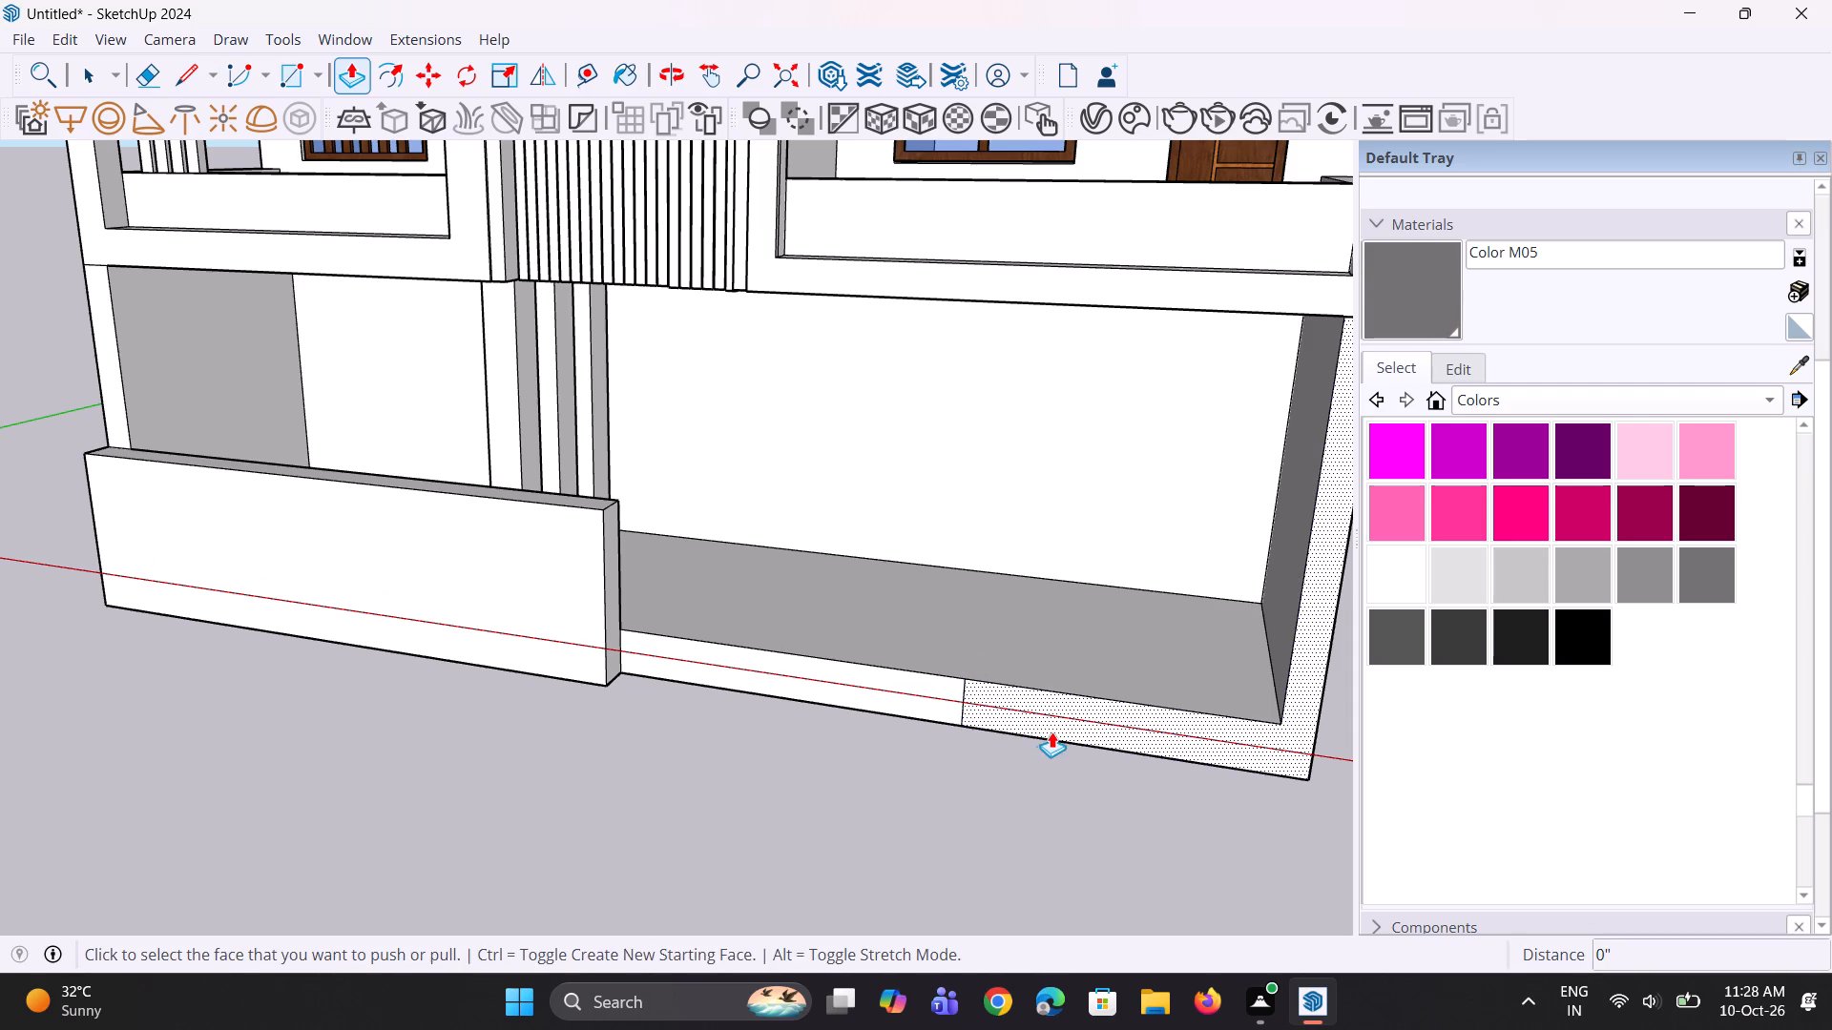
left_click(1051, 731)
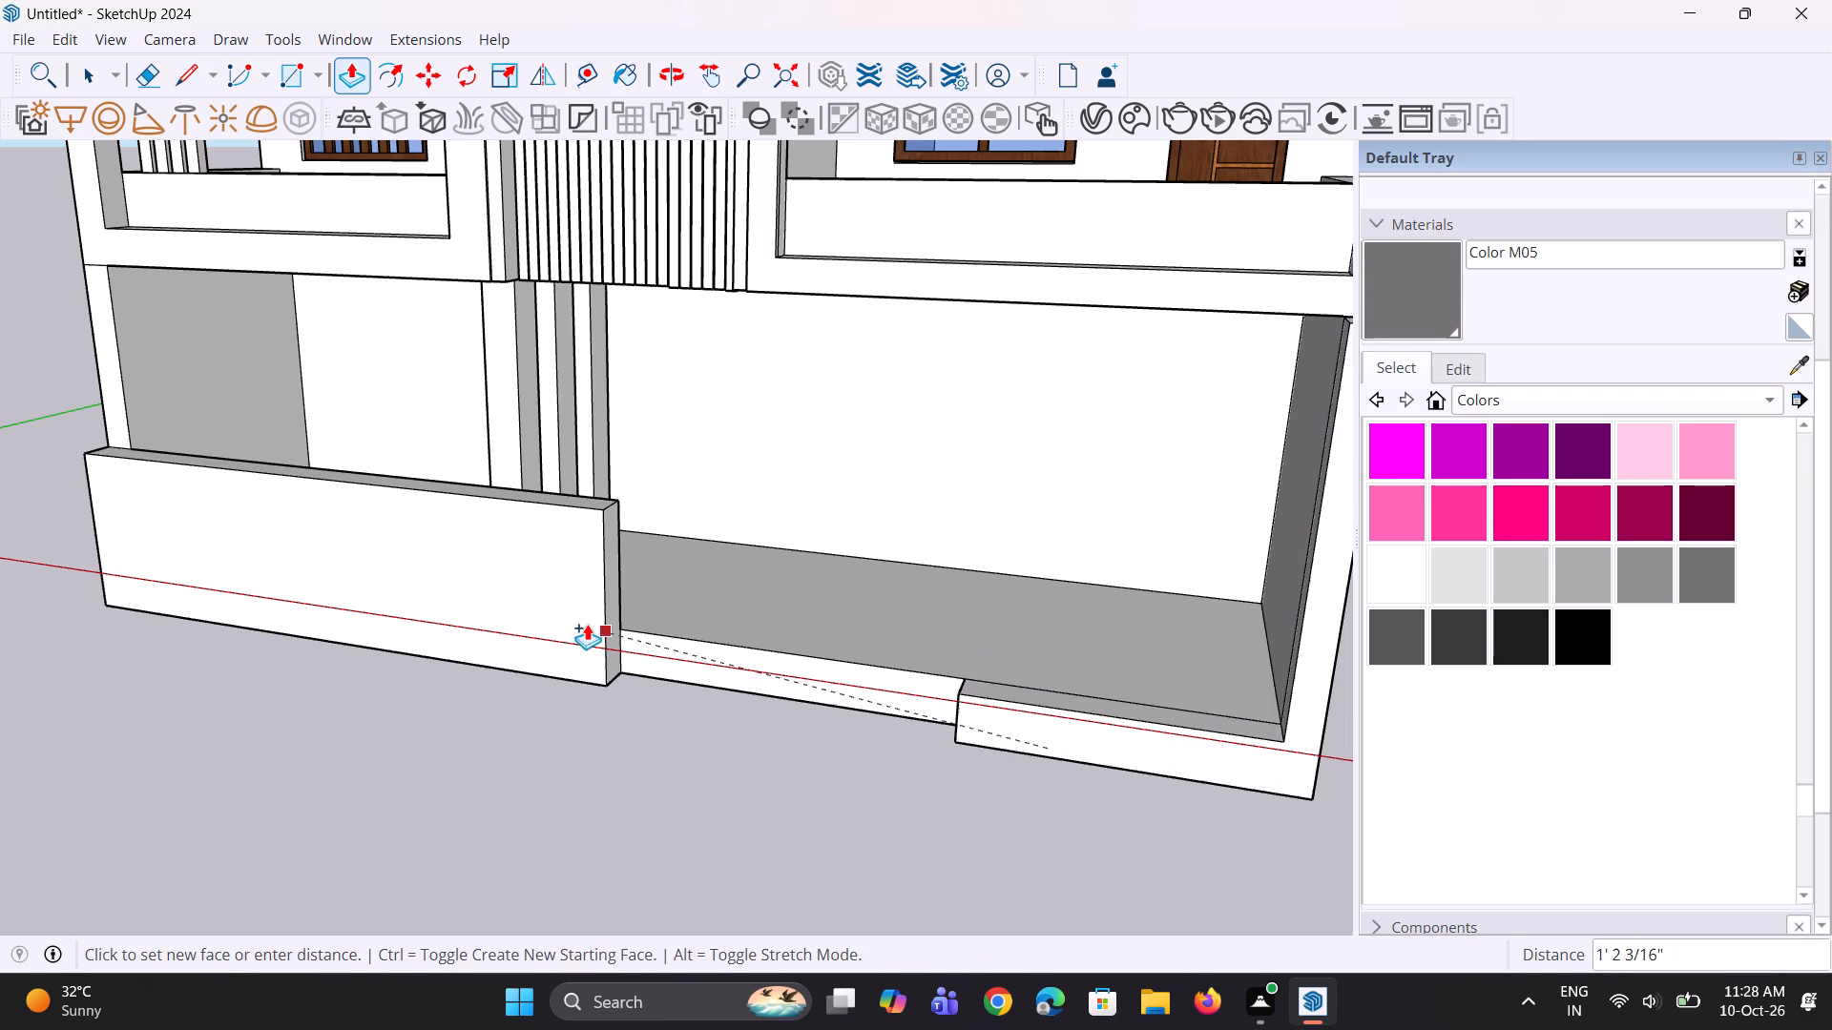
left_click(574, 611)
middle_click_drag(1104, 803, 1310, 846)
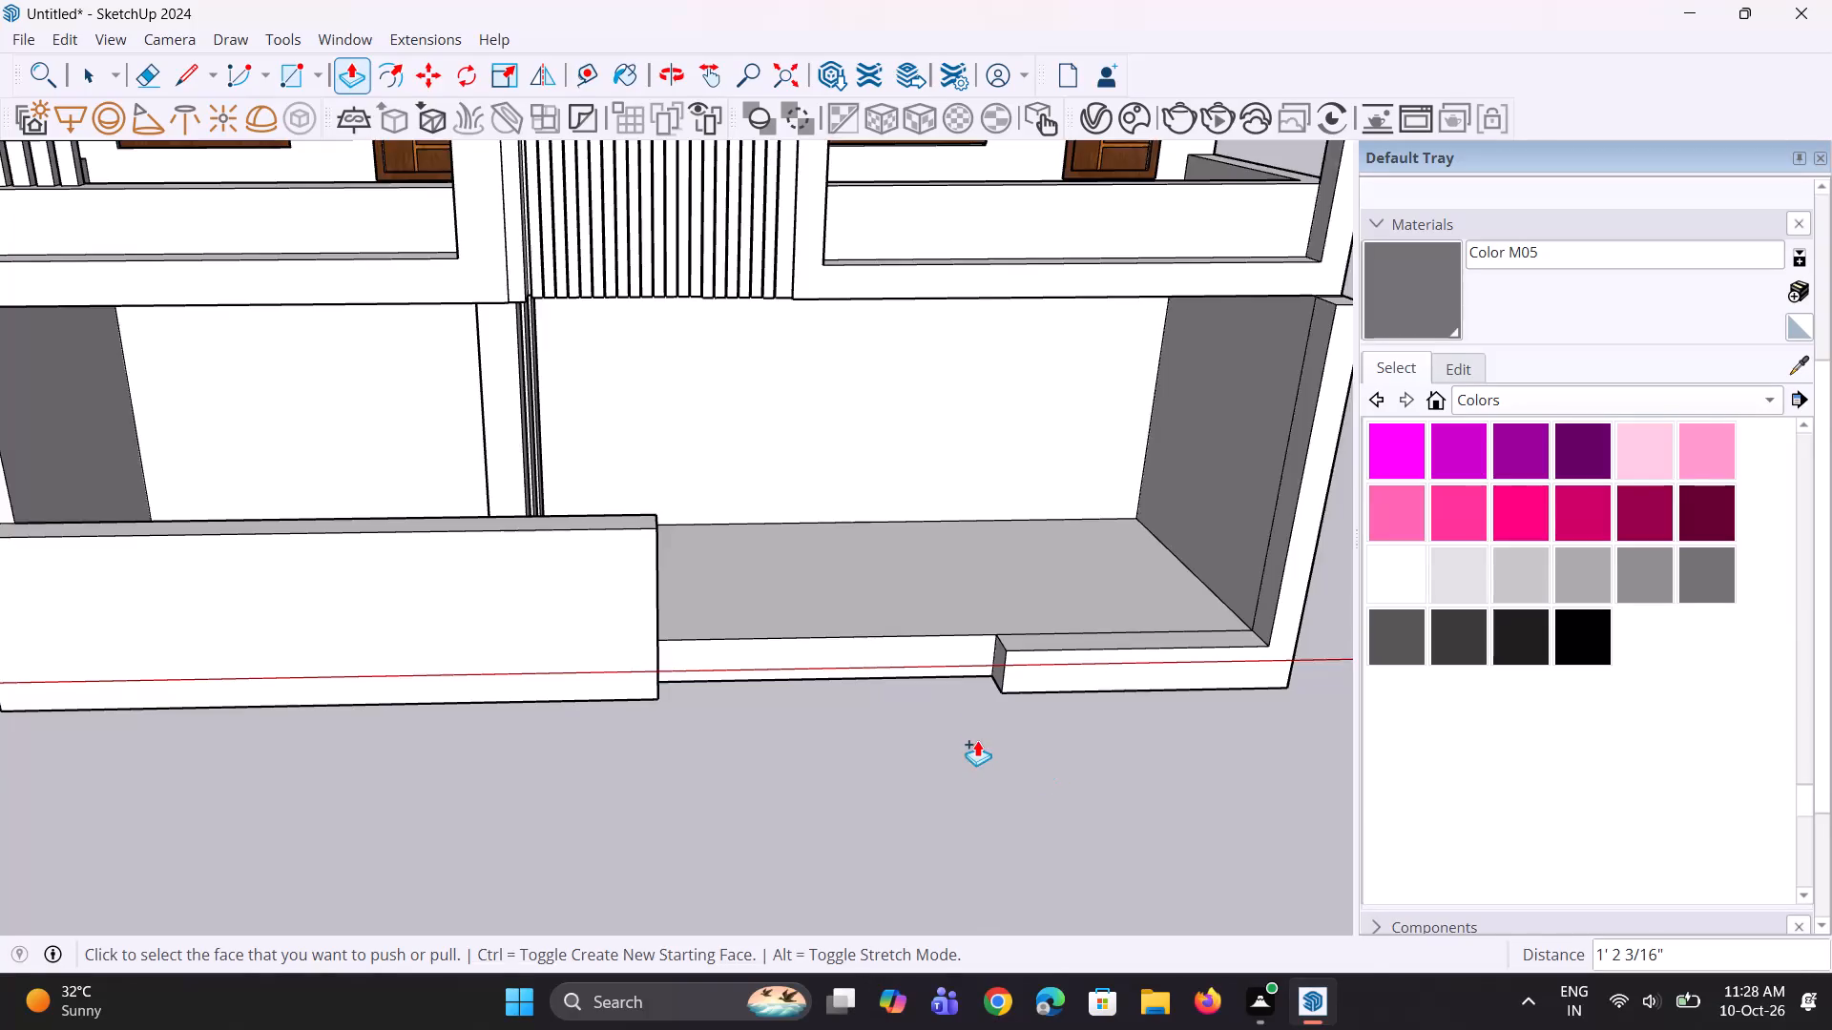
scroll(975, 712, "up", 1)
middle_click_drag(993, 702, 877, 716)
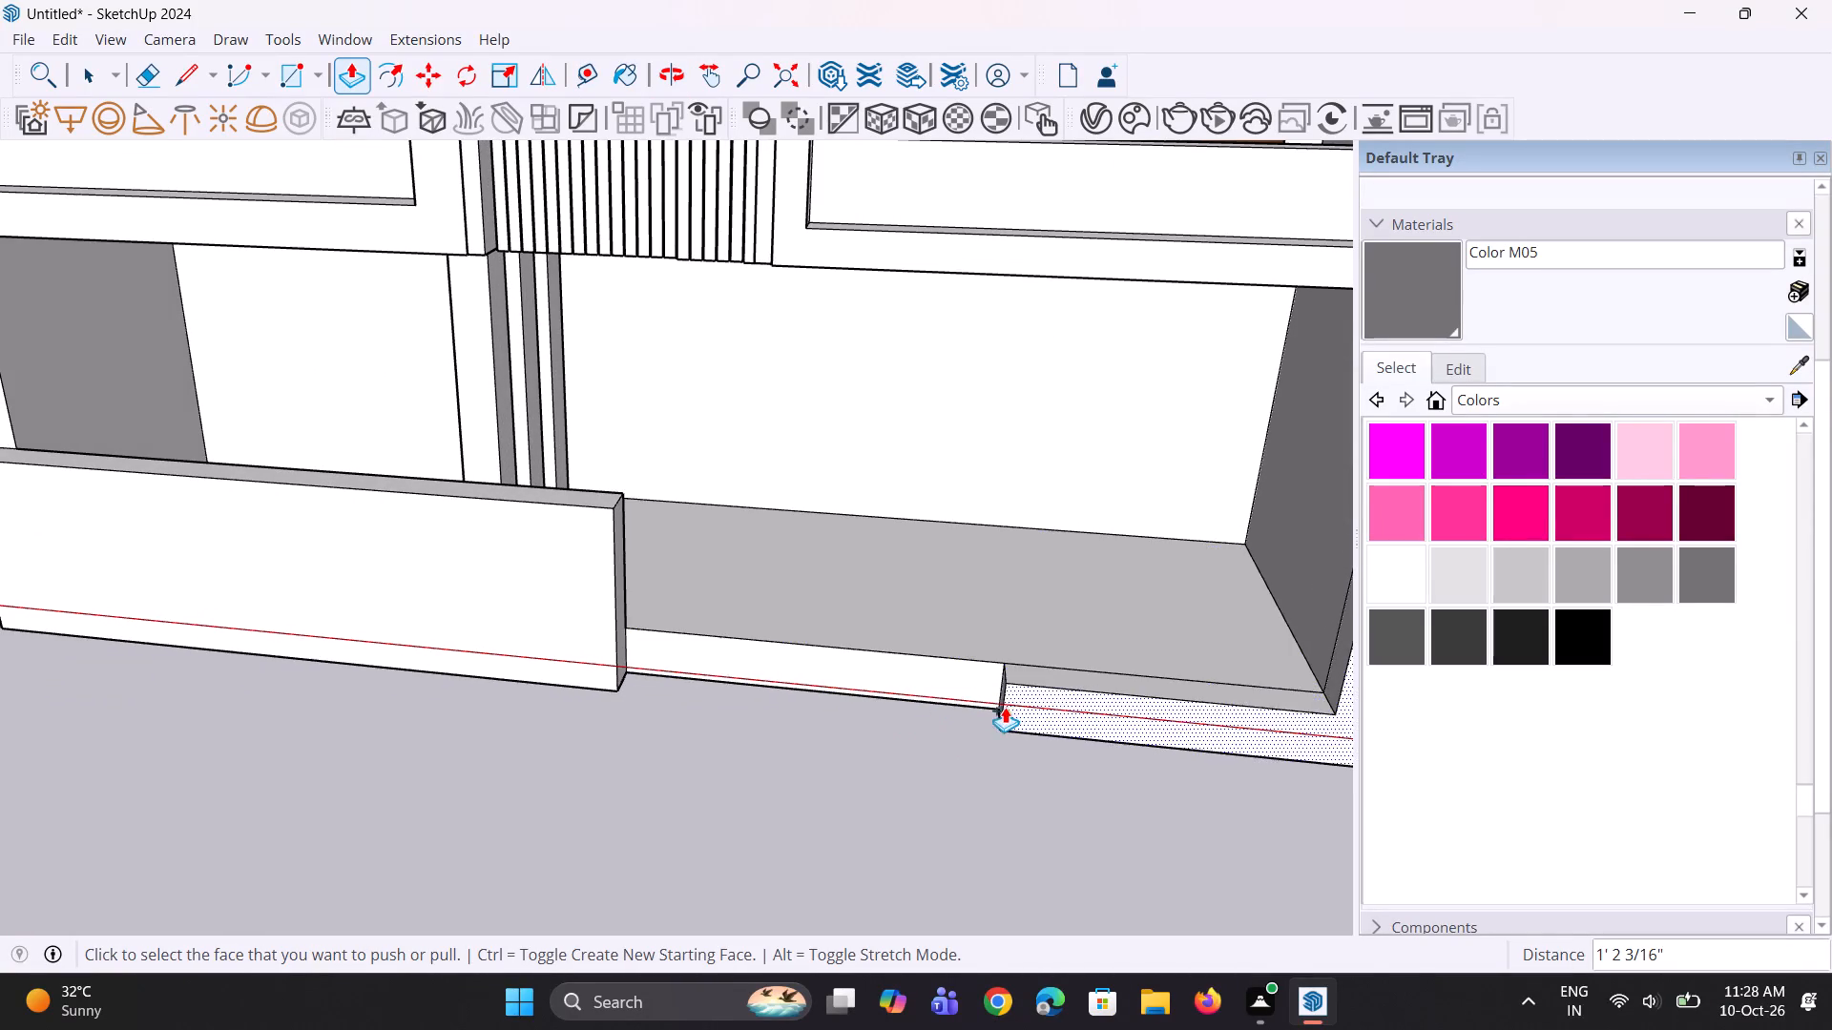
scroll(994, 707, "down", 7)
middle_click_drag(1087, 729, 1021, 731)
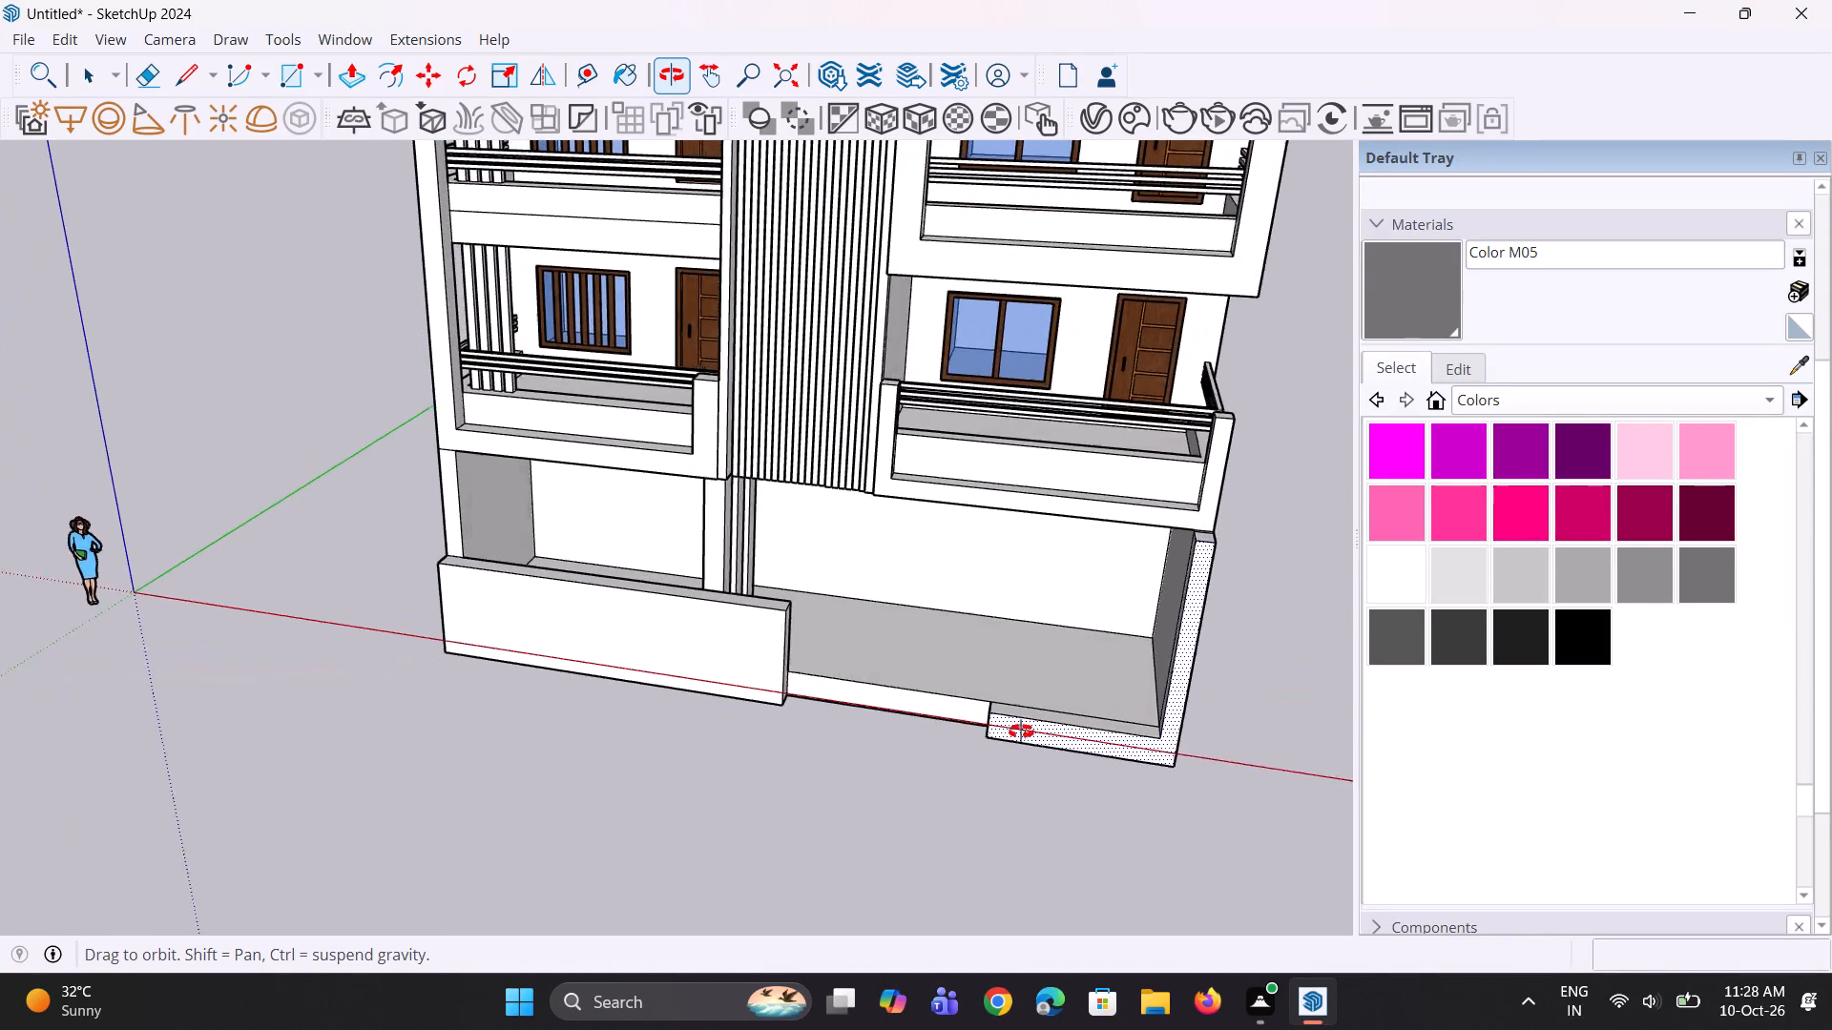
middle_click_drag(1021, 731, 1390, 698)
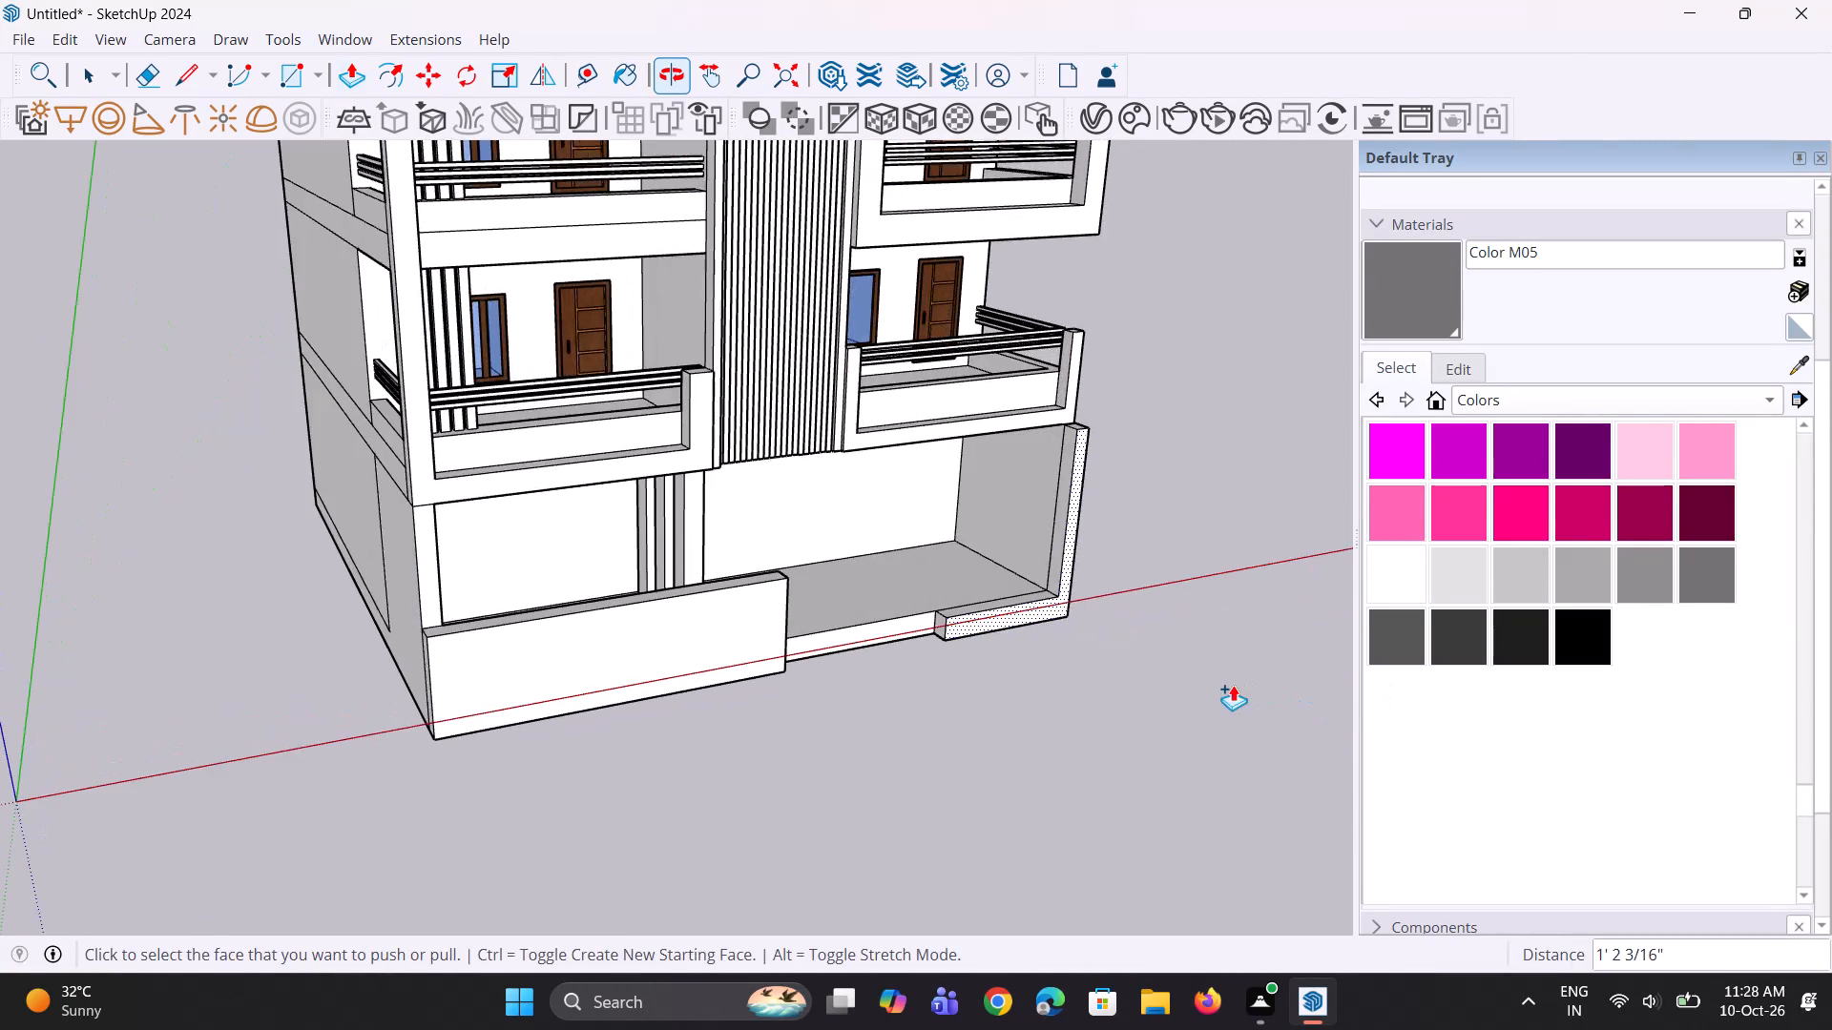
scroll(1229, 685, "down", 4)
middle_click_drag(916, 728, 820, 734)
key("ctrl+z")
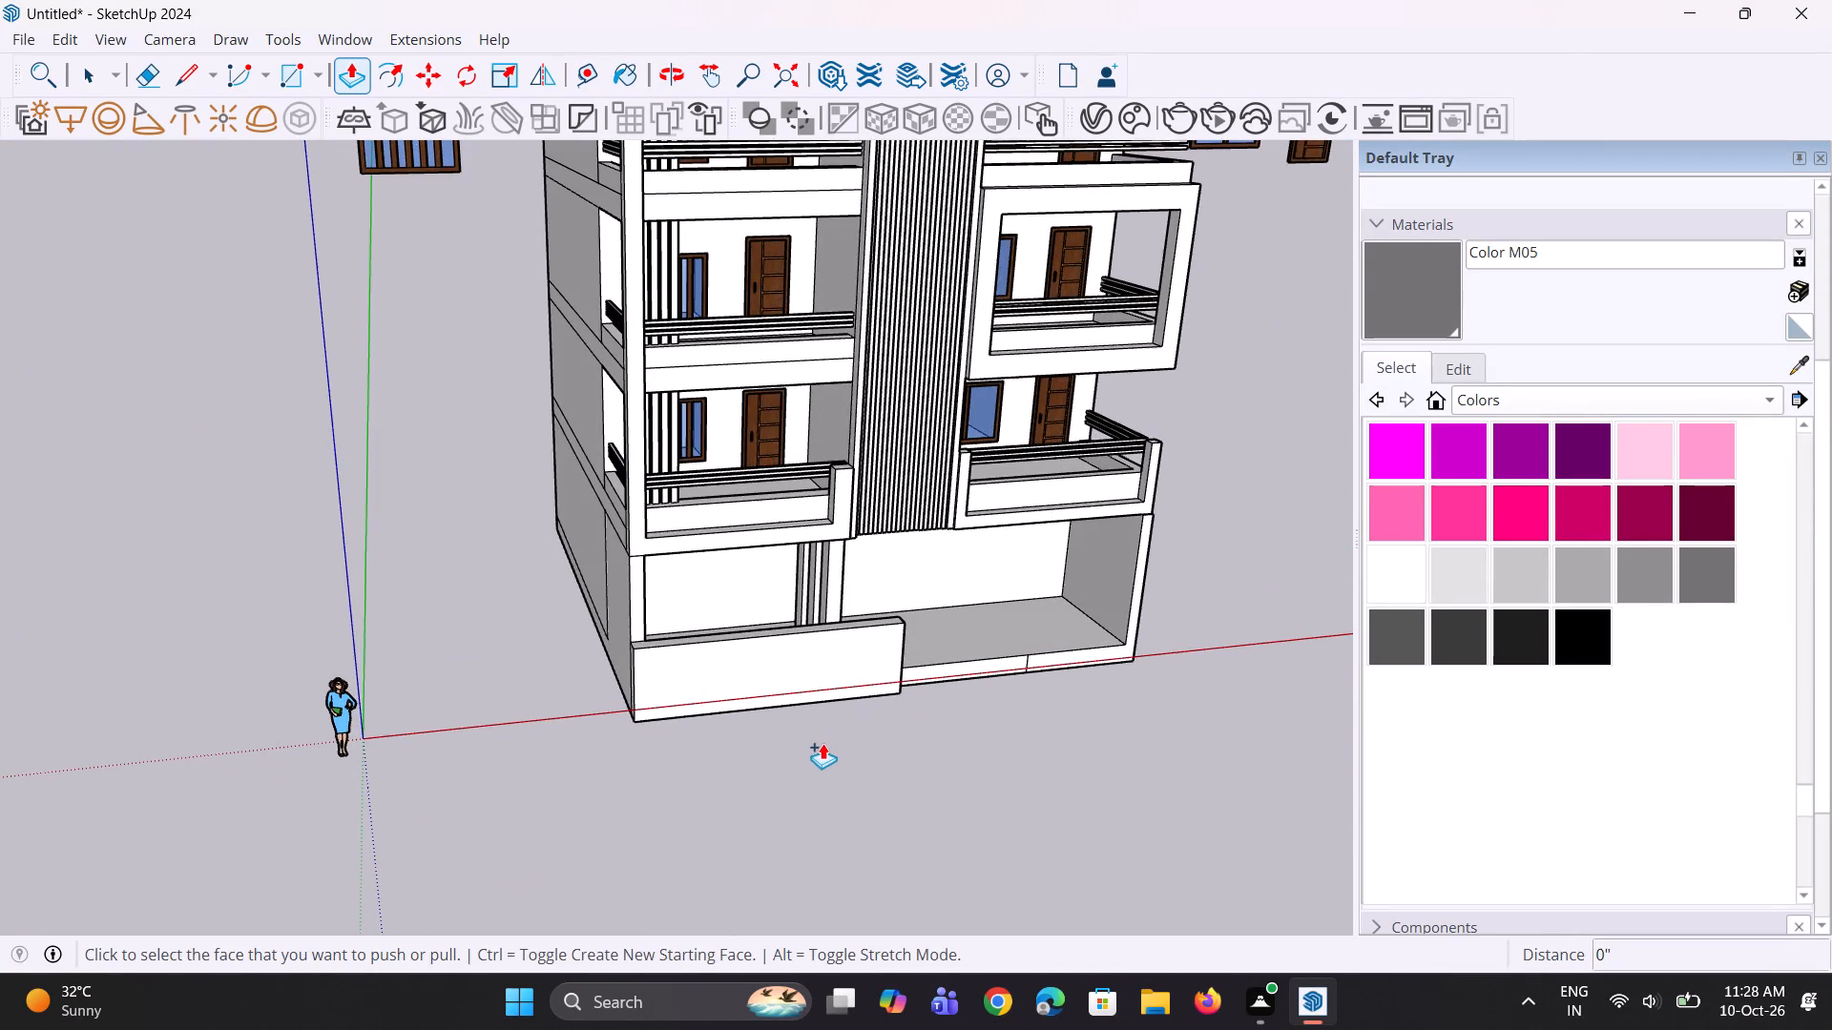
Draw a vertical line about 1' 6 3/4" long down the plinth's front face from the far side wall's inner bottom corner.
middle_click_drag(1102, 755, 938, 741)
key("space")
scroll(1117, 727, "up", 2)
key("space")
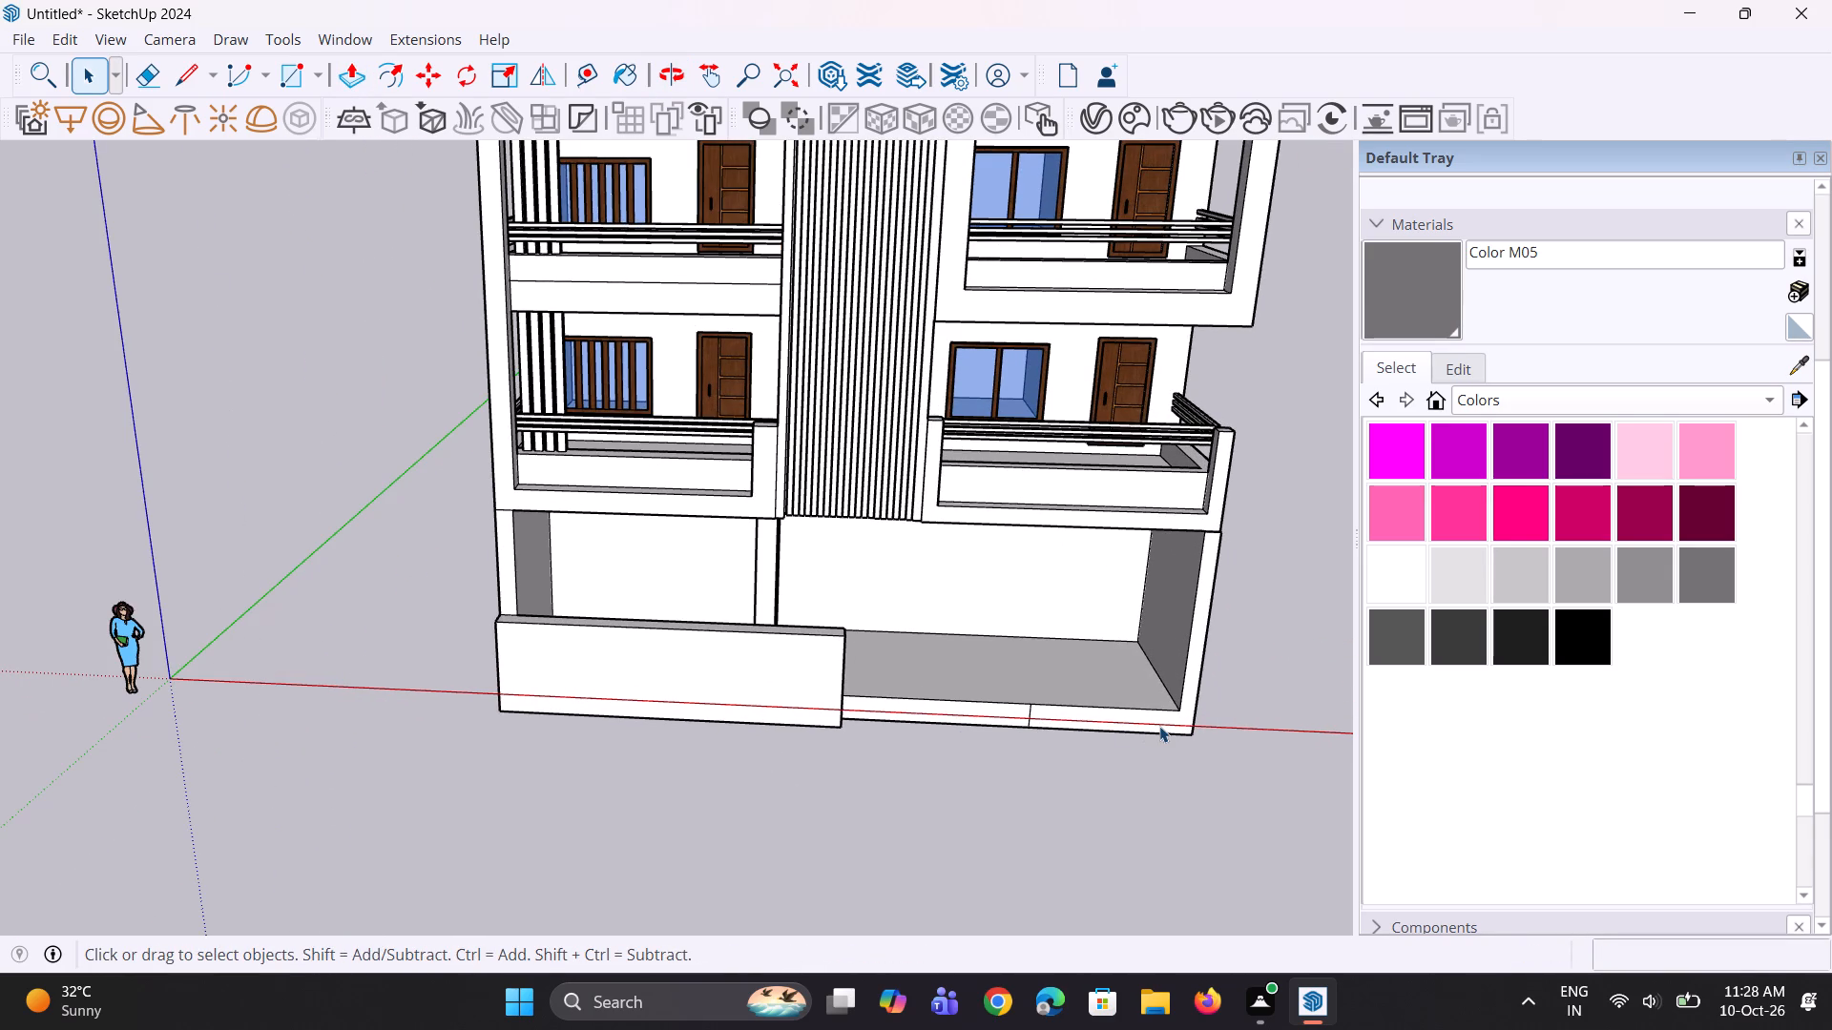
key("l")
scroll(590, 621, "down", 4)
scroll(926, 700, "up", 12)
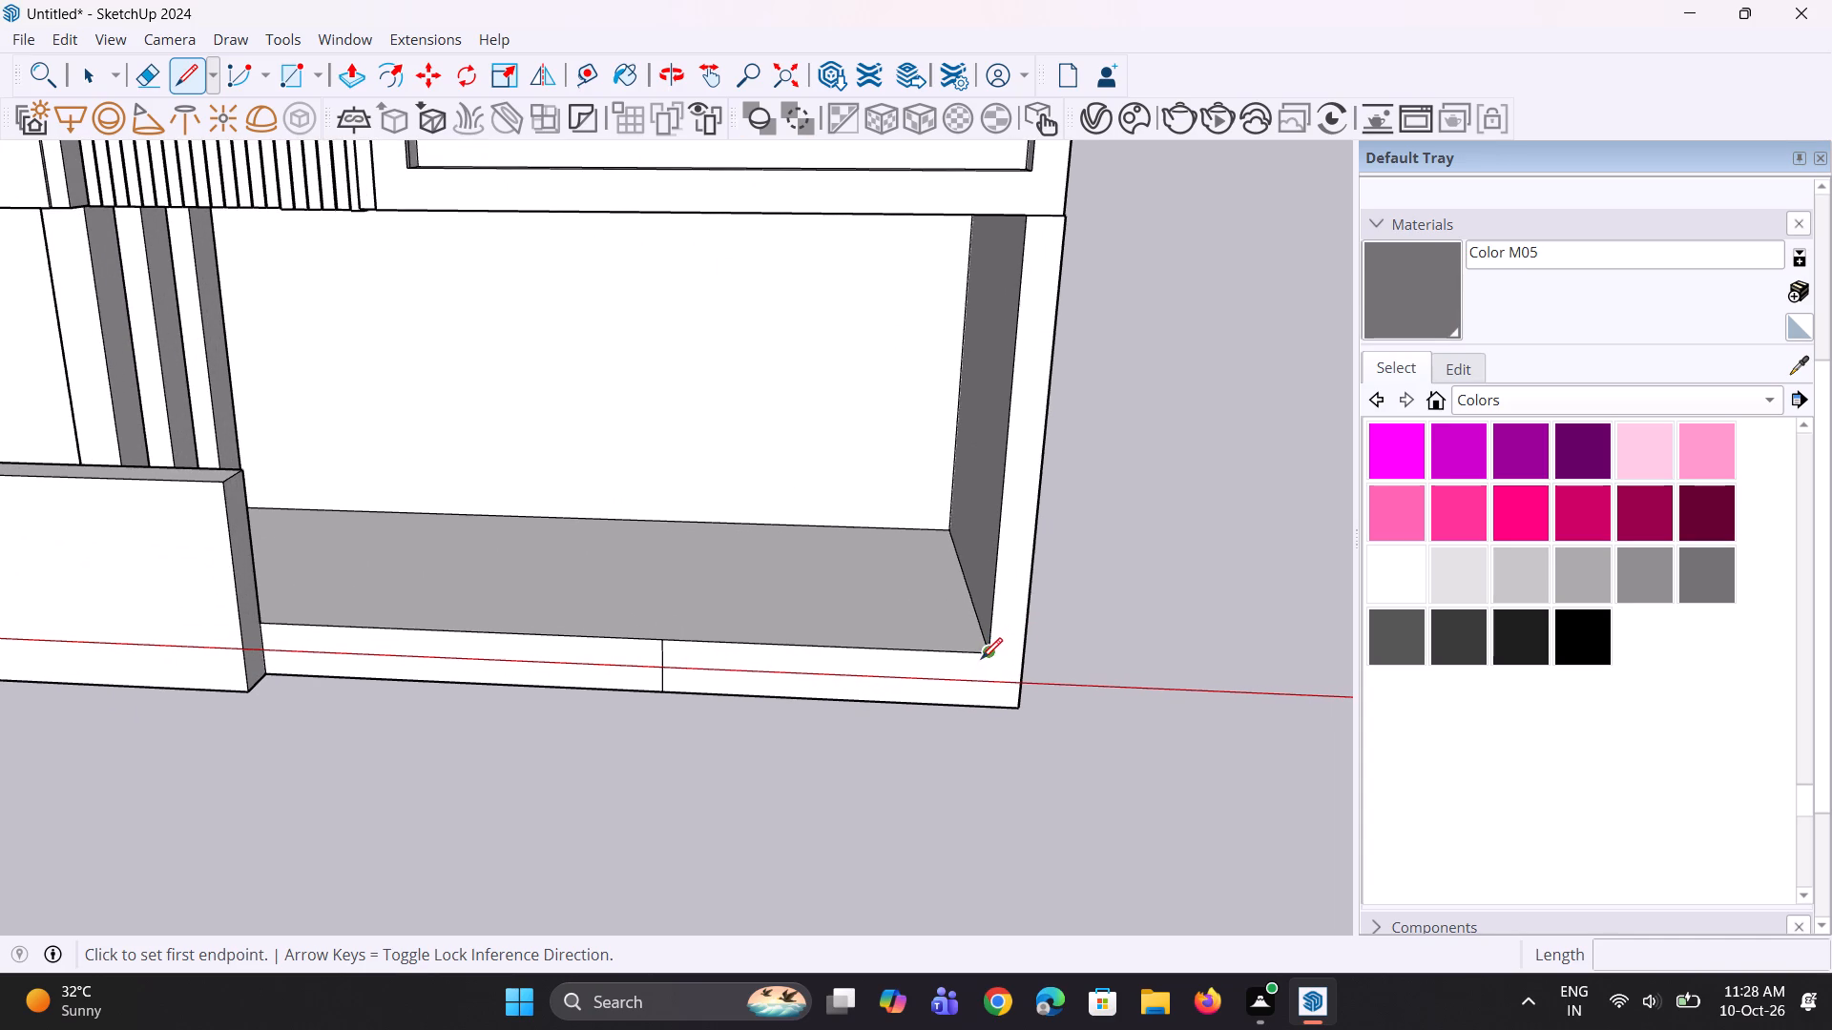
left_click(989, 655)
left_click(988, 706)
Extrude the plinth's front face section between the two vertical lines about 1' 2 3/16" outward, flush with the existing low wall's front.
key("p")
left_click(906, 678)
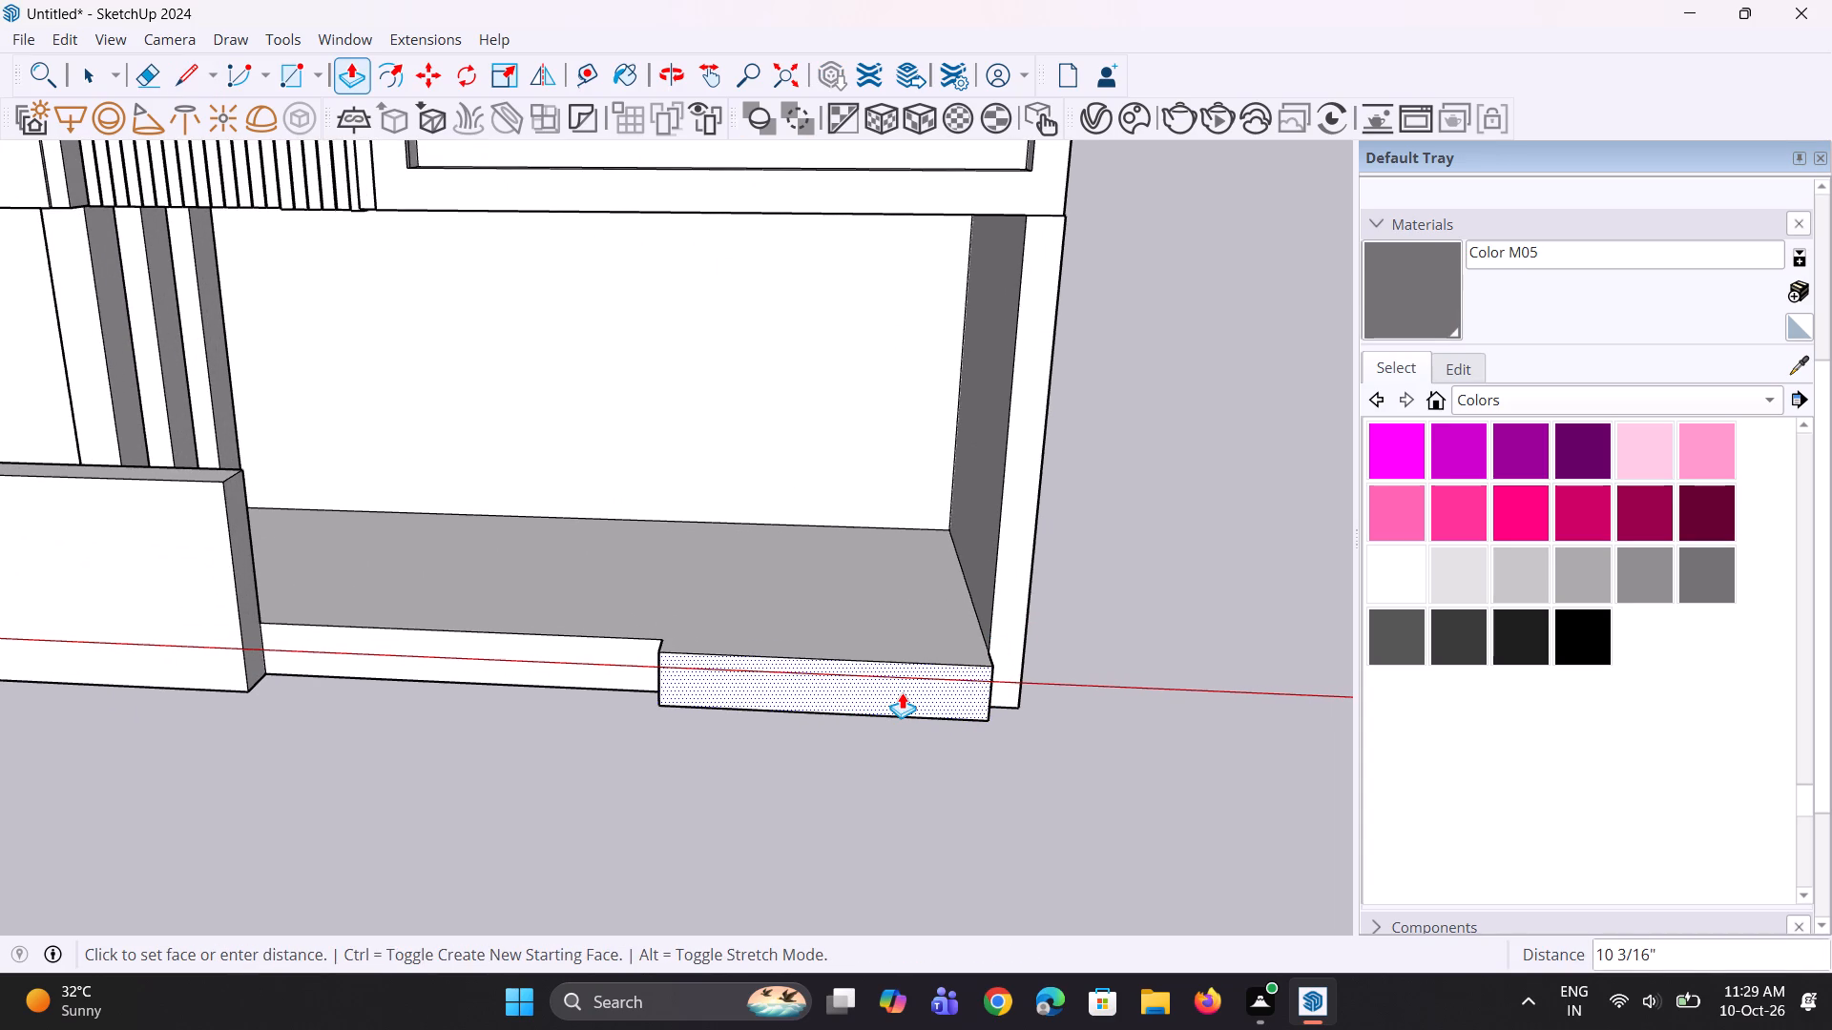
scroll(905, 693, "down", 2)
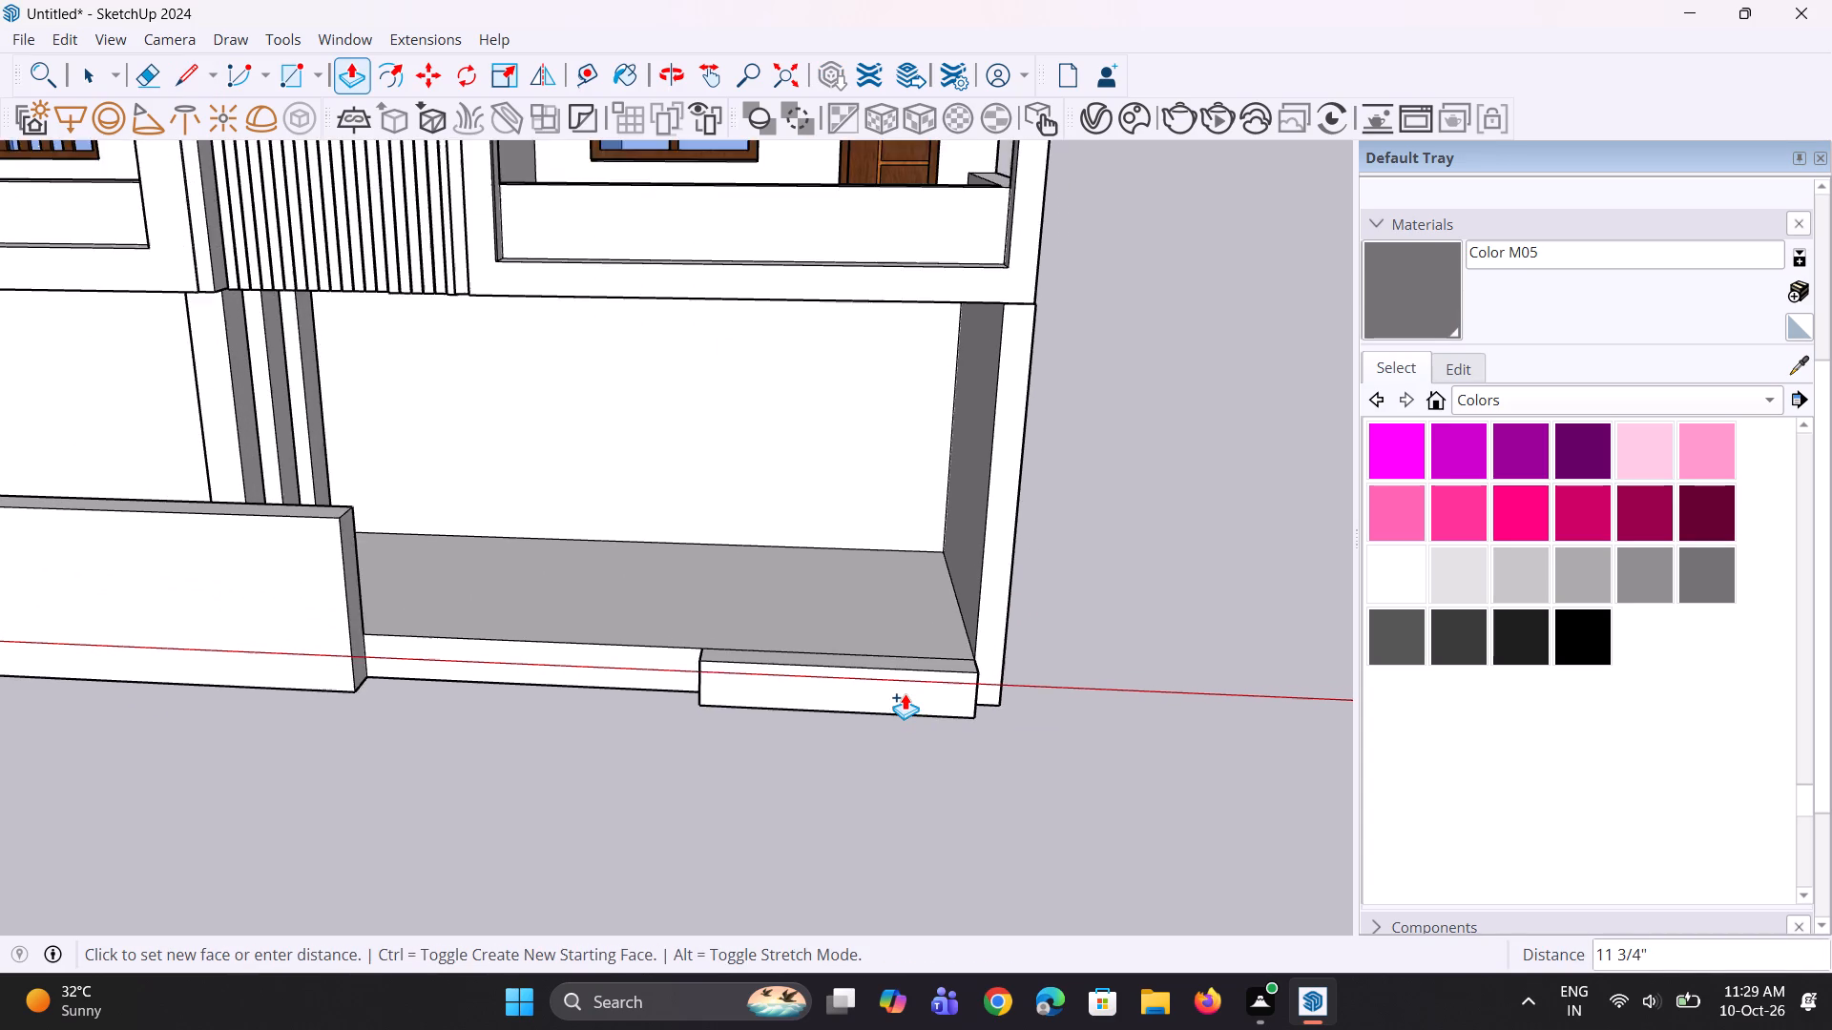
scroll(905, 693, "down", 6)
left_click(575, 629)
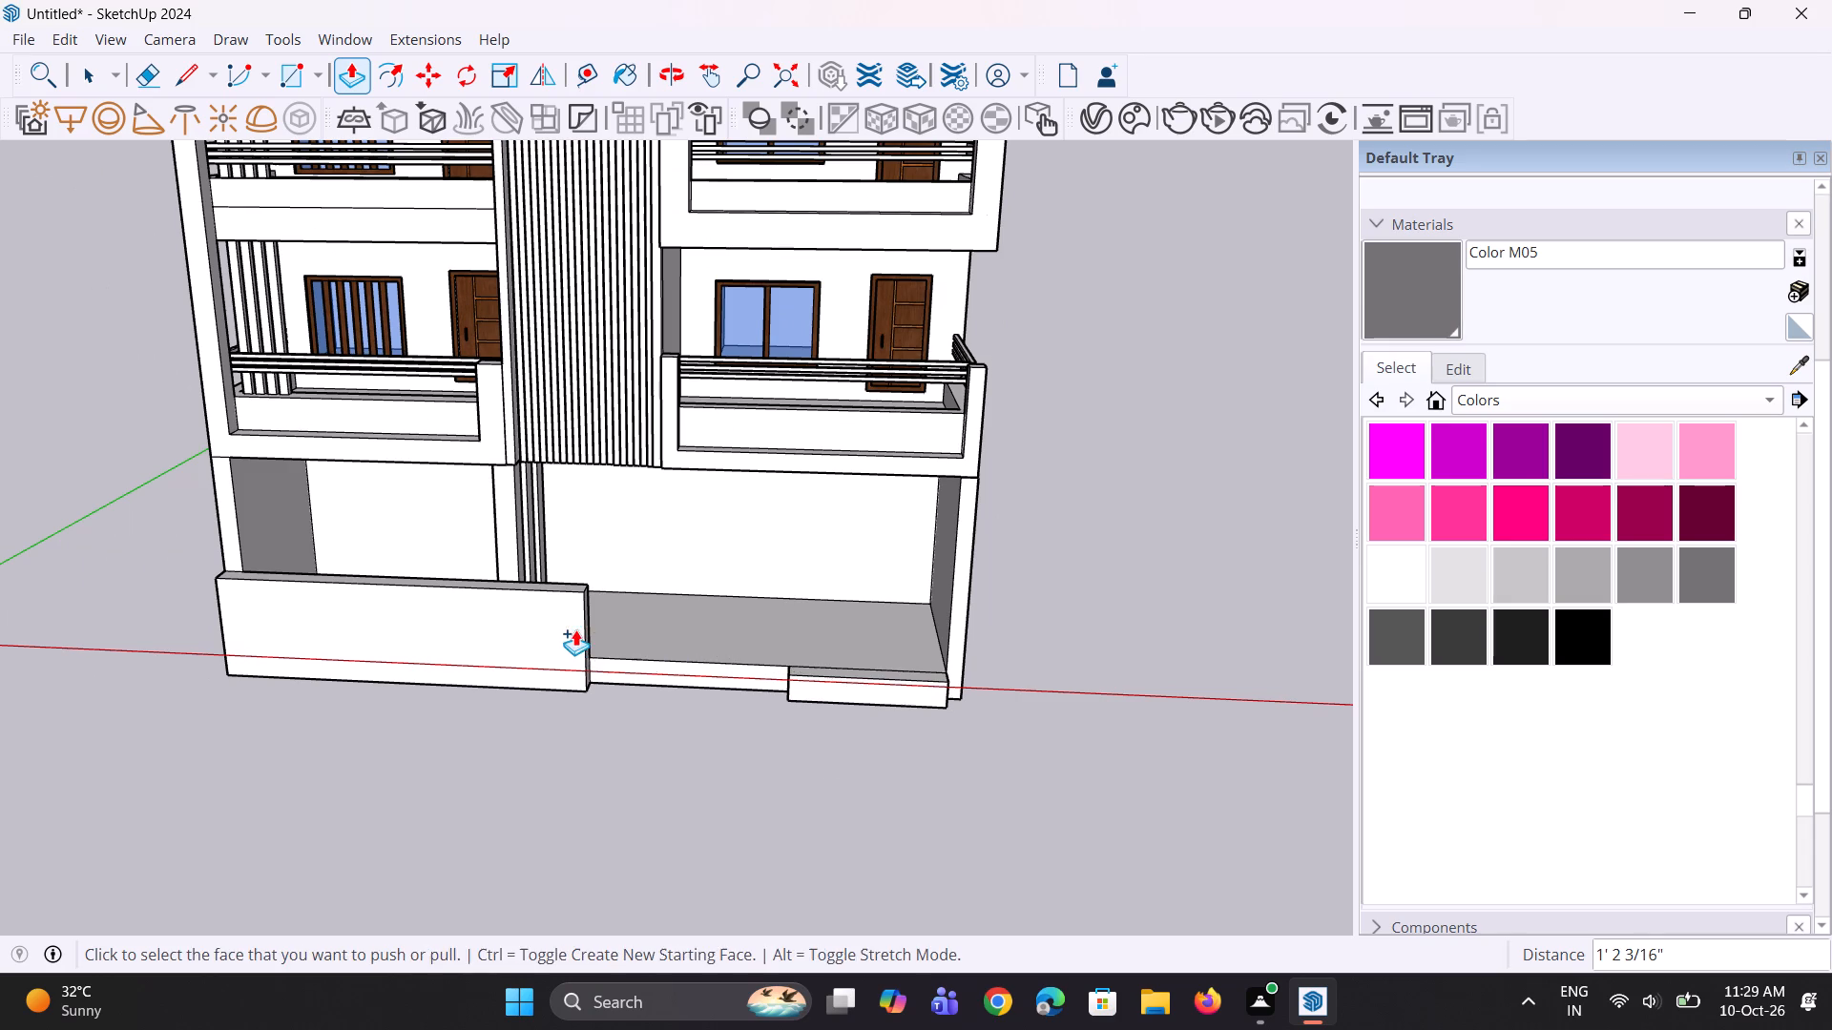
Extrude the new projecting block's top face about 4' 5 1/2" upward as a new section, level with the first low front wall.
middle_click_drag(754, 735, 358, 841)
scroll(493, 796, "up", 3)
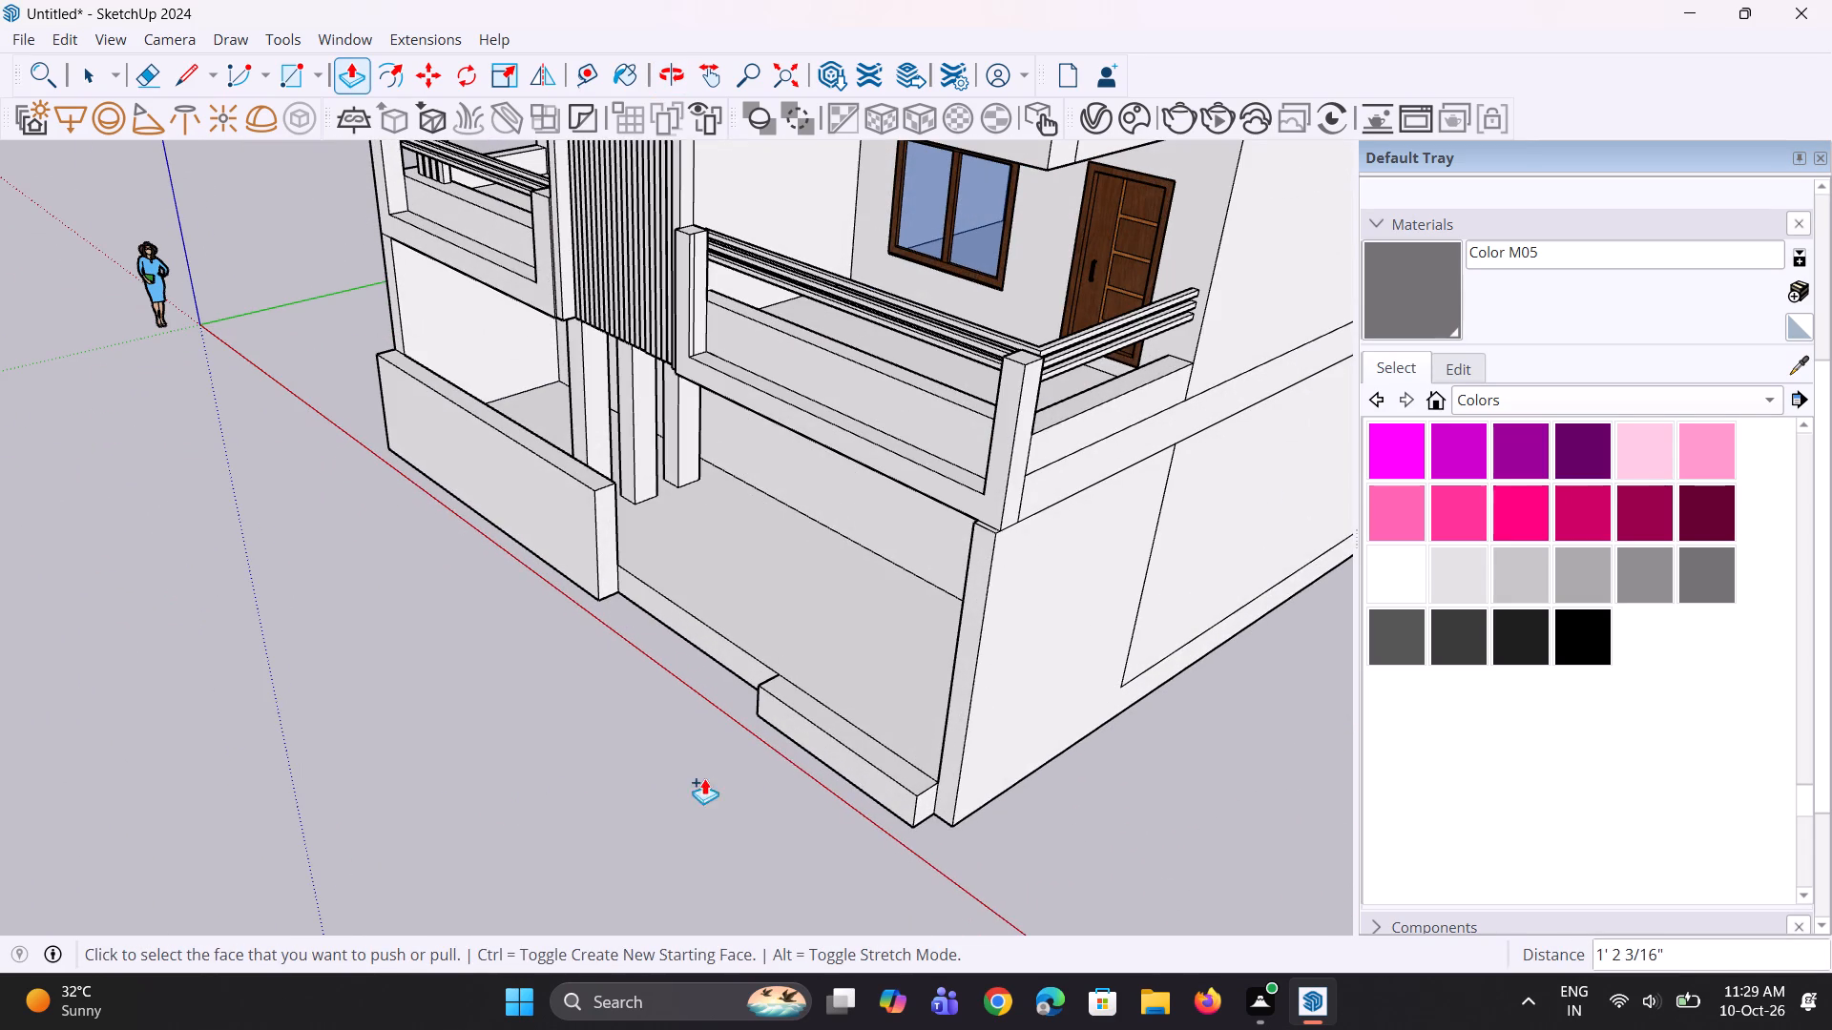
left_click(843, 725)
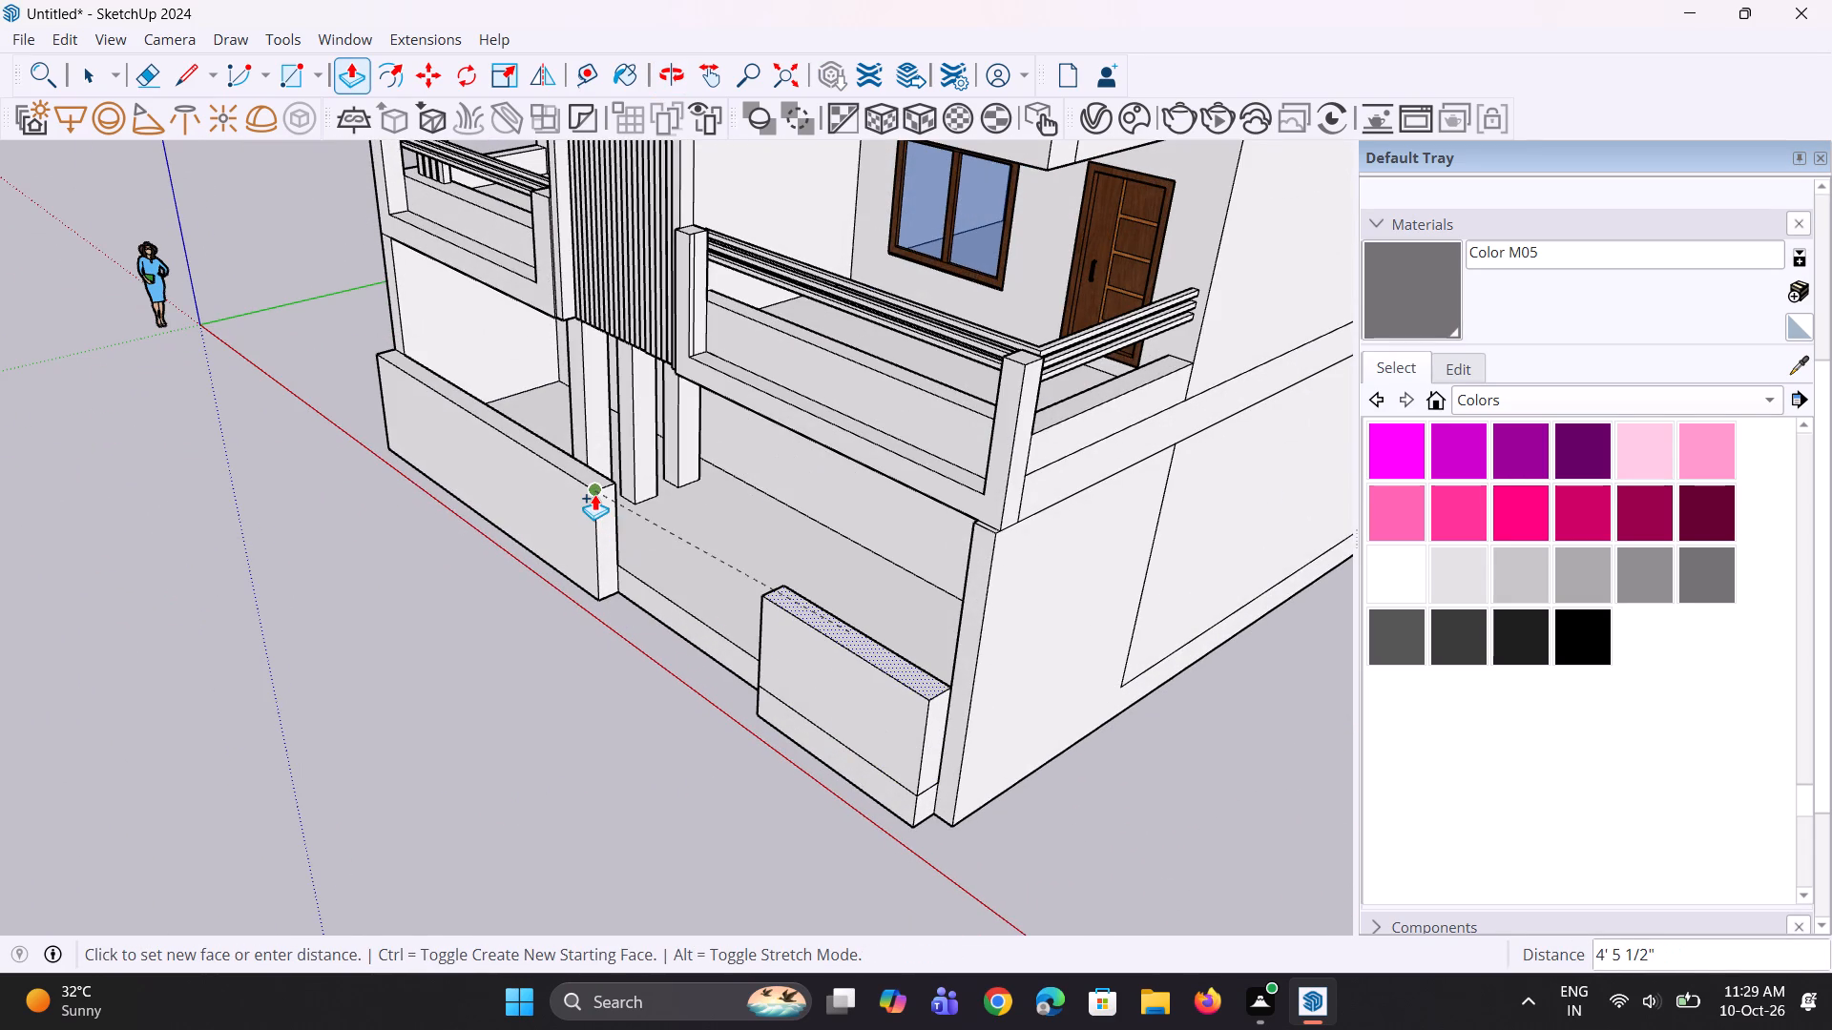
left_click(591, 485)
middle_click_drag(642, 755, 893, 775)
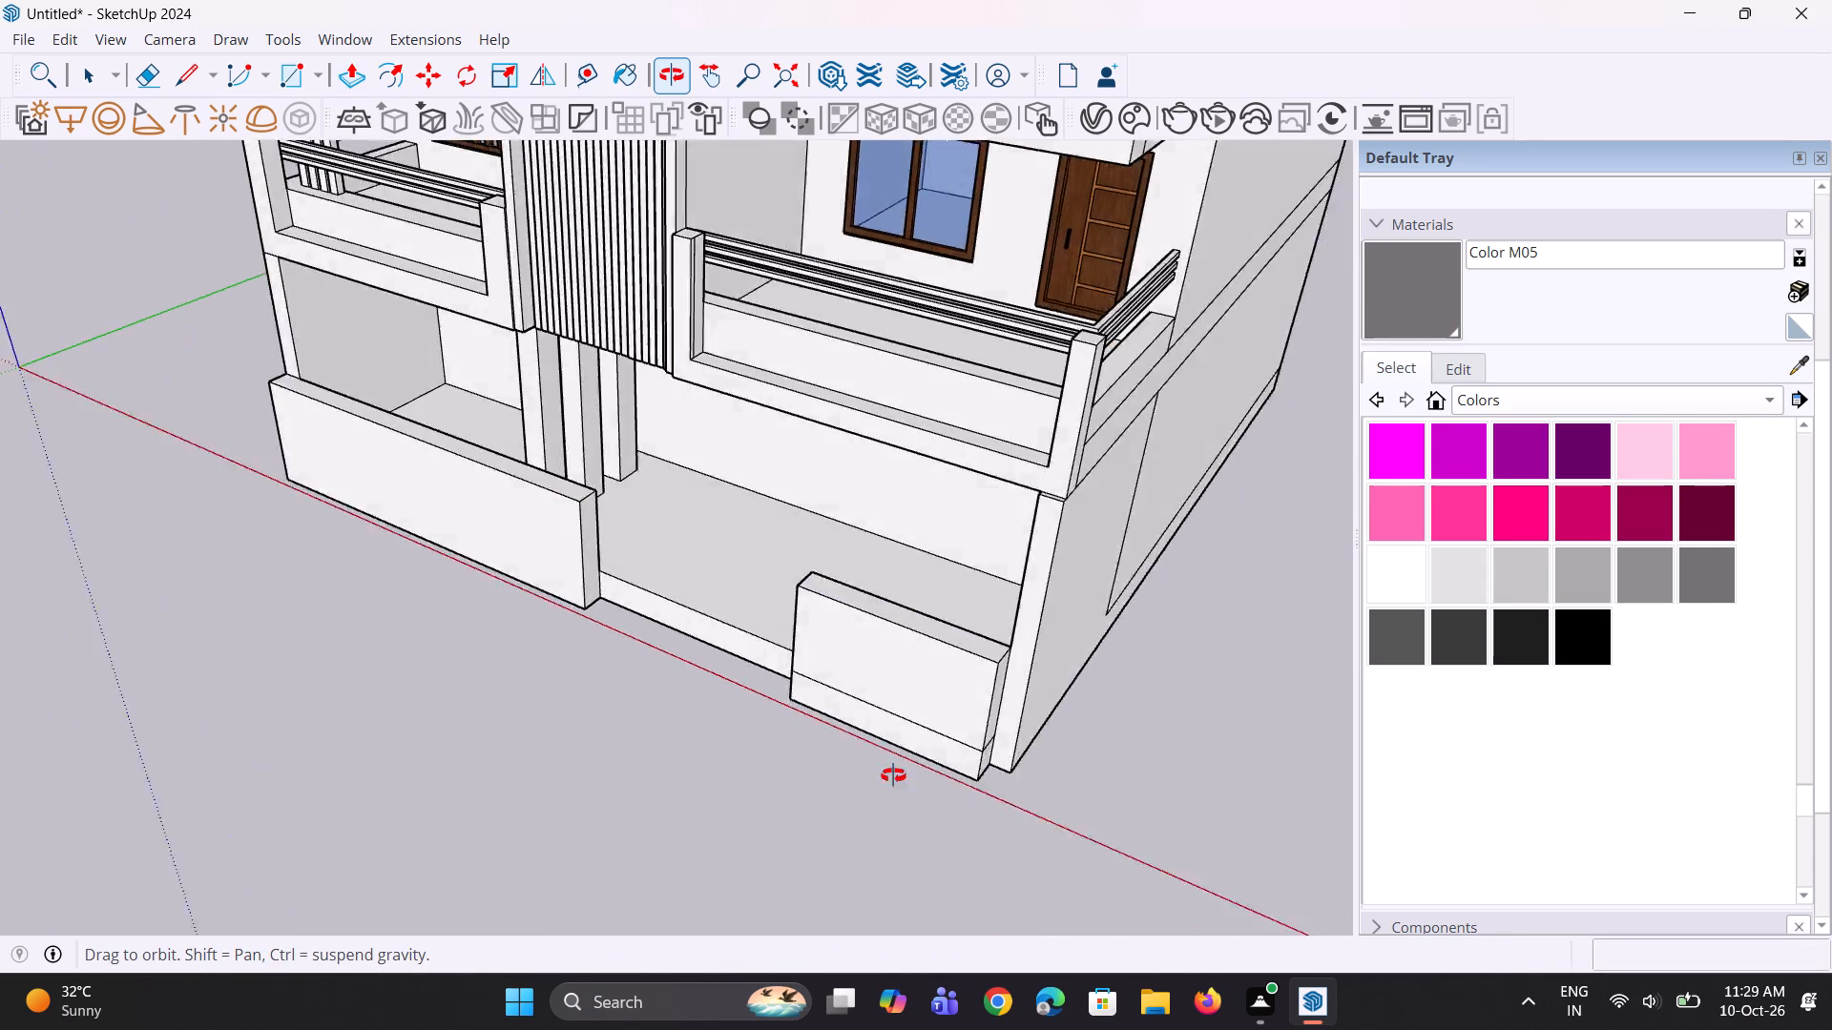
middle_click_drag(893, 775, 636, 607)
scroll(843, 756, "up", 5)
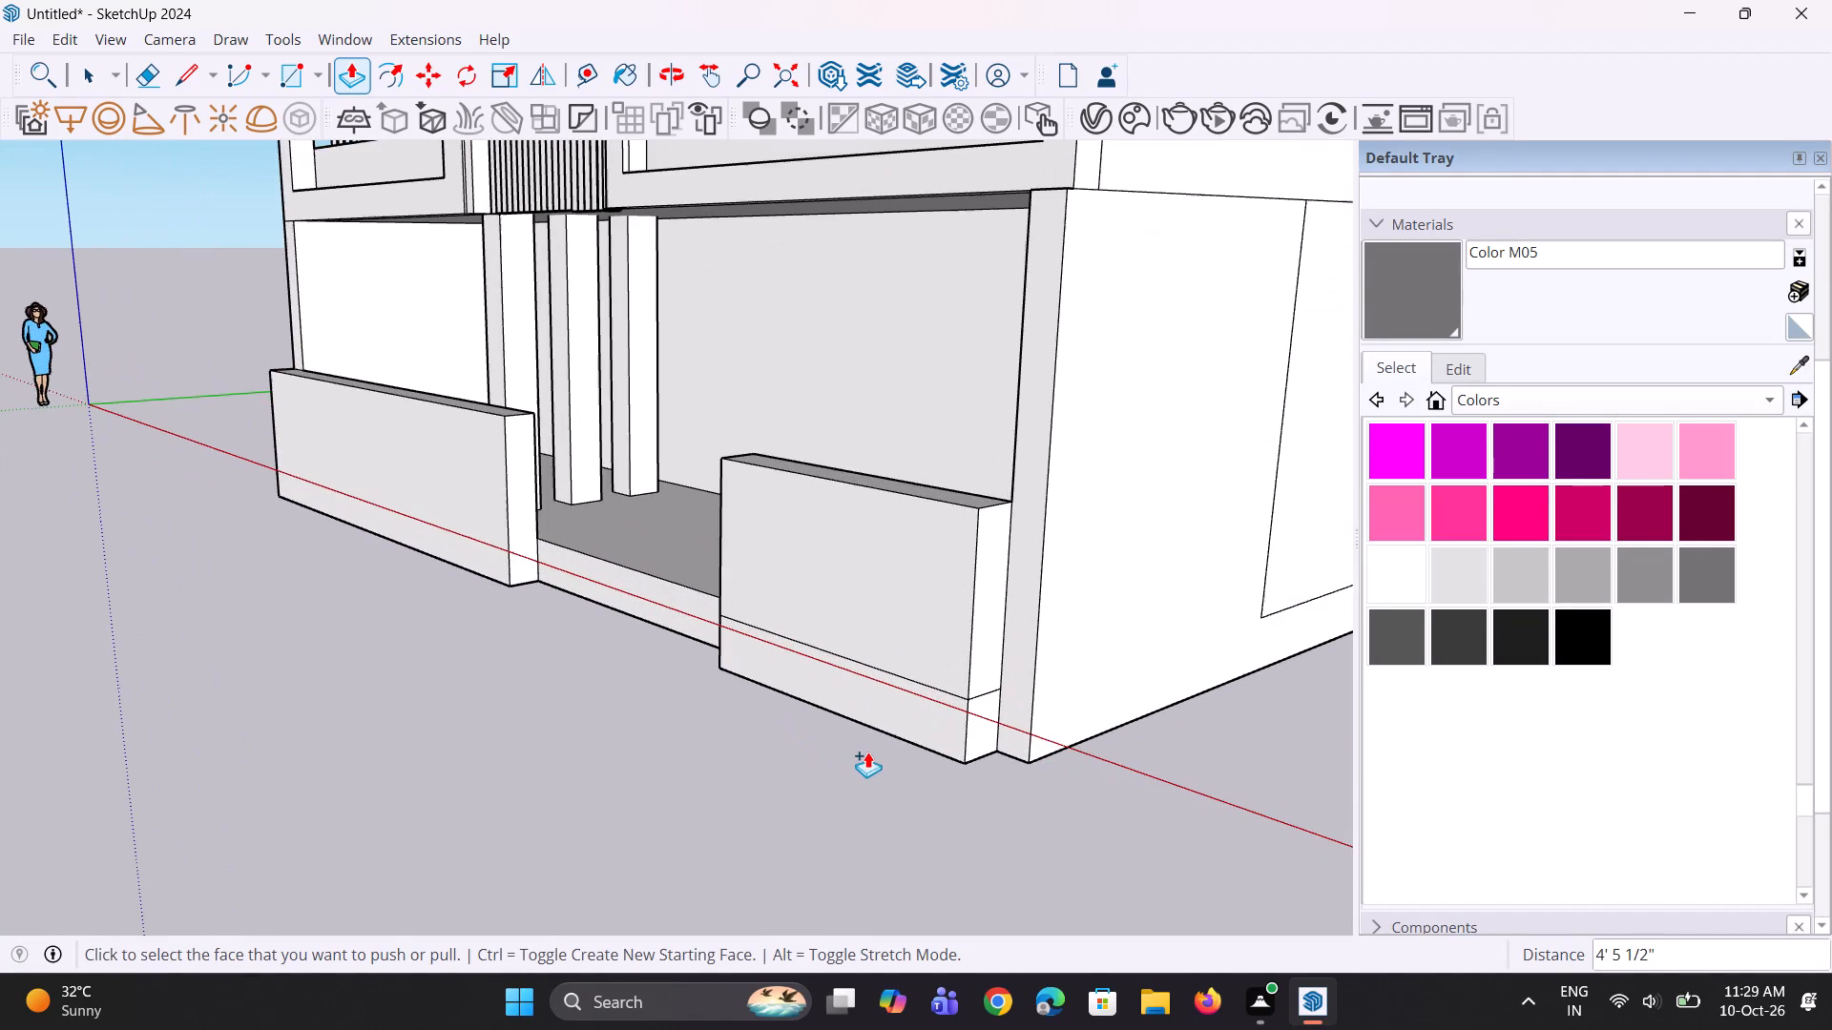
Erase the horizontal seam lines across the second low front wall's front face and outer end face.
key("e")
scroll(885, 747, "up", 2)
left_click(931, 679)
left_click(957, 673)
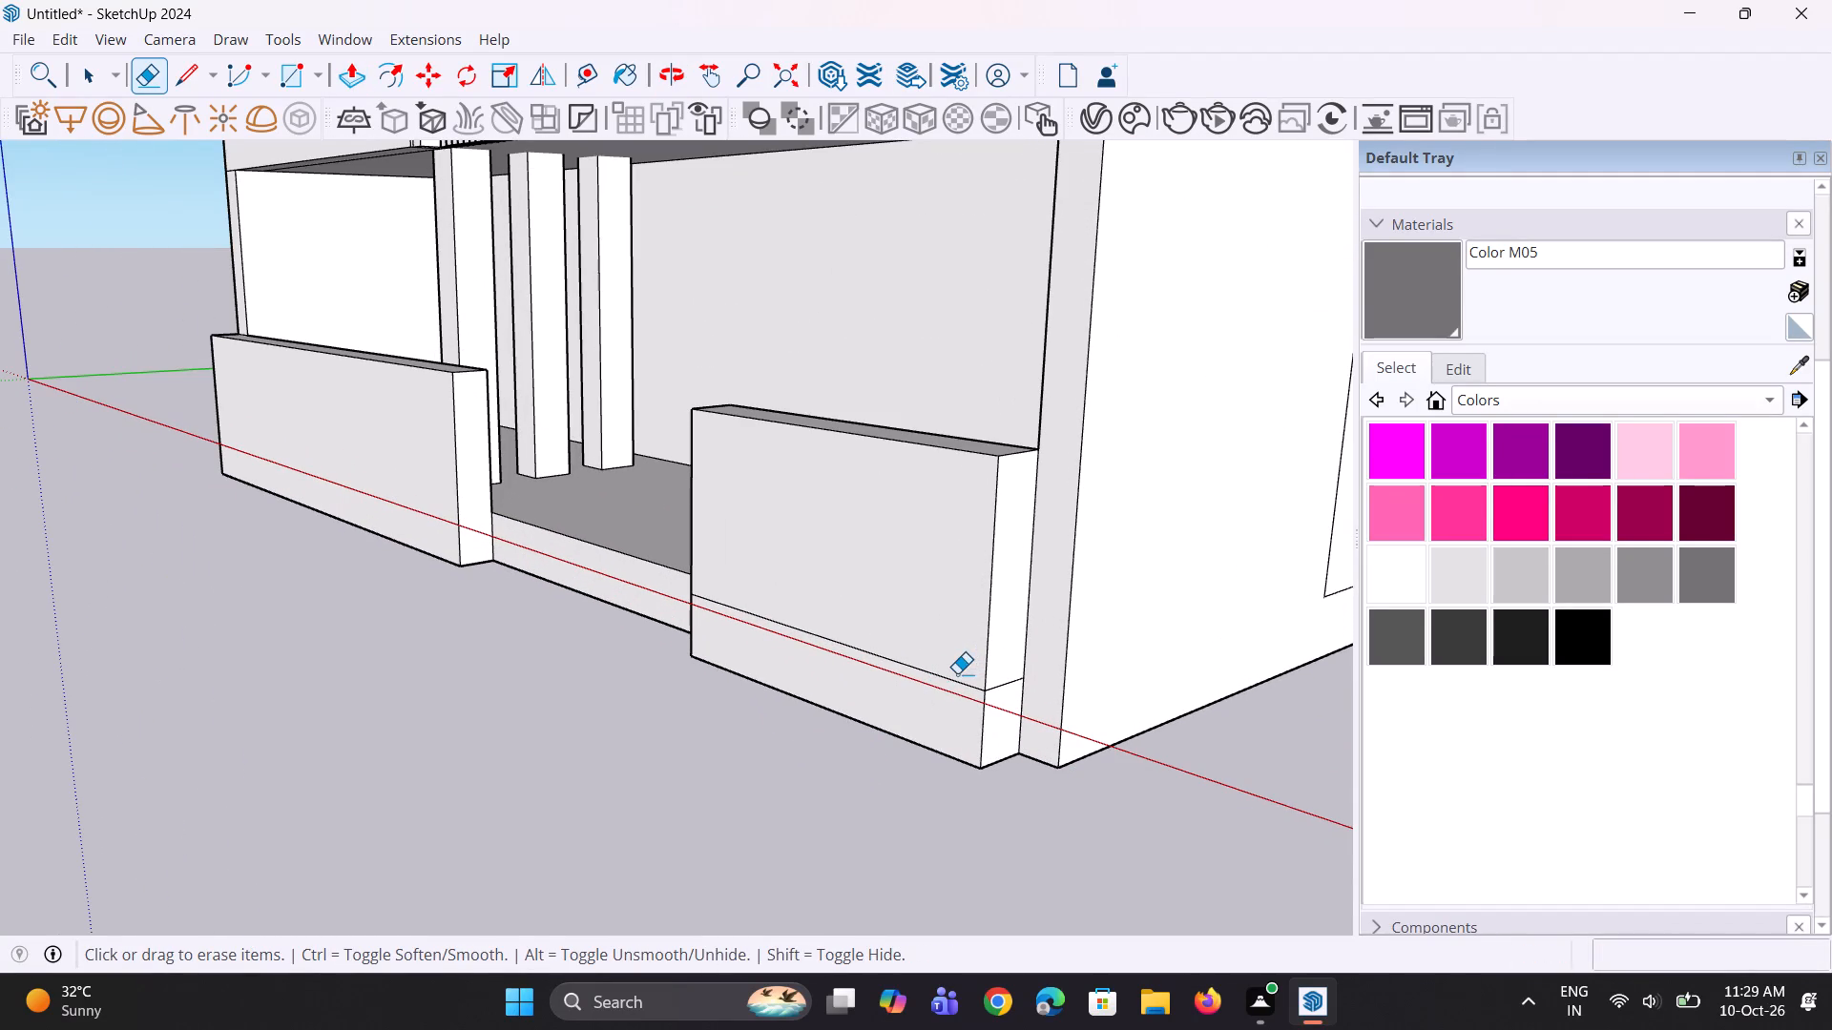
left_click(1002, 688)
scroll(964, 700, "down", 3)
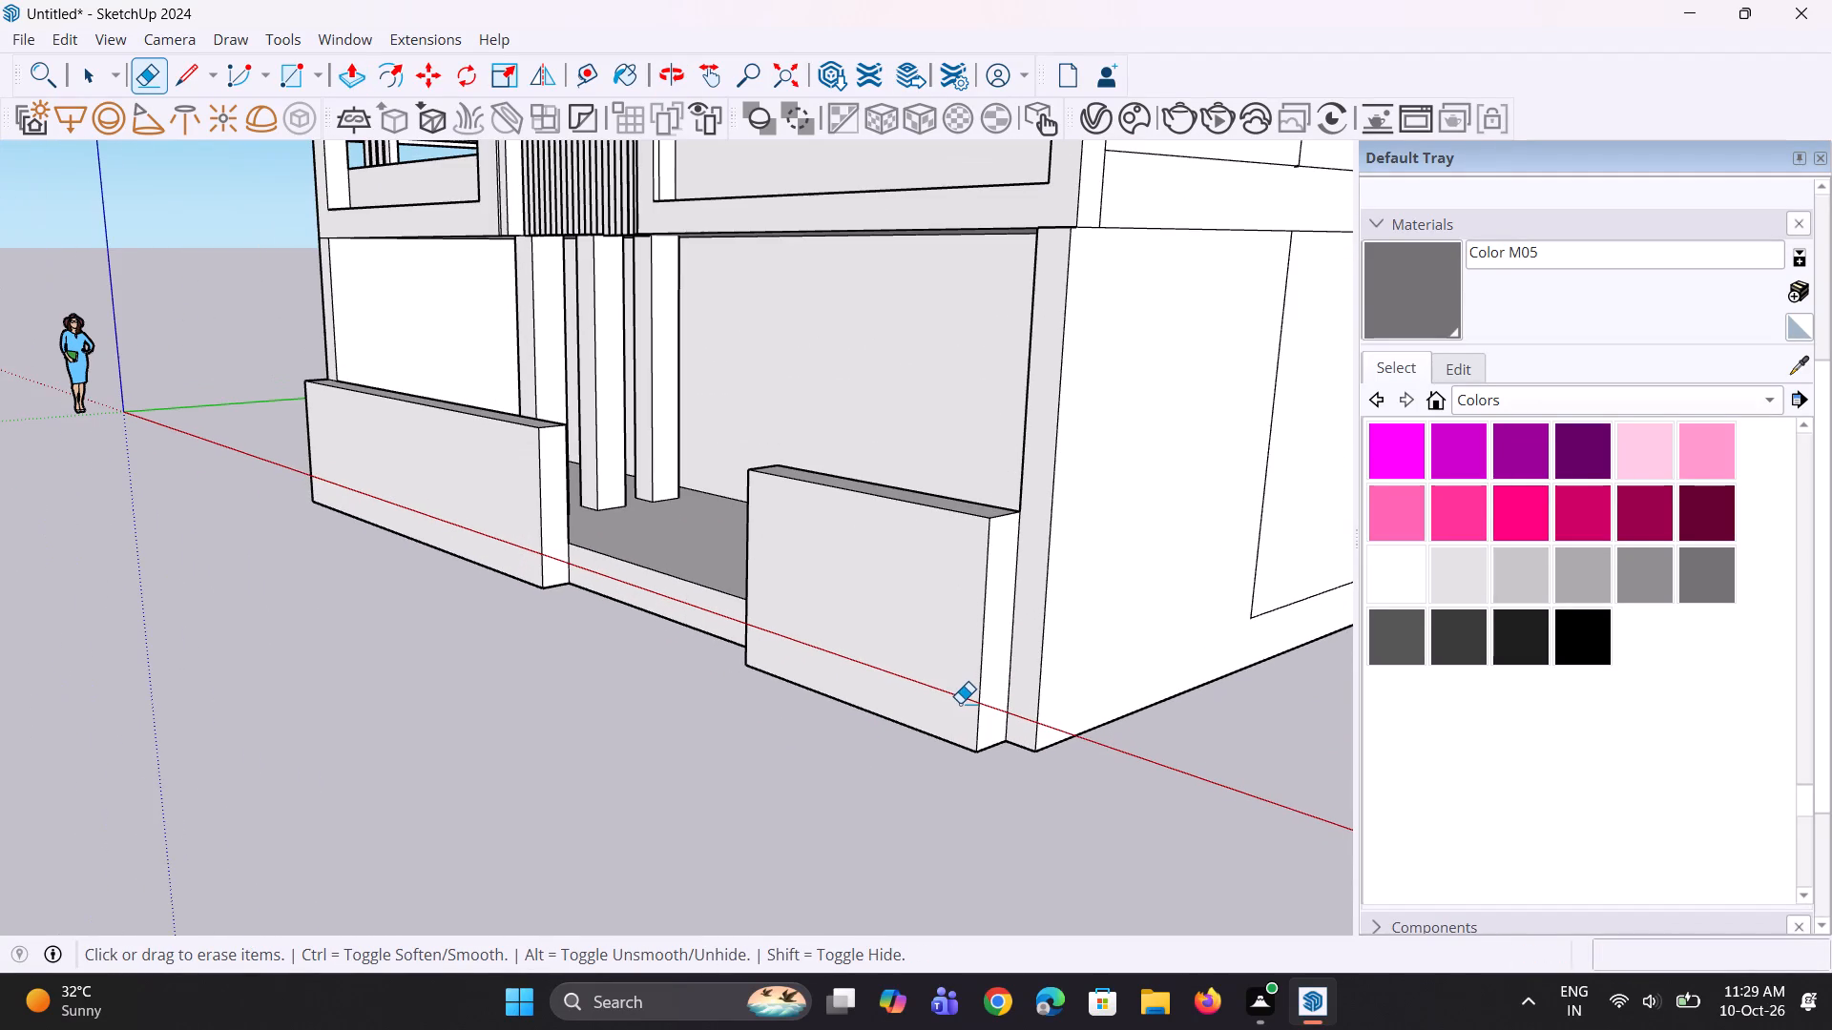
Extrude the second low front wall's outer end face about 10 7/8" outward, towards the building's outer side wall corner.
key("p")
left_click(992, 690)
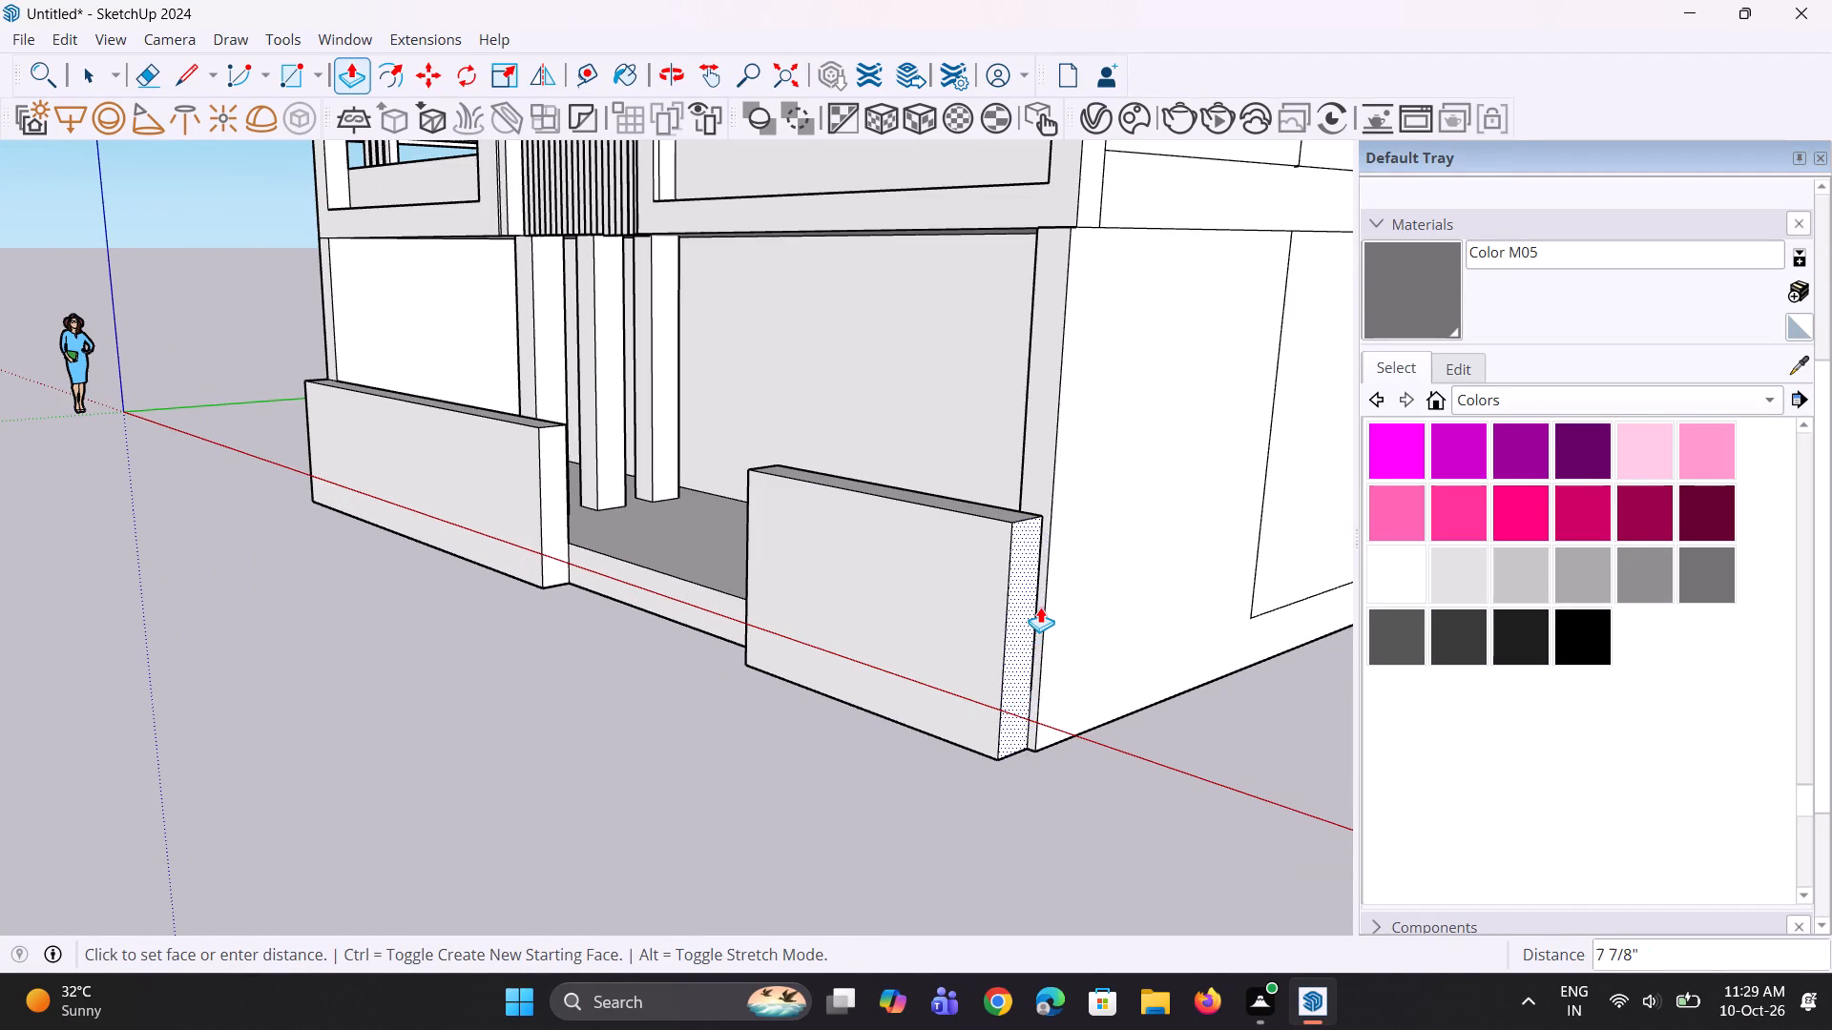
left_click(1048, 599)
Erase the seam line on the second low front wall's inner end face, beside the entrance gap.
middle_click_drag(891, 709, 1194, 744)
scroll(891, 709, "down", 1)
scroll(809, 683, "down", 4)
middle_click_drag(717, 655, 1030, 681)
scroll(898, 581, "up", 4)
middle_click_drag(838, 610, 865, 614)
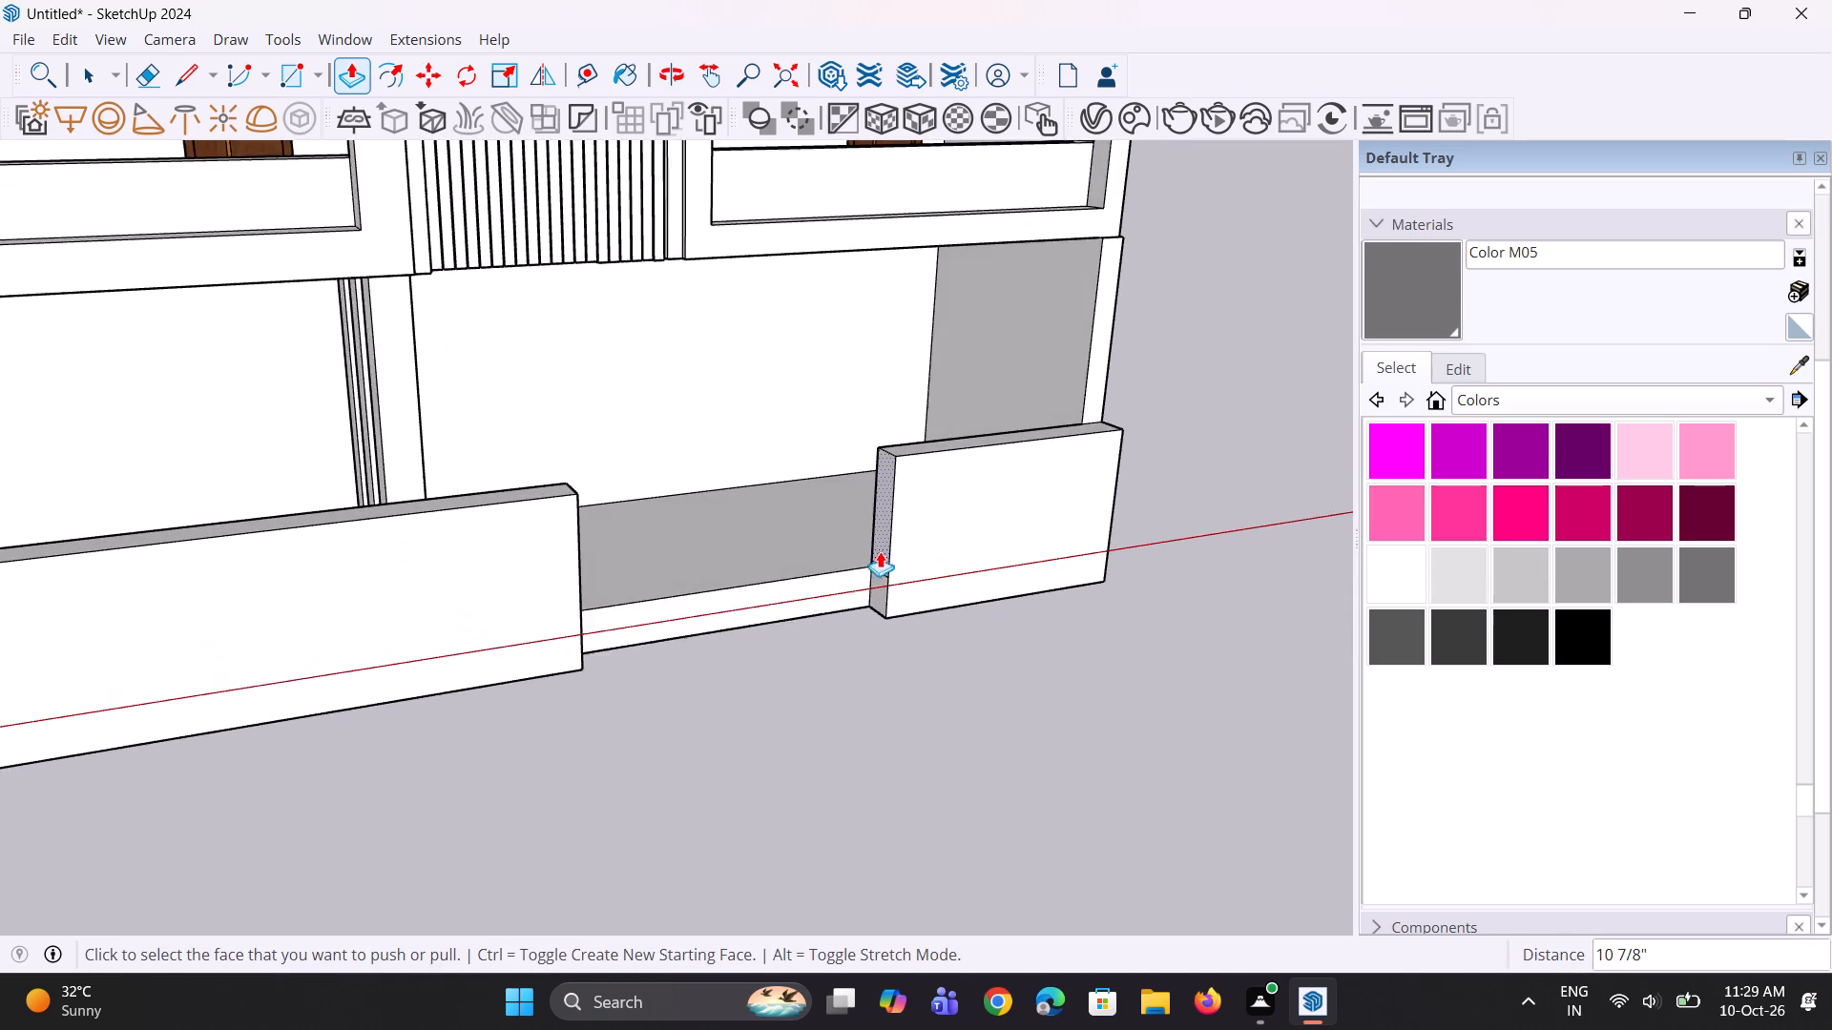
scroll(881, 550, "up", 5)
key("e")
left_click(880, 589)
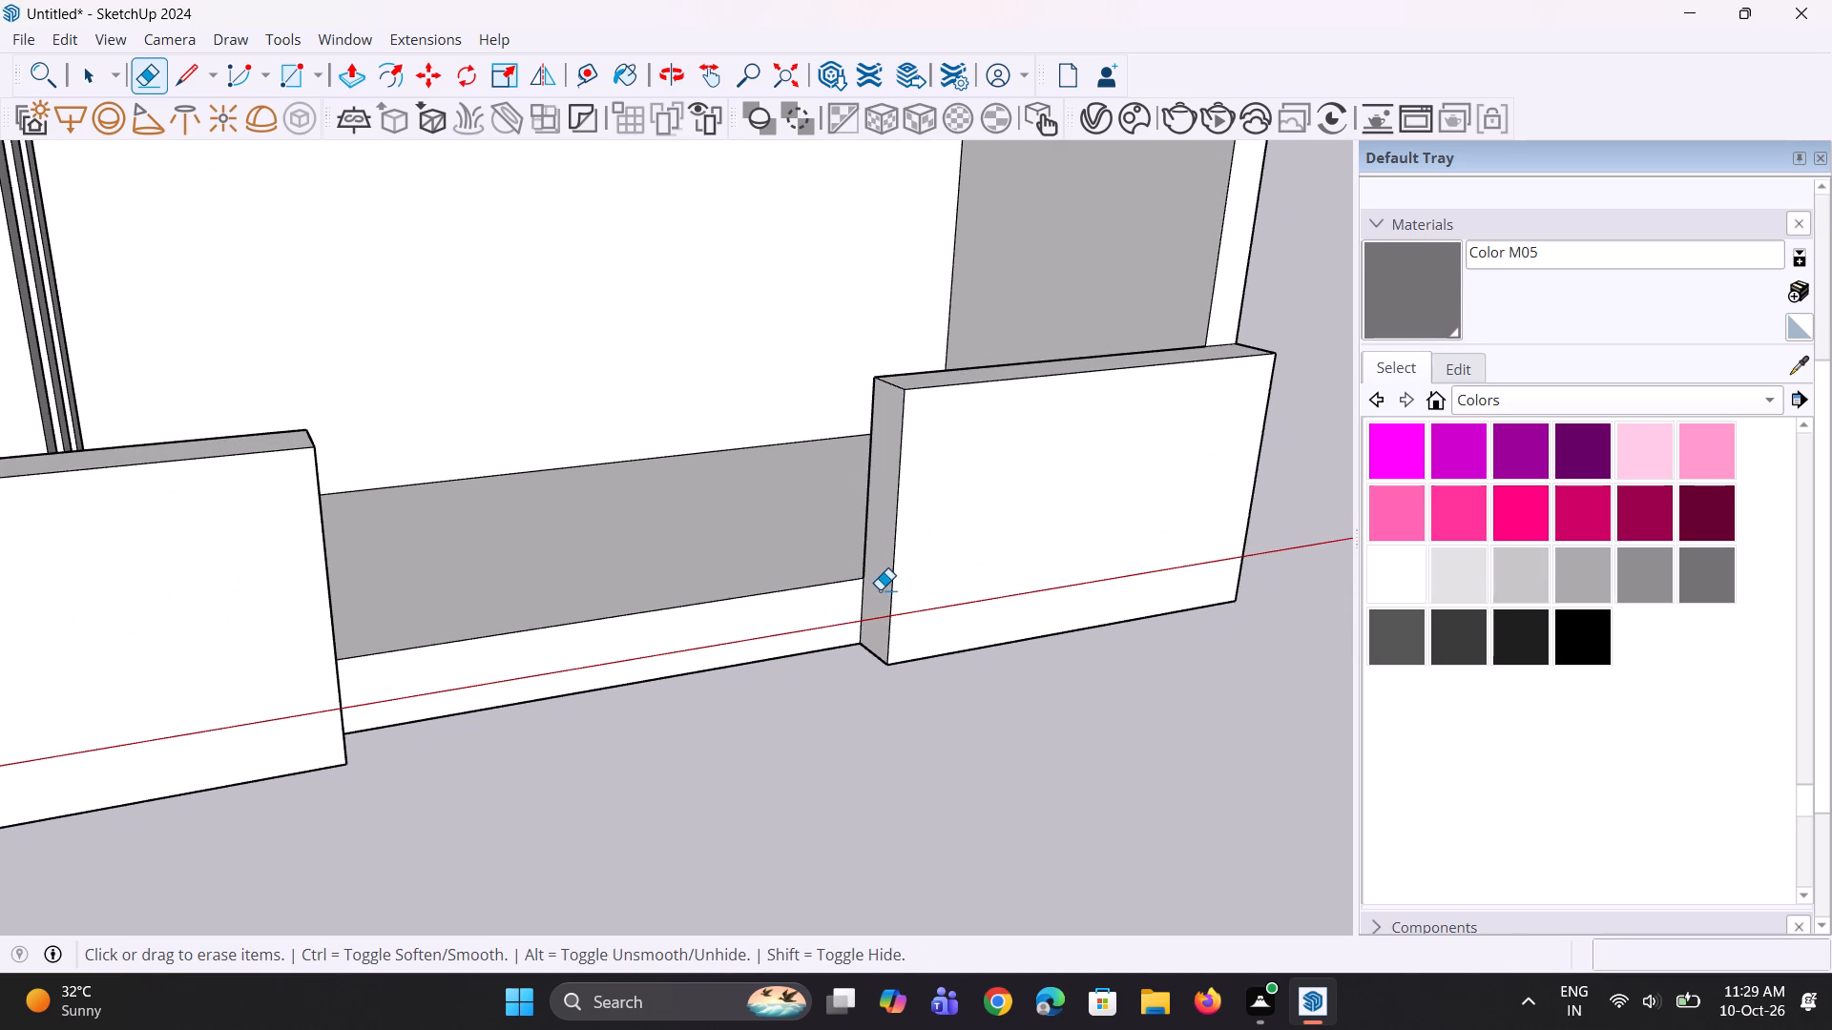
Push the first low front wall's inner end face back about 3 1/16", widening the entrance gap.
scroll(914, 589, "down", 3)
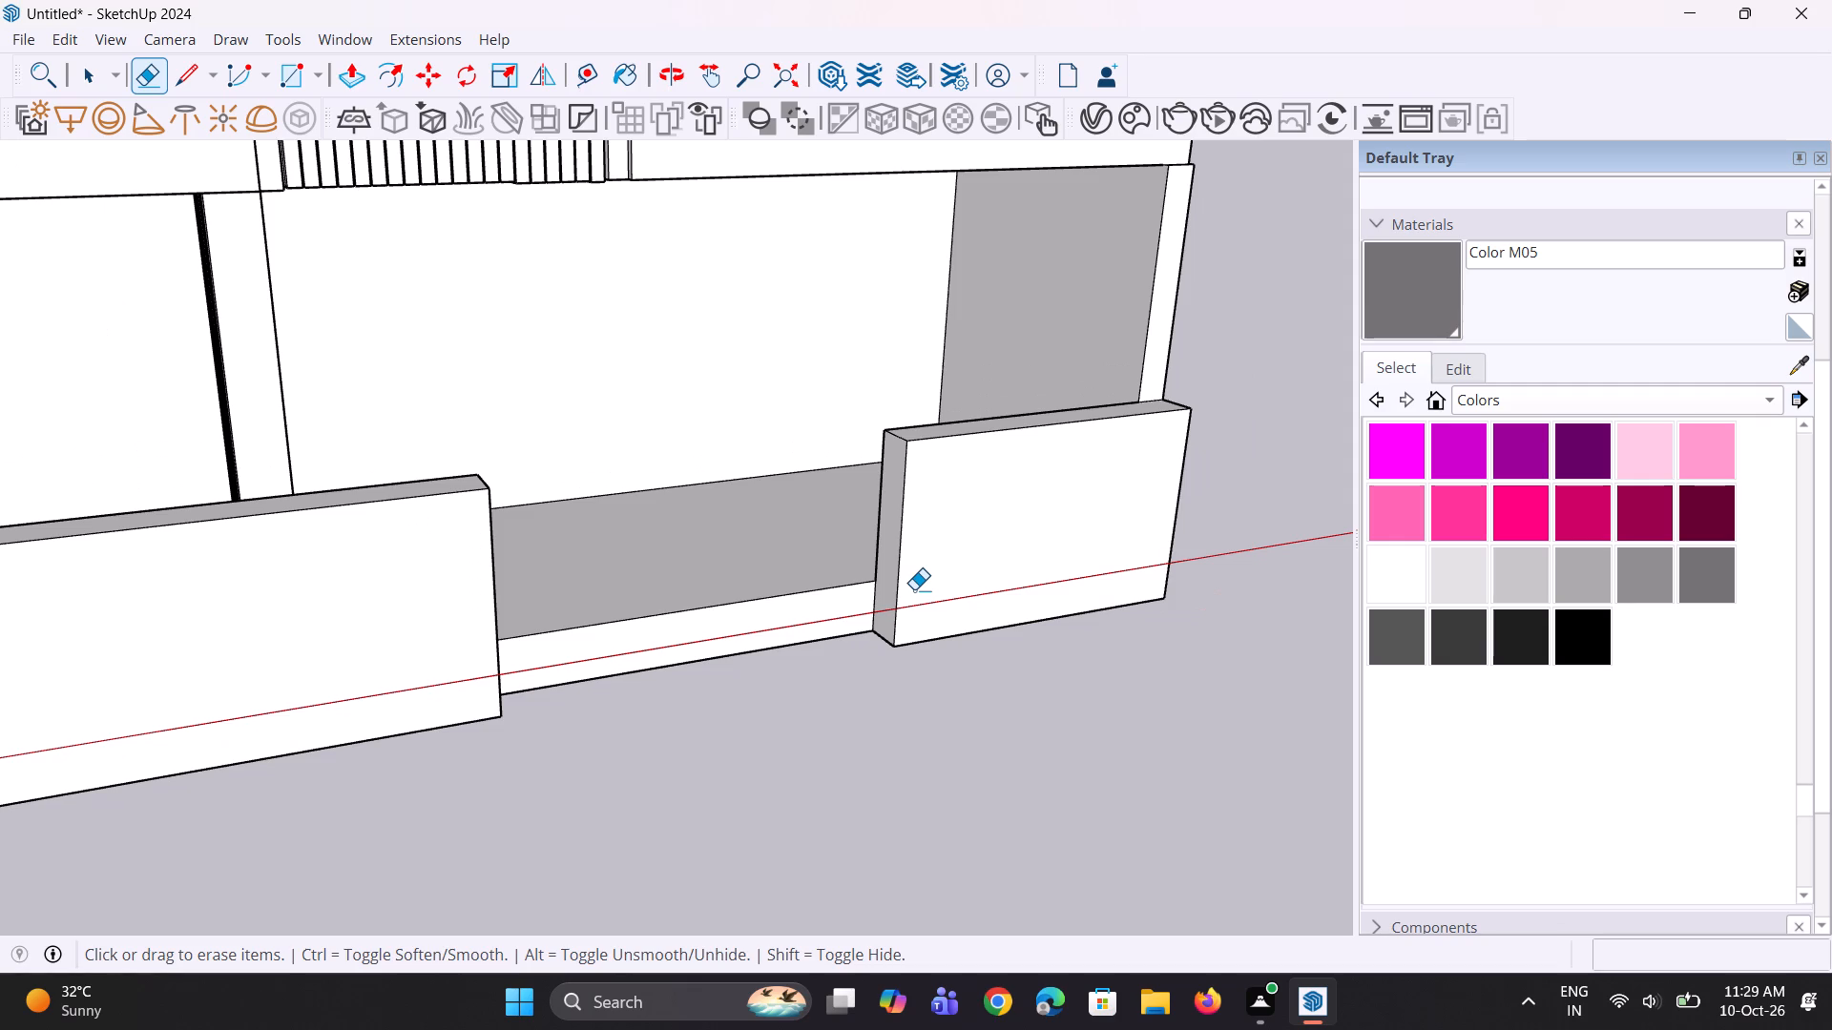
middle_click_drag(917, 597, 842, 646)
scroll(853, 644, "down", 4)
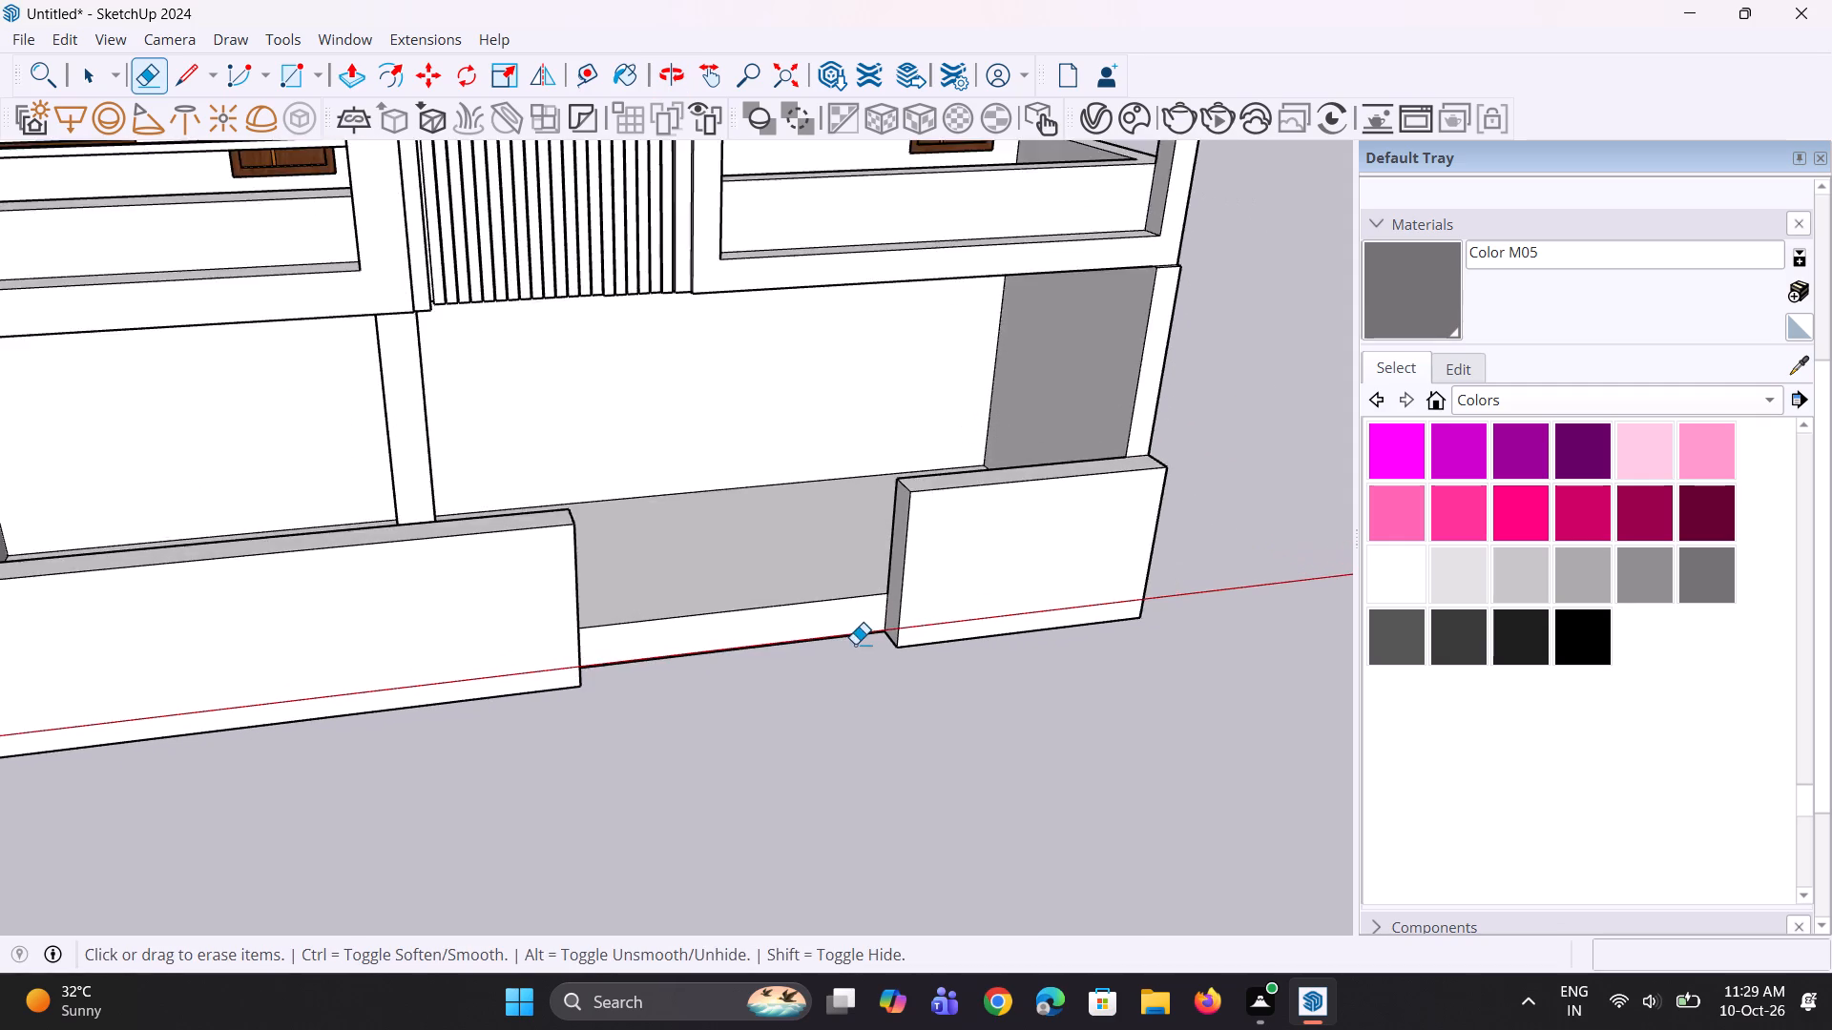
scroll(855, 644, "down", 2)
middle_click_drag(829, 650, 488, 674)
scroll(579, 623, "up", 5)
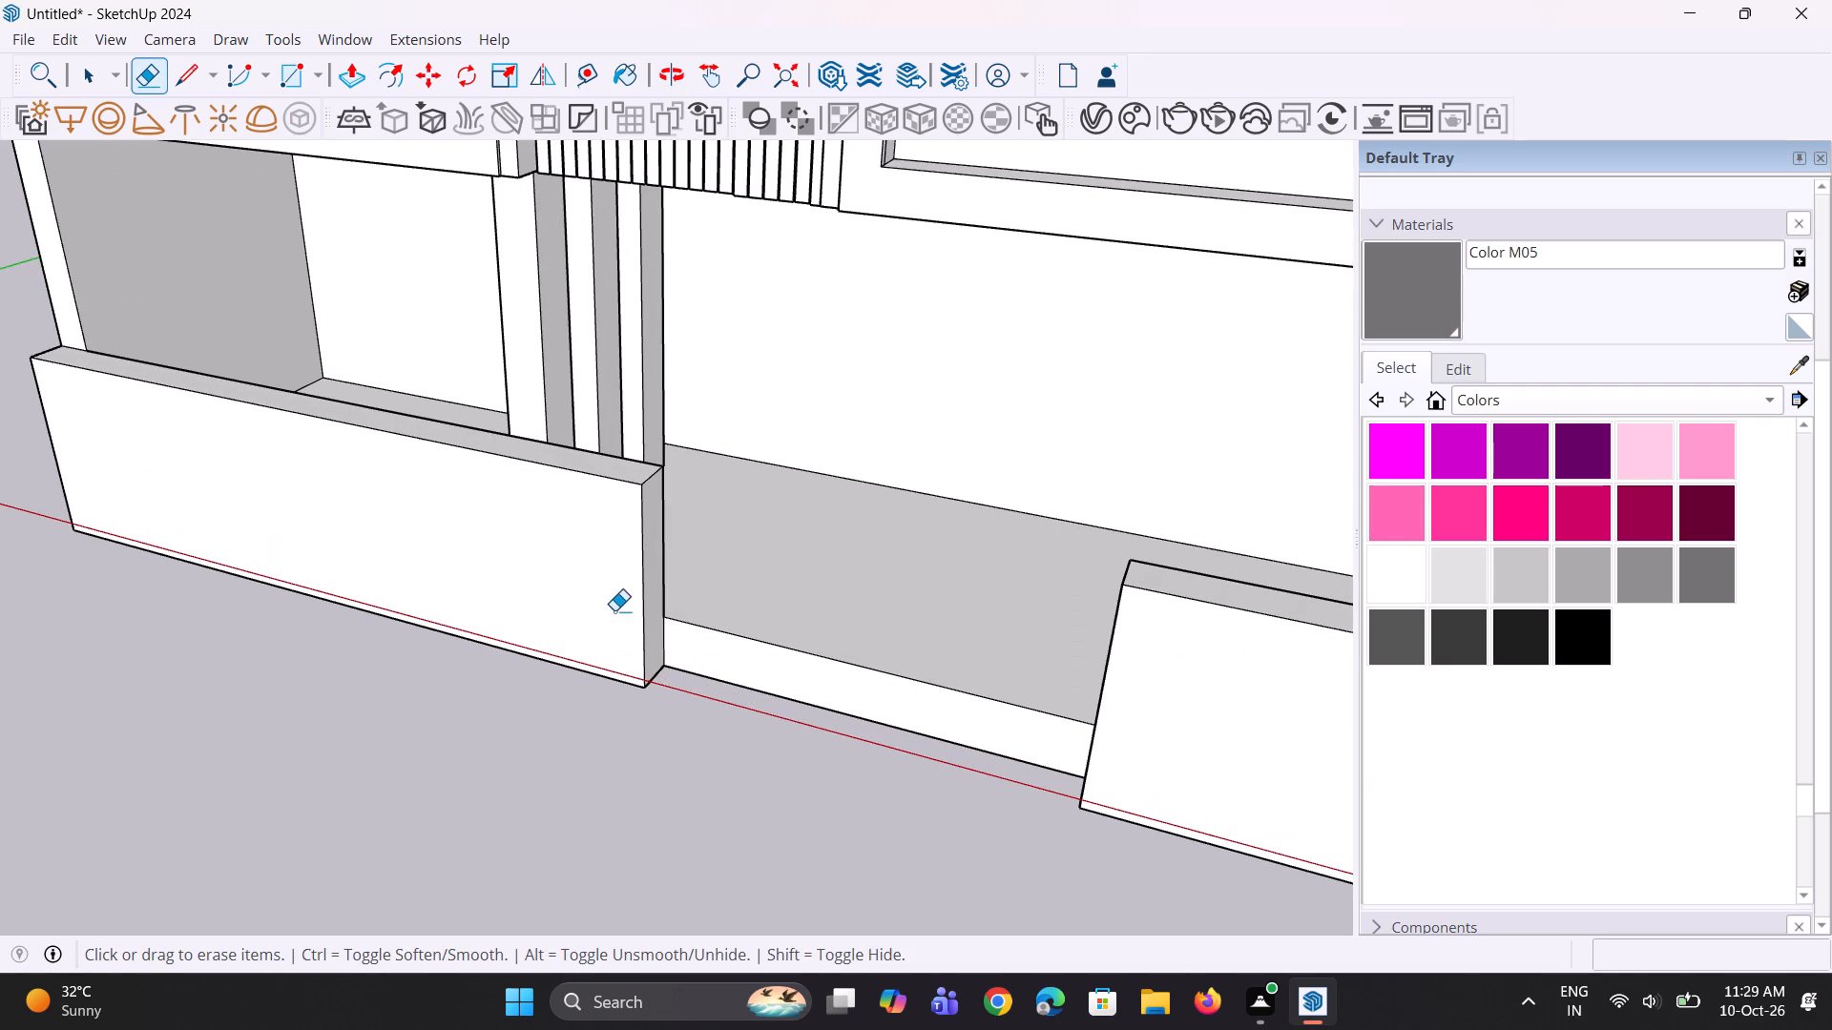
key("space")
scroll(627, 608, "up", 2)
key("p")
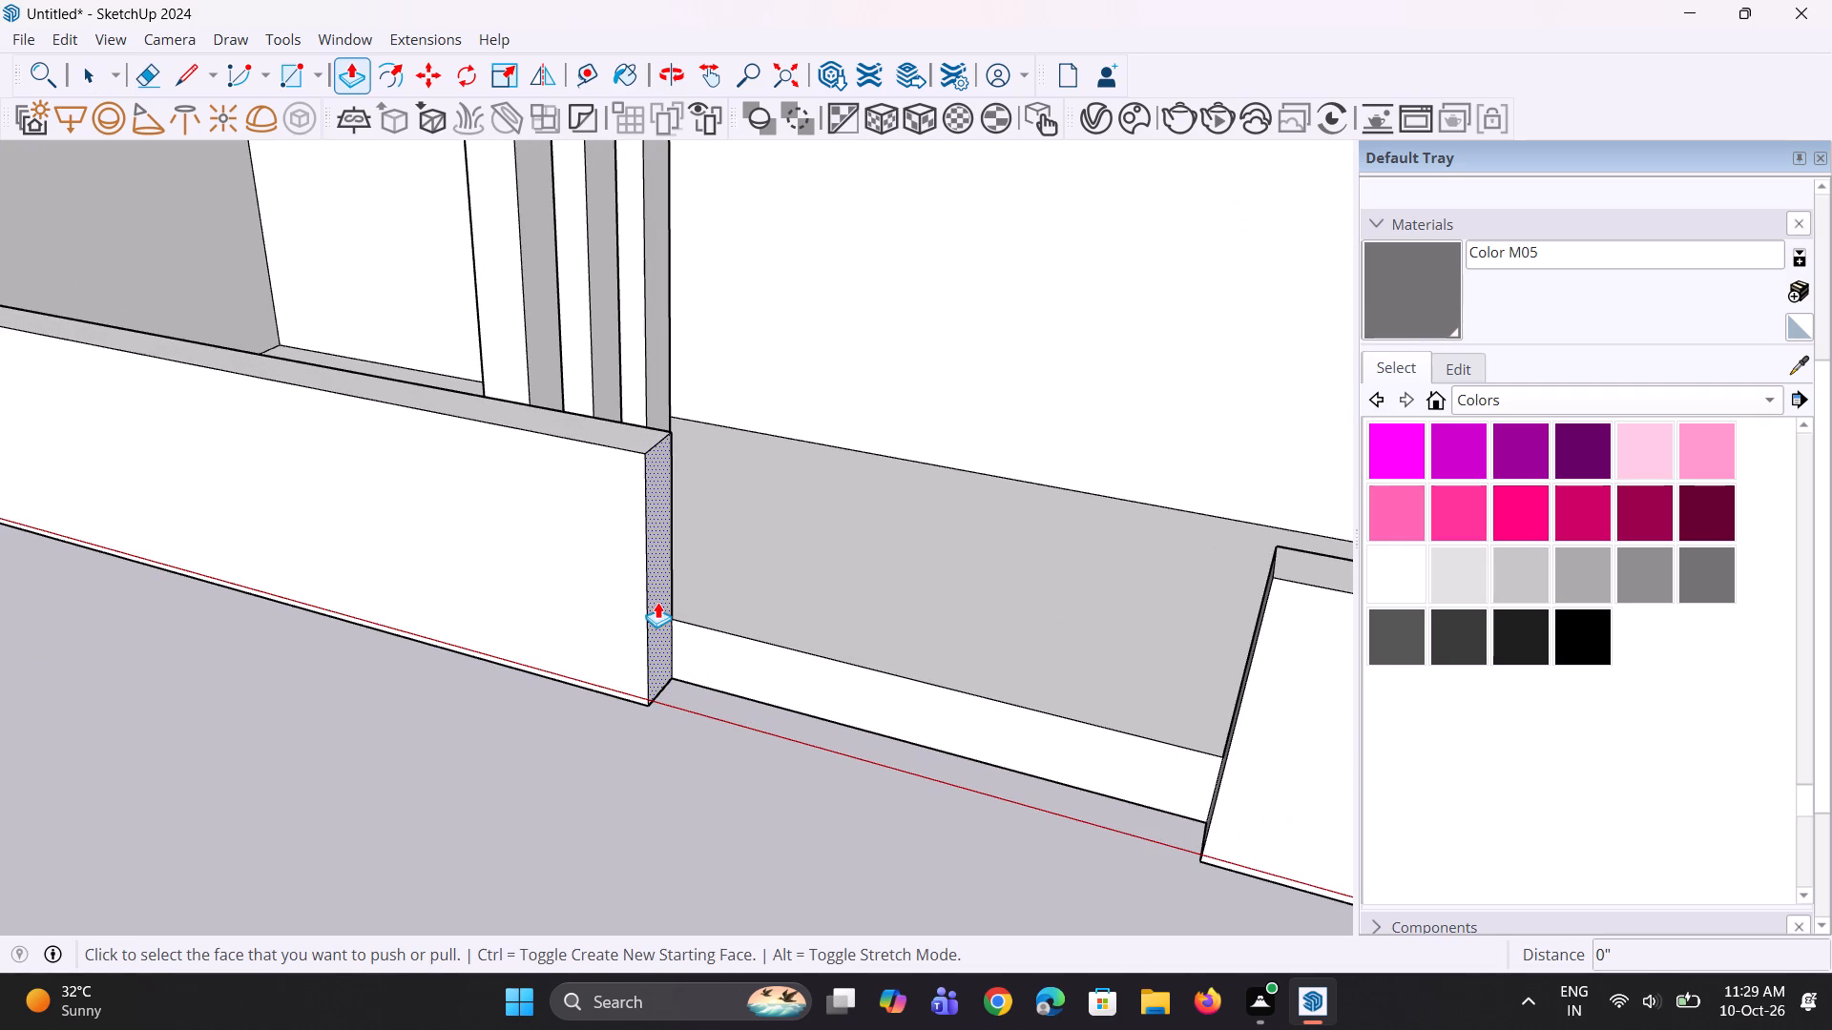
left_click(658, 602)
left_click(651, 587)
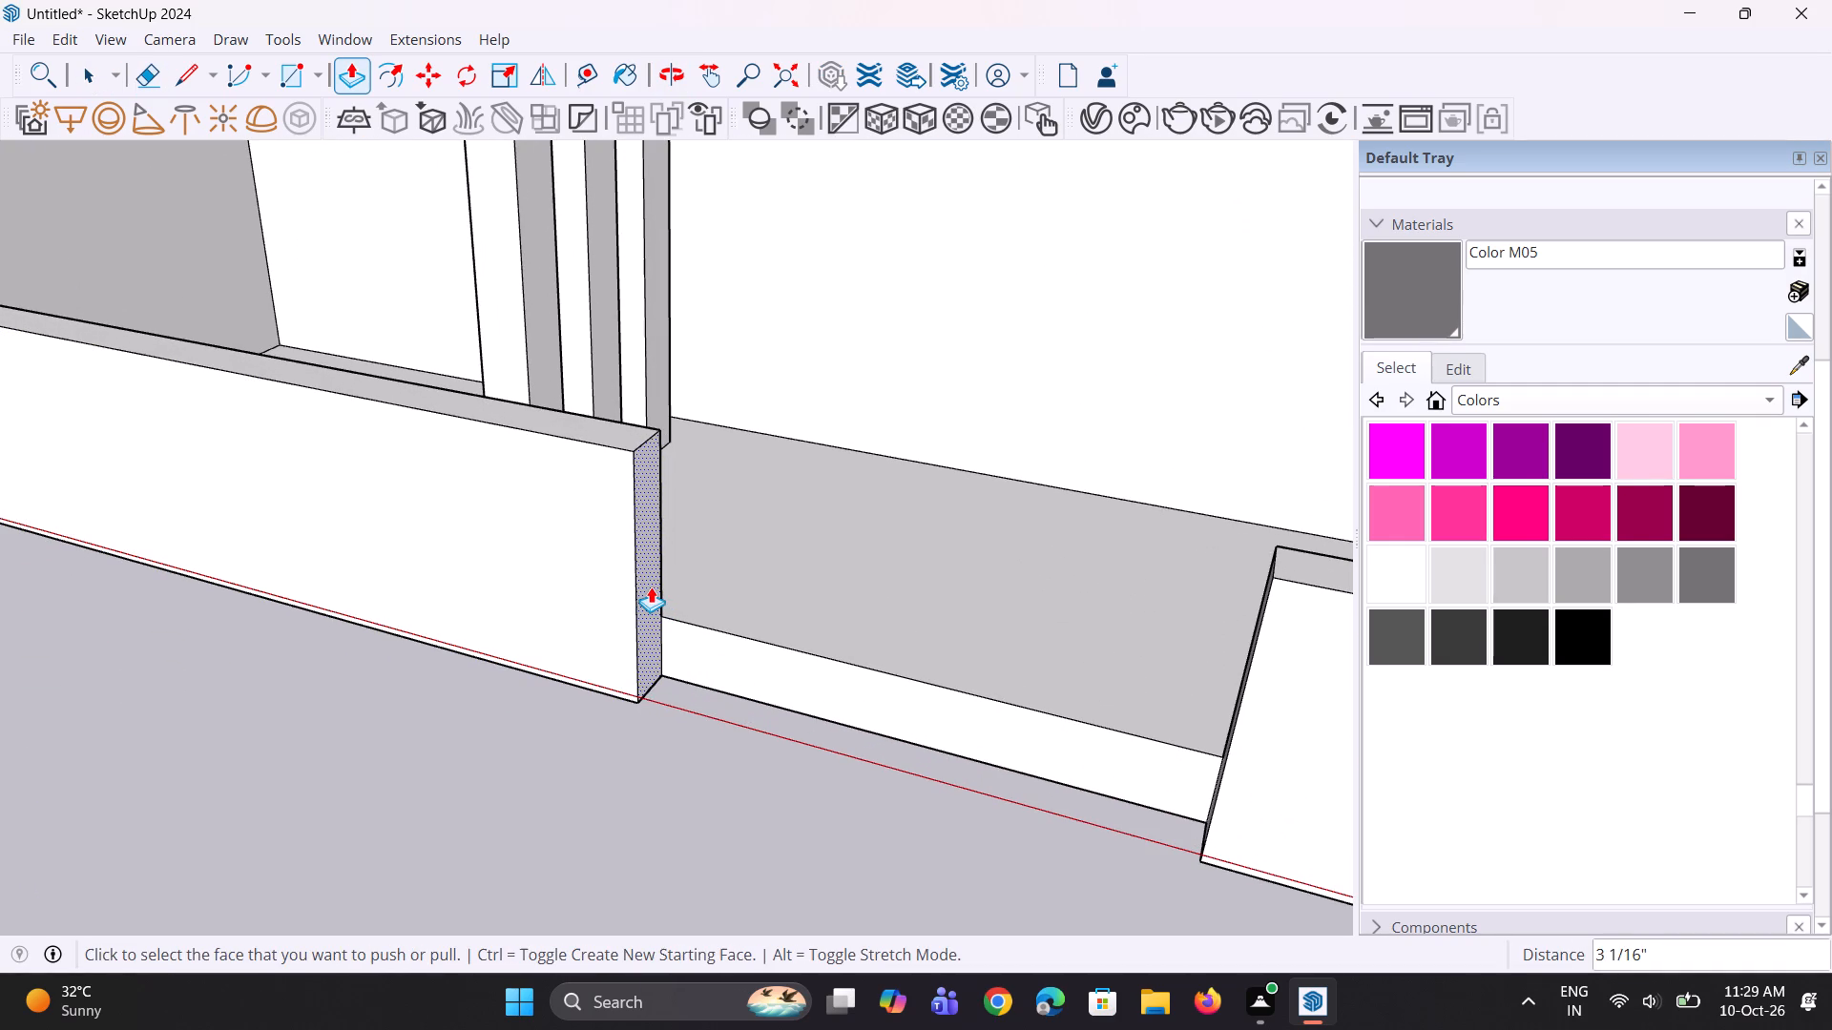
Draw a rectangle about 11' 7 3/8" by 5' 11 3/4" across the entrance gap between the two low front walls.
scroll(683, 684, "down", 5)
middle_click_drag(765, 784, 1009, 666)
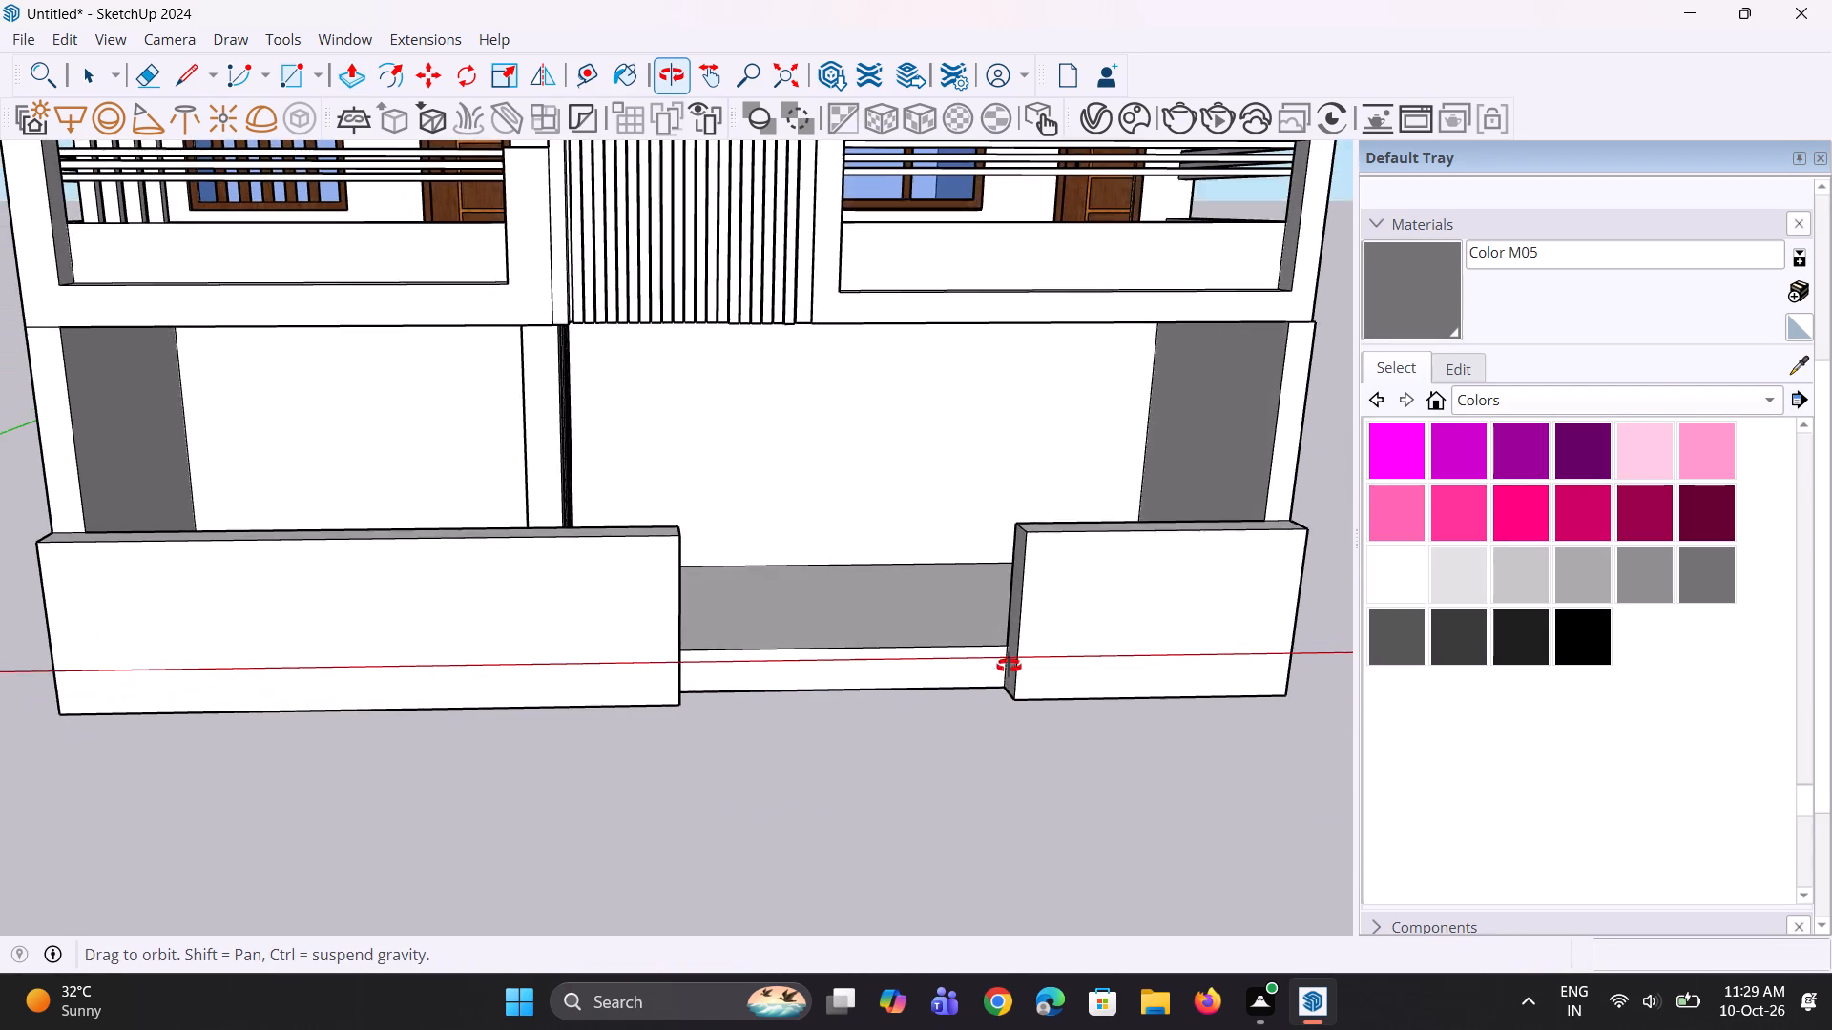
middle_click_drag(1009, 666, 1006, 658)
scroll(999, 648, "up", 5)
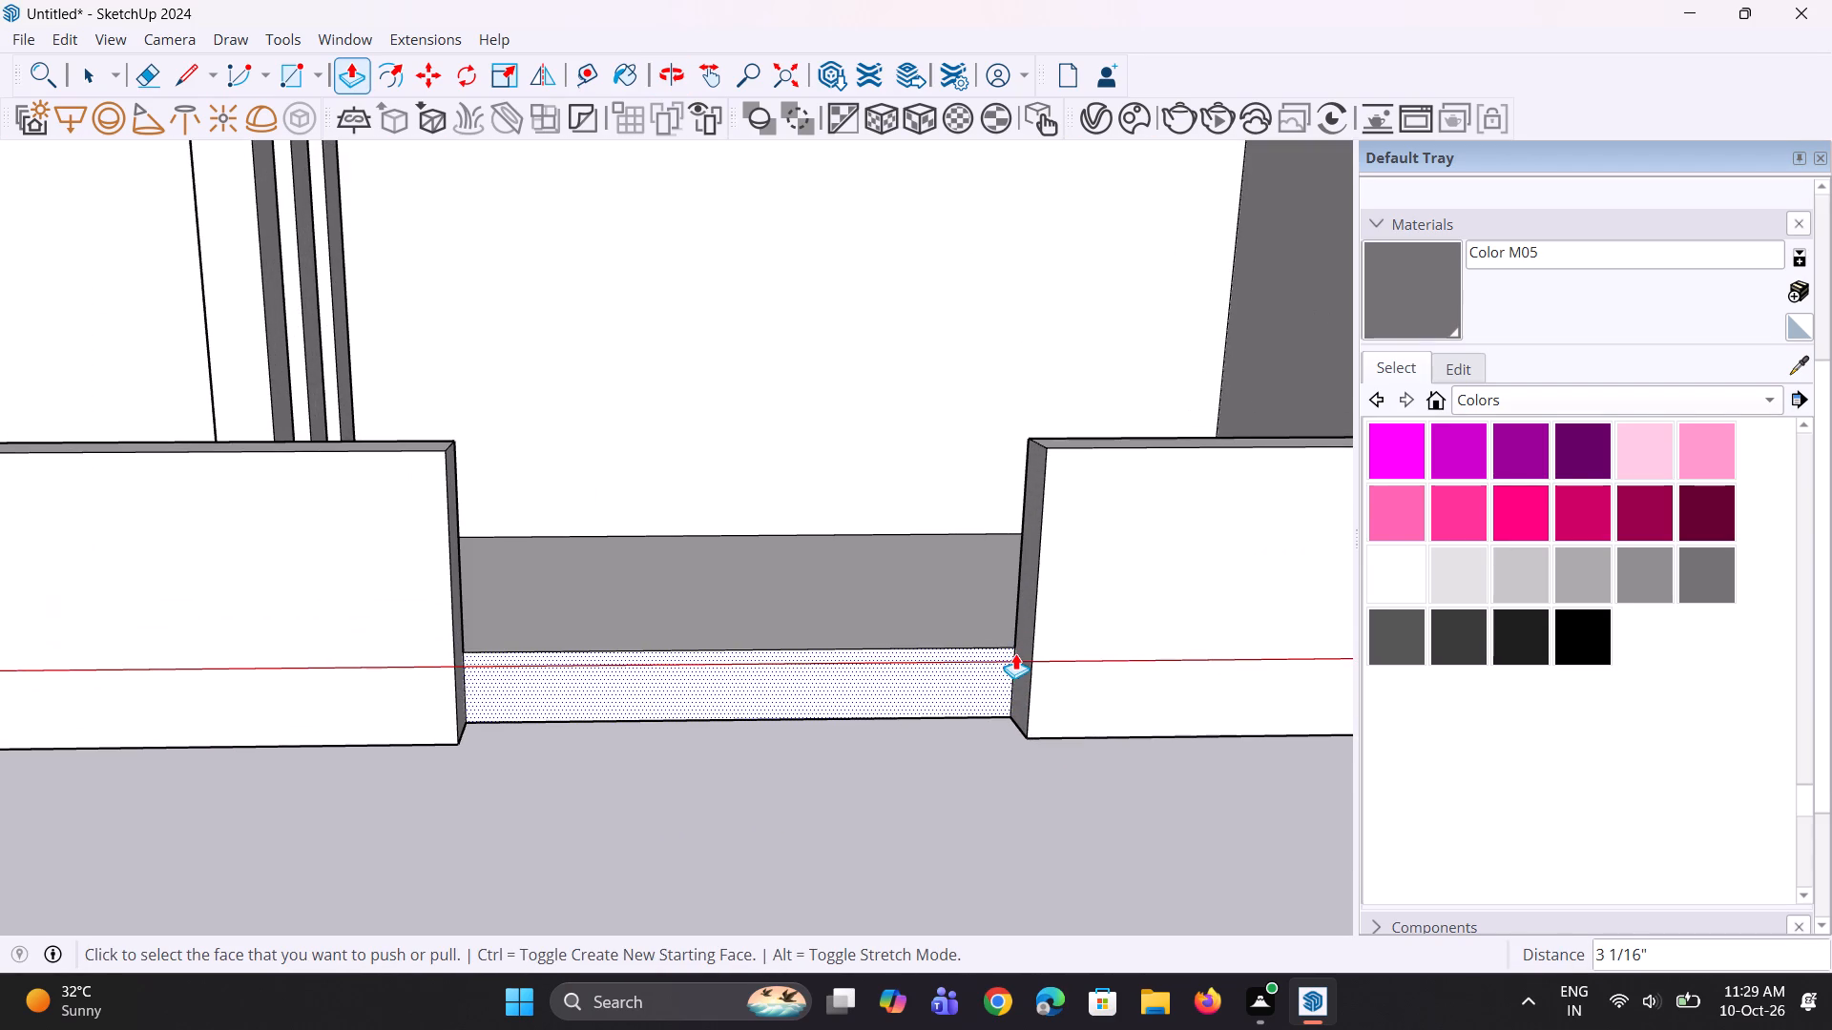
scroll(929, 697, "down", 7)
middle_click_drag(938, 696, 974, 668)
middle_click_drag(974, 668, 828, 686)
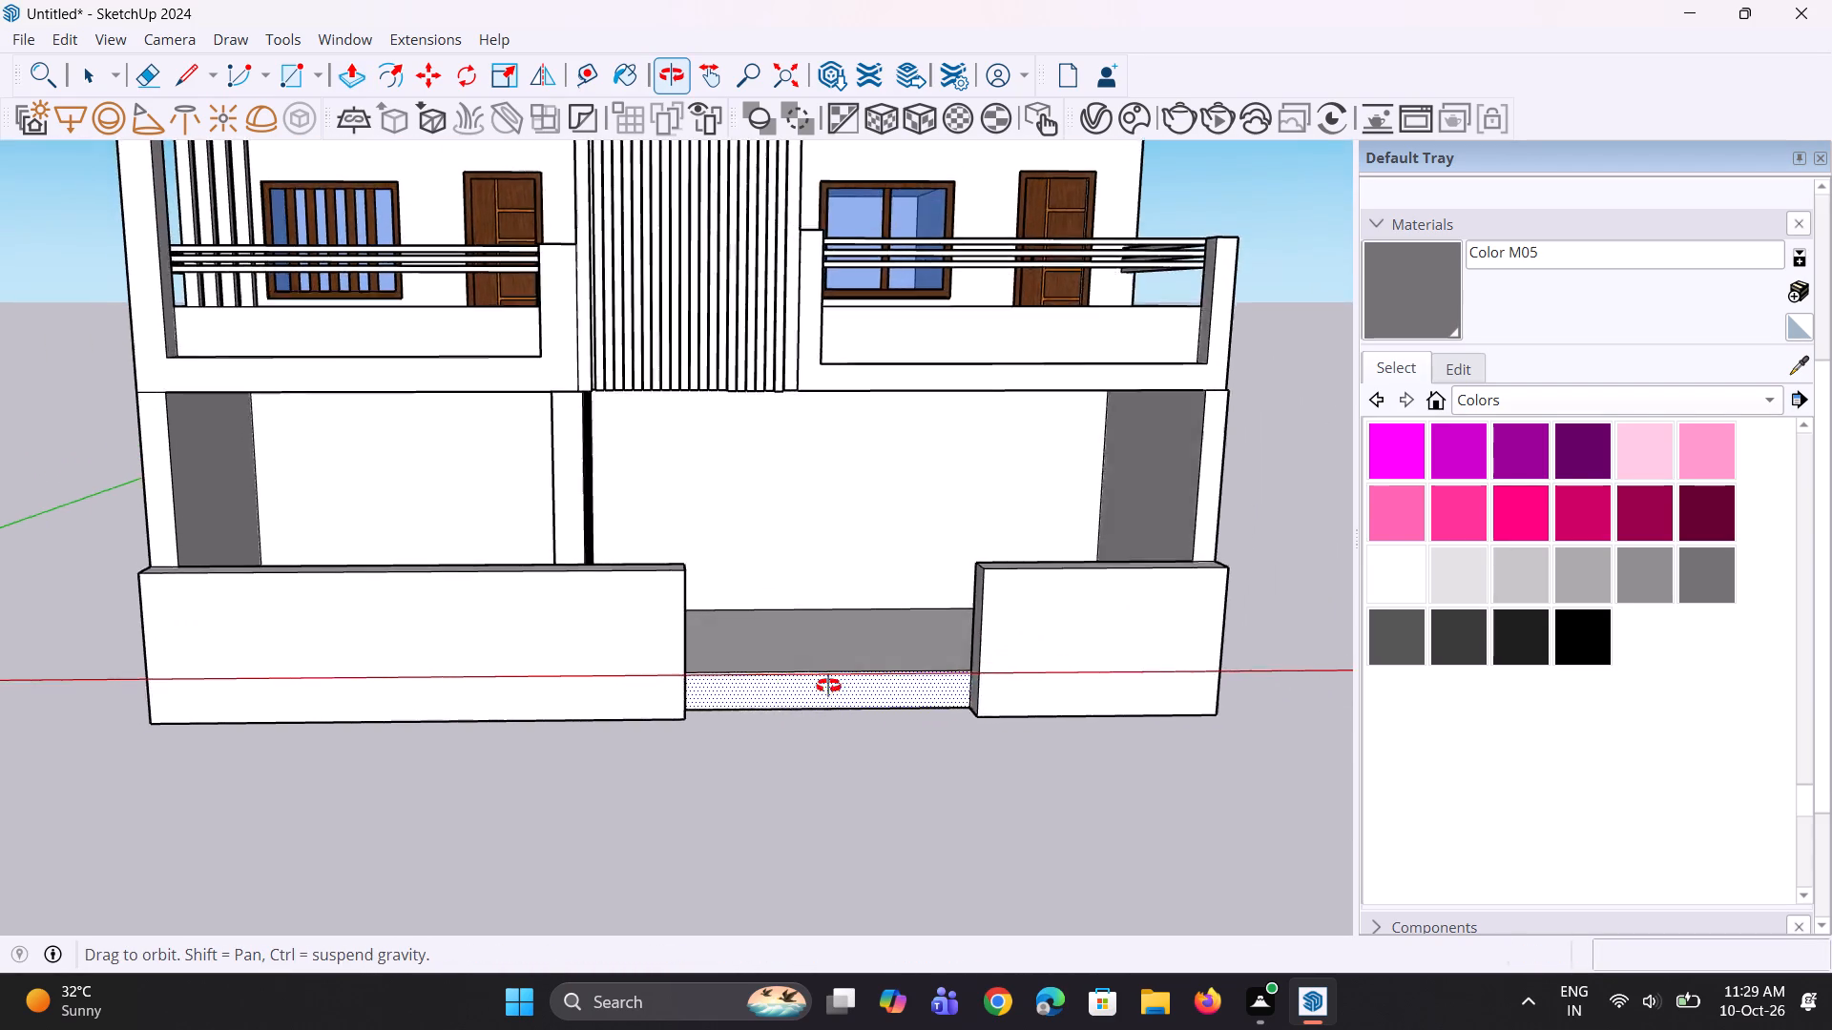
middle_click_drag(828, 686, 725, 706)
key("space")
middle_click_drag(628, 710, 679, 674)
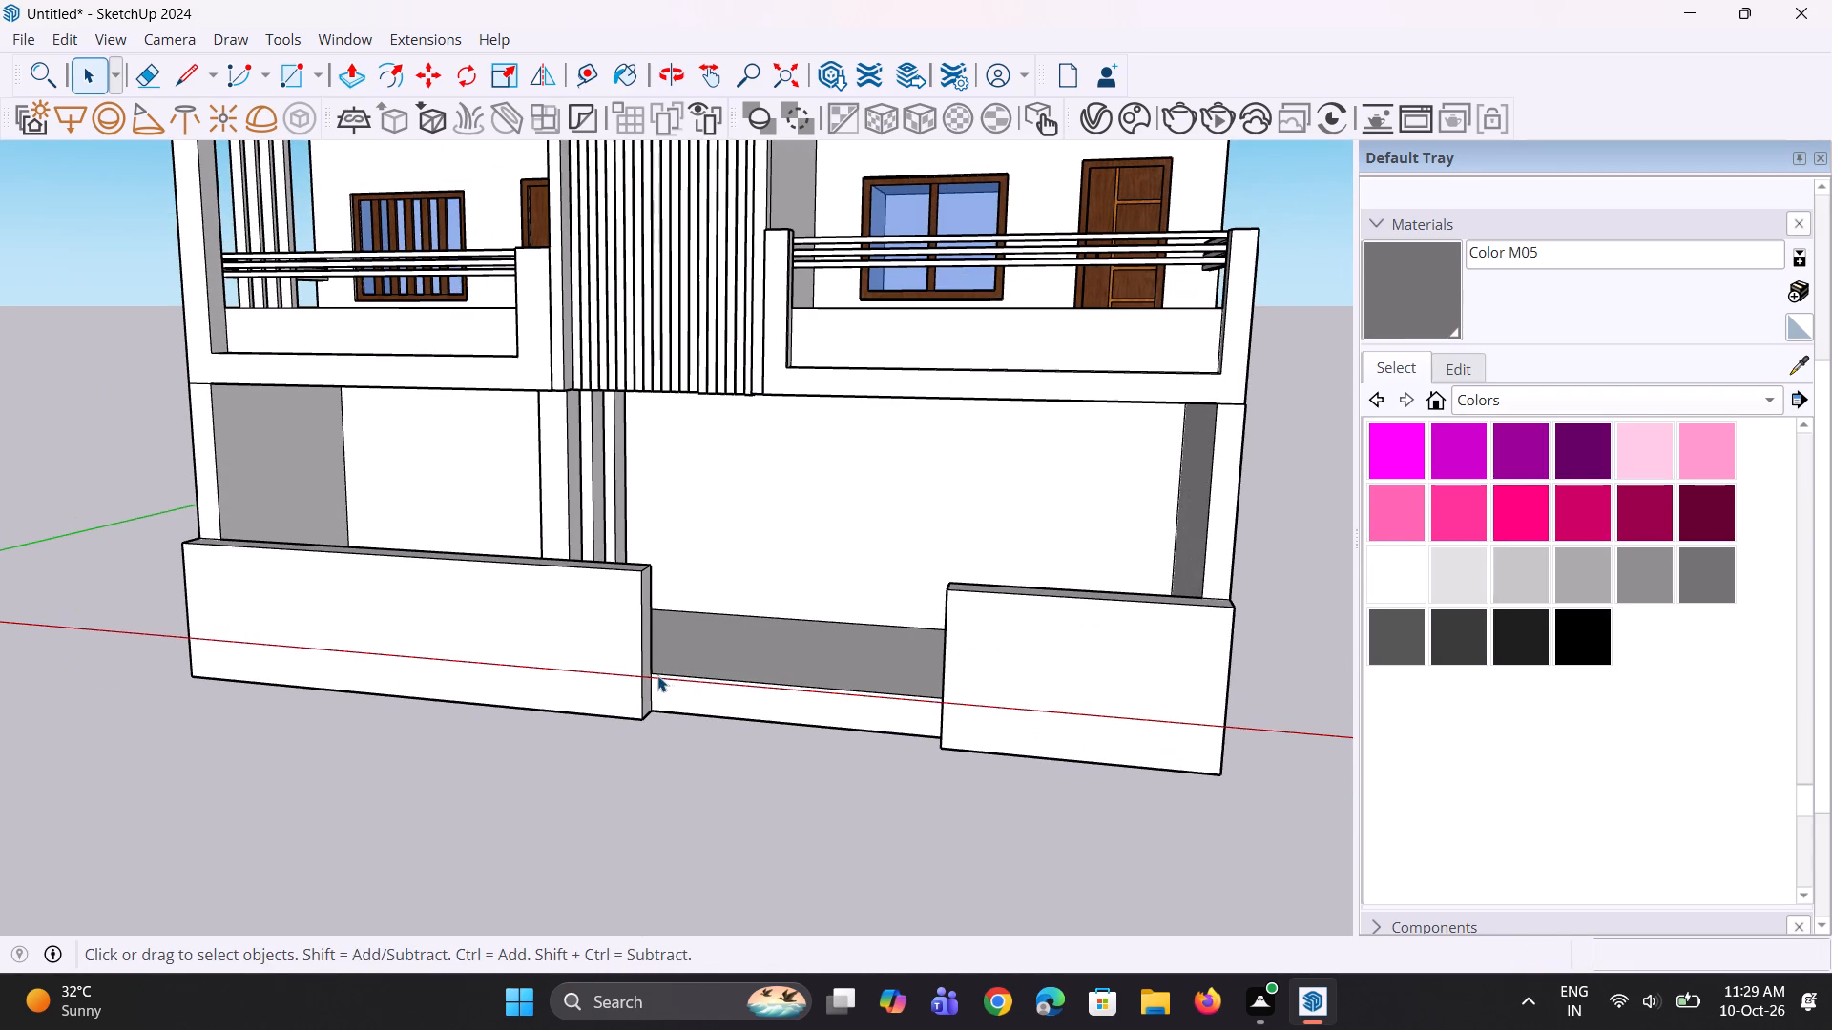
key("r")
left_click(643, 572)
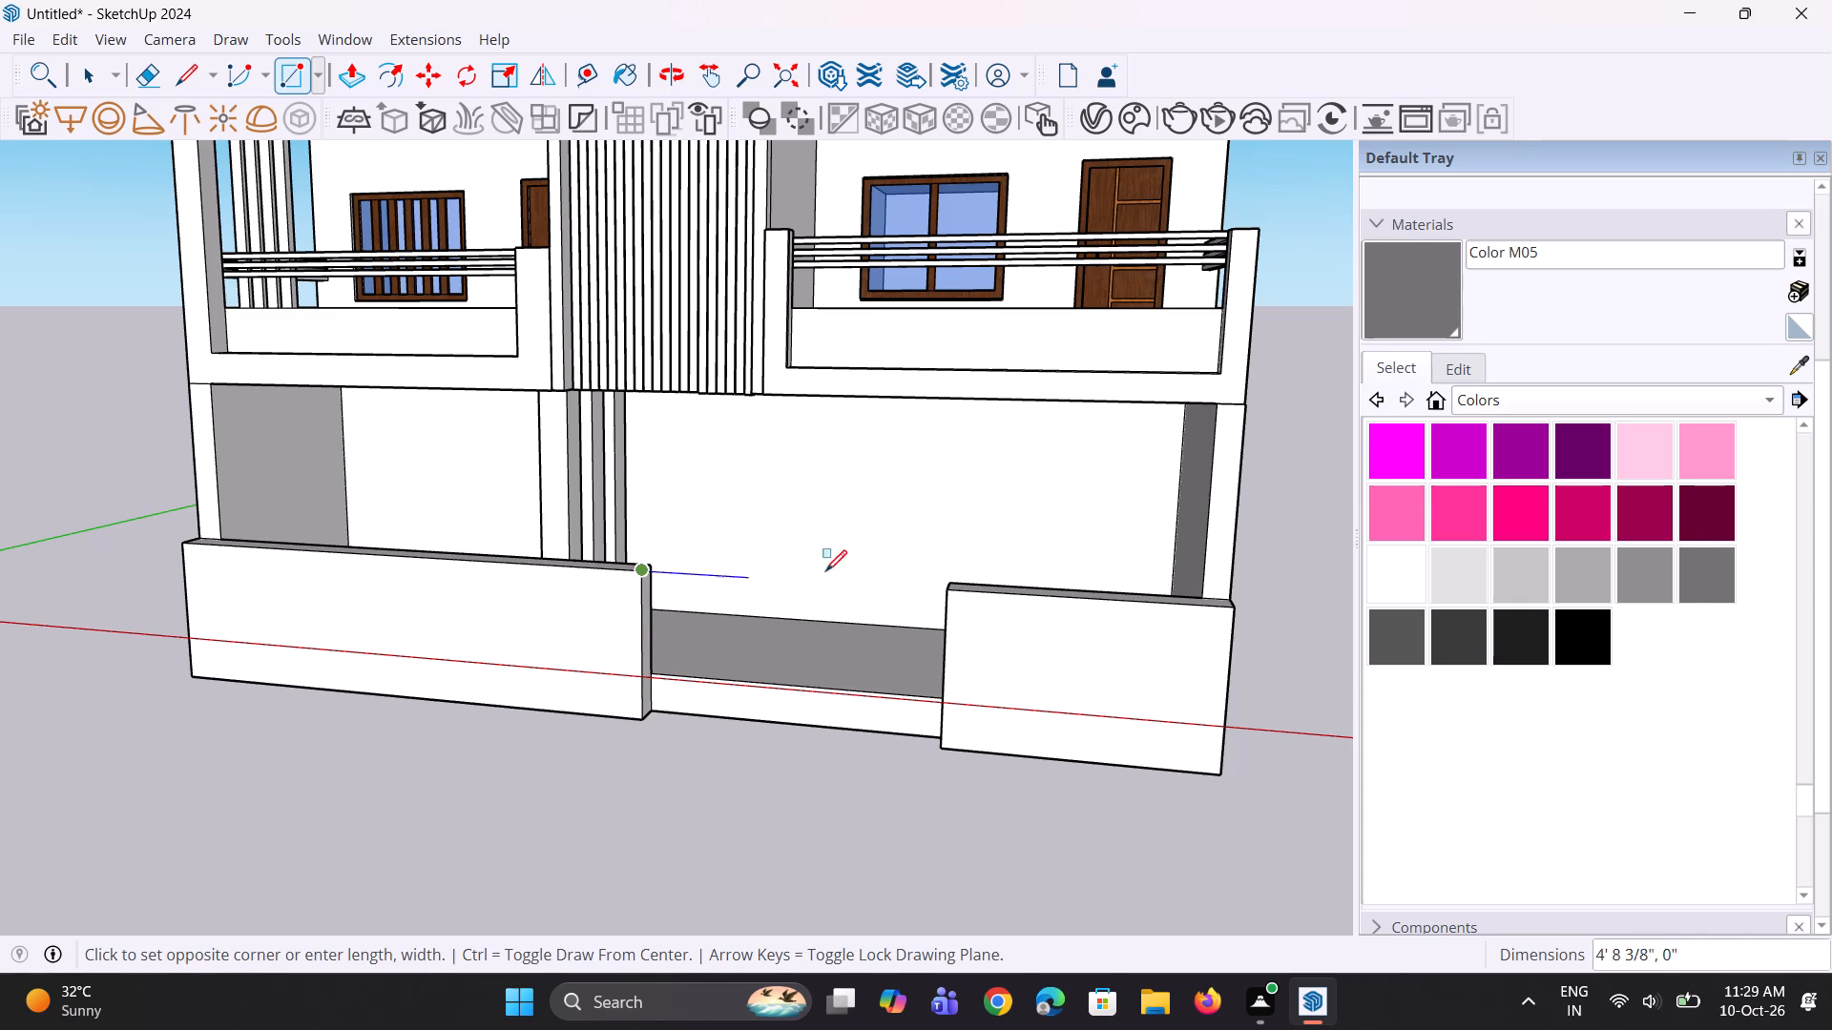
left_click(943, 587)
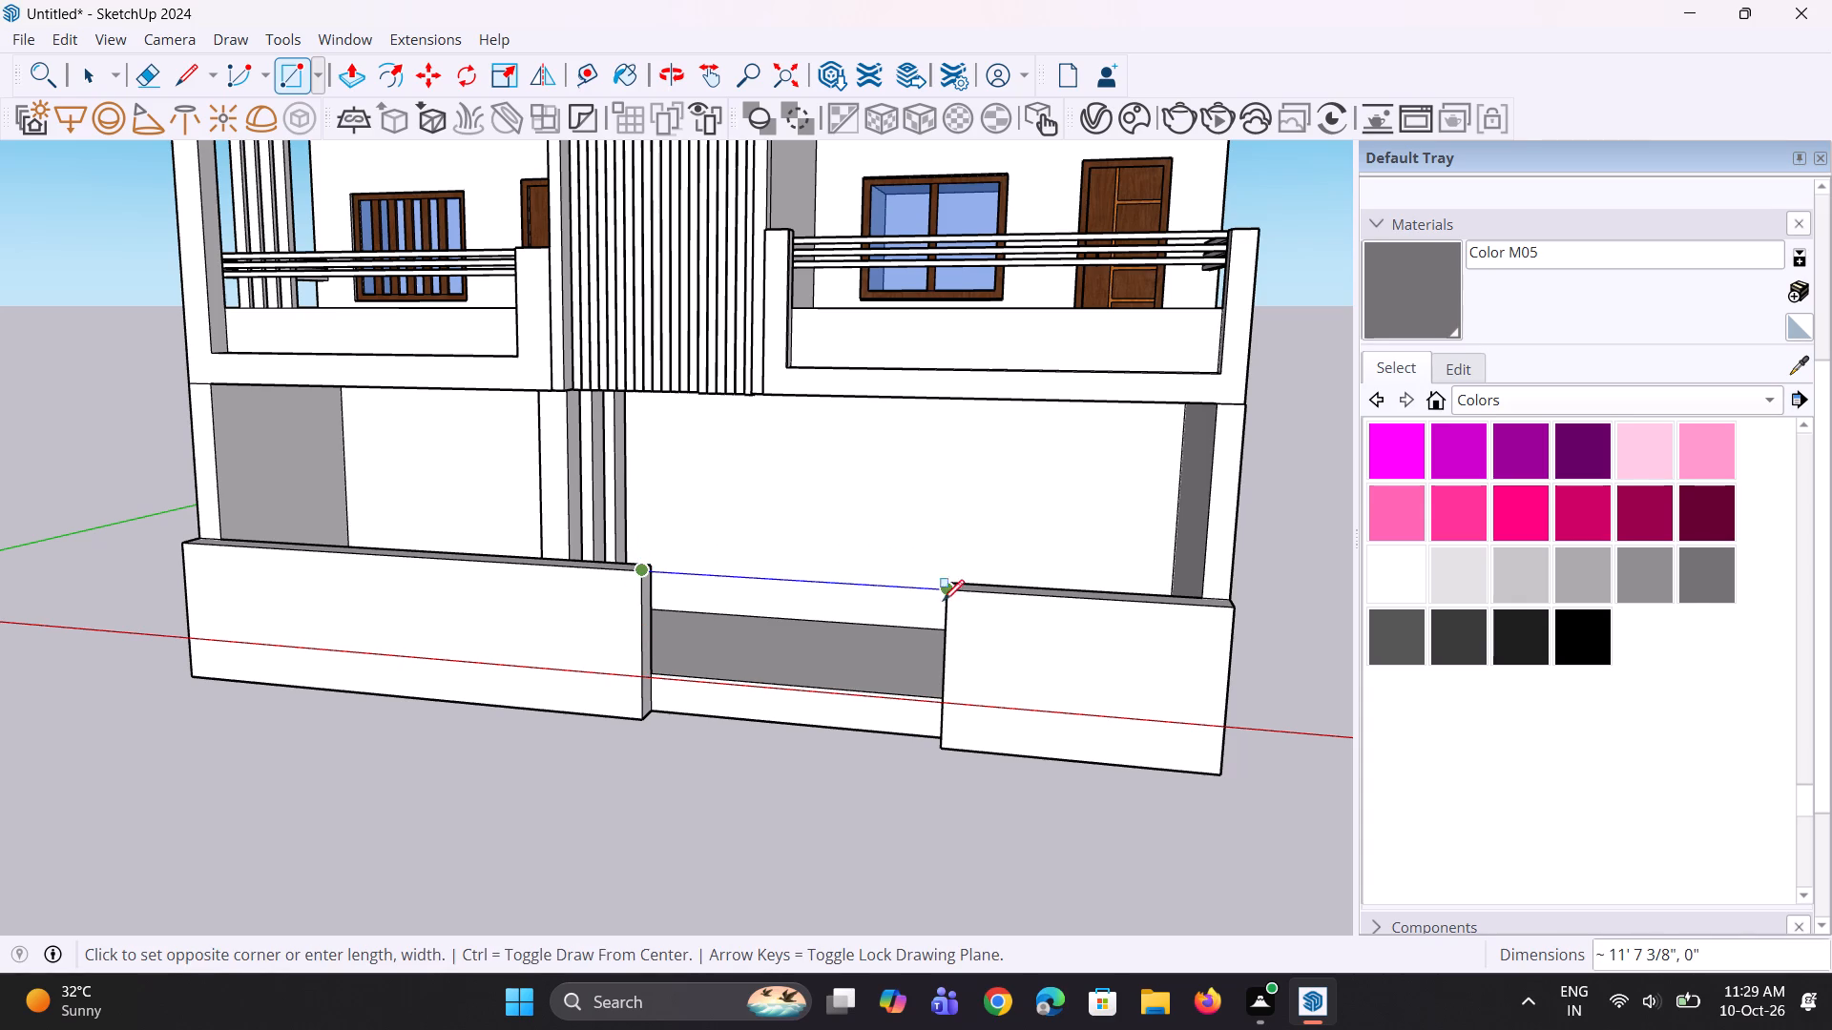
left_click(928, 752)
Copy the rectangle face from the entrance gap about 22' 11 1/16" along the red axis, beside the building.
key("space")
left_click(822, 700)
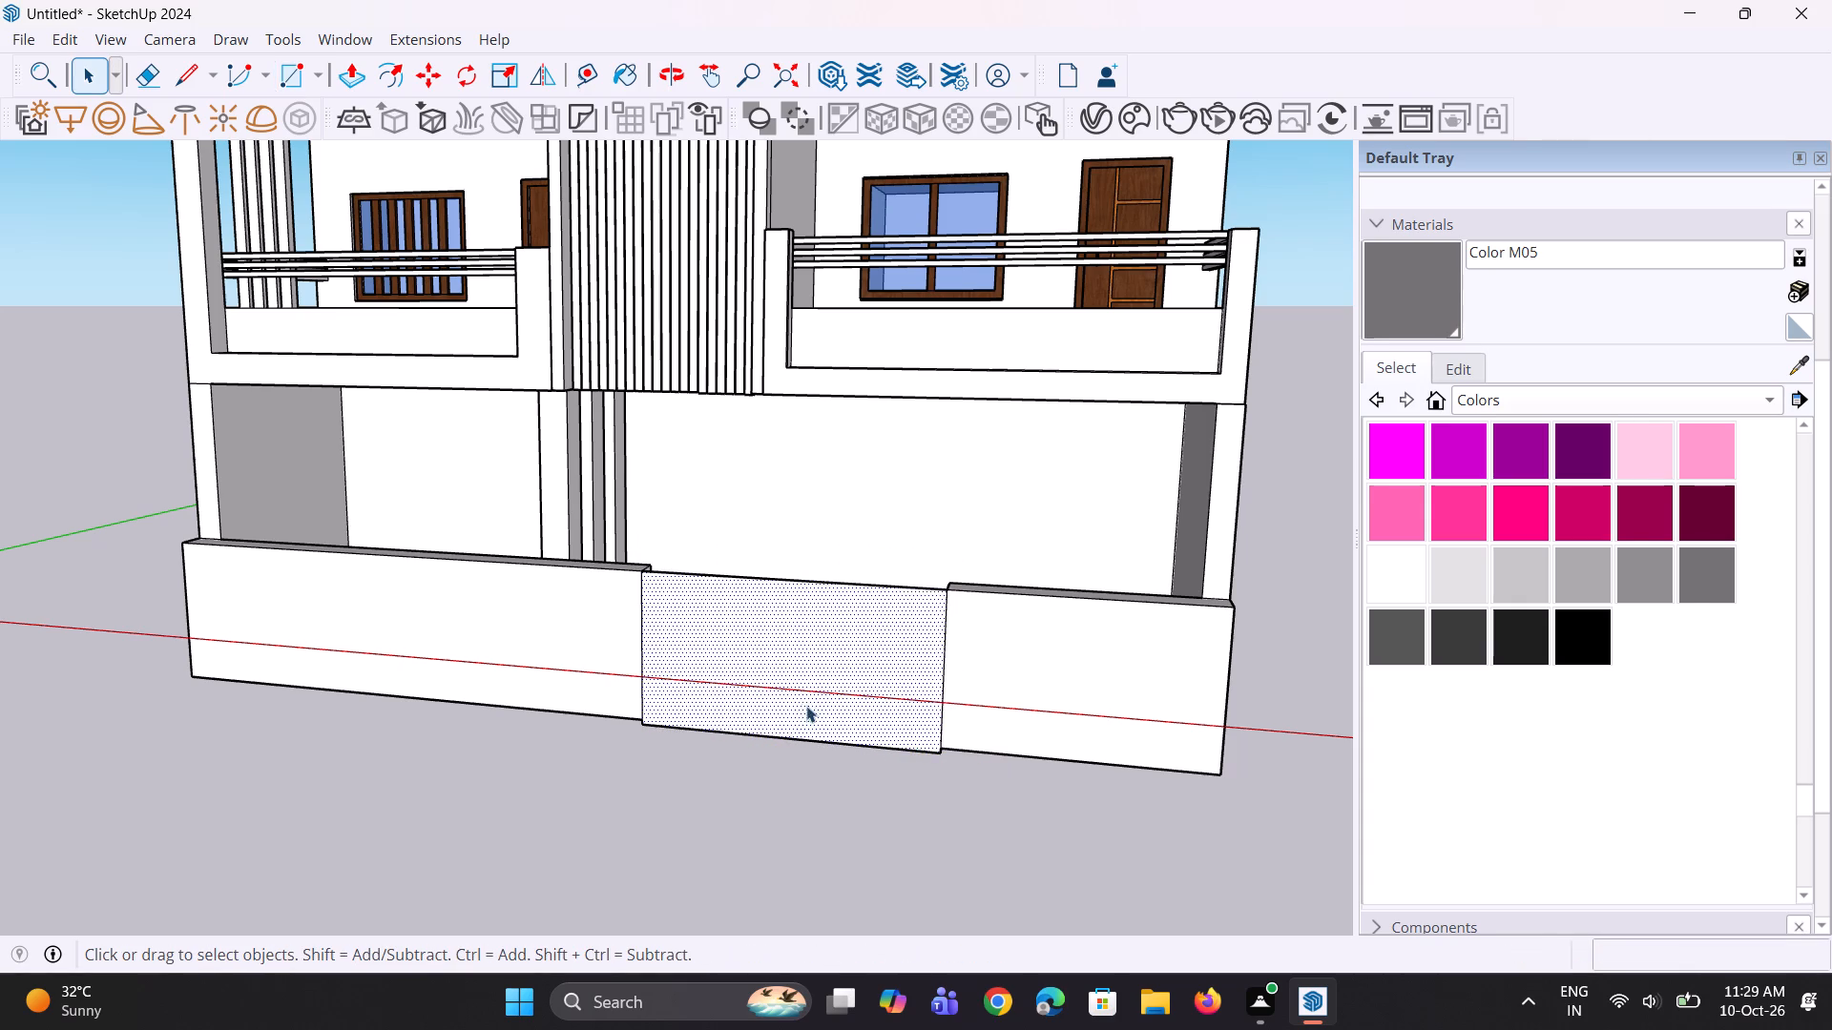
scroll(755, 741, "down", 4)
key("m")
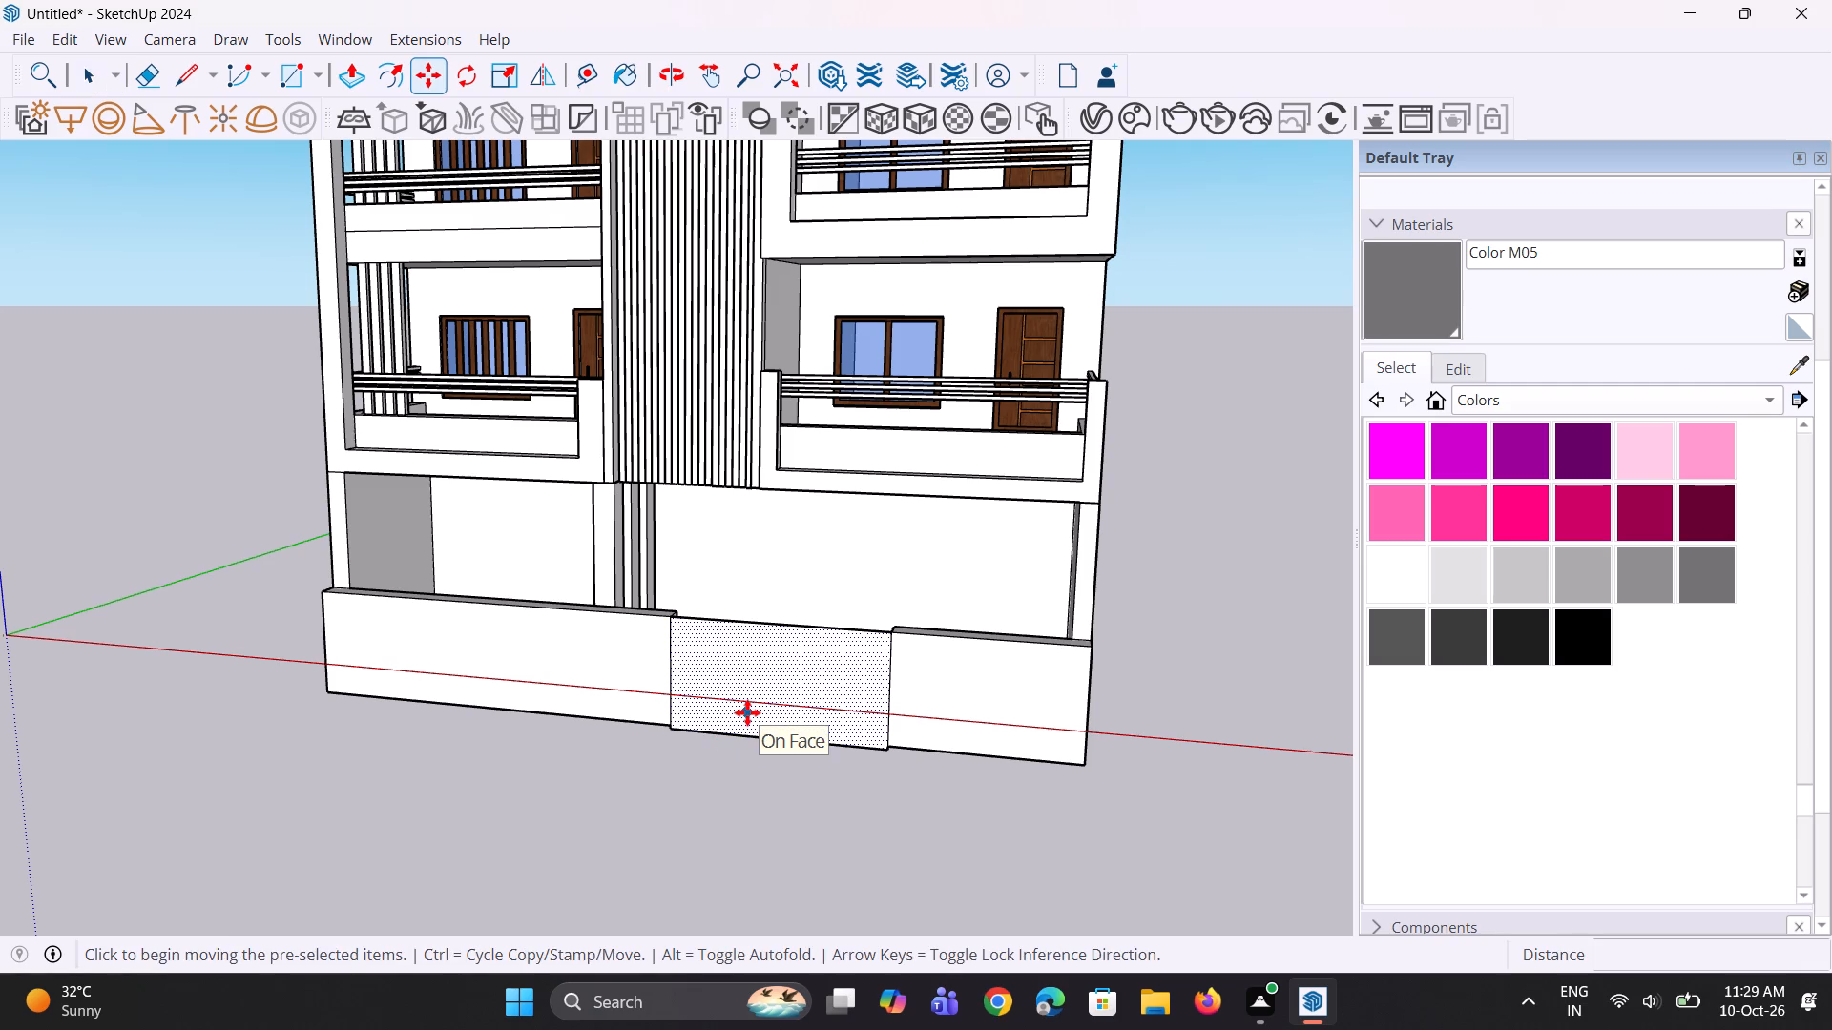
left_click(747, 712)
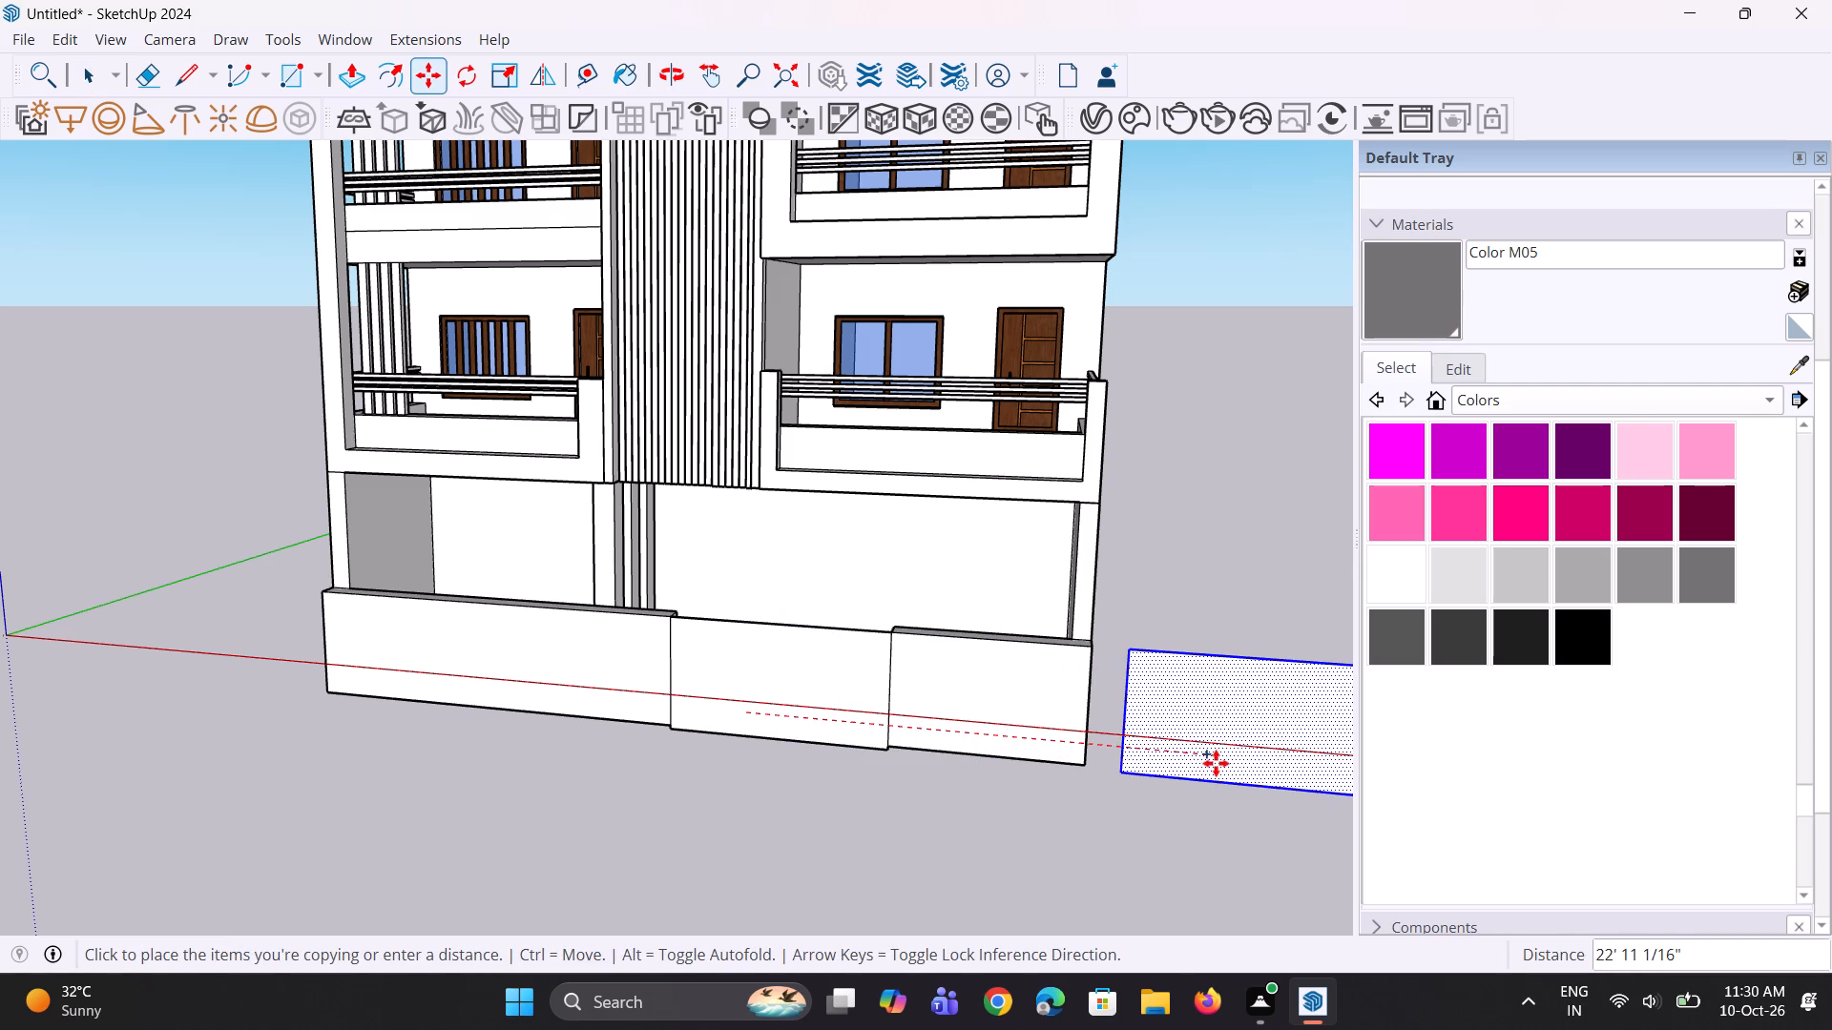
left_click(1216, 763)
Delete the original rectangle's face, top edge and bottom edge from the entrance gap.
key("space")
scroll(763, 702, "up", 1)
left_click(754, 693)
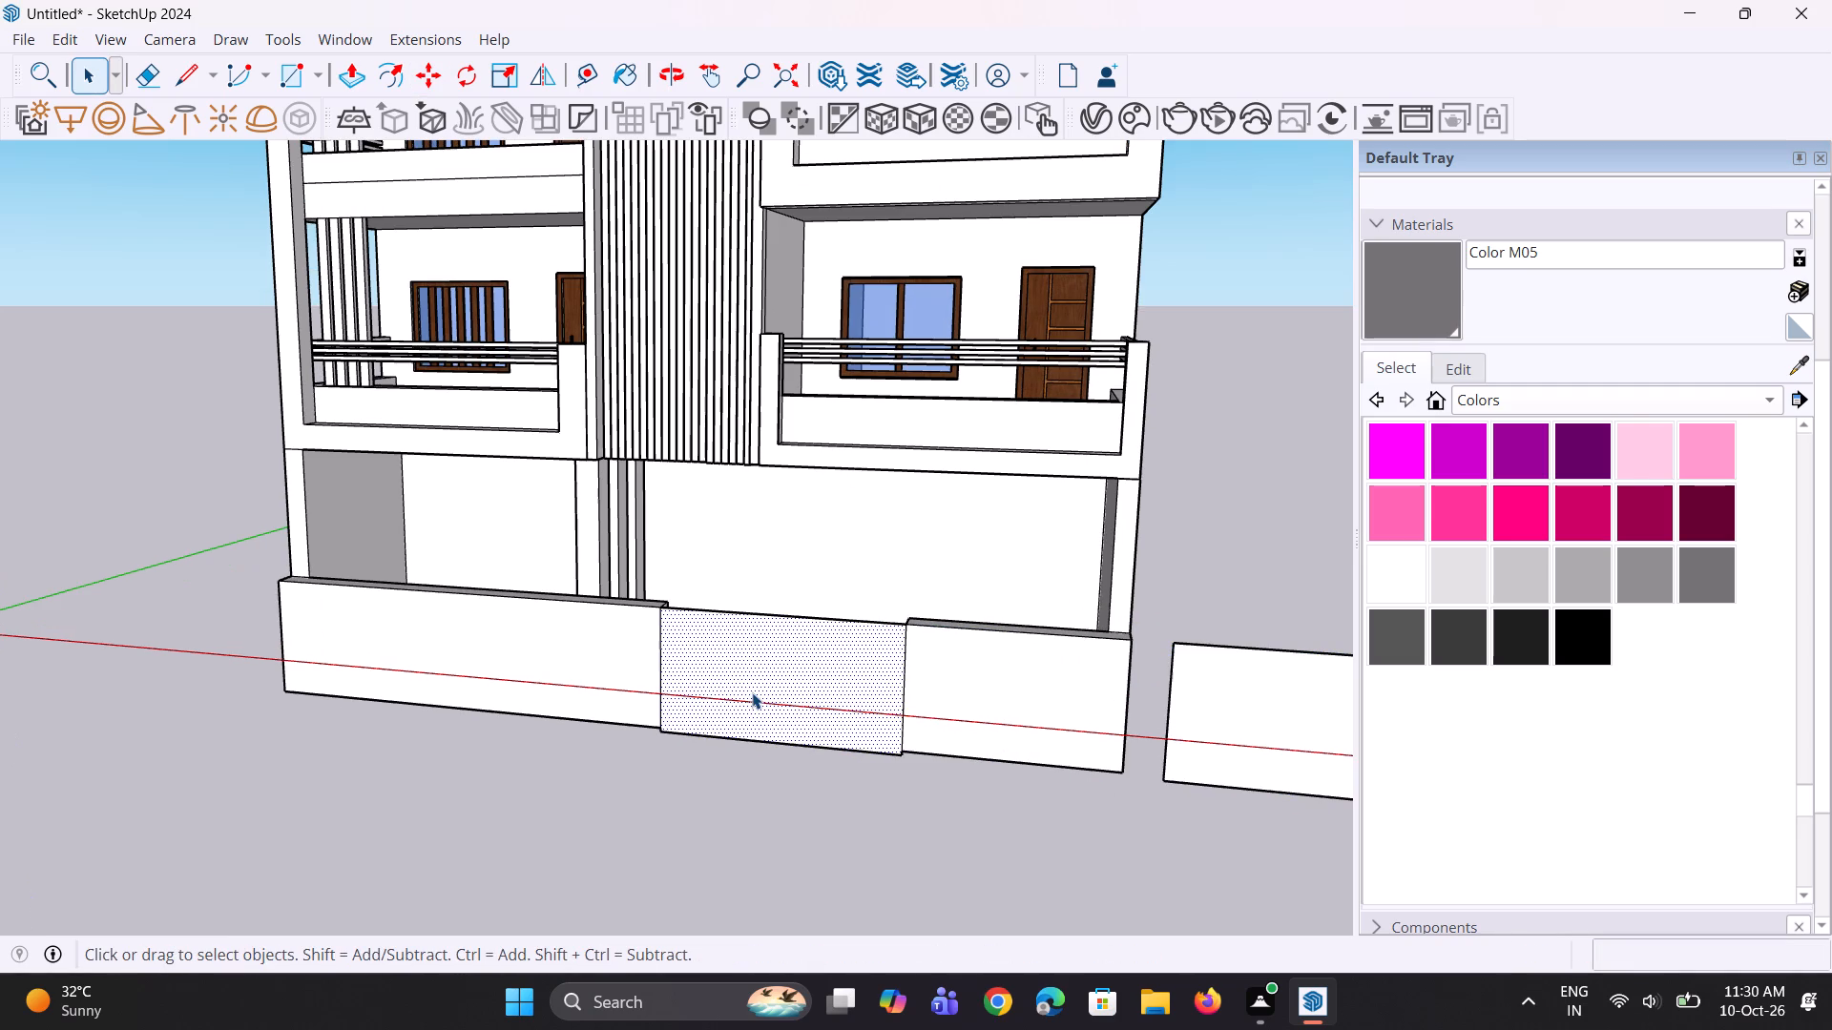
key("Delete")
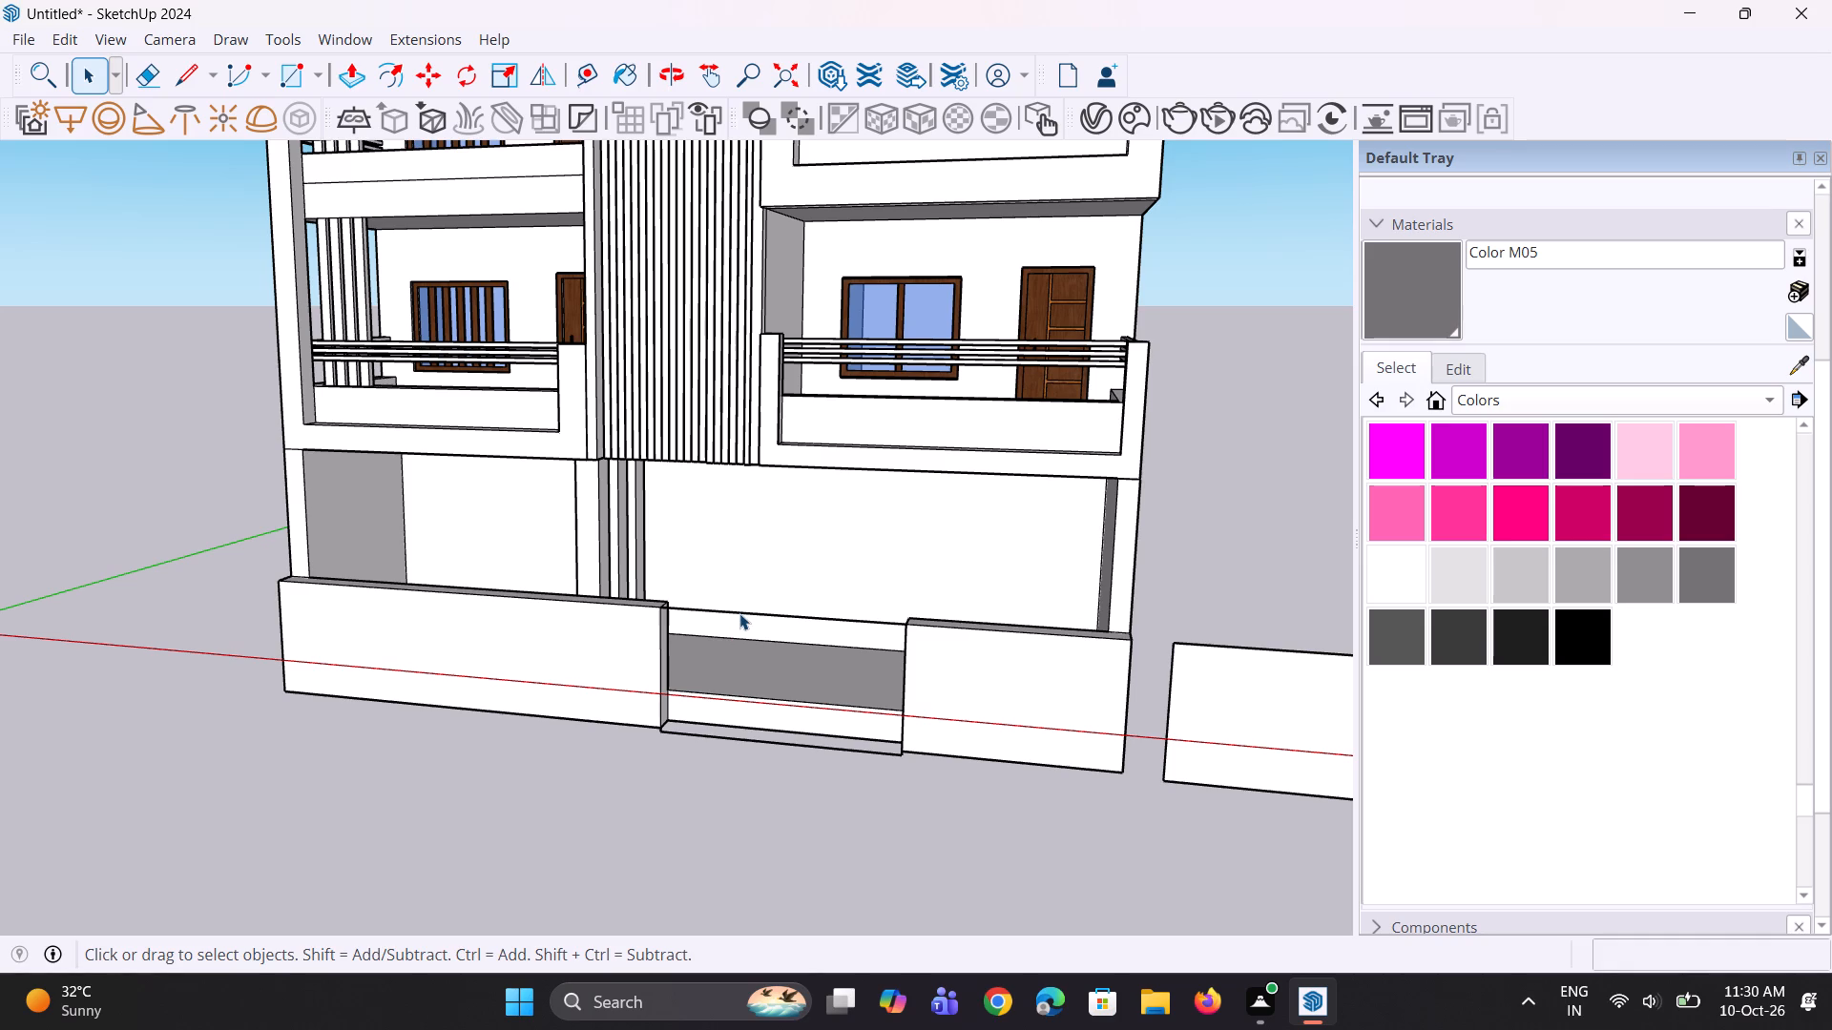
left_click(739, 613)
key("Delete")
left_click(731, 736)
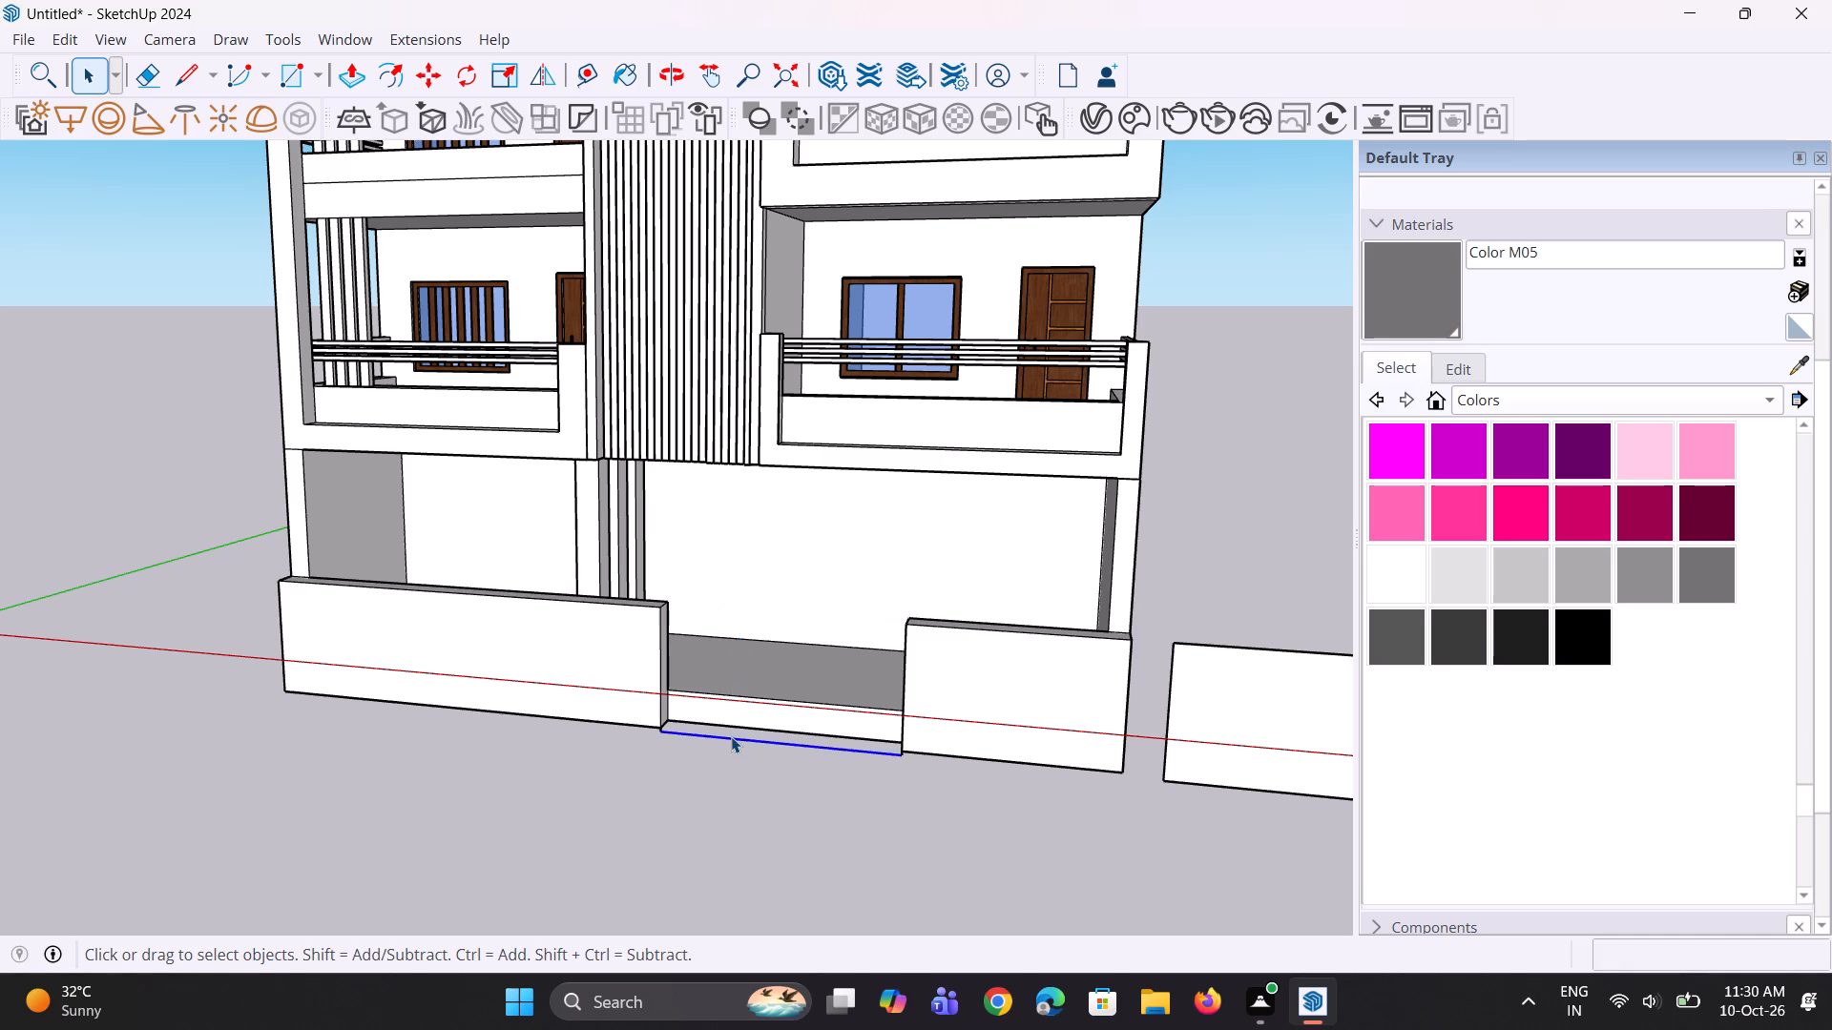
key("Delete")
Delete the leftover short edge below the first low front wall's inner bottom corner.
middle_click_drag(734, 751, 766, 862)
scroll(644, 744, "up", 11)
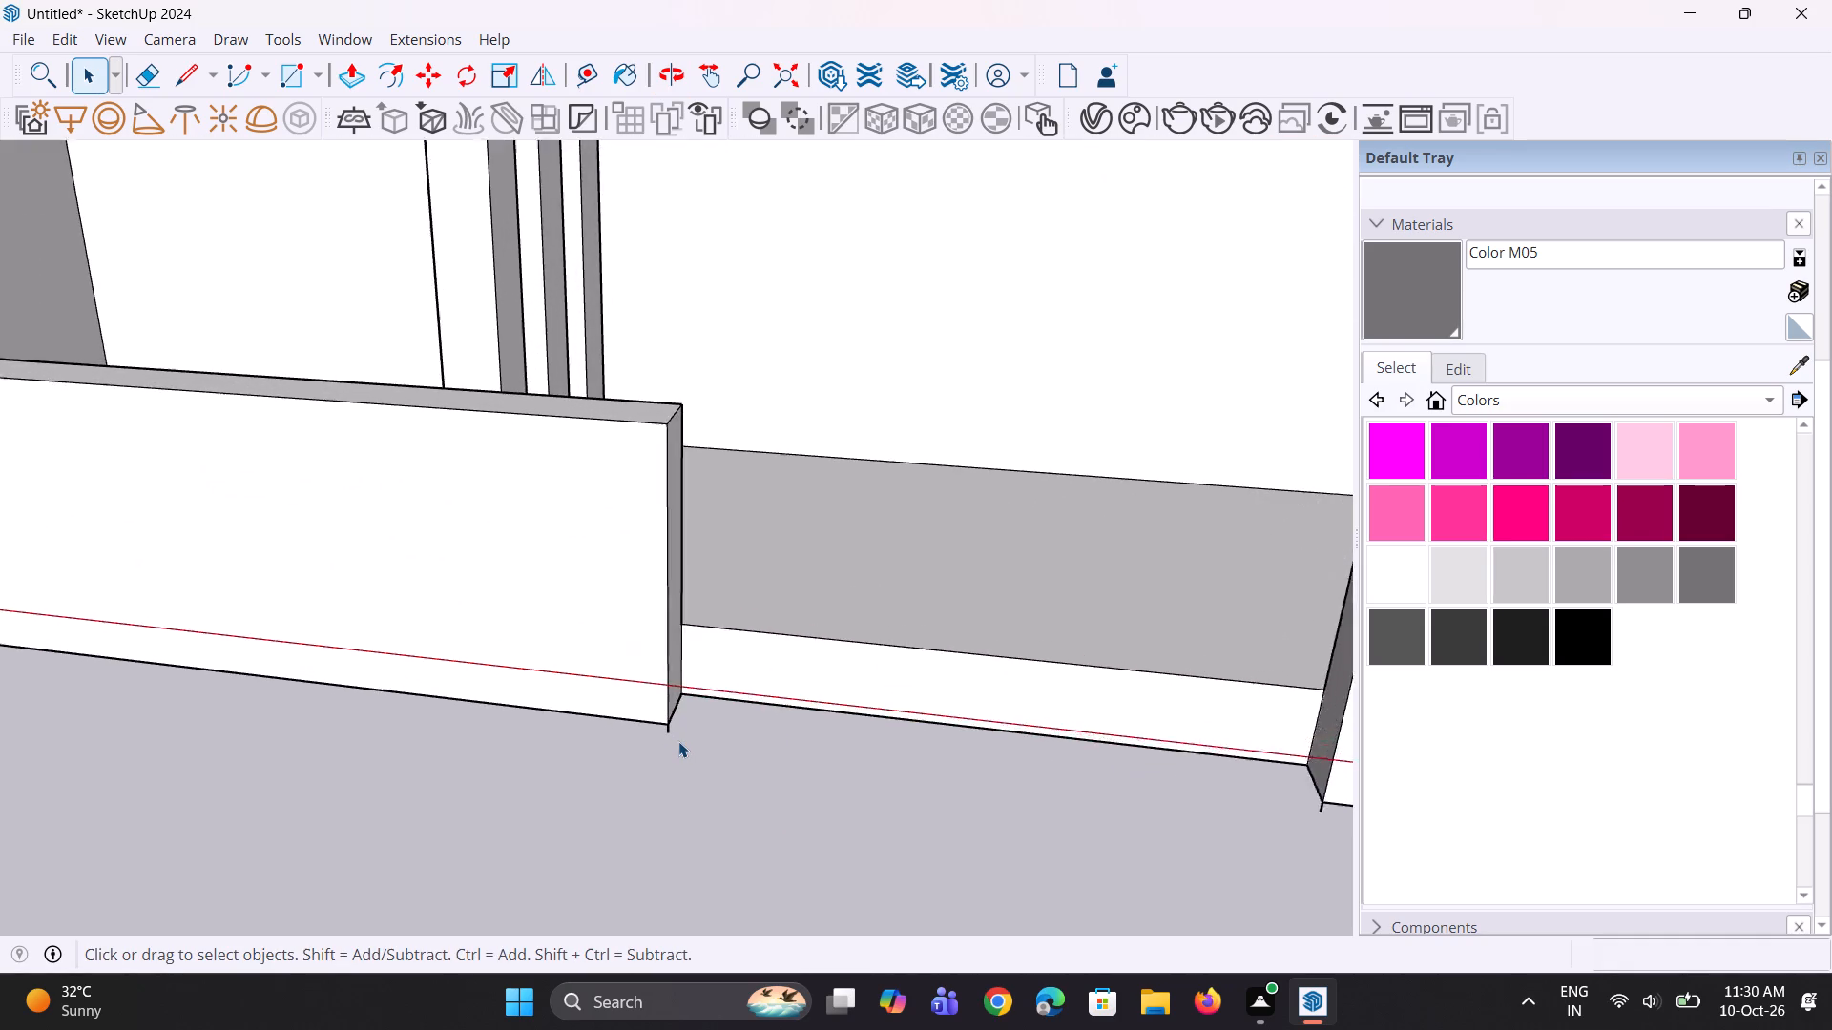
scroll(678, 741, "up", 4)
left_click(666, 731)
key("Delete")
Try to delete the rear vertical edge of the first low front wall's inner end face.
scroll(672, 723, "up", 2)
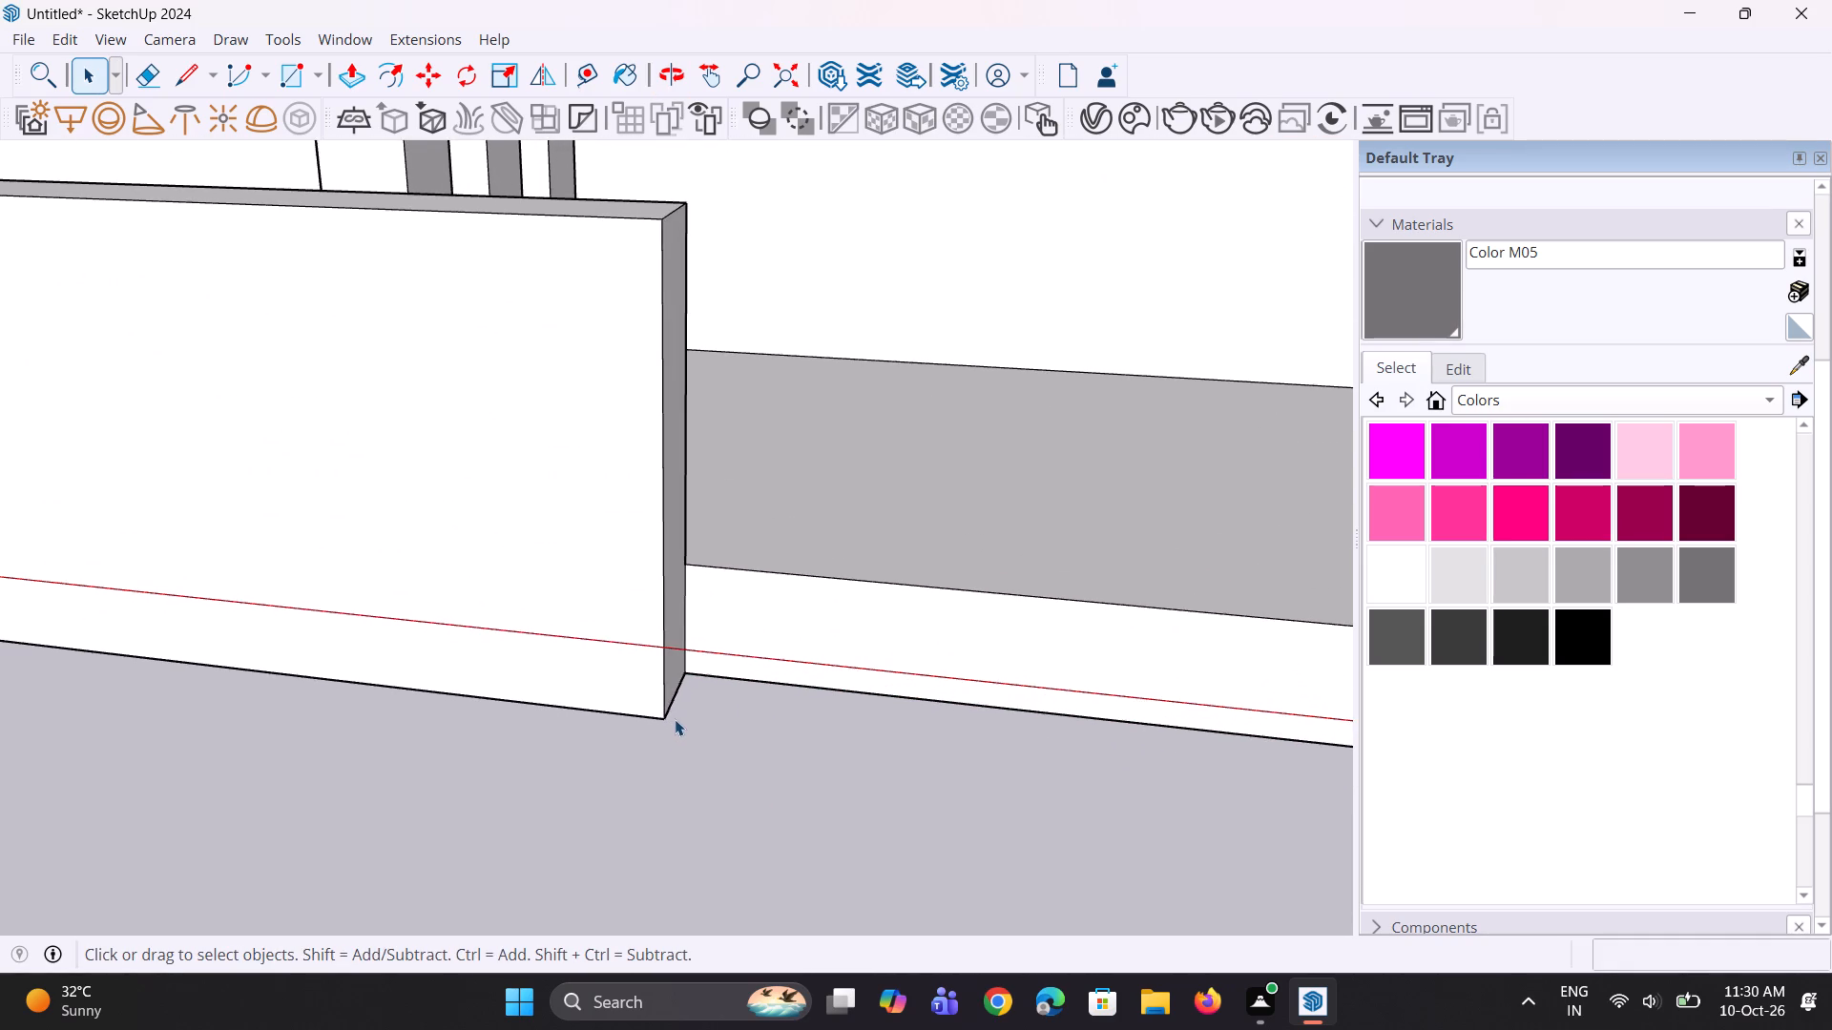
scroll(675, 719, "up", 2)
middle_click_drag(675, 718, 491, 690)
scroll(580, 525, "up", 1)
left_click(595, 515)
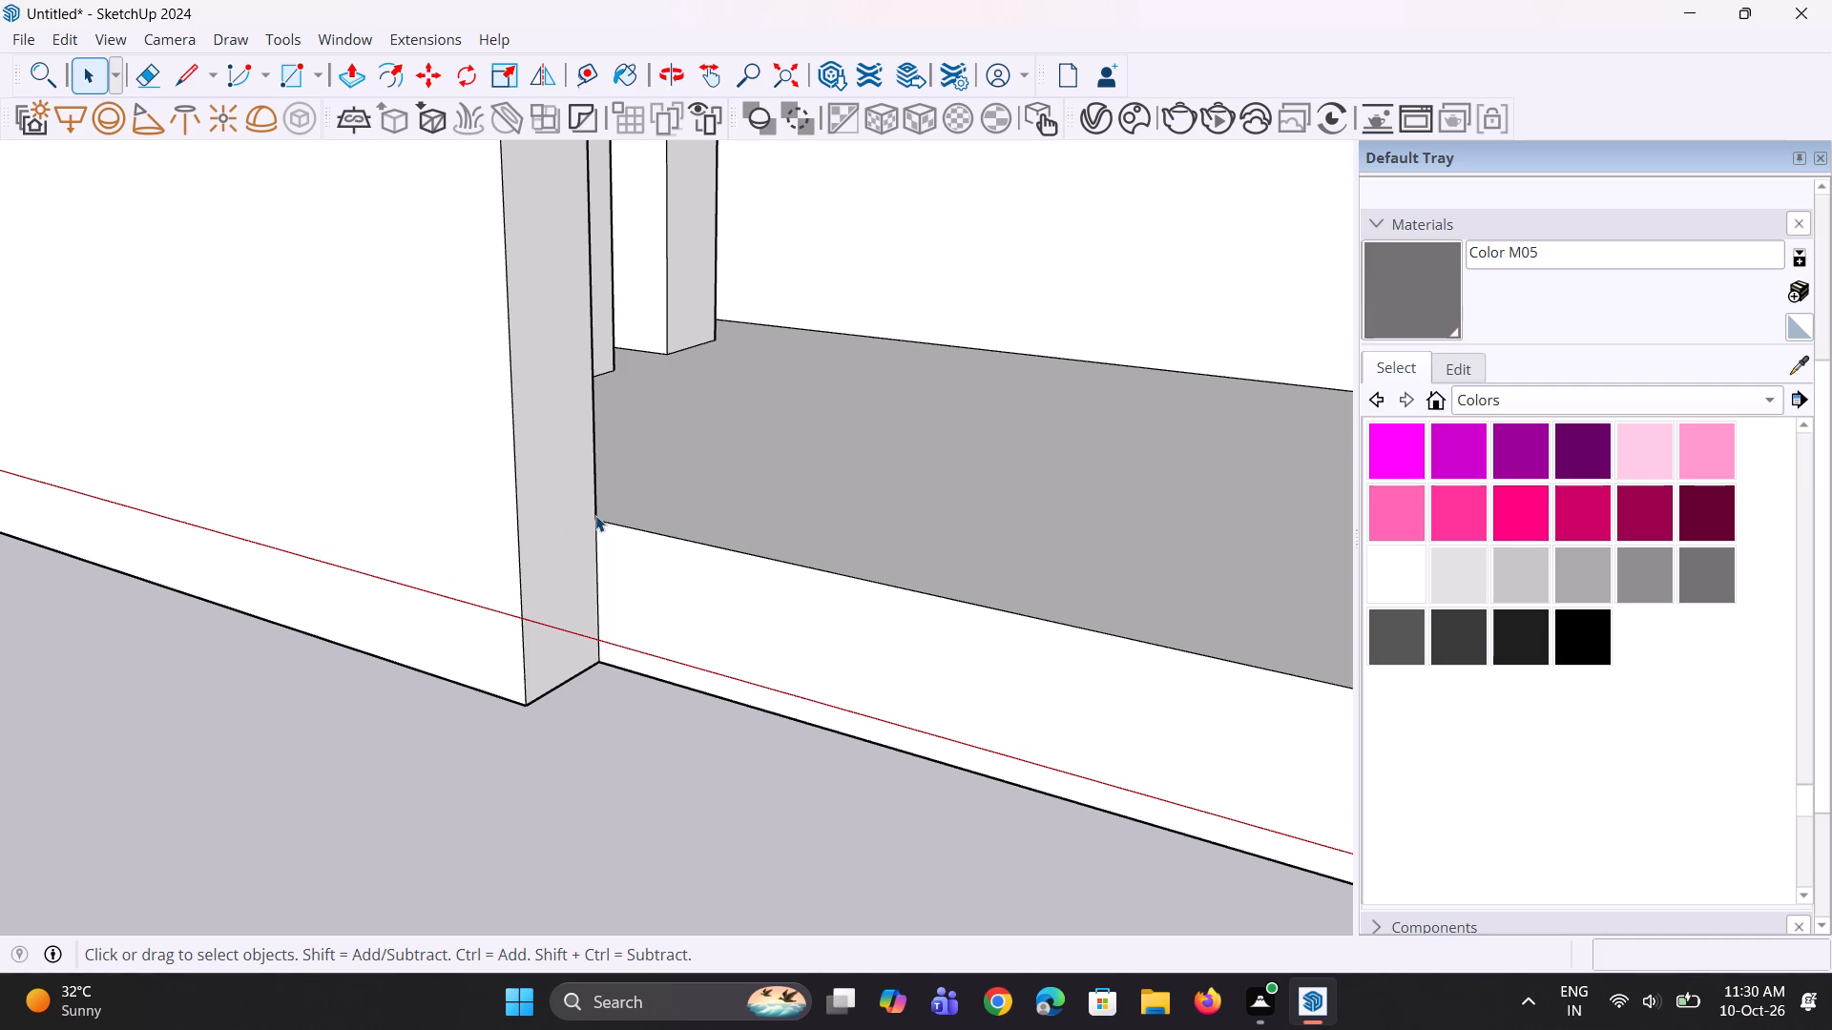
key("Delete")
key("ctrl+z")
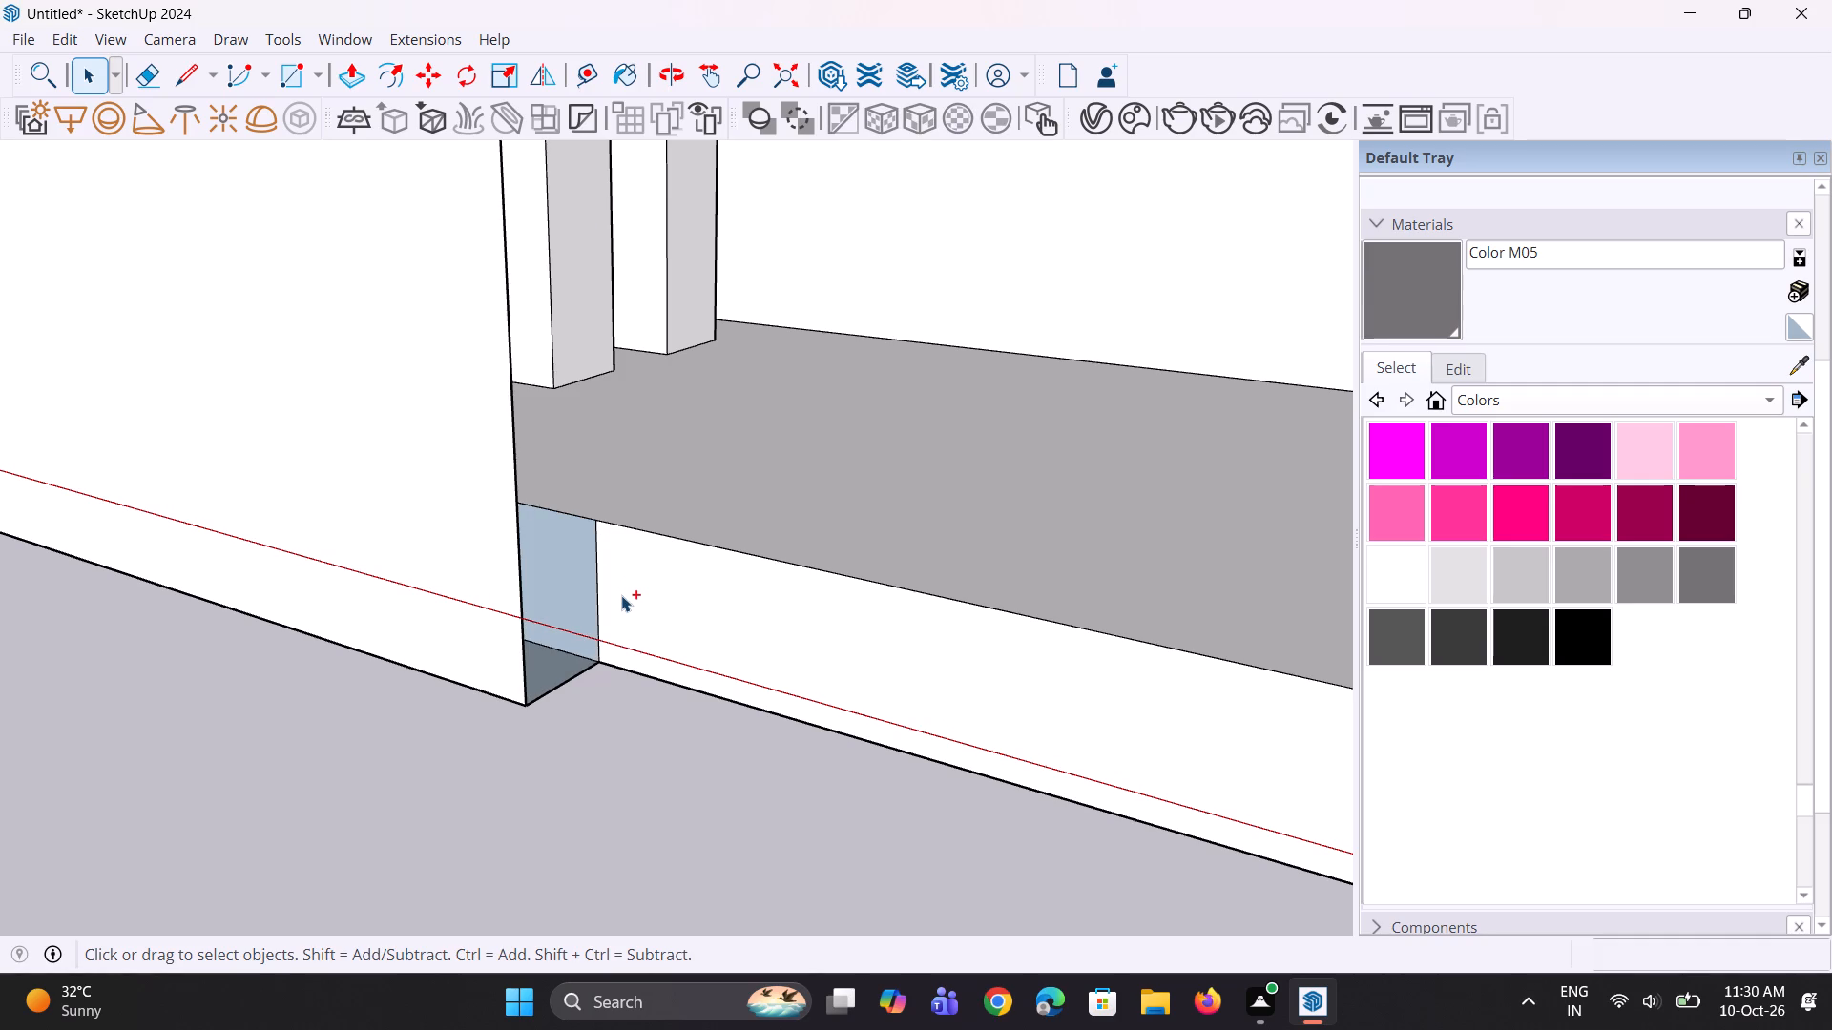
Delete the leftover short edge below the second low front wall's inner bottom corner.
scroll(656, 653, "down", 8)
middle_click_drag(624, 542, 376, 615)
scroll(531, 522, "up", 3)
middle_click_drag(524, 531, 461, 597)
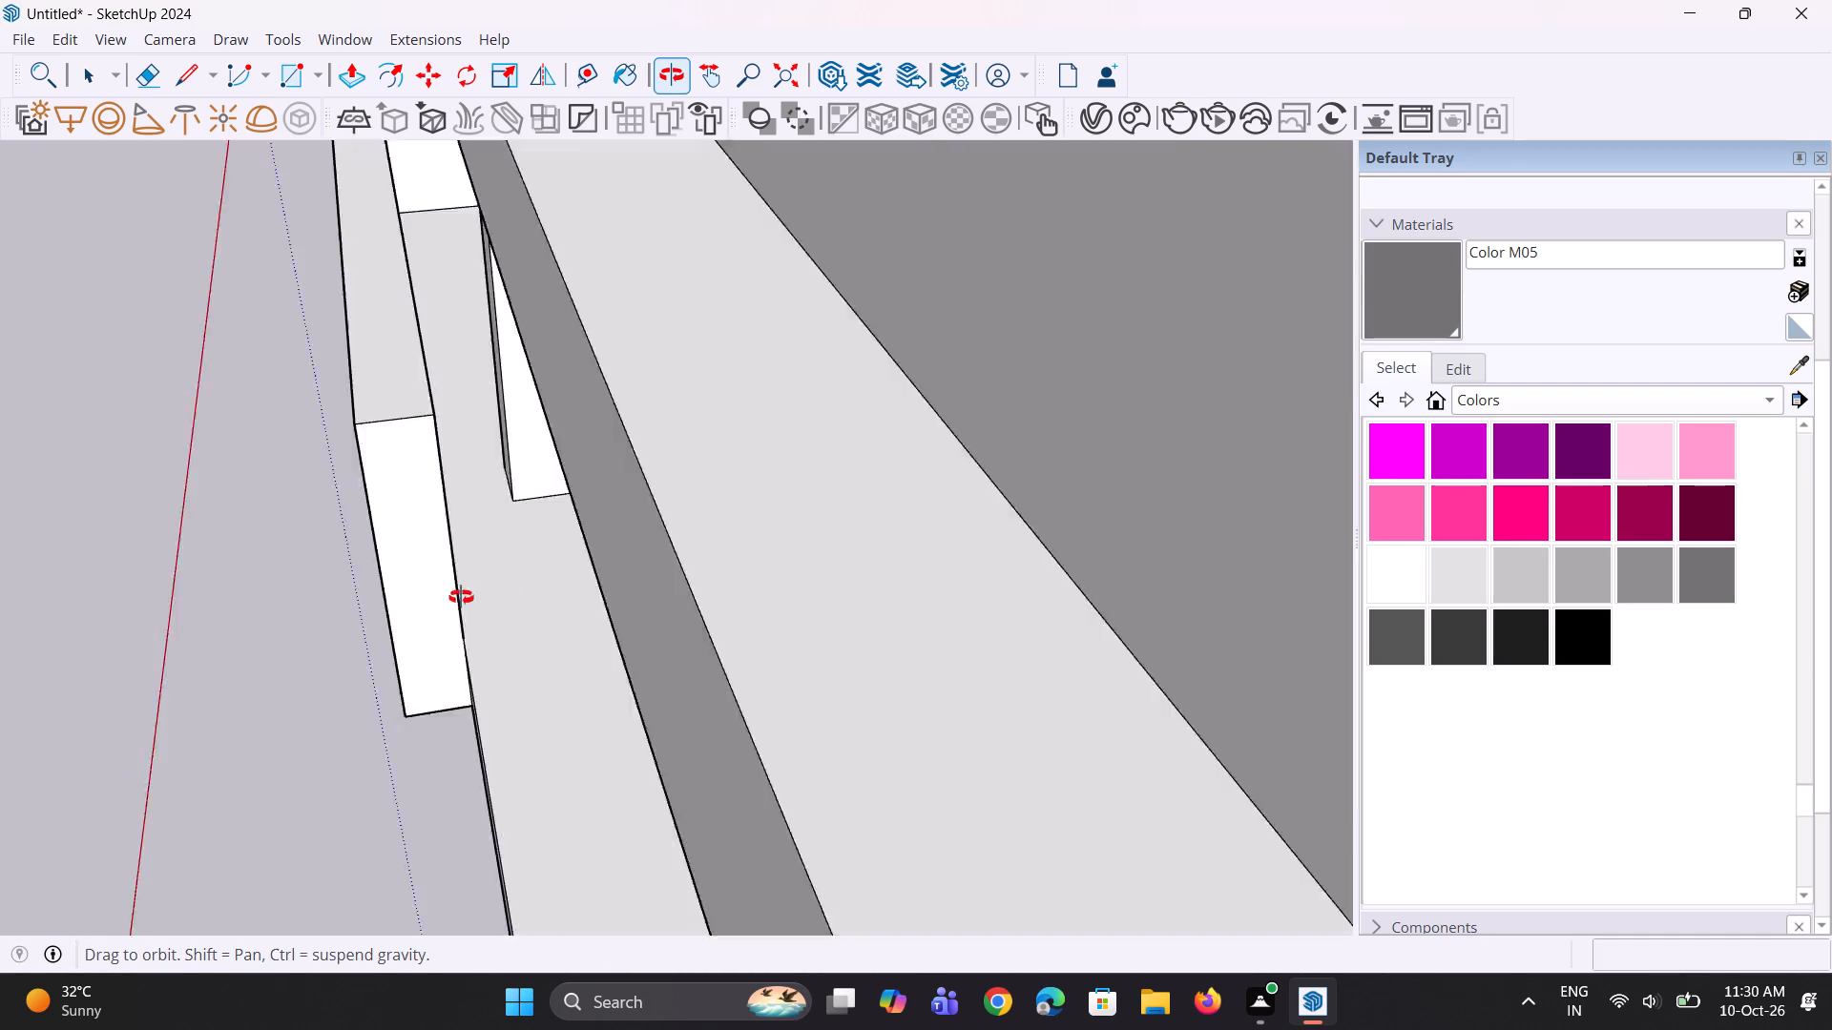
middle_click_drag(461, 597, 731, 553)
scroll(467, 582, "down", 7)
middle_click_drag(774, 661, 941, 653)
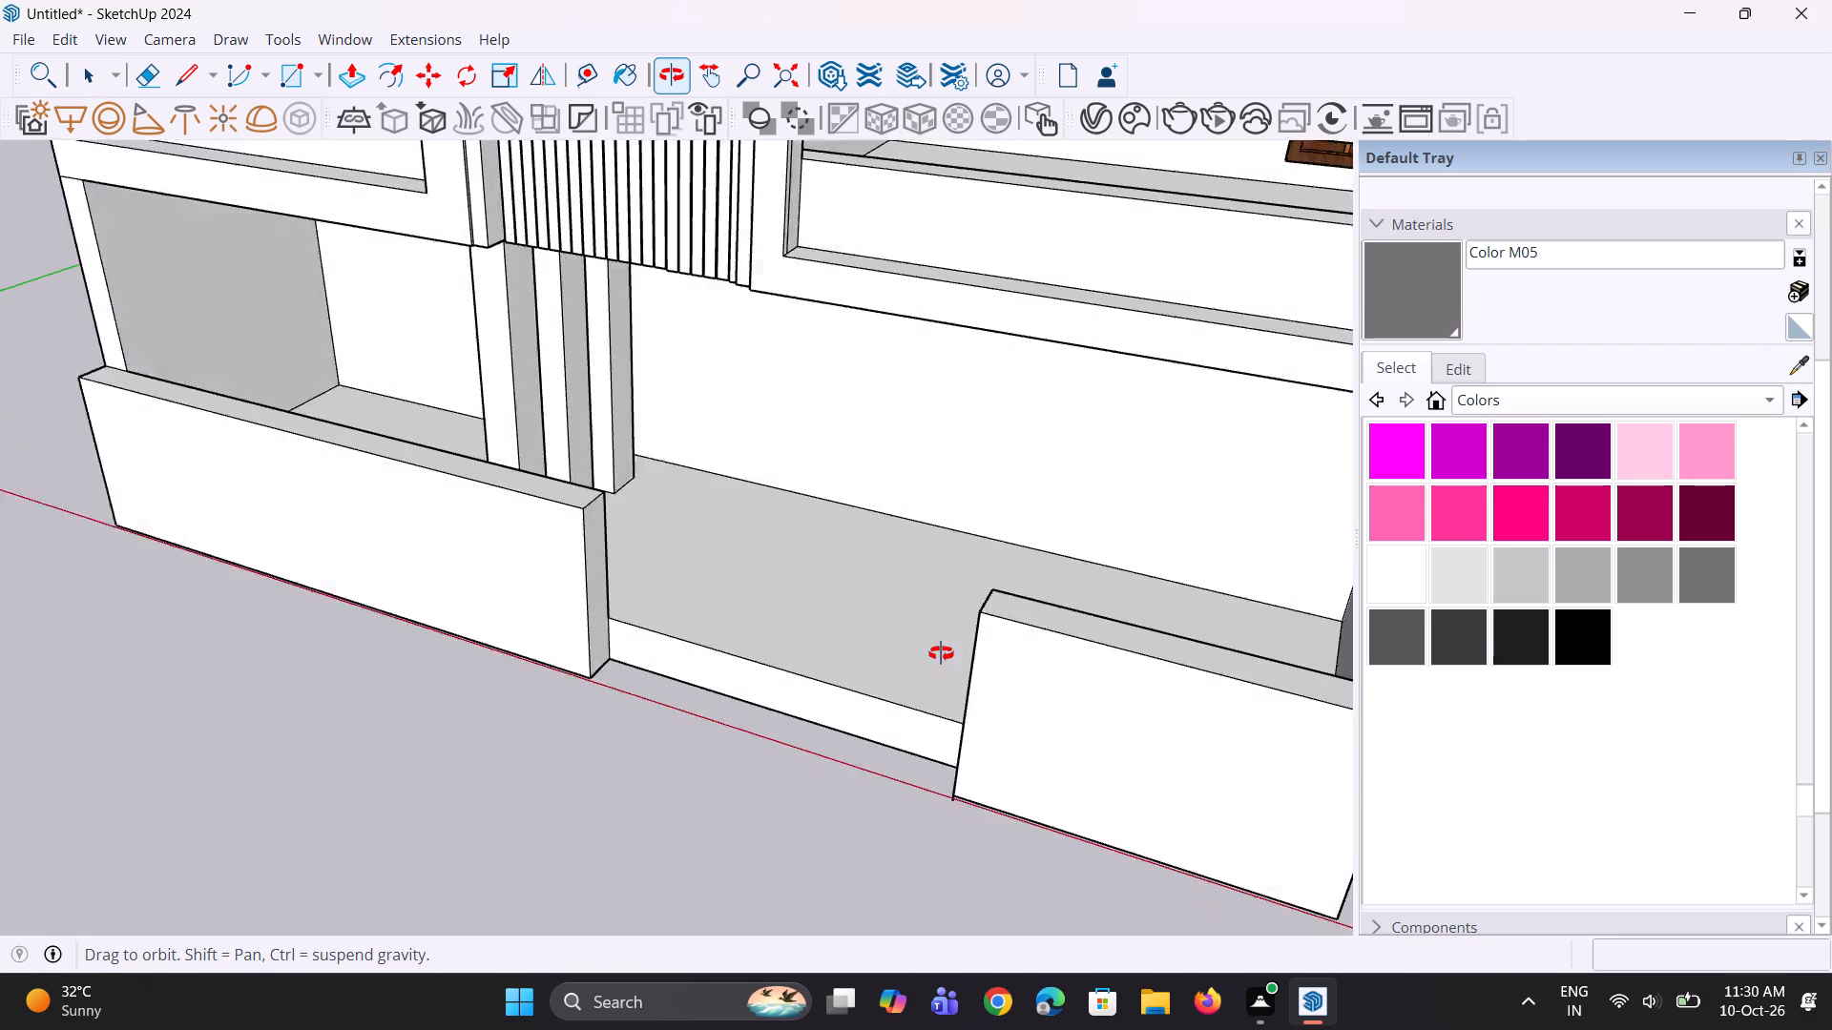
middle_click_drag(941, 653, 1084, 616)
scroll(926, 733, "up", 12)
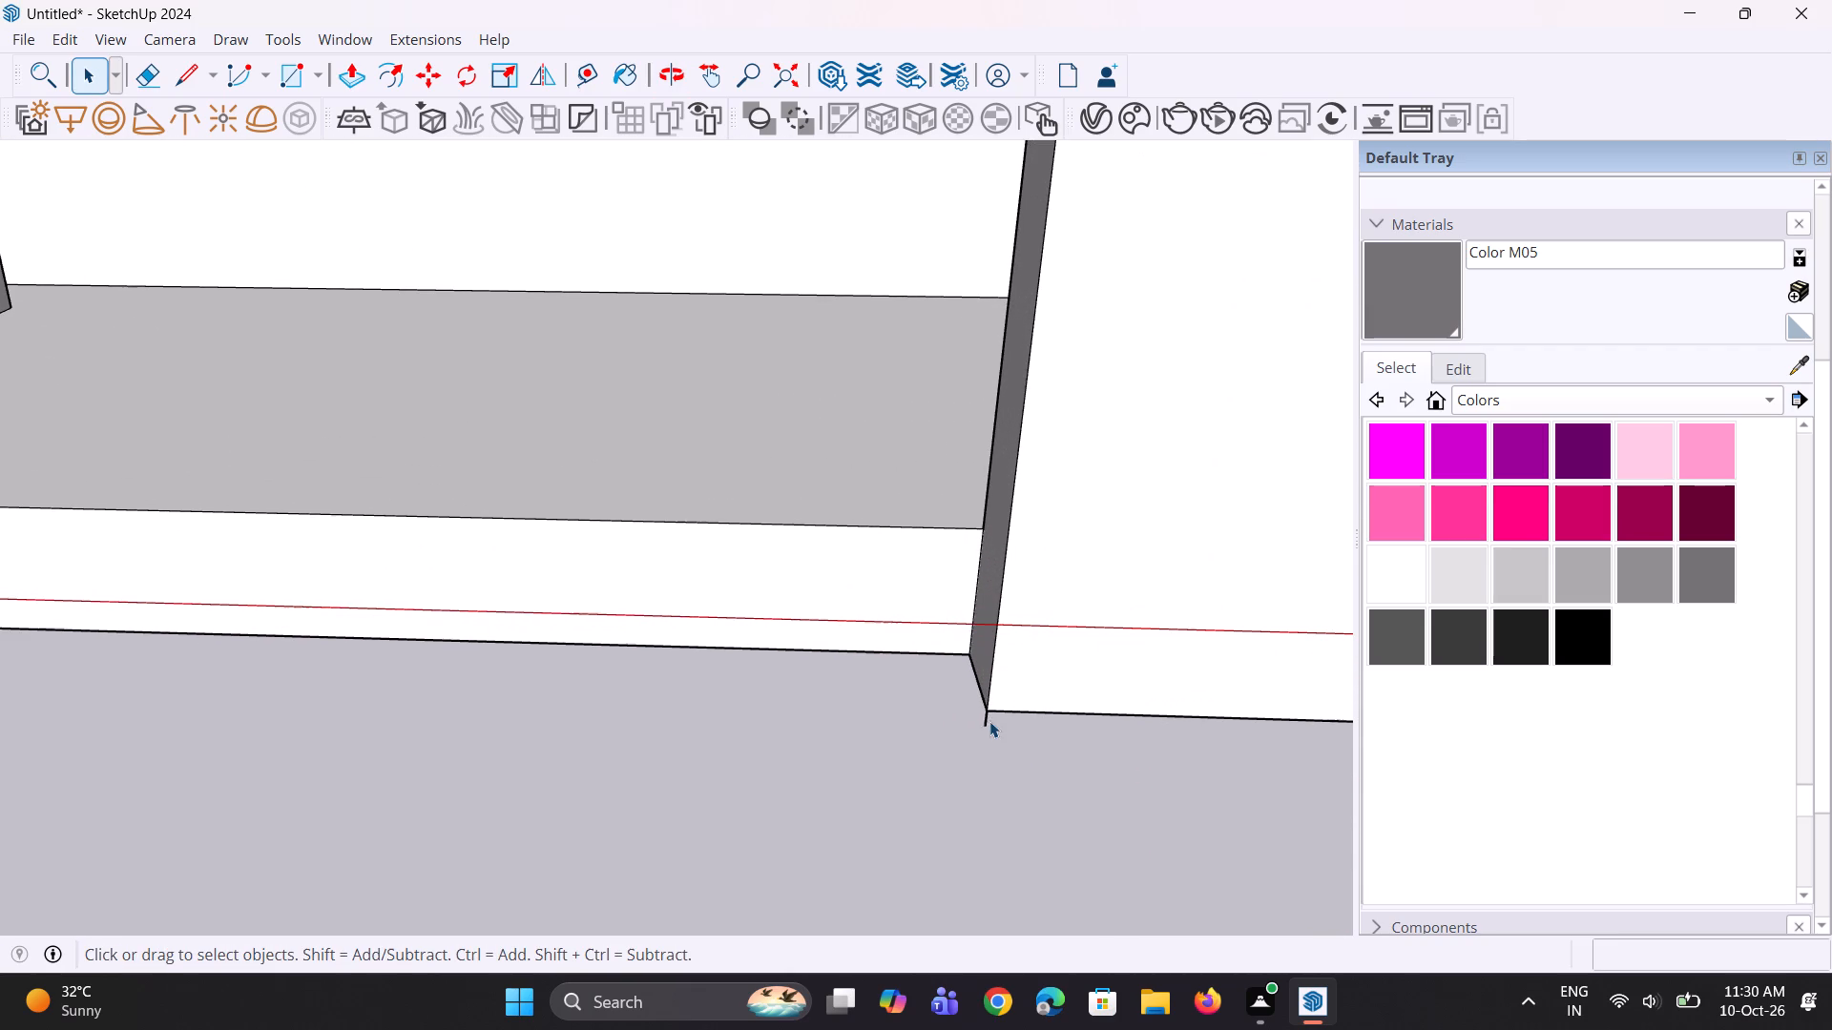
left_click(984, 719)
scroll(980, 743, "down", 2)
key("Delete")
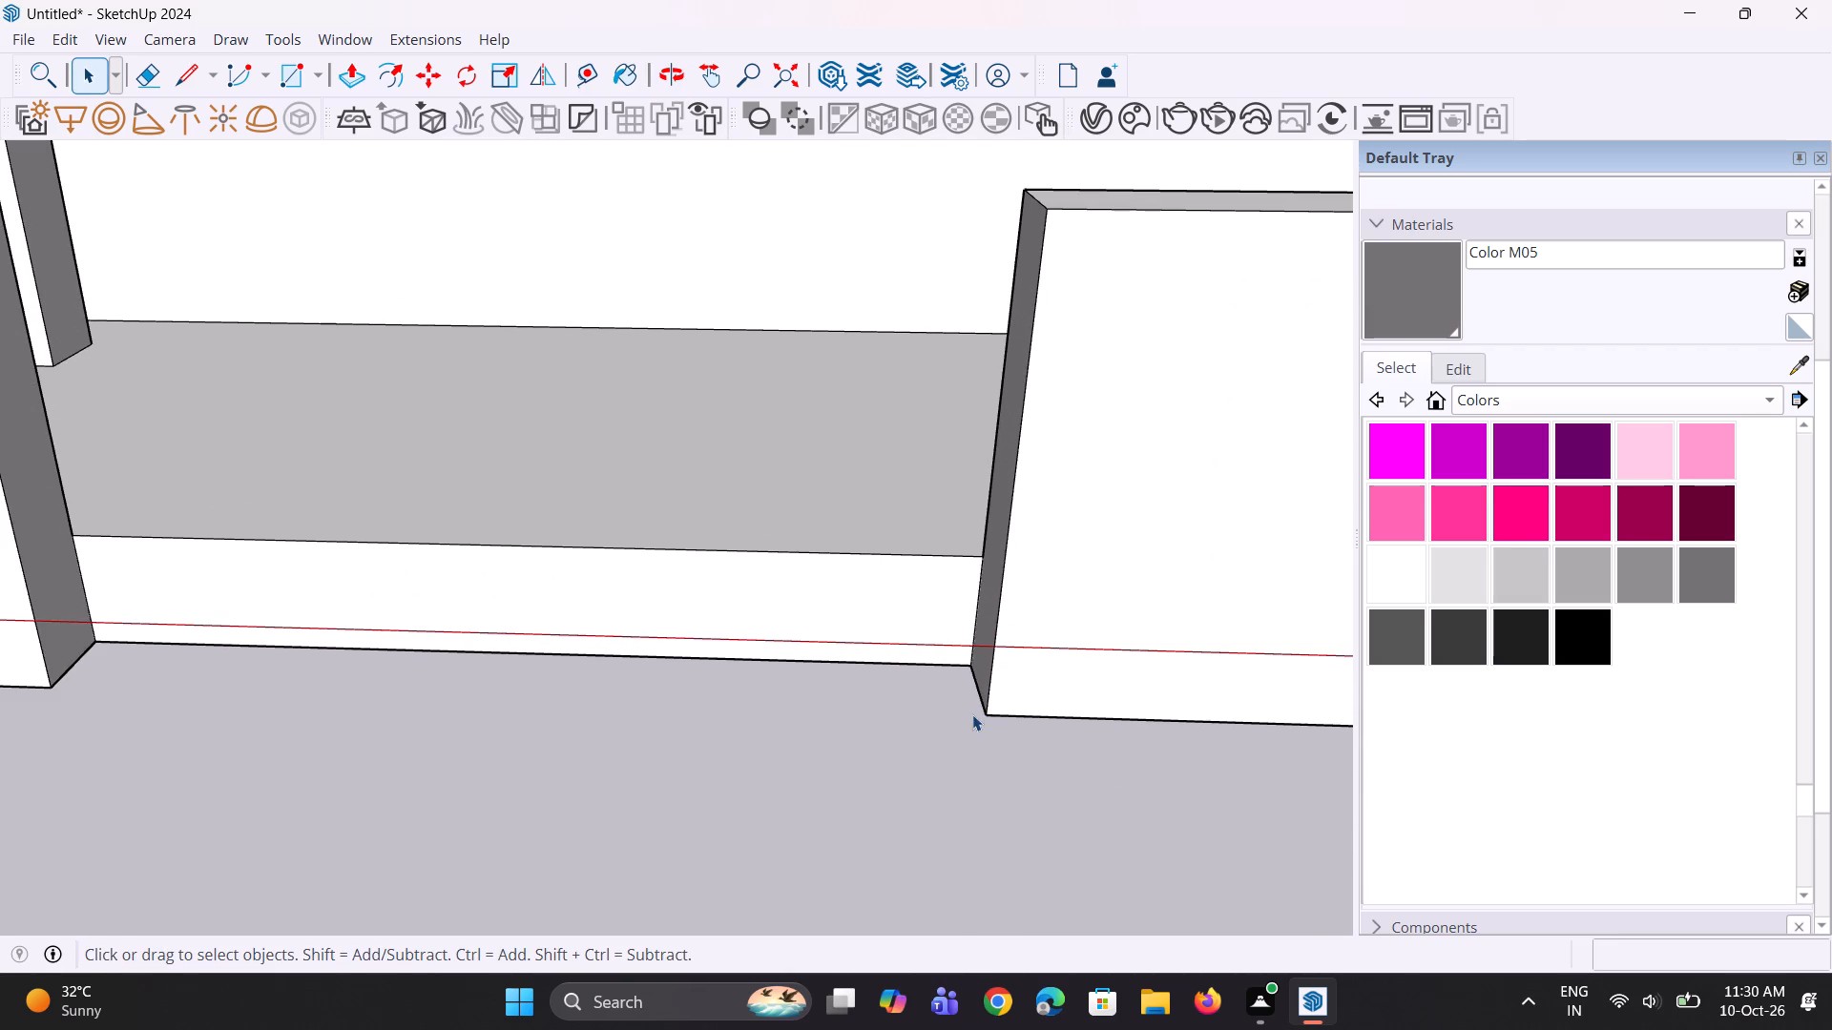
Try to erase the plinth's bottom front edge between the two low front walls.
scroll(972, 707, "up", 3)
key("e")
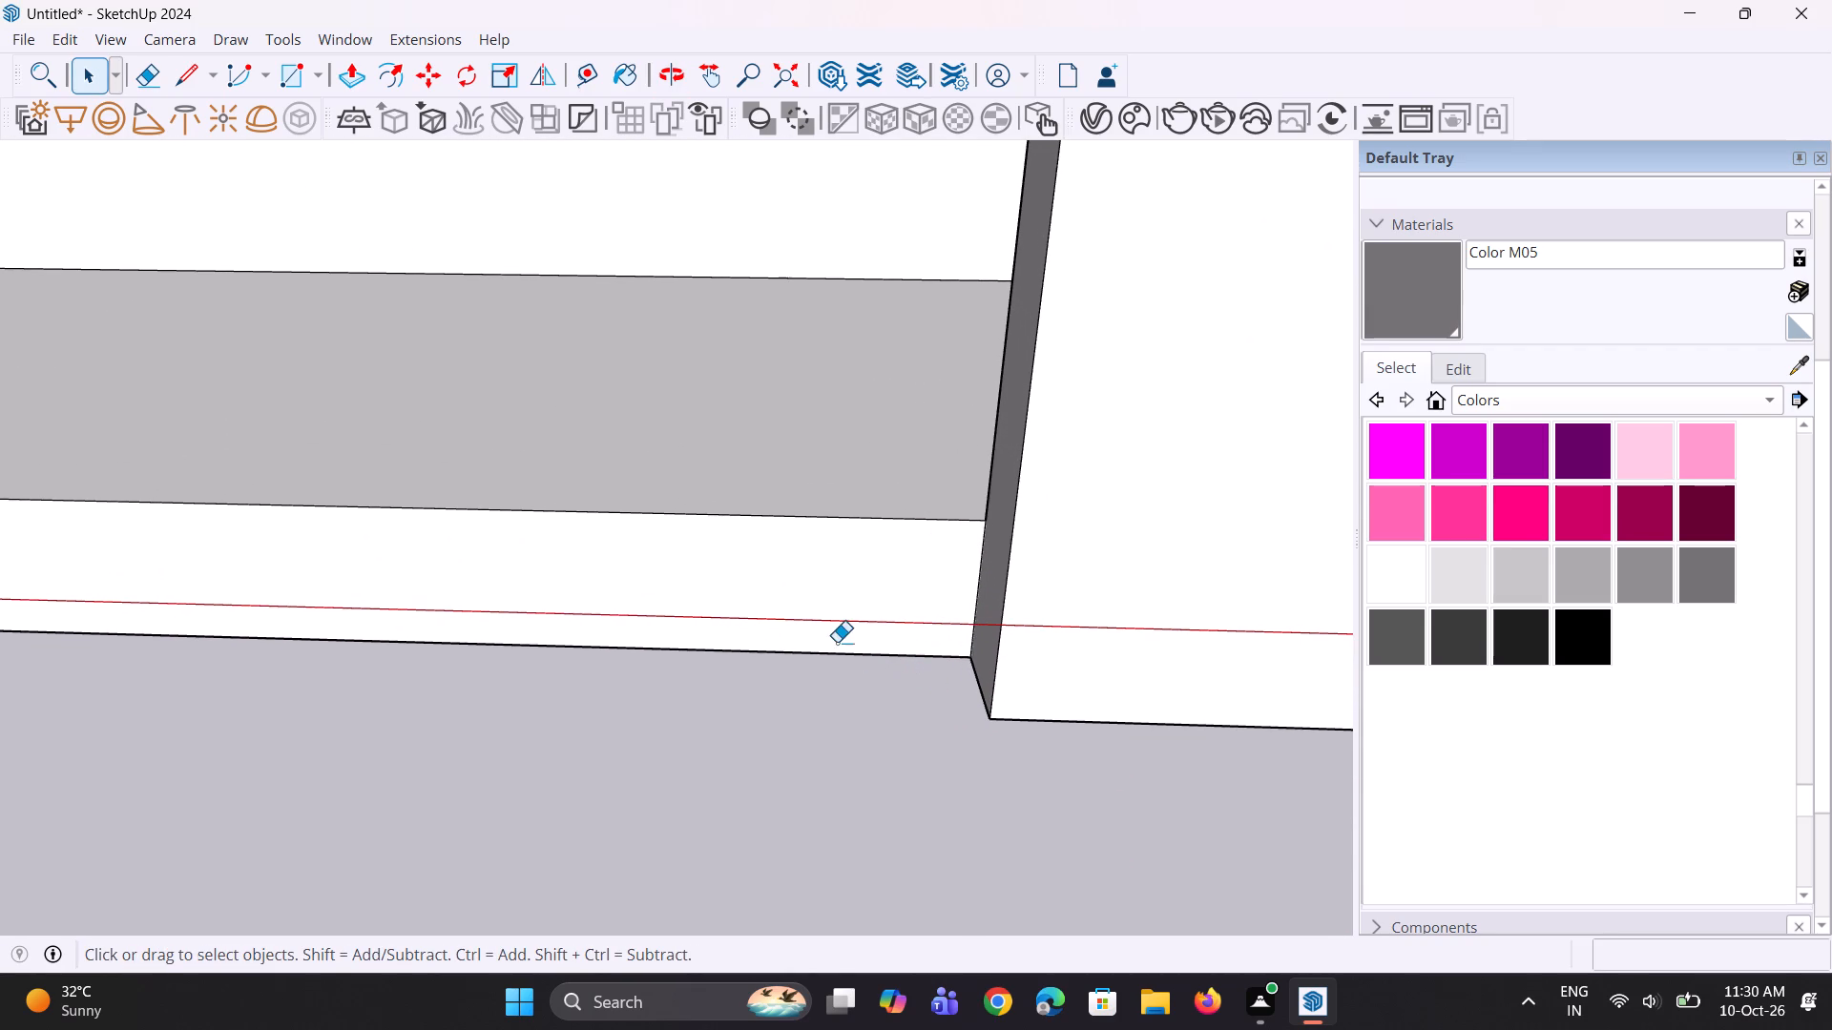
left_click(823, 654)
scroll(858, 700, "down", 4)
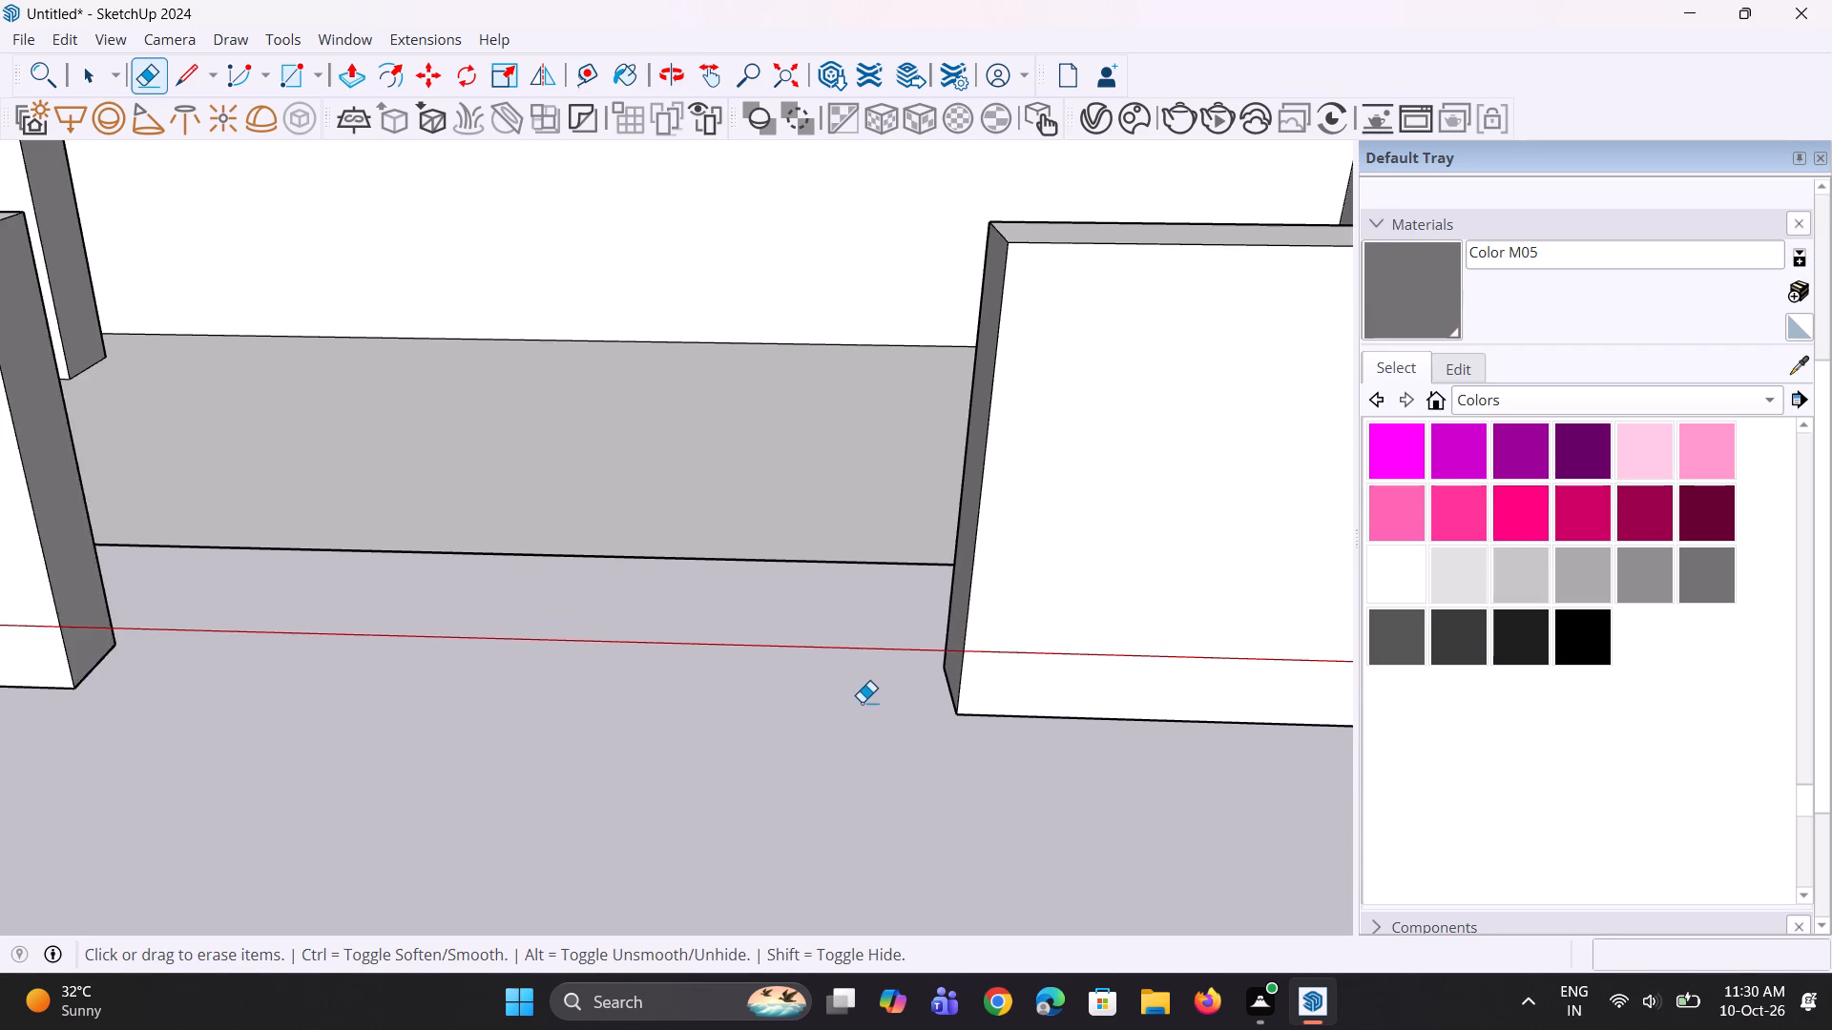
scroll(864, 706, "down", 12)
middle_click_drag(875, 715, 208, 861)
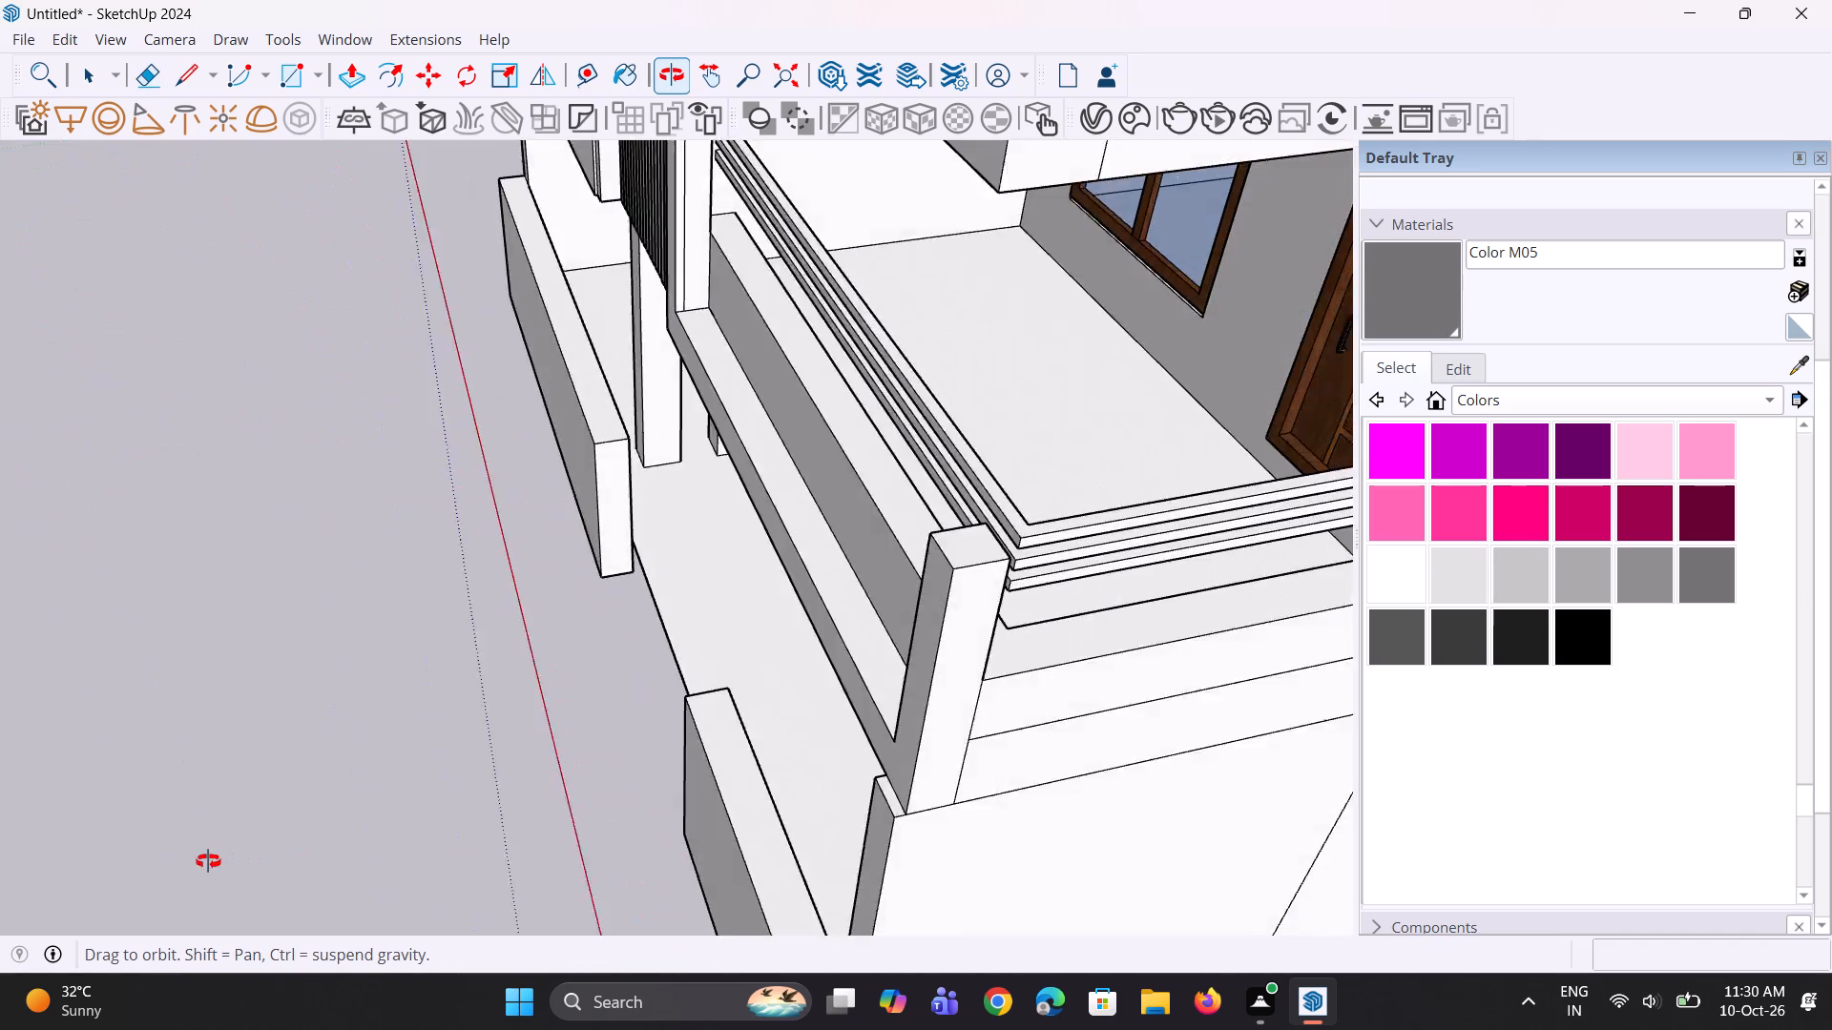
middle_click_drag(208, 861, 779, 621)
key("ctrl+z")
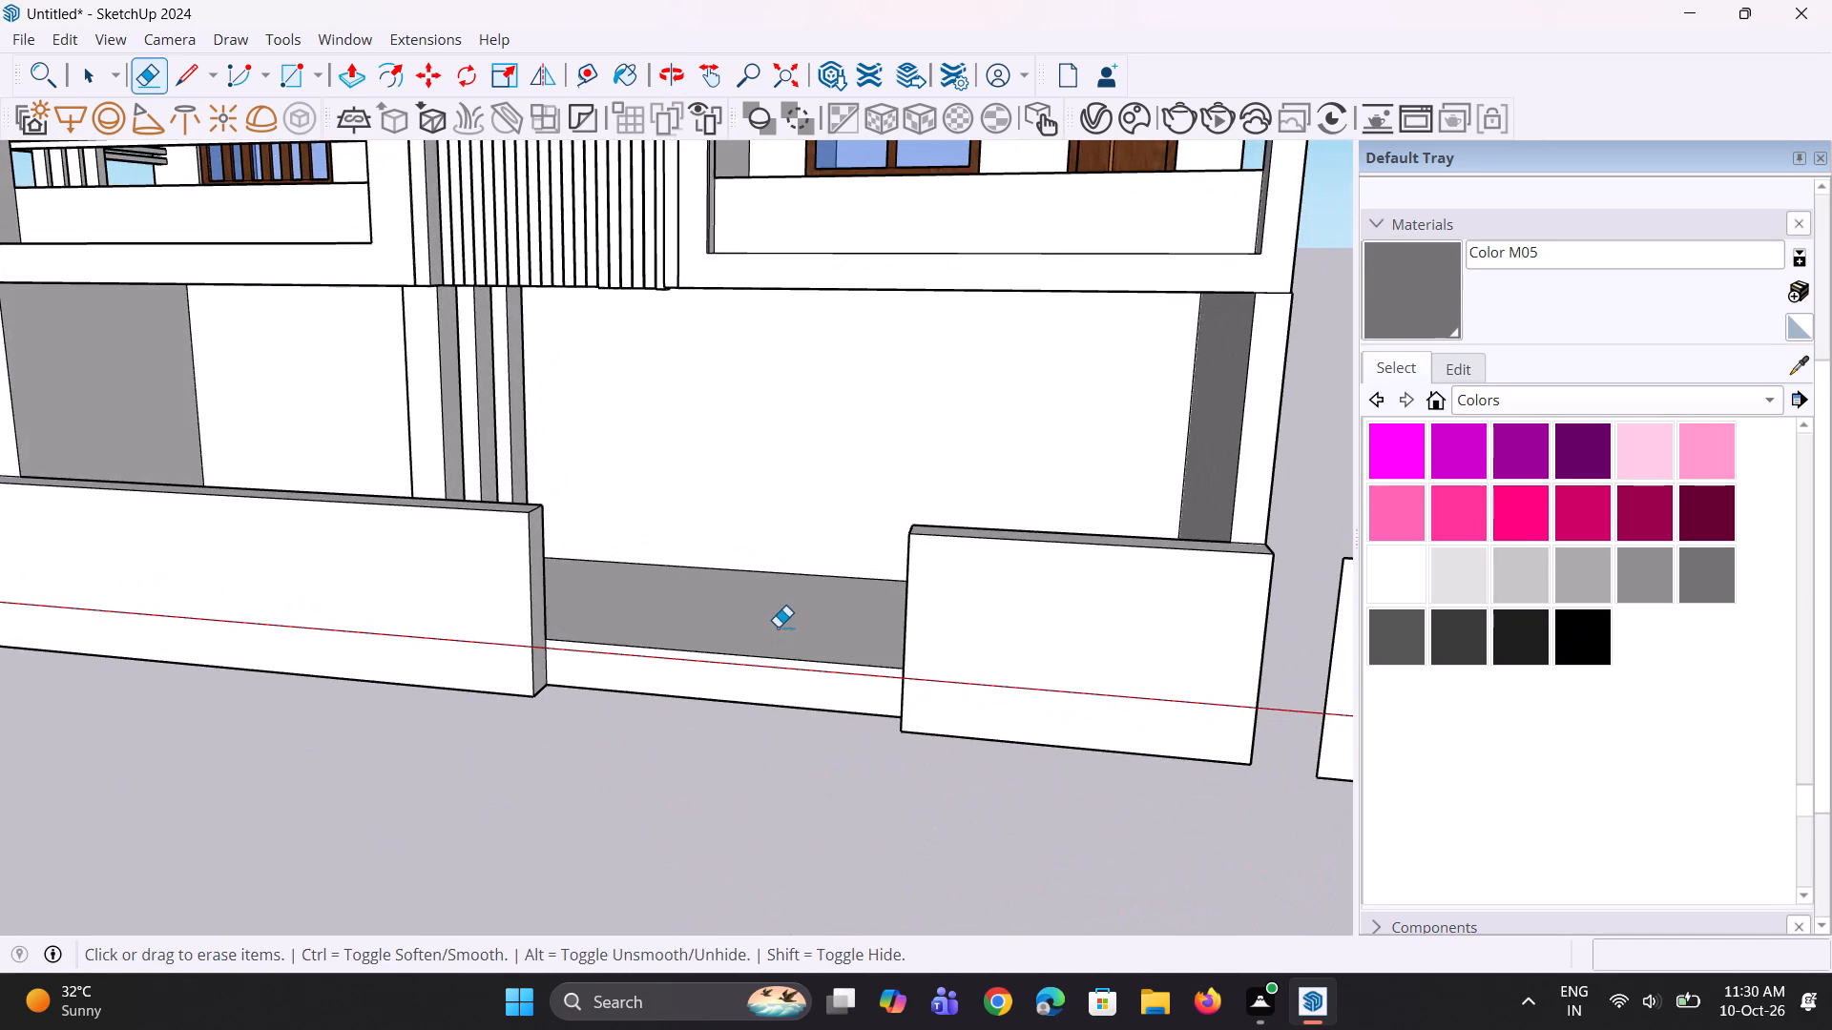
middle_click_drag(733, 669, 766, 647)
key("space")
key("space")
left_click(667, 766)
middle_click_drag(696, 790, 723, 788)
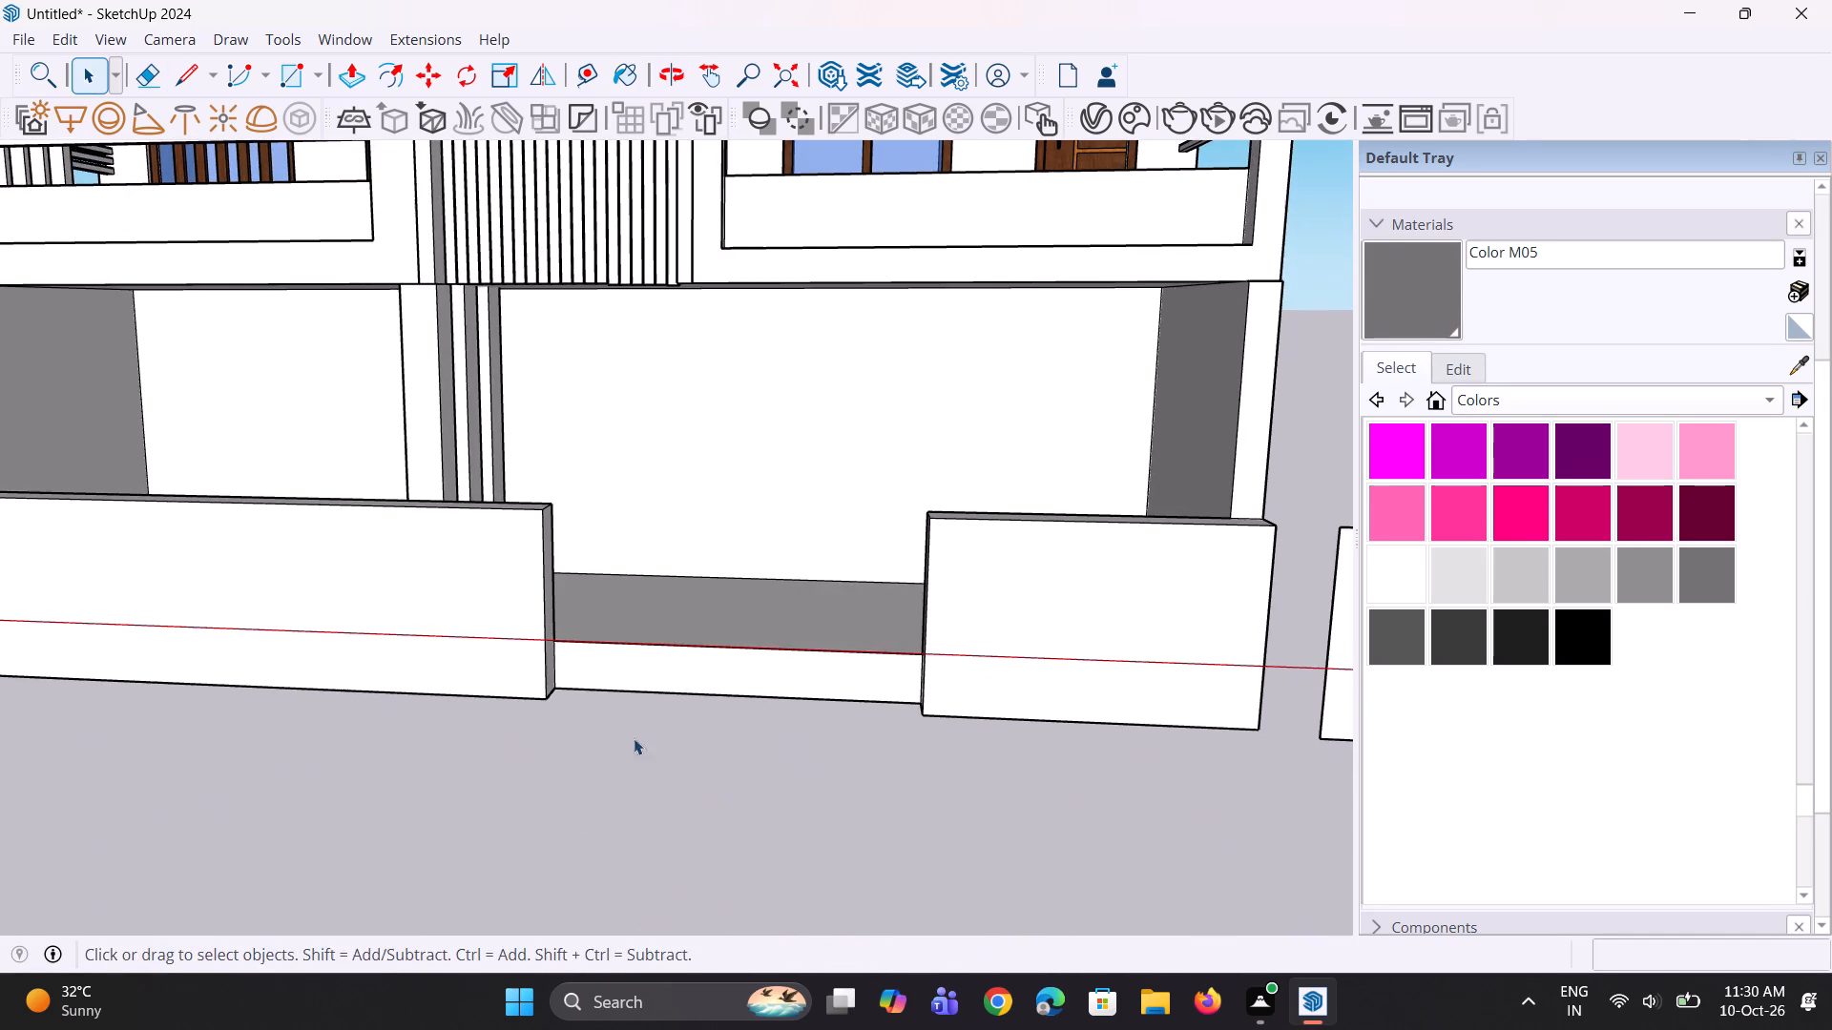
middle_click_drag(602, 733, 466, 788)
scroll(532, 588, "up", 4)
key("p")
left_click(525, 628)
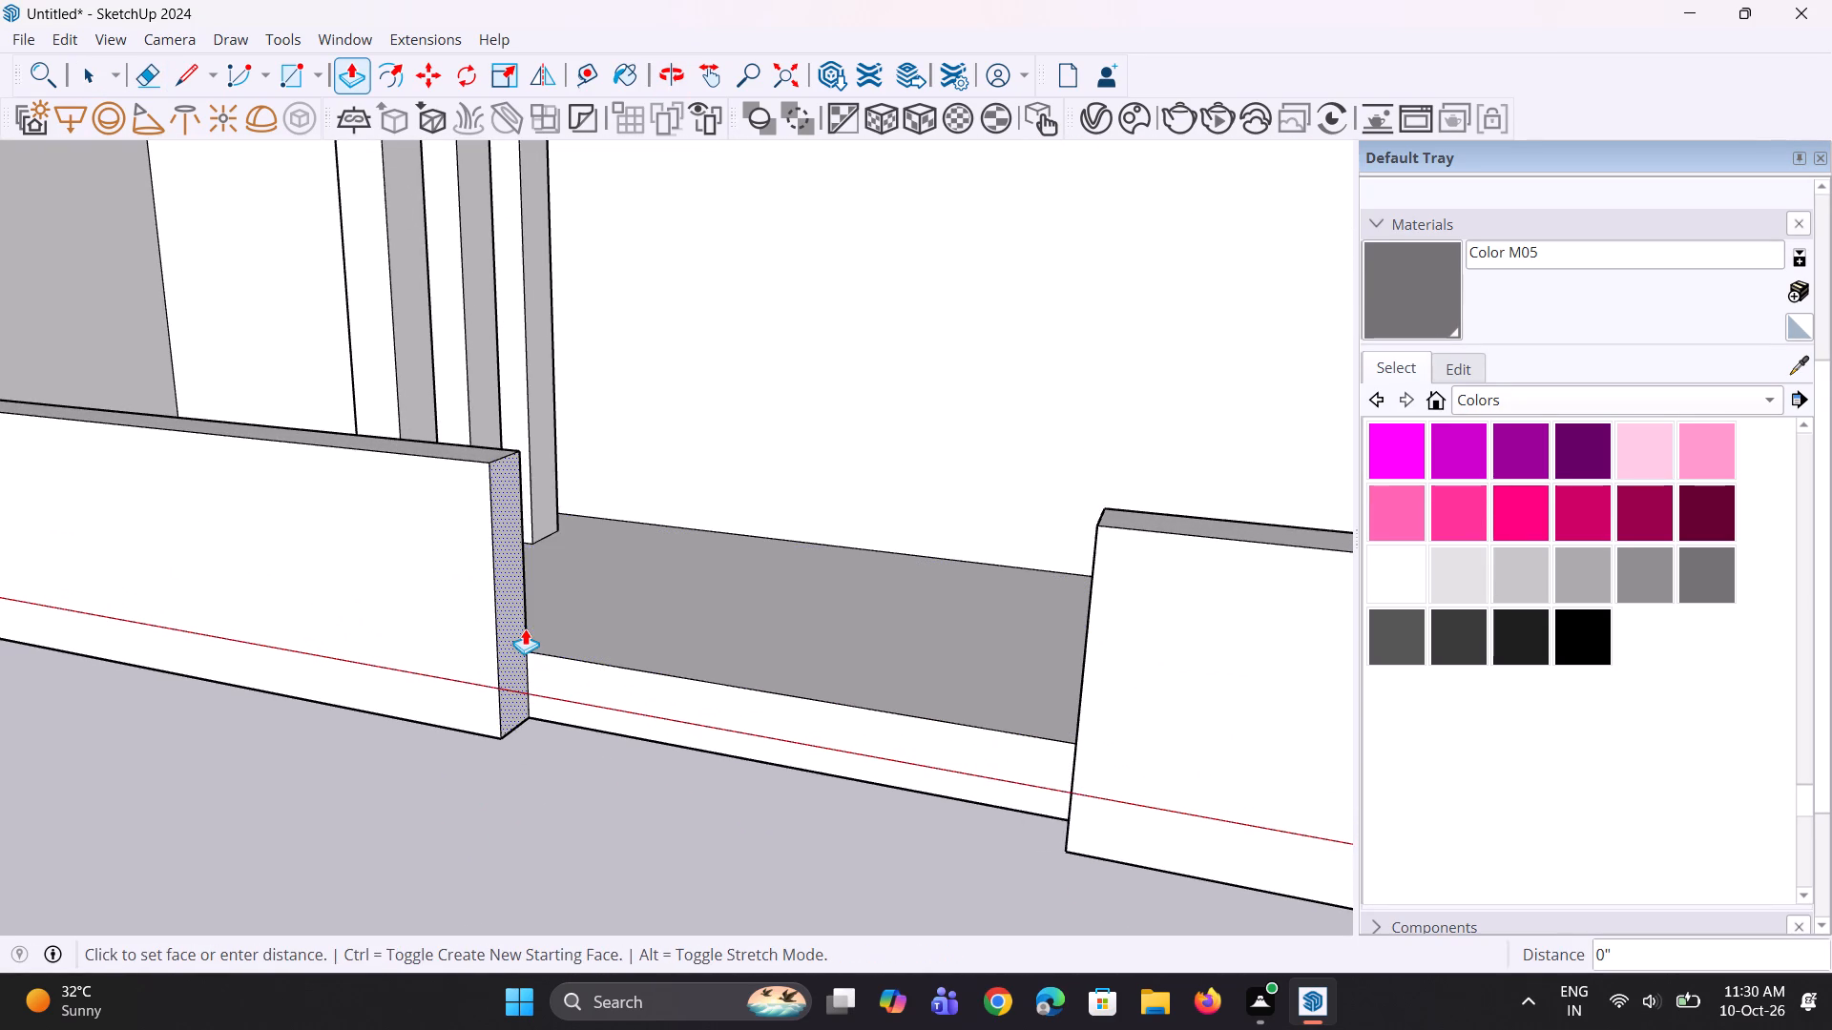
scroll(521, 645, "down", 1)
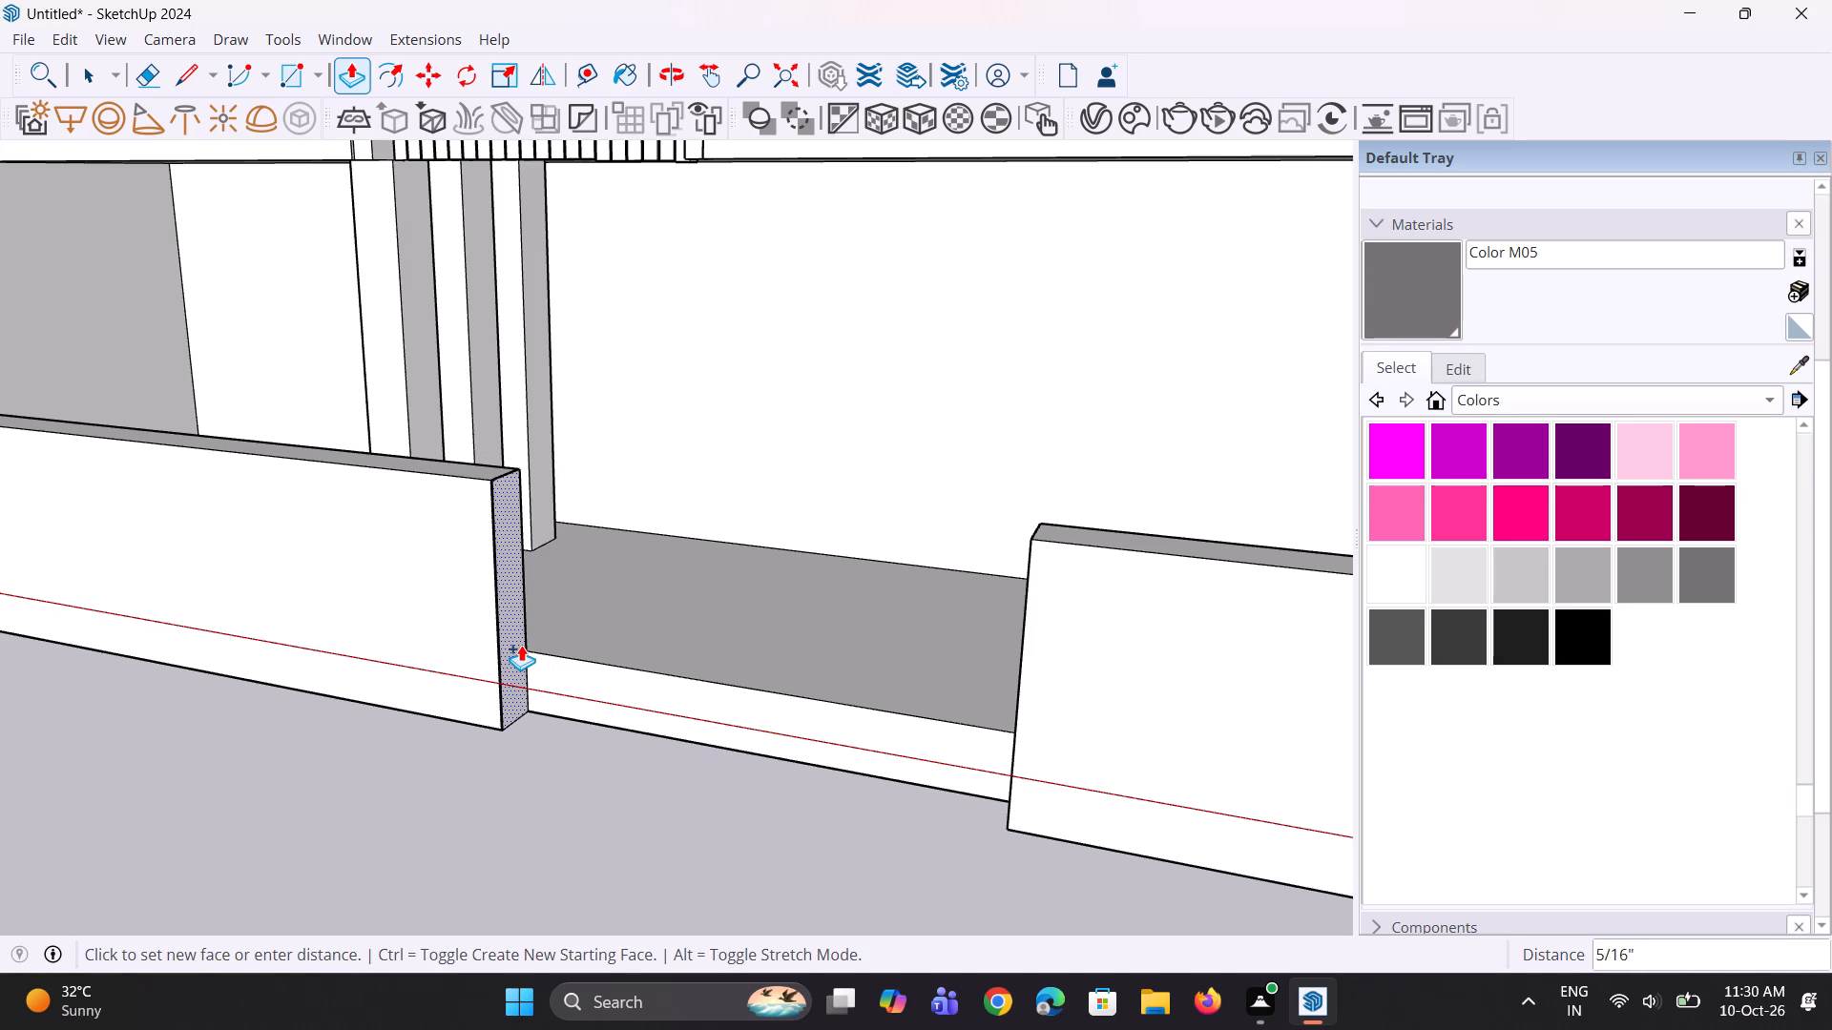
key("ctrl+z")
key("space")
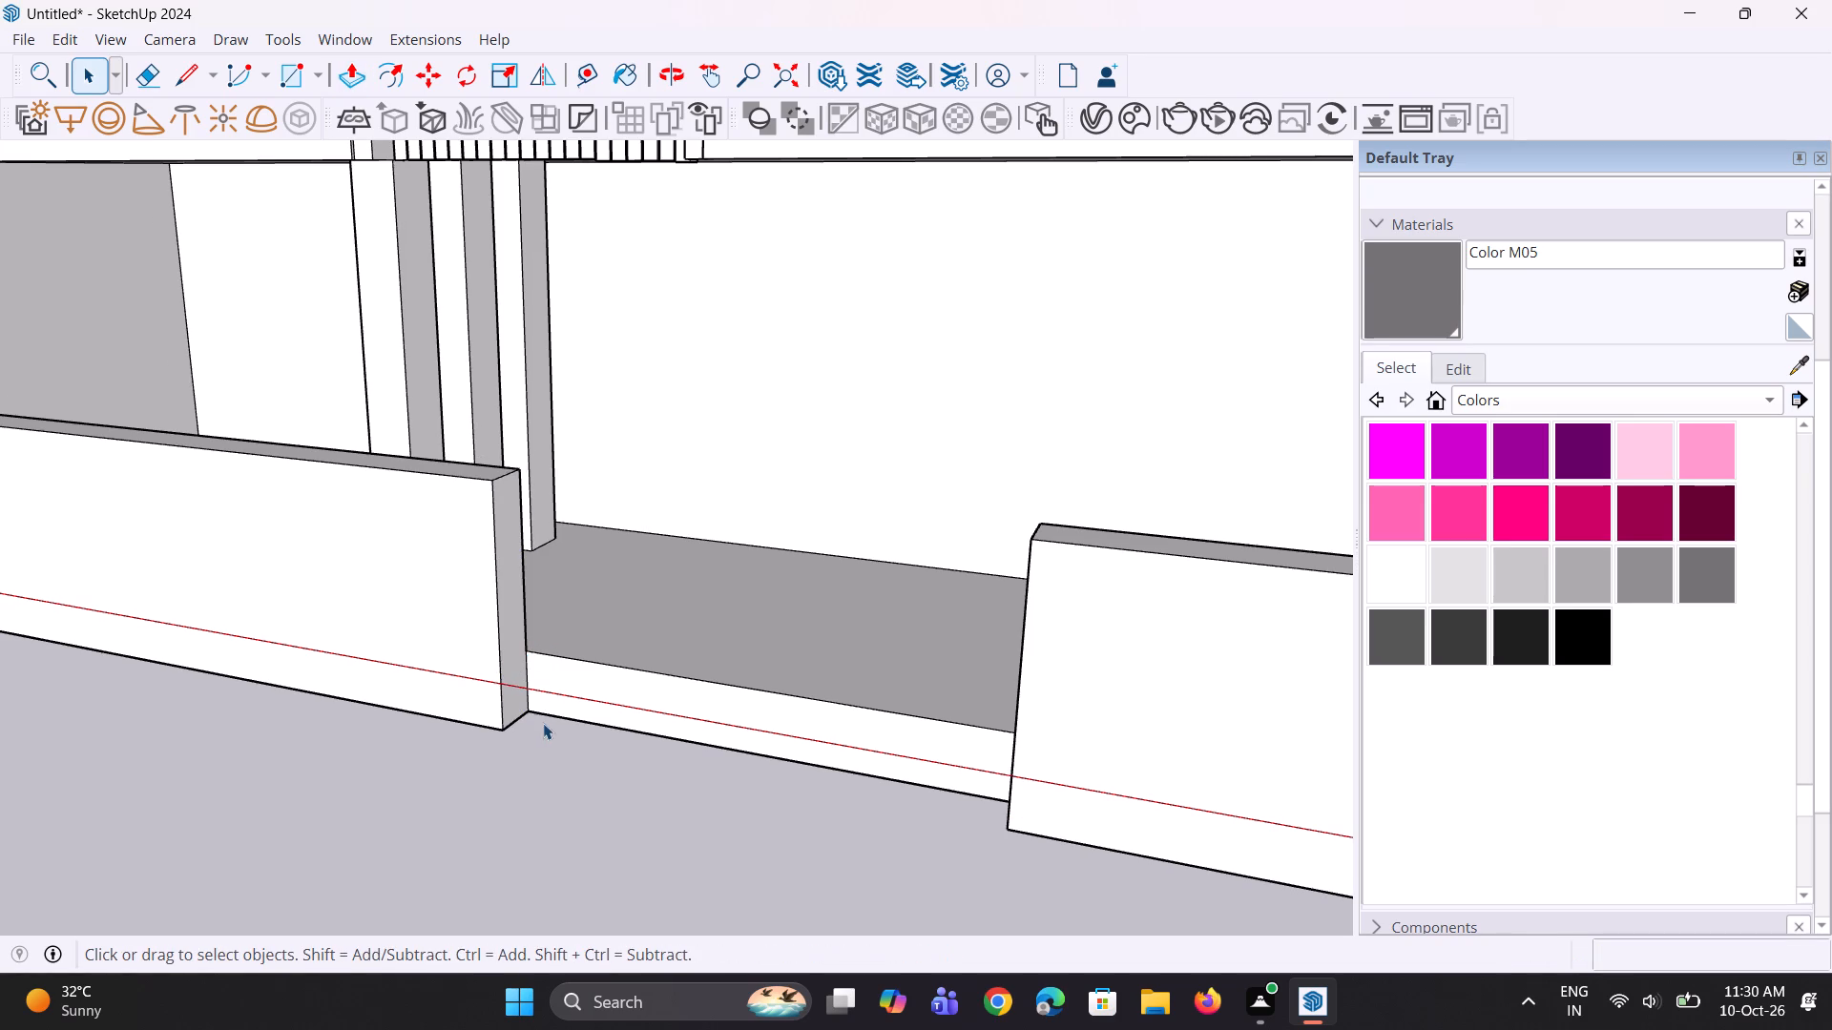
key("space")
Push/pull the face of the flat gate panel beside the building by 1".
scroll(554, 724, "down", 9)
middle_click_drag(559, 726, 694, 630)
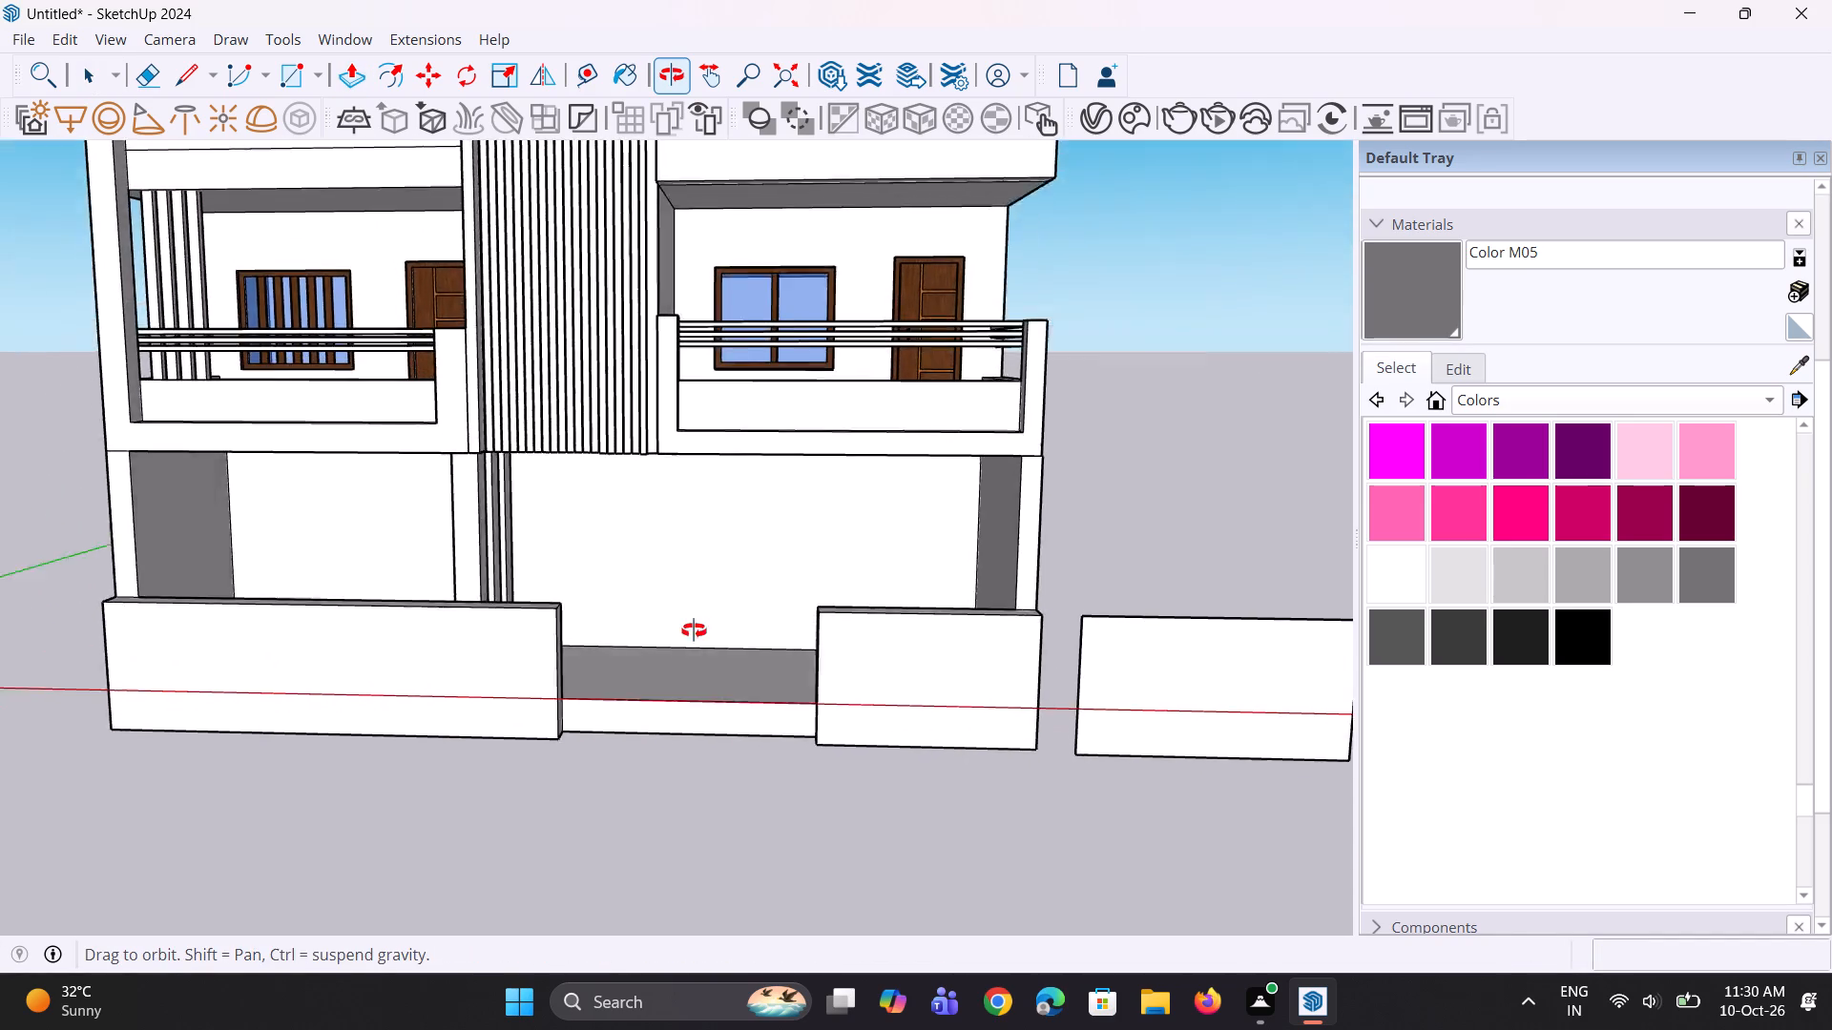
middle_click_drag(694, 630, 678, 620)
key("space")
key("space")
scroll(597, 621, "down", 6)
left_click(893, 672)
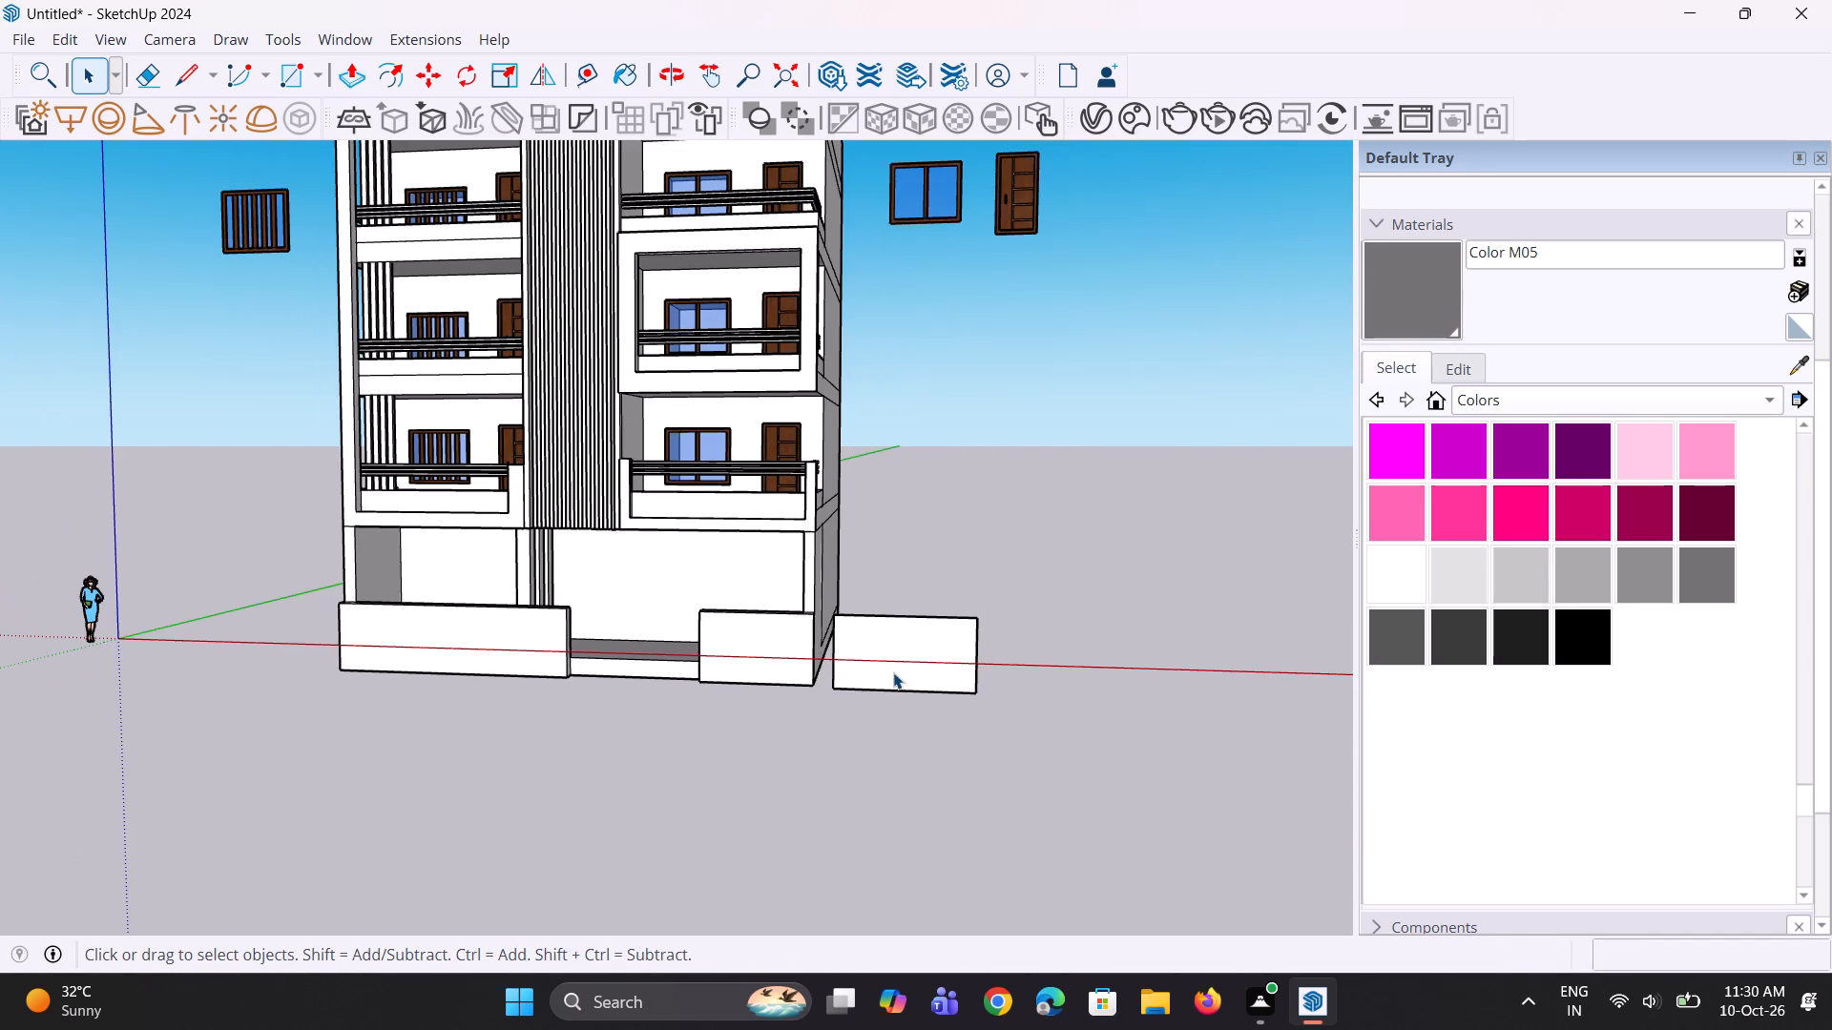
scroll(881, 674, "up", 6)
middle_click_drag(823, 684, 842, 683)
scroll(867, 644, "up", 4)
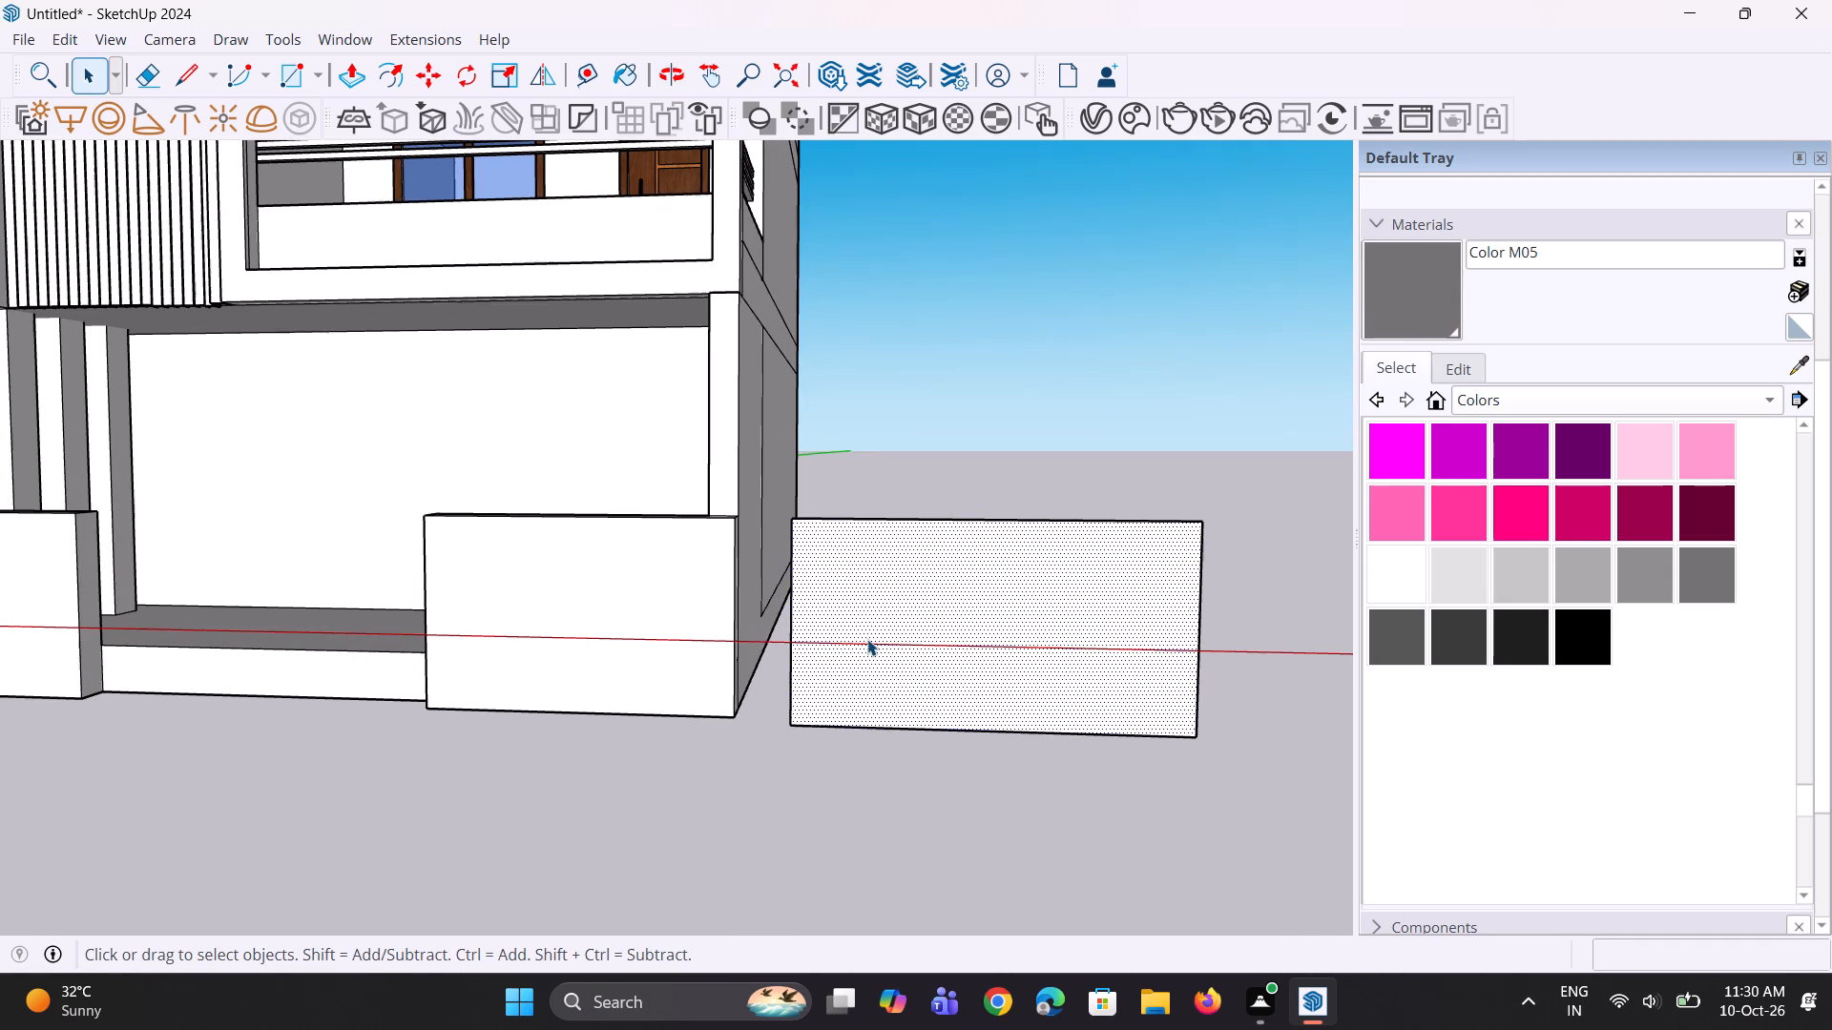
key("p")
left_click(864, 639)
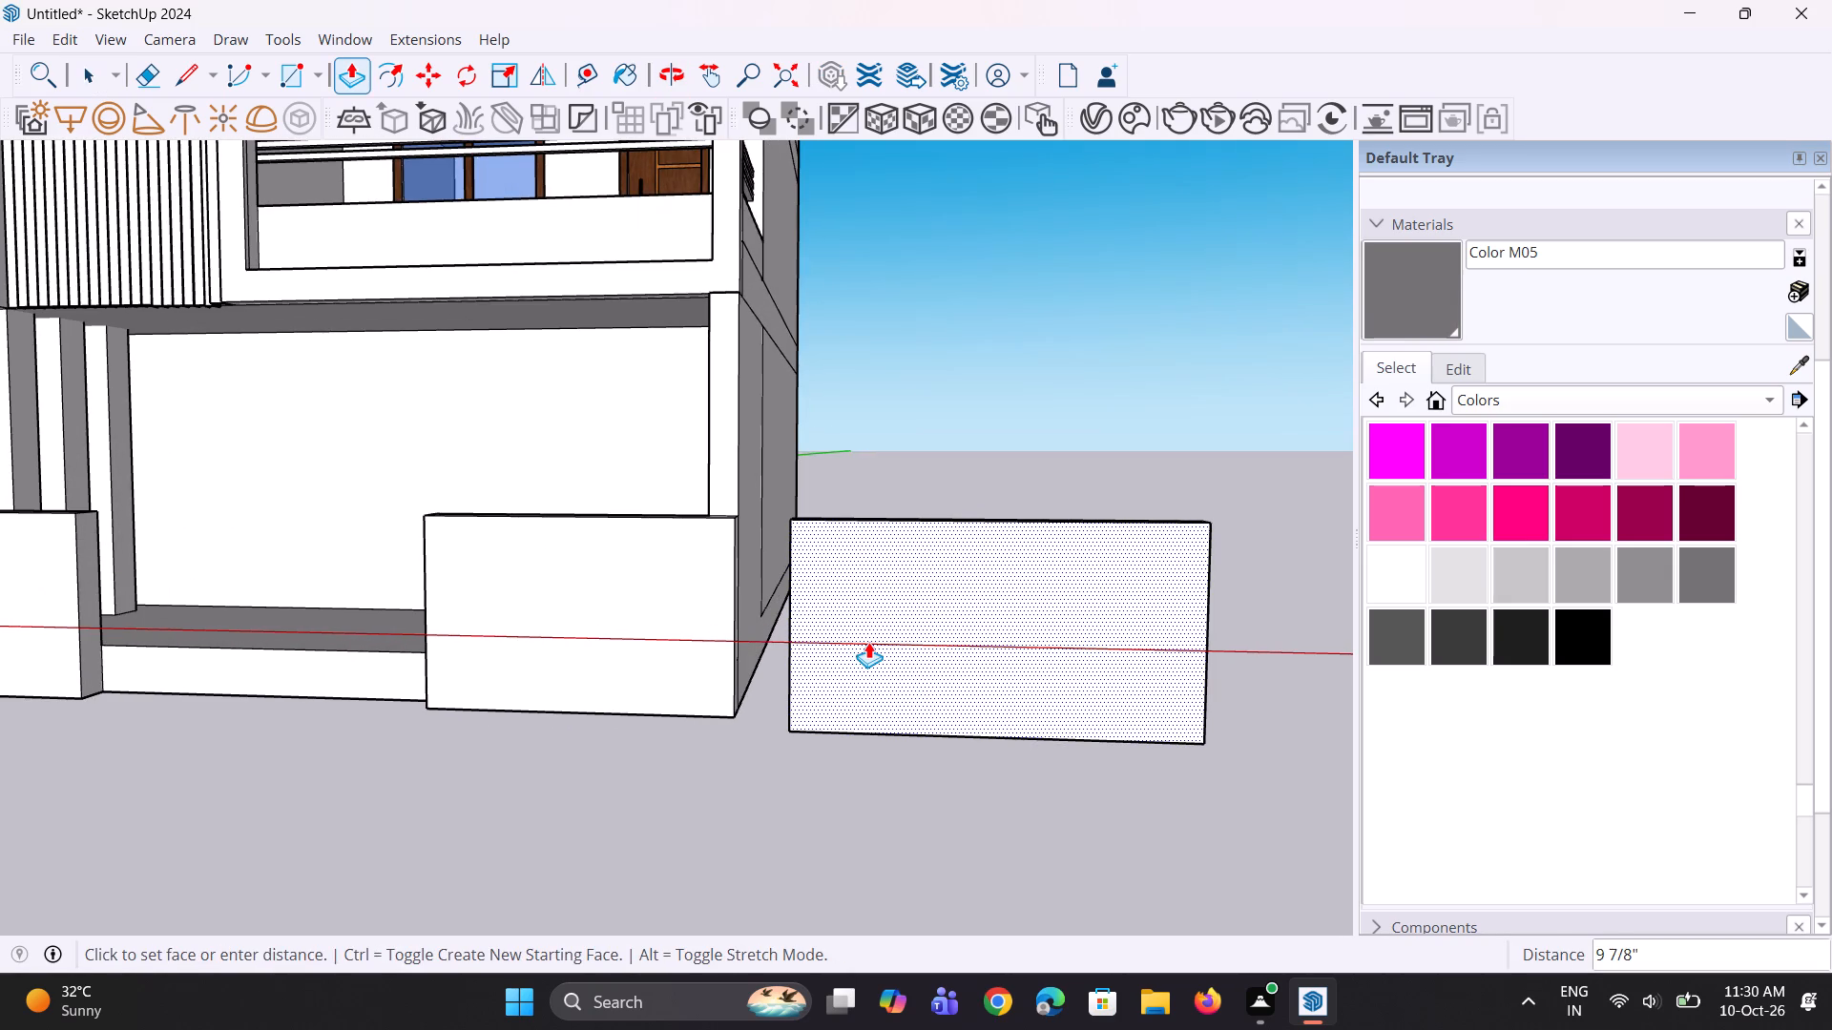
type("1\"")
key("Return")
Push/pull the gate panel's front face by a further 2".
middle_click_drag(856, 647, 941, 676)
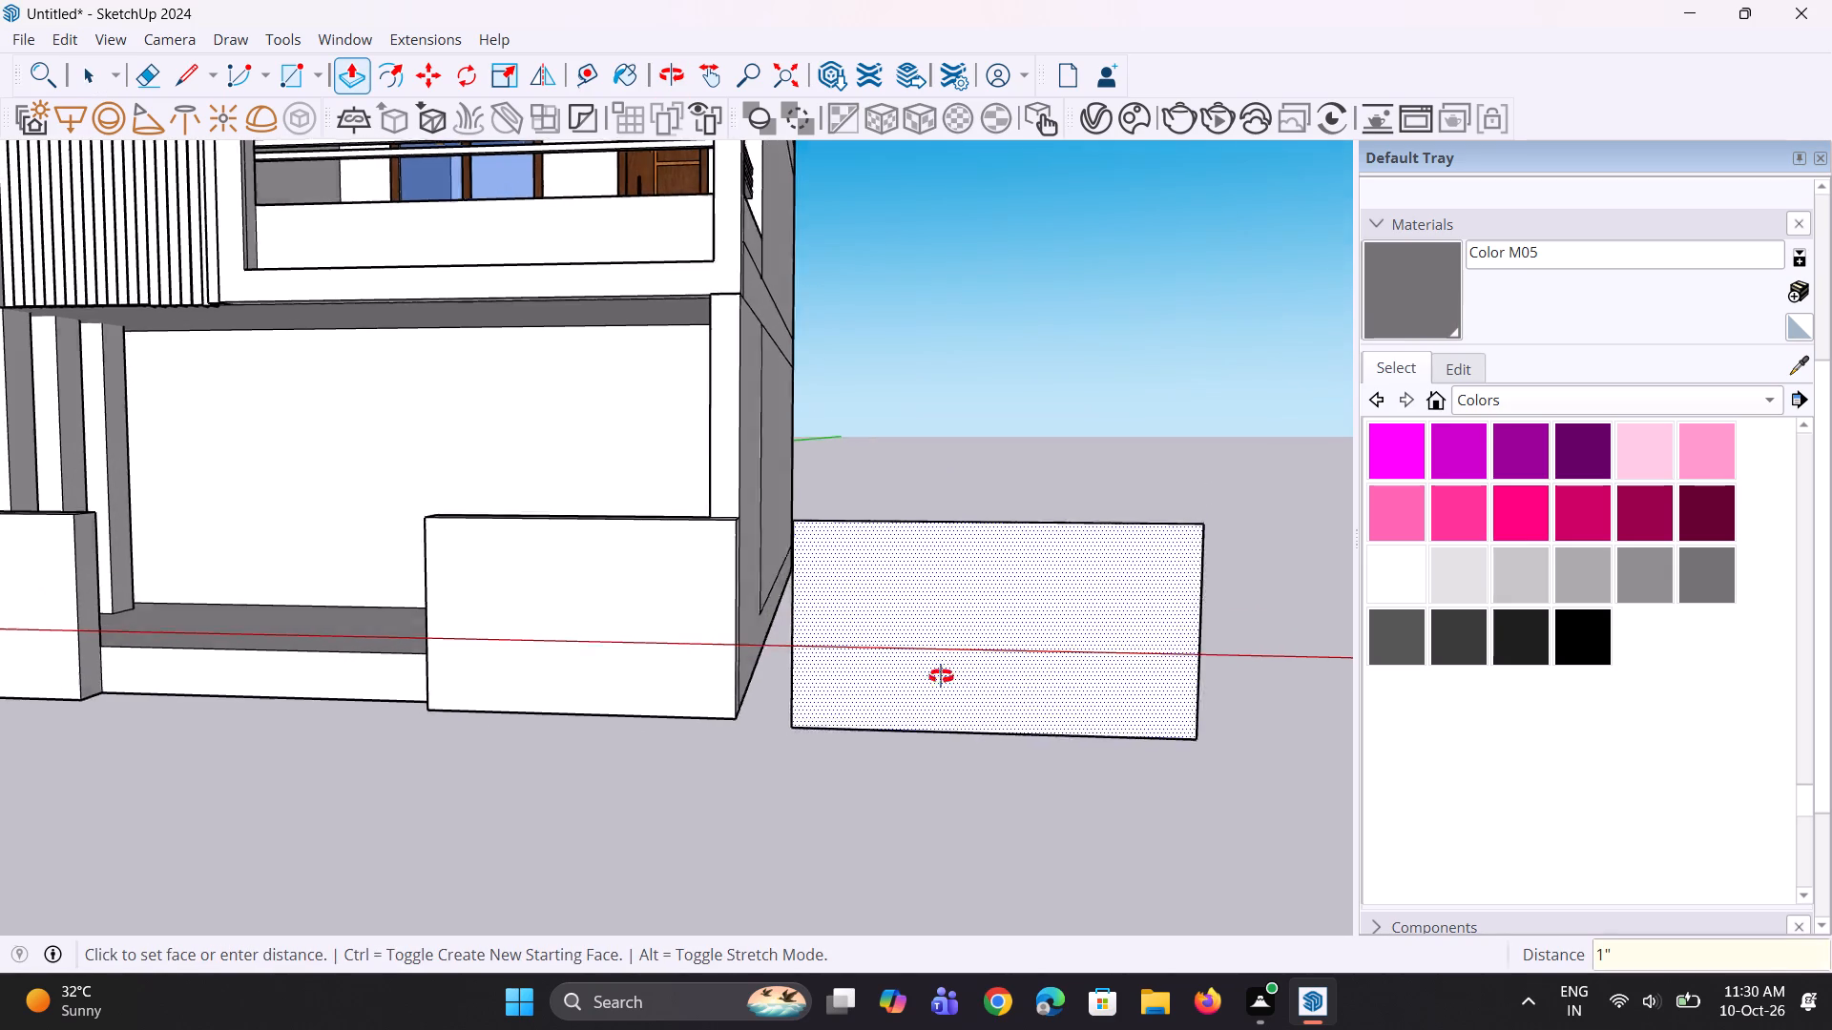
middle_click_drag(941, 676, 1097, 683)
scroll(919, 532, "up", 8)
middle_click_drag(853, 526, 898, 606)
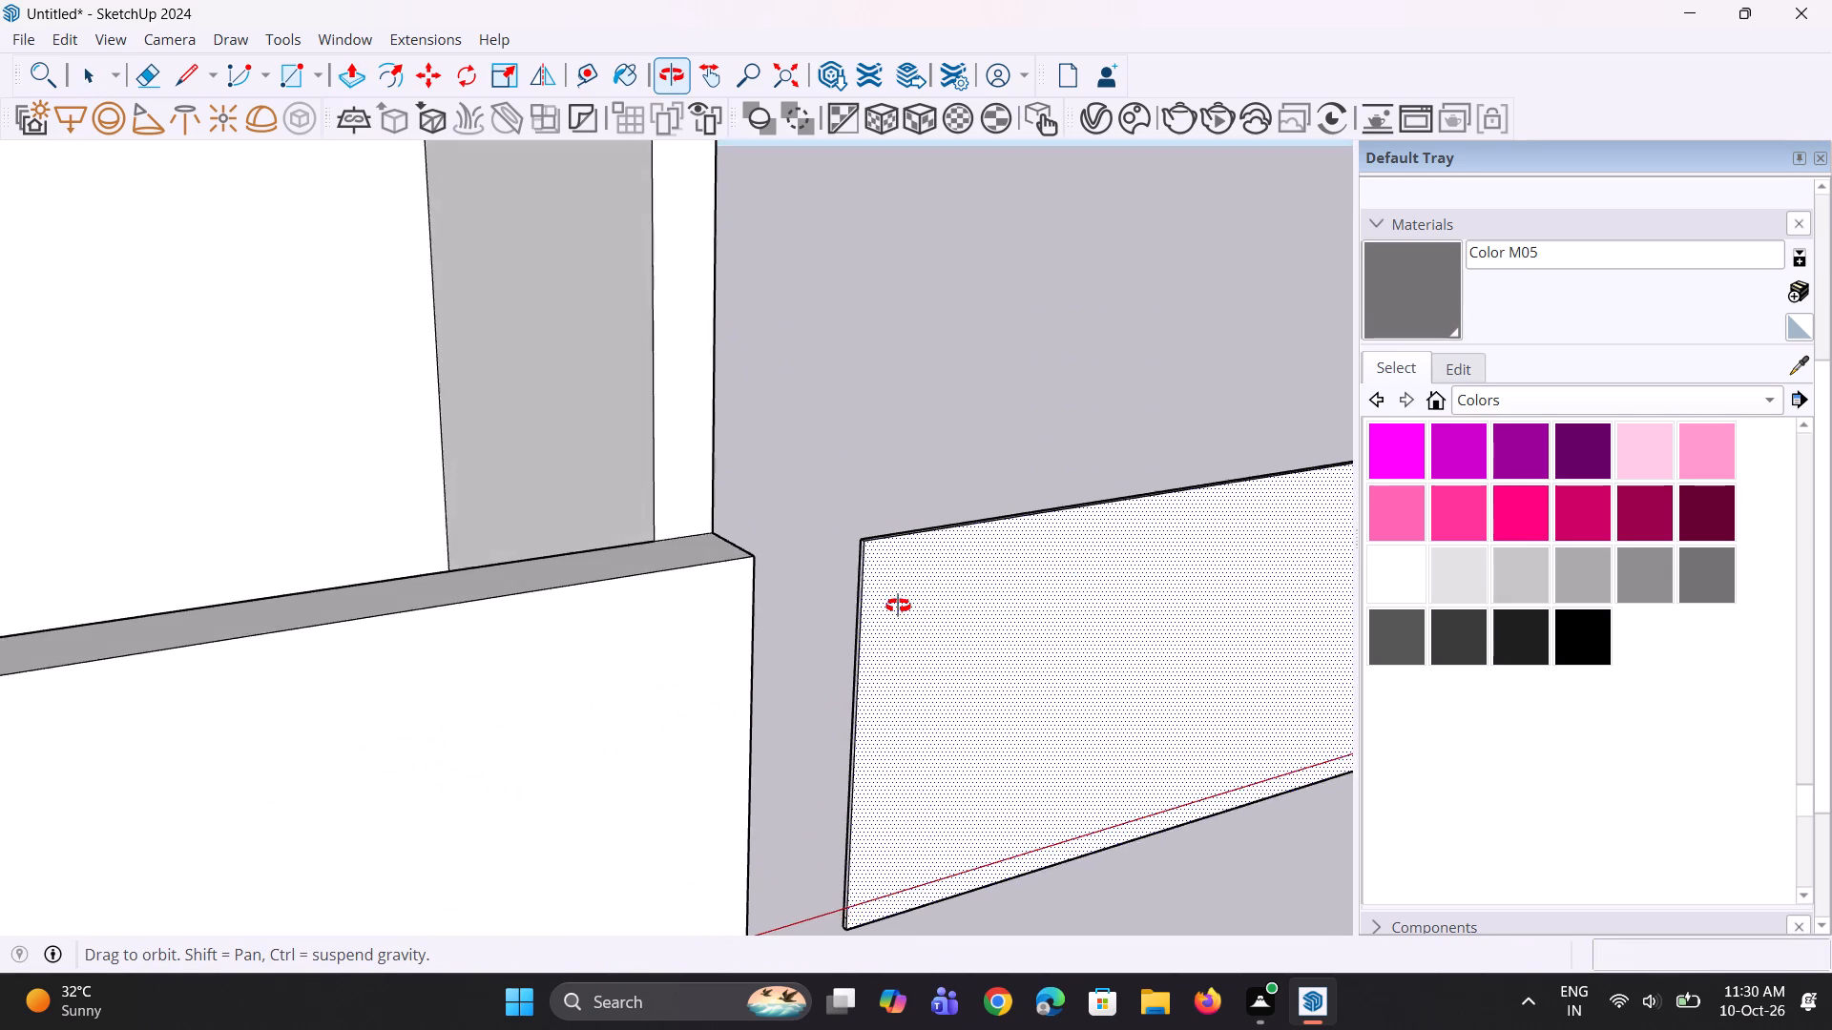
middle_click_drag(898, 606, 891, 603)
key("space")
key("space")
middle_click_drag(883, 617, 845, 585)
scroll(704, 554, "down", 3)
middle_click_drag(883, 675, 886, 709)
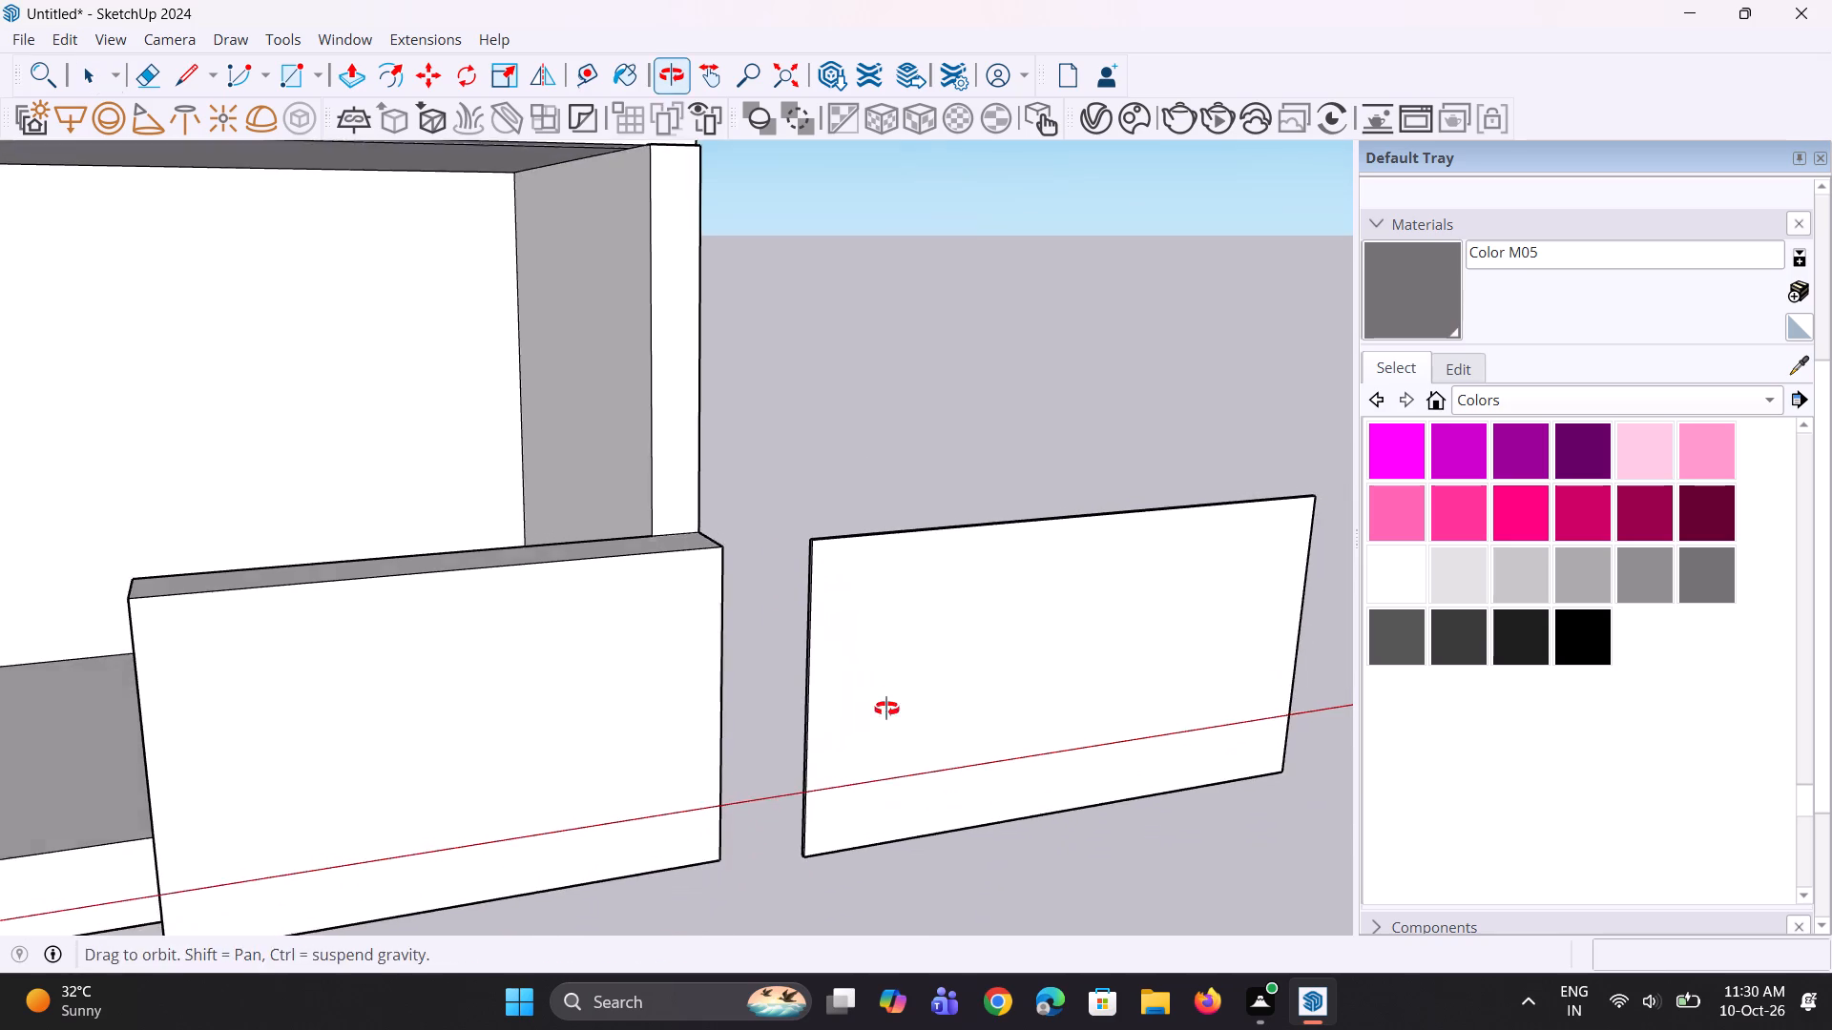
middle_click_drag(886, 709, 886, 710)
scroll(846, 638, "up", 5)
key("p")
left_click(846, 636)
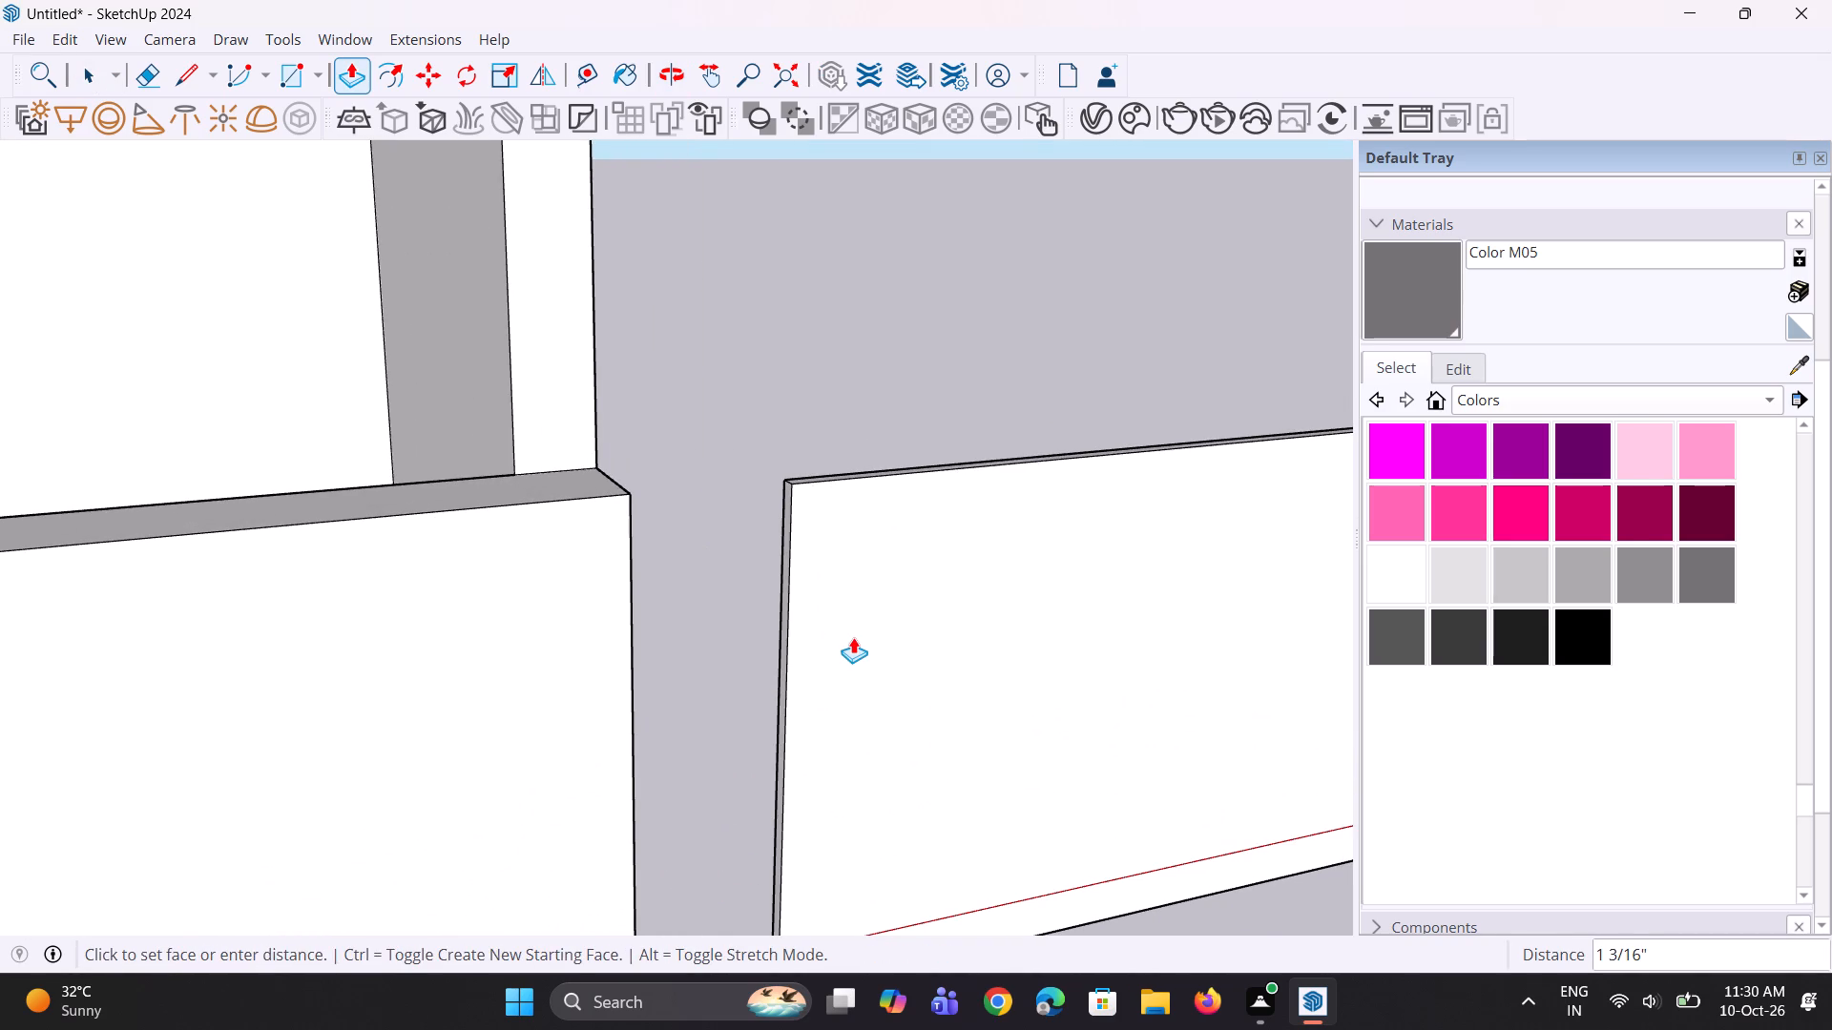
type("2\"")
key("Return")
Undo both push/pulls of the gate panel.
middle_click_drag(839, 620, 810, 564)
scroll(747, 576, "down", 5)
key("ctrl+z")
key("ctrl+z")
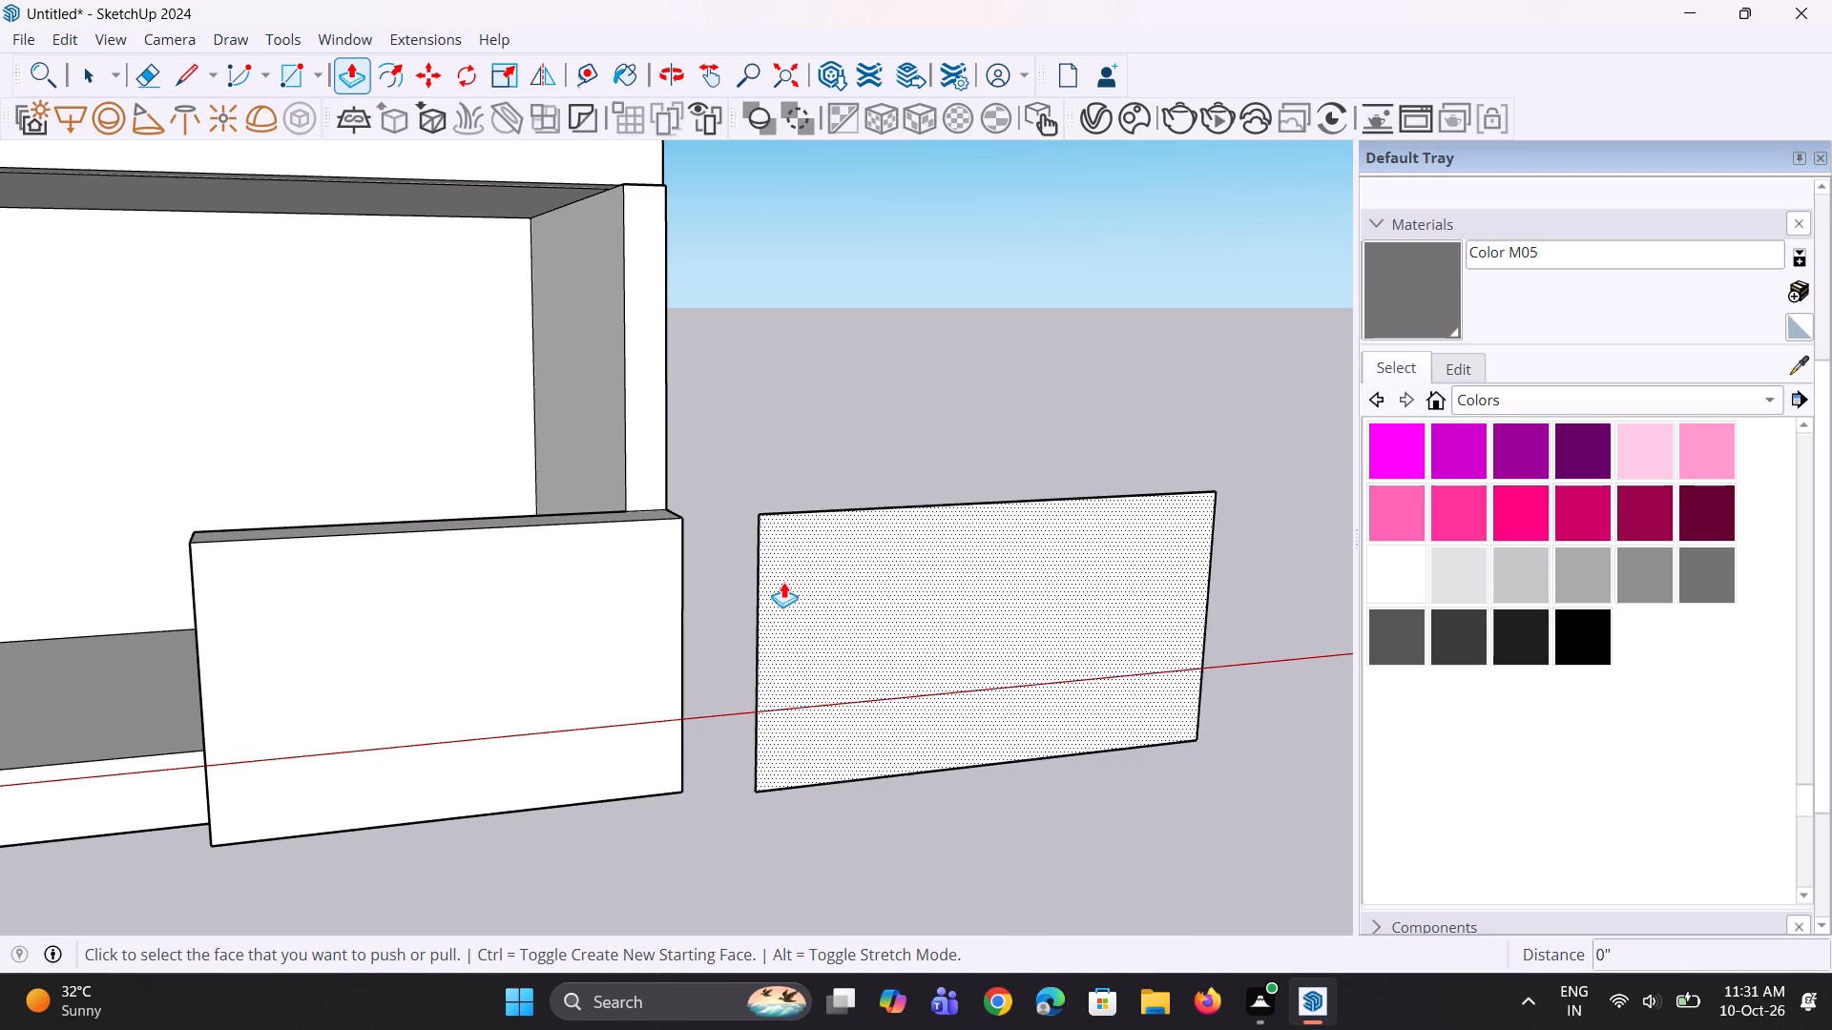
Push/pull the flat gate panel's face to a thickness of 2".
left_click(797, 593)
type("2\"")
key("Return")
key("space")
key("space")
left_click(792, 798)
middle_click_drag(887, 676, 850, 677)
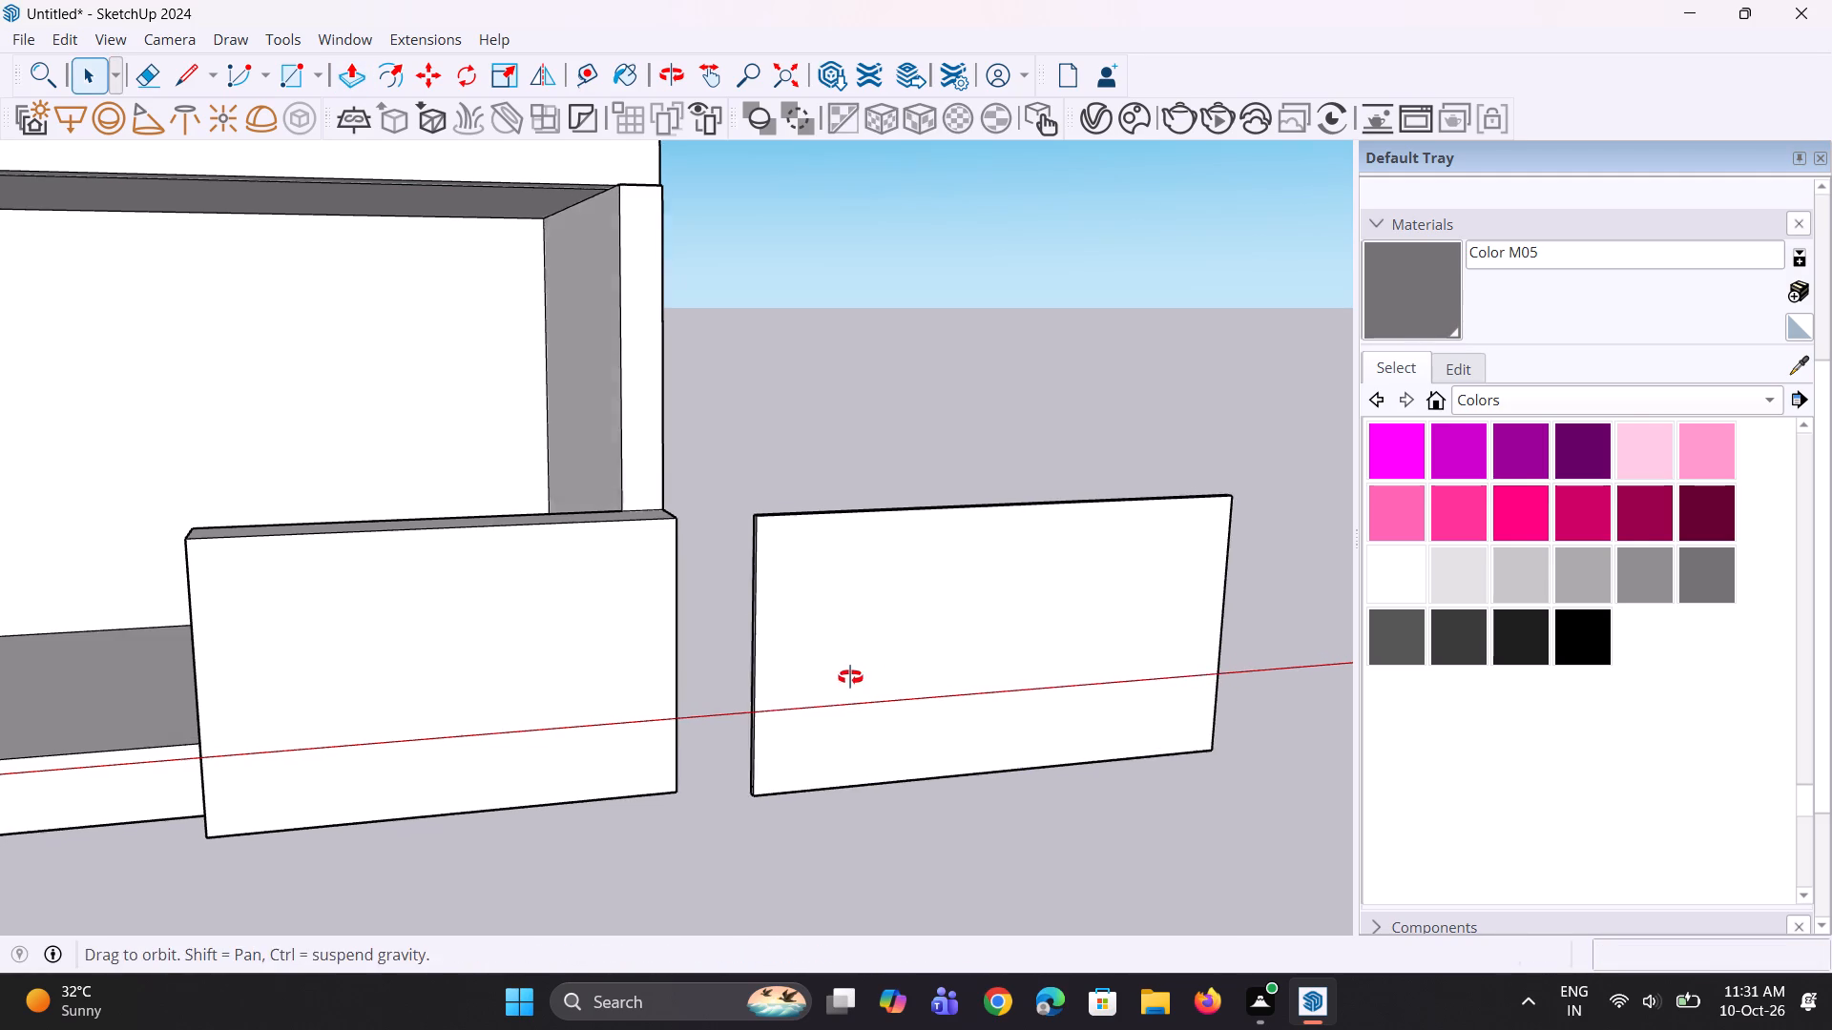
middle_click_drag(850, 677, 832, 677)
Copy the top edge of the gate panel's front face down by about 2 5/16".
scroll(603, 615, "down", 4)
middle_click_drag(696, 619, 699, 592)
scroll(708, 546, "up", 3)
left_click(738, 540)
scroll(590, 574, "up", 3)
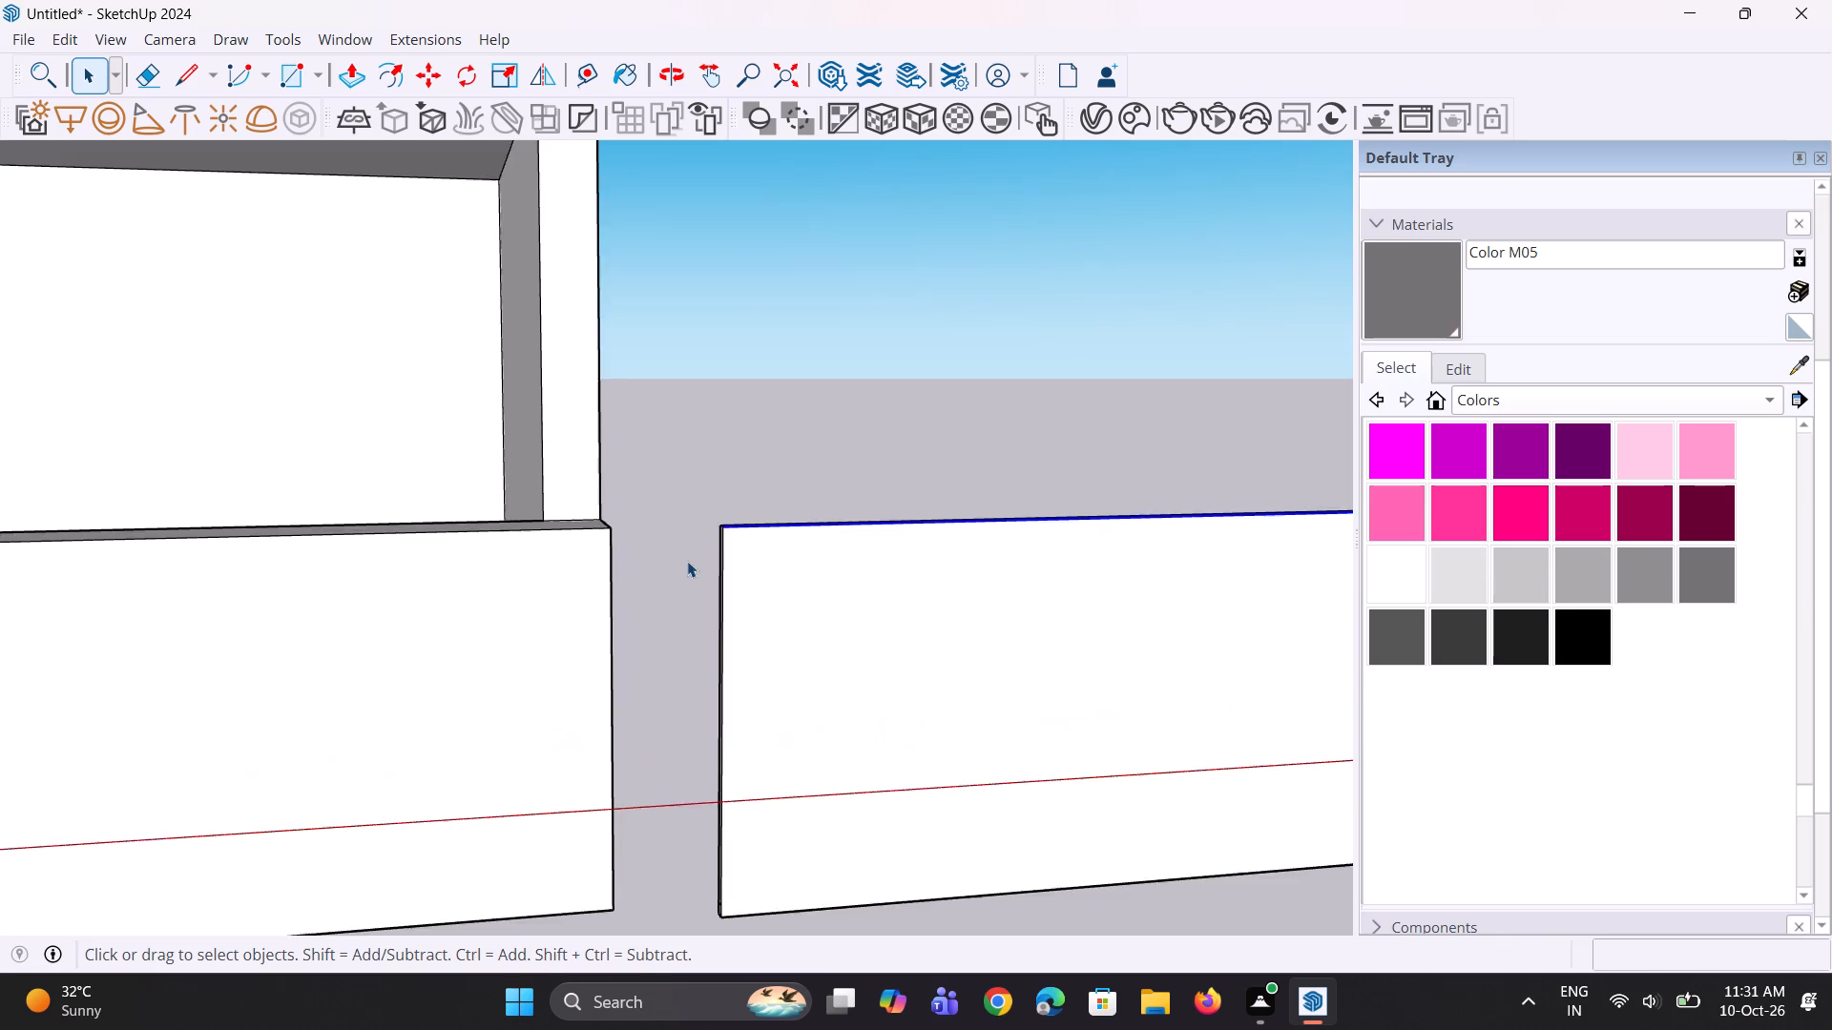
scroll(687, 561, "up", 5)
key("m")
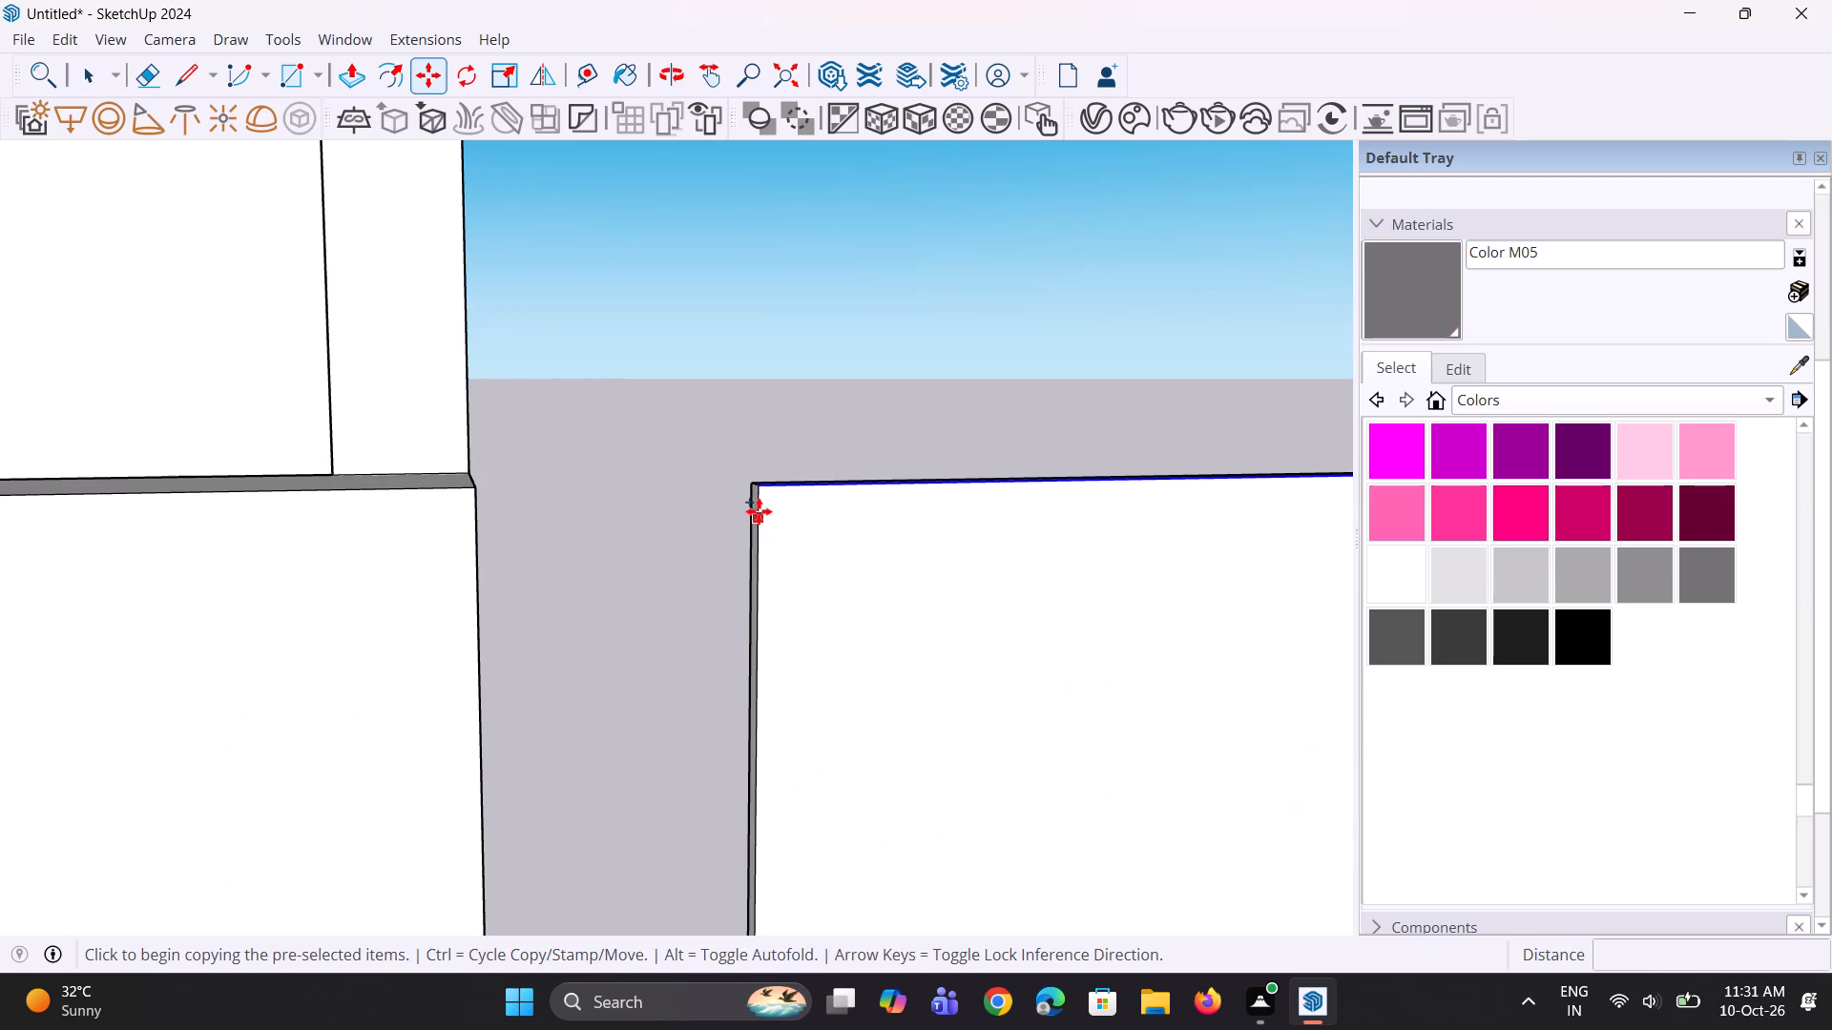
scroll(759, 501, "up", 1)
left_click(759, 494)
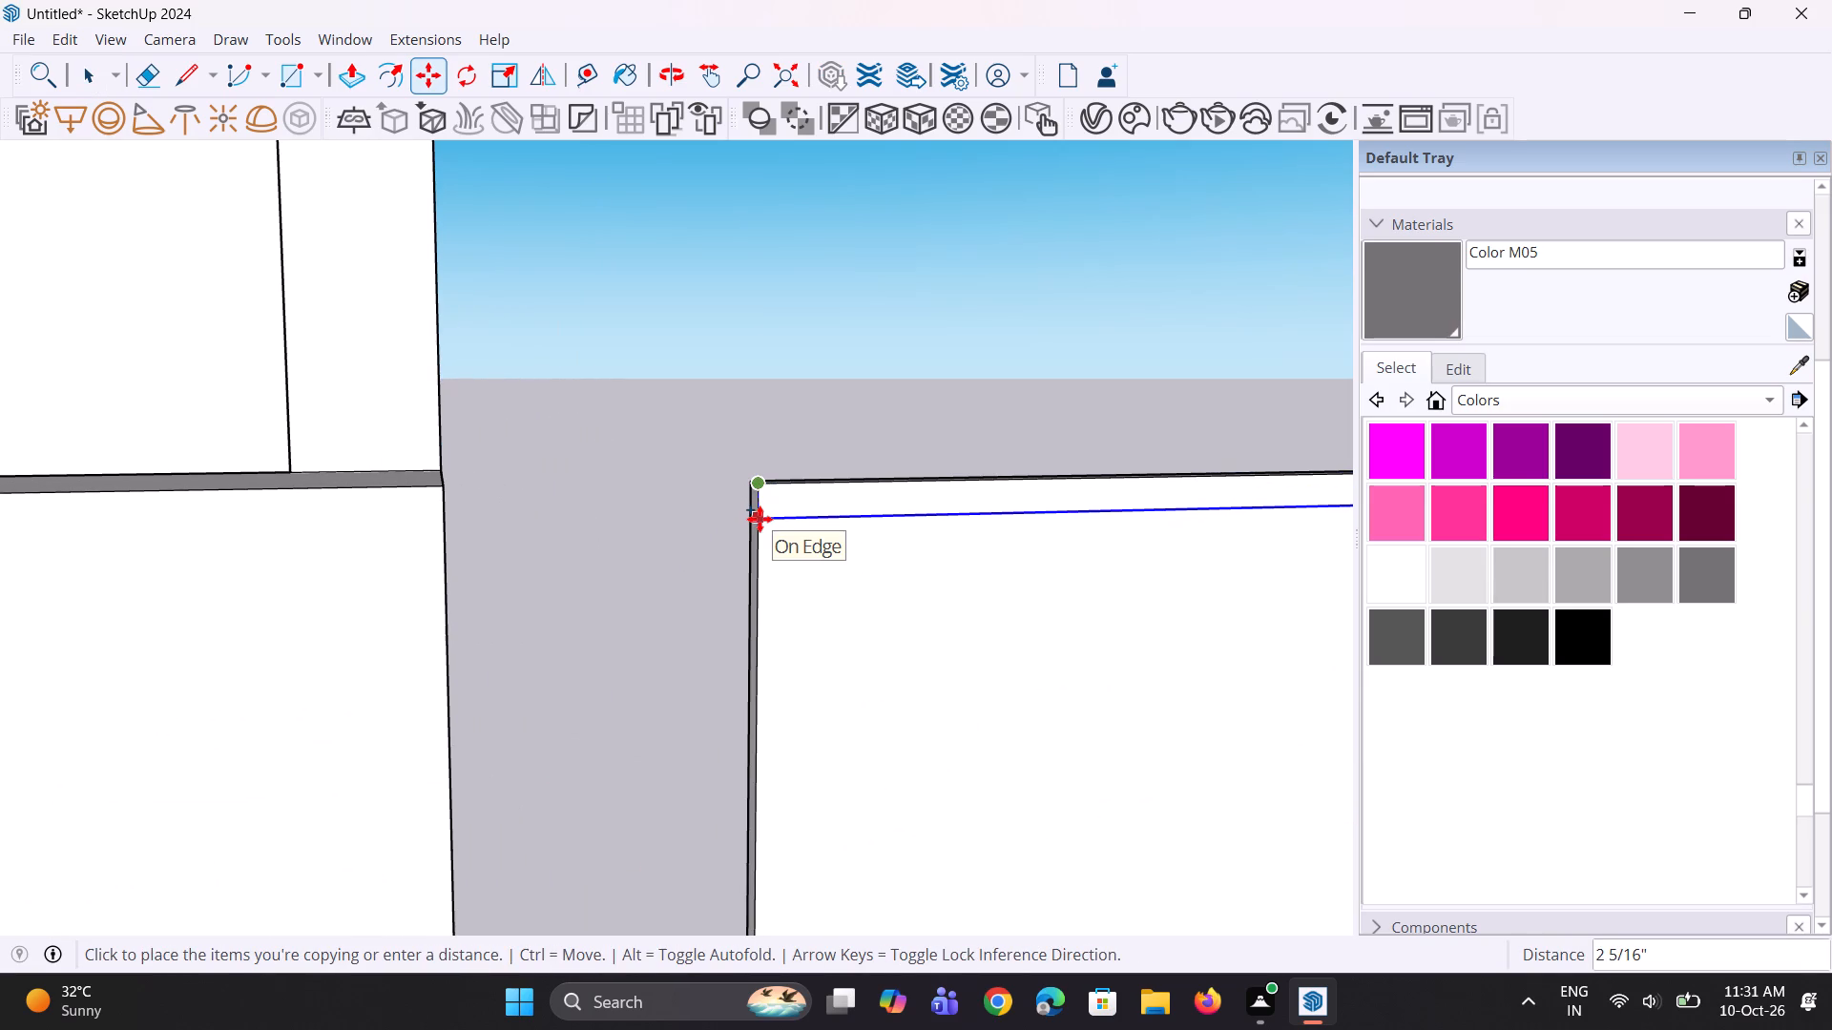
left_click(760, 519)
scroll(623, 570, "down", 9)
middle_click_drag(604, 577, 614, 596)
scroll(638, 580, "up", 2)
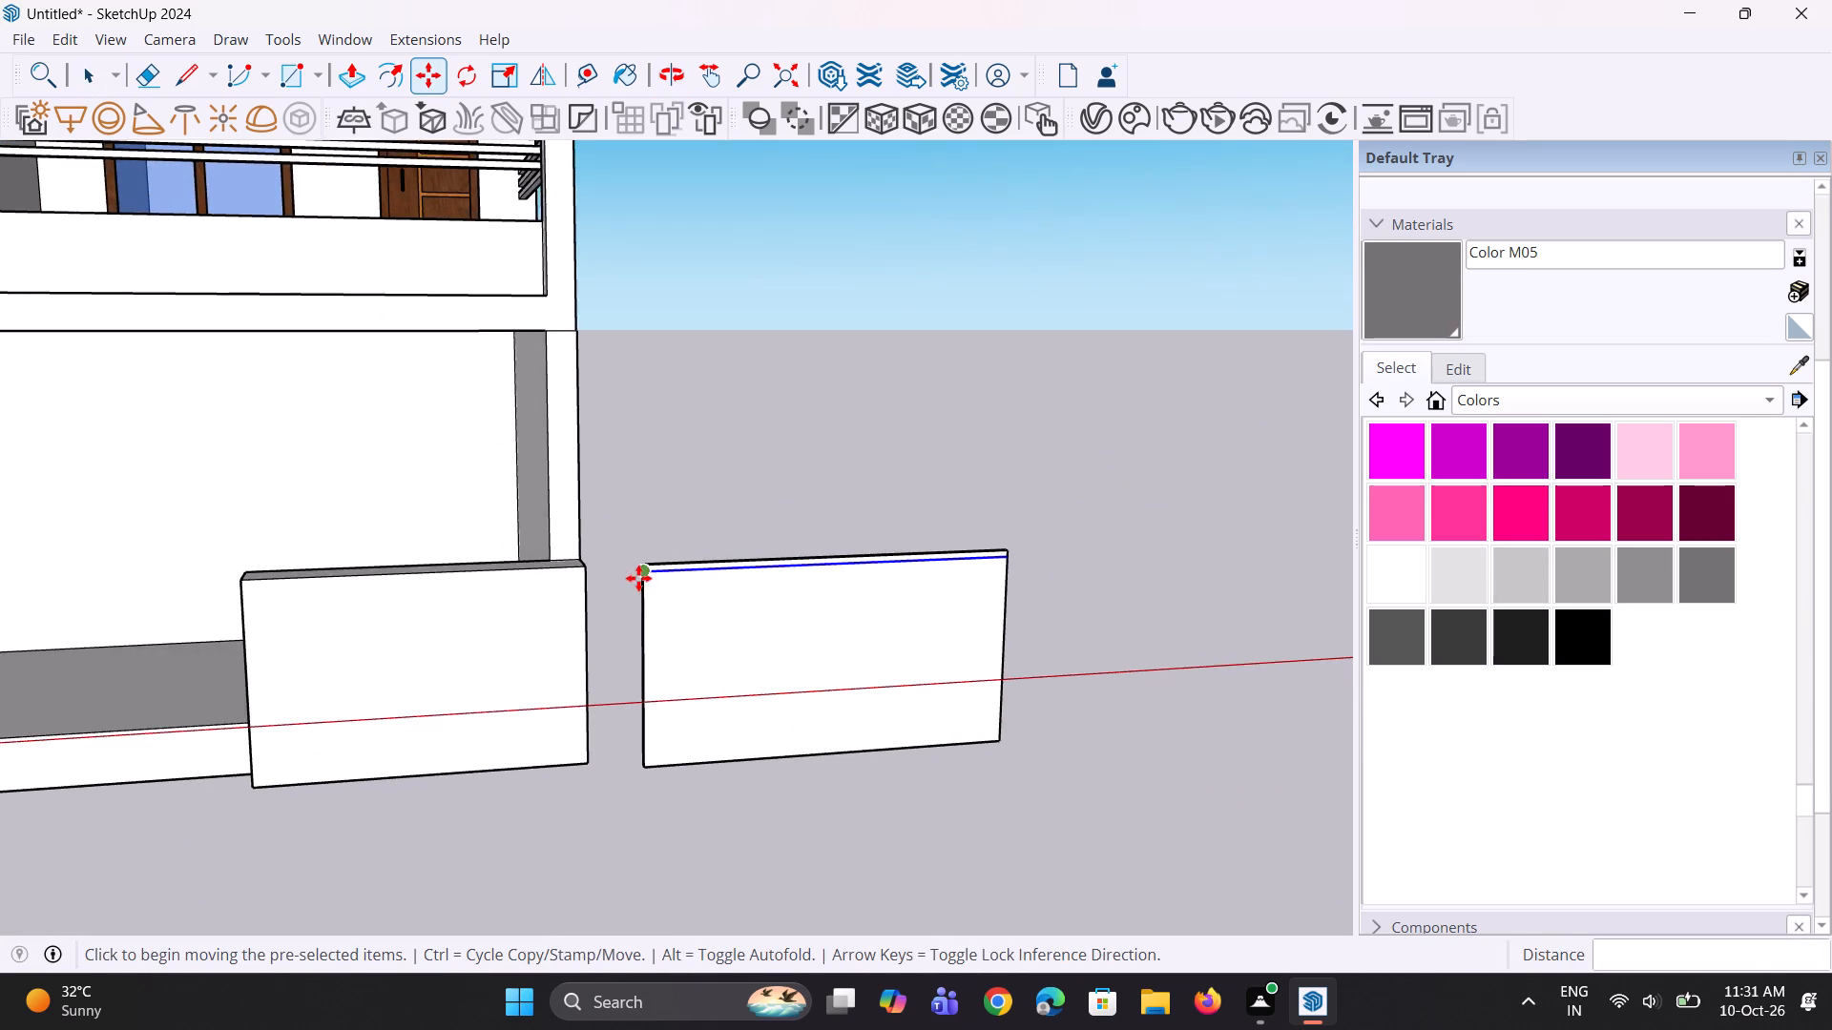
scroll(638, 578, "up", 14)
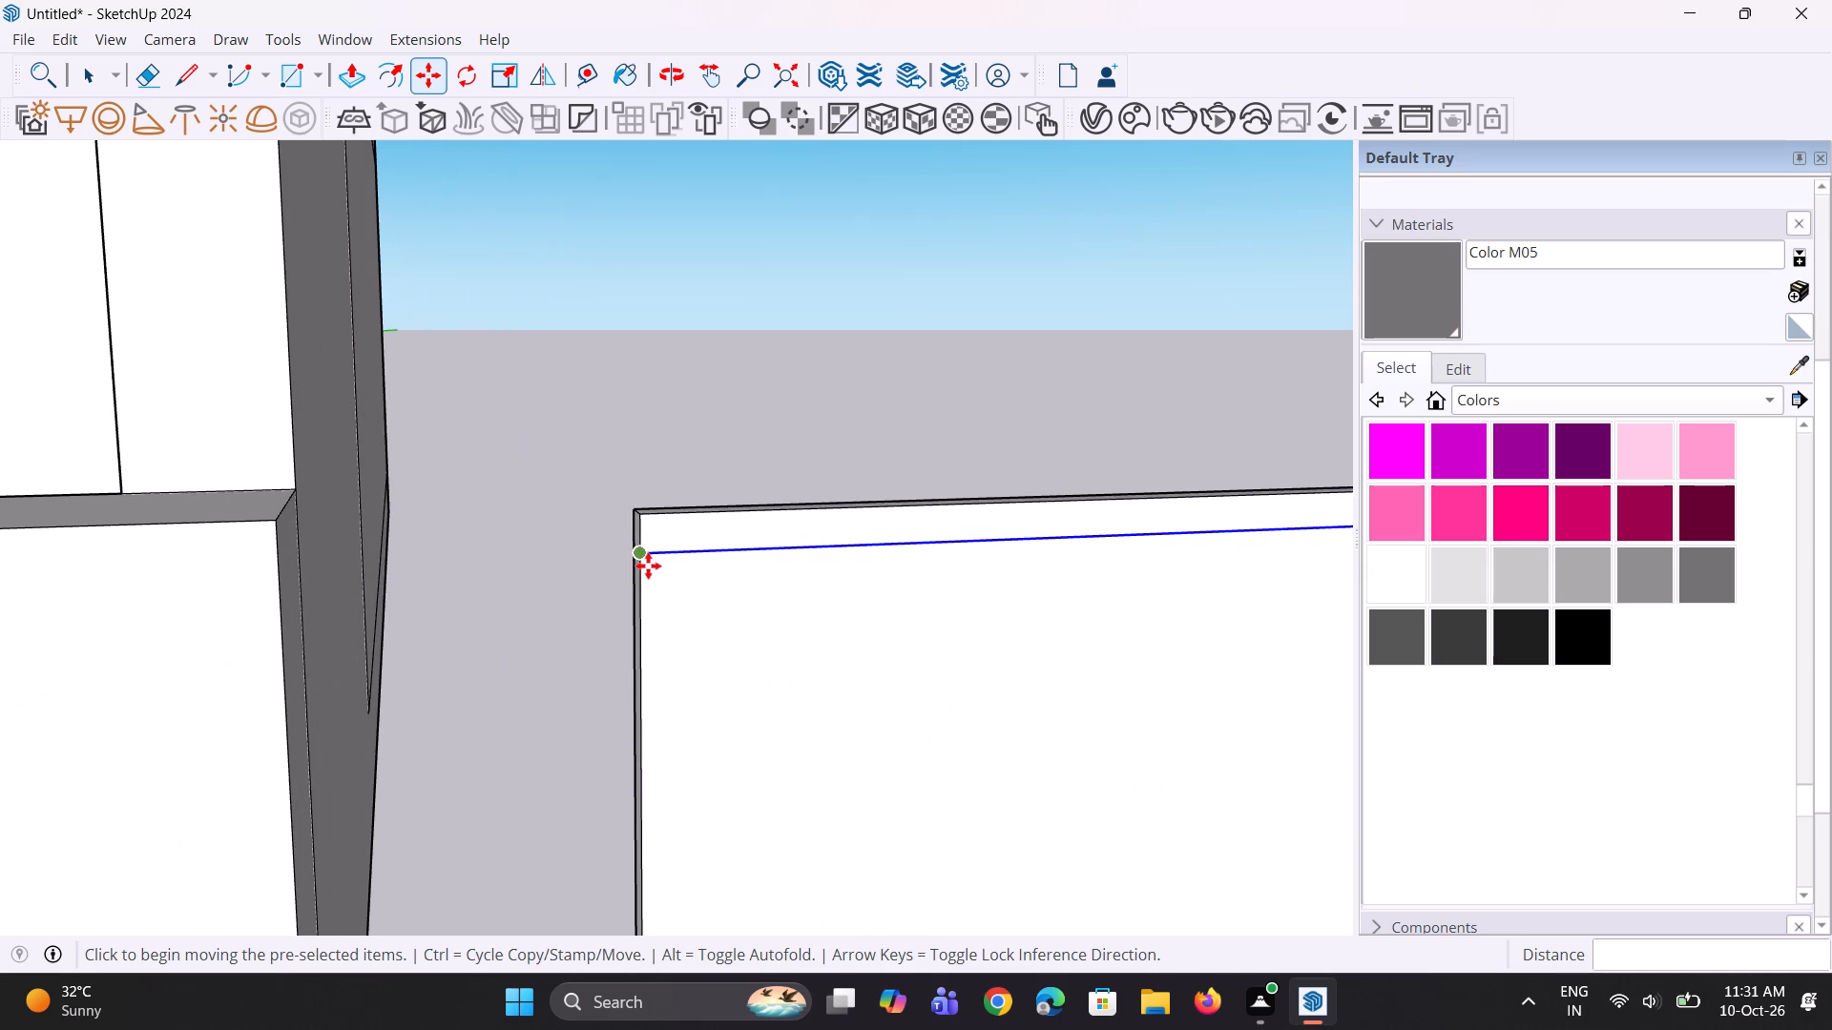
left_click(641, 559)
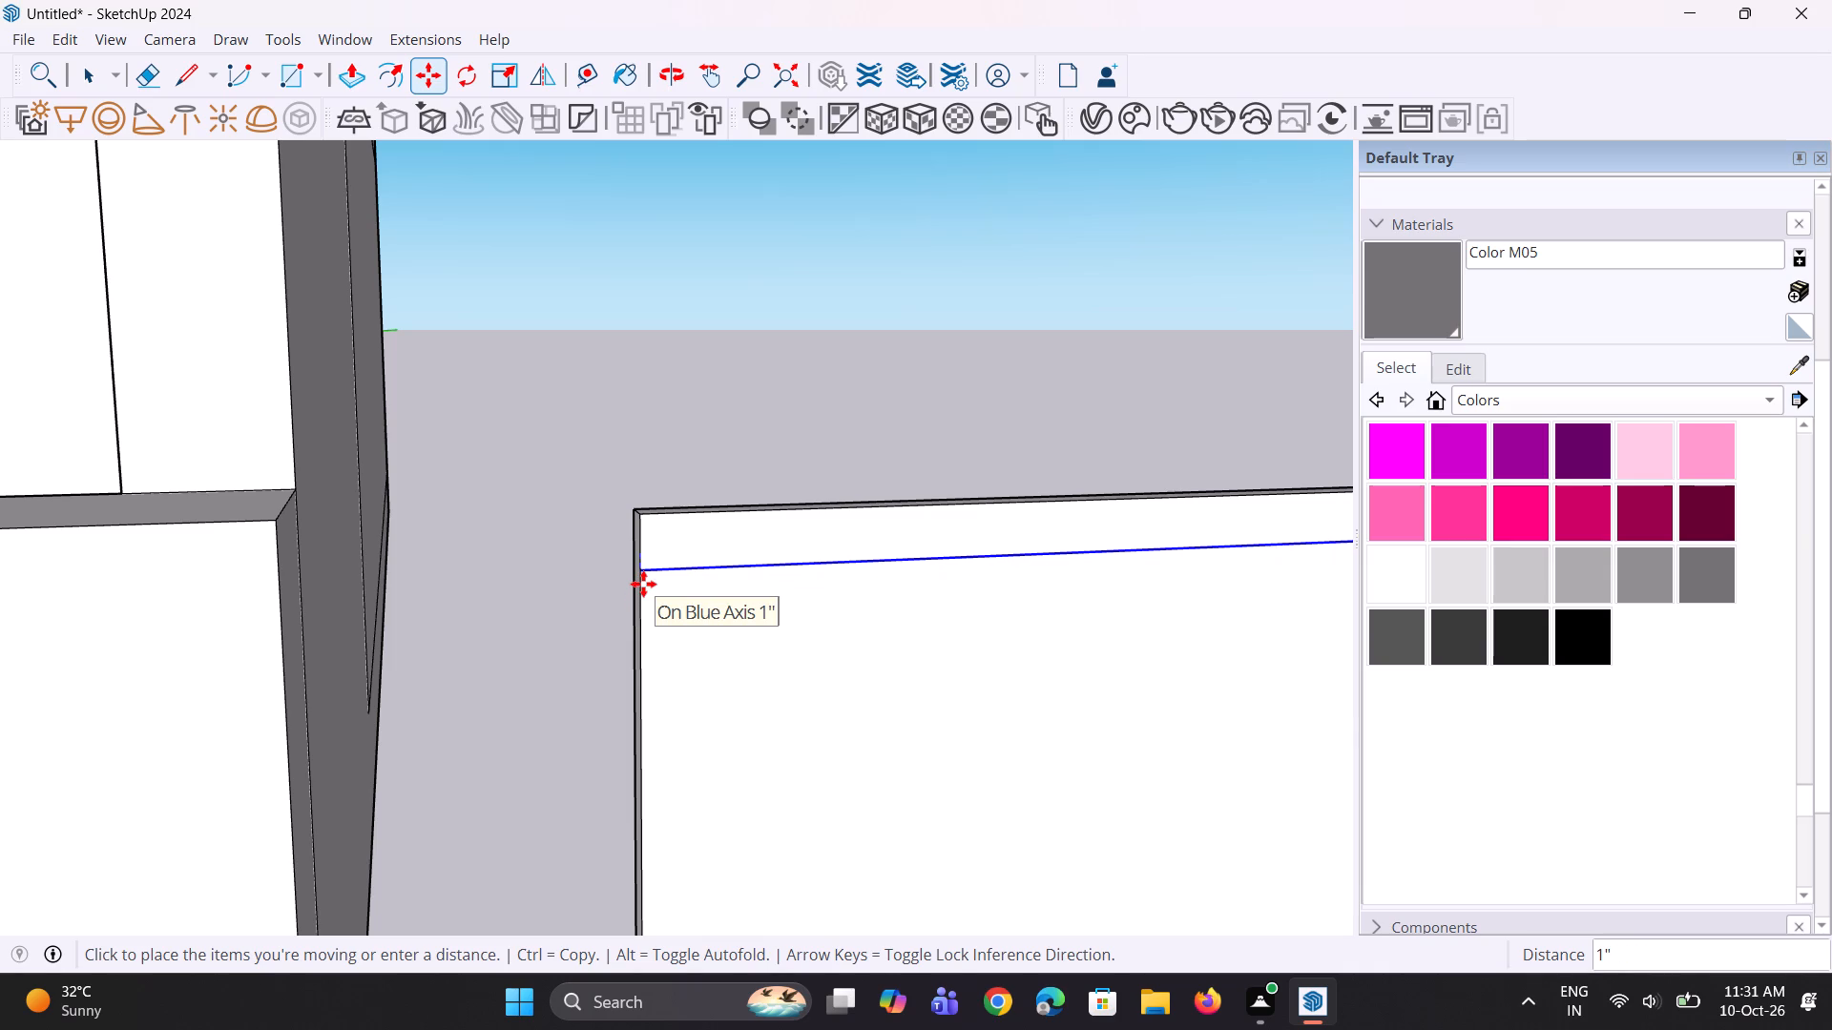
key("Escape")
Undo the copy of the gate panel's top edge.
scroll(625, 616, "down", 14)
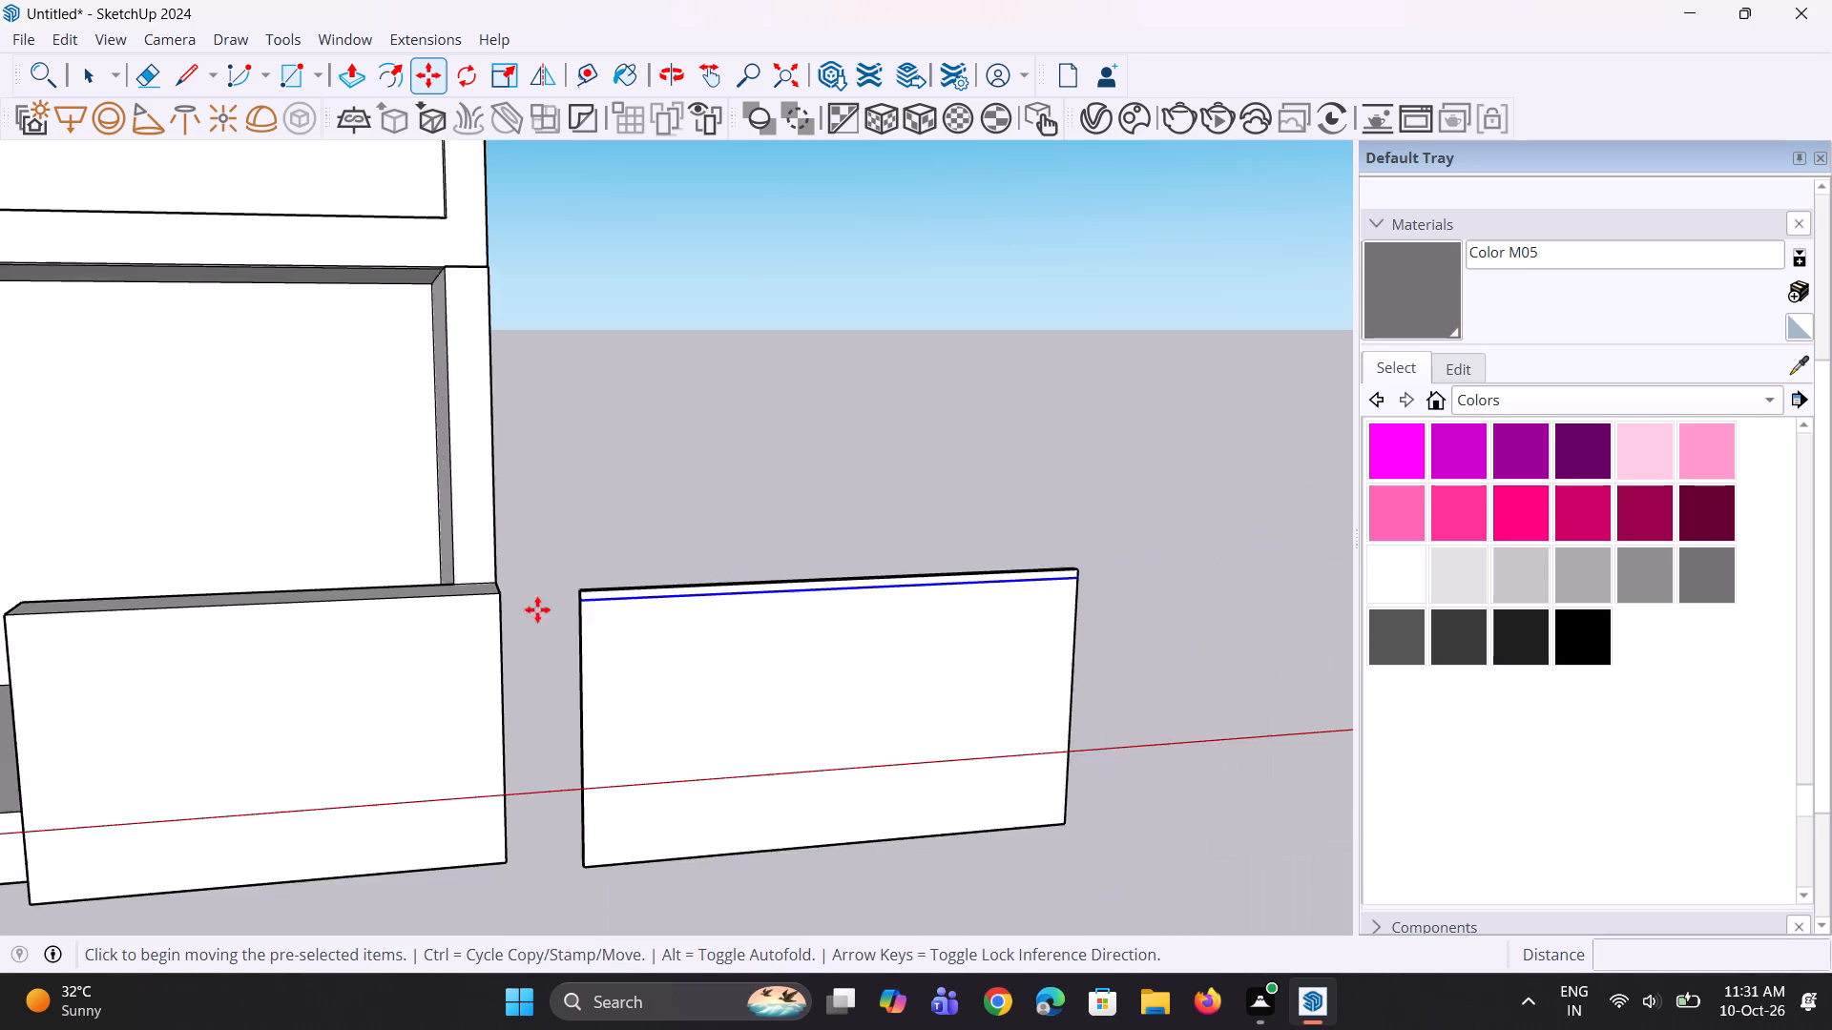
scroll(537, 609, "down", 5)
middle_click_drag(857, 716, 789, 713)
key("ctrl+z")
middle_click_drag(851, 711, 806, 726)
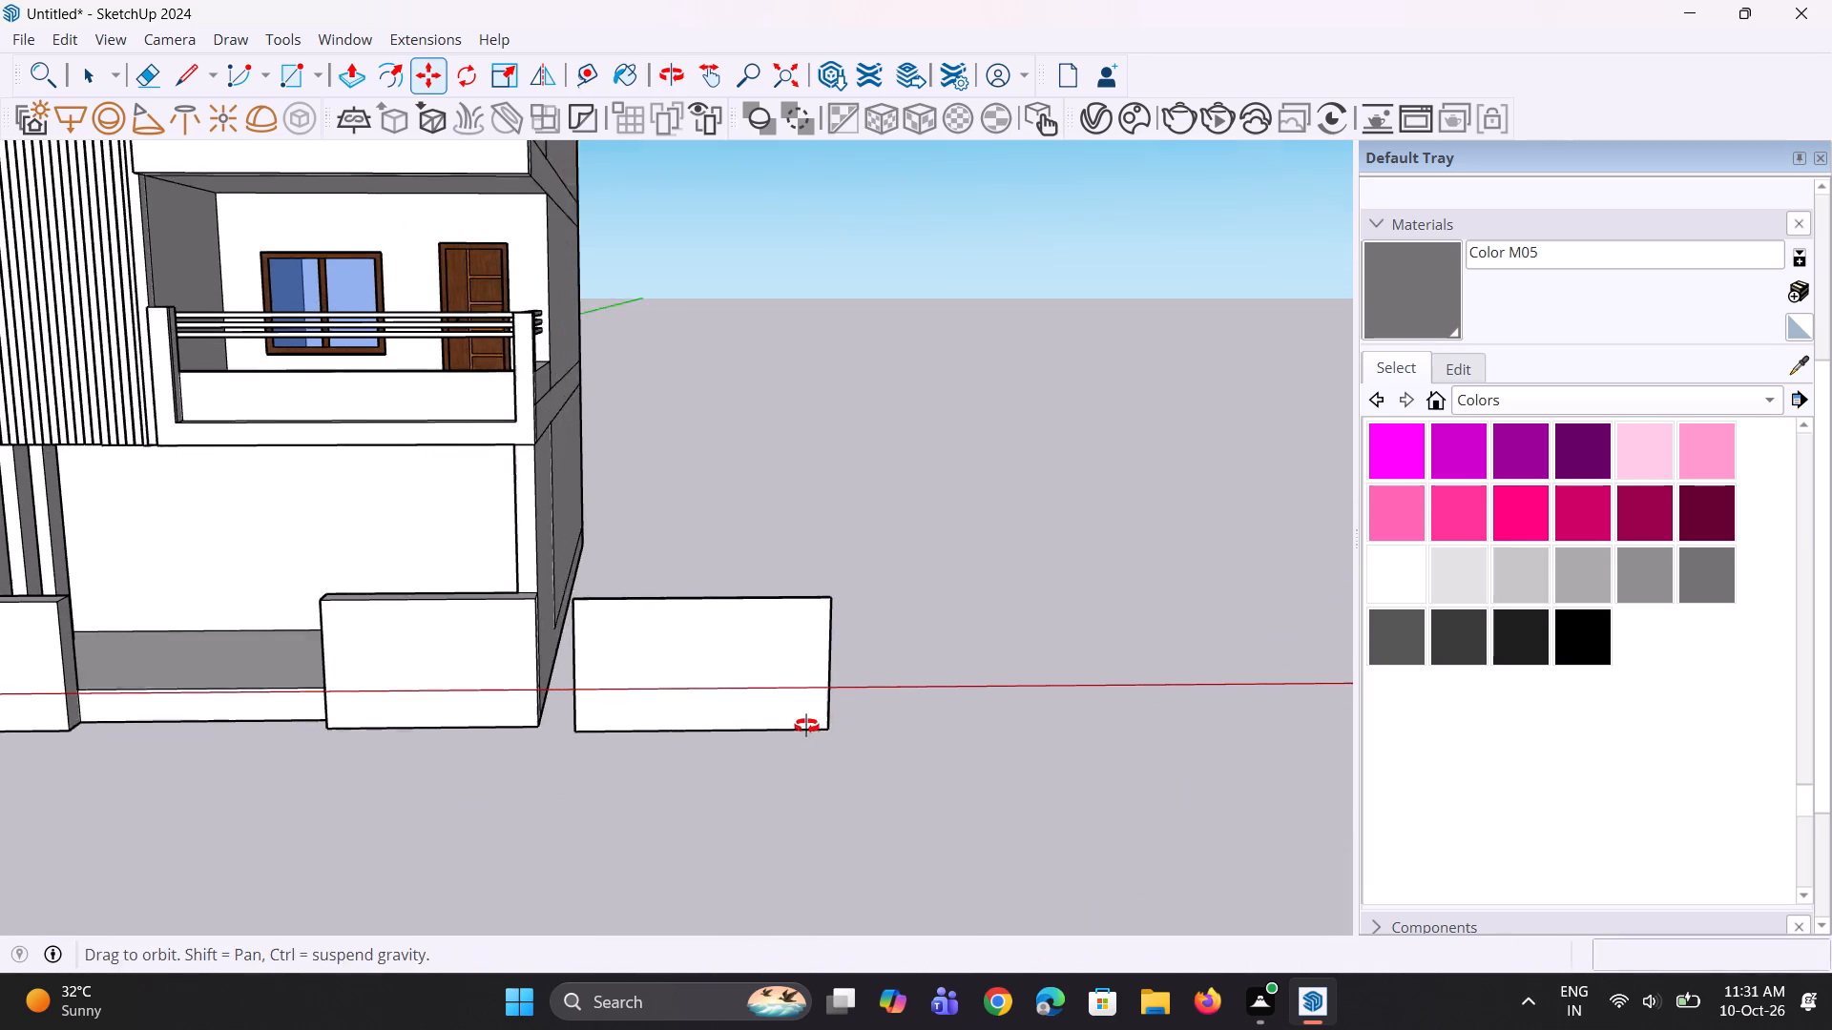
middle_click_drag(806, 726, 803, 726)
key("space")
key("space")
Make a group of the gate panel's outer front vertical edge, farthest from the building.
left_click(826, 682)
scroll(817, 698, "up", 5)
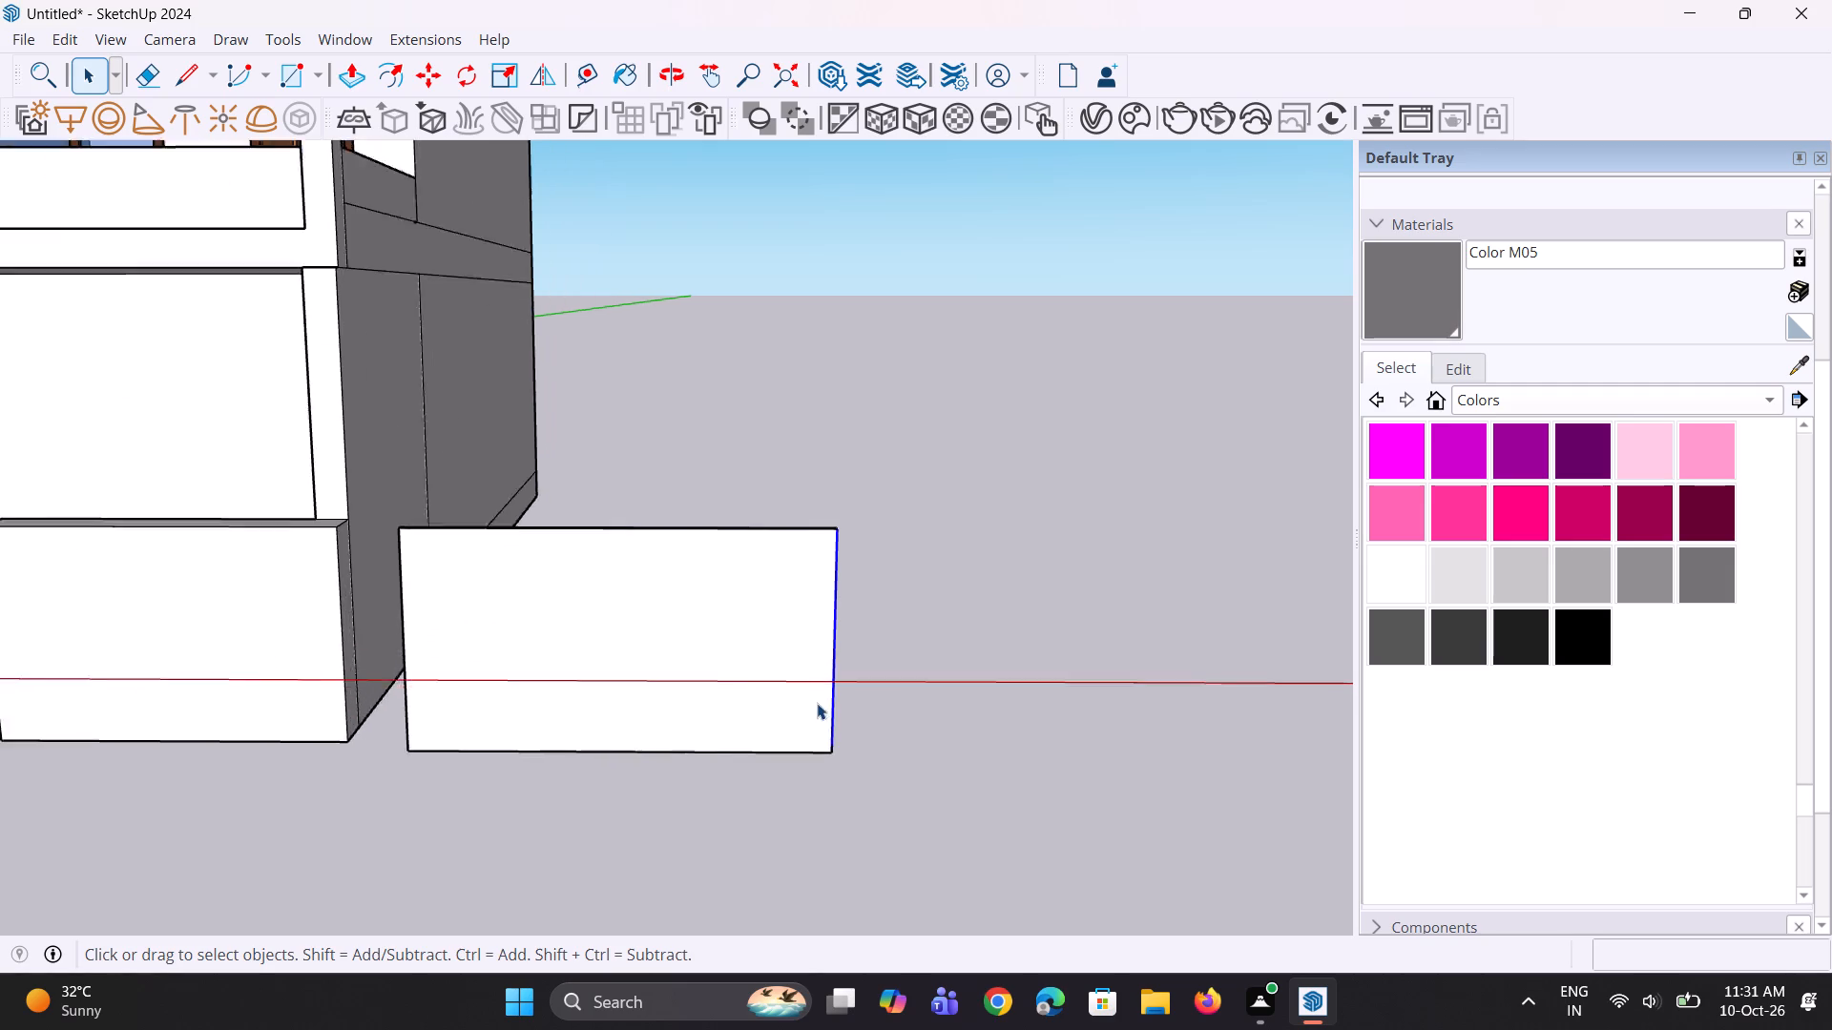
scroll(817, 703, "up", 10)
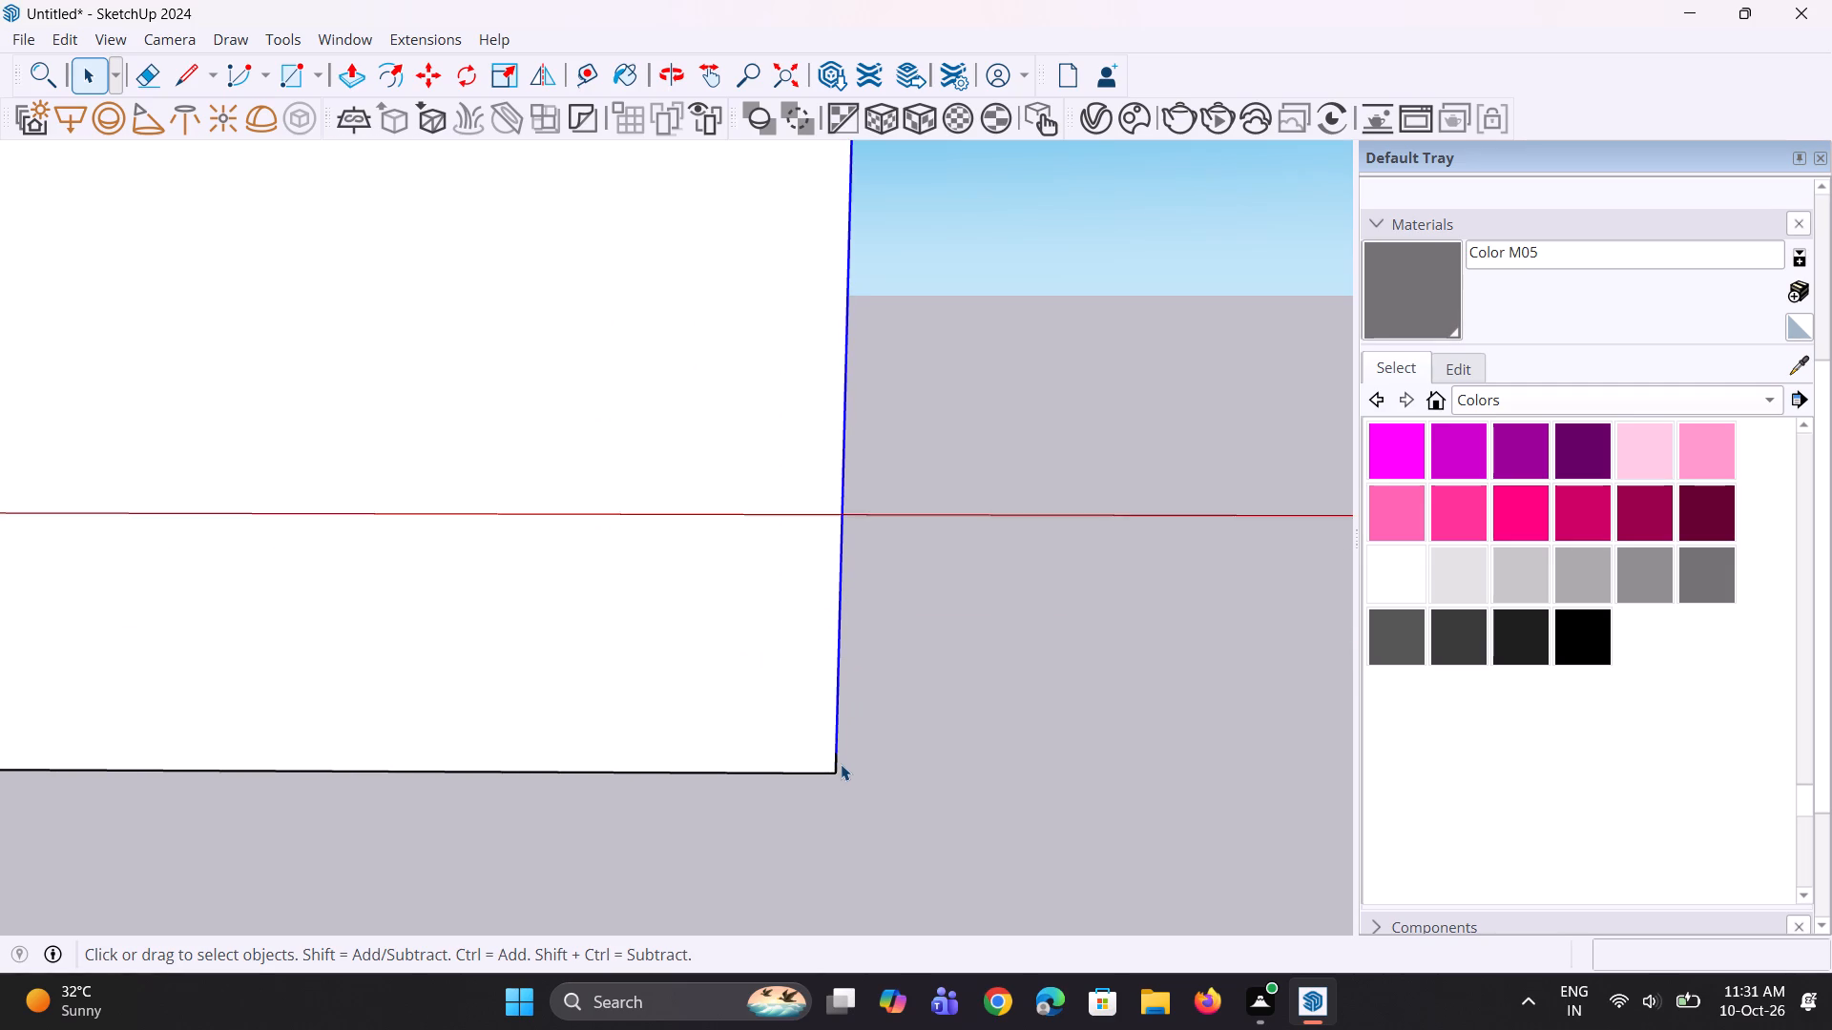
scroll(841, 764, "up", 2)
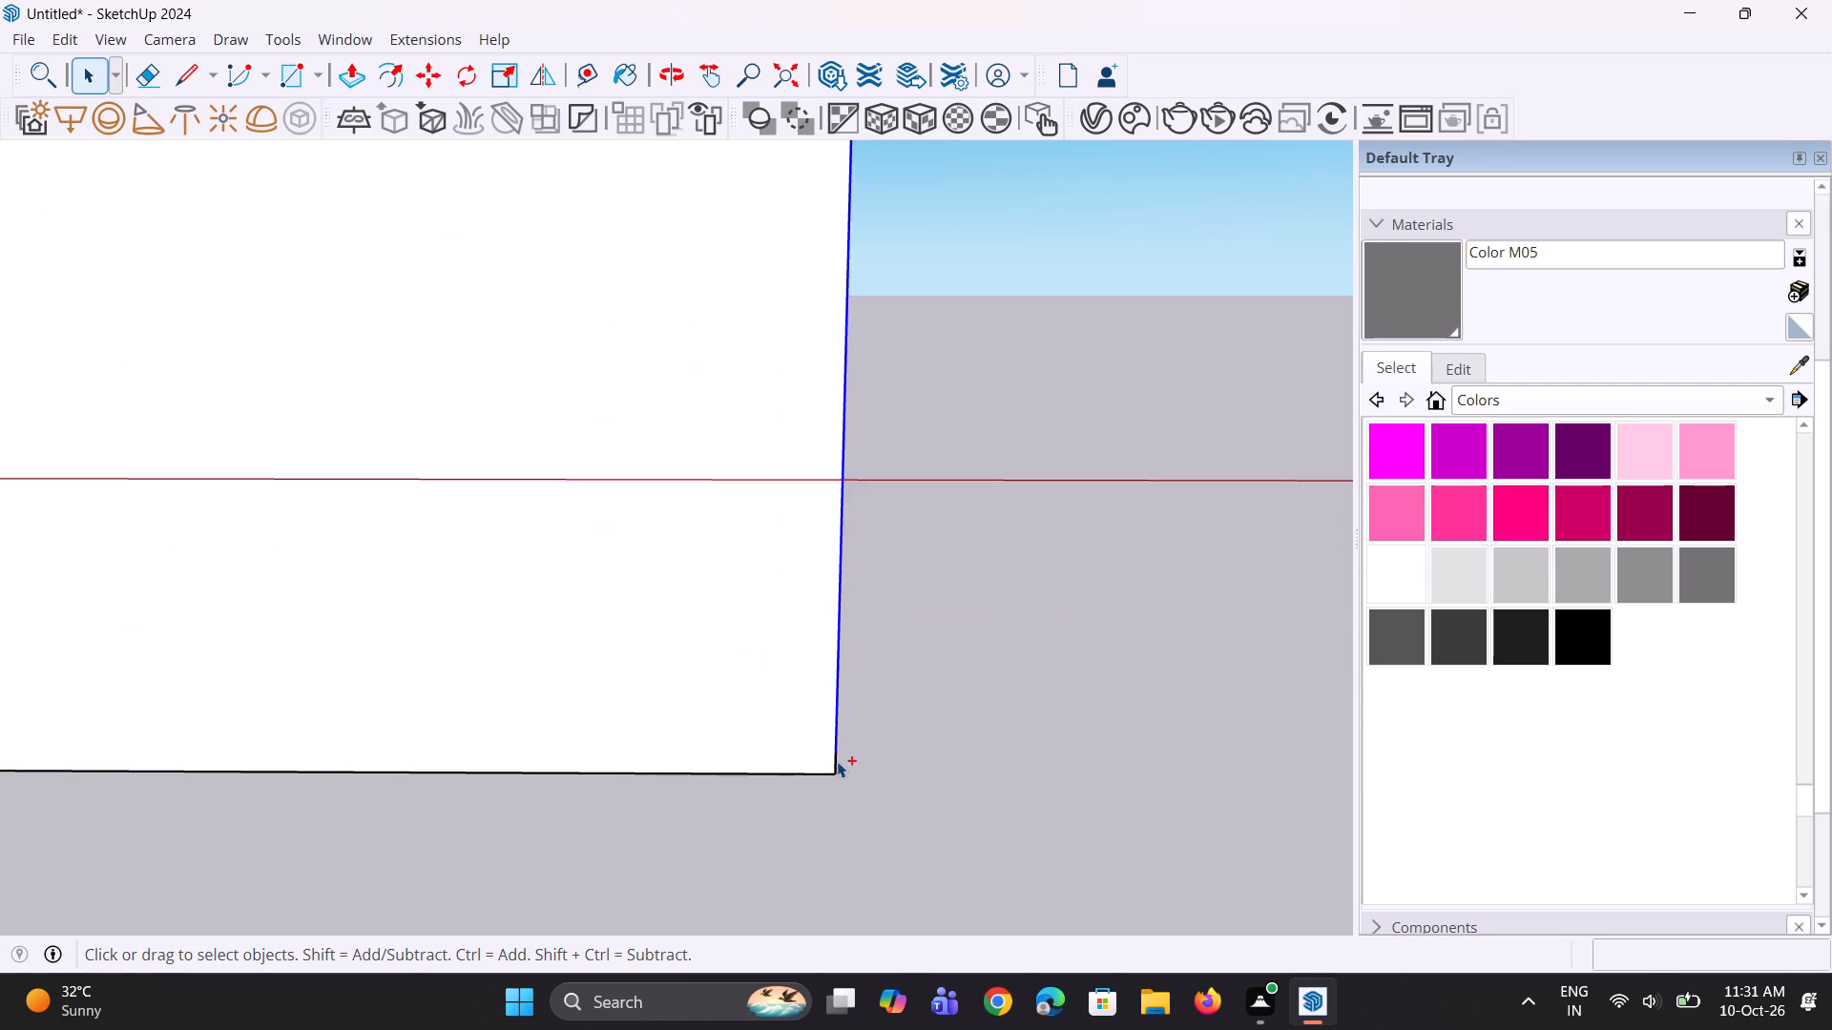
left_click(834, 761, "ctrl")
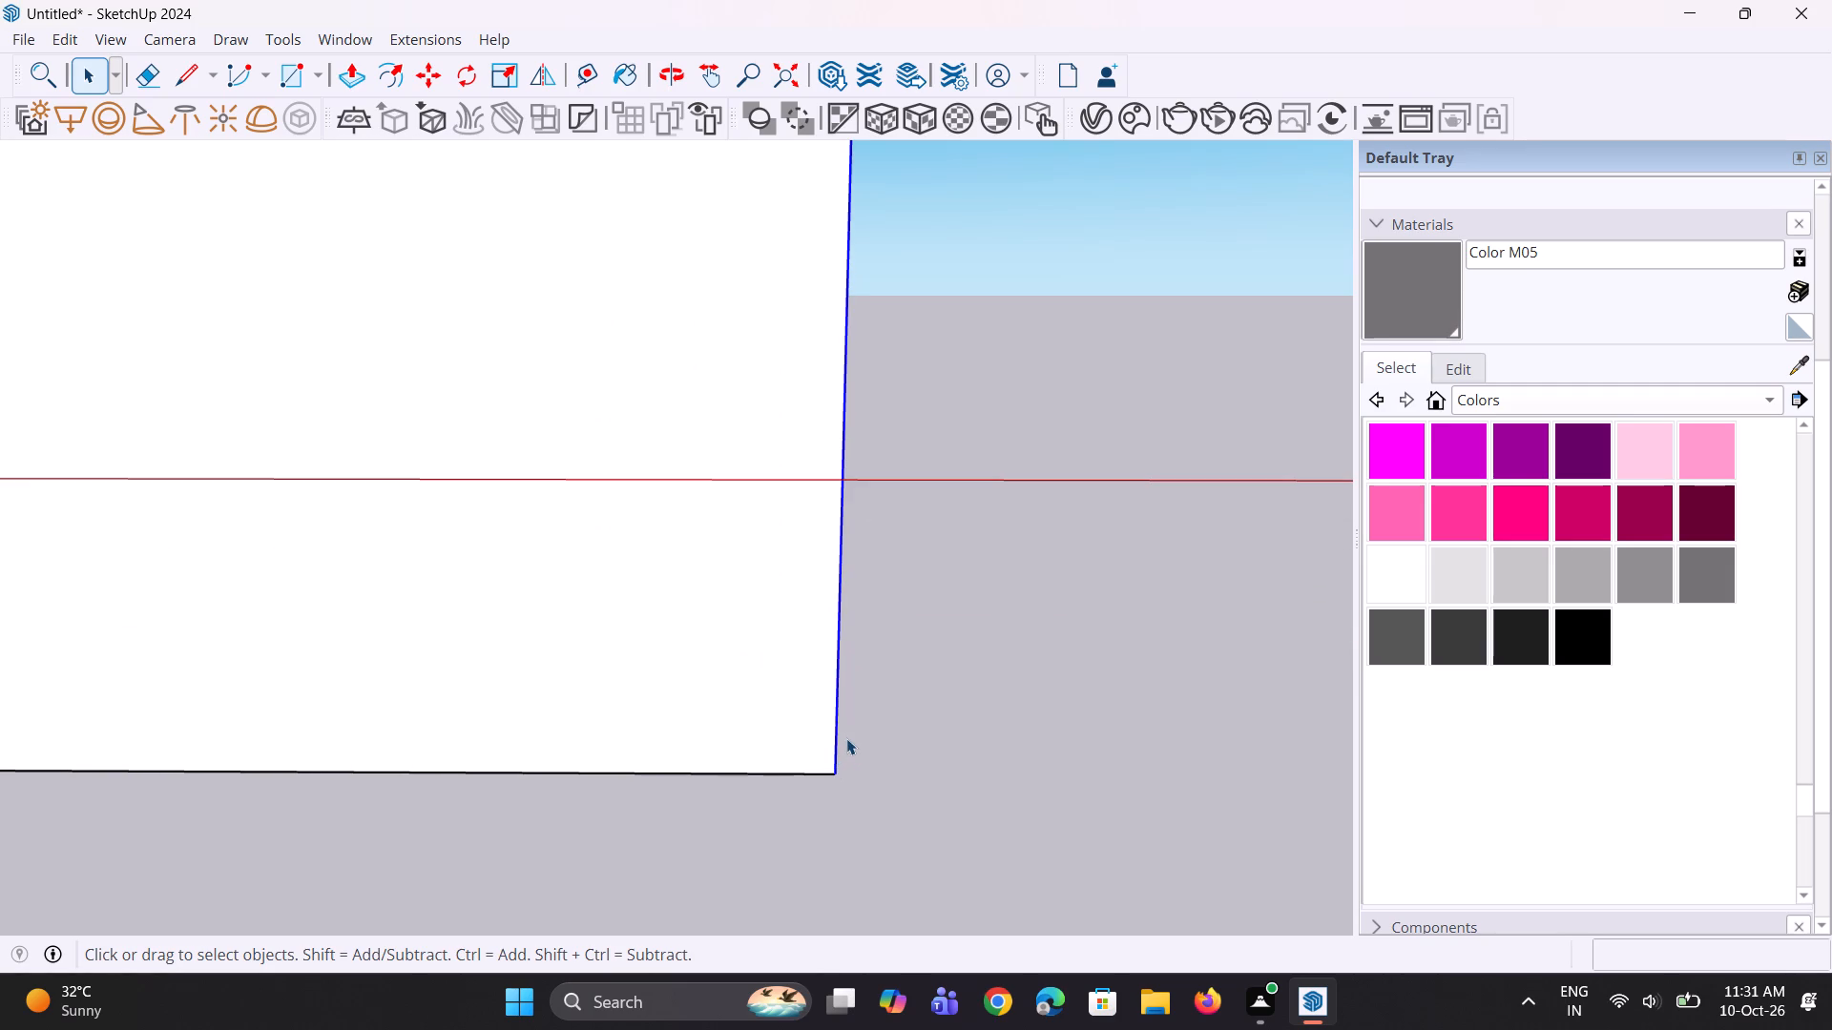
right_click(837, 739)
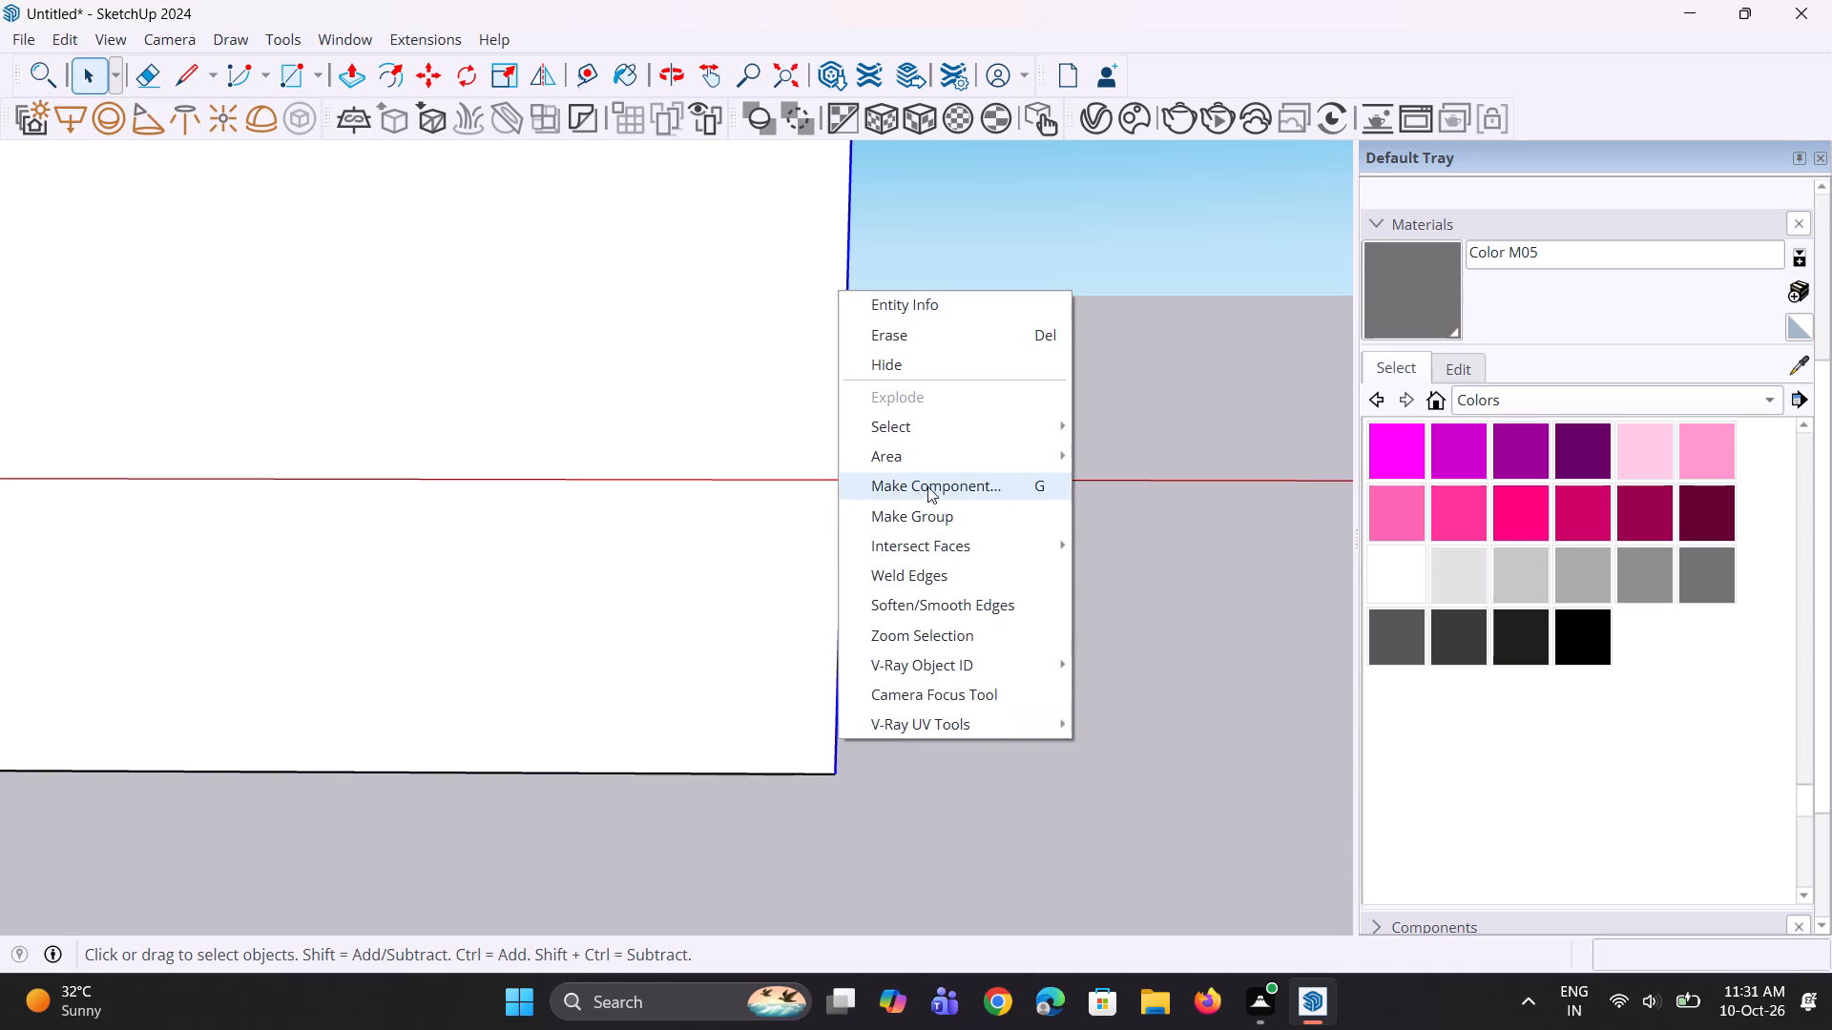
left_click(929, 515)
Select the ungrouped edge still at the gate panel's outer vertical side and make it a group.
scroll(968, 719, "down", 4)
scroll(845, 717, "up", 4)
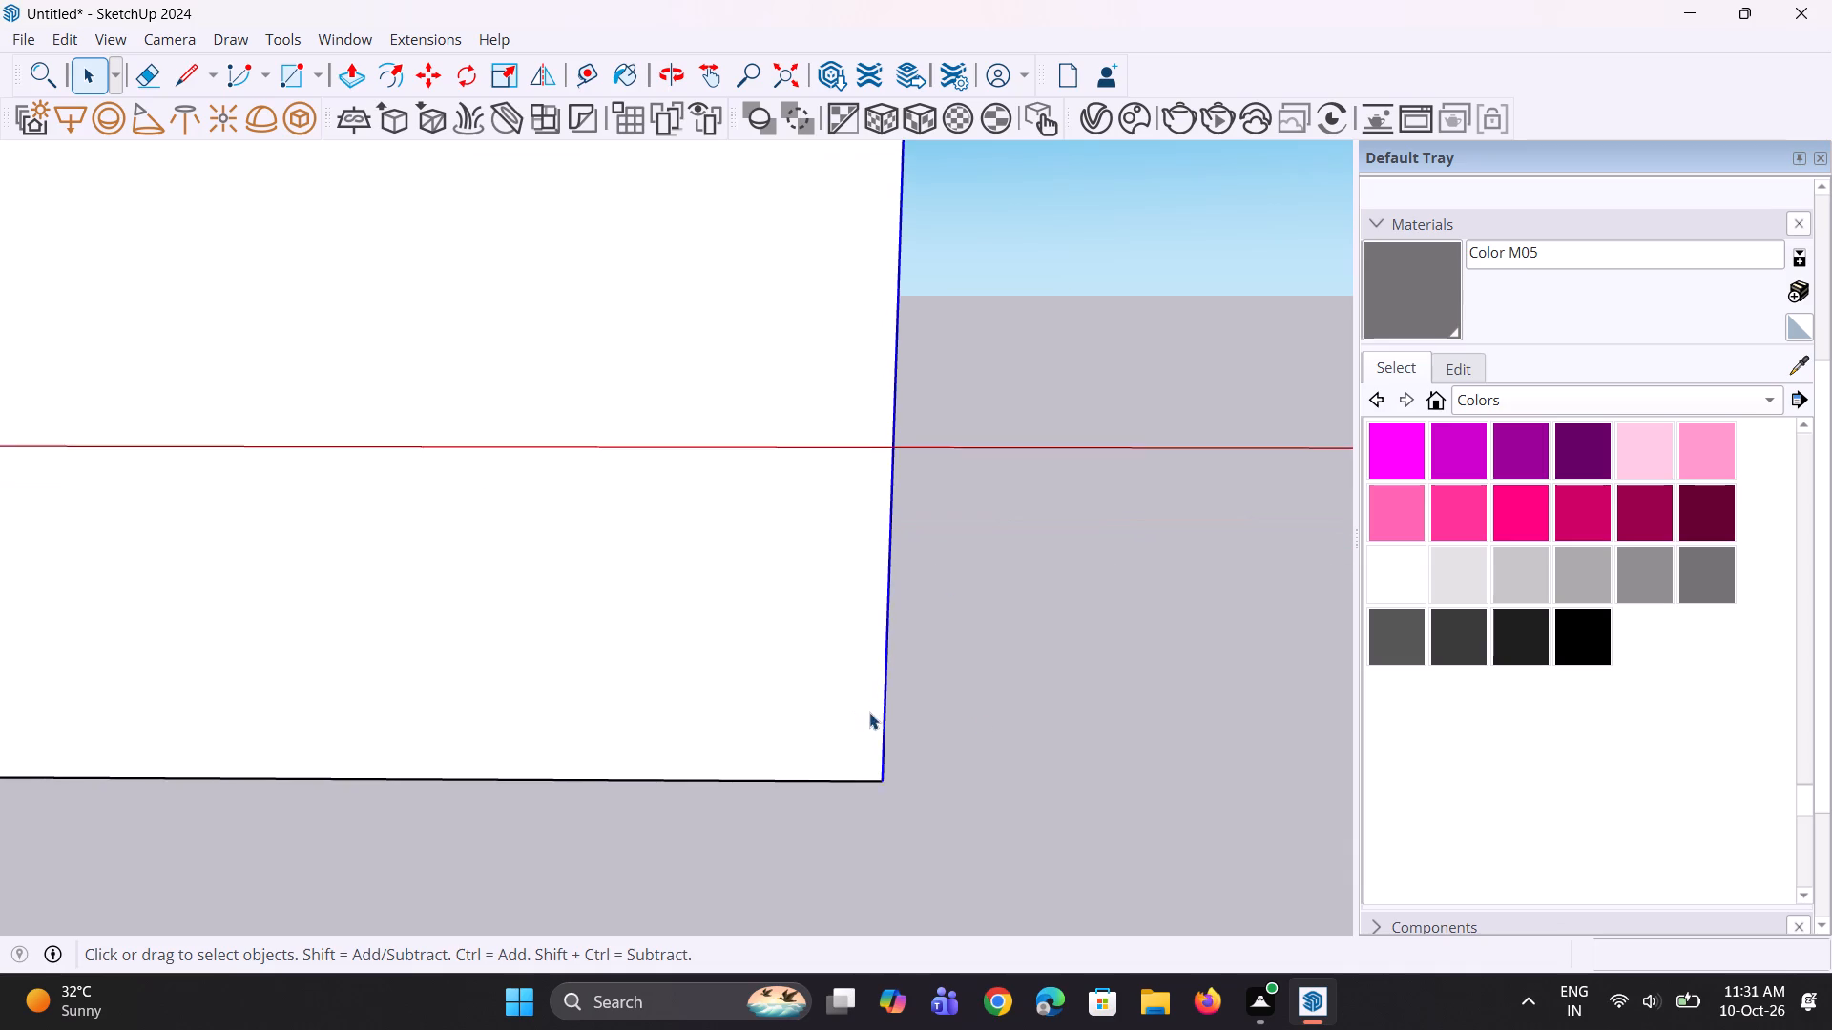
scroll(869, 712, "up", 2)
left_click(888, 726)
scroll(888, 742, "down", 2)
scroll(887, 772, "up", 2)
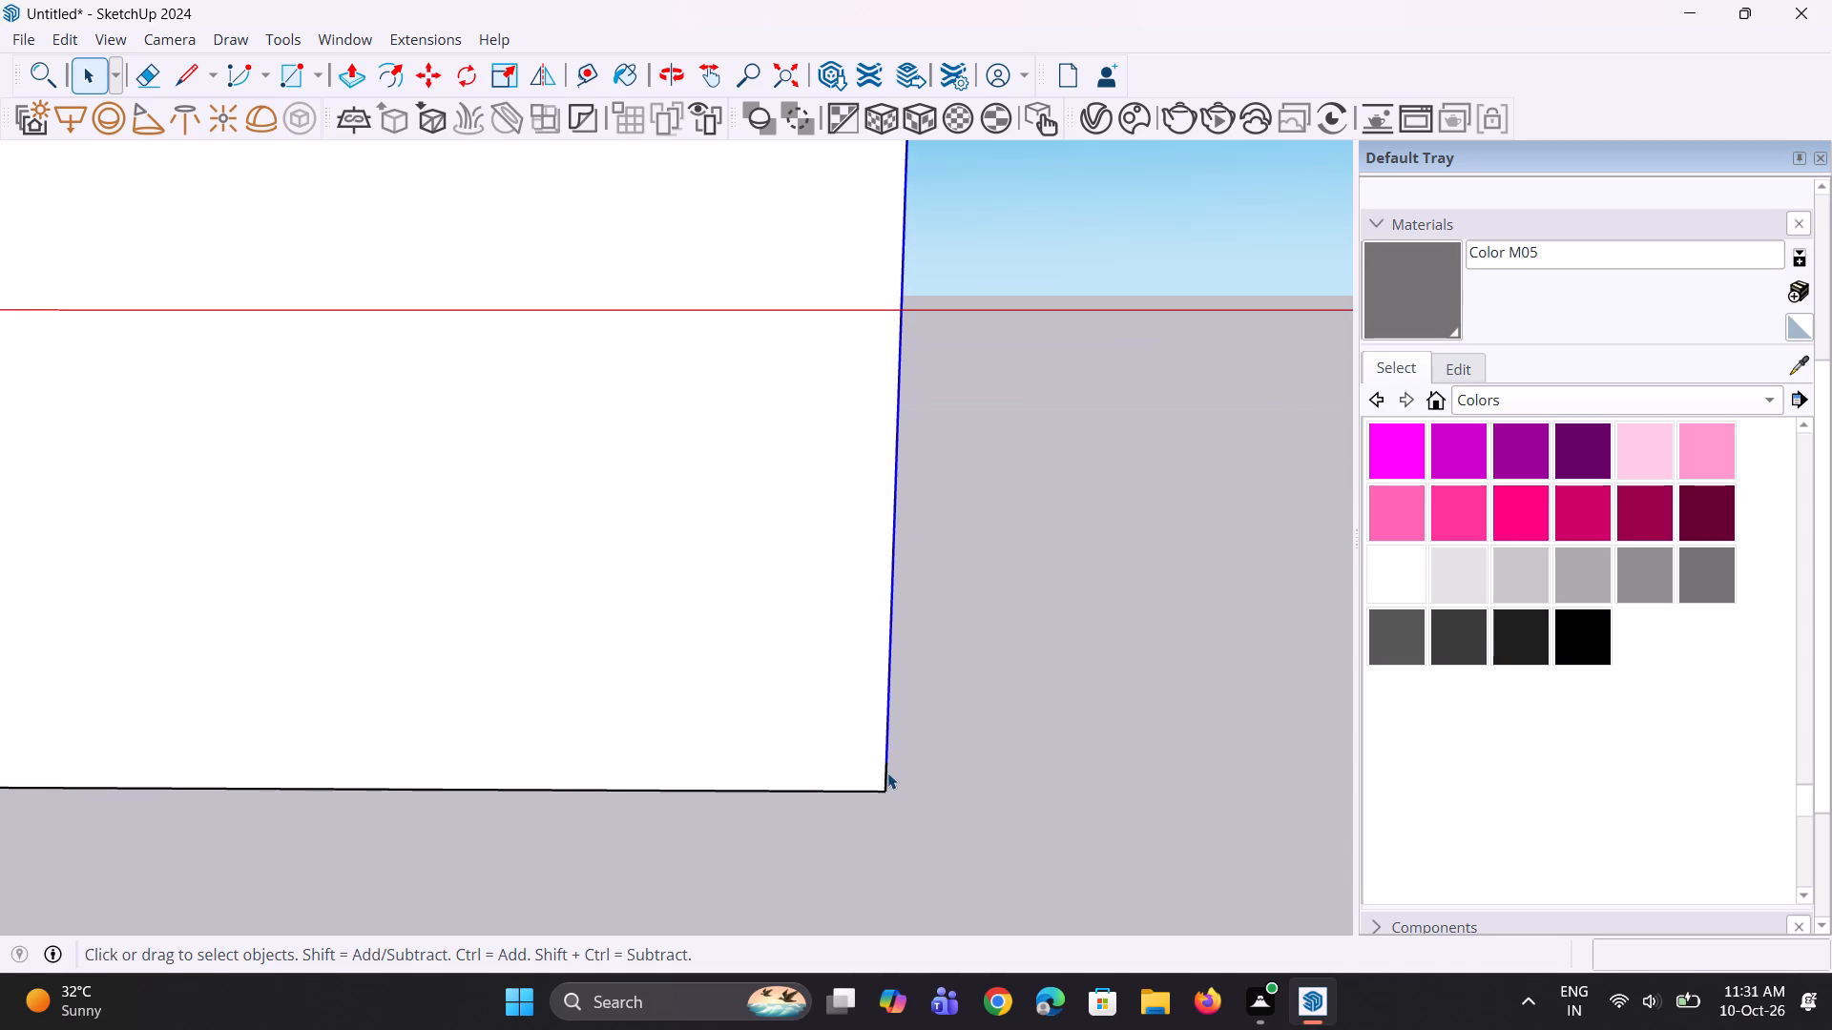
left_click(887, 772, "ctrl")
right_click(887, 772, "ctrl")
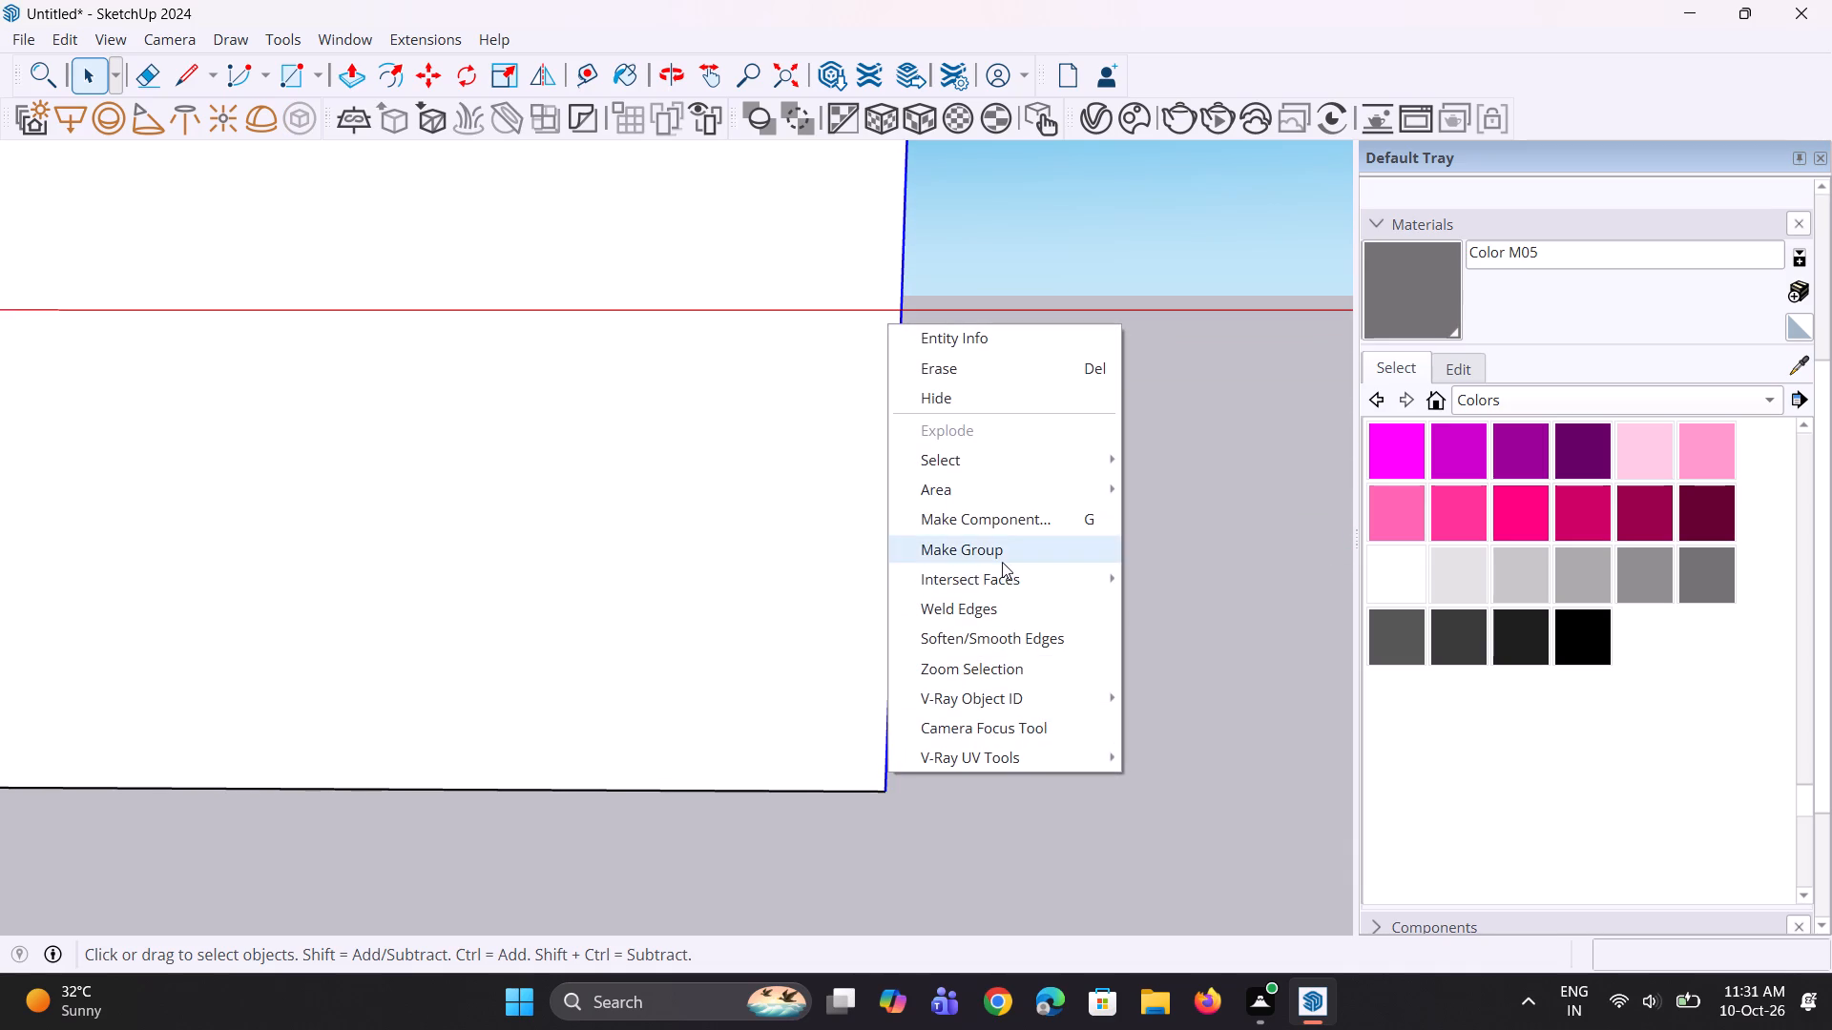
left_click(1002, 562)
Copy the grouped vertical edge from the panel's outer bottom corner about 4' 5 3/8" along the bottom edge toward the building.
scroll(878, 726, "up", 2)
key("m")
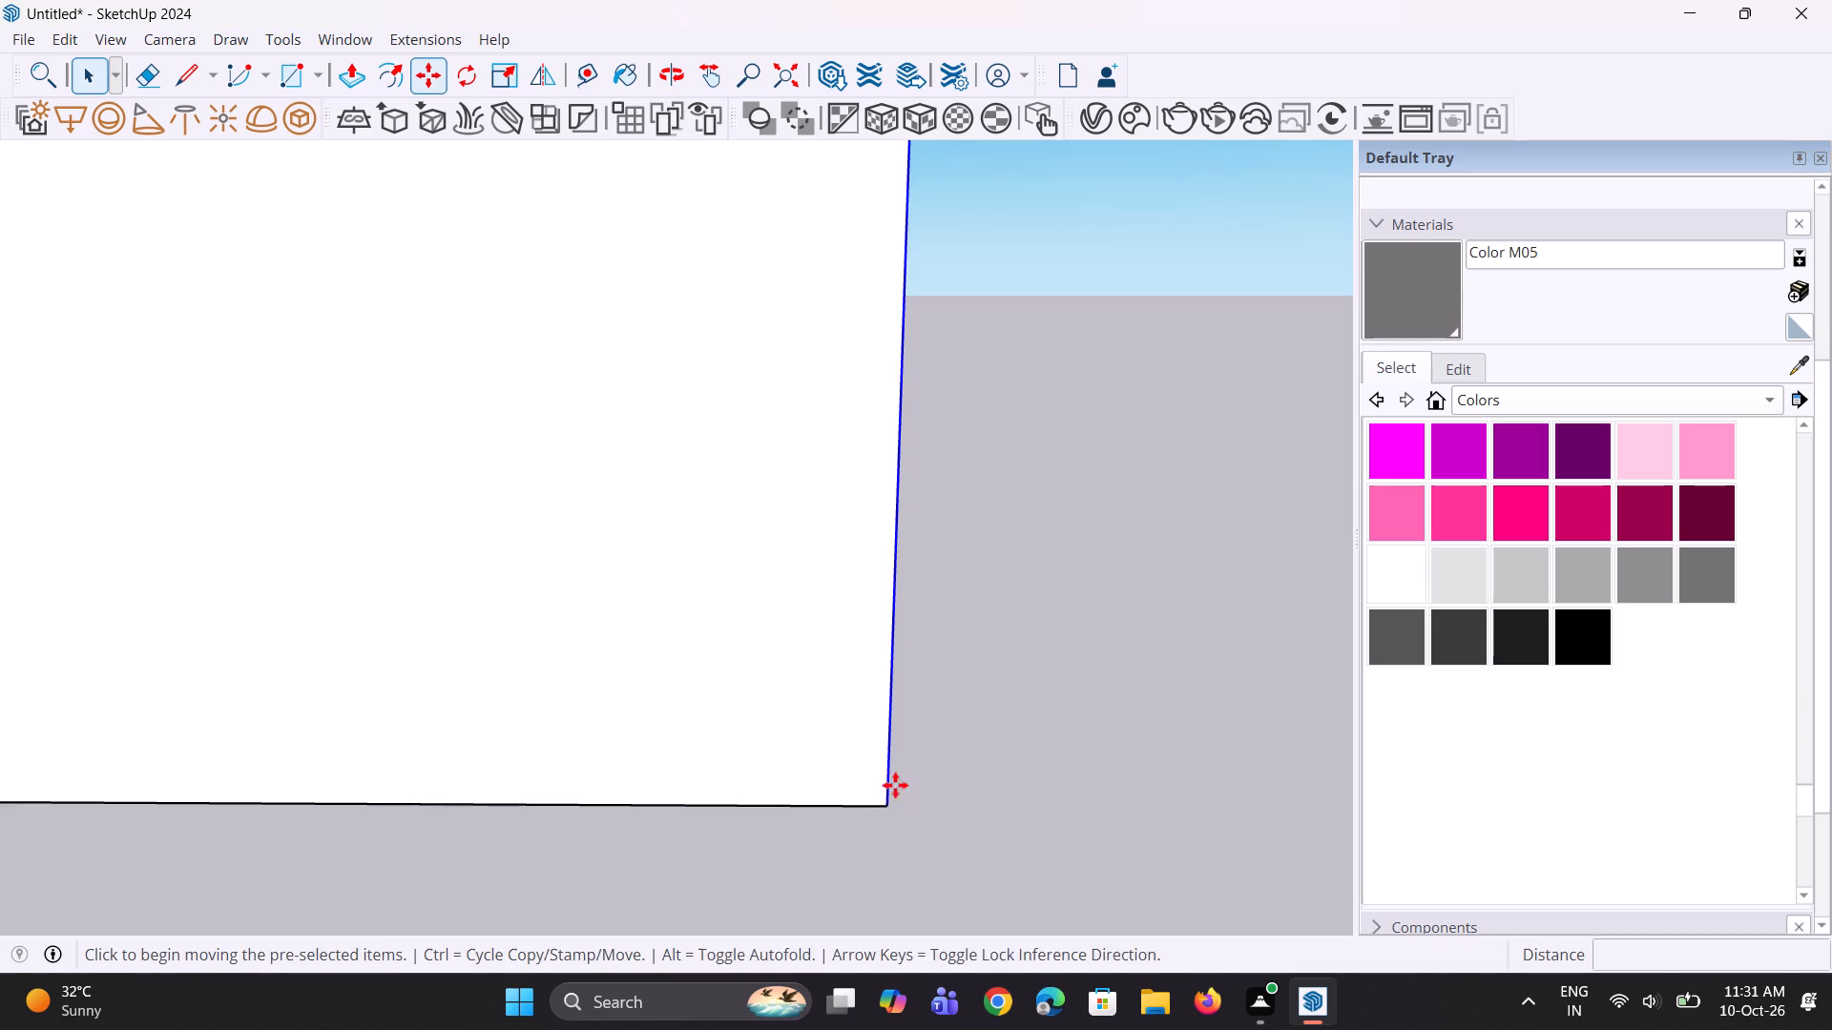
left_click(893, 806)
scroll(838, 810, "down", 2)
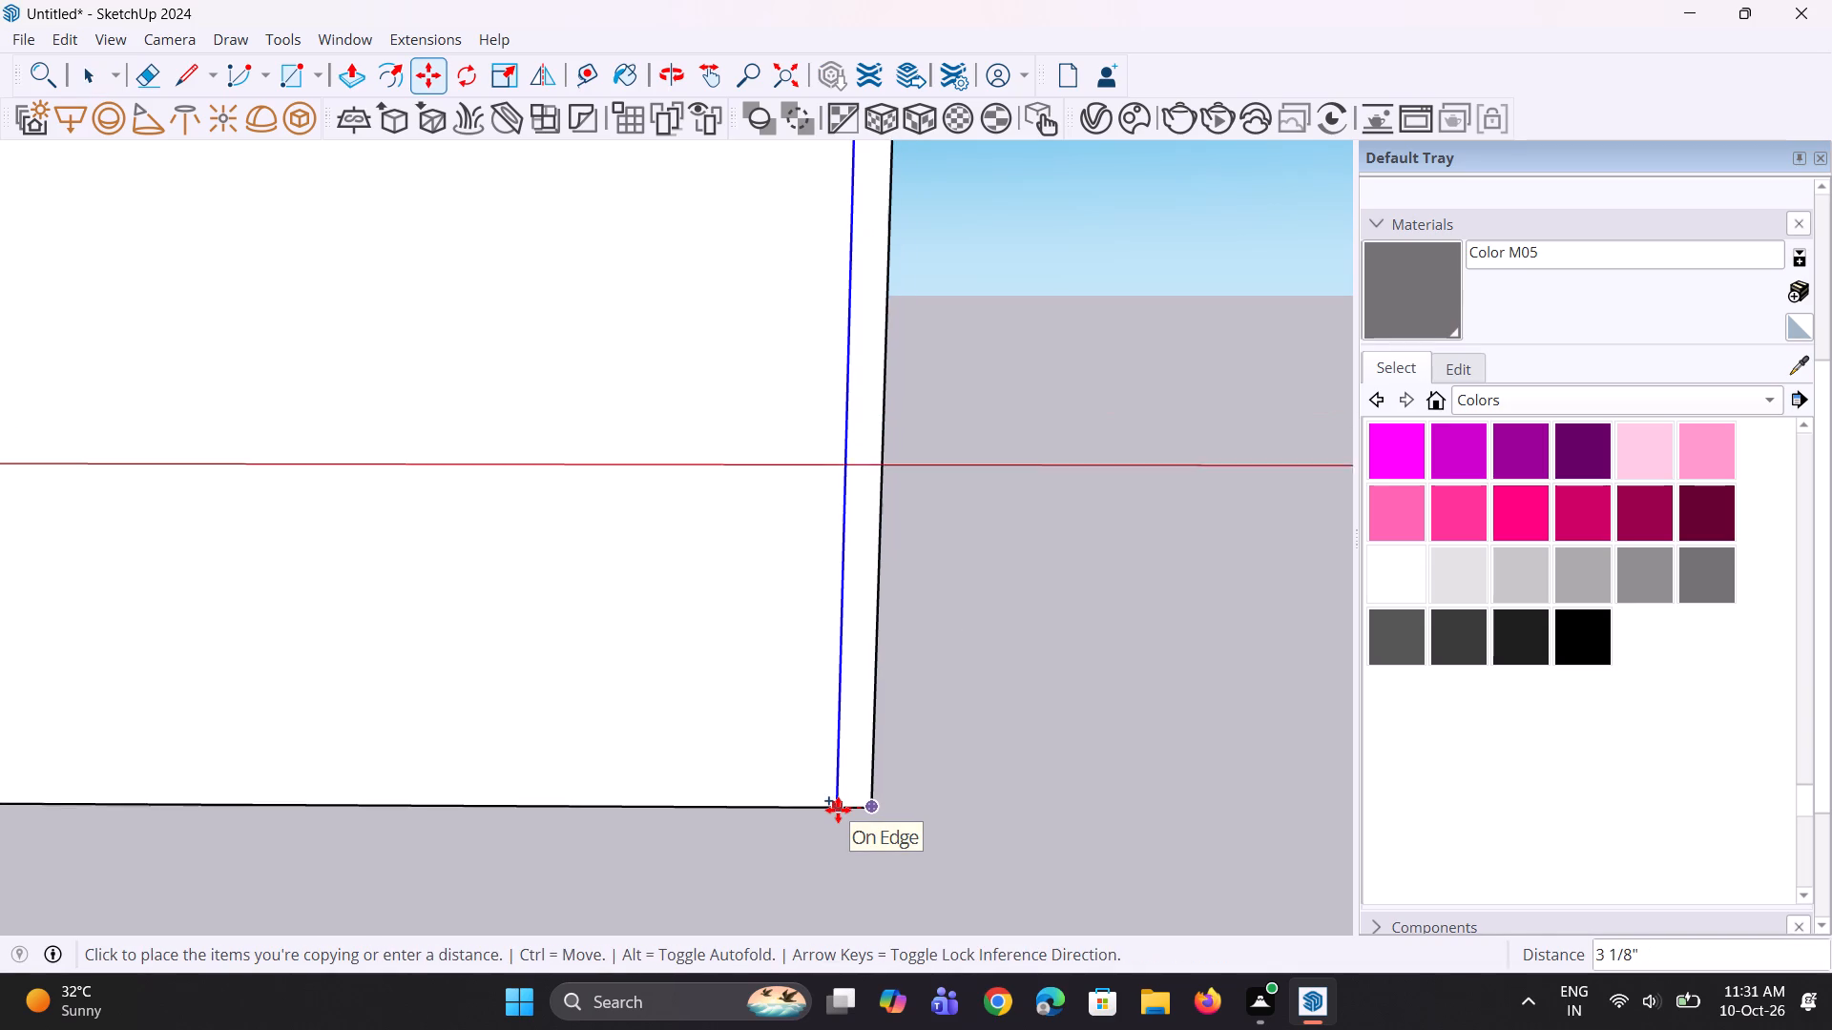
scroll(838, 810, "down", 11)
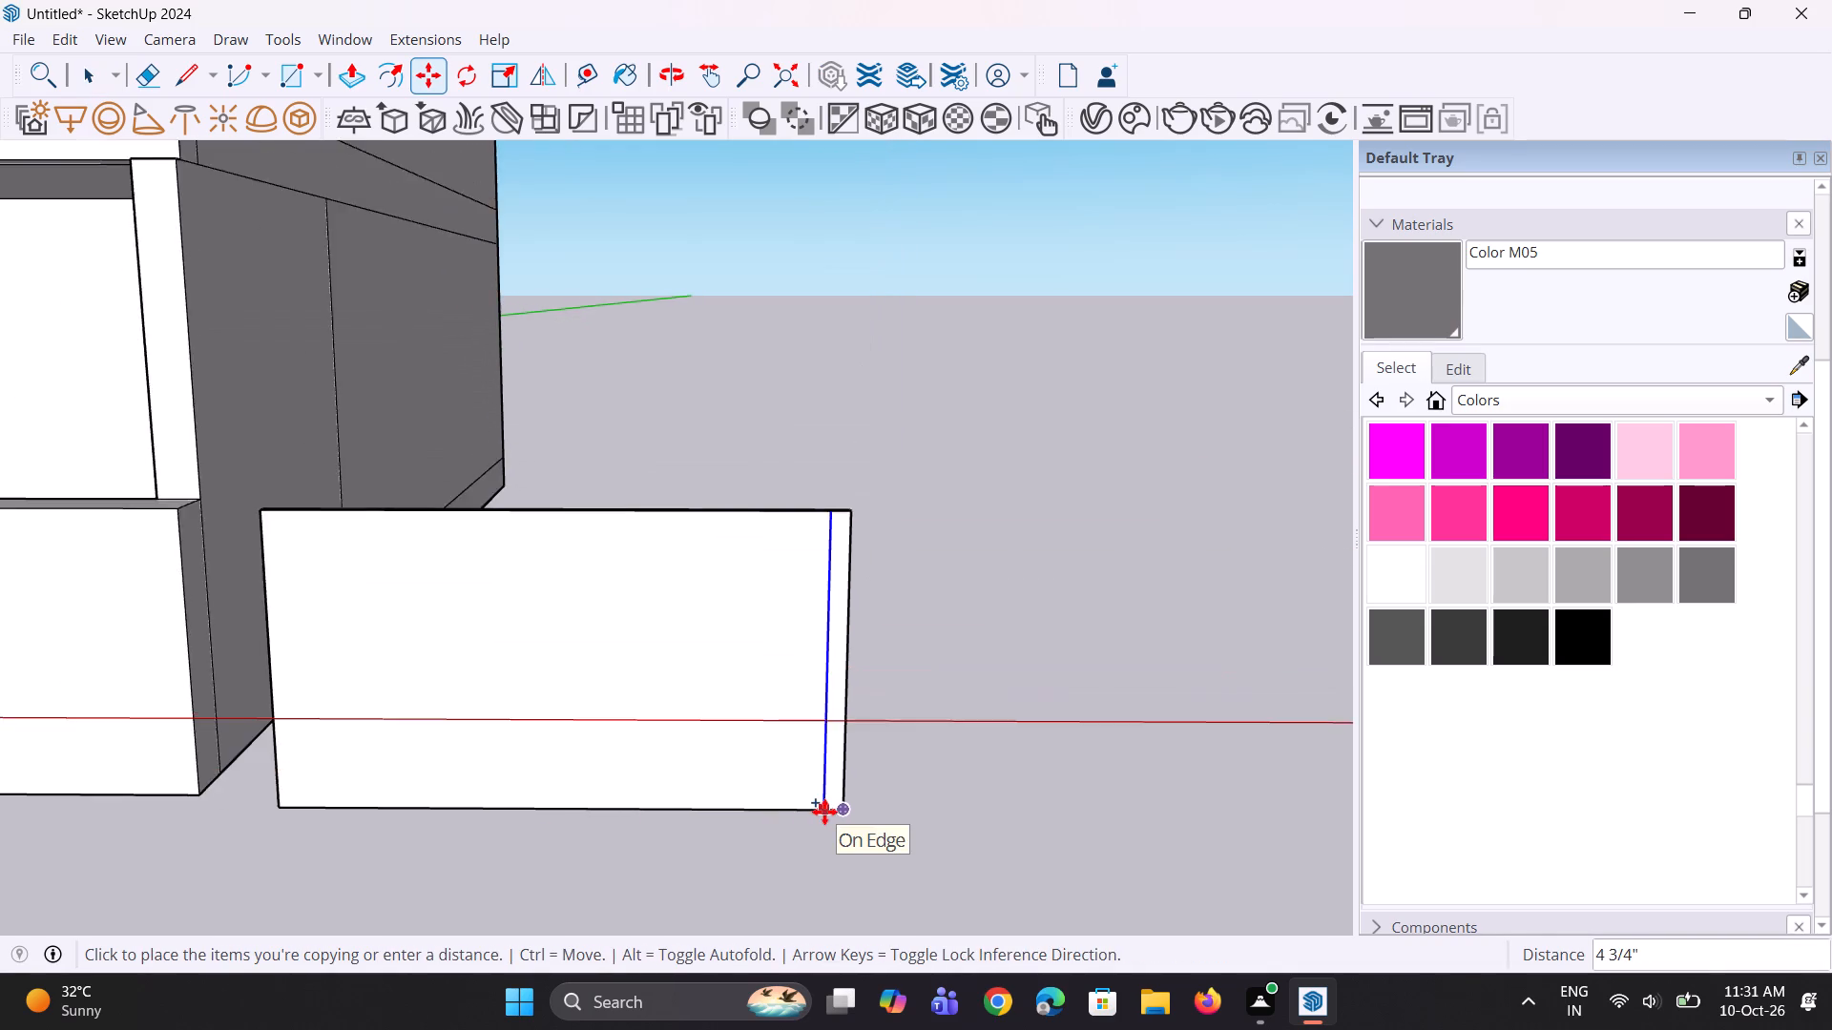
scroll(824, 812, "down", 8)
scroll(750, 806, "up", 6)
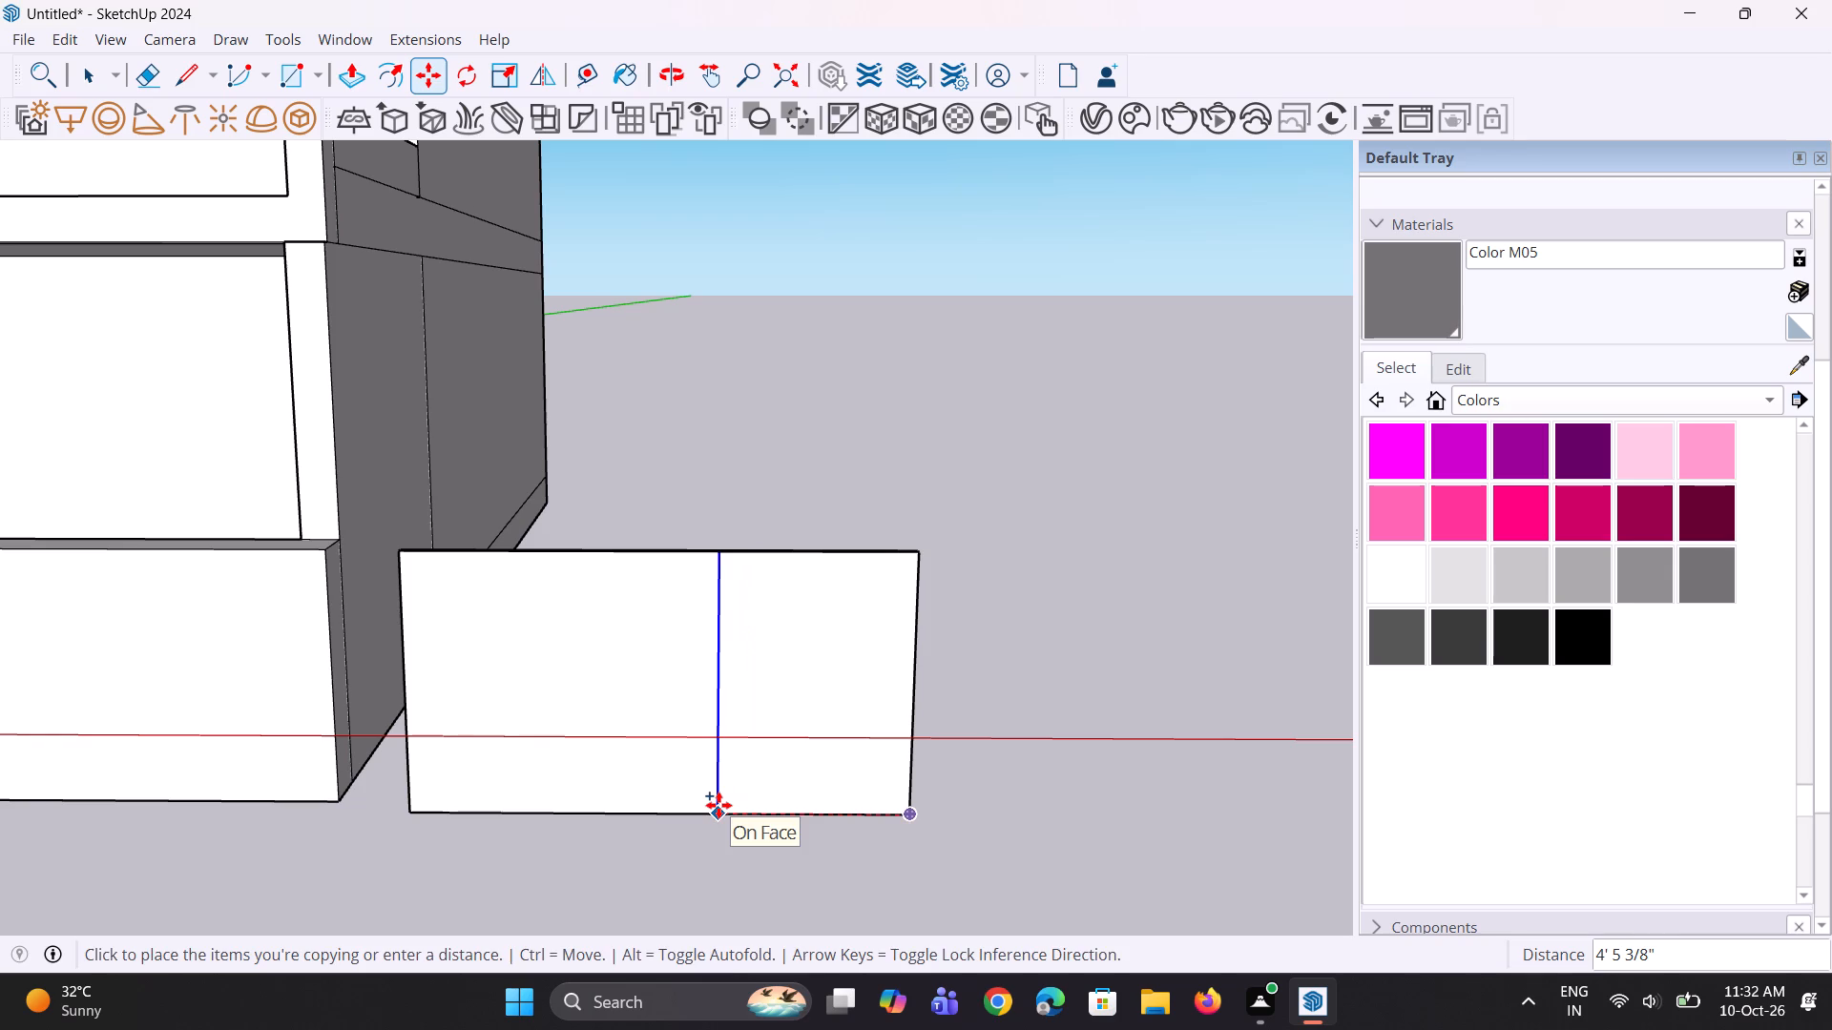
left_click(718, 805)
scroll(842, 791, "down", 5)
scroll(711, 793, "up", 6)
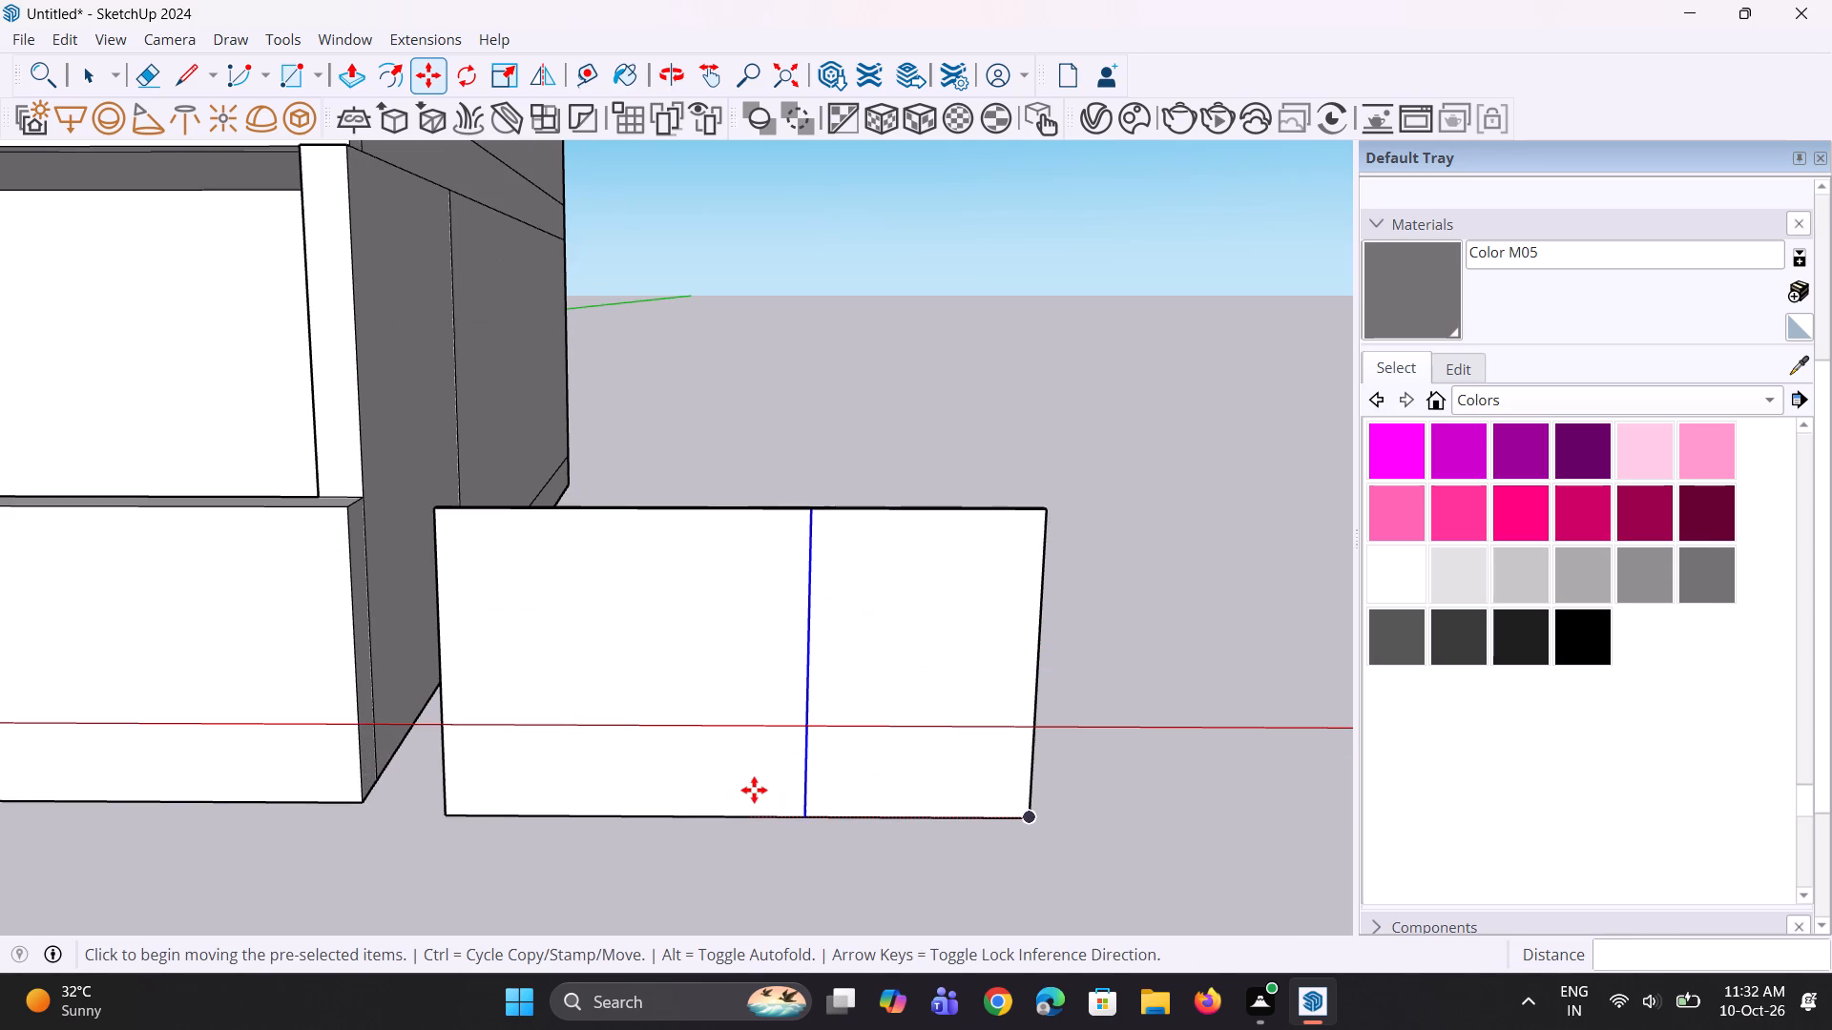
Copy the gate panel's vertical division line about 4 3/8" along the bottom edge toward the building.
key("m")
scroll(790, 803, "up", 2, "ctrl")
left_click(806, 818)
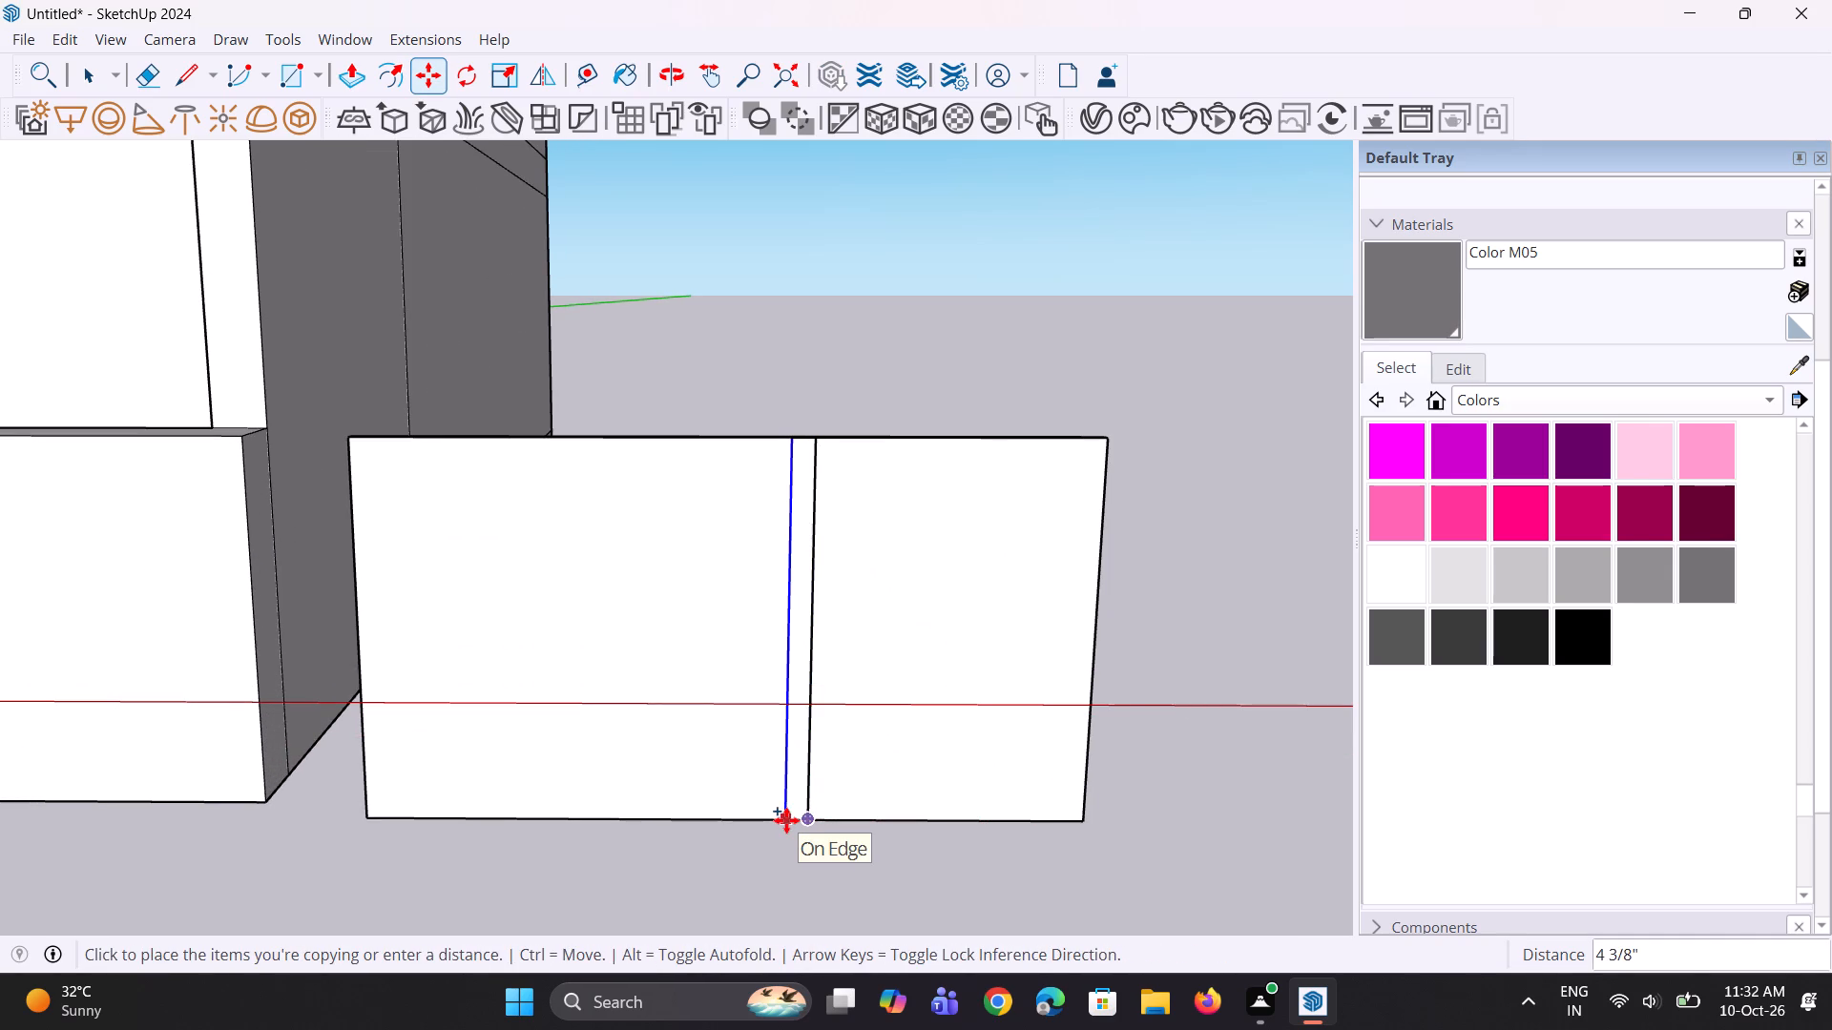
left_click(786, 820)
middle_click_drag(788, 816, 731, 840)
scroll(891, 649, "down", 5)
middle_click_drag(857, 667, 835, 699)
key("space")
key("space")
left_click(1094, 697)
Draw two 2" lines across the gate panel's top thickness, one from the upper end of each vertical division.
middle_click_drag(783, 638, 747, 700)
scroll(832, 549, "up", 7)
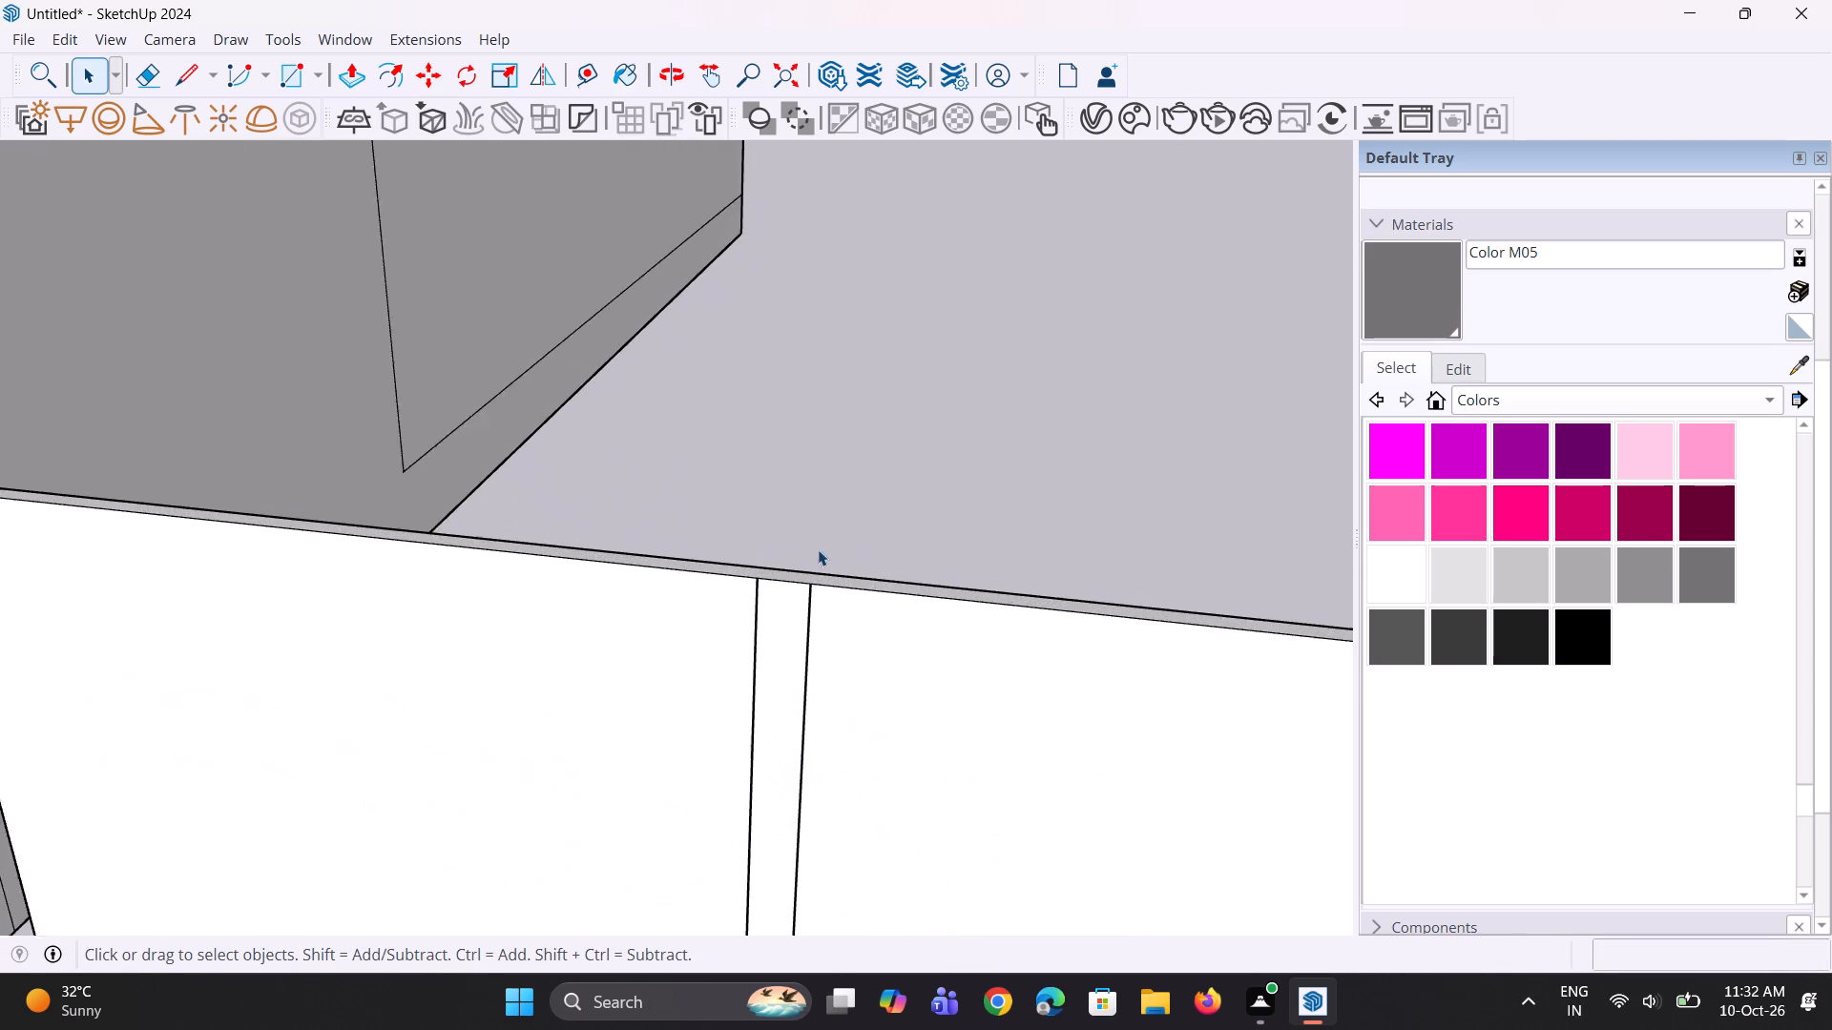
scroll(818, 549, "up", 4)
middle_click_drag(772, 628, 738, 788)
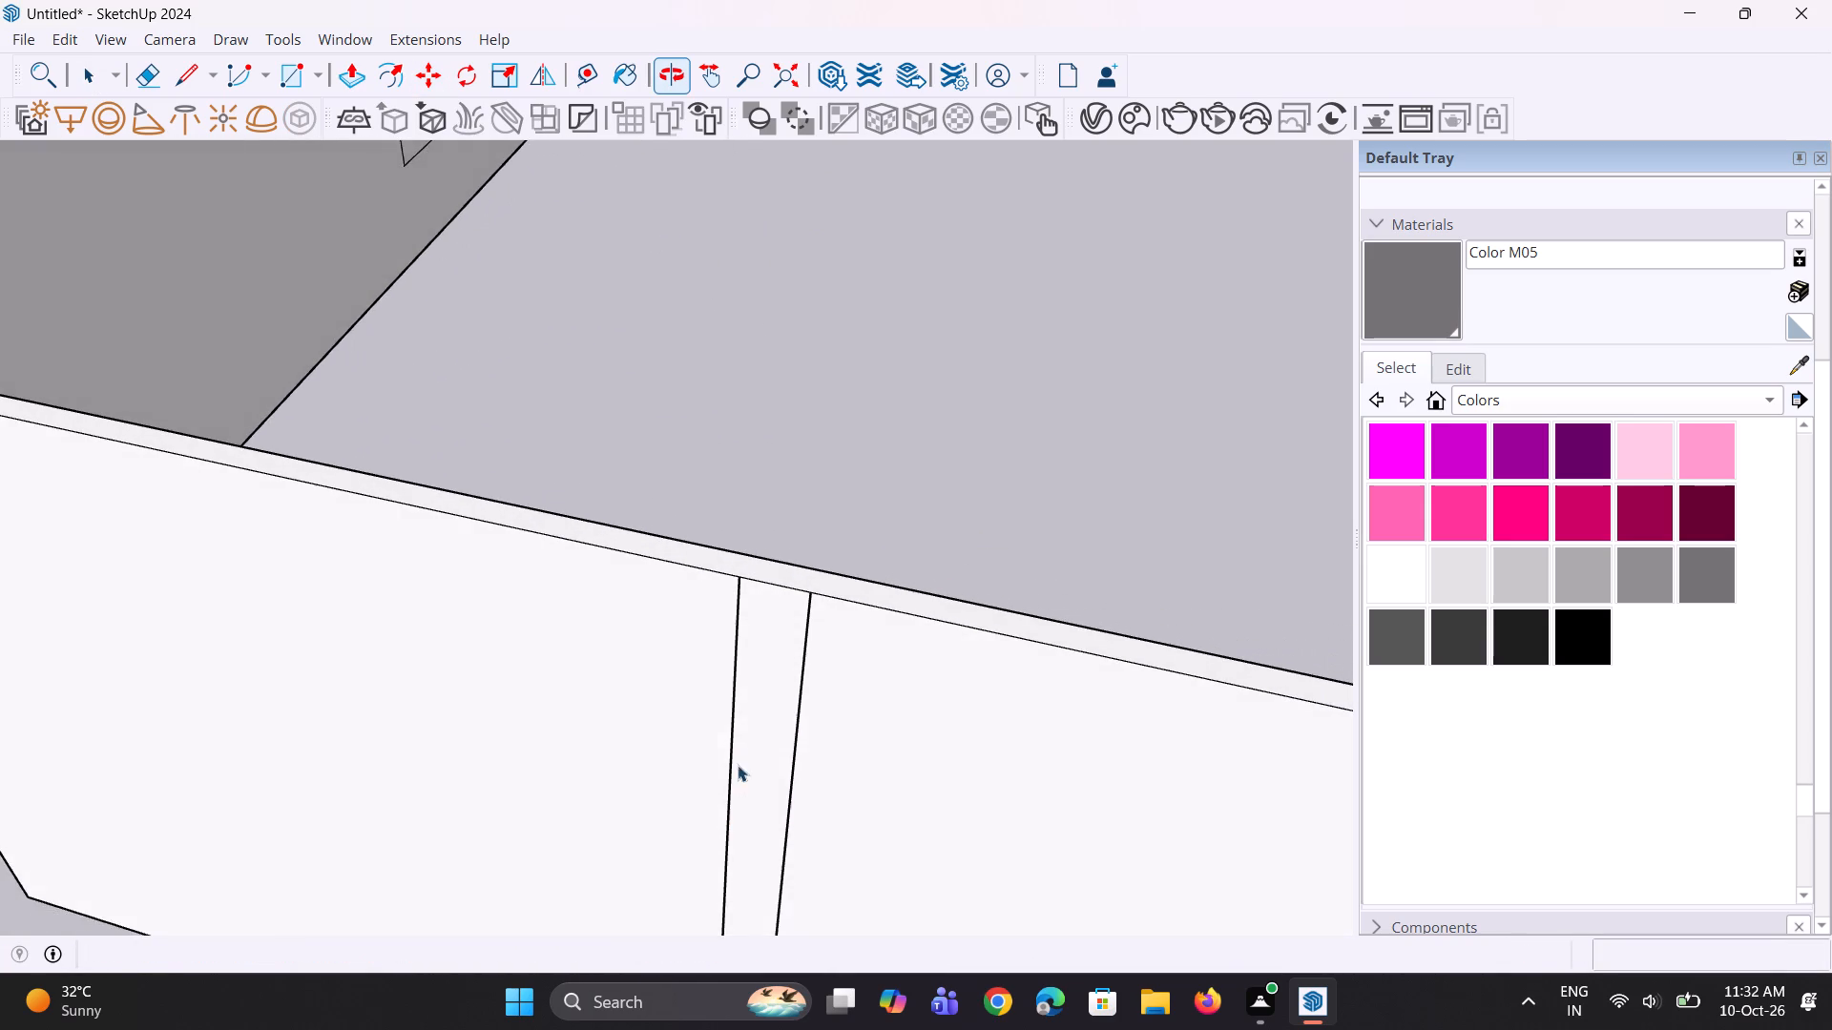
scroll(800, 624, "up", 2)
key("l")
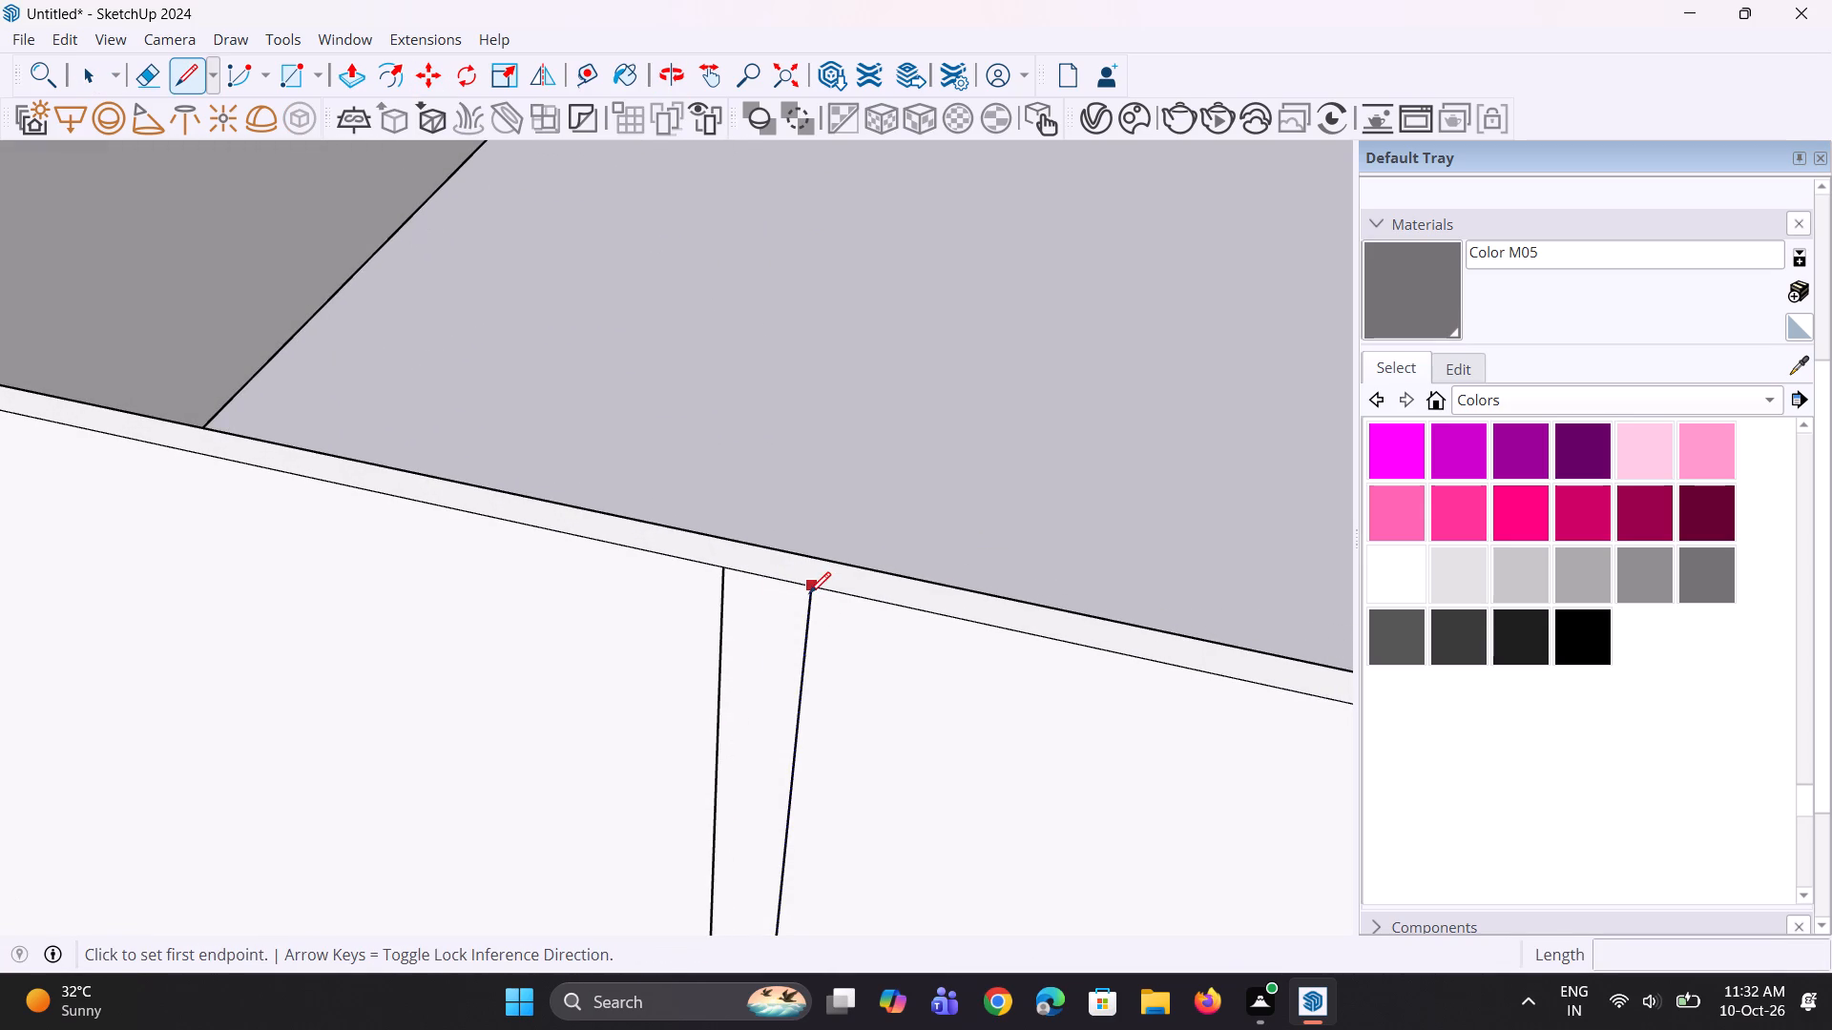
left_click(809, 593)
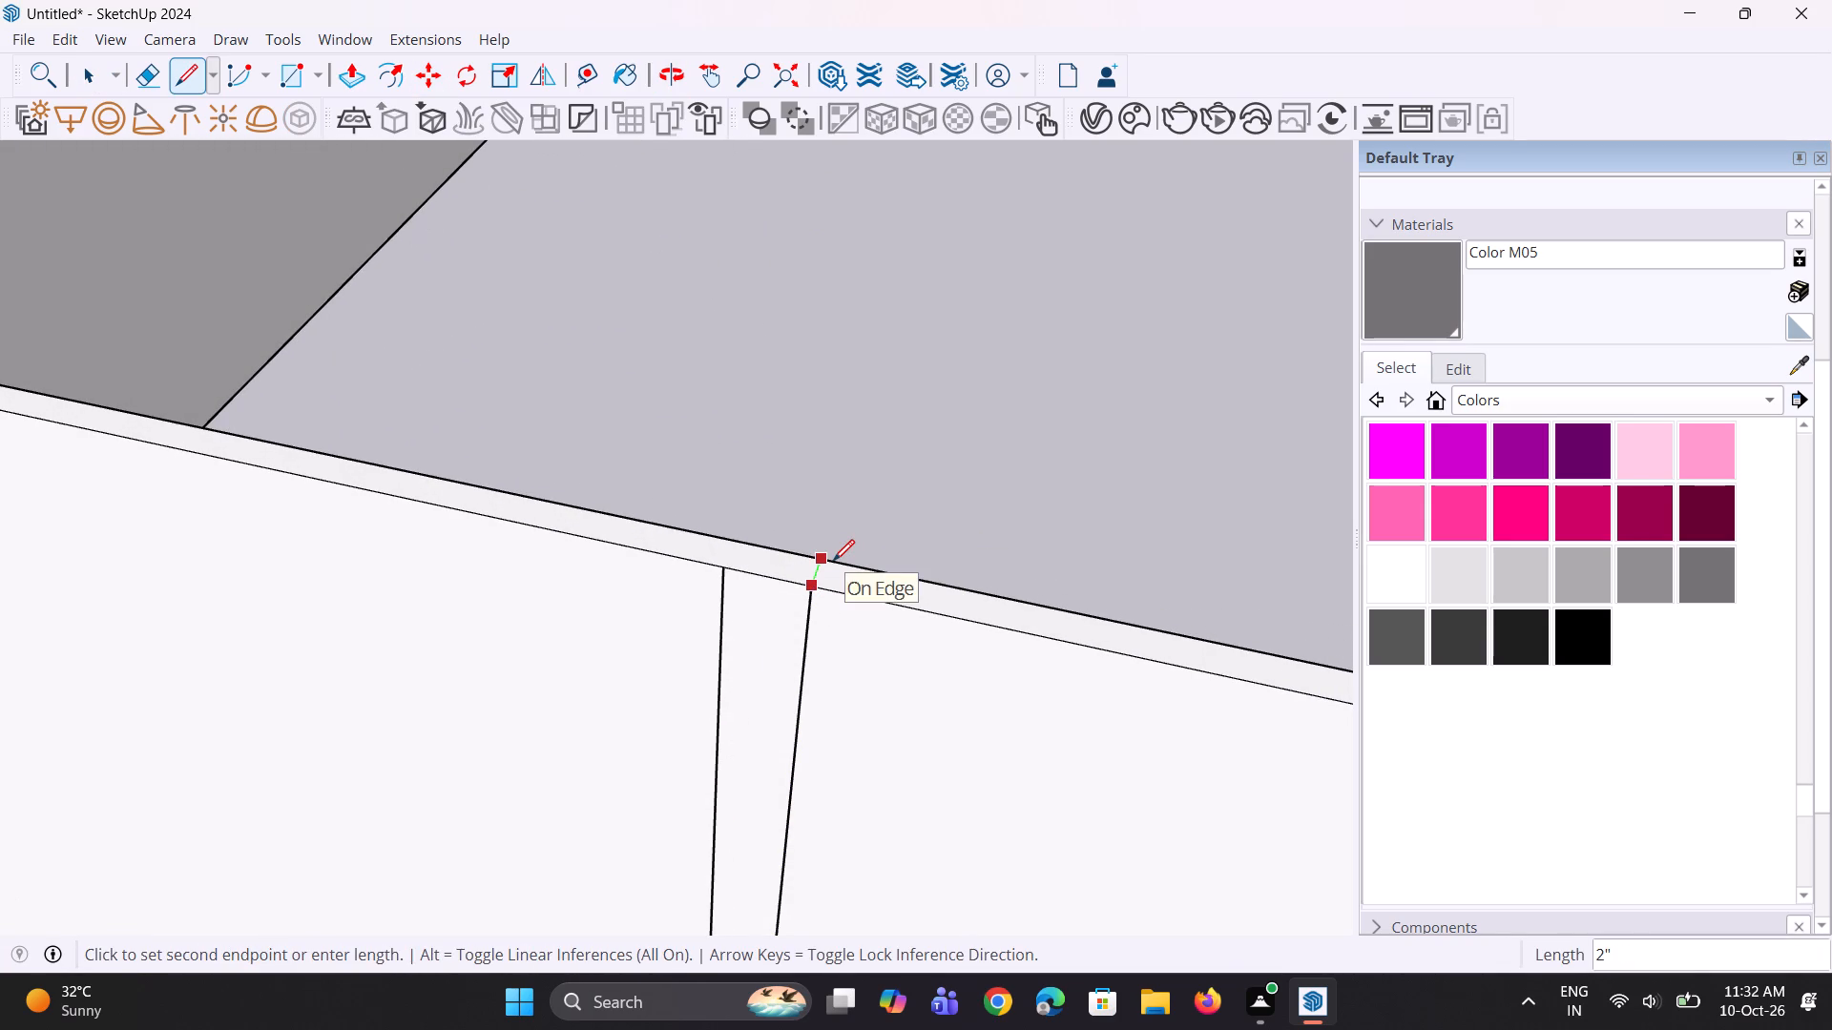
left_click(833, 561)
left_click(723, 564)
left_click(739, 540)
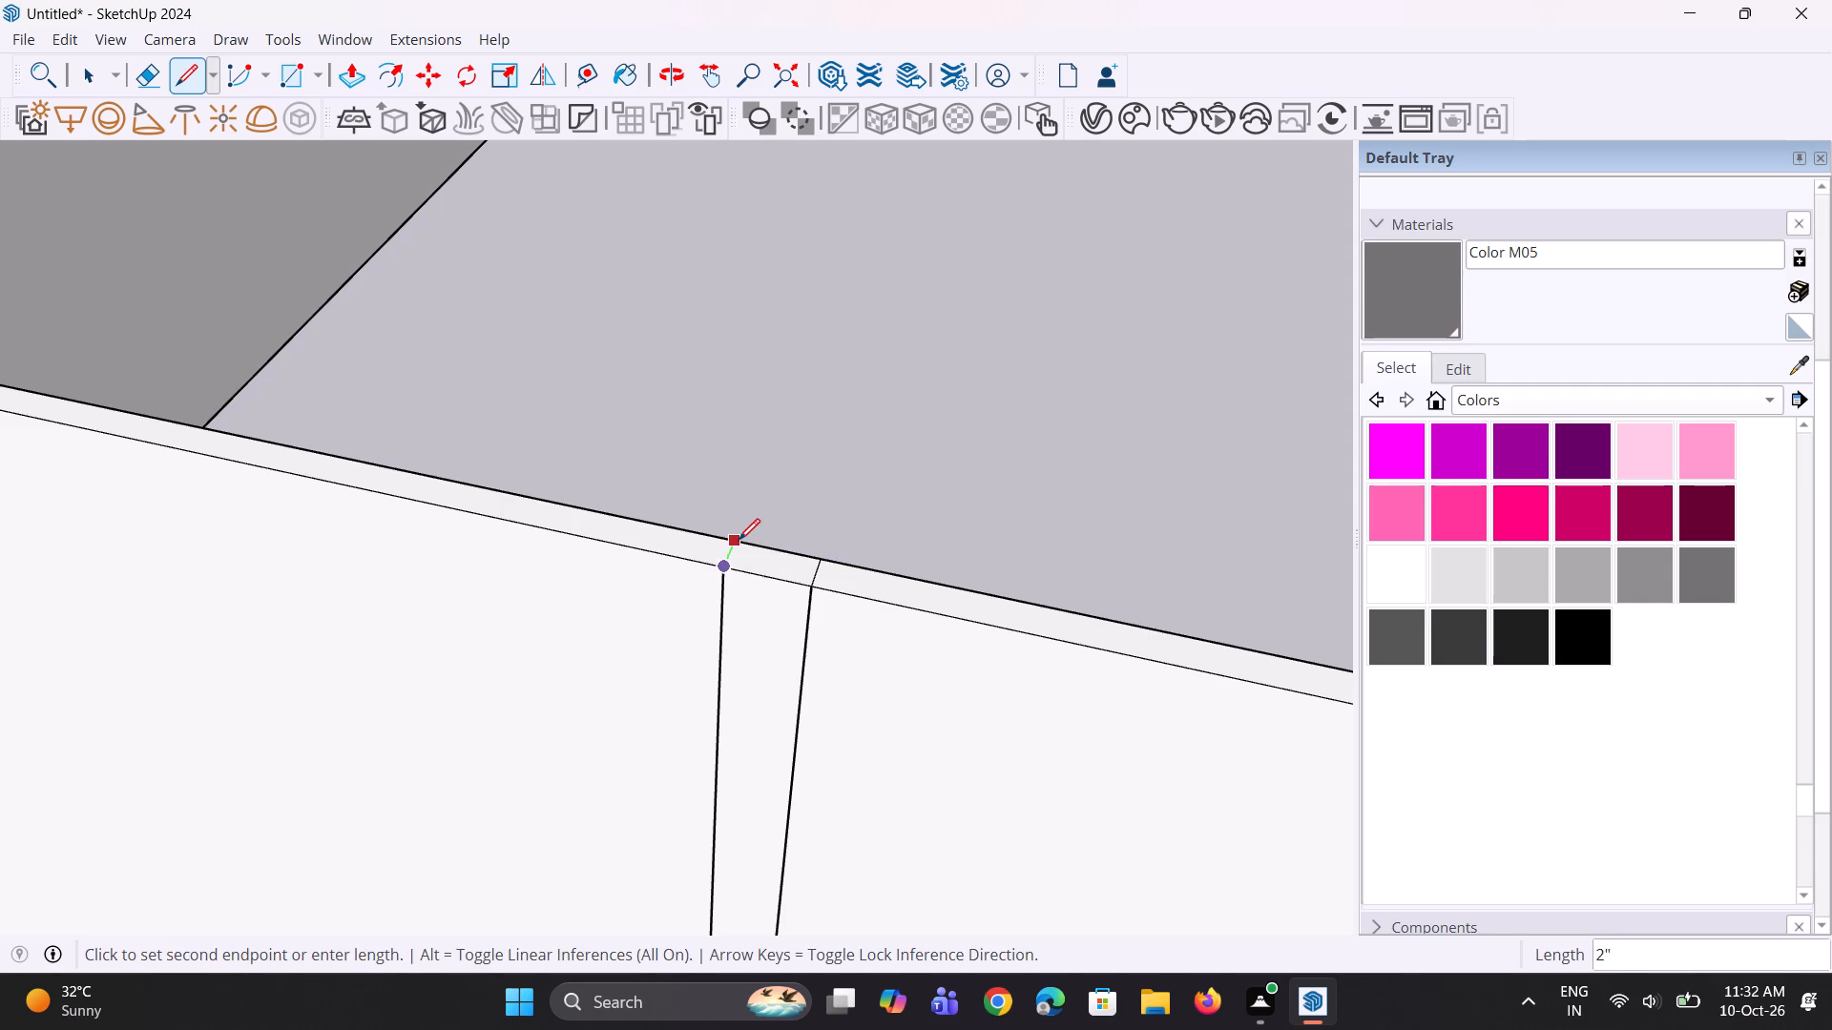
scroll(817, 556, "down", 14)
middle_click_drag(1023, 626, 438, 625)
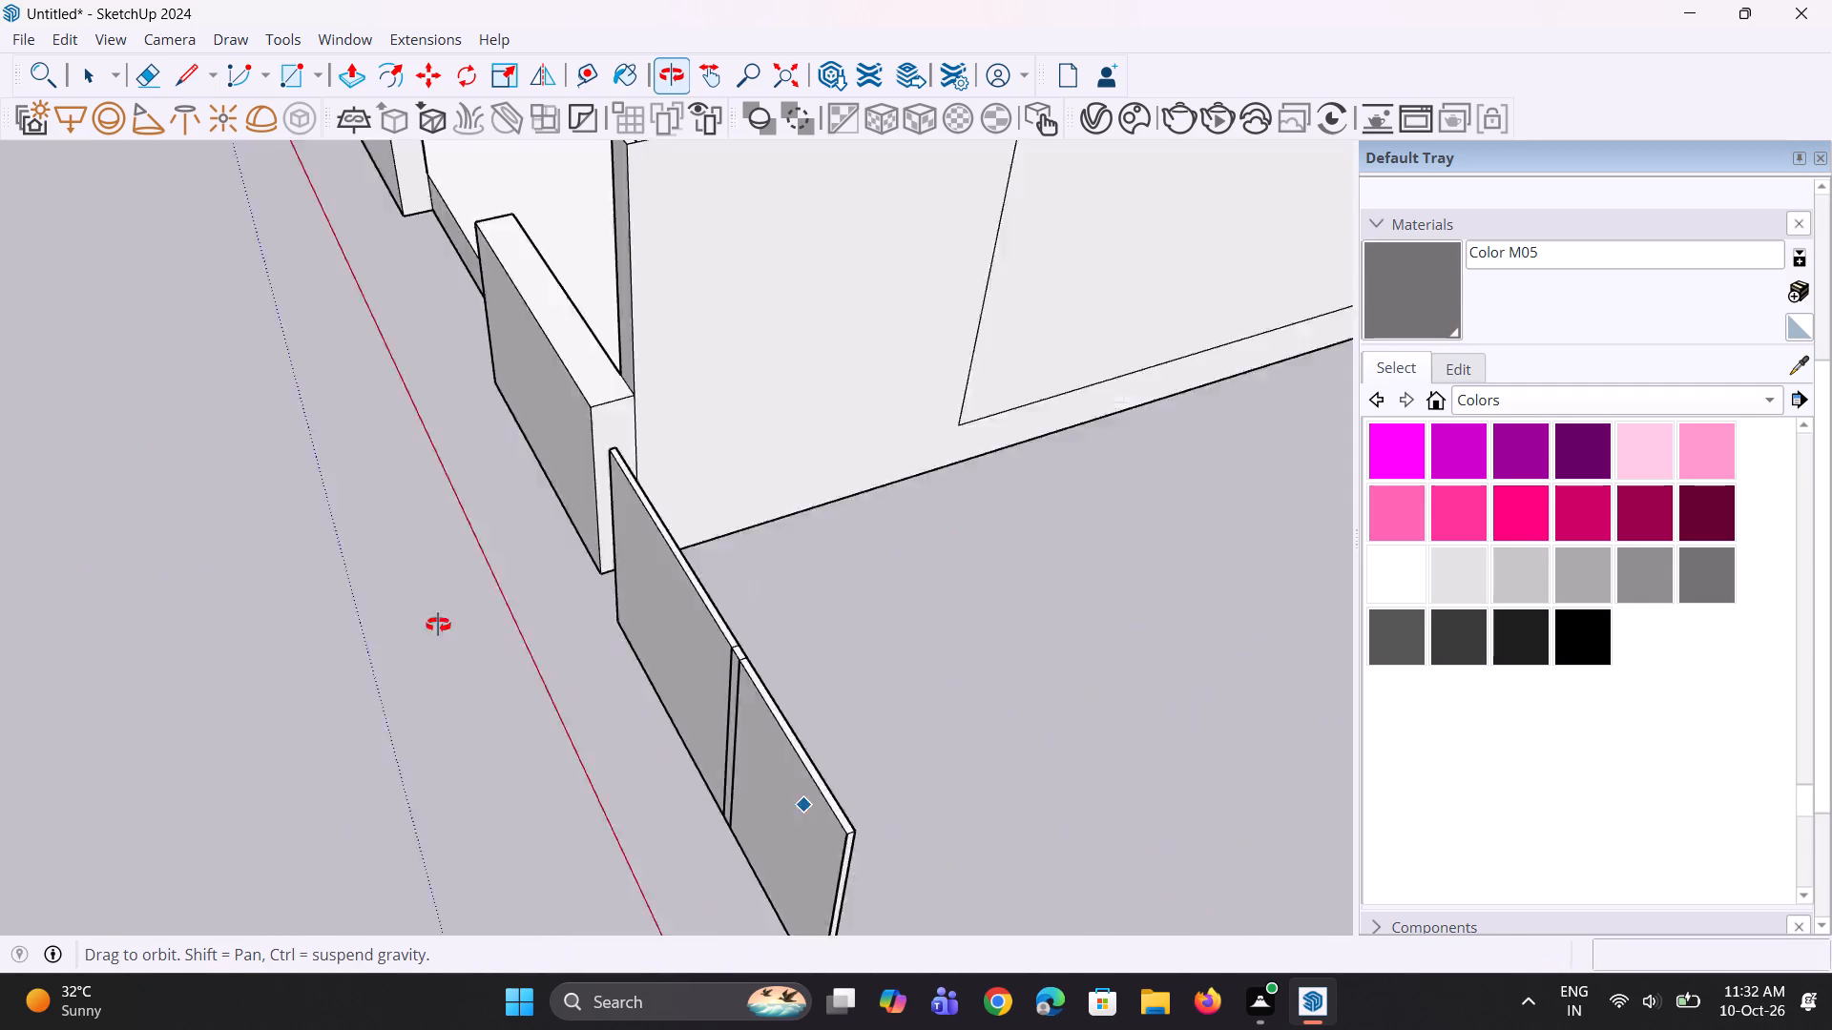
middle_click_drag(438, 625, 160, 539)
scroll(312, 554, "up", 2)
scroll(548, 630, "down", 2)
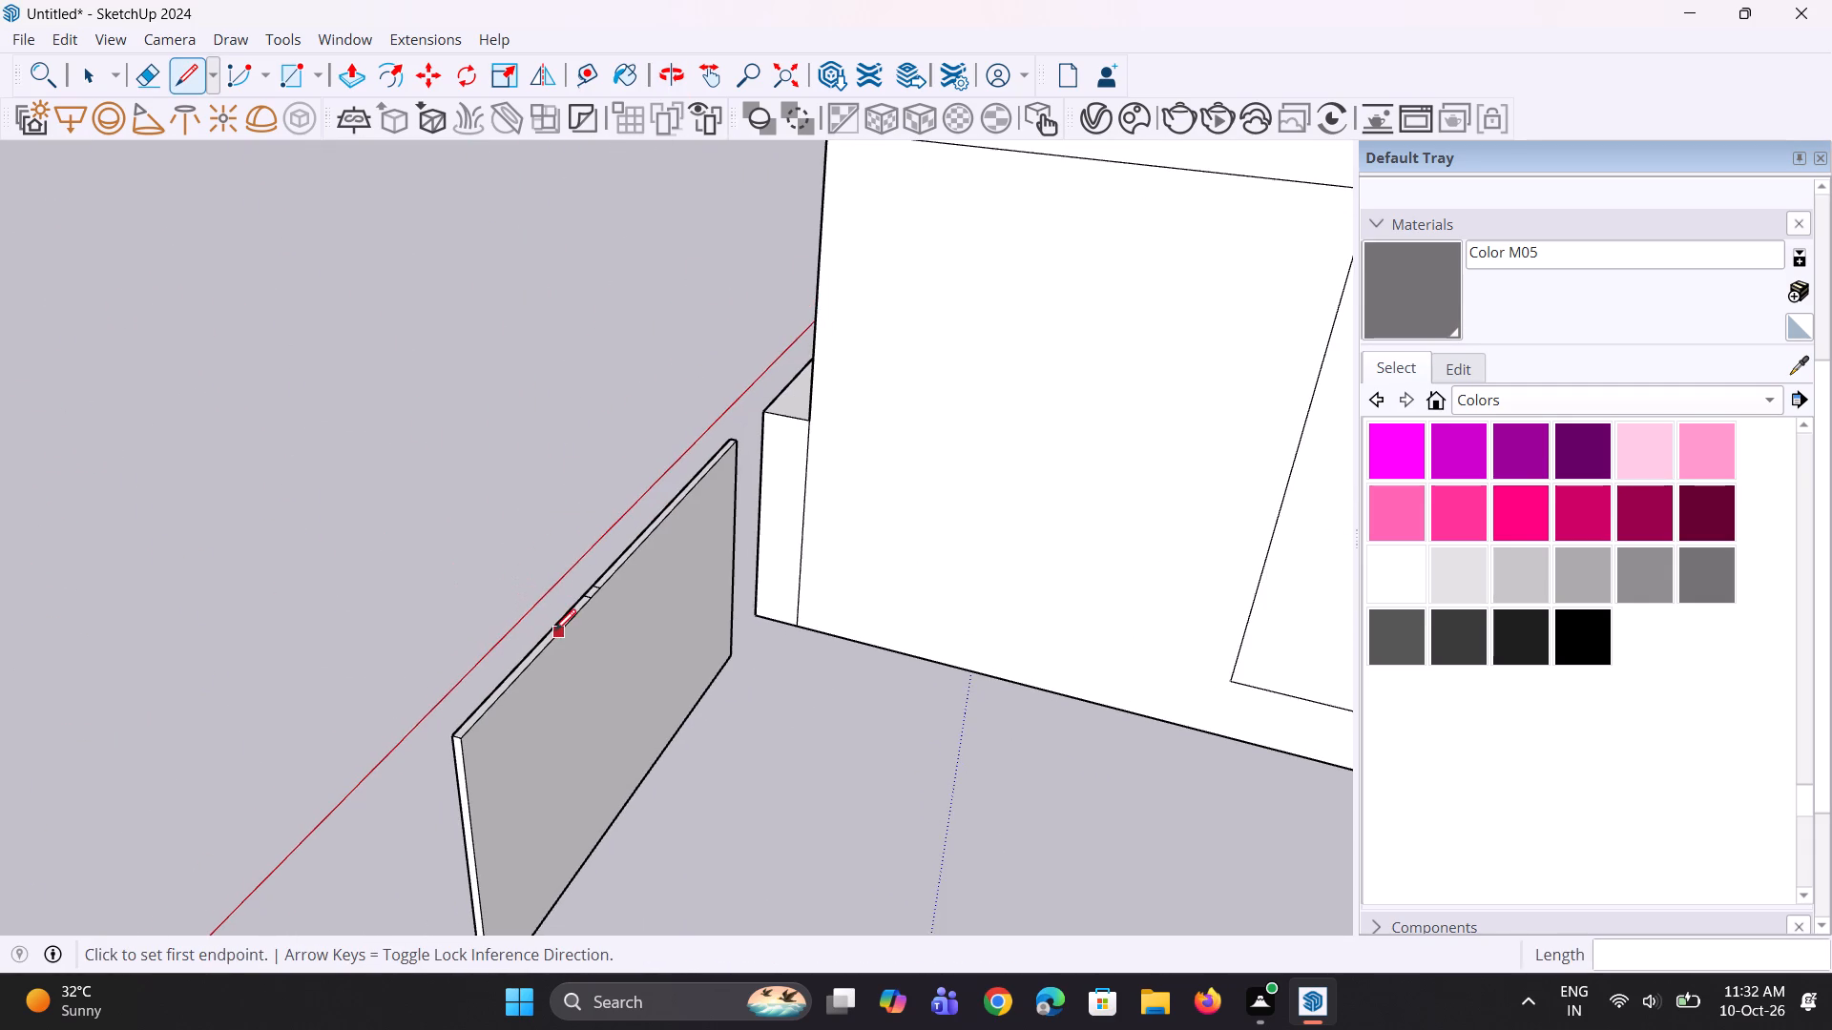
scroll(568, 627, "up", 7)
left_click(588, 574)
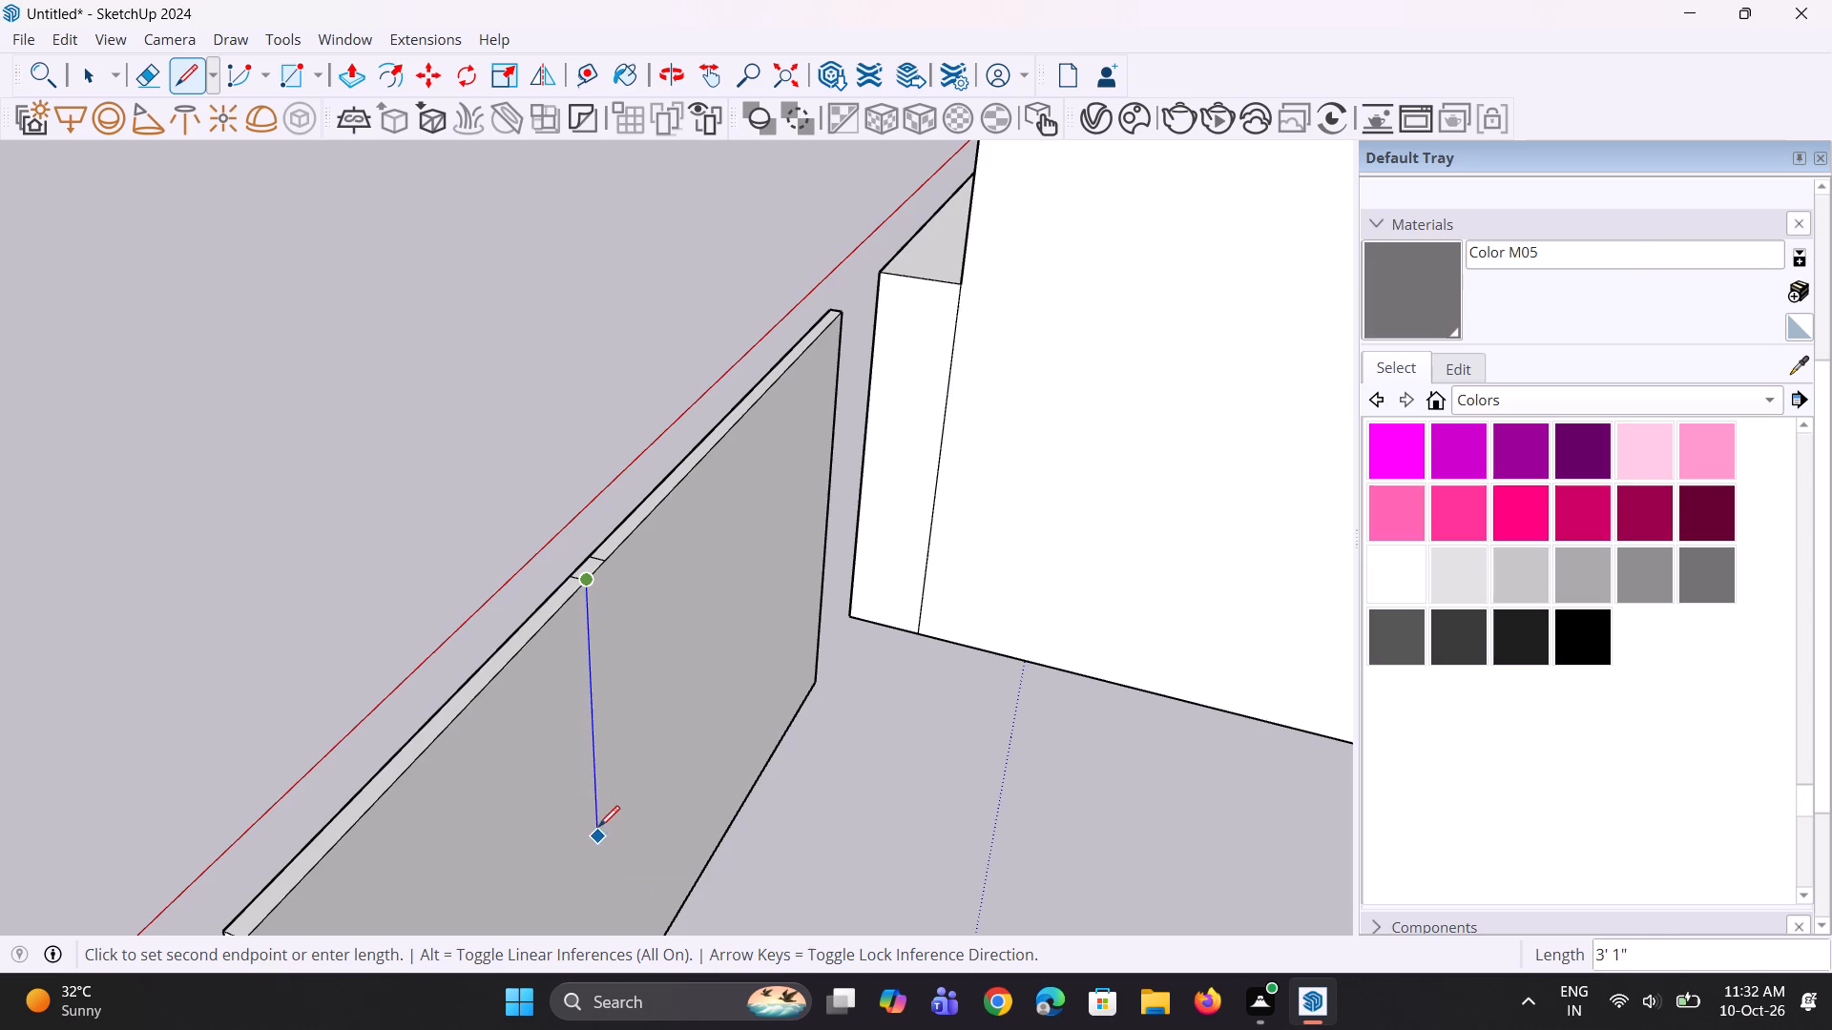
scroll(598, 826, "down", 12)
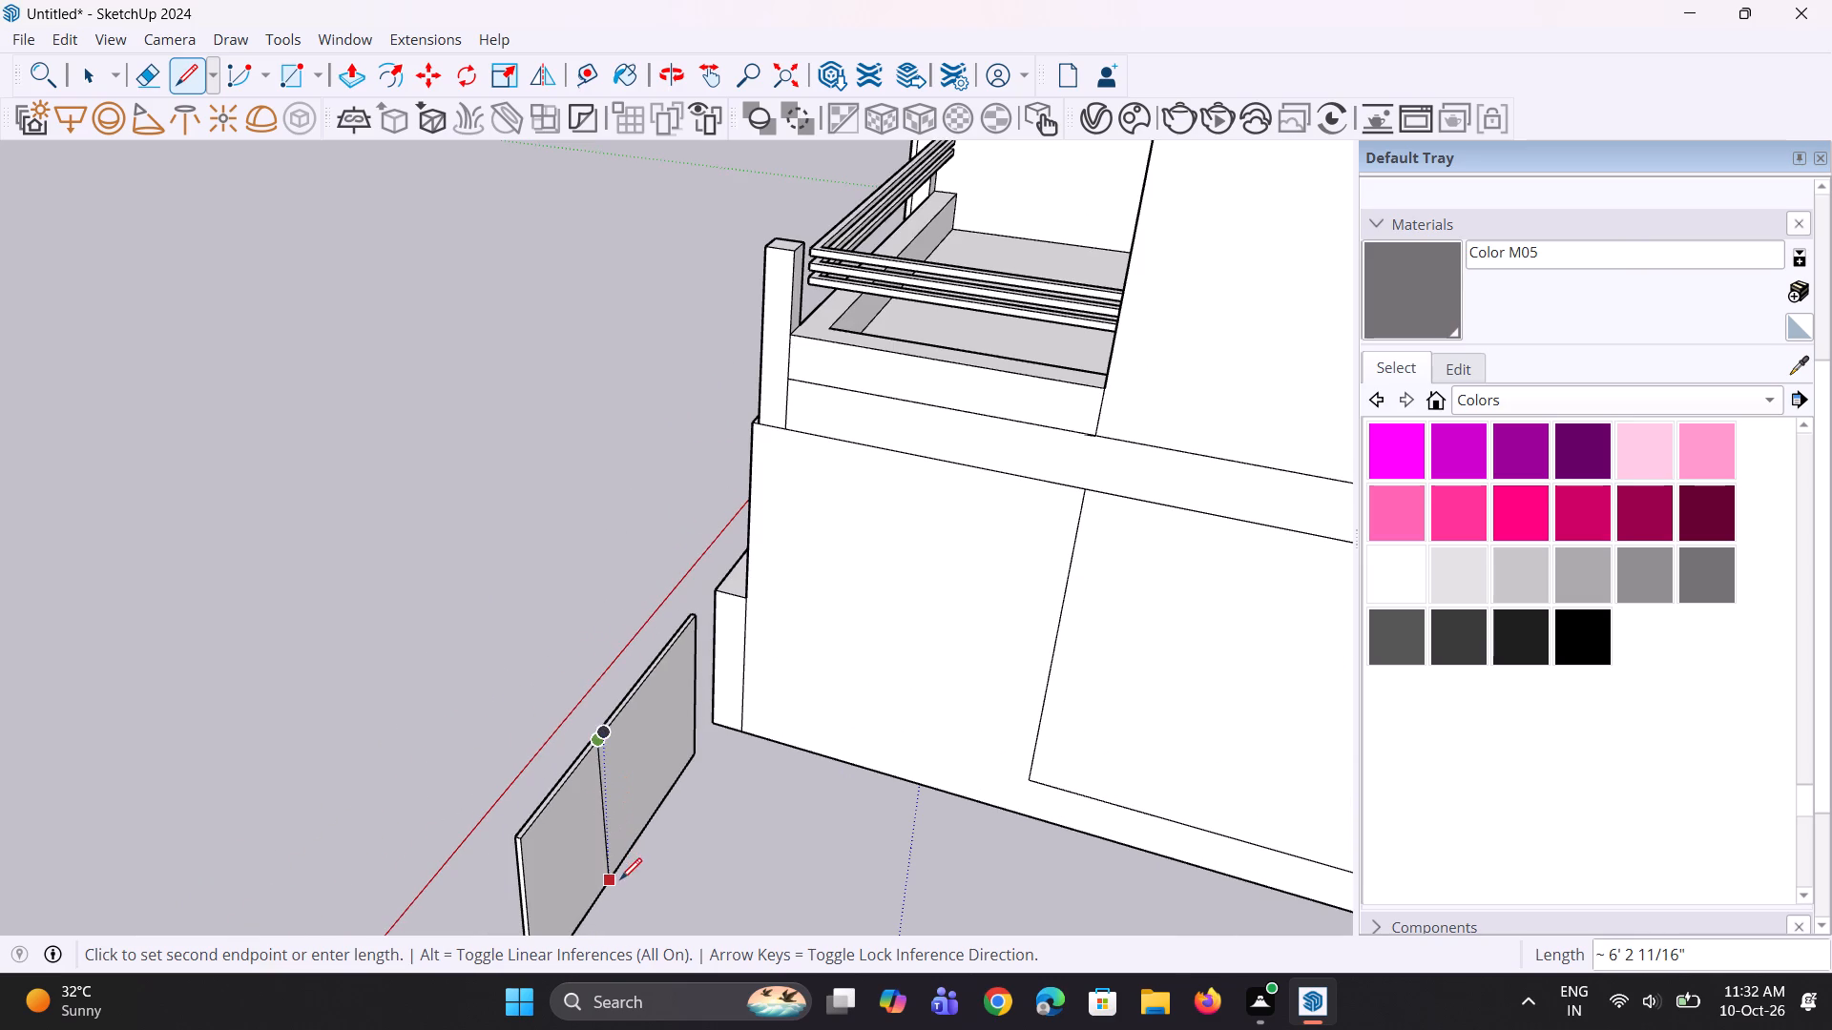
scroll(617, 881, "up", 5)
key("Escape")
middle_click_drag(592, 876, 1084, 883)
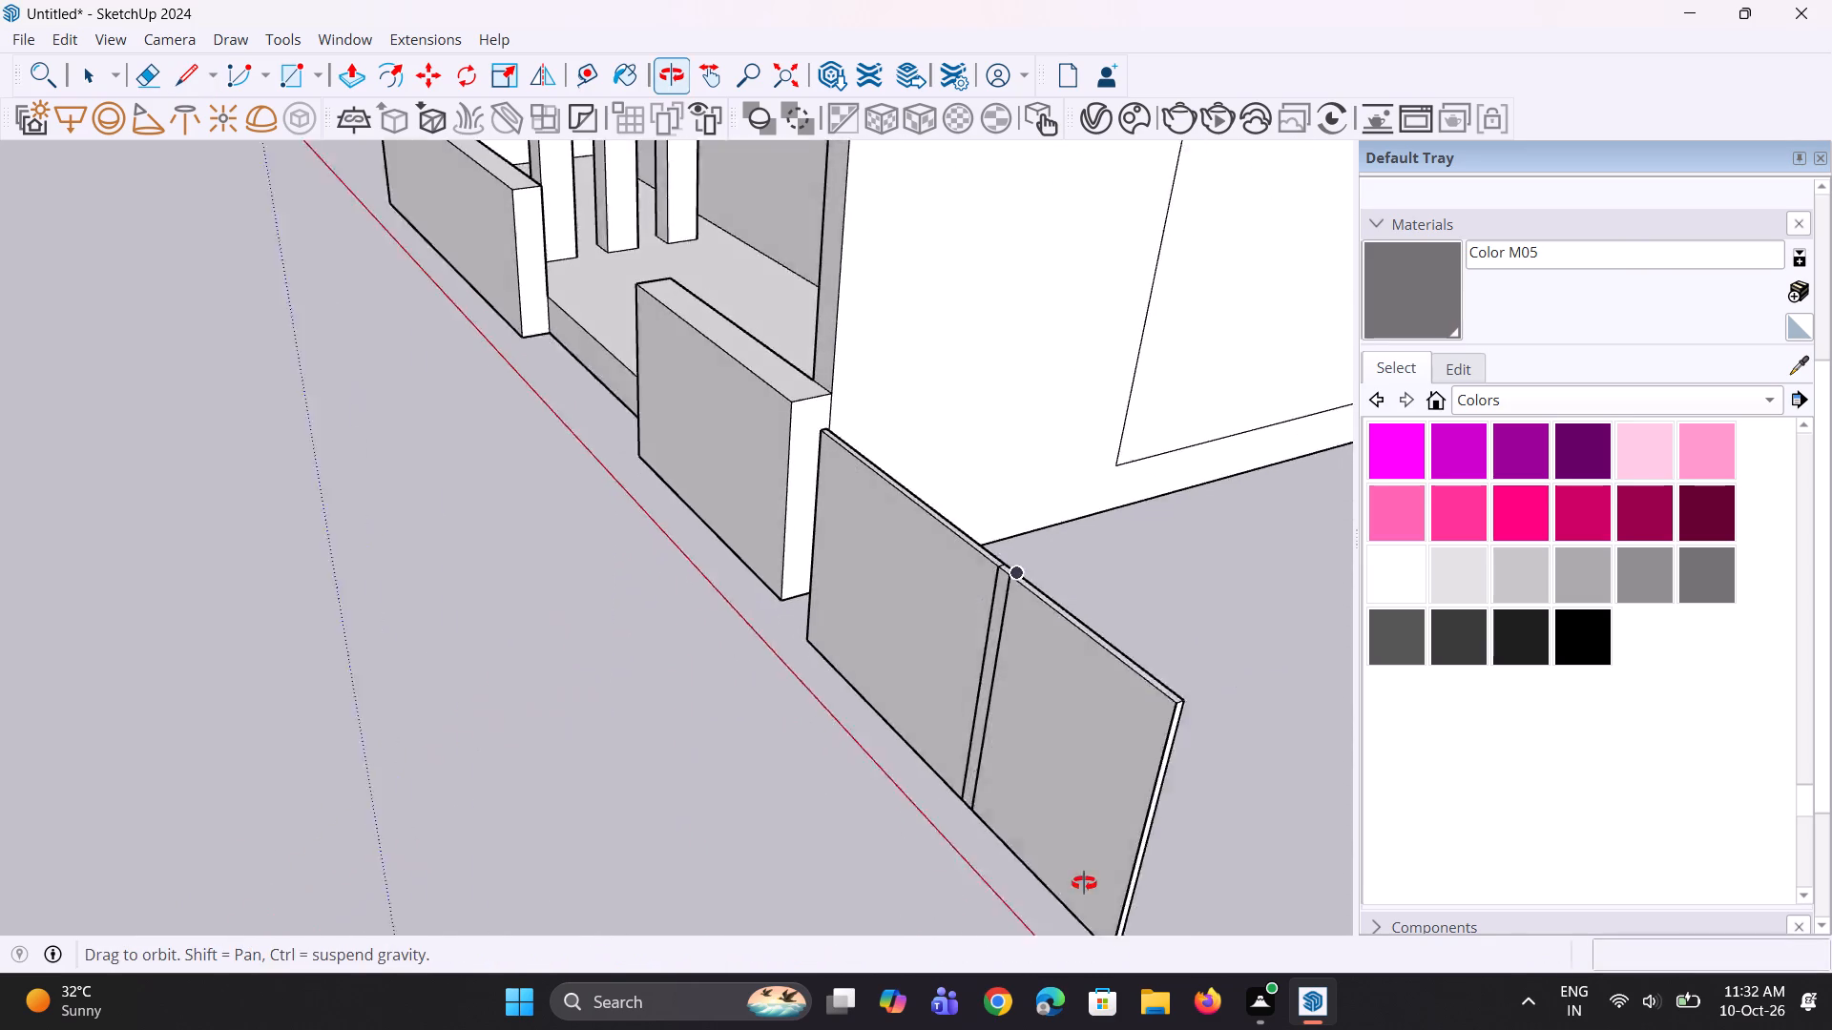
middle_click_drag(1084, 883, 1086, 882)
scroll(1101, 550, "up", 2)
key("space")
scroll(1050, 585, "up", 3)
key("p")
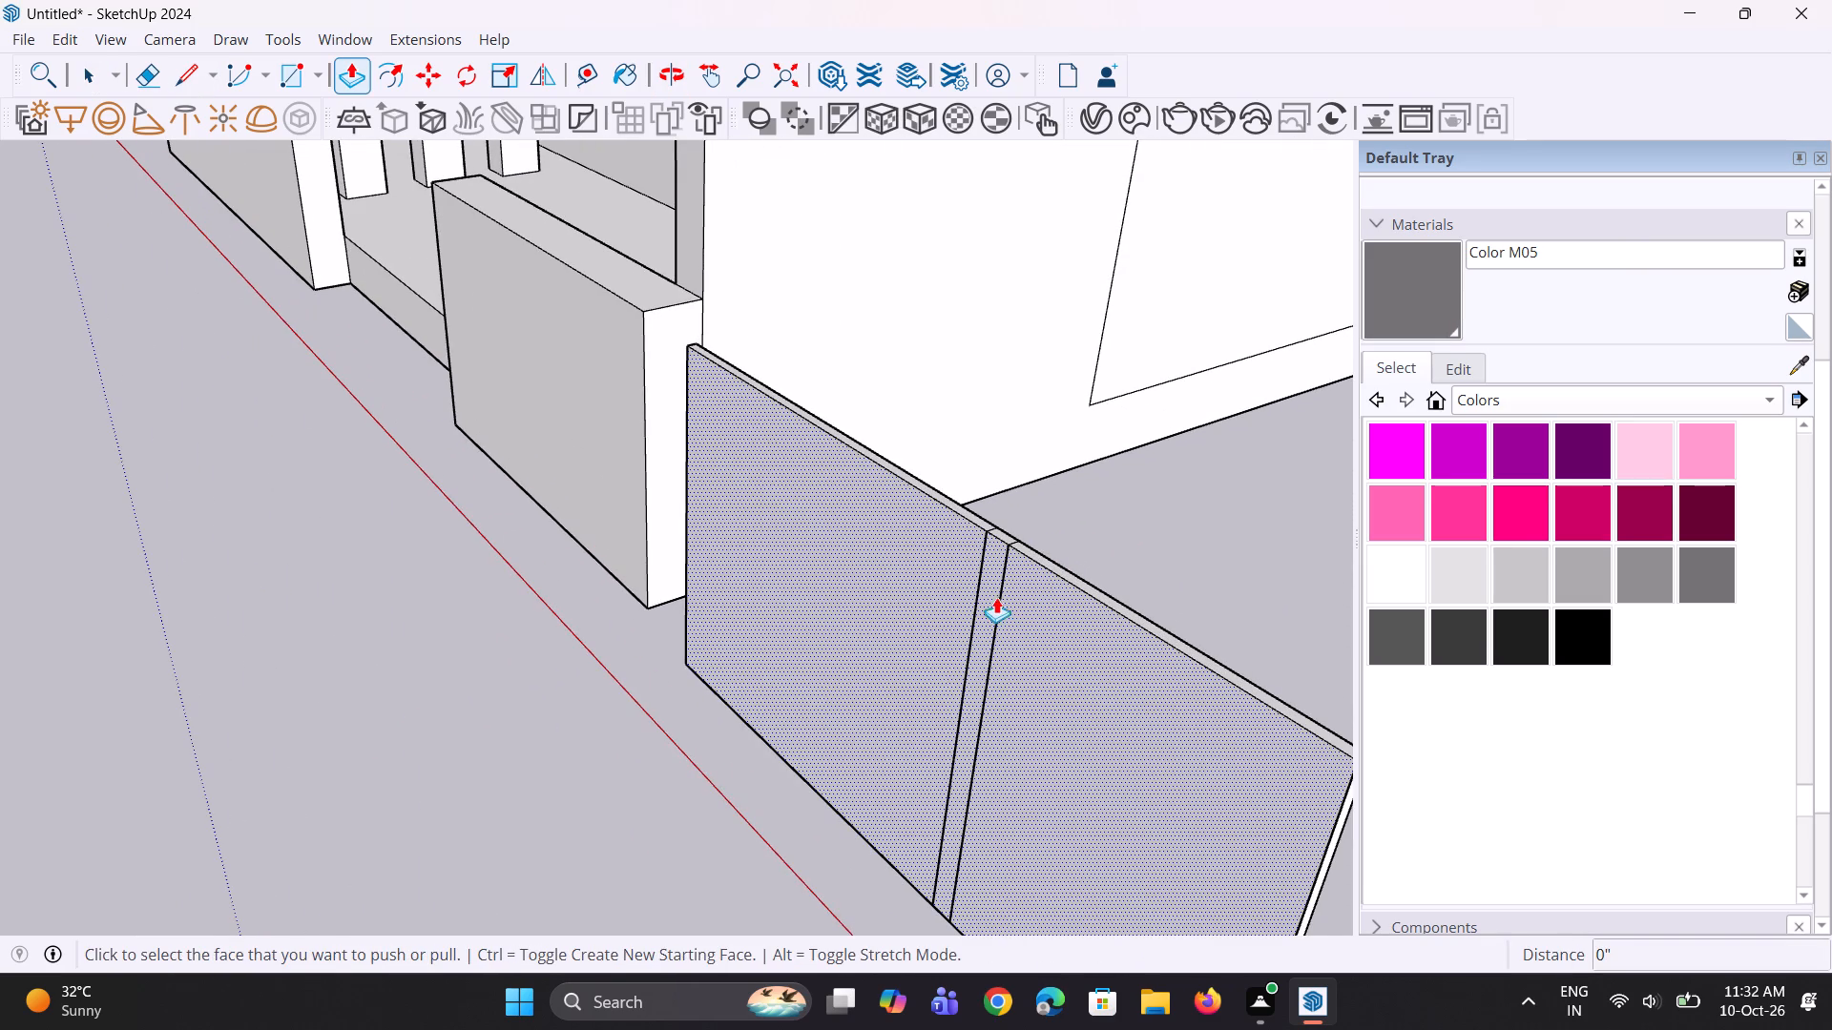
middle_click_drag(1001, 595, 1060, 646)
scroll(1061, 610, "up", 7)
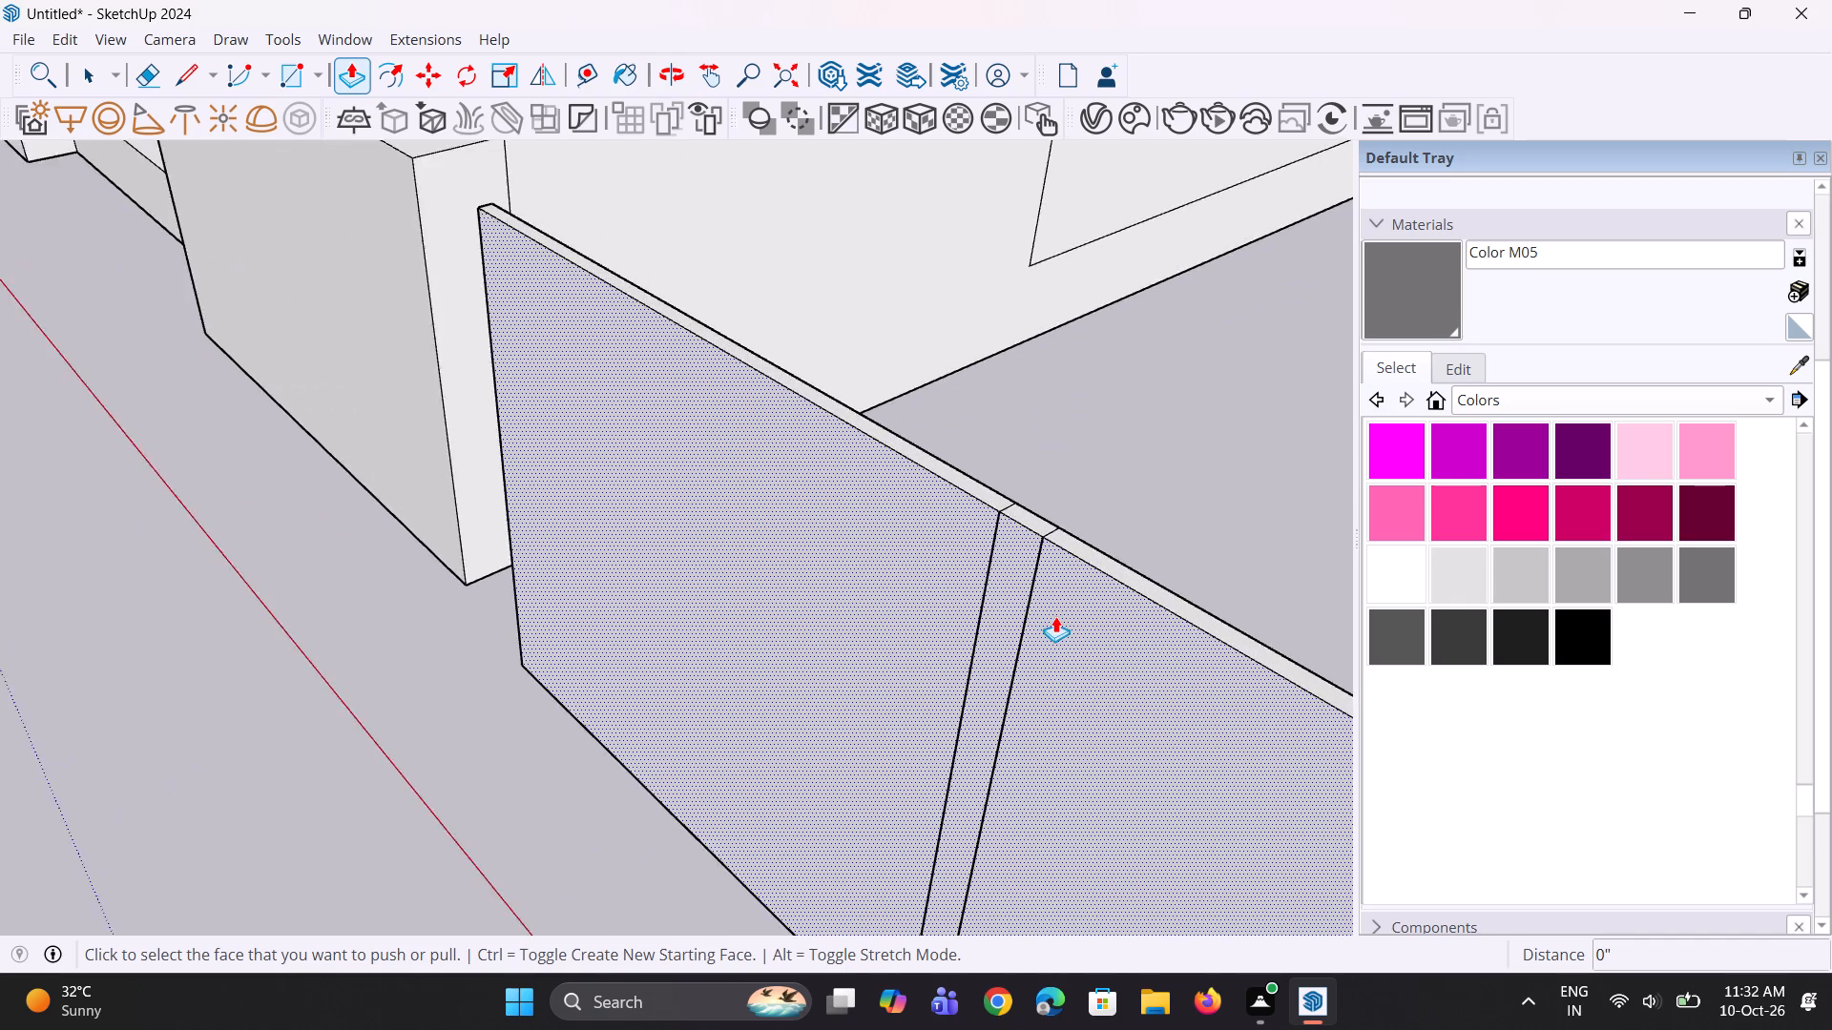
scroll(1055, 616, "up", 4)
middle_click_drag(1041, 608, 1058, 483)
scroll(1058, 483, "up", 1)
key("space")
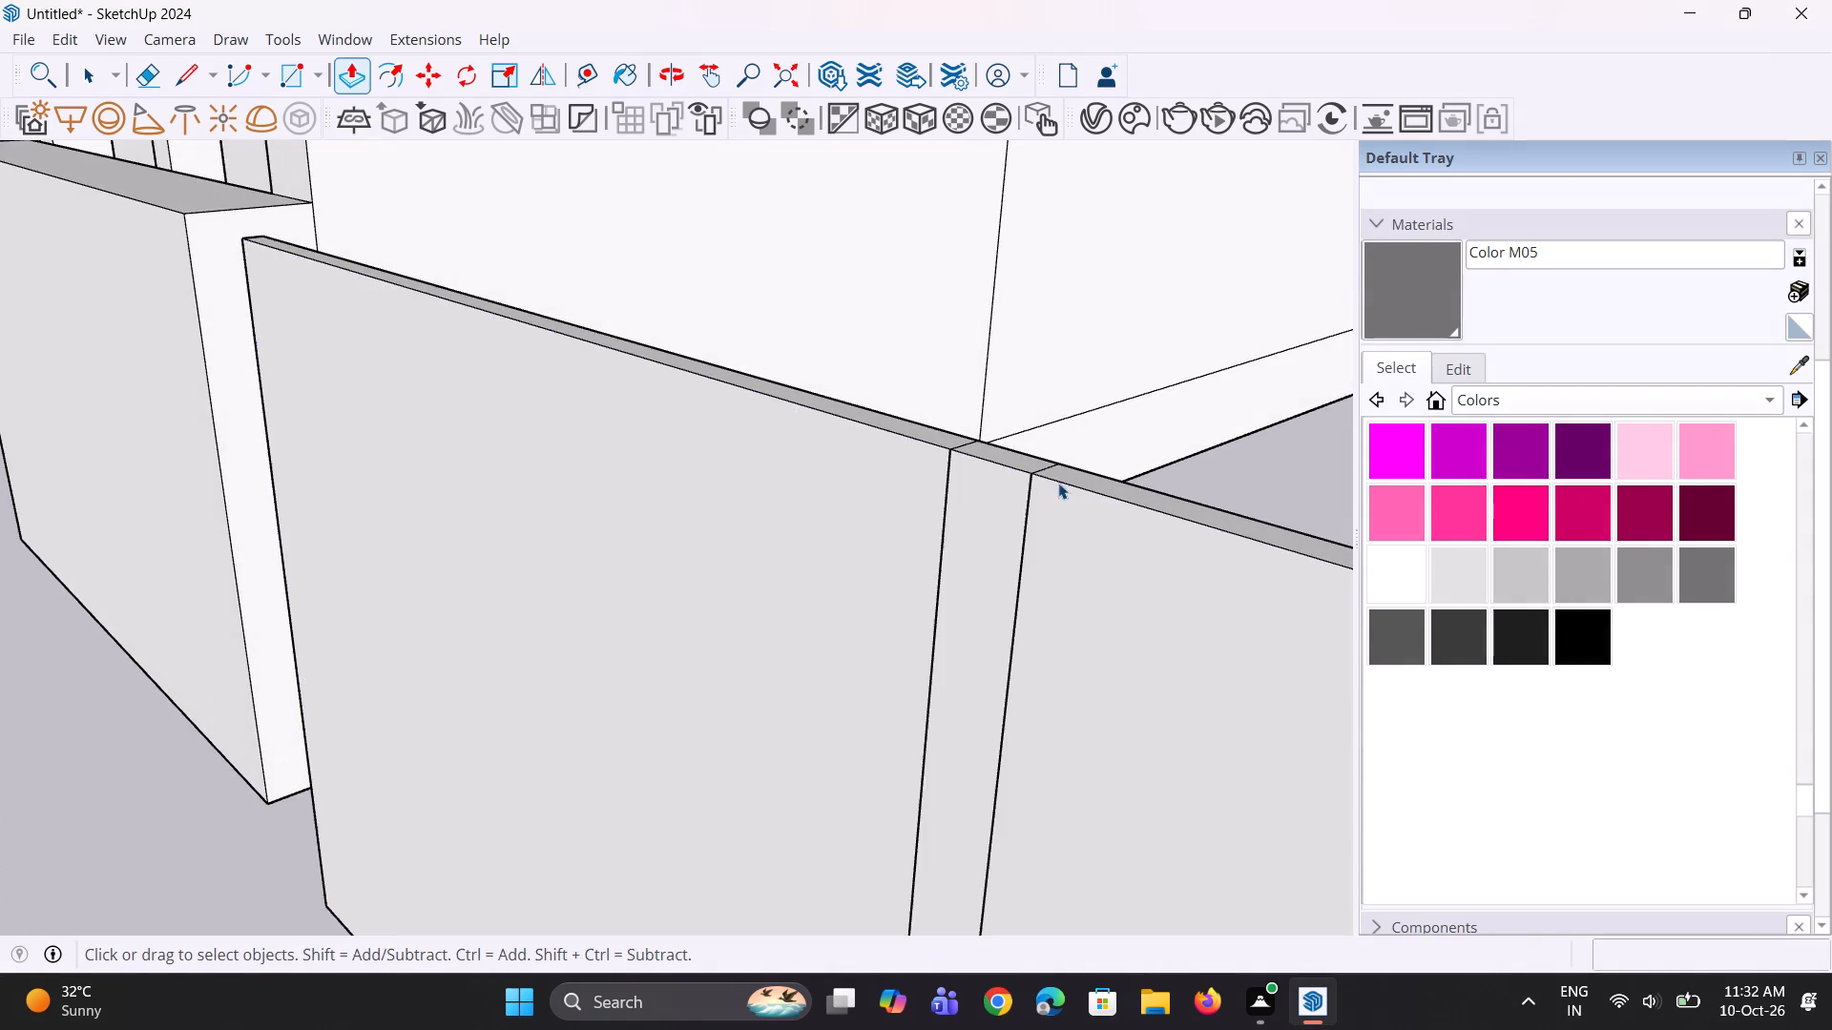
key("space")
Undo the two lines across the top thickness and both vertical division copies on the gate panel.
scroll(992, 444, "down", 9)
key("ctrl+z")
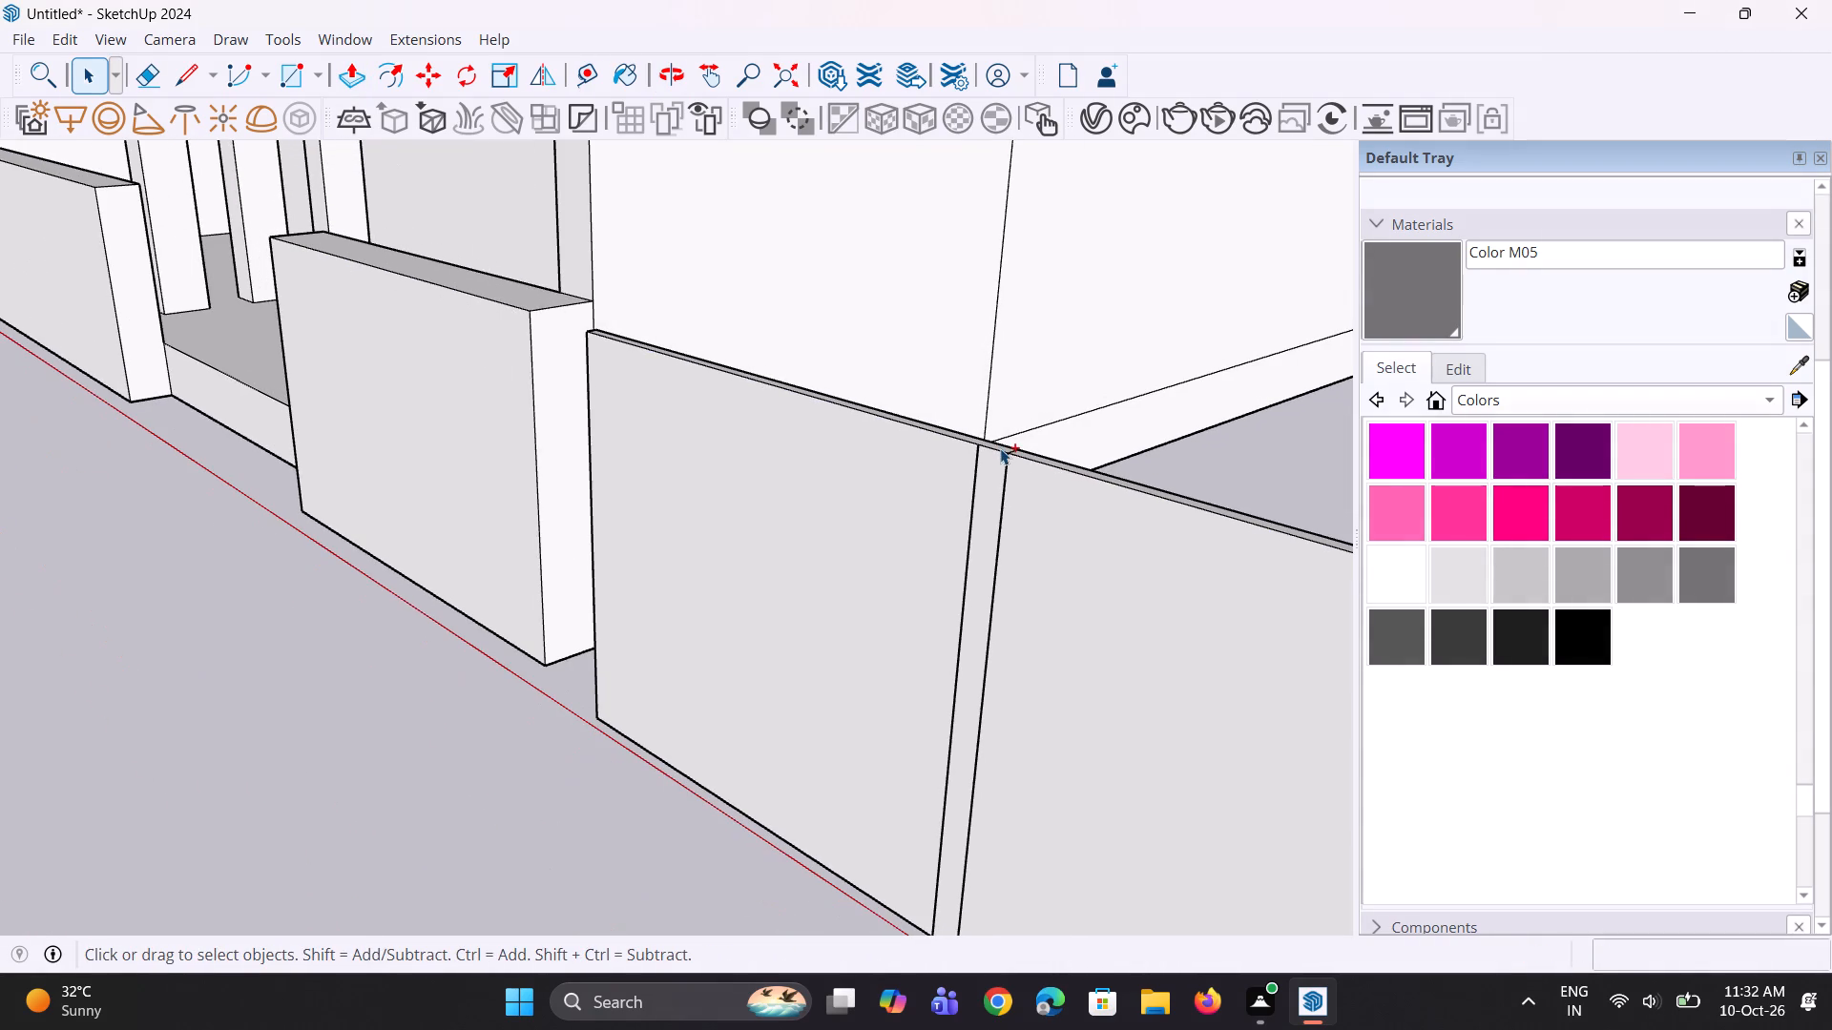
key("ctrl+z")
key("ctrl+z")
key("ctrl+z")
Erase the short horizontal line near the bottom of the gate panel's narrow outer end face.
scroll(928, 495, "down", 9)
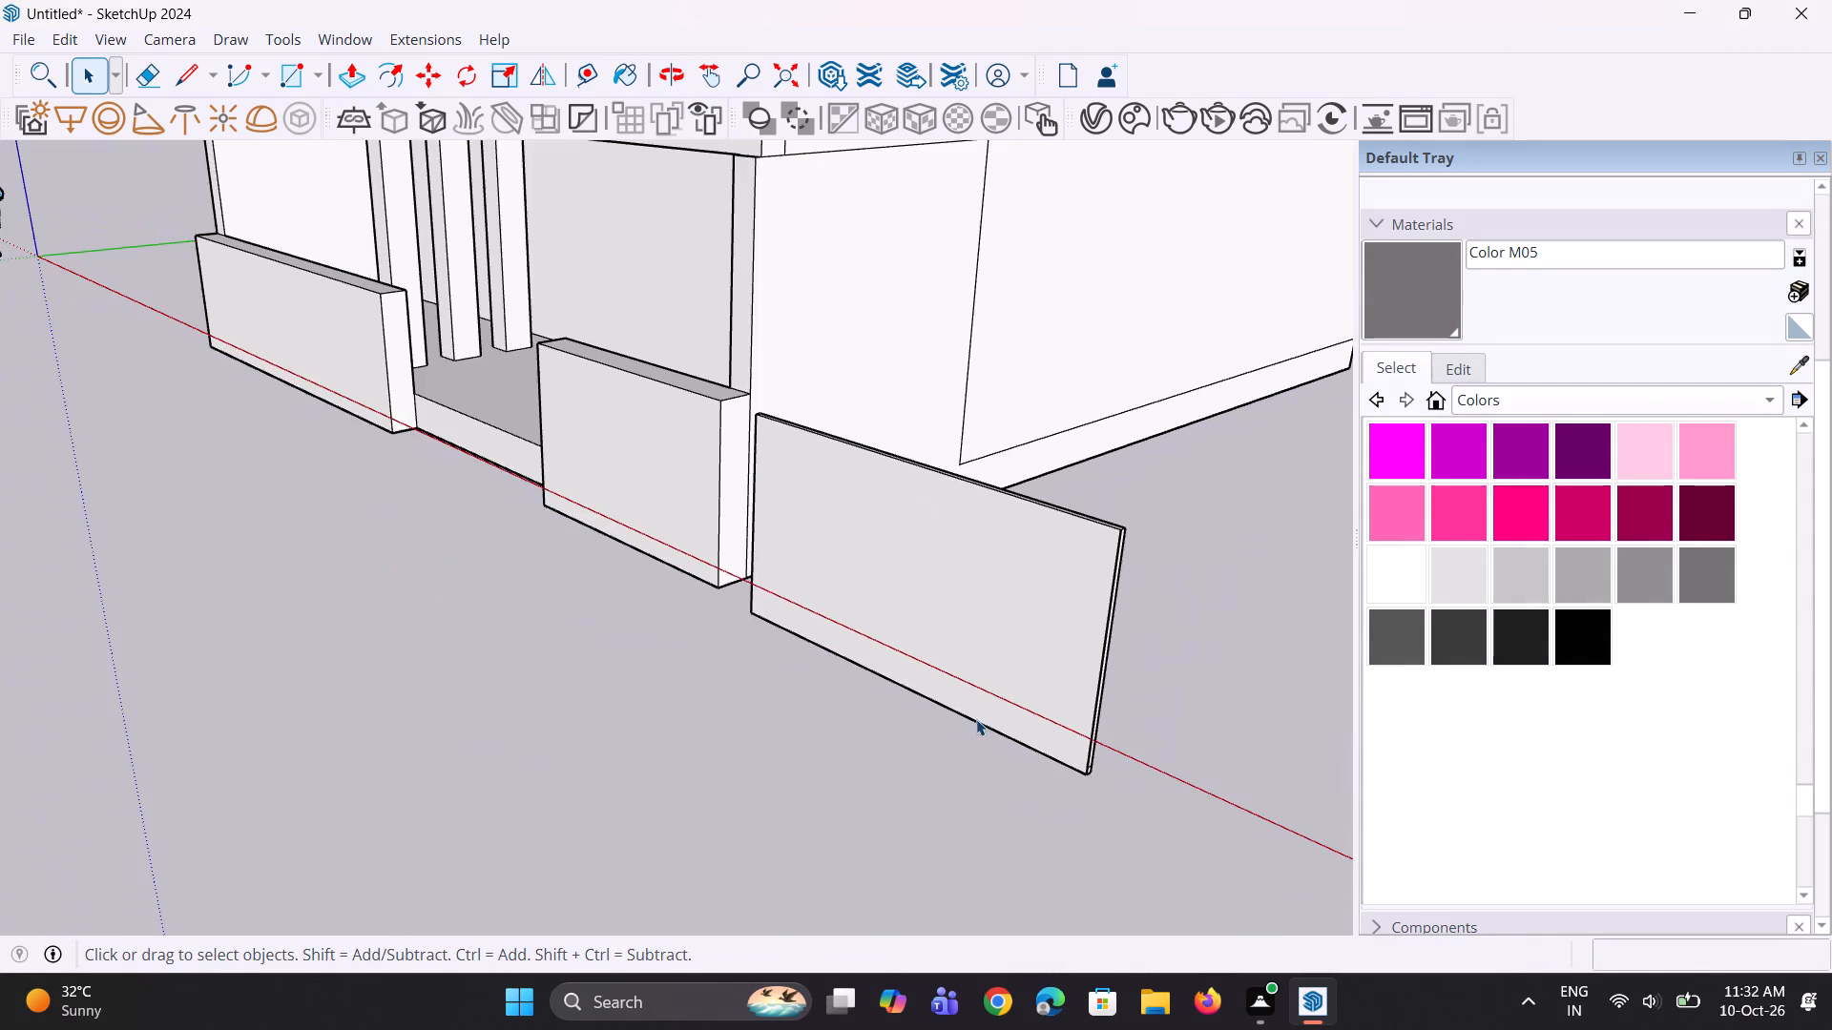
middle_click_drag(1007, 726, 1104, 735)
scroll(1146, 747, "up", 4)
middle_click_drag(1026, 714, 758, 644)
scroll(786, 721, "up", 5)
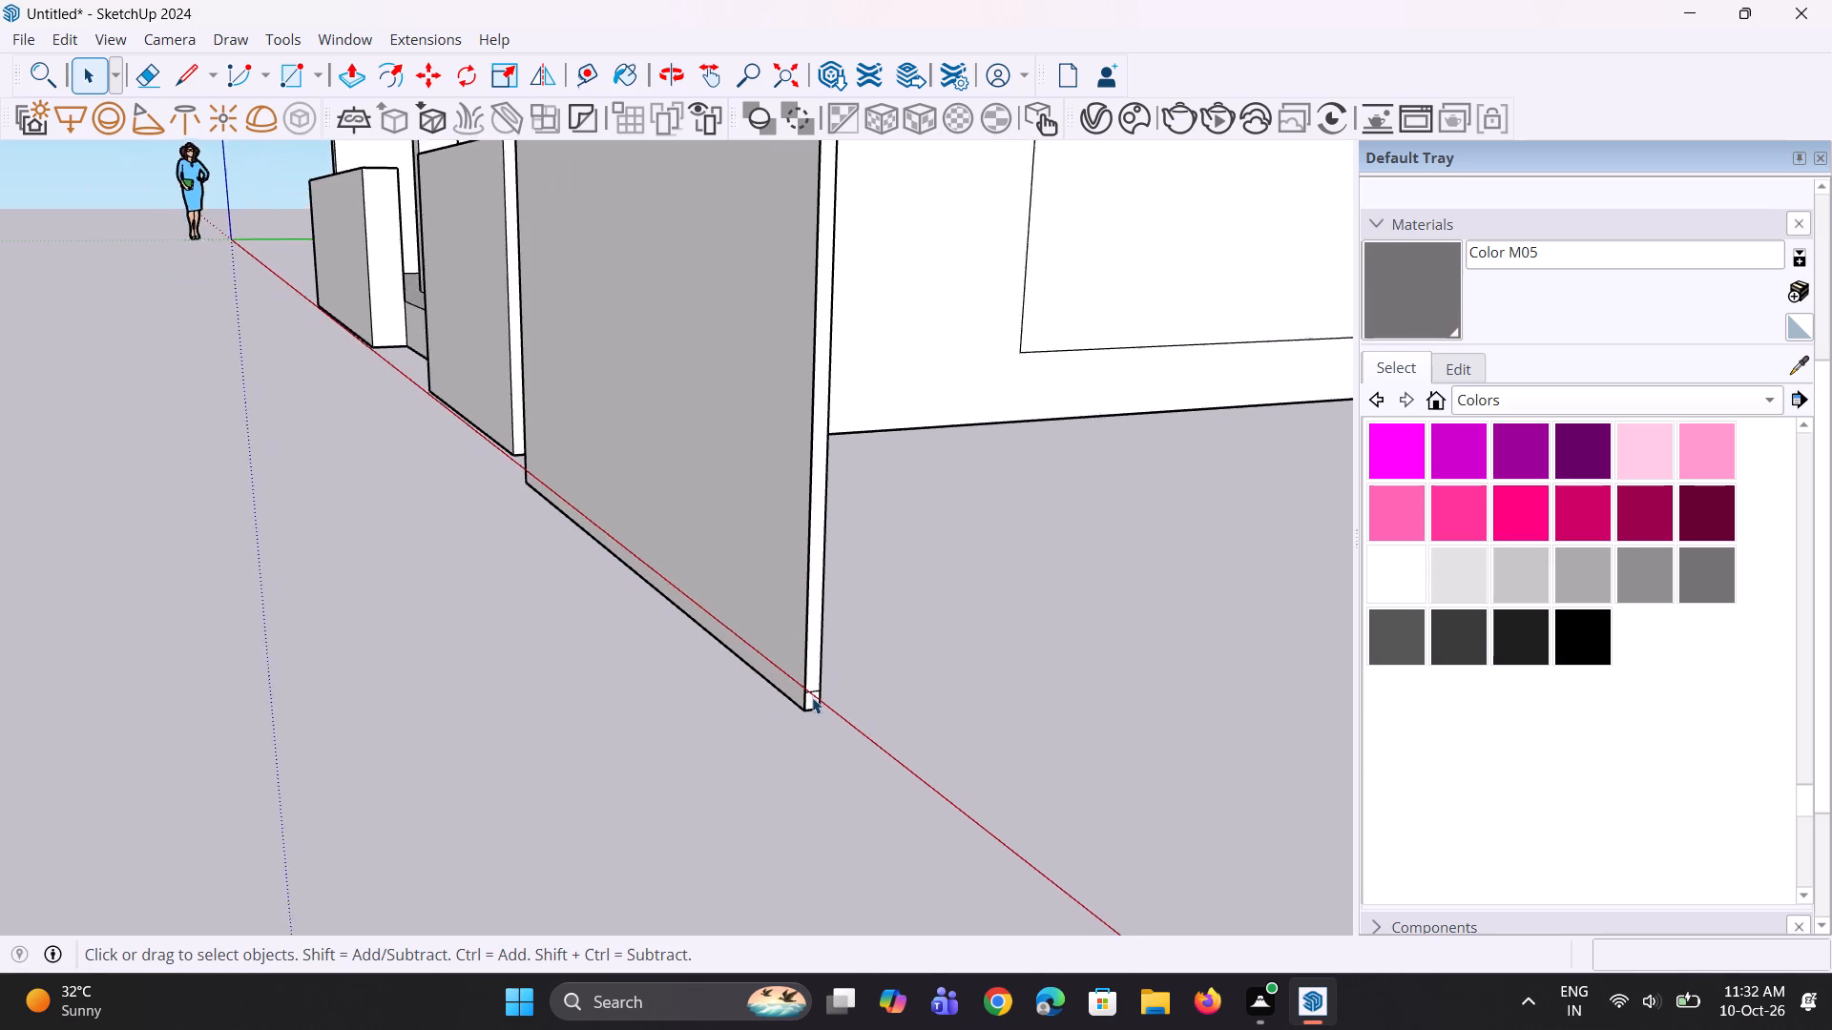
scroll(812, 697, "up", 8)
key("e")
left_click(816, 690)
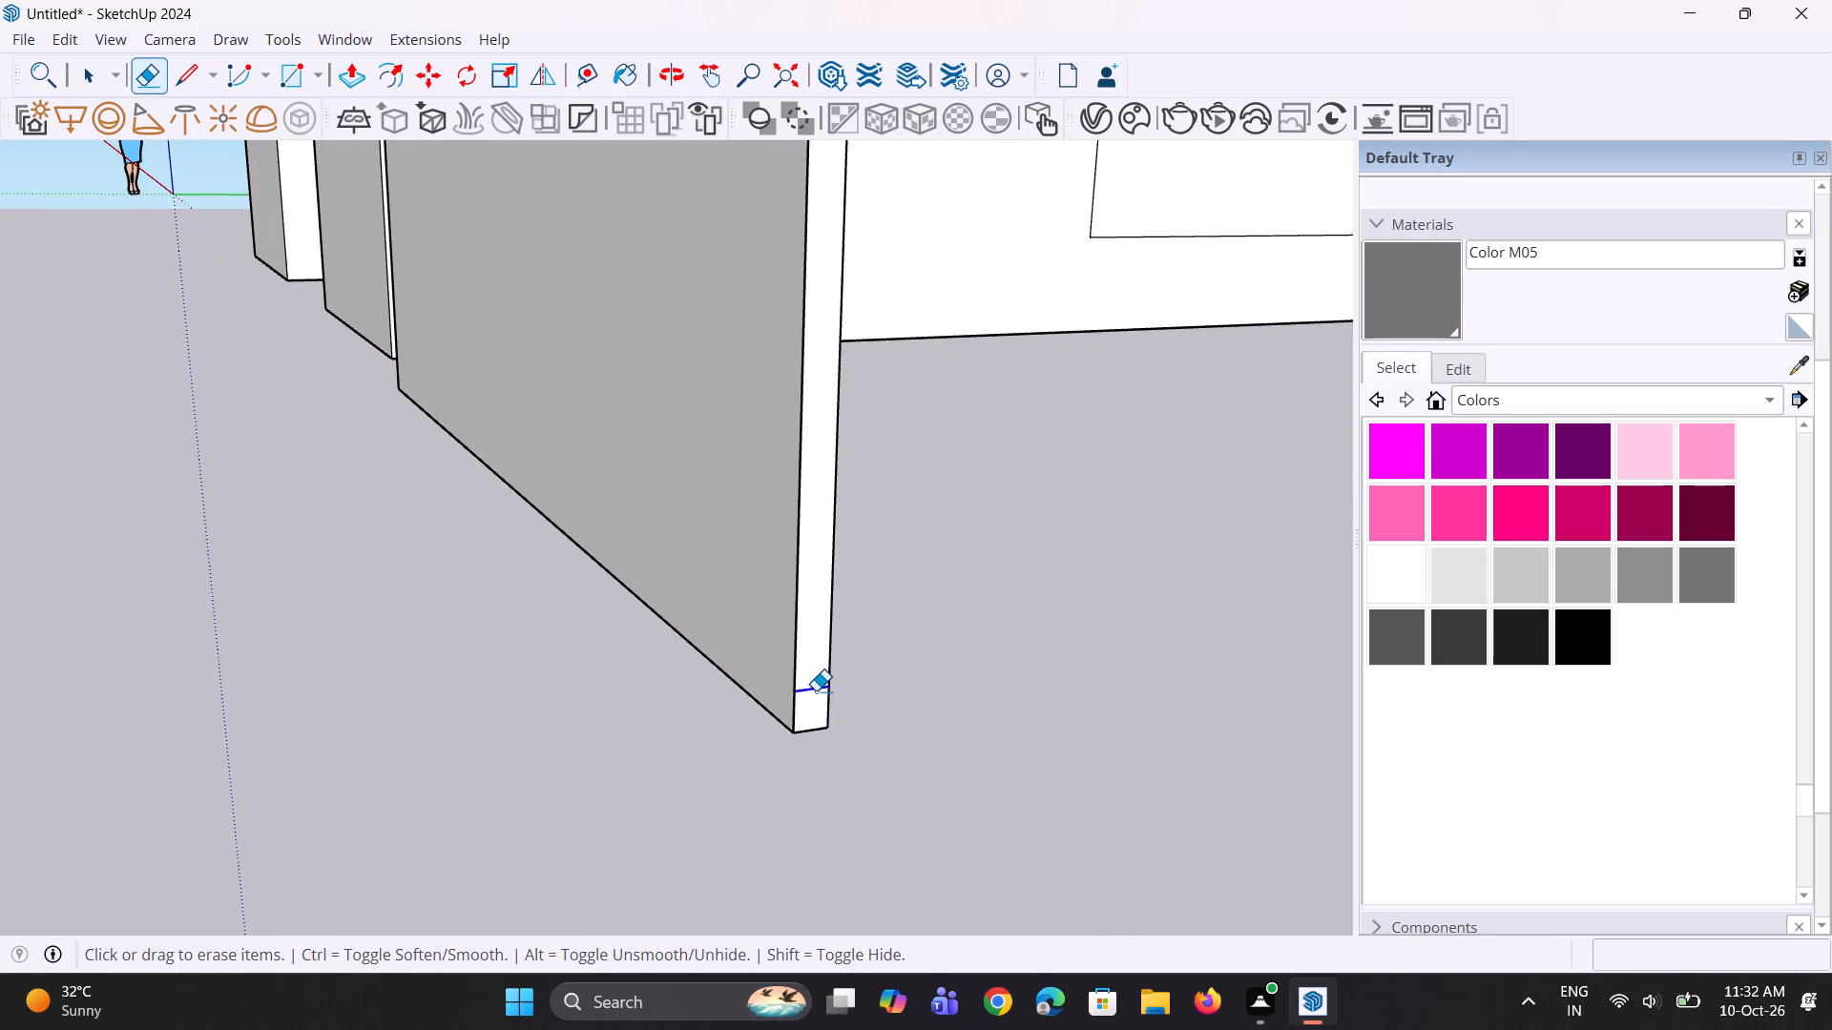
Copy the gate panel's outer front vertical edge about 3' 6 1/8" along the bottom edge toward the building.
middle_click_drag(773, 723, 1094, 723)
key("space")
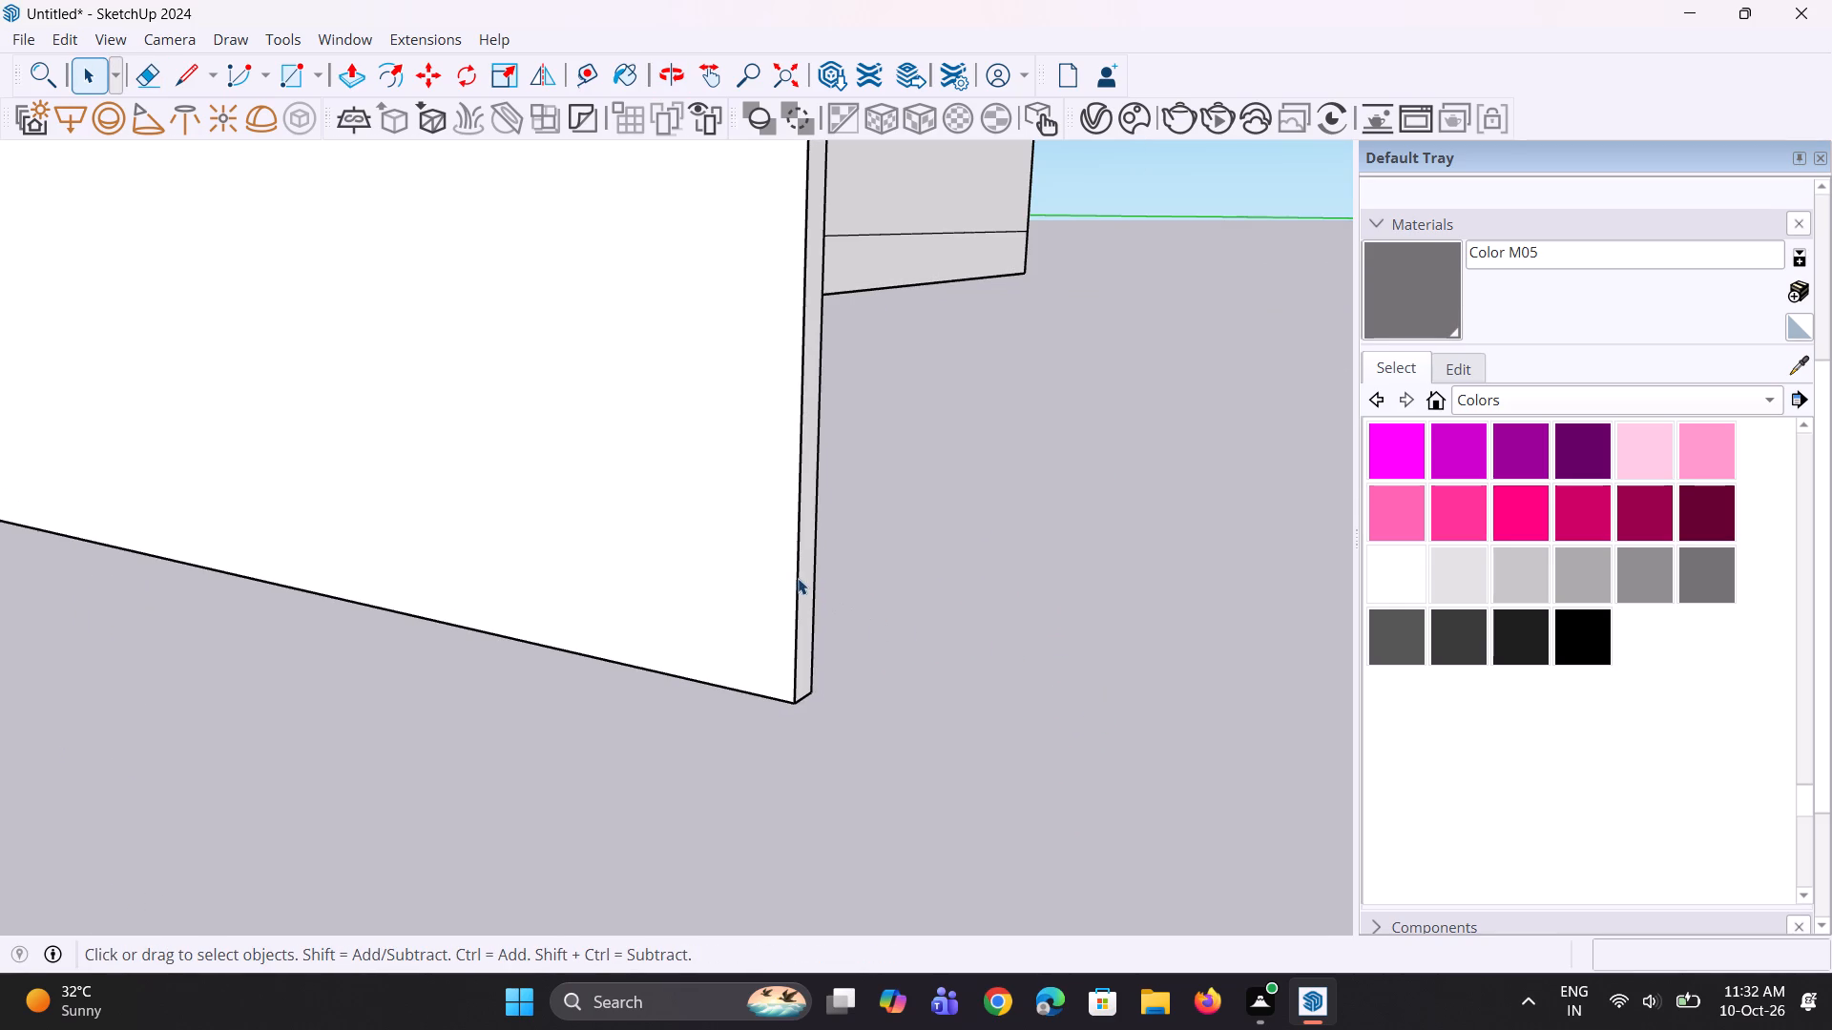
left_click(798, 578)
scroll(839, 683, "down", 4)
middle_click_drag(839, 675, 896, 672)
scroll(885, 612, "up", 3)
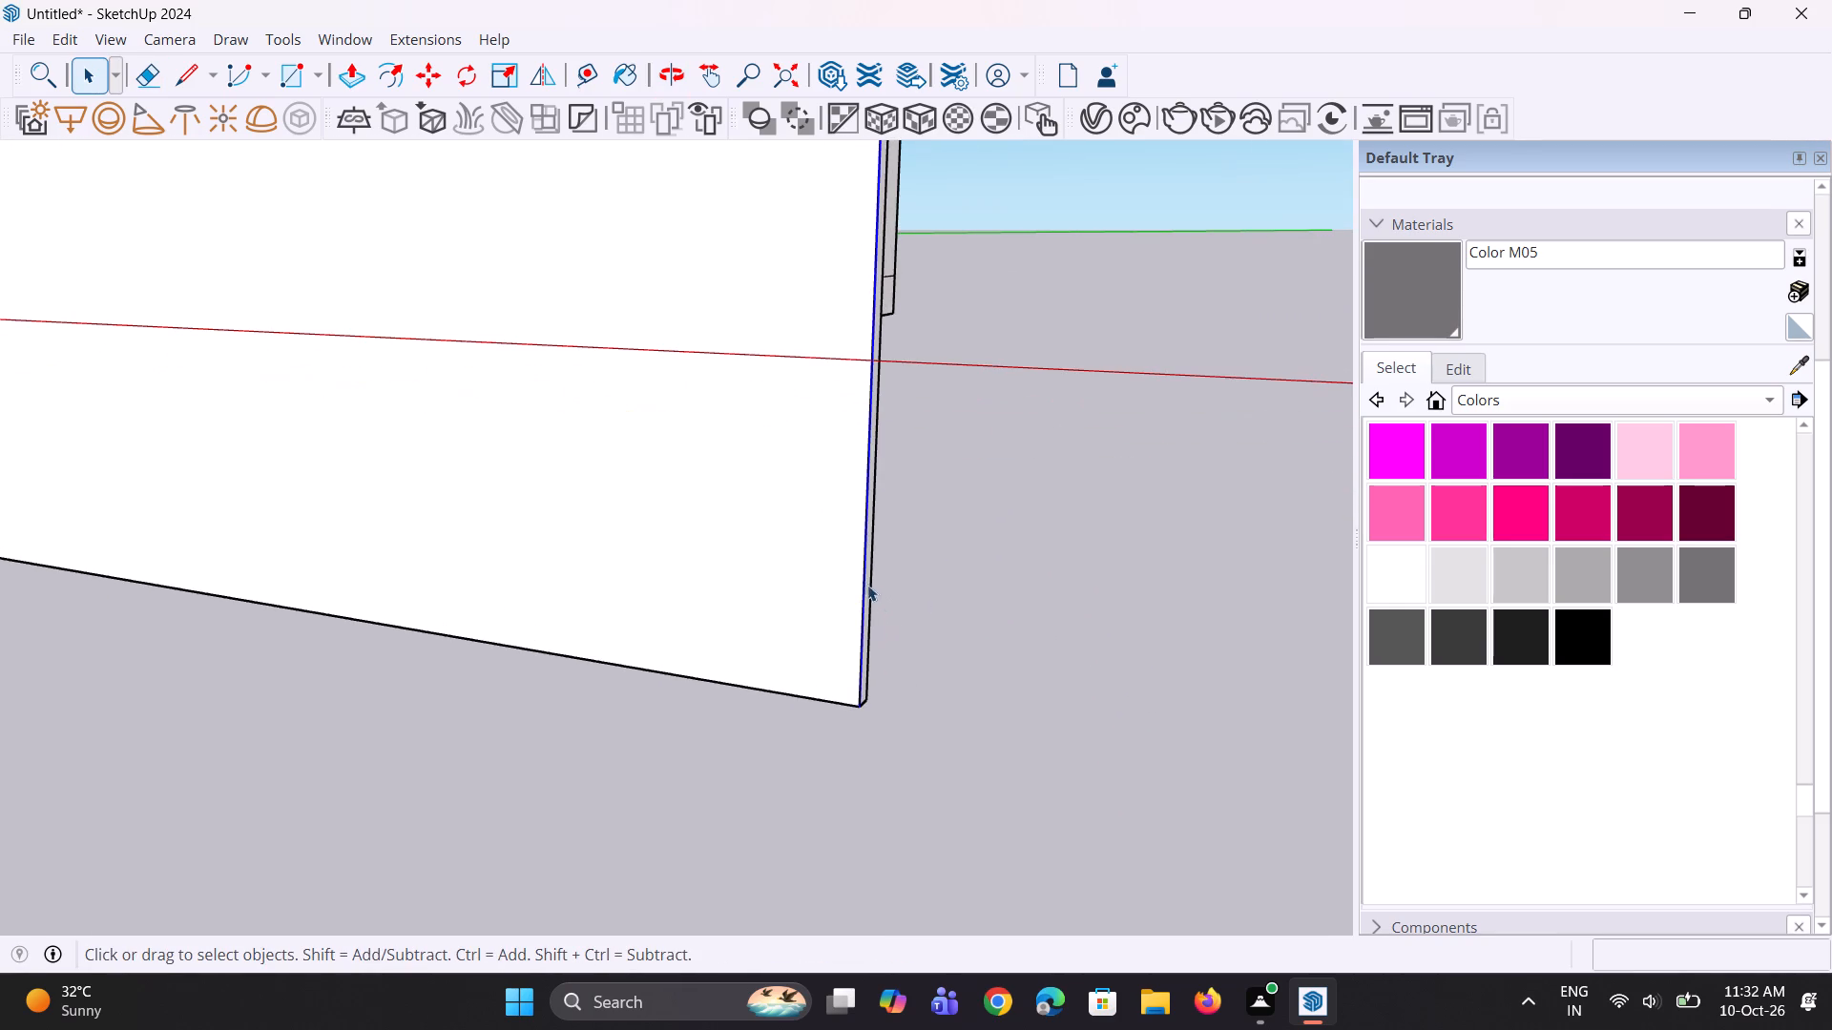
scroll(844, 693, "up", 5)
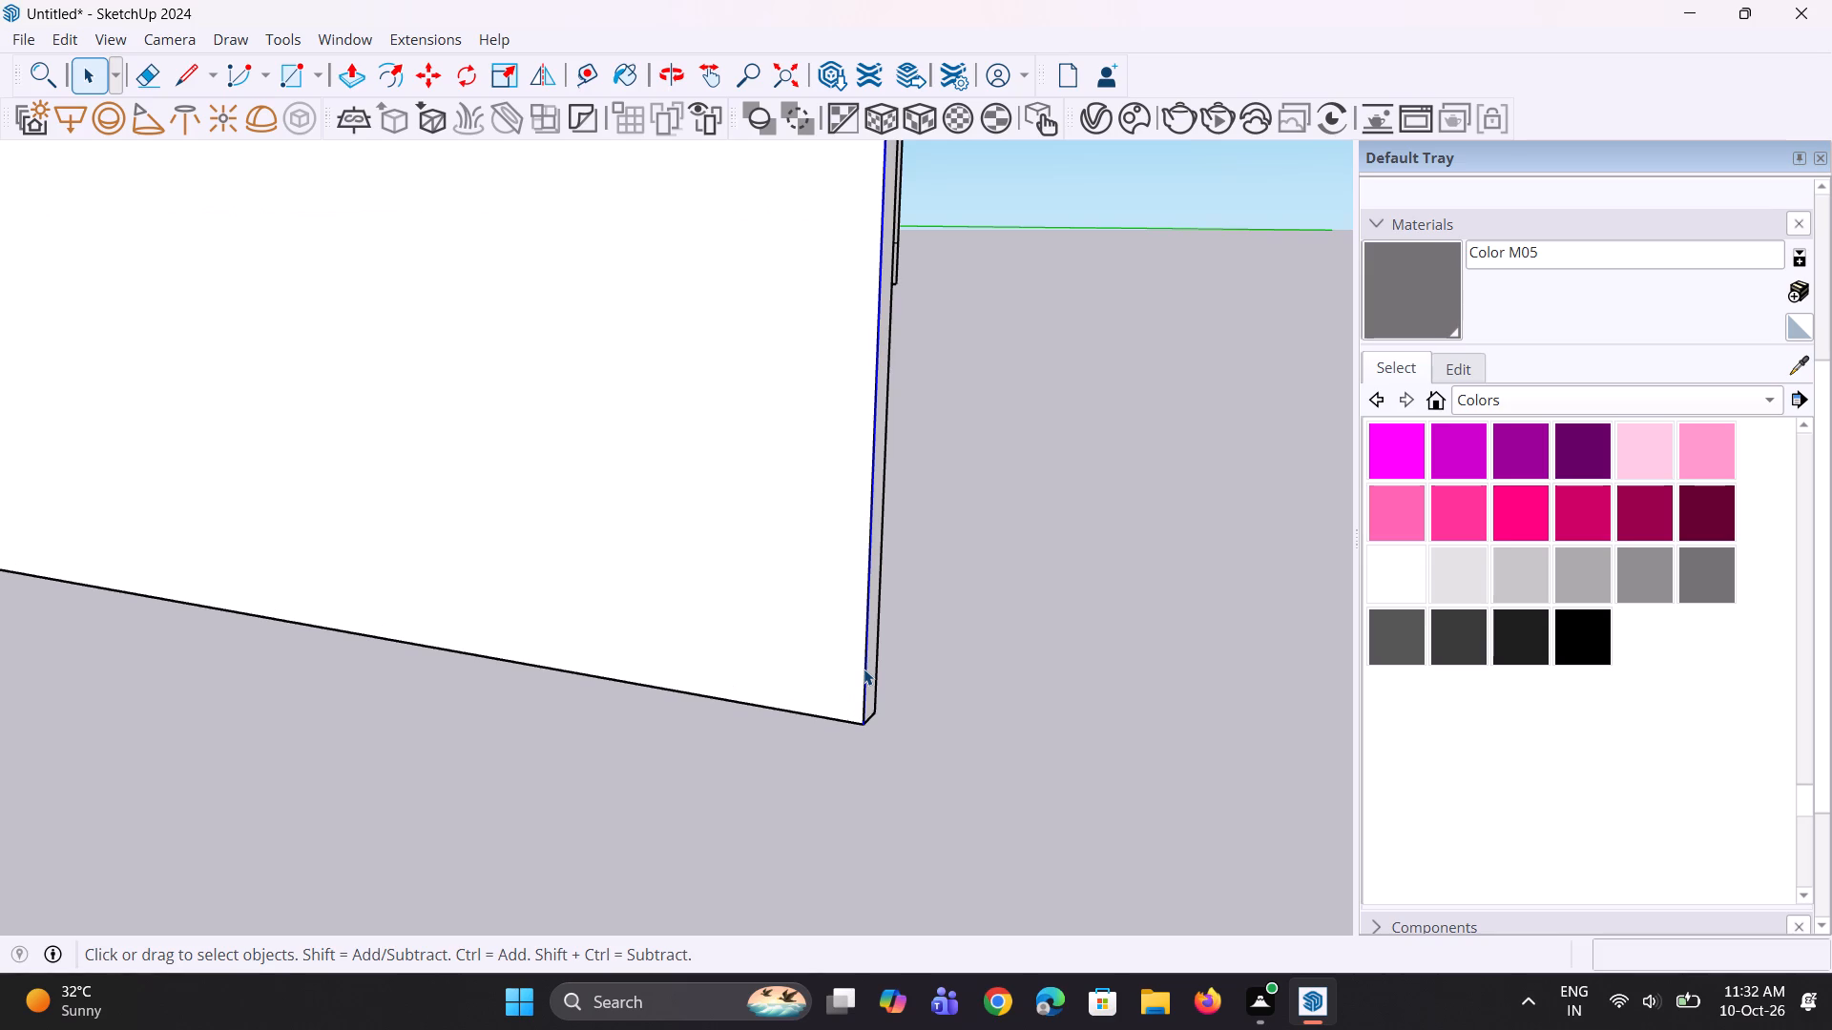
left_click(864, 669)
double_click(864, 669)
double_click(900, 708)
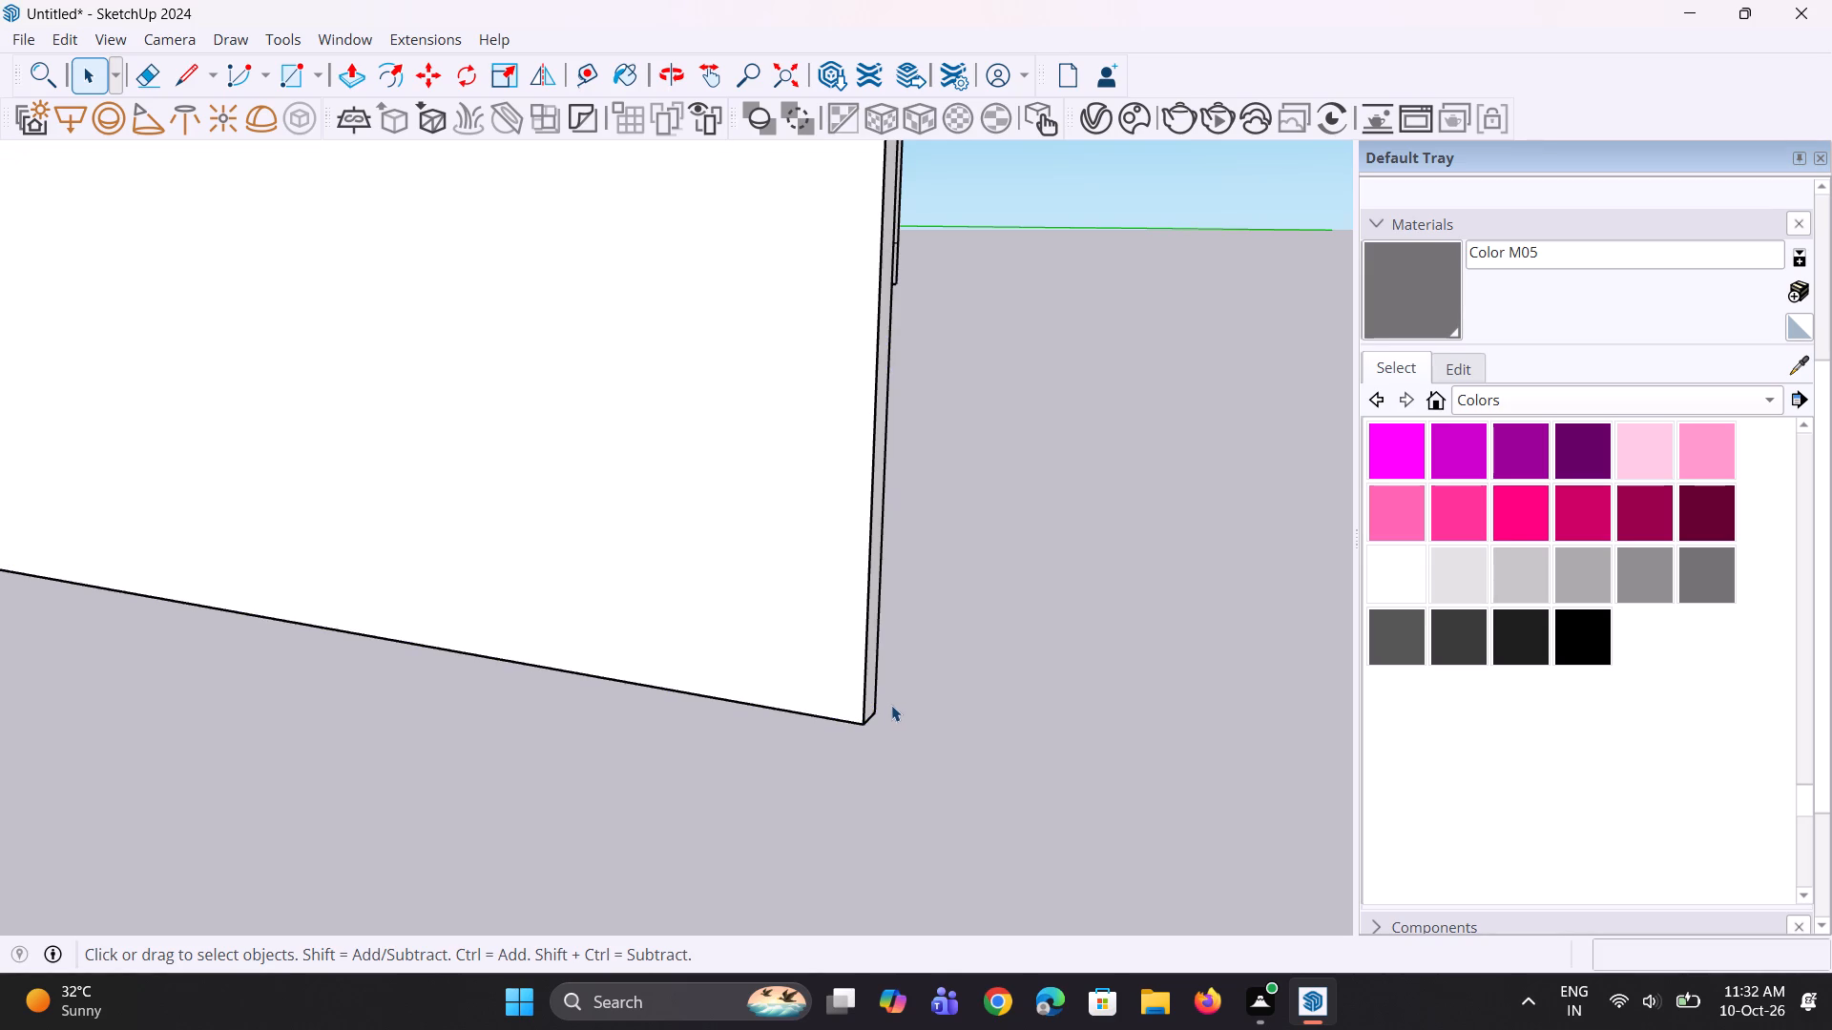
left_click(865, 680)
middle_click_drag(854, 733, 1010, 736)
scroll(825, 674, "up", 4)
key("m")
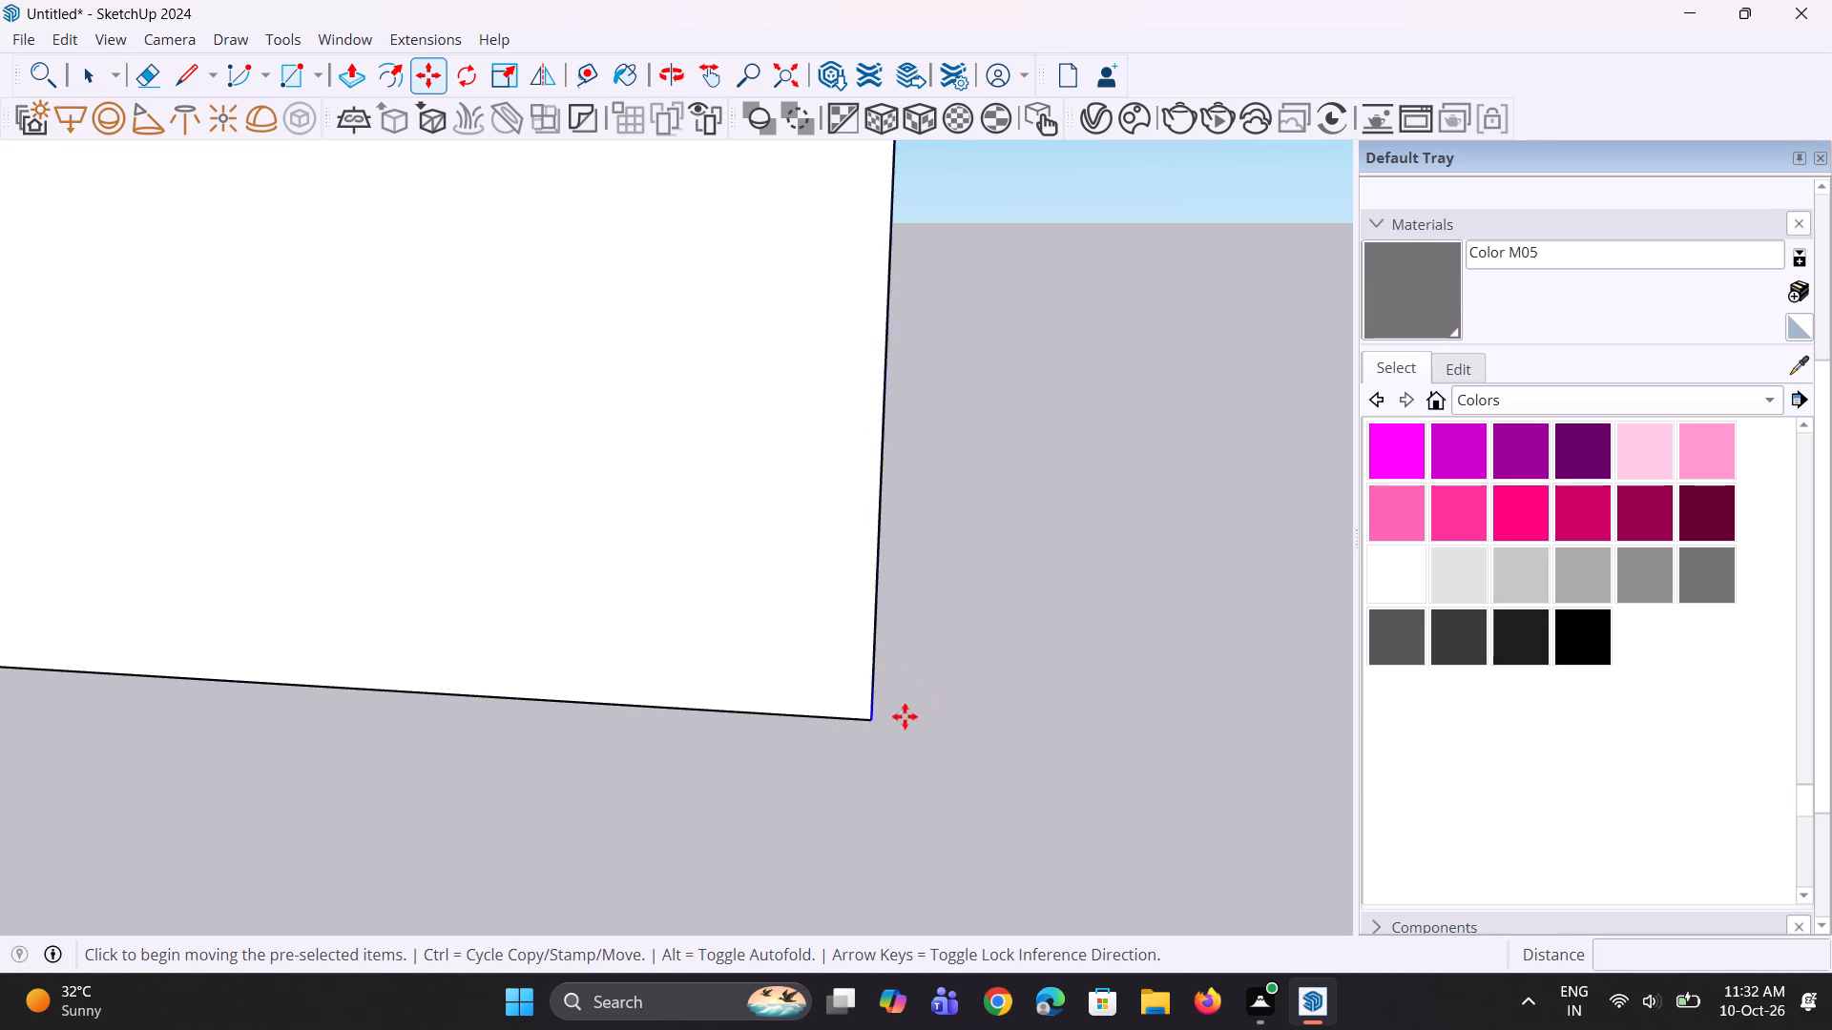
left_click(872, 719)
scroll(840, 717, "down", 3)
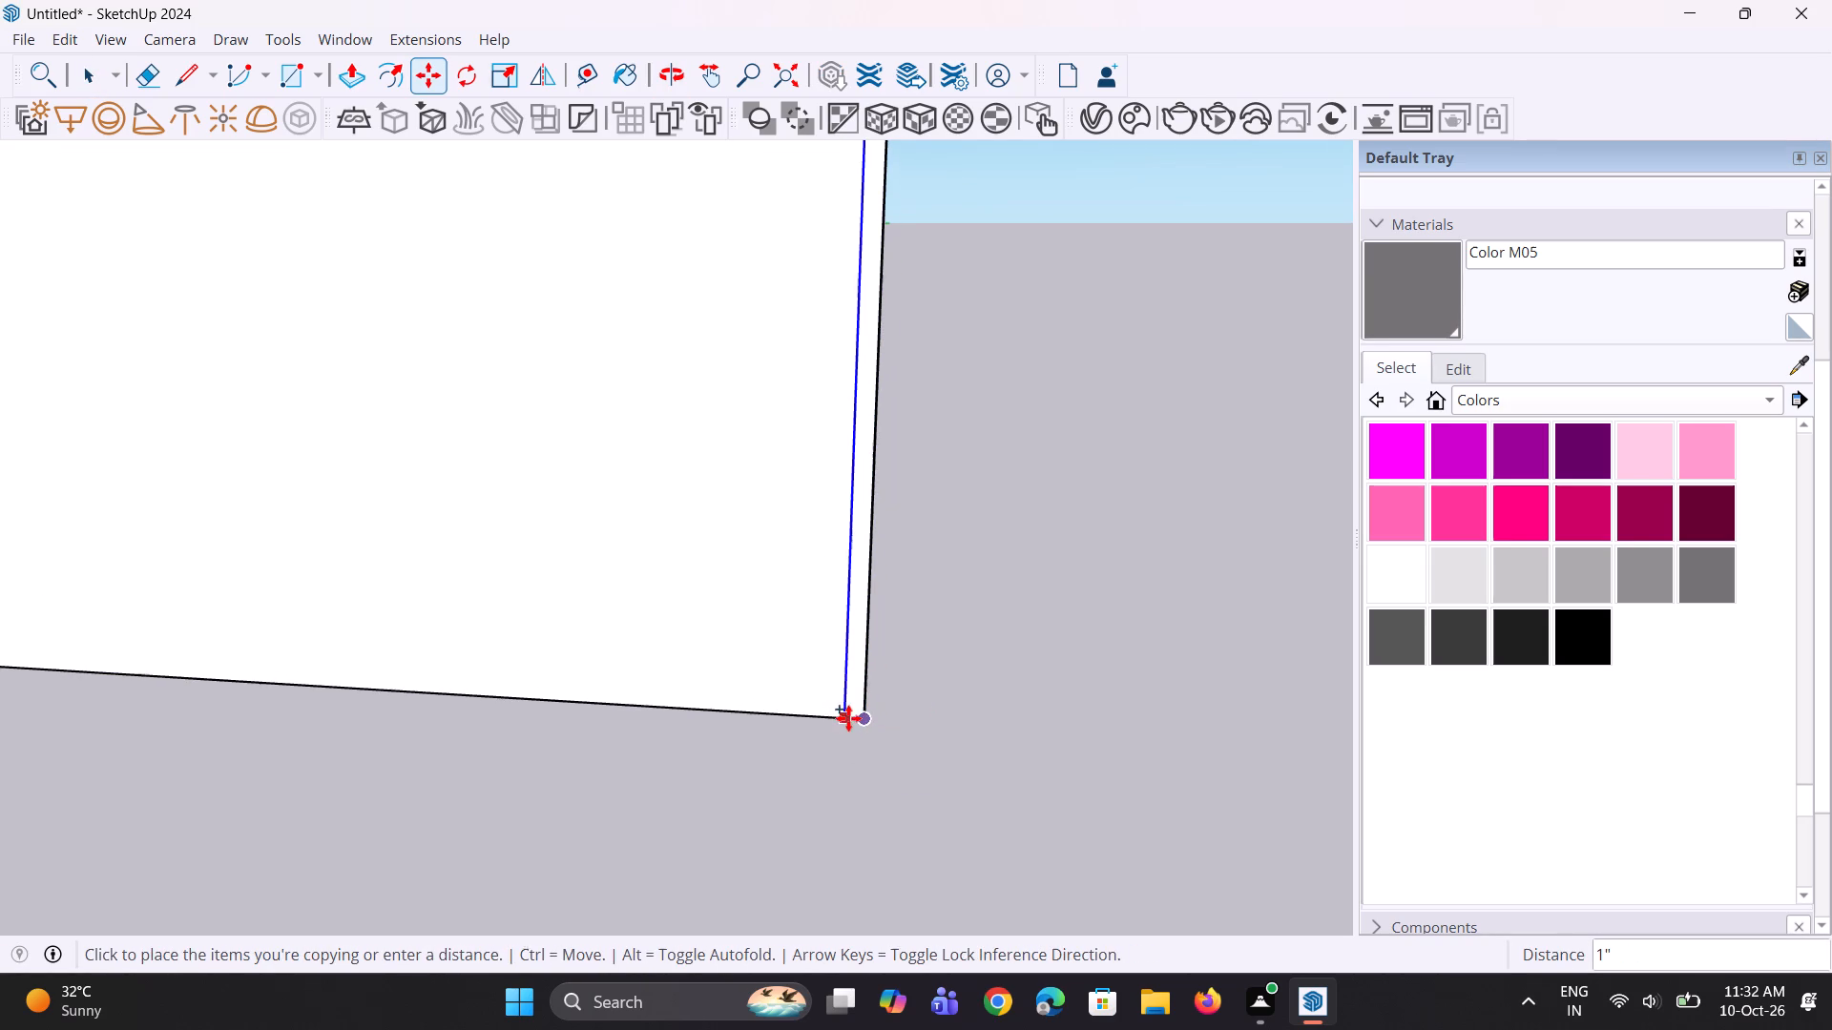
scroll(848, 718, "down", 3)
middle_click_drag(942, 731, 1006, 732)
scroll(1007, 732, "down", 8)
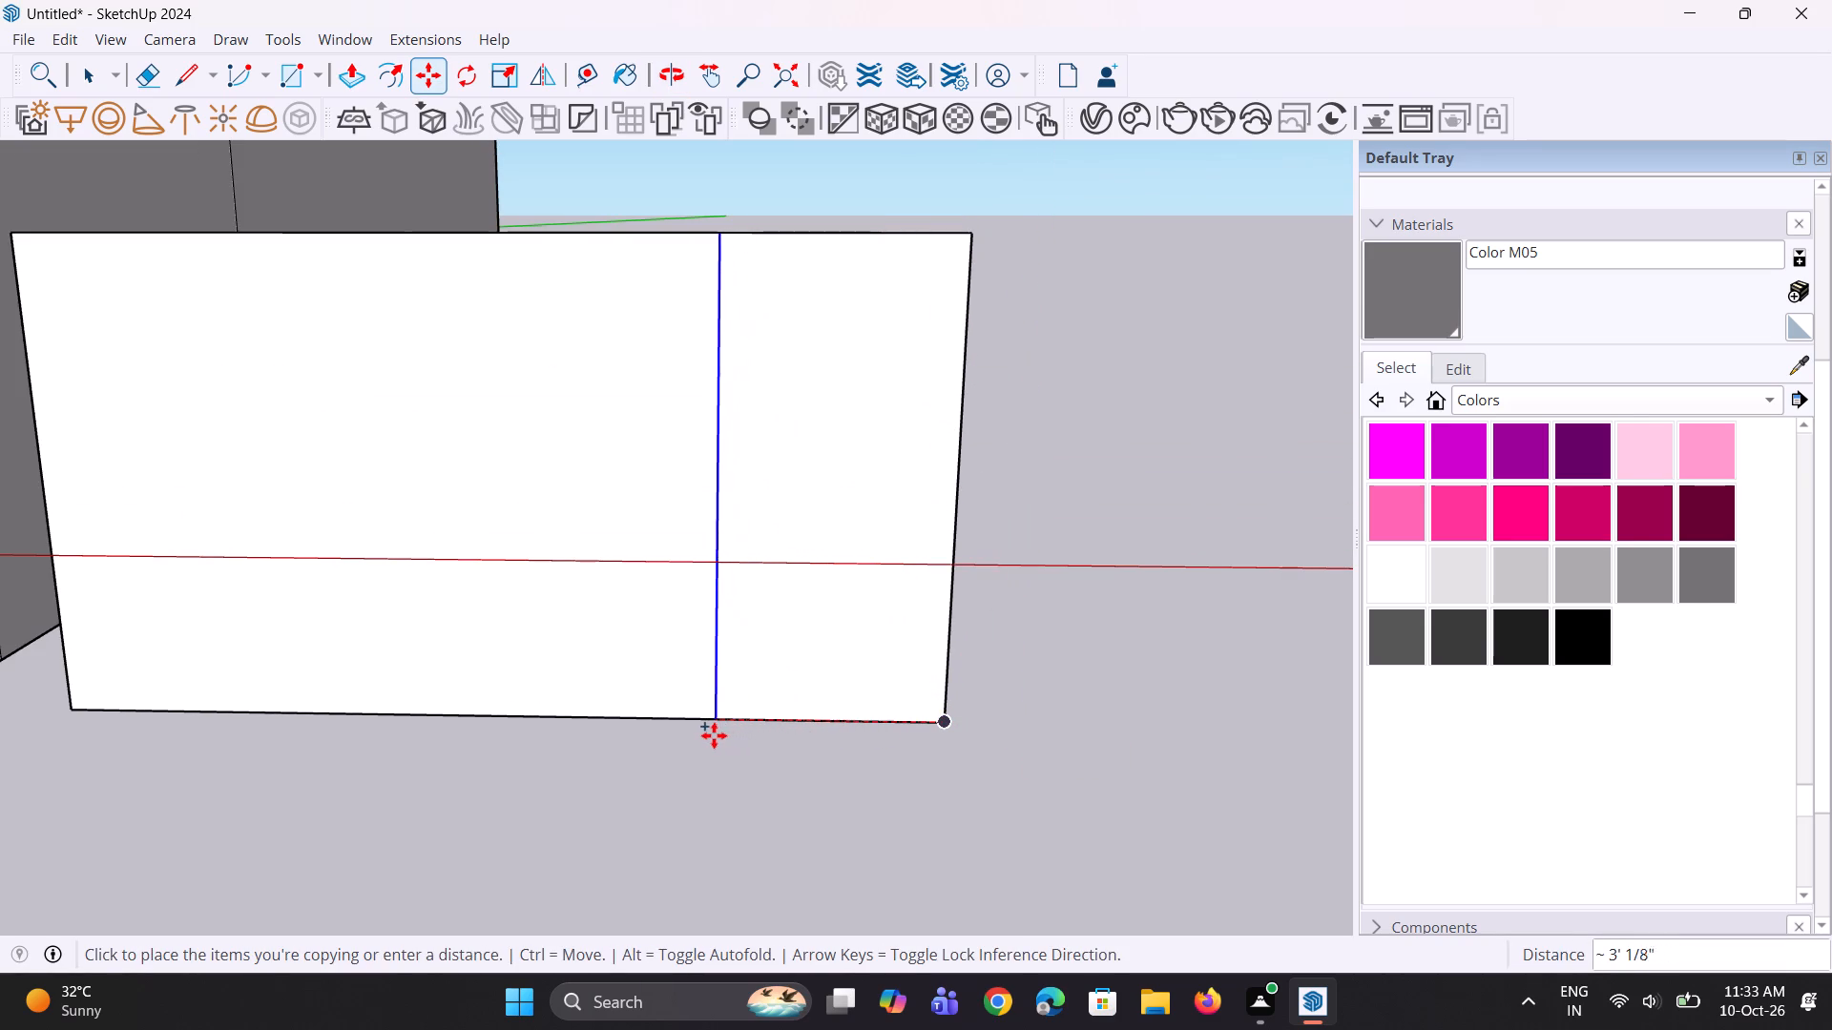
left_click(677, 734)
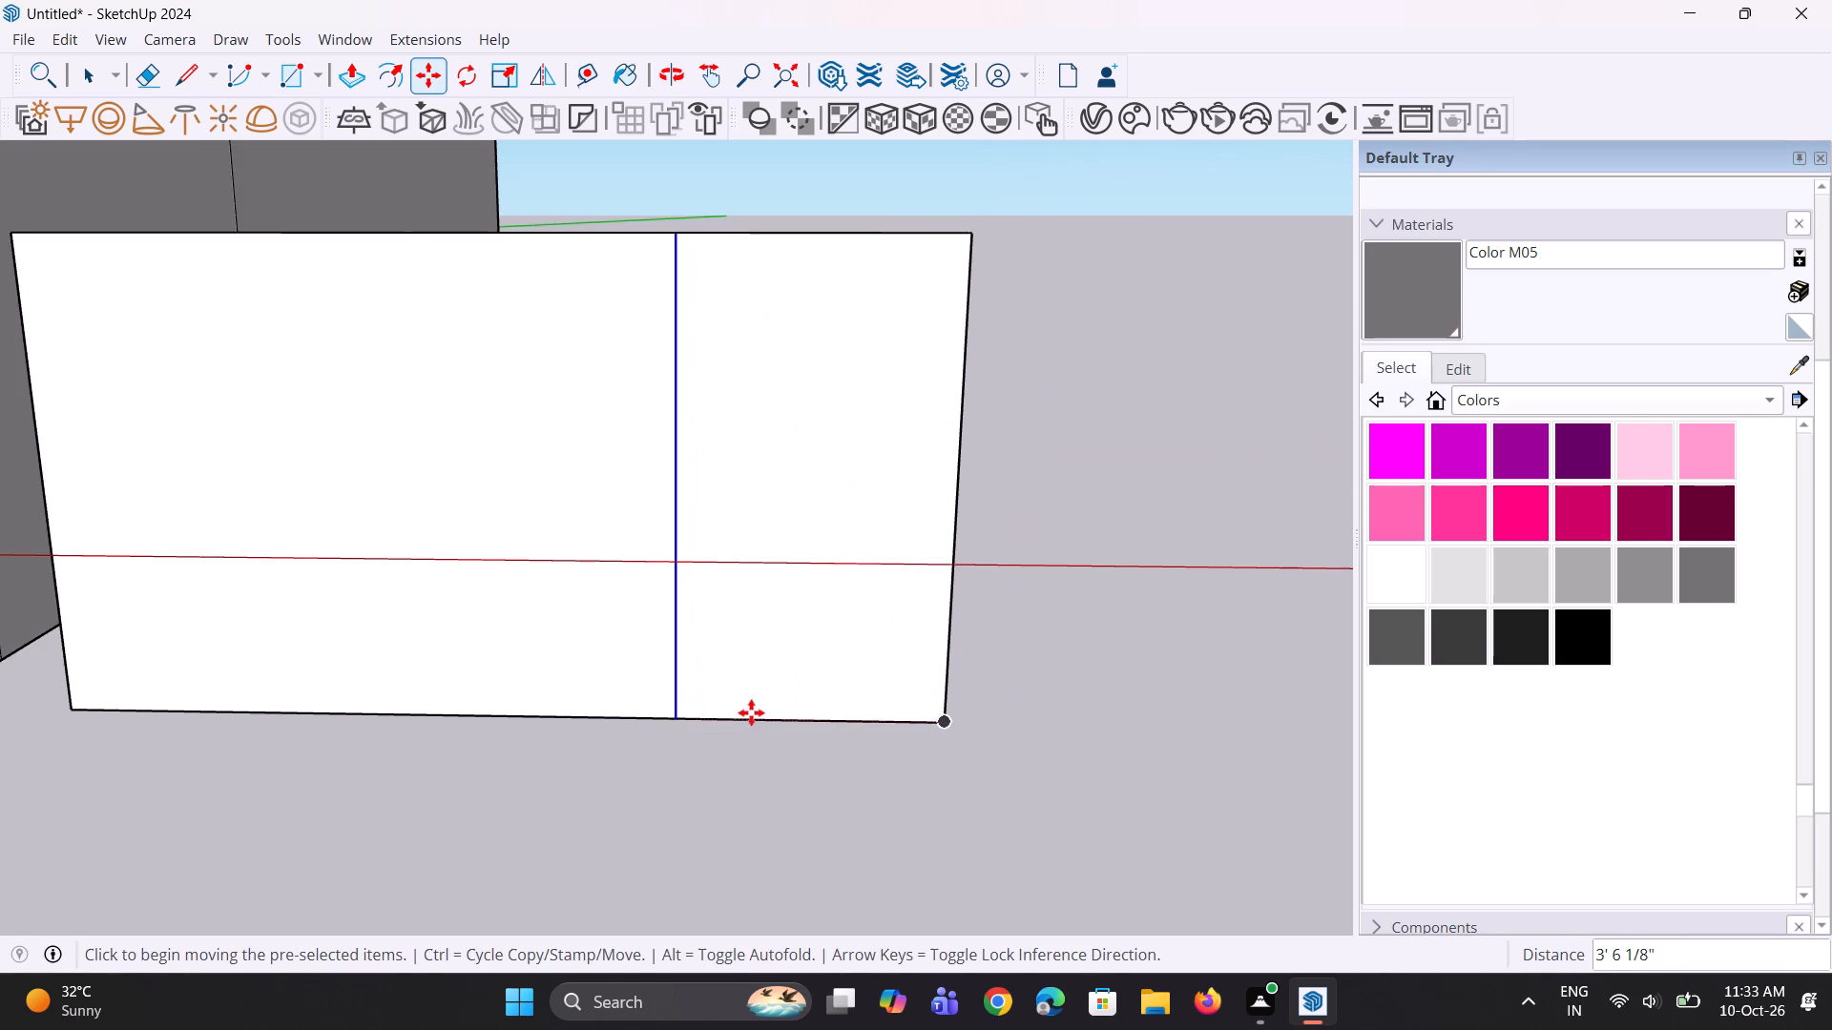
Move the copied vertical line slightly closer to the building along the gate panel's bottom edge.
scroll(752, 711, "down", 9)
middle_click_drag(670, 736, 672, 690)
scroll(678, 711, "up", 3)
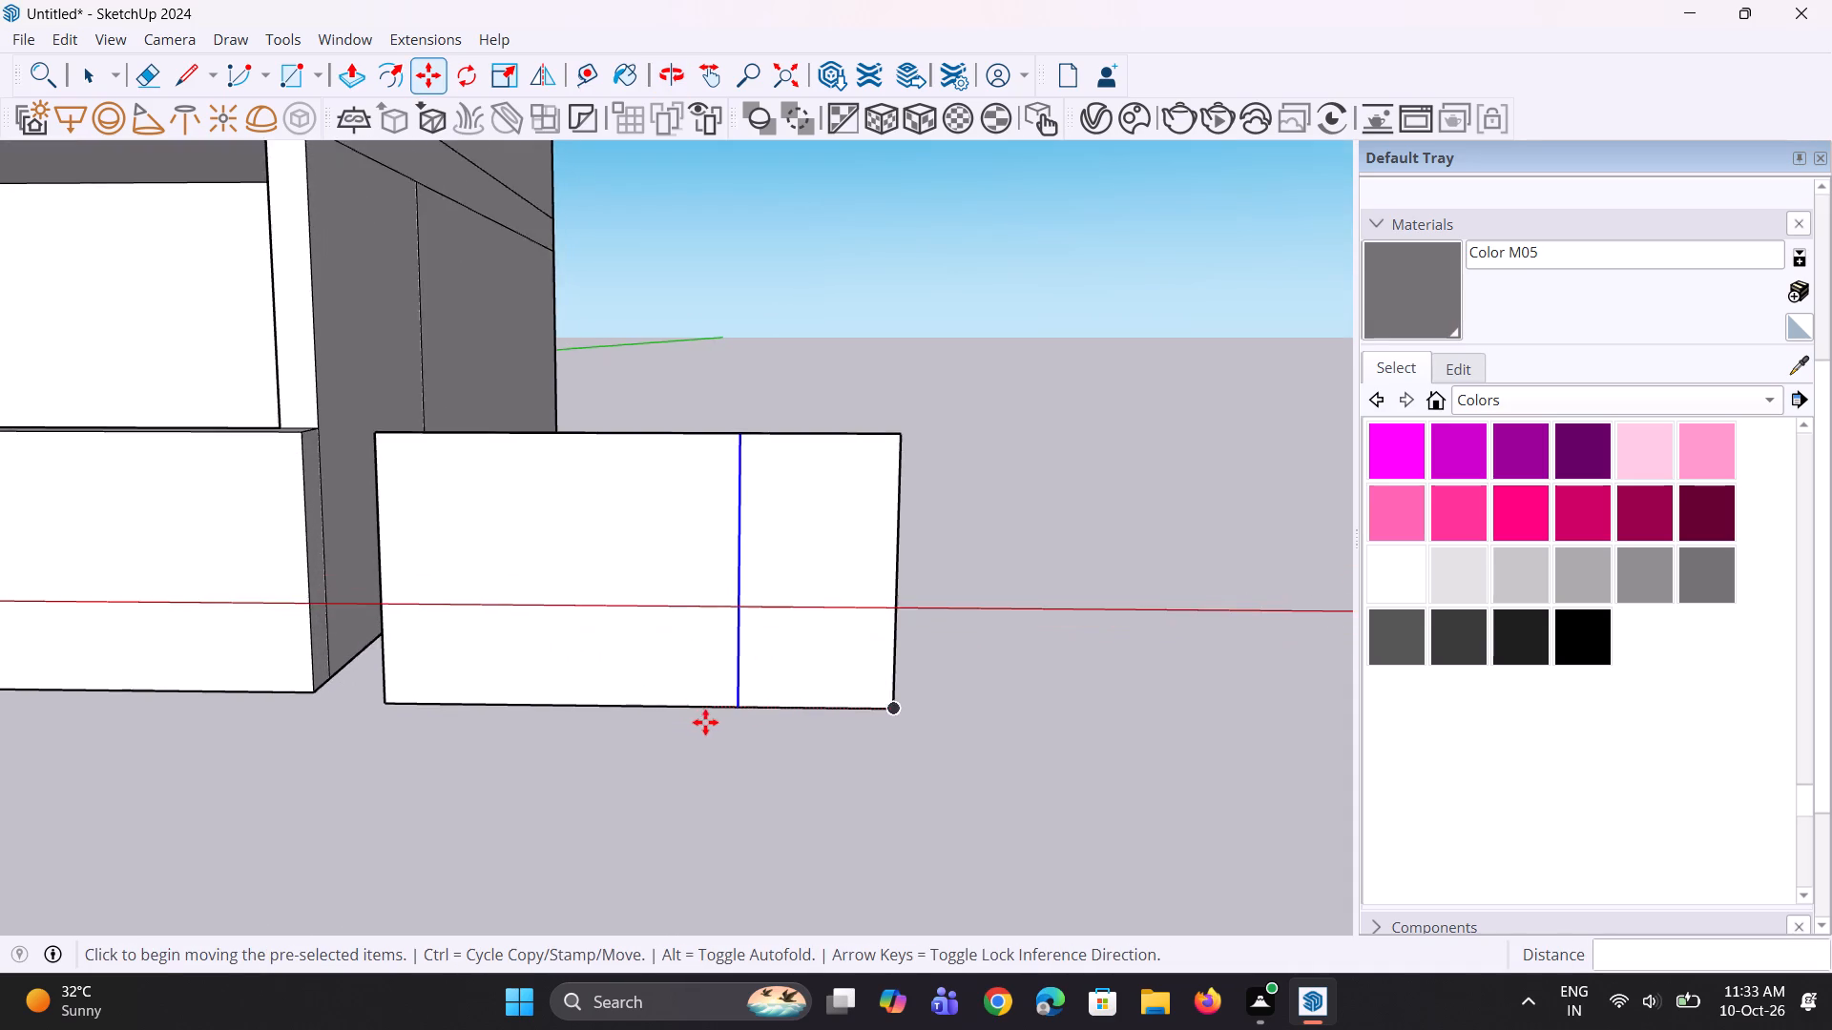
scroll(705, 722, "up", 2)
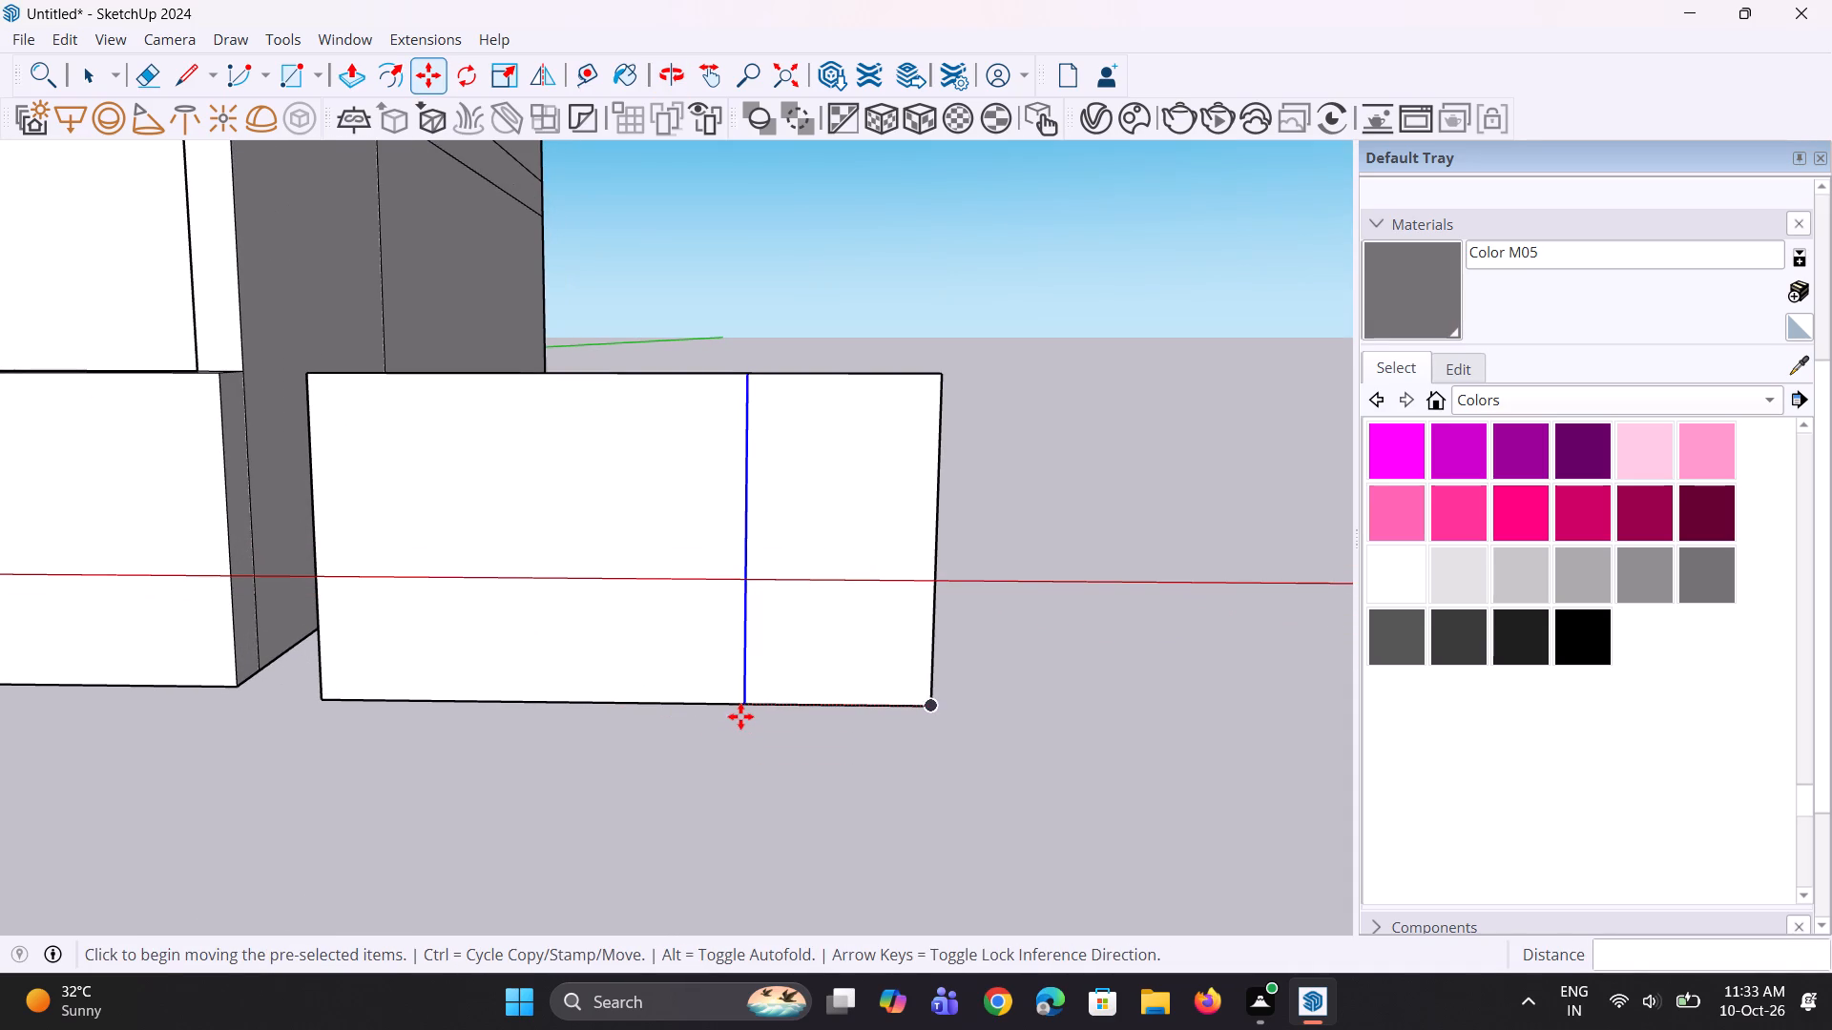
left_click(740, 711)
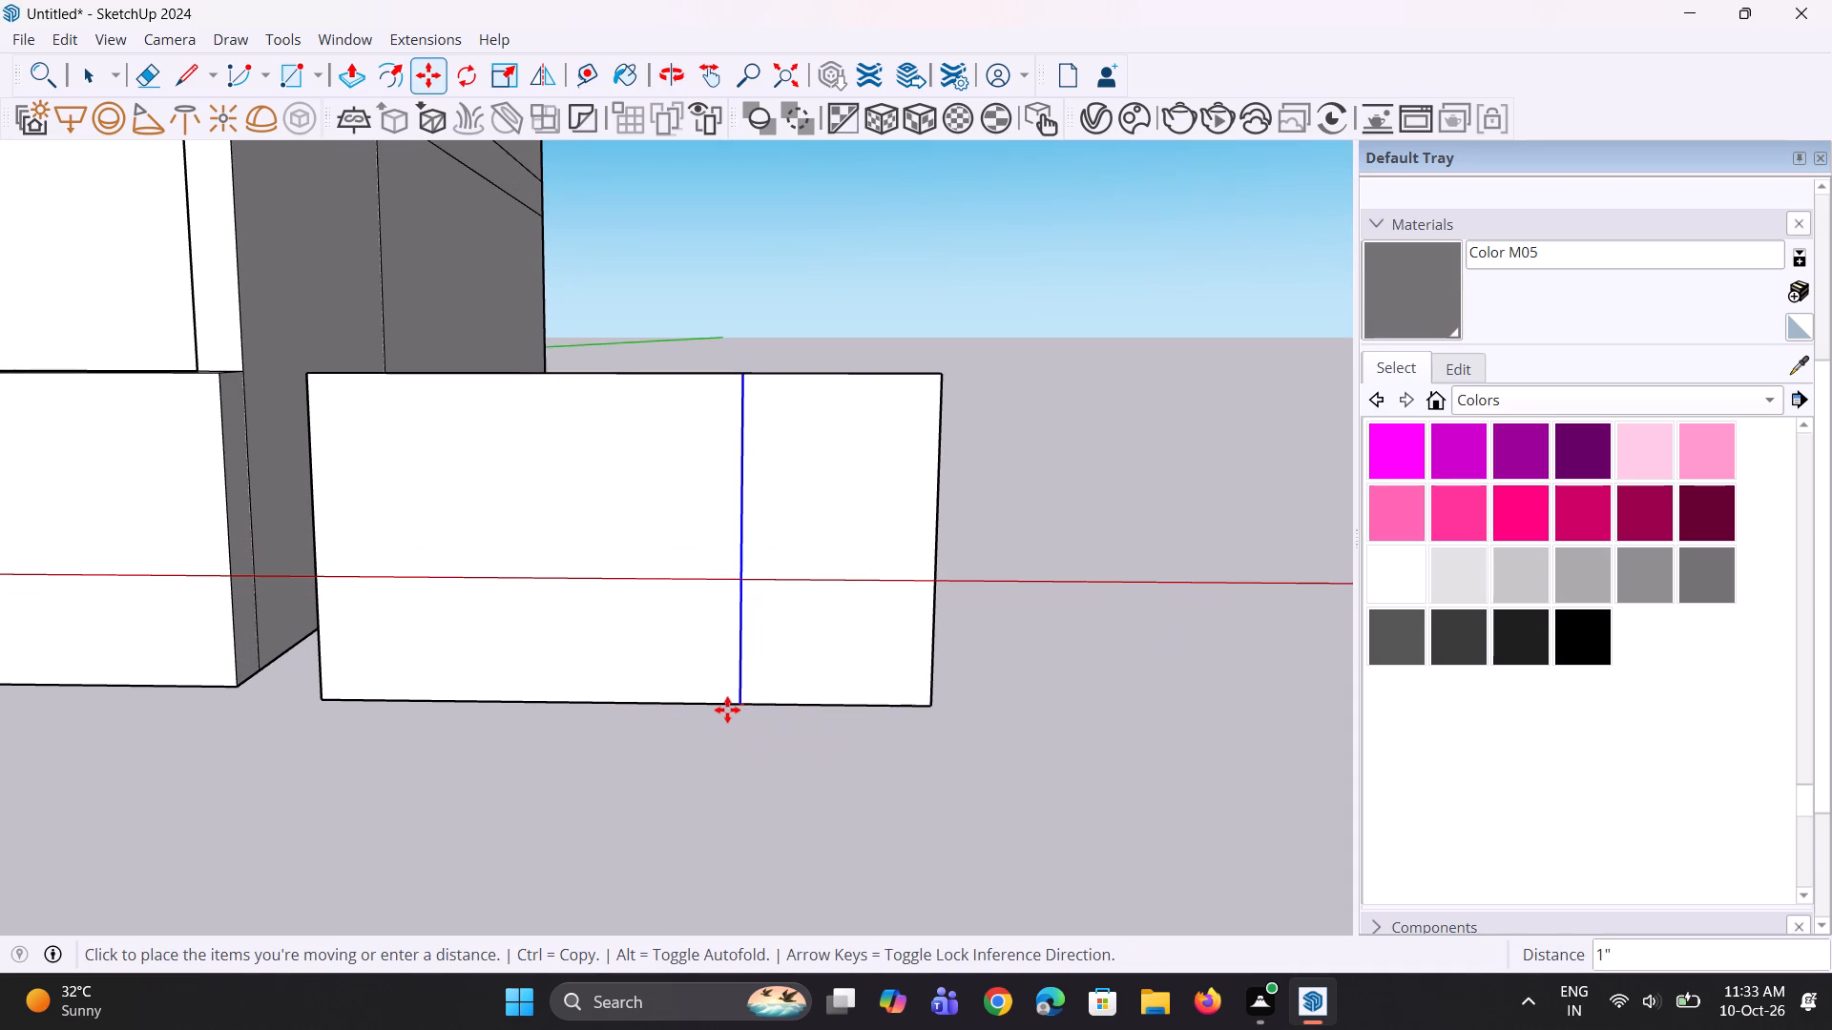
left_click(726, 710)
Copy the vertical division line about 3 9/16" toward the building to form a narrow strip on the gate panel.
key("m")
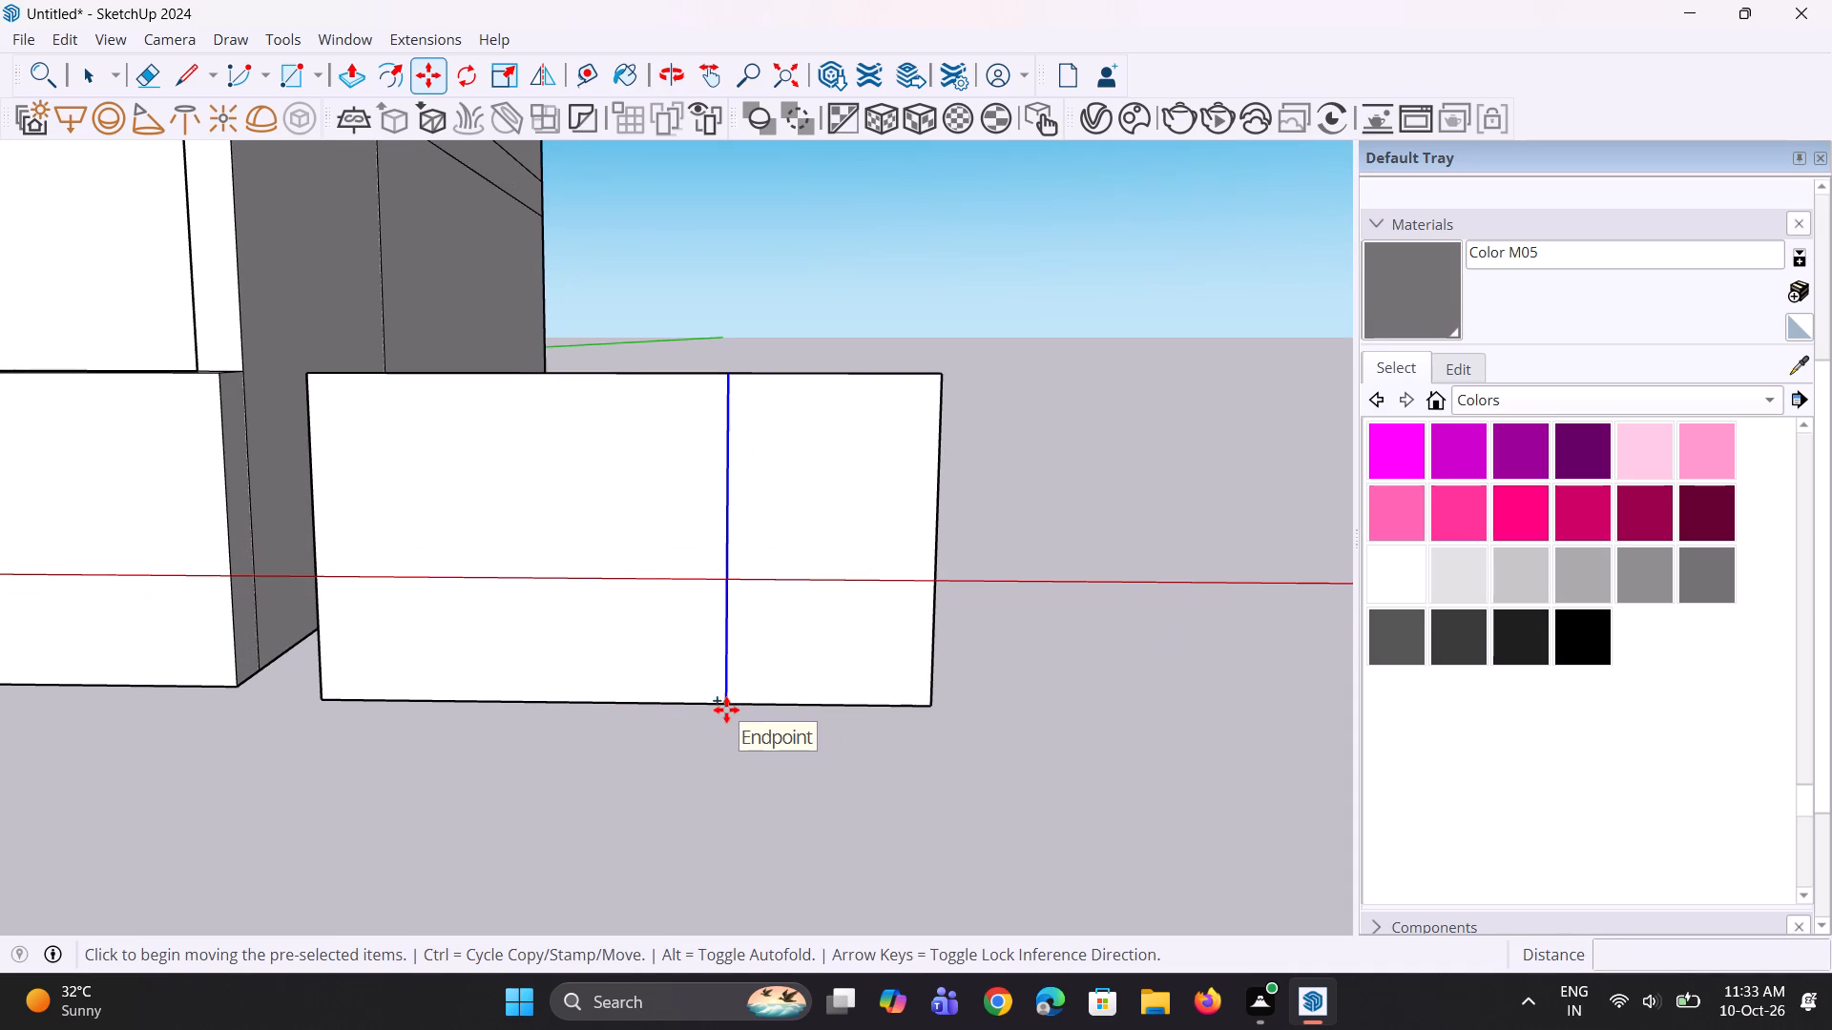
scroll(726, 710, "up", 2)
left_click(726, 710)
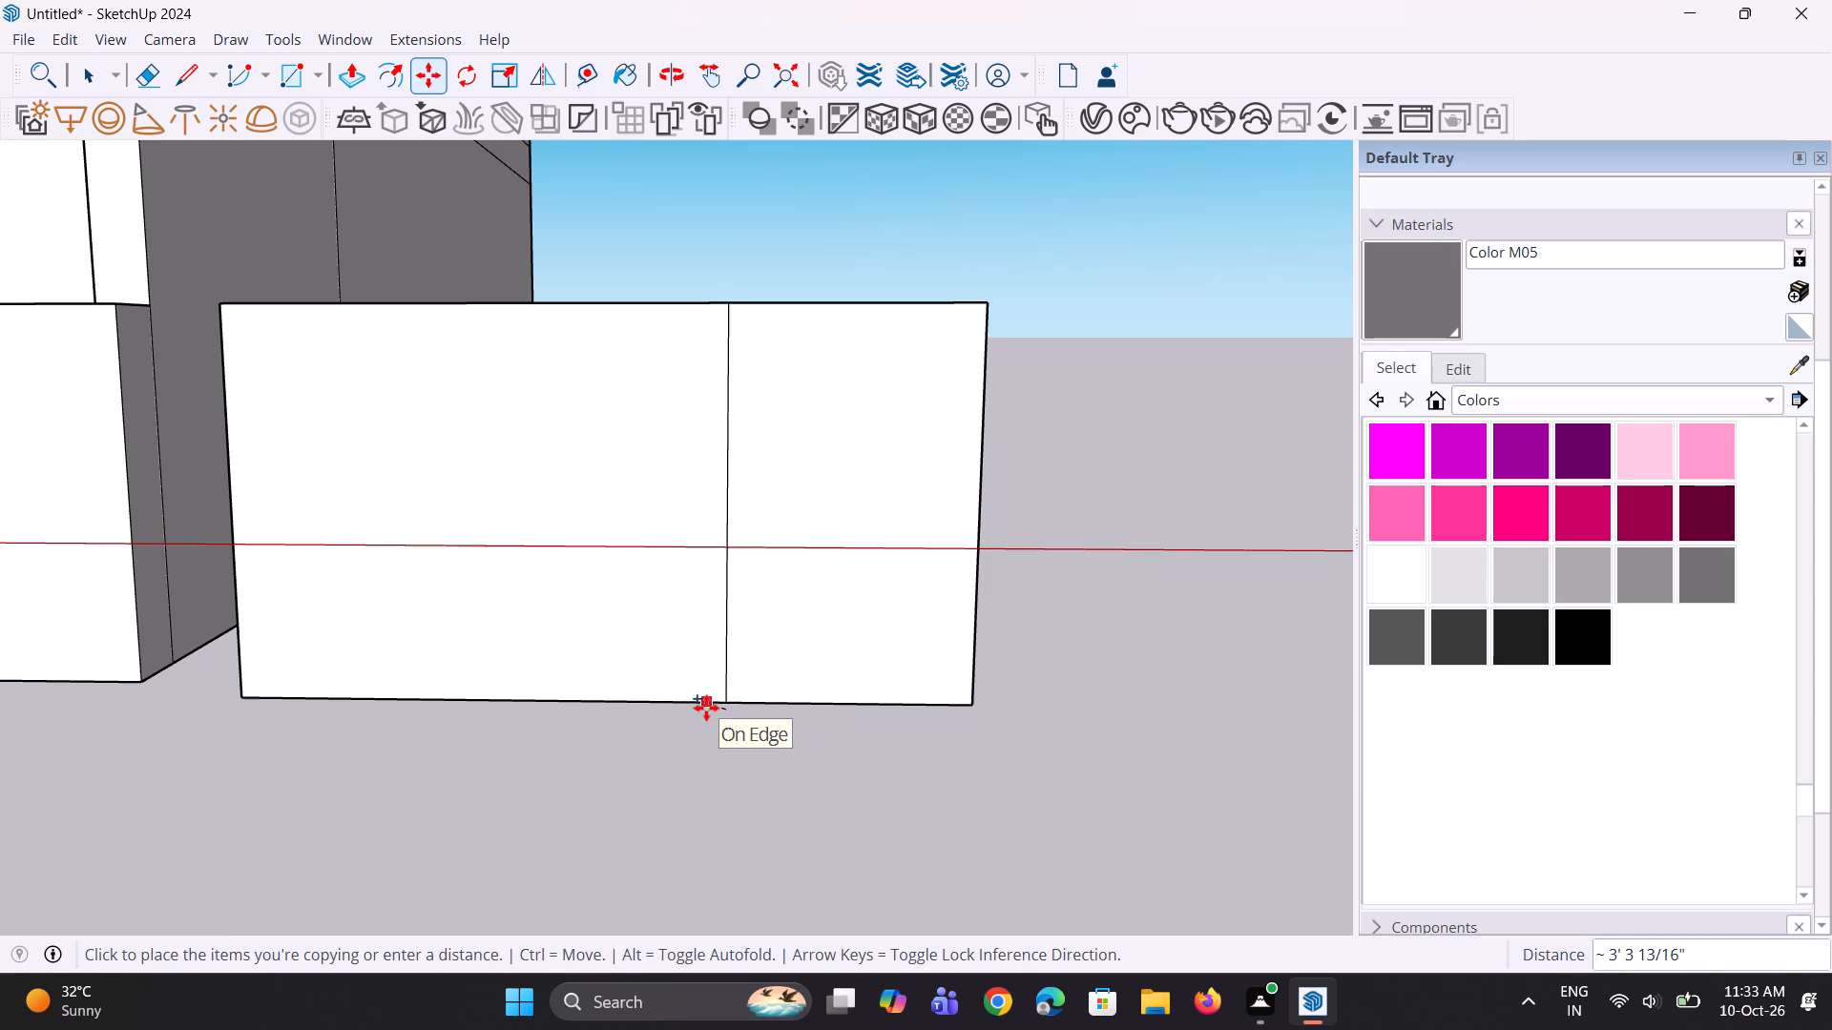
scroll(706, 714, "up", 5)
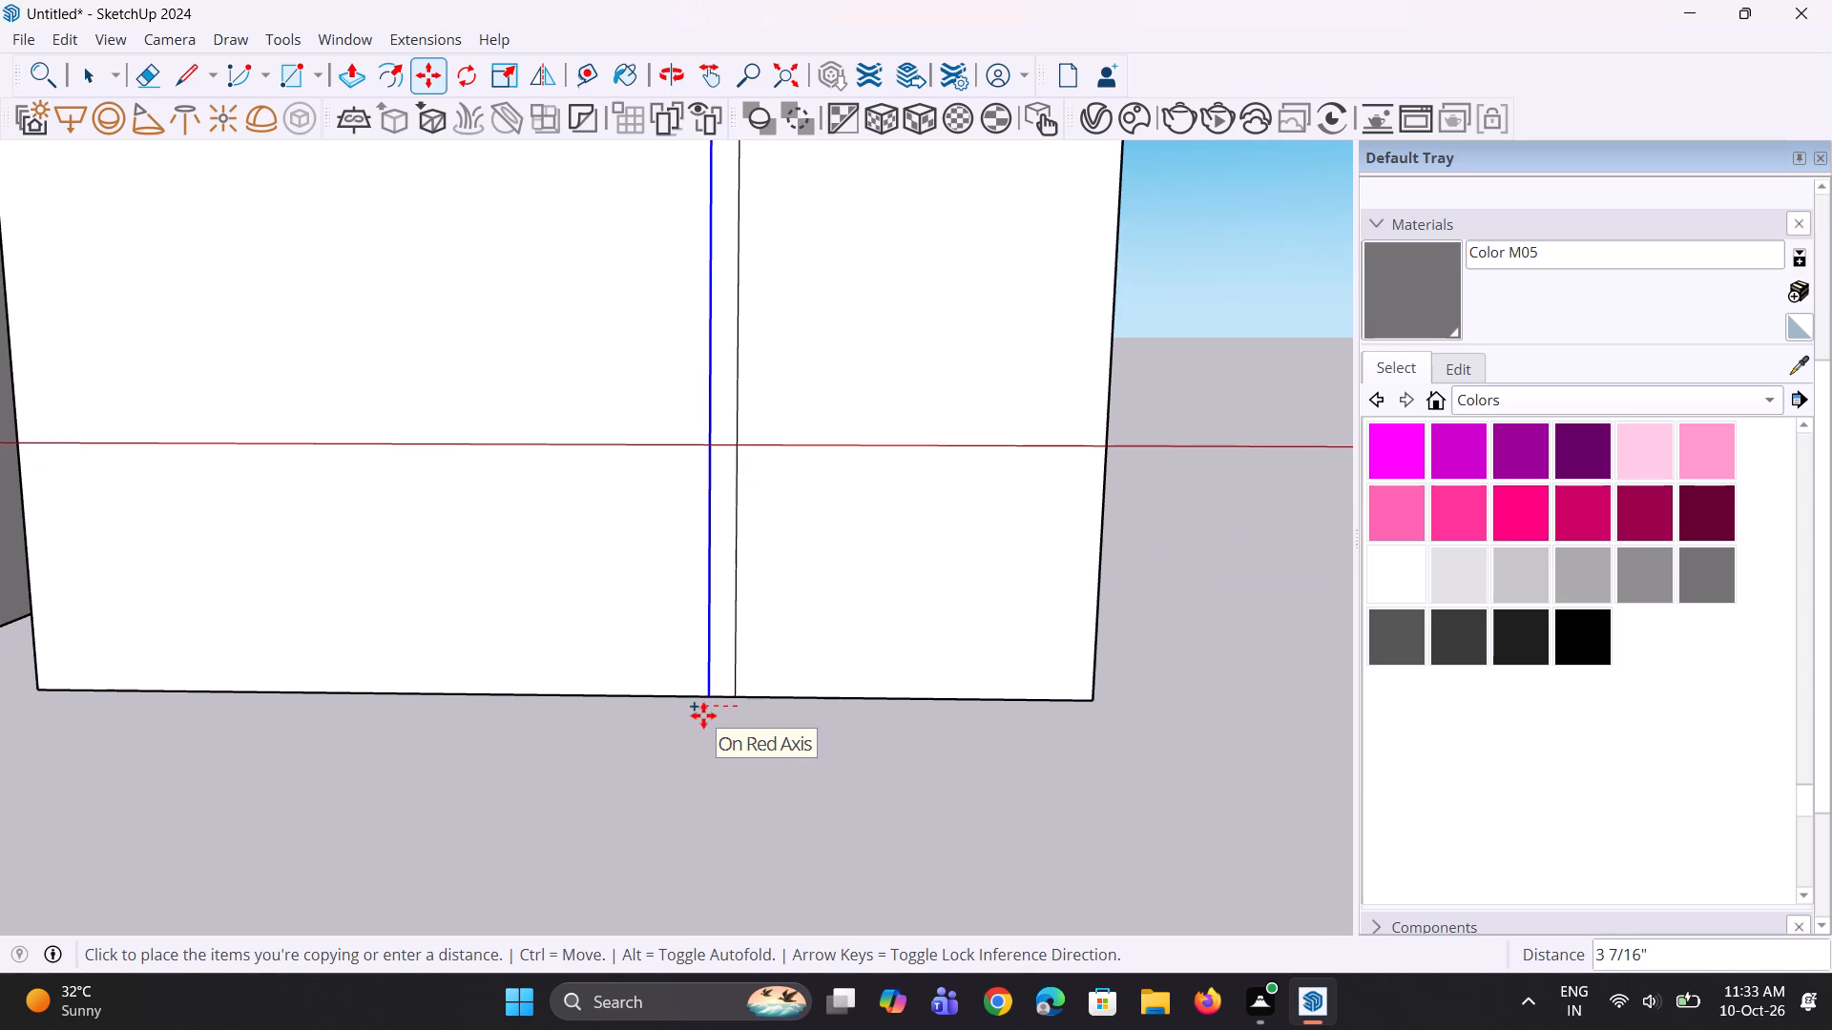
left_click(702, 715)
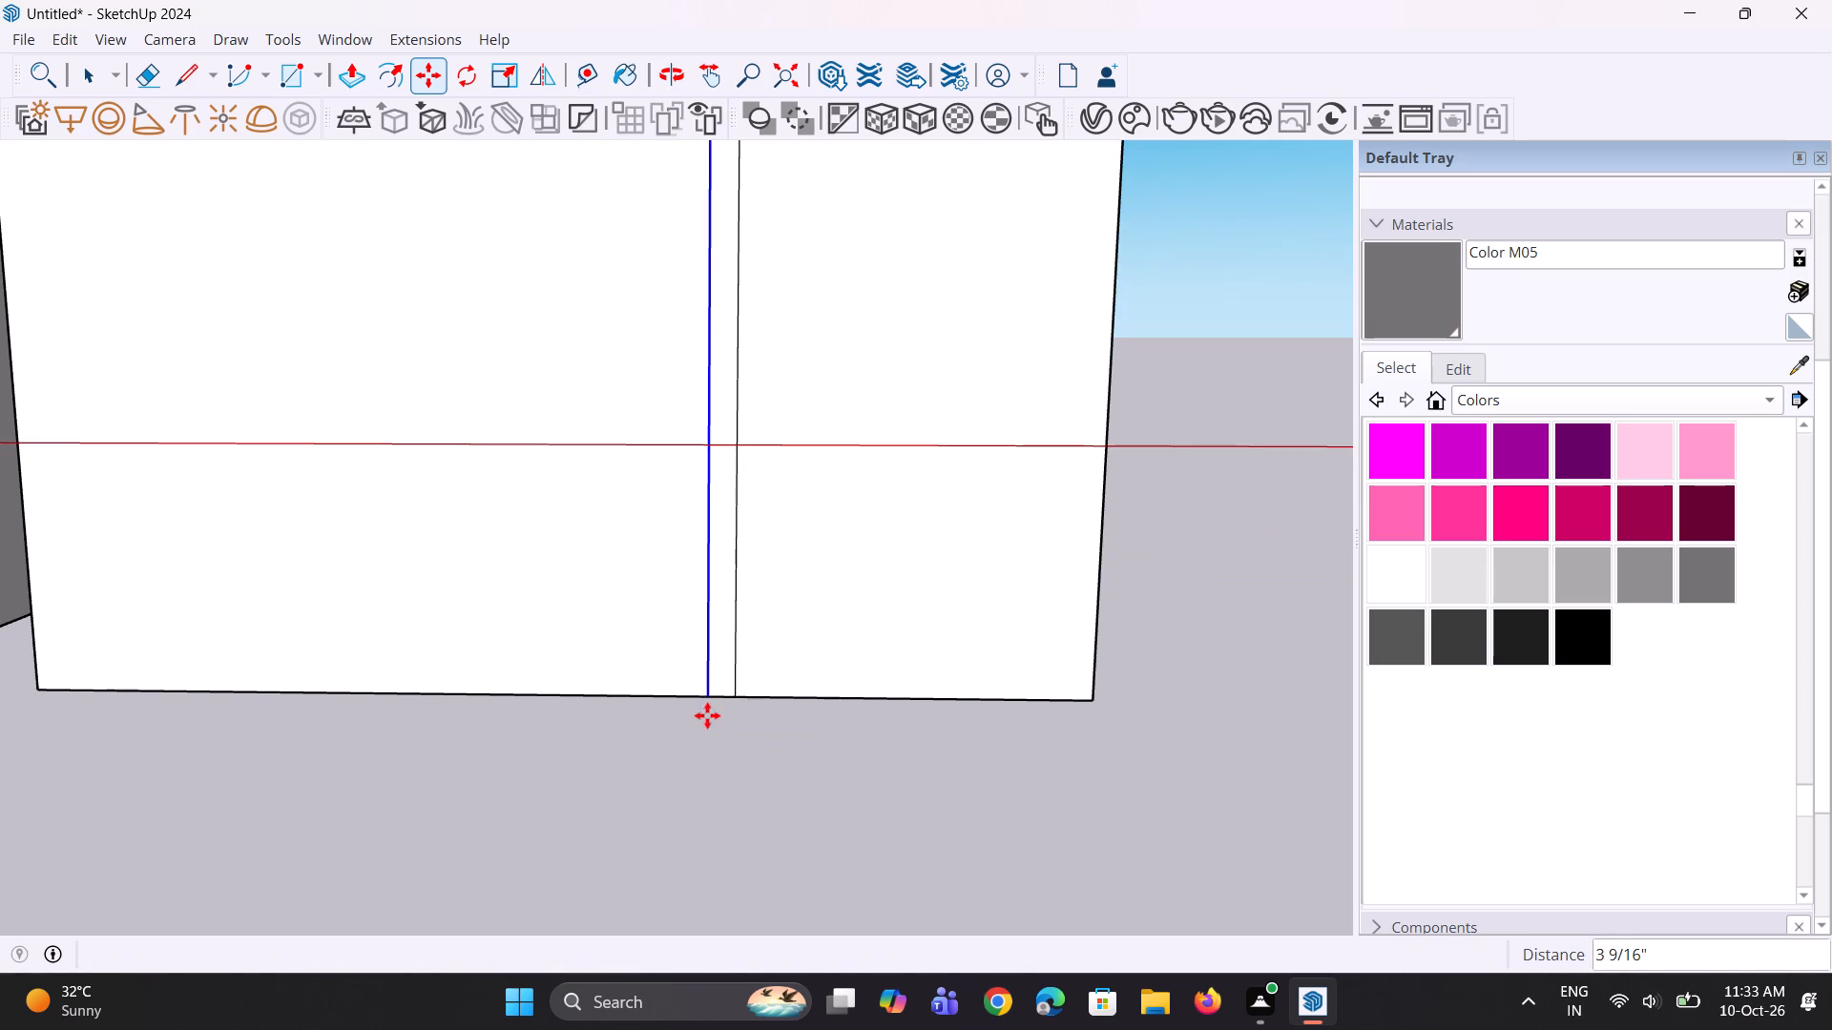
scroll(723, 719, "down", 9)
middle_click(733, 725)
scroll(732, 719, "up", 1)
key("space")
key("space")
left_click(736, 764)
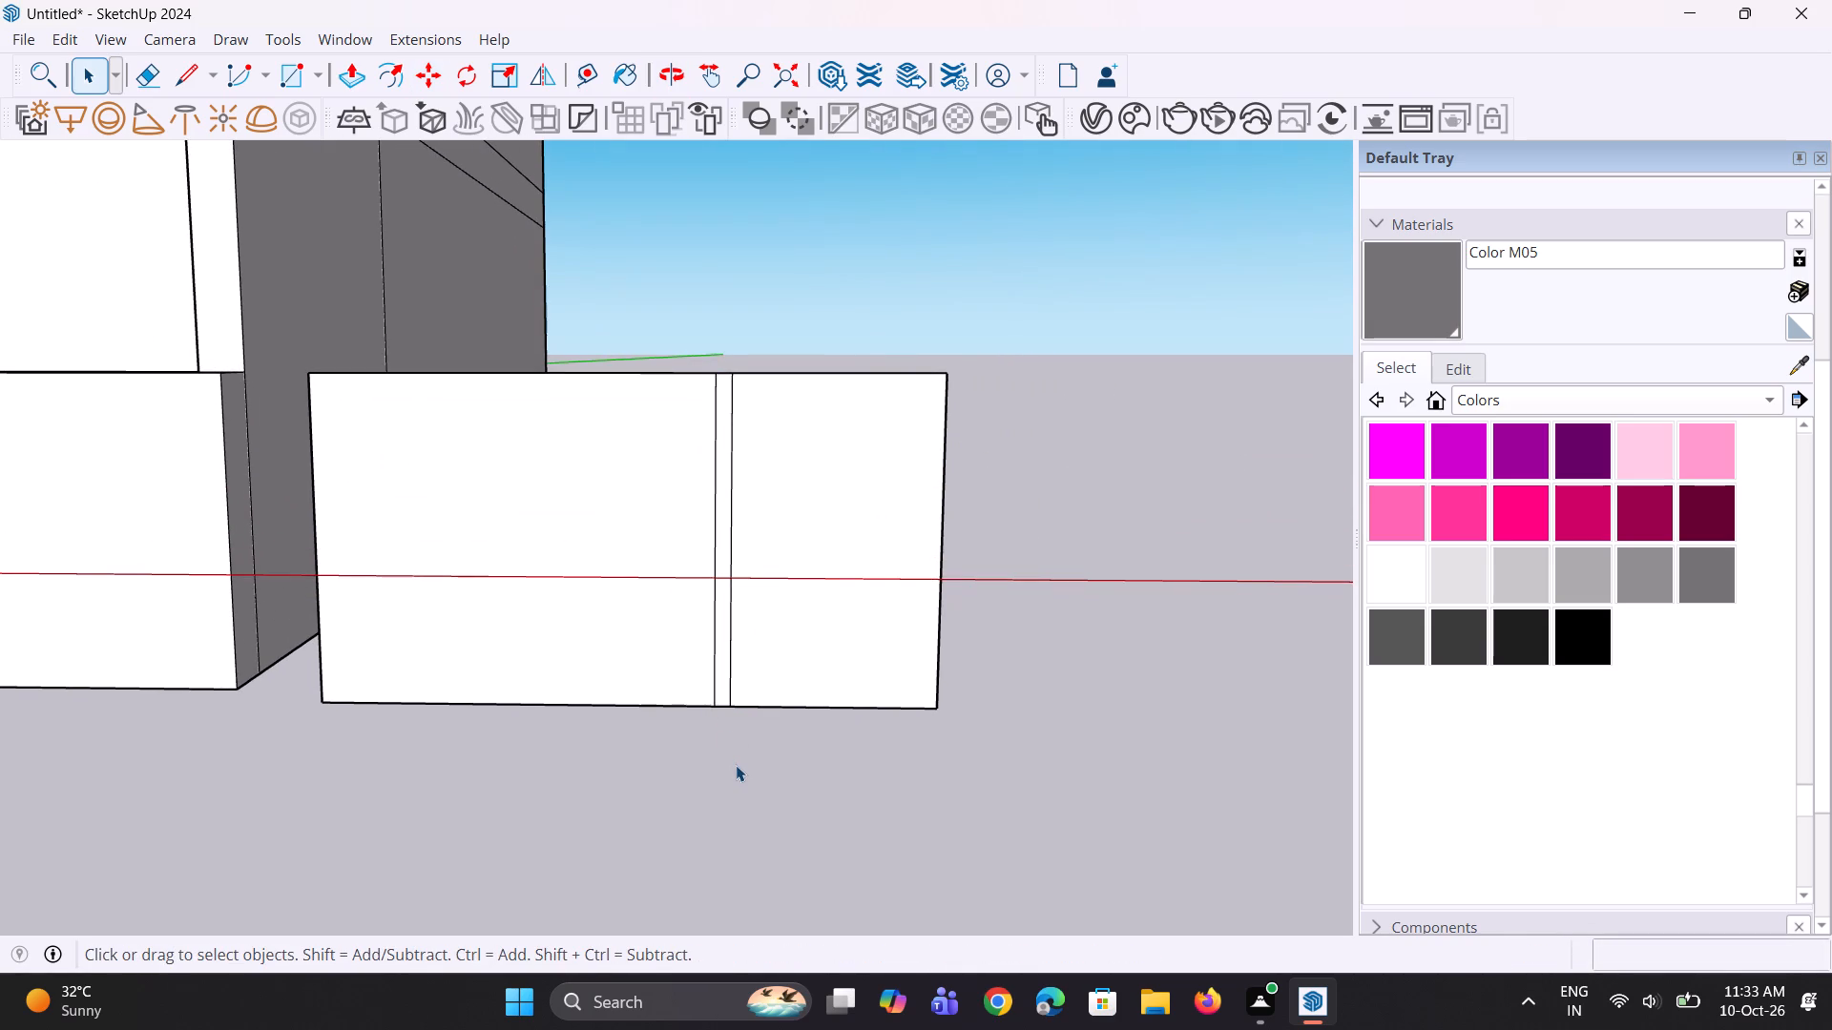
middle_click_drag(736, 763, 591, 885)
scroll(699, 583, "up", 4)
middle_click_drag(725, 545, 662, 754)
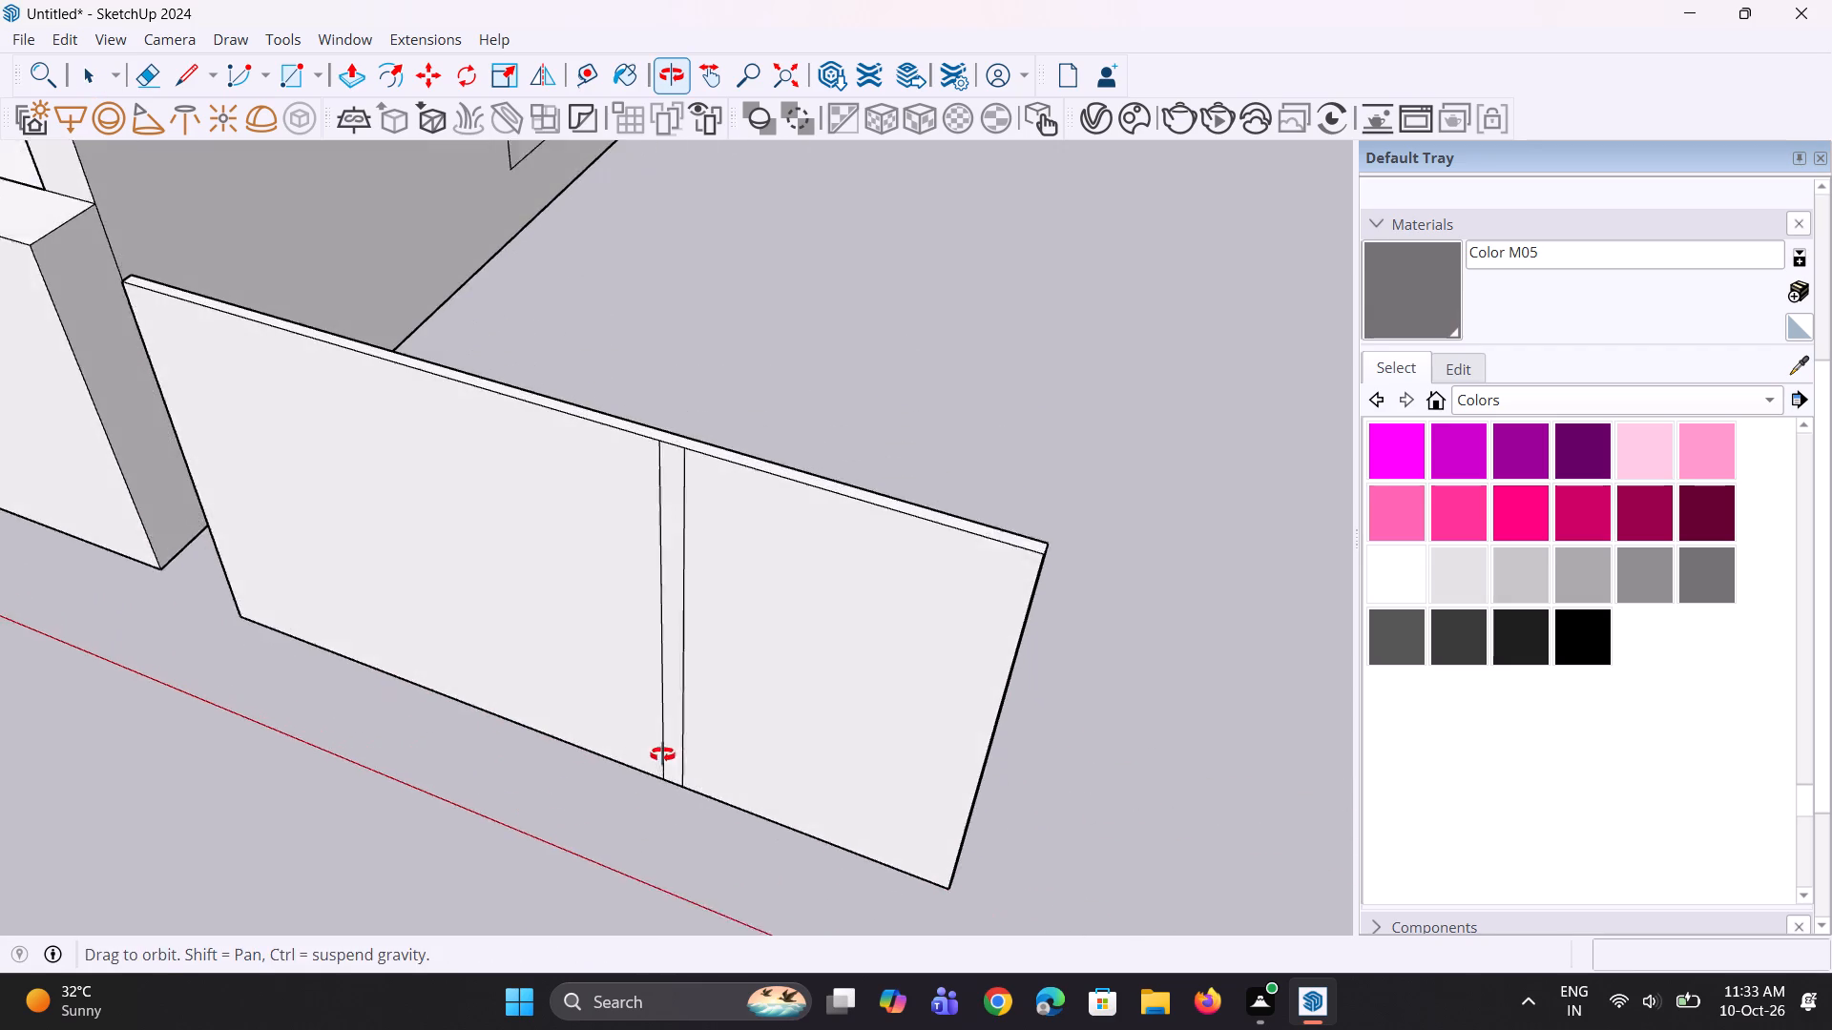
Draw two 2" lines across the gate panel's top edge, extending both sides of the narrow vertical strip to the back face.
scroll(706, 431, "up", 7)
key("l")
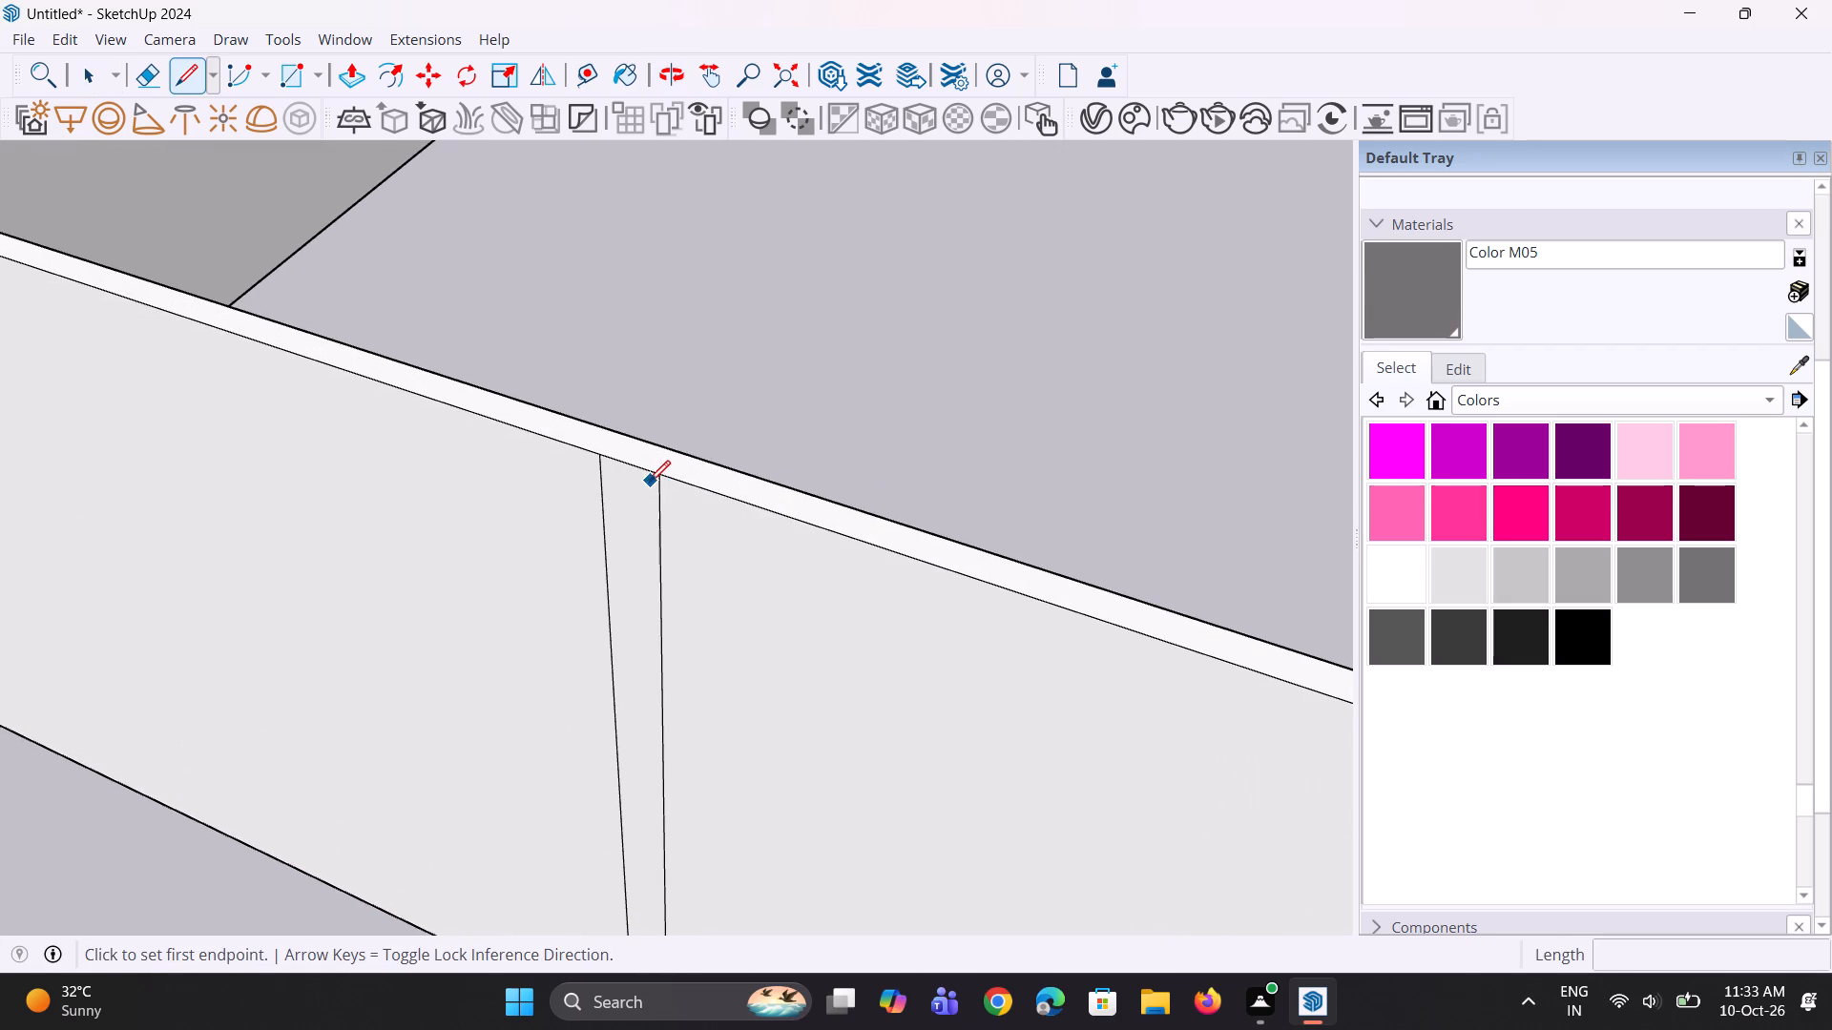
scroll(649, 482, "up", 1)
left_click(658, 468)
left_click(678, 445)
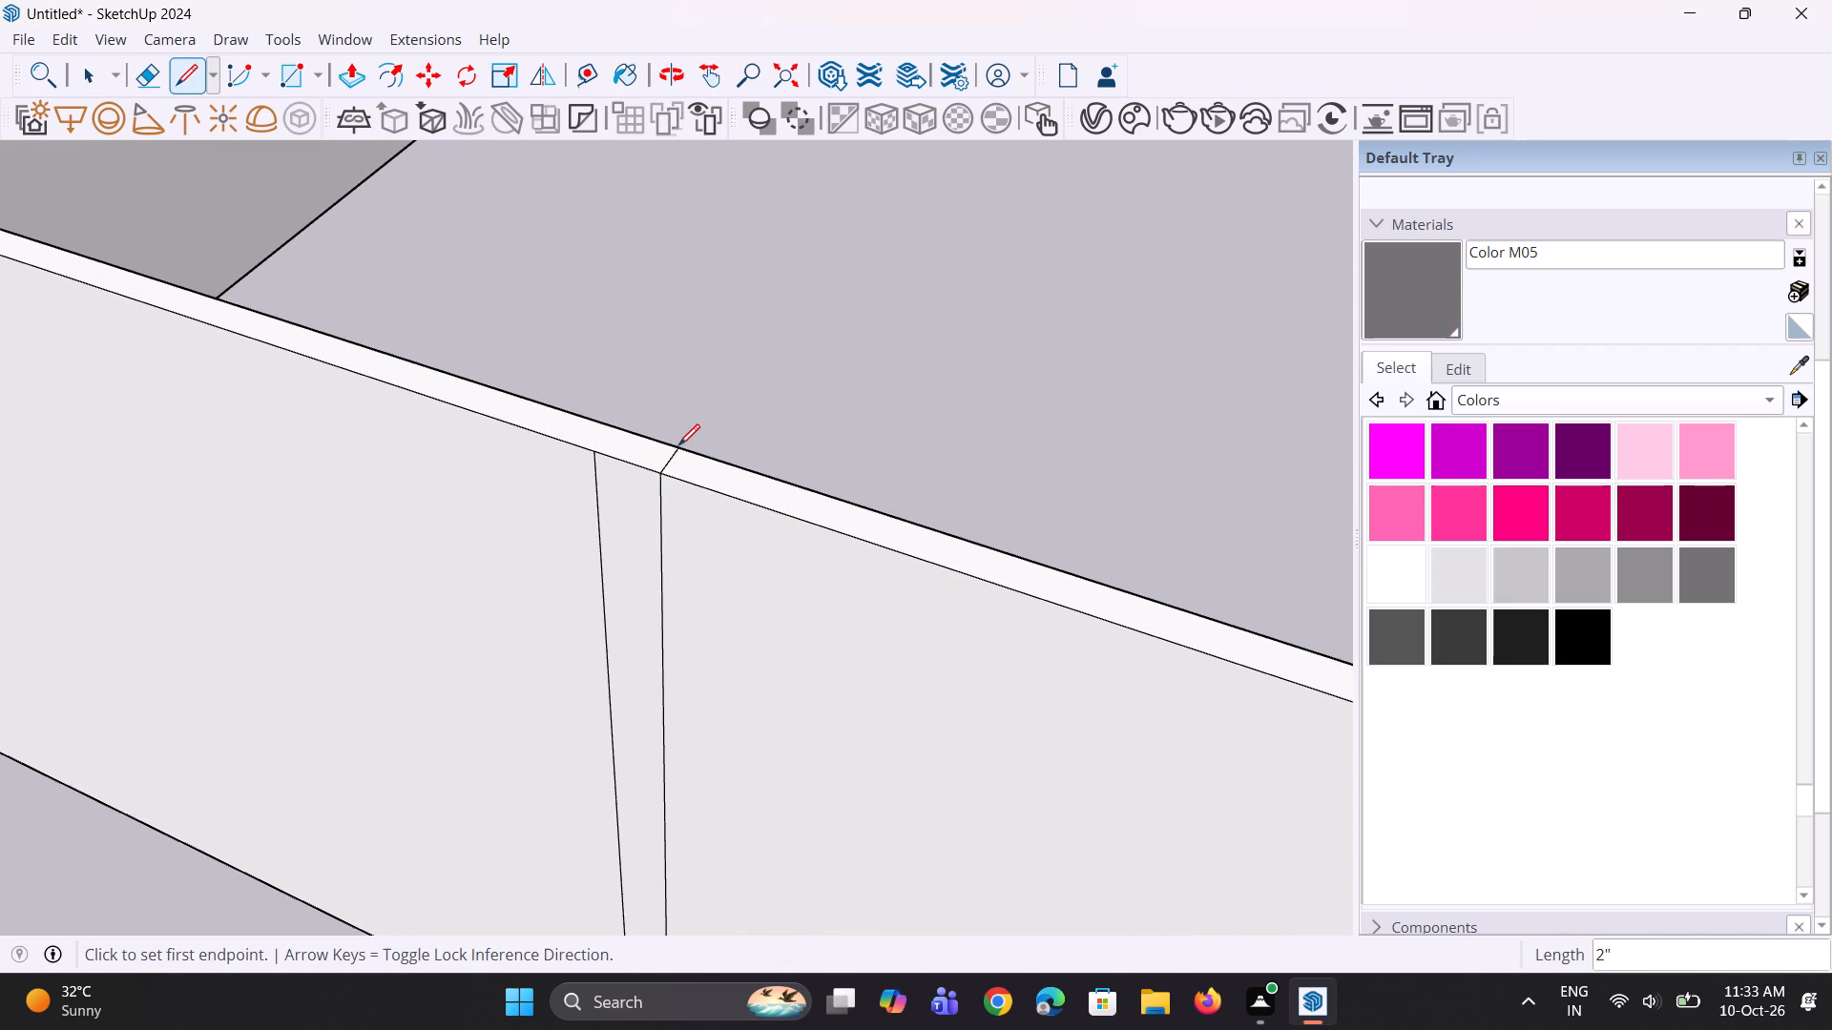
left_click(595, 456)
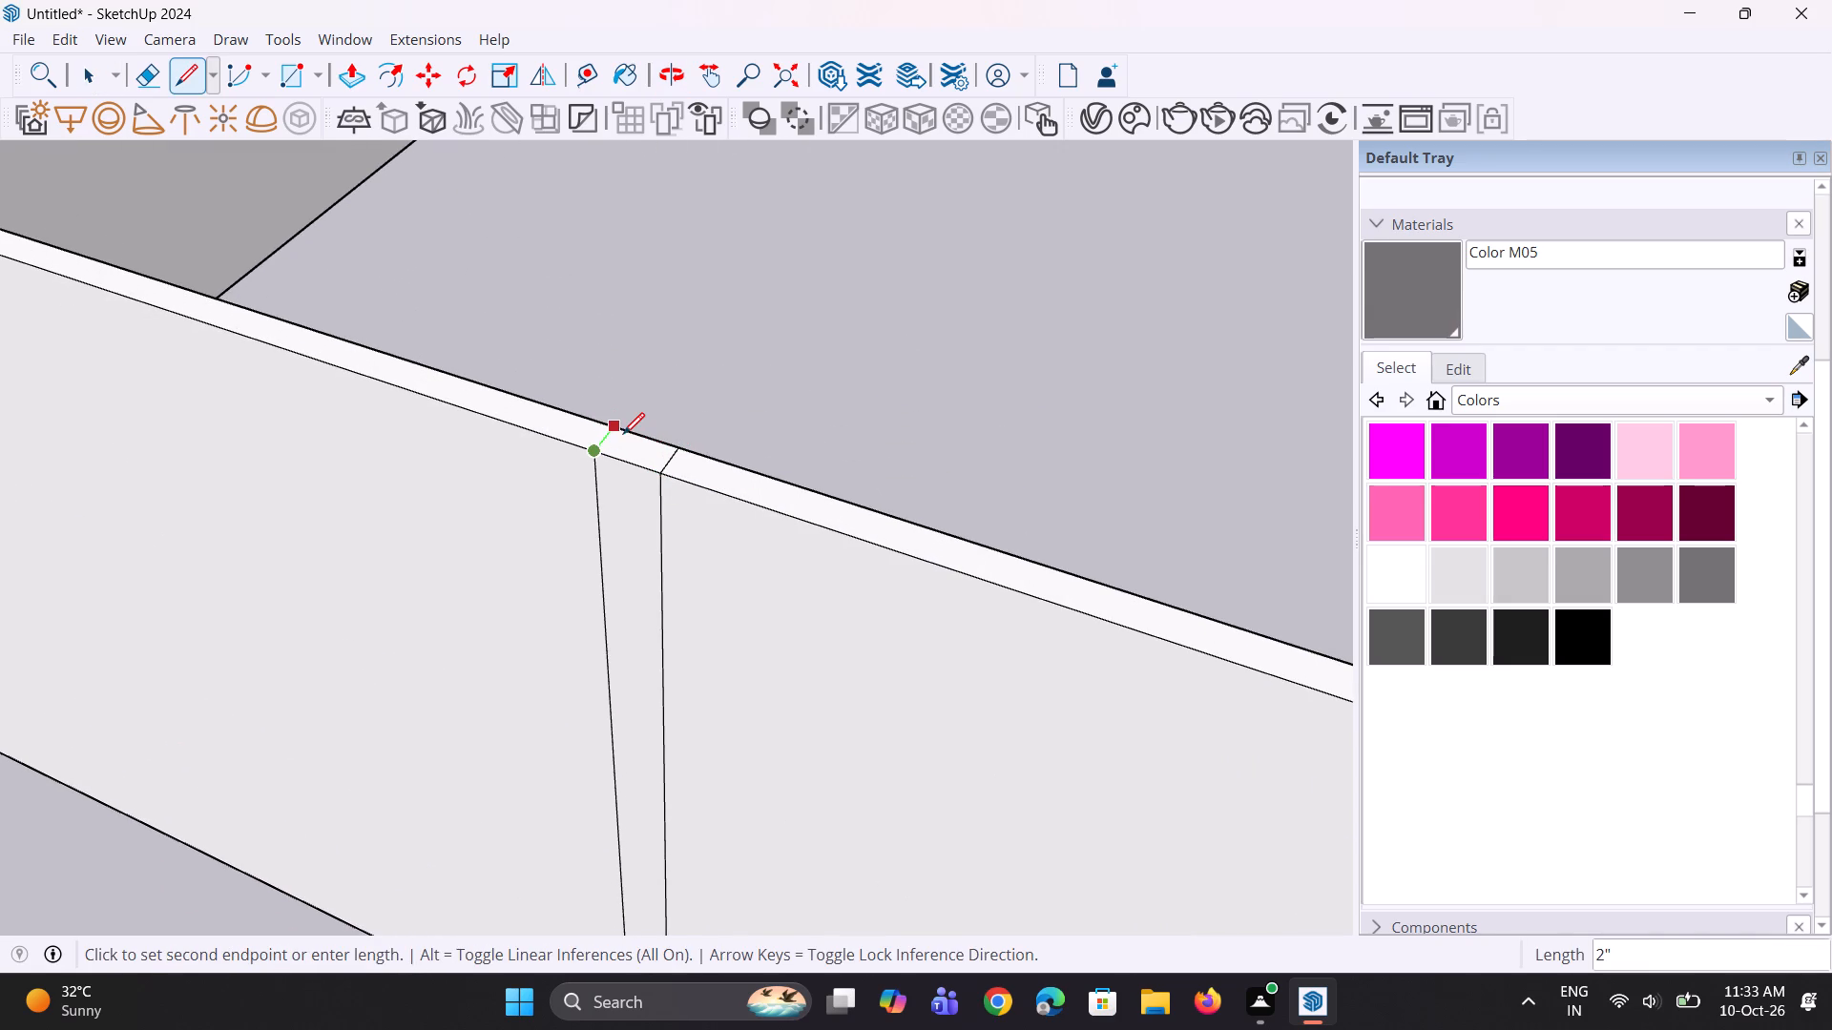
left_click(623, 428)
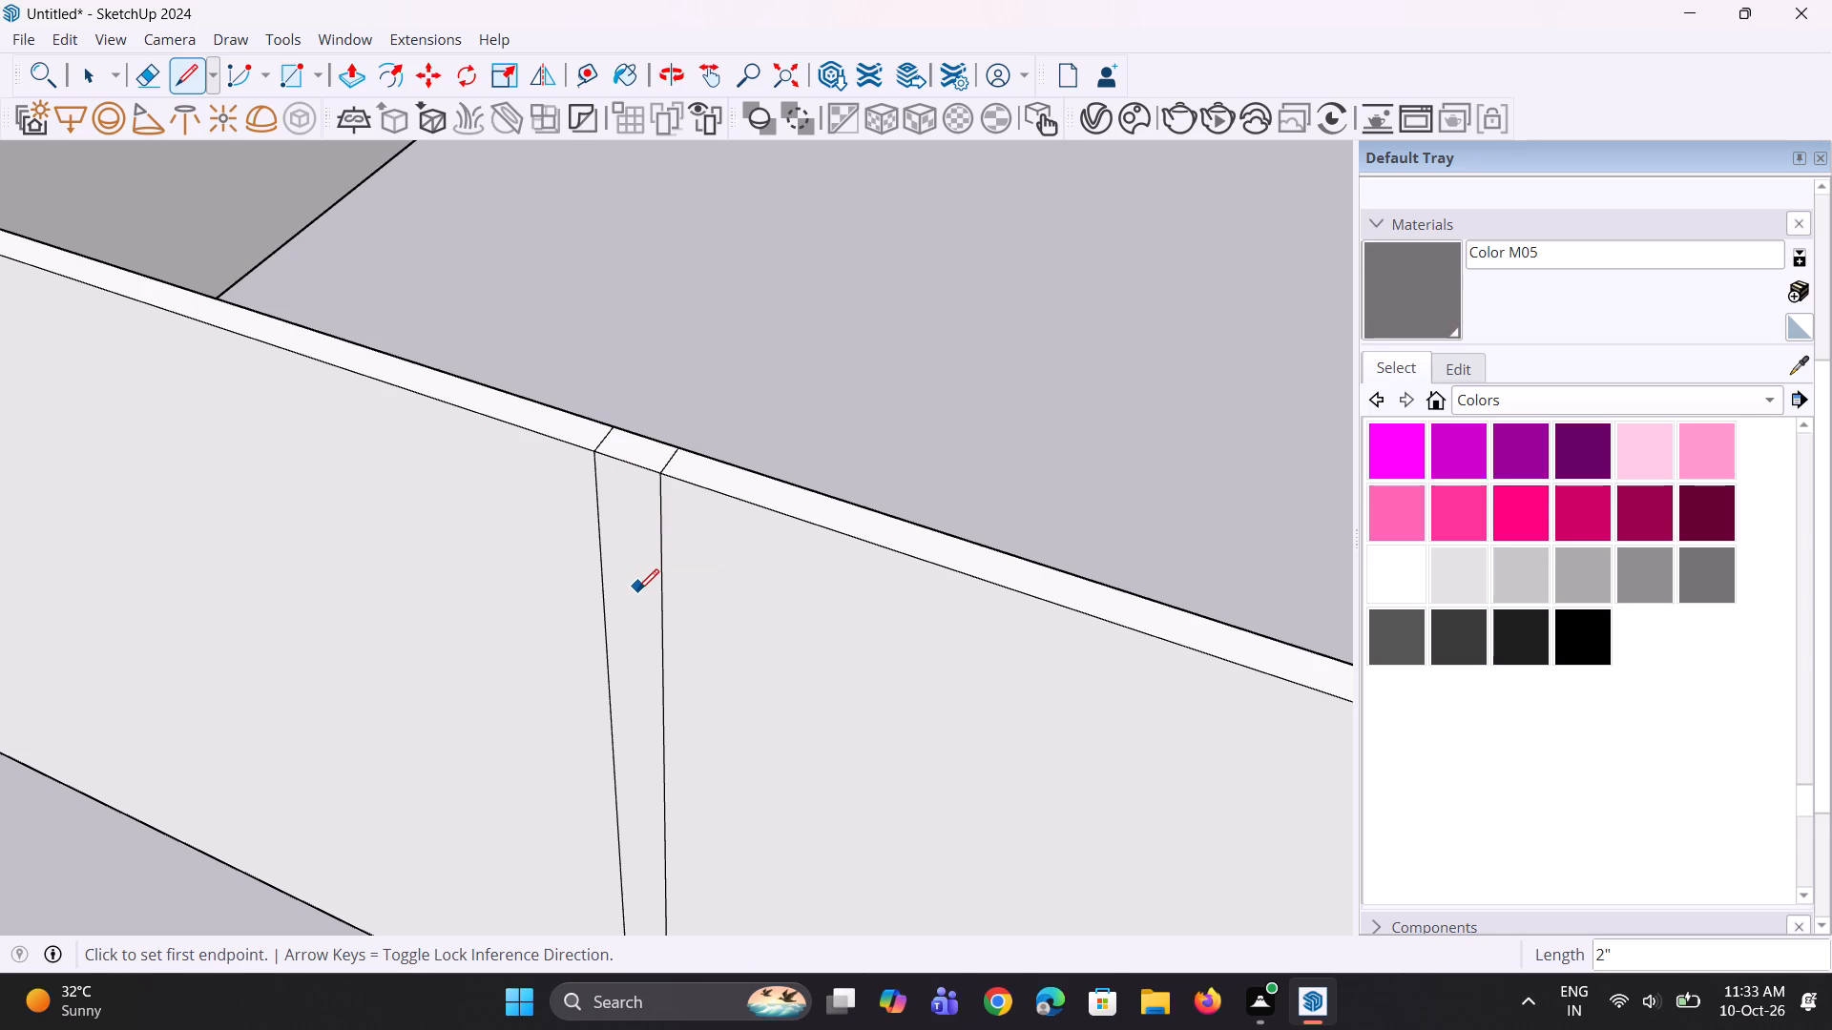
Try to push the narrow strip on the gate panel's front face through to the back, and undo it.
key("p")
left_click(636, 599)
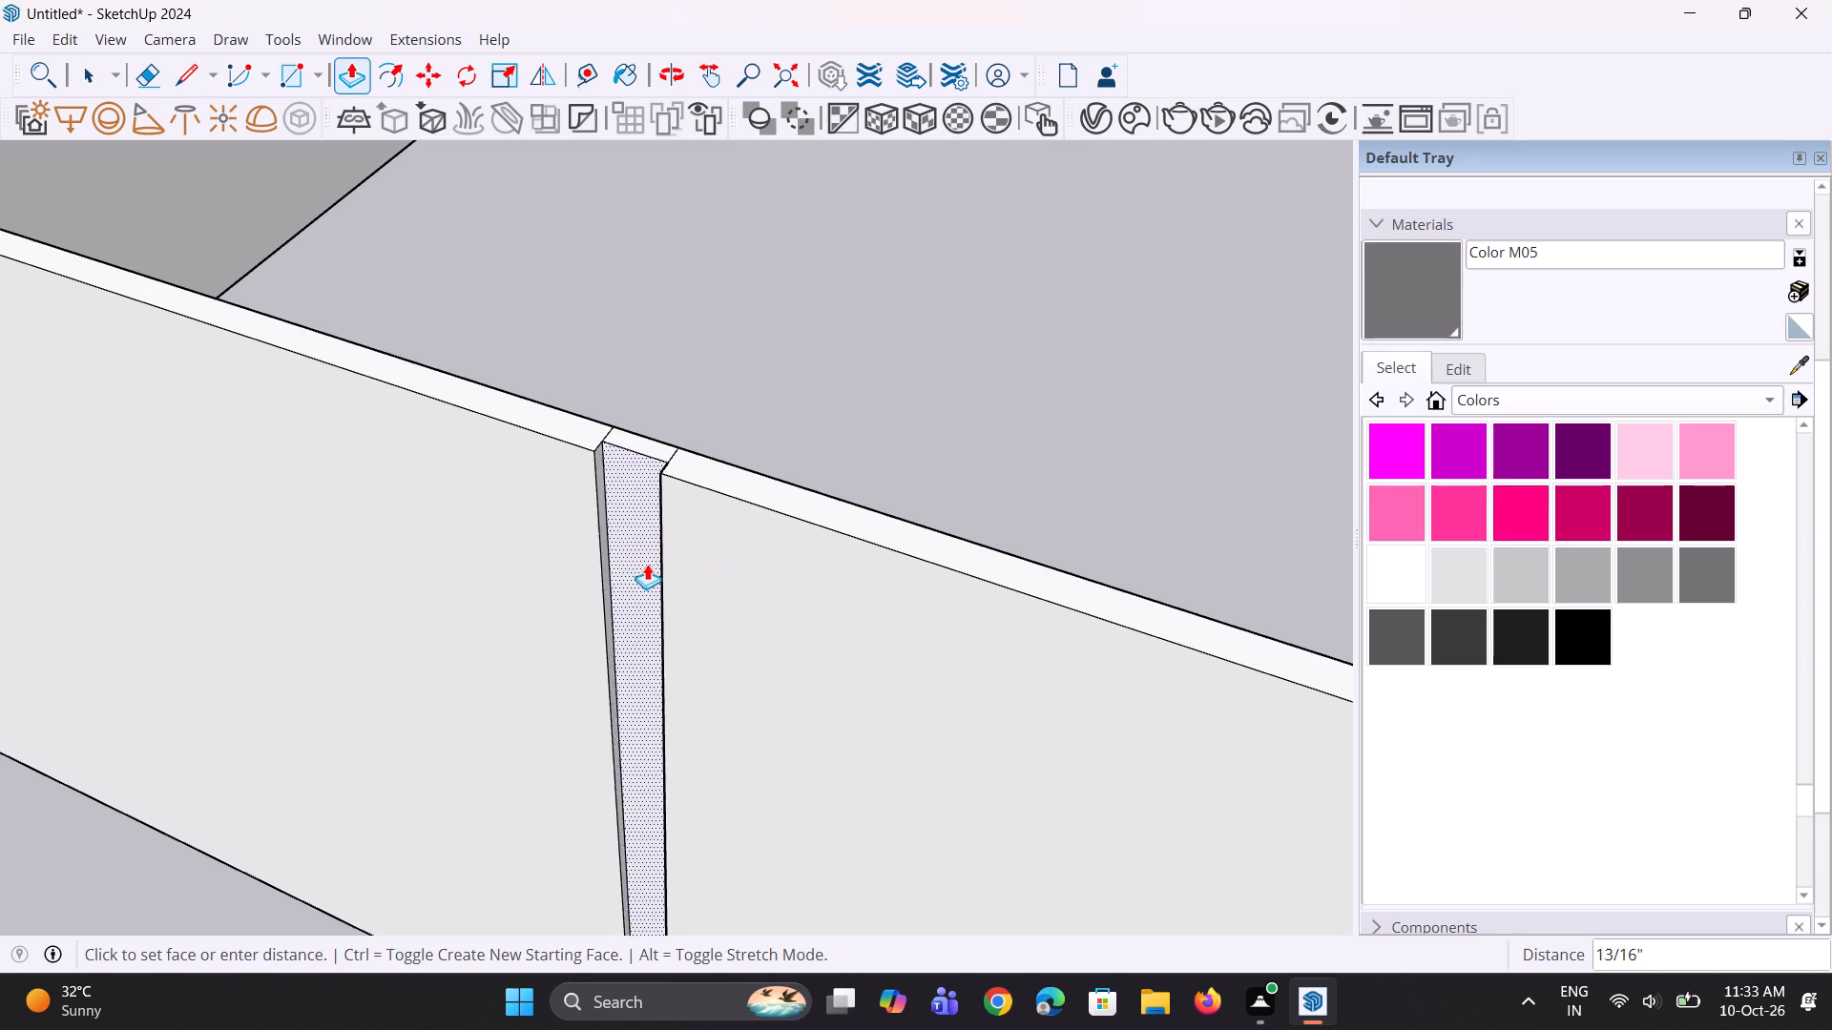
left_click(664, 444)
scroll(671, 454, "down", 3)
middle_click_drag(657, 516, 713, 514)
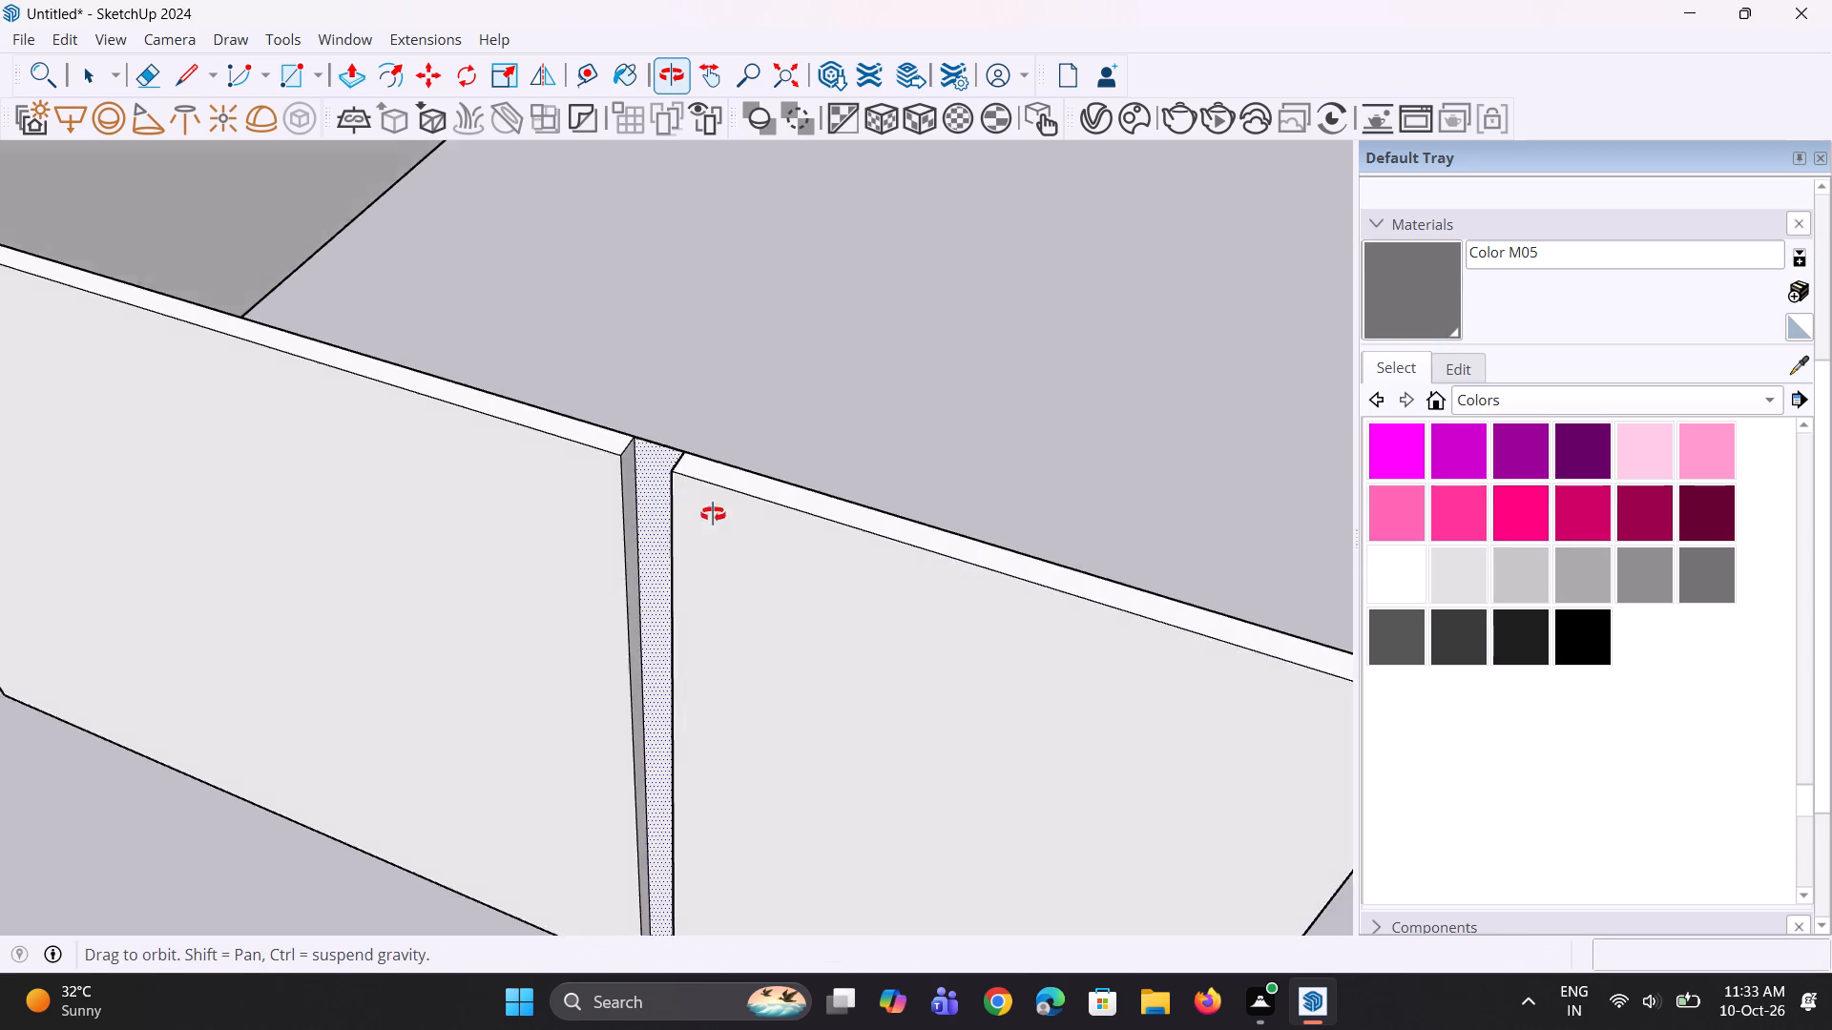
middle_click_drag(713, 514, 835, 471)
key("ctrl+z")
Draw two vertical lines about 6' 2 9/16" long down the gate panel's back face from the strip's top marks to the bottom edge.
scroll(832, 478, "up", 1, "ctrl")
scroll(826, 516, "down", 6)
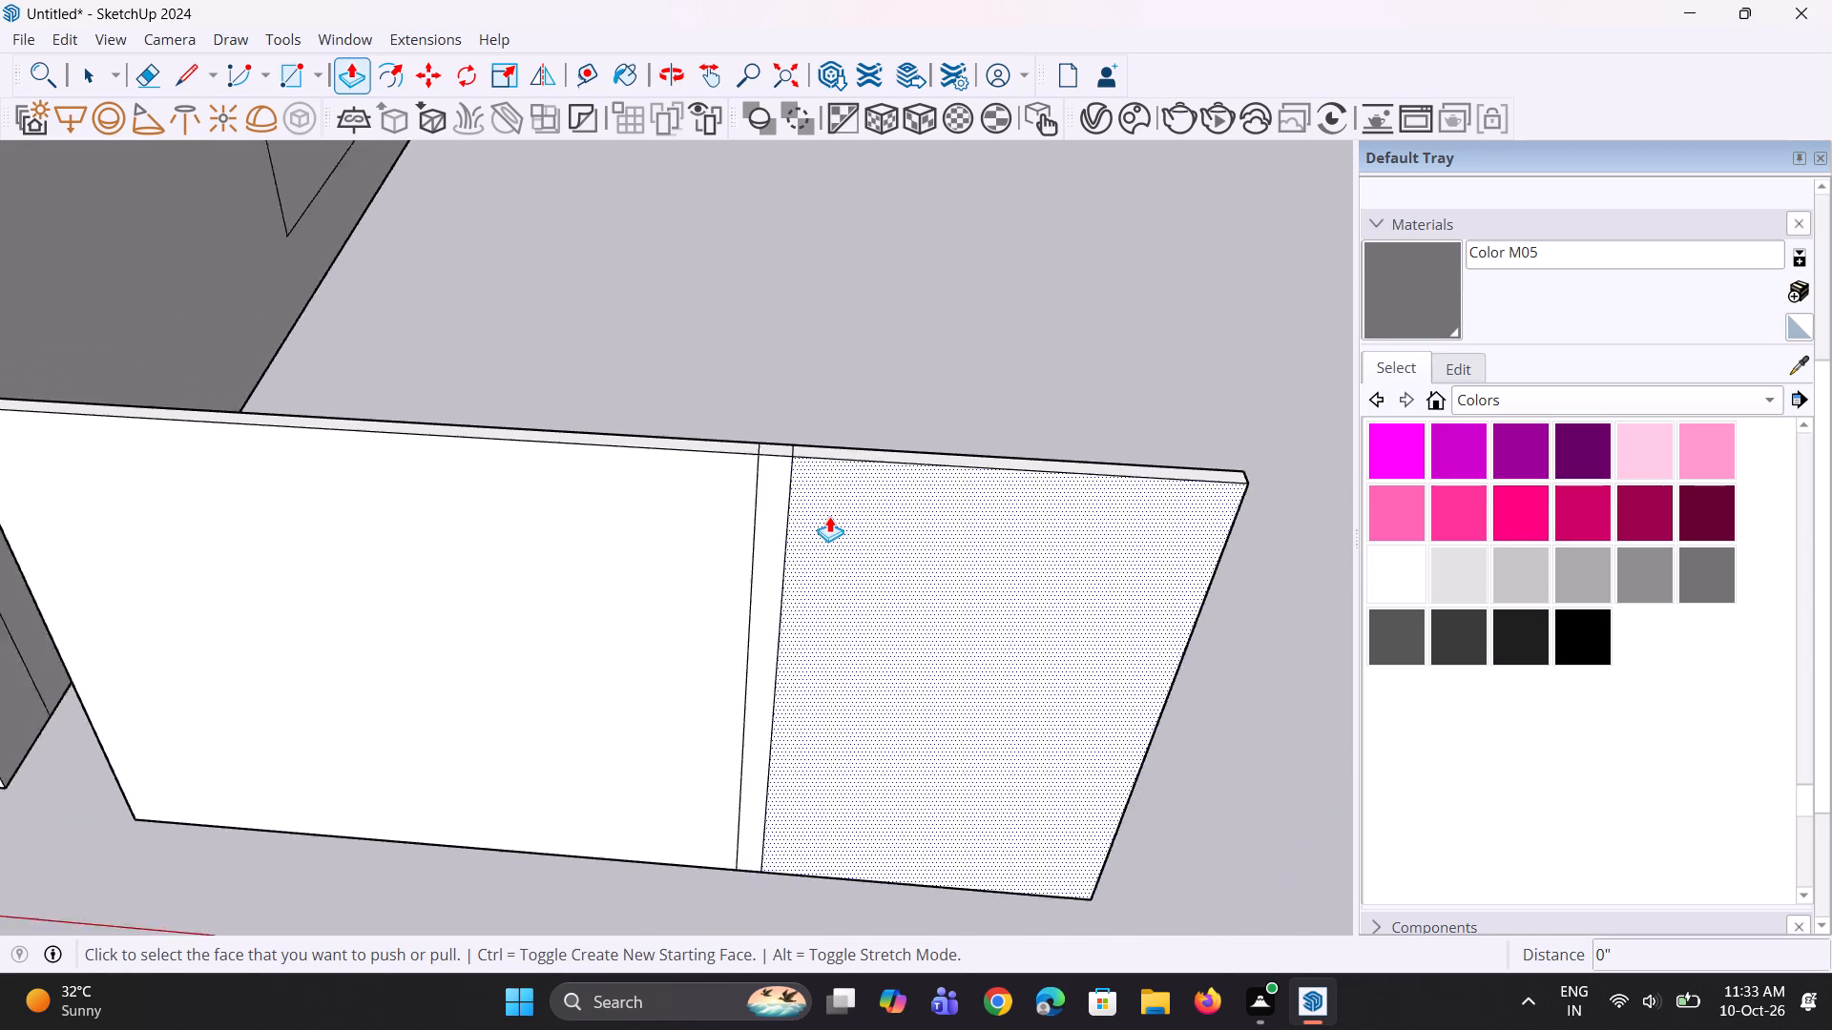
scroll(829, 516, "down", 12)
middle_click_drag(864, 517, 144, 519)
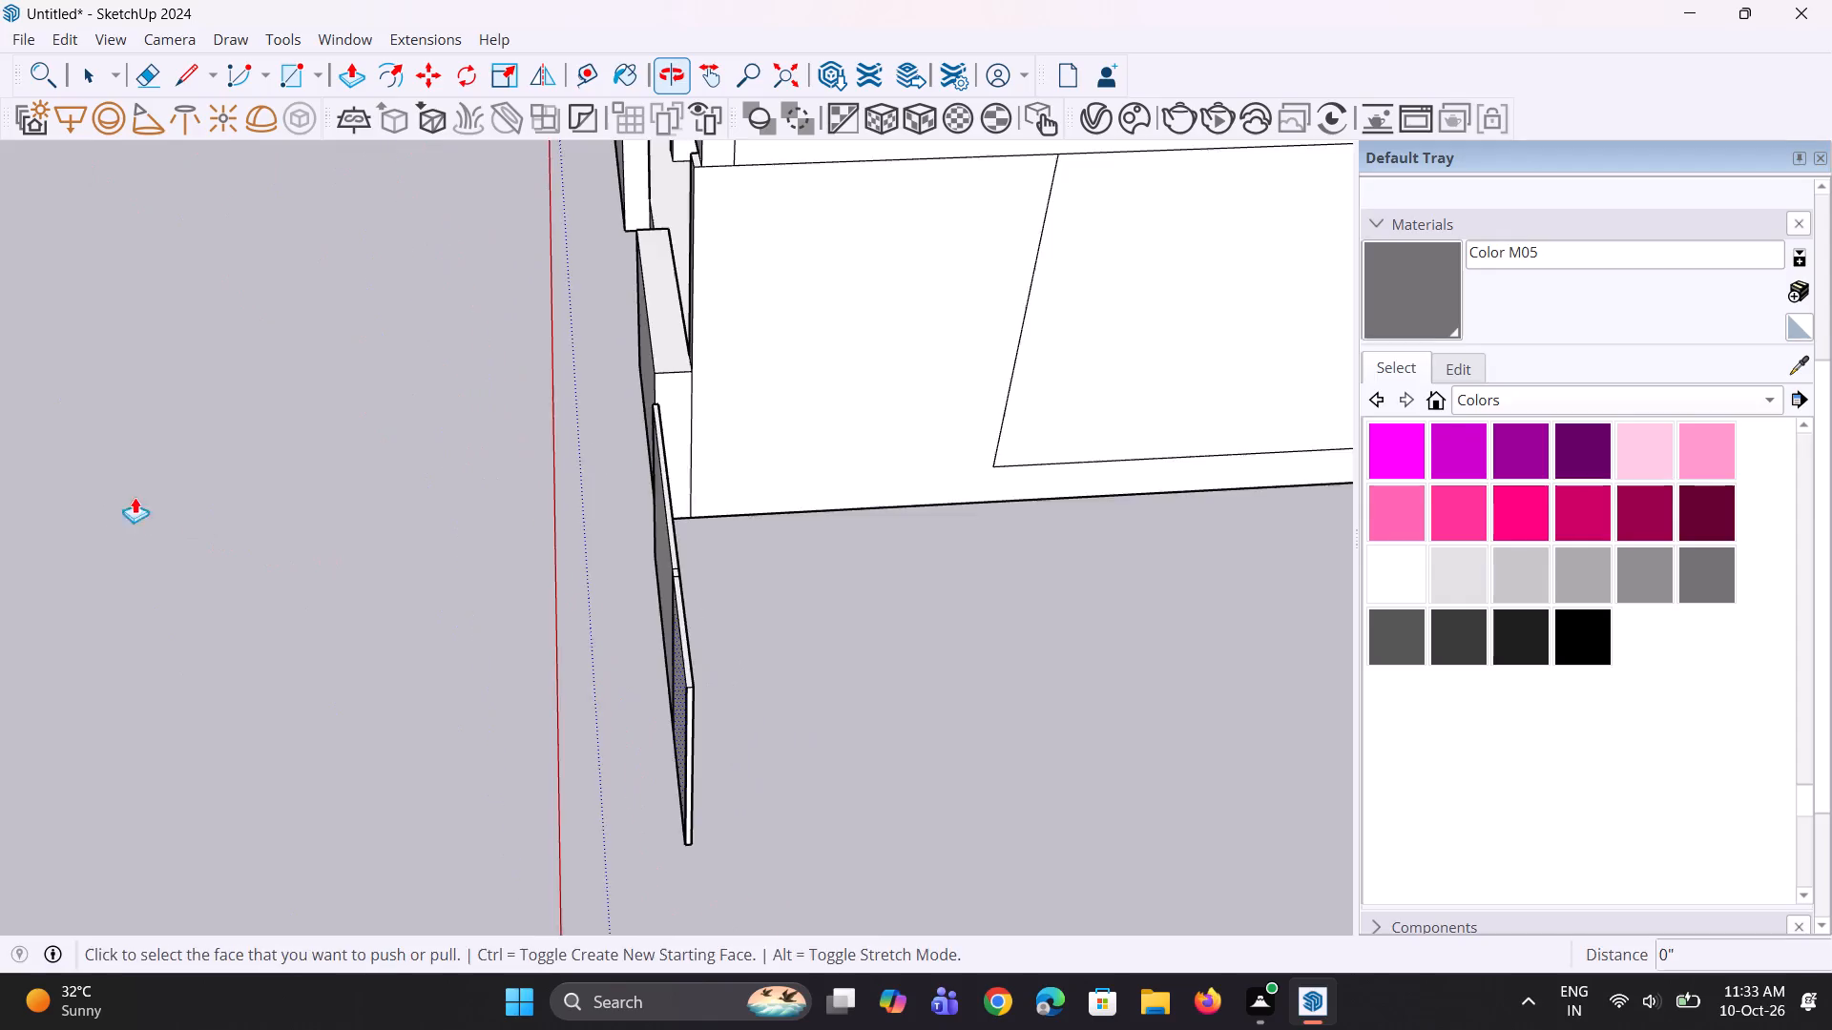
scroll(479, 575, "down", 3)
scroll(650, 570, "down", 4)
middle_click_drag(669, 573, 328, 632)
scroll(442, 568, "up", 2)
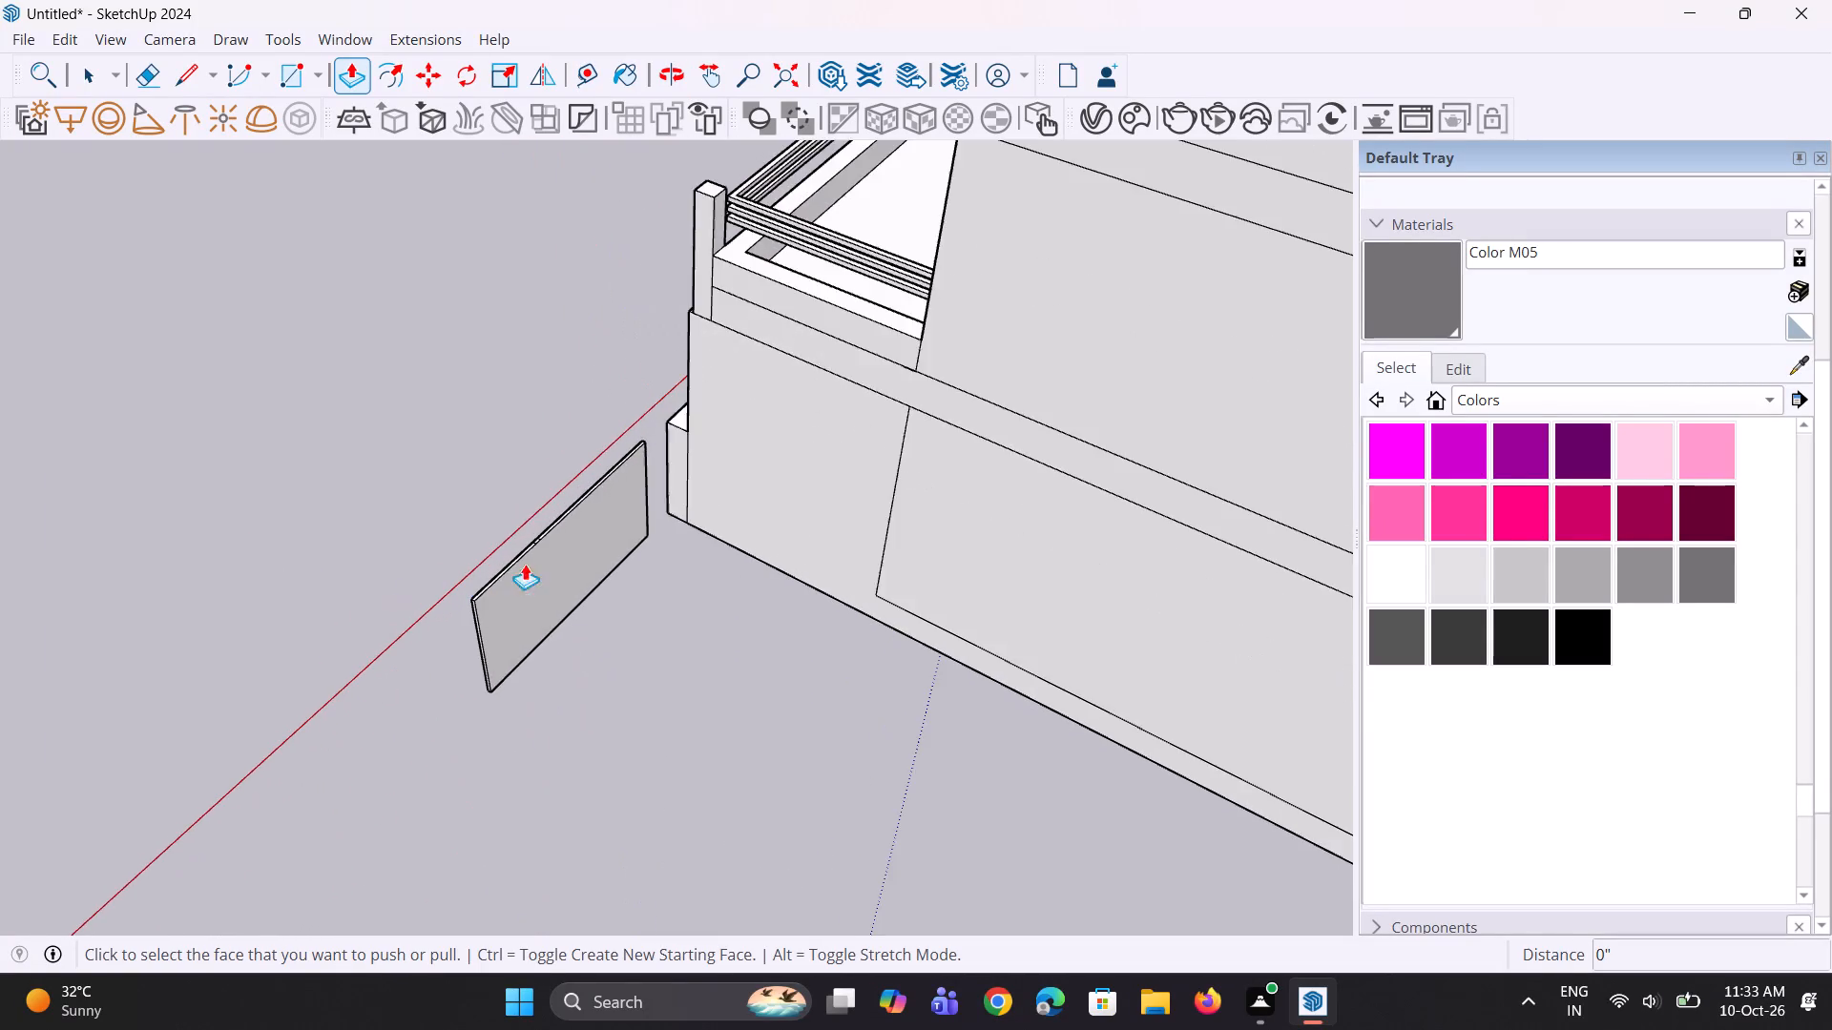
scroll(525, 564, "up", 7)
key("space")
key("space")
scroll(656, 504, "down", 2)
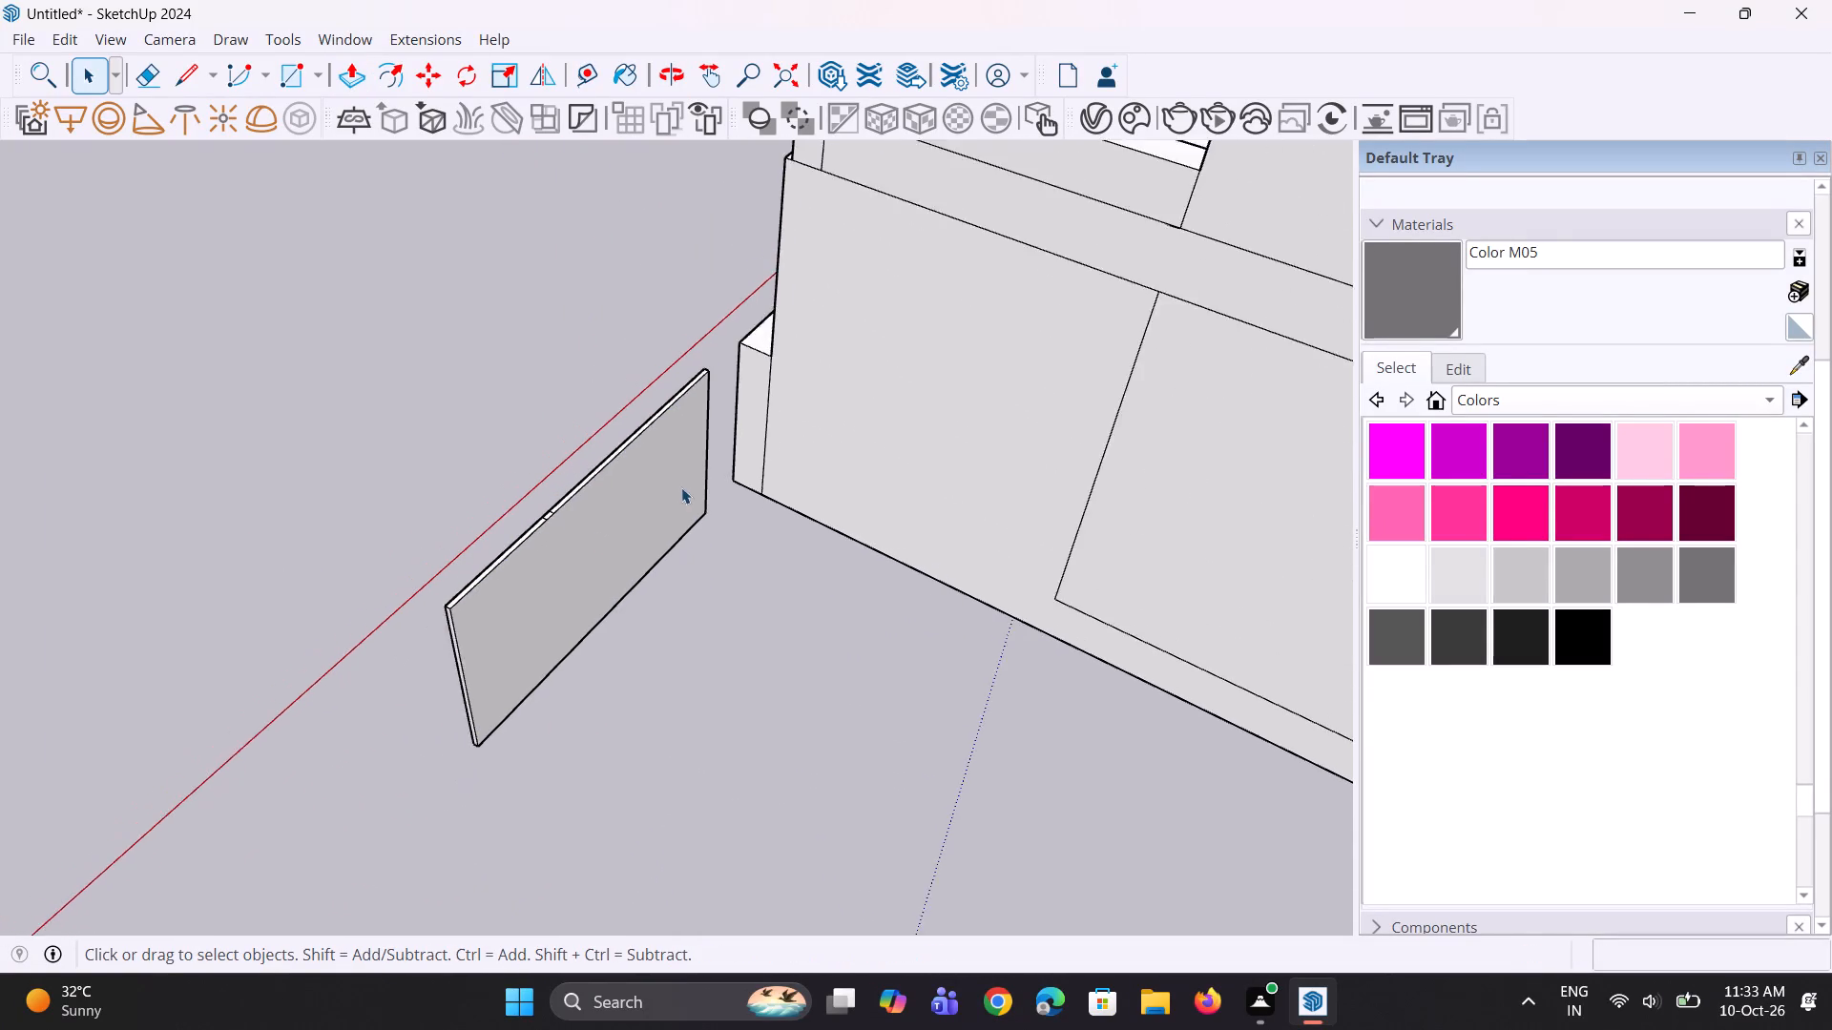
scroll(681, 487, "down", 2)
scroll(532, 555, "up", 10)
key("l")
scroll(583, 521, "up", 2)
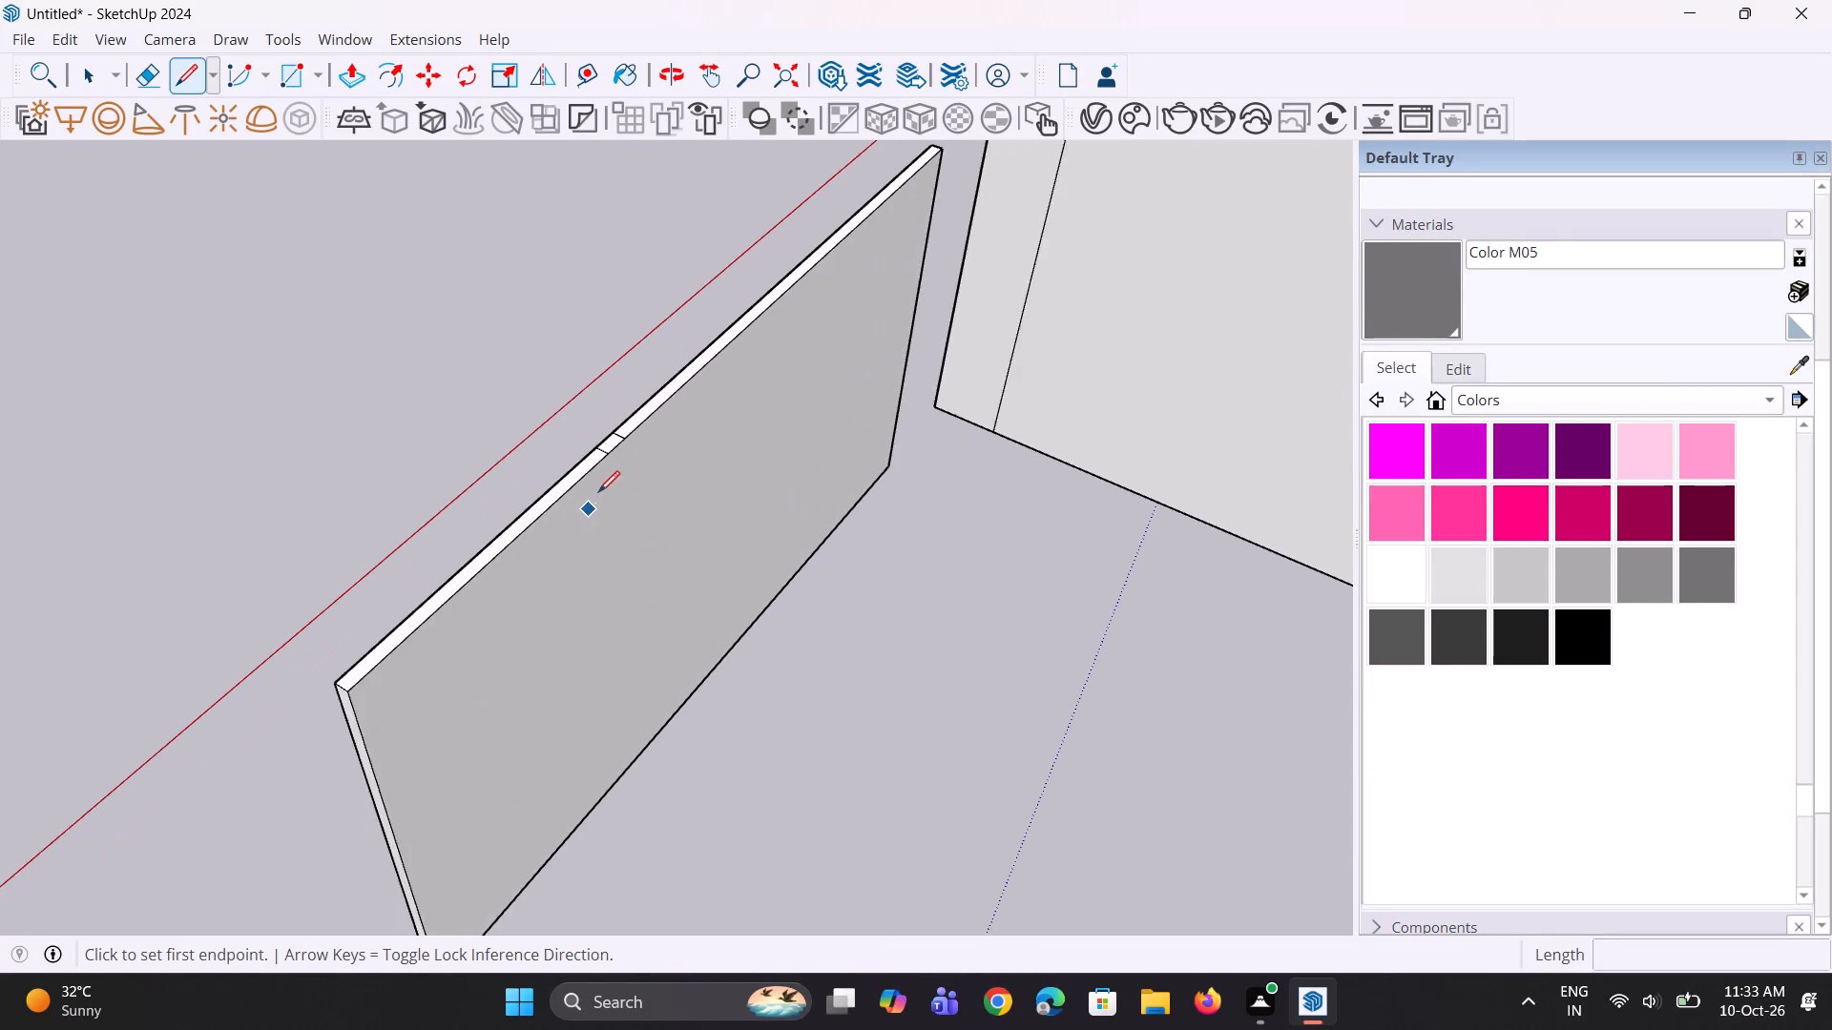
left_click(609, 459)
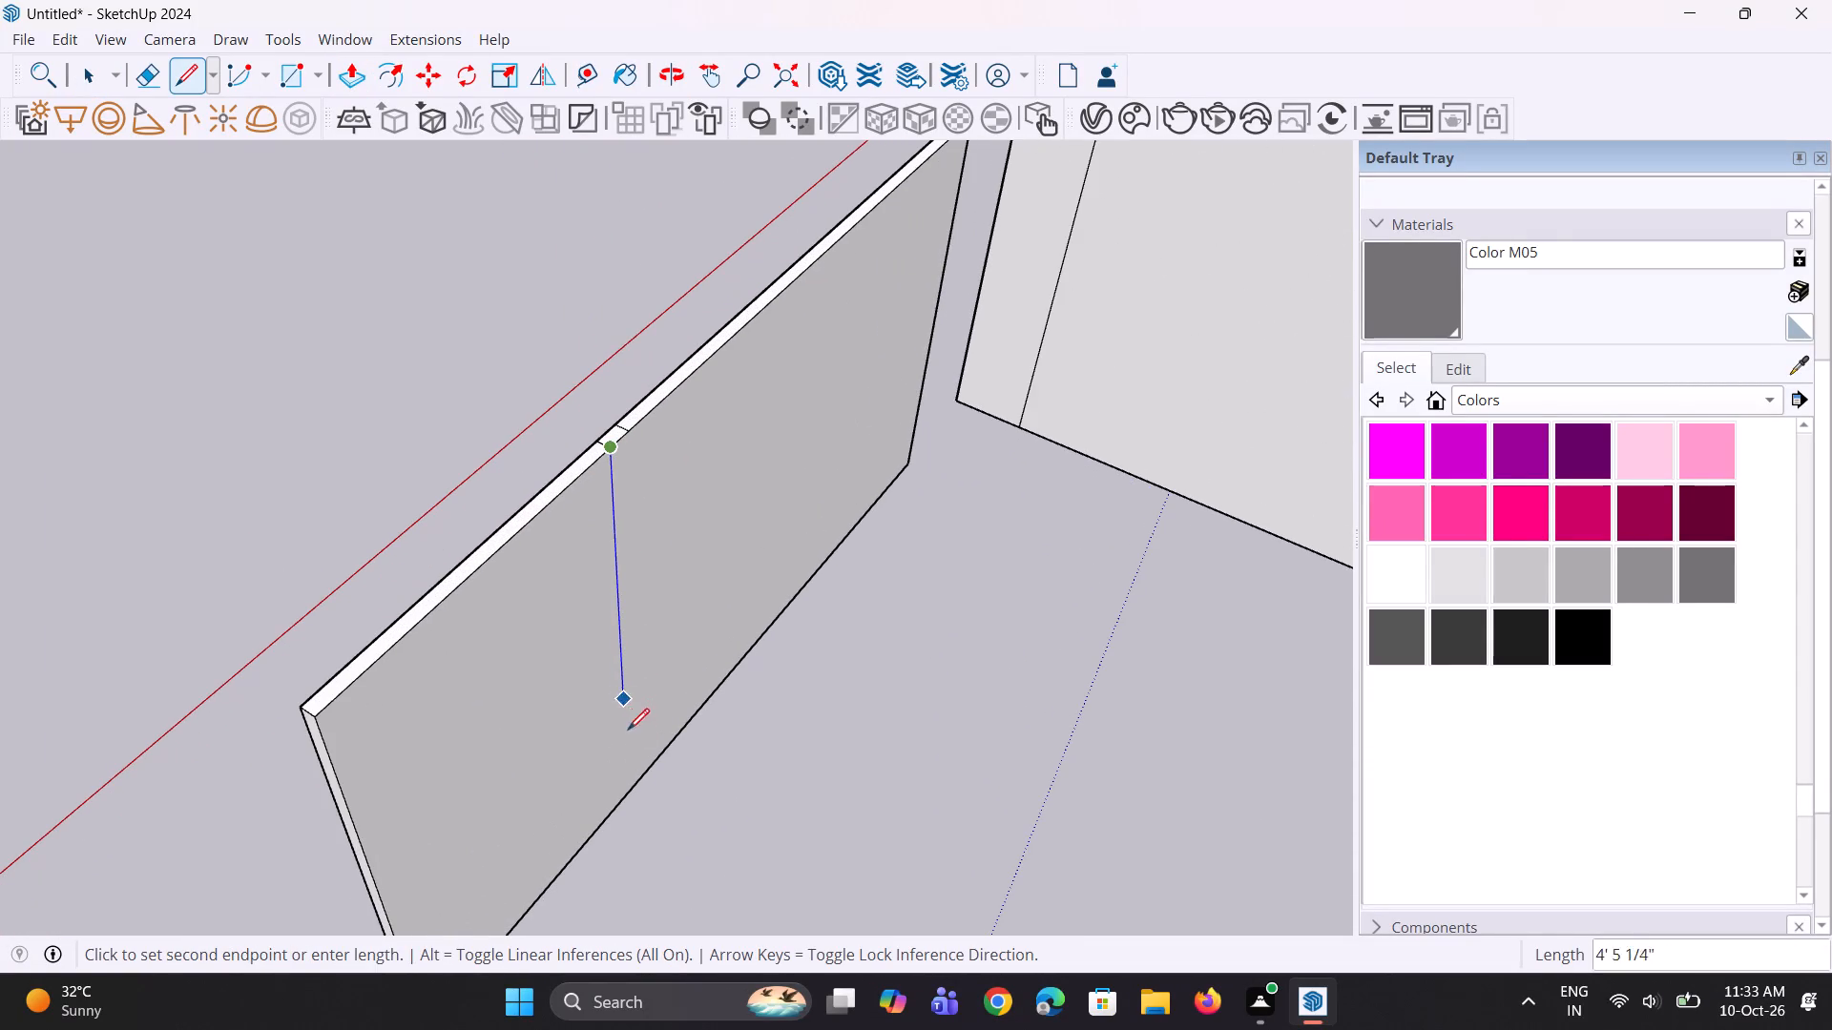
left_click(621, 804)
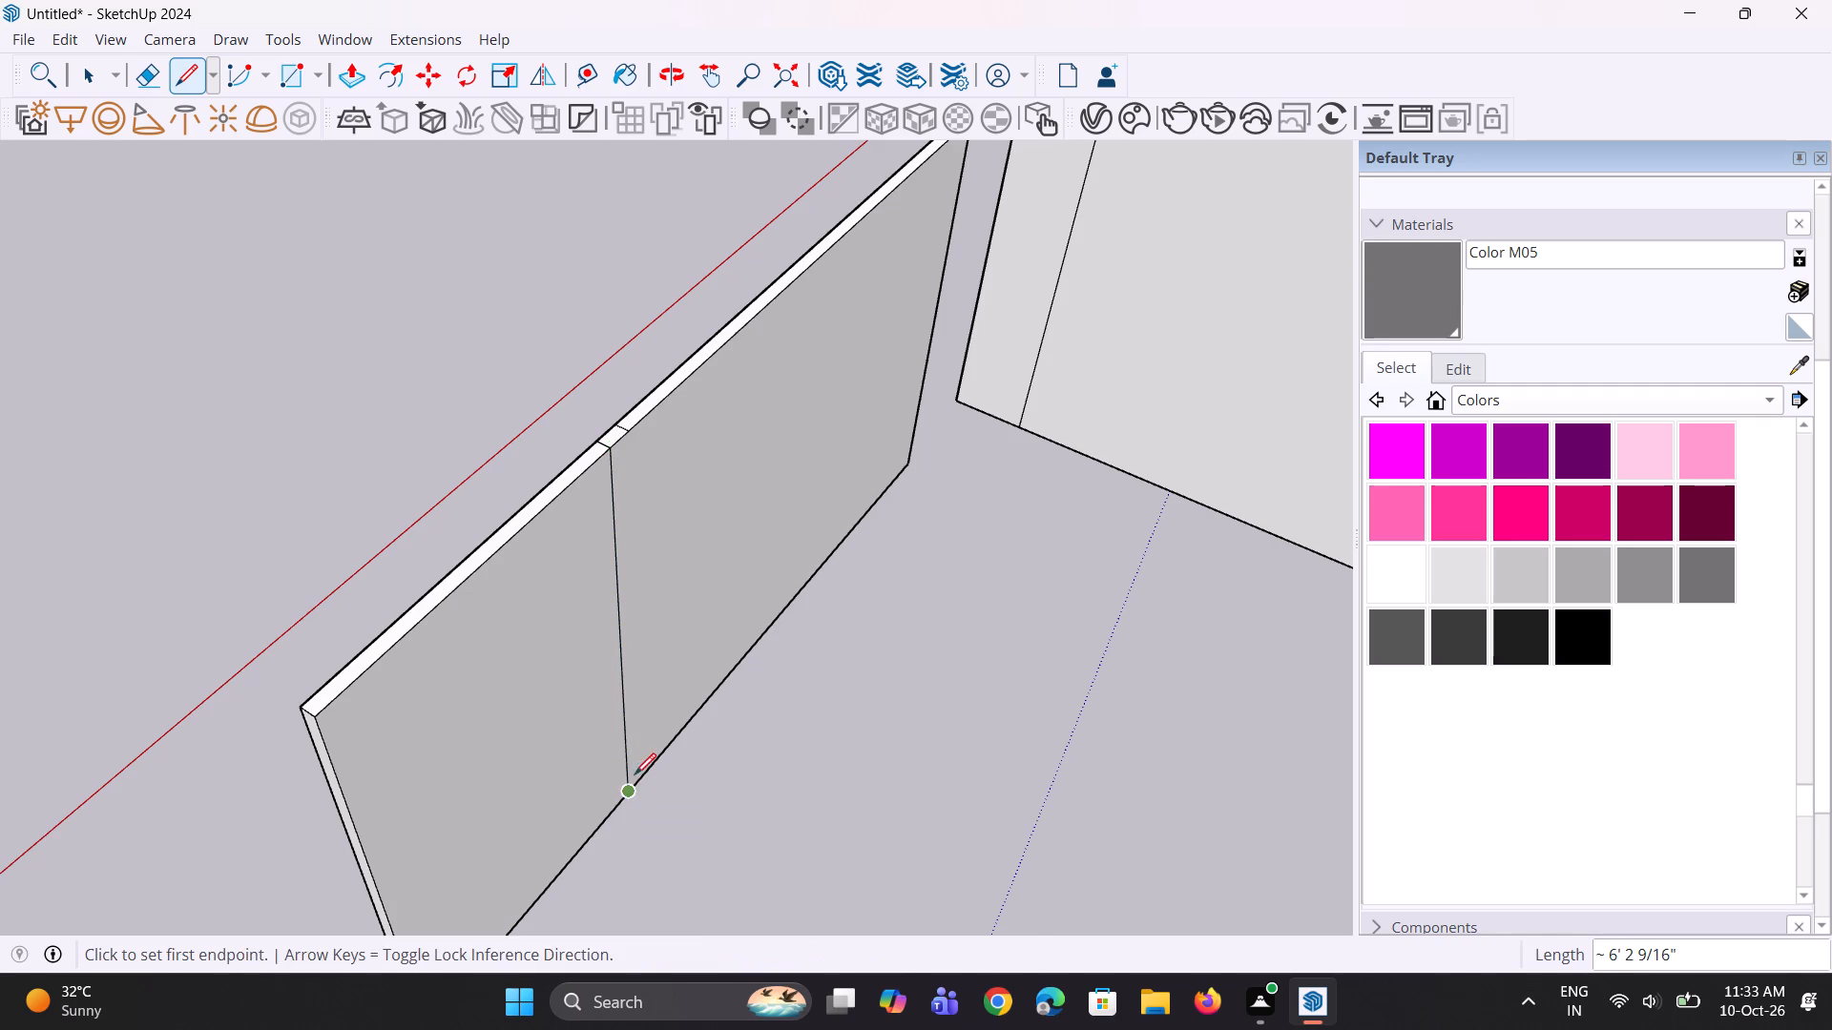
key("space")
key("l")
scroll(660, 461, "up", 1)
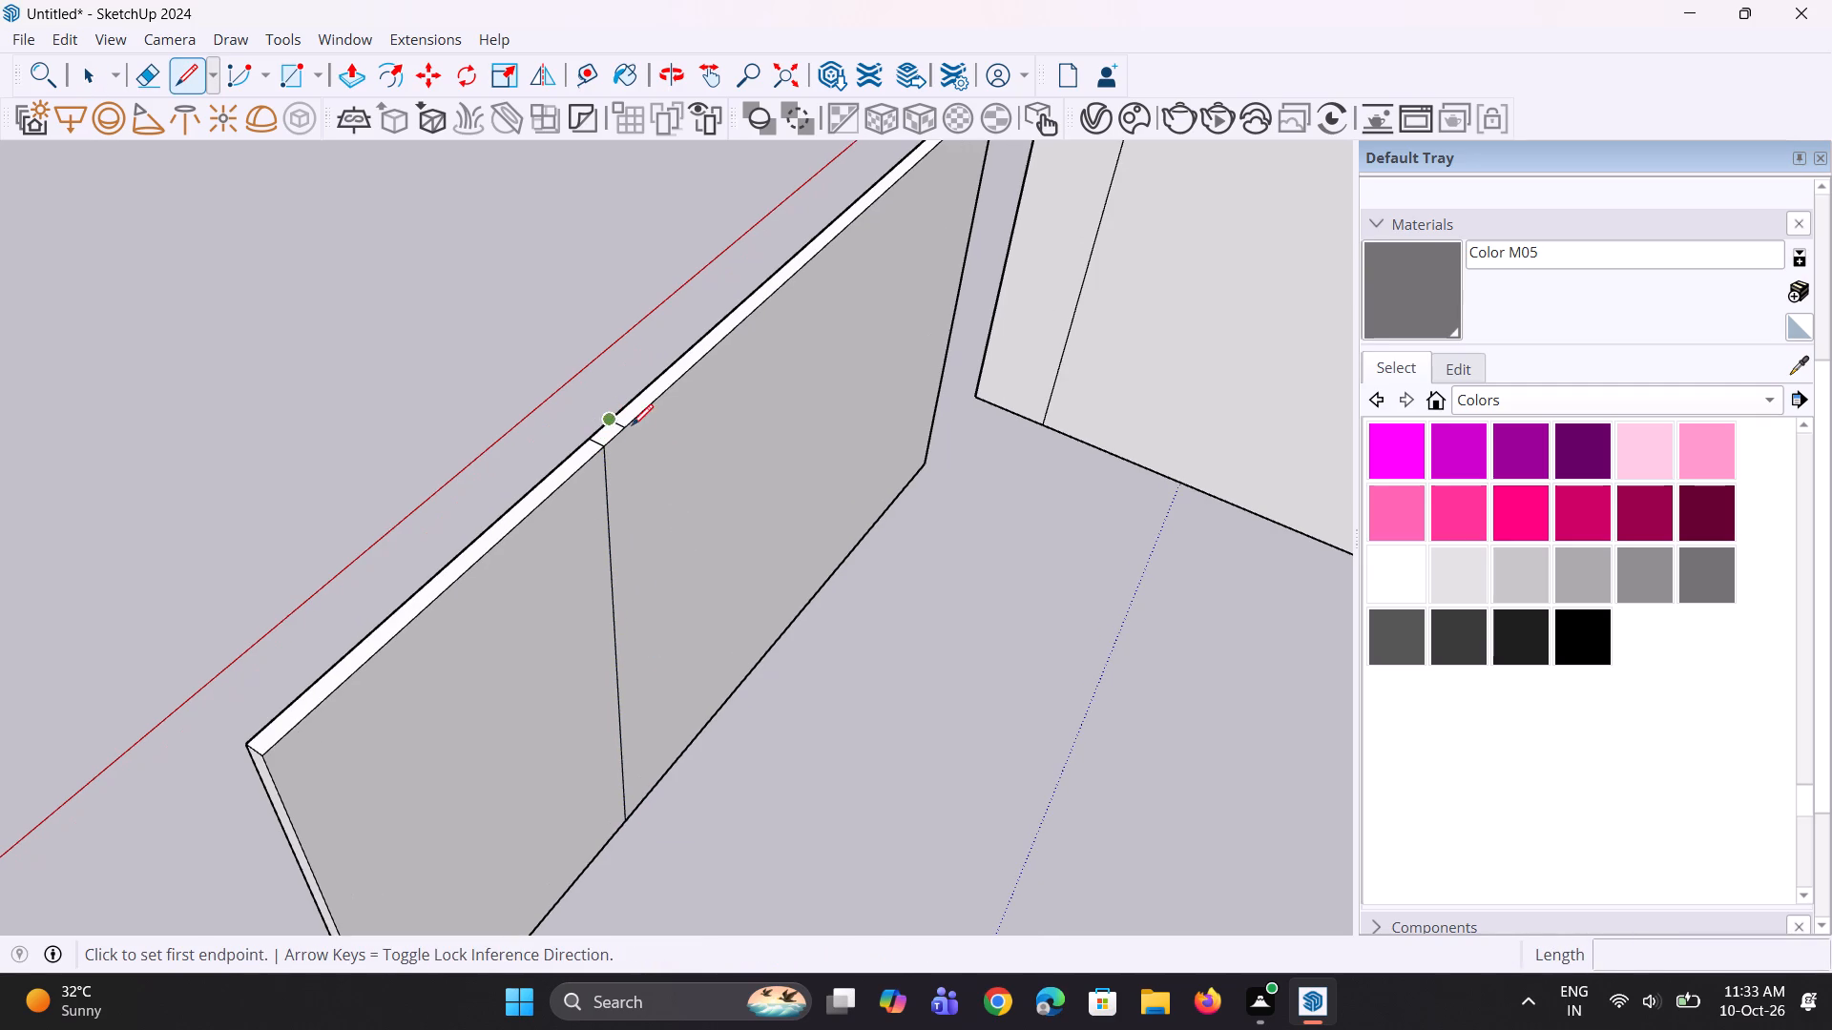
left_click(633, 429)
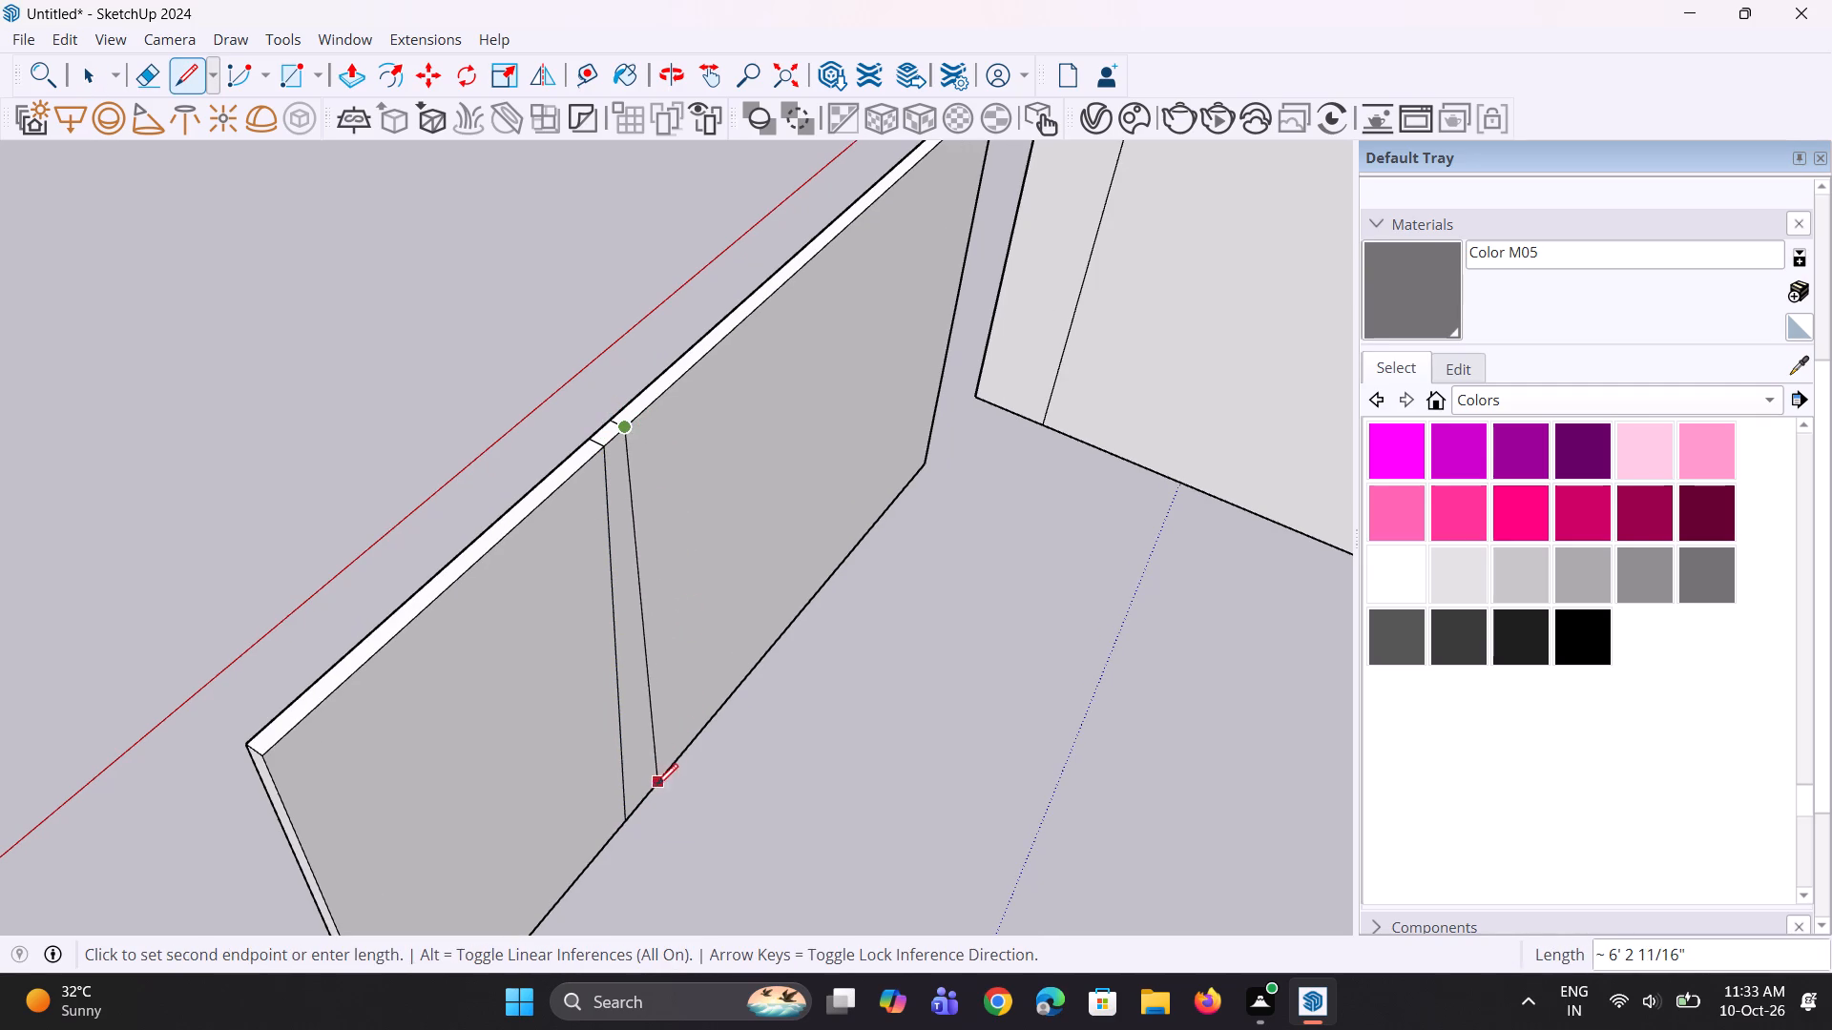
left_click(641, 812)
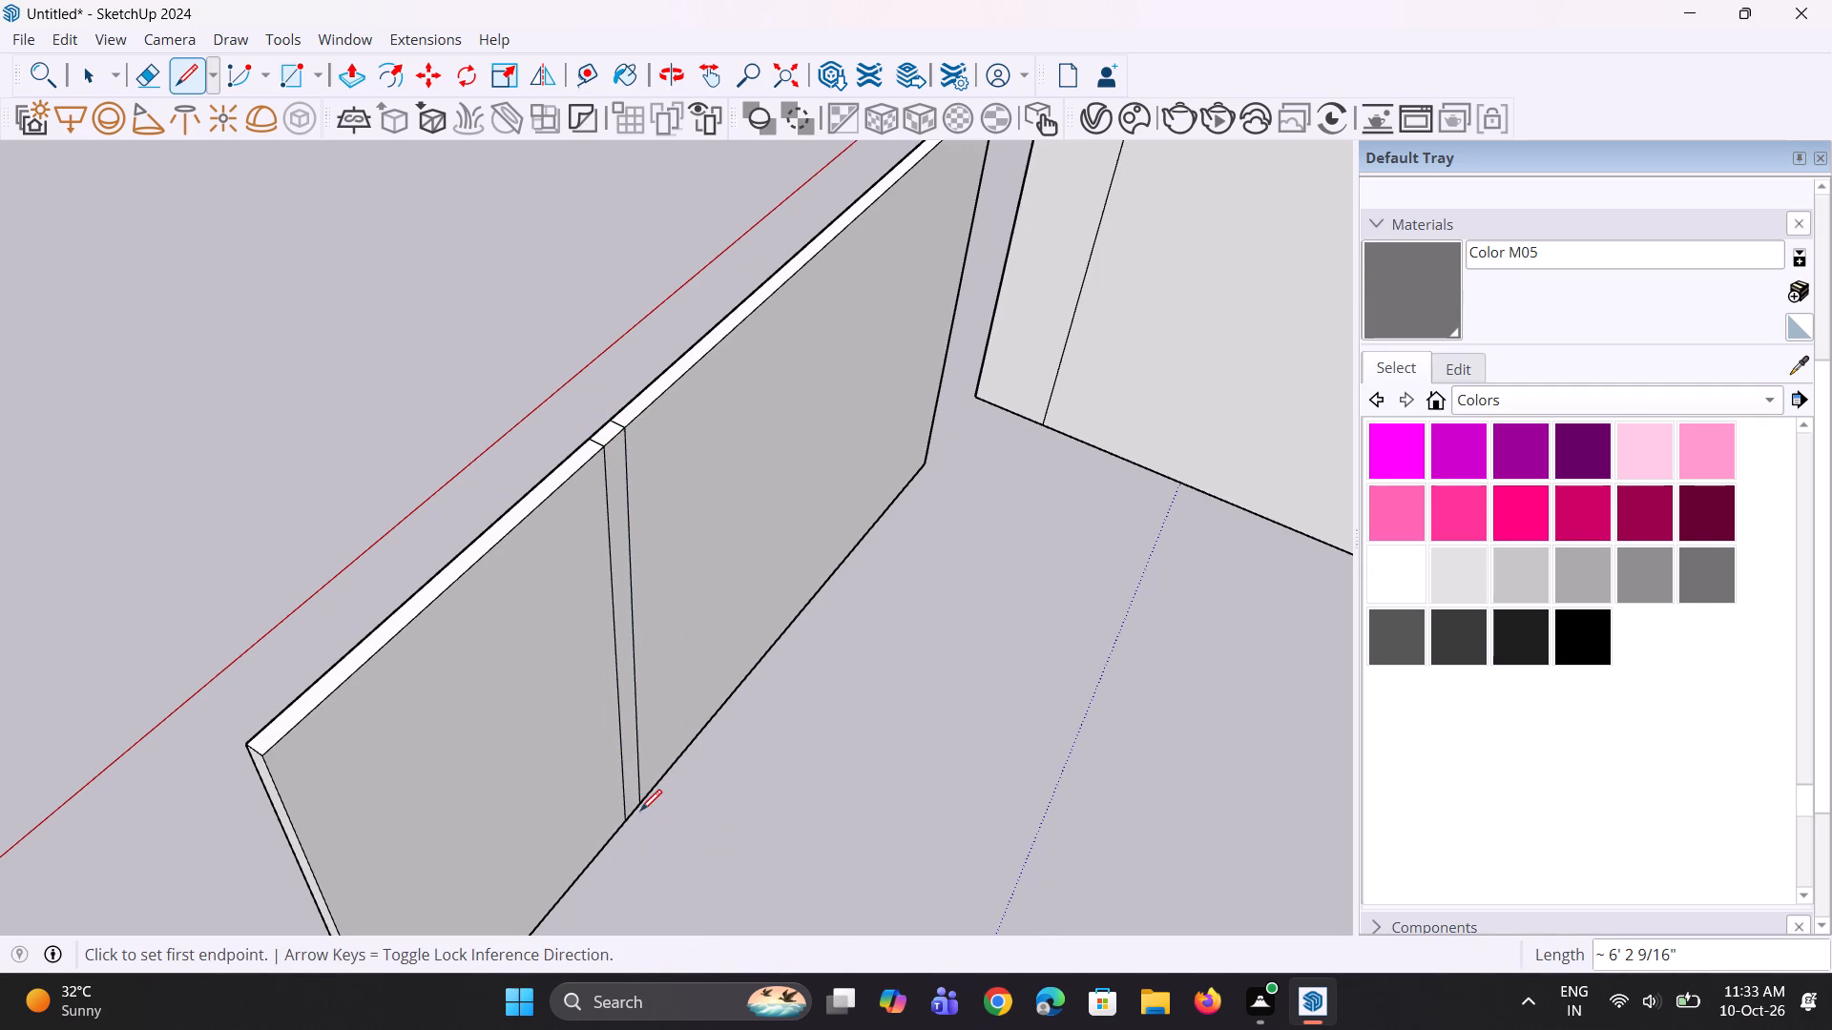
Push the narrow front strip 2" through the gate panel to open a full-height gap between two separate panels.
middle_click_drag(664, 821, 1266, 817)
scroll(932, 680, "up", 2)
key("space")
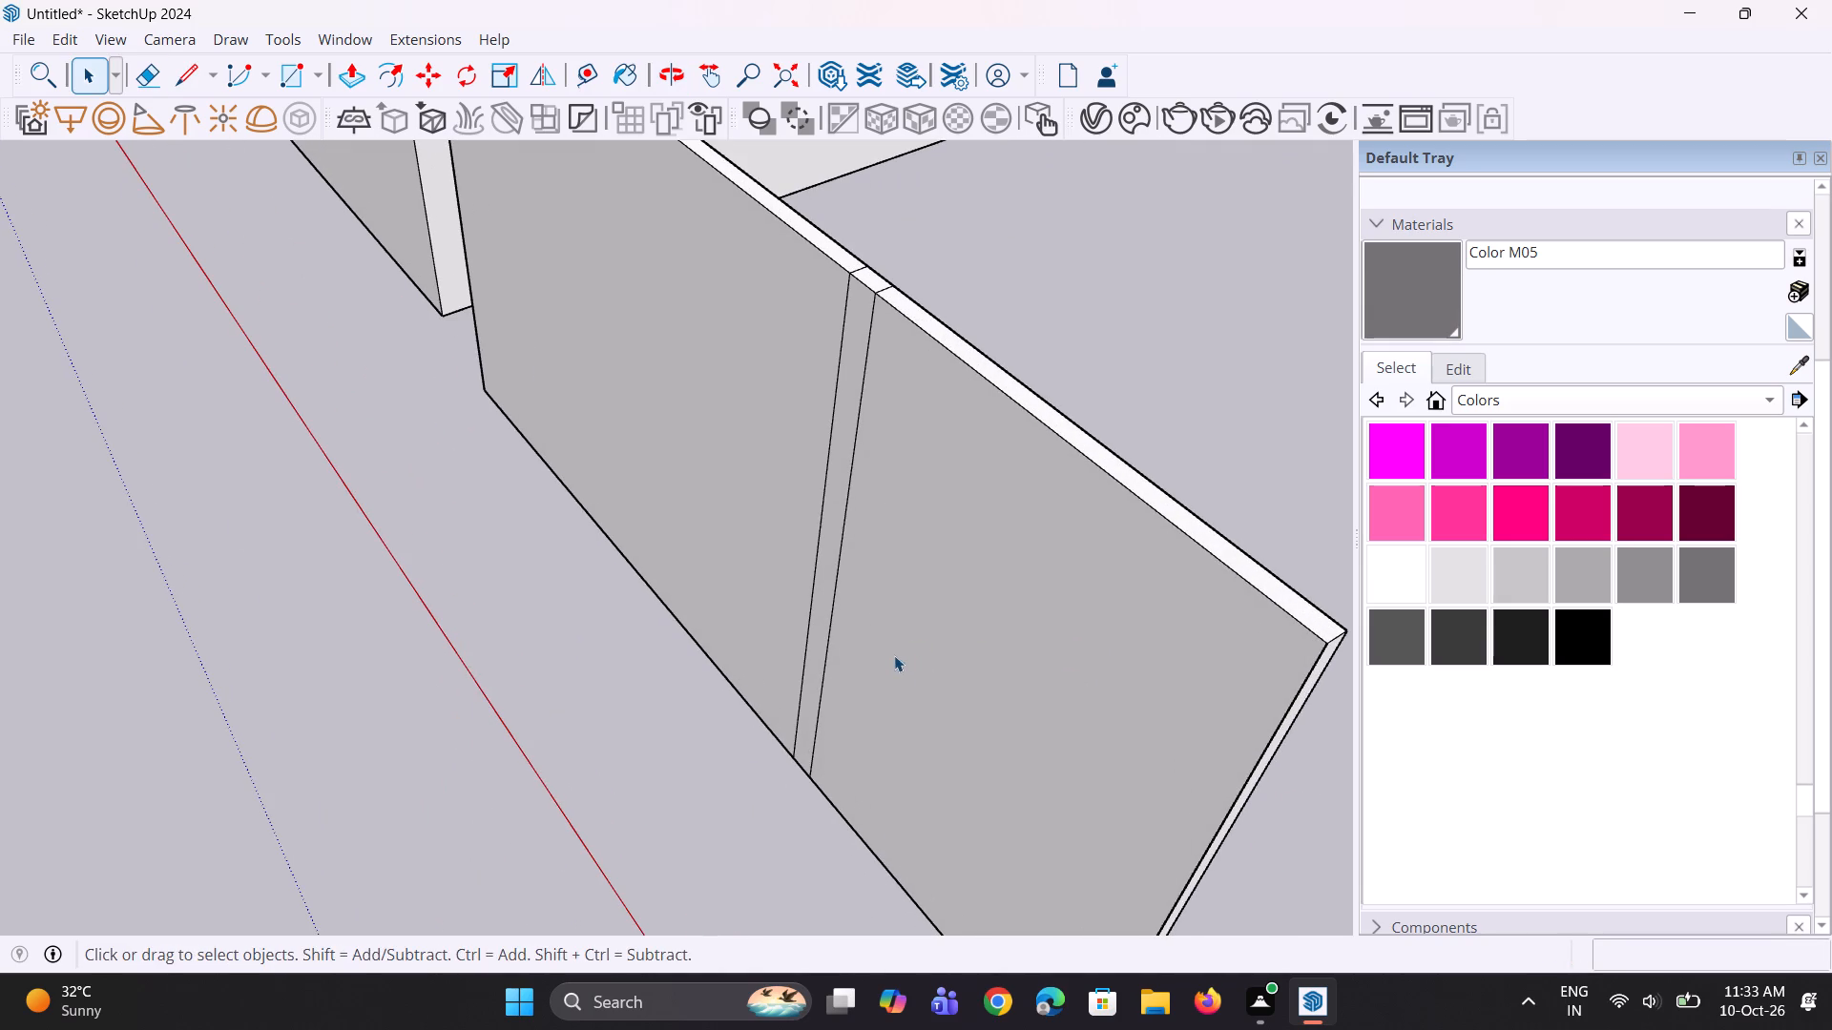
key("p")
left_click(832, 530)
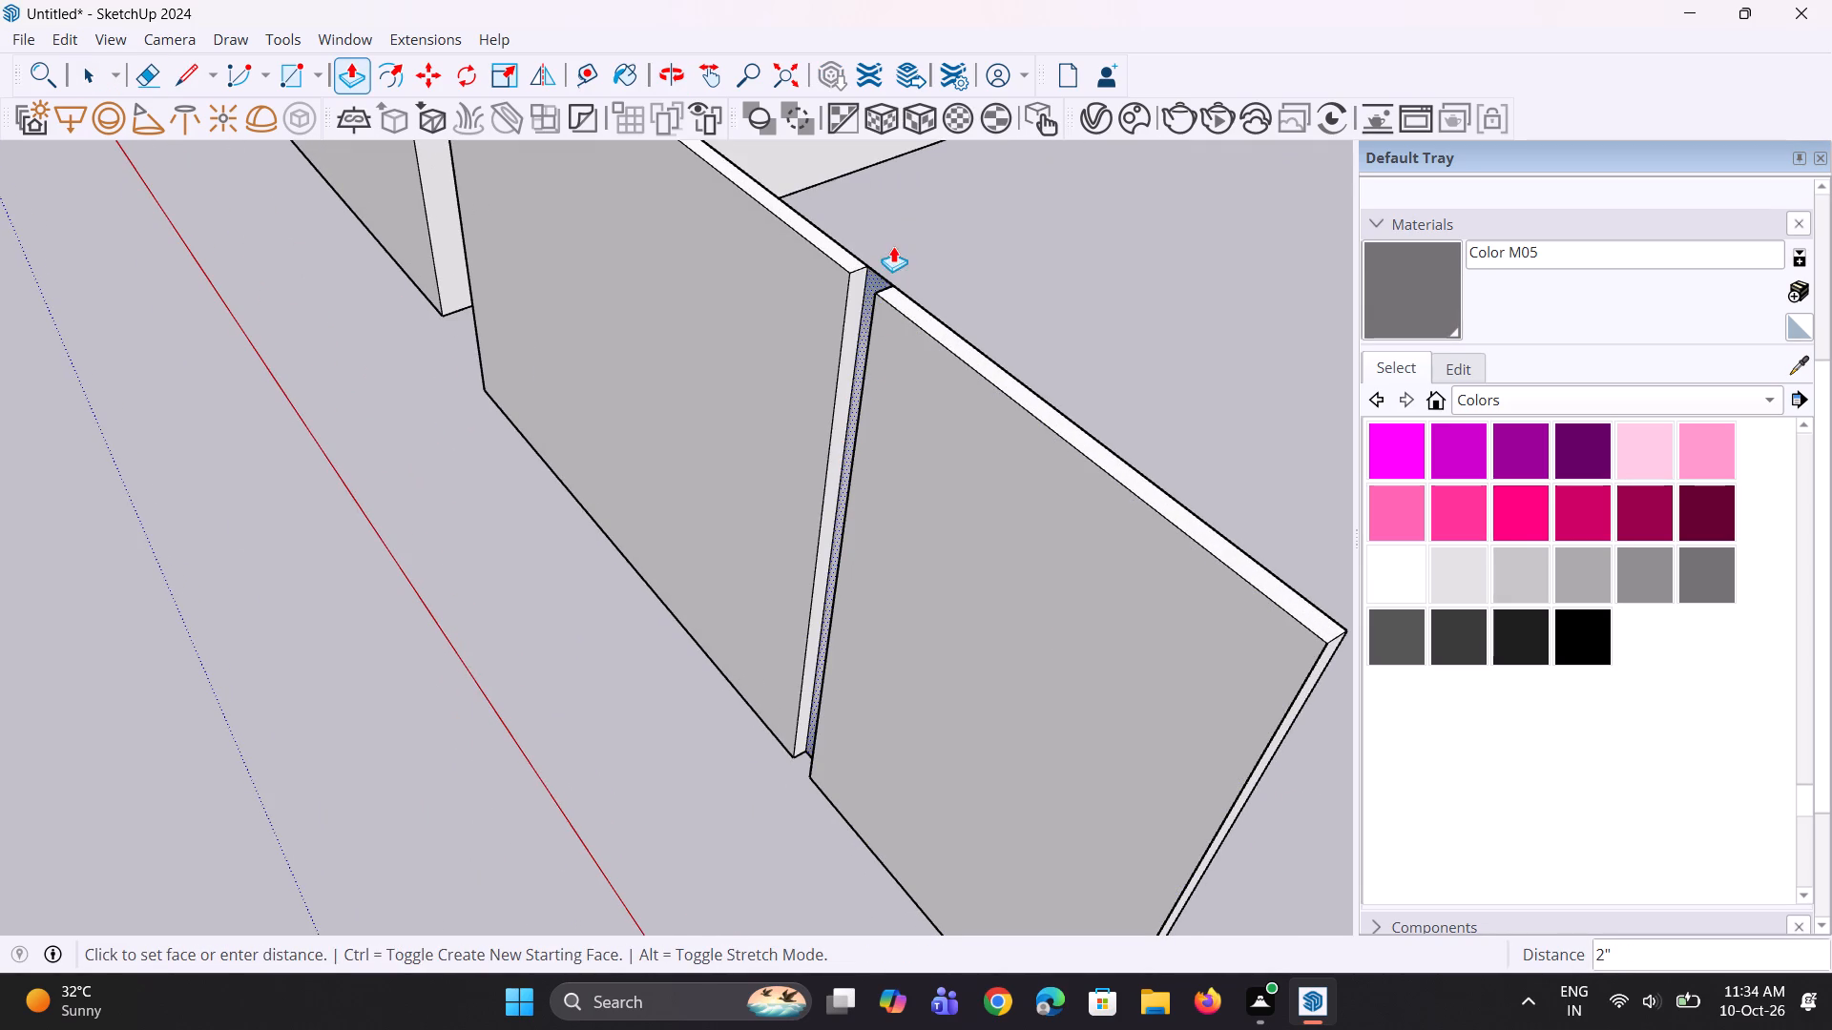
left_click(884, 272)
middle_click_drag(857, 416, 1010, 388)
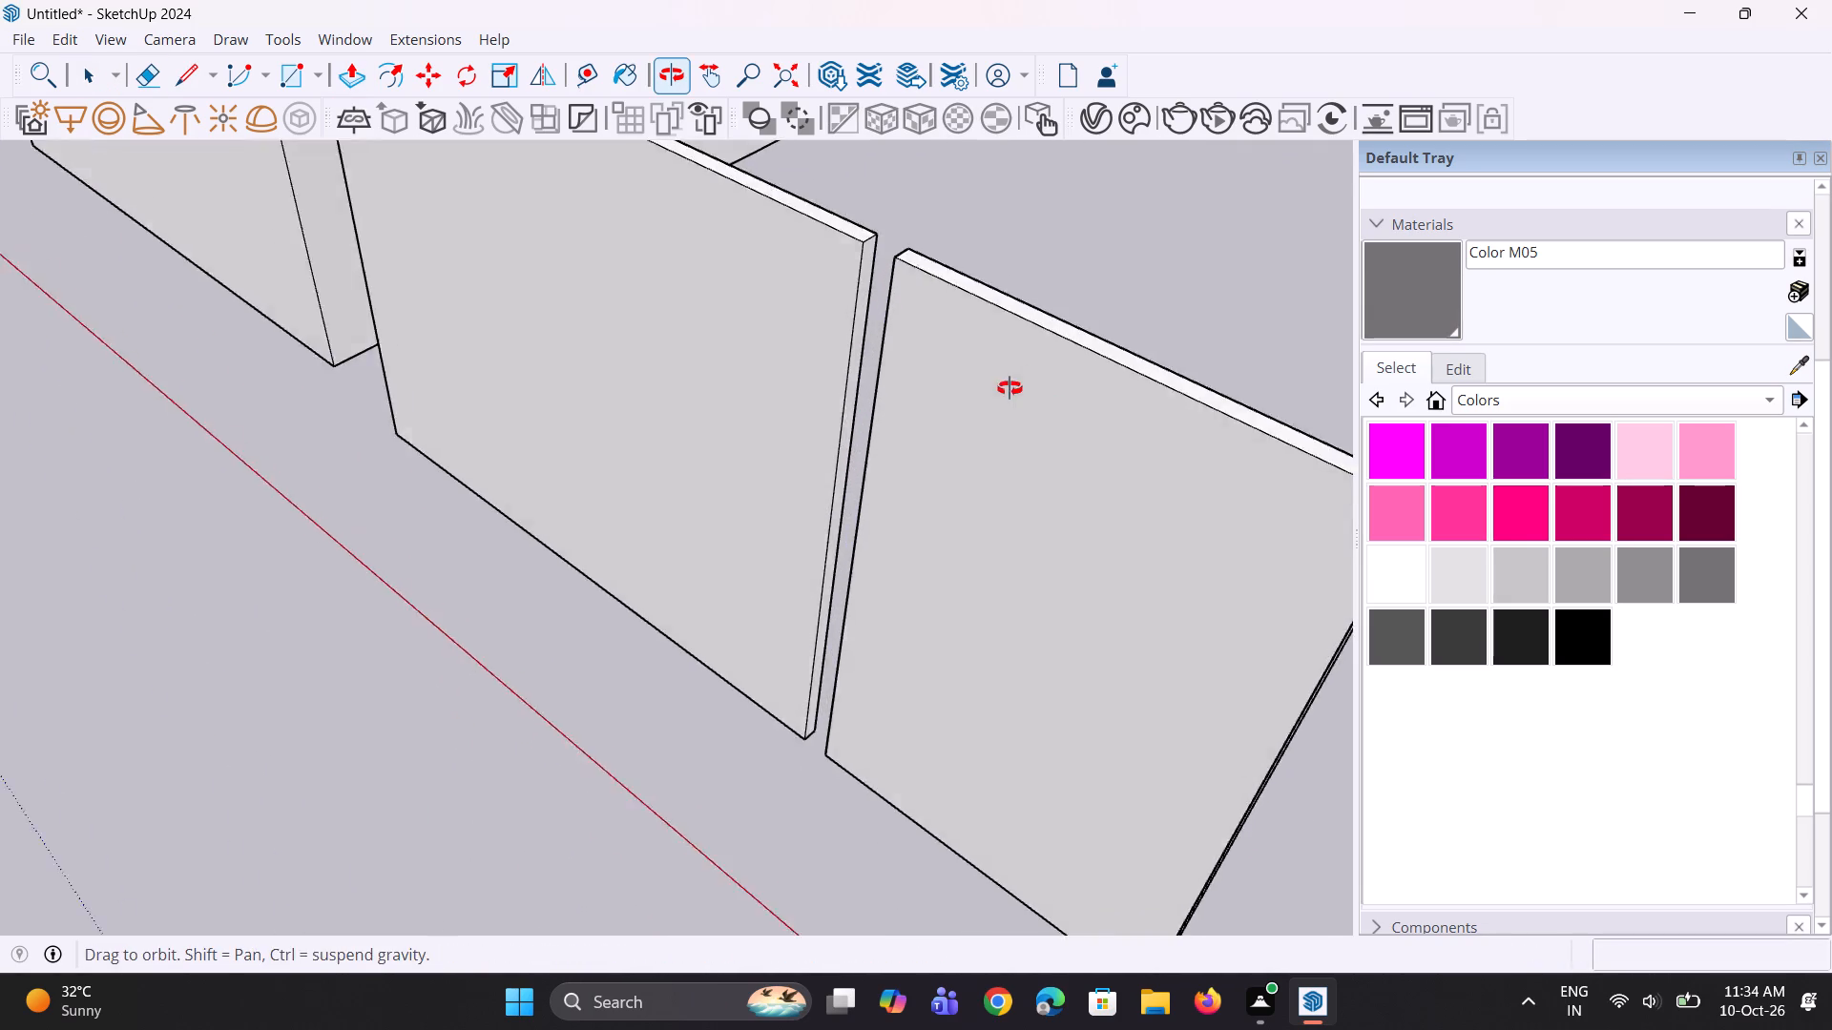
middle_click_drag(1010, 388, 1050, 370)
scroll(924, 443, "down", 5)
middle_click_drag(925, 488, 990, 412)
key("space")
key("space")
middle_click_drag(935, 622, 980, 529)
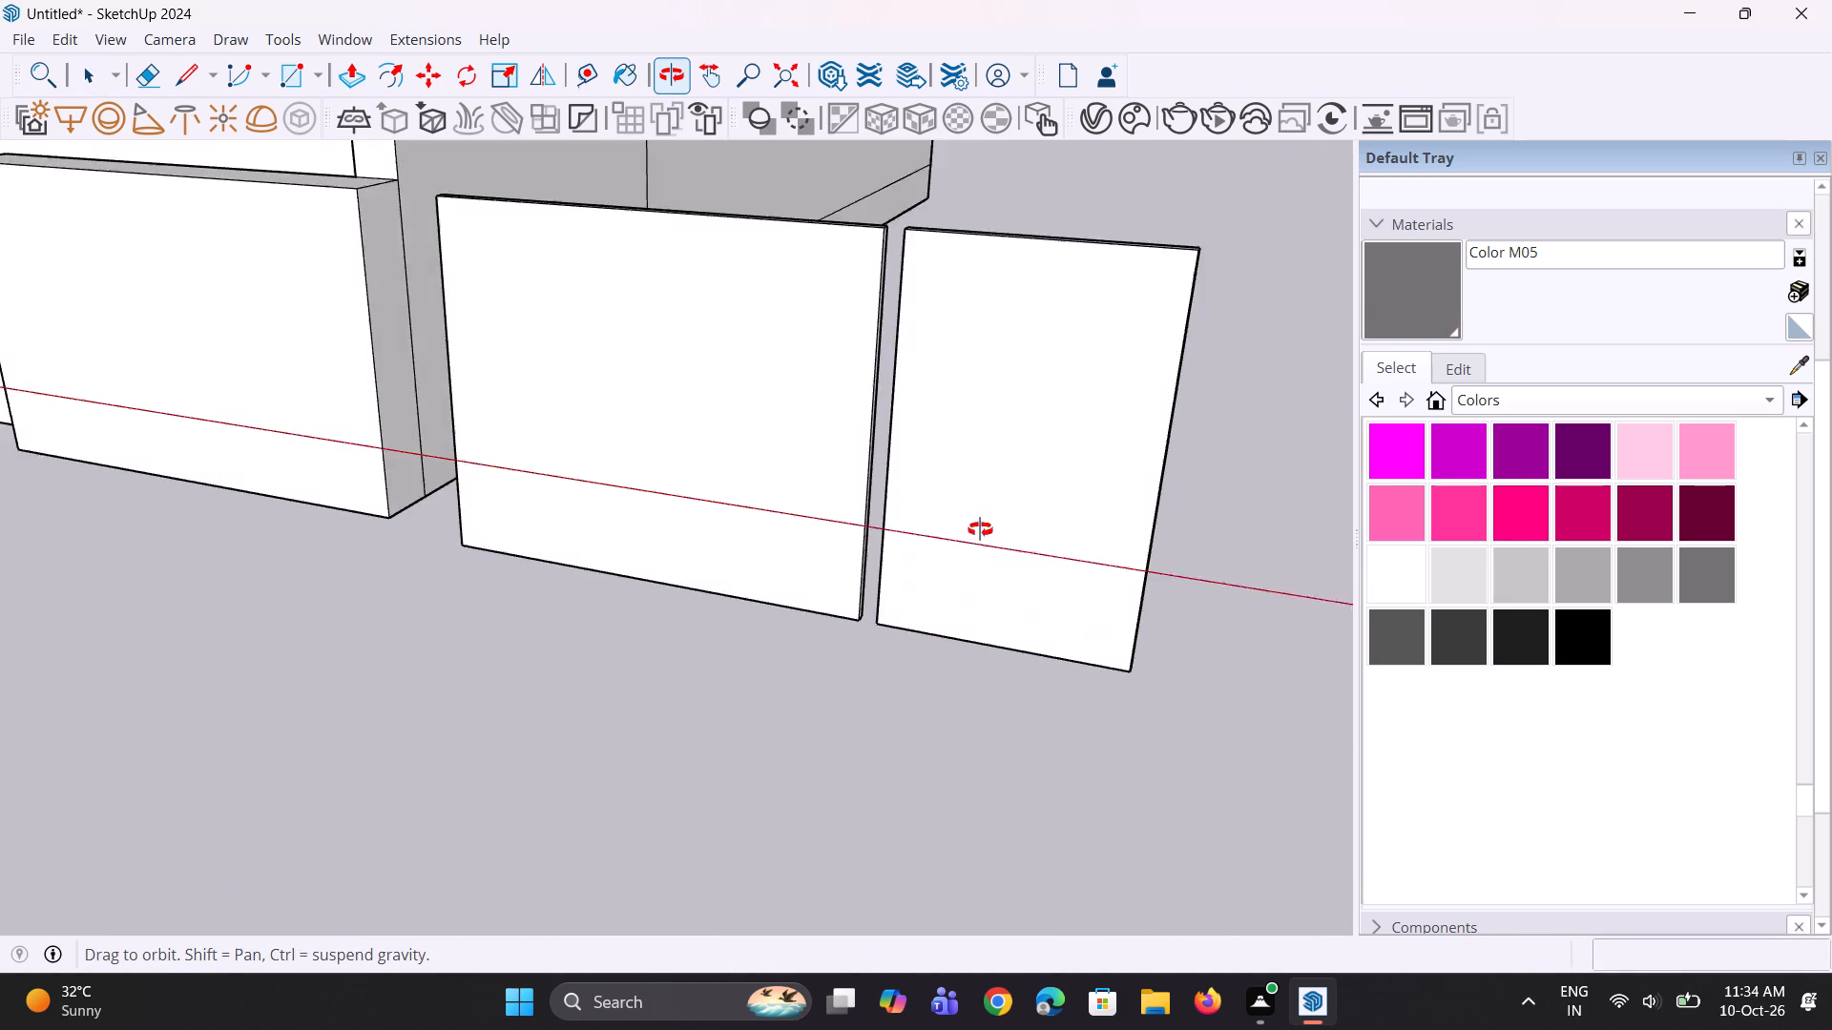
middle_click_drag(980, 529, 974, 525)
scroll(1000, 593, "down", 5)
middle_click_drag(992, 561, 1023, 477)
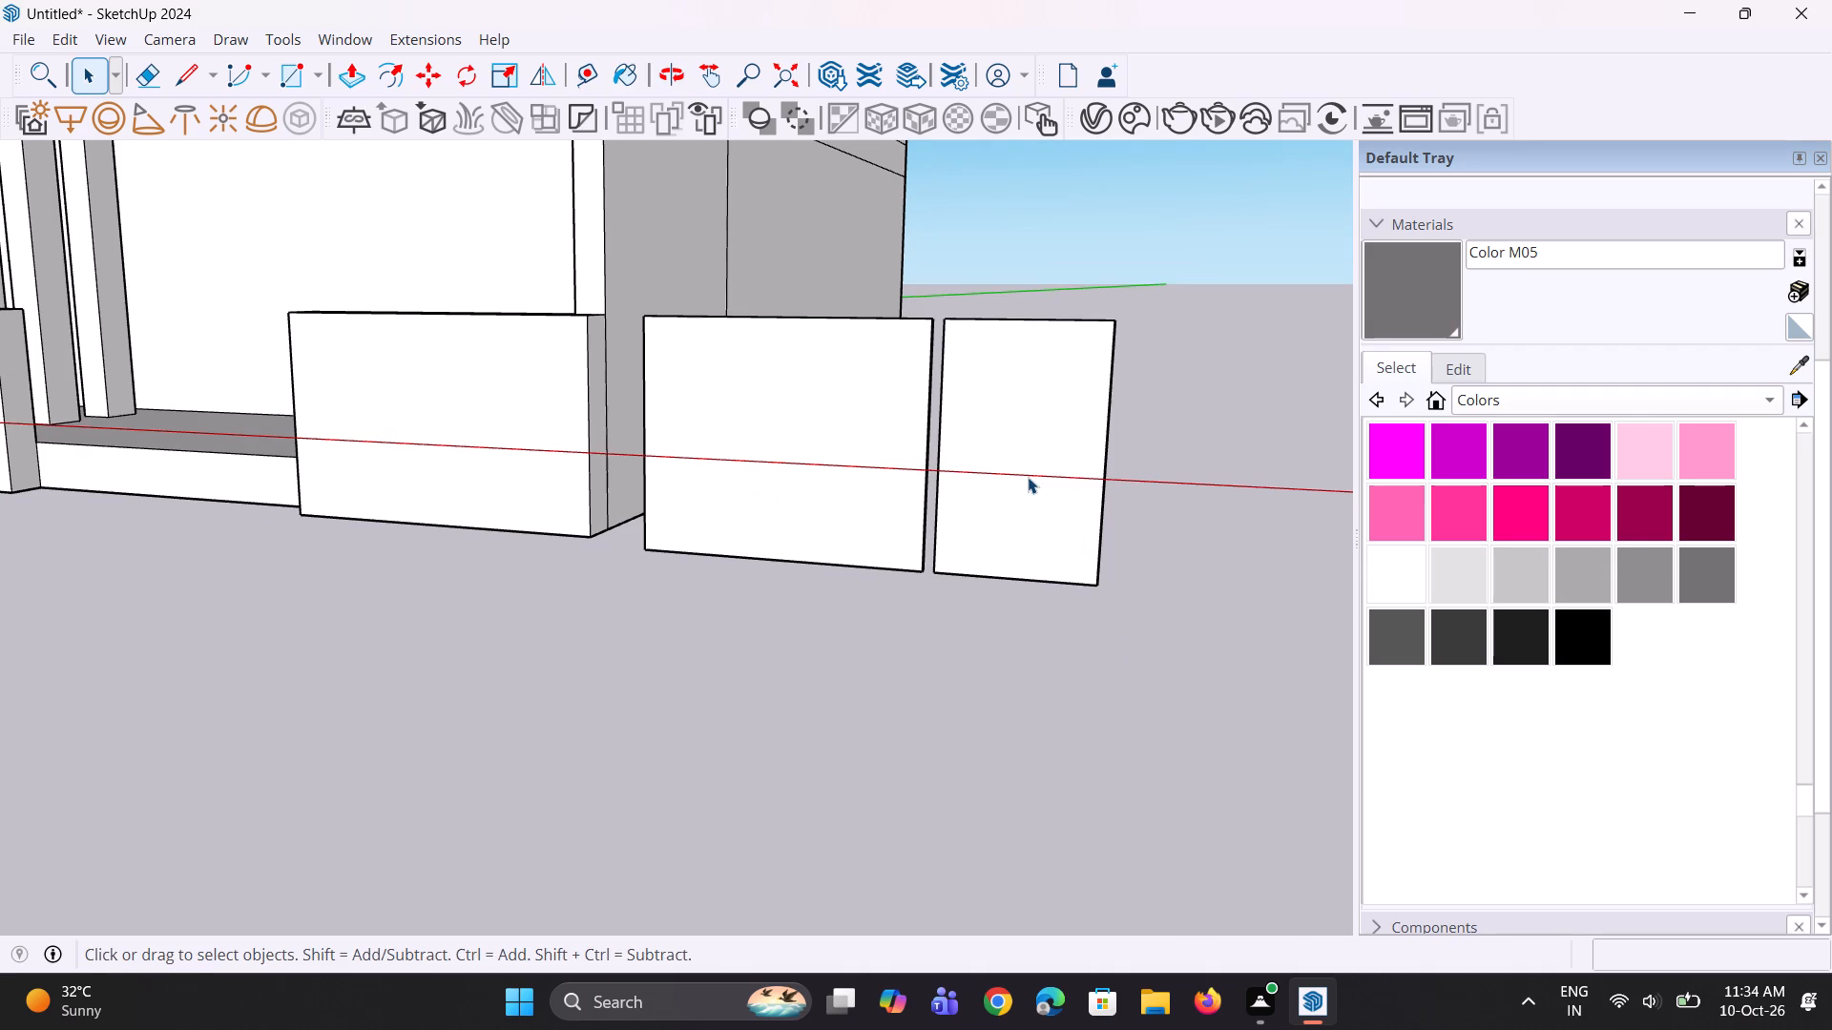
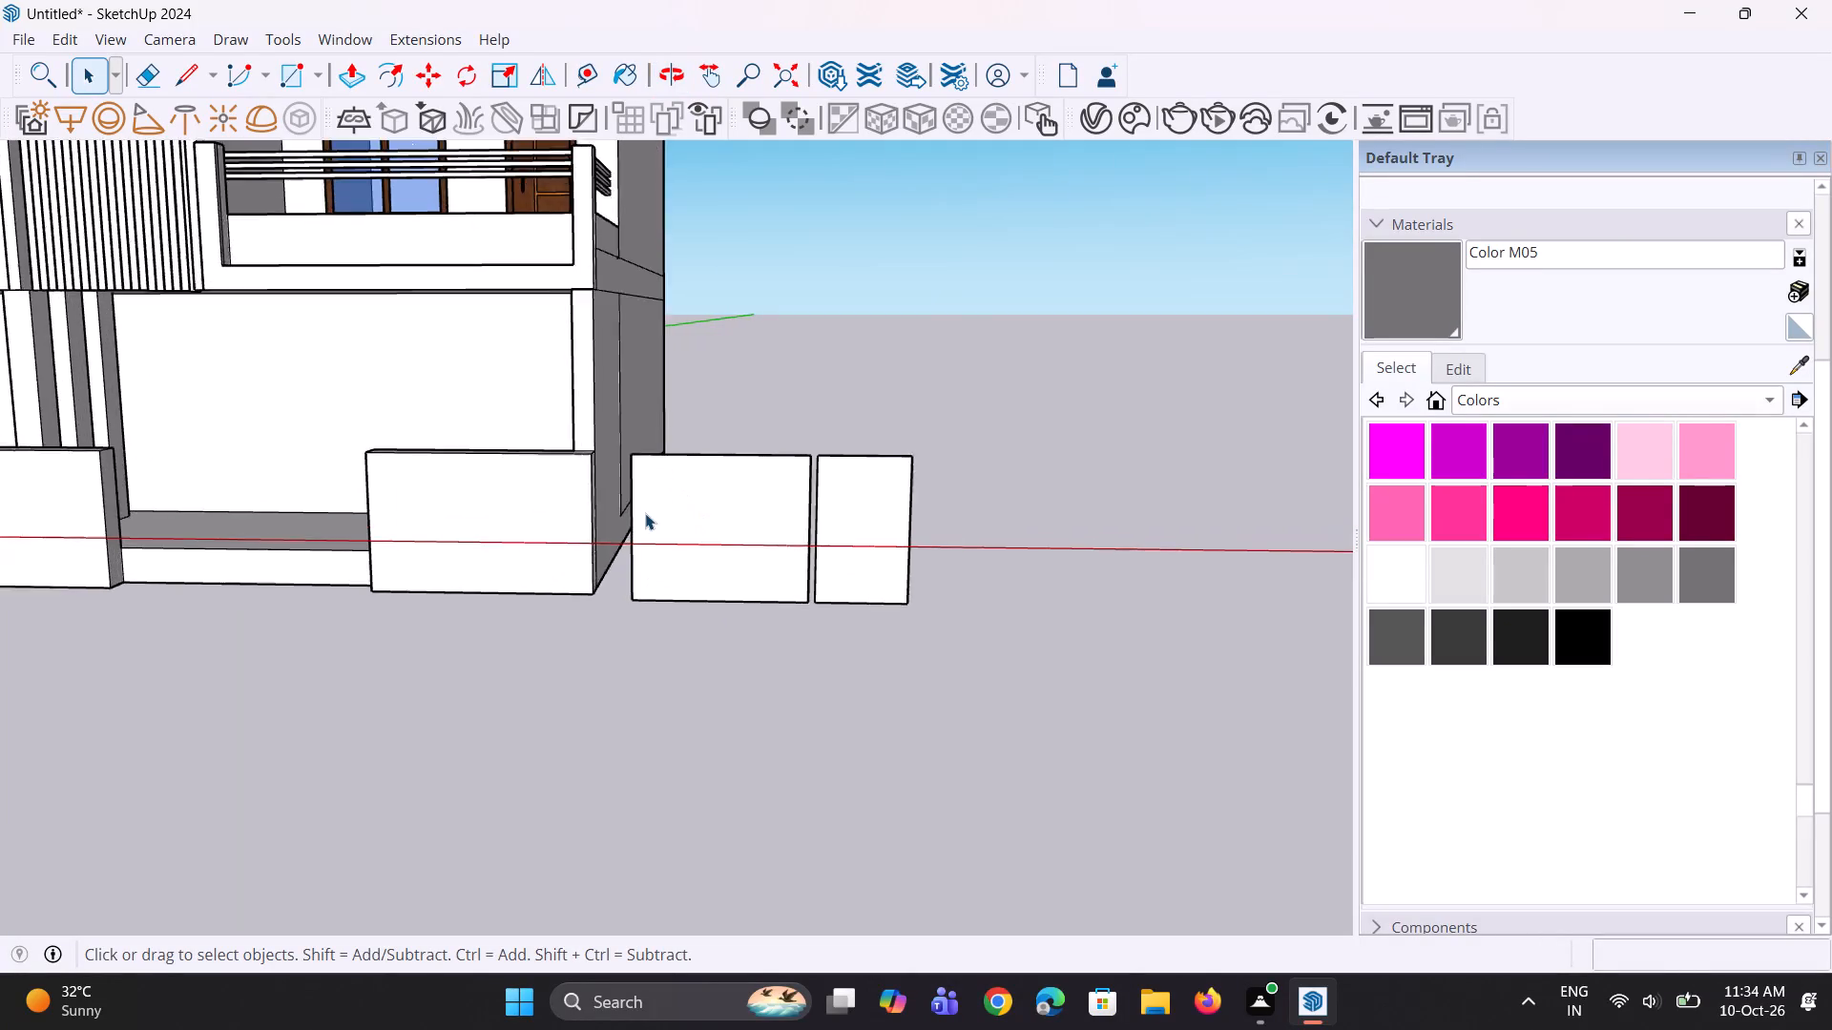
Pull the narrow gate leaf's inner side face about 3/4" toward the wider leaf to narrow the gap.
middle_click_drag(661, 514, 686, 513)
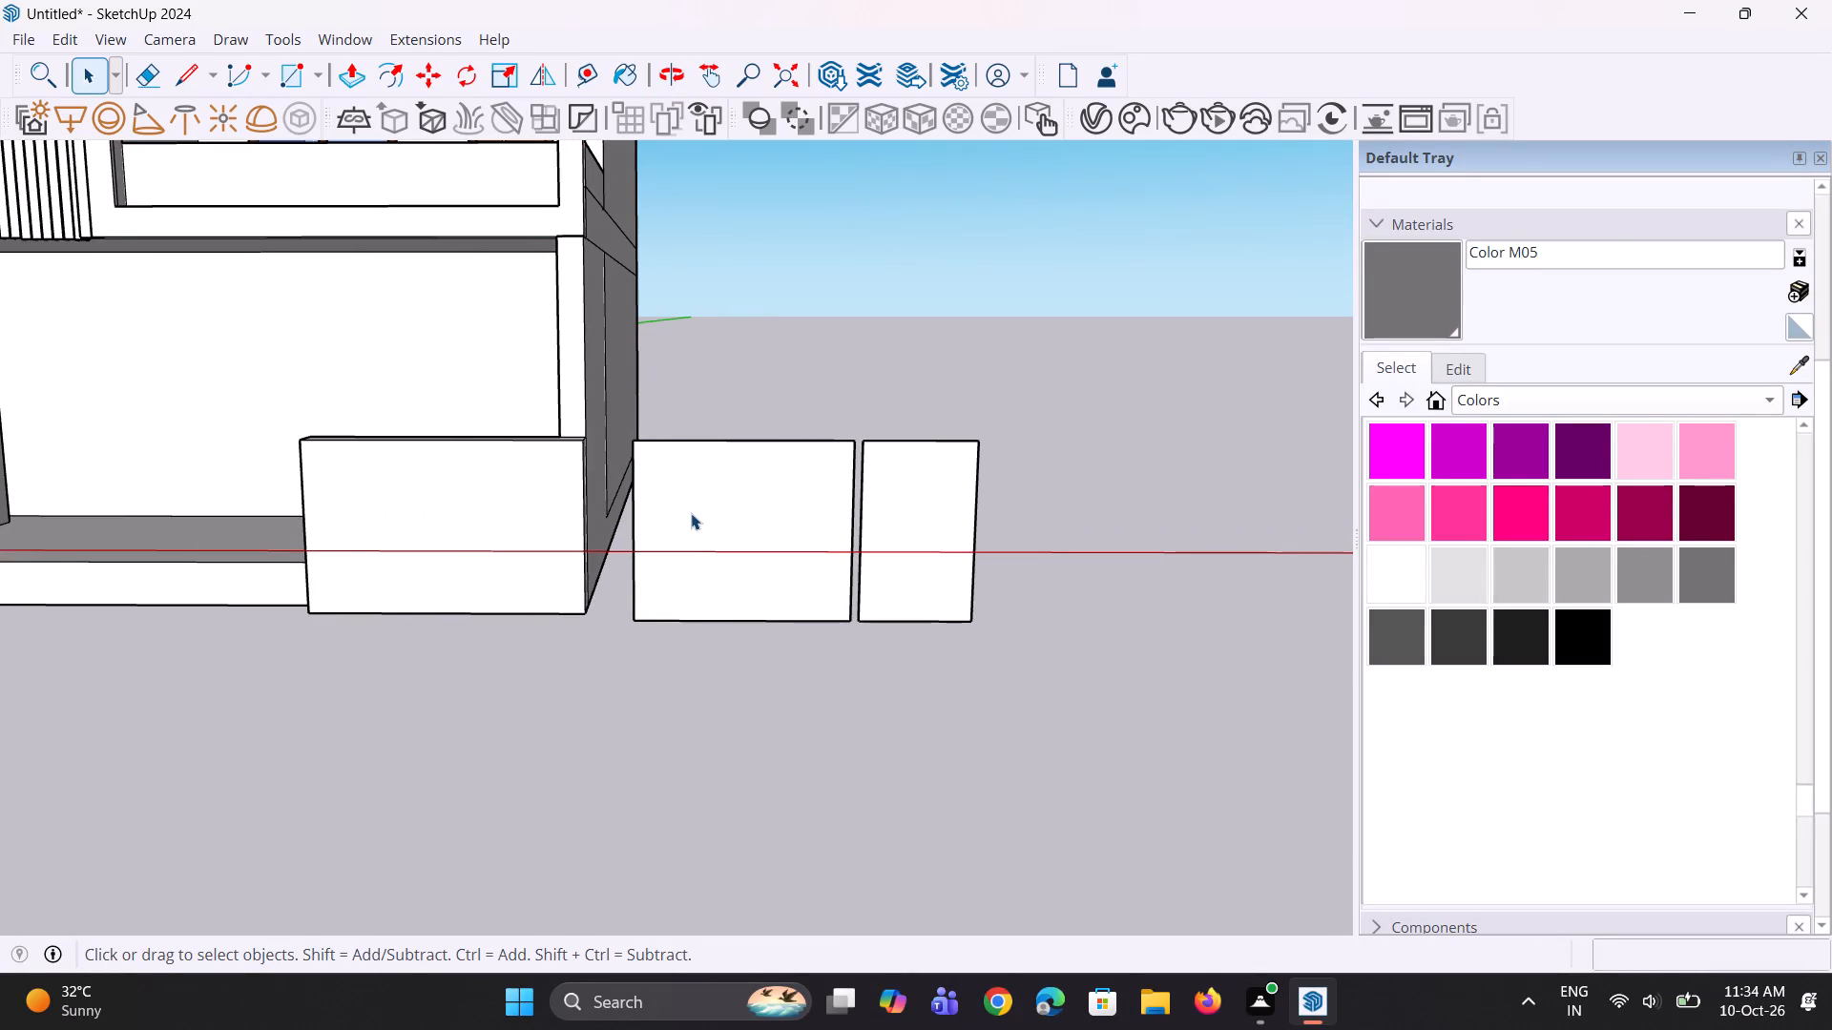
scroll(823, 475, "up", 4)
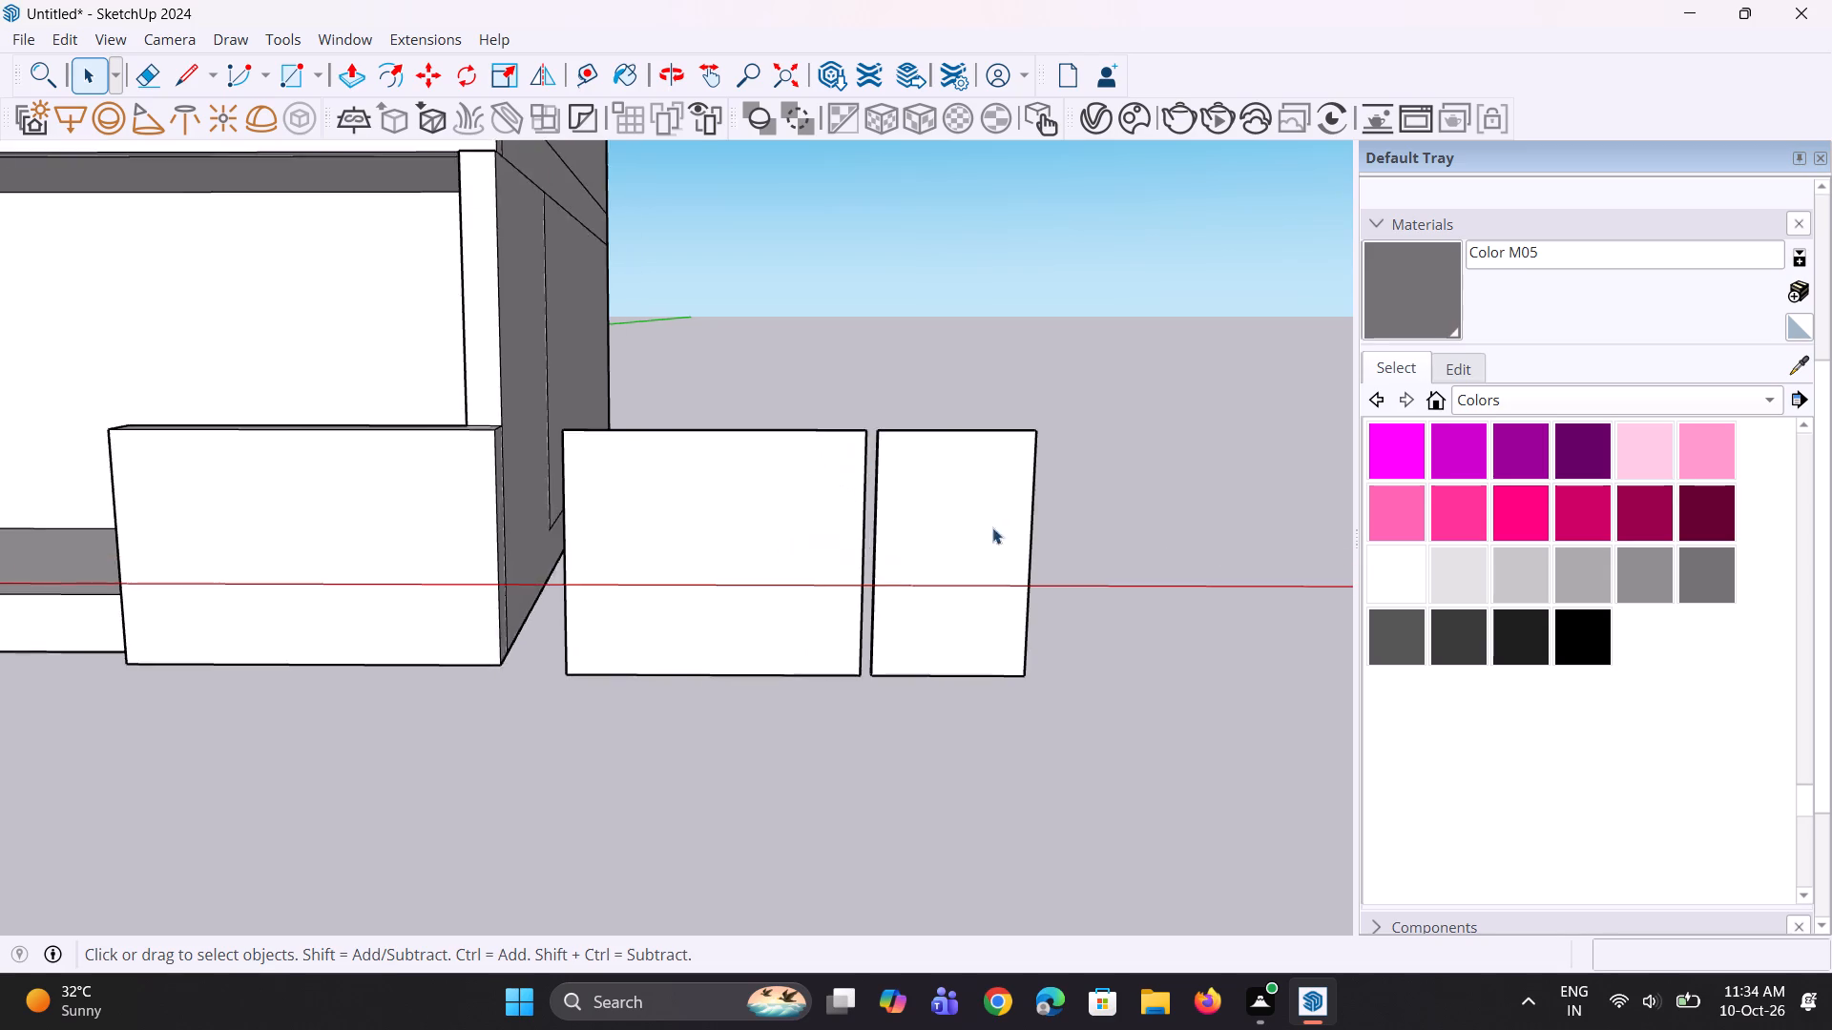
scroll(992, 527, "up", 4)
middle_click_drag(661, 573, 968, 622)
scroll(840, 470, "up", 9)
middle_click_drag(812, 466, 836, 470)
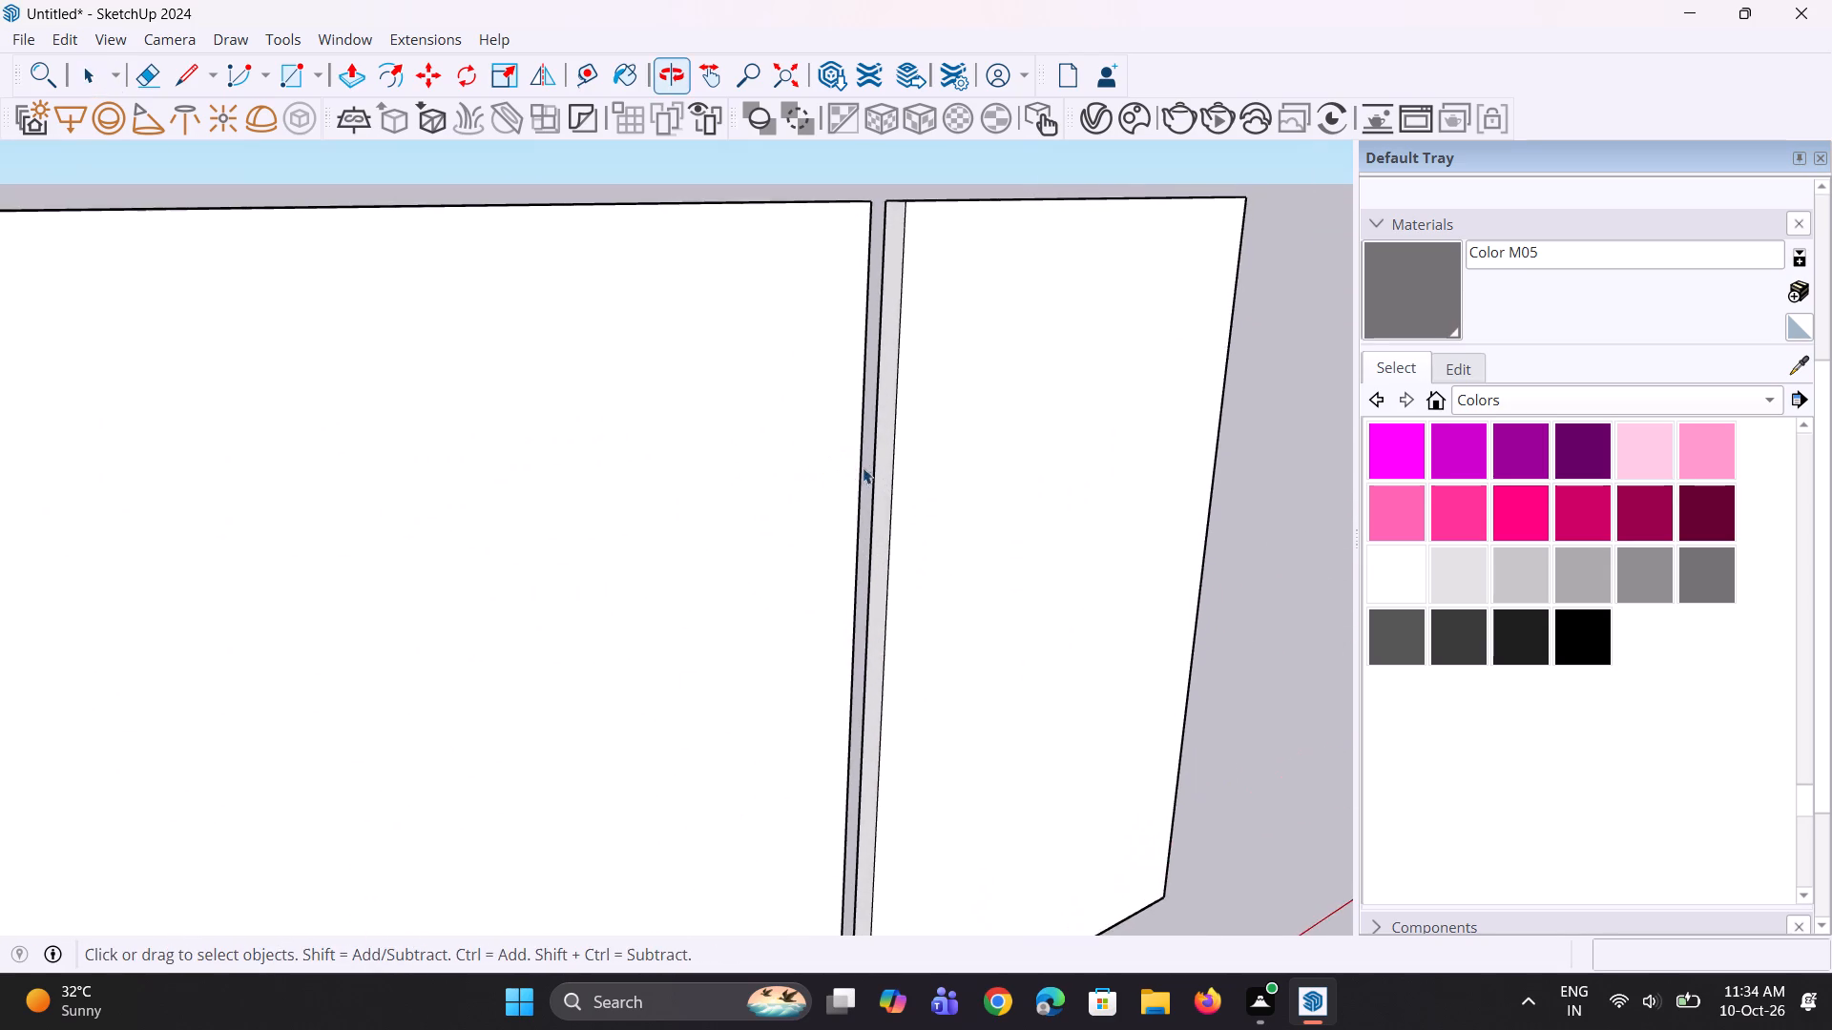
scroll(866, 467, "up", 2)
key("p")
left_click(900, 443)
left_click(890, 447)
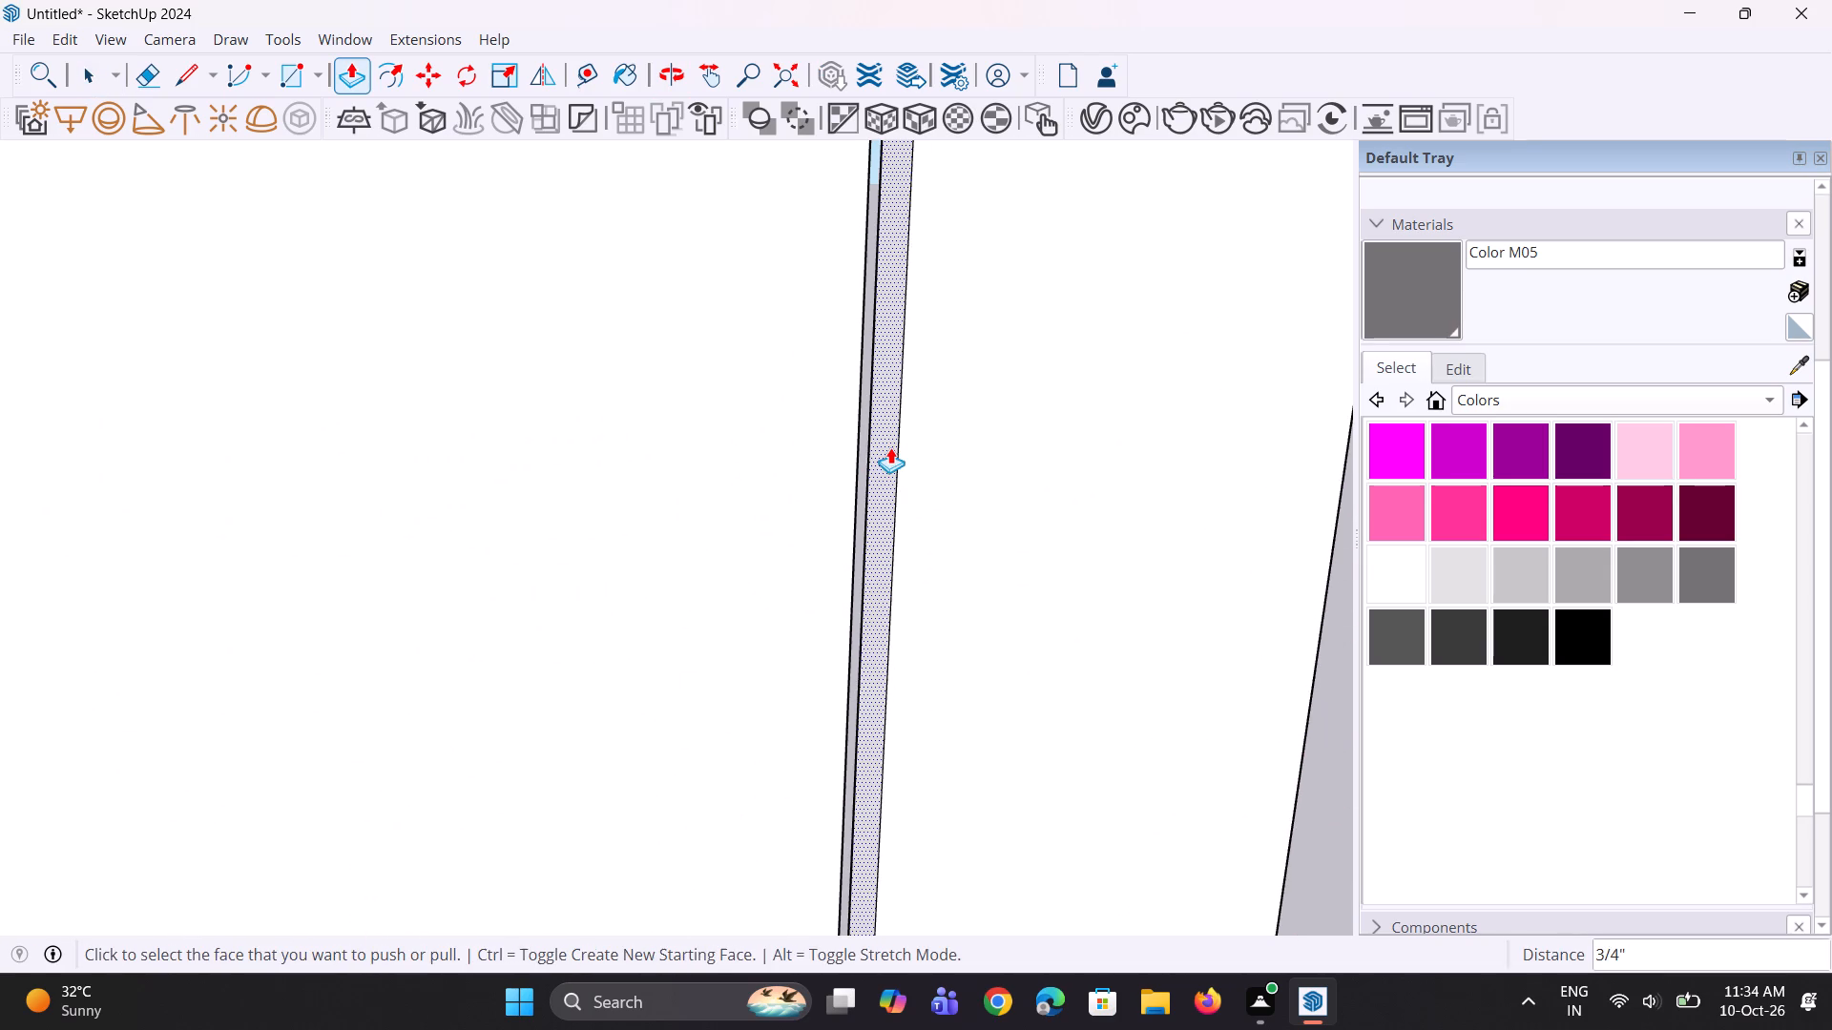
scroll(926, 493, "down", 5)
middle_click_drag(920, 565, 715, 520)
key("space")
key("space")
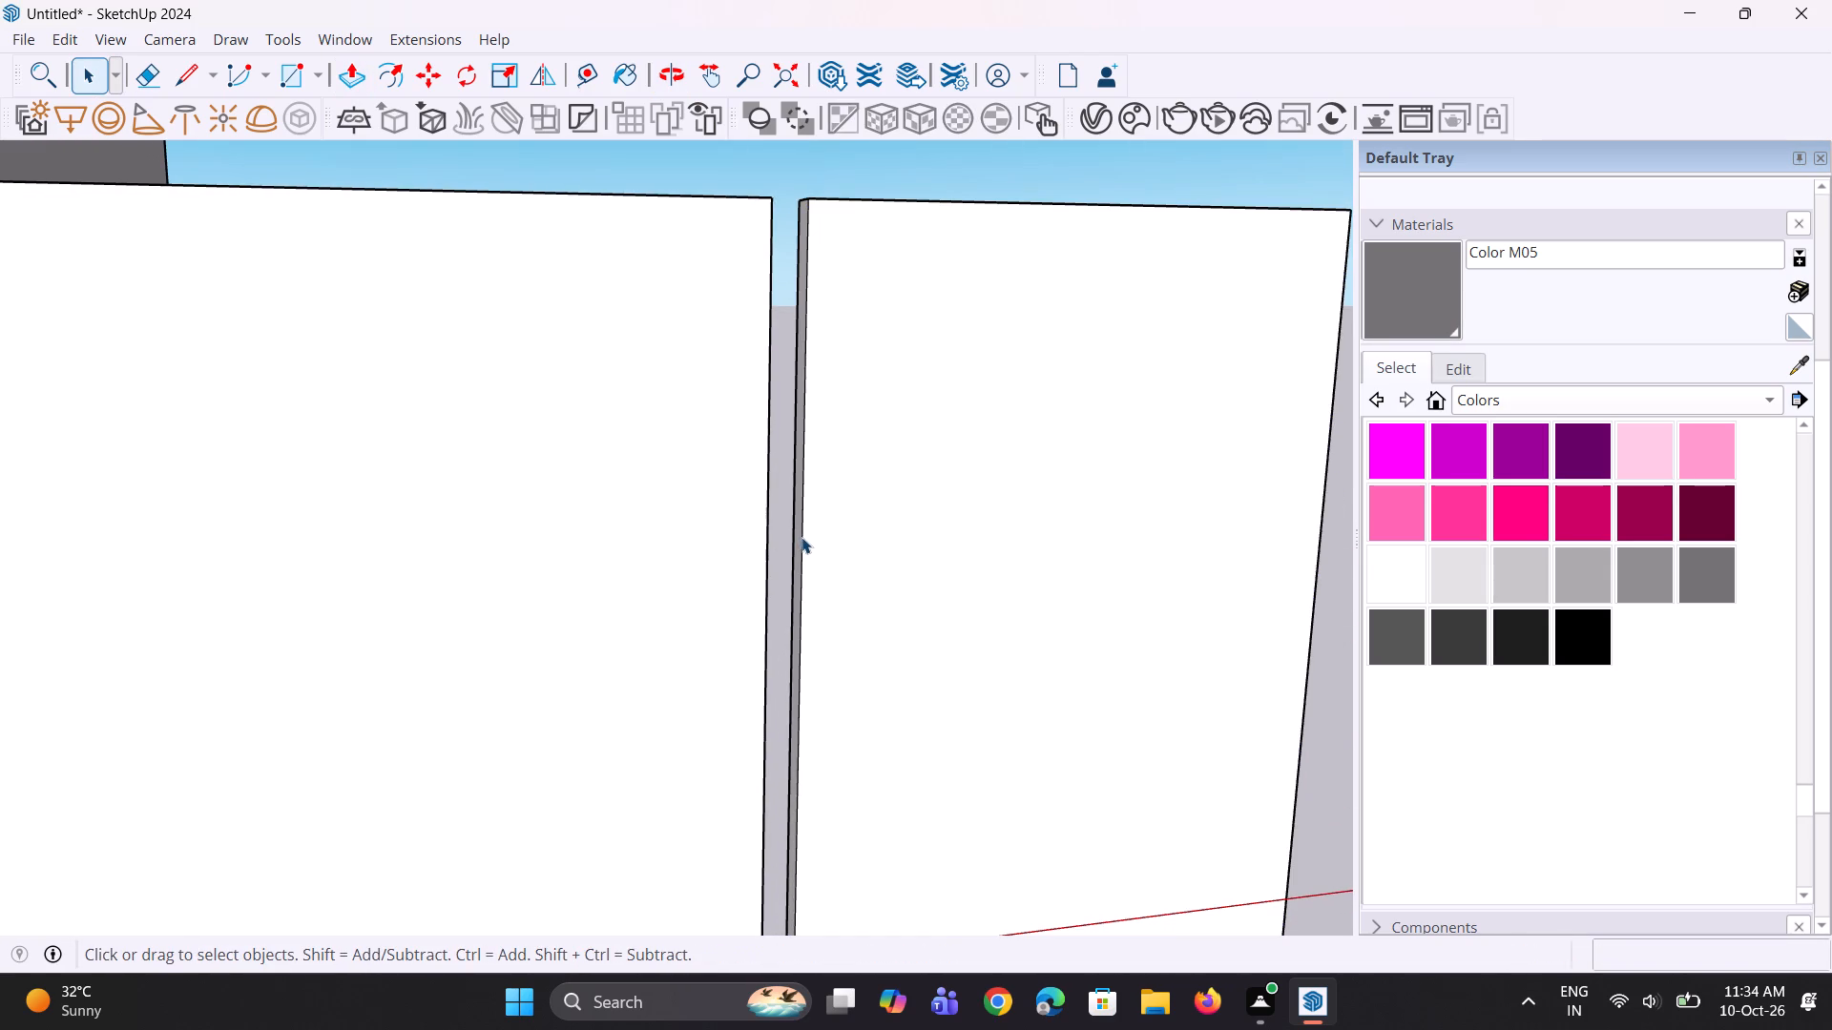
Pull the narrow leaf's inner side face about another 3/8" toward the wider leaf.
middle_click_drag(789, 535, 749, 522)
scroll(749, 522, "up", 1)
scroll(751, 506, "down", 13)
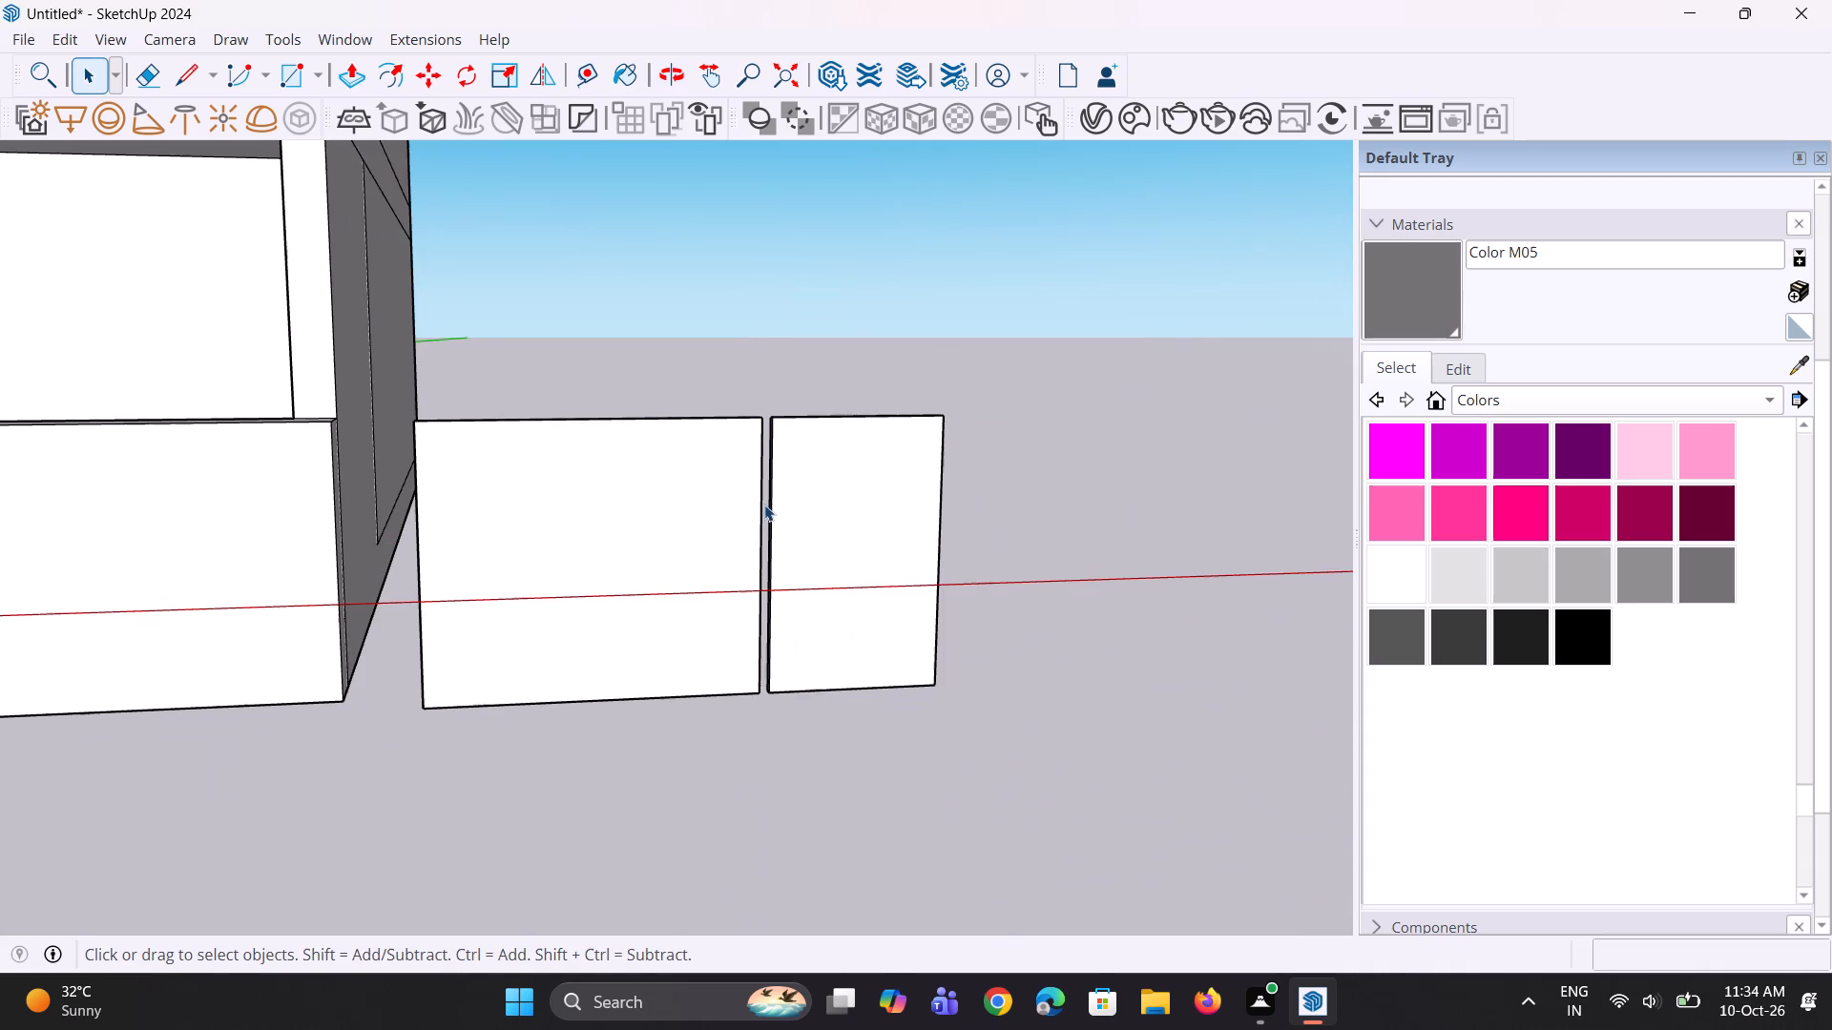
scroll(773, 554, "up", 2)
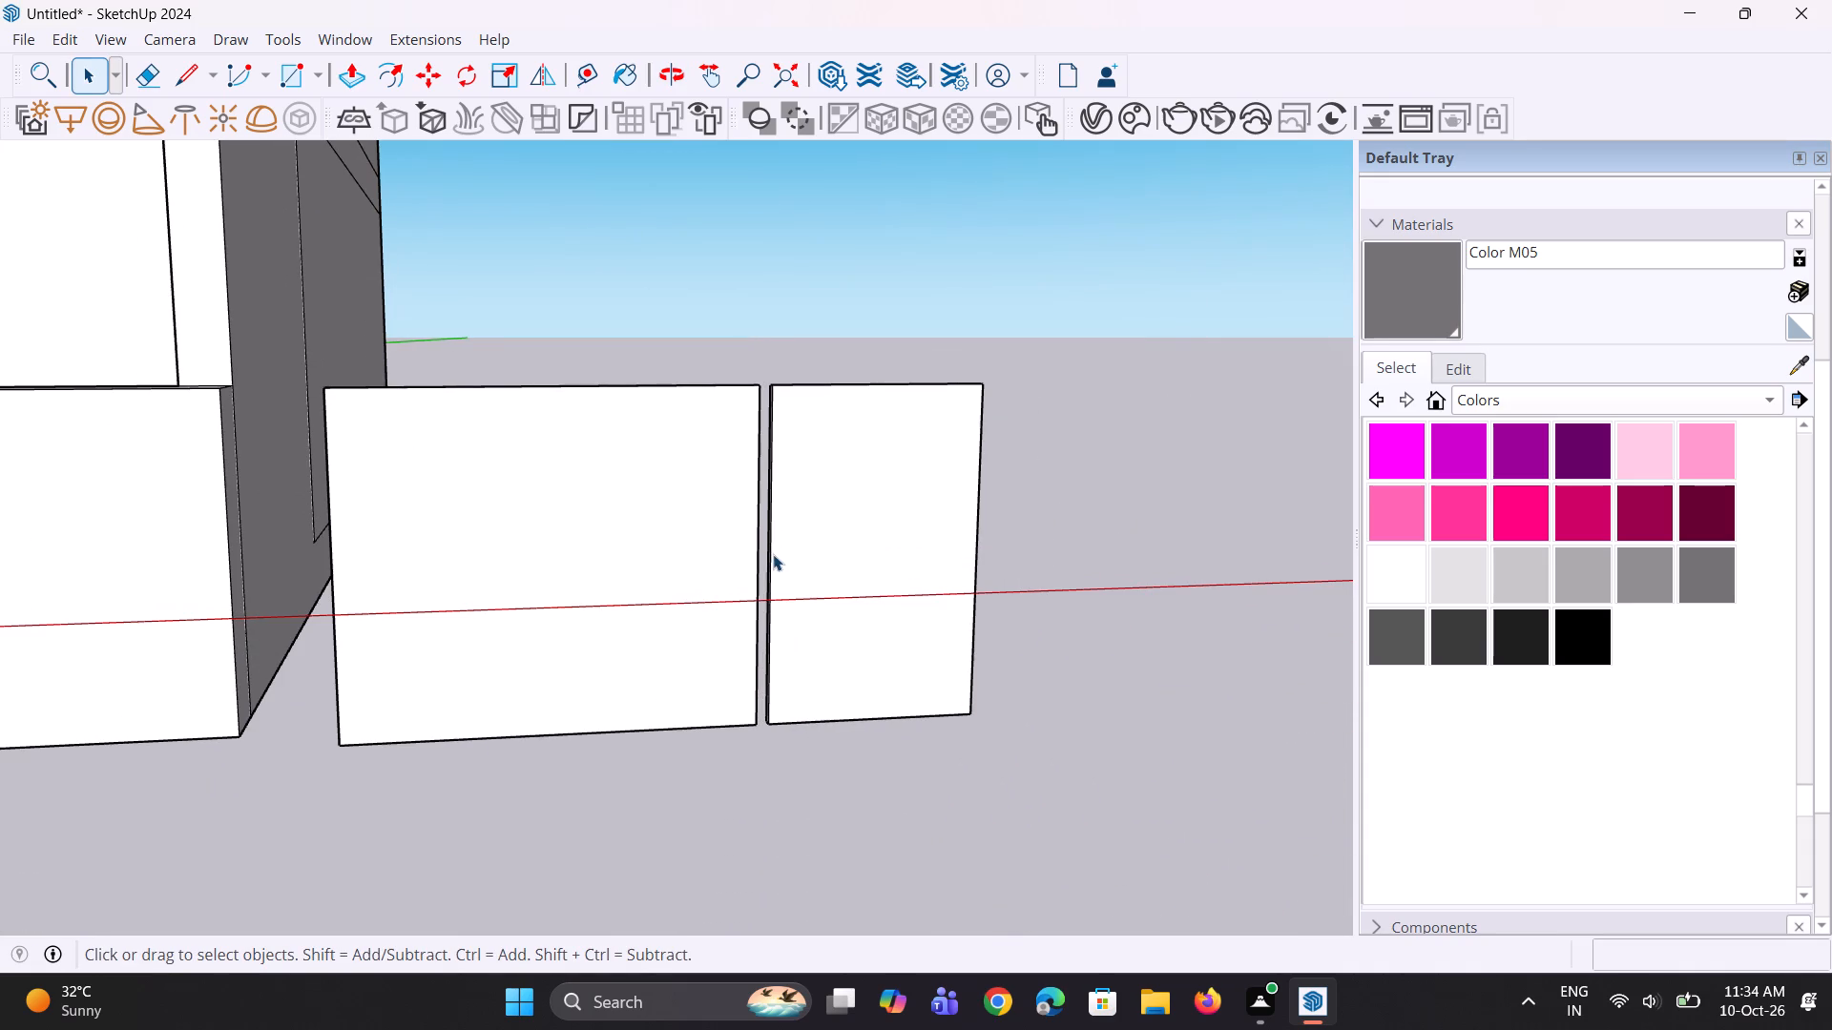
scroll(773, 554, "up", 4)
middle_click_drag(781, 552, 894, 587)
scroll(766, 559, "up", 1)
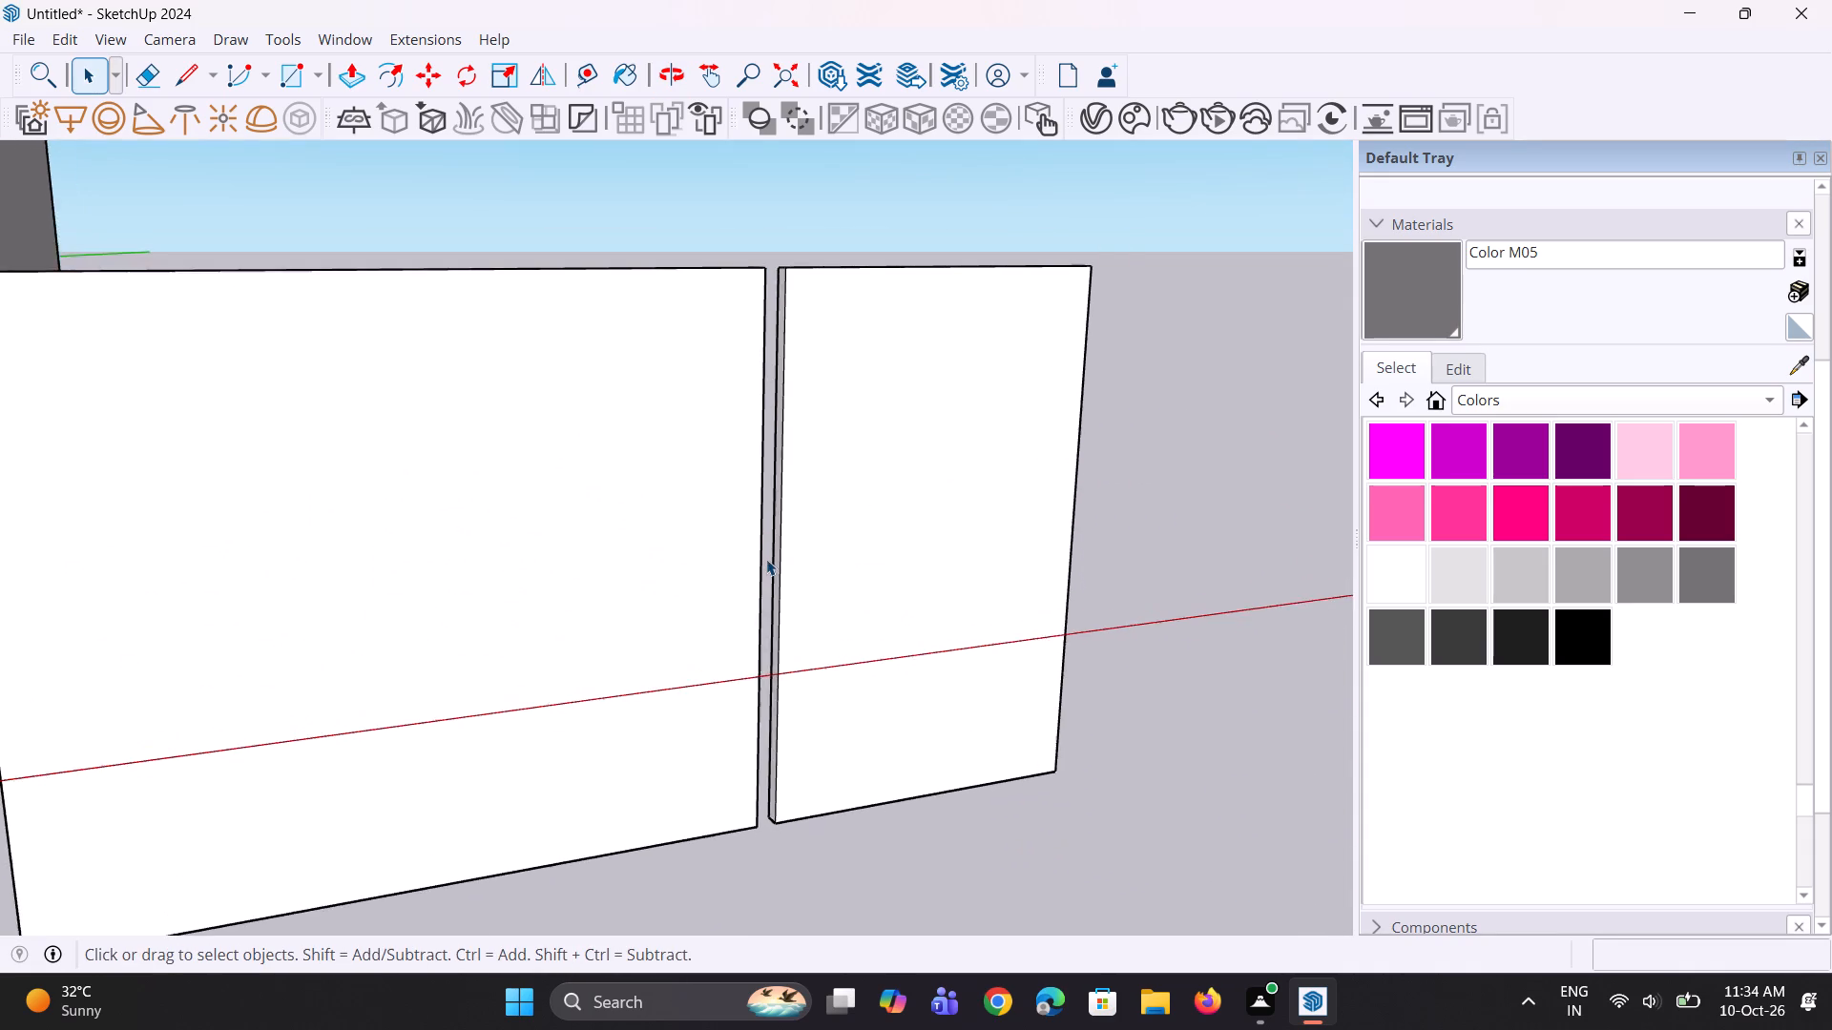
scroll(766, 559, "up", 5)
middle_click_drag(774, 563, 792, 574)
scroll(792, 577, "up", 3)
key("p")
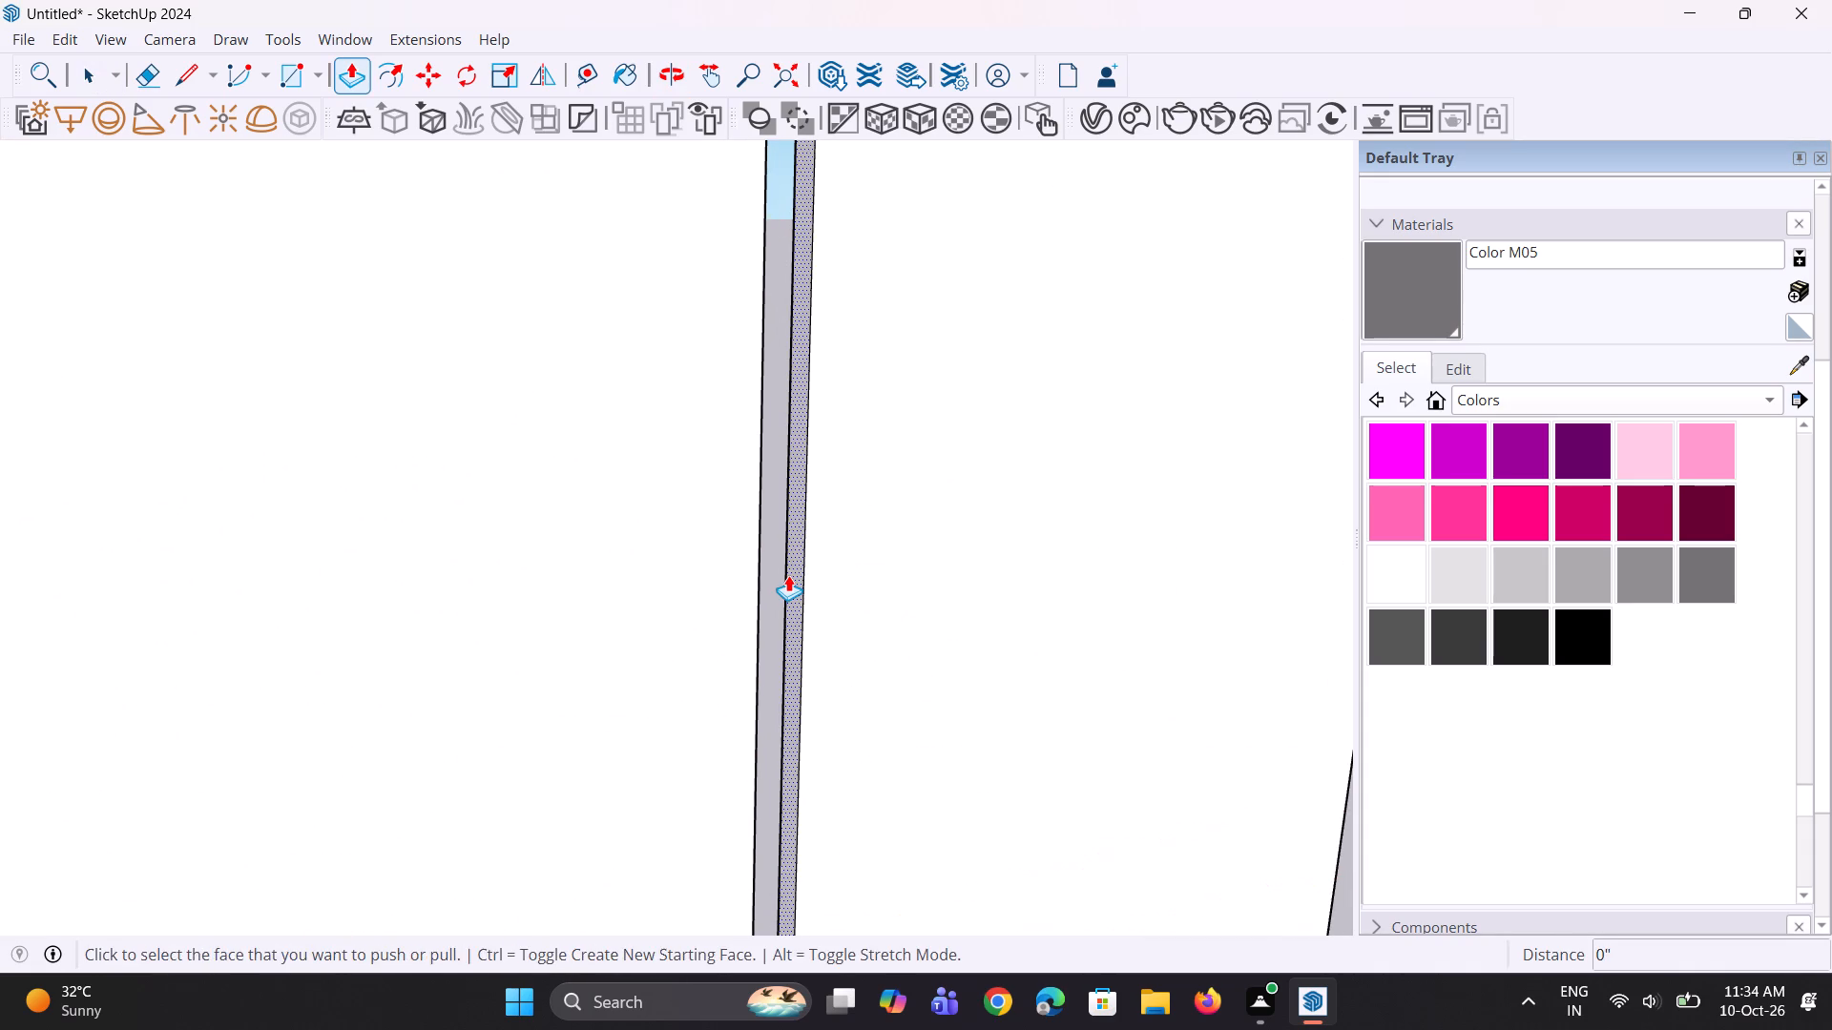
left_click(788, 575)
left_click(782, 576)
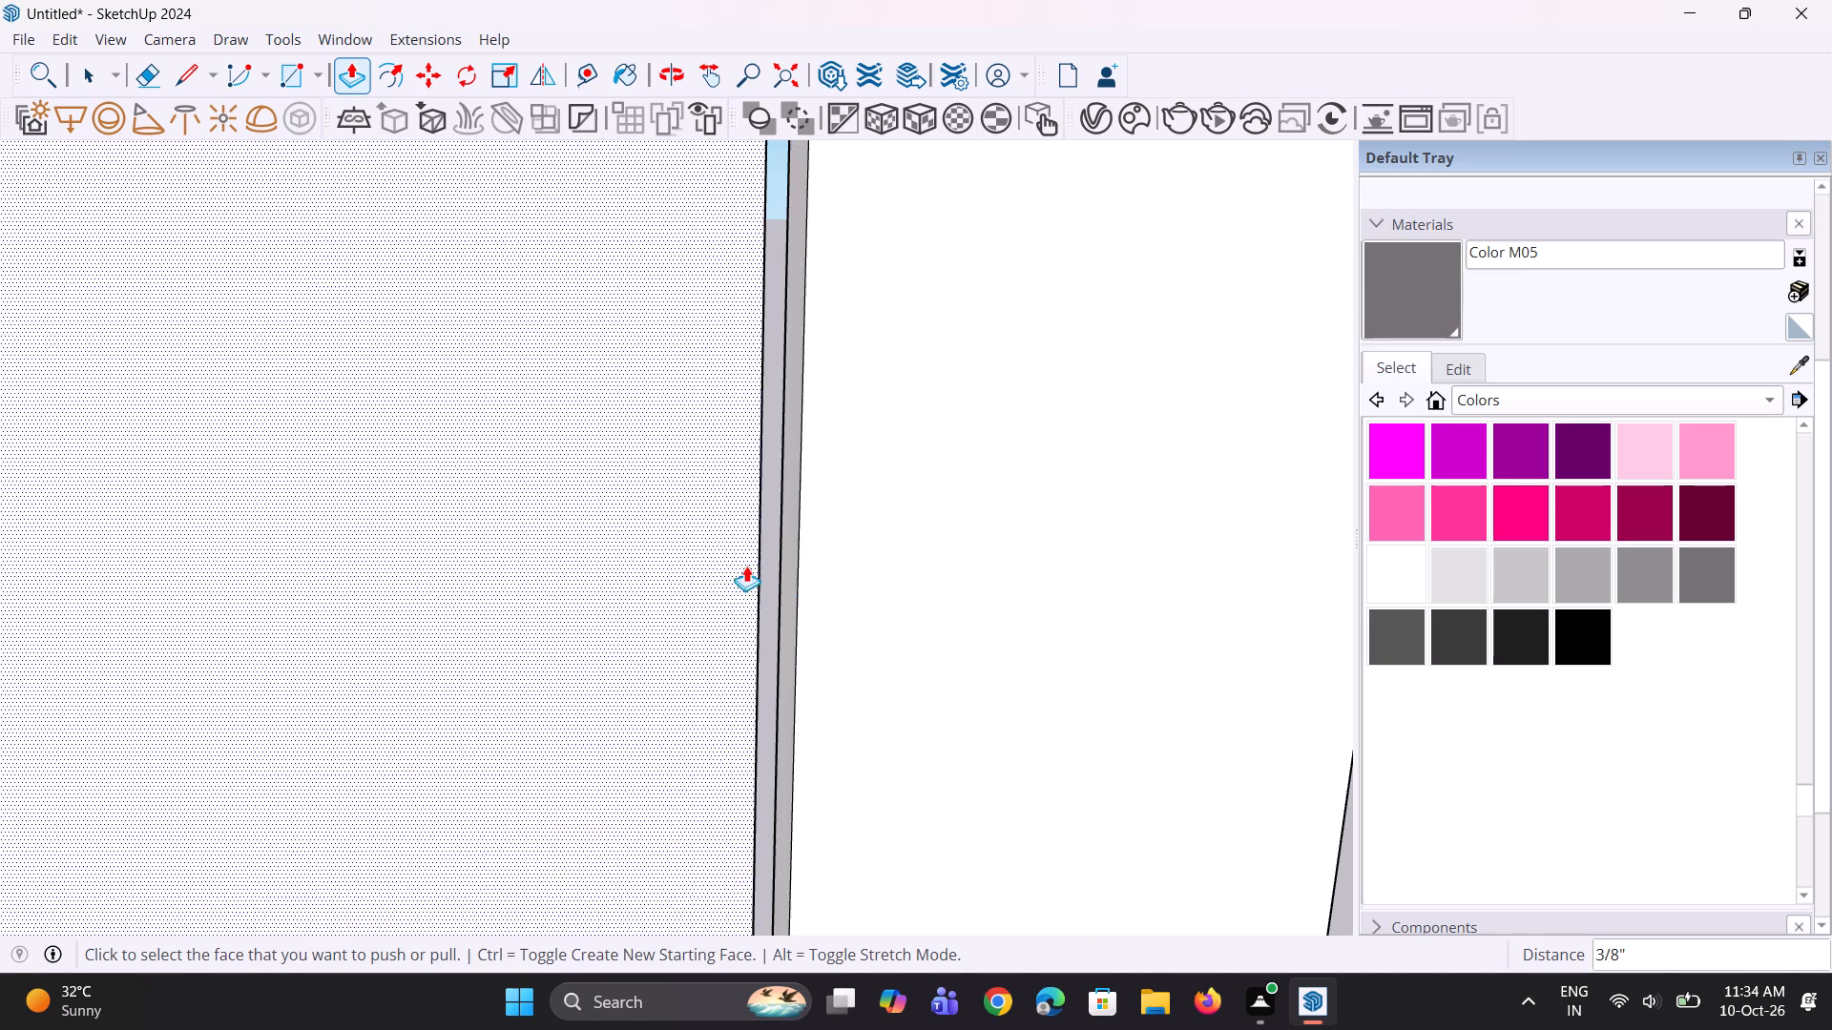
scroll(735, 566, "down", 9)
middle_click_drag(662, 595, 487, 545)
scroll(487, 545, "down", 5)
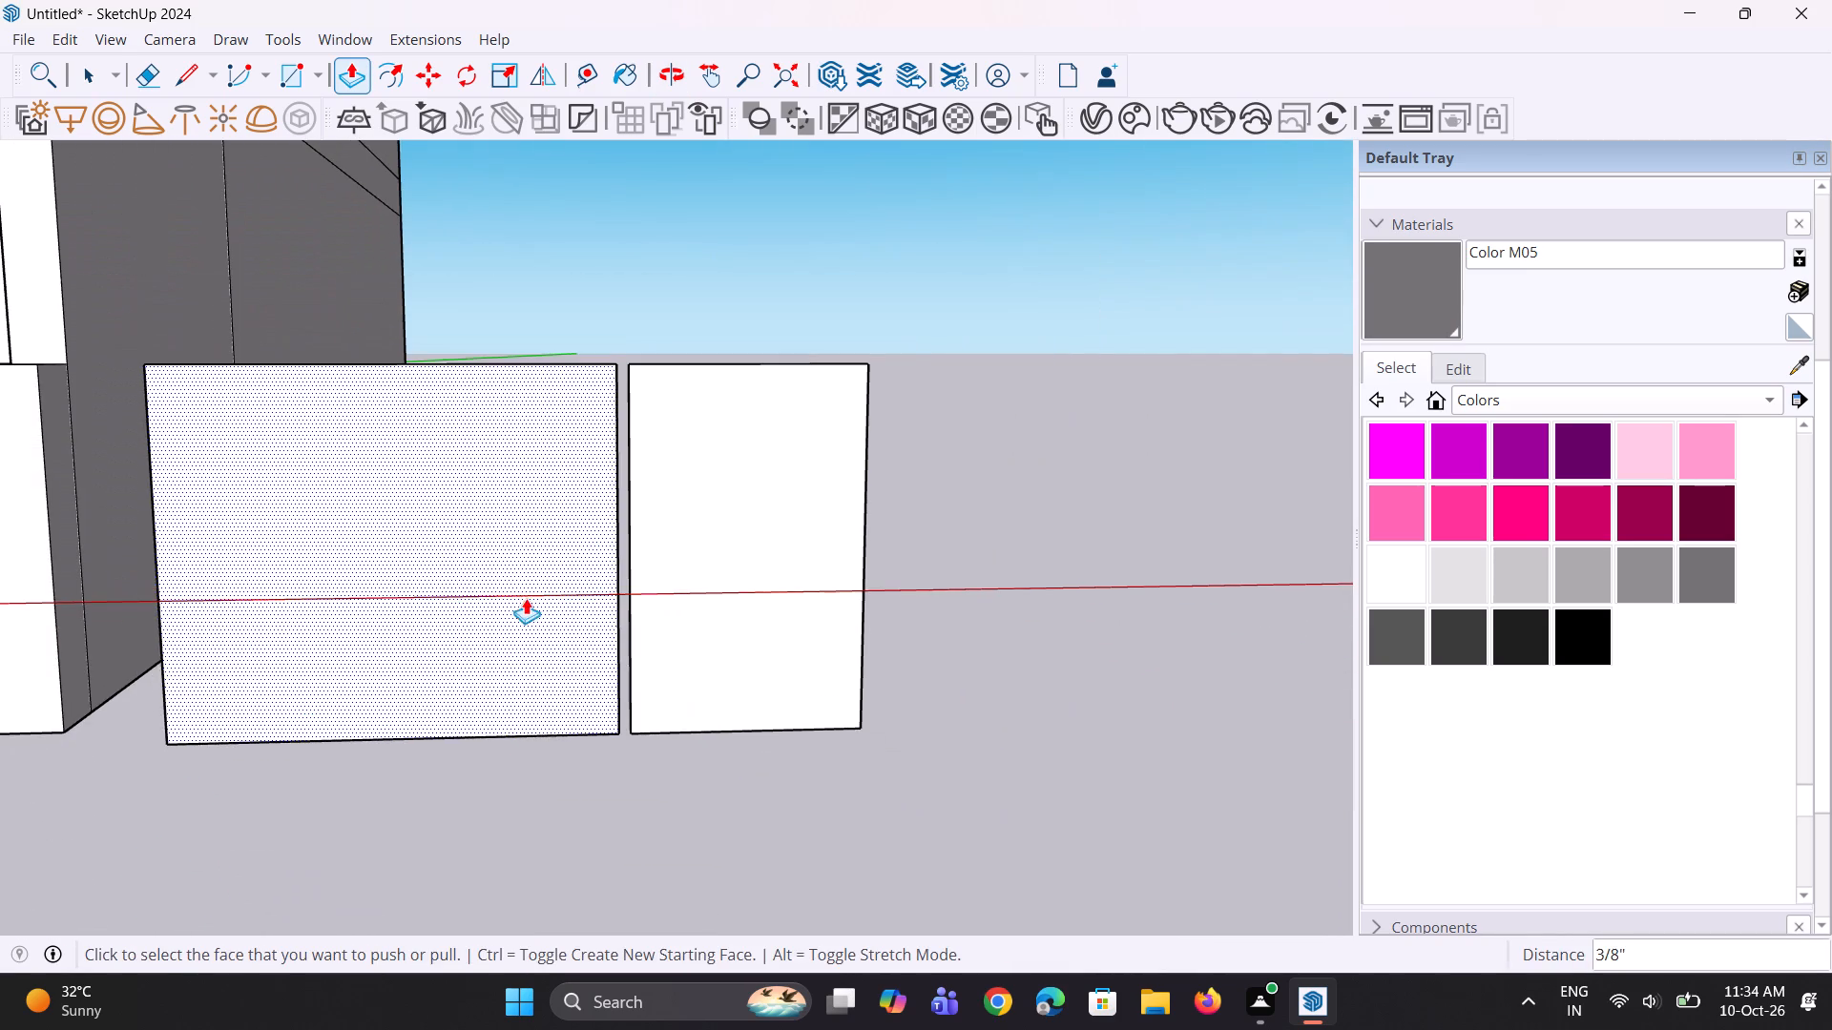
key("space")
key("space")
scroll(697, 630, "down", 4)
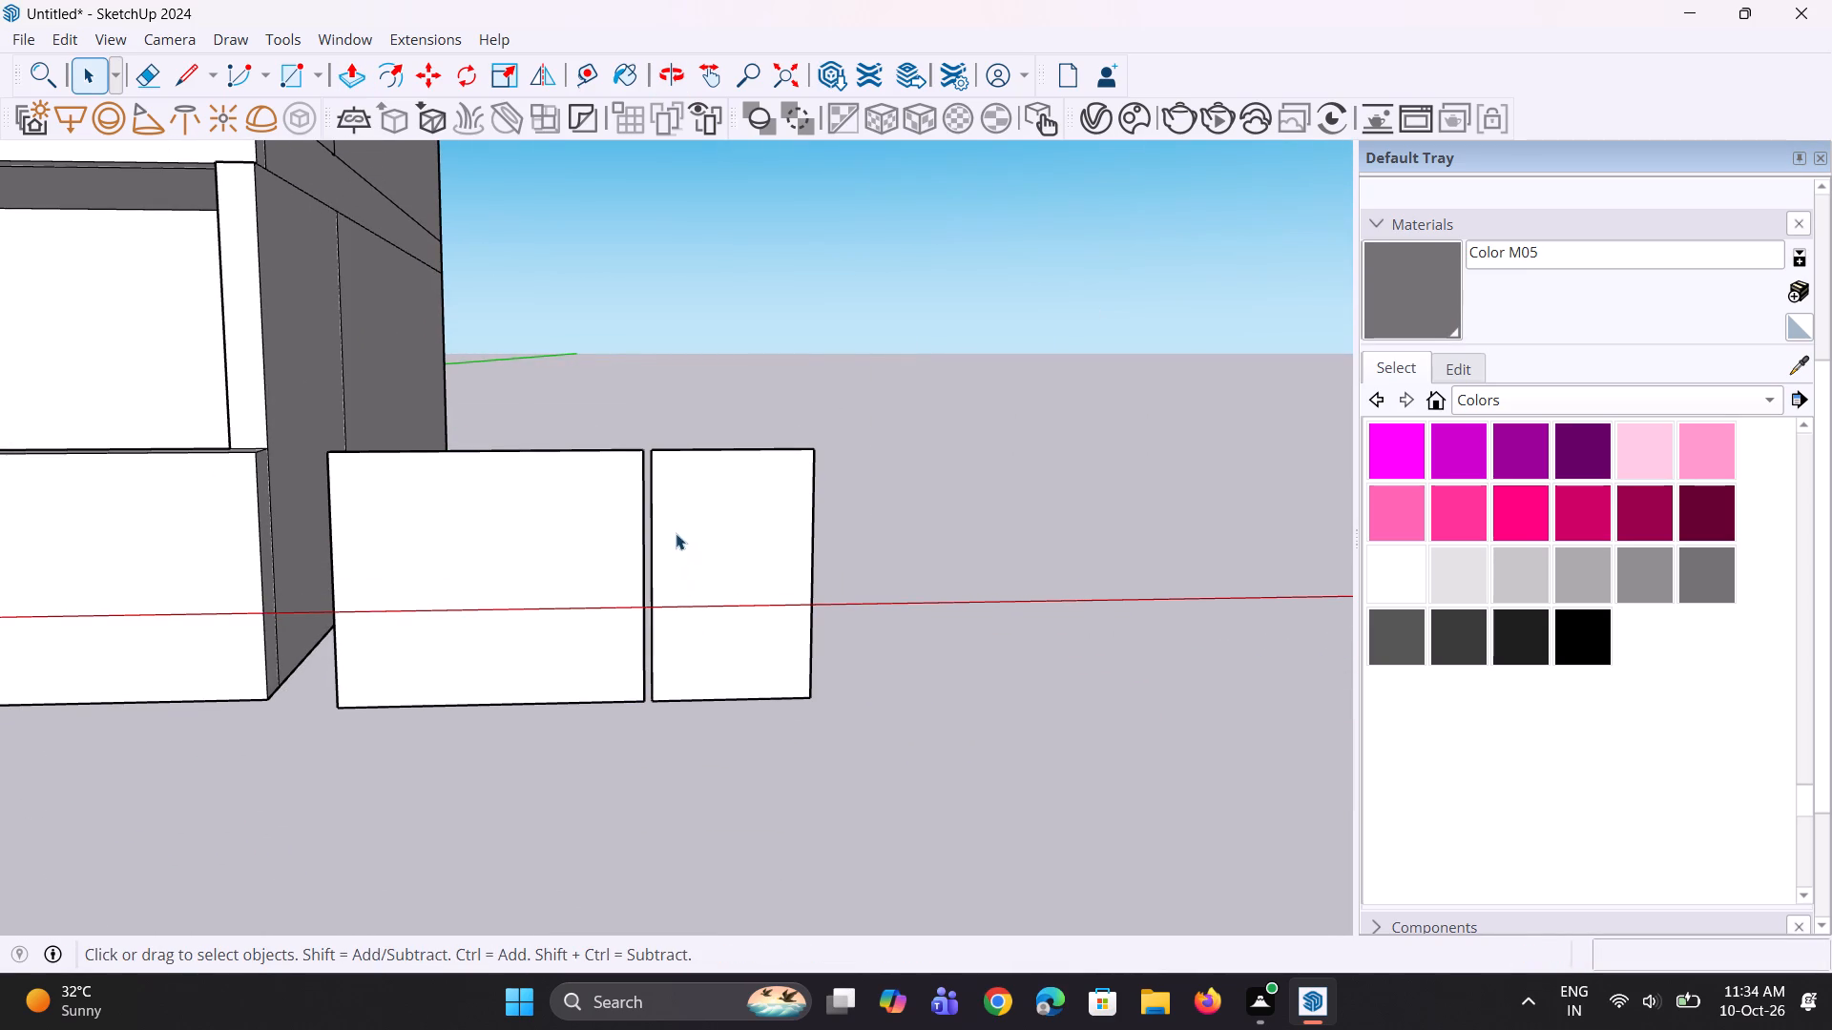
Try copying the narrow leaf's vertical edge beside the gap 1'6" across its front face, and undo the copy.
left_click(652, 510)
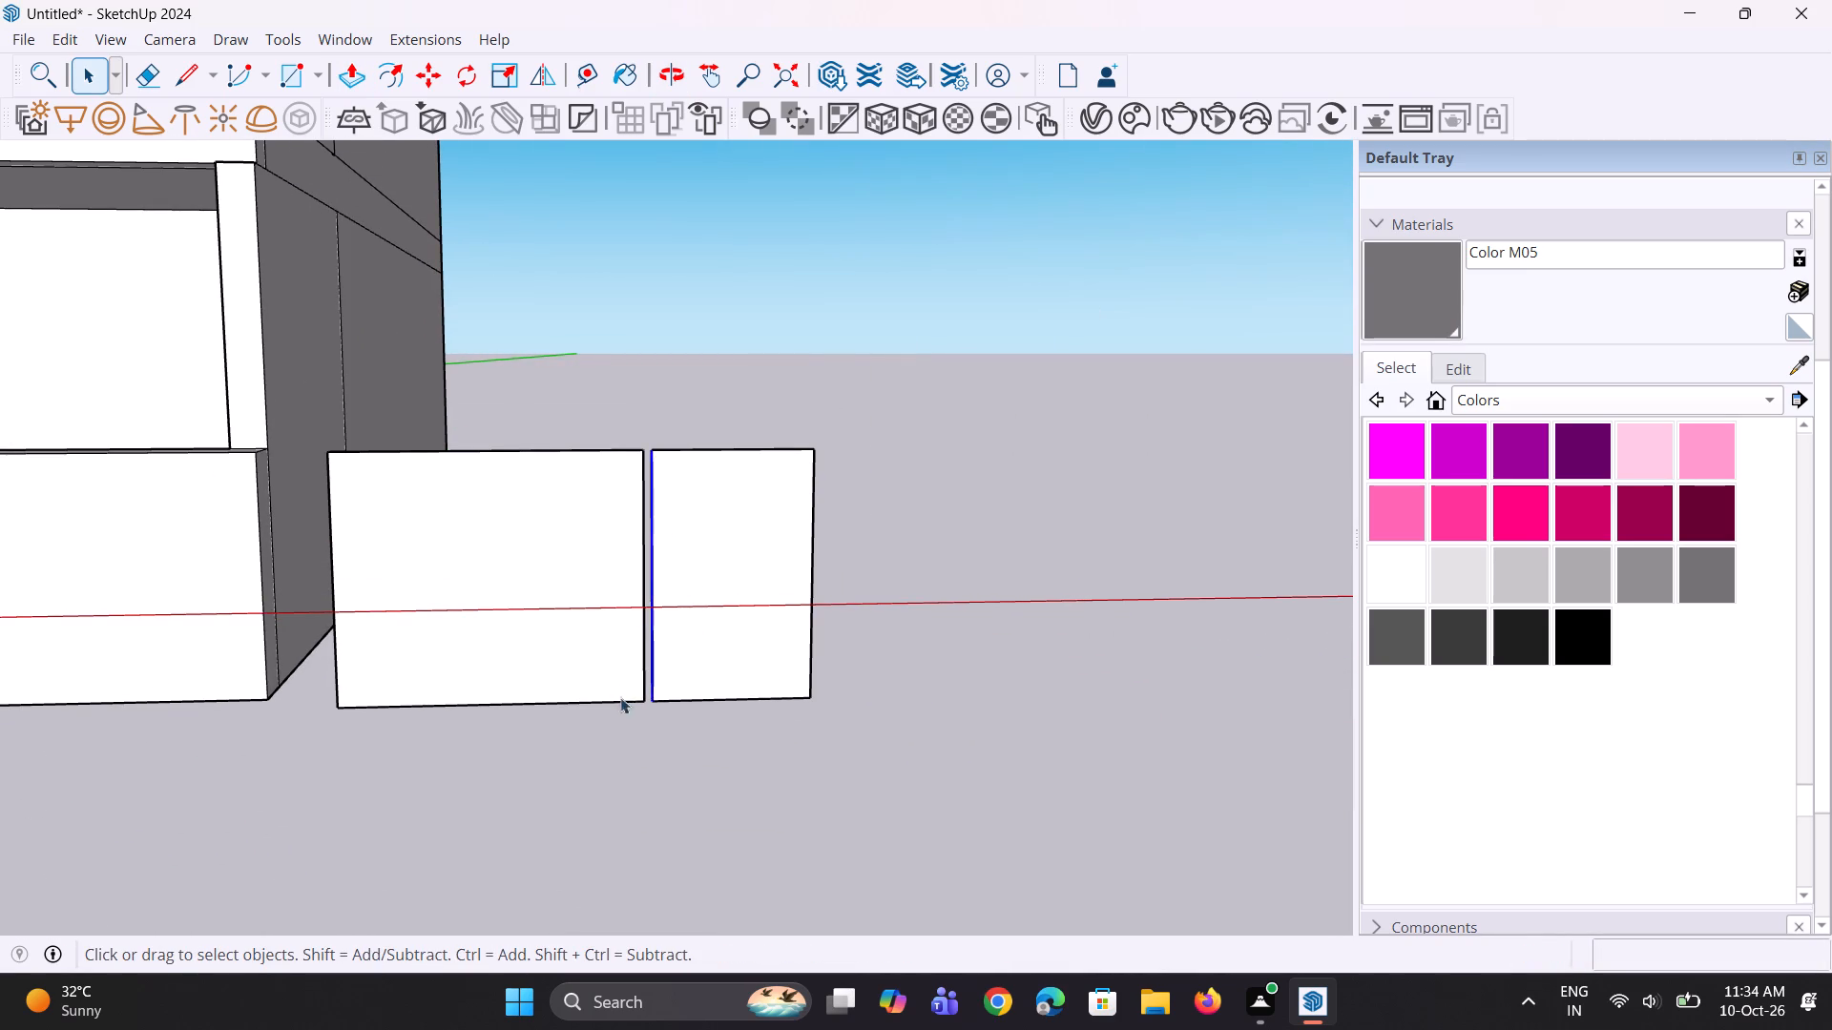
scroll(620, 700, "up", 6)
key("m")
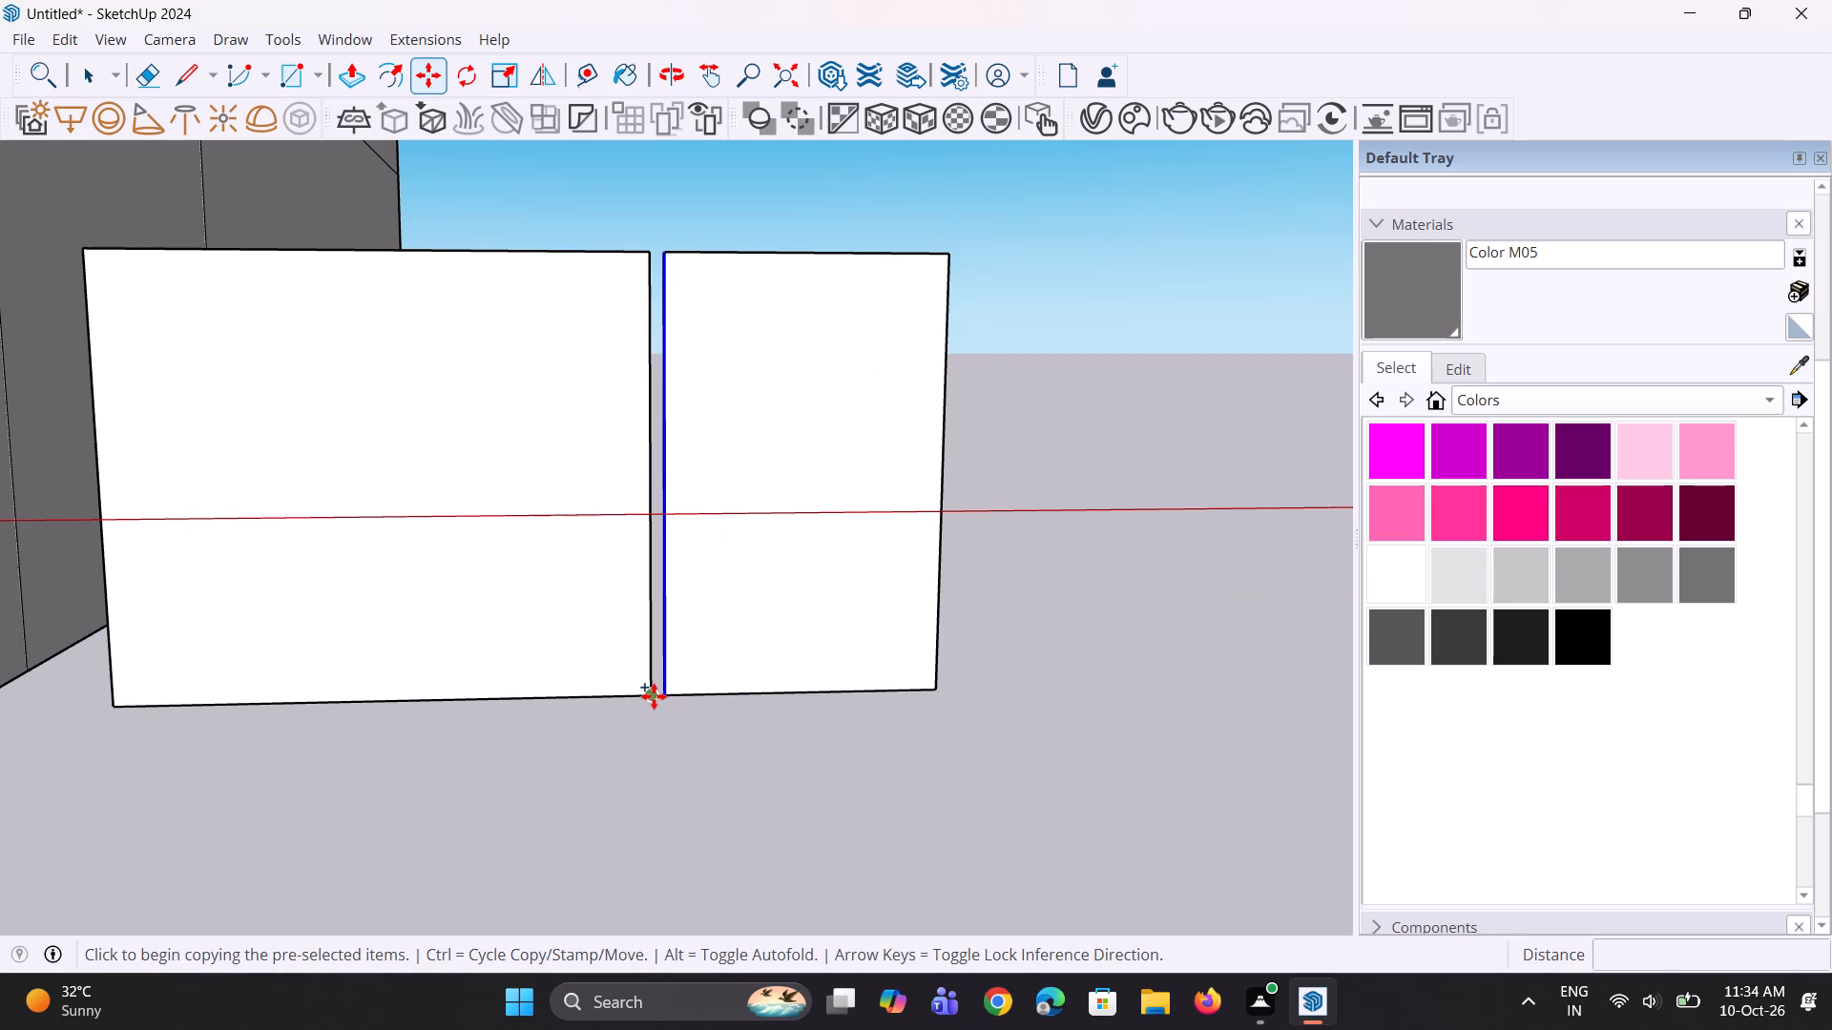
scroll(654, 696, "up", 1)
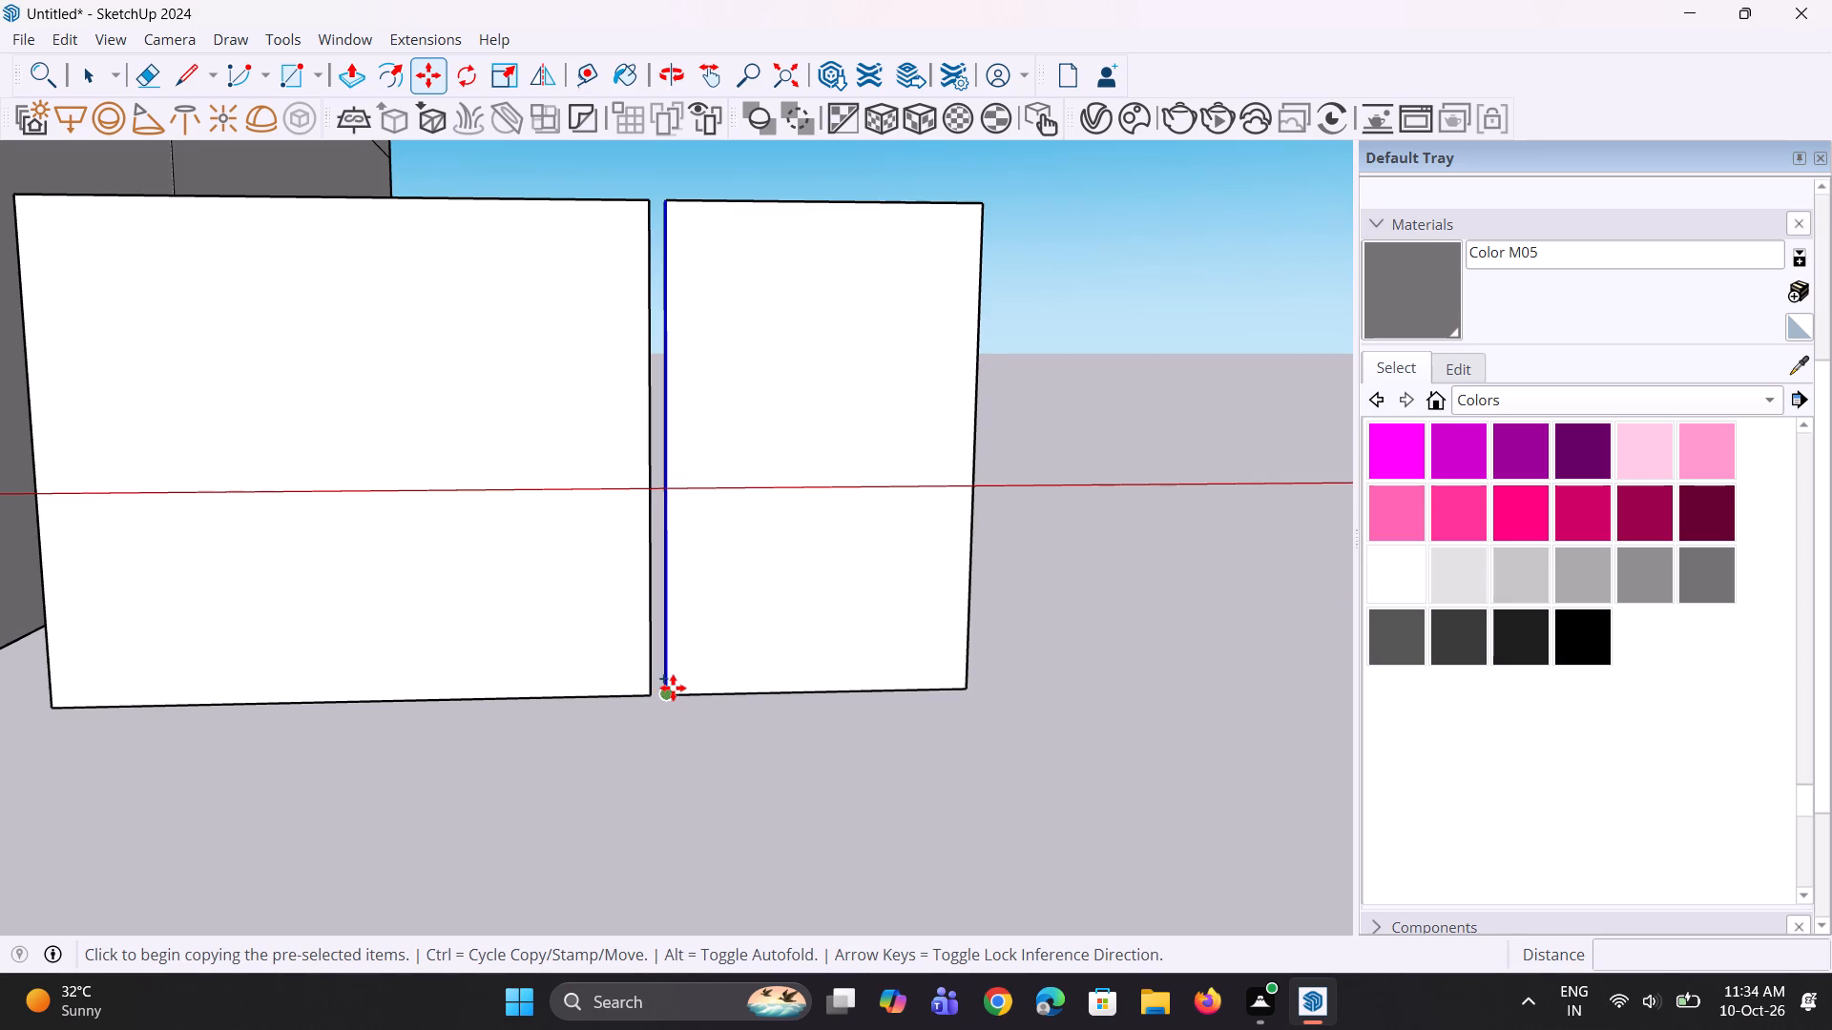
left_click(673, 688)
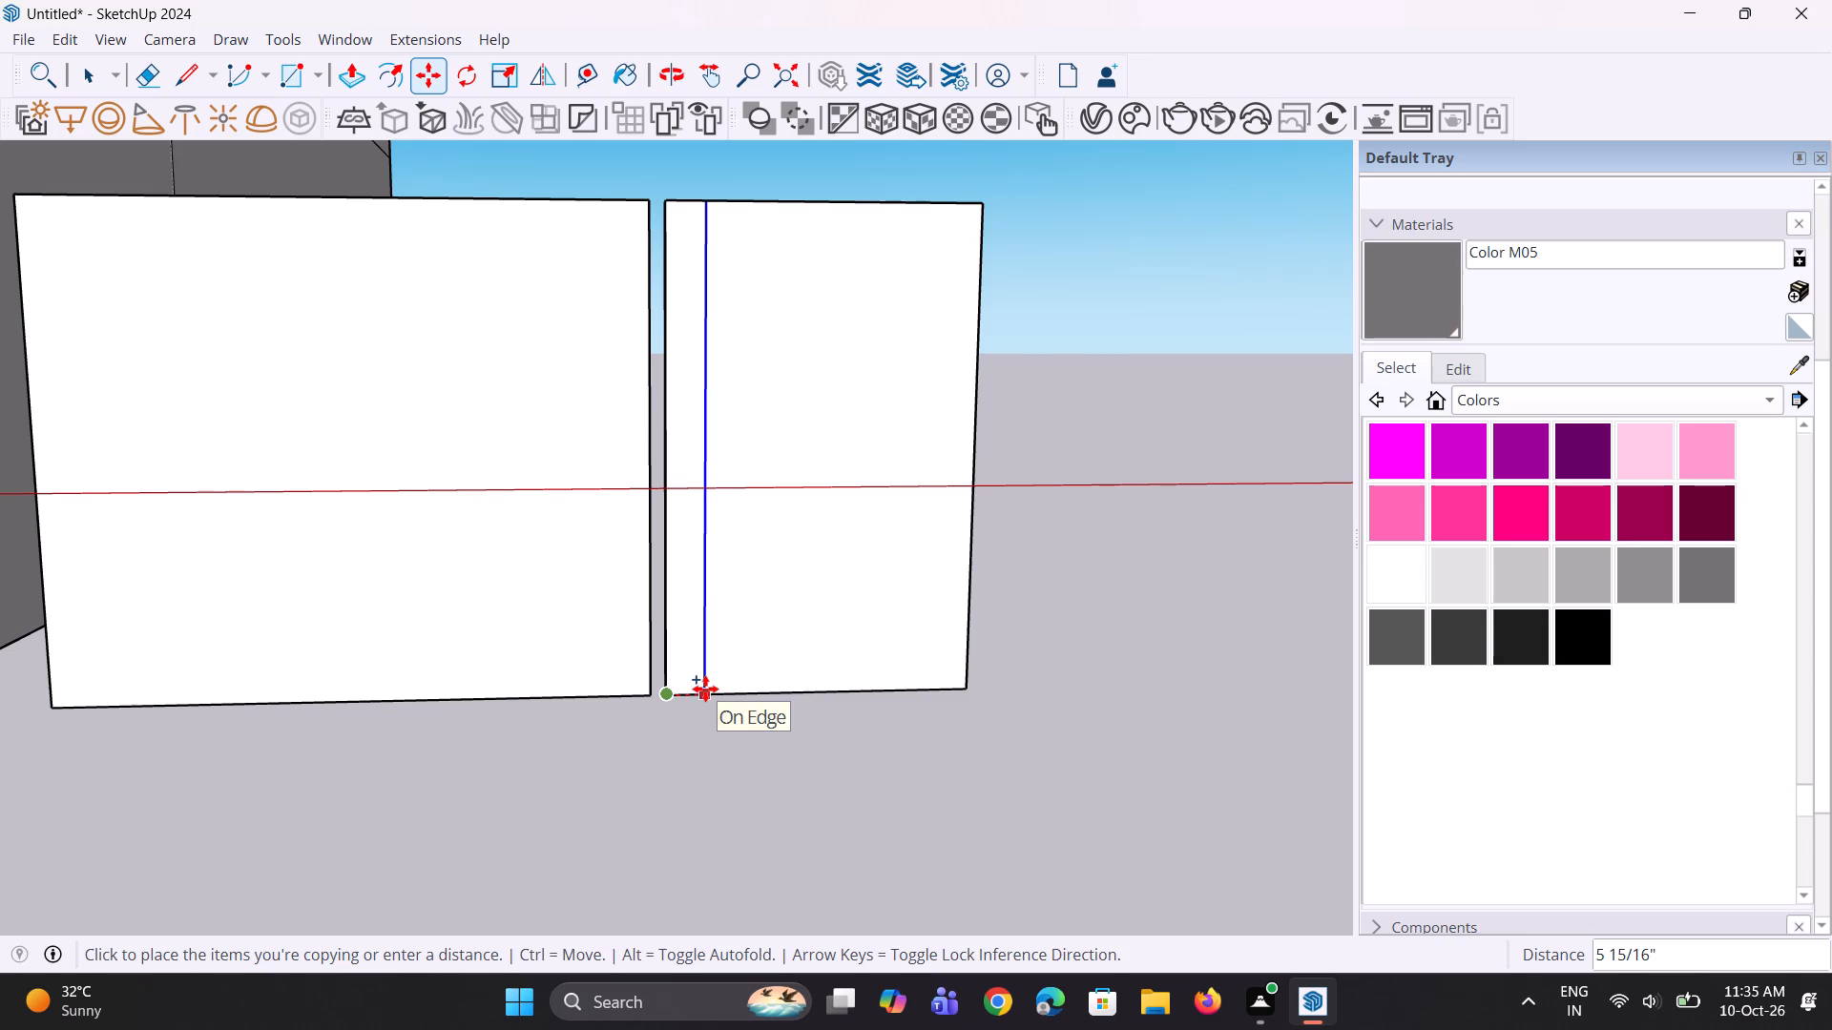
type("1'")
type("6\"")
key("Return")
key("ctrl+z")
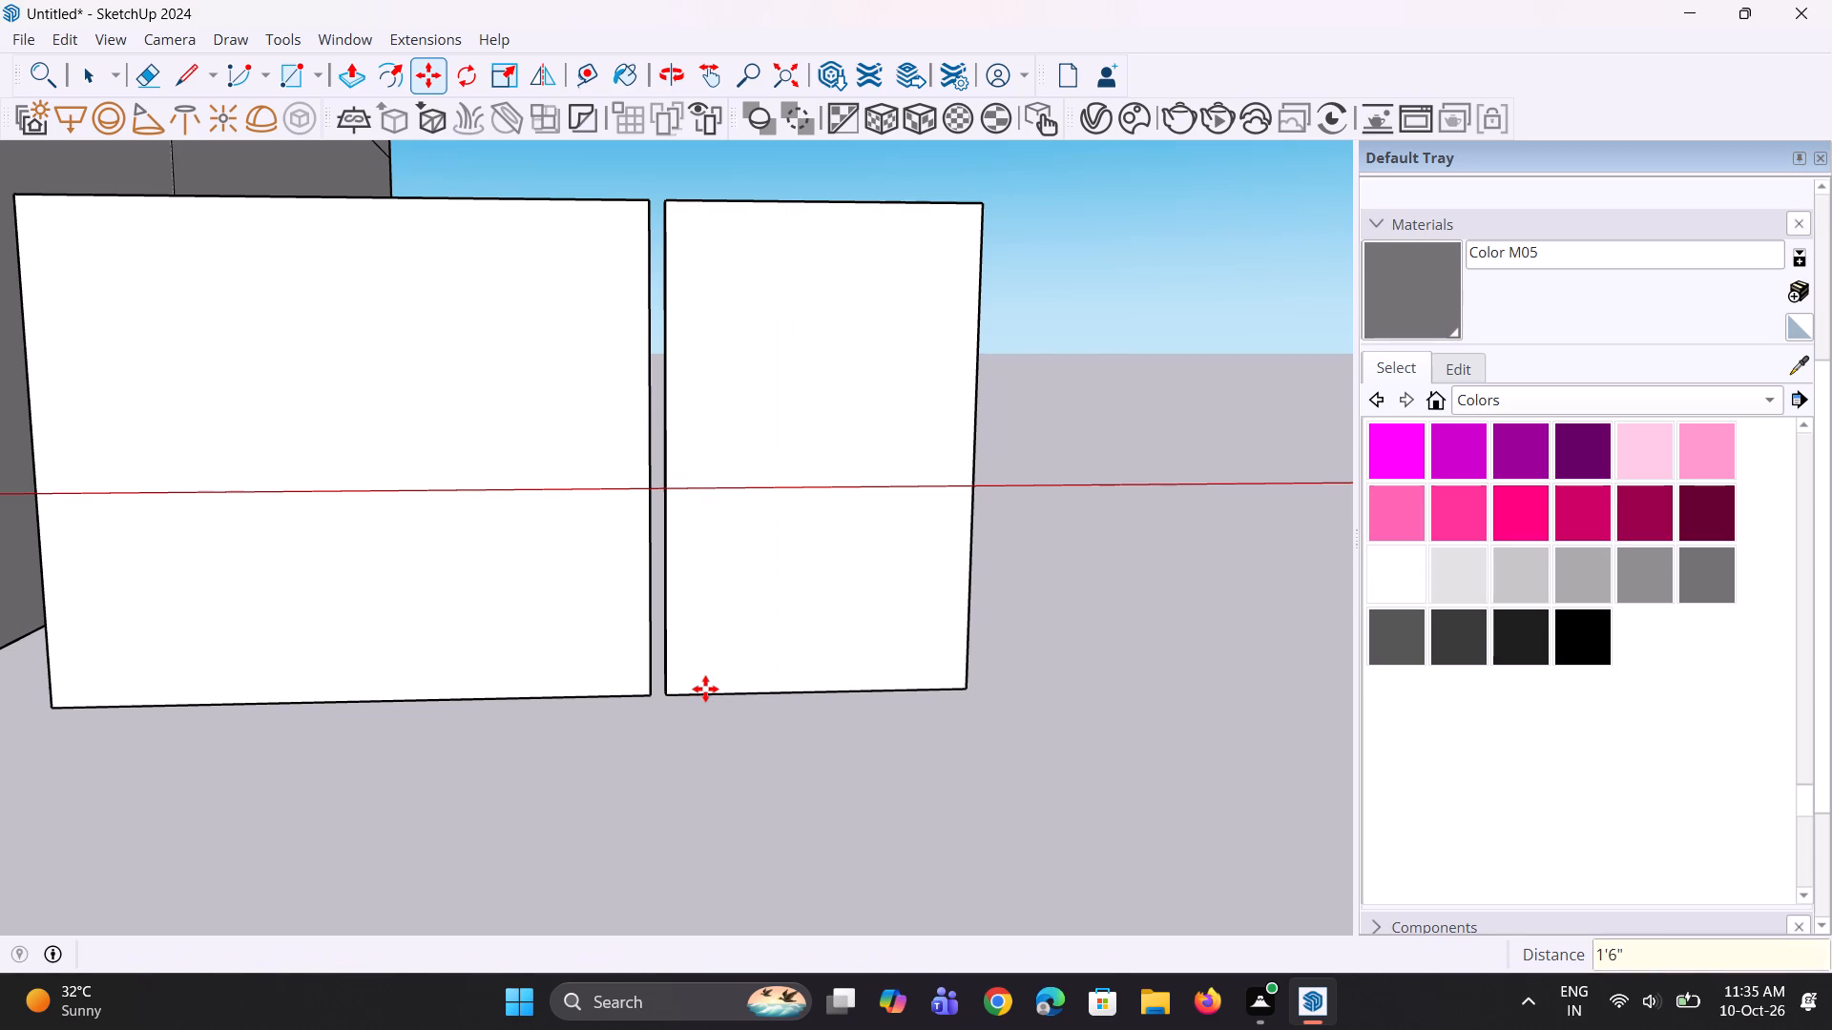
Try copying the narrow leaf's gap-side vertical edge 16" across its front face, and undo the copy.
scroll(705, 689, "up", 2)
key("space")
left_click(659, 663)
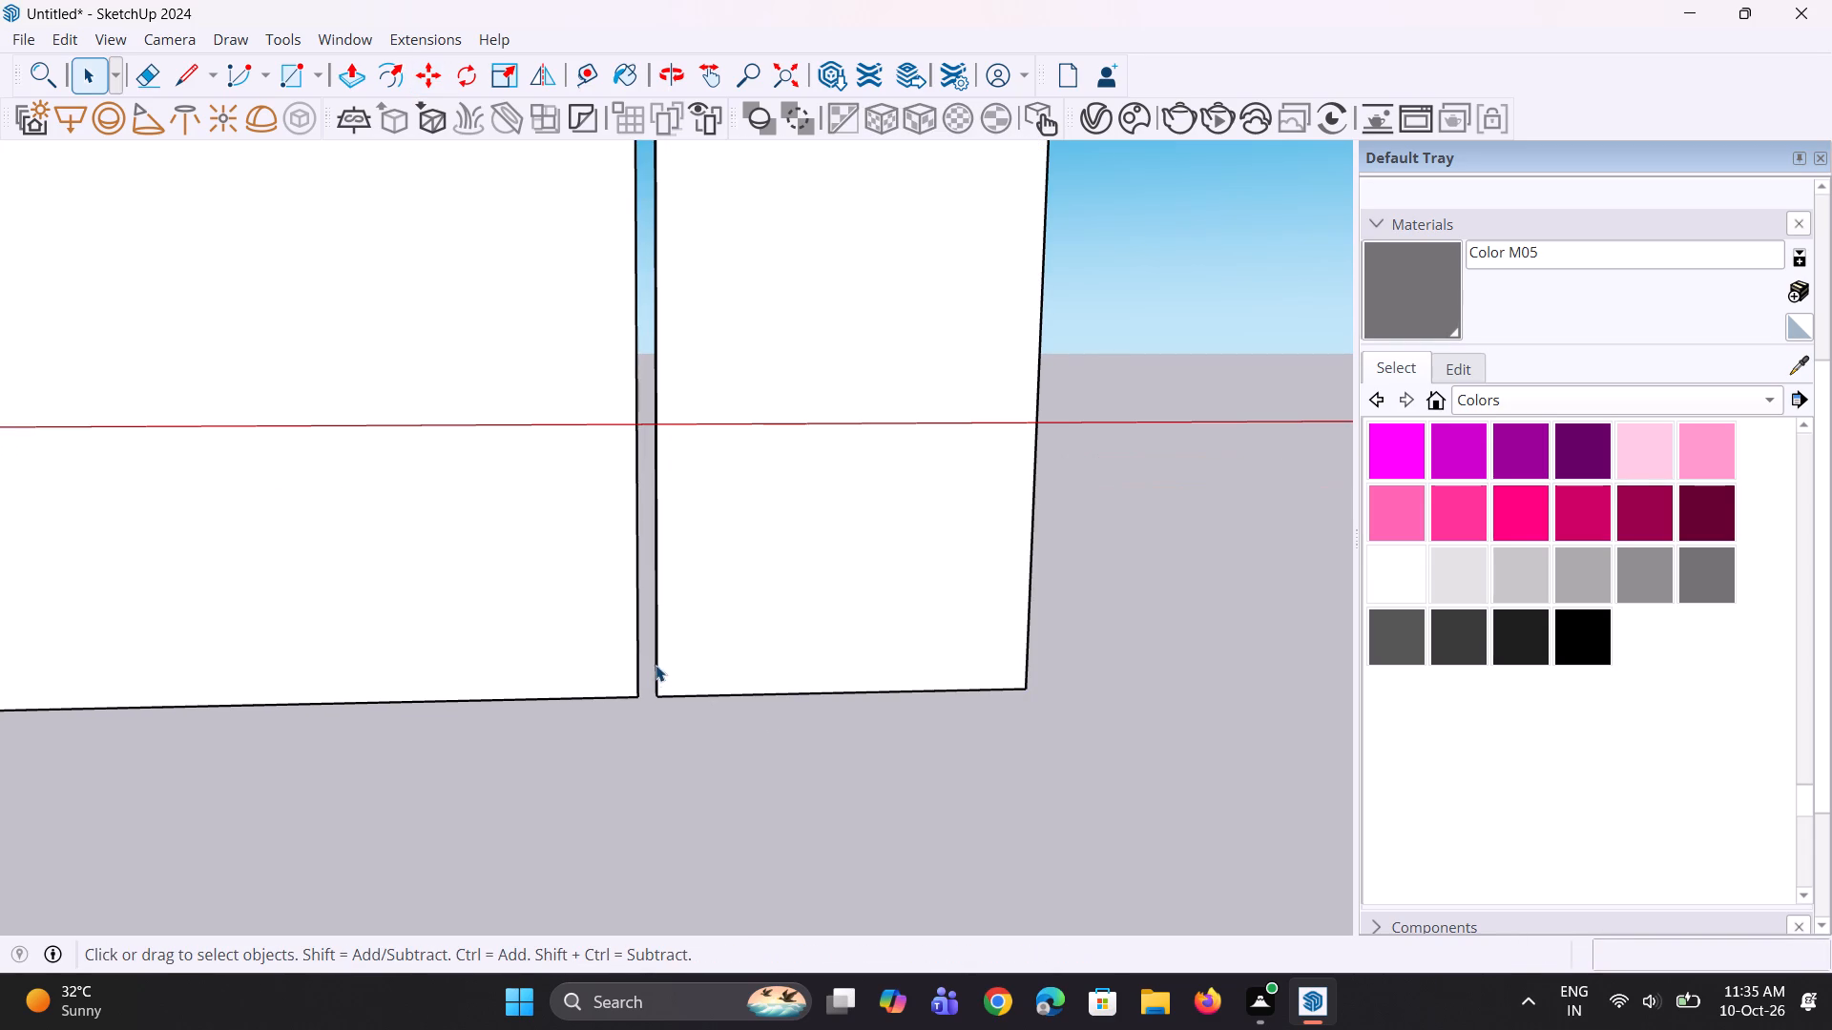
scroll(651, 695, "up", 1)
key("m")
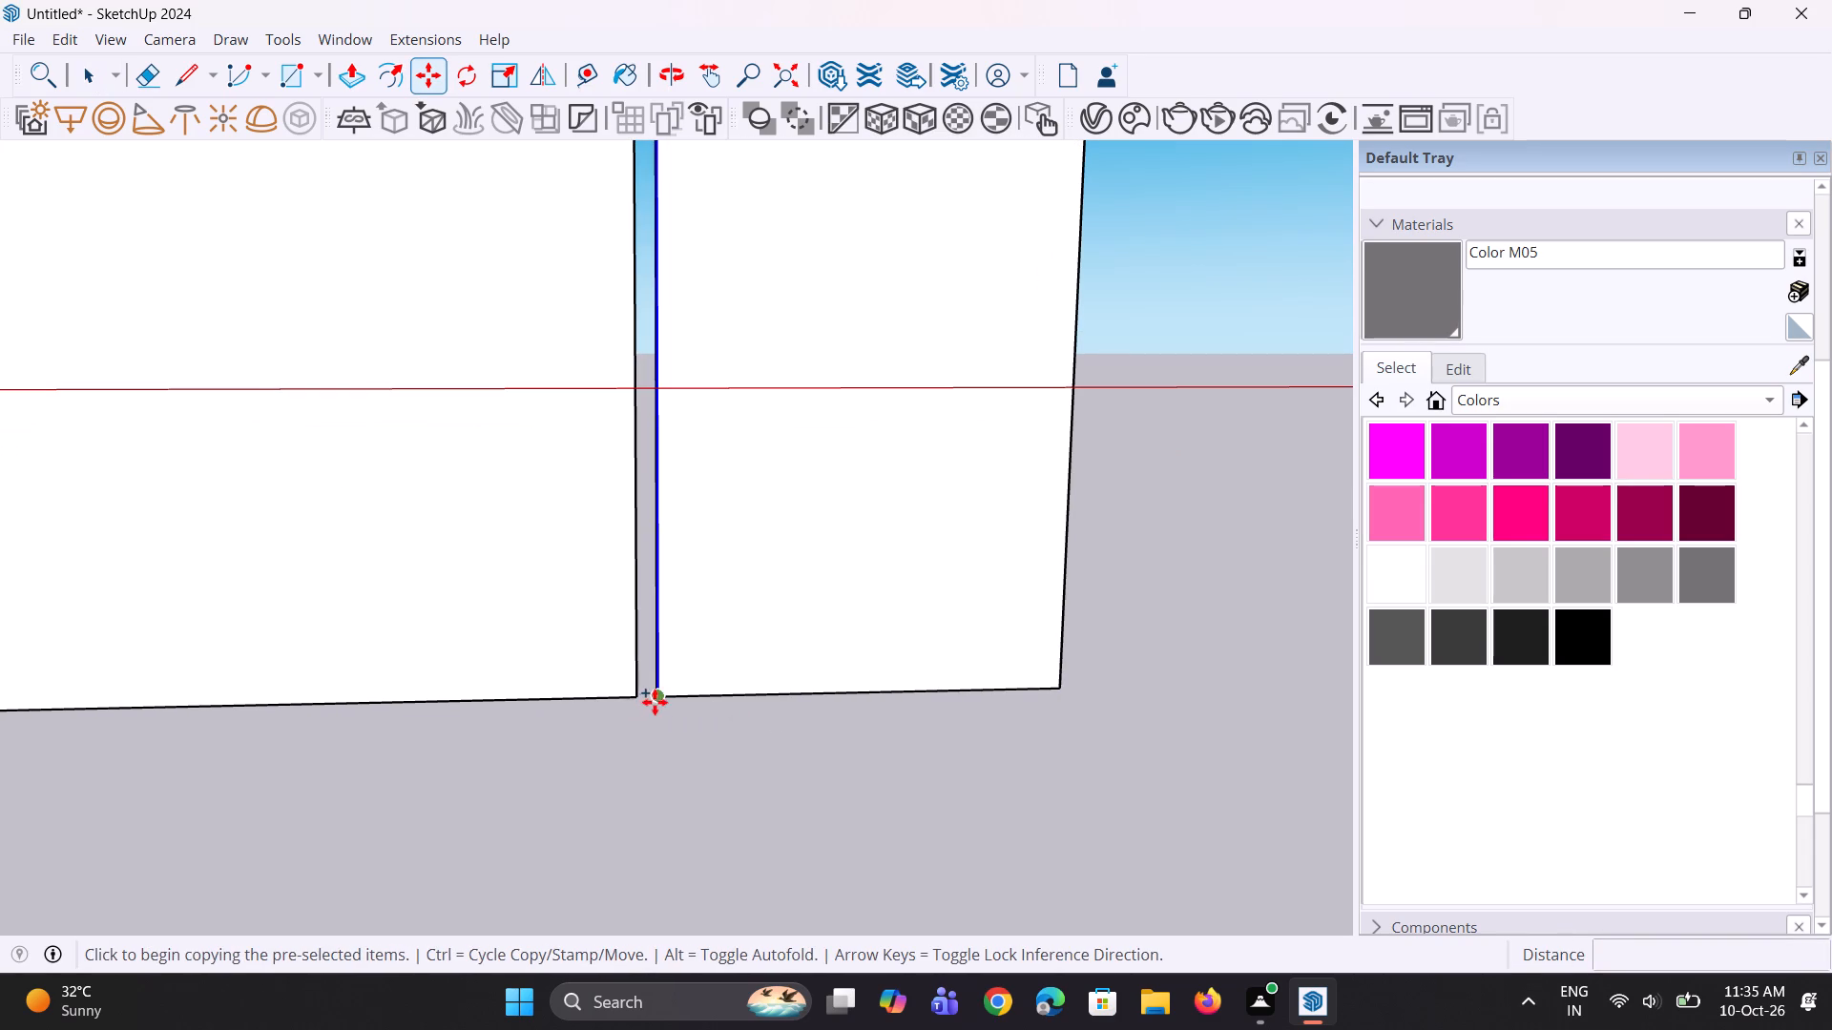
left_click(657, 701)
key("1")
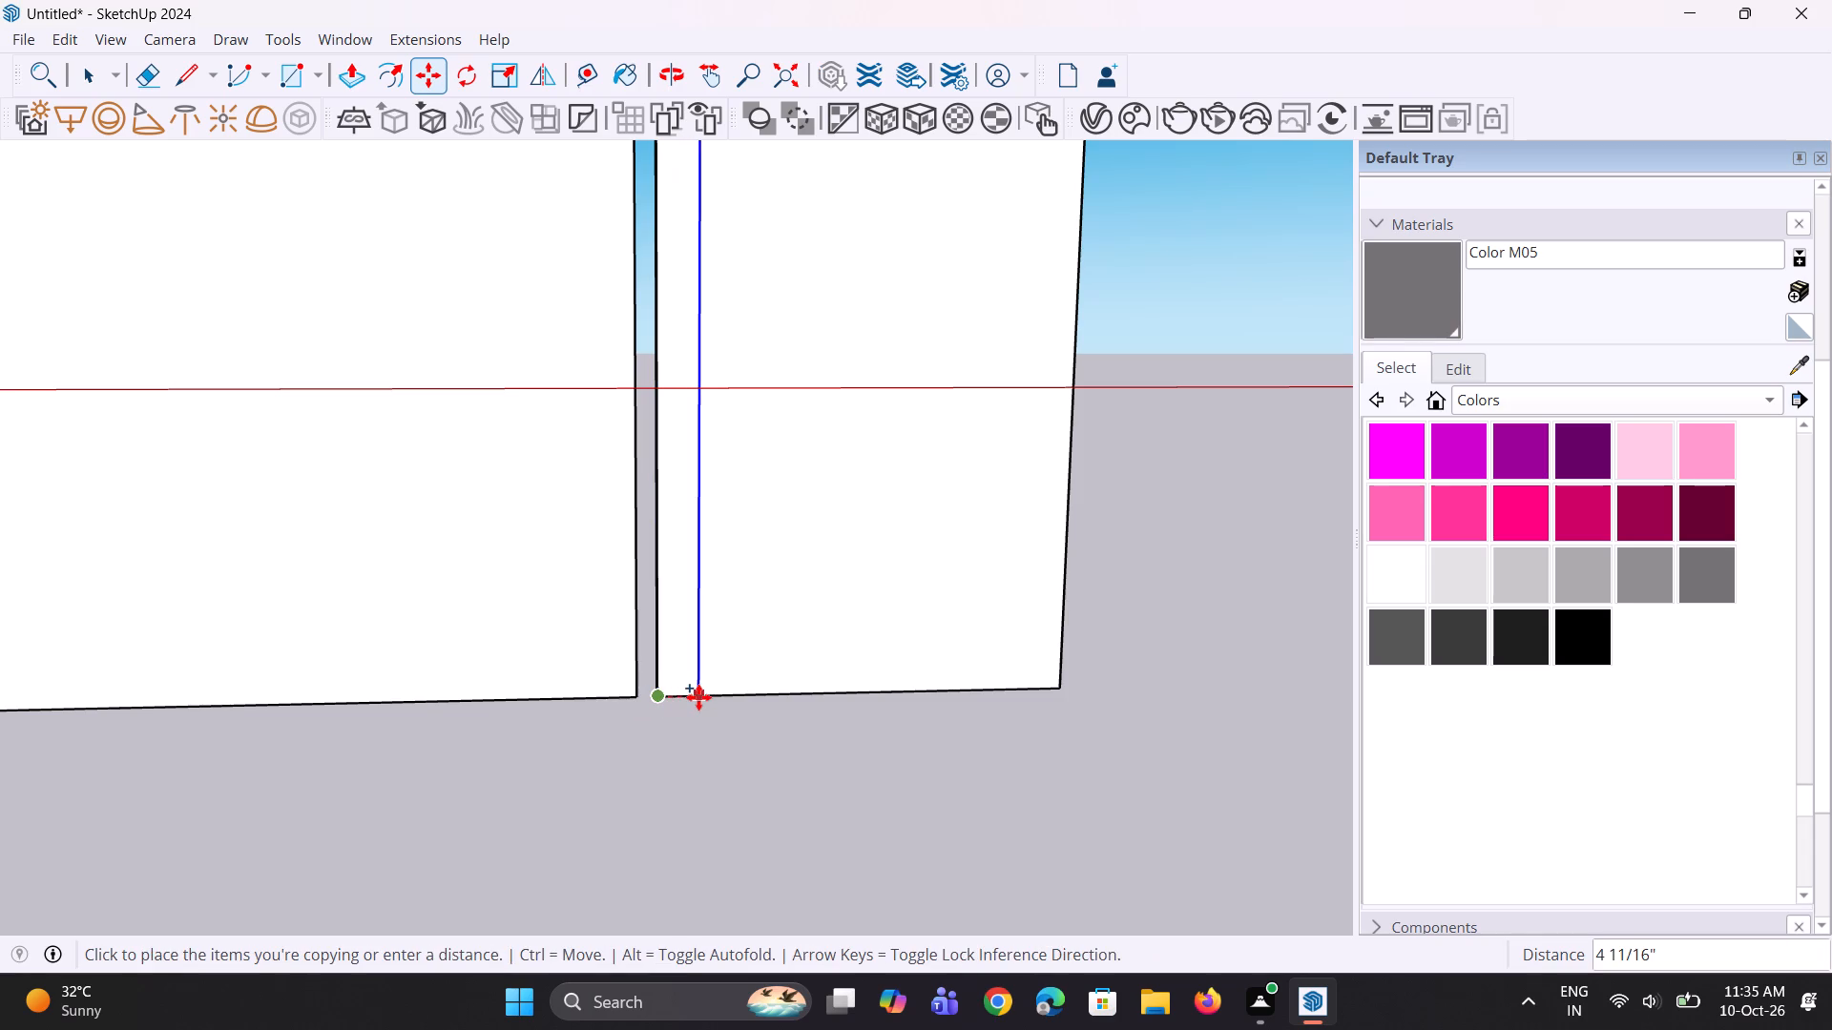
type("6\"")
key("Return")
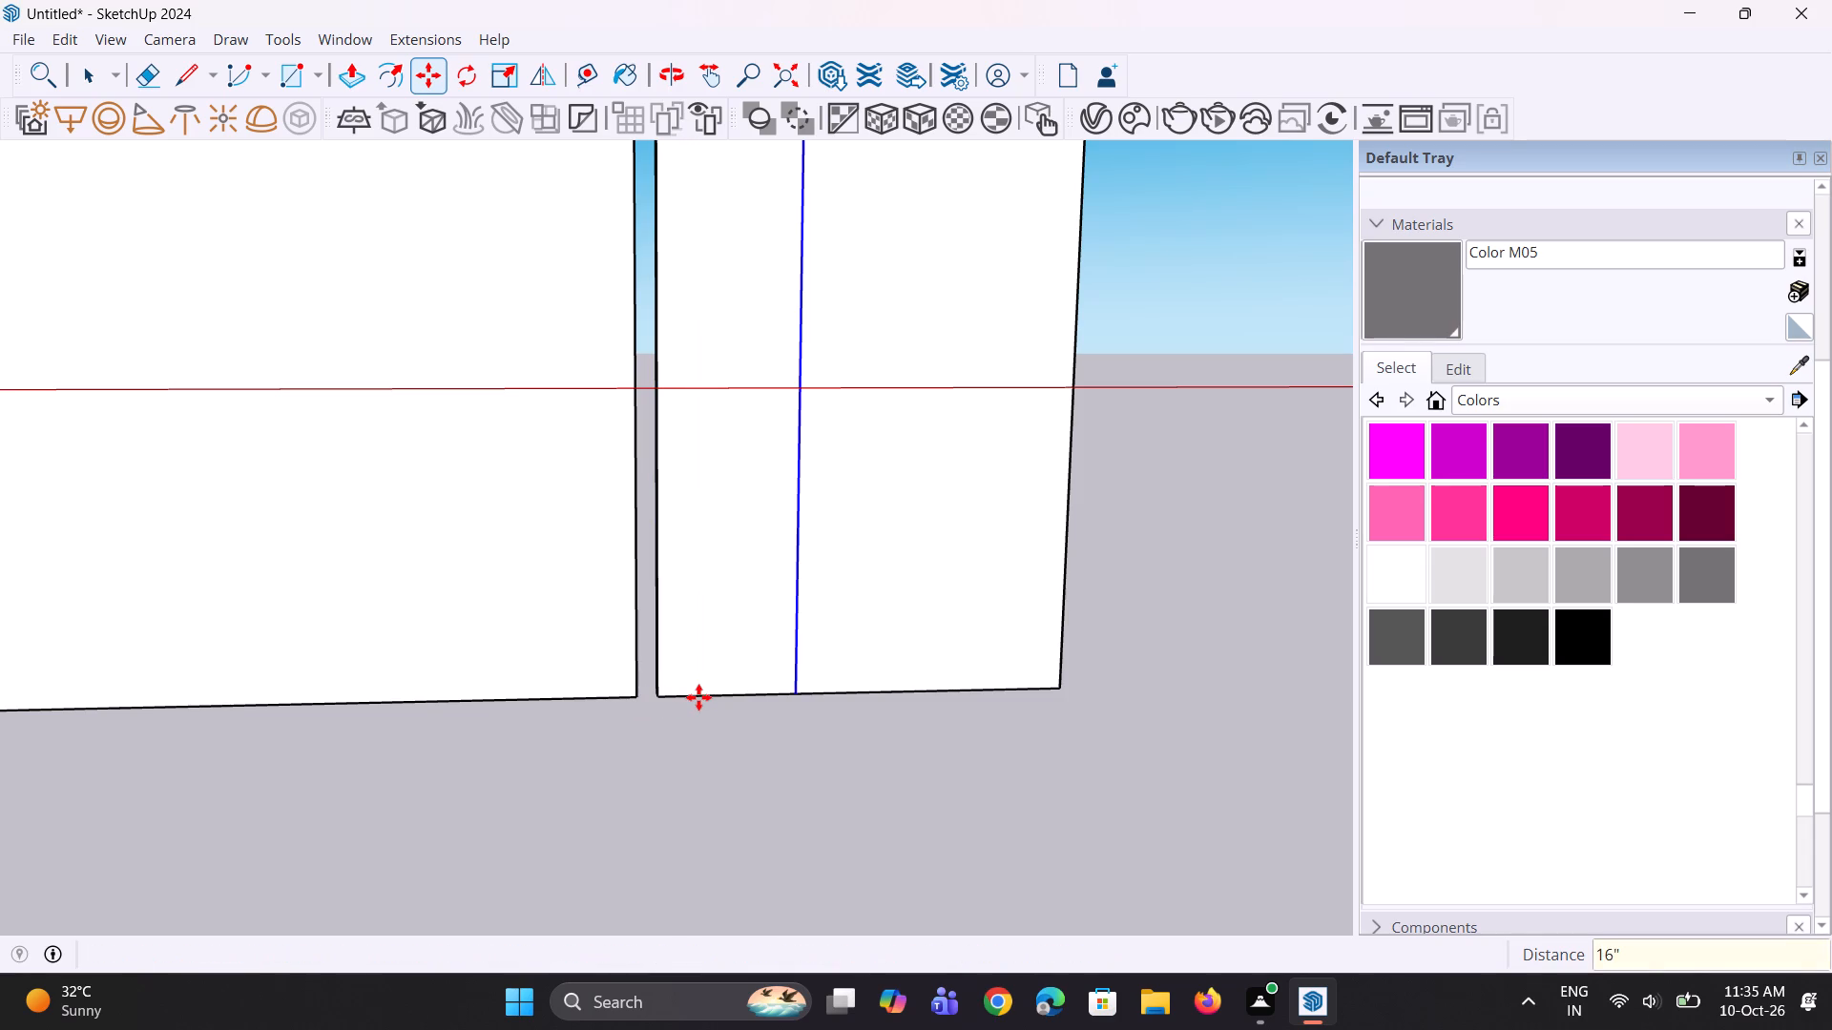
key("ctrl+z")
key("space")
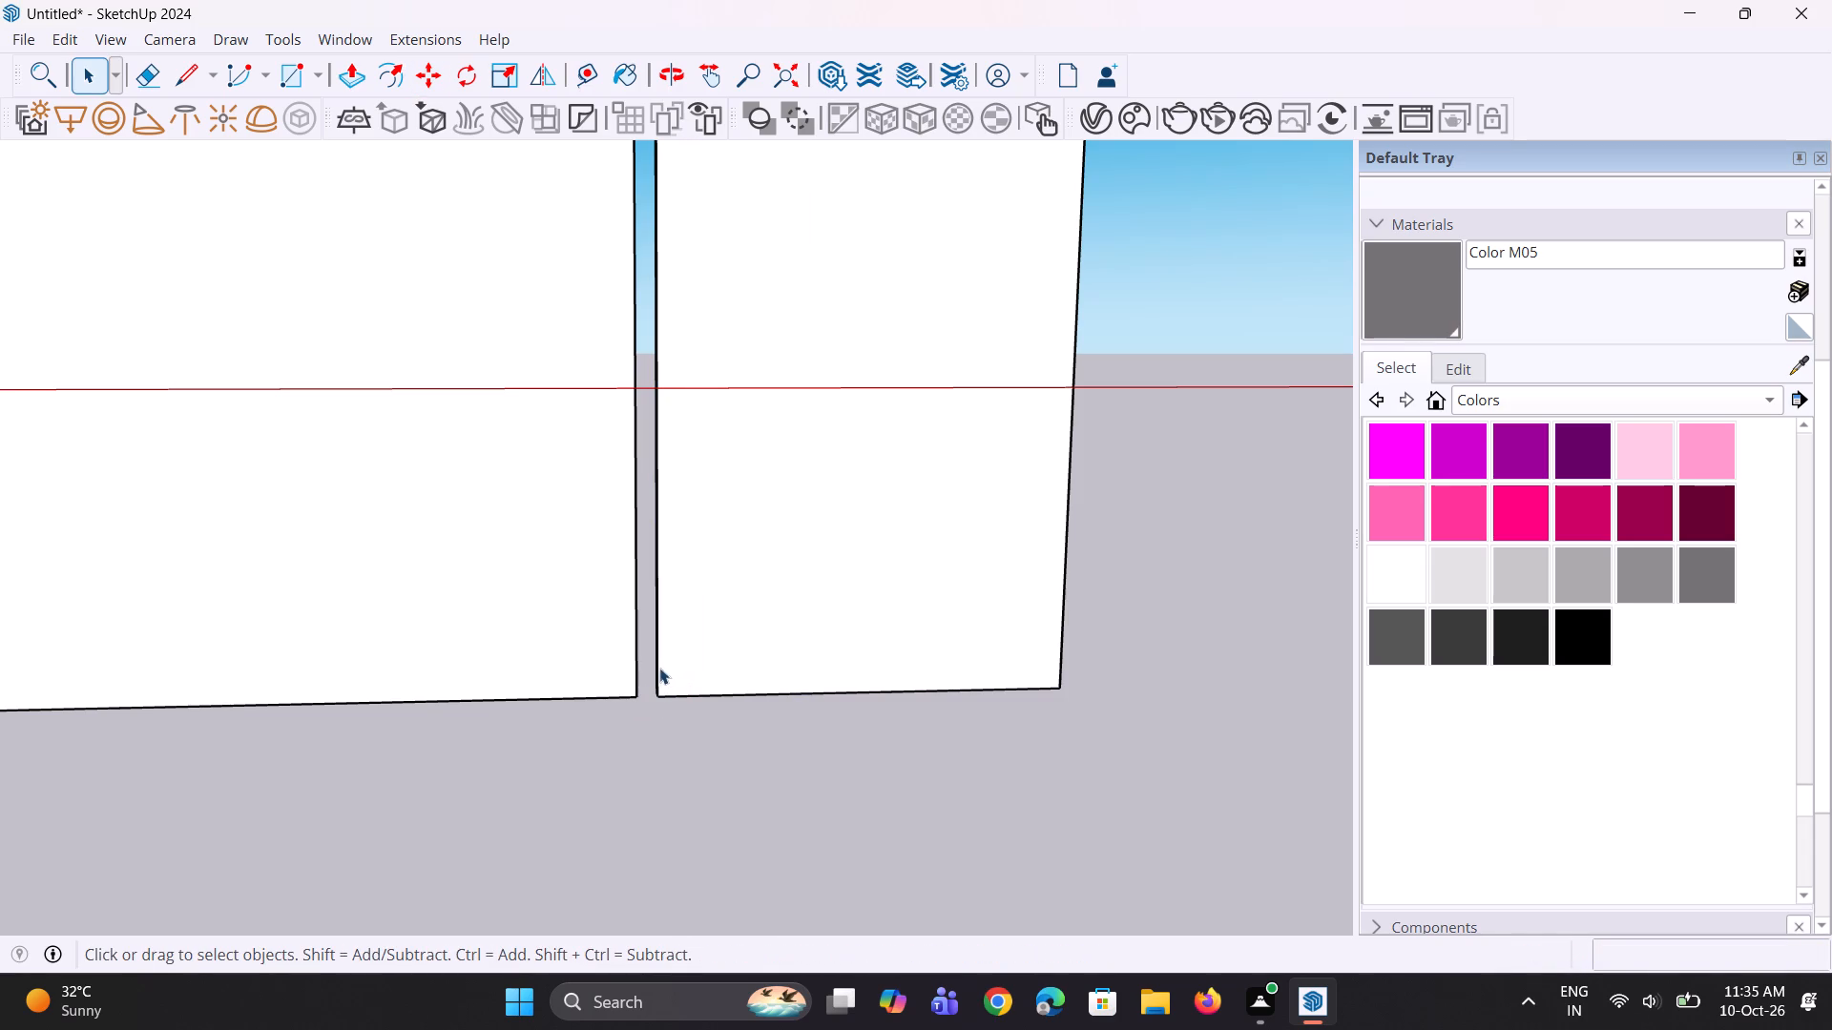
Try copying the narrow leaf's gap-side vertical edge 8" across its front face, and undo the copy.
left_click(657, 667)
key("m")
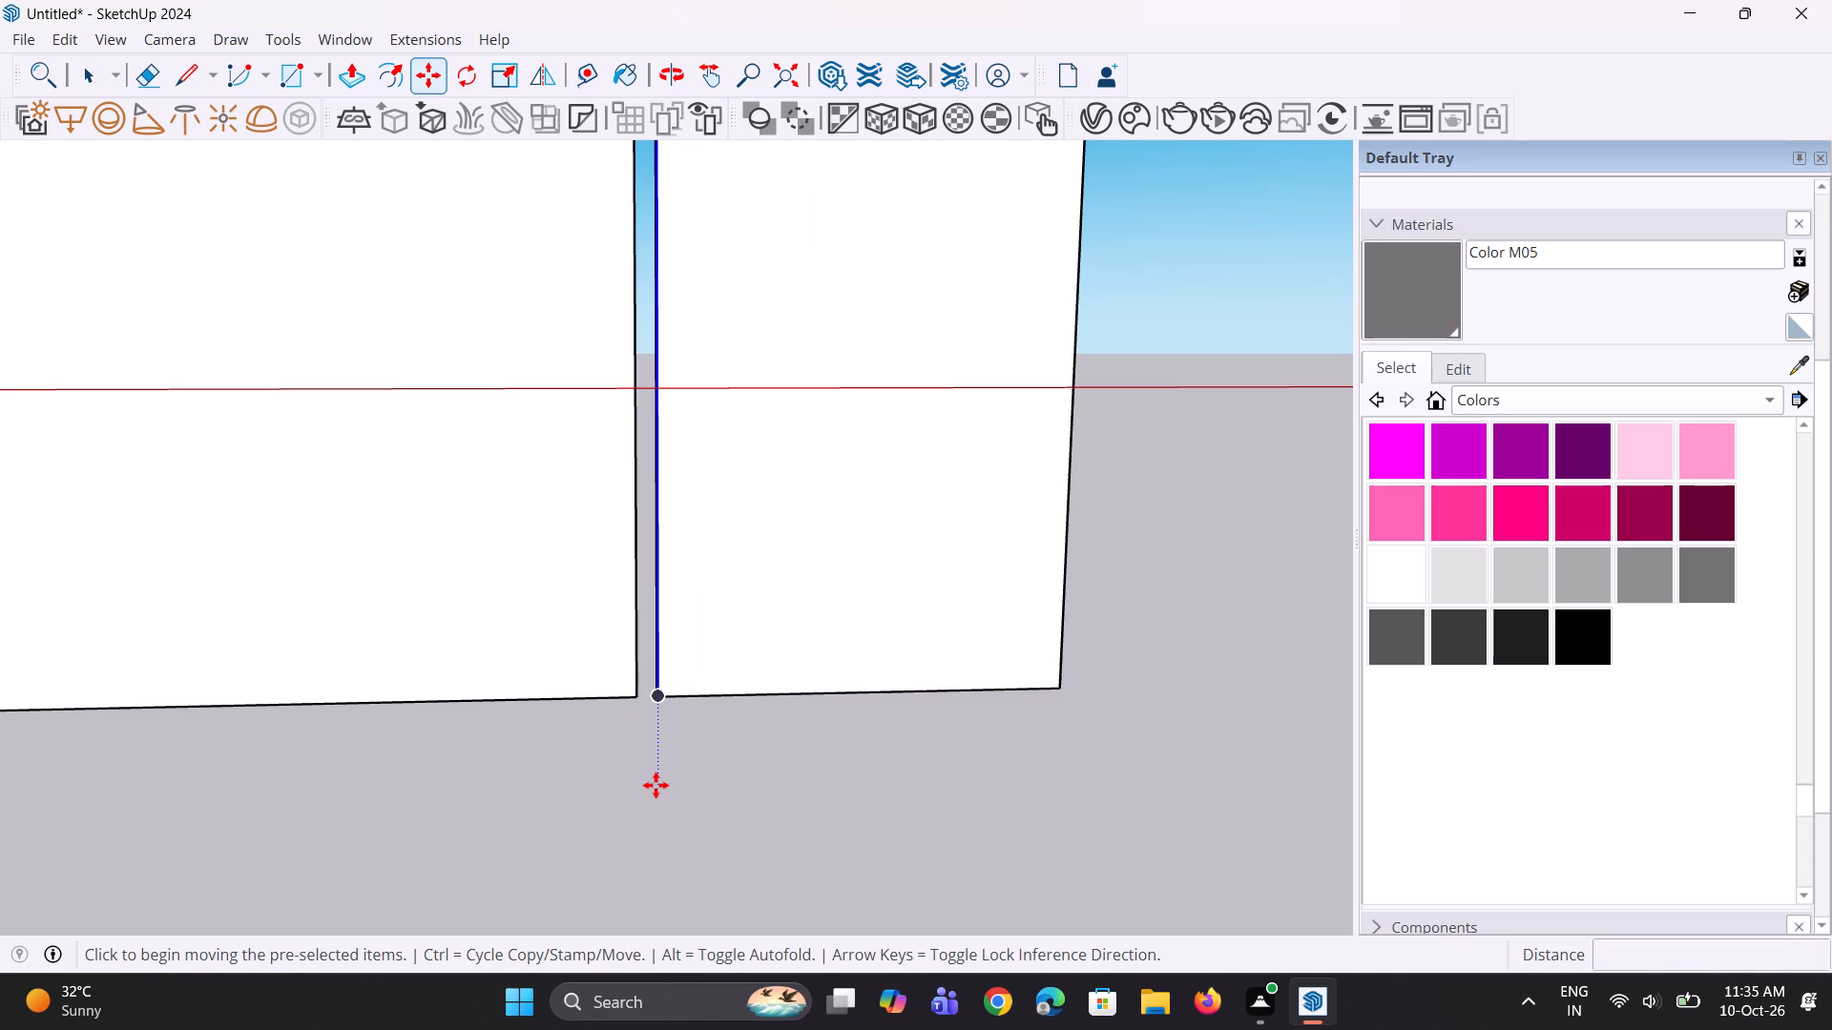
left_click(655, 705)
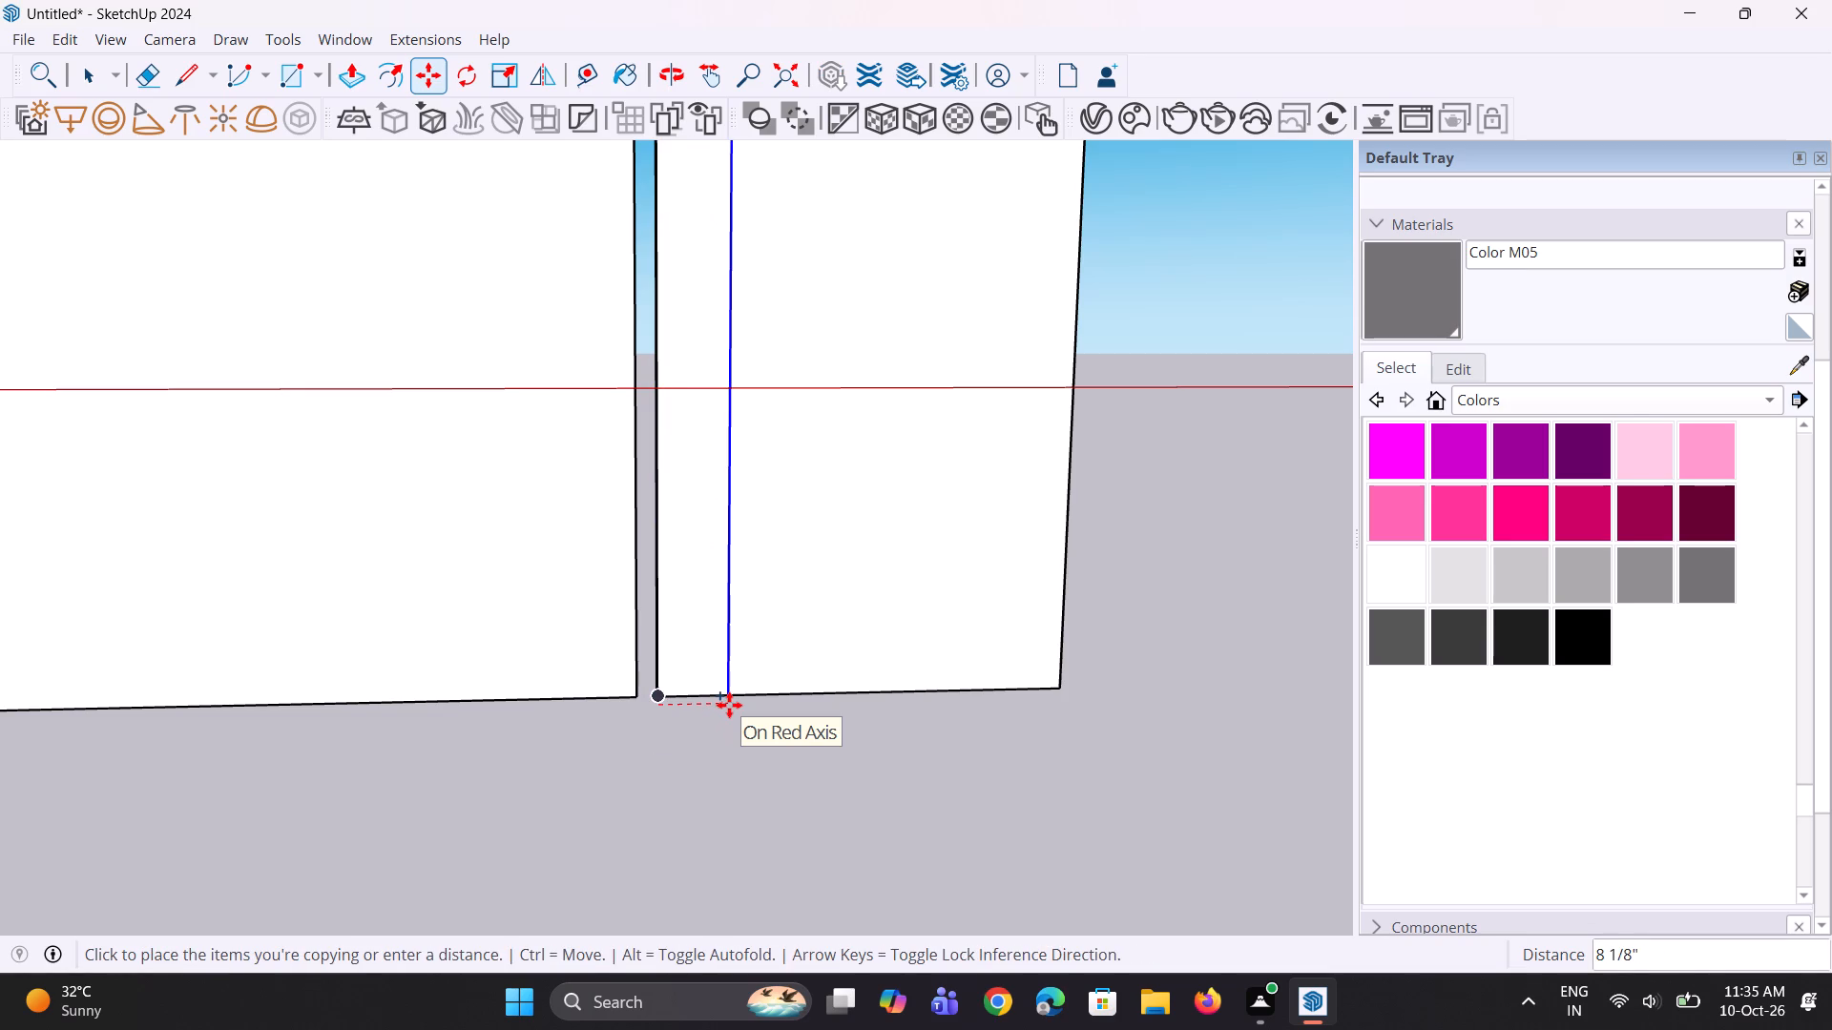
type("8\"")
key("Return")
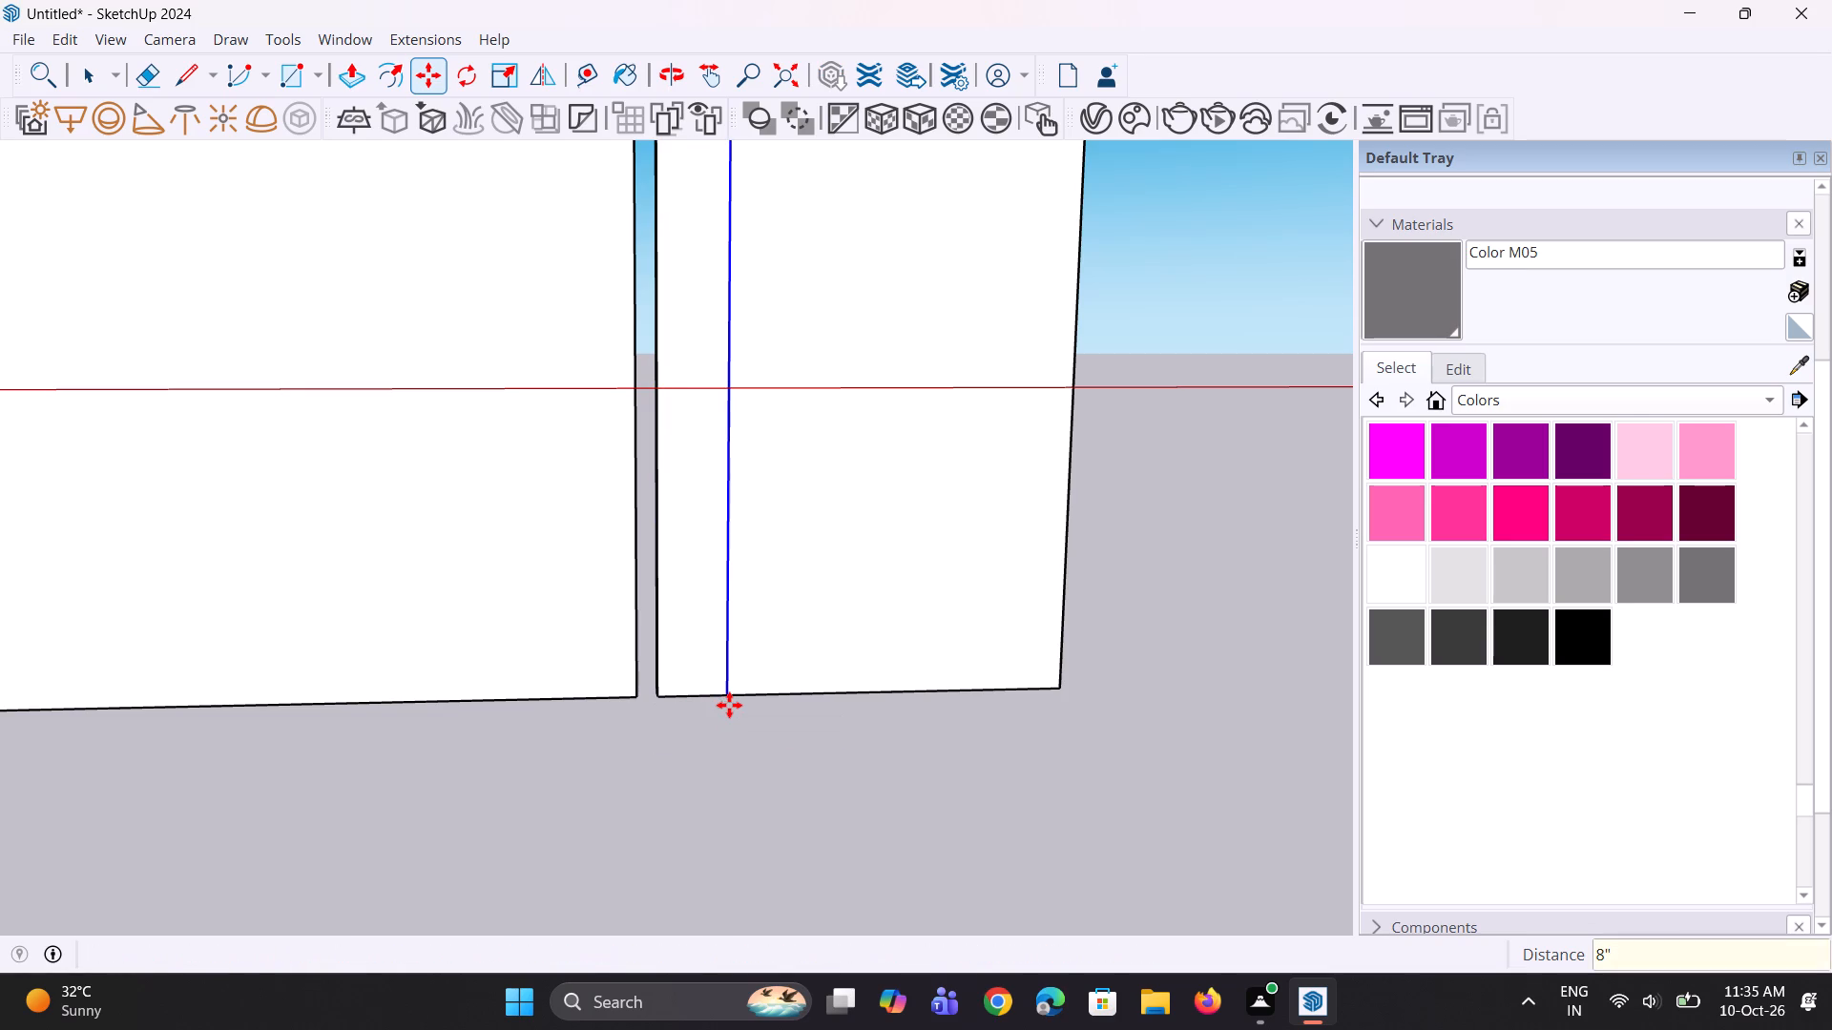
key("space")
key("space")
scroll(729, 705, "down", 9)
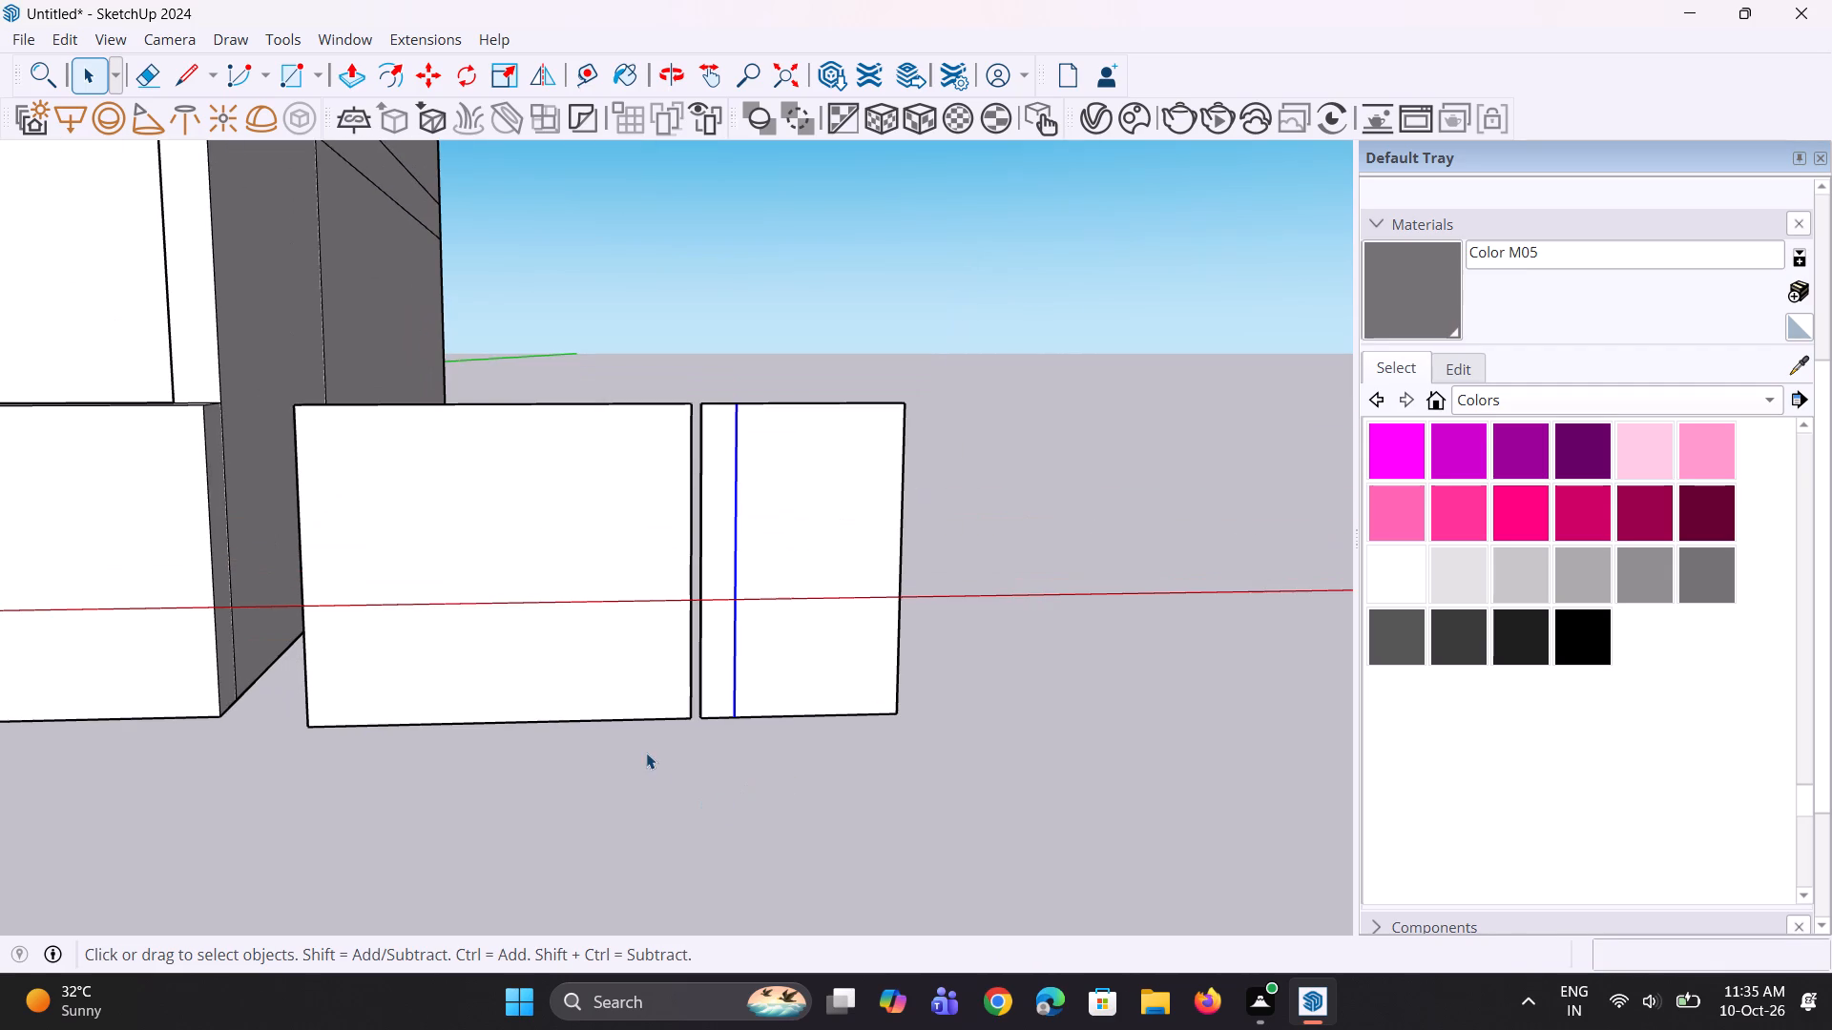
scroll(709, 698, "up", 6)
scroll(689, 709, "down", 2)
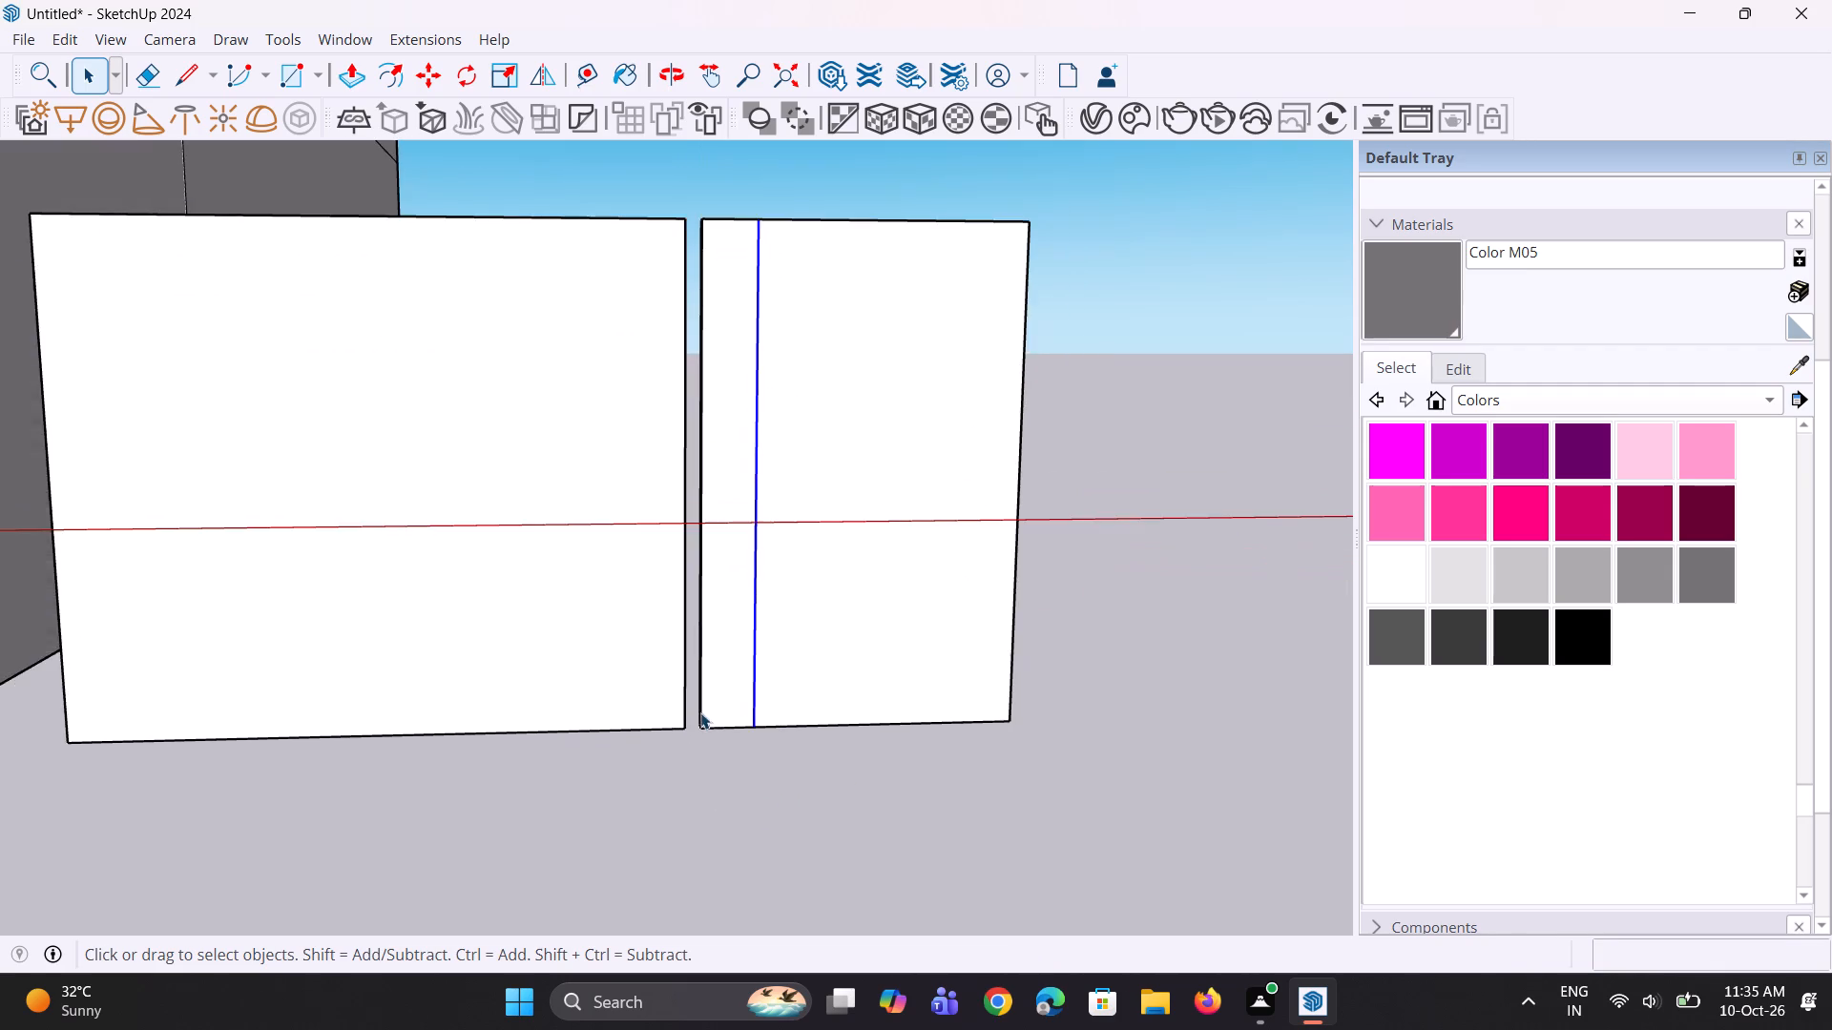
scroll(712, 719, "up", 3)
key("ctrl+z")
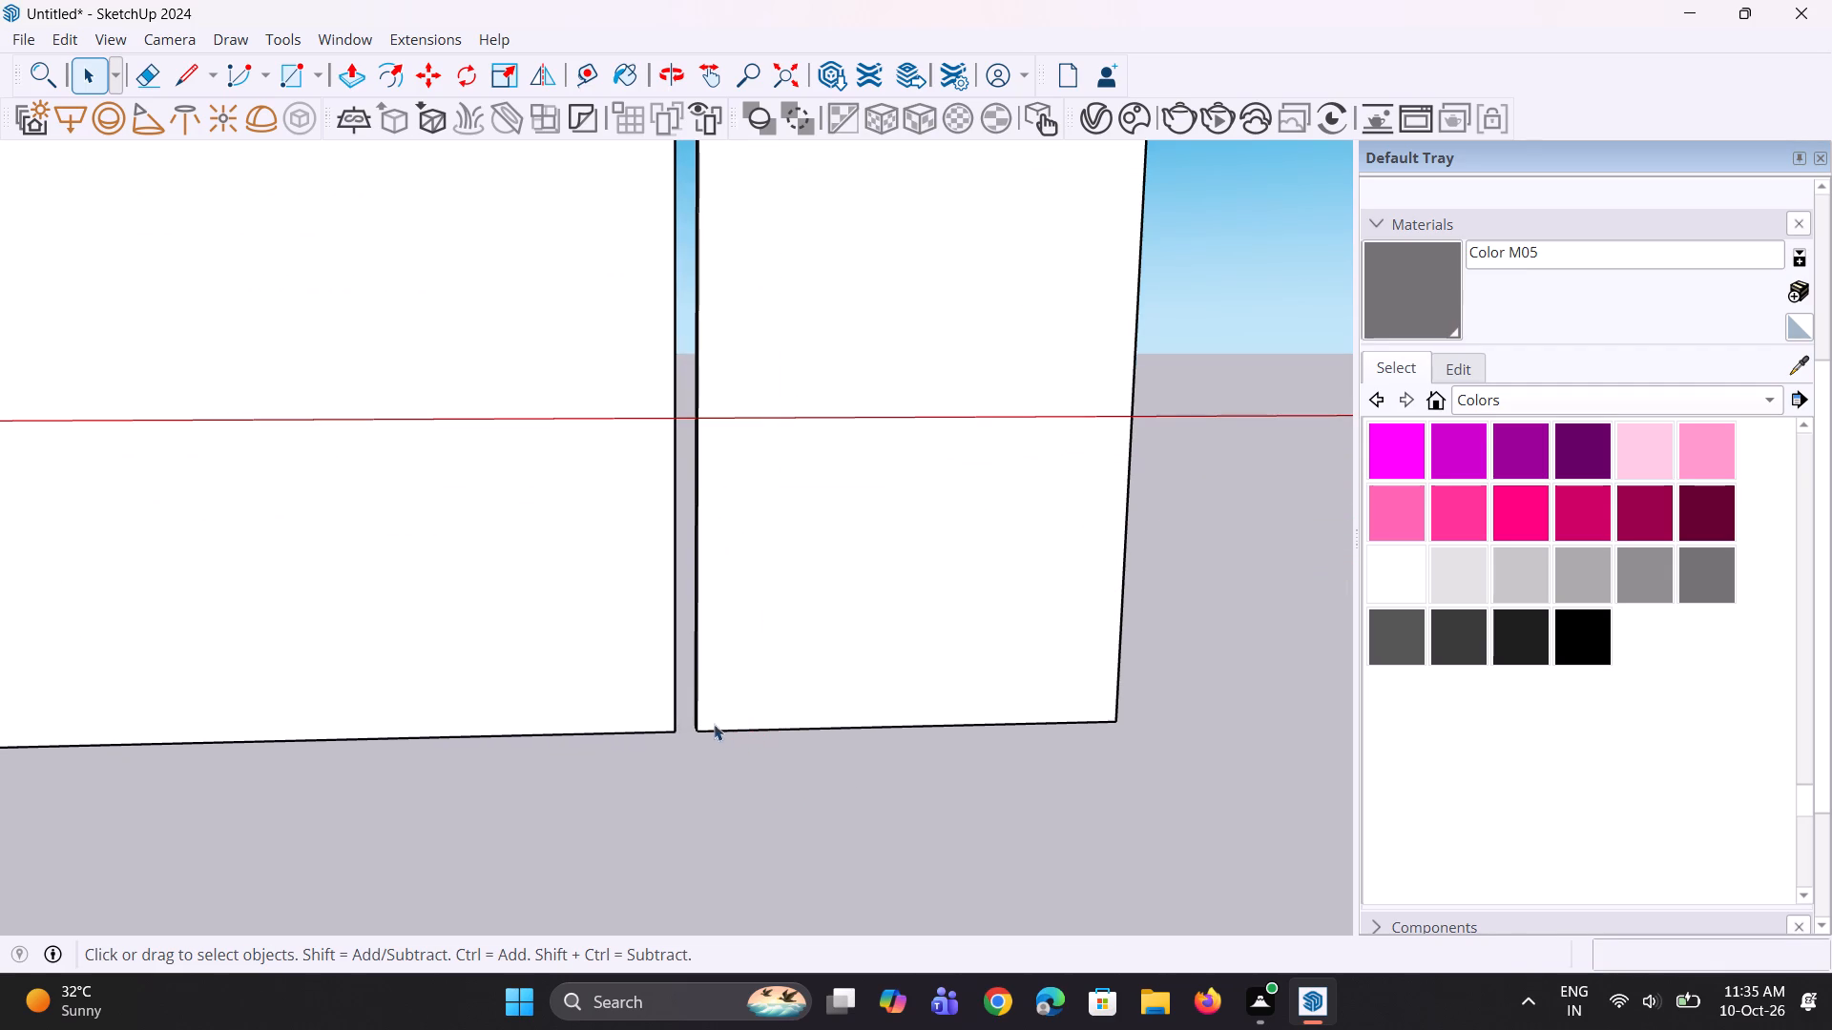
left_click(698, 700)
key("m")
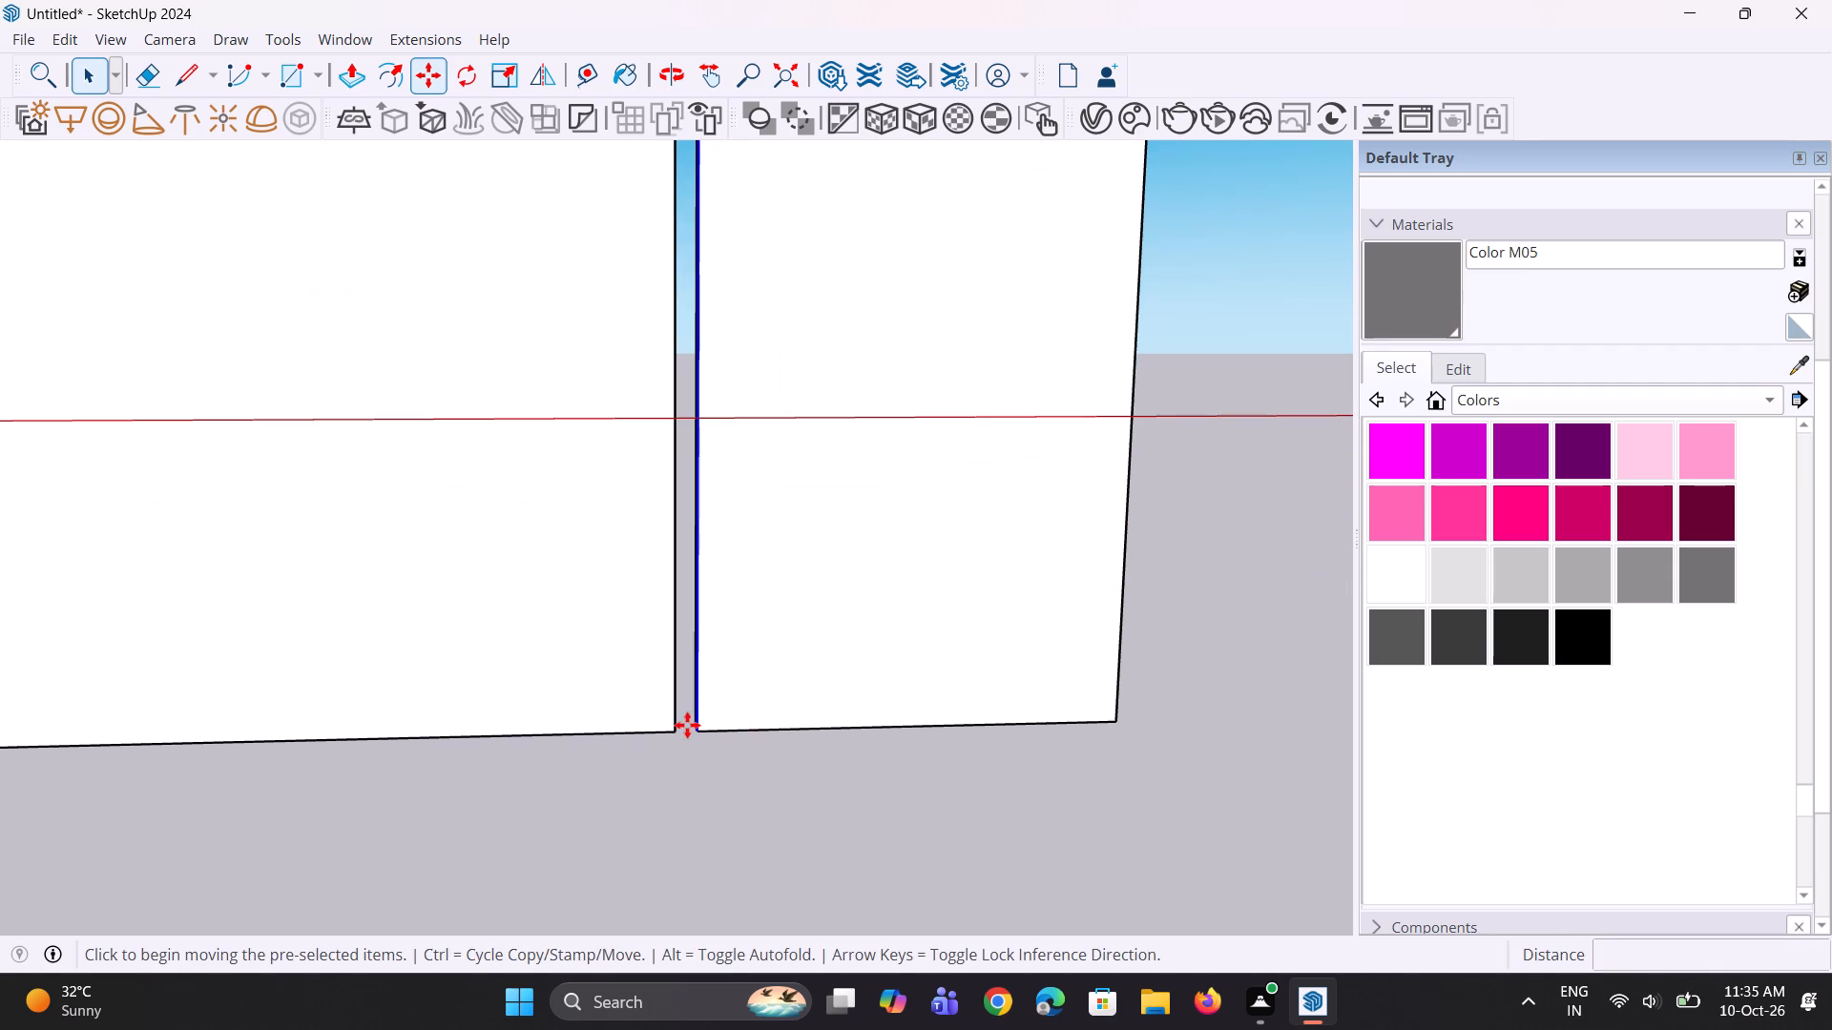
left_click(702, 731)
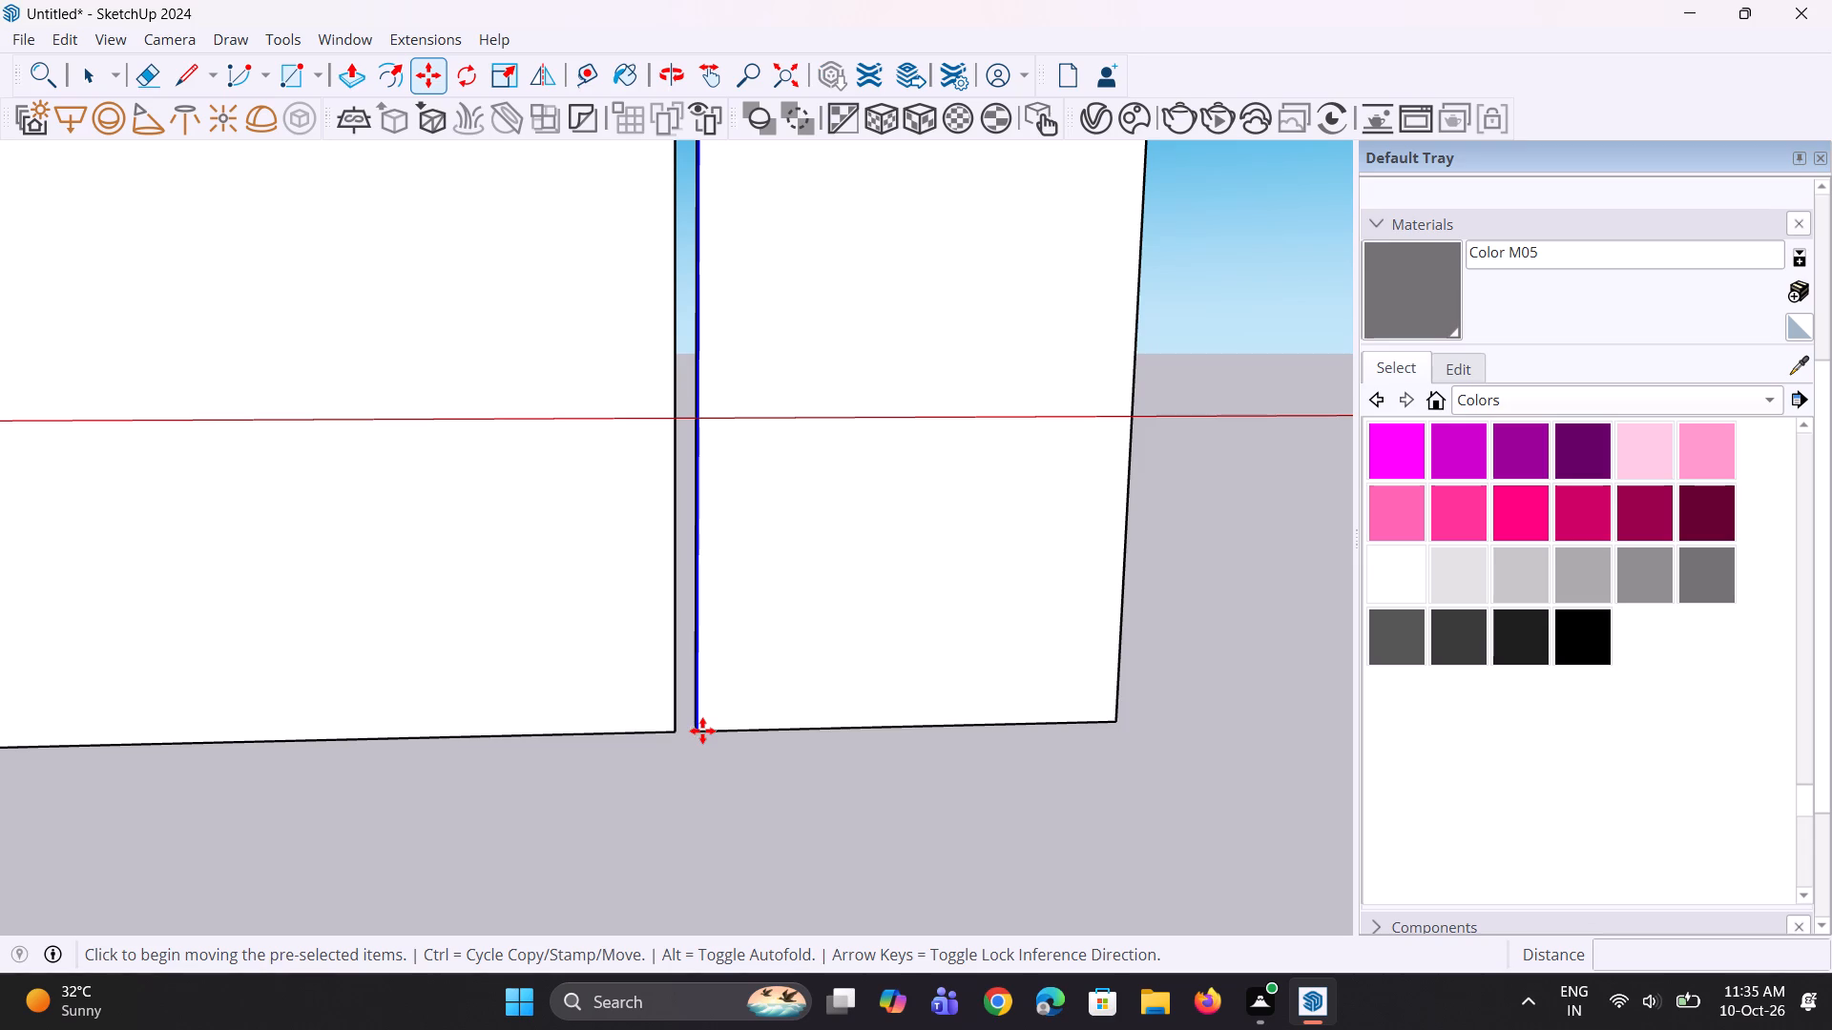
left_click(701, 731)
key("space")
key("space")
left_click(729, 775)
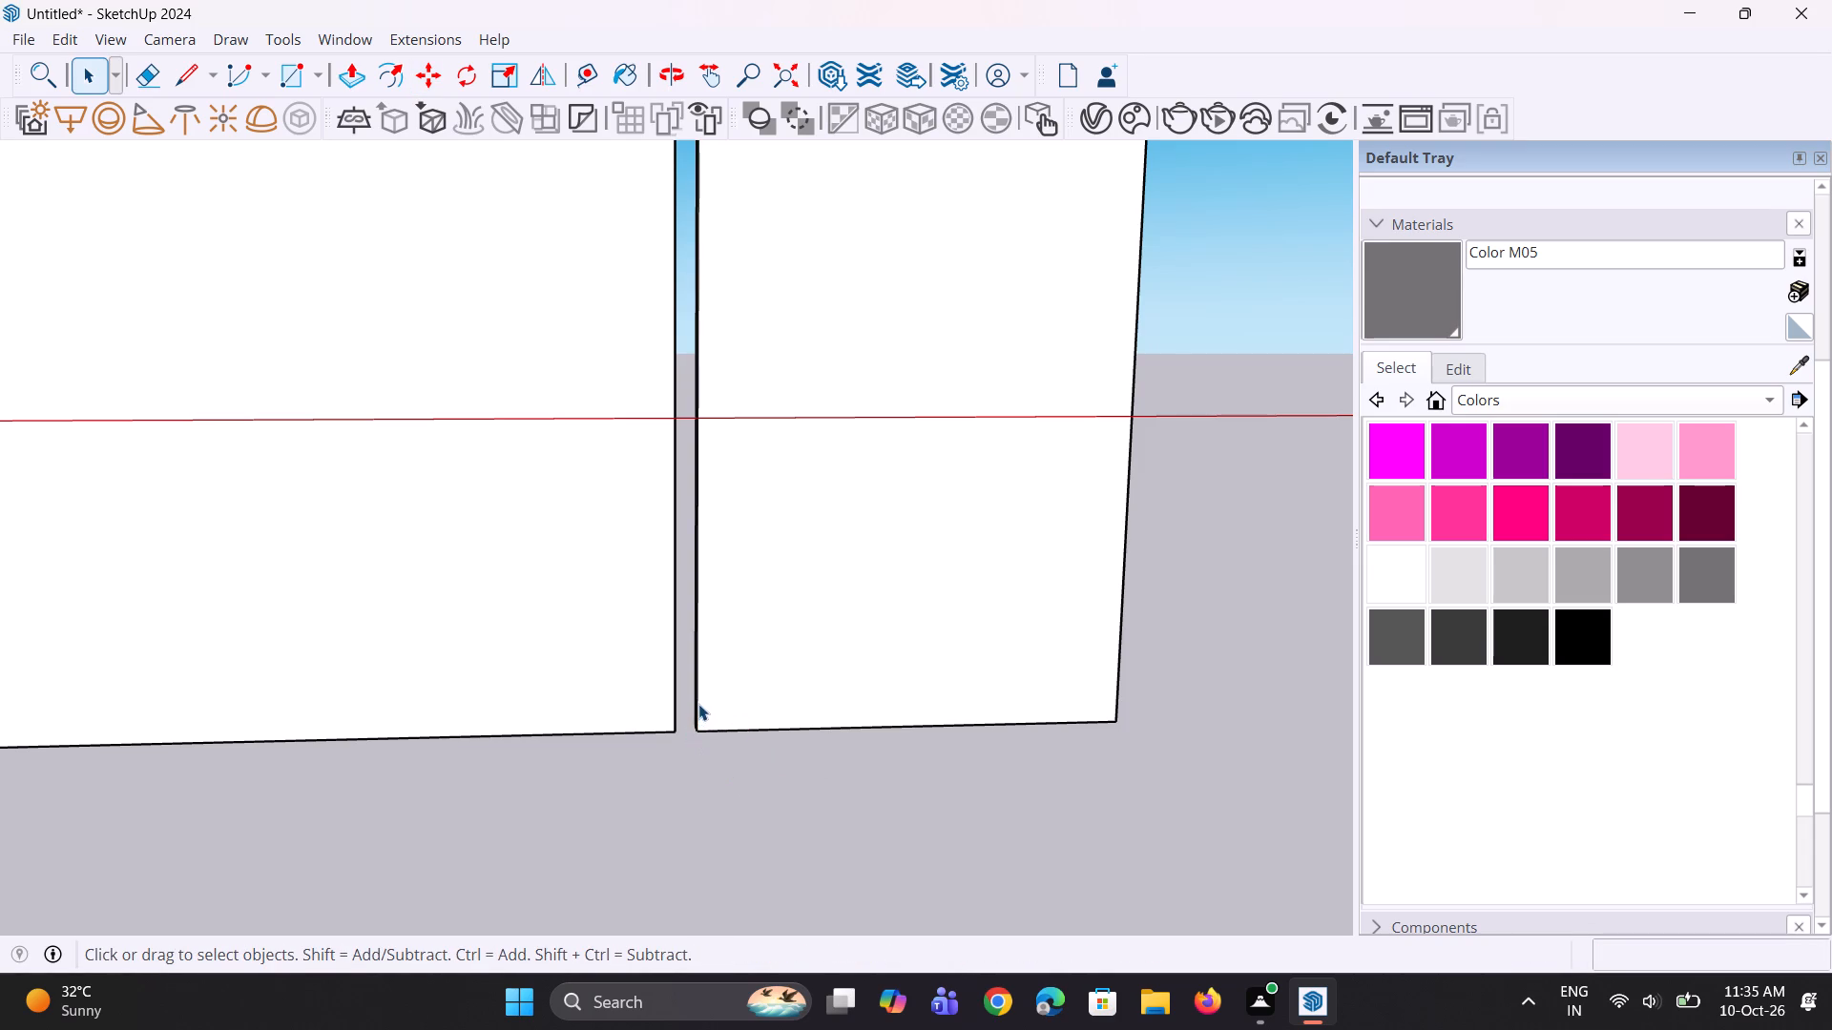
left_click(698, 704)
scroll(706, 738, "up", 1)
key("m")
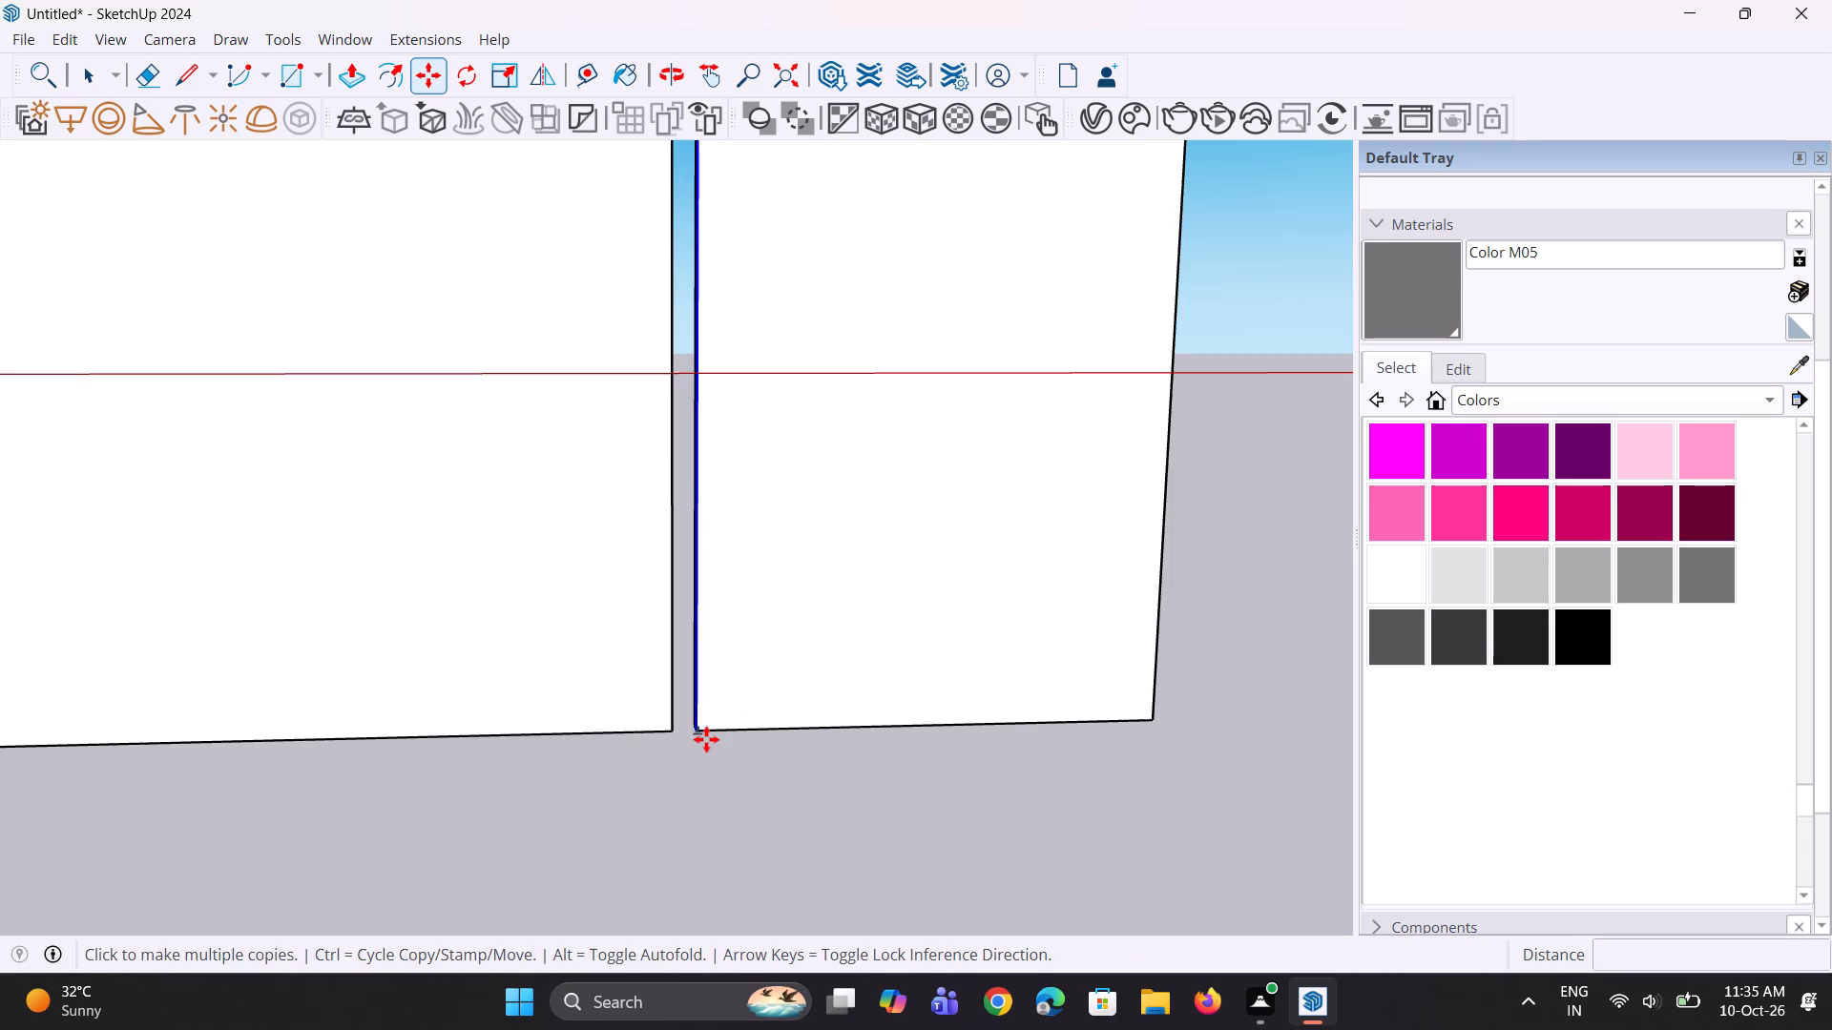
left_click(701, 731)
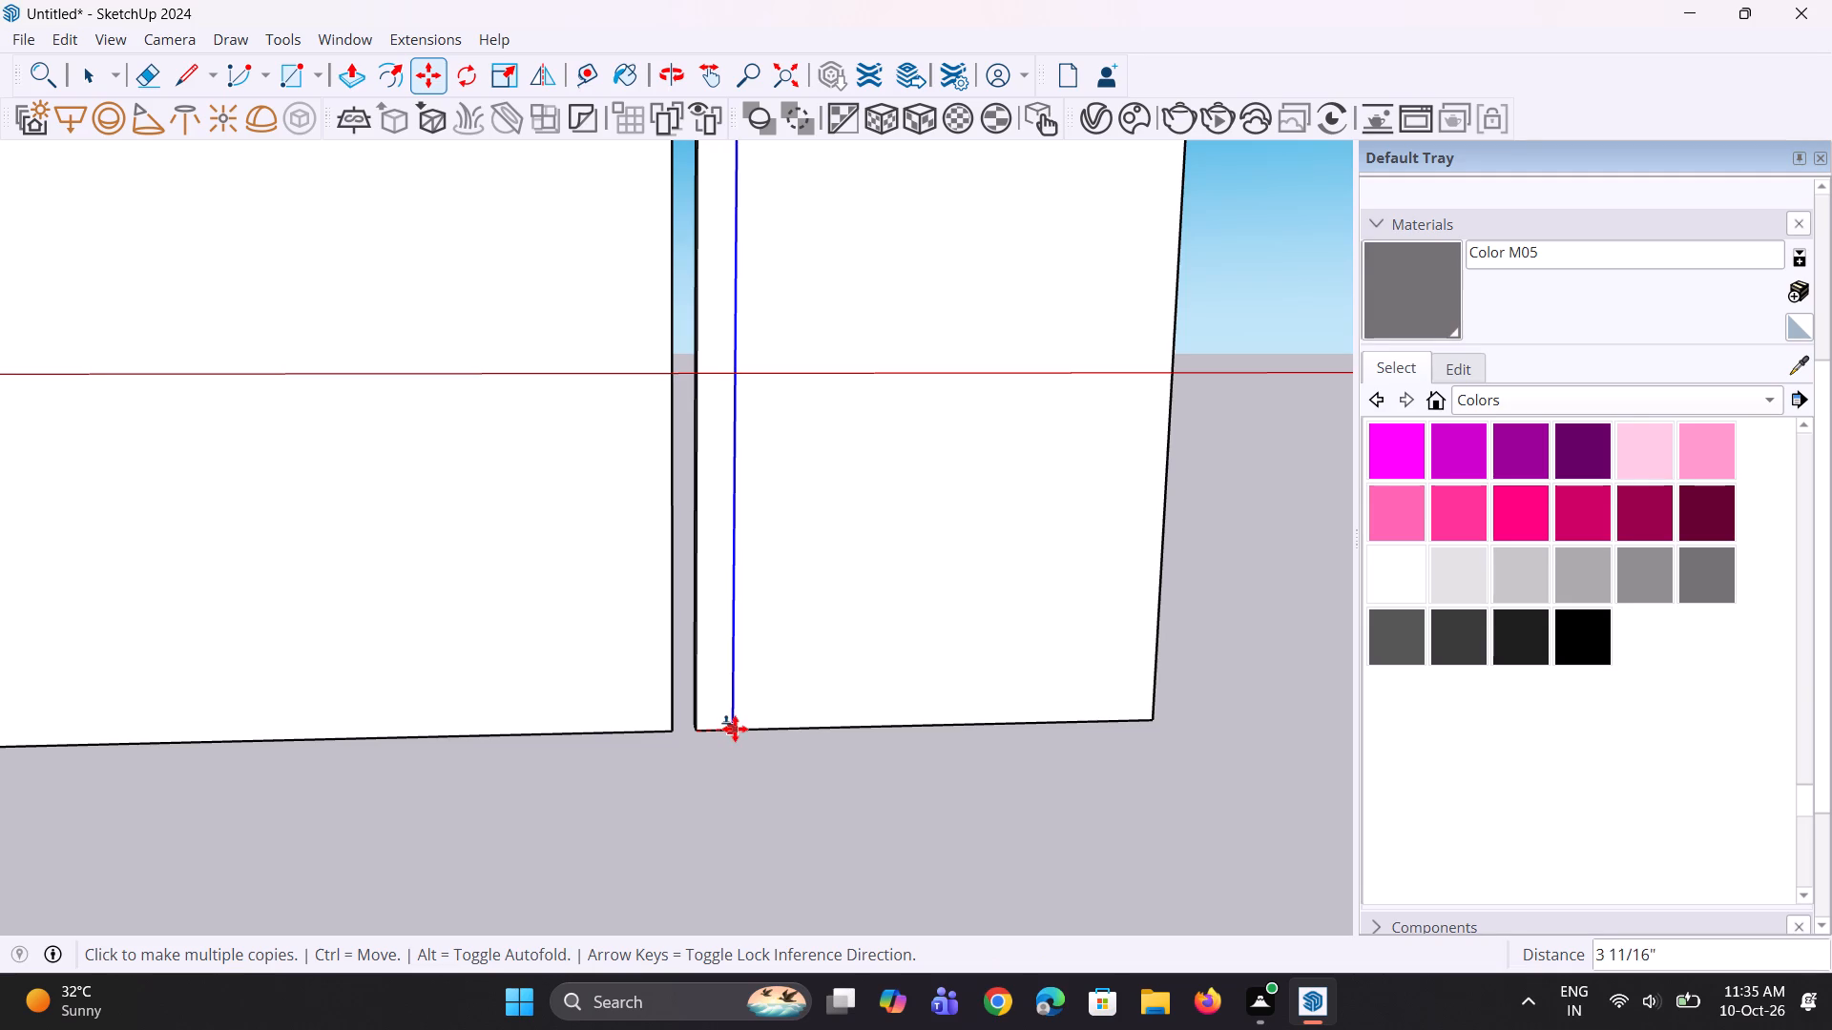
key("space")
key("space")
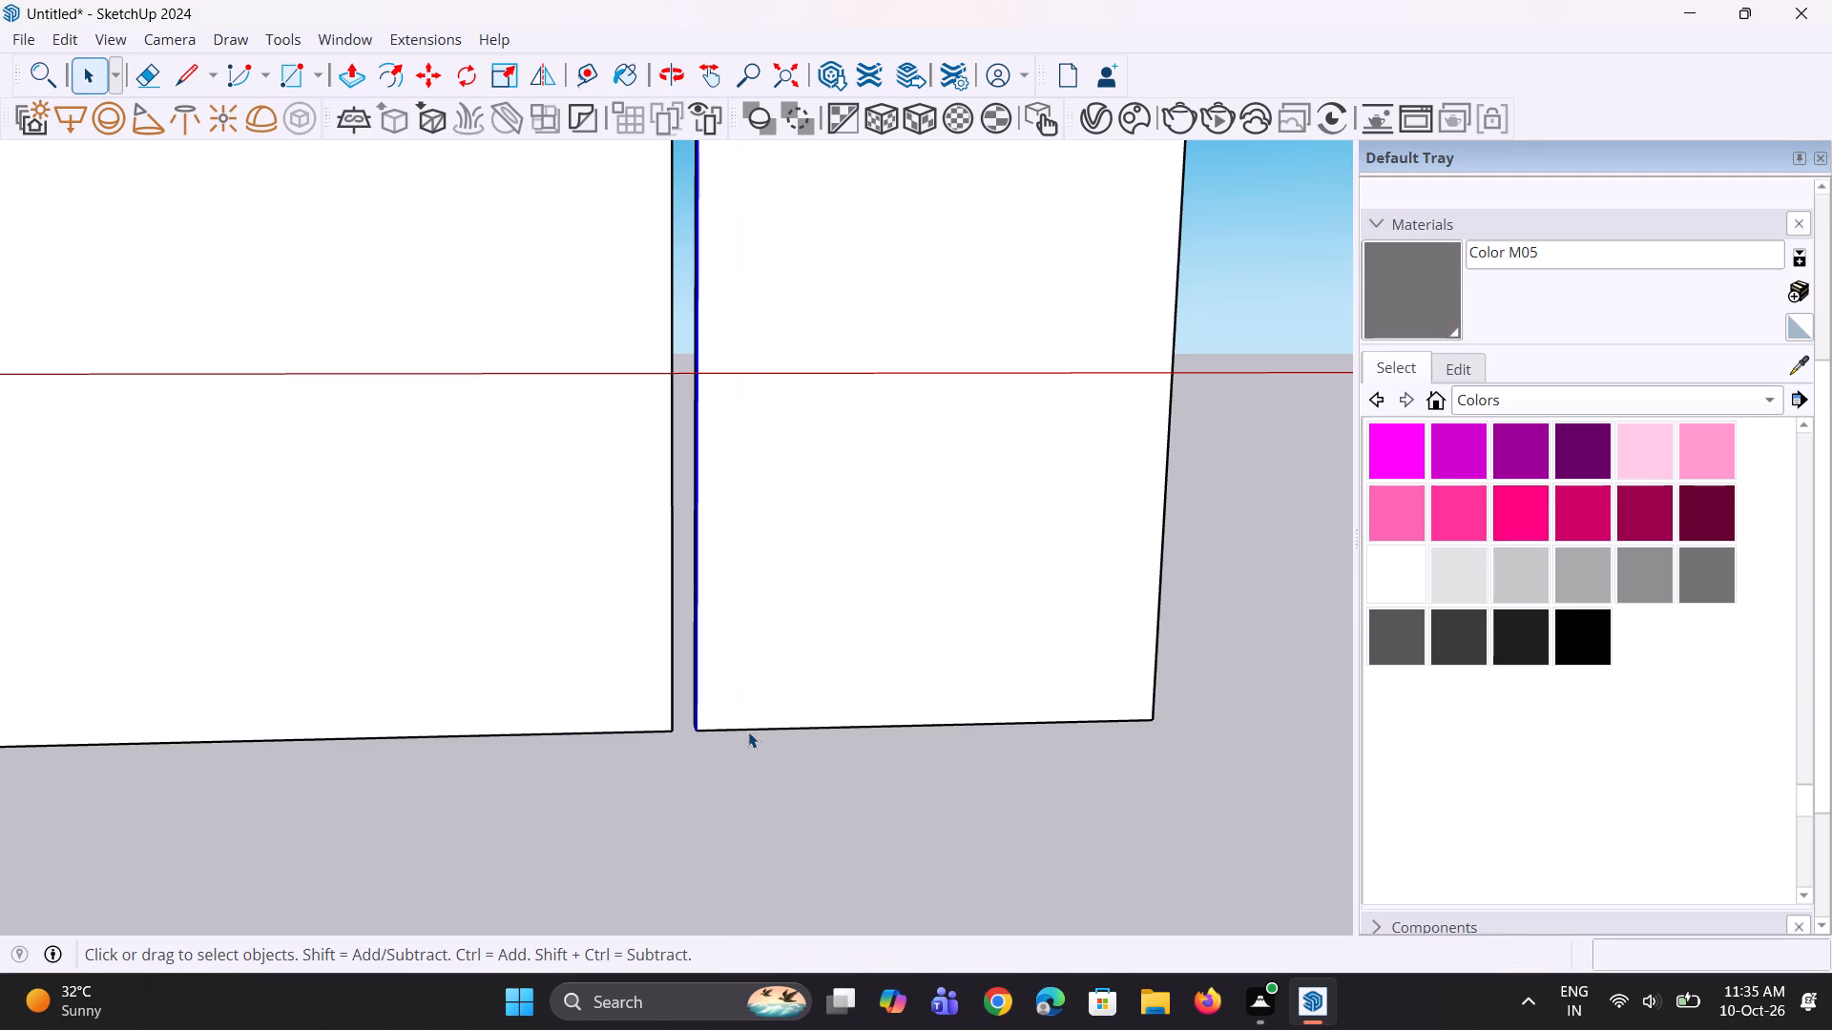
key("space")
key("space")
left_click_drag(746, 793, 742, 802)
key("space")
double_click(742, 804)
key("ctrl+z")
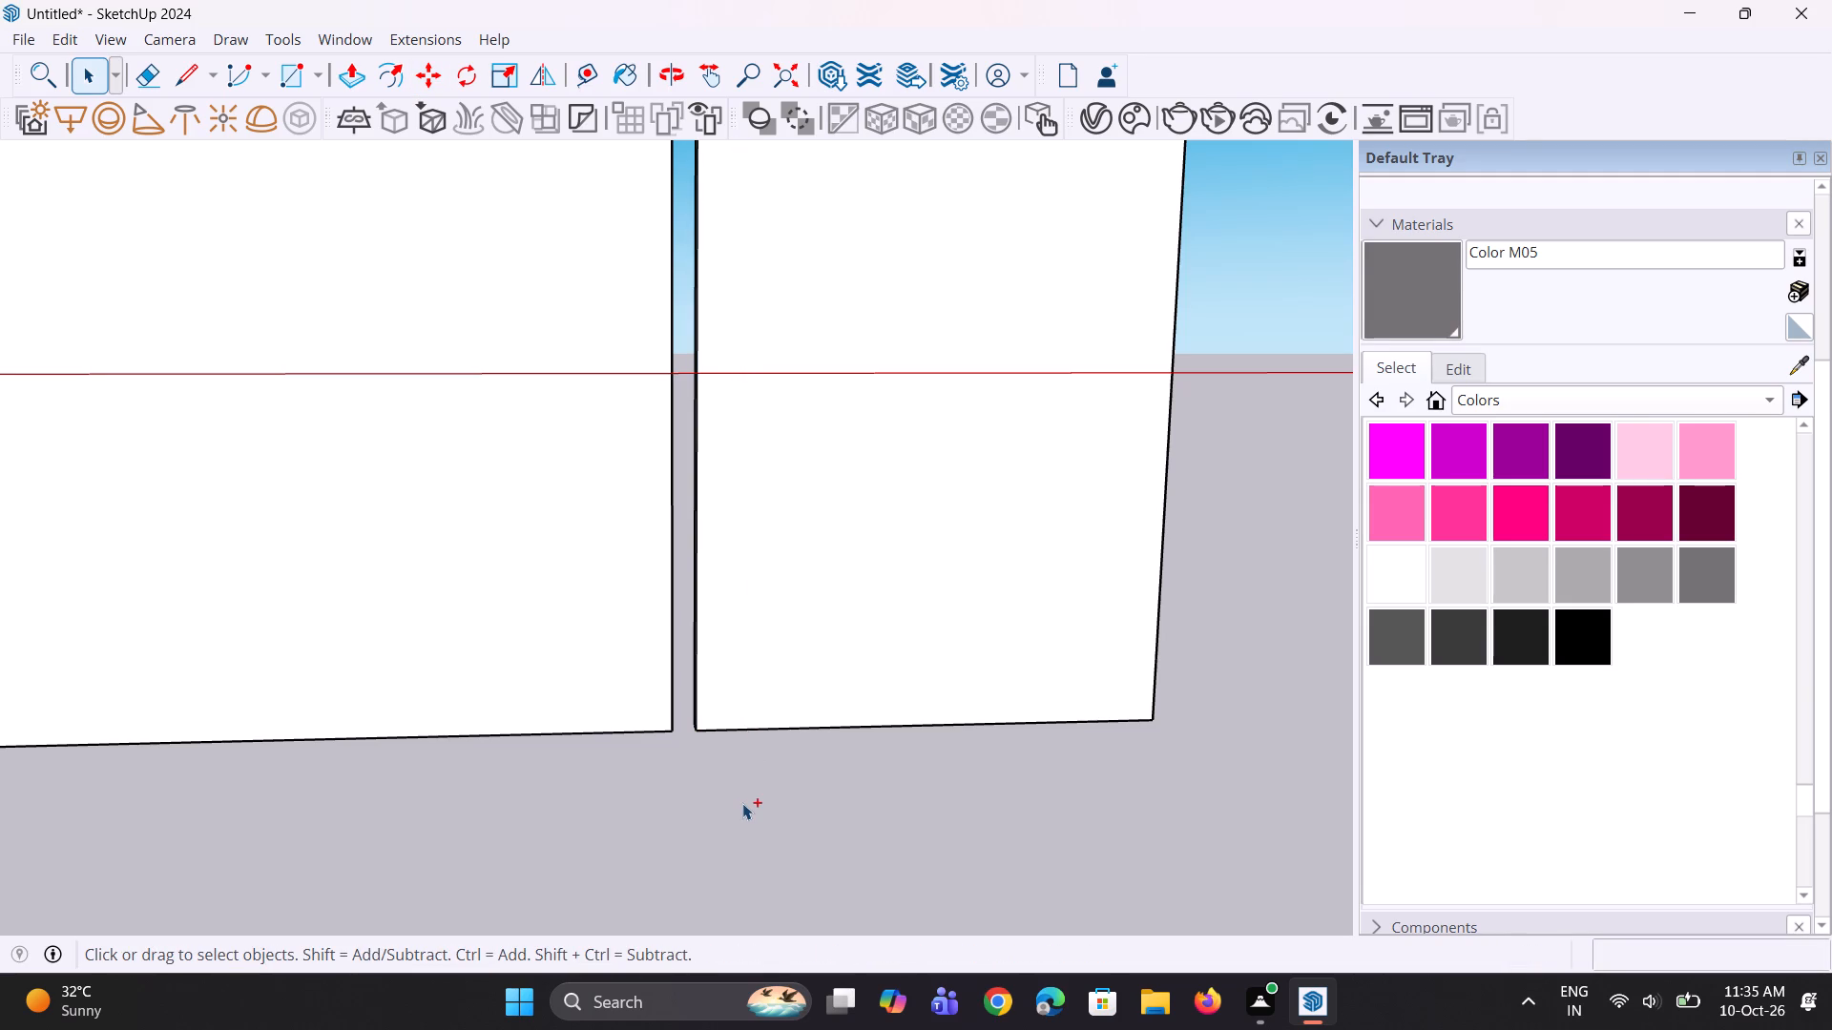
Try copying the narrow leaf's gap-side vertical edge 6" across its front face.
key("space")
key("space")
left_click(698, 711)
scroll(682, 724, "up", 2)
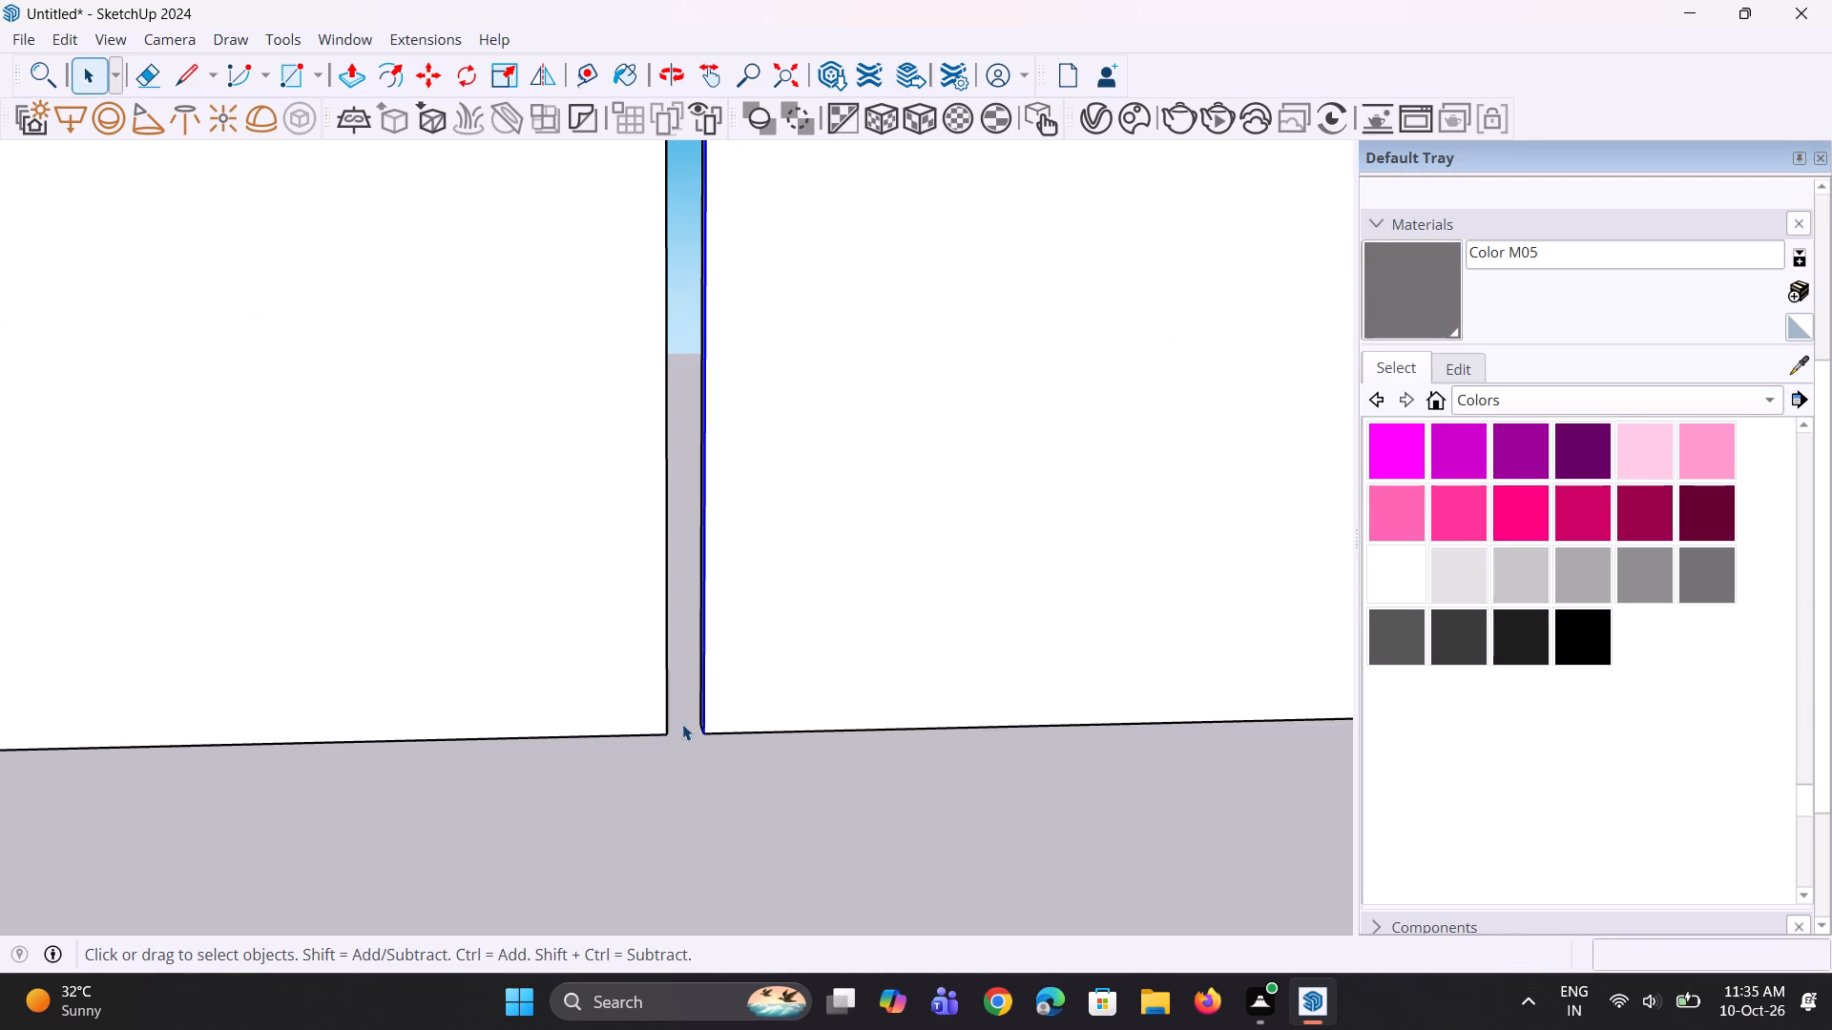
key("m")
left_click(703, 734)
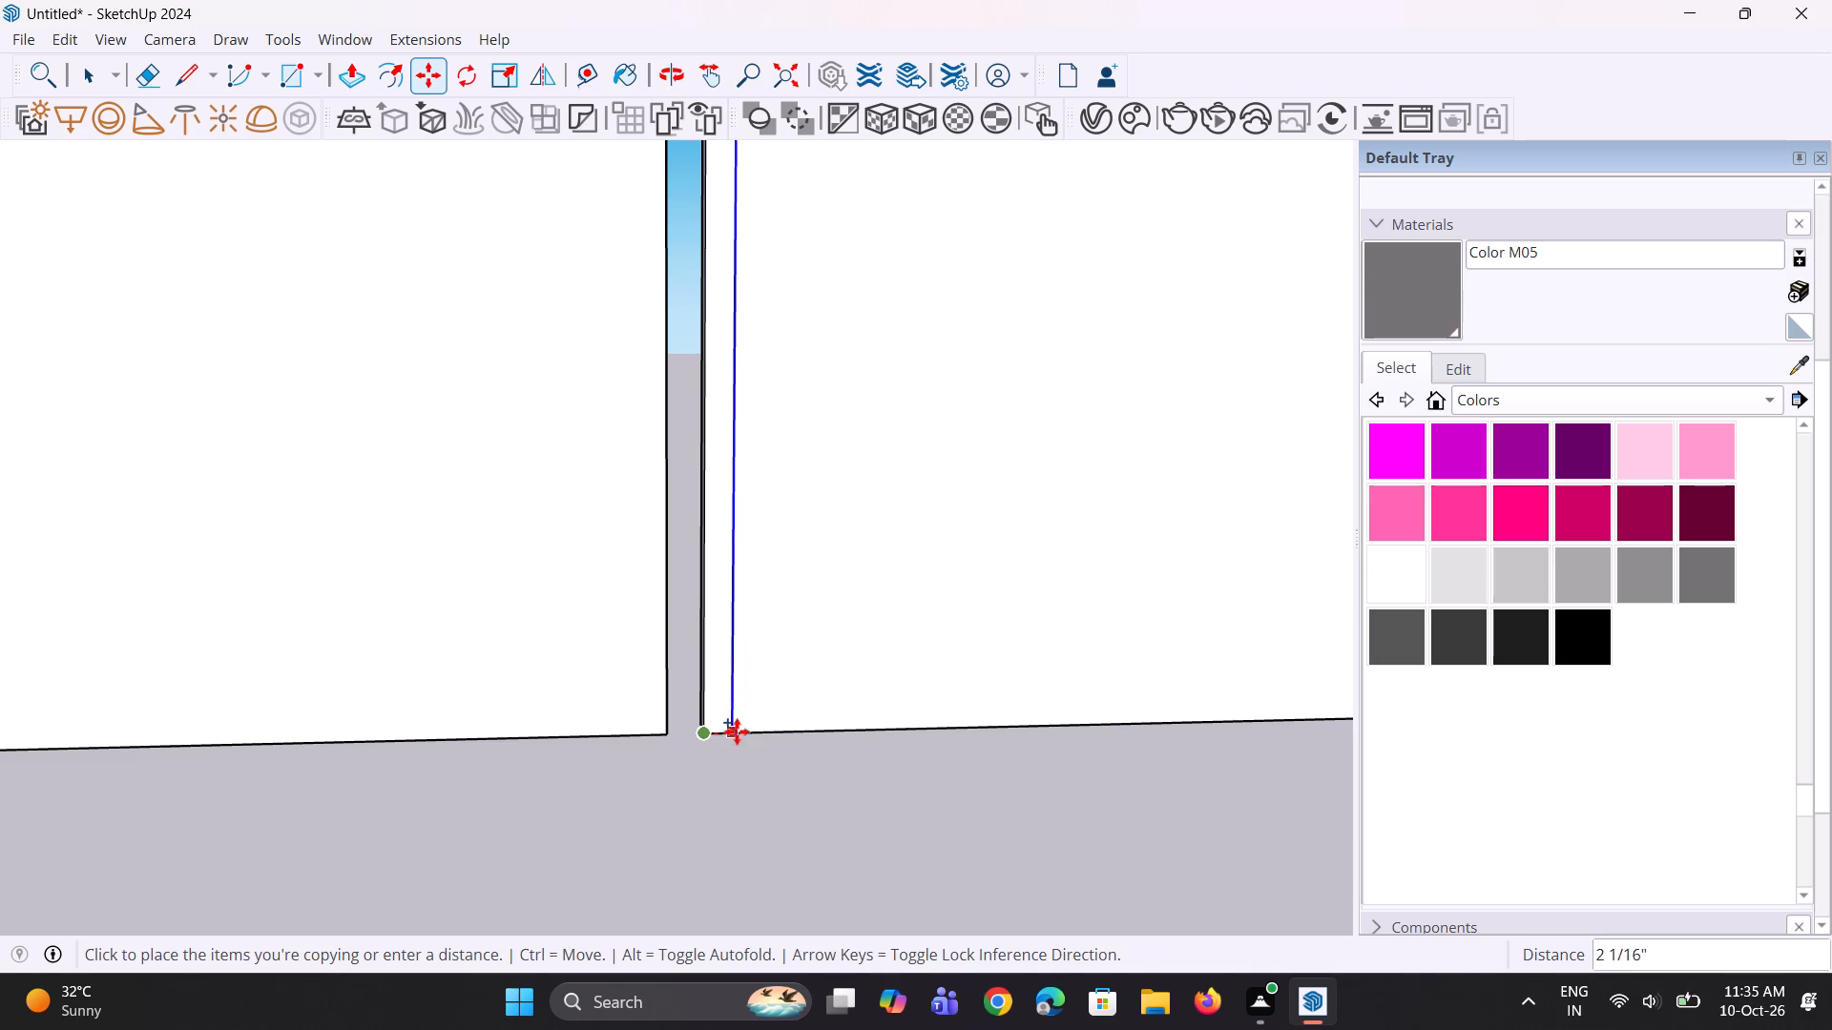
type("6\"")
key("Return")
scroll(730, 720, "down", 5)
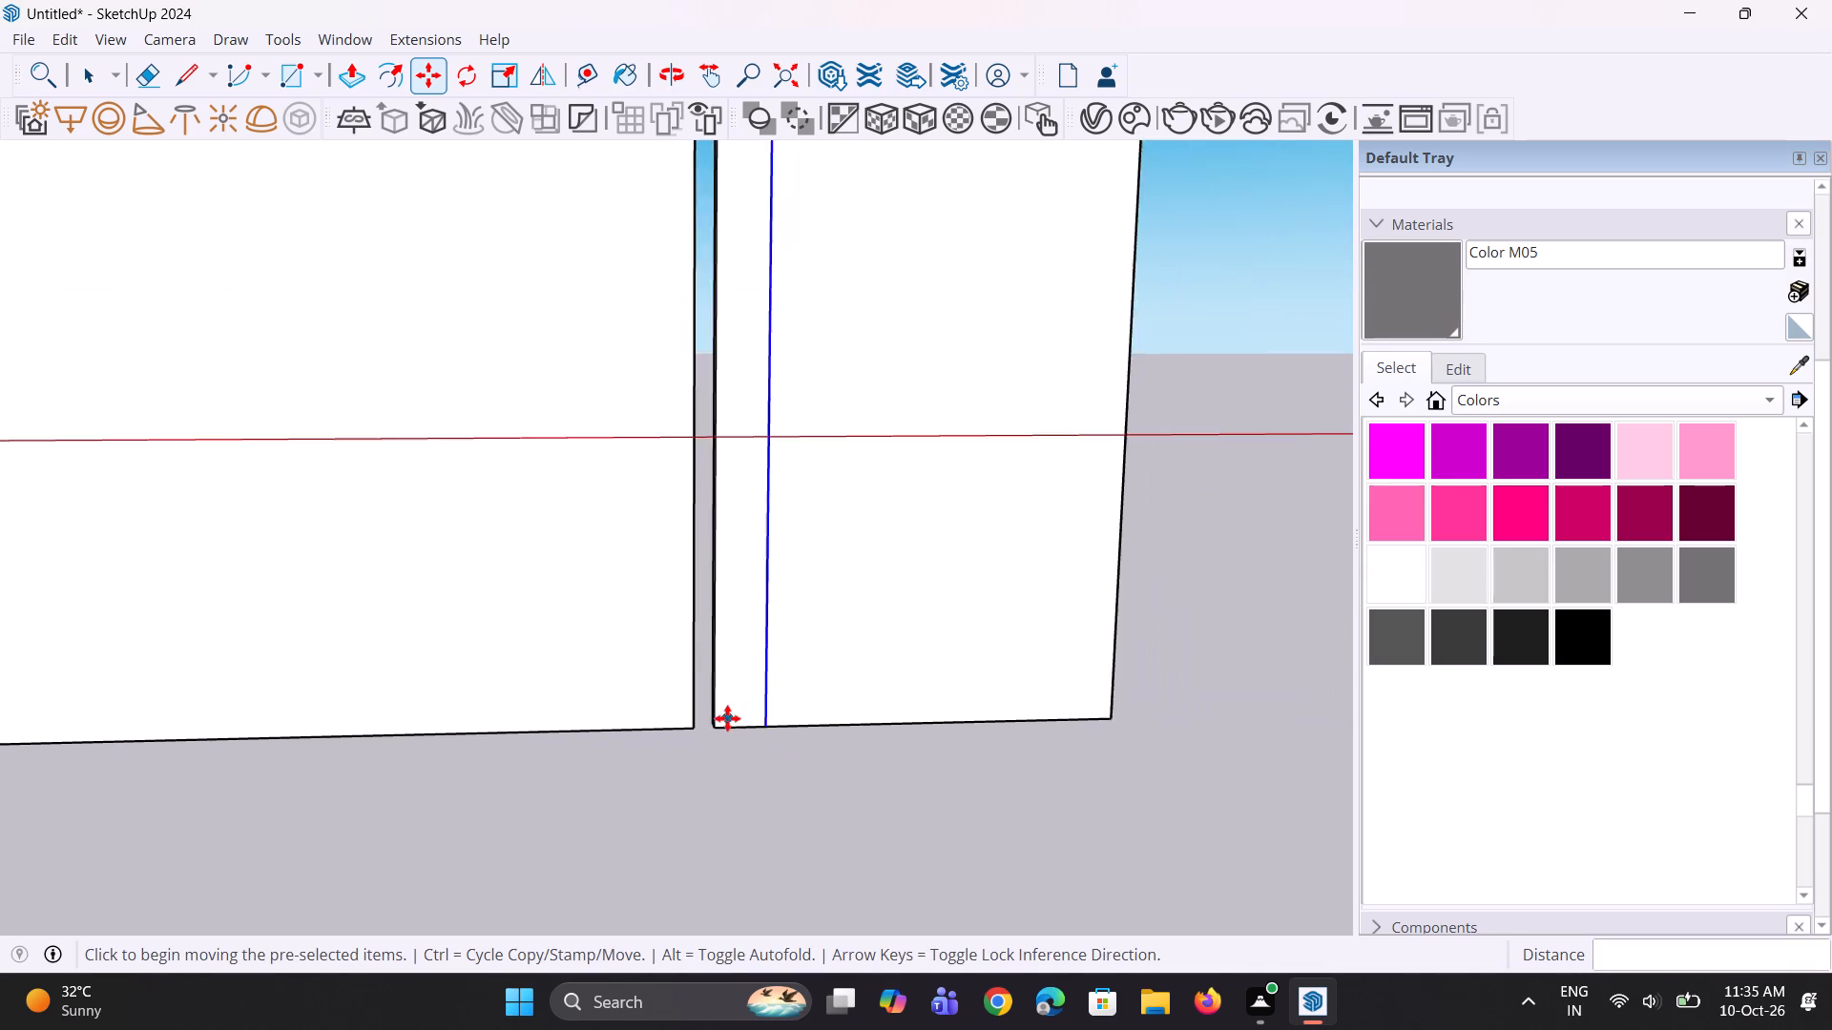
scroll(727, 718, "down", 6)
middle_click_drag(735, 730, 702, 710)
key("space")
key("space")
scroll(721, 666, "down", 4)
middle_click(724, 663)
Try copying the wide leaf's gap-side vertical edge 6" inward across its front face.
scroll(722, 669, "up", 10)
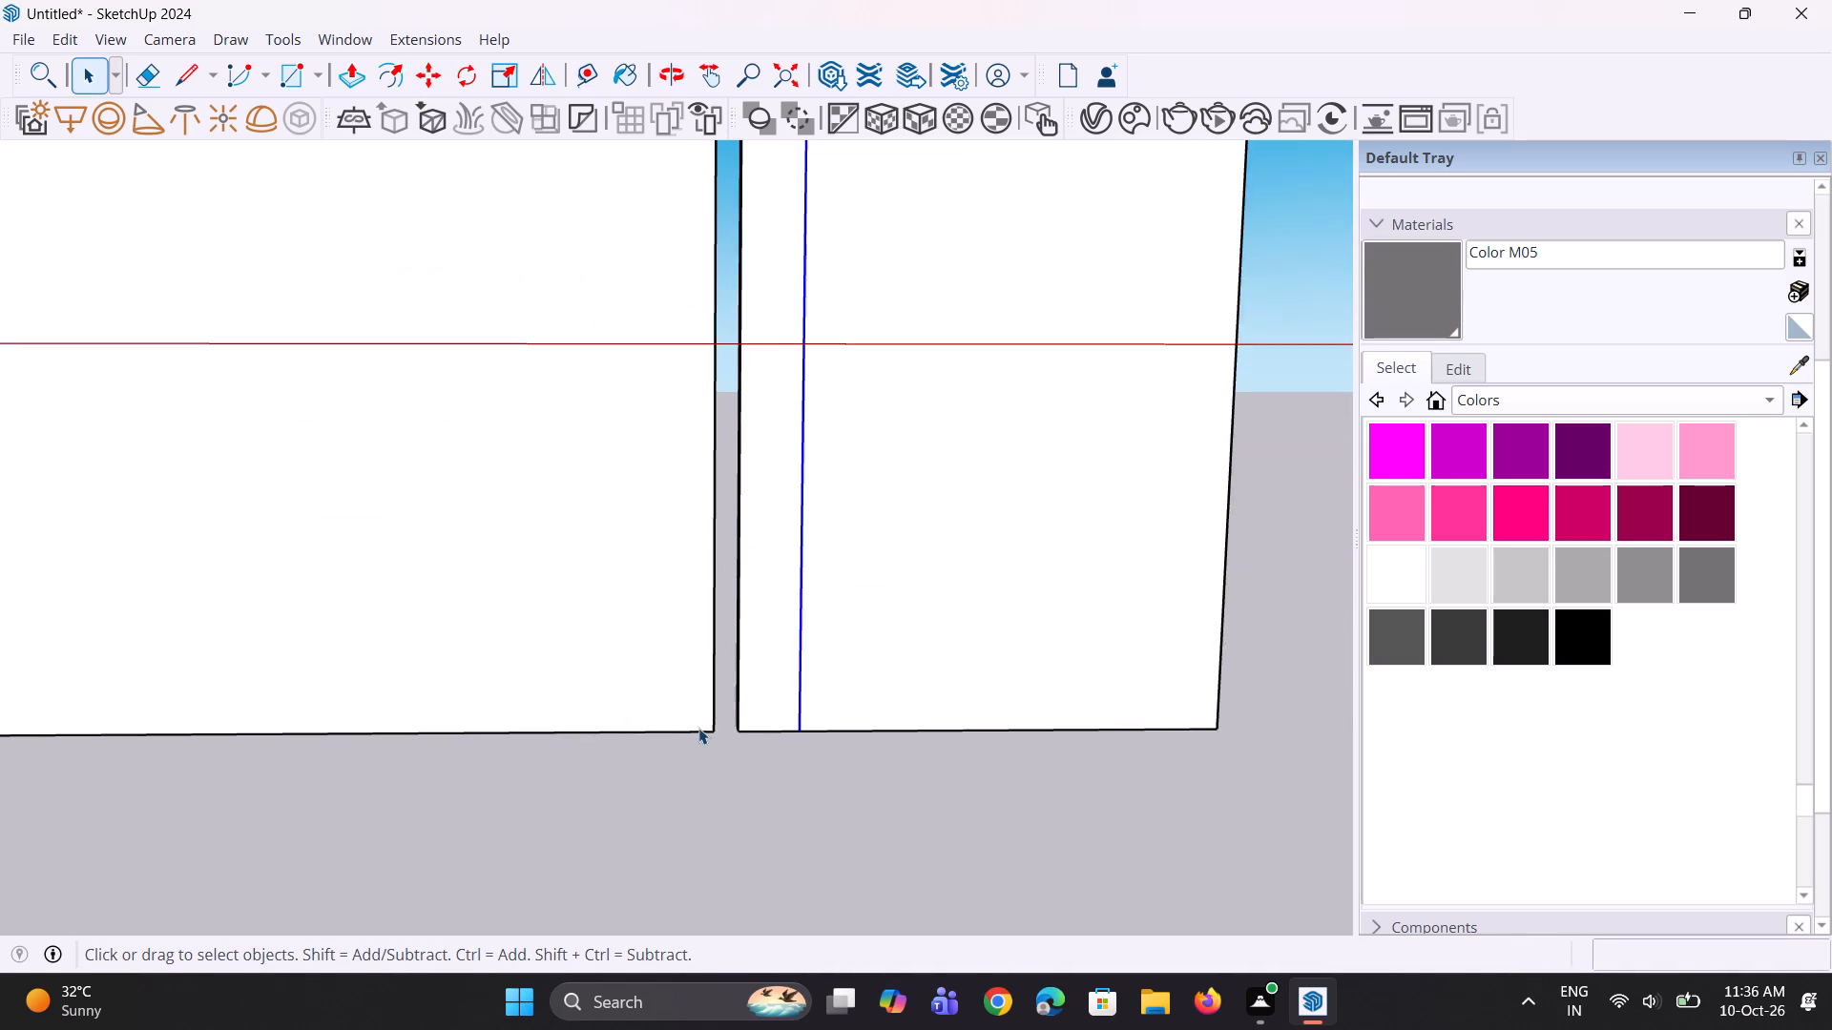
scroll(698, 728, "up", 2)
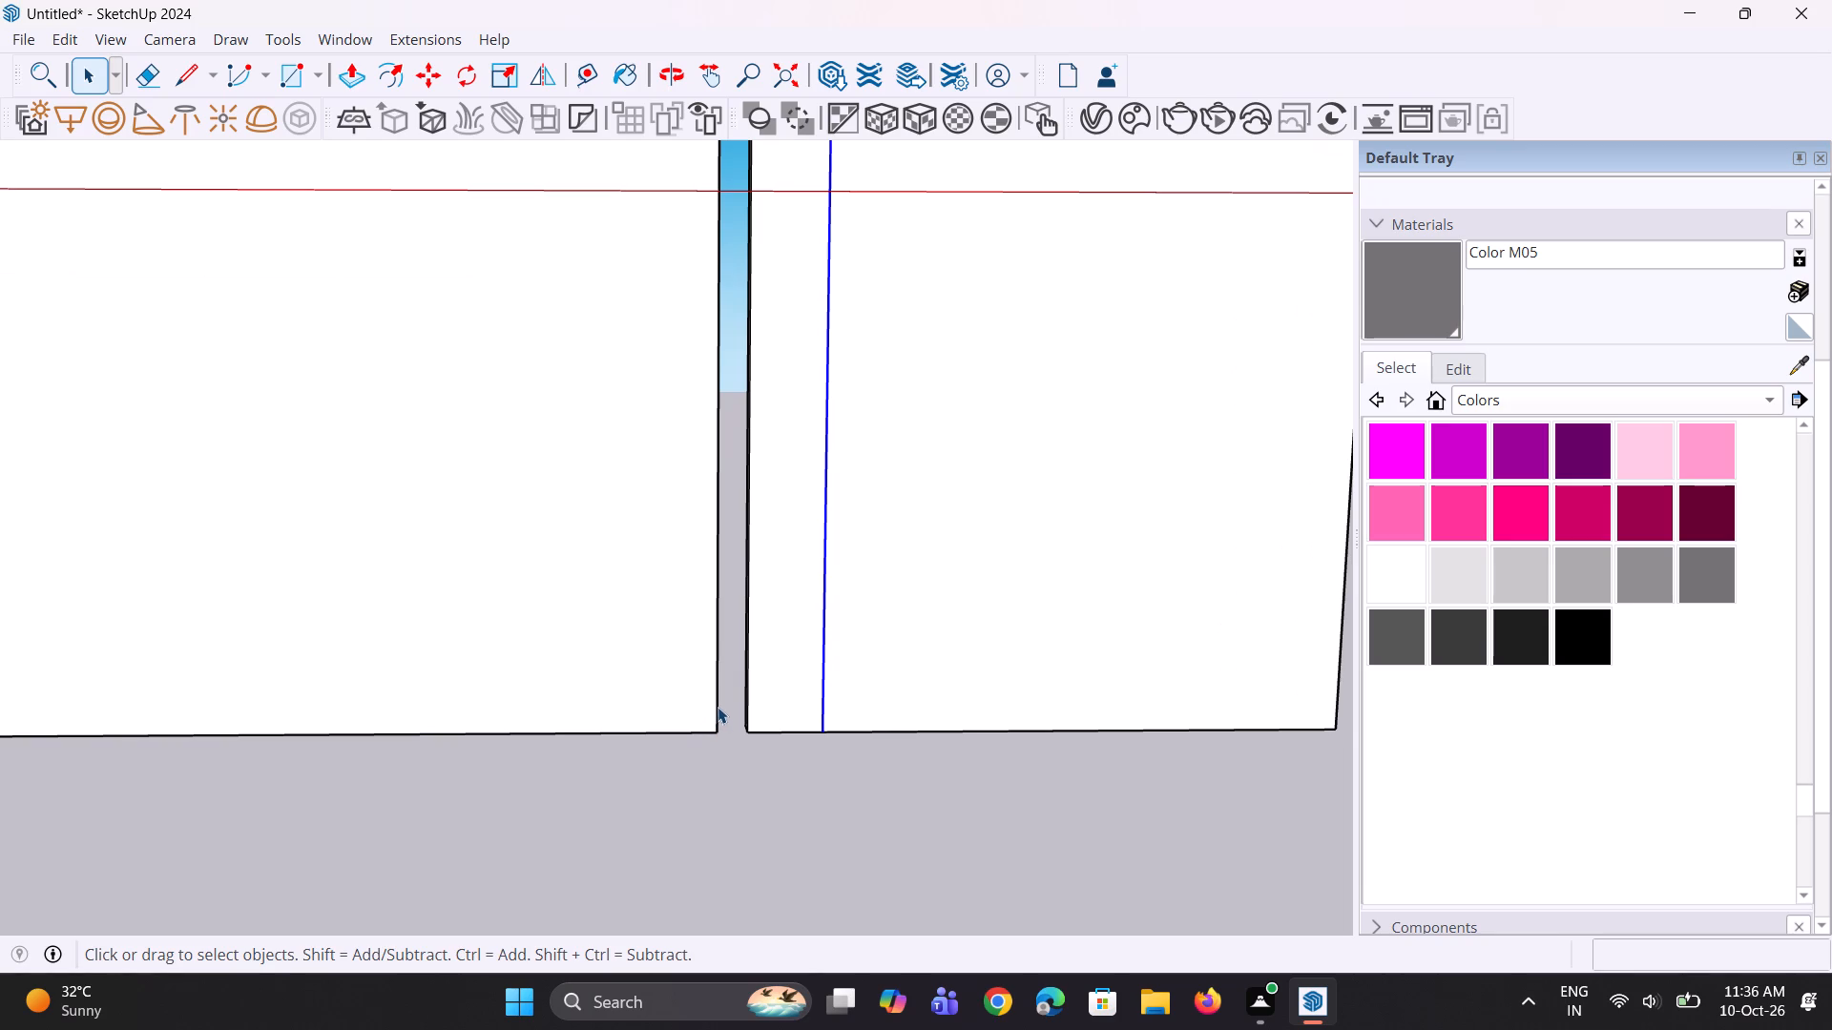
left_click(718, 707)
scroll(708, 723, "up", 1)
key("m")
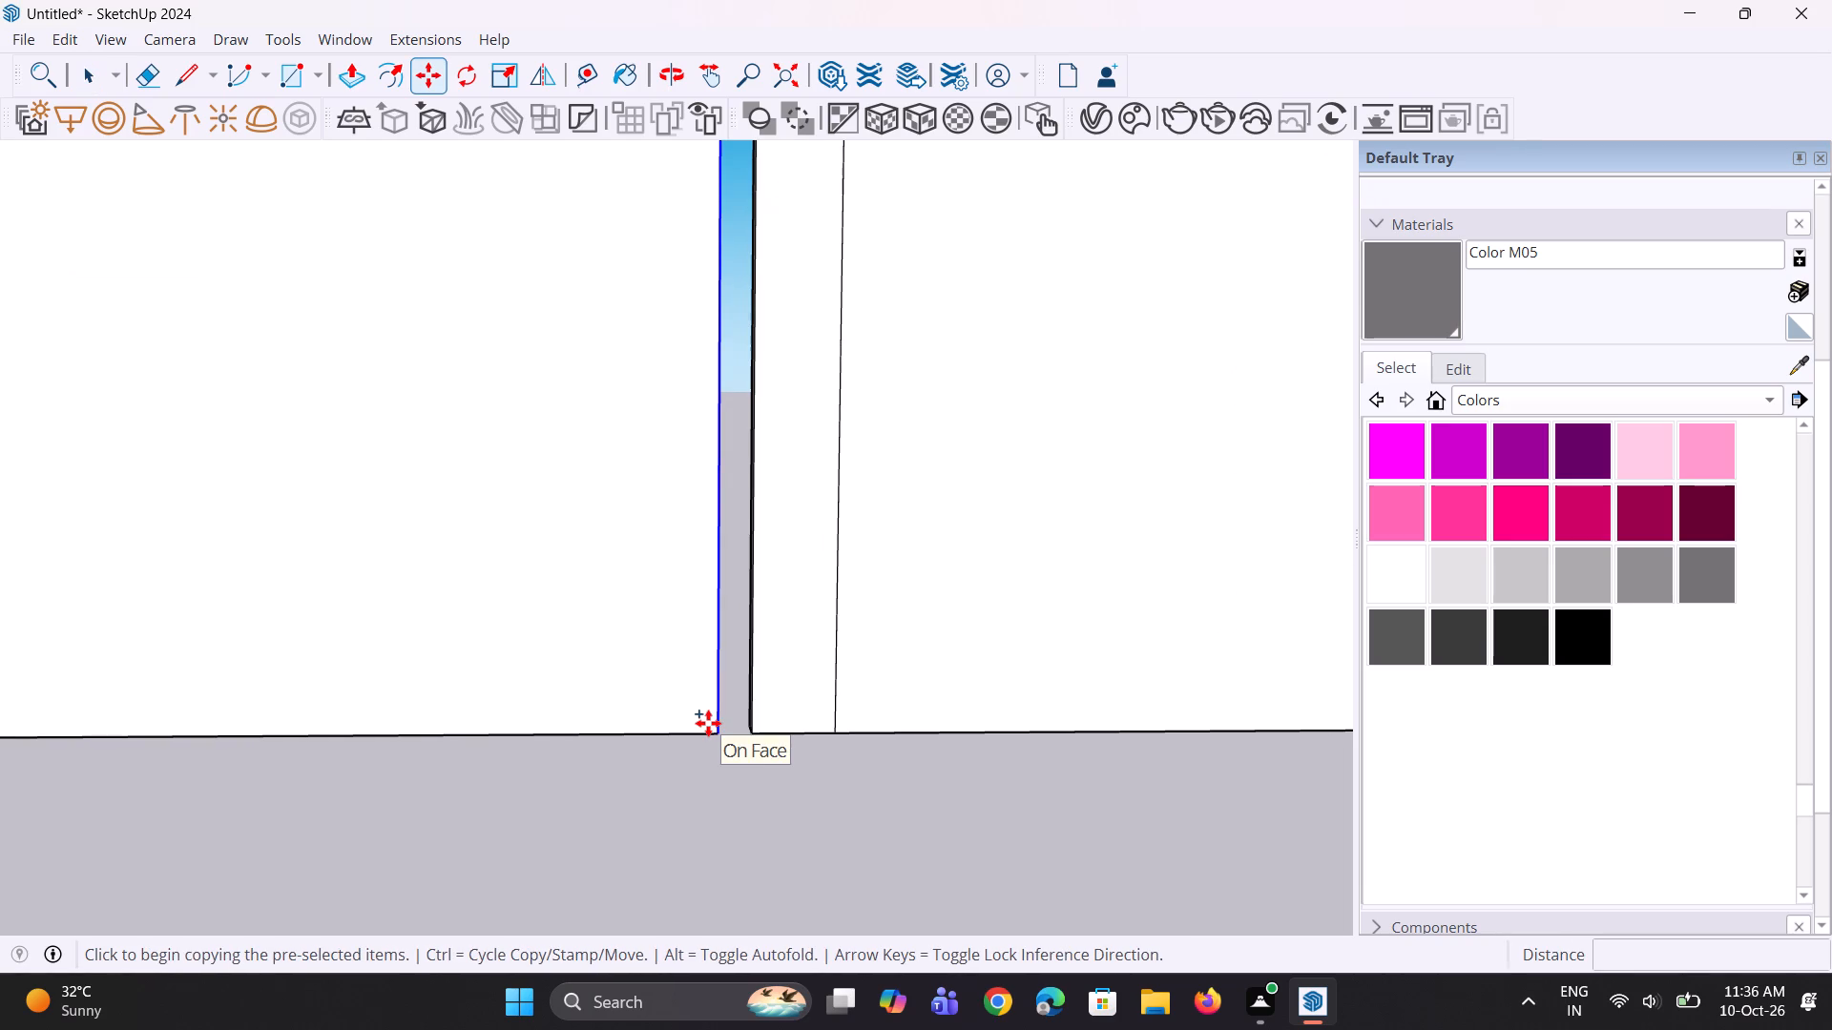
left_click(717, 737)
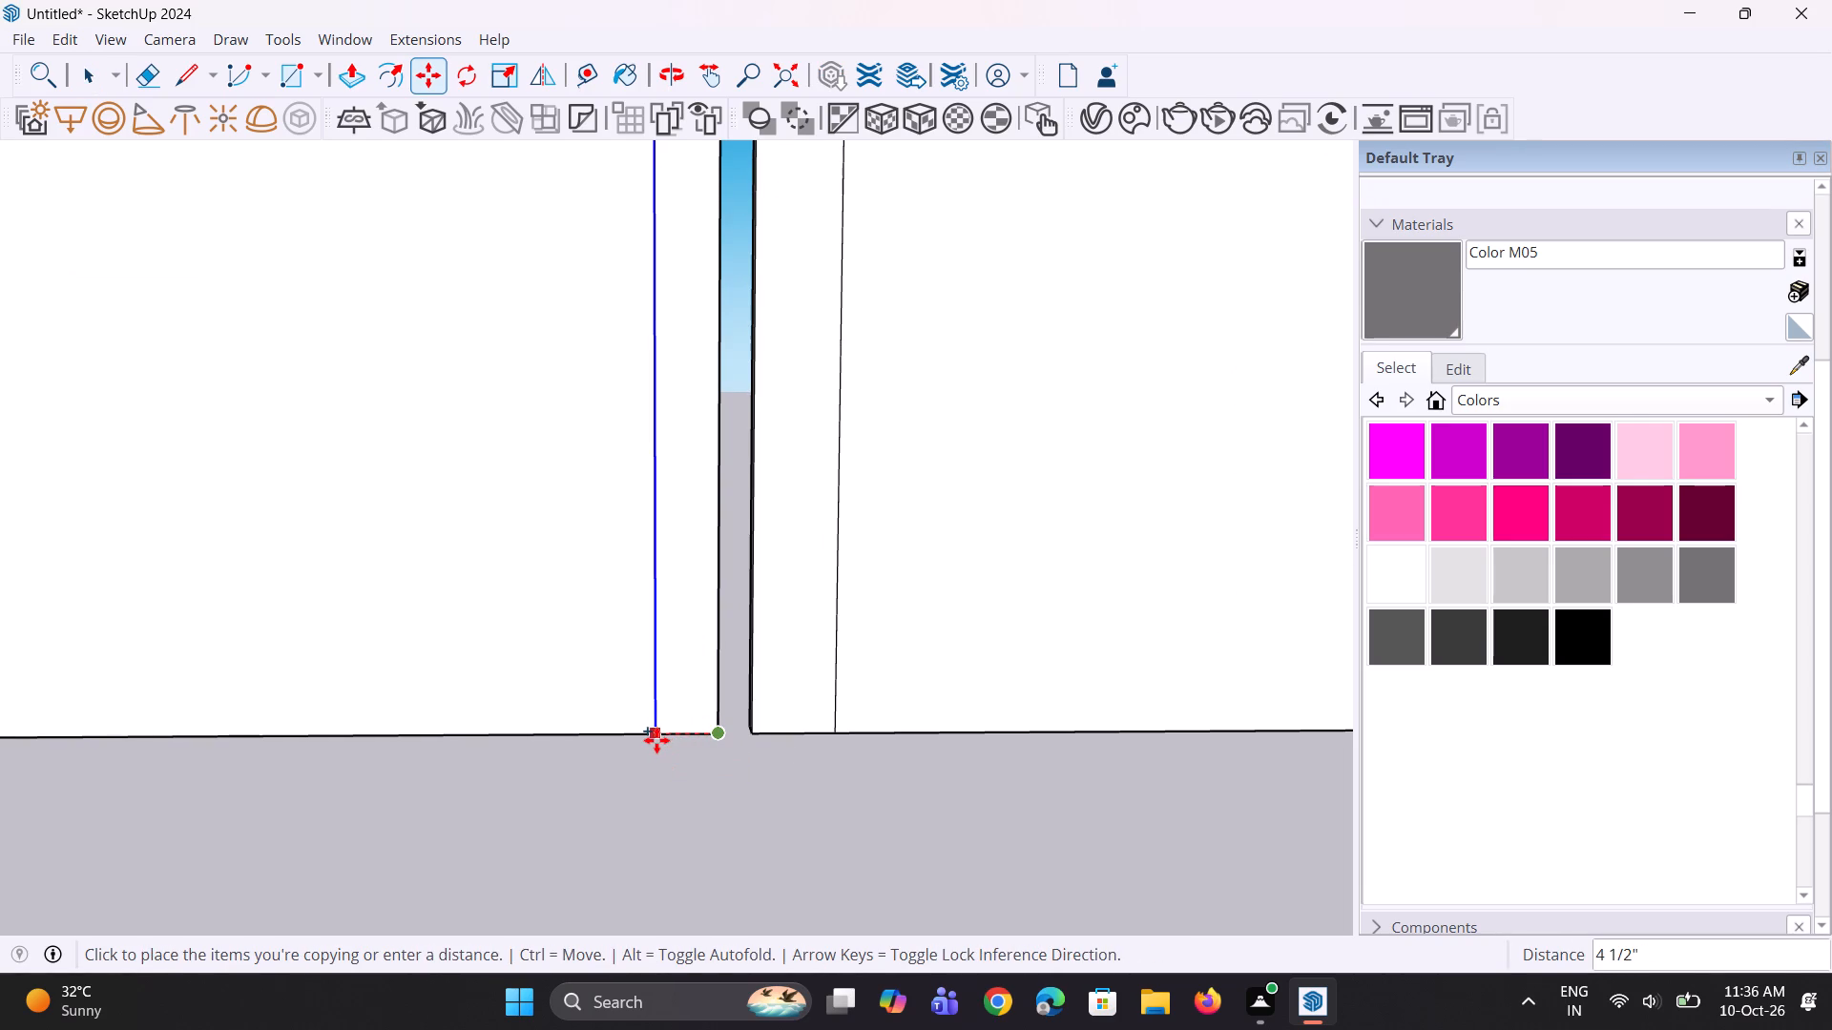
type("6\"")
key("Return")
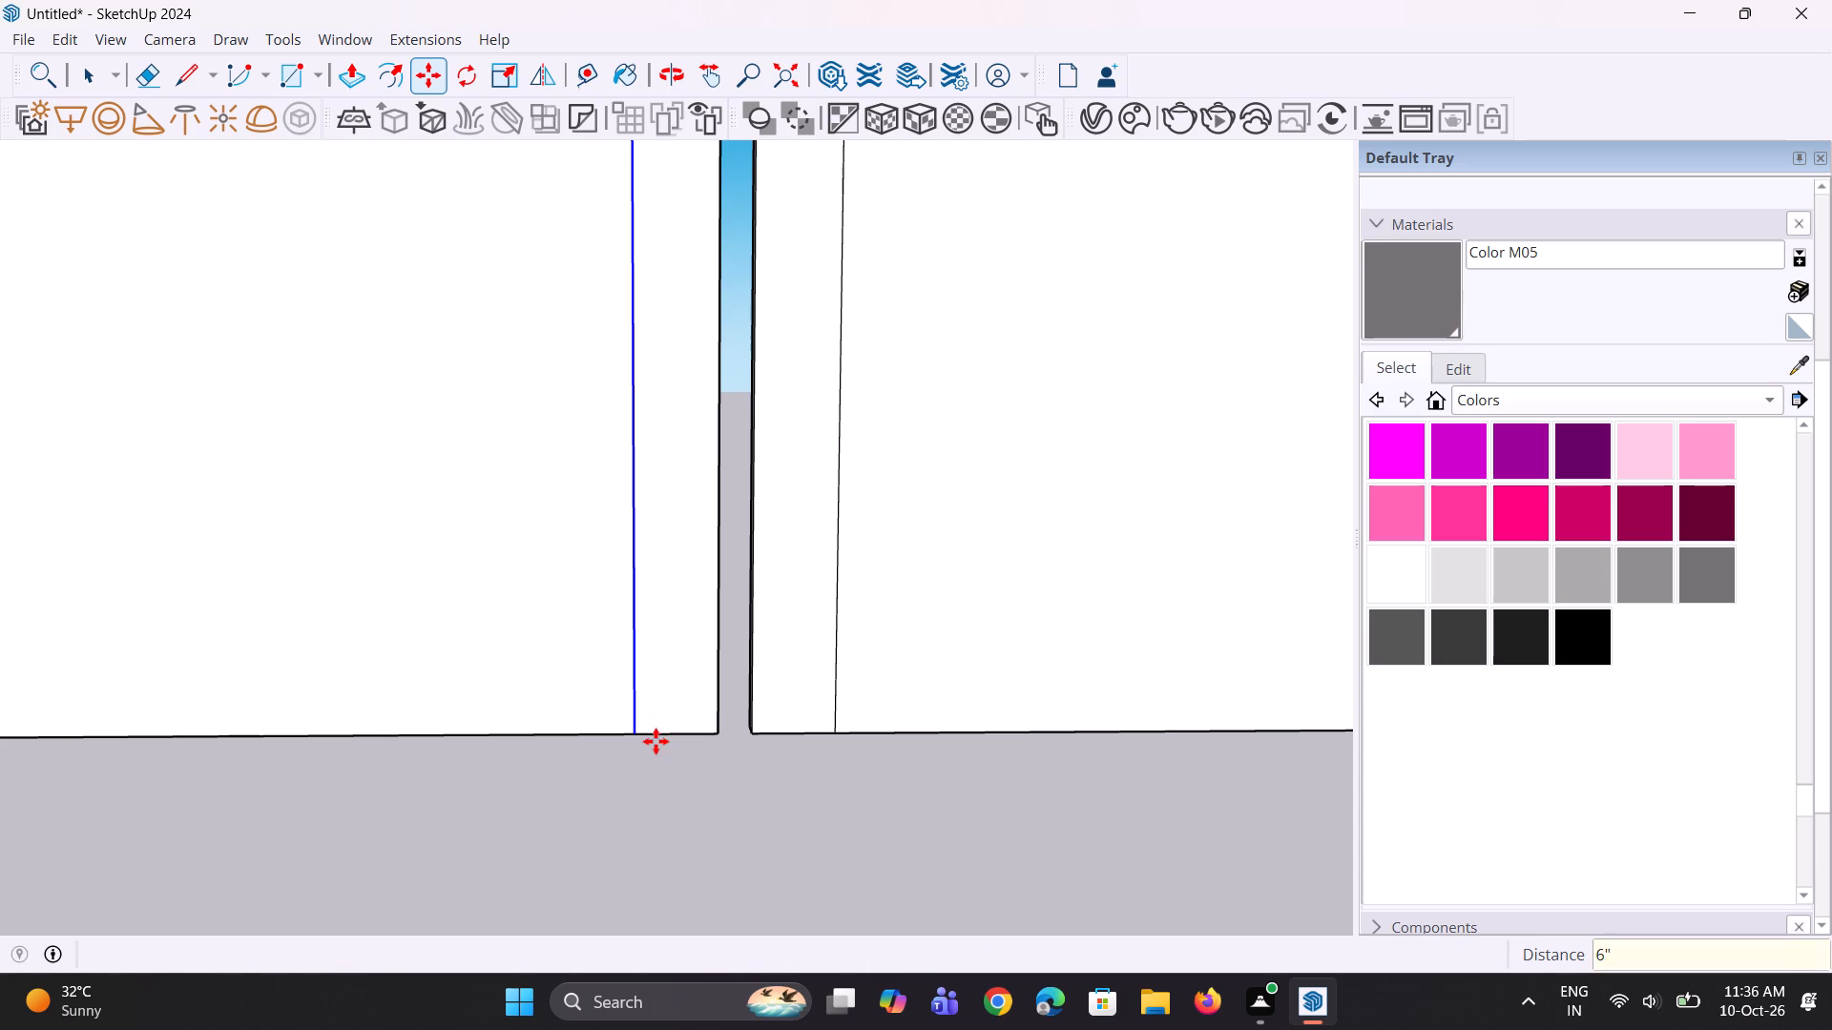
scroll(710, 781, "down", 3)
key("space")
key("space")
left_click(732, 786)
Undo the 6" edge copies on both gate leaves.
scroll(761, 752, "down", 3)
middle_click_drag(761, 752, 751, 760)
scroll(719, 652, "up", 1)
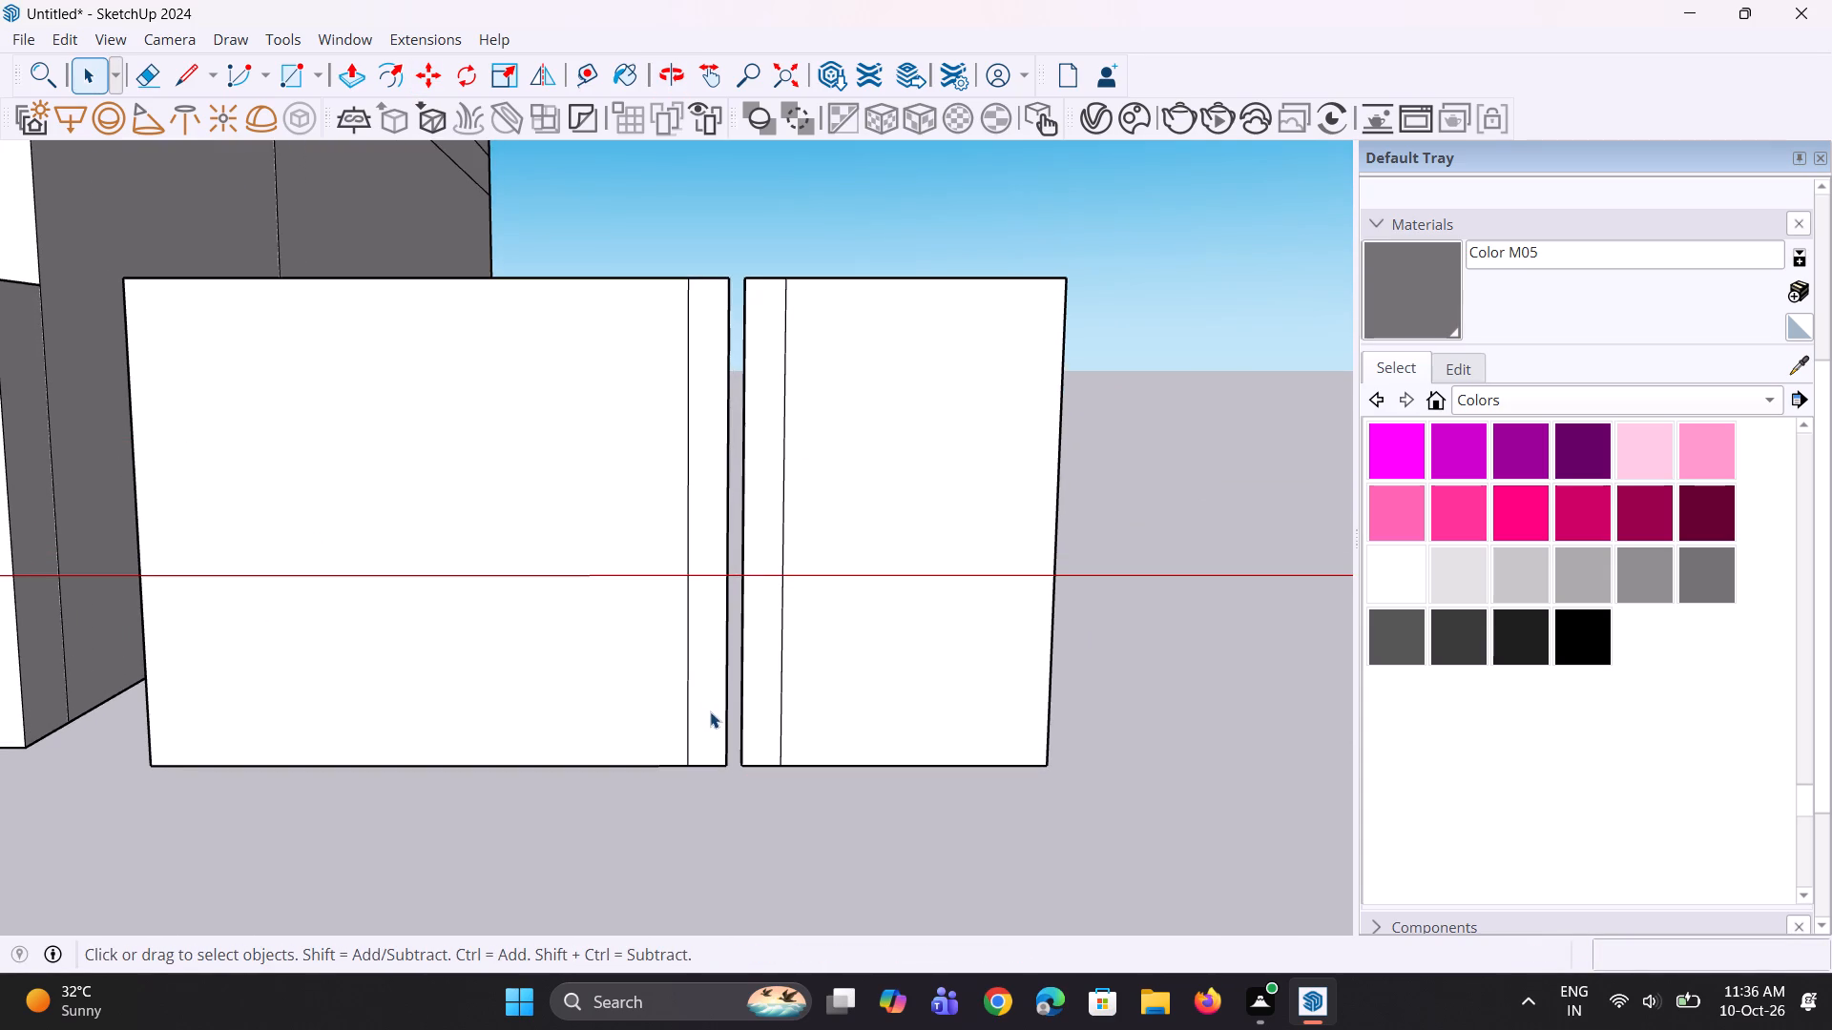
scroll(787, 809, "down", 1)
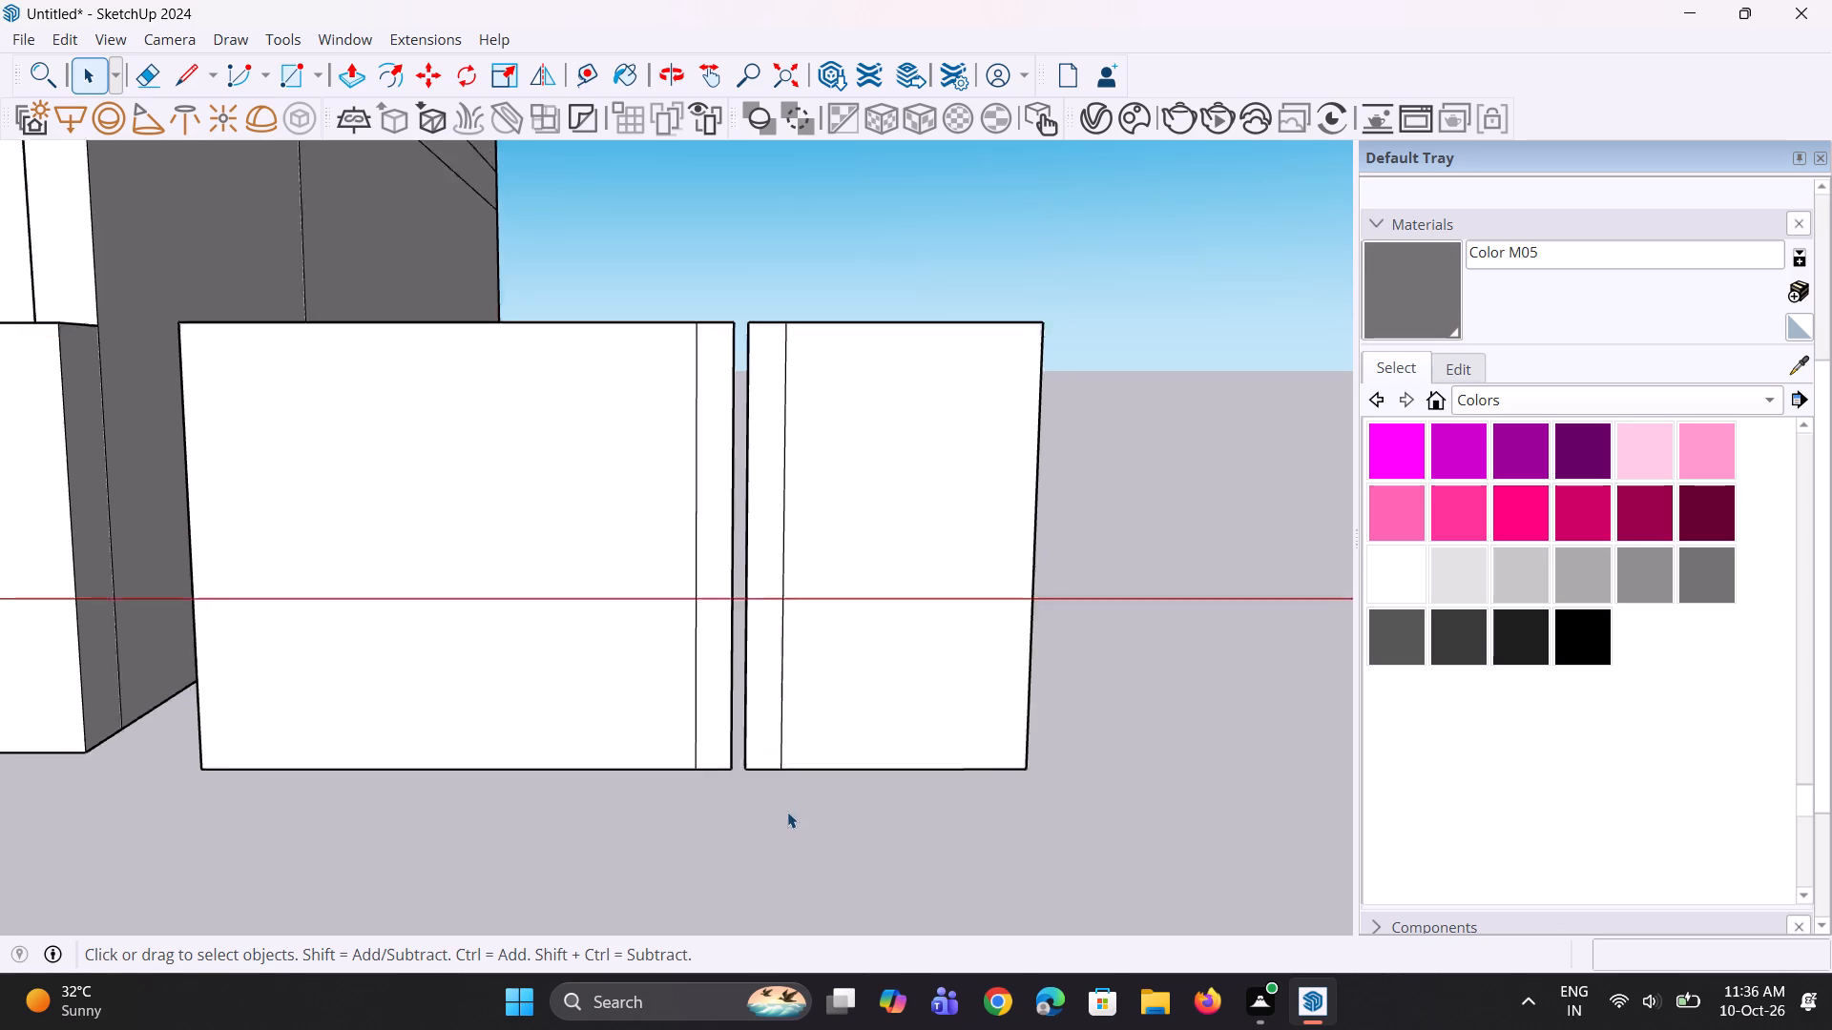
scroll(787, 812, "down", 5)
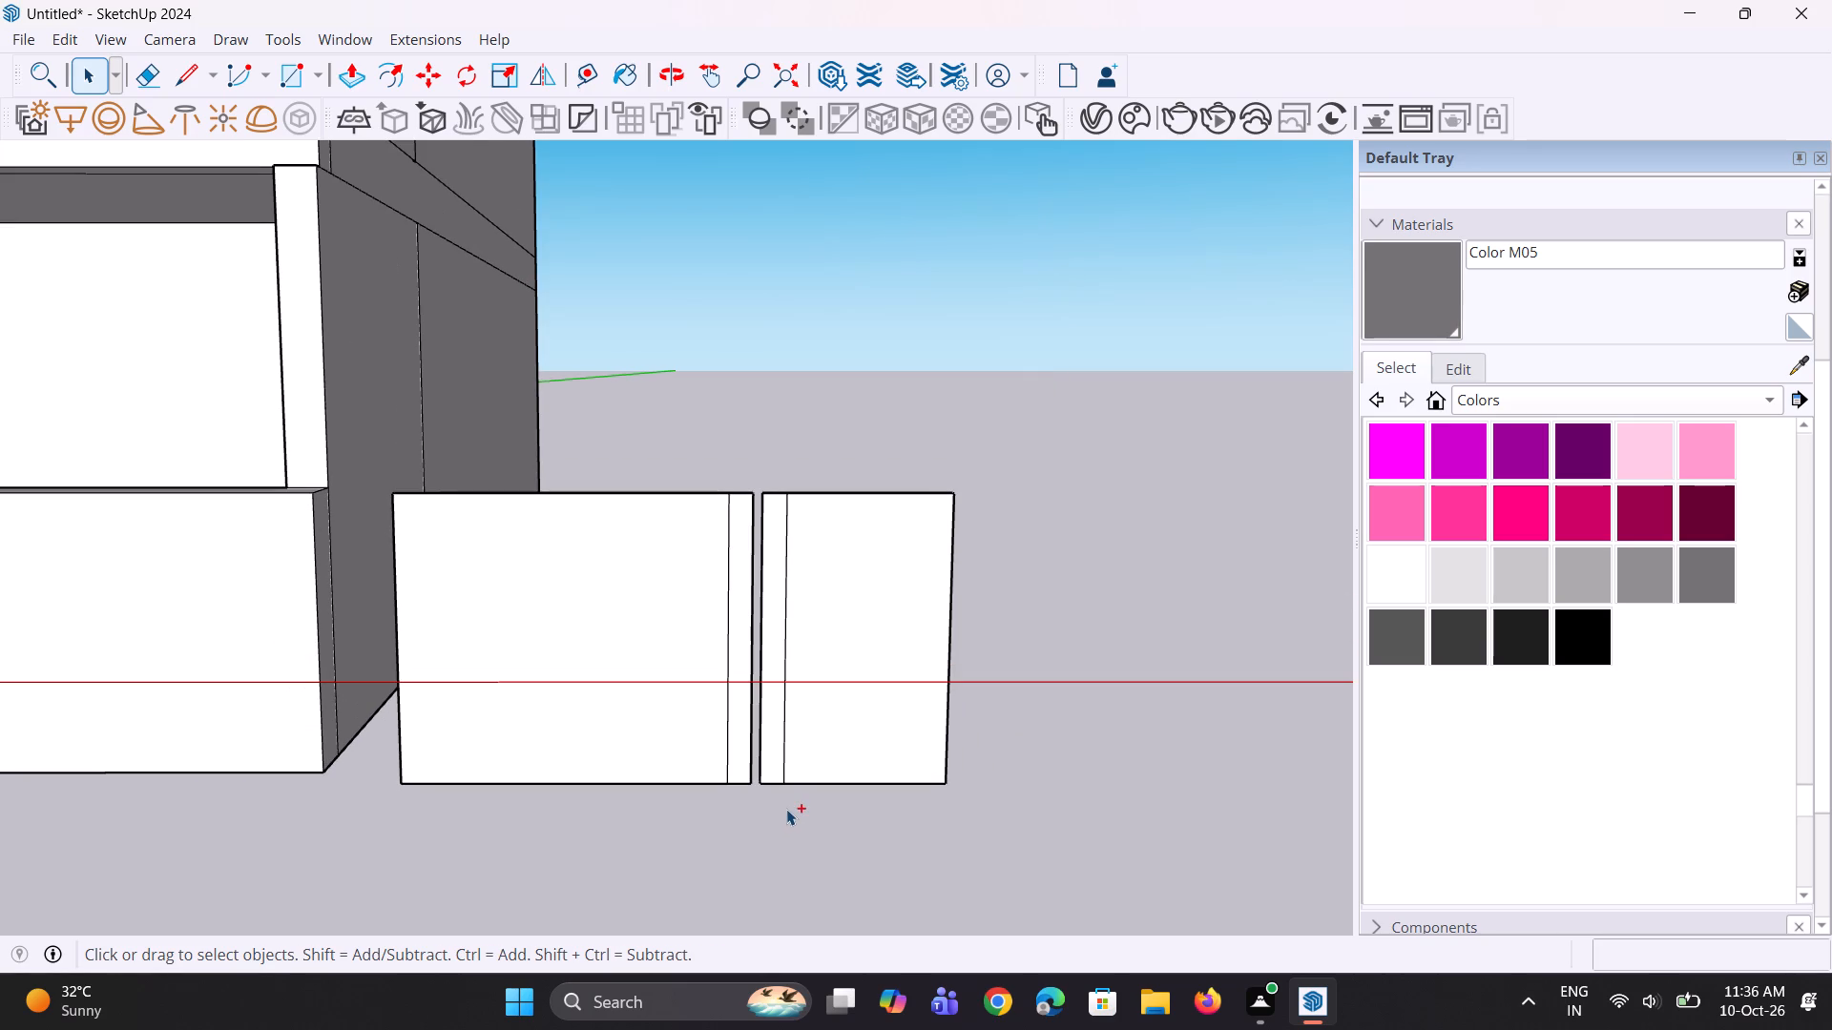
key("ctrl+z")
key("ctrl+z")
Copy the narrow leaf's gap-side vertical edge 5" inward across its front face.
key("space")
key("space")
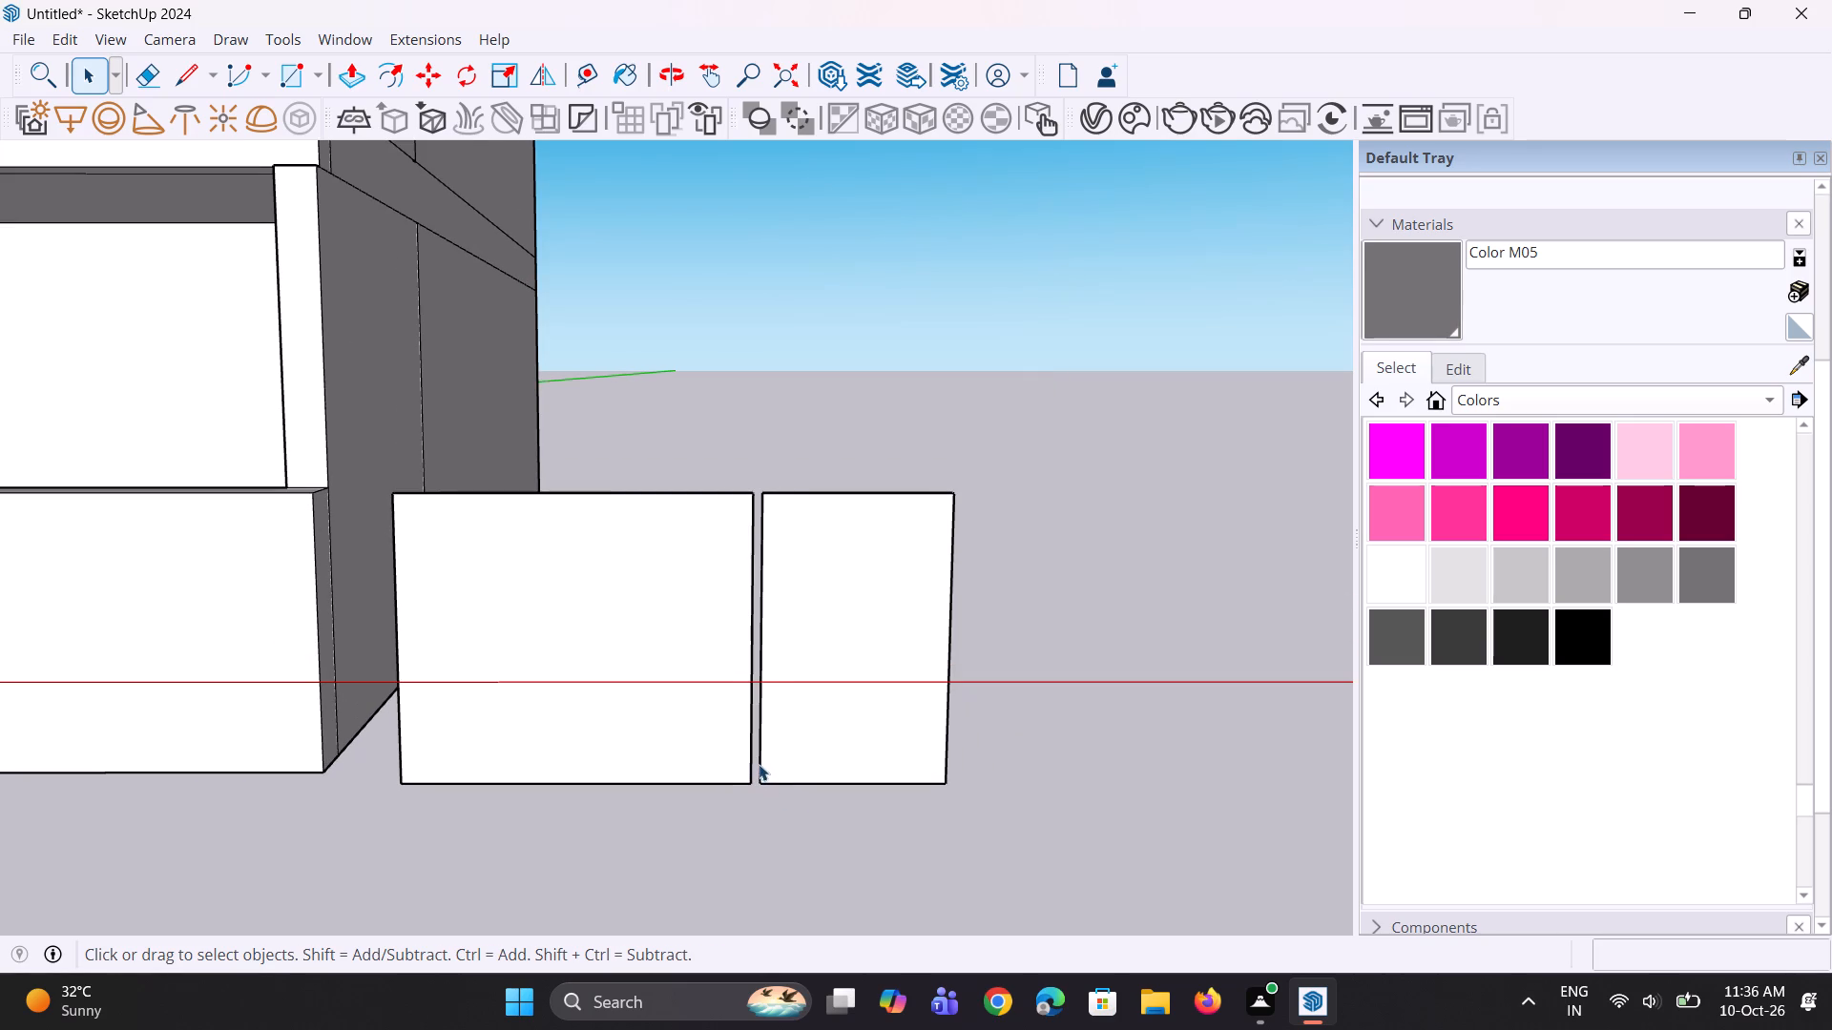
left_click(762, 757)
scroll(752, 772, "up", 6)
key("m")
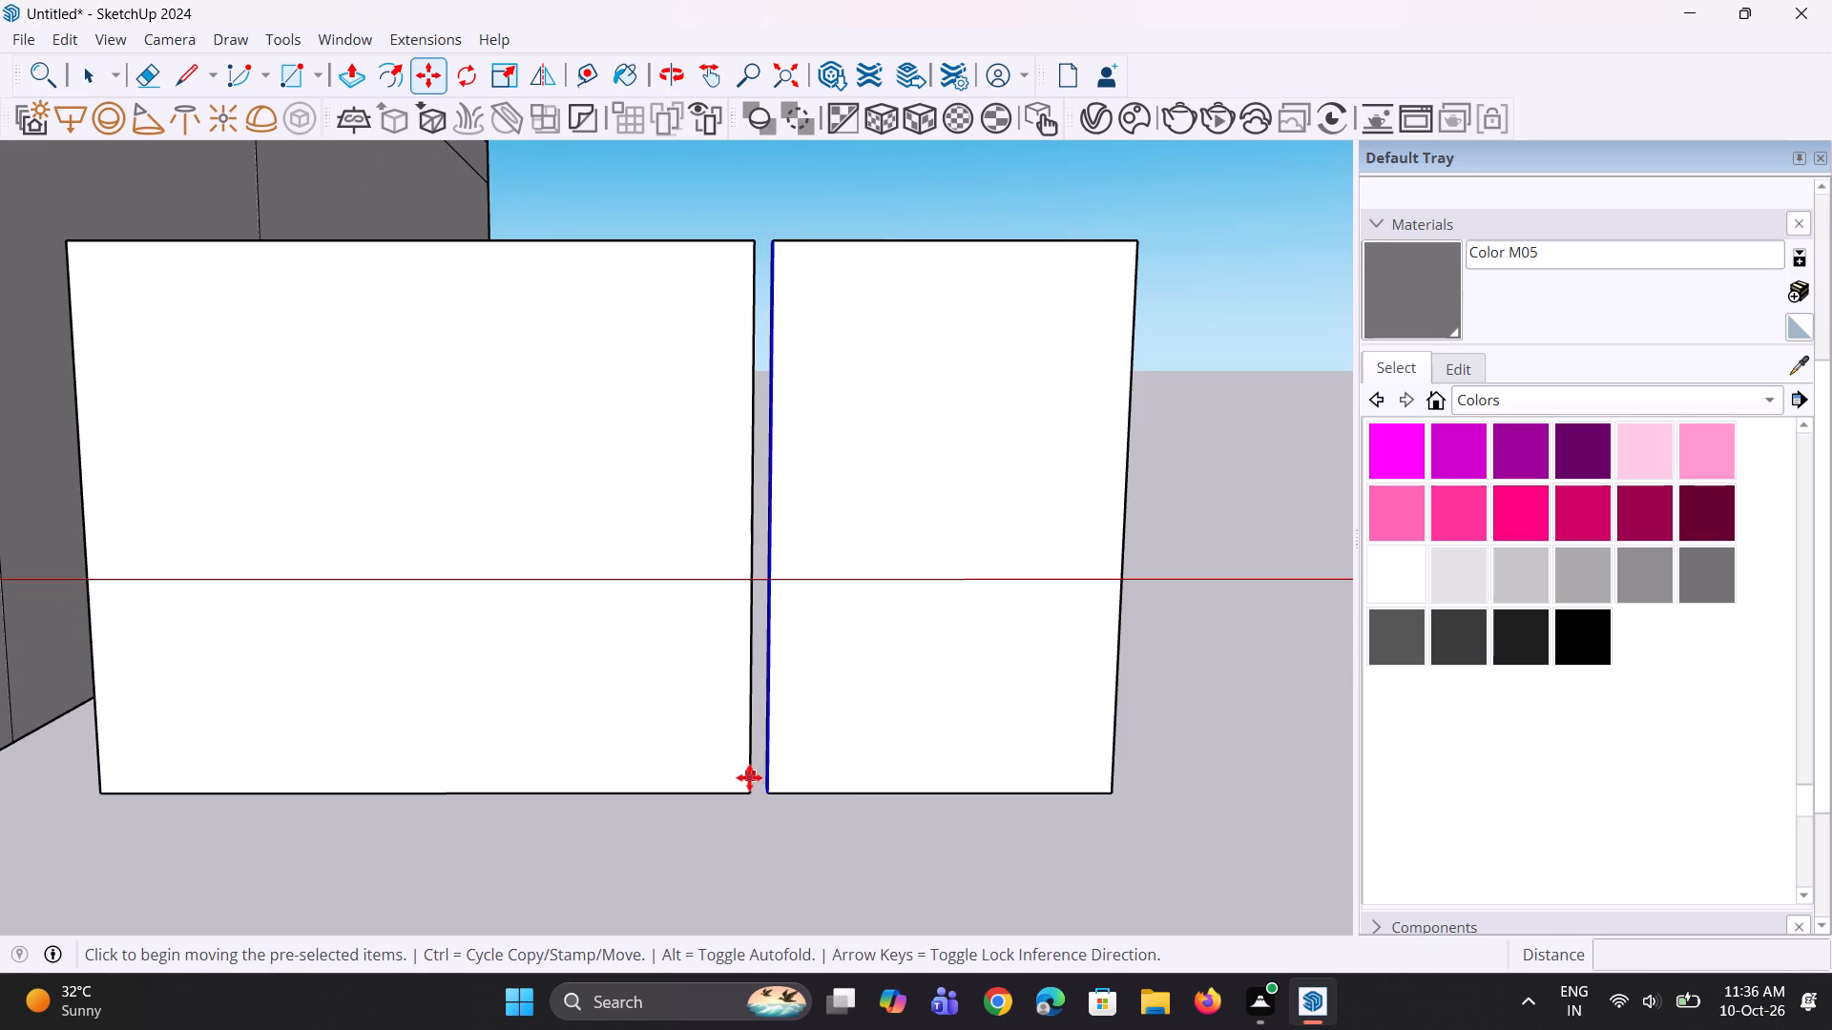
left_click(778, 795)
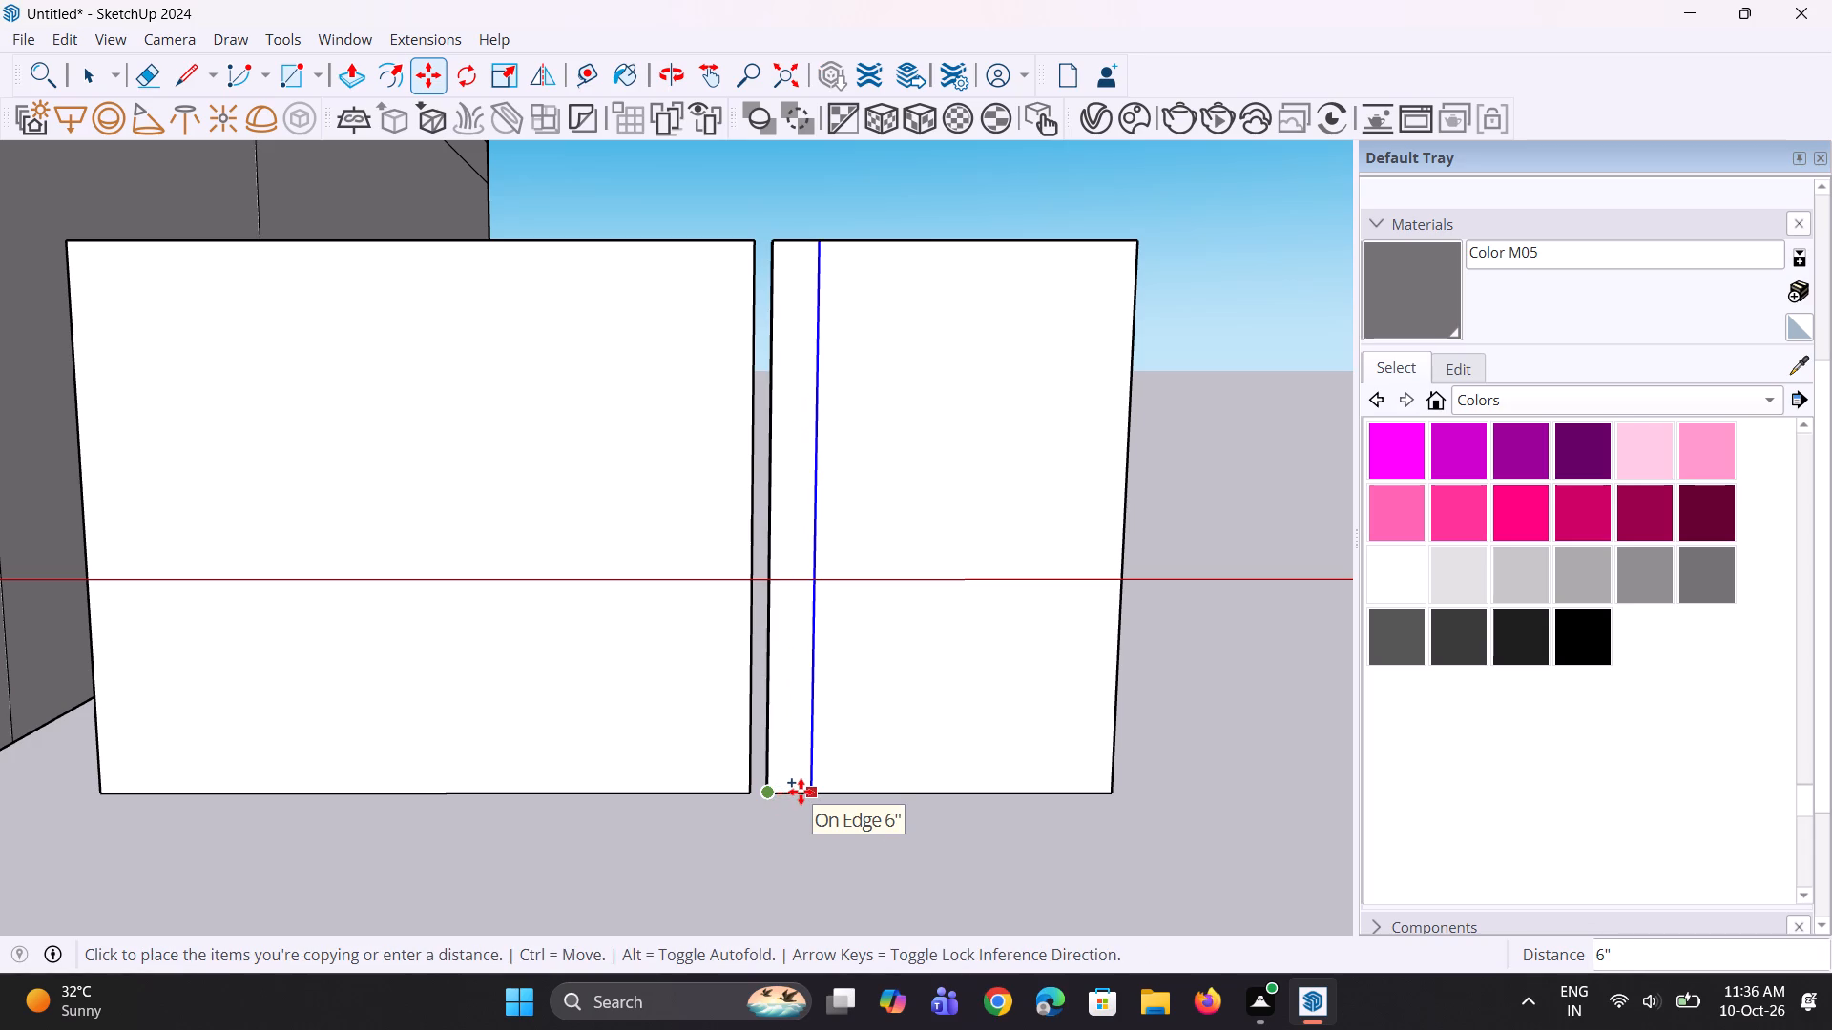
key("5")
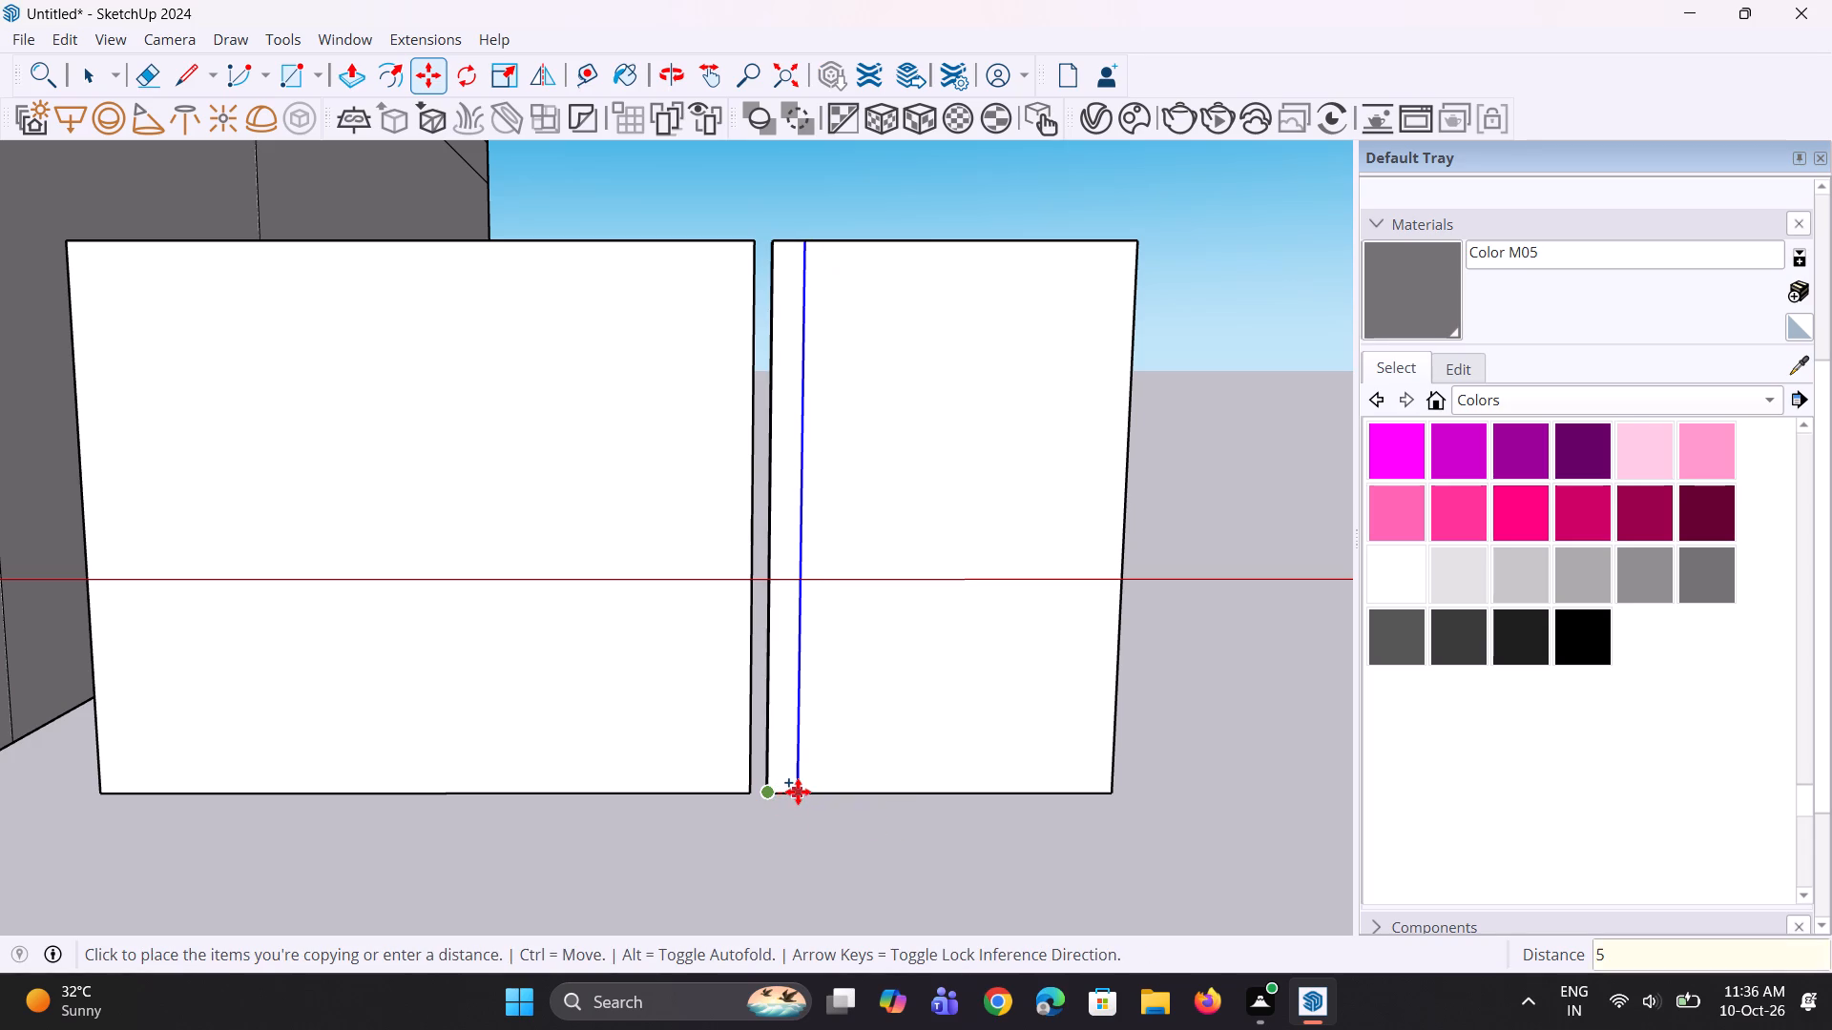
key("shift+quotedbl")
key("Return")
key("space")
key("space")
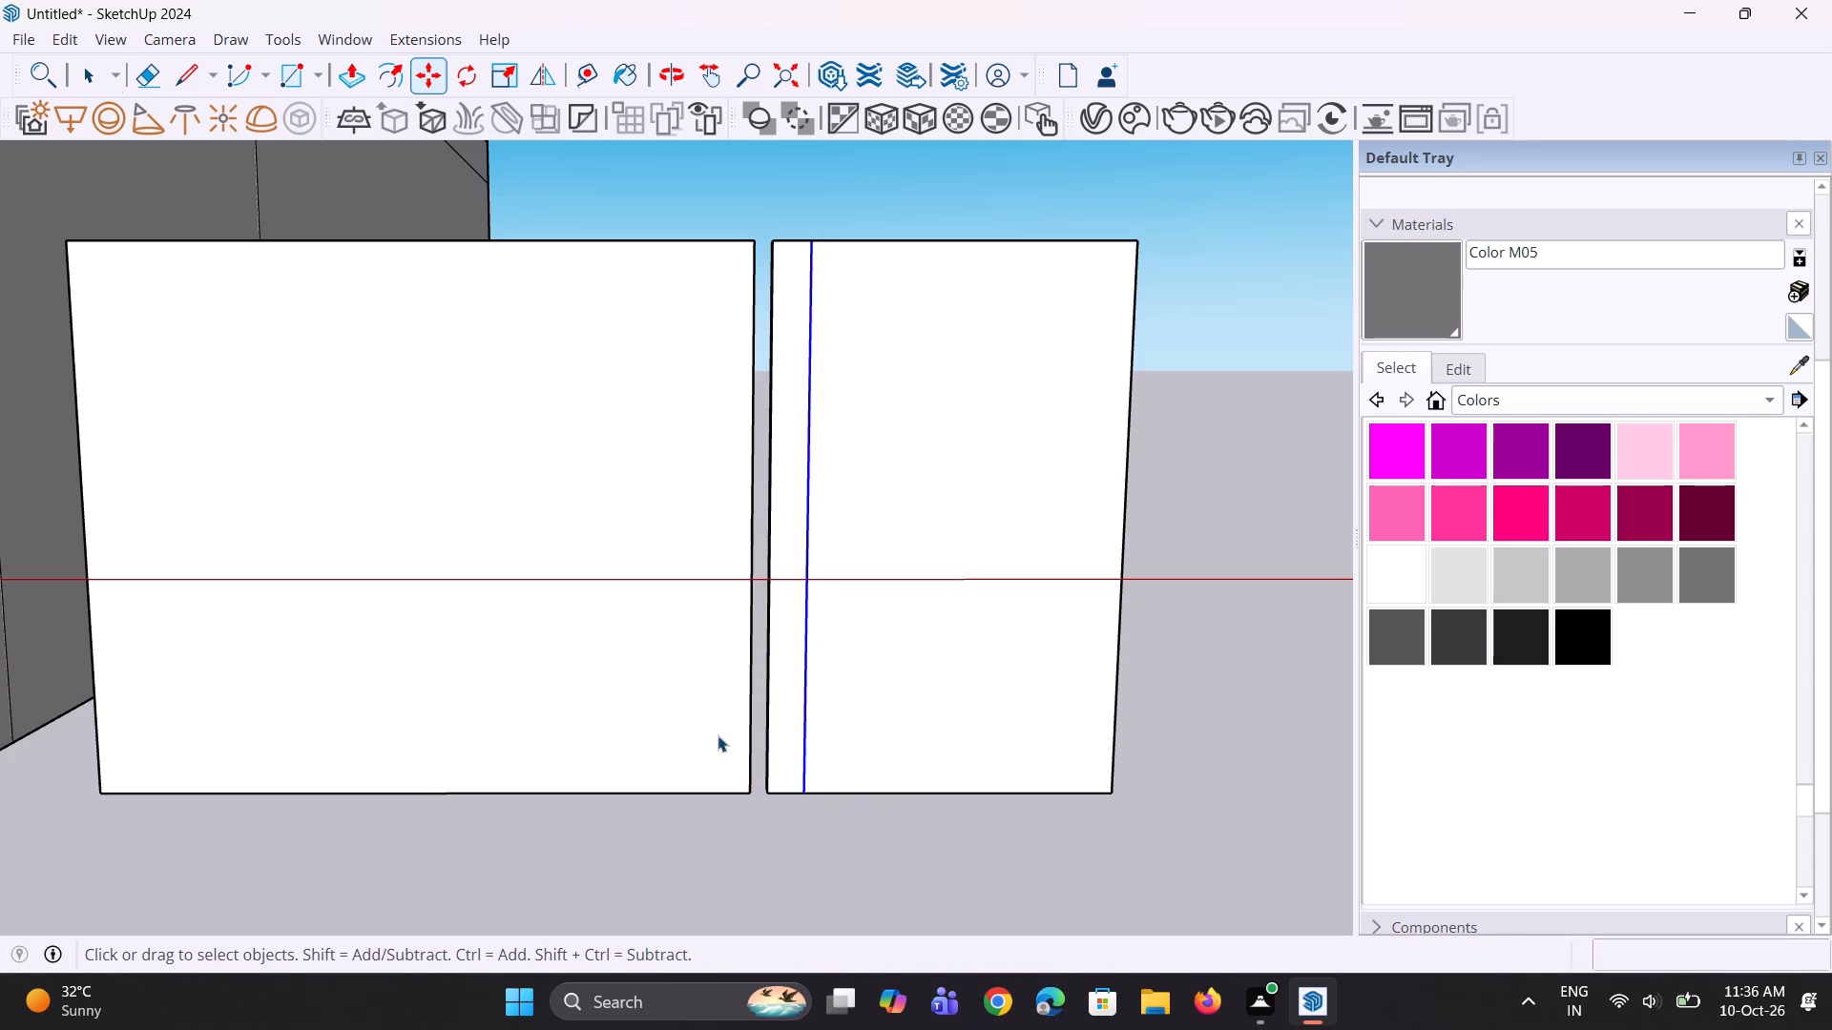
Copy the wide leaf's gap-side vertical edge 5" inward across its front face.
scroll(729, 755, "up", 1)
left_click(754, 745)
scroll(740, 831, "up", 2)
key("m")
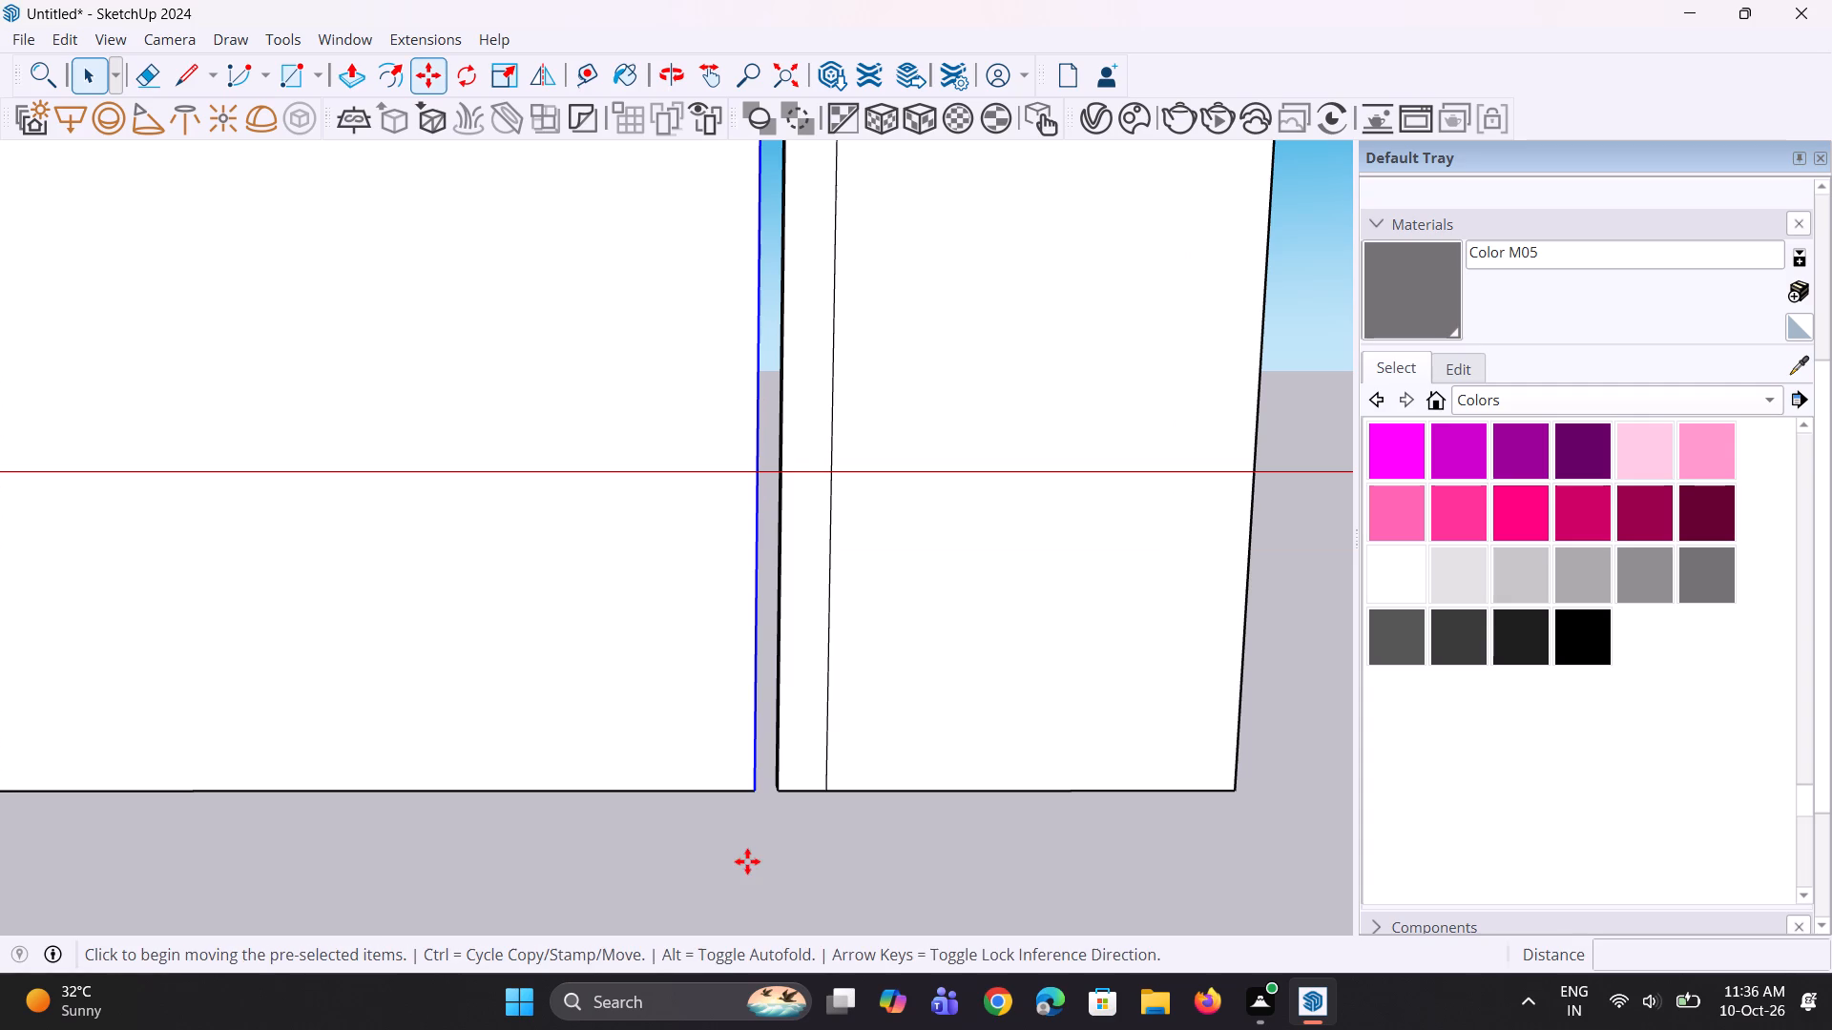
left_click(754, 797)
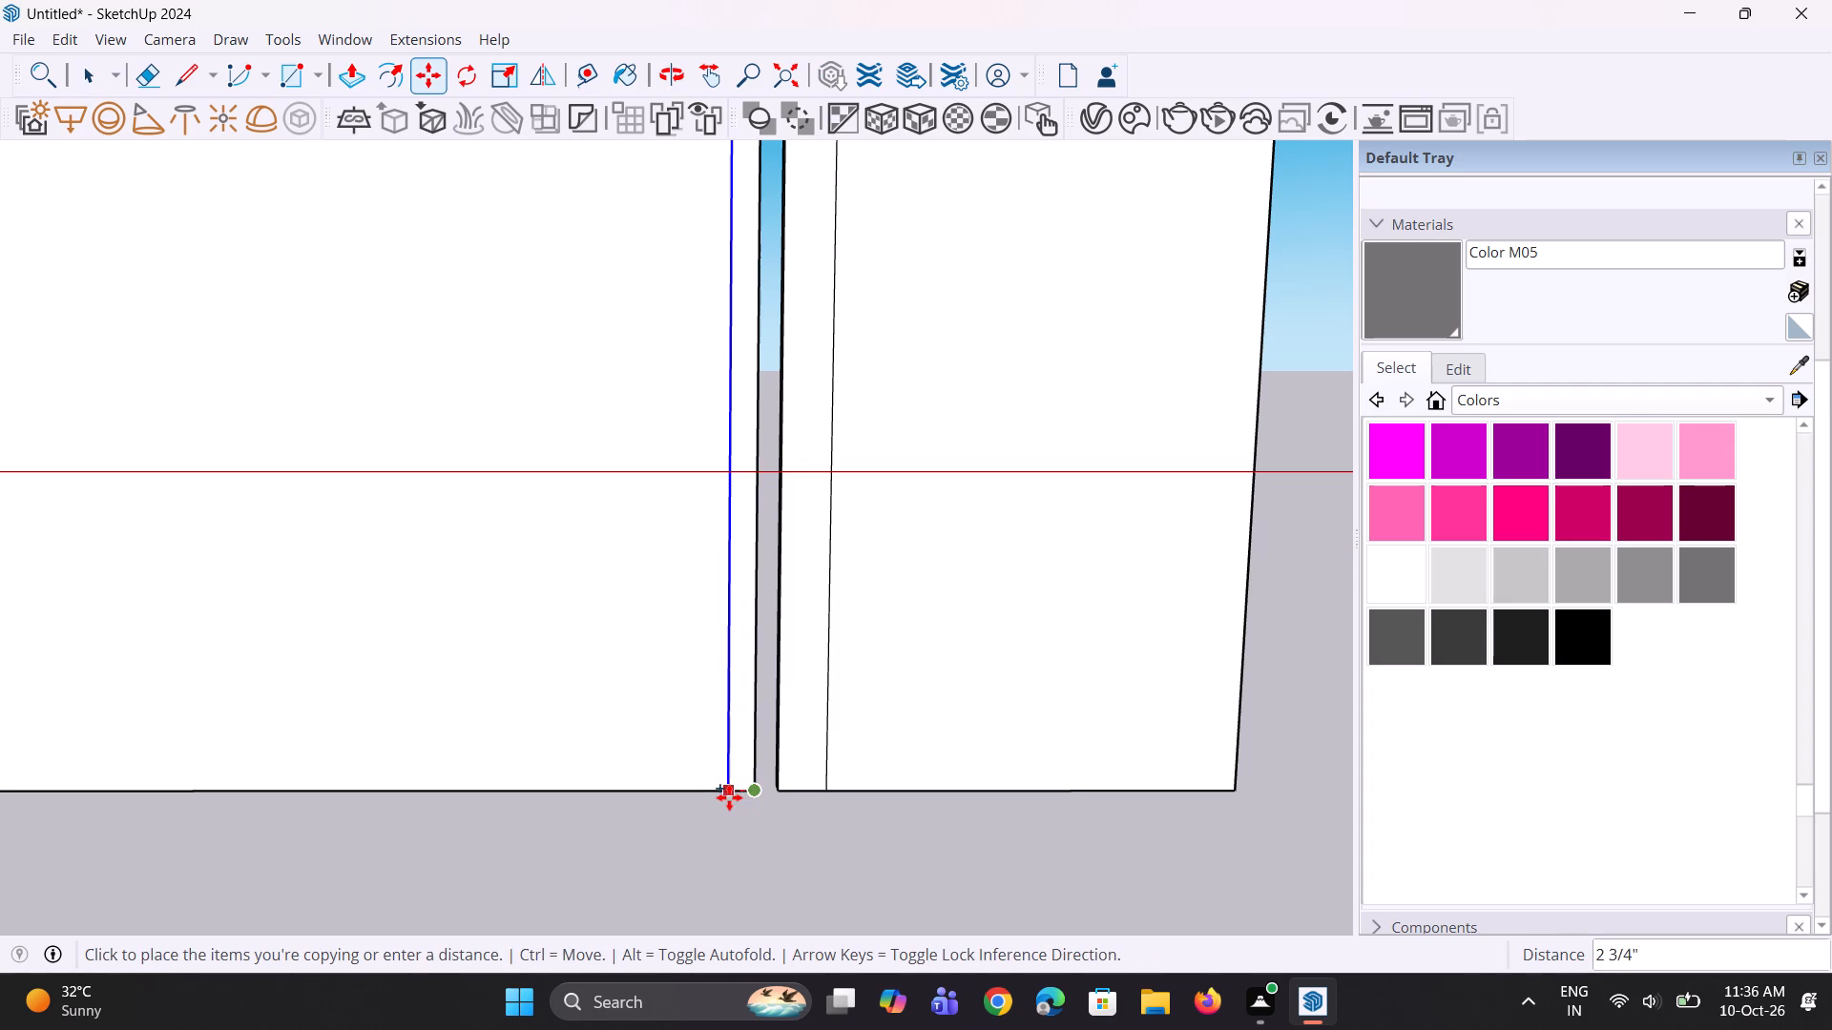
left_click(718, 798)
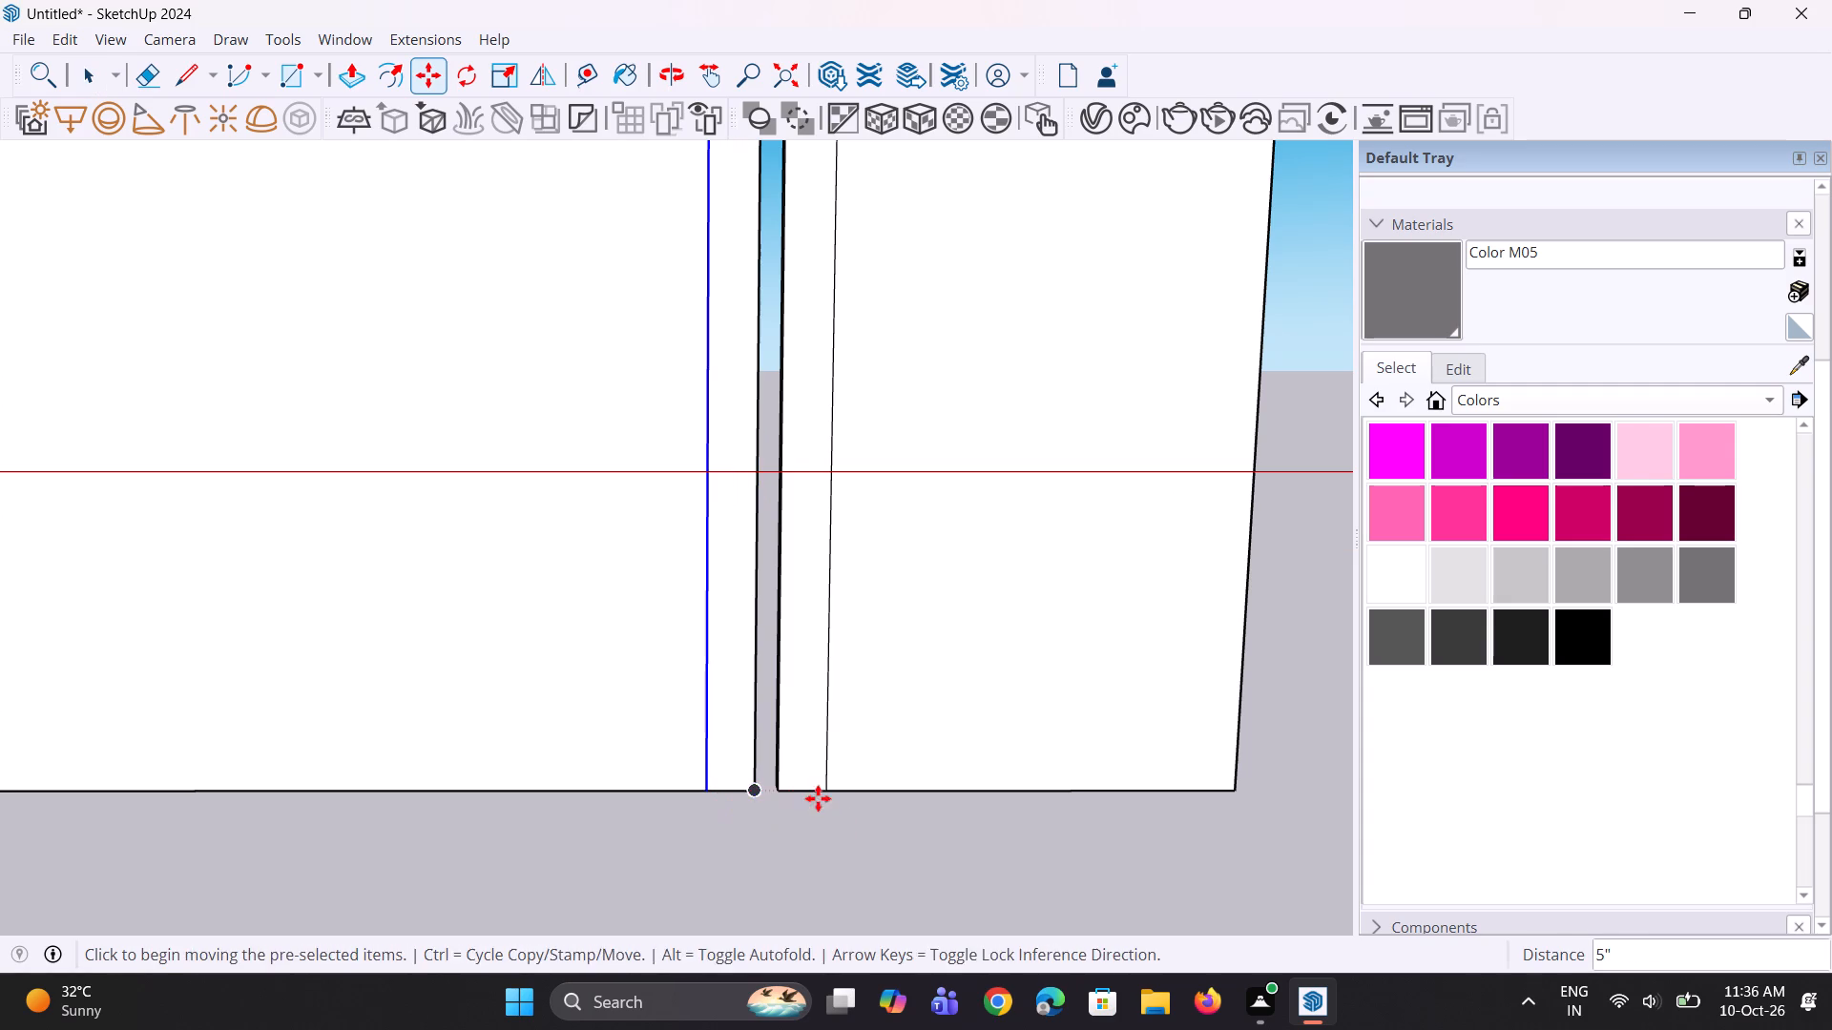
key("space")
Copy the narrow leaf's bottom edge, from the inner vertical line to the outer side, about 5" upward.
left_click(867, 790)
key("m")
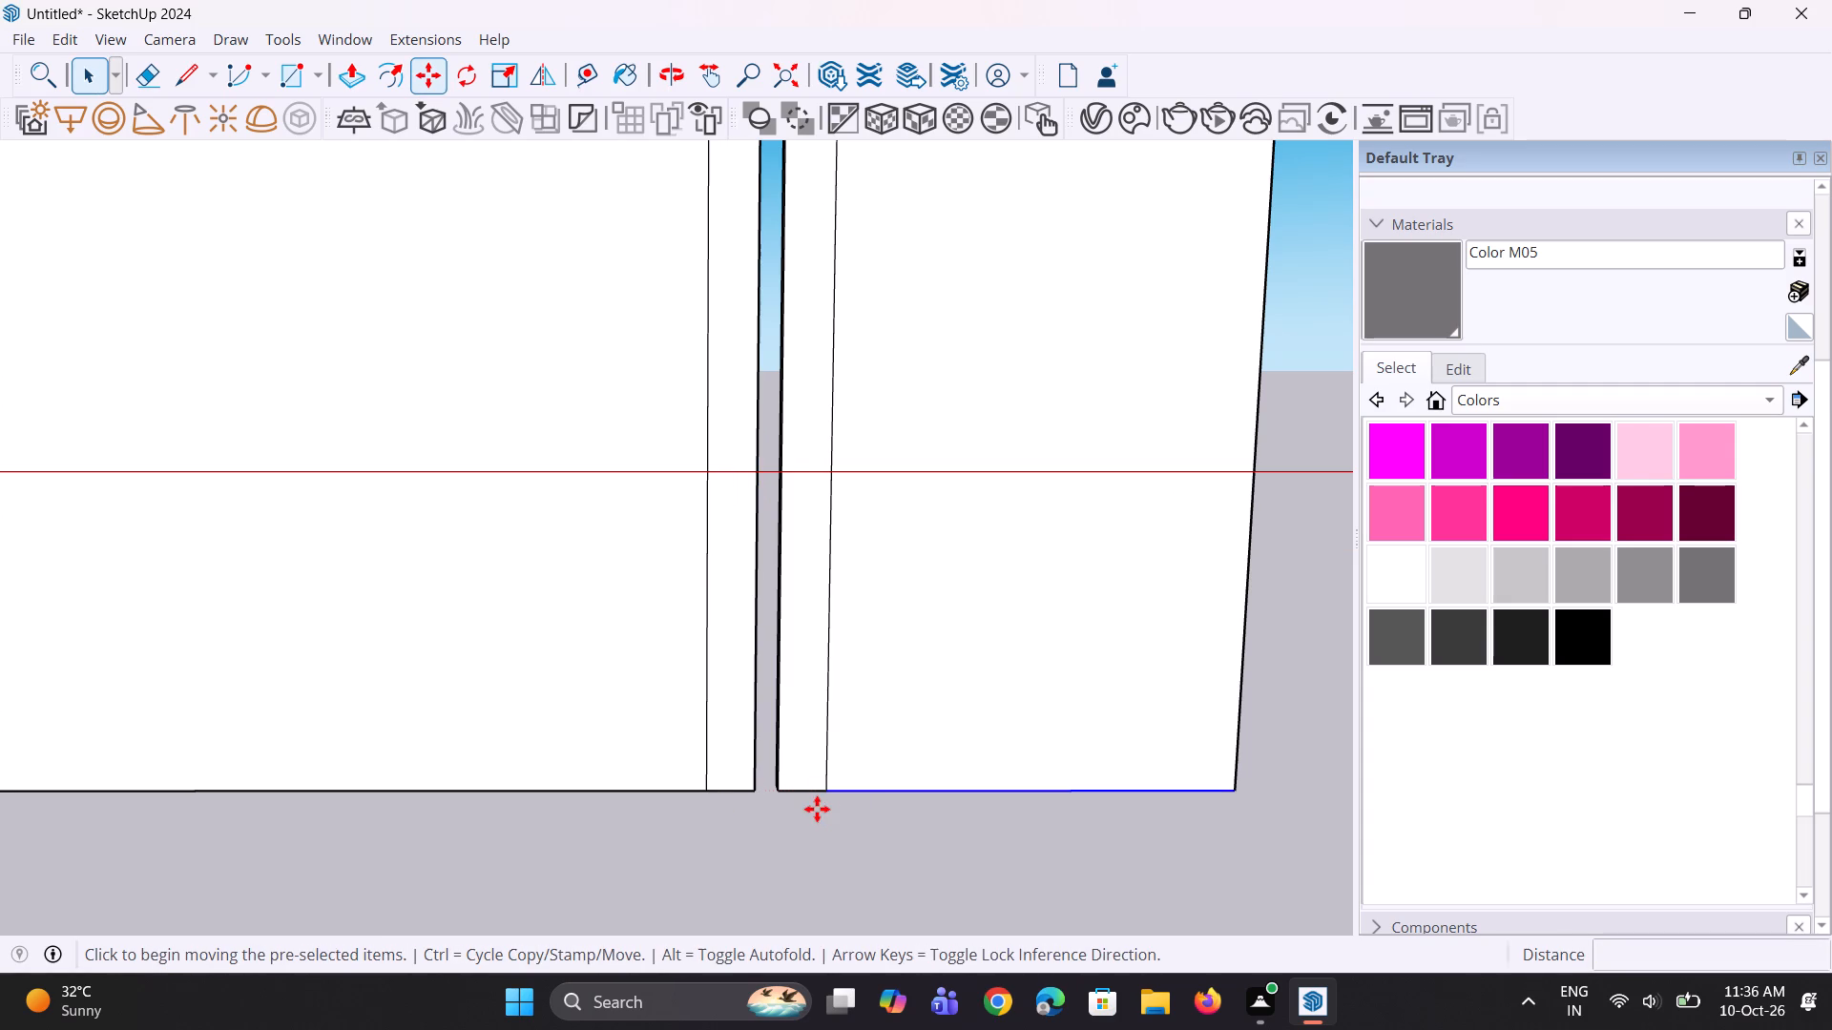
left_click(819, 795)
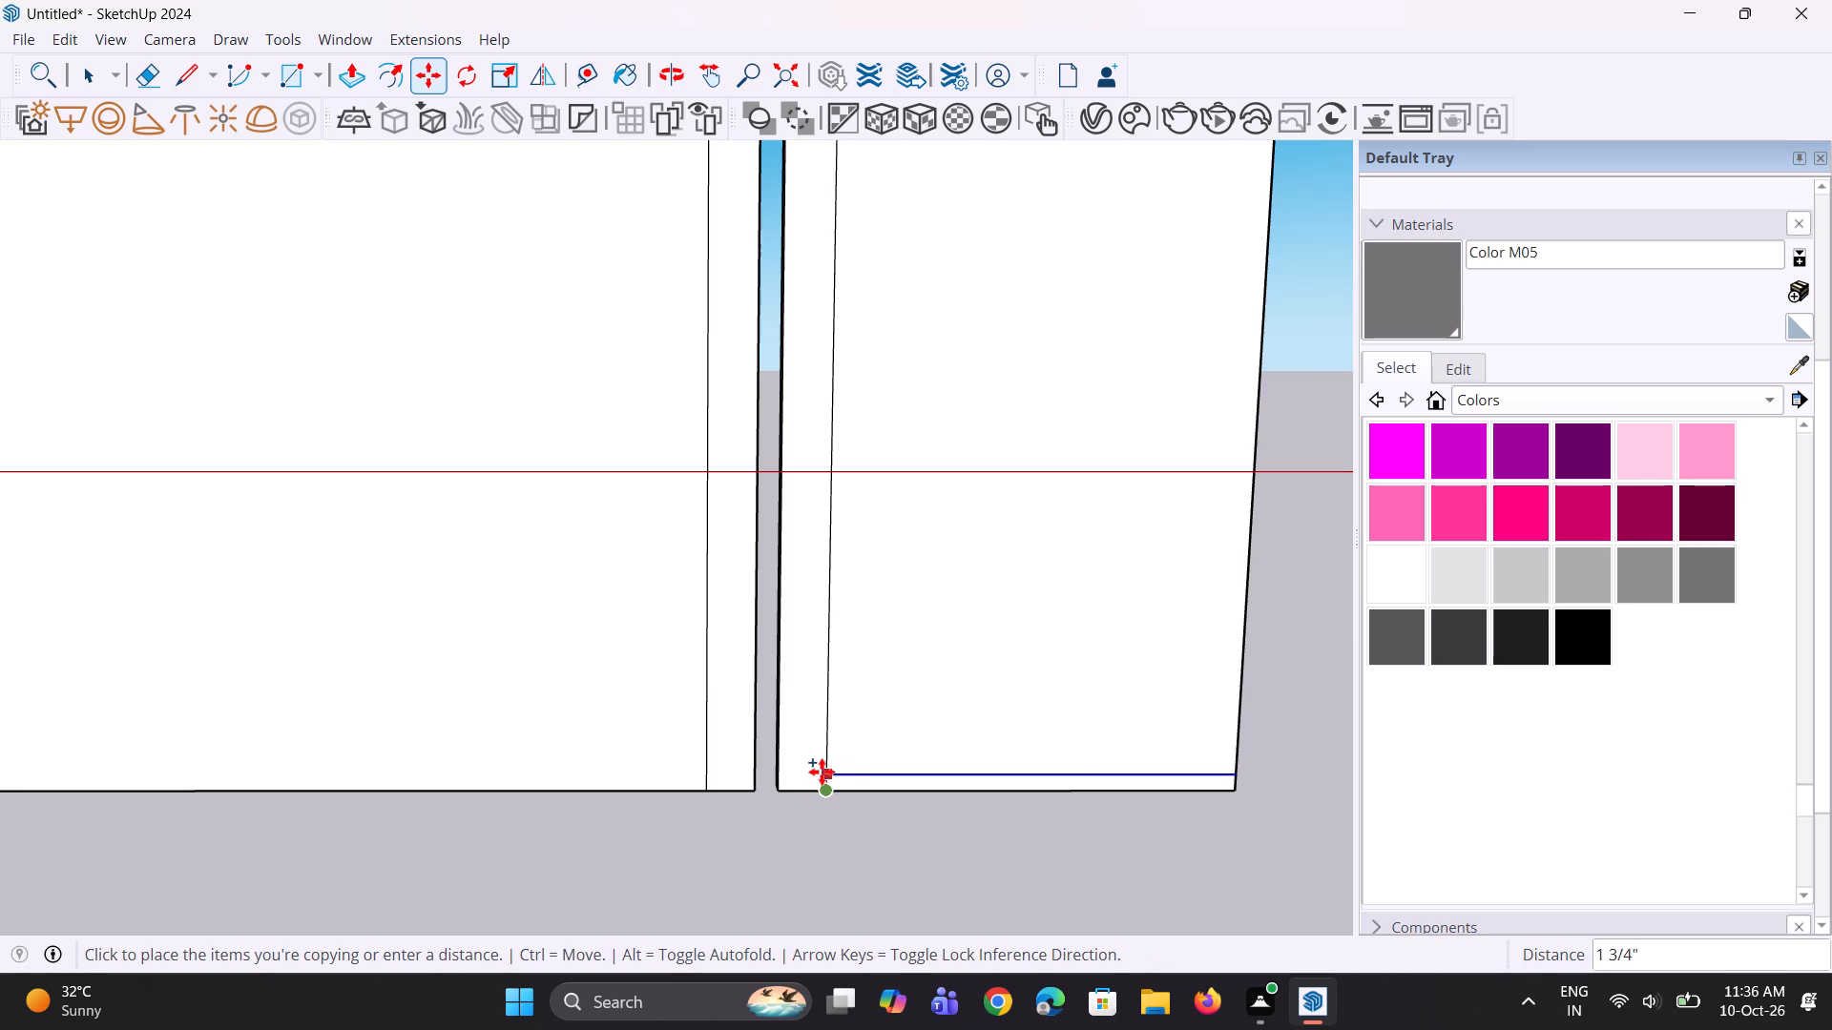
left_click(822, 757)
scroll(858, 855, "down", 4)
key("space")
key("space")
Copy the narrow leaf's outer vertical edge 5" inward along the lower horizontal line.
left_click(1150, 737)
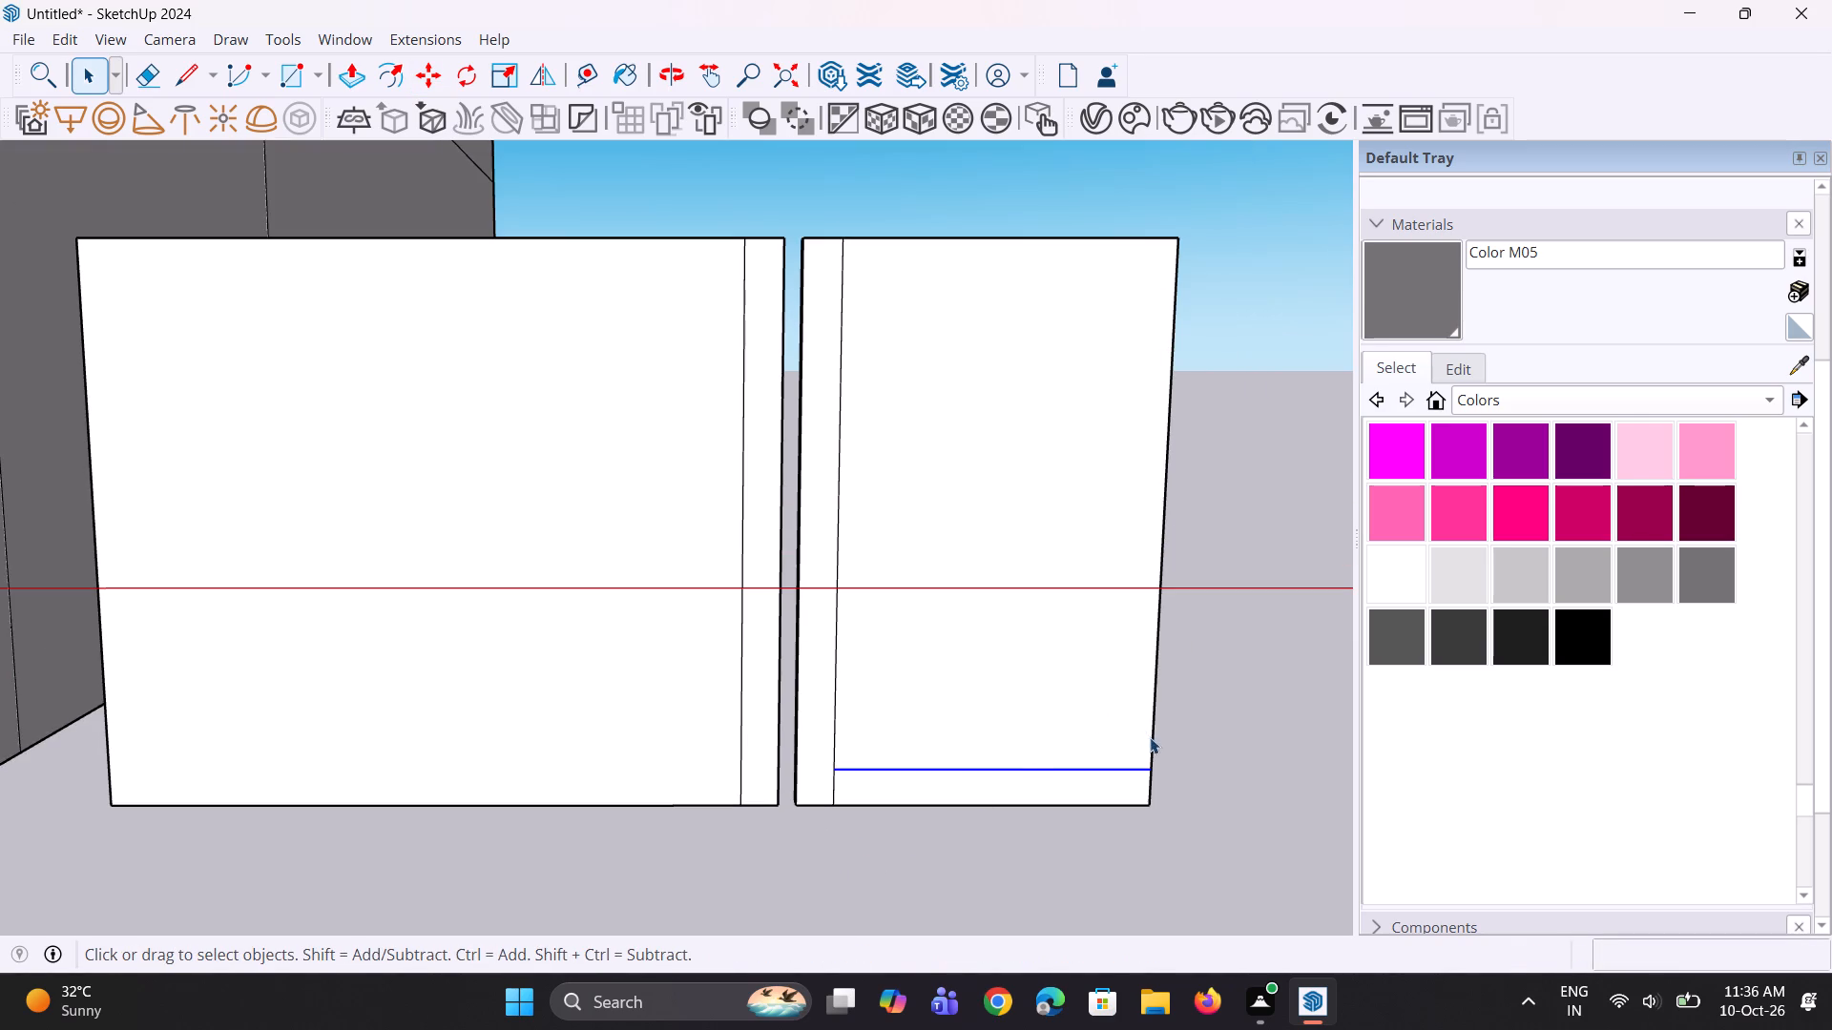
scroll(1155, 755, "up", 2)
key("m")
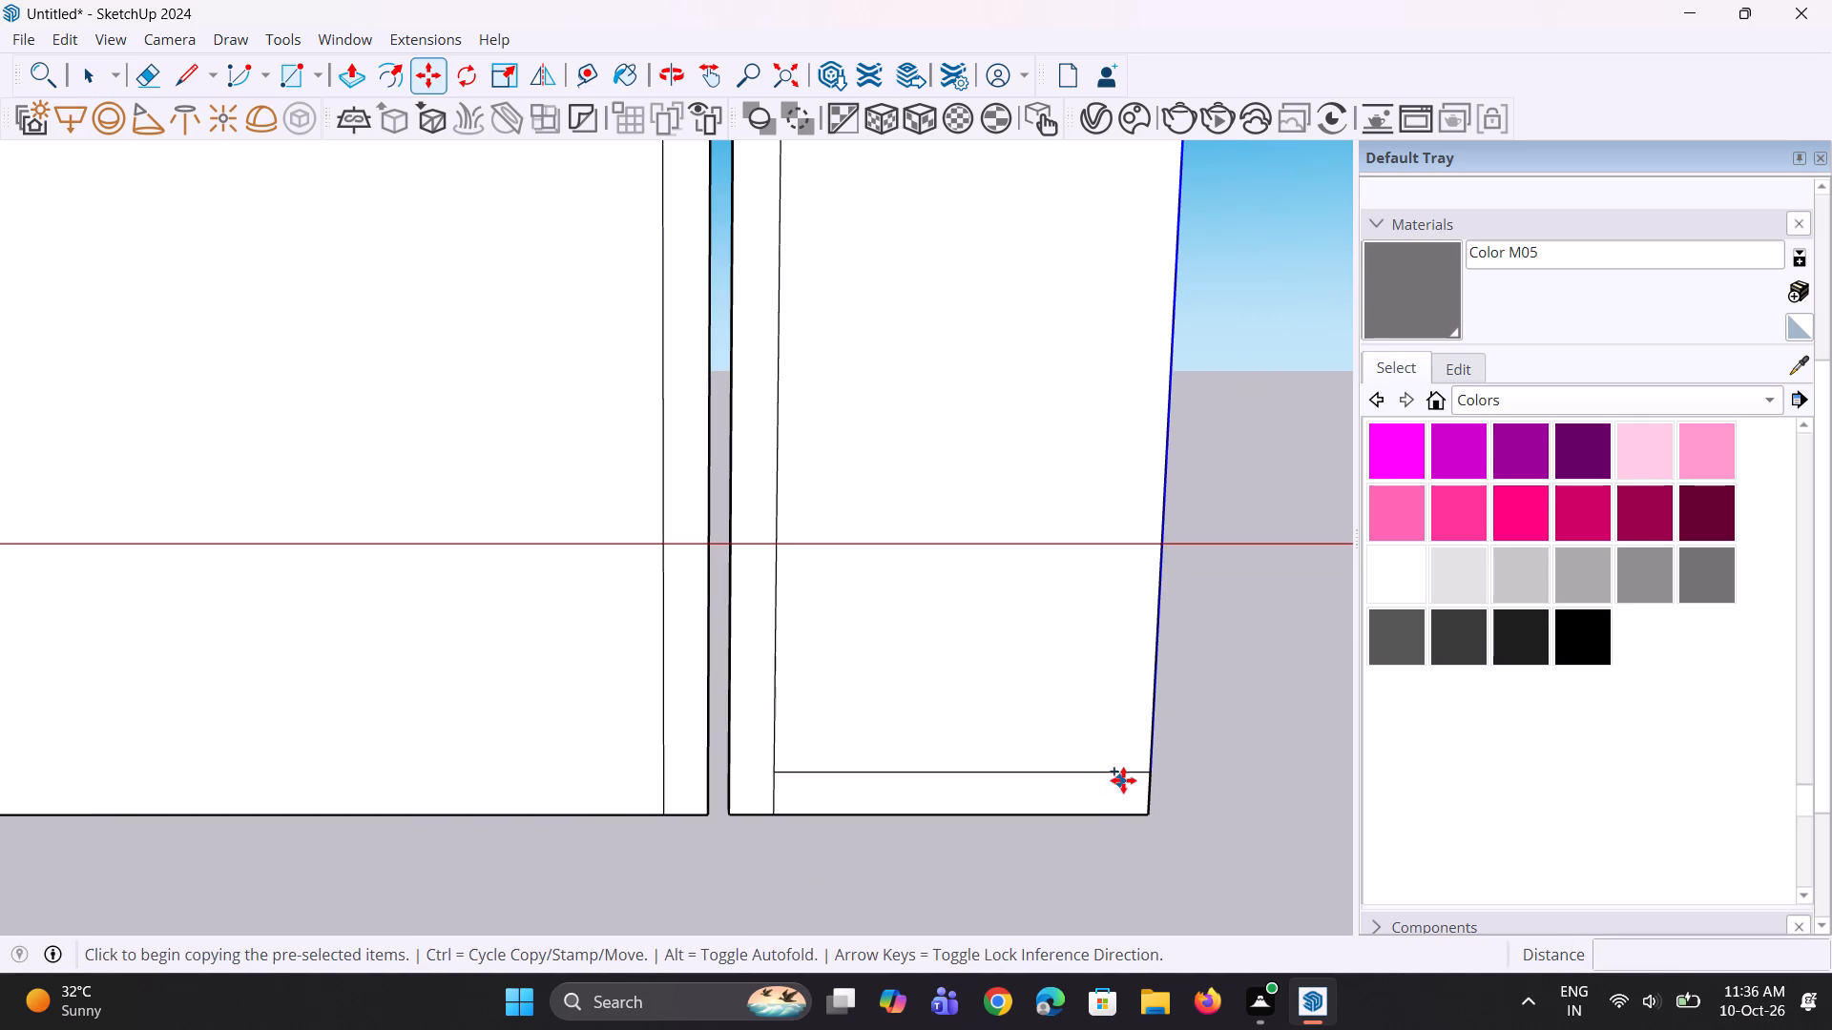
left_click(1141, 769)
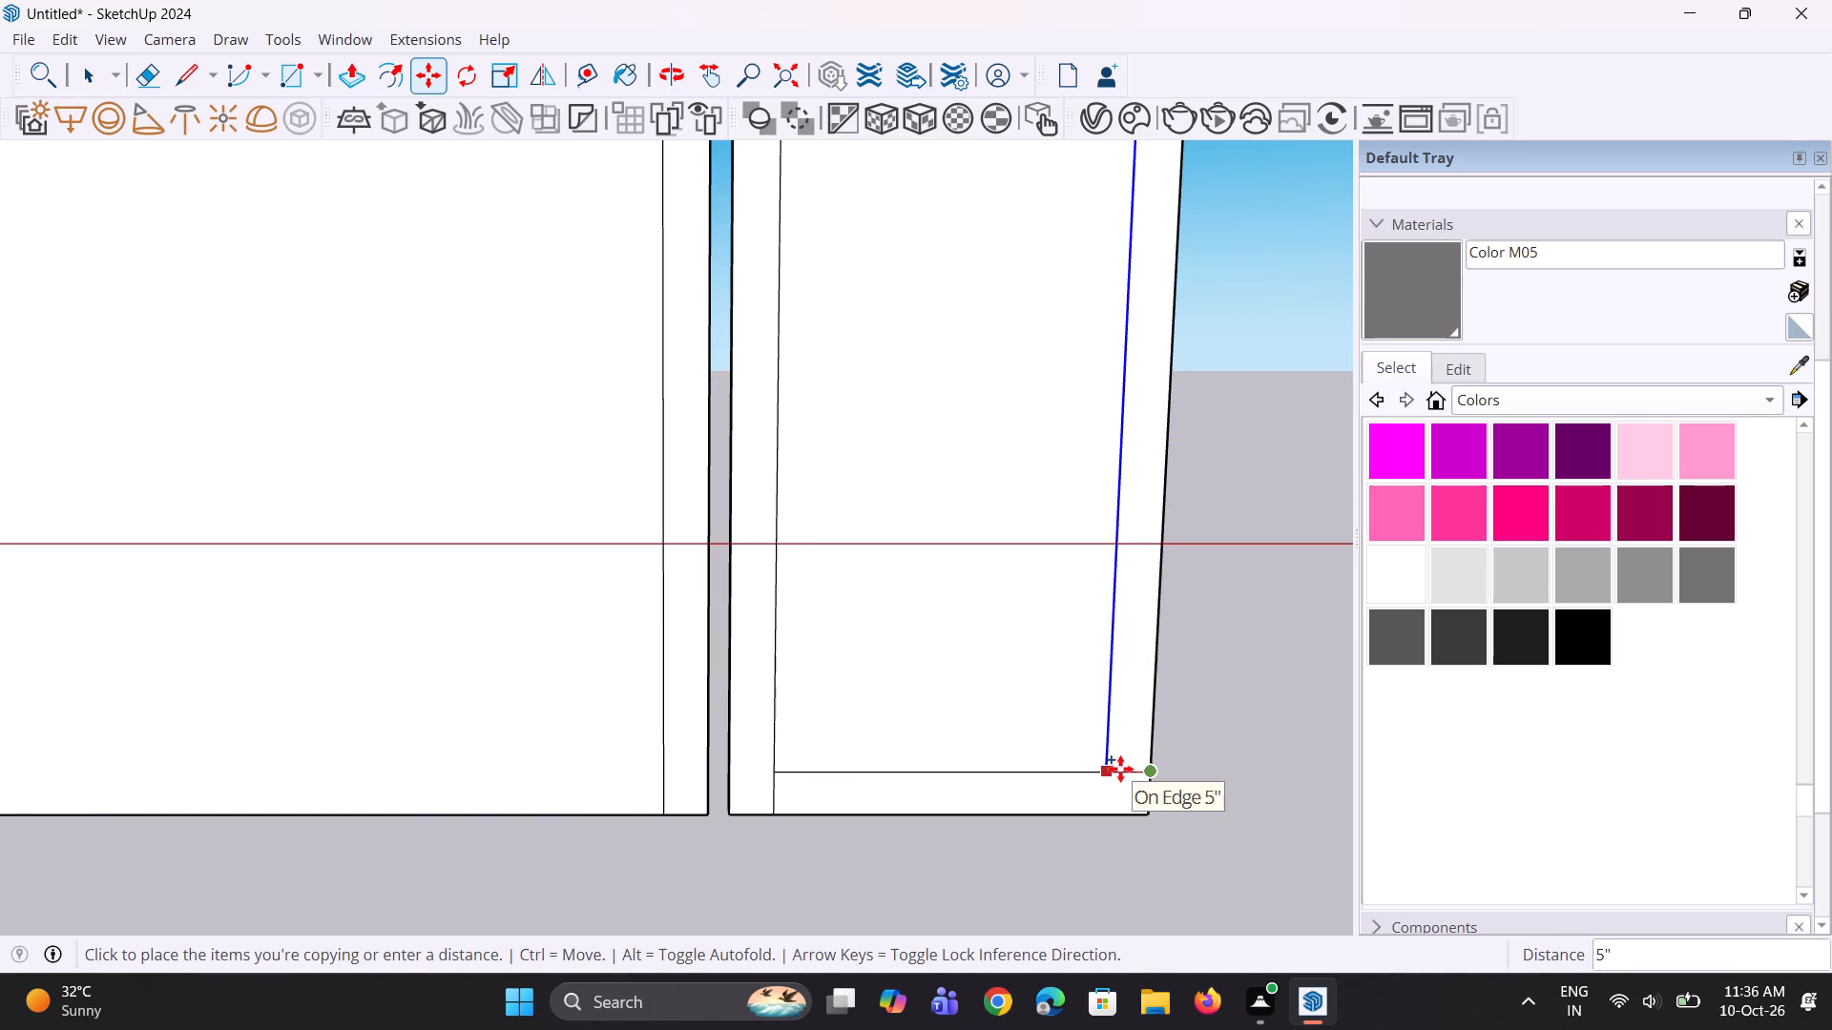
left_click(1120, 769)
scroll(1105, 795, "down", 4)
key("space")
key("space")
Copy the narrow leaf's top edge segment between the two vertical lines 5" downward.
scroll(1037, 422, "up", 2)
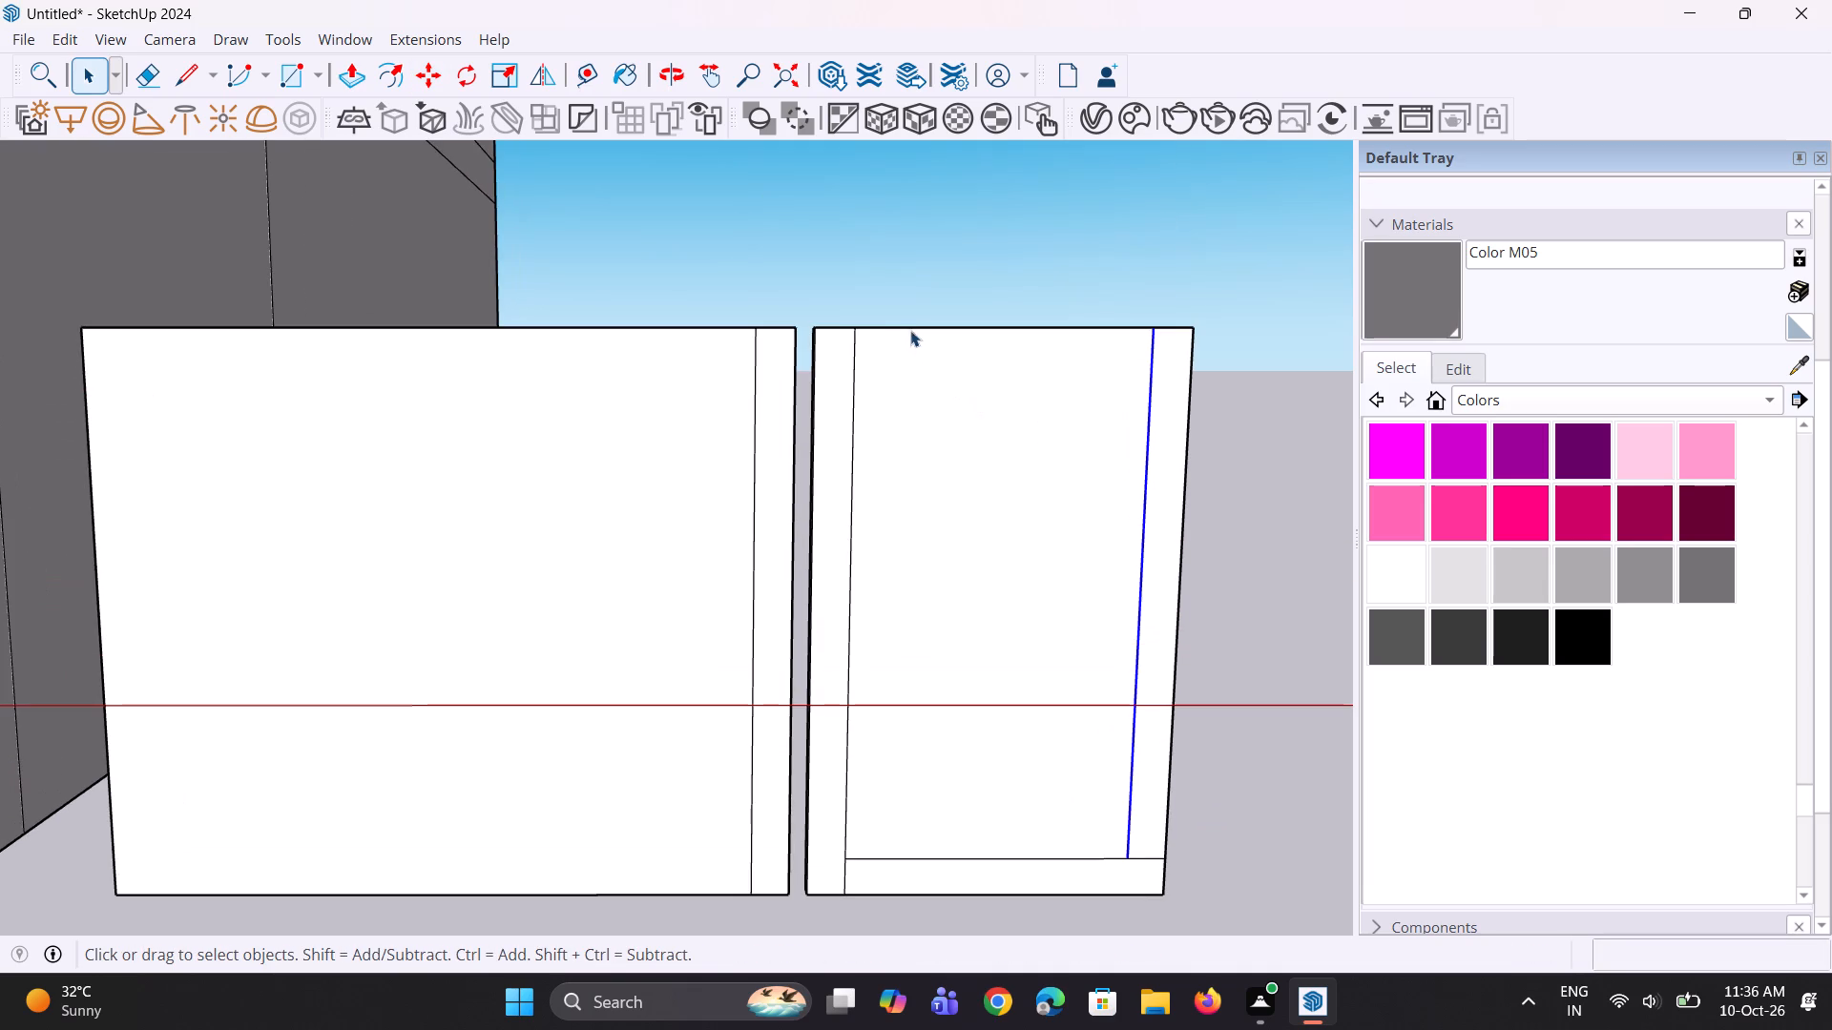
left_click(916, 327)
scroll(883, 343, "up", 1)
key("m")
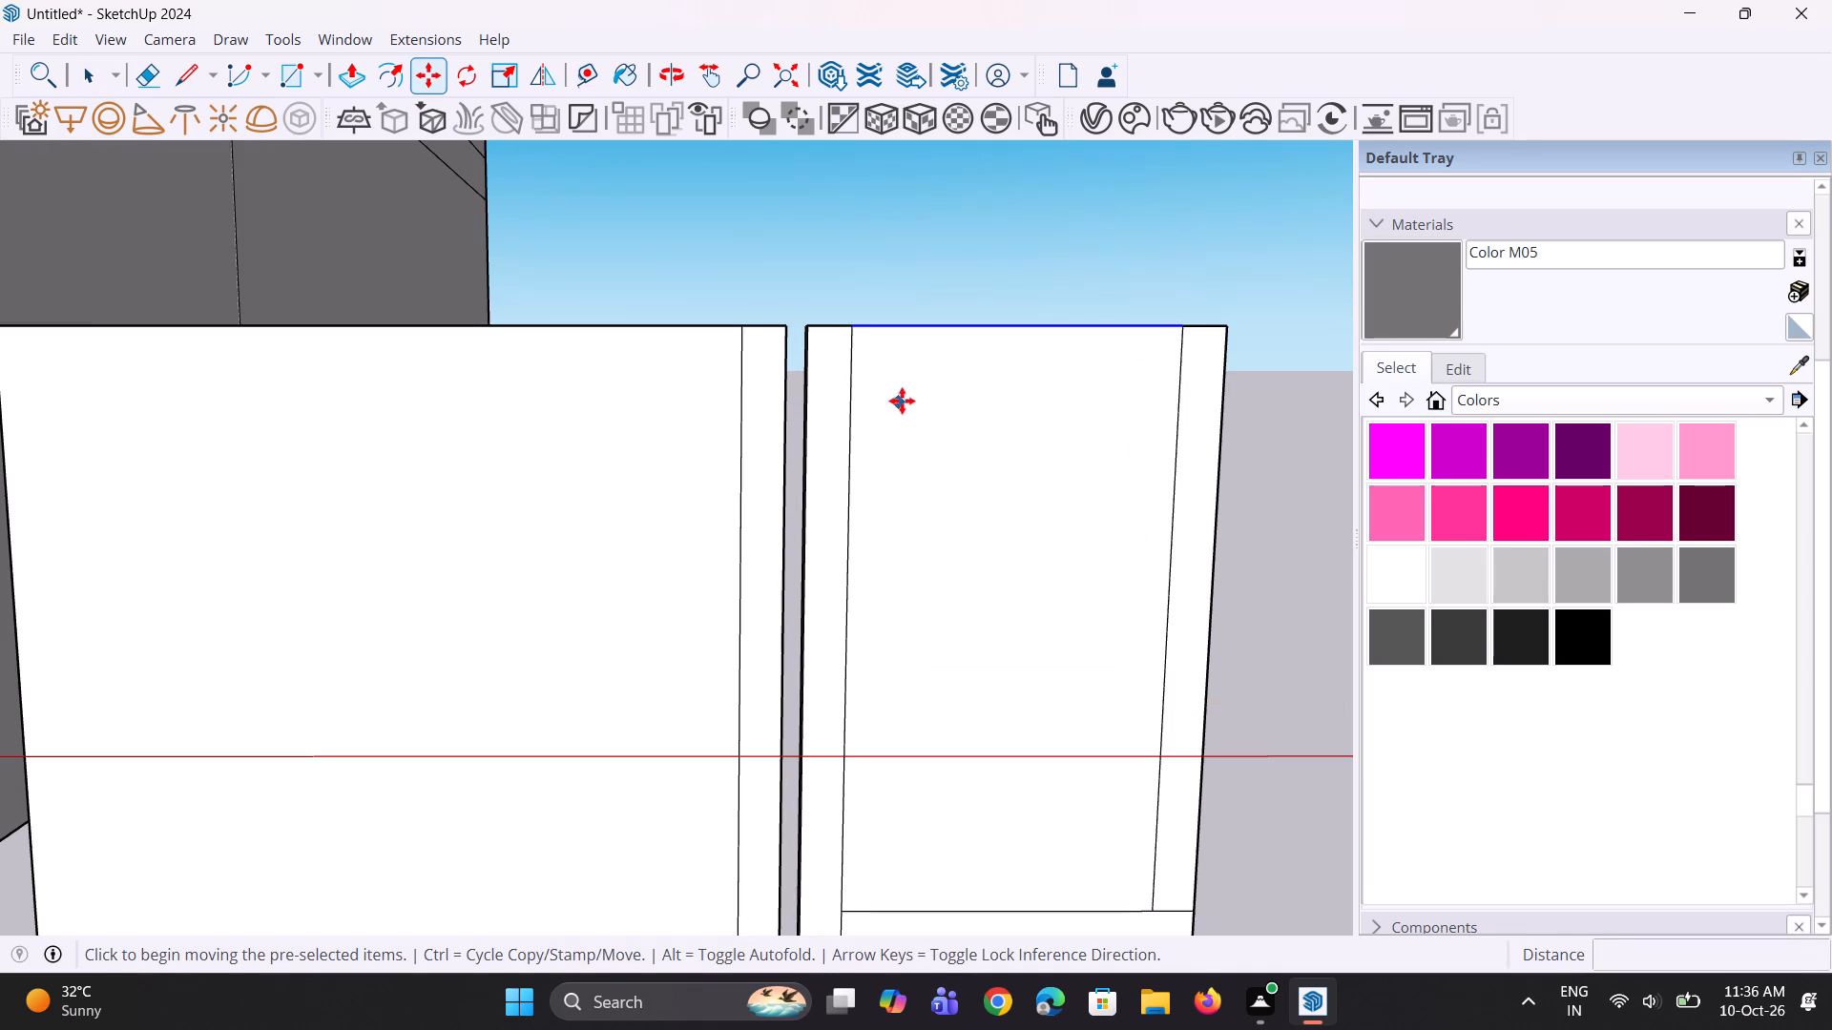
left_click(857, 331)
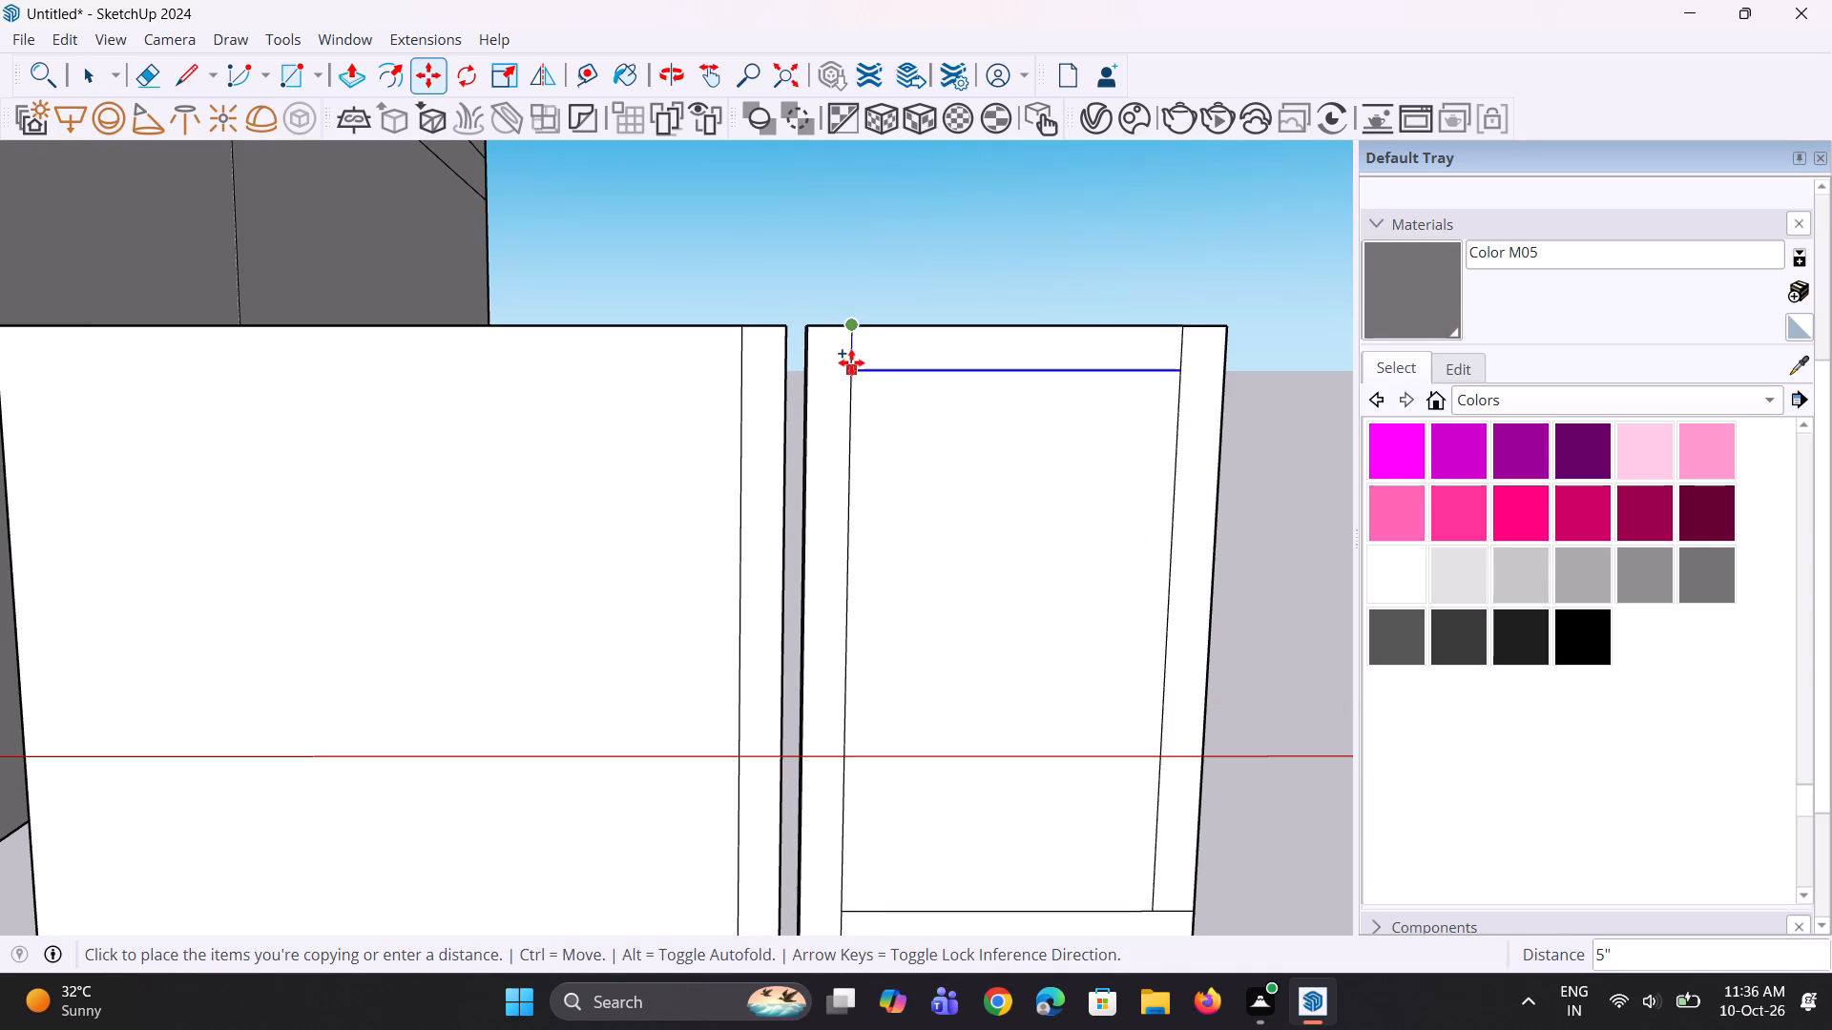
left_click(851, 363)
scroll(888, 471, "down", 3)
key("space")
key("space")
left_click(1170, 585)
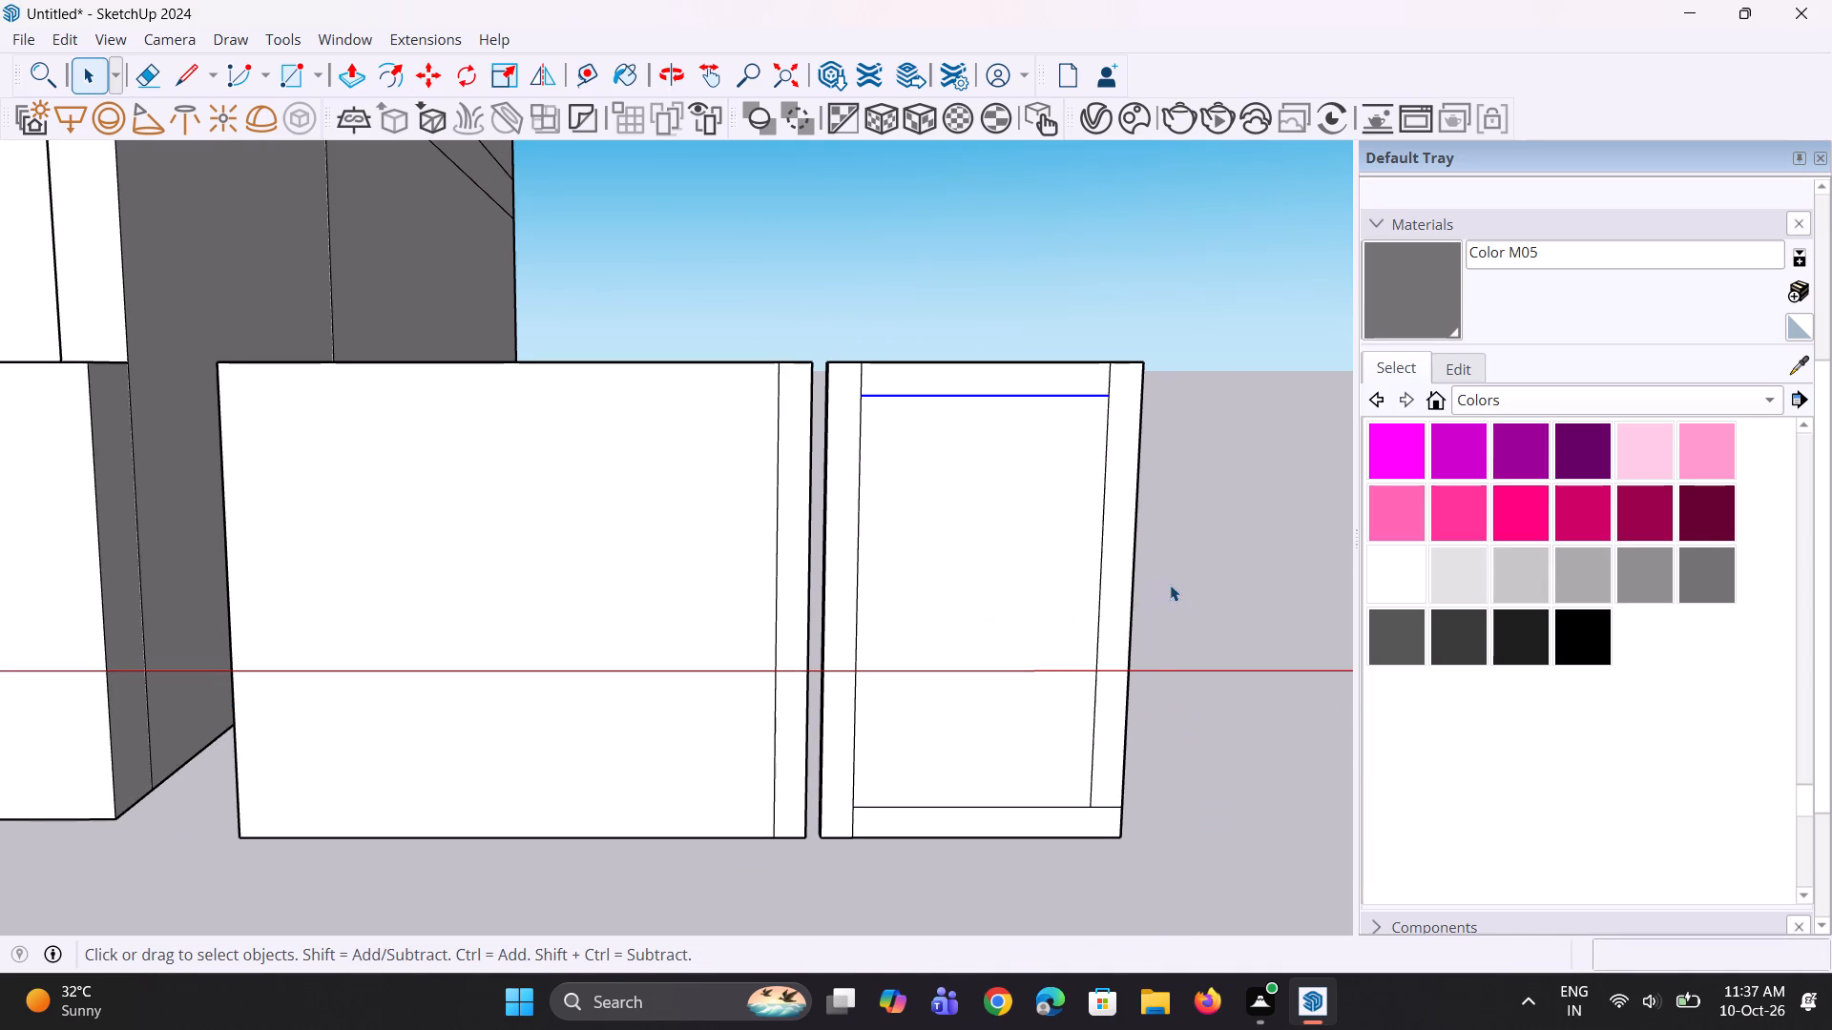
Copy the wide leaf's bottom edge, from its outer side to the inner vertical line, 5" upward.
scroll(822, 835, "down", 11)
scroll(787, 843, "up", 6)
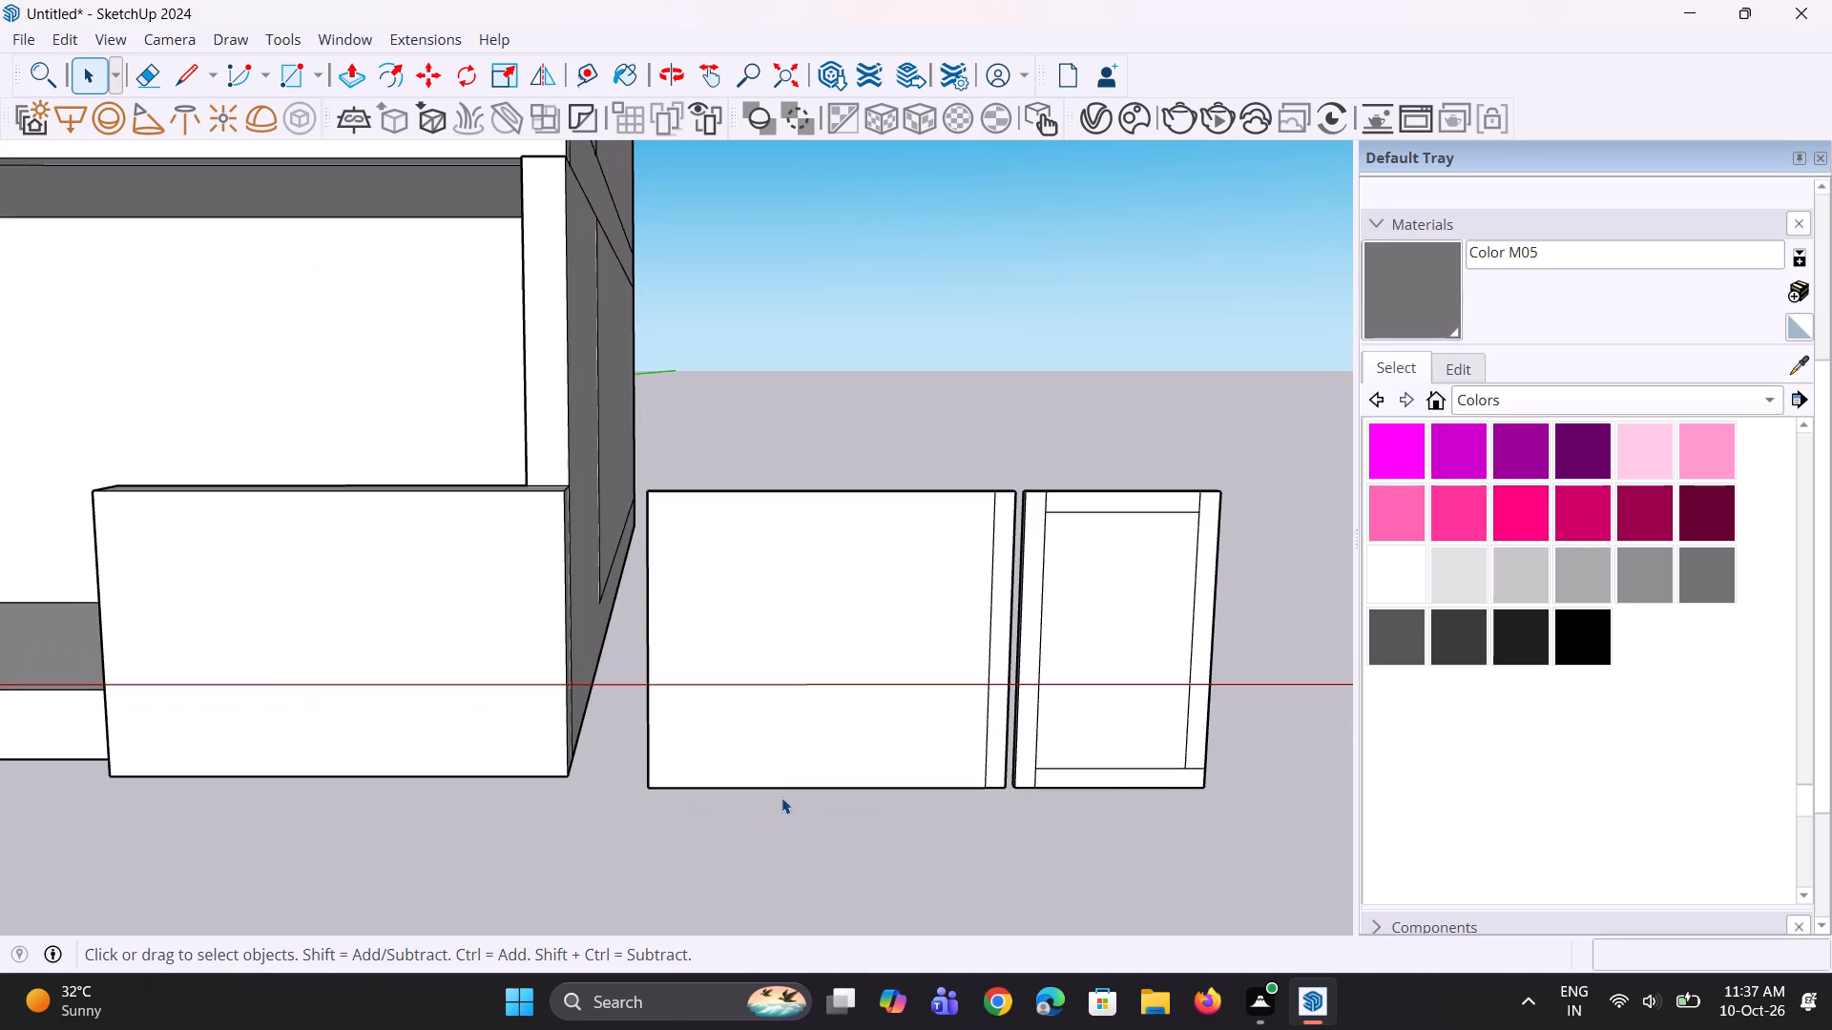
left_click(782, 788)
scroll(722, 800, "up", 2)
key("m")
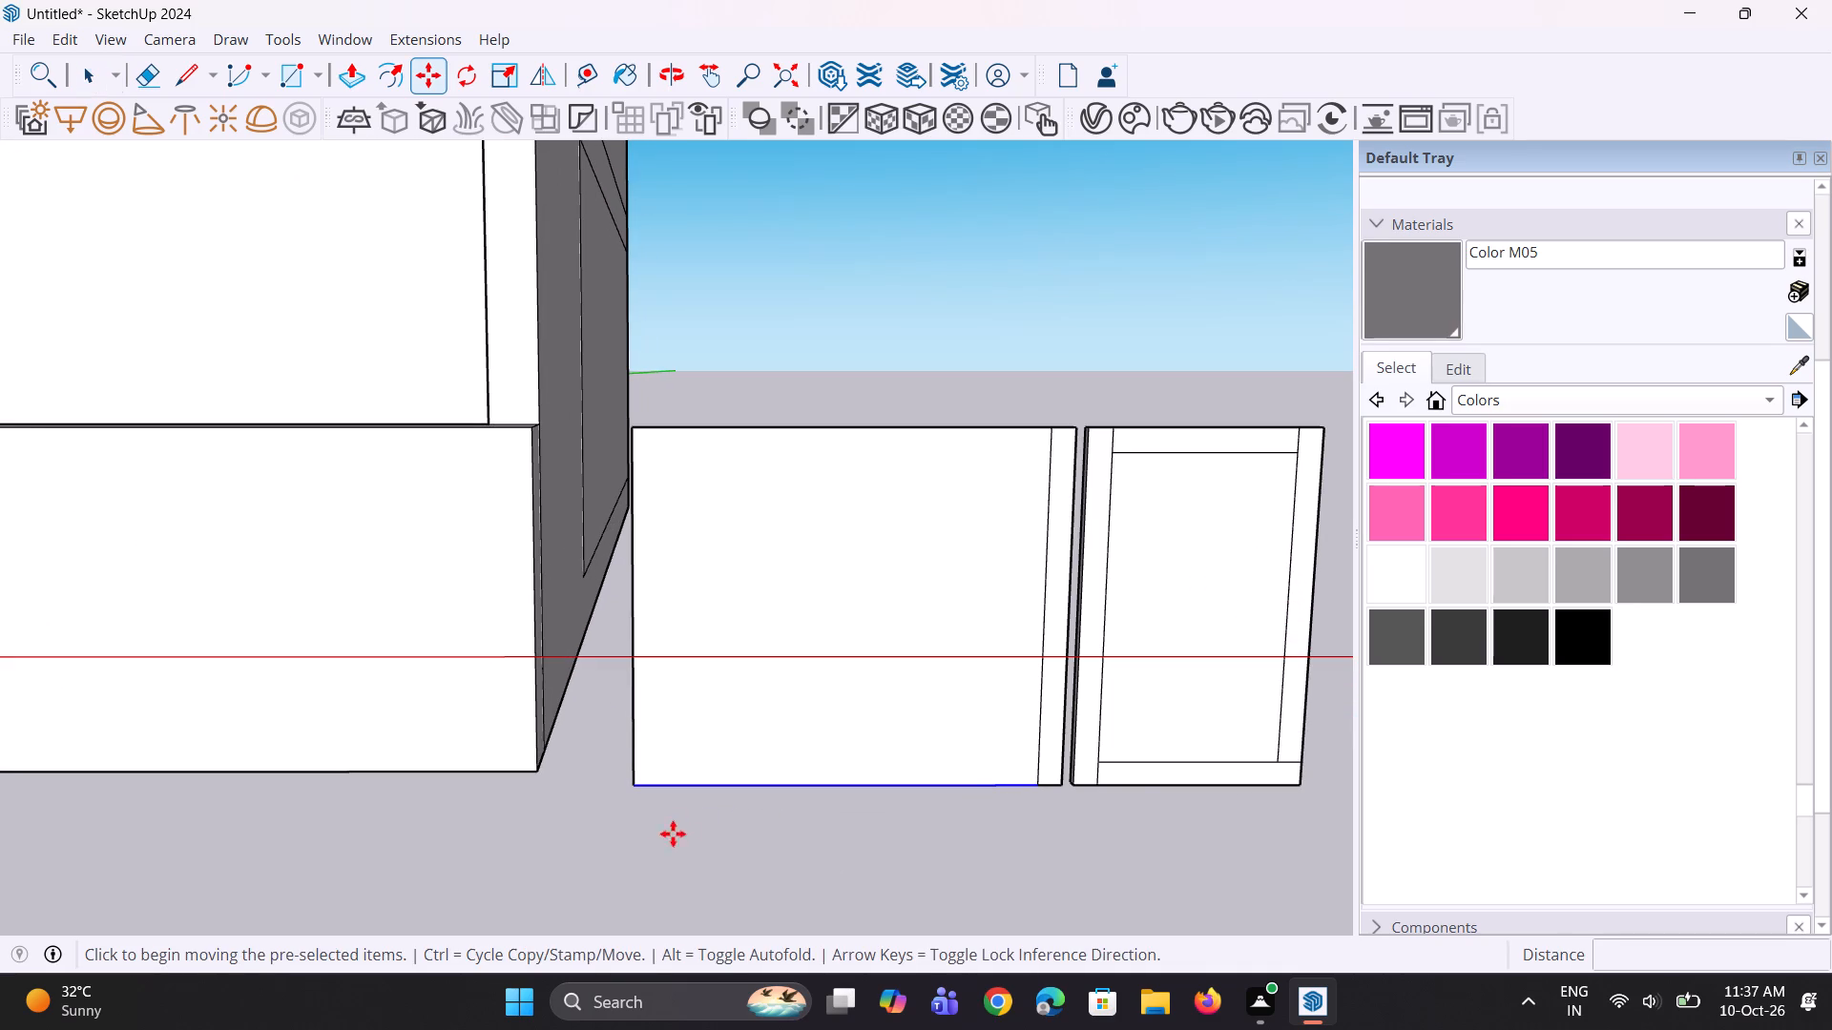
scroll(625, 808, "up", 1)
left_click(632, 789)
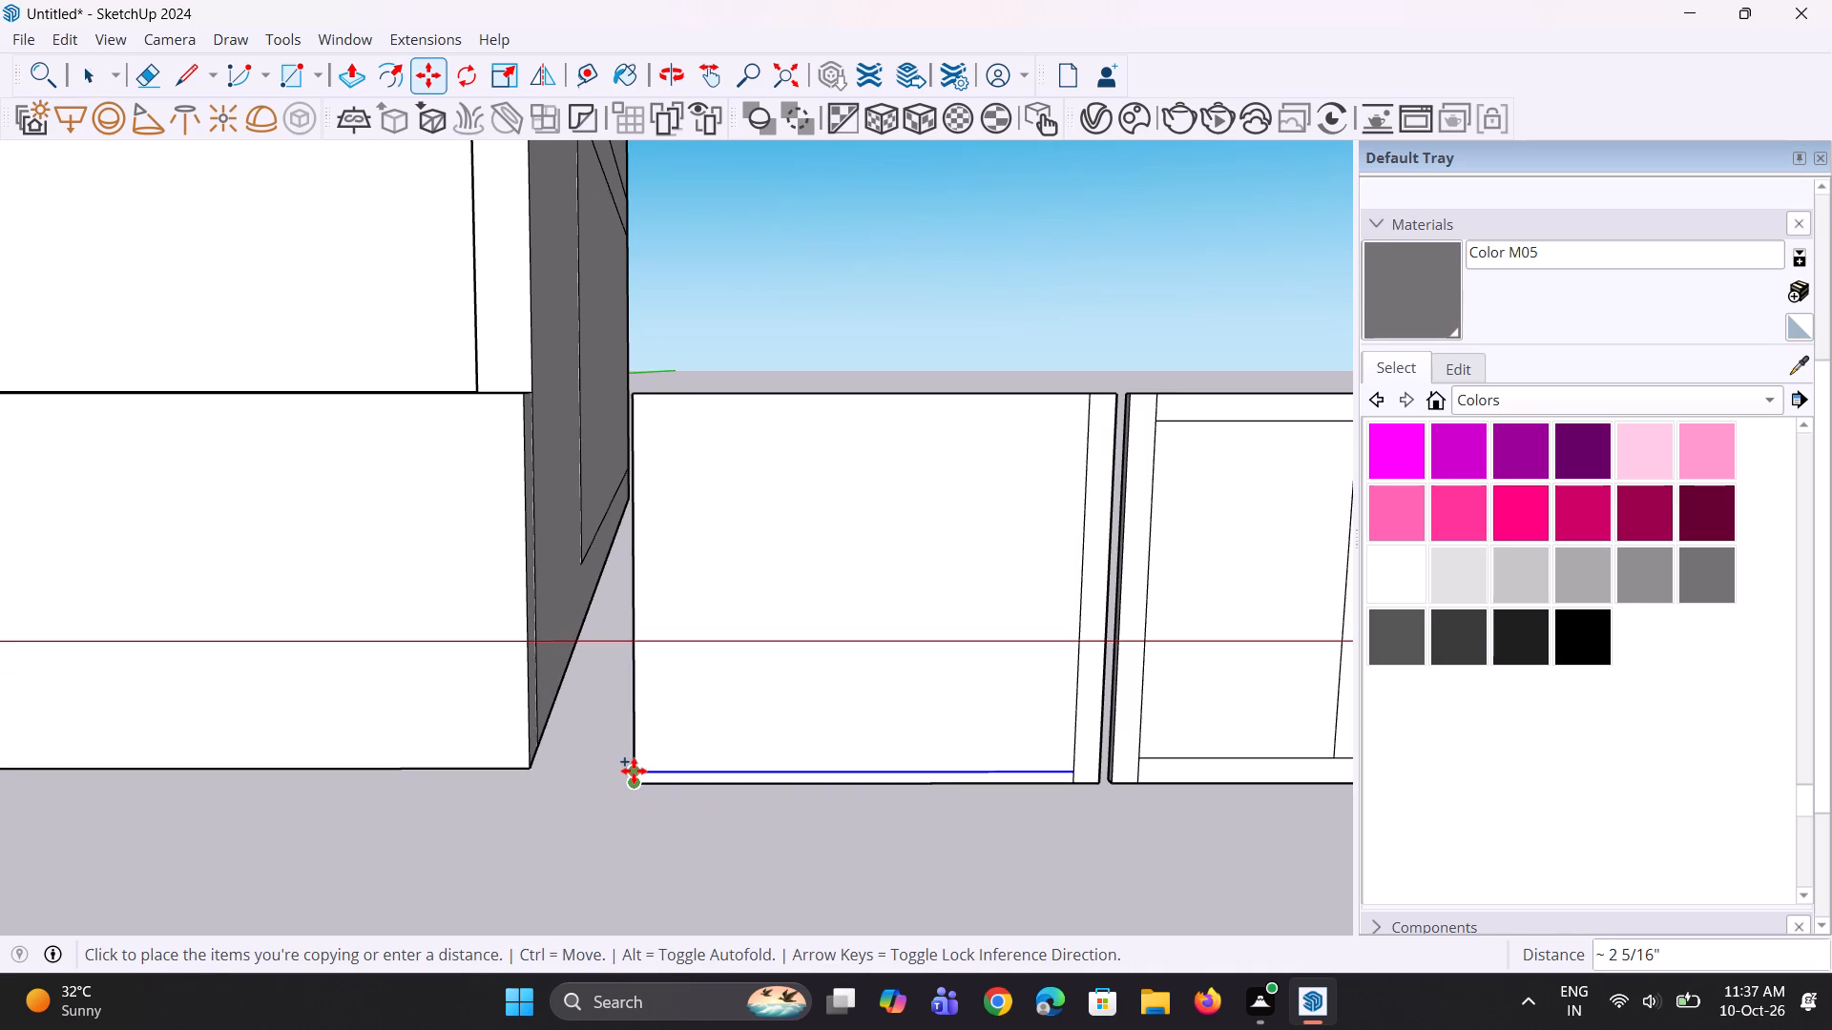
left_click(637, 758)
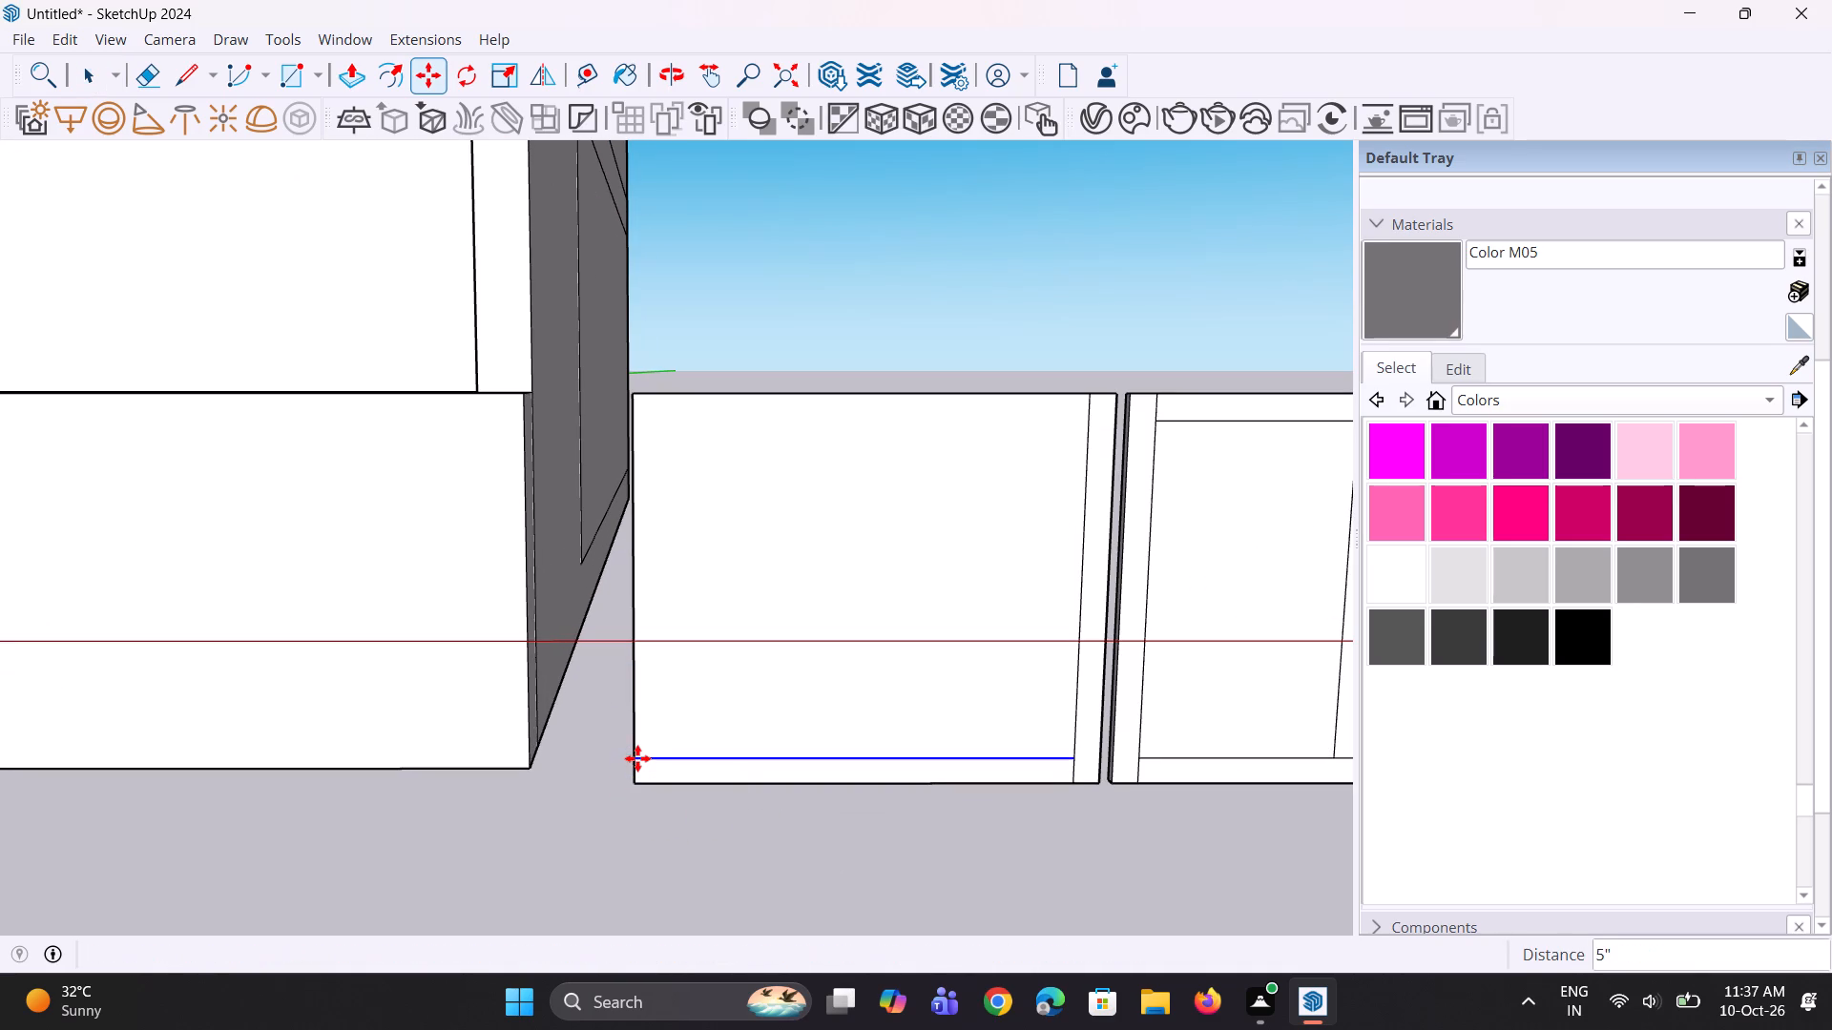
key("space")
Copy the wide leaf's outer vertical edge, above the lower horizontal line, 5" inward.
left_click(635, 724)
scroll(635, 737, "up", 2)
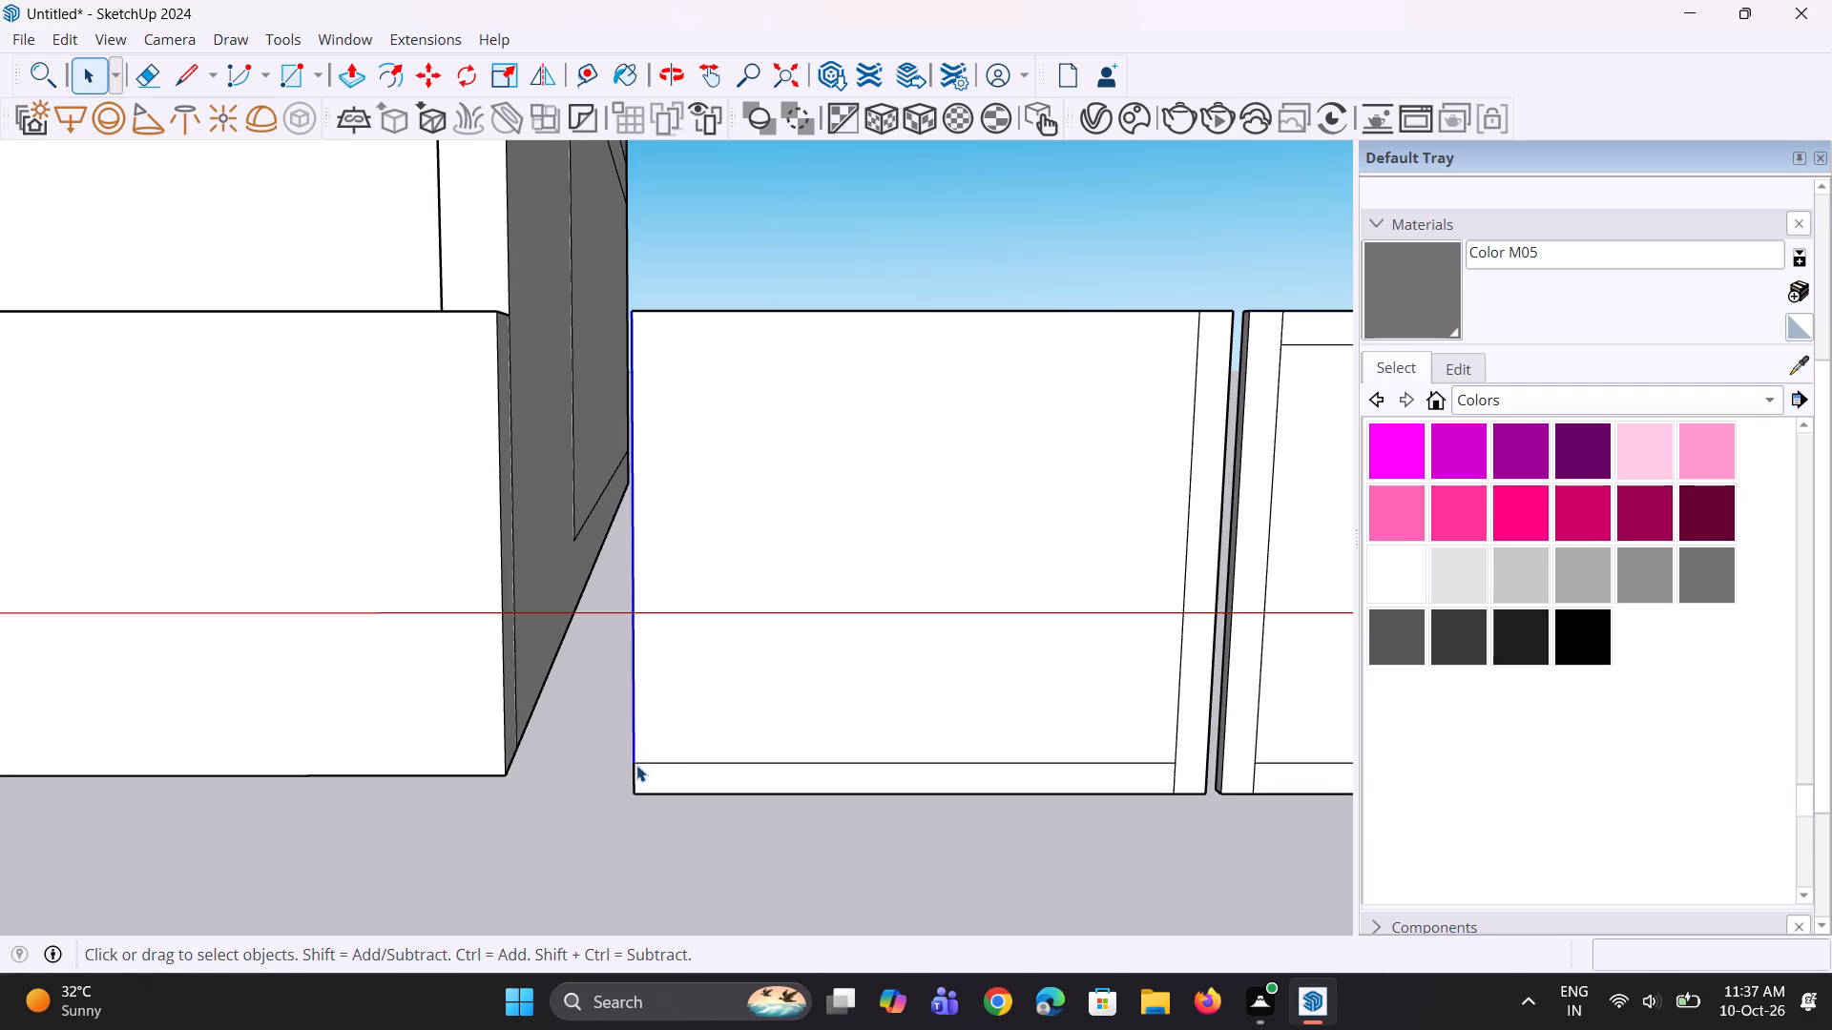
key("m")
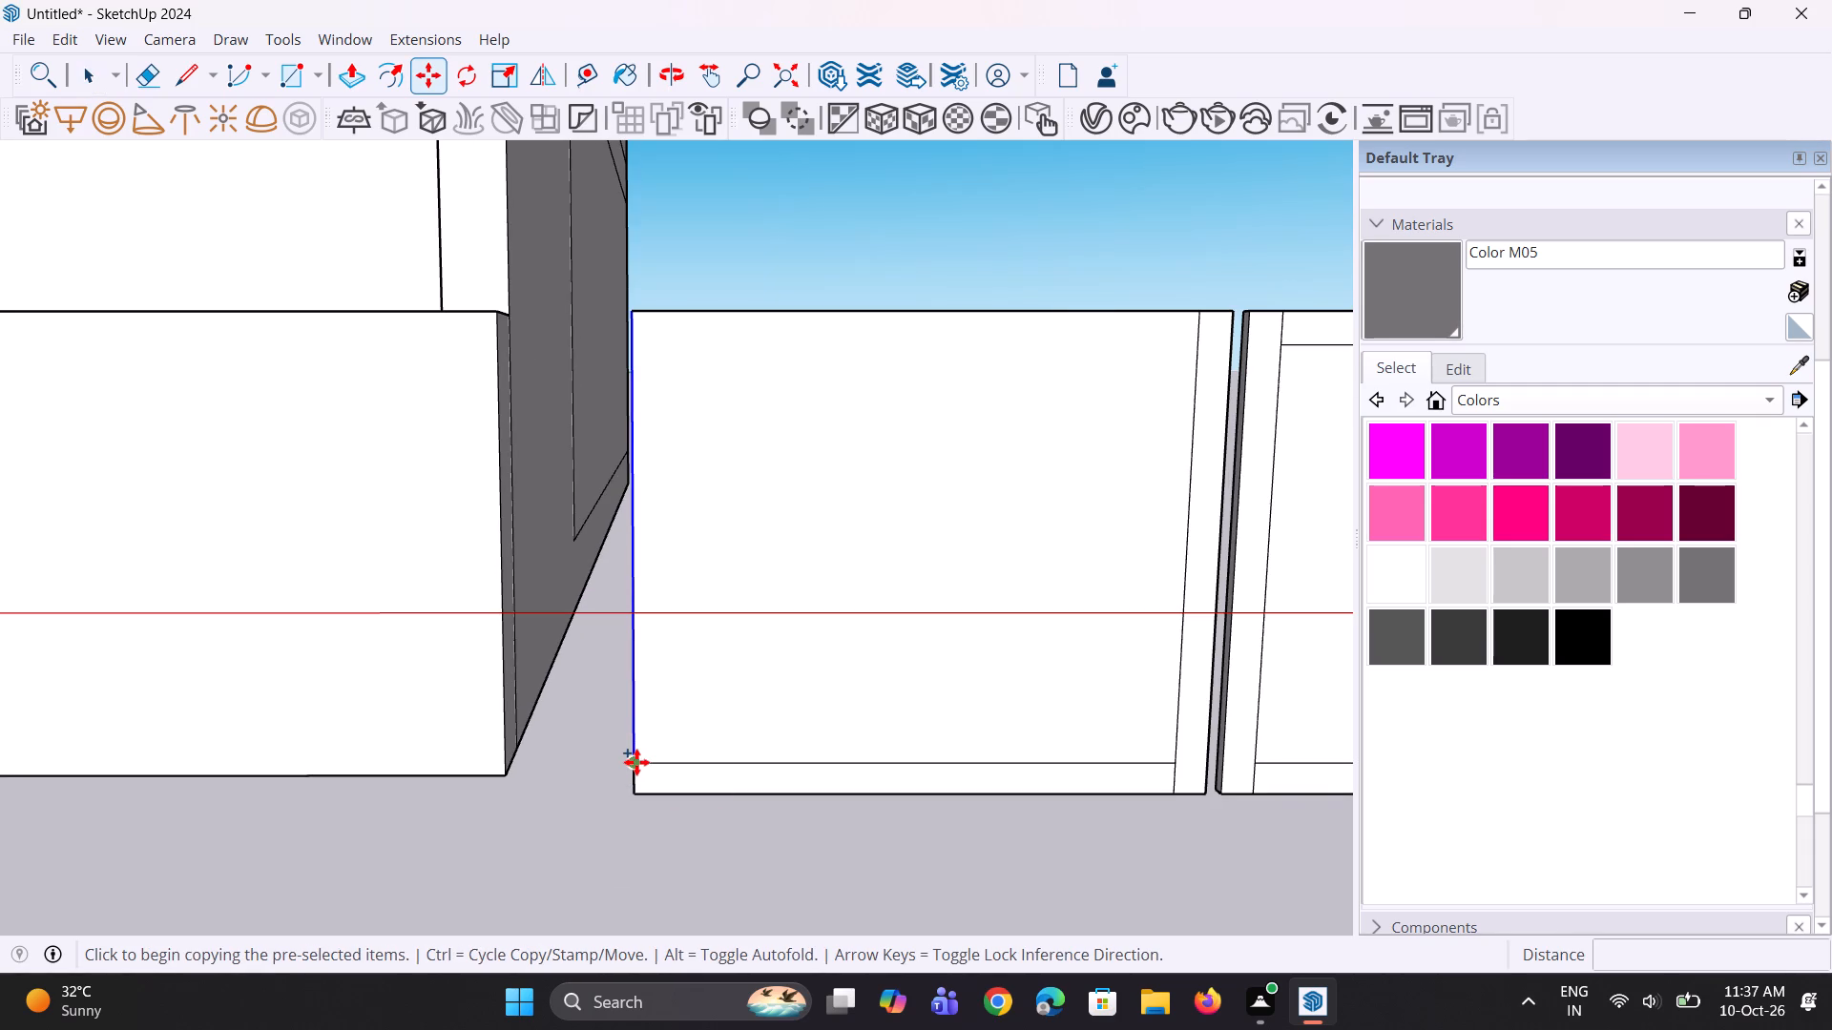
left_click(636, 762)
left_click(655, 763)
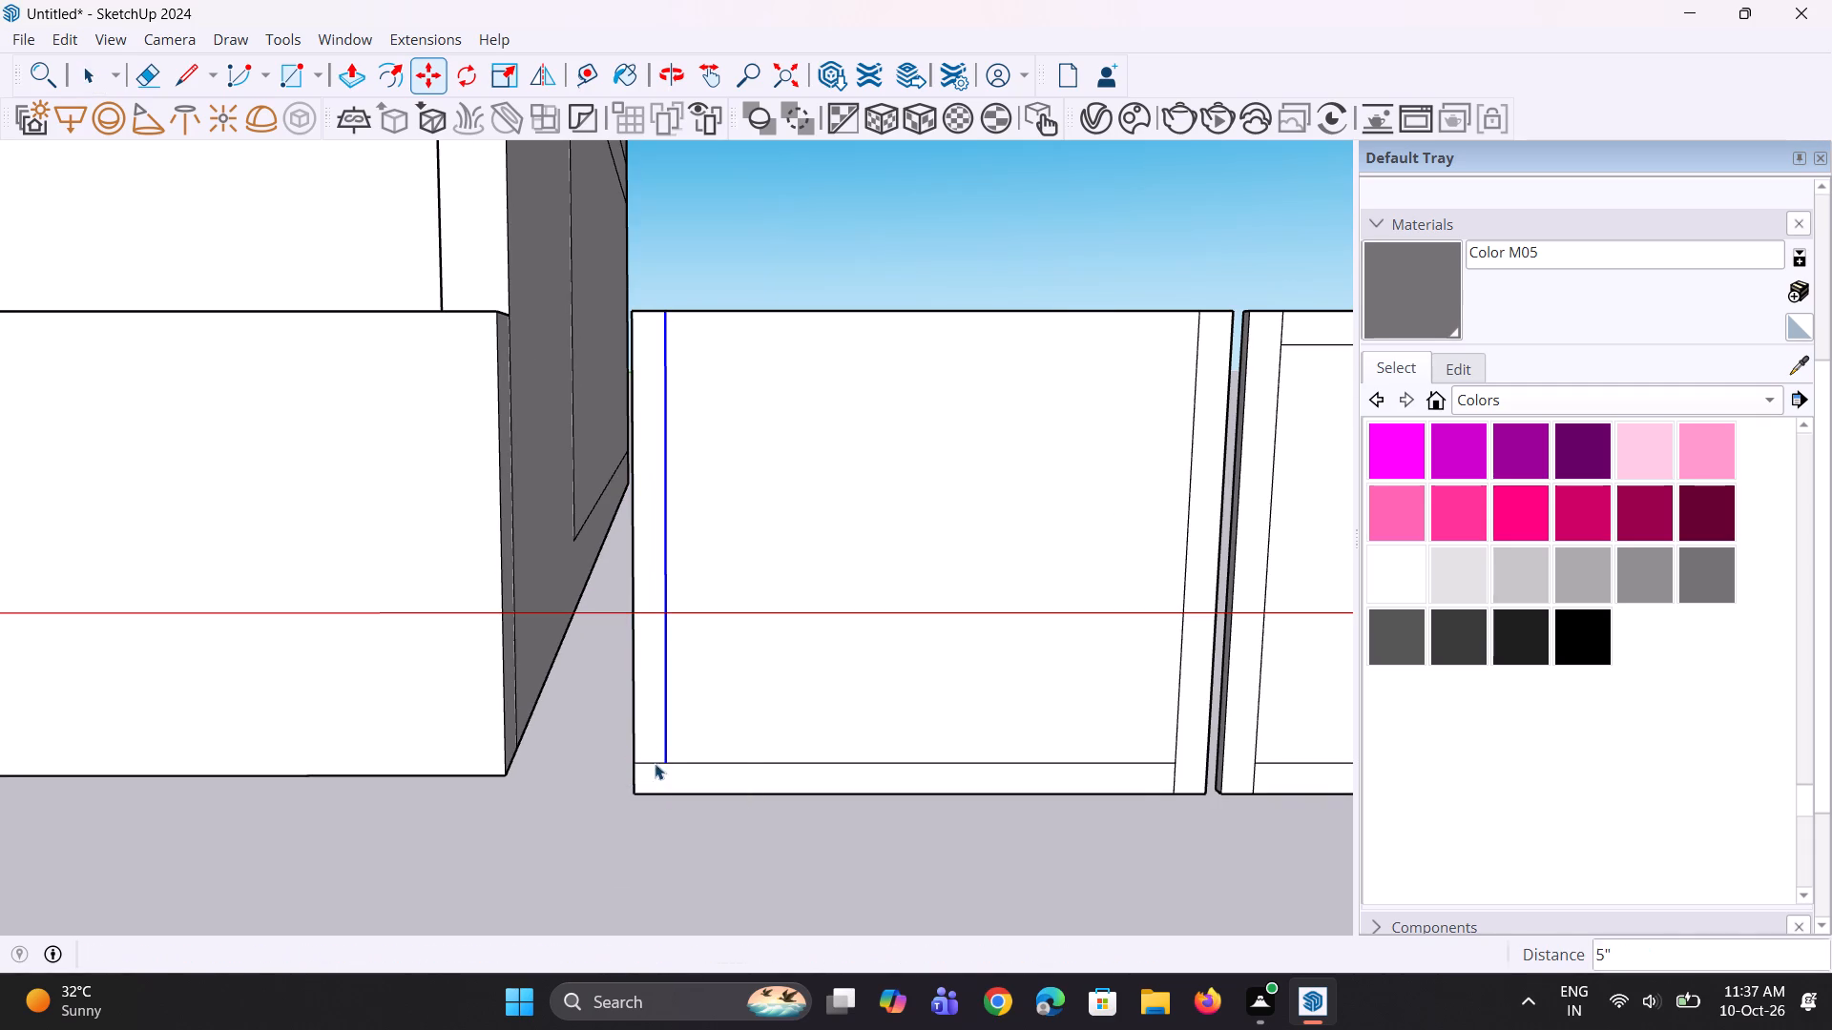
key("space")
key("space")
Copy the wide leaf's top edge segment between the two inner vertical lines 5" downward.
scroll(653, 914, "down", 4)
scroll(660, 595, "up", 1)
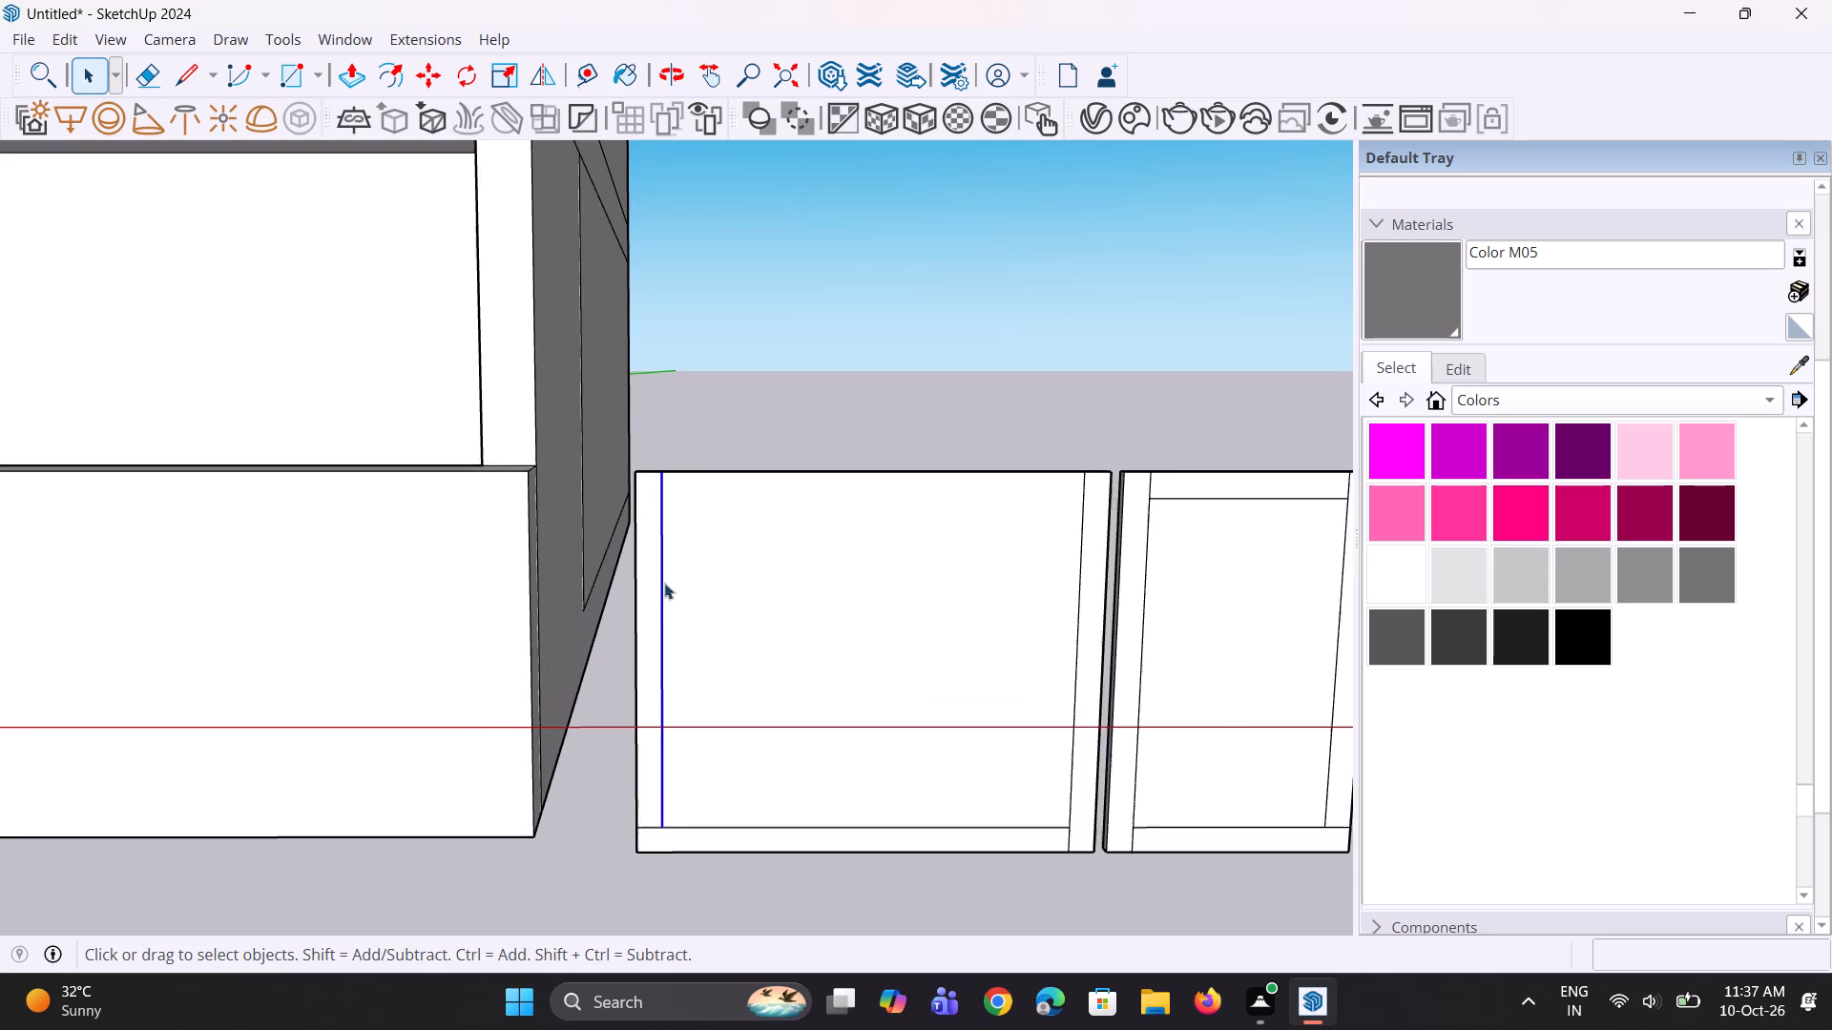
scroll(664, 583, "up", 1)
scroll(706, 463, "up", 1)
left_click(719, 467)
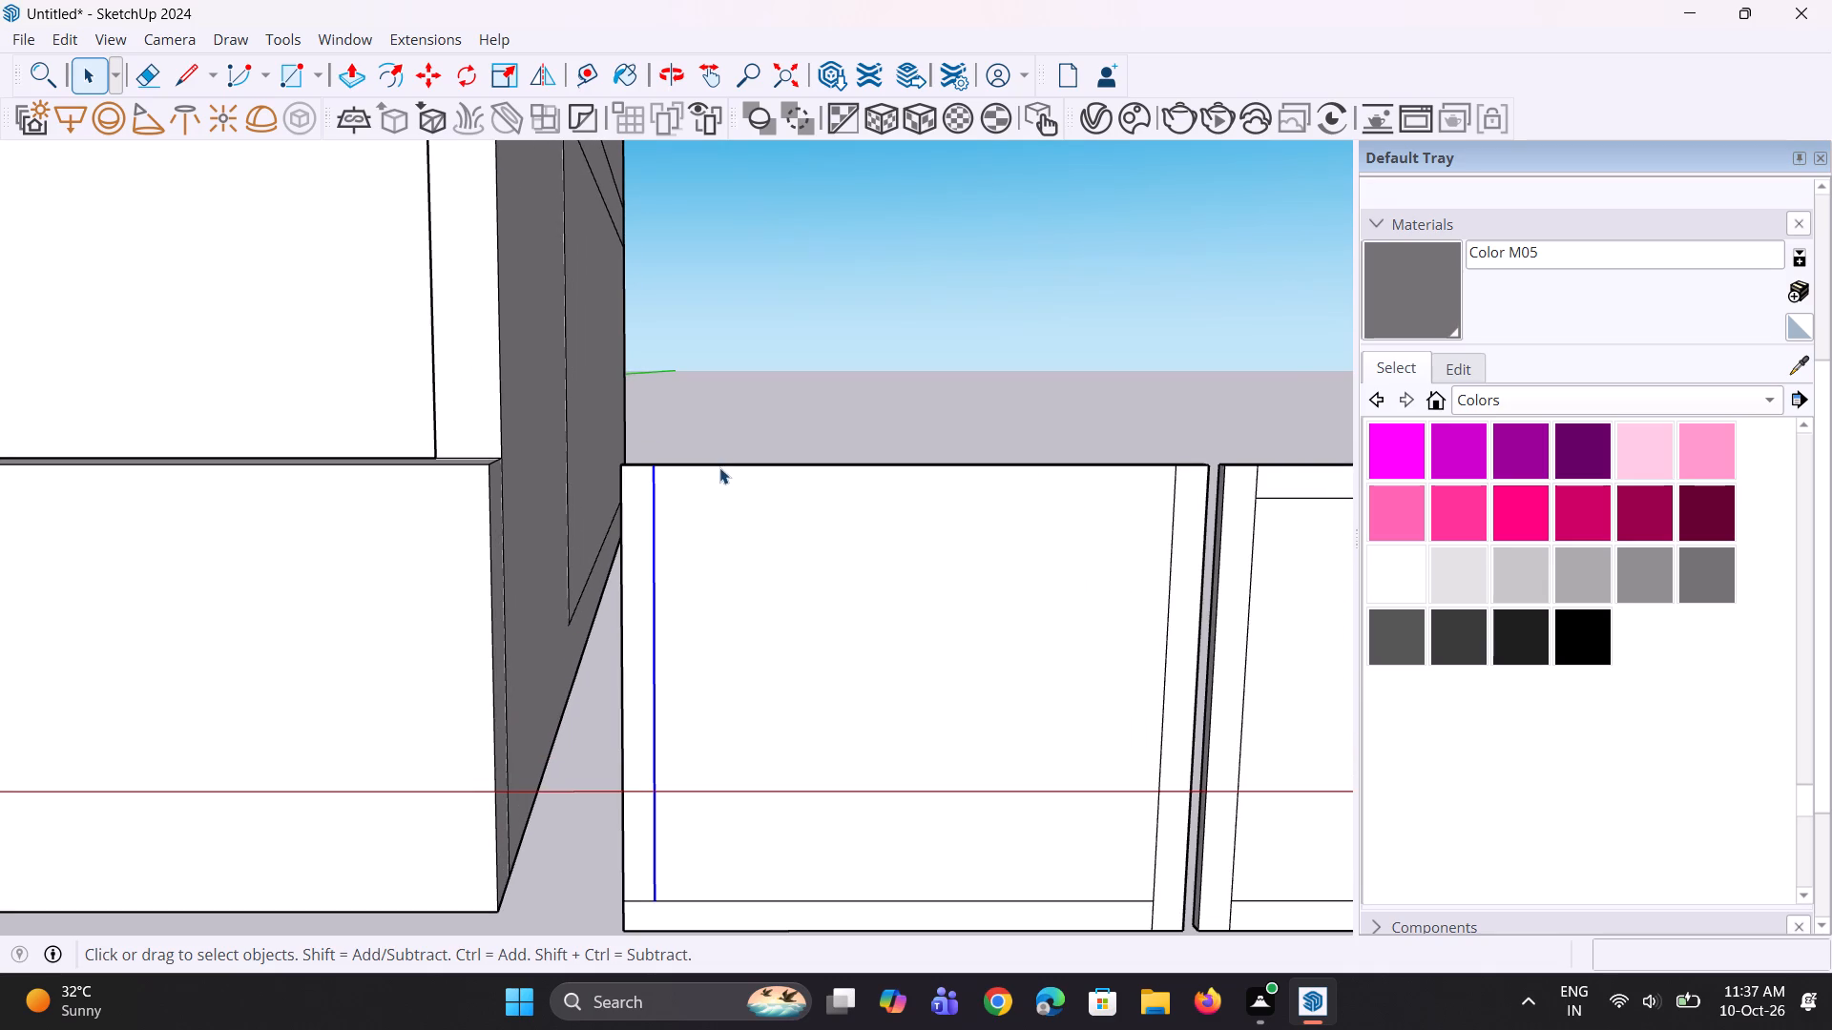
scroll(693, 494, "up", 1)
key("m")
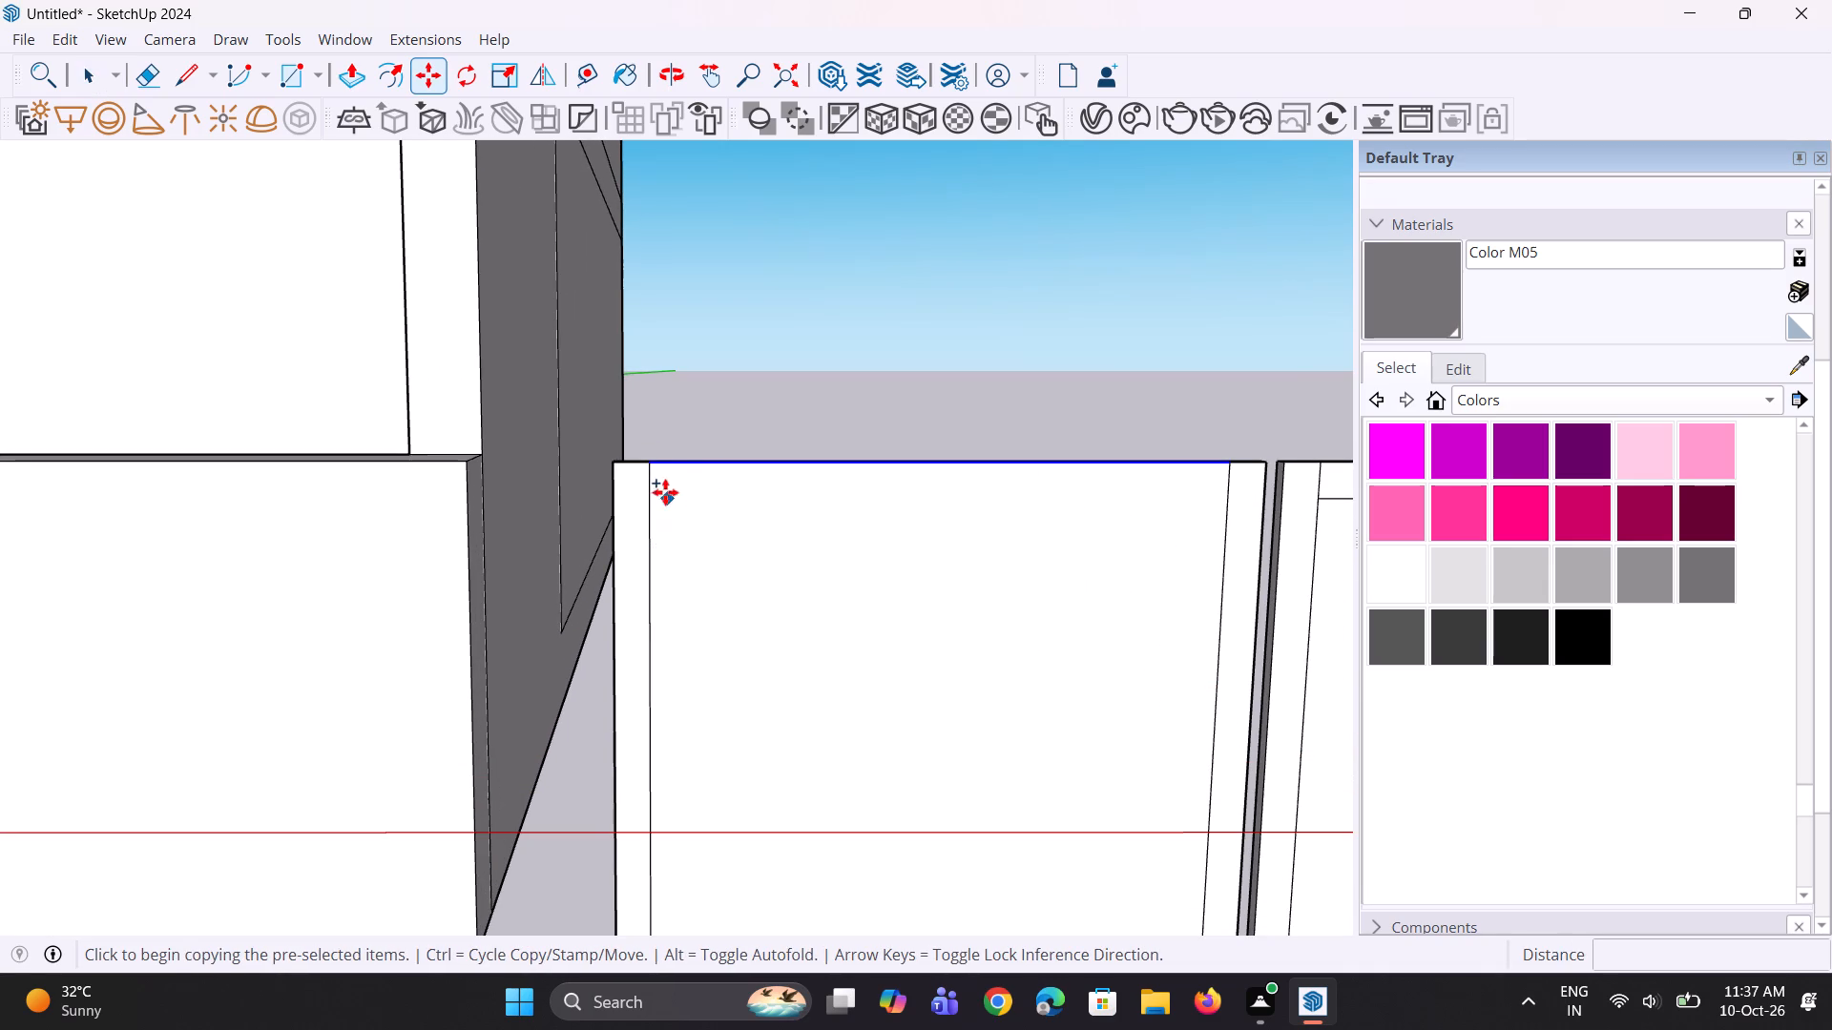
left_click(657, 468)
left_click(656, 496)
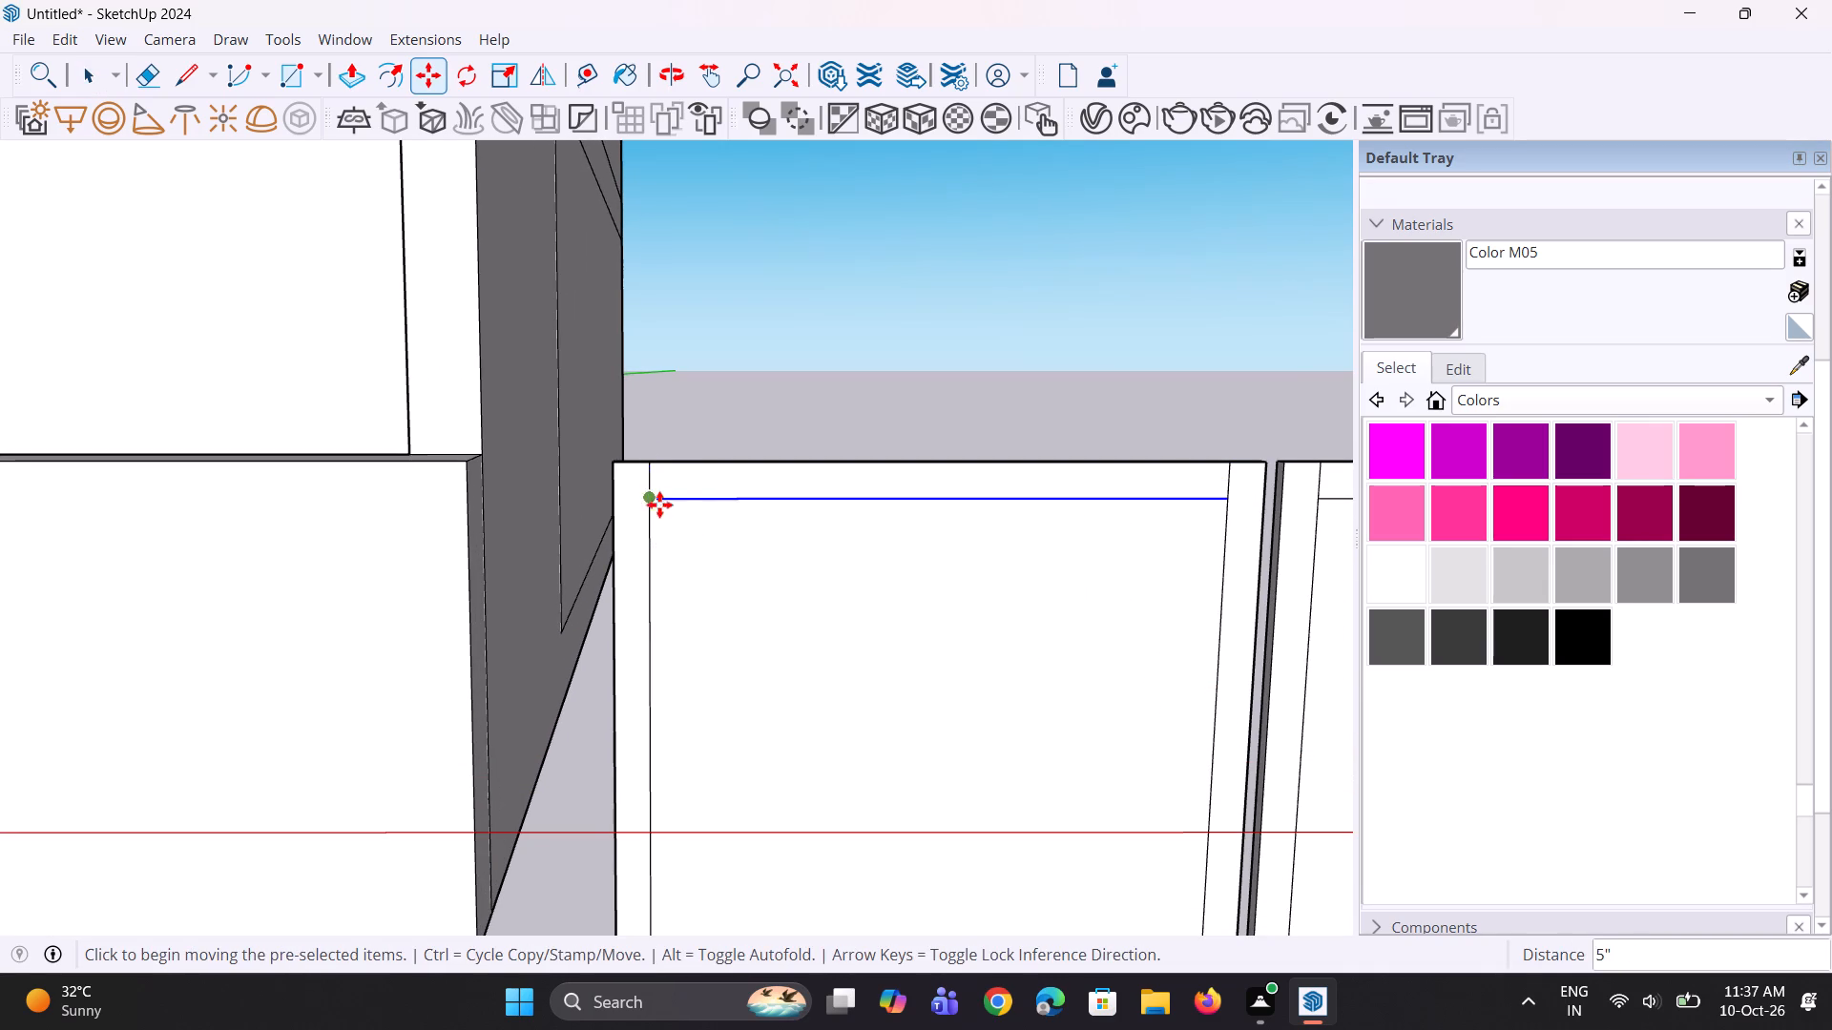
scroll(690, 545, "down", 3)
key("space")
Erase the leftover line stubs at the upper frame corners of both gate leaves.
key("e")
scroll(636, 439, "up", 1)
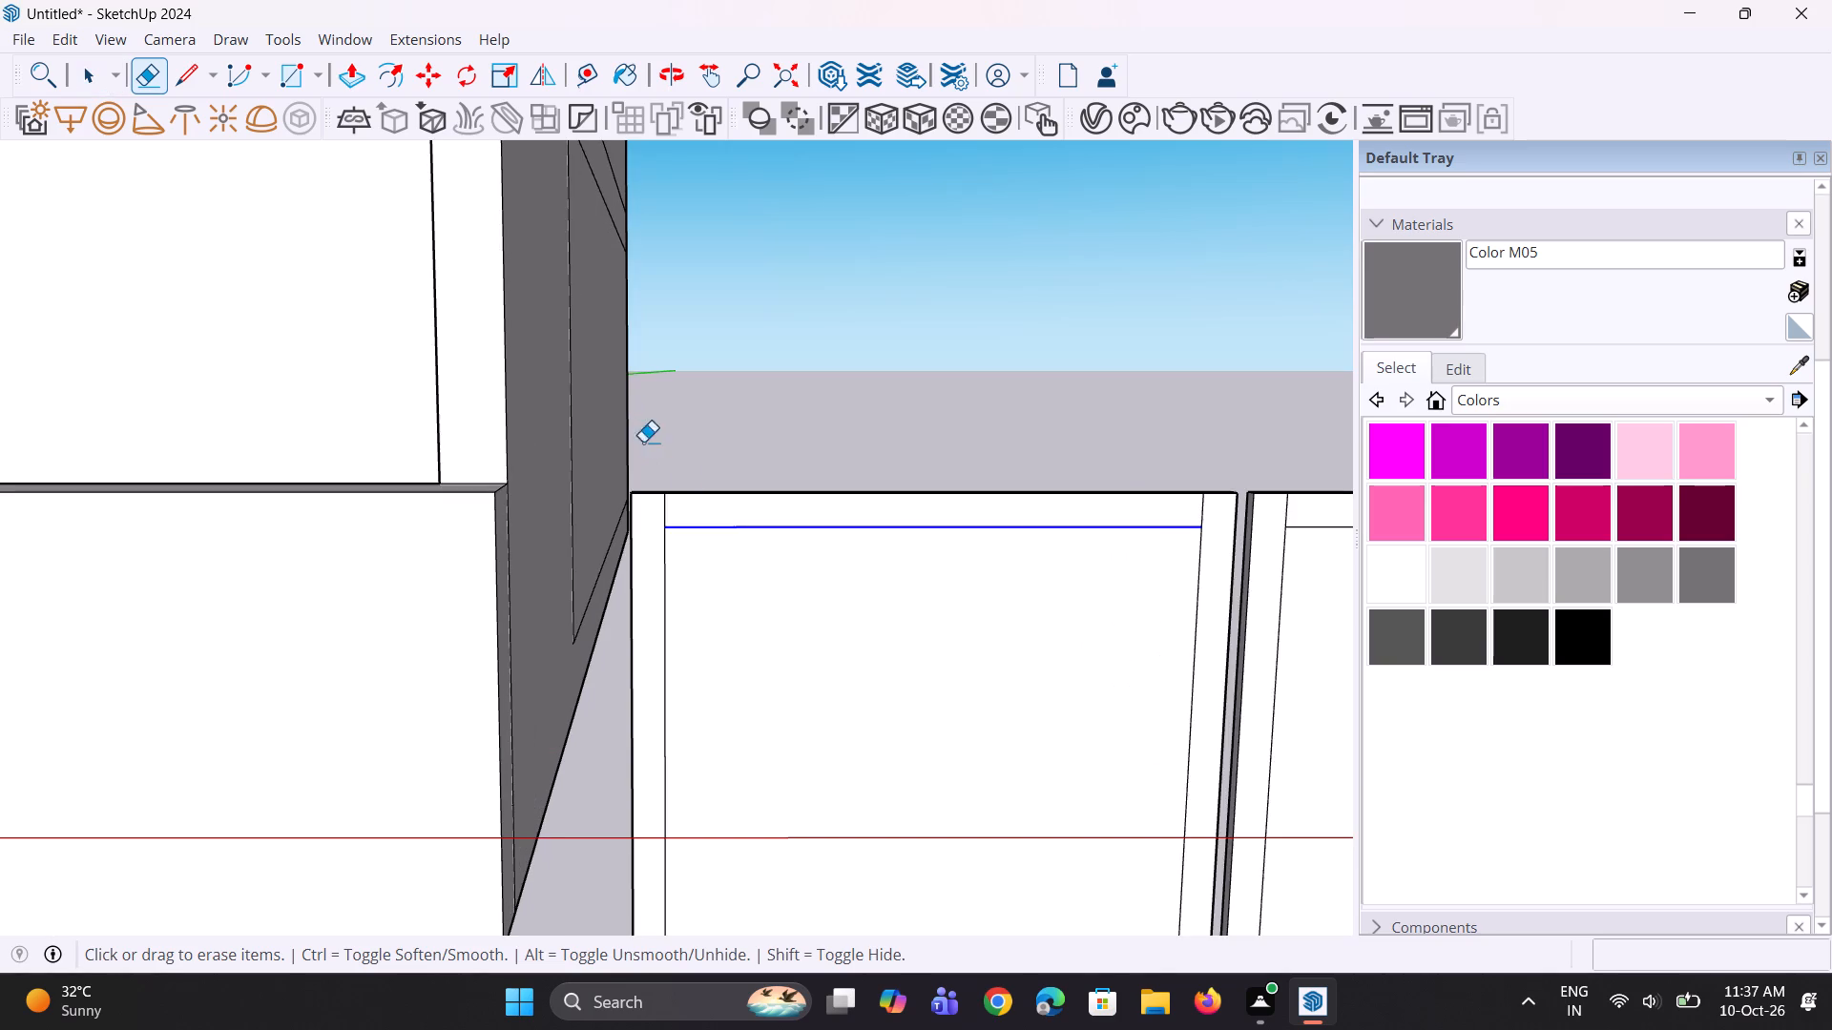
scroll(677, 484, "up", 4)
left_click(656, 517)
scroll(567, 574, "down", 7)
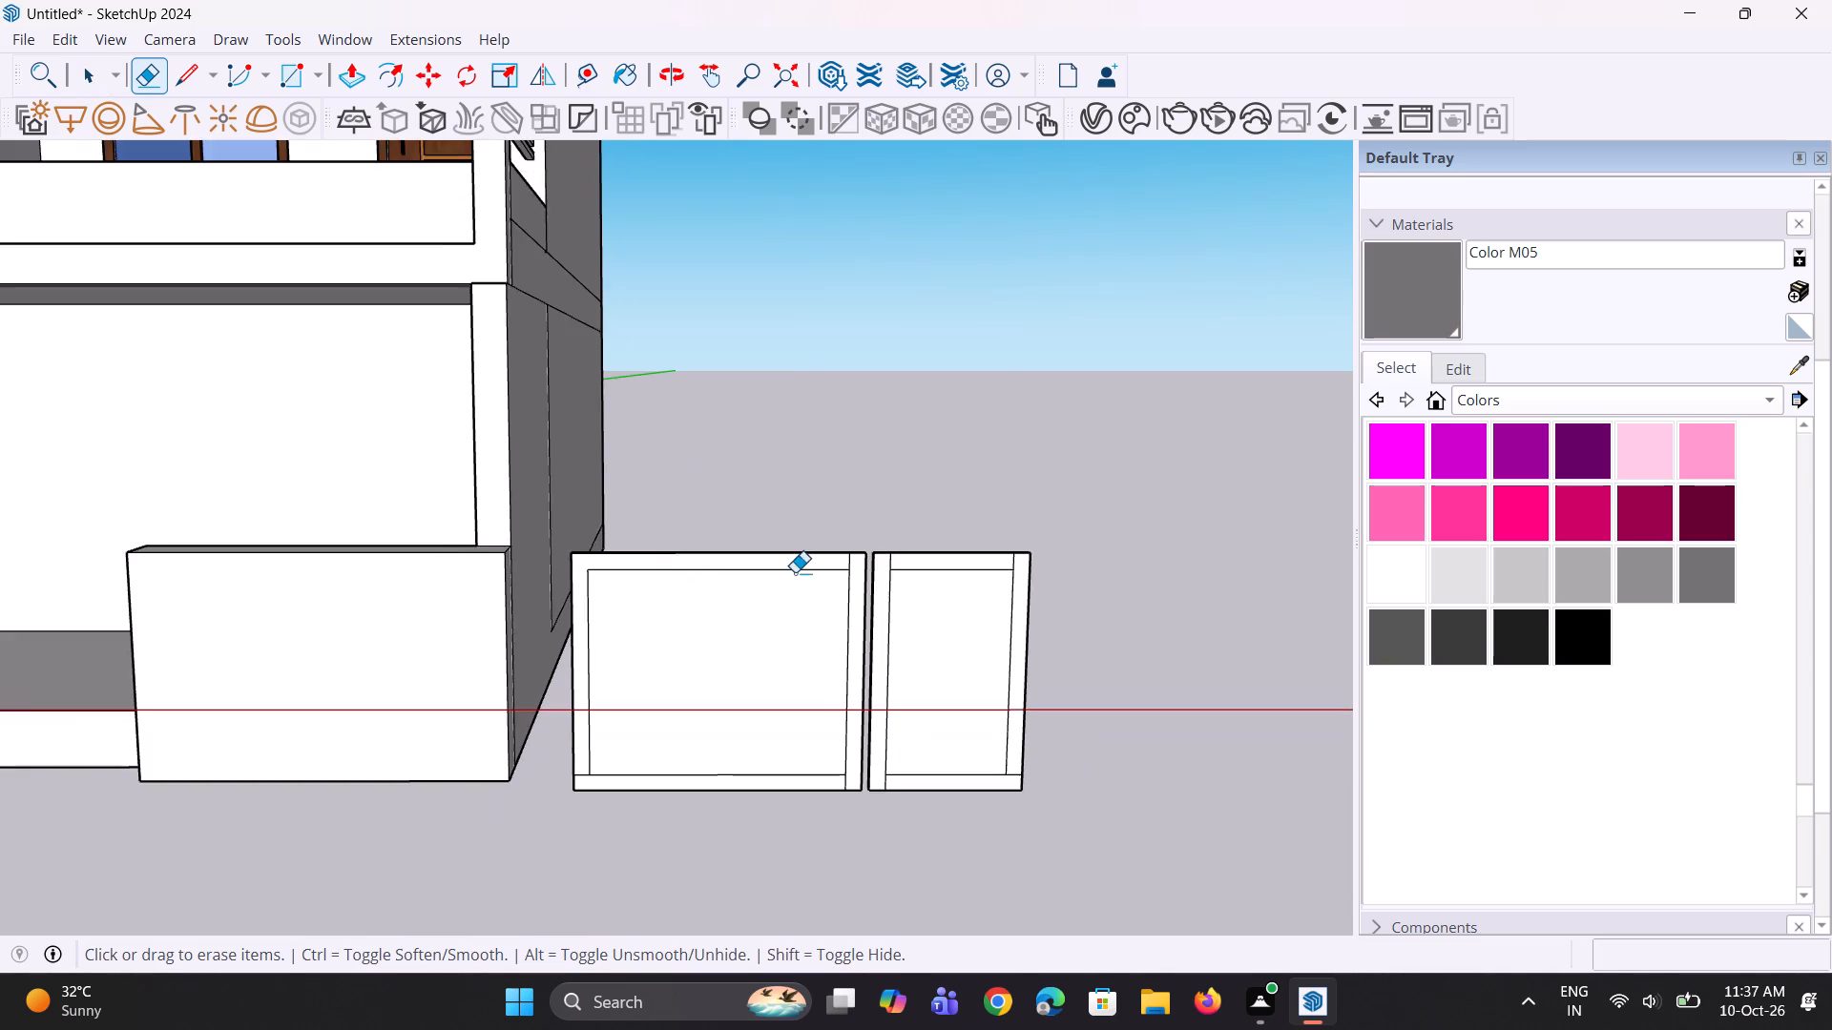
scroll(810, 572, "up", 4)
left_click(854, 557)
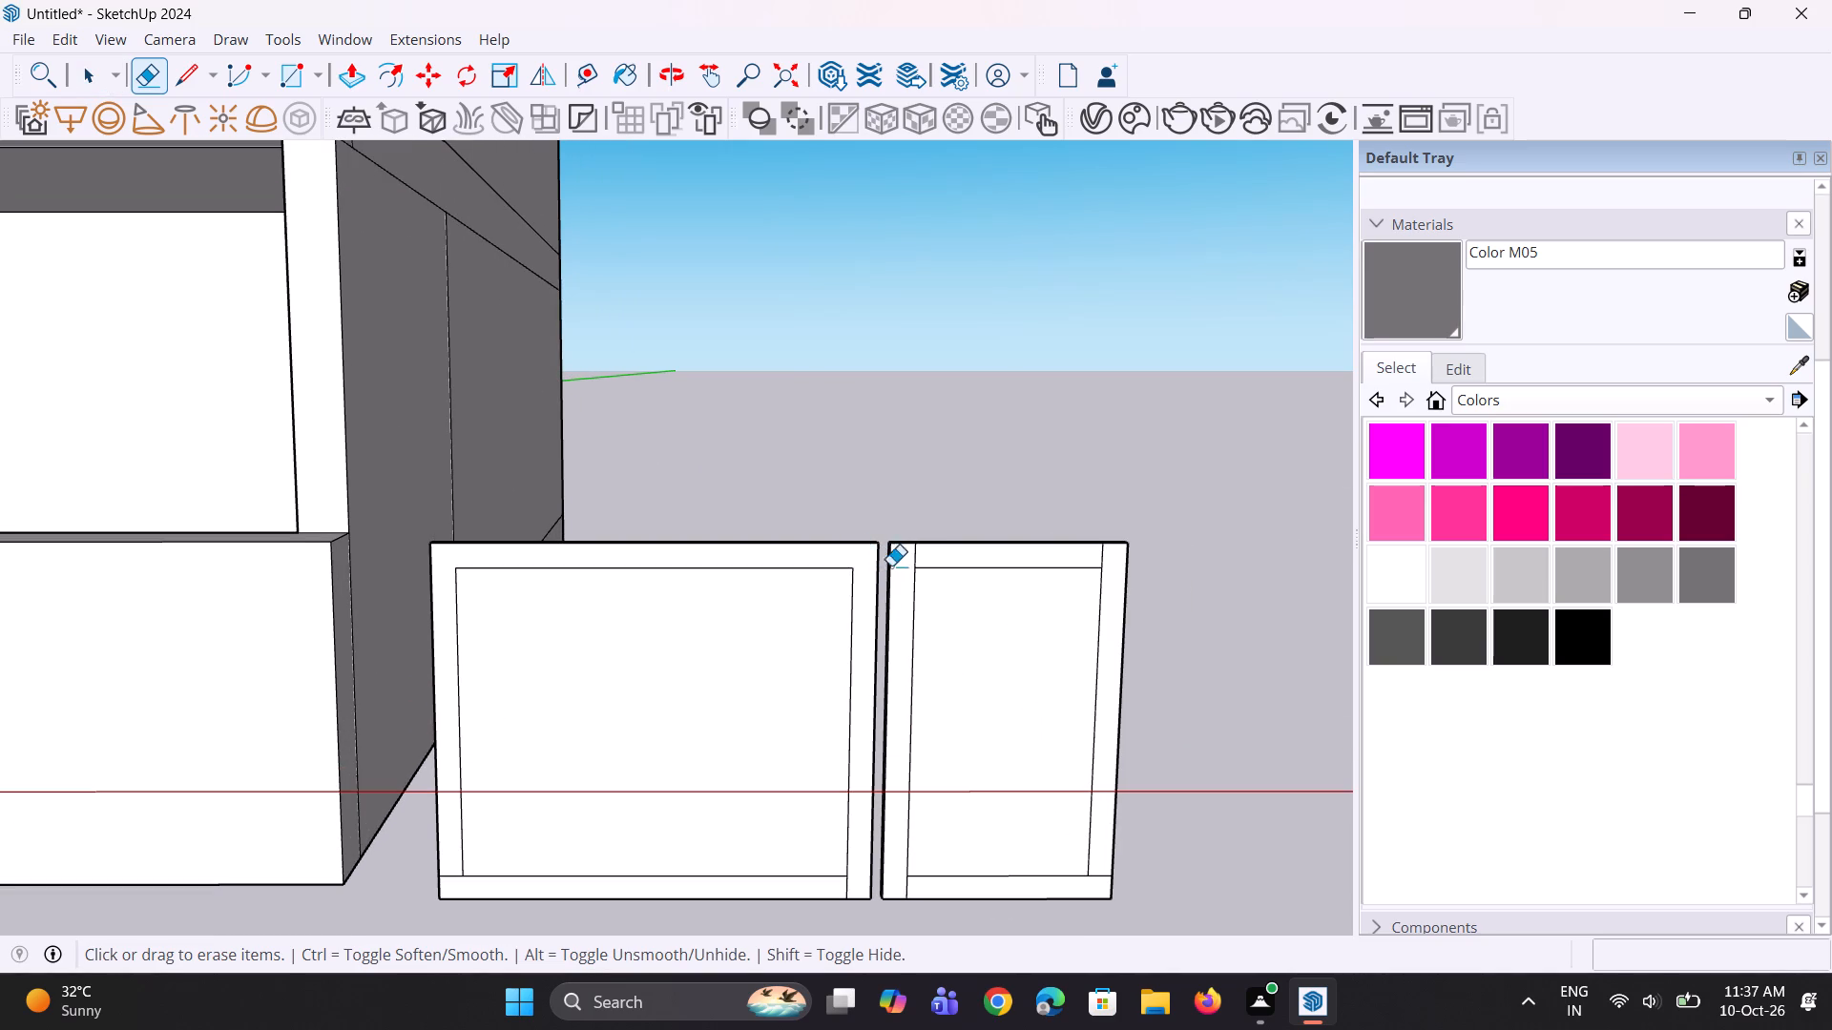
scroll(896, 566, "up", 4)
left_click(917, 551)
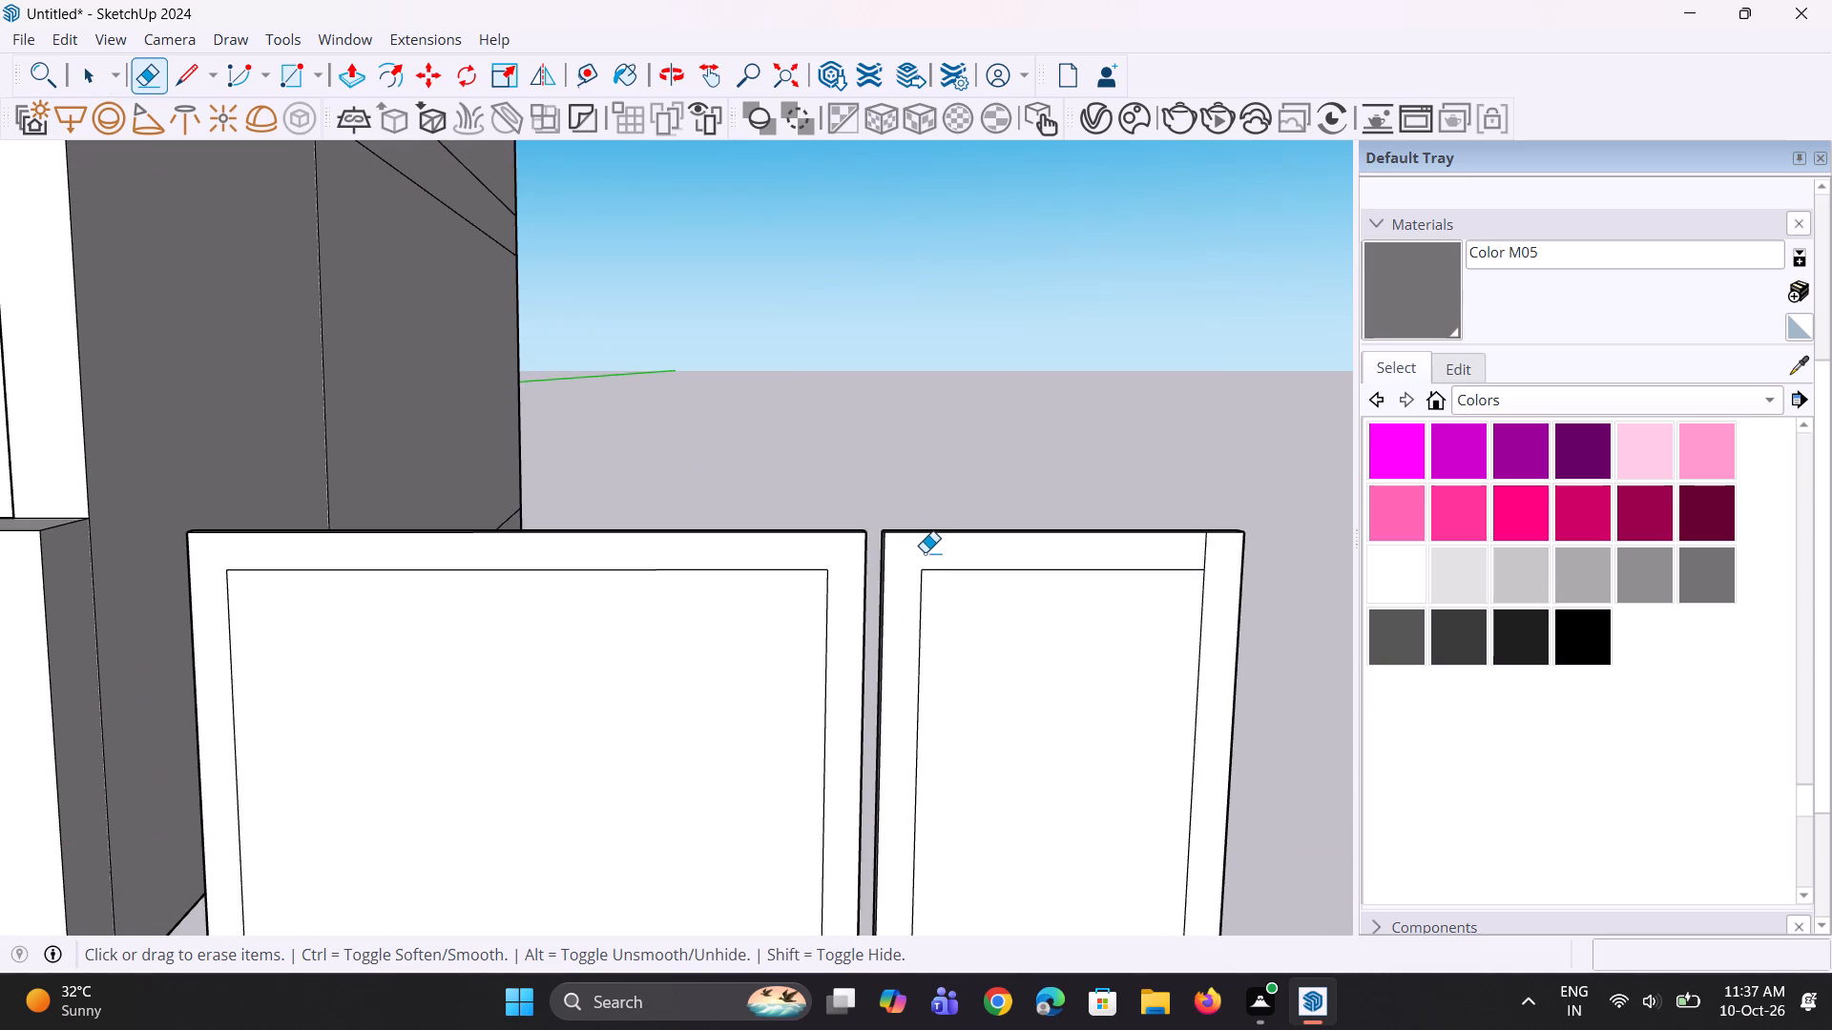
left_click(1202, 554)
scroll(1173, 553, "down", 3)
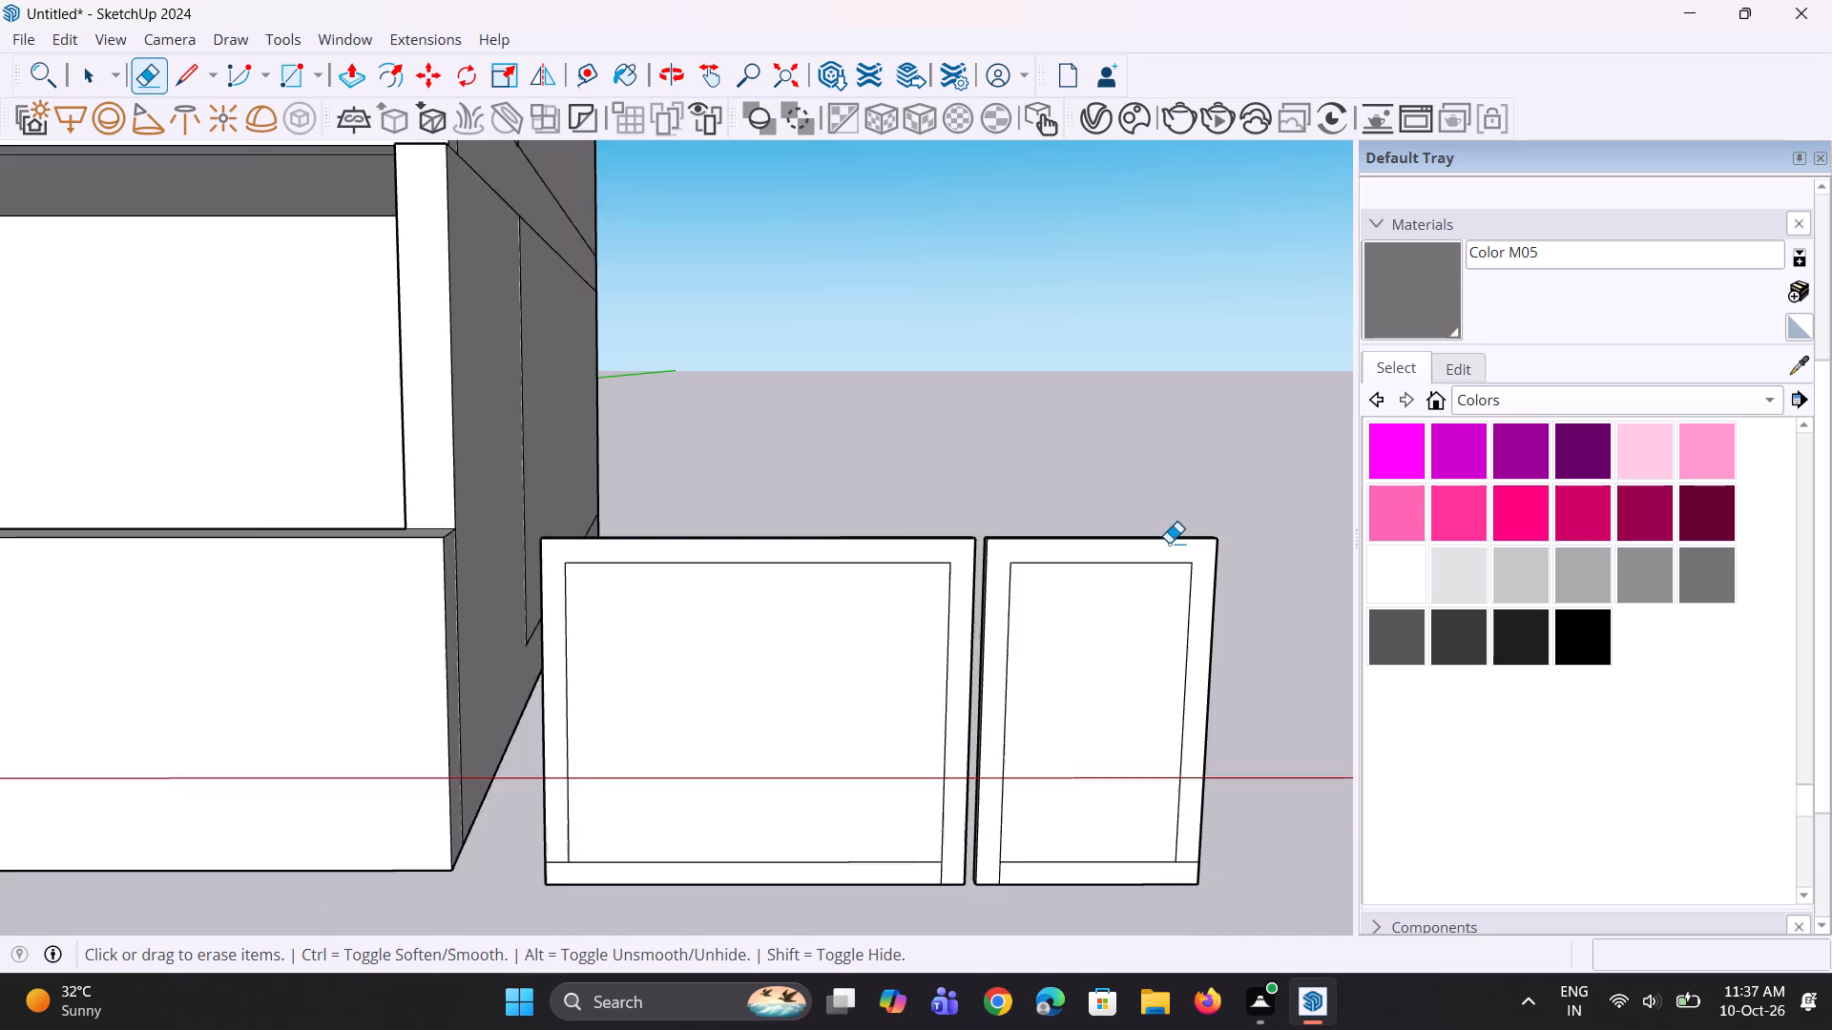
scroll(1169, 543, "down", 8)
Erase the leftover line stubs at the lower frame corners of both gate leaves.
scroll(996, 655, "up", 3)
scroll(792, 757, "up", 9)
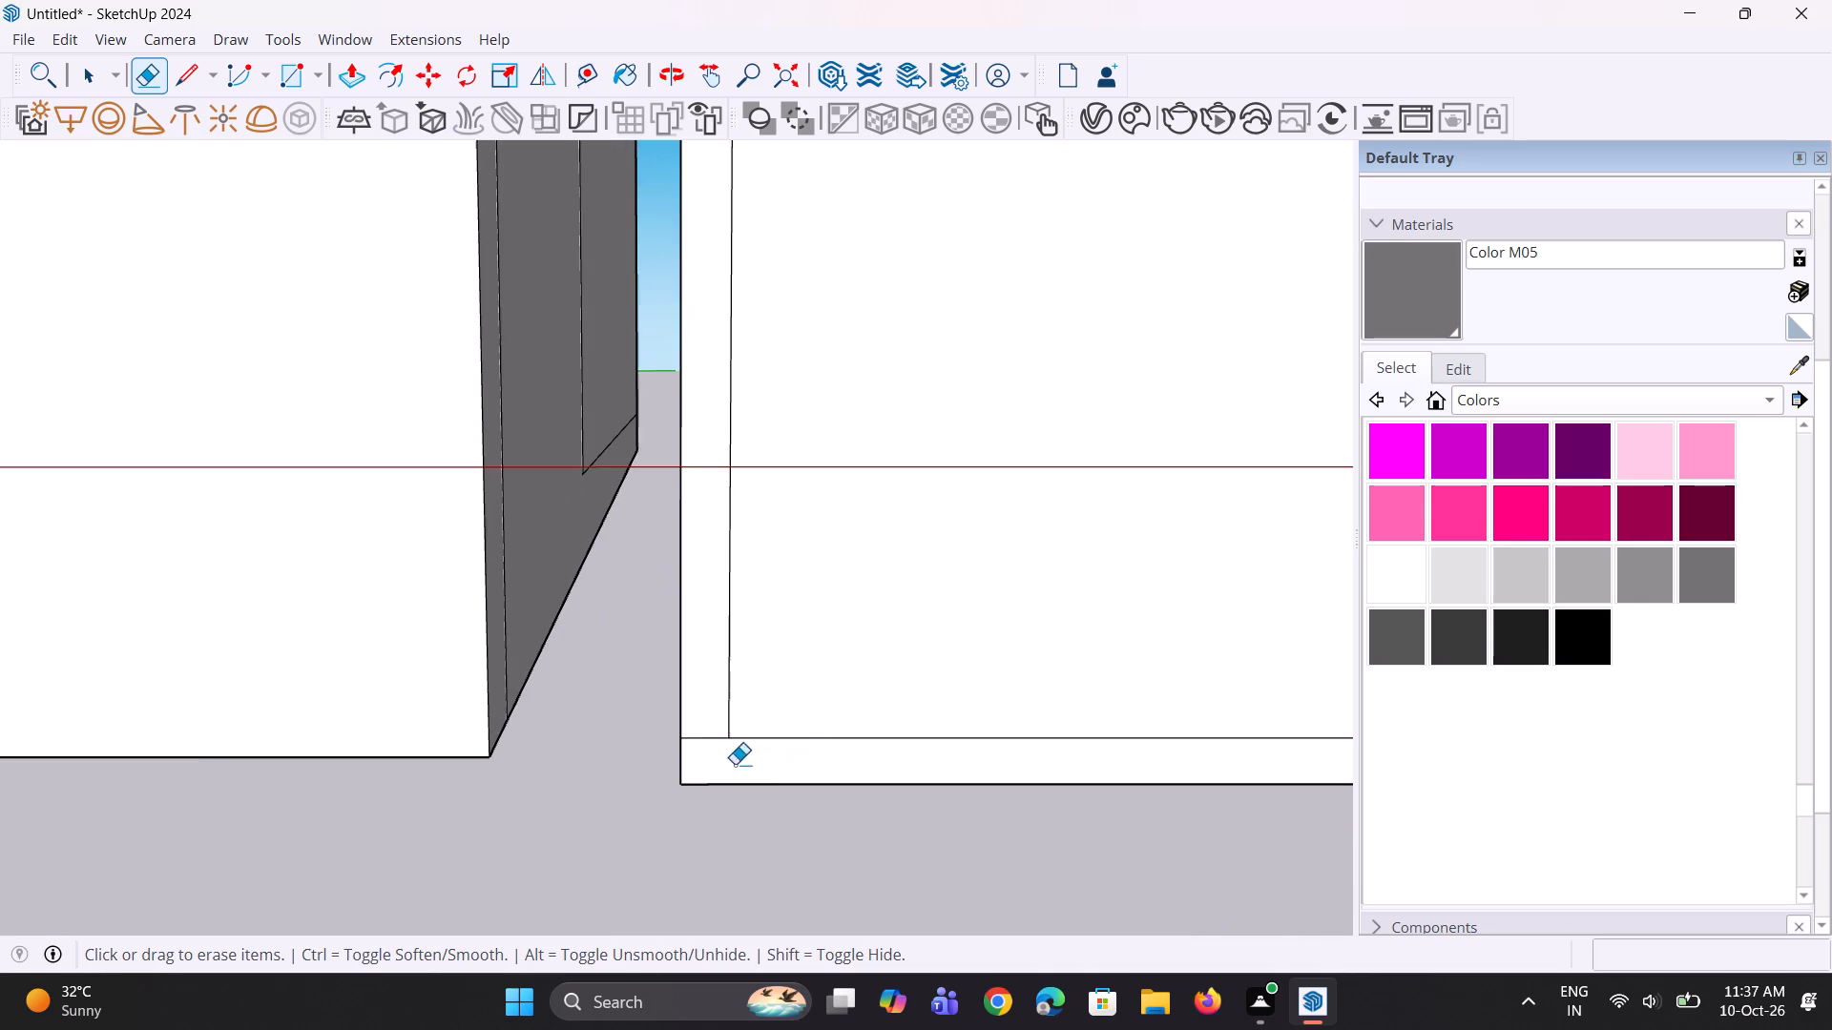
left_click(712, 741)
scroll(709, 740, "down", 6)
scroll(1078, 756, "up", 2)
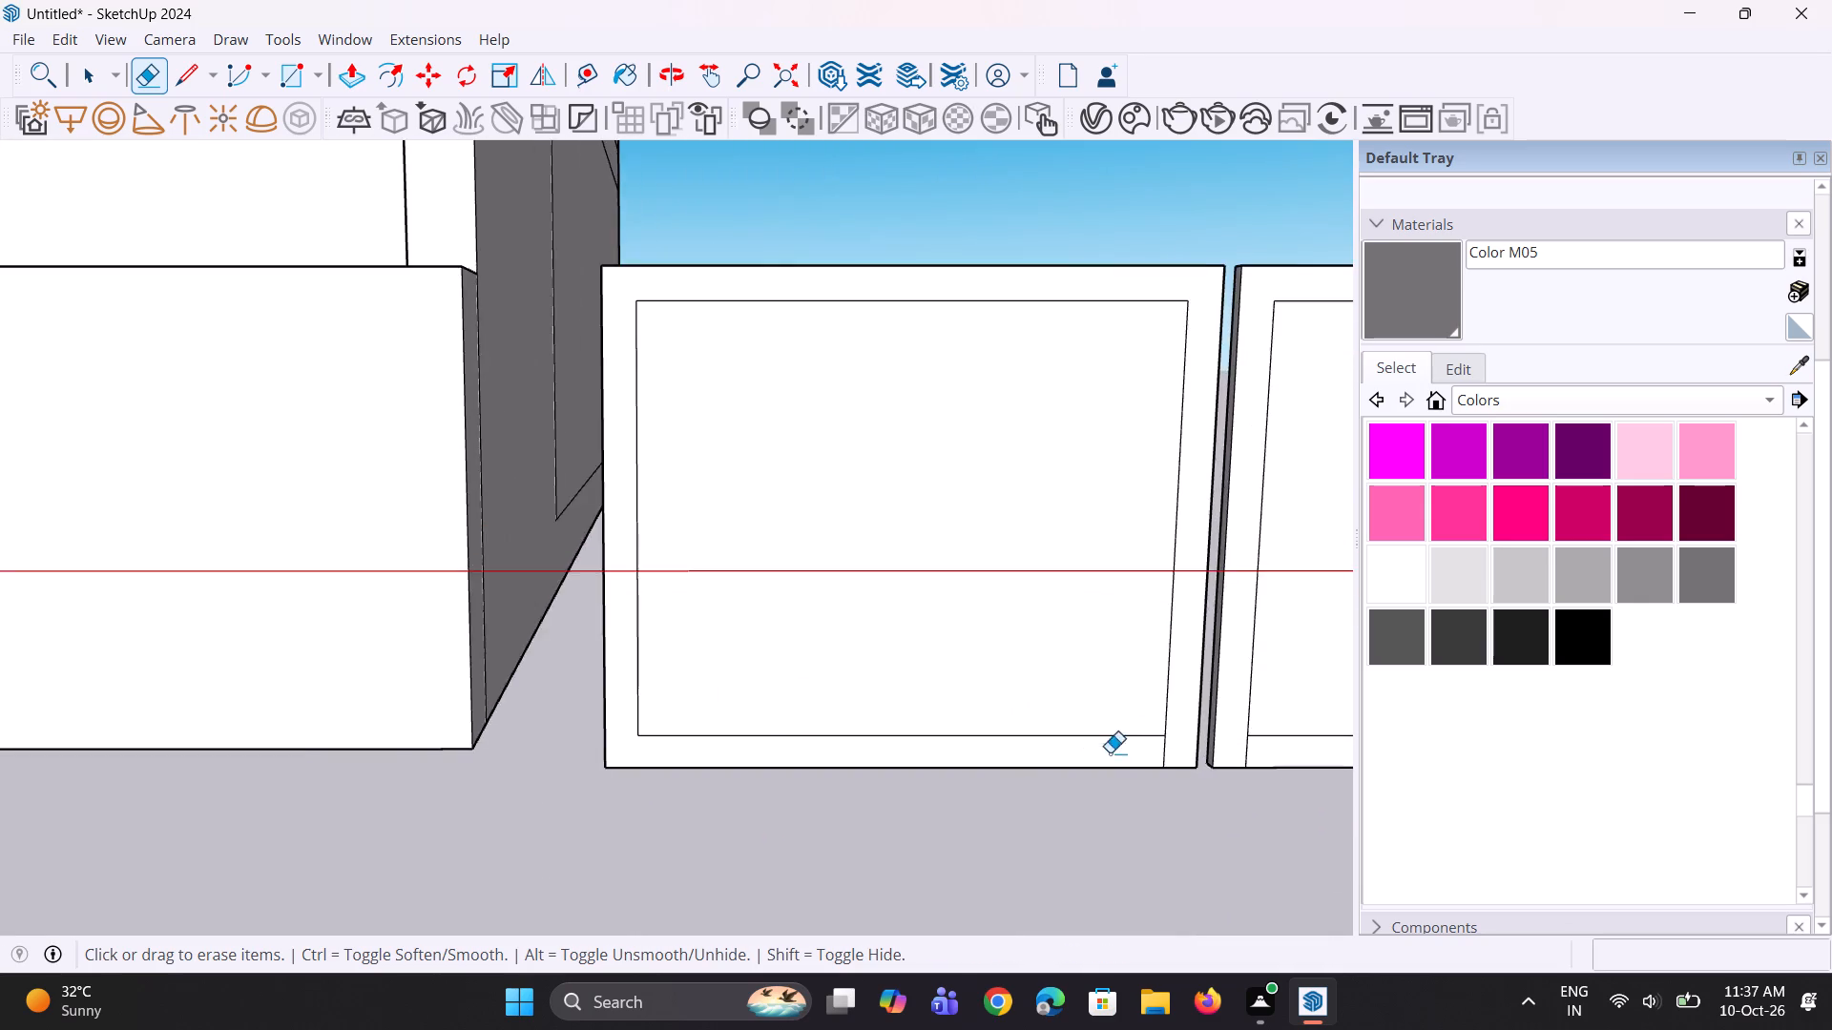
scroll(1110, 752, "up", 3)
left_click(1164, 760)
left_click(1173, 758)
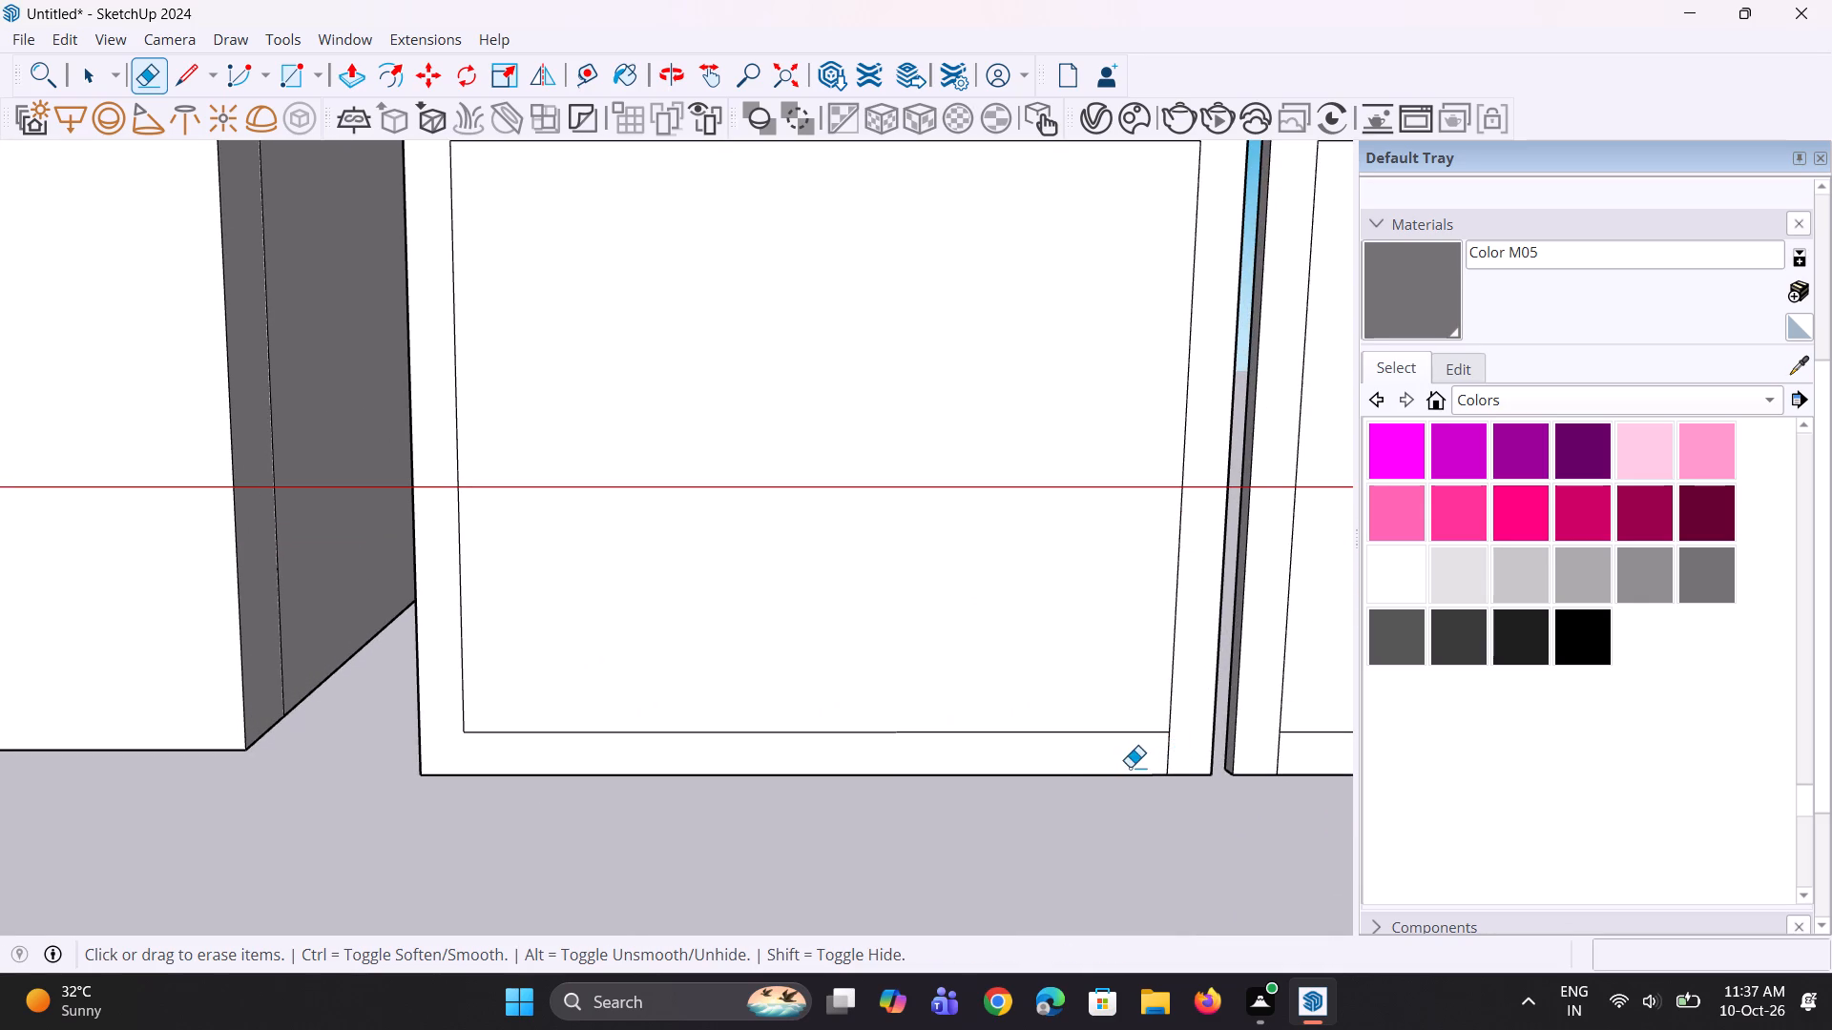
left_click(1169, 764)
scroll(1045, 783, "down", 3)
scroll(1227, 766, "up", 3)
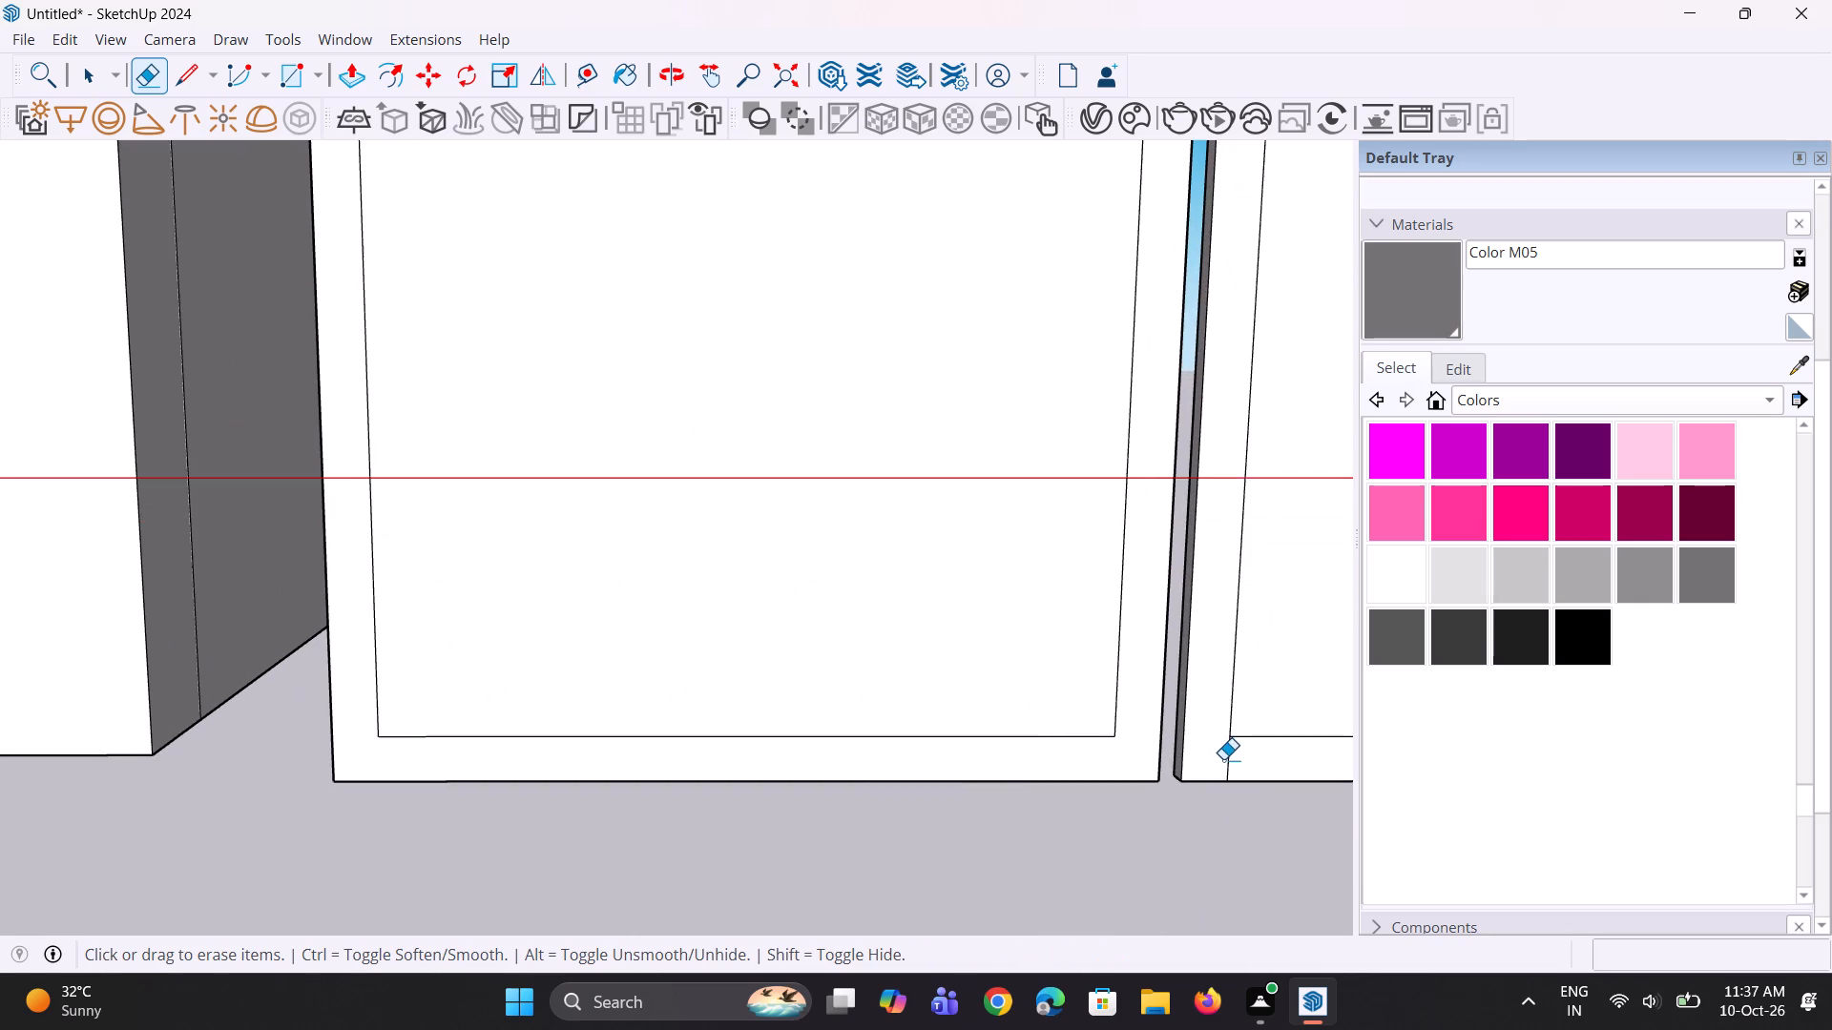
left_click(1231, 758)
scroll(923, 805, "down", 10)
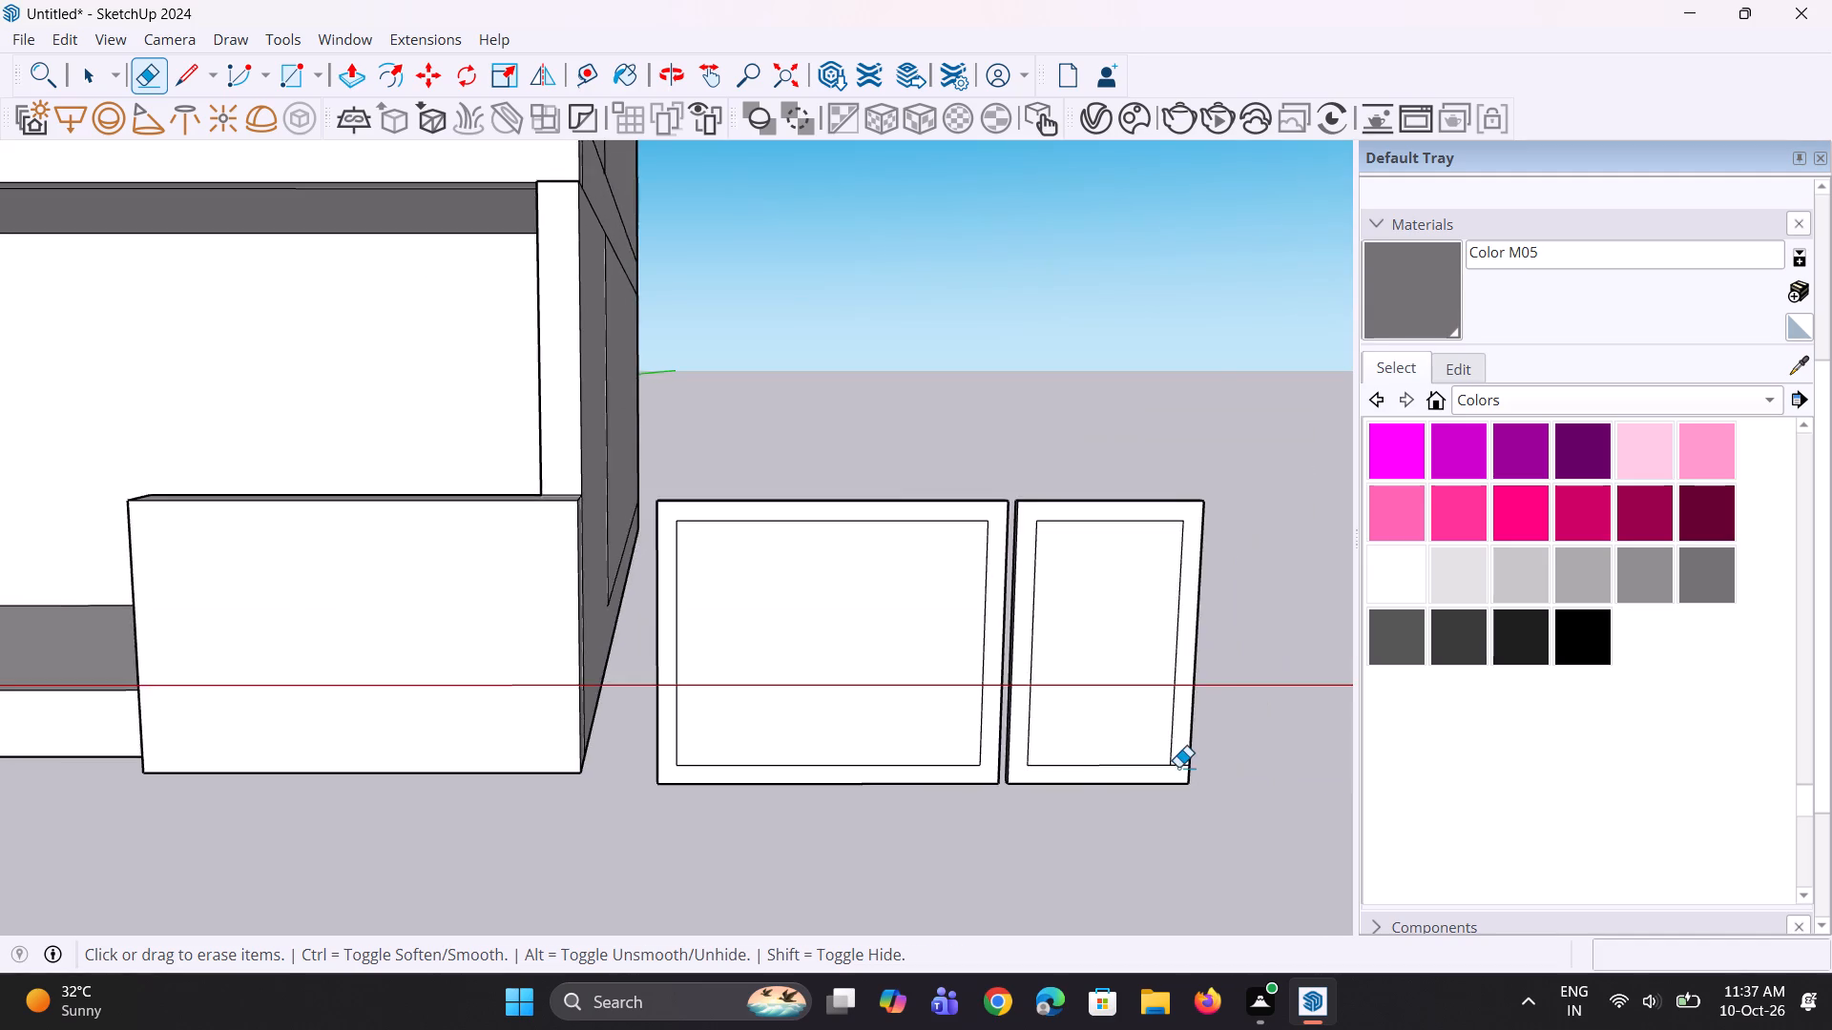
scroll(1181, 767, "up", 6)
left_click(1186, 763)
scroll(1186, 764, "down", 2)
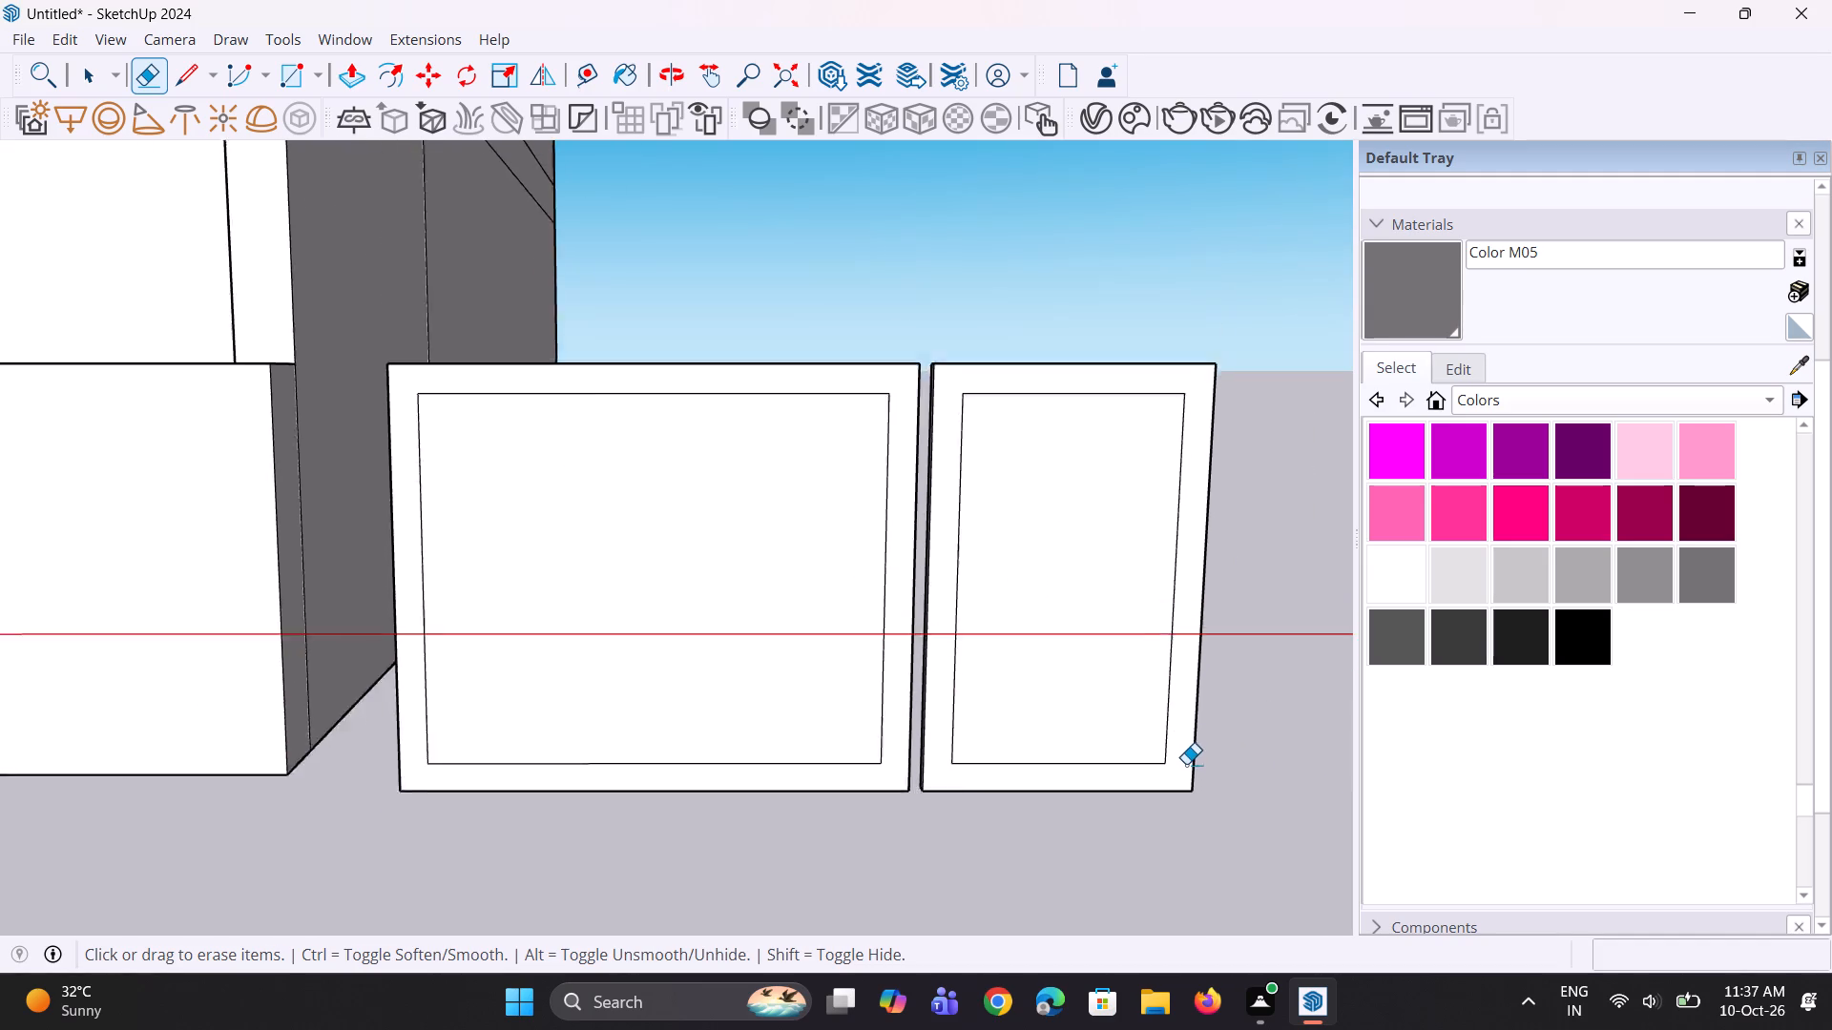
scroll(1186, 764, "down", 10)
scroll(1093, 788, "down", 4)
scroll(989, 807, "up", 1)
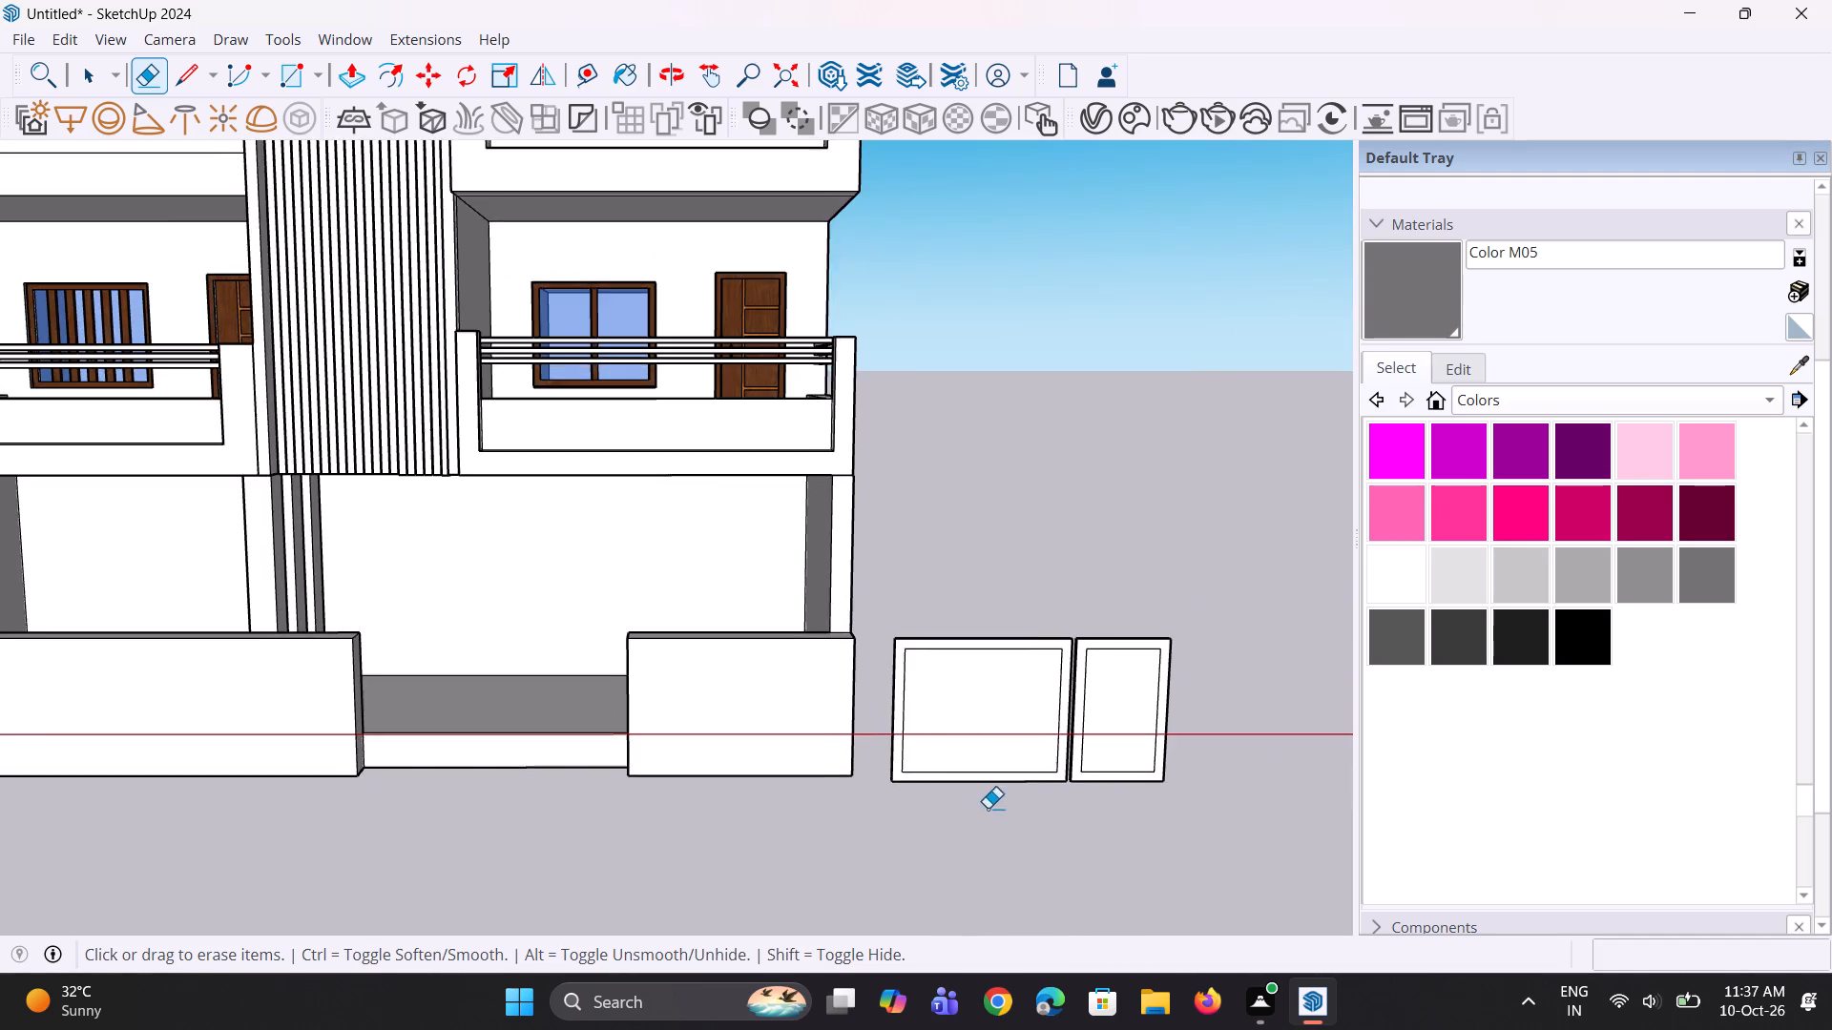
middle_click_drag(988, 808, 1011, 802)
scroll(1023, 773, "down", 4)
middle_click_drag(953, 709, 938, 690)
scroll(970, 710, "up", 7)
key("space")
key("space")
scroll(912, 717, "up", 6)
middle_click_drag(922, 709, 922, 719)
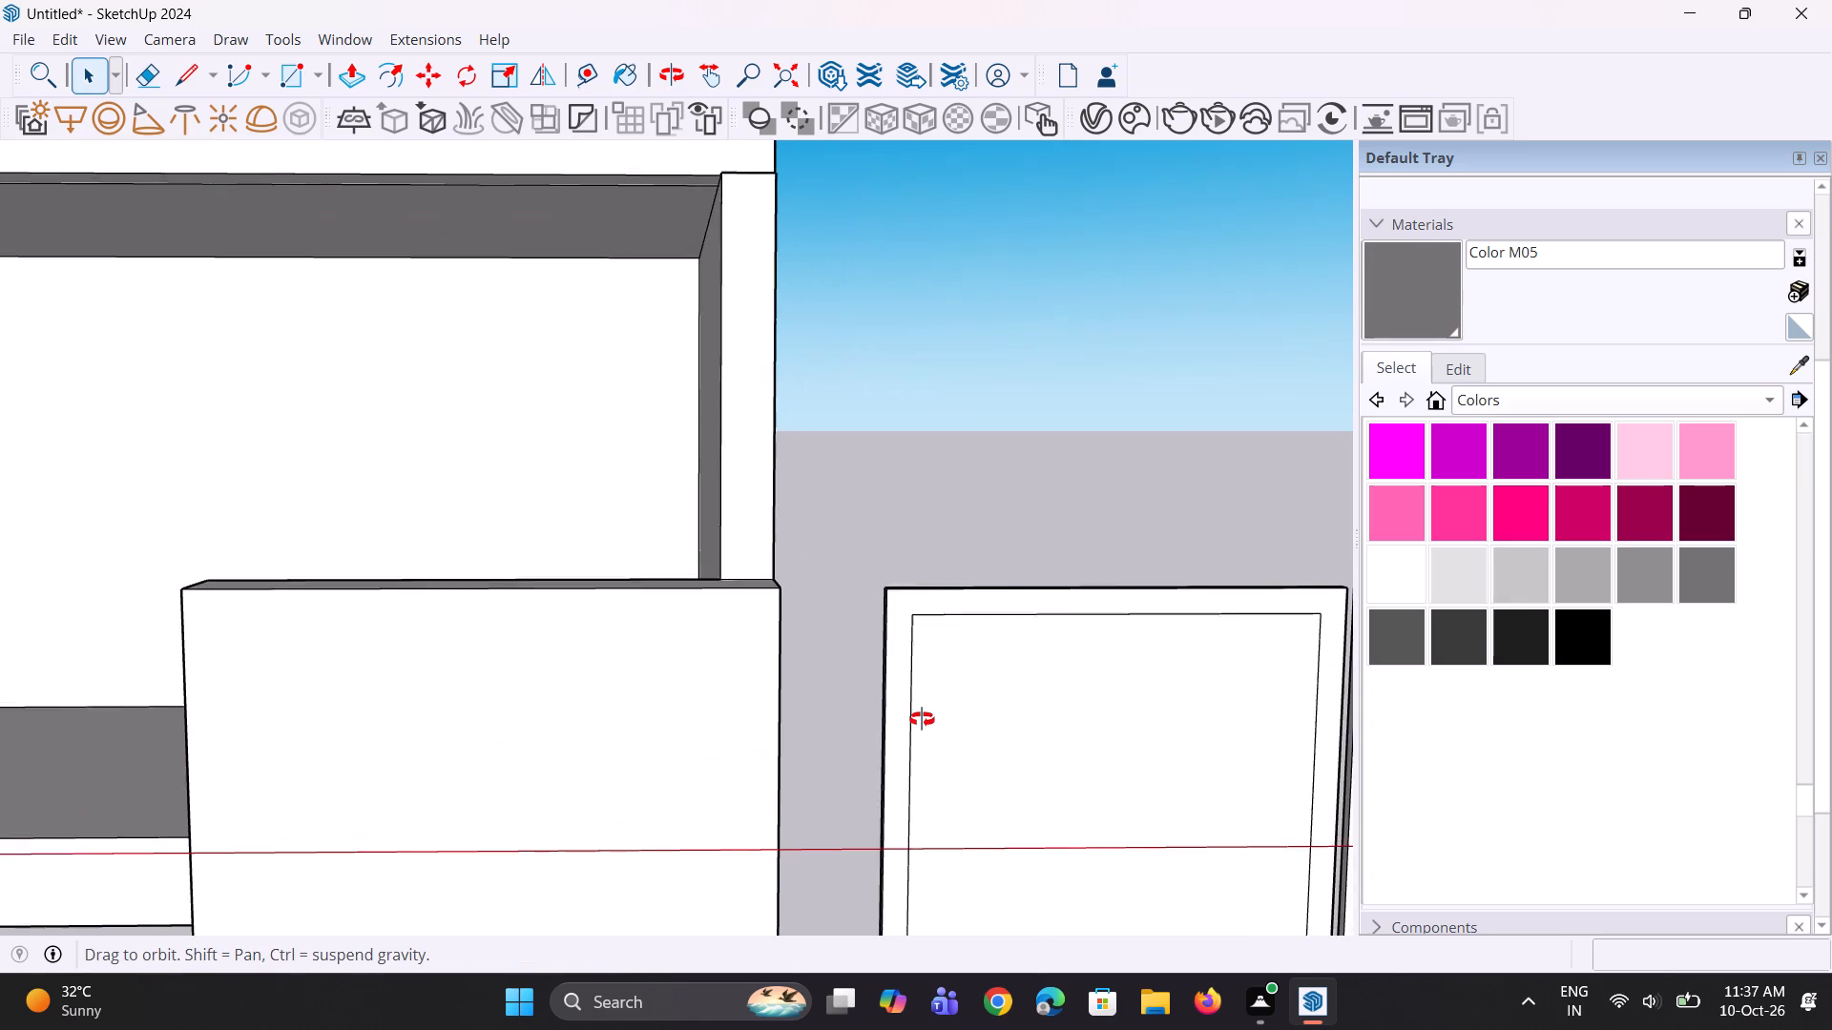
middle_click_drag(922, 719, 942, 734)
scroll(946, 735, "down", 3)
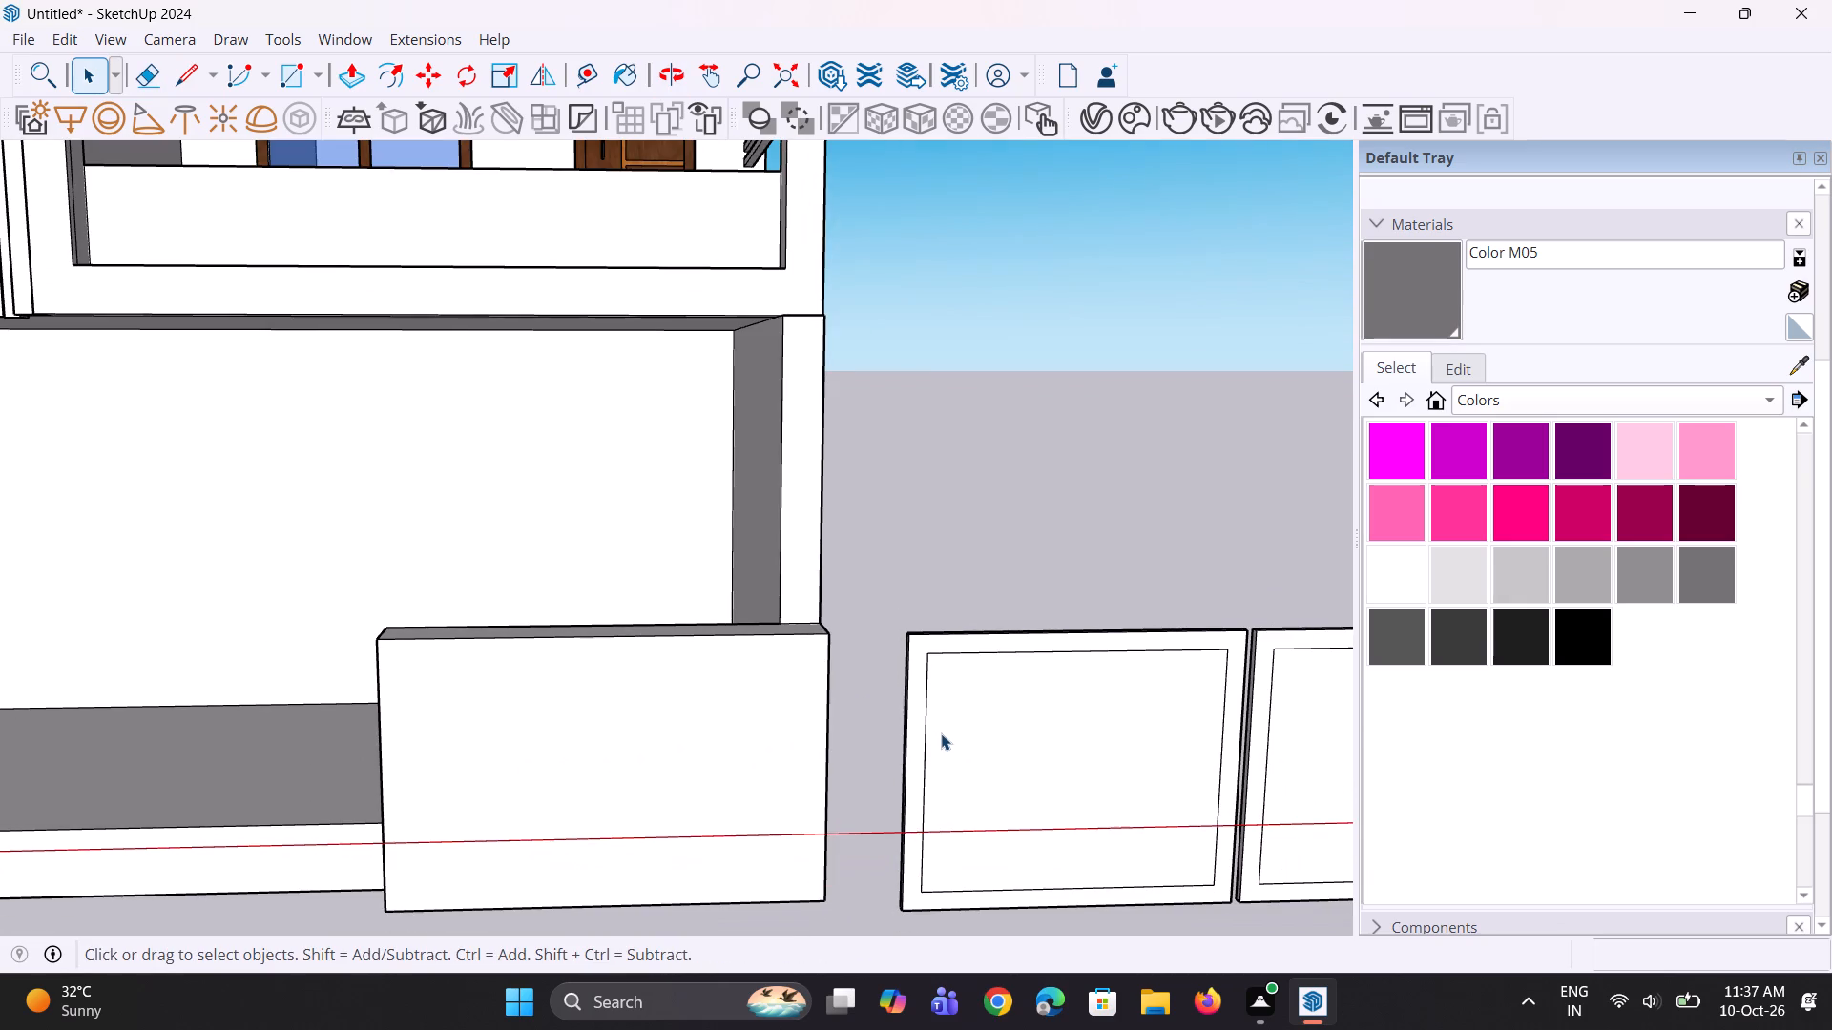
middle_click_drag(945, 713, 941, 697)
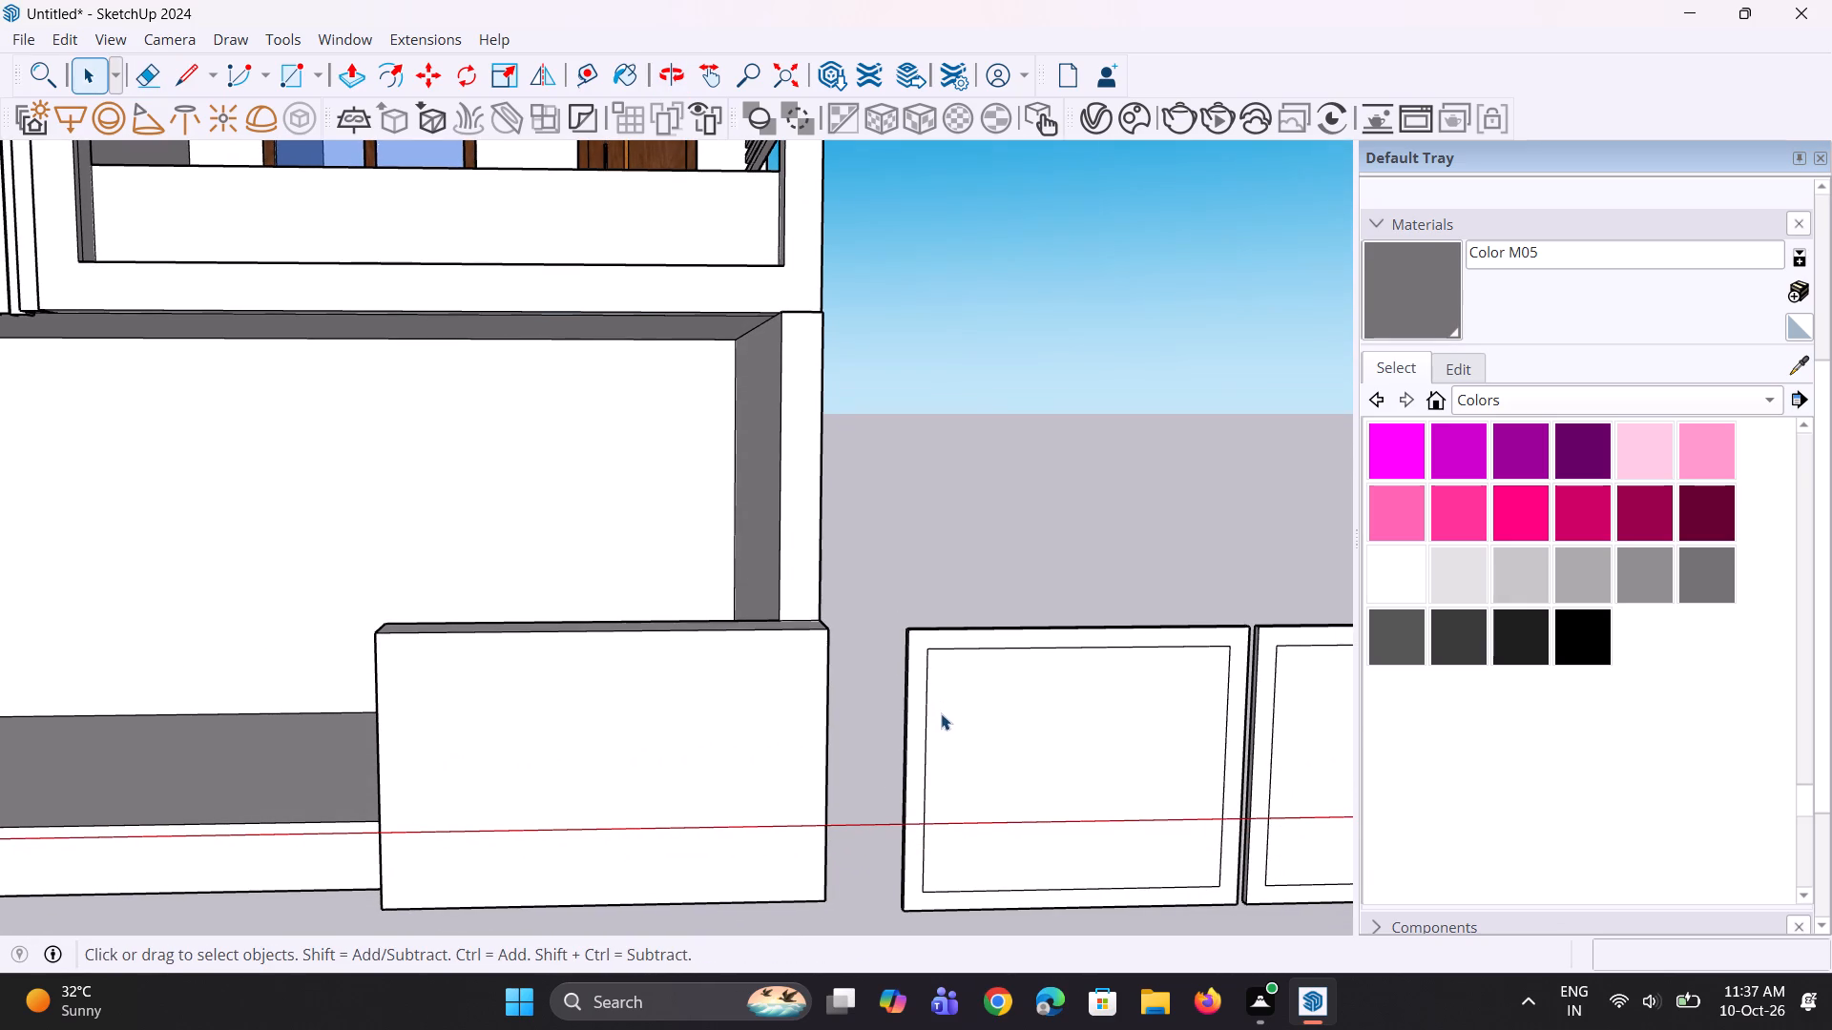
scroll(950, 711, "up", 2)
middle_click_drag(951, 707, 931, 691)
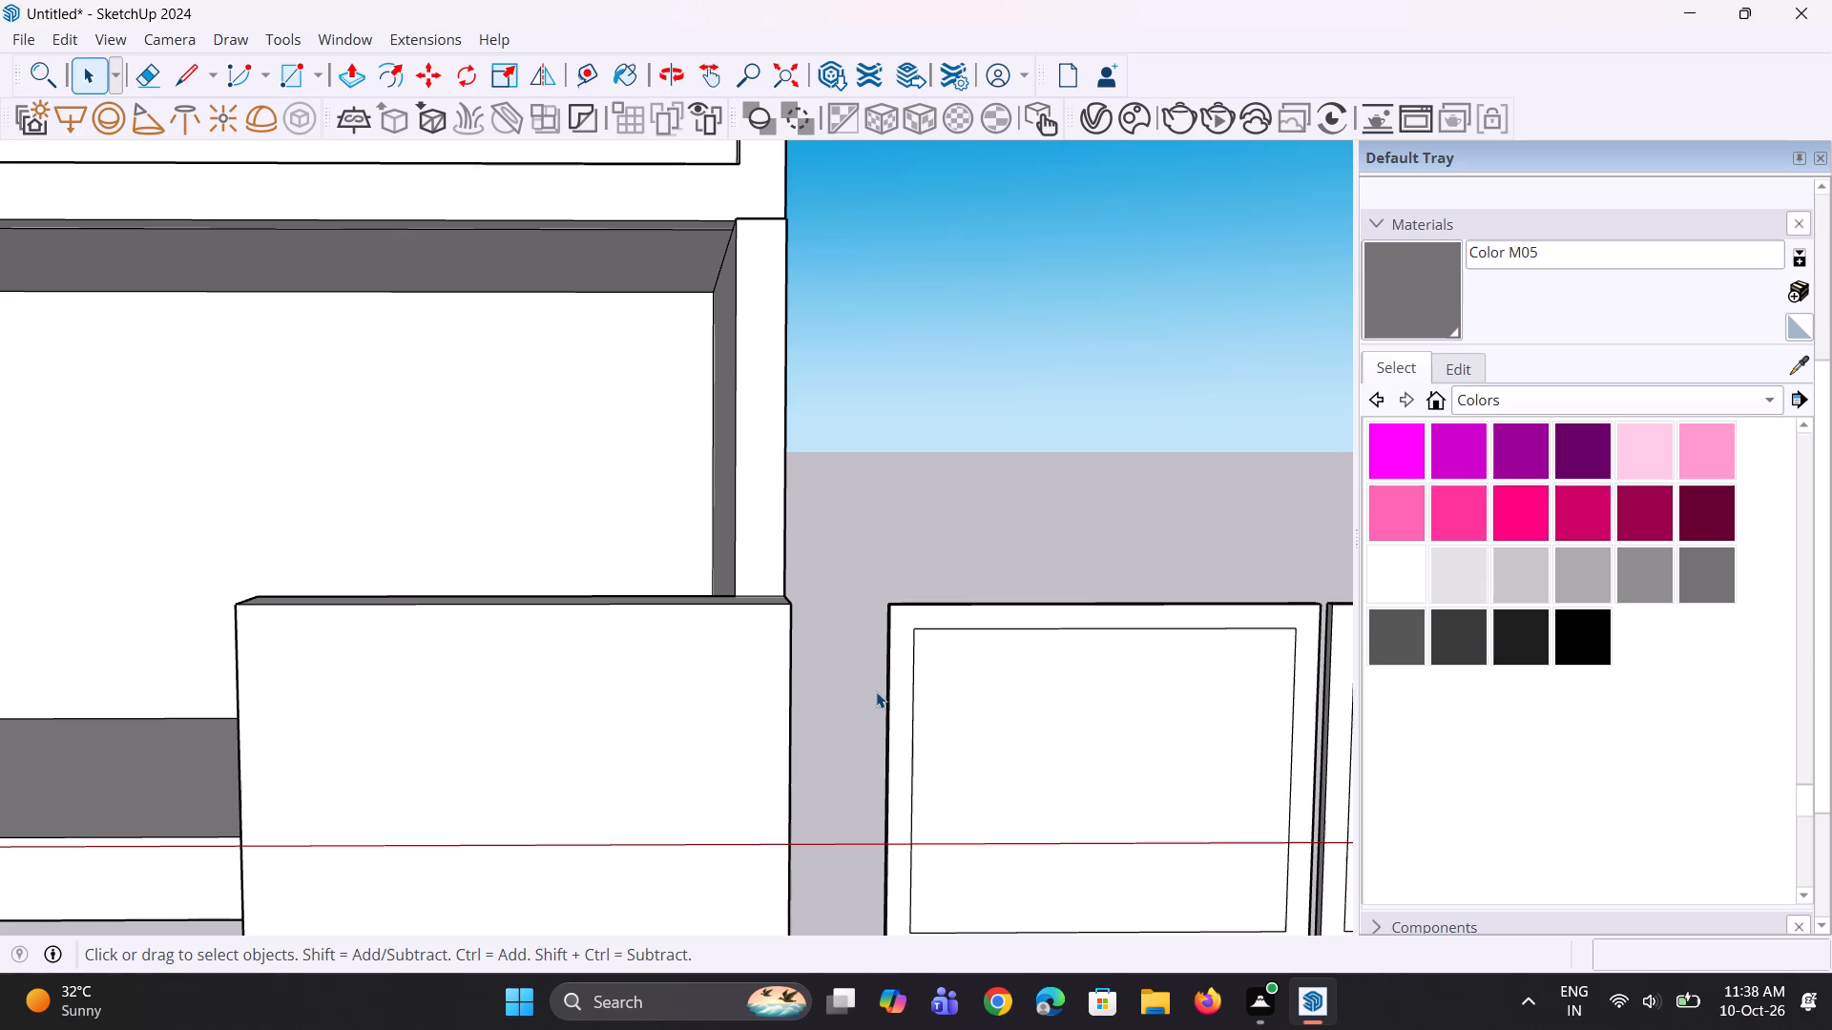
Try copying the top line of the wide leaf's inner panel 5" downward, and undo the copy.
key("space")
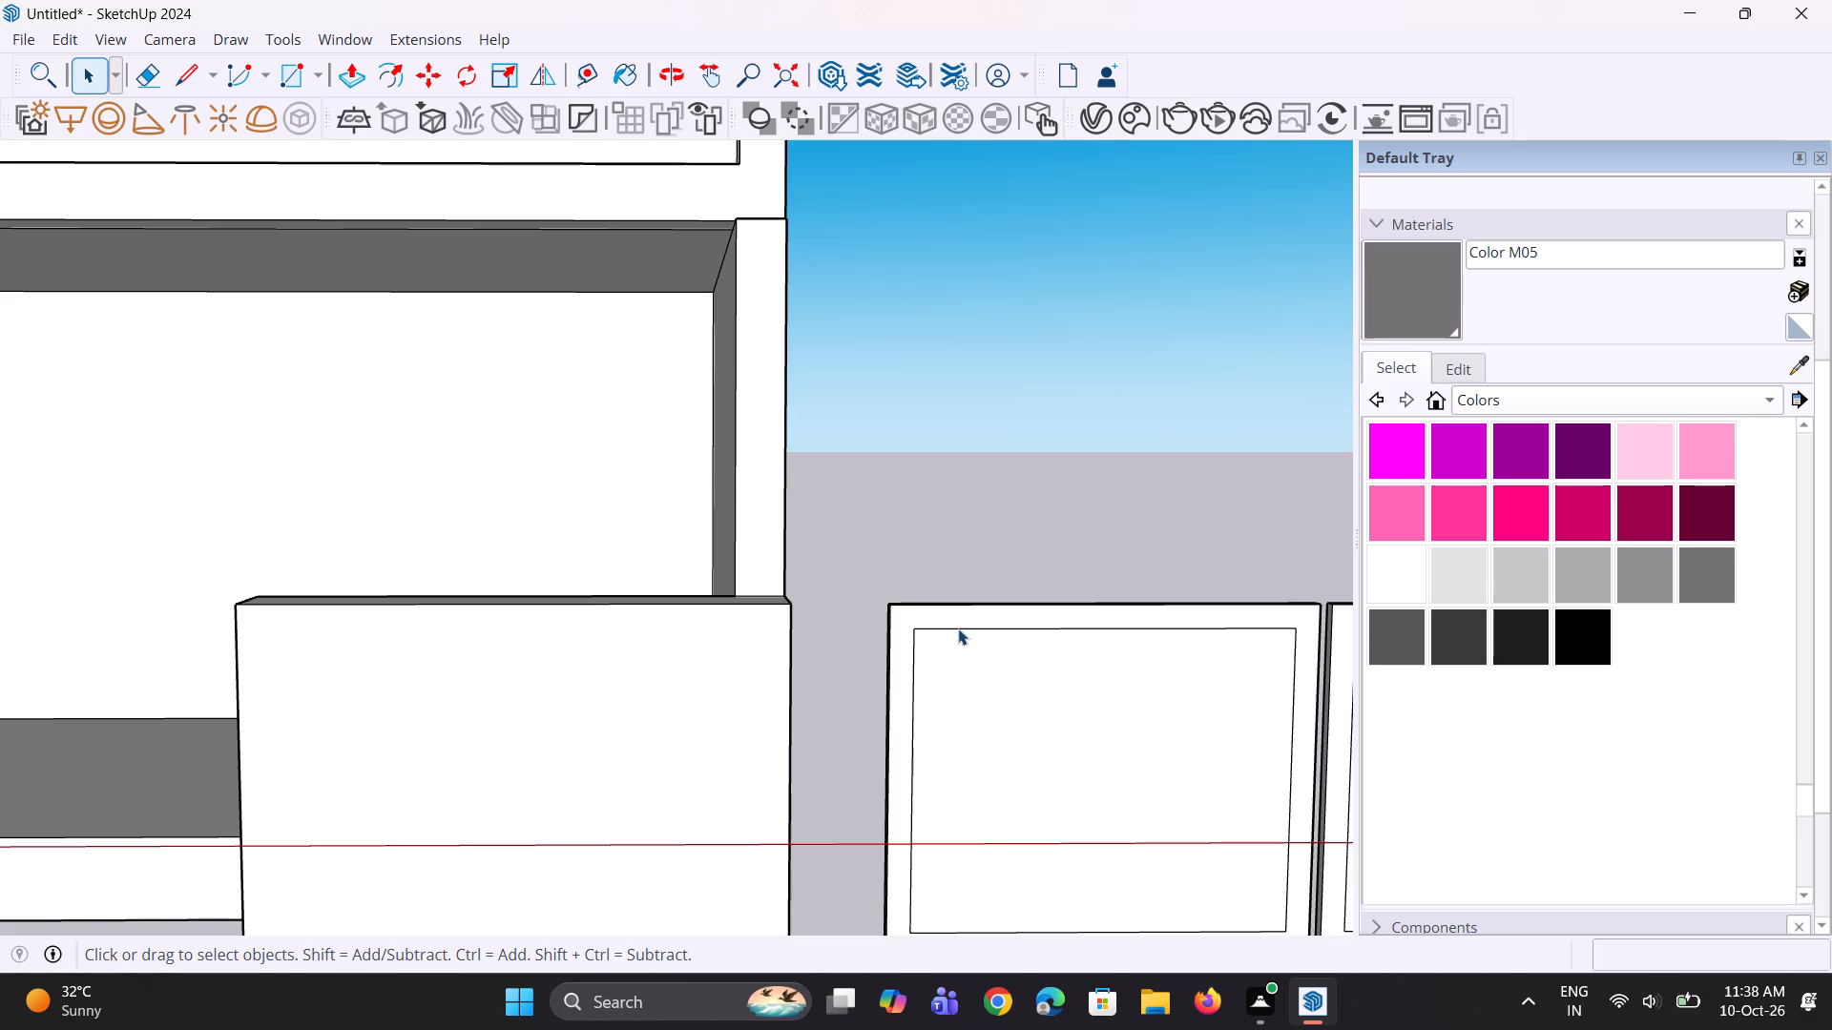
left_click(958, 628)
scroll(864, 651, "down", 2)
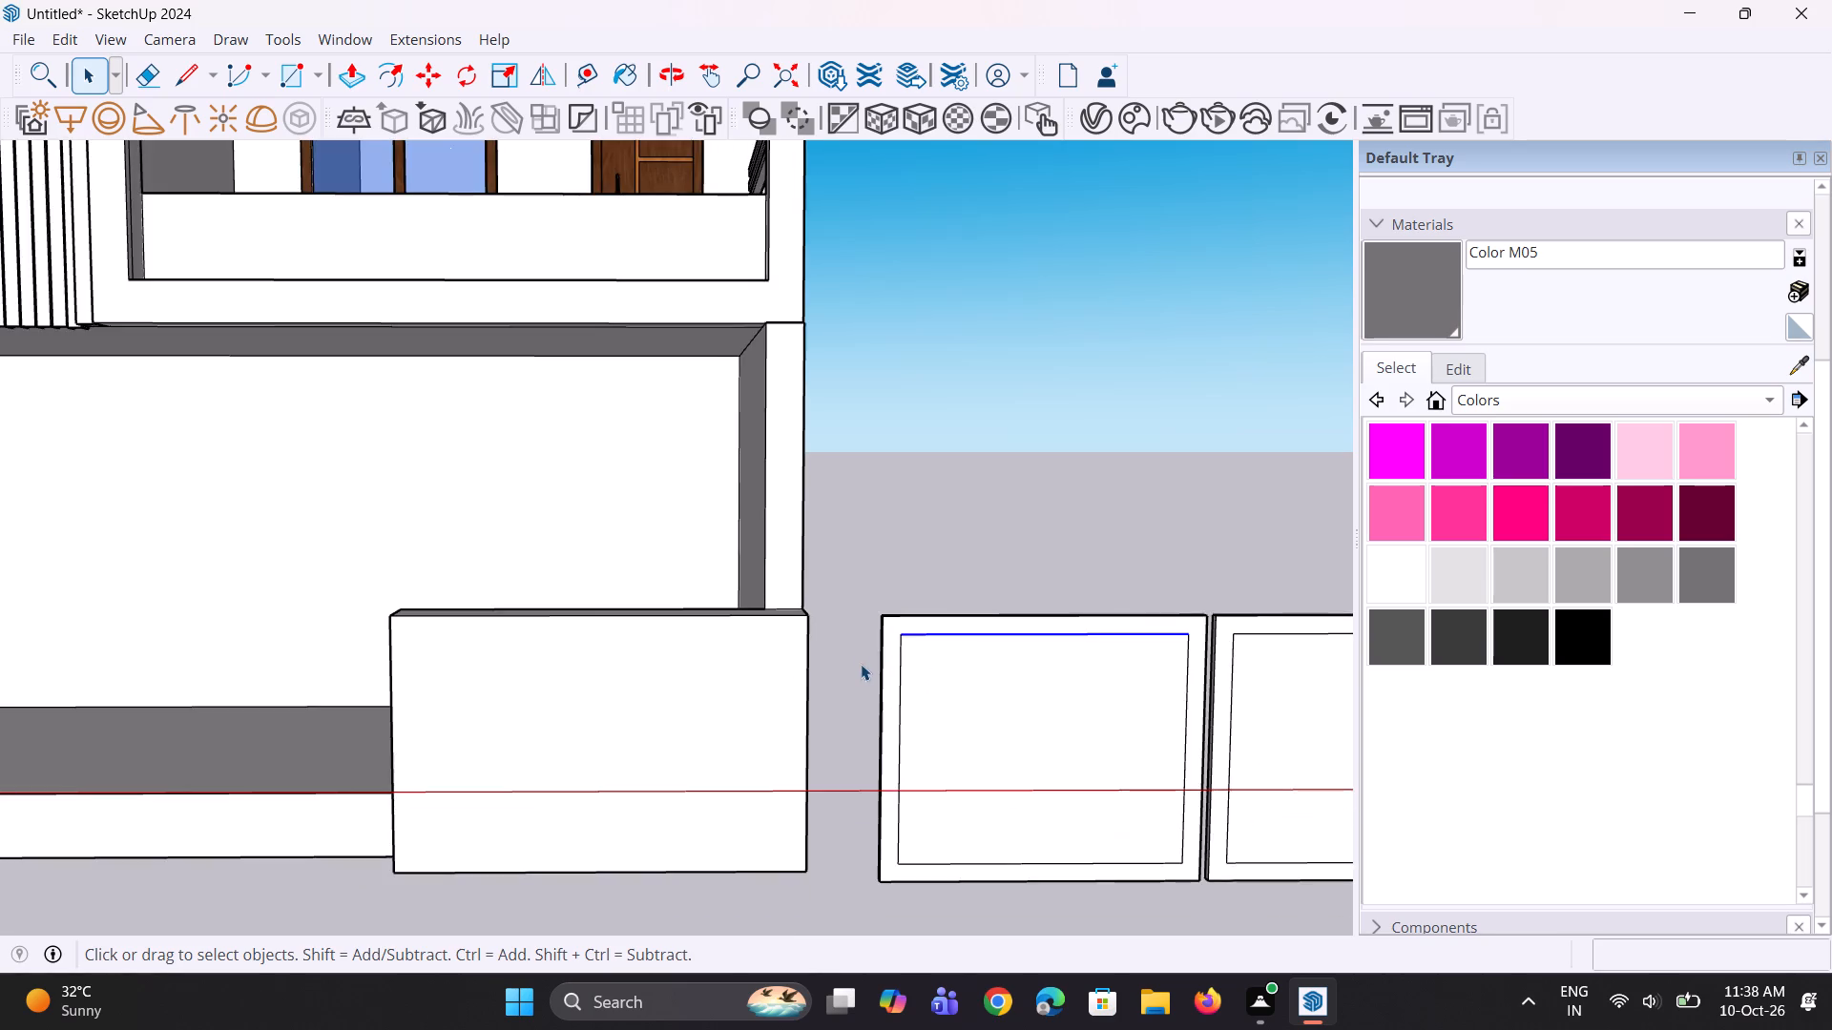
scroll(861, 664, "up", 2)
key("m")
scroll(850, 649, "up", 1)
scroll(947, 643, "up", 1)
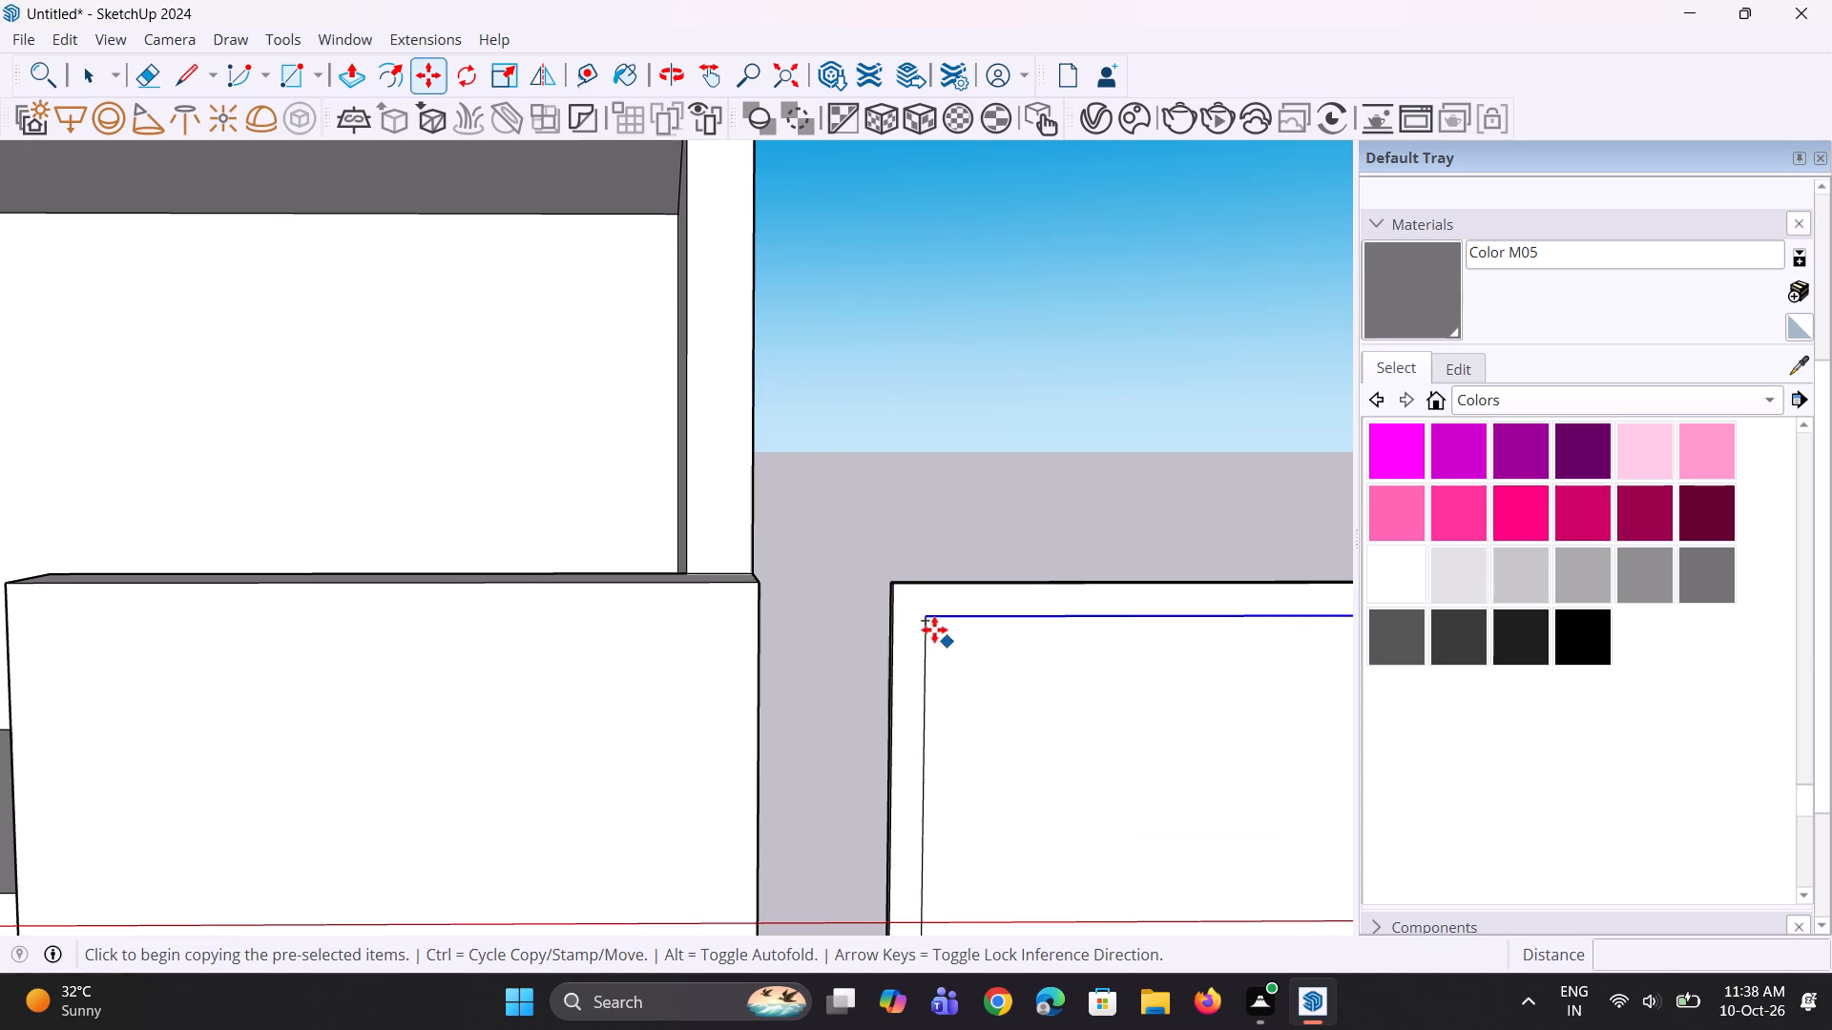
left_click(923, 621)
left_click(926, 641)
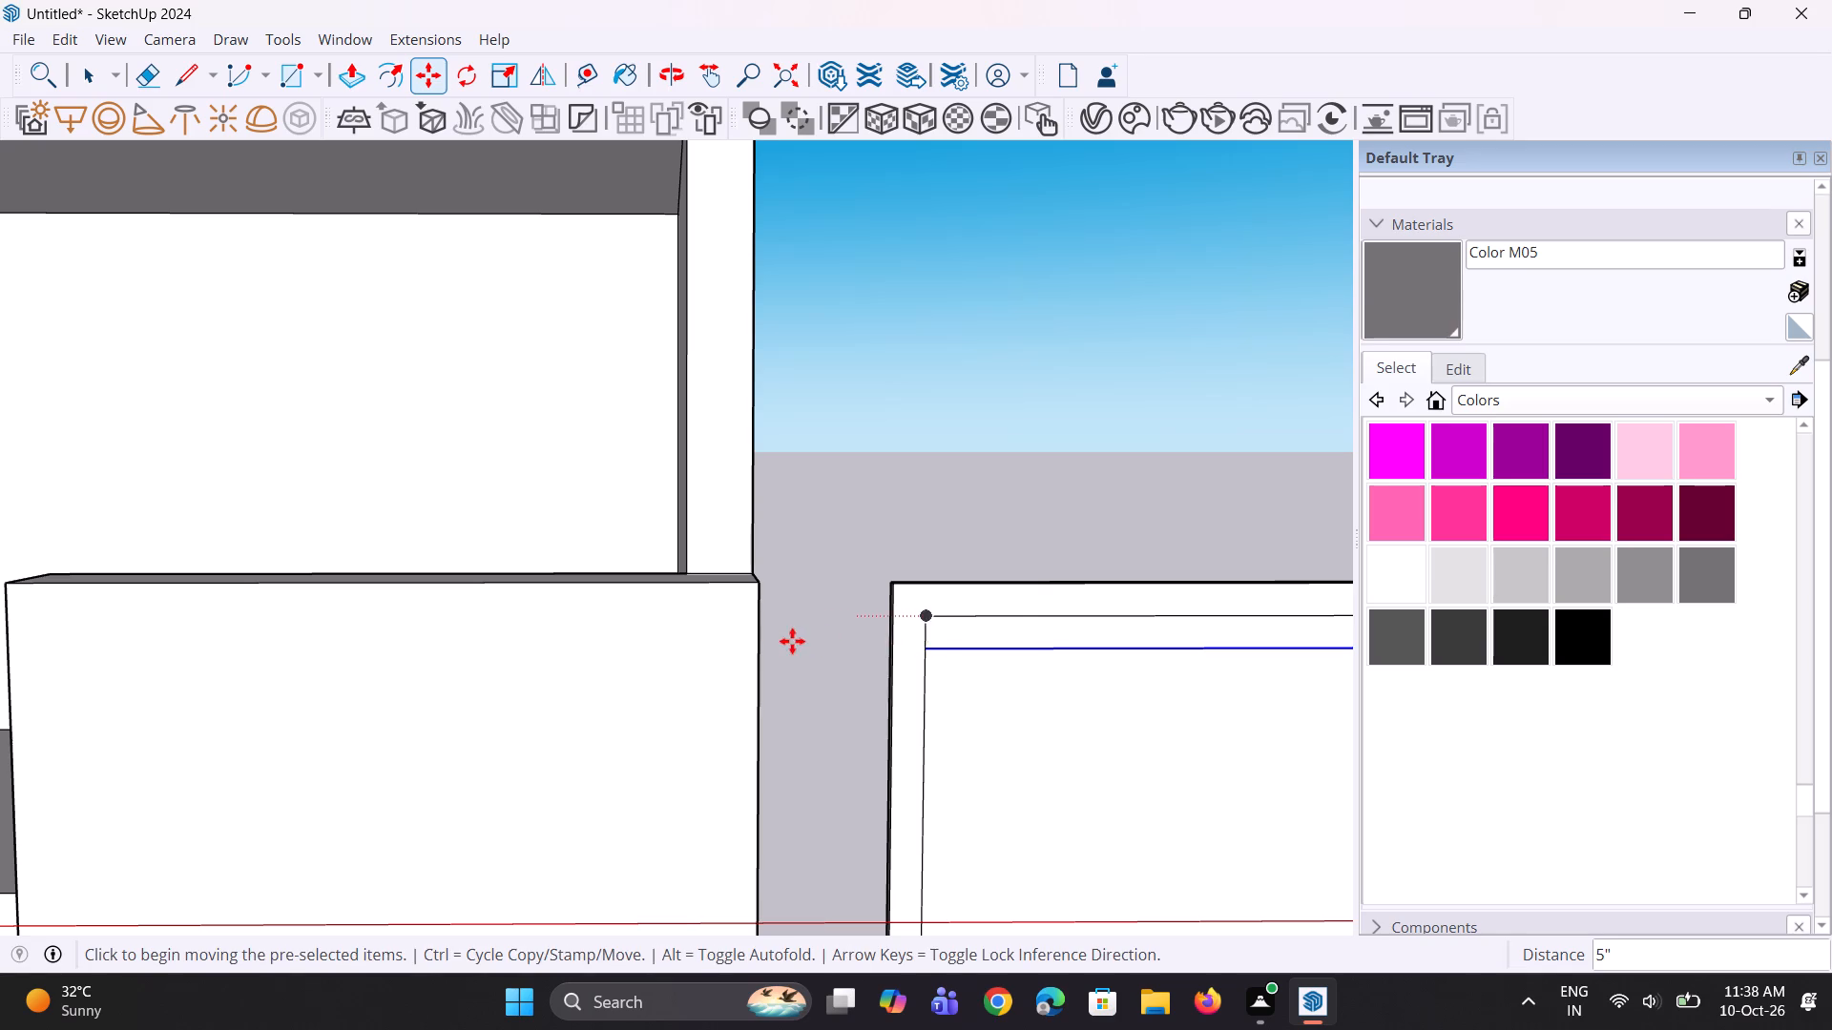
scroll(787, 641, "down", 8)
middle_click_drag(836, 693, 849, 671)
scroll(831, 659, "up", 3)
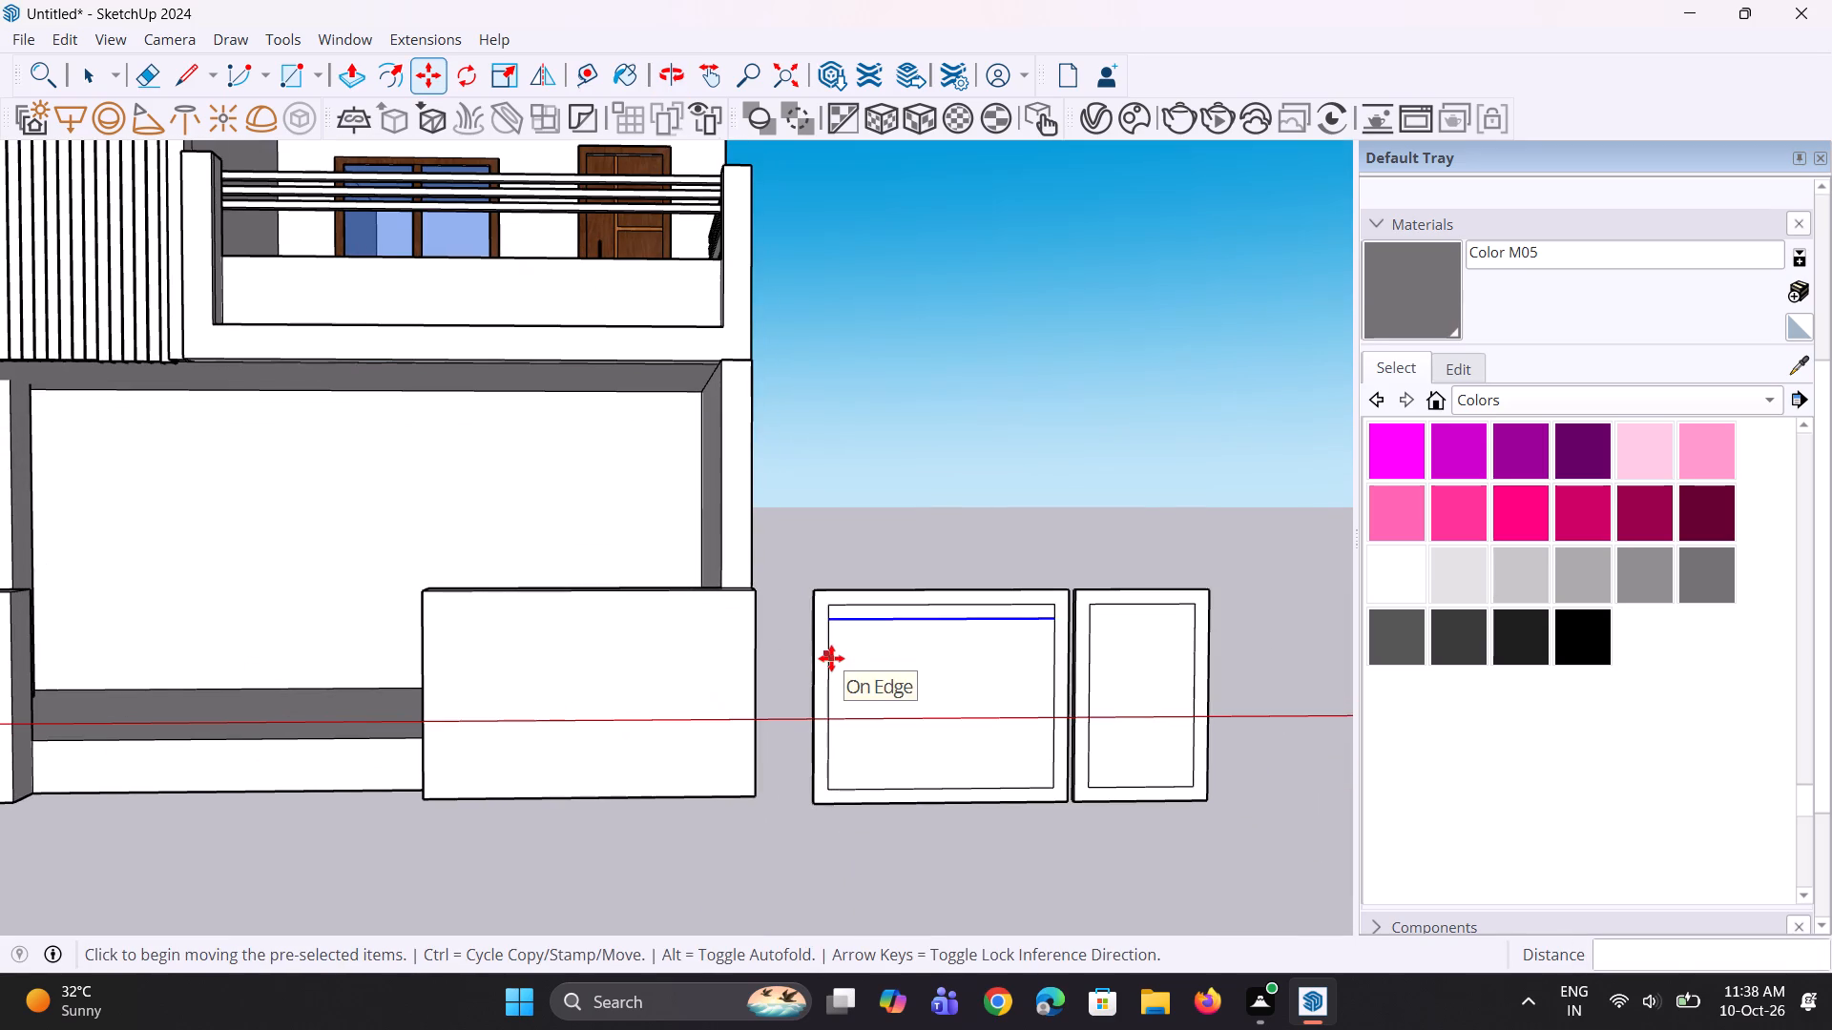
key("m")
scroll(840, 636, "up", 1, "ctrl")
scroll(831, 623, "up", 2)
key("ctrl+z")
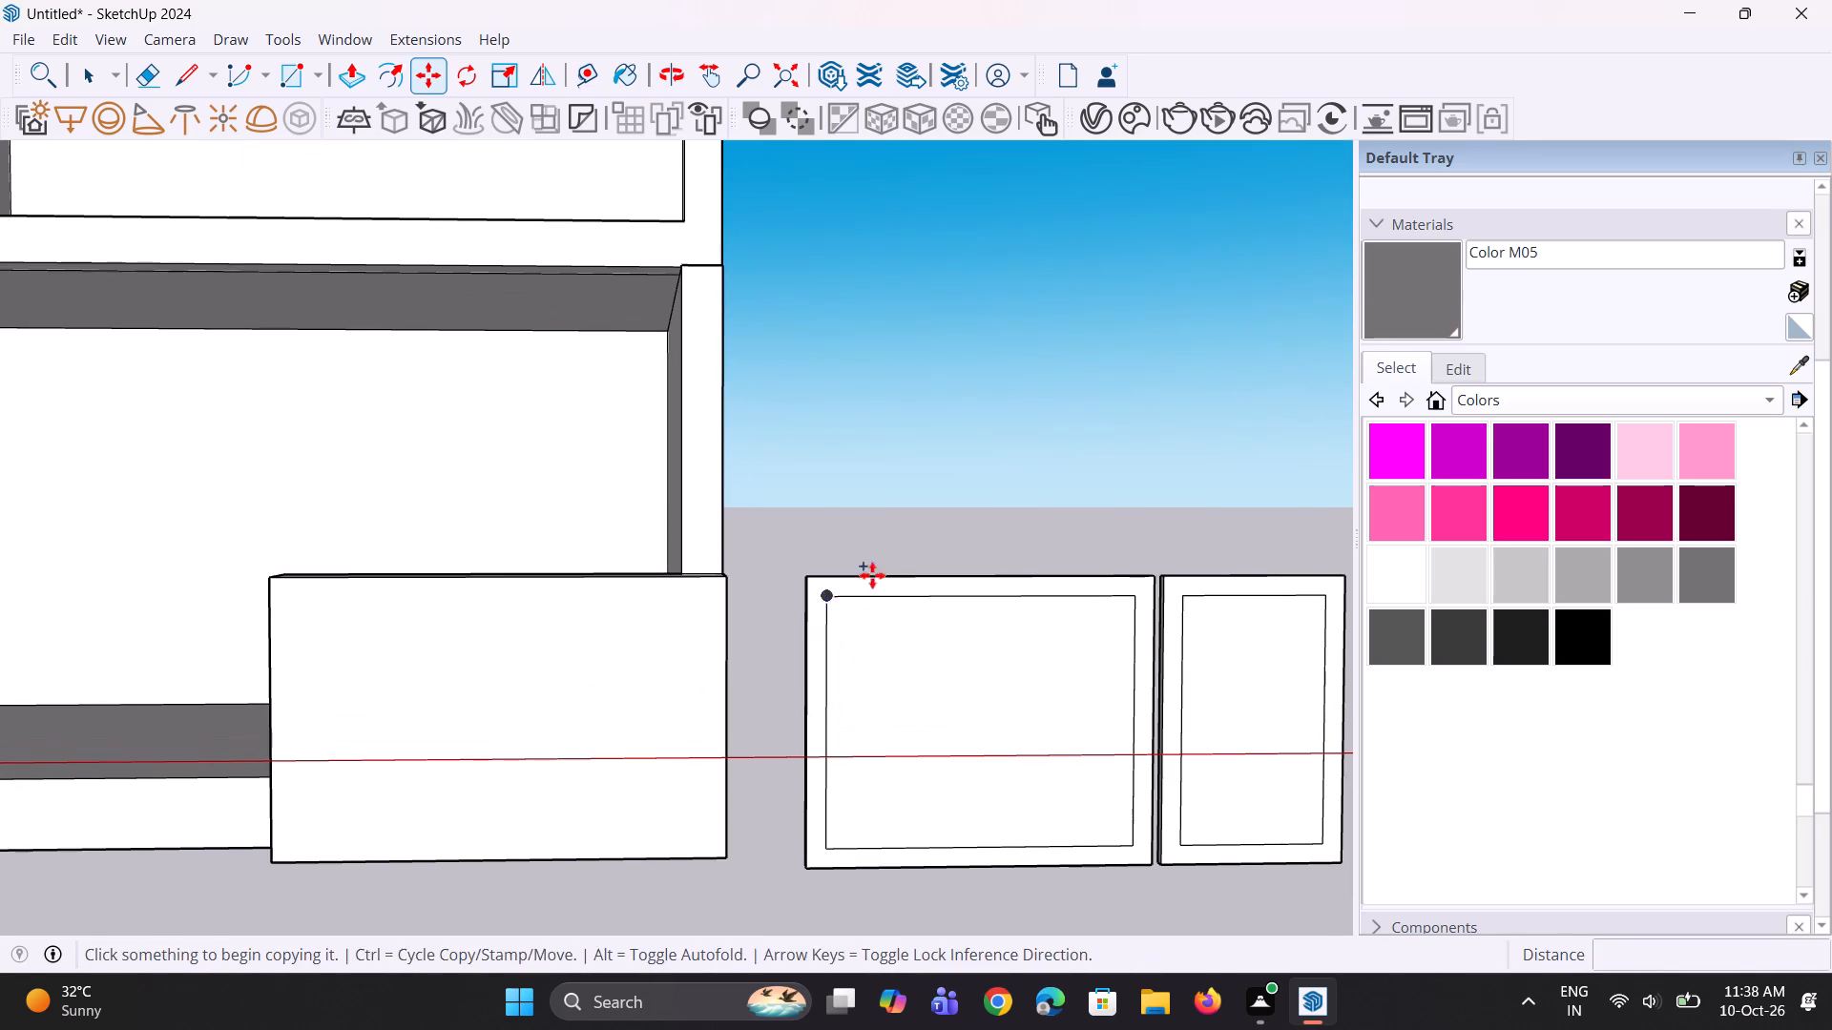
Copy the top line of the wide leaf's inner panel 3" downward.
key("space")
key("space")
left_click(885, 545)
scroll(834, 602, "up", 4)
left_click(840, 594)
scroll(825, 599, "up", 2)
key("m")
scroll(822, 604, "up", 2)
left_click(822, 604)
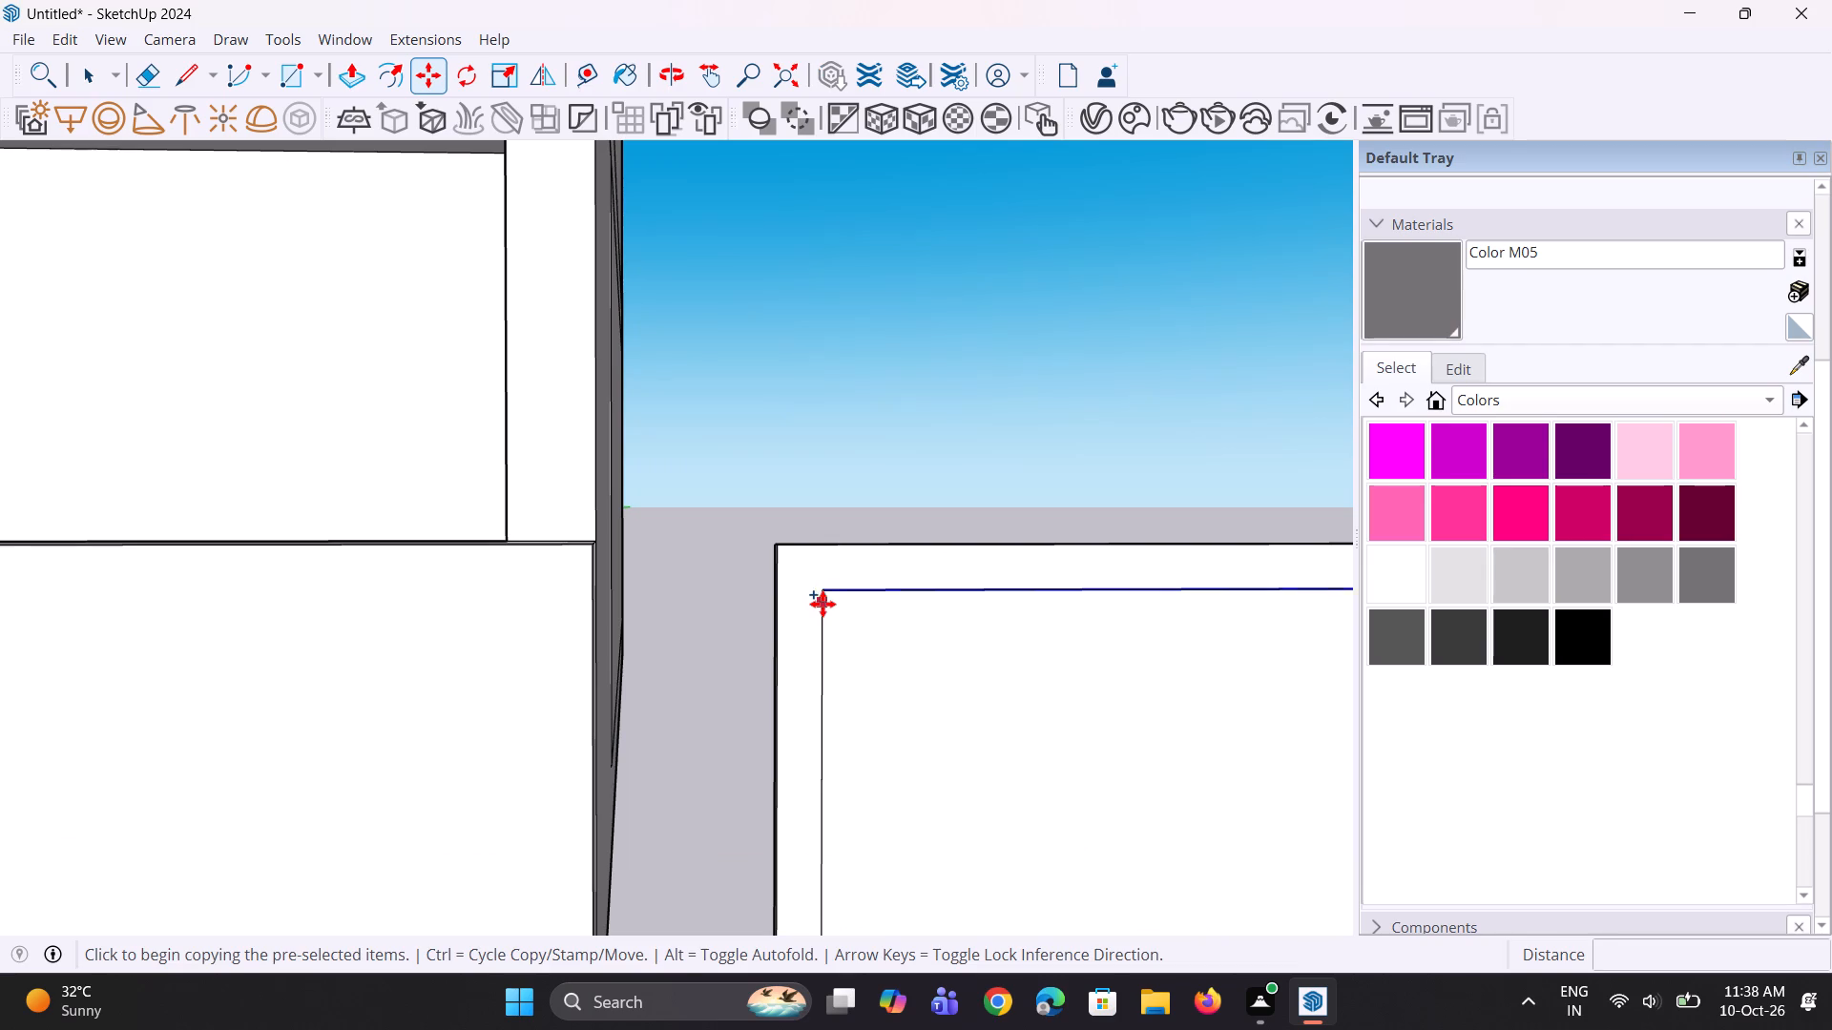
key("3")
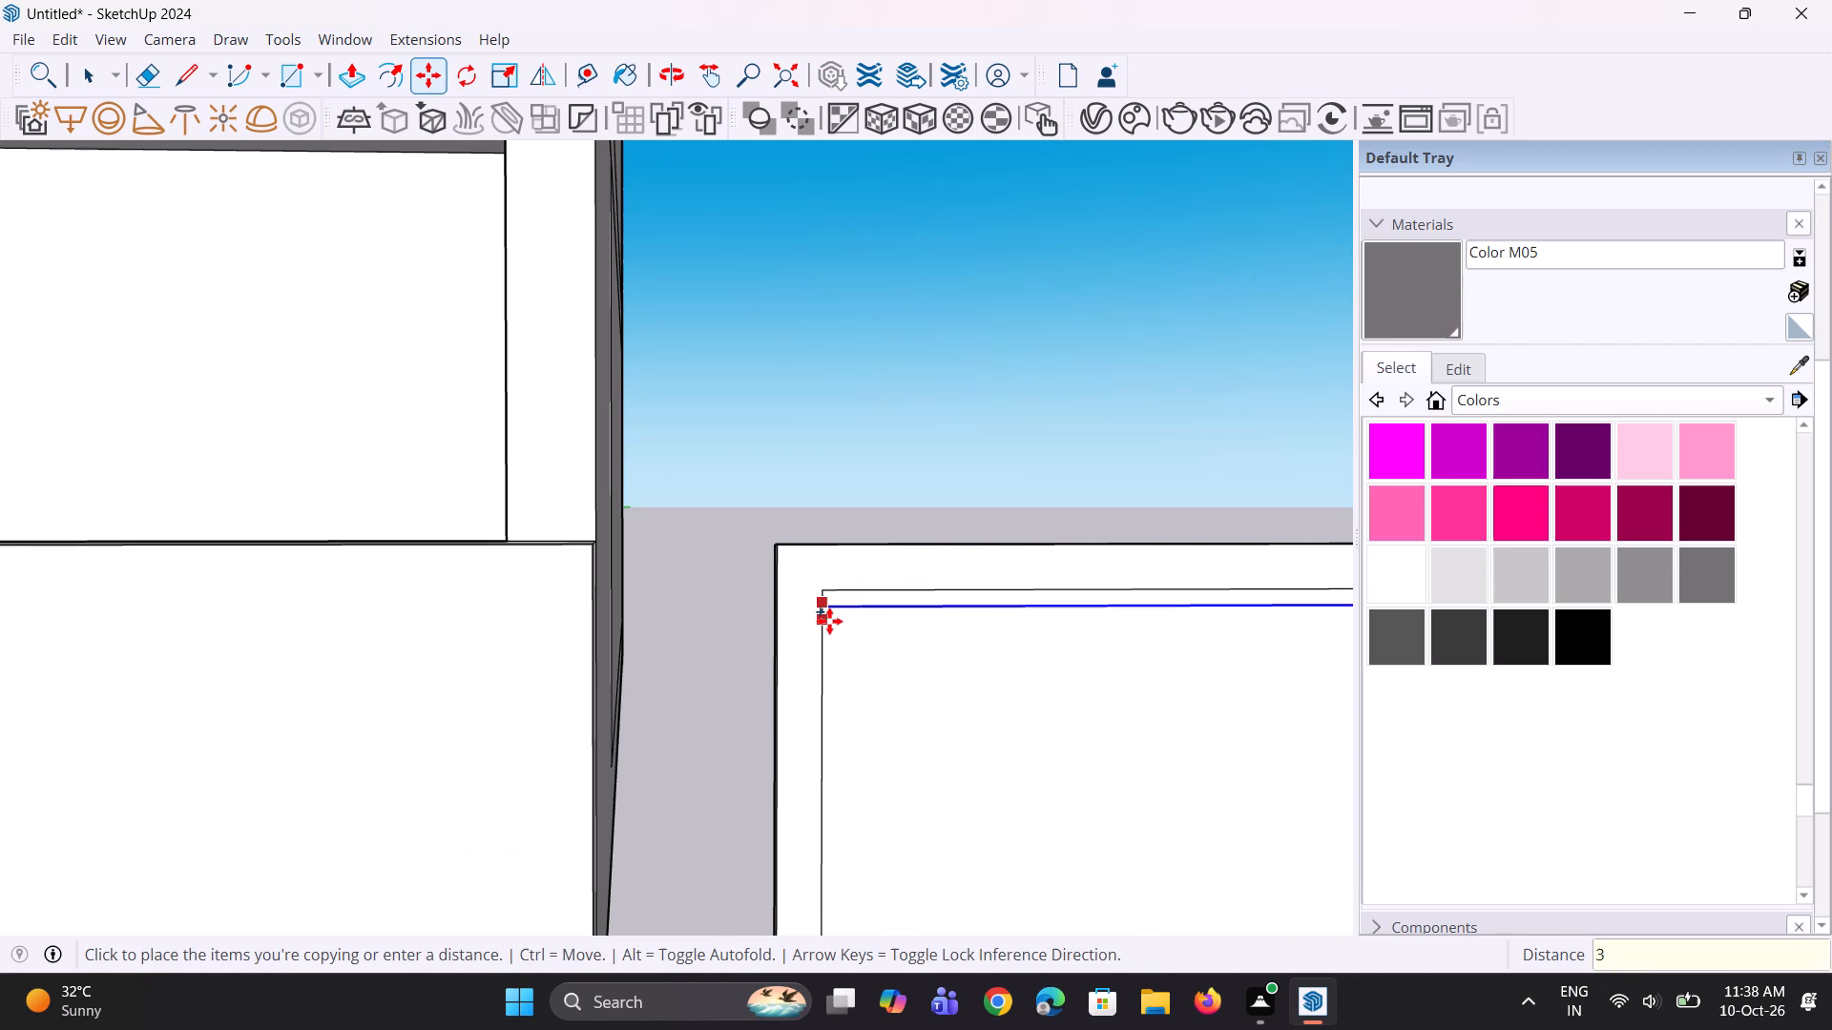
key("shift+quotedbl")
key("Return")
key("space")
key("space")
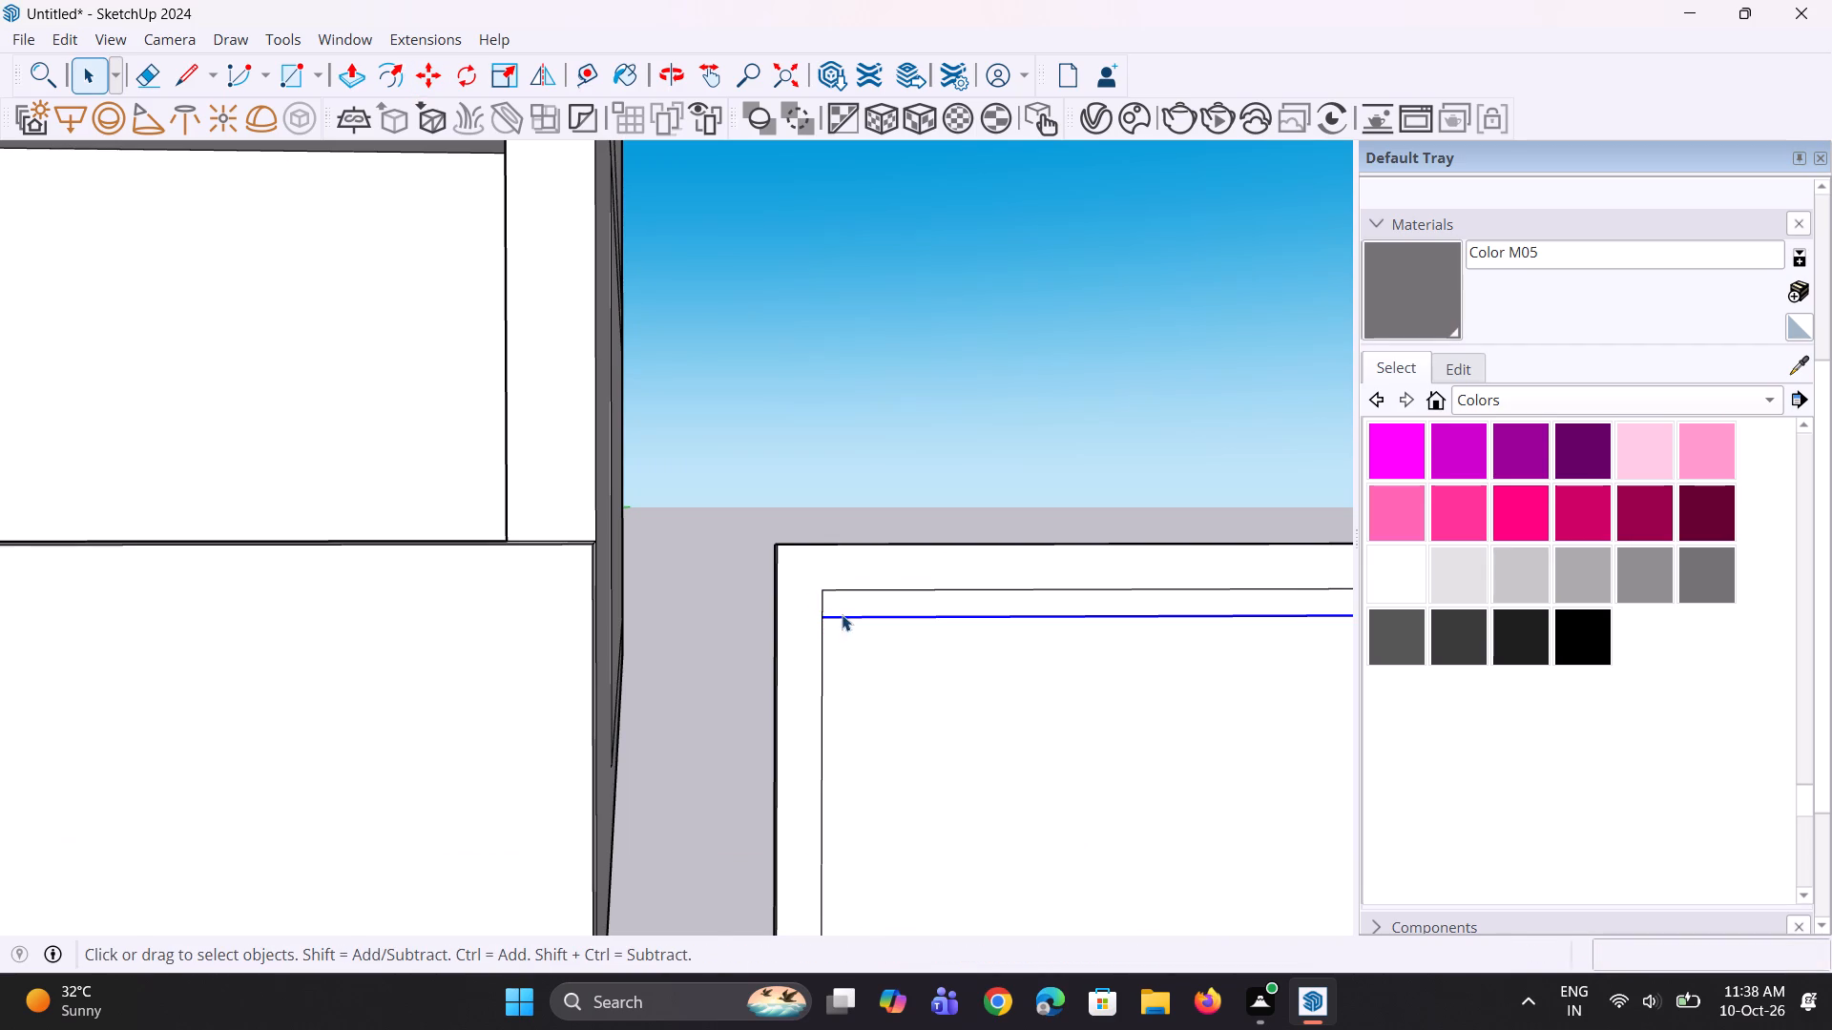
Copy the new horizontal line downward again by the same spacing within the wide leaf's inner panel.
key("m")
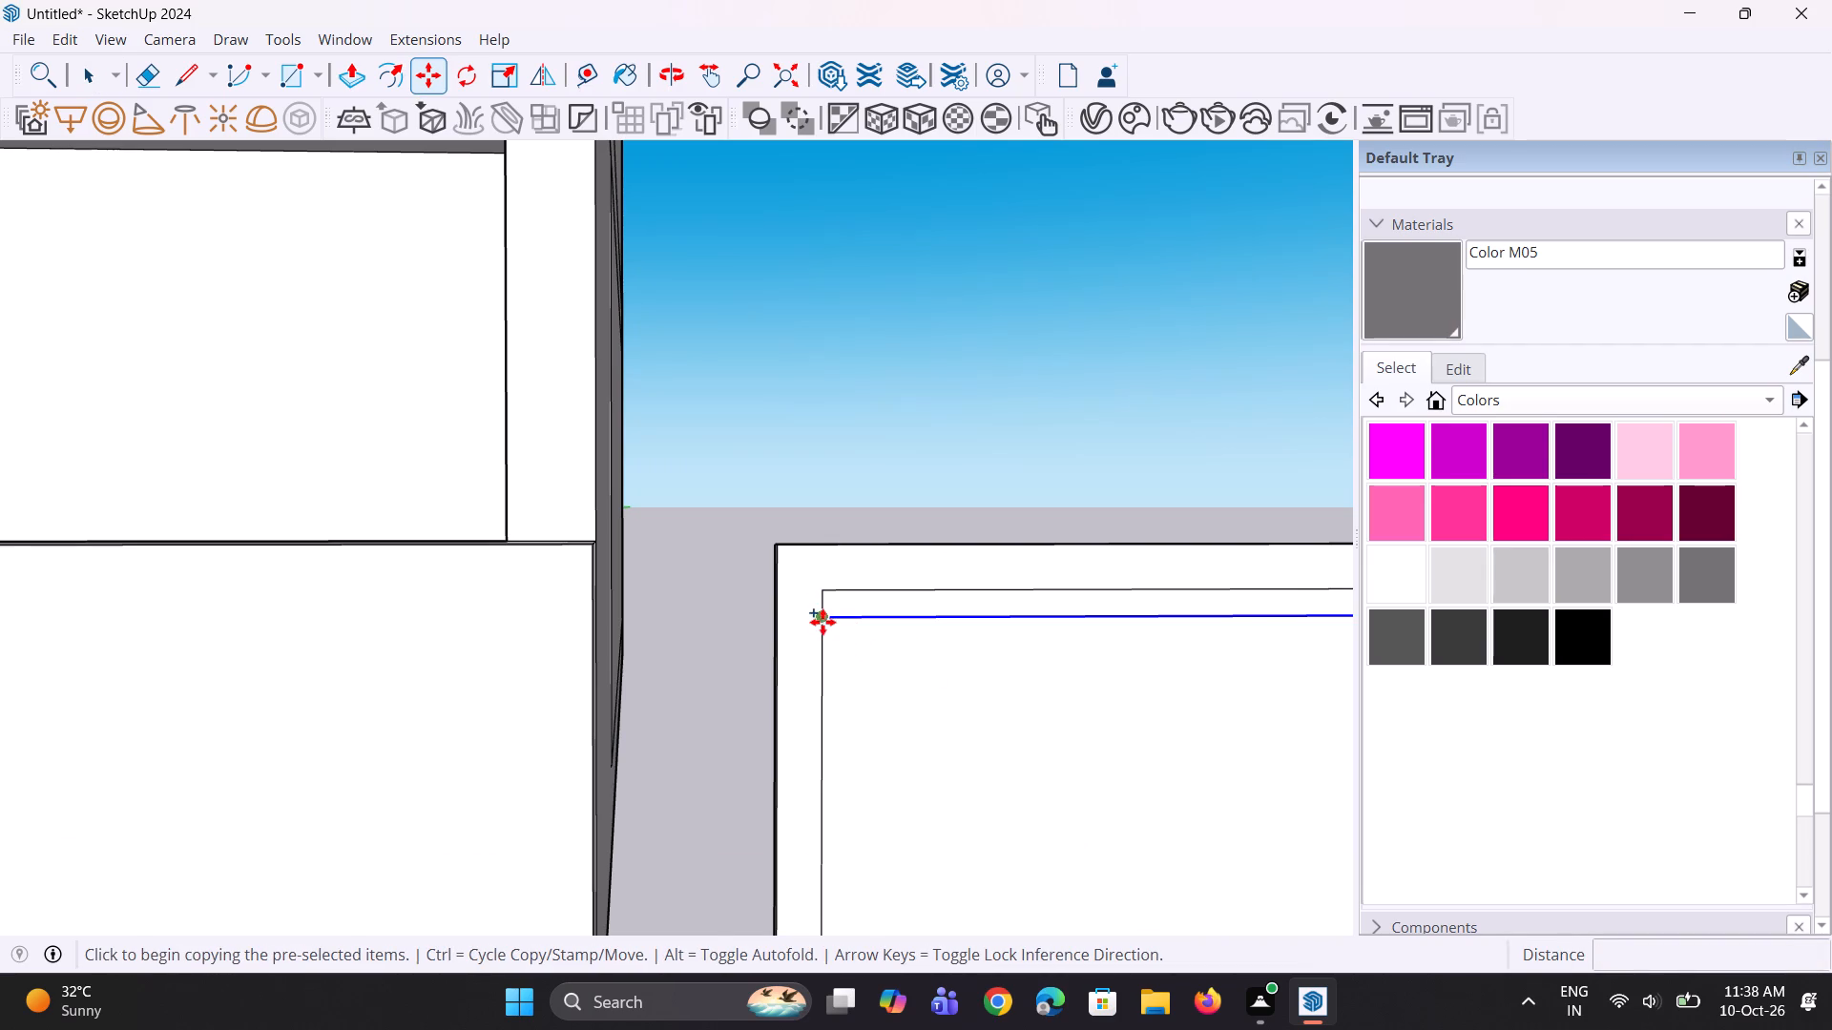
left_click(822, 622)
left_click(823, 648)
scroll(818, 653, "down", 4)
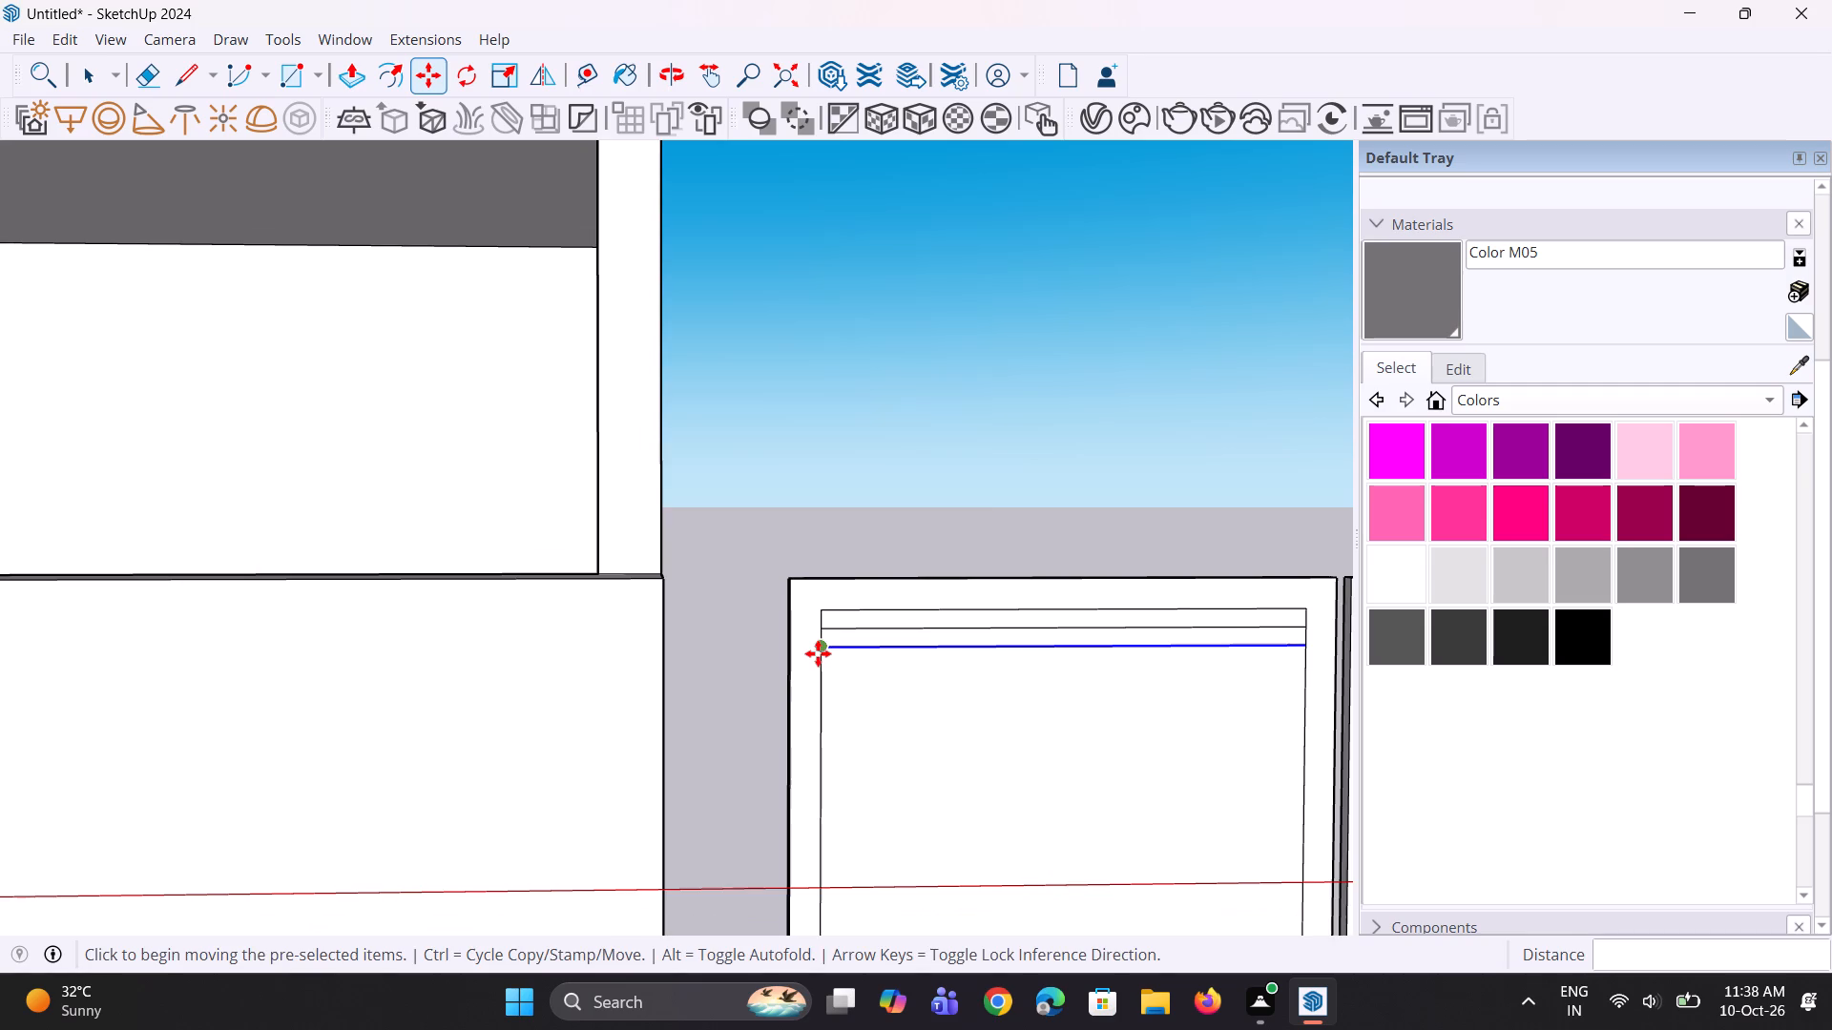
key("space")
Push/Pull the second 3" strip of the wide leaf's inner panel outward by about 1 3/16" to form a slat.
left_click(871, 635)
scroll(869, 638, "up", 3)
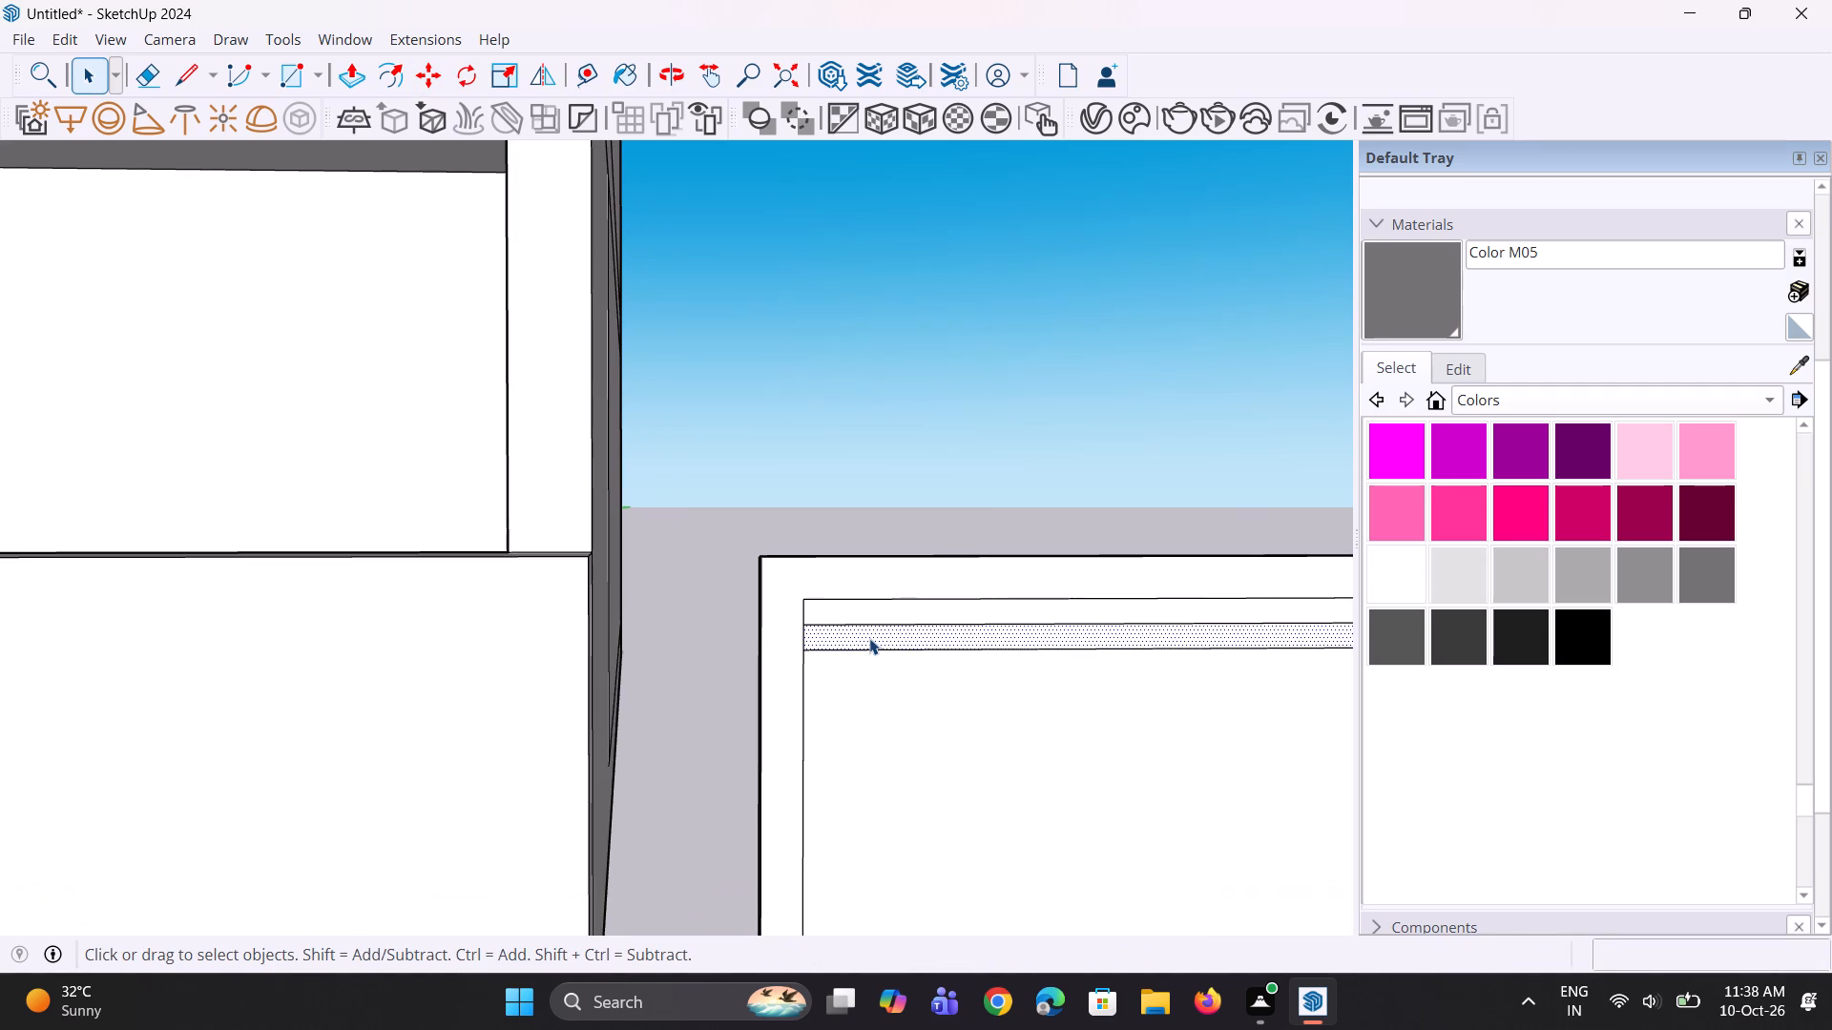
key("p")
left_click(906, 631)
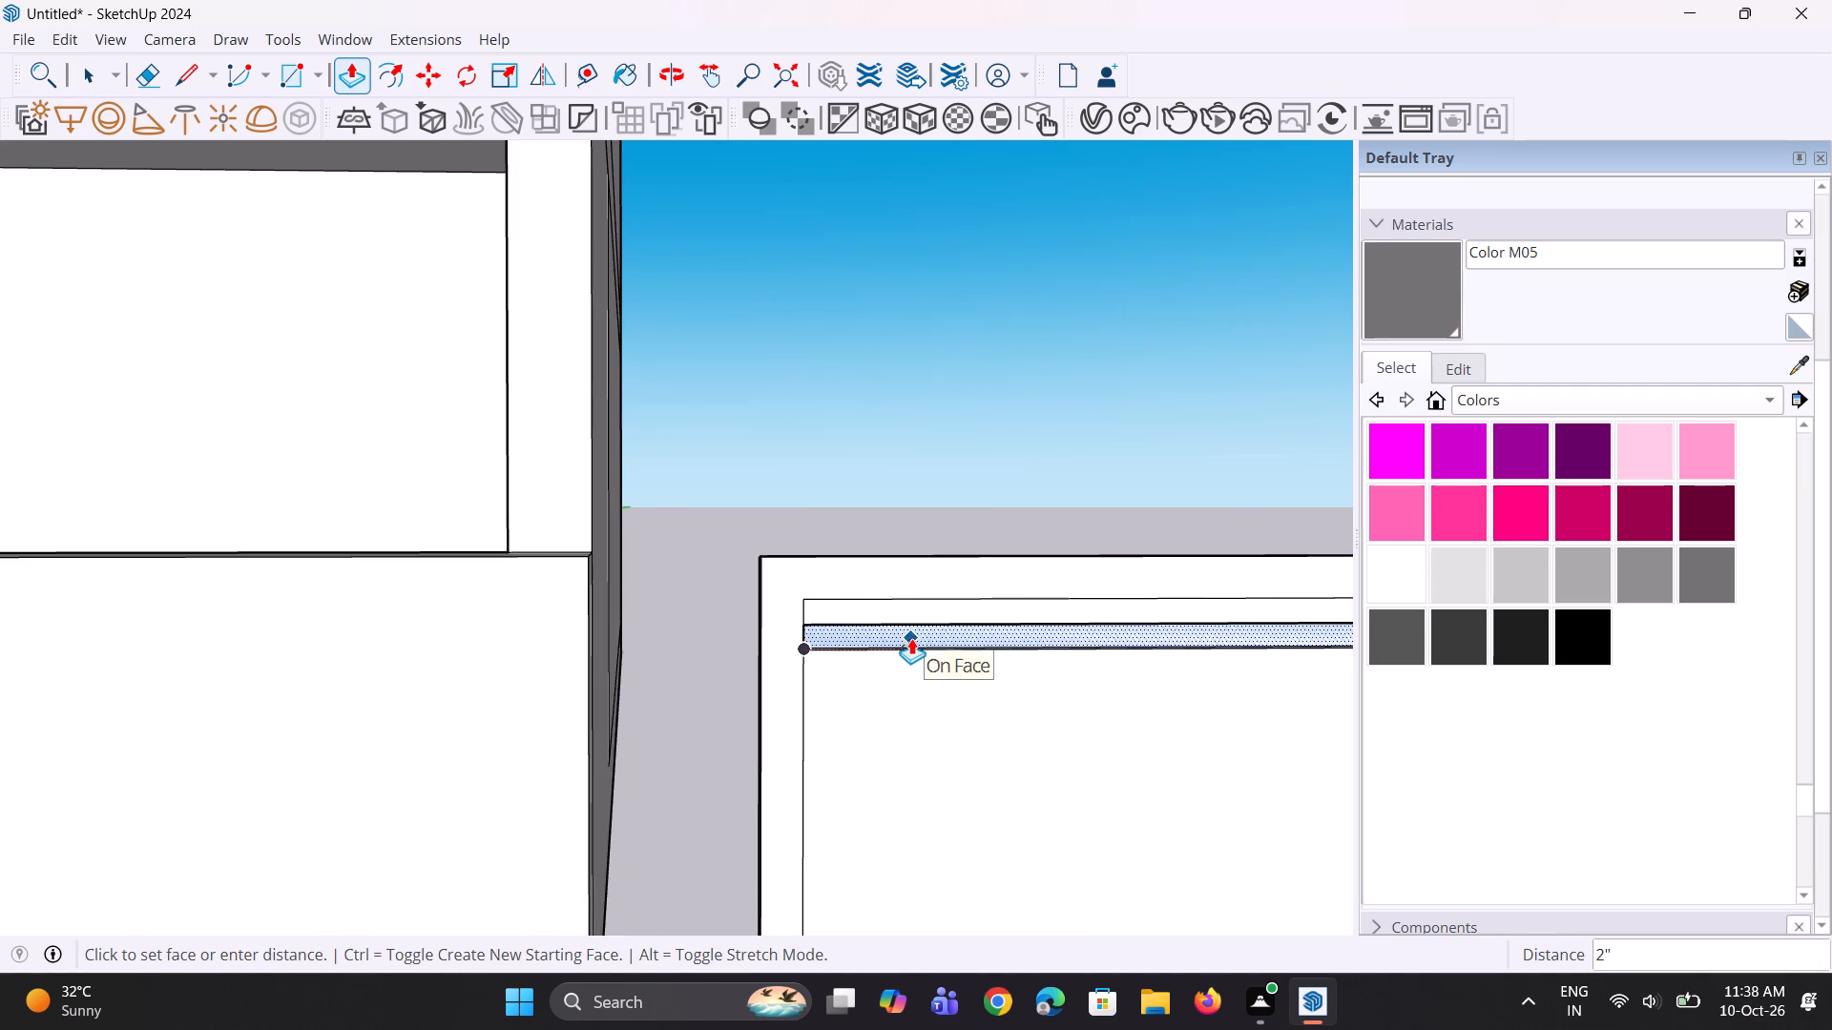
key("Escape")
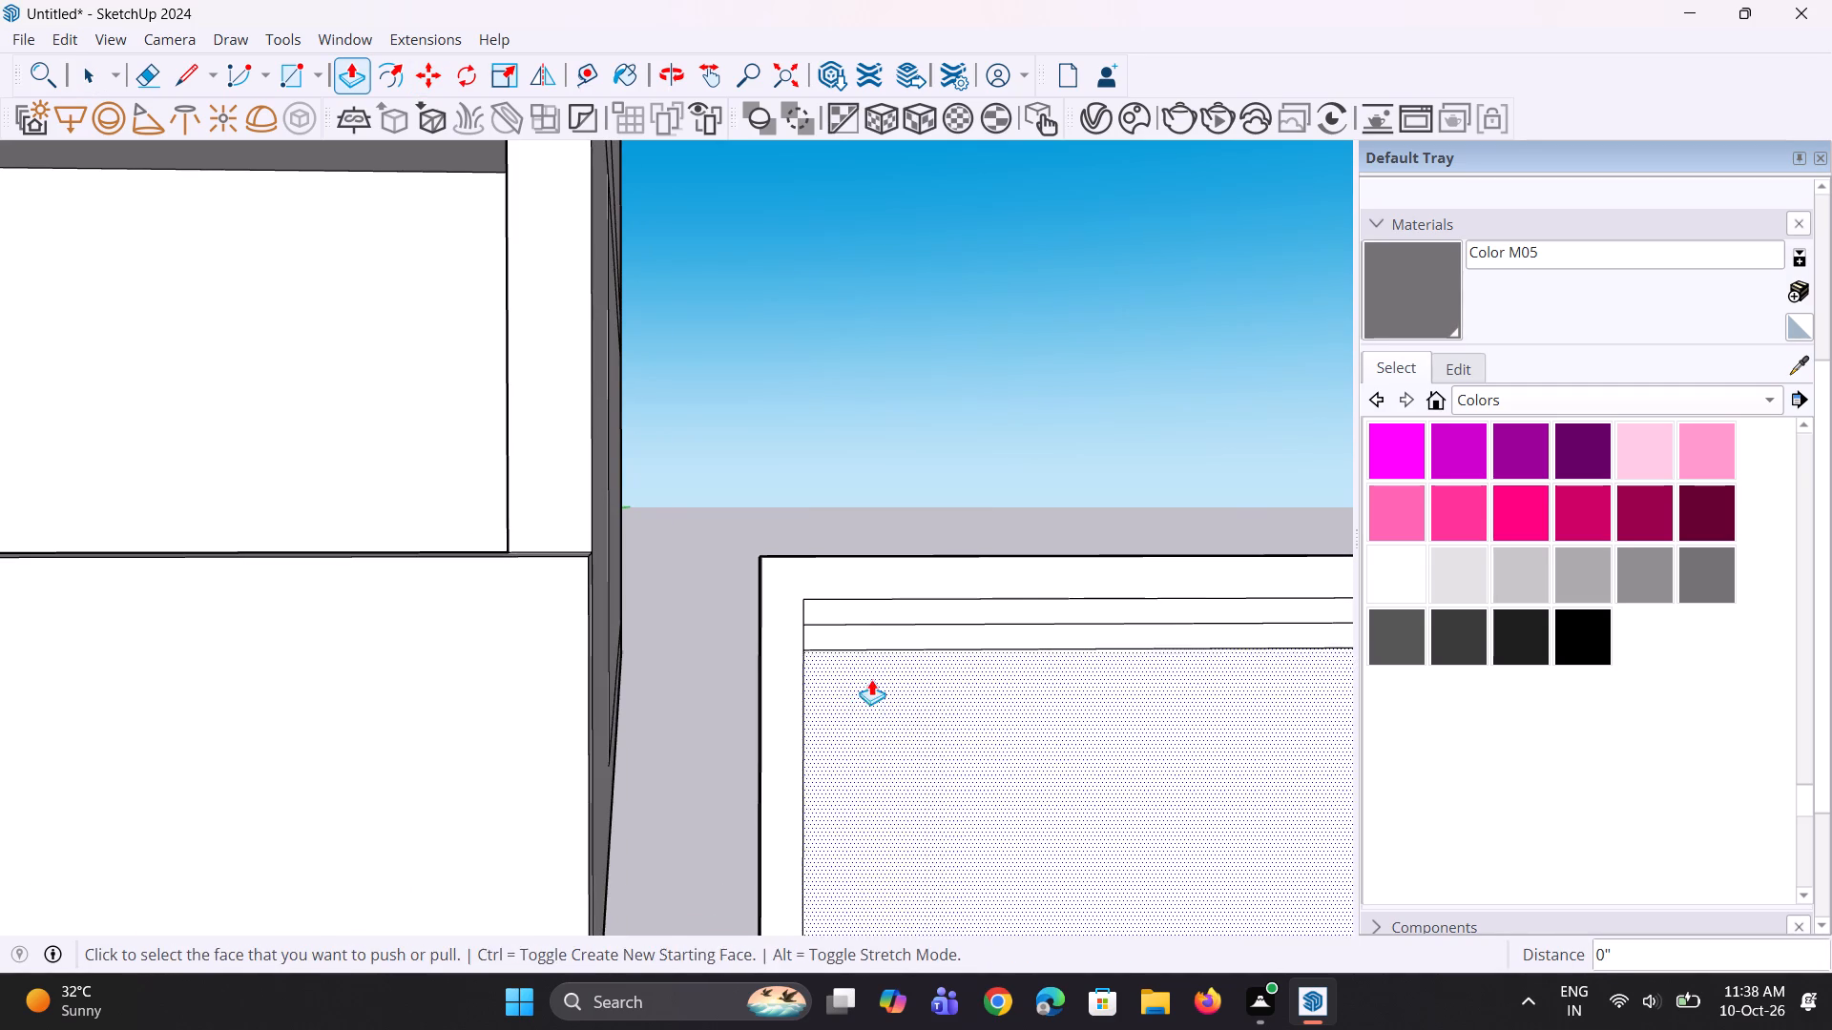
middle_click_drag(862, 707, 1061, 758)
scroll(999, 645, "up", 2)
left_click(999, 660)
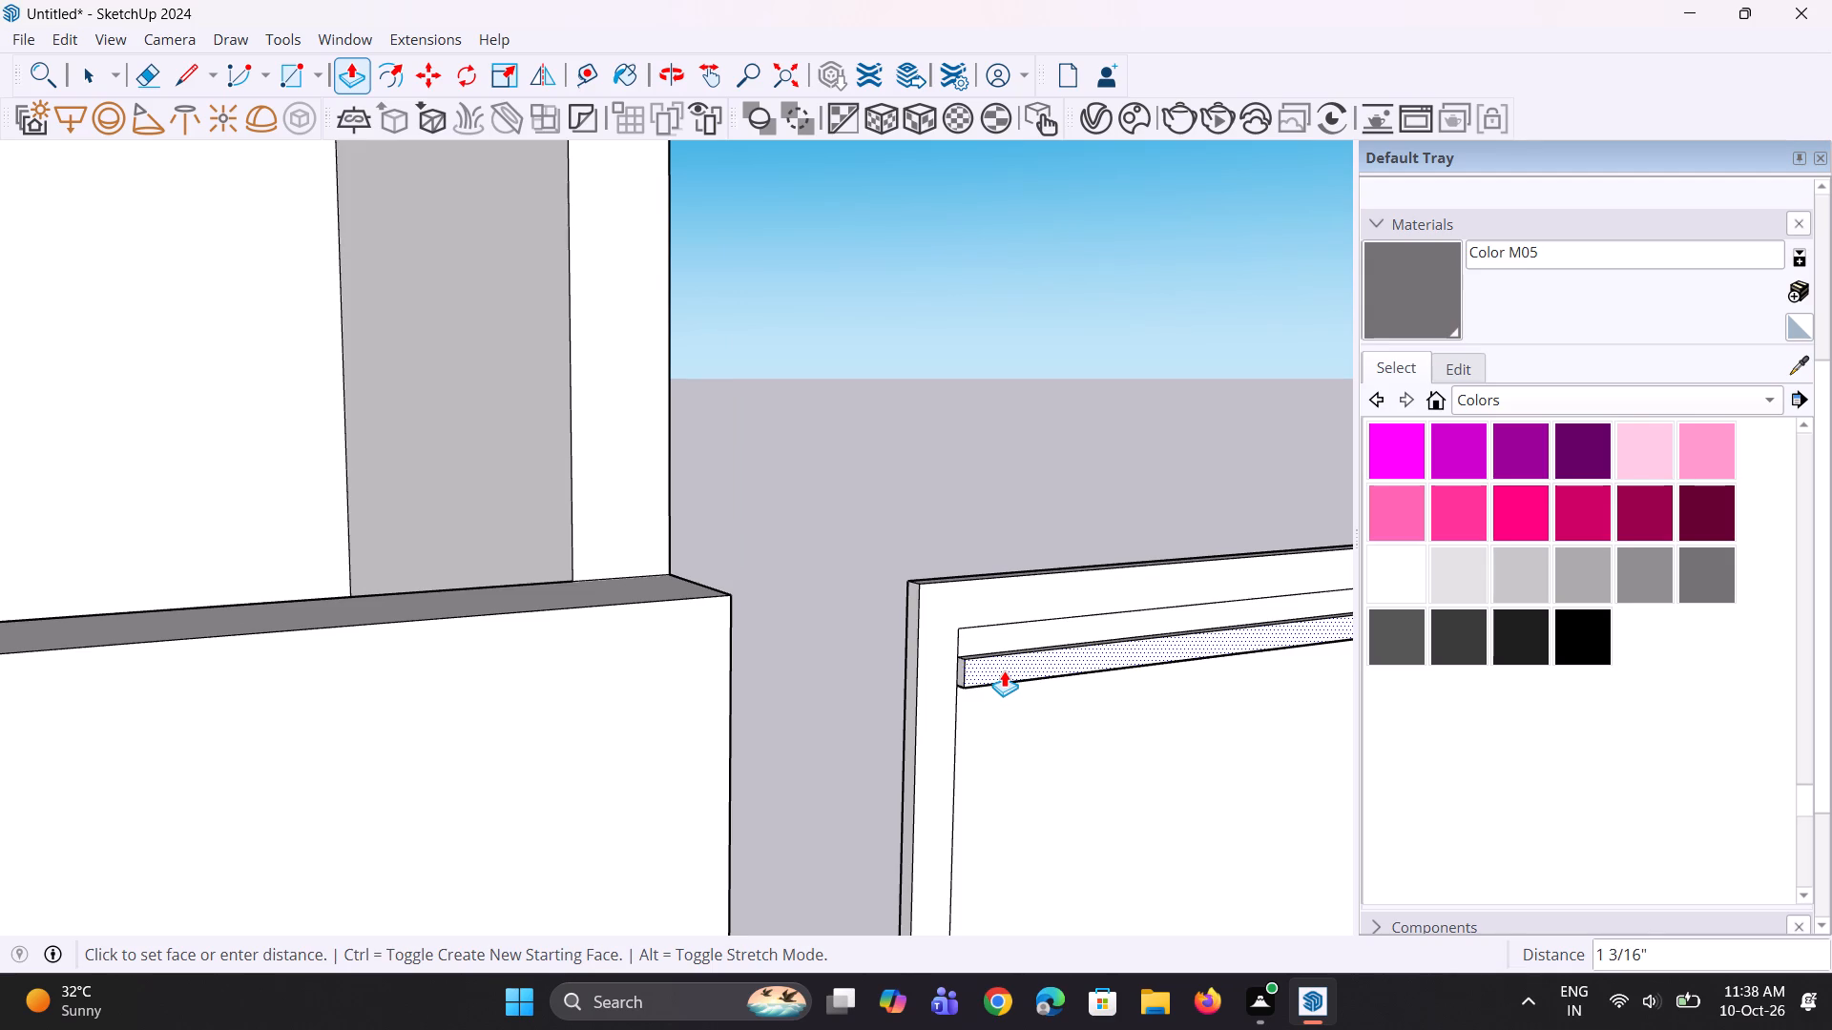
left_click(1004, 670)
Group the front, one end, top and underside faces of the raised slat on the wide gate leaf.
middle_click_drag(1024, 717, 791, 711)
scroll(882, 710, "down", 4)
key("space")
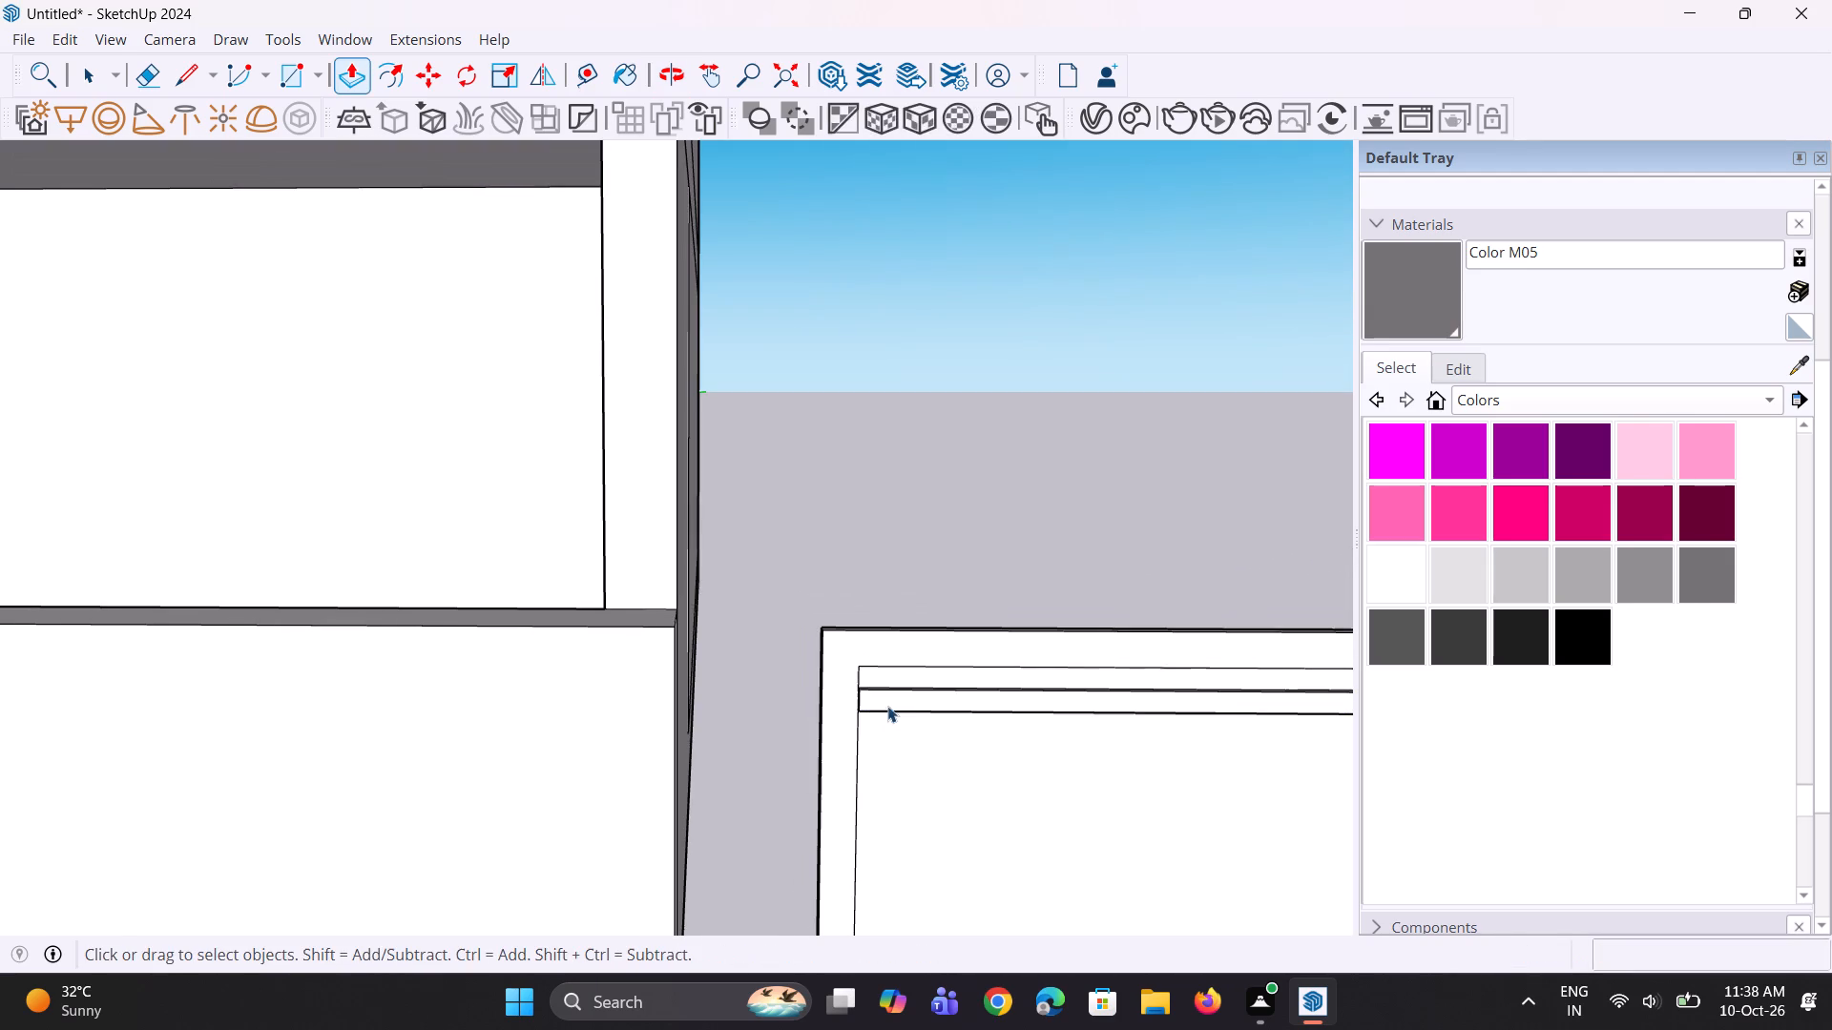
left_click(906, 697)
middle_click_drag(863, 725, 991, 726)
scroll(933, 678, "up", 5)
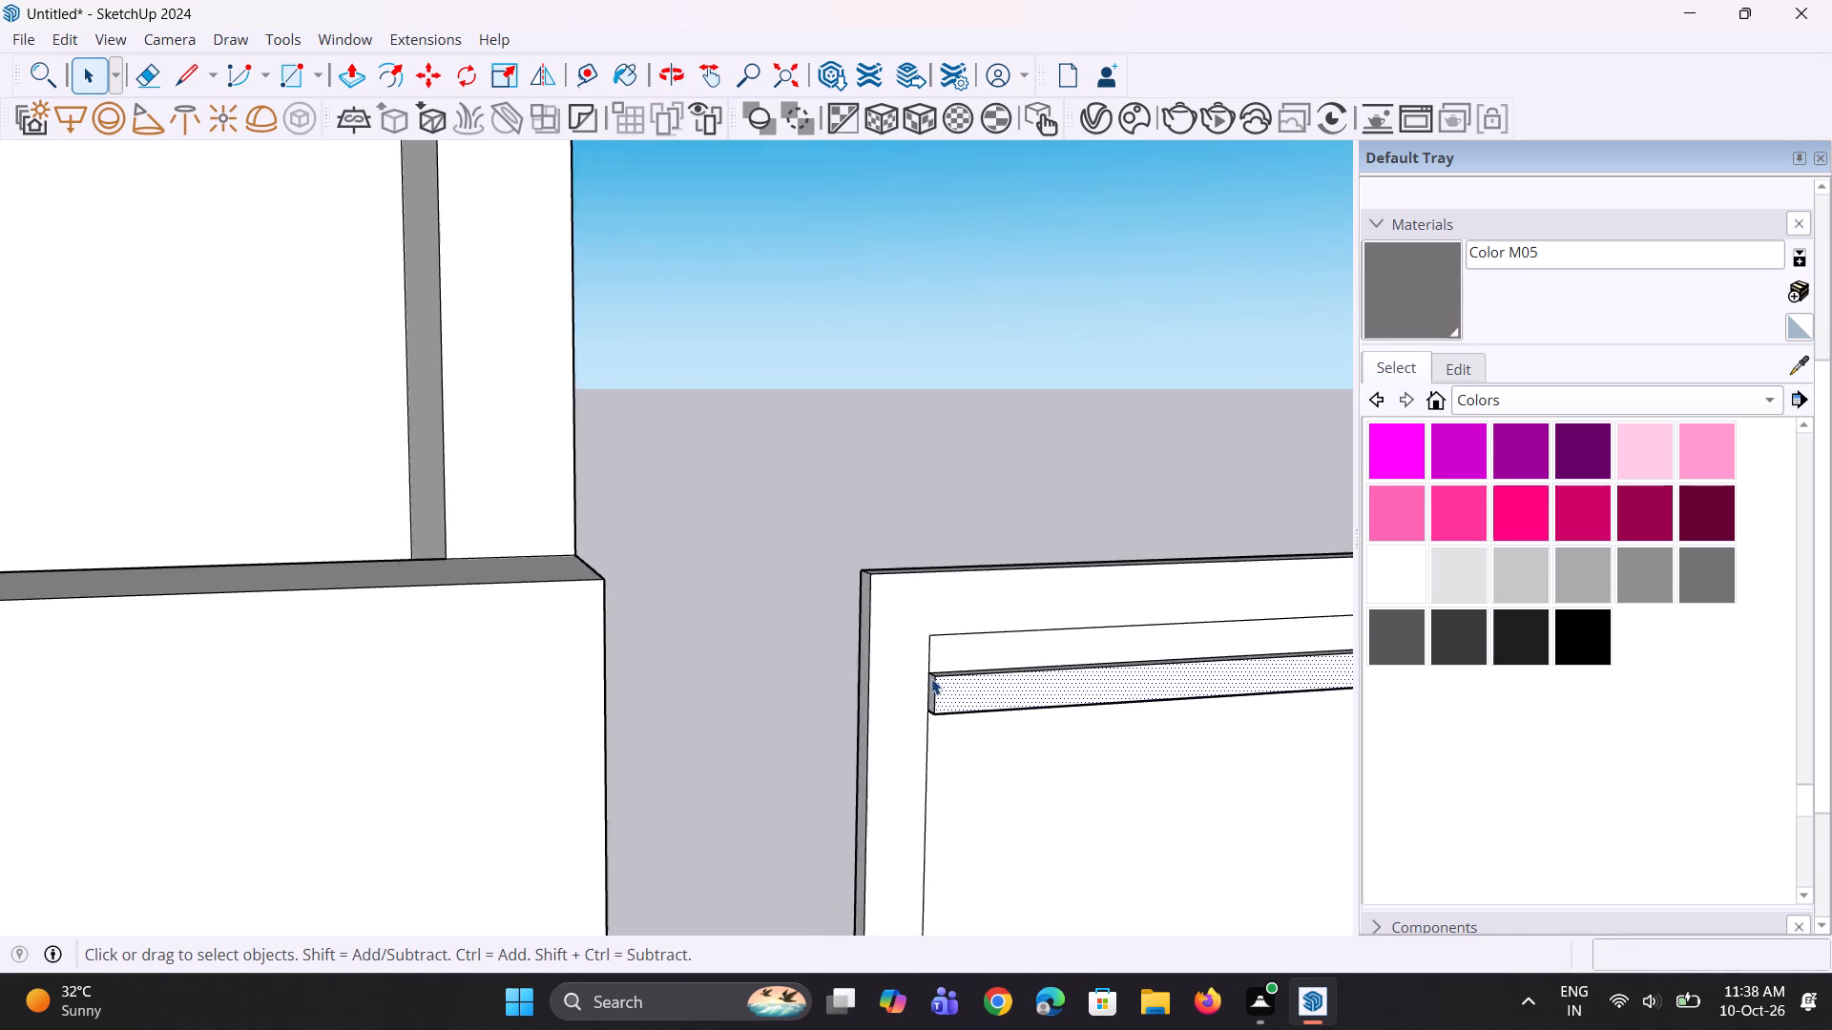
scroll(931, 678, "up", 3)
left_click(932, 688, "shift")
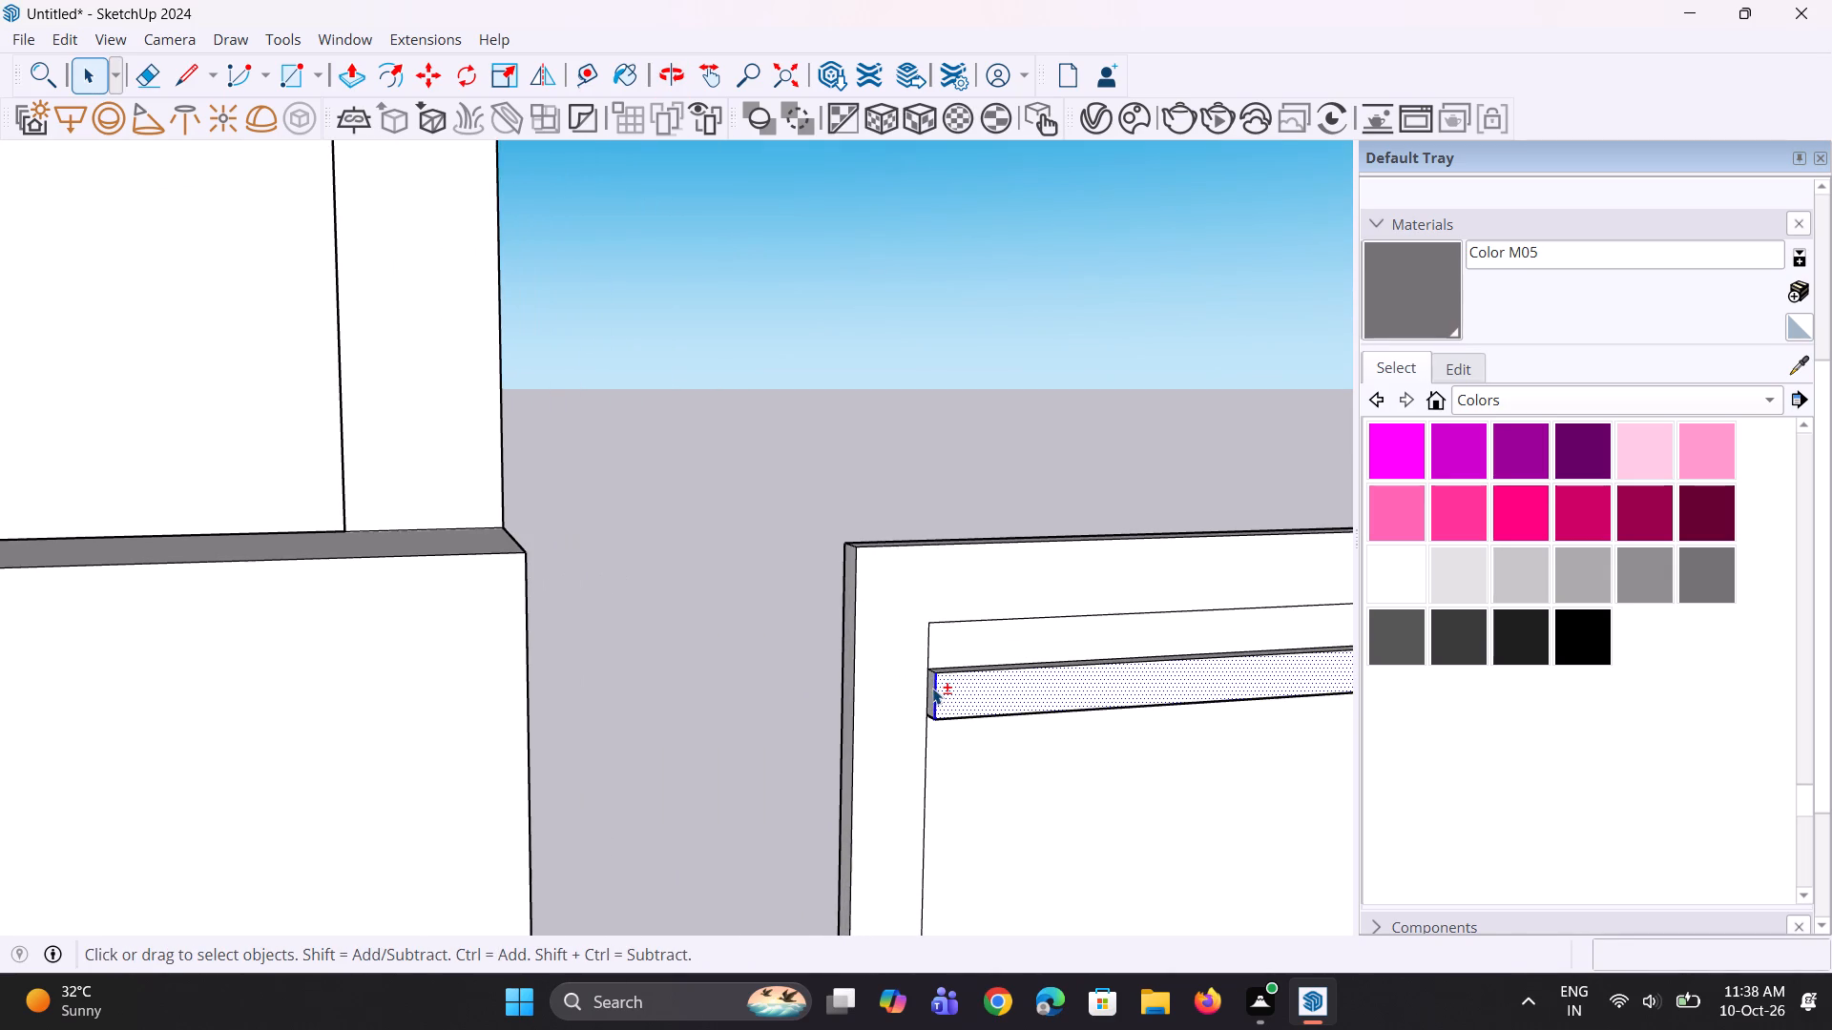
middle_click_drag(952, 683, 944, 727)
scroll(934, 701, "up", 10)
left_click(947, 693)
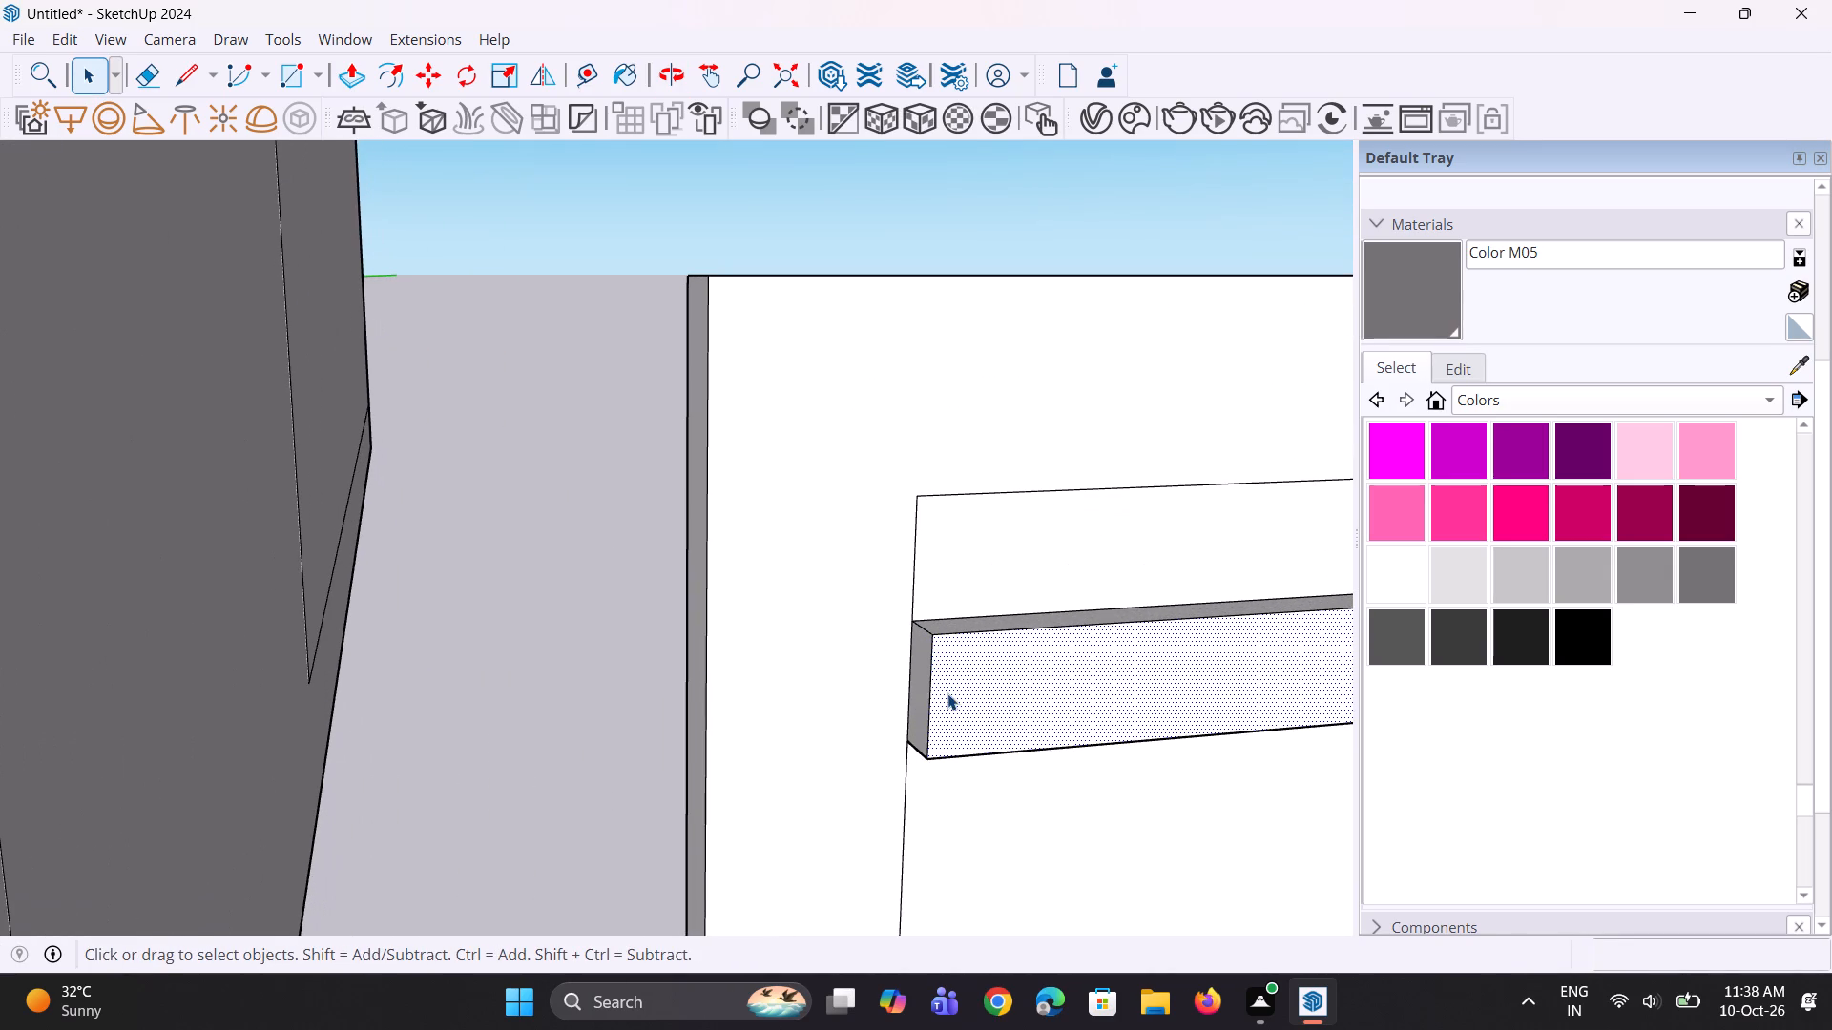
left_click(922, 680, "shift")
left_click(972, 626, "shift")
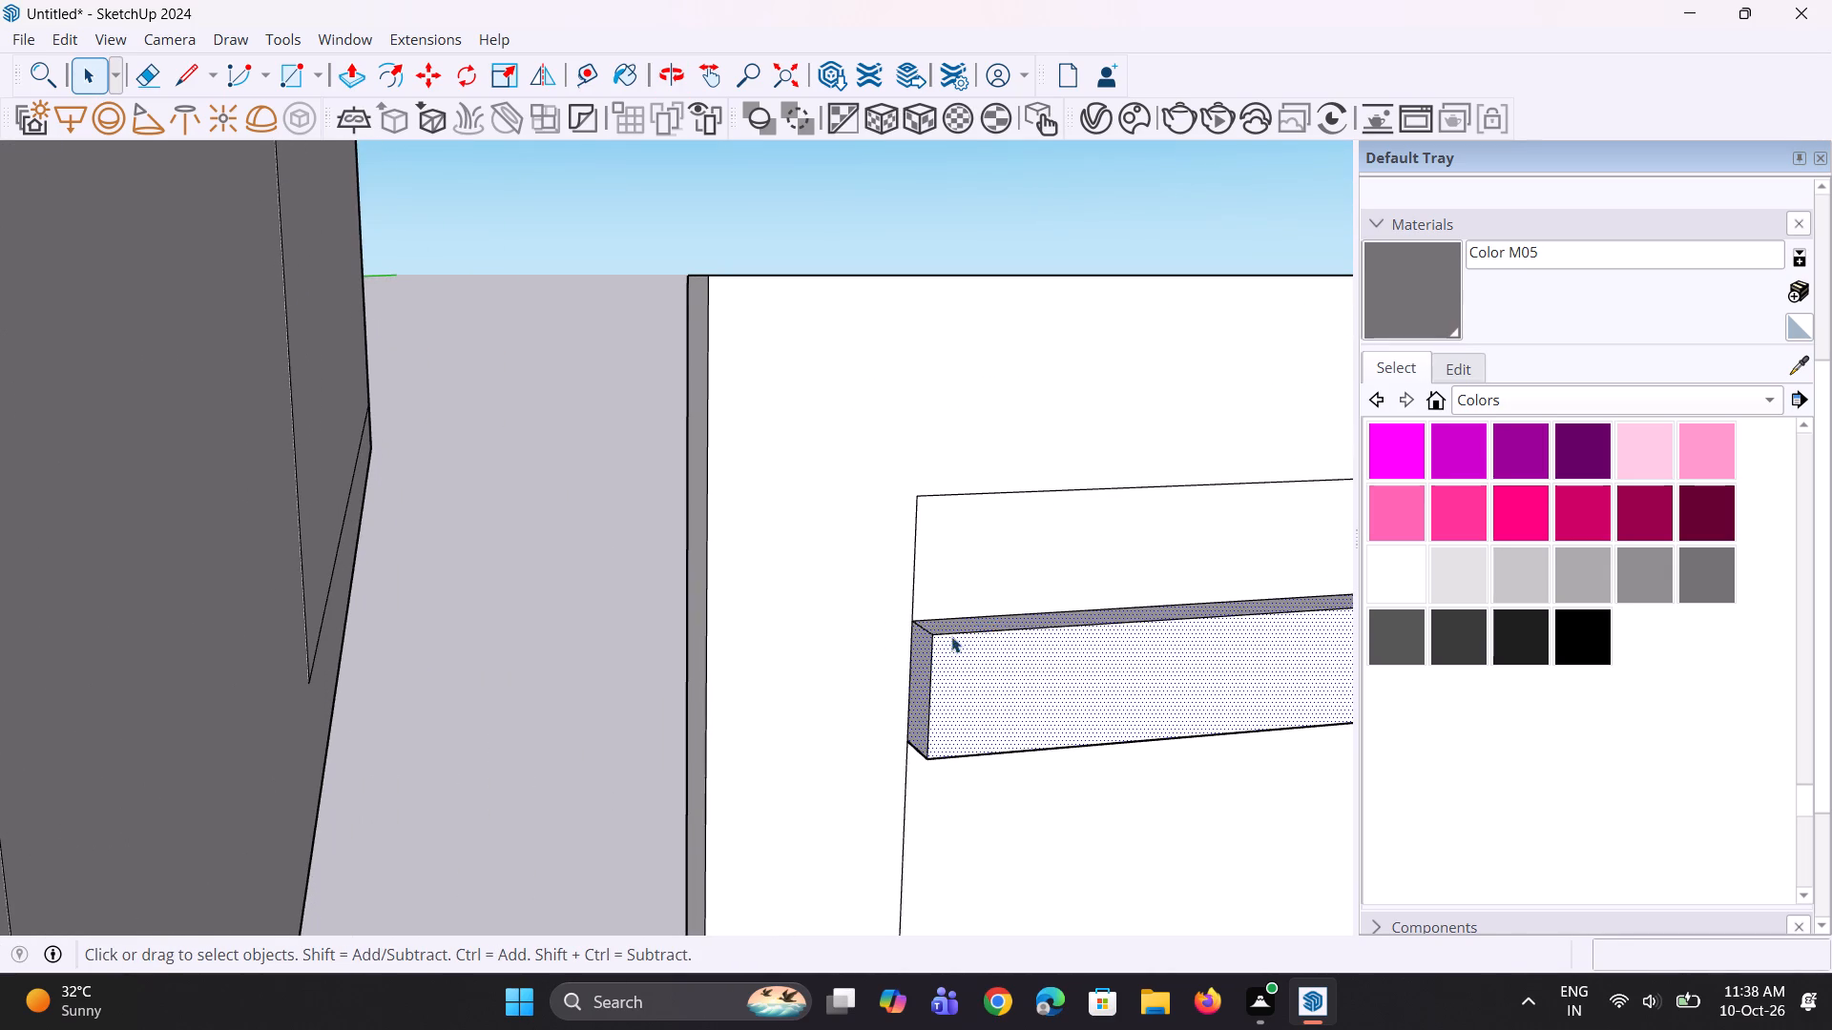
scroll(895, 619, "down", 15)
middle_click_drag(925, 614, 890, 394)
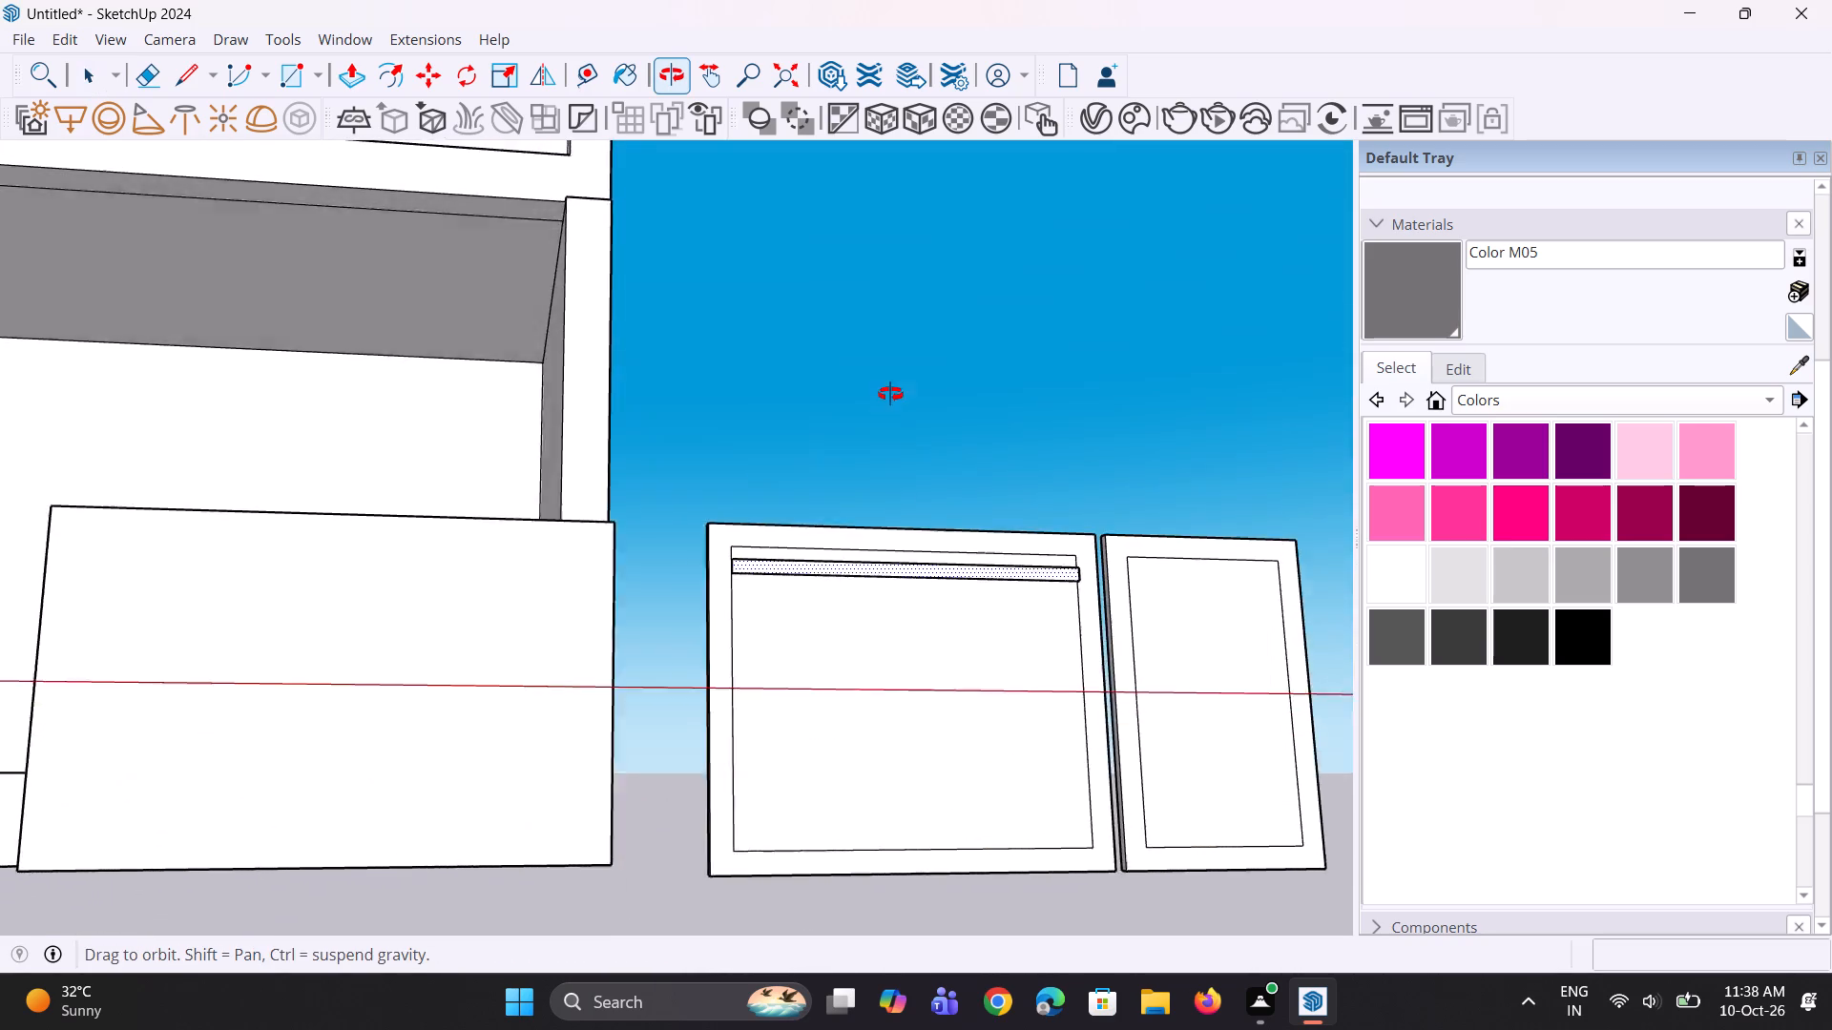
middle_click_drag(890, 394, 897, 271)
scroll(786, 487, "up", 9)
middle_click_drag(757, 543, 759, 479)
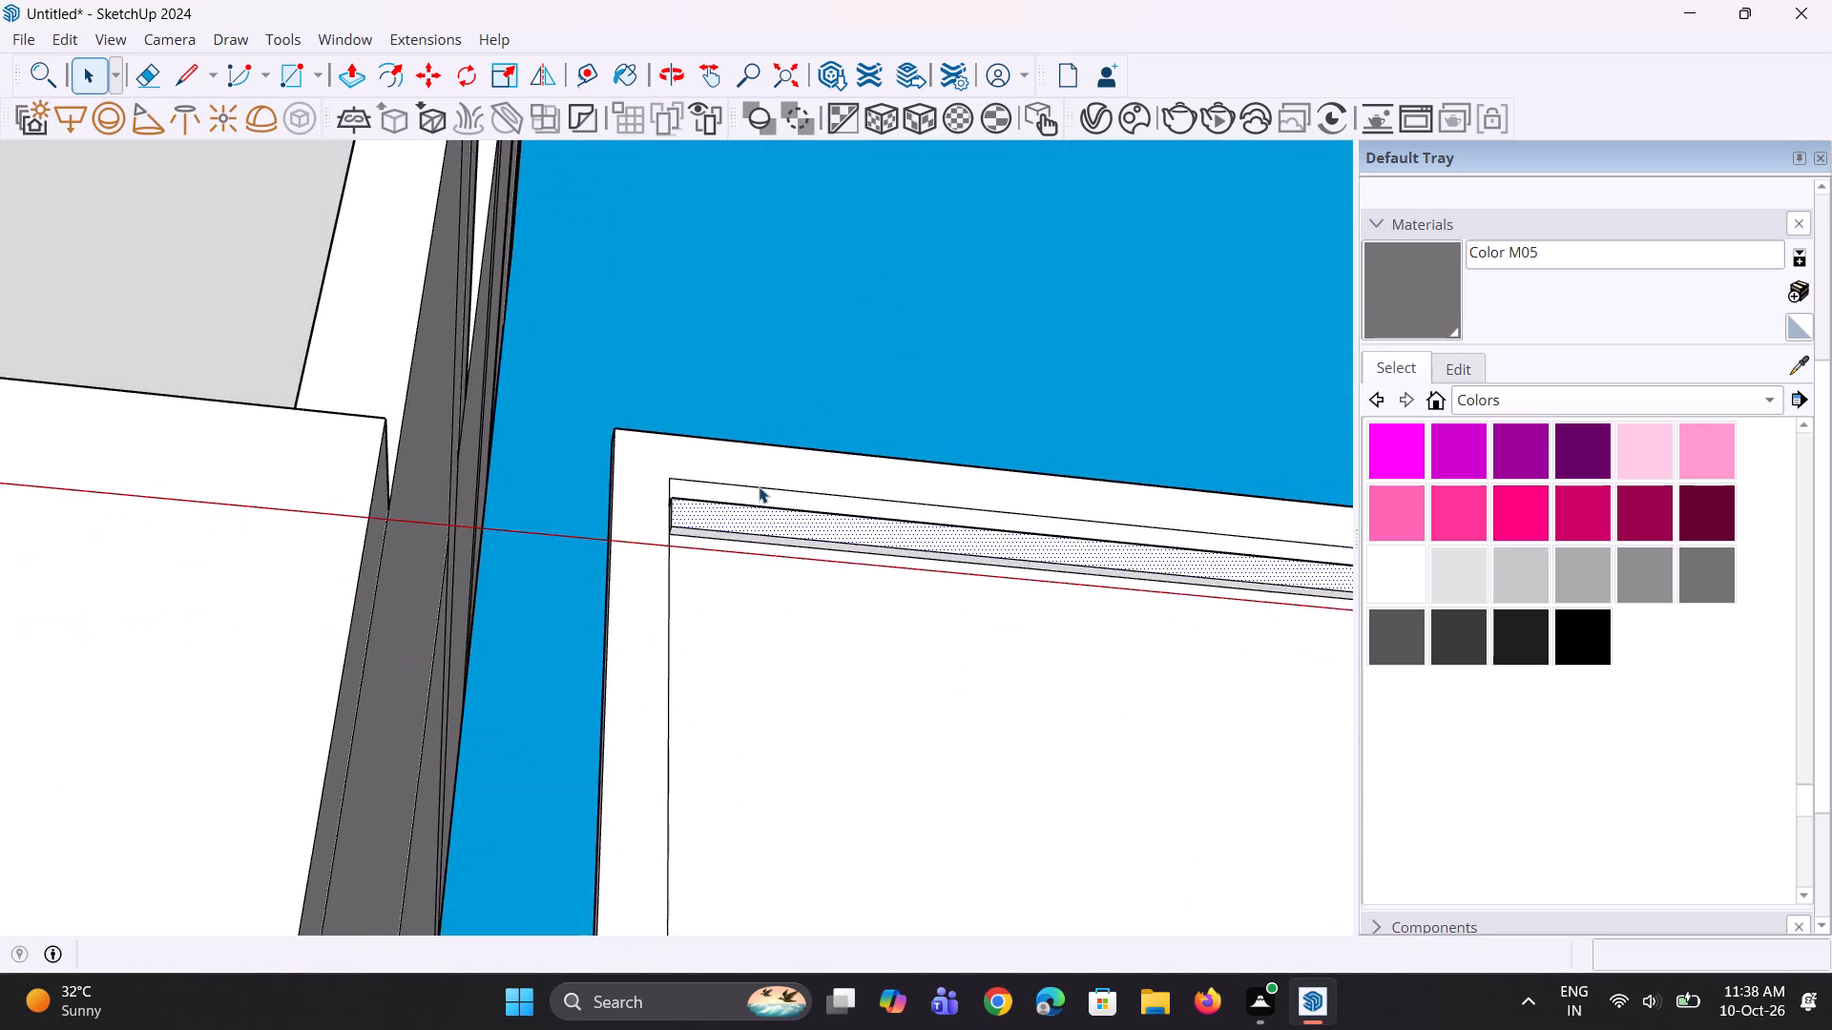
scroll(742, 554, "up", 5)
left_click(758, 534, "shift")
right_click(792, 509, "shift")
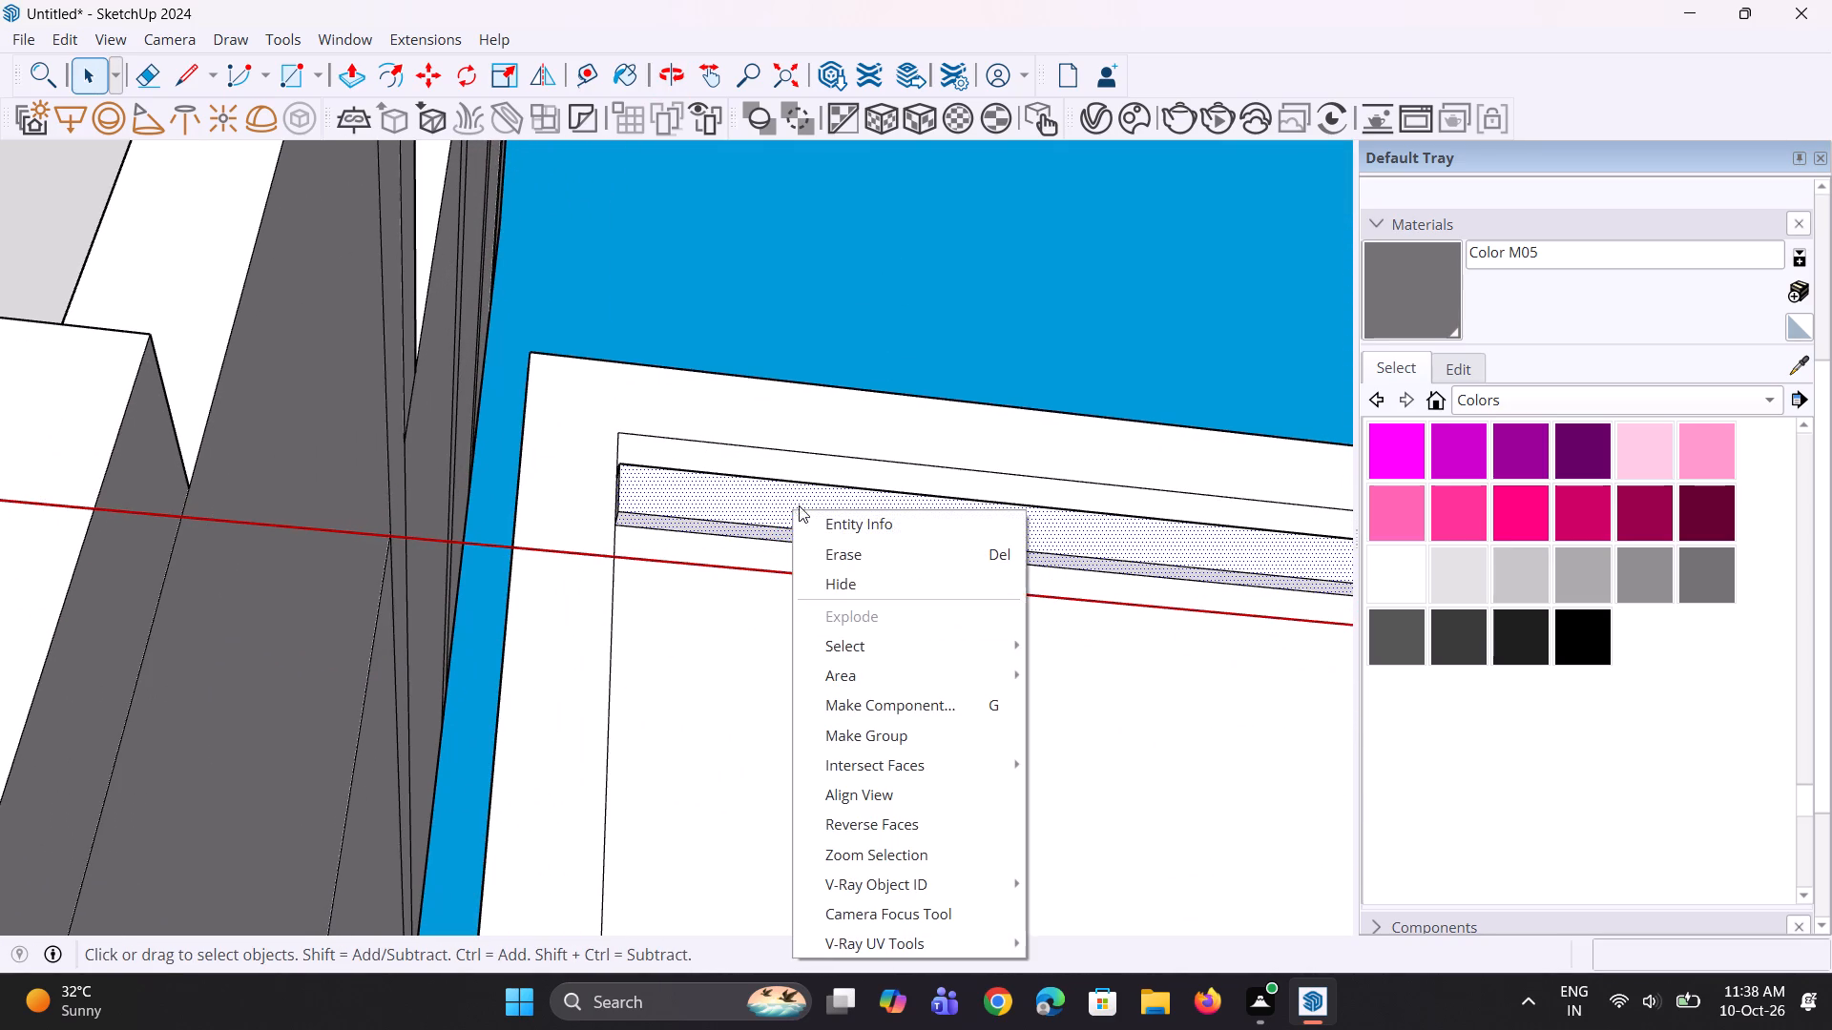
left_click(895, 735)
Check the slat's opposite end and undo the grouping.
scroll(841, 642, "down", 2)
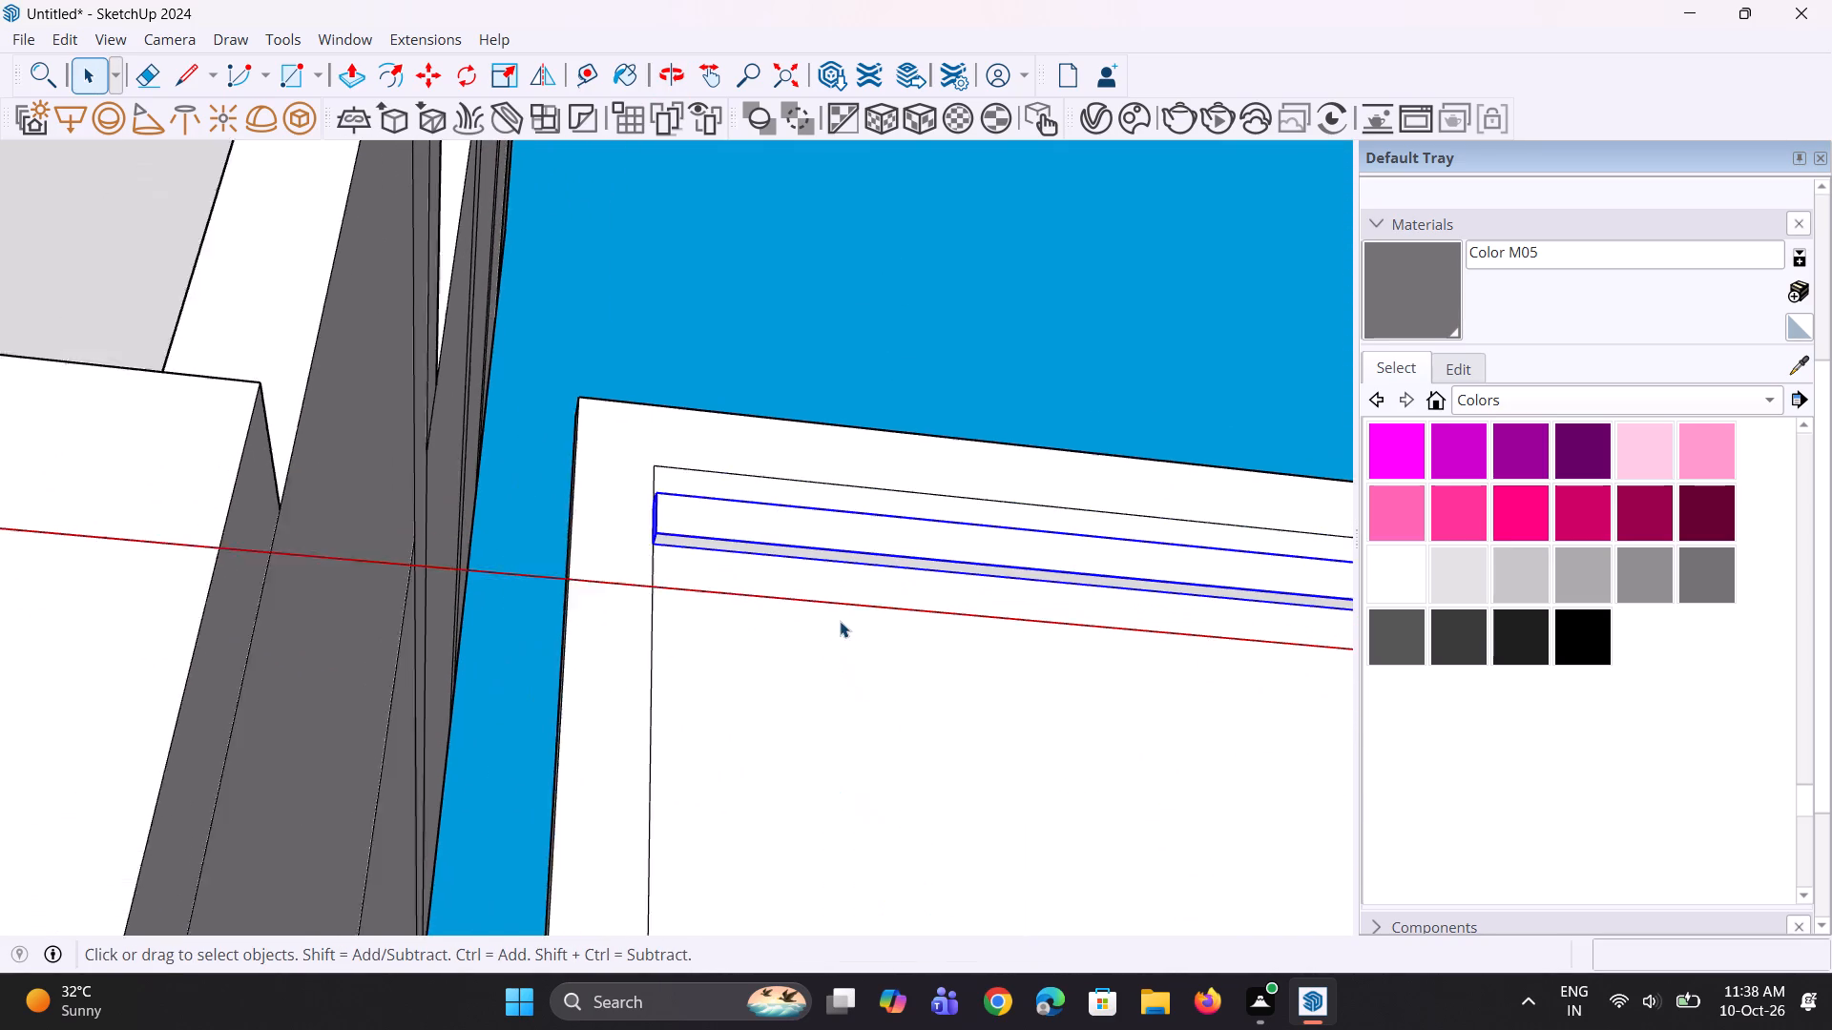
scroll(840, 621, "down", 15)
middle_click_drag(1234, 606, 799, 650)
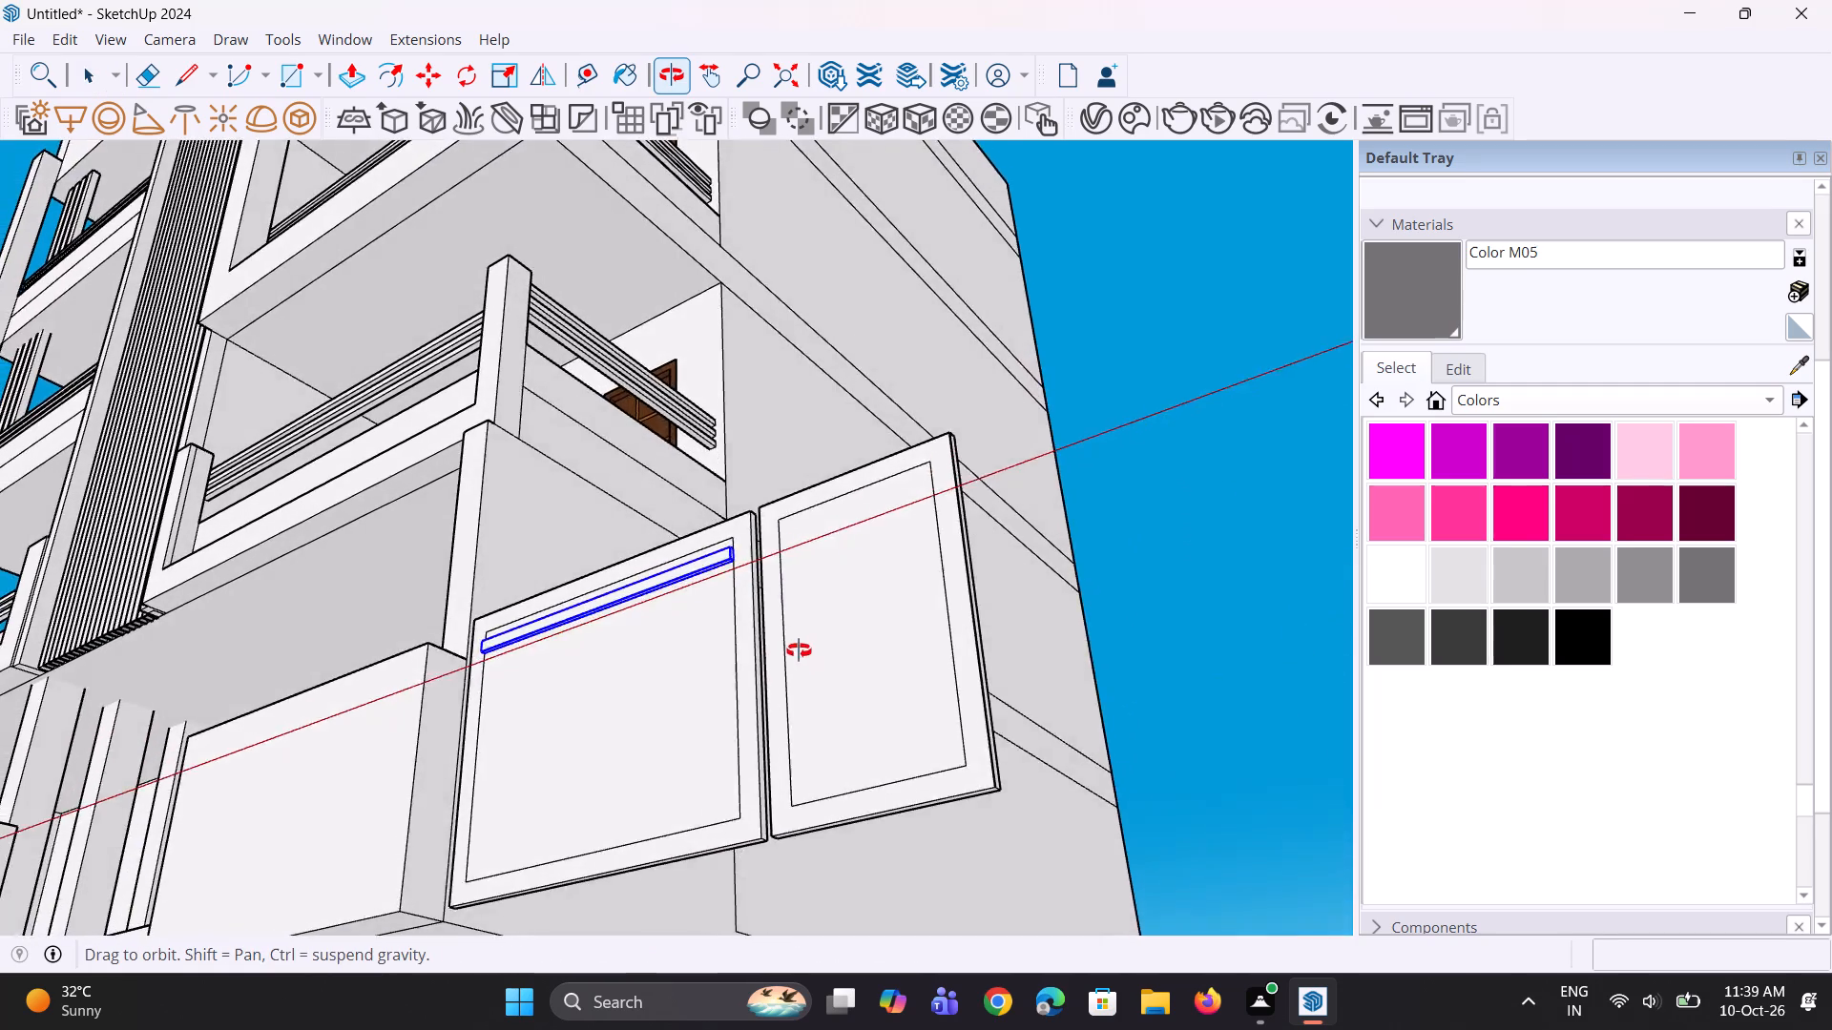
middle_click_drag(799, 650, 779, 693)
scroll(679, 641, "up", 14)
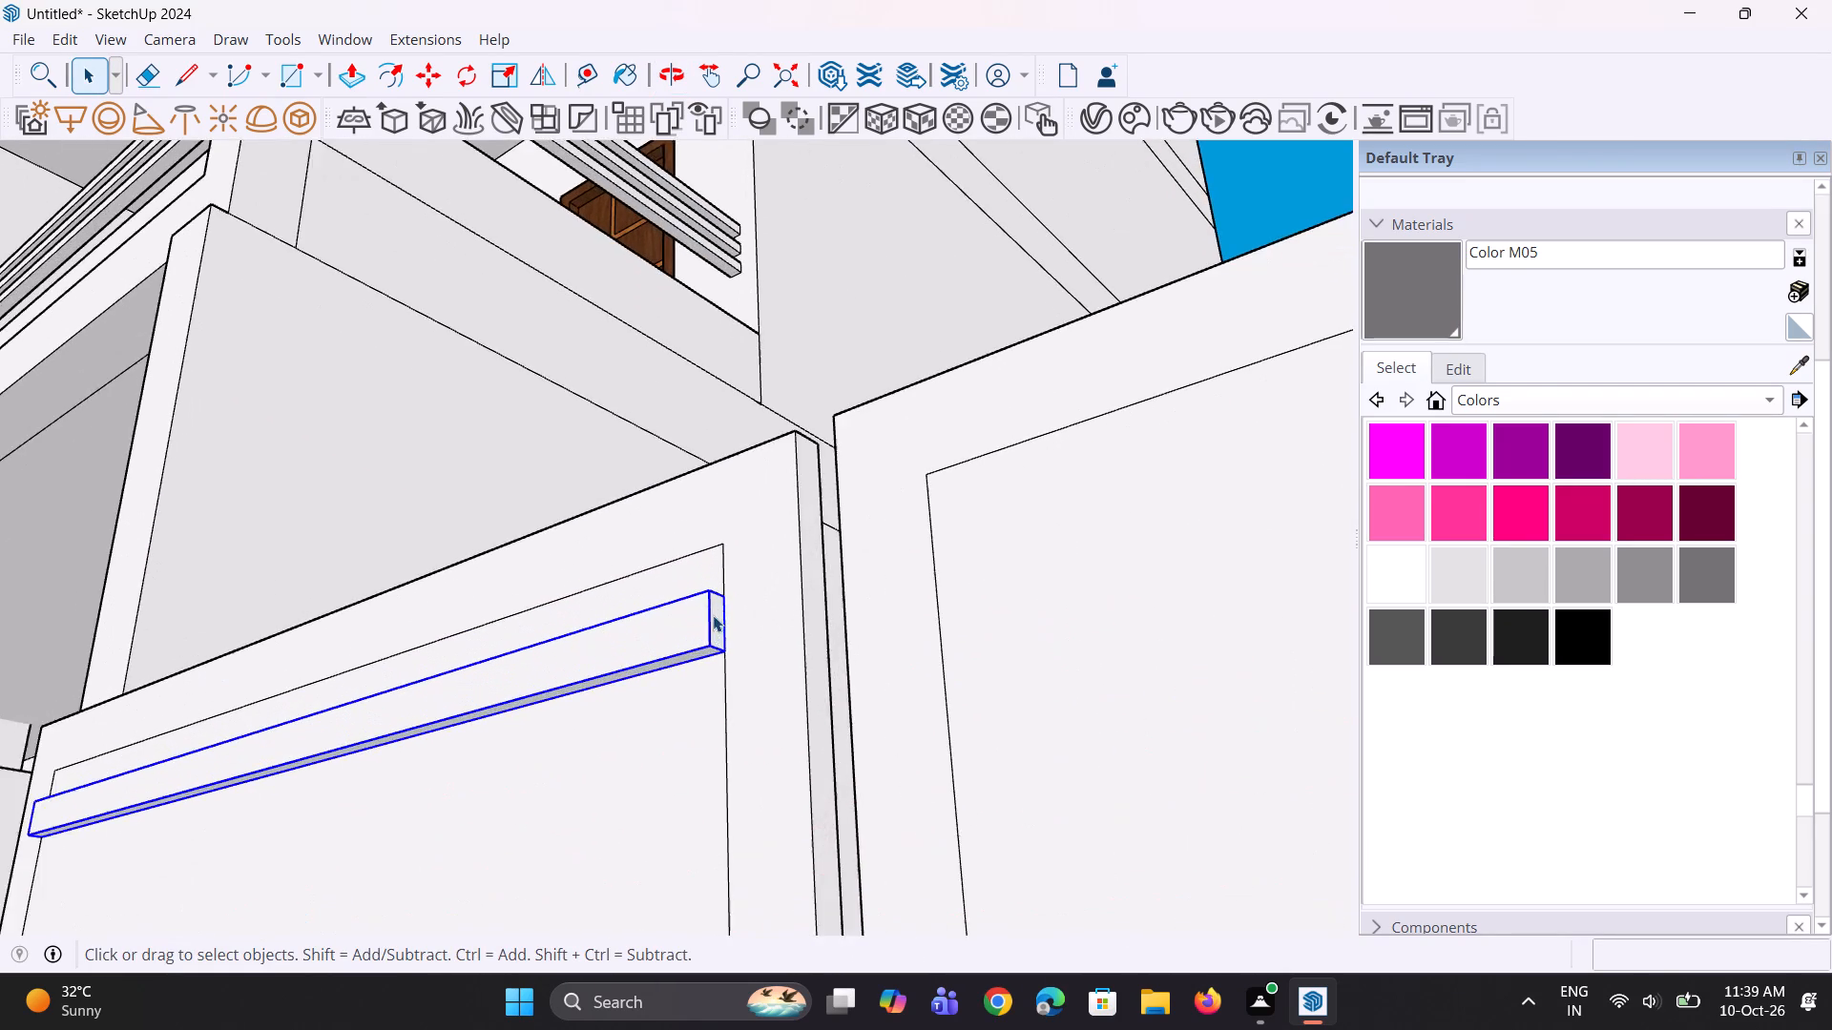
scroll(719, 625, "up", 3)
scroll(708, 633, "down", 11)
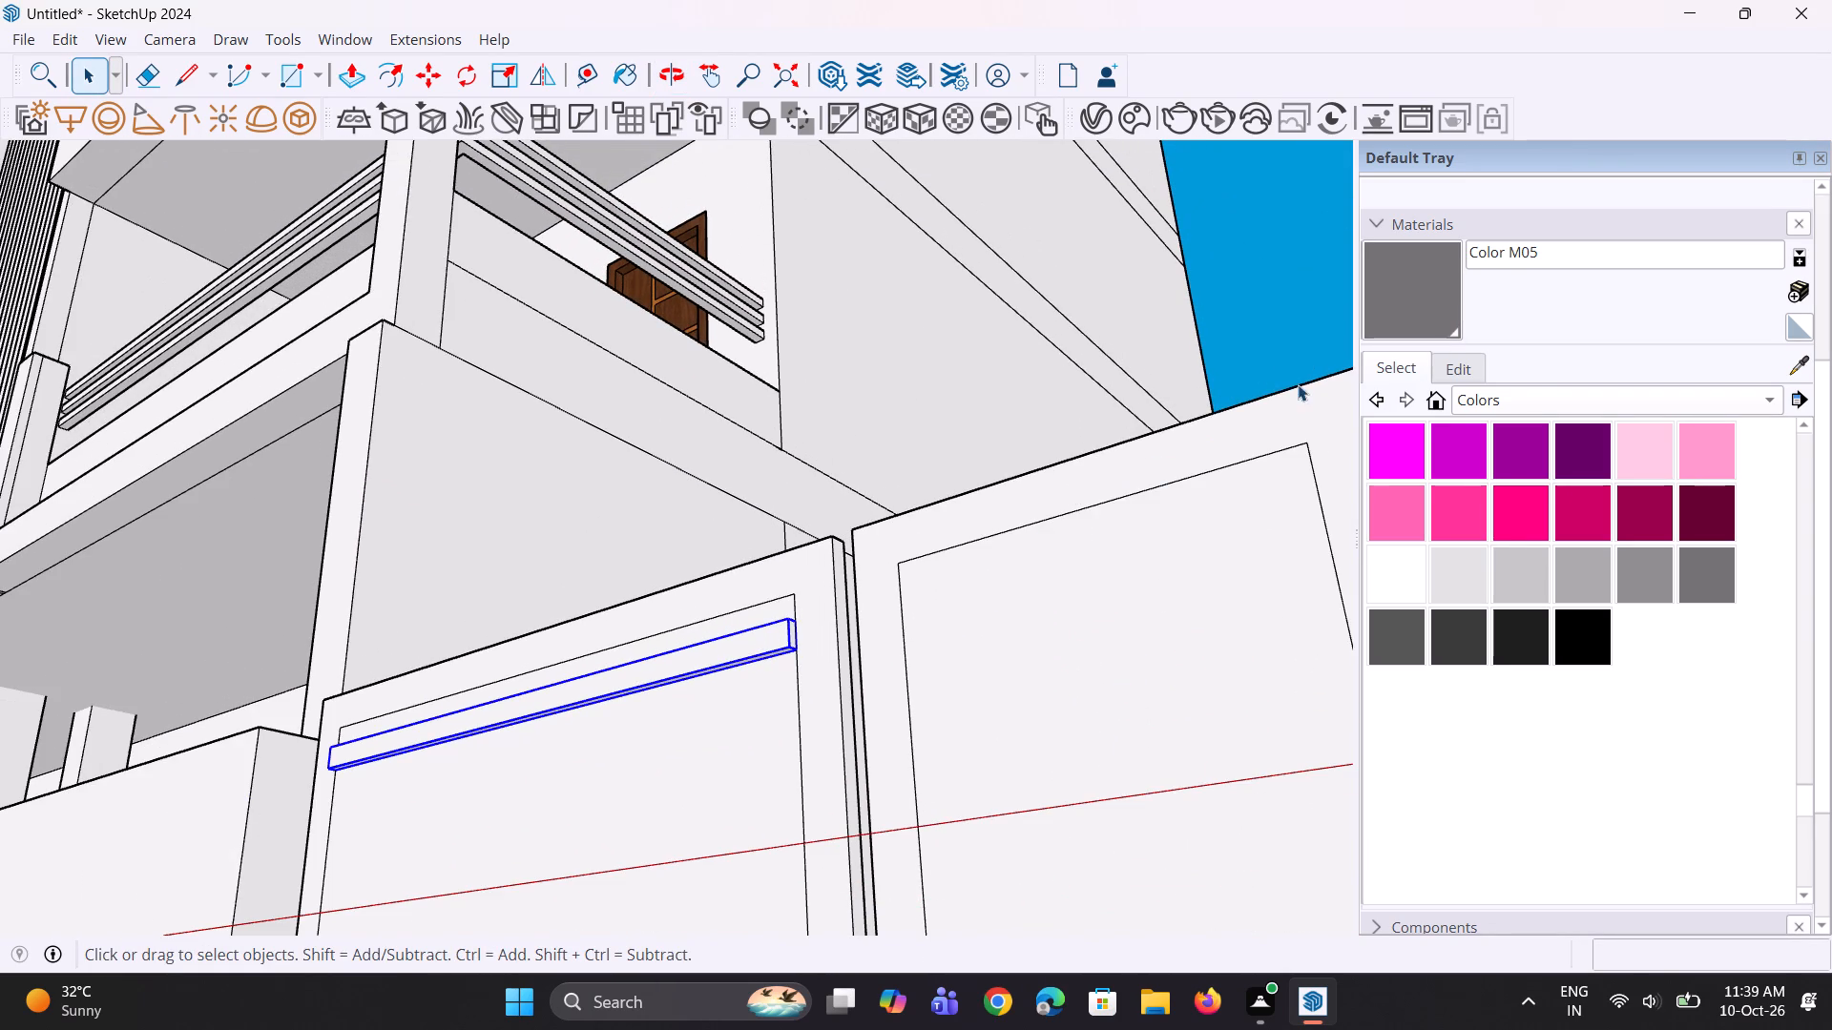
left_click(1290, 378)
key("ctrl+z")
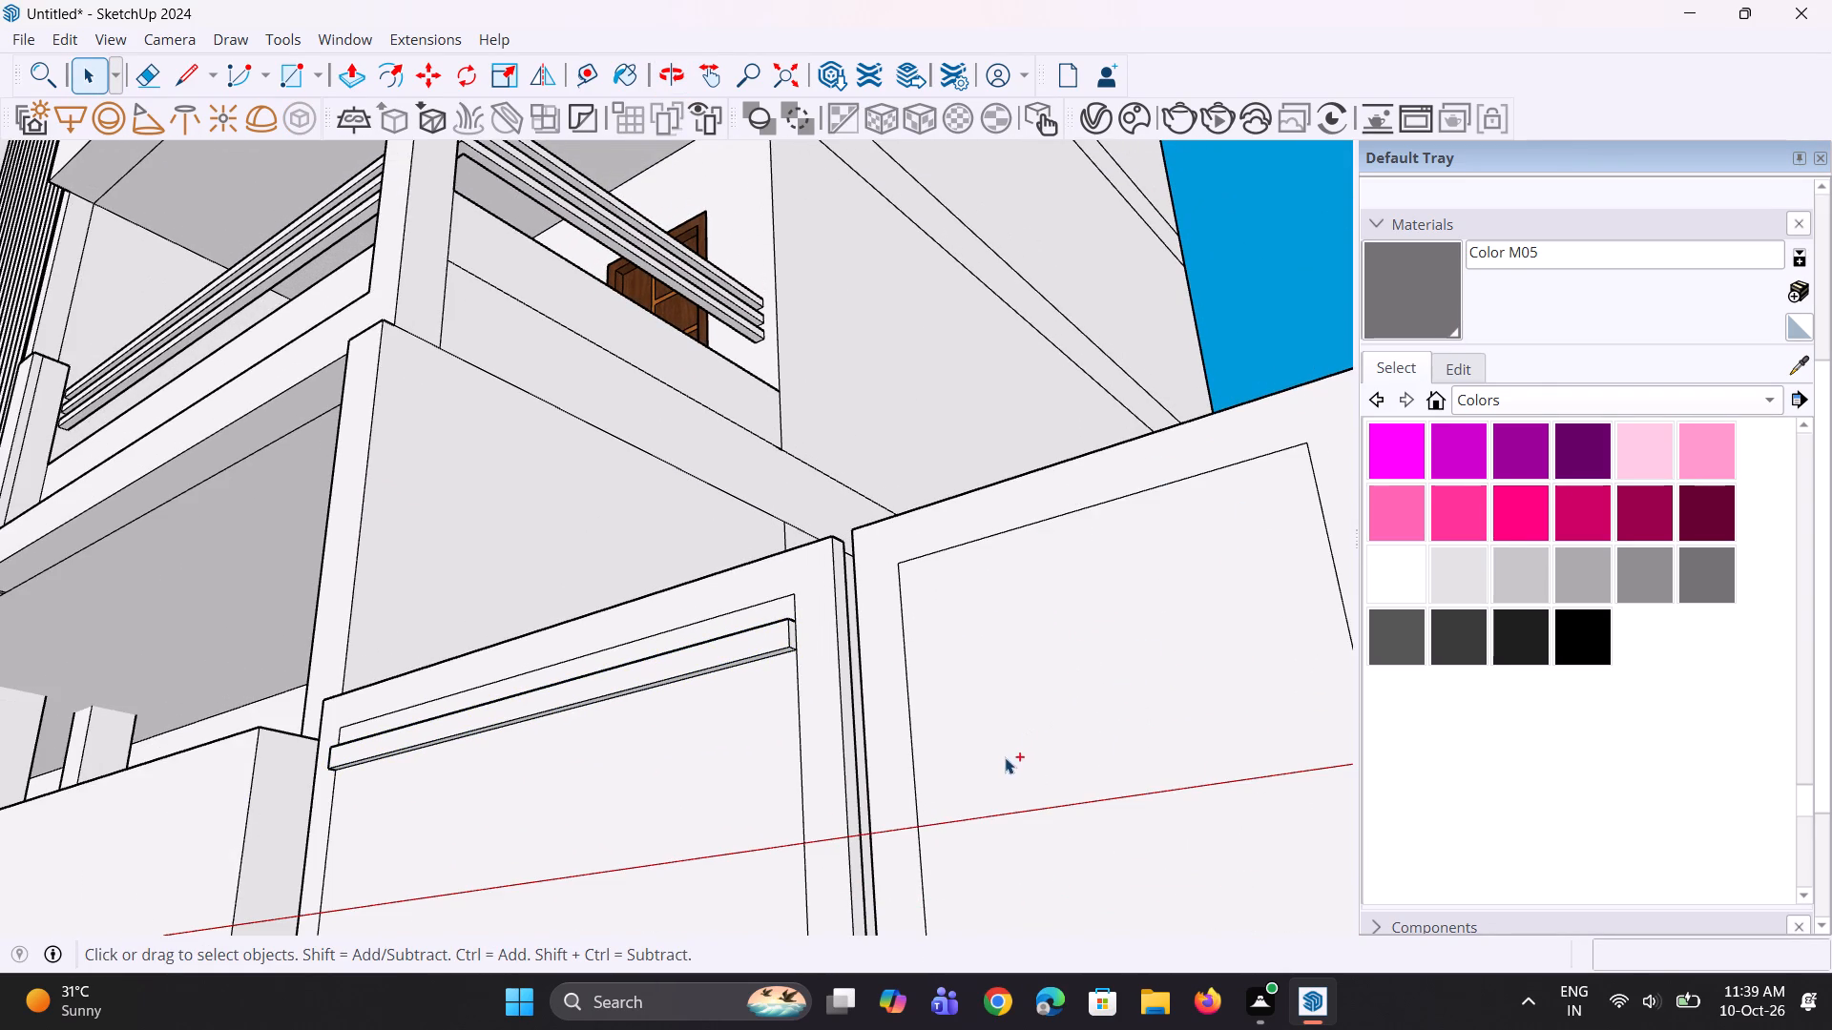
Group the raised slat's front, both end, underside and top faces together on the wide gate leaf.
scroll(787, 661, "up", 2)
left_click(753, 636)
scroll(759, 647, "up", 5)
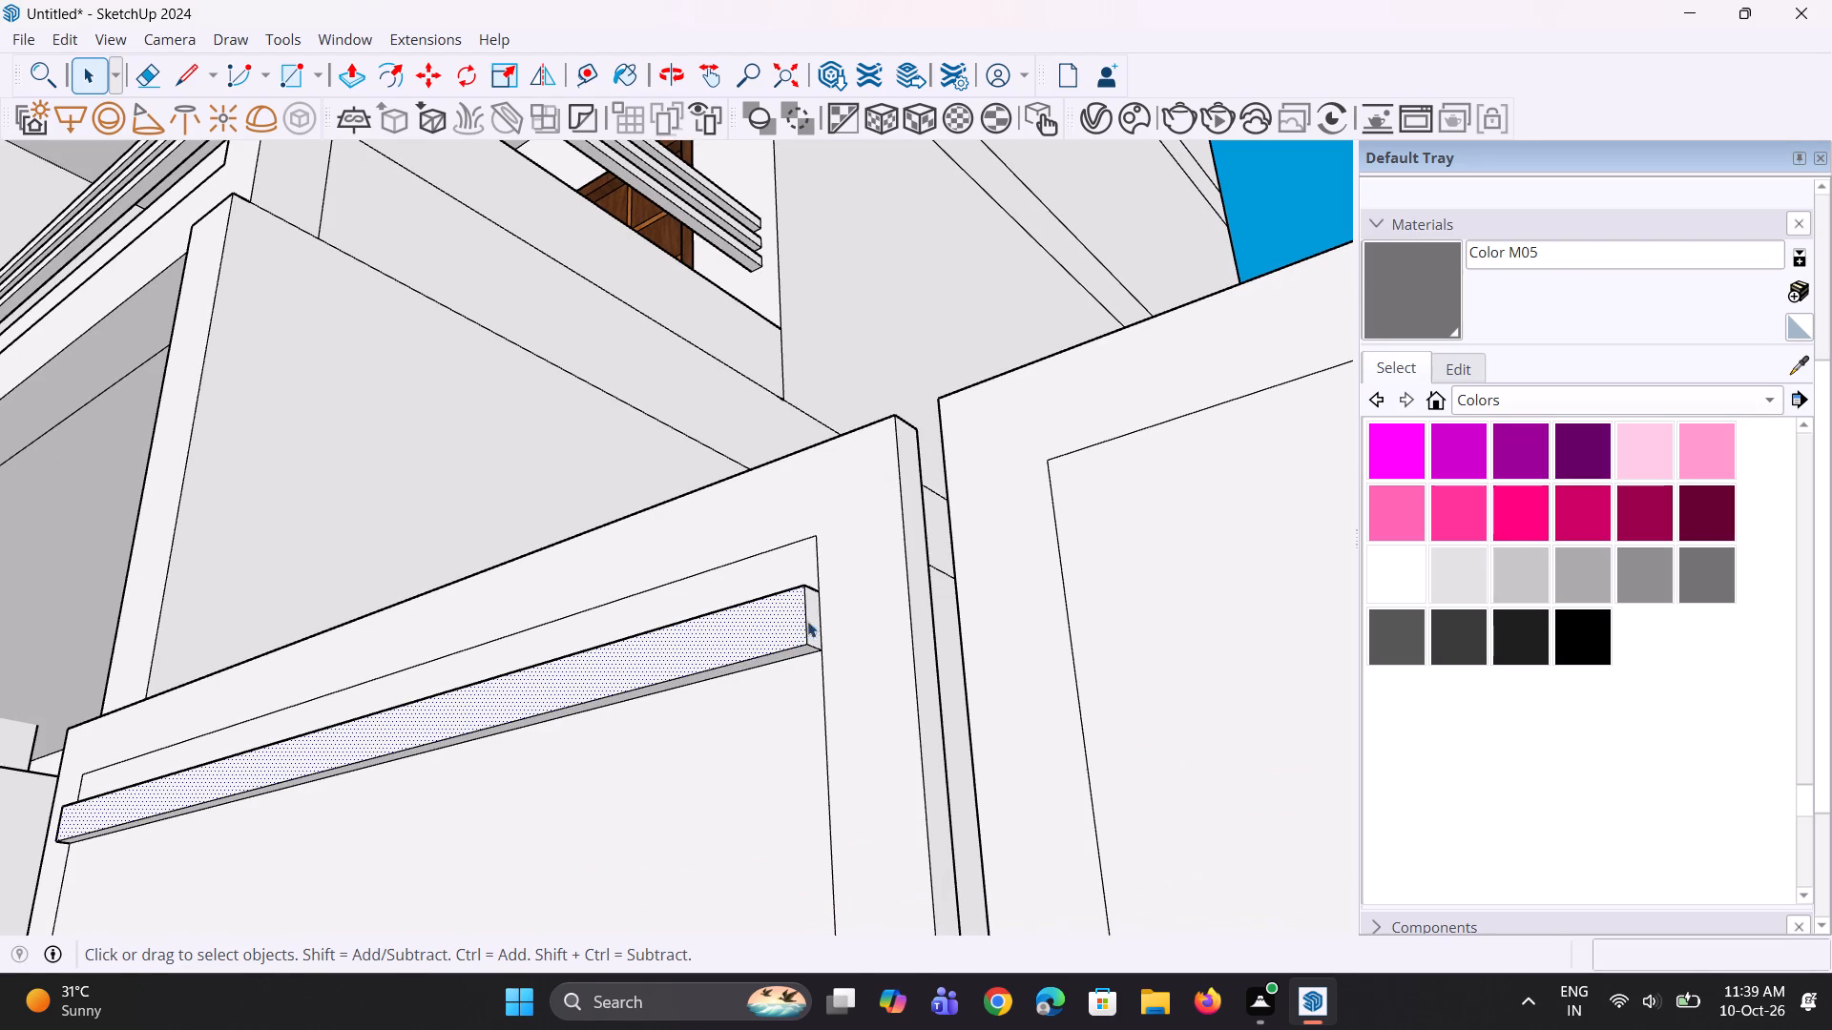
left_click(811, 621, "ctrl")
middle_click_drag(731, 674, 753, 616, "ctrl")
scroll(750, 642, "up", 2, "ctrl")
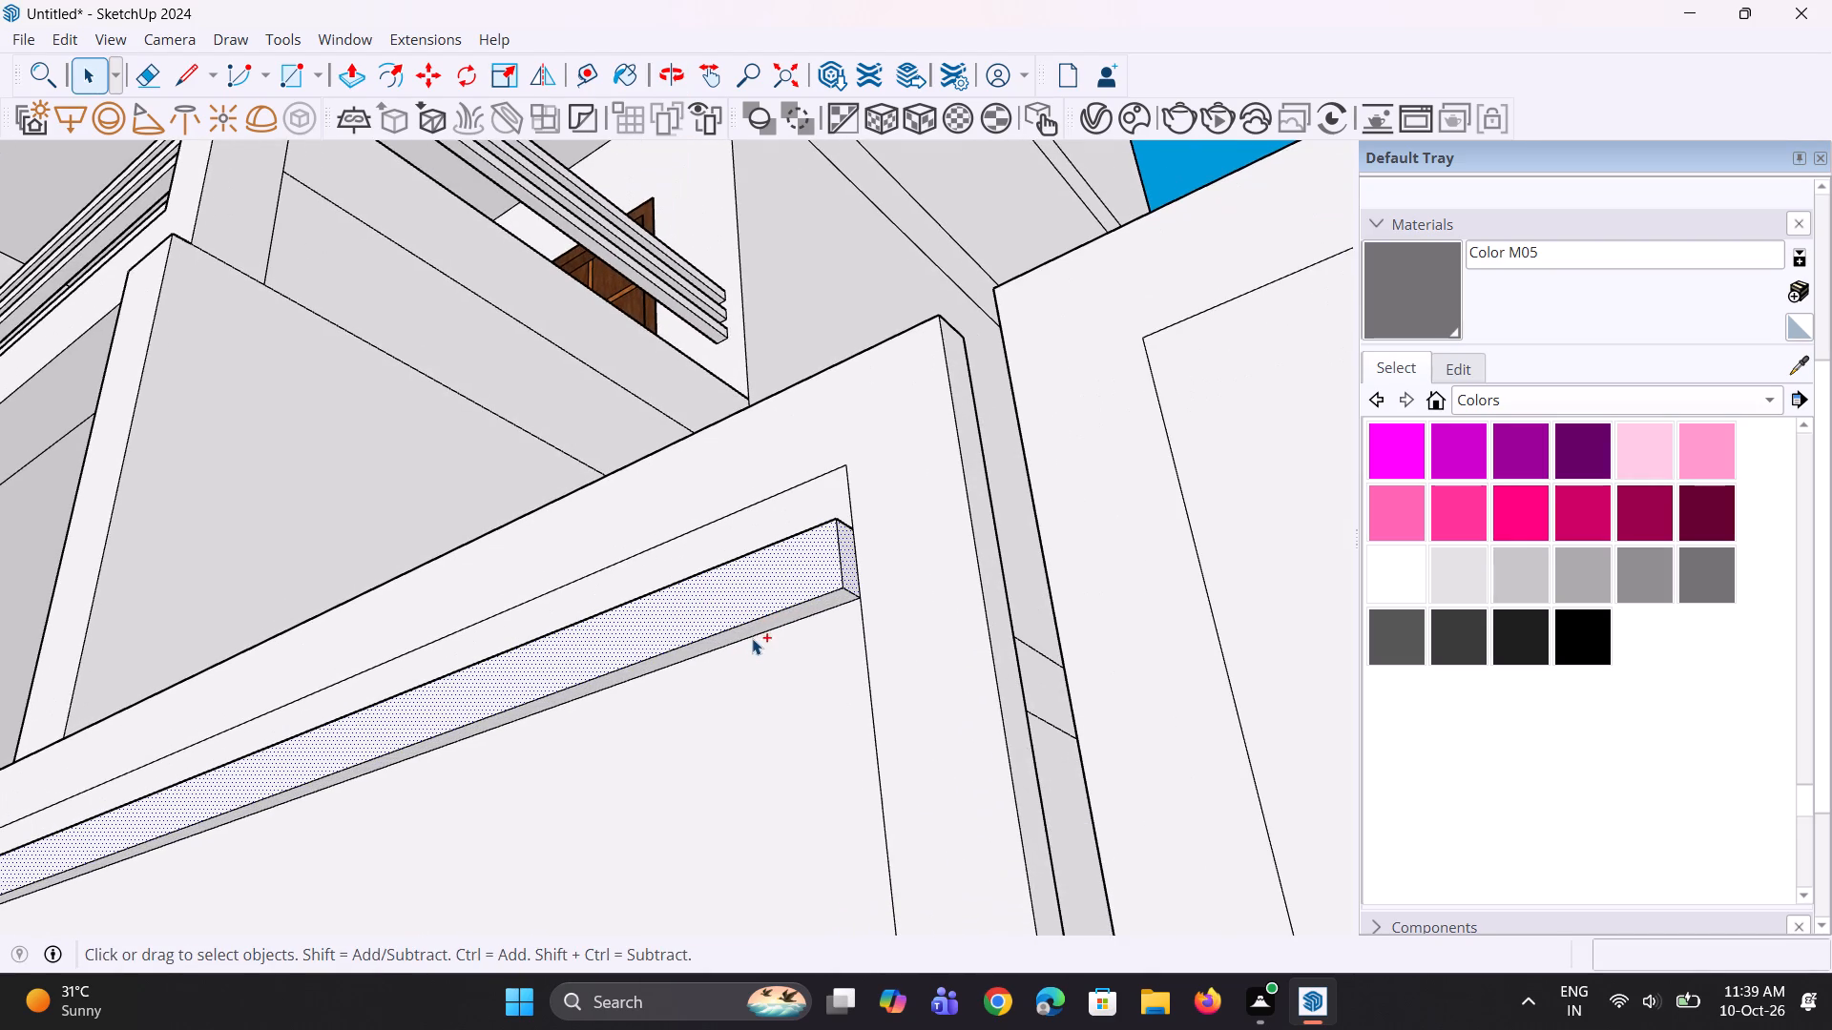
left_click(758, 631, "ctrl")
scroll(825, 656, "down", 4)
scroll(834, 643, "up", 6)
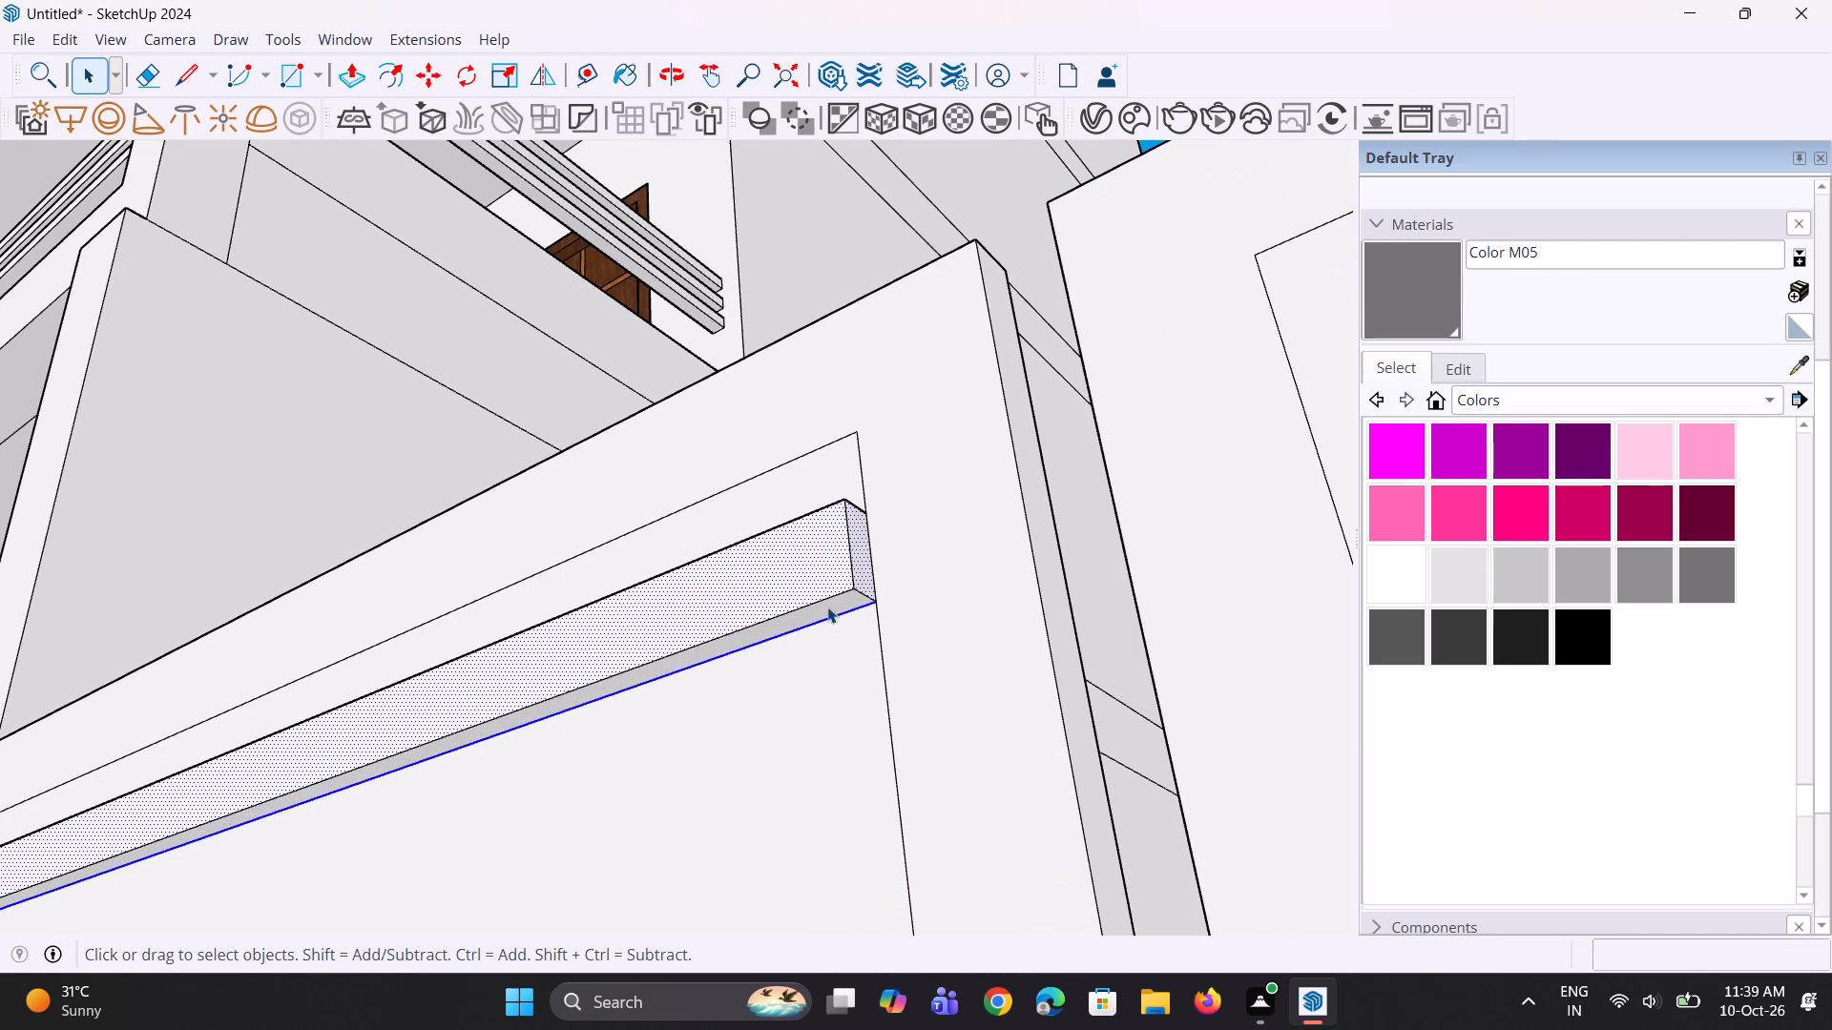
left_click(827, 607)
left_click(800, 581, "ctrl")
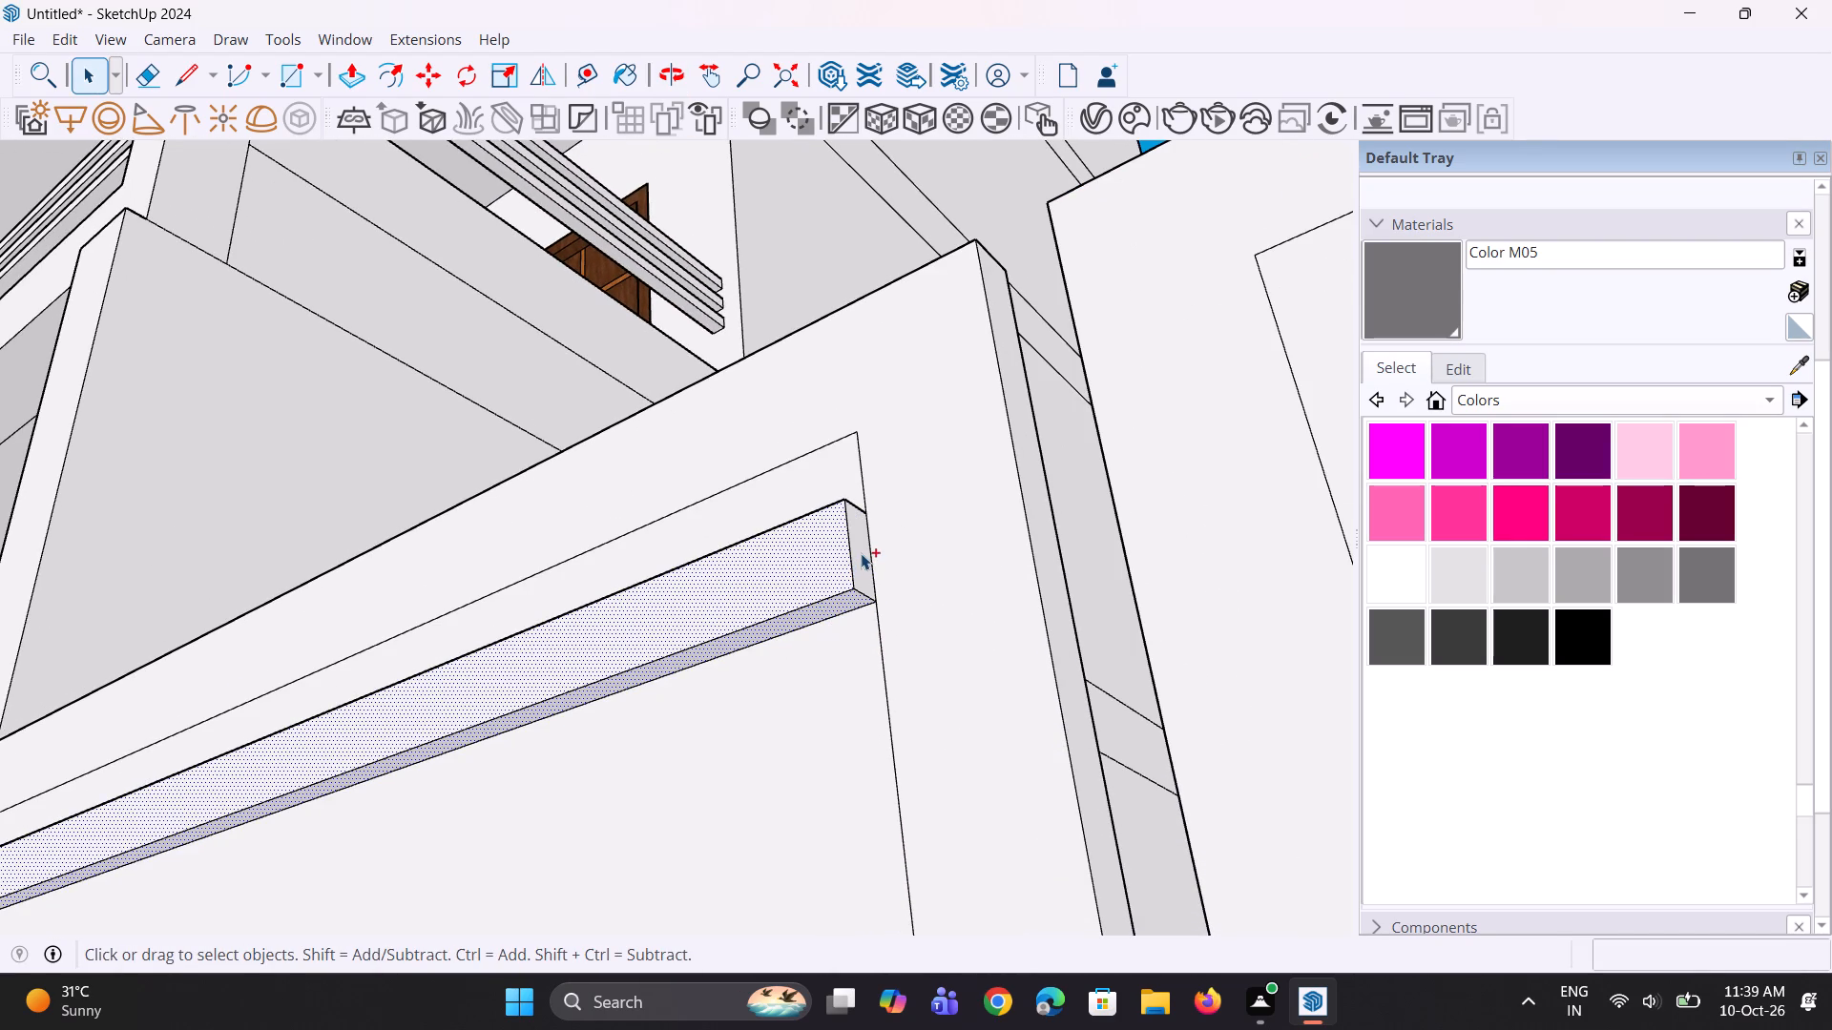
left_click(861, 553, "ctrl")
scroll(885, 594, "down", 19)
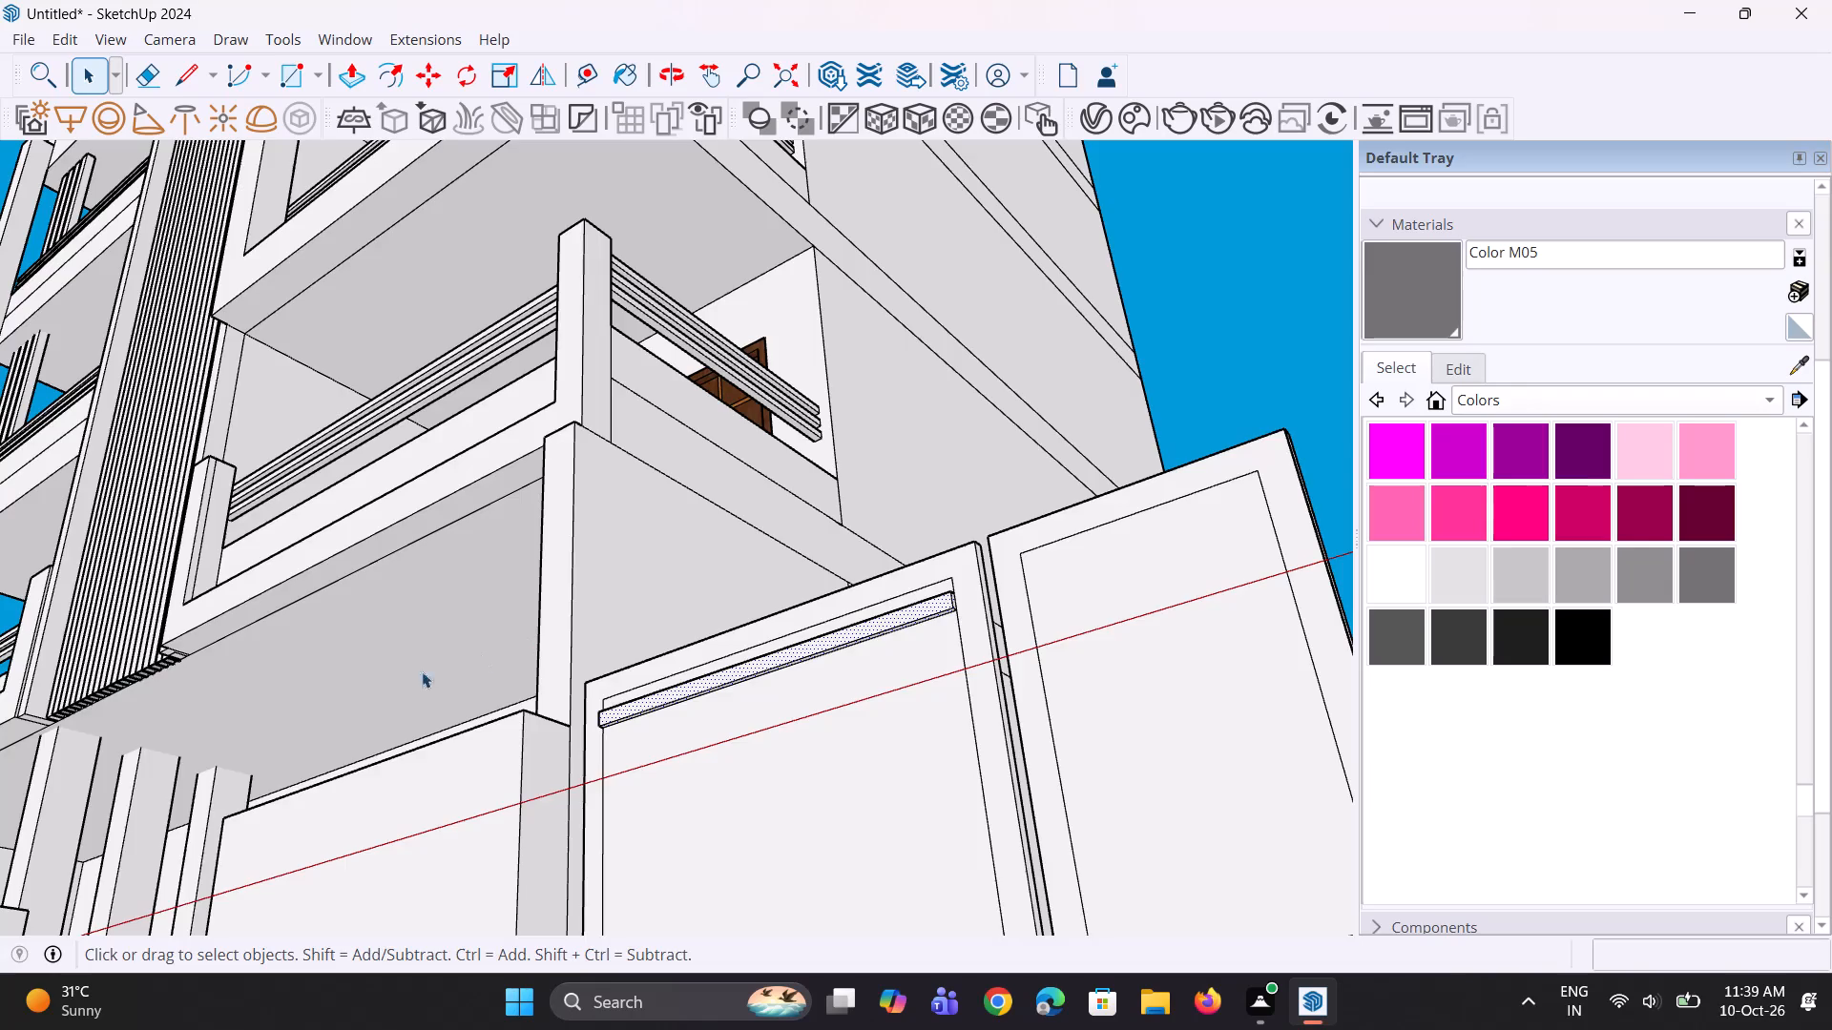
middle_click_drag(403, 701, 617, 662)
scroll(1073, 664, "up", 3)
scroll(466, 724, "down", 8)
scroll(542, 681, "up", 1)
middle_click_drag(548, 681, 754, 859)
scroll(817, 893, "up", 5)
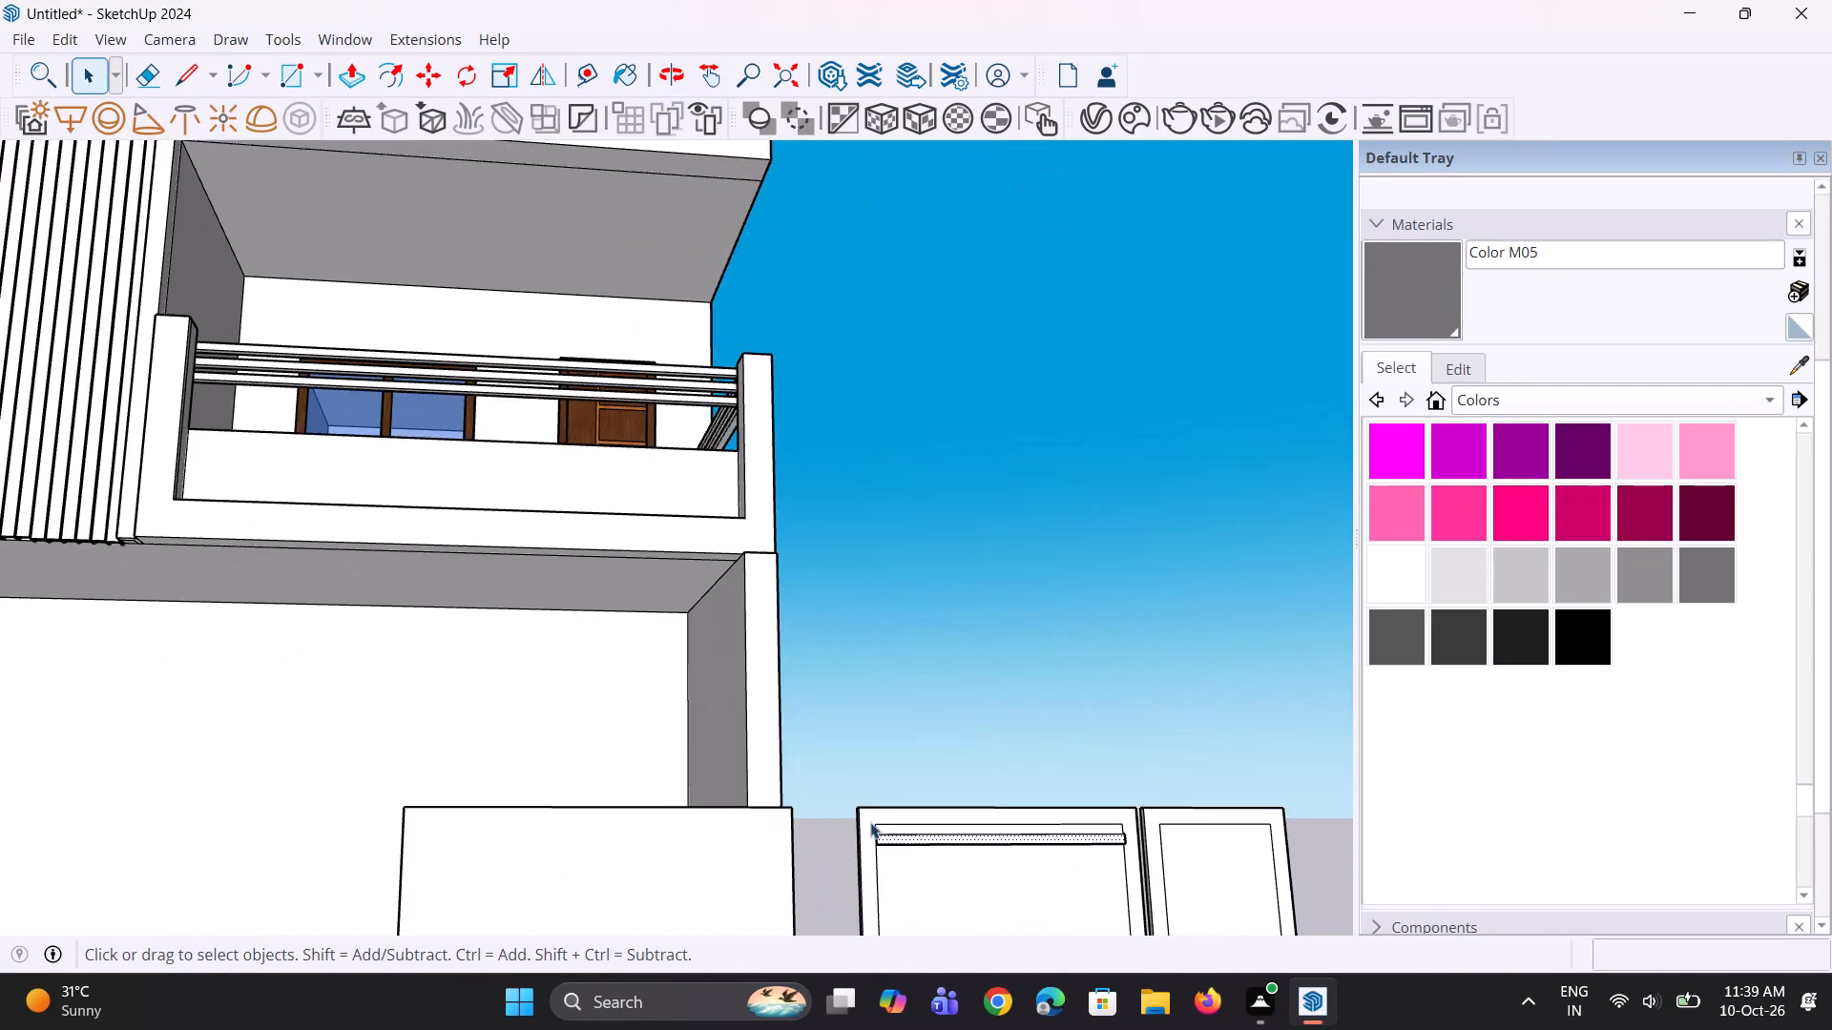
scroll(870, 822, "up", 20)
scroll(870, 822, "up", 5)
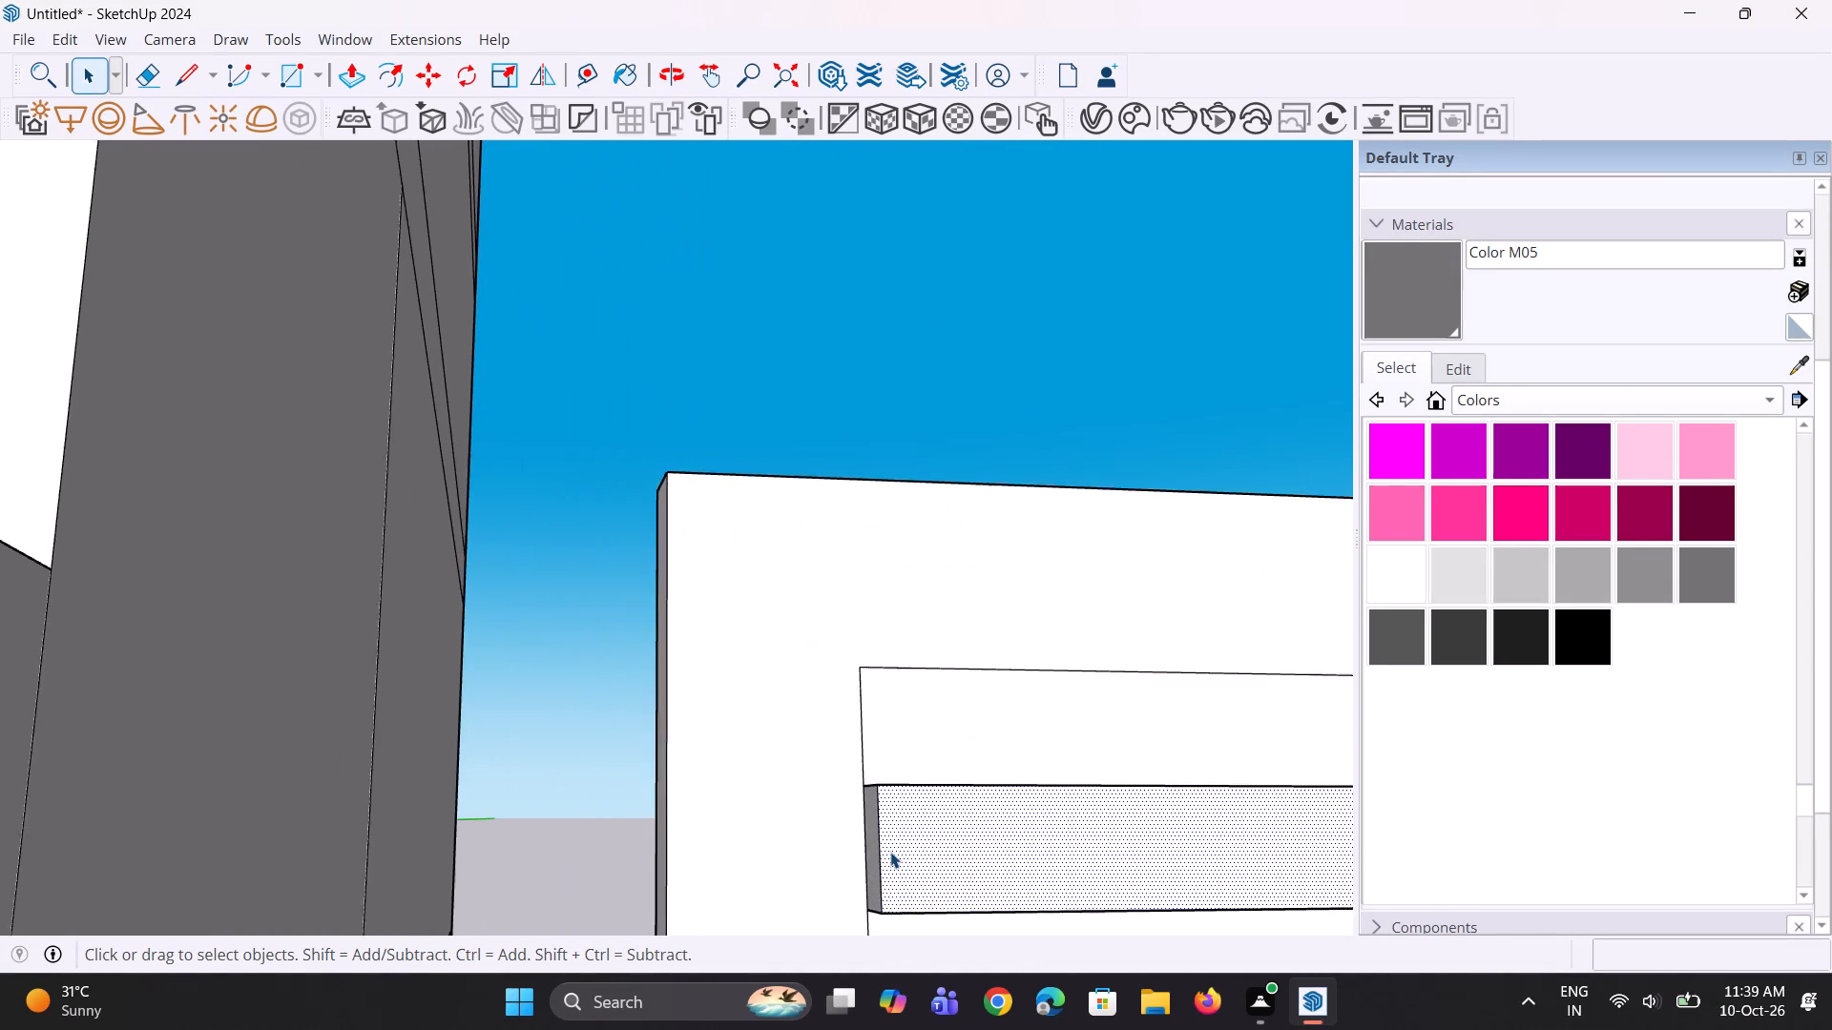
scroll(890, 852, "up", 3)
left_click(865, 833, "ctrl")
scroll(781, 726, "down", 8)
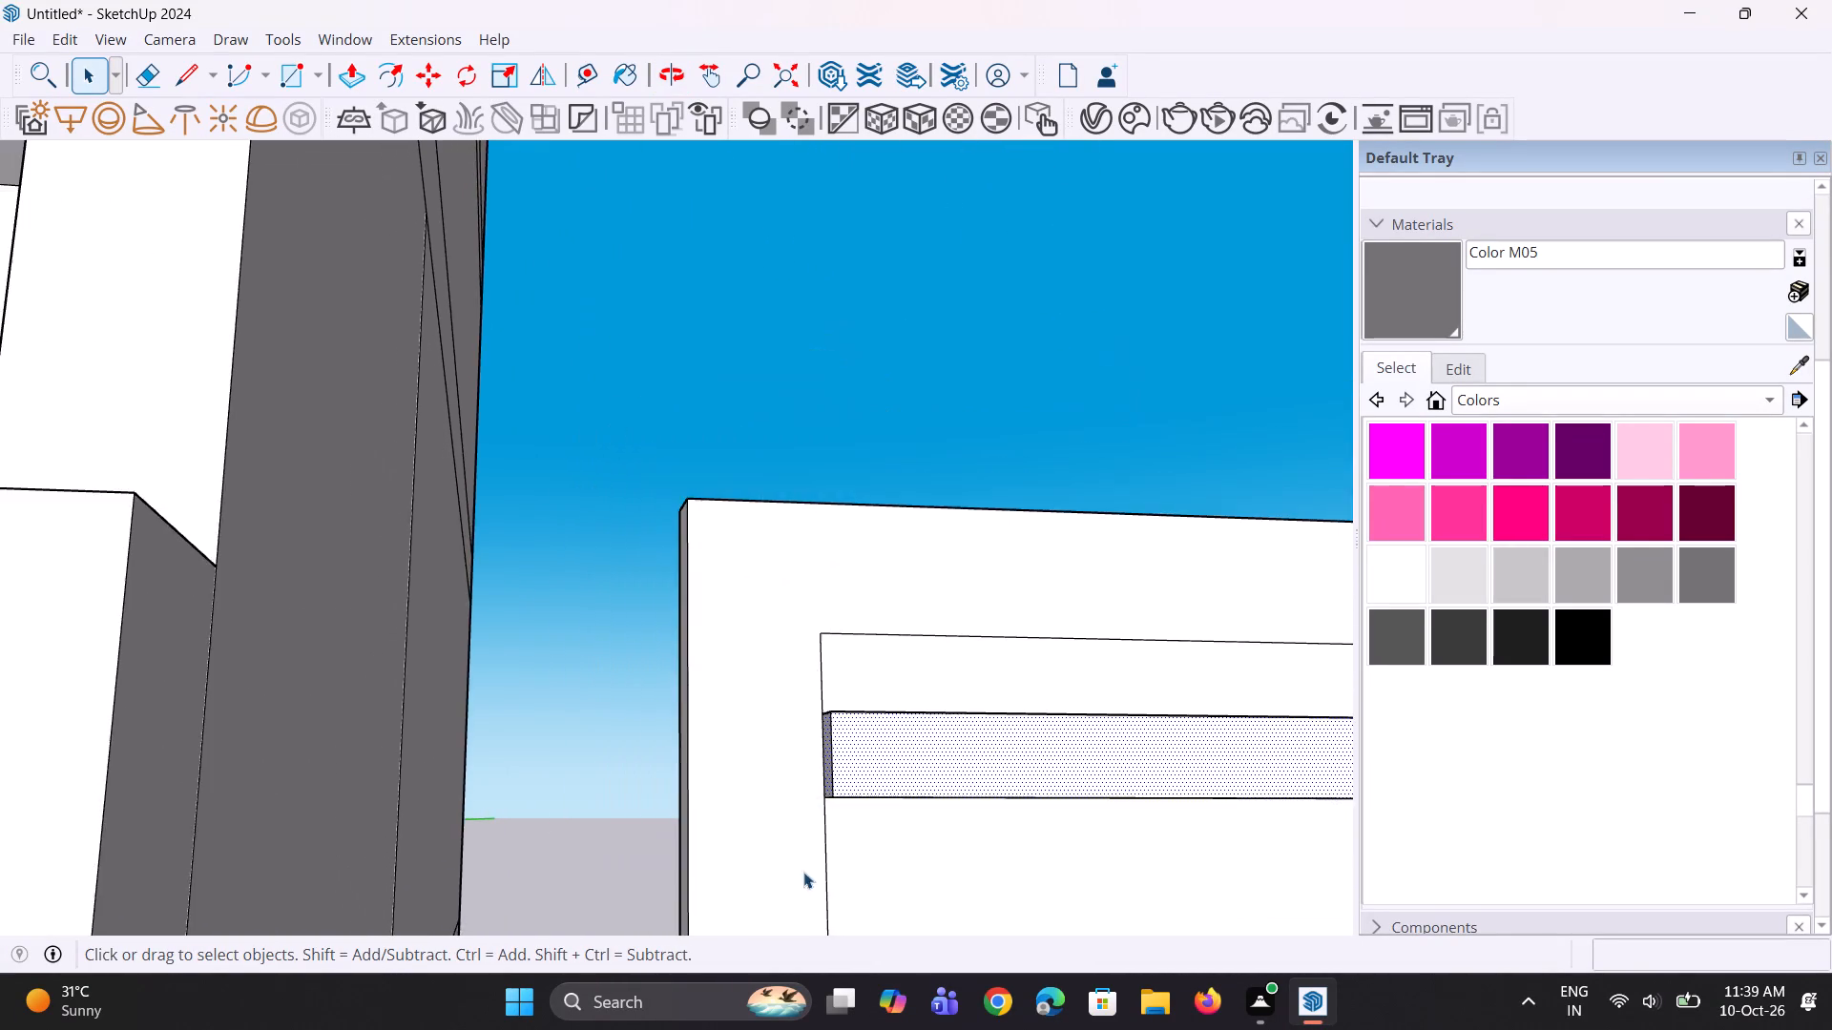
middle_click_drag(802, 872, 677, 936)
scroll(822, 790, "down", 4)
middle_click_drag(853, 772, 833, 936)
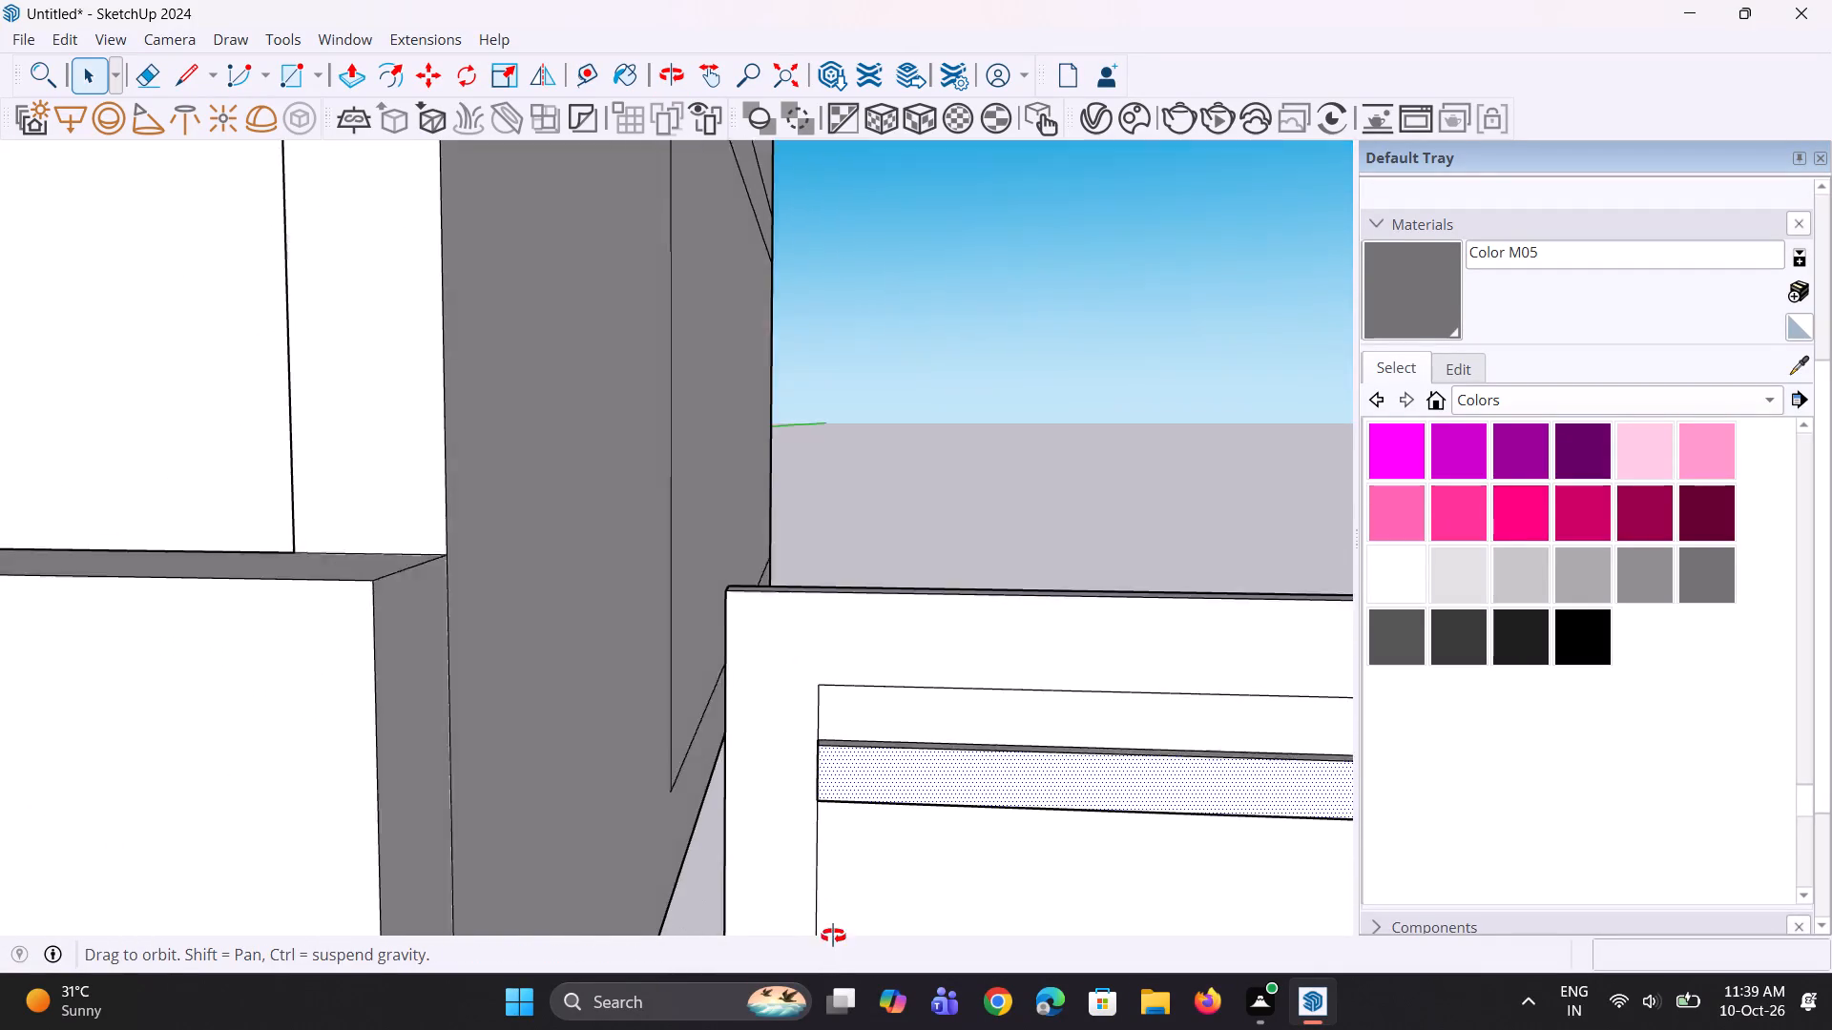
middle_click_drag(833, 936, 806, 1019)
scroll(844, 736, "up", 8)
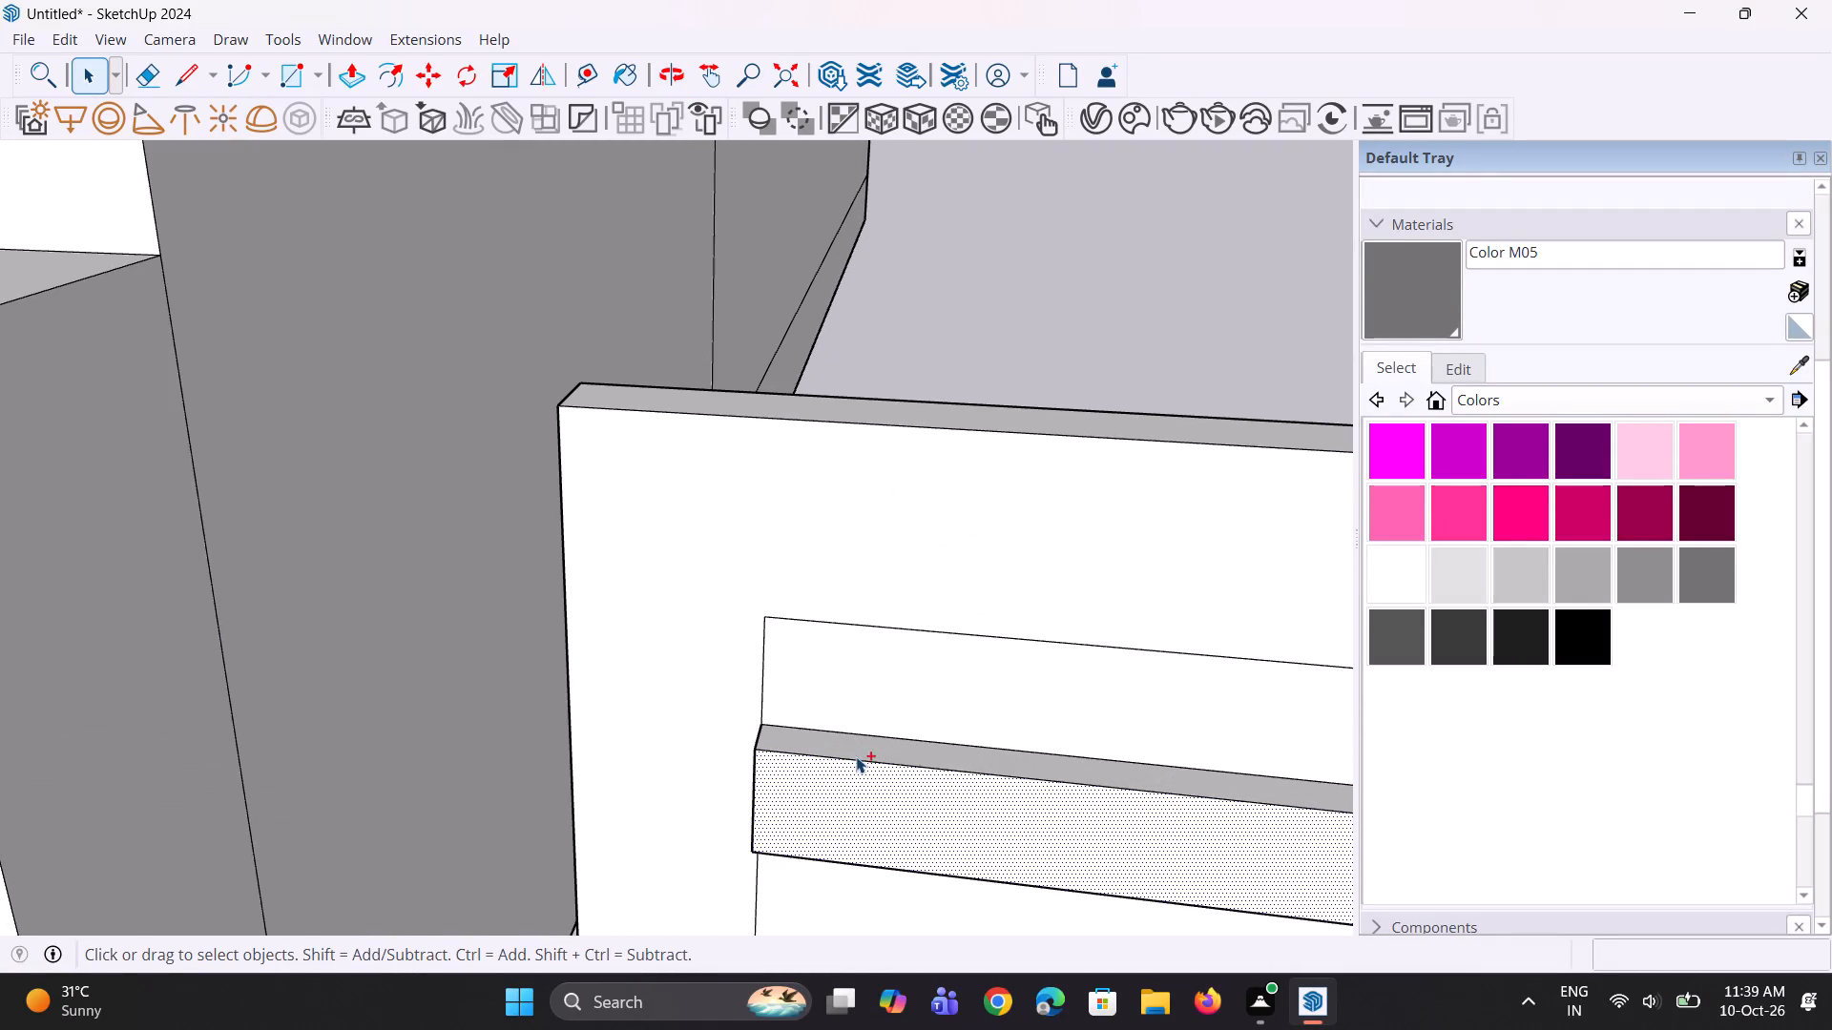
left_click(858, 753, "ctrl")
right_click(851, 802)
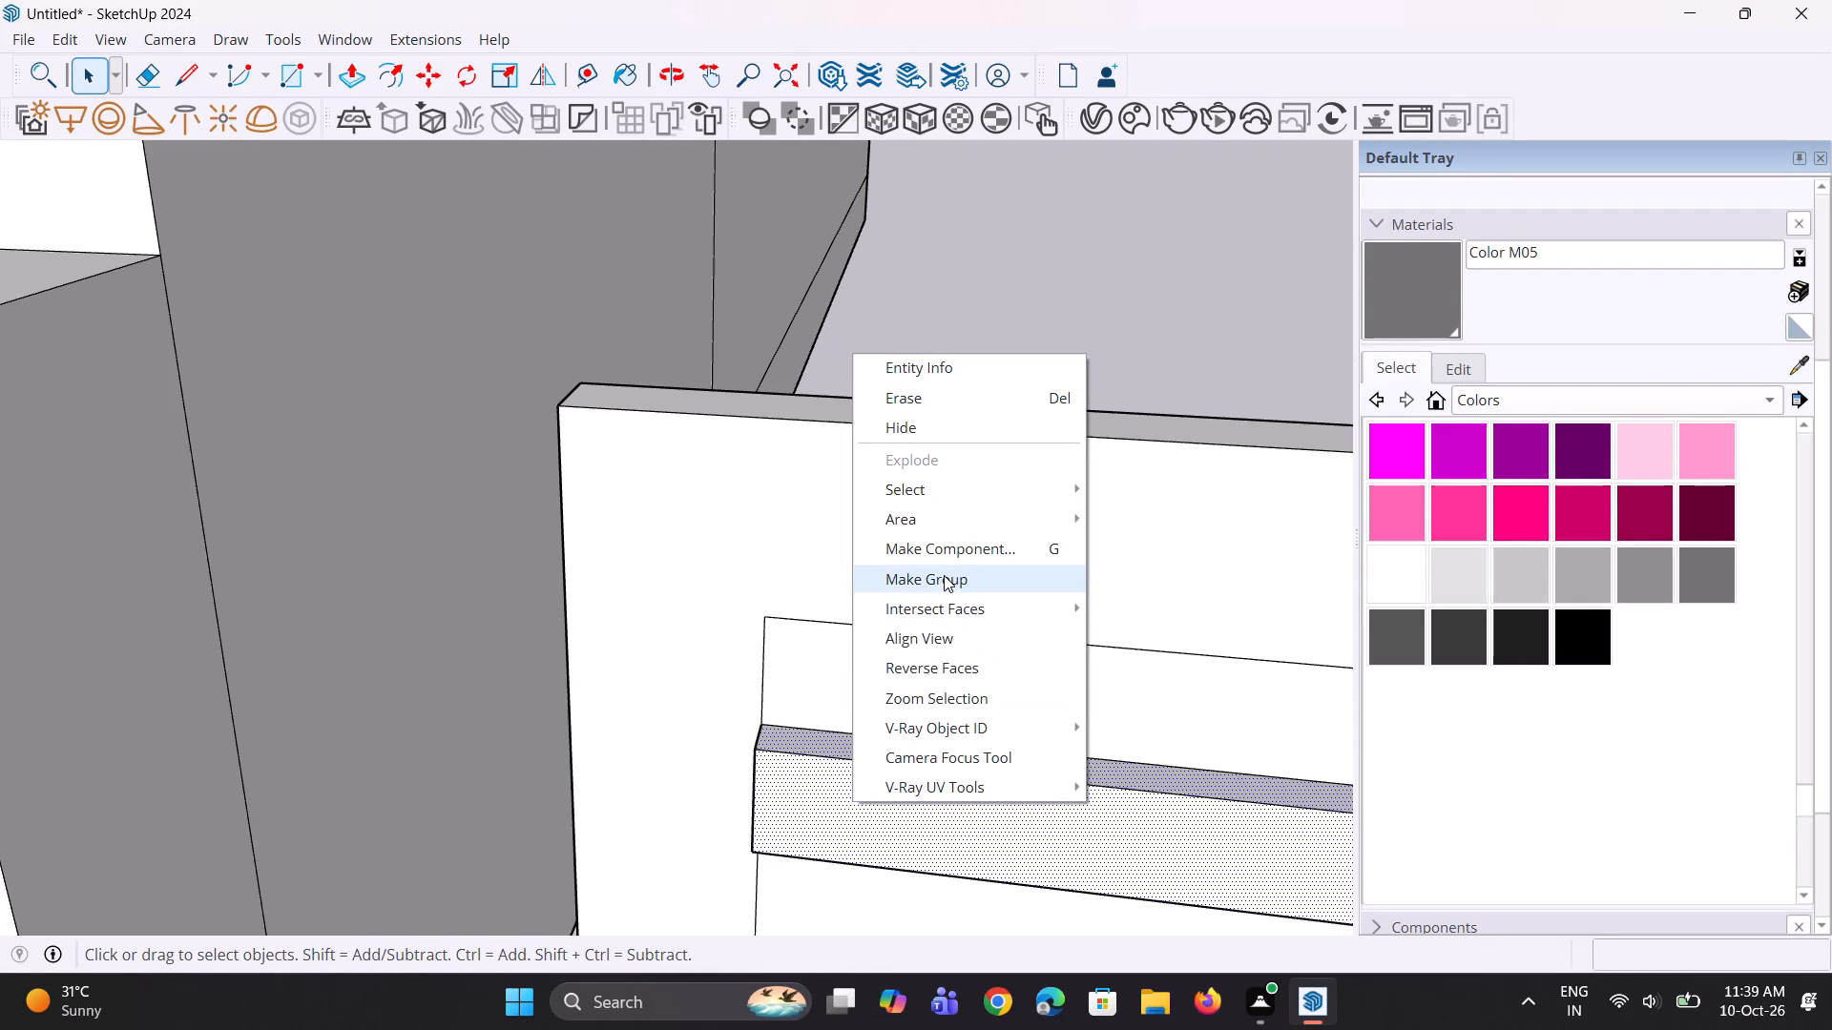
left_click(944, 575)
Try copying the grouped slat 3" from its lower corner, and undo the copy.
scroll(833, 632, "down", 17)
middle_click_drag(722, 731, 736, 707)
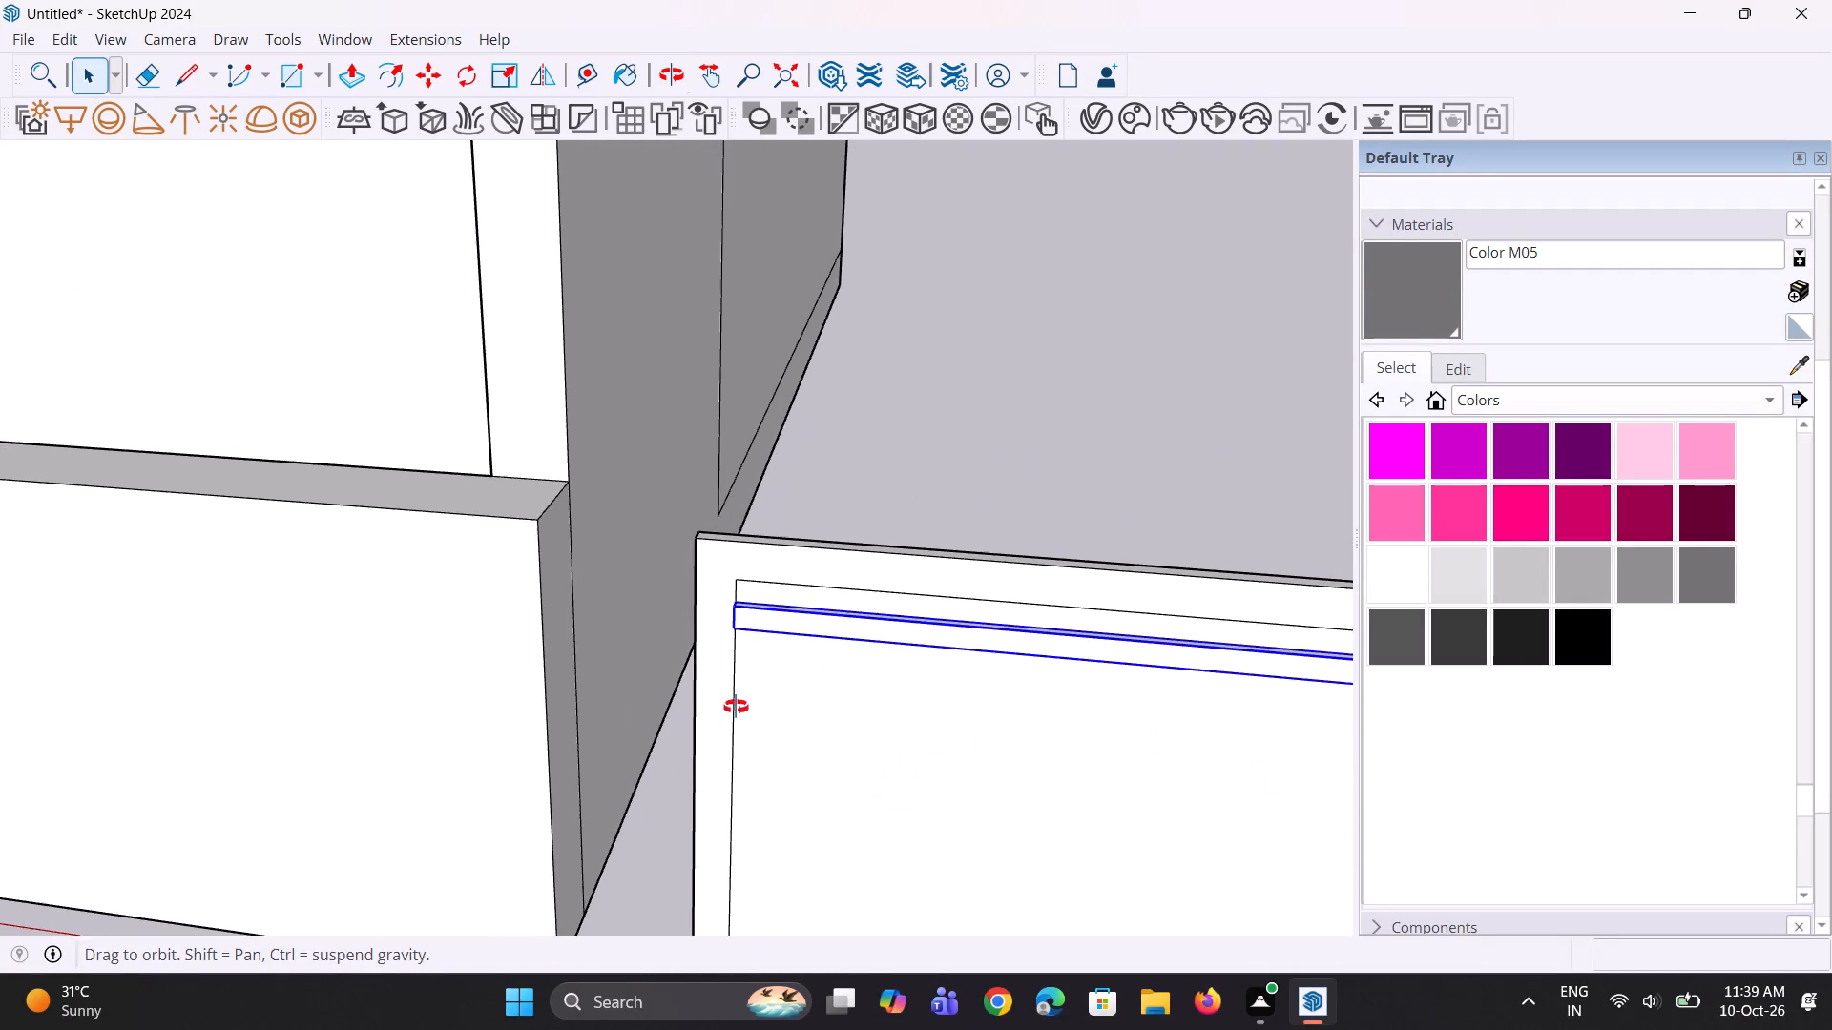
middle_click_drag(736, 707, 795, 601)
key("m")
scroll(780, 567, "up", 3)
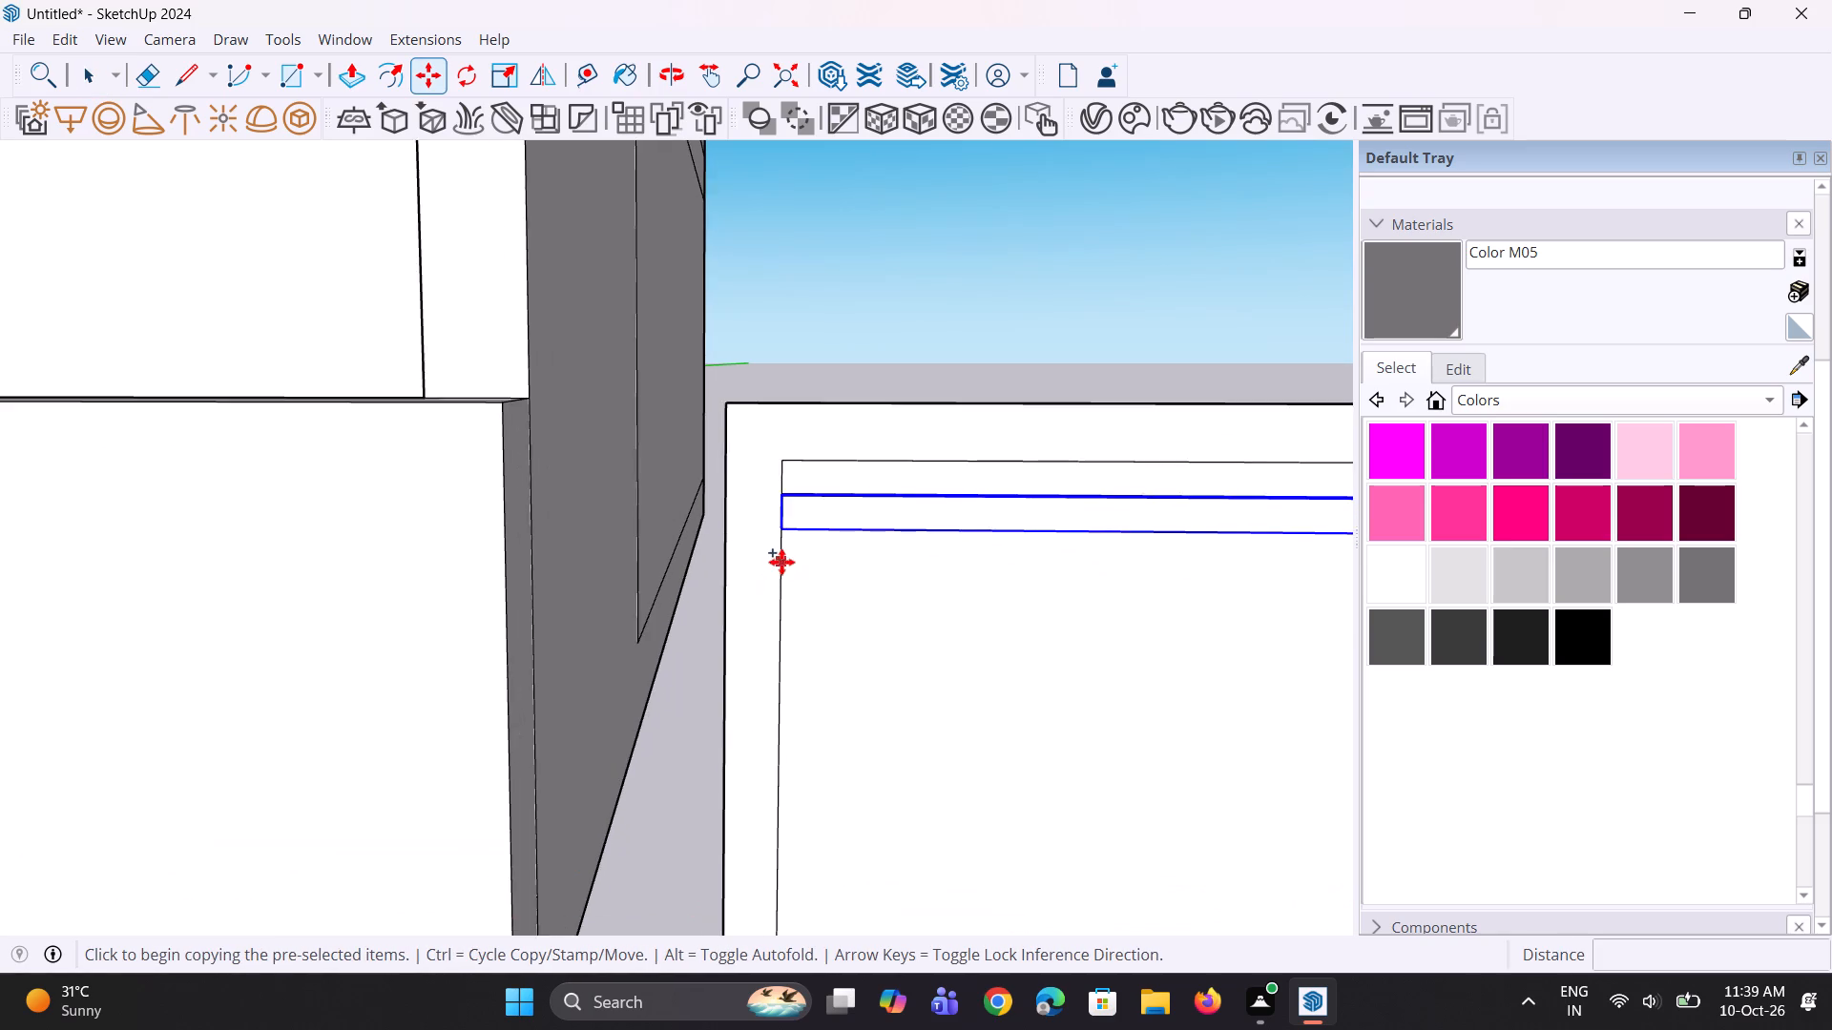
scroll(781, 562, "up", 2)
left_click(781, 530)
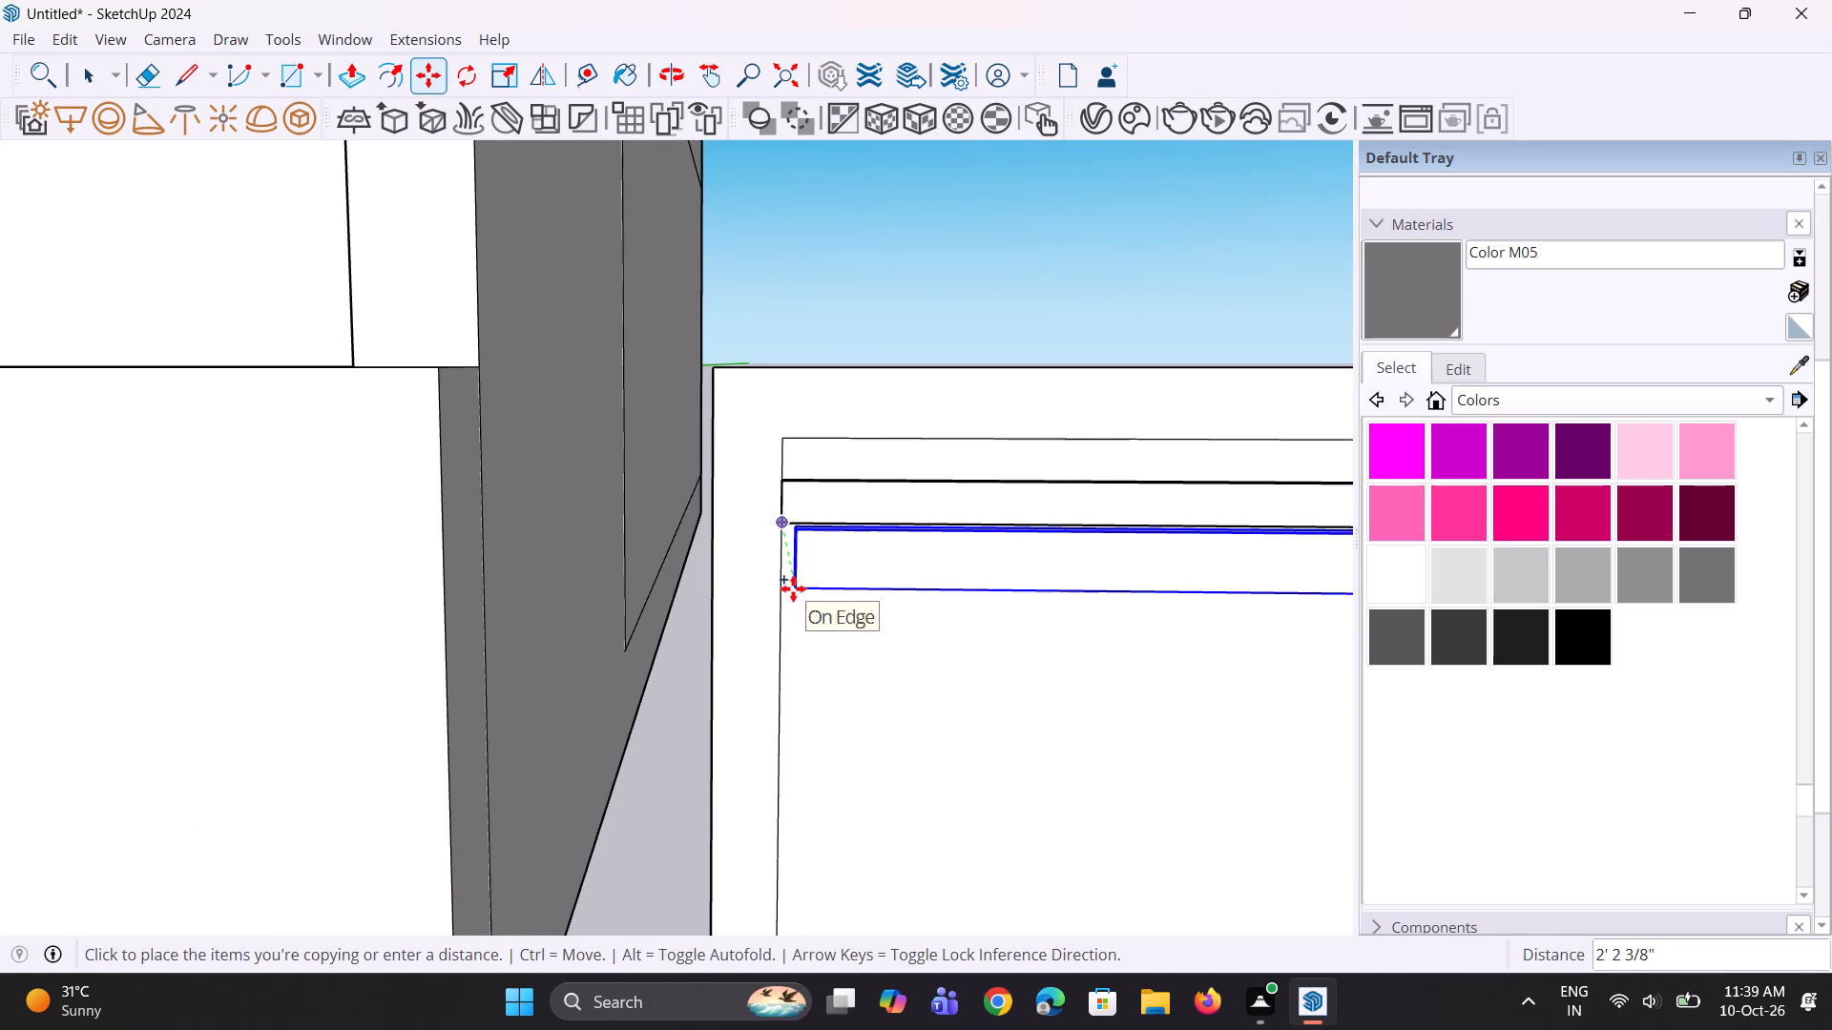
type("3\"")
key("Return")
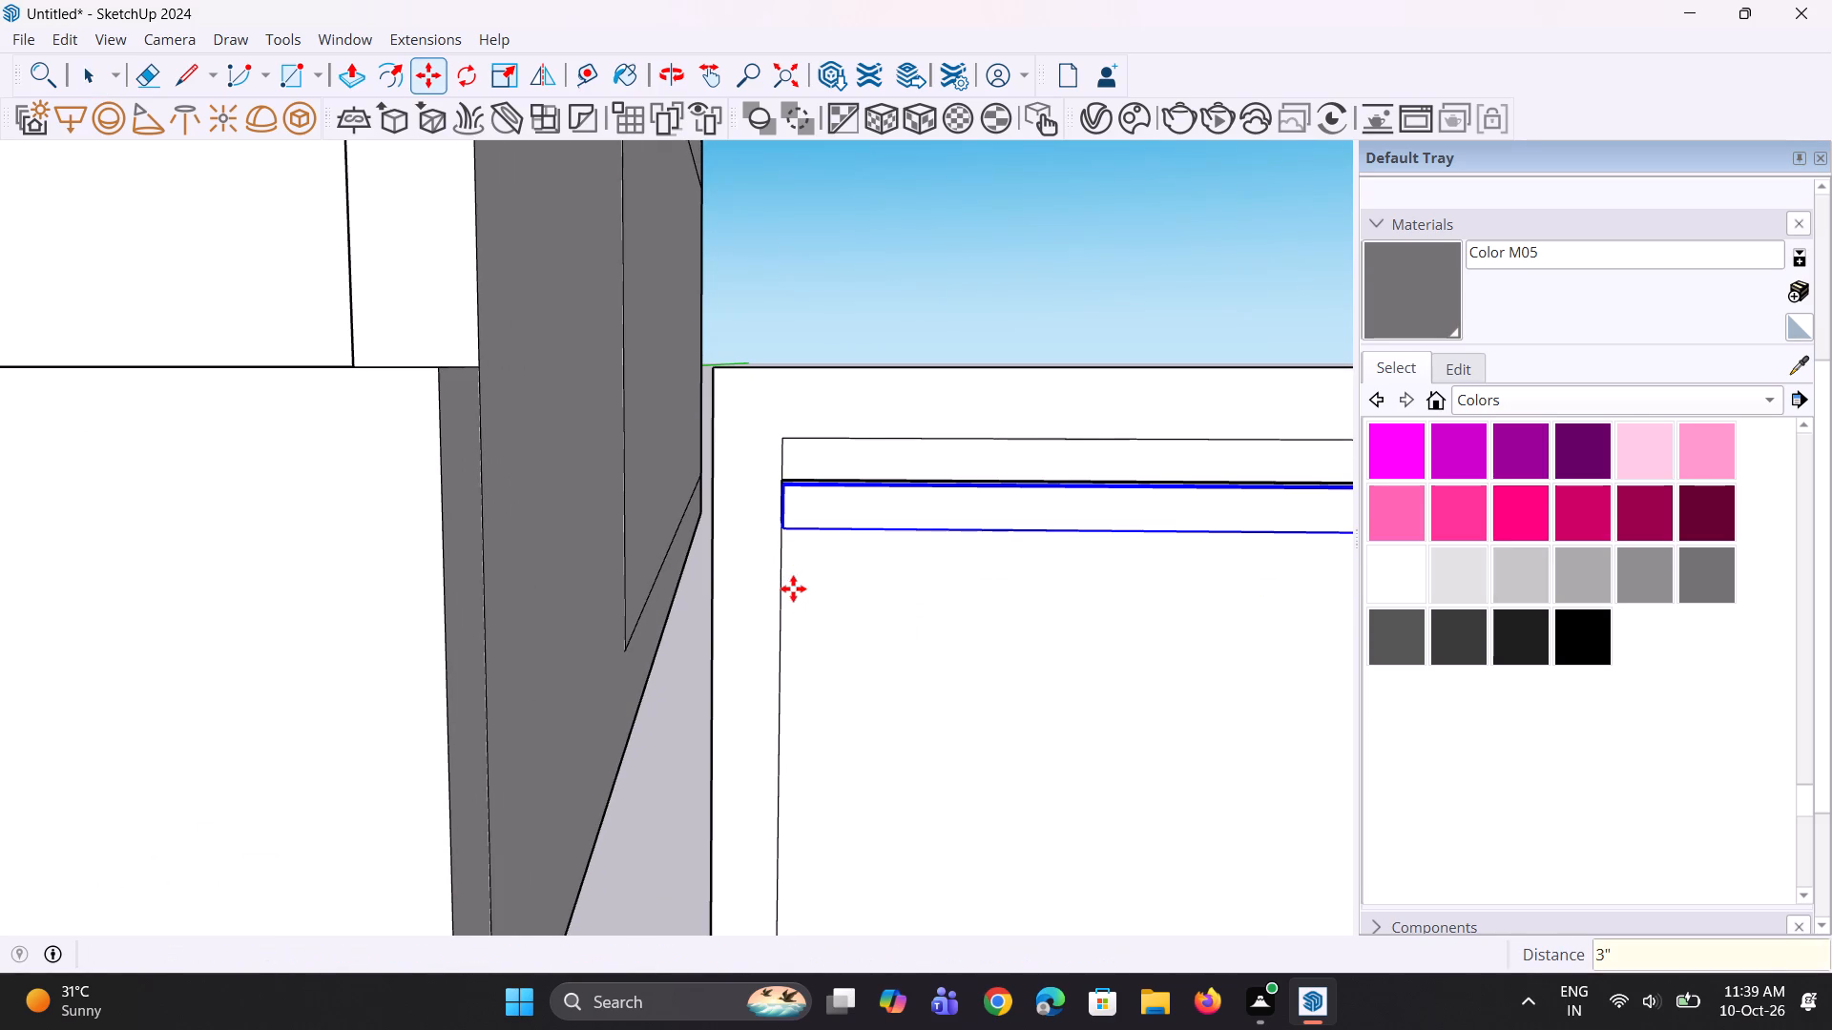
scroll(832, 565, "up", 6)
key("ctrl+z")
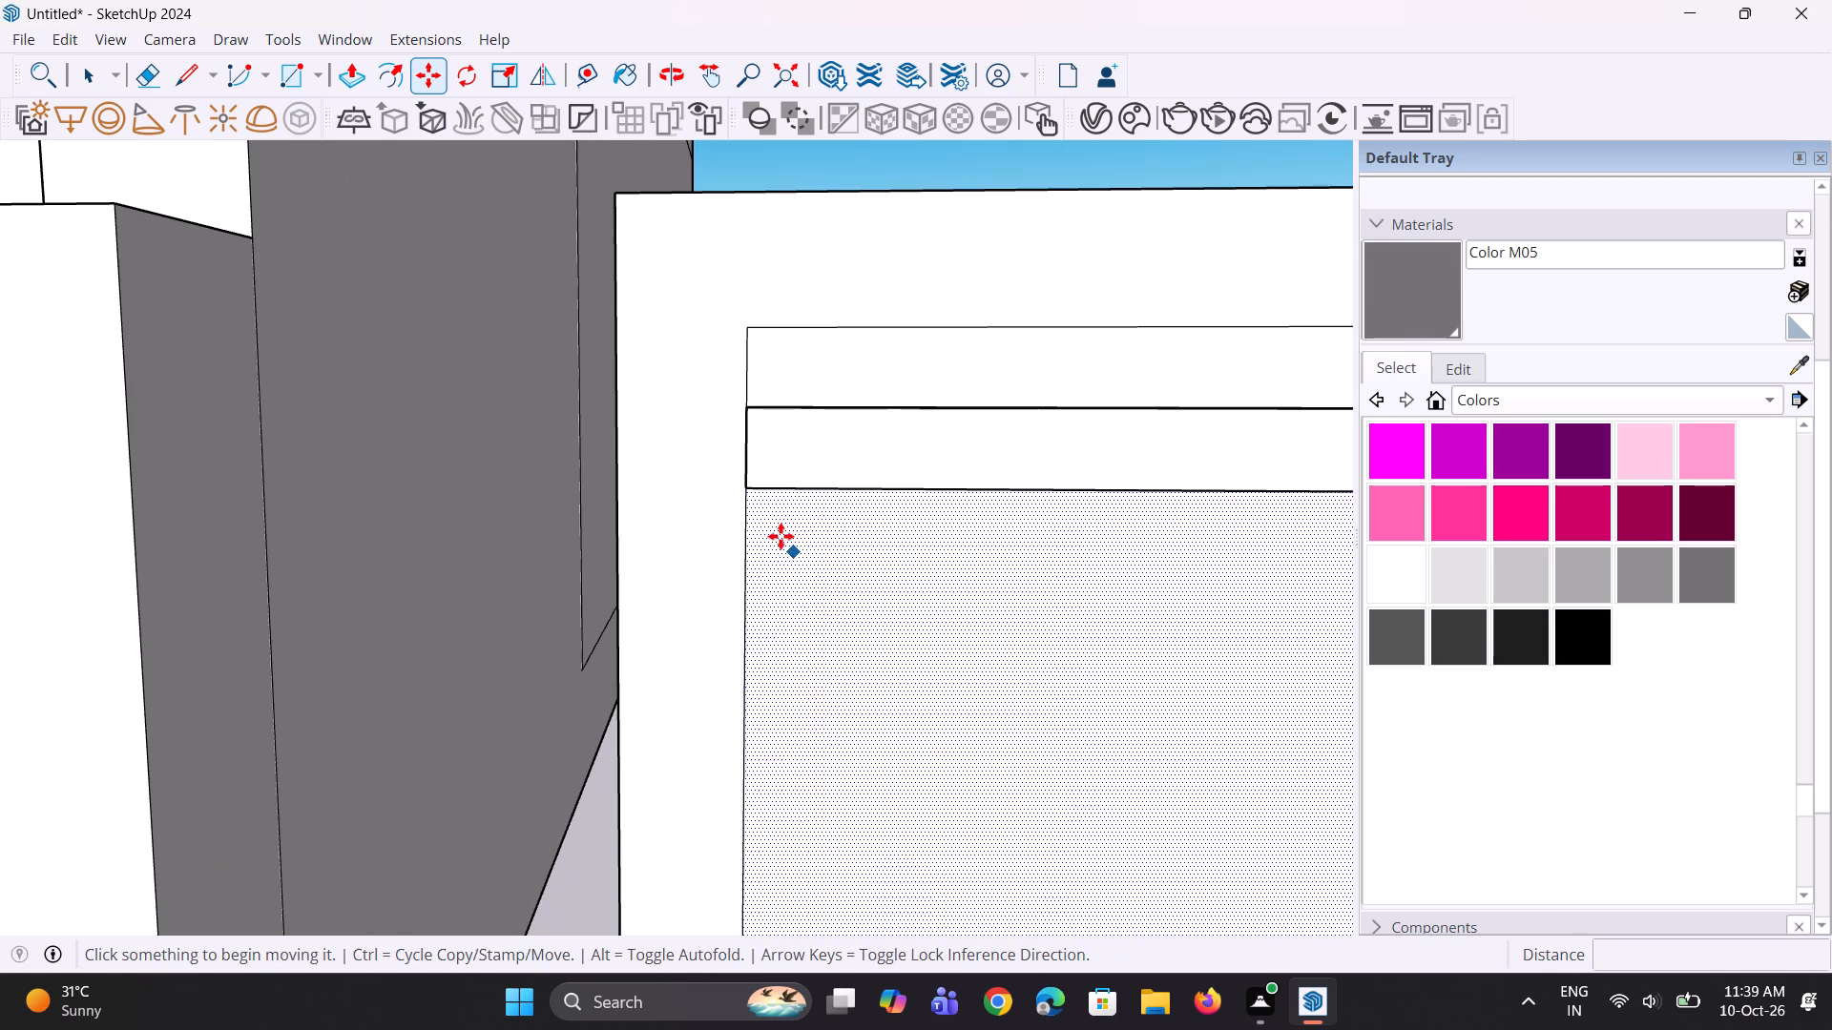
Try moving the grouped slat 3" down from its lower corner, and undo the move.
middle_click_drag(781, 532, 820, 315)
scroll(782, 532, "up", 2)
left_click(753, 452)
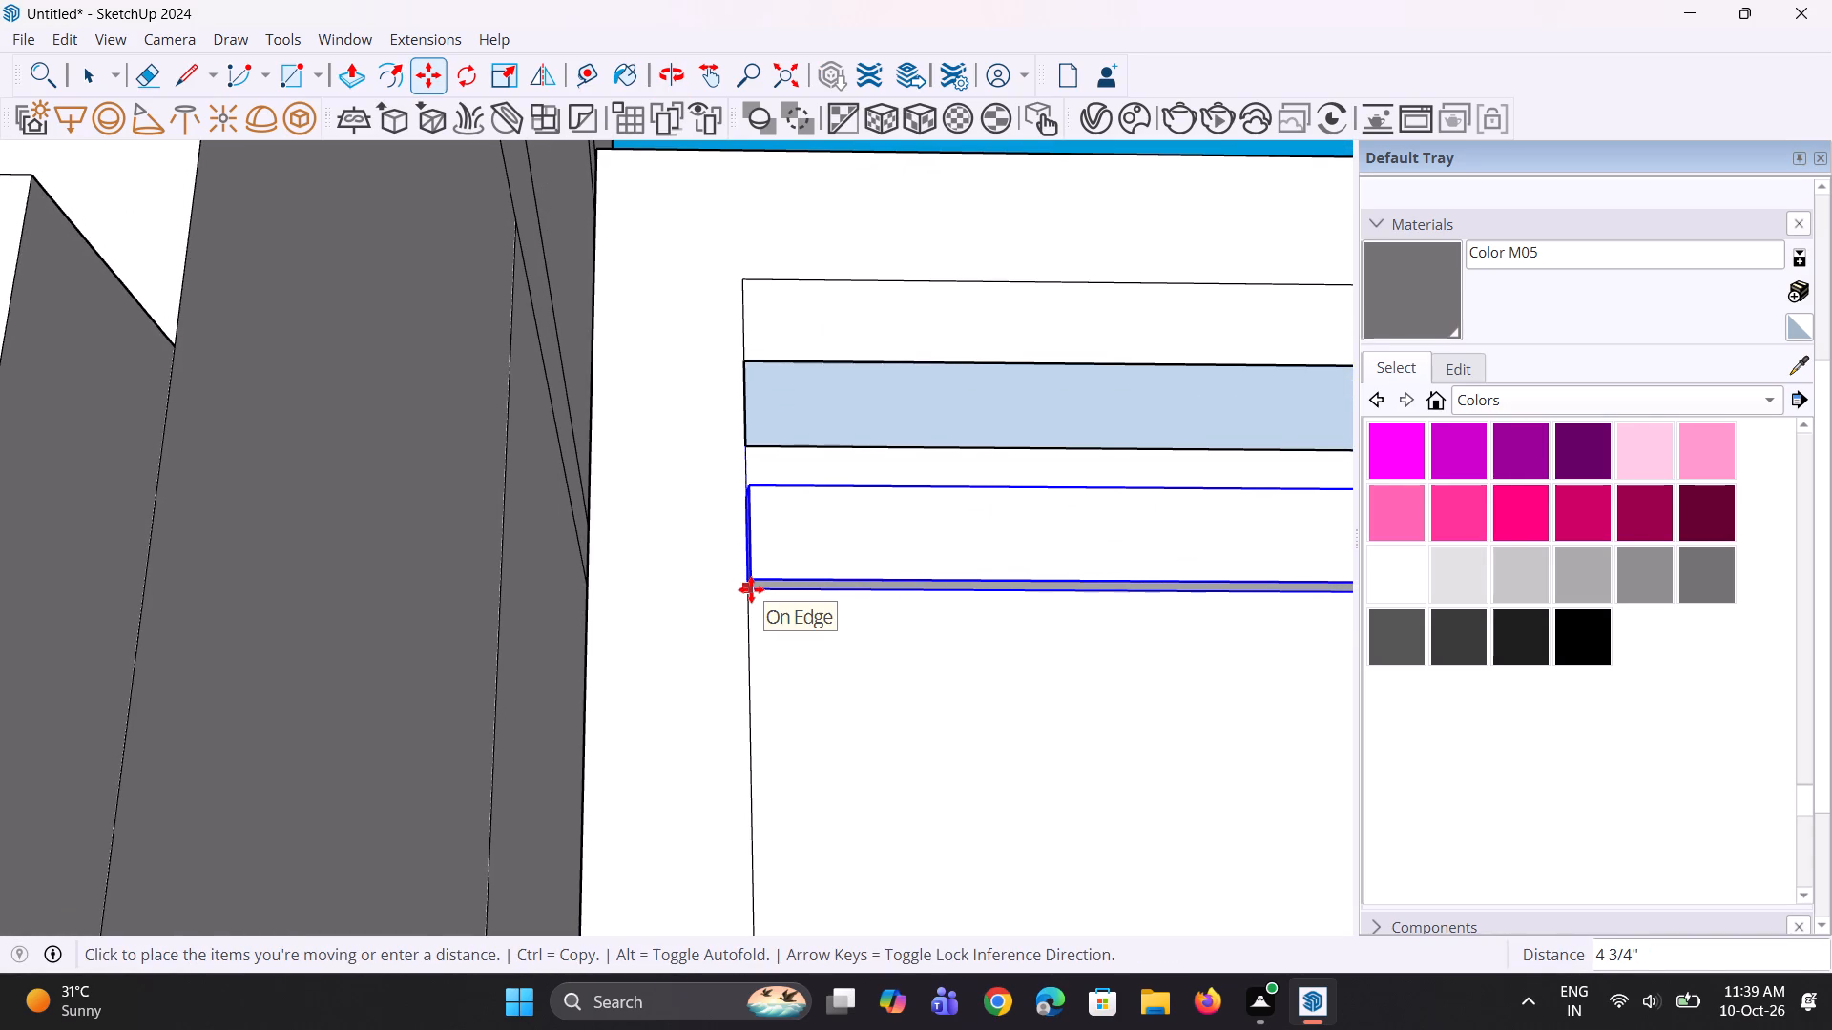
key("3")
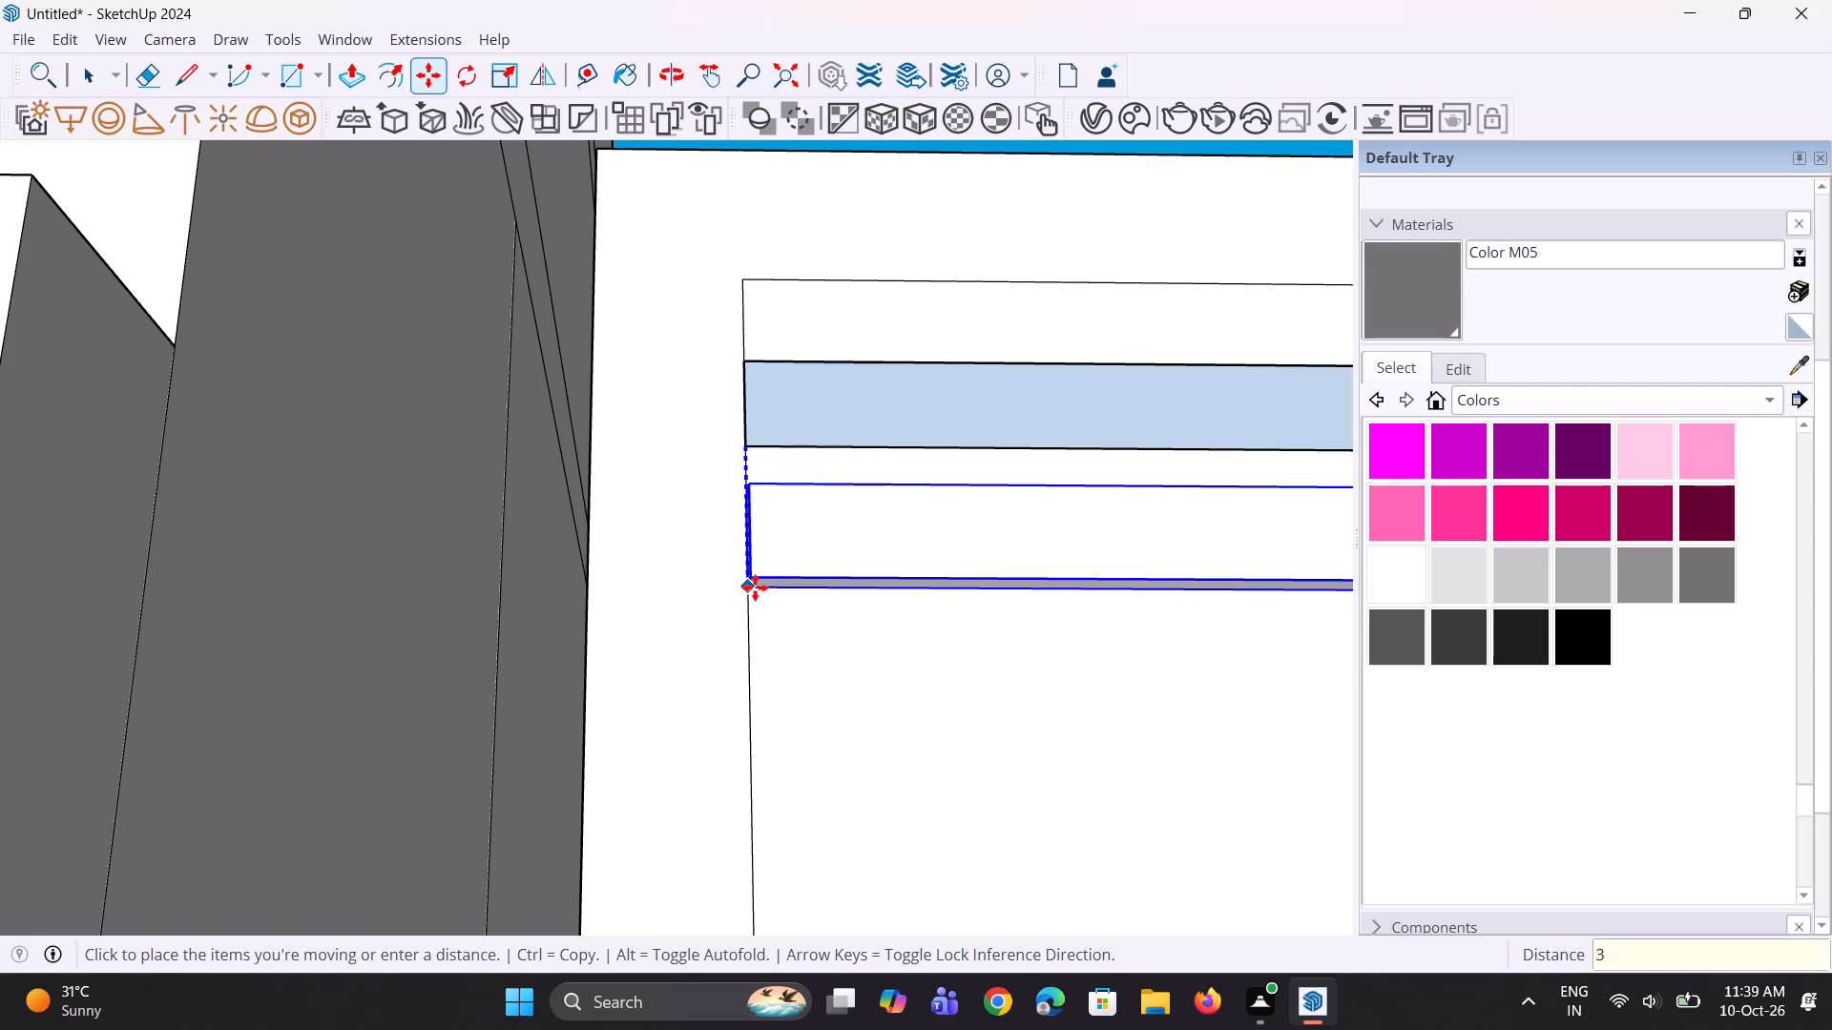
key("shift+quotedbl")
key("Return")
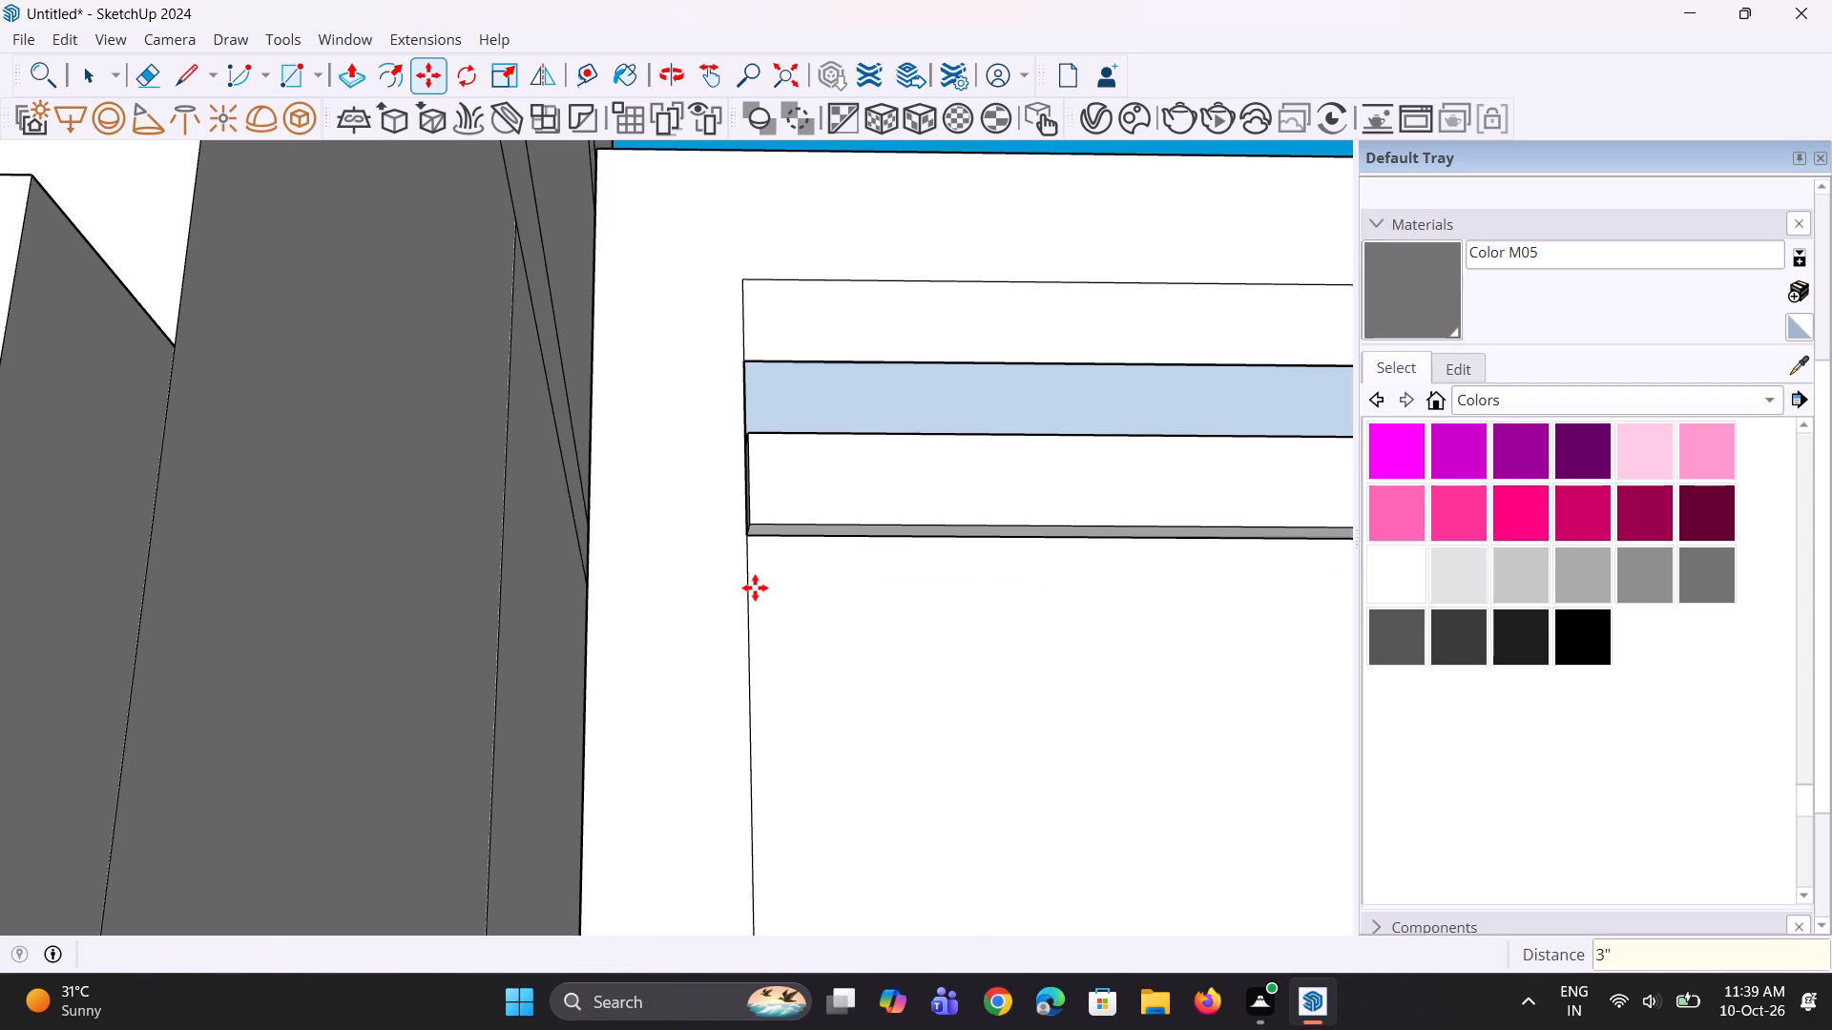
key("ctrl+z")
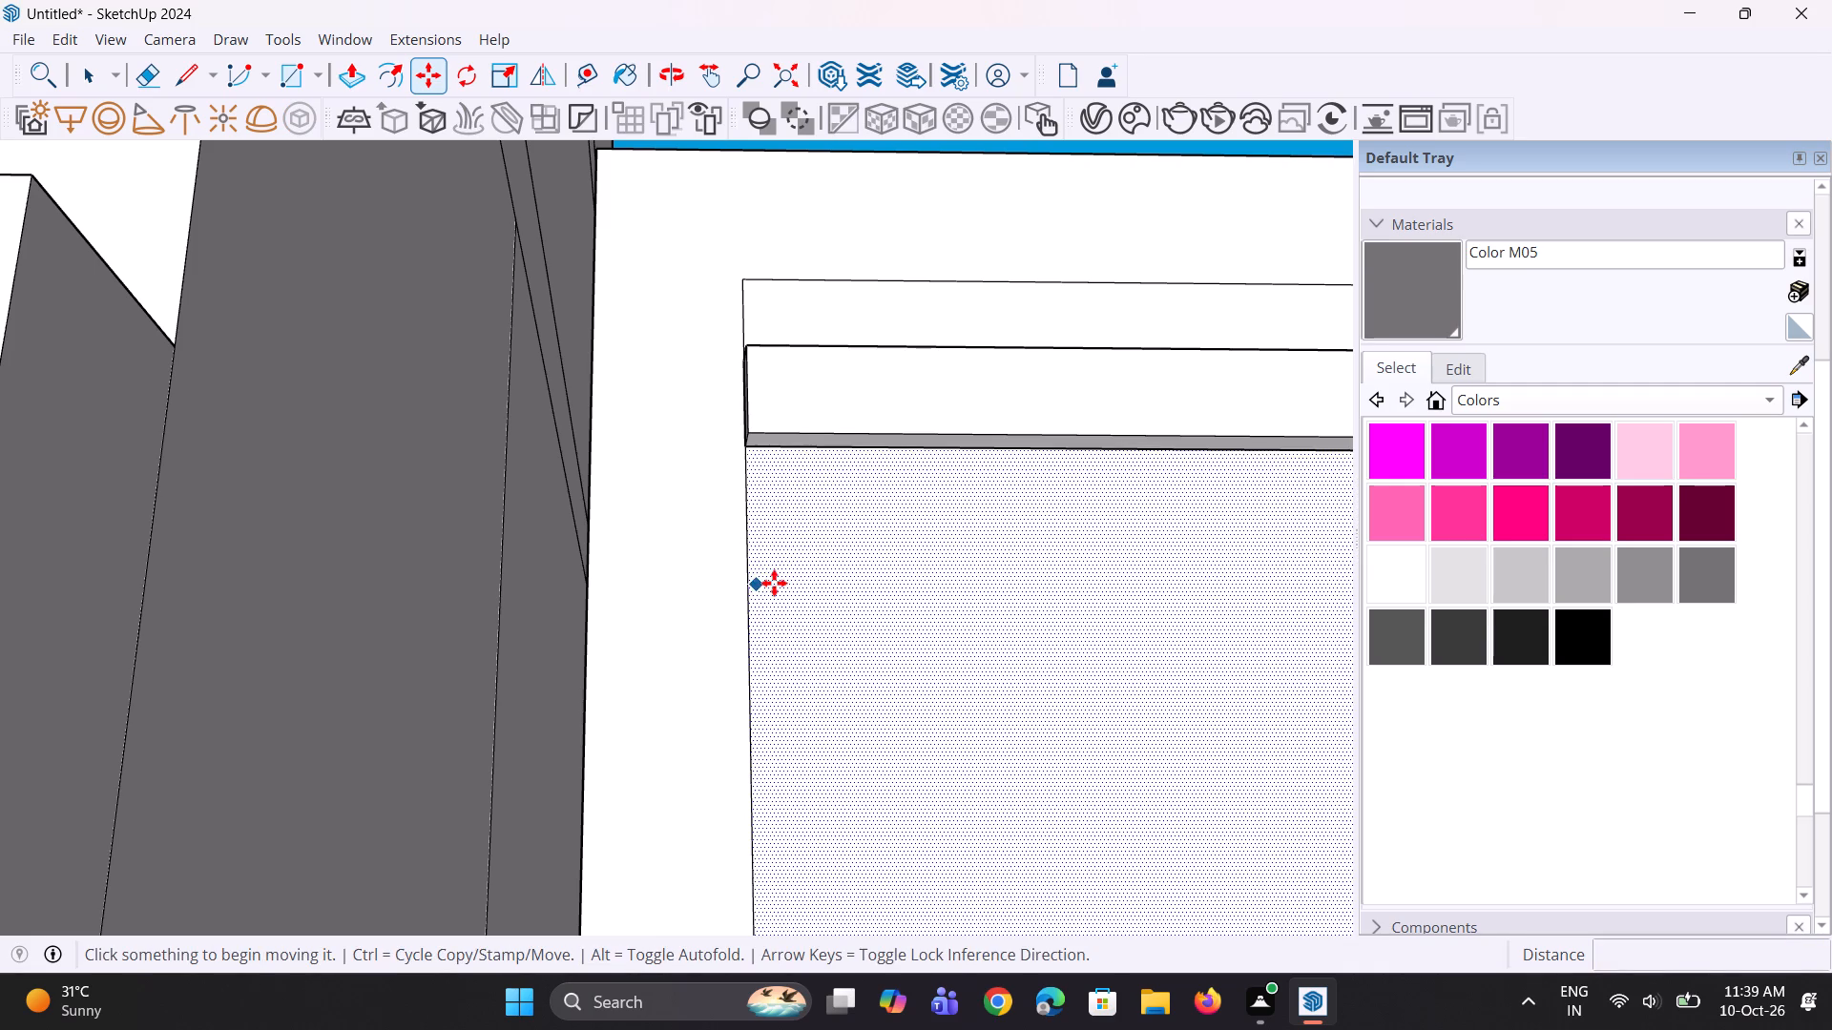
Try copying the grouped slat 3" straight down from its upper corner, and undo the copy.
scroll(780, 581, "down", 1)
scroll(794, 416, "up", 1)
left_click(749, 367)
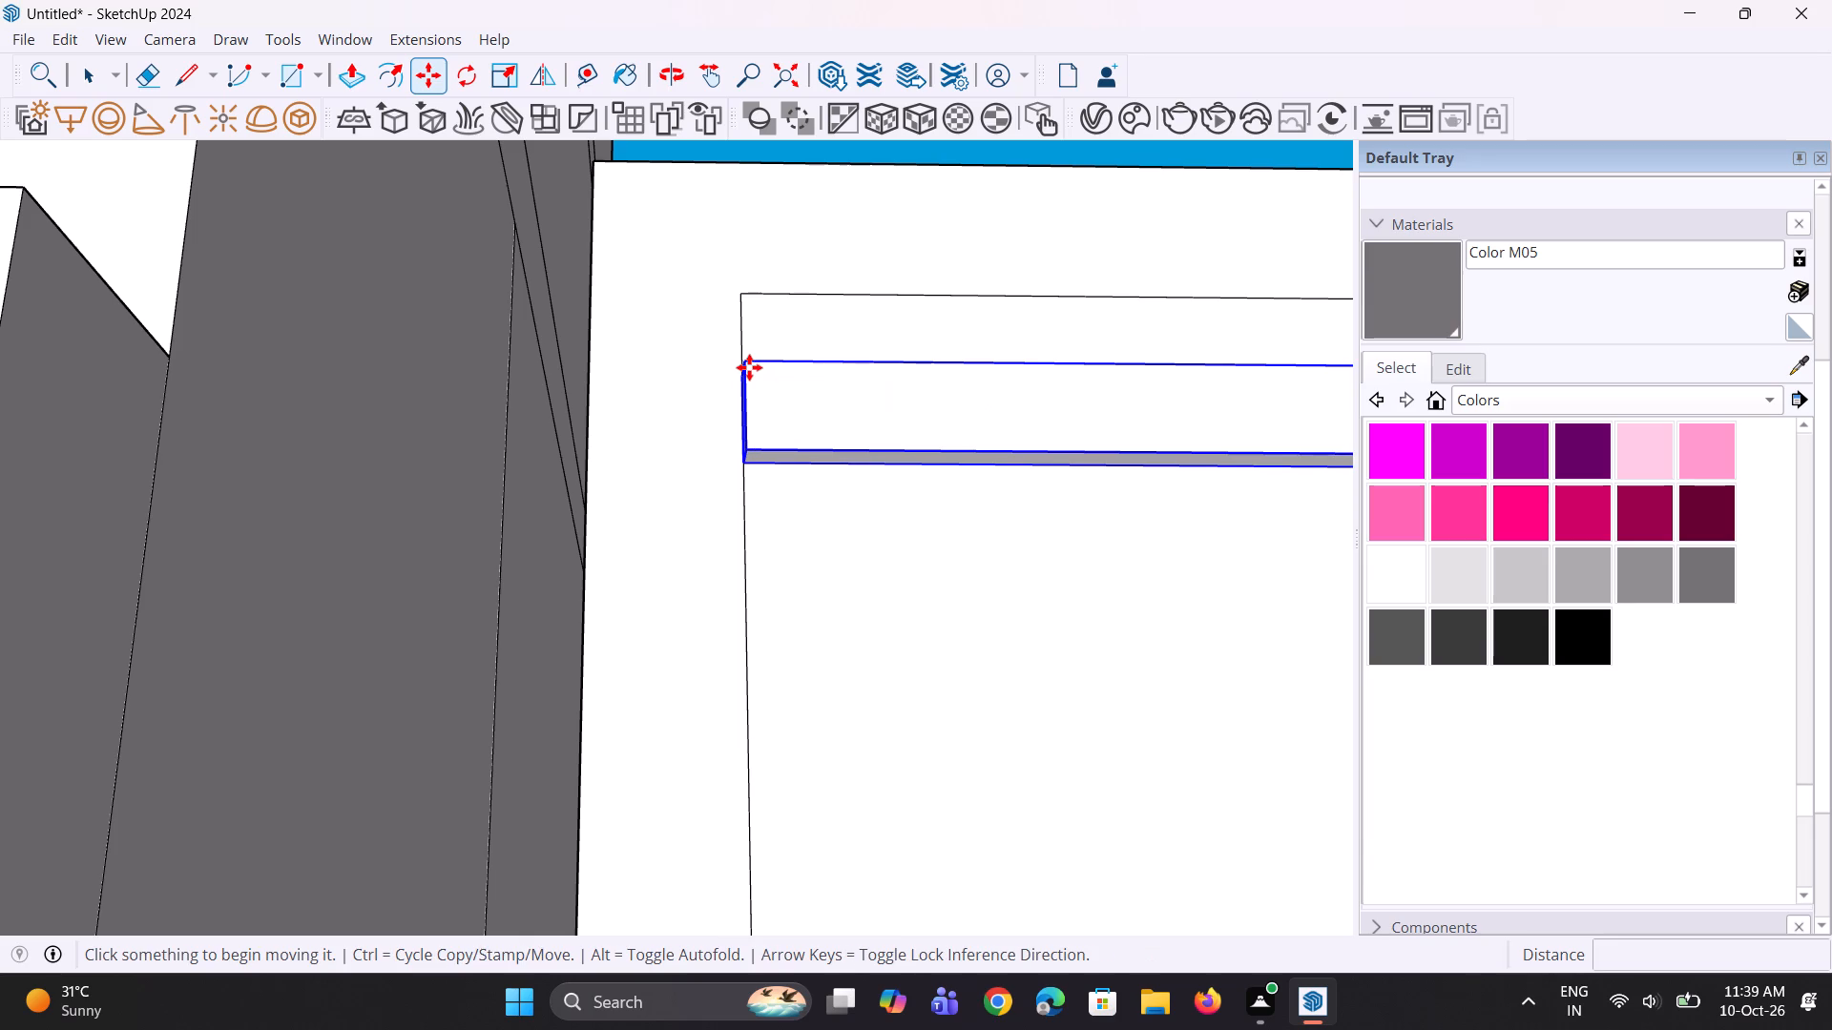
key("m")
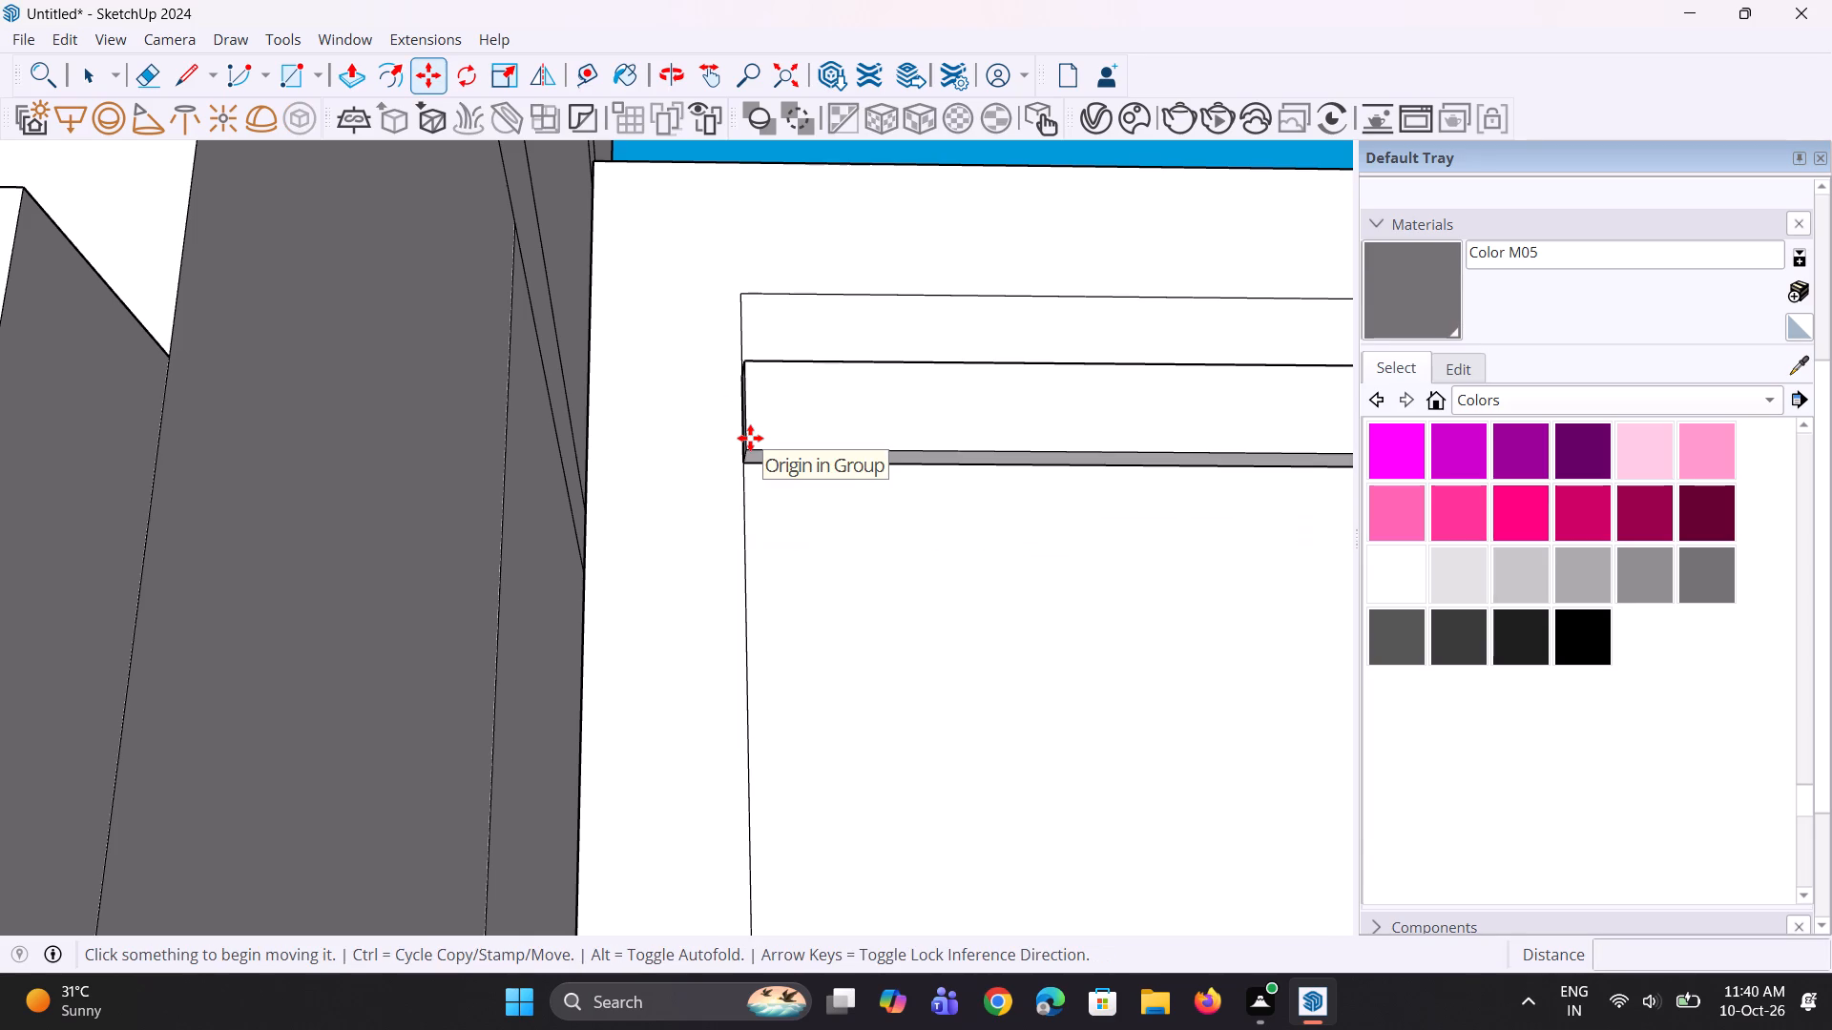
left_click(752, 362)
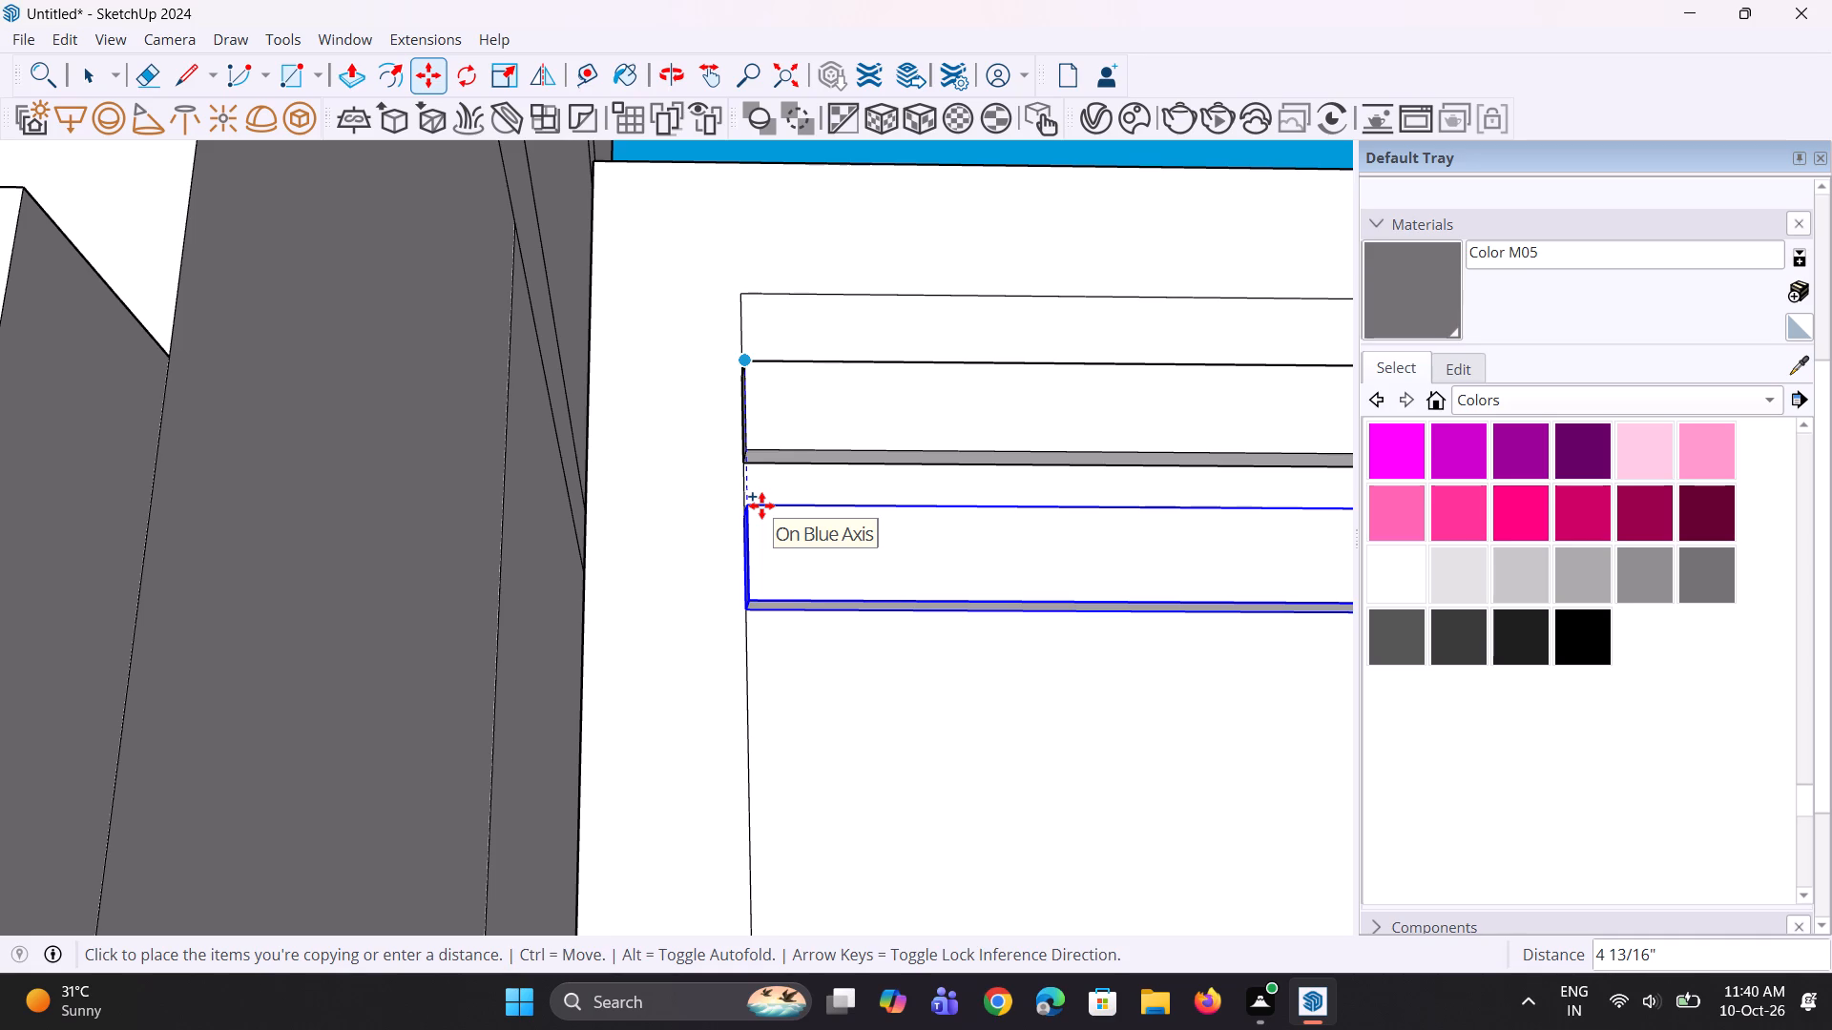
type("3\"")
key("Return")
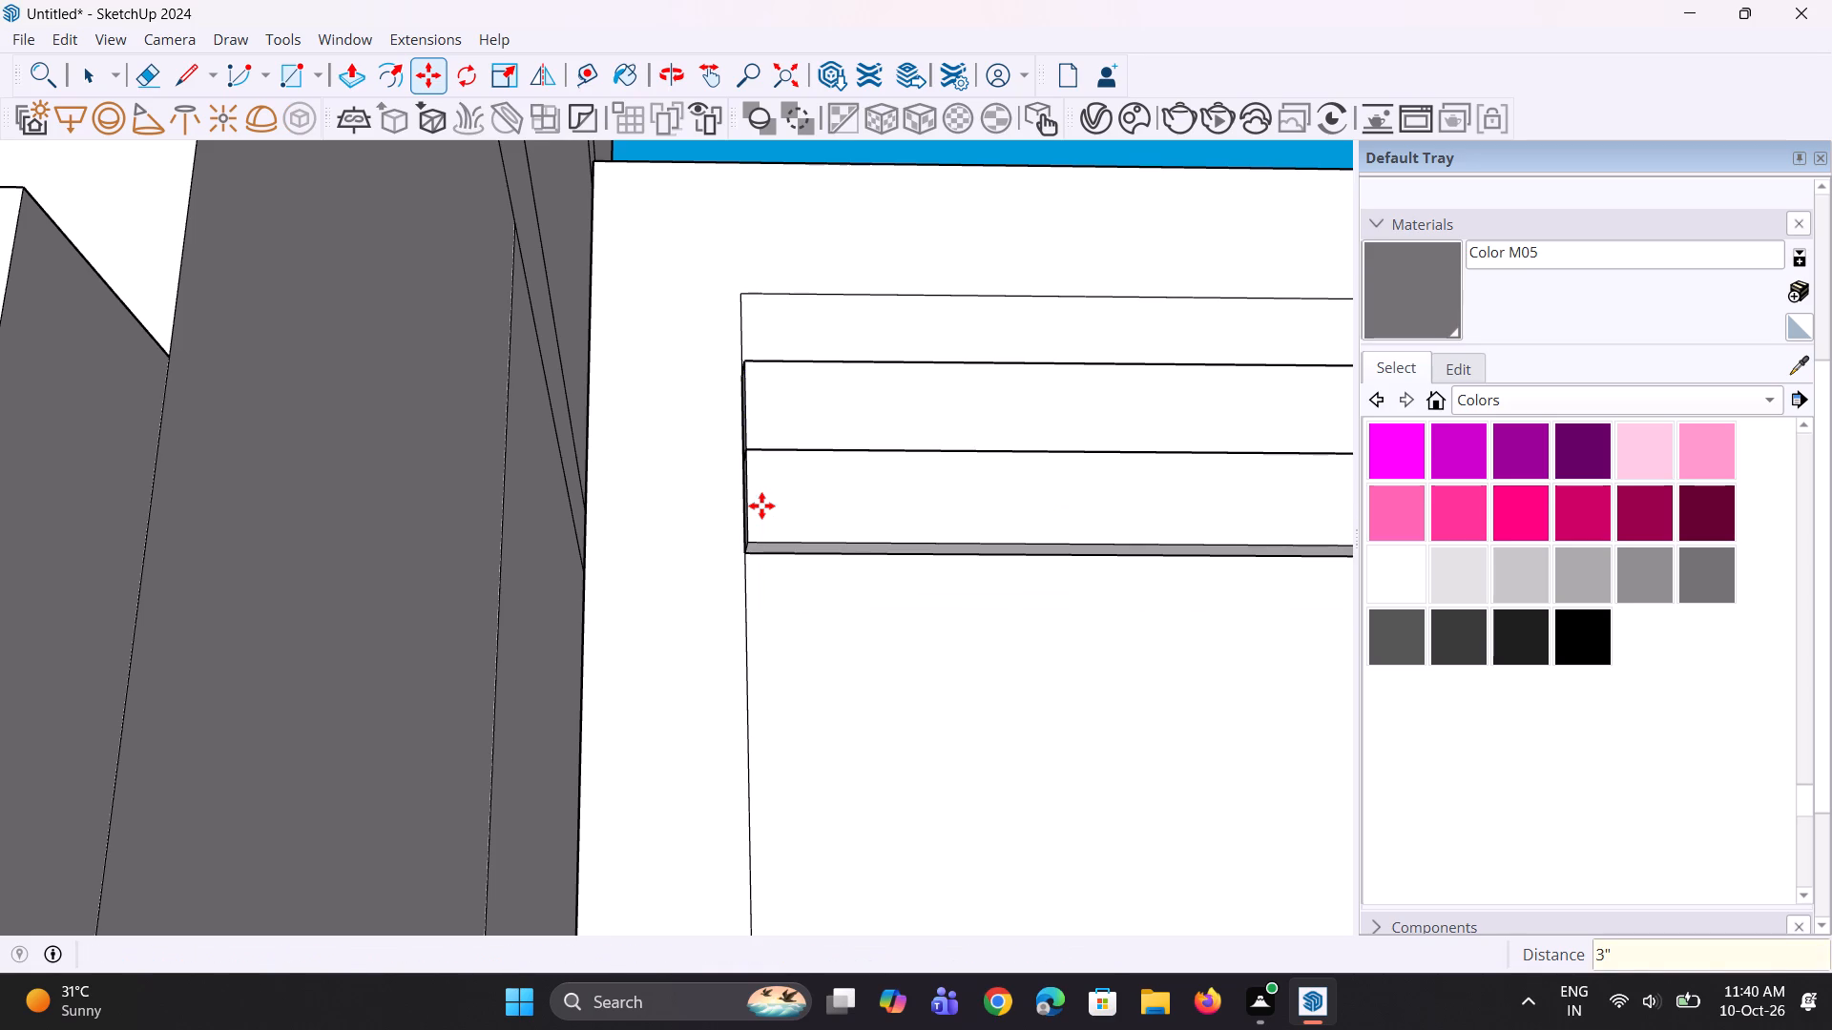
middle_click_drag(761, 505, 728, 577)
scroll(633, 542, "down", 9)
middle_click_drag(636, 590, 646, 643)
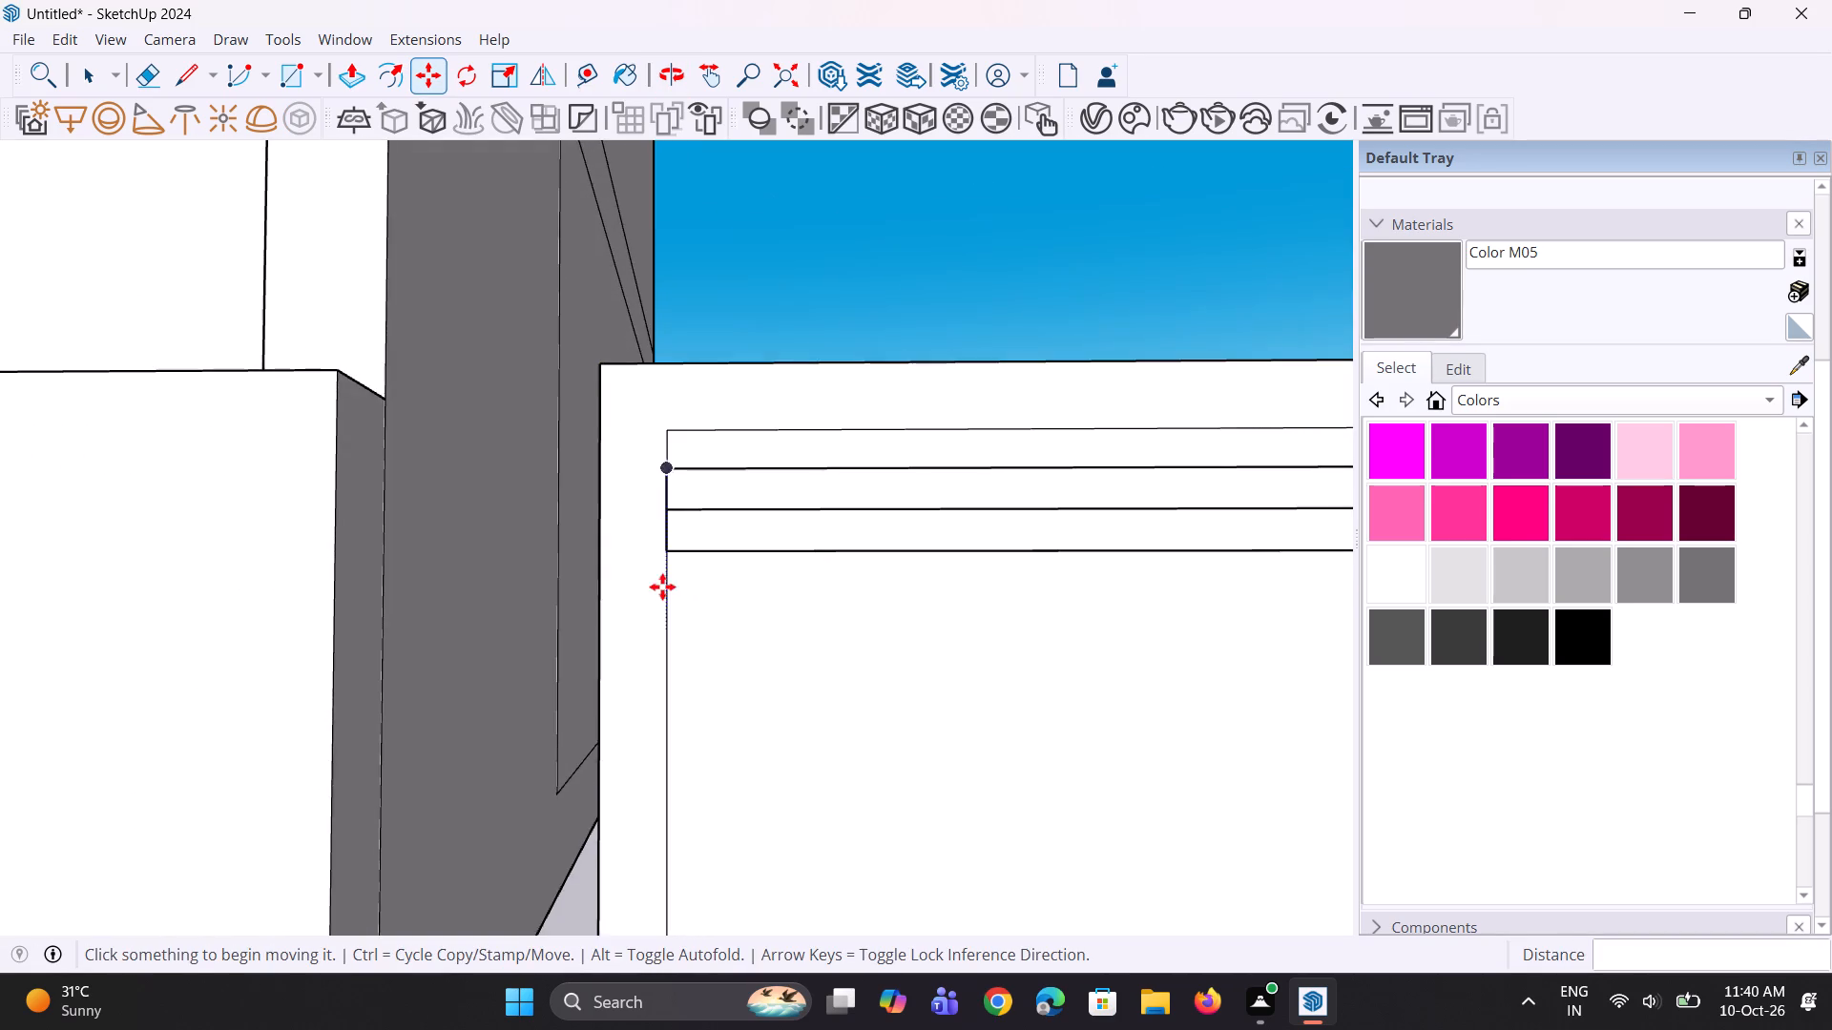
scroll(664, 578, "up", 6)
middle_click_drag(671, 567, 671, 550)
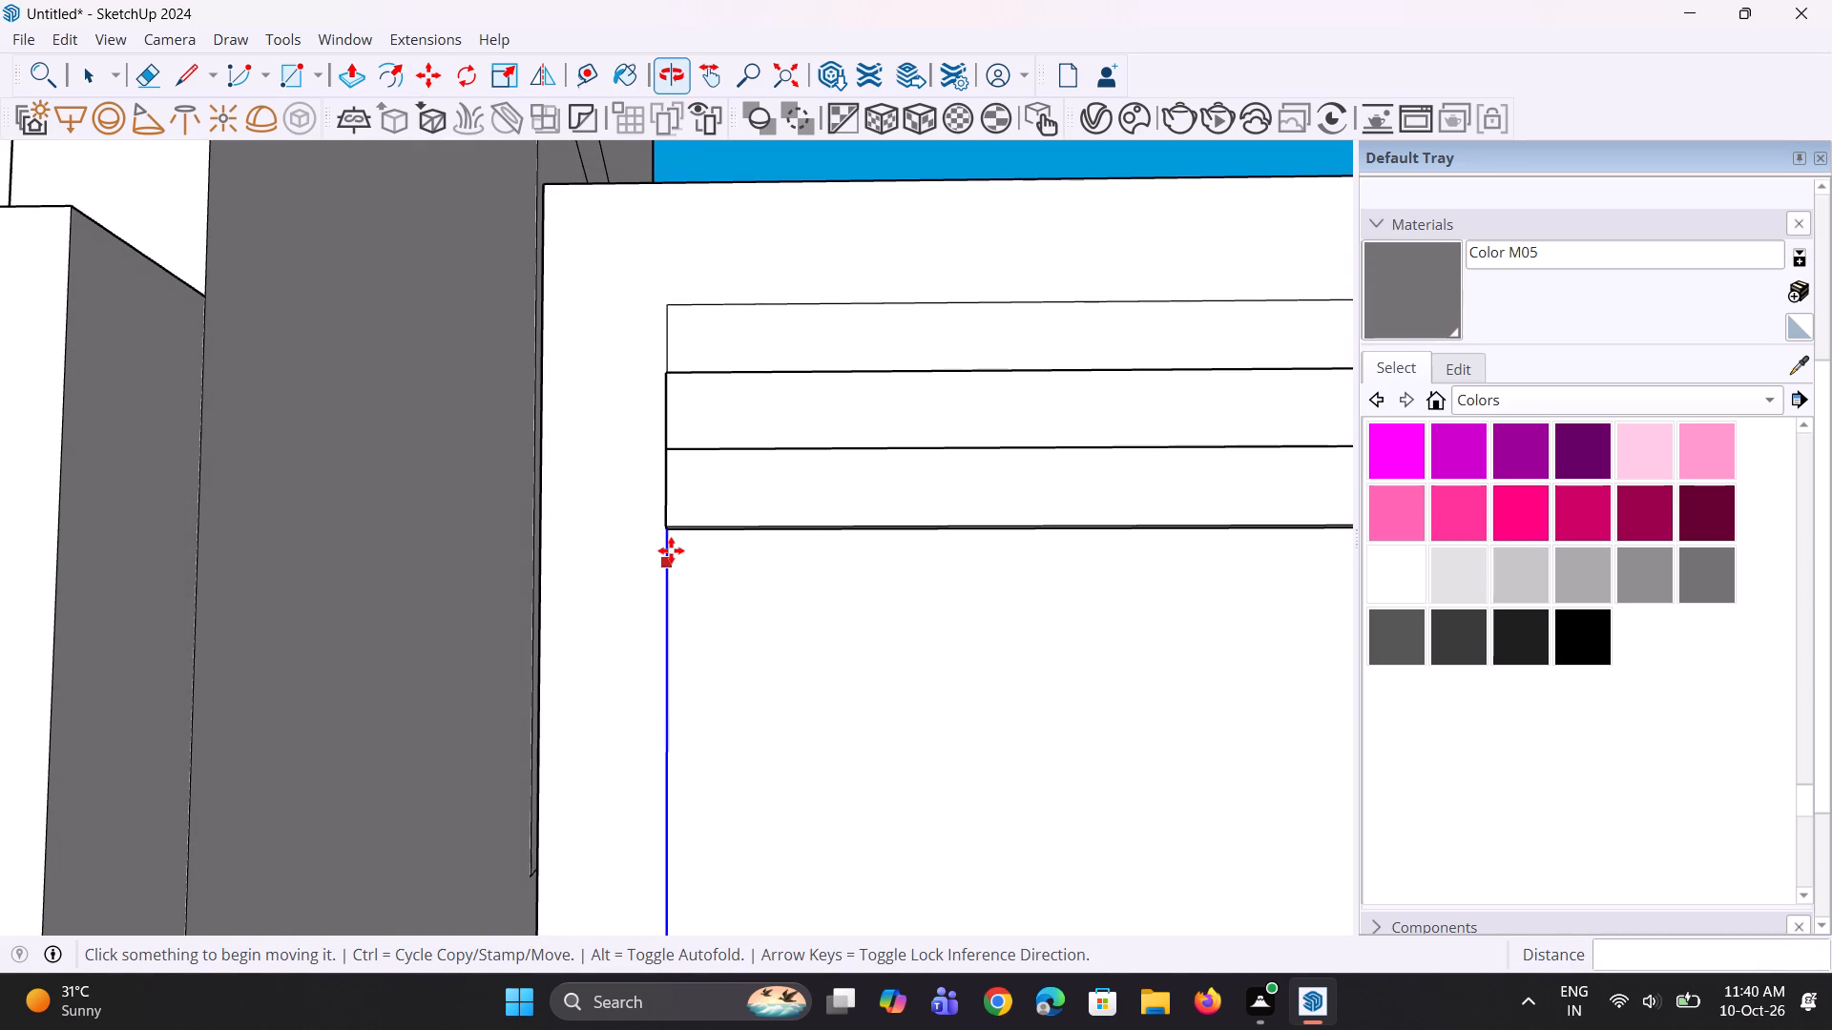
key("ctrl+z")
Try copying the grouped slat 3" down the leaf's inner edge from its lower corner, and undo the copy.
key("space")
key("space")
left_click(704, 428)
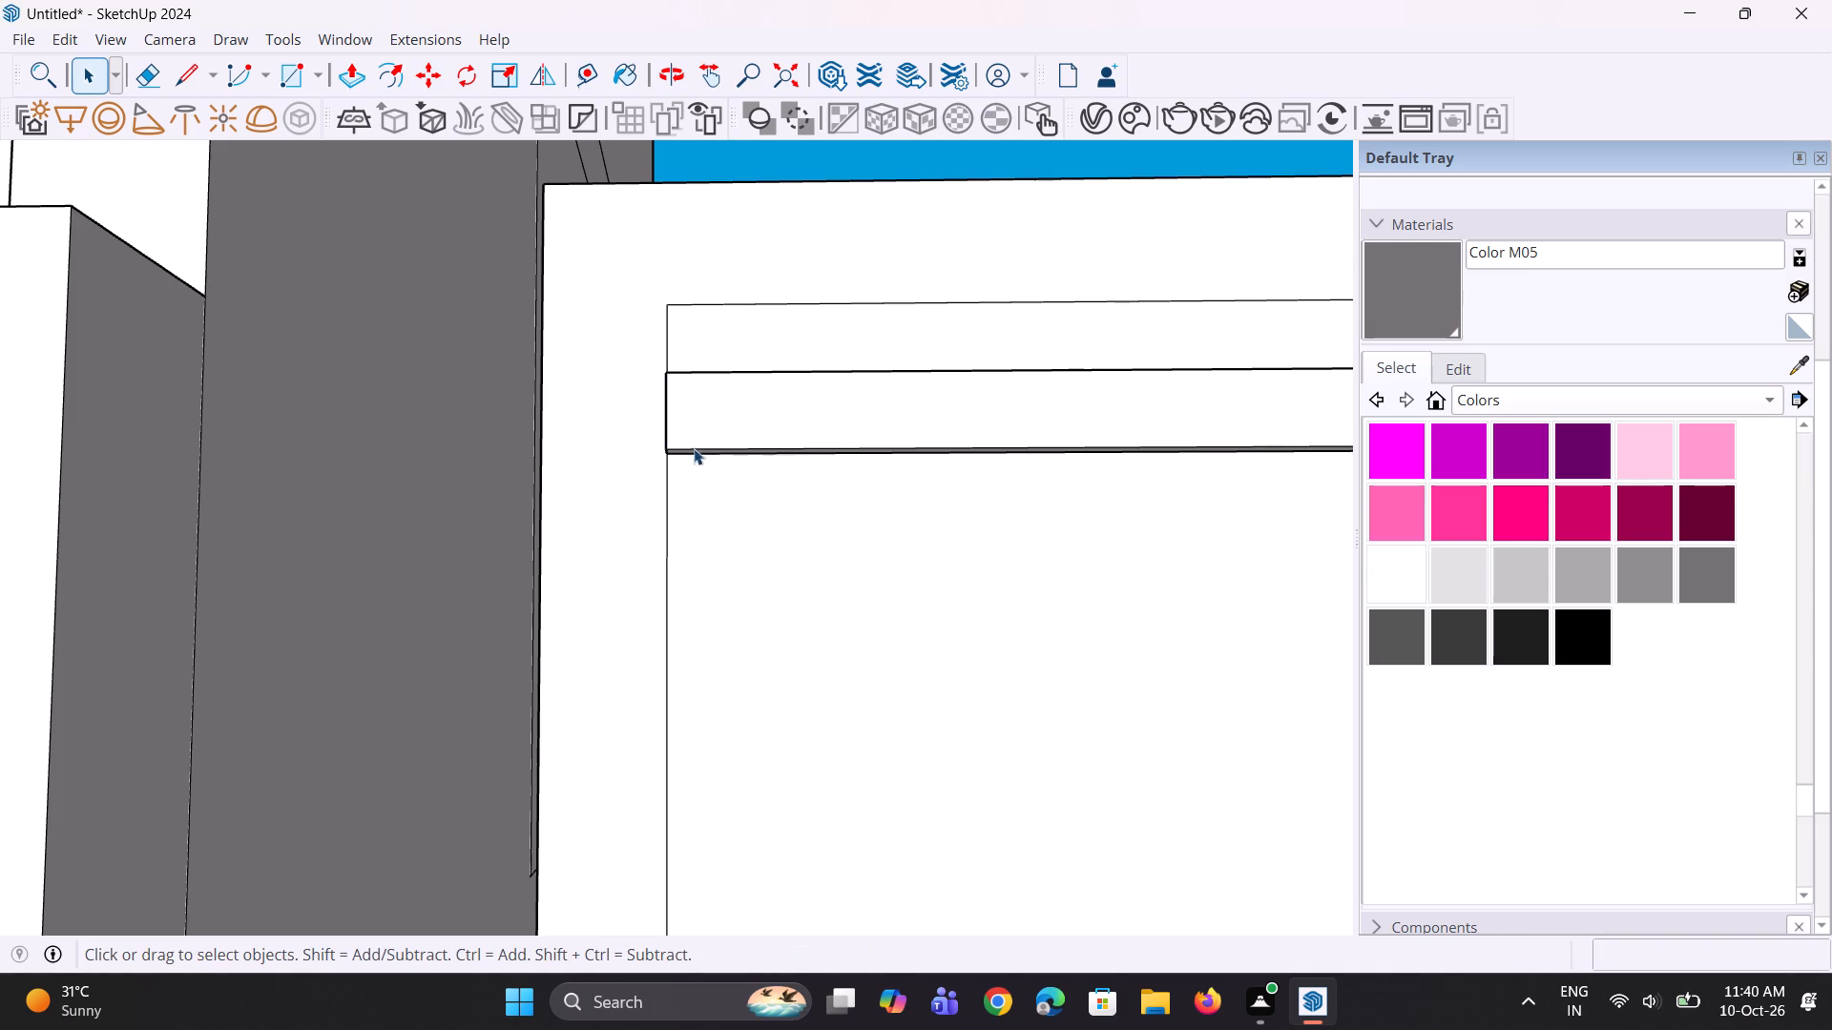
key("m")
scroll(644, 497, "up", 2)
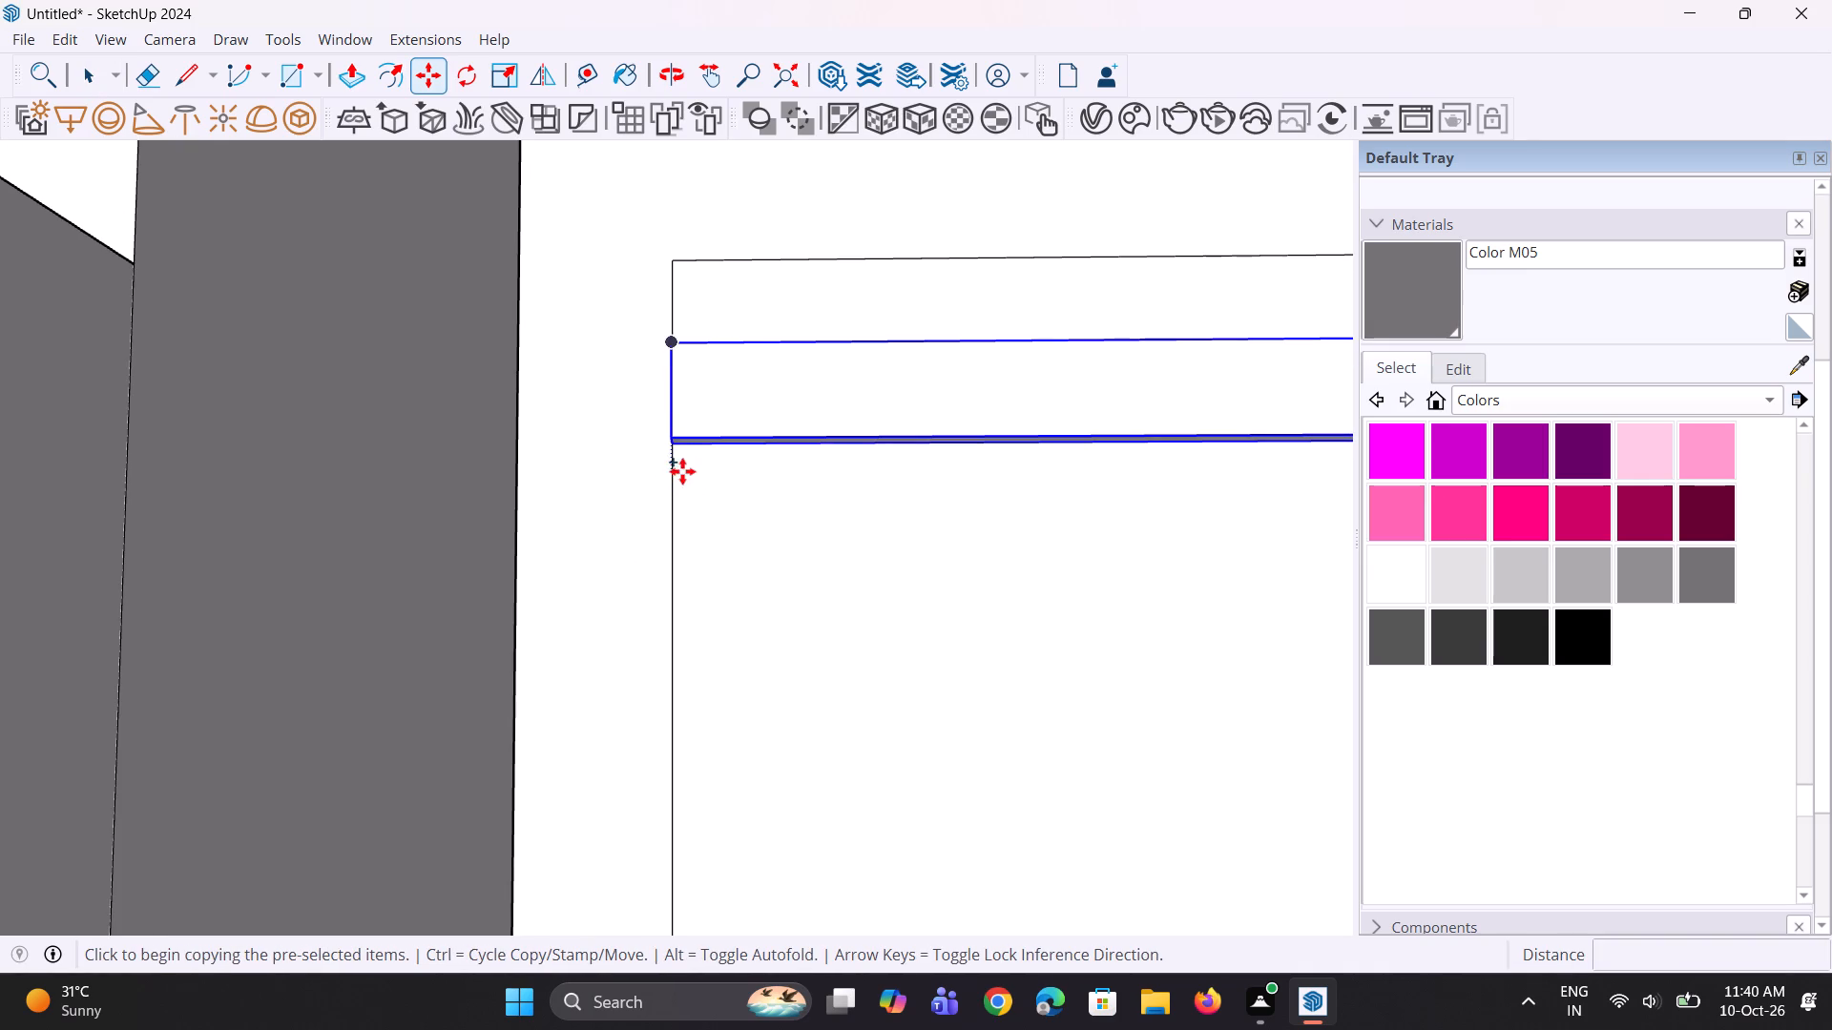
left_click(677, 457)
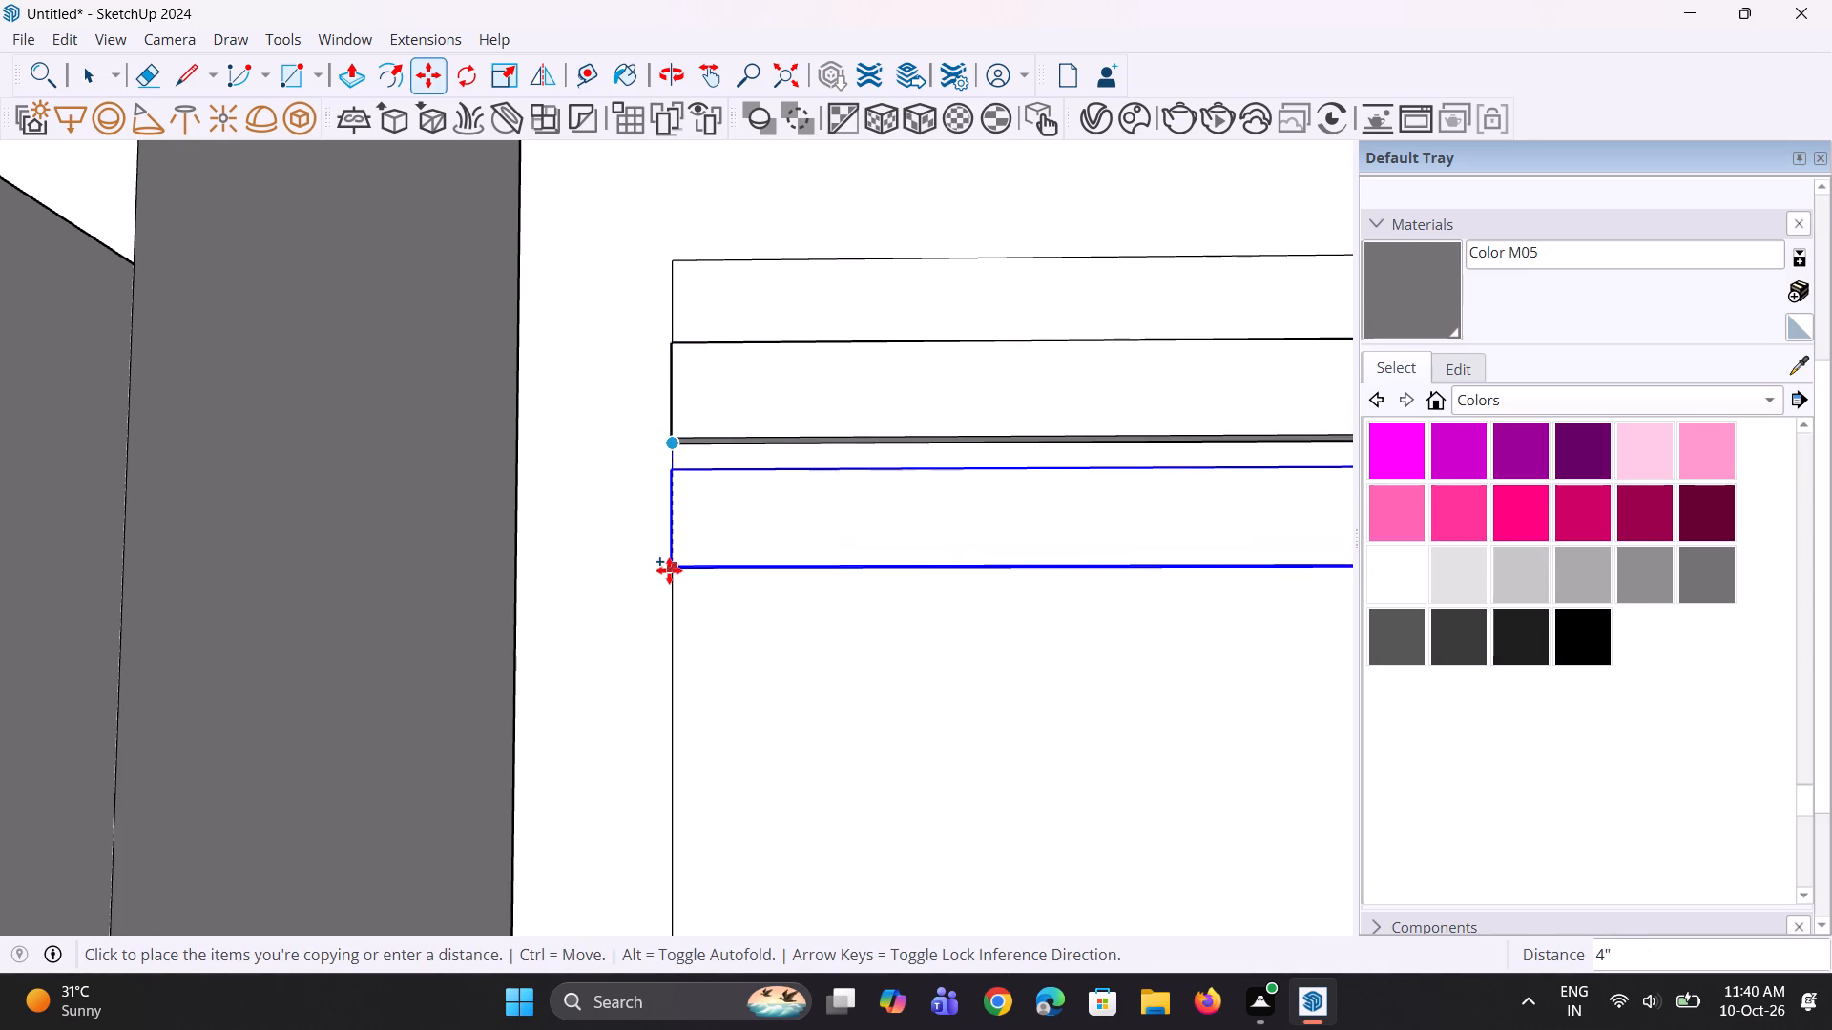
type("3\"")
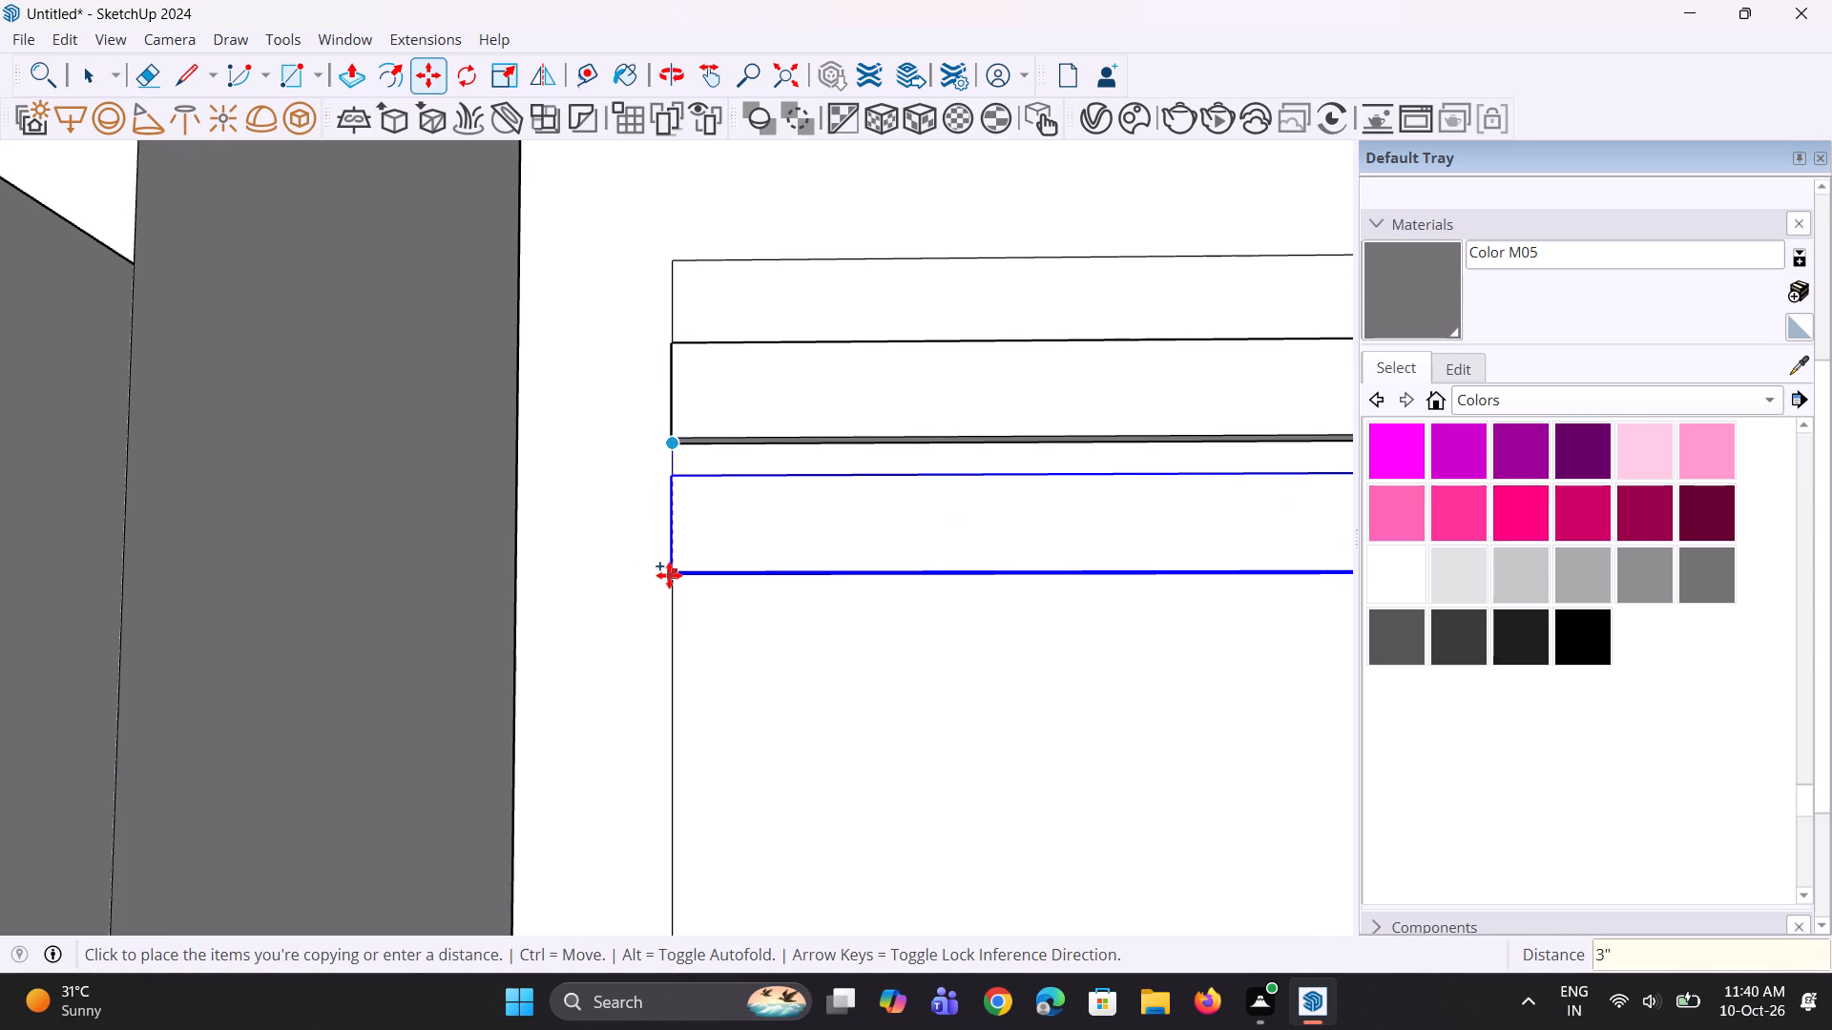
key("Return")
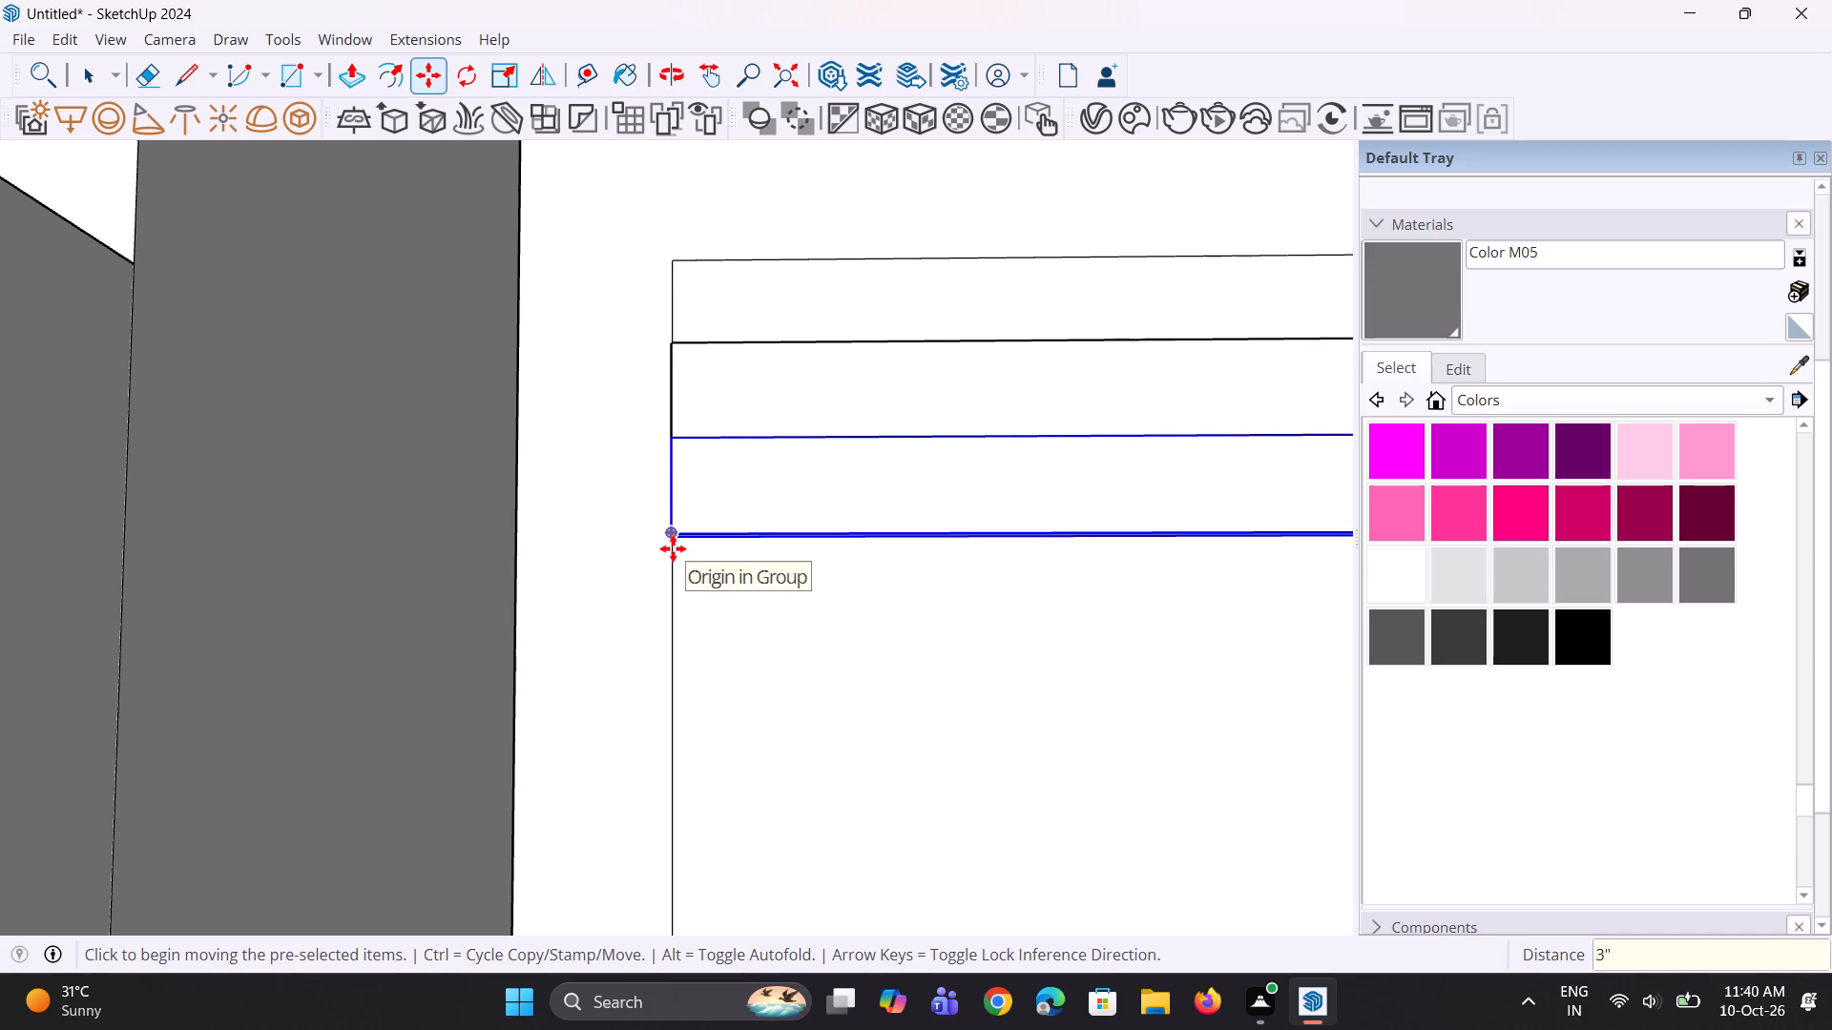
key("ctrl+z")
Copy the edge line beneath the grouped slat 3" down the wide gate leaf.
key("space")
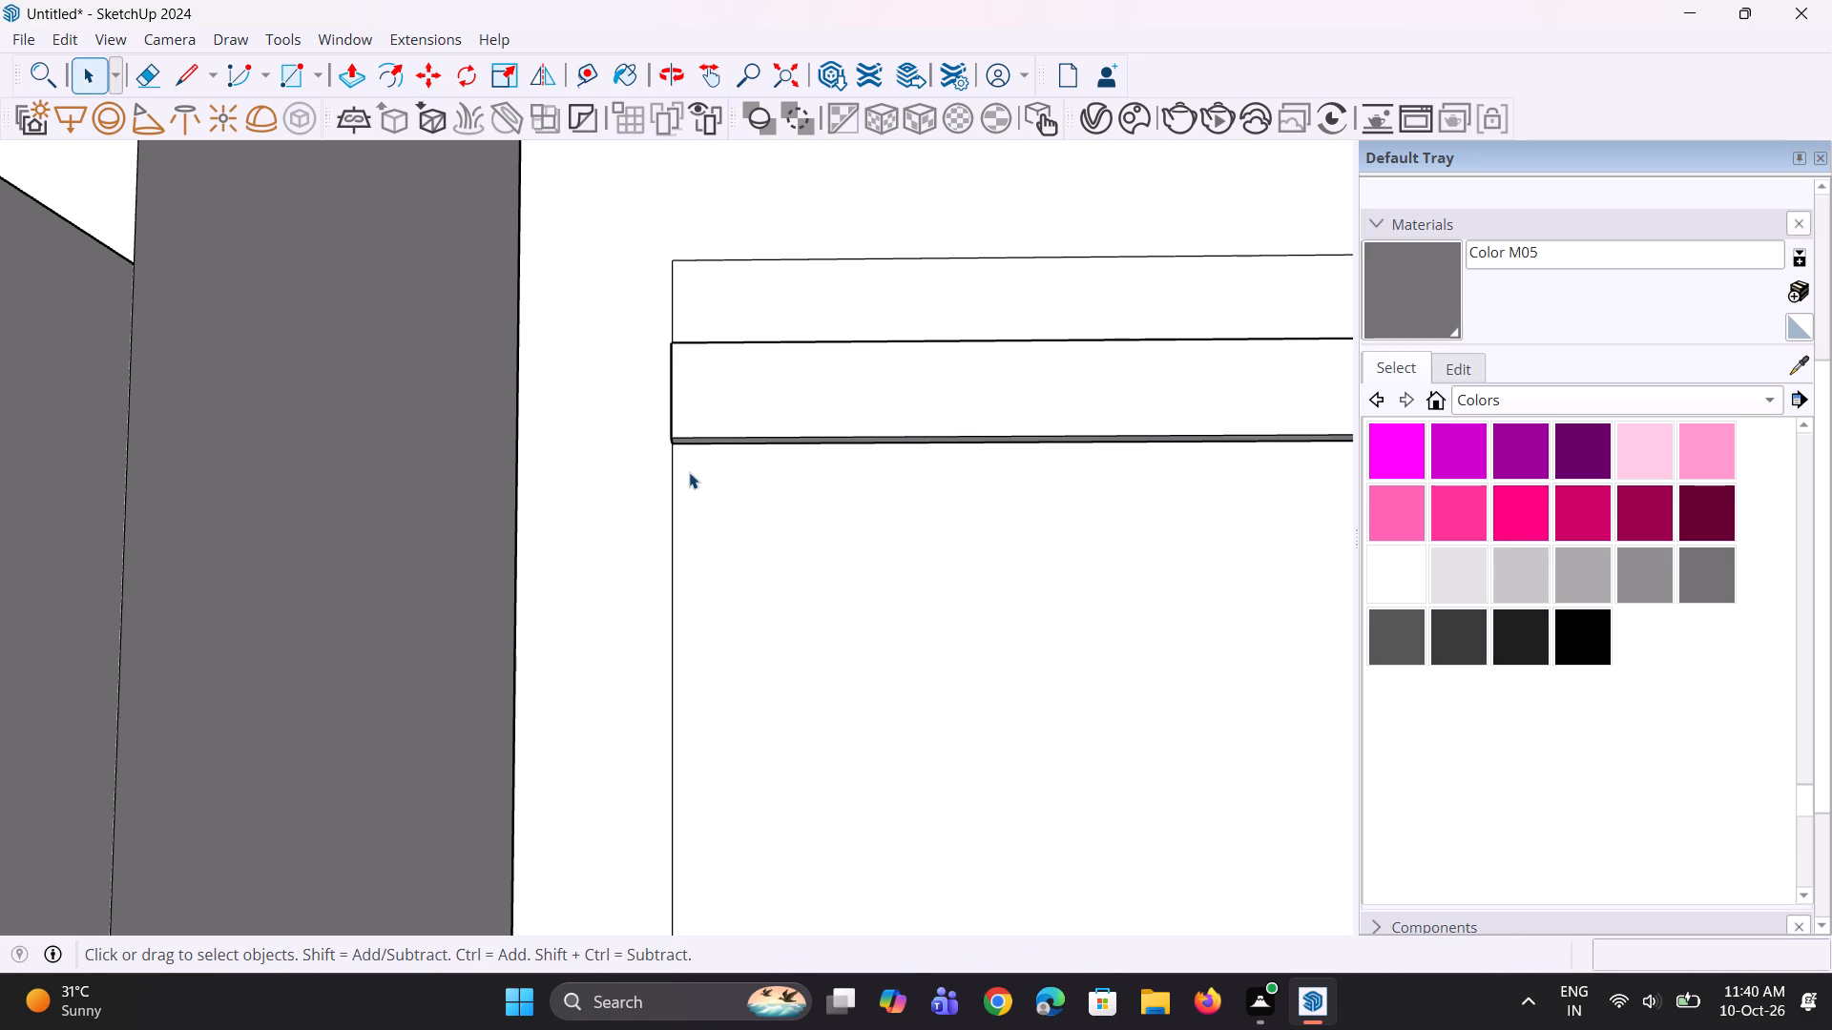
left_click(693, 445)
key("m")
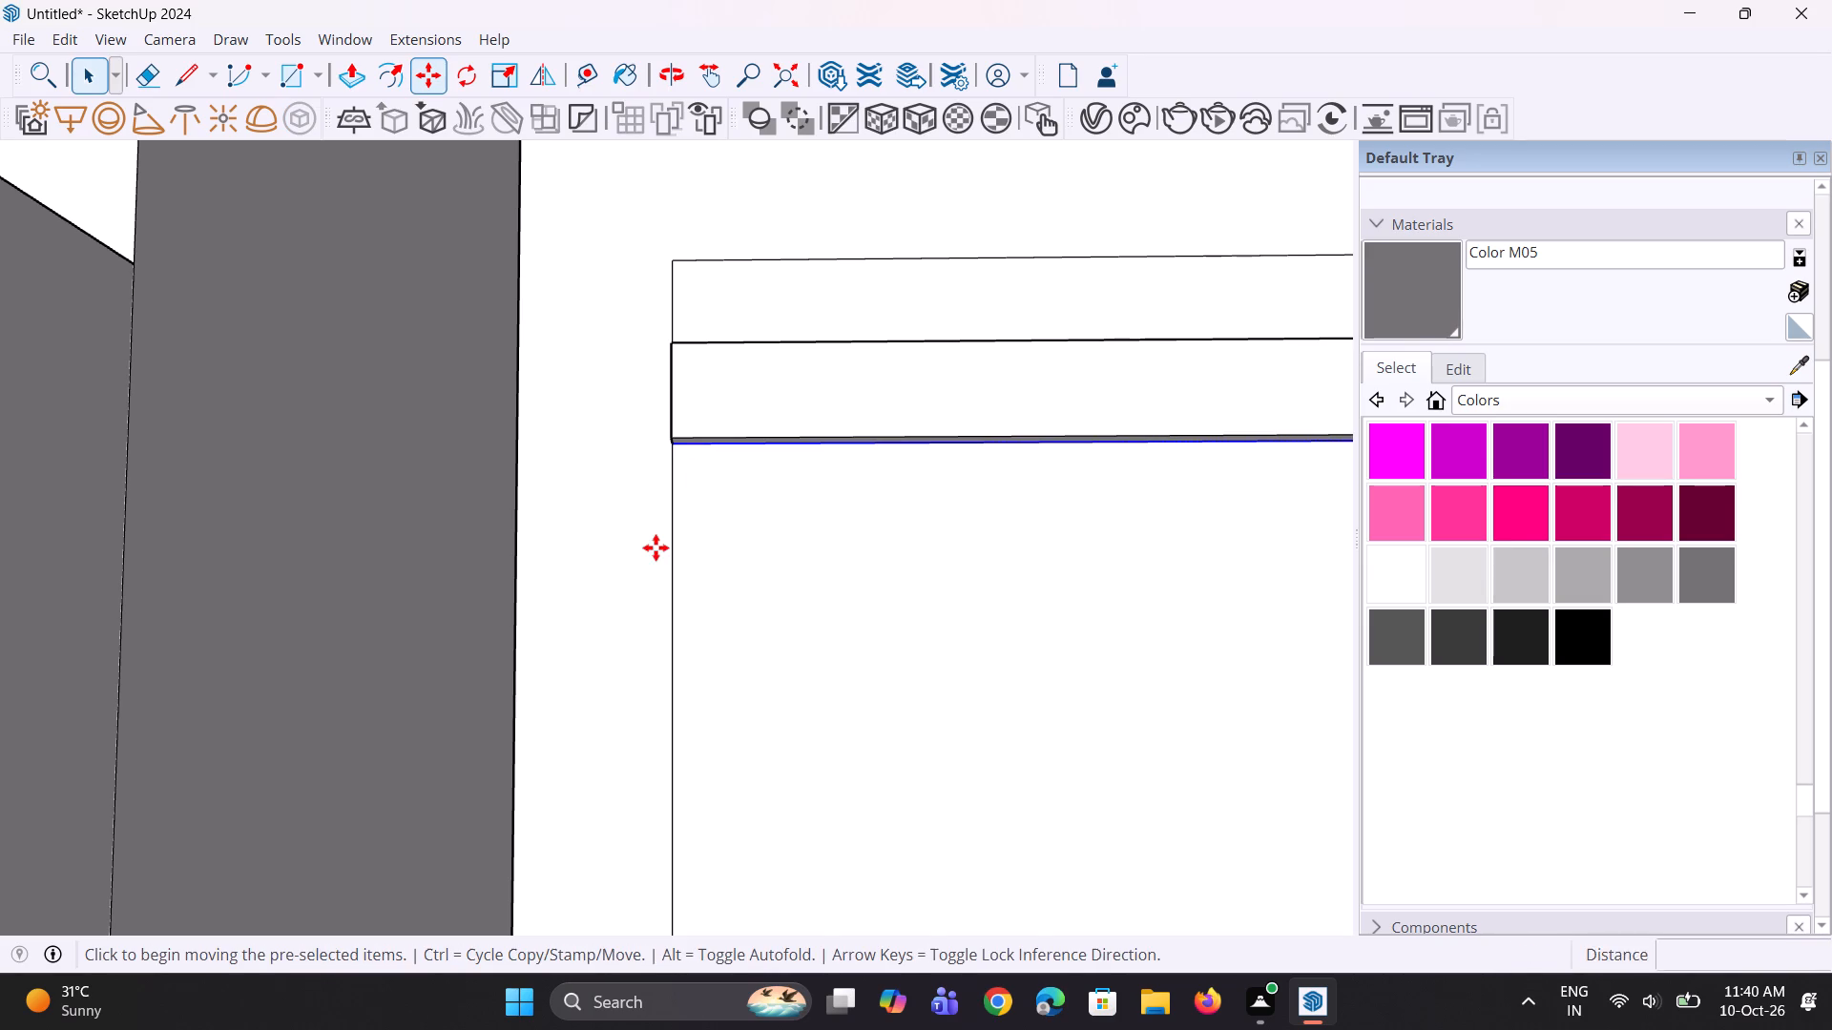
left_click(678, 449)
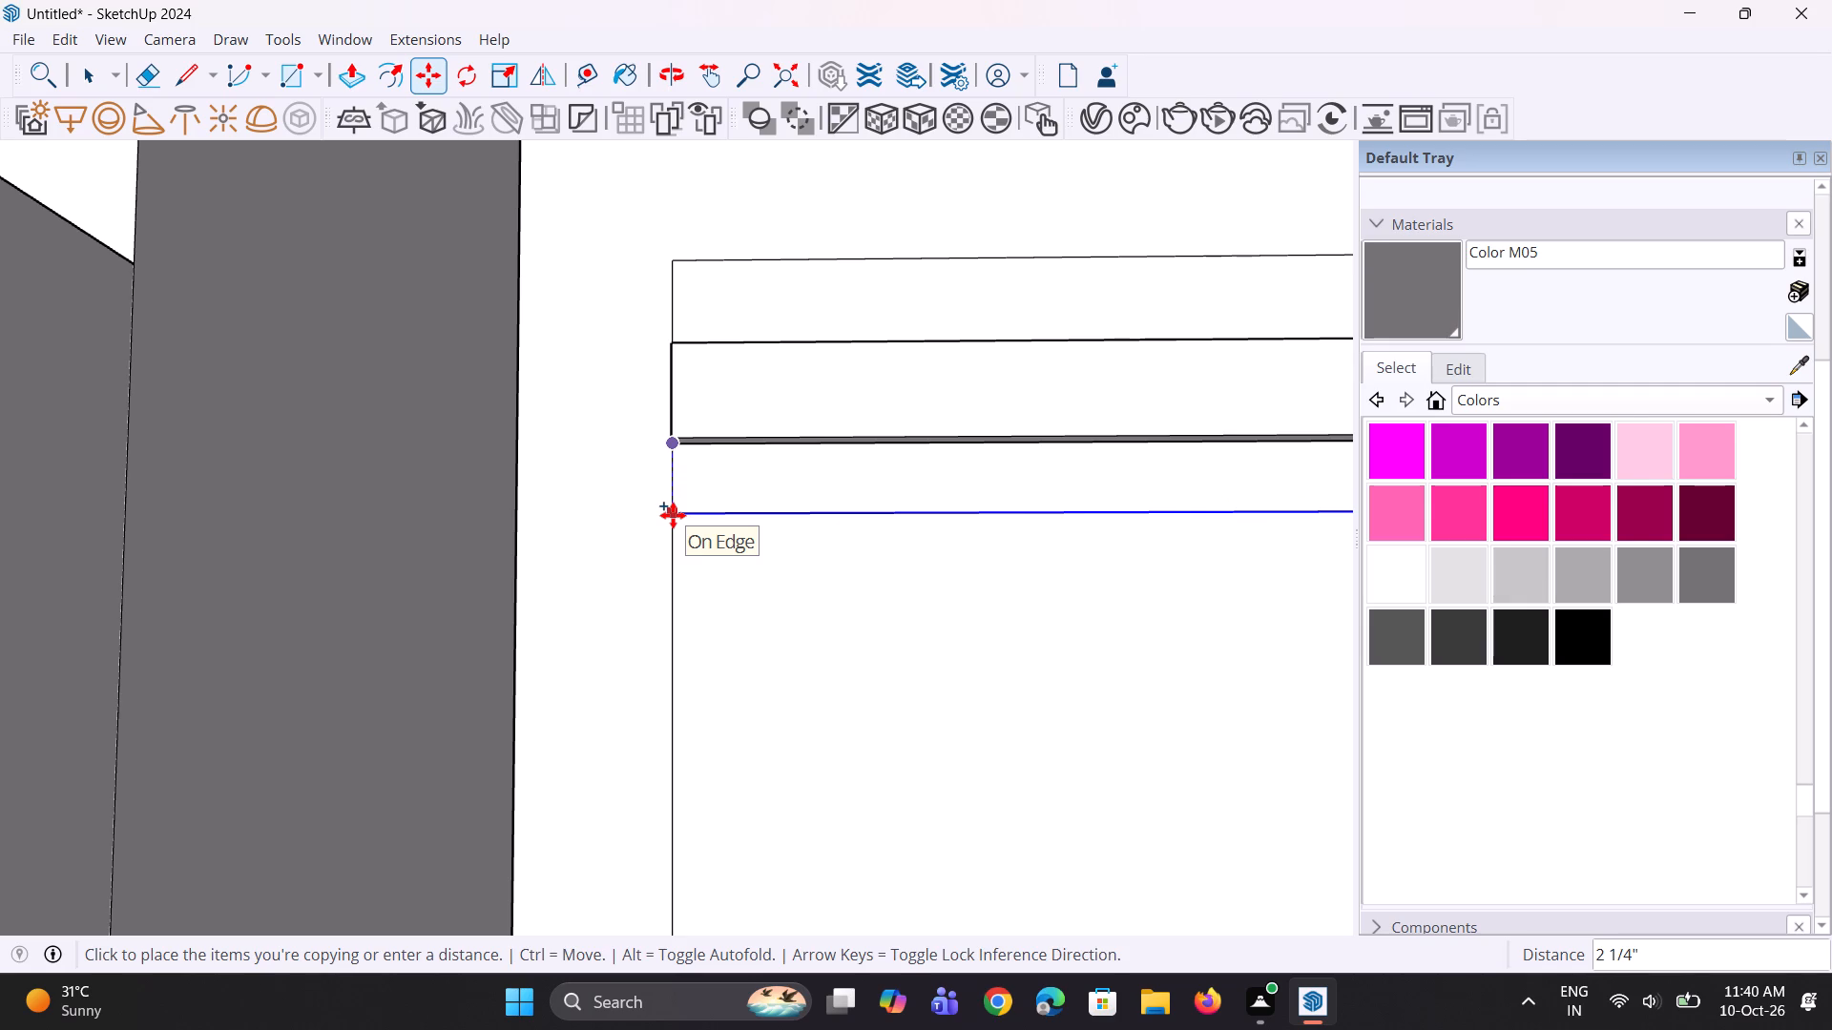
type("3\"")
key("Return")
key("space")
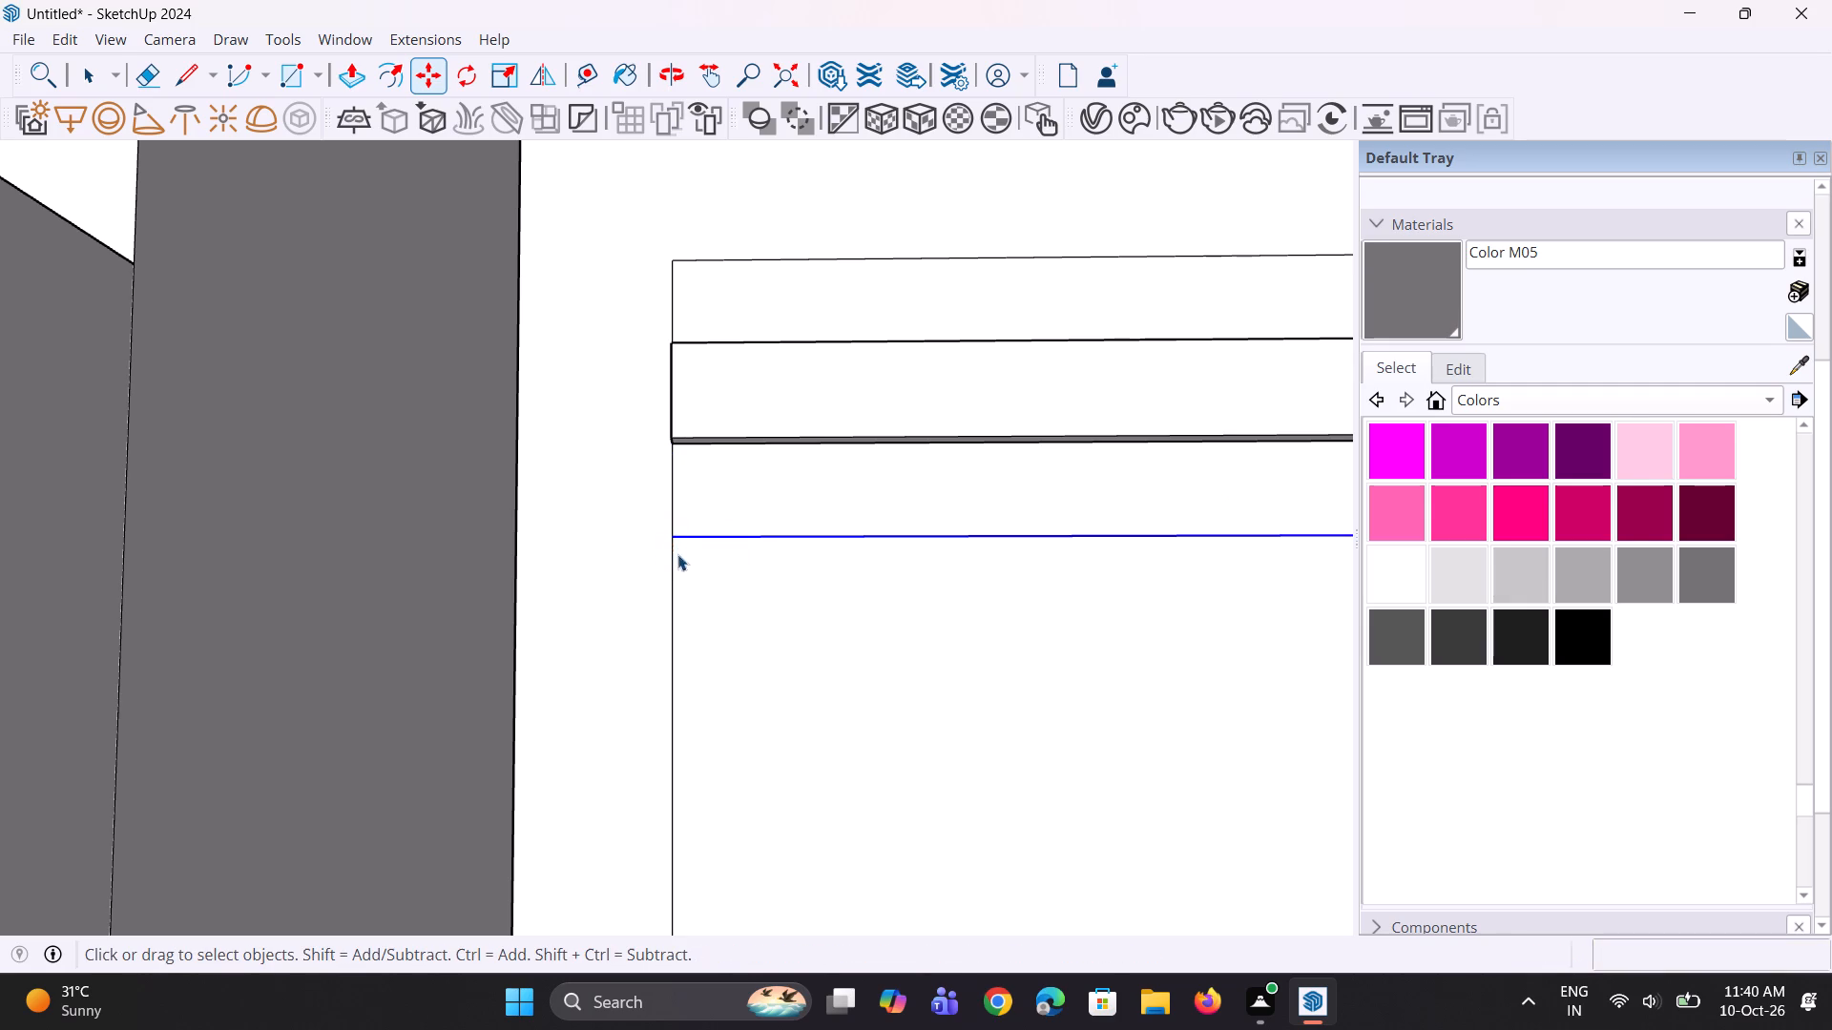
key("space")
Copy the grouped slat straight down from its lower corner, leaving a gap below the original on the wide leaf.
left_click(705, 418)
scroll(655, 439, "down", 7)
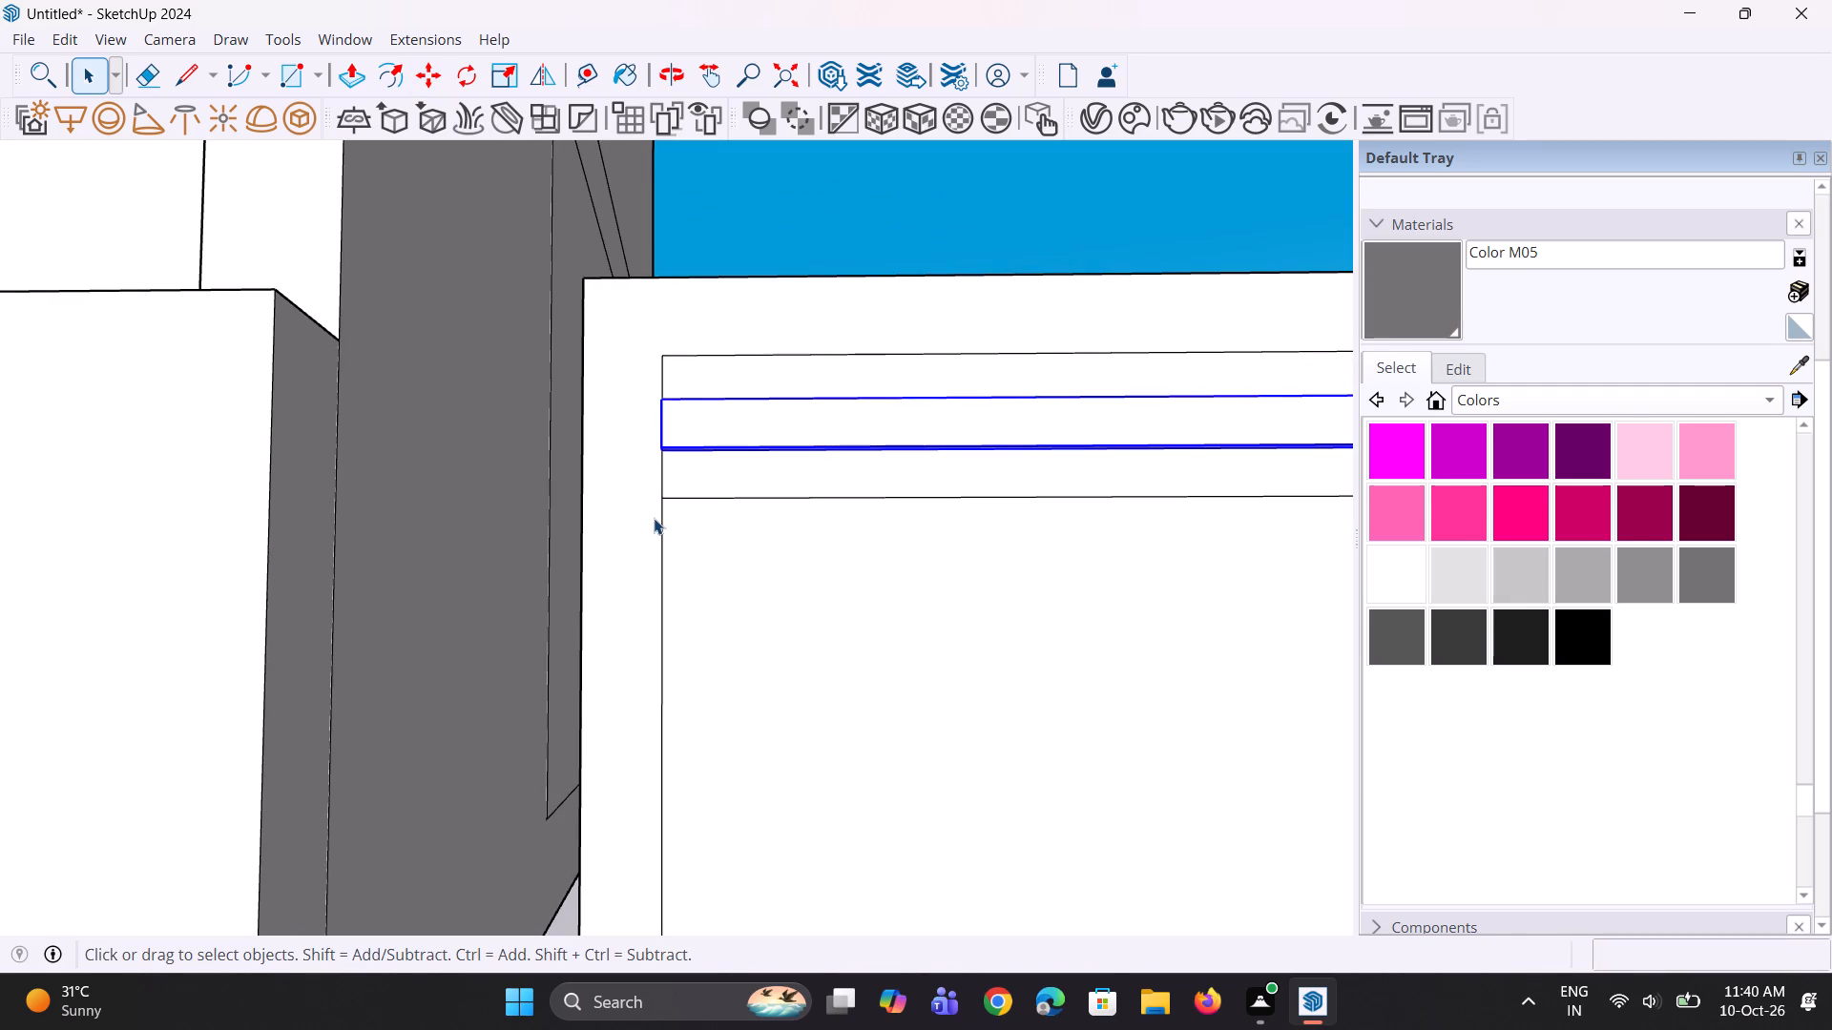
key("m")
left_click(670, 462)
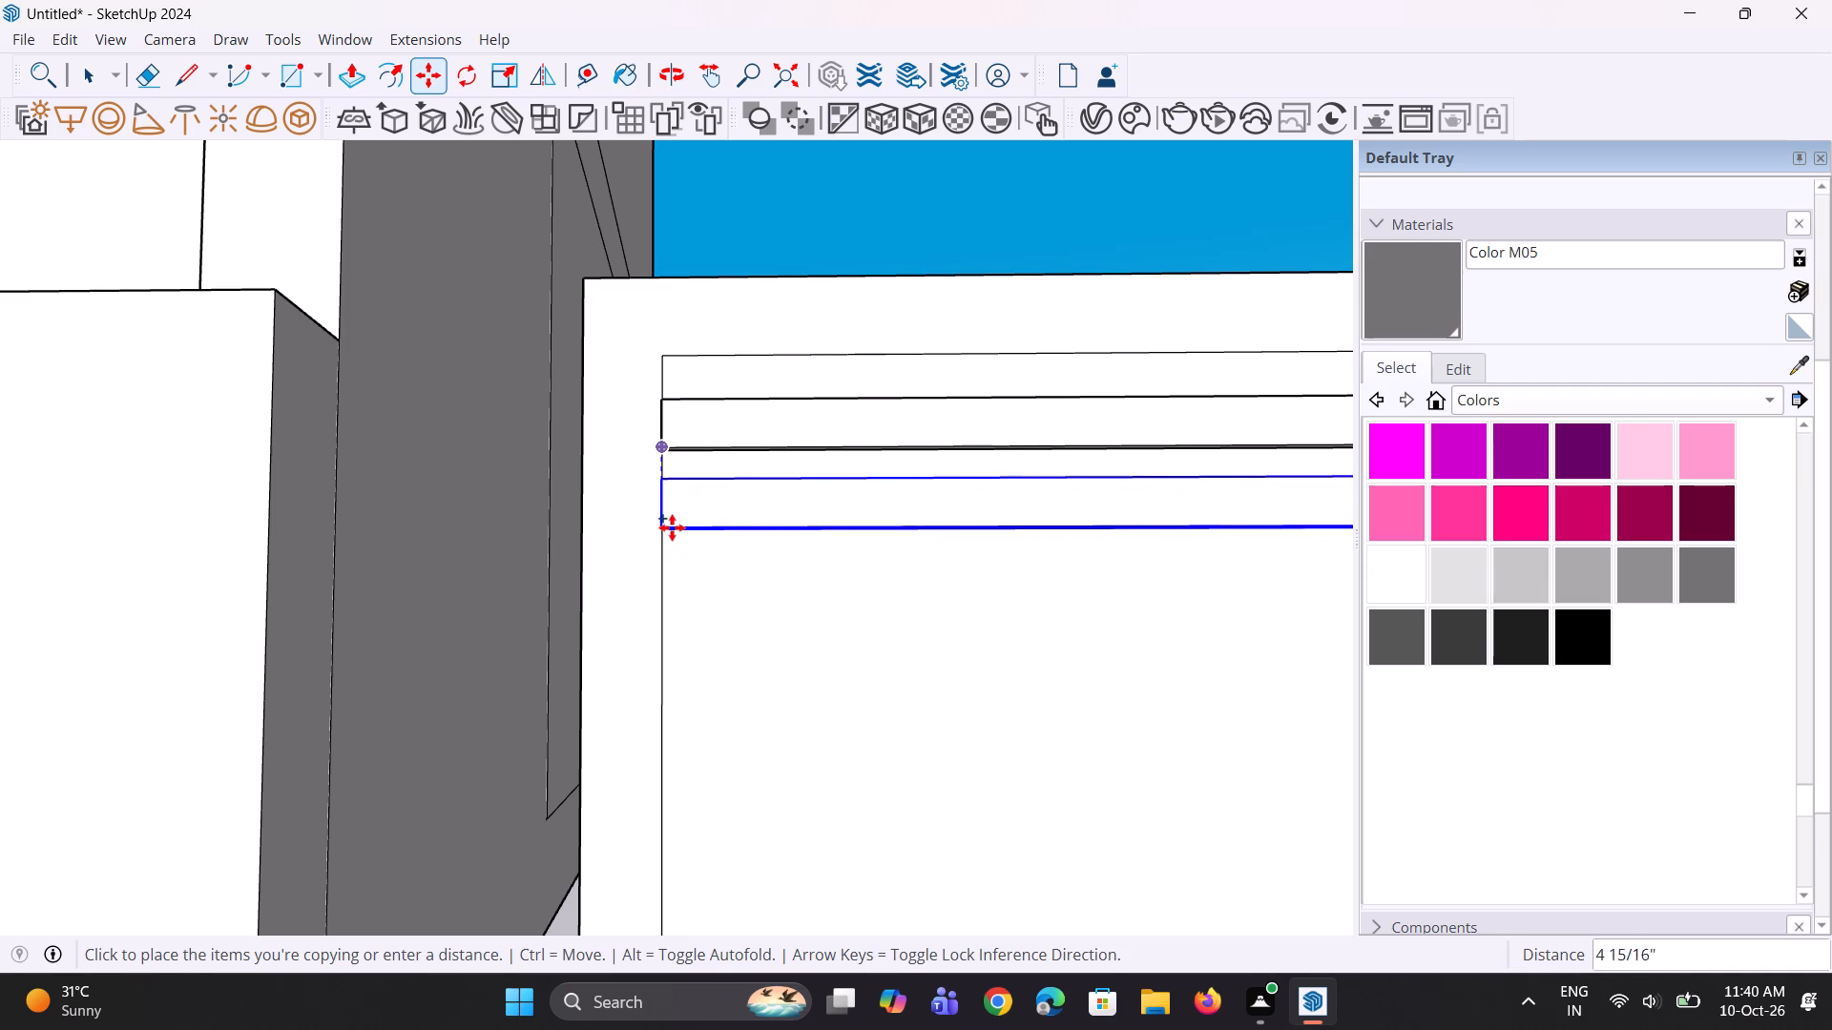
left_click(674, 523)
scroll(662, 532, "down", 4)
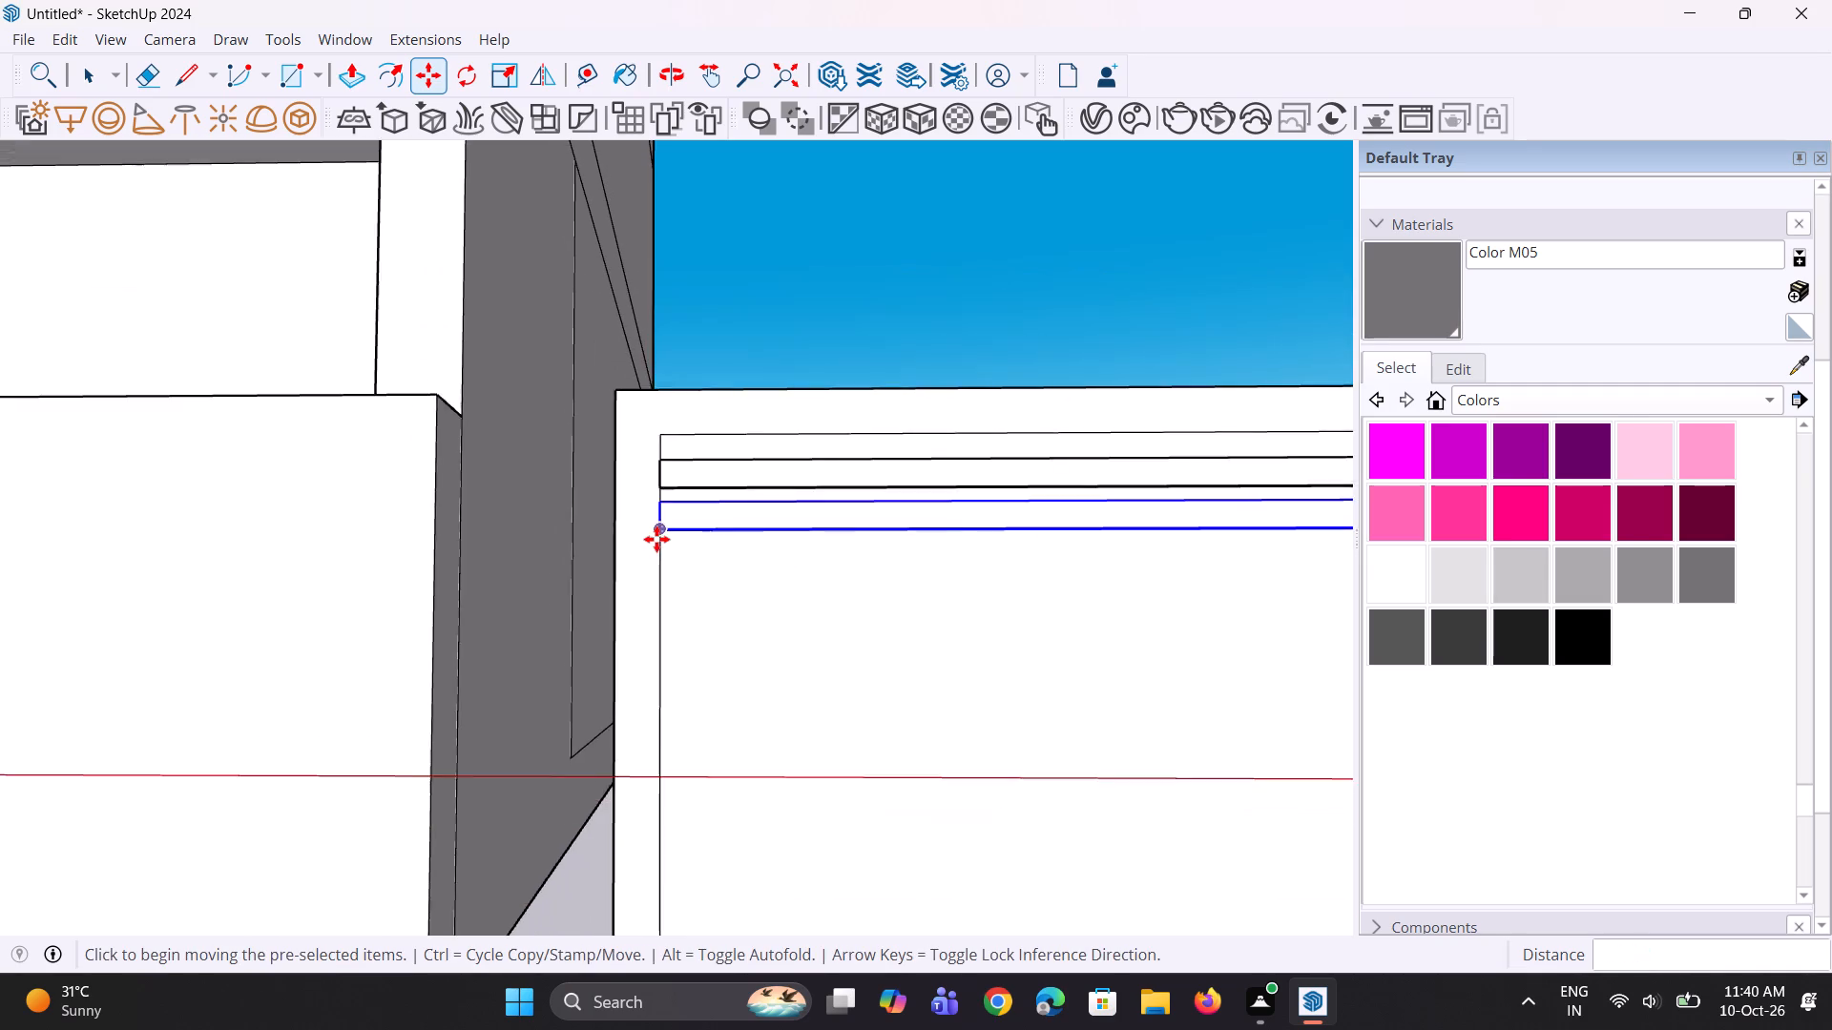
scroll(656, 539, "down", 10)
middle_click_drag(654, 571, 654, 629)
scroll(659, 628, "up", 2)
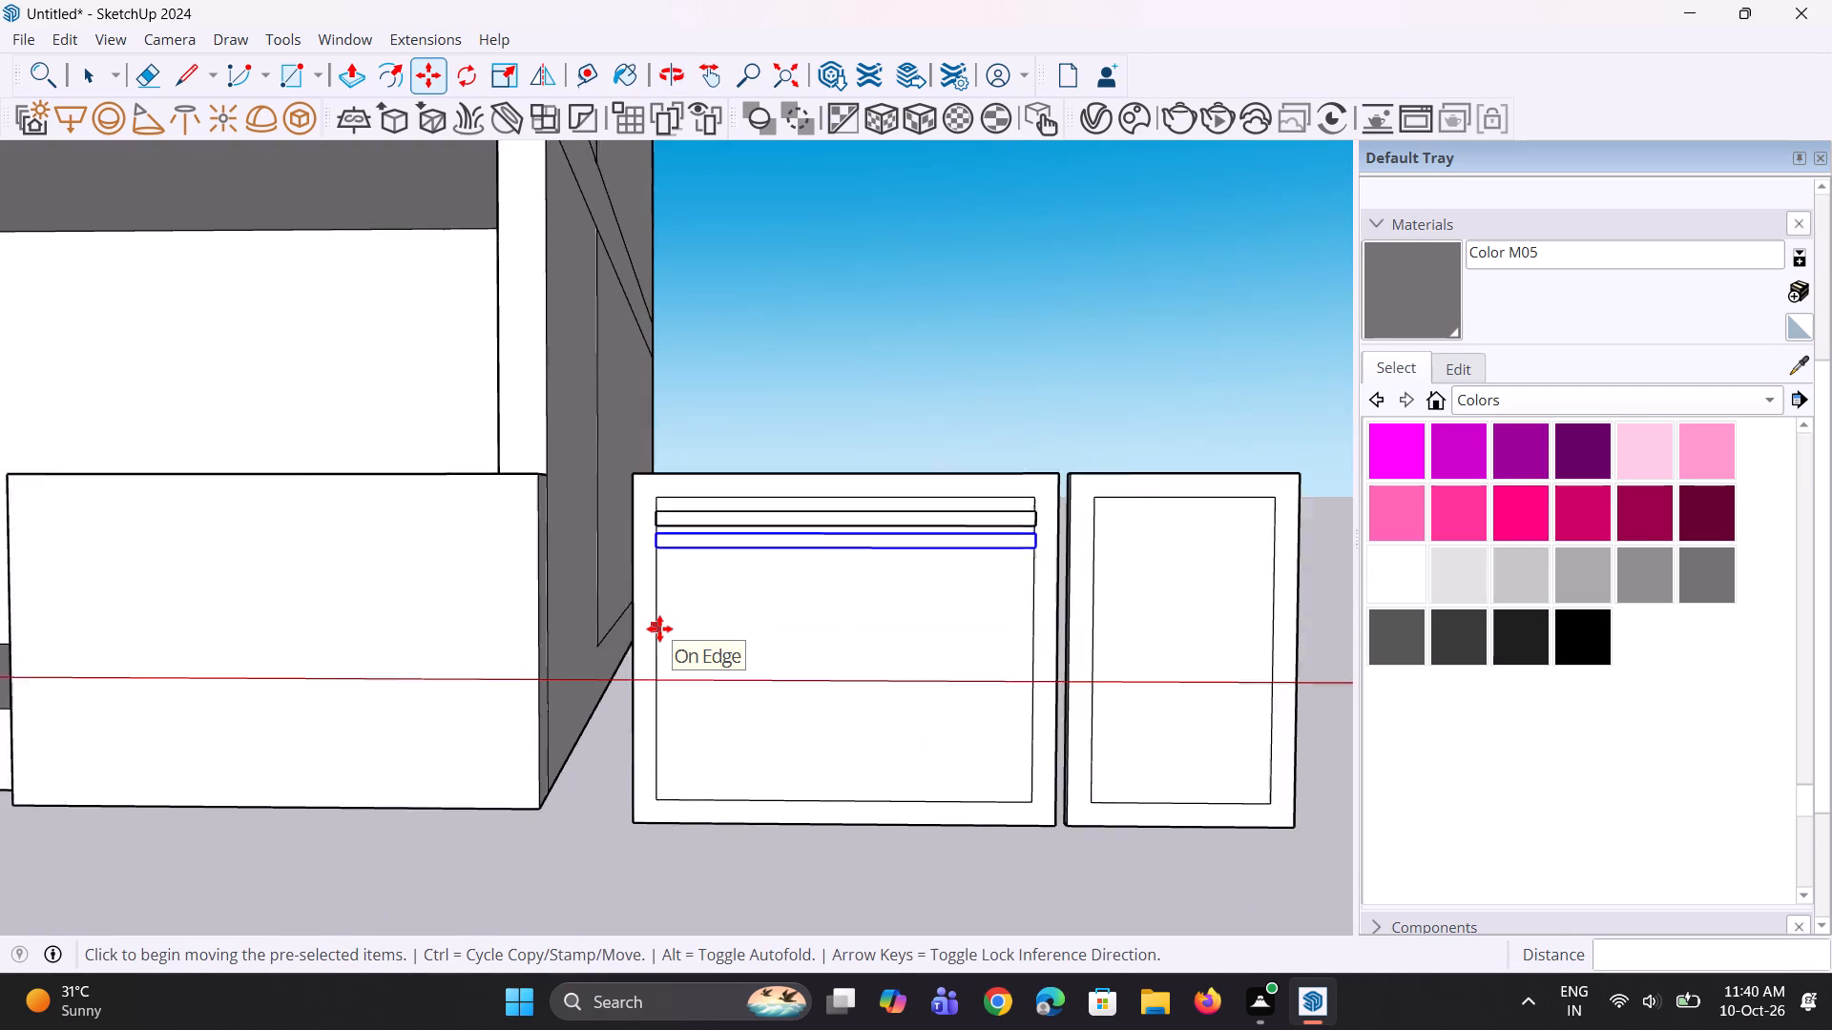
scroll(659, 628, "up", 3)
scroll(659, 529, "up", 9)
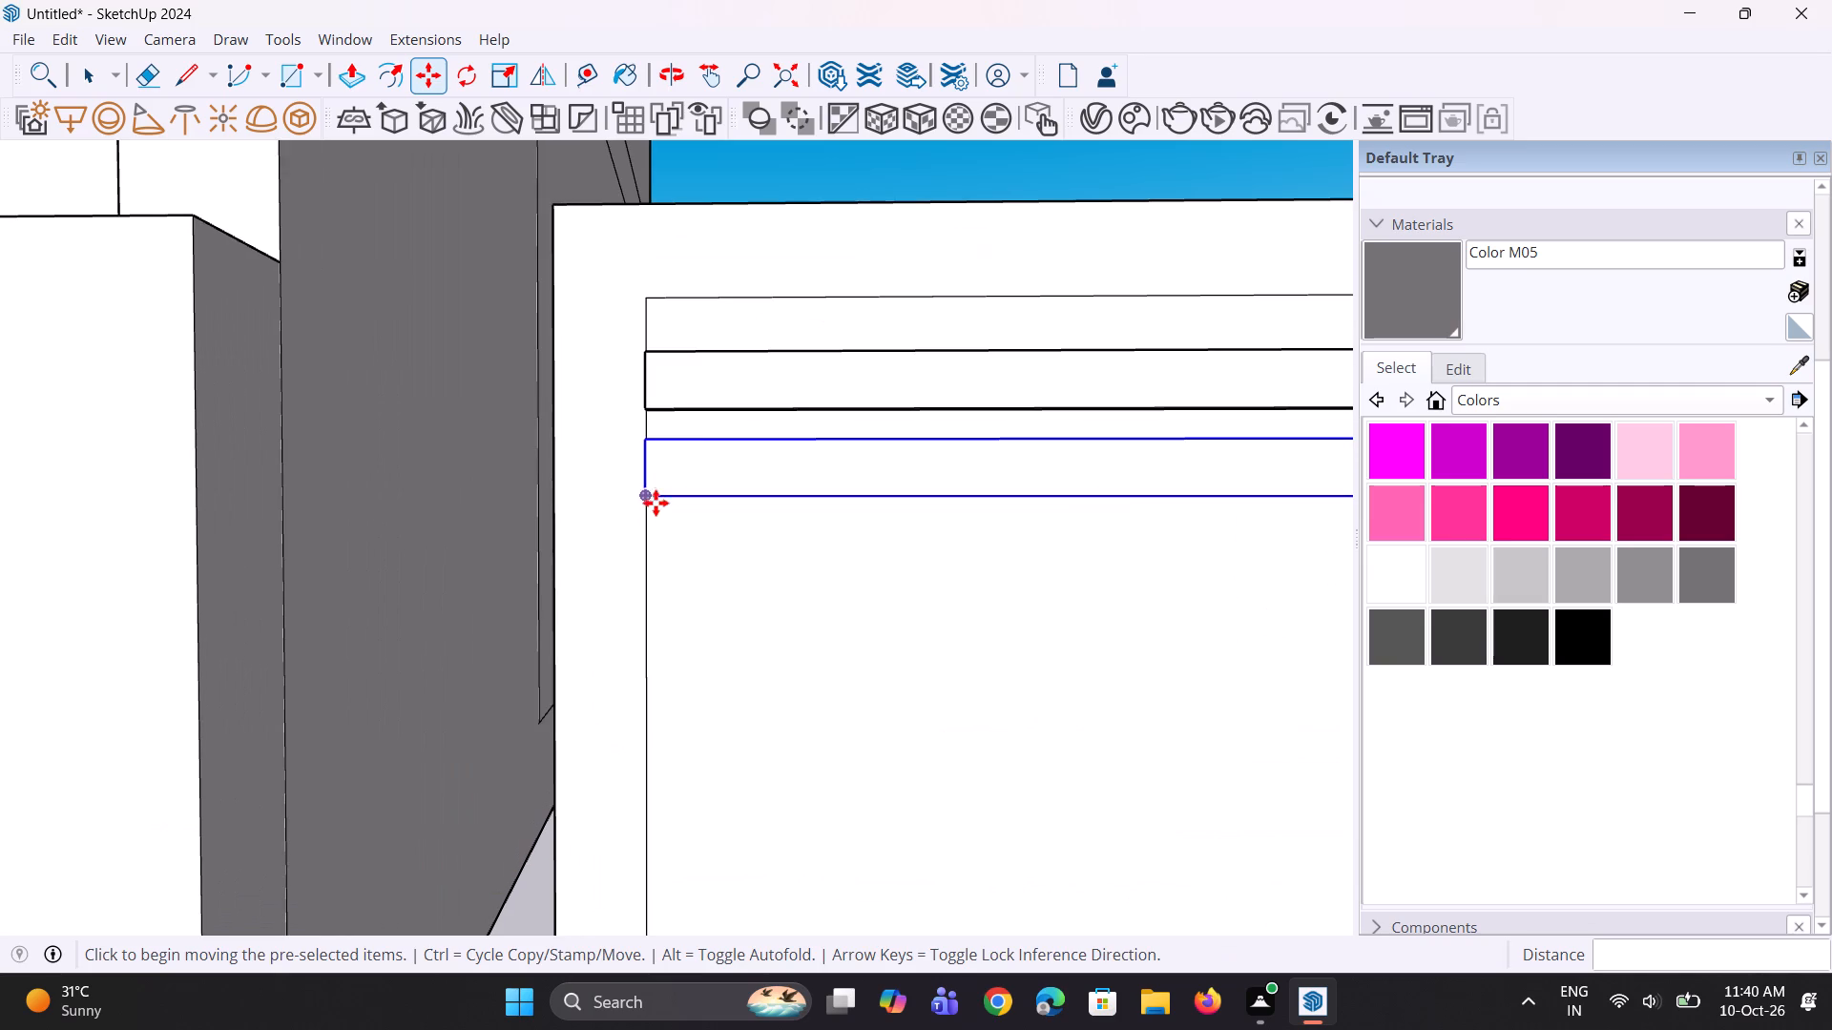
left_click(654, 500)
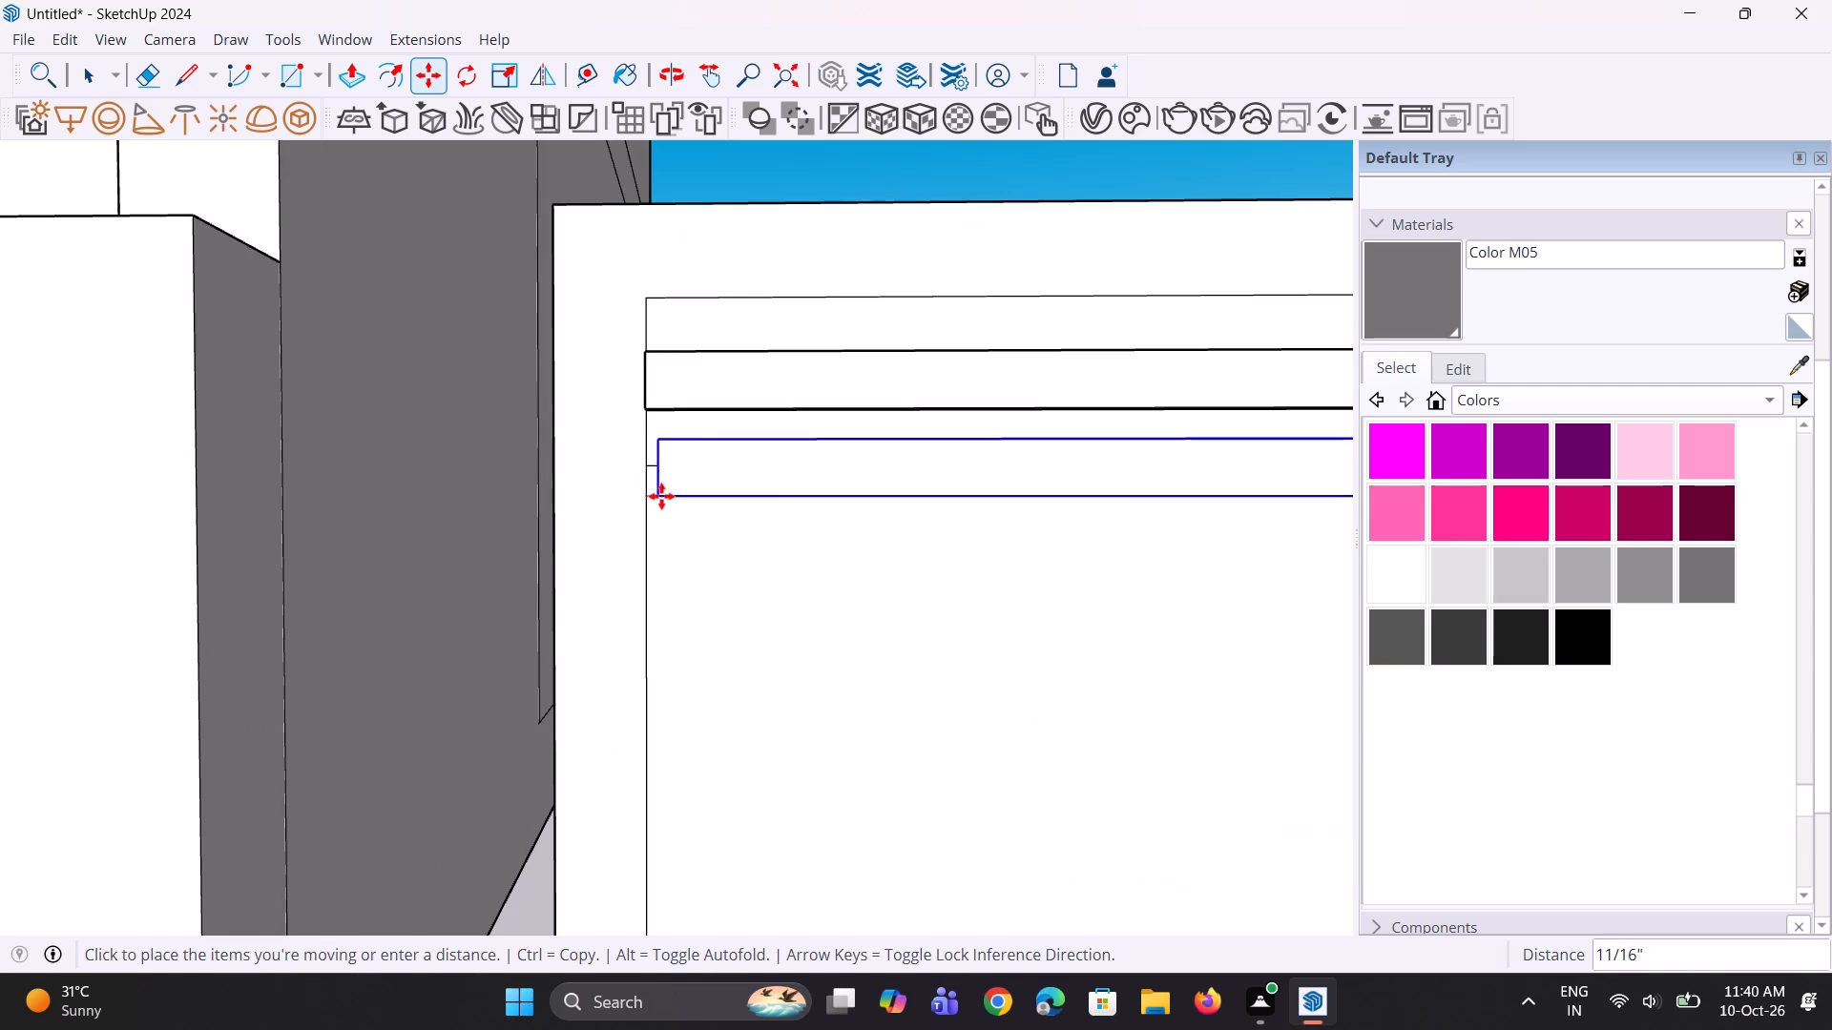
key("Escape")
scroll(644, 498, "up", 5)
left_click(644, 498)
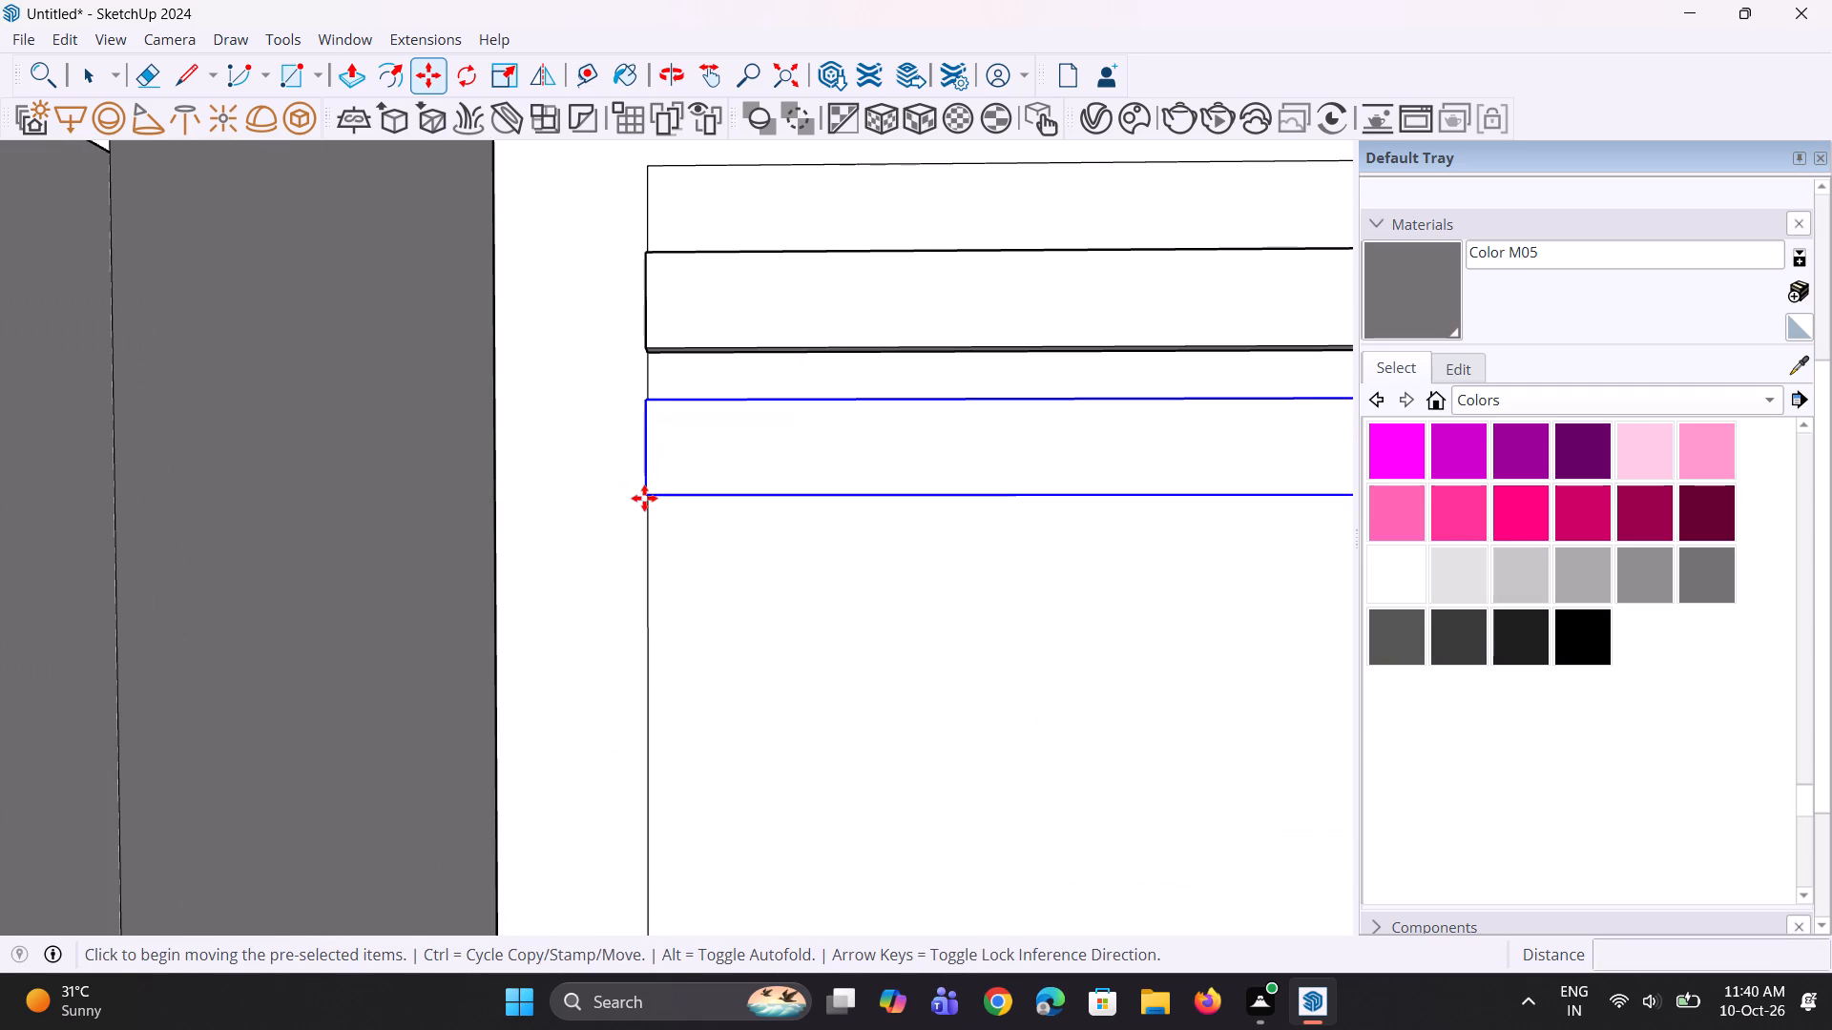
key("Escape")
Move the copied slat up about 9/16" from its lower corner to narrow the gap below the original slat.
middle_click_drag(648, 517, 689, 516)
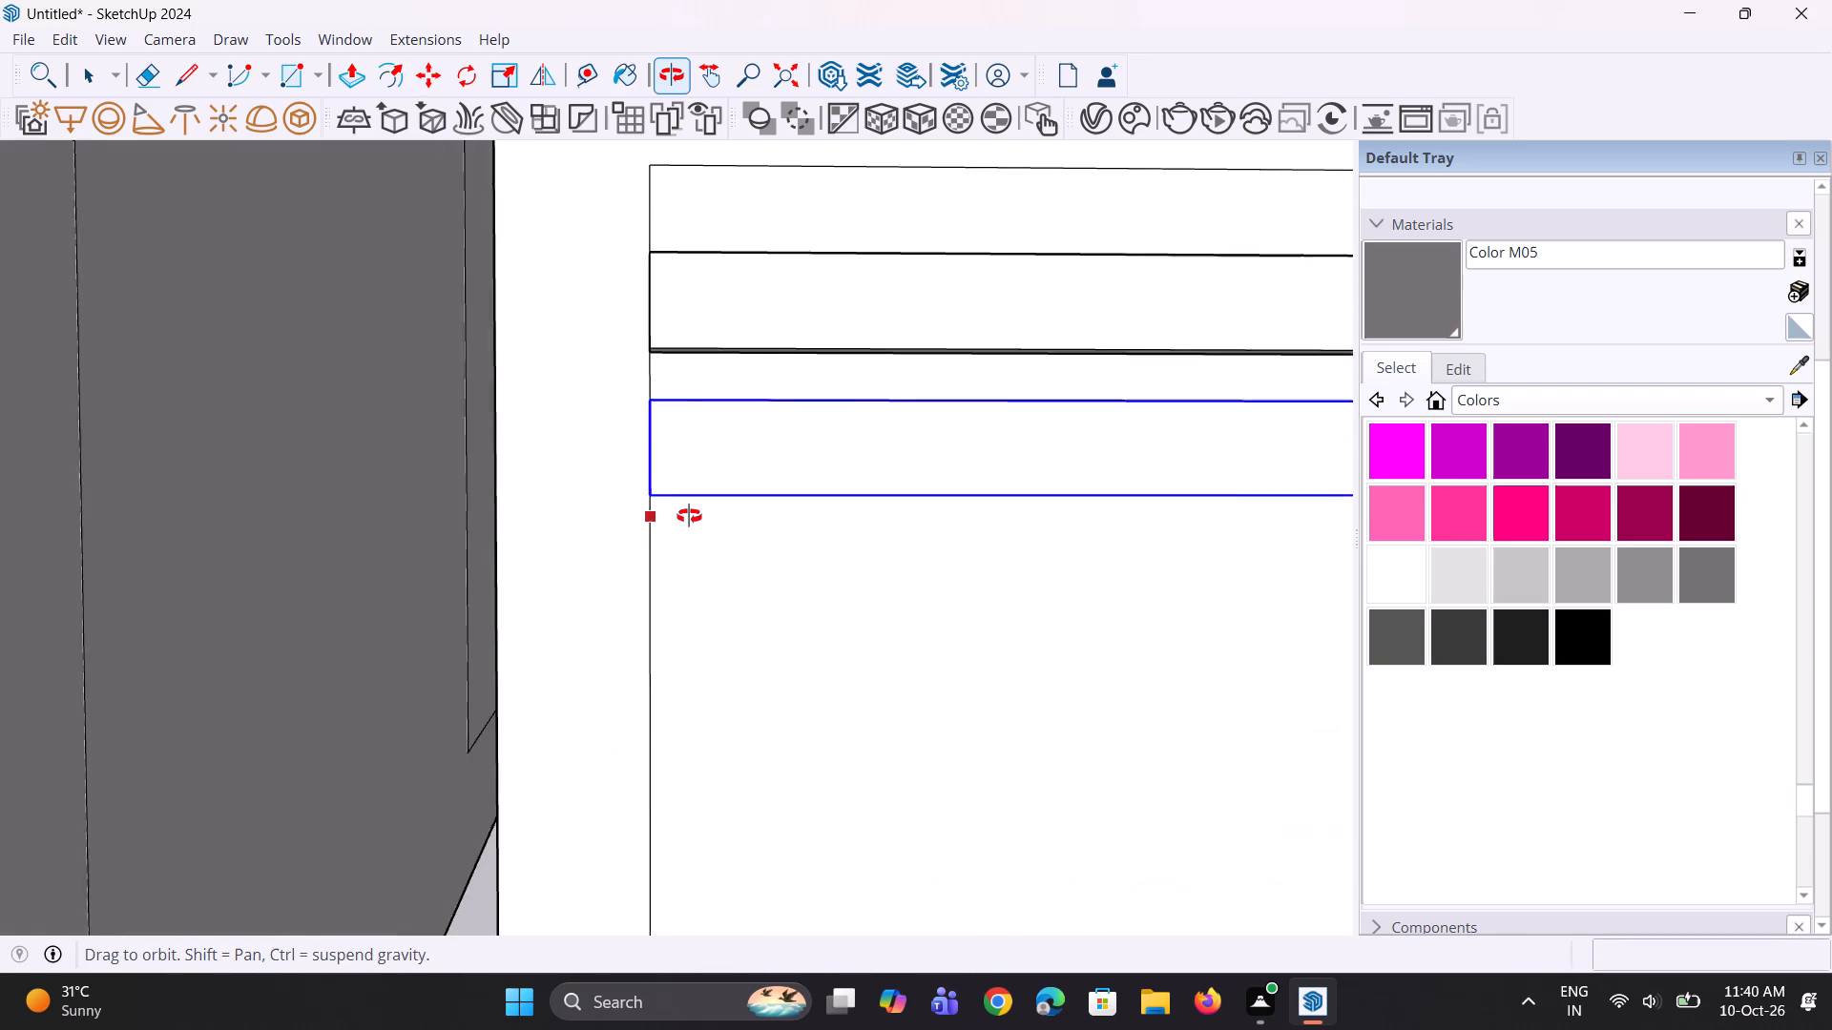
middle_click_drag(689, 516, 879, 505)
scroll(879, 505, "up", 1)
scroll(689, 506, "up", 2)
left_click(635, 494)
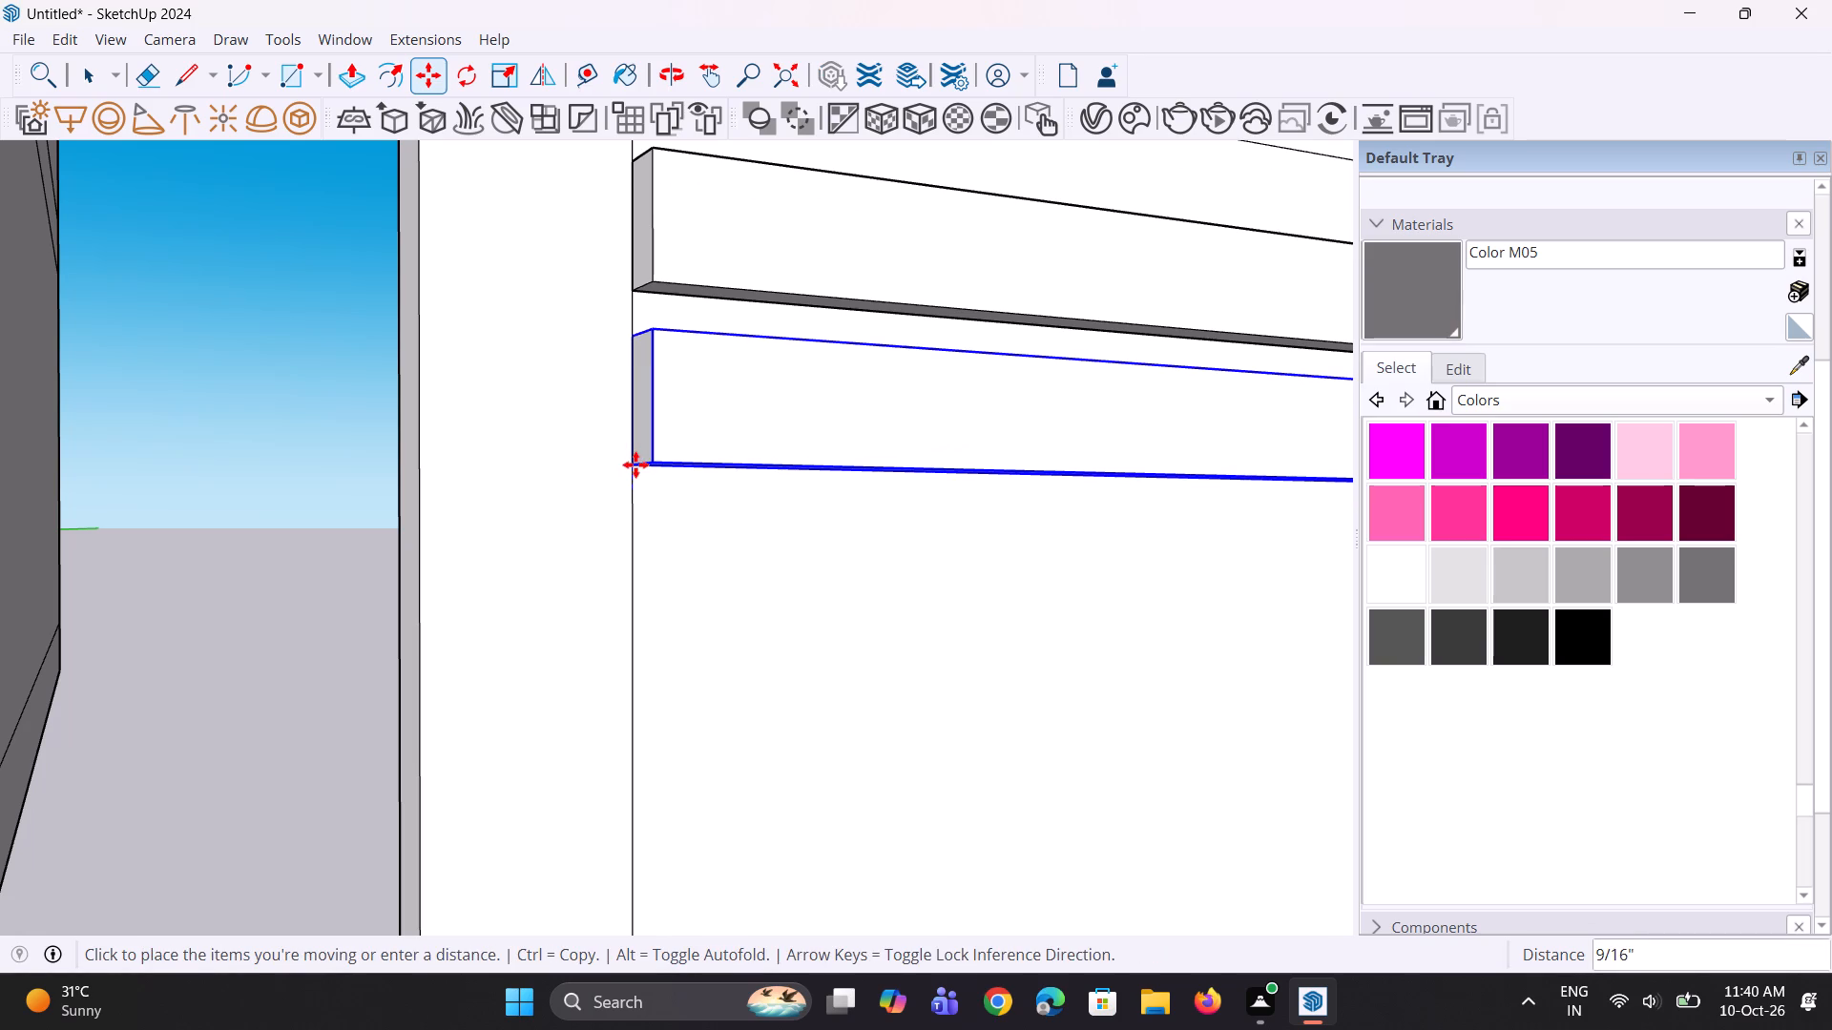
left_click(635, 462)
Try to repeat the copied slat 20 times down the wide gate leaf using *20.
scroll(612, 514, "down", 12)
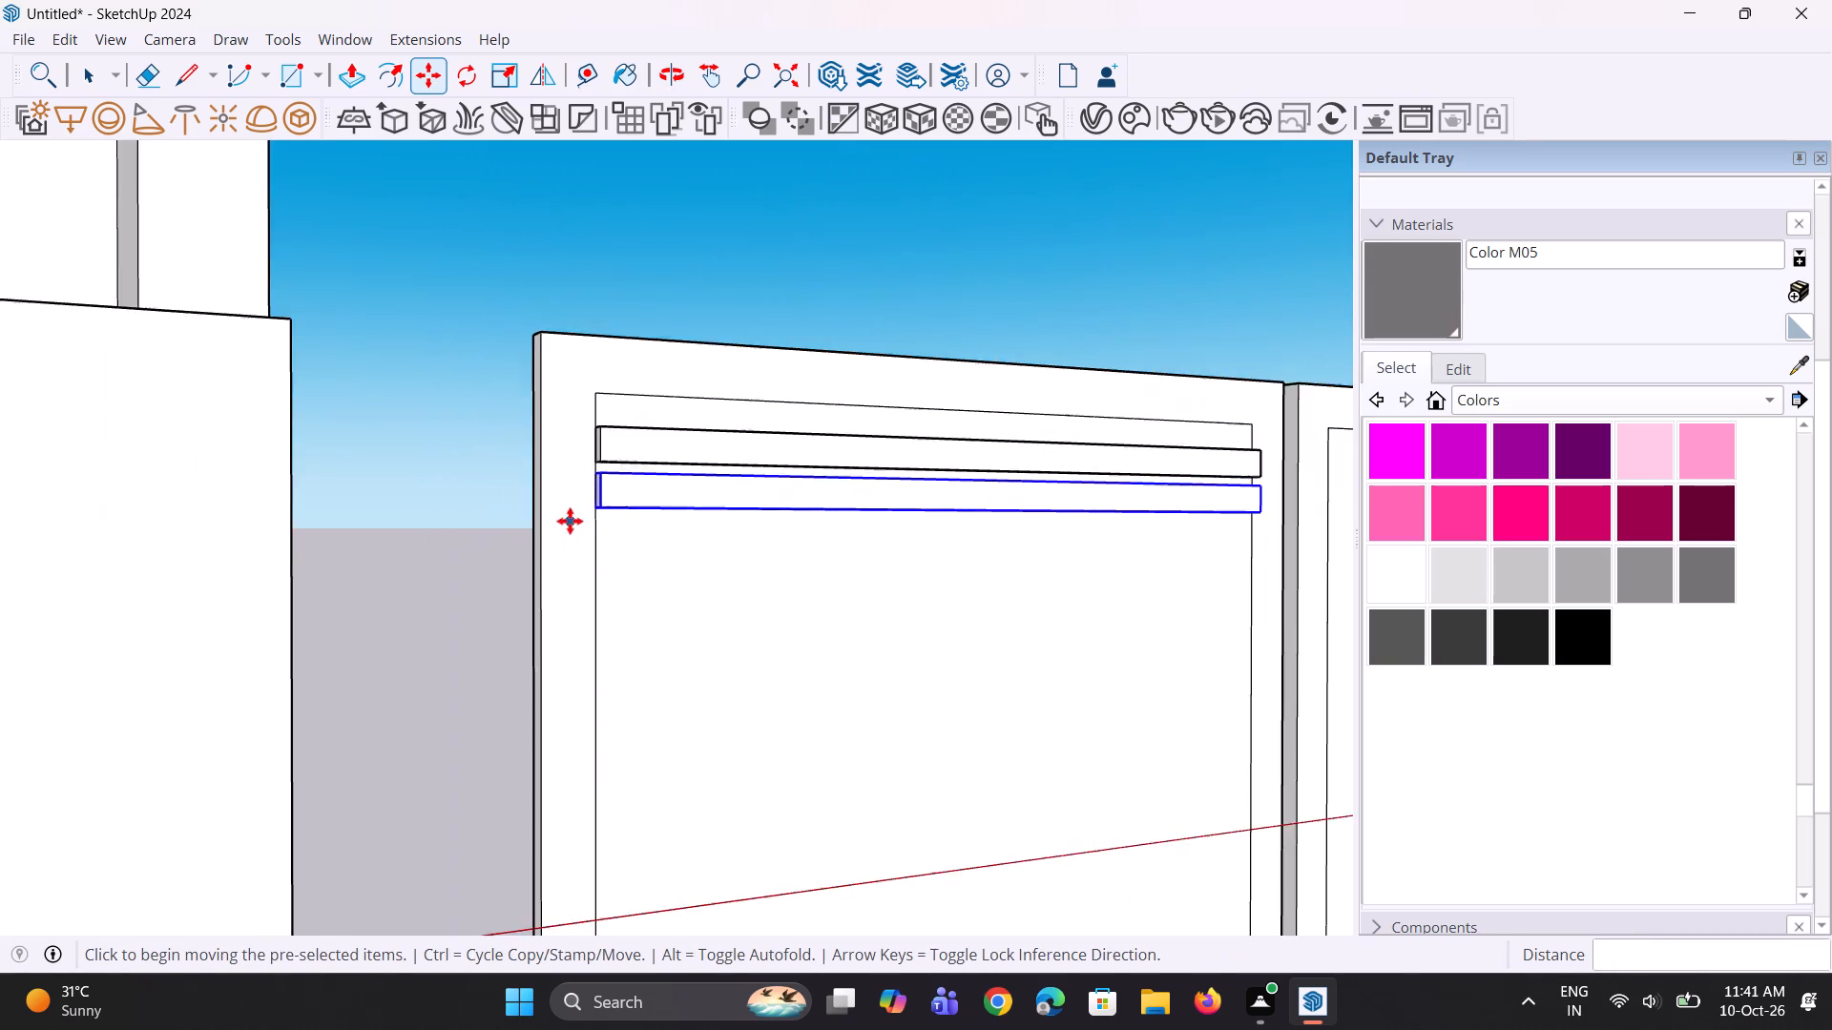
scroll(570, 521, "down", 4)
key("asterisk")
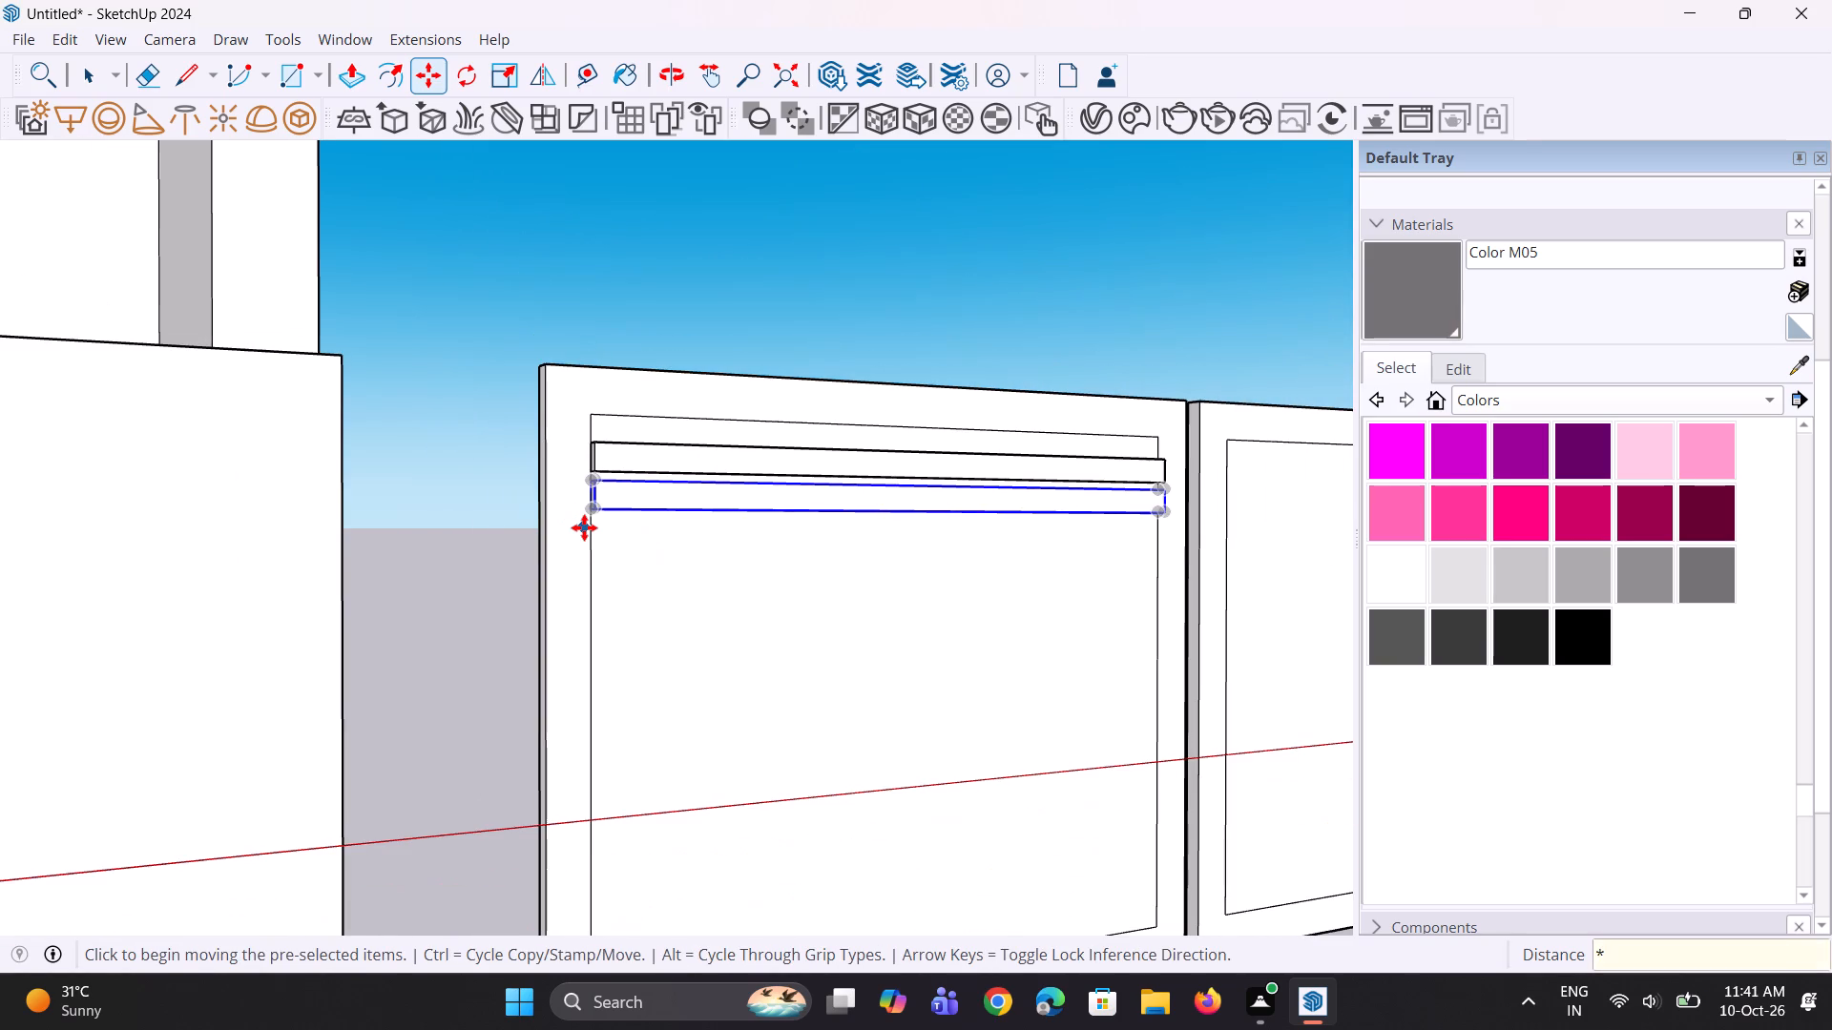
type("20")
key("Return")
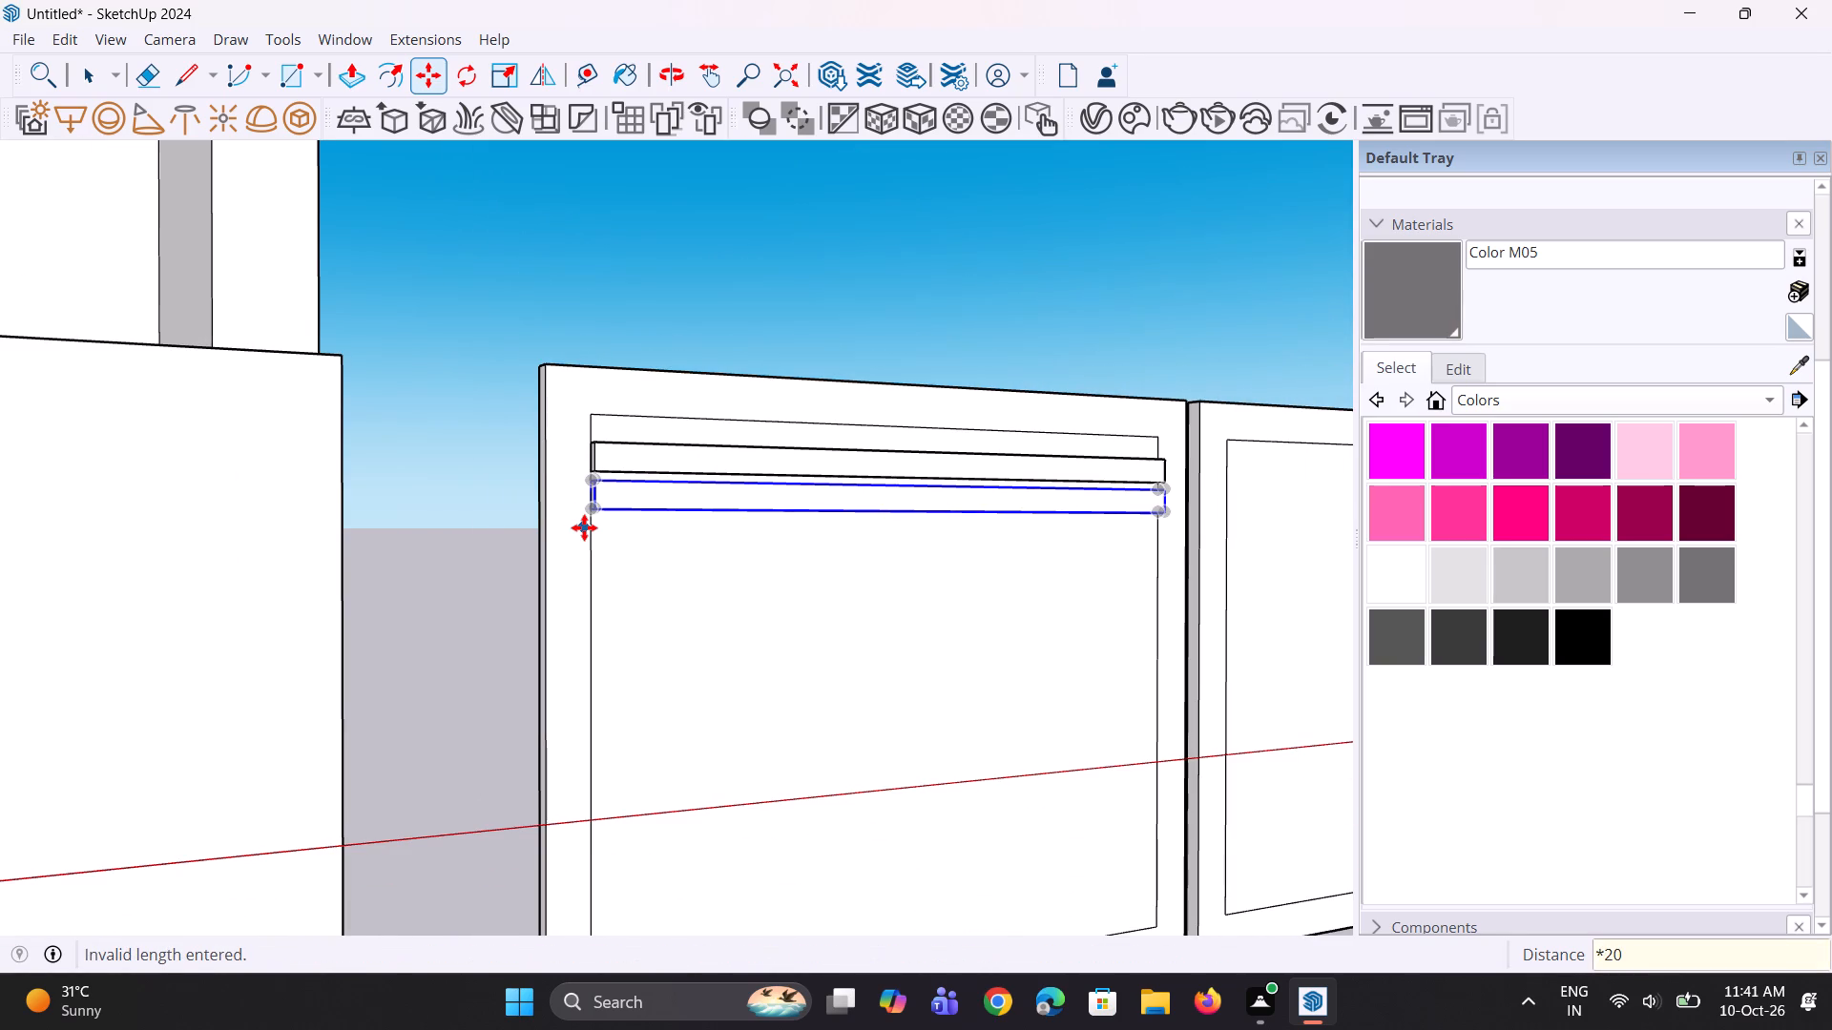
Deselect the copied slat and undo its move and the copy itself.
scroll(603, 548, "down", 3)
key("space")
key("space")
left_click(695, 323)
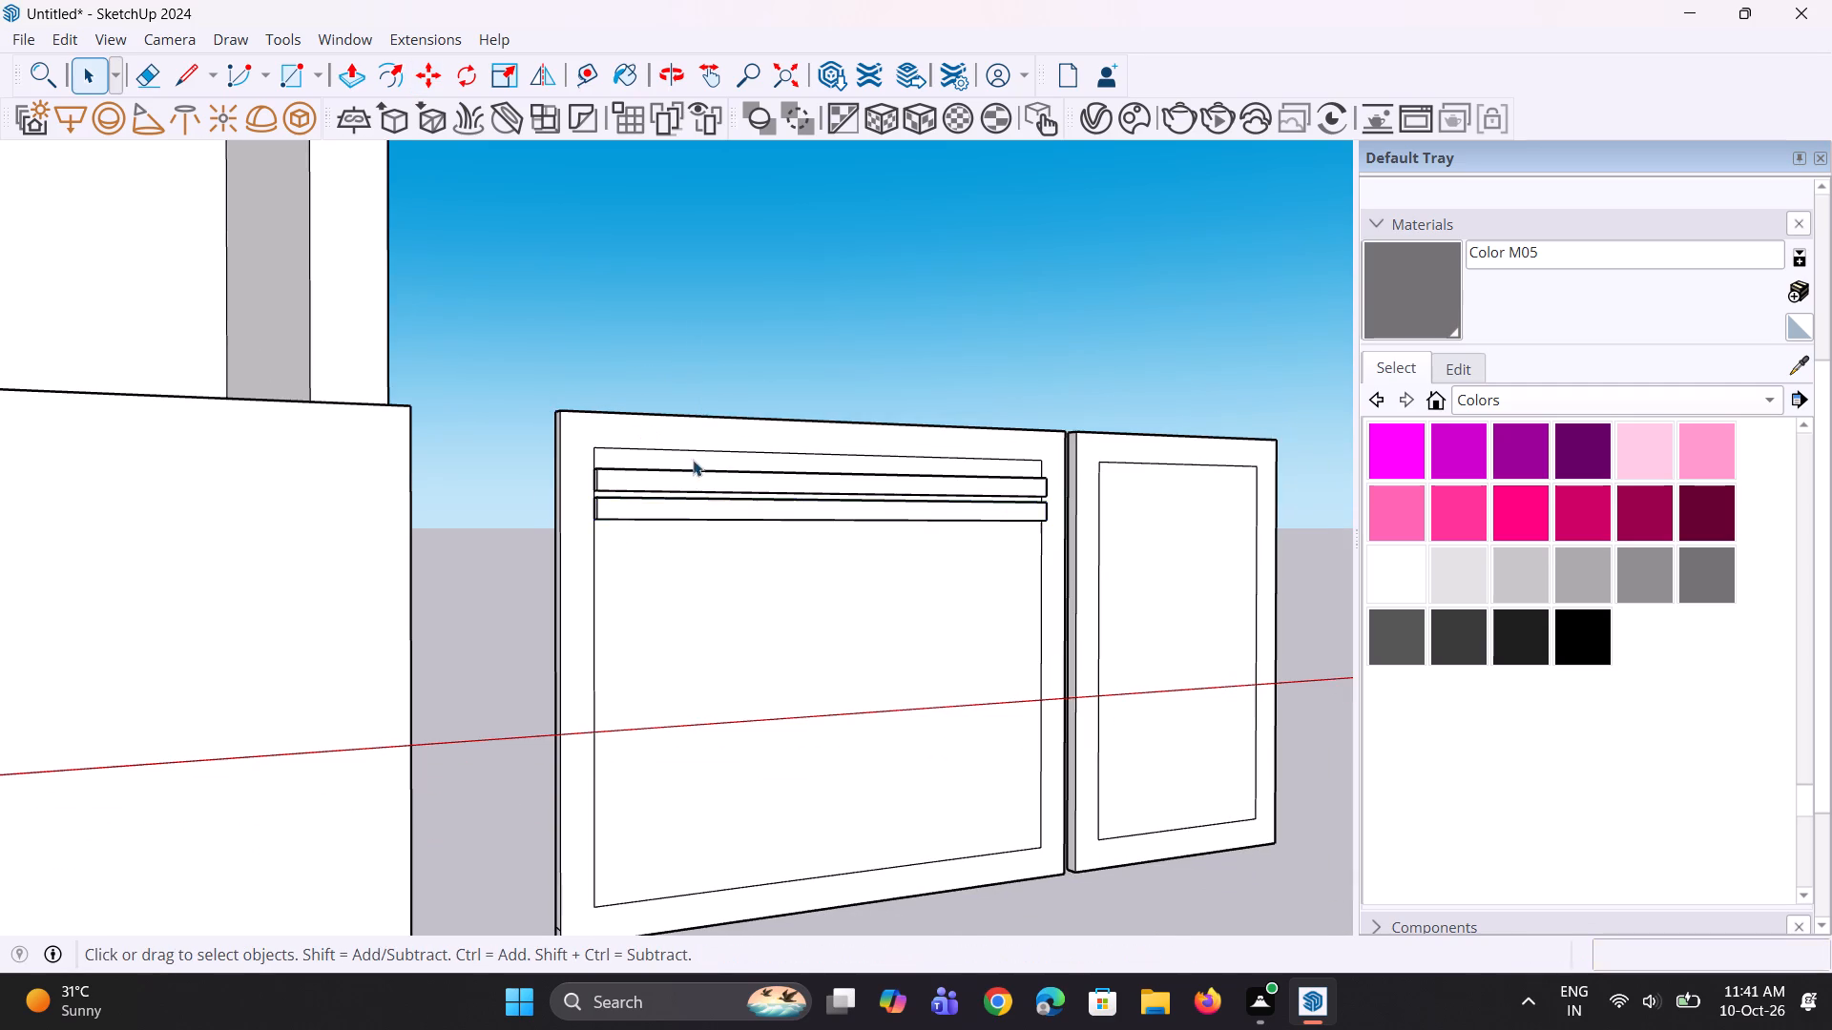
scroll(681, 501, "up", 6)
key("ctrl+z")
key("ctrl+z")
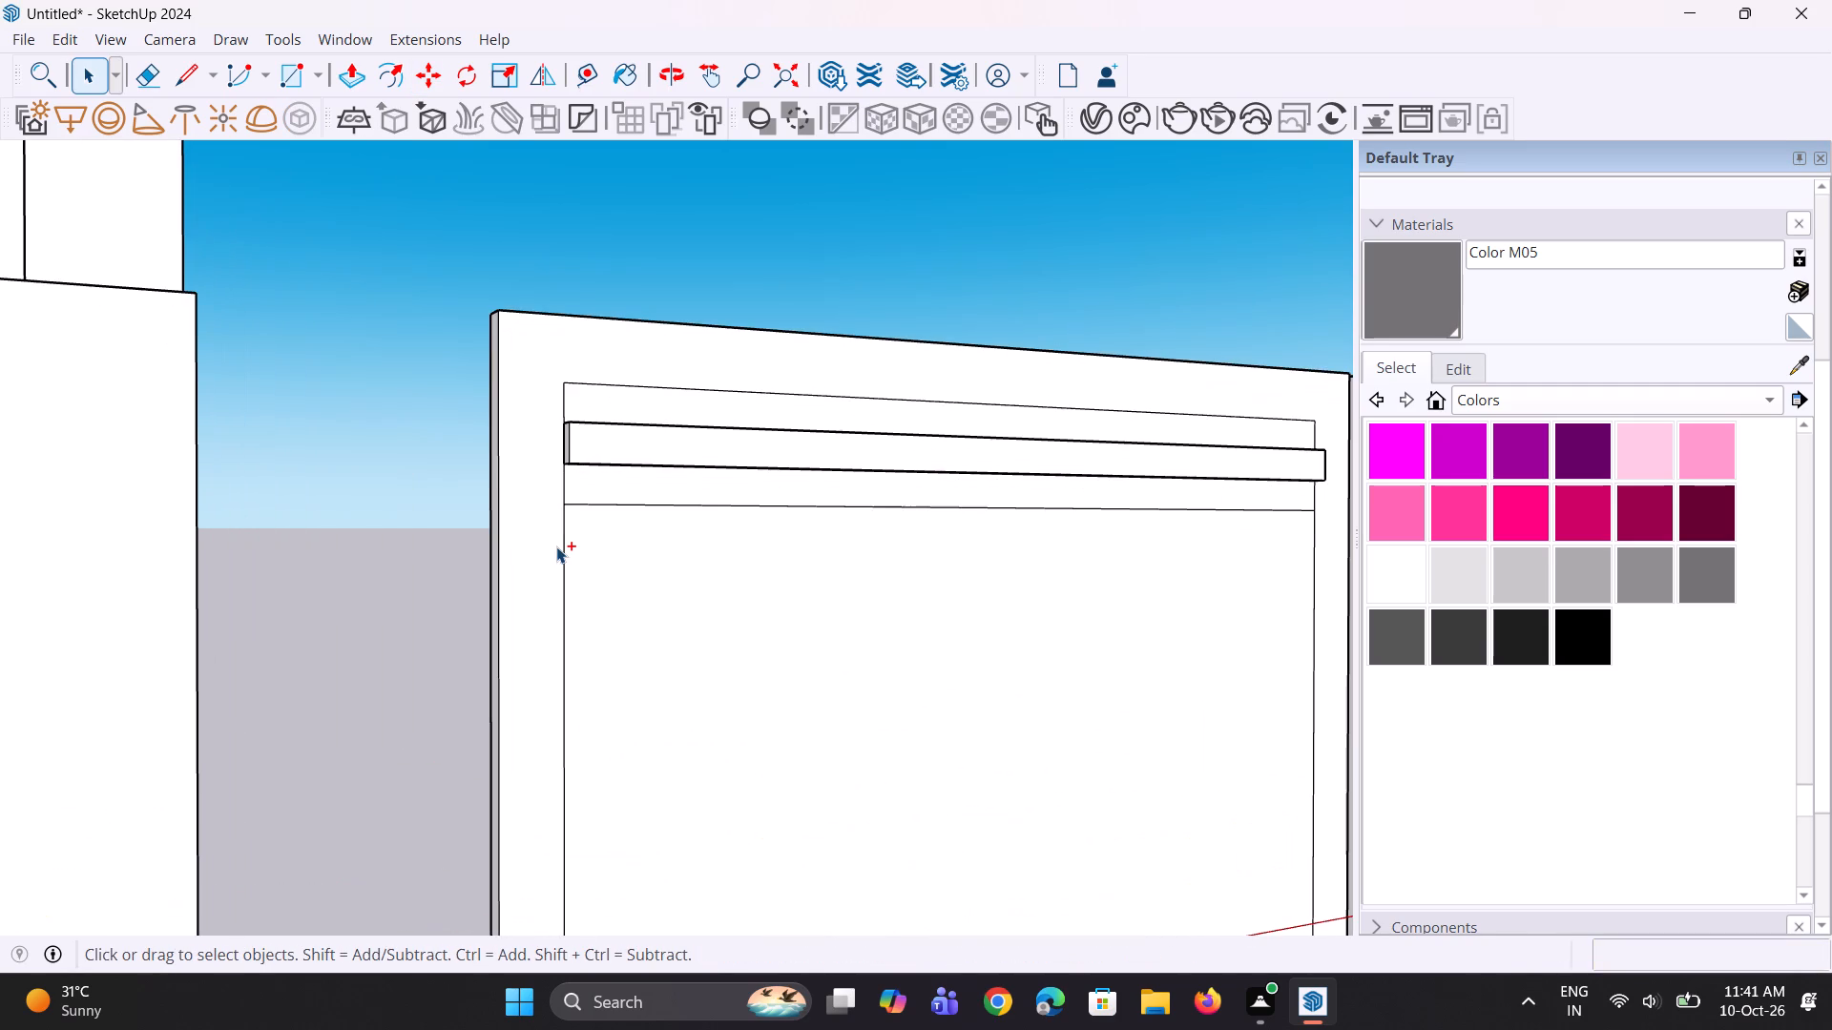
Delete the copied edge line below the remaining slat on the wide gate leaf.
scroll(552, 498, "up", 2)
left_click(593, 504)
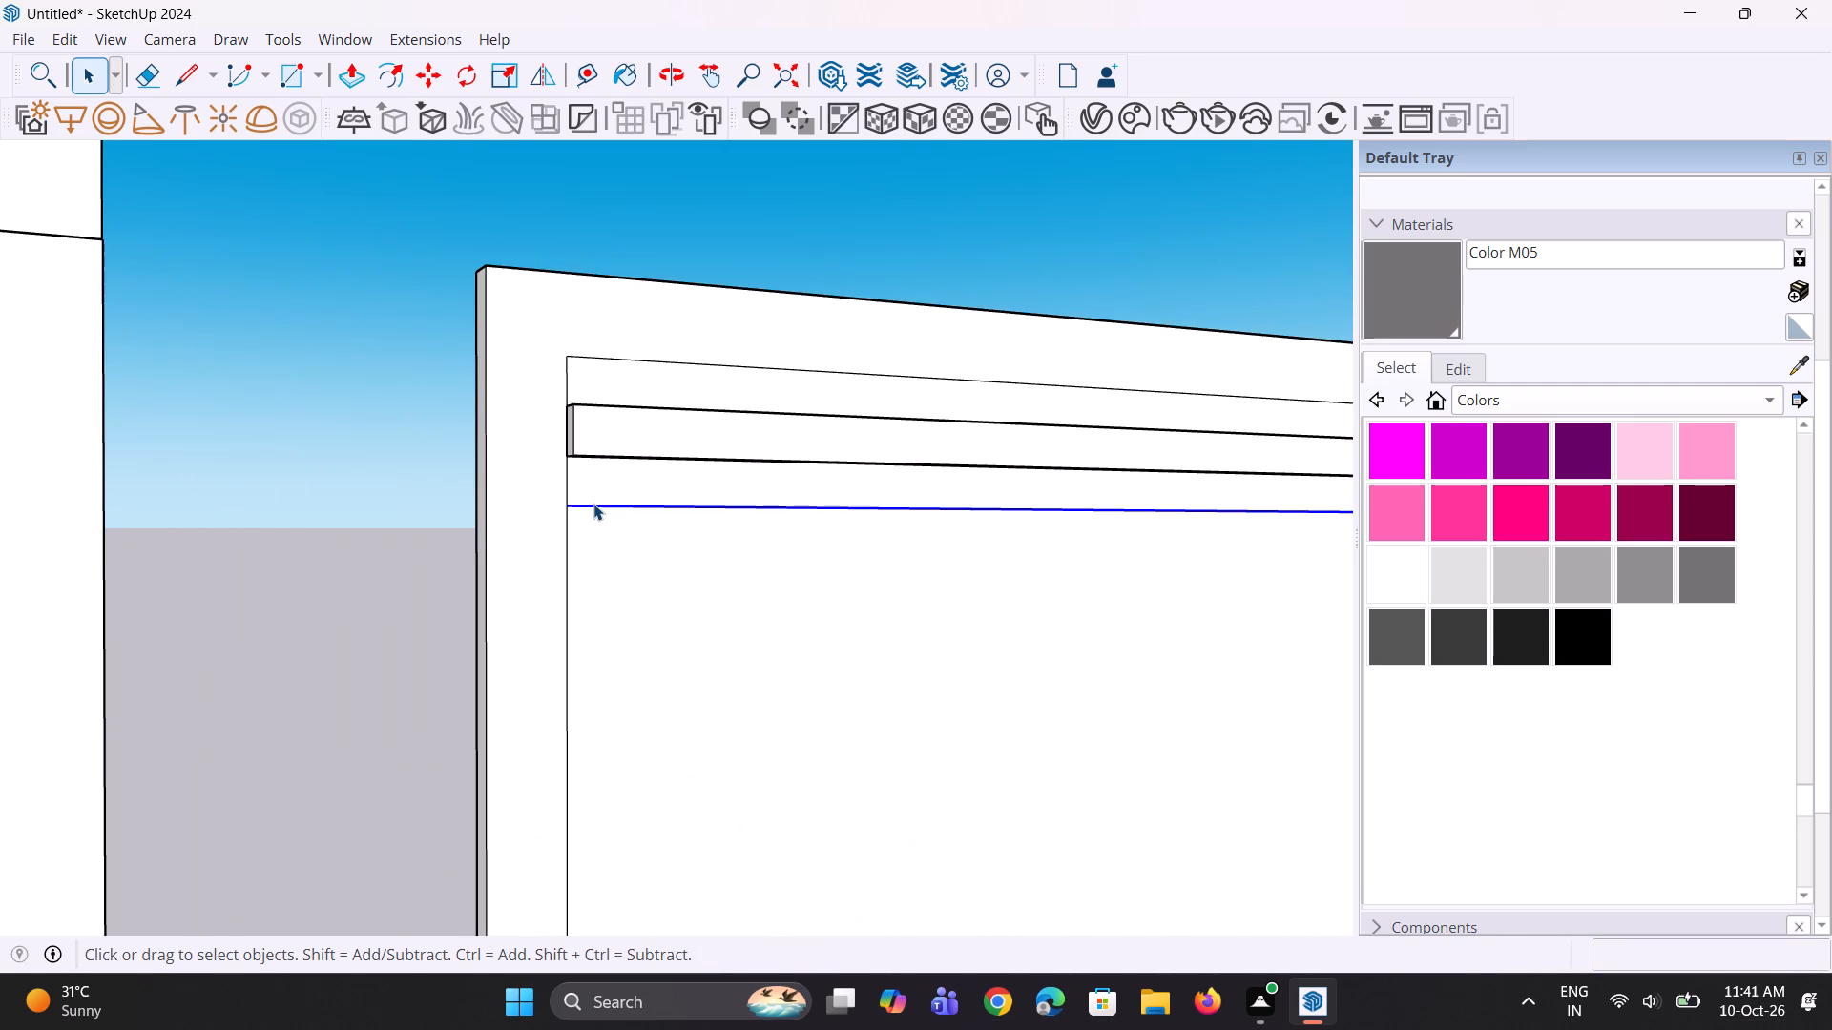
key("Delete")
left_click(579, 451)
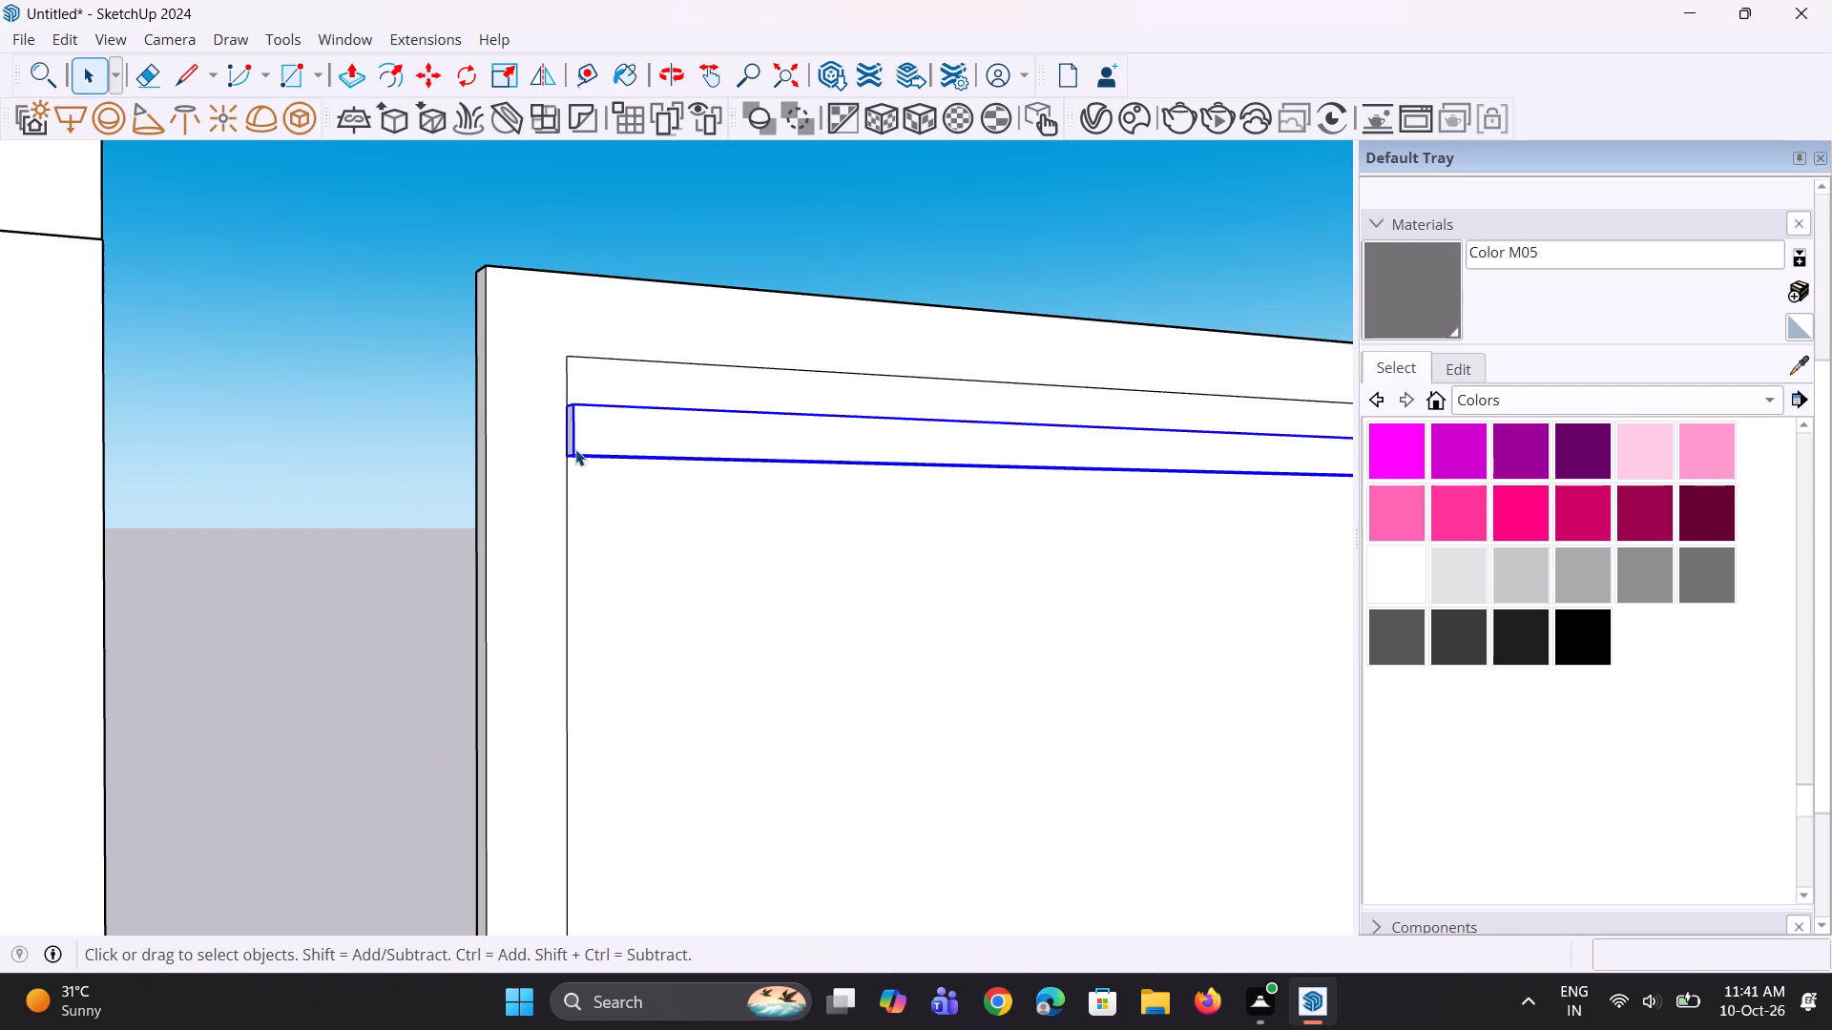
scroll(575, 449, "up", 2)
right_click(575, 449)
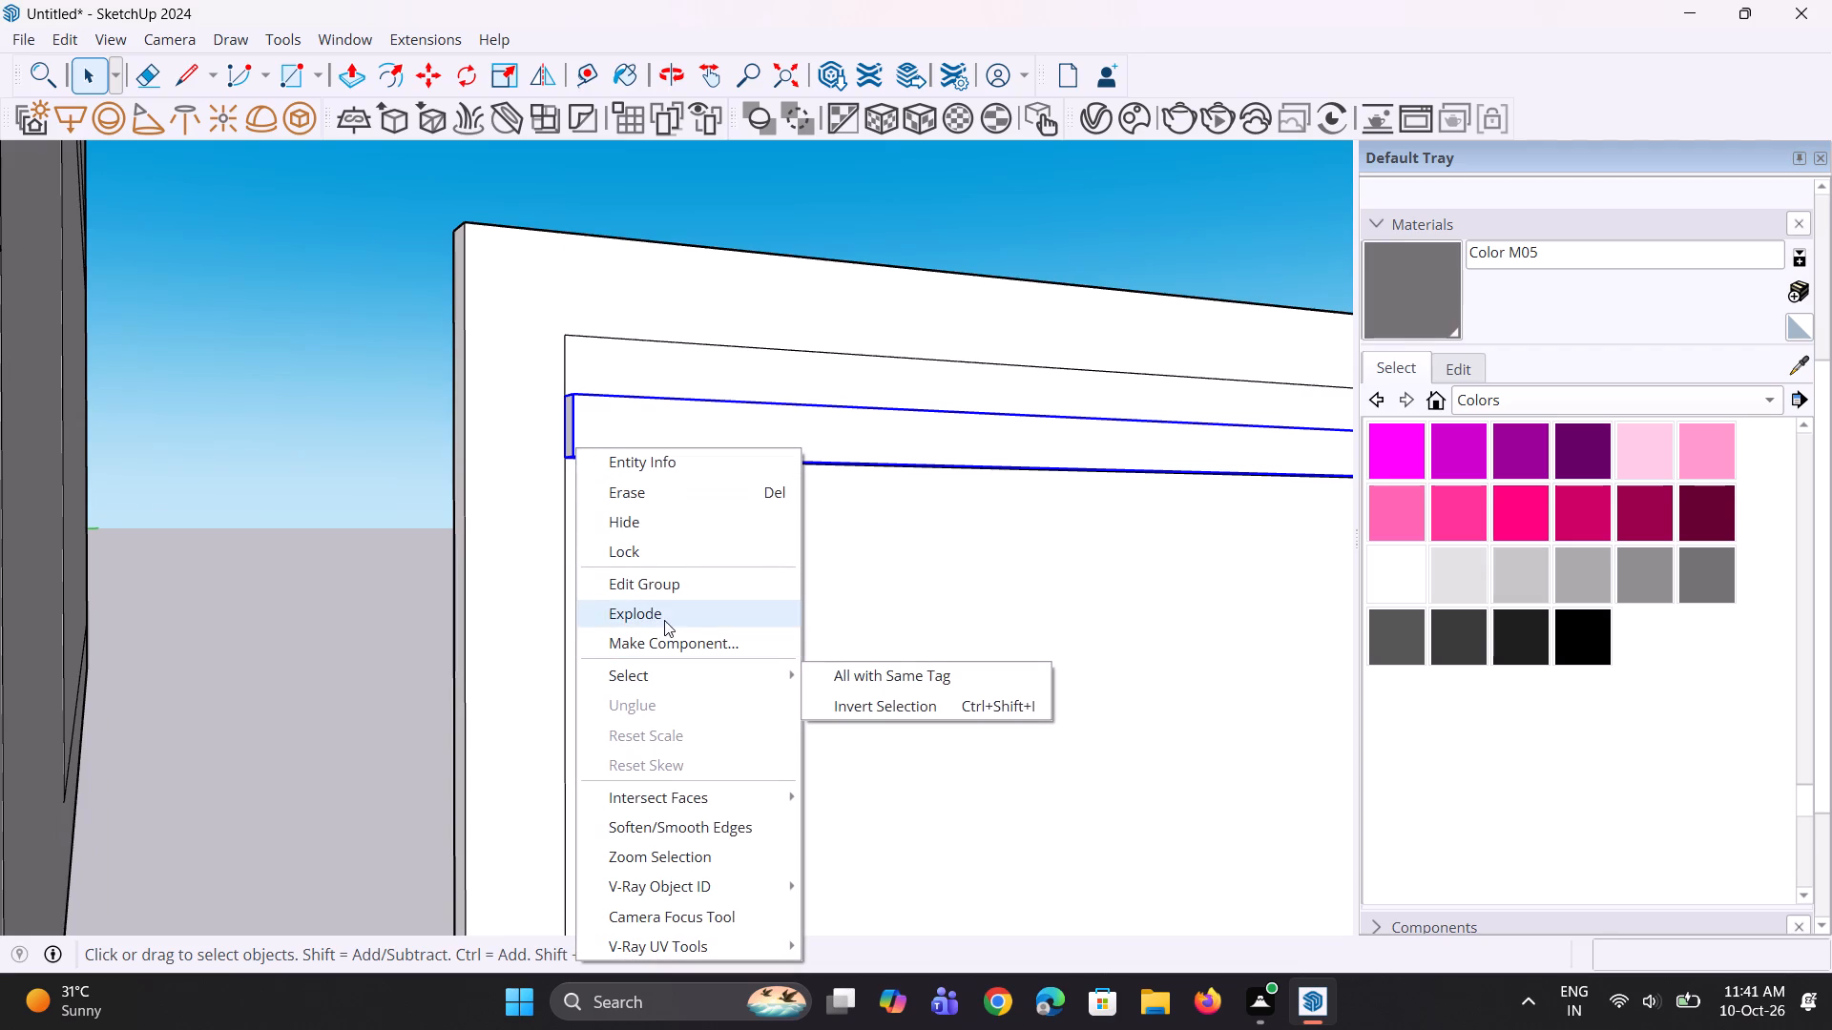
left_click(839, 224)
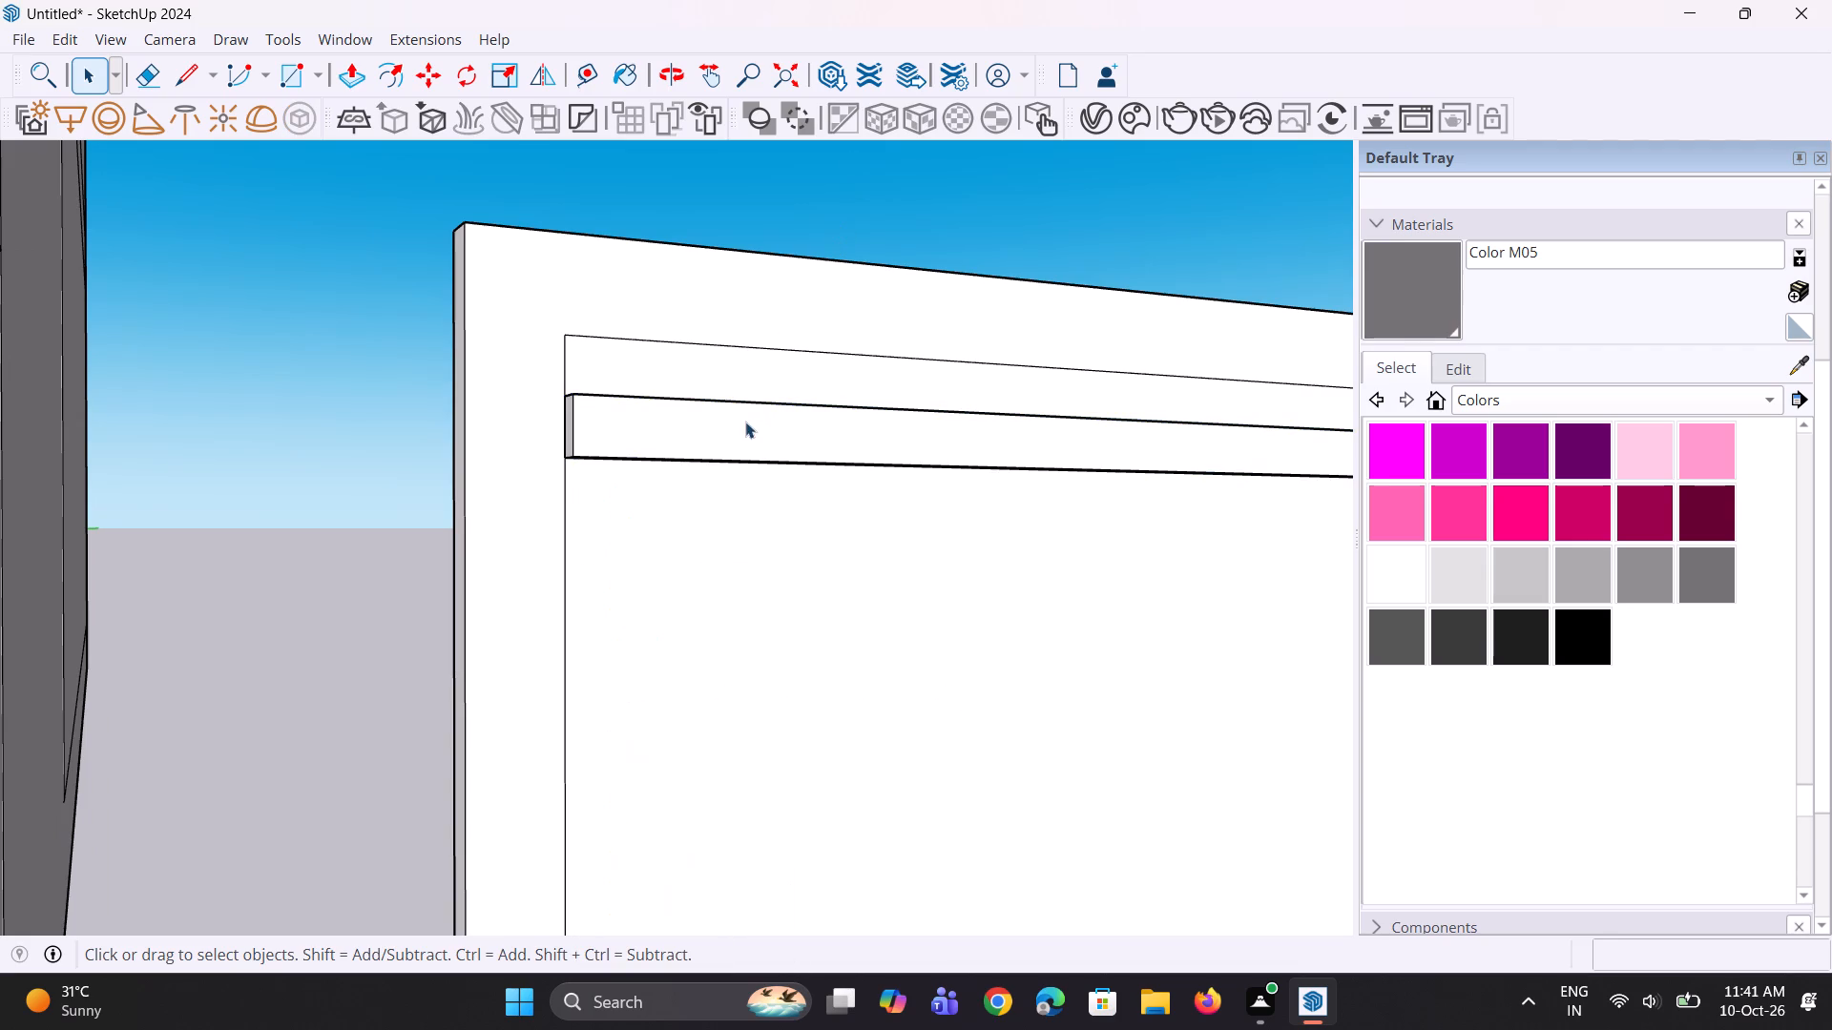
Copy the top slat about 4 1/8" straight down the wide gate leaf and repeat the copy 20 times using *20.
scroll(718, 431, "up", 1)
left_click(610, 461)
scroll(568, 468, "up", 3)
key("m")
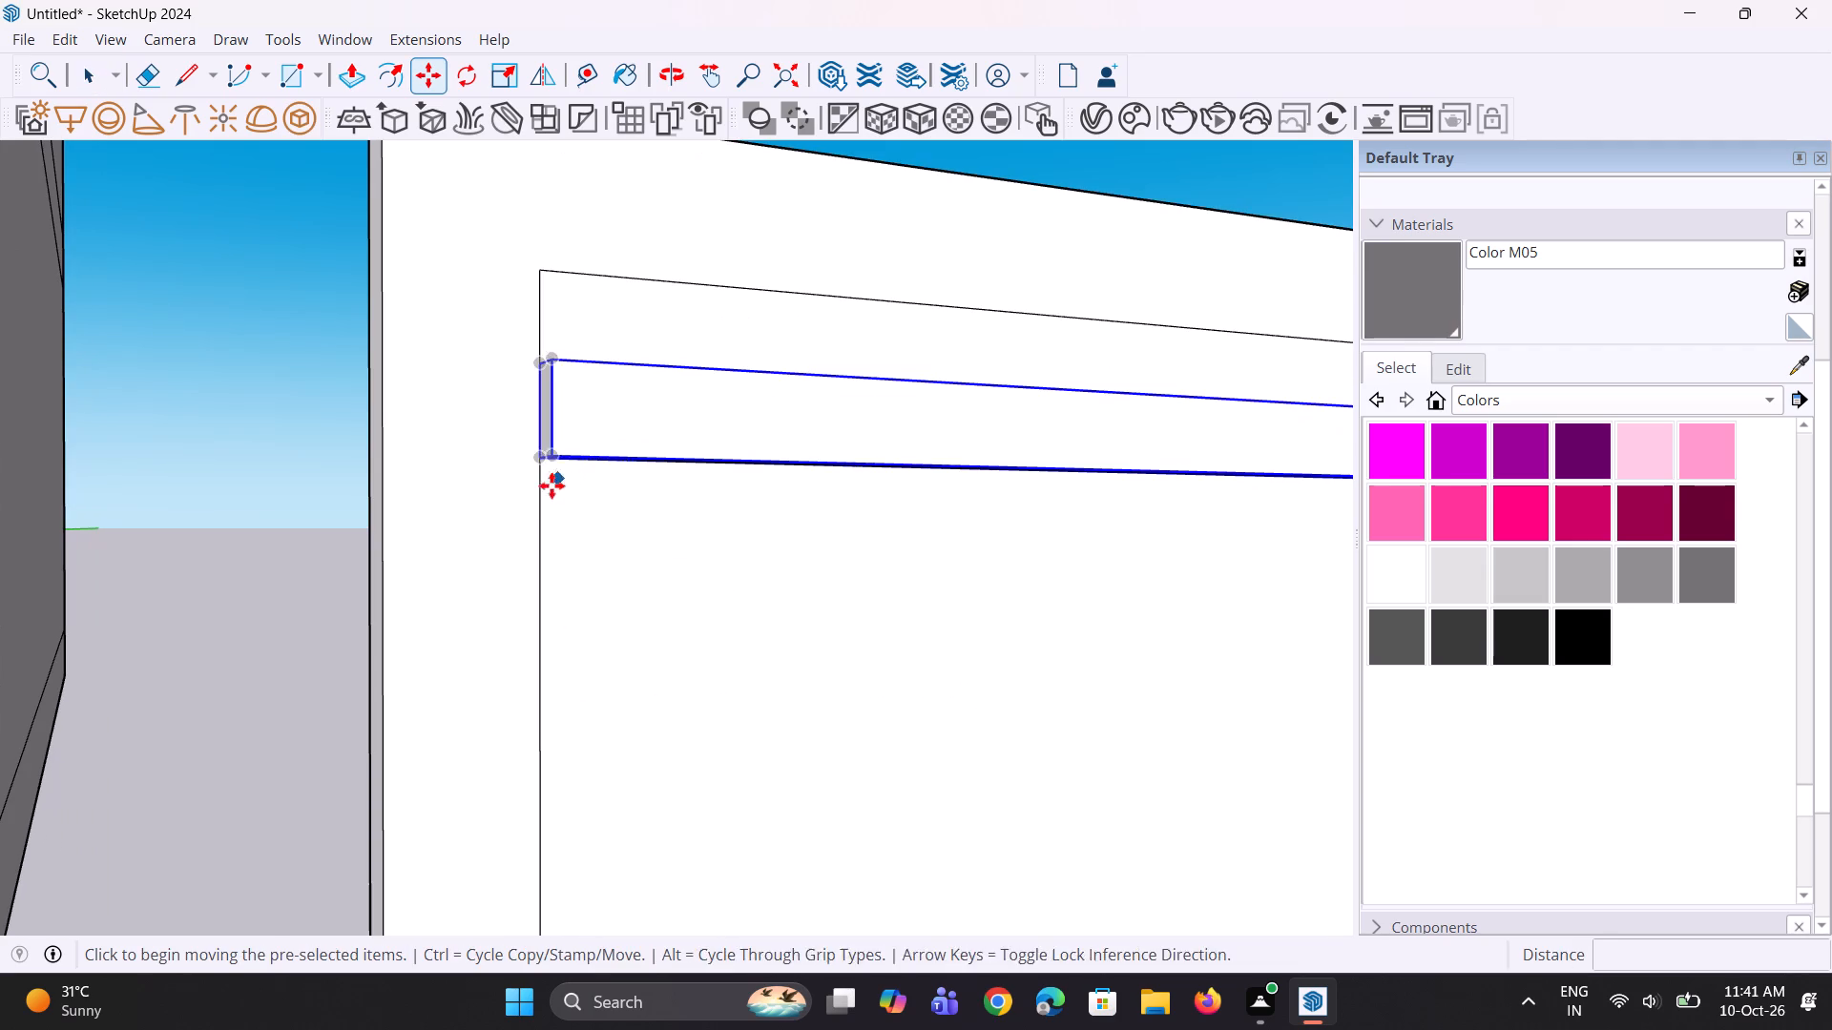
left_click(541, 478)
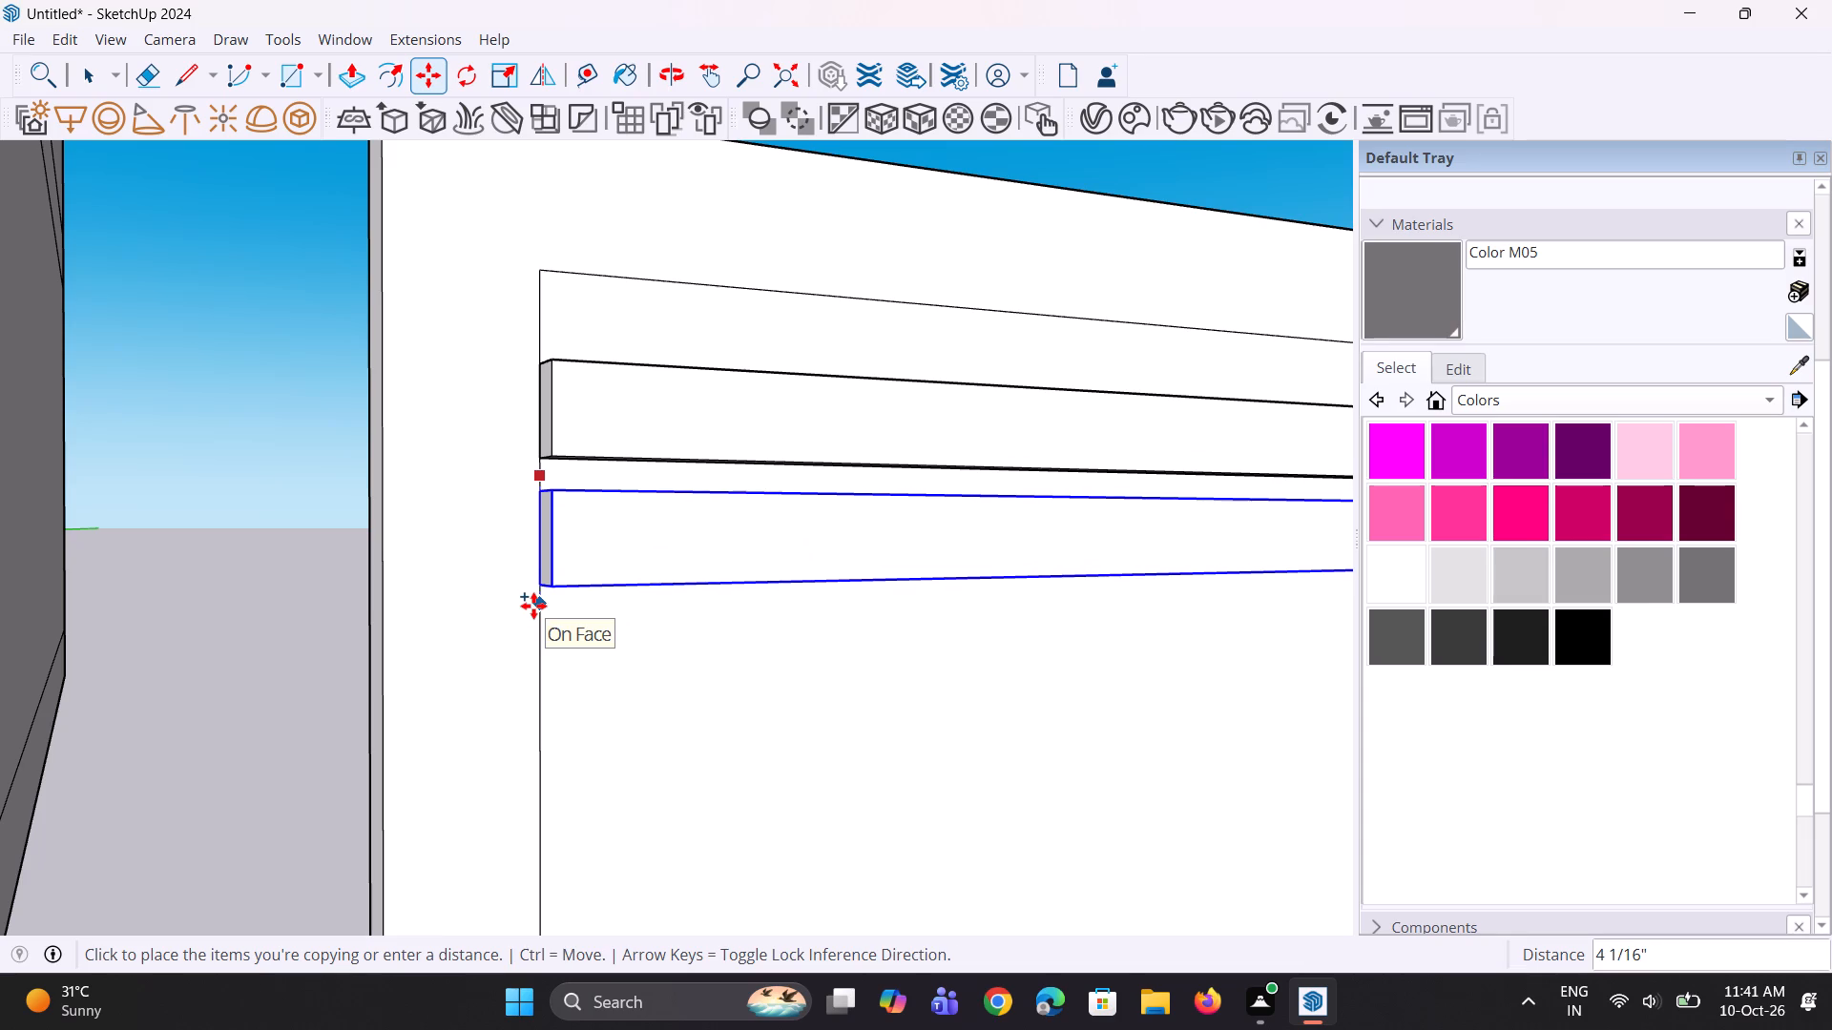
scroll(533, 606, "down", 7)
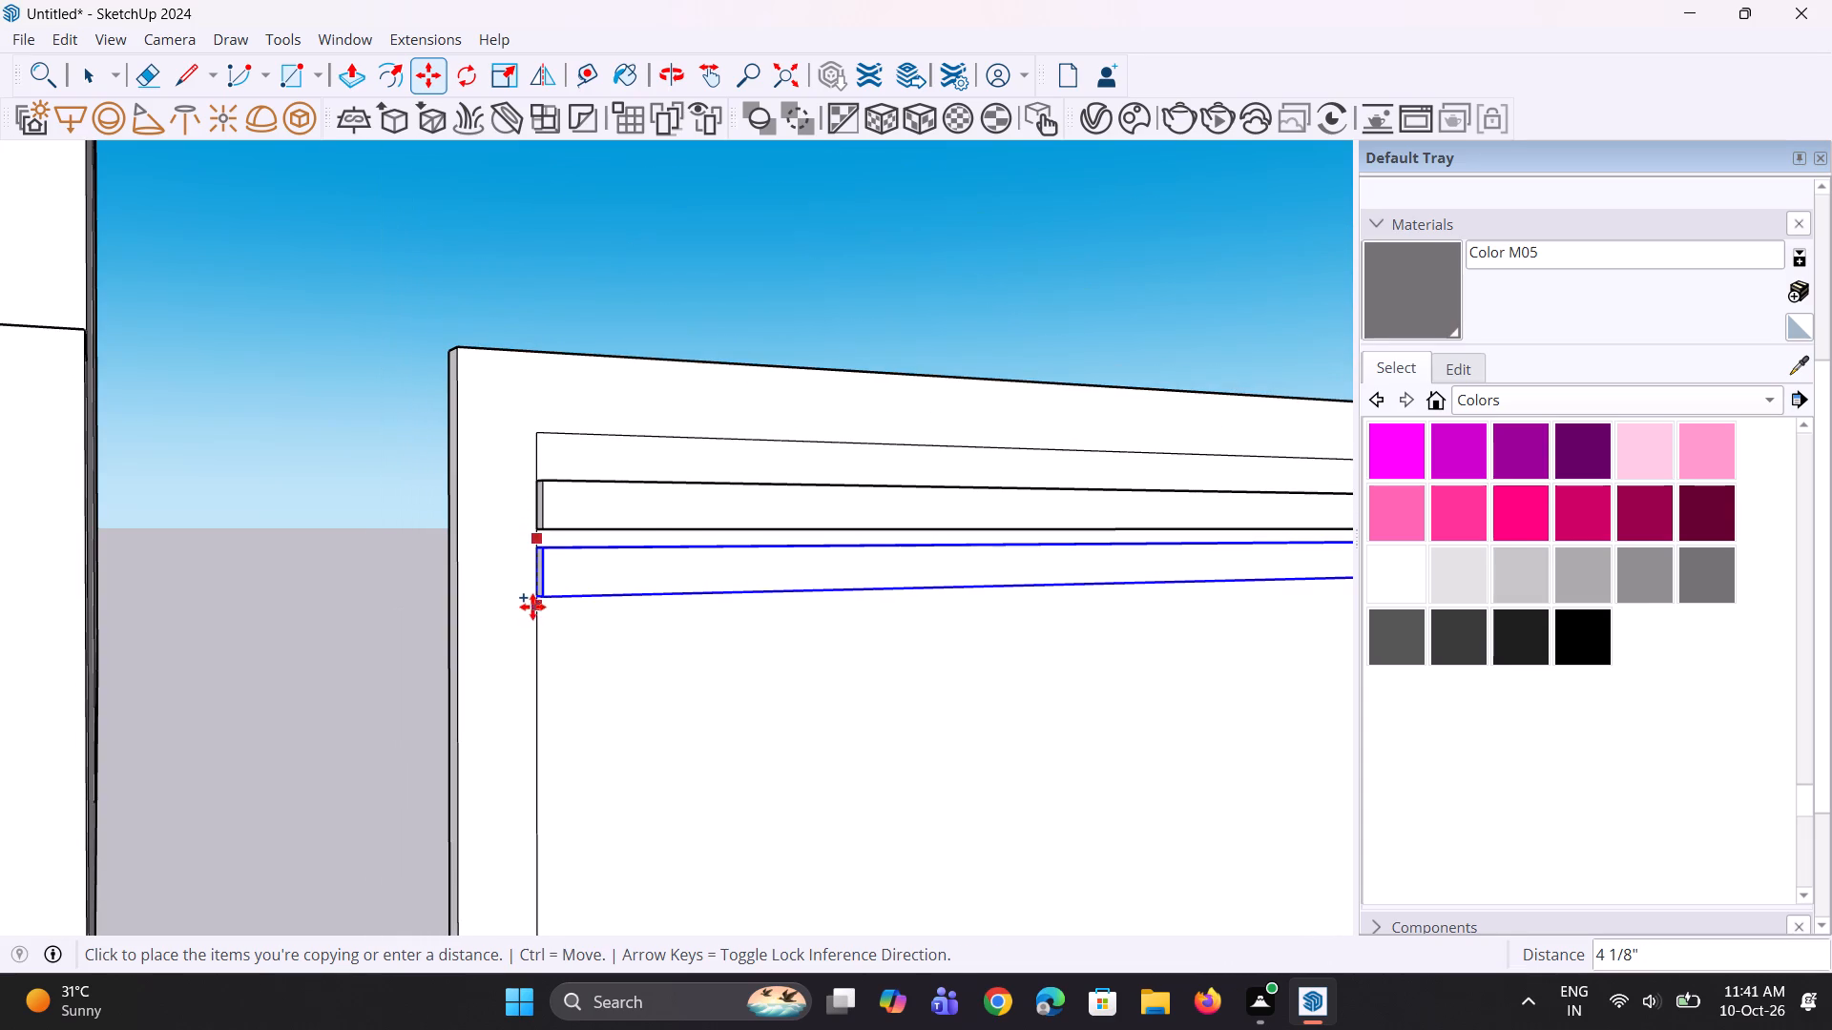
left_click(532, 607)
type("*20")
key("Return")
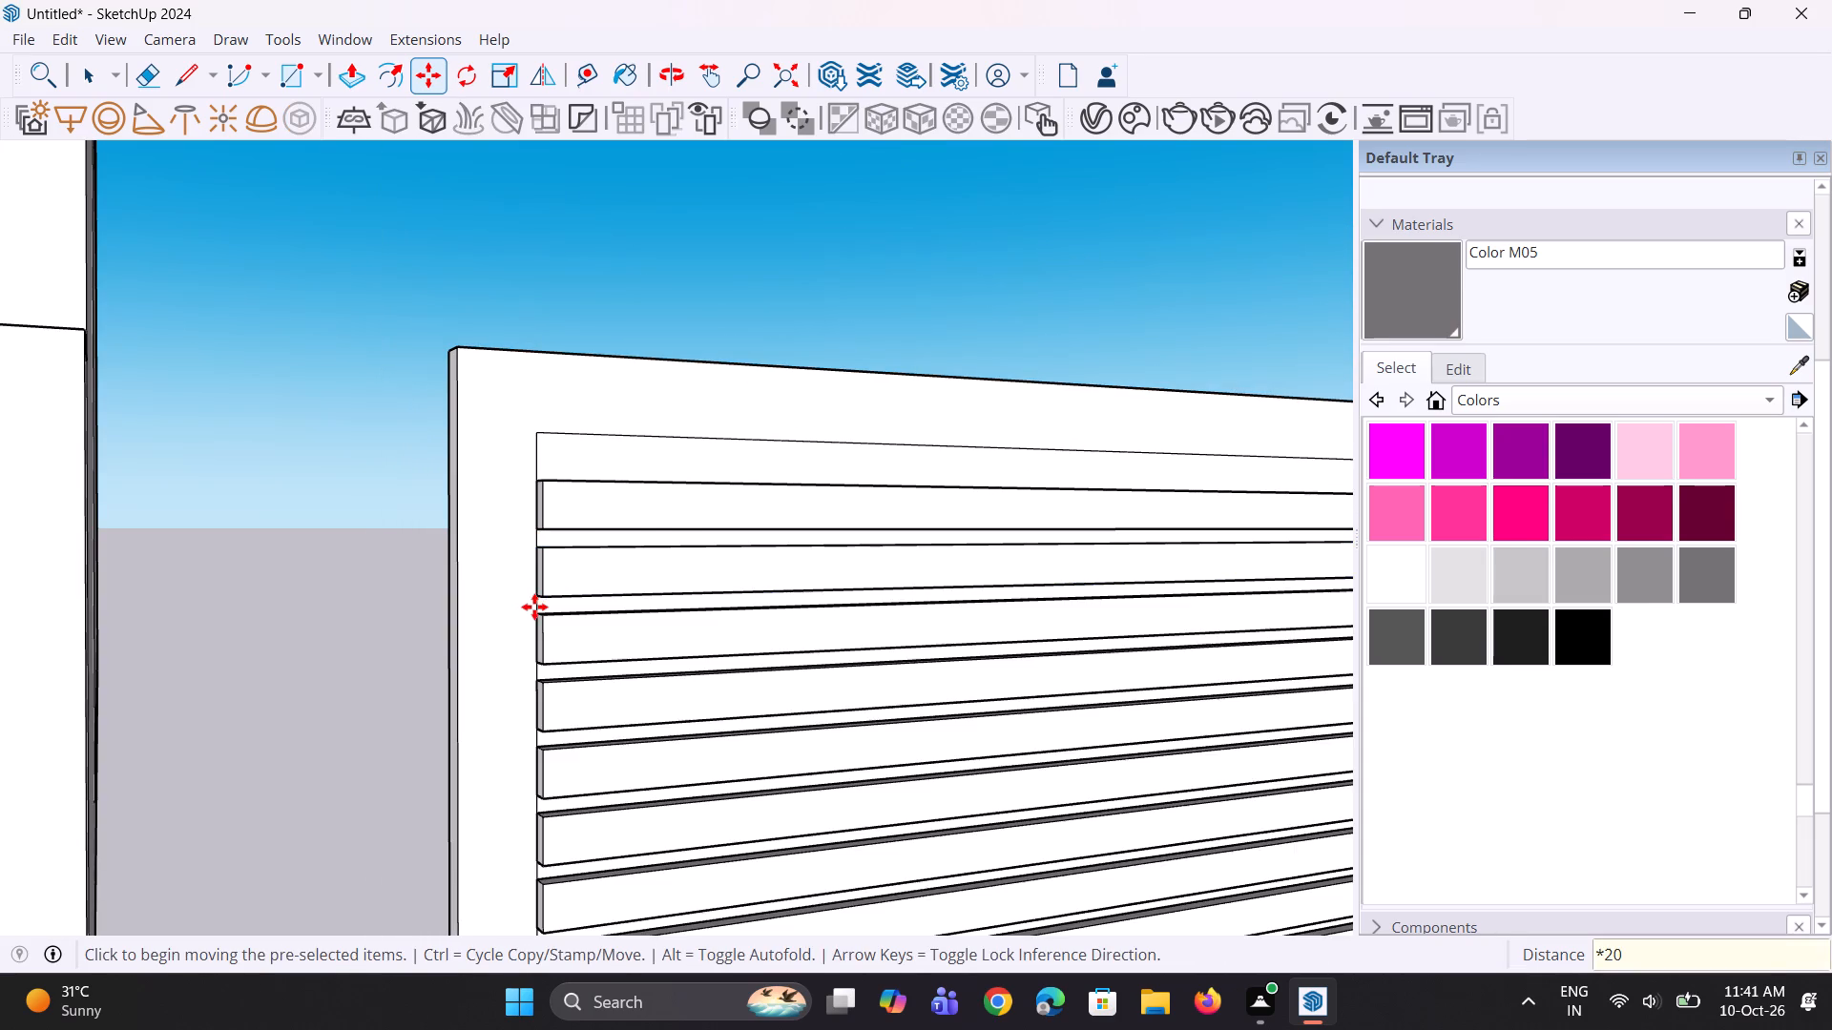
Delete the six lowest slats that overlap or extend below the bottom rail of the wide gate leaf.
scroll(622, 596, "down", 17)
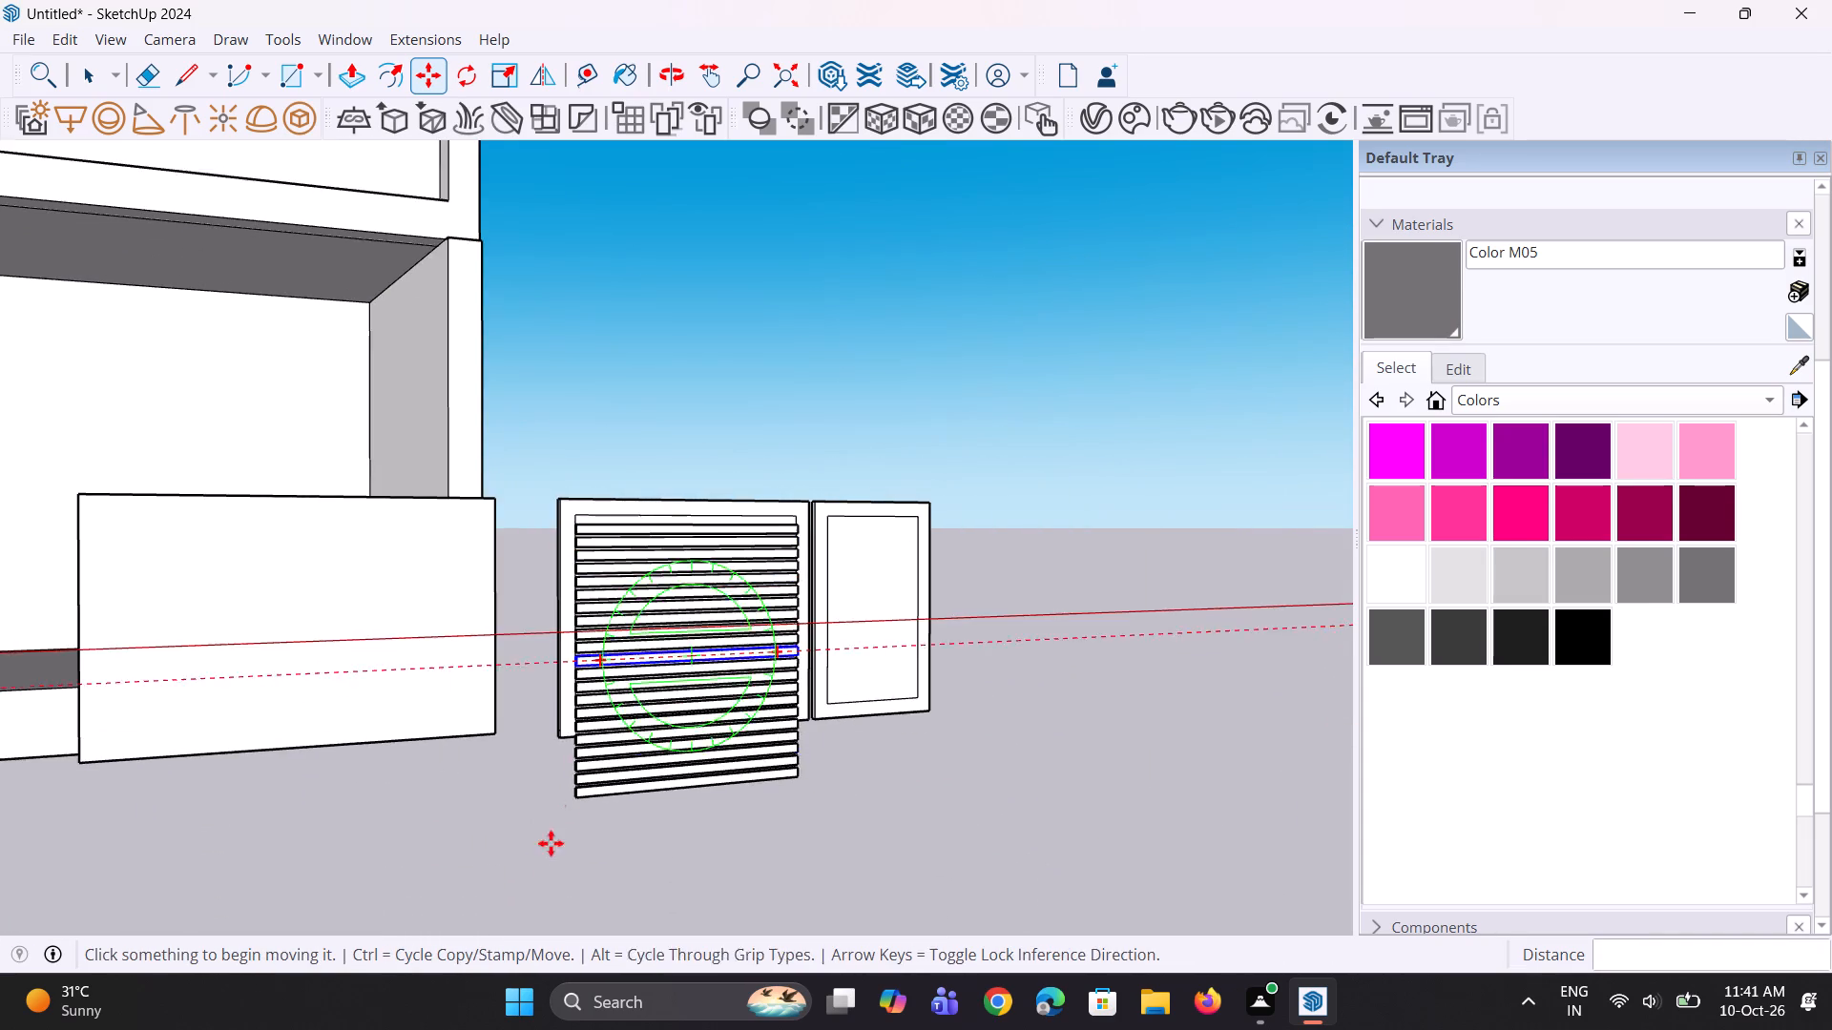
scroll(540, 871, "up", 6)
key("space")
left_click(618, 783)
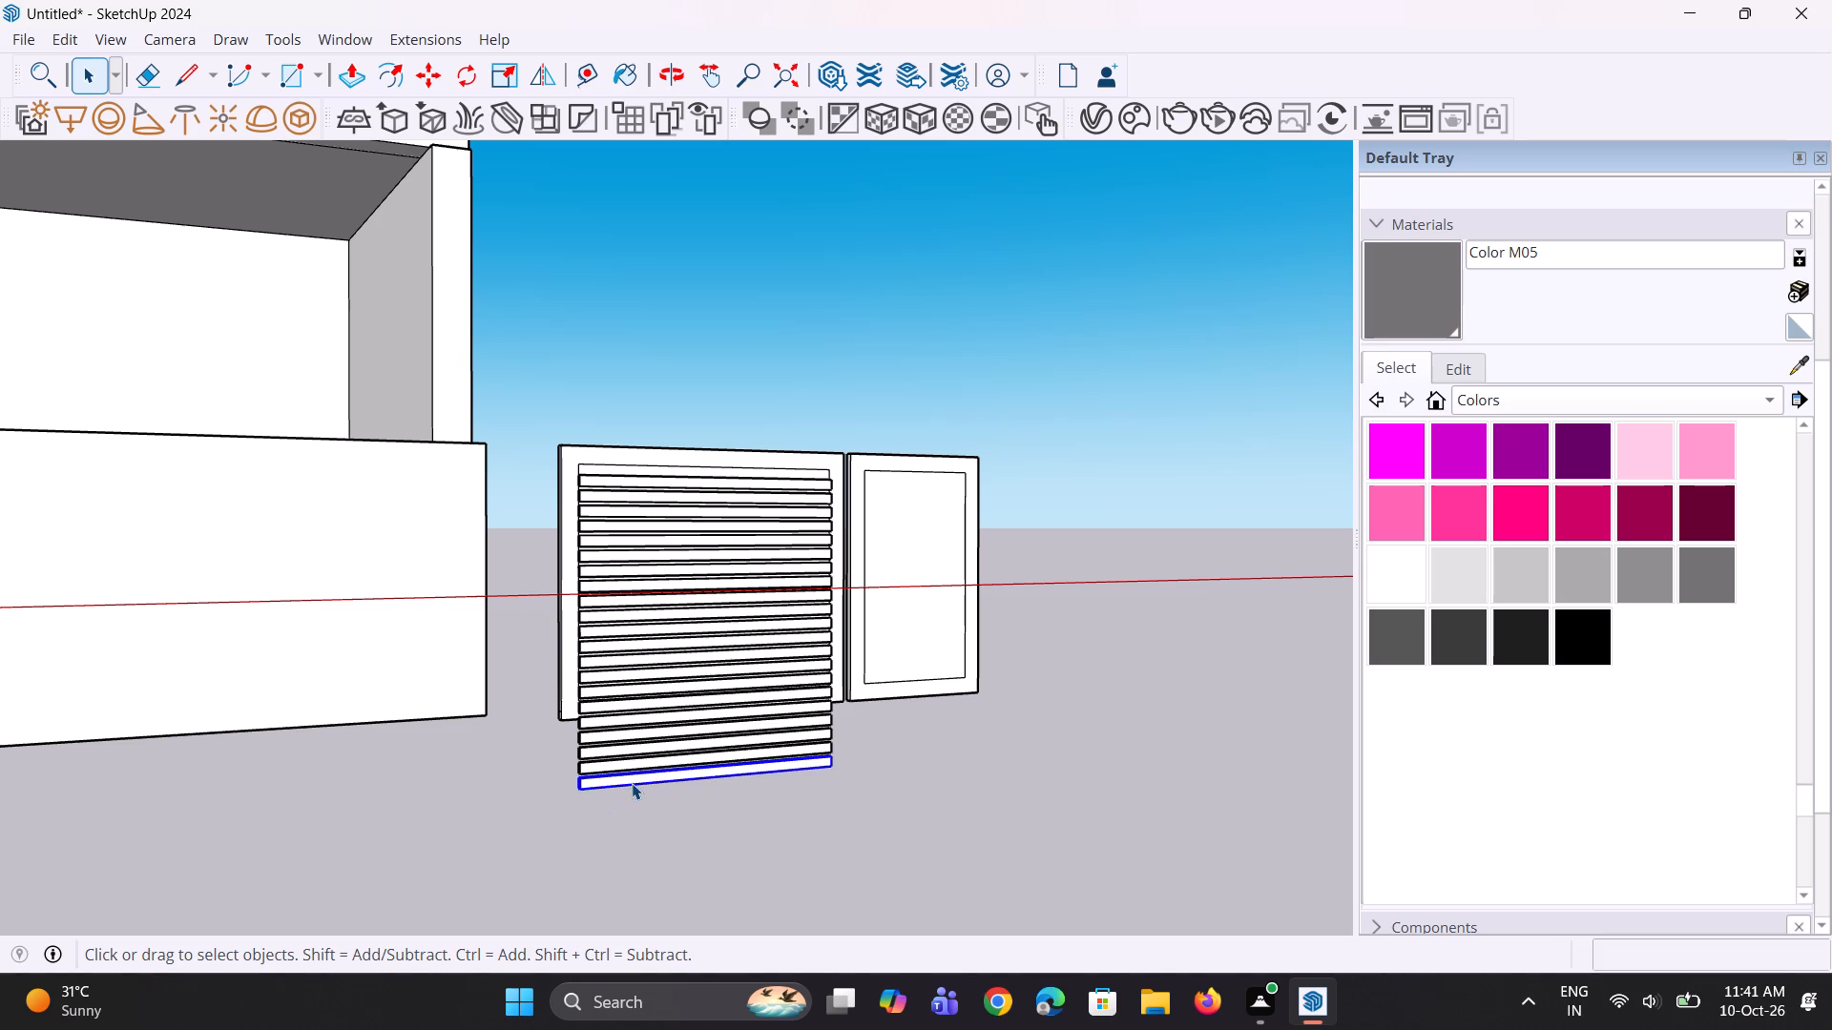
key("Delete")
scroll(628, 769, "up", 2)
left_click(621, 762)
key("Delete")
left_click(629, 753)
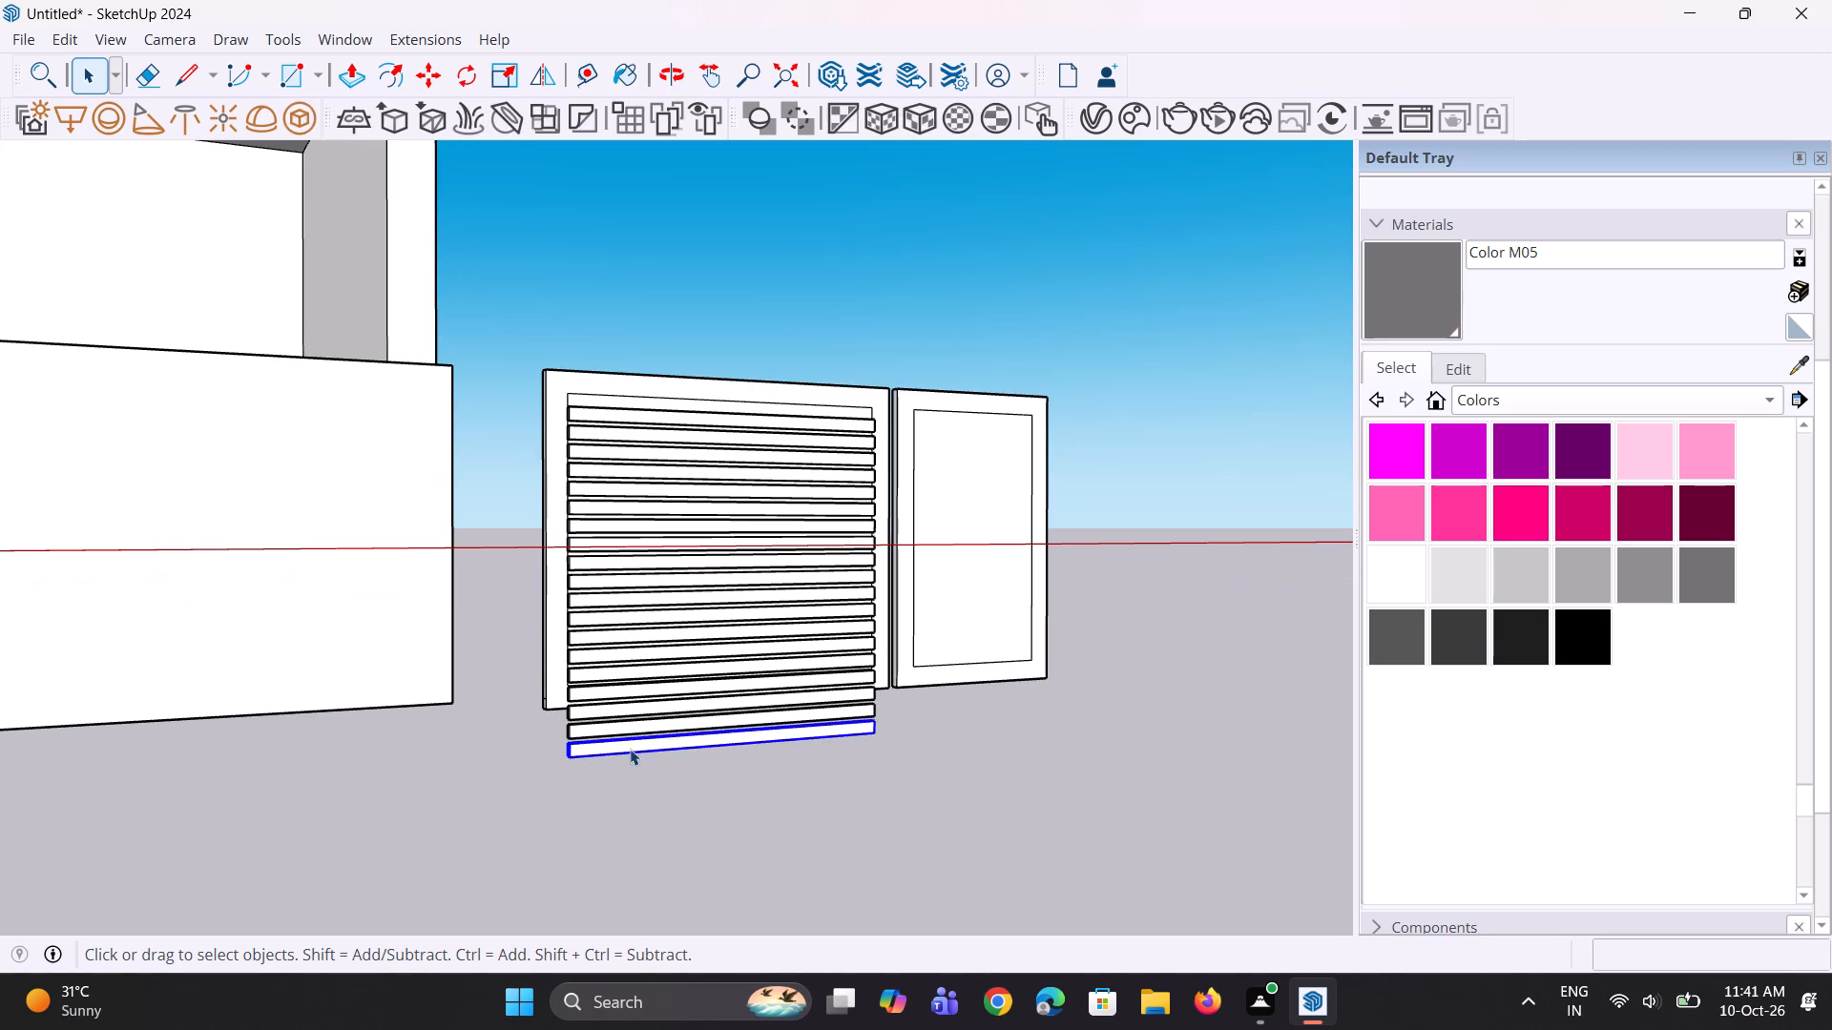
key("Delete")
left_click(631, 732)
key("Delete")
left_click(626, 712)
key("Delete")
left_click(620, 690)
key("Delete")
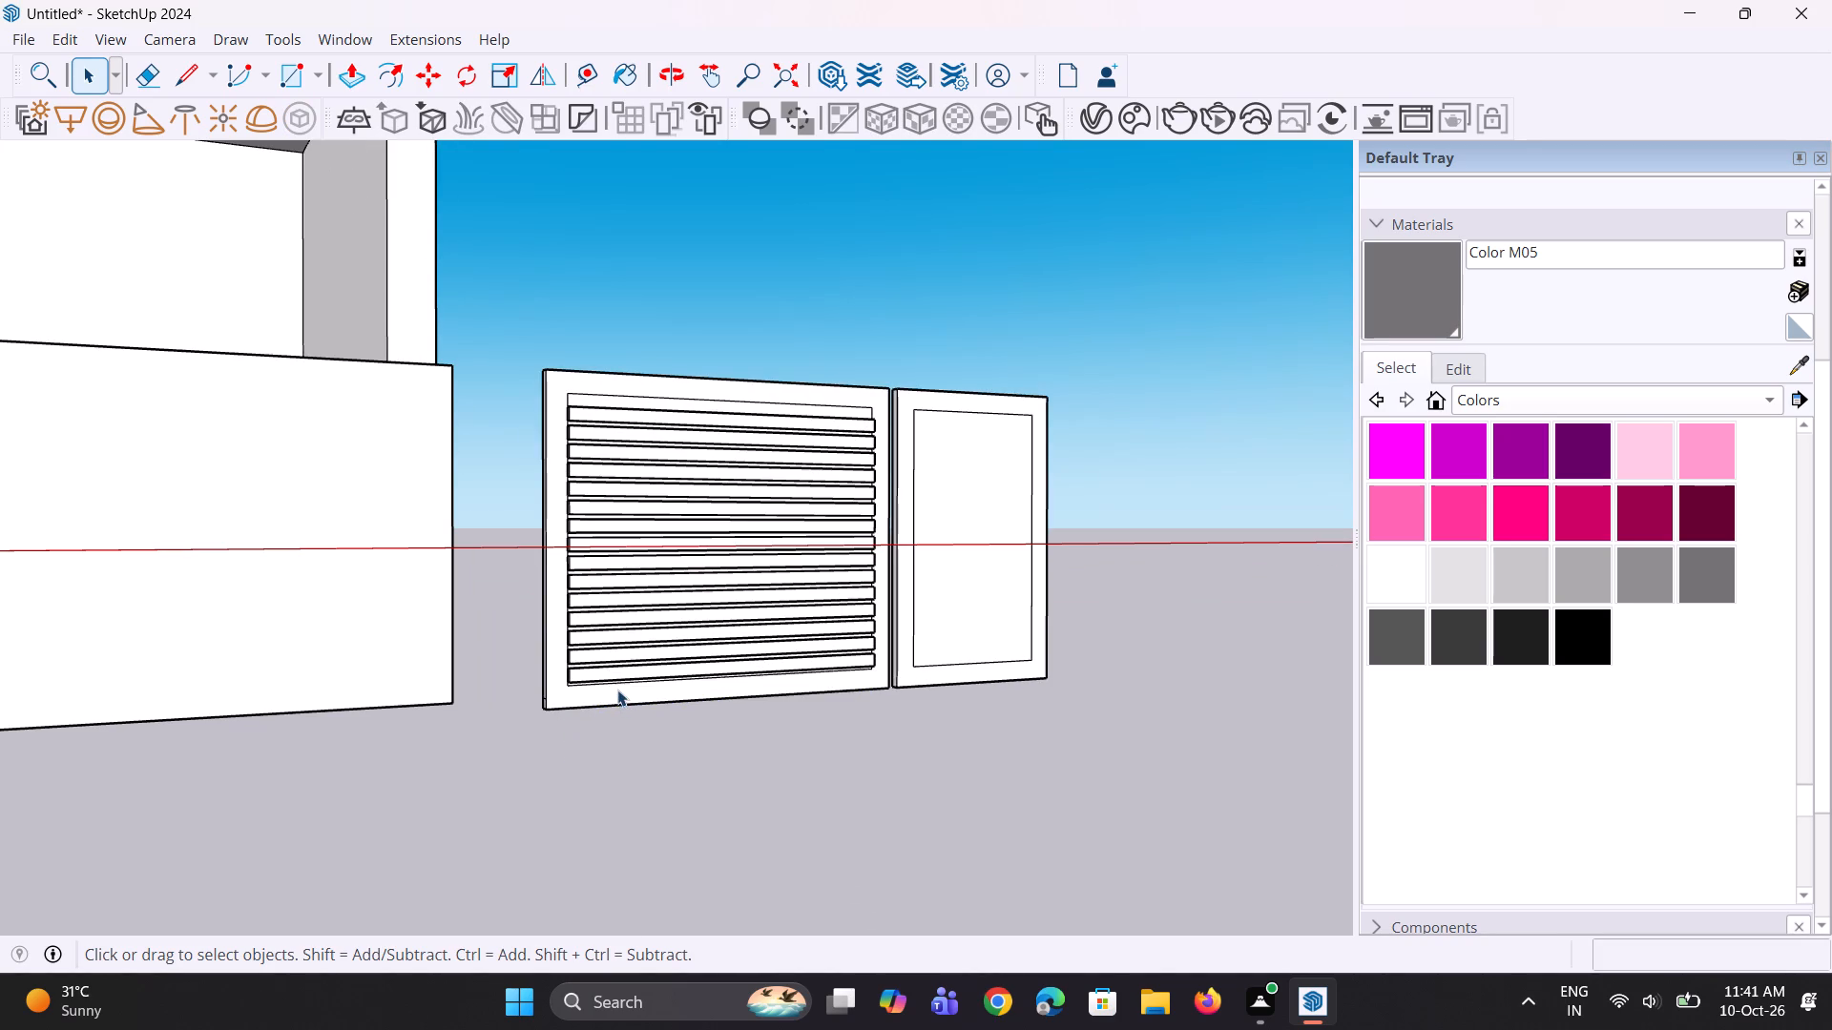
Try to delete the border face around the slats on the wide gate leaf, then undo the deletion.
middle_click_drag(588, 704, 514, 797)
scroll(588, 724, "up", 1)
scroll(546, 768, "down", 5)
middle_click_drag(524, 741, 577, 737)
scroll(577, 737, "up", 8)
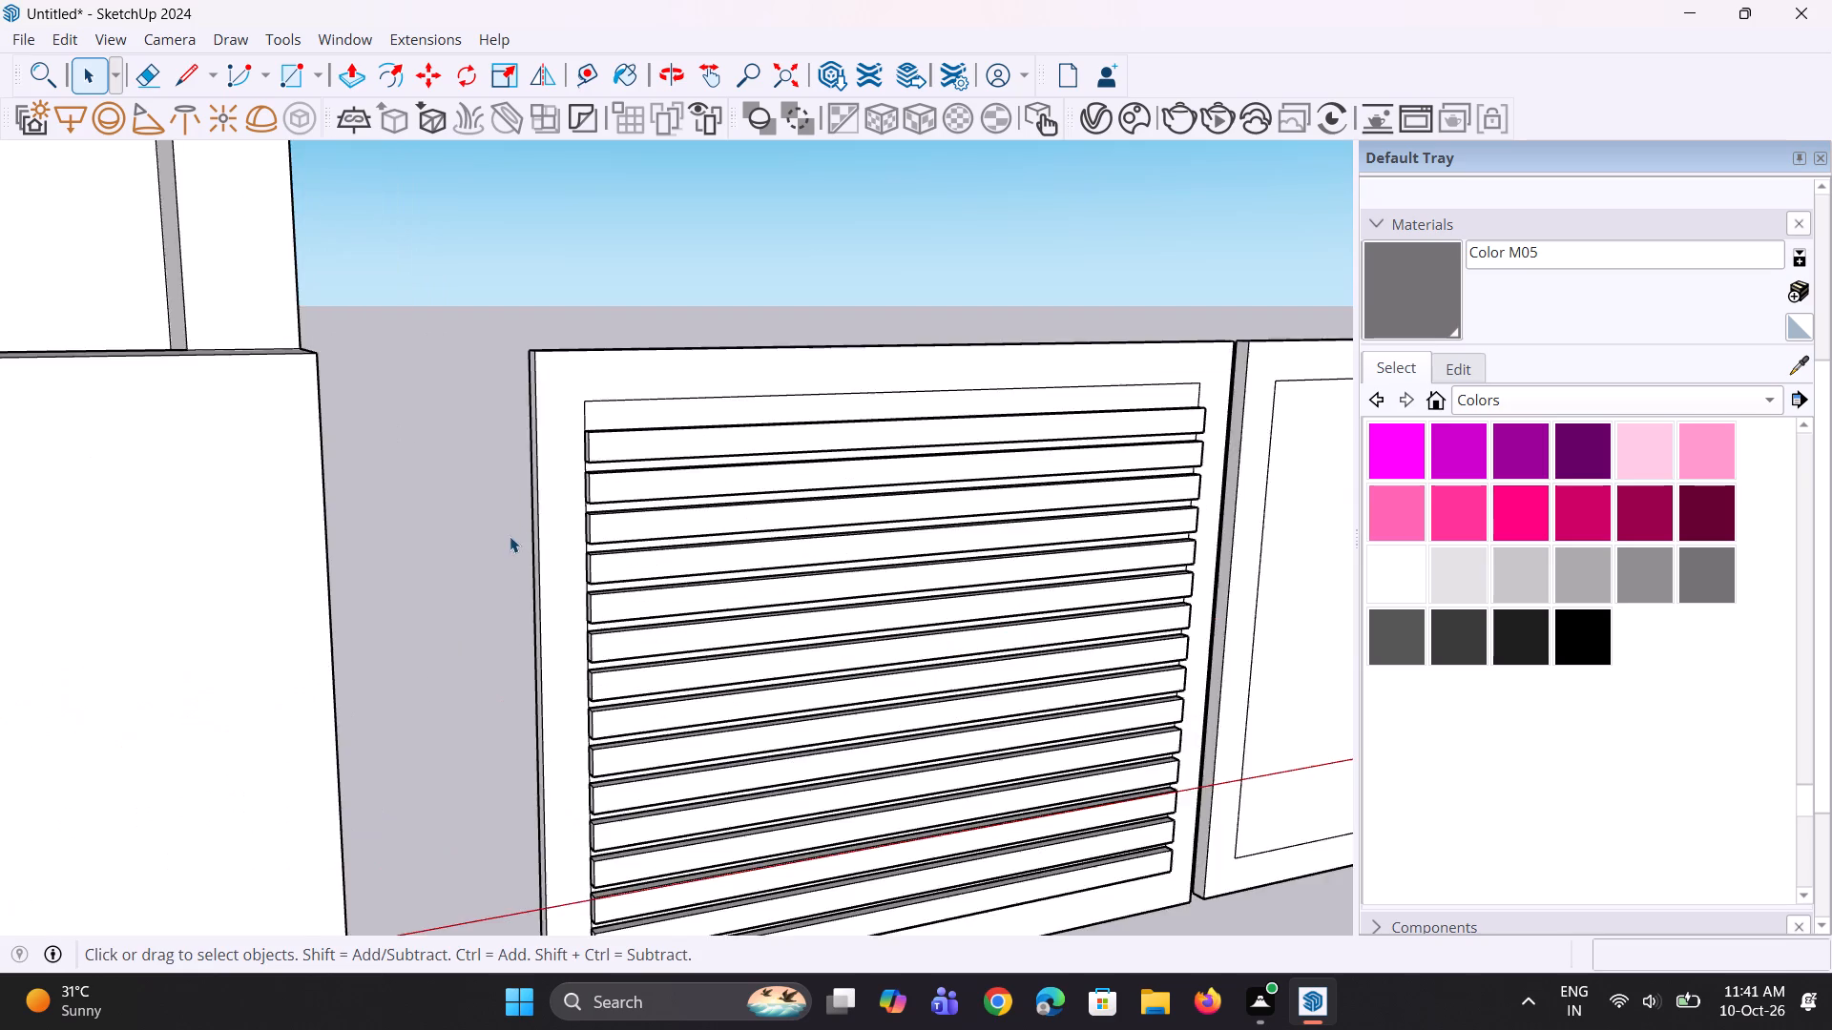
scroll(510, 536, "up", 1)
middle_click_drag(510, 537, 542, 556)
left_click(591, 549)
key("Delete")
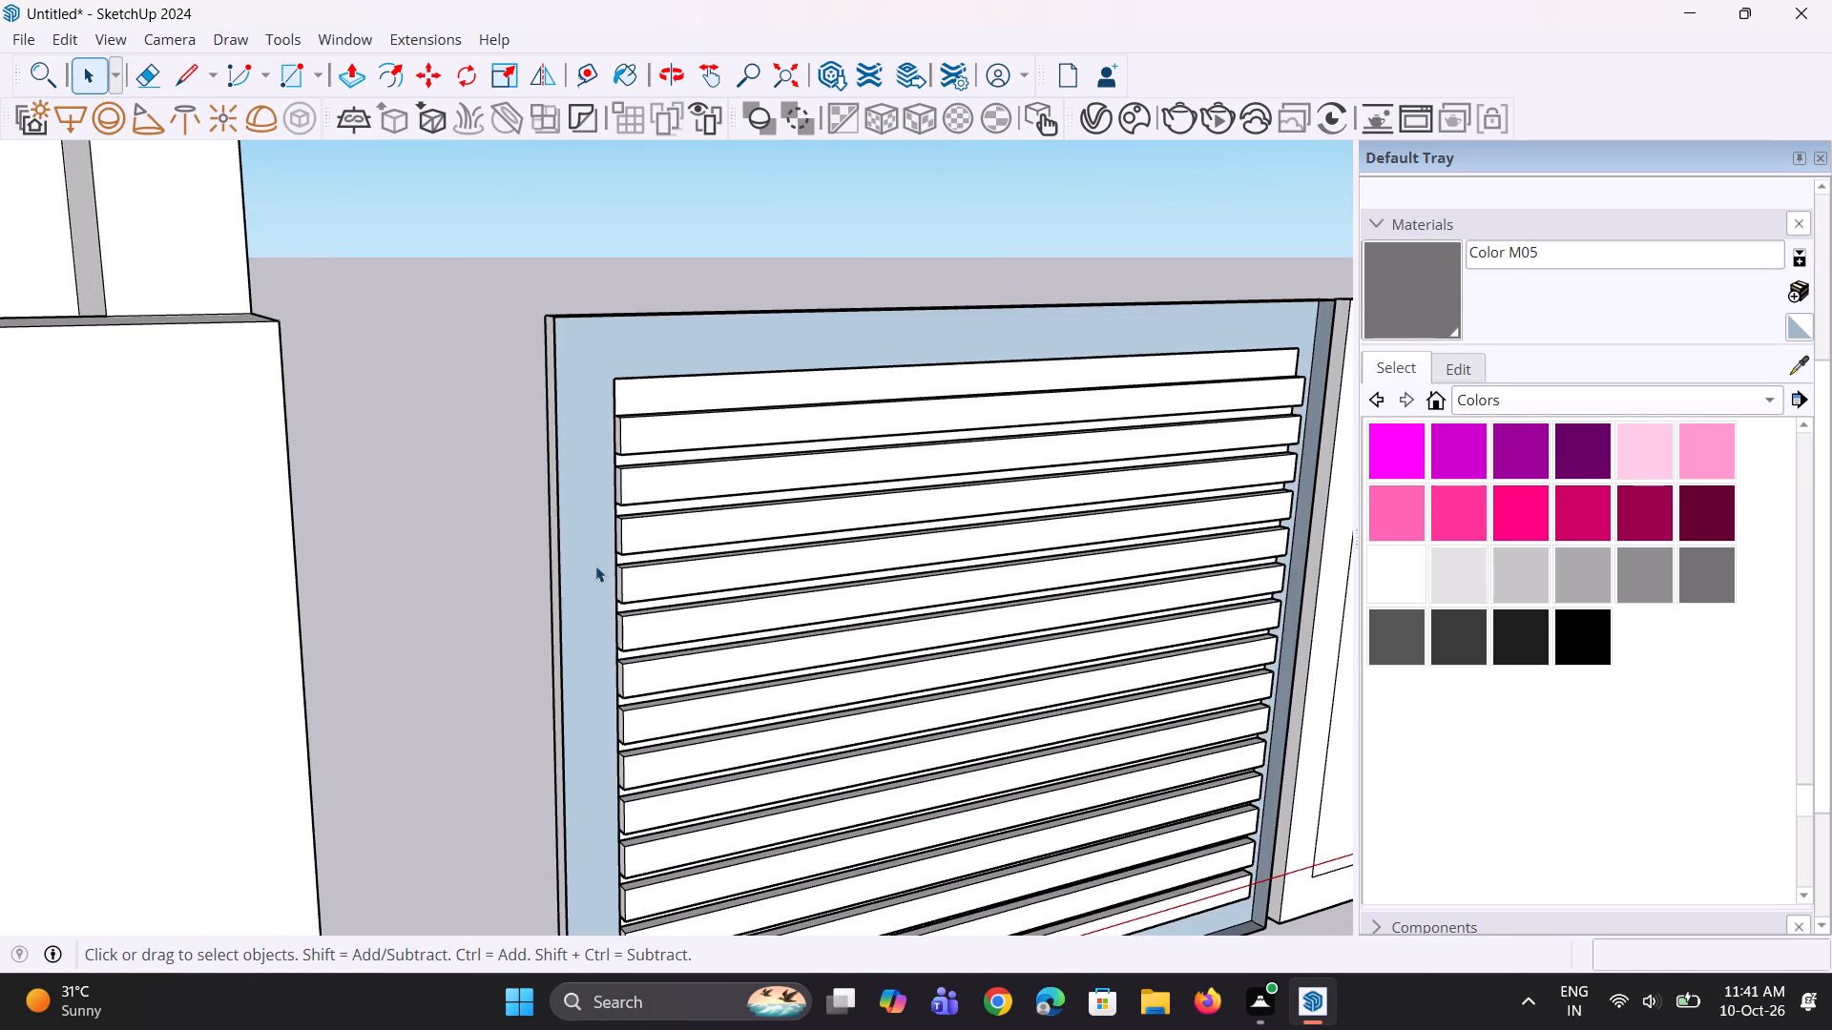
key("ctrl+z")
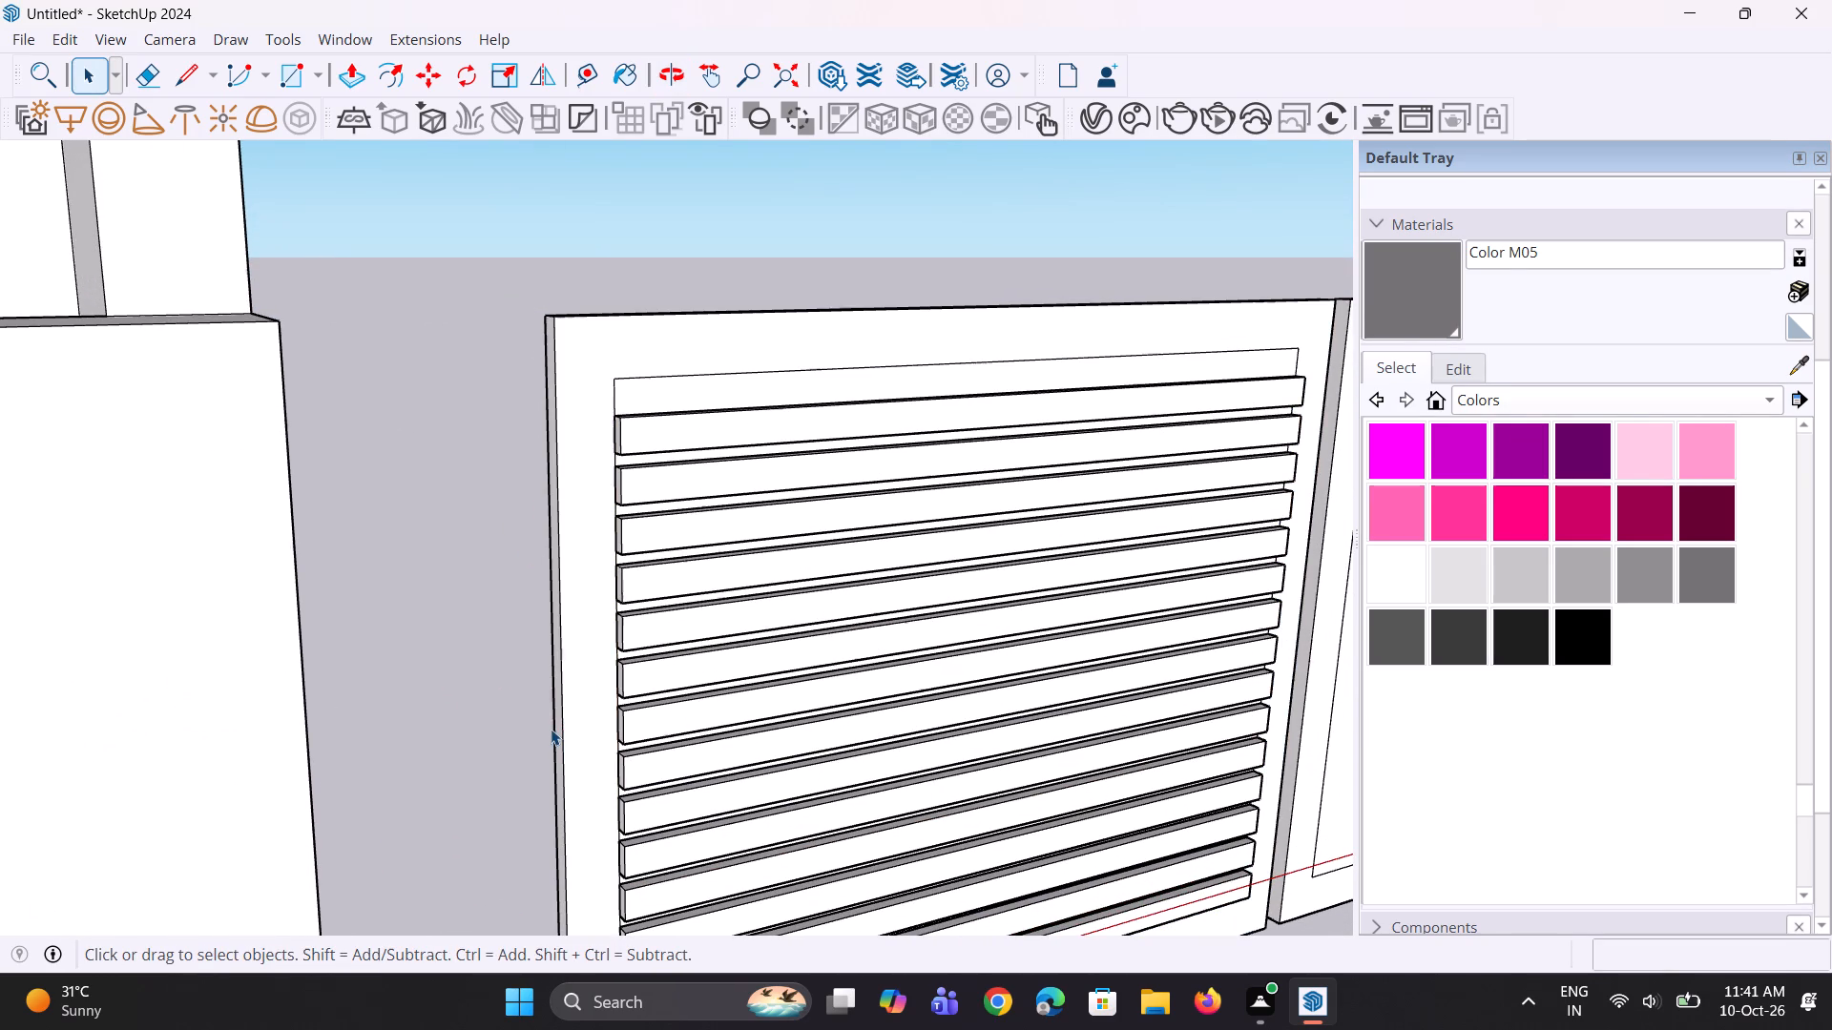
Push/Pull the border face around the slats outward about 1 3/16" to form a raised frame.
key("p")
left_click(594, 705)
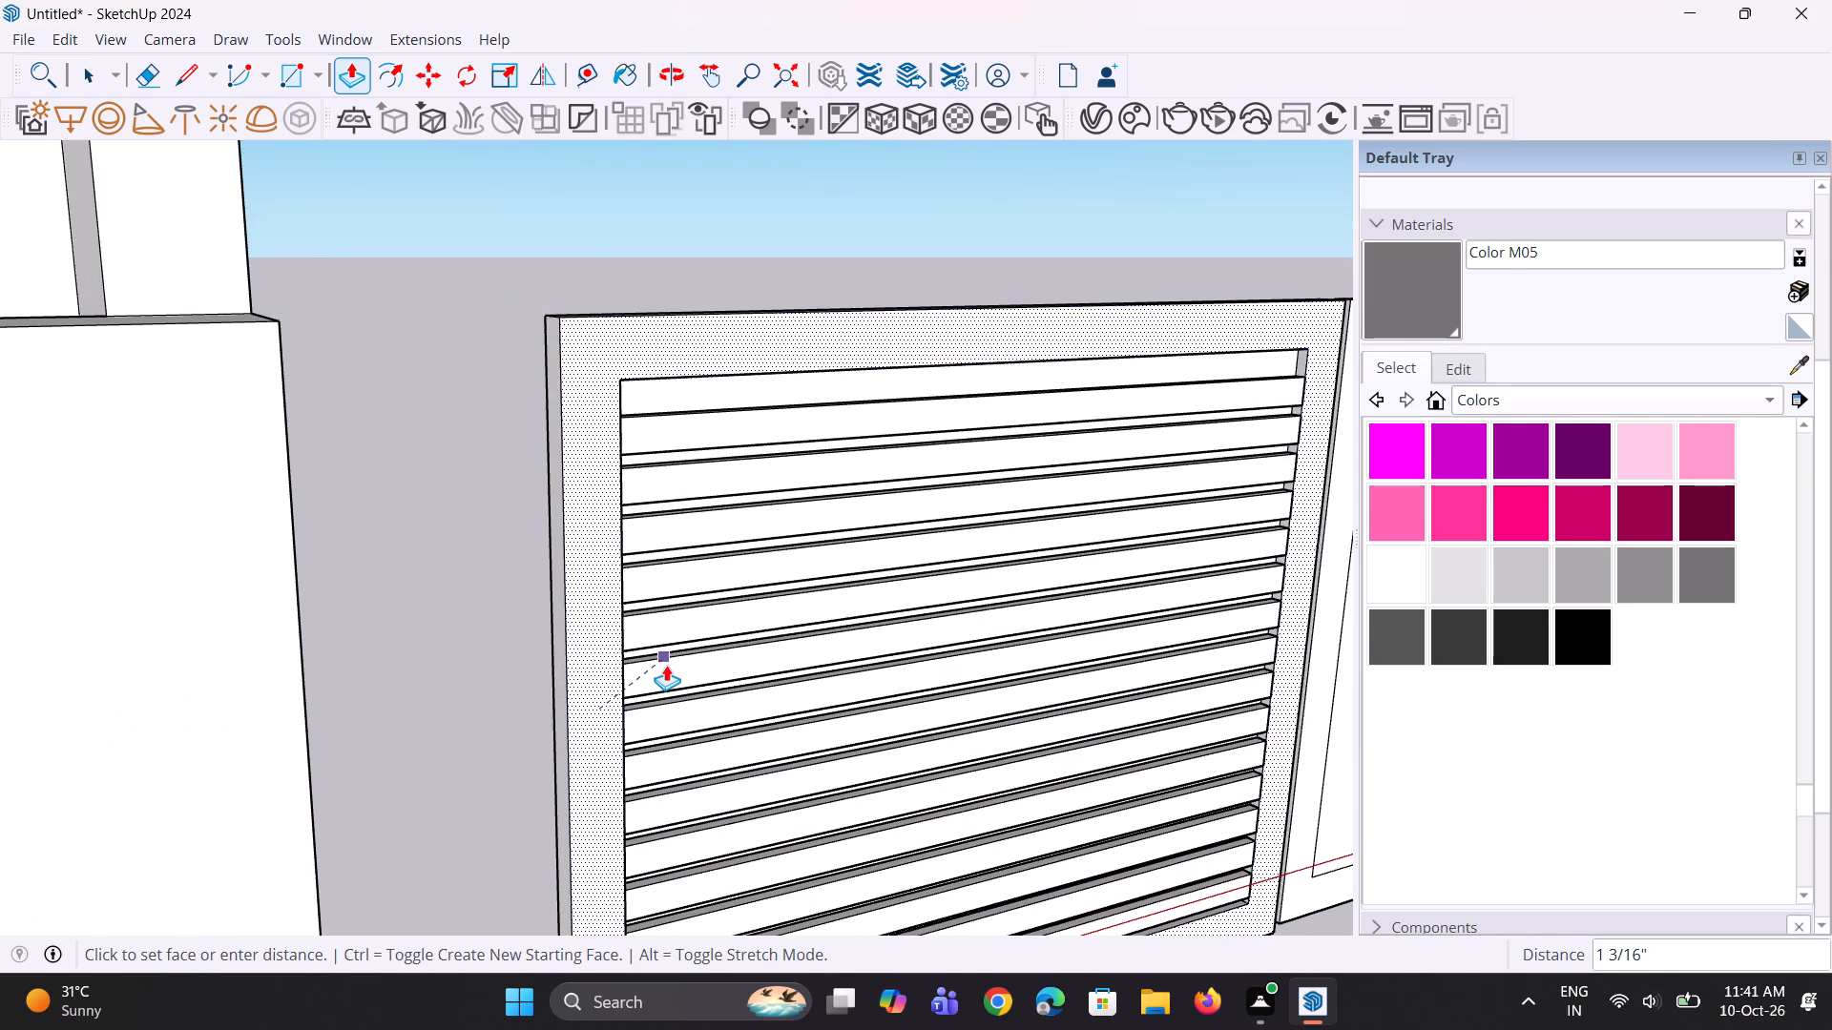
left_click(666, 665)
Push the recessed panel face behind the slats back 2" through the wide gate leaf to open the gaps.
middle_click_drag(645, 687, 484, 699)
scroll(645, 542, "up", 2)
middle_click_drag(671, 433, 681, 451)
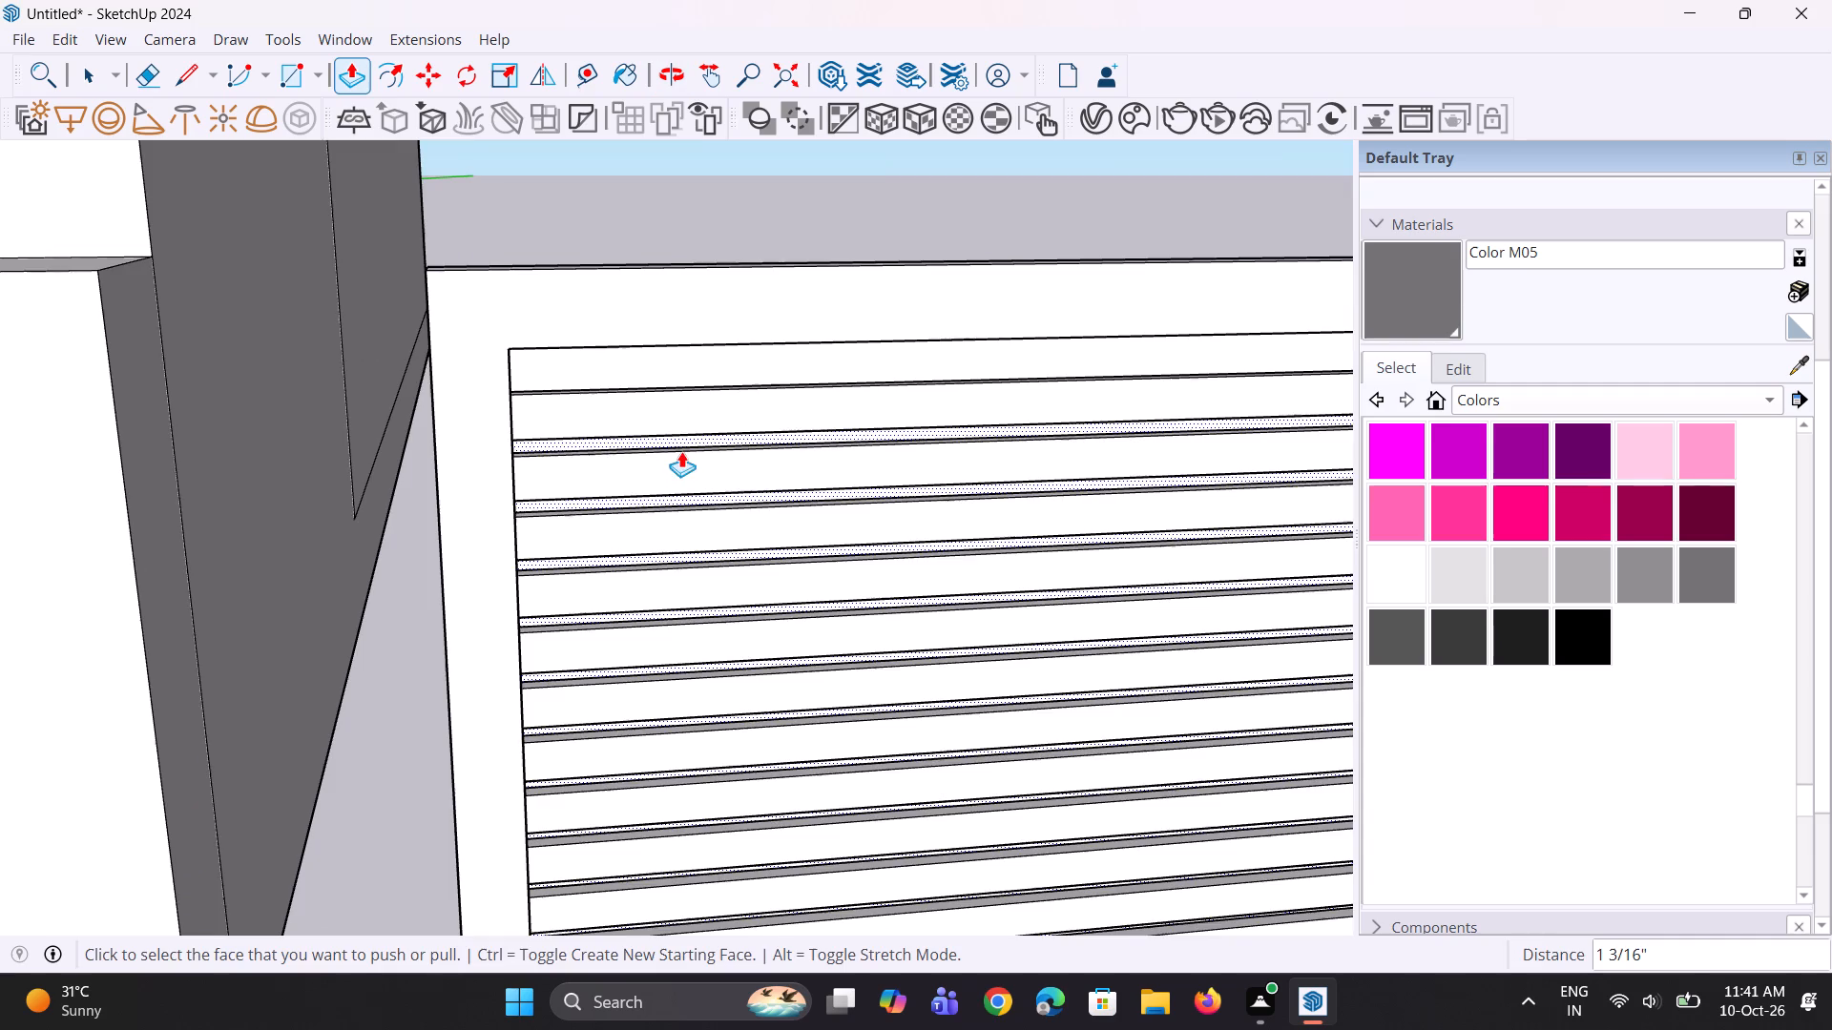
scroll(659, 377, "up", 2)
middle_click_drag(617, 405, 594, 258)
scroll(602, 323, "up", 2)
left_click(625, 378)
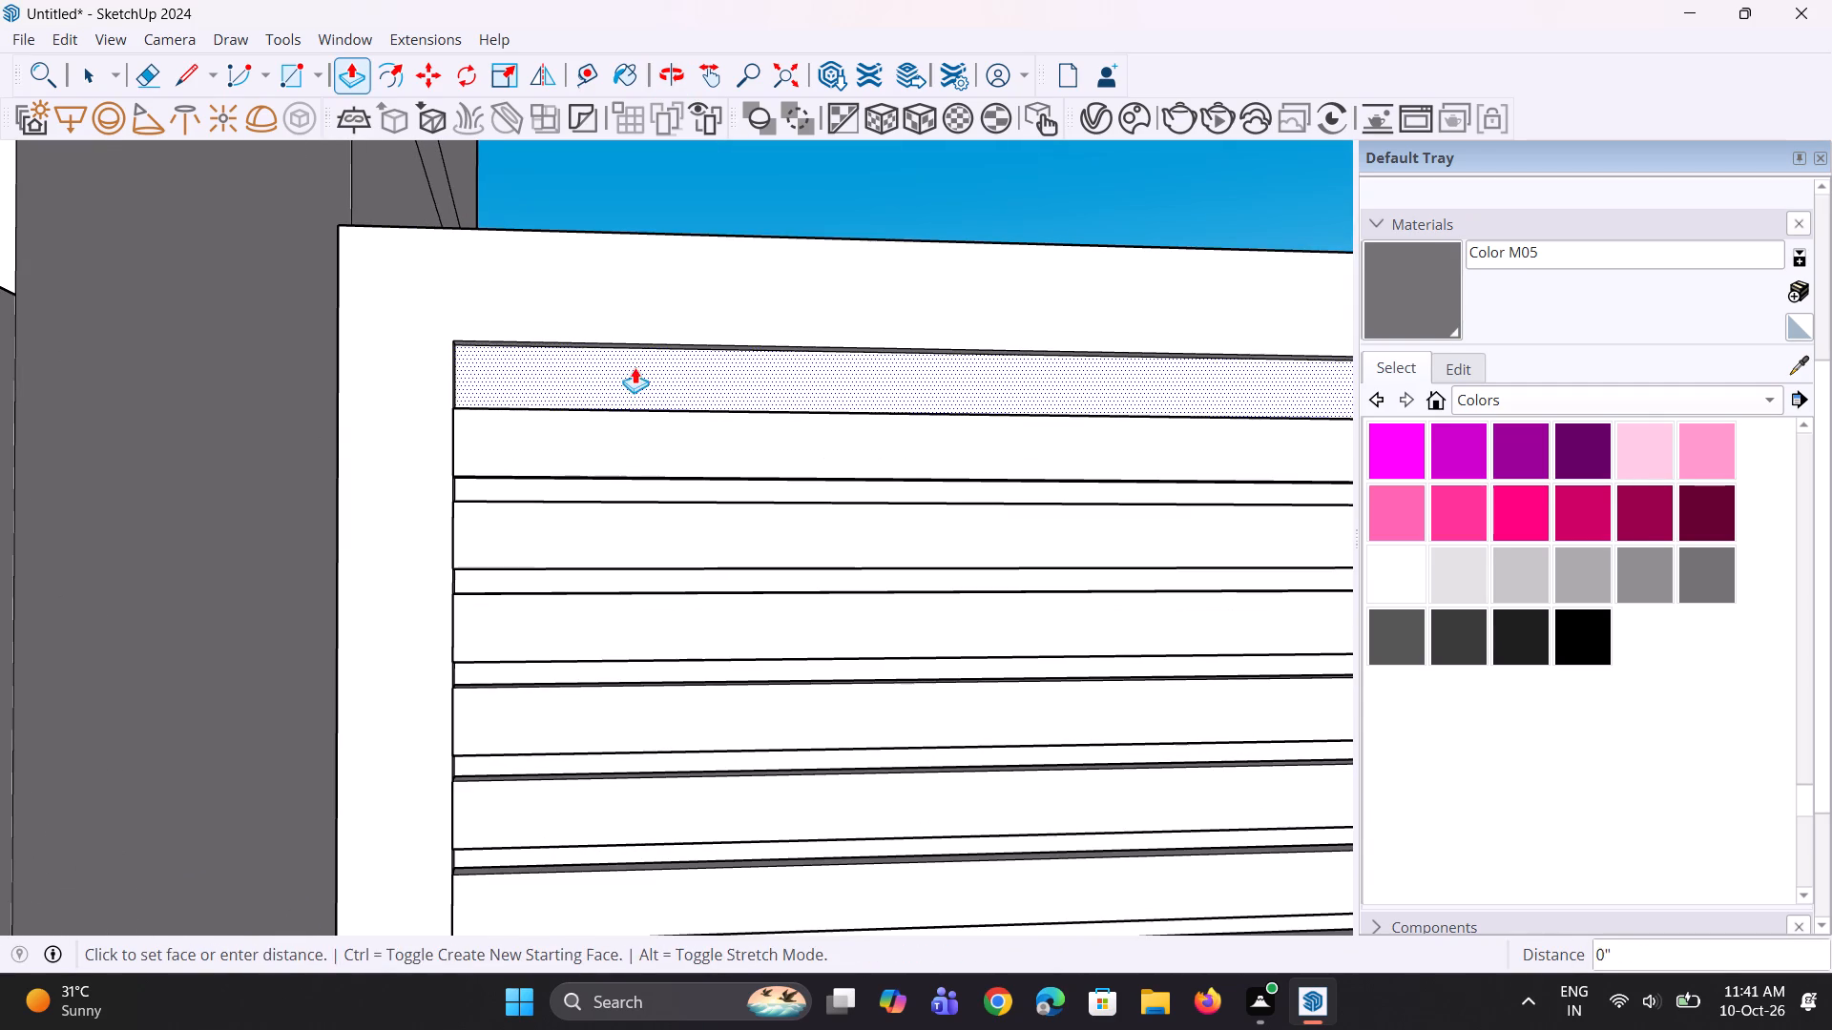
scroll(656, 237, "up", 1)
middle_click_drag(656, 237, 350, 659)
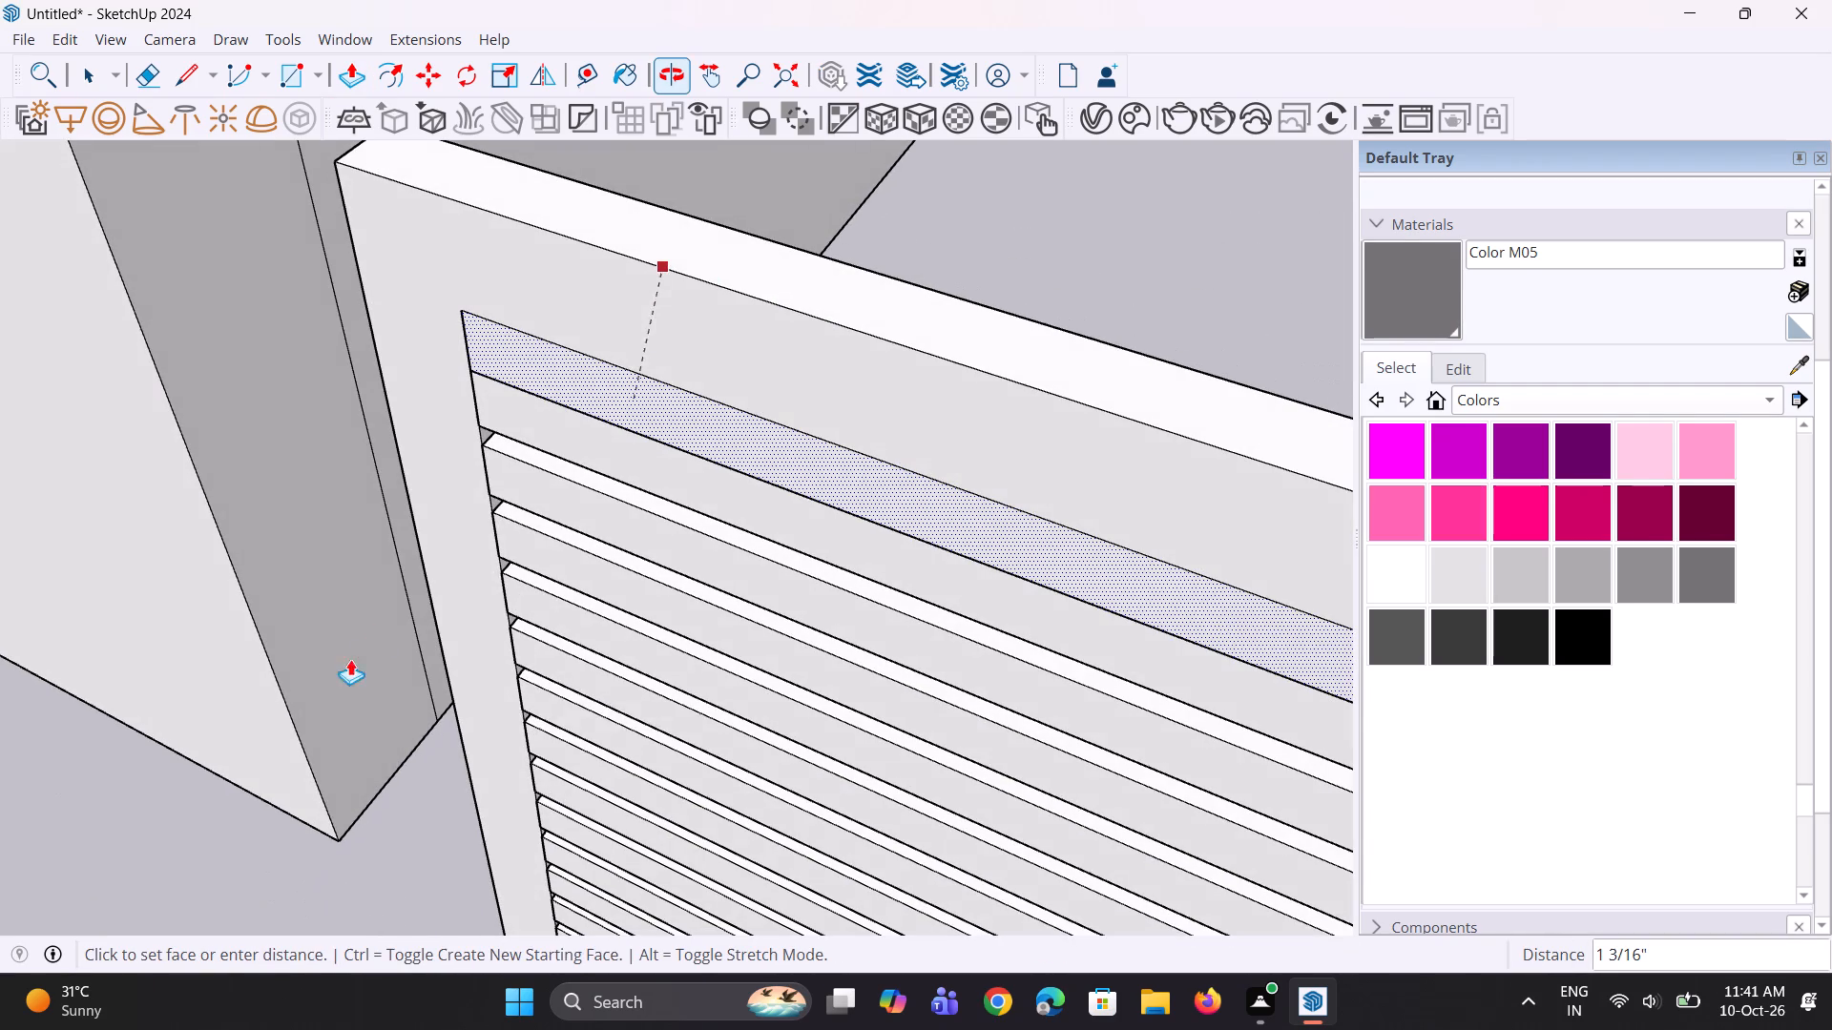
left_click(691, 219)
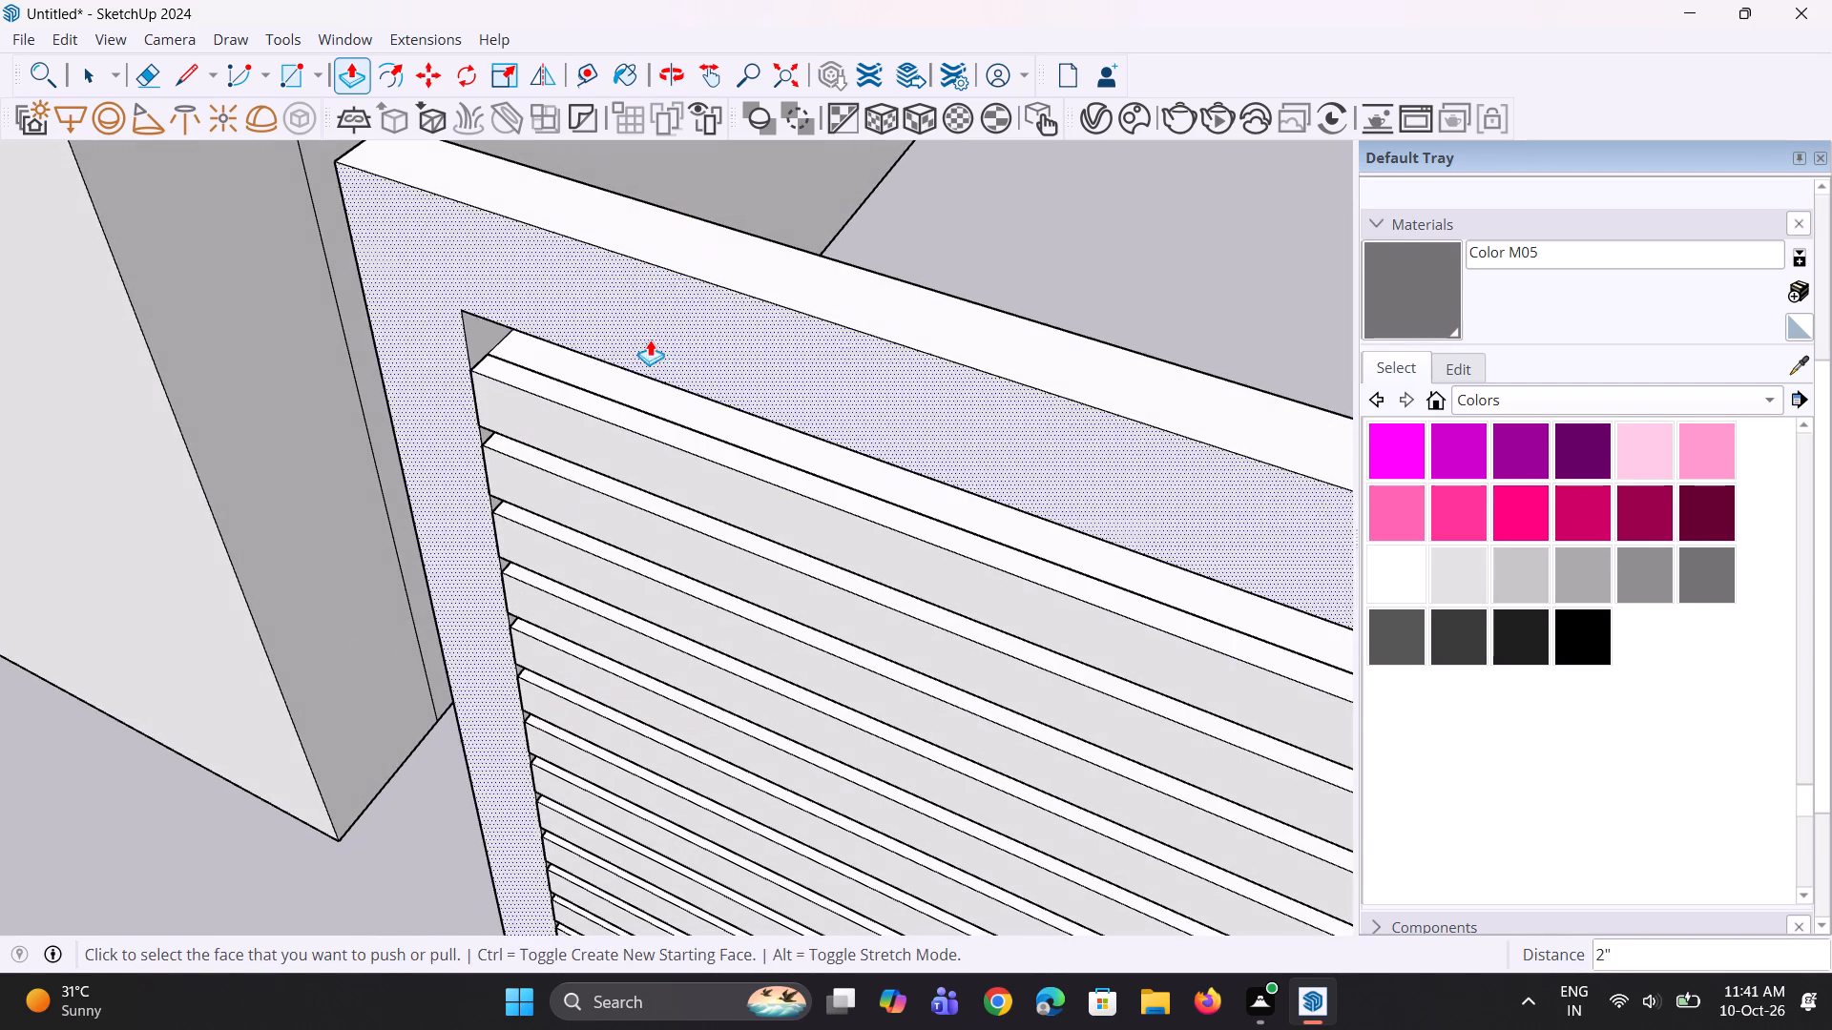
middle_click_drag(601, 500, 701, 333)
double_click(692, 392)
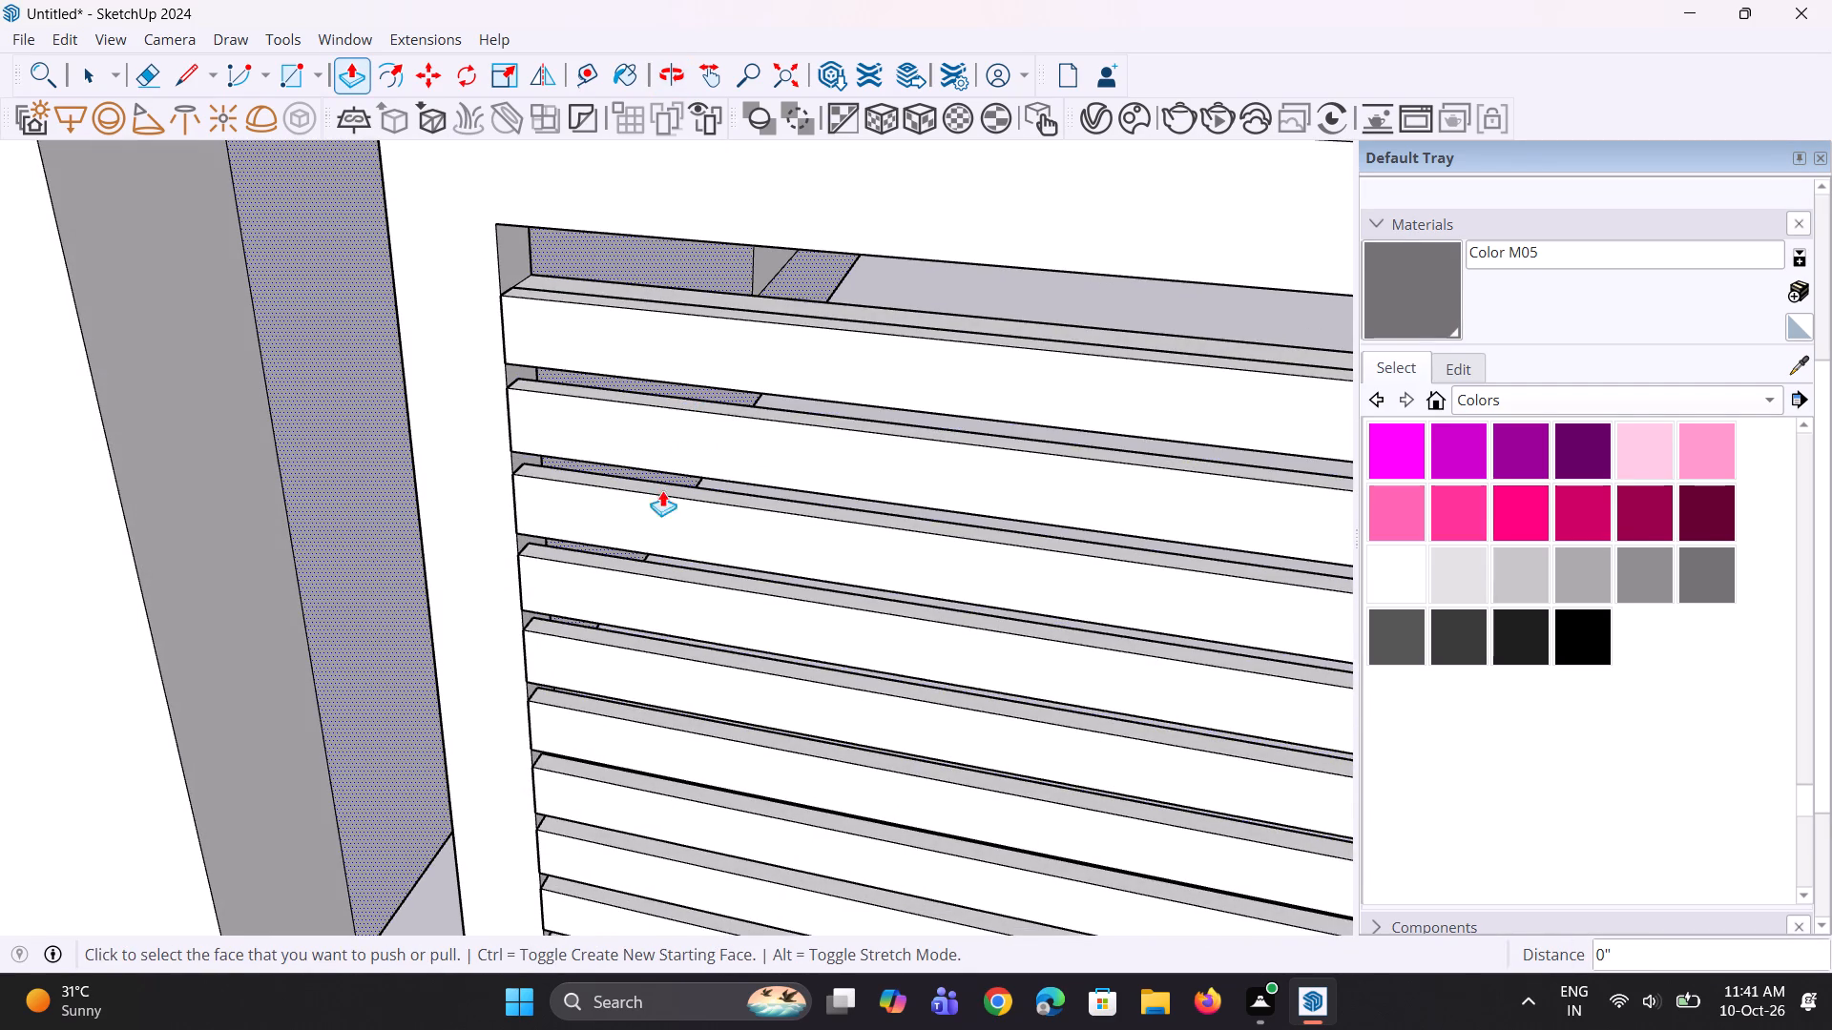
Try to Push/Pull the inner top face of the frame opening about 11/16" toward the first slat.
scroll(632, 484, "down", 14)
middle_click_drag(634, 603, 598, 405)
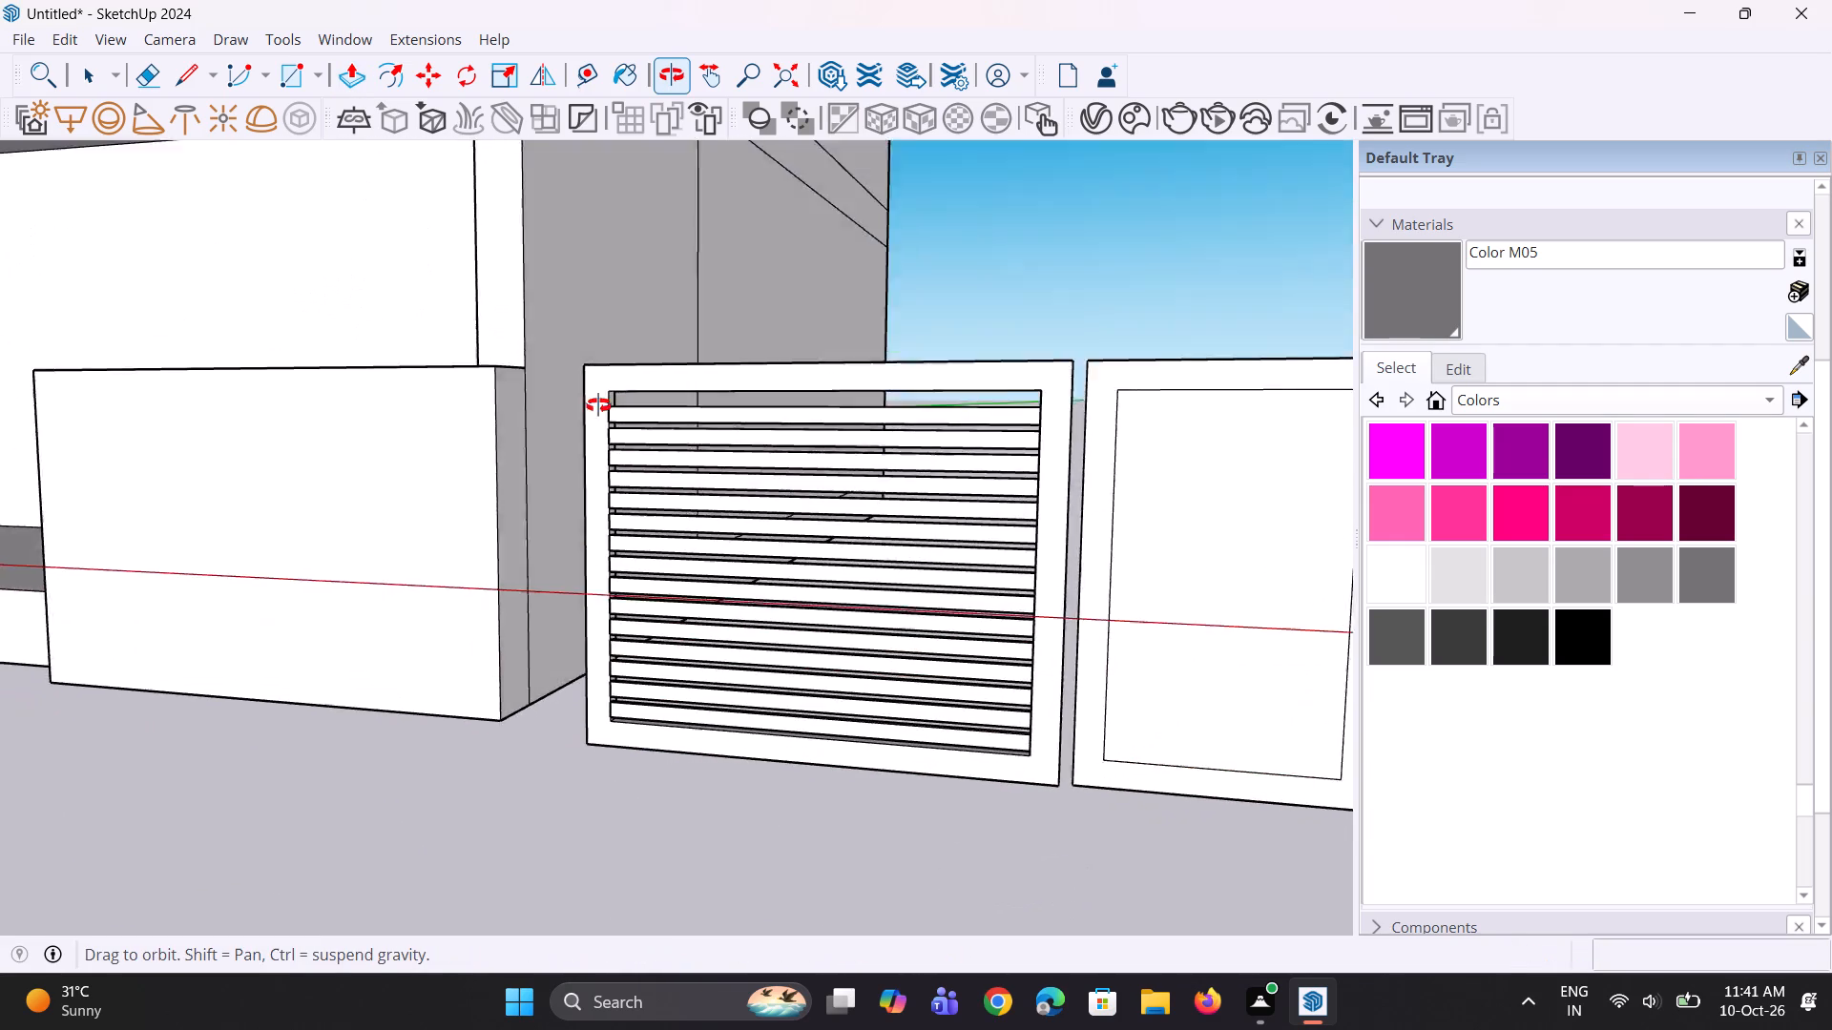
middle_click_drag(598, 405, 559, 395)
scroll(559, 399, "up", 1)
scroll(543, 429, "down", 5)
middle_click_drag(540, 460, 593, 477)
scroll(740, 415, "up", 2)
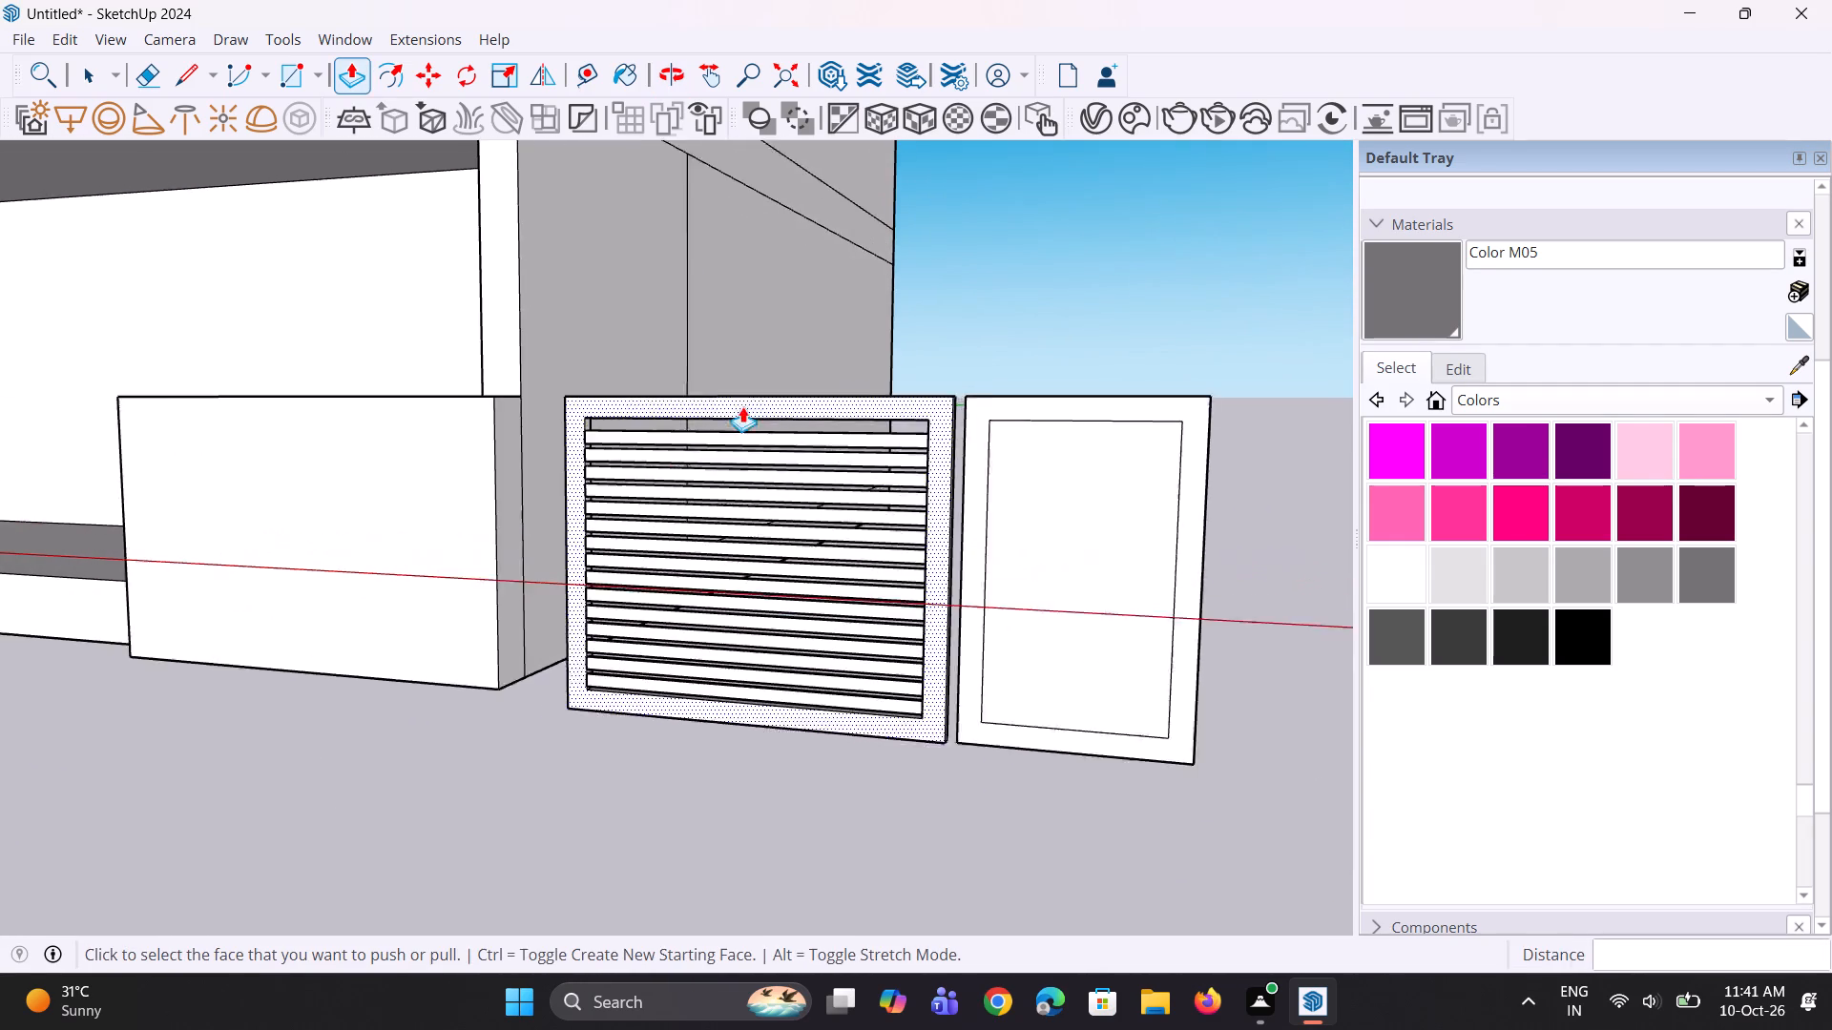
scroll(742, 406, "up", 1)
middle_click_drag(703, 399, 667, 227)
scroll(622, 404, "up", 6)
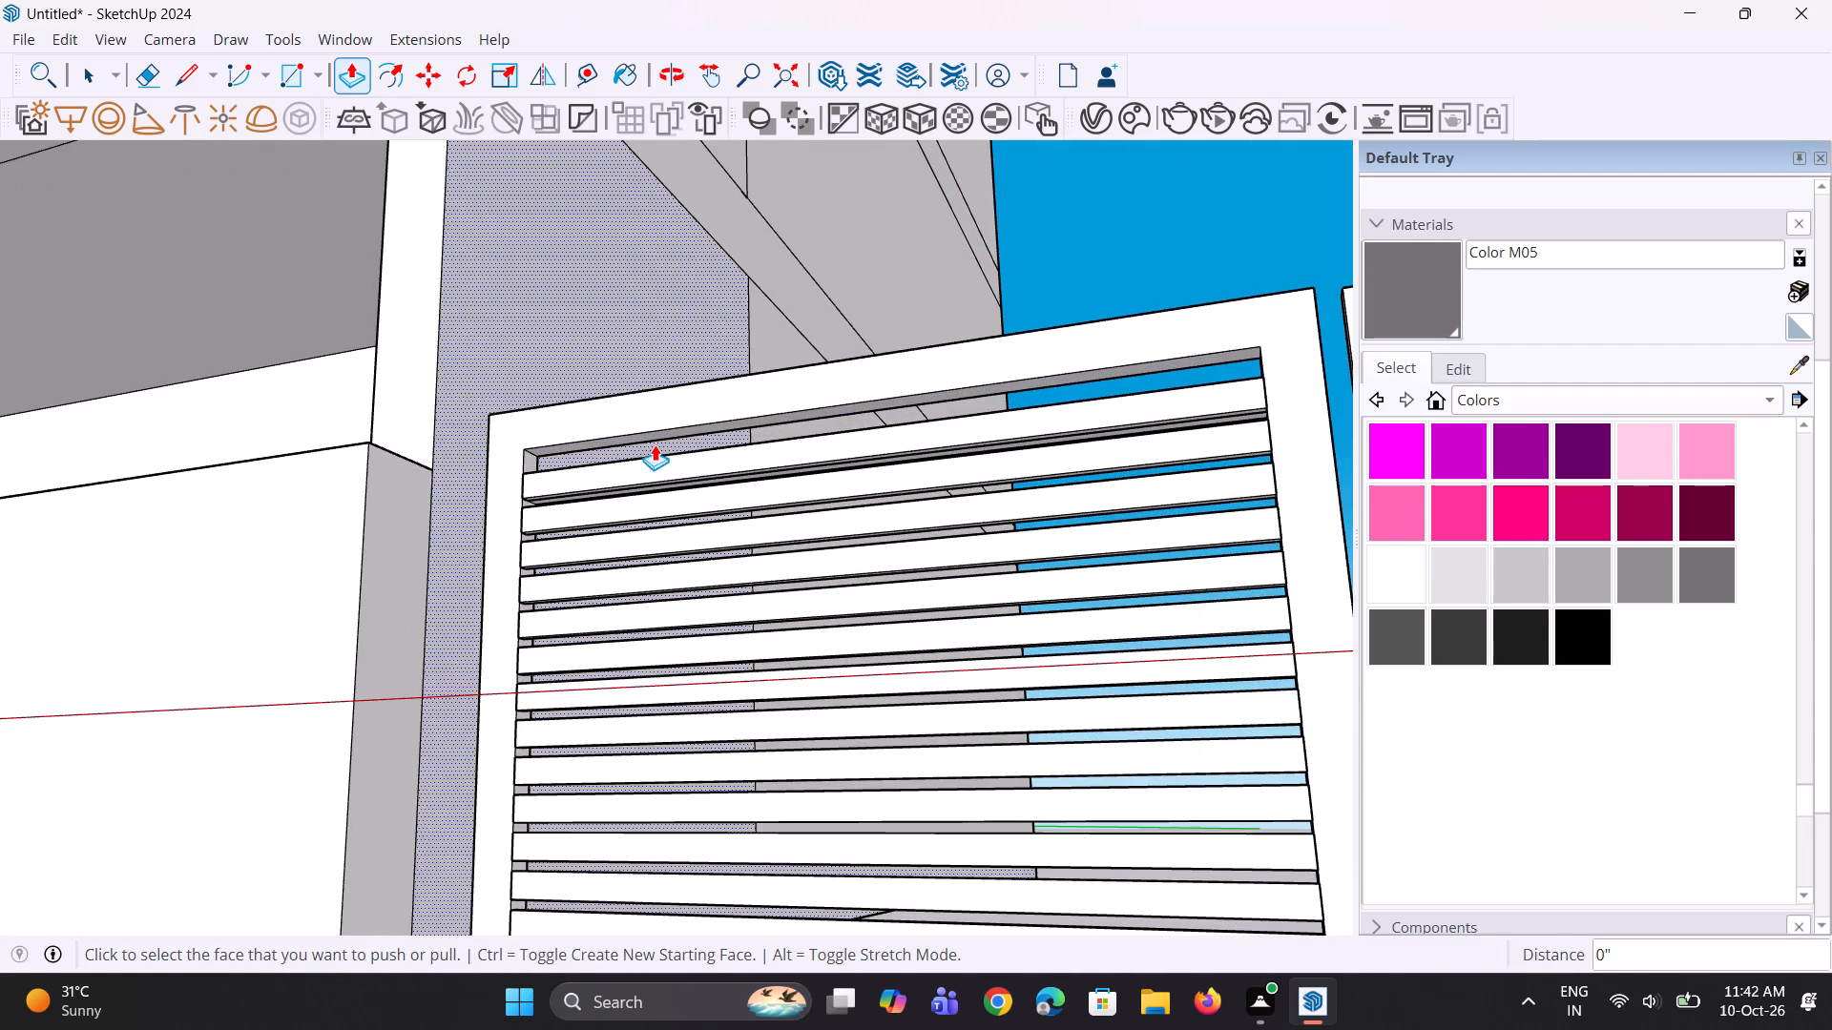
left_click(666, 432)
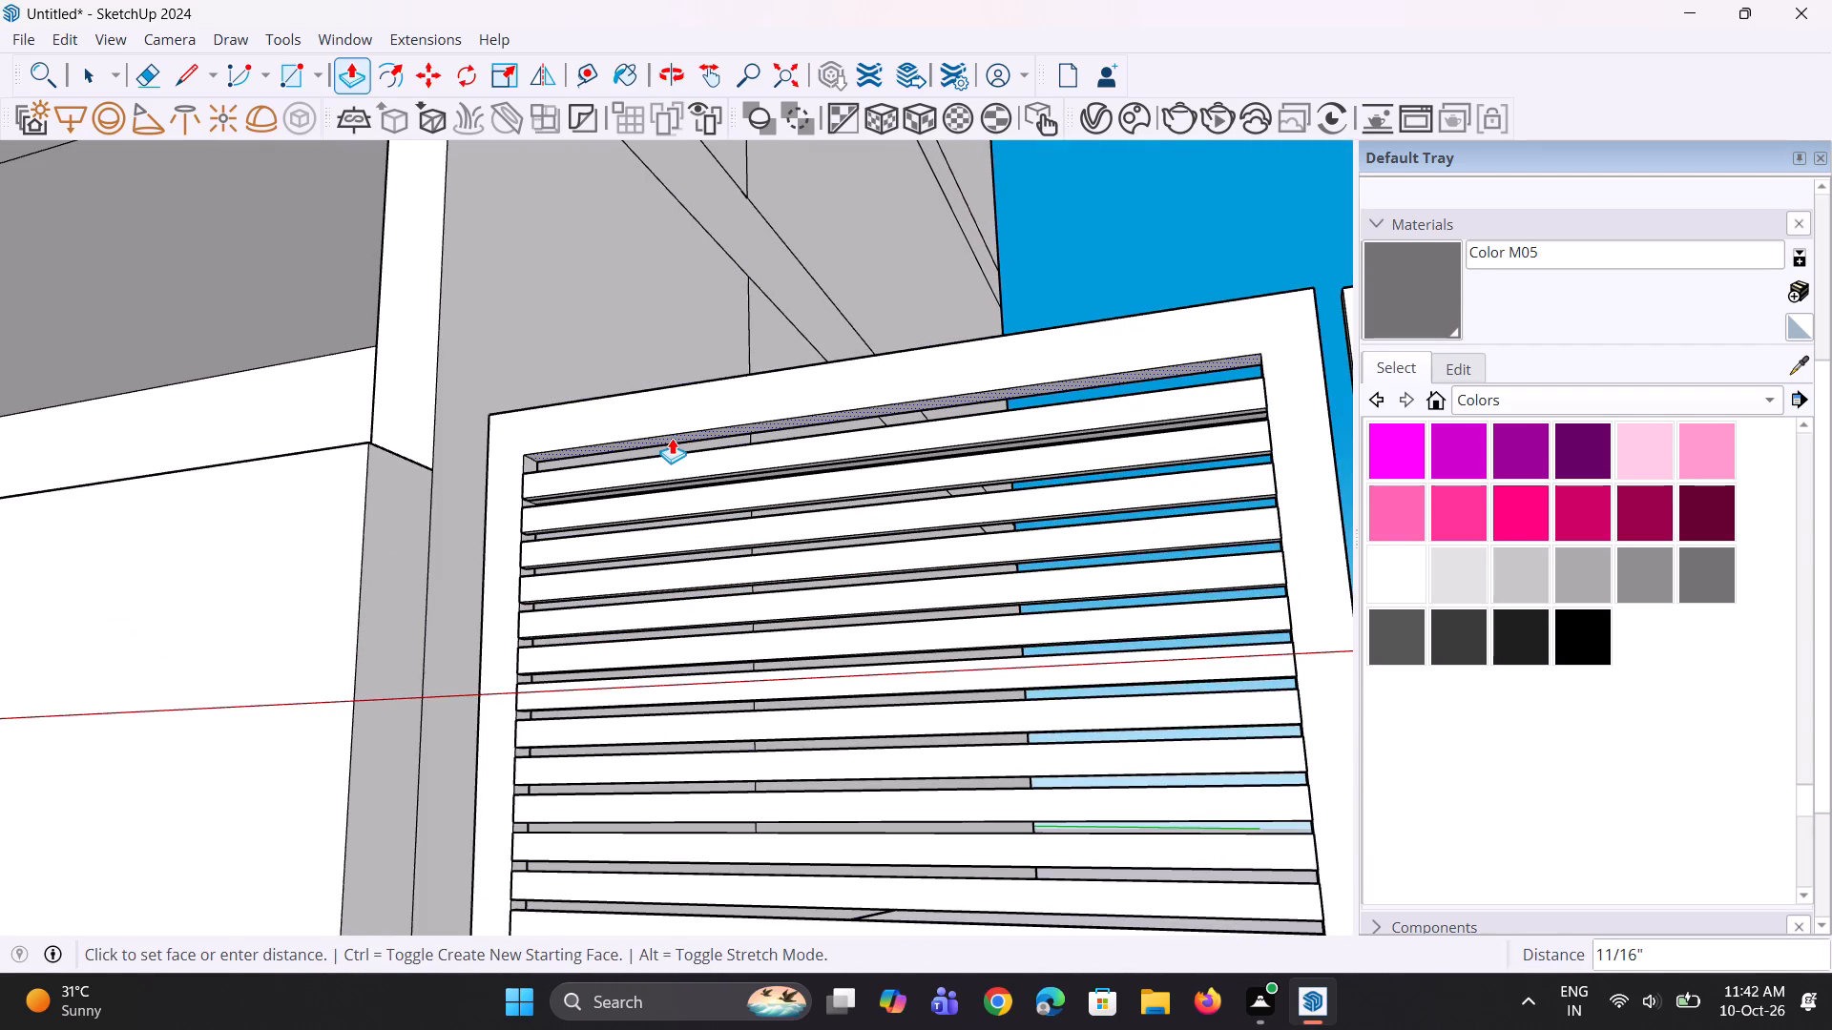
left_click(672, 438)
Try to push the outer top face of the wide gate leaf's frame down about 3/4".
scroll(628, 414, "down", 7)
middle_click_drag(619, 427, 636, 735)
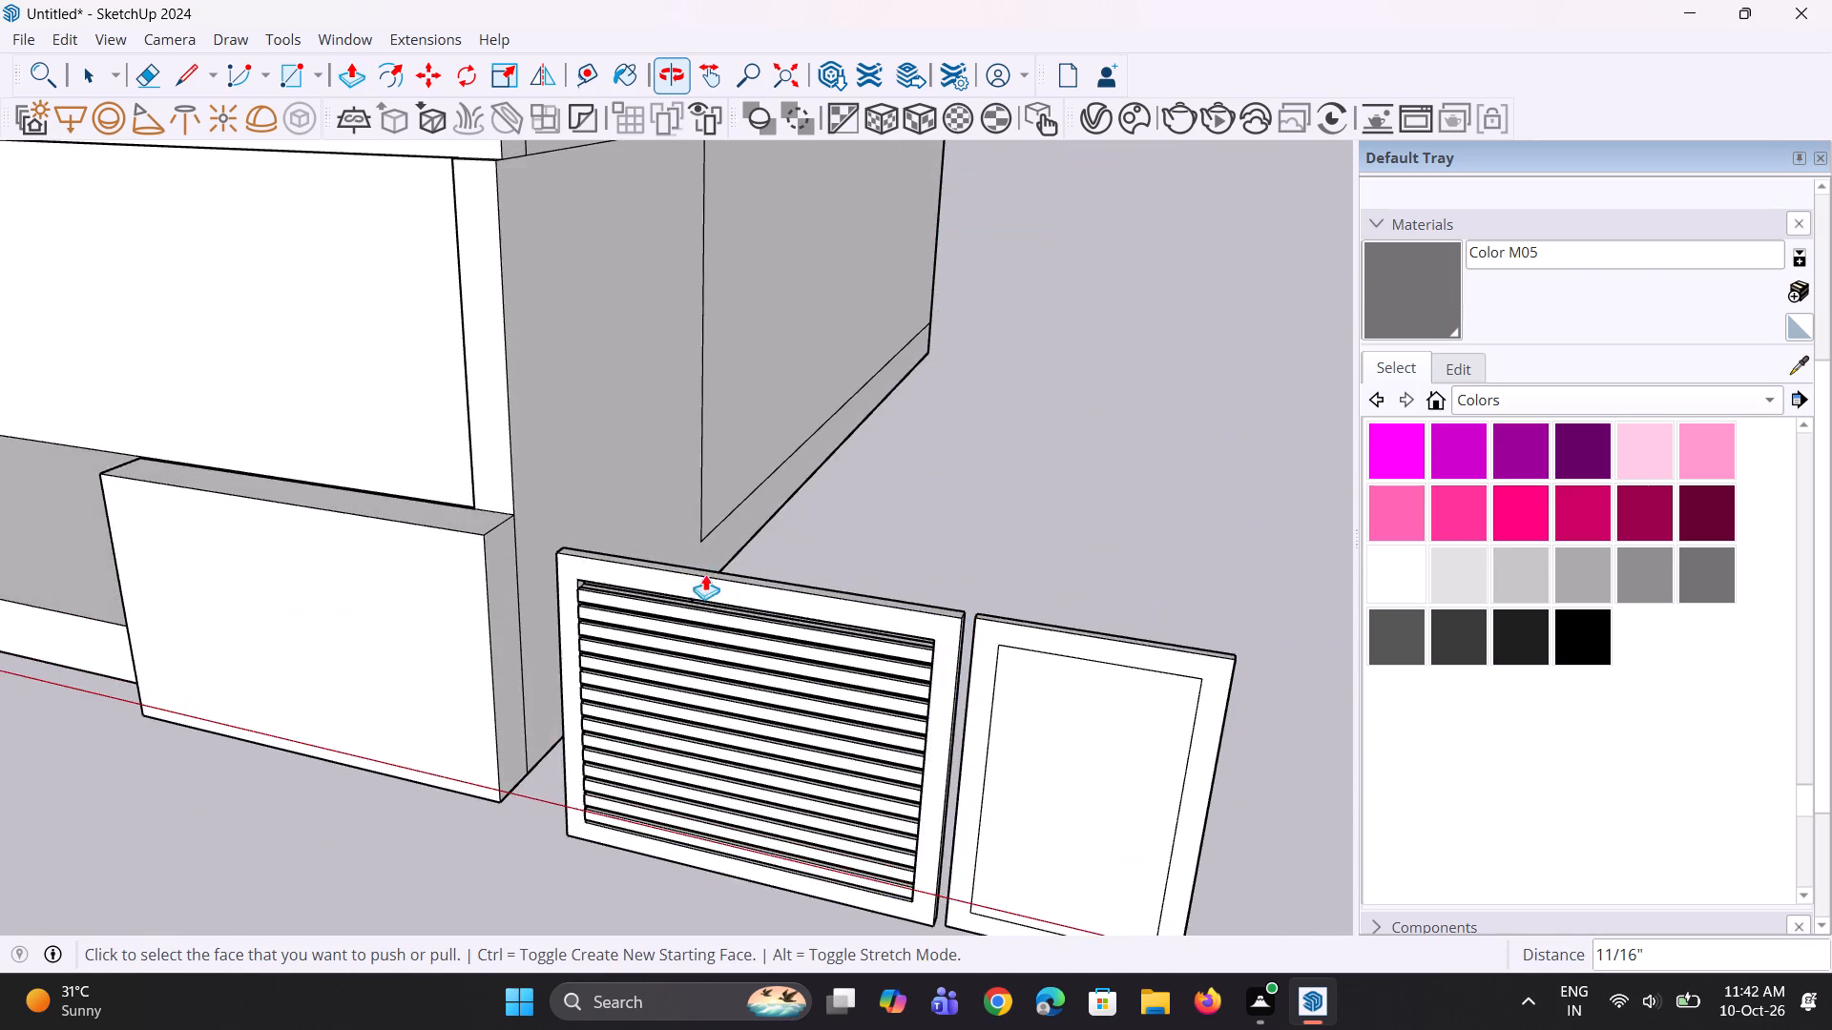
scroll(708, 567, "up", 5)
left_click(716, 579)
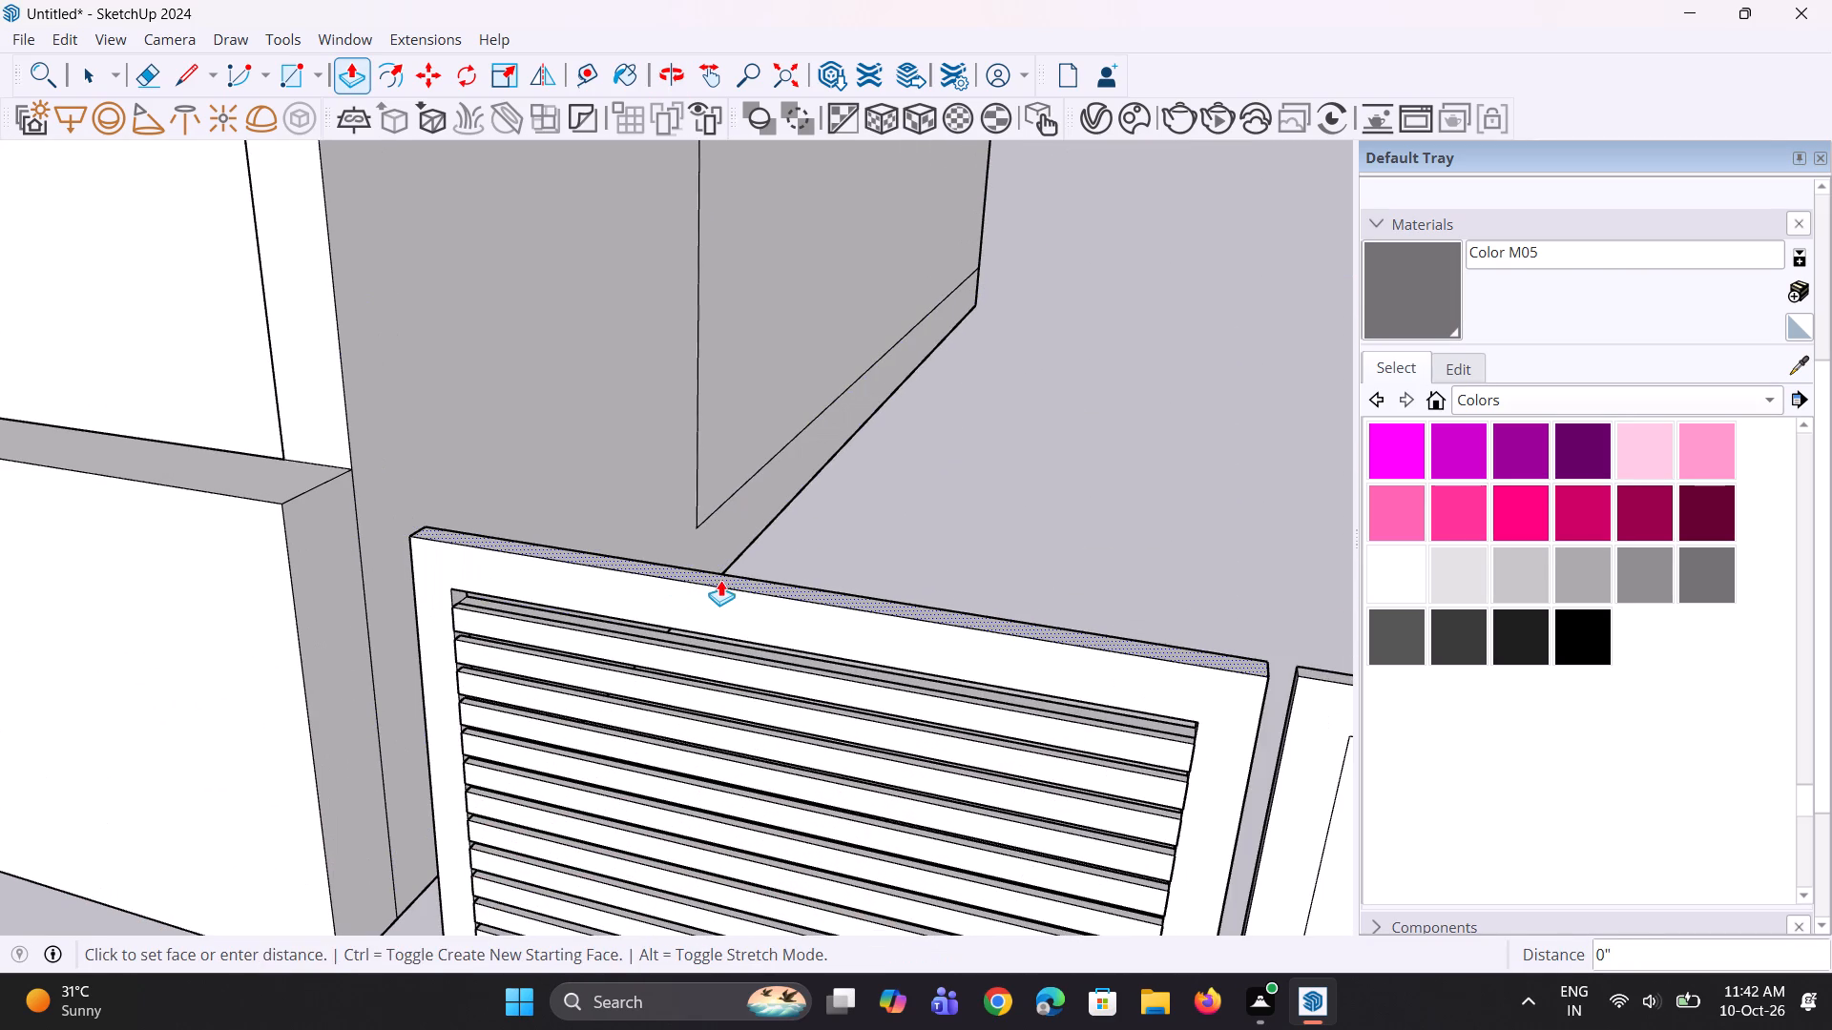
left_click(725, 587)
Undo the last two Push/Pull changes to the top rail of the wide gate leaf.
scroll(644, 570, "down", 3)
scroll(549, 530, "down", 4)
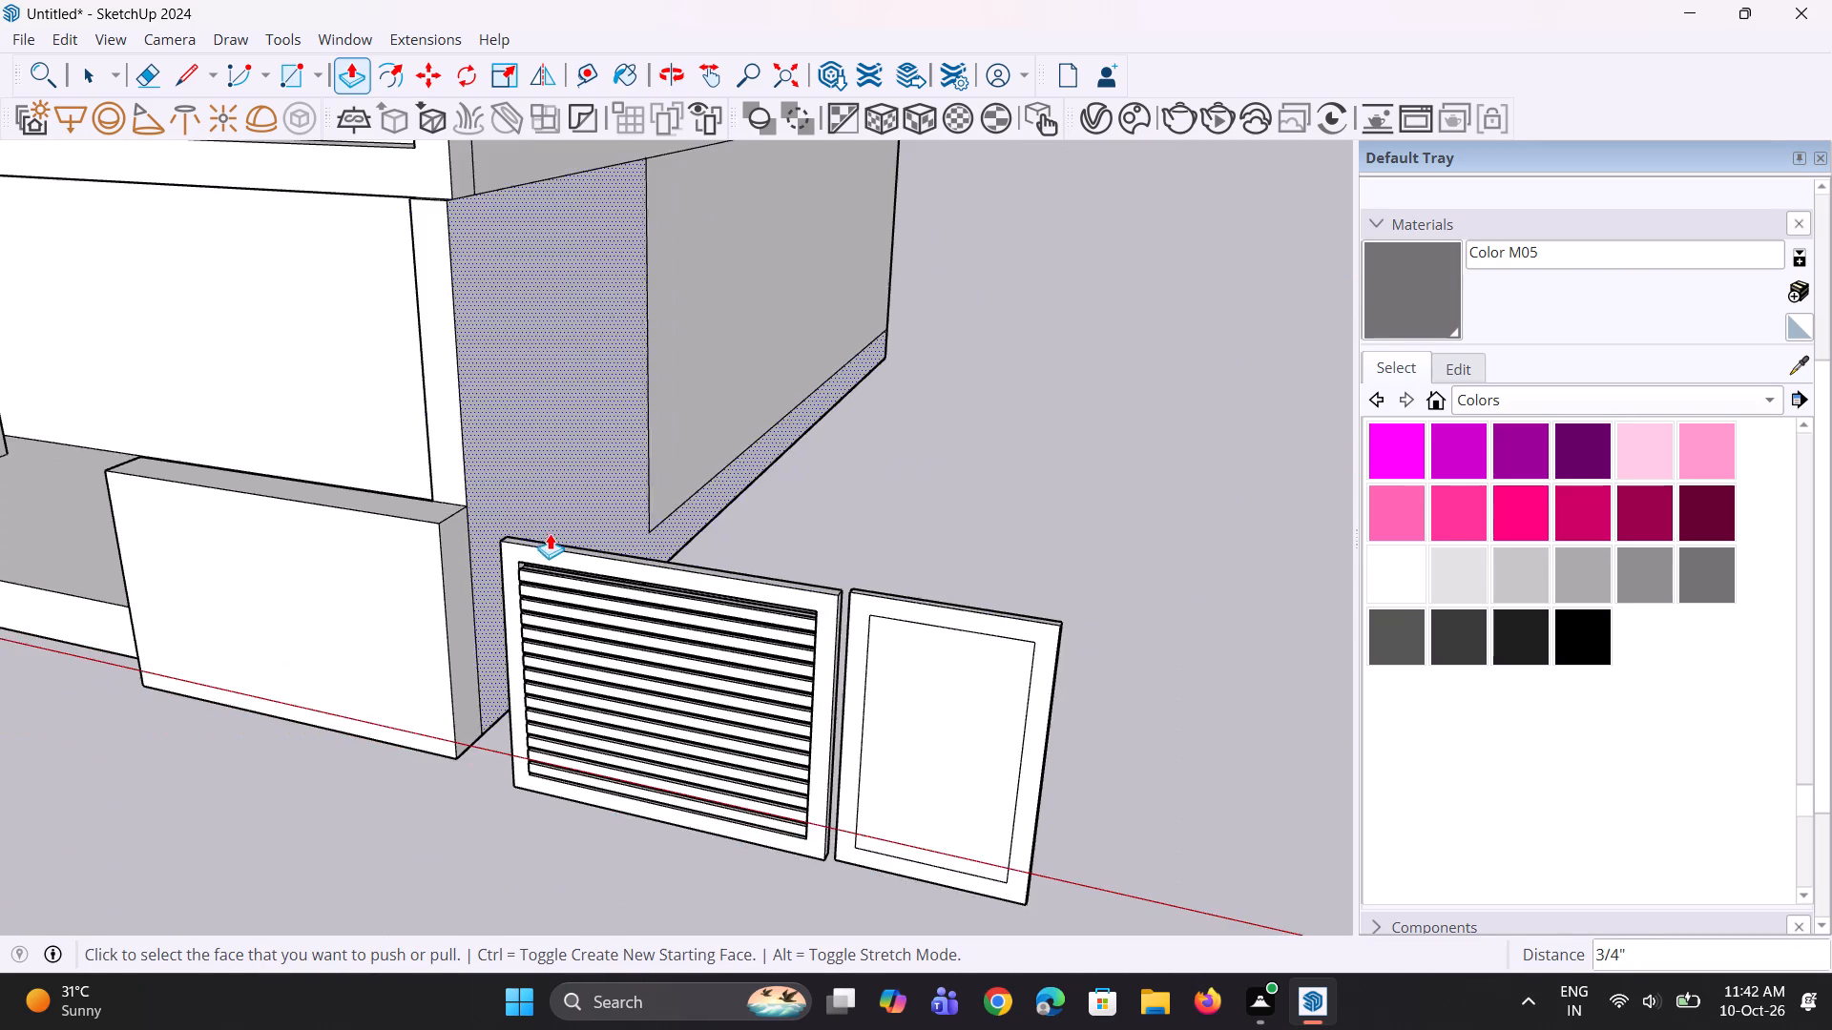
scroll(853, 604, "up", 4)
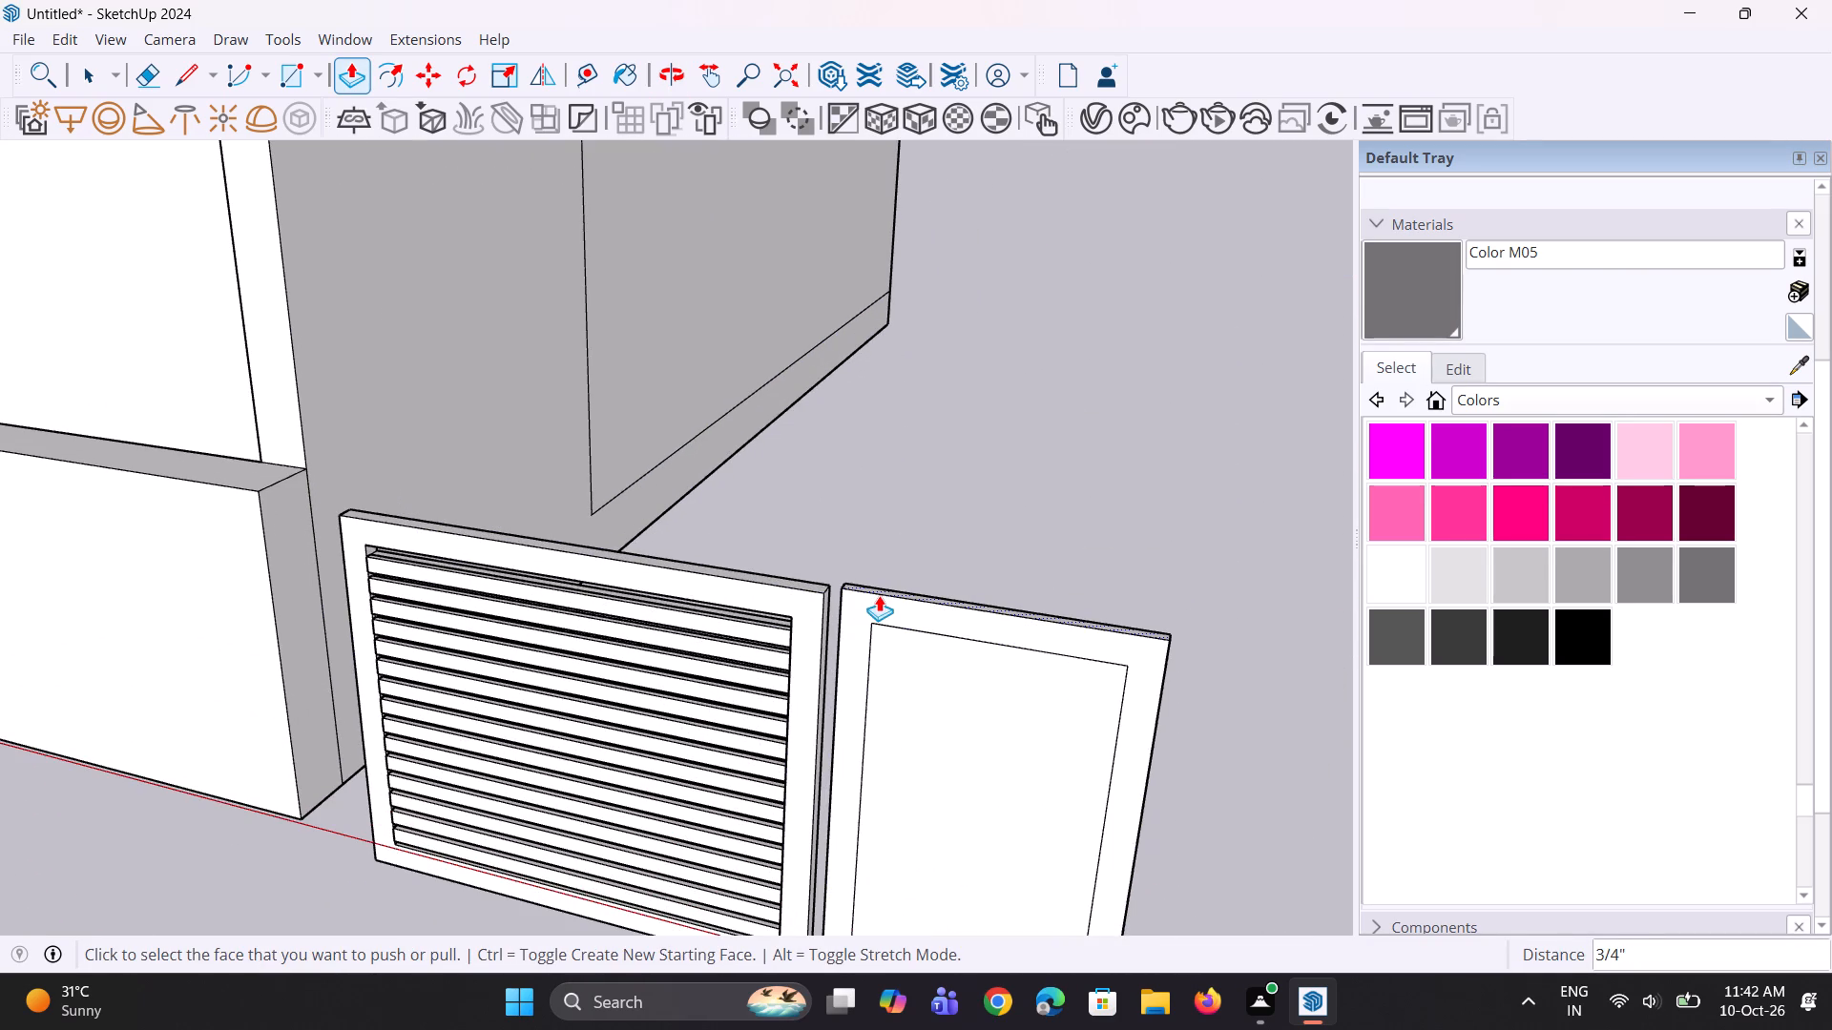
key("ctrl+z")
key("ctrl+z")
Move all the horizontal slats of the wide gate leaf together slightly upward, narrowing the gap below the frame's top rail.
middle_click_drag(822, 619, 872, 513)
scroll(760, 584, "up", 4)
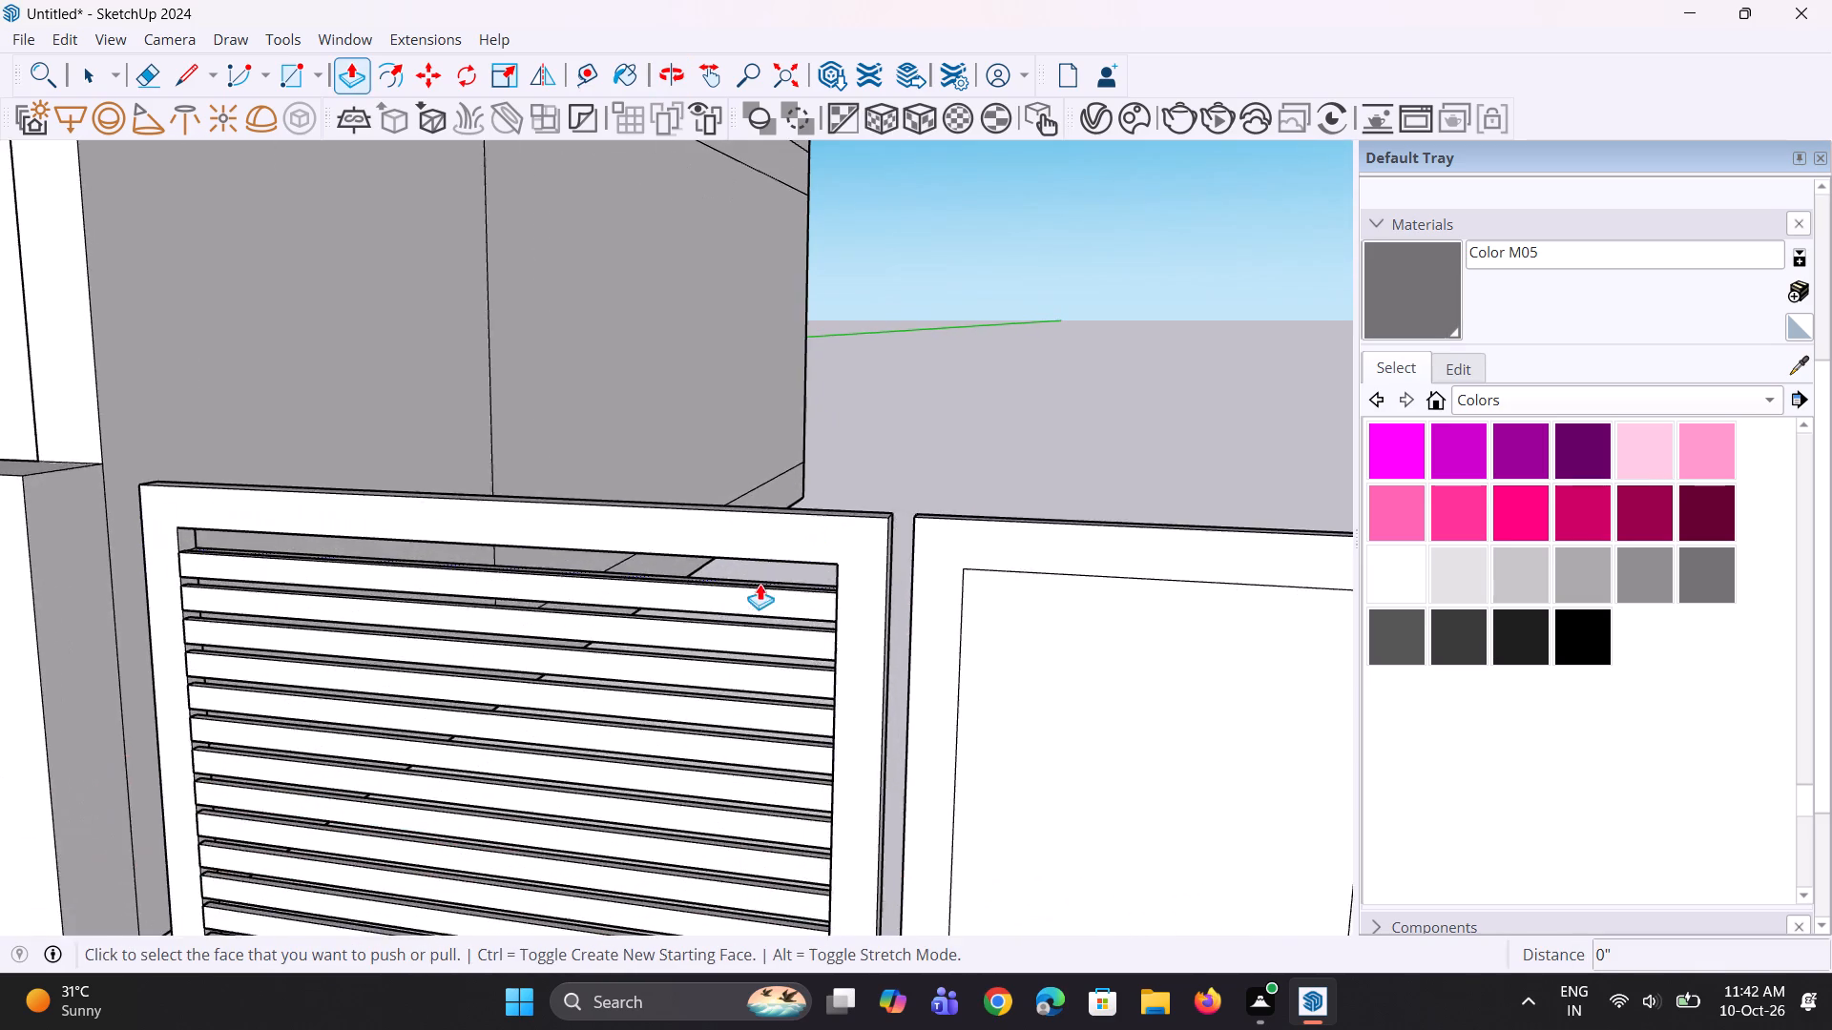
scroll(760, 584, "down", 9)
middle_click_drag(781, 567, 817, 564)
scroll(777, 590, "up", 6)
key("space")
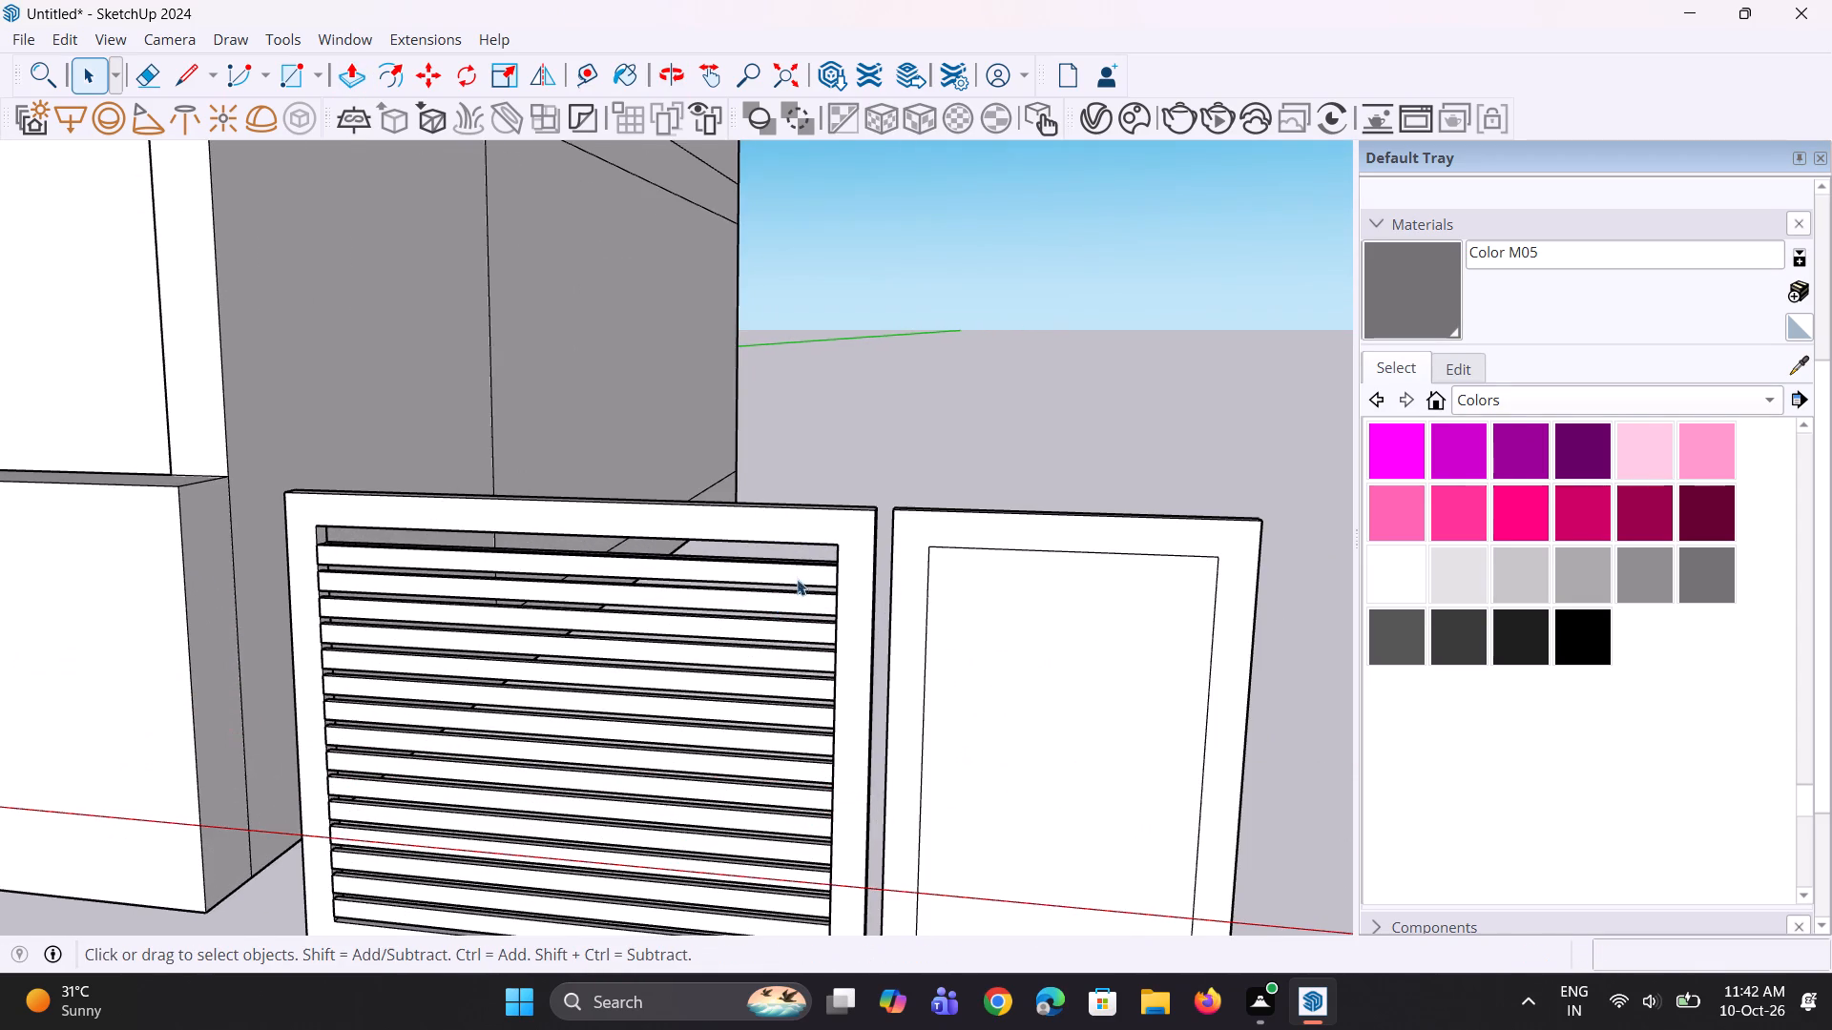
left_click(797, 573)
scroll(813, 590, "up", 2)
left_click(819, 607, "ctrl")
left_click(824, 636, "ctrl")
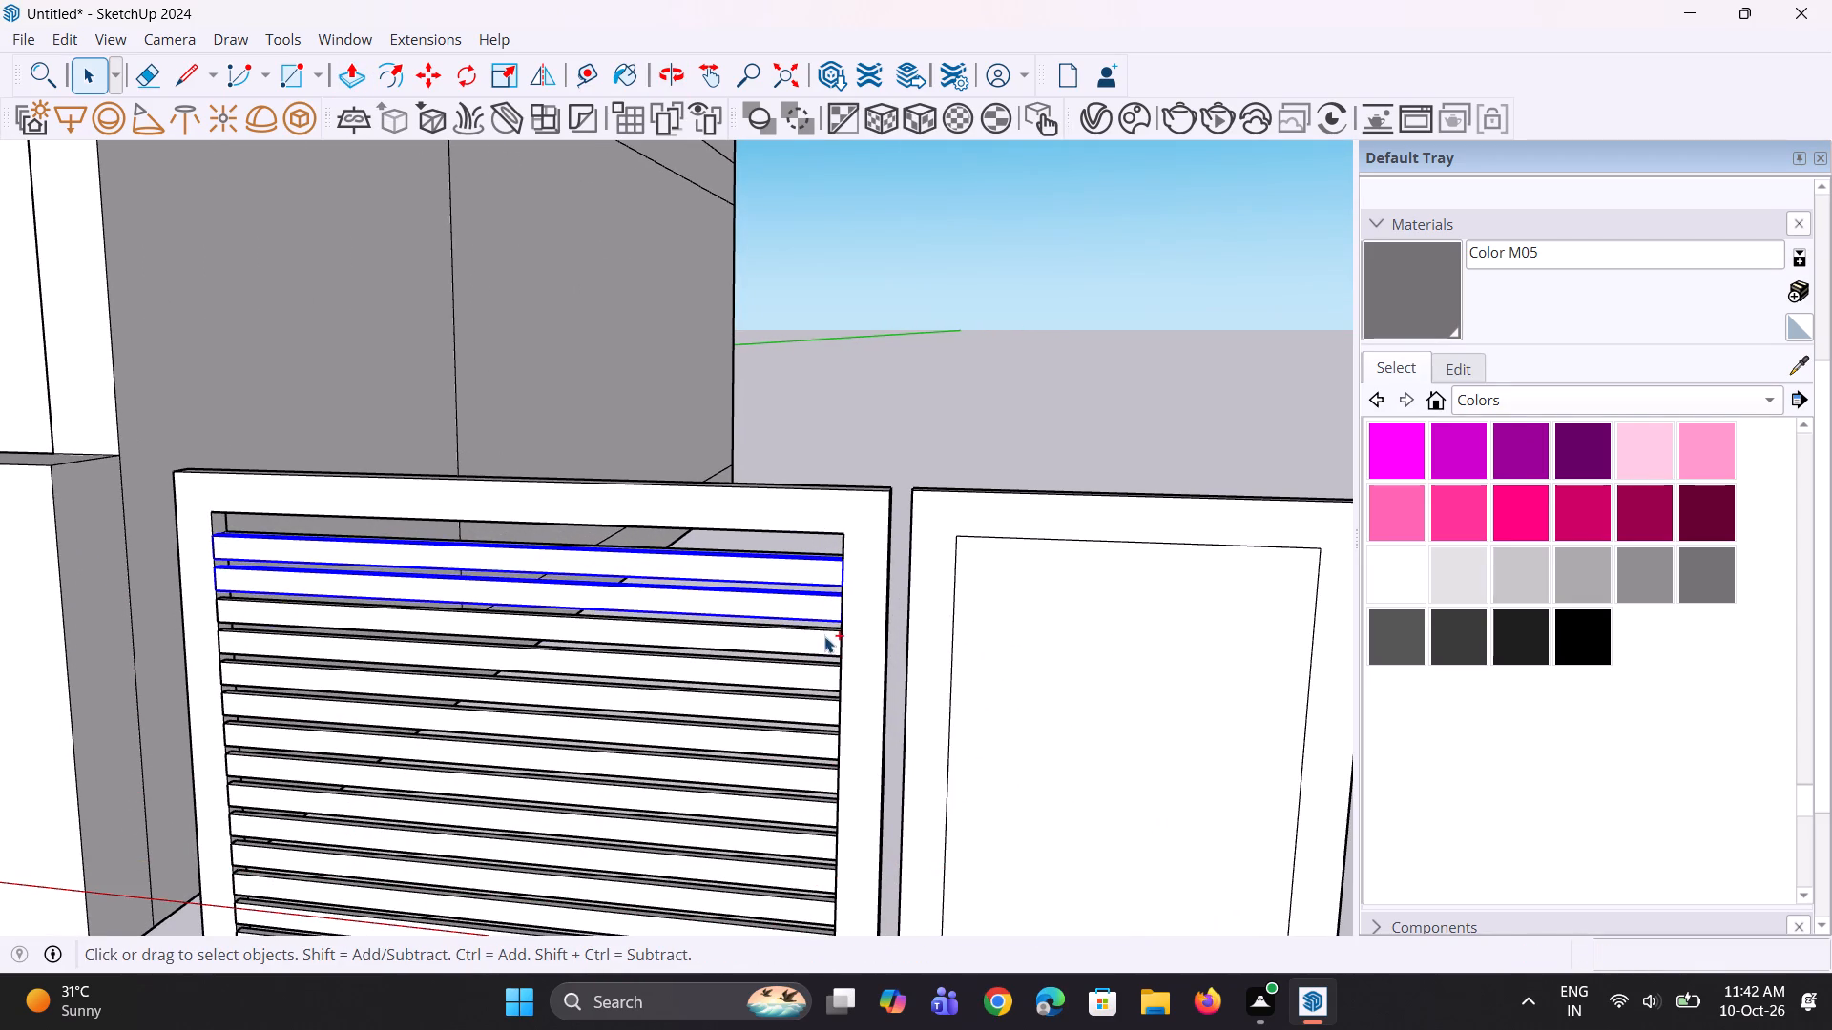
left_click(828, 671, "ctrl")
left_click(831, 712, "ctrl")
left_click_drag(827, 749, 827, 761, "ctrl")
left_click_drag(821, 793, 819, 801, "ctrl")
left_click_drag(814, 817, 812, 833, "ctrl")
left_click(810, 835, "ctrl")
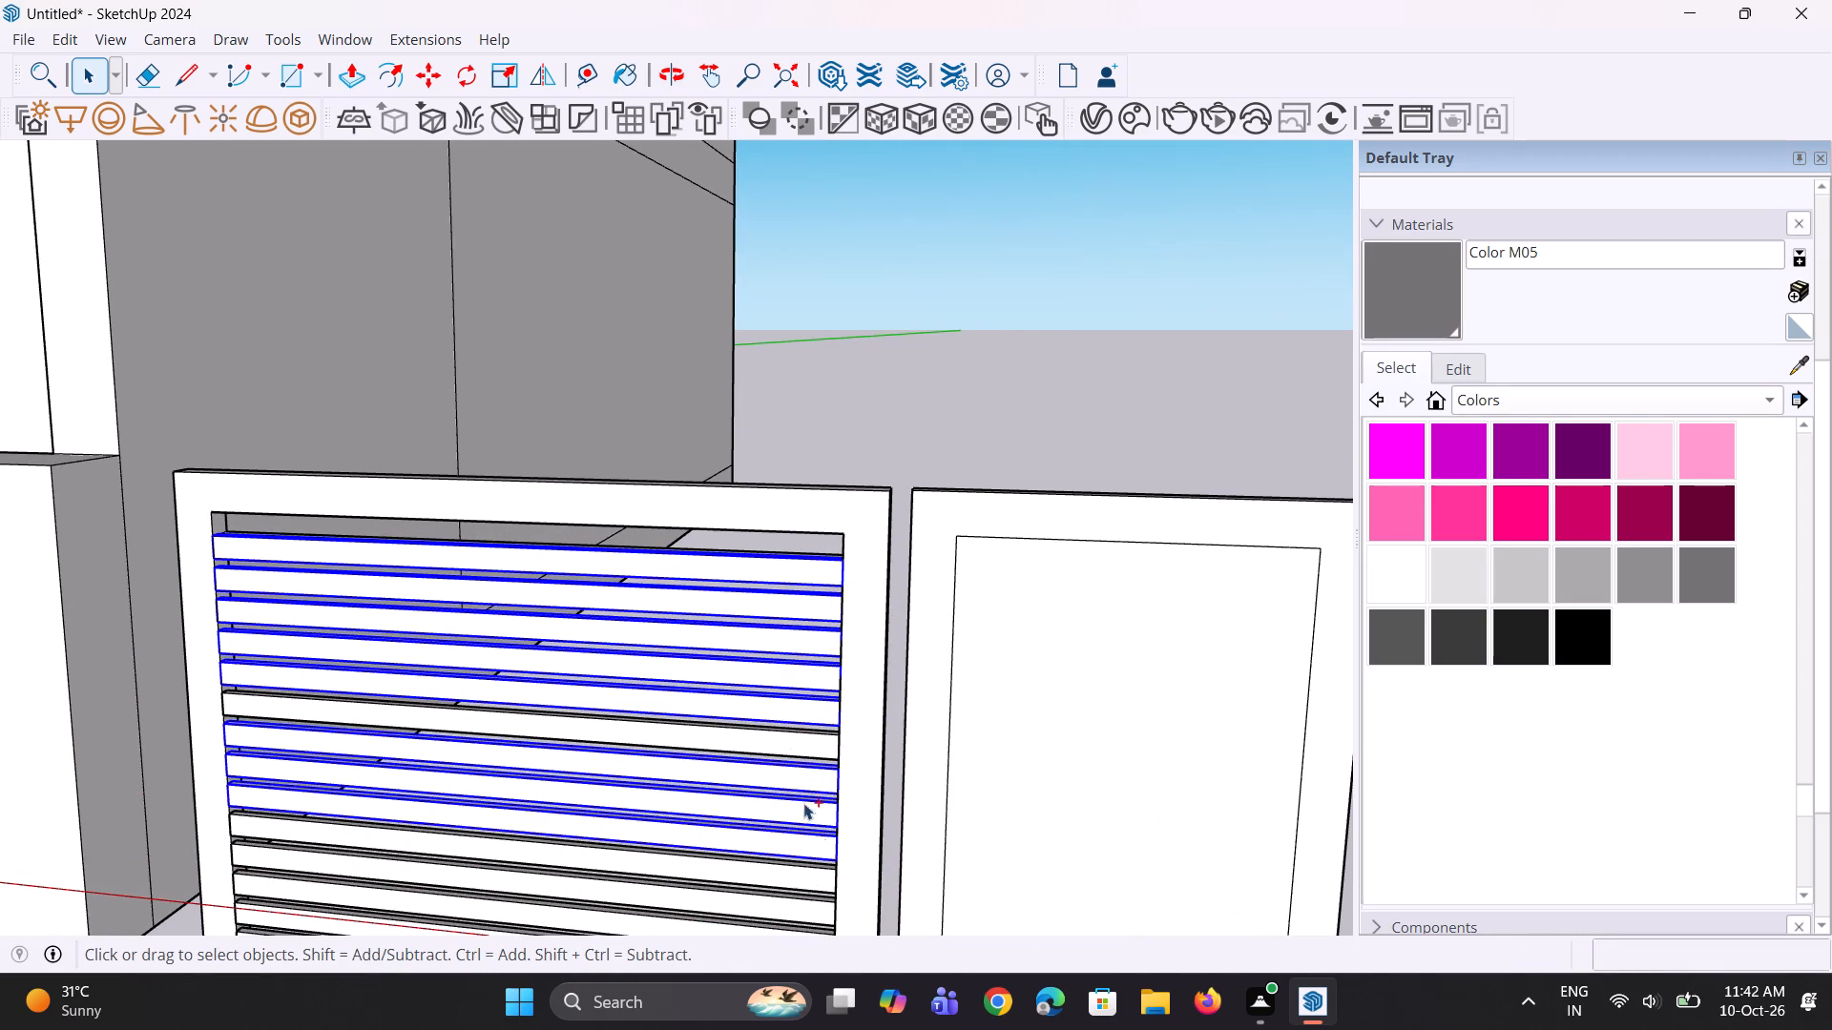
left_click(790, 730, "ctrl")
left_click(790, 752, "ctrl")
scroll(727, 604, "down", 4, "ctrl")
scroll(763, 781, "up", 3, "ctrl")
left_click(773, 798, "ctrl")
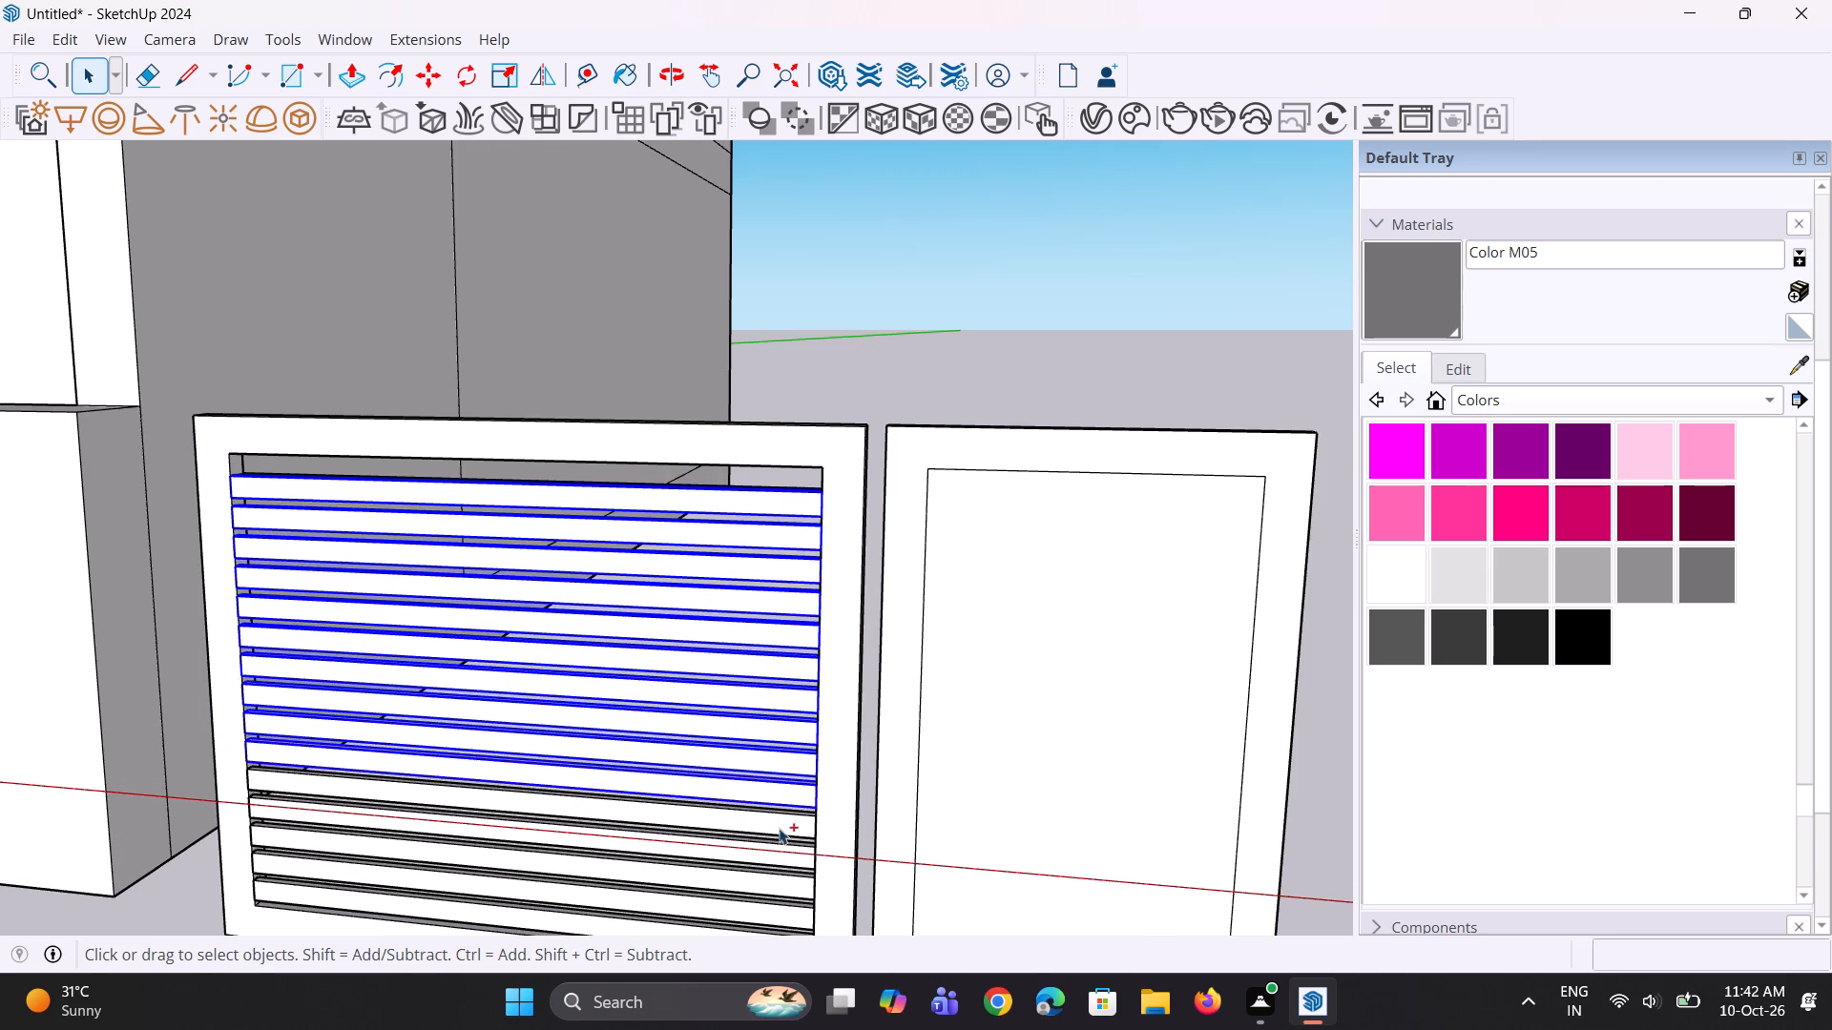
left_click(780, 830, "ctrl")
left_click_drag(783, 848, 786, 874, "ctrl")
left_click(785, 875, "ctrl")
left_click(788, 811, "ctrl")
left_click_drag(789, 836, 789, 848, "ctrl")
left_click(789, 849, "ctrl")
left_click(797, 834, "ctrl")
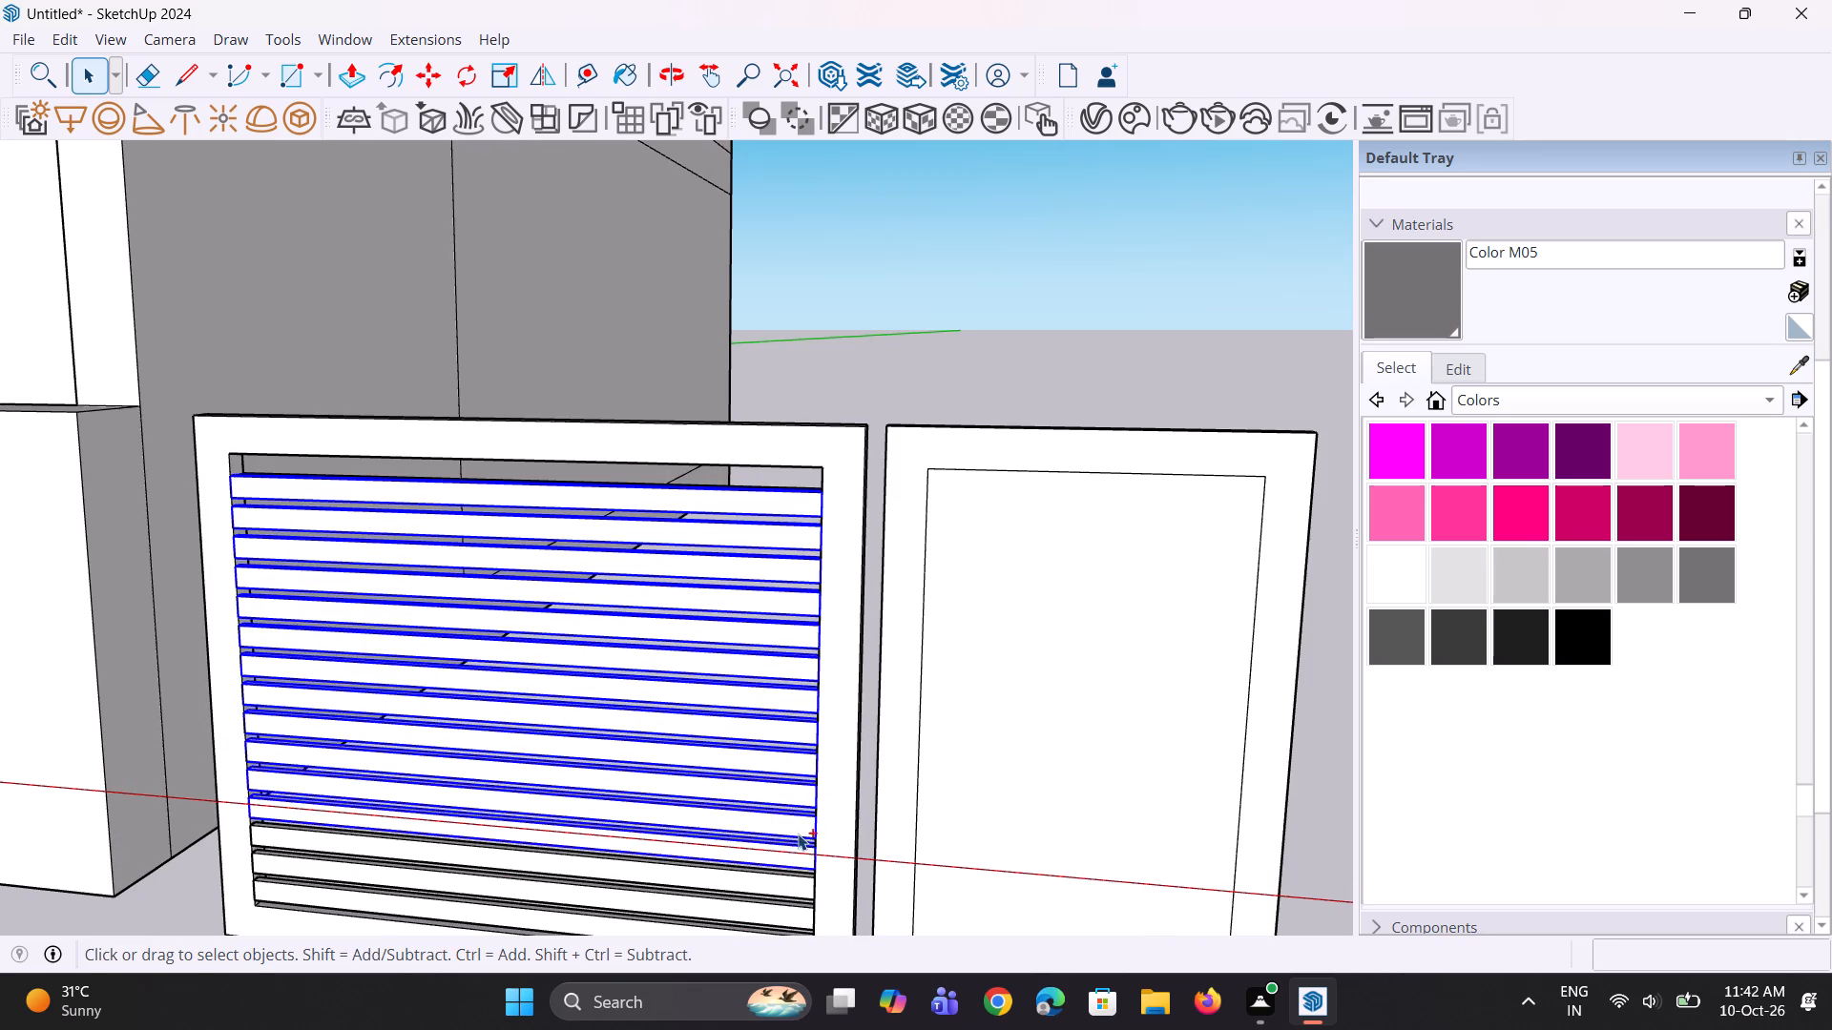
scroll(717, 647, "down", 7, "ctrl")
scroll(742, 794, "up", 11)
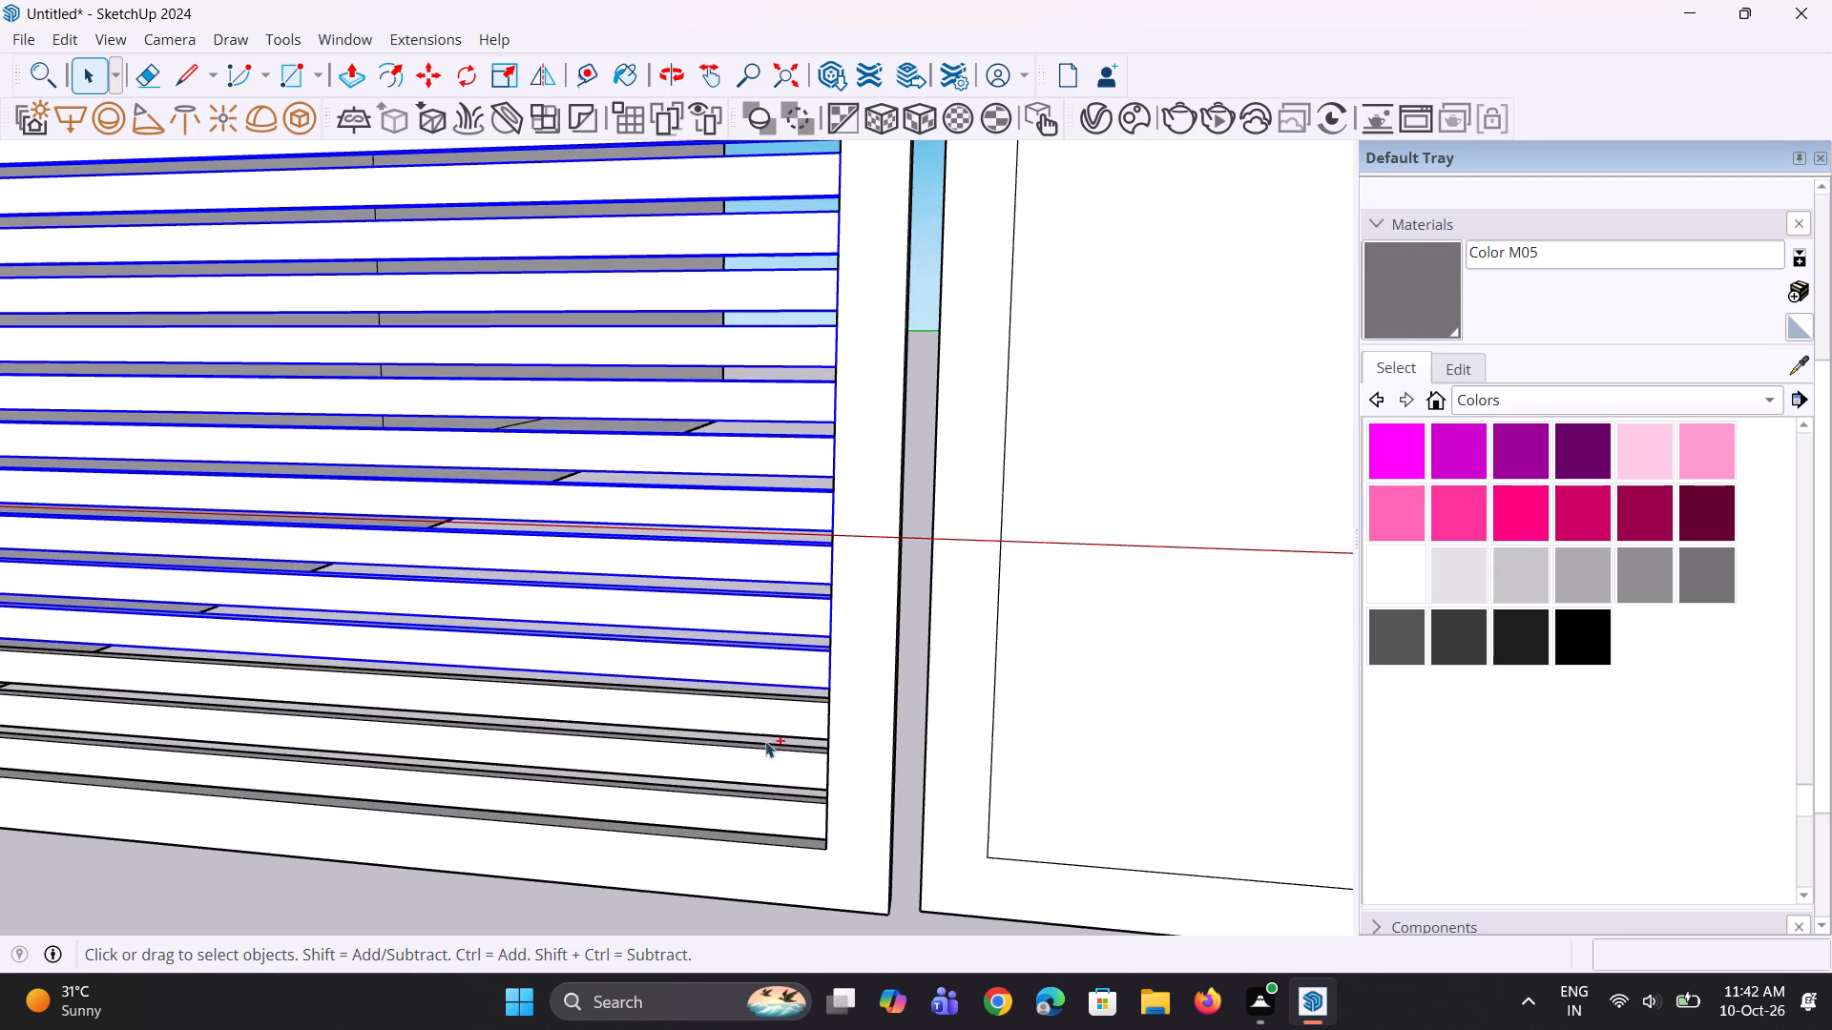
left_click(775, 716, "ctrl")
left_click(771, 752, "ctrl")
left_click(773, 787, "ctrl")
left_click(771, 823, "ctrl")
scroll(773, 825, "down", 5)
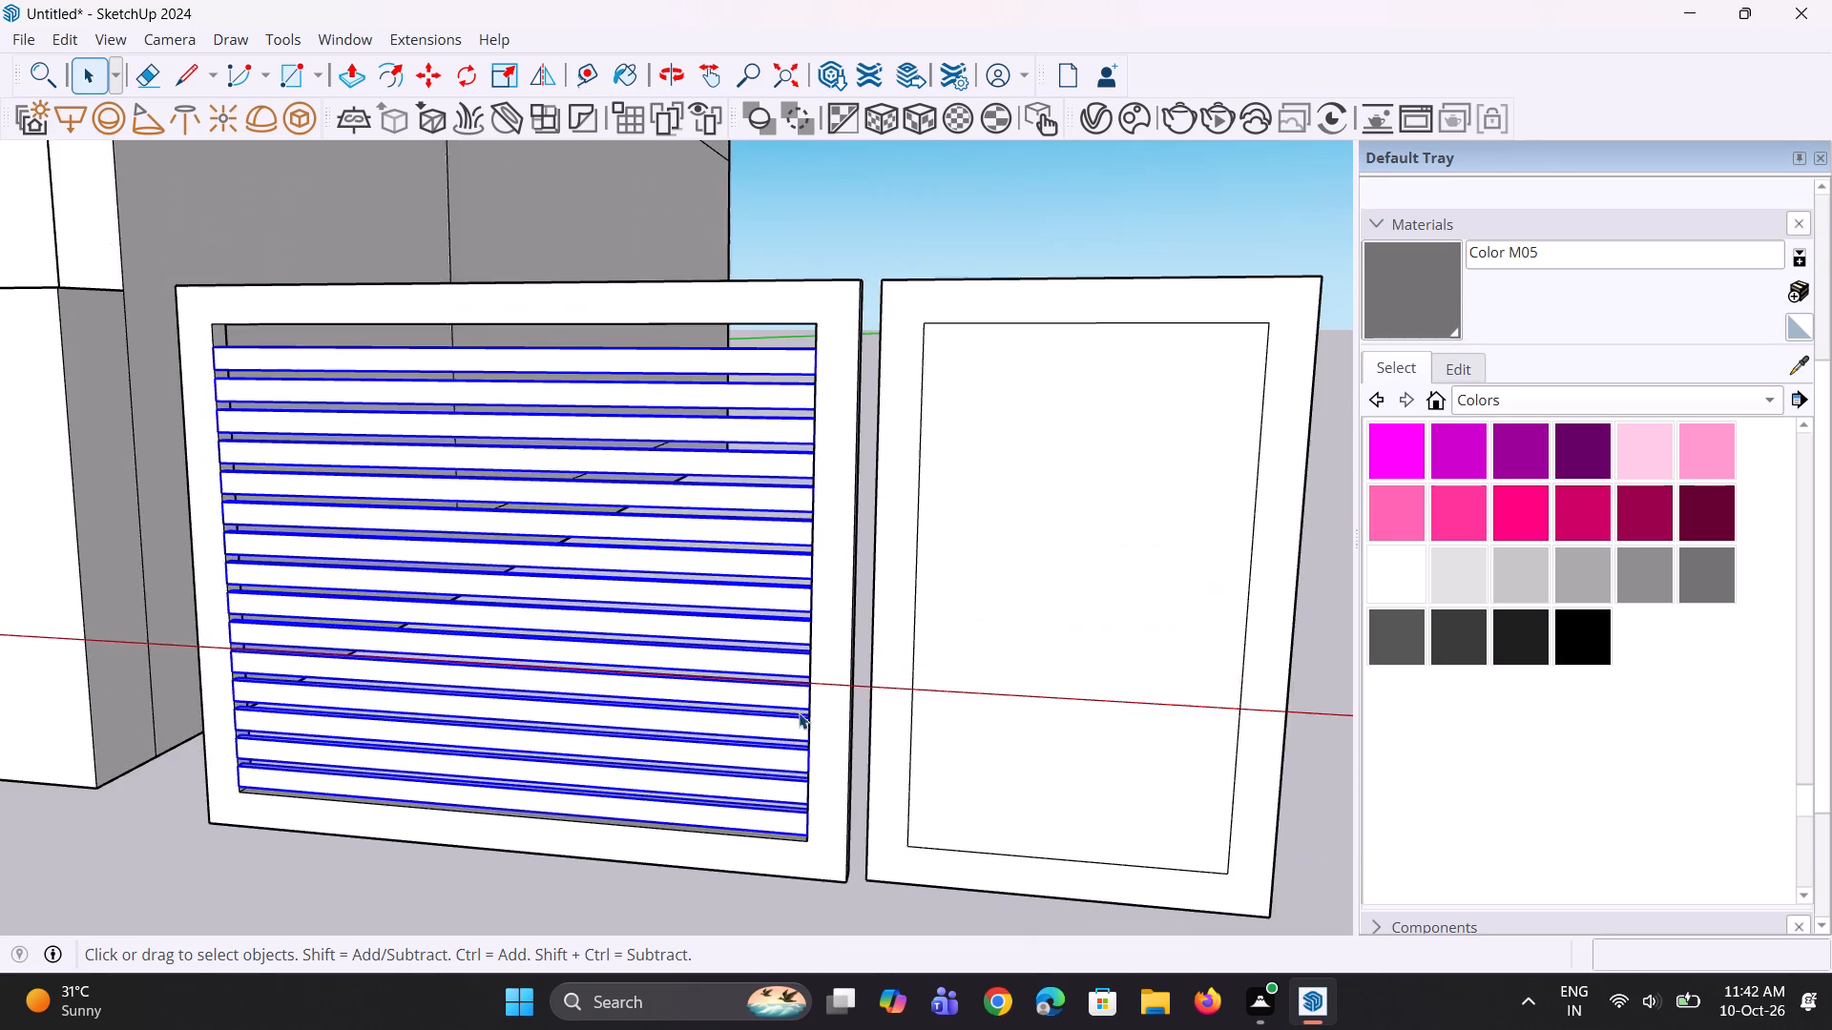
scroll(807, 381, "up", 4)
key("m")
scroll(819, 340, "up", 4)
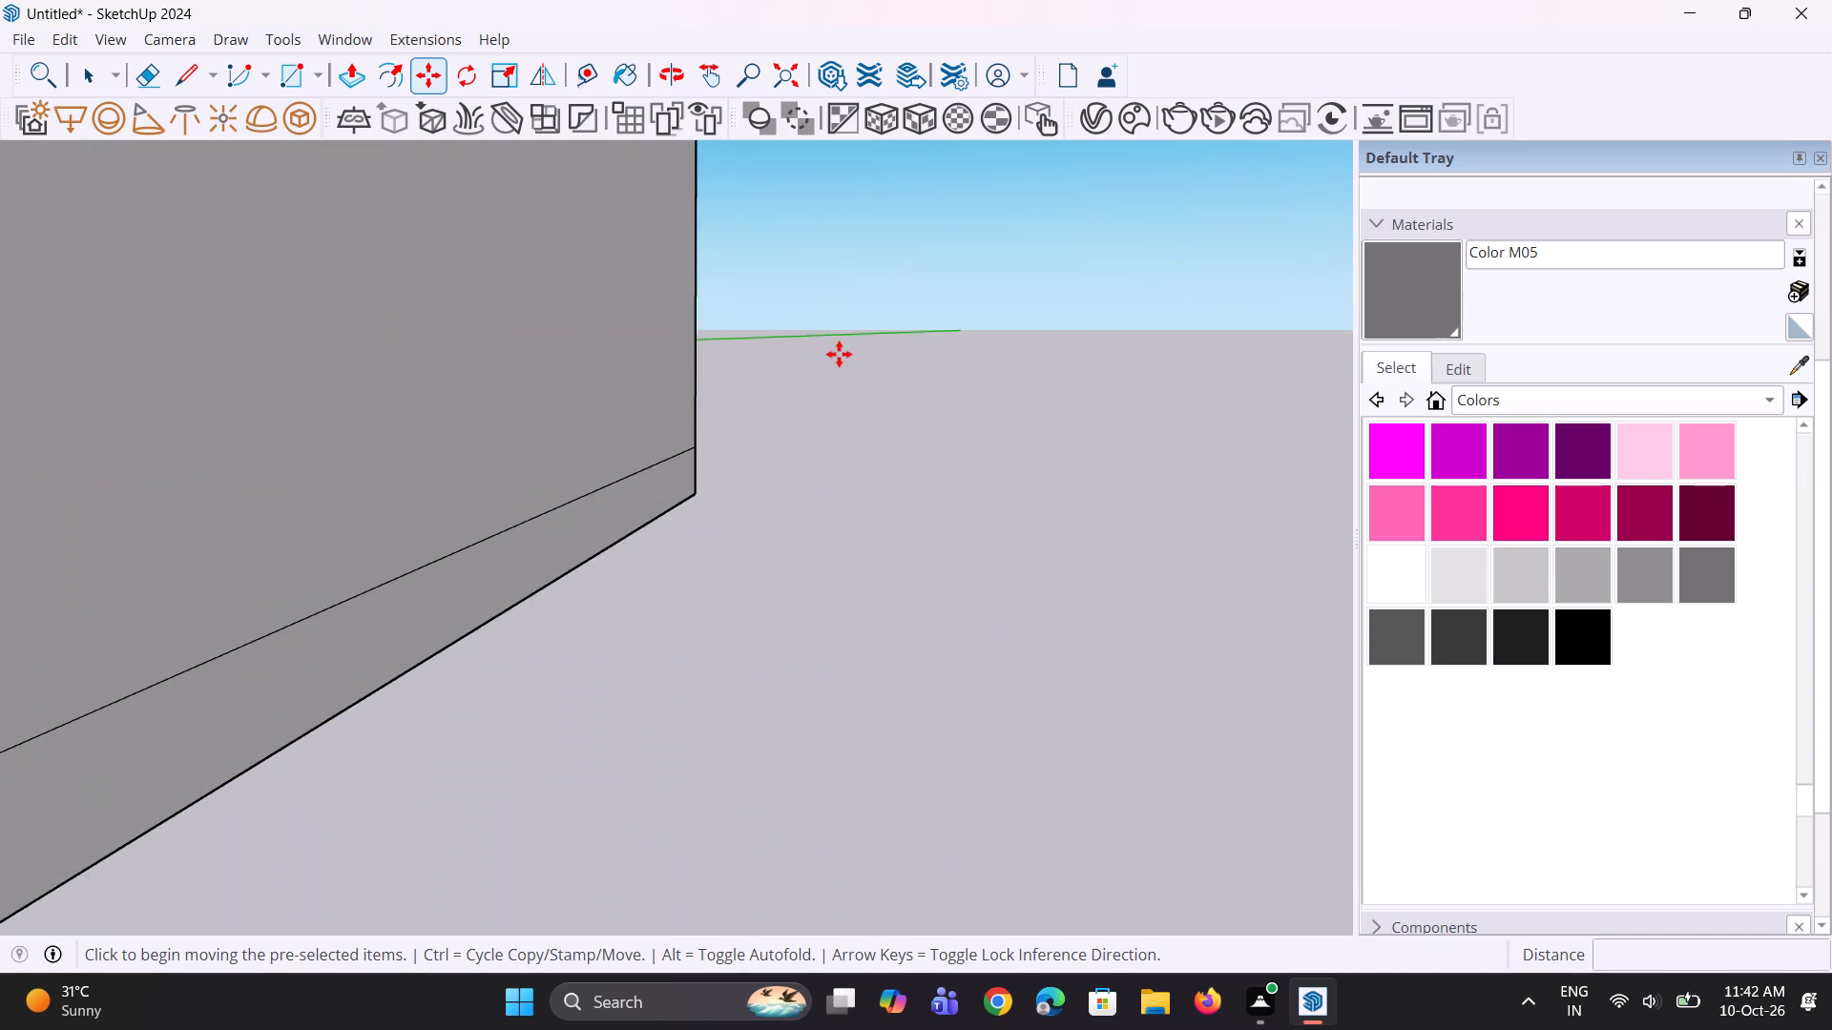
scroll(833, 372, "down", 3)
left_click(839, 391)
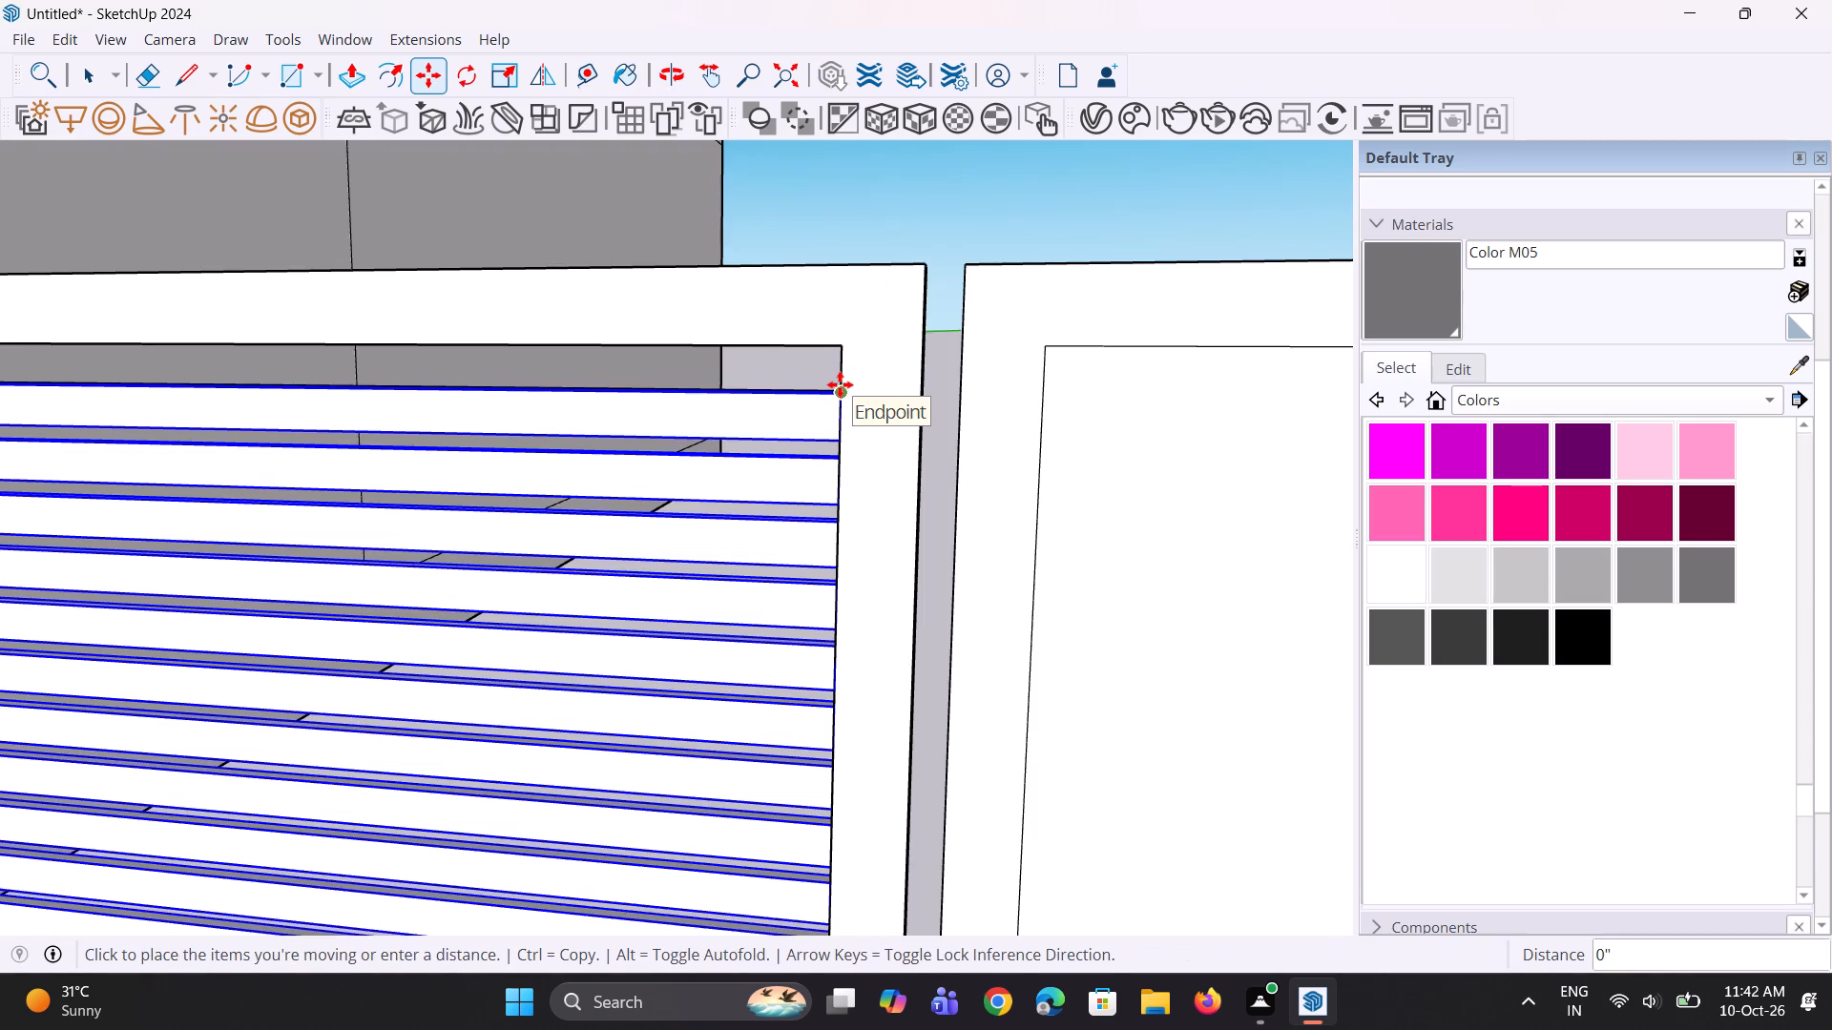
left_click(841, 379)
scroll(831, 379, "down", 4)
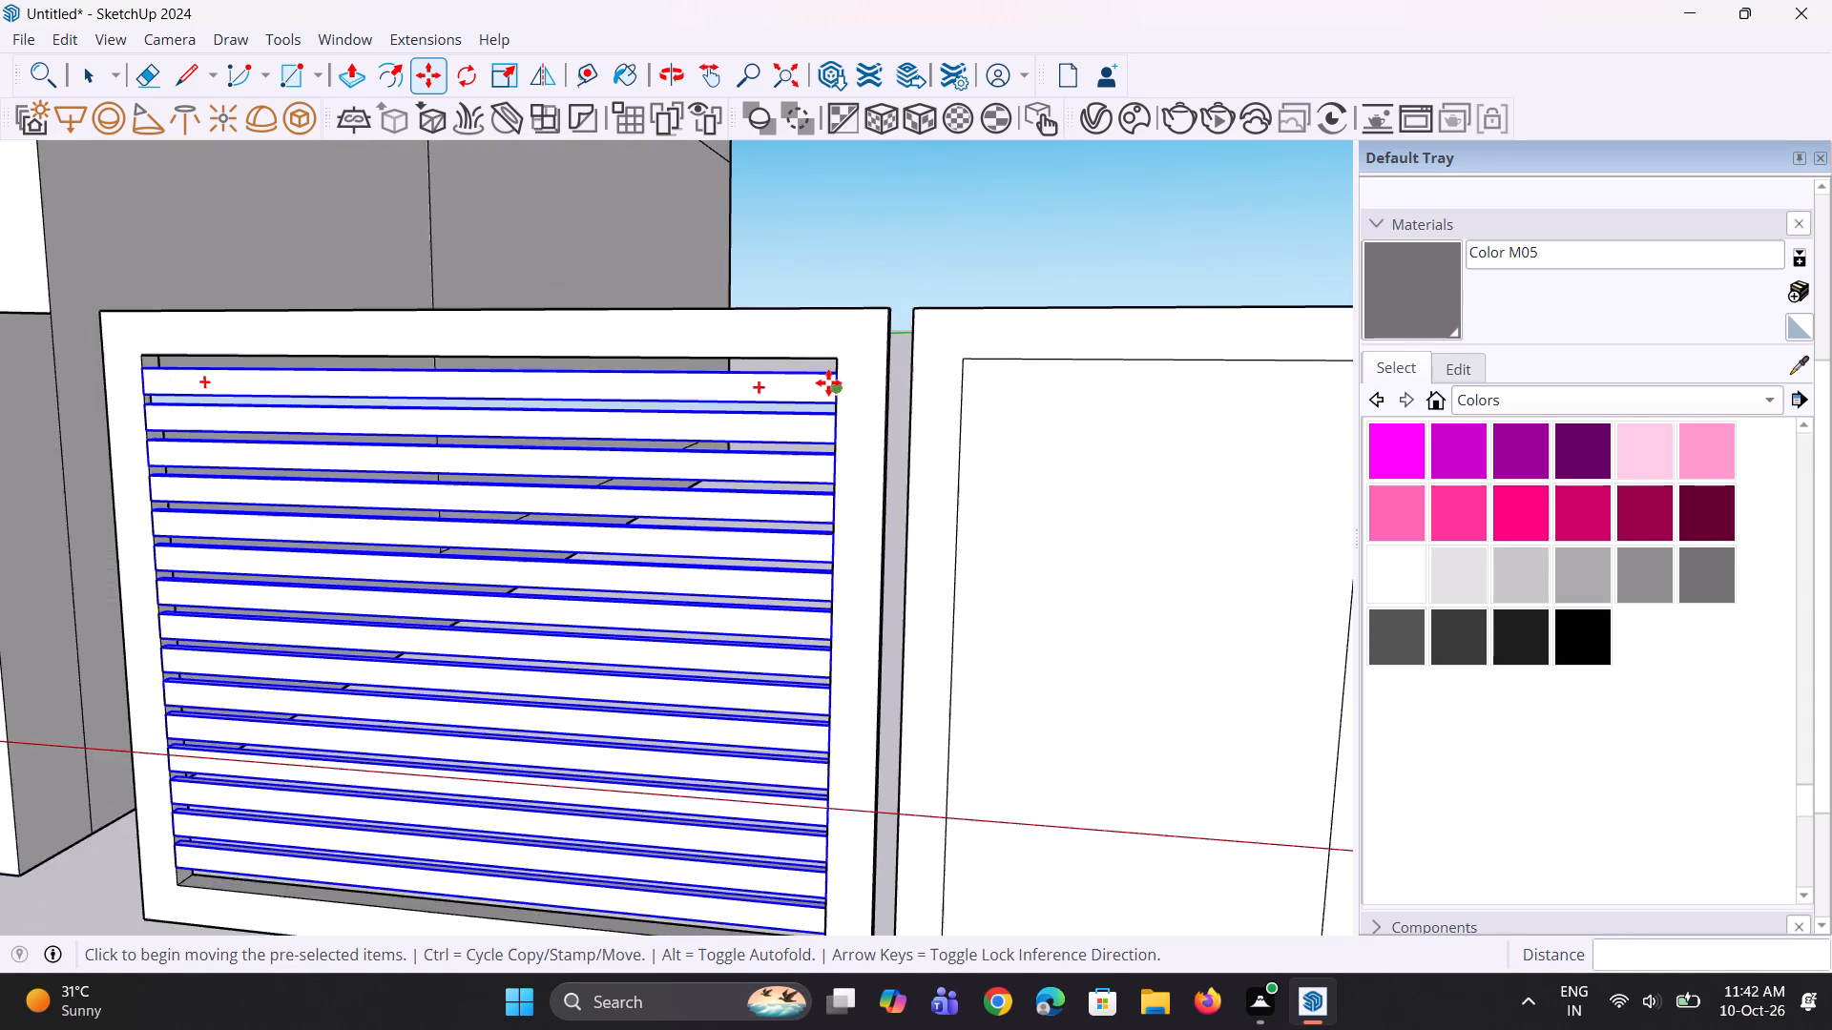
scroll(828, 382, "down", 5)
key("space")
key("space")
left_click(894, 292)
scroll(779, 521, "down", 4)
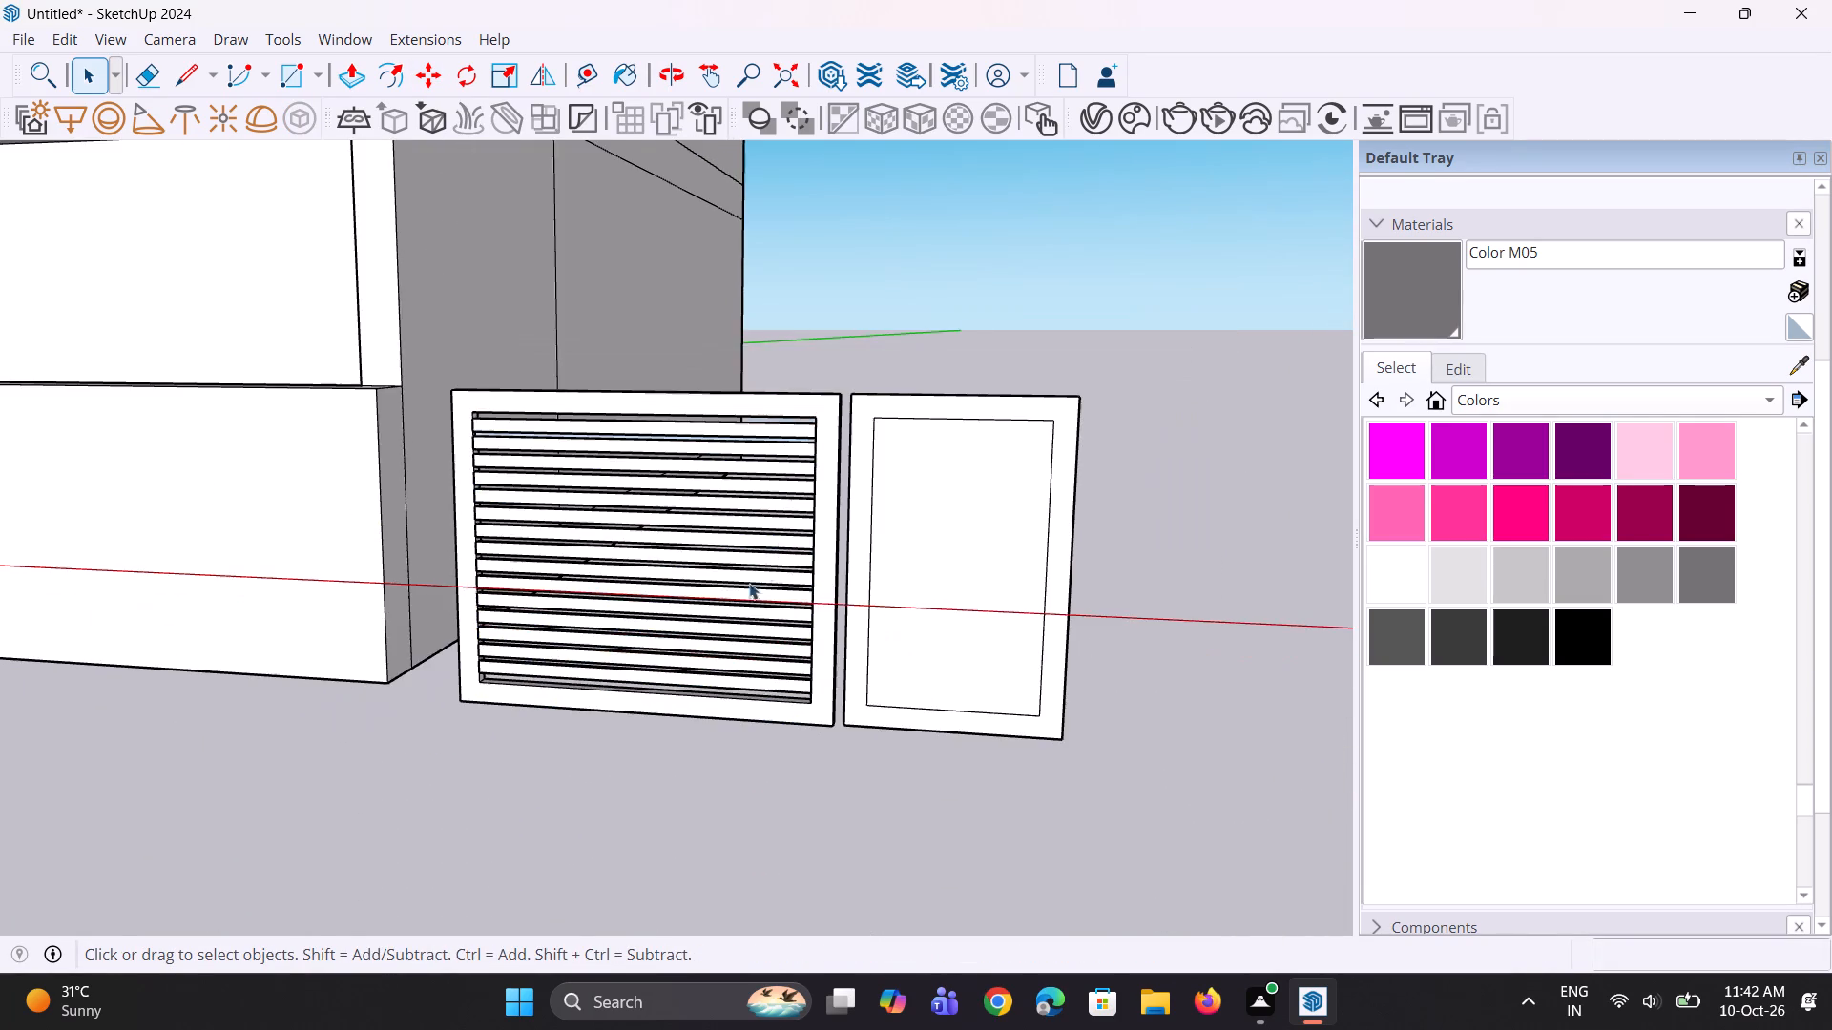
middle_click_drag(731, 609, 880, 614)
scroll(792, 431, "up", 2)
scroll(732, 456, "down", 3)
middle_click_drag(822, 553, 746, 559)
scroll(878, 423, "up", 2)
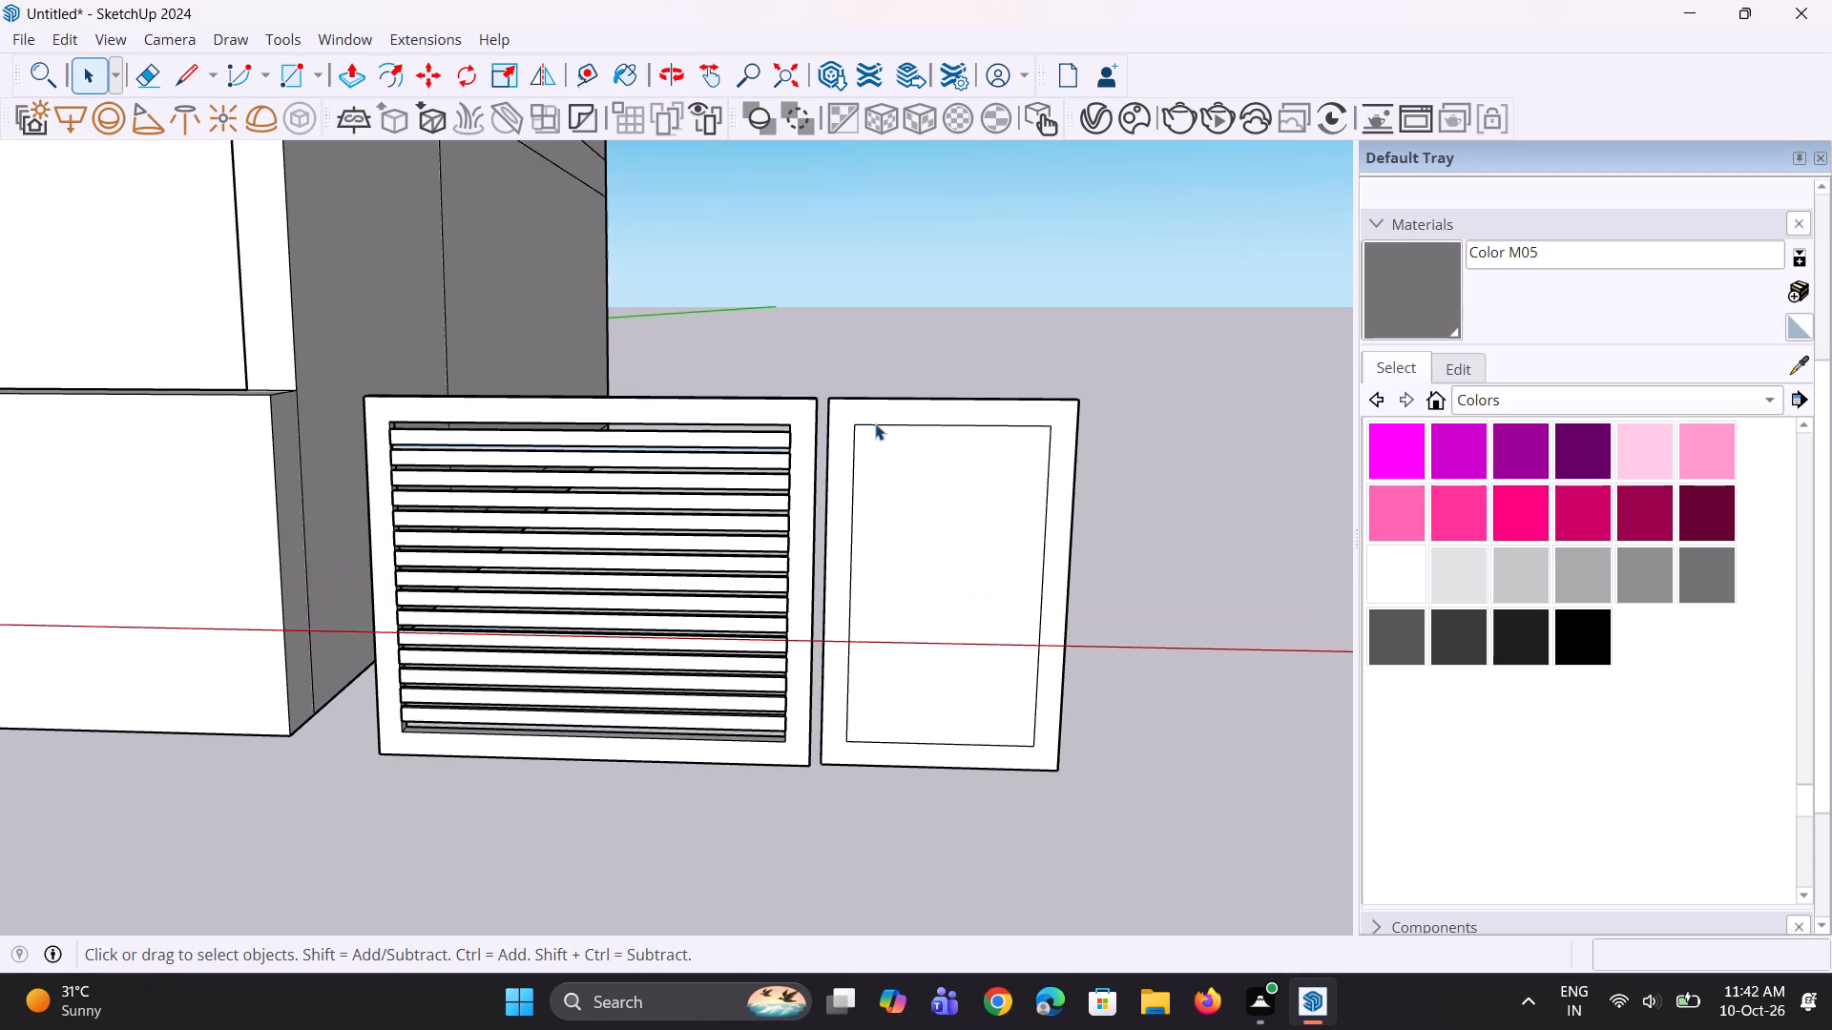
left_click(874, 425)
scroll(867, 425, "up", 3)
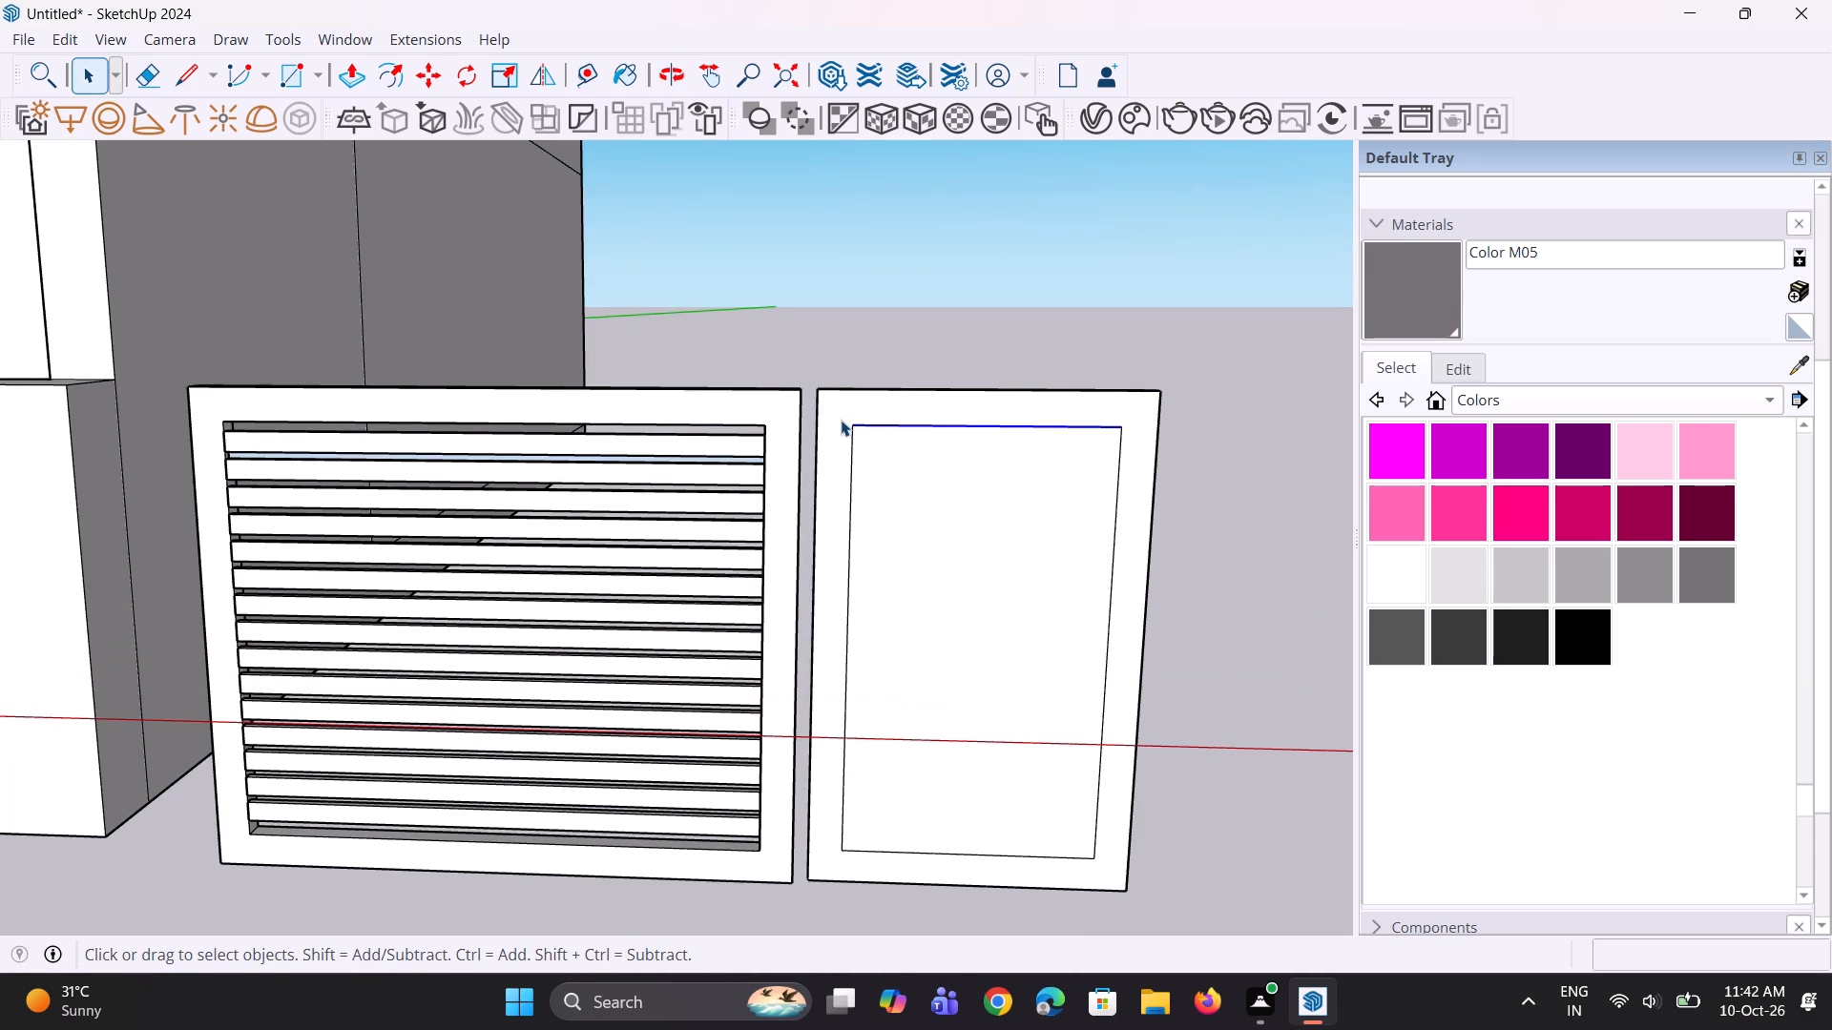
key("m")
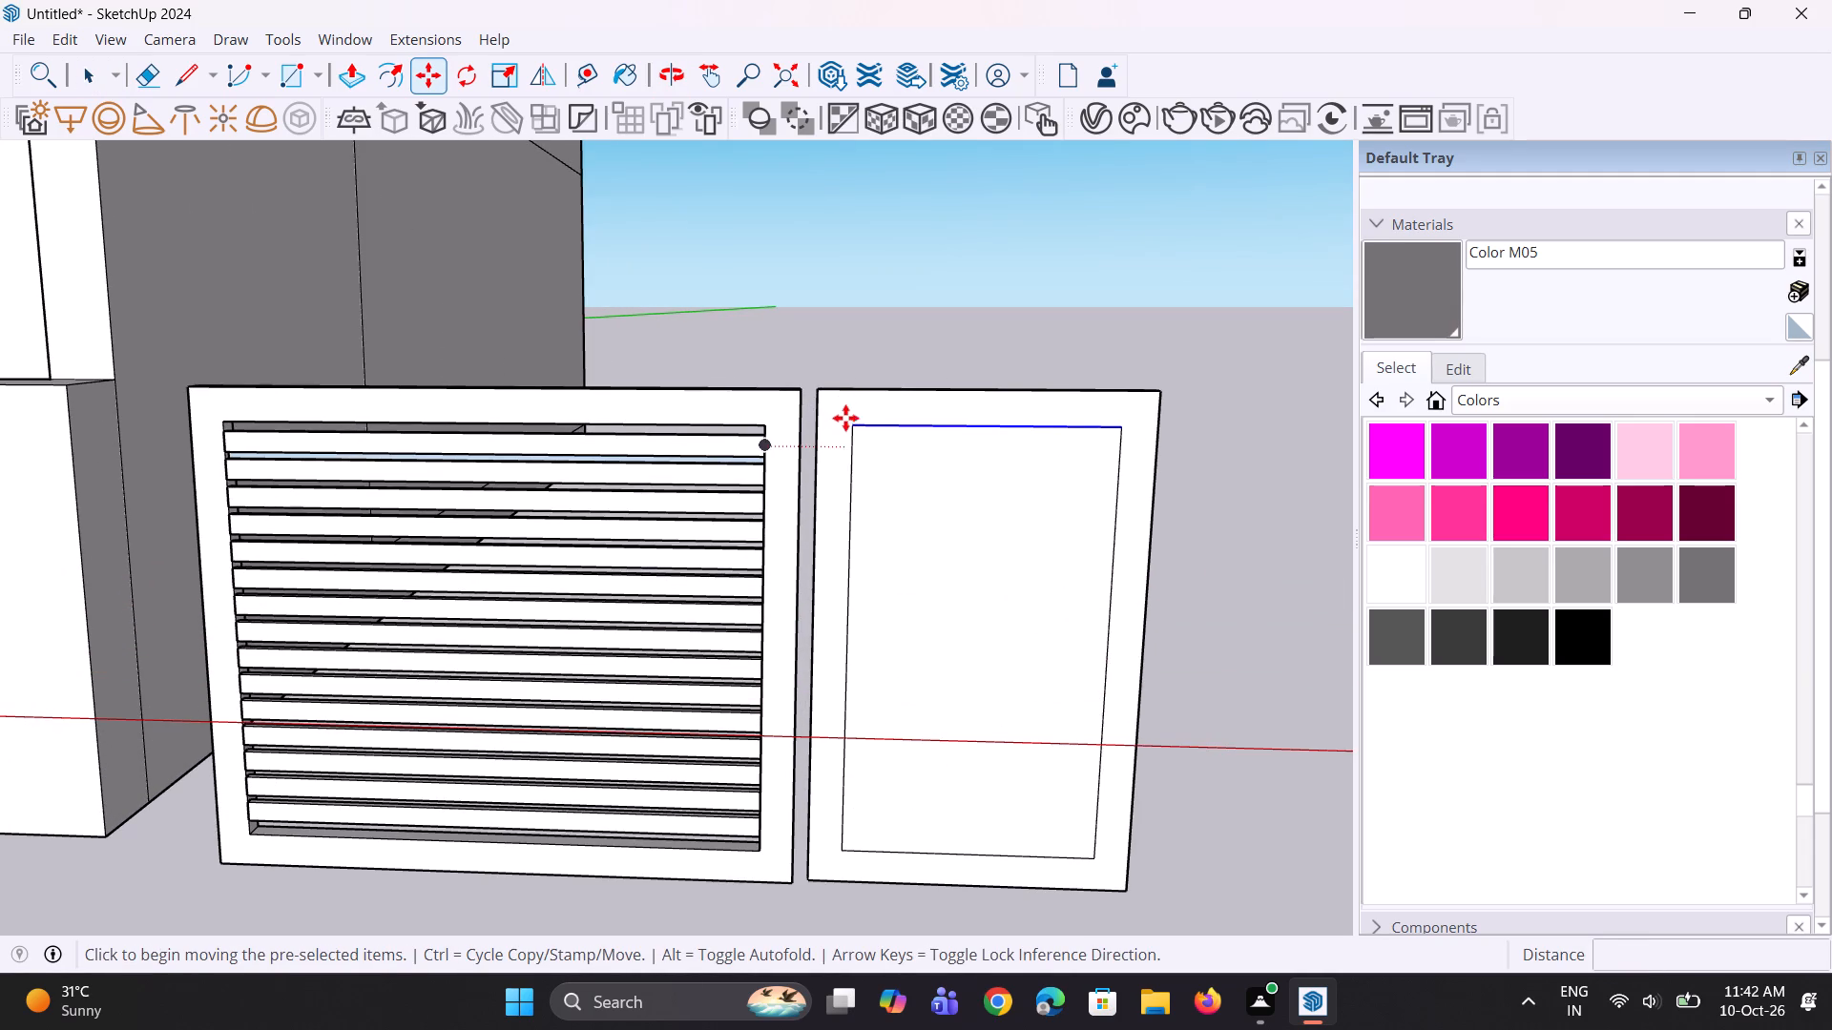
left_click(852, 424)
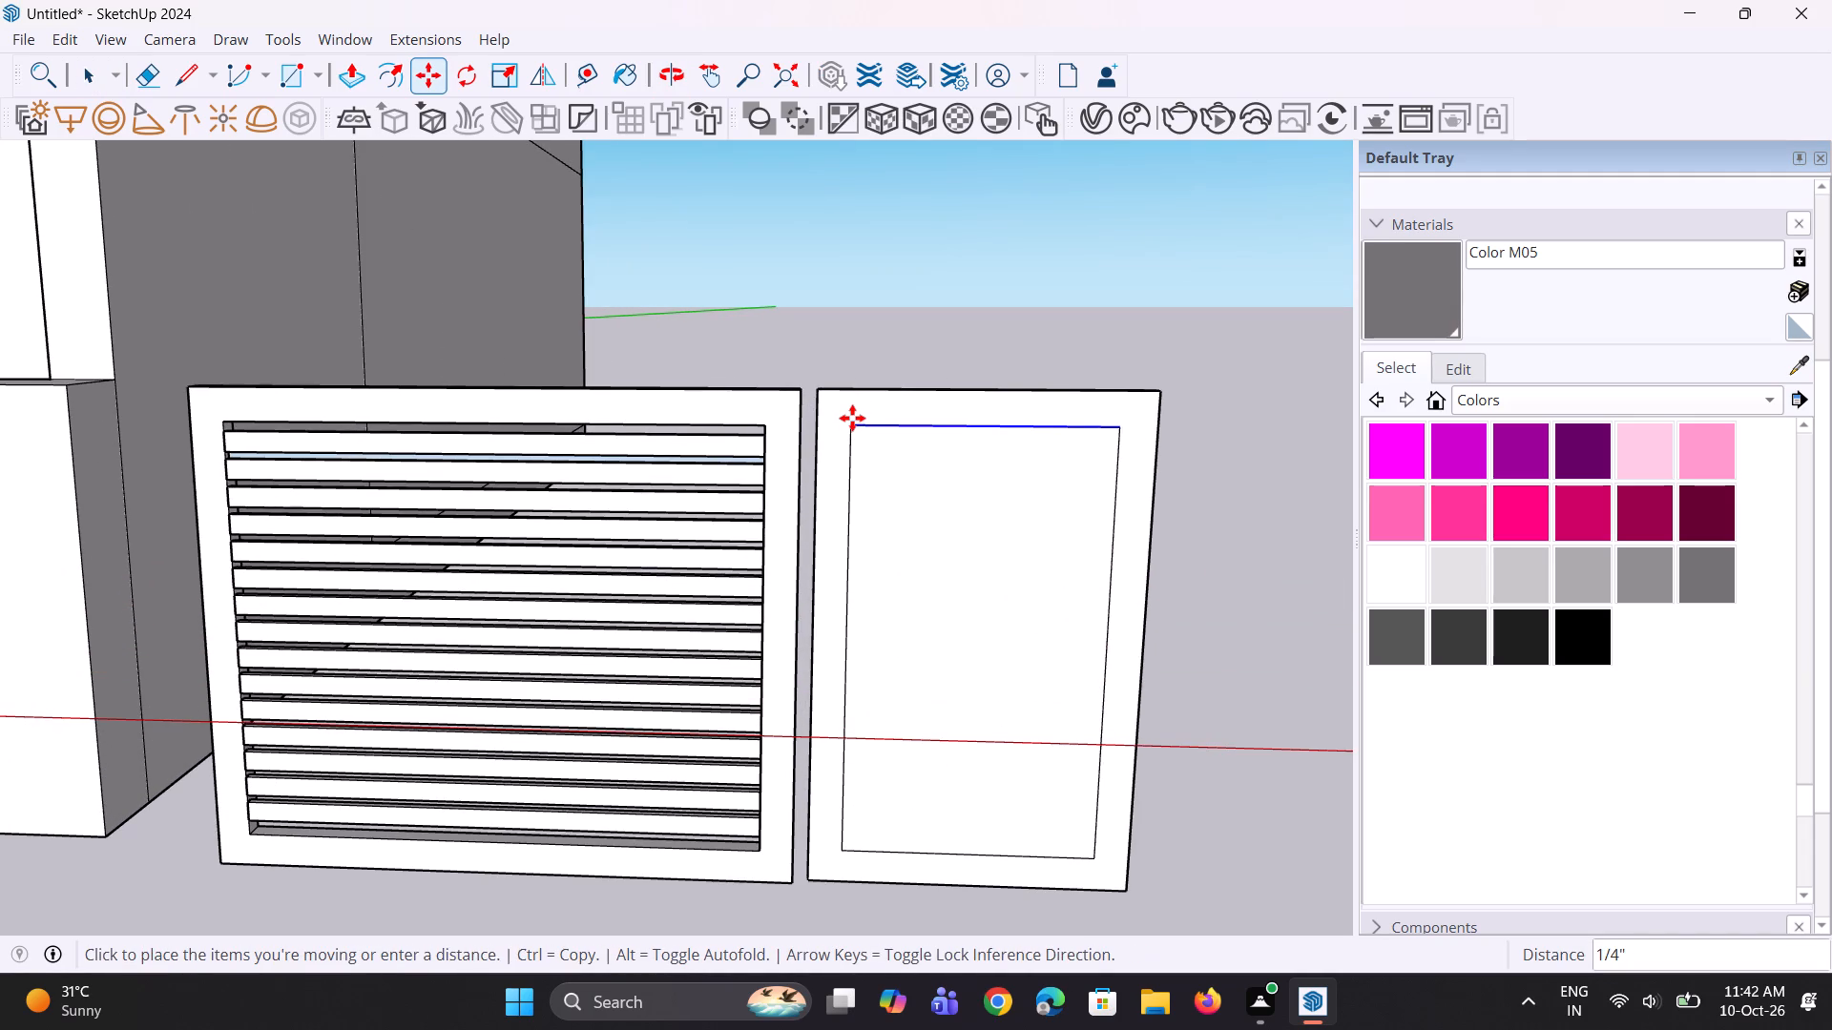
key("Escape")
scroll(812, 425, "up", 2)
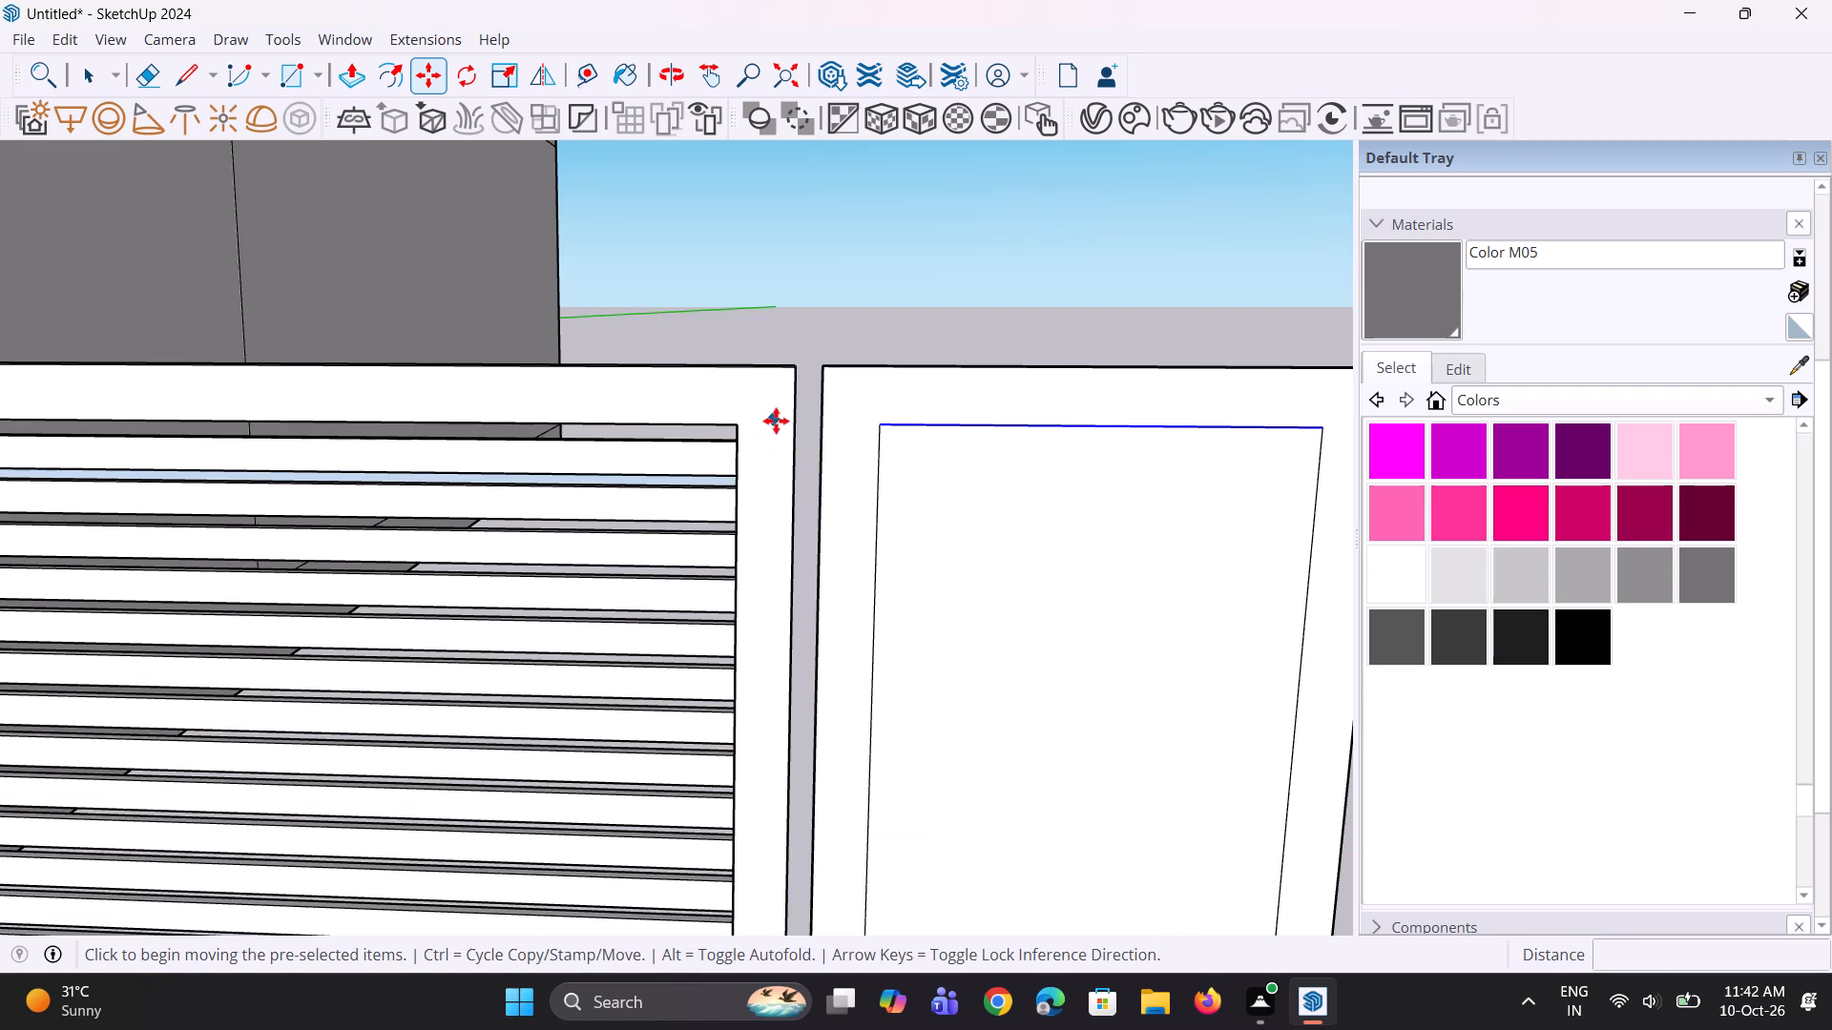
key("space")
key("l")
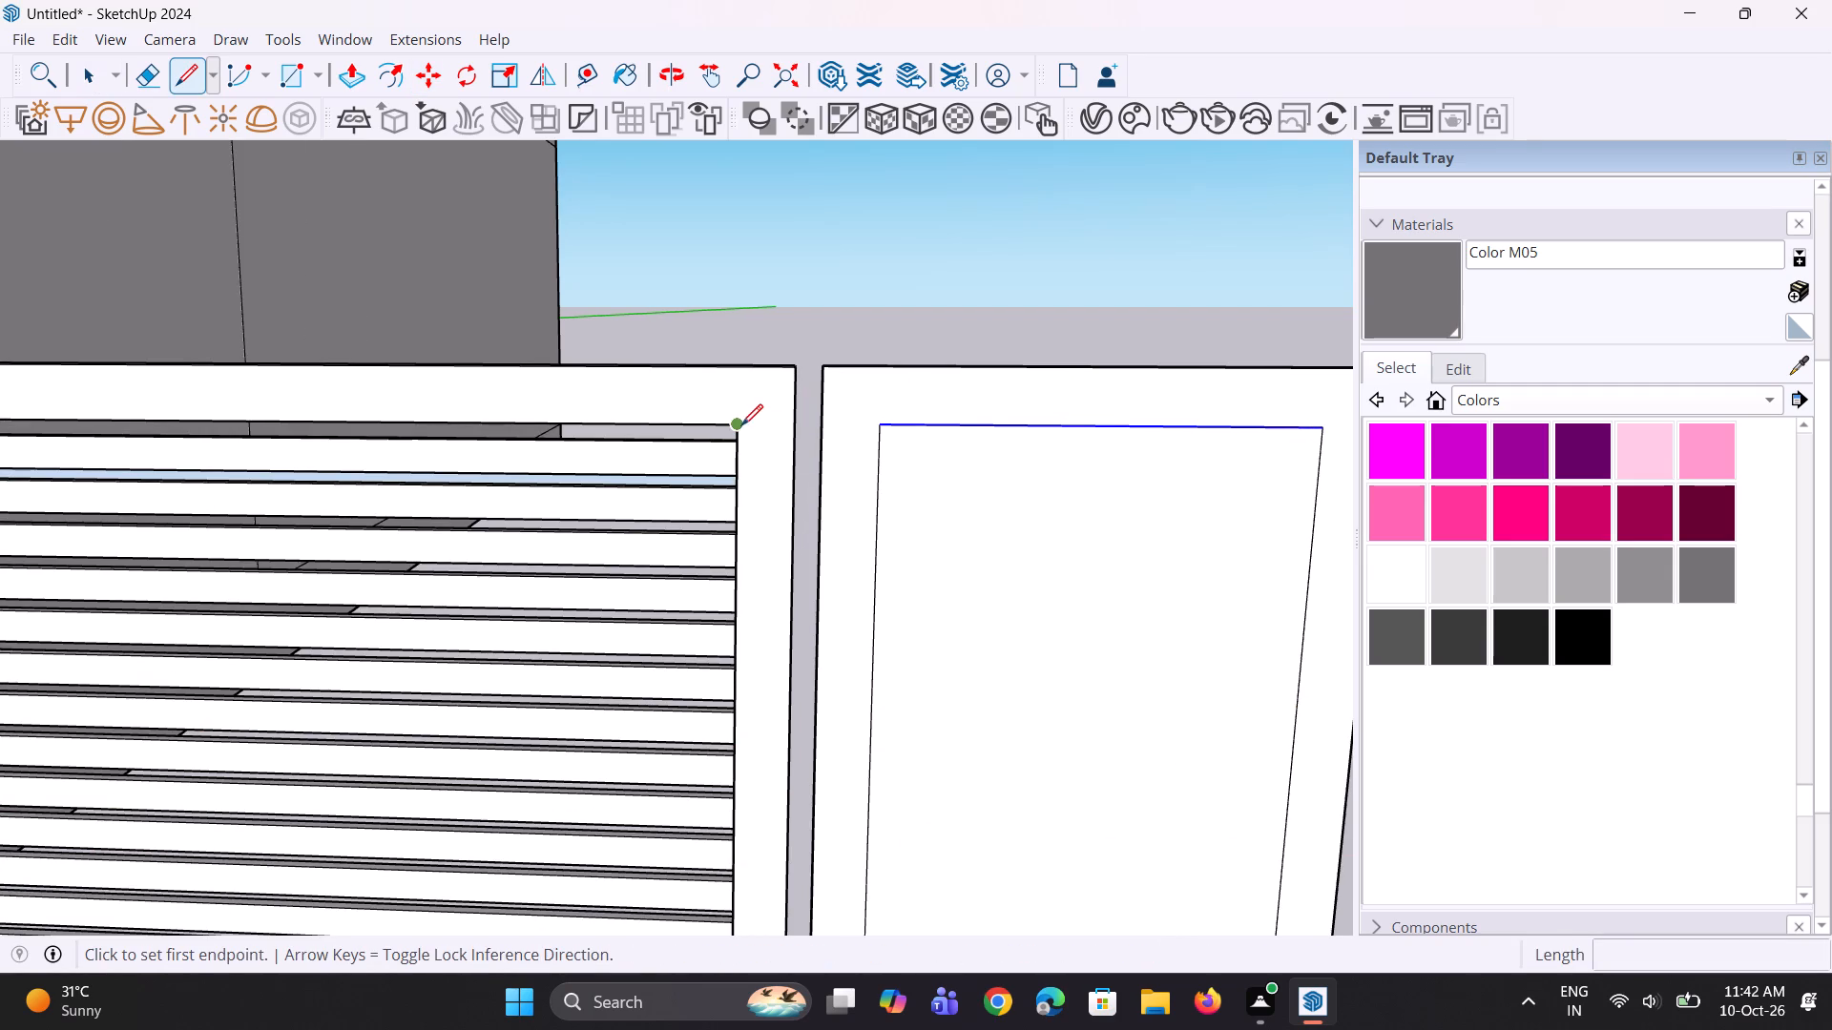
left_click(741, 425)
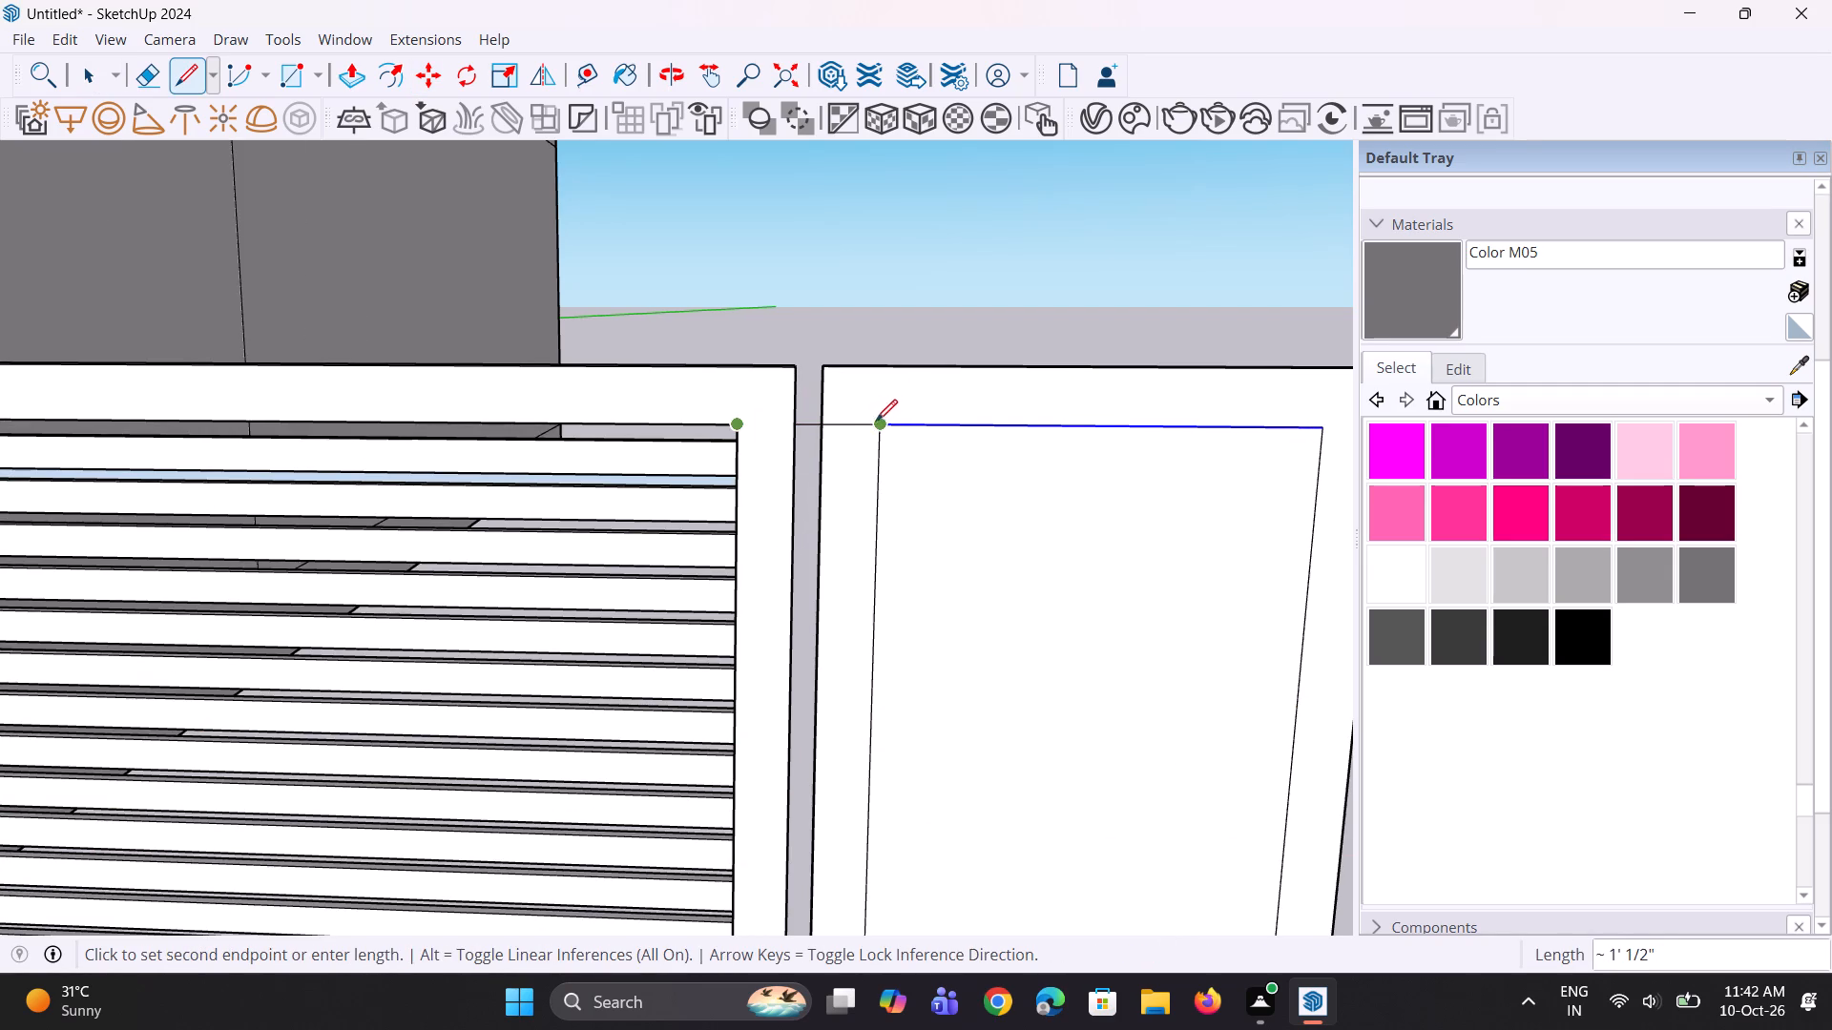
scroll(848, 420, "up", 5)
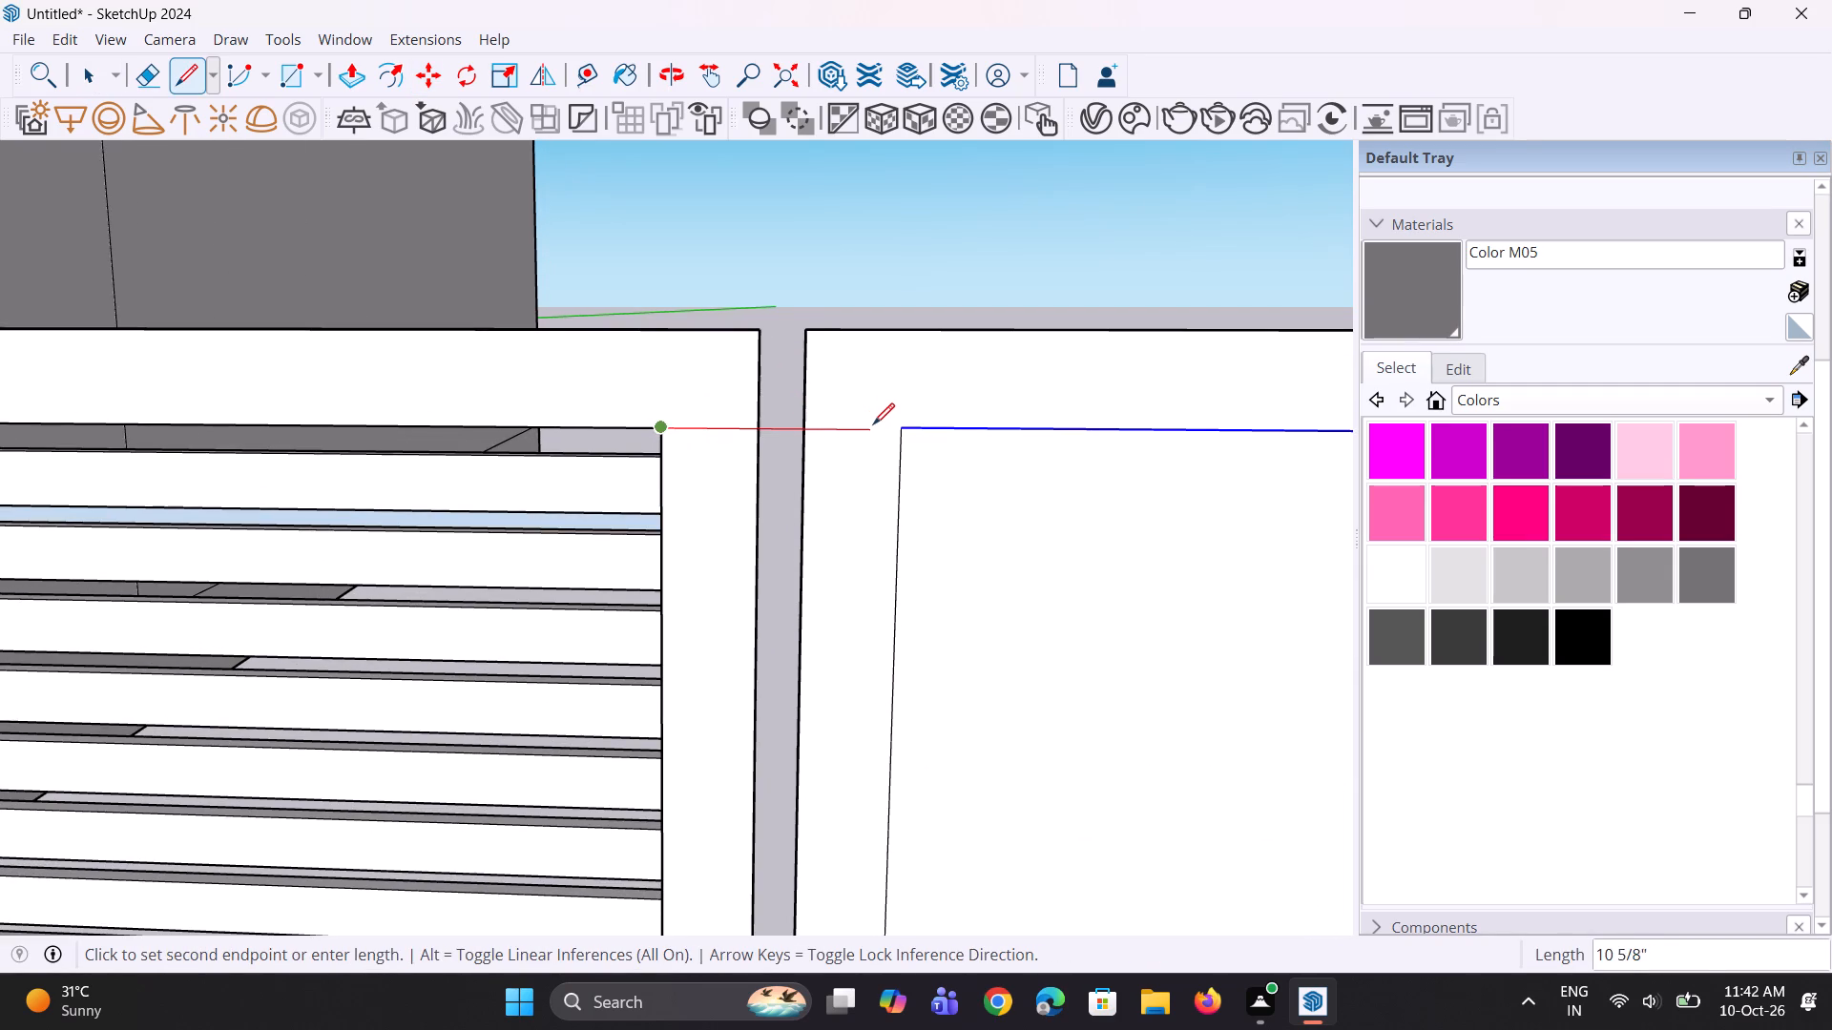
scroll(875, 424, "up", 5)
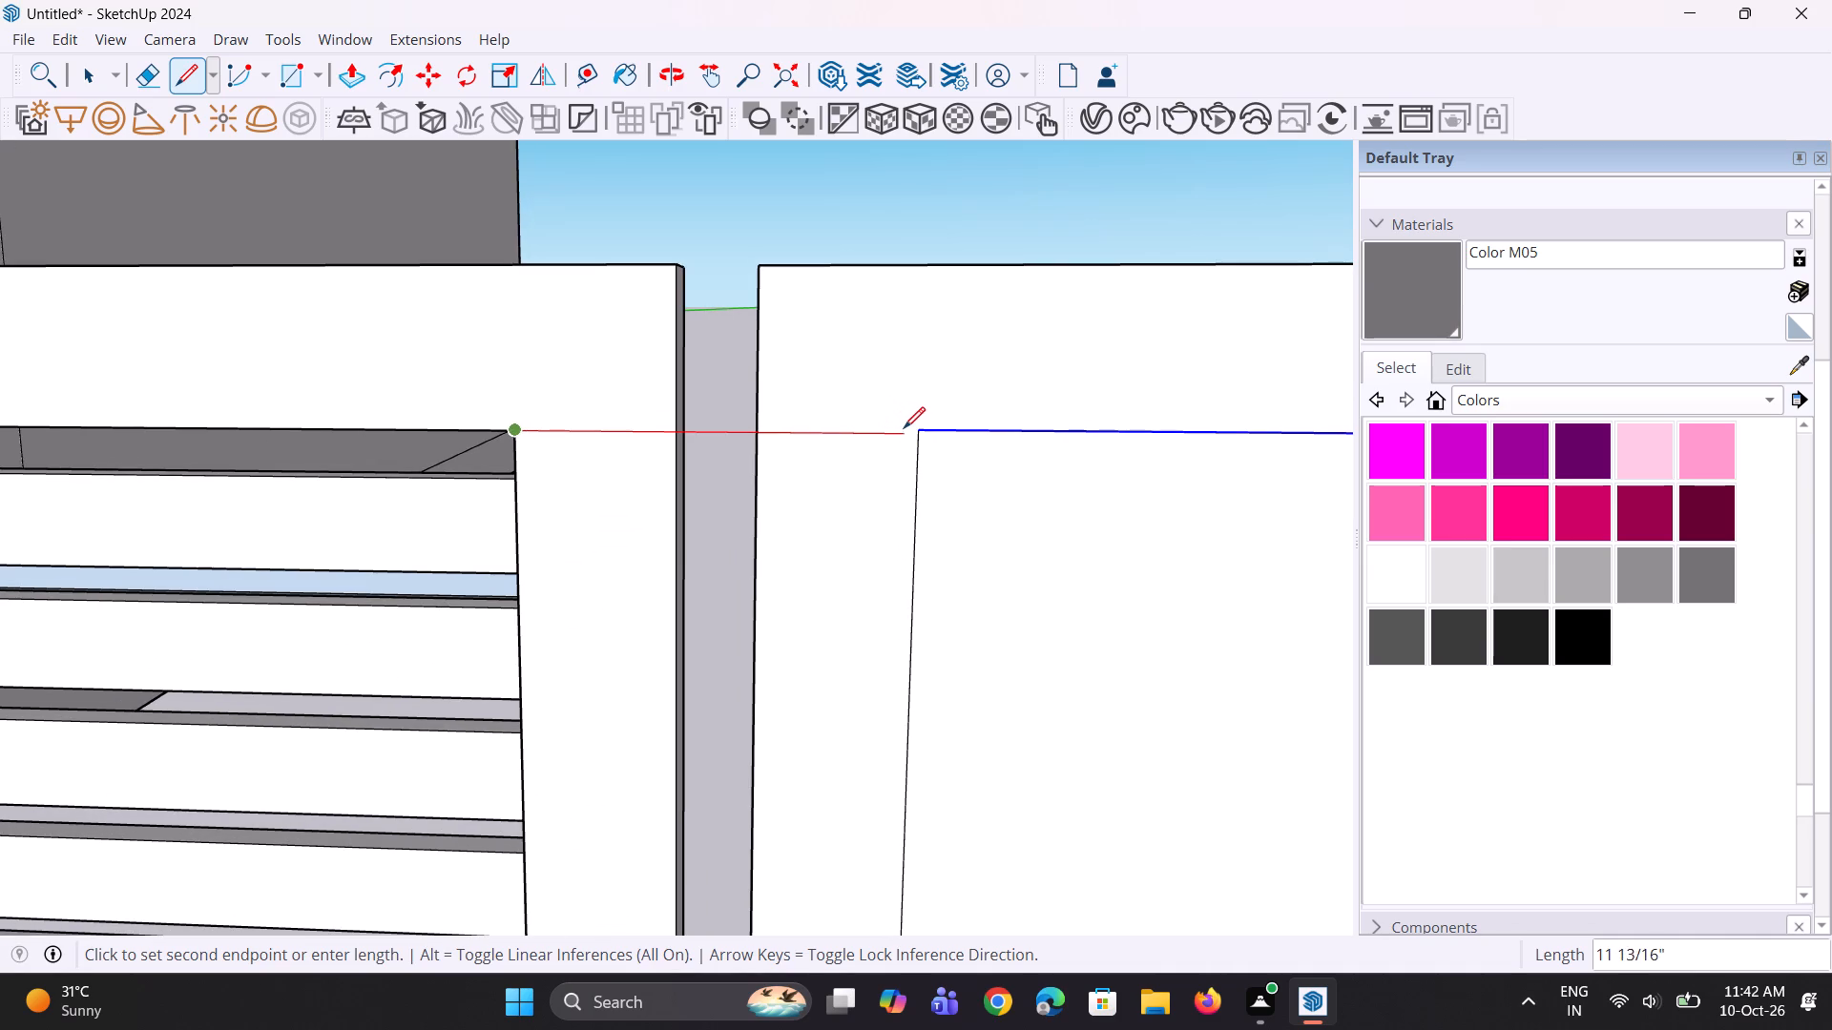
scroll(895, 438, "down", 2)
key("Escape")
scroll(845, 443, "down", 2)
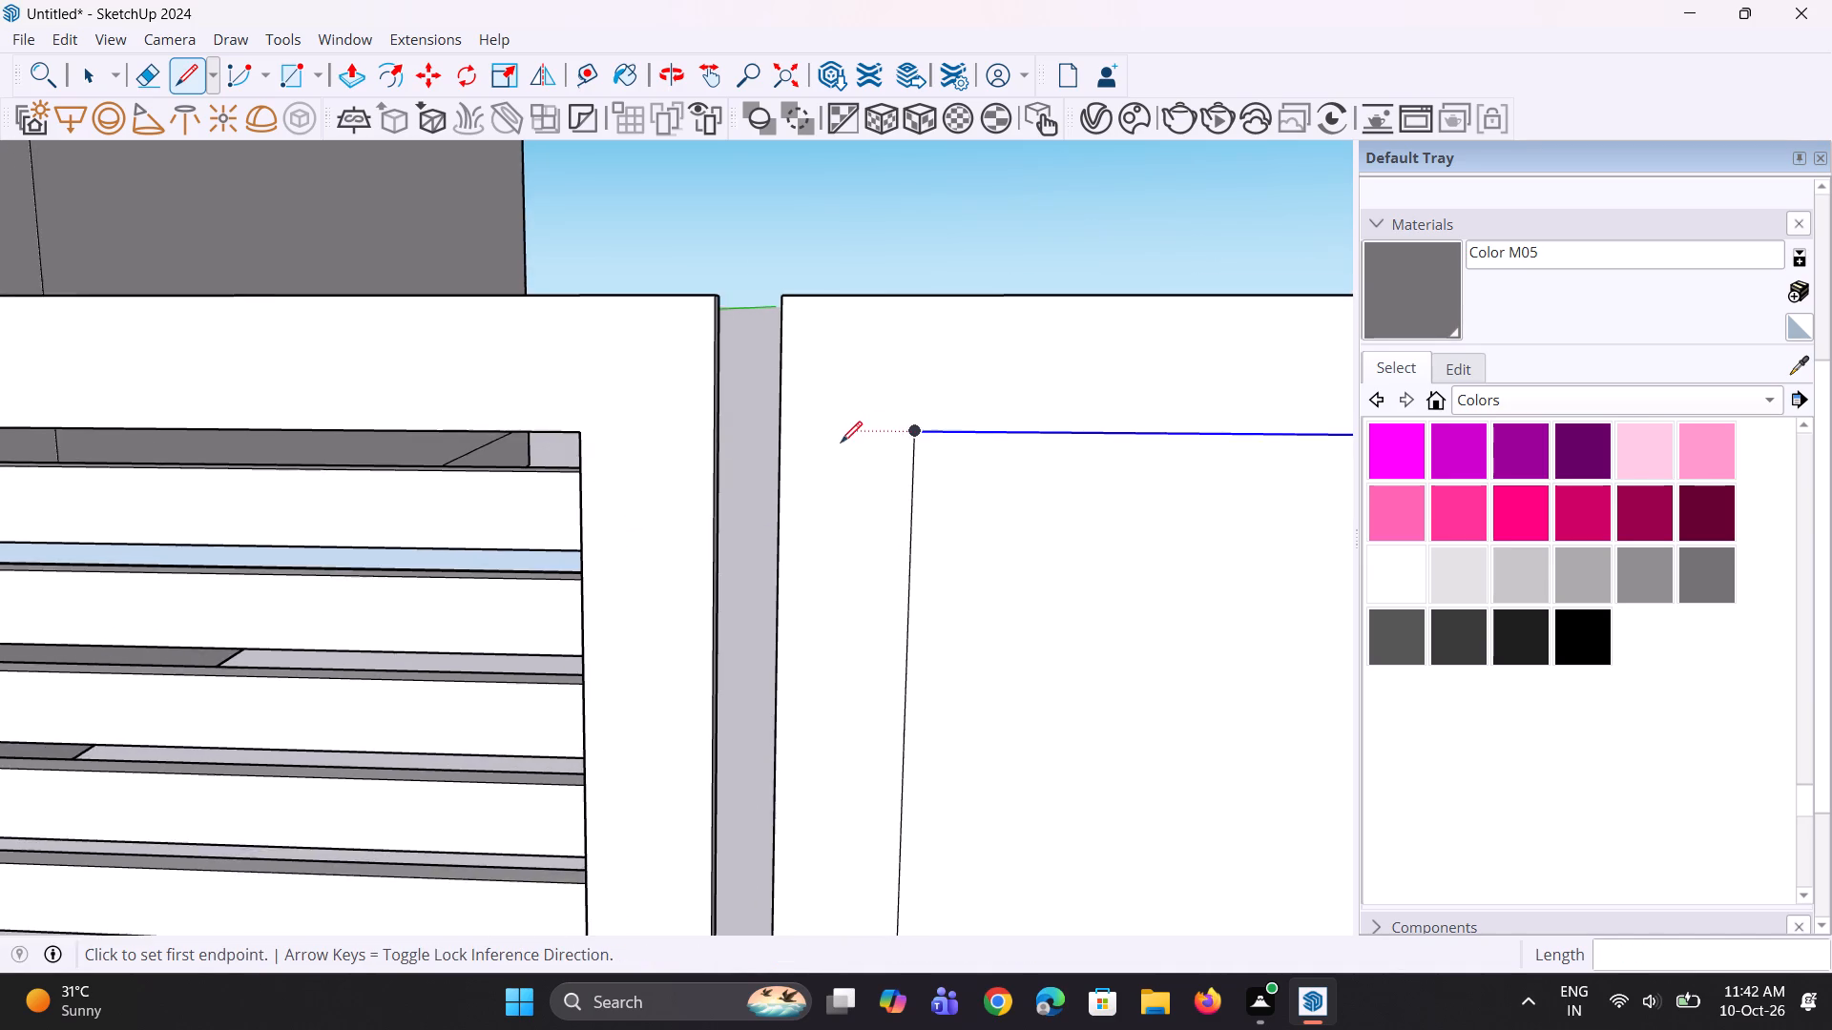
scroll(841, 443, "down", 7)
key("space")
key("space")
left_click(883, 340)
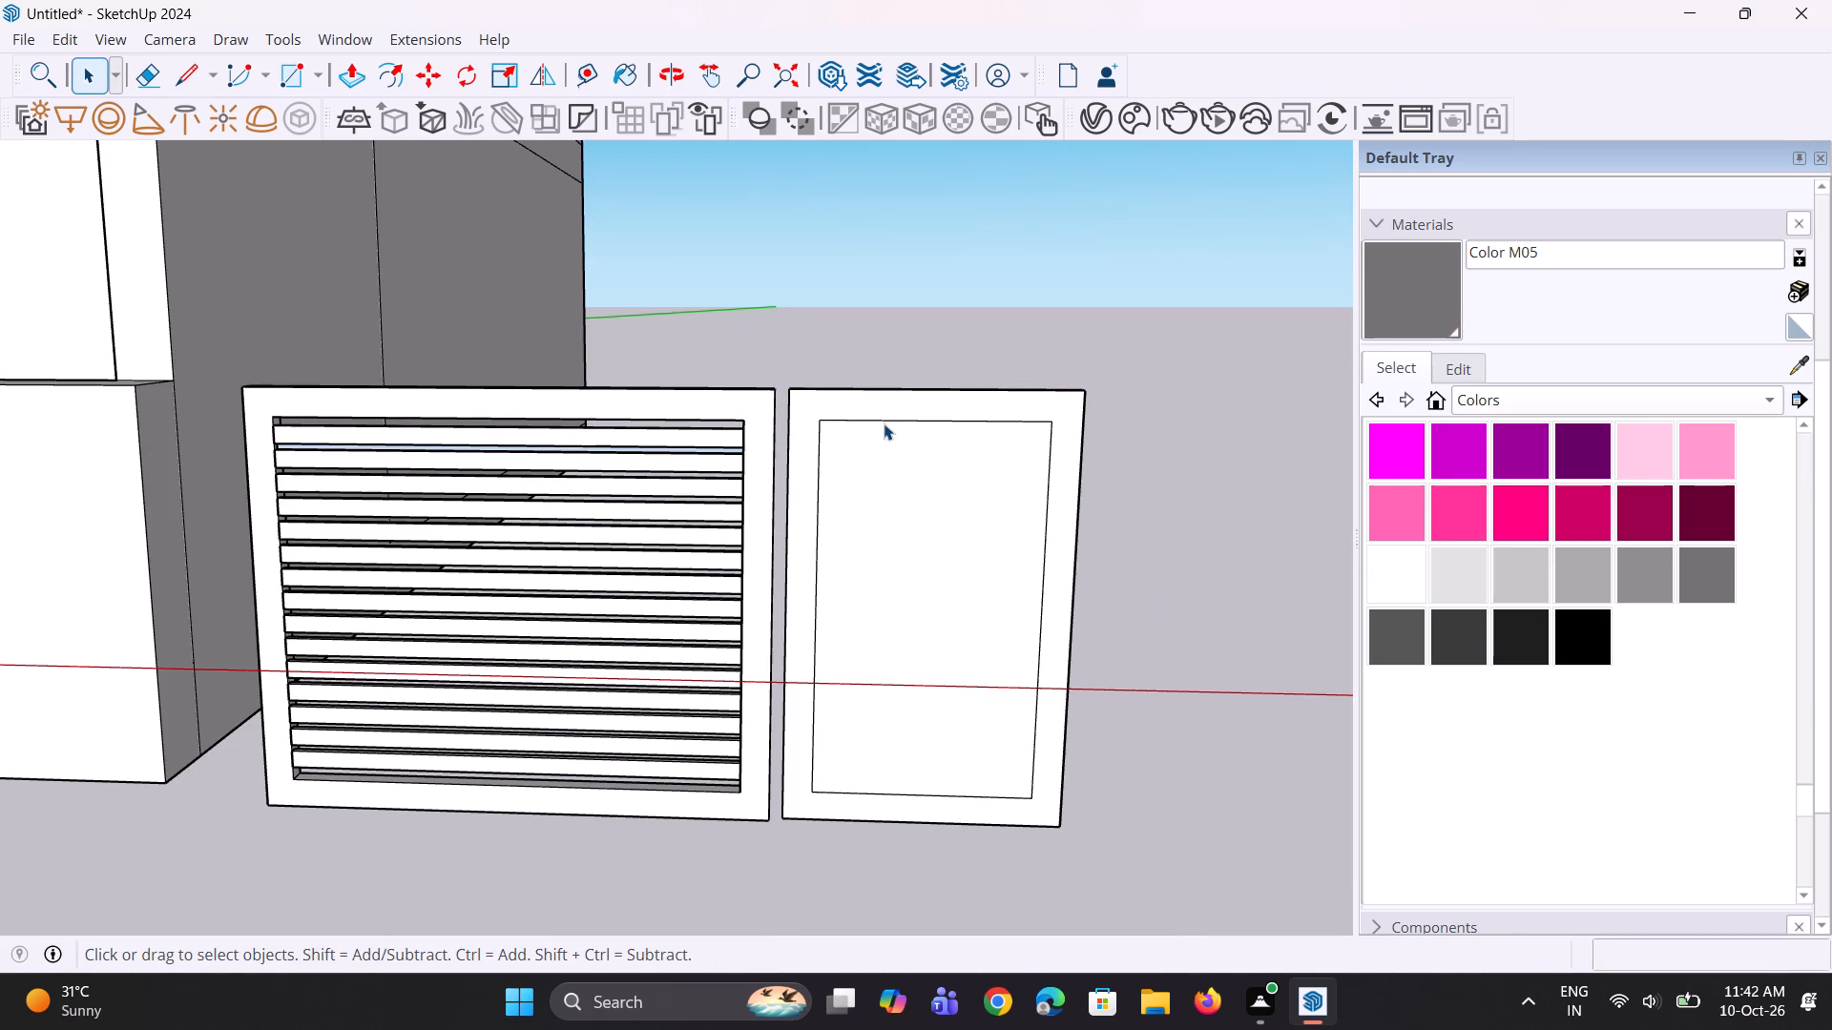
Copy the top edge of the narrow gate leaf's inner outline downward twice at 3" spacing to mark out the first slat.
left_click(884, 423)
scroll(851, 443, "up", 4)
key("m")
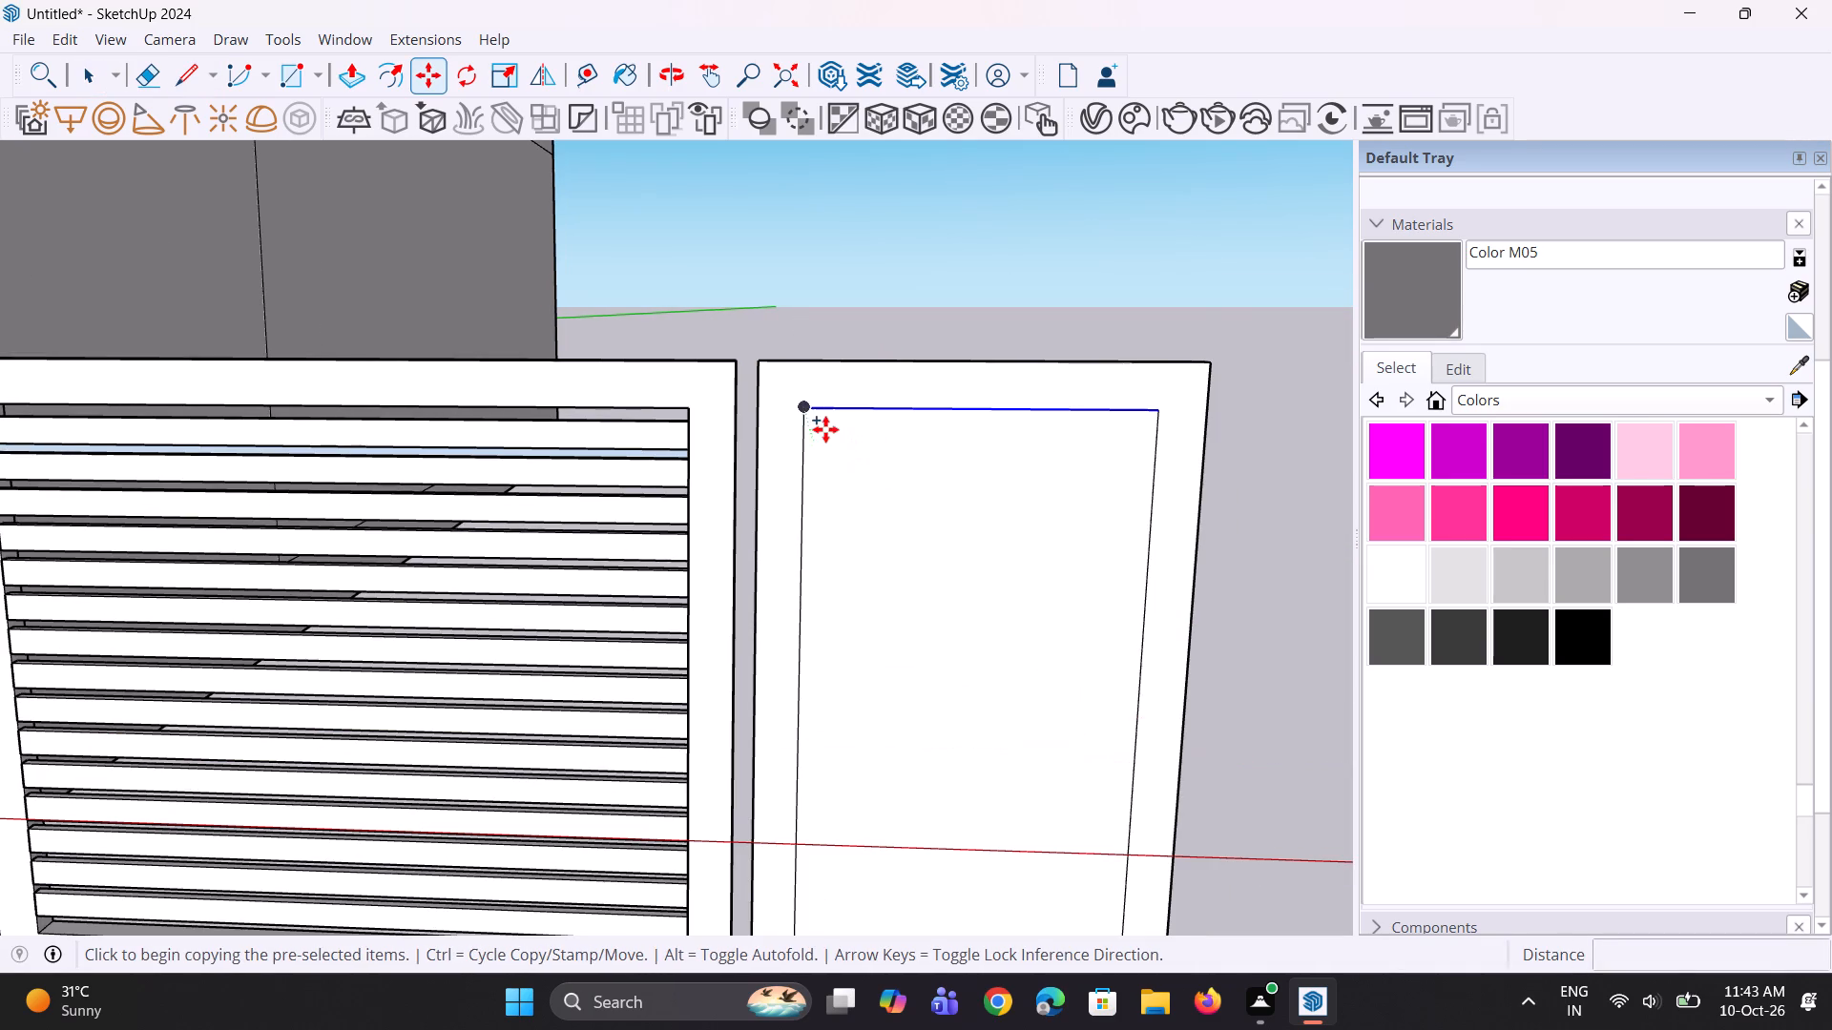
left_click(808, 415)
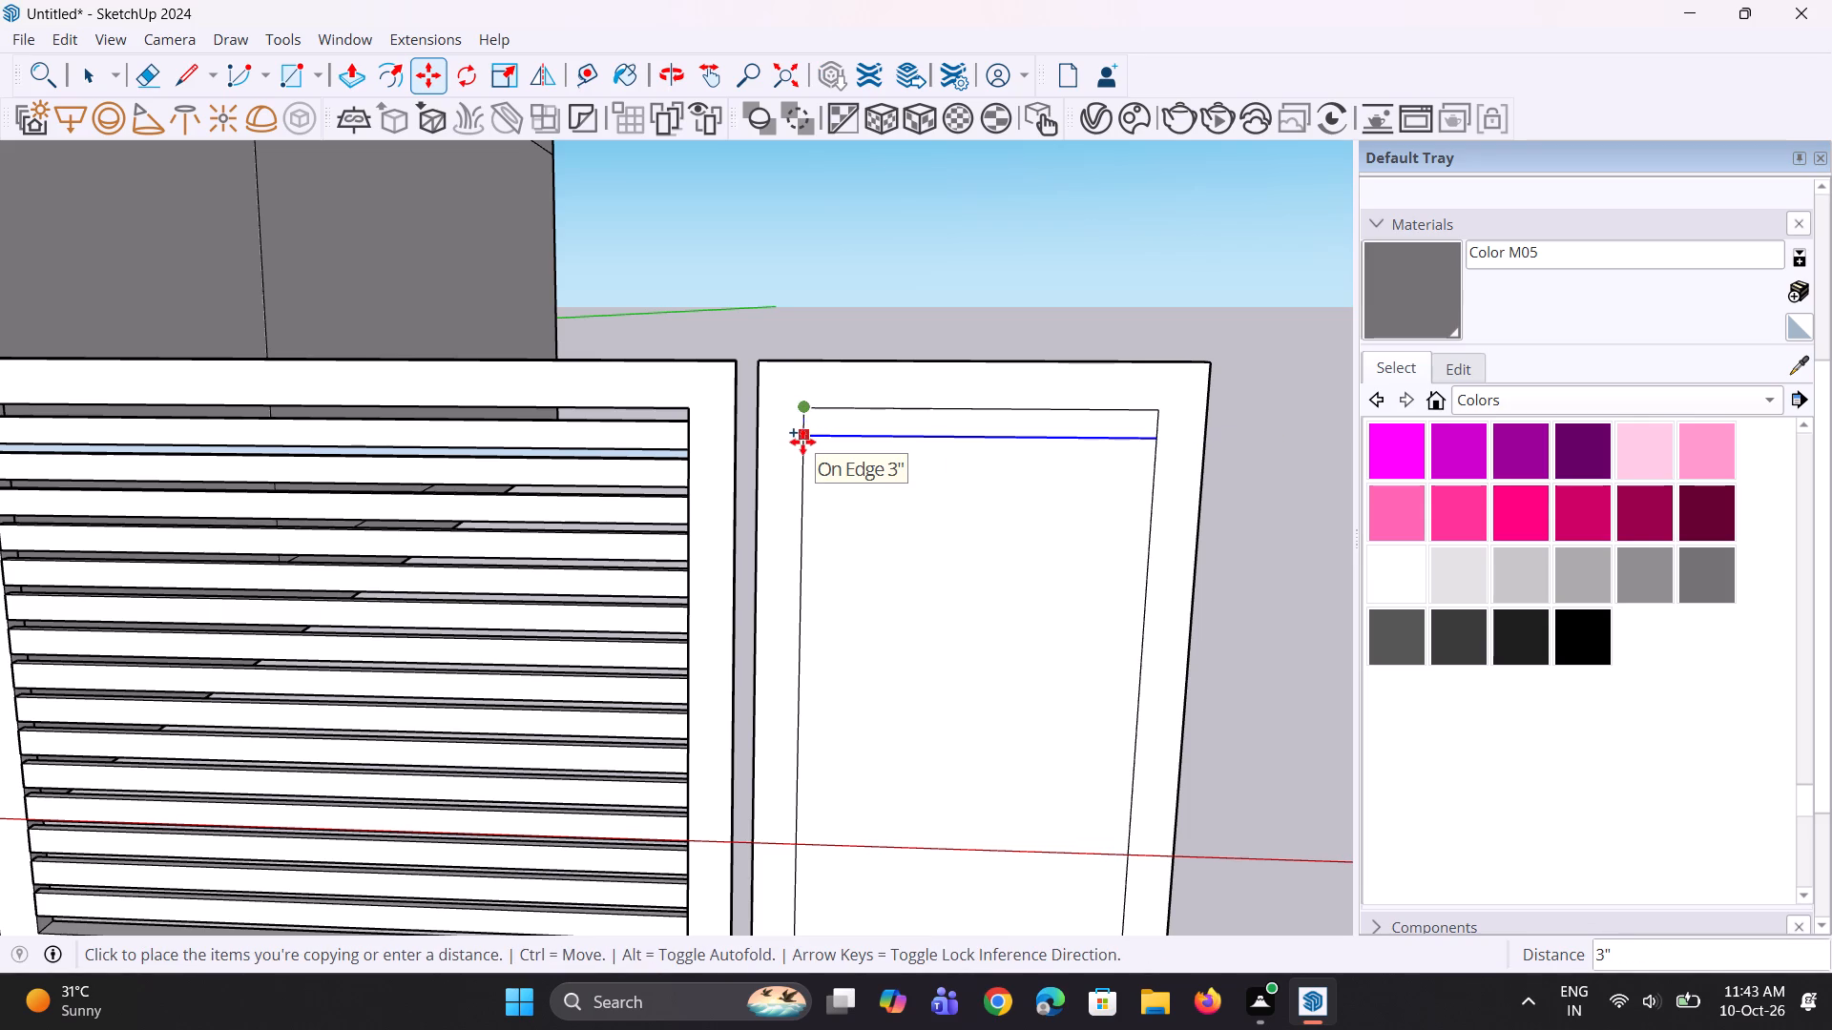
scroll(802, 440, "up", 5)
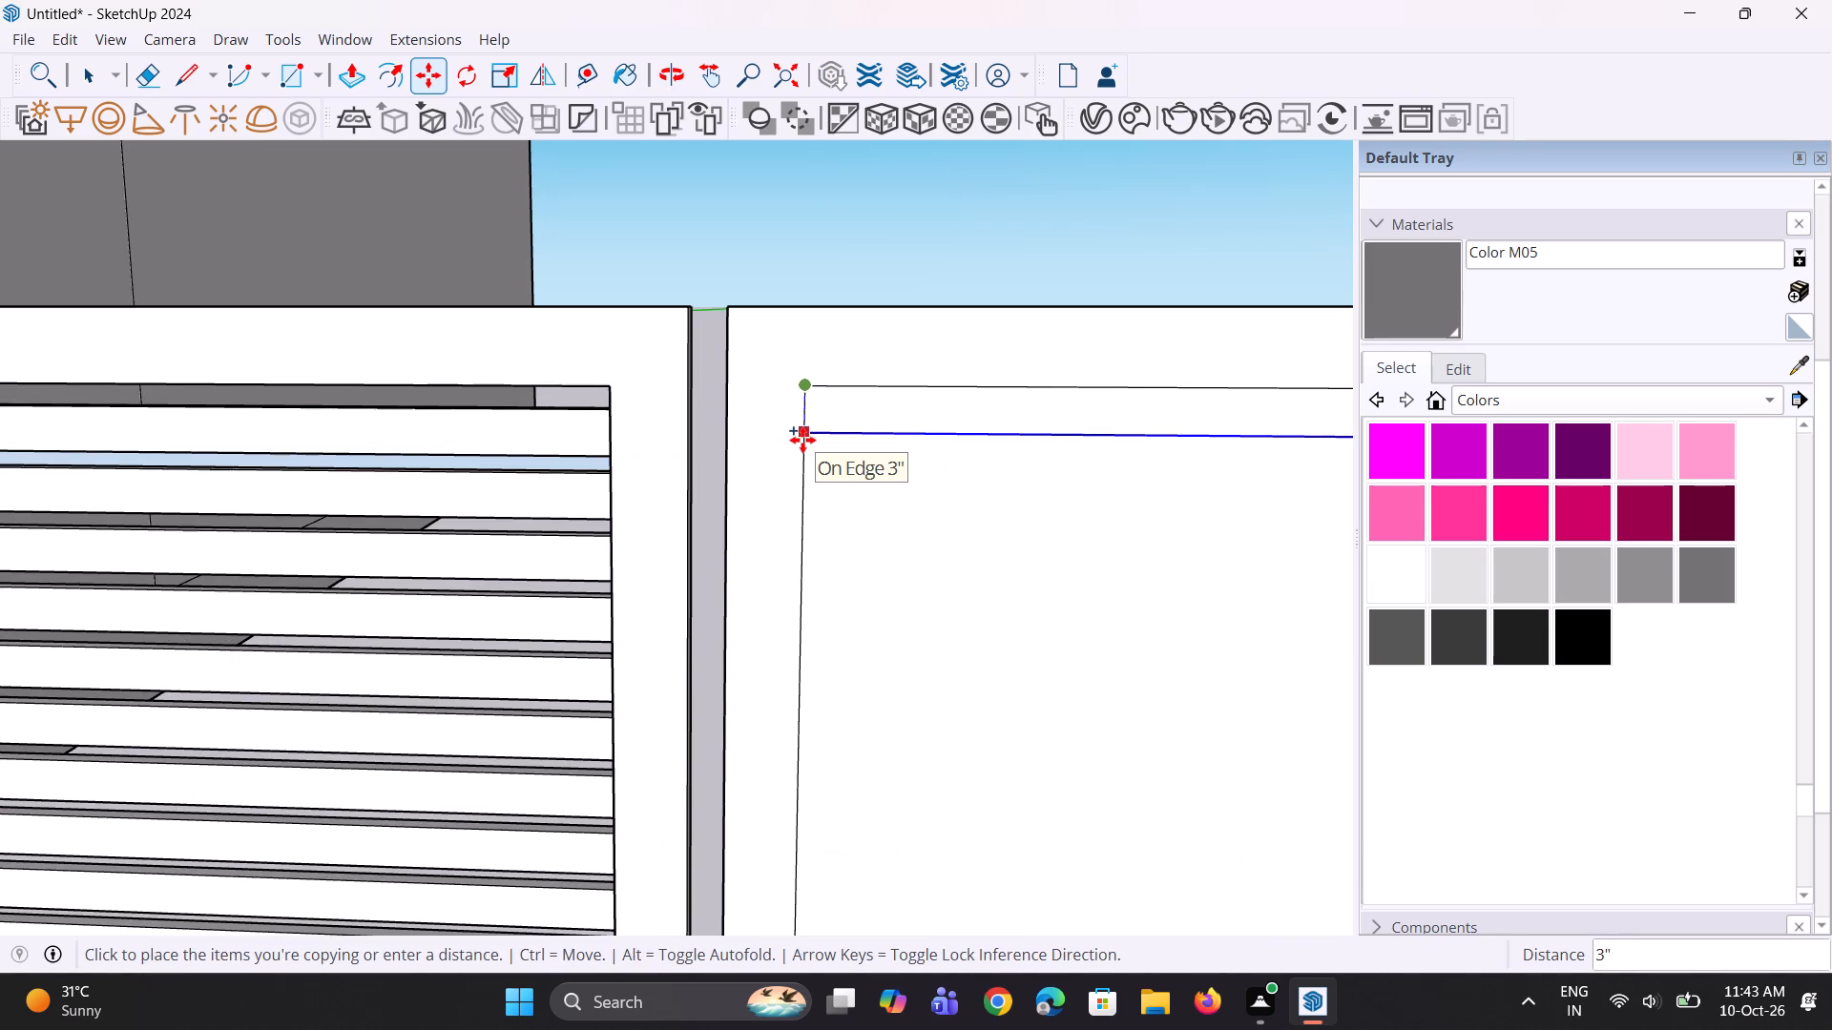
left_click(807, 423)
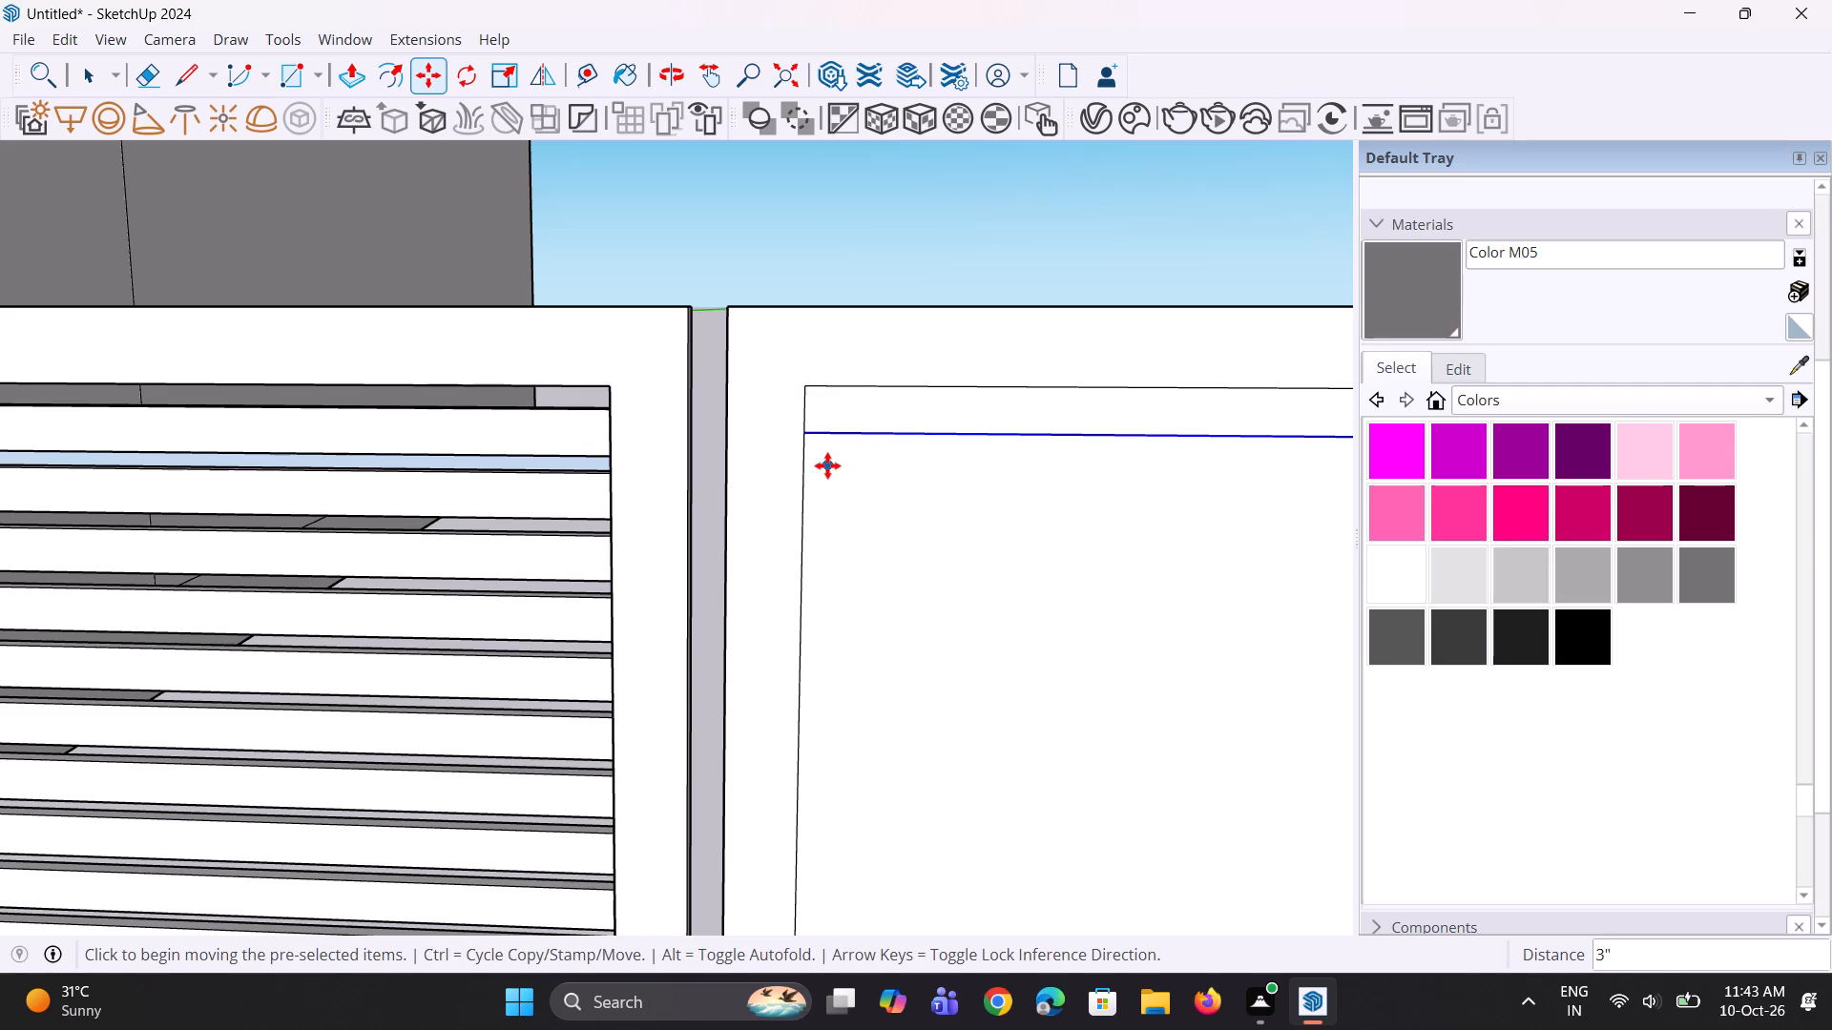
key("m")
scroll(827, 465, "up", 2, "ctrl")
left_click(801, 427)
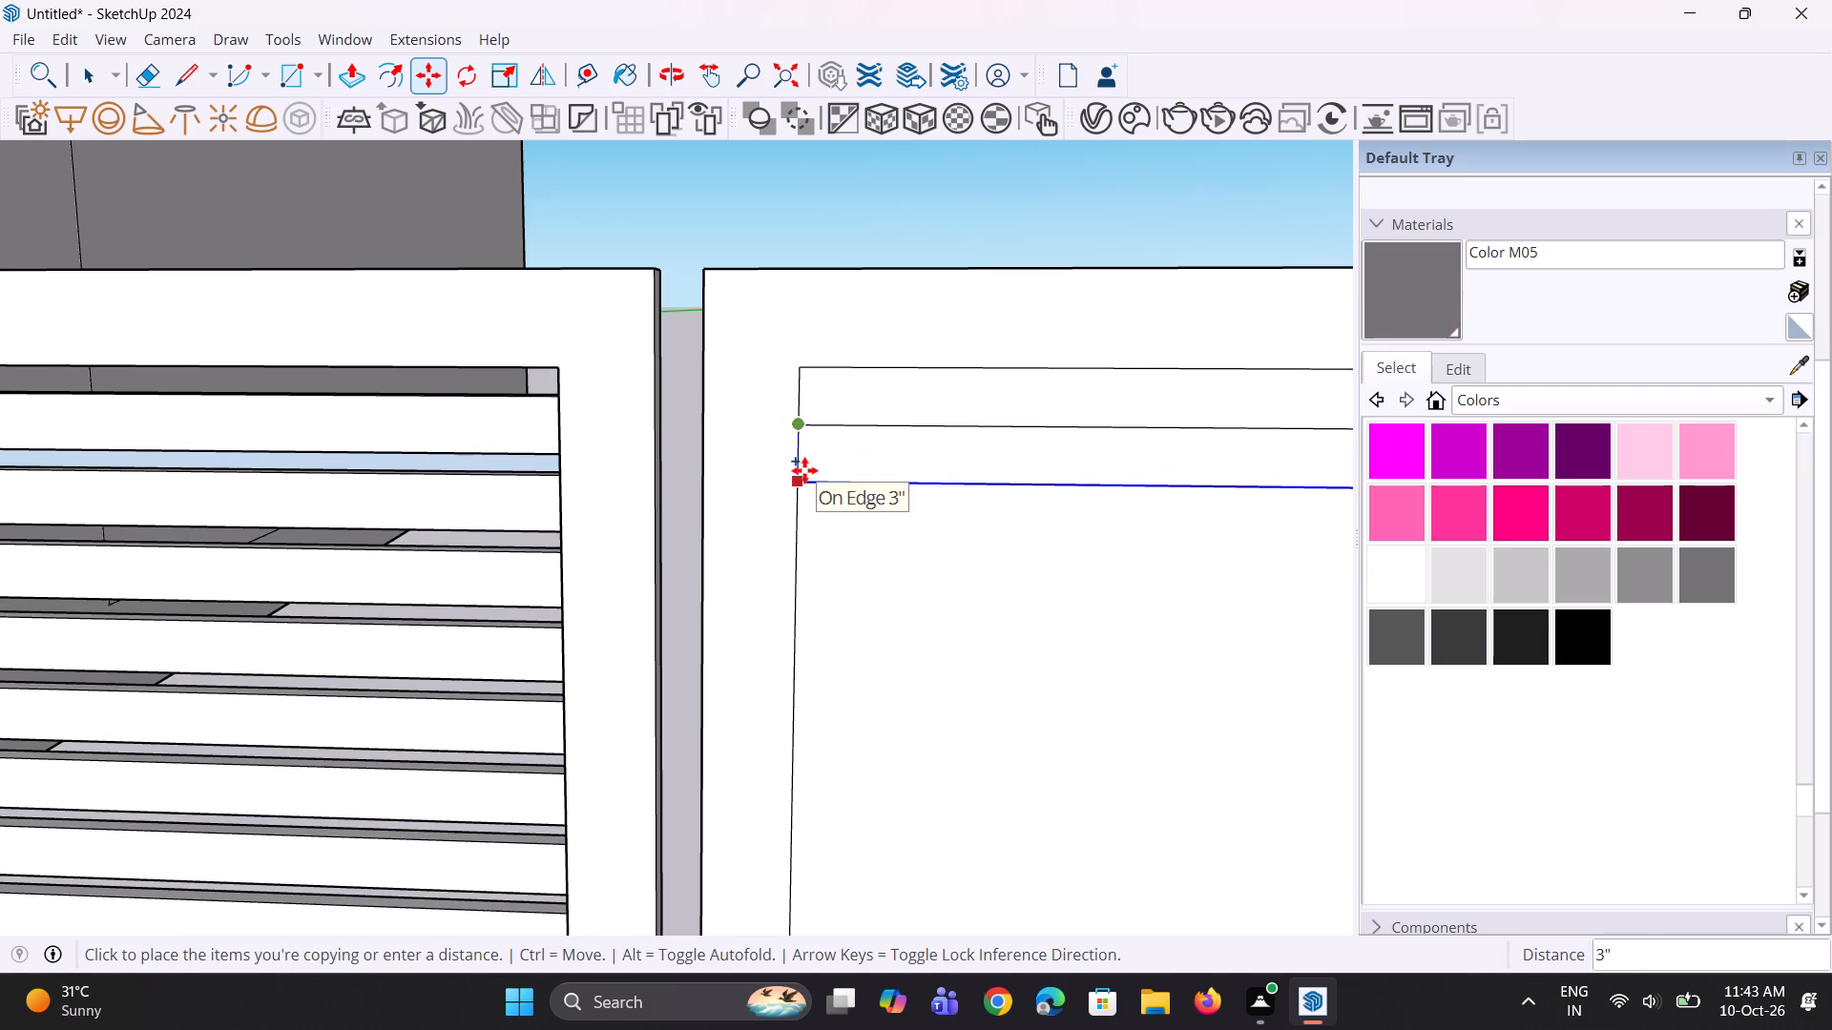
left_click(804, 470)
Push/Pull the strip between the two copied lines on the narrow gate leaf outward 1 3/16", level with the wide leaf's slats.
scroll(788, 467, "down", 9)
middle_click_drag(801, 495, 821, 504)
scroll(828, 464, "up", 2)
key("space")
key("p")
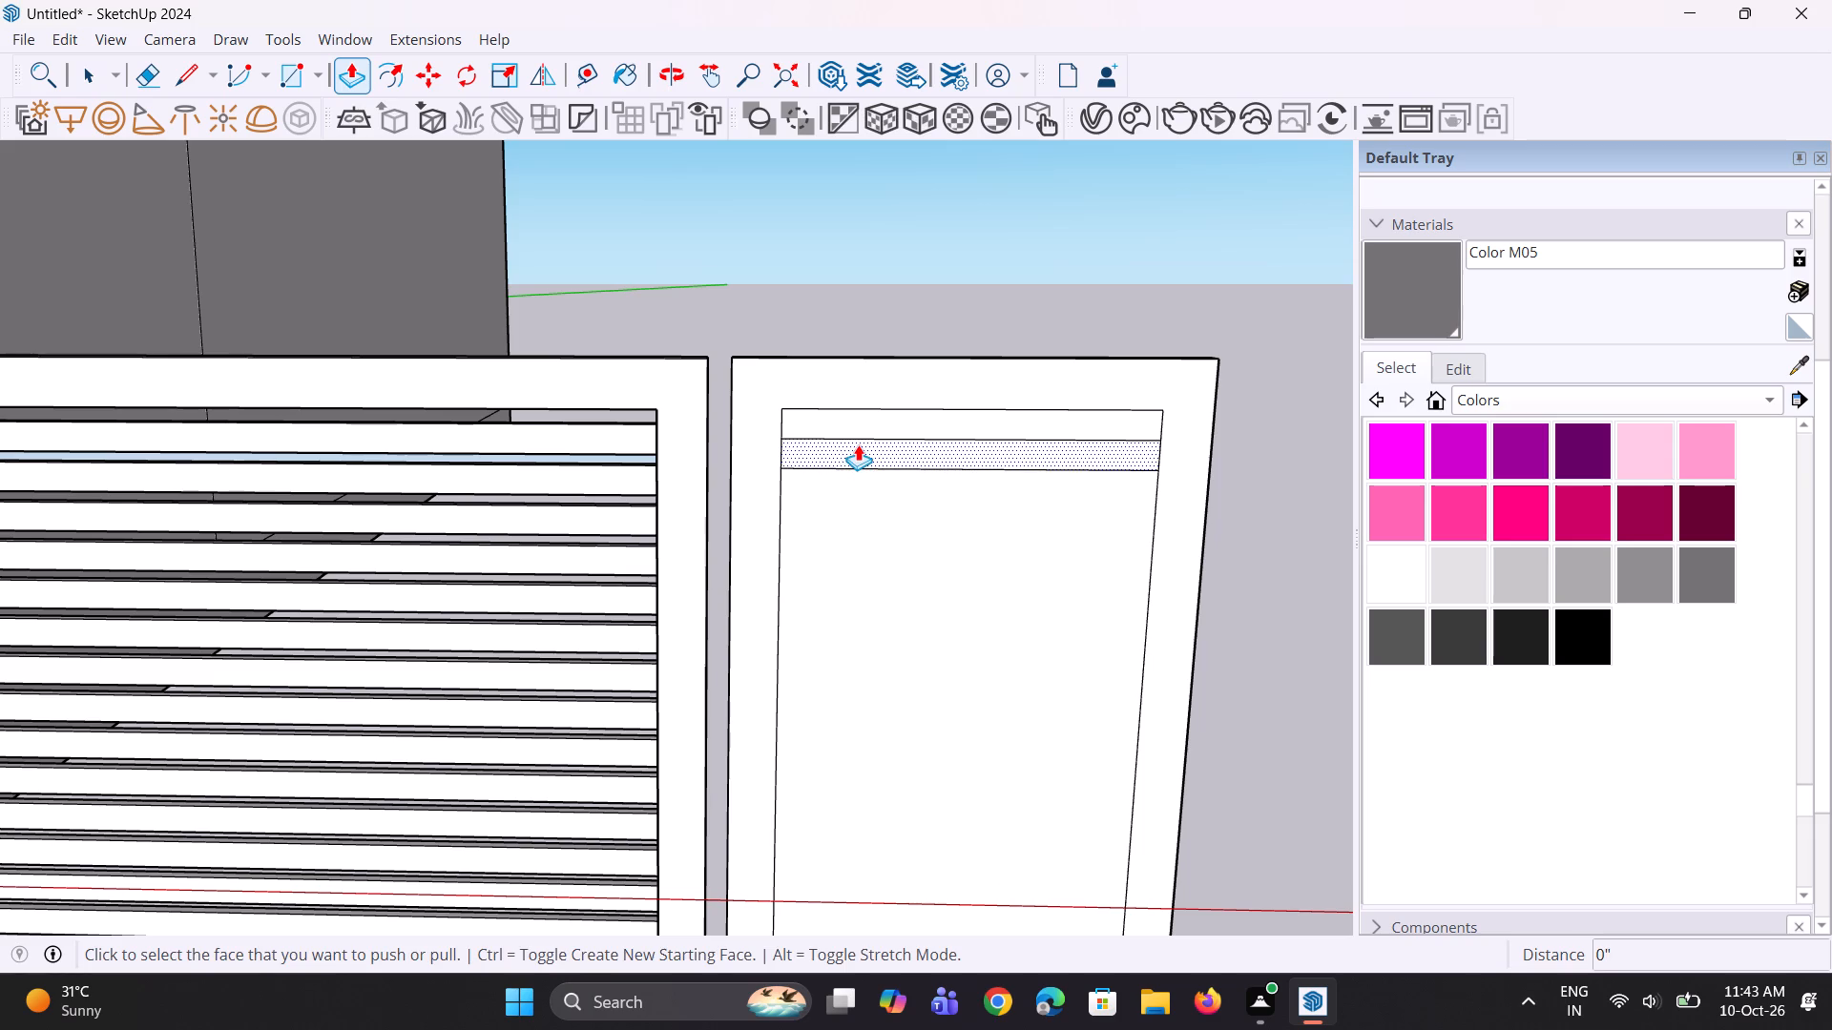
left_click(858, 444)
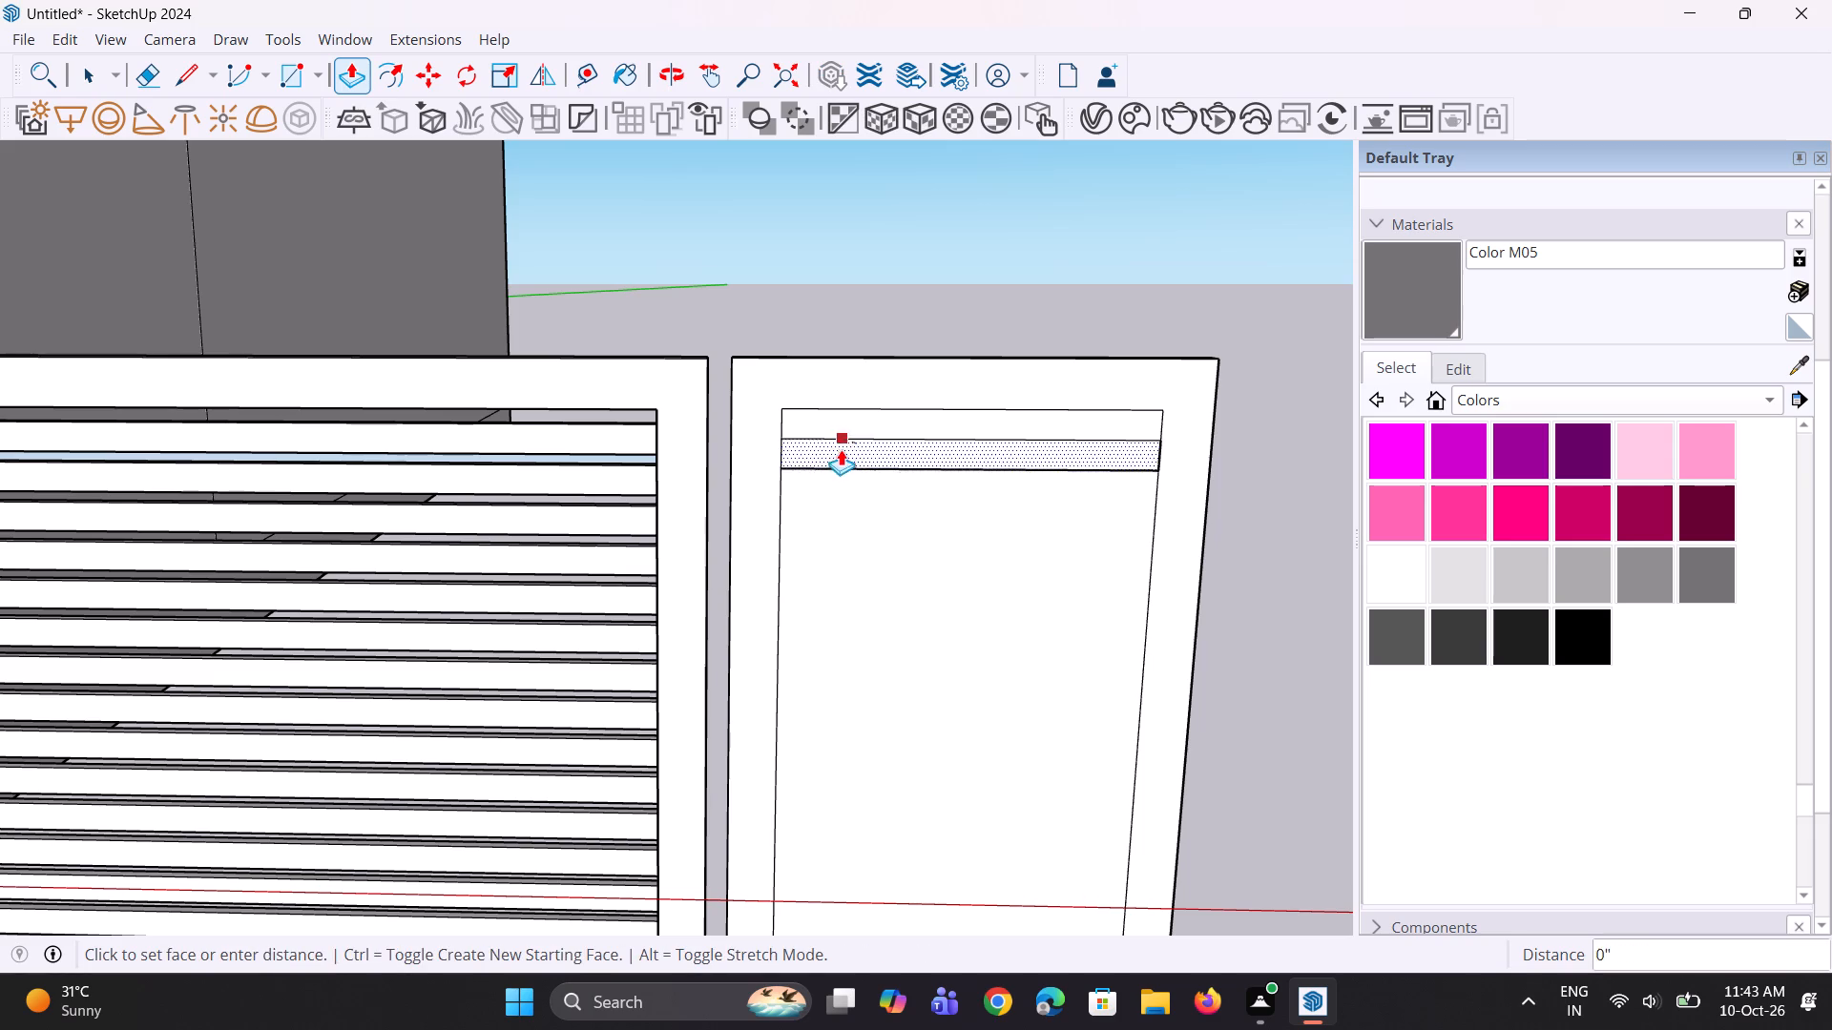
left_click(645, 445)
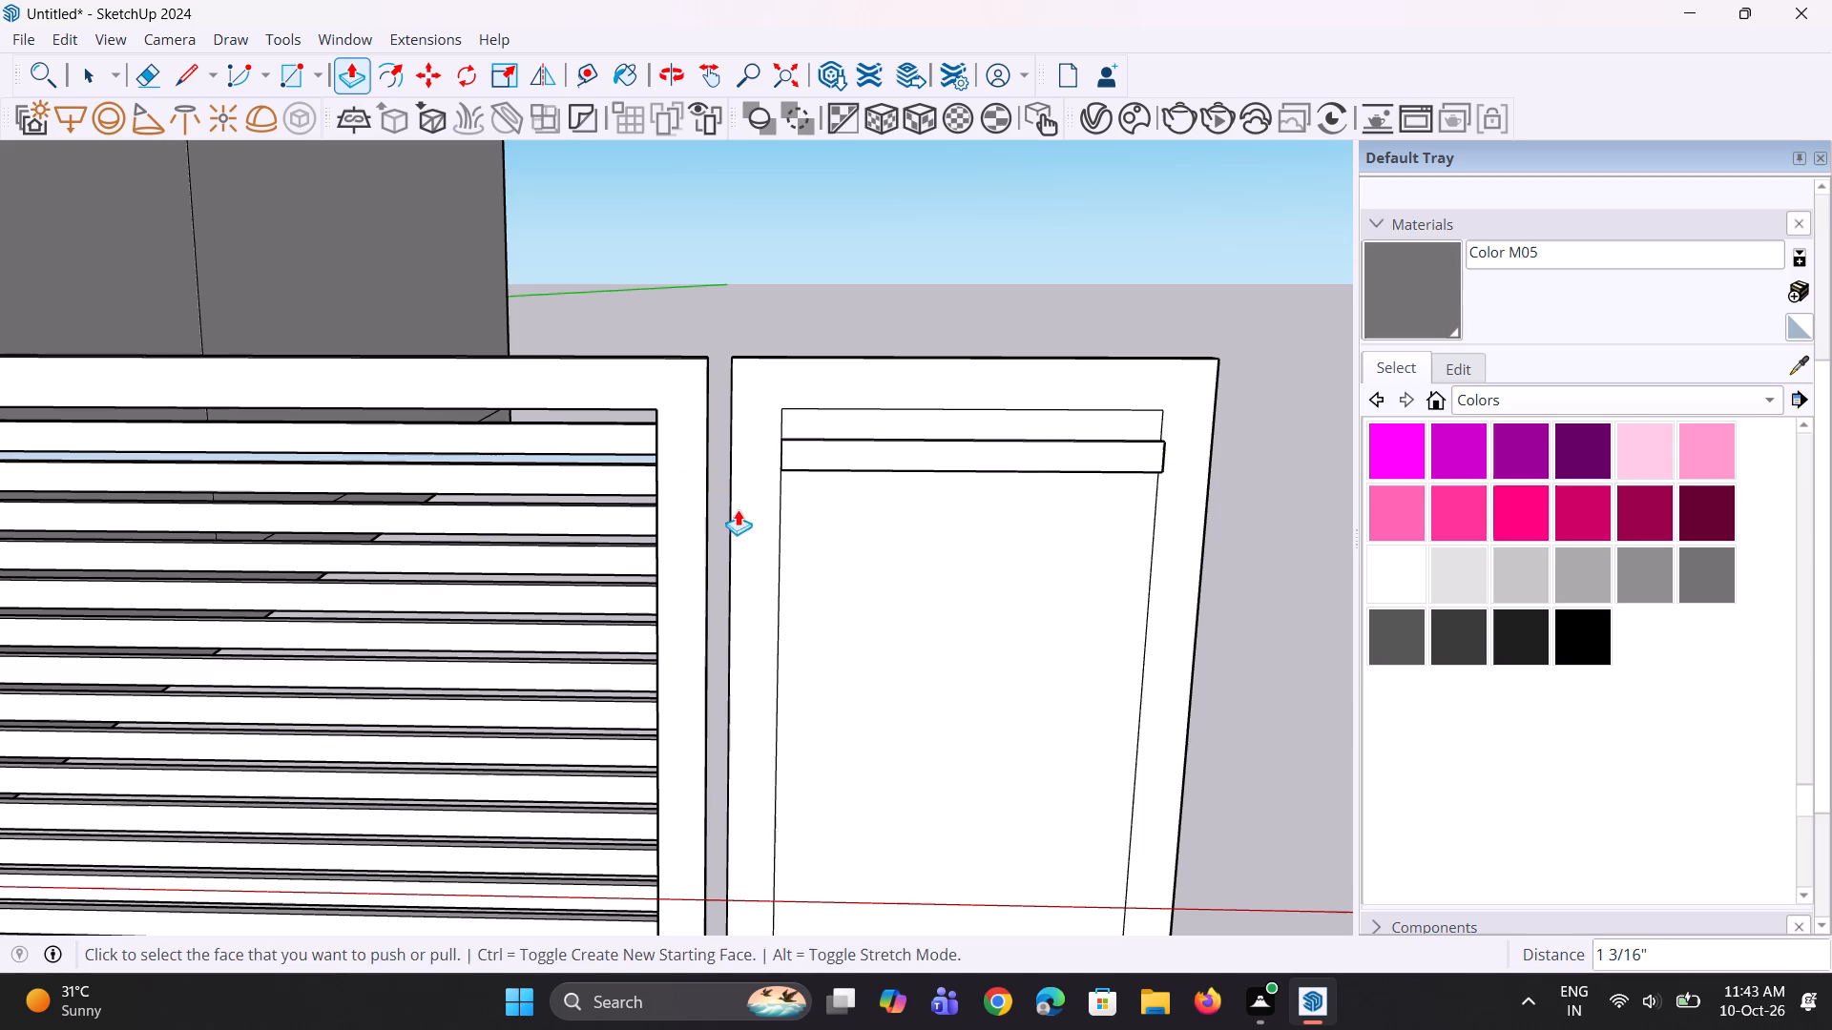
Select all faces of the raised slat on the narrow gate leaf and make them a group.
middle_click_drag(751, 515, 938, 531)
scroll(768, 437, "up", 7)
middle_click(810, 464)
key("space")
left_click(816, 448)
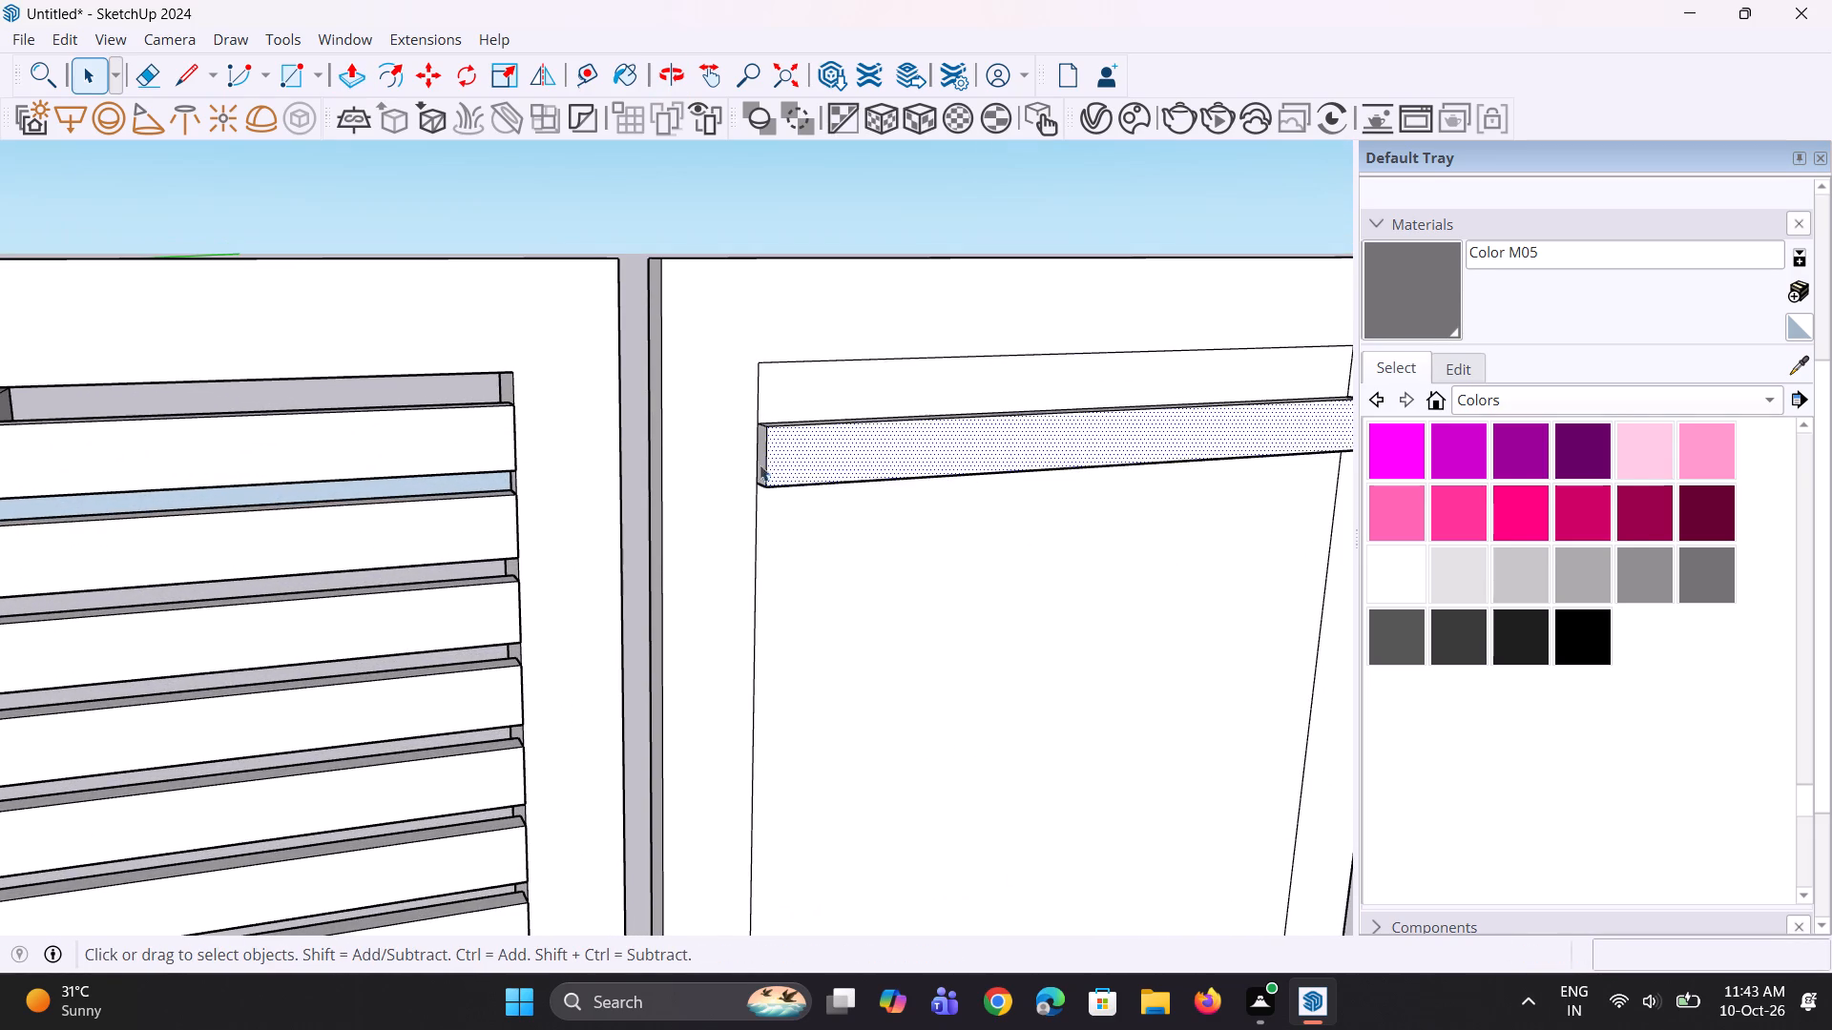
scroll(753, 465, "up", 3)
left_click(764, 445, "ctrl")
middle_click_drag(791, 427, 737, 563)
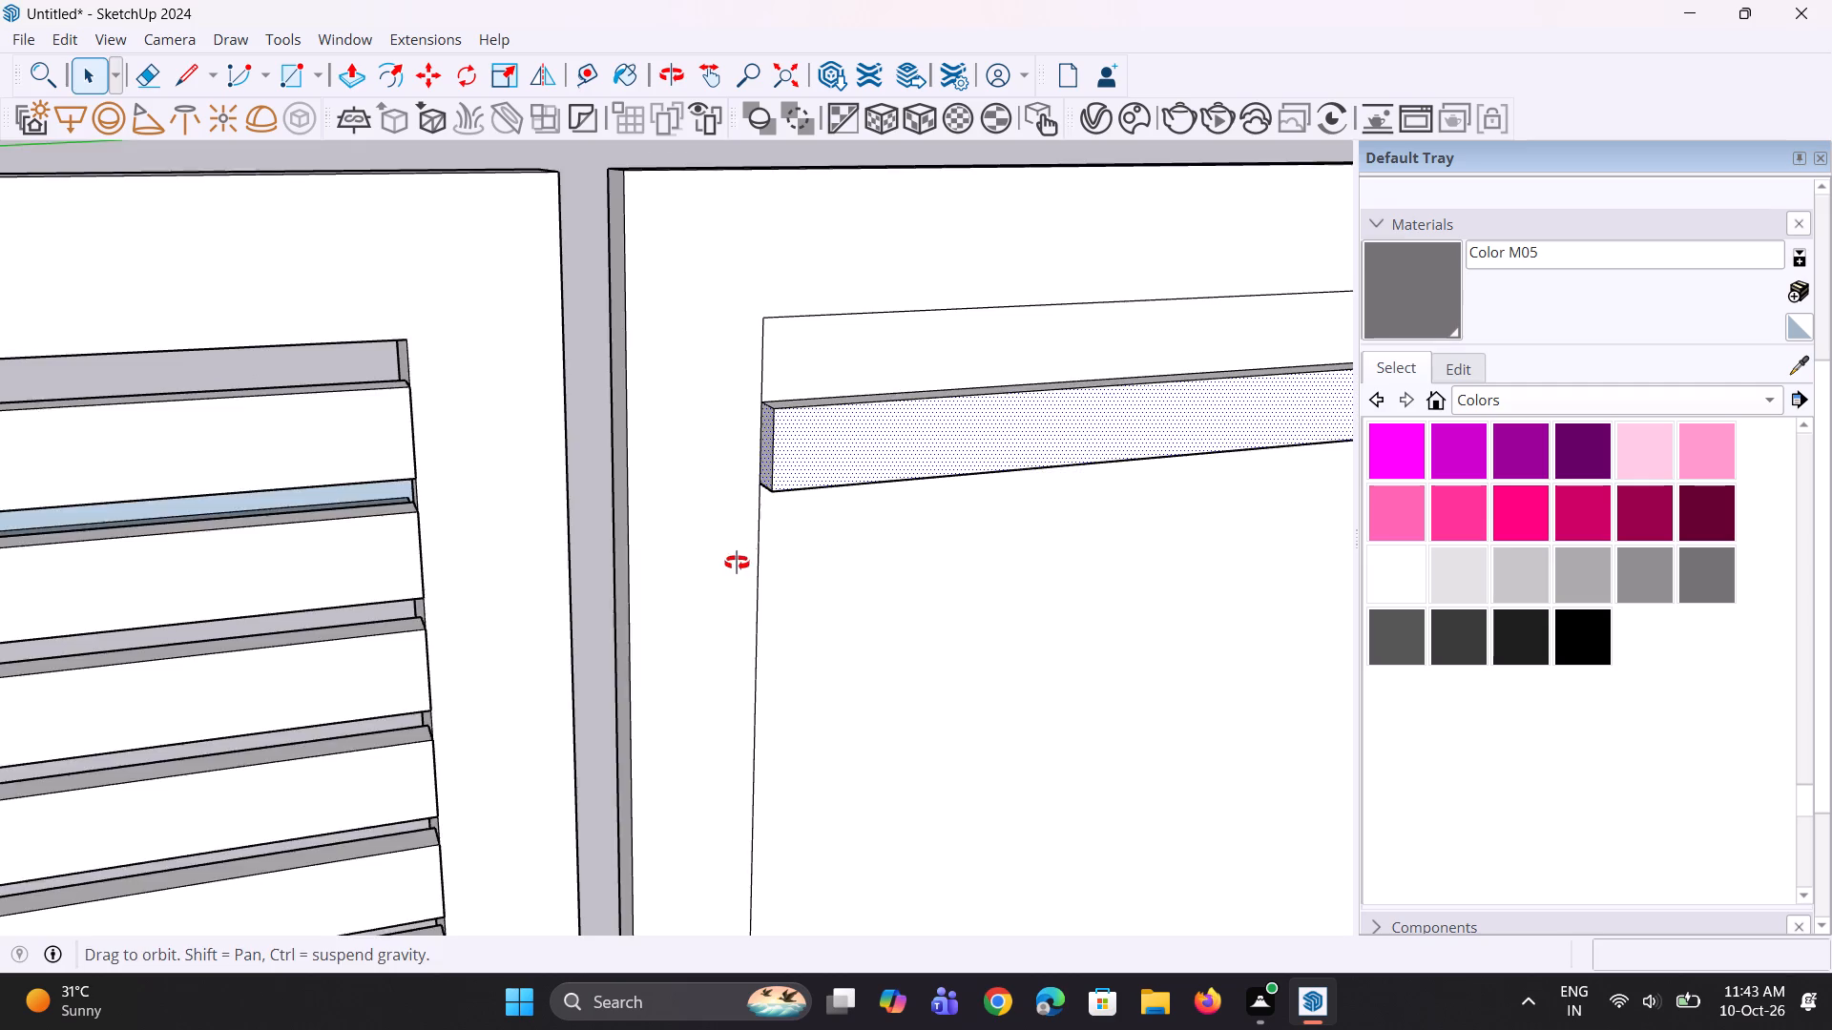
middle_click_drag(737, 563, 729, 578)
scroll(809, 422, "up", 5)
left_click(843, 385, "ctrl")
scroll(757, 497, "down", 5)
middle_click_drag(934, 611, 802, 98)
scroll(822, 298, "up", 1)
left_click(829, 575, "ctrl")
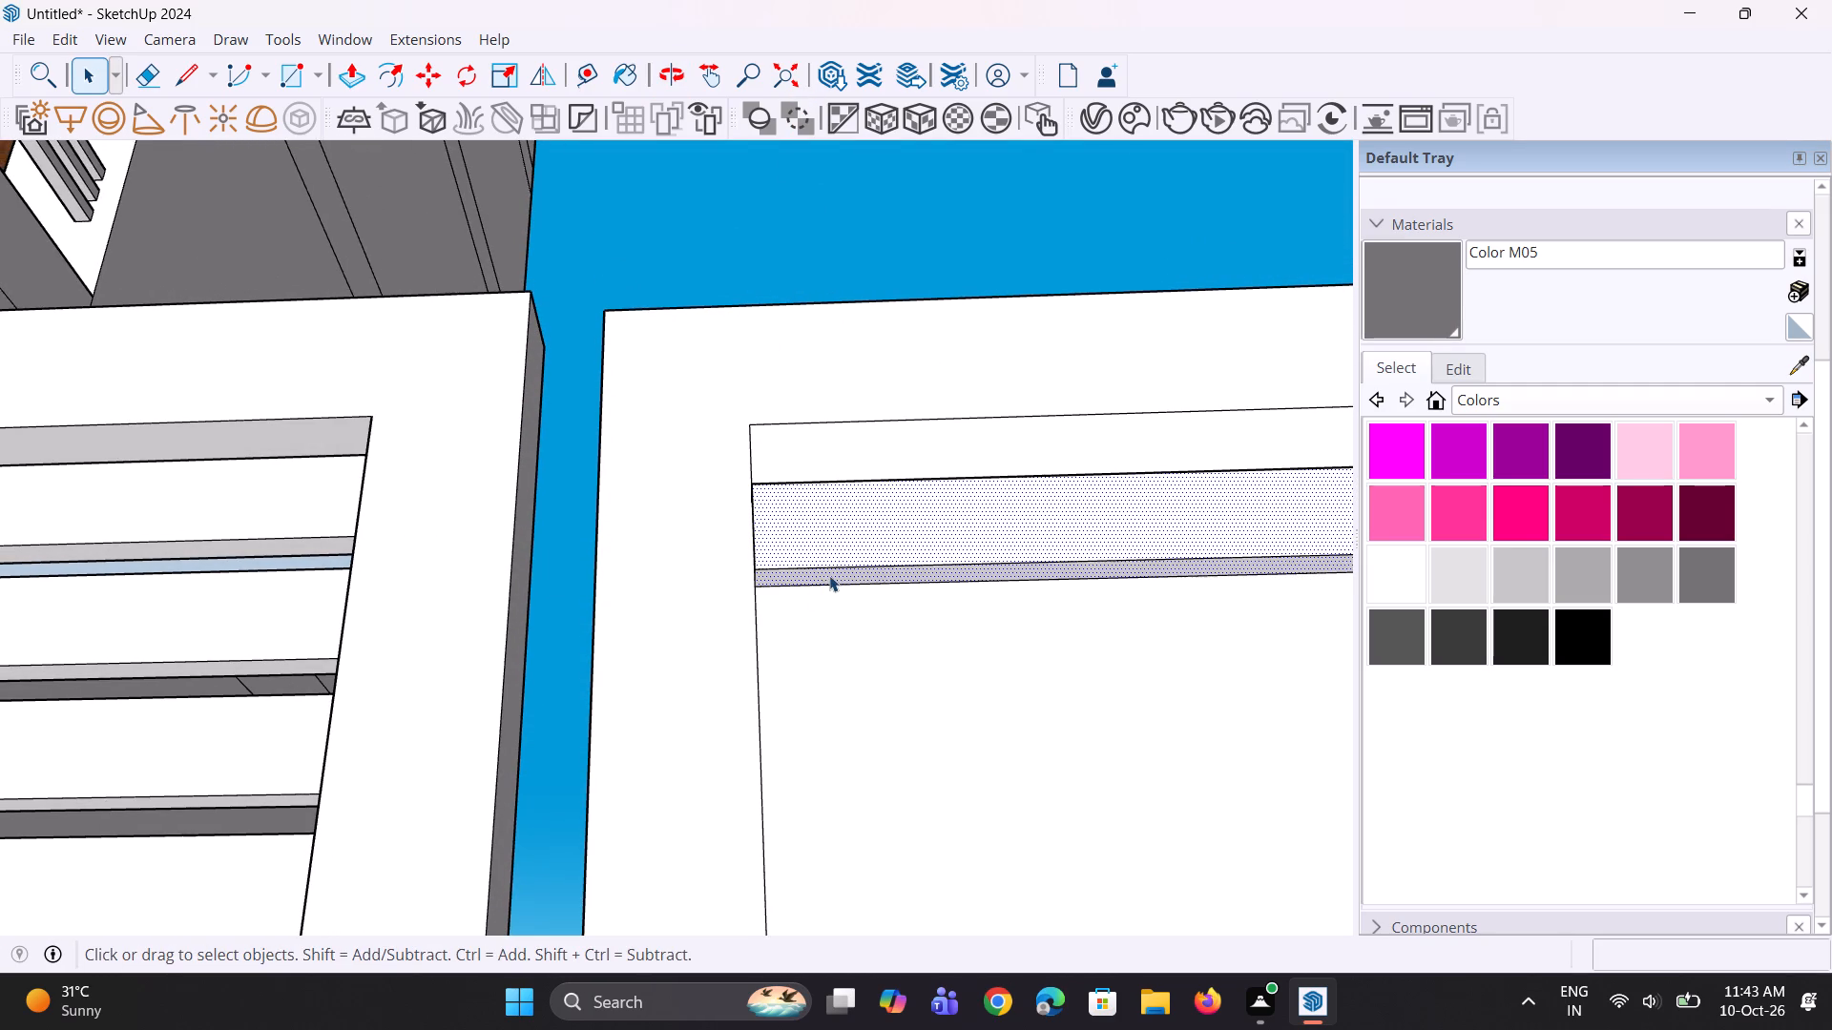
scroll(603, 517, "down", 15)
middle_click_drag(803, 422, 285, 633)
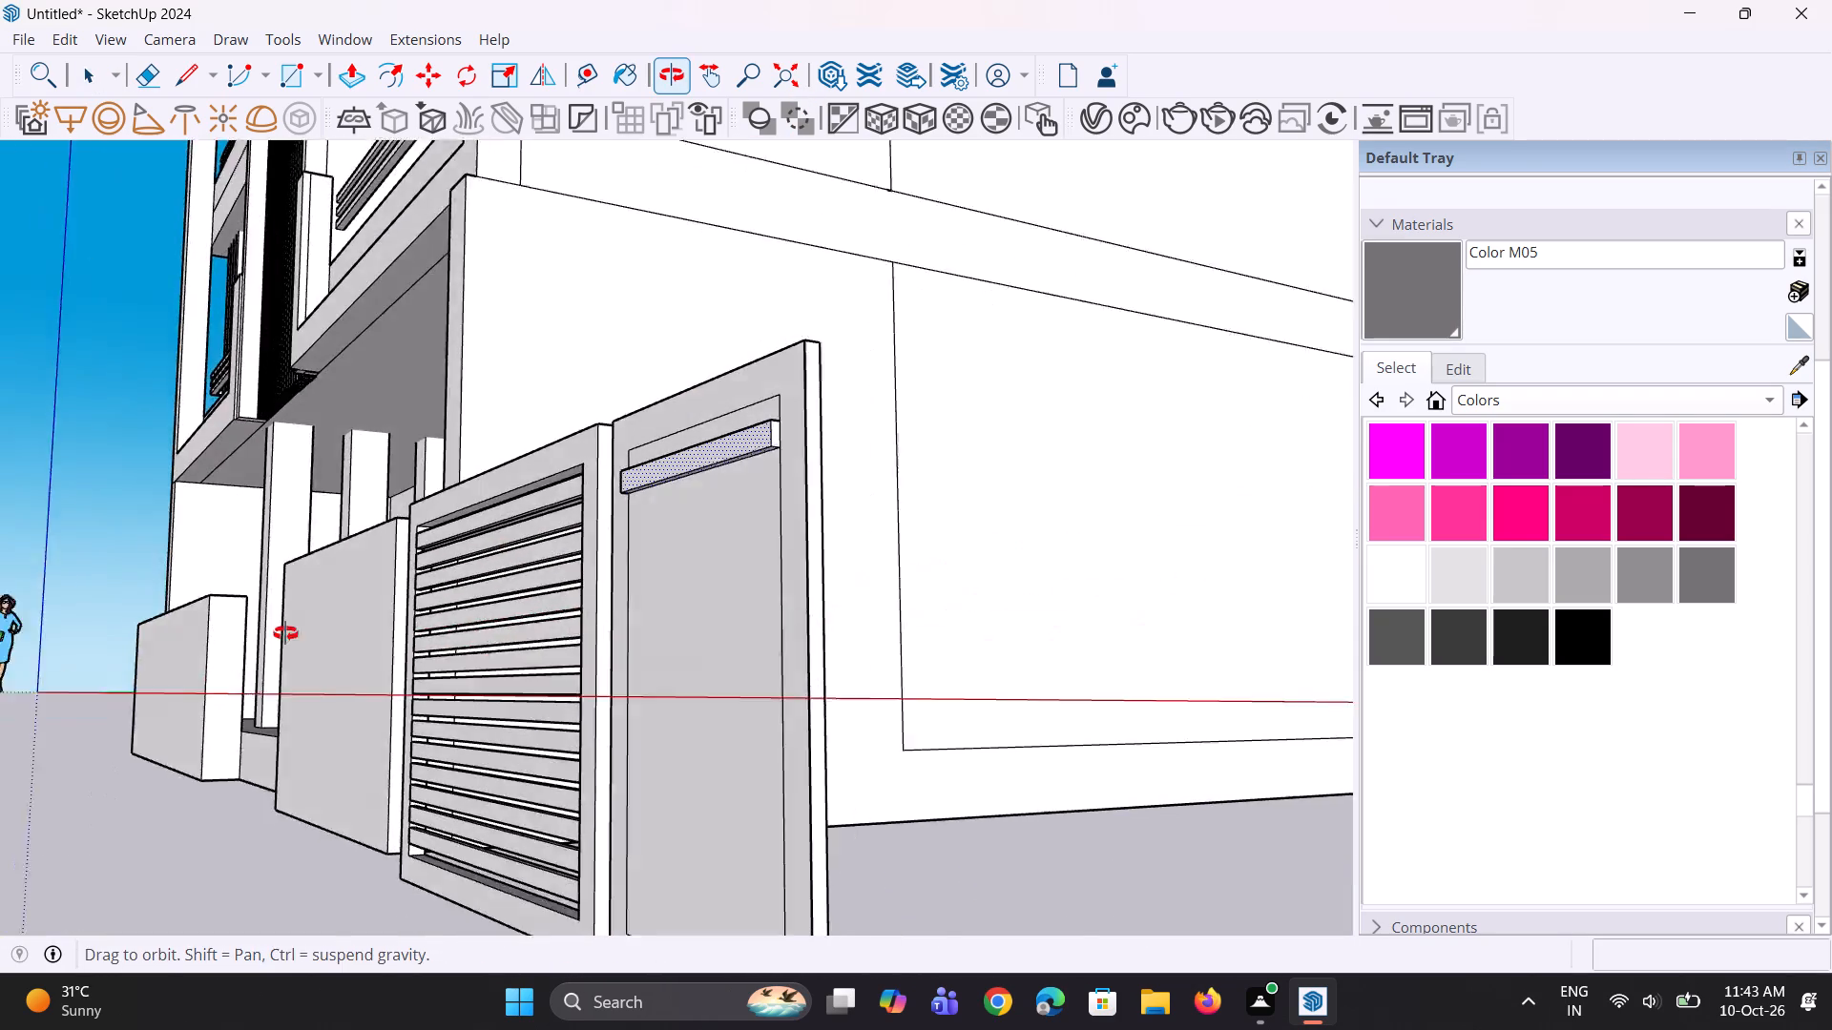
middle_click_drag(285, 633, 297, 660)
scroll(629, 522, "up", 8)
left_click(844, 431, "ctrl")
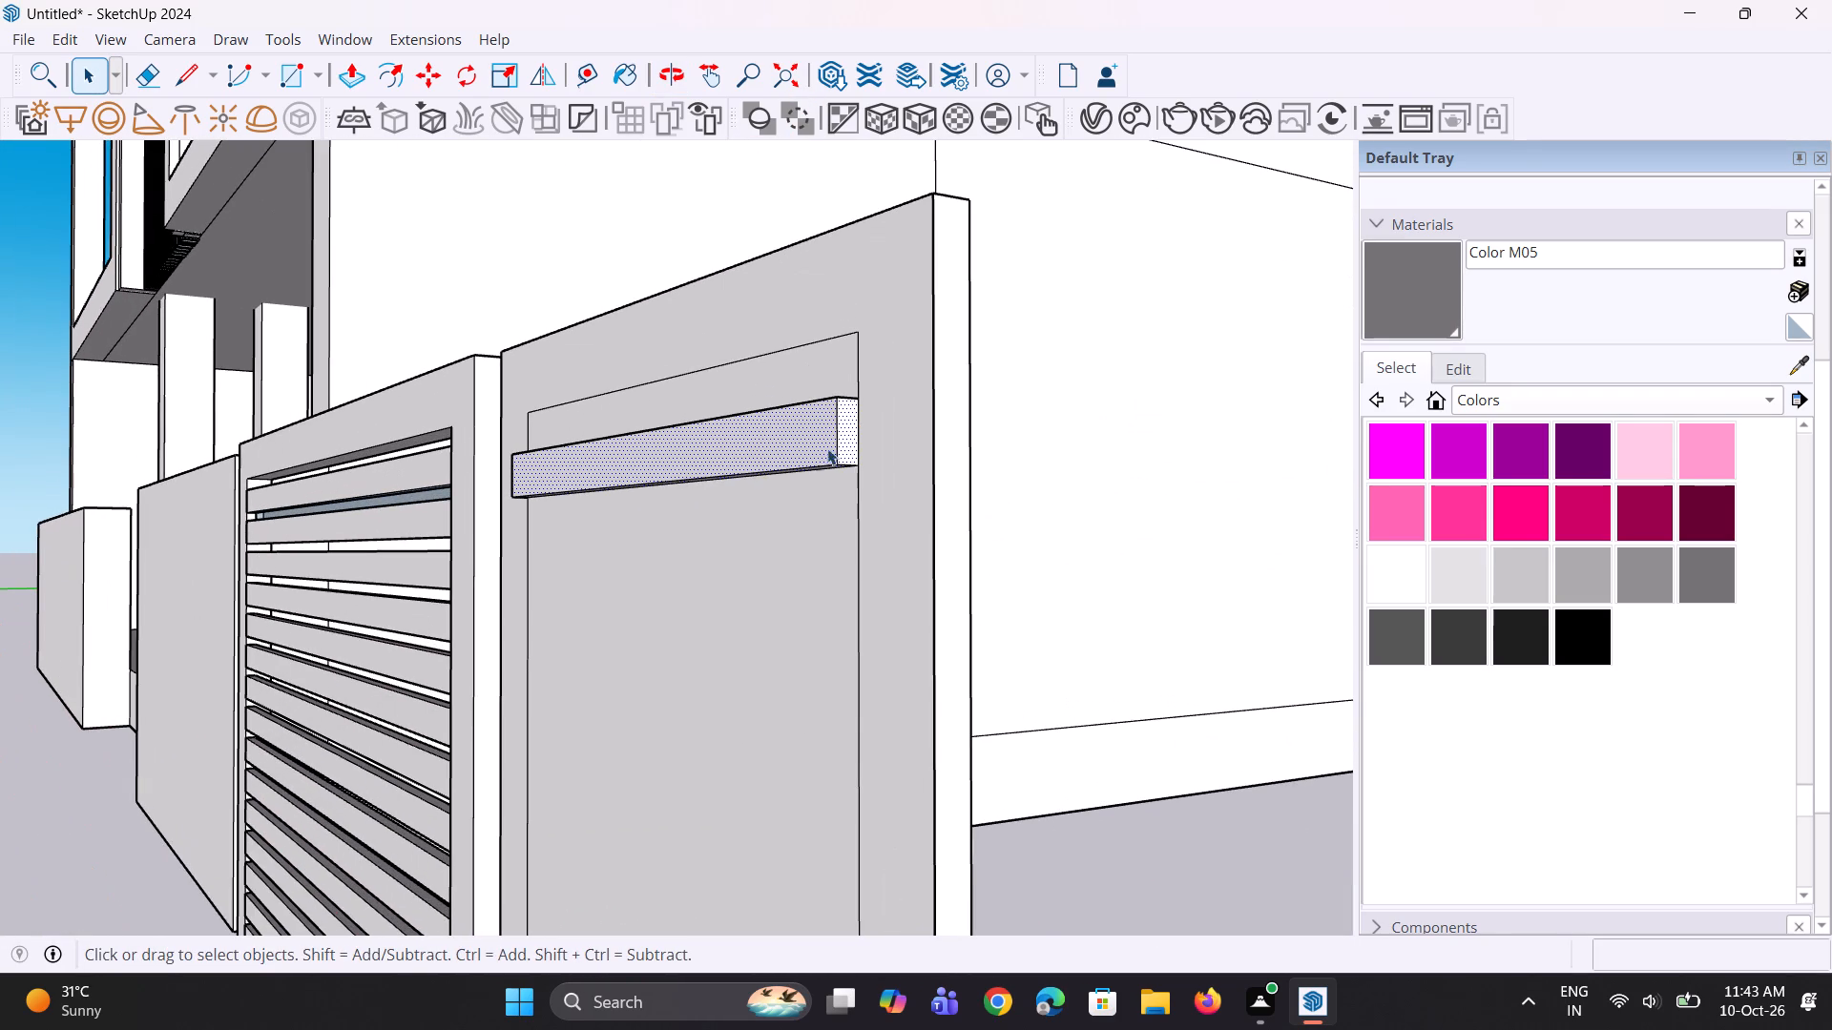
right_click(814, 447)
left_click(872, 668)
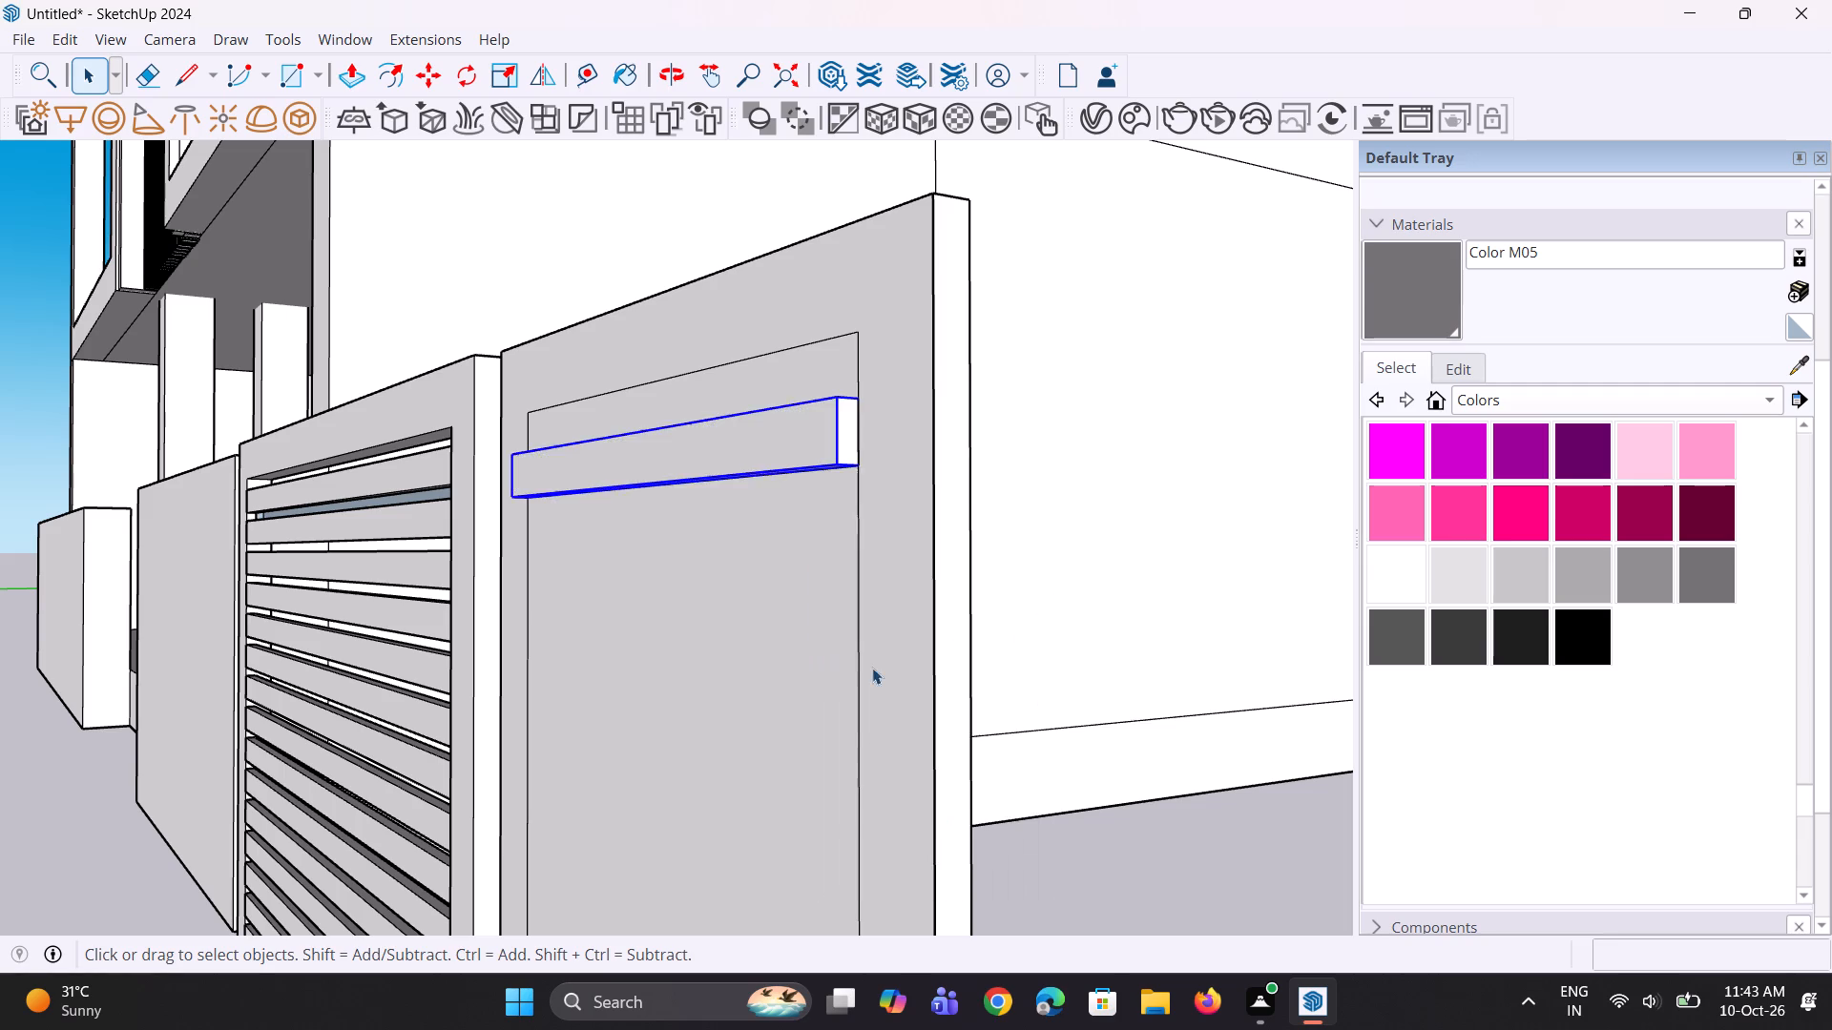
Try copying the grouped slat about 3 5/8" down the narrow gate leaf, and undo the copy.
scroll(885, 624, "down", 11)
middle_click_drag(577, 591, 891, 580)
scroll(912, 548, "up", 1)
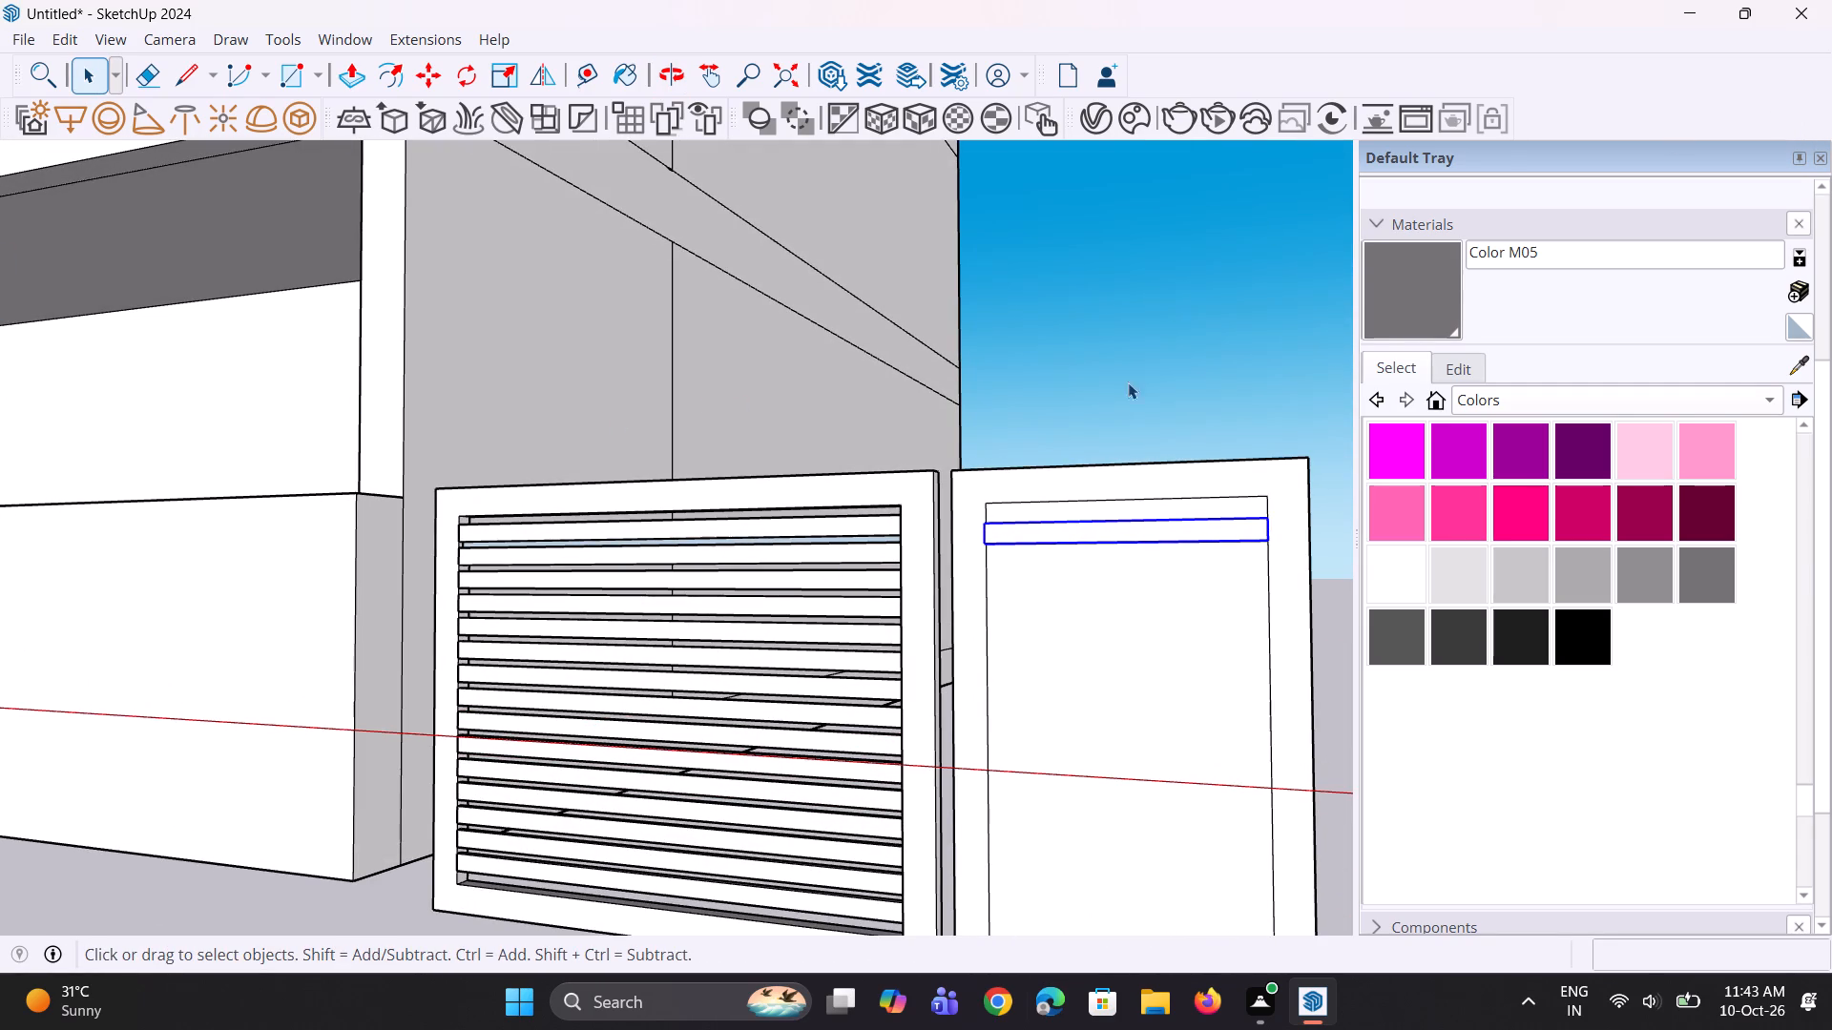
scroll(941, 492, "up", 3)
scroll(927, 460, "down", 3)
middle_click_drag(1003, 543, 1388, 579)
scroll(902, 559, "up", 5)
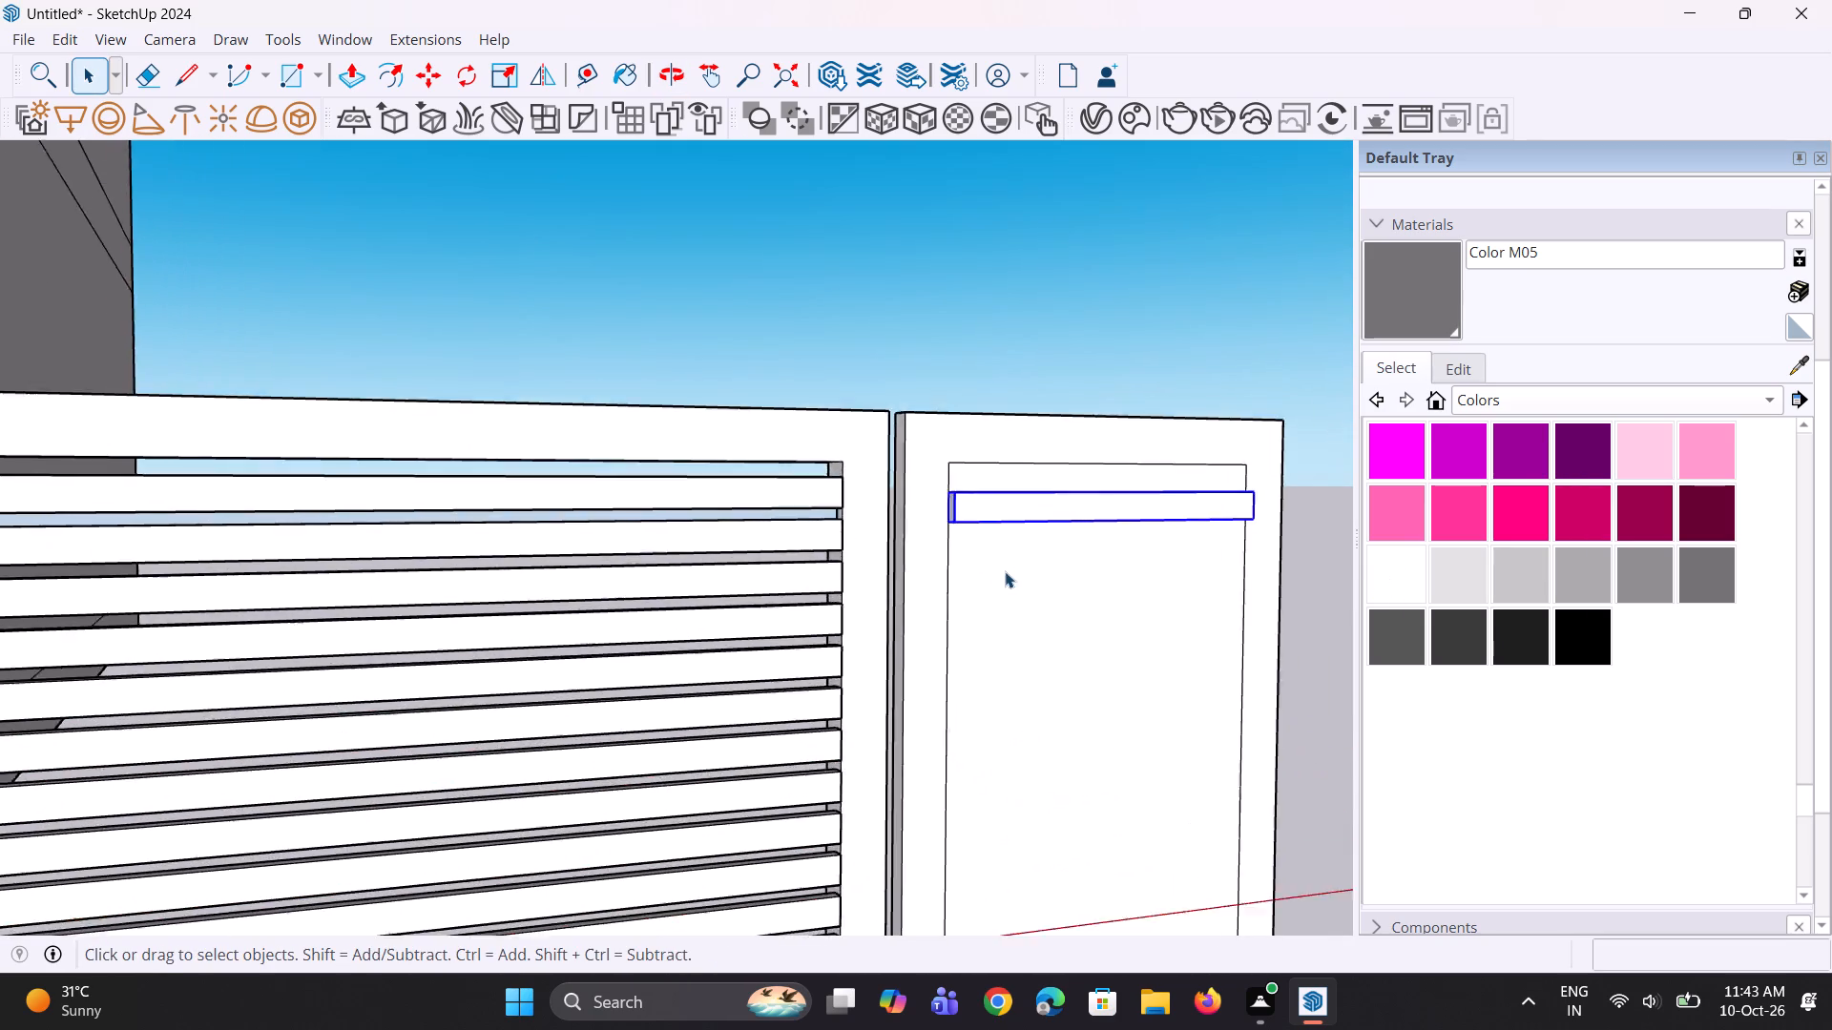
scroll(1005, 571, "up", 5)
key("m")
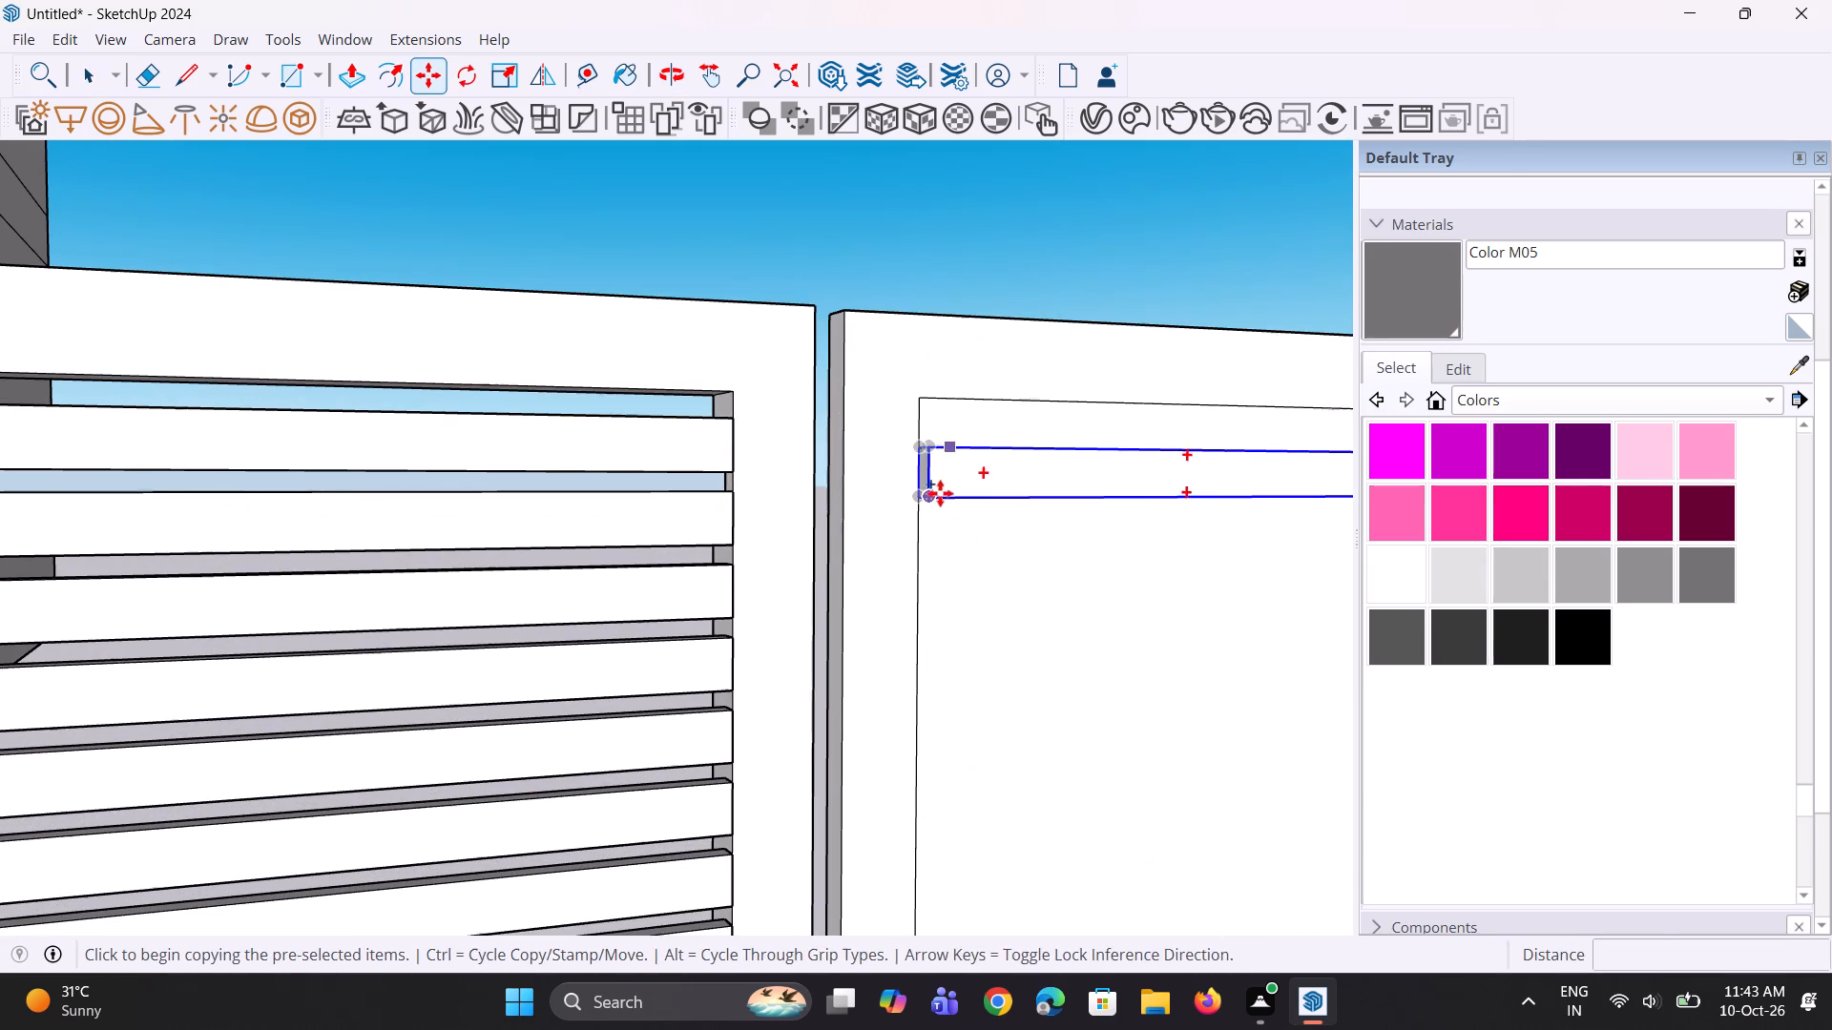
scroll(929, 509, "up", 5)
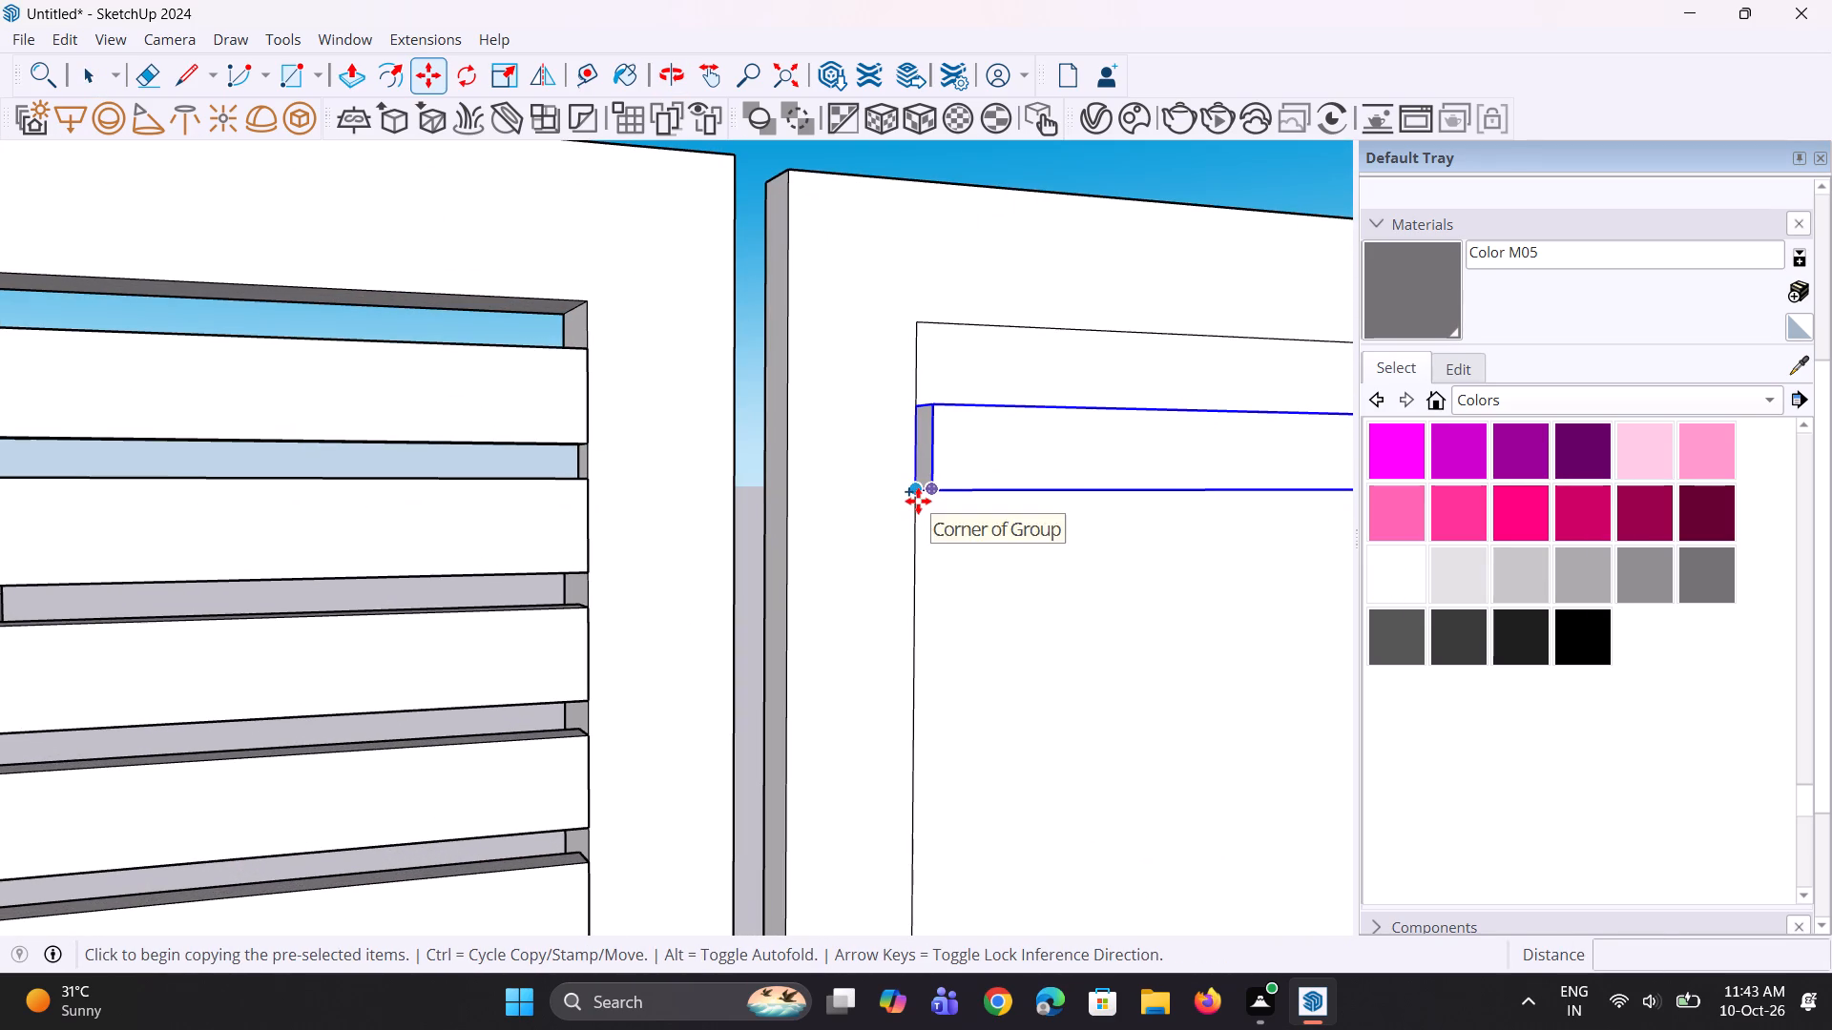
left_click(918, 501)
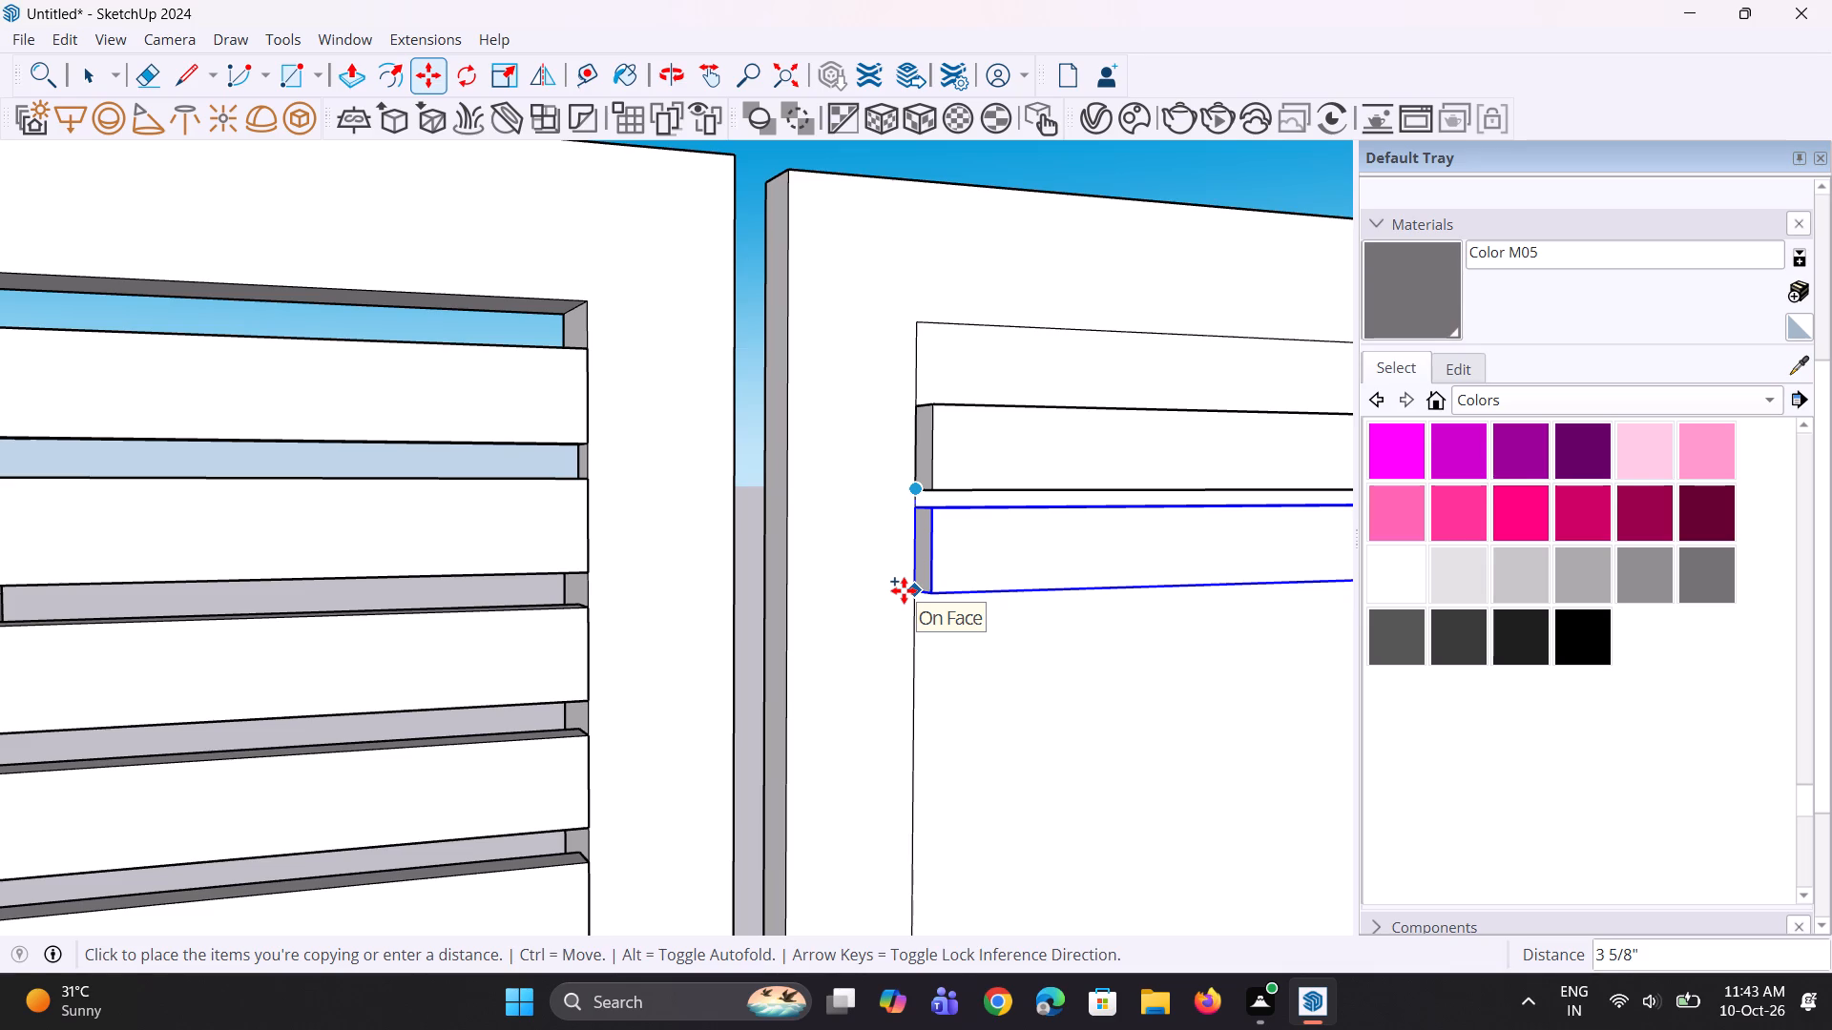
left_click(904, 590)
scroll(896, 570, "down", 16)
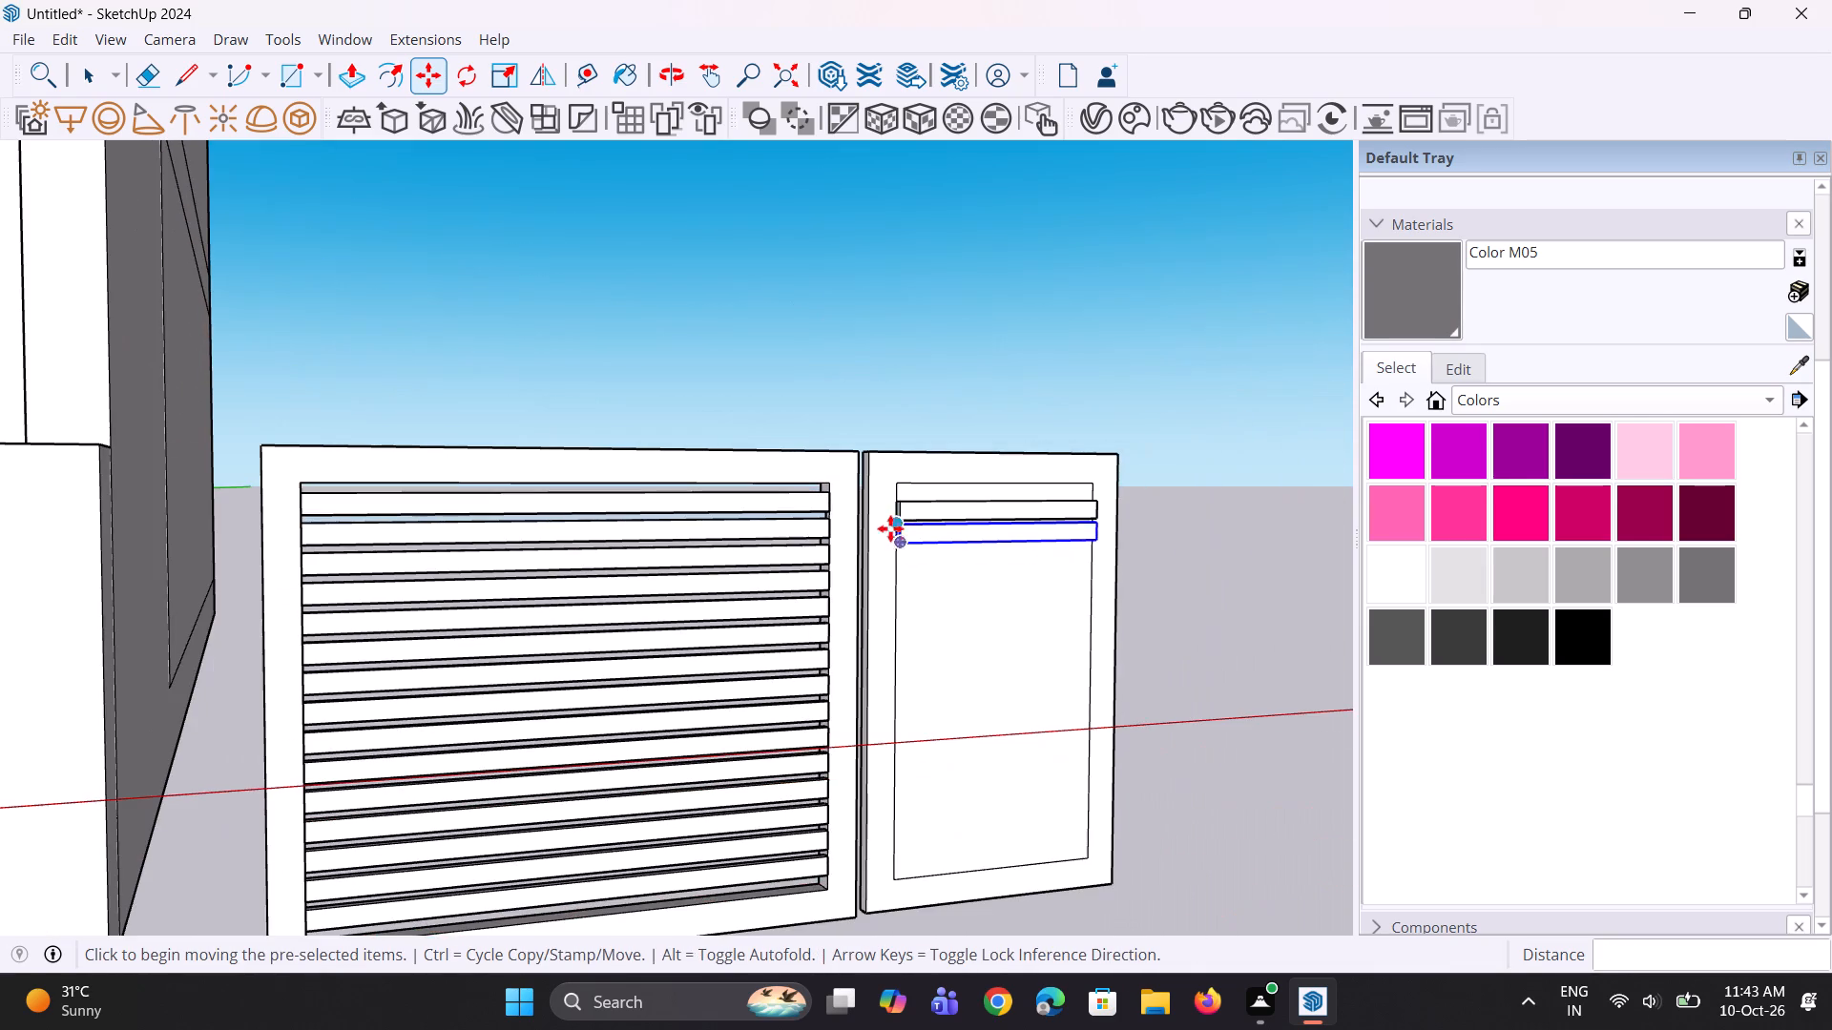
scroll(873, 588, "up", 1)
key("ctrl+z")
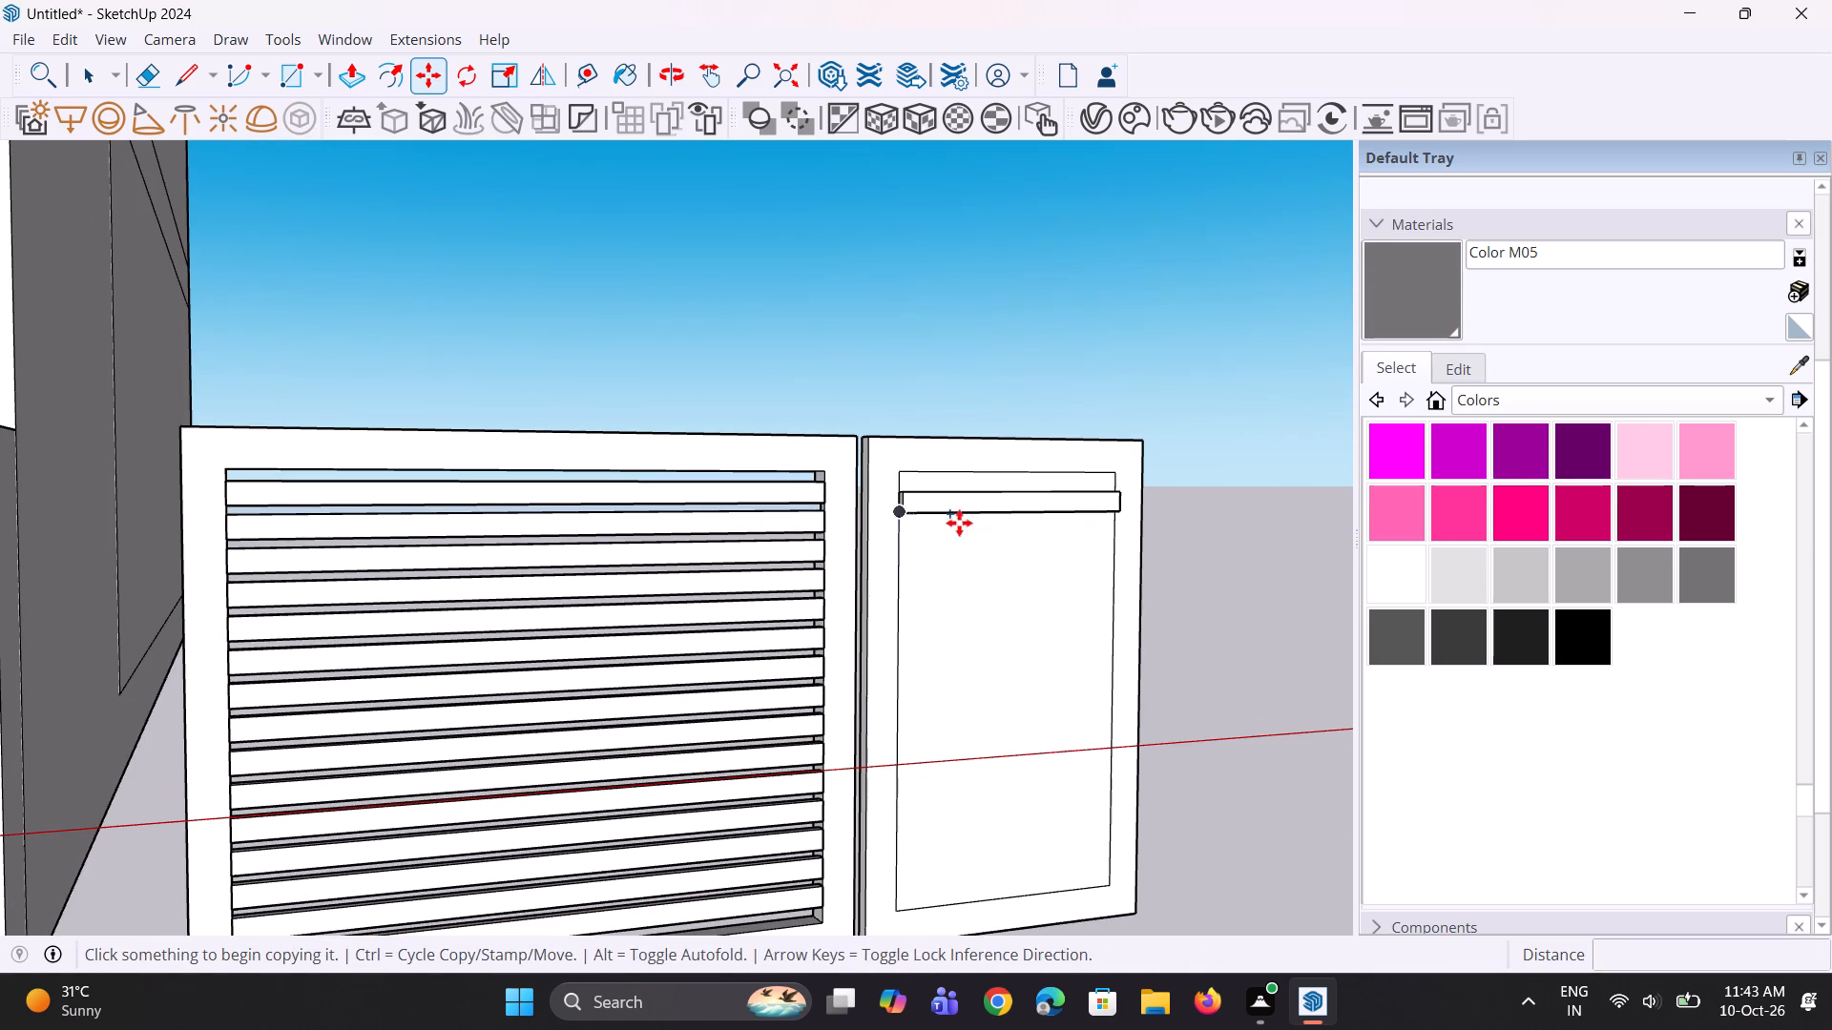
Copy the grouped slat 4" downward on the narrow gate leaf and repeat the copy 15 times.
scroll(959, 516, "up", 5)
key("space")
left_click(882, 512)
scroll(869, 528, "up", 1)
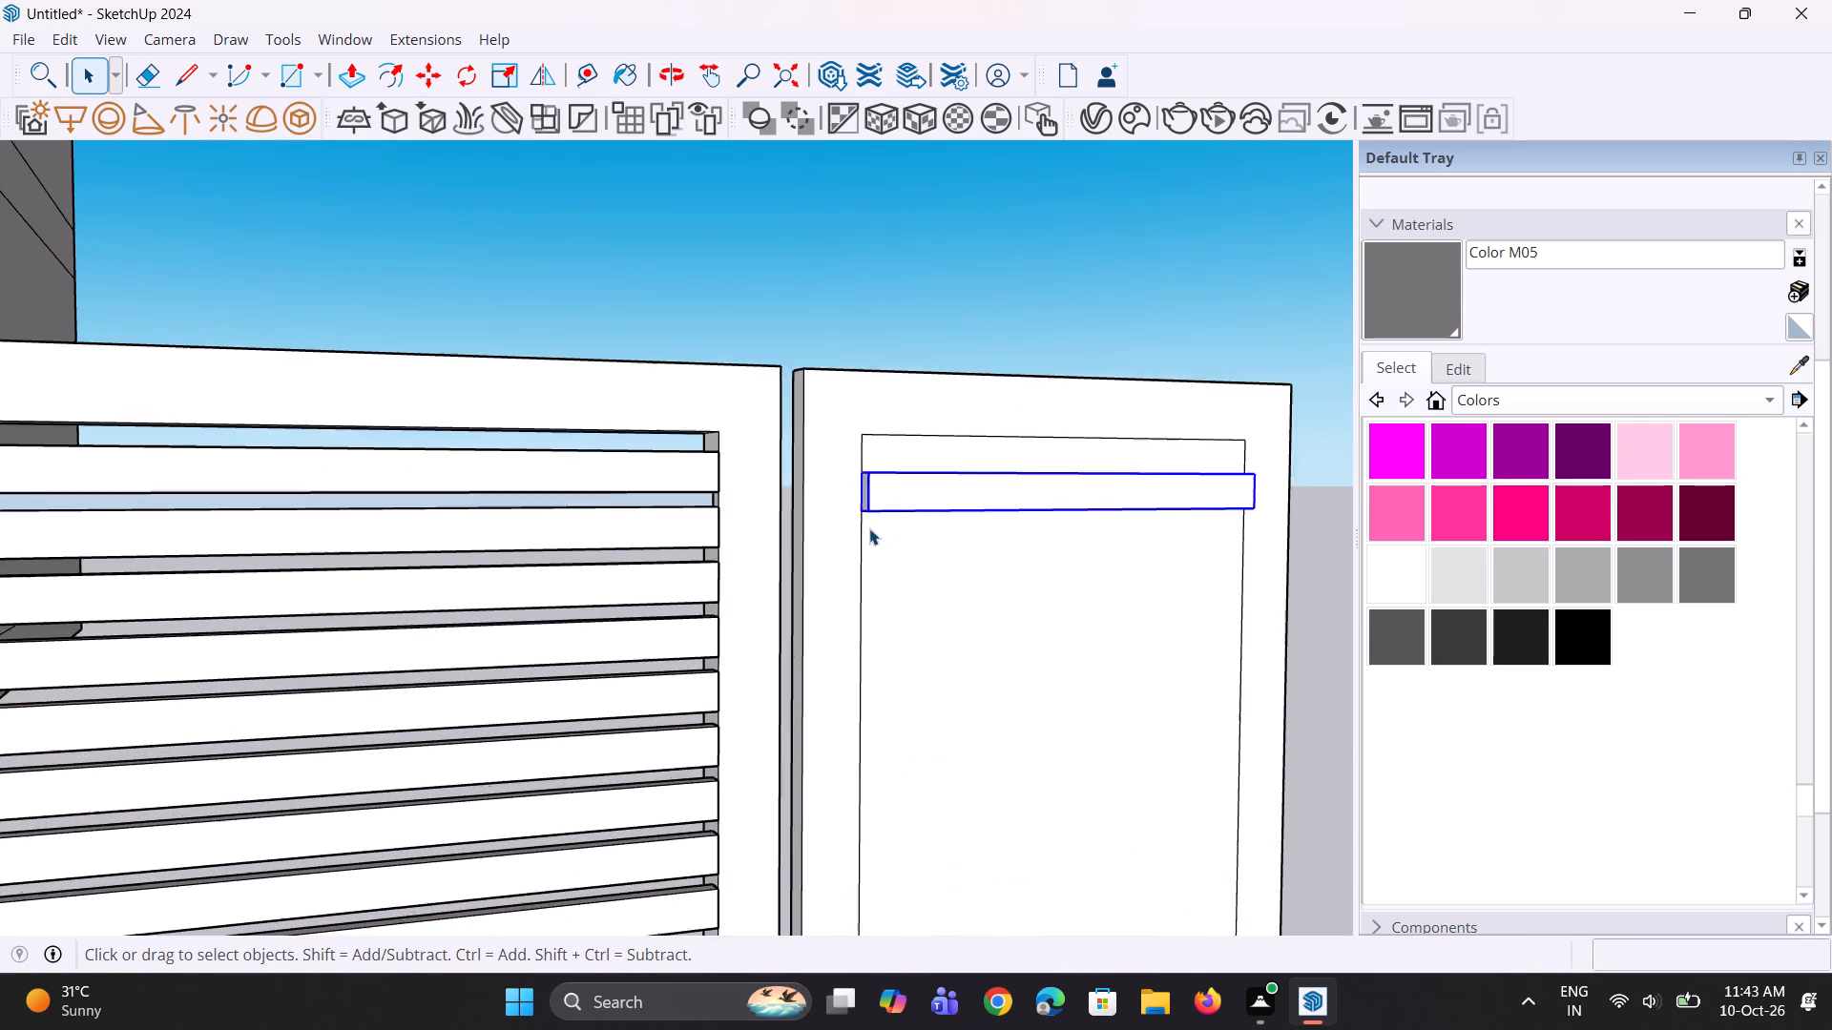
scroll(869, 528, "up", 1)
key("m")
scroll(863, 484, "up", 6)
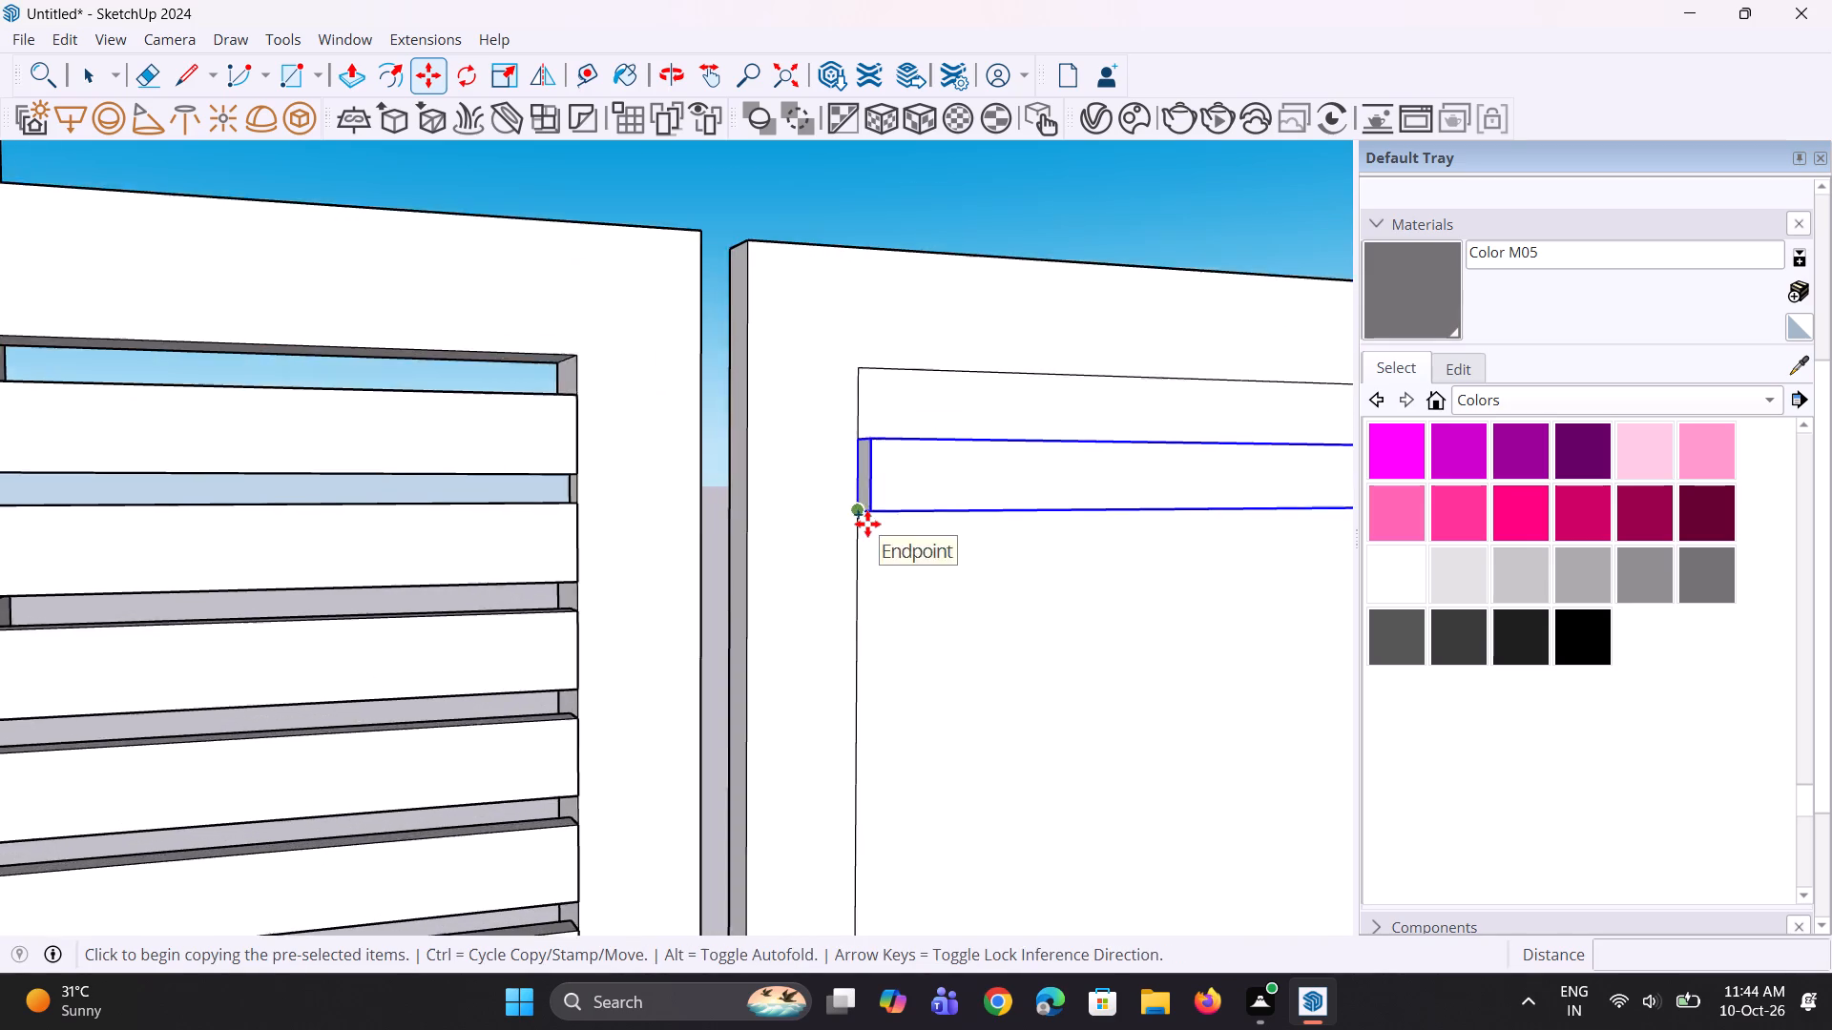
scroll(867, 524, "up", 1)
left_click(863, 517)
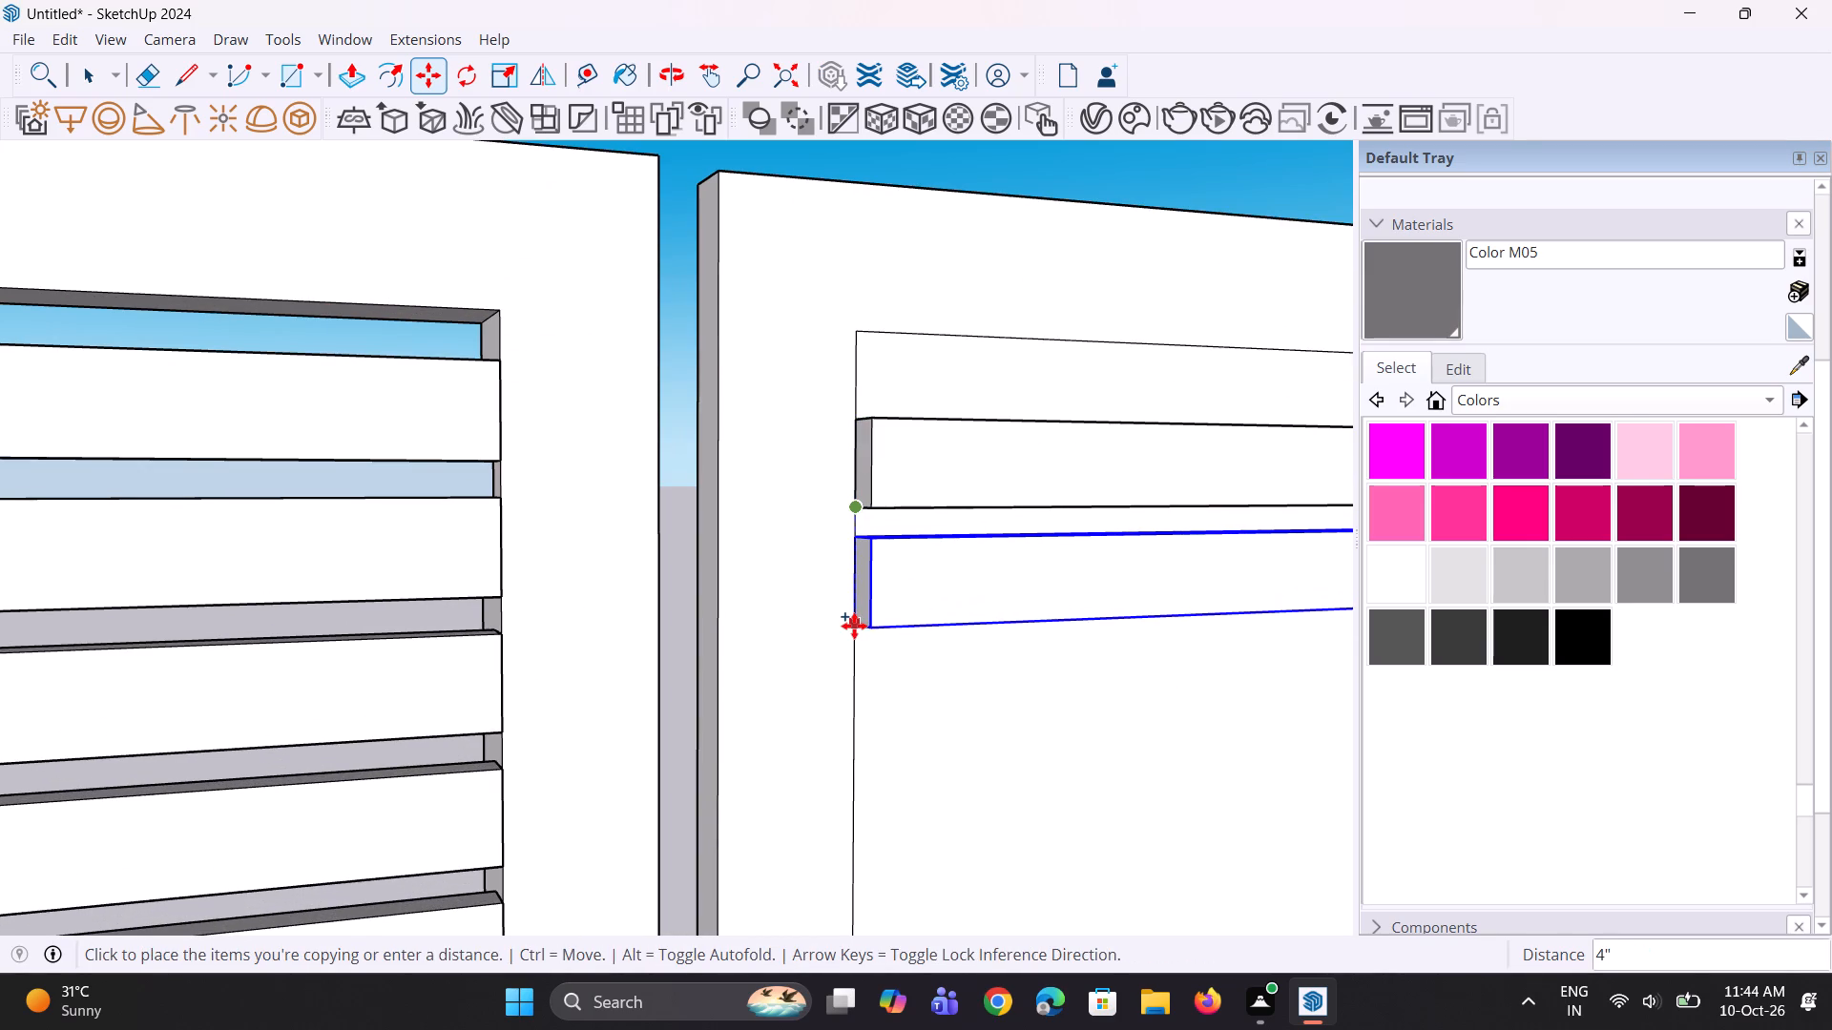
left_click(854, 626)
scroll(869, 524, "down", 11)
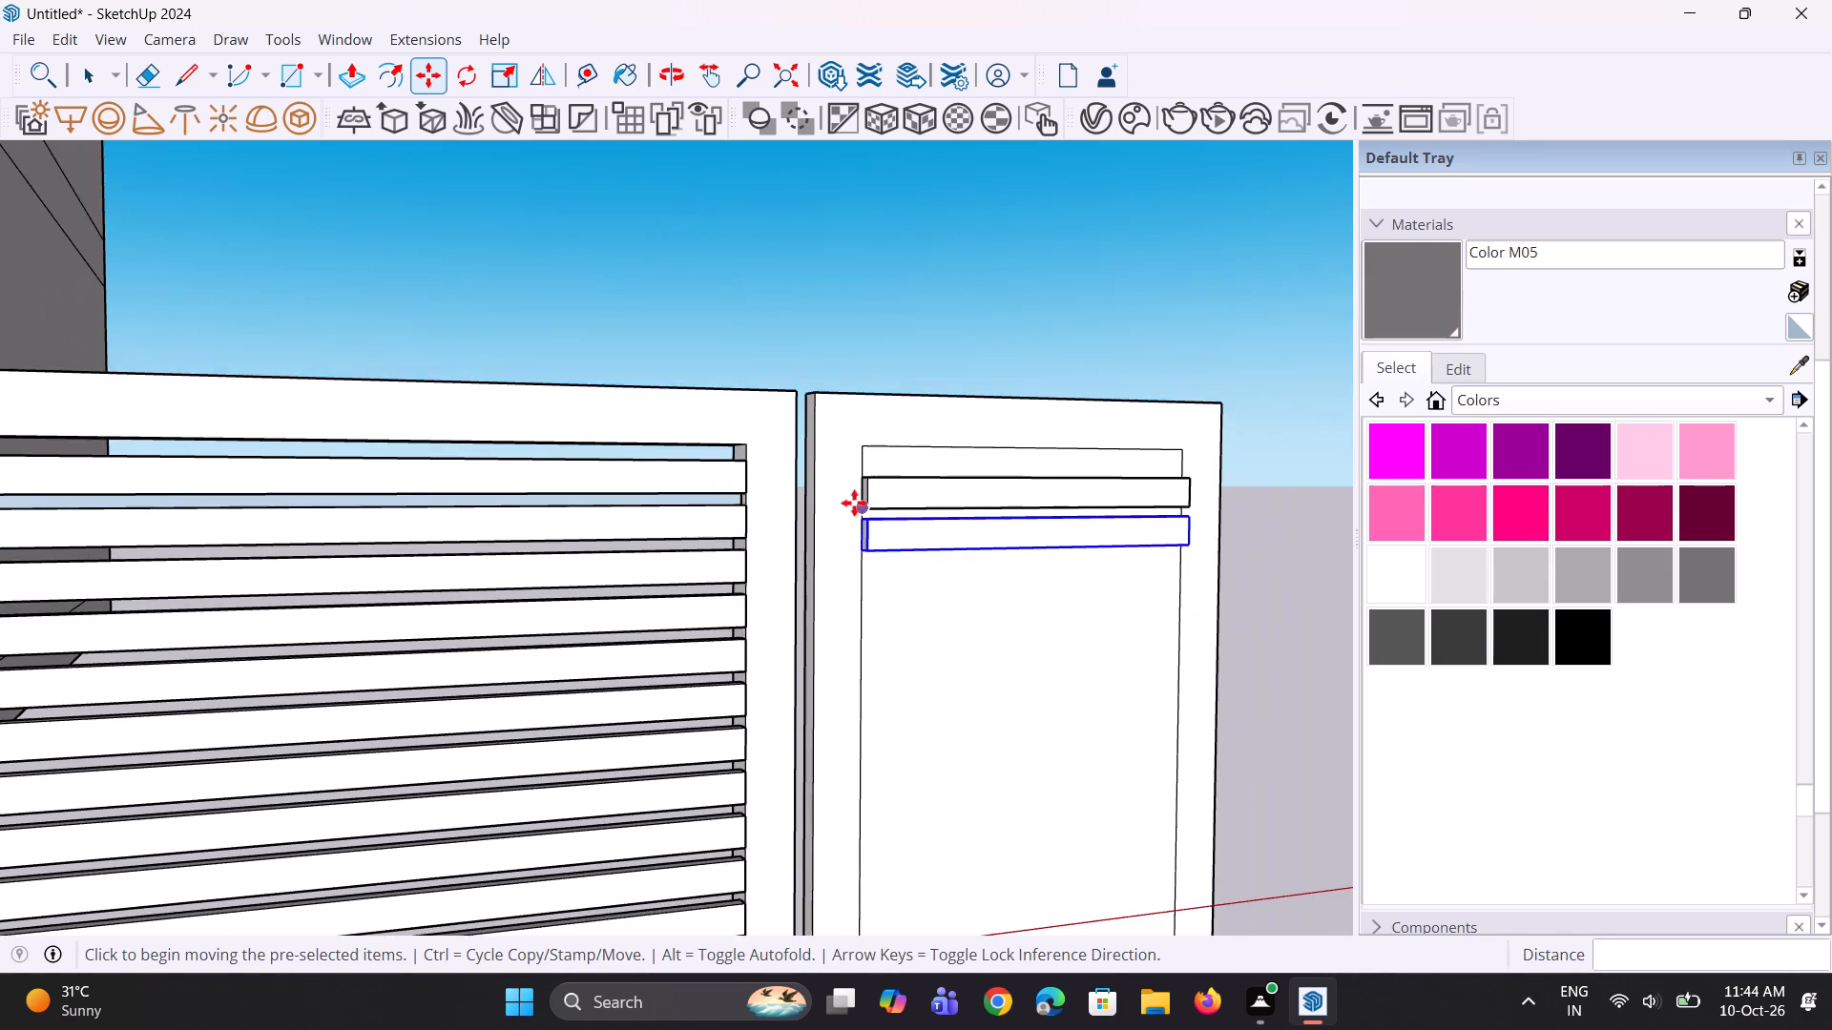
scroll(854, 503, "down", 2)
middle_click_drag(868, 554, 860, 557)
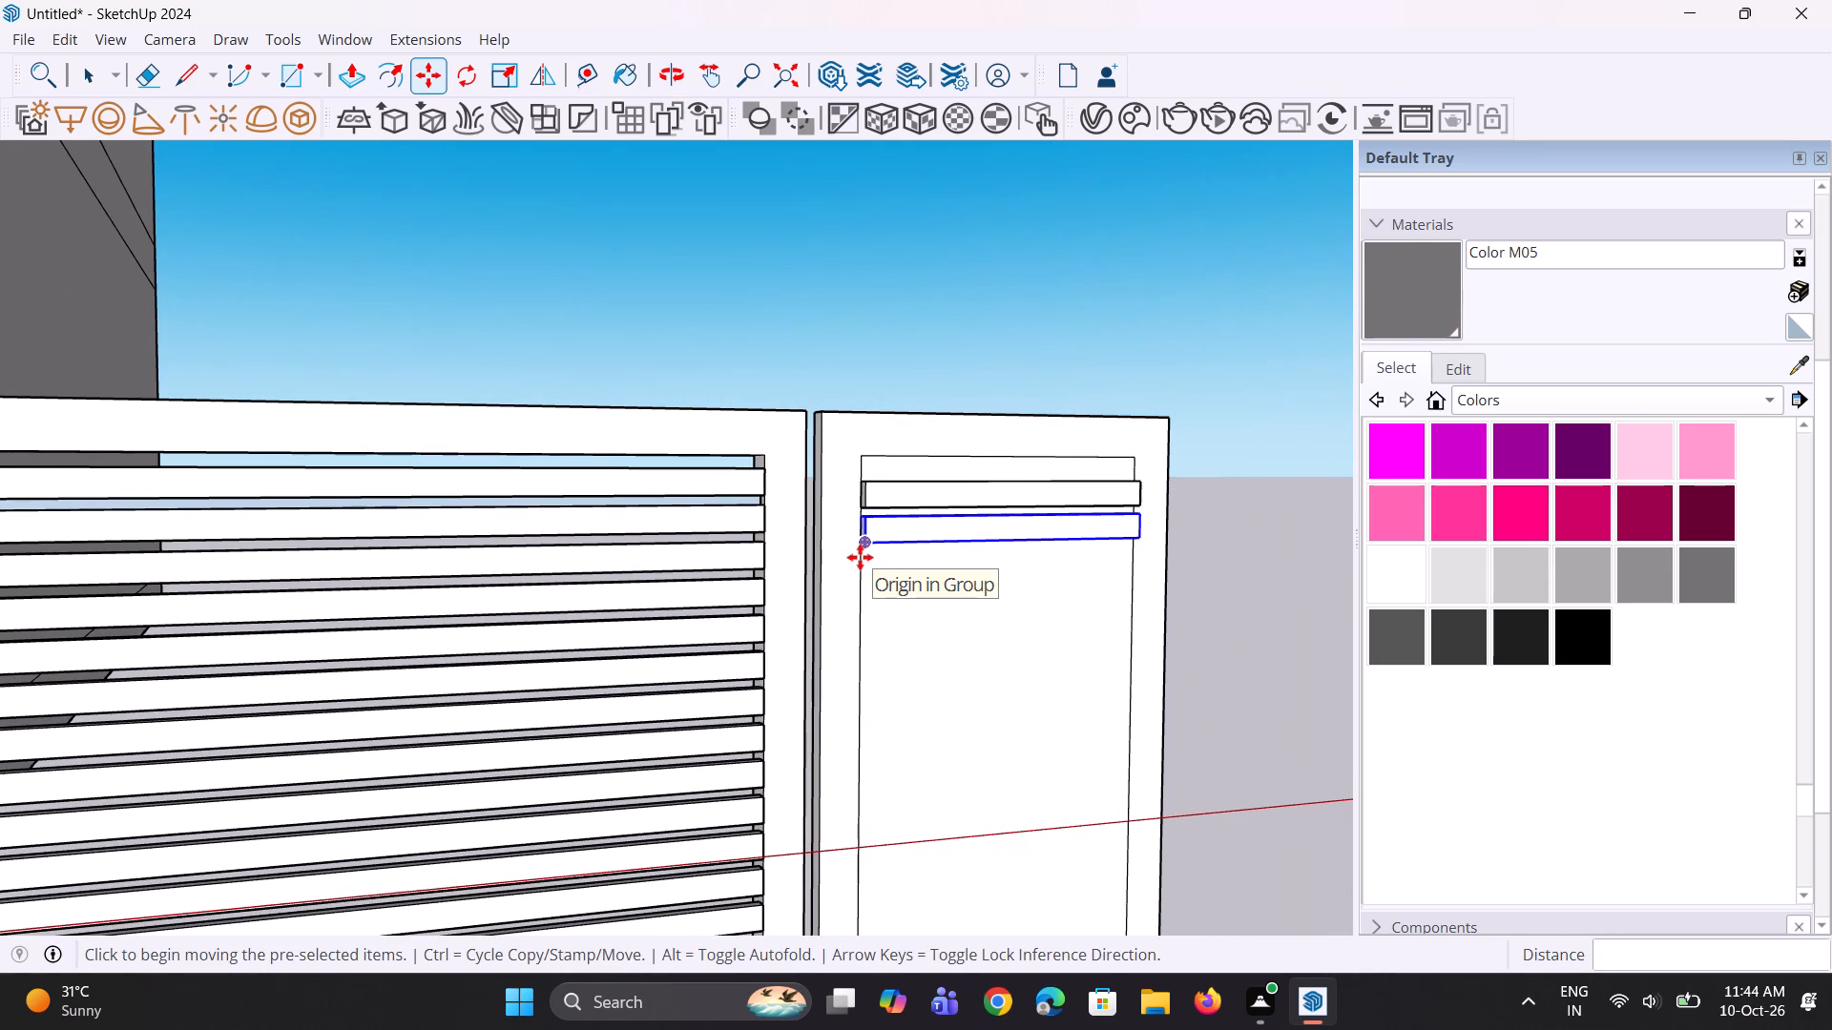
type("*15")
key("Return")
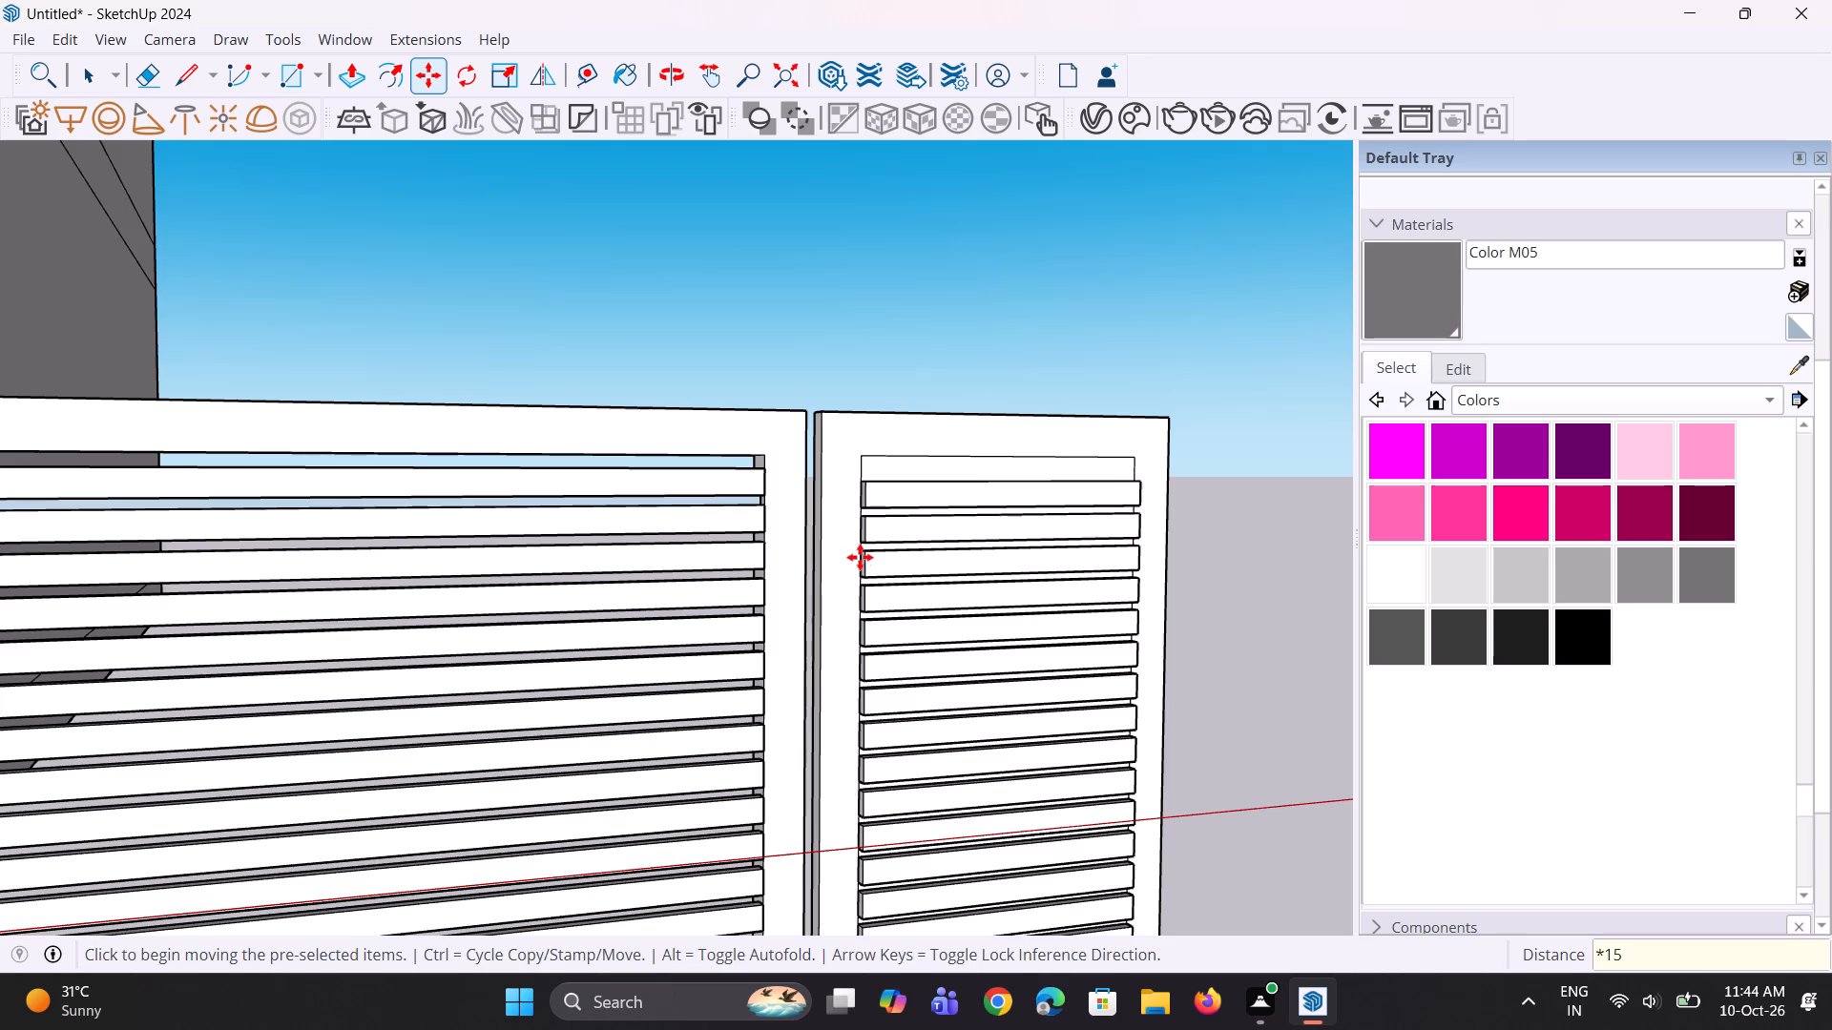
scroll(879, 546, "down", 9)
scroll(890, 518, "up", 6)
middle_click_drag(1034, 646, 1038, 655)
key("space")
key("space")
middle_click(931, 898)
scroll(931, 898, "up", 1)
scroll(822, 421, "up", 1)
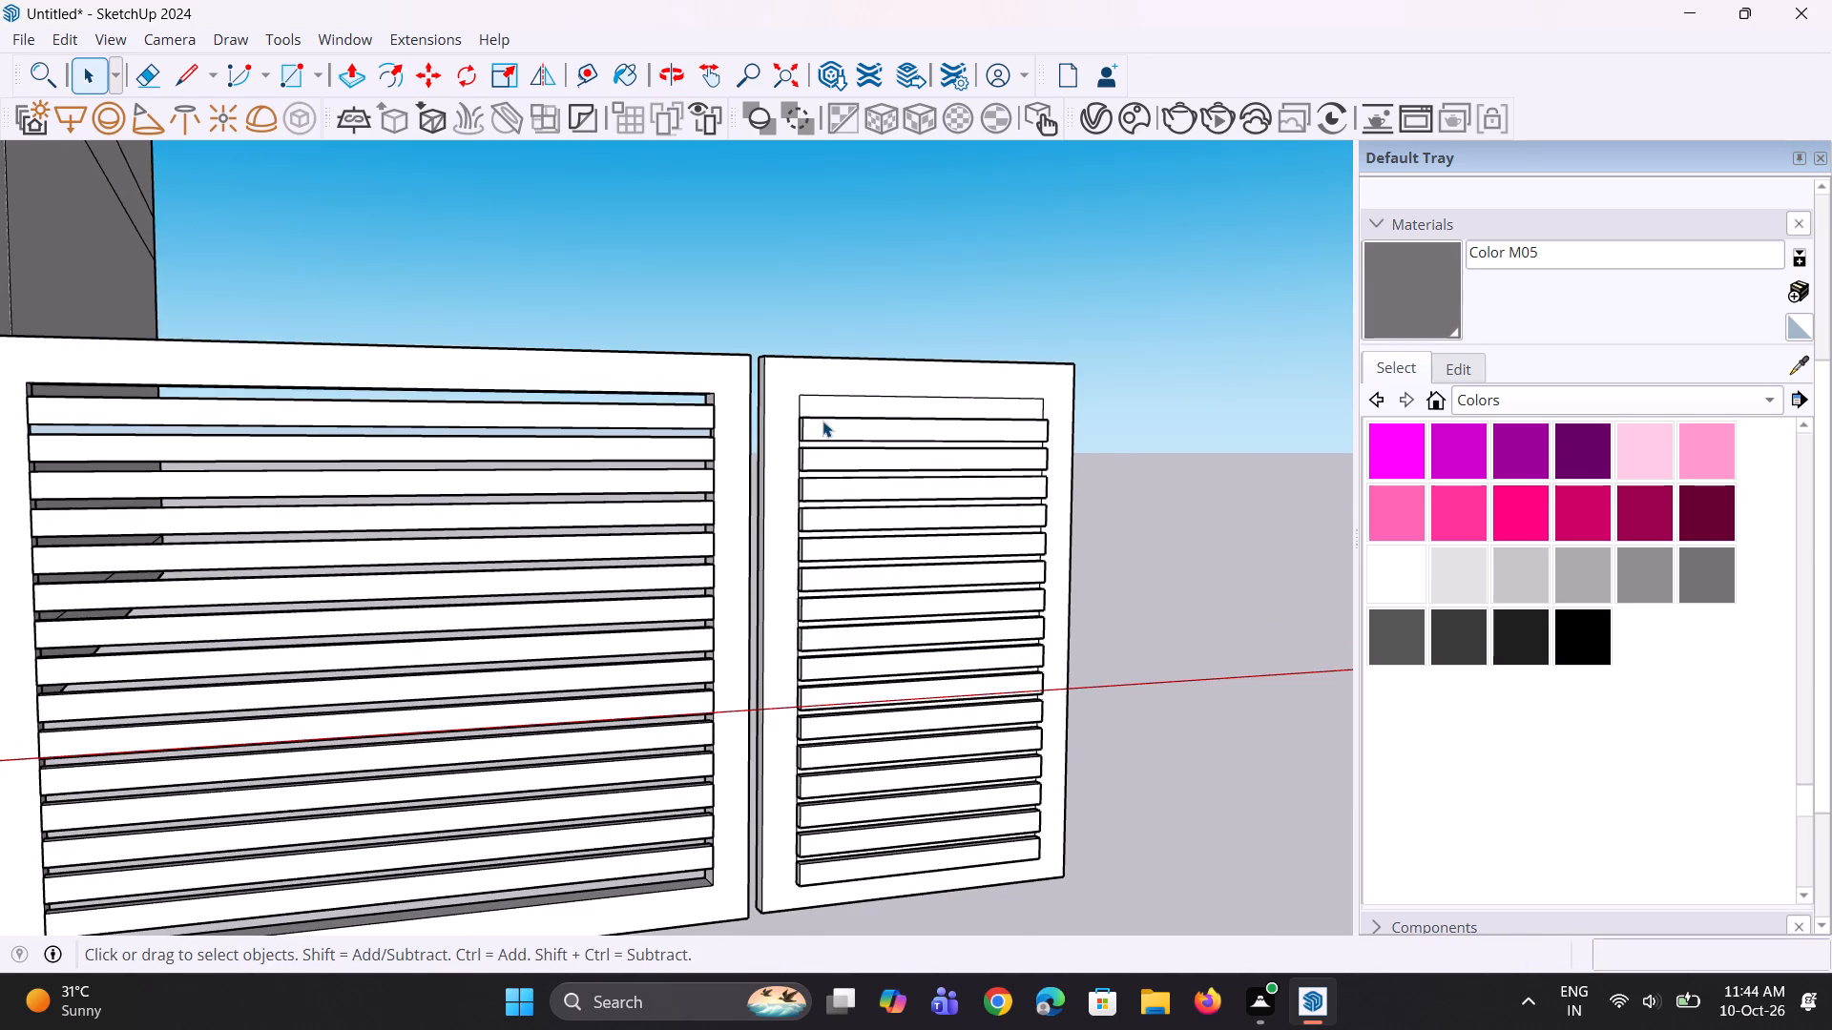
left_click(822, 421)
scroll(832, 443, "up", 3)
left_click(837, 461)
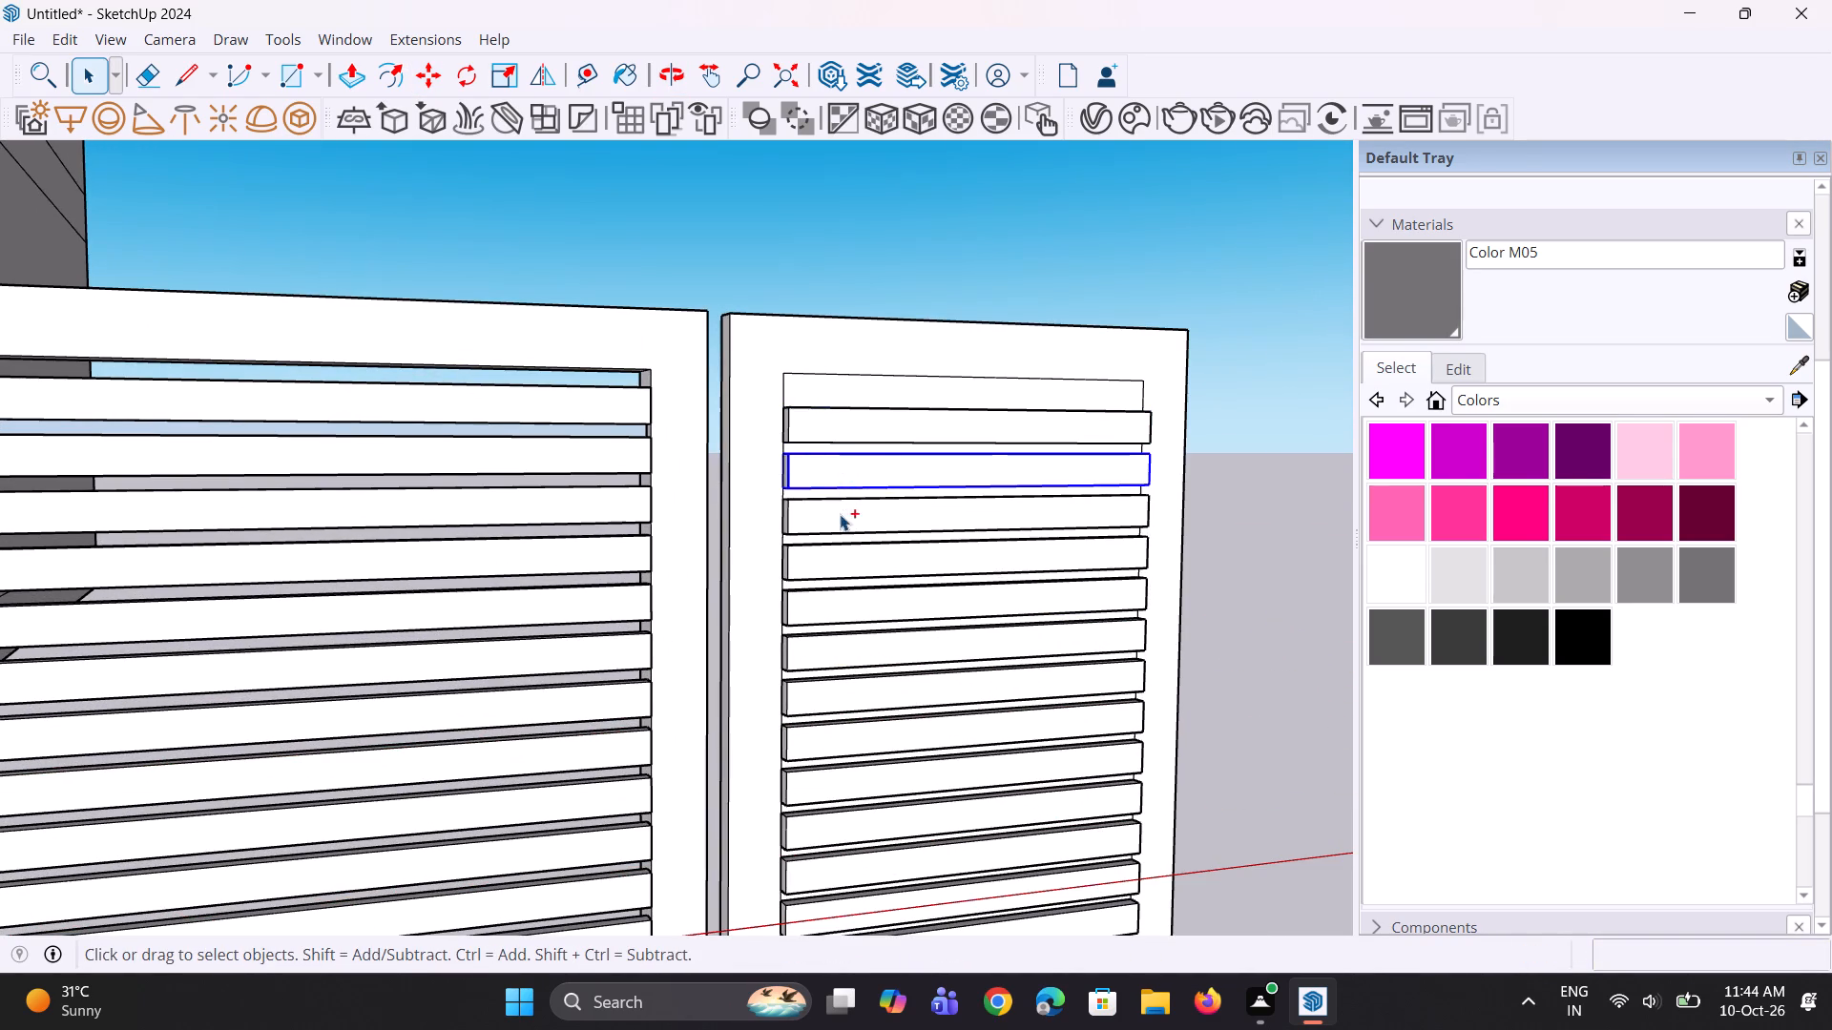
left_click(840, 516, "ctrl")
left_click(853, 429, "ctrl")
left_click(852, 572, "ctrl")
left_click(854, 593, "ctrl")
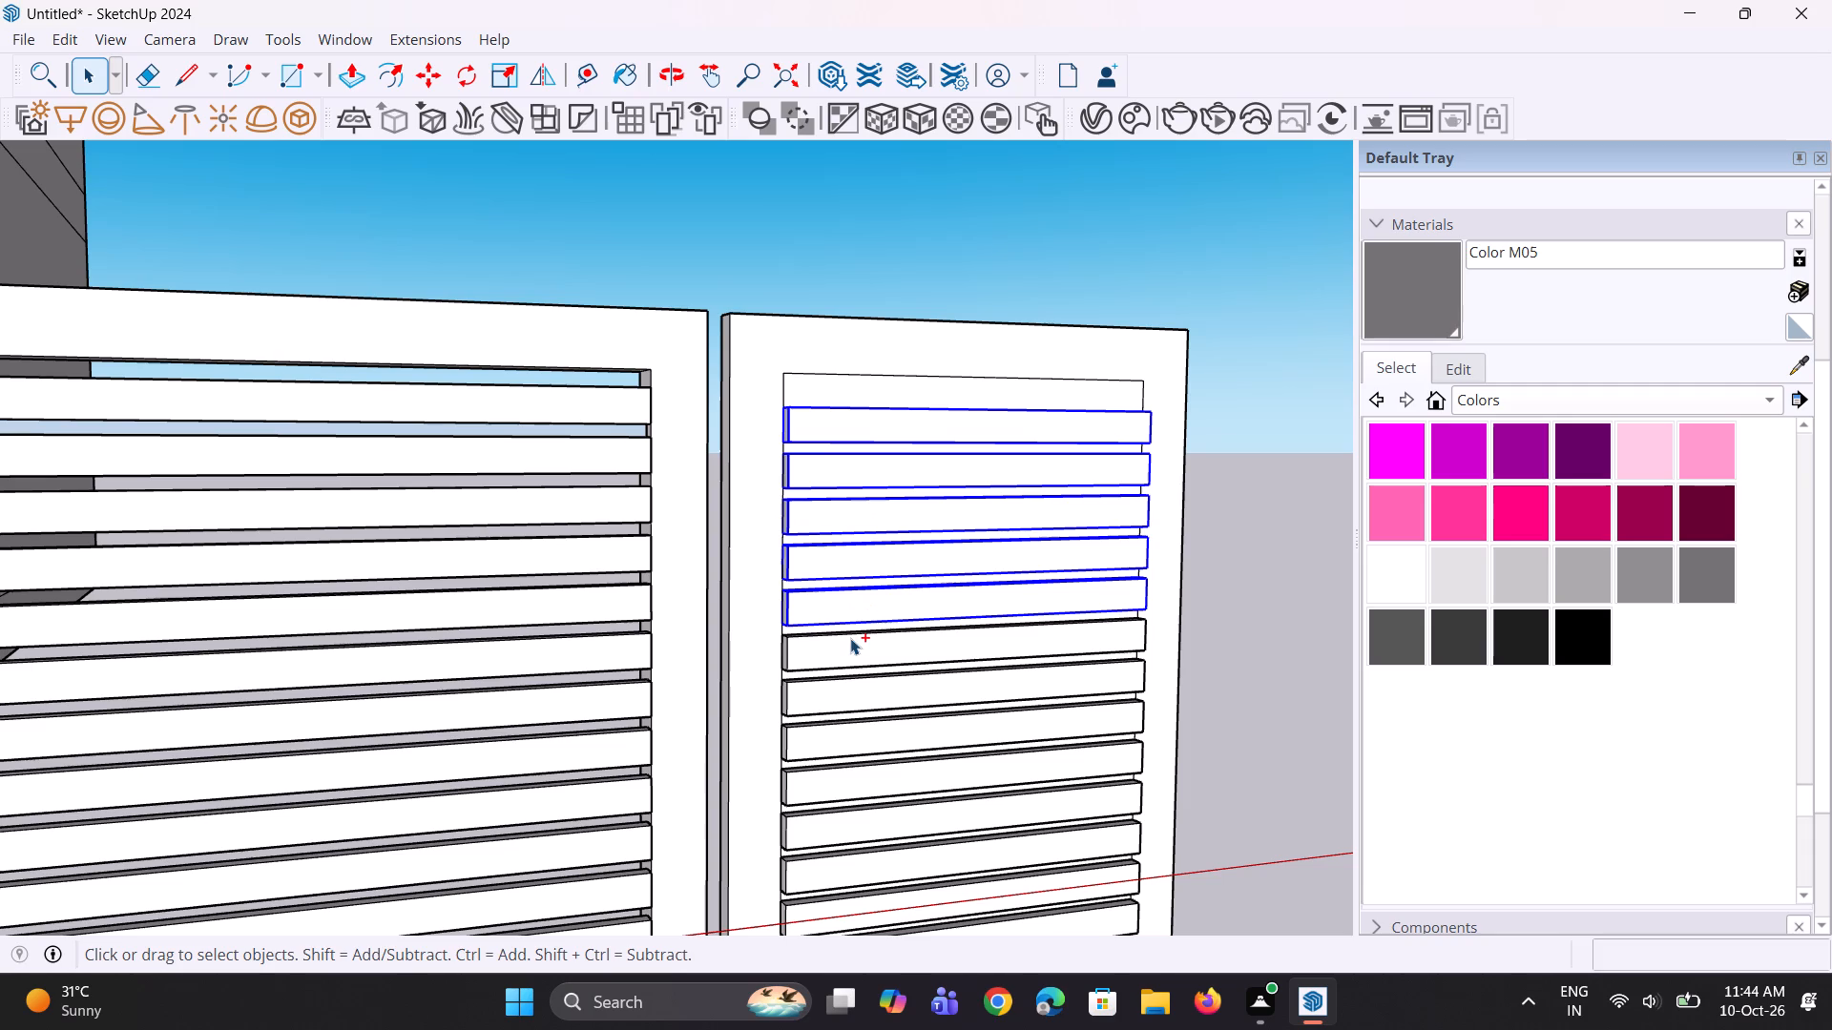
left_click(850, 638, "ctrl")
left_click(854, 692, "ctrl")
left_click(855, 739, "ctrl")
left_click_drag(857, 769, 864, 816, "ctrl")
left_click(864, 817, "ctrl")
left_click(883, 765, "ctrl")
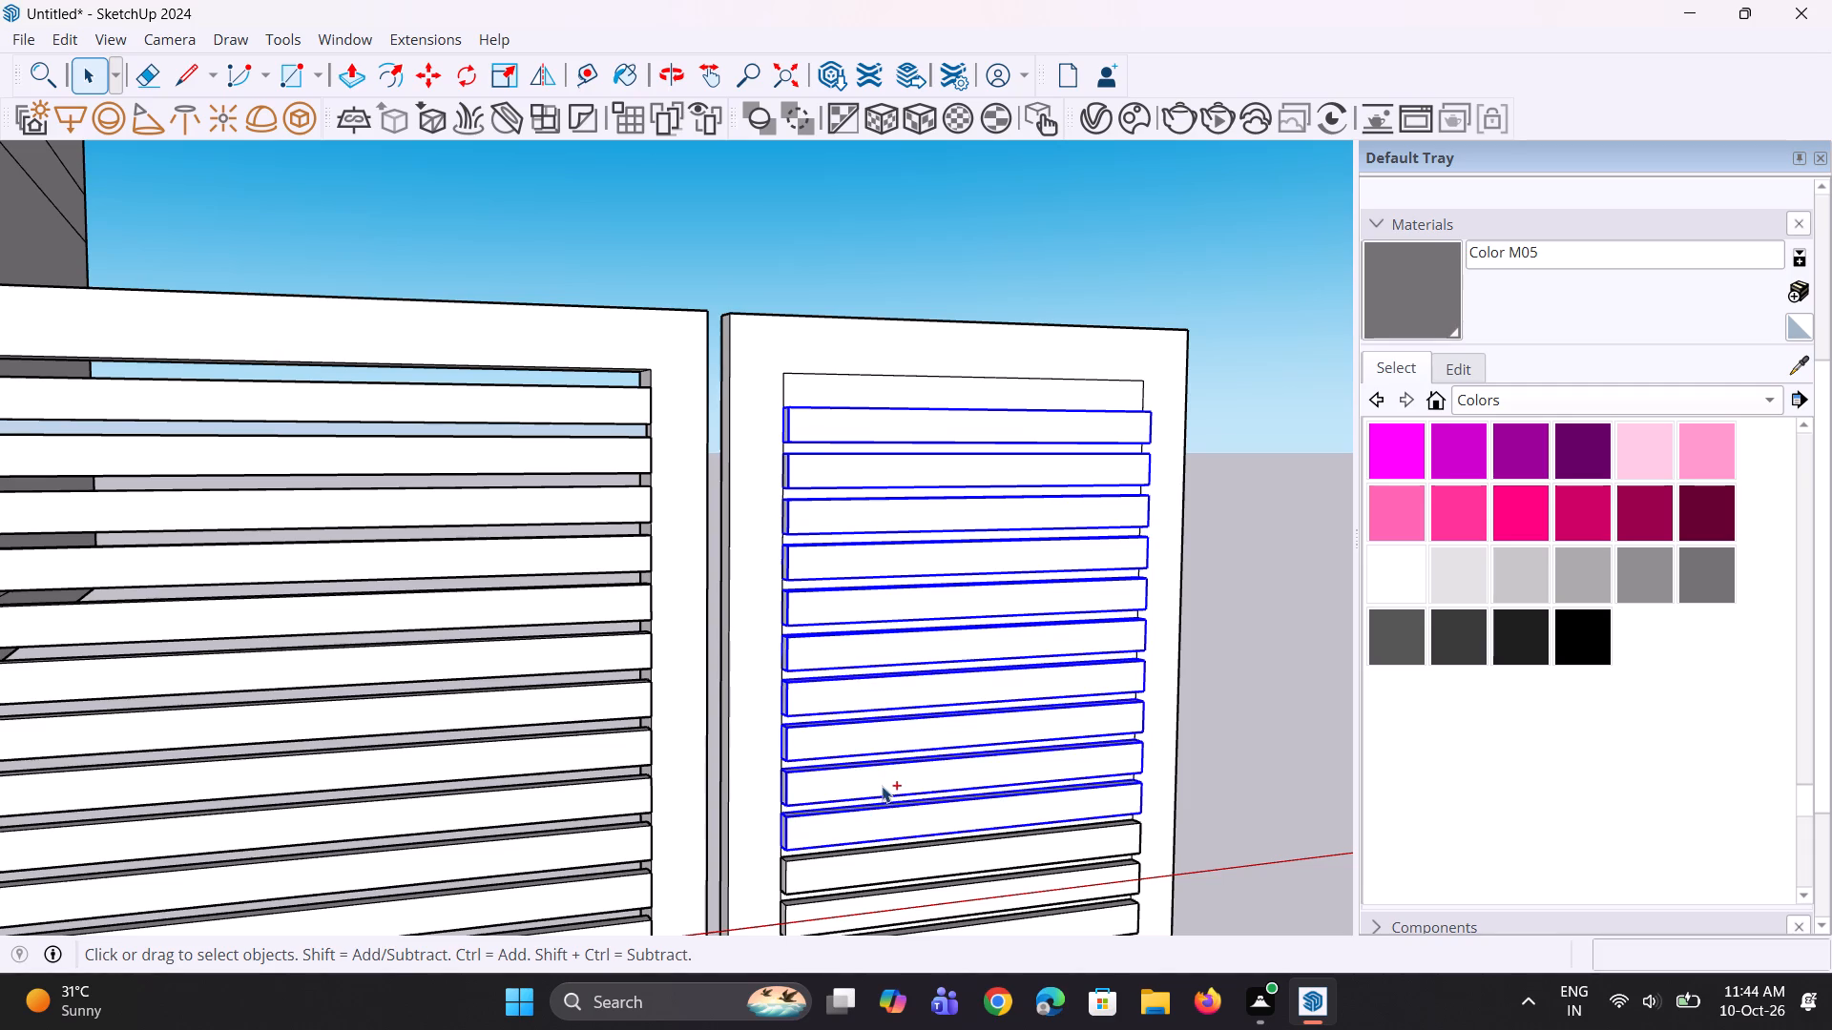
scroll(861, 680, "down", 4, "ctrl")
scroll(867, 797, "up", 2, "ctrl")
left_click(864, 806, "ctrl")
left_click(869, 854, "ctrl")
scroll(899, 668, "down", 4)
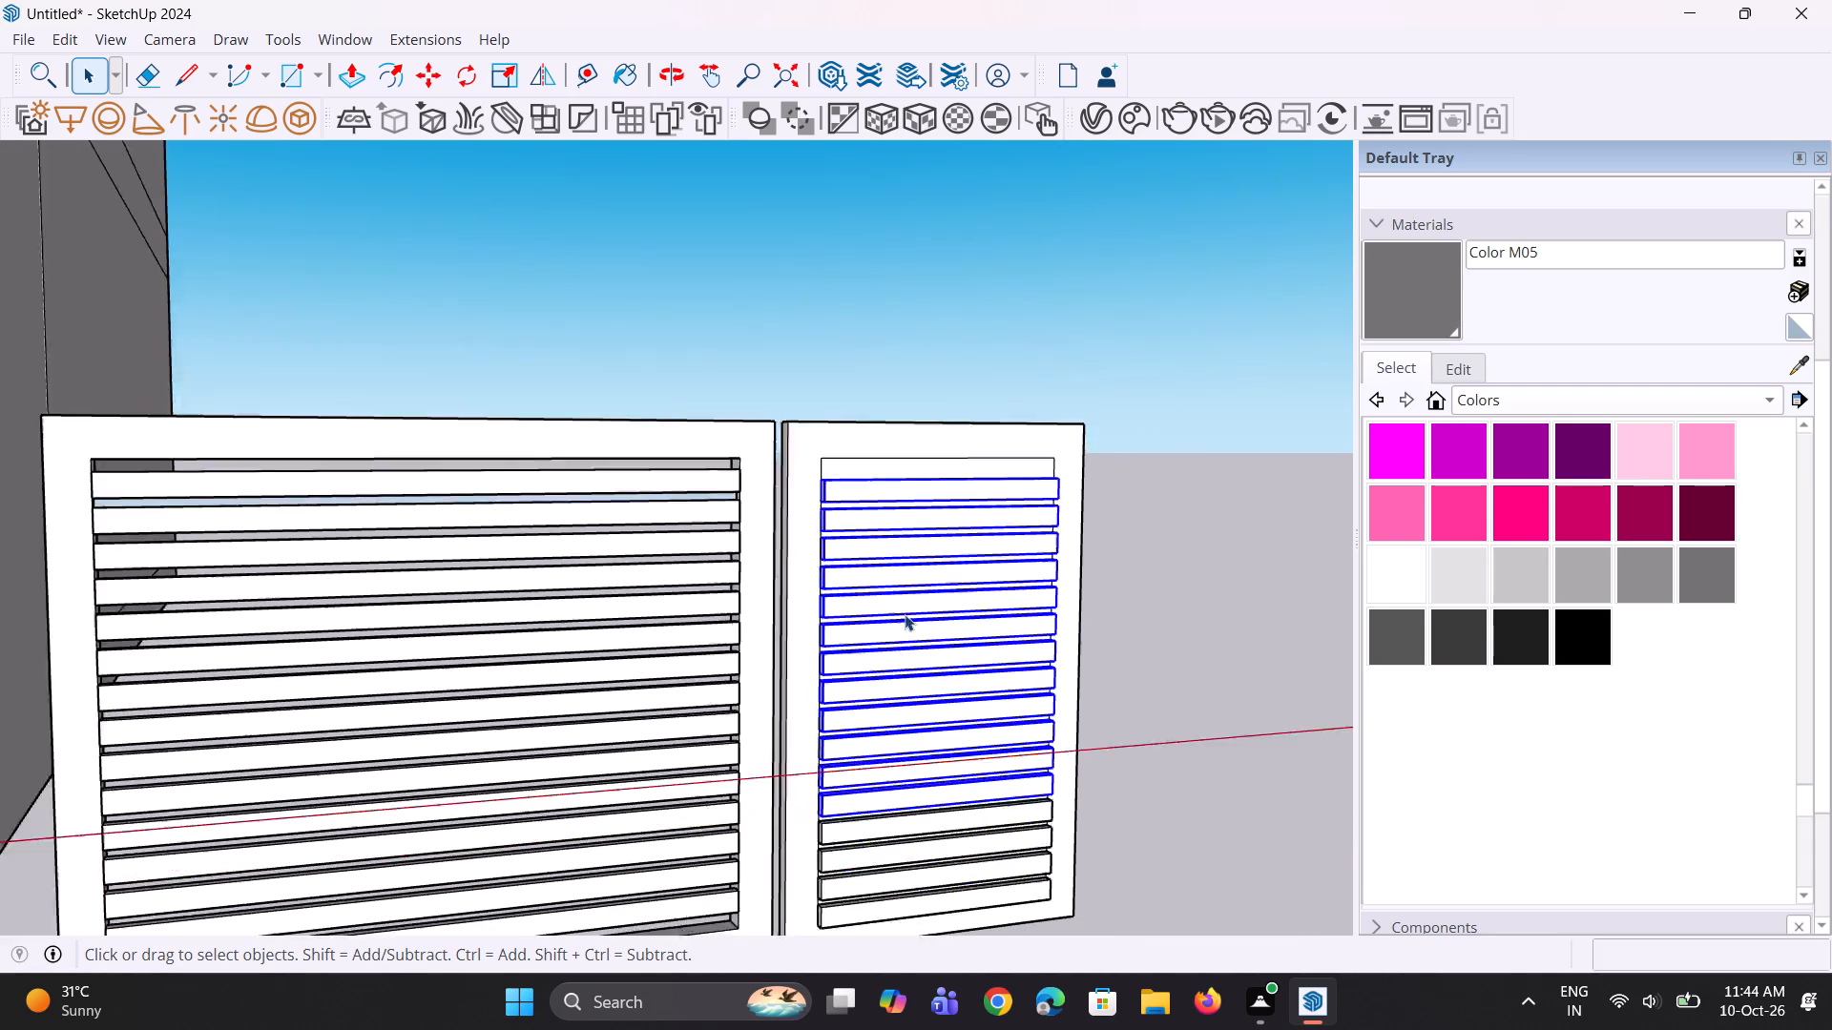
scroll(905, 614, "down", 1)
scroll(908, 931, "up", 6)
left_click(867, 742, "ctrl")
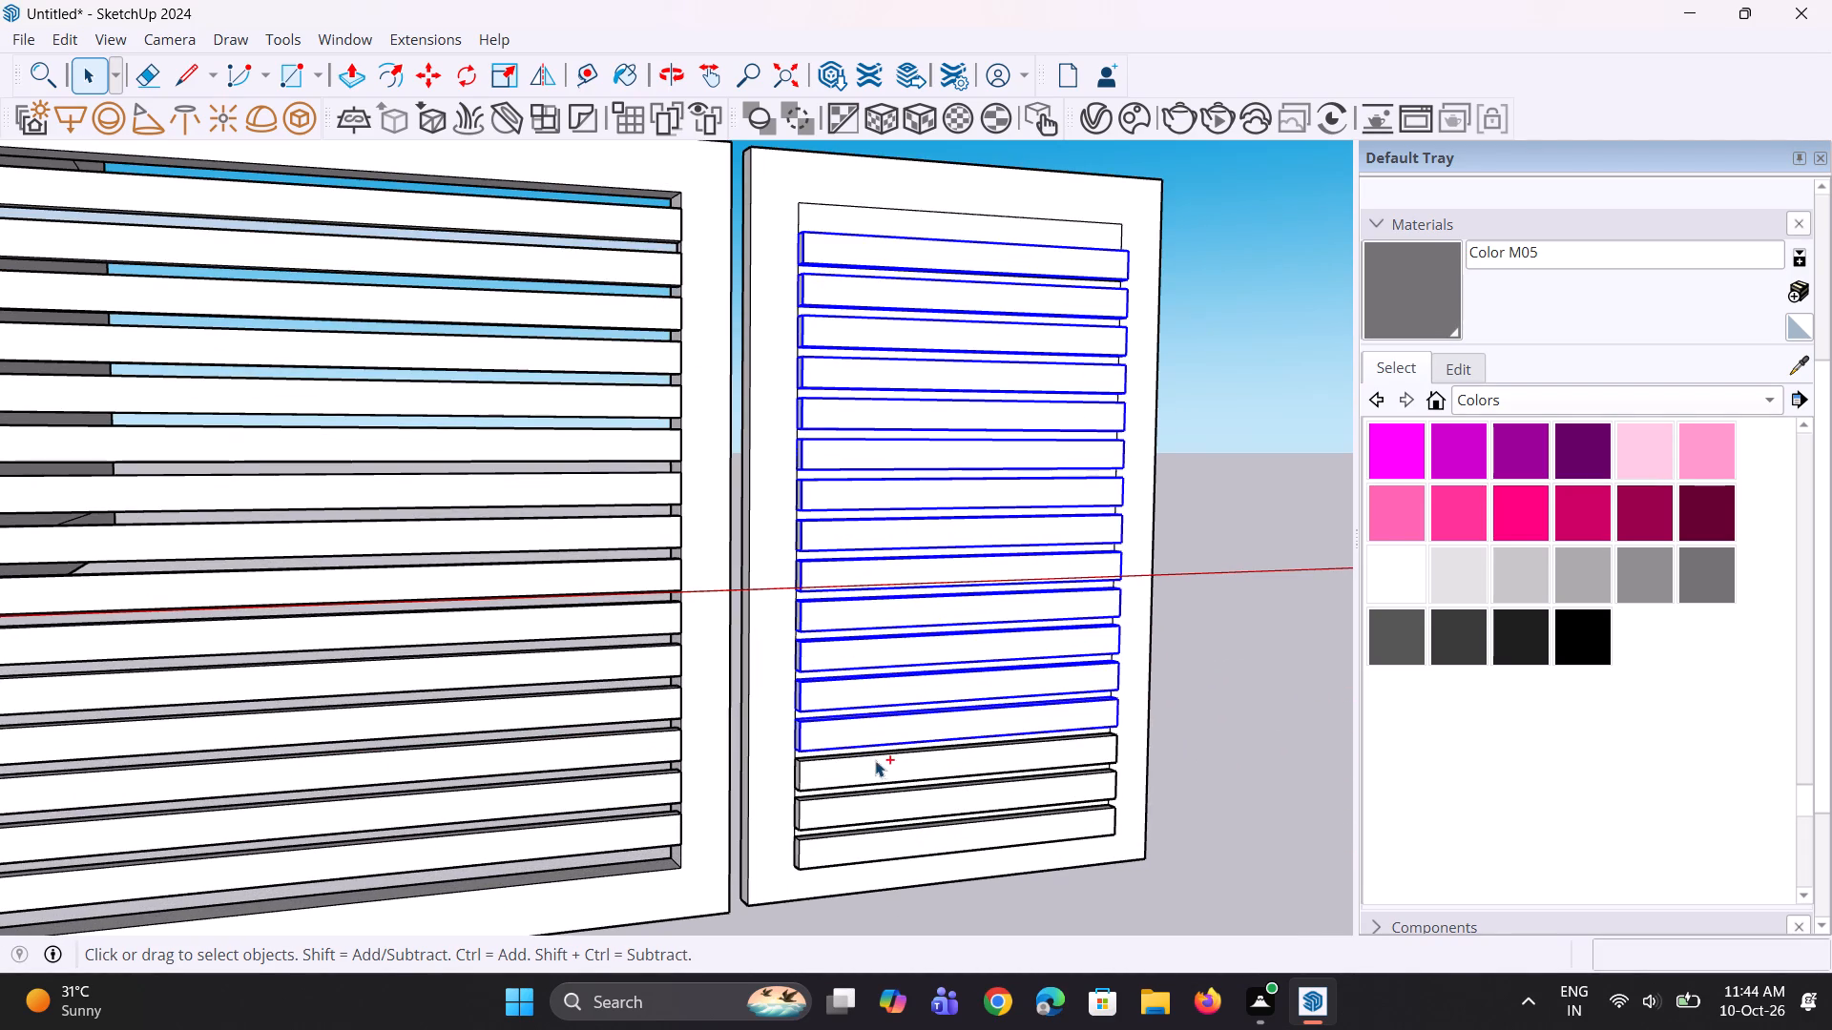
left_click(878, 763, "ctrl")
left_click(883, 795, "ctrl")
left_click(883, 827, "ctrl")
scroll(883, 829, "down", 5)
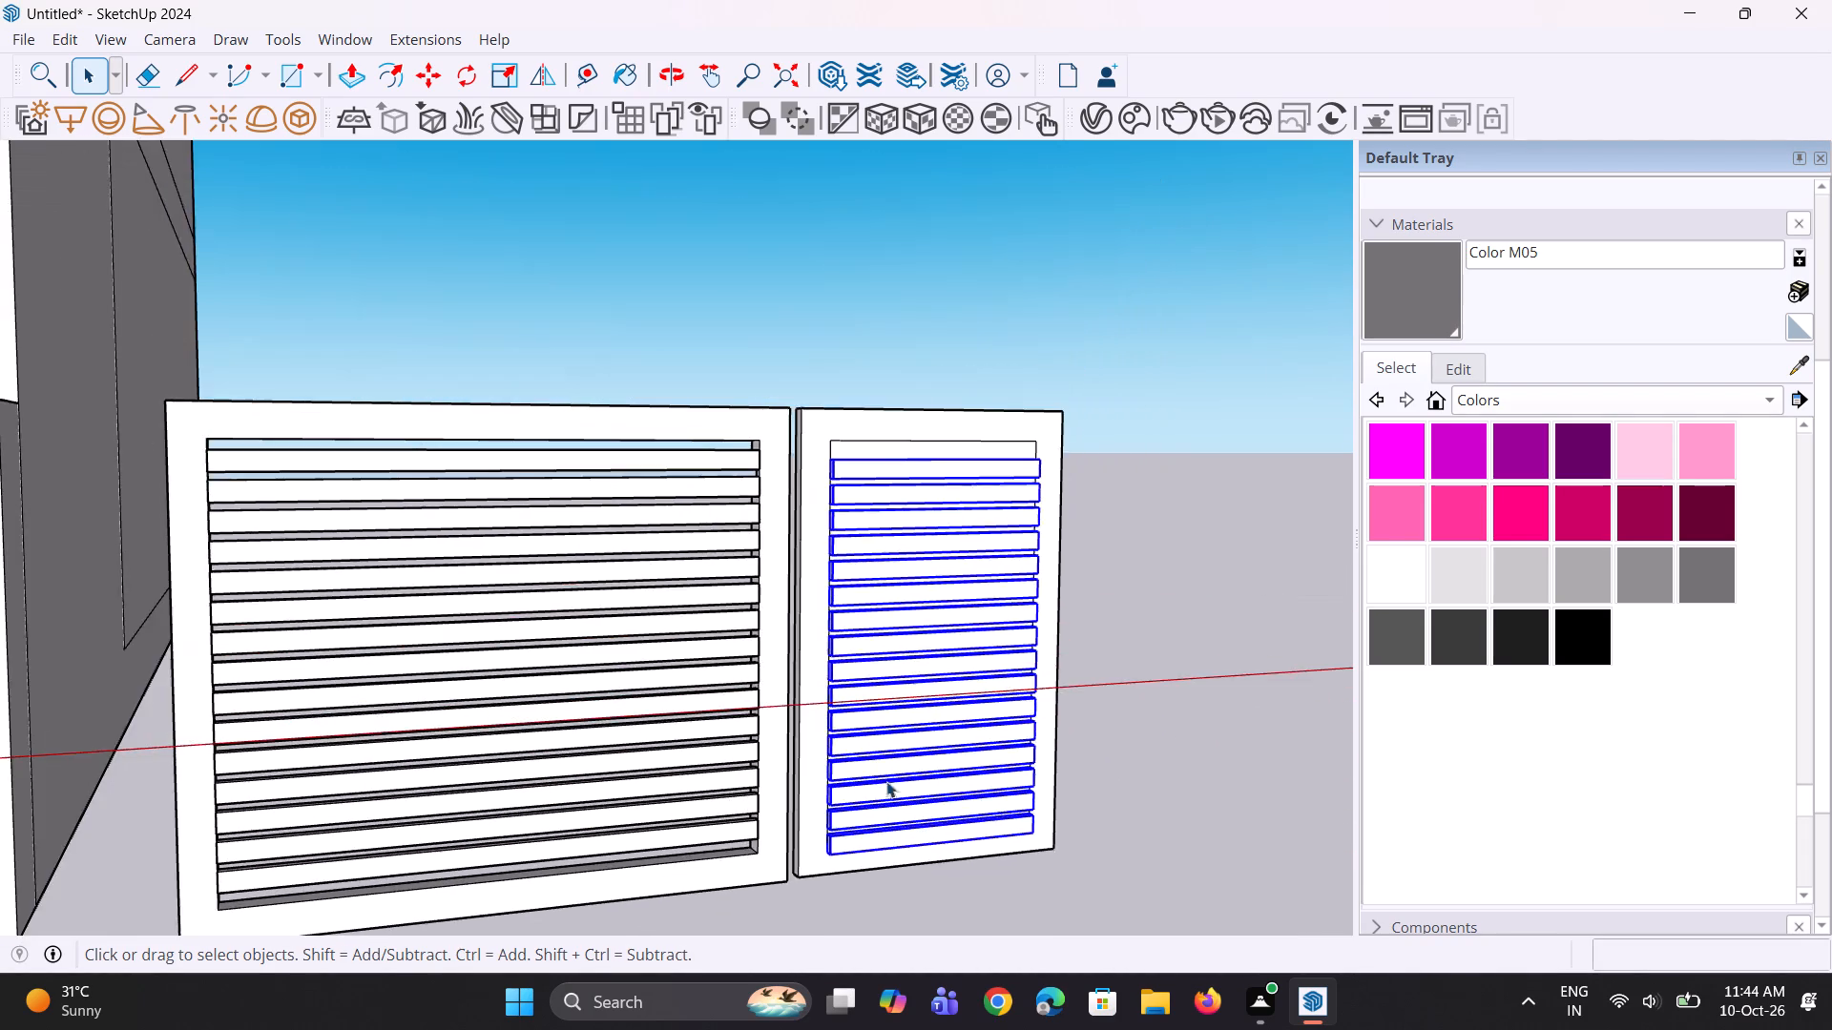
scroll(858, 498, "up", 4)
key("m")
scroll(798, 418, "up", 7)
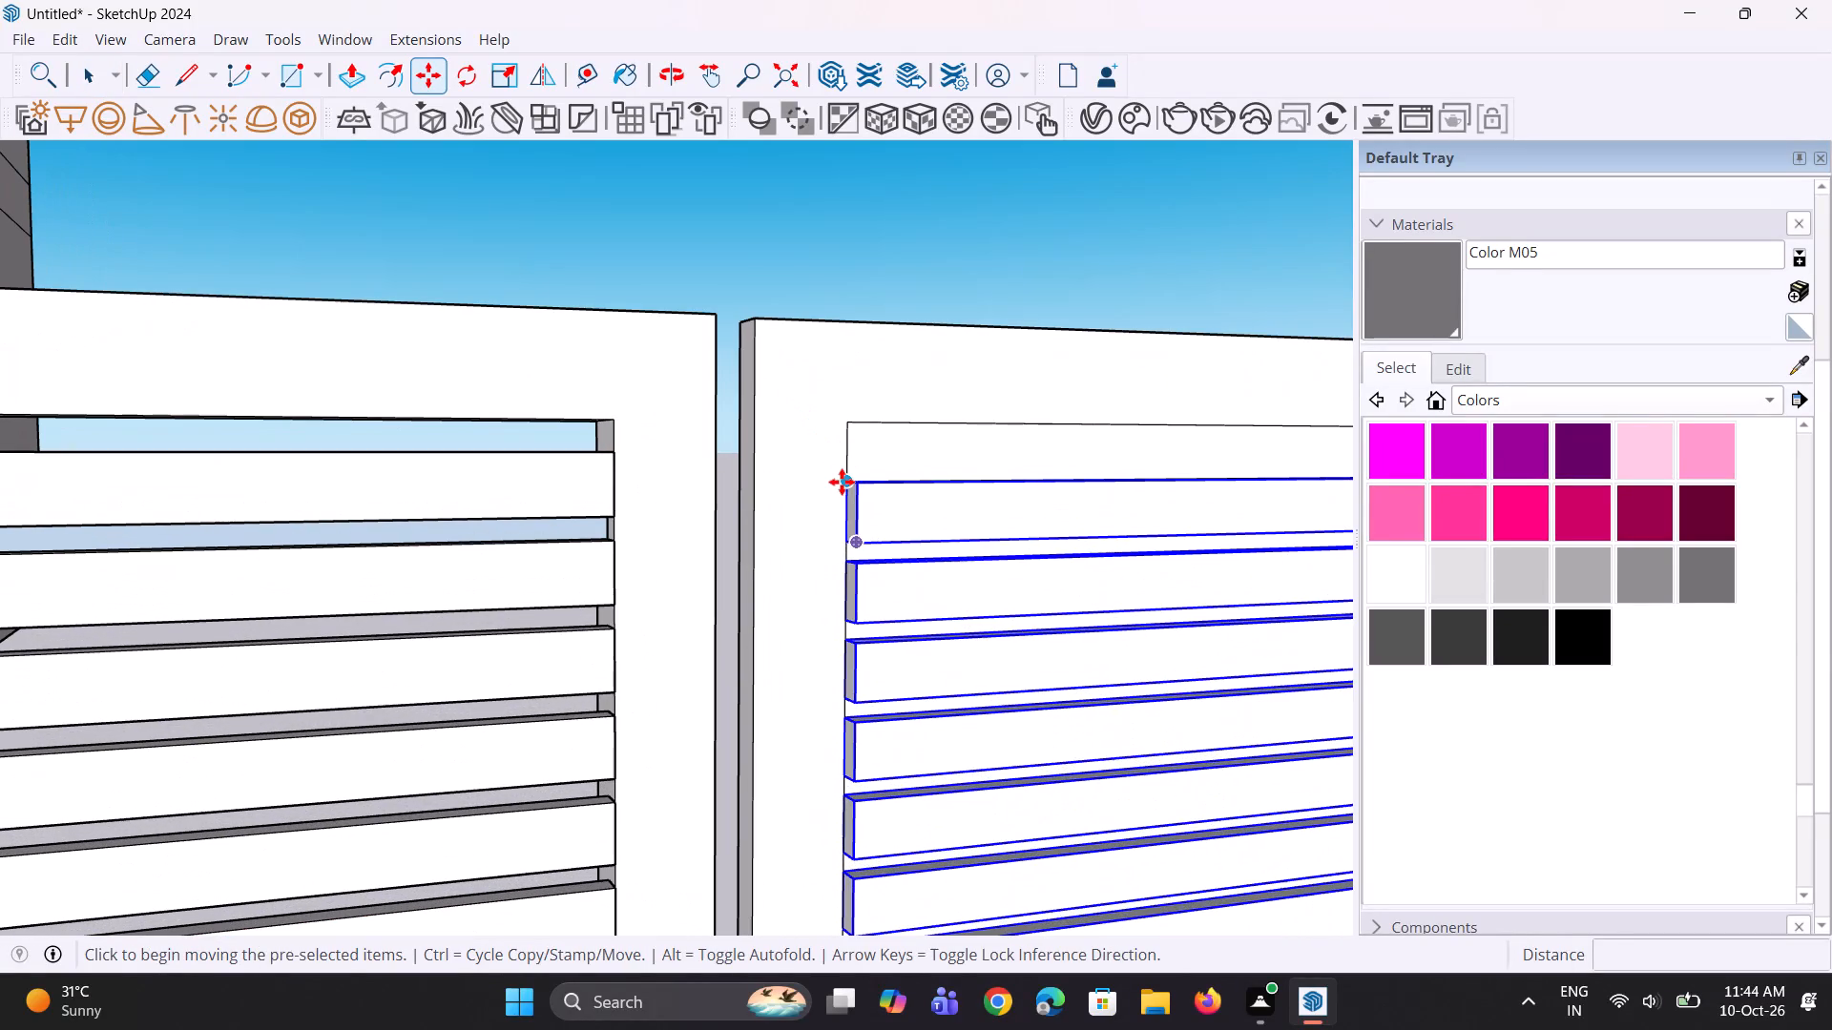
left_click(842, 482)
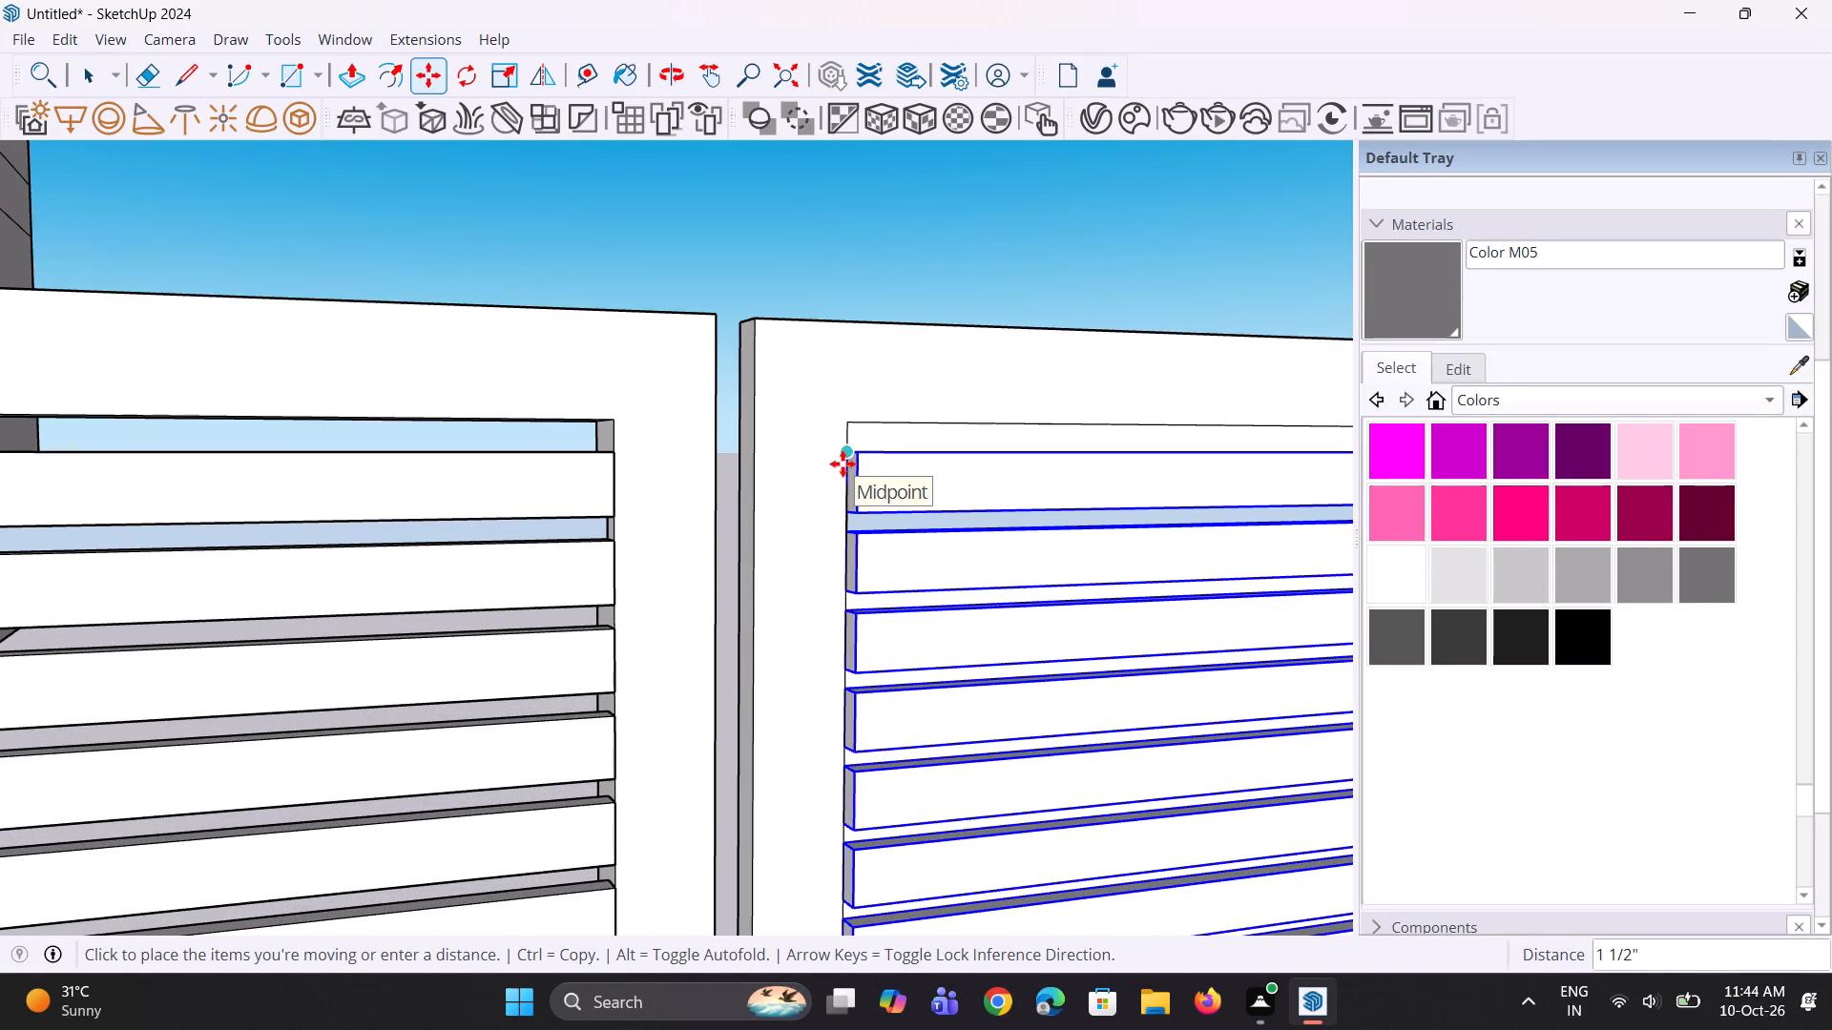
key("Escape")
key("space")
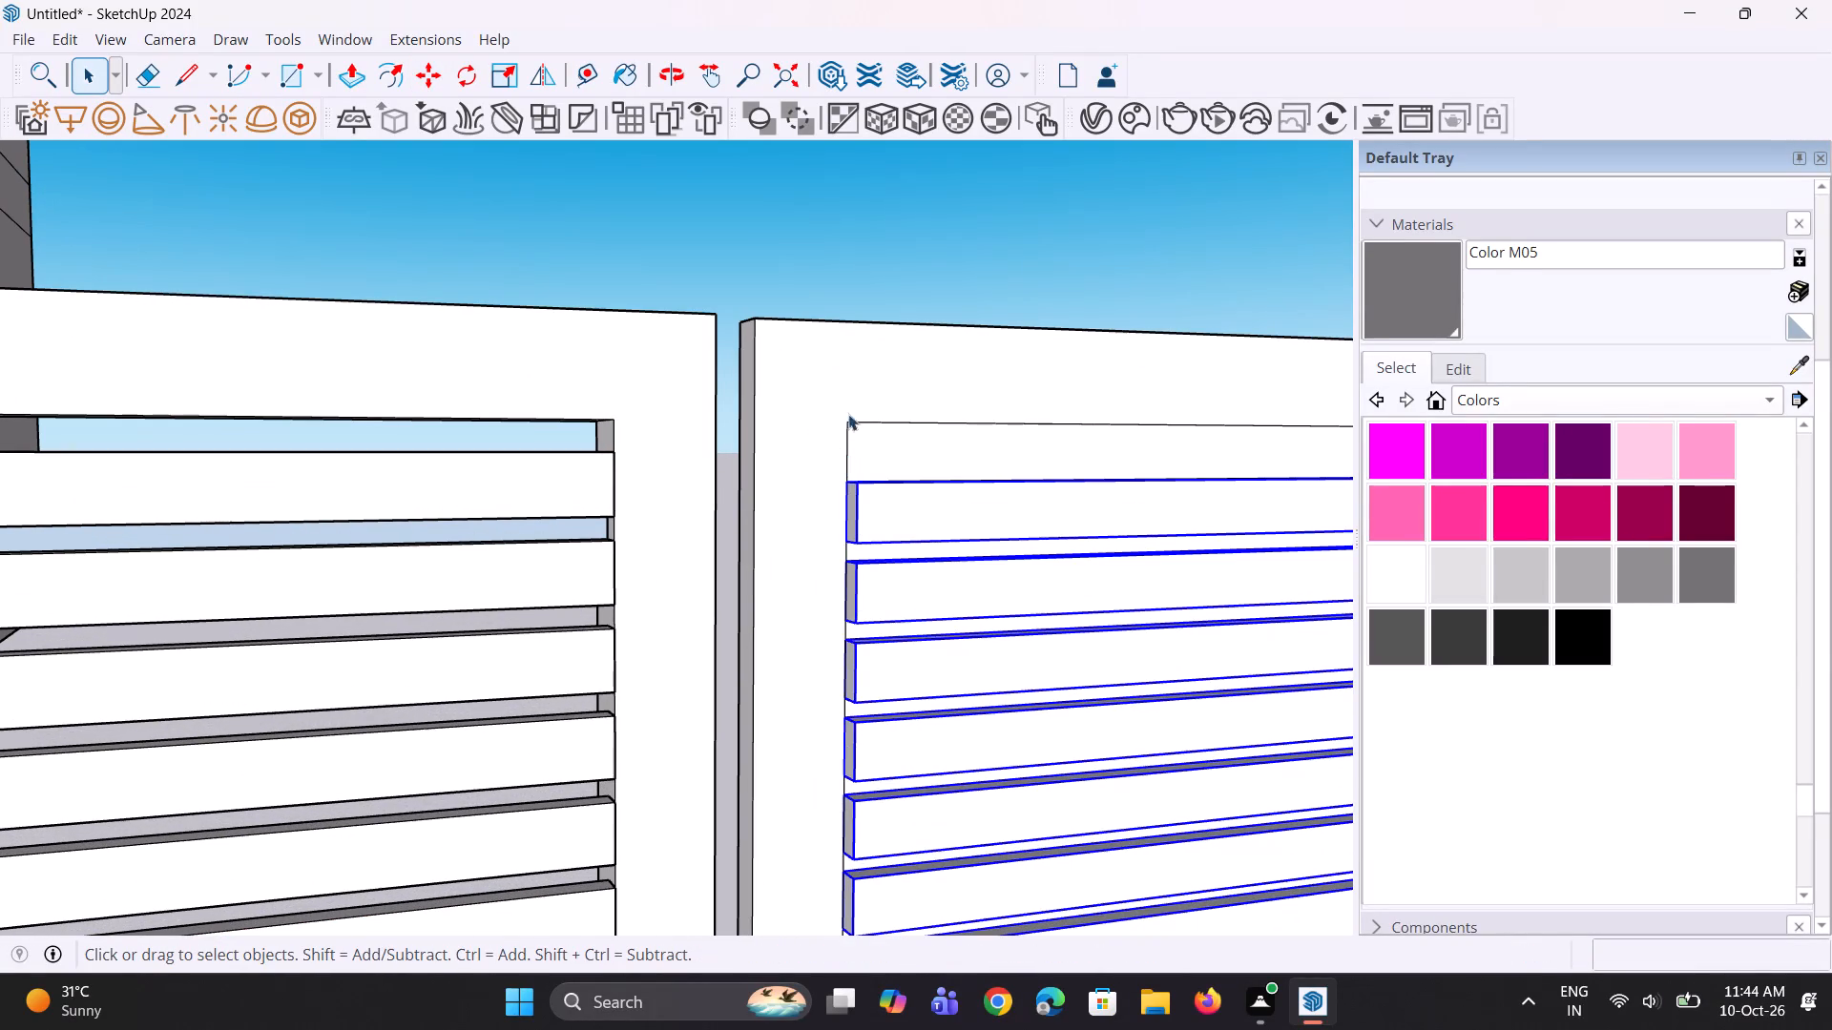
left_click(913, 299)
Push/Pull the panel faces above and behind the narrow gate leaf's slats through the frame to open the gaps.
scroll(876, 455, "up", 1)
scroll(871, 457, "down", 4)
middle_click_drag(864, 480, 812, 536)
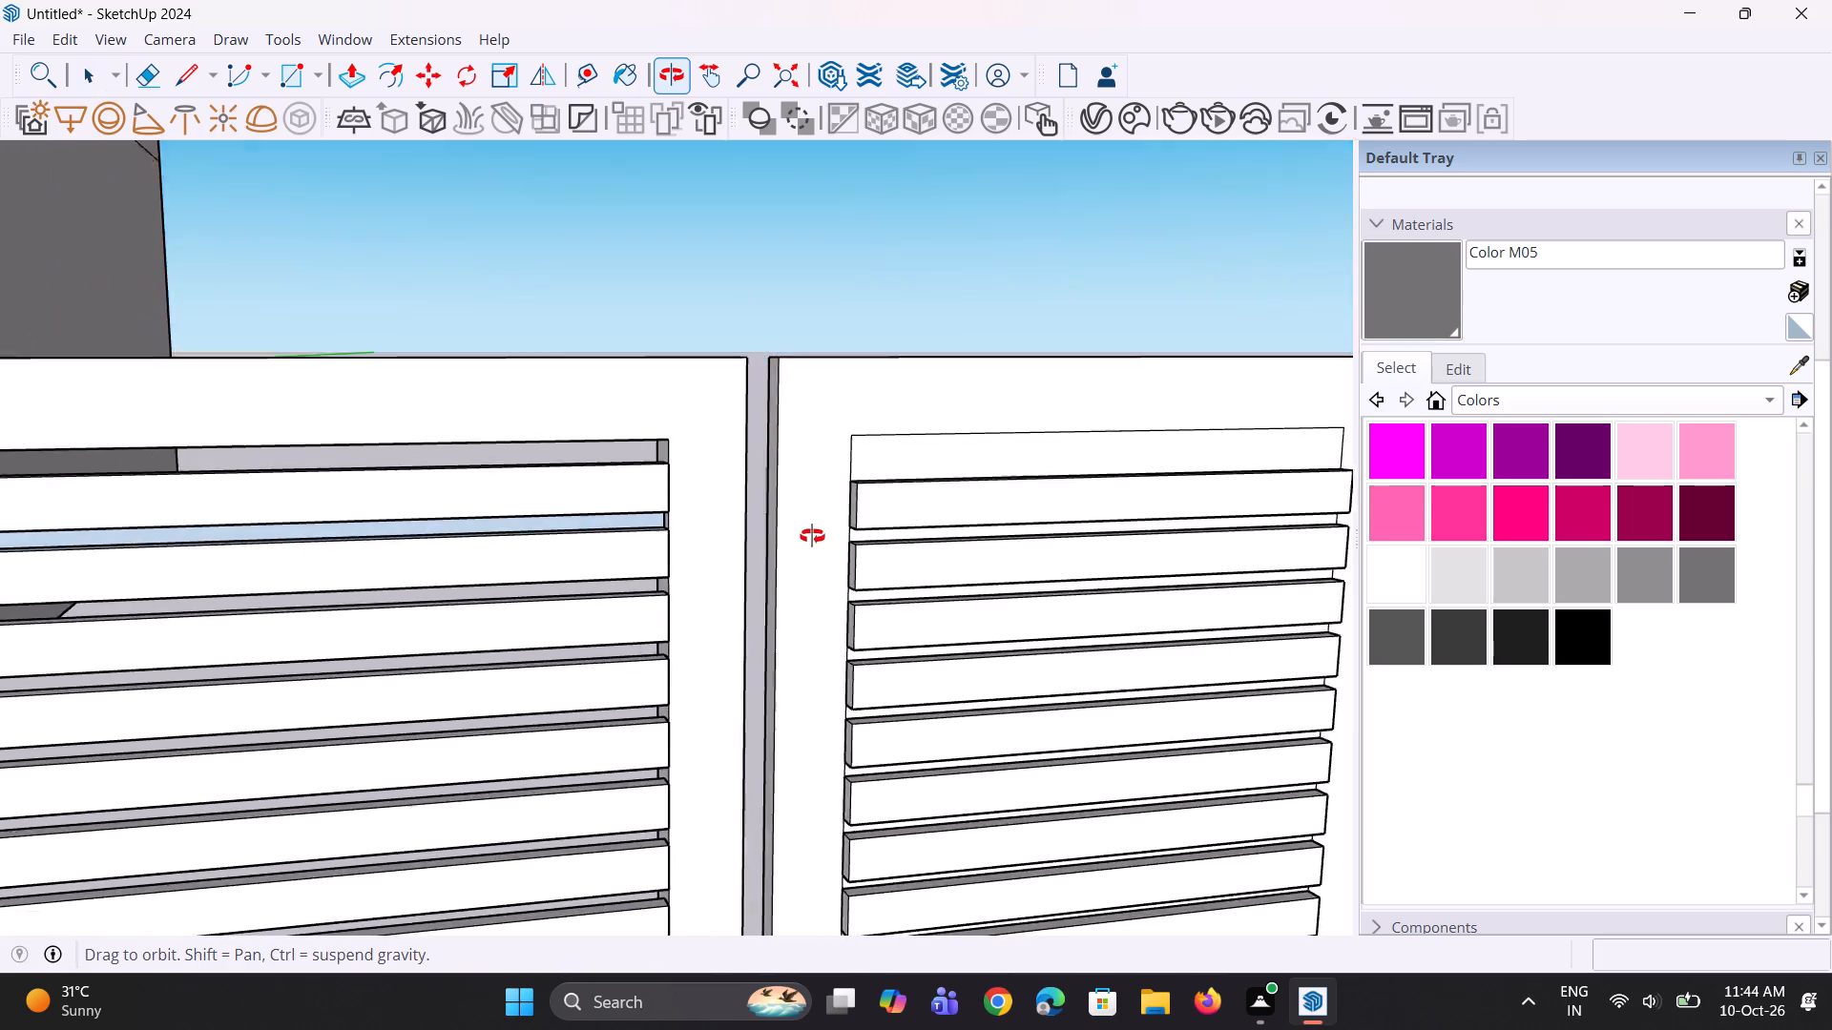
middle_click_drag(812, 536, 738, 689)
key("p")
left_click(922, 478)
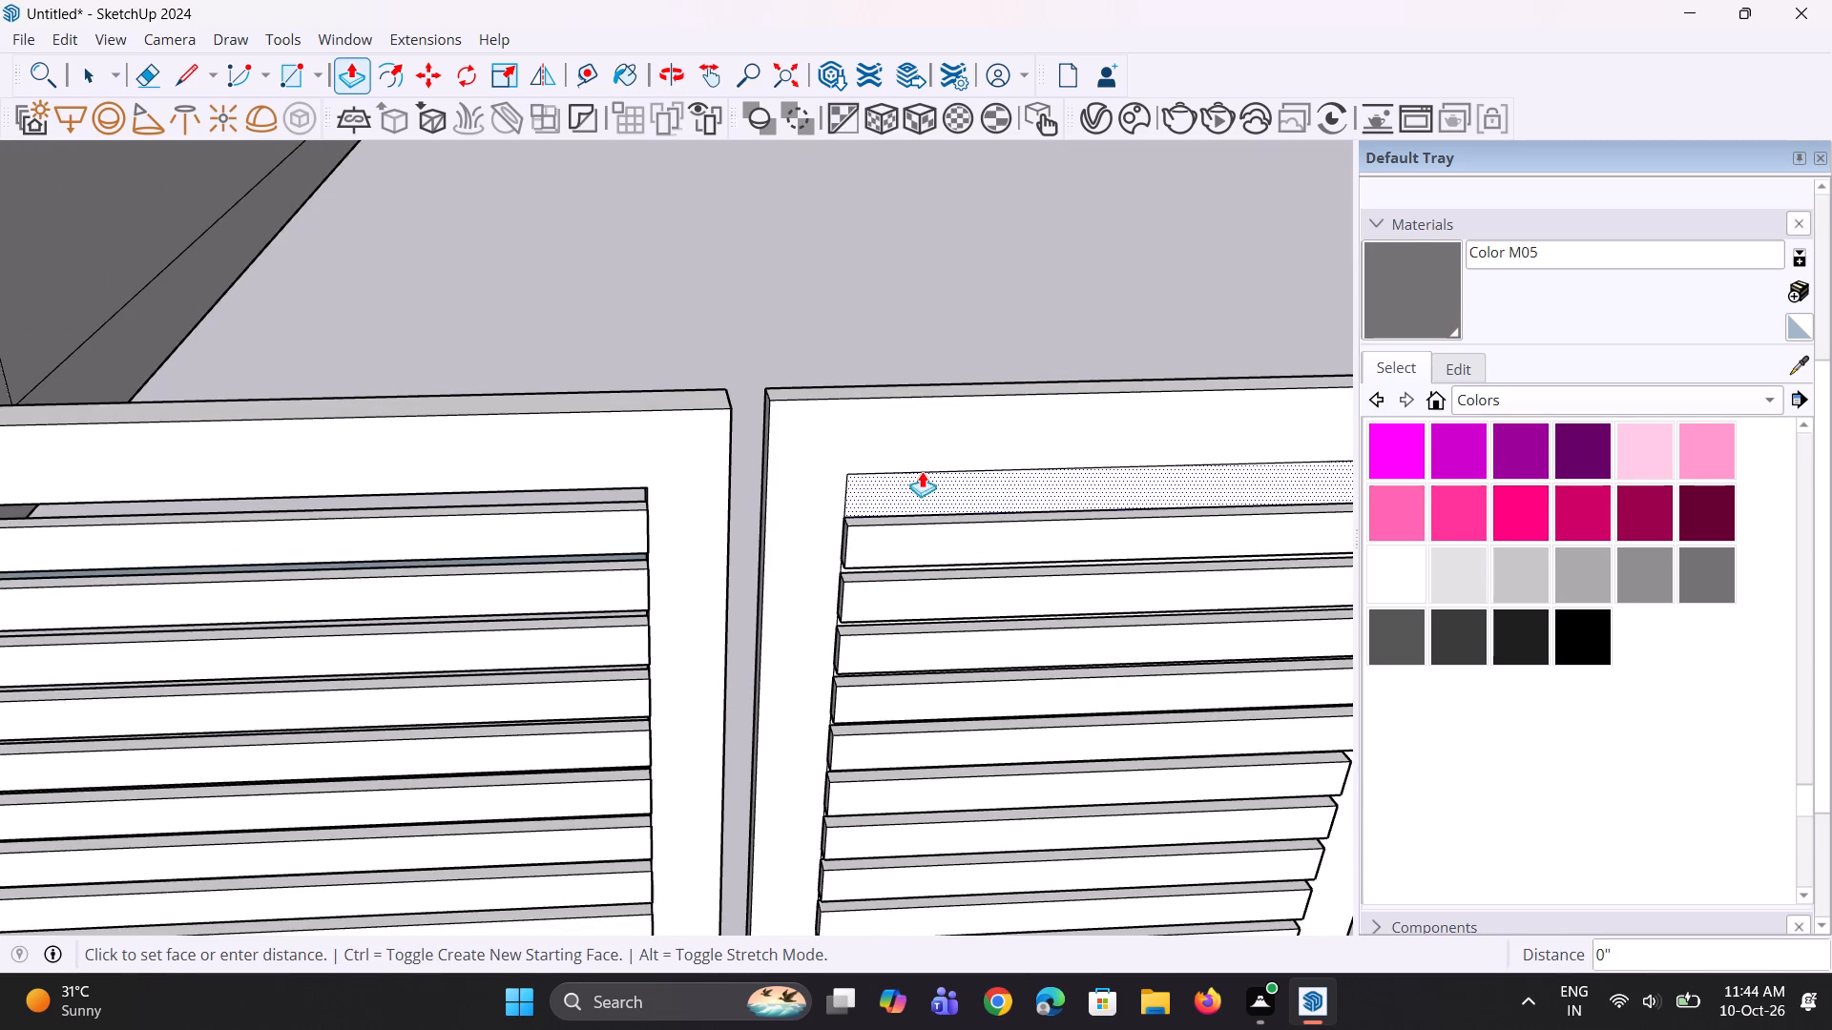
left_click(916, 382)
middle_click_drag(864, 526, 849, 409)
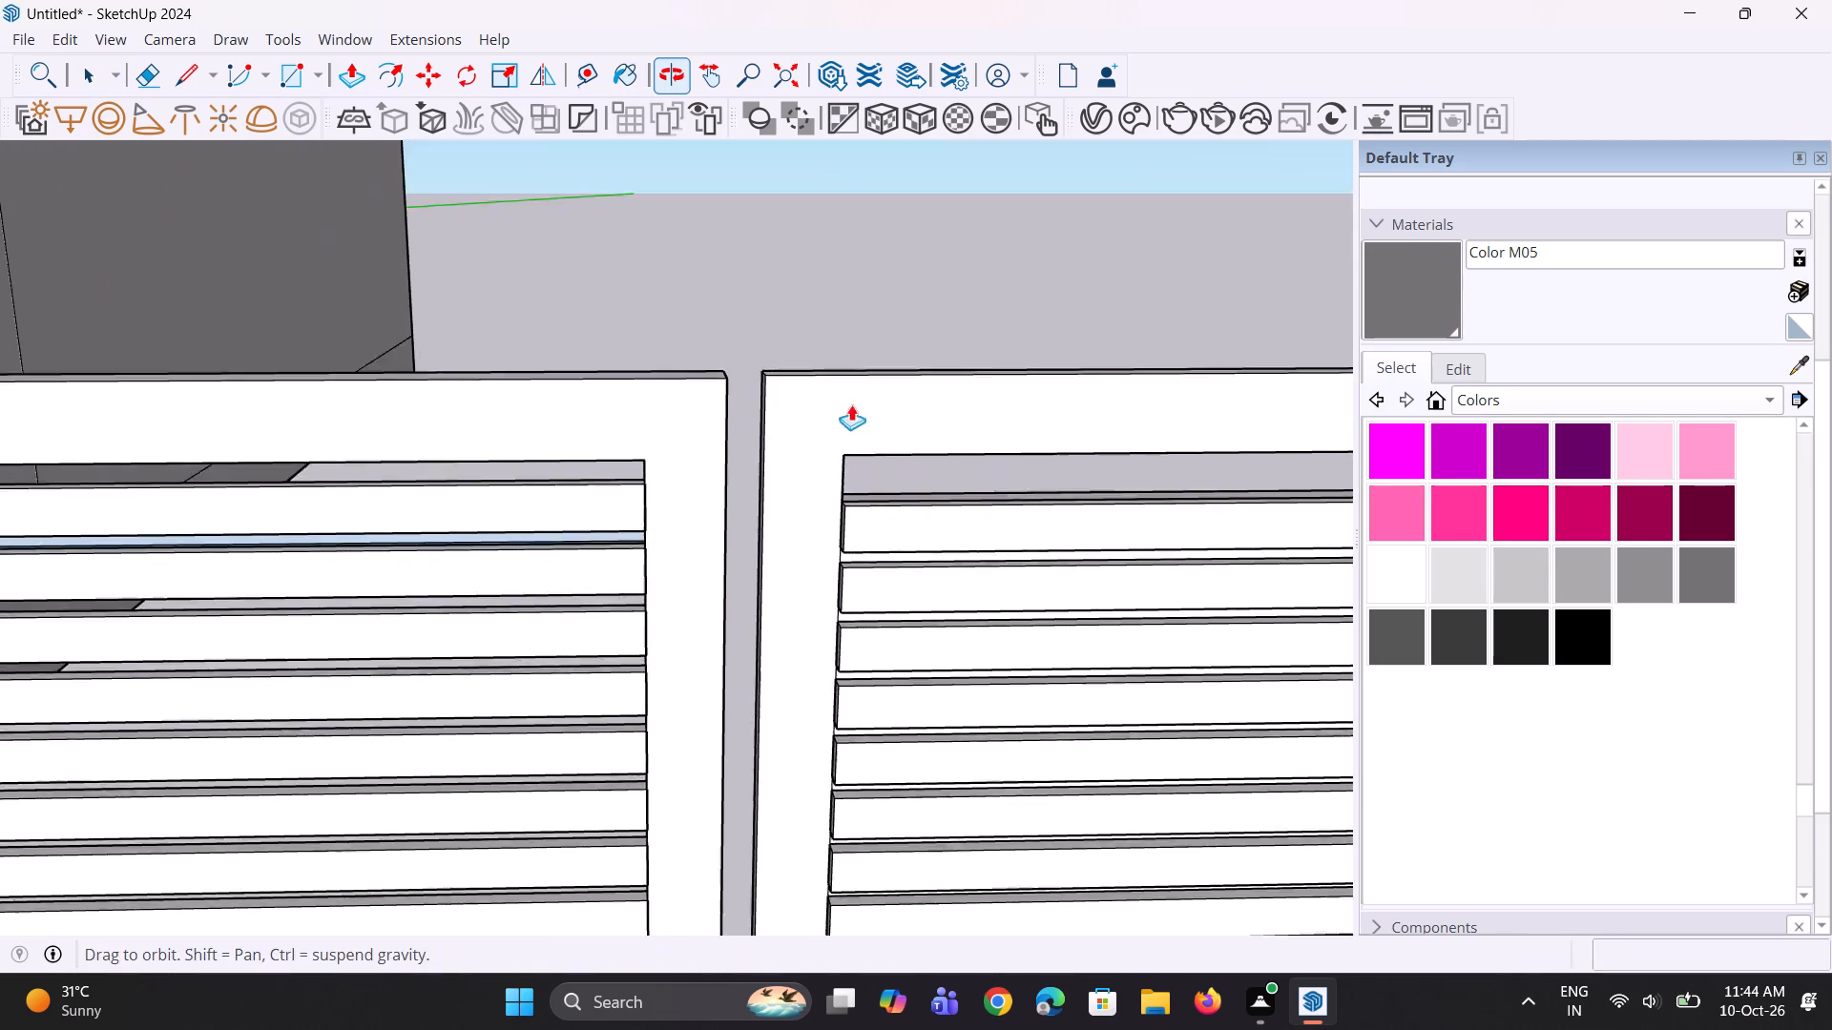
scroll(887, 573, "up", 3)
double_click(907, 559)
scroll(885, 523, "down", 3)
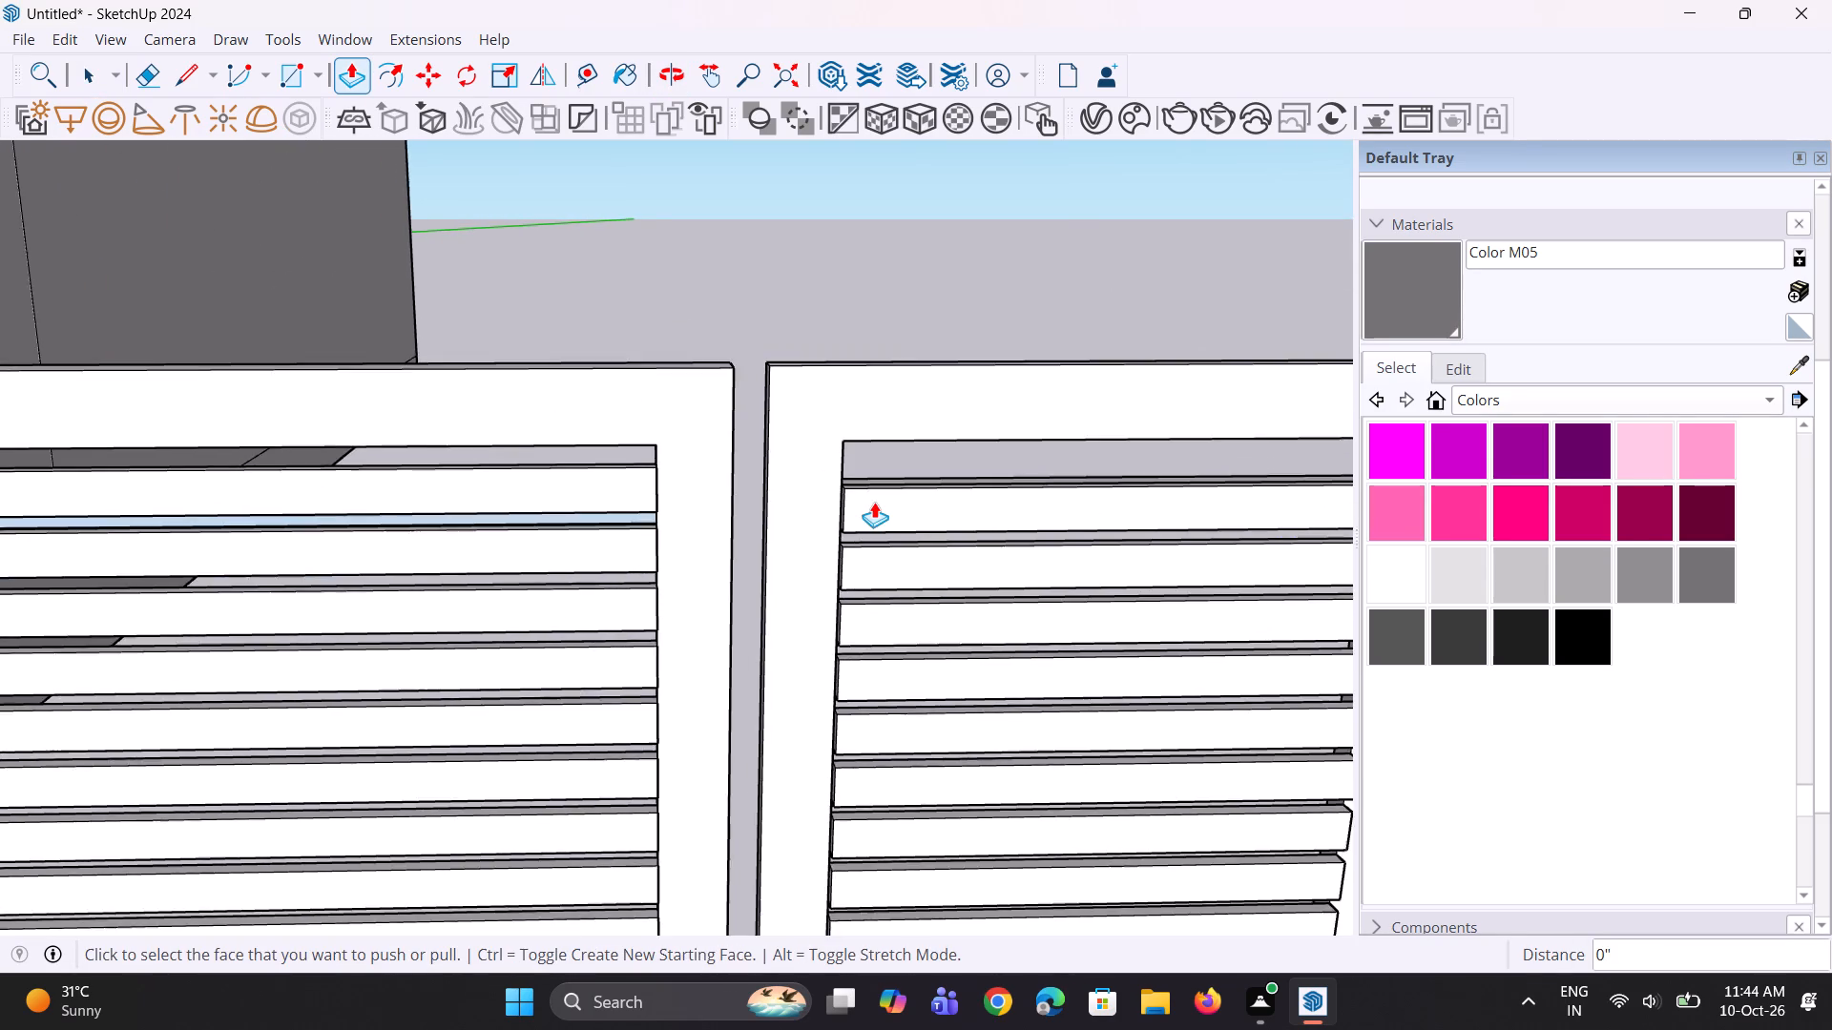
scroll(874, 502, "down", 12)
scroll(930, 736, "up", 3)
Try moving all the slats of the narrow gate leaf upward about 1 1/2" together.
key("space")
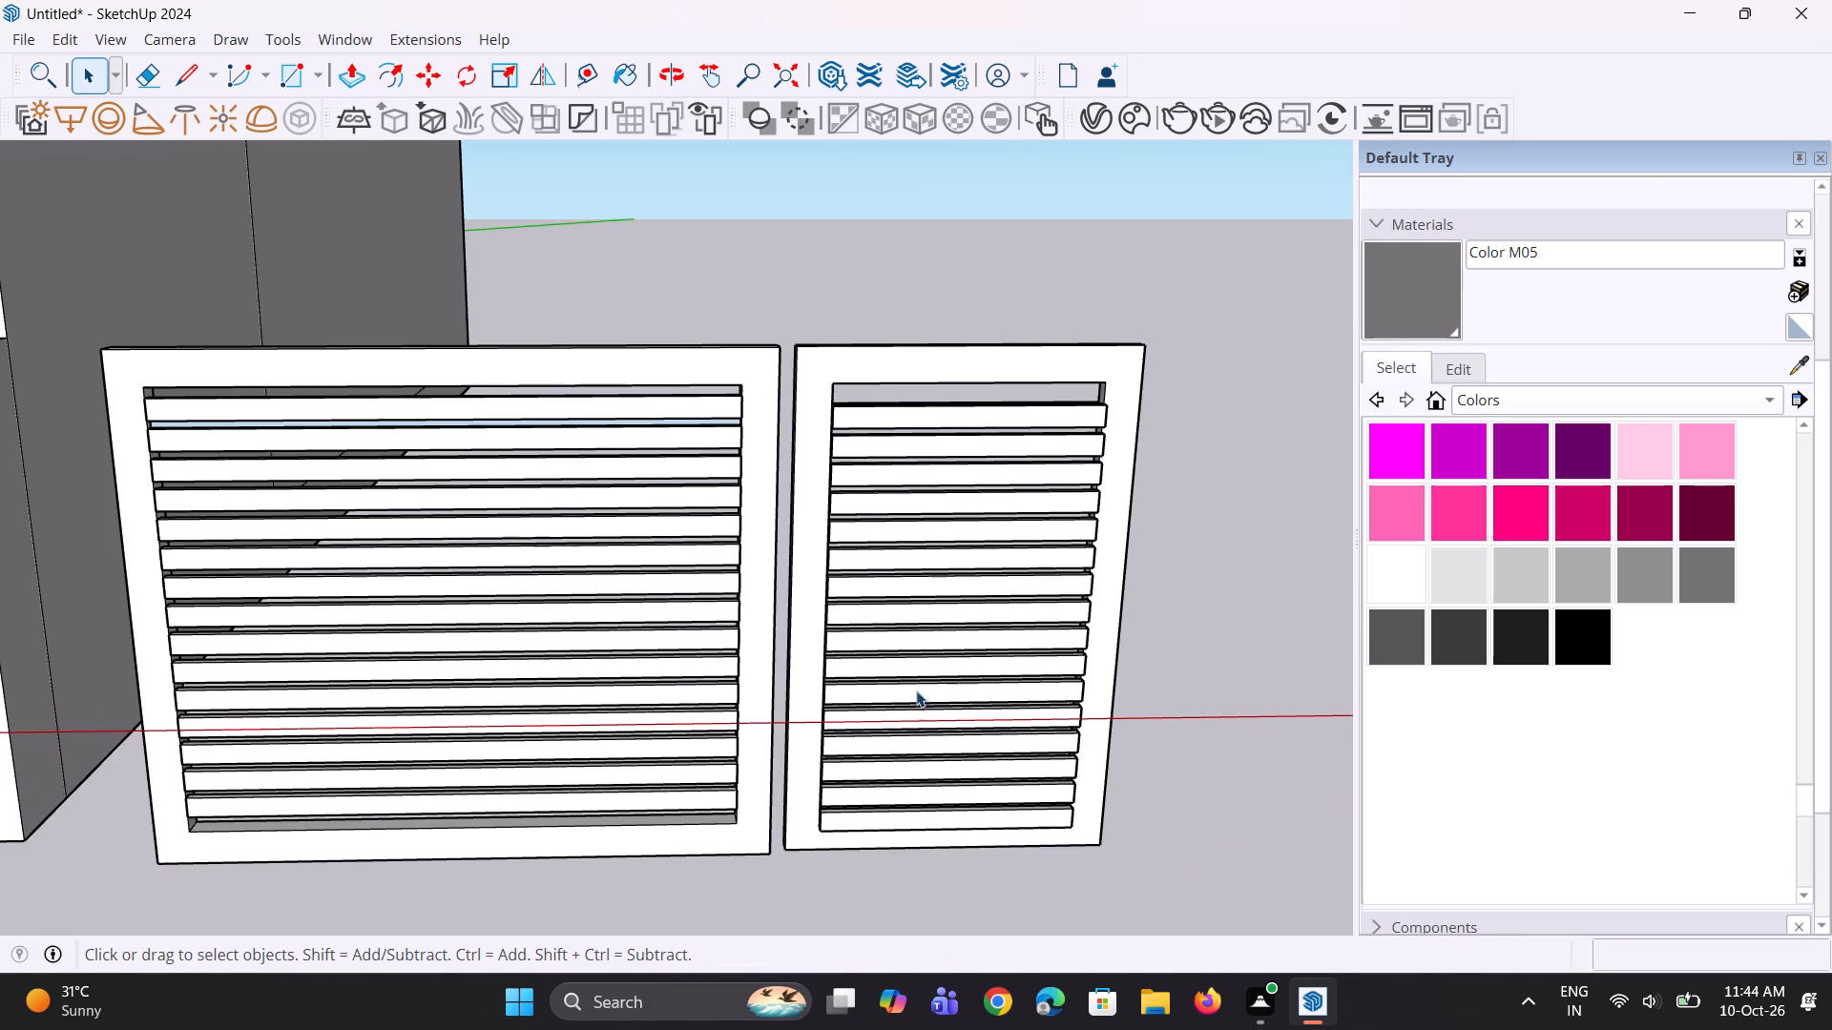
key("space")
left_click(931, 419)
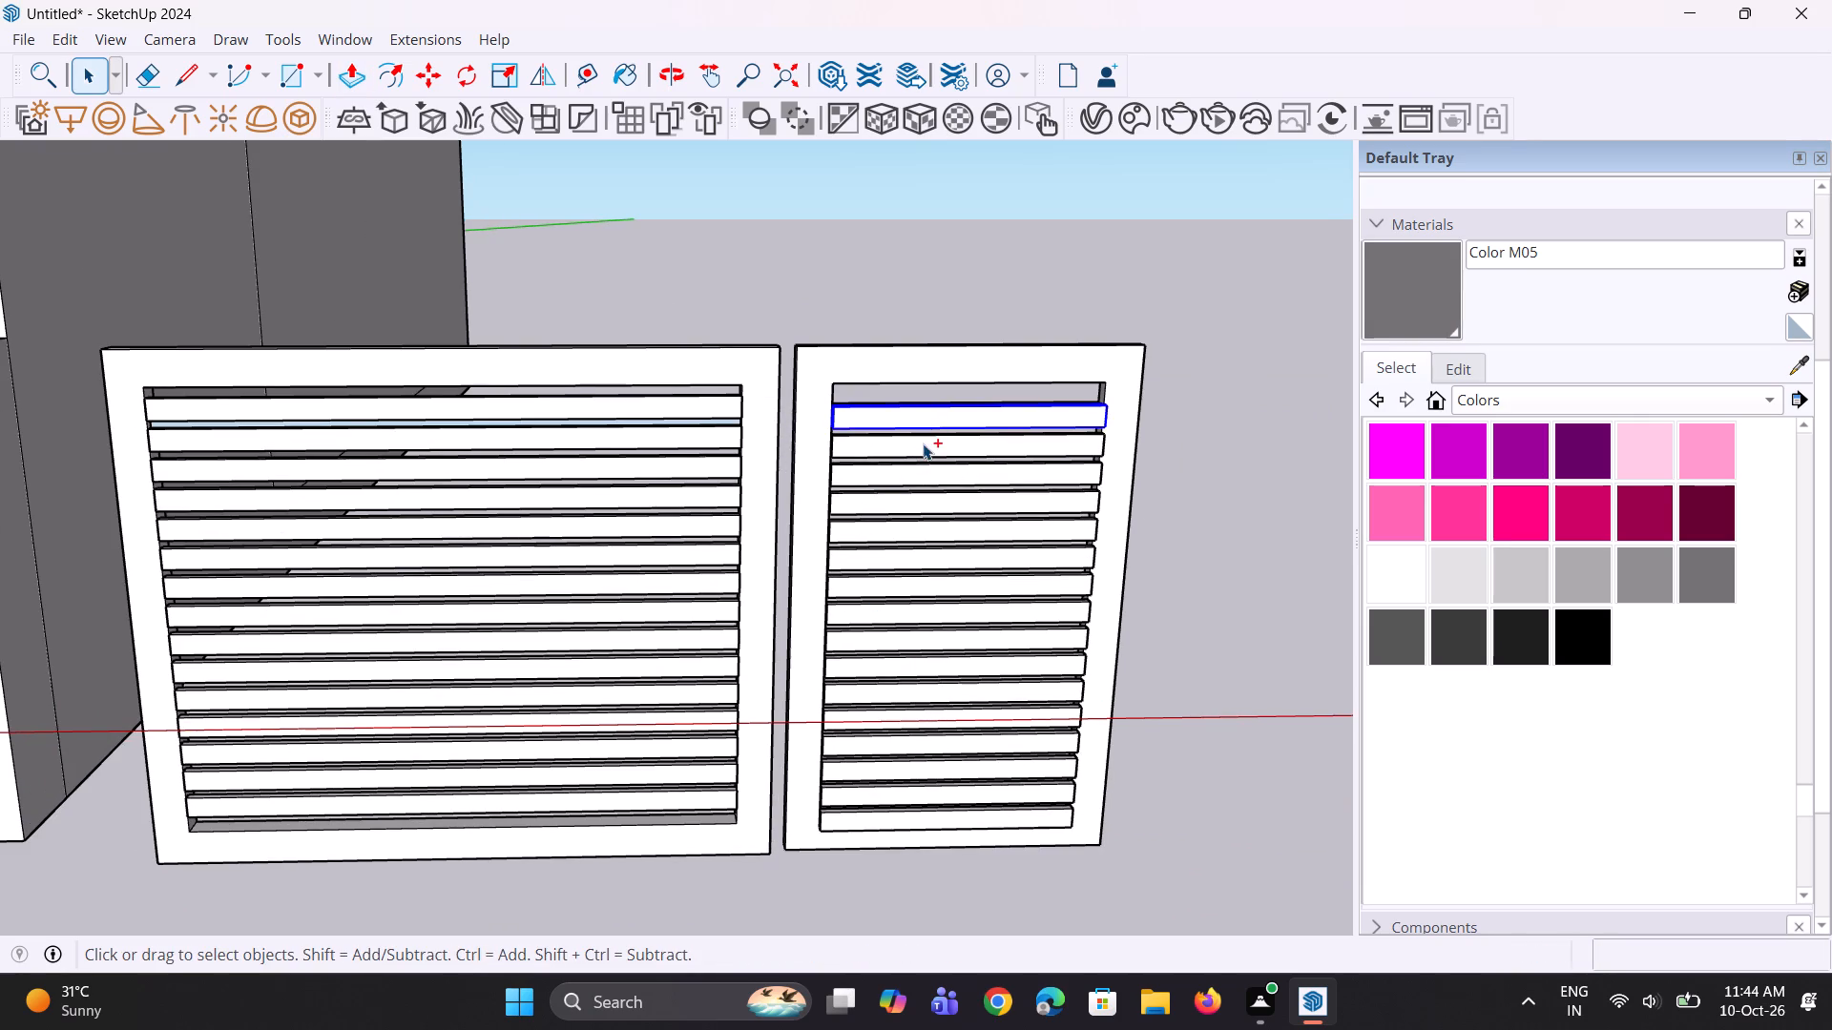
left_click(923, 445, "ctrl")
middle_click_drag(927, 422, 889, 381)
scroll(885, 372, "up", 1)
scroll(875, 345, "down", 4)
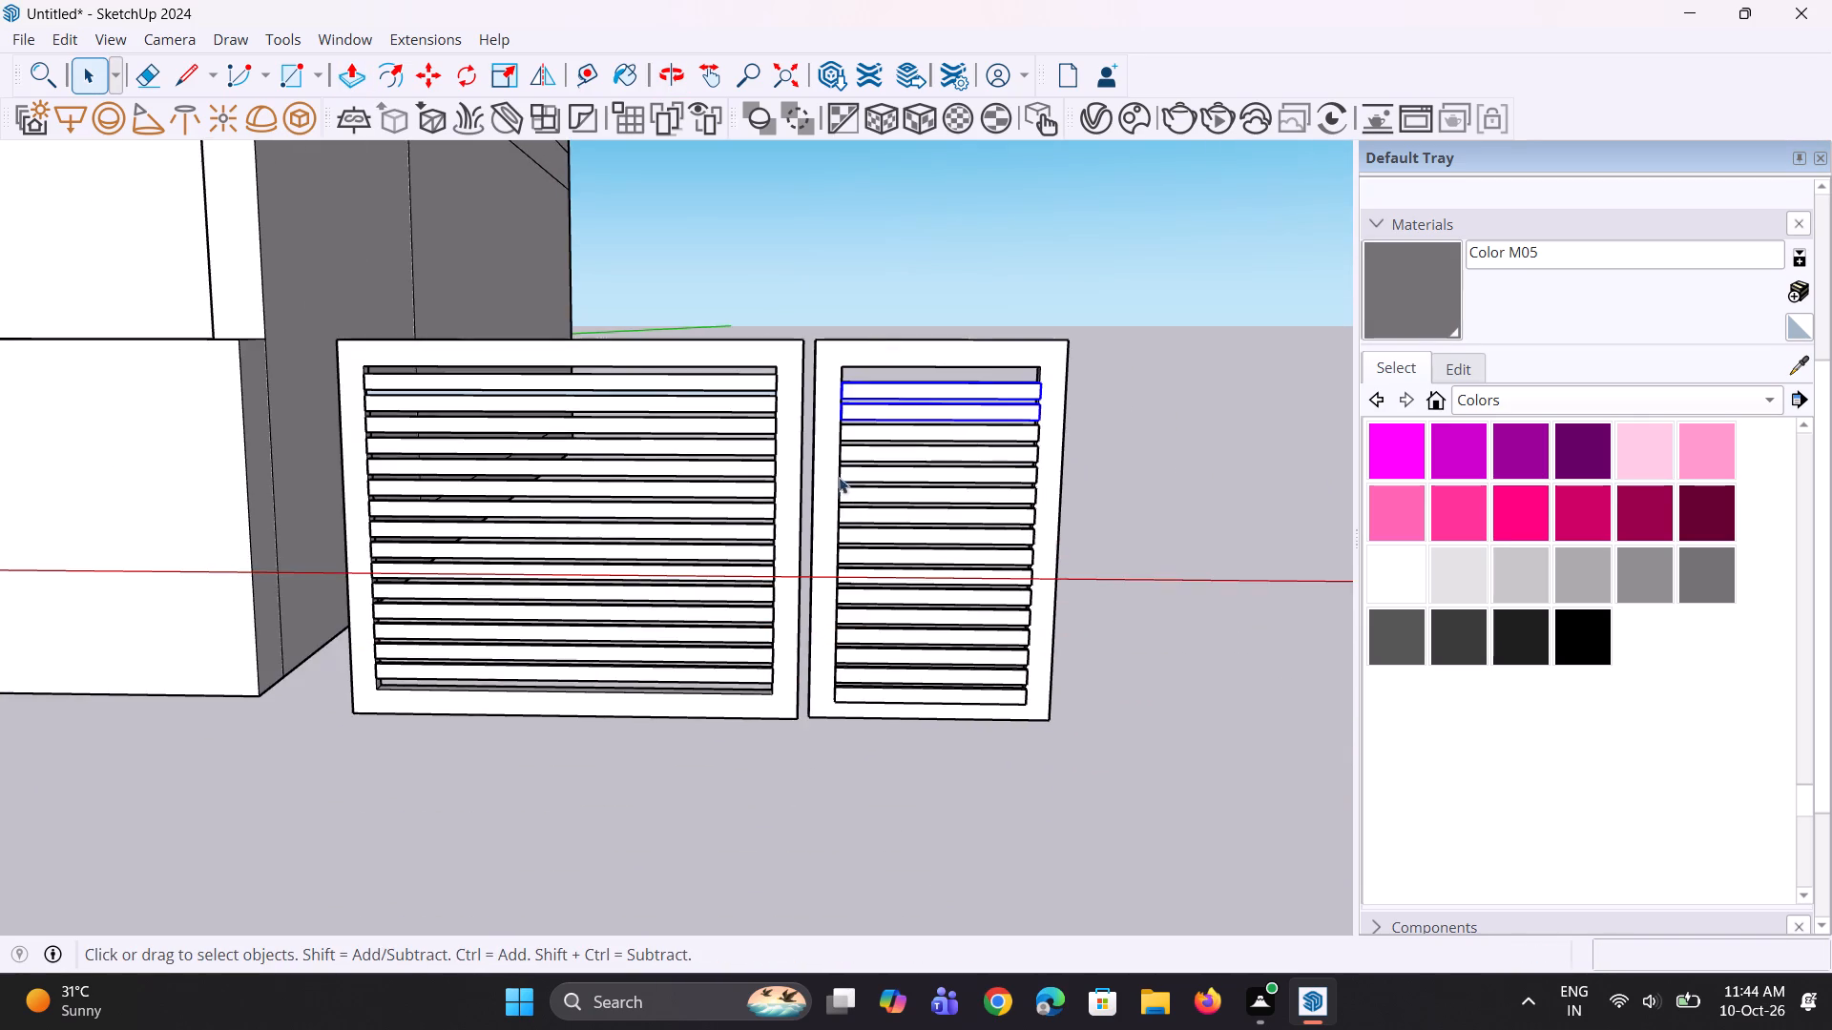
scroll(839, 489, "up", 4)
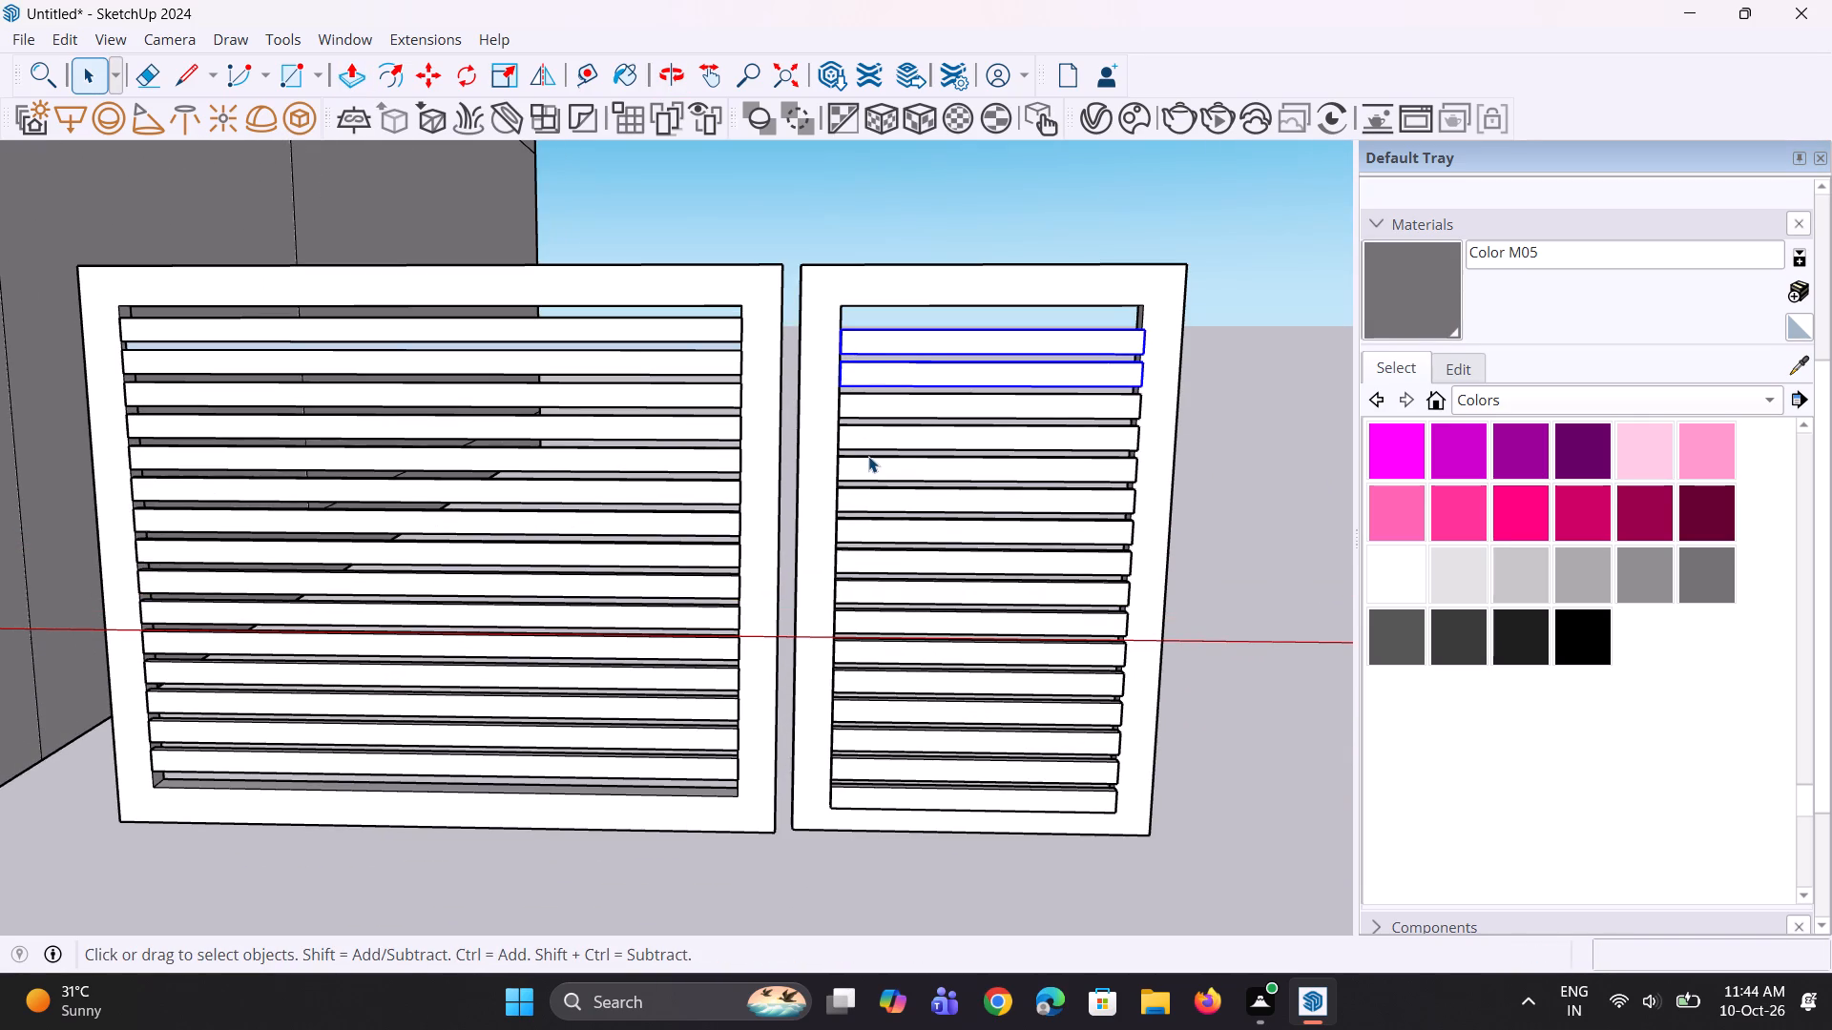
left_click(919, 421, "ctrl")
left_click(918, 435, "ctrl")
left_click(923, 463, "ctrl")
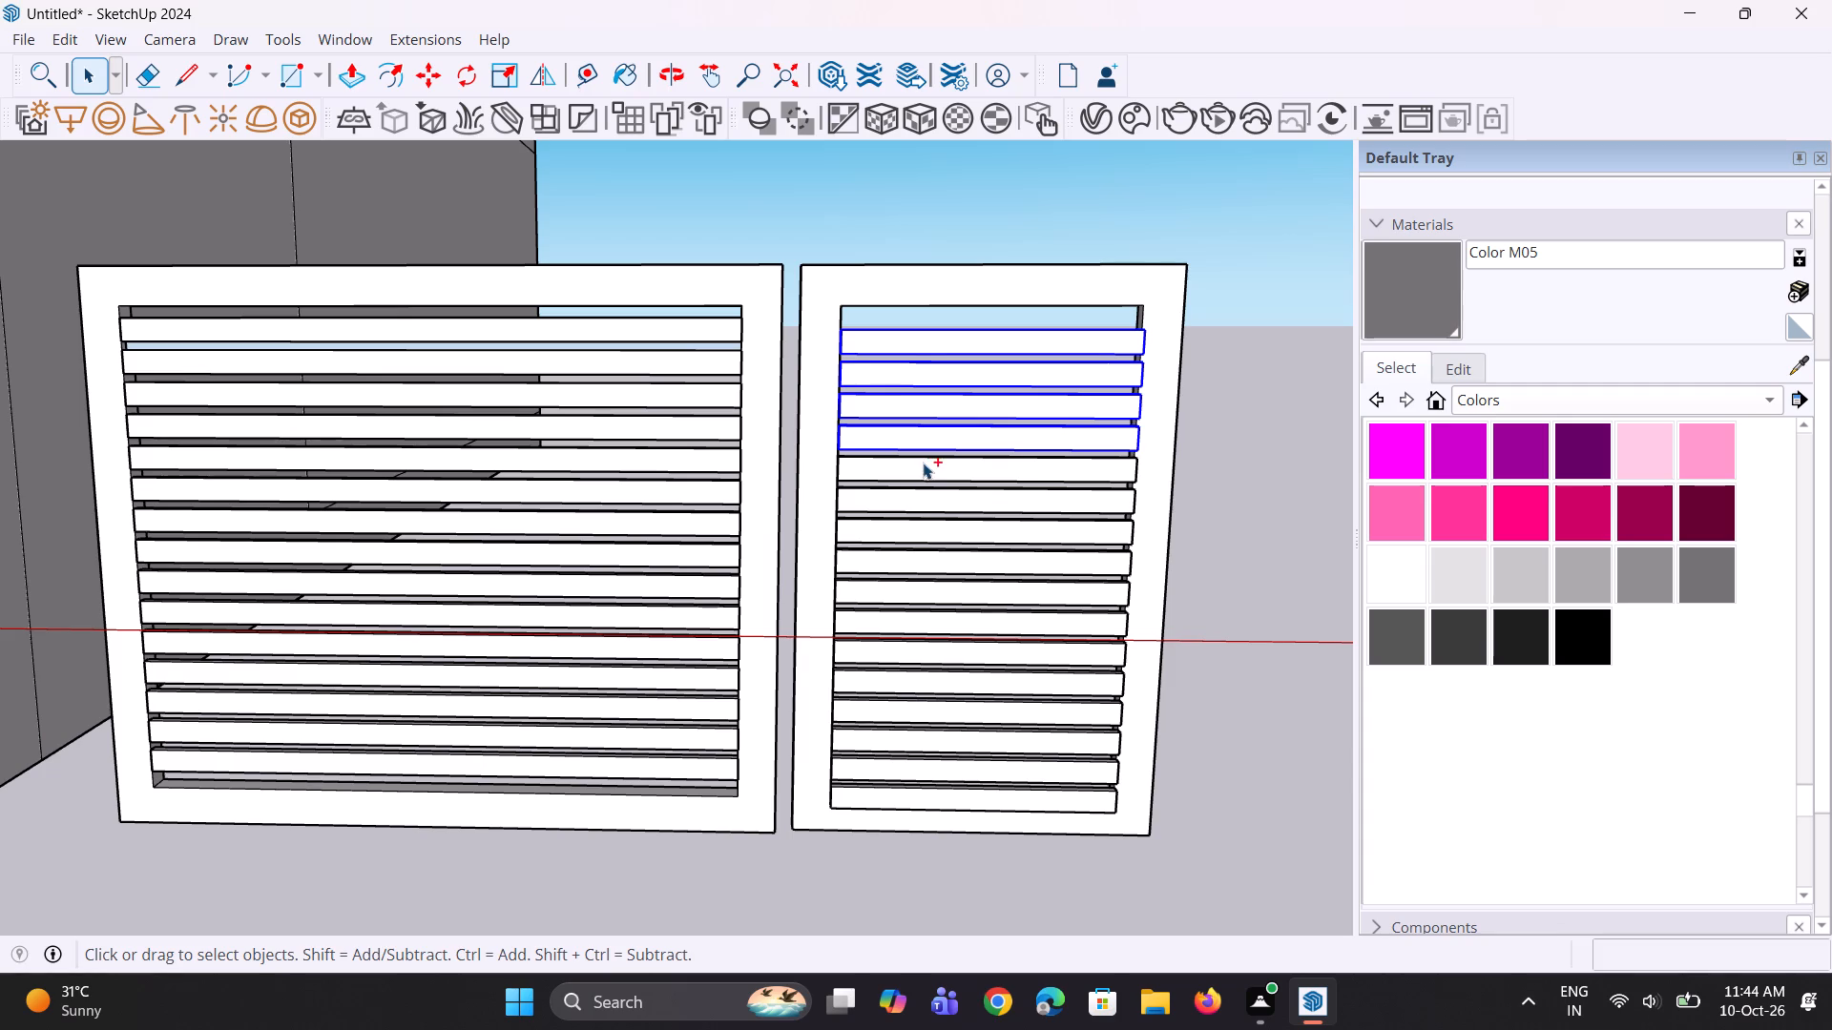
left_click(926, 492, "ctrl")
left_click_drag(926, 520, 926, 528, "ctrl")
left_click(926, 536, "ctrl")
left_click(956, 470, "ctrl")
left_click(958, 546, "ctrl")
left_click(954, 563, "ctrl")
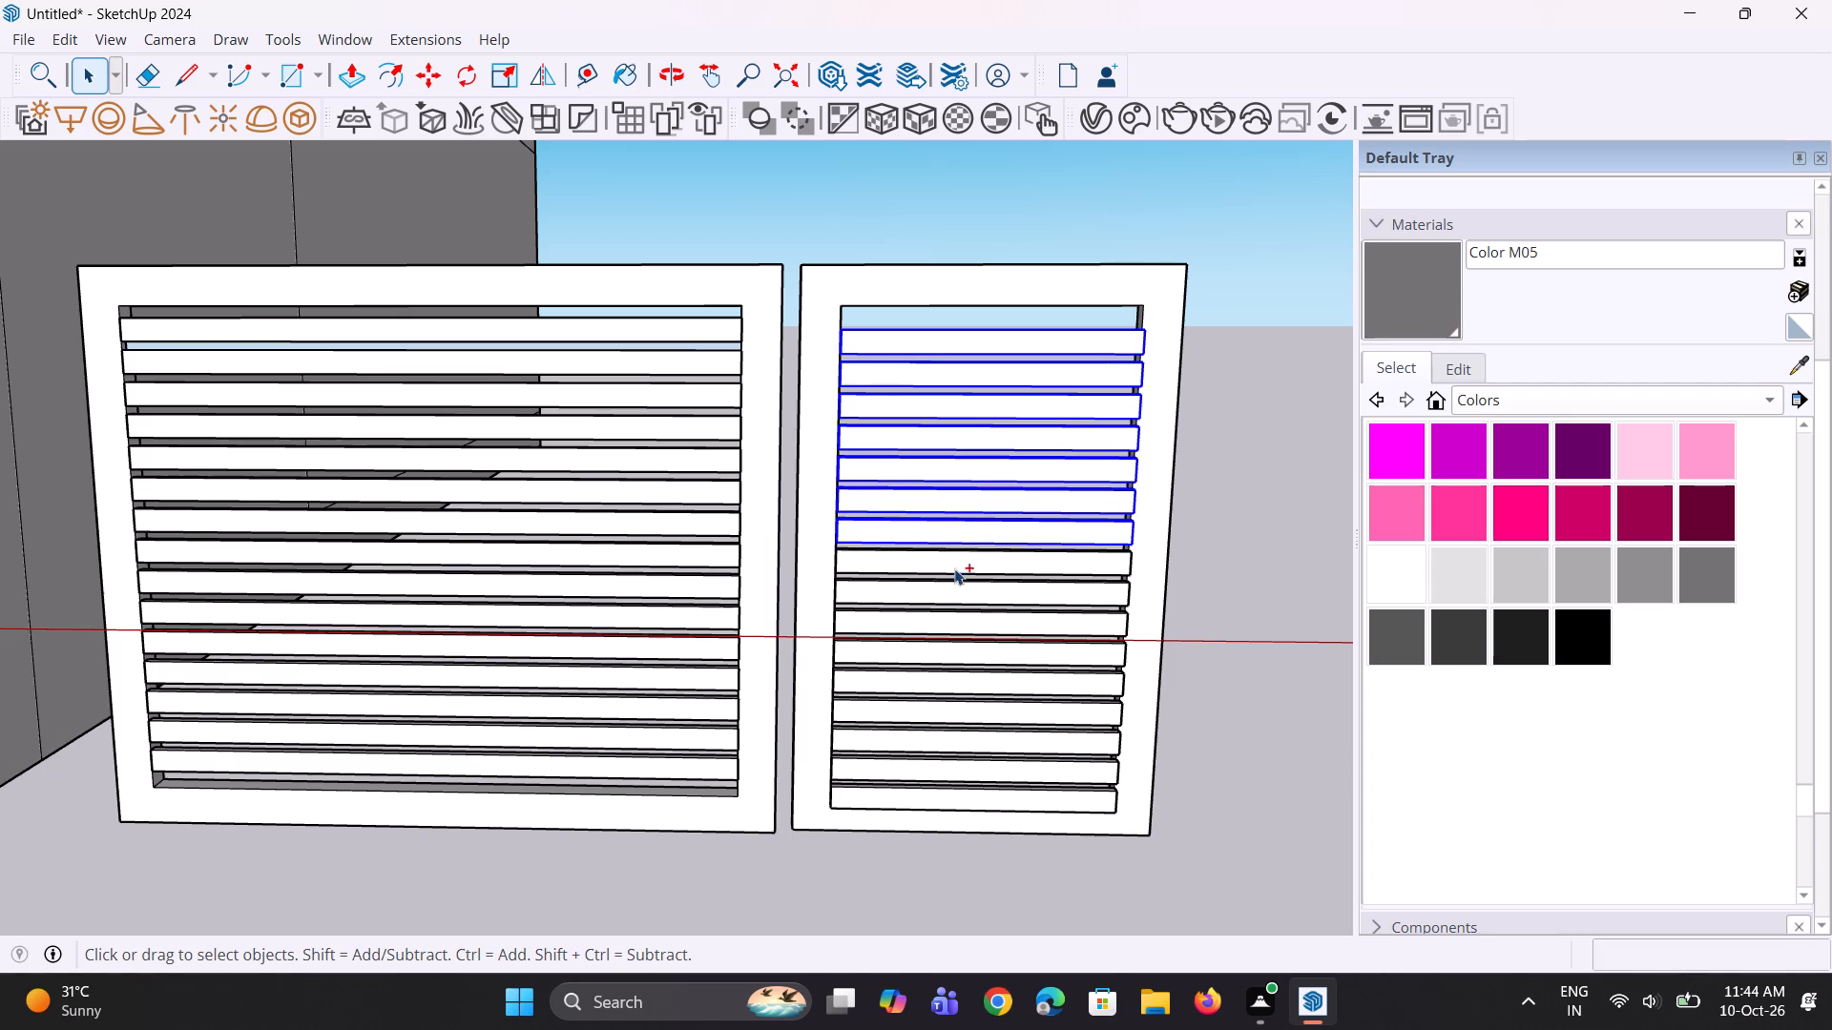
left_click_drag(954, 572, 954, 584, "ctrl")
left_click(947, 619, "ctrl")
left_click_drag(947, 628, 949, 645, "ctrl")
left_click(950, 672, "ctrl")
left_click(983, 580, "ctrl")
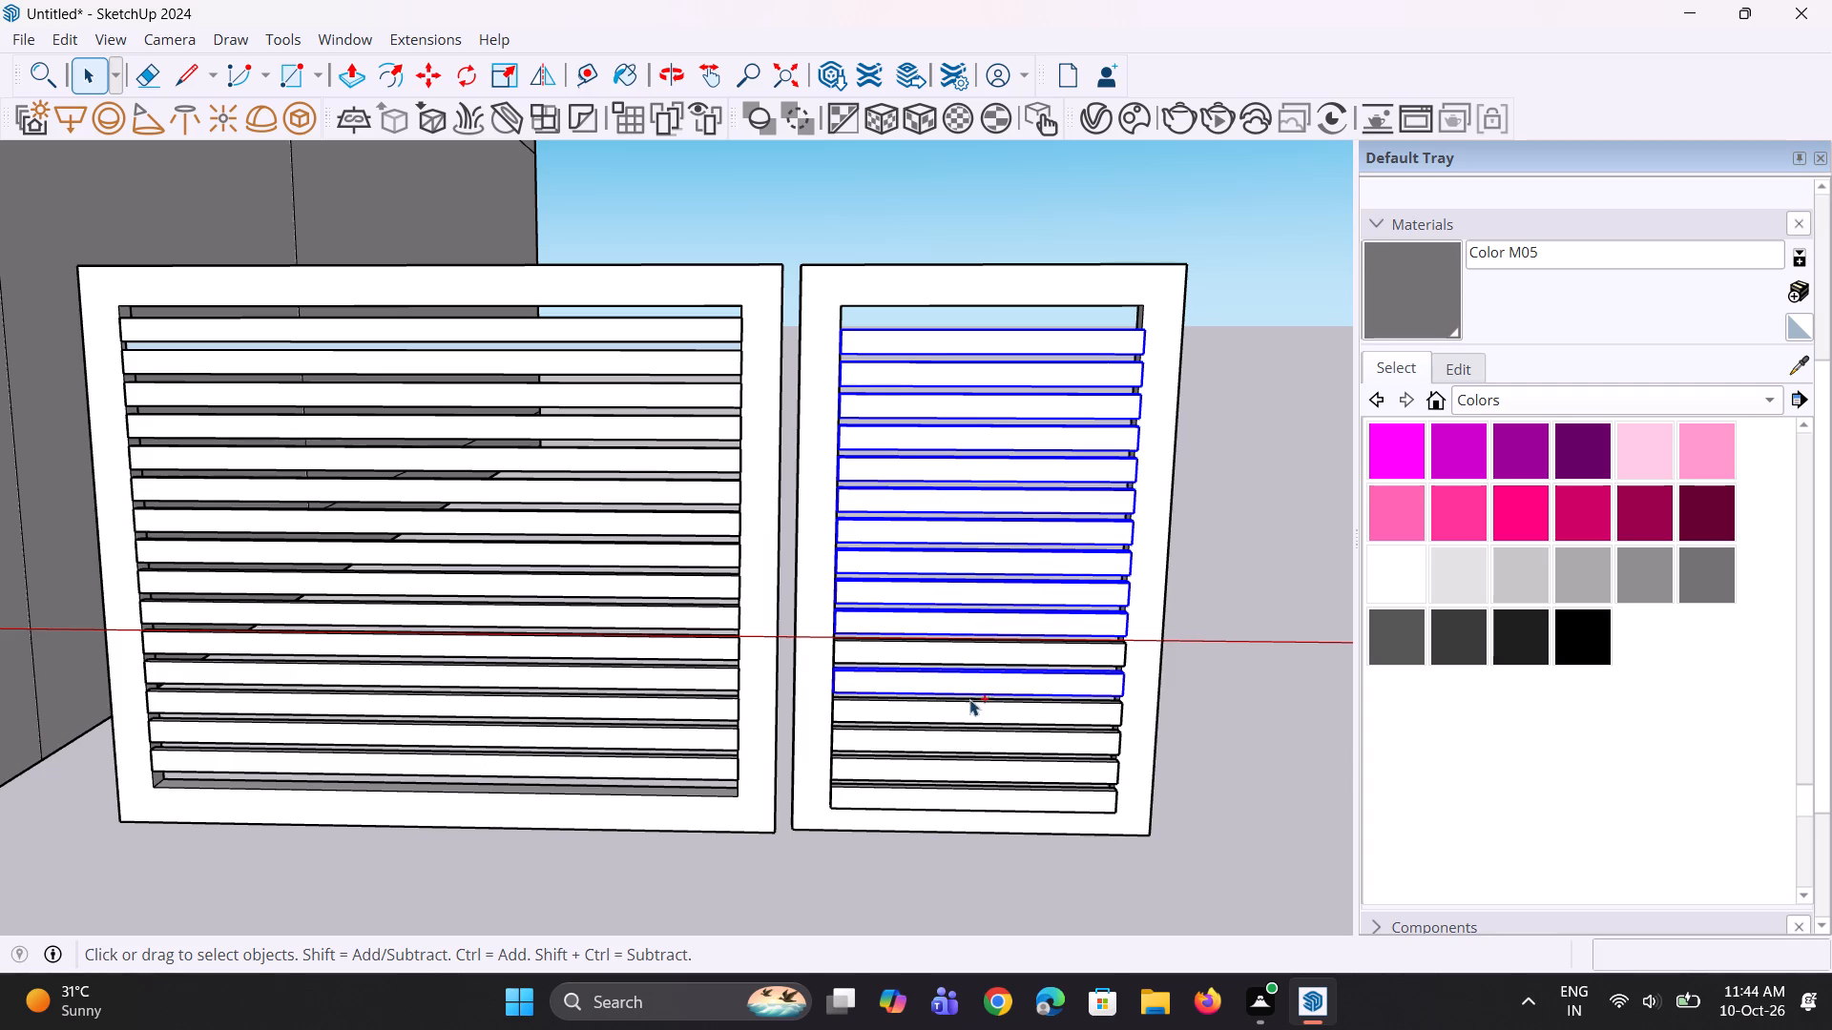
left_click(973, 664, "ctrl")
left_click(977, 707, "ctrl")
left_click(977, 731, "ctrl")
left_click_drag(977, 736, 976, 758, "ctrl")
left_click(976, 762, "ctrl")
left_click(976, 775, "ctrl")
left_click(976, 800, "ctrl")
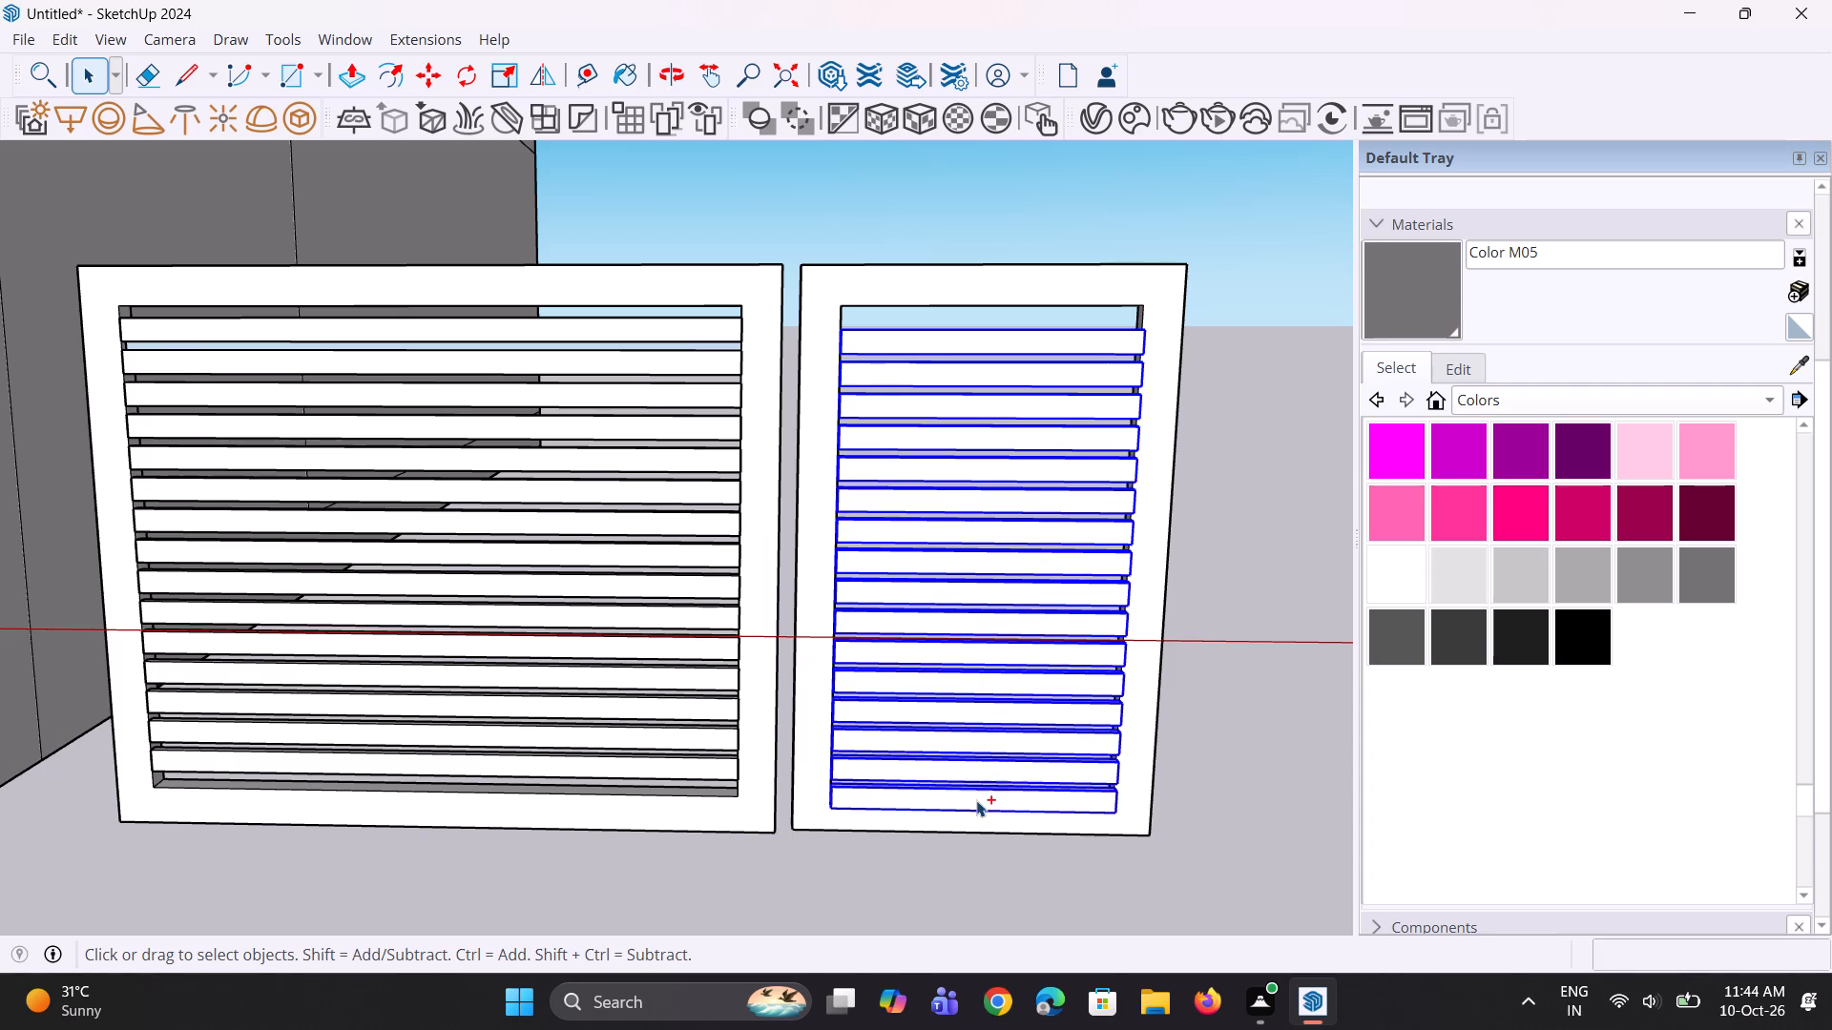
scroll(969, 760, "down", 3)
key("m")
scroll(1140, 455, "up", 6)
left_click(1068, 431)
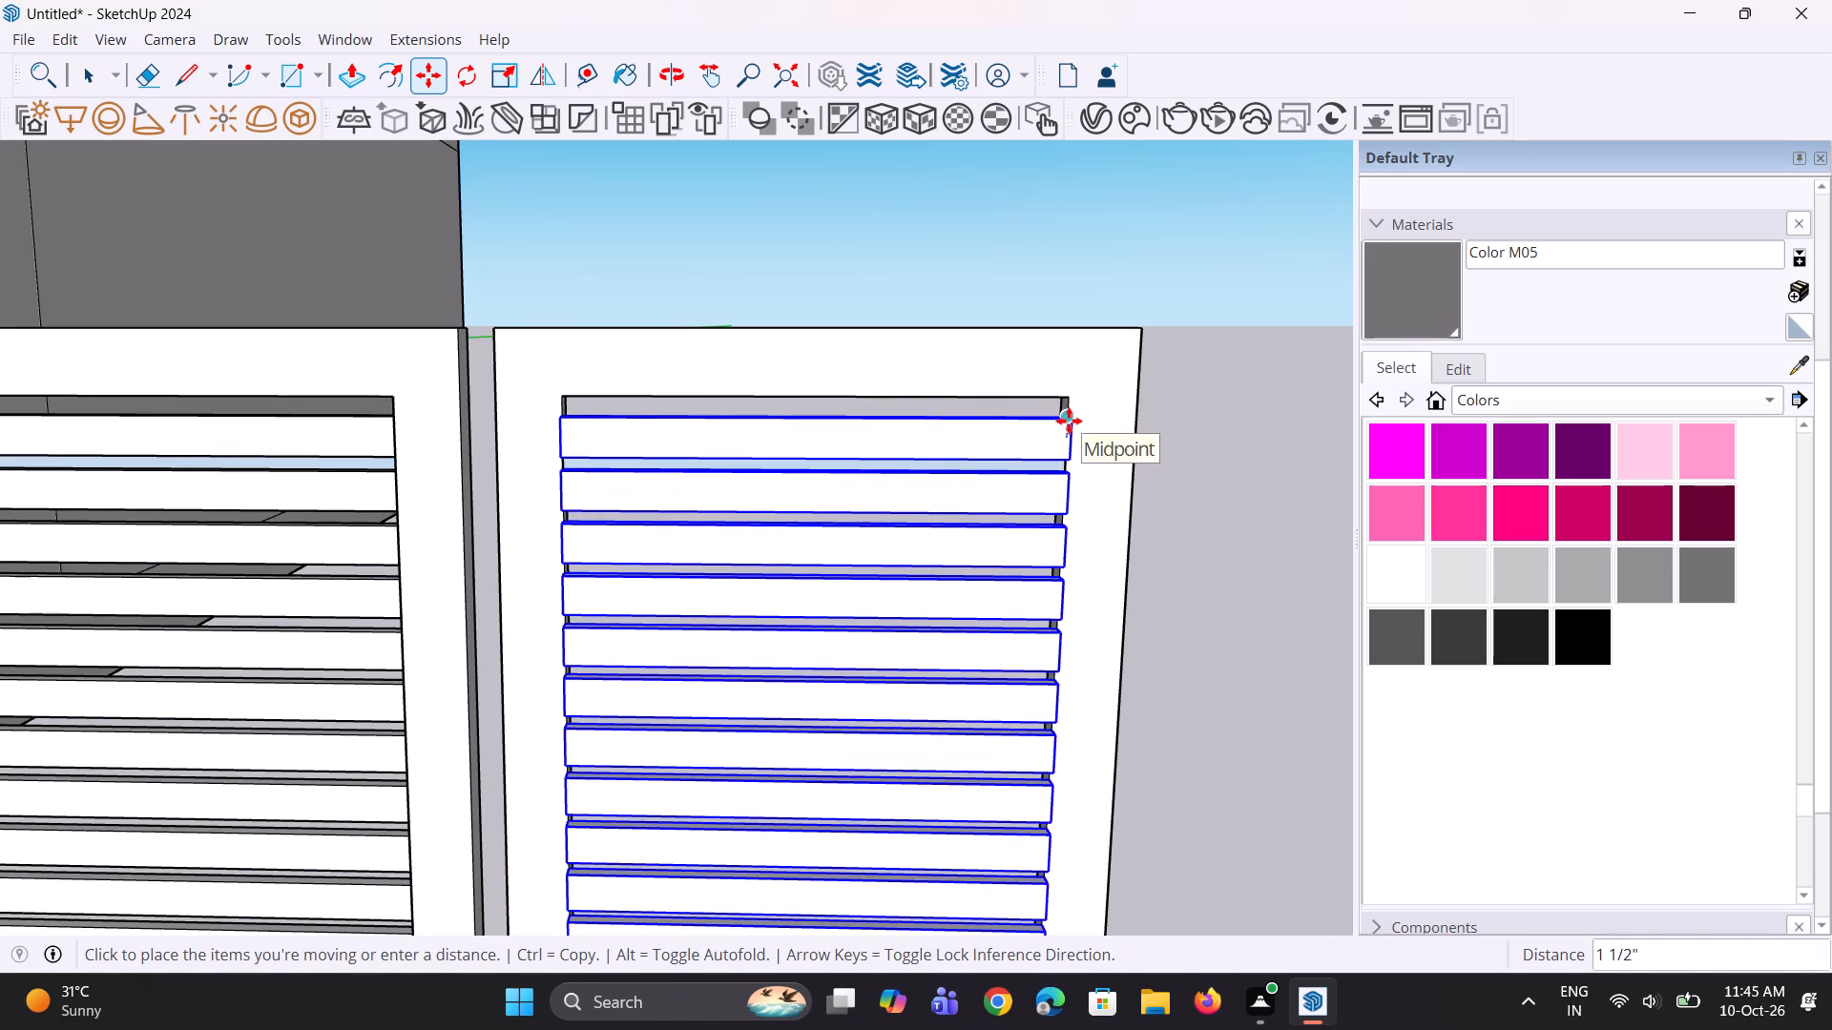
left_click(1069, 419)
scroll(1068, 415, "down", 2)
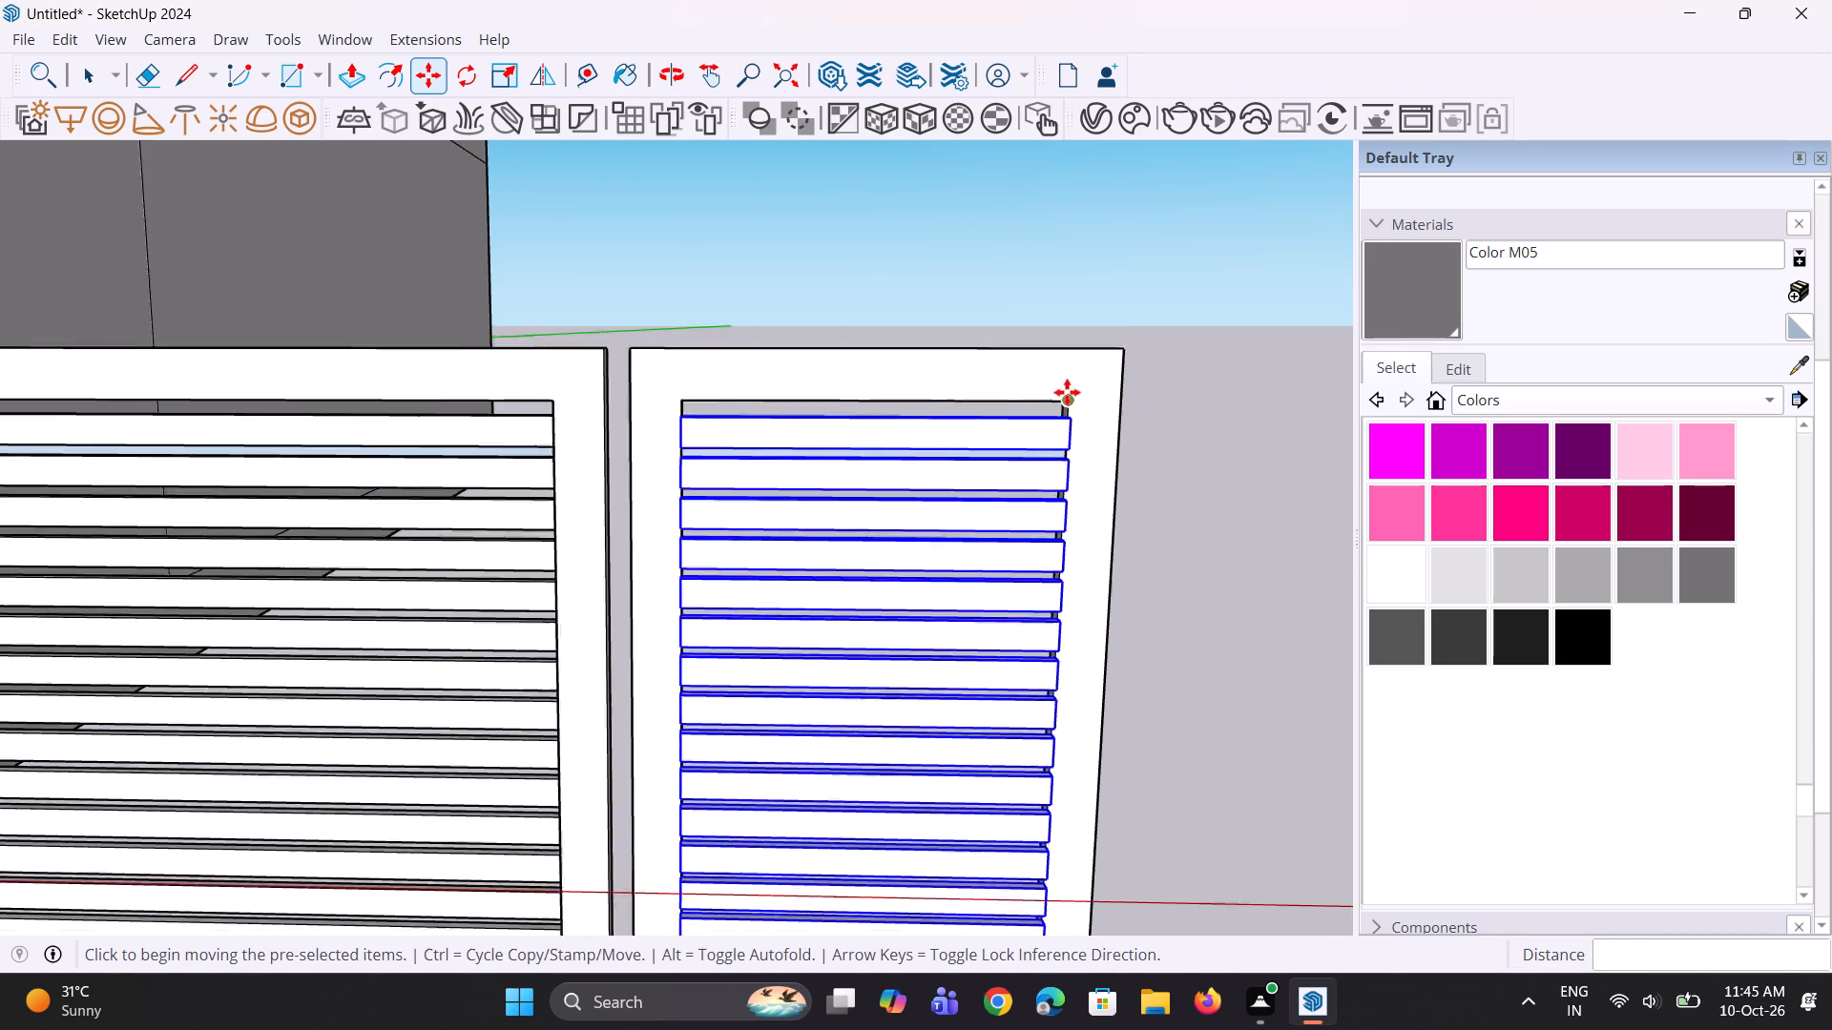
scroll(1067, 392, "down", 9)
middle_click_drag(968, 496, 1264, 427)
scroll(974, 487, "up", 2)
Undo the slat move, the slat copies, the raised slat and its edges, back to the narrow leaf's plain inner outline.
key("ctrl+z")
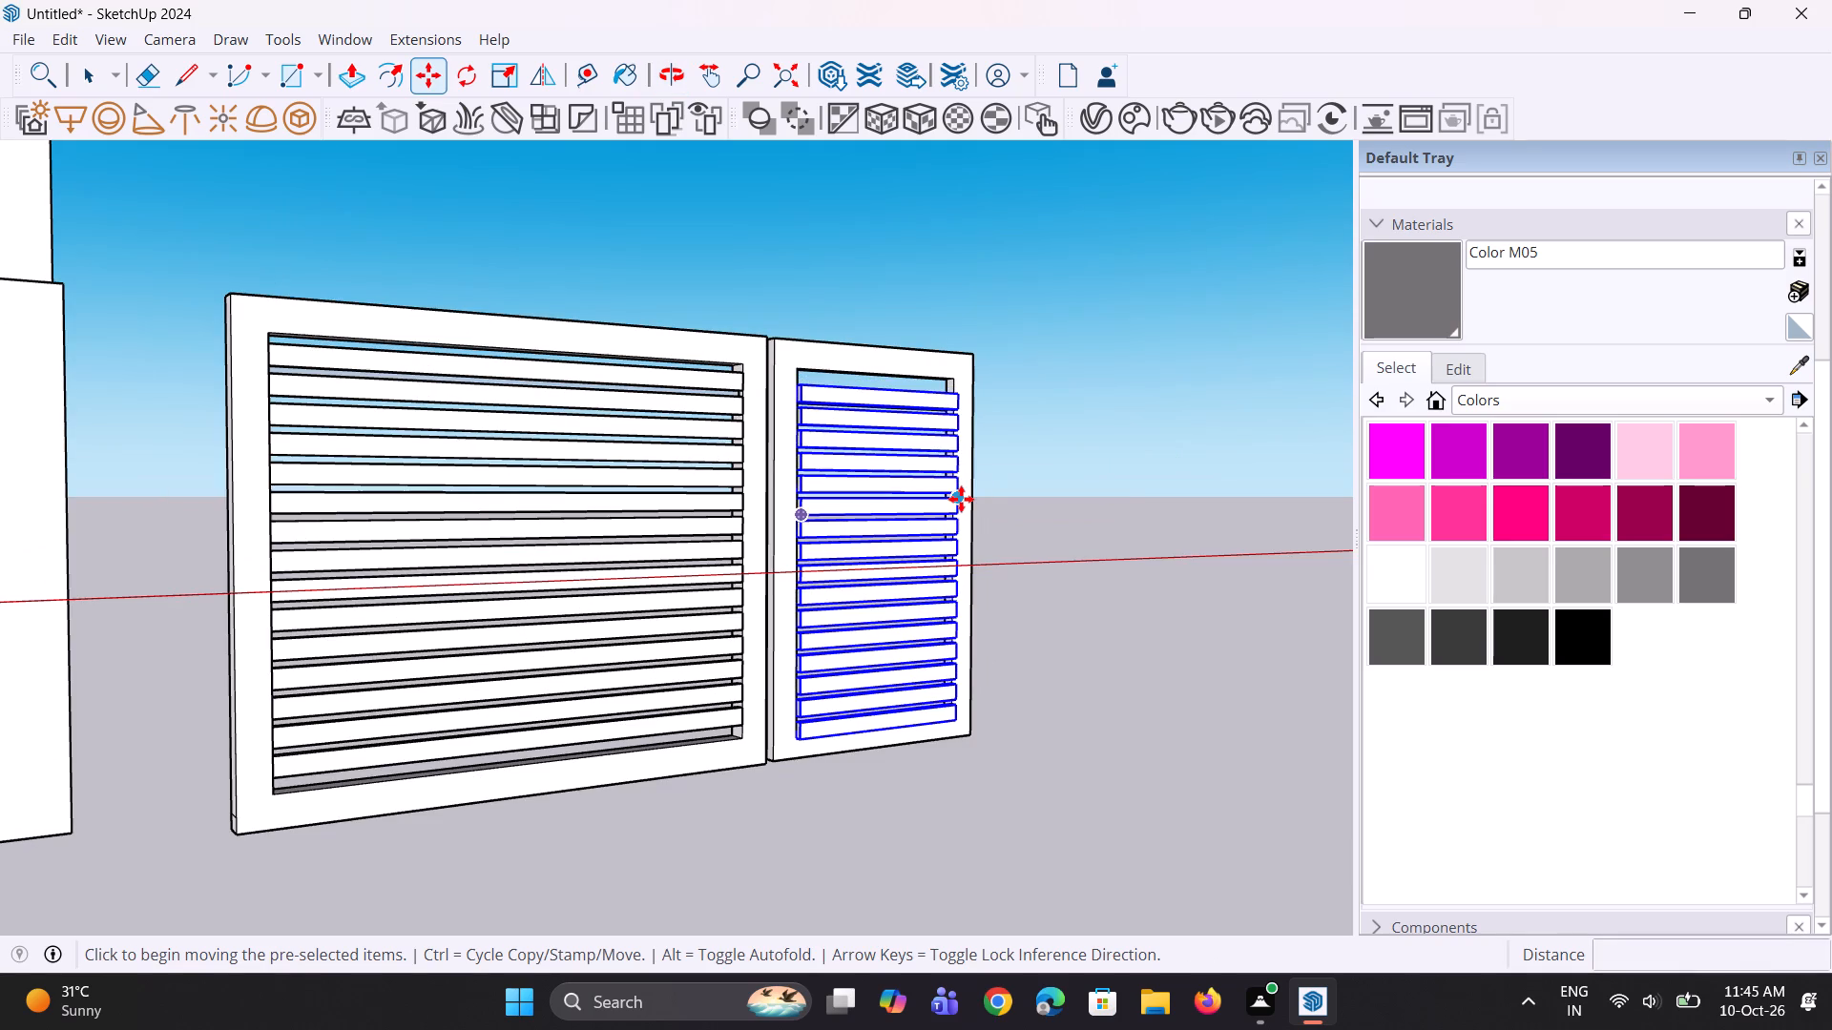
key("ctrl+z")
key("ctrl+z")
key("ctrl+z")
key("ctrl+z")
middle_click_drag(844, 448, 852, 476)
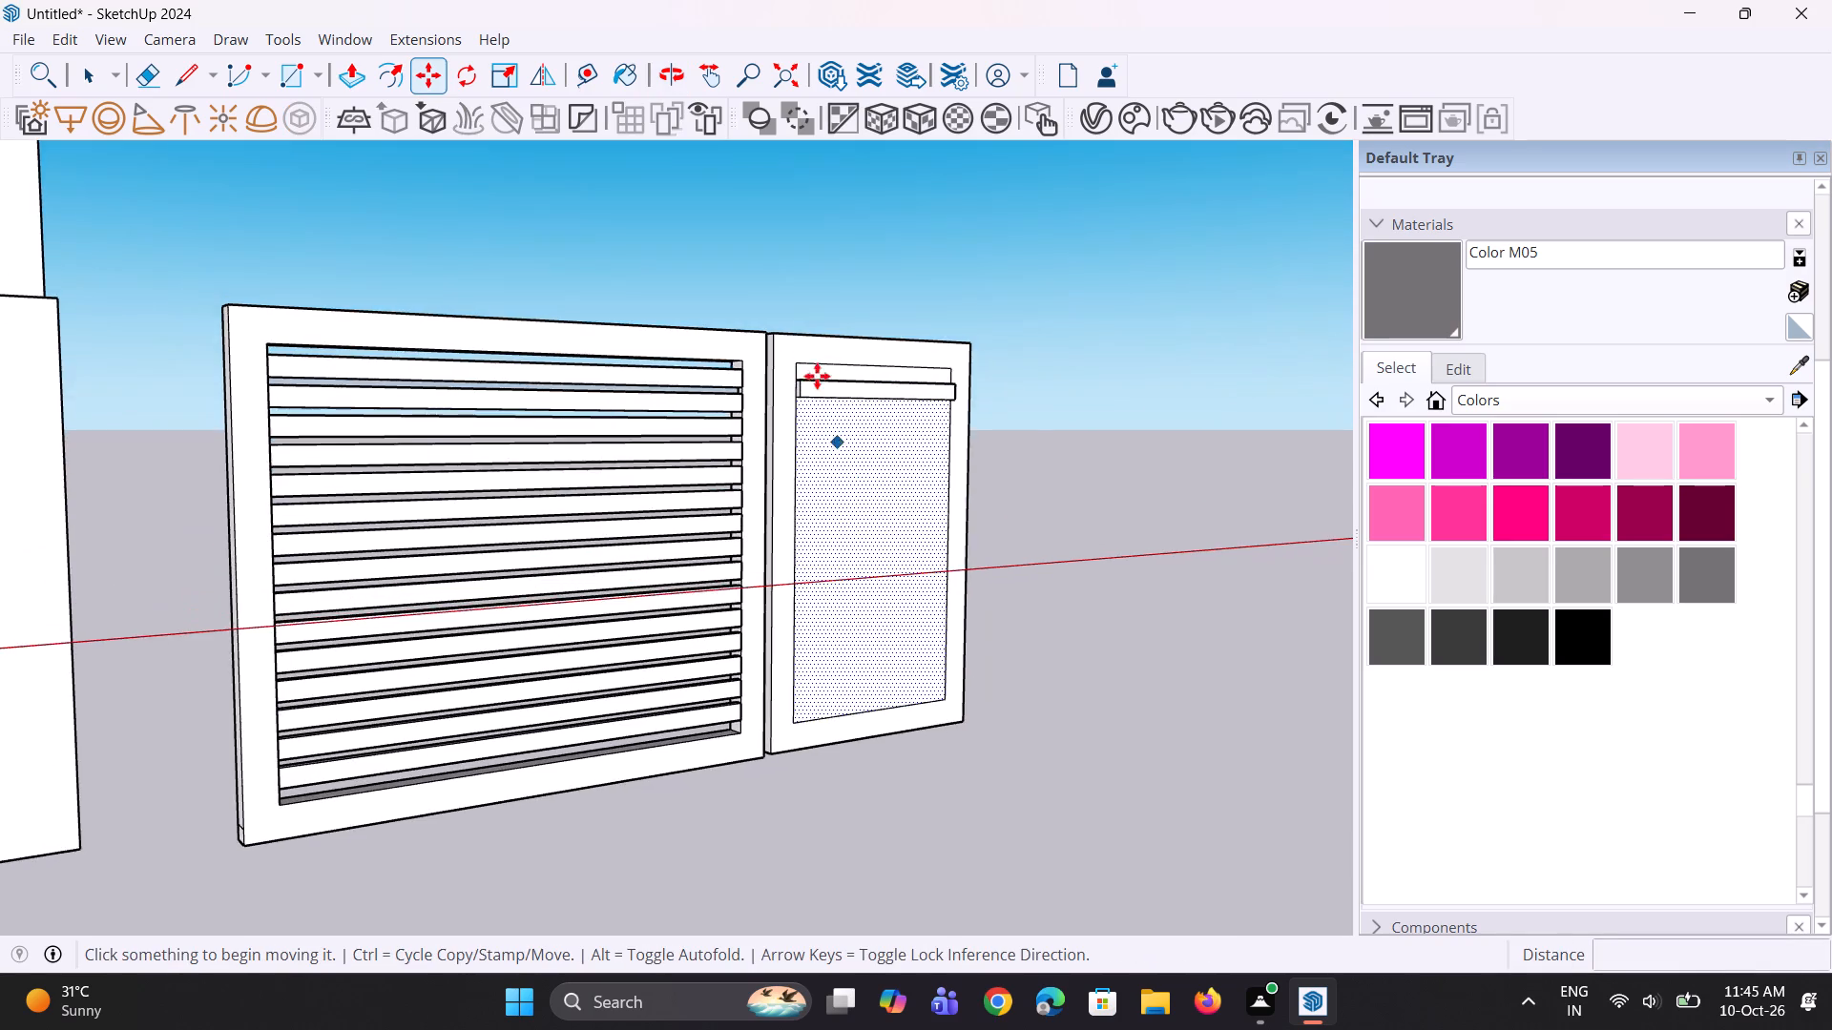
scroll(779, 355, "up", 5)
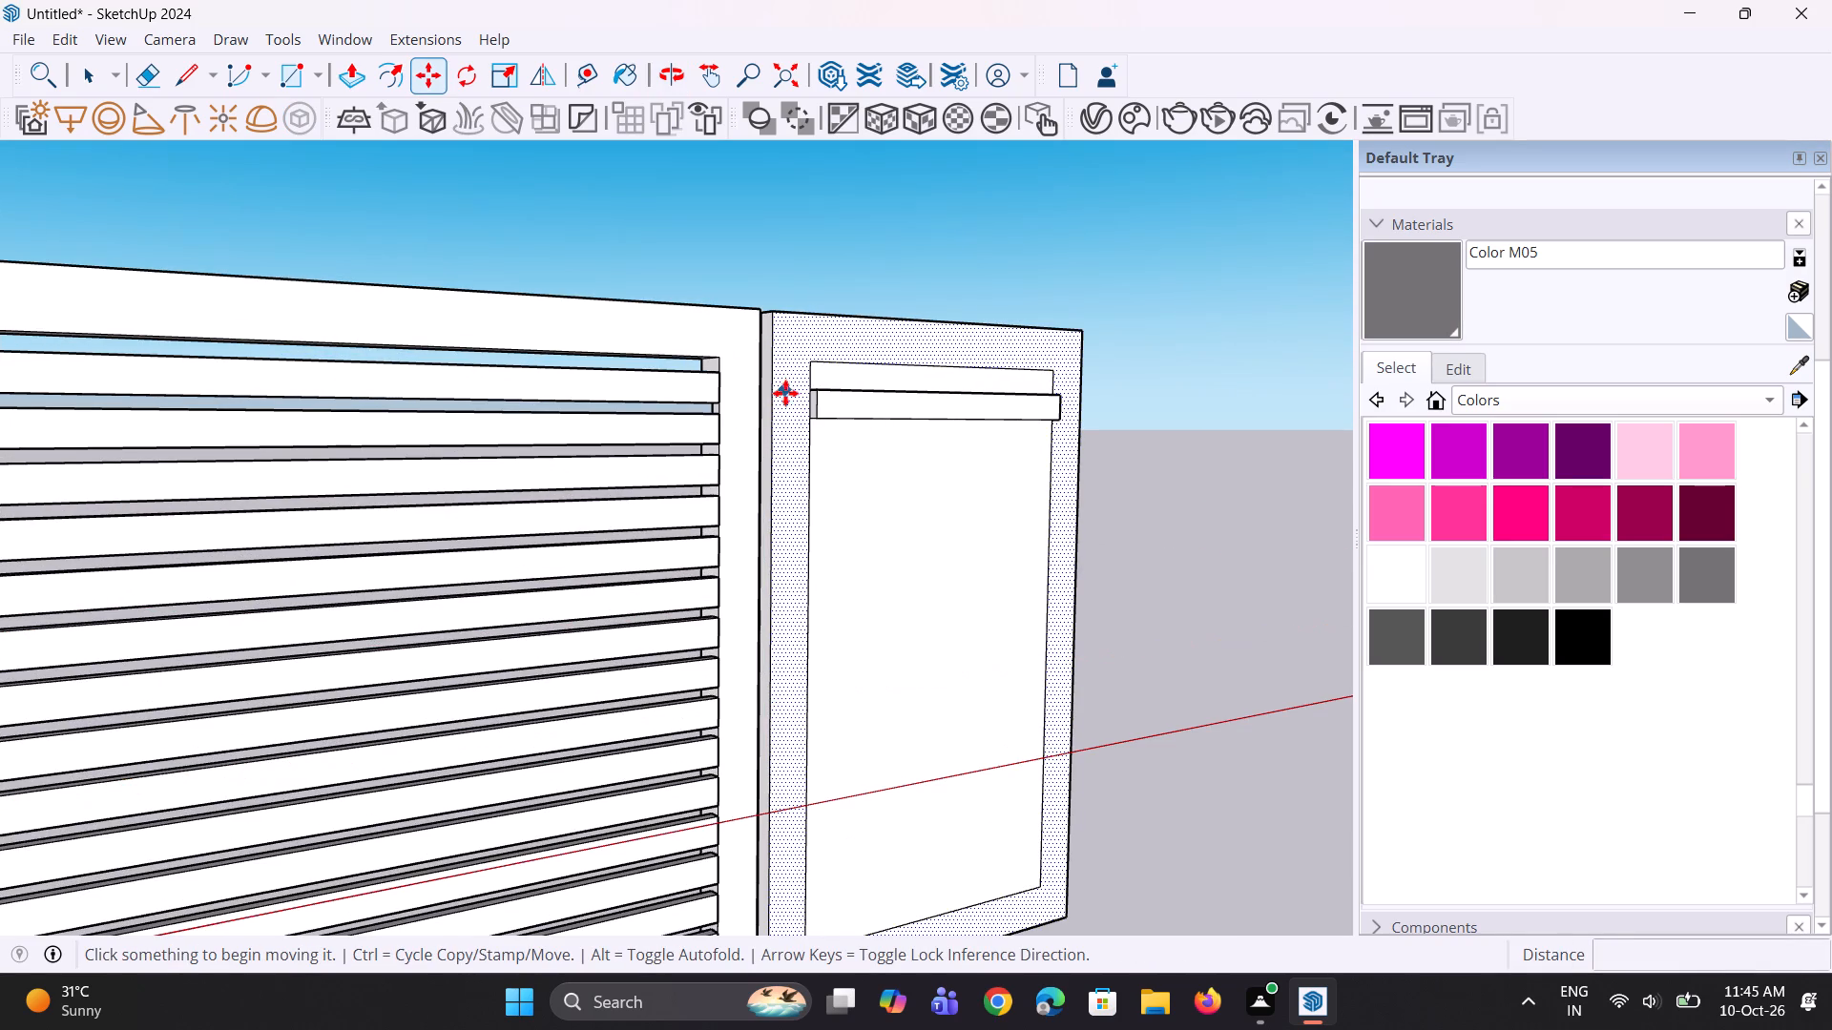
key("ctrl+z")
key("ctrl+z")
key("ctrl+z")
Copy the top edge of the narrow gate leaf's inner outline about 1 7/8" downward.
scroll(835, 392, "up", 4)
key("space")
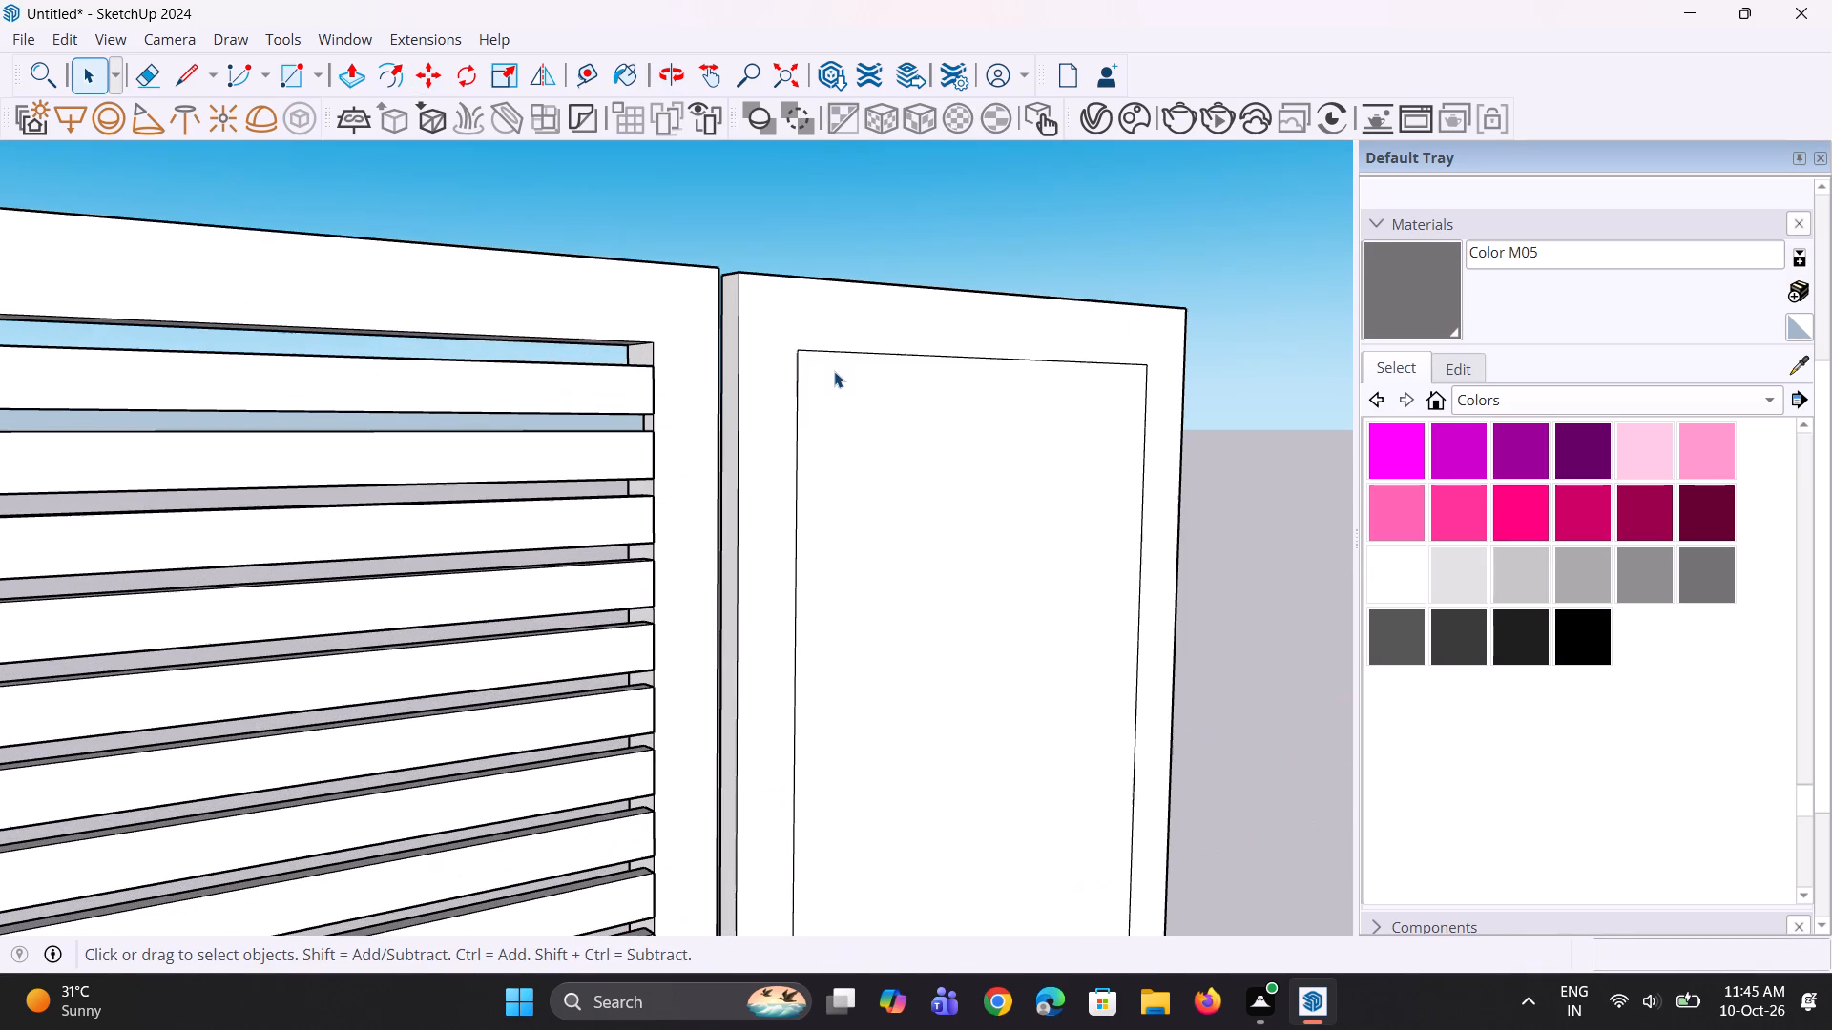
key("space")
left_click(844, 351)
scroll(808, 364, "up", 2)
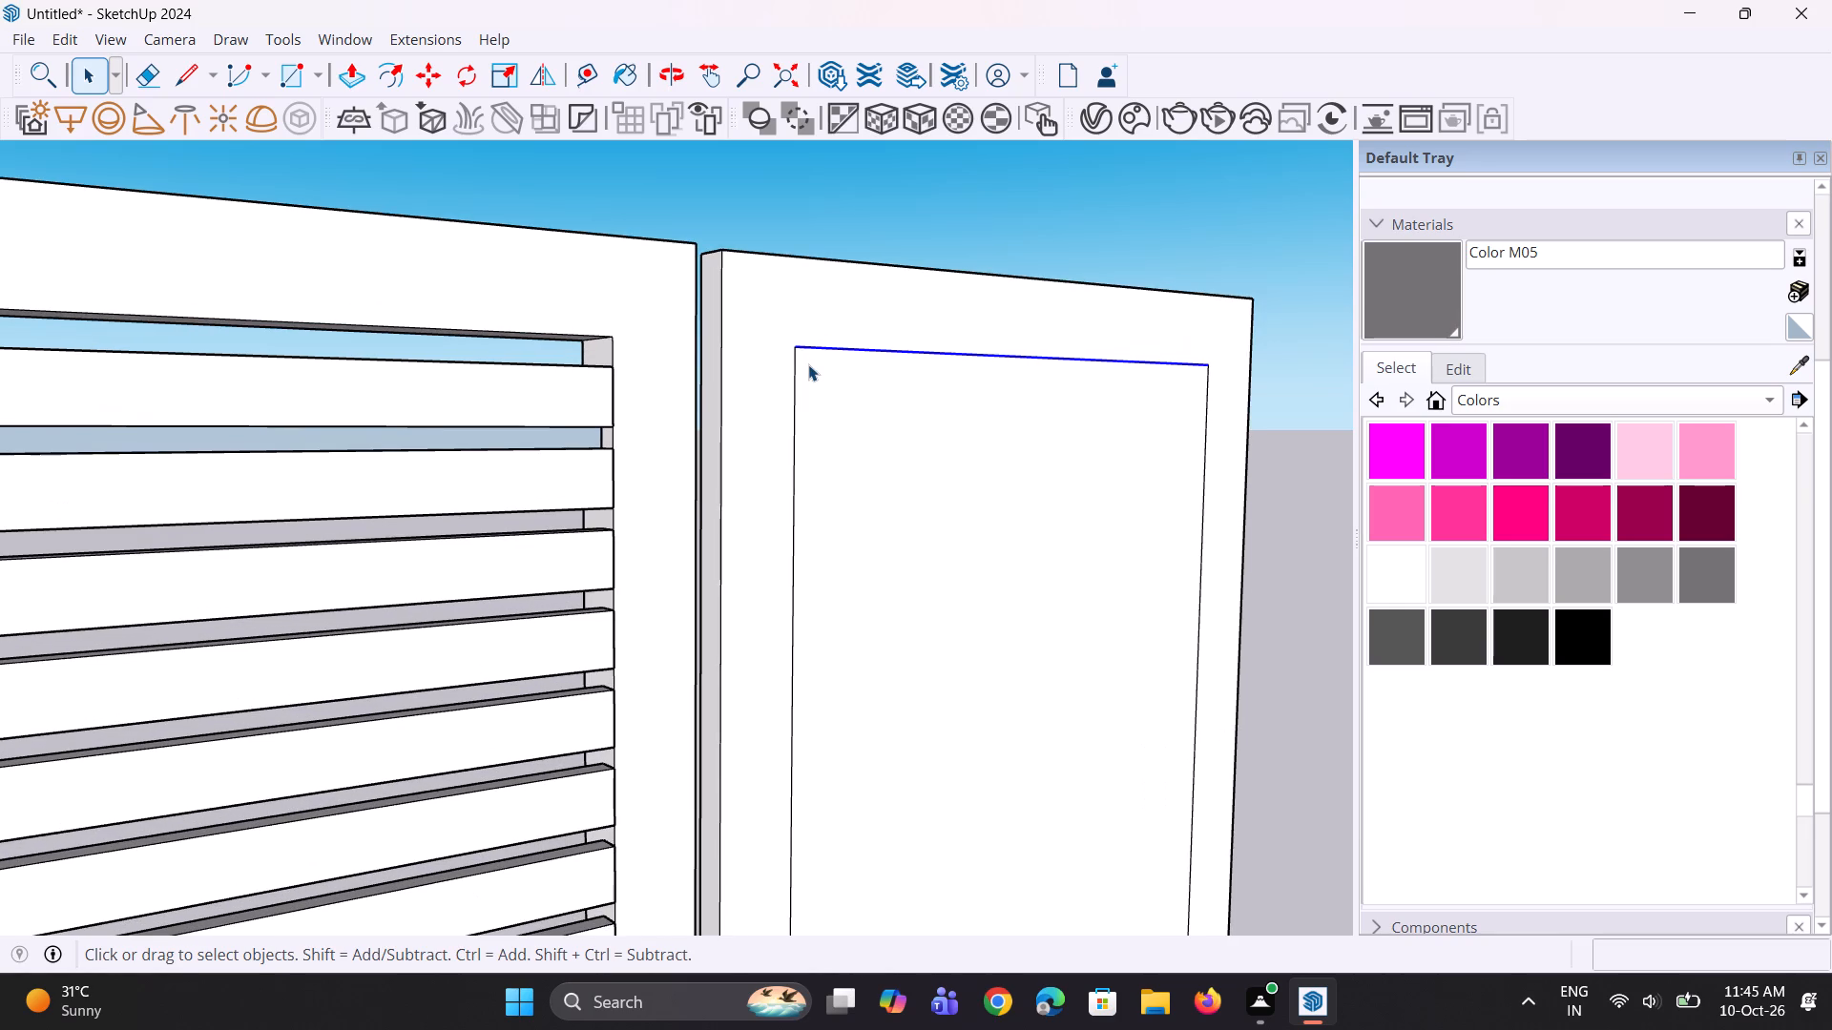
key("m")
scroll(803, 365, "up", 2)
left_click(793, 342)
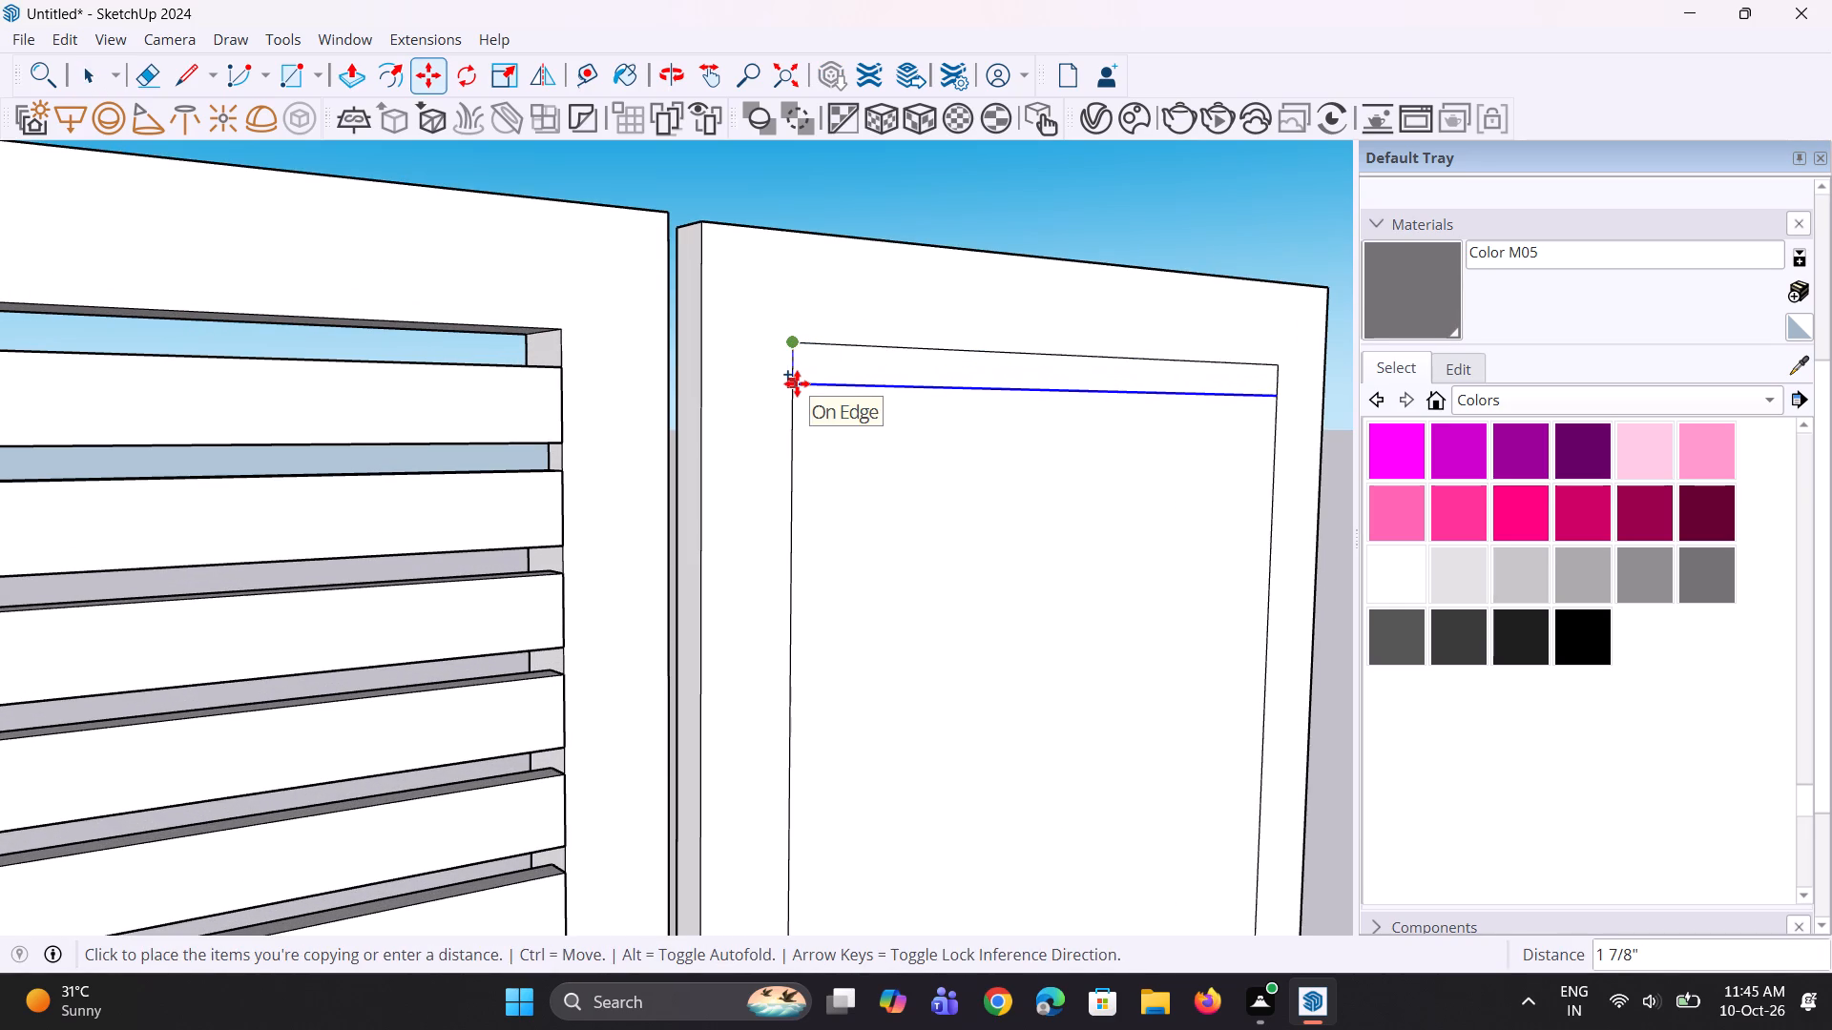
left_click(801, 381)
Copy the new horizontal edge about 3" further down the narrow gate leaf to outline the first slat.
scroll(797, 454, "down", 4)
middle_click_drag(874, 497, 683, 524)
scroll(731, 423, "down", 4)
scroll(736, 429, "up", 1)
middle_click_drag(731, 435, 718, 443)
scroll(740, 428, "up", 2)
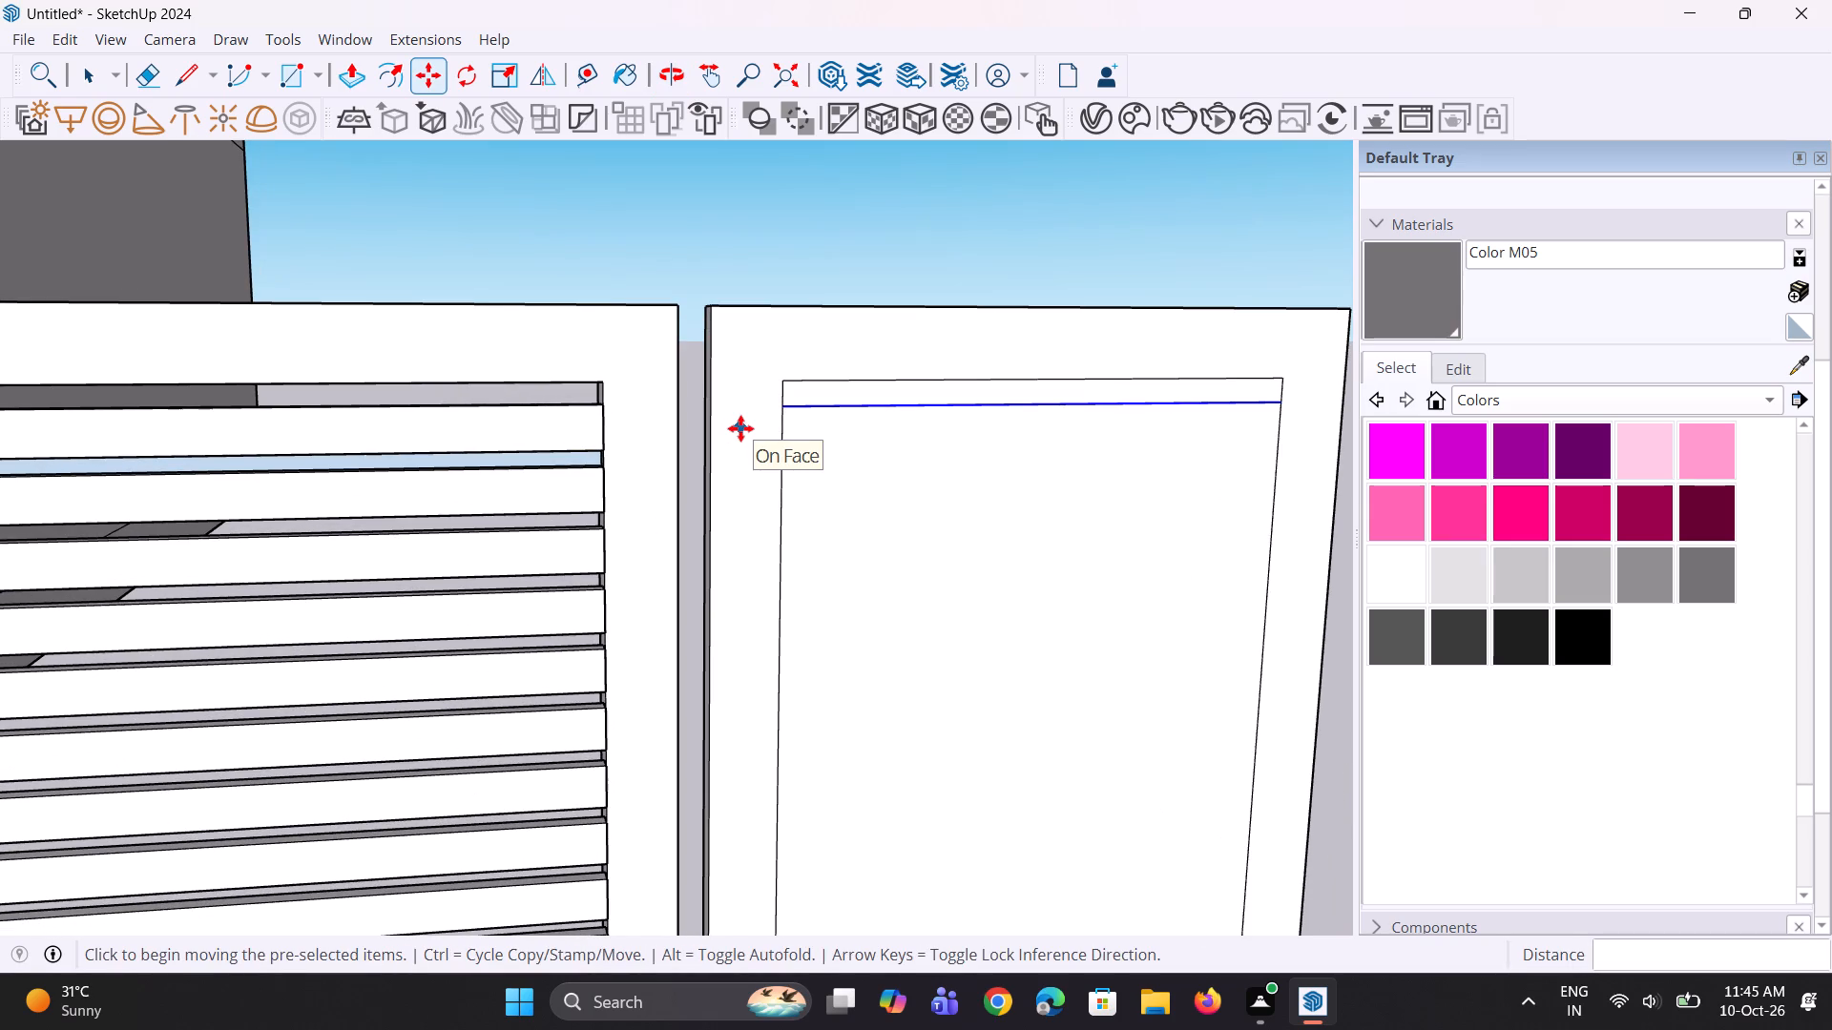
key("m")
scroll(795, 423, "up", 2)
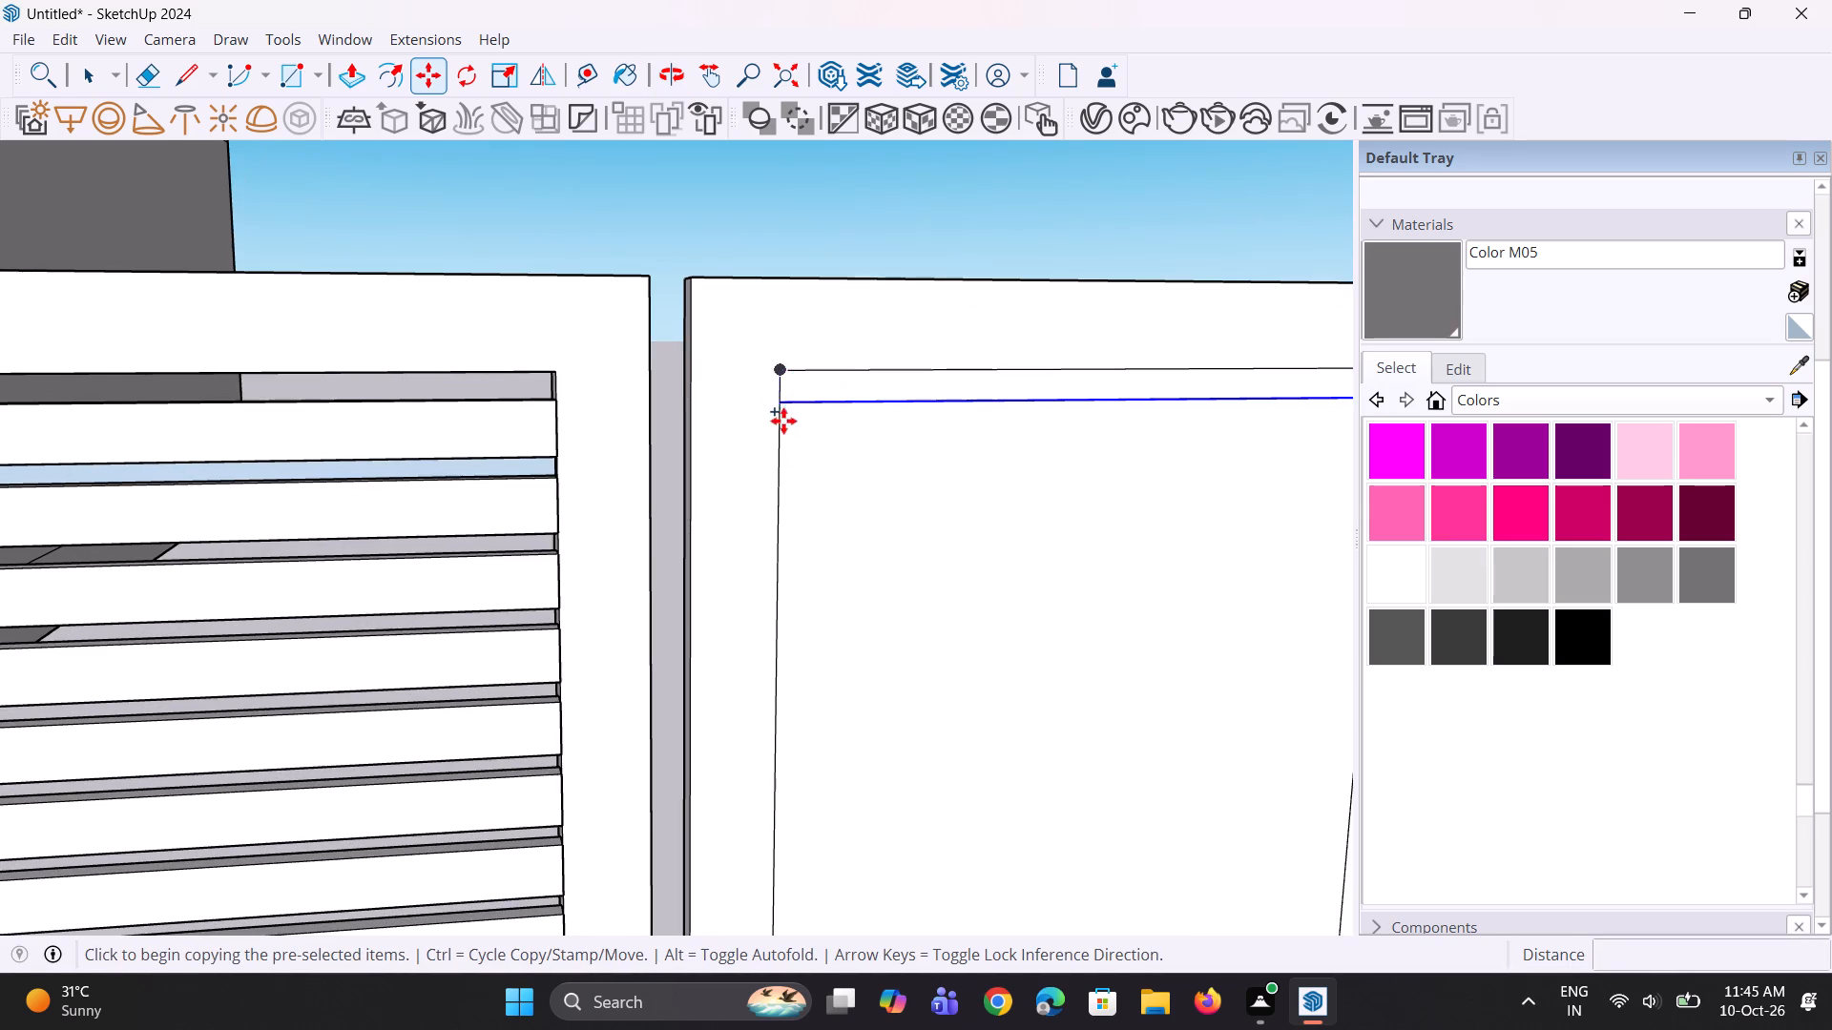
left_click(776, 404)
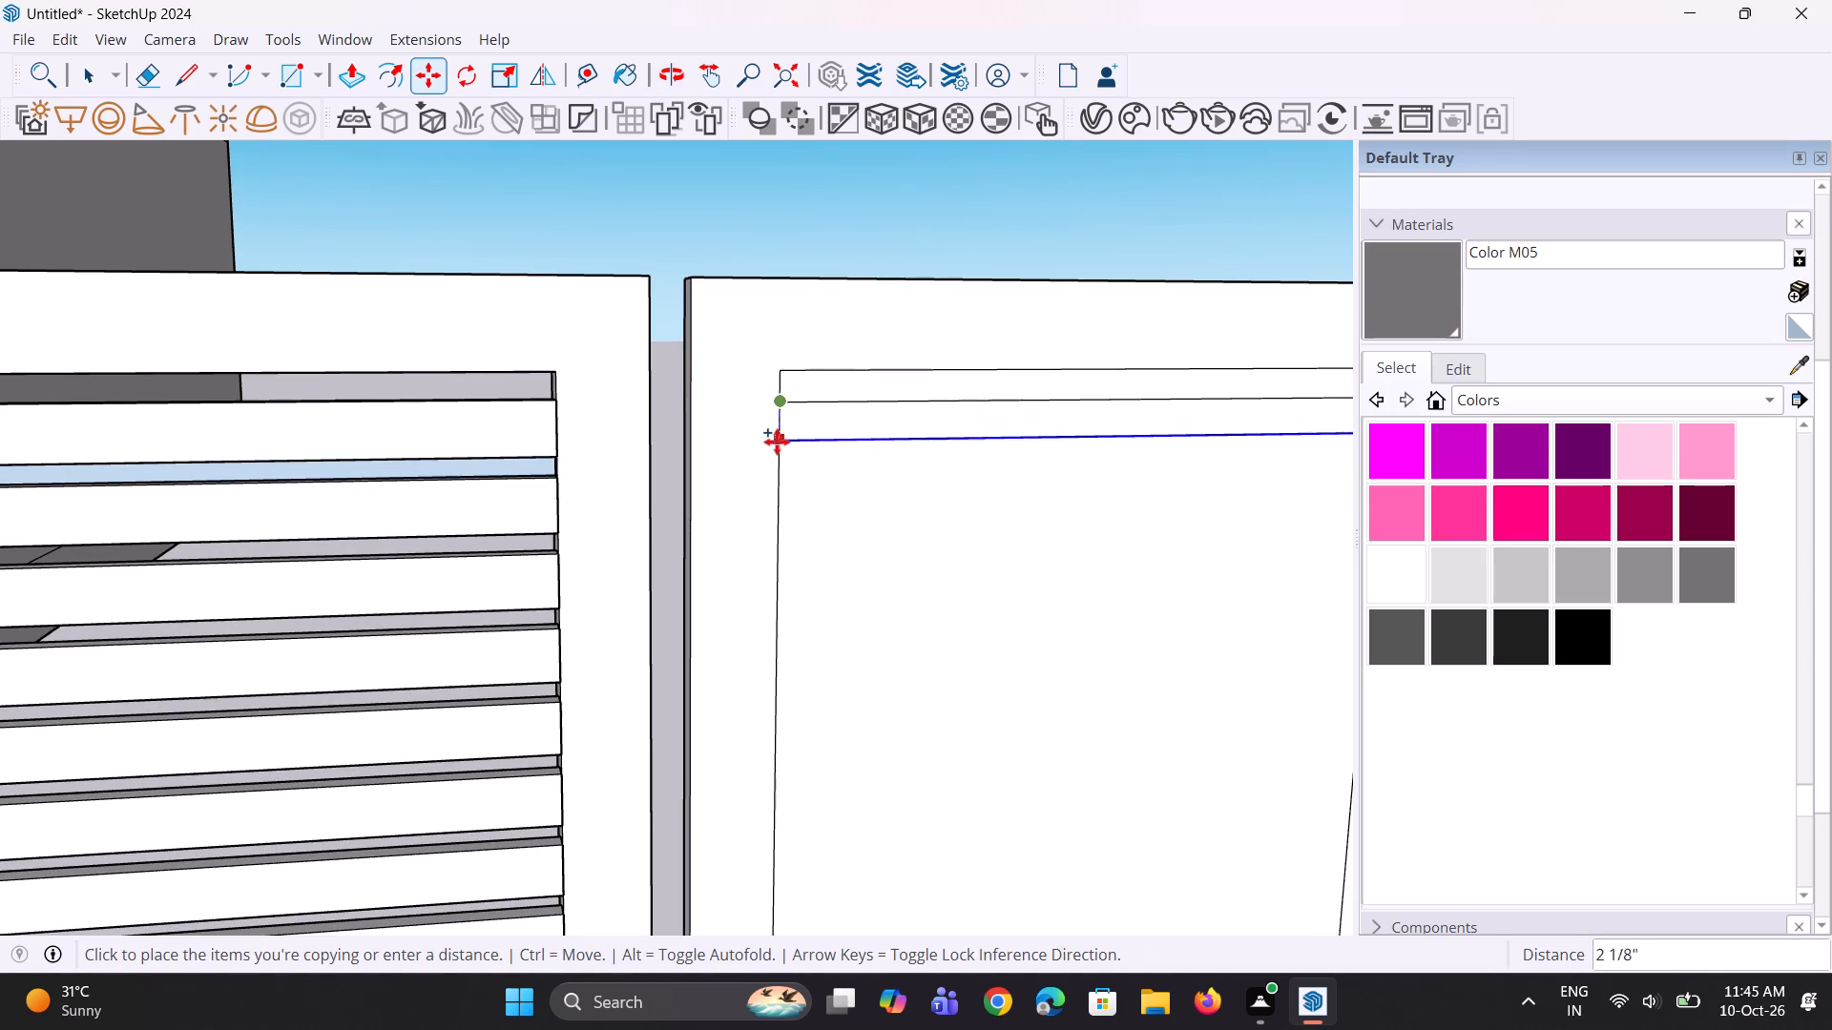
left_click(779, 450)
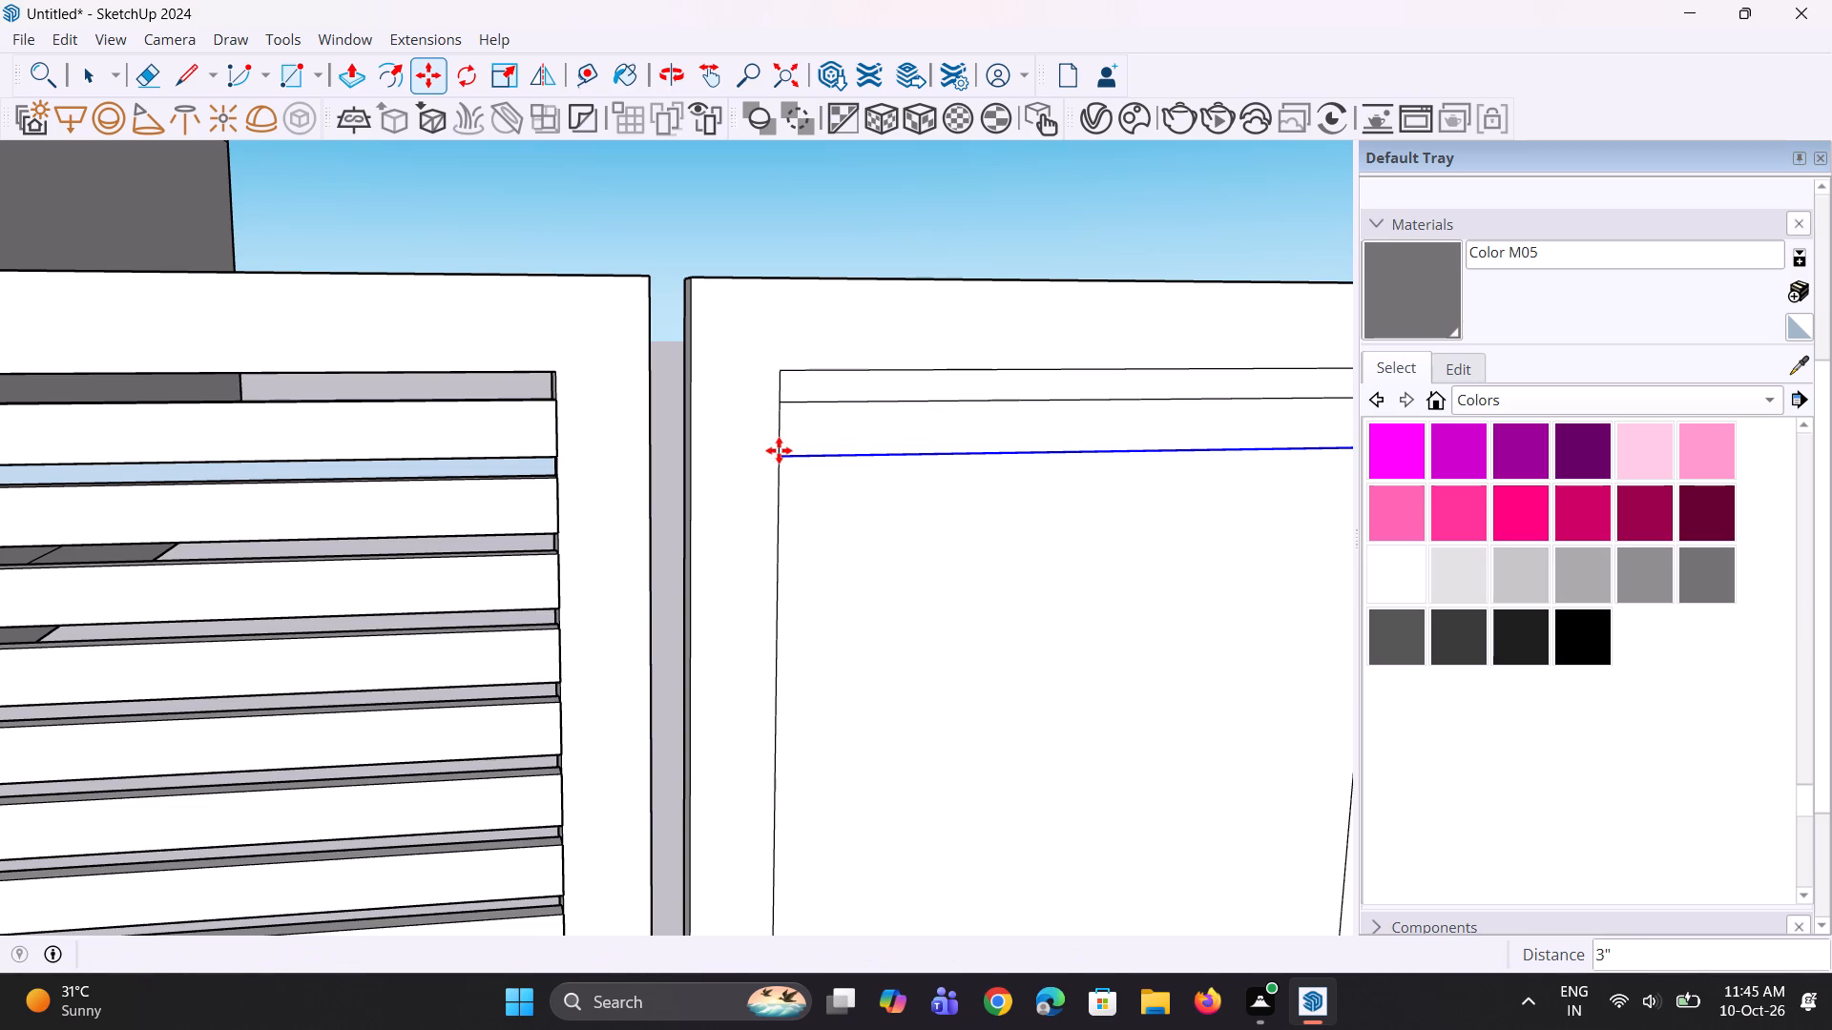
Push/Pull the slat strip on the narrow gate leaf outward about 1 3/16", level with the wide leaf's slats.
scroll(776, 422, "down", 7)
middle_click_drag(772, 479, 785, 505)
scroll(842, 333, "up", 2)
key("space")
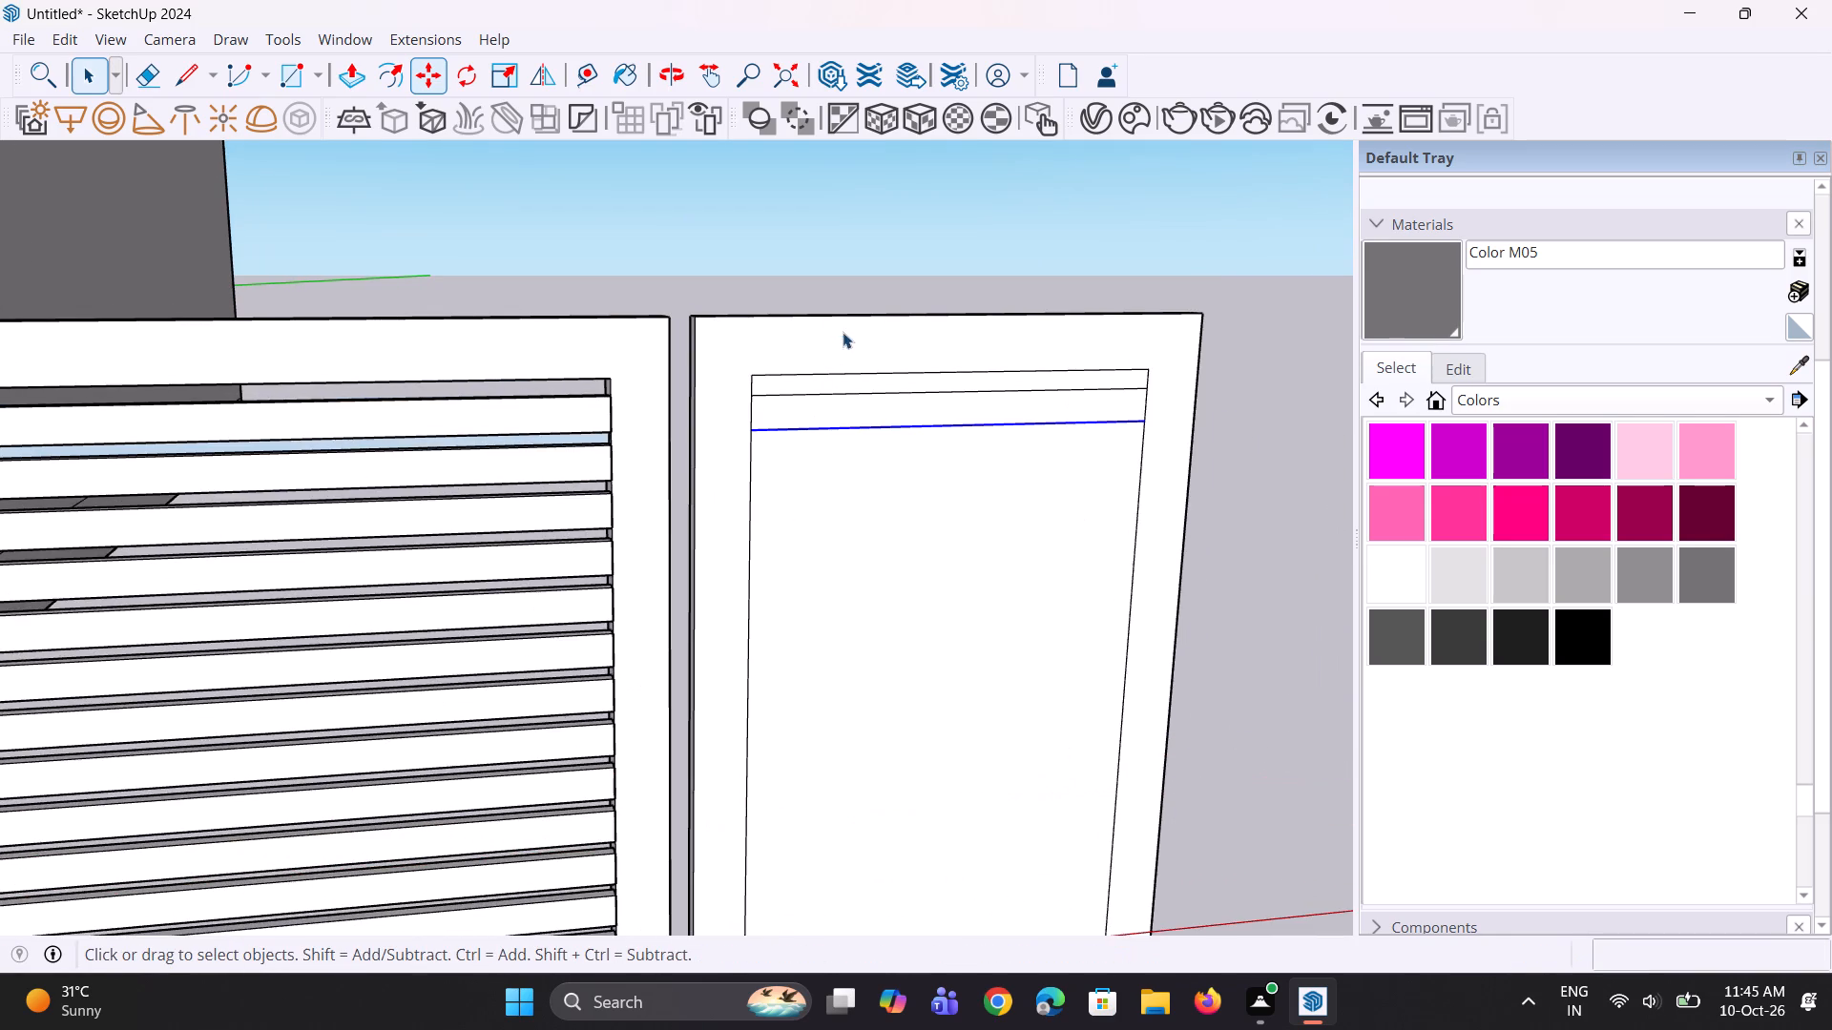
key("space")
scroll(795, 381, "up", 1)
key("p")
left_click(841, 419)
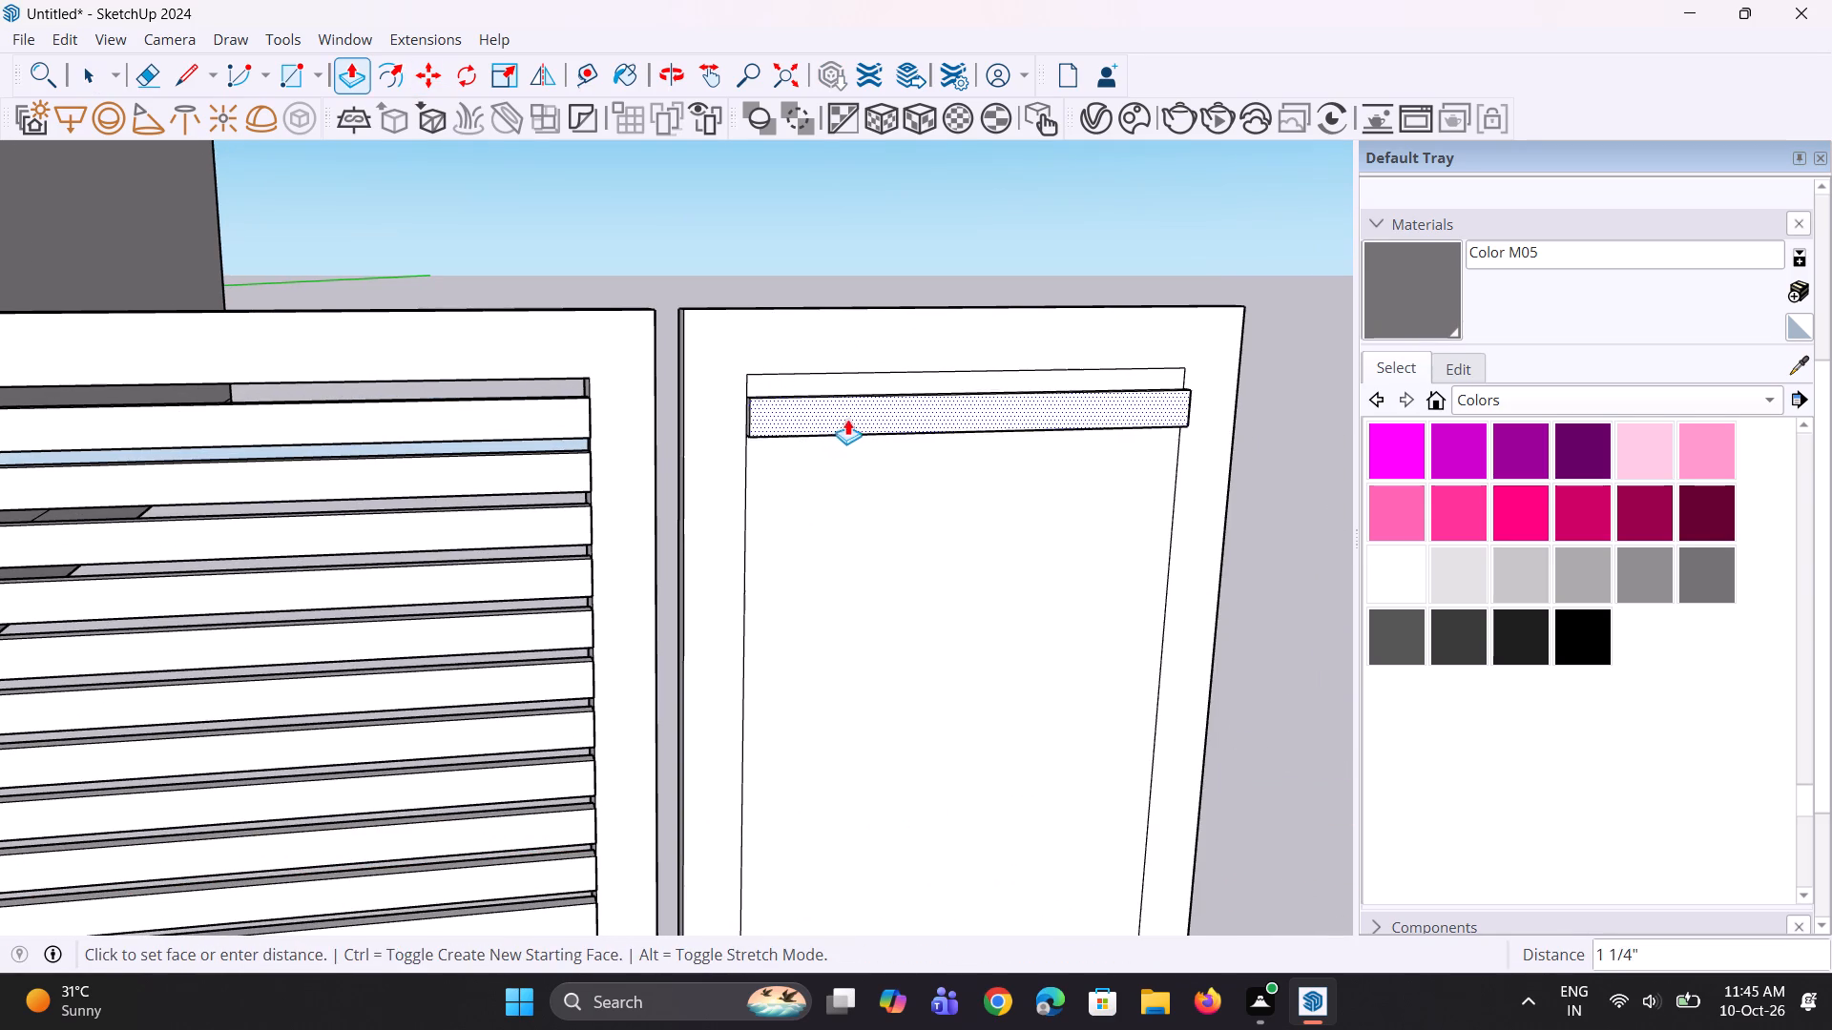
left_click(568, 427)
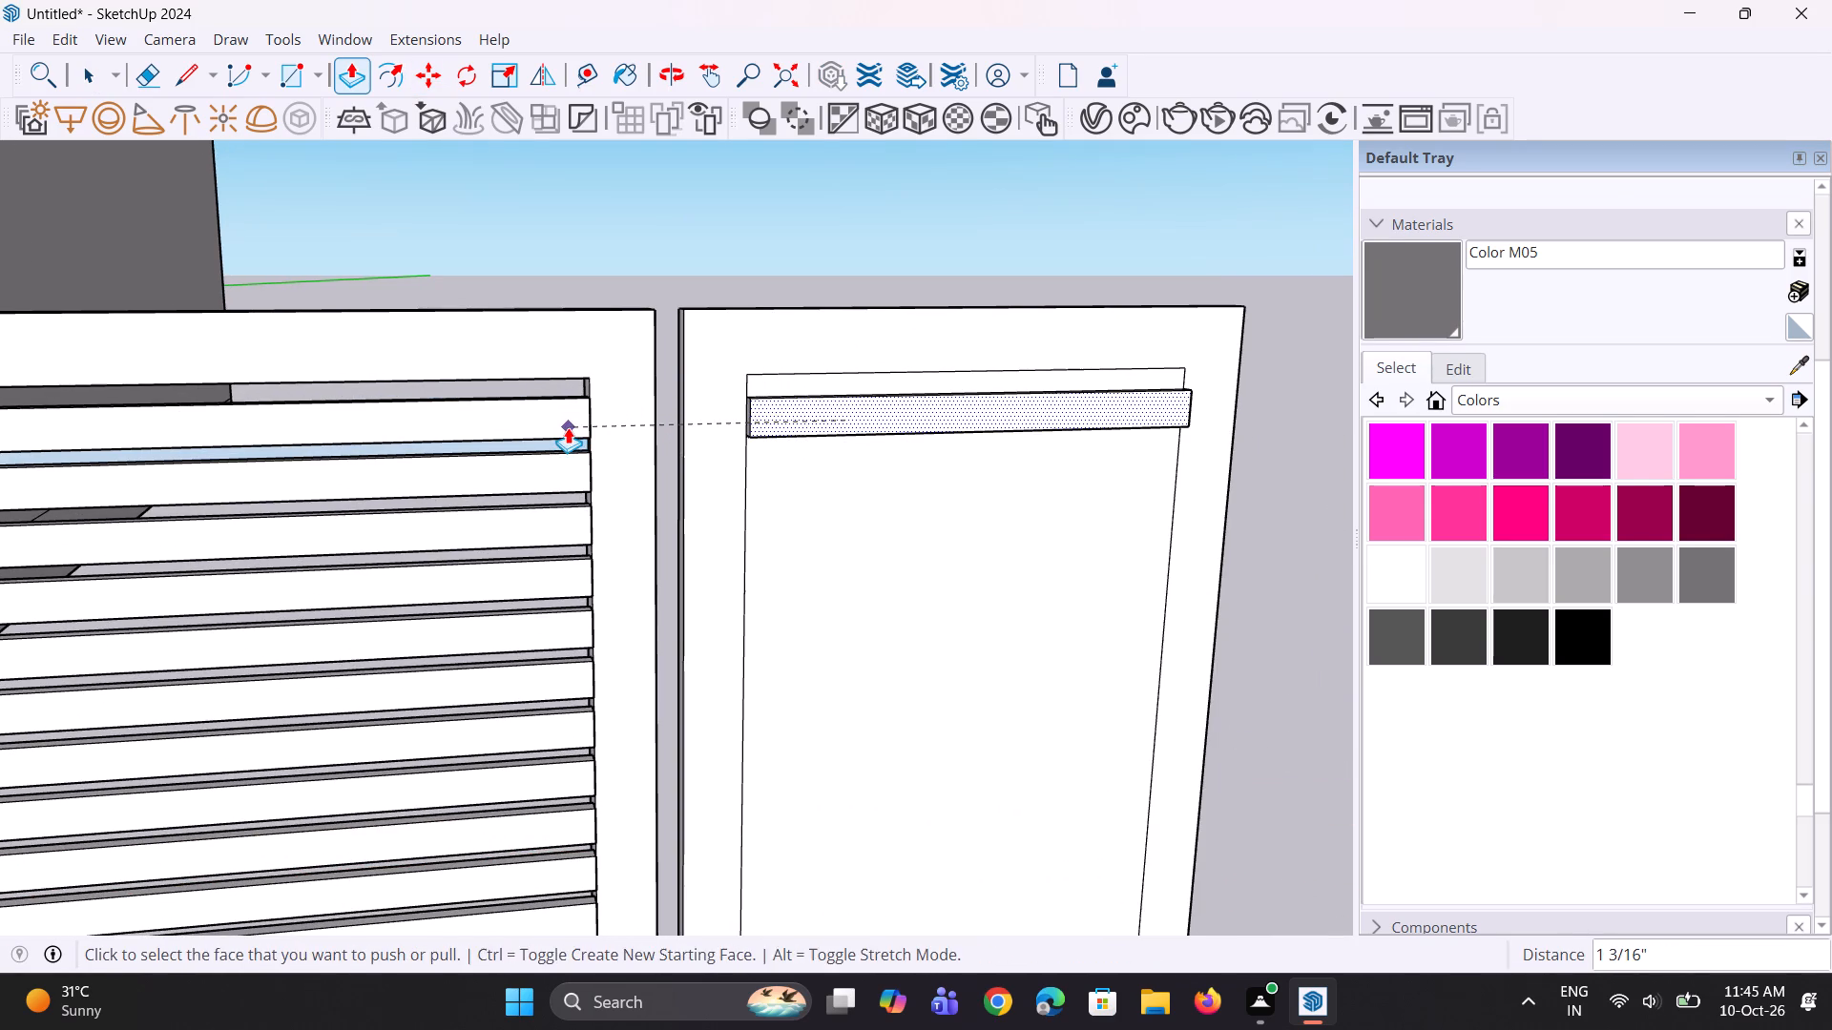
Select the front, top, bottom and both end faces of the raised slat on the narrow leaf and make them a group.
middle_click_drag(759, 437, 885, 442)
scroll(625, 398, "up", 5)
key("space")
left_click(824, 422)
scroll(789, 428, "up", 2)
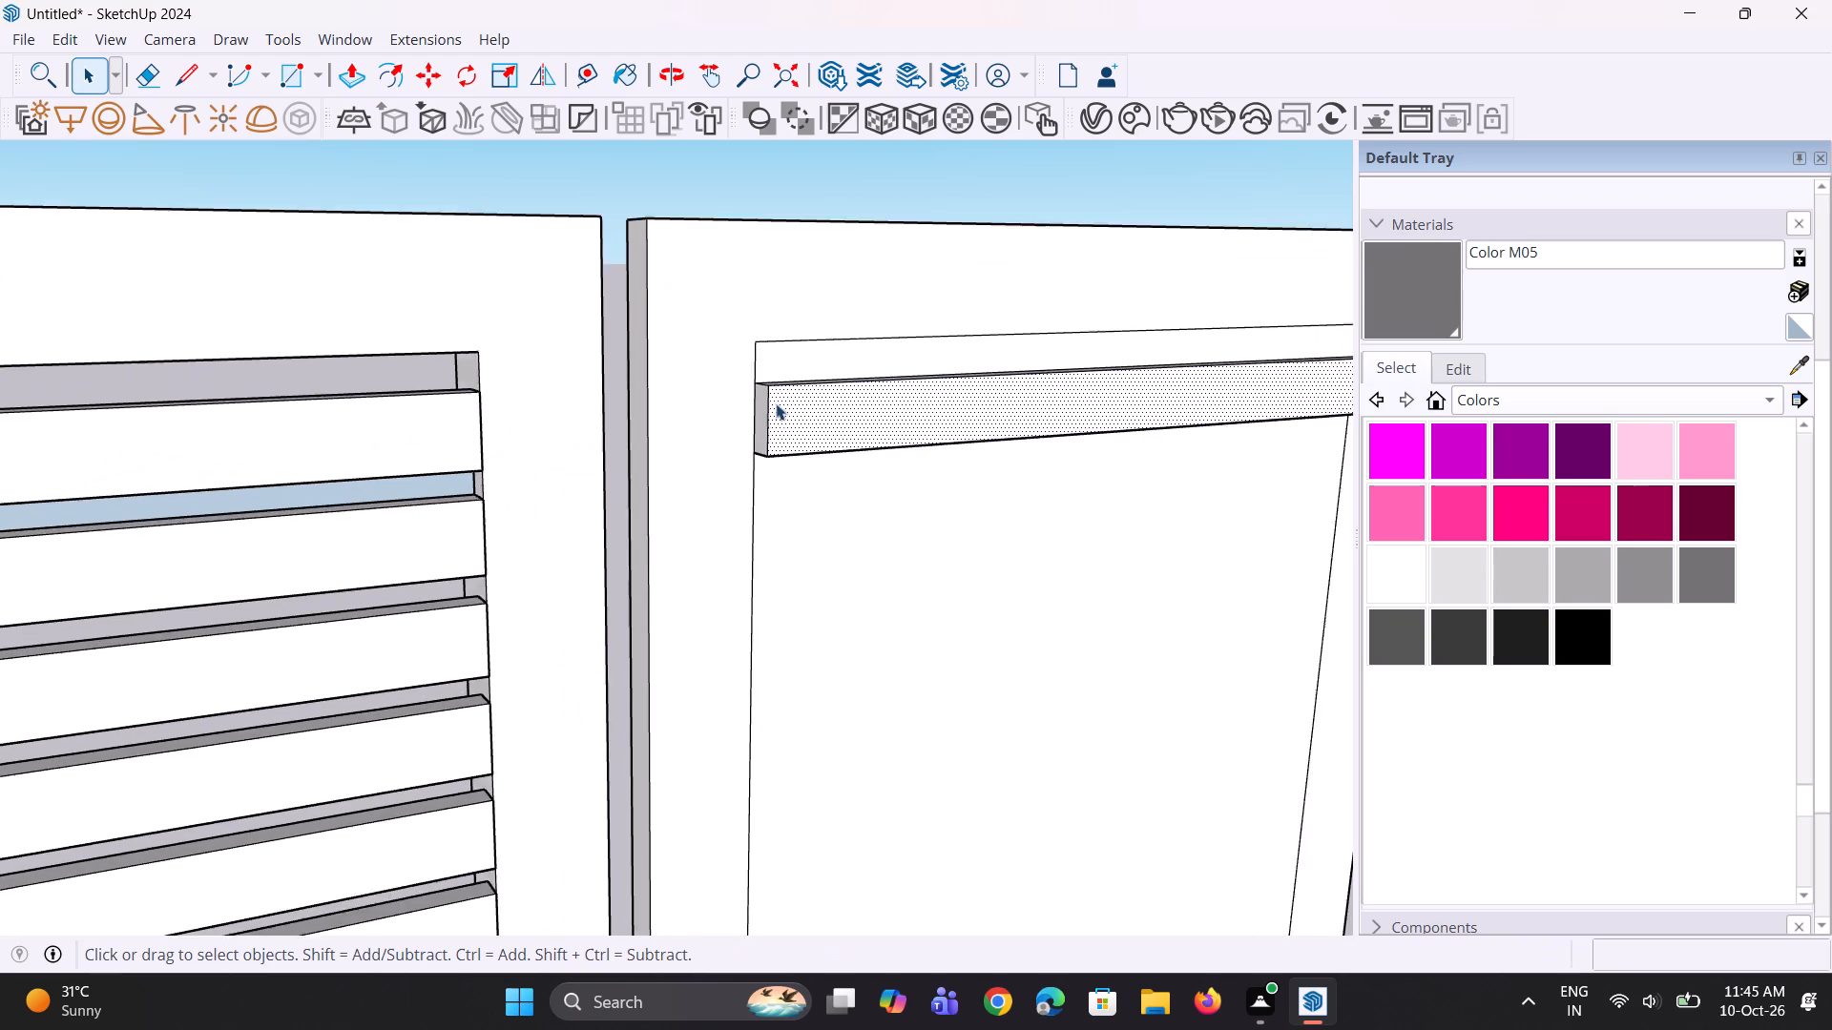
scroll(776, 403, "up", 4)
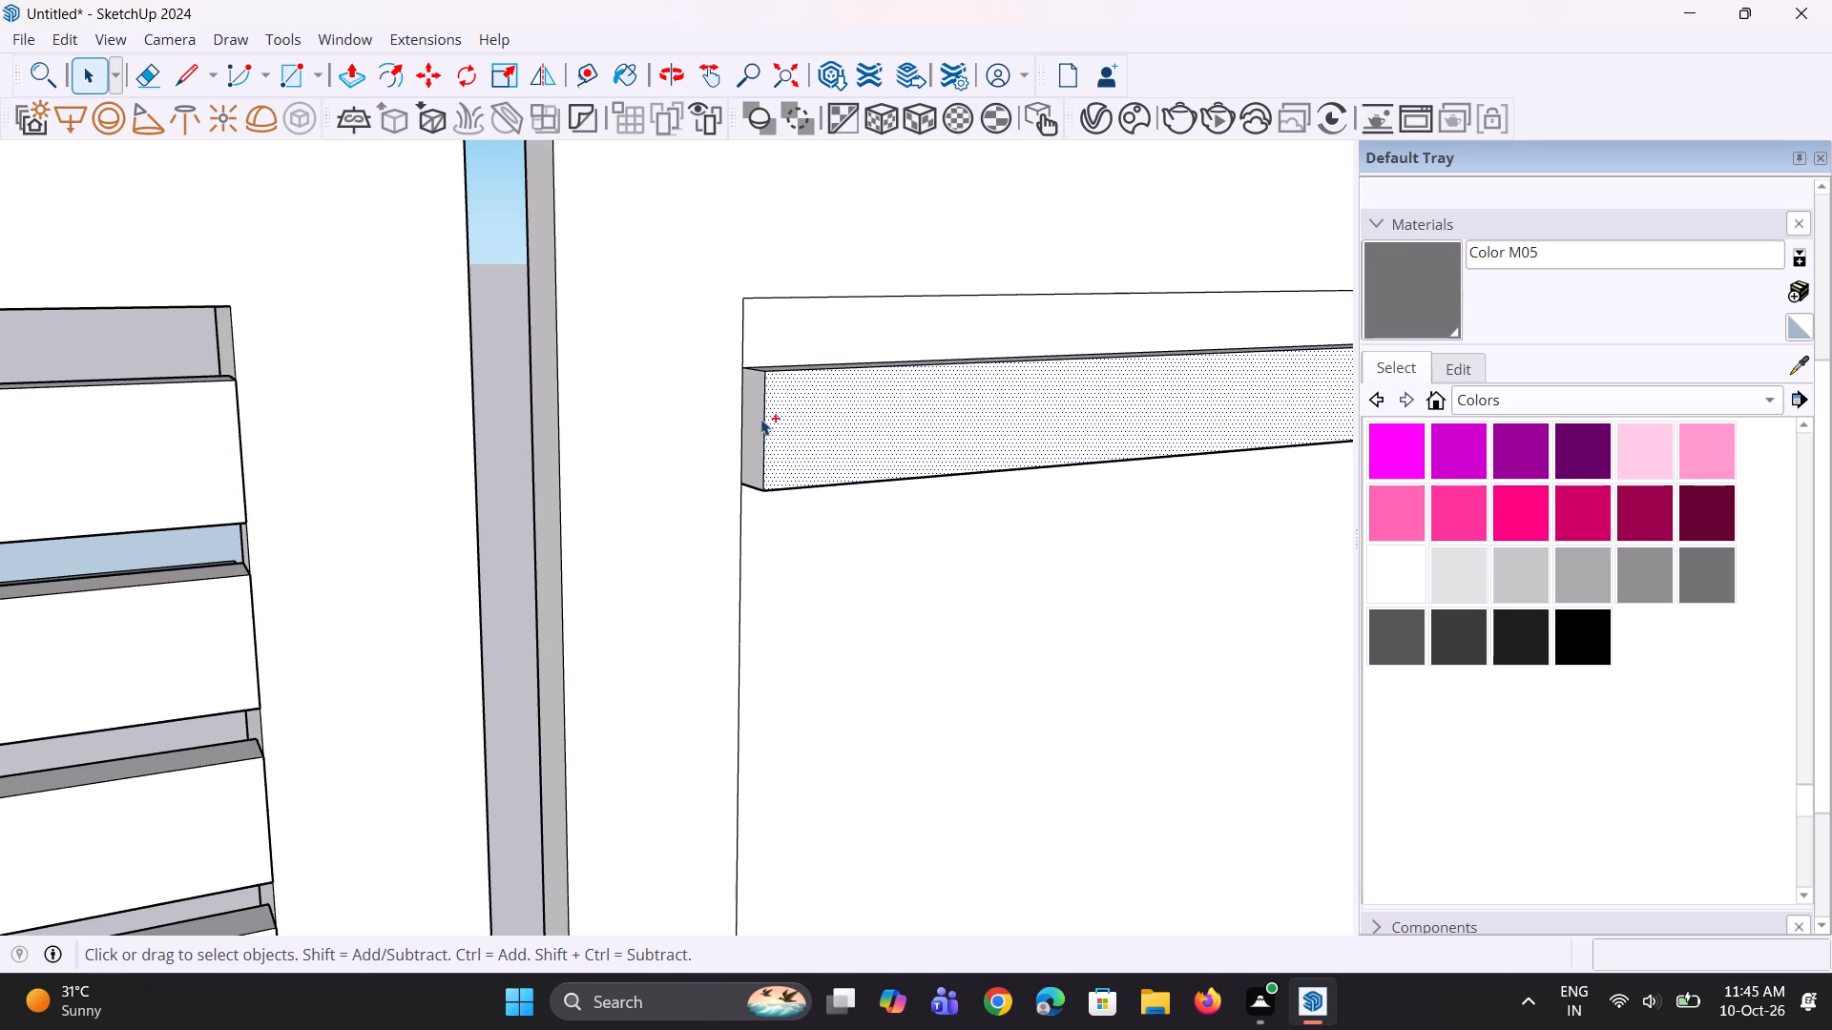
left_click(760, 419, "ctrl")
scroll(818, 400, "down", 3)
middle_click_drag(855, 427, 800, 620)
scroll(872, 360, "up", 2)
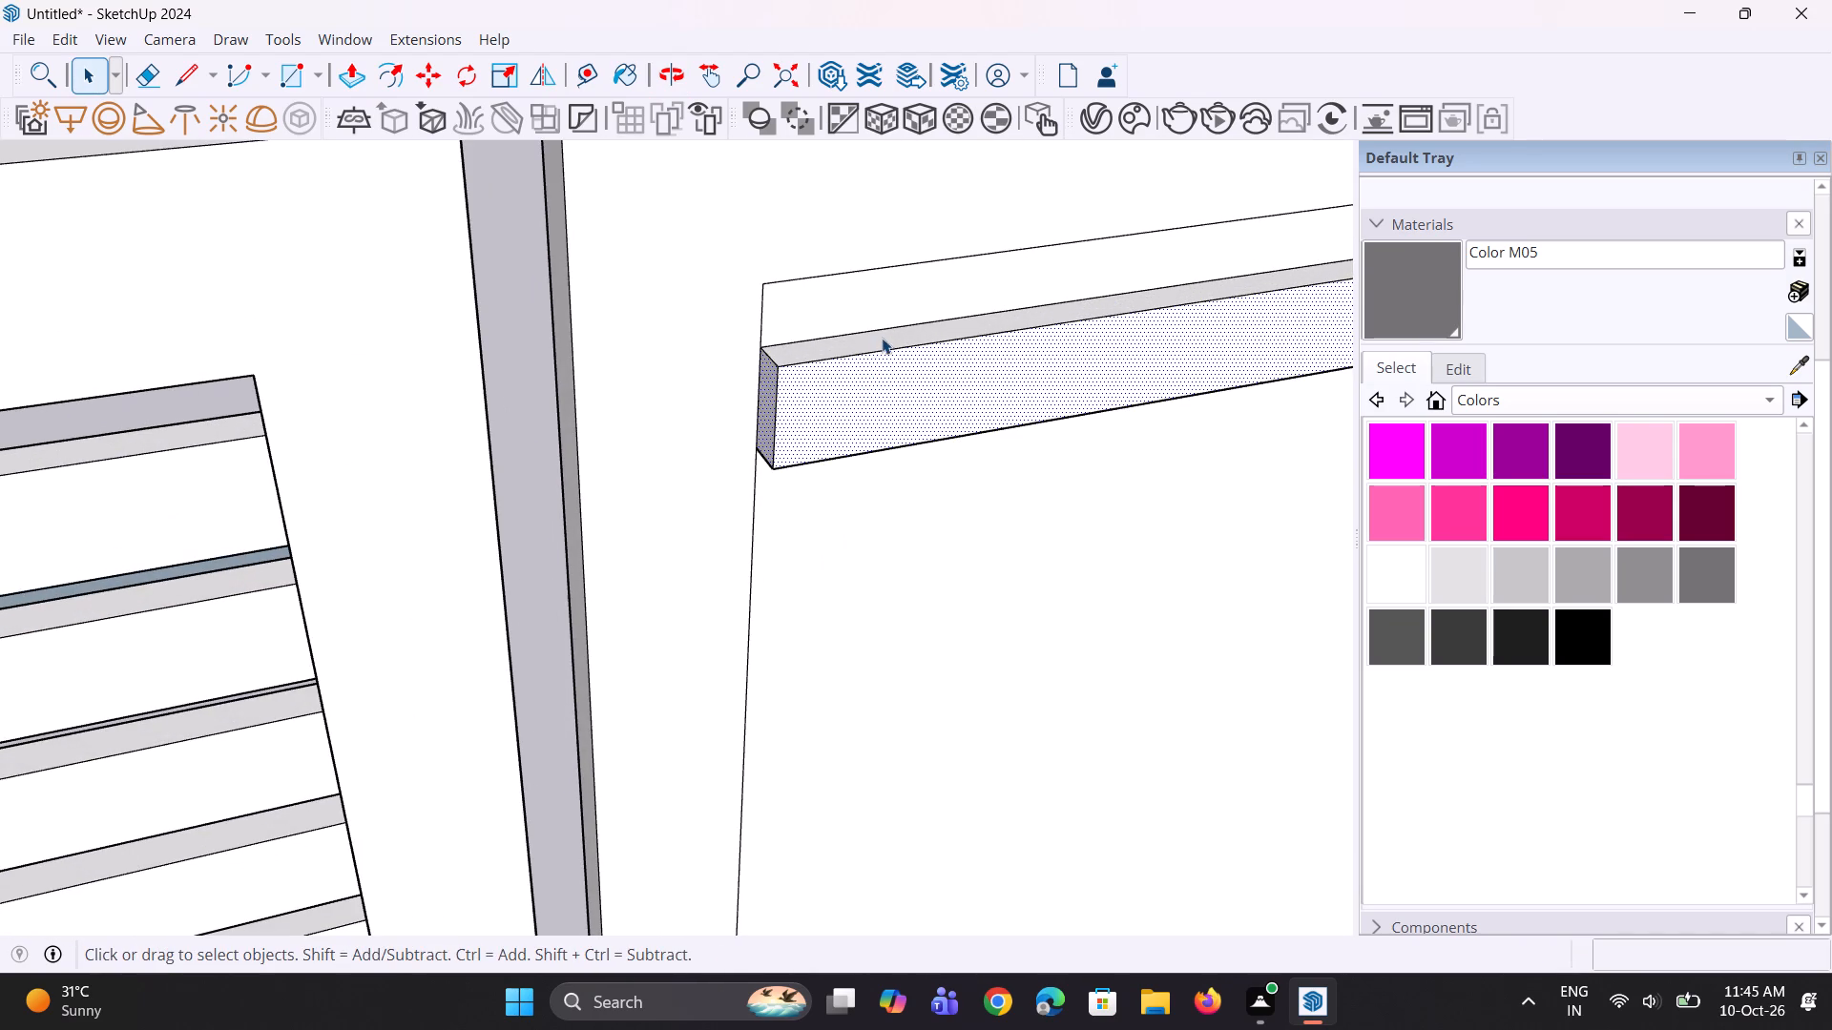
left_click(882, 337, "ctrl")
middle_click_drag(886, 482, 893, 0)
scroll(768, 572, "up", 2)
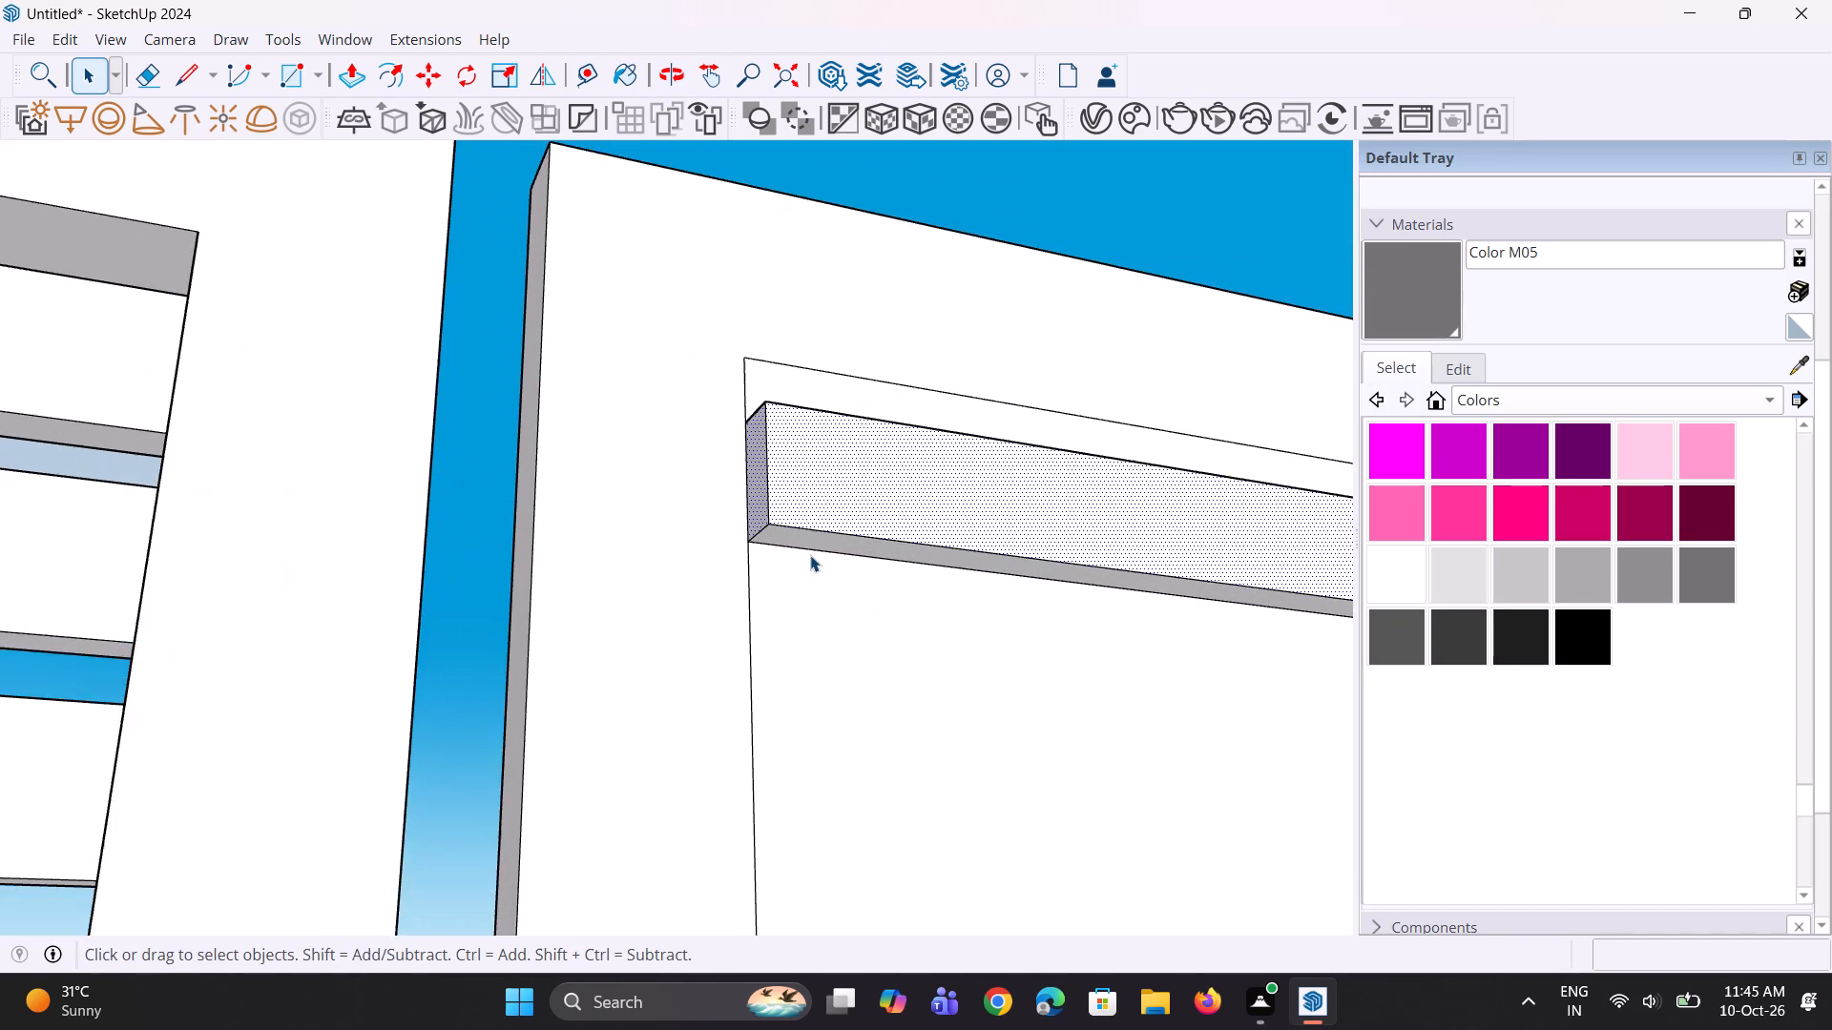
scroll(810, 555, "up", 3)
left_click(843, 534, "ctrl")
scroll(849, 508, "down", 11)
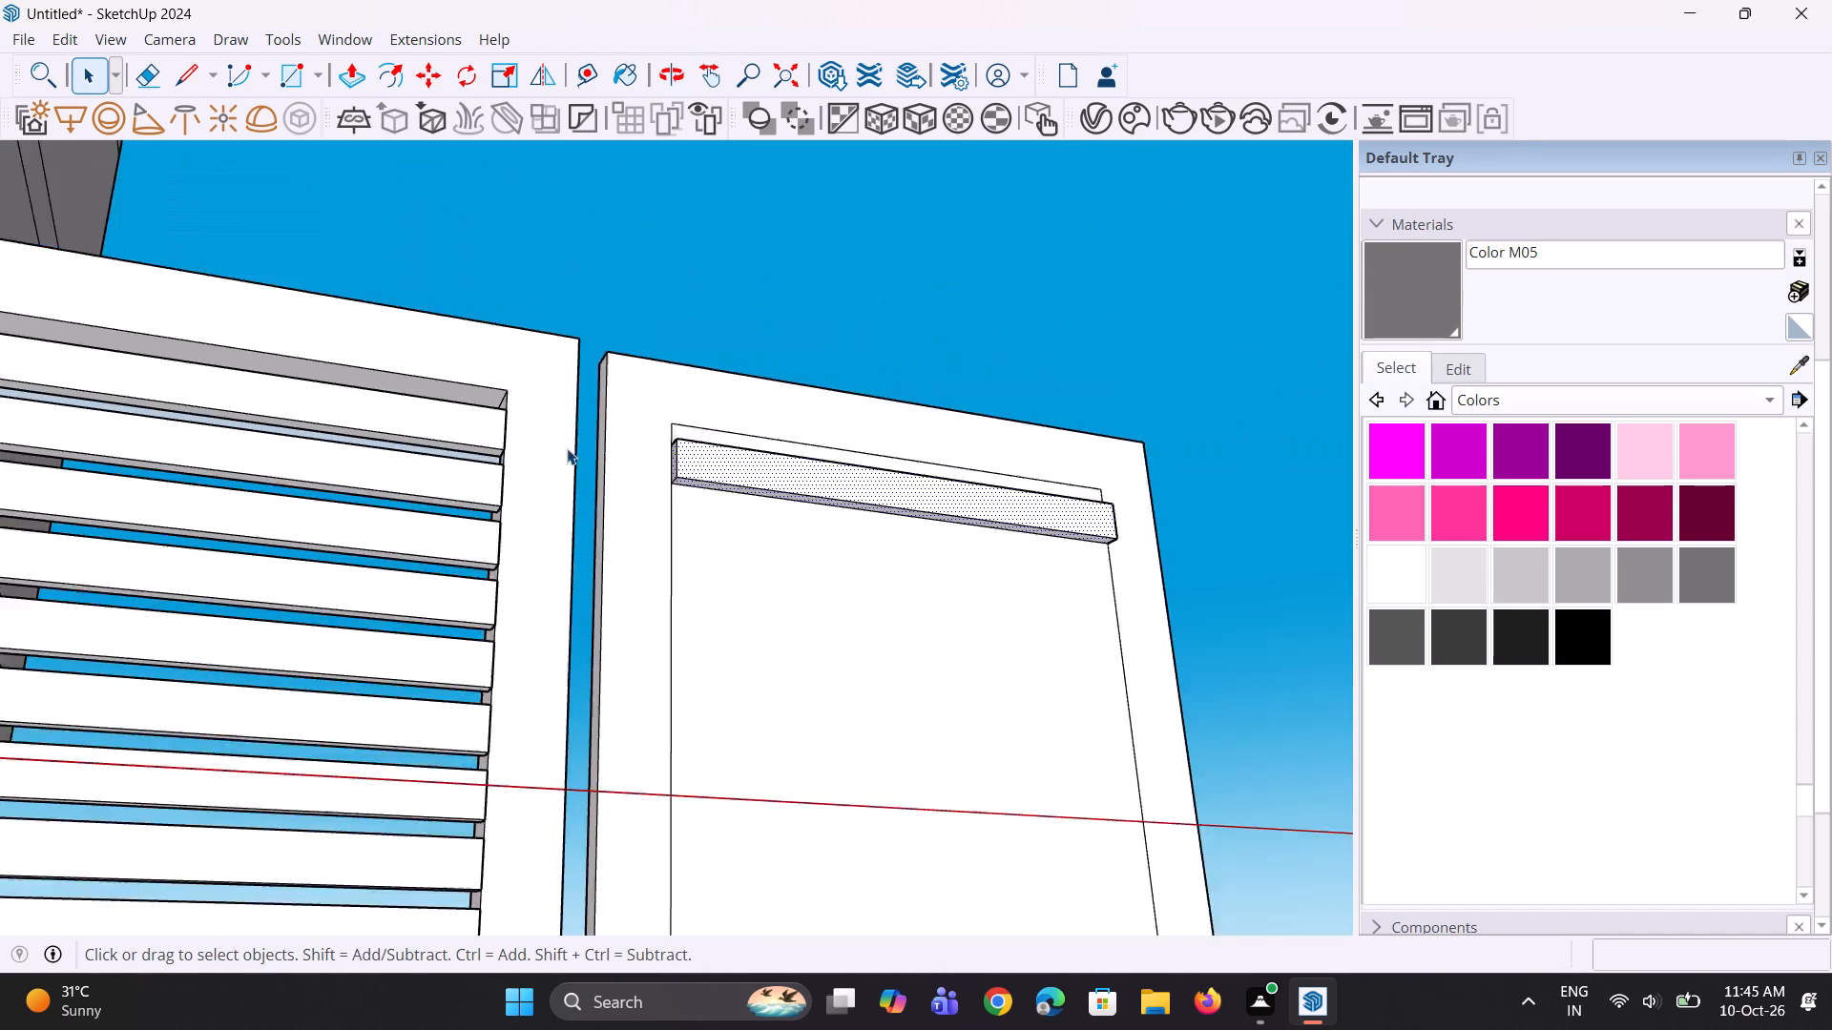
scroll(567, 448, "down", 4)
middle_click_drag(1201, 465, 468, 740)
scroll(825, 568, "up", 3)
scroll(868, 459, "up", 3)
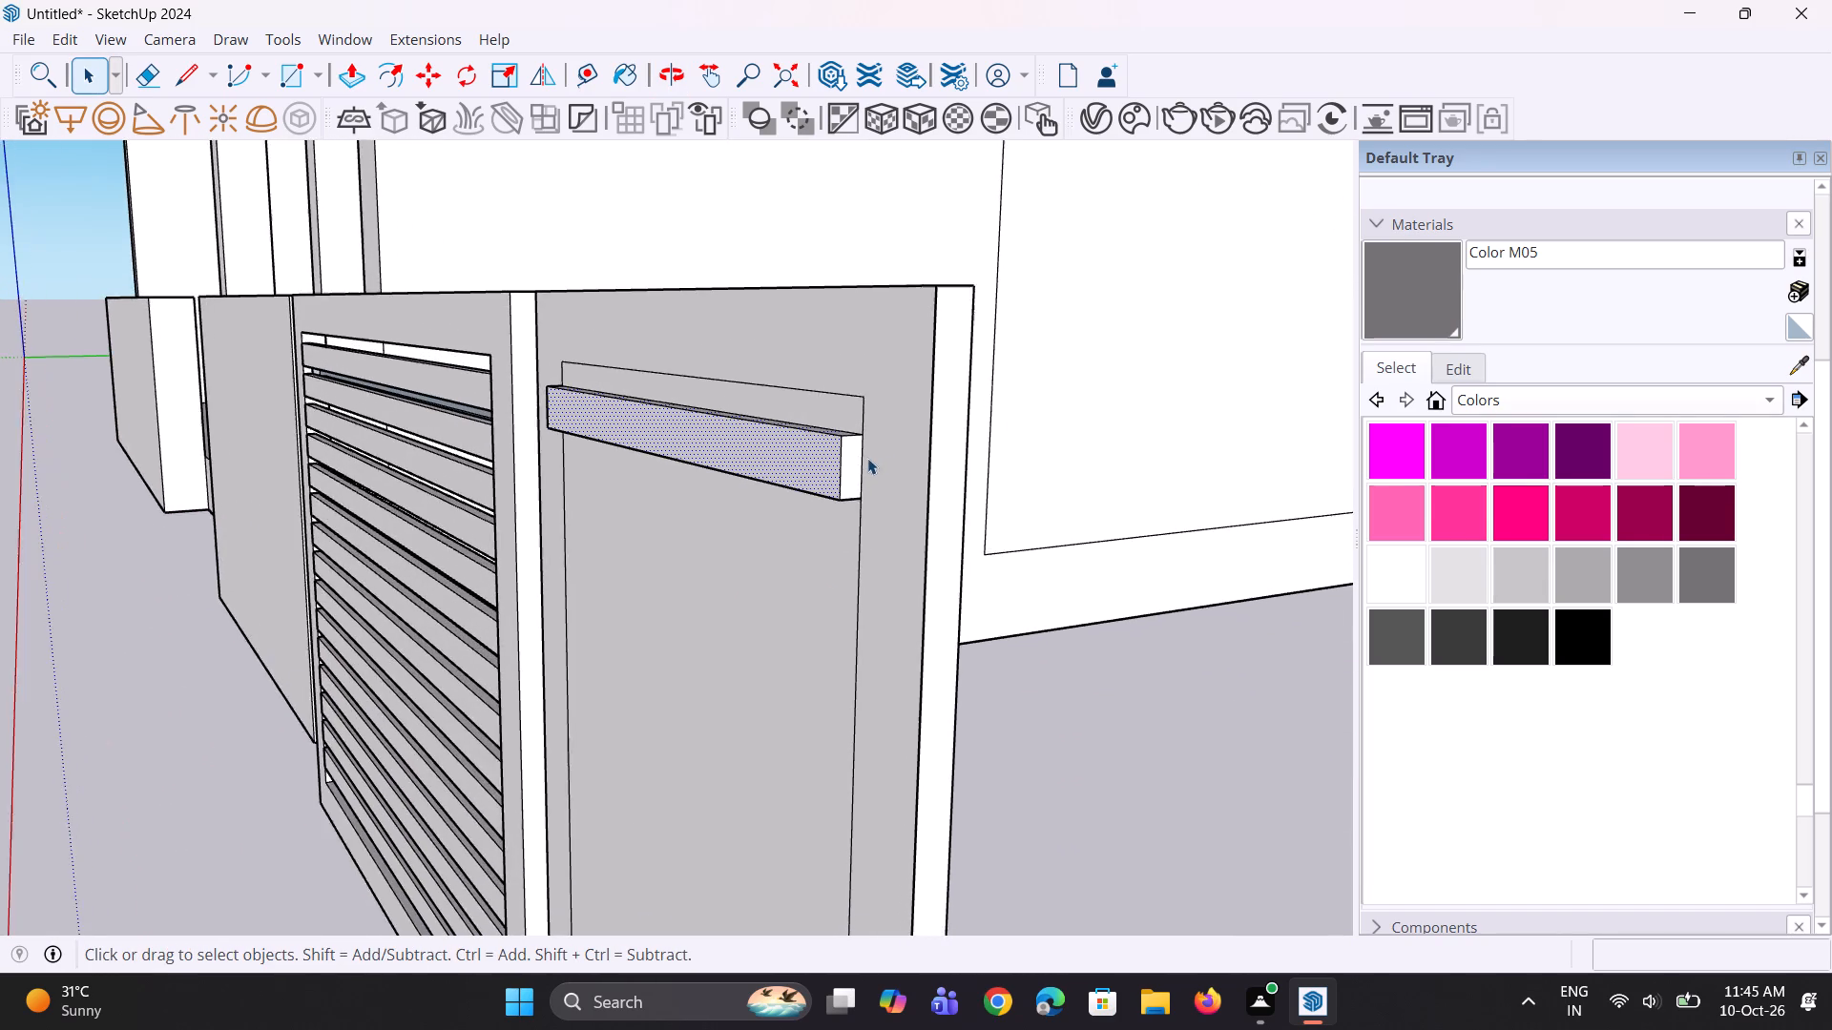
scroll(867, 458, "up", 3)
left_click(844, 476, "ctrl")
right_click(772, 454)
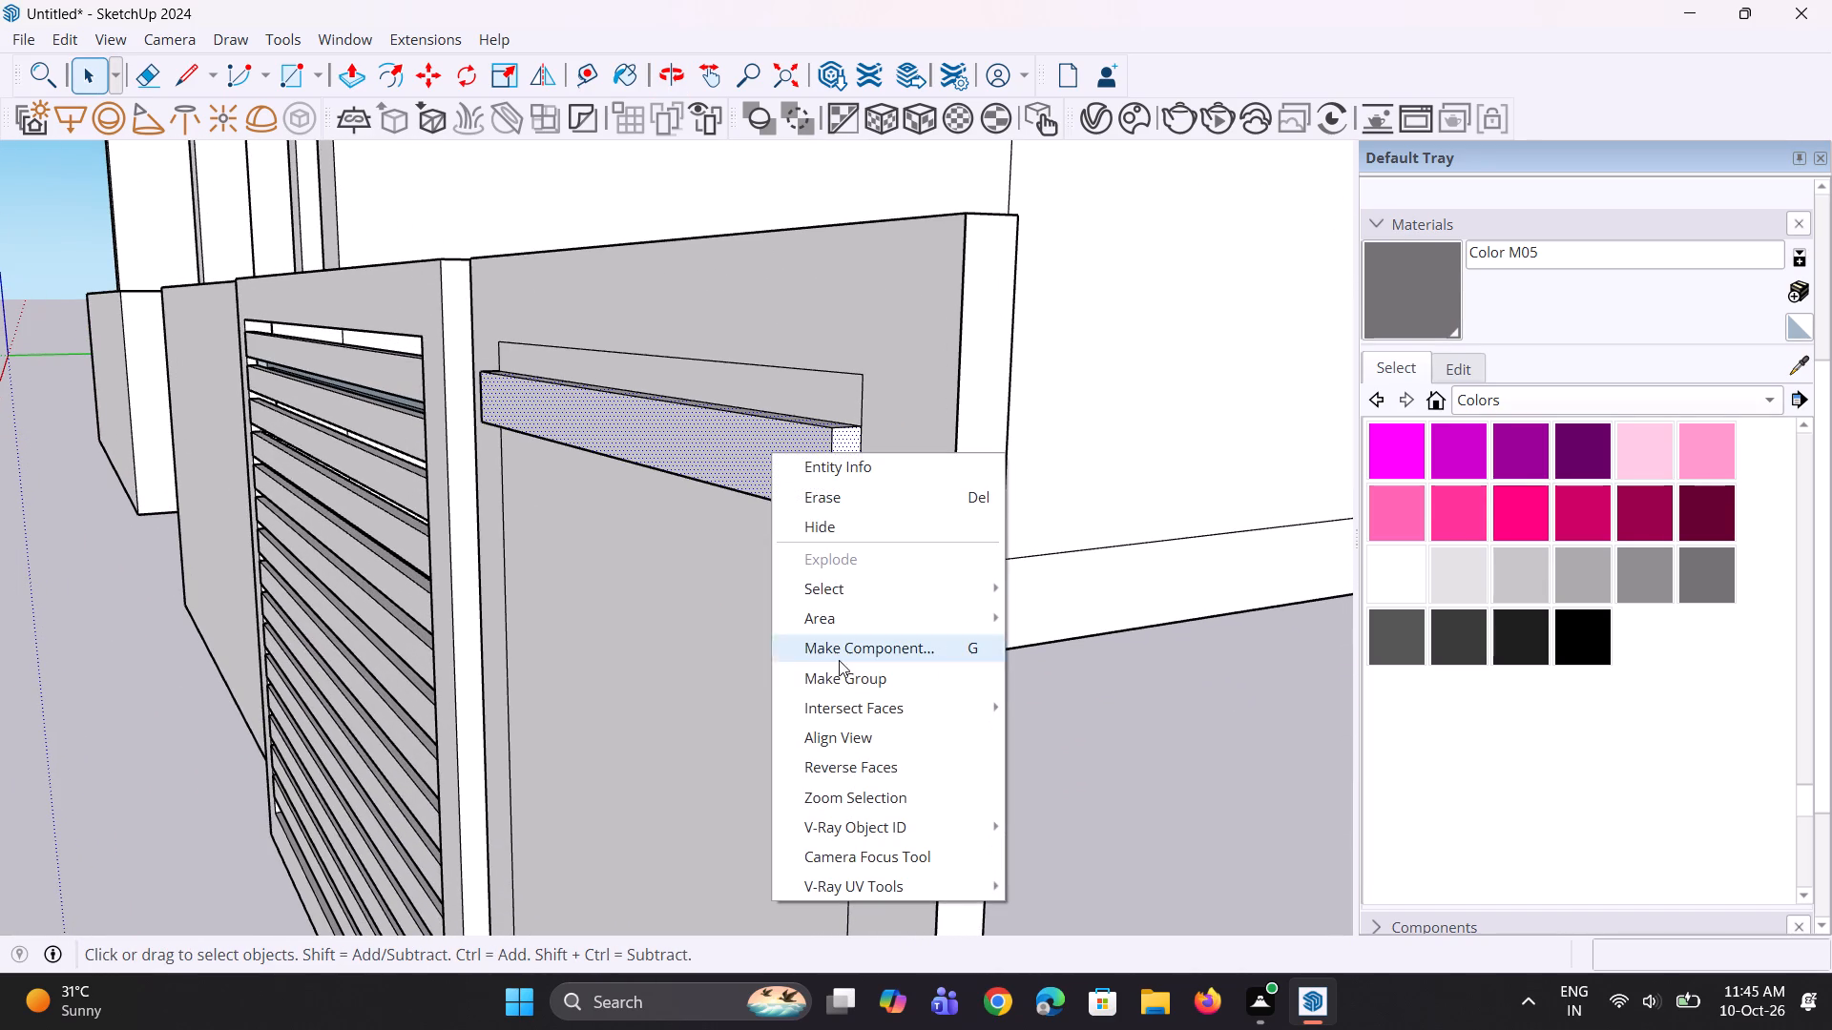
left_click(839, 677)
Copy the grouped slat about 4 1/4" downward on the narrow gate leaf.
scroll(882, 597, "down", 8)
middle_click_drag(866, 587, 1184, 491)
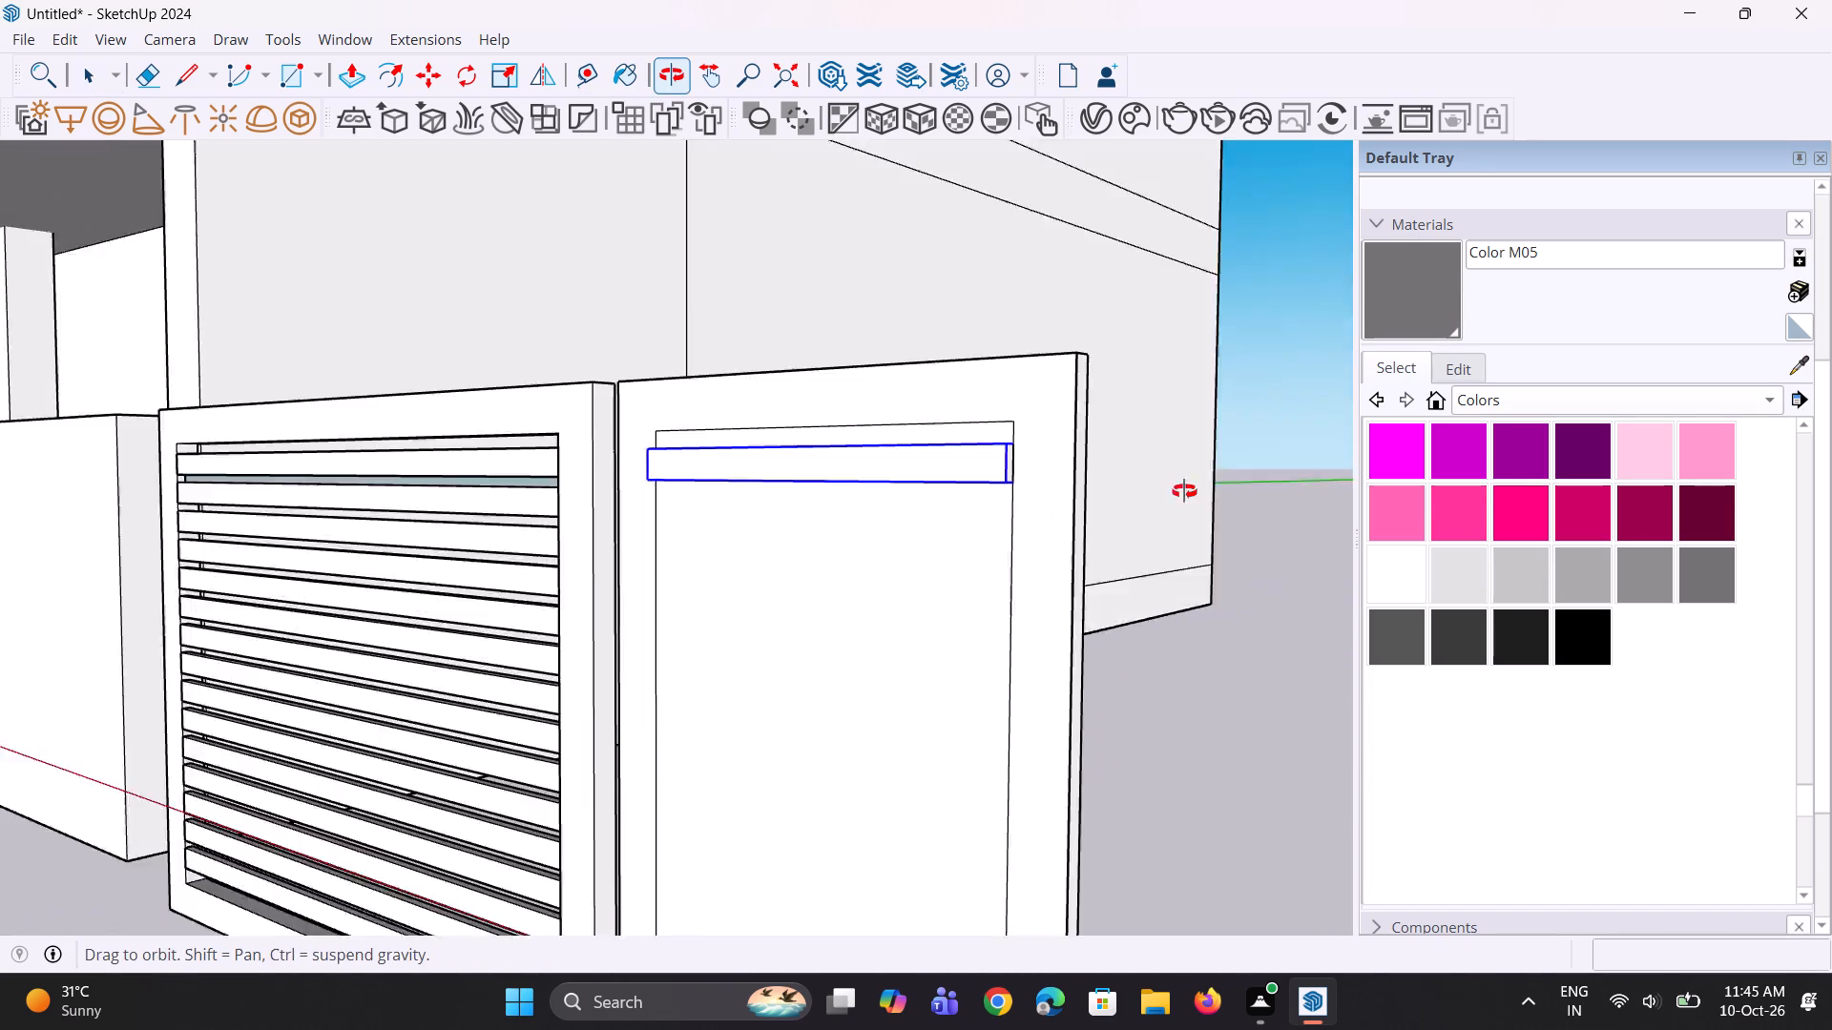
middle_click_drag(1184, 491, 1313, 457)
scroll(970, 444, "down", 4)
middle_click_drag(870, 499, 1383, 544)
scroll(854, 533, "up", 3)
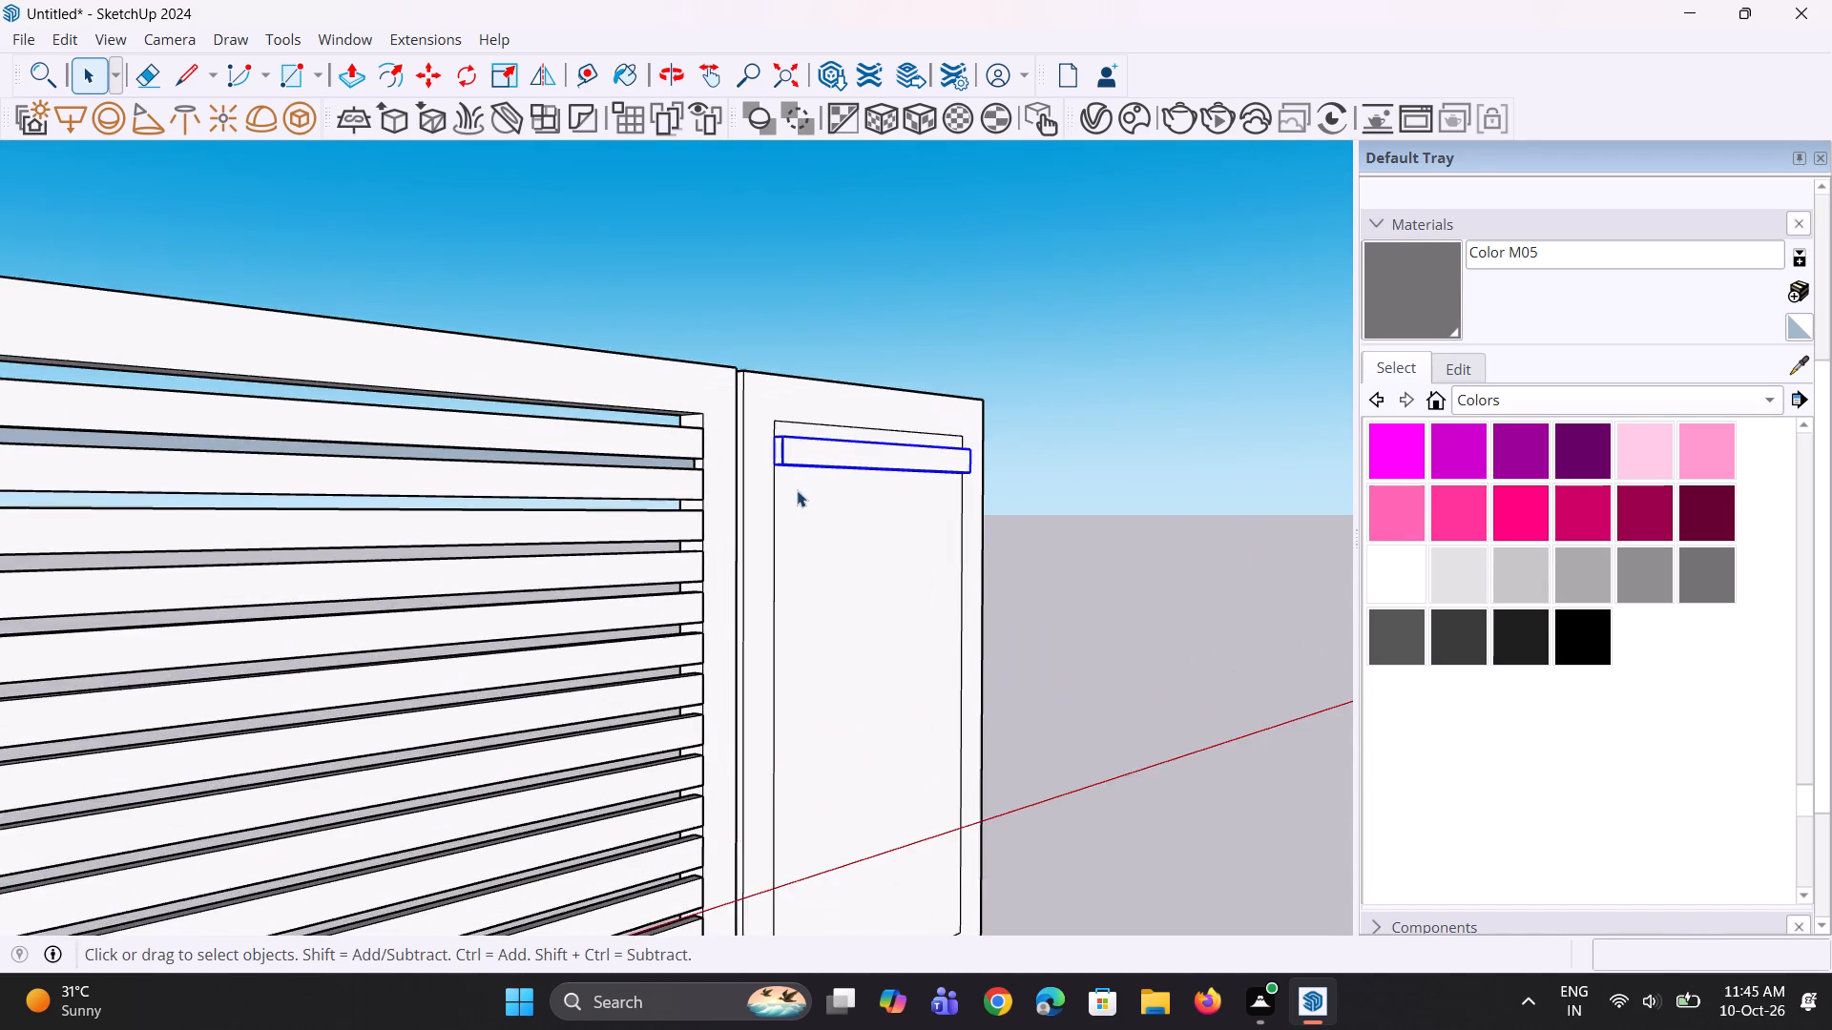
scroll(797, 490, "up", 4)
key("m")
scroll(751, 479, "up", 3)
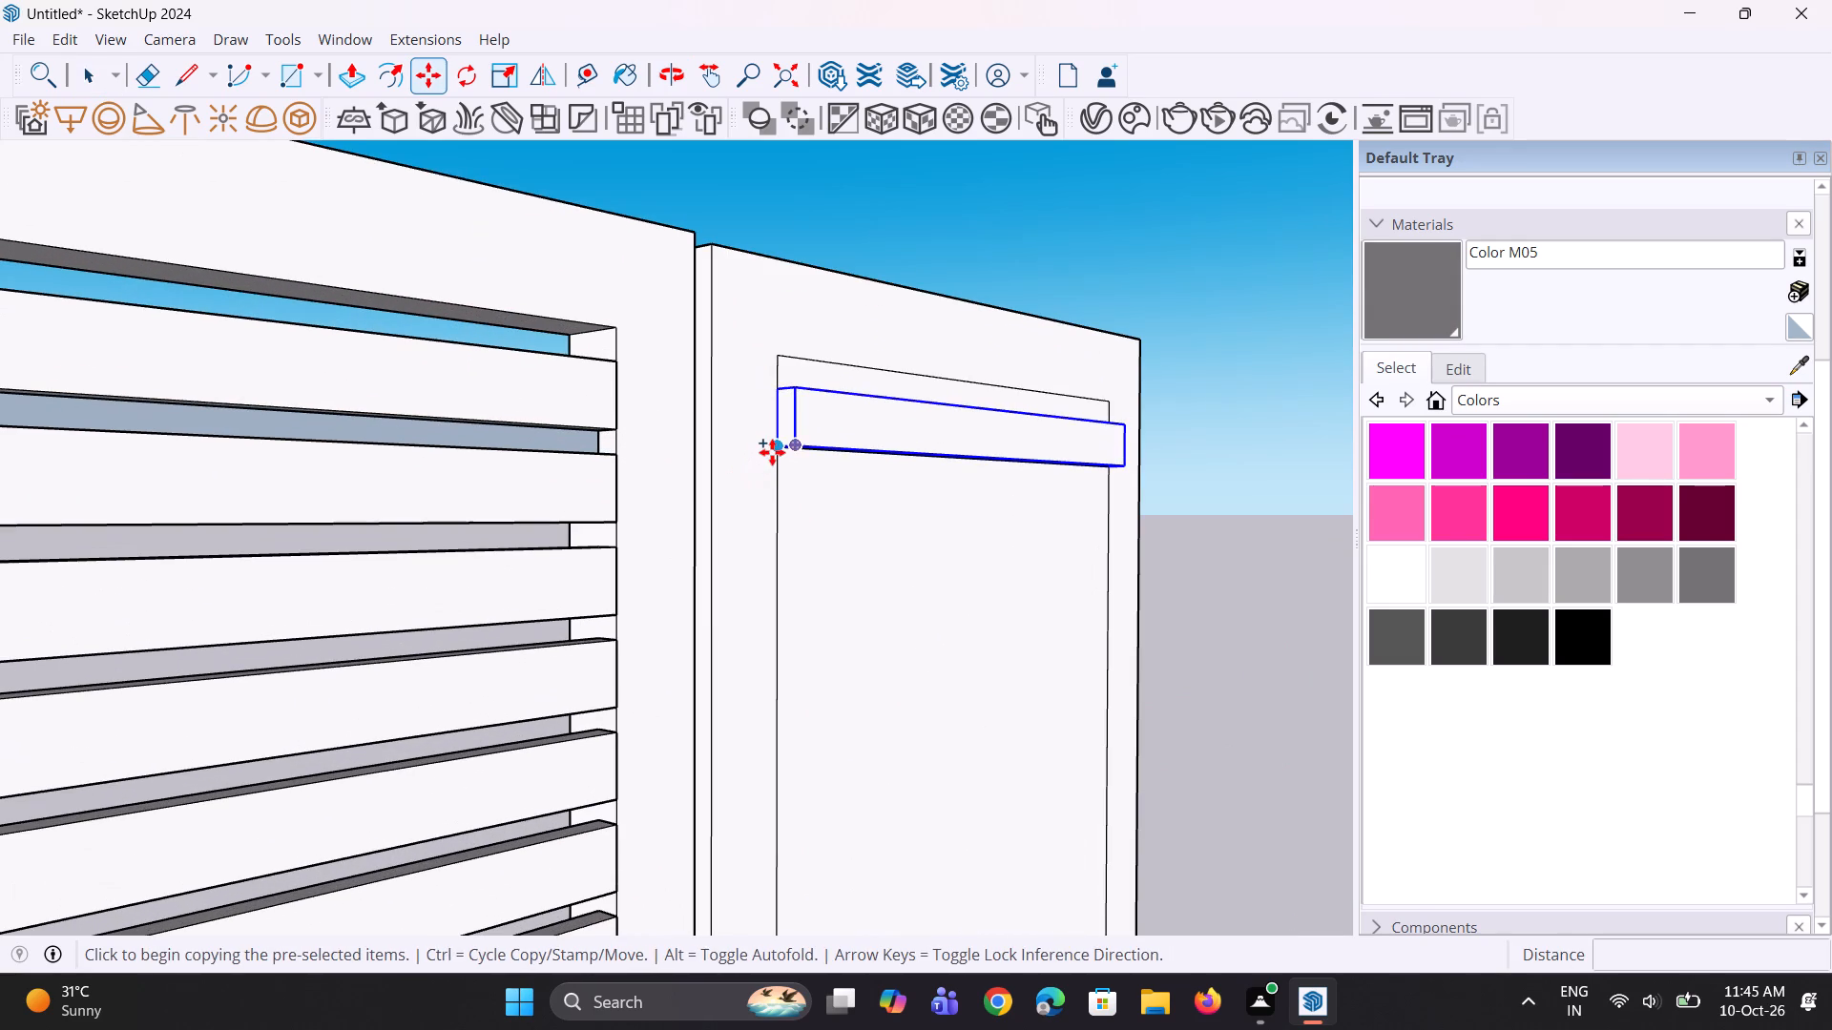
left_click(772, 452)
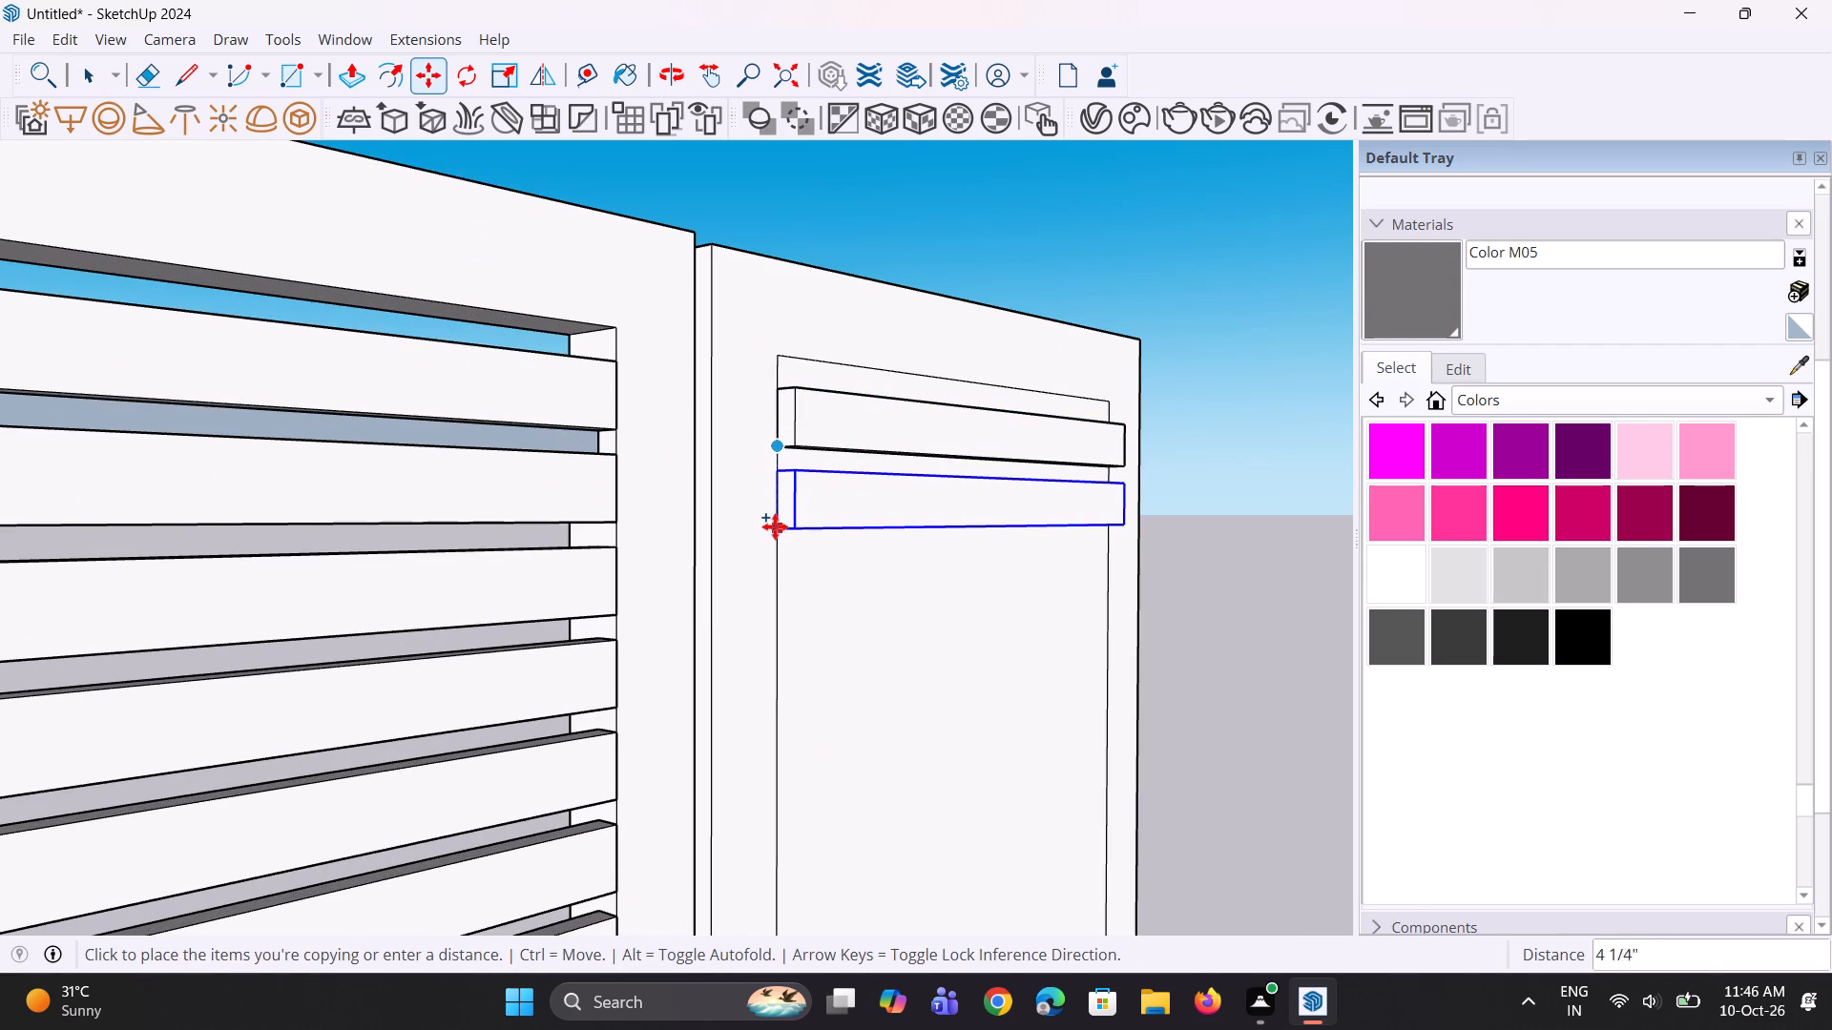
left_click(775, 526)
scroll(830, 500, "down", 3)
middle_click_drag(793, 523, 673, 566)
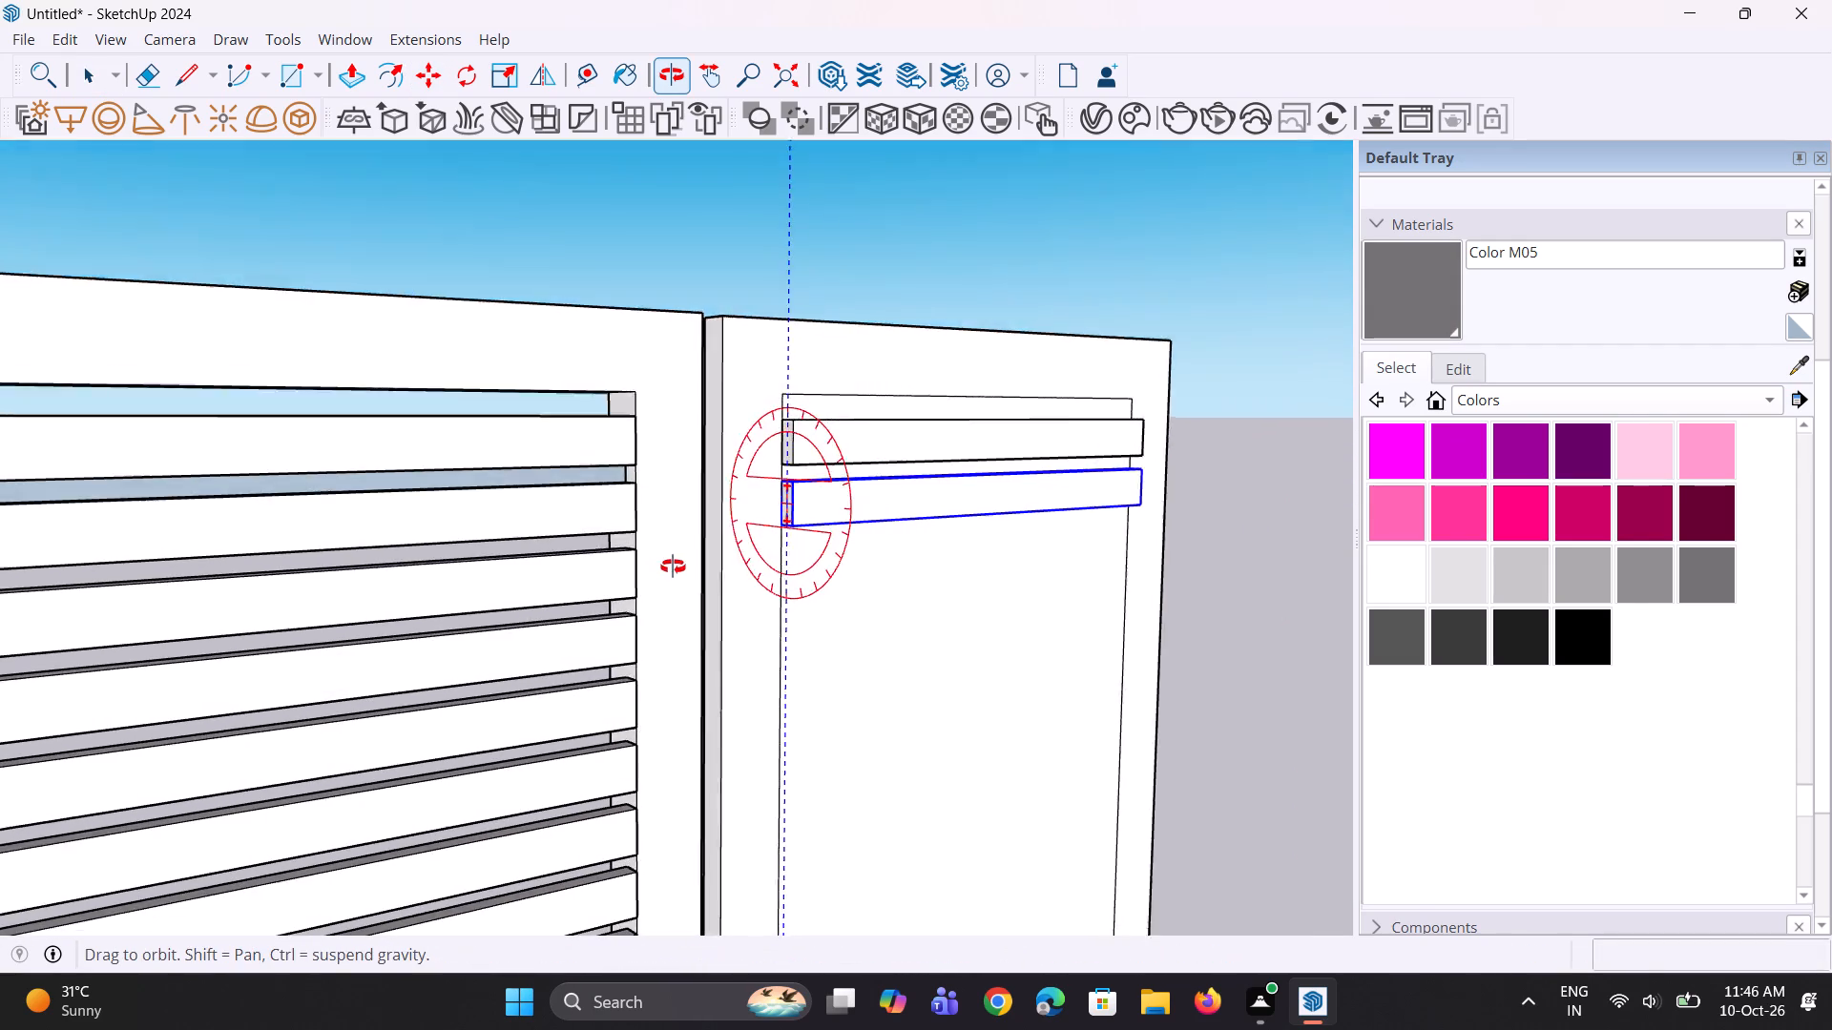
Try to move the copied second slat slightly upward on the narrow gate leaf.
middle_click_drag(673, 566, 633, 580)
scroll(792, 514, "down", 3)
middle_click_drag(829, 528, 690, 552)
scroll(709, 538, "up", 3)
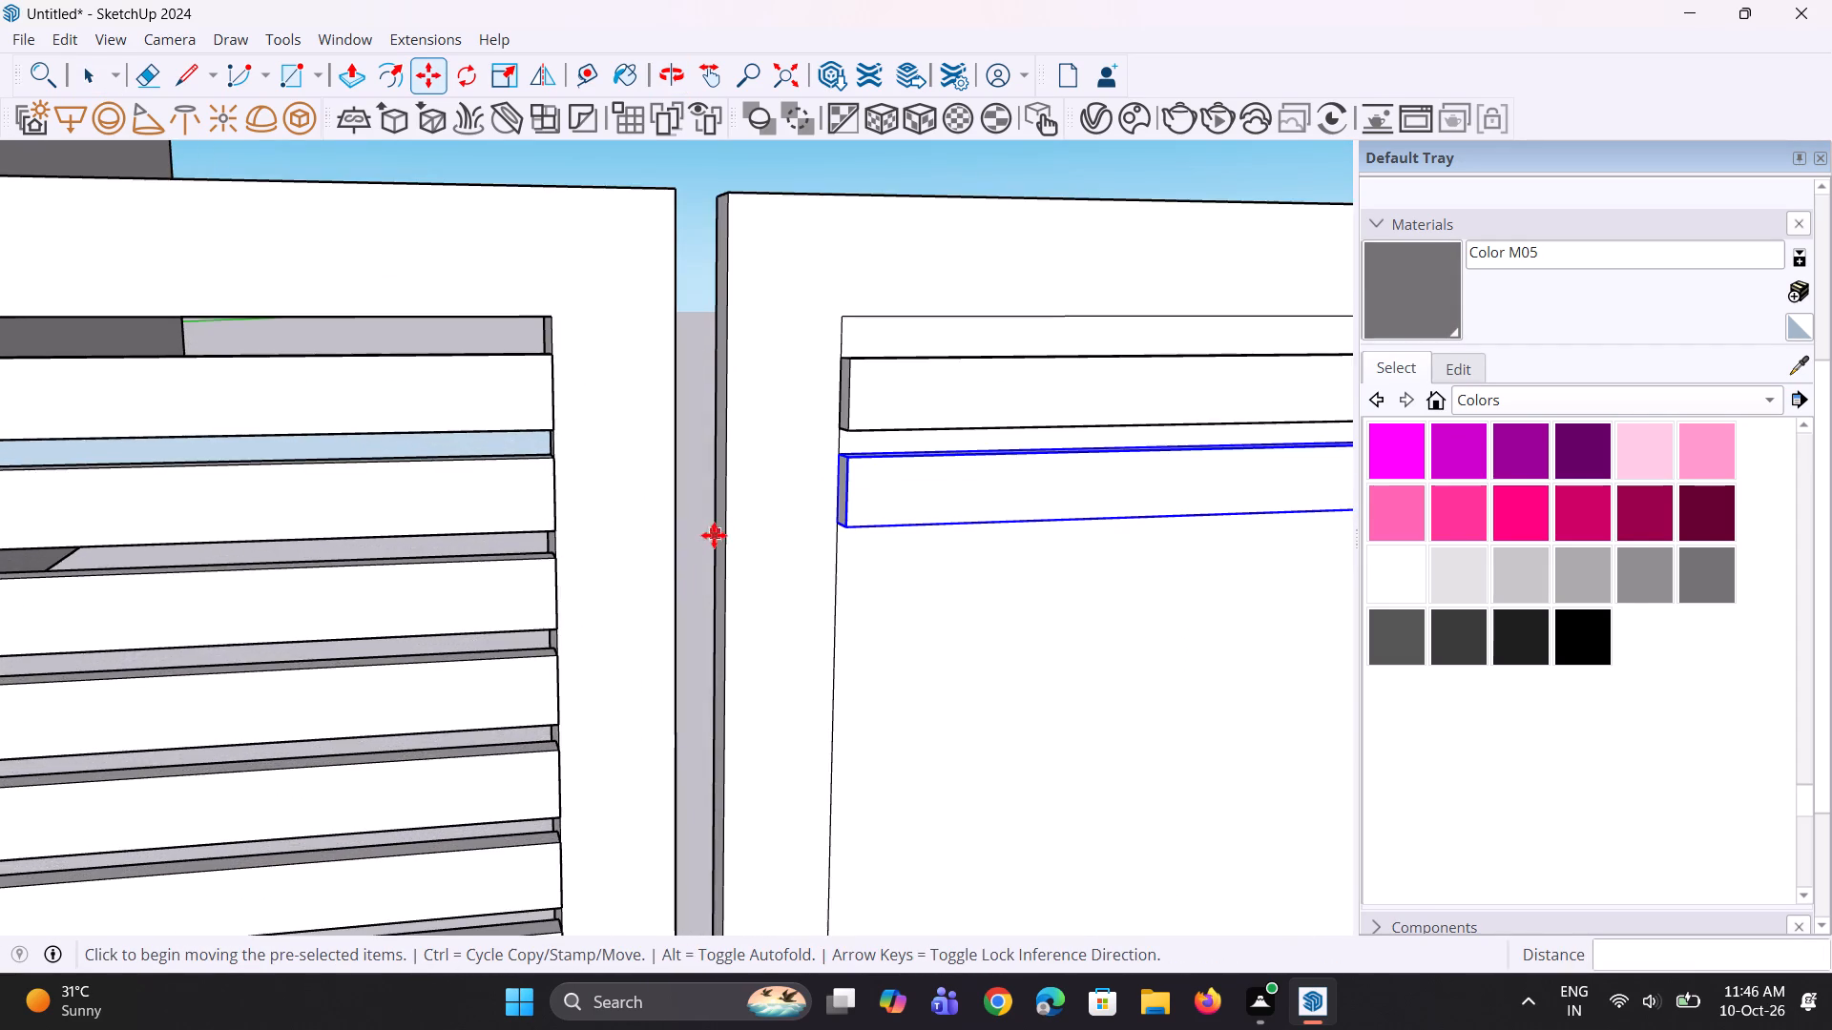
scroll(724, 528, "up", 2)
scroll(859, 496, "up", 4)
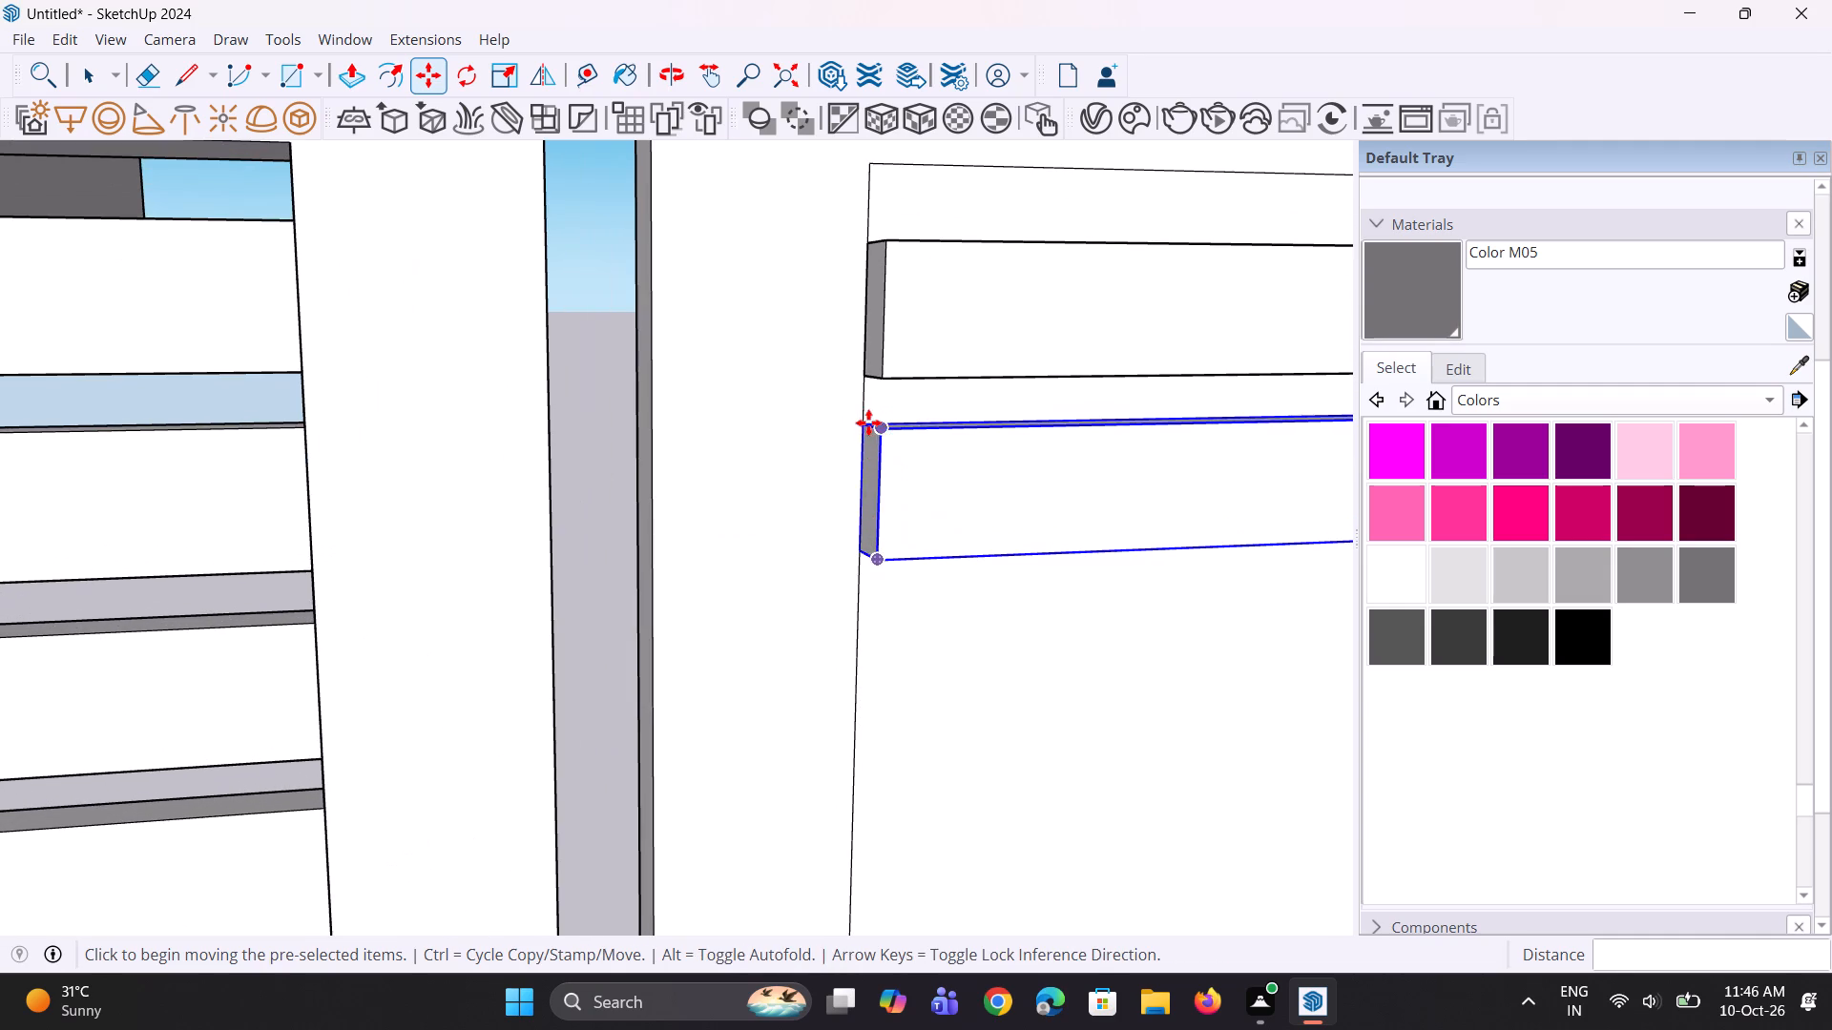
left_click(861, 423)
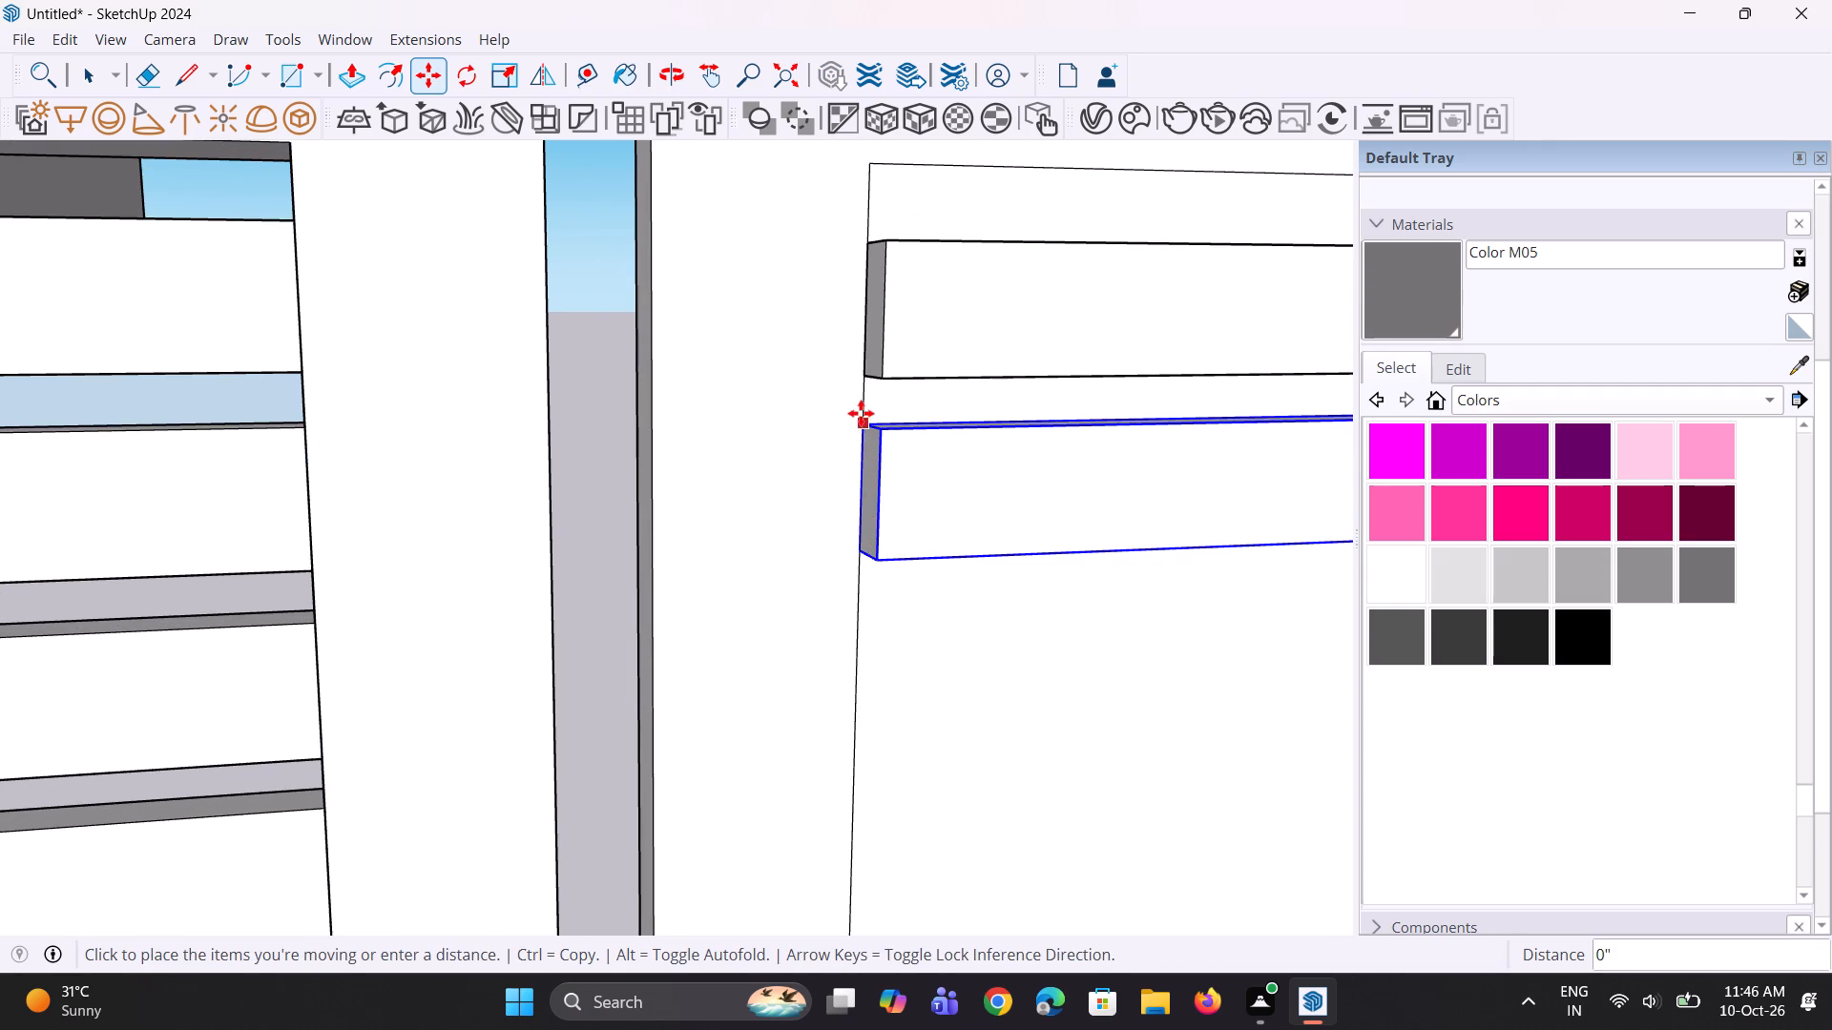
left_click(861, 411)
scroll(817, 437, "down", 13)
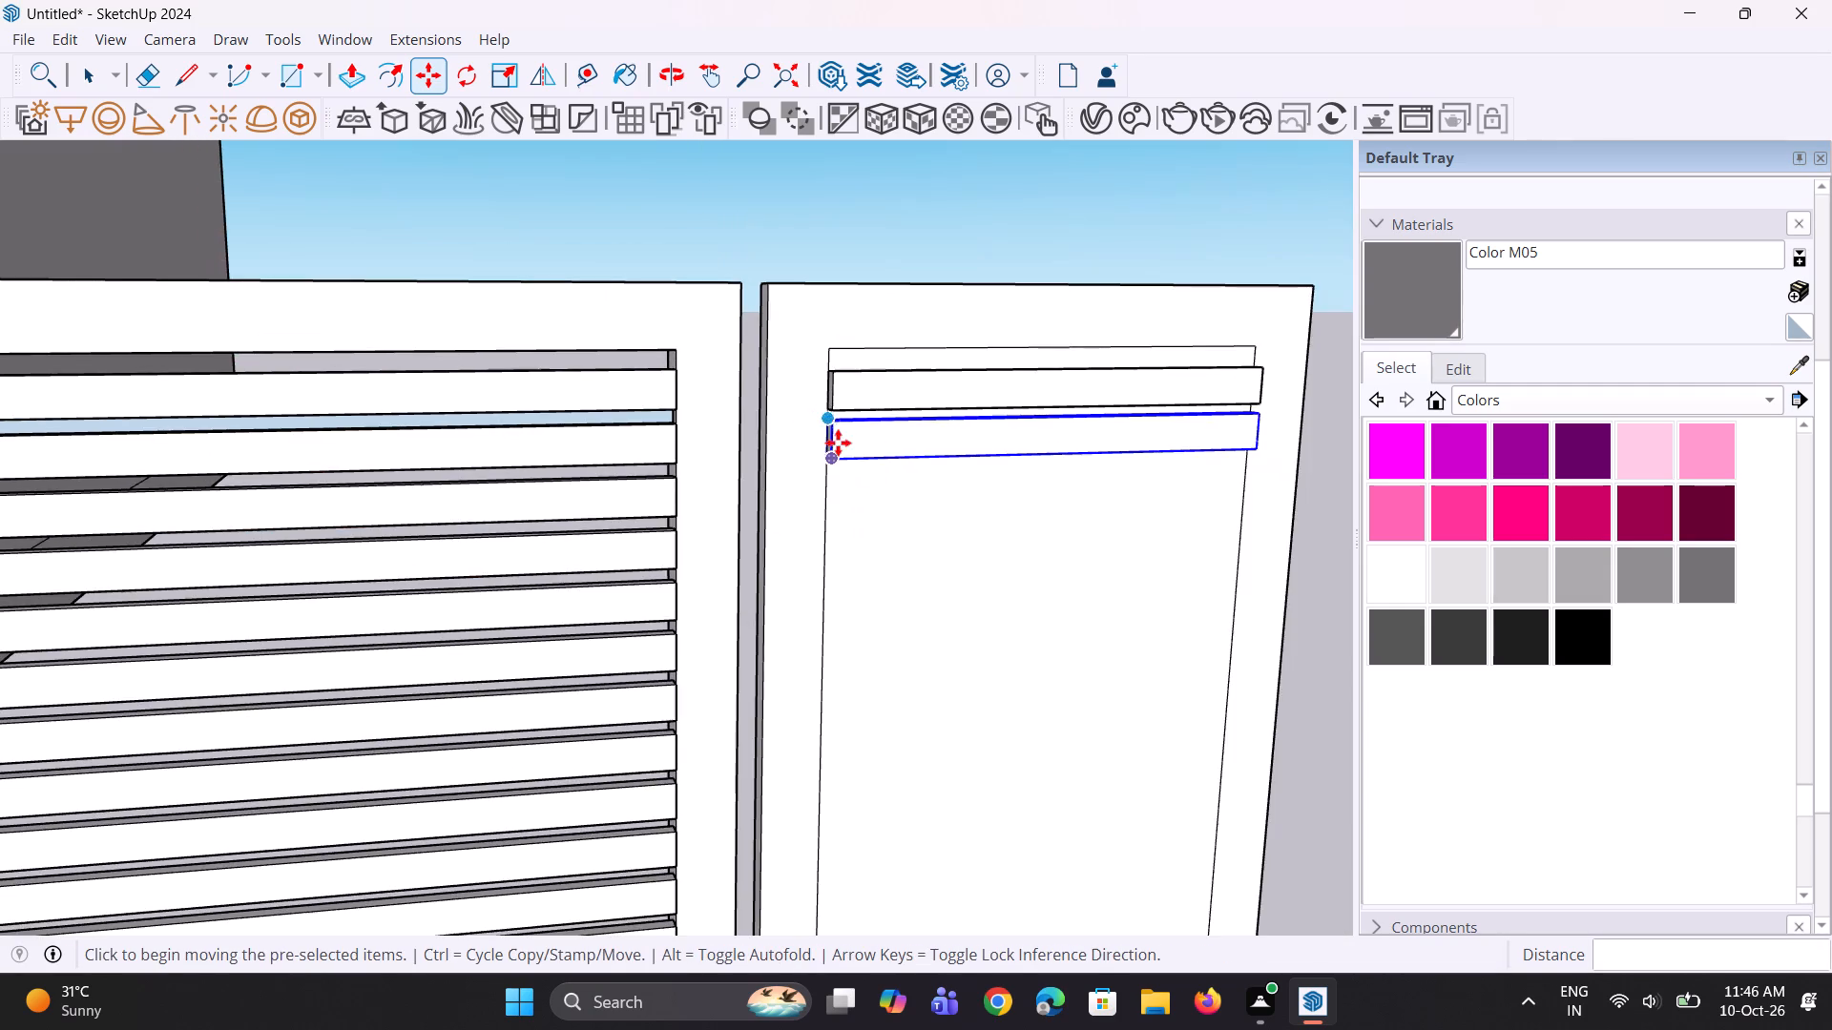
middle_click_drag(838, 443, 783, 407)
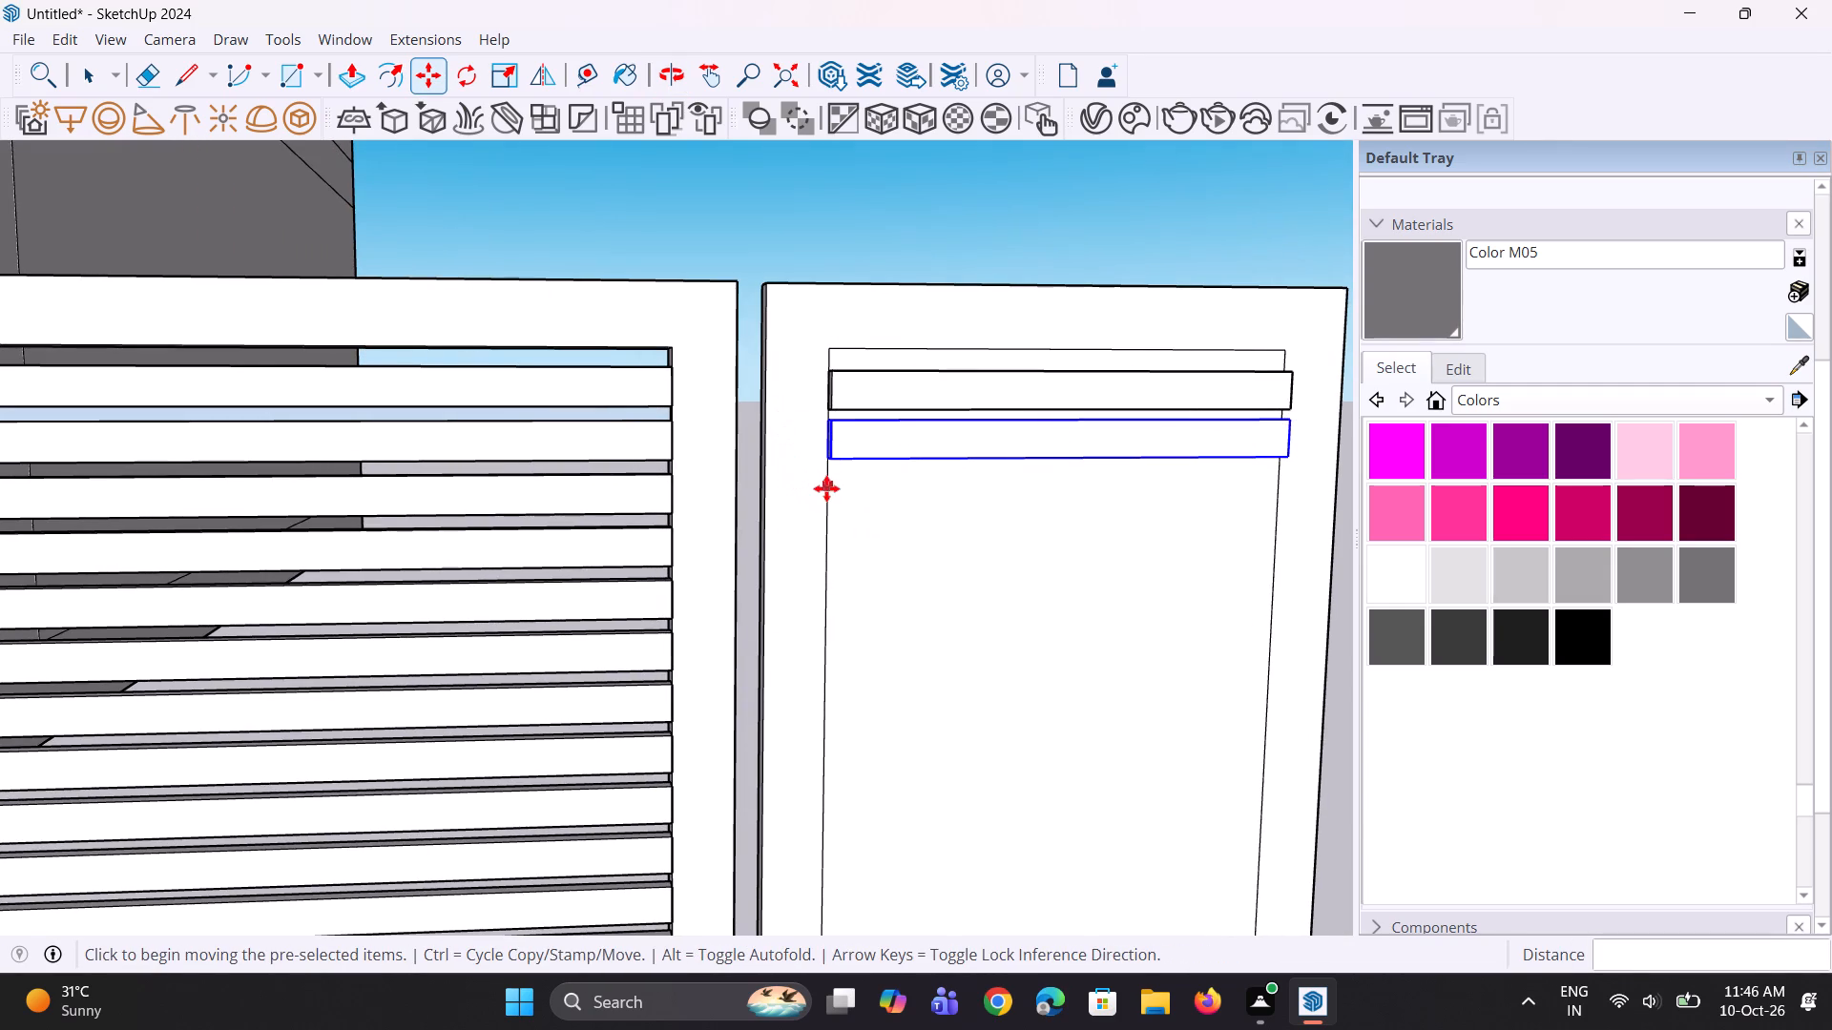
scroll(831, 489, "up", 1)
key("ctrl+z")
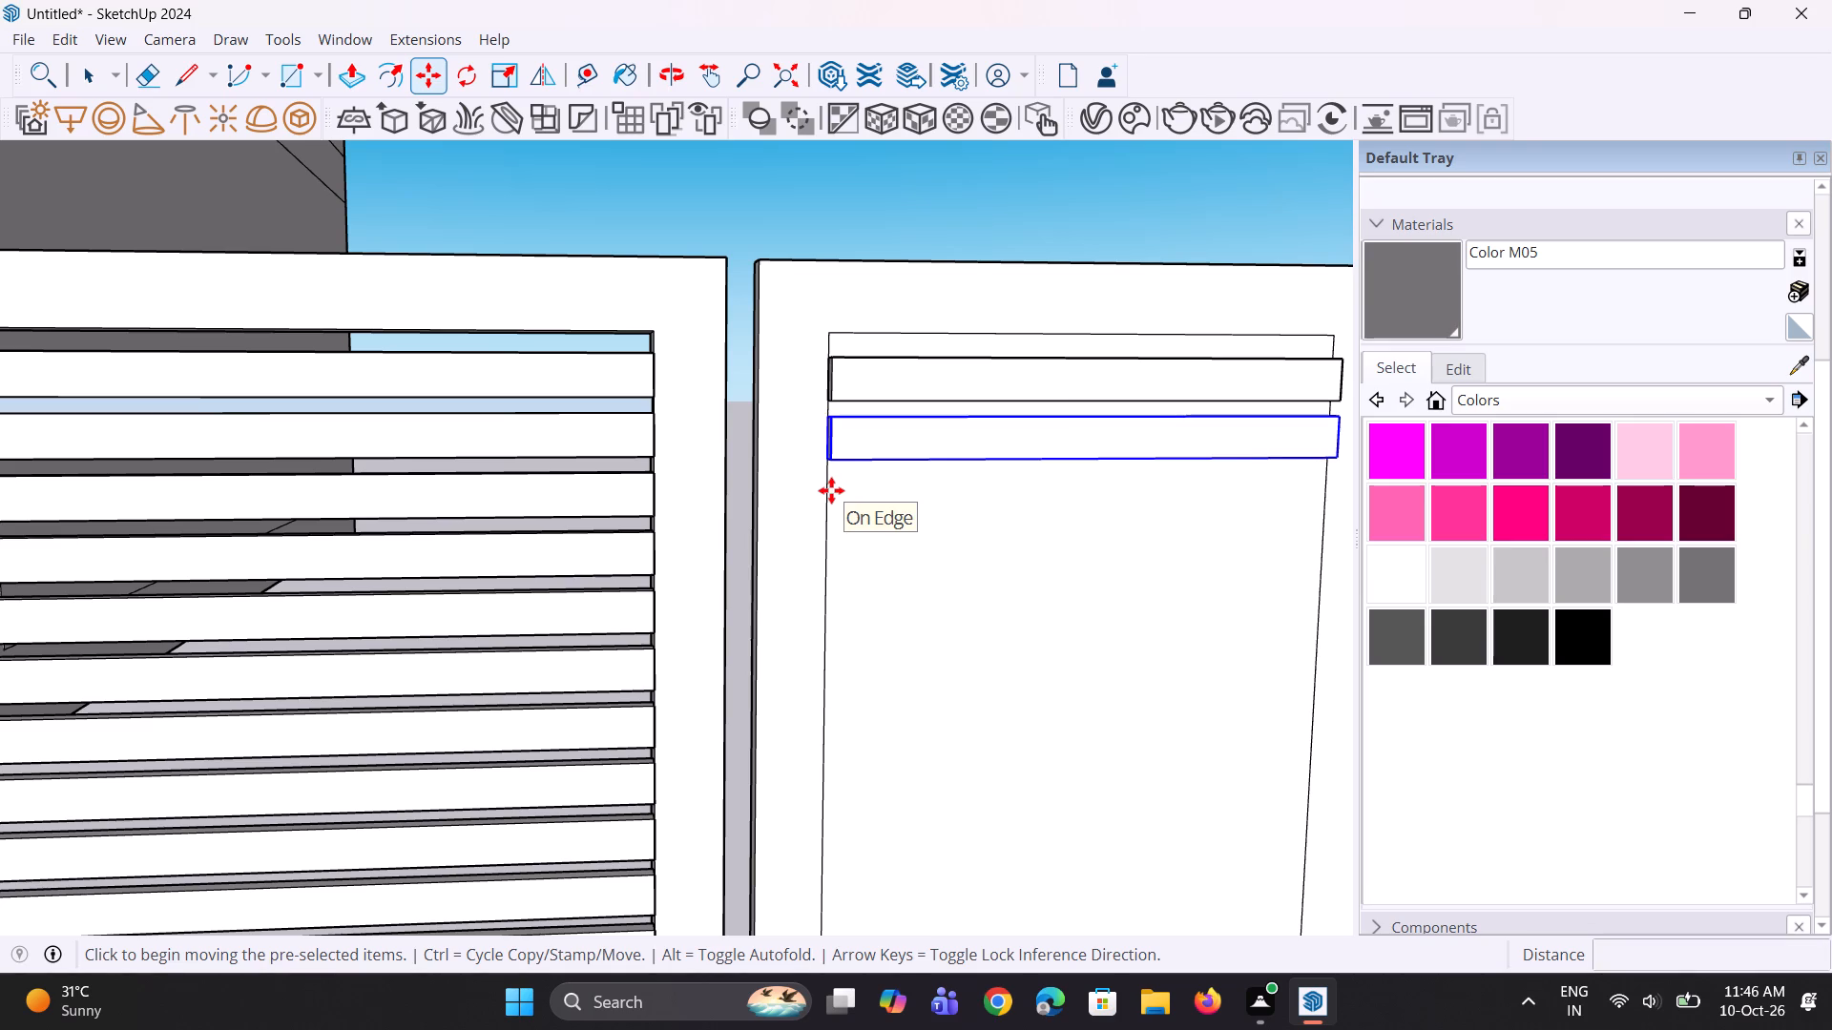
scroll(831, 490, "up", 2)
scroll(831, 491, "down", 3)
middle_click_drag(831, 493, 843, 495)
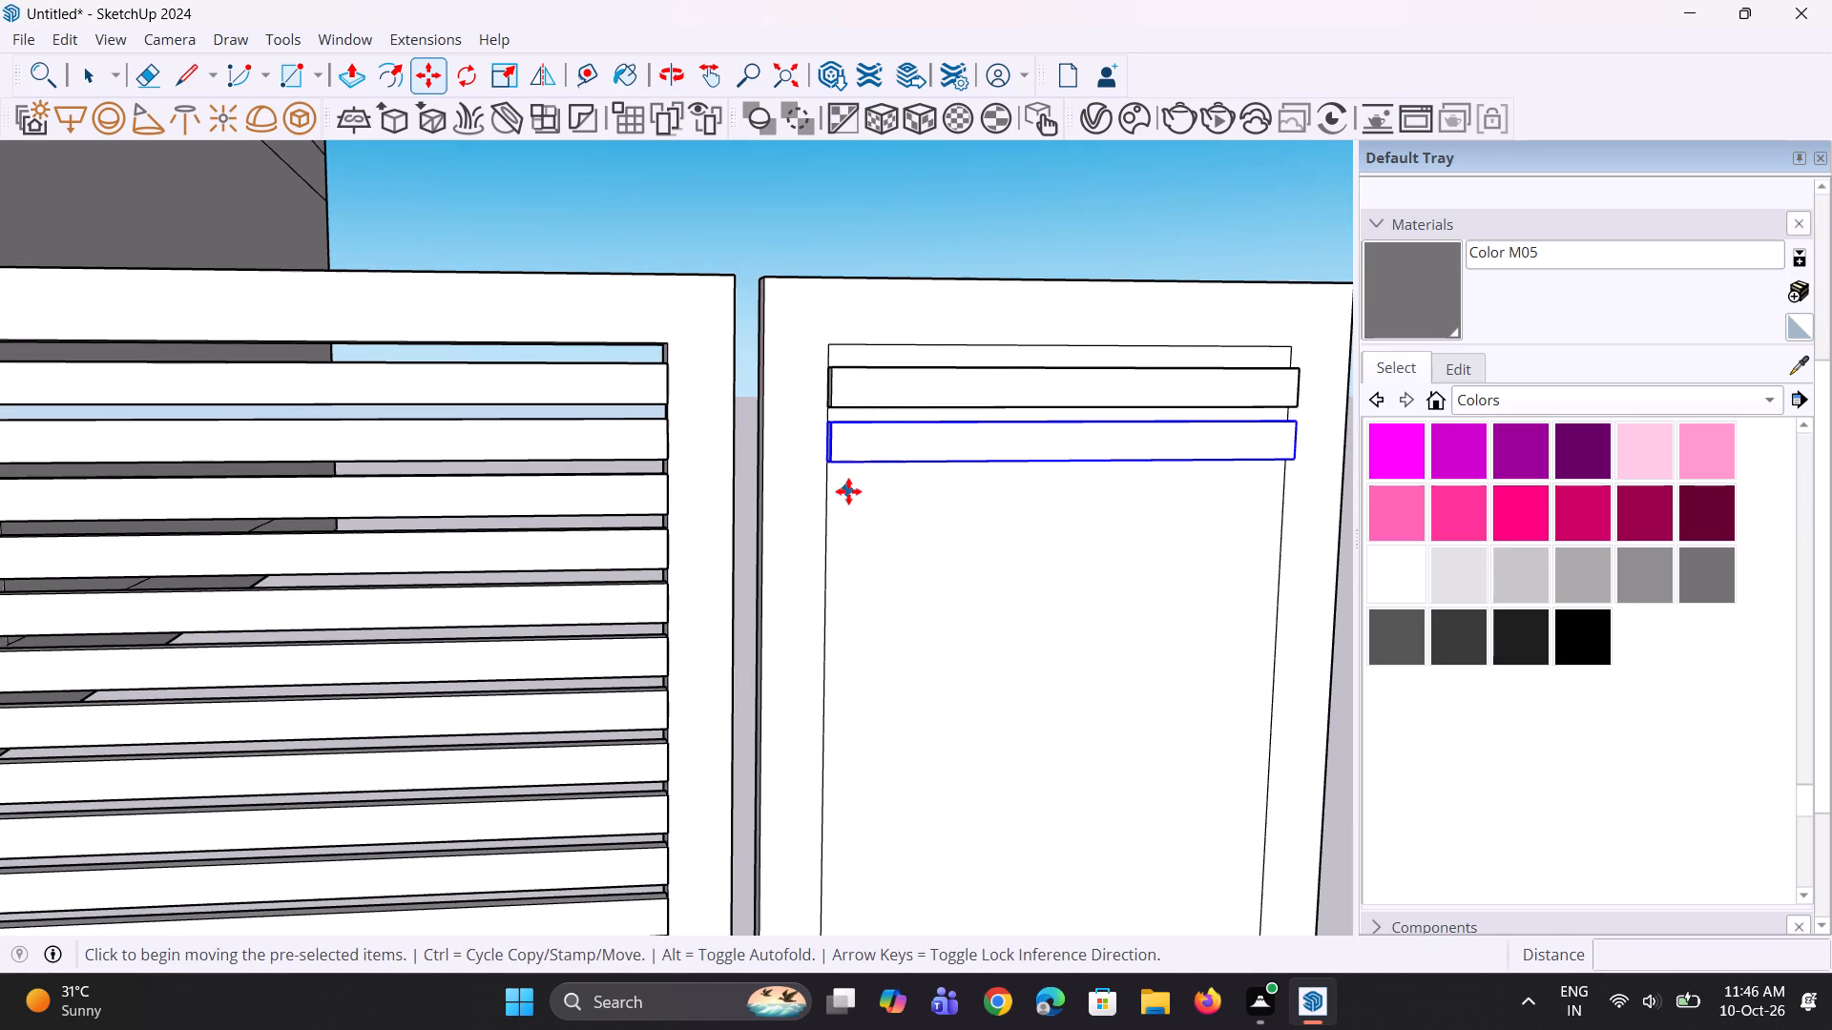
Draw a horizontal reference line about 2" long from the second slat's upper back corner across the narrow leaf's frame.
key("space")
scroll(822, 433, "up", 1)
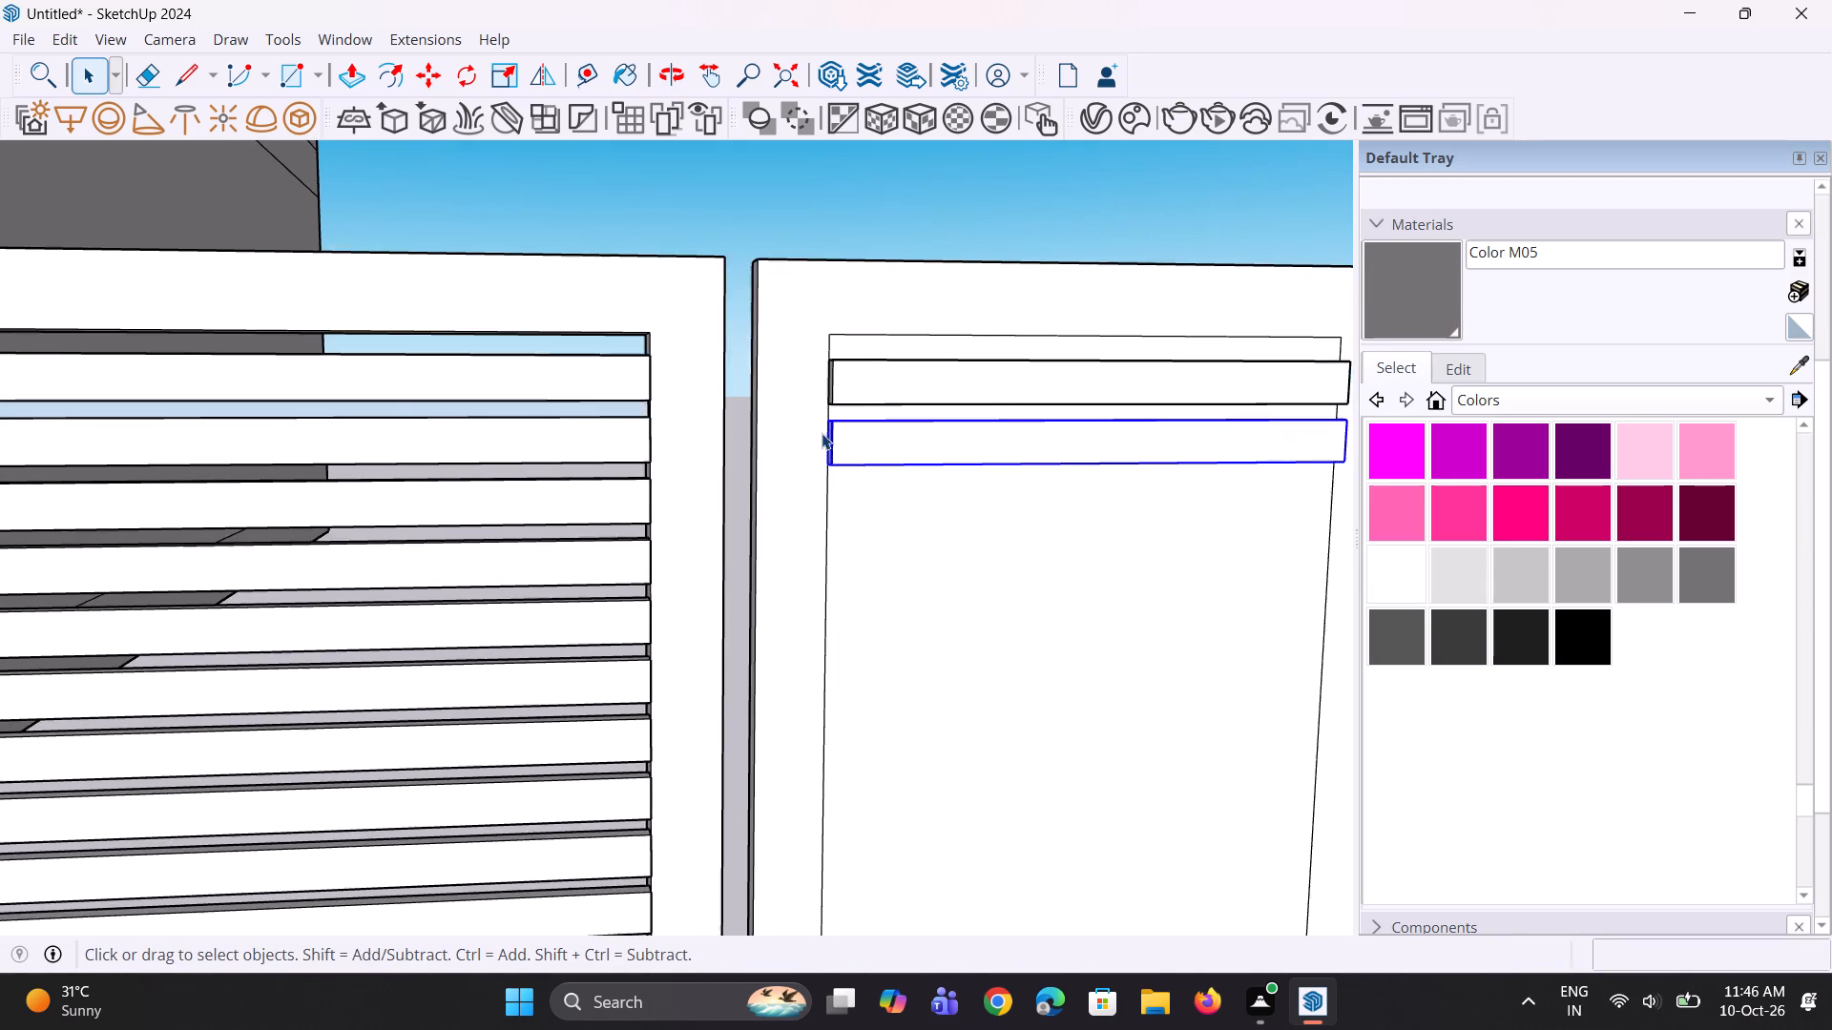
scroll(822, 433, "up", 4)
key("l")
scroll(823, 430, "up", 4)
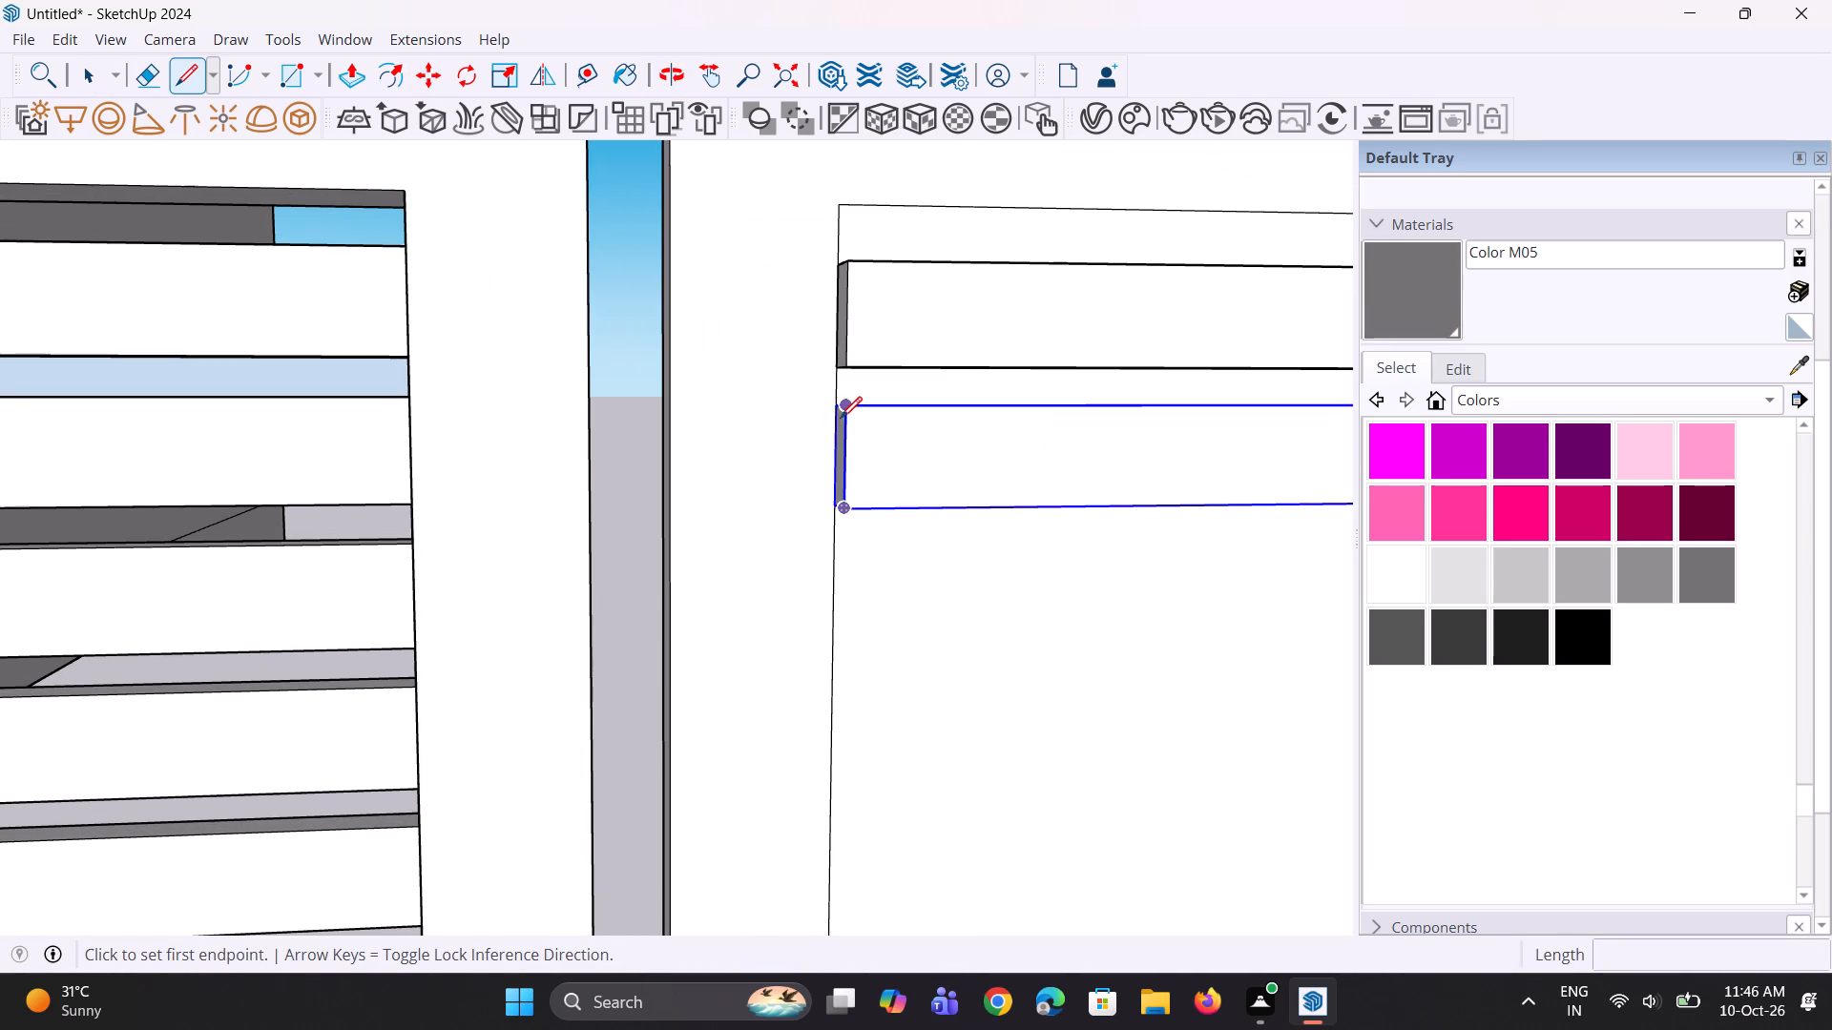
left_click(832, 412)
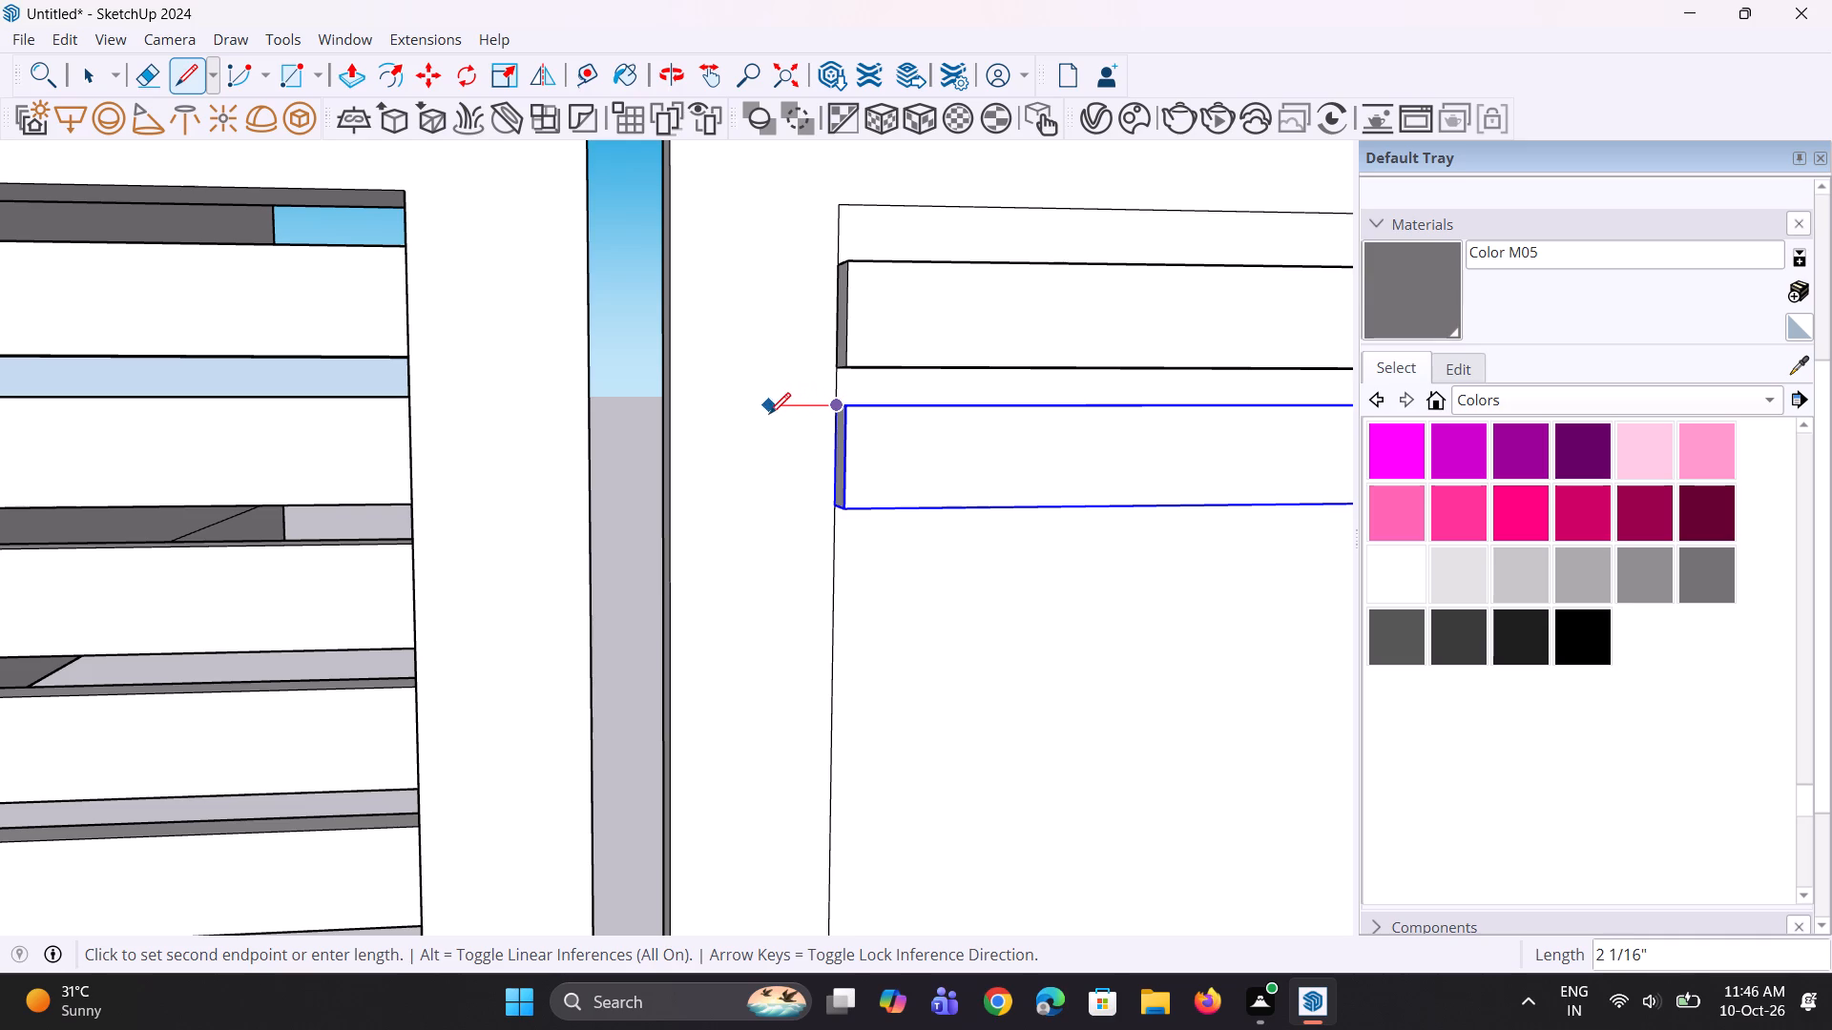
left_click(761, 415)
type("b")
Delete the second slat on the narrow gate leaf, keeping the reference line.
key("space")
key("space")
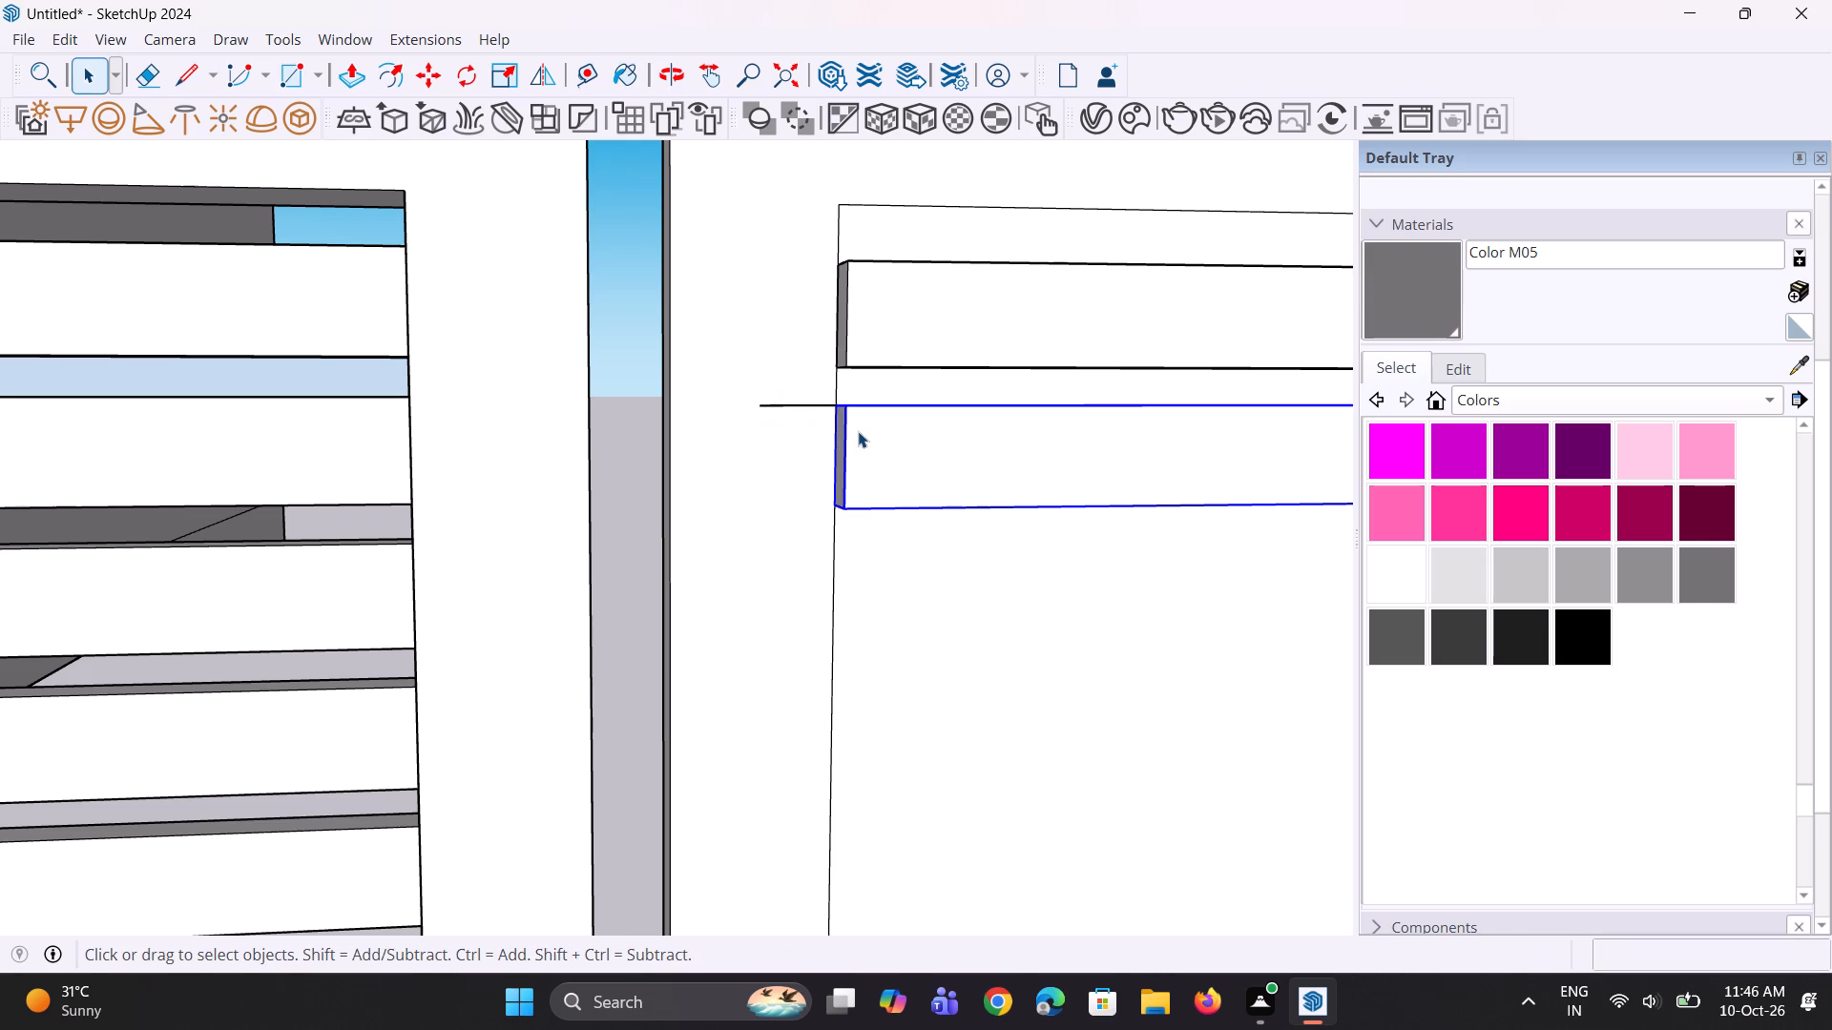
key("Delete")
Copy the top slat 4 1/8" downward to the reference line and repeat the copy 15 times.
left_click(883, 347)
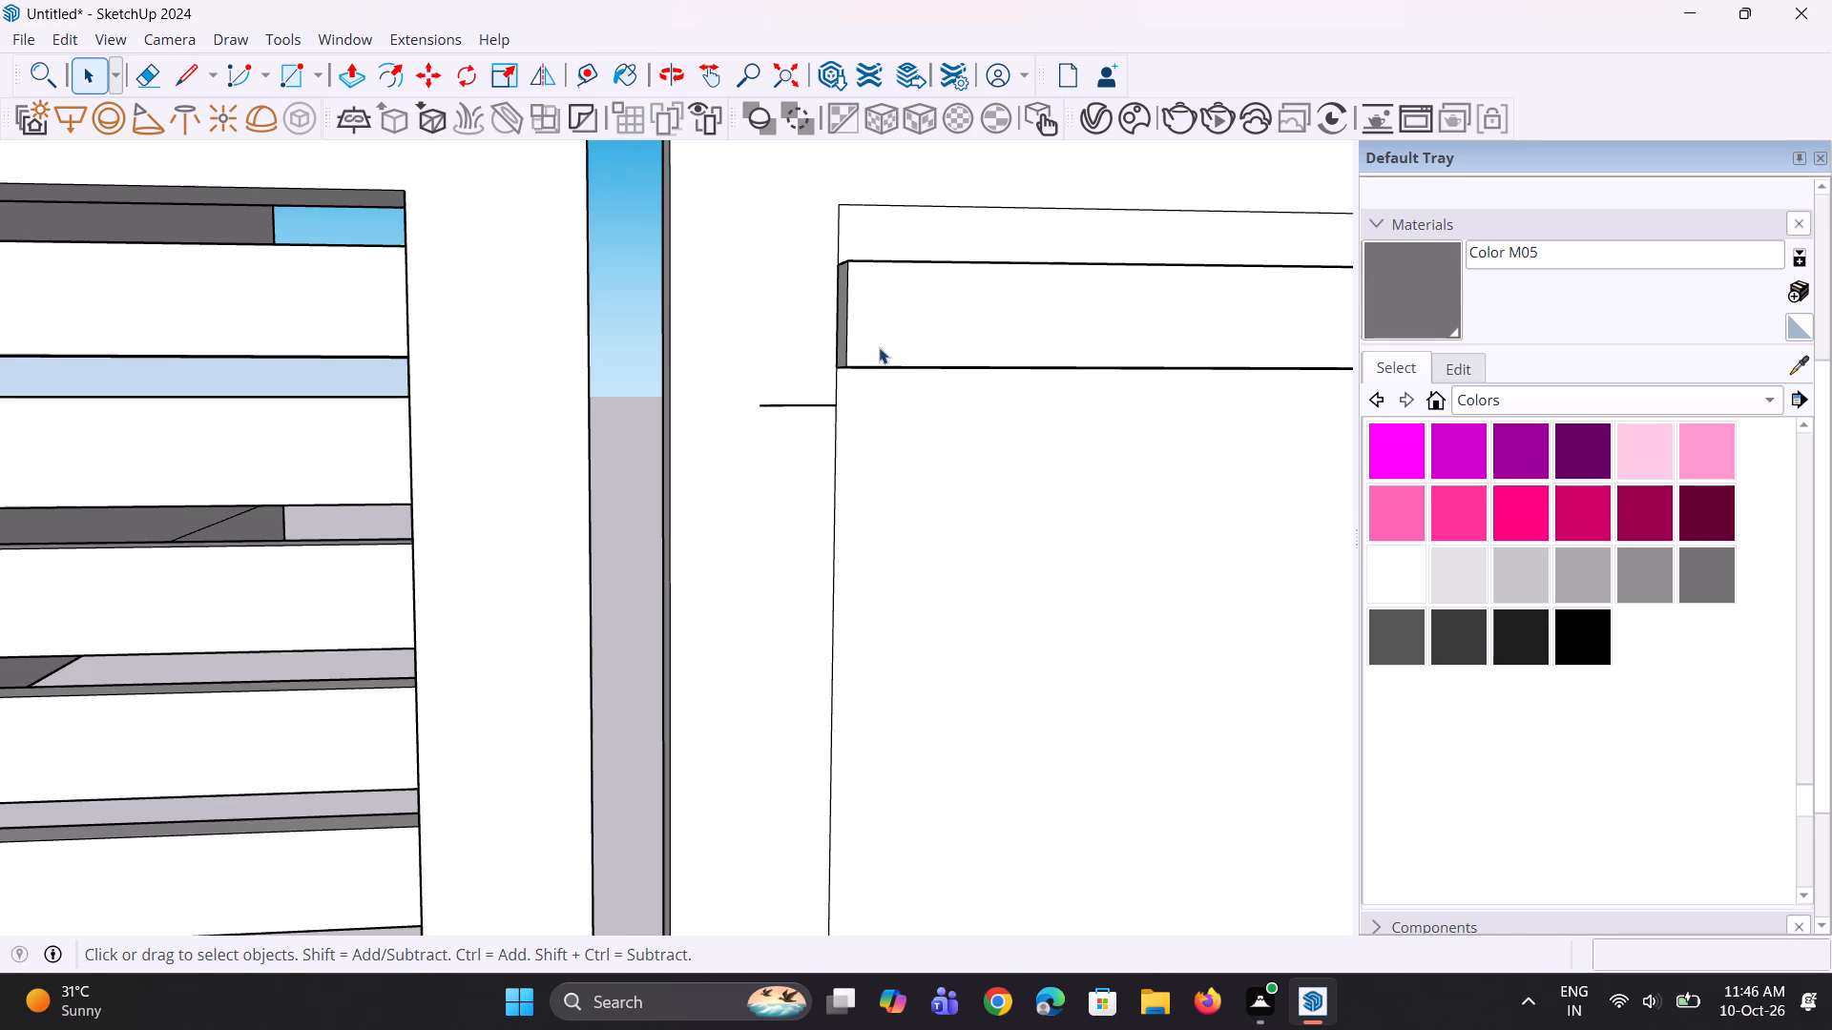
key("m")
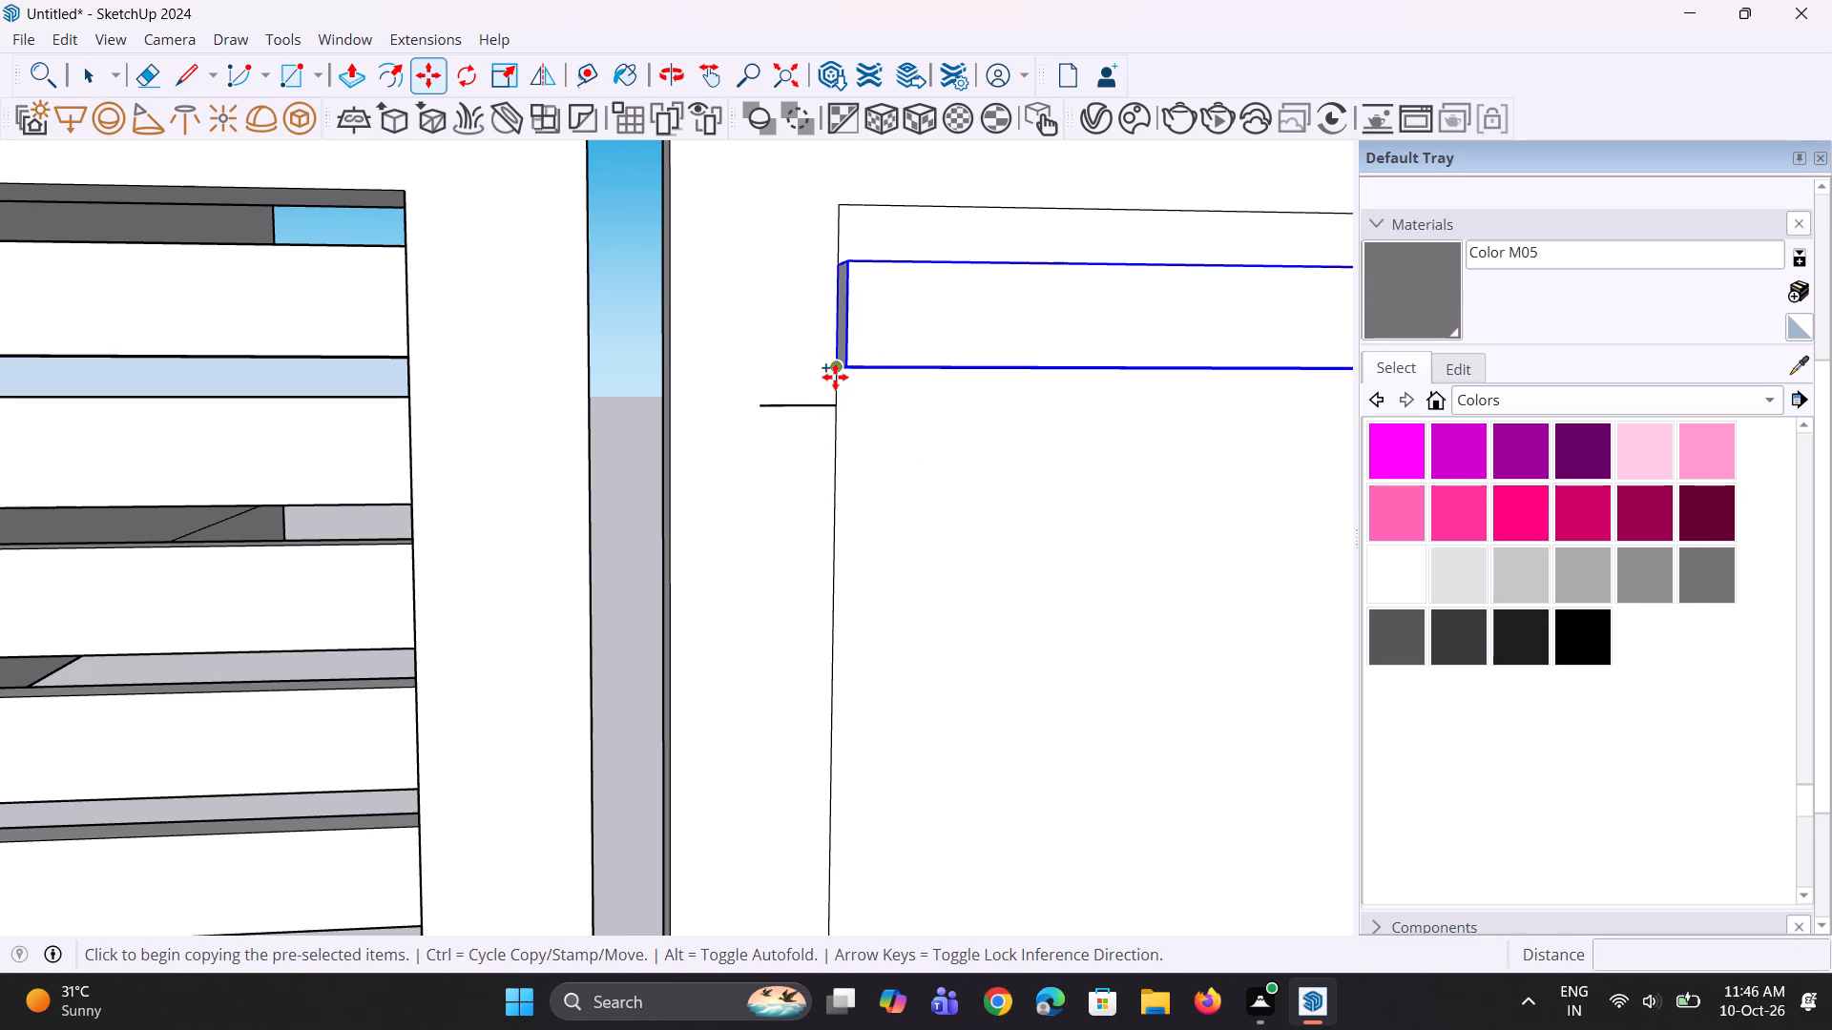
left_click(835, 377)
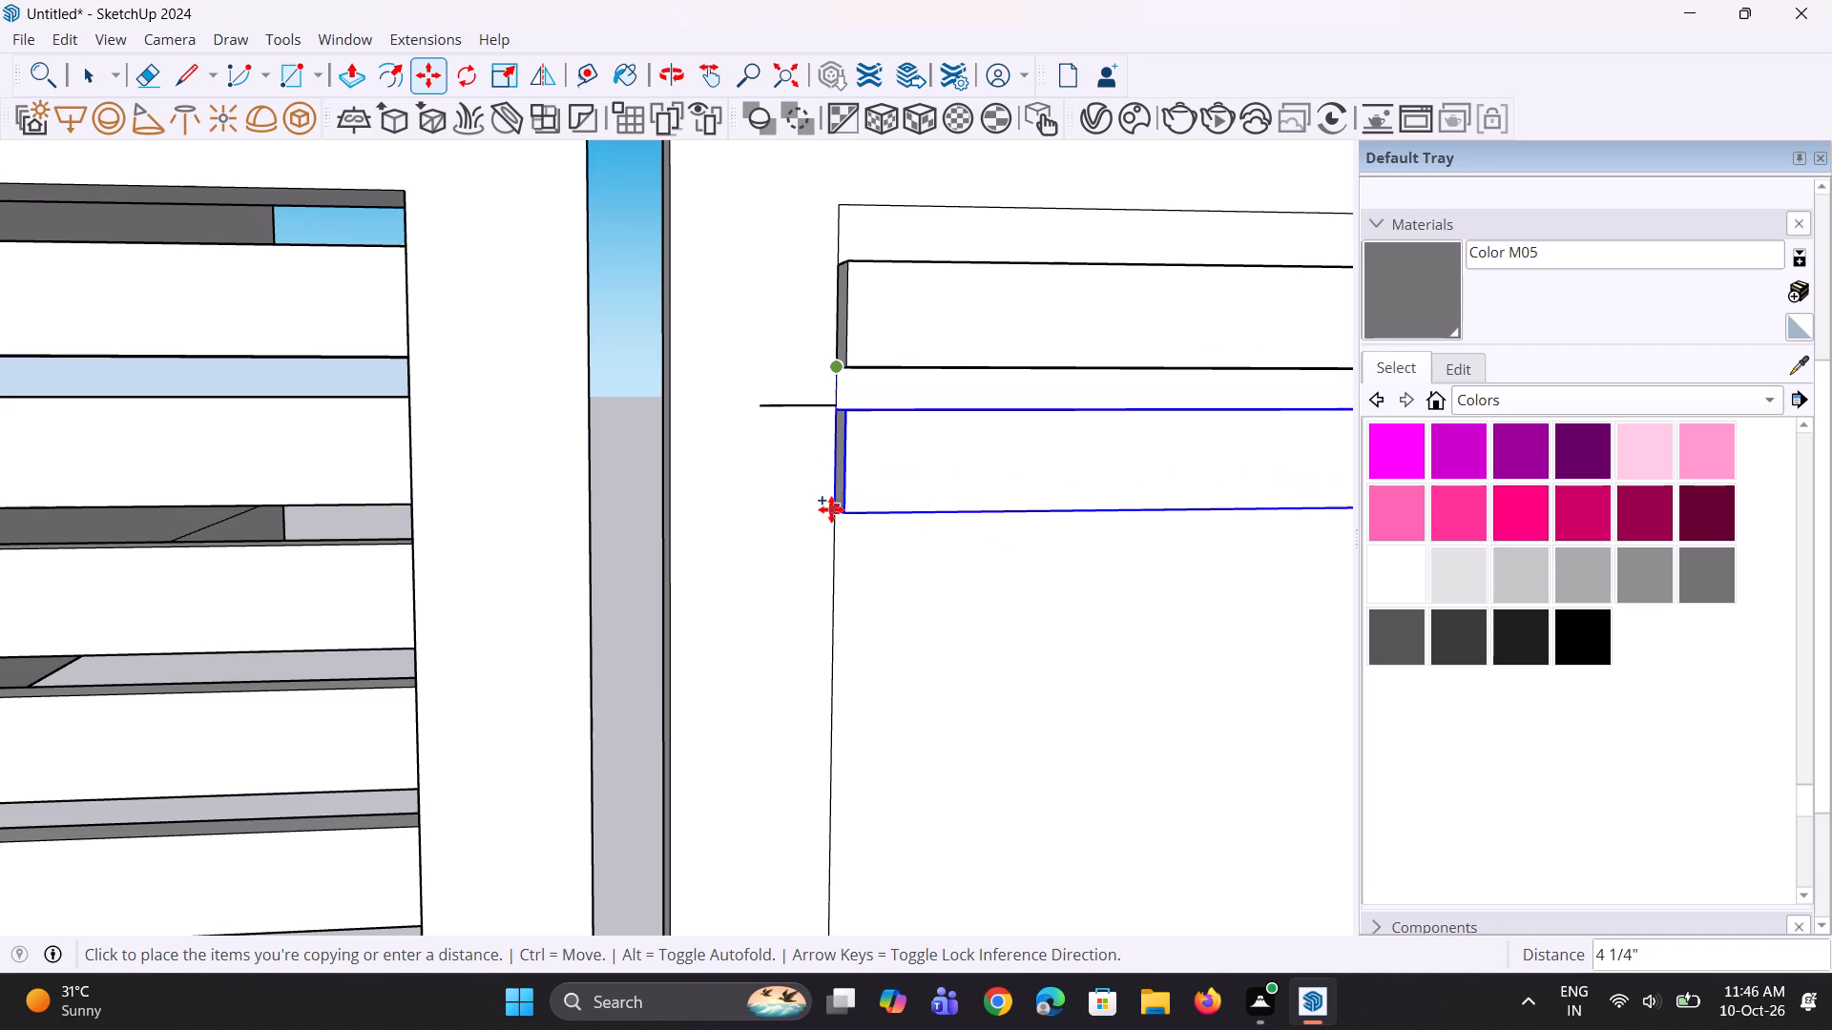
left_click(833, 506)
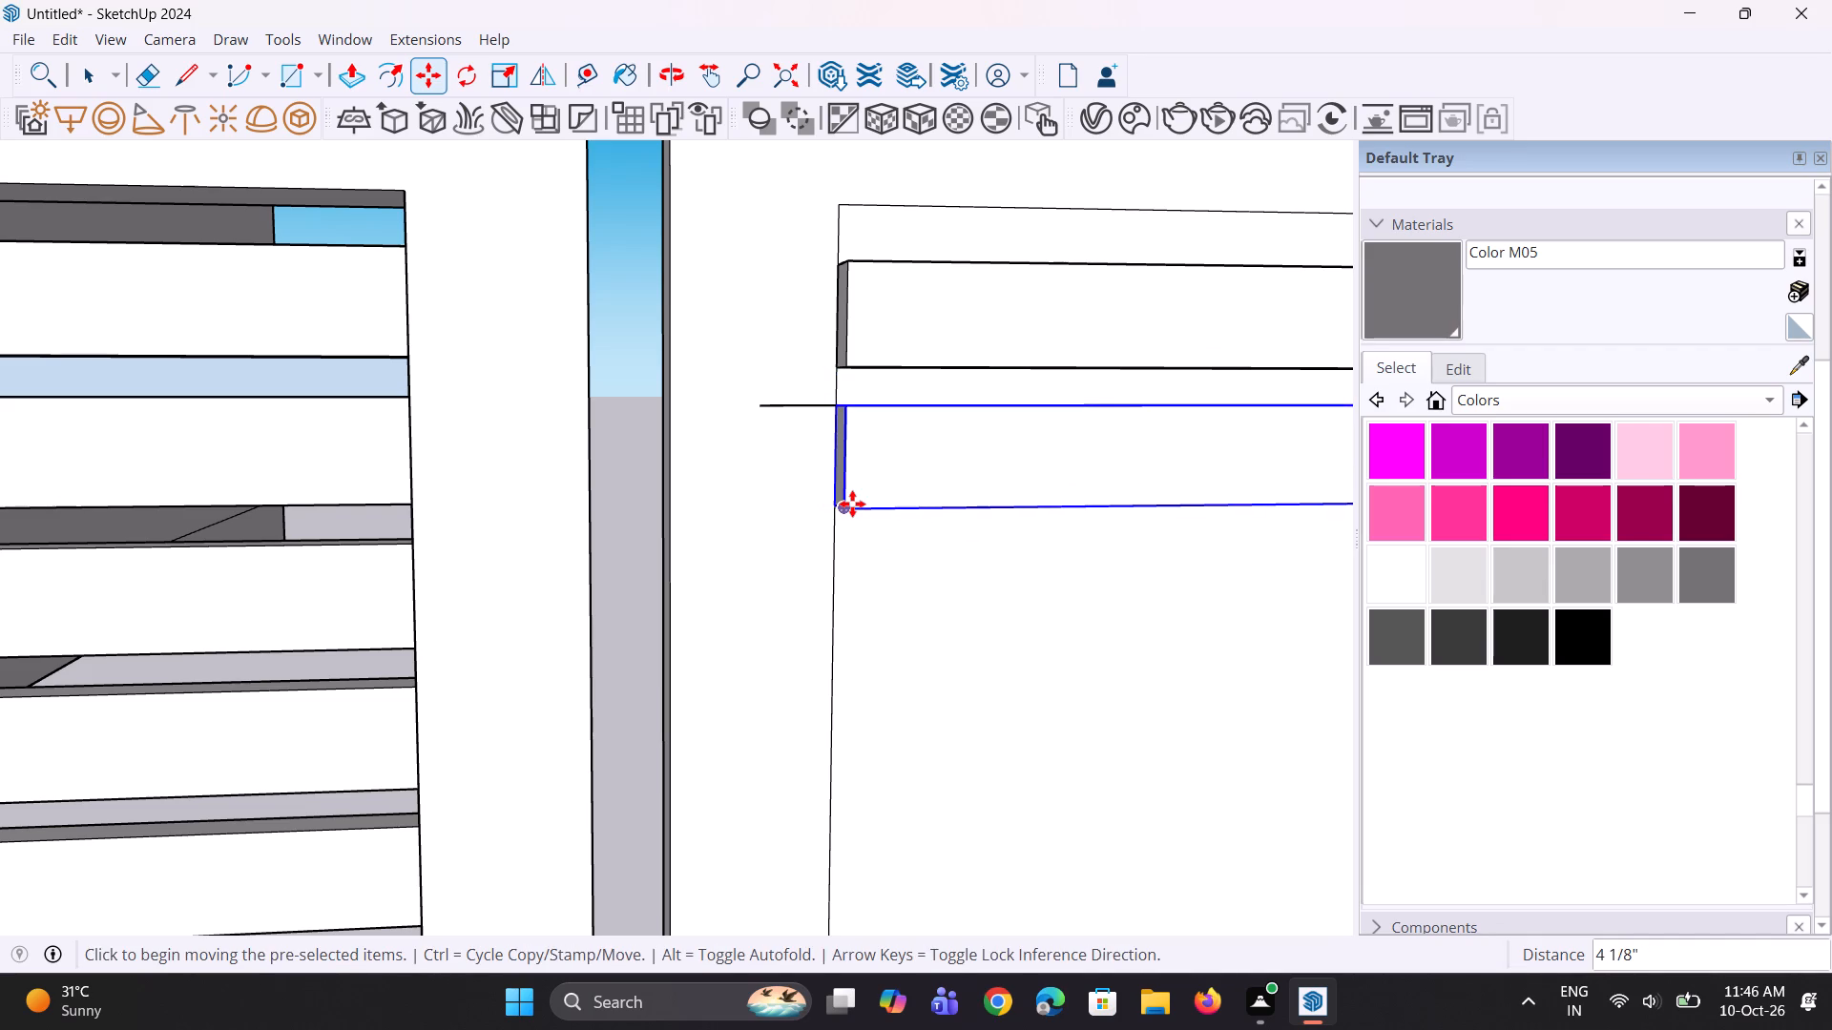
type("*15")
key("Return")
Delete the lowest slat, which overruns the bottom edge of the narrow leaf's inner panel.
scroll(852, 501, "down", 3)
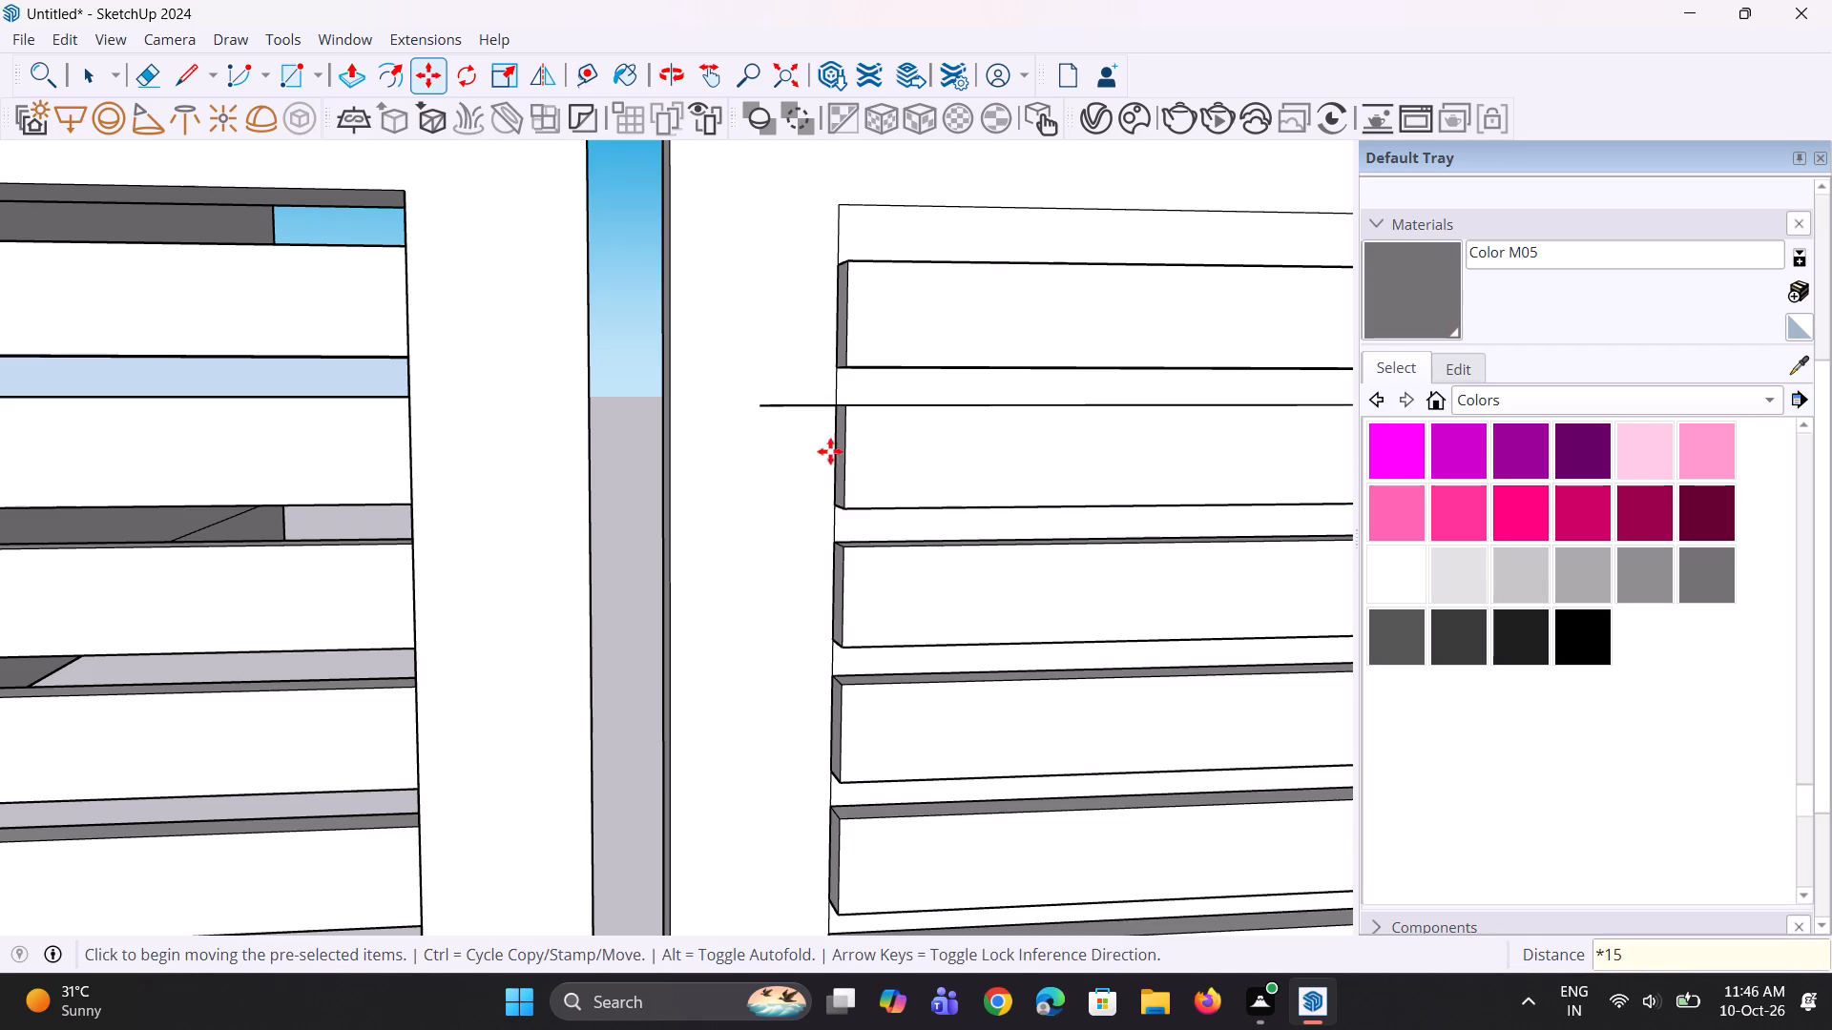
scroll(830, 451, "down", 19)
scroll(794, 709, "up", 5)
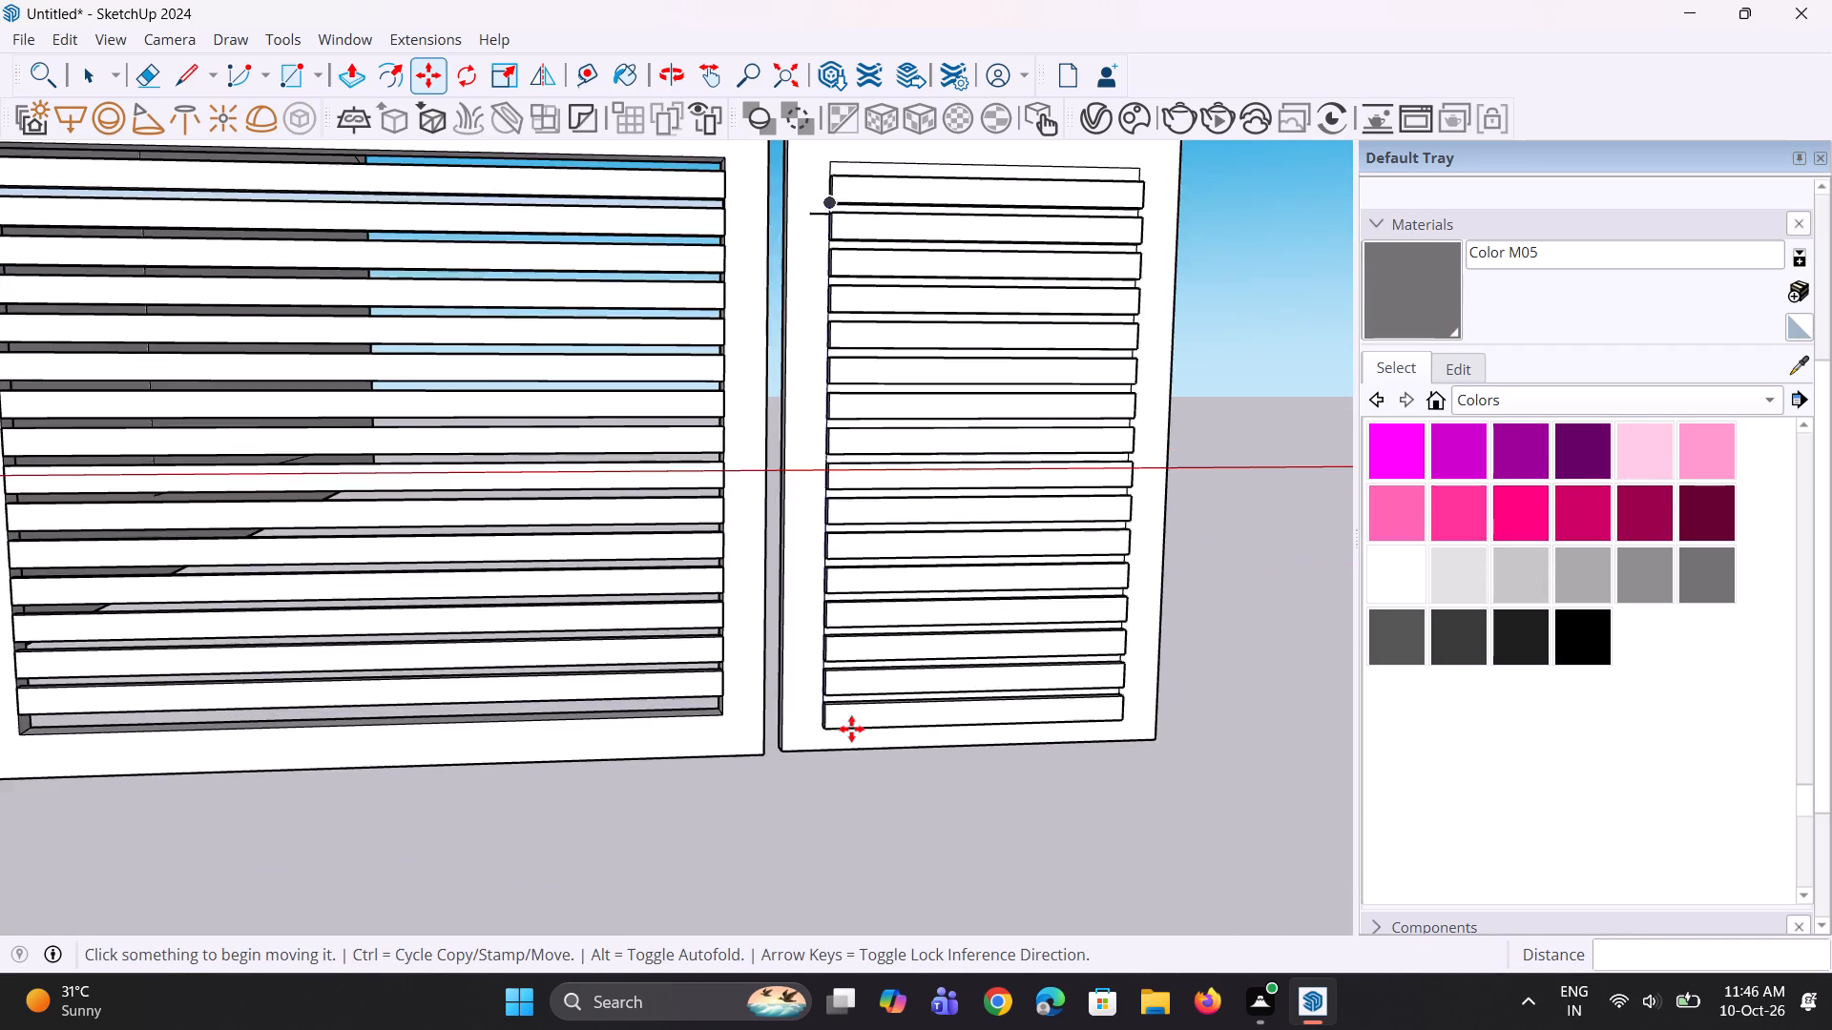
scroll(851, 729, "up", 7)
left_click(851, 729)
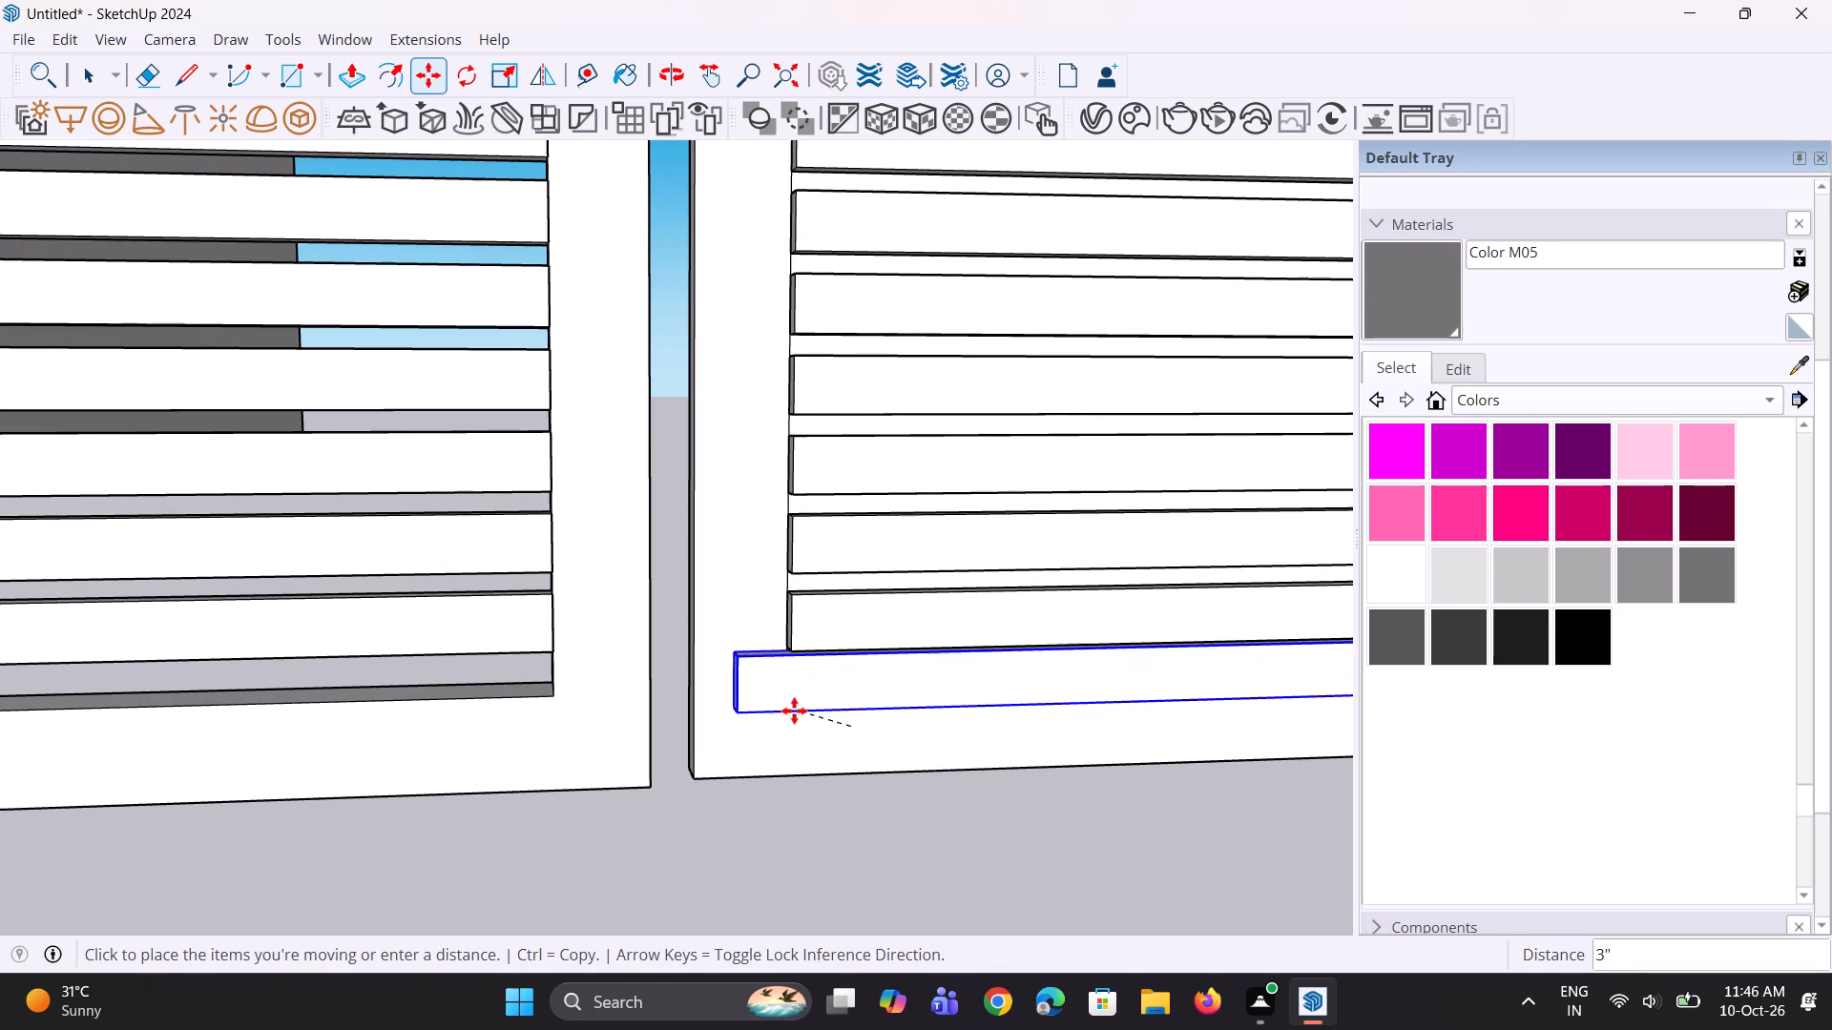
key("Delete")
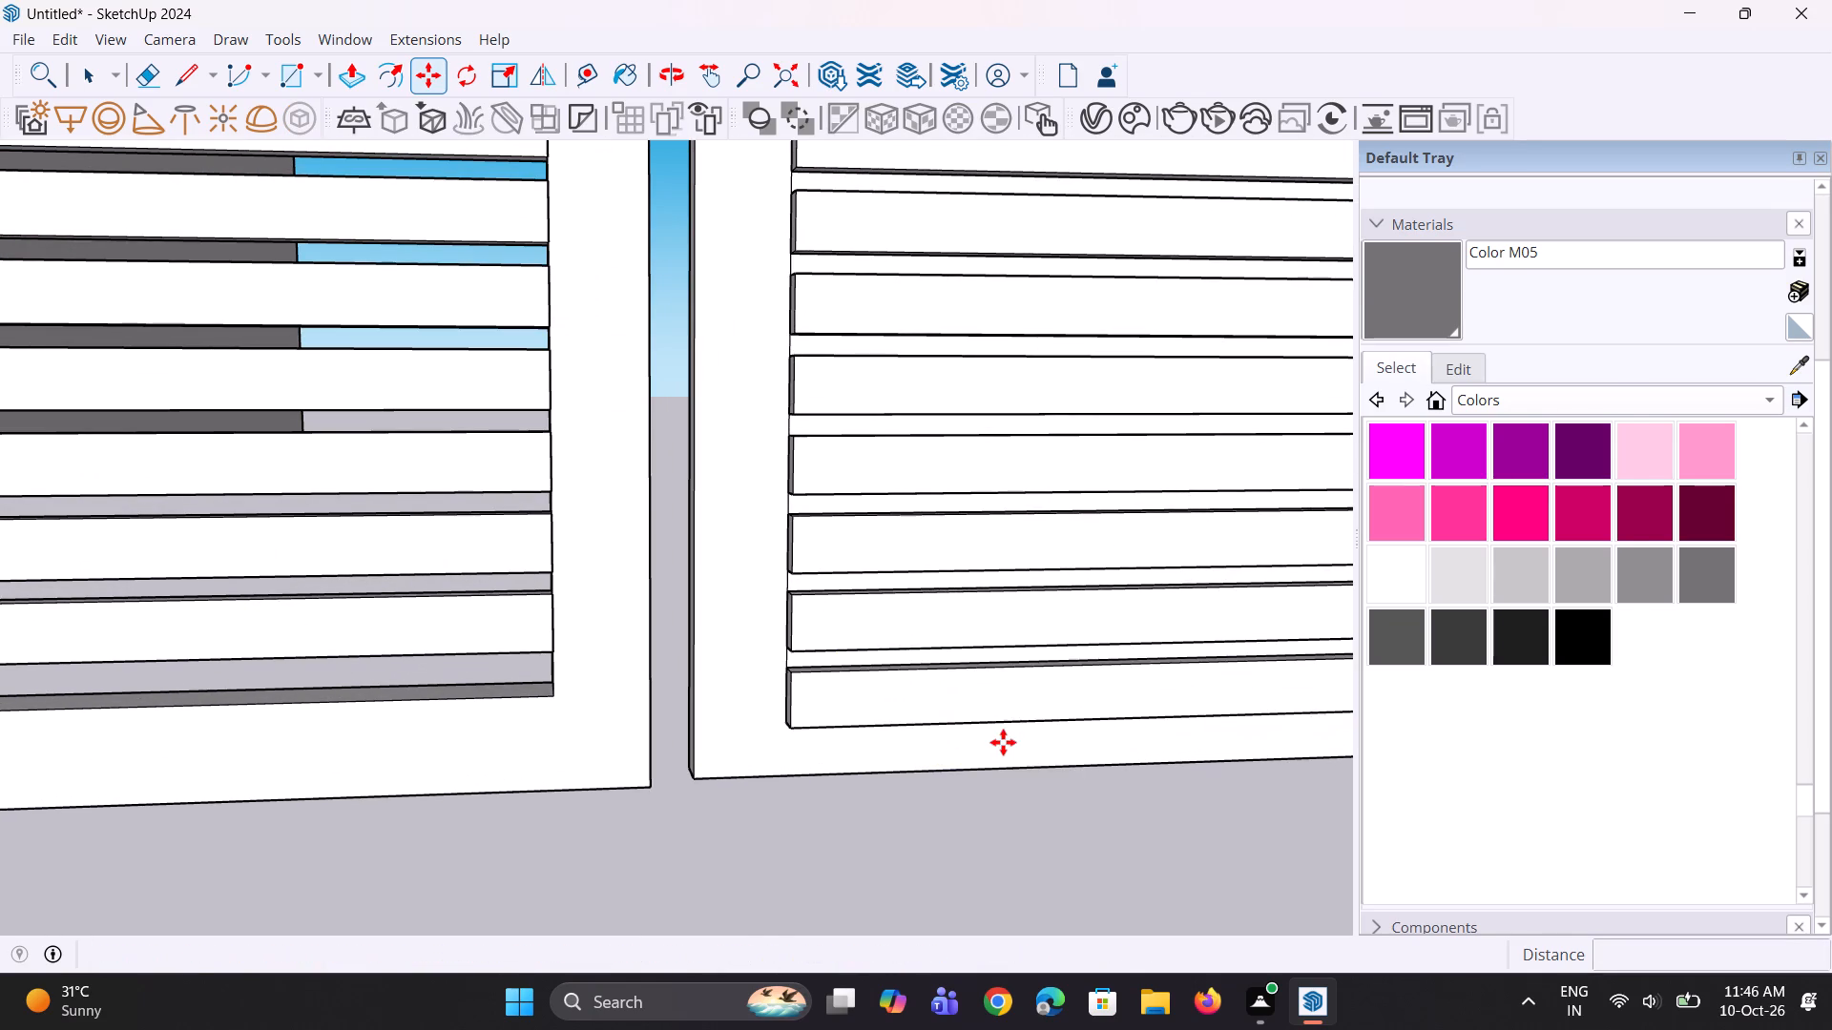
scroll(1002, 742, "down", 4)
middle_click_drag(1002, 742, 1016, 696)
left_click(962, 725)
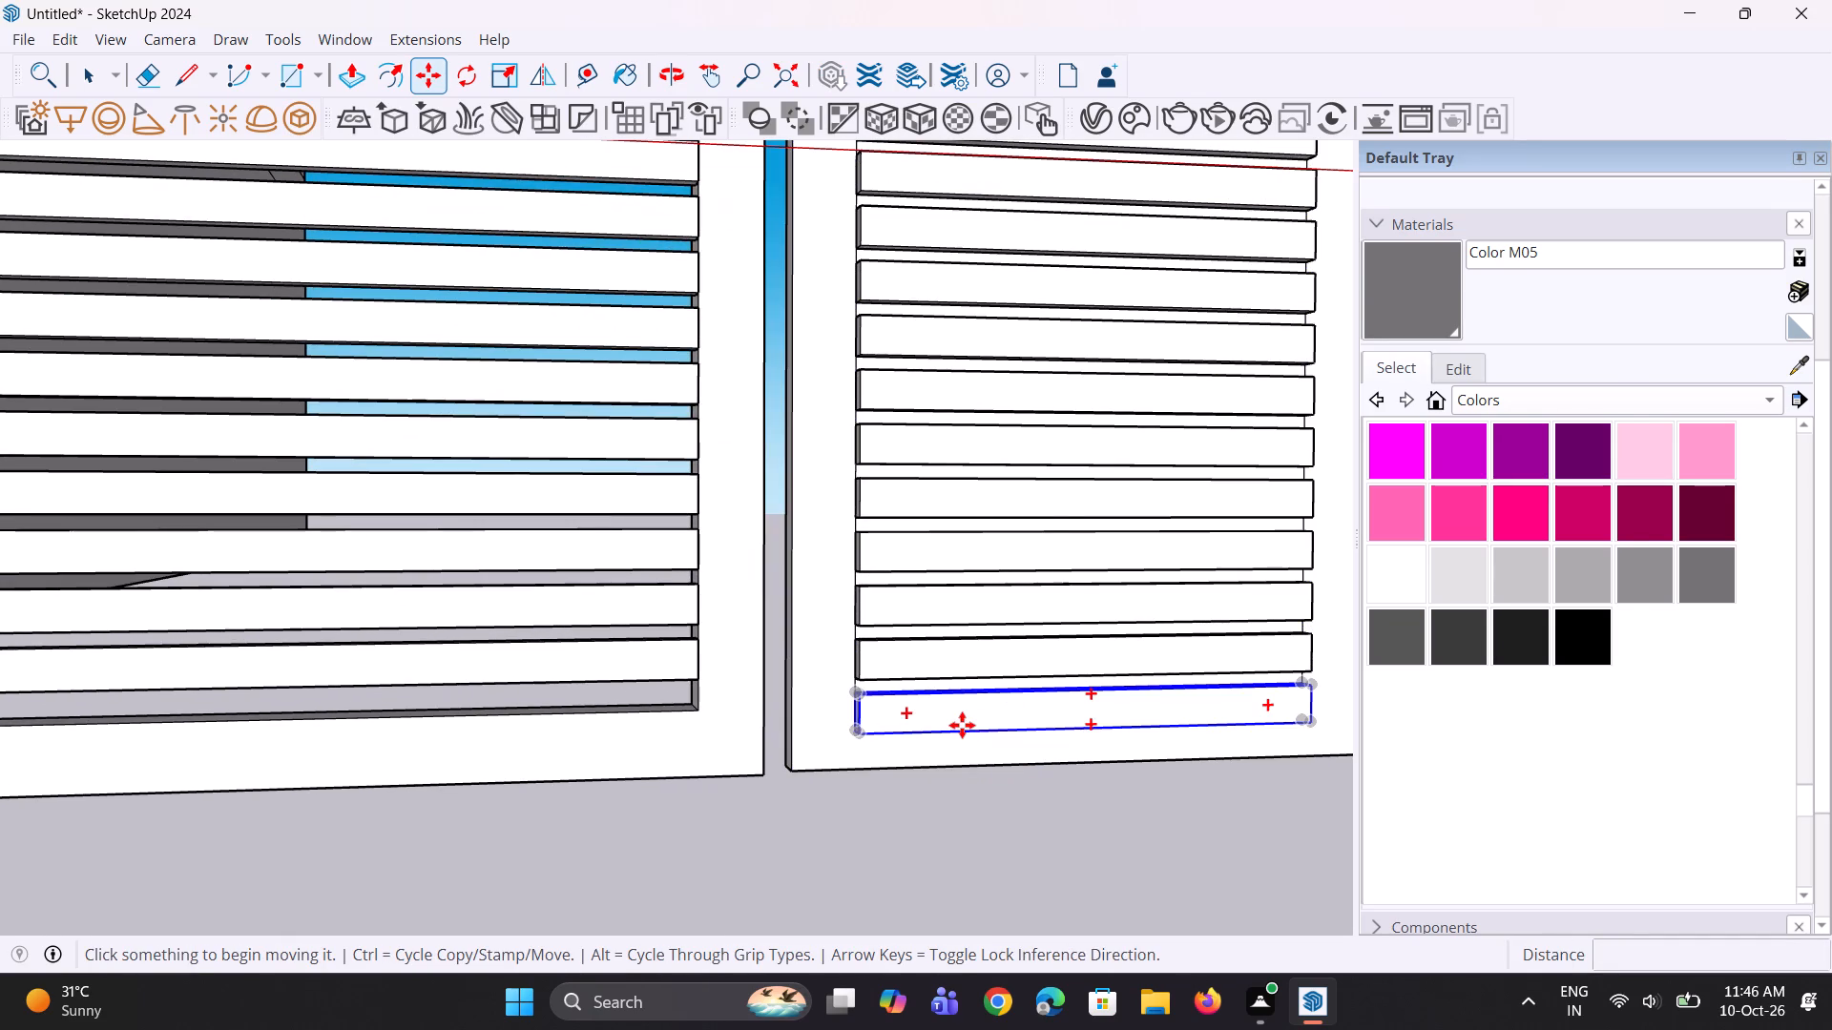
key("Delete")
left_click(912, 742)
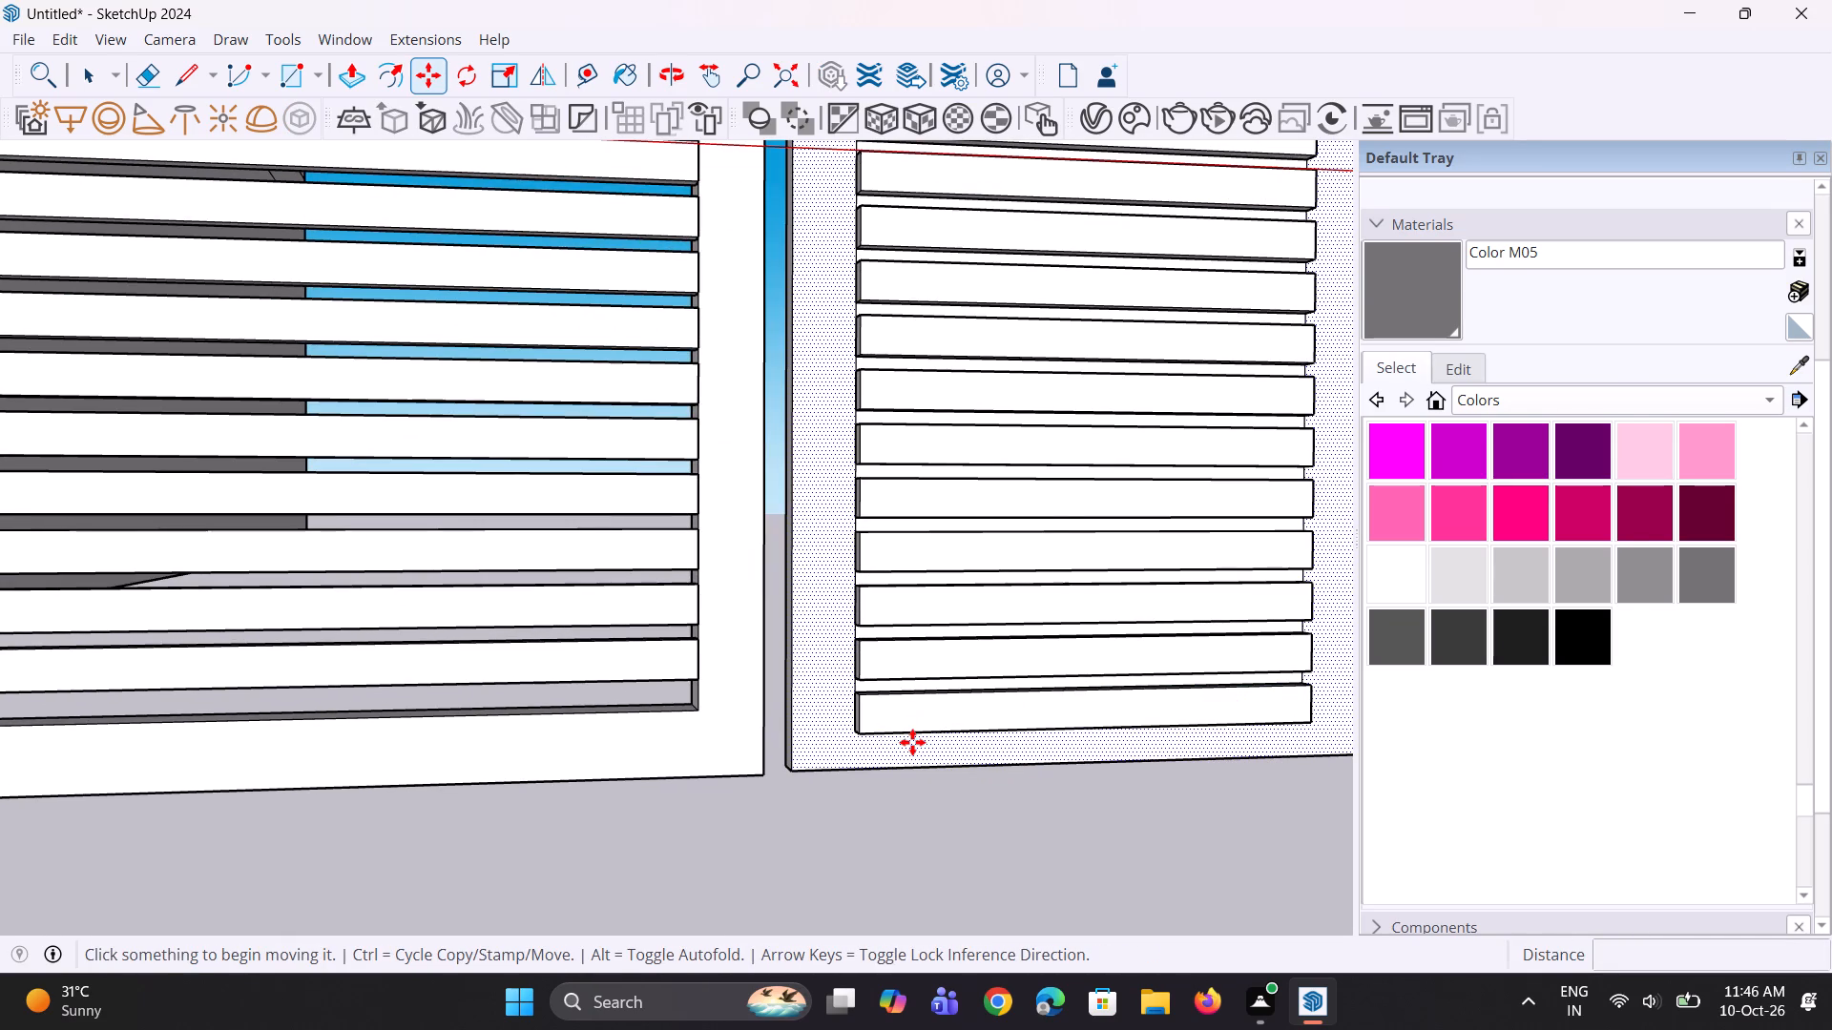
key("space")
key("space")
left_click(927, 723)
key("Delete")
middle_click_drag(927, 723, 922, 732)
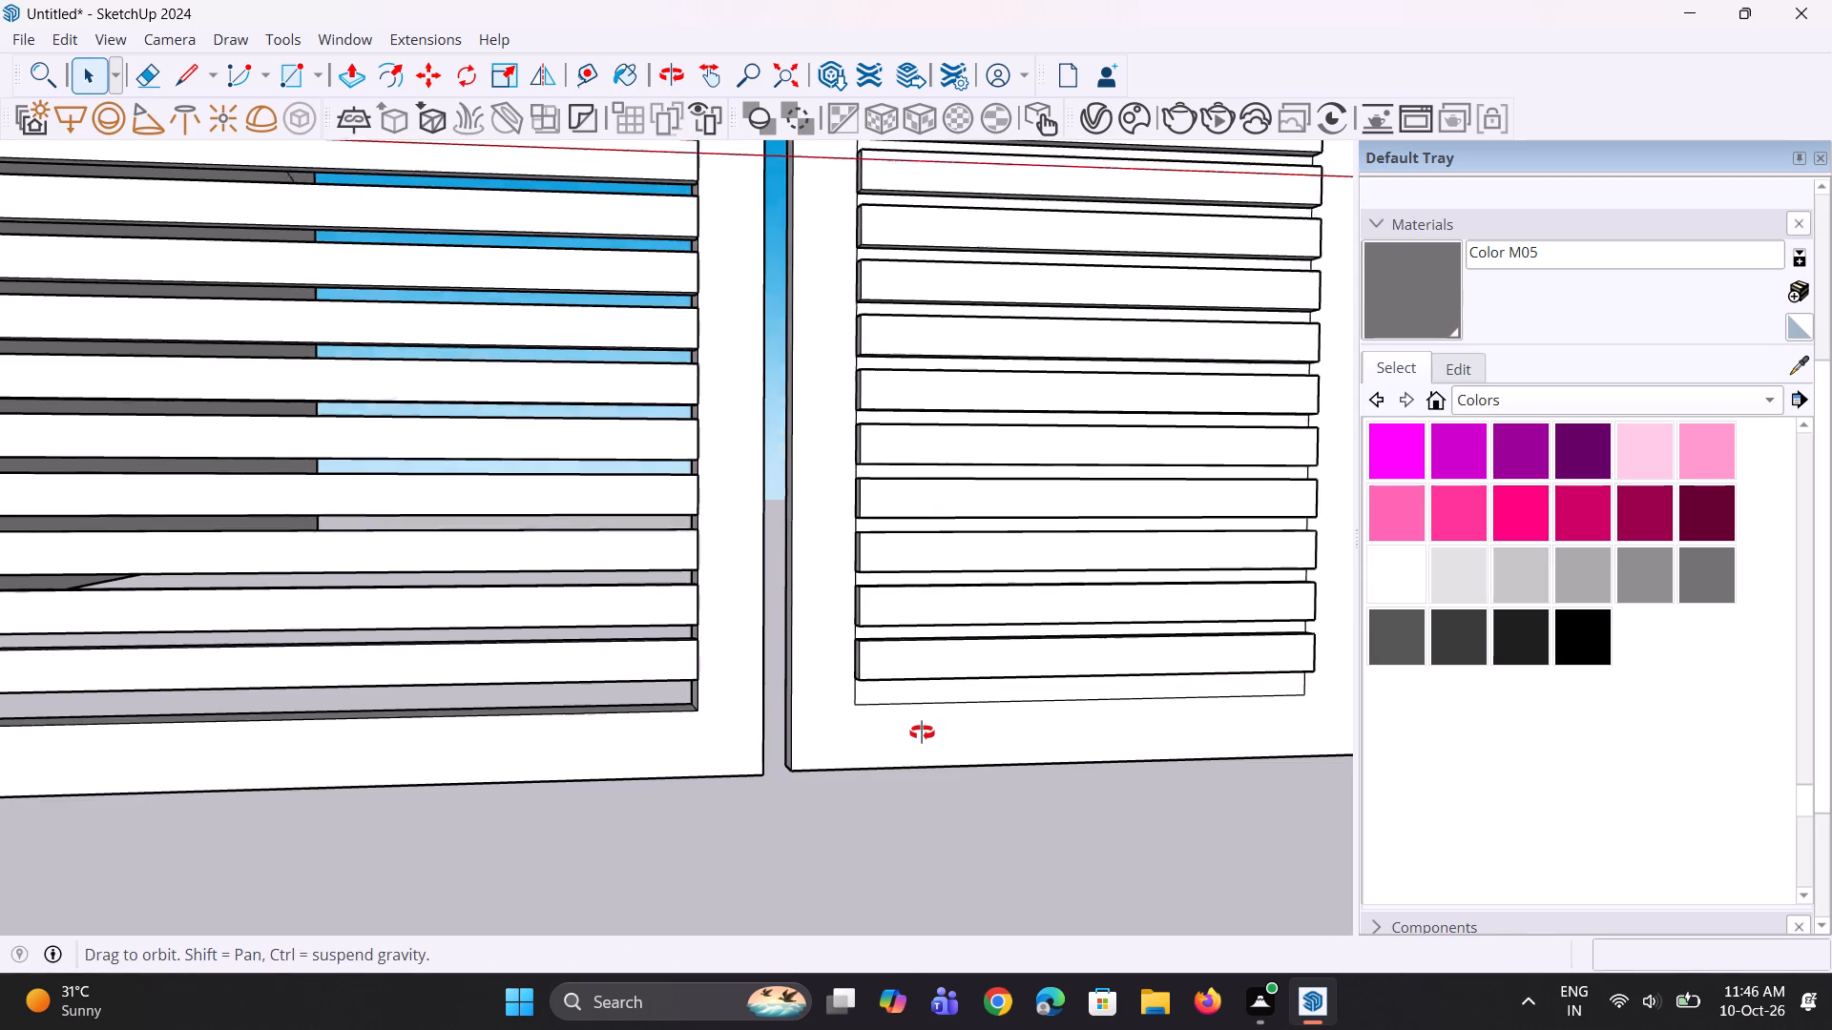
Erase the short reference line beside the second slat on the narrow gate leaf.
middle_click_drag(922, 732, 921, 733)
scroll(921, 729, "down", 3)
middle_click_drag(918, 720, 883, 749)
scroll(888, 741, "down", 4)
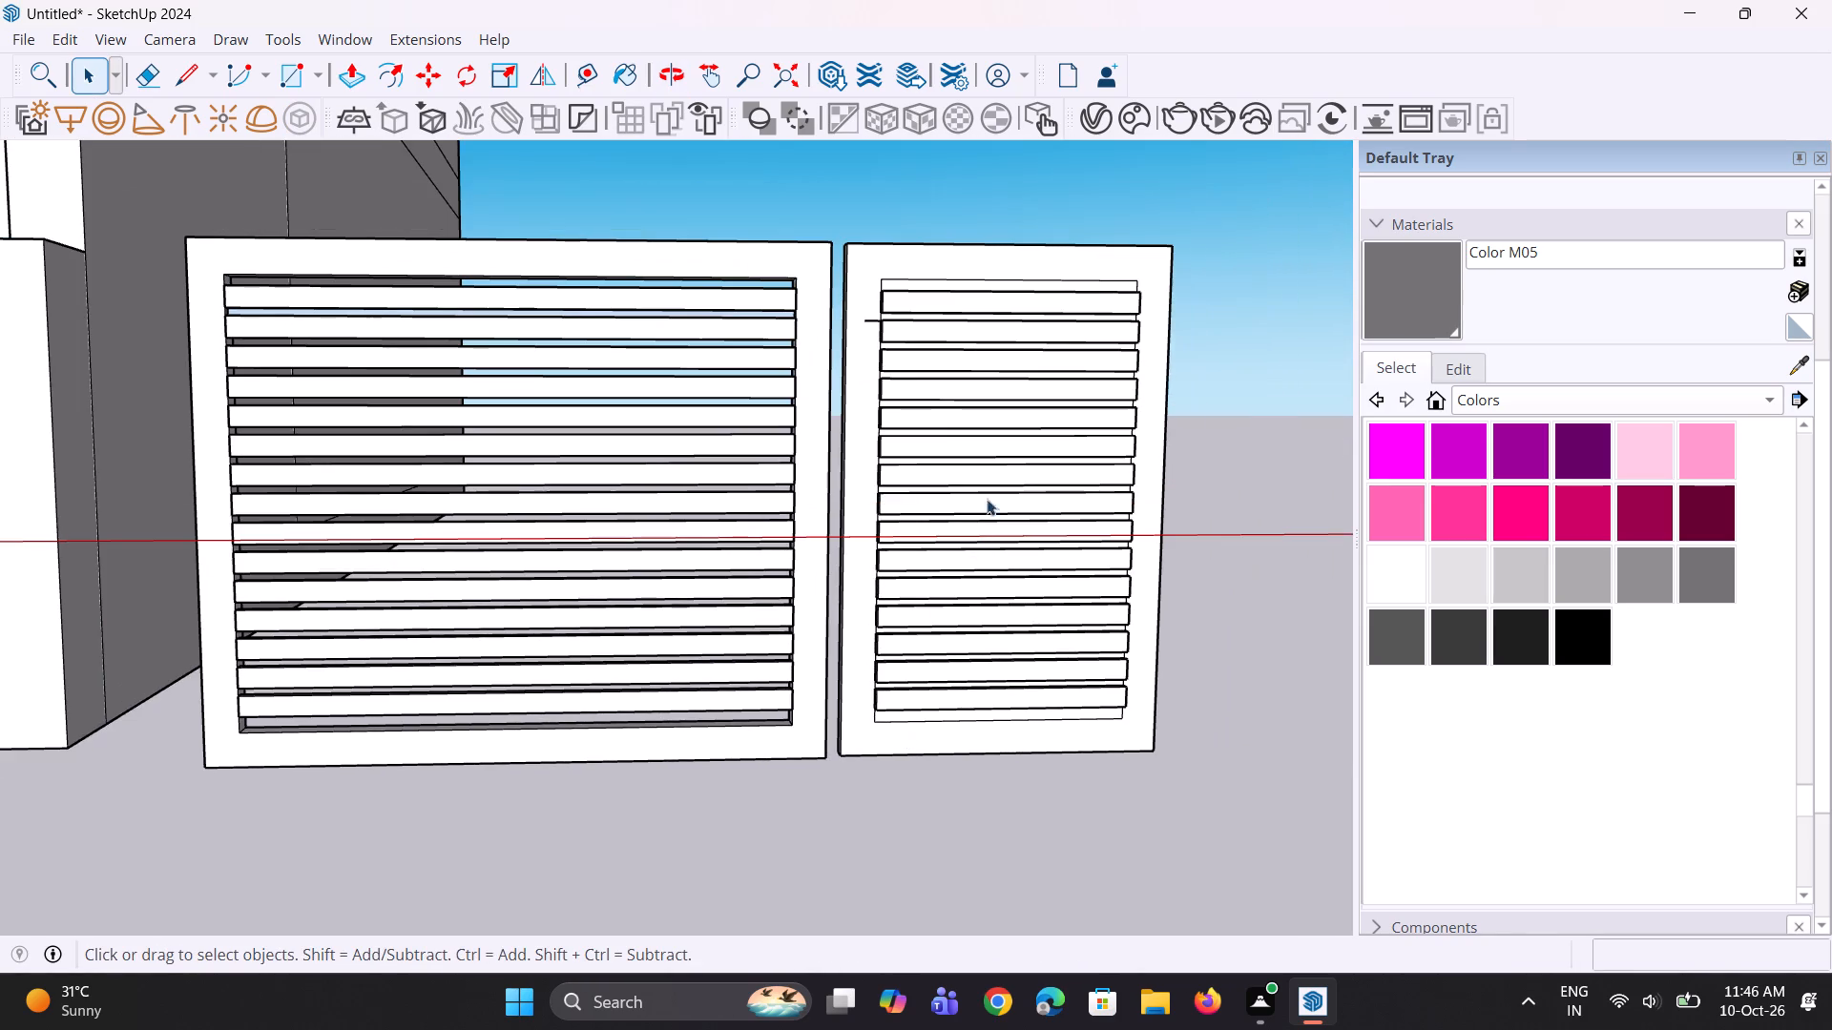
key("space")
scroll(887, 280, "up", 8)
key("e")
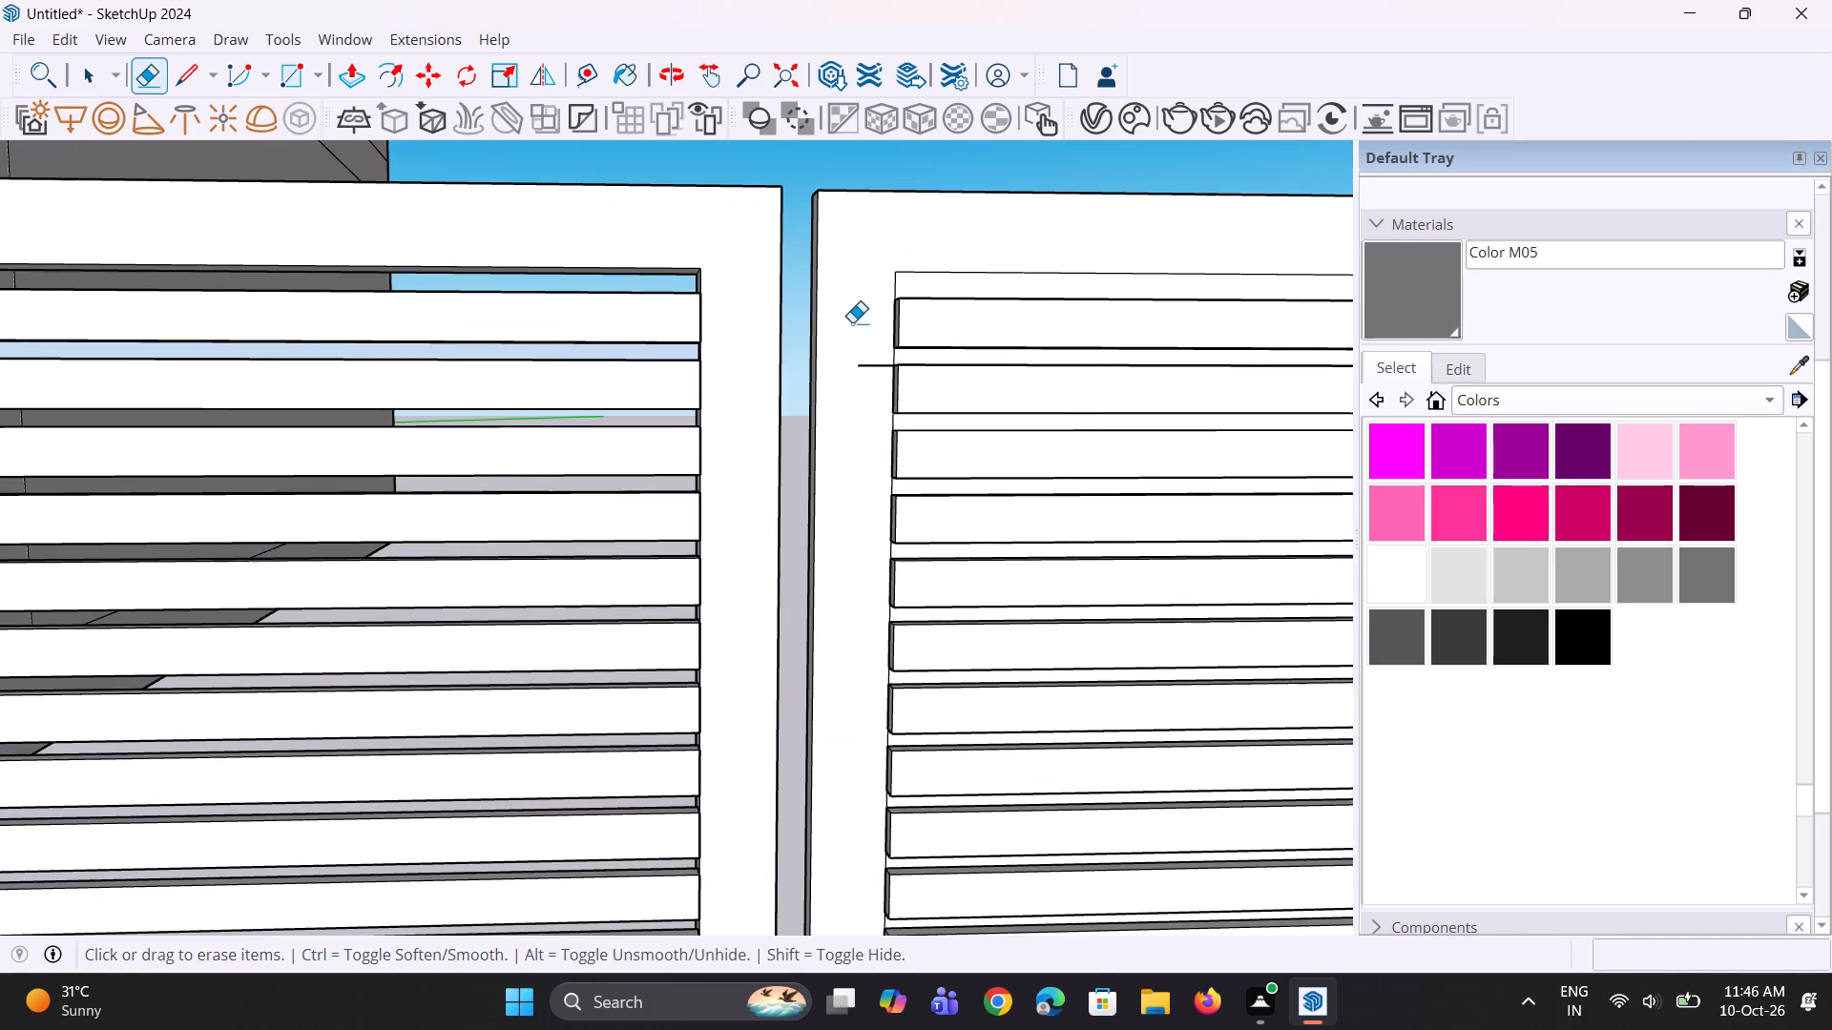
scroll(852, 322, "up", 1)
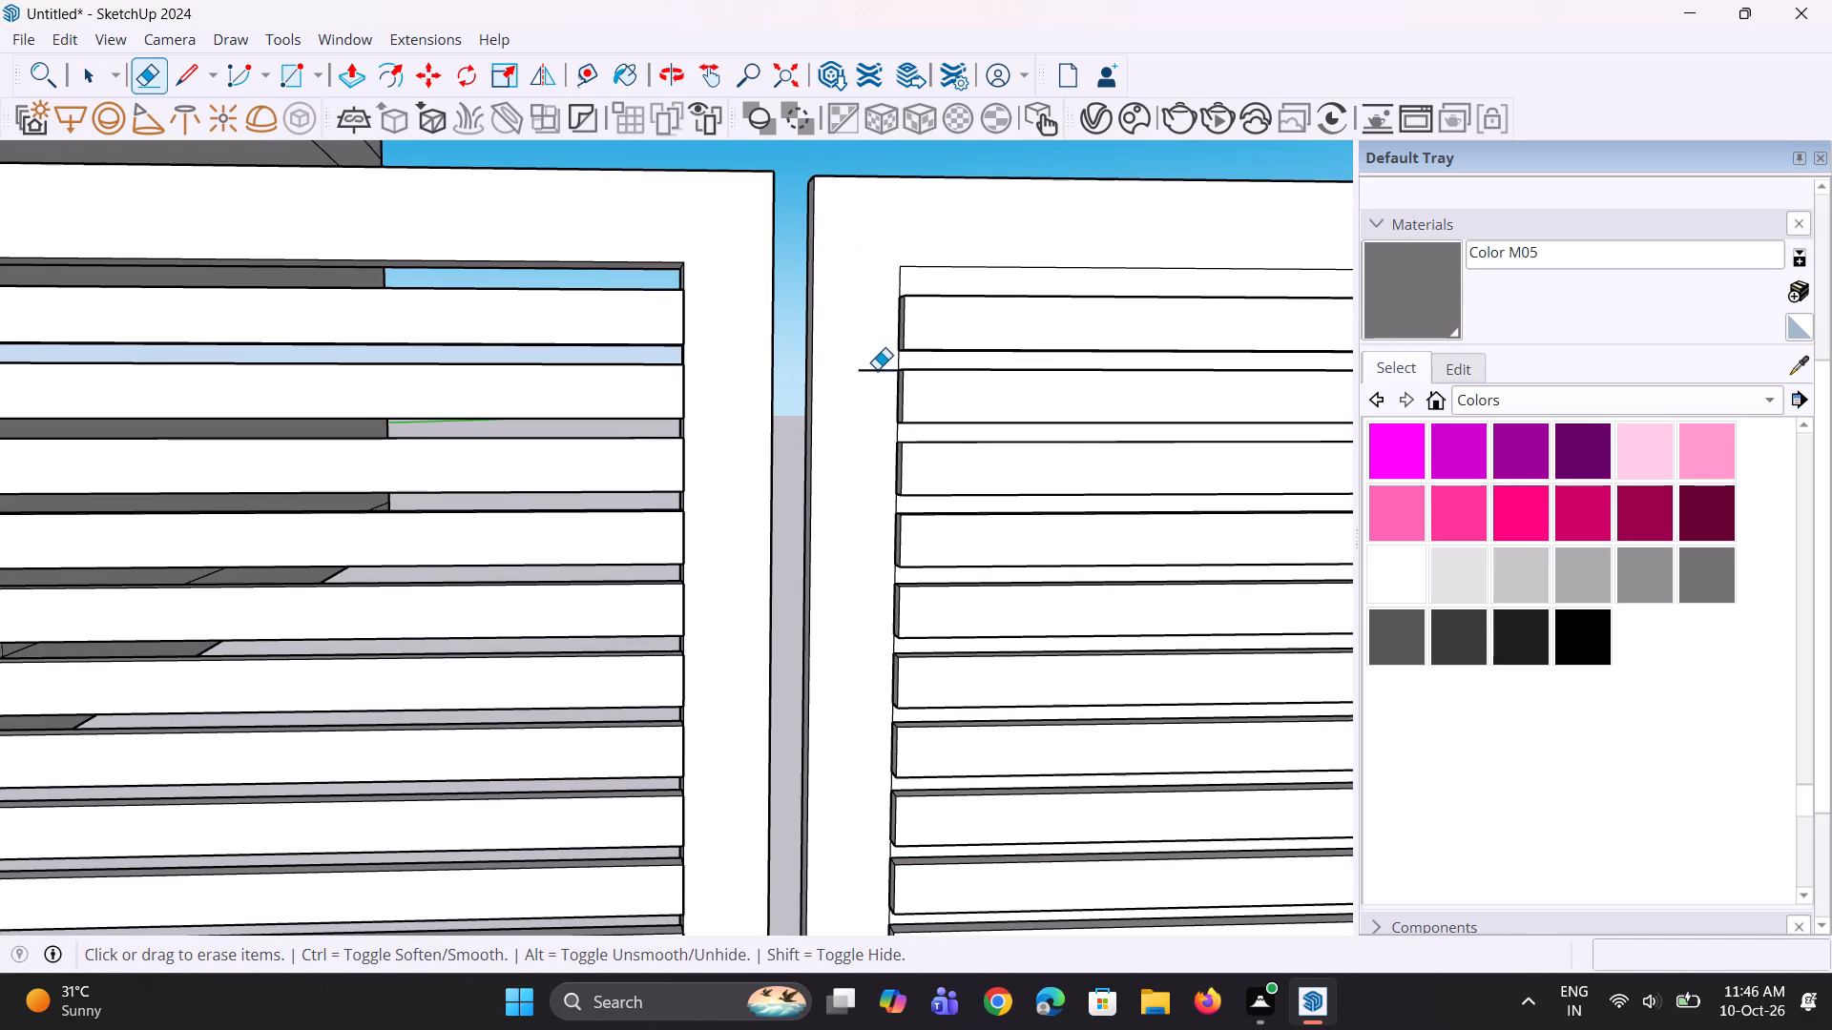
left_click(877, 369)
Push/Pull the panel face behind the narrow leaf's slats 2" back to open the gaps between them.
scroll(856, 381, "down", 4)
middle_click_drag(869, 369, 760, 607)
scroll(932, 444, "up", 1)
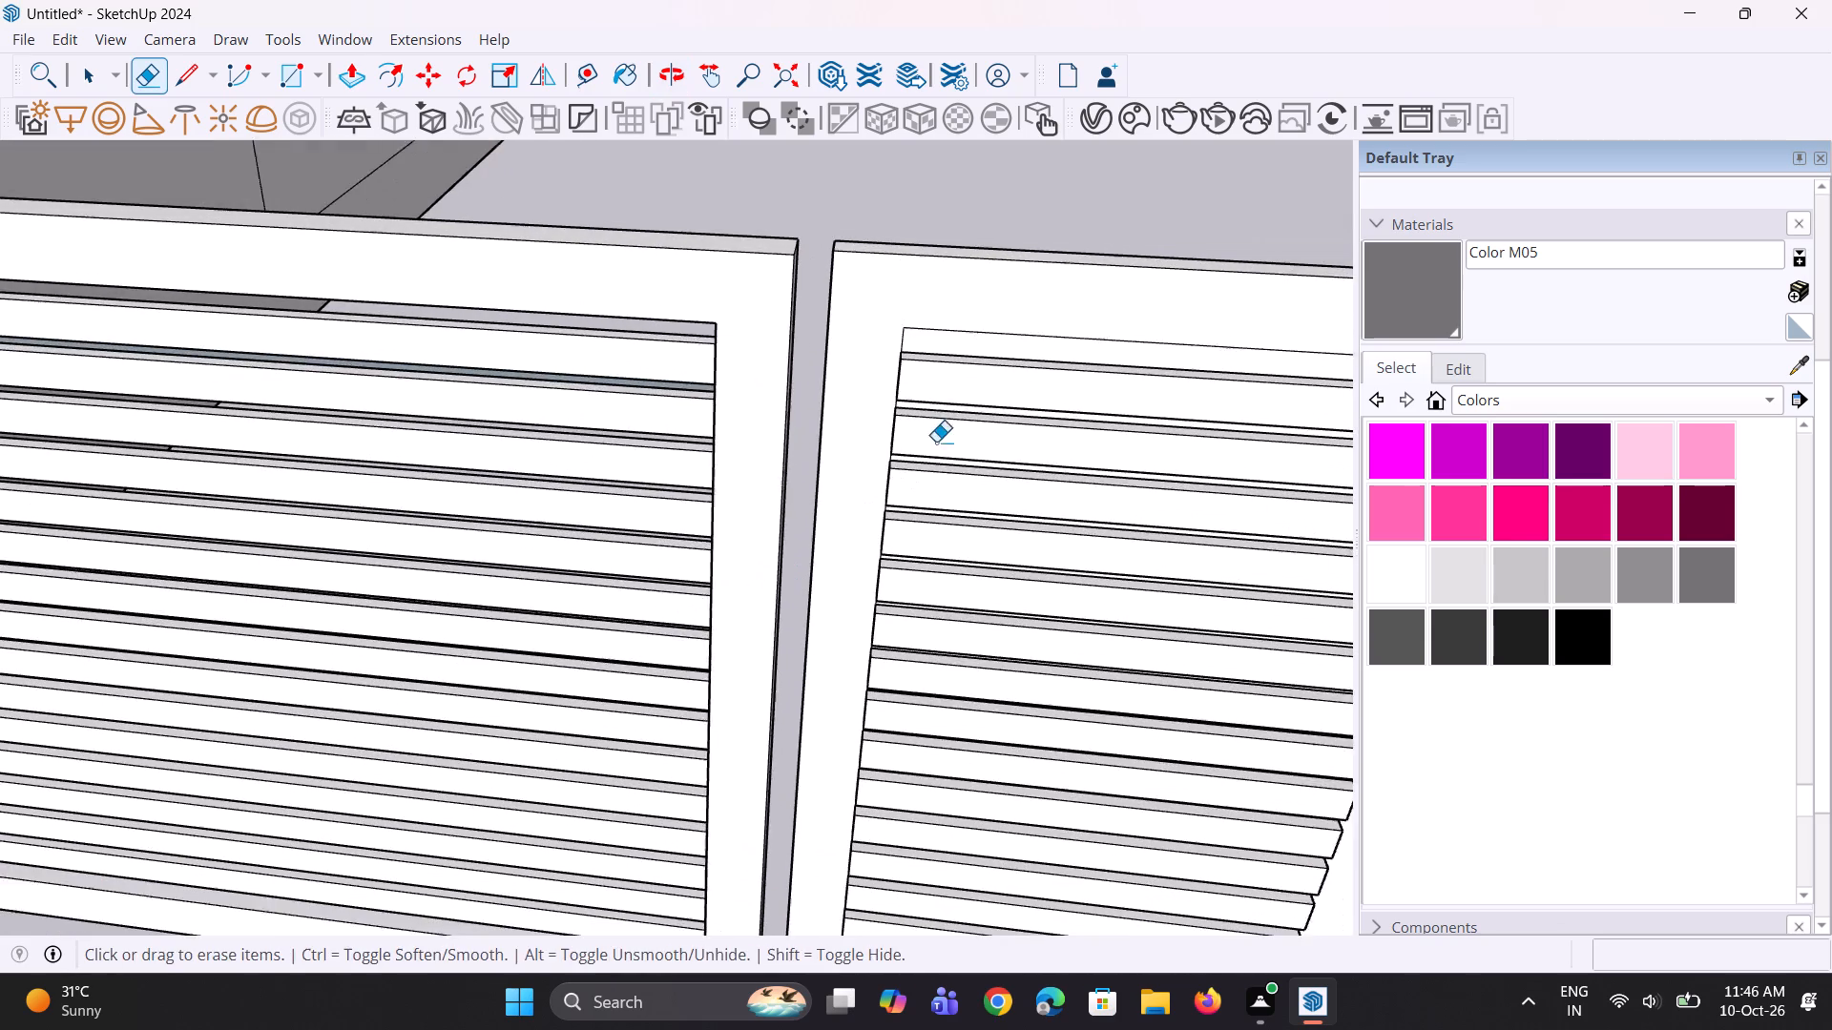
scroll(936, 442, "up", 1)
key("p")
left_click(1009, 337)
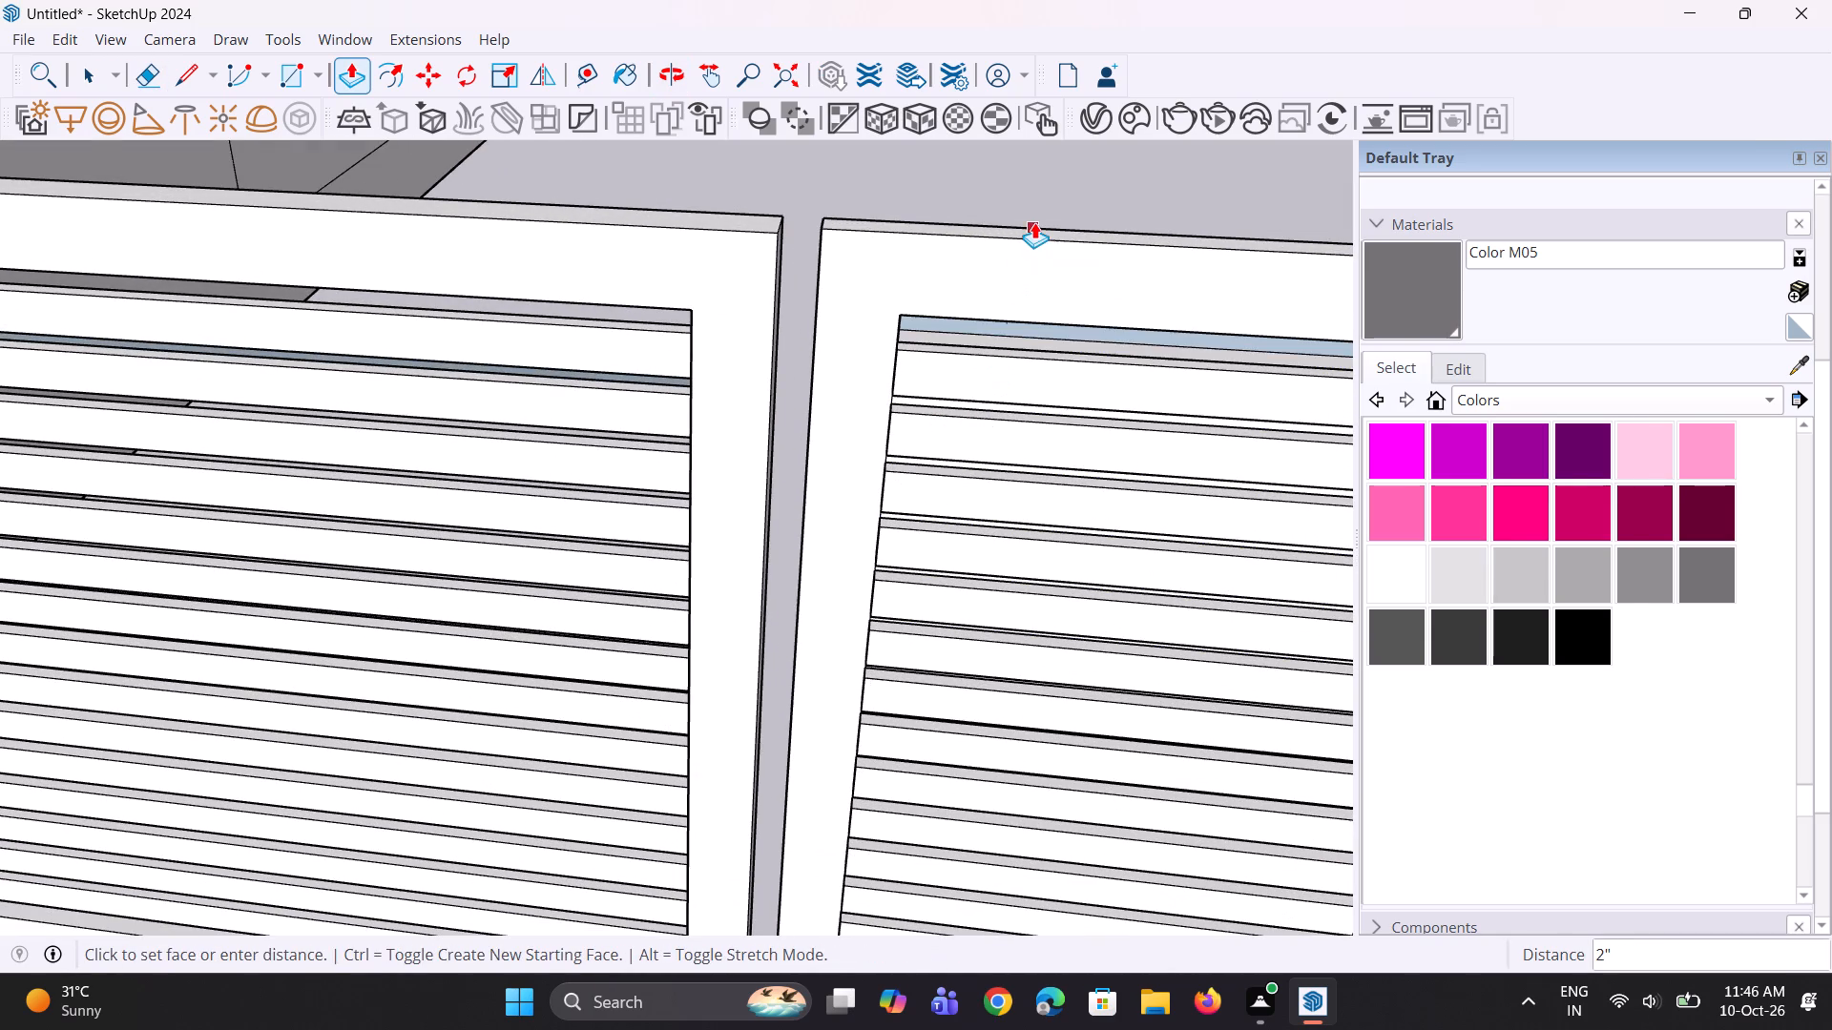
left_click(1034, 222)
middle_click_drag(951, 574, 980, 383)
double_click(1007, 367)
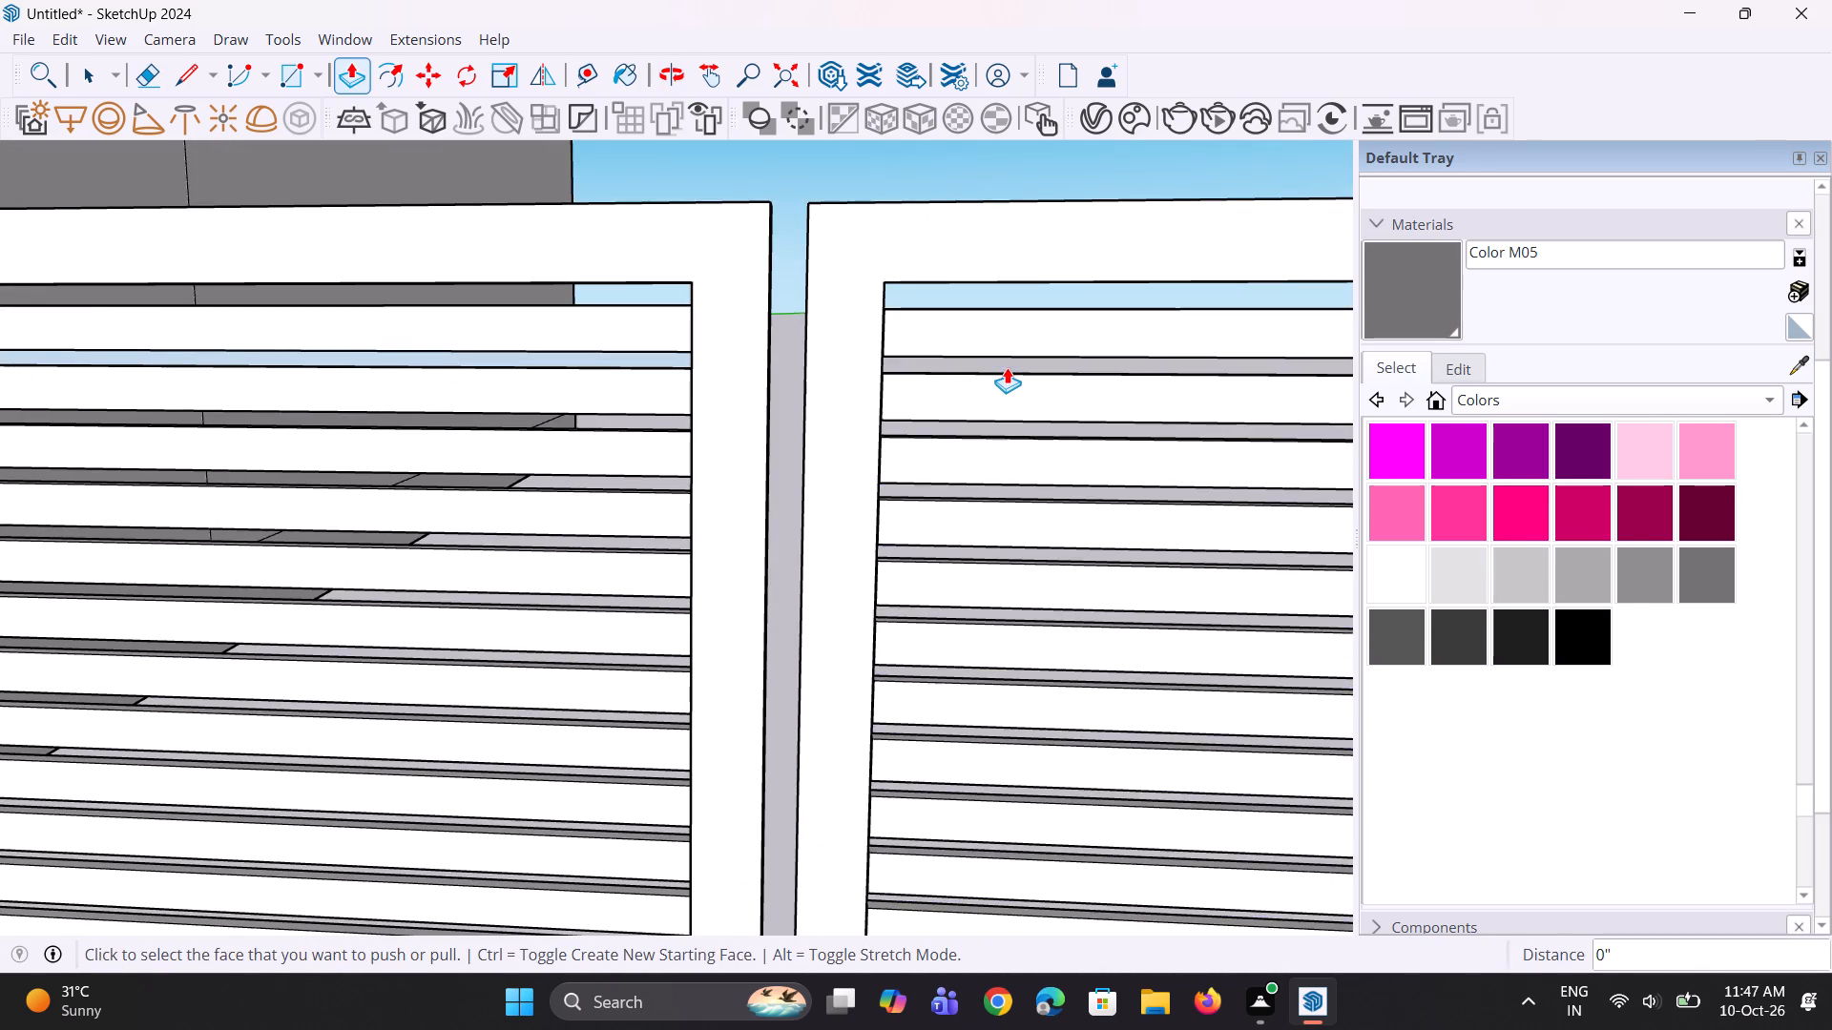
Examine the slats and the lower edges of the wide and narrow gate leaves.
scroll(979, 350, "down", 13)
middle_click_drag(924, 506, 940, 447)
scroll(835, 503, "up", 1)
key("space")
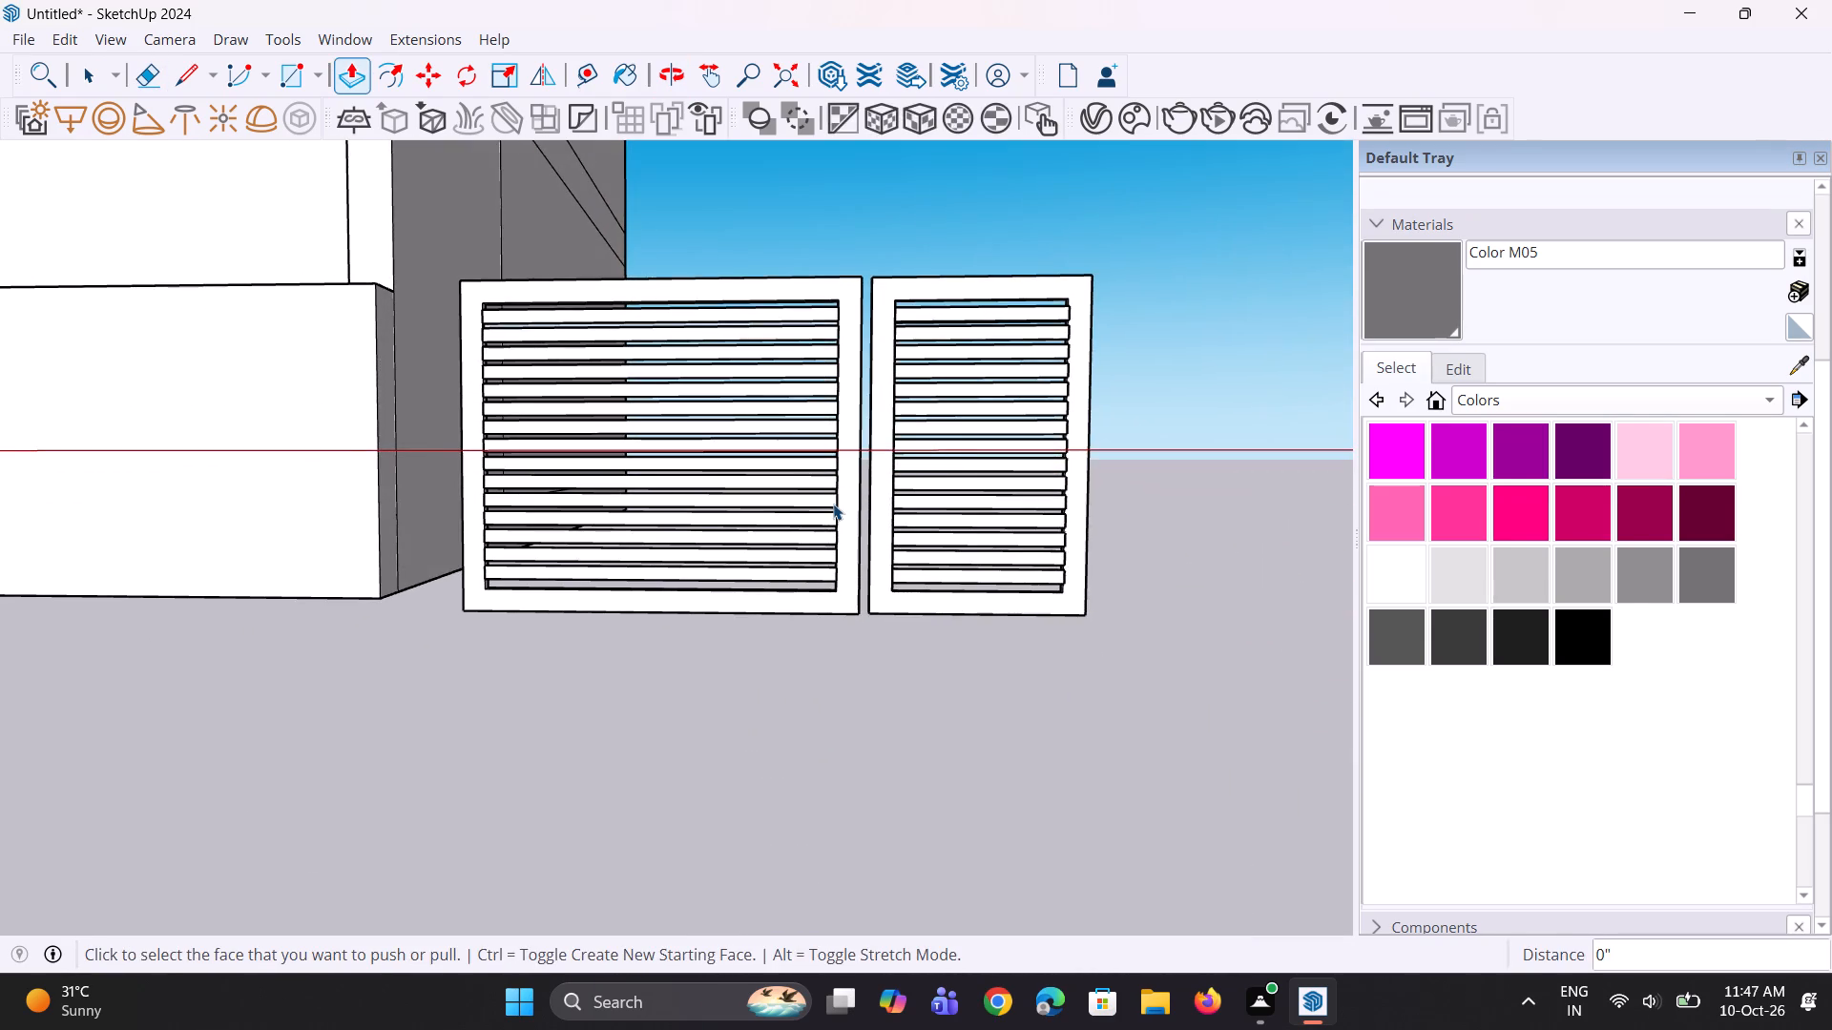
scroll(830, 507, "up", 1)
scroll(830, 507, "down", 2)
middle_click_drag(868, 571, 886, 573)
scroll(886, 587, "up", 6)
middle_click_drag(865, 621, 910, 702)
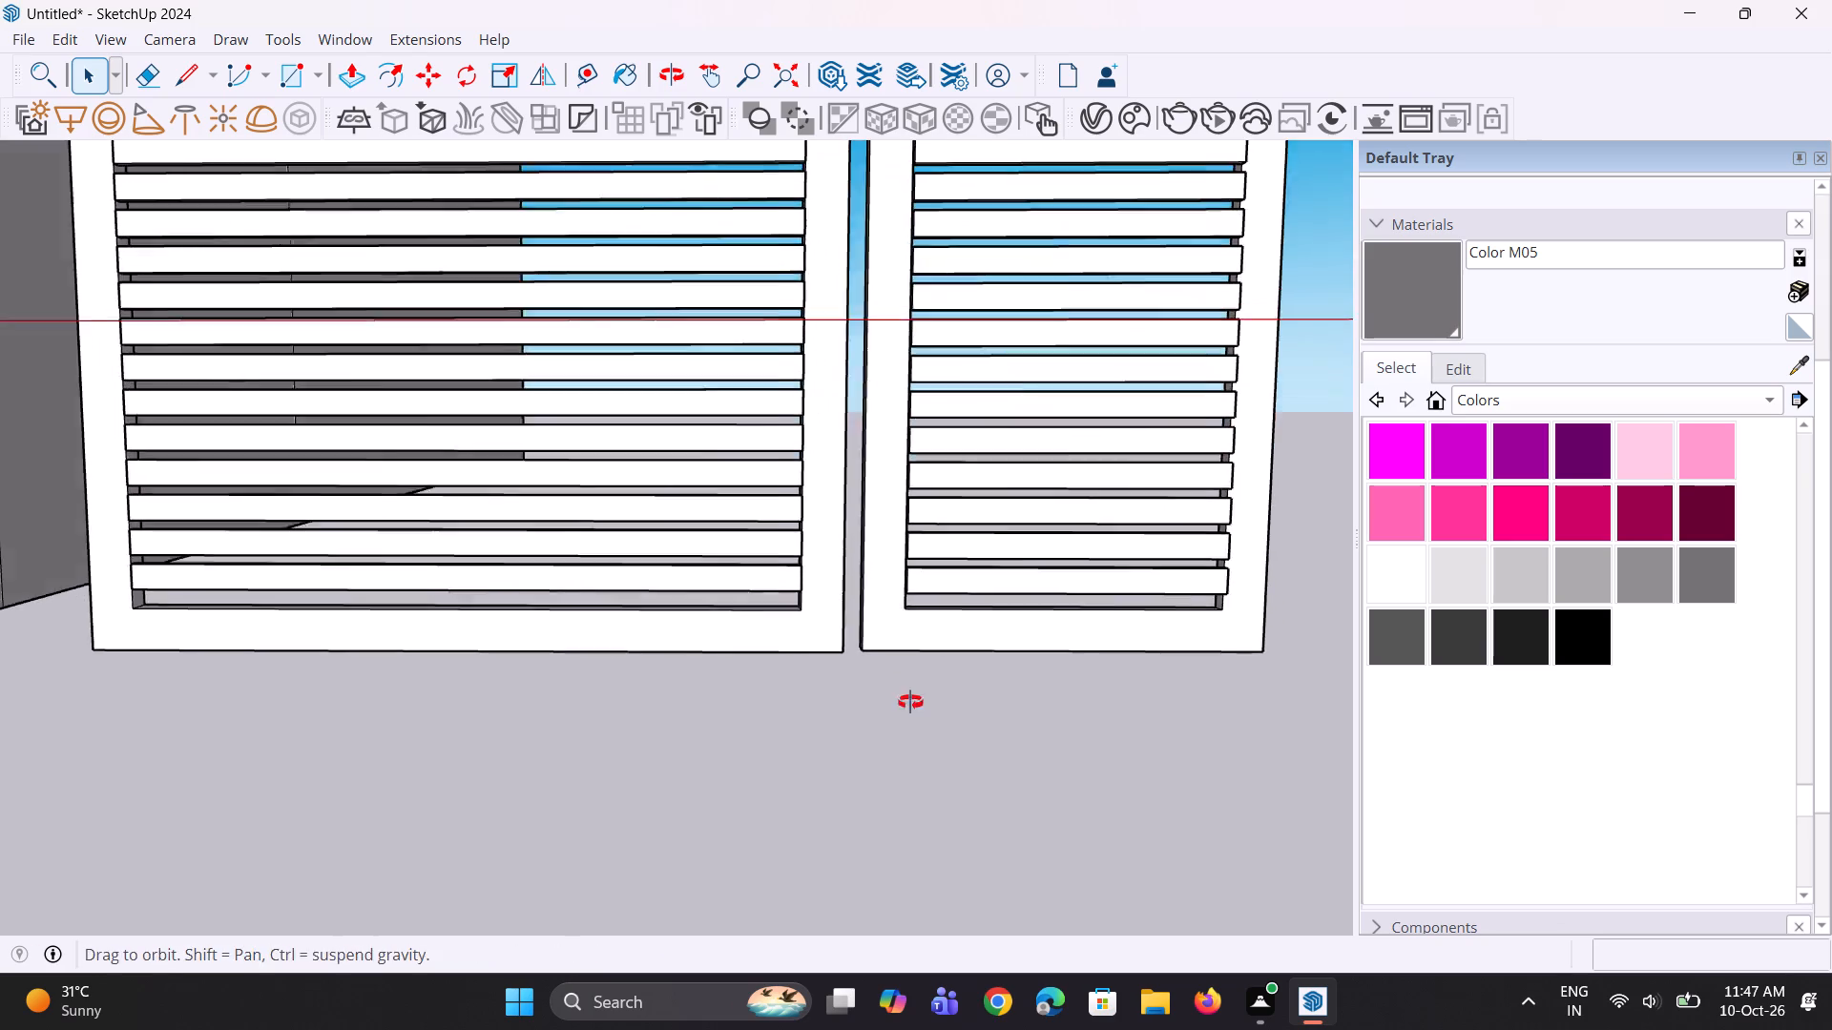
middle_click_drag(910, 702, 926, 712)
scroll(836, 614, "up", 5)
middle_click_drag(877, 661, 885, 692)
scroll(876, 686, "down", 5)
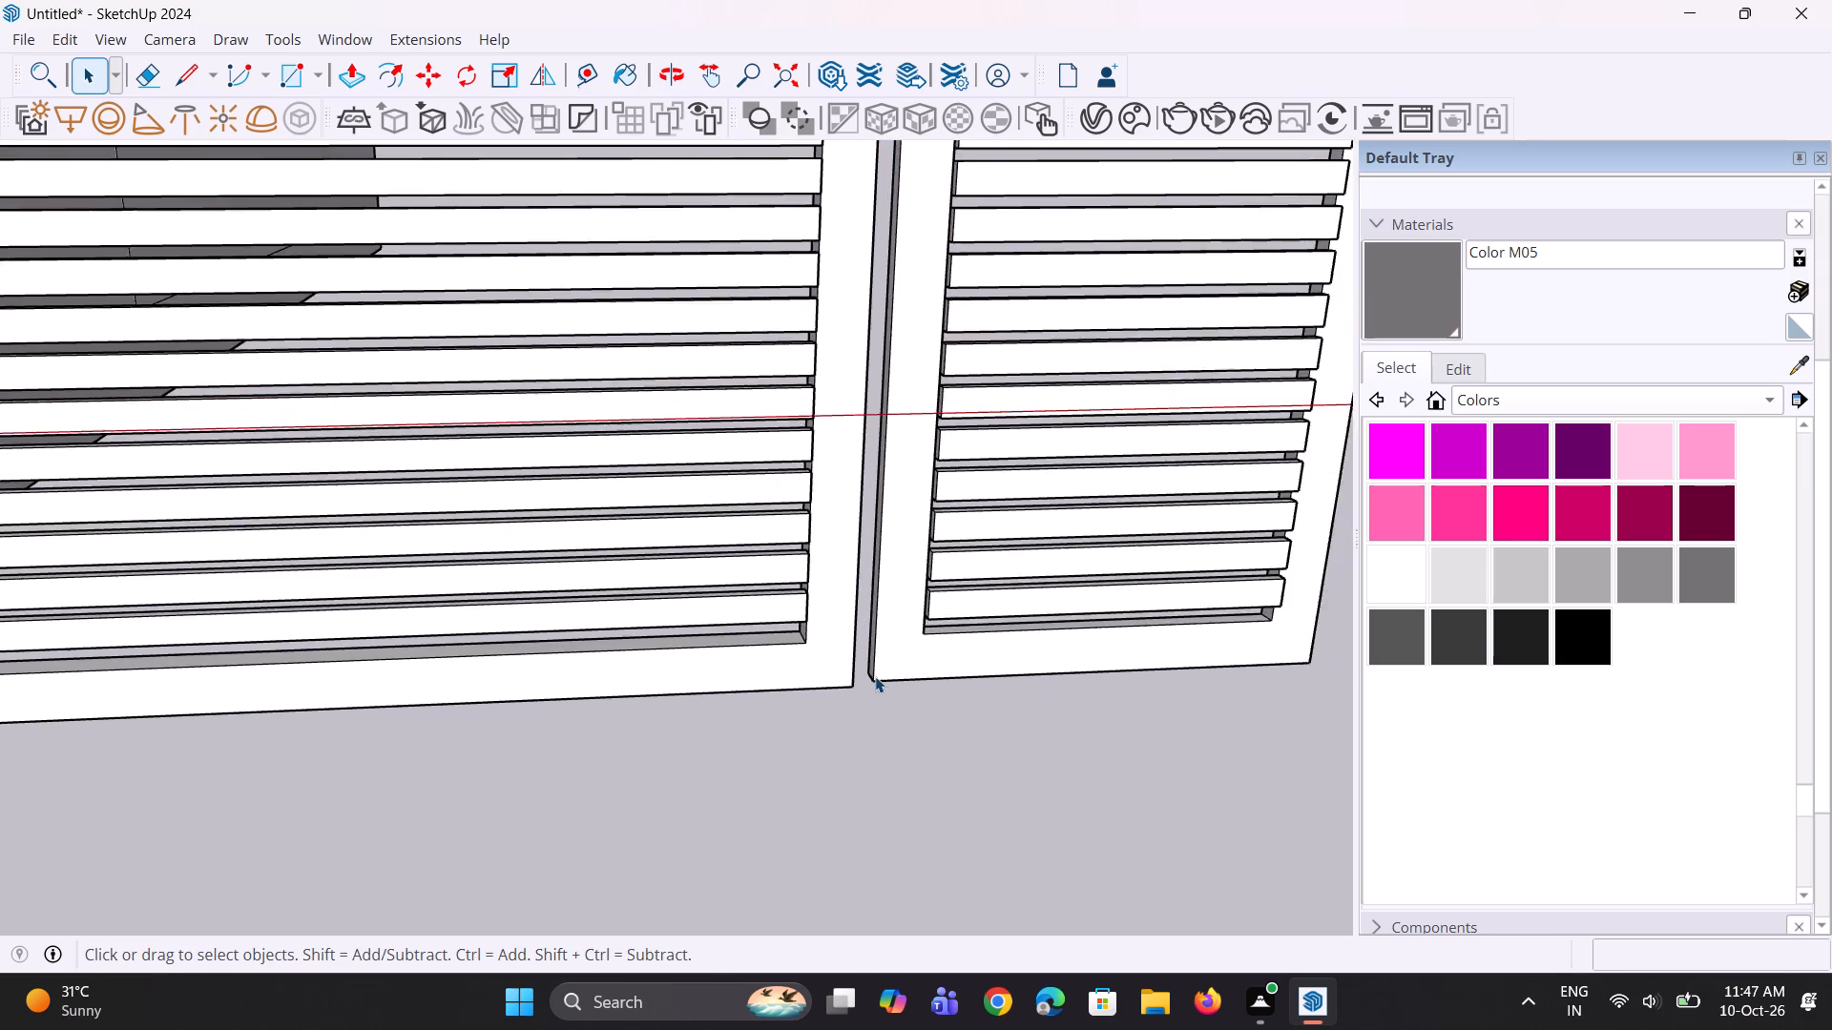
scroll(875, 676, "down", 7)
middle_click_drag(880, 605, 861, 564)
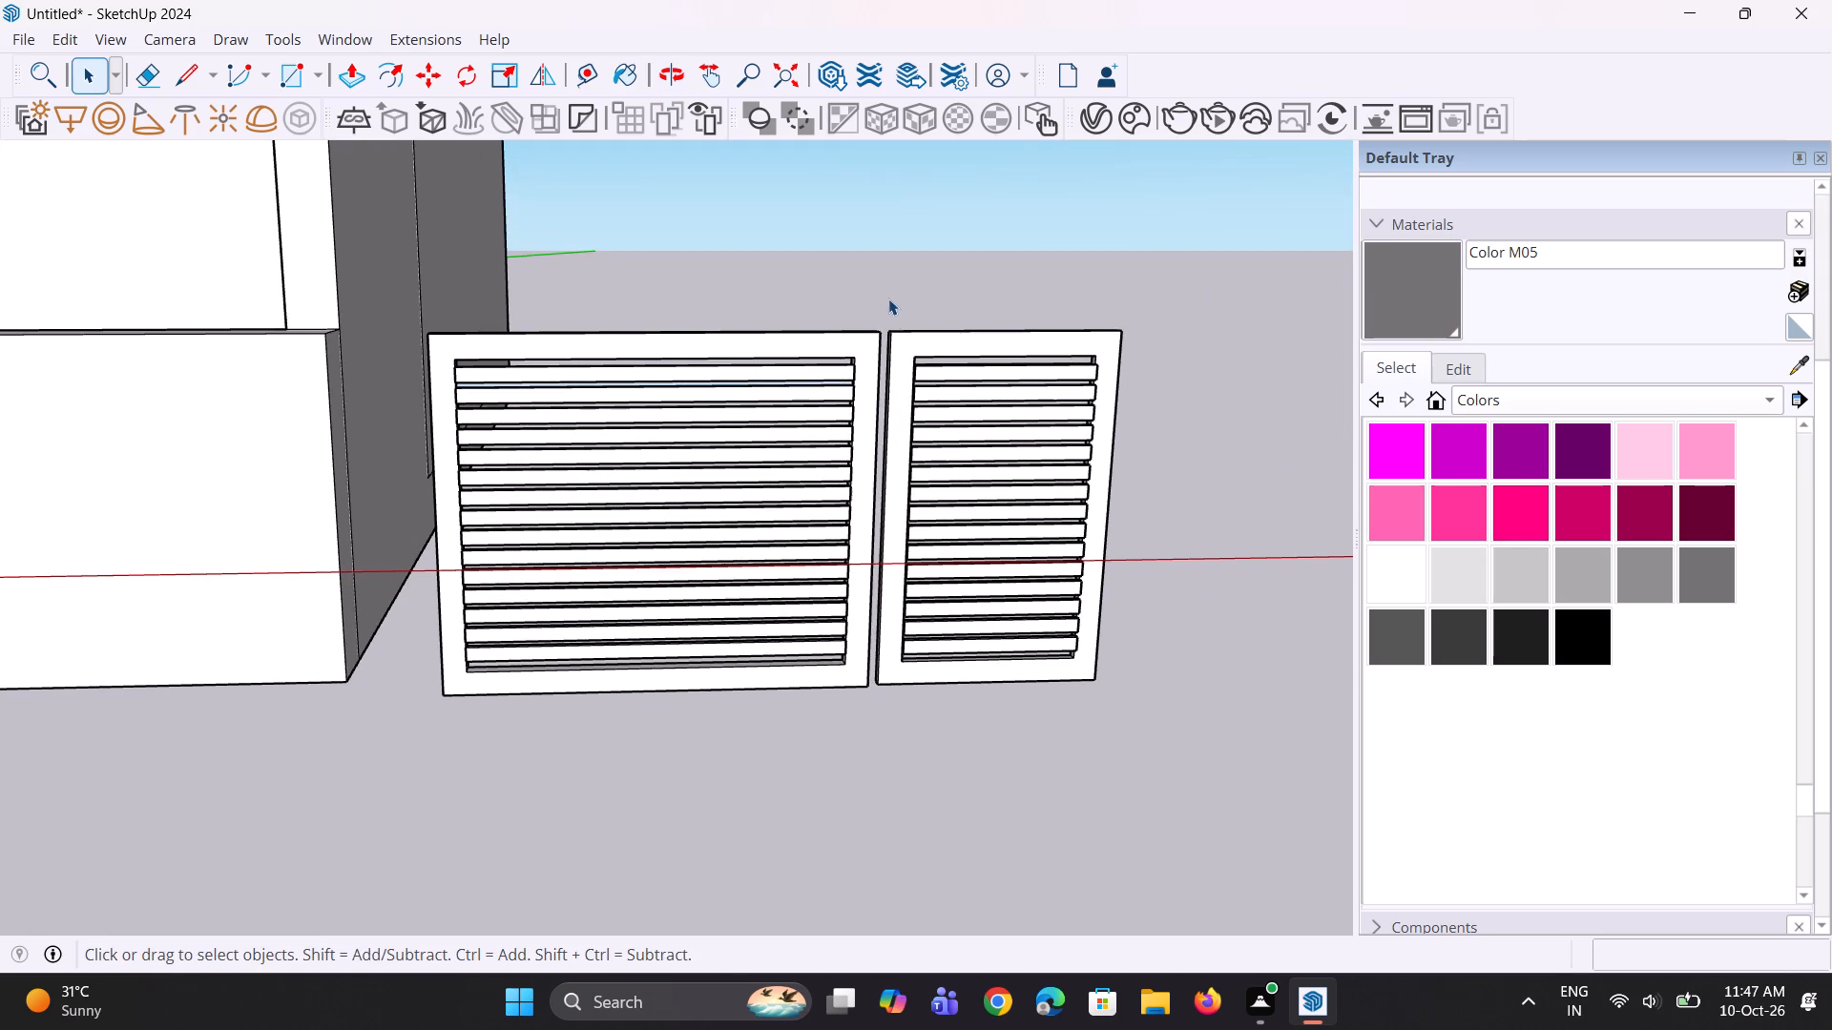
Examine the narrow gate leaf and its gap and lower-edge alignment with the wide leaf.
left_click_drag(886, 298, 1067, 701)
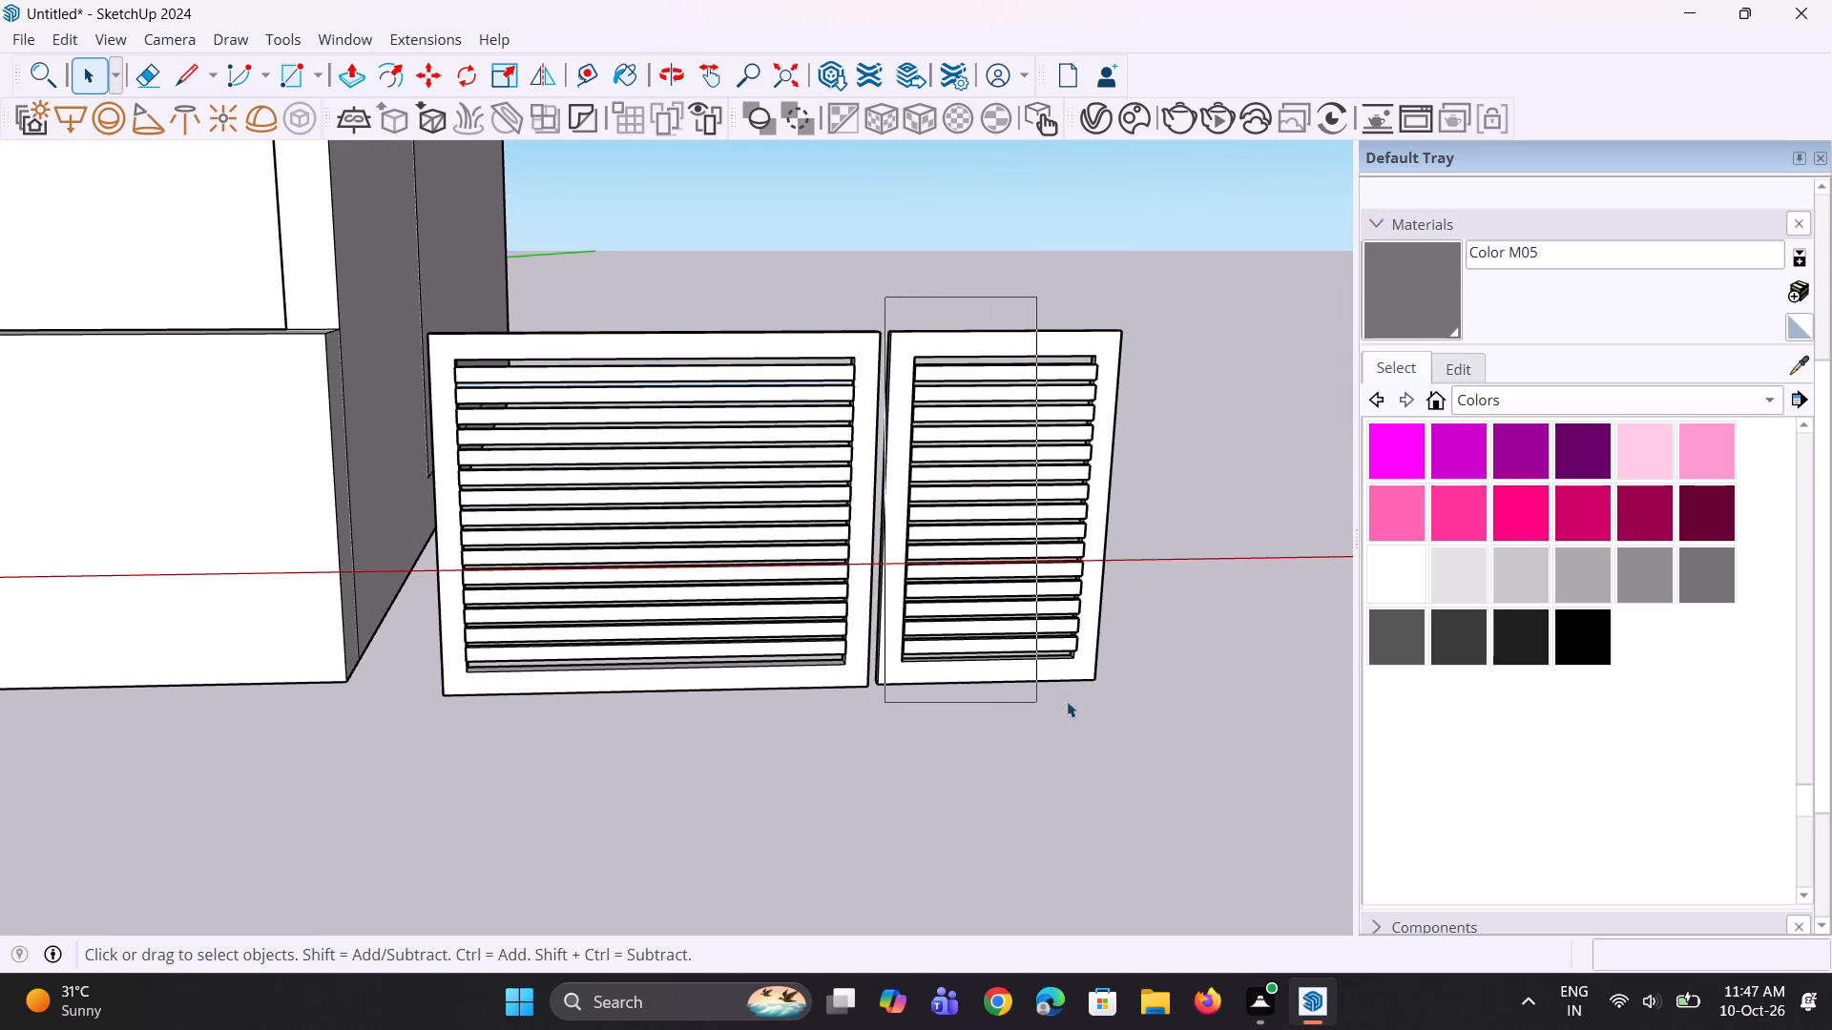
left_click_drag(1067, 701, 1136, 689)
middle_click_drag(915, 607, 866, 616)
scroll(903, 406, "up", 2)
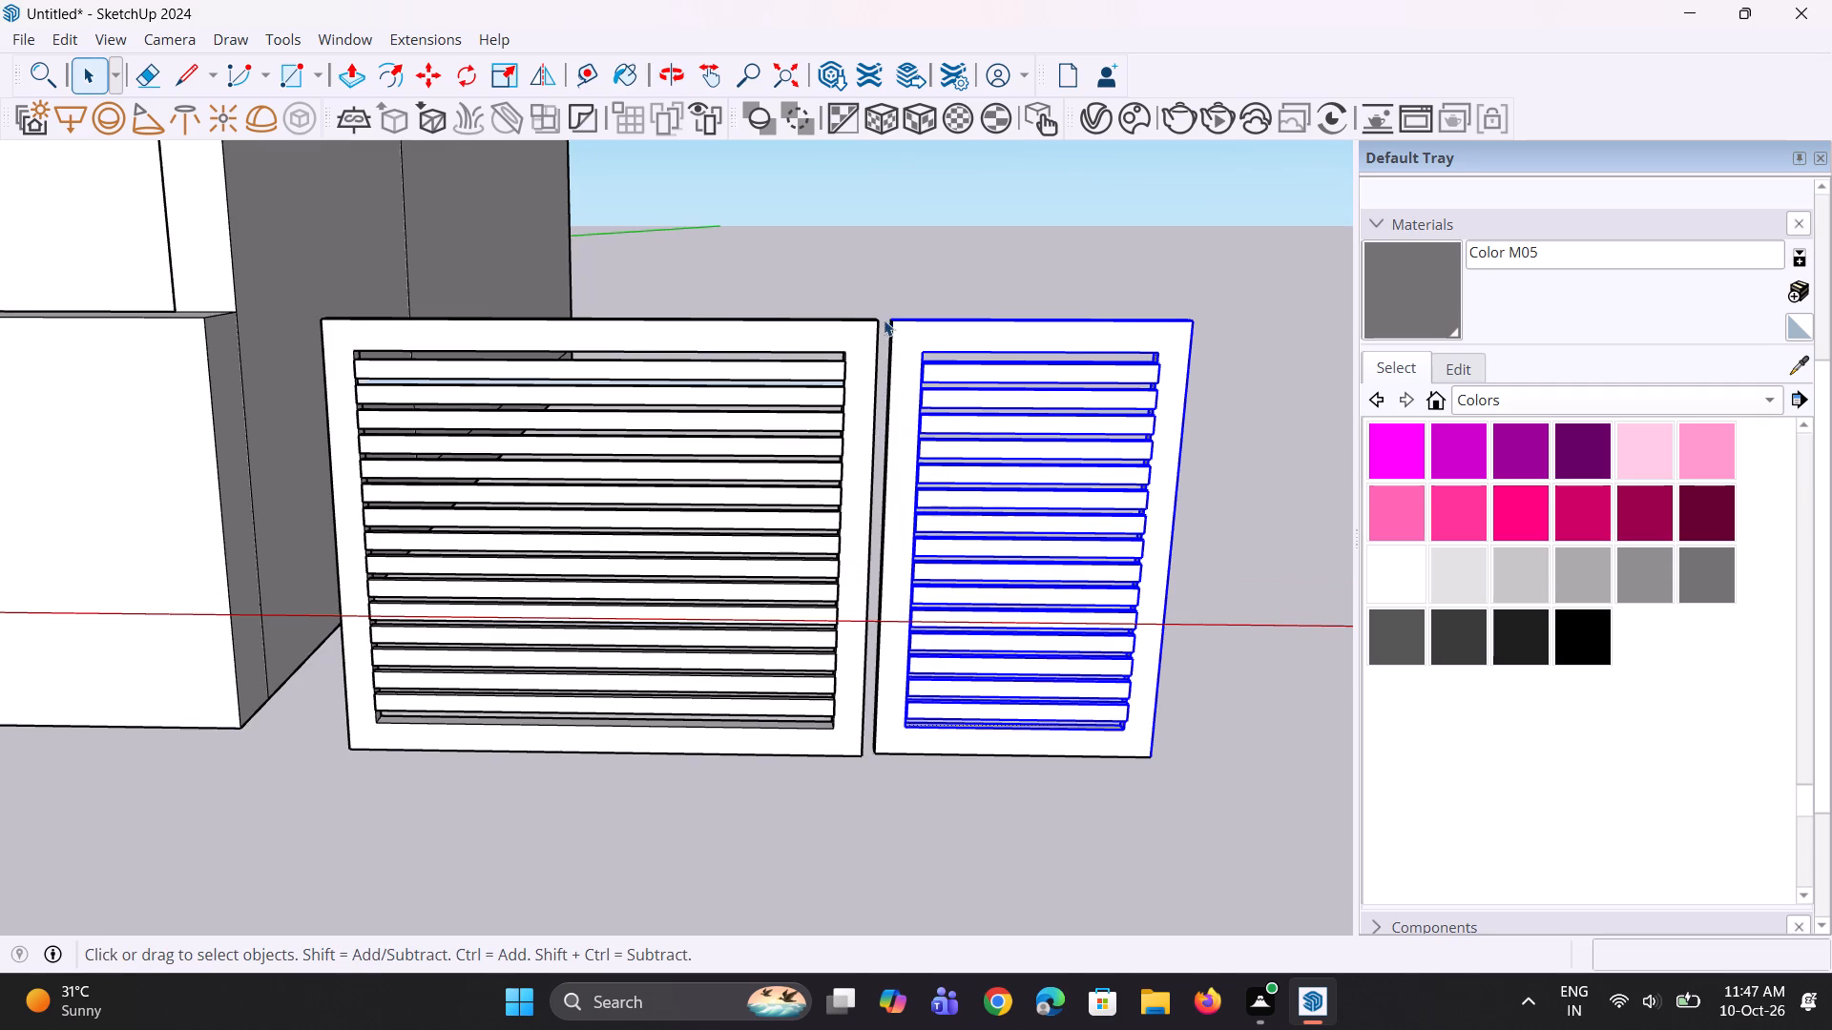
left_click_drag(877, 276, 1195, 789)
middle_click_drag(985, 765, 1251, 801)
scroll(963, 765, "up", 5)
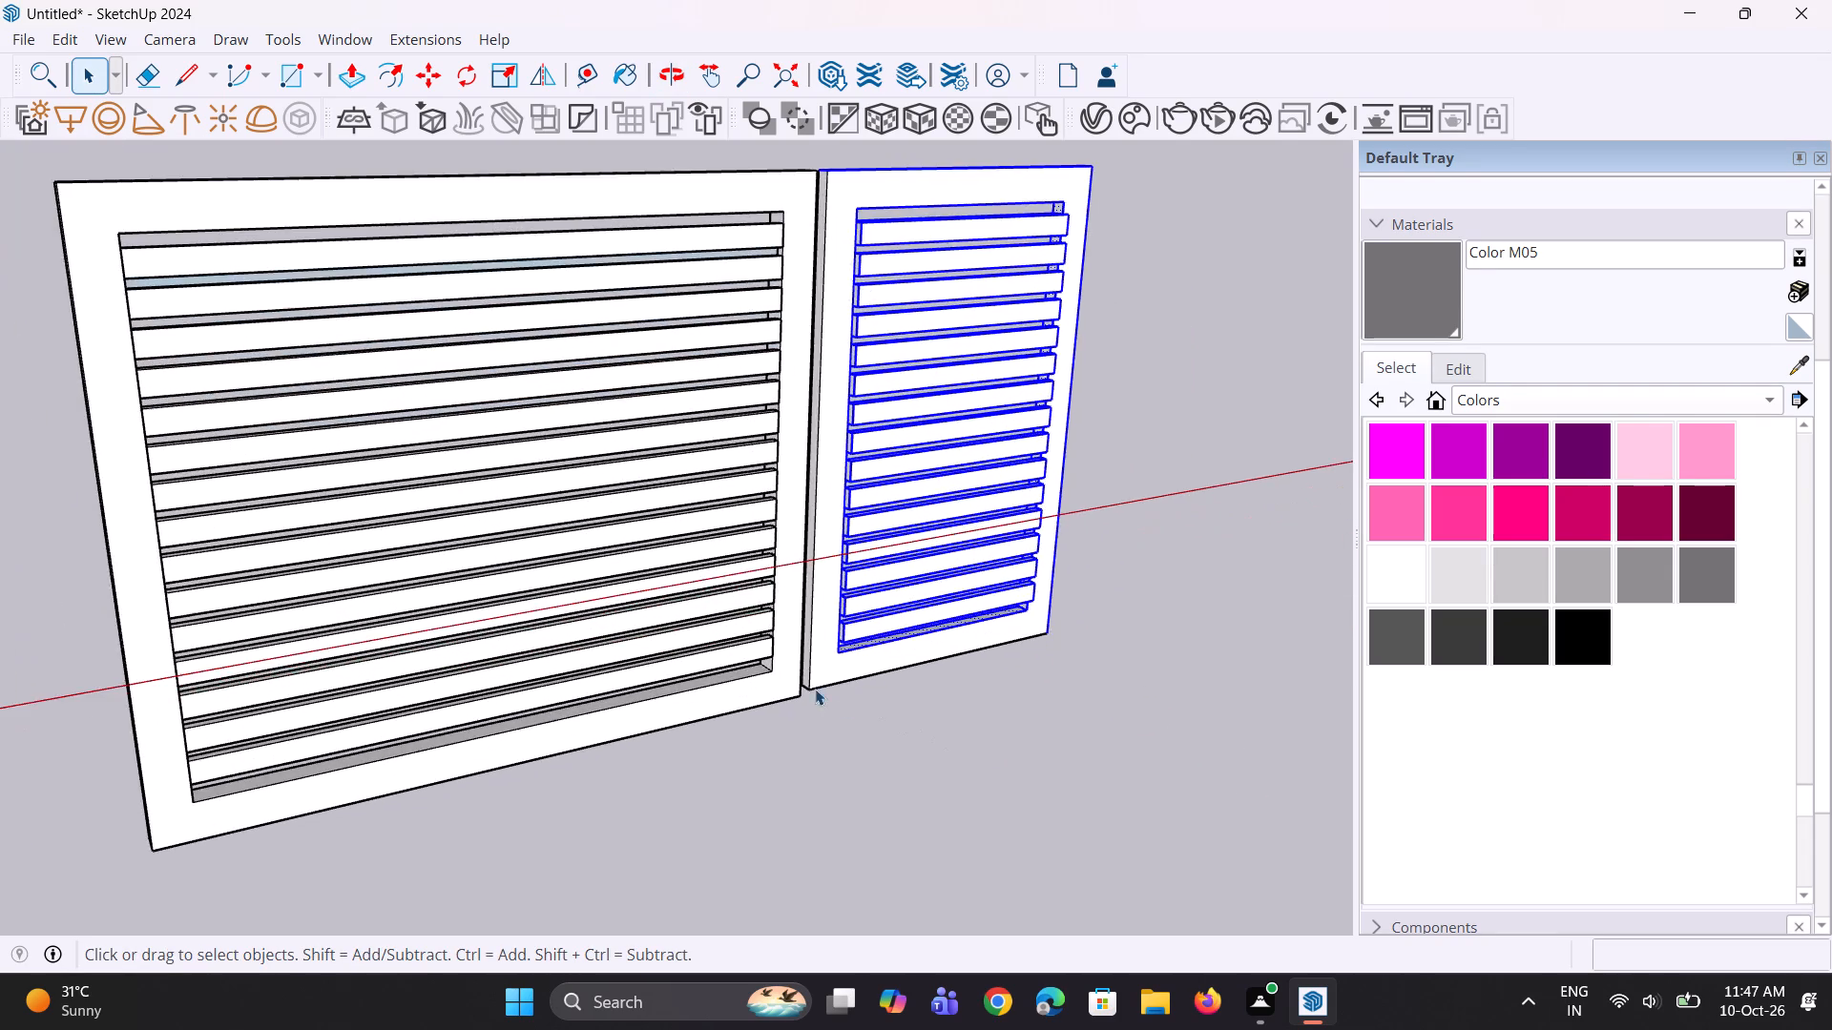
scroll(815, 689, "up", 7)
middle_click_drag(795, 658, 747, 650)
scroll(760, 643, "up", 3)
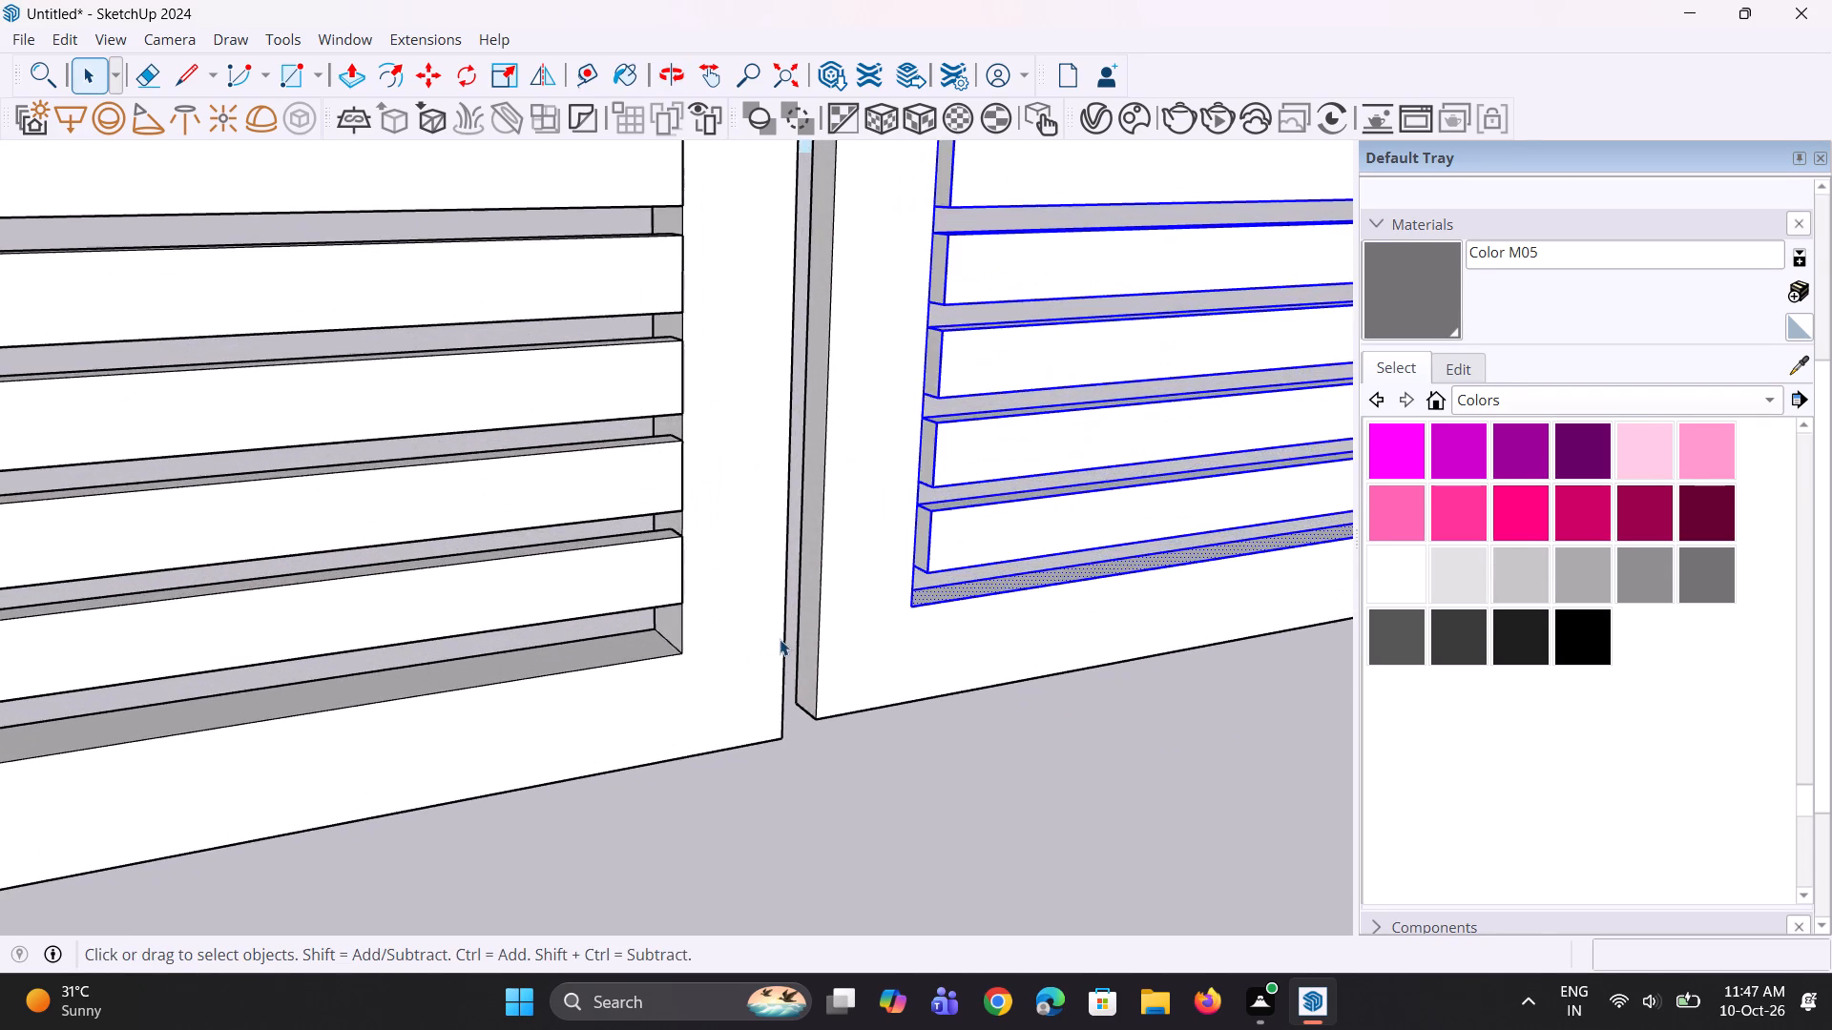
scroll(781, 639, "down", 9)
middle_click_drag(816, 659, 773, 649)
left_click_drag(858, 746, 867, 726)
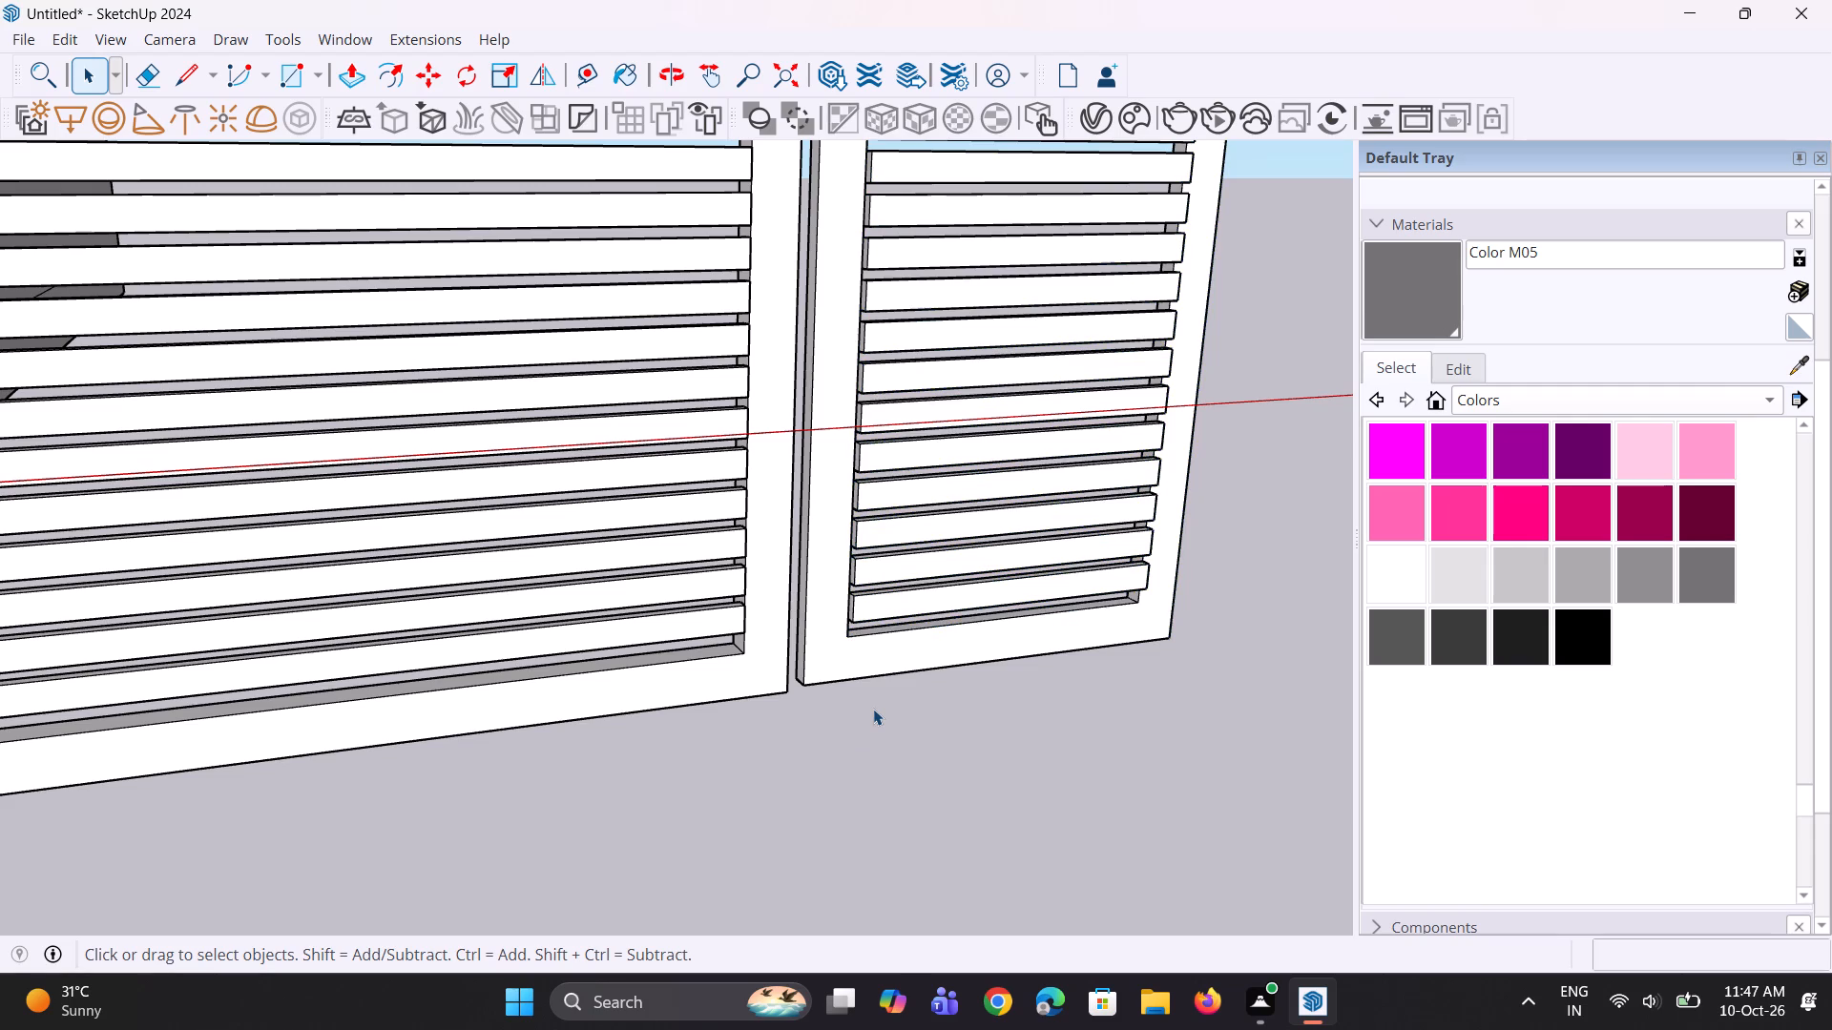
key("space")
key("space")
scroll(843, 705, "down", 3)
middle_click_drag(837, 700, 766, 642)
scroll(772, 635, "up", 5)
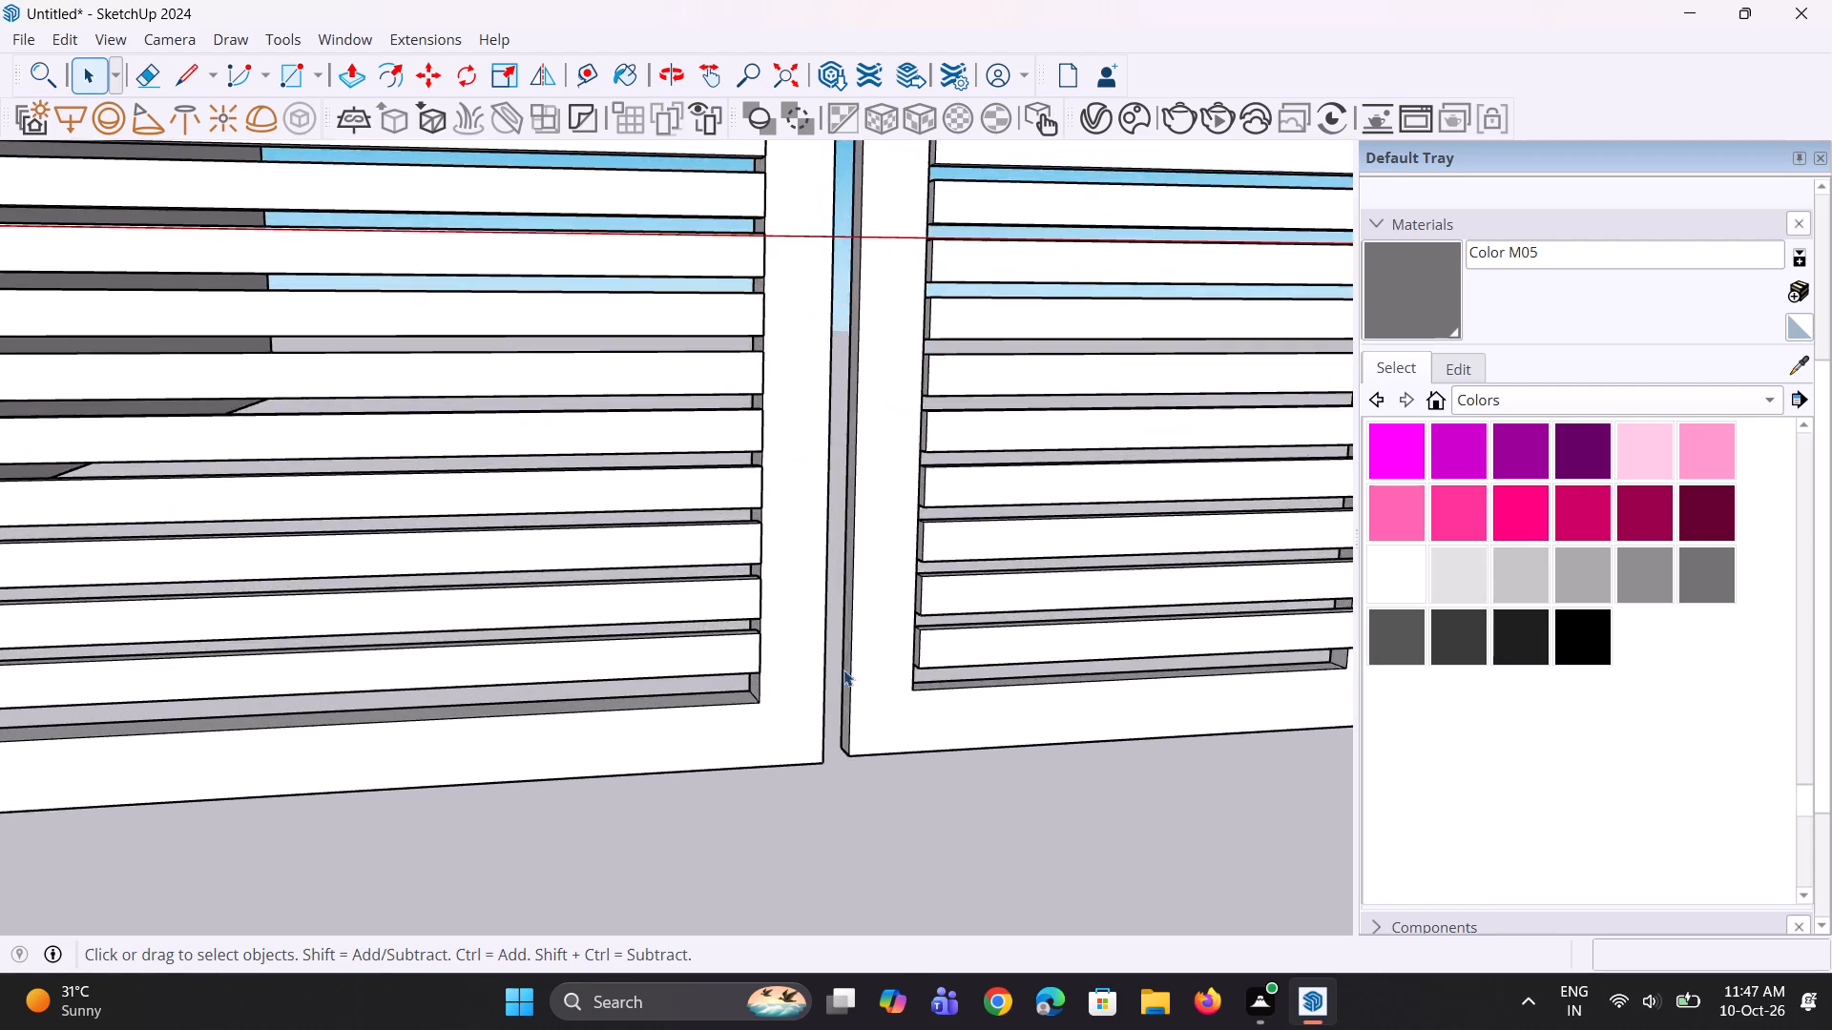
scroll(852, 674, "down", 3)
middle_click_drag(849, 674, 817, 669)
scroll(833, 661, "down", 8)
scroll(843, 463, "up", 2)
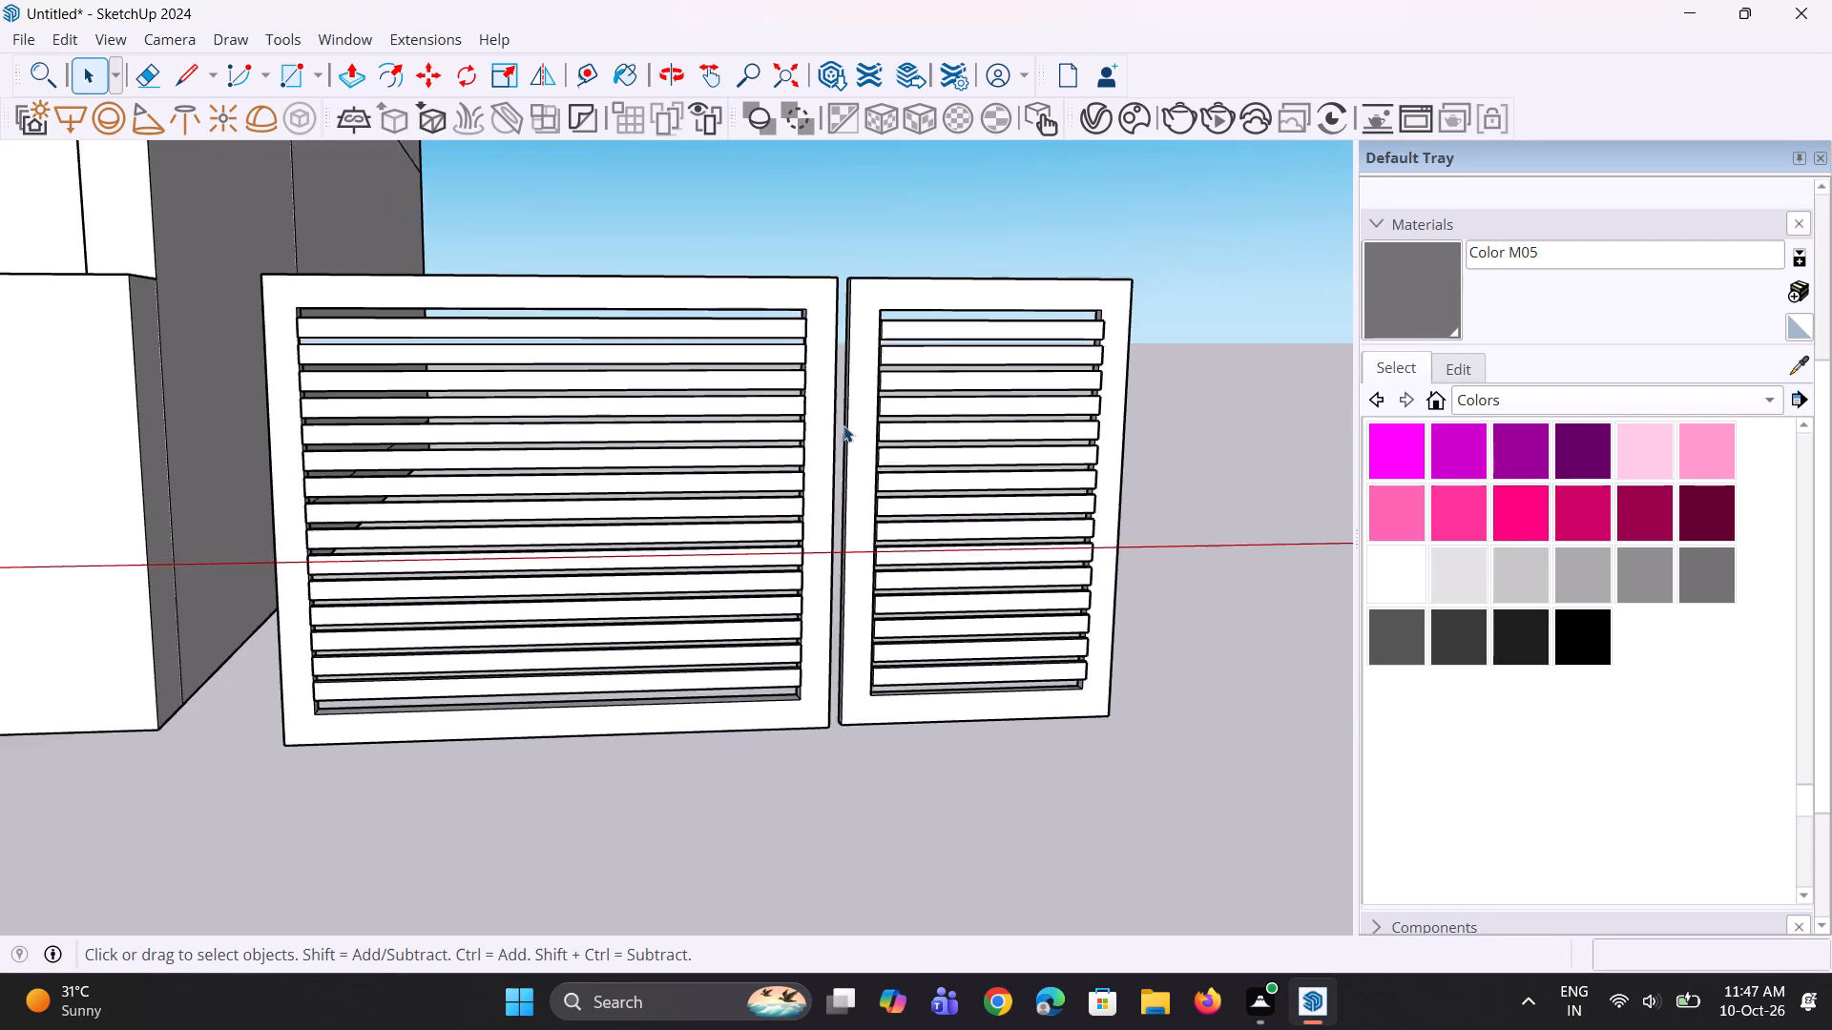
Draw a three-segment handle path on the narrow leaf's inner stile, with a vertical about 2' 4" long between two short outward segments.
scroll(843, 425, "up", 2)
middle_click_drag(830, 426, 850, 426)
key("l")
scroll(855, 428, "up", 5)
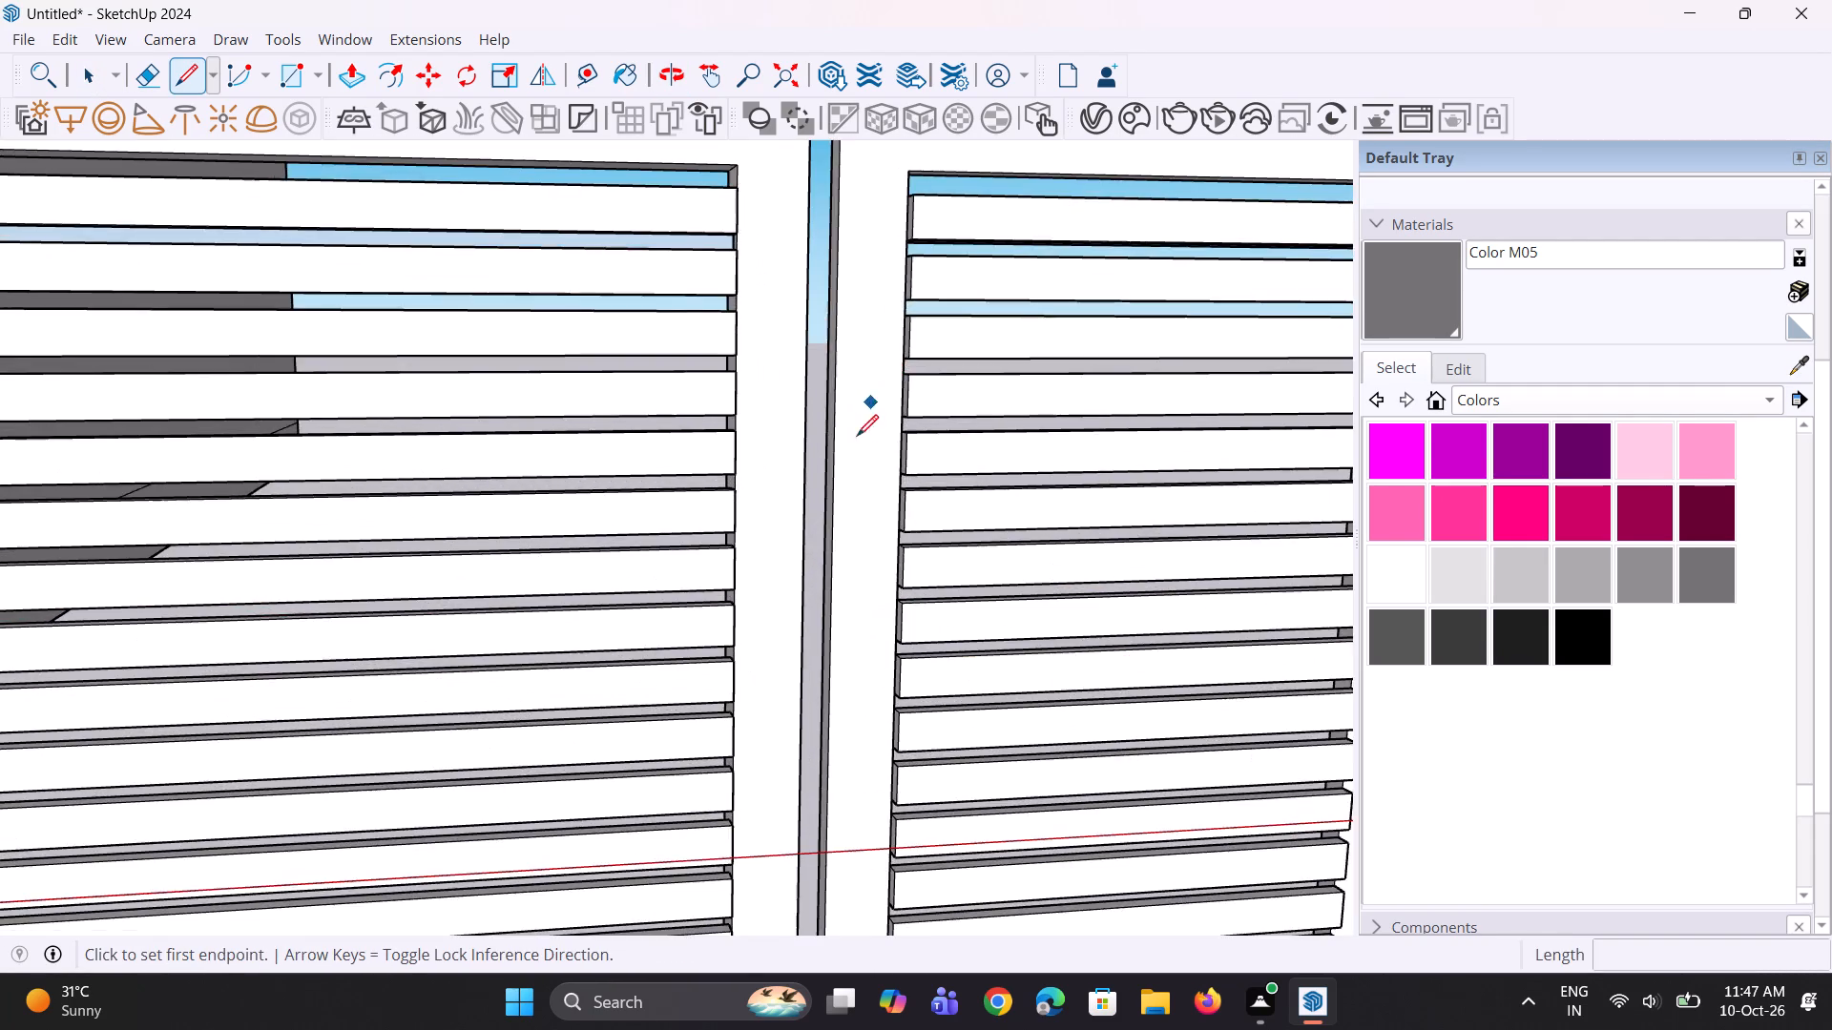
scroll(857, 436, "up", 3)
left_click(865, 487)
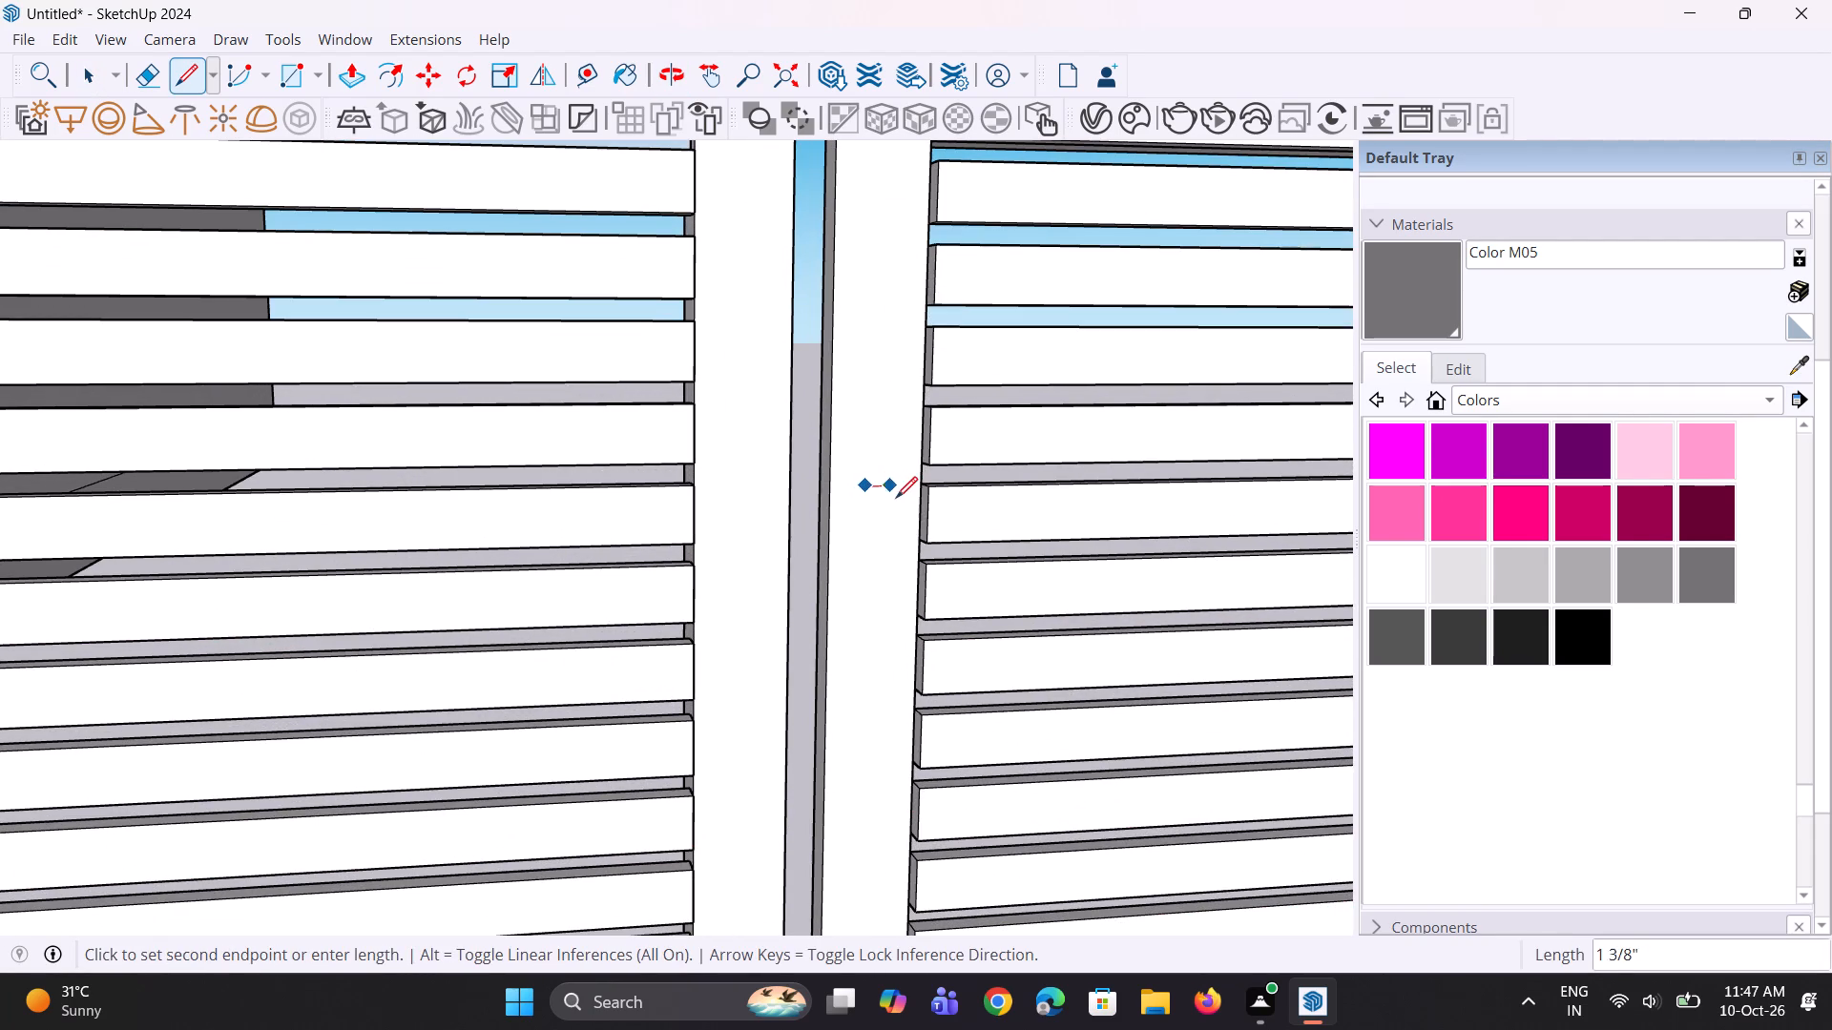
left_click_drag(899, 510, 899, 519)
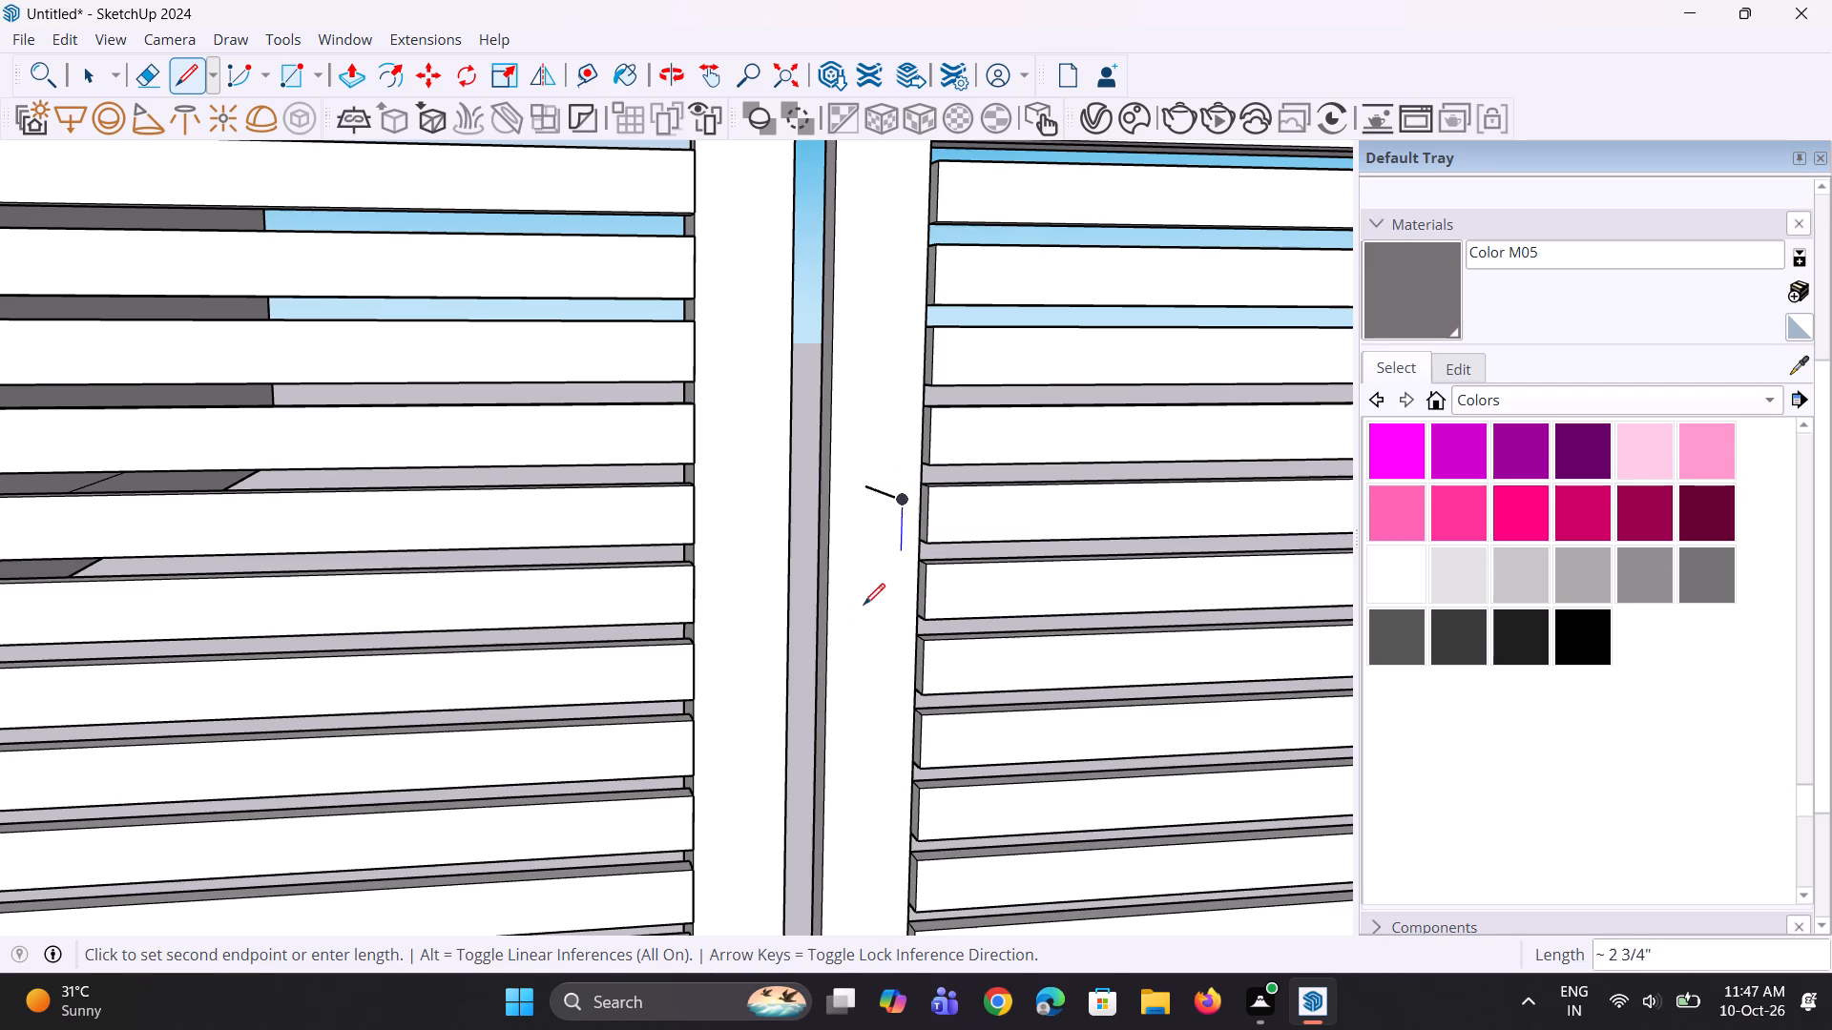
scroll(877, 718, "down", 6)
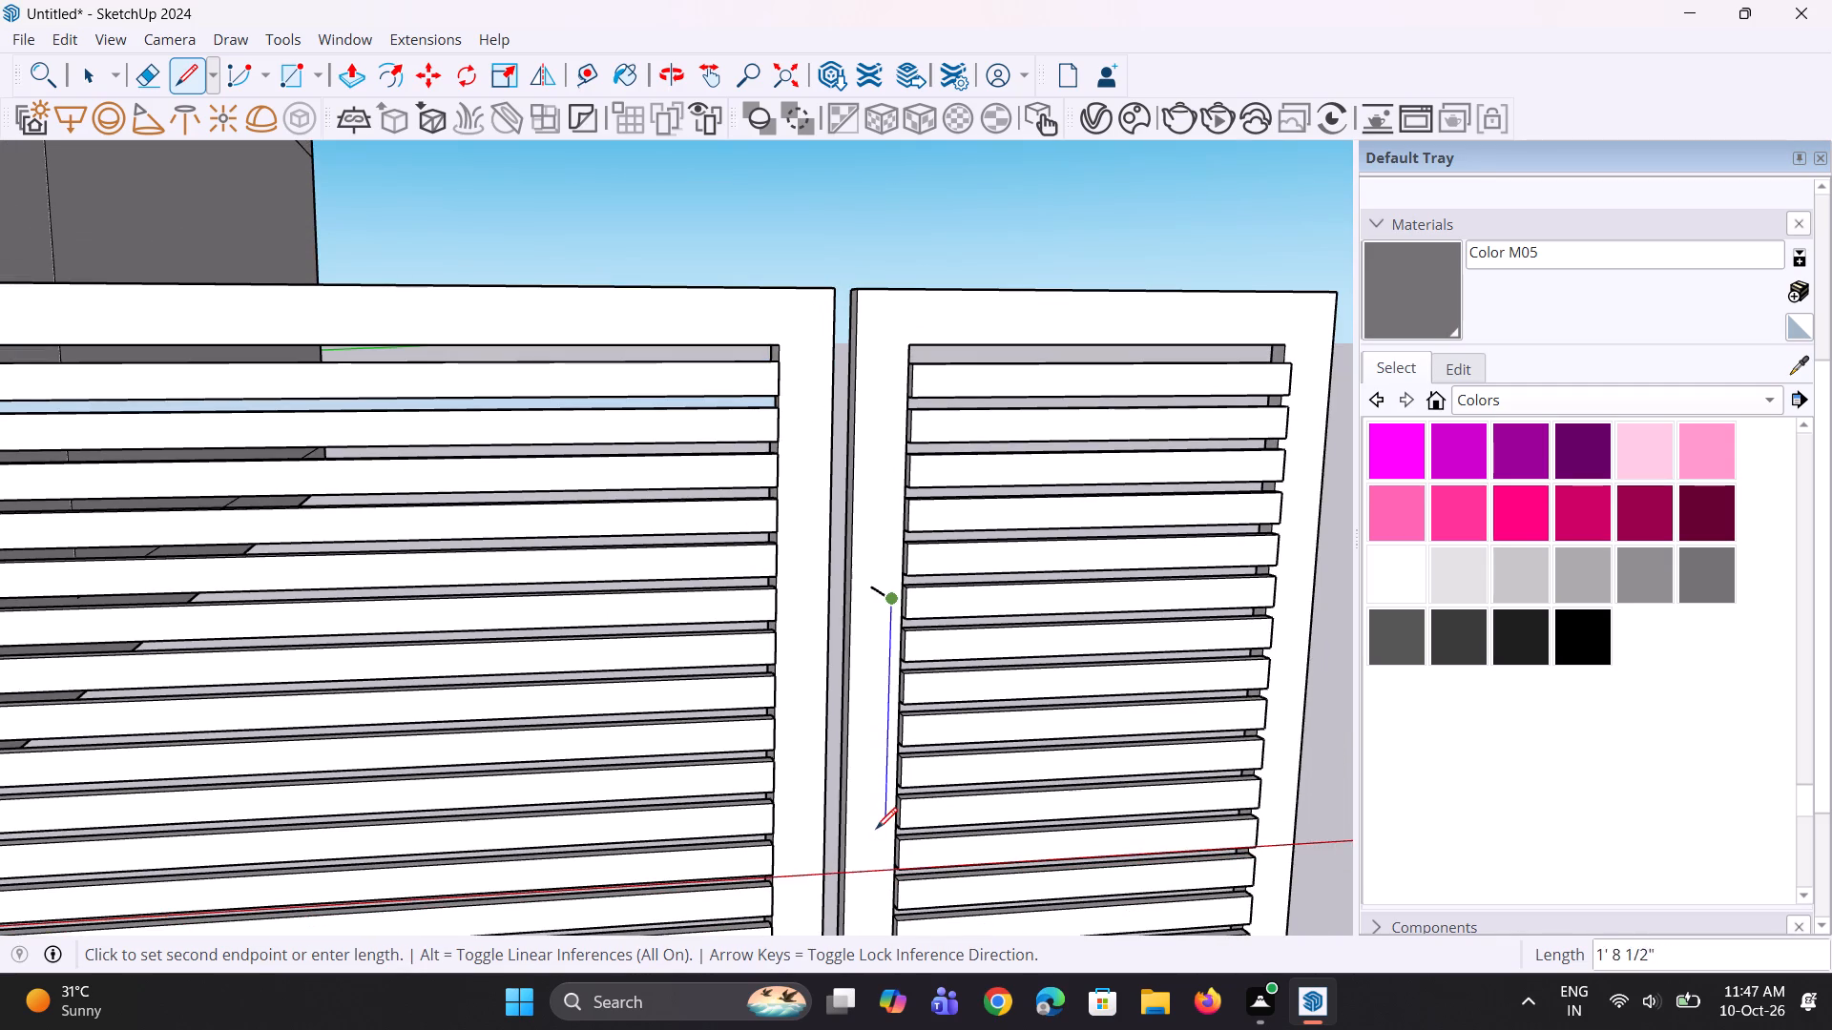
left_click(878, 896)
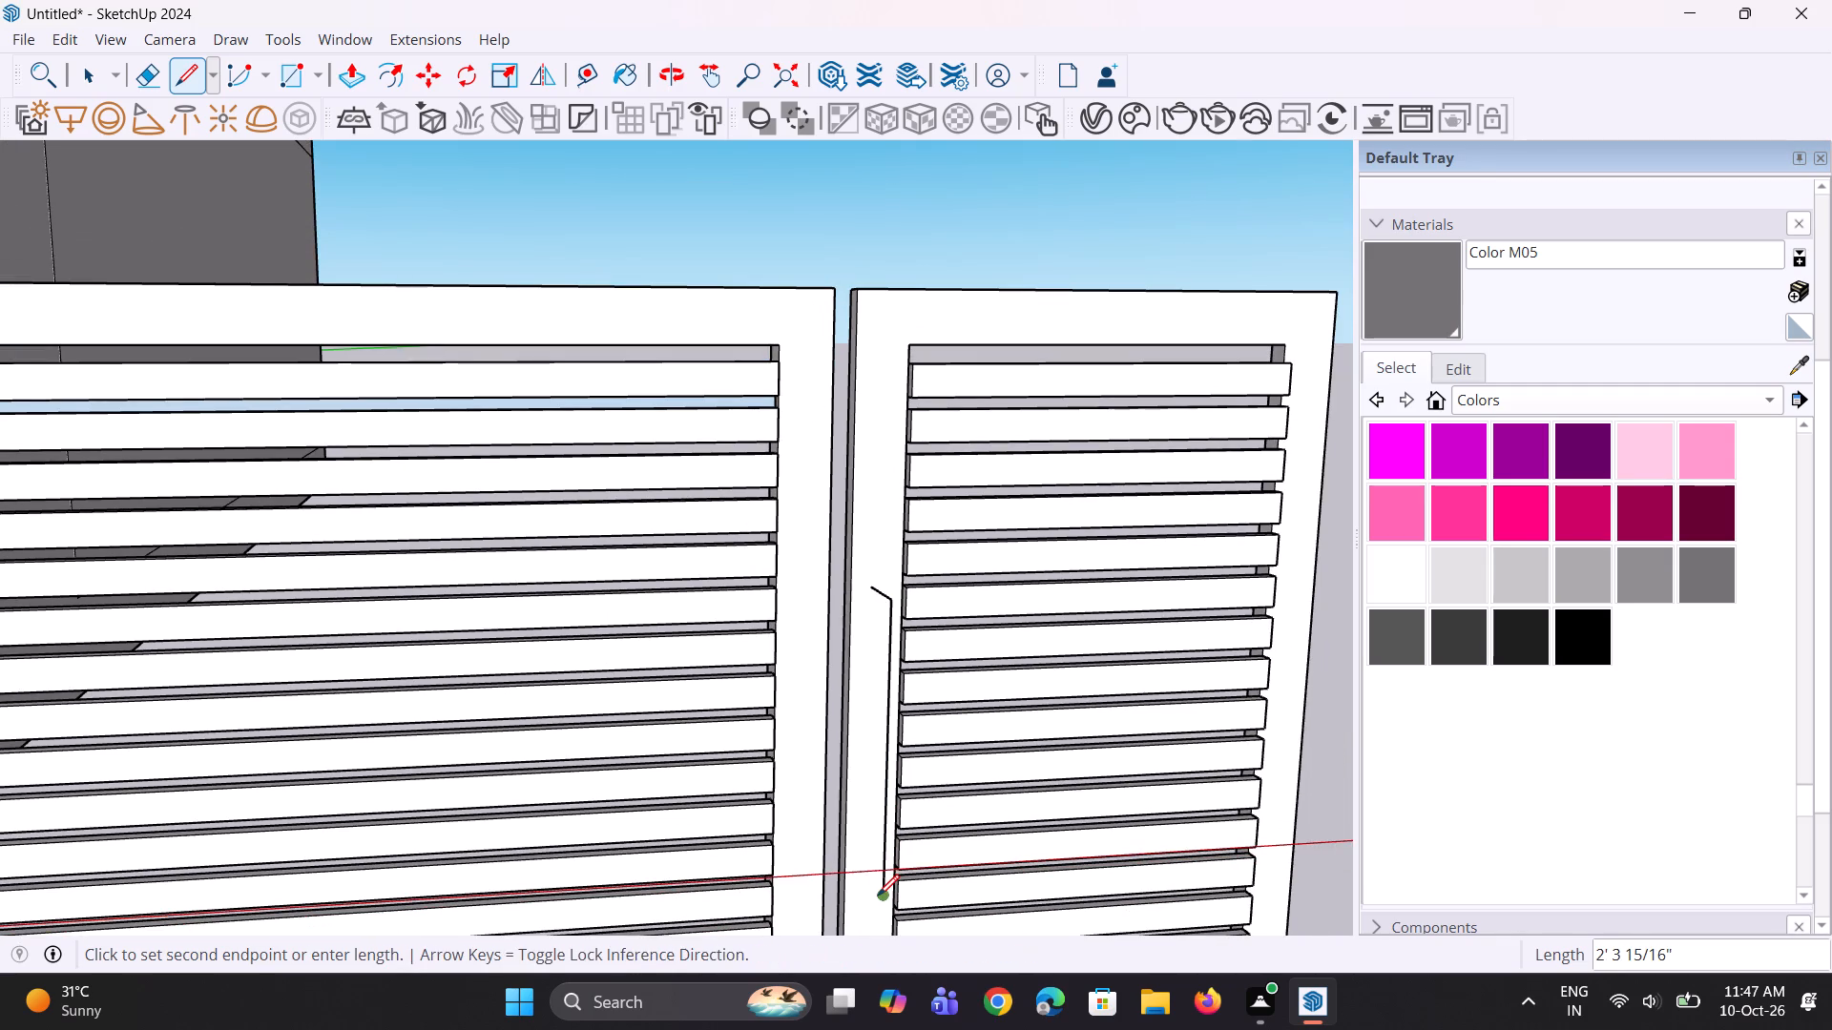
left_click(866, 875)
middle_click_drag(877, 875, 1011, 840)
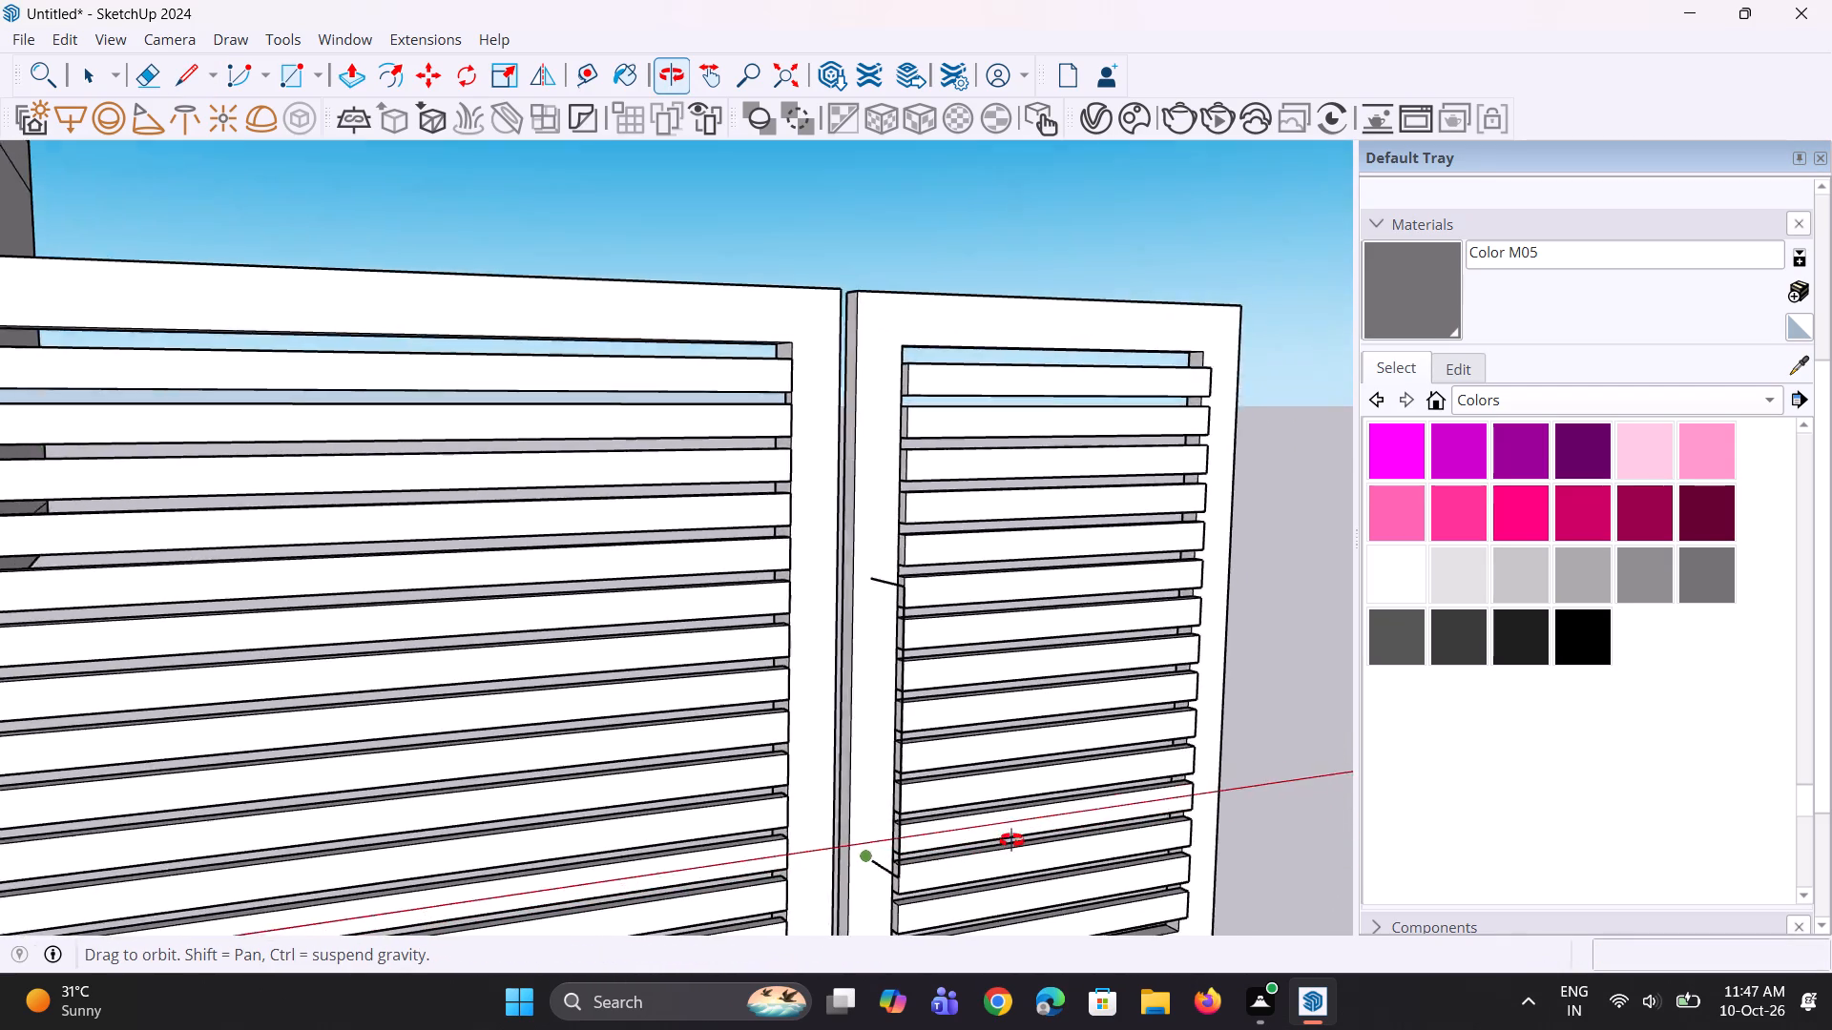
middle_click_drag(1011, 840, 1024, 781)
key("space")
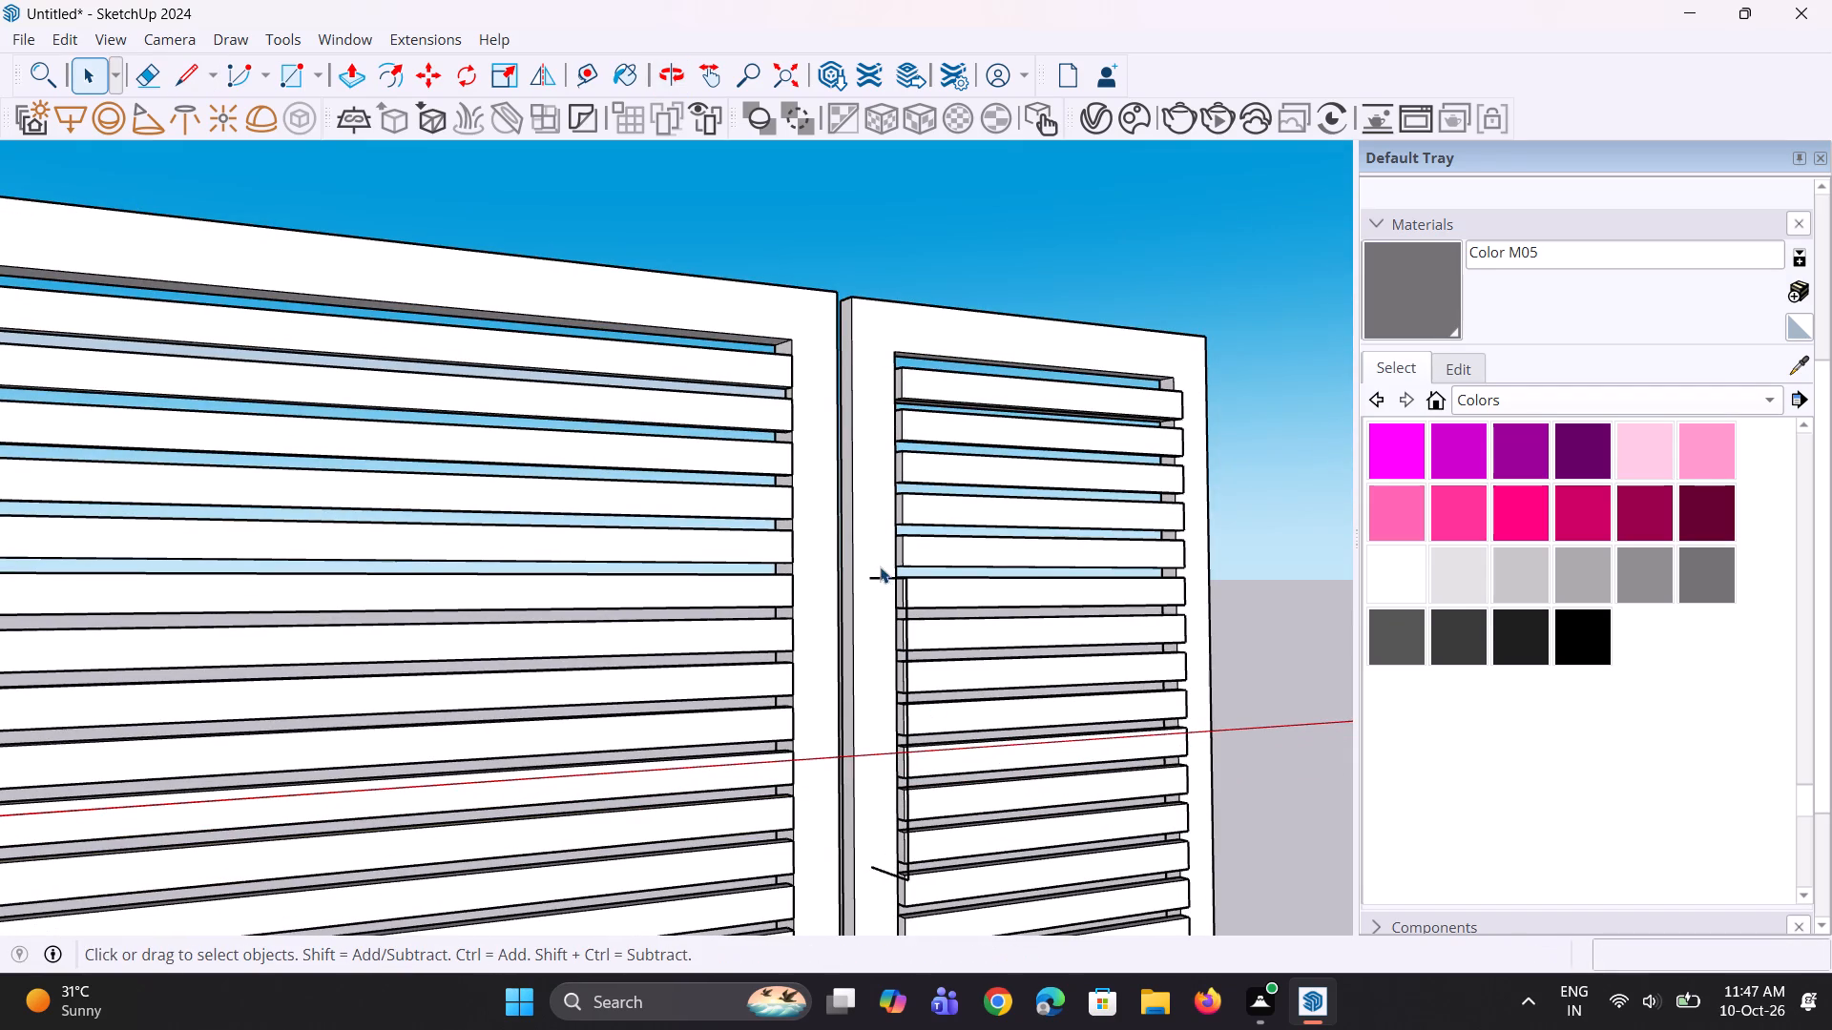
Copy the three handle path lines about 7 1/8" across onto the adjoining stile of the wide gate leaf.
left_click(881, 578)
scroll(896, 587, "up", 2)
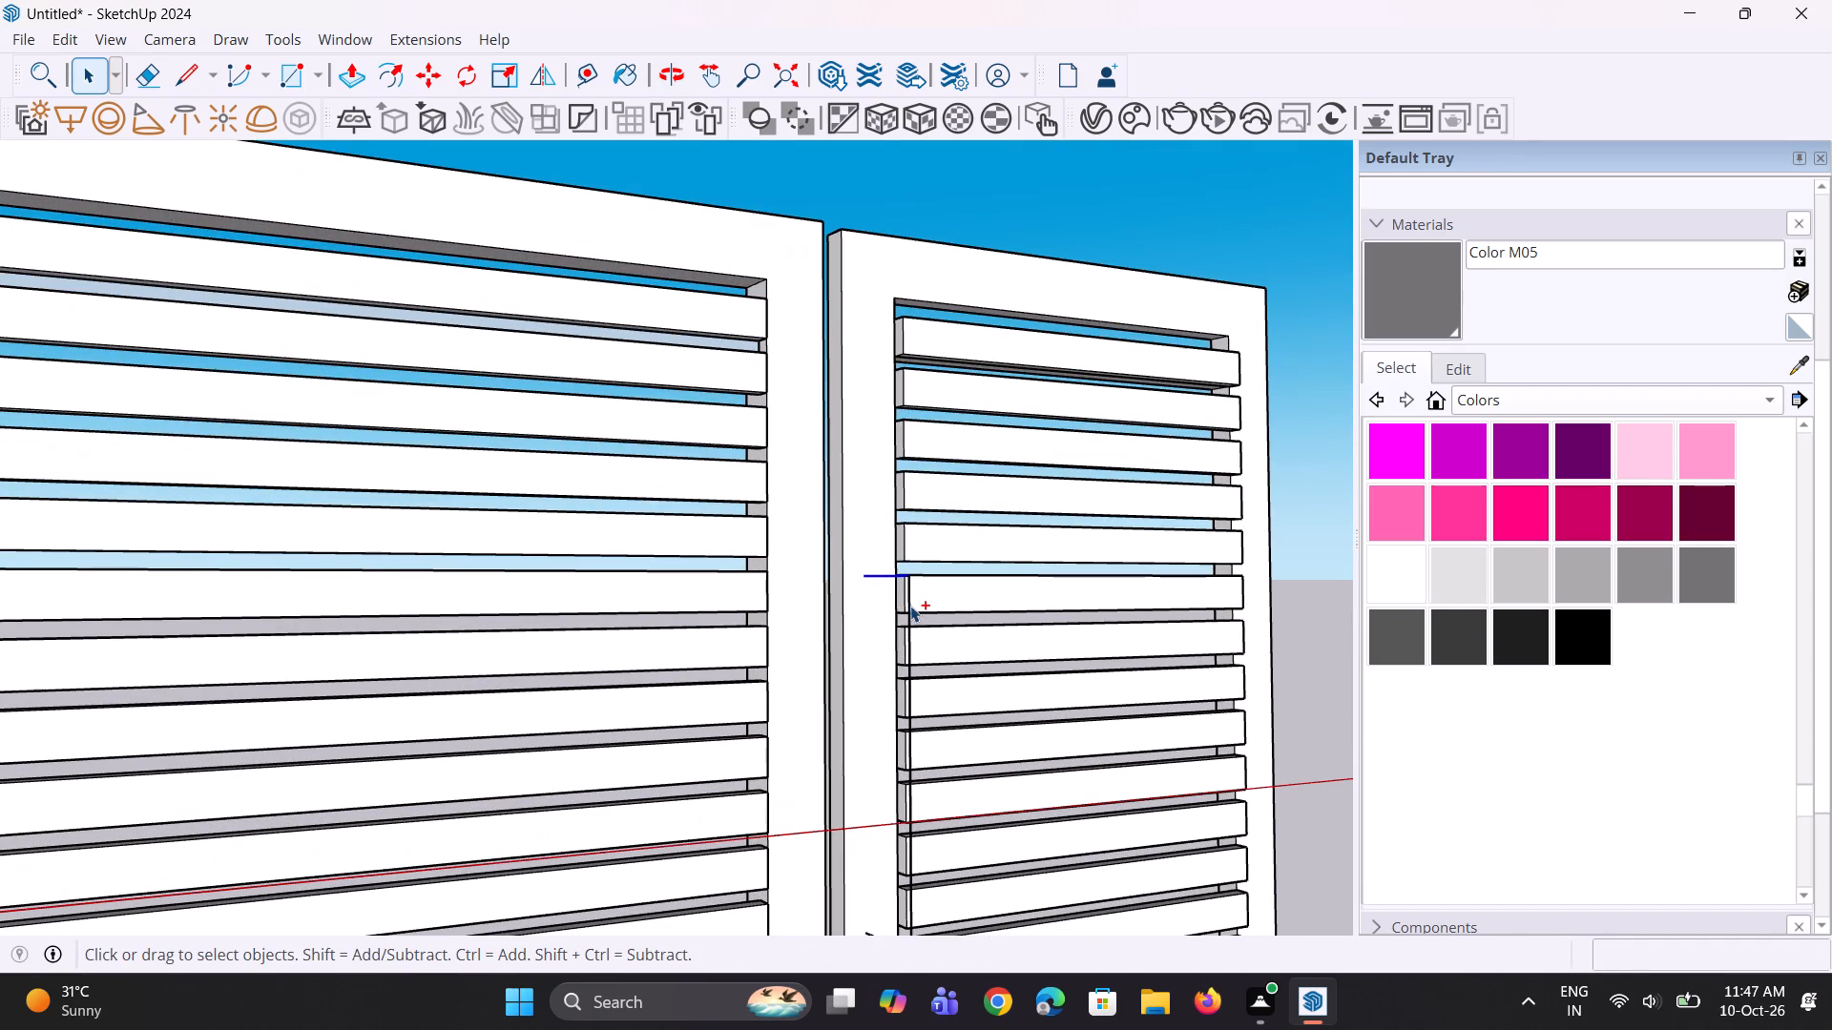
left_click(910, 606, "ctrl")
scroll(877, 571, "down", 4)
scroll(866, 880, "up", 3)
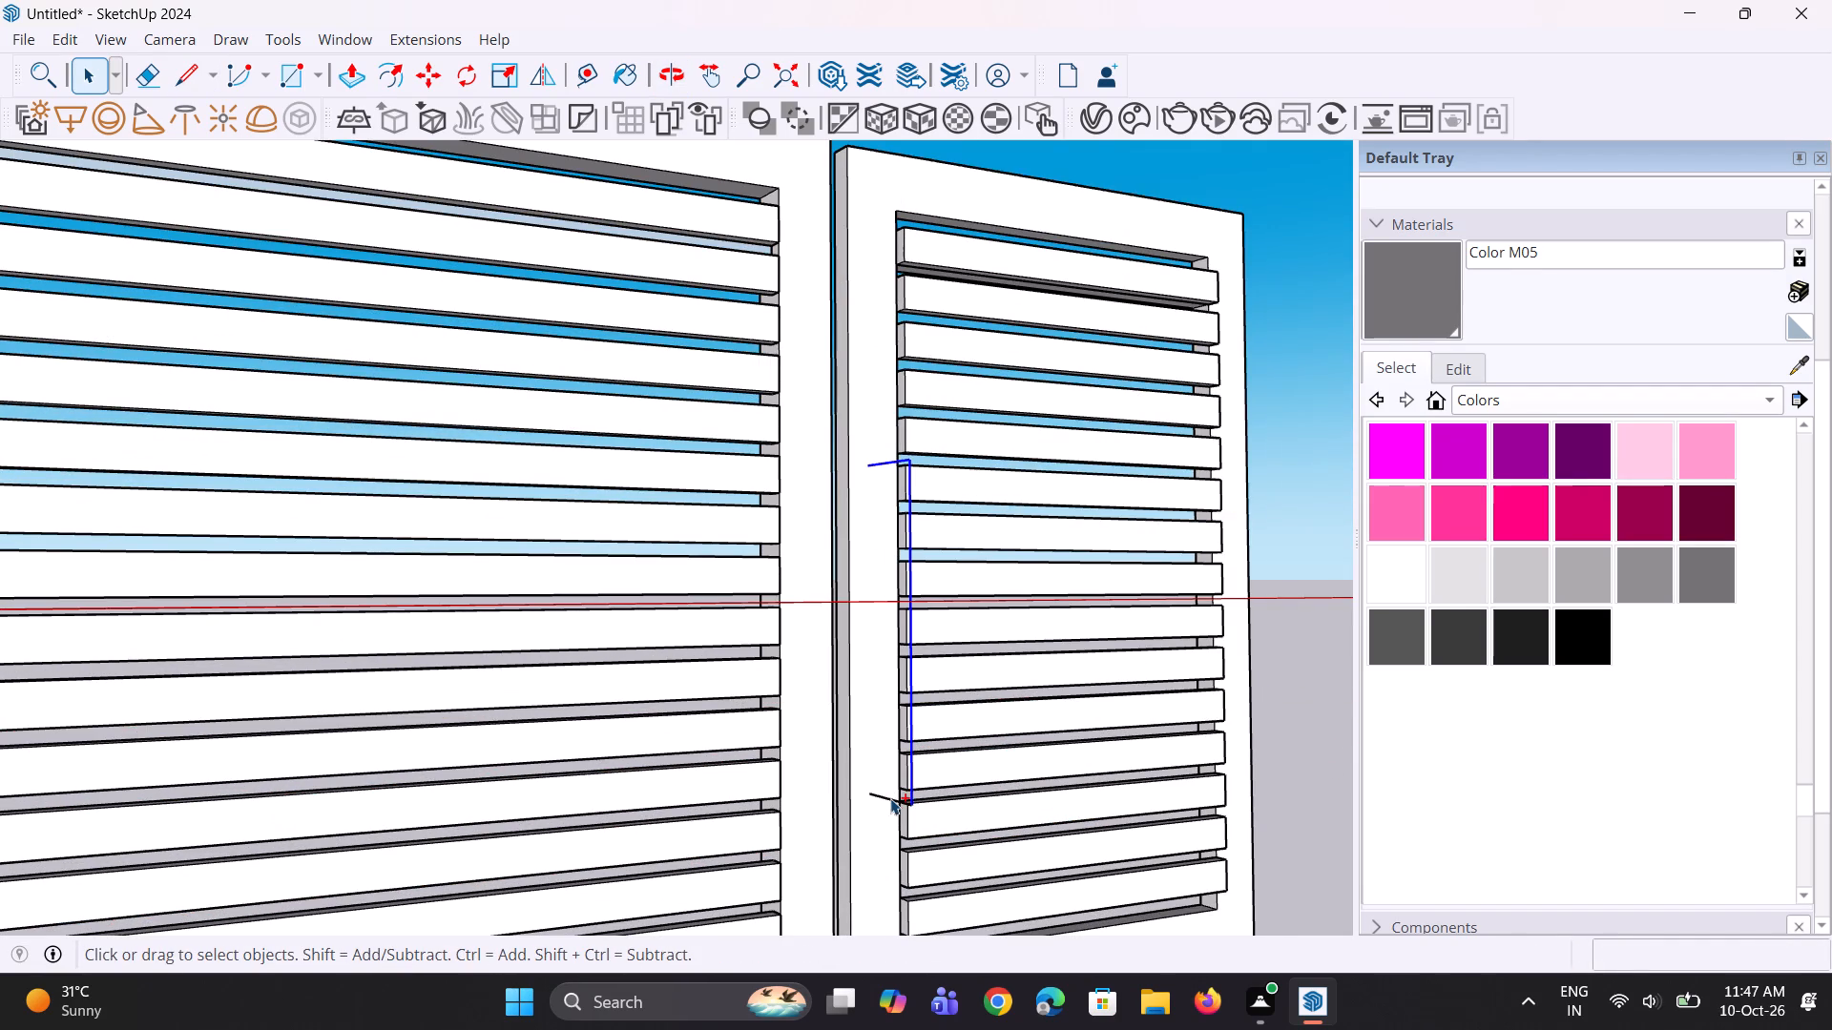
left_click(890, 798, "ctrl")
middle_click_drag(885, 814, 851, 809)
key("m")
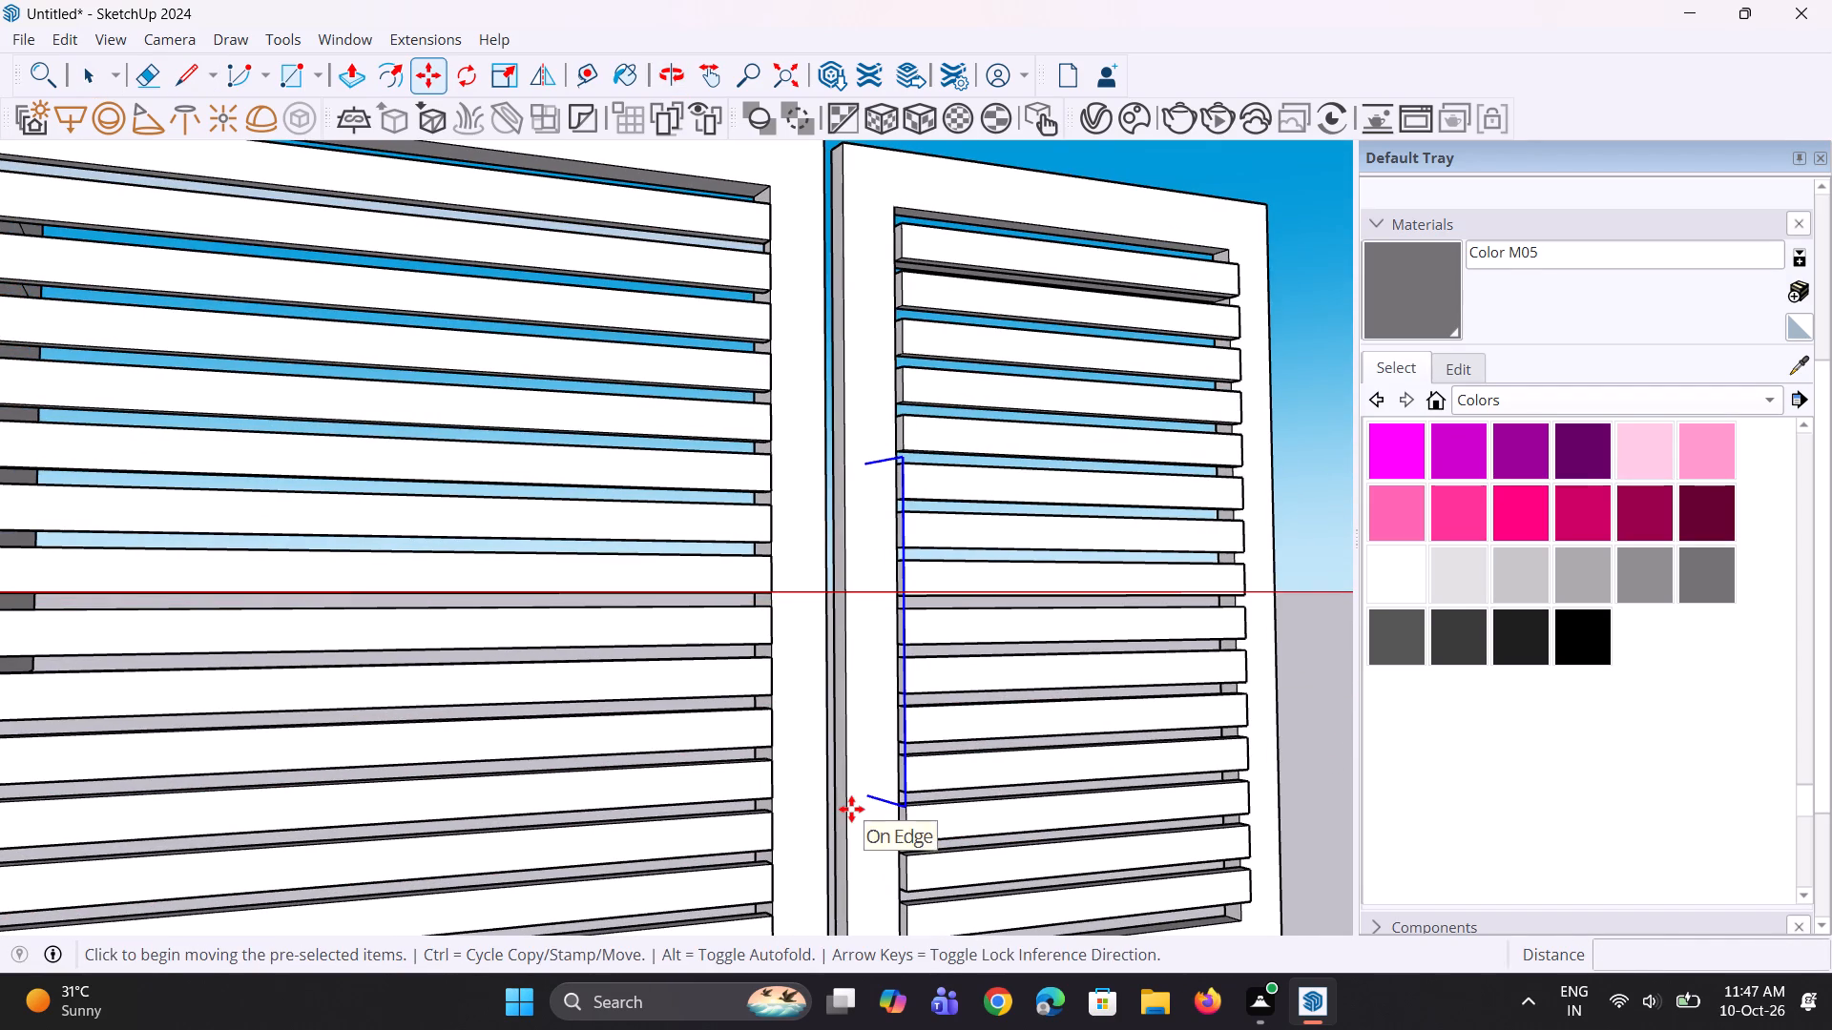
left_click(859, 802)
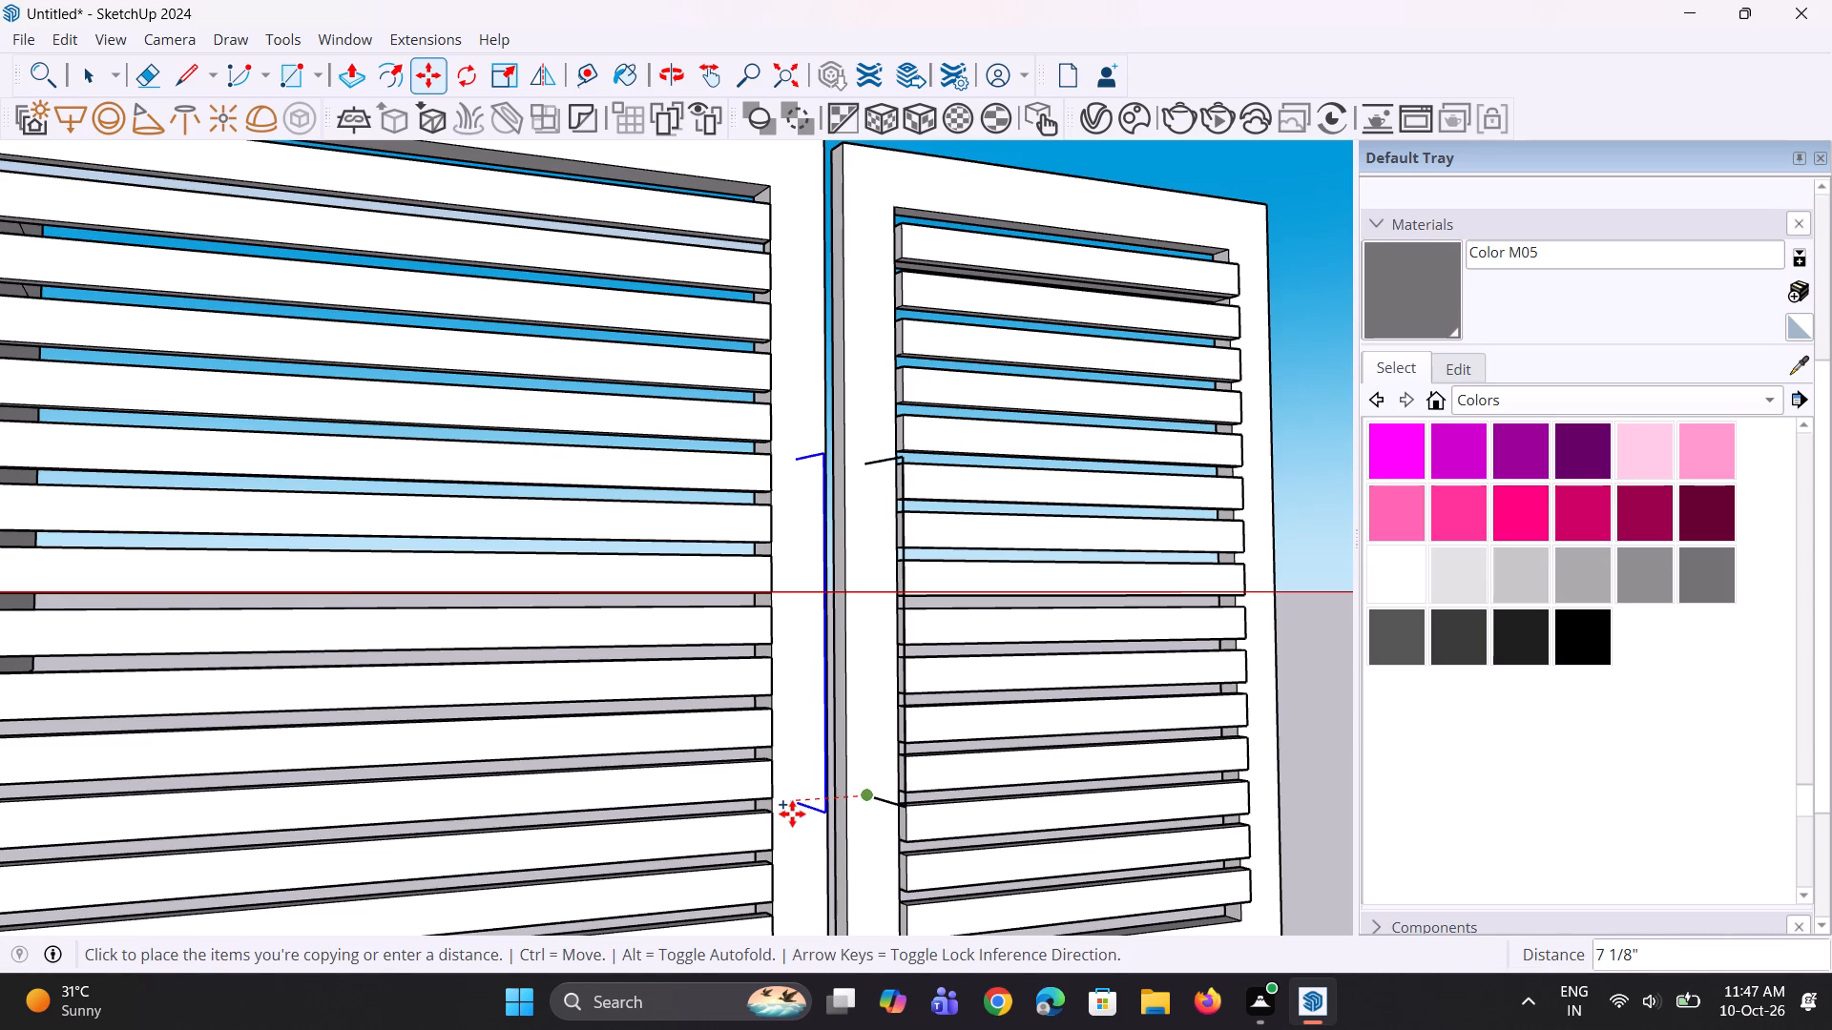
left_click(792, 814)
middle_click_drag(842, 848, 1163, 838)
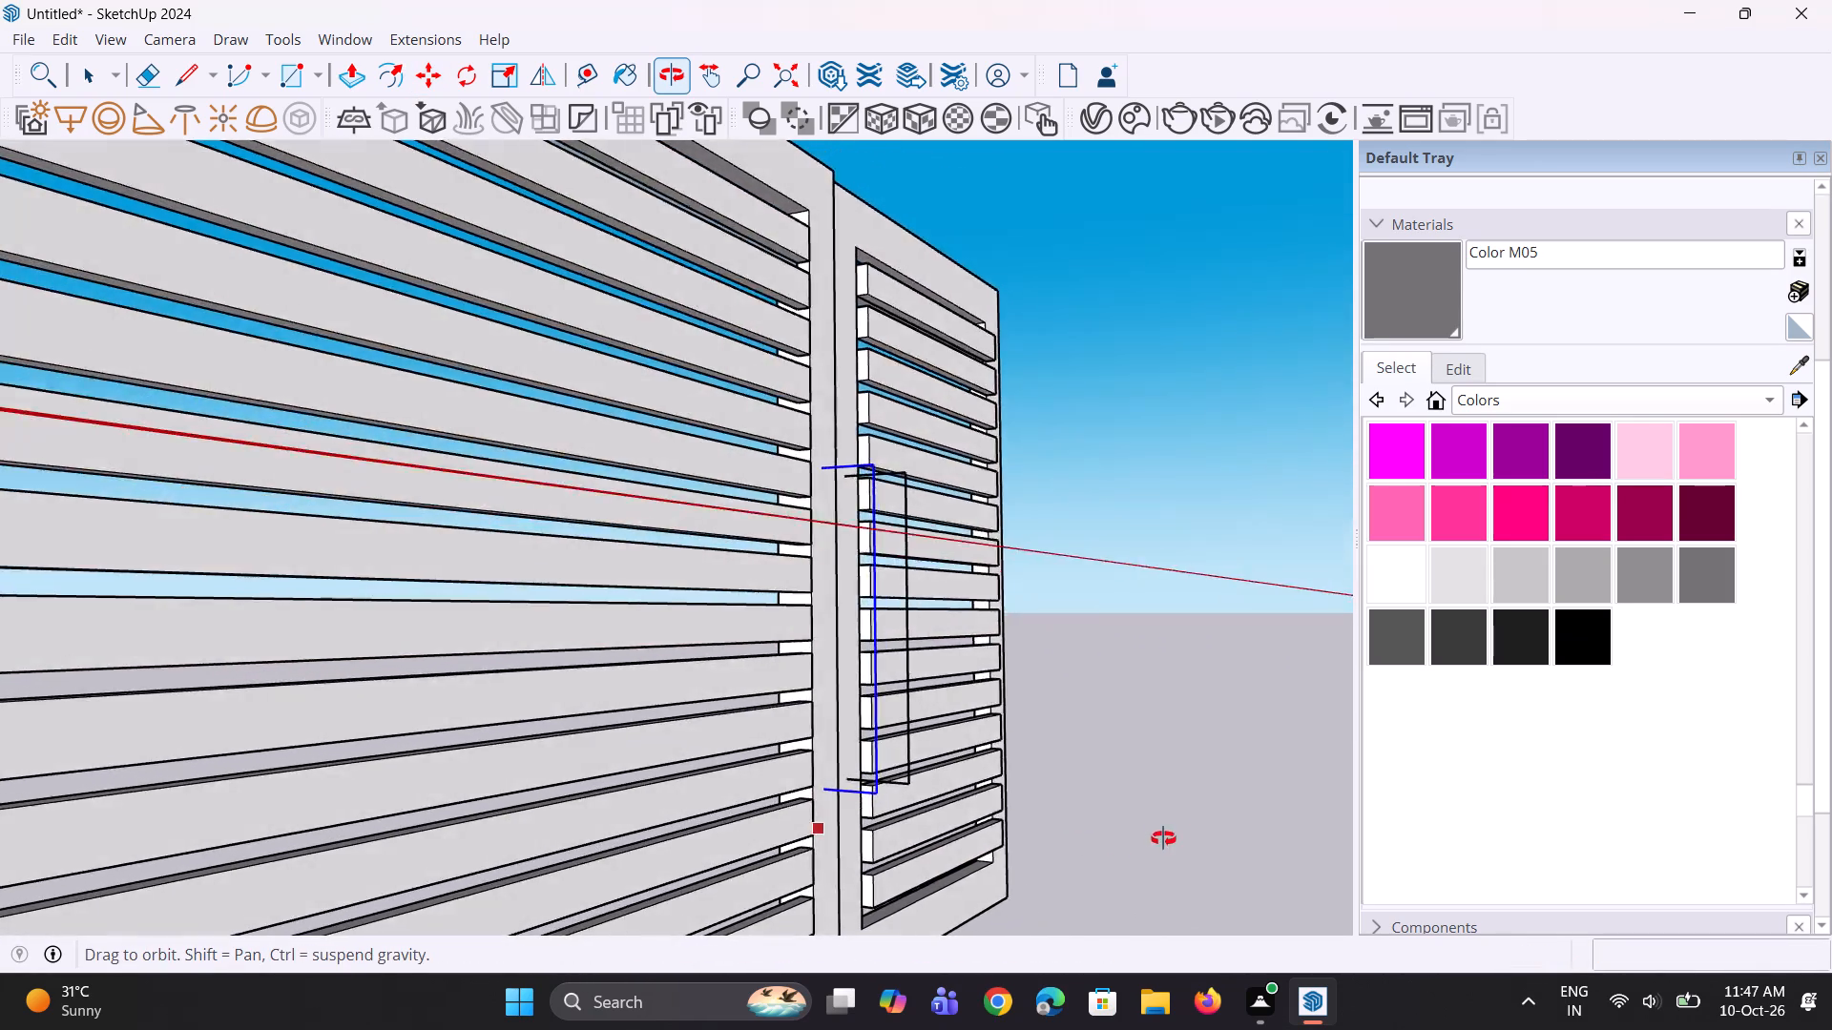
middle_click_drag(1163, 838, 922, 876)
key("space")
key("space")
left_click(1301, 758)
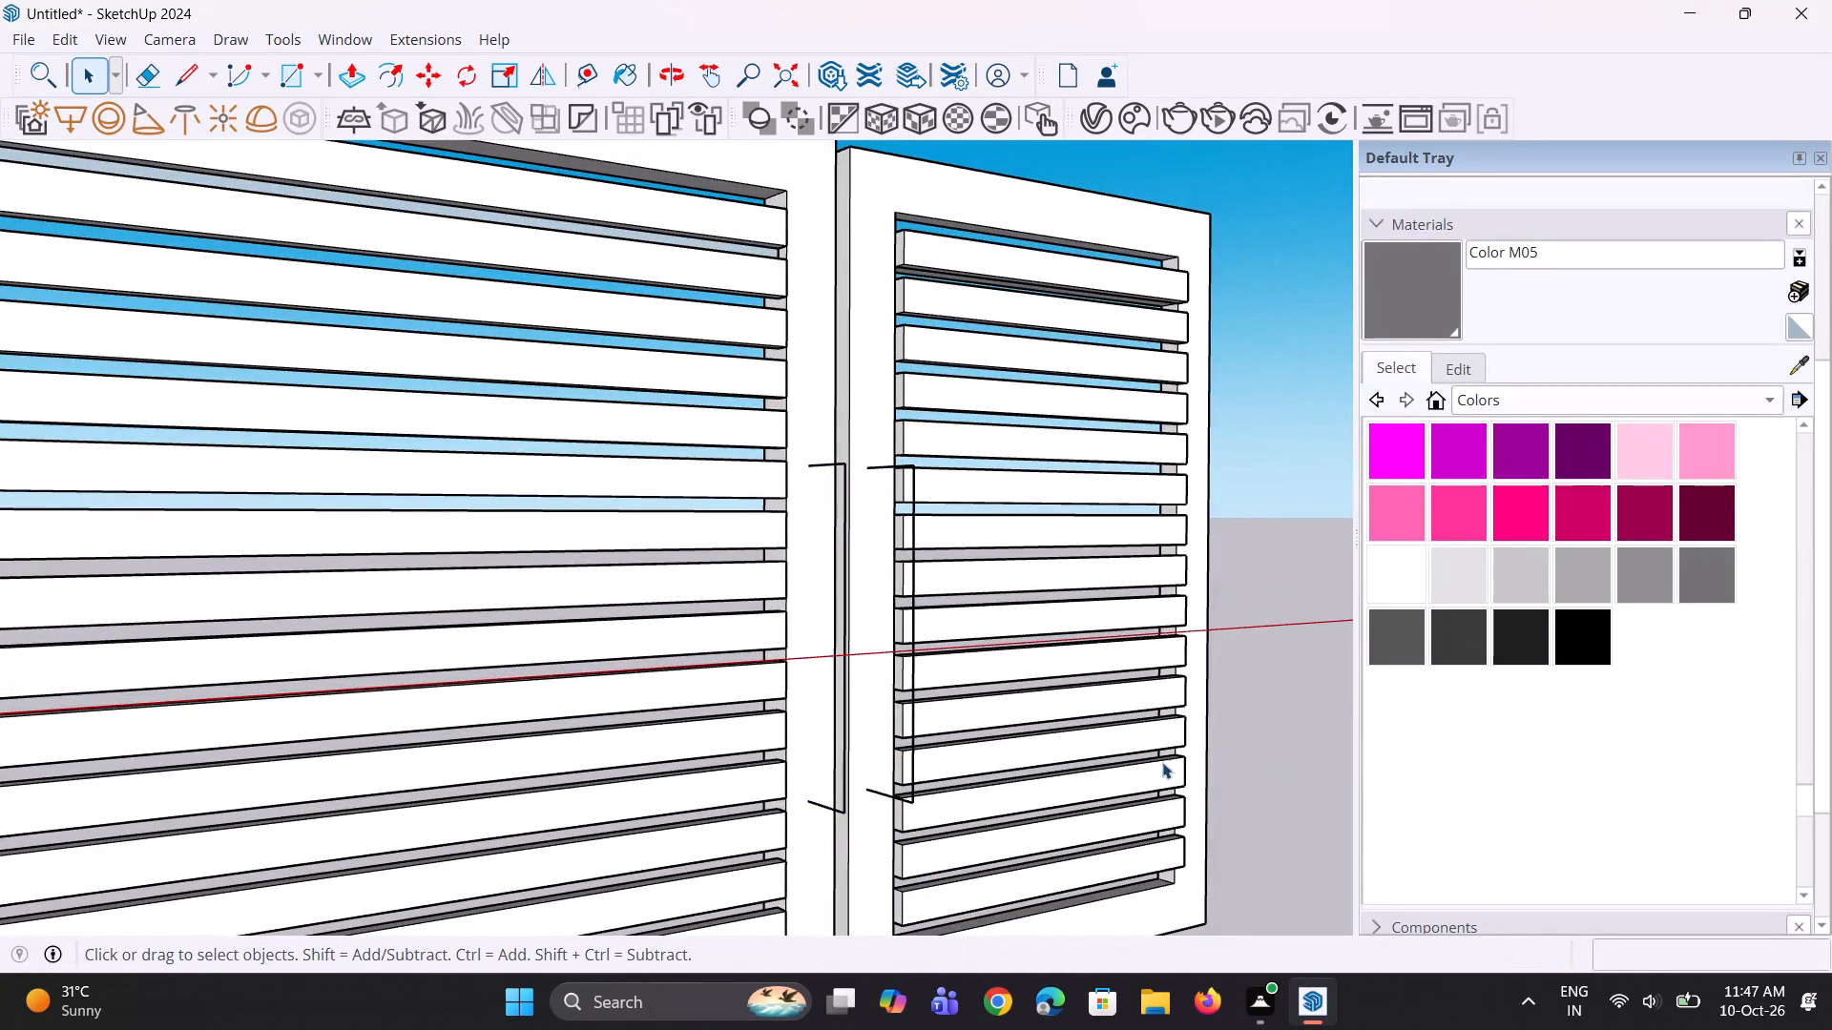
Draw a rectangle about 2 9/16" by 1 3/4" on the wide leaf's stile around the handle path's upper end.
scroll(943, 720, "up", 2)
middle_click_drag(936, 717, 877, 794)
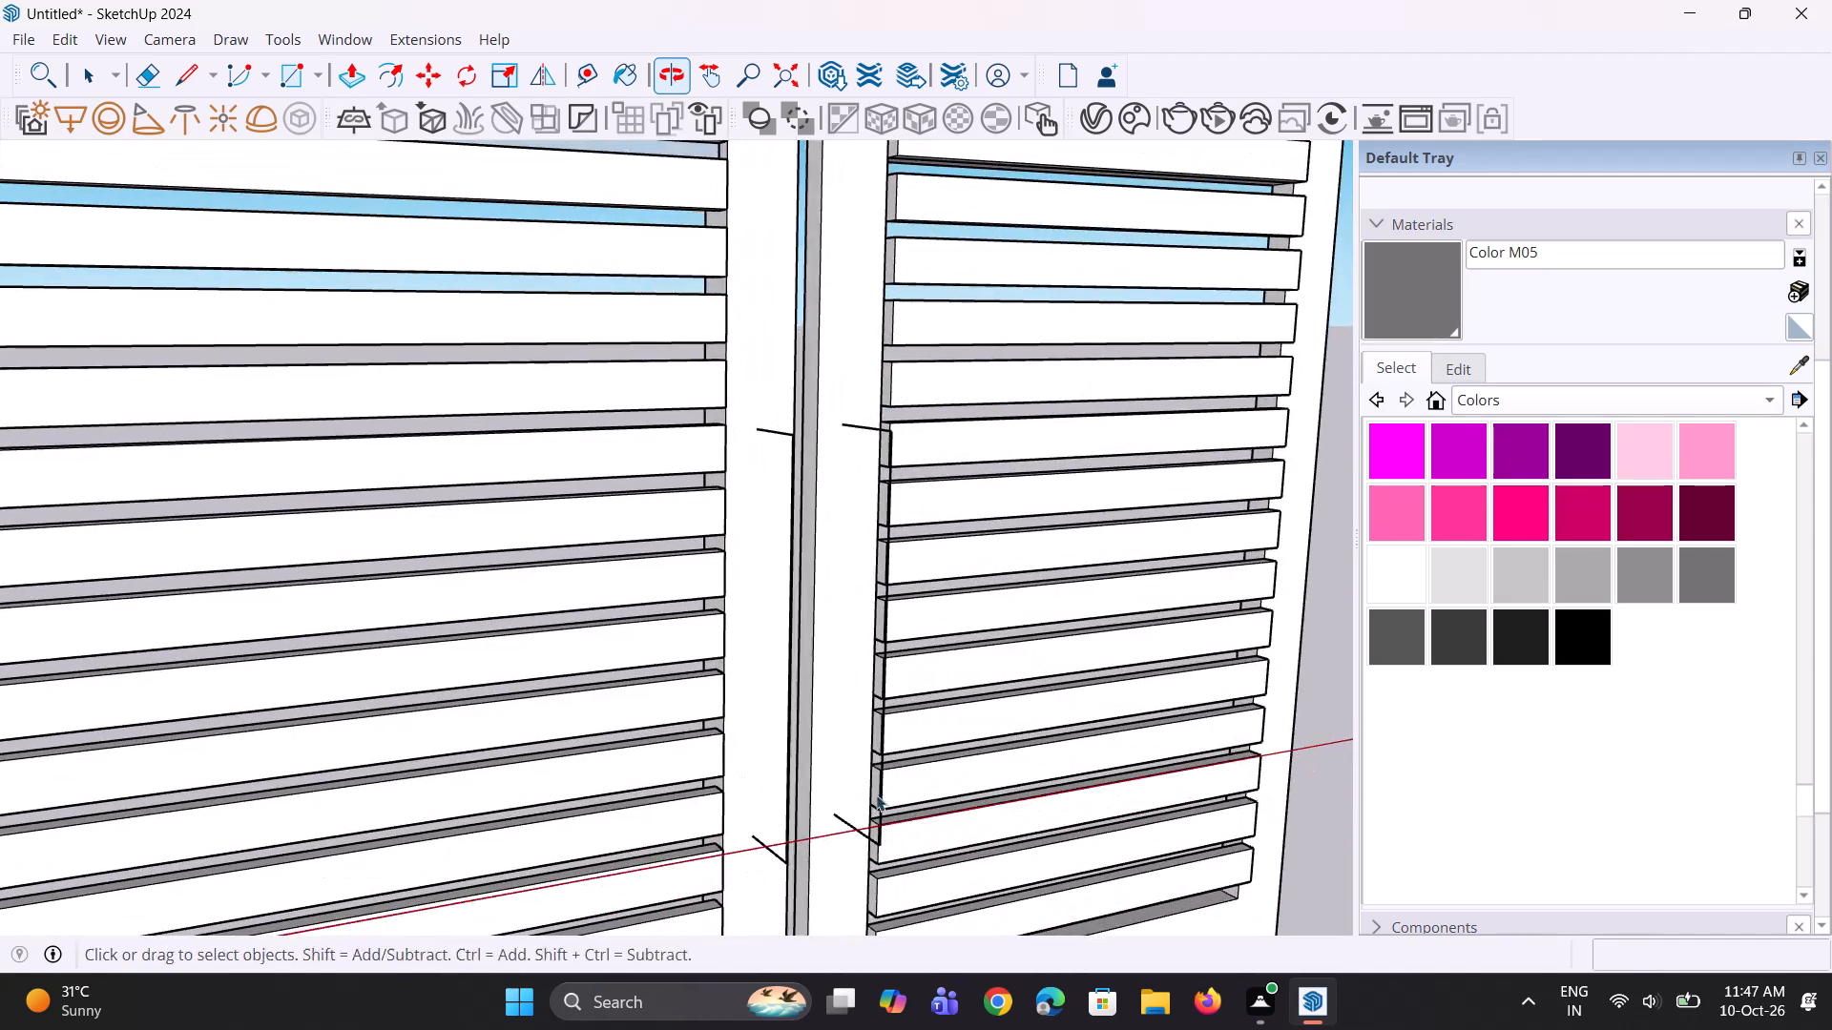
key("r")
scroll(791, 564, "up", 6)
middle_click_drag(808, 457, 656, 474)
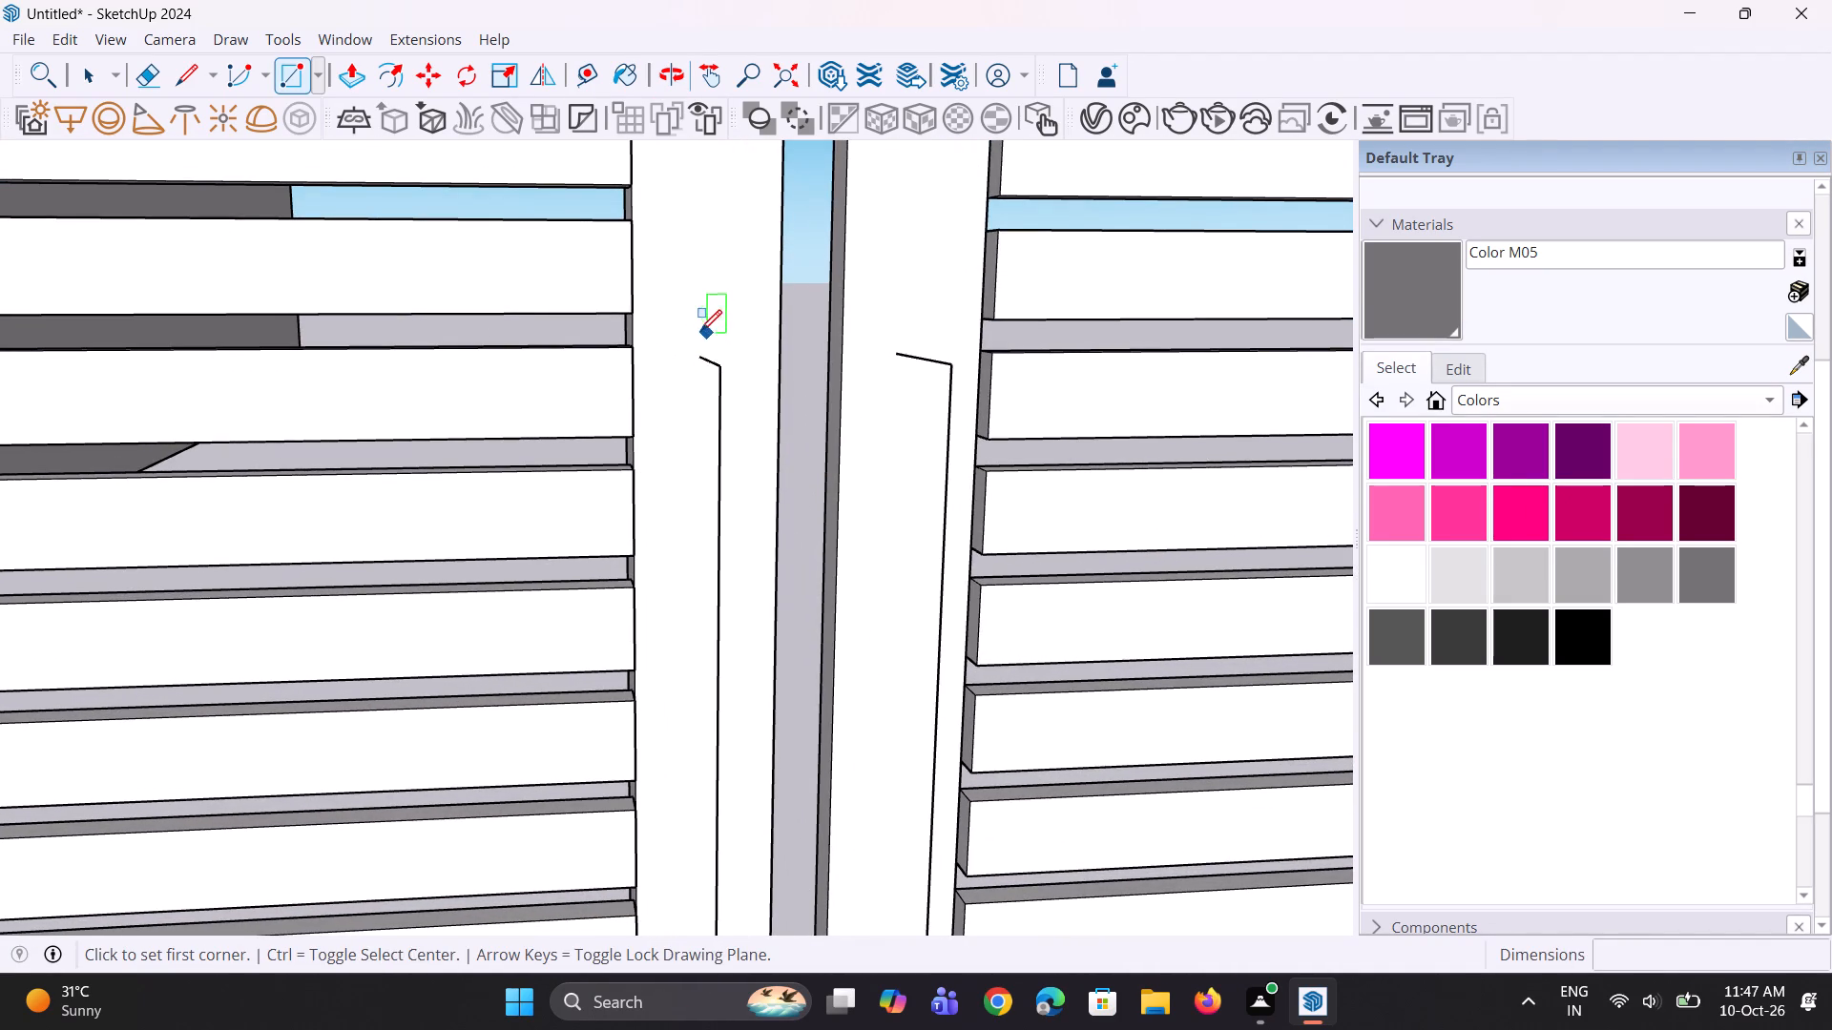
left_click(675, 328)
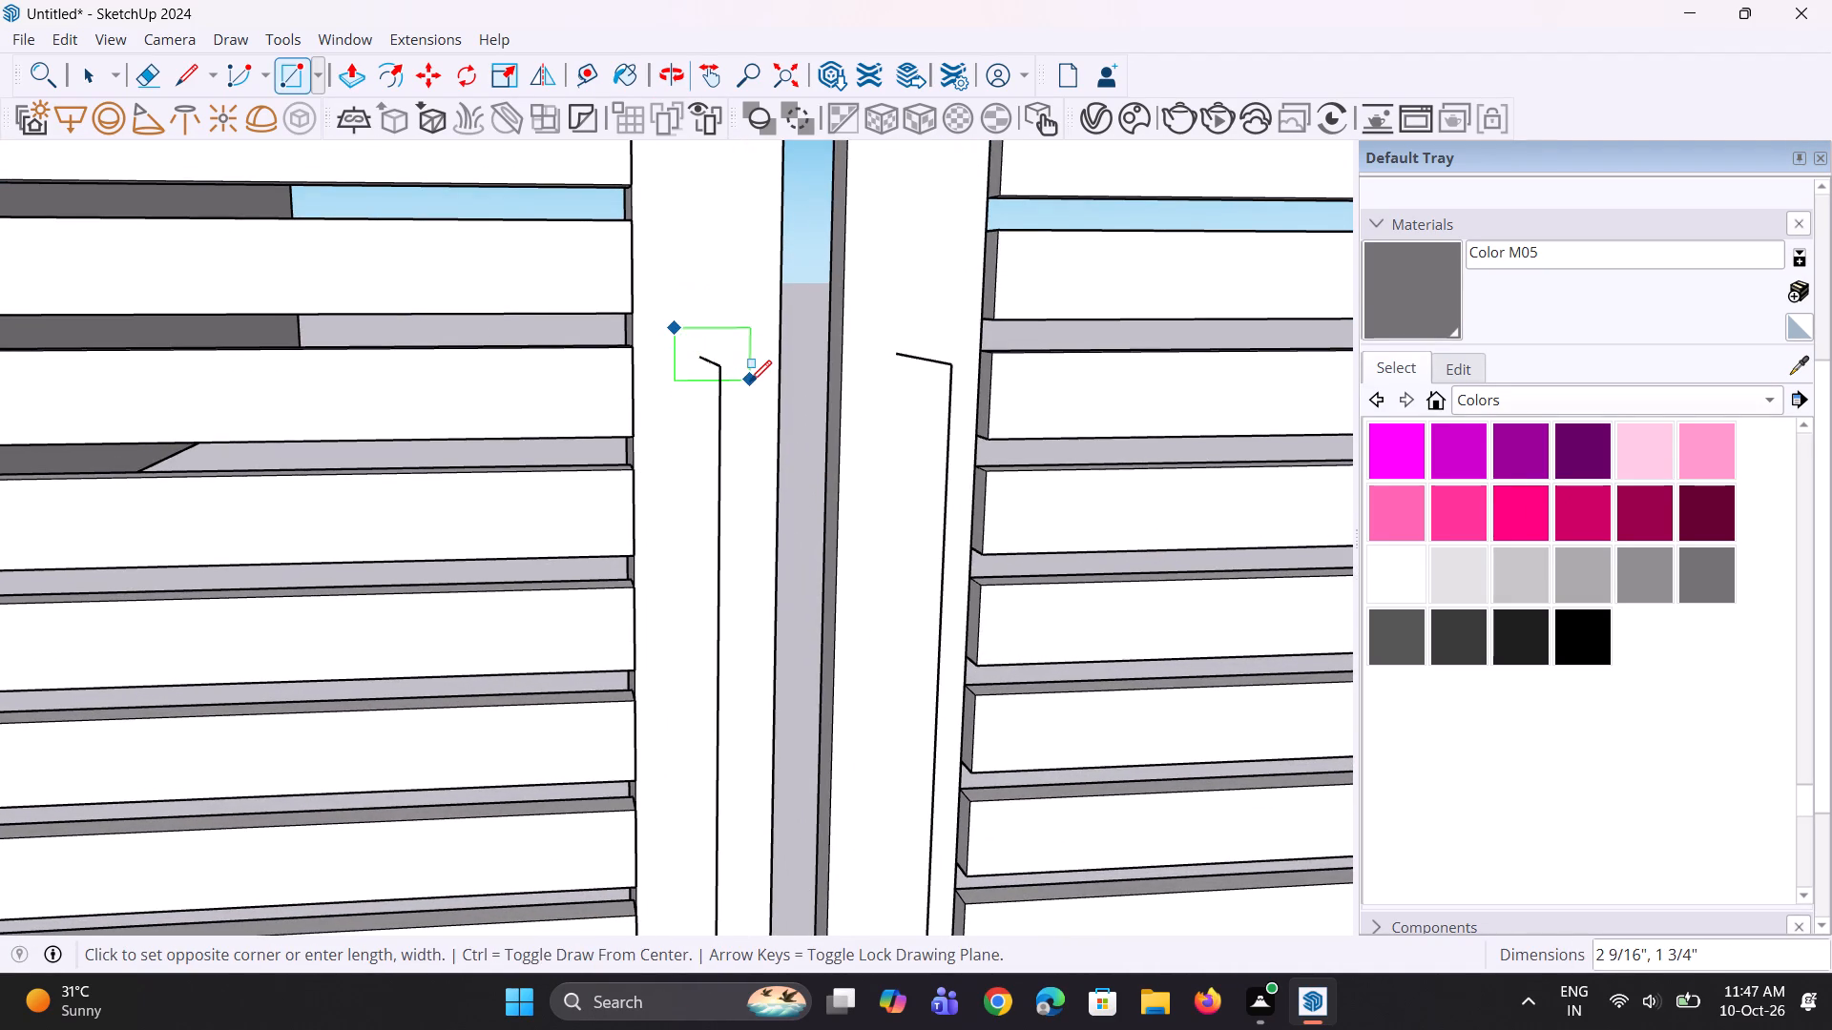
left_click(750, 381)
middle_click_drag(746, 392, 693, 401)
key("space")
key("space")
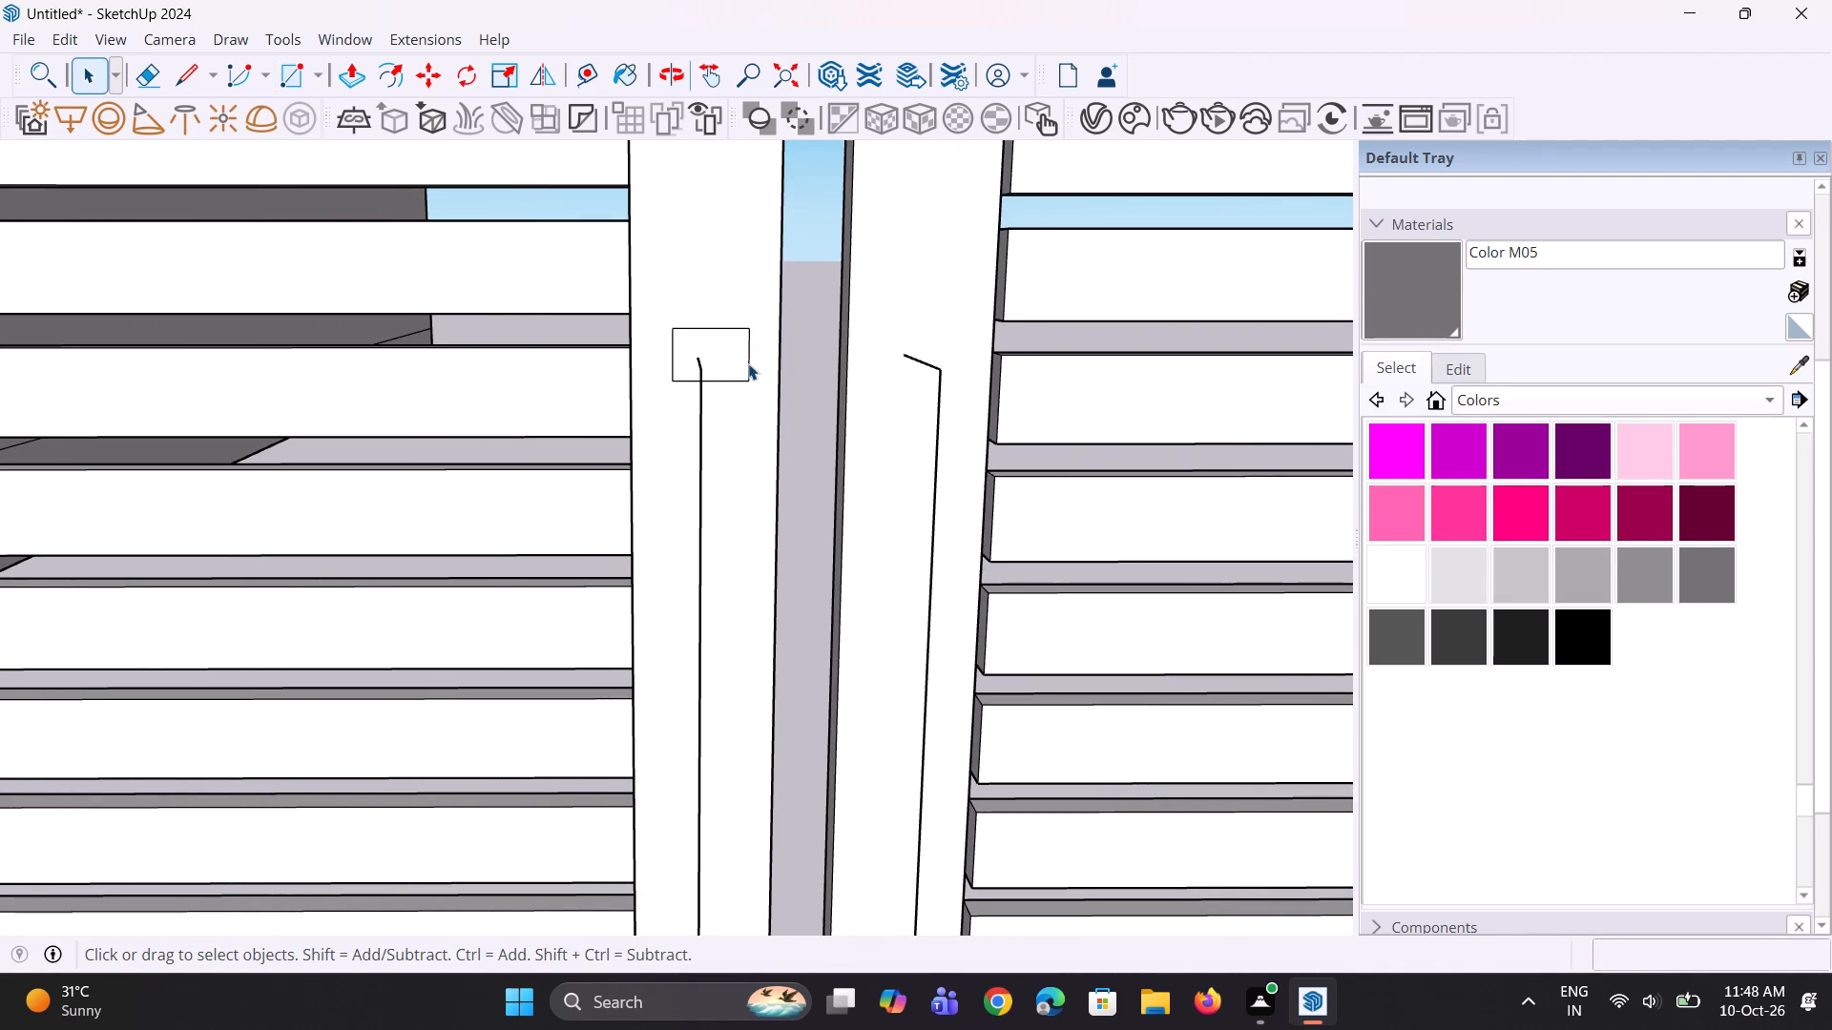
Narrow the small handle rectangle by moving its vertical edge nearest the leaf gap inward.
left_click(748, 363)
scroll(749, 381, "up", 3)
key("m")
left_click(747, 384)
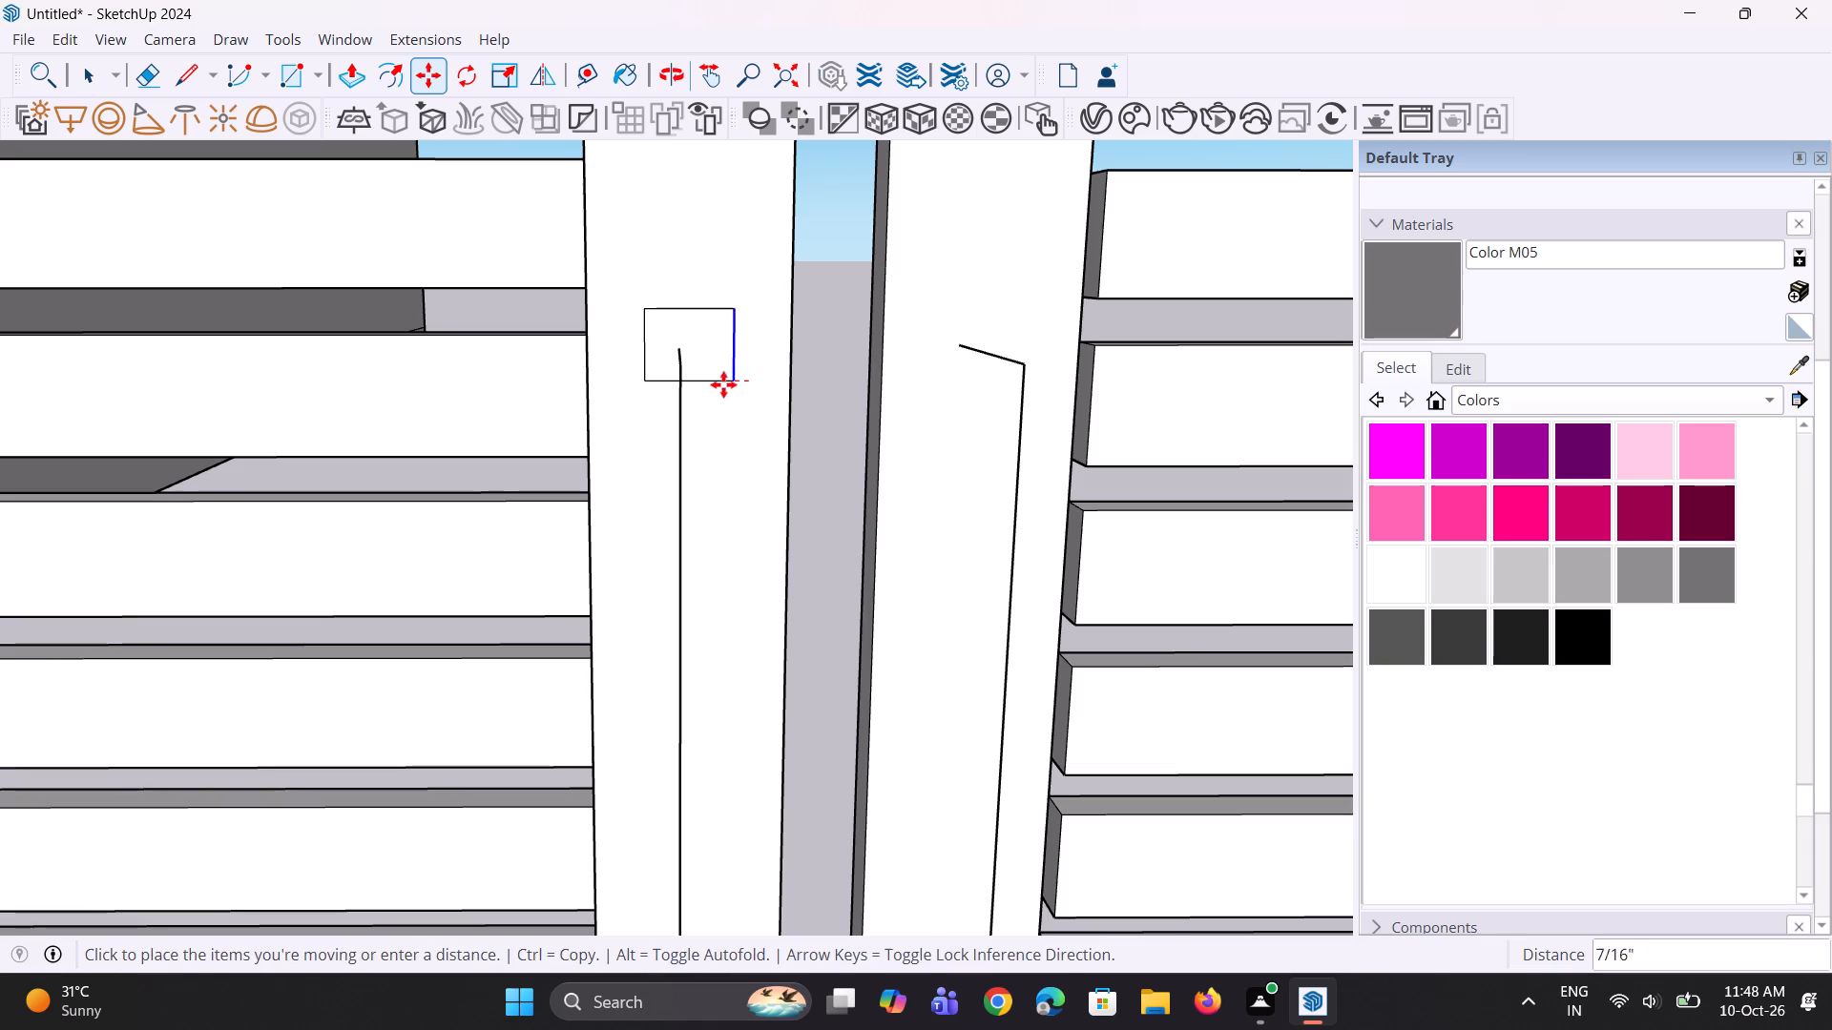
left_click(711, 384)
key("space")
key("space")
Move the small handle rectangle's top edge down 1/2".
left_click(695, 306)
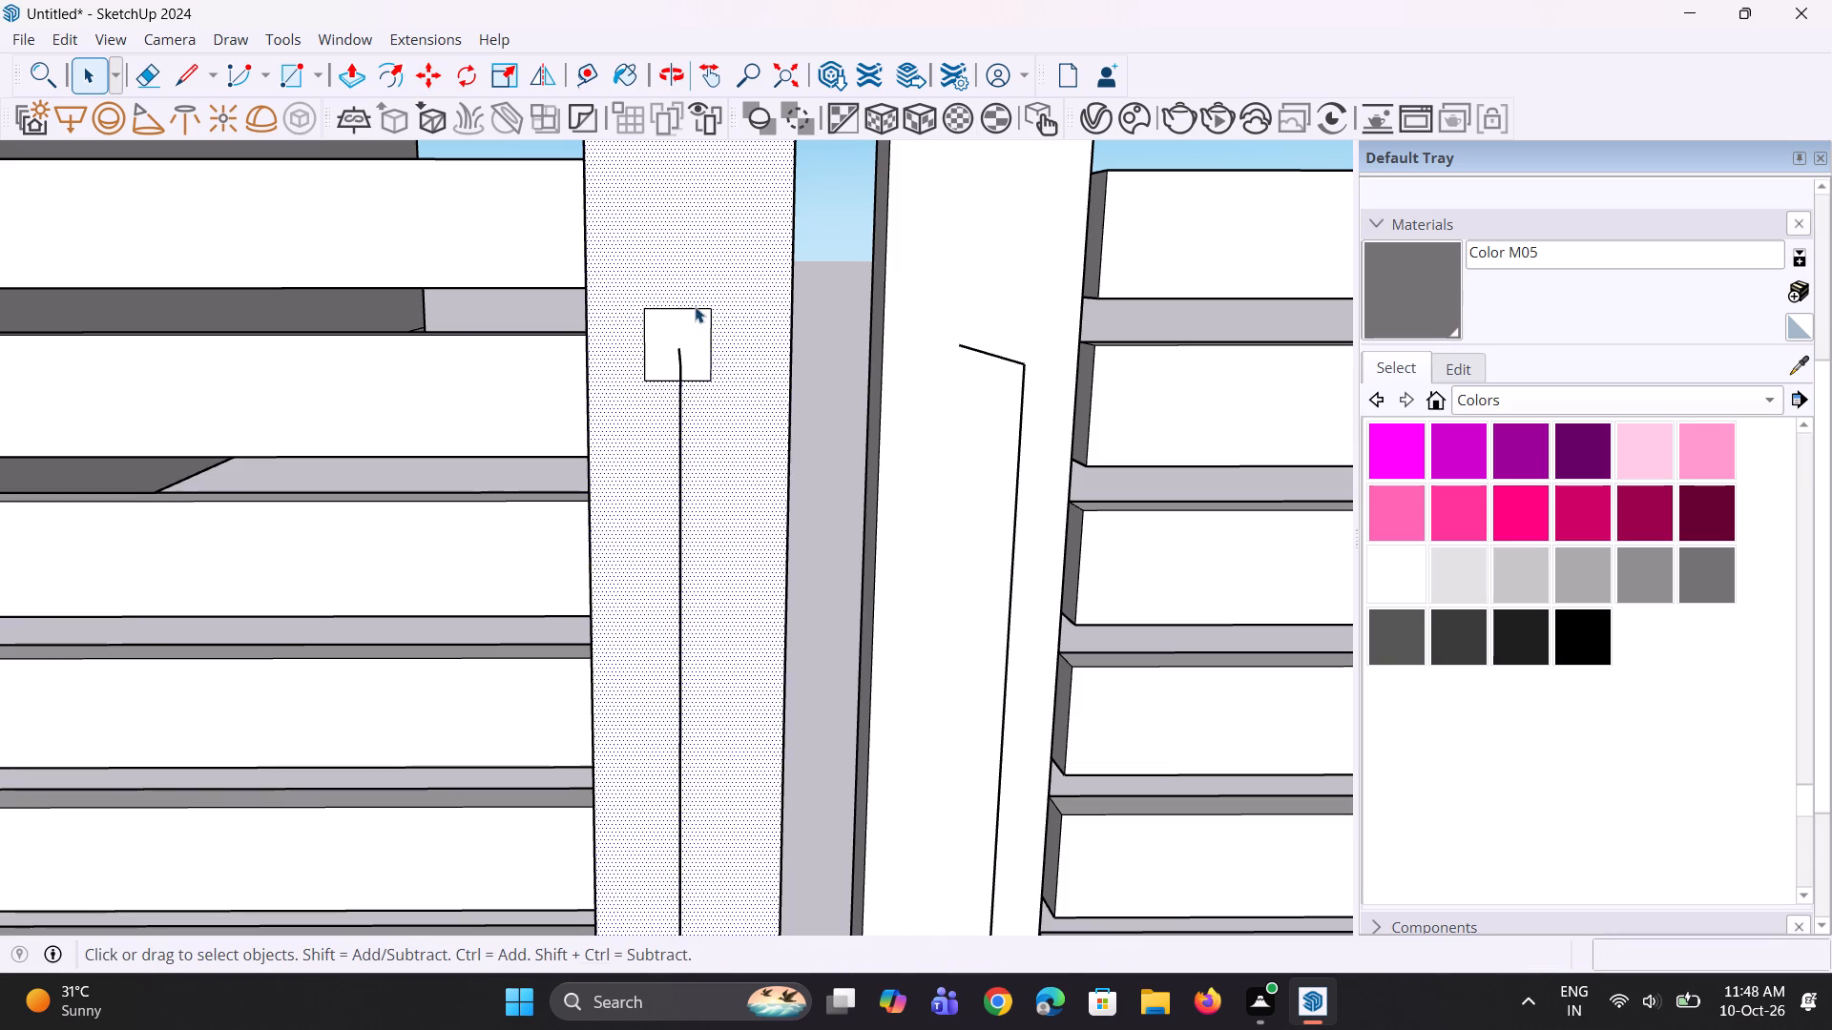
scroll(691, 309, "up", 2)
left_click(691, 311)
scroll(691, 311, "up", 1)
key("m")
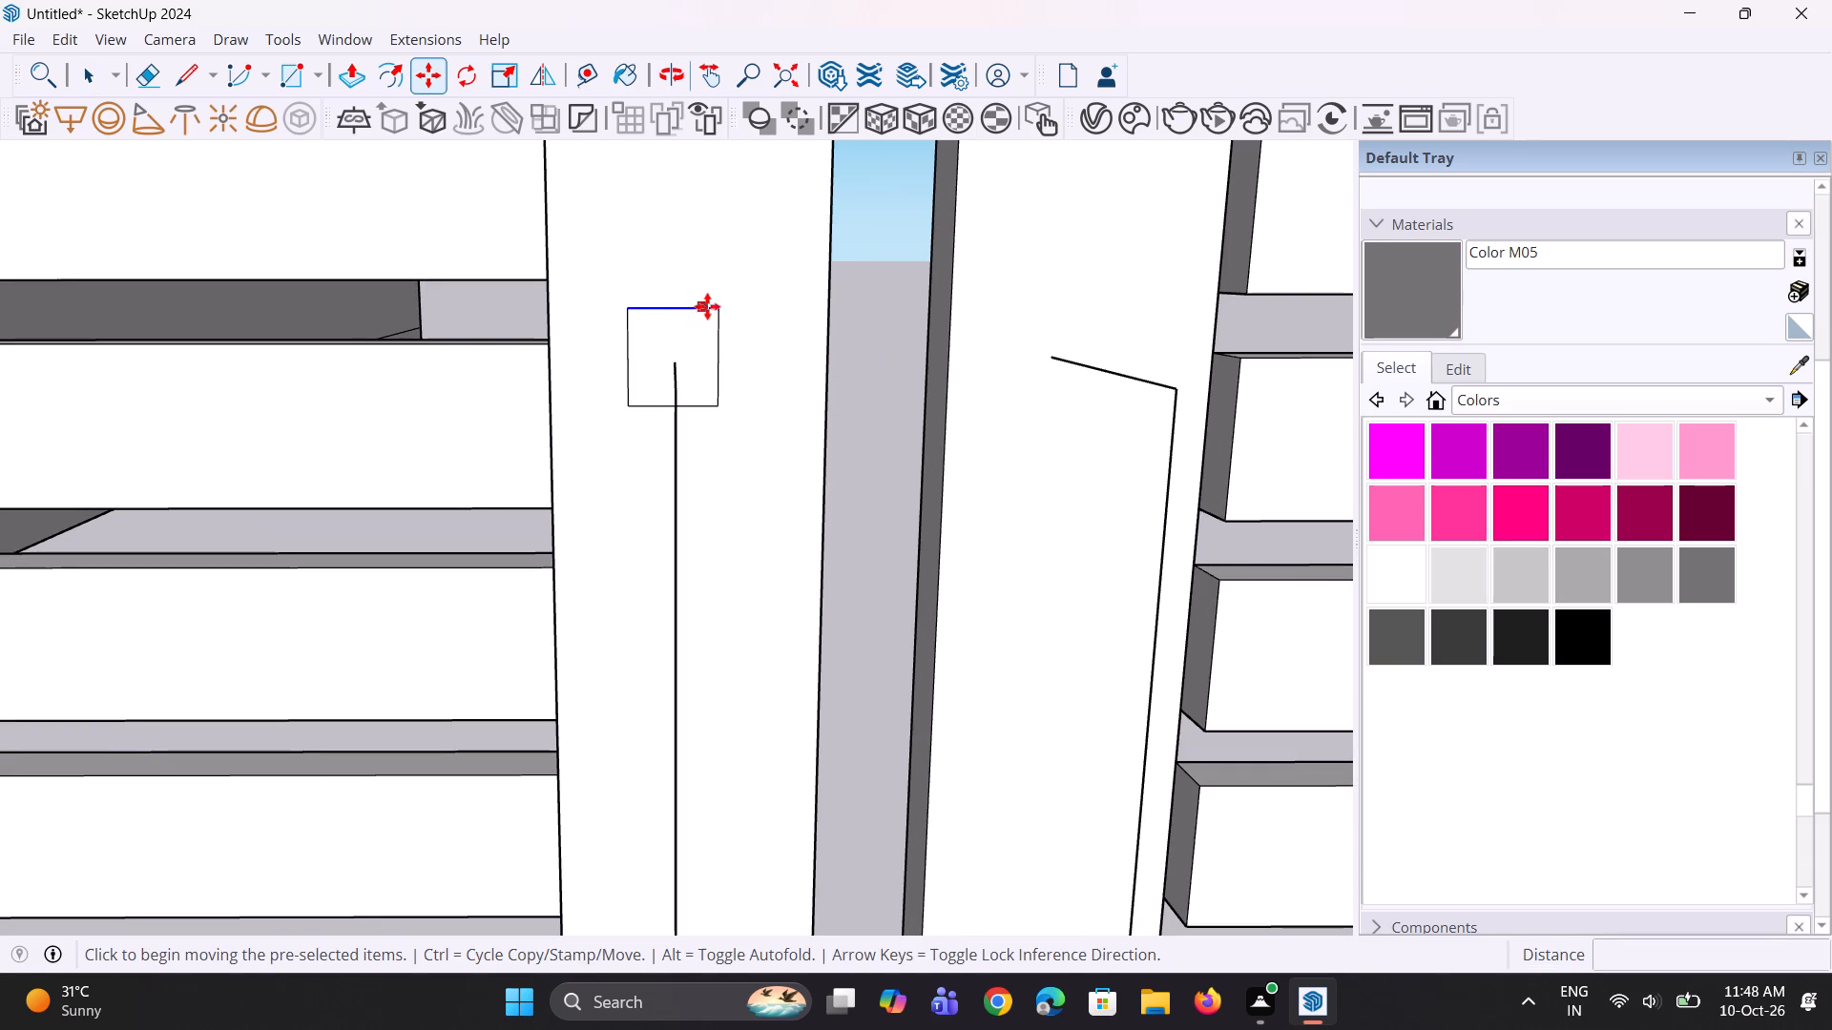
left_click(707, 312)
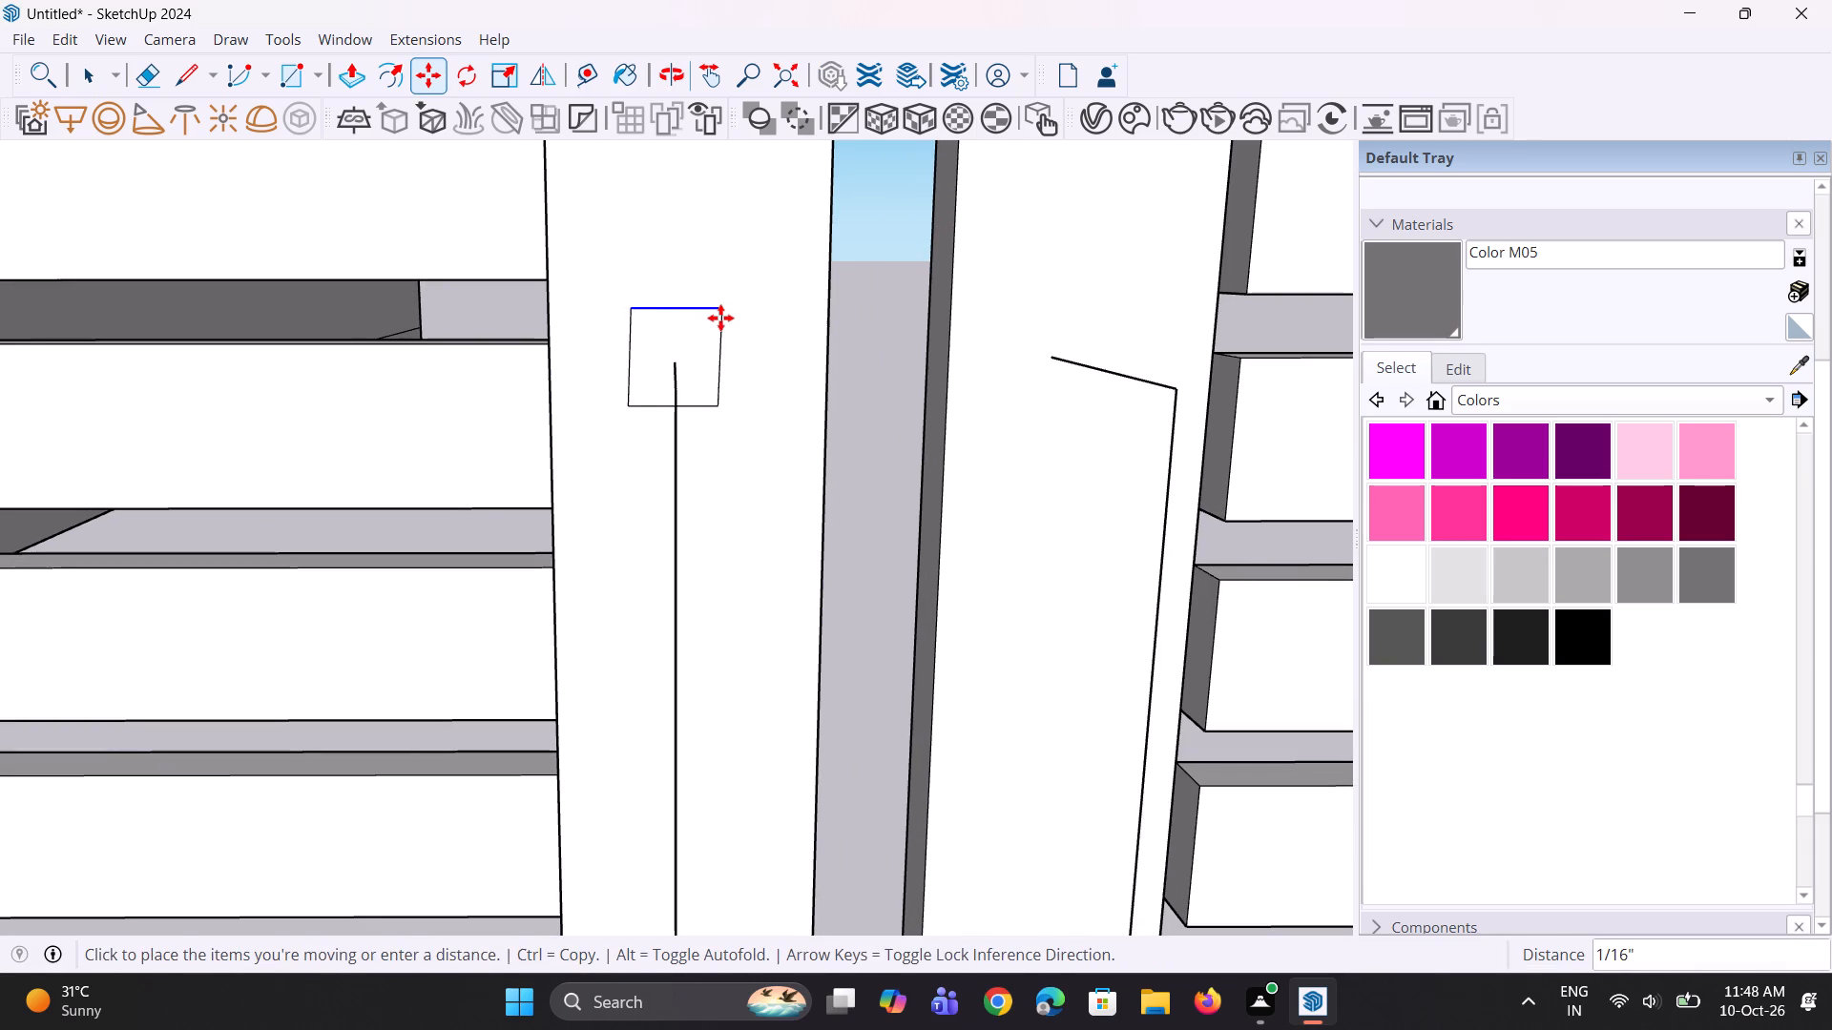
key("Escape")
left_click(721, 314)
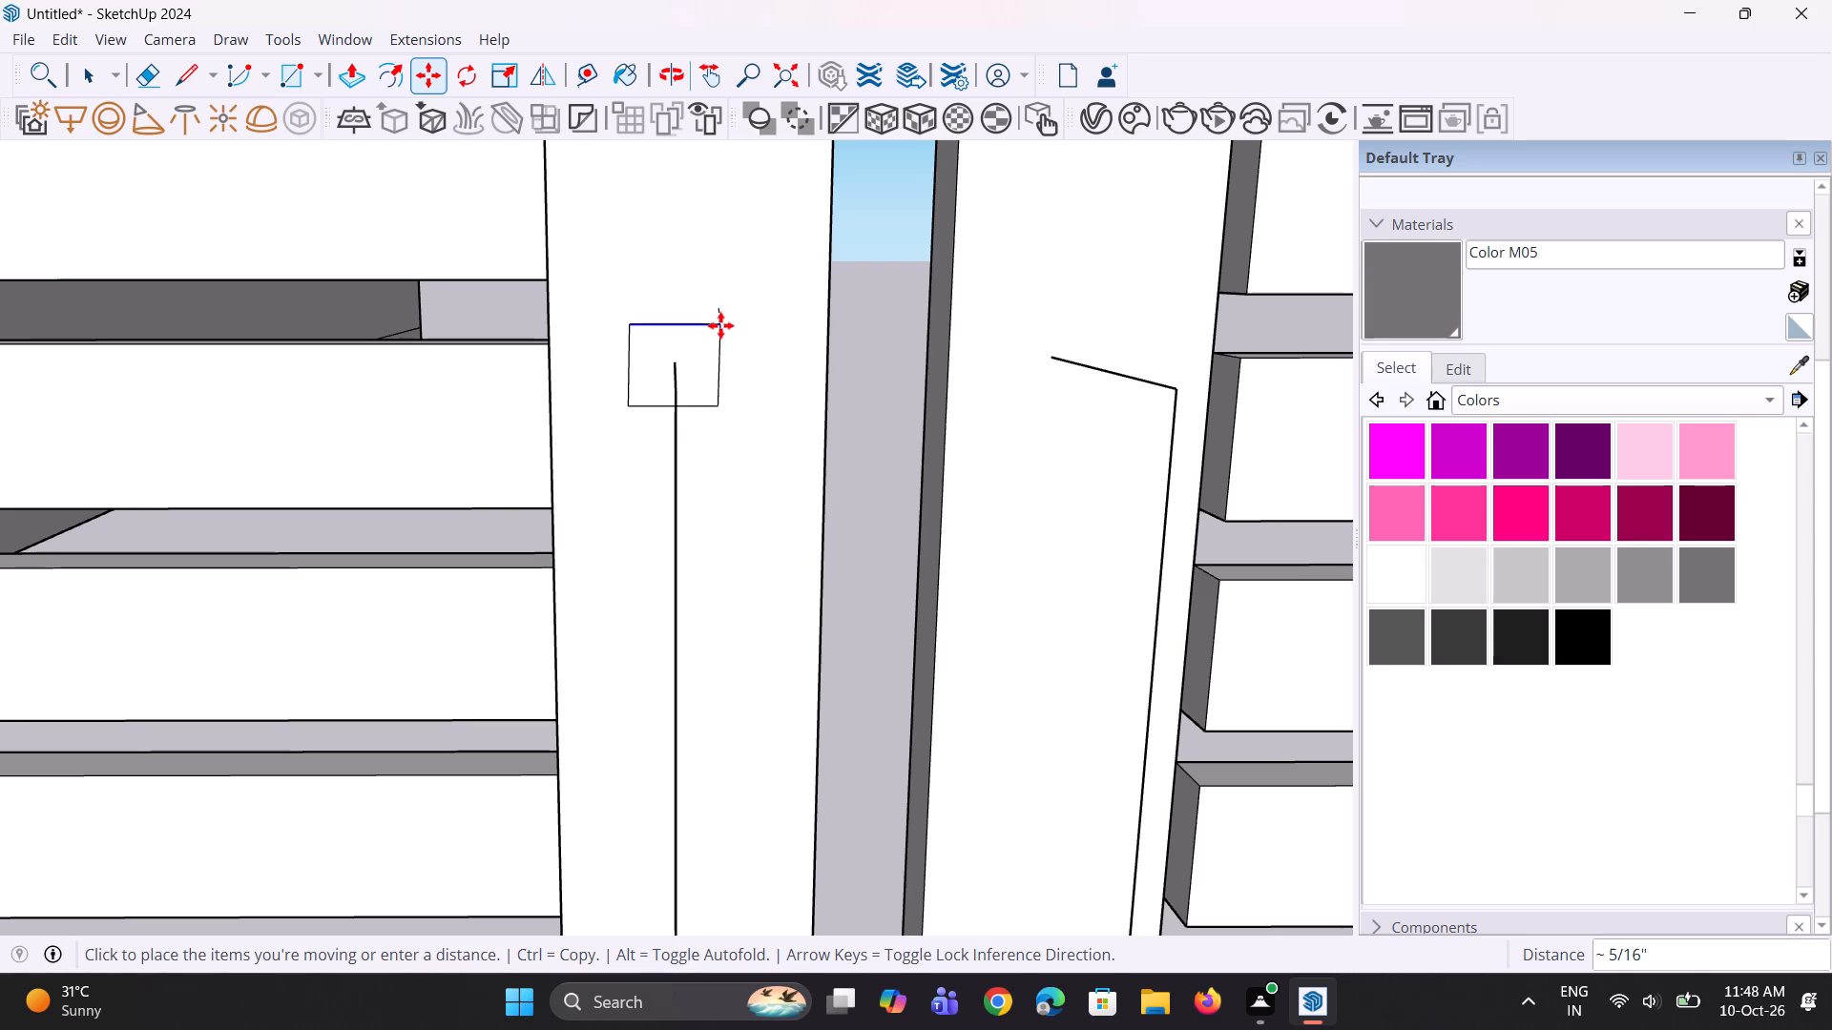
left_click(718, 336)
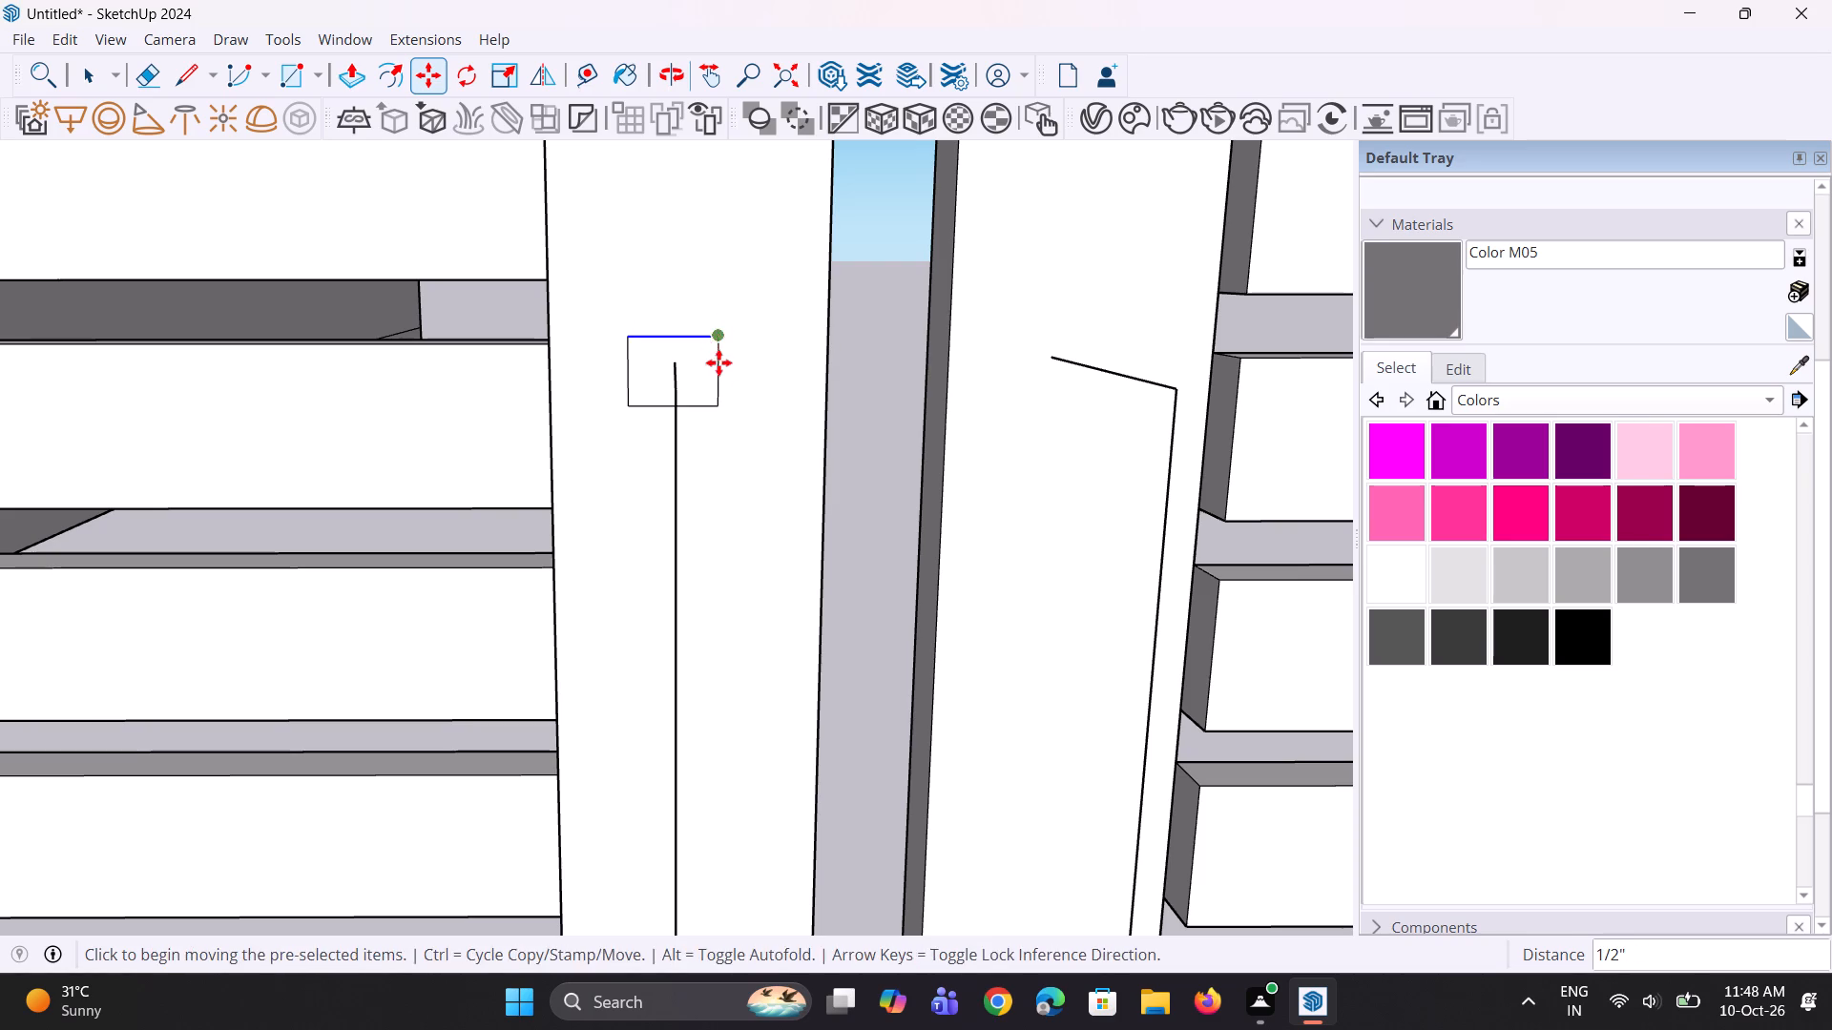
key("space")
key("space")
Move the small handle rectangle's bottom edge up 5/16".
left_click(709, 404)
scroll(709, 404, "up", 2)
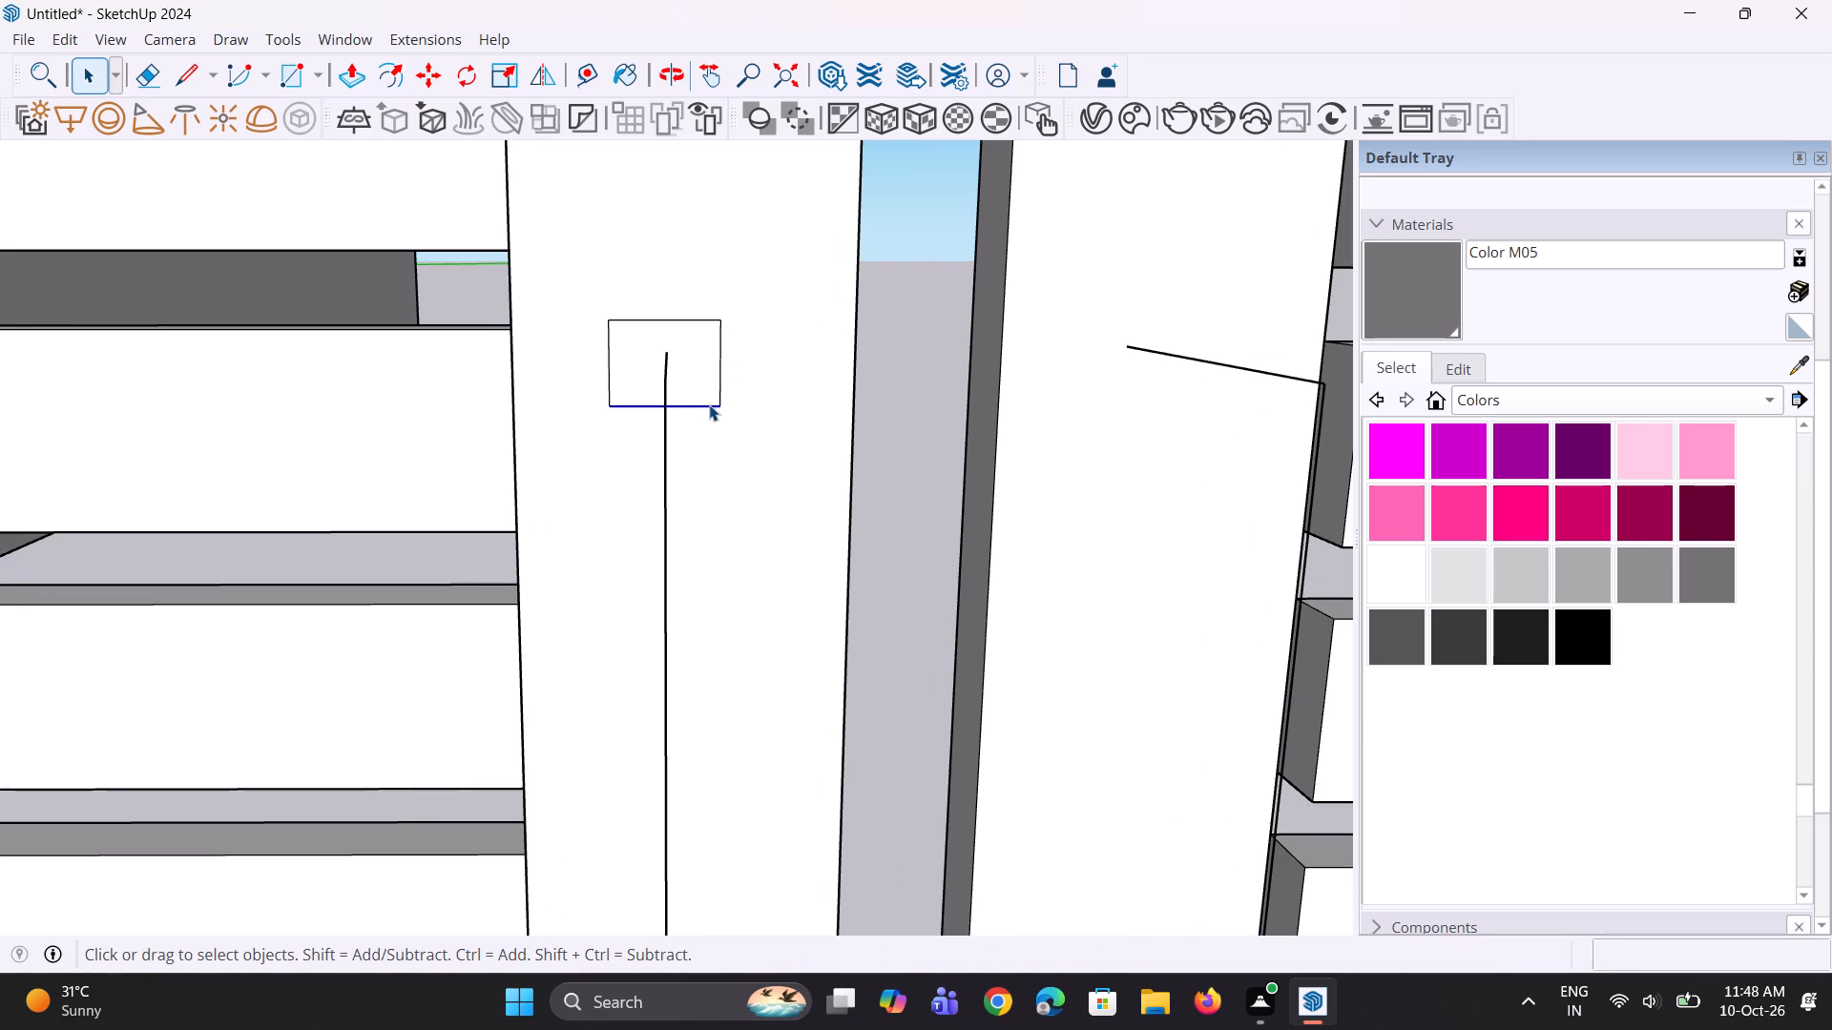
key("m")
left_click(713, 407)
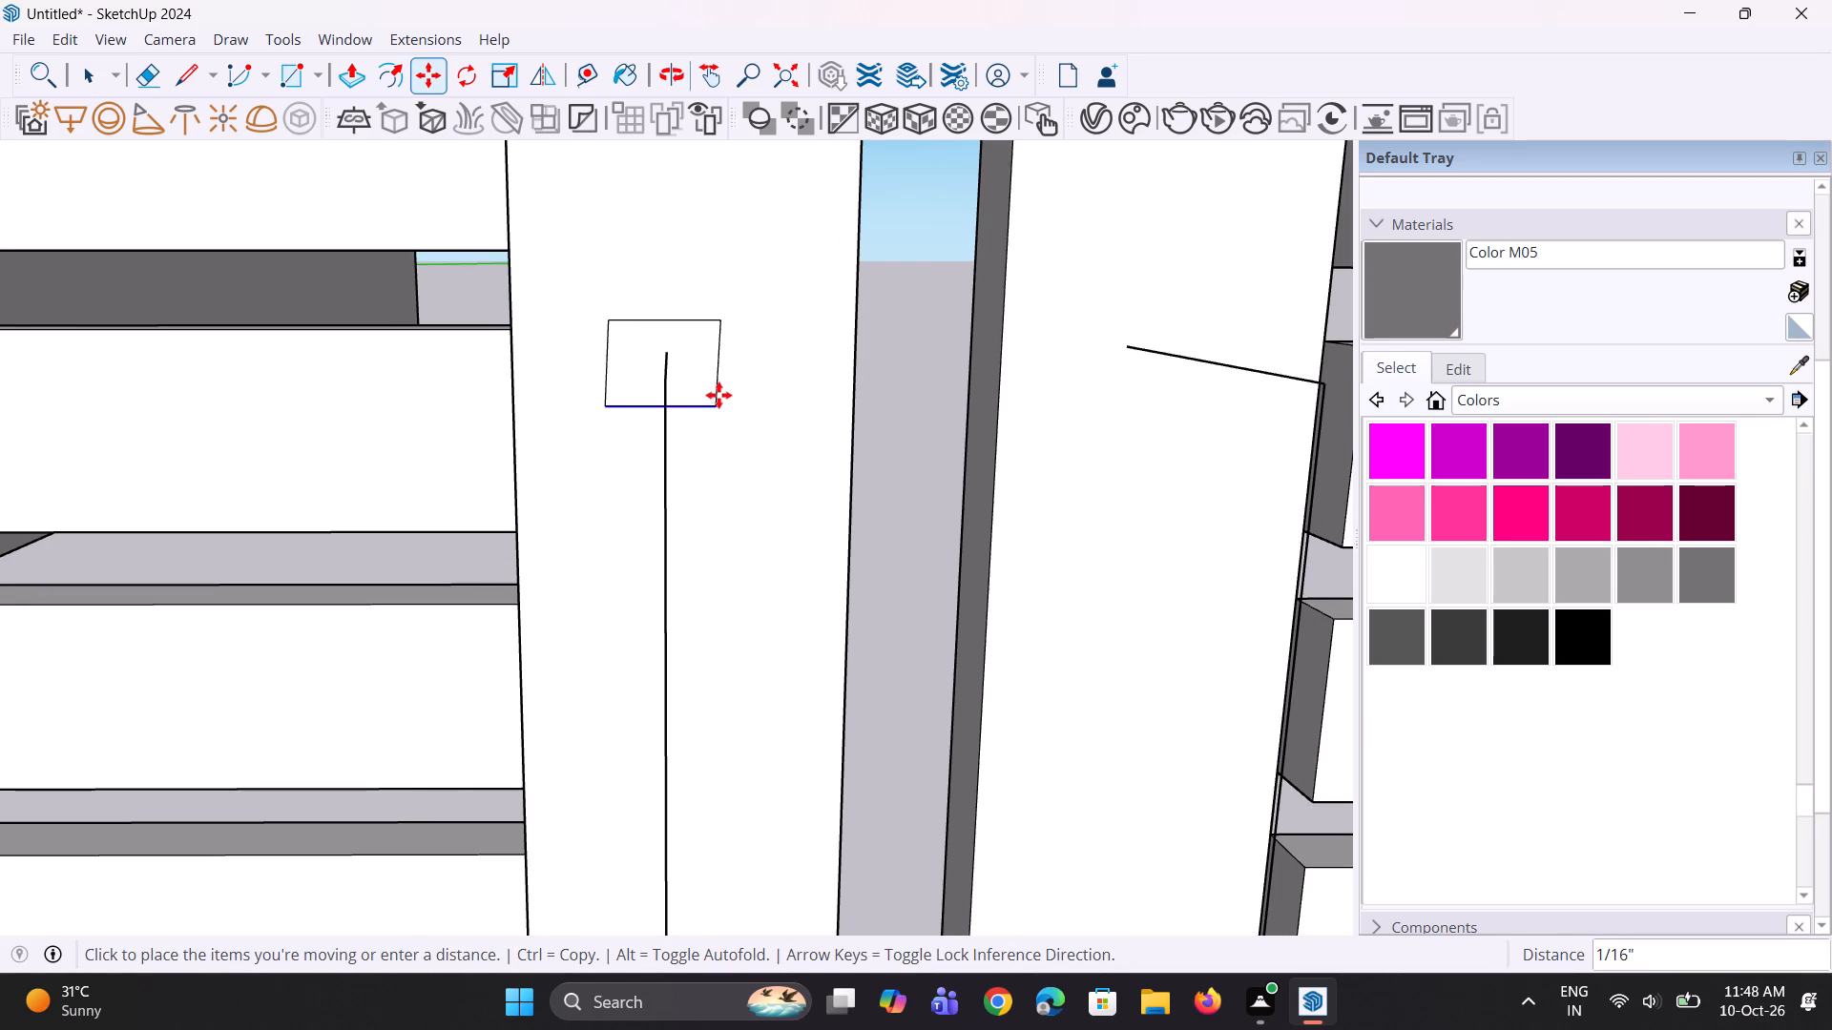
key("Escape")
middle_click_drag(701, 409, 698, 400)
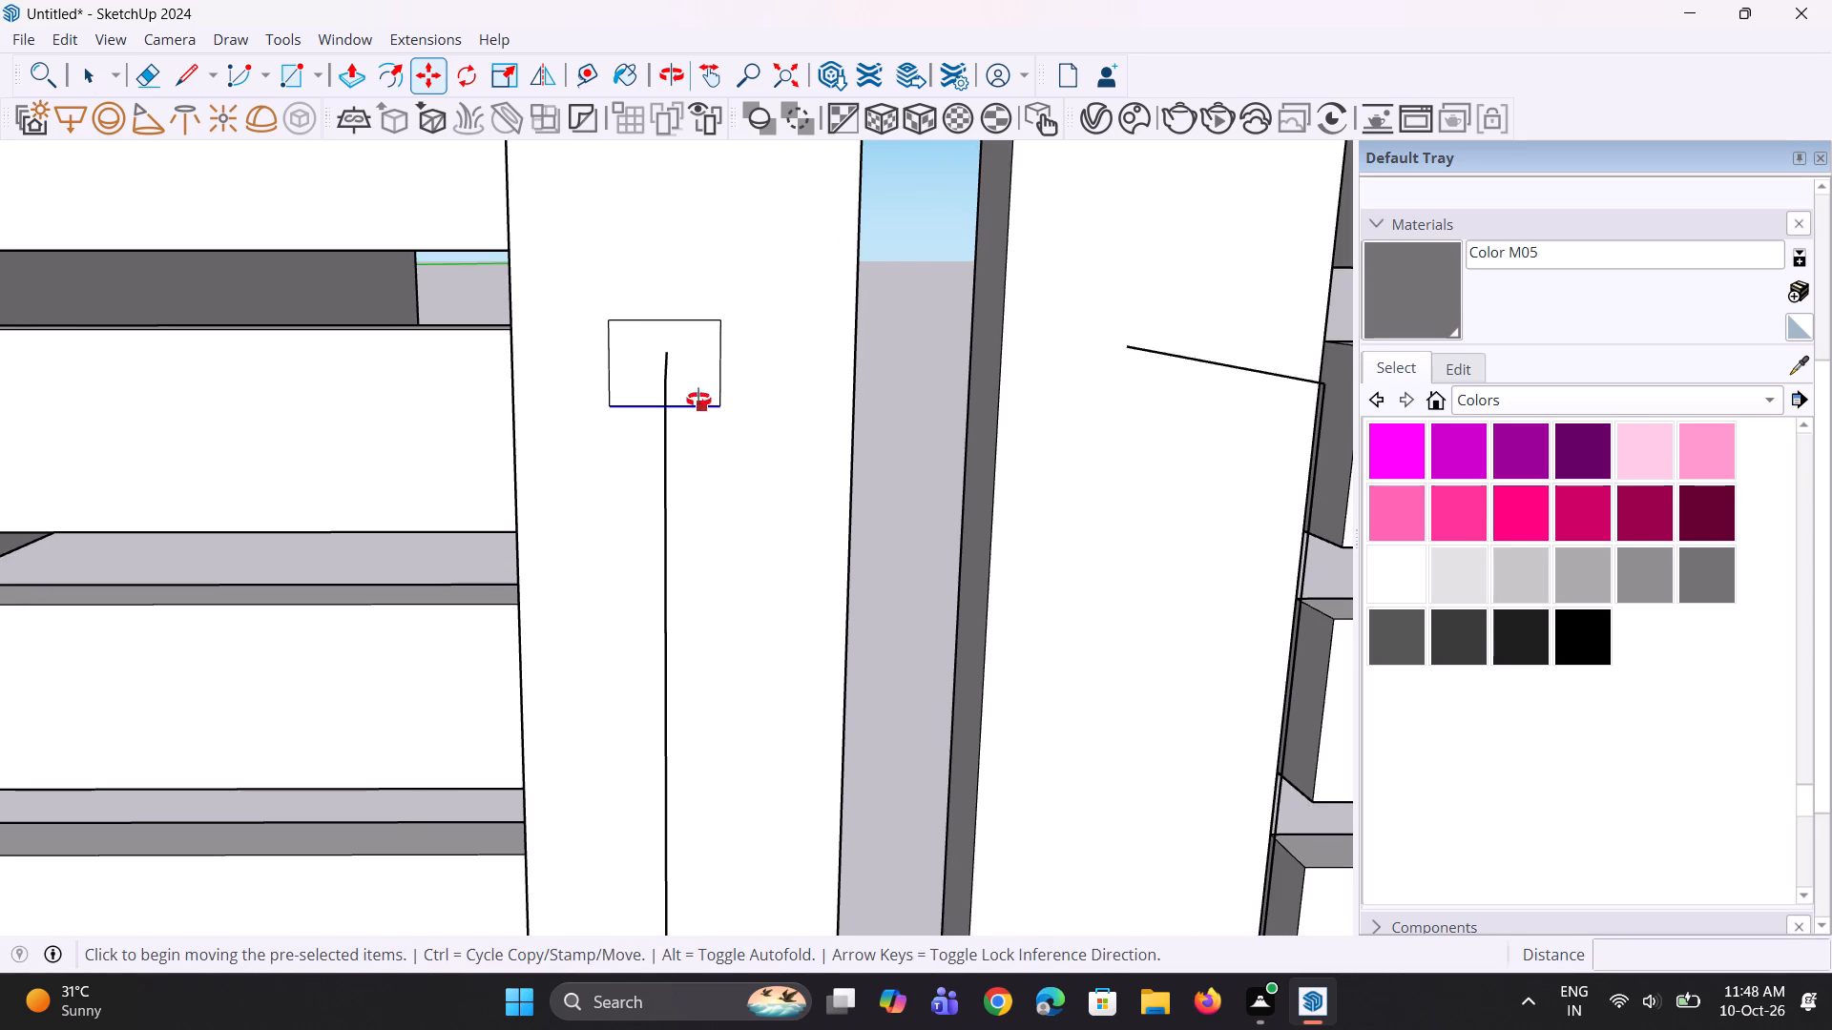
middle_click_drag(698, 400, 636, 348)
scroll(697, 383, "up", 1)
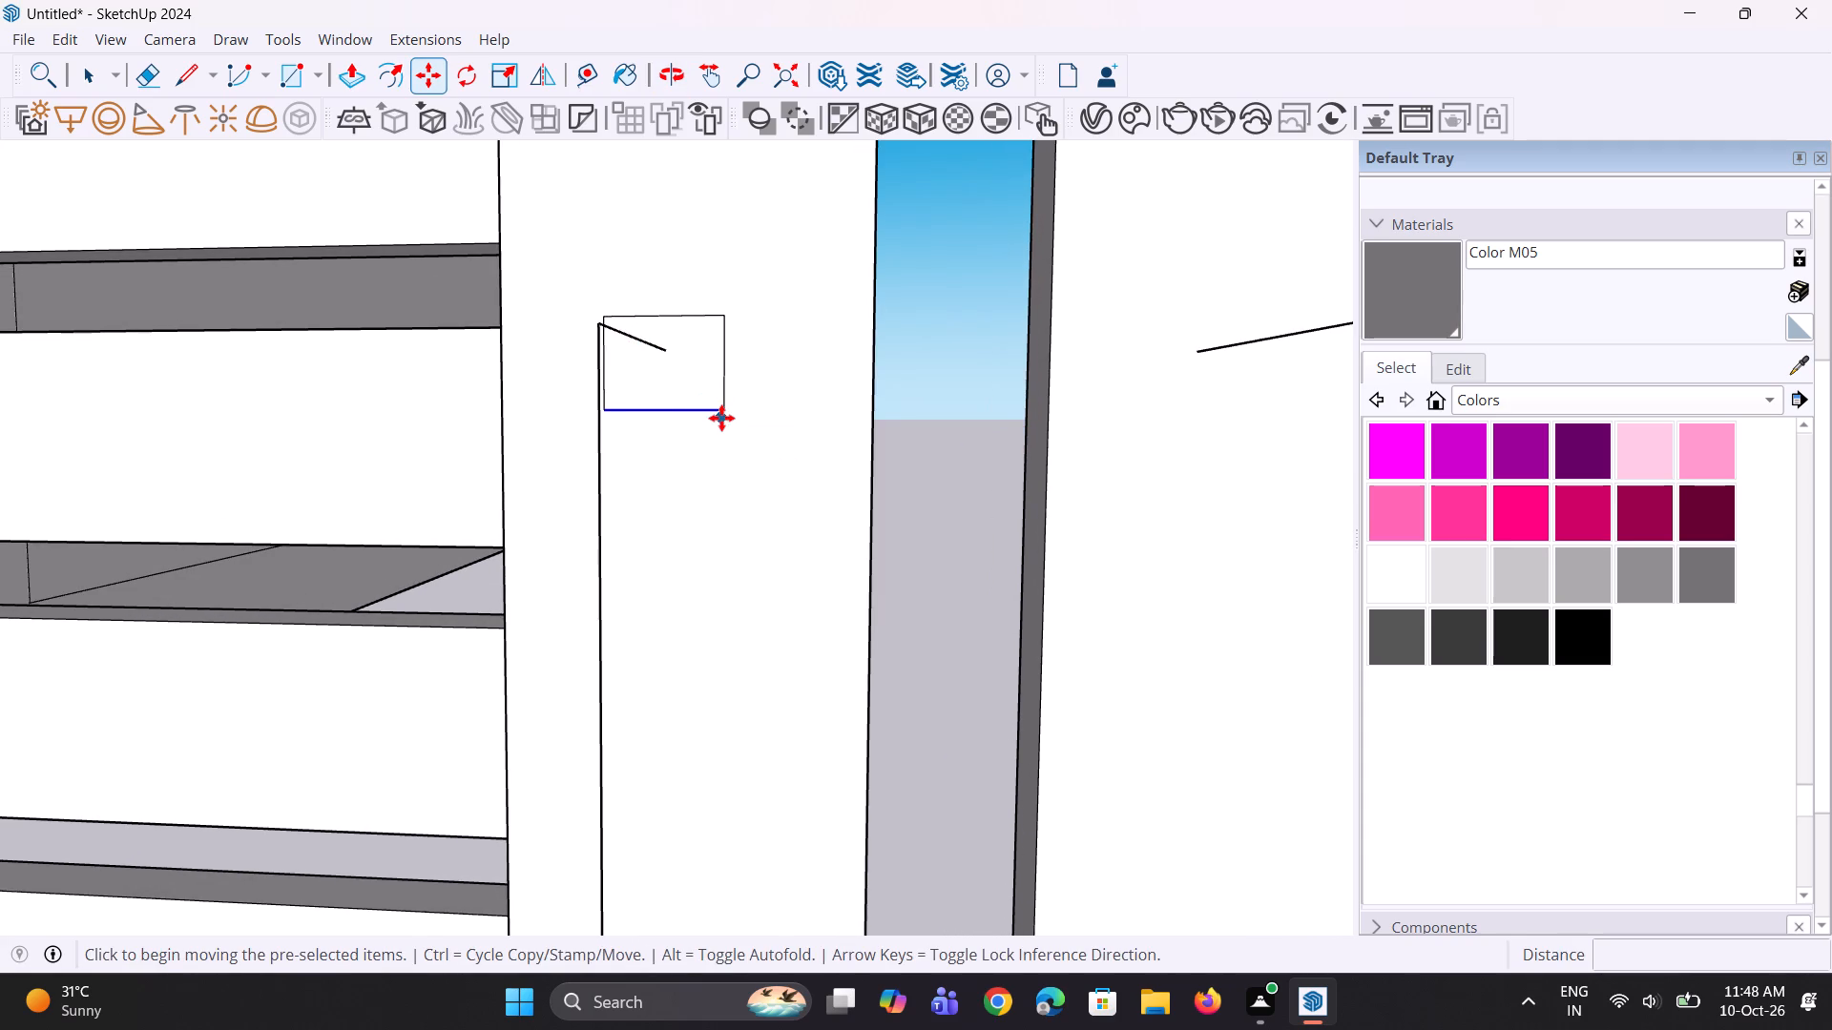
left_click(721, 418)
left_click(716, 396)
key("space")
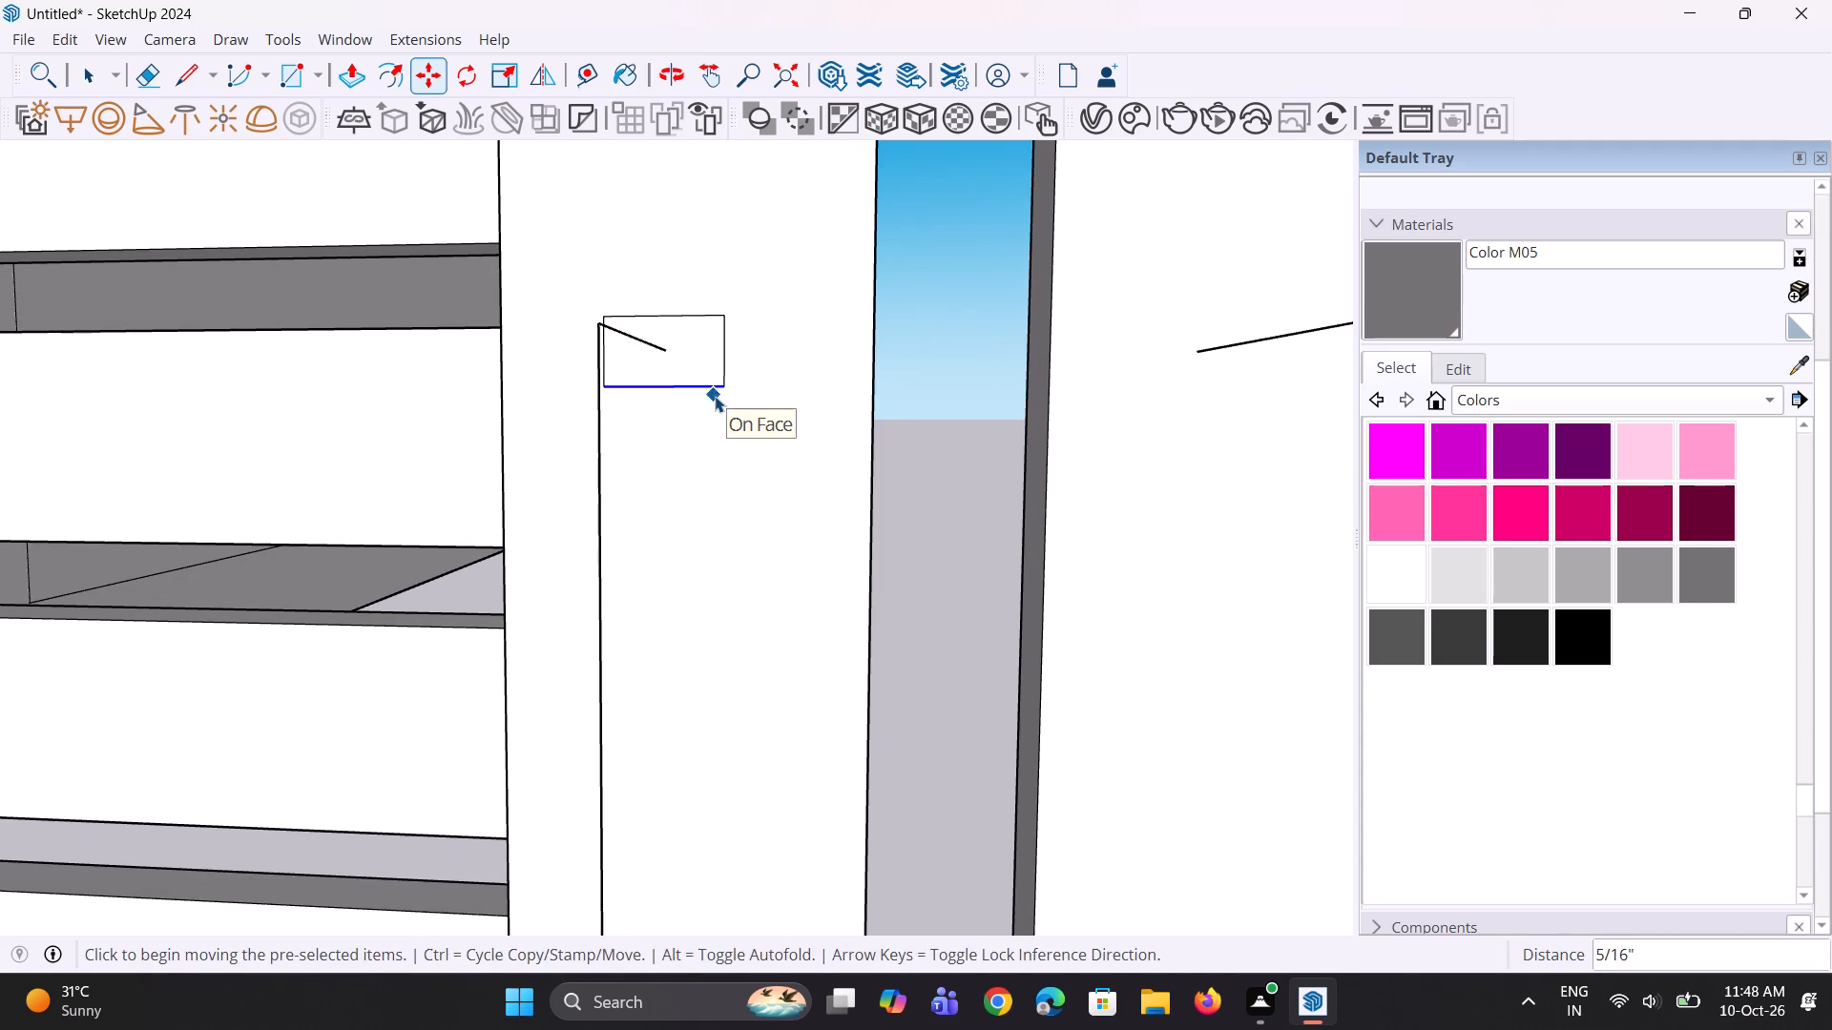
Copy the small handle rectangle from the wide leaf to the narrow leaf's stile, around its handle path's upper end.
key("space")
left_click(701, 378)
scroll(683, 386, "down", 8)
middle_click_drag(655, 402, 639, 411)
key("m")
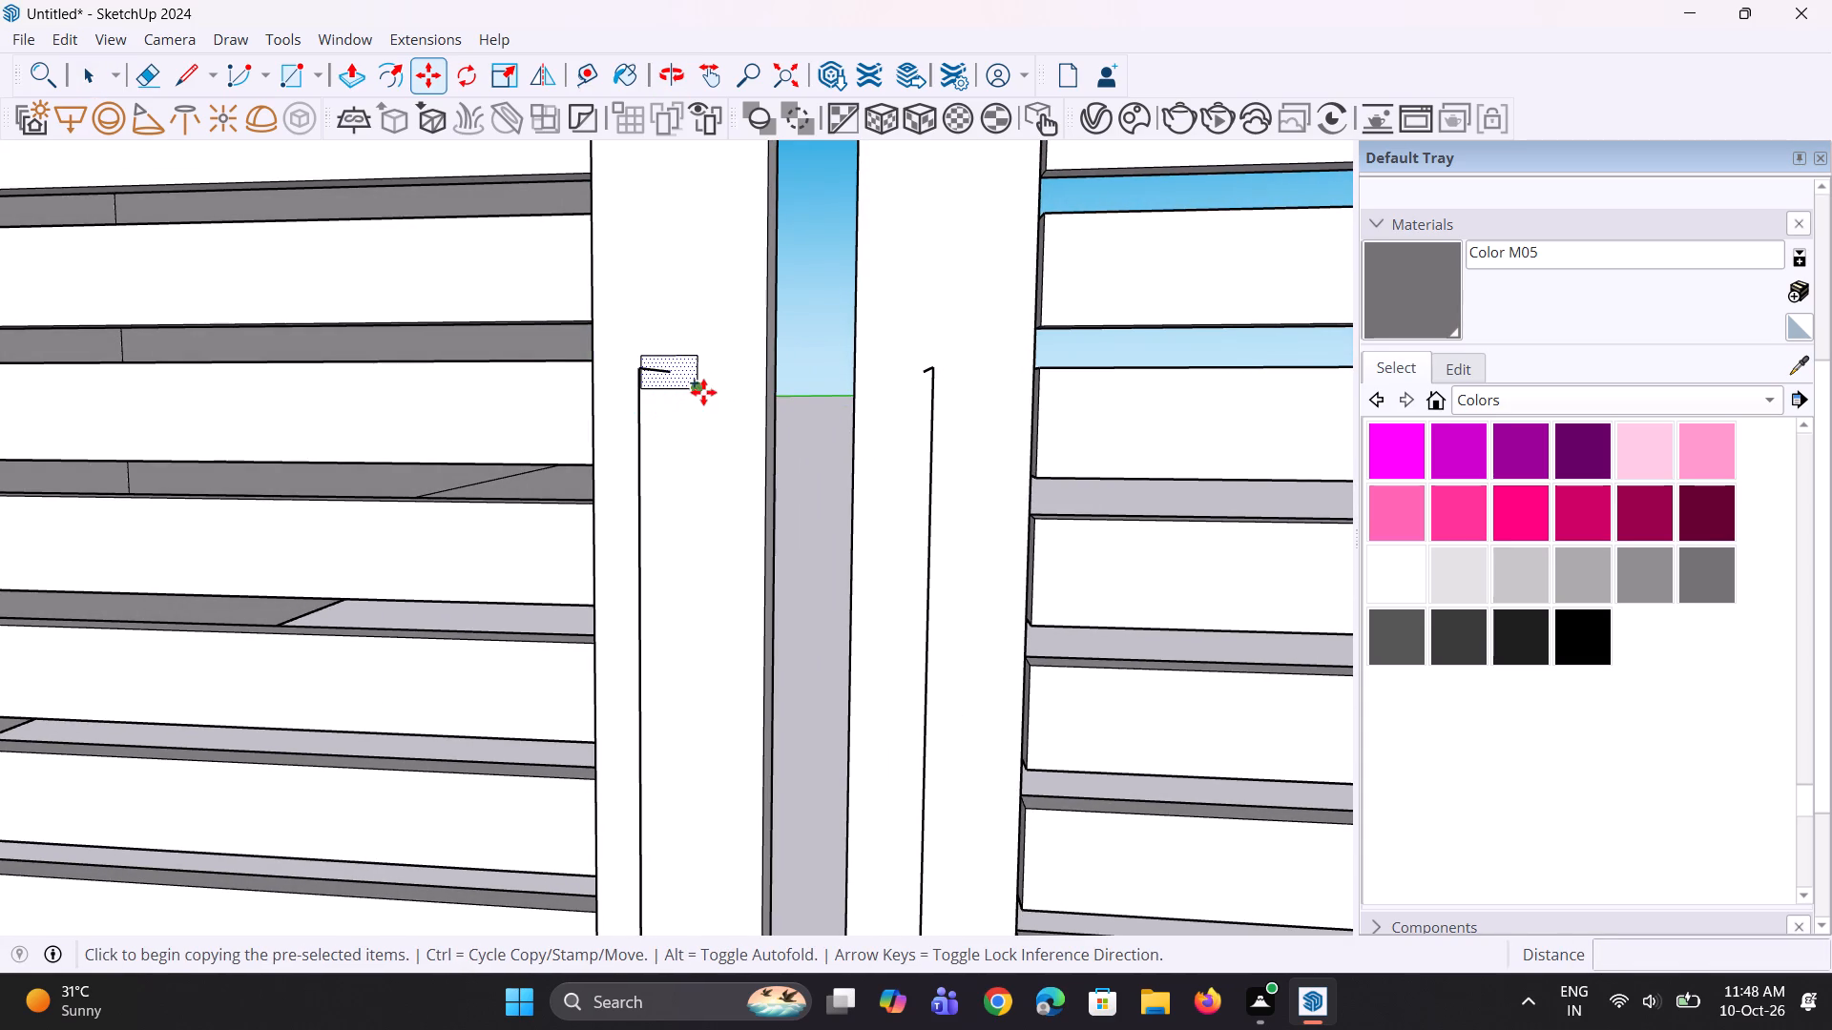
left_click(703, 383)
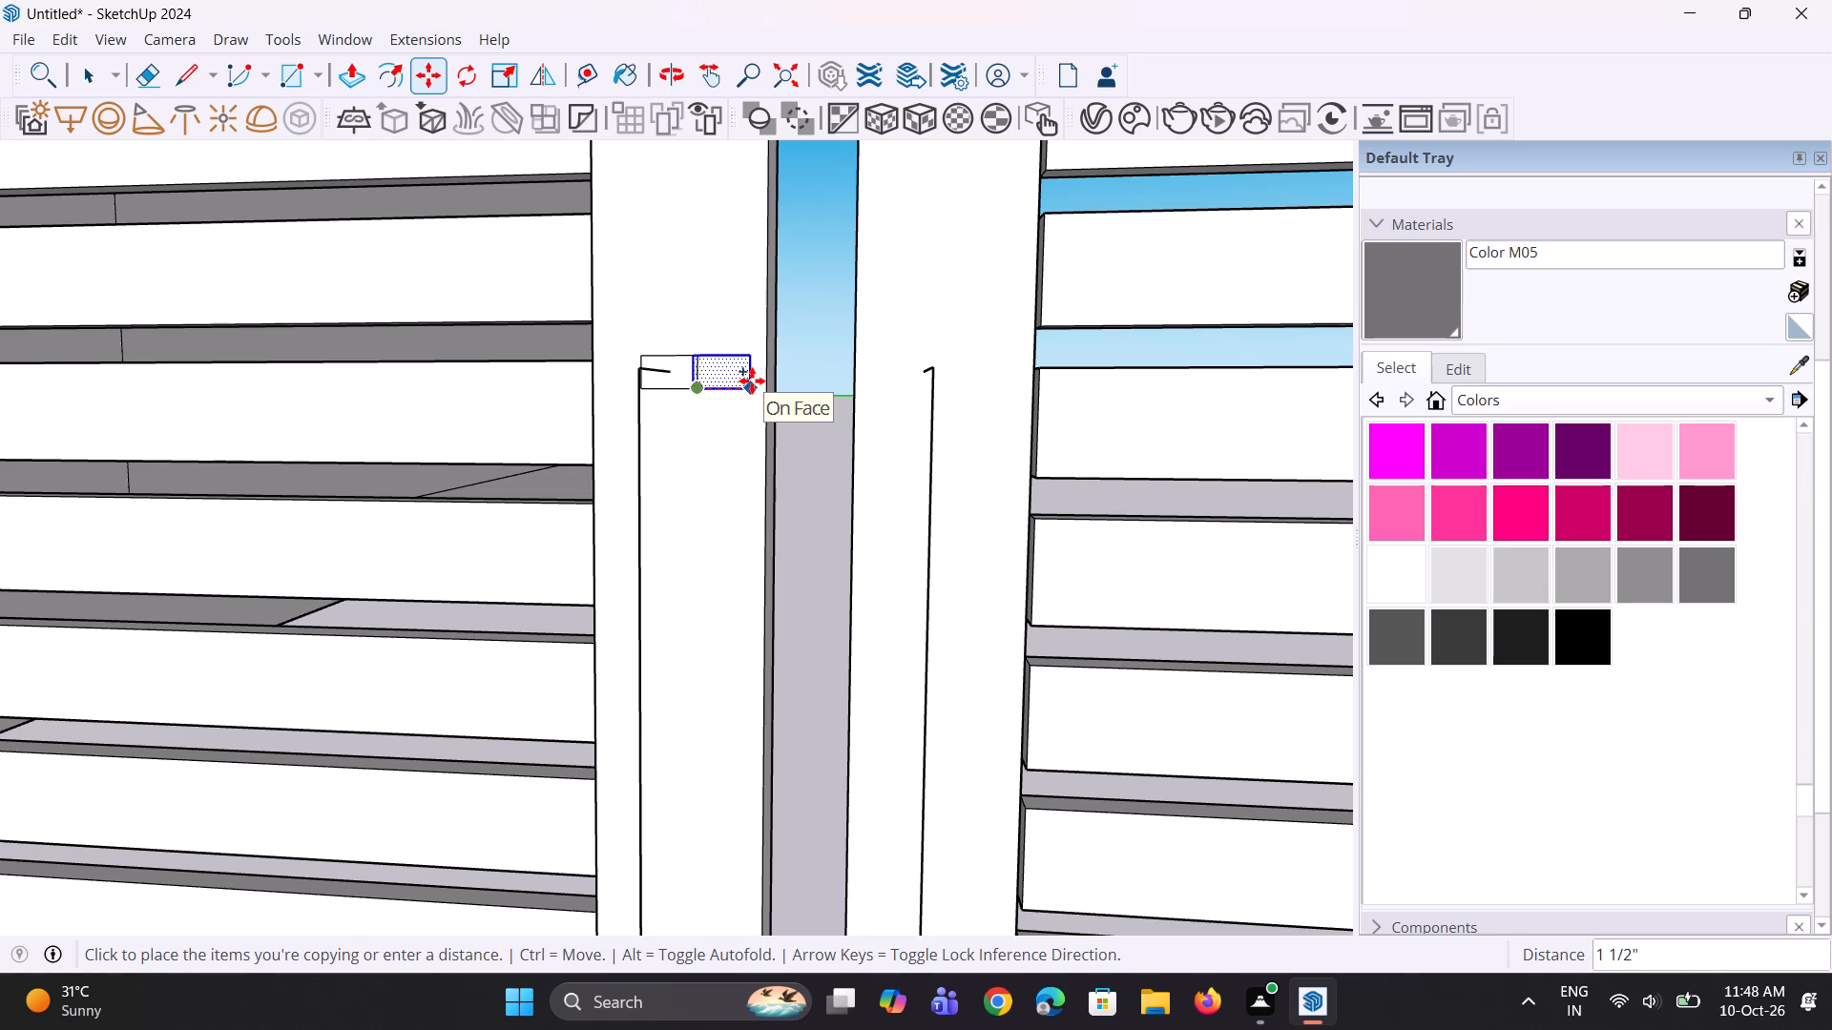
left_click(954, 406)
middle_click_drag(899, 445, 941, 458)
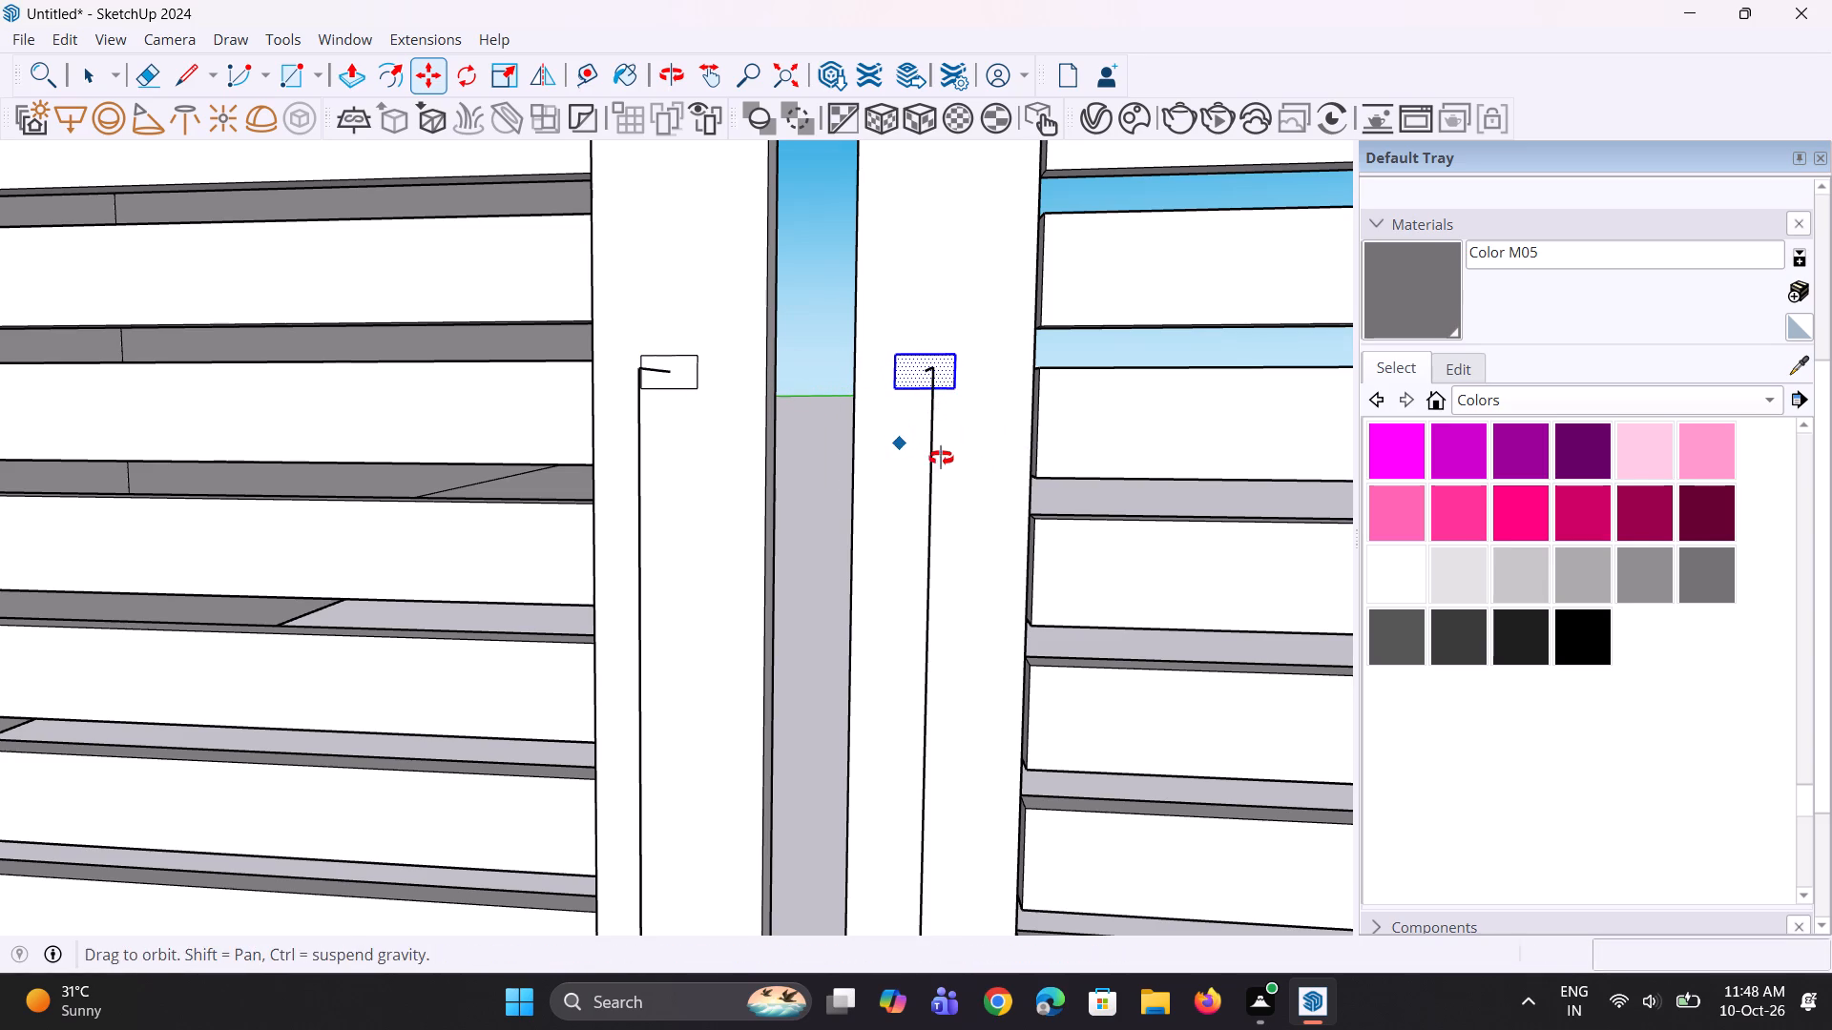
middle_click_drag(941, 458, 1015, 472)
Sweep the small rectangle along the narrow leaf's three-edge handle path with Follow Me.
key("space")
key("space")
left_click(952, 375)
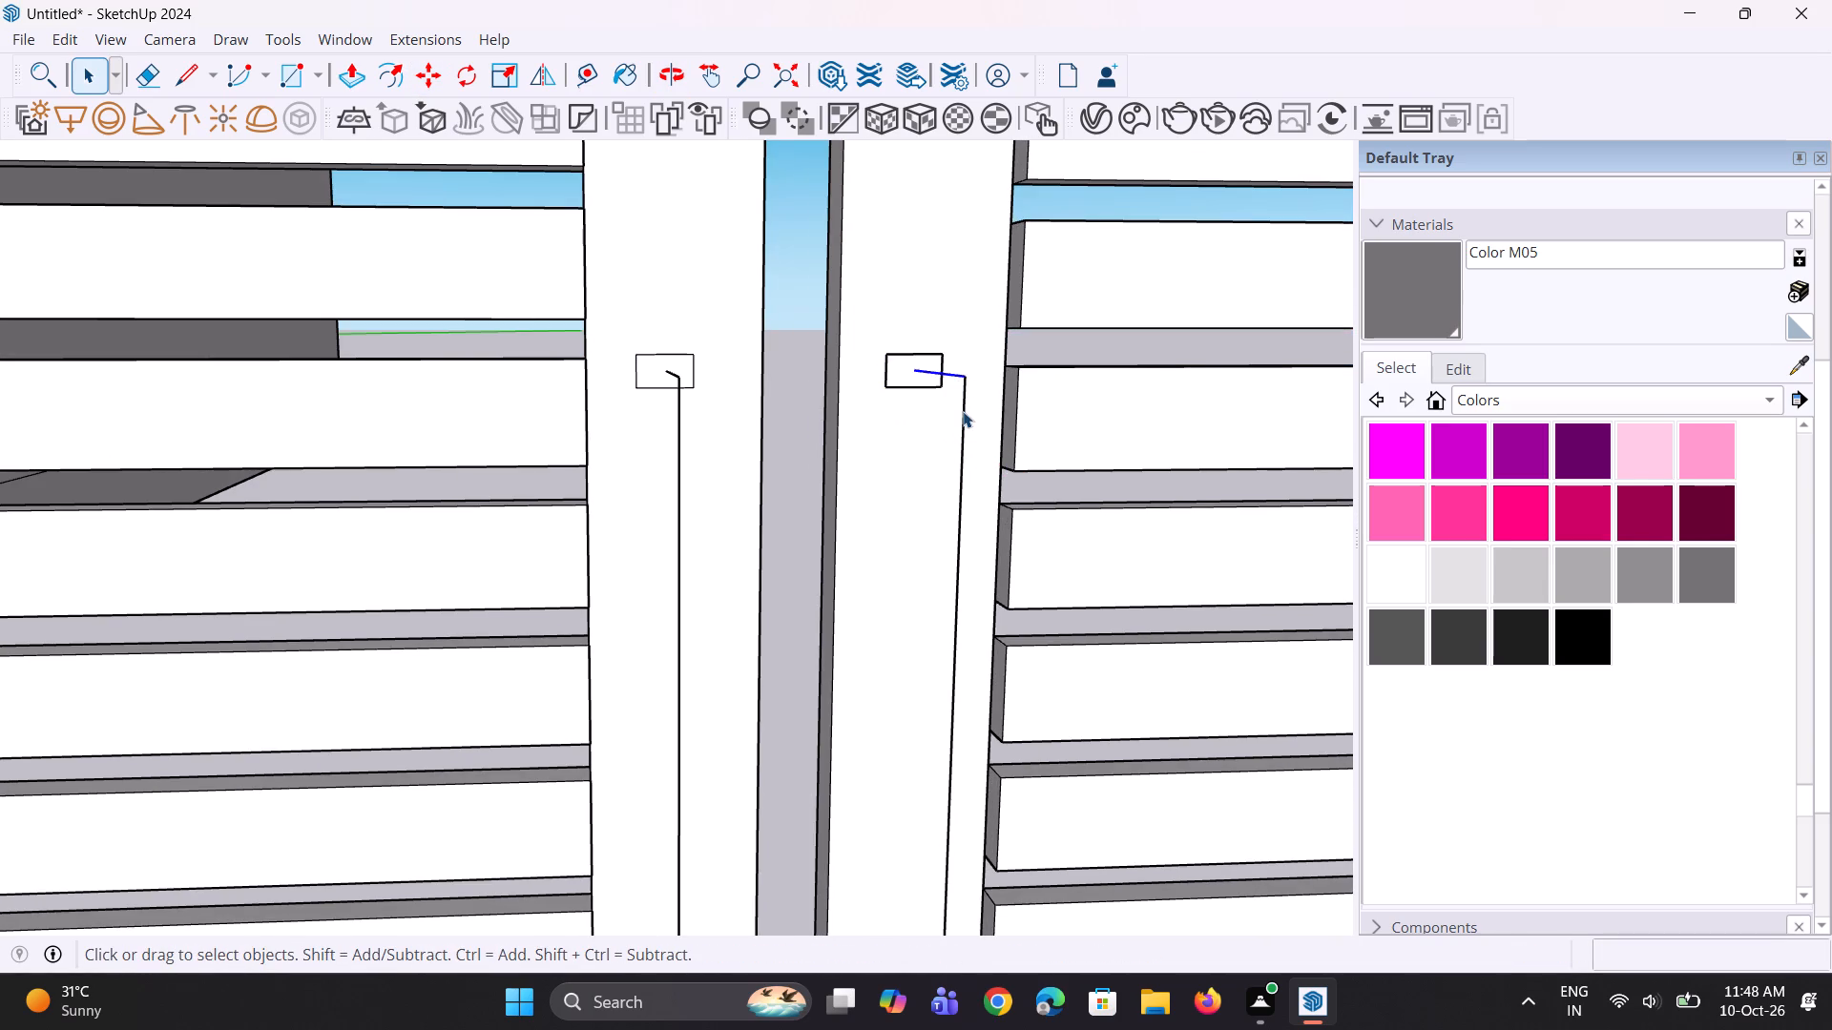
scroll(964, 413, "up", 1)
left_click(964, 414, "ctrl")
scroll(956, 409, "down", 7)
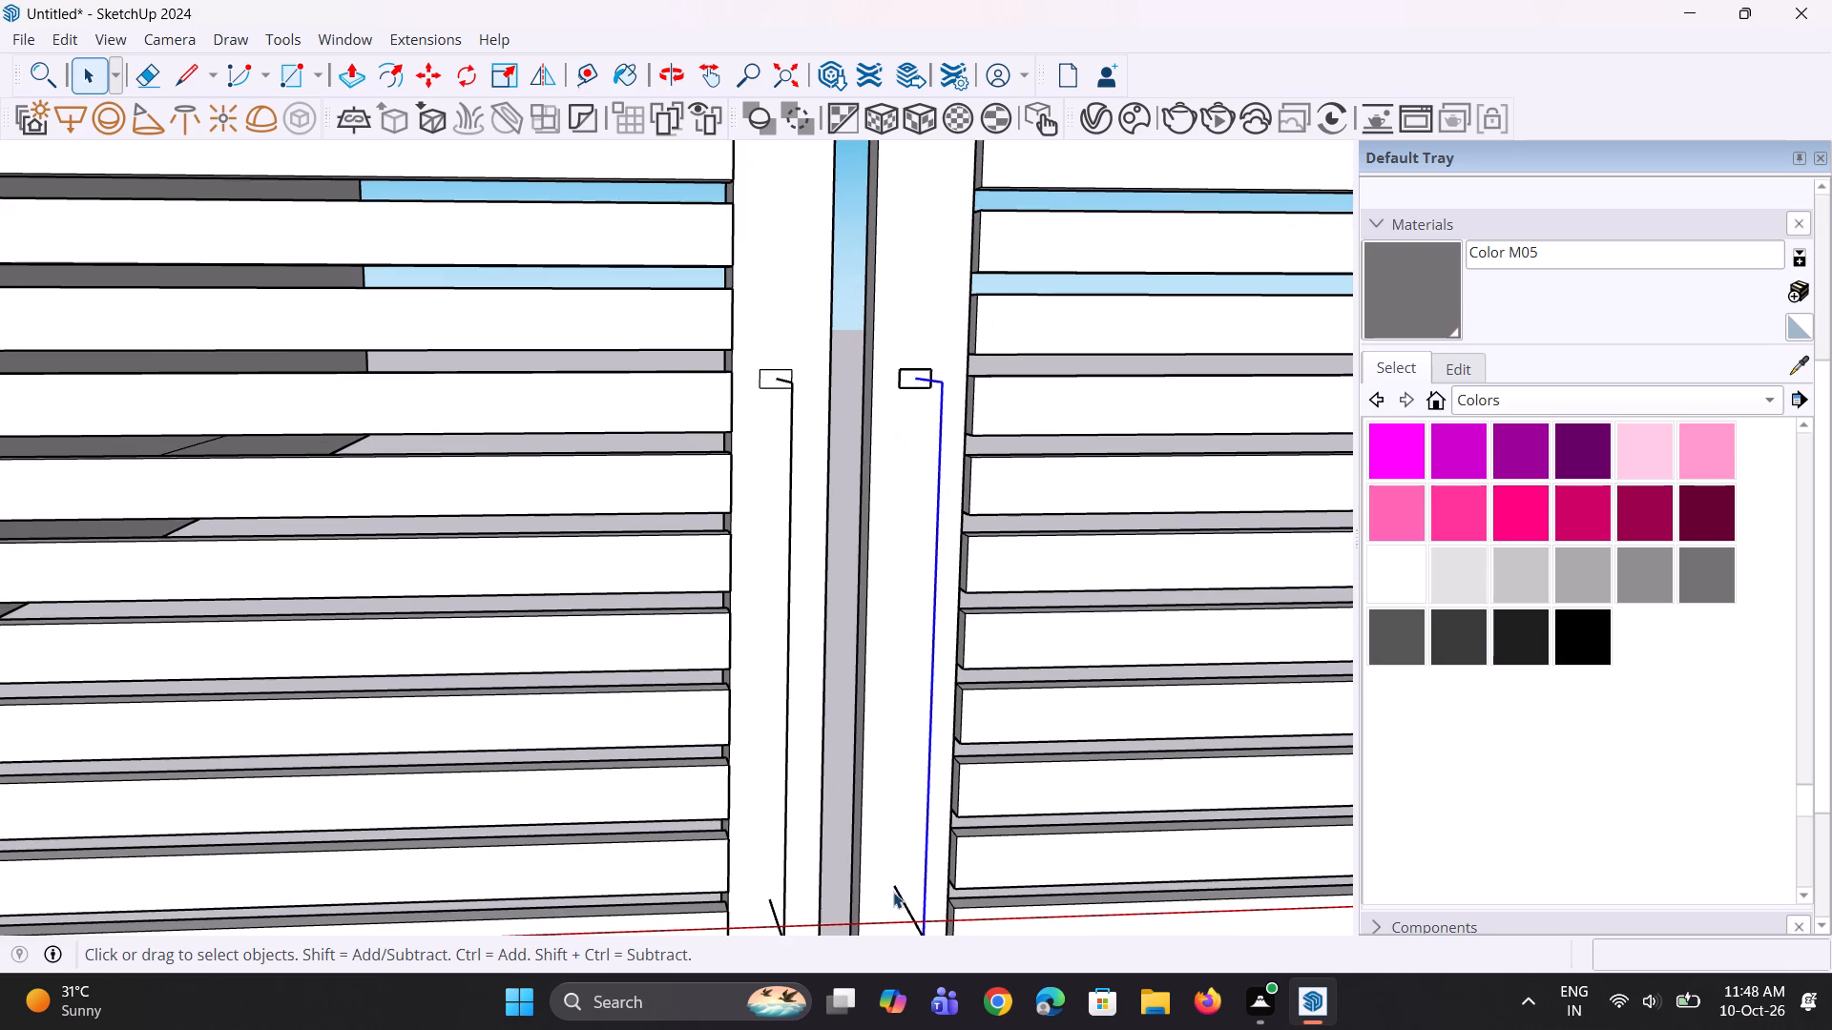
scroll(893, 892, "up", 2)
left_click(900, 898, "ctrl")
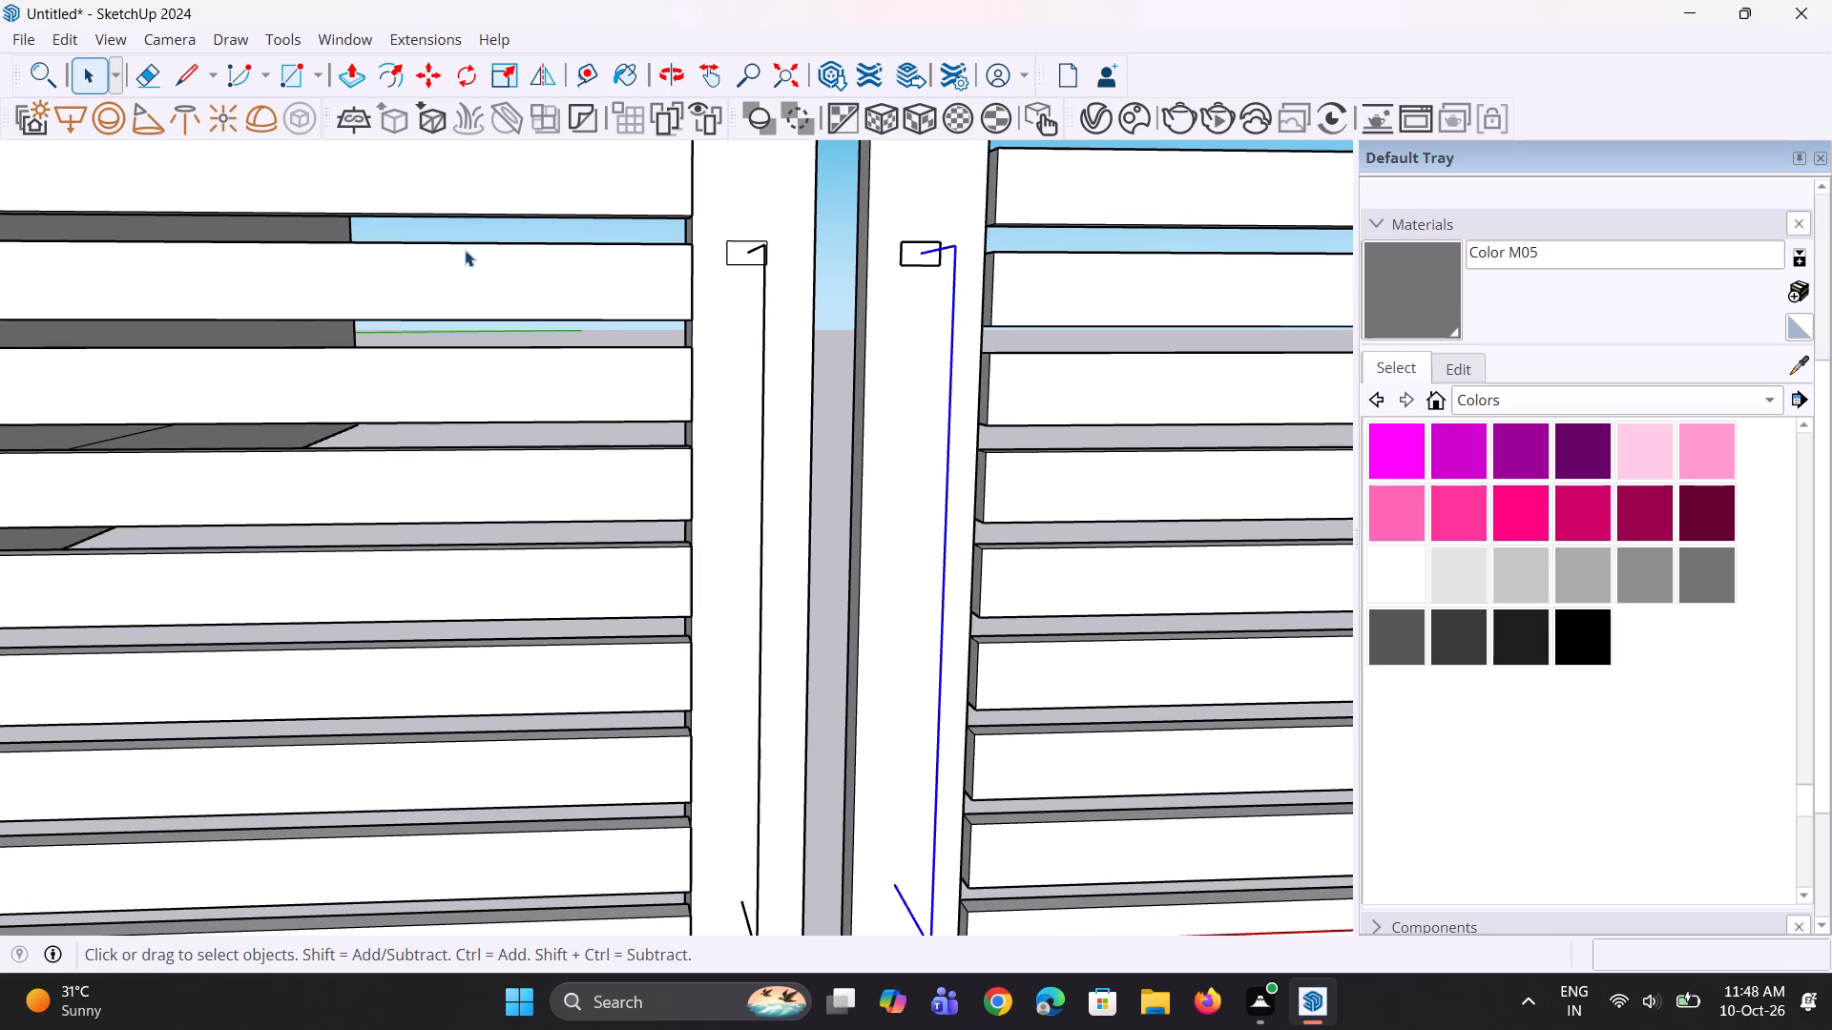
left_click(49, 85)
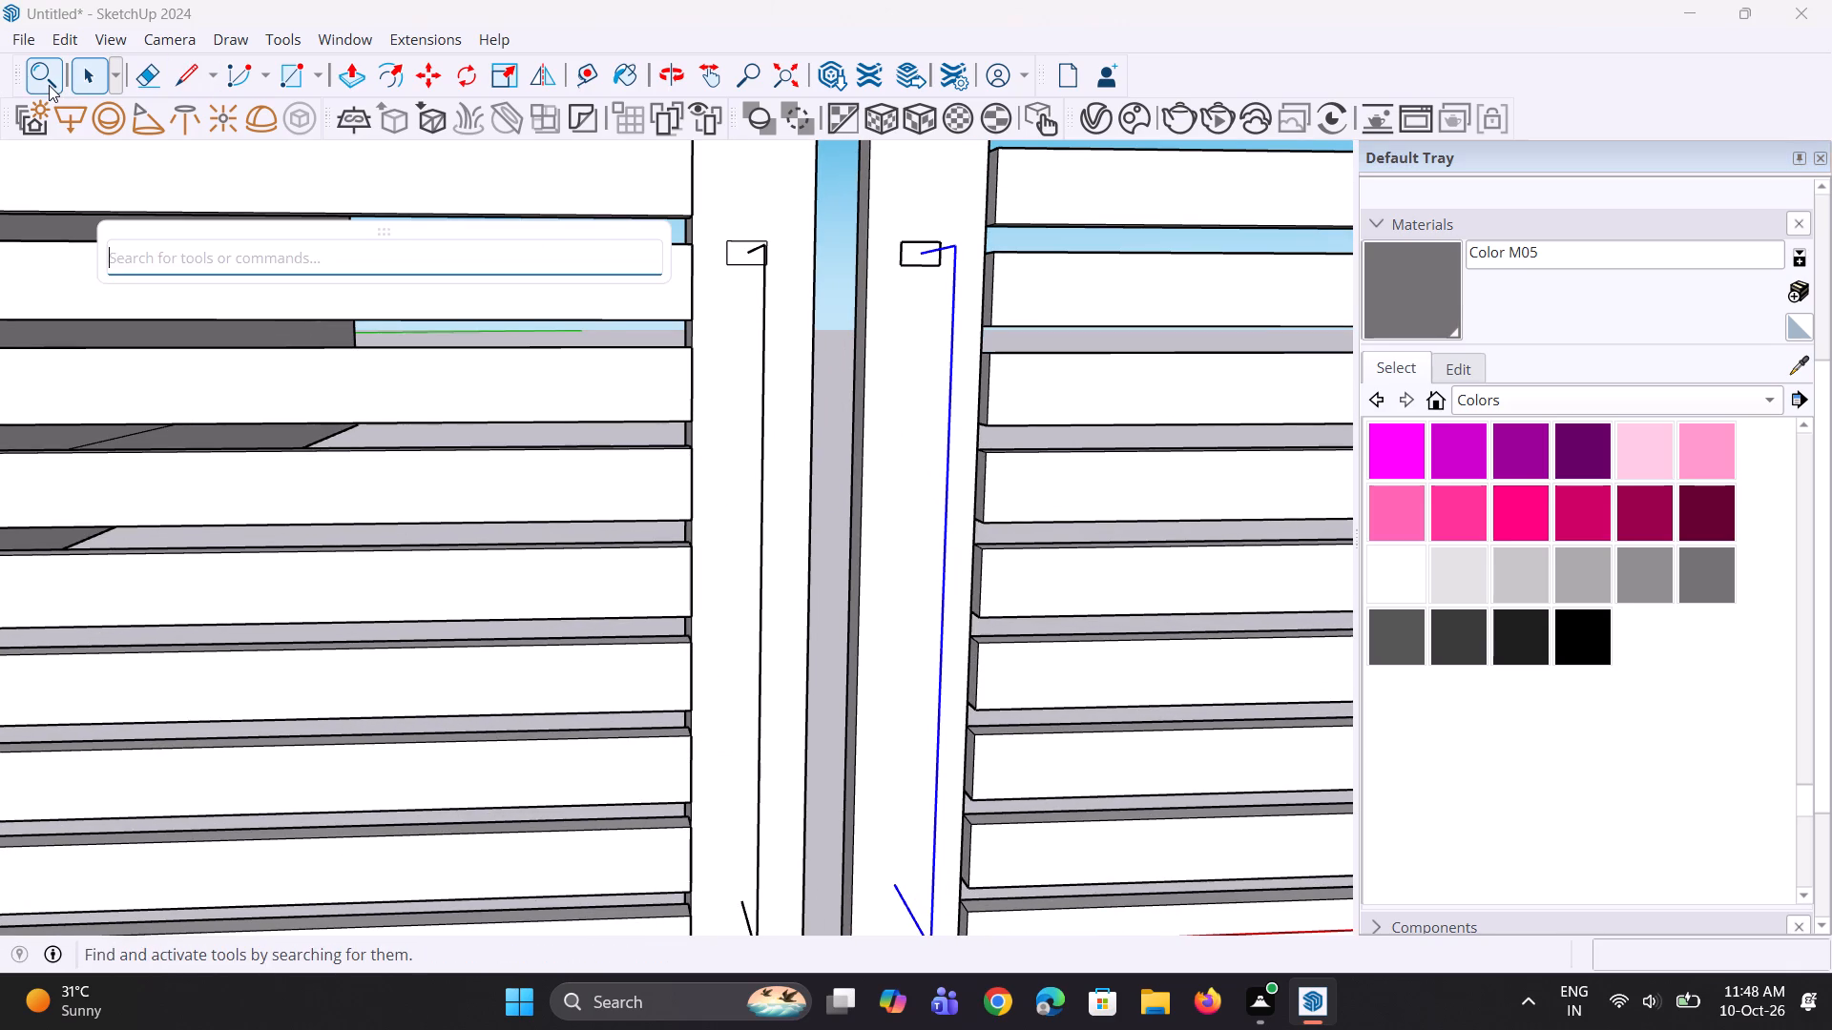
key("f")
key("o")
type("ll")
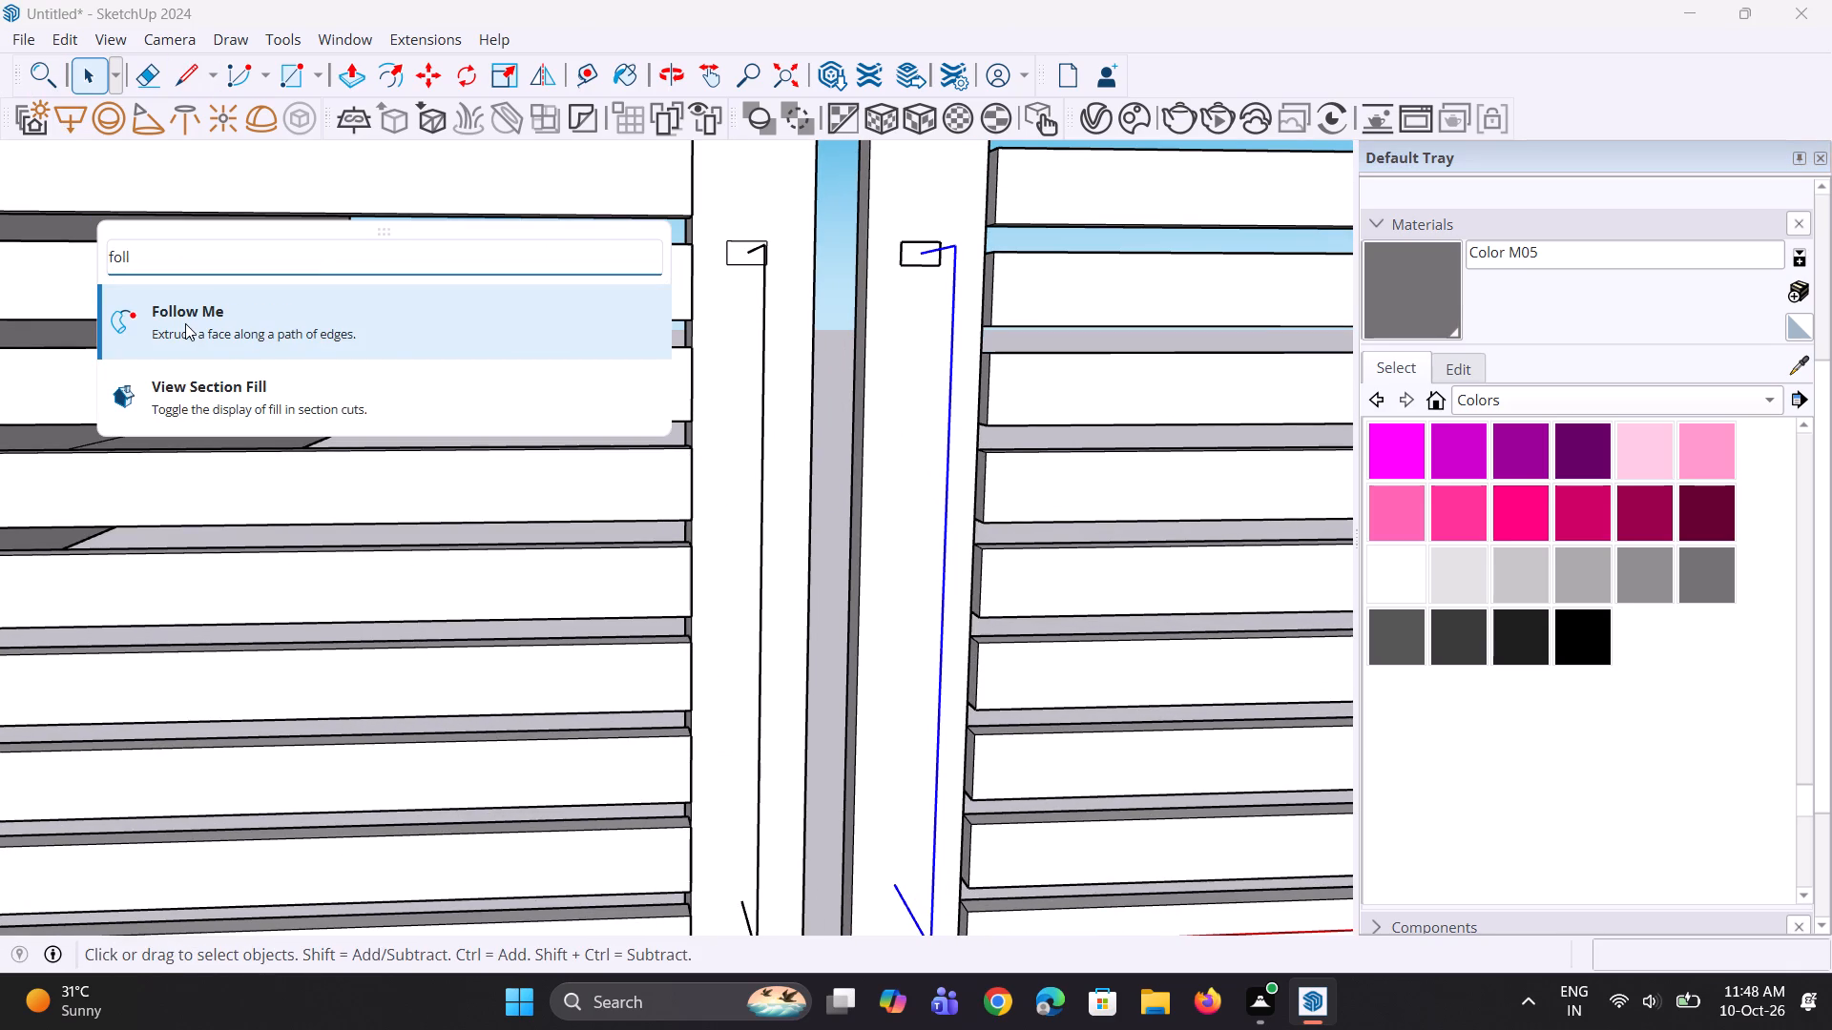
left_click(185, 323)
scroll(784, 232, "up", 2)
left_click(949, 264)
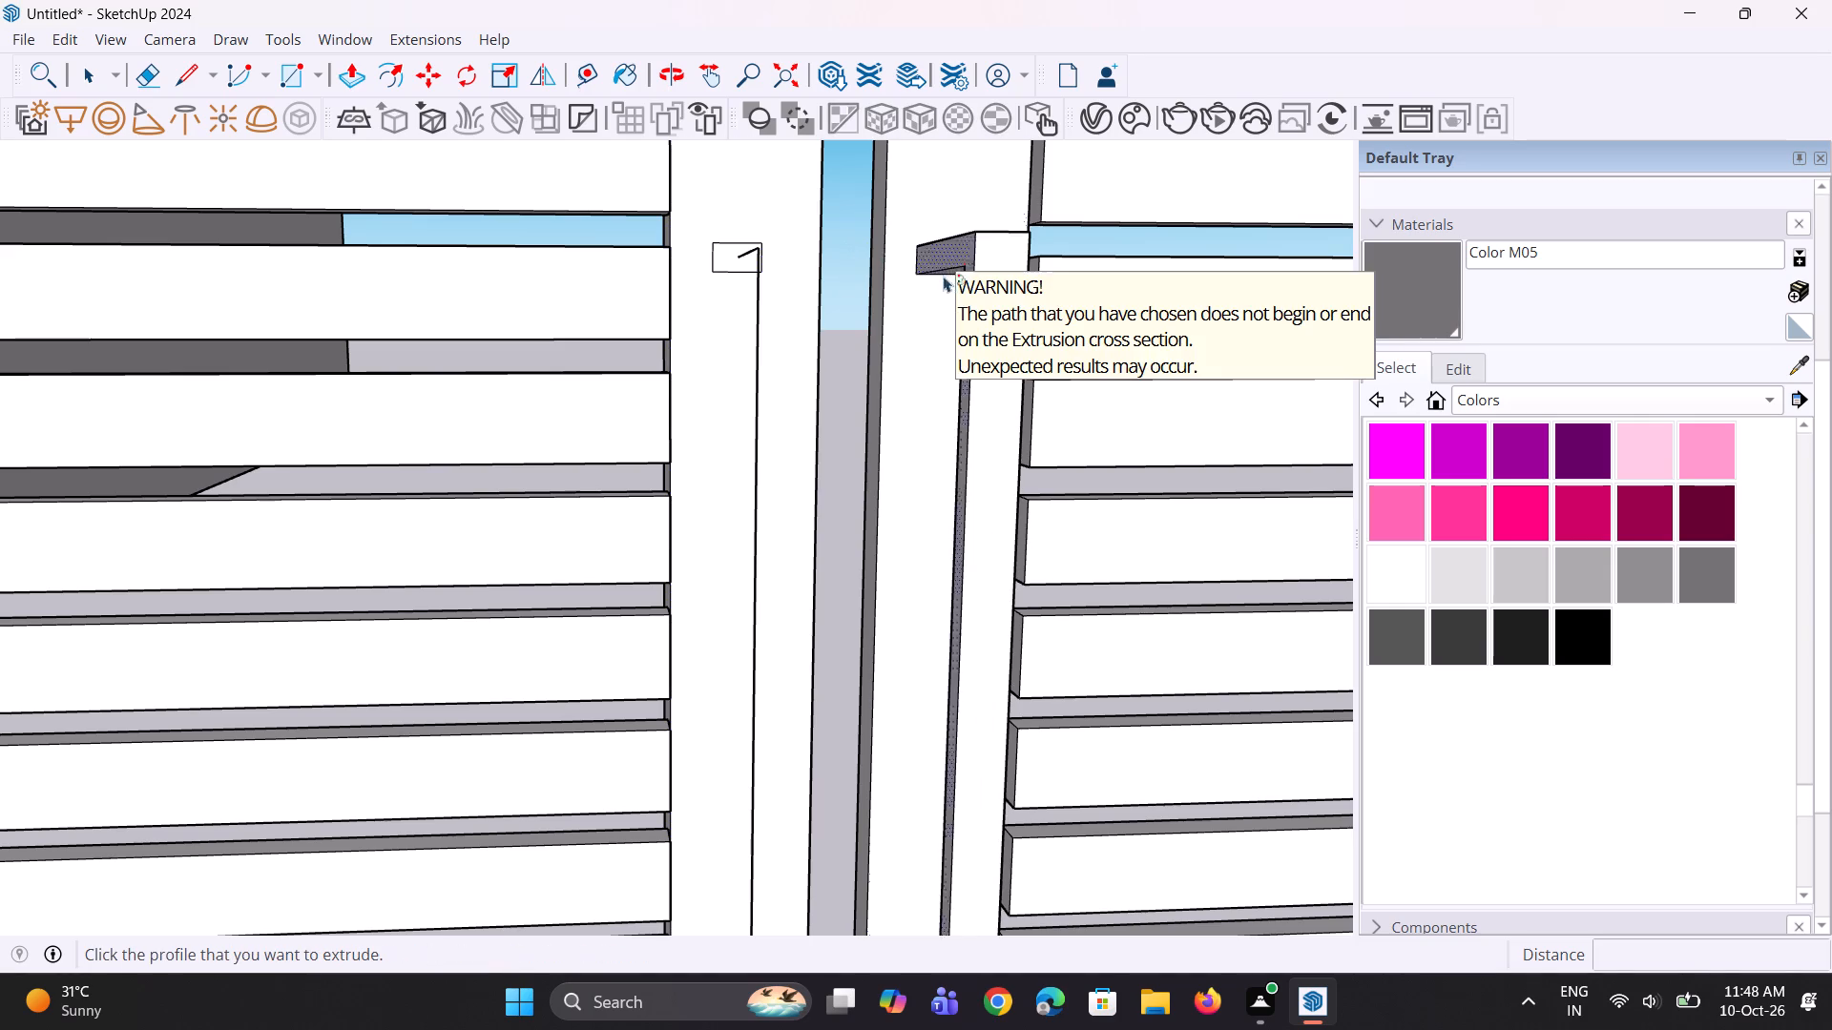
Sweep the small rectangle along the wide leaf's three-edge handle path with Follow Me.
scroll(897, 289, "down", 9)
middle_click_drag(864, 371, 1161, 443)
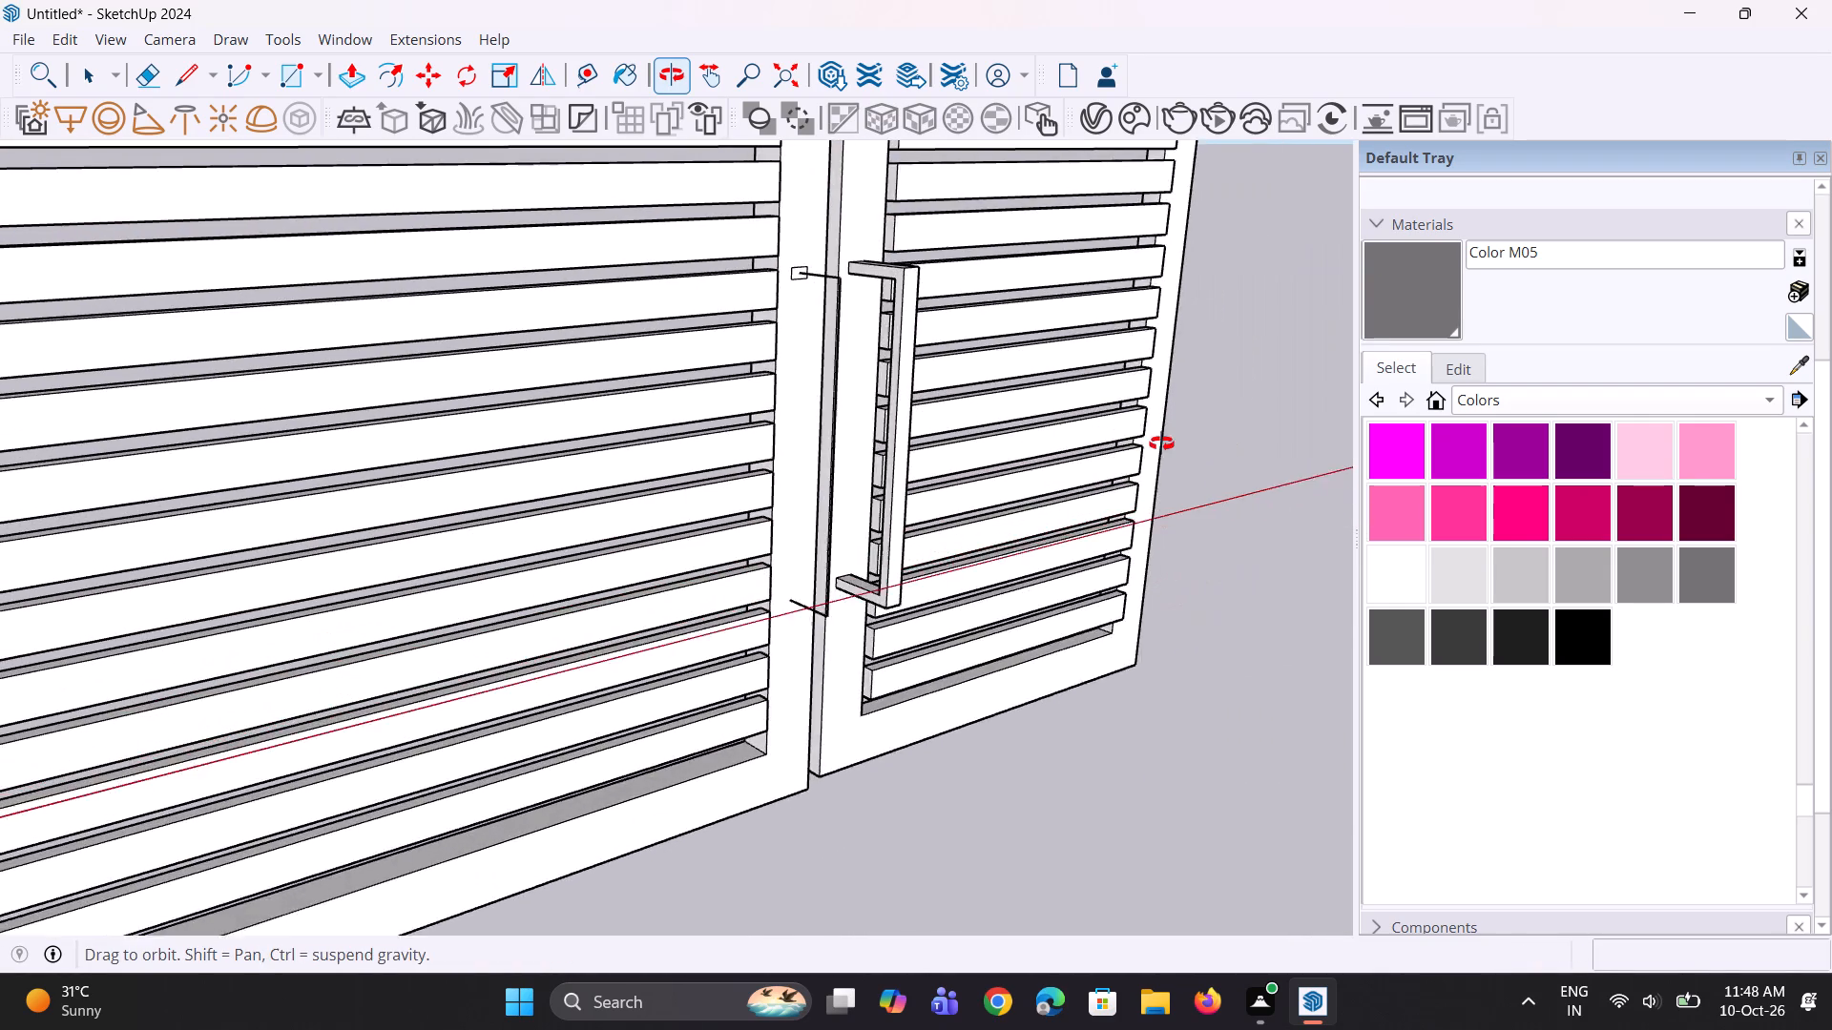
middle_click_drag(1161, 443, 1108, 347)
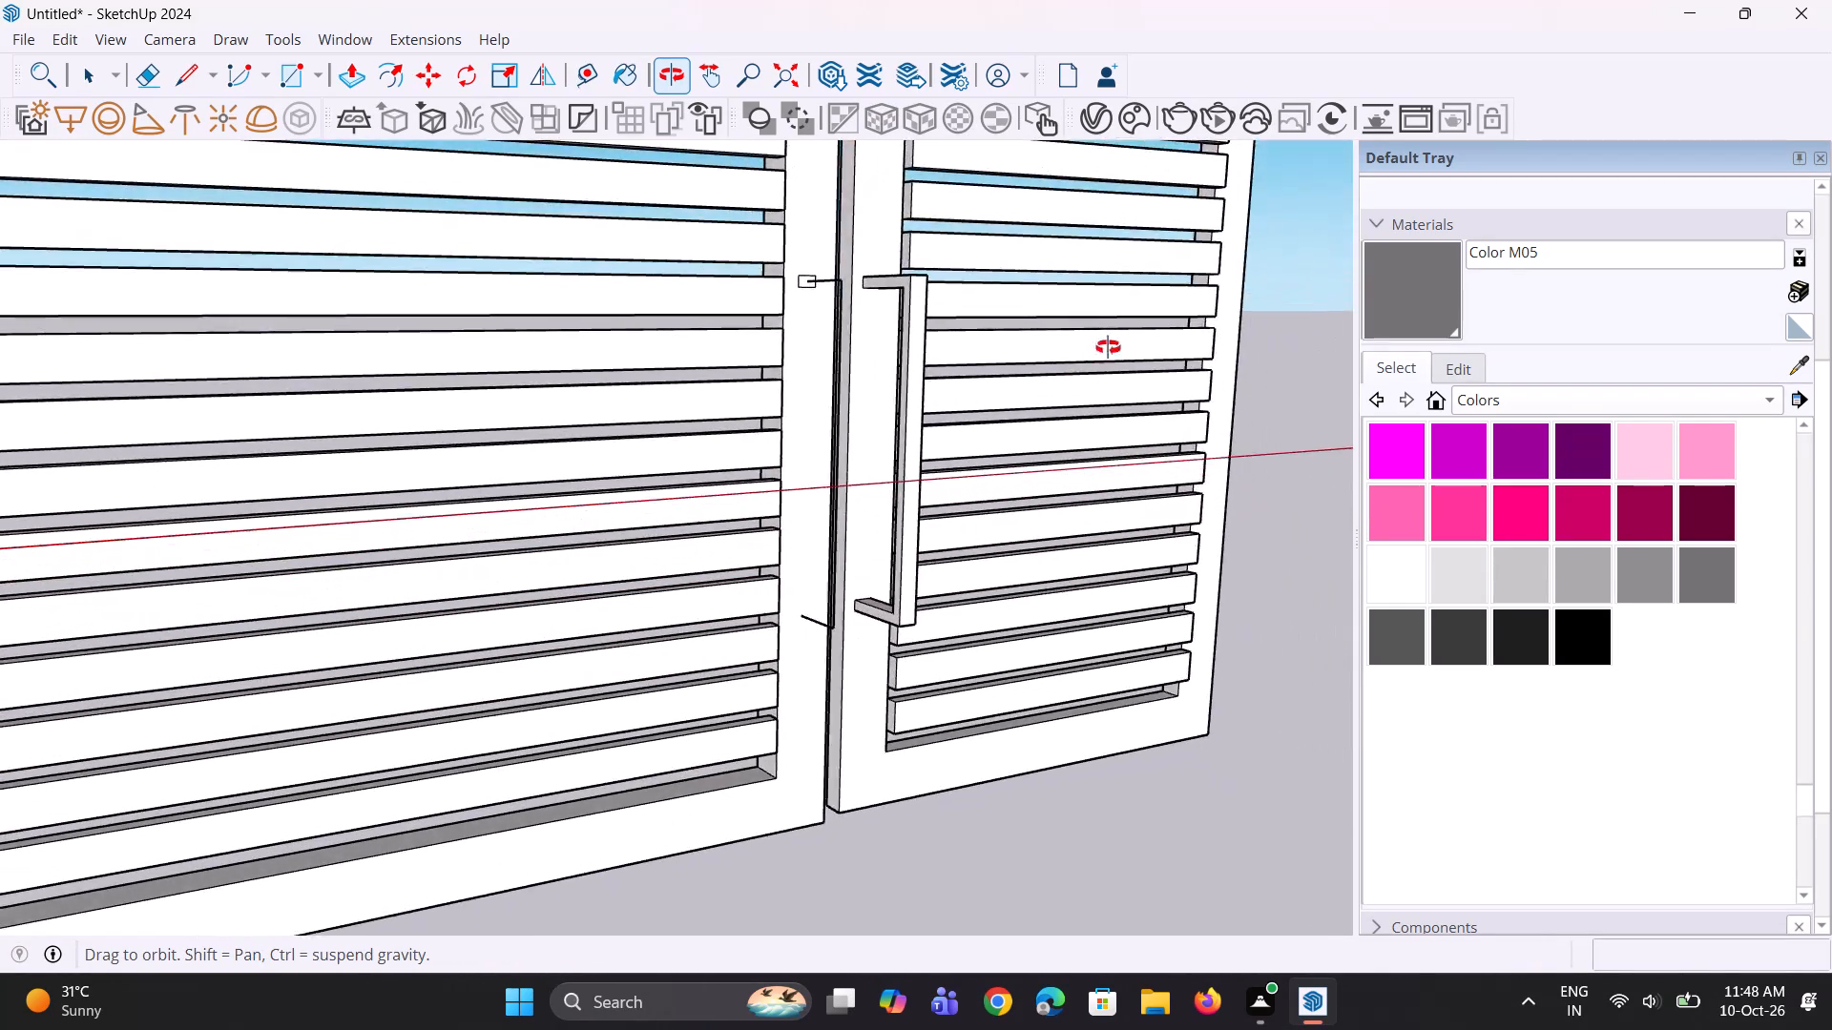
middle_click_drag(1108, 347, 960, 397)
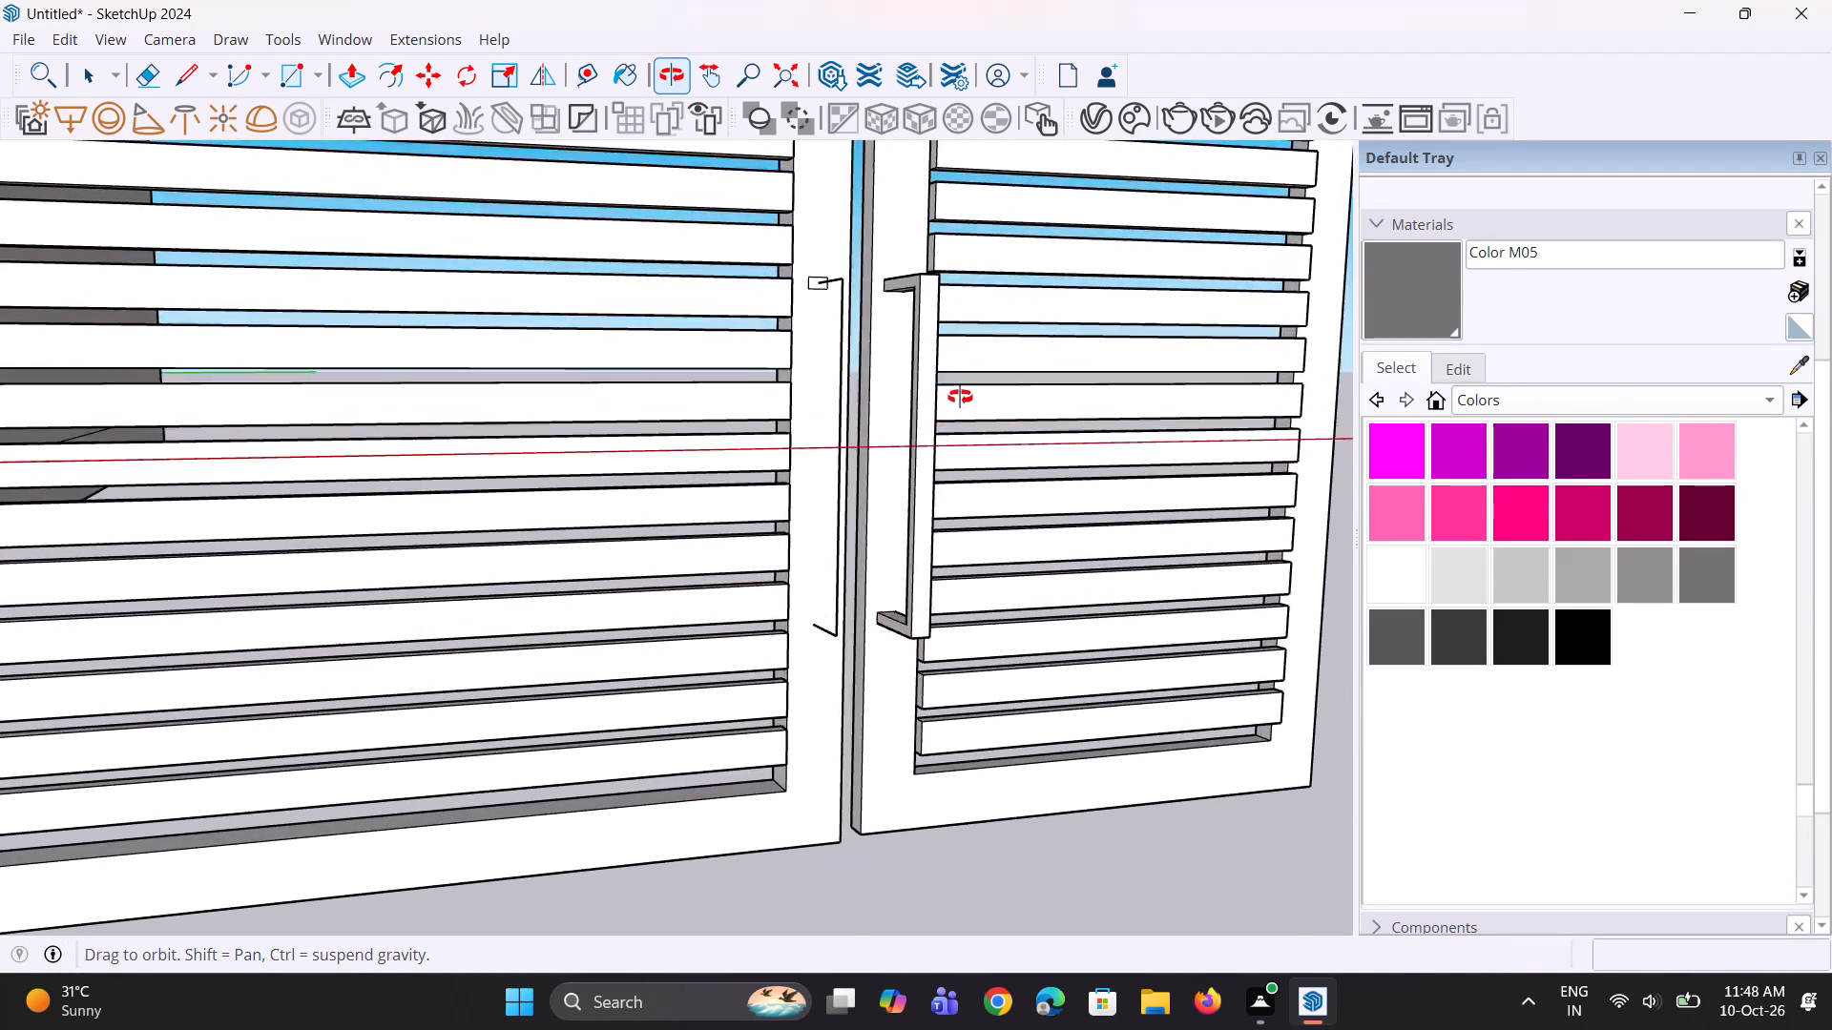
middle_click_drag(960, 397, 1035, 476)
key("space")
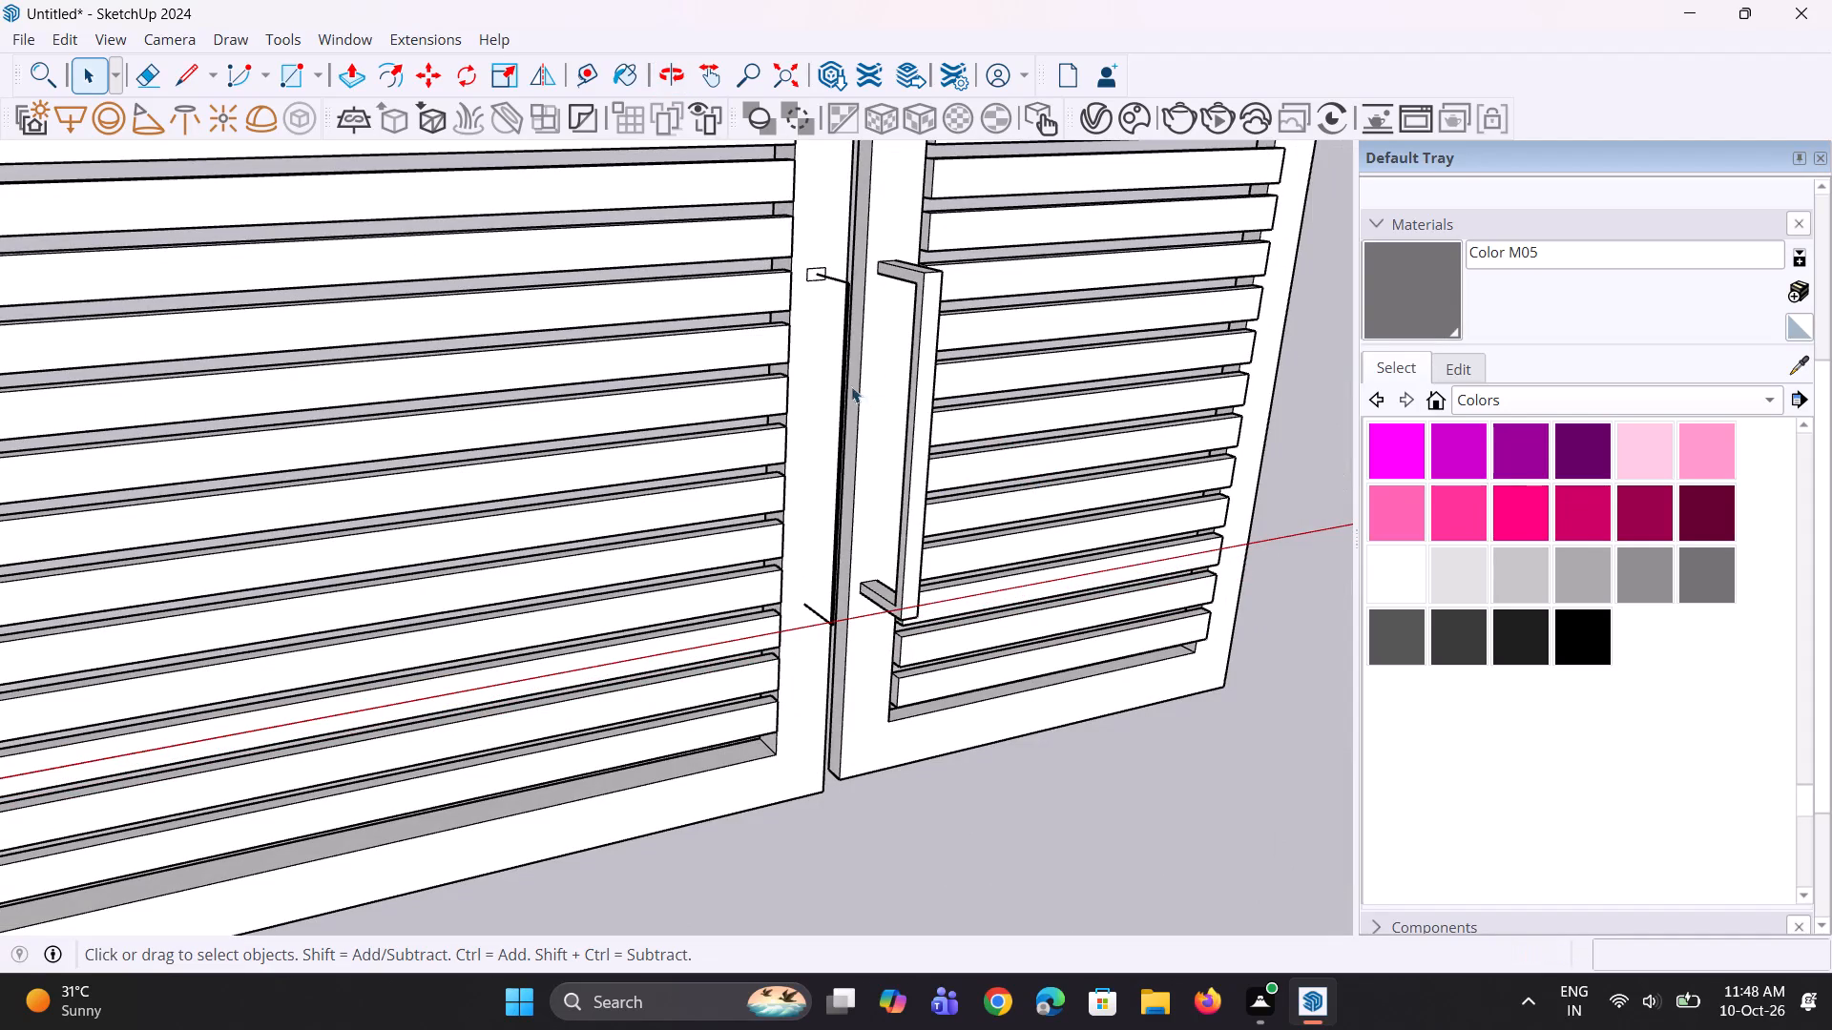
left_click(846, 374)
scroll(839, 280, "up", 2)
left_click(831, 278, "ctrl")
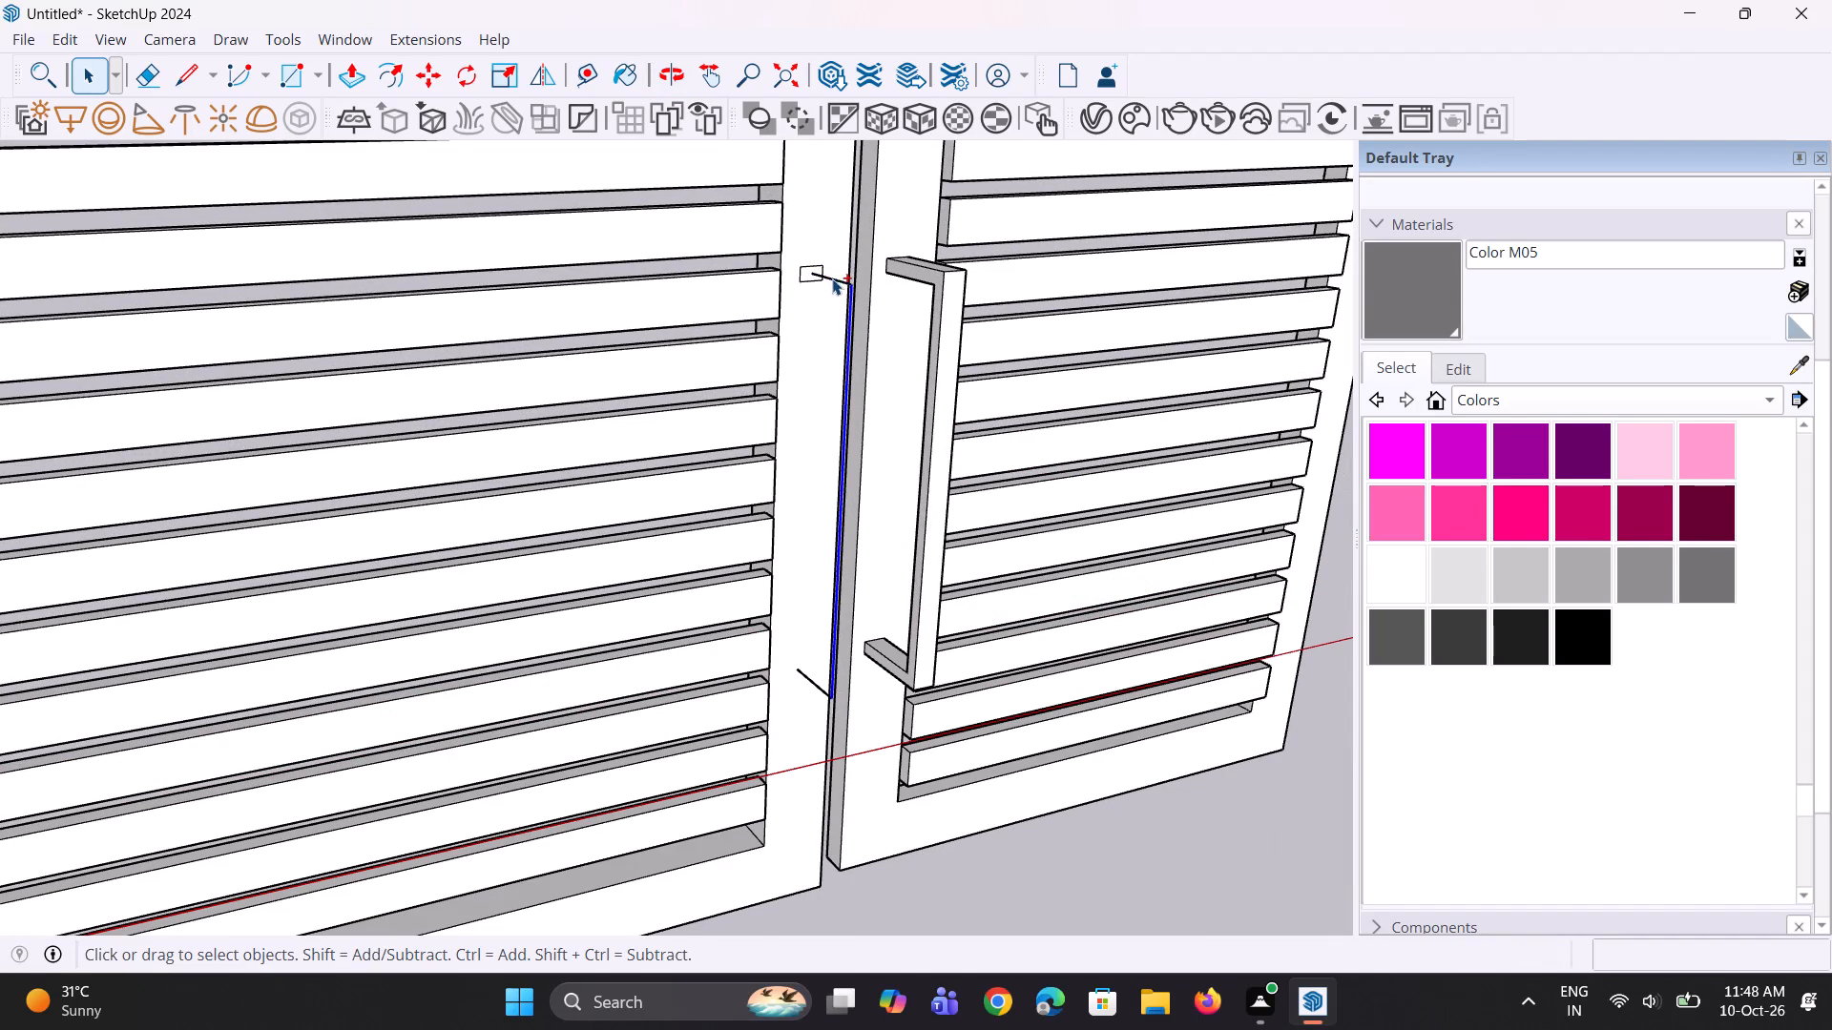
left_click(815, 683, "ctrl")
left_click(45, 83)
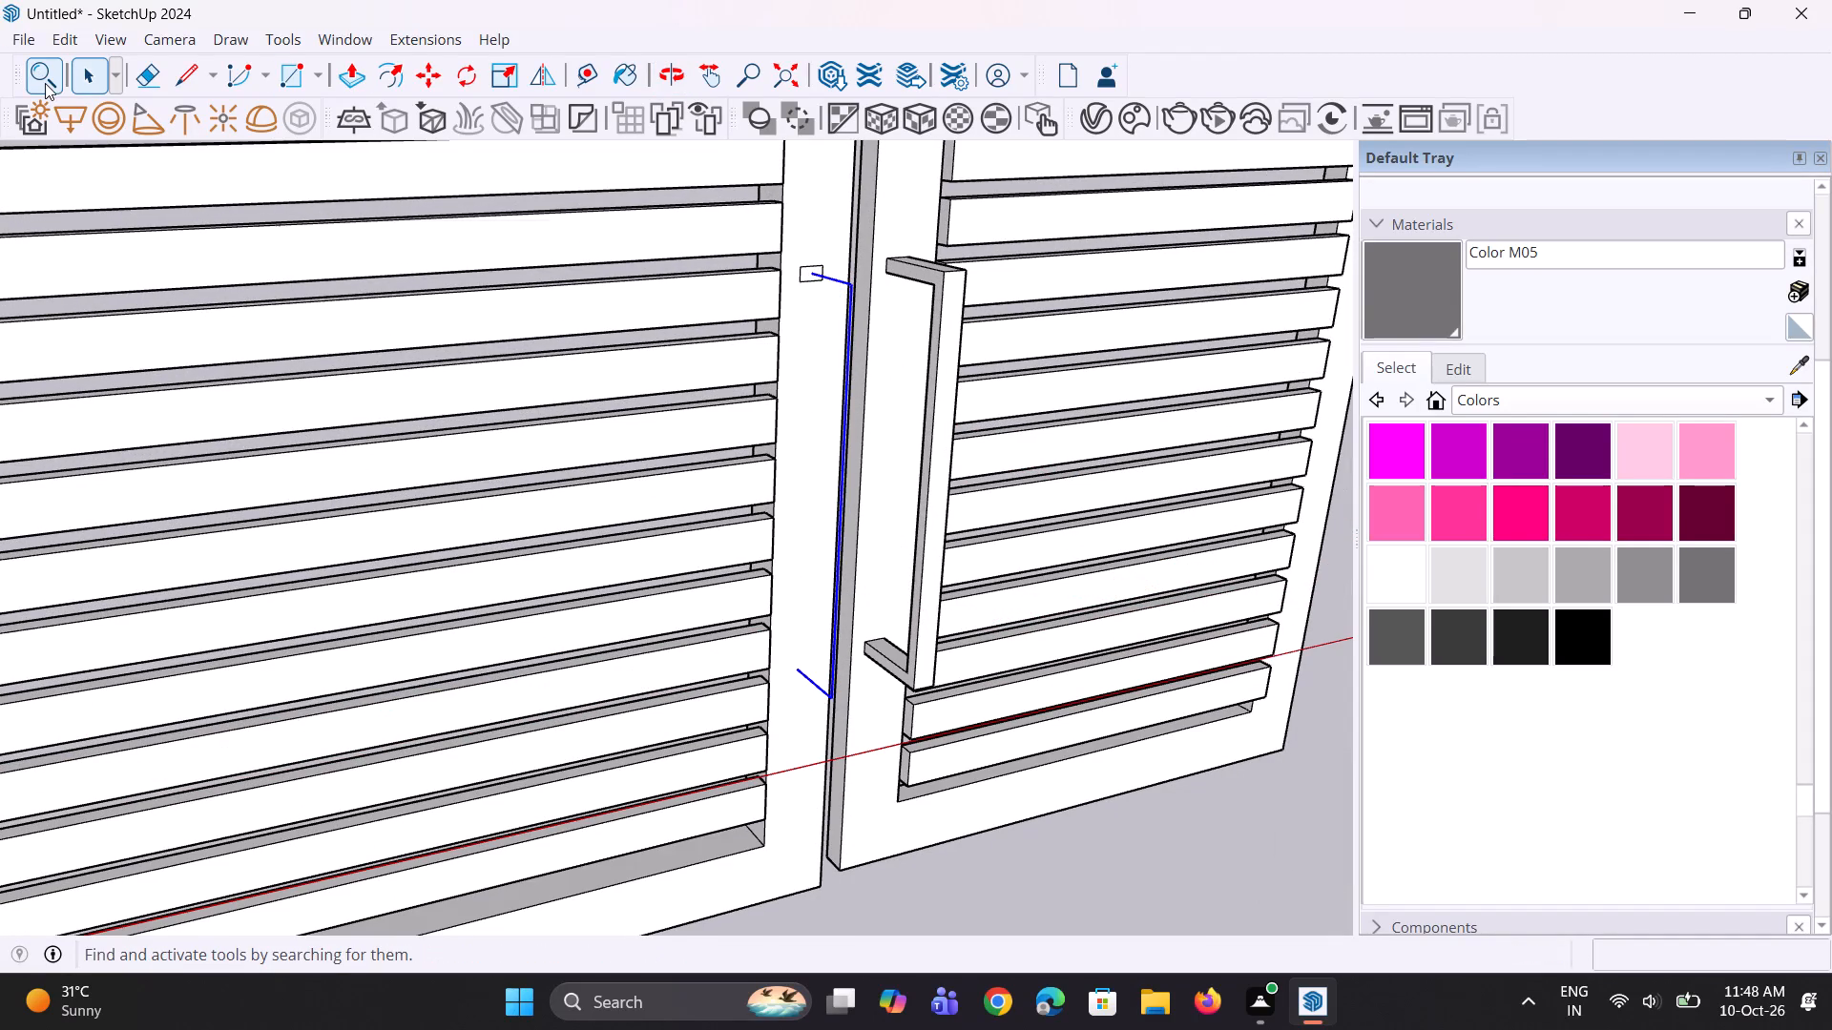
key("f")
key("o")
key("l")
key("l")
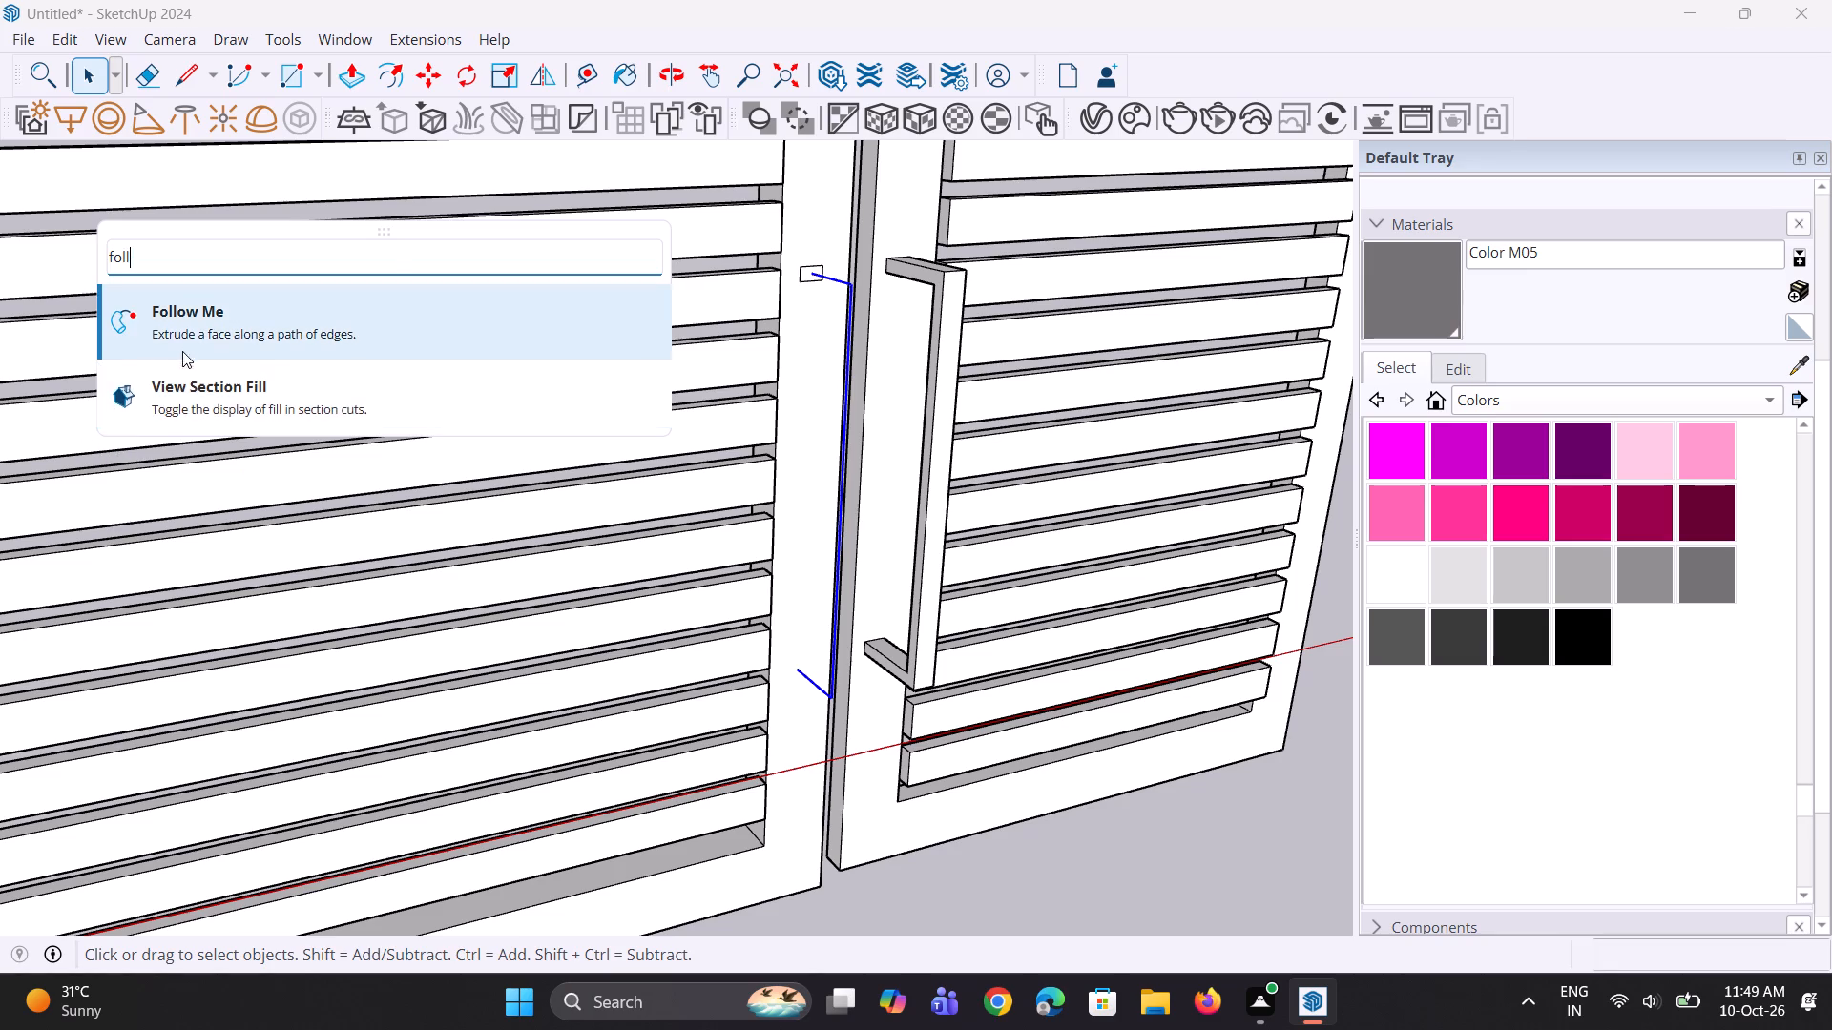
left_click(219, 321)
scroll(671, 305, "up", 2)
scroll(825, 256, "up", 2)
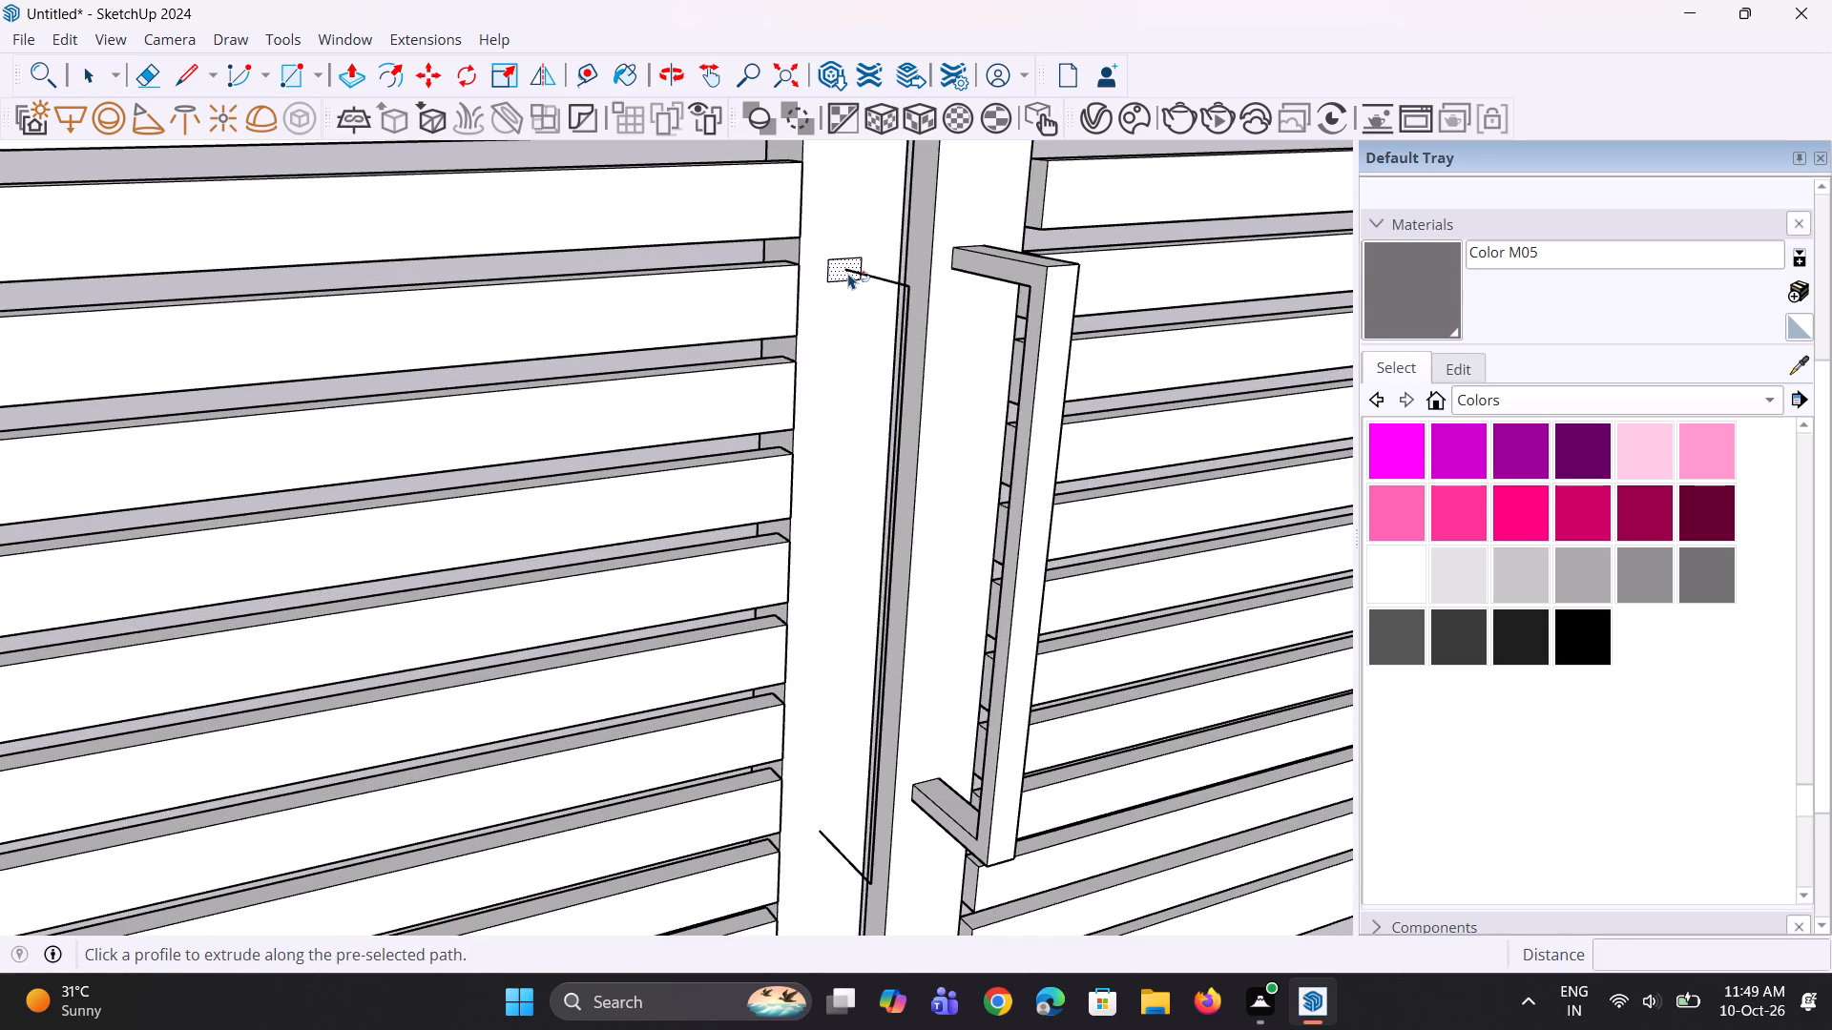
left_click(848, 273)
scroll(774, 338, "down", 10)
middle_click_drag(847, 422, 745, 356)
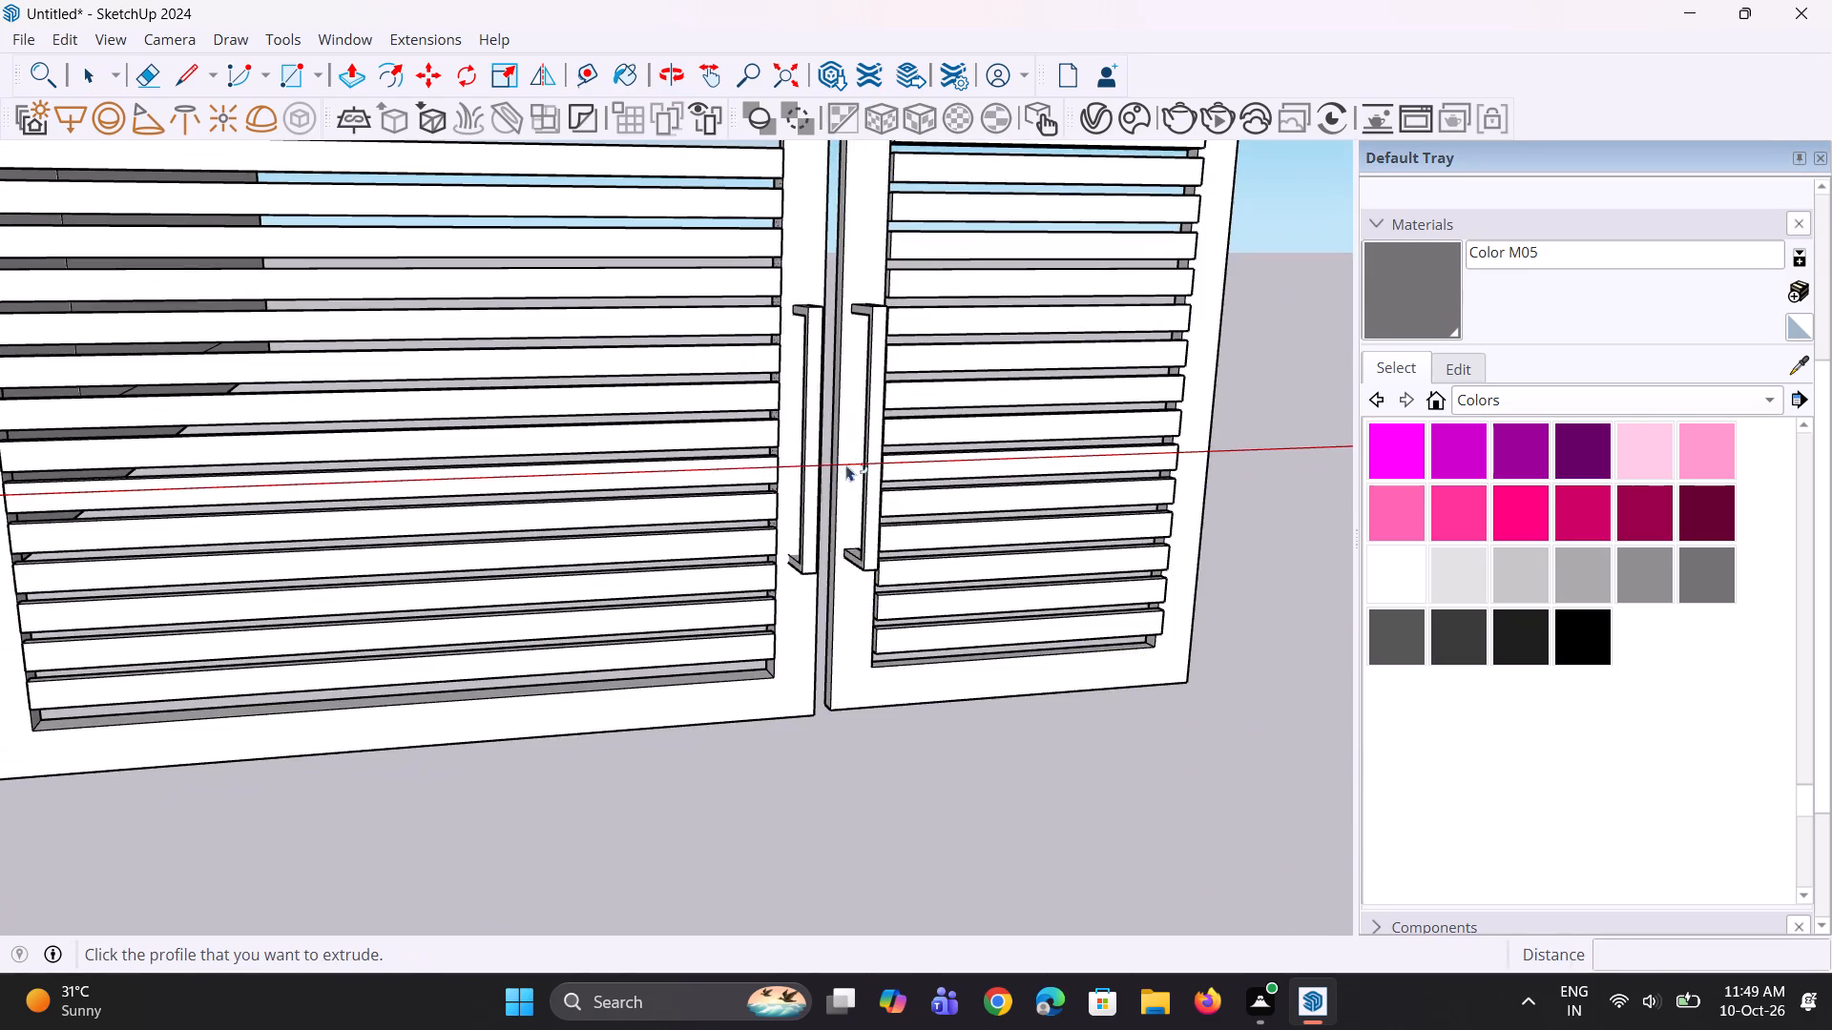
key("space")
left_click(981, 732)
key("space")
Examine the two pull handles on the gate leaves from several angles.
middle_click_drag(984, 647, 1246, 555)
scroll(1016, 527, "down", 3)
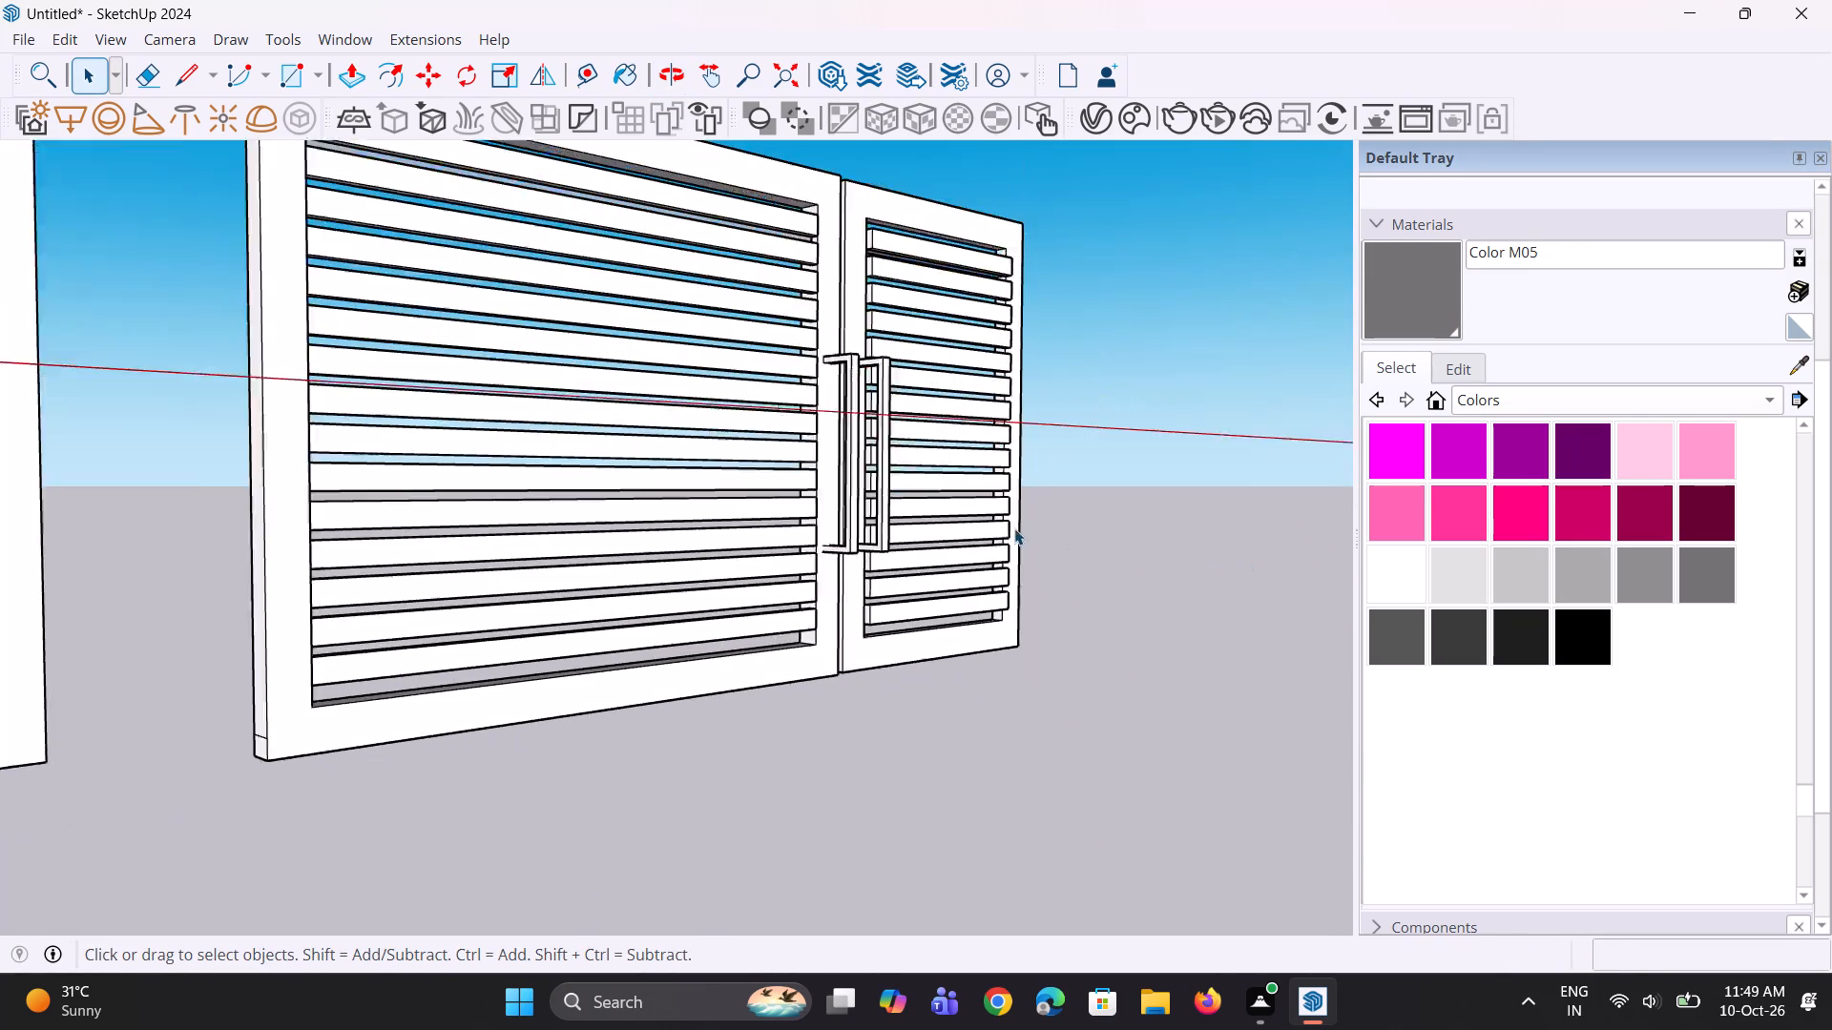
scroll(1014, 528, "down", 1)
middle_click_drag(987, 540, 631, 588)
scroll(775, 496, "up", 5)
middle_click_drag(826, 459, 1099, 478)
scroll(1099, 478, "up", 1)
middle_click_drag(1099, 478, 1102, 475)
scroll(853, 265, "up", 2)
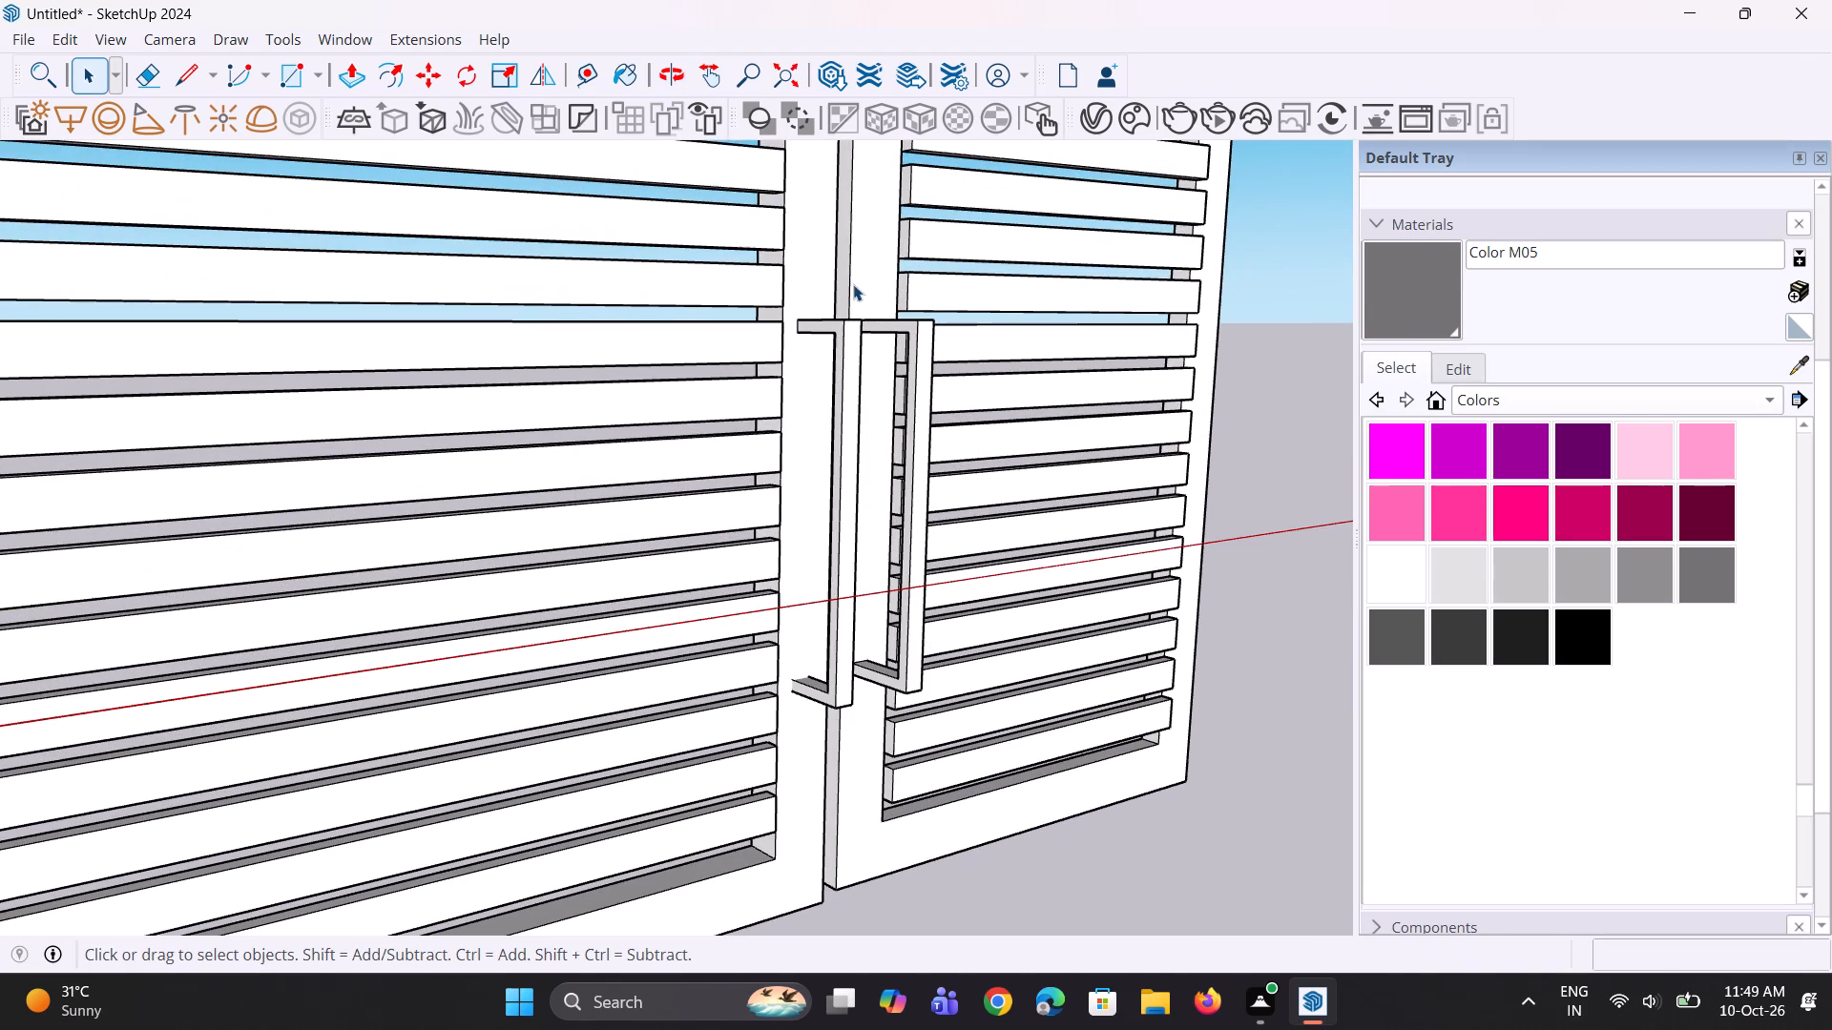
middle_click_drag(898, 463, 859, 484)
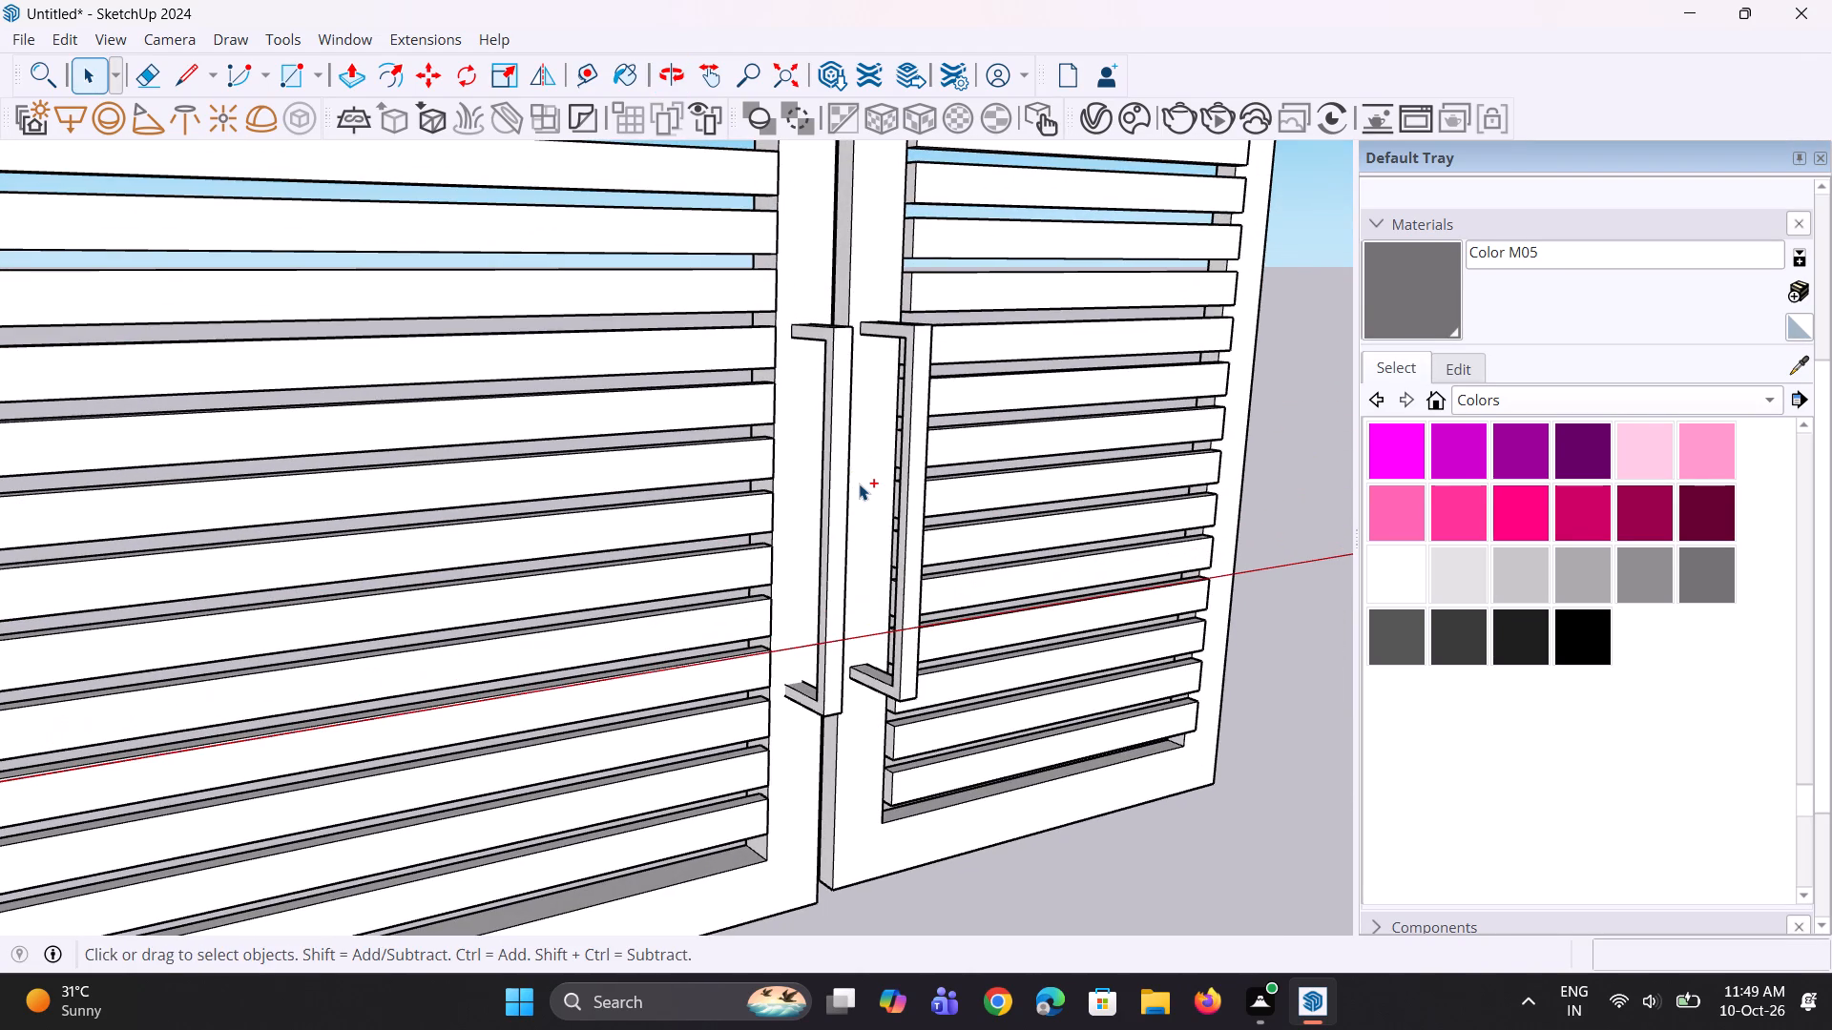
Undo both handle sweeps, their rectangles and the handle path lines back to the bare gate leaves.
key("ctrl+z")
key("ctrl+z")
key("ctrl+z")
key("ctrl+z")
key("ctrl+z")
key("ctrl+z")
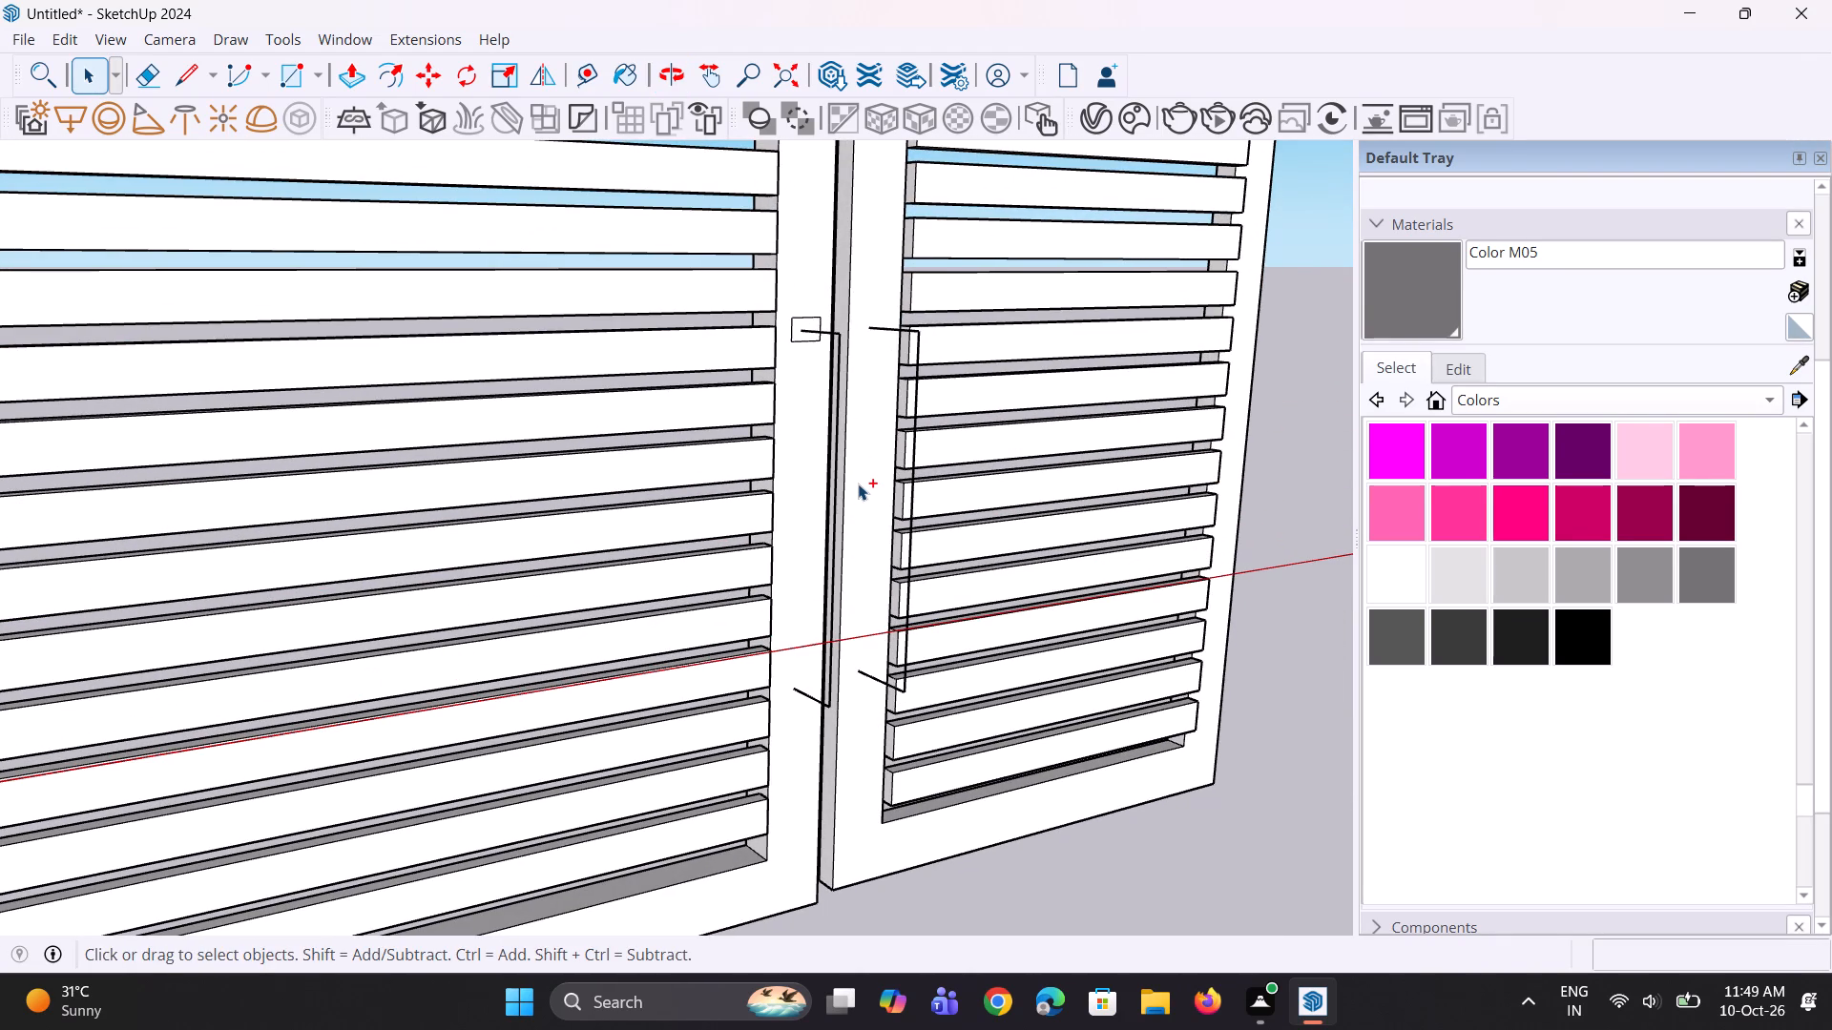
key("ctrl+z")
key("ctrl+z")
key("ctrl+z")
key("ctrl+z")
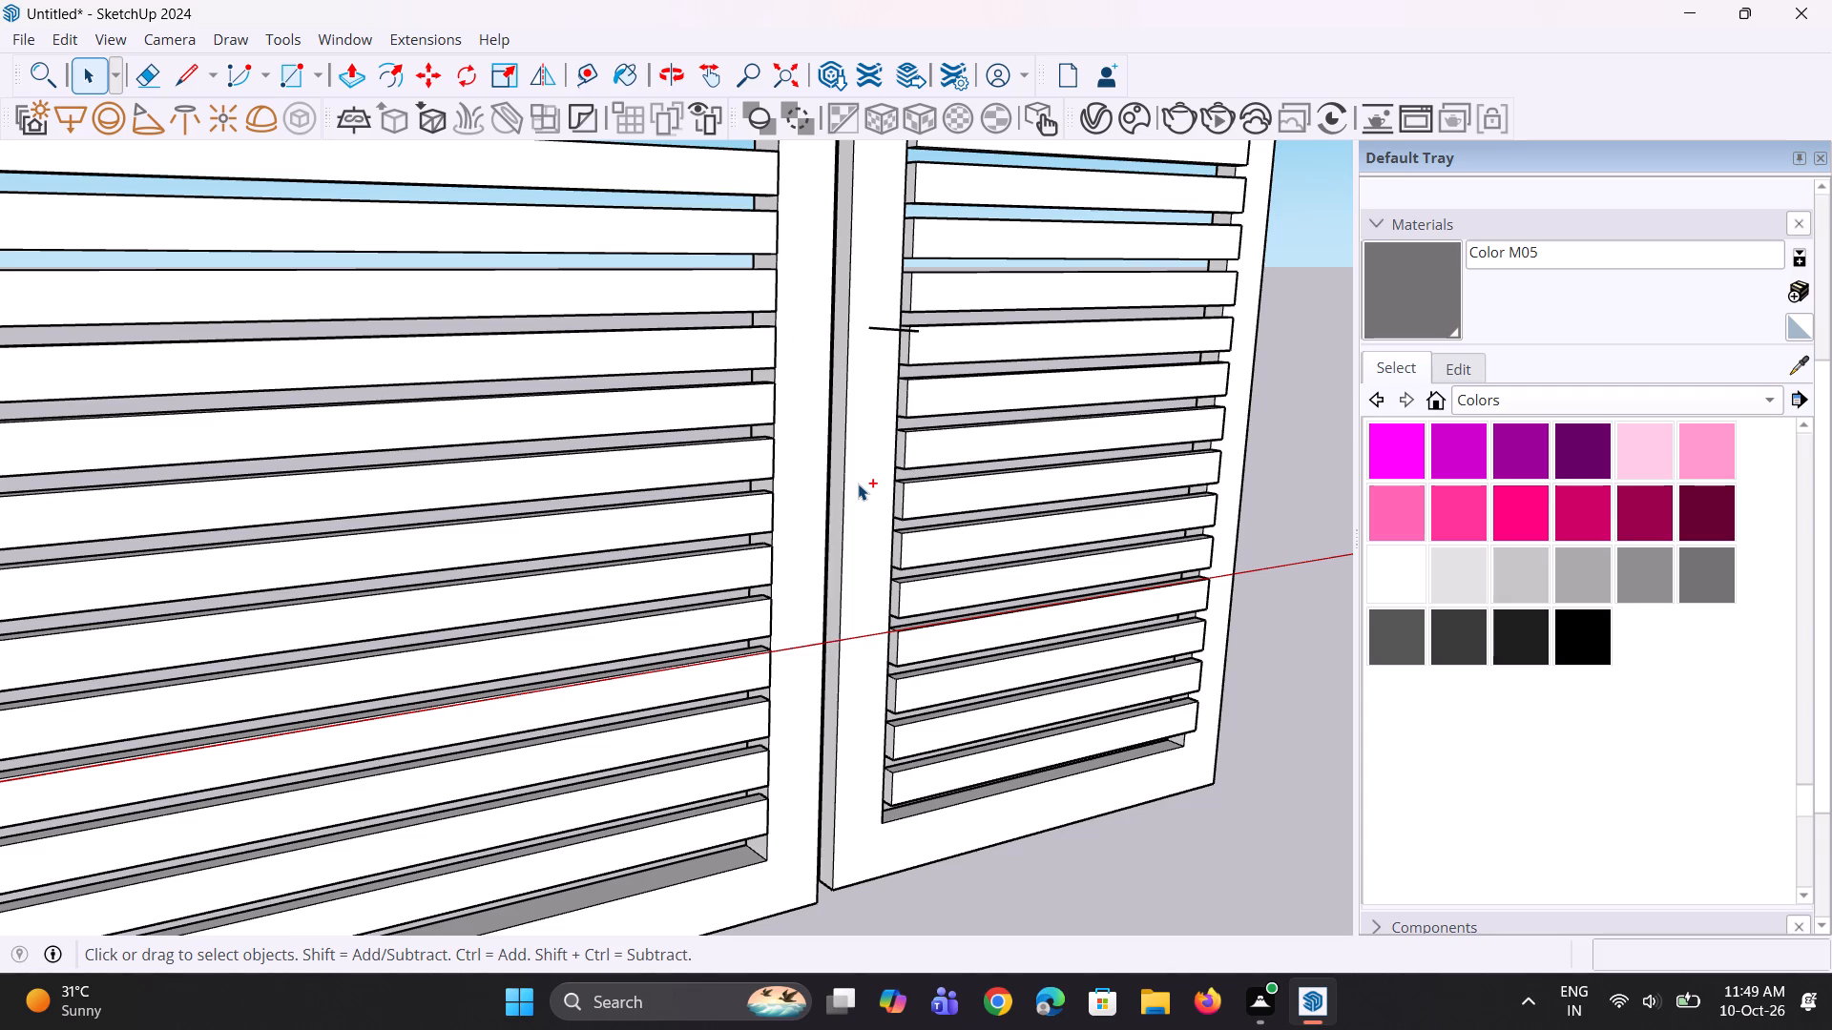
key("ctrl+z")
Draw a new handle path at the narrow leaf's stile: about 1 1/16" outward, about 2' down, and back to the stile.
scroll(830, 407, "up", 1)
key("l")
scroll(864, 314, "up", 1)
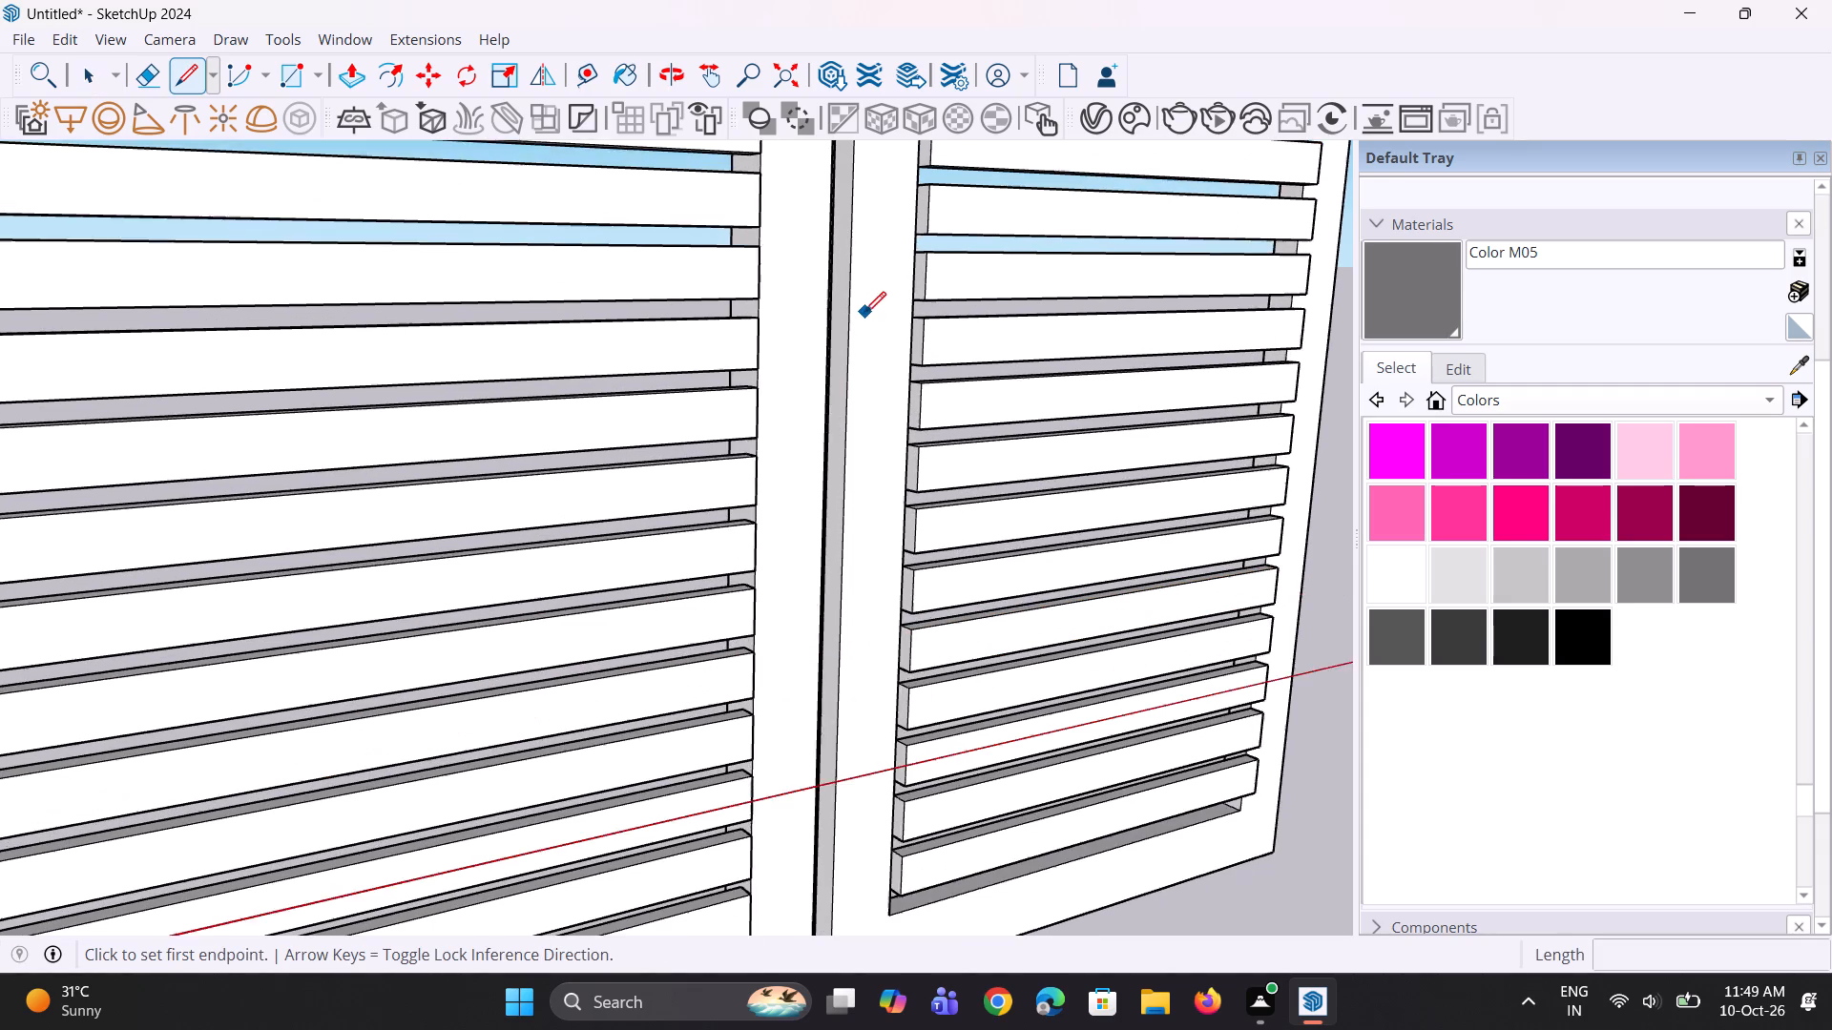
scroll(864, 313, "up", 1)
left_click(878, 330)
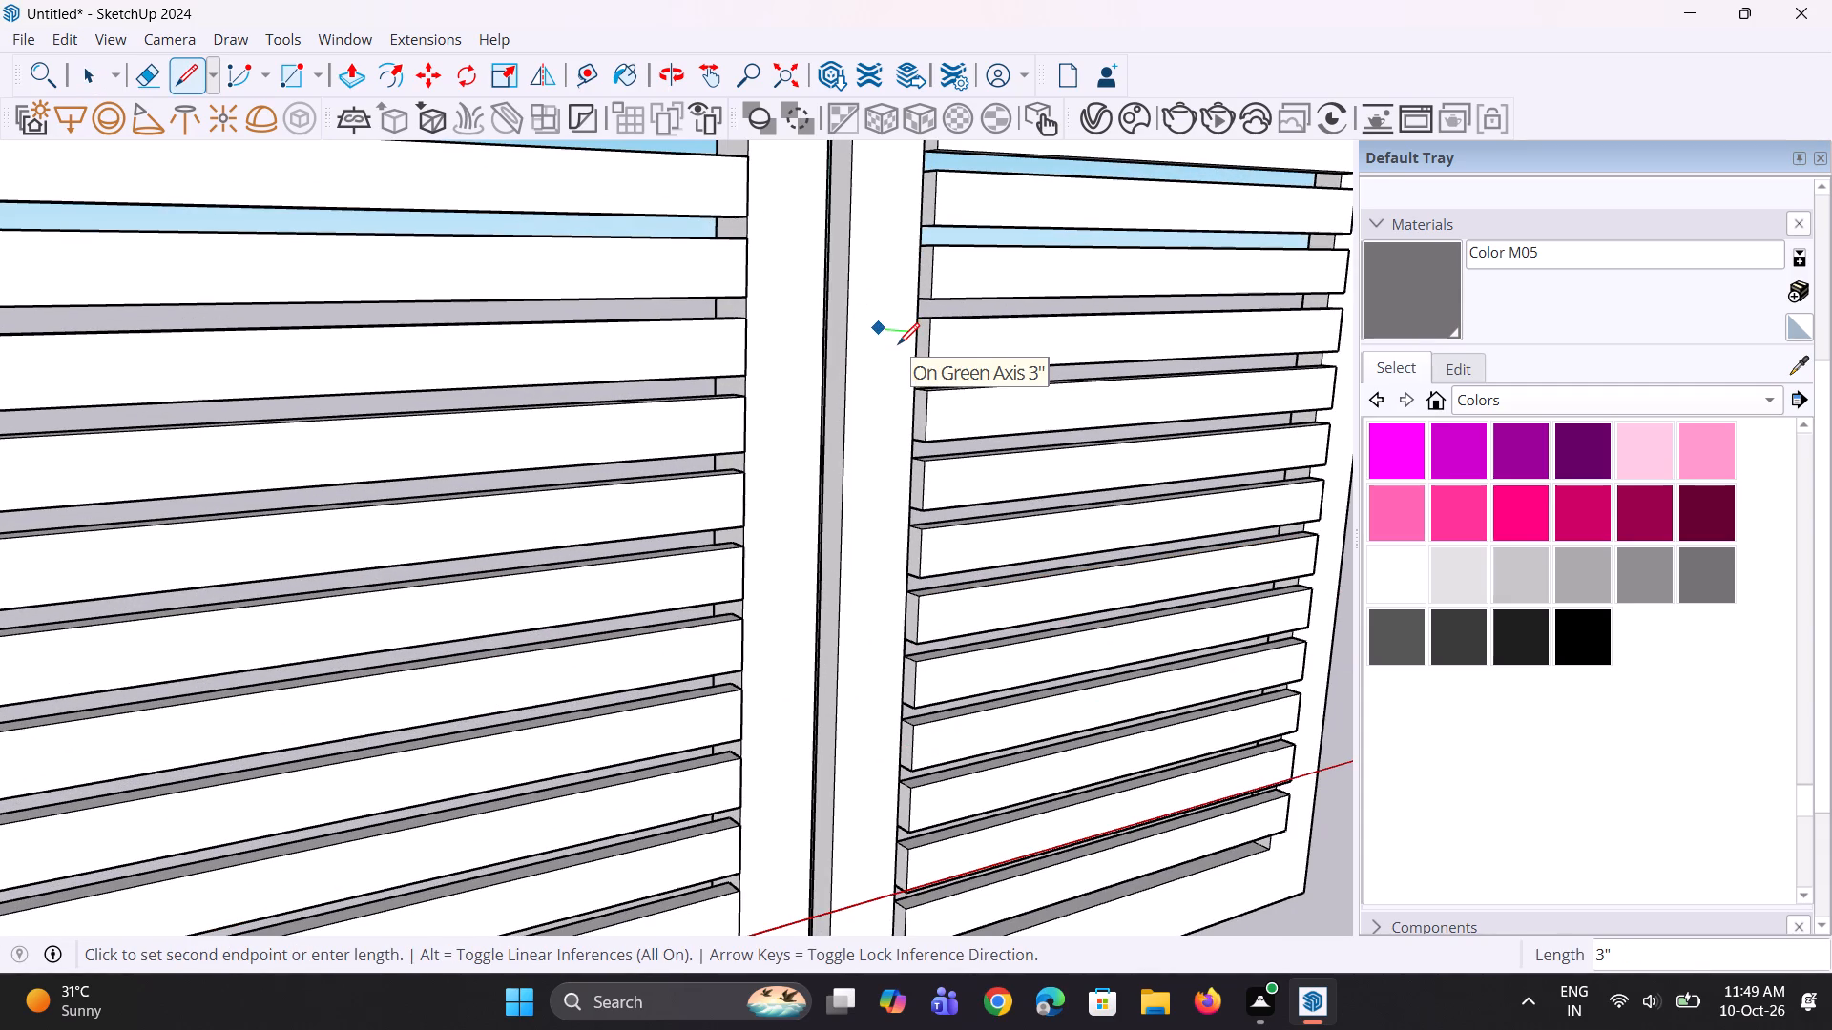
scroll(898, 344, "up", 5)
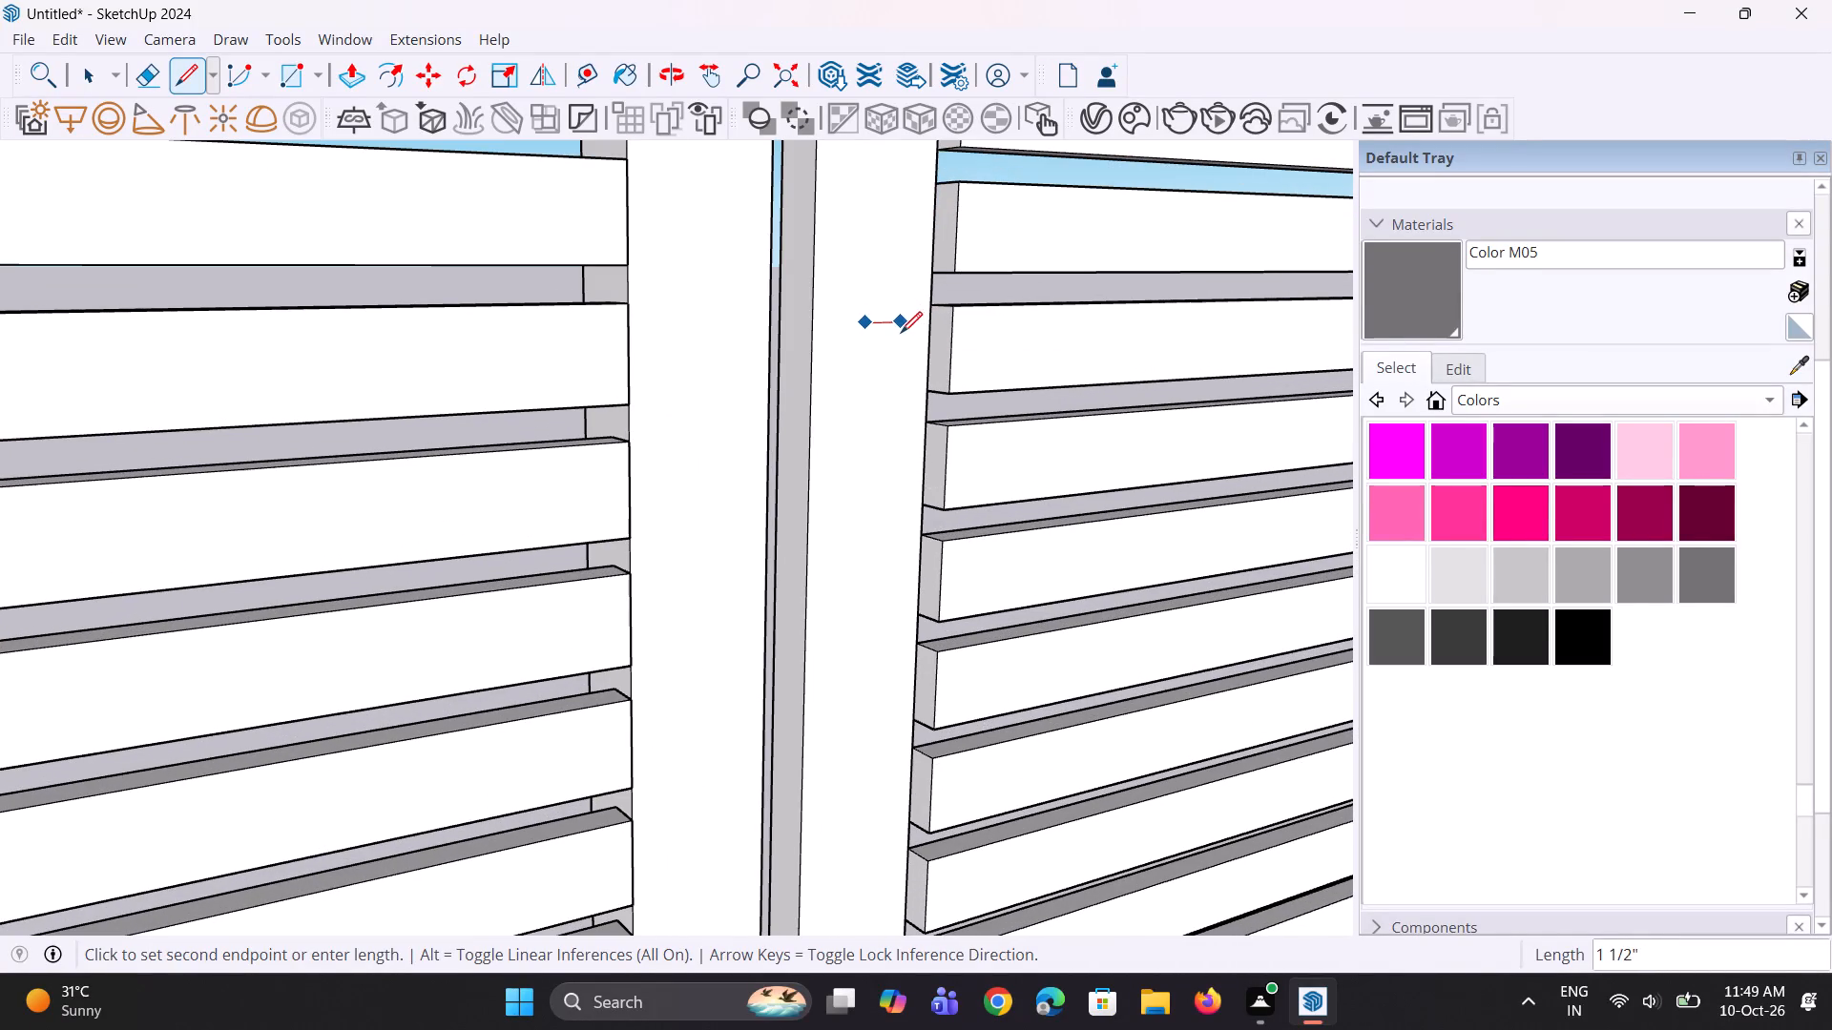
middle_click_drag(878, 366, 996, 377)
scroll(921, 343, "up", 2)
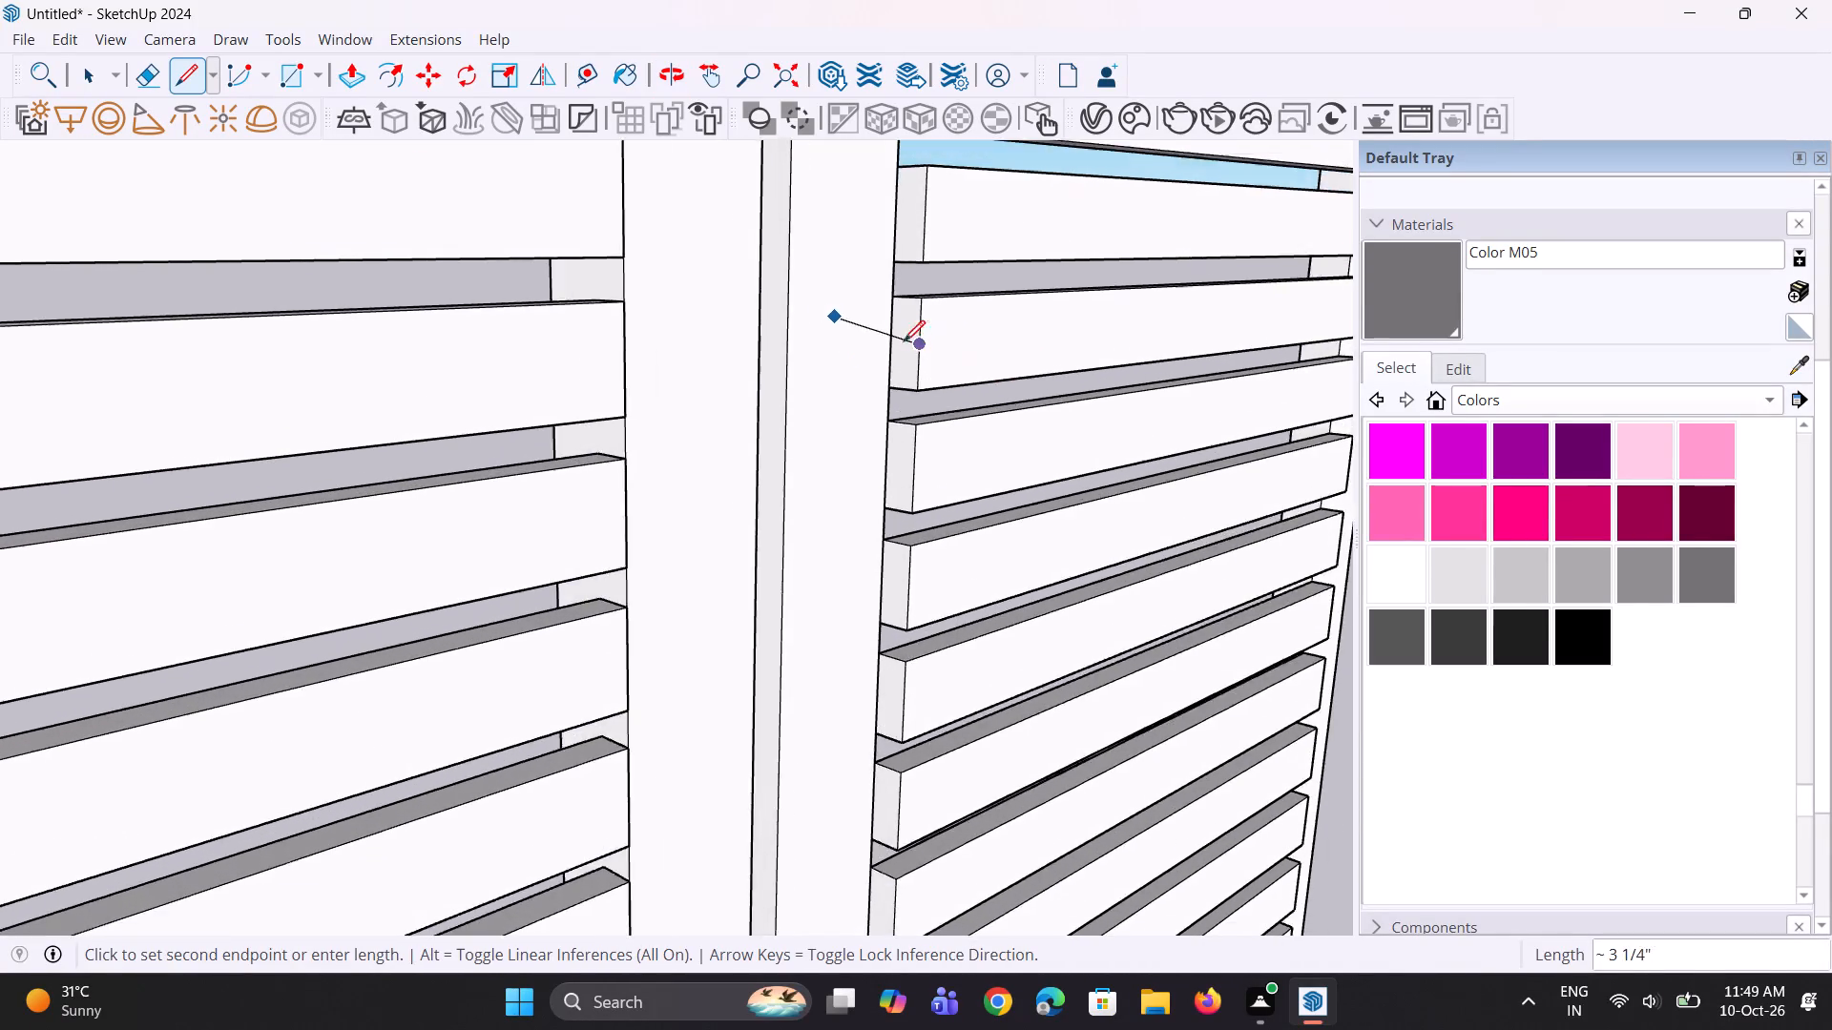
scroll(904, 341, "up", 3)
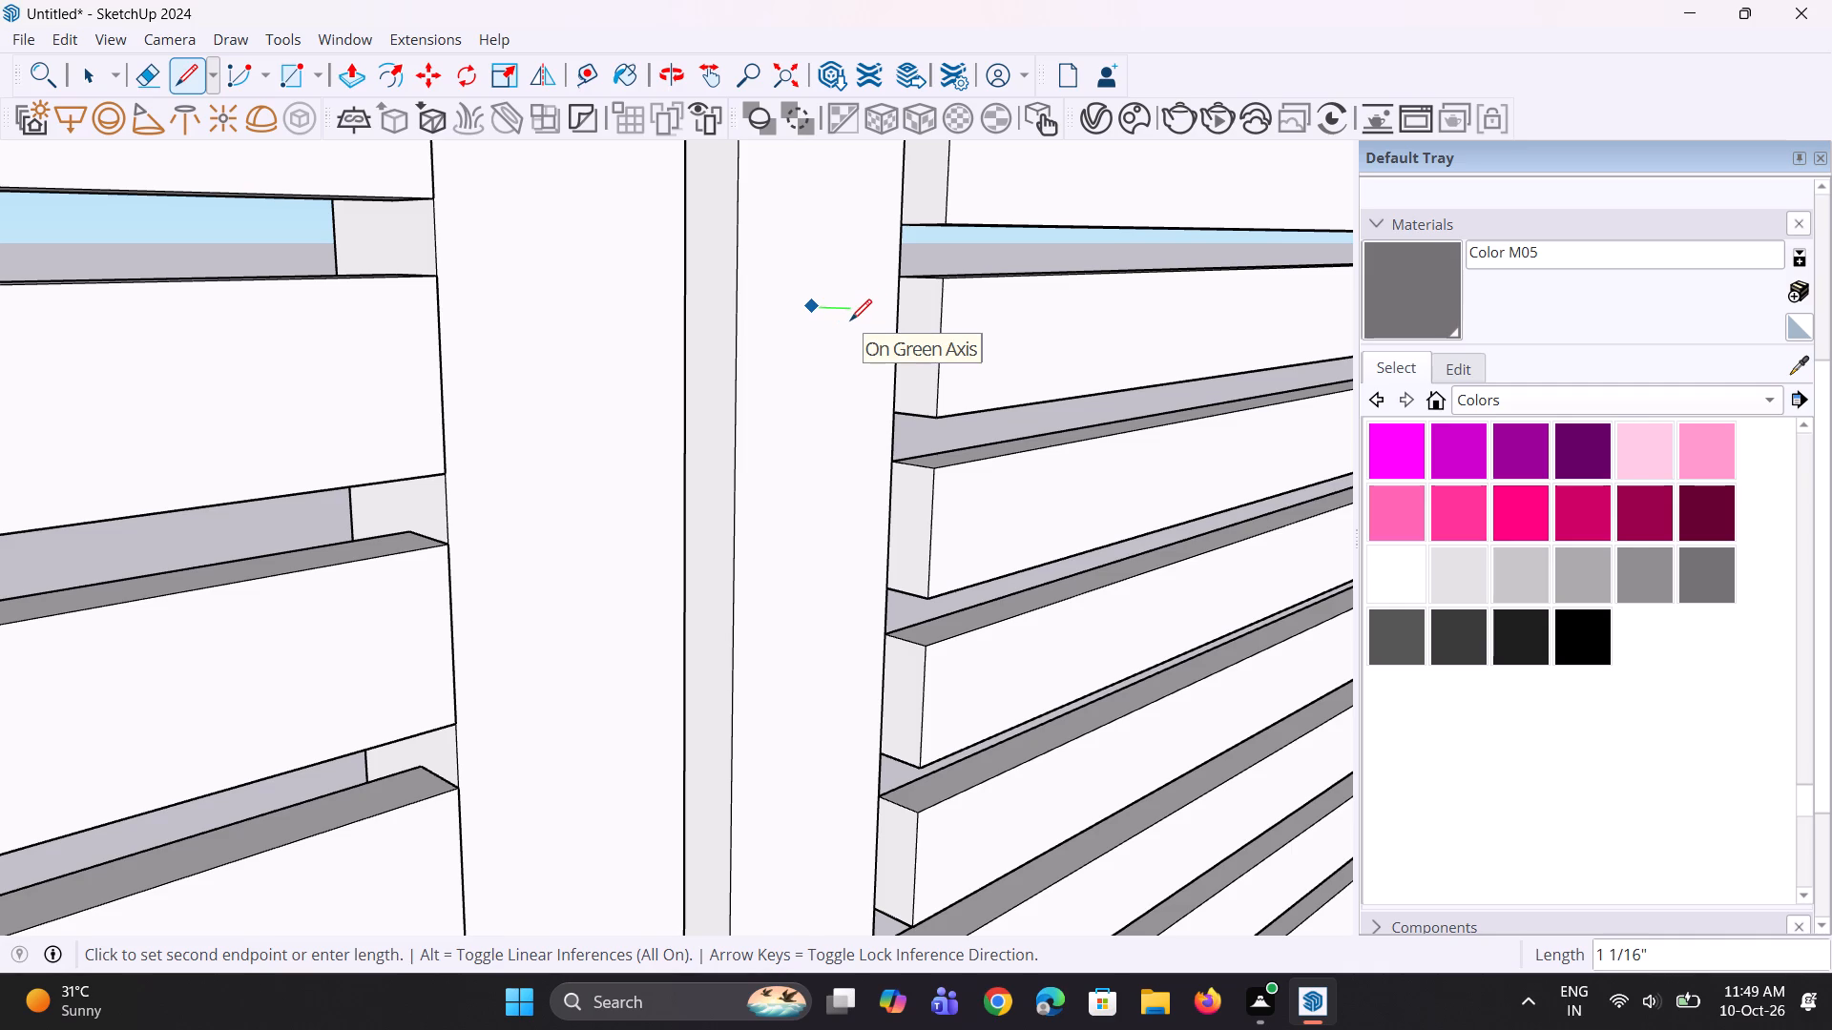
left_click(850, 320)
scroll(868, 529, "down", 4)
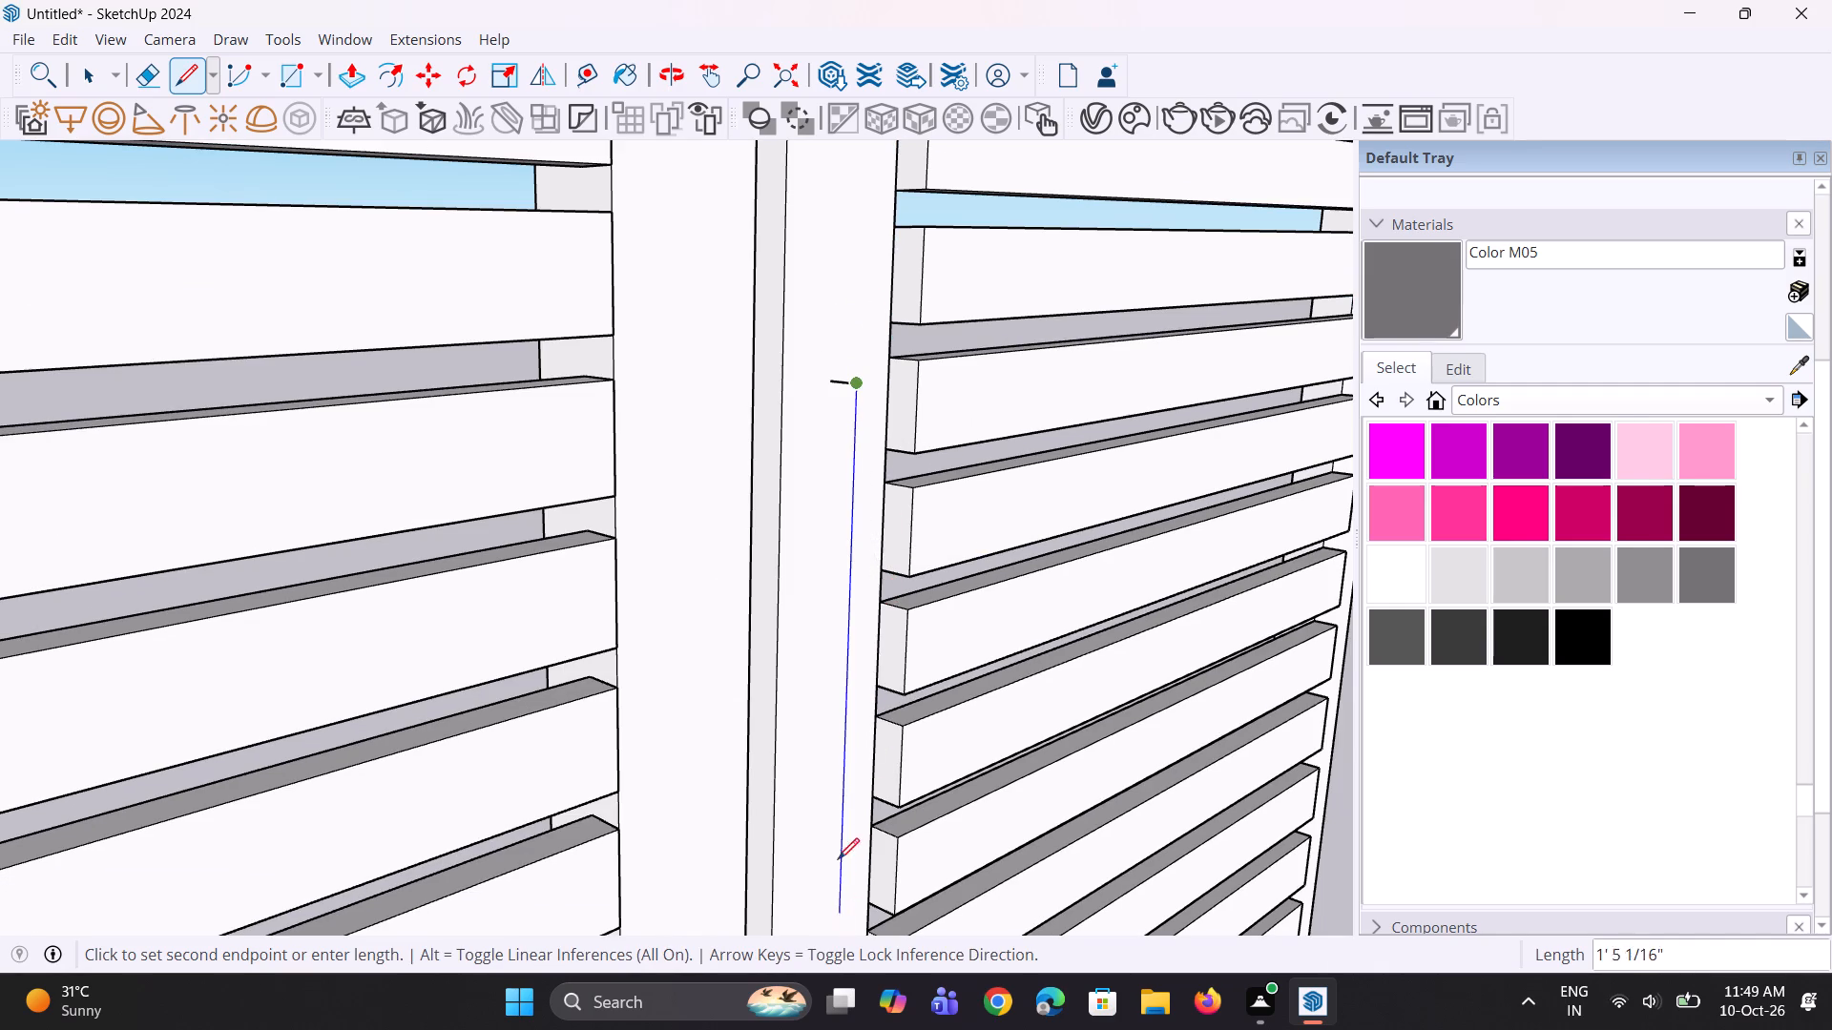
scroll(774, 713, "down", 9)
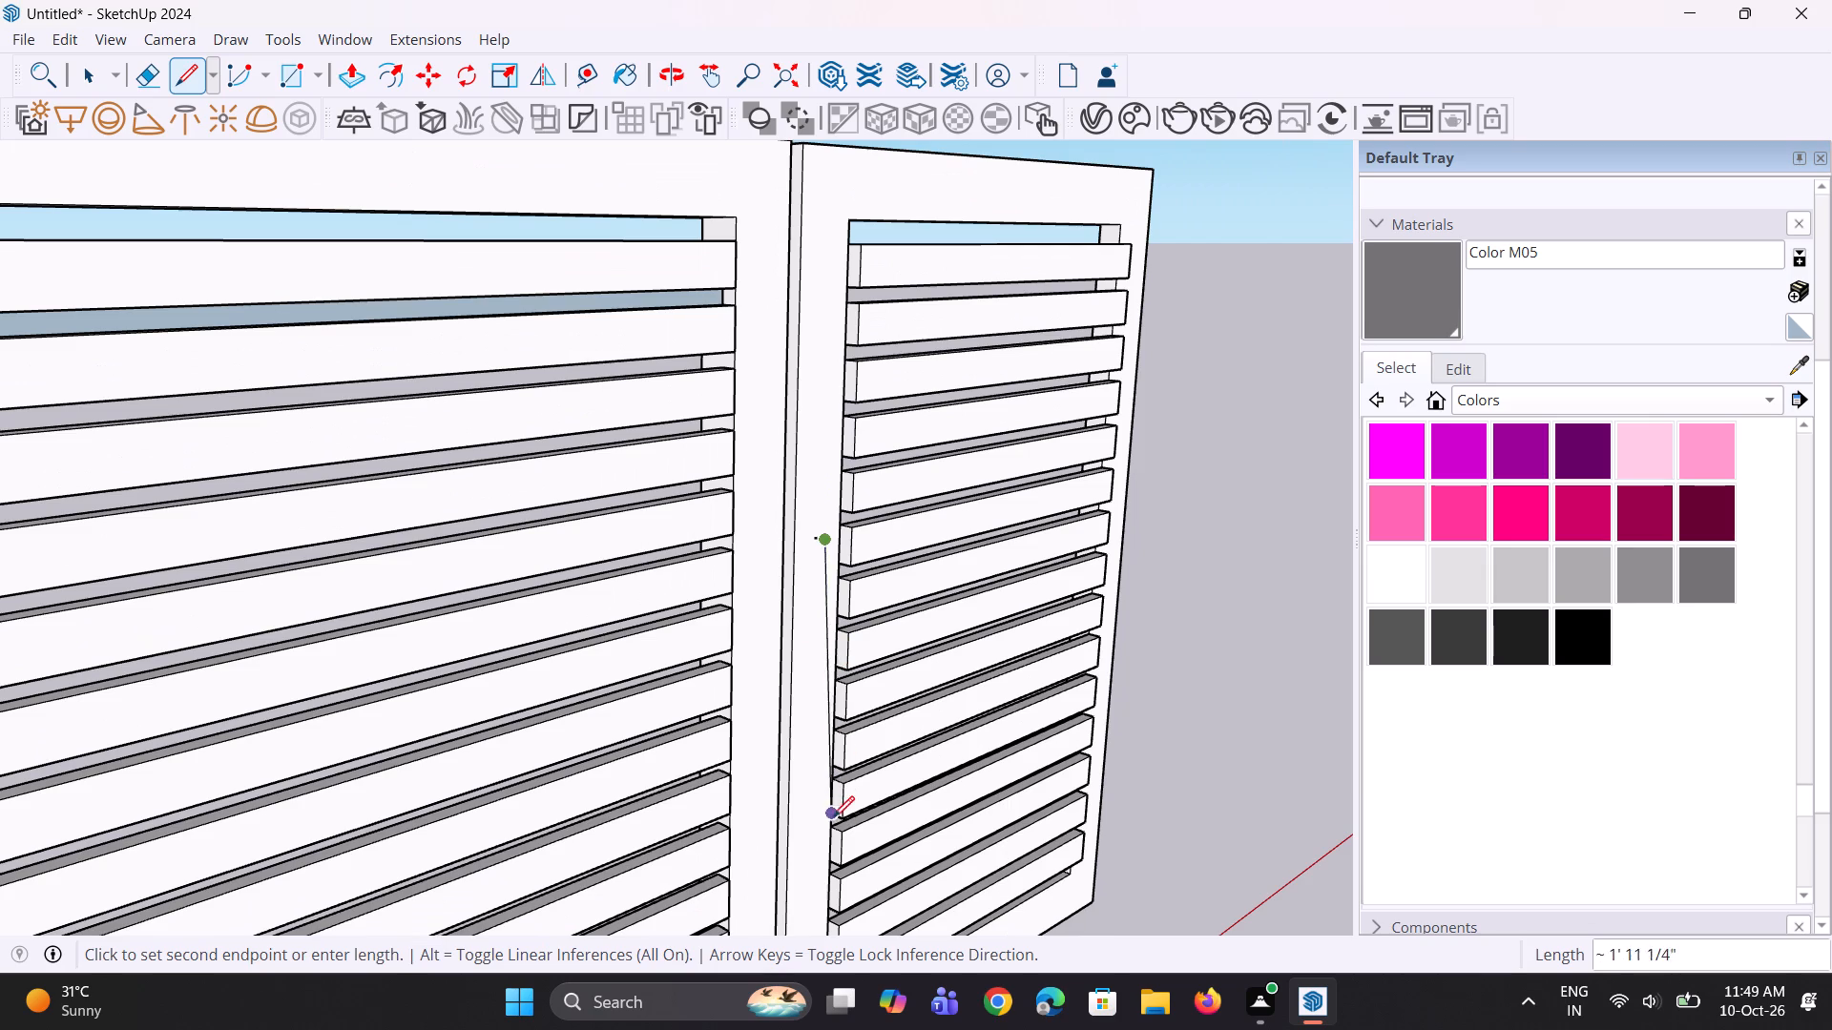
left_click(824, 833)
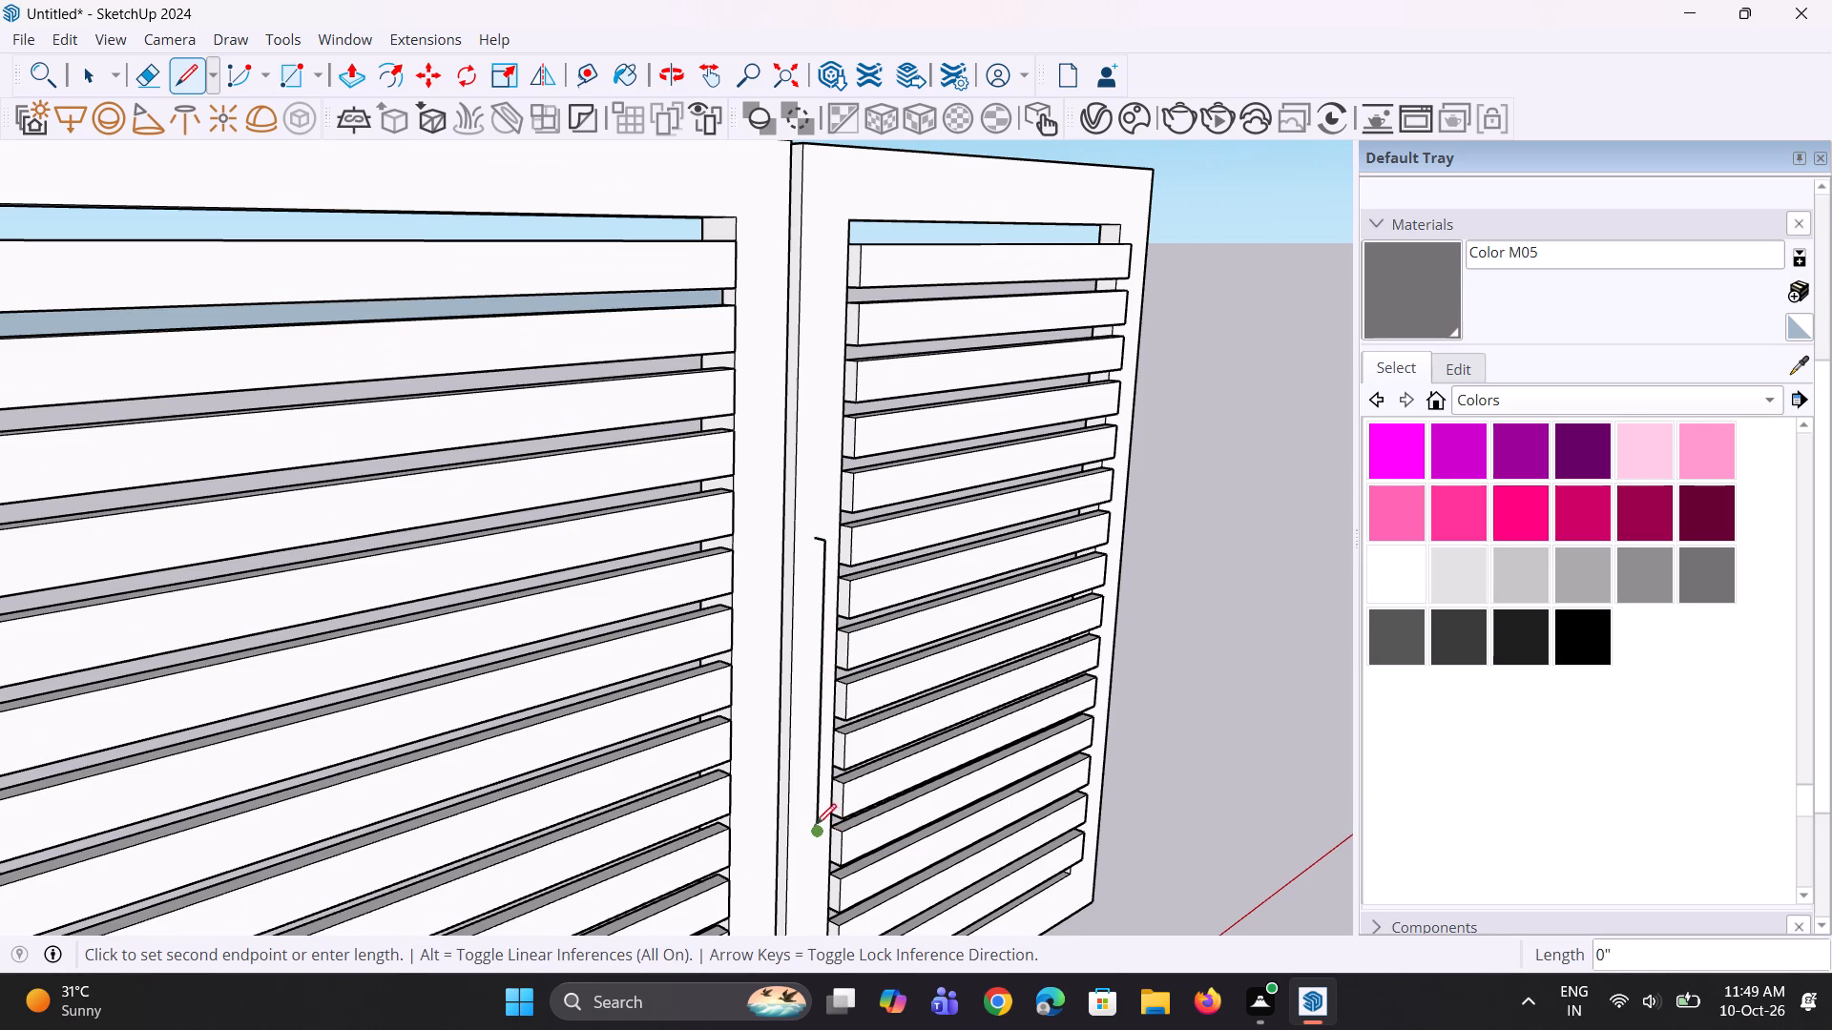
left_click(807, 814)
middle_click_drag(807, 814, 809, 850)
key("space")
key("space")
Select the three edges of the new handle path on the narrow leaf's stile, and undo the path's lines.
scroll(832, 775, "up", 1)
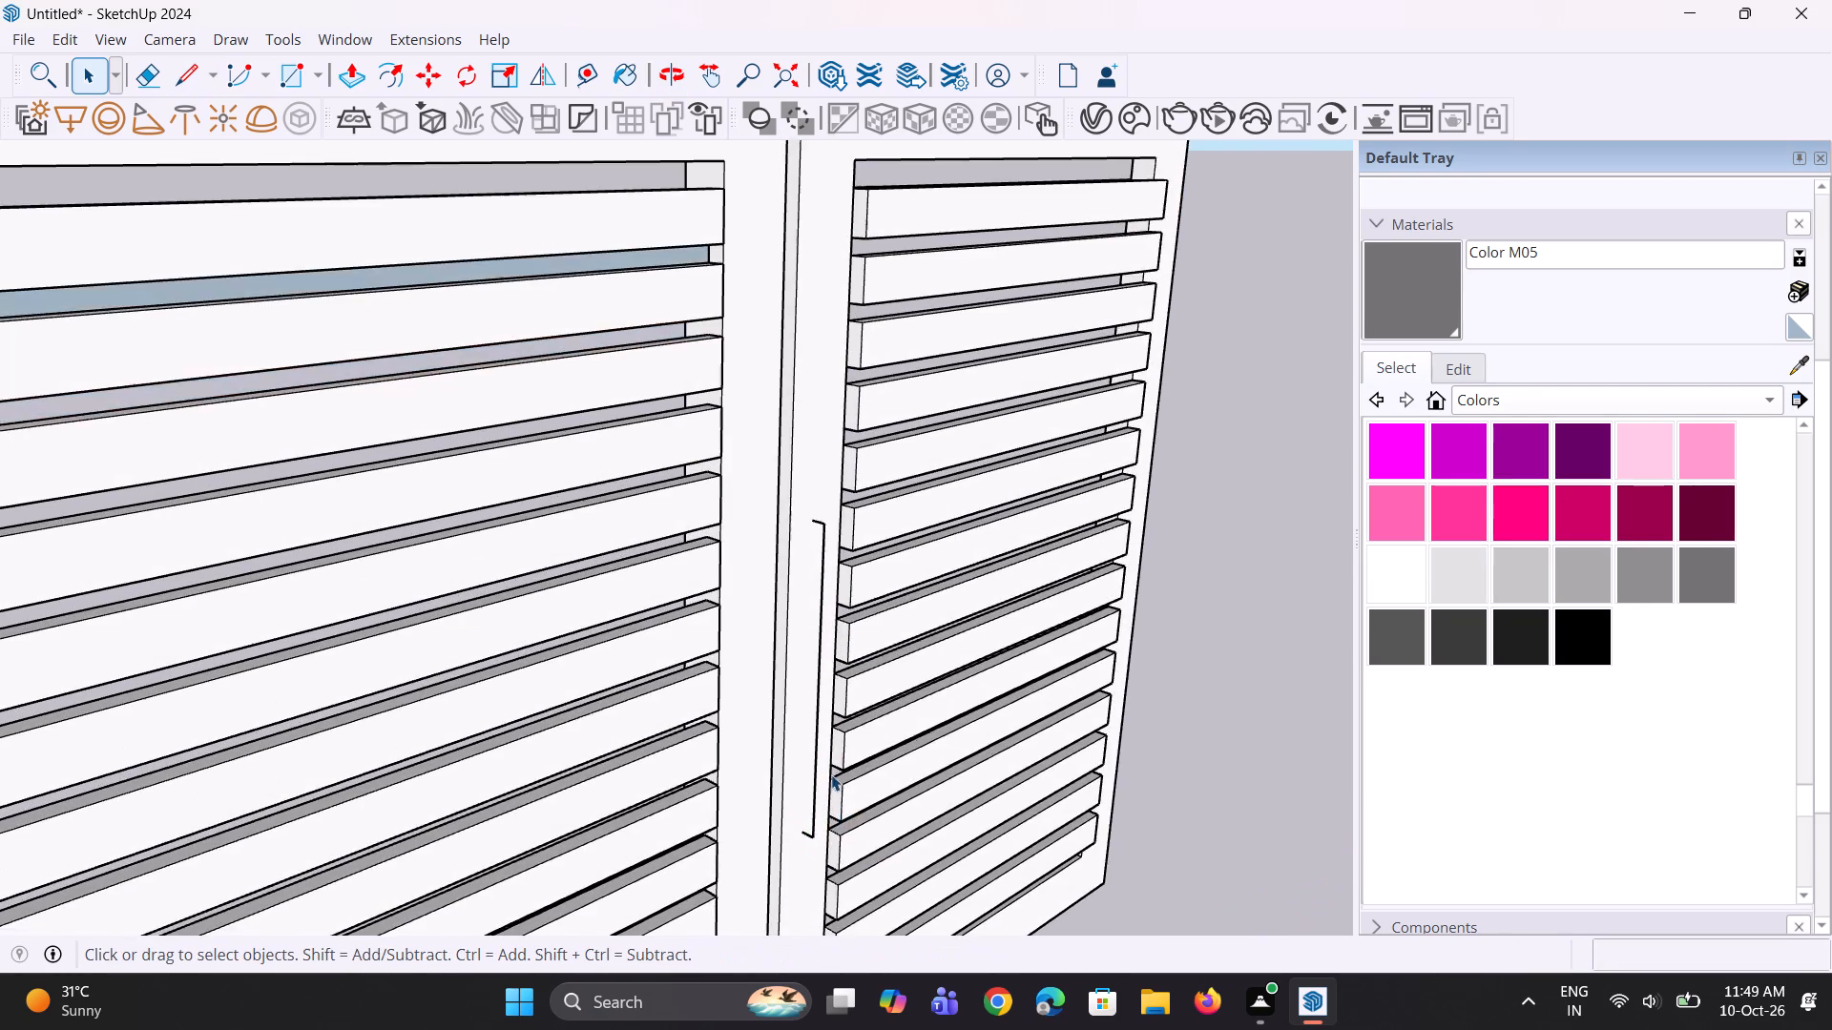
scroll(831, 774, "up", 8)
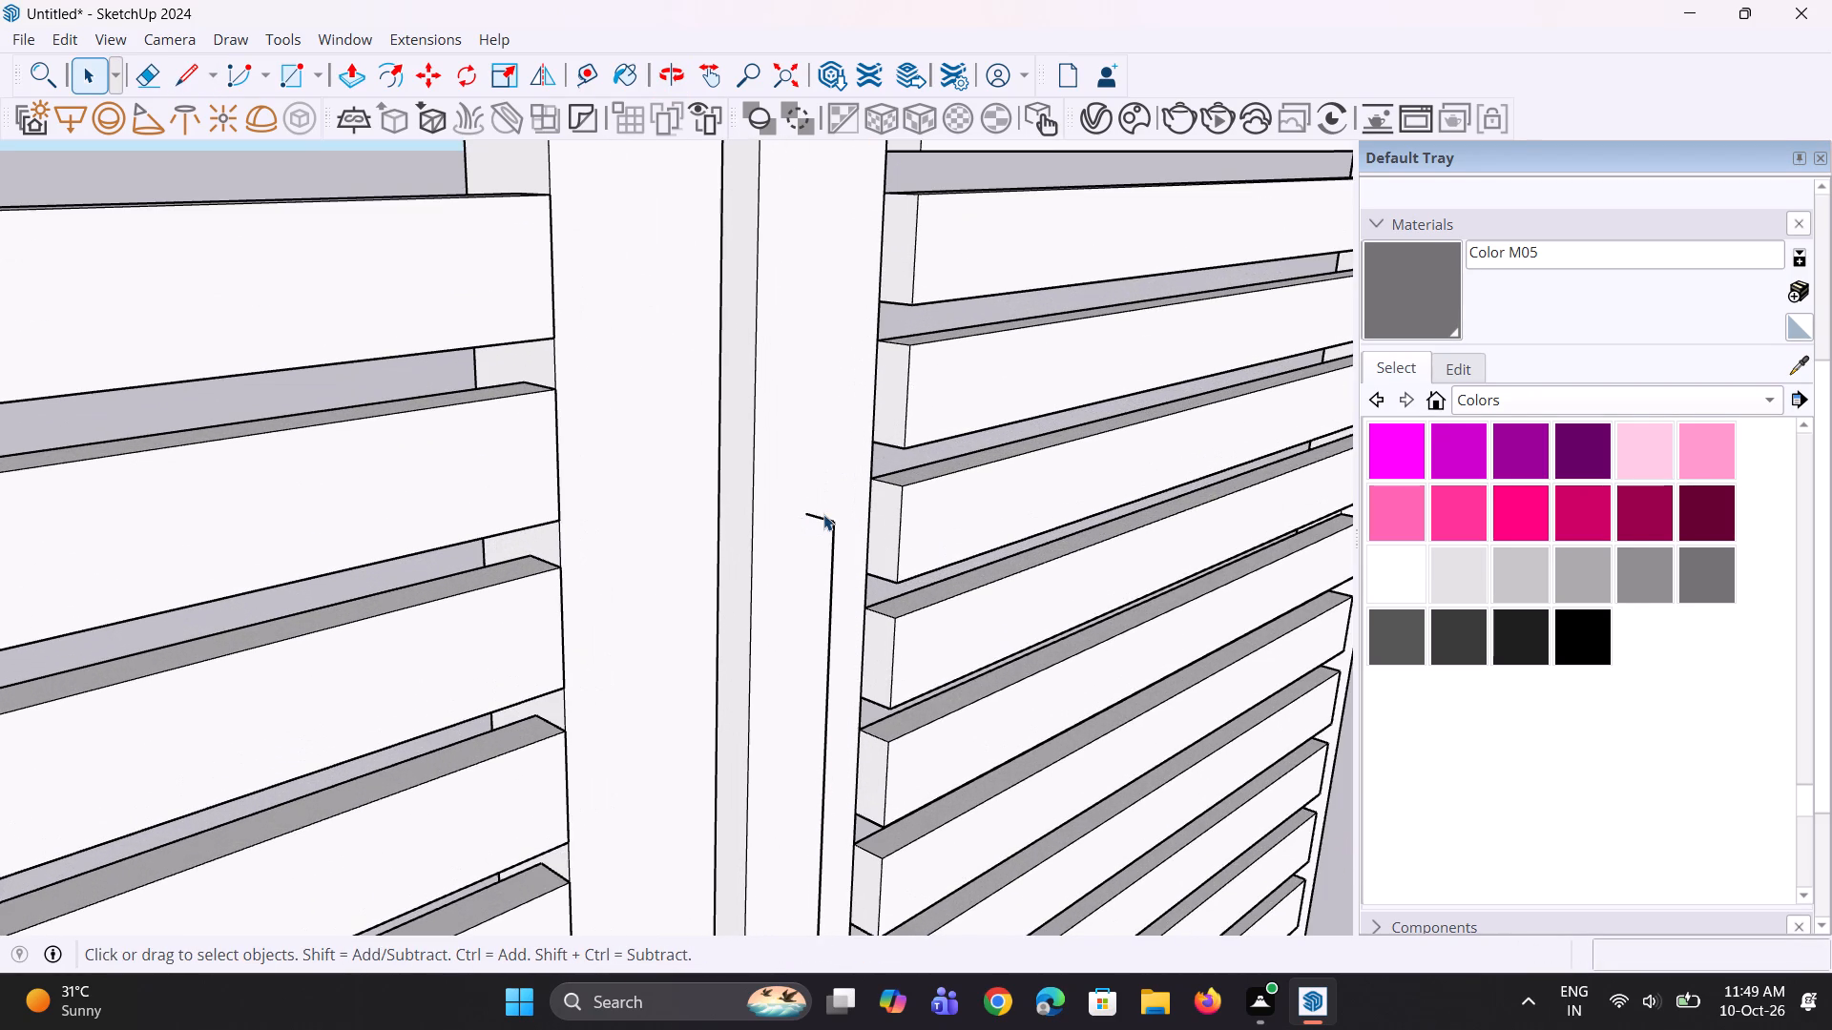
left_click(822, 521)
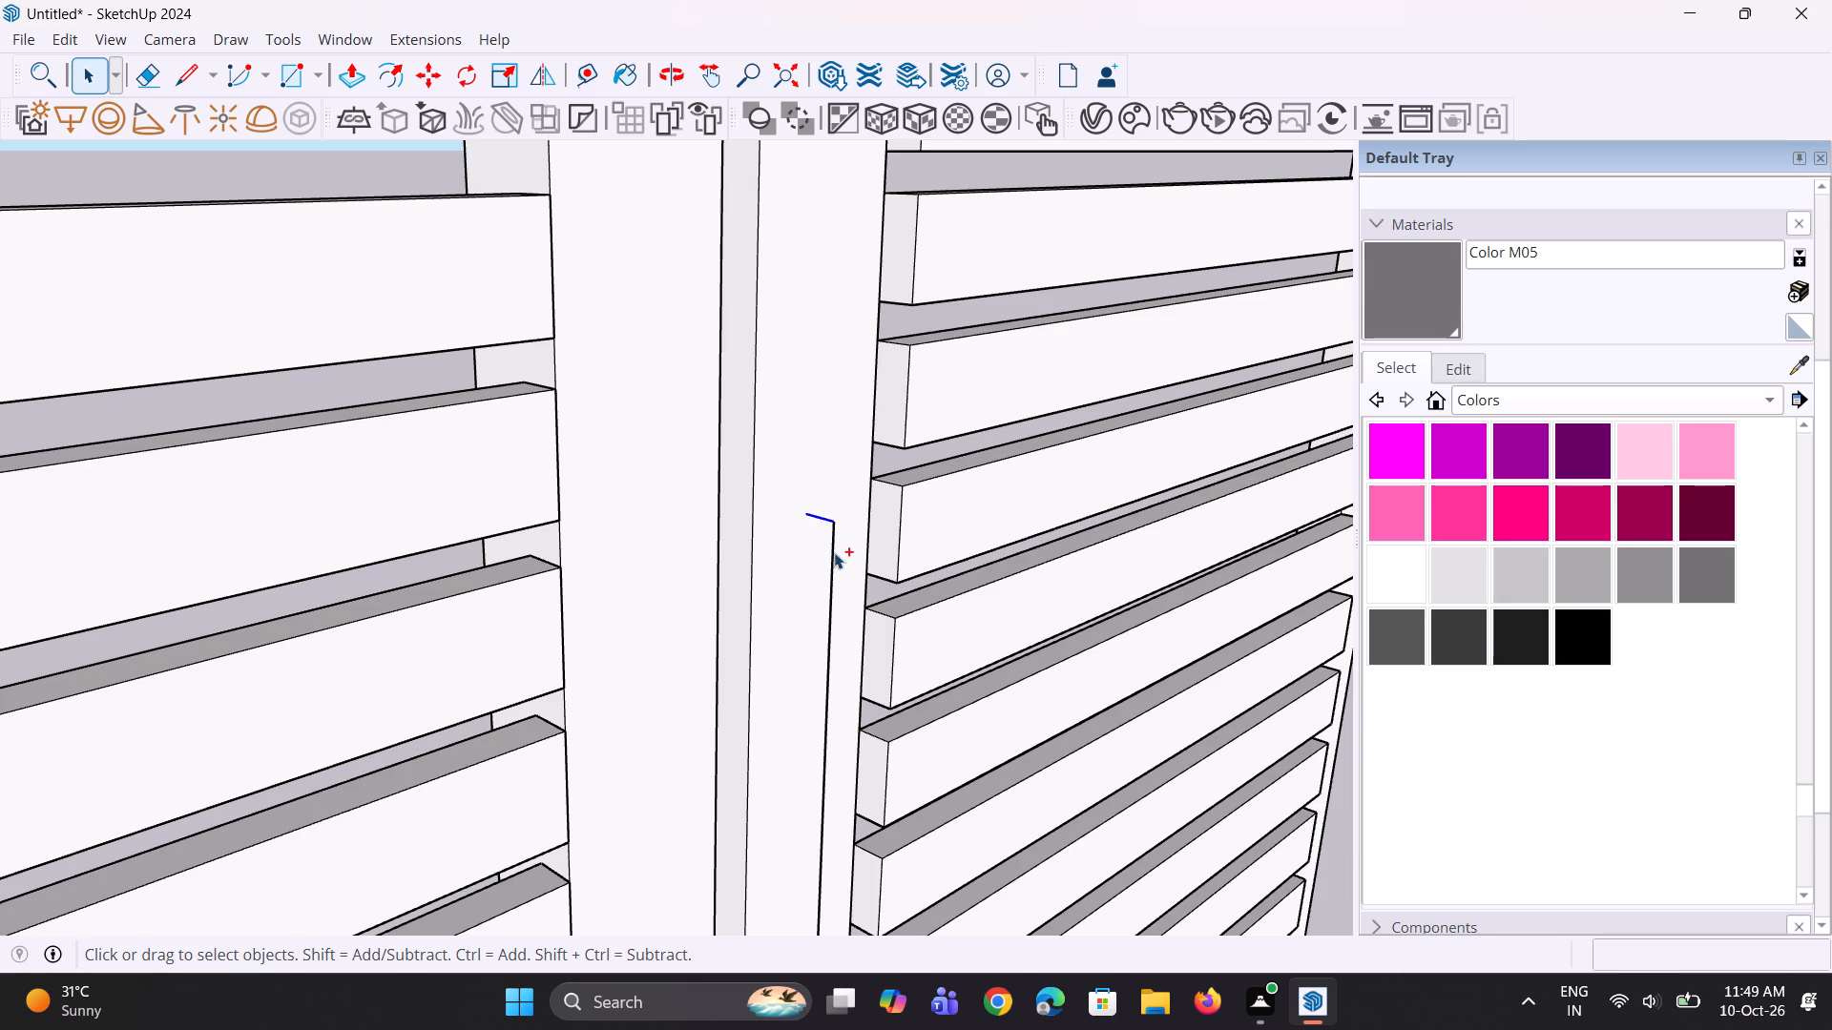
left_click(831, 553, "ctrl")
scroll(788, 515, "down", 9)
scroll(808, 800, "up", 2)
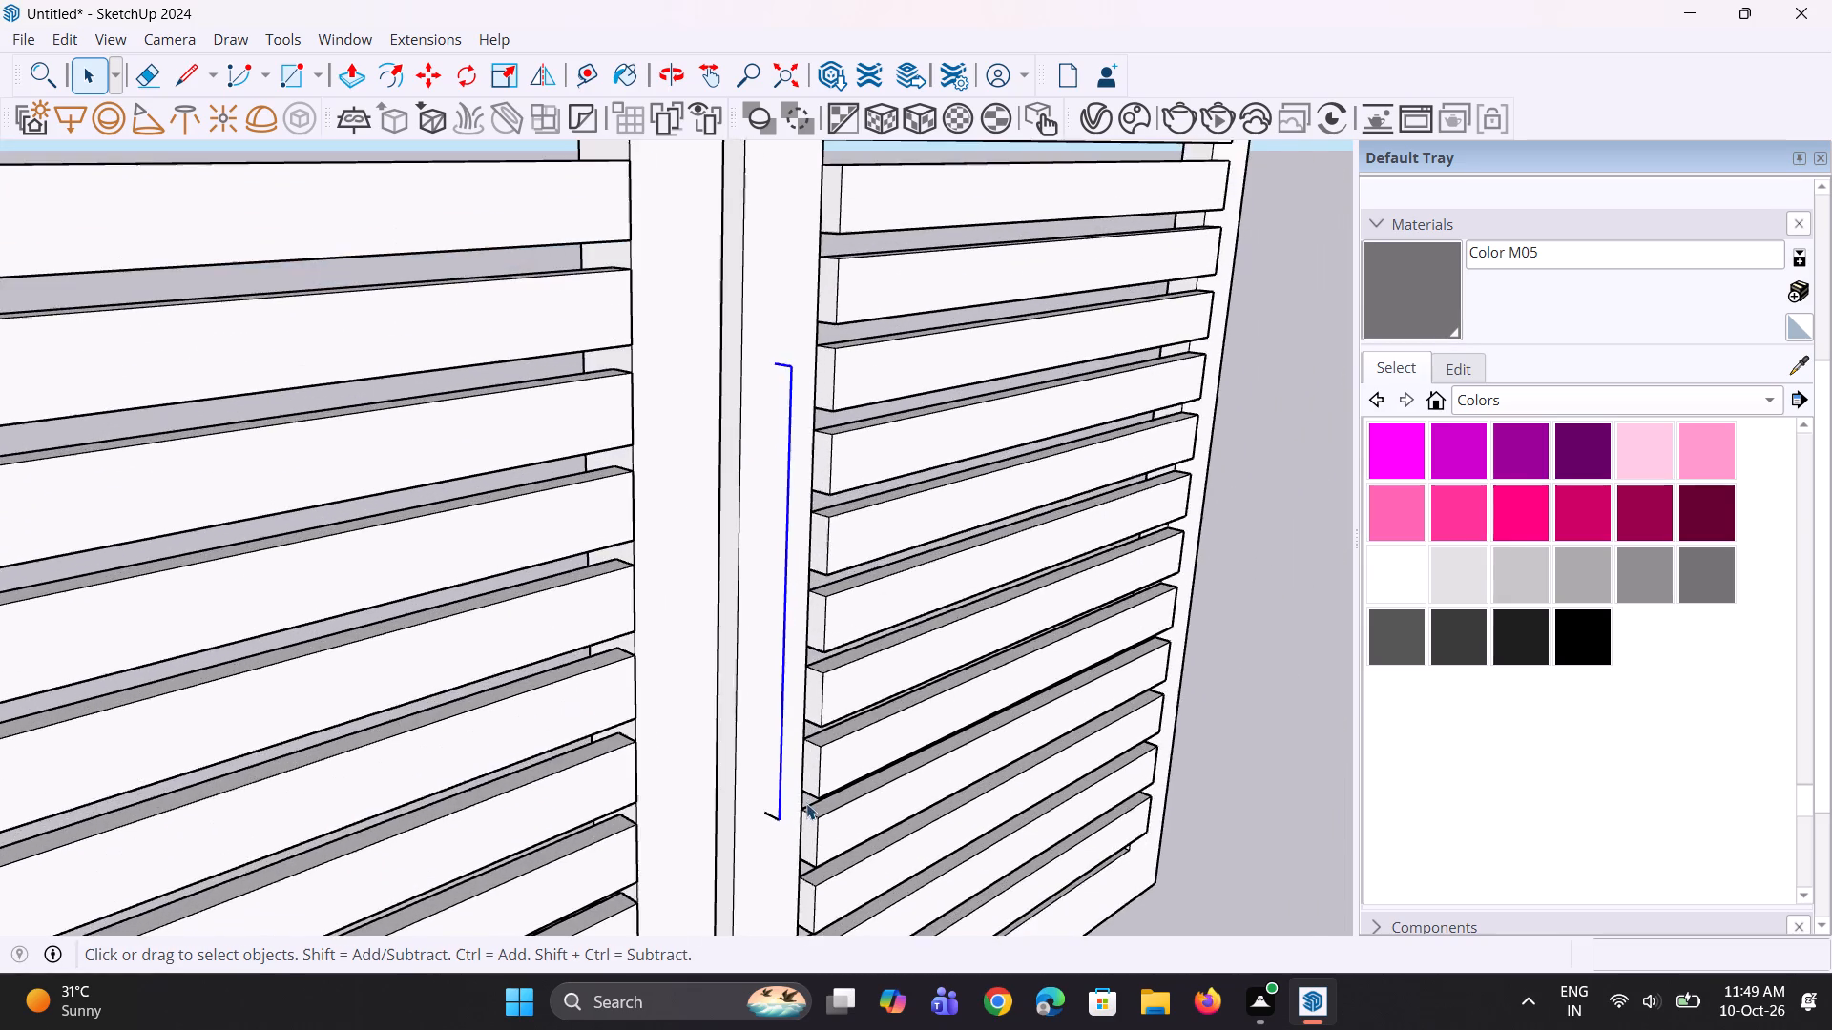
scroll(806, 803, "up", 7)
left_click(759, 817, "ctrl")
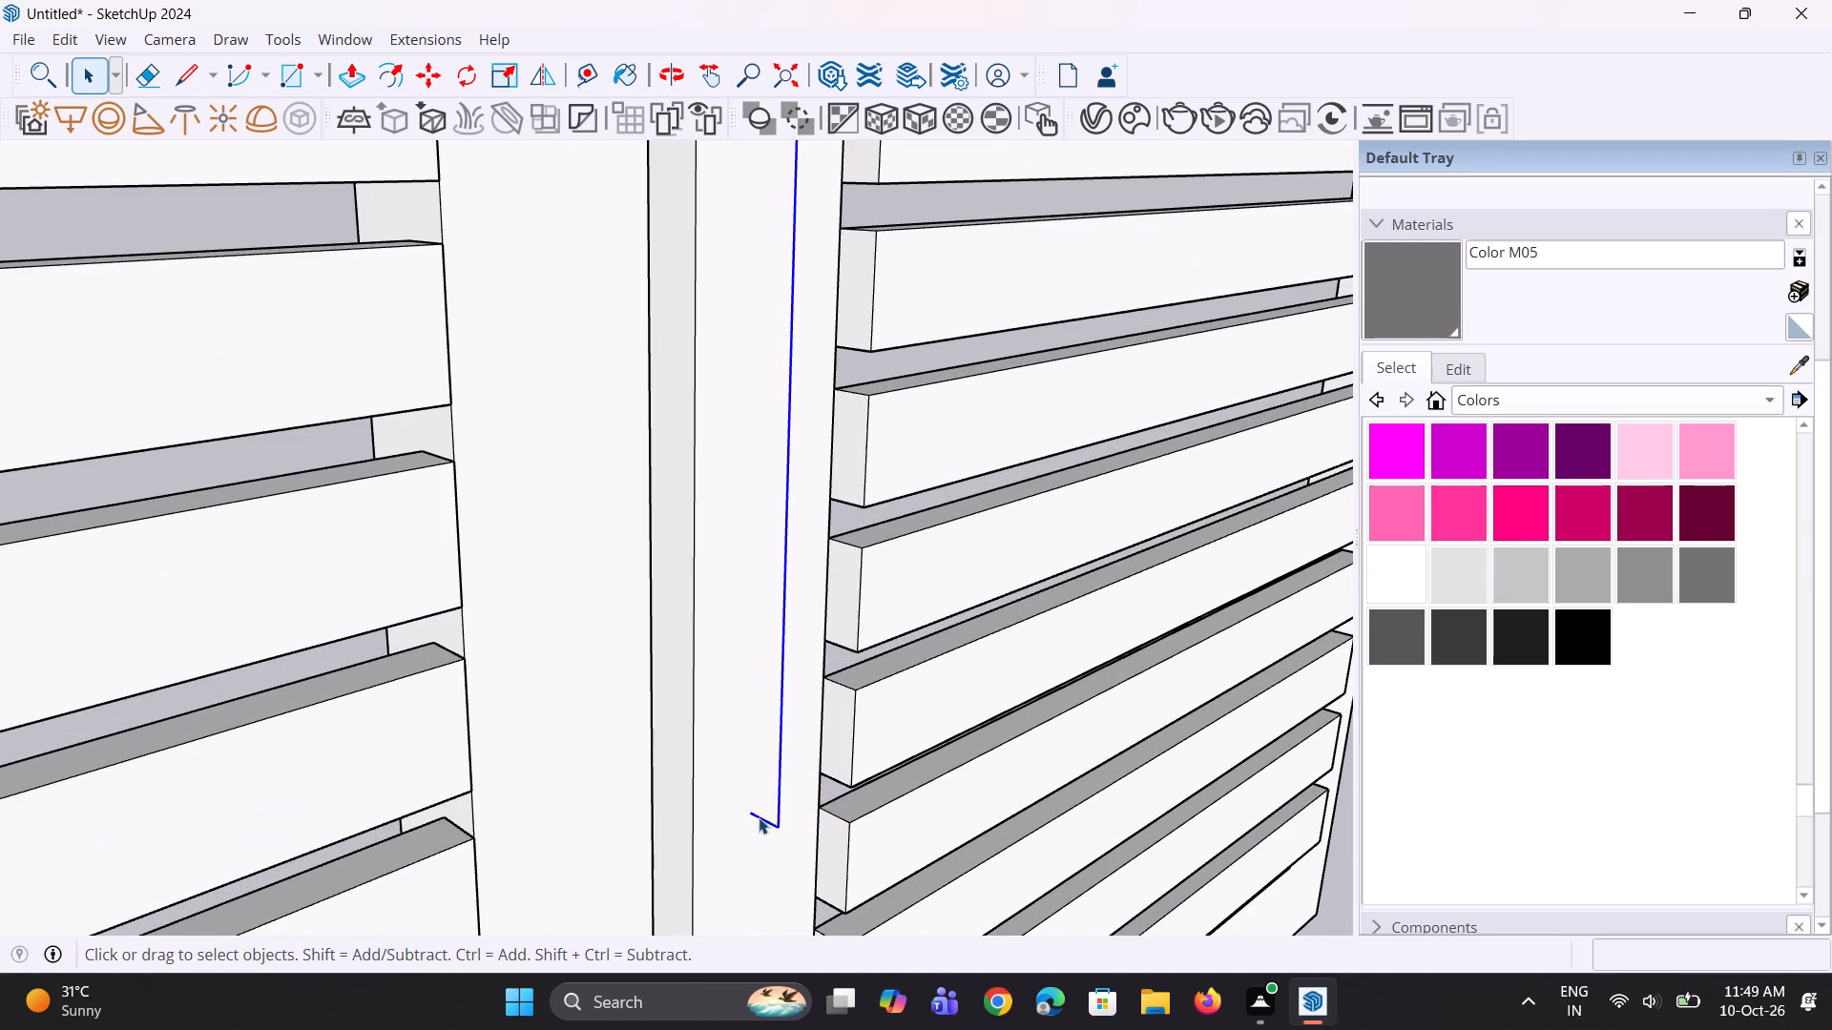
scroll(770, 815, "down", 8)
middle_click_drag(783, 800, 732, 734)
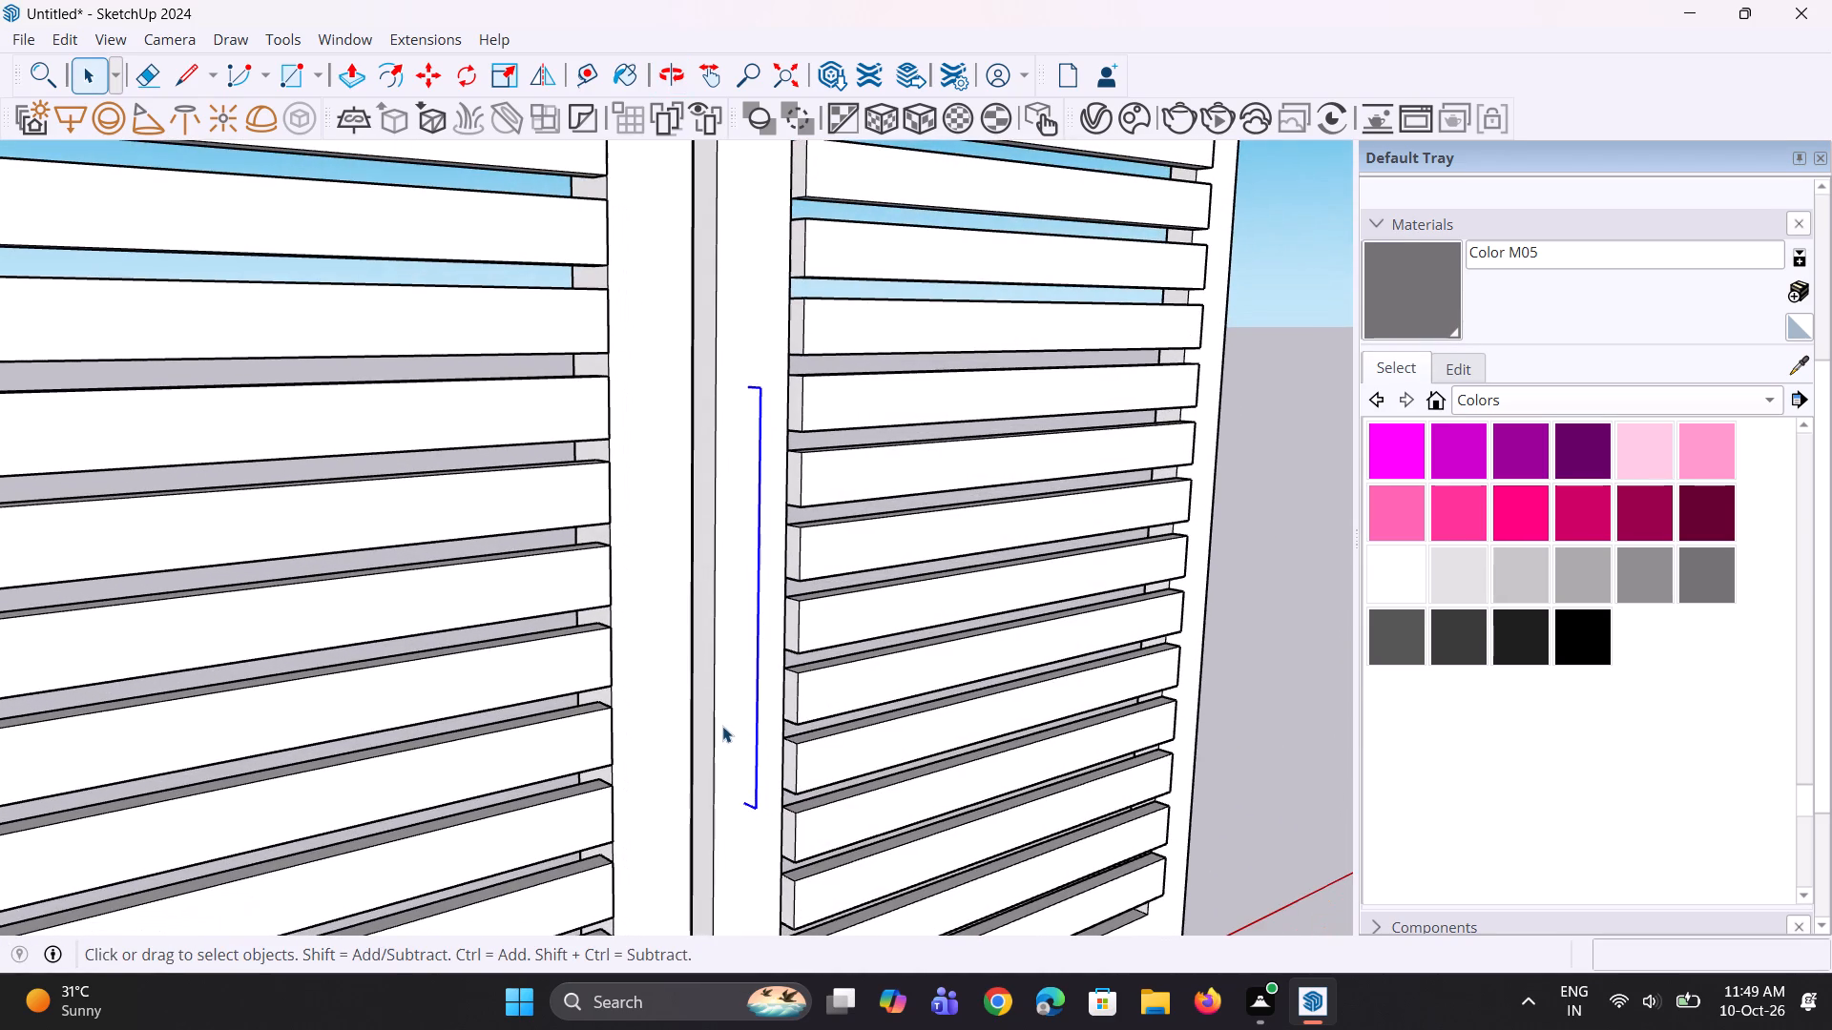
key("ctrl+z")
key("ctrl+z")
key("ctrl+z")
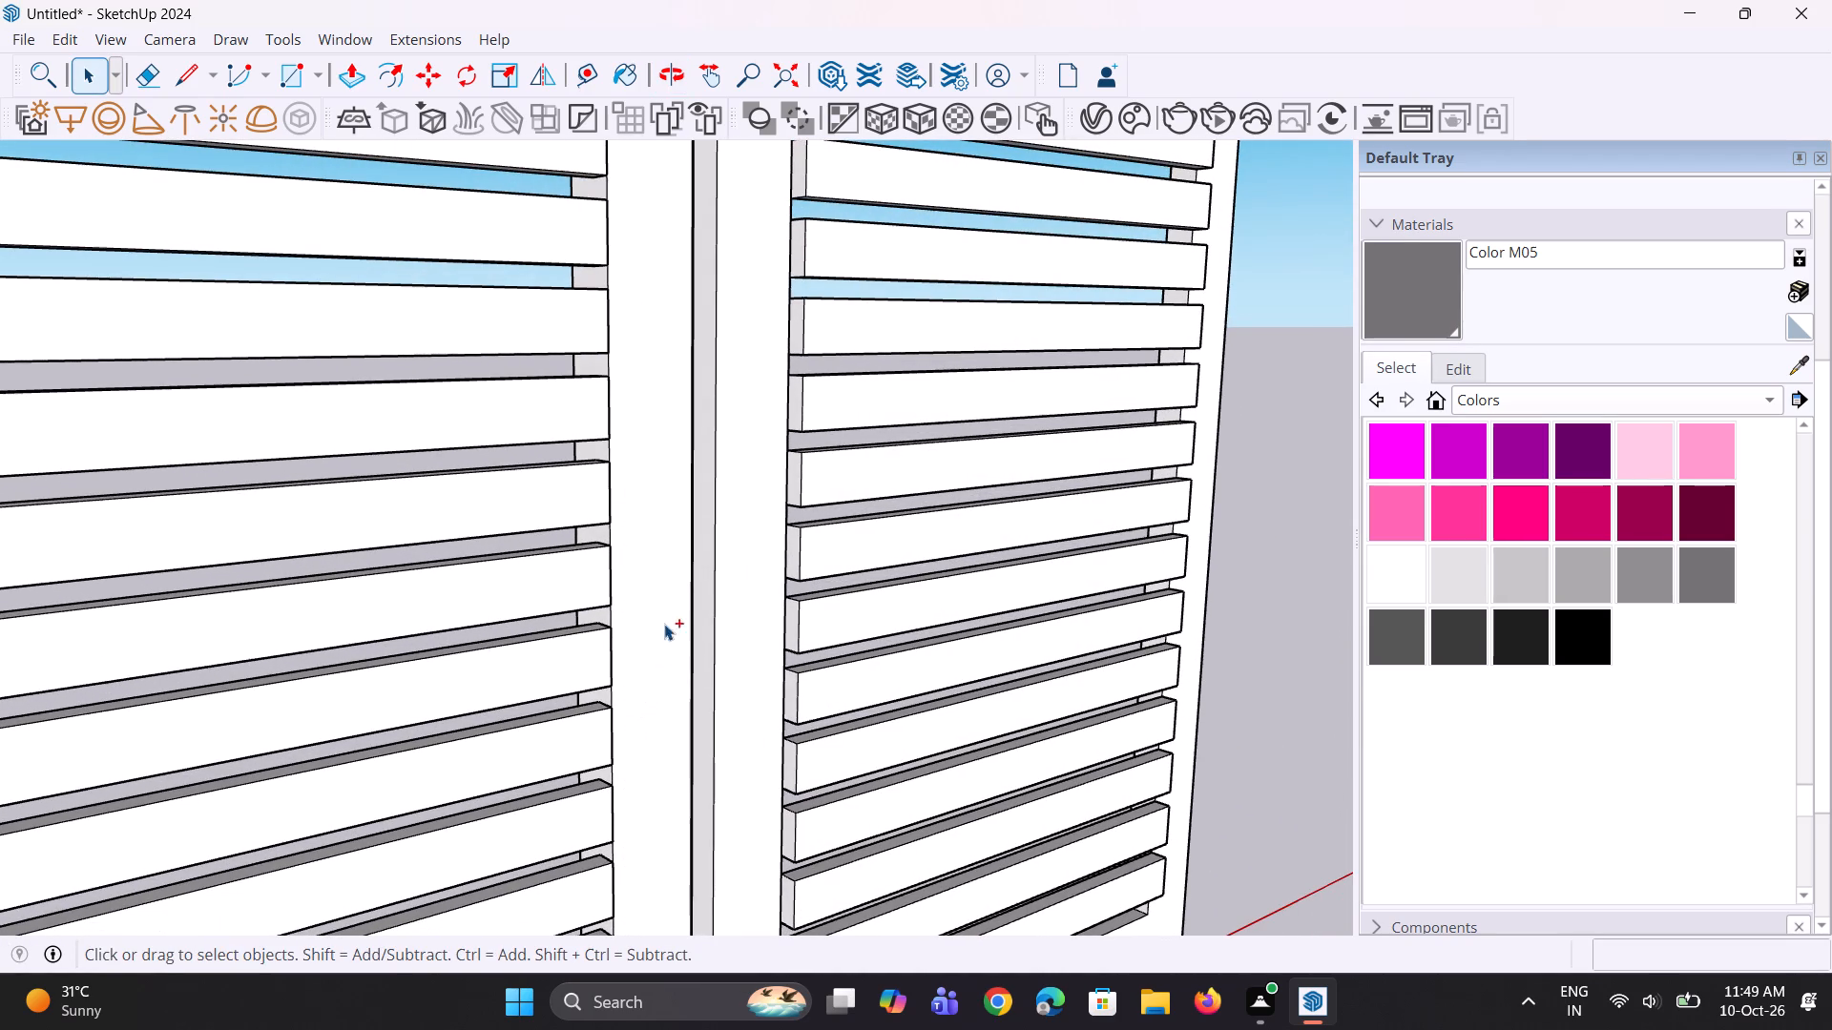
Redraw the three-edge handle path on the narrow leaf's stile: outward from the face, about 2' 7/8" down, and back to the stile.
key("l")
scroll(776, 356, "up", 1)
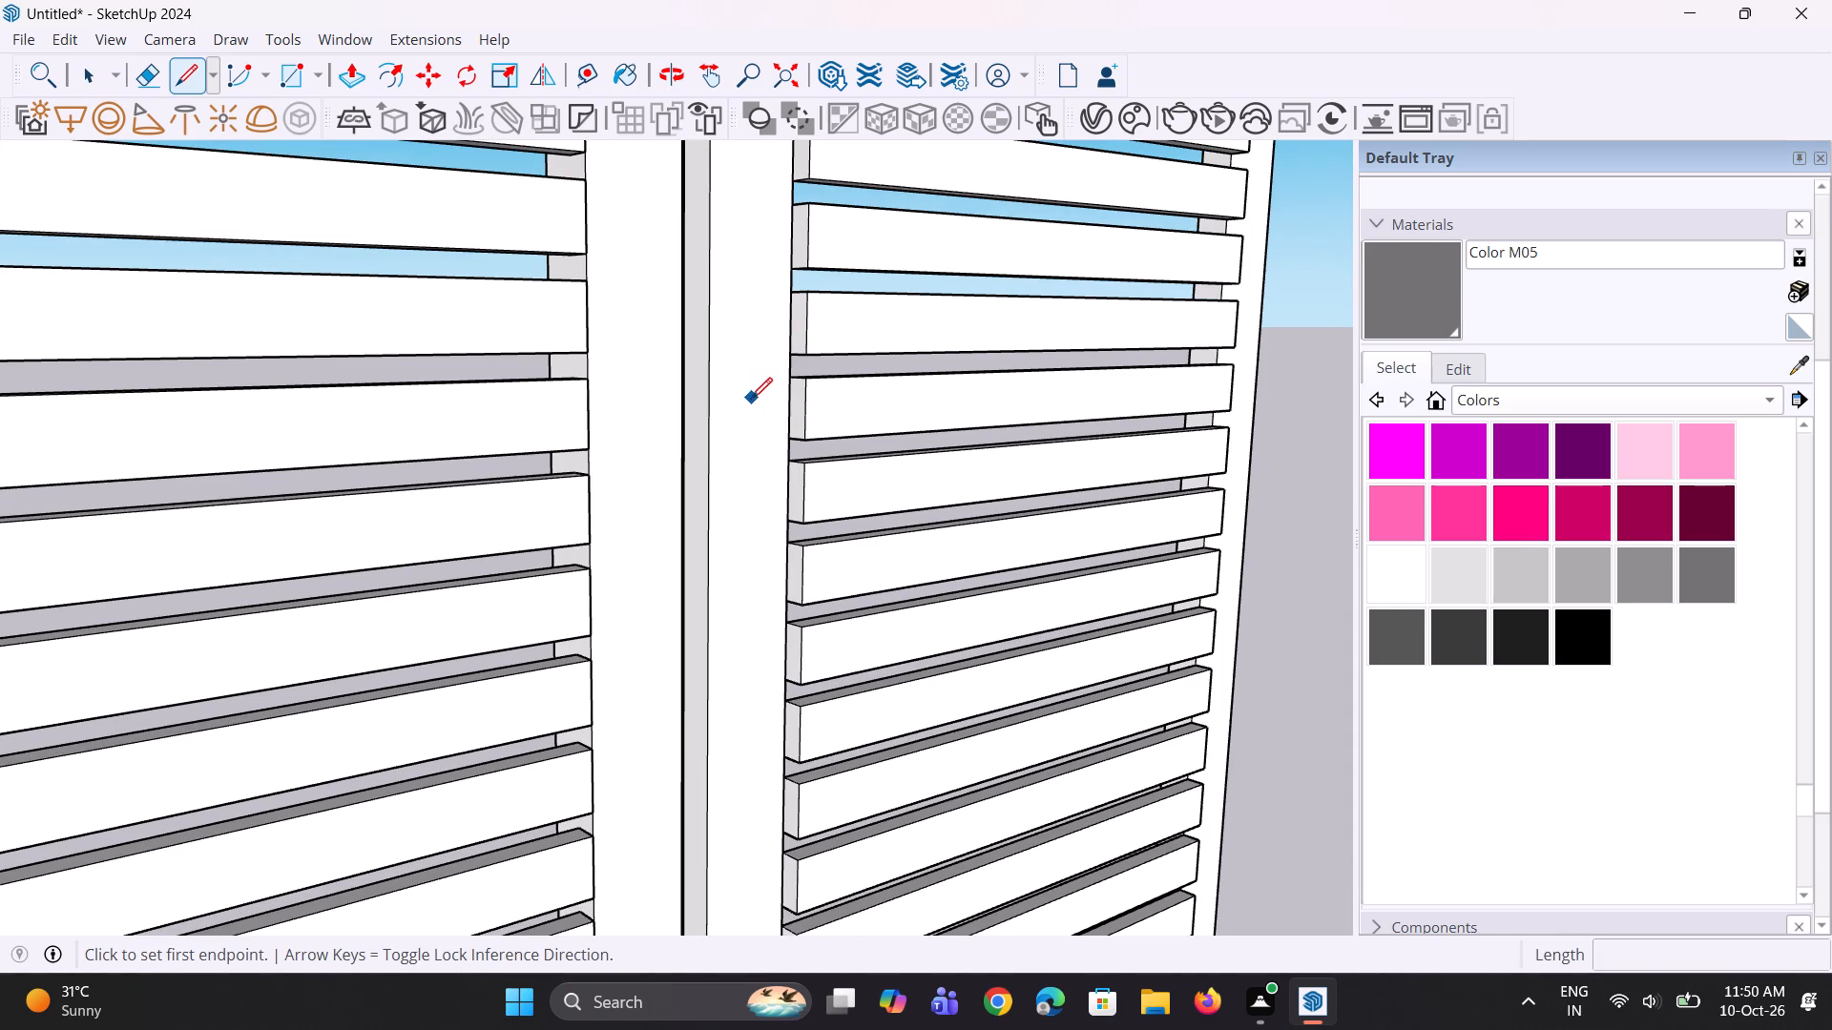
left_click(742, 402)
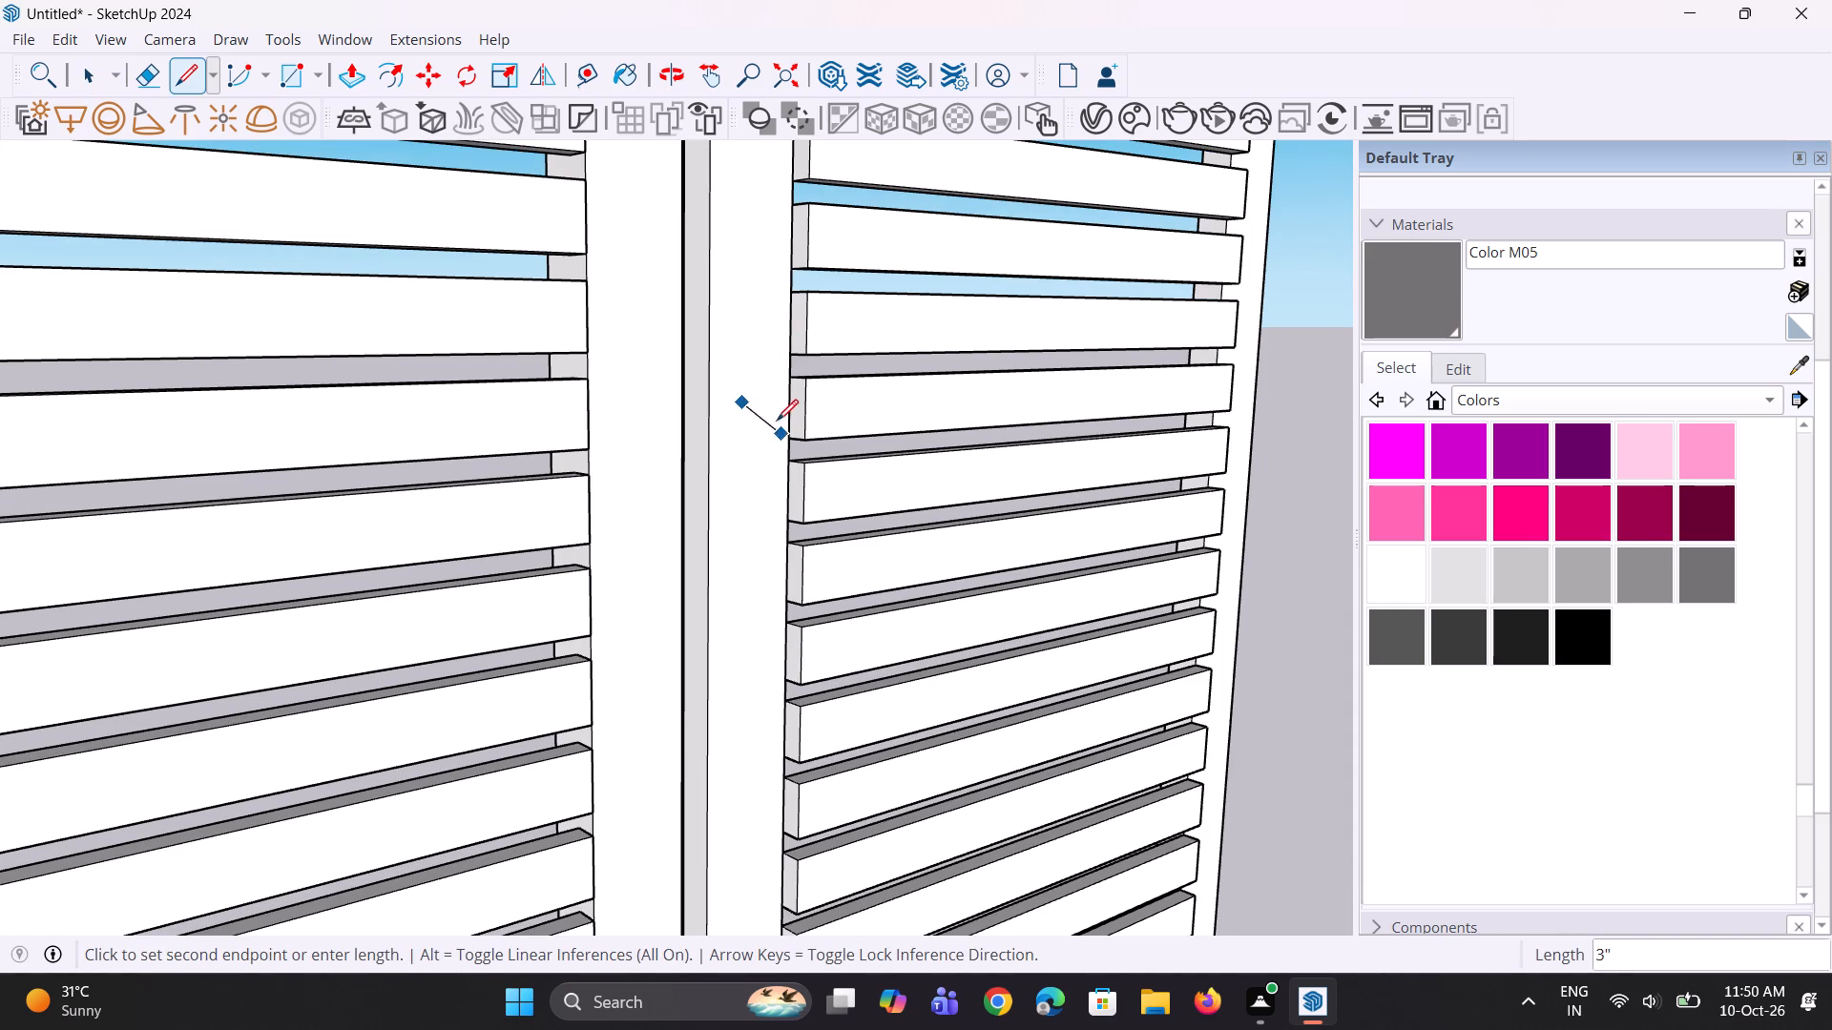
middle_click_drag(767, 420, 776, 459)
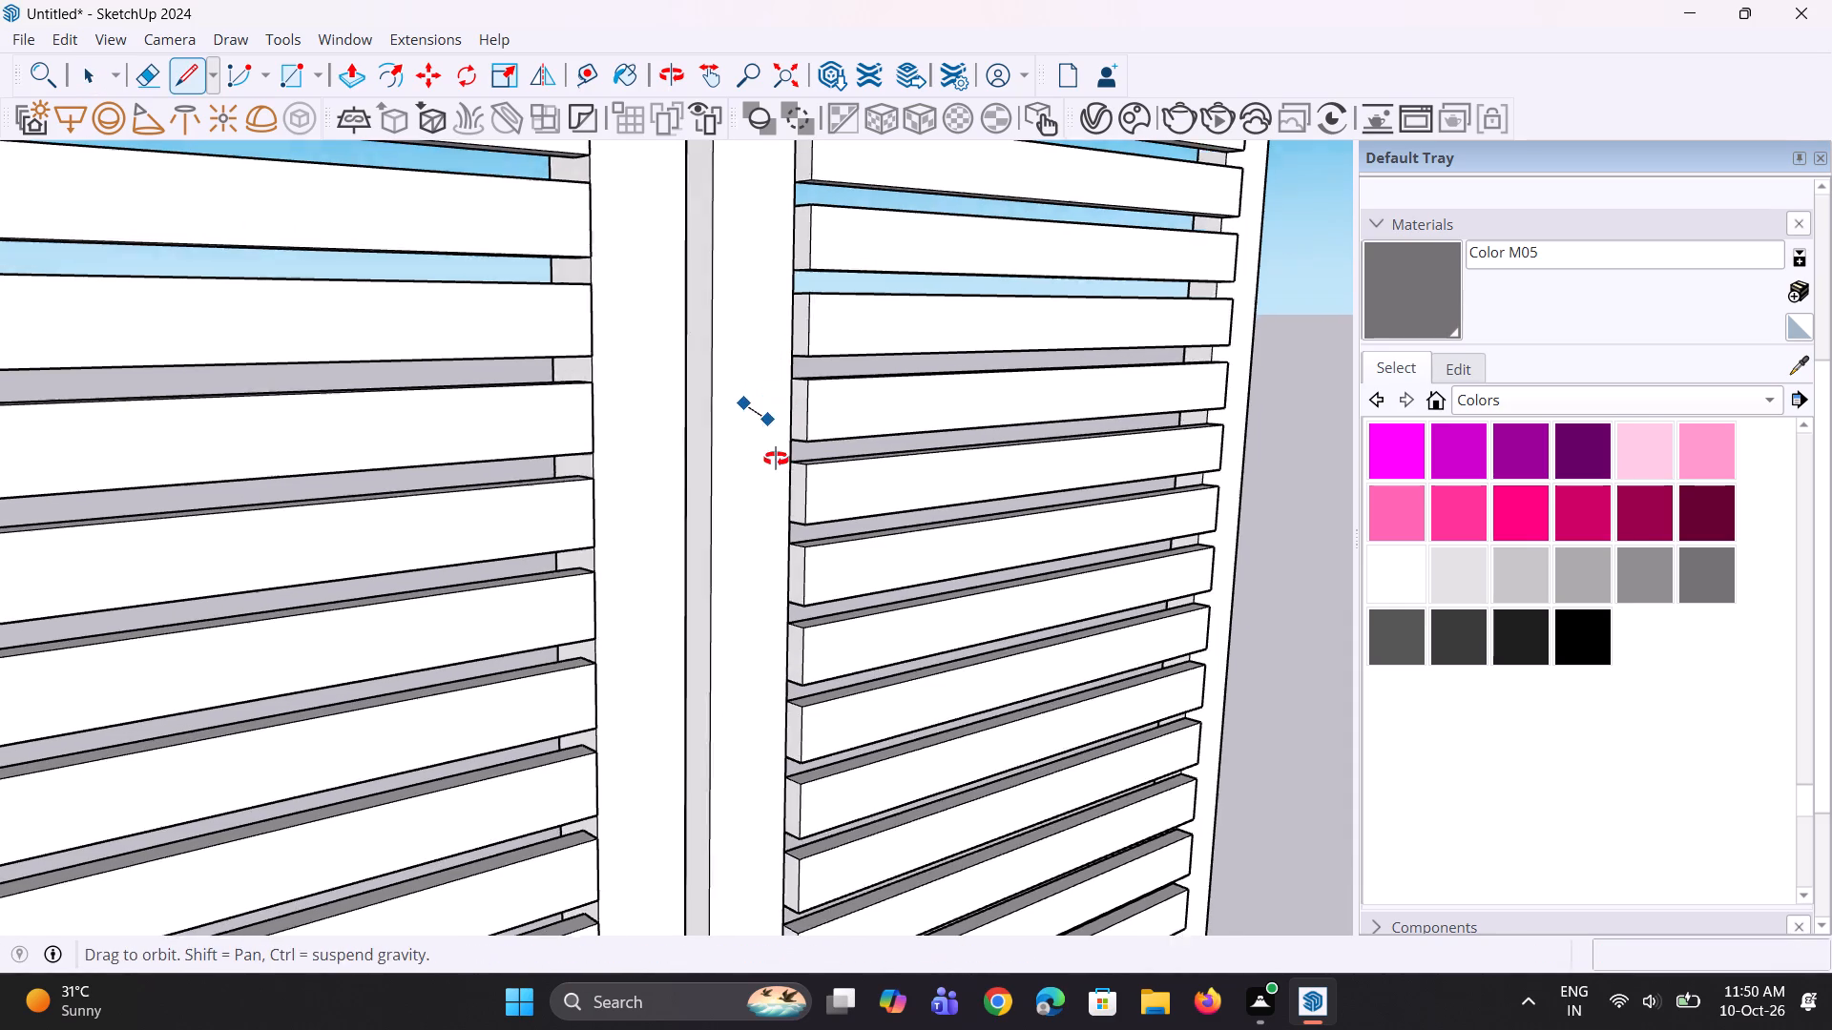
middle_click_drag(776, 459, 777, 476)
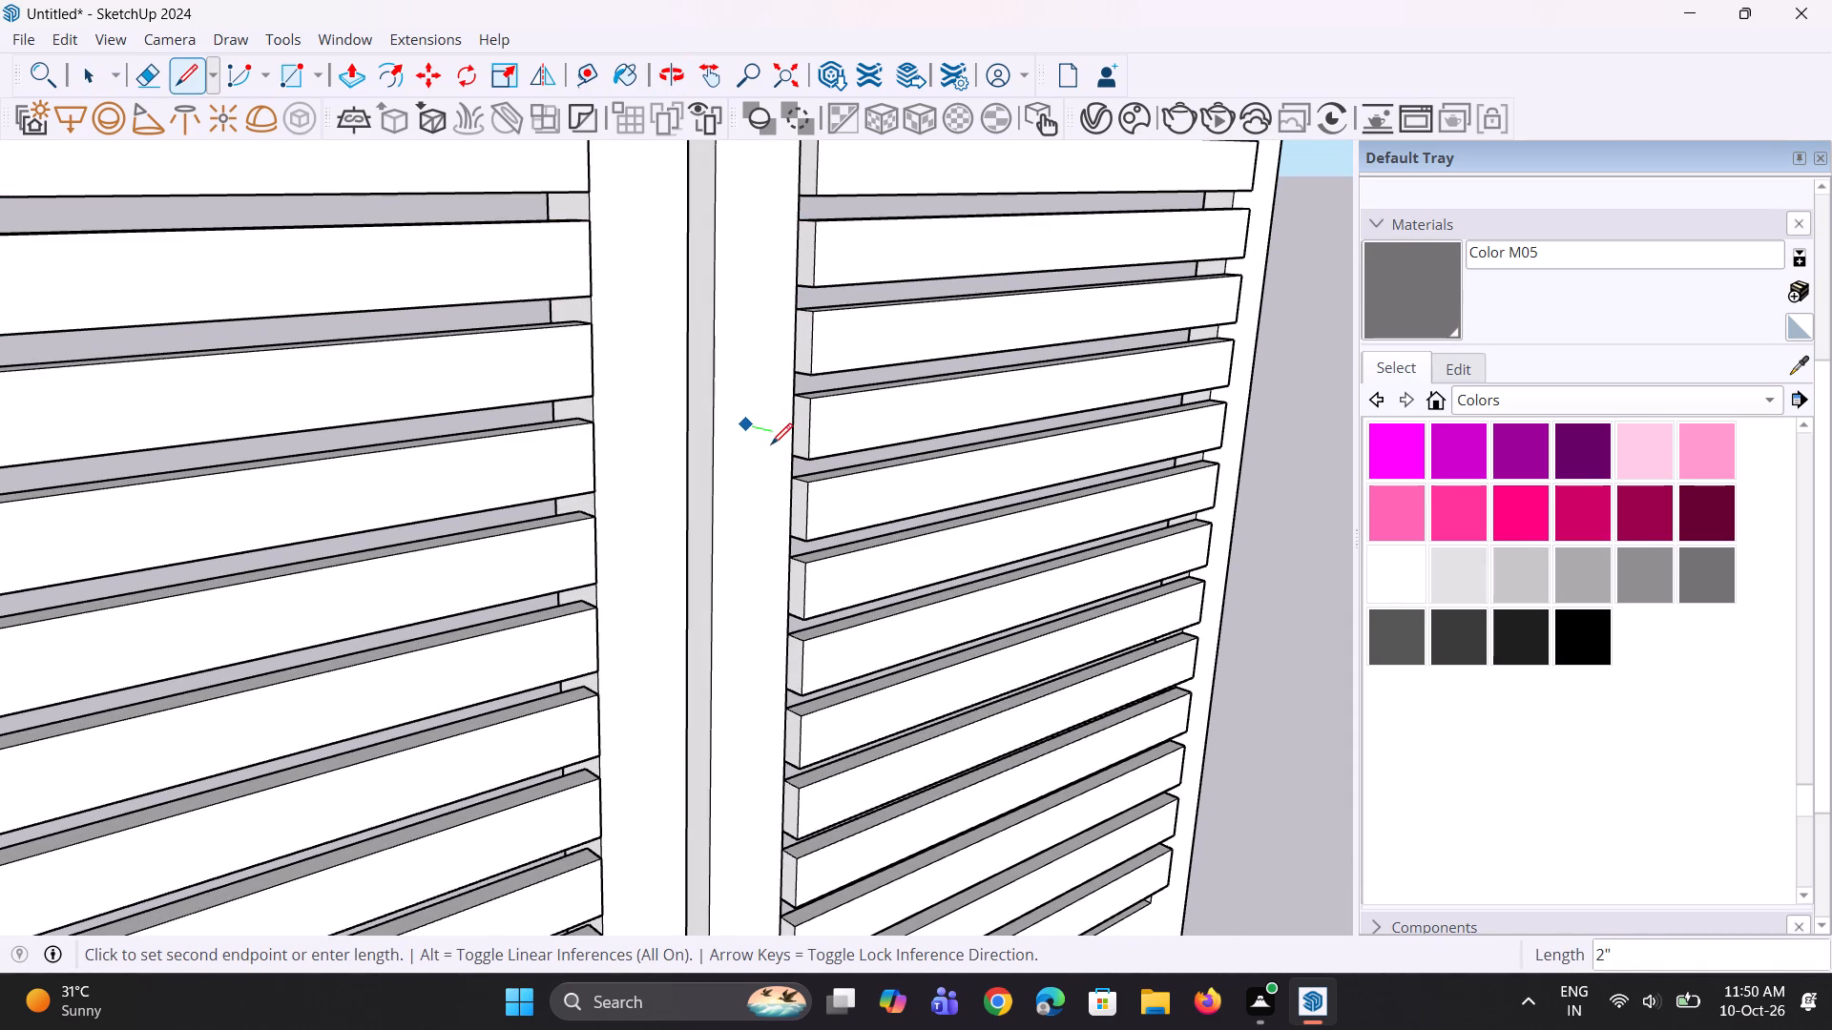
left_click(777, 442)
scroll(770, 595, "down", 6)
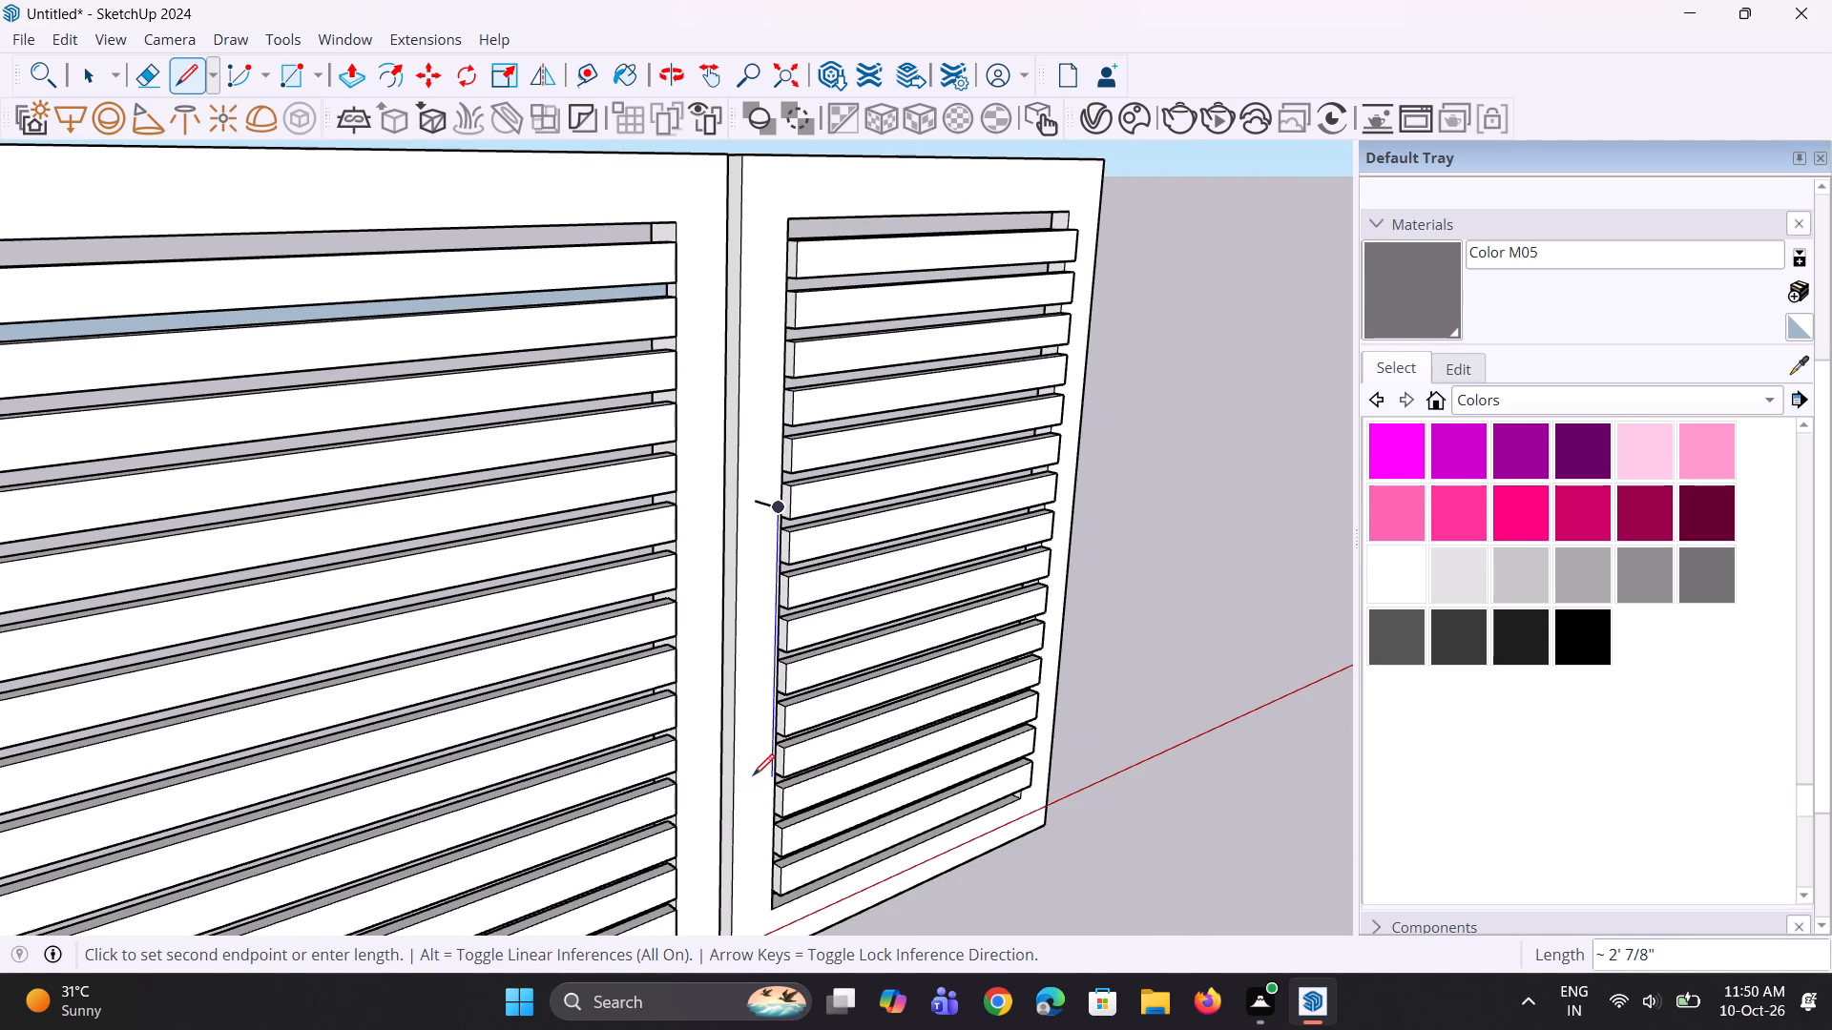
left_click(753, 775)
left_click(750, 766)
middle_click_drag(773, 760, 964, 711)
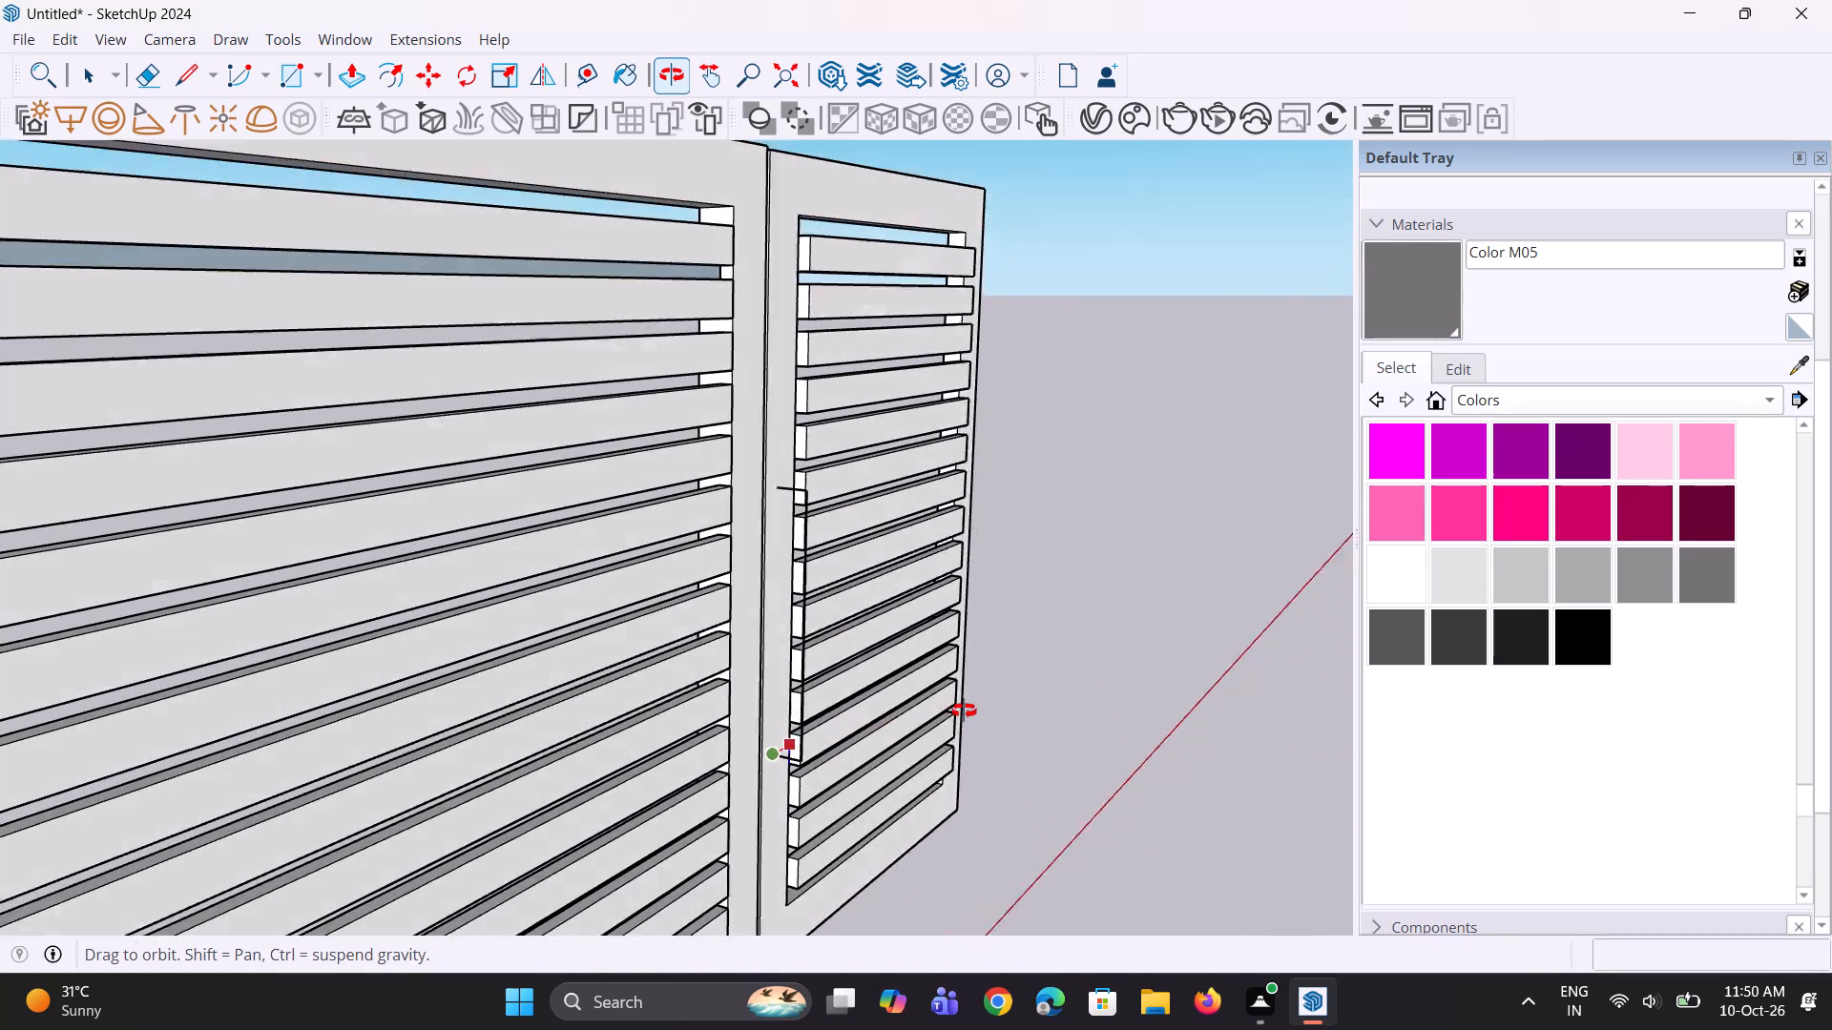
middle_click_drag(964, 711, 619, 690)
key("space")
key("space")
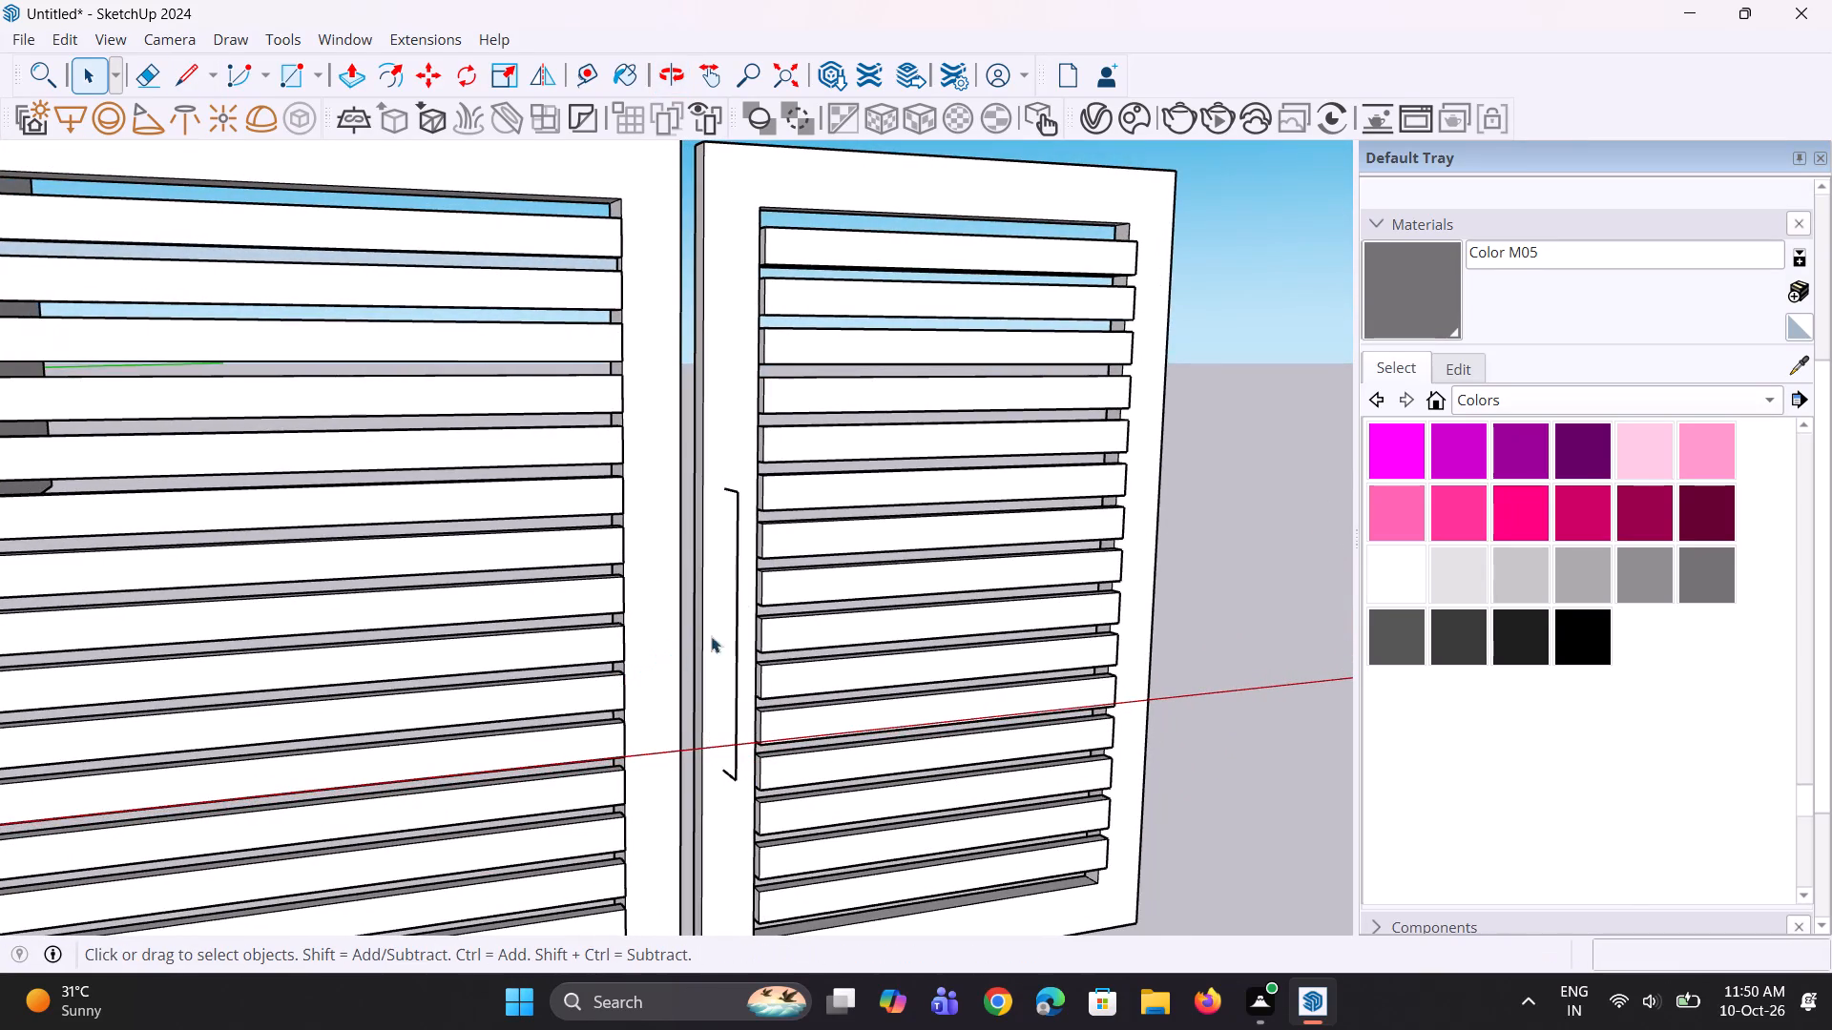
Copy the narrow leaf's three handle path edges about 7 1/2" along the red axis onto the wide leaf's stile.
scroll(736, 470, "up", 4)
left_click(738, 498)
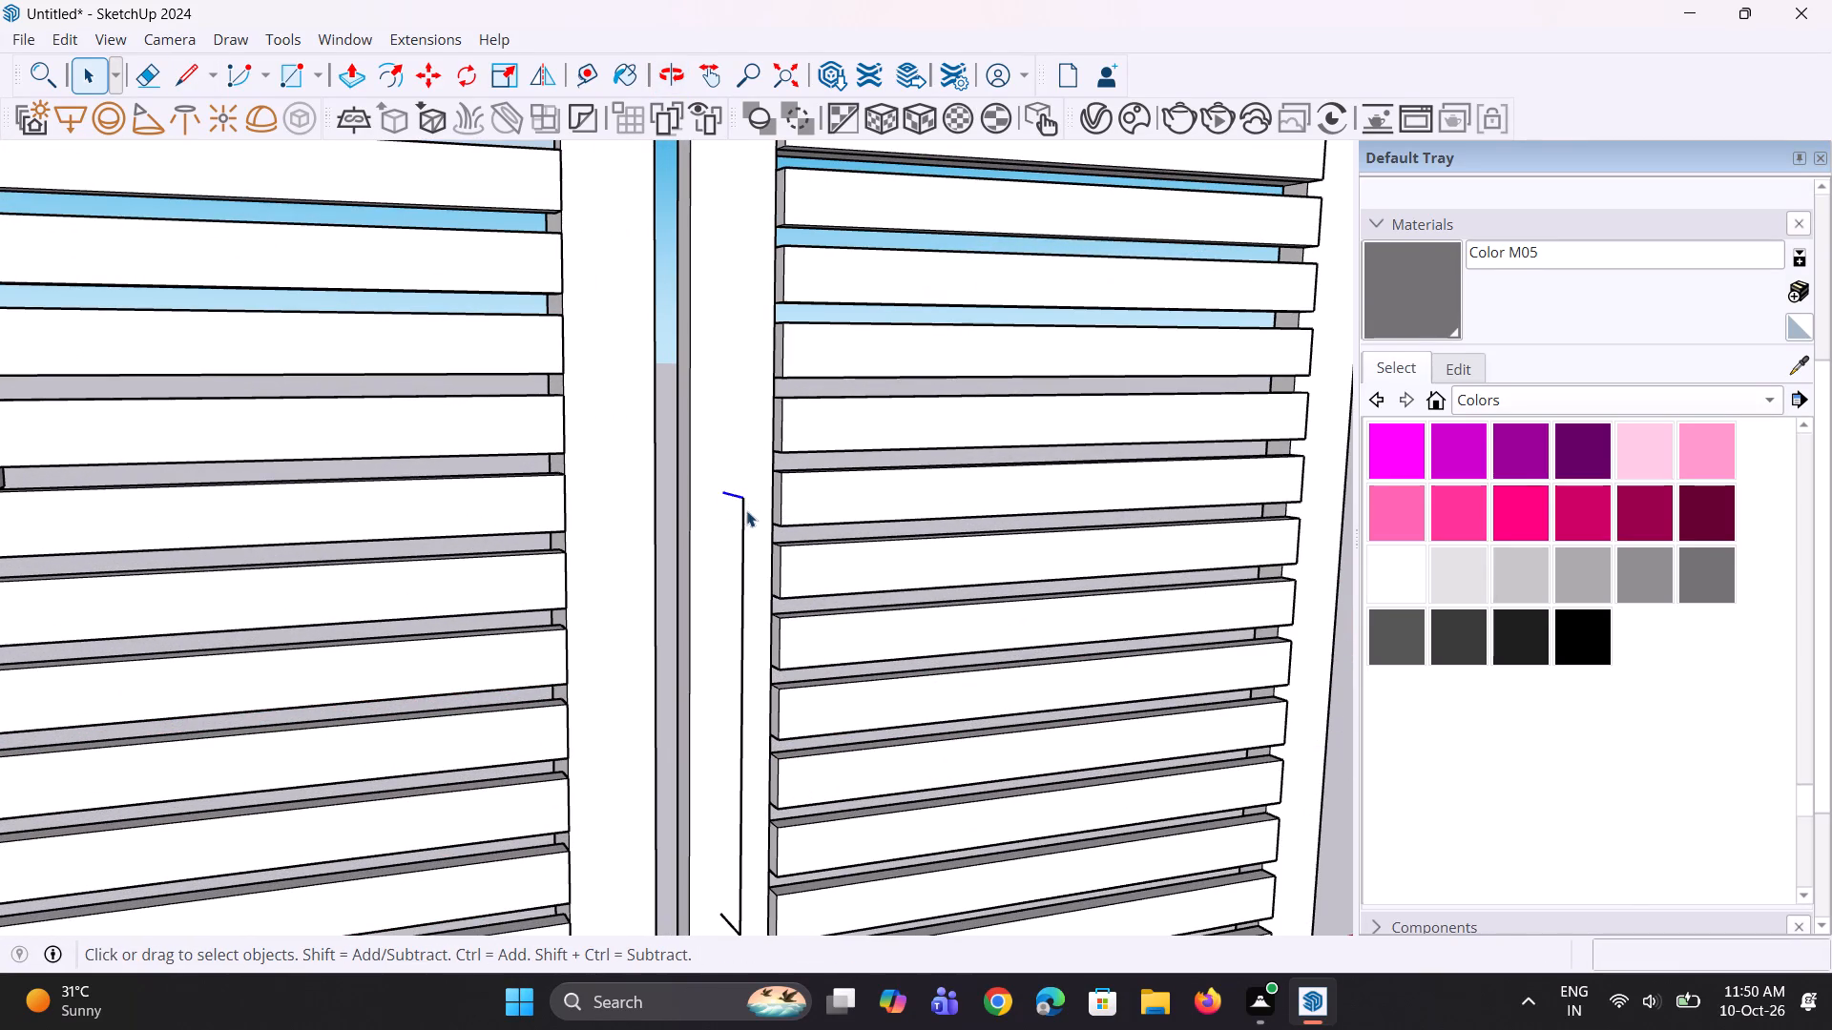
left_click(745, 518, "ctrl")
scroll(724, 495, "down", 4)
scroll(716, 883, "up", 3)
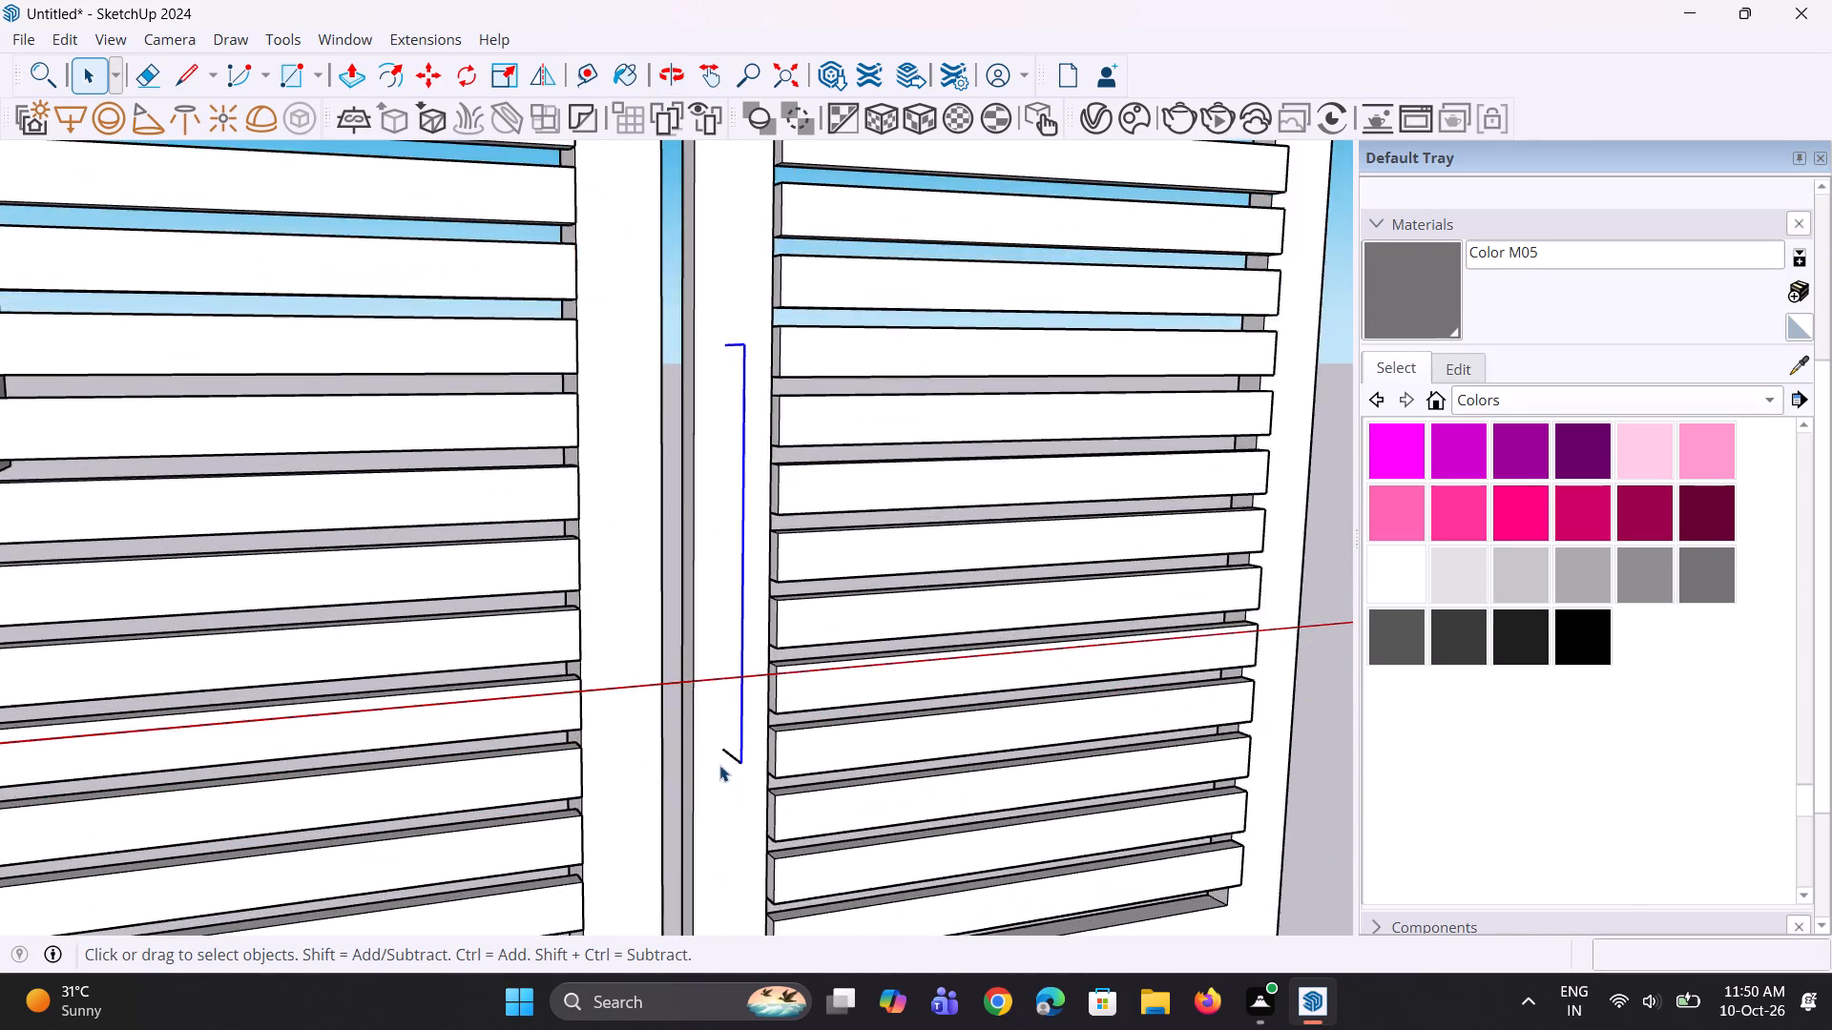
scroll(719, 765, "up", 2)
left_click(735, 757, "ctrl")
key("m")
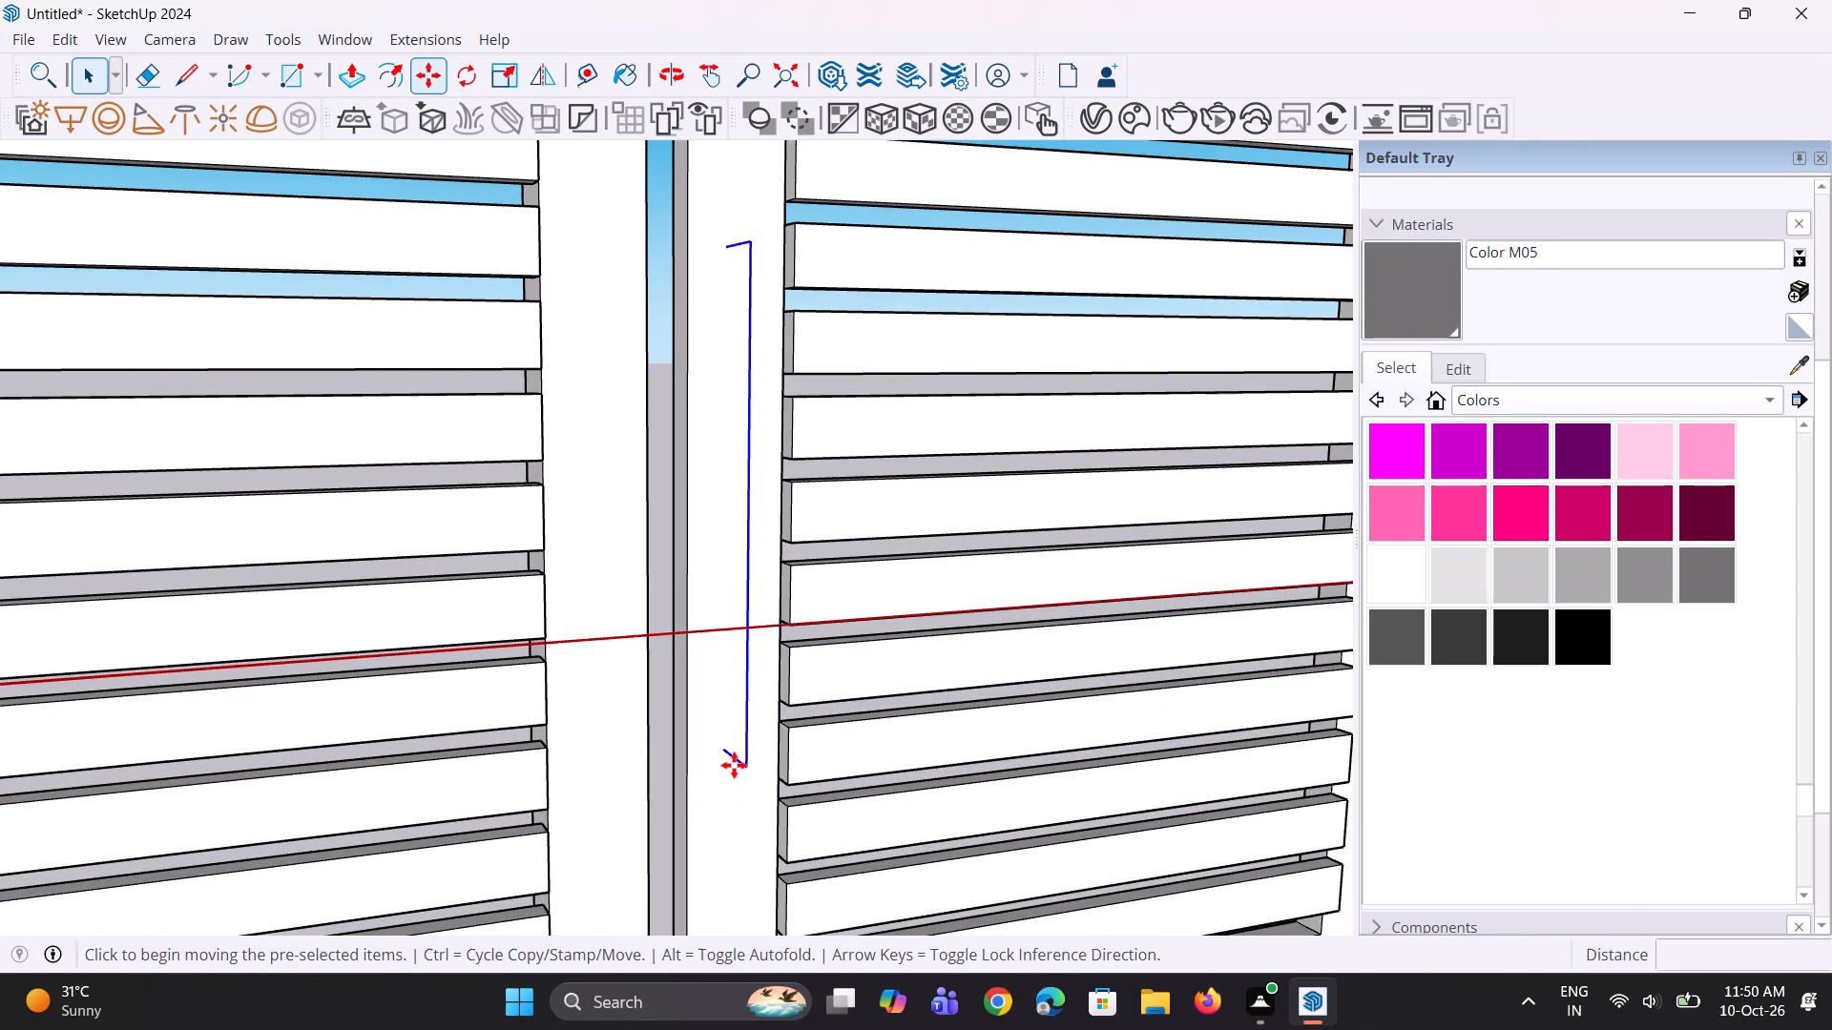
left_click(723, 754)
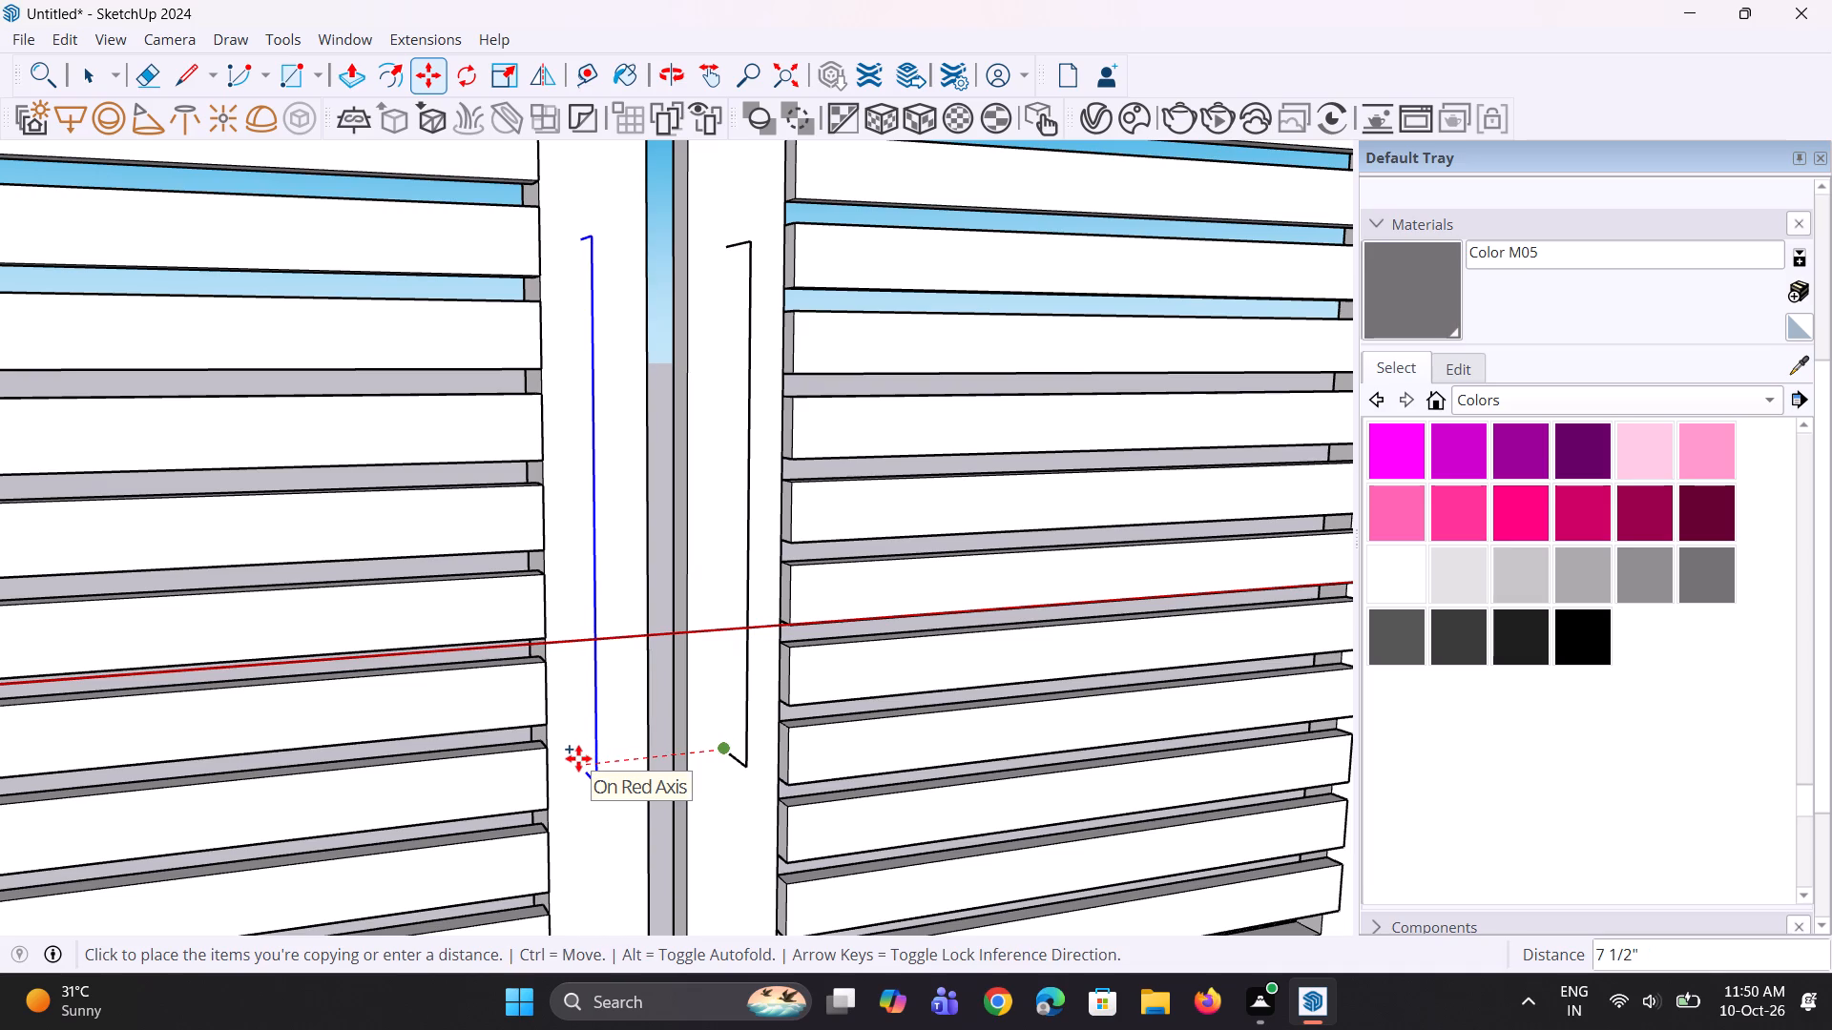
left_click(578, 758)
Draw a square about 1 15/16" by 1 15/16" on the wide leaf's stile around the upper end of its handle path.
key("r")
scroll(656, 283, "up", 1)
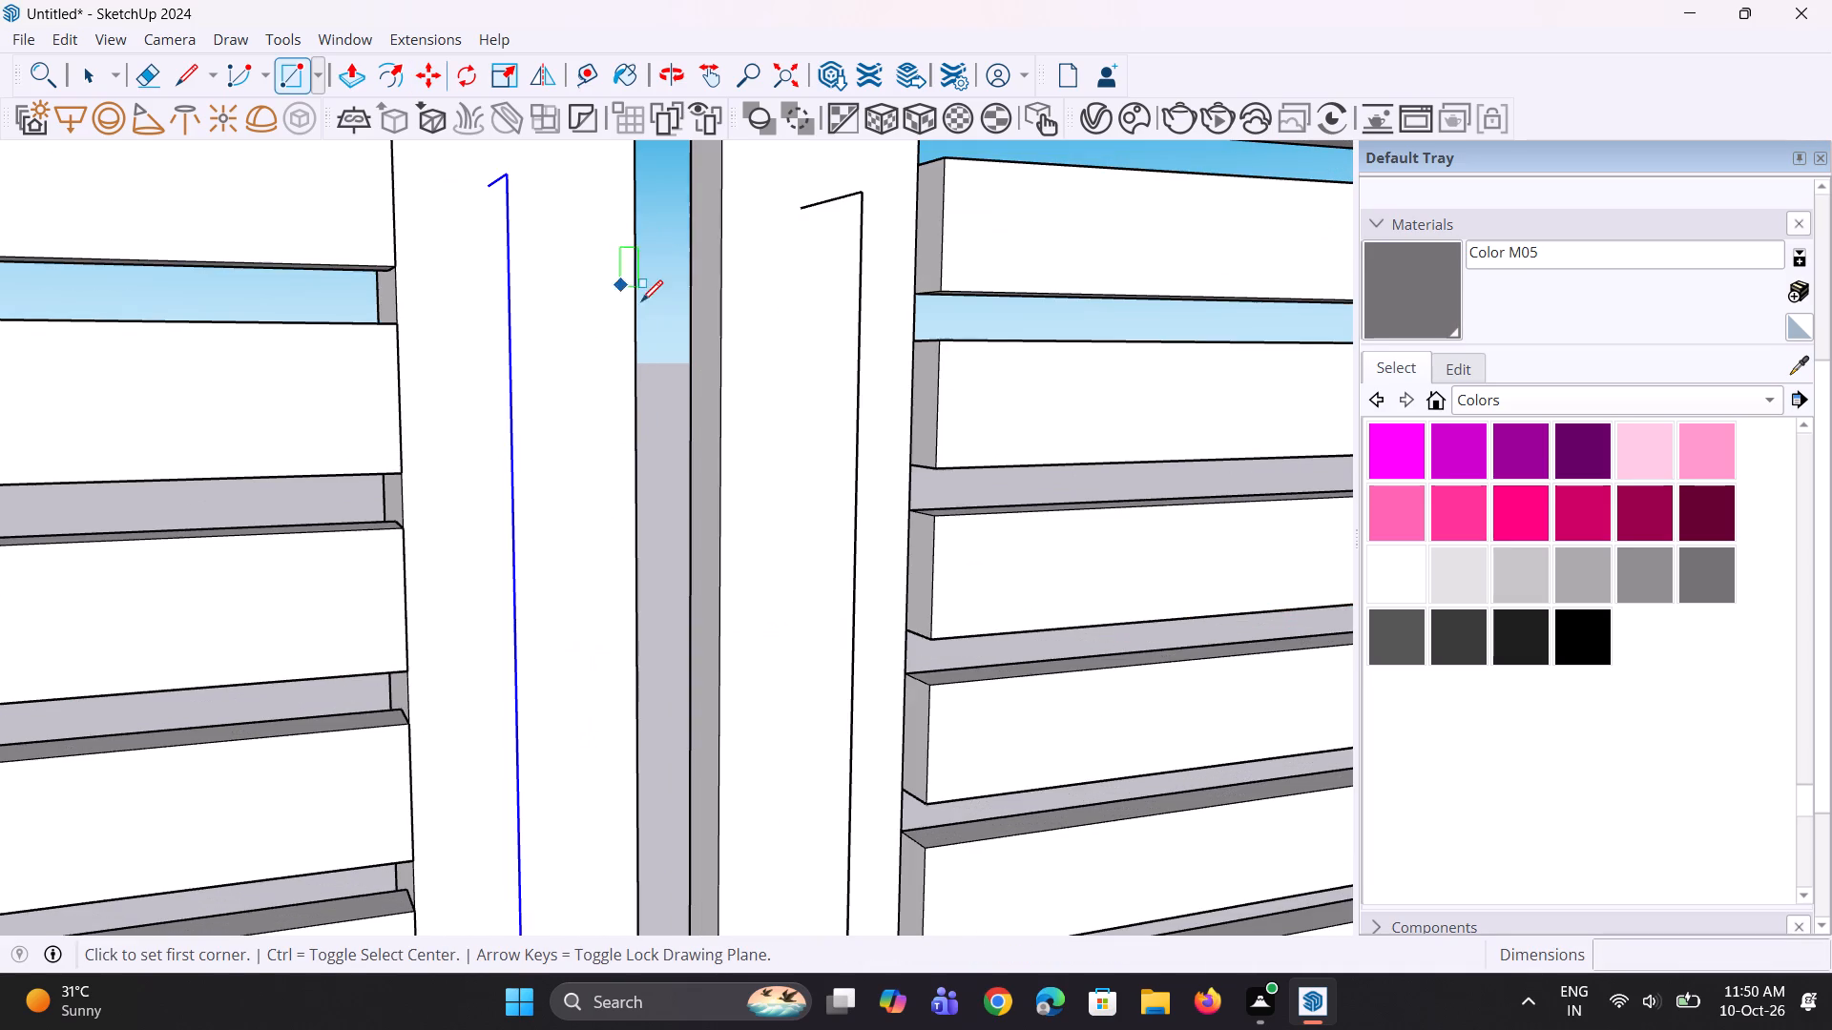
scroll(642, 304, "down", 3)
scroll(610, 270, "up", 13)
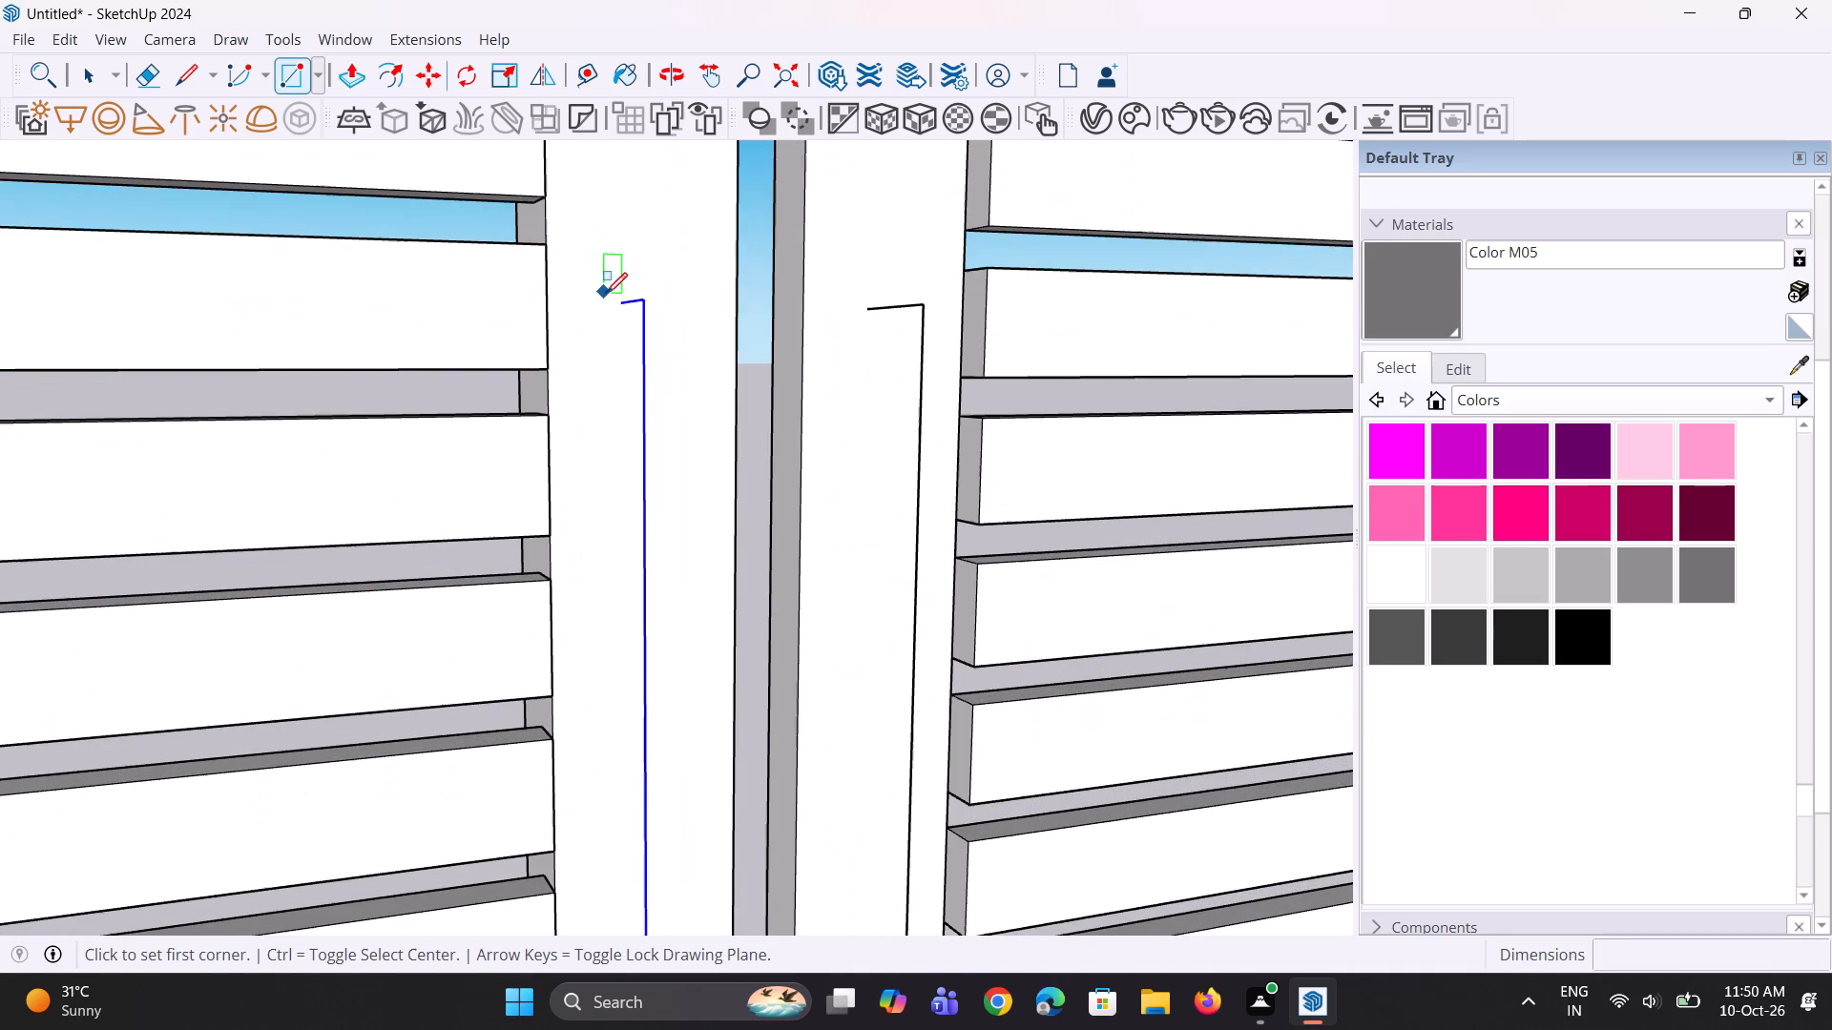
left_click(596, 273)
left_click(672, 346)
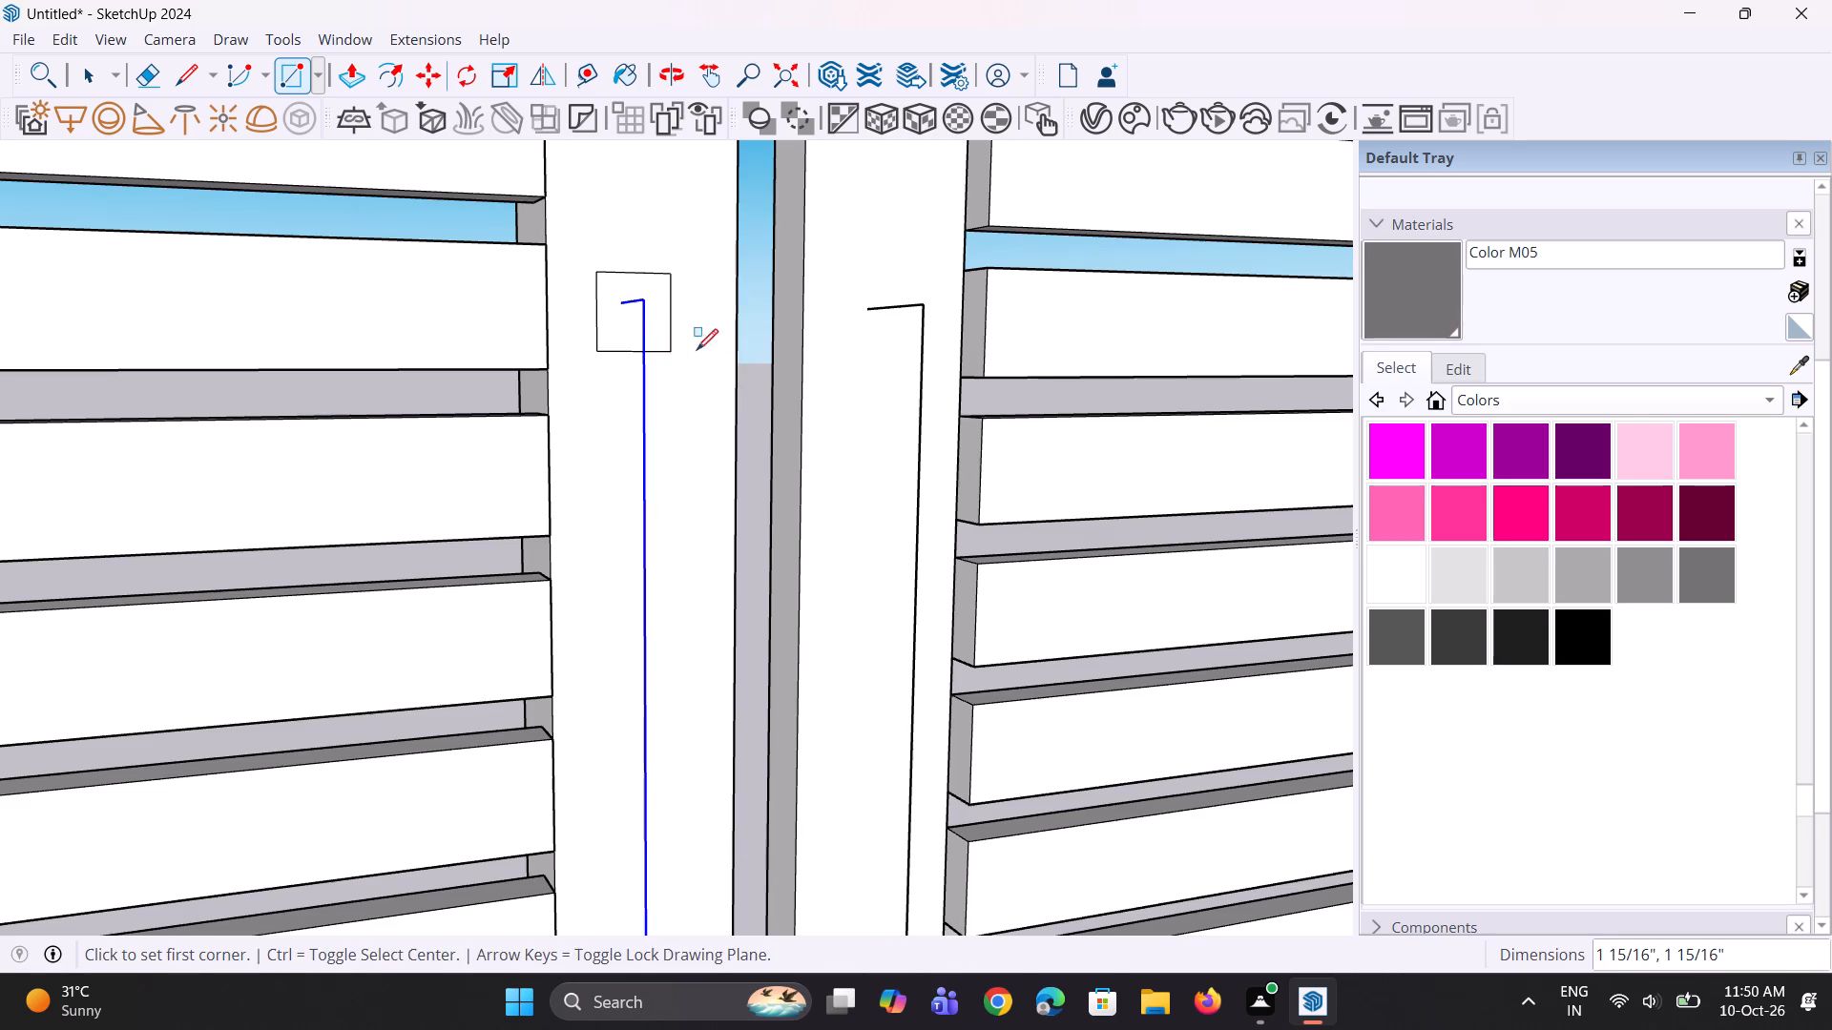
middle_click_drag(703, 362, 563, 414)
key("space")
key("space")
Move the square's vertical edge nearest the gap between the leaves inward to narrow the handle profile.
scroll(641, 319, "up", 2)
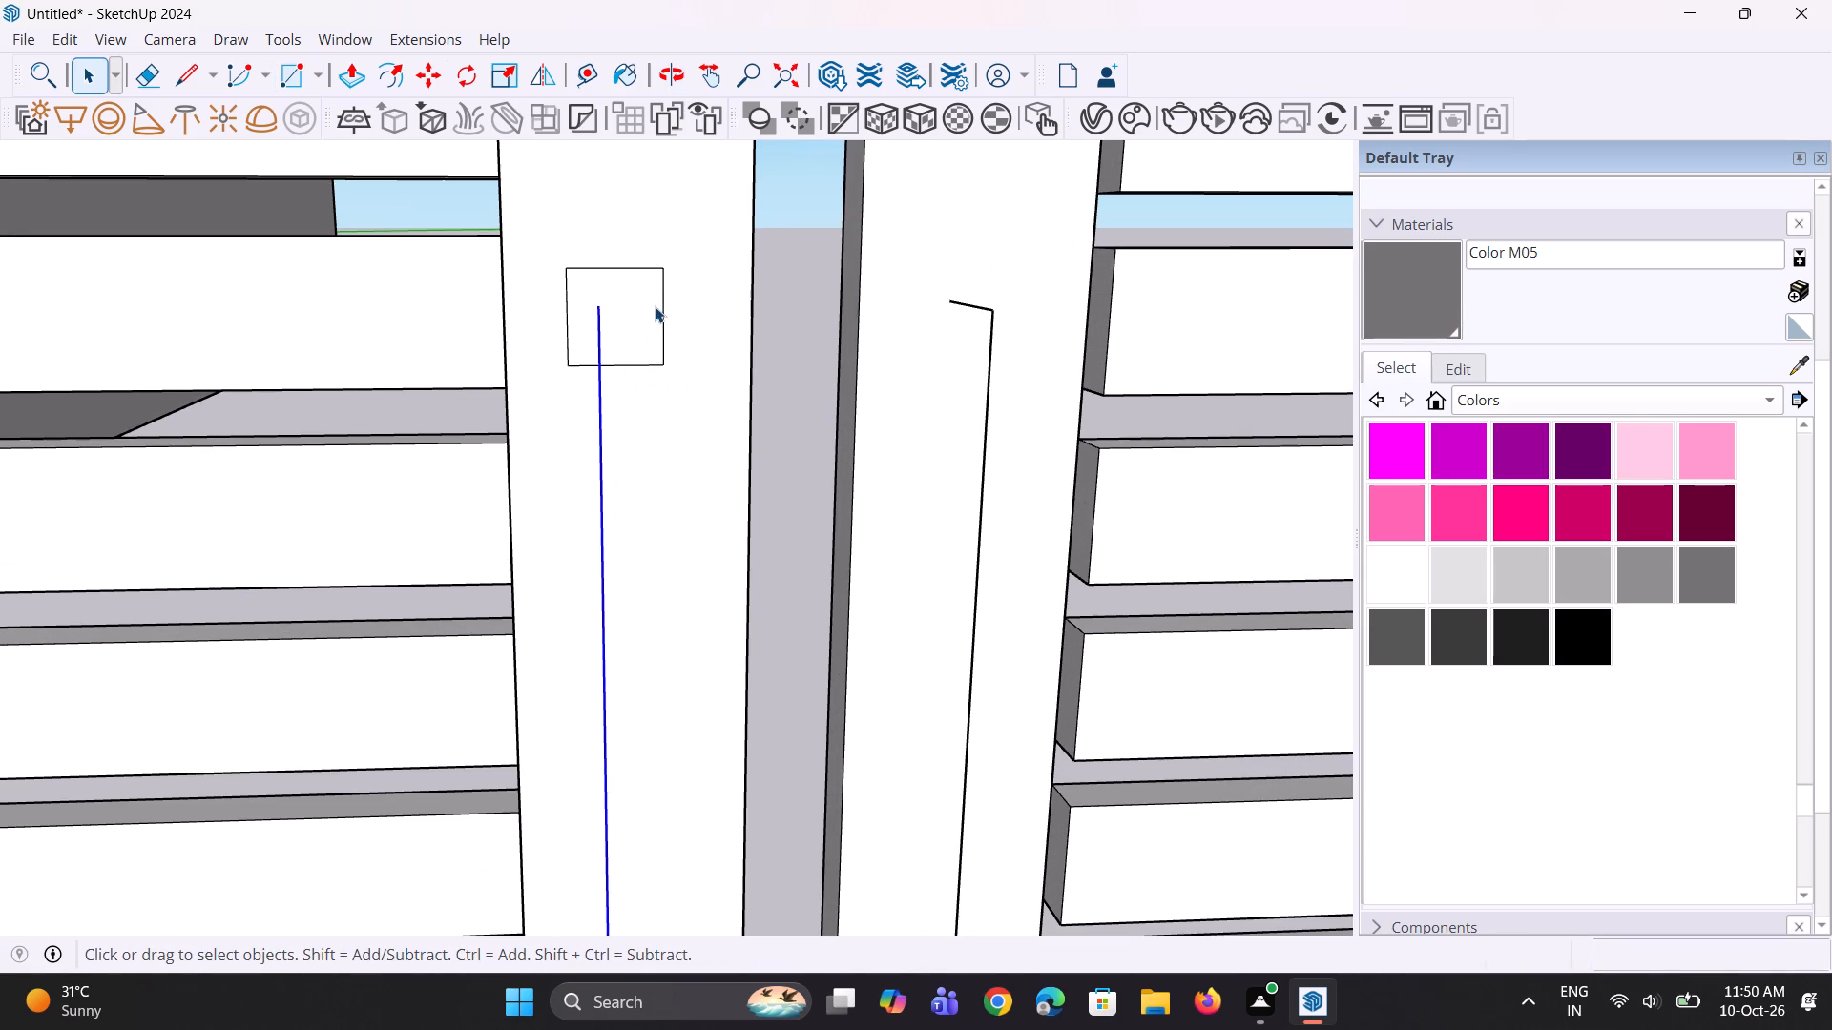
left_click(662, 313)
scroll(674, 383, "up", 2)
key("m")
left_click(659, 357)
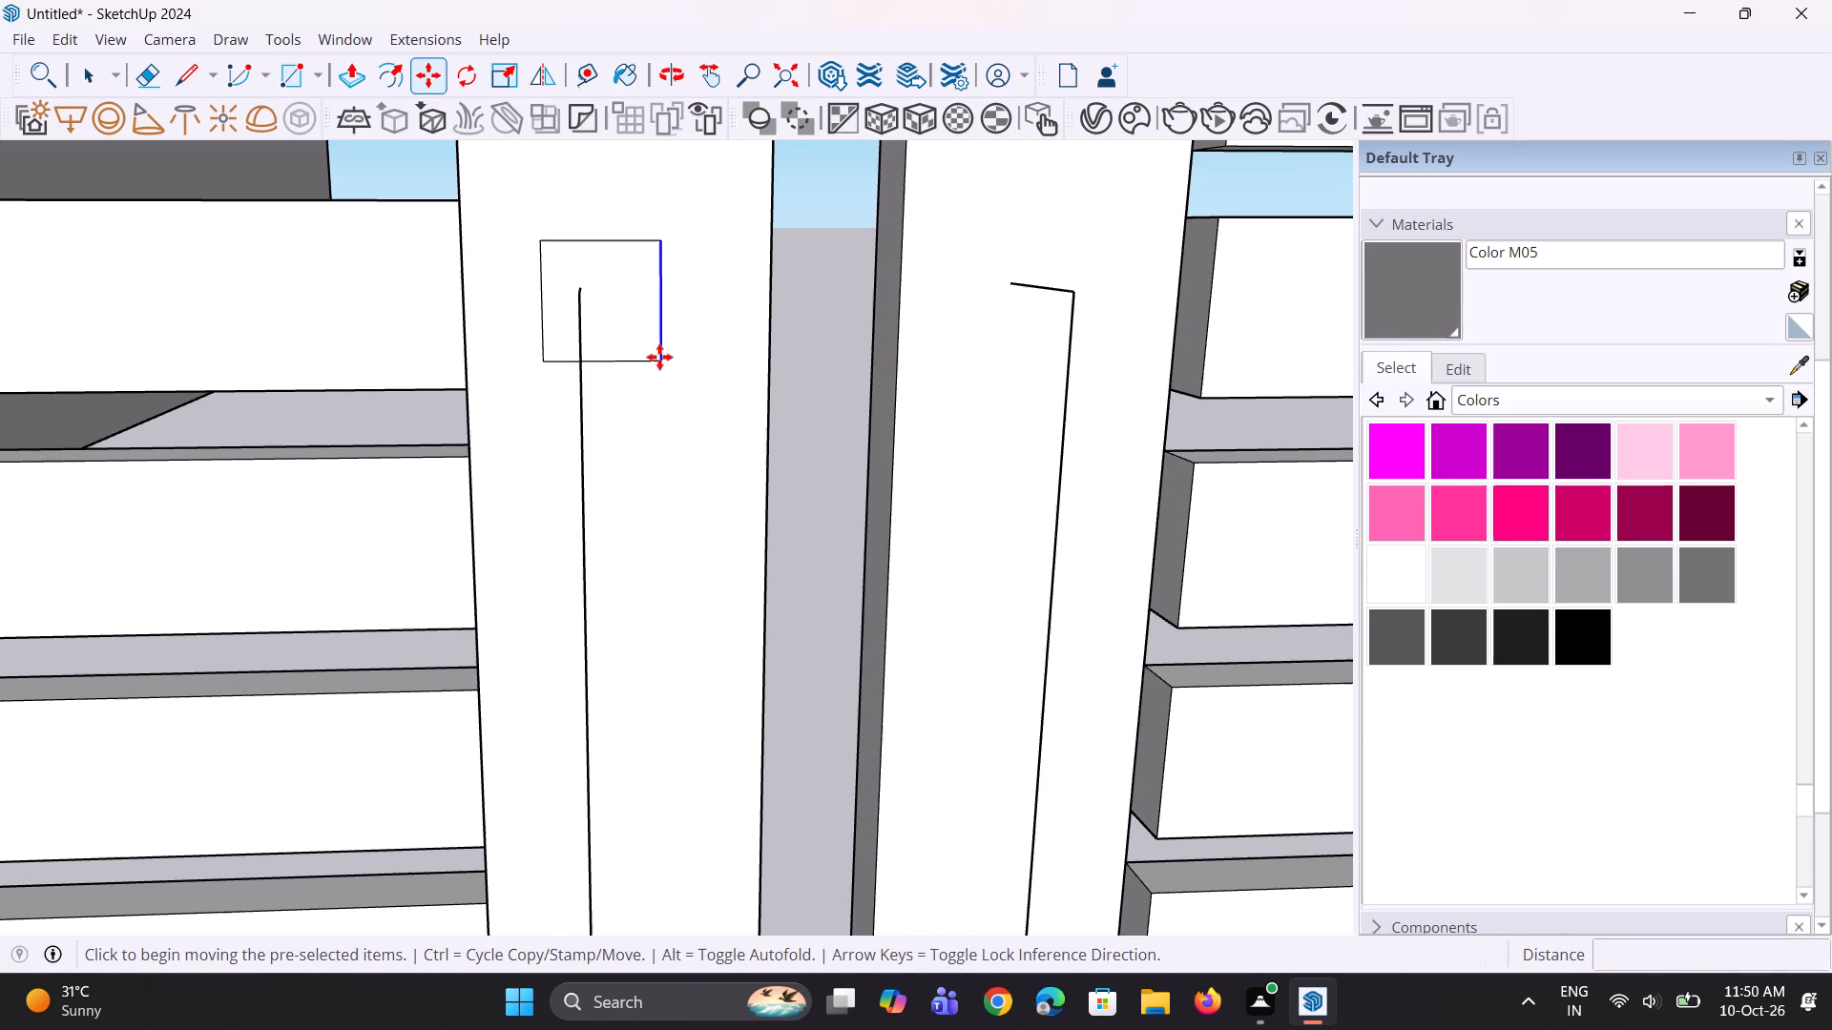
left_click(635, 350)
key("space")
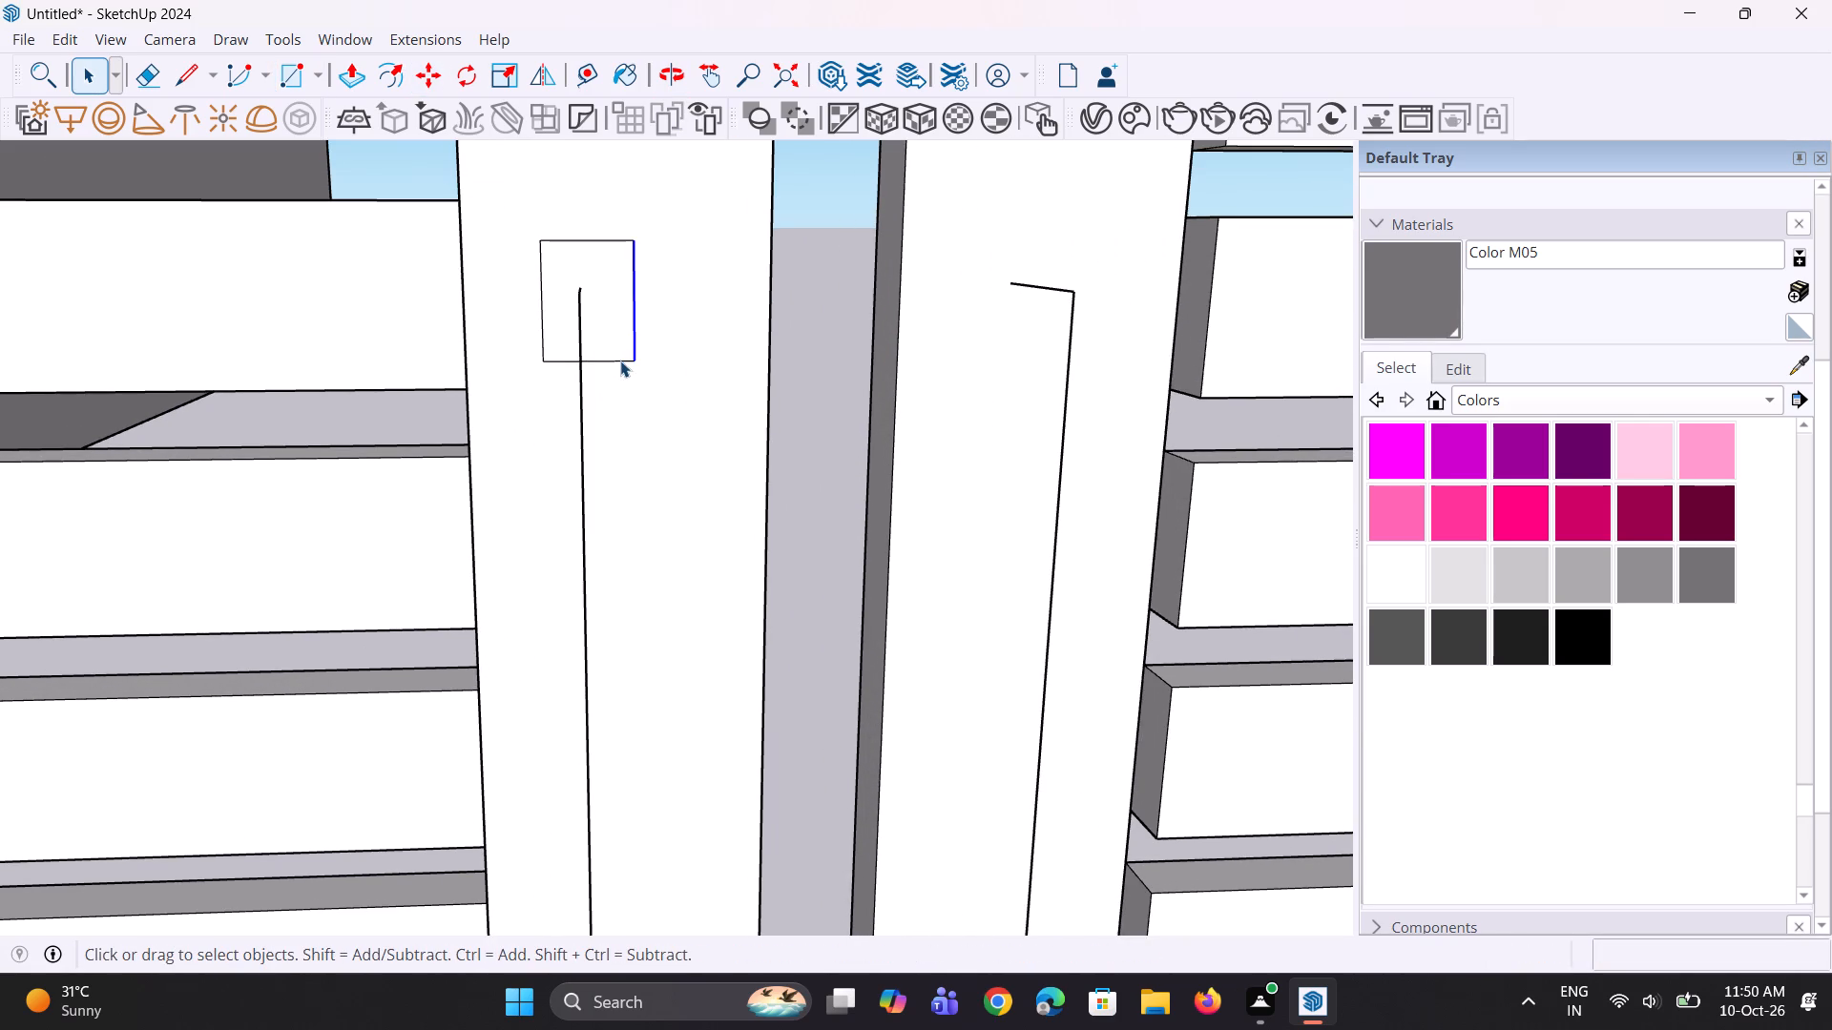
key("space")
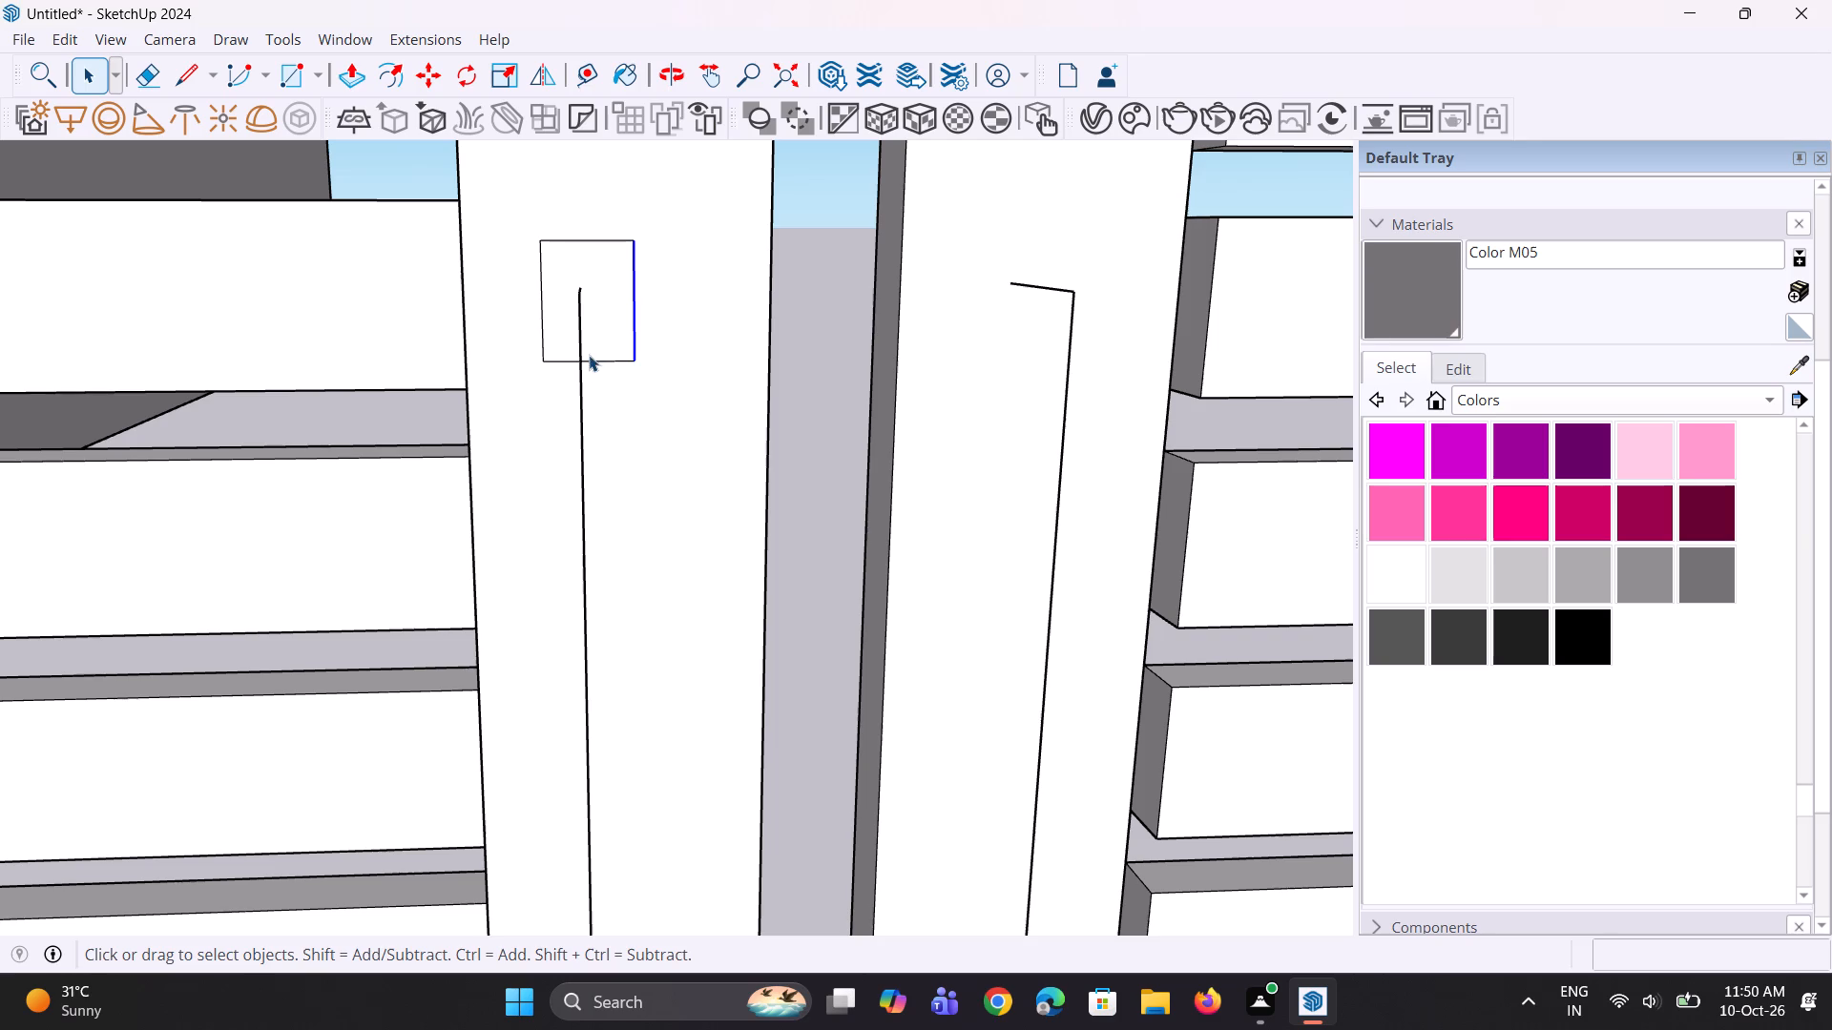
Move the top edge of the handle profile rectangle down about 1/4".
left_click(579, 362)
middle_click_drag(618, 366, 779, 352)
key("space")
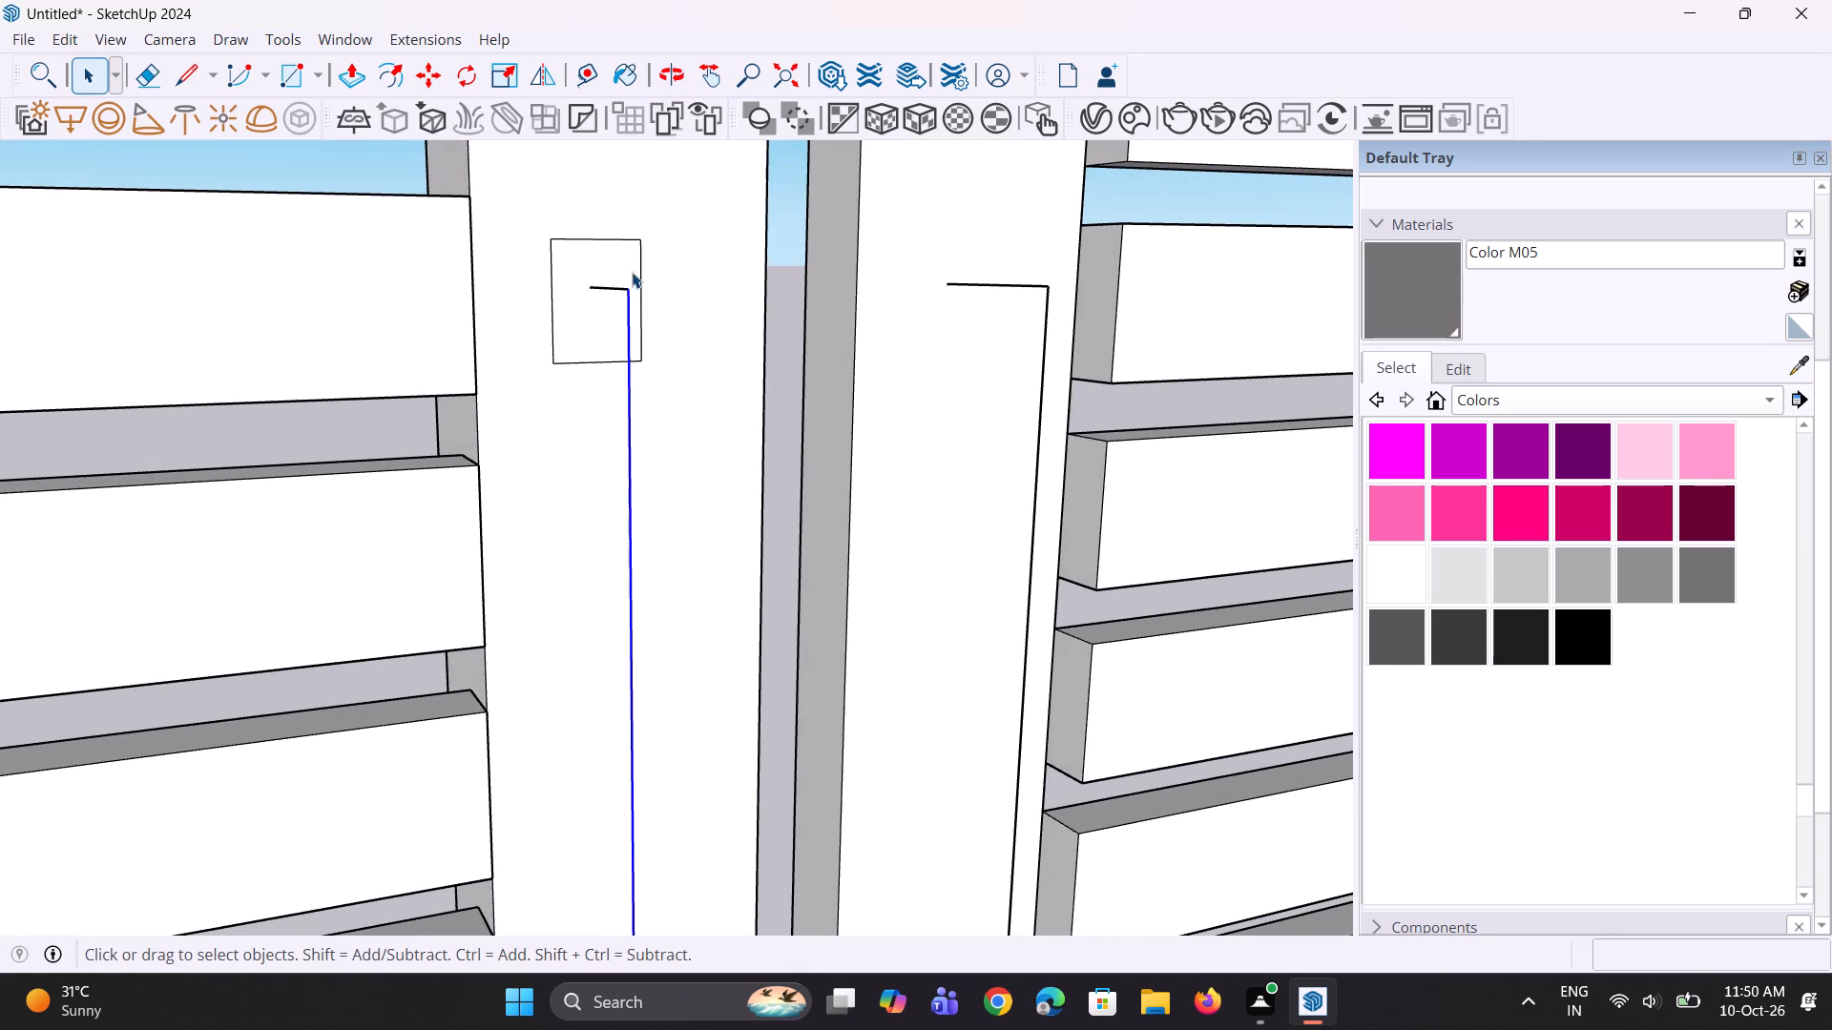
left_click(609, 242)
key("m")
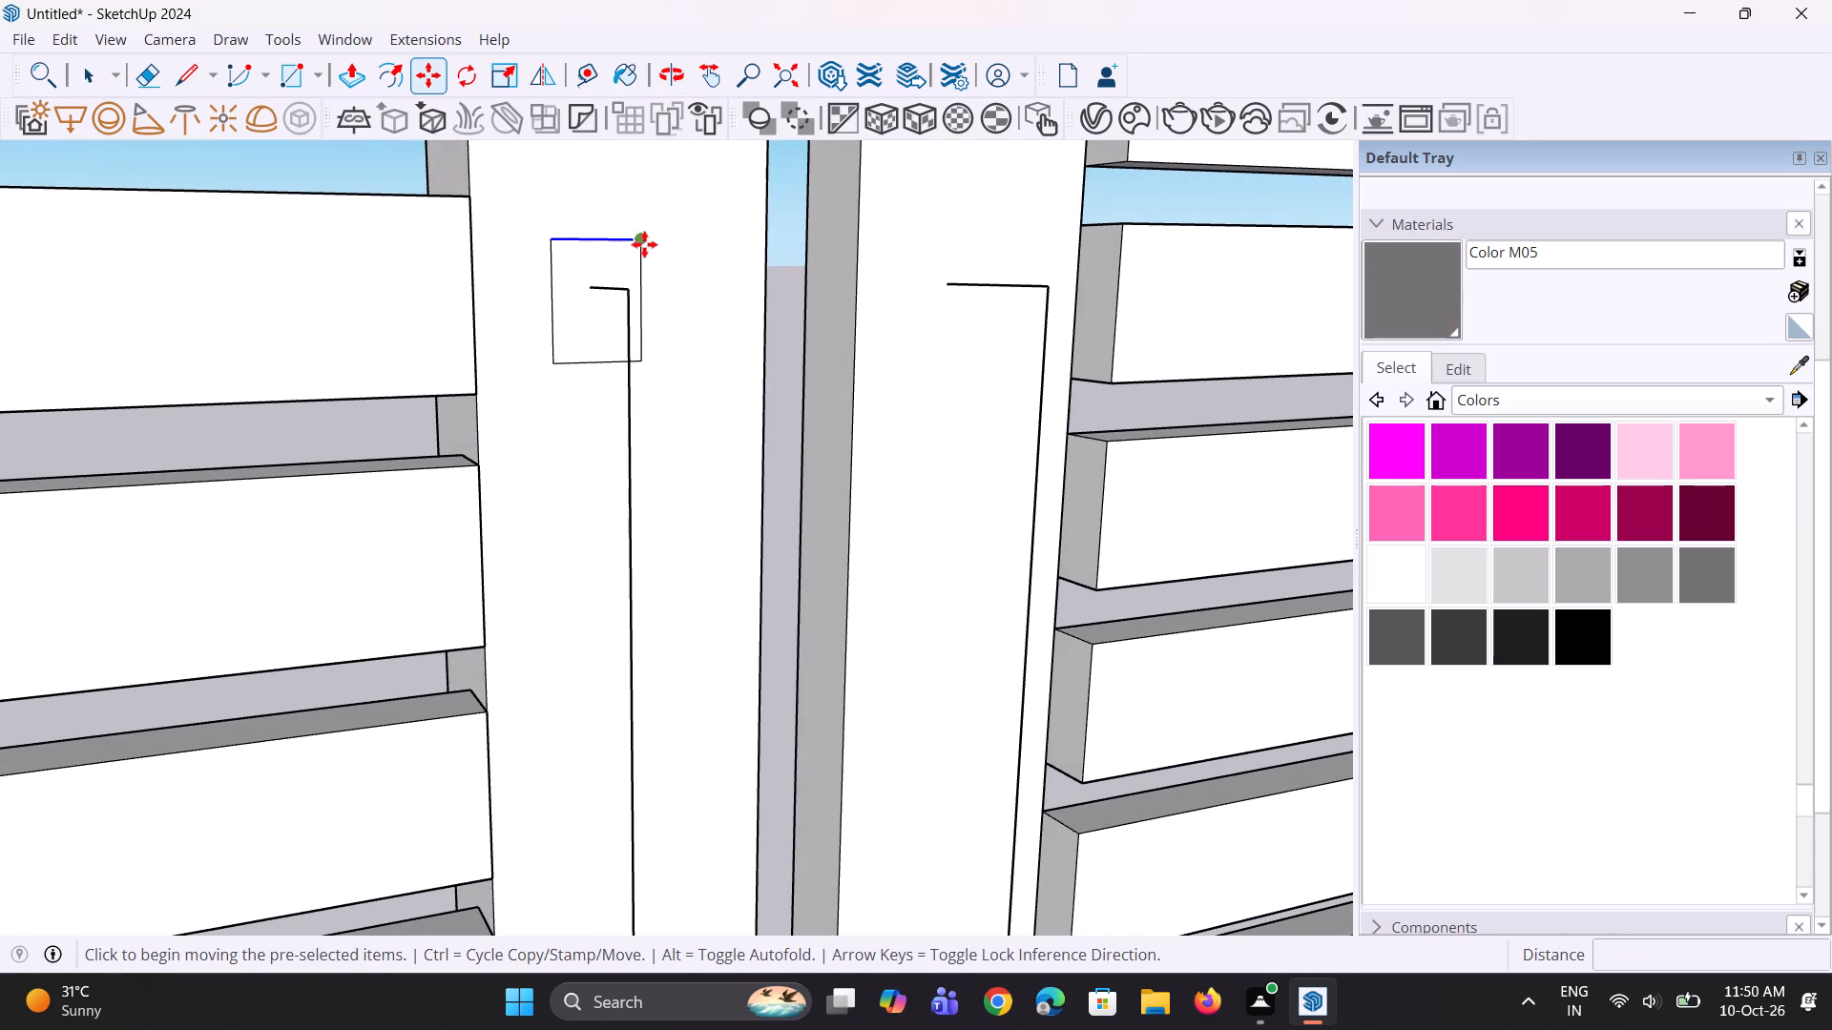
left_click(644, 244)
left_click(642, 255)
key("space")
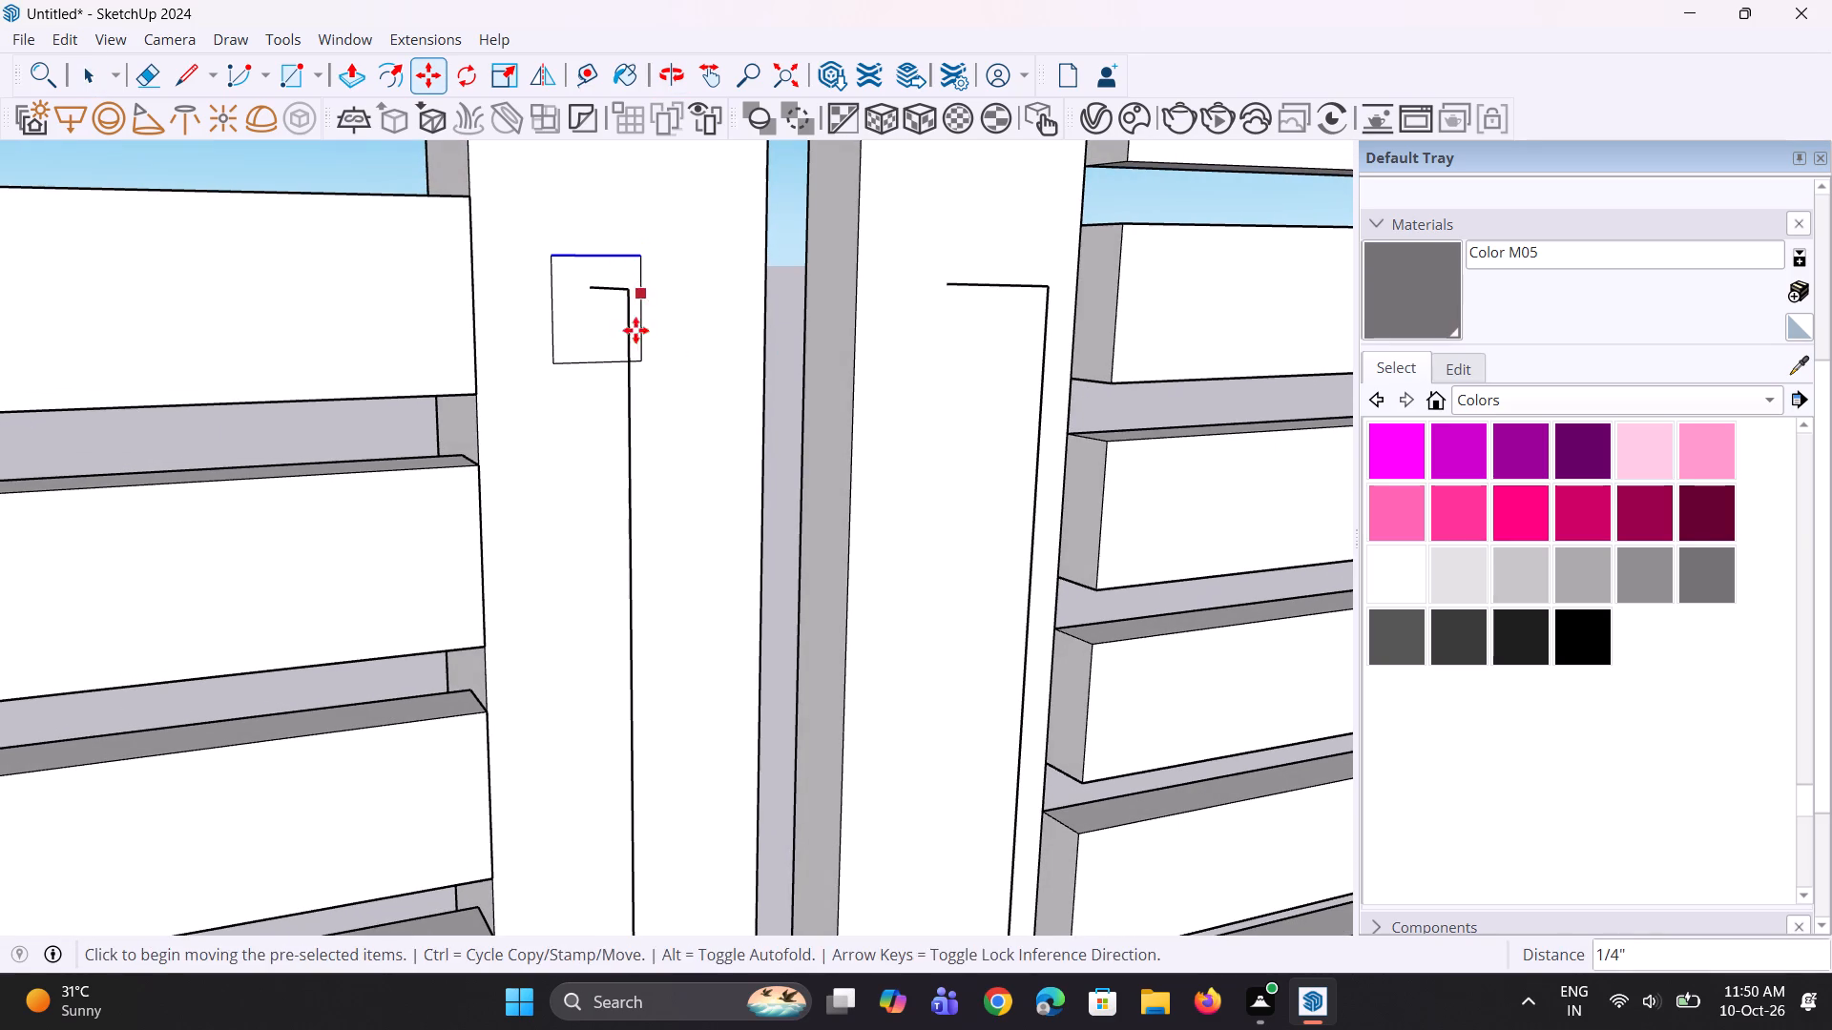
Move the bottom edge of the handle profile rectangle up about 1/4".
middle_click_drag(610, 362, 562, 374)
left_click(572, 365)
scroll(622, 363, "up", 1)
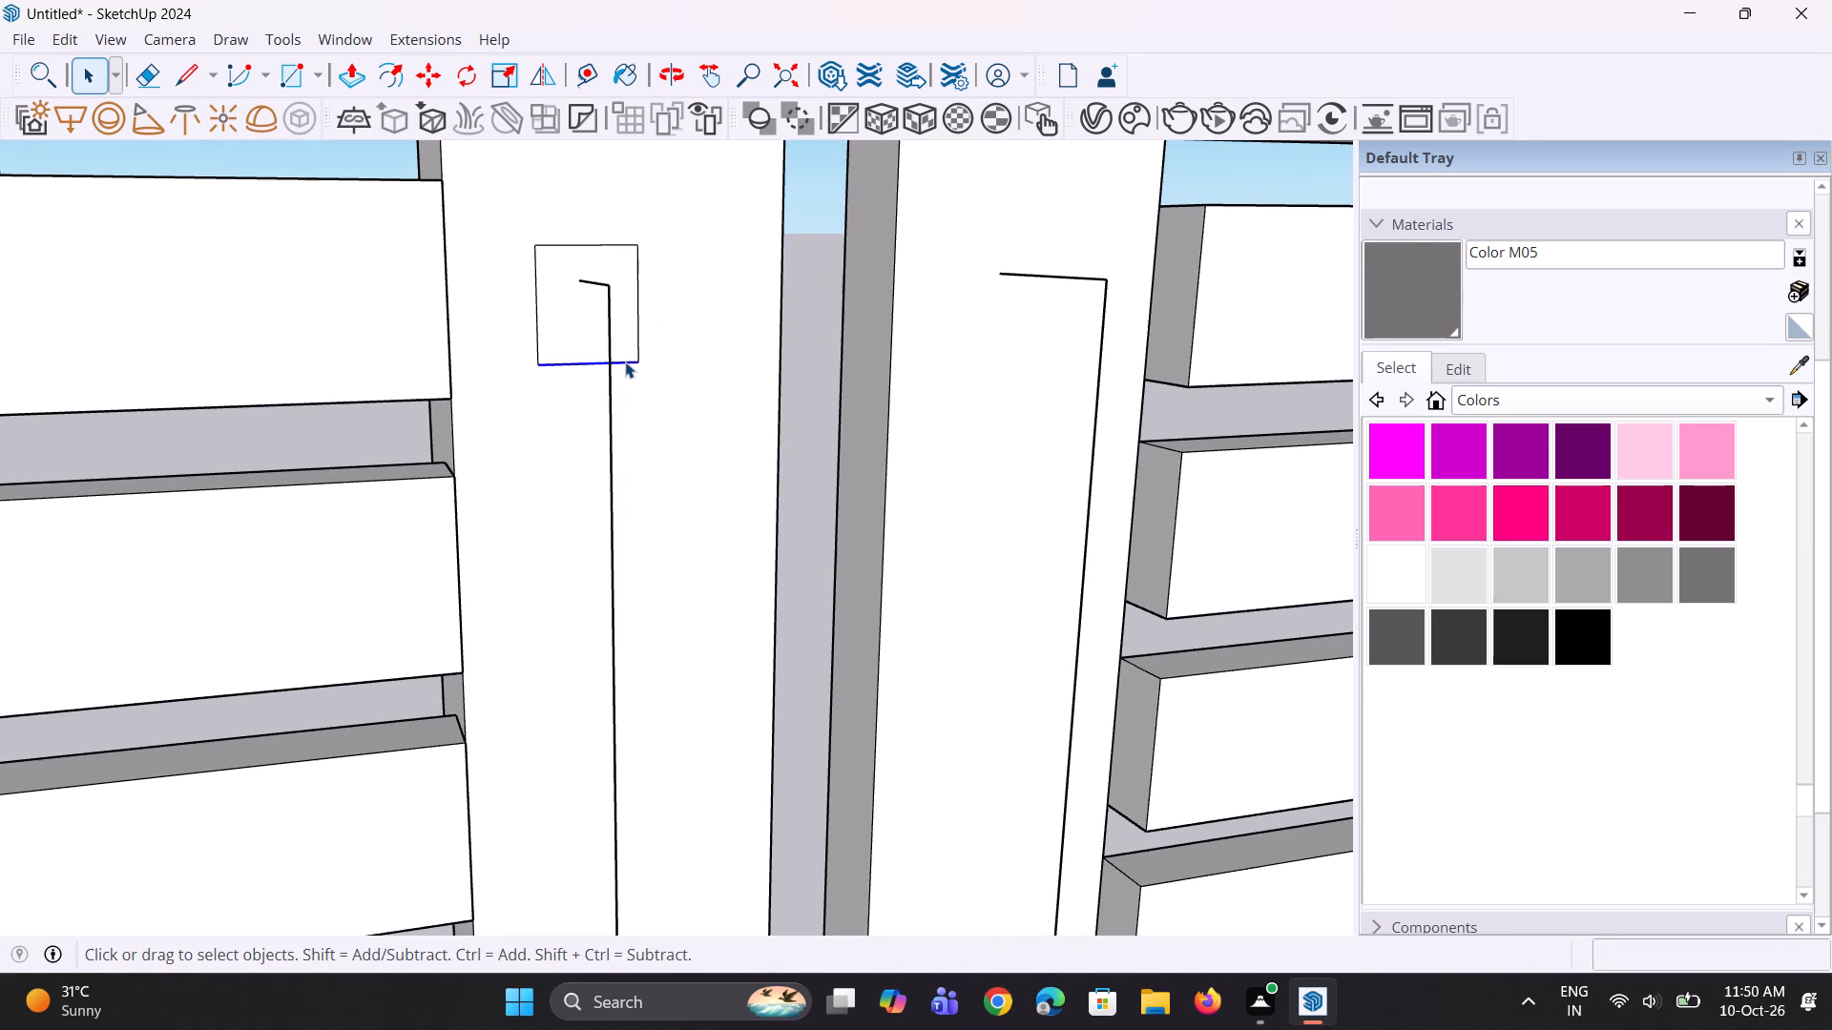
key("m")
left_click(635, 359)
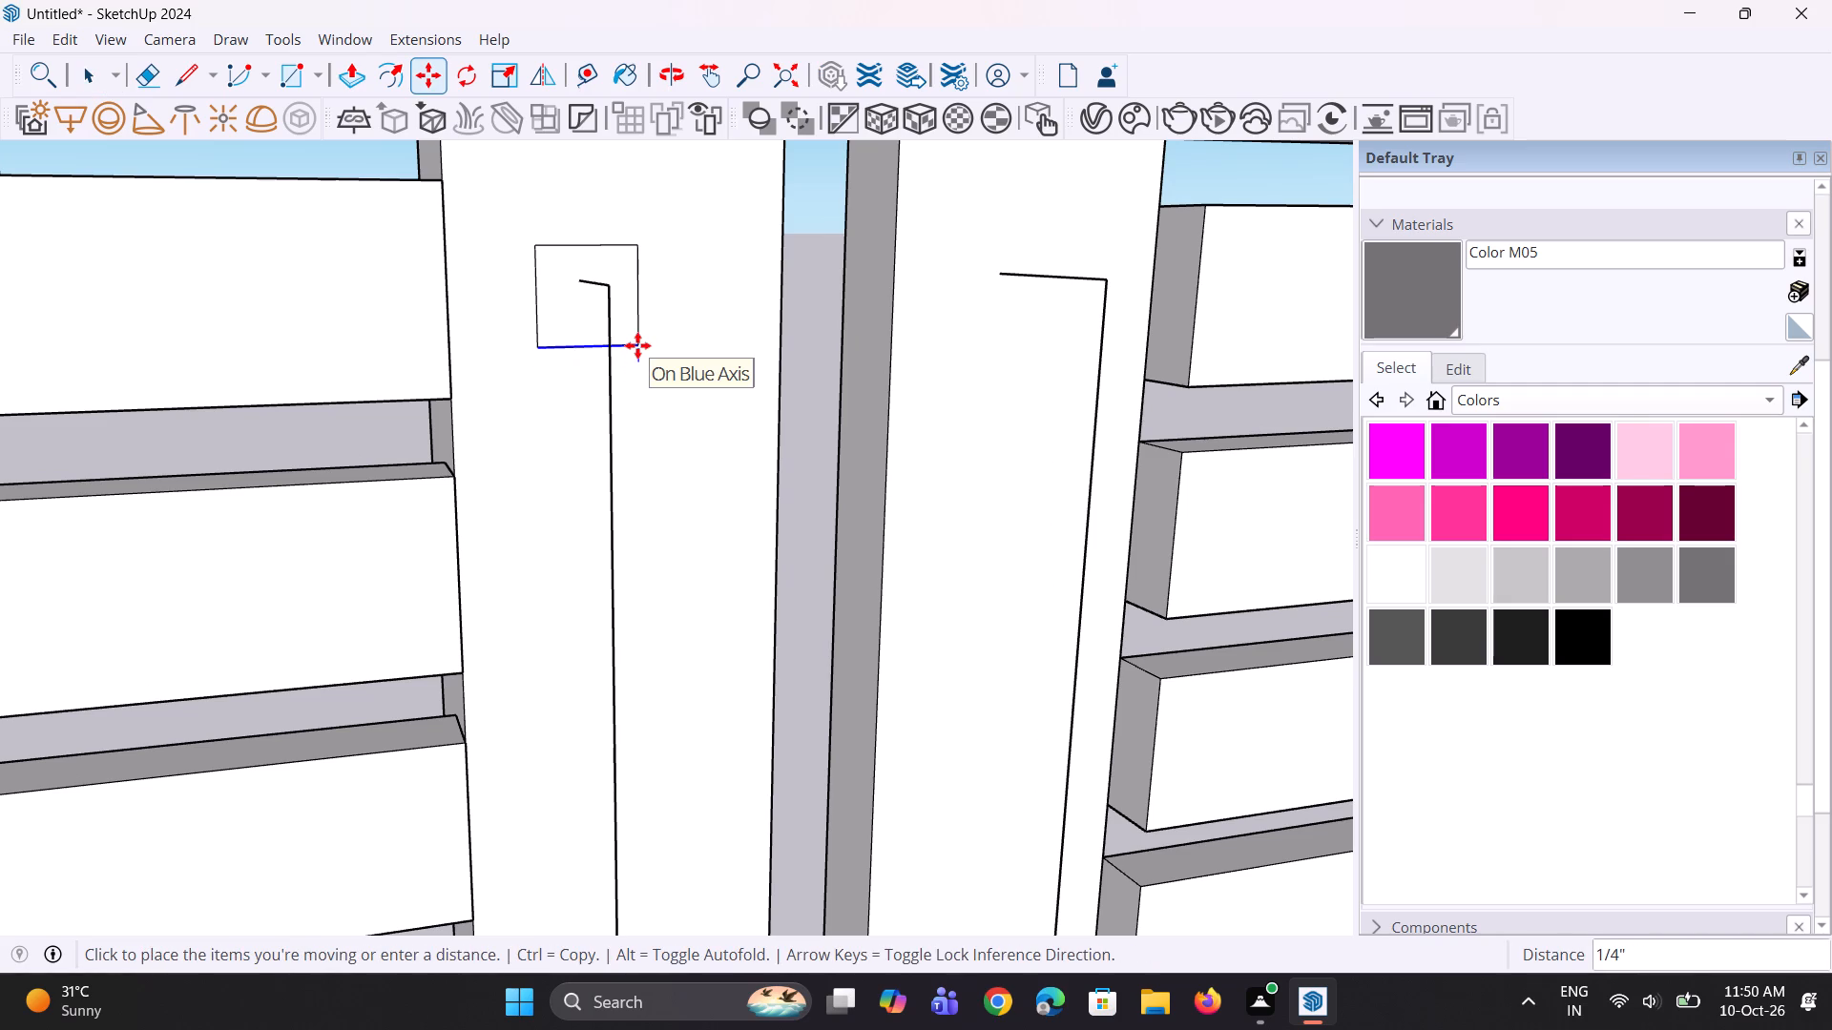
left_click(637, 345)
key("space")
key("space")
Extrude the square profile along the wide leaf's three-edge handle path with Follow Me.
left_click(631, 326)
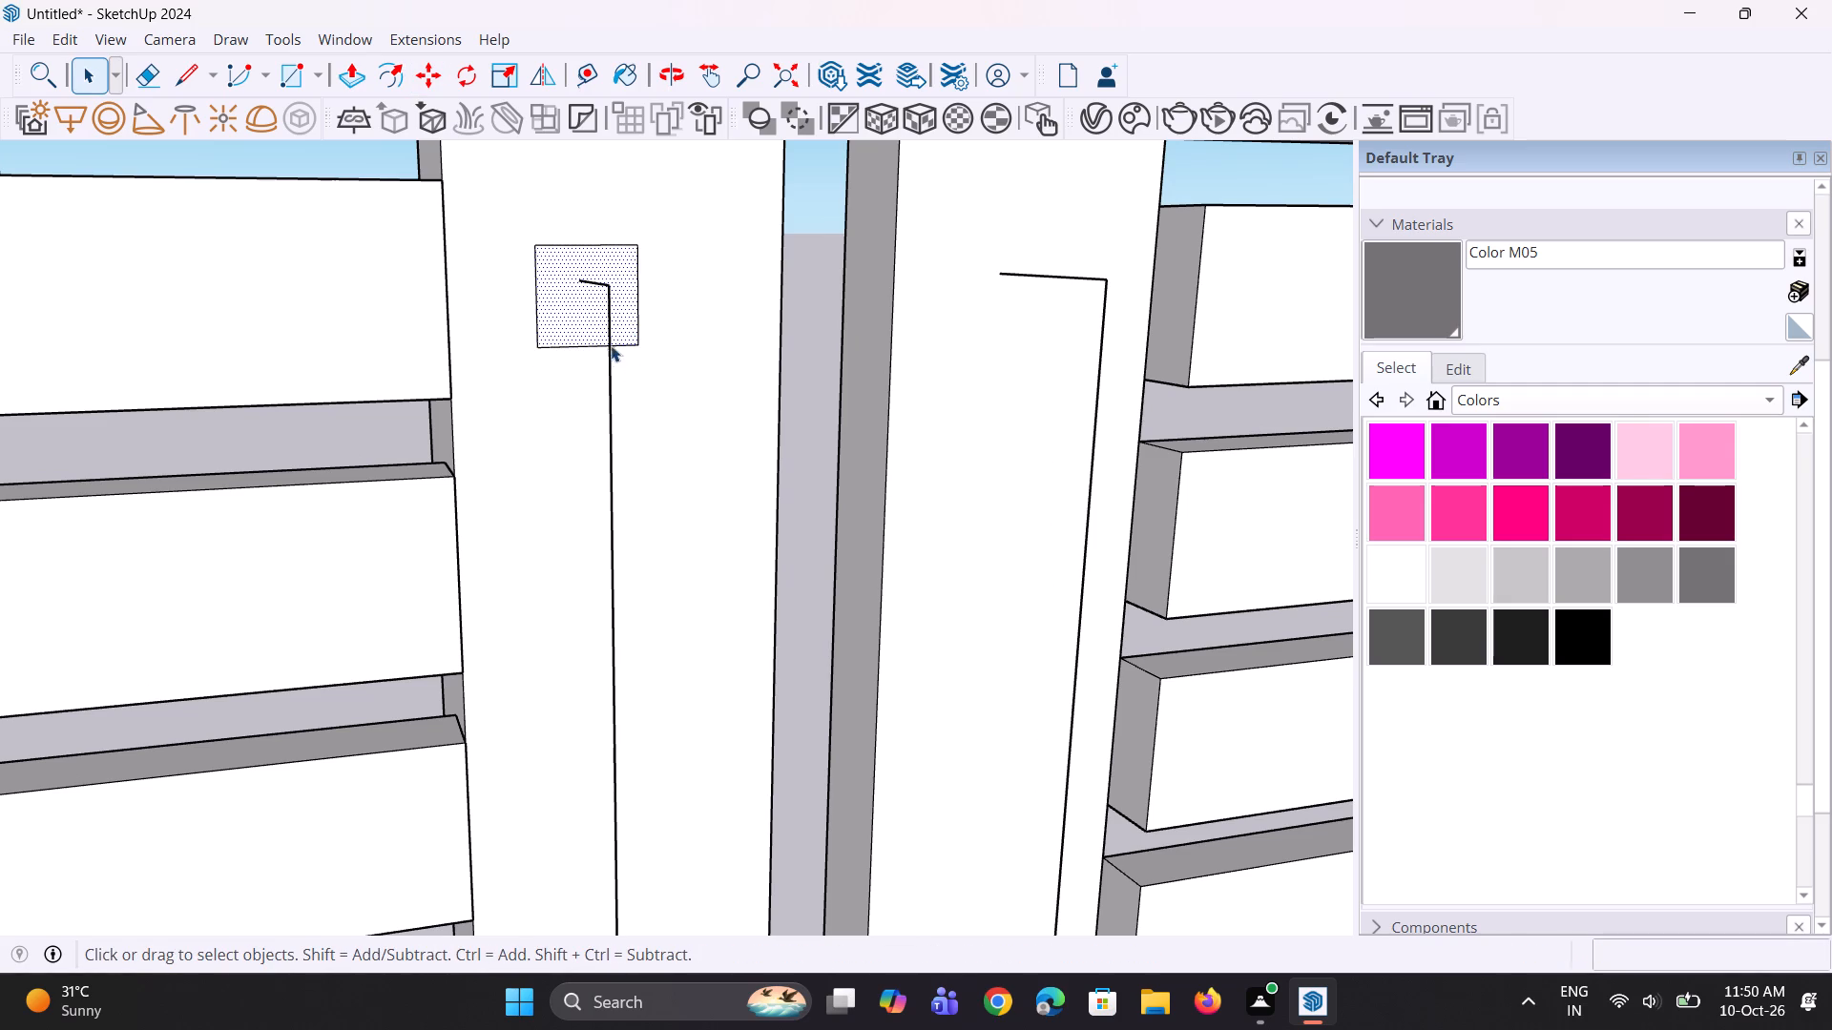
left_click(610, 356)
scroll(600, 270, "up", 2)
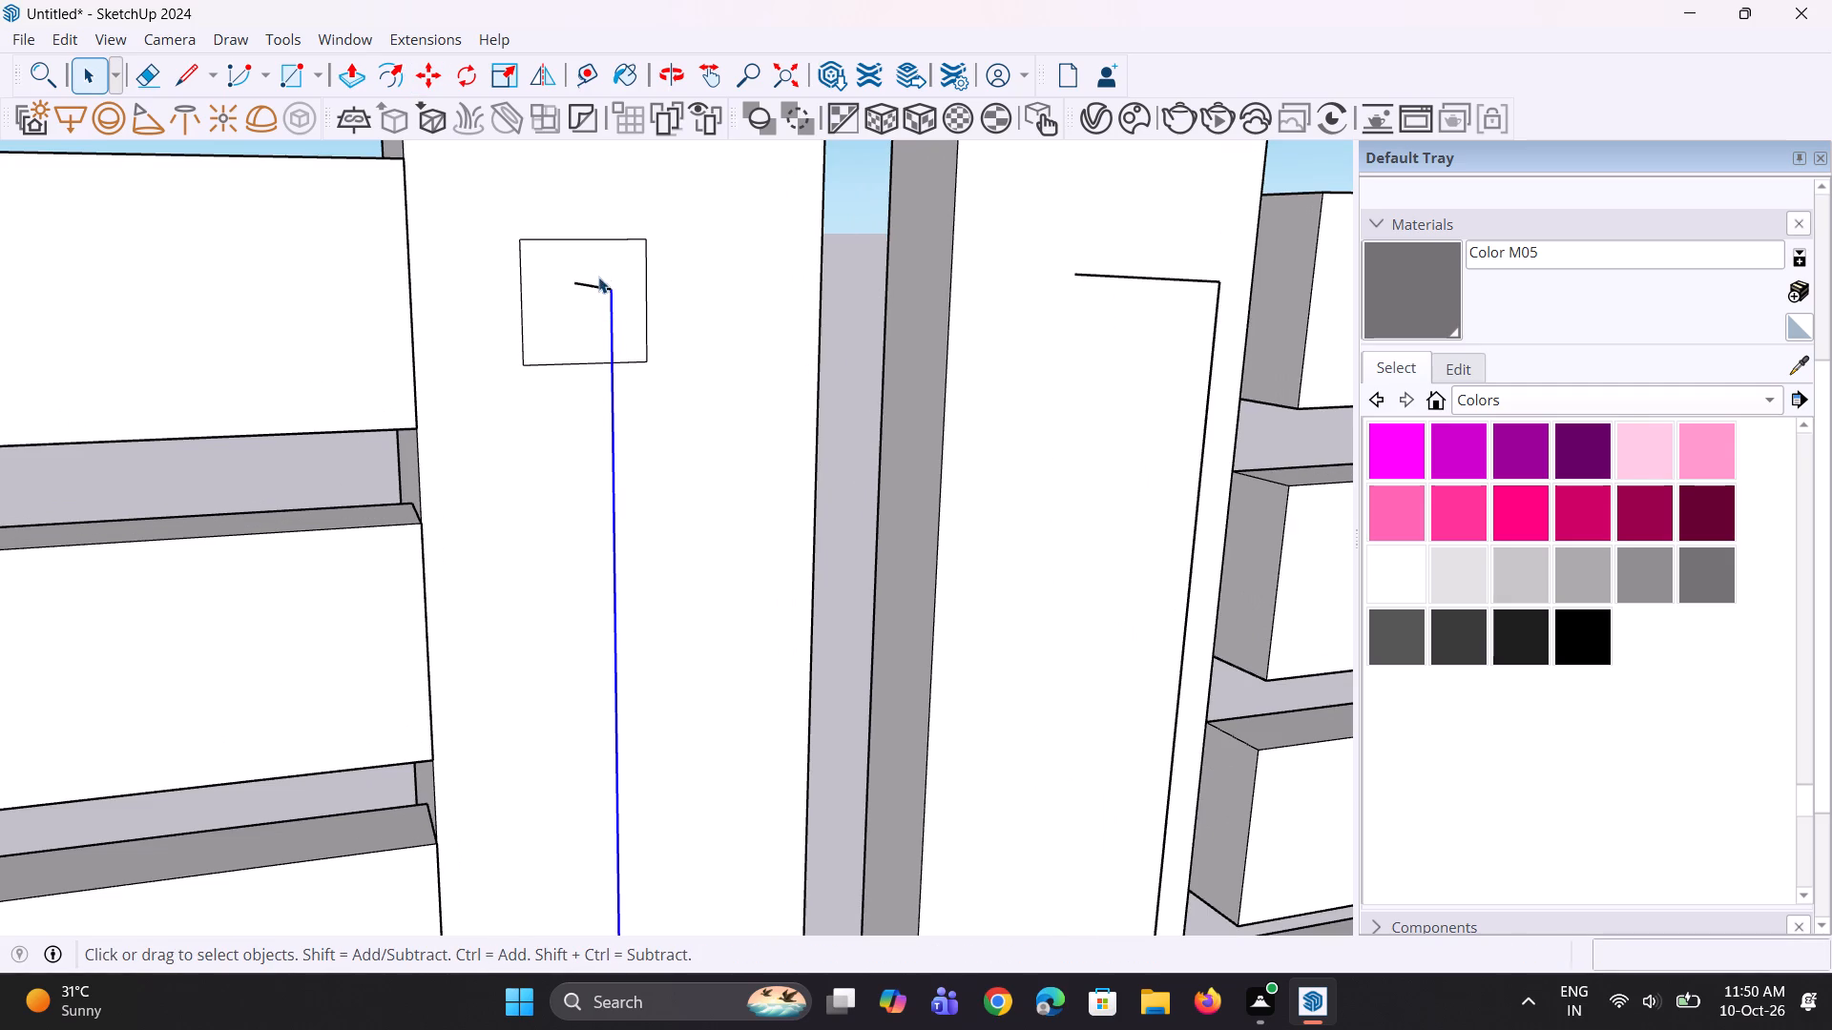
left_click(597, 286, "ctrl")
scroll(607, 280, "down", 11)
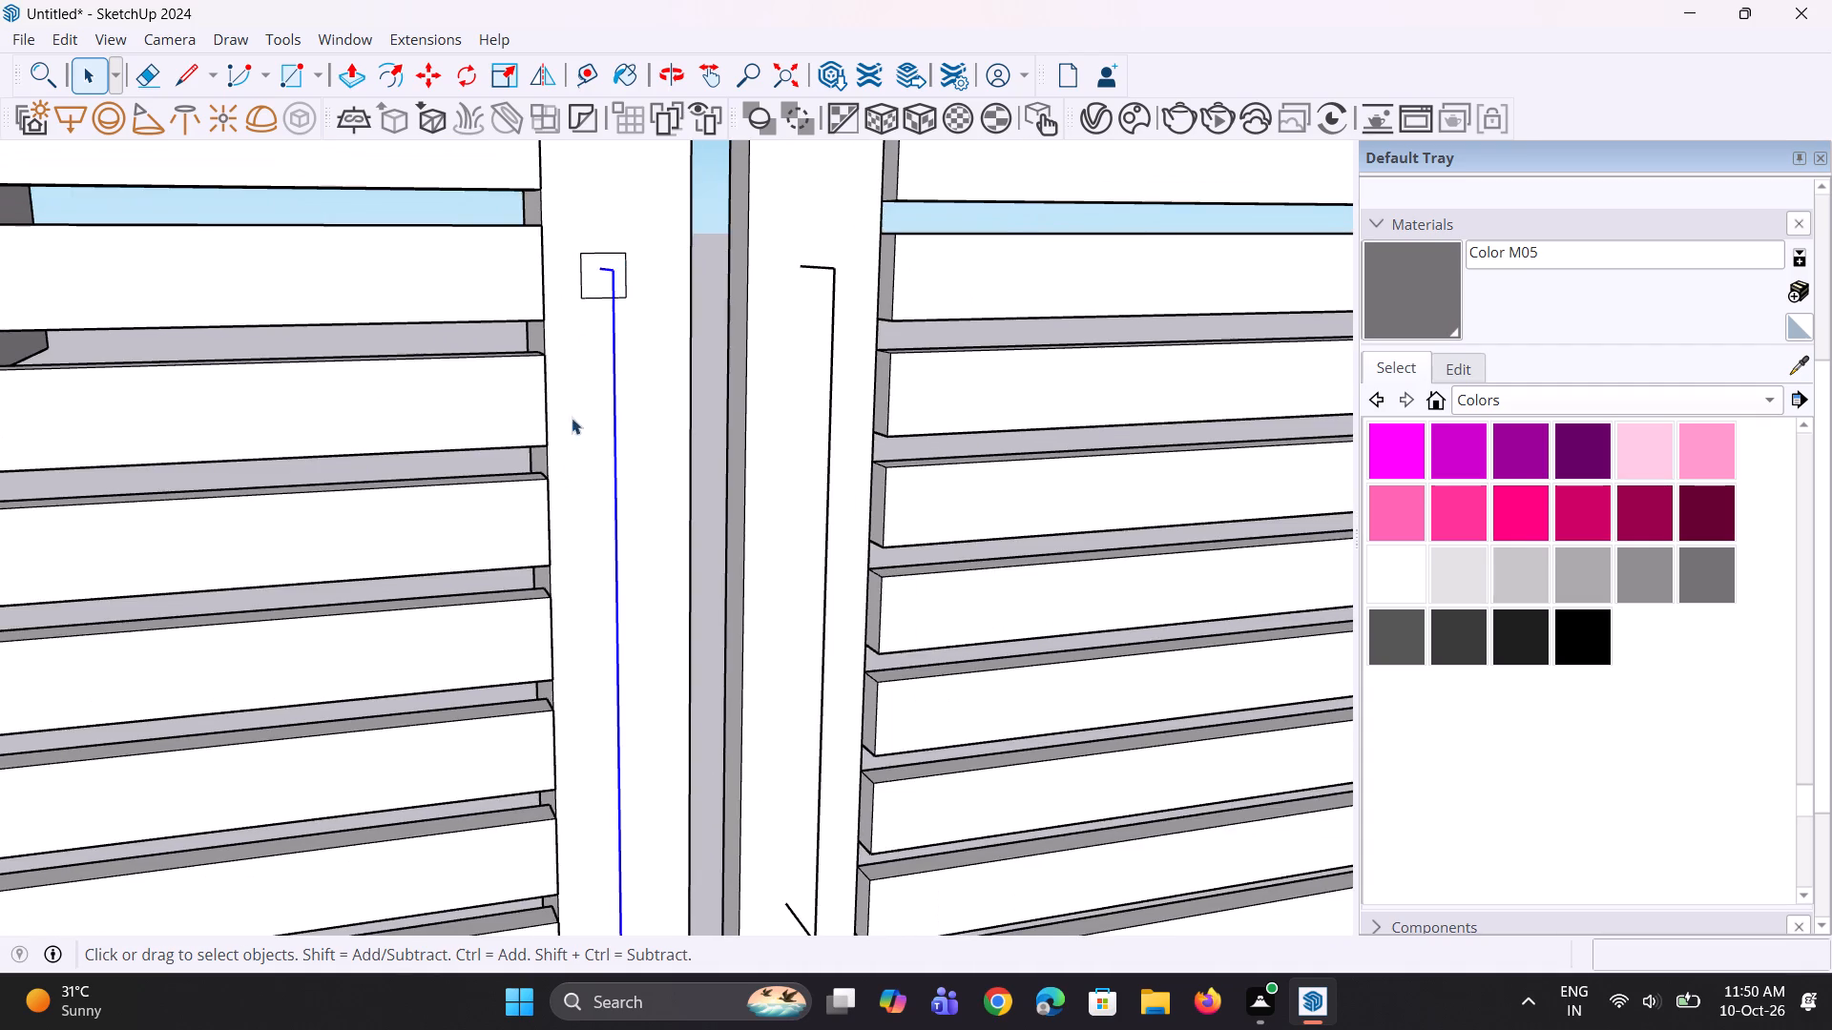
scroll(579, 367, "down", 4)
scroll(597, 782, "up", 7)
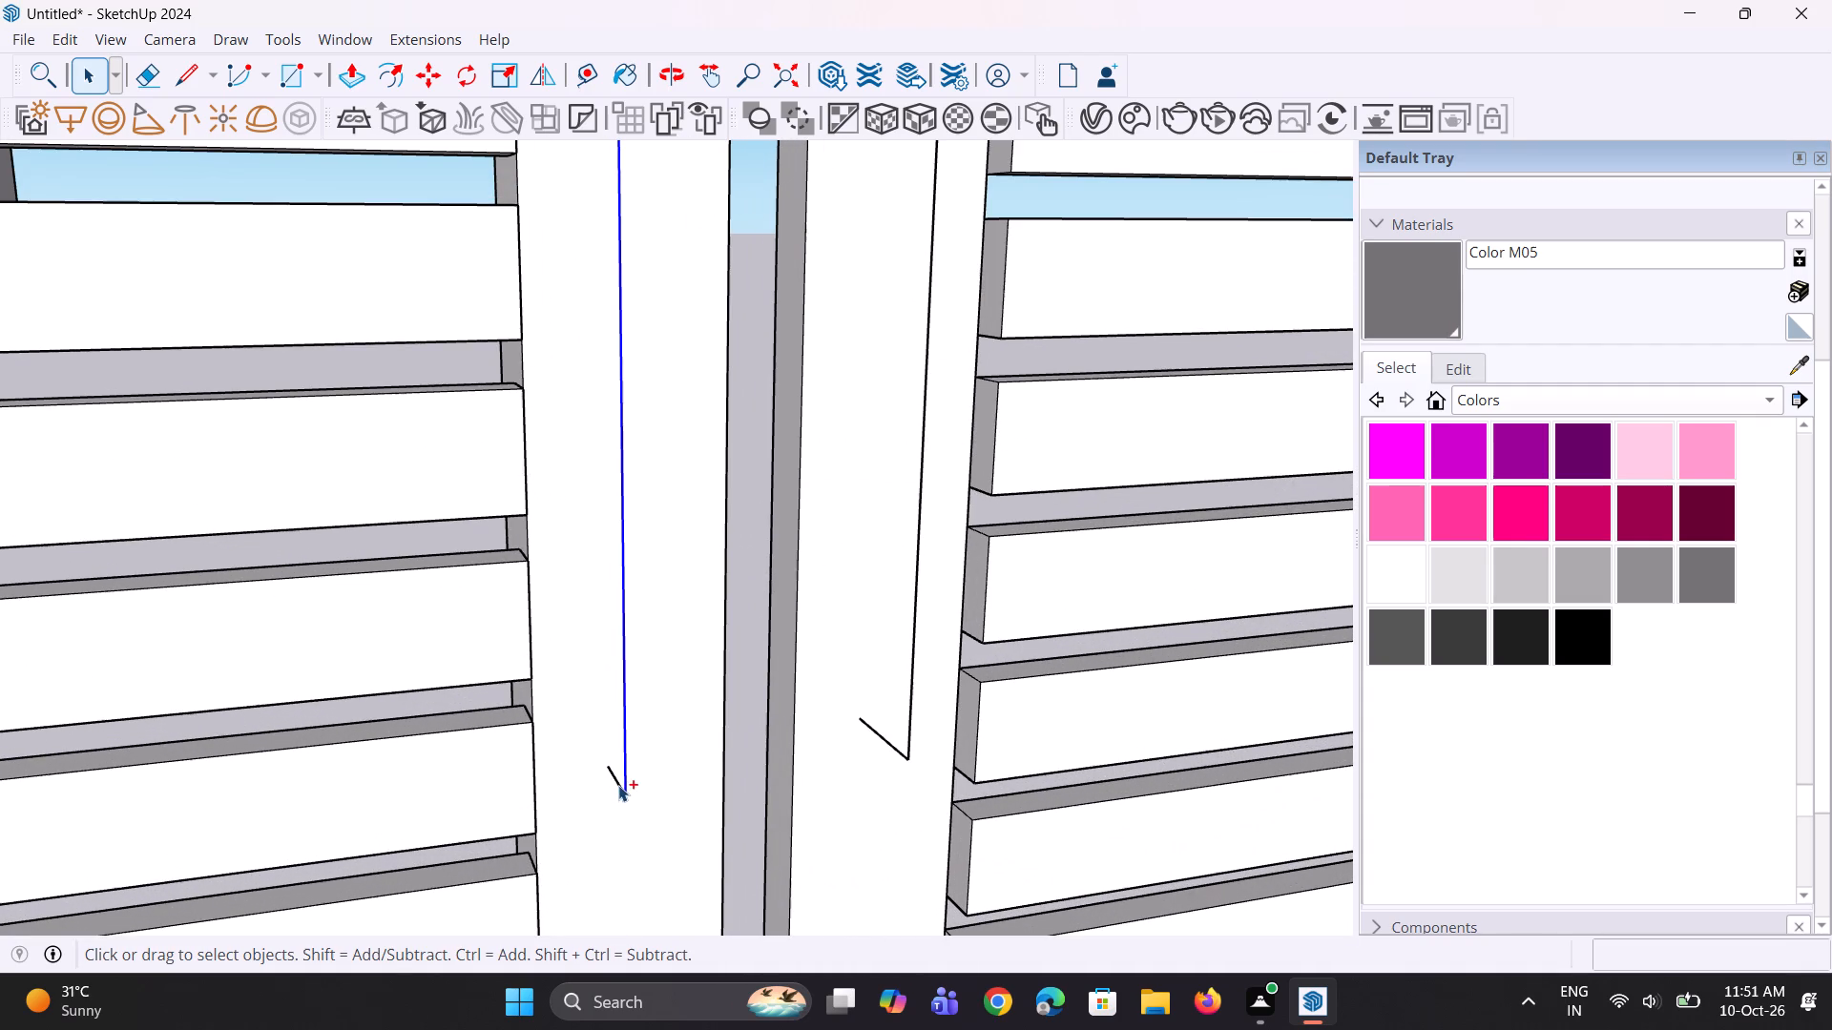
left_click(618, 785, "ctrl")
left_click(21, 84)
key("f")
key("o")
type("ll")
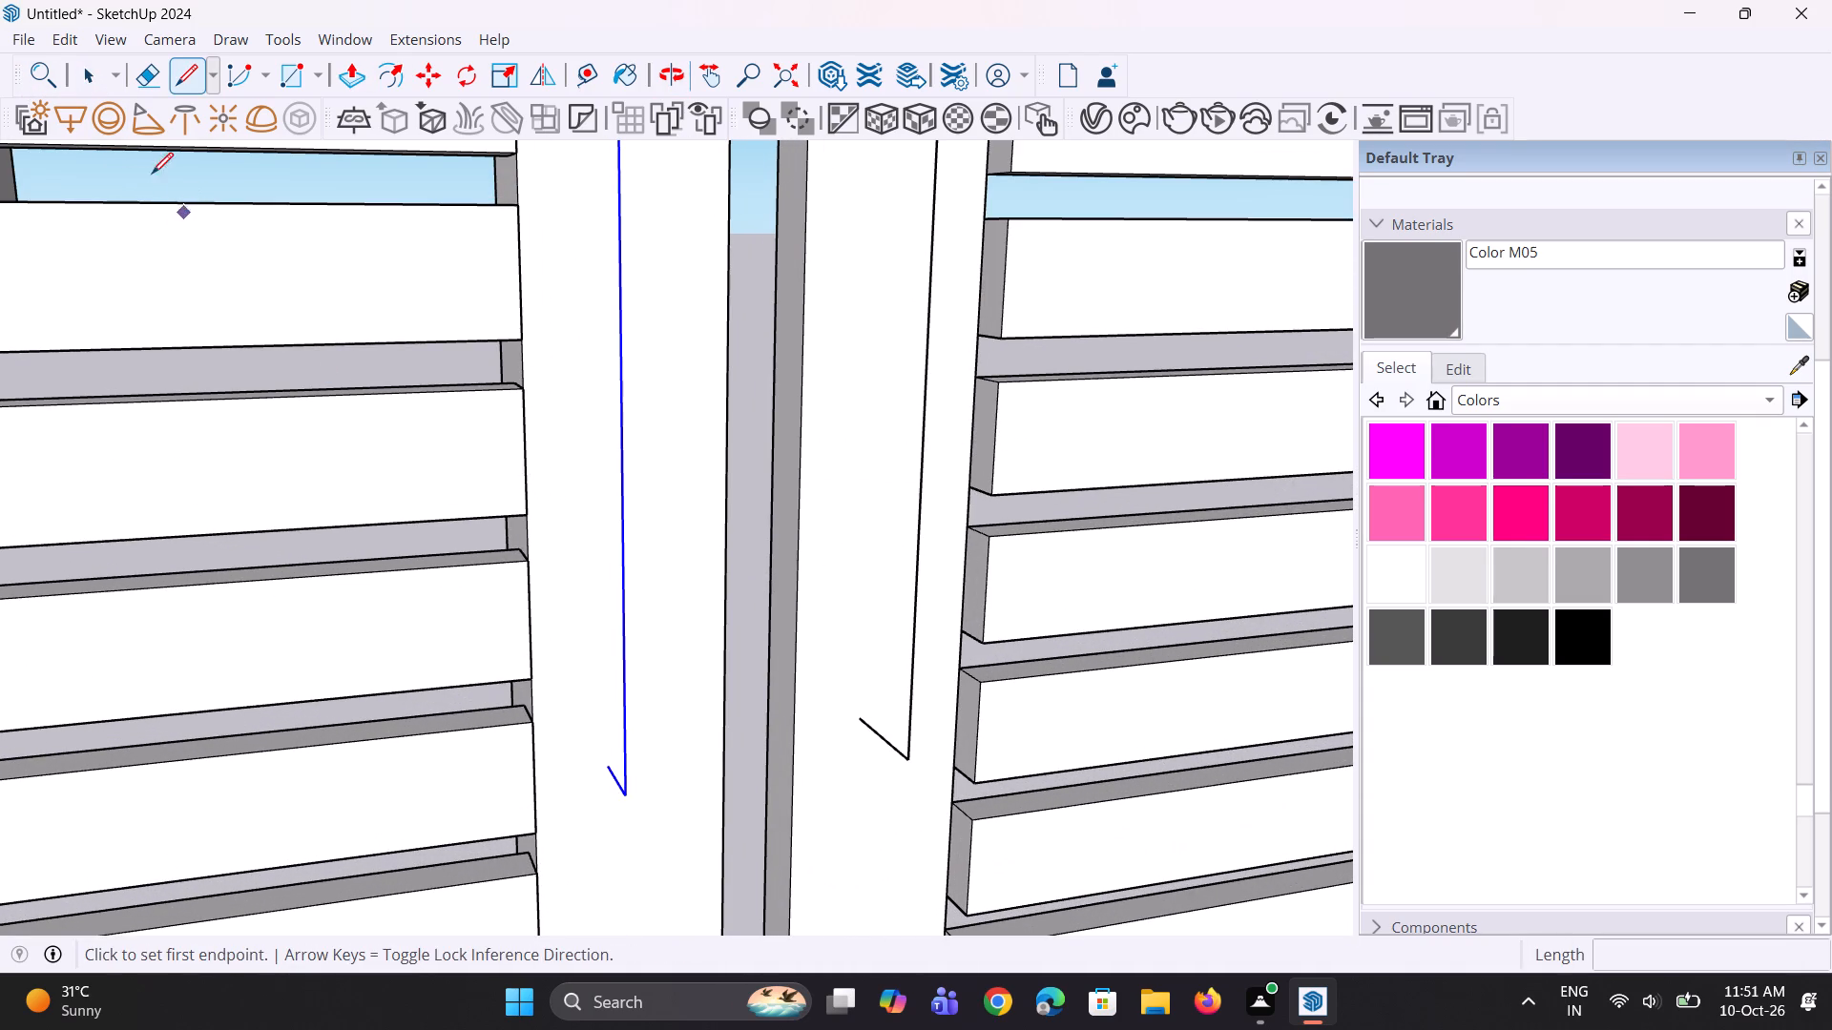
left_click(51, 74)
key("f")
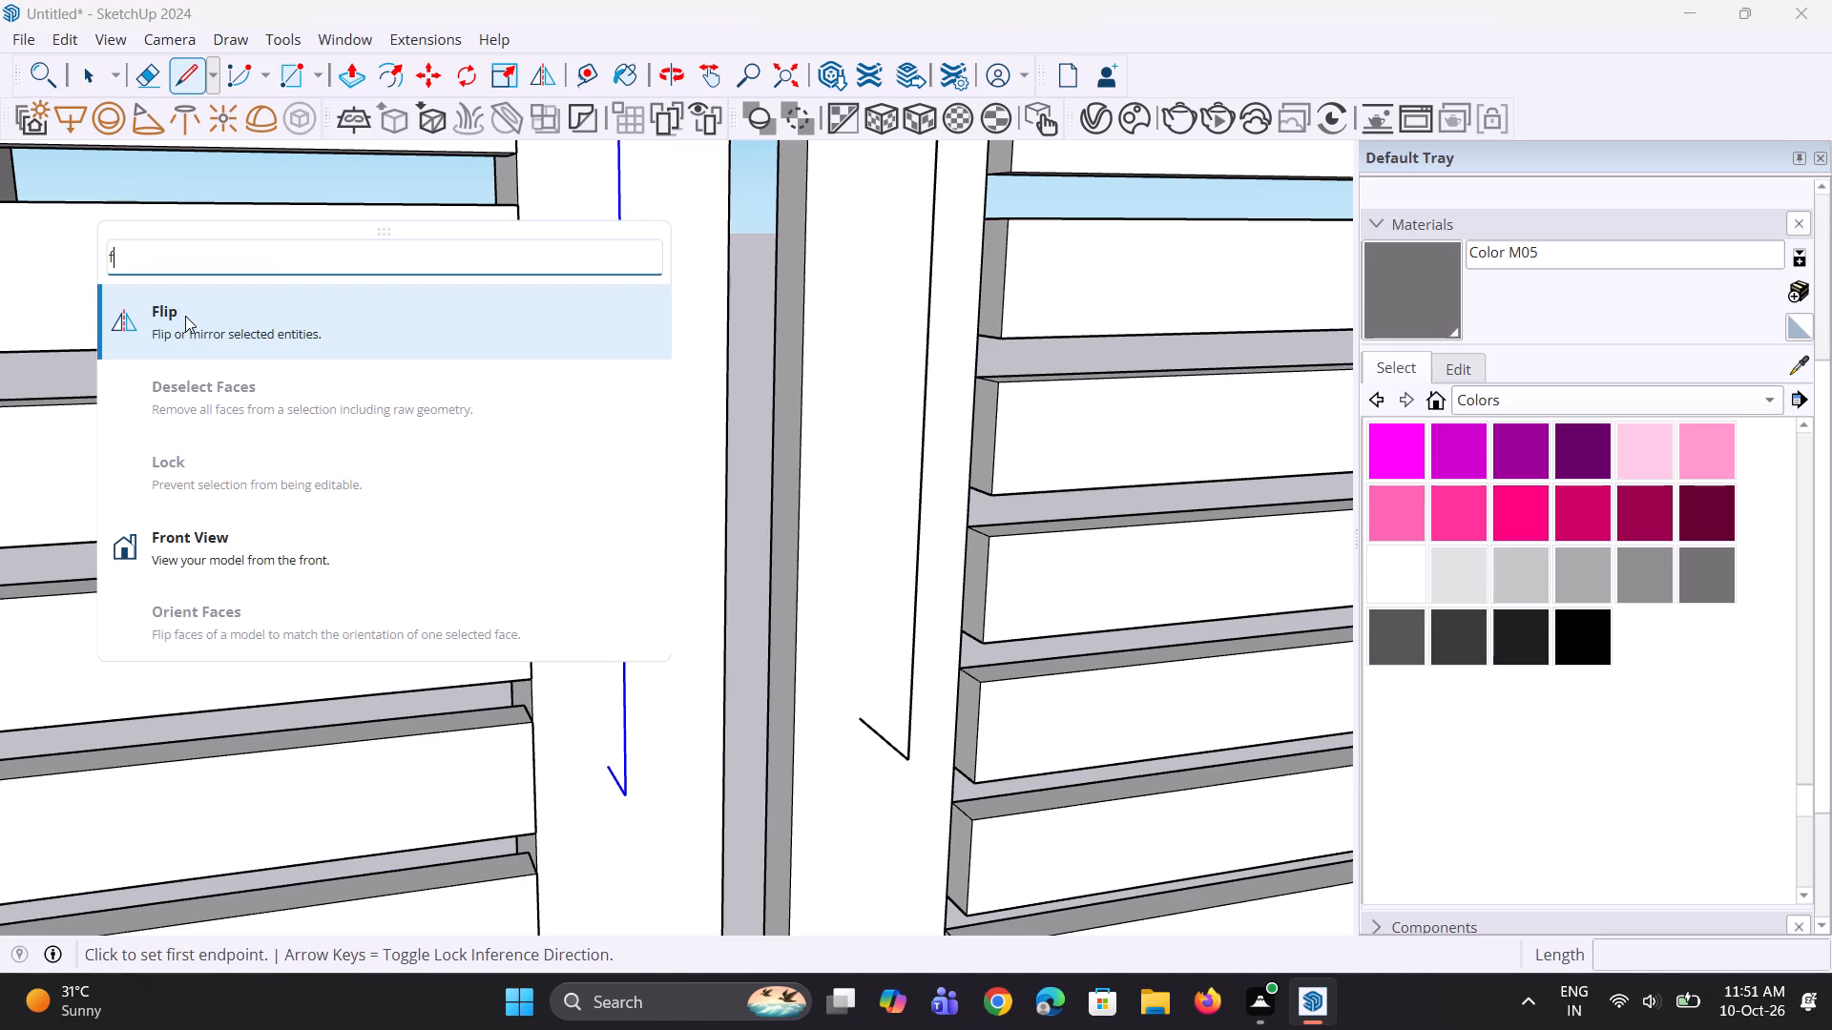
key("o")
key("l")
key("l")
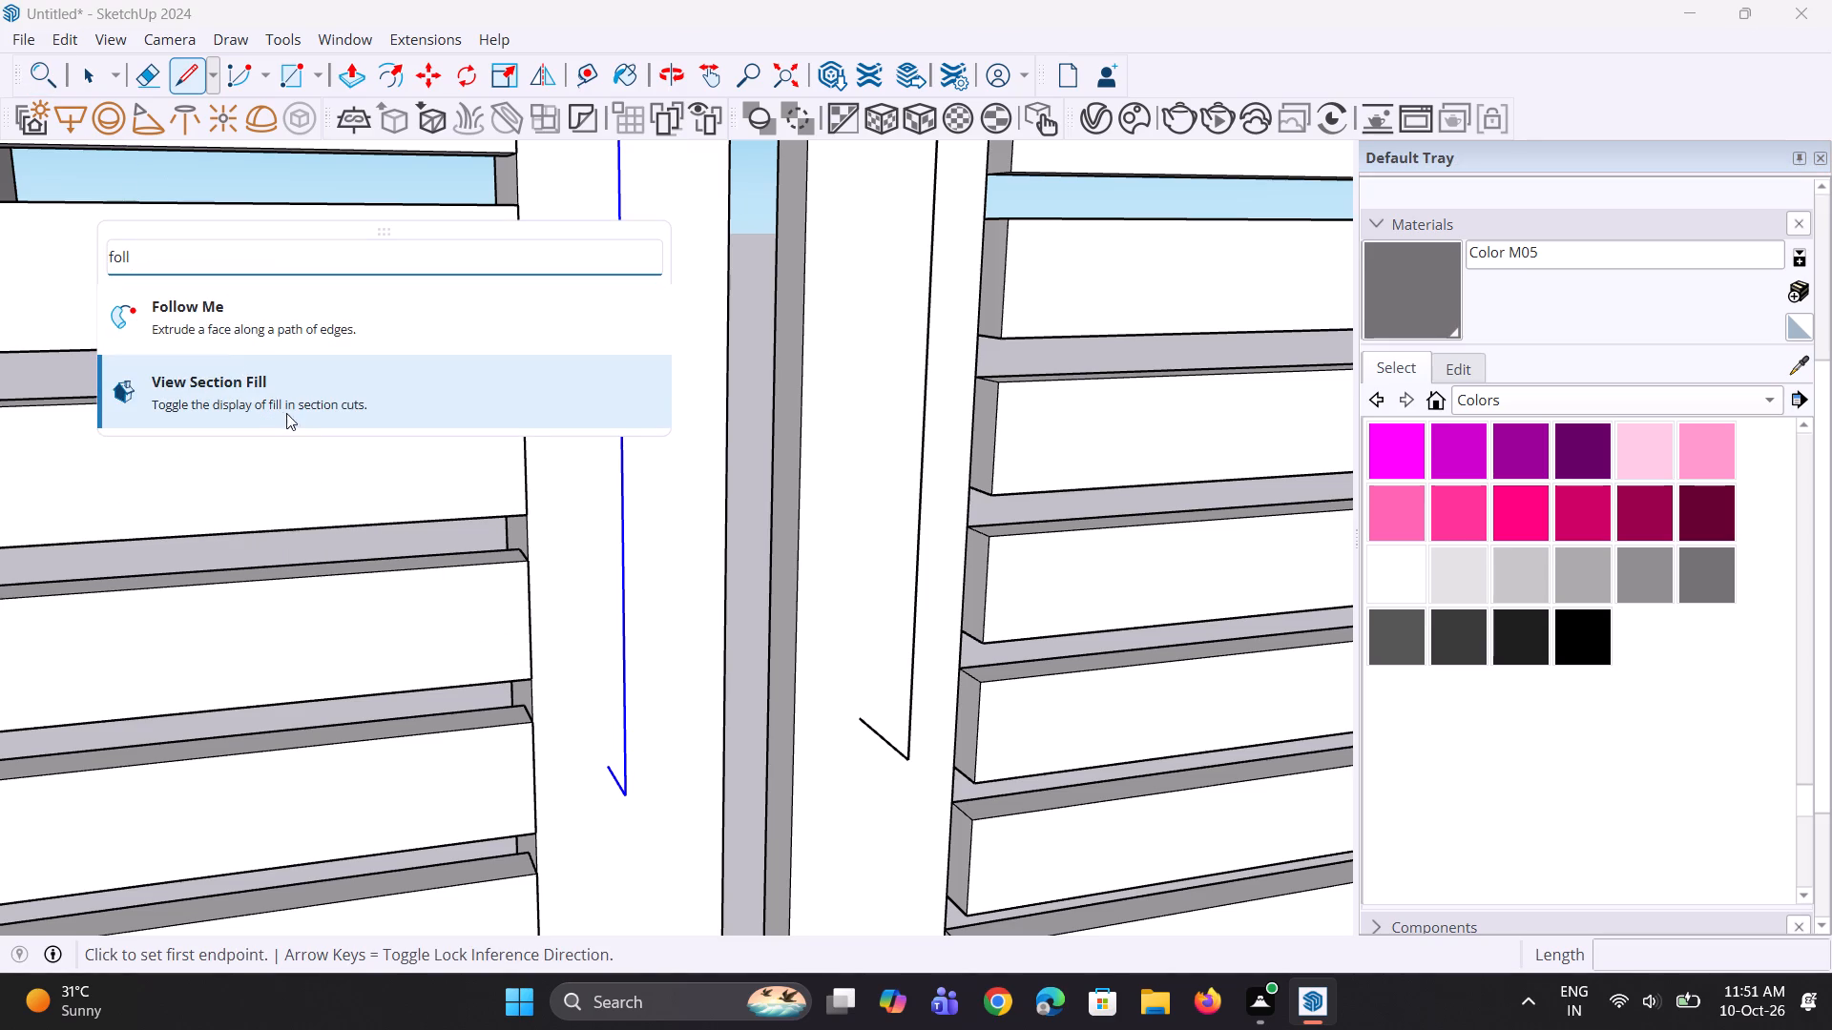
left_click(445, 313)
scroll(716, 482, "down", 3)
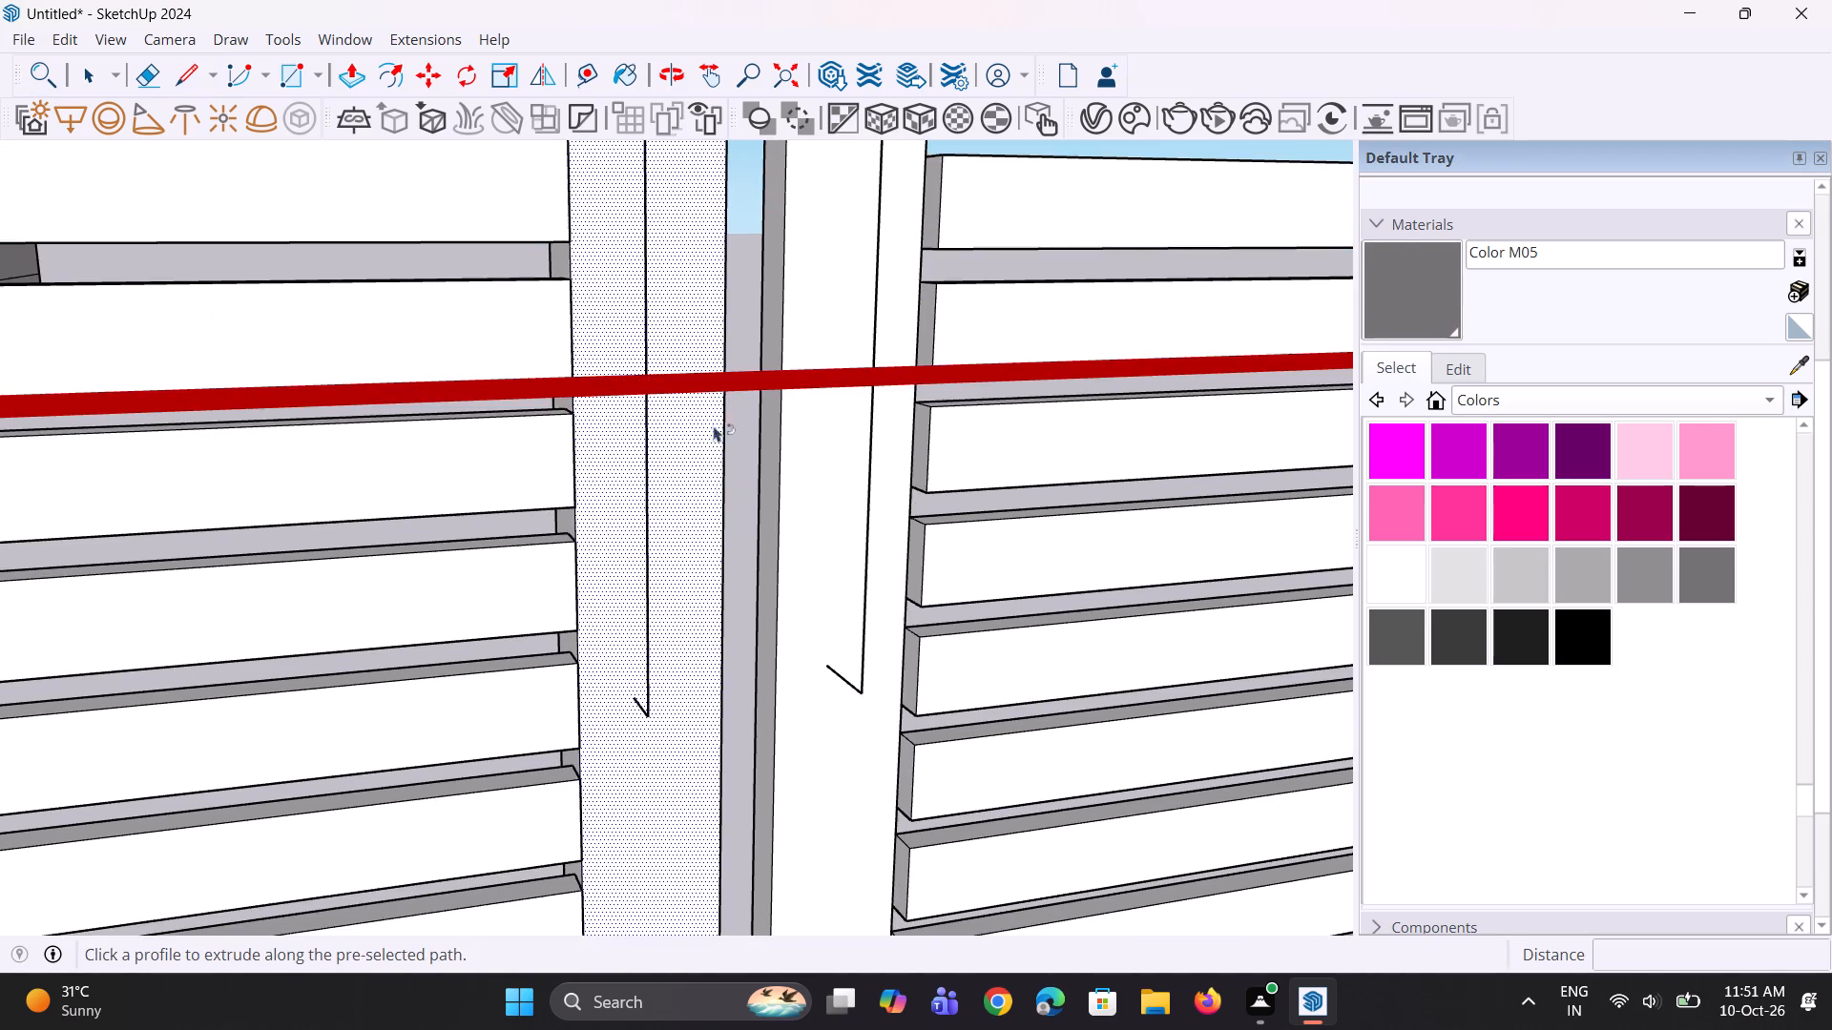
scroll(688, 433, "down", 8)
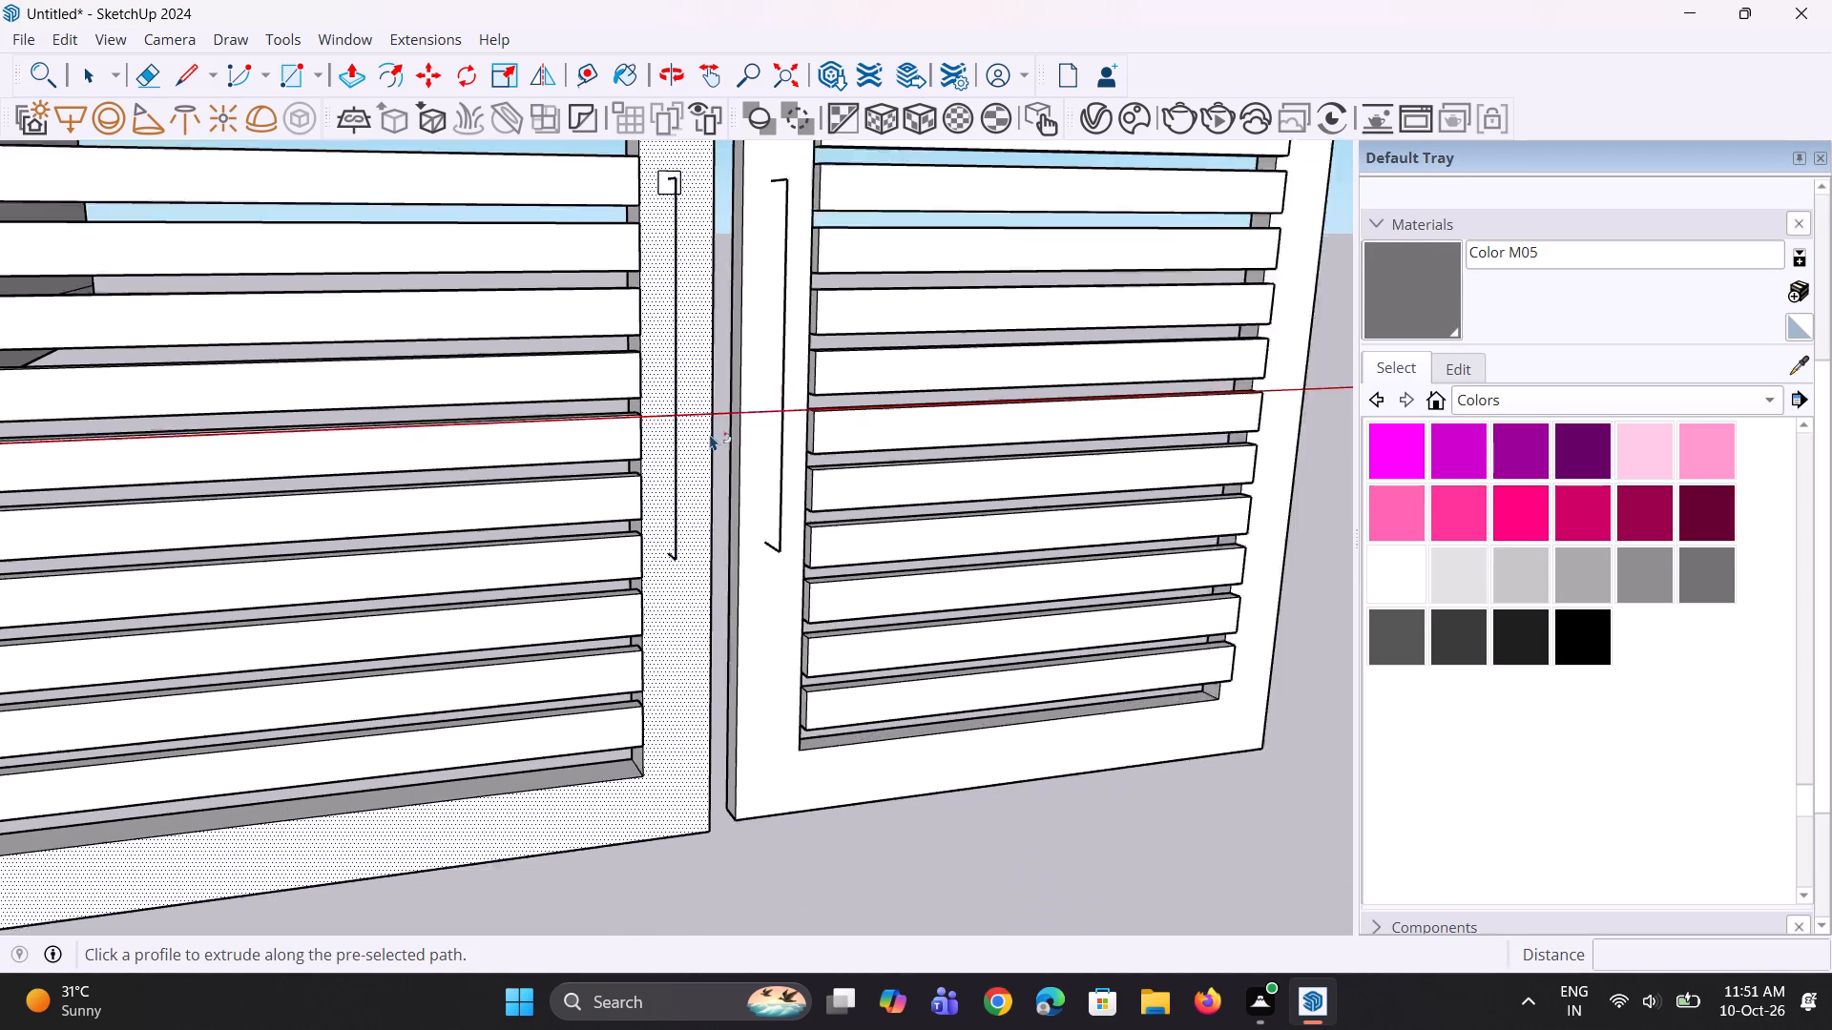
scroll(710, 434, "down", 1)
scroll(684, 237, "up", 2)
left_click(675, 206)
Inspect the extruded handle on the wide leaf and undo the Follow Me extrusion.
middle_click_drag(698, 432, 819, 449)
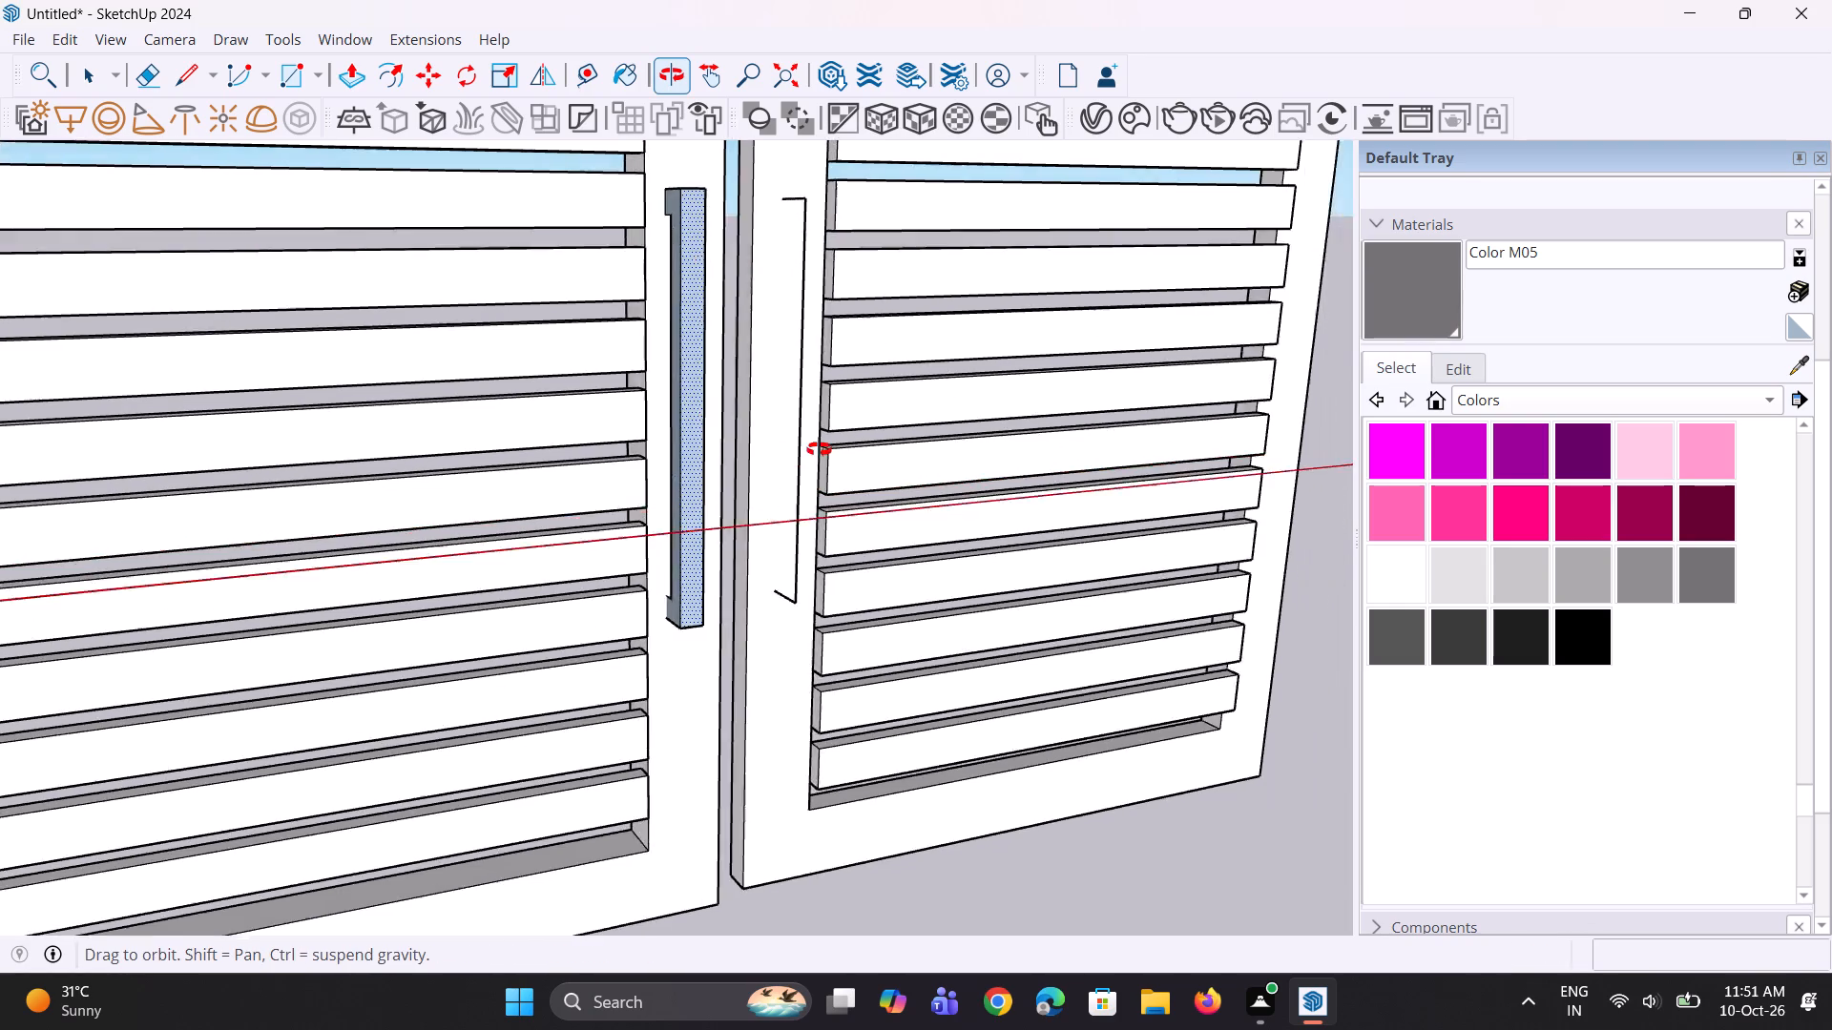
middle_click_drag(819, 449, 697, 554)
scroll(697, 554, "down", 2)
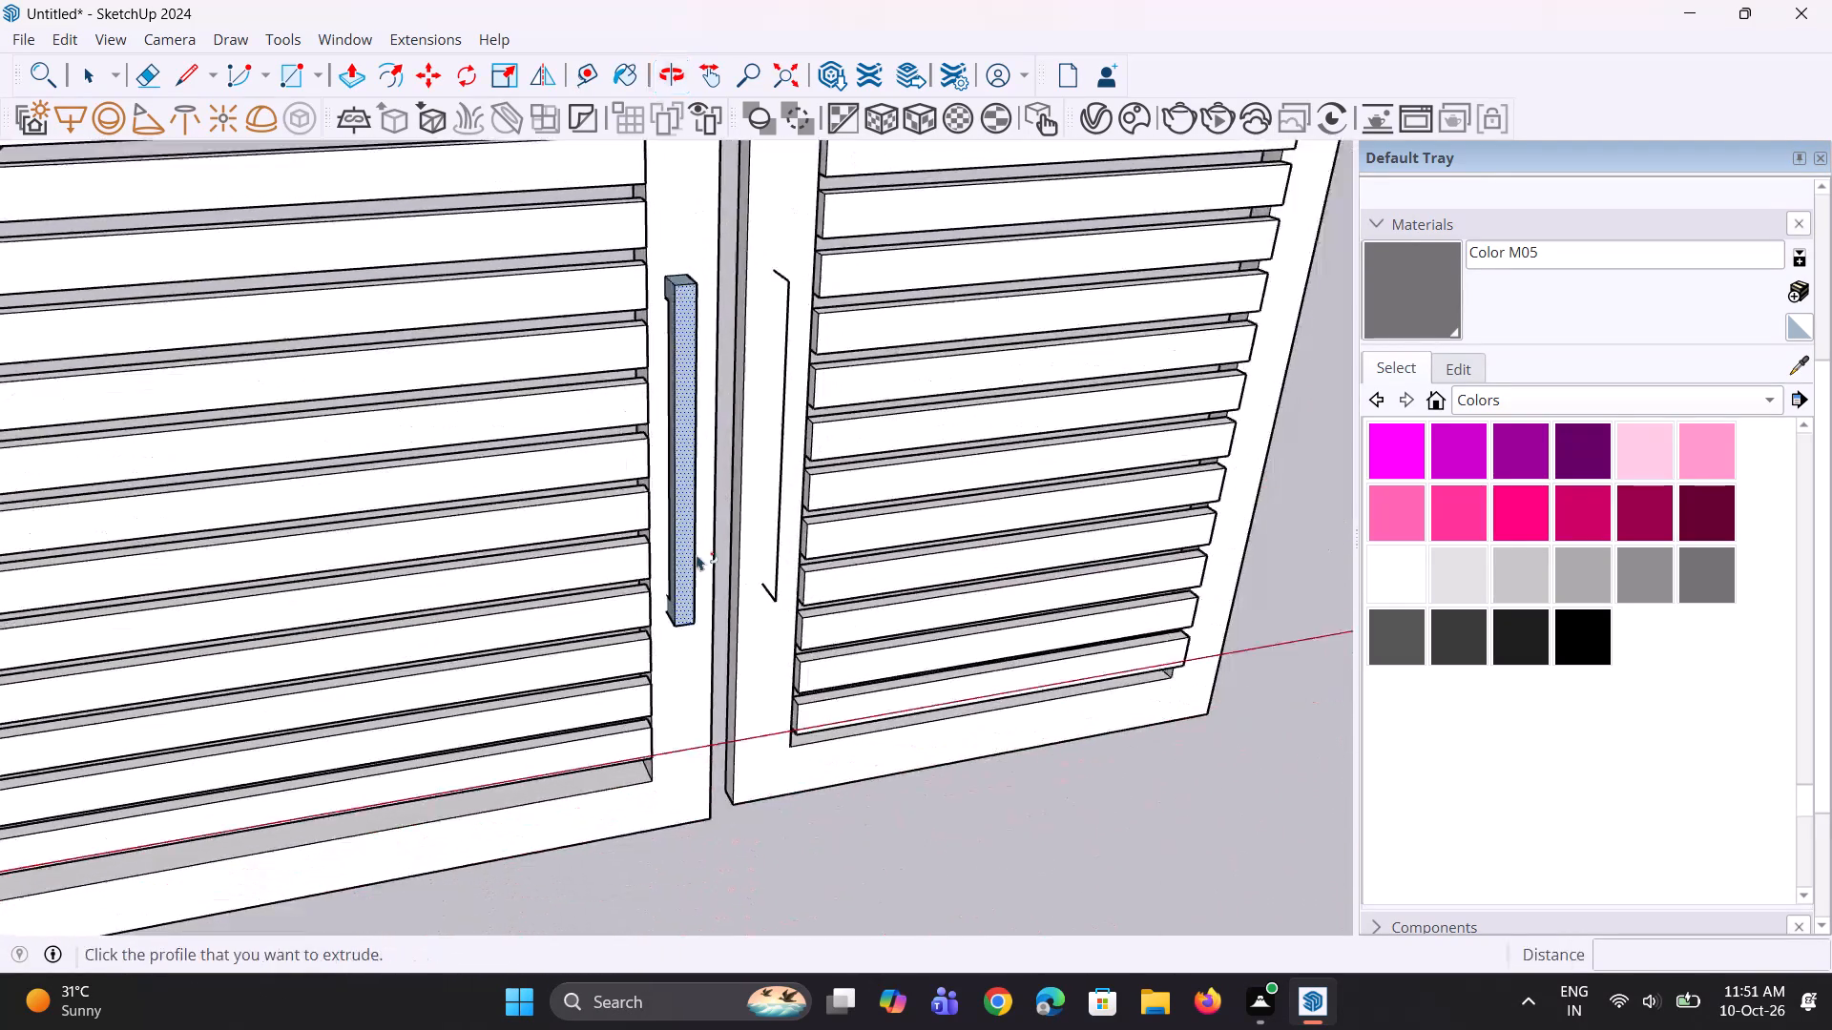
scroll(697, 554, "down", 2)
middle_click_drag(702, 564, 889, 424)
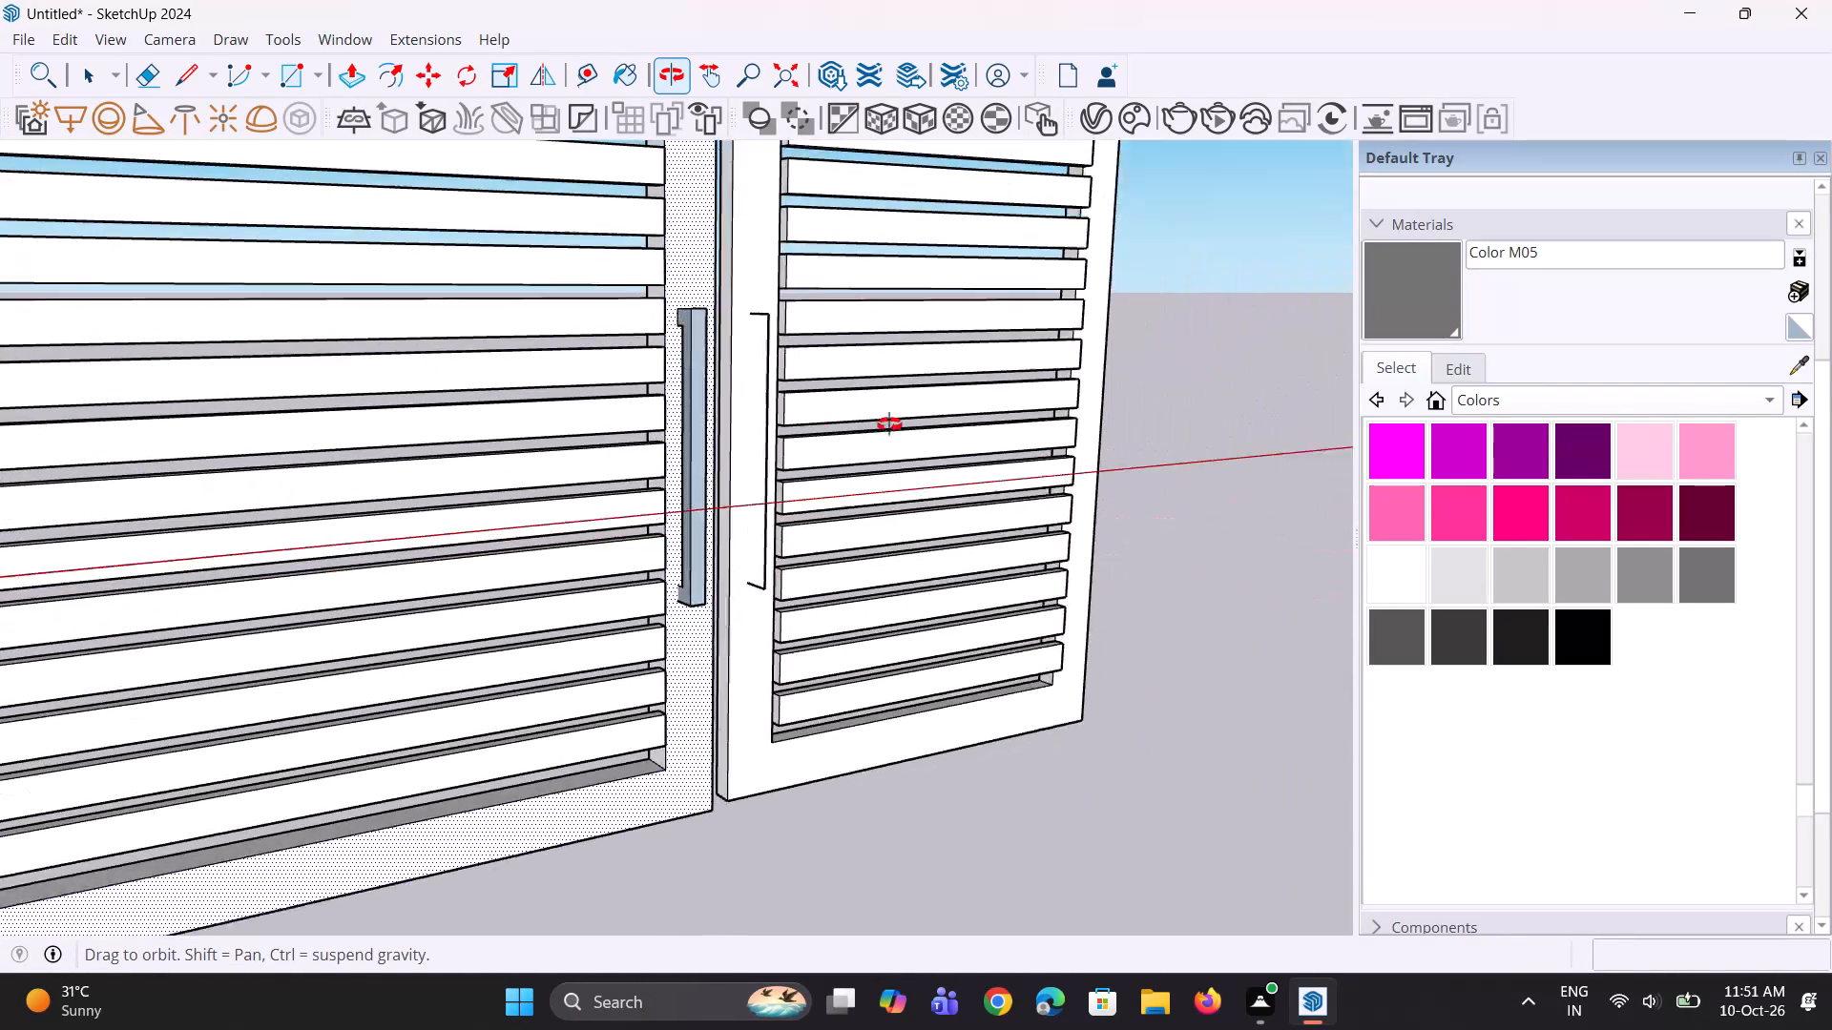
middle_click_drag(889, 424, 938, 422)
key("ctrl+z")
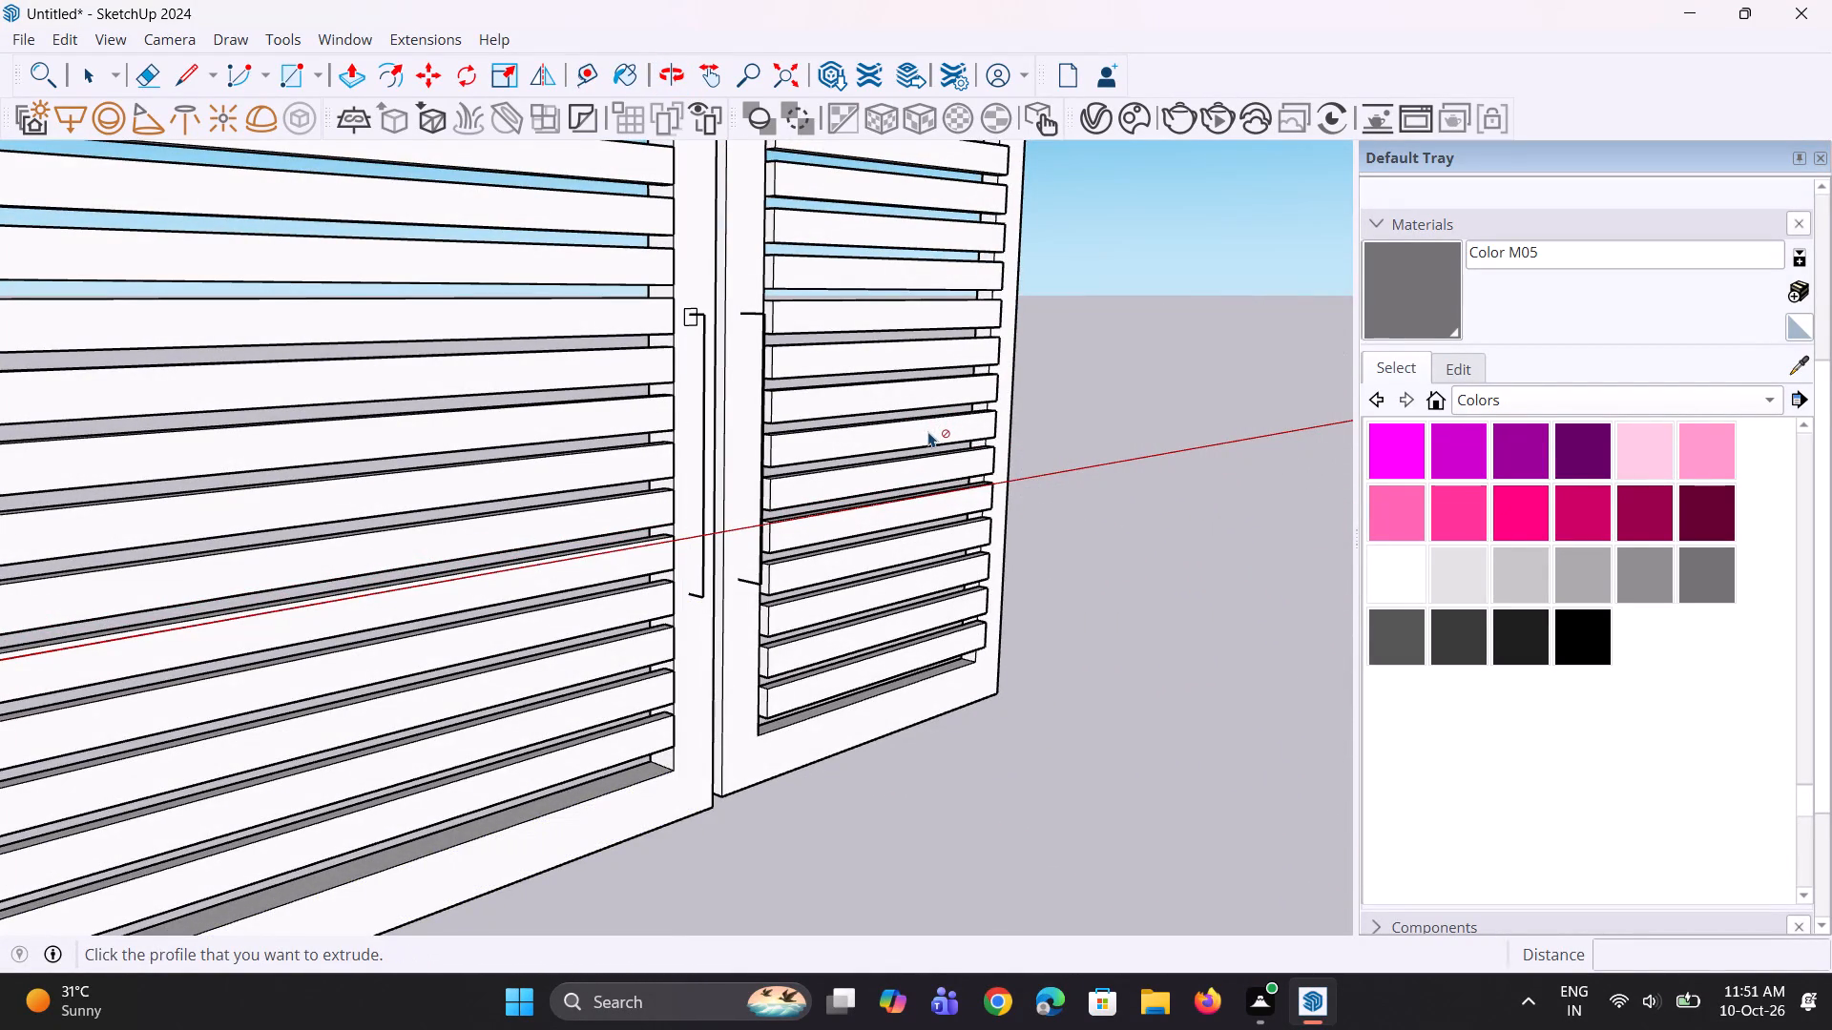
Move the handle profile square slightly upward on the wide leaf's stile.
scroll(734, 366, "up", 4)
middle_click_drag(699, 344, 654, 395)
key("space")
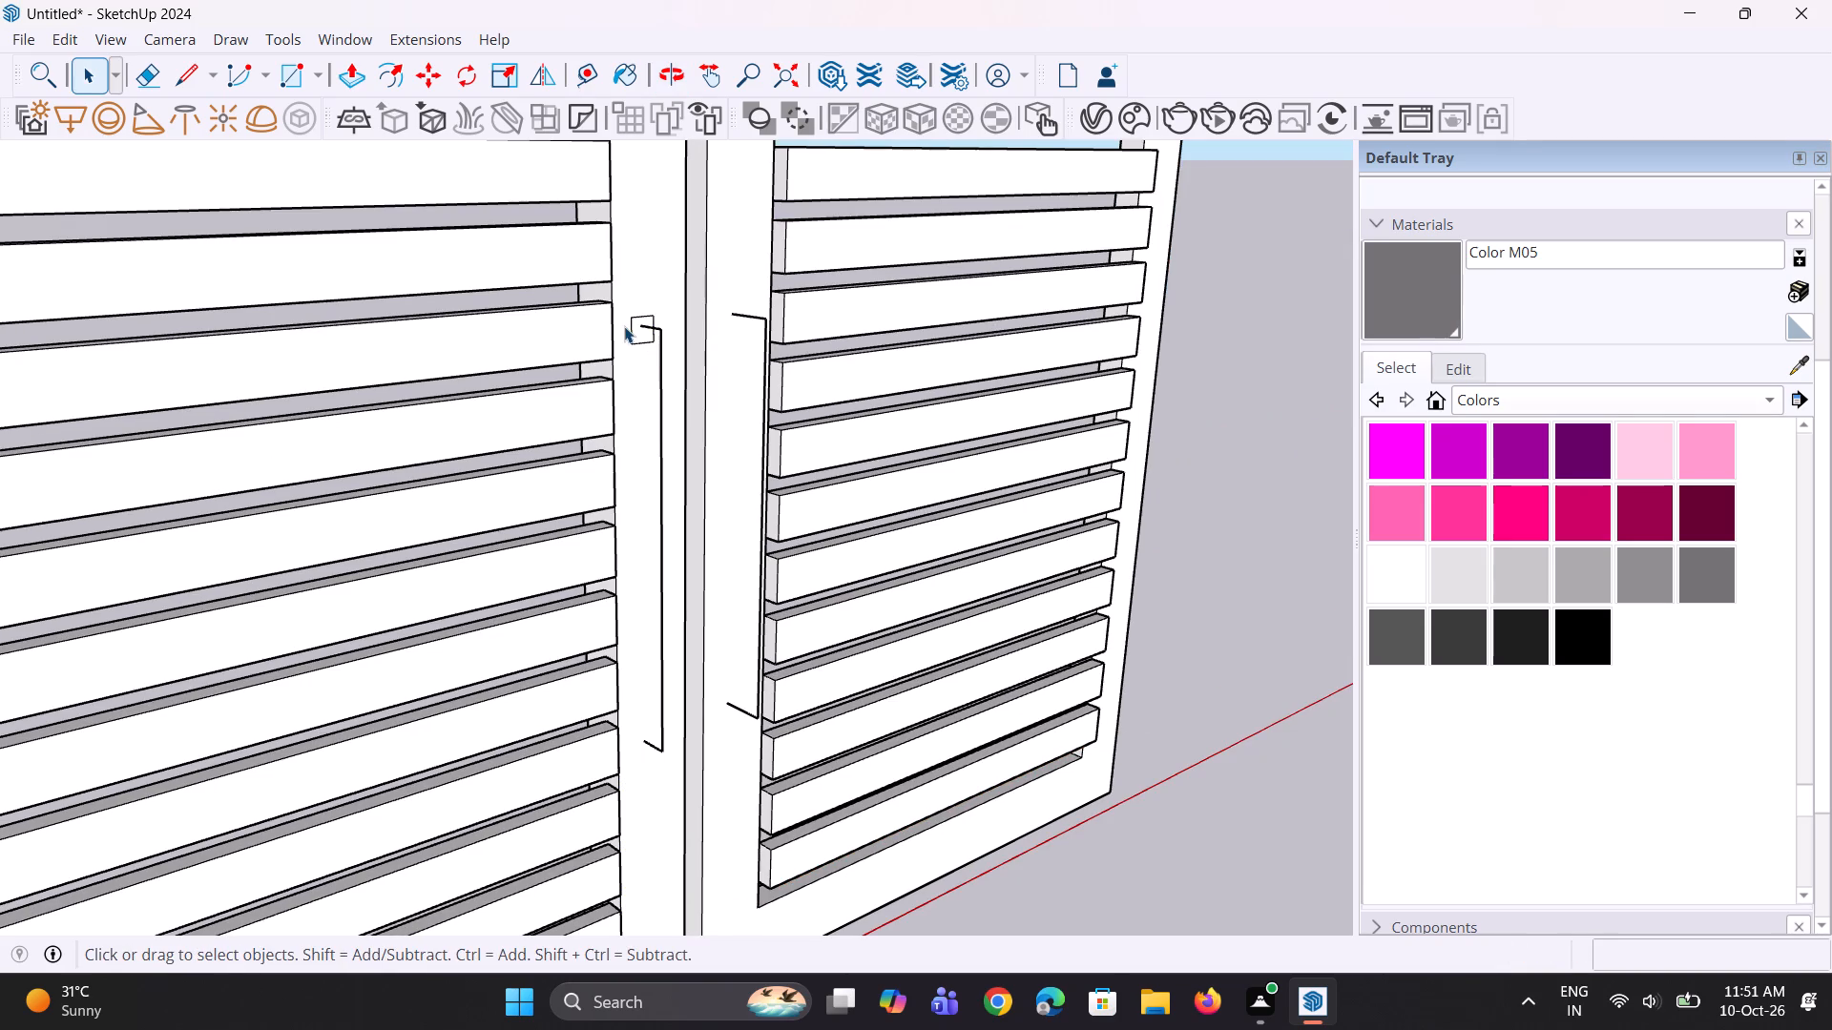
key("space")
left_click(638, 332)
scroll(637, 335, "up", 8)
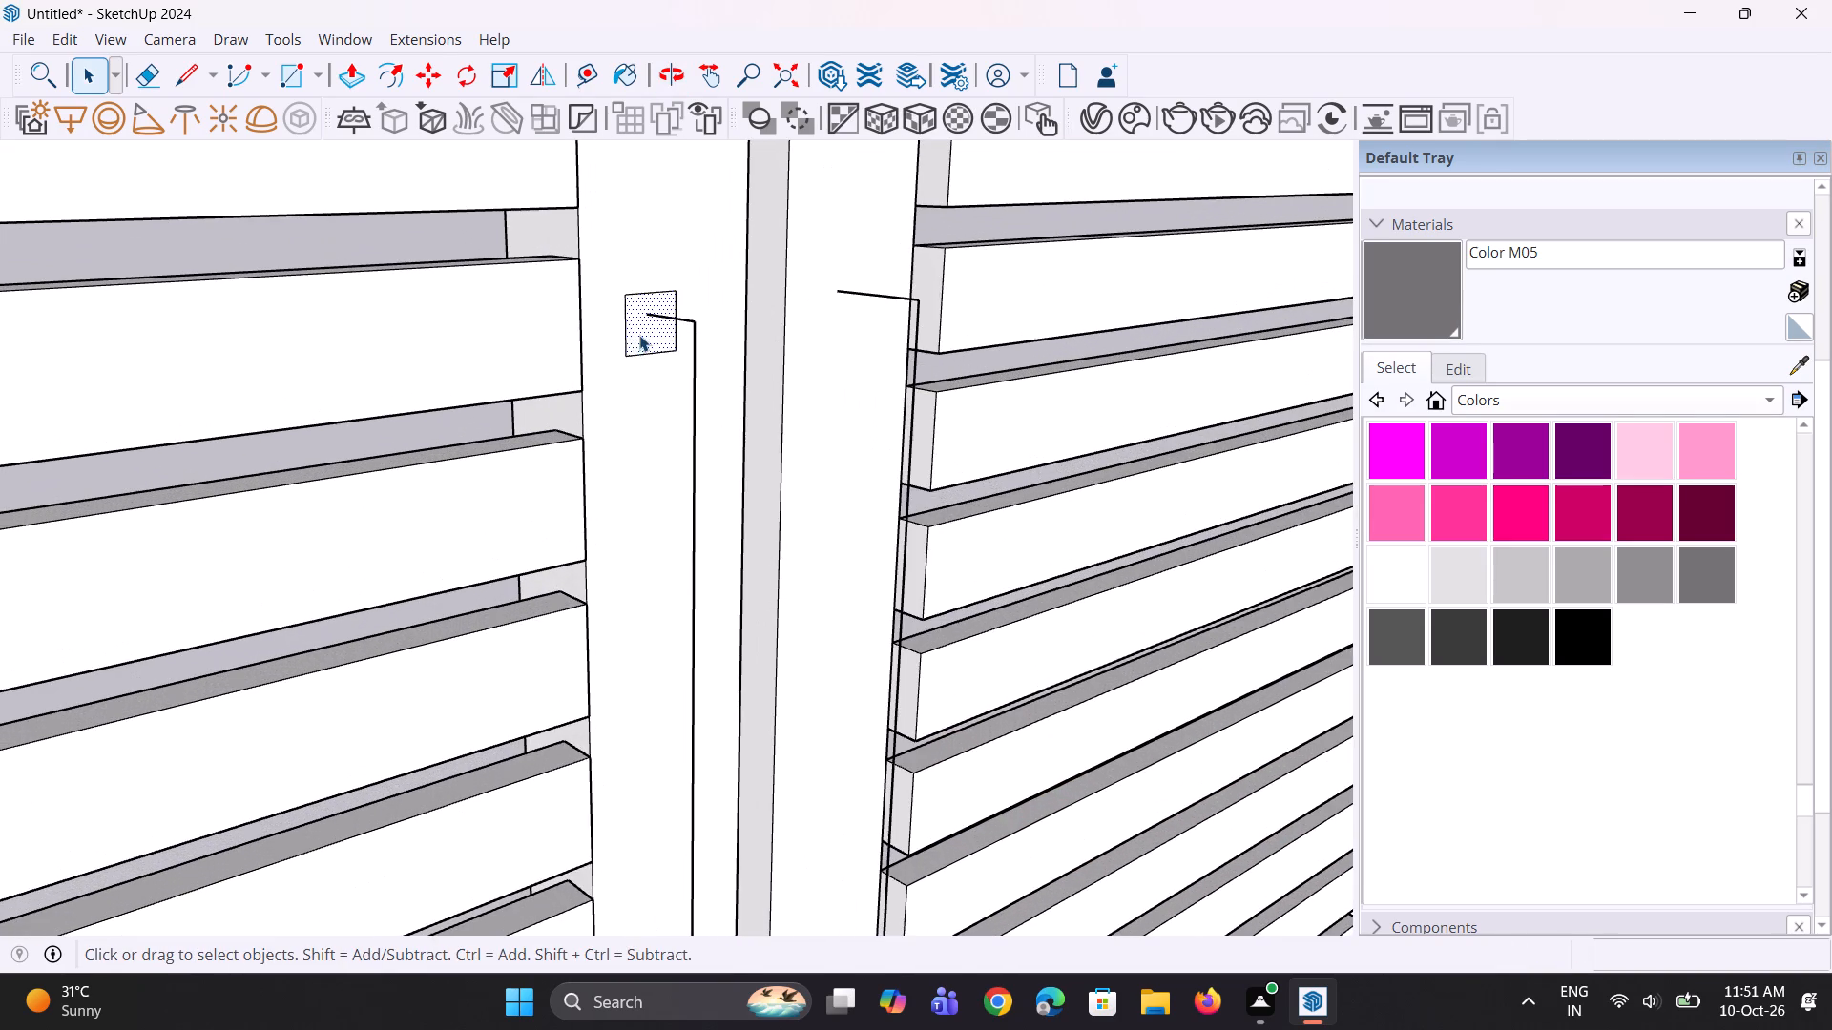
key("m")
scroll(633, 340, "up", 3)
left_click(631, 360)
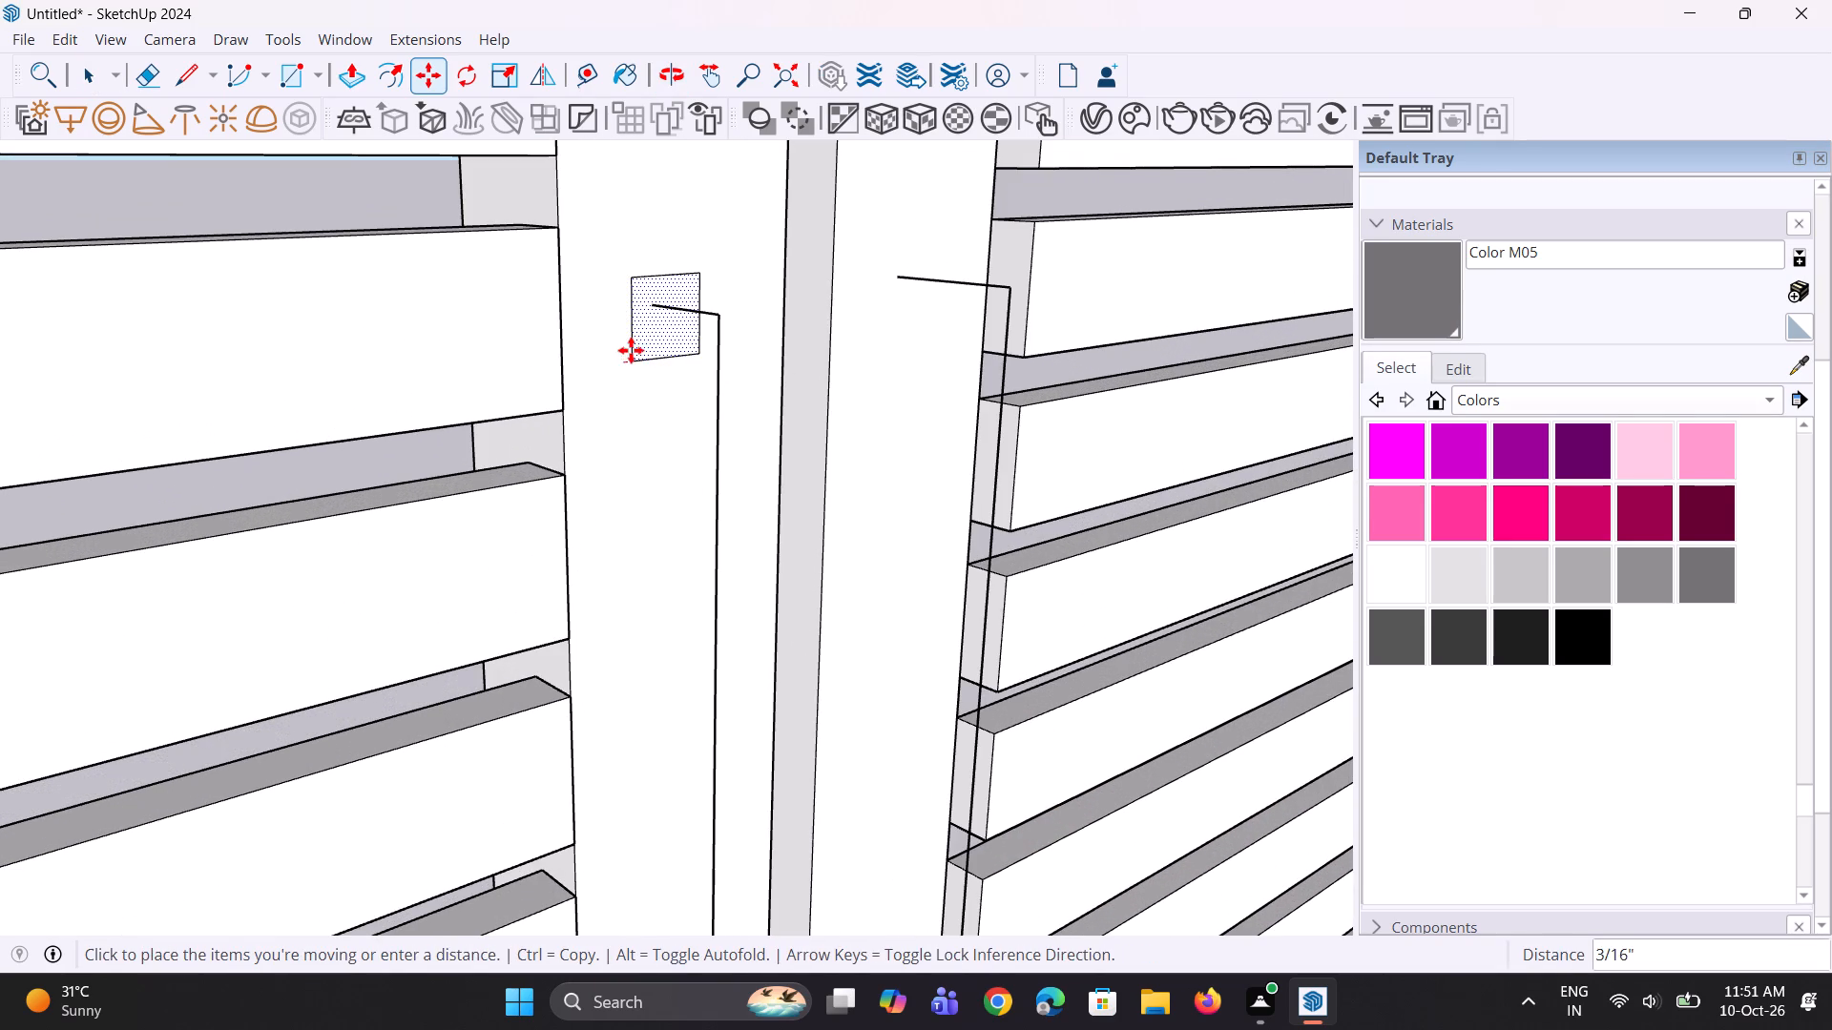
left_click(628, 342)
Copy the profile square about 7 1/4" along the red axis onto the narrow leaf's stile, around its handle path end.
middle_click_drag(672, 380, 582, 396)
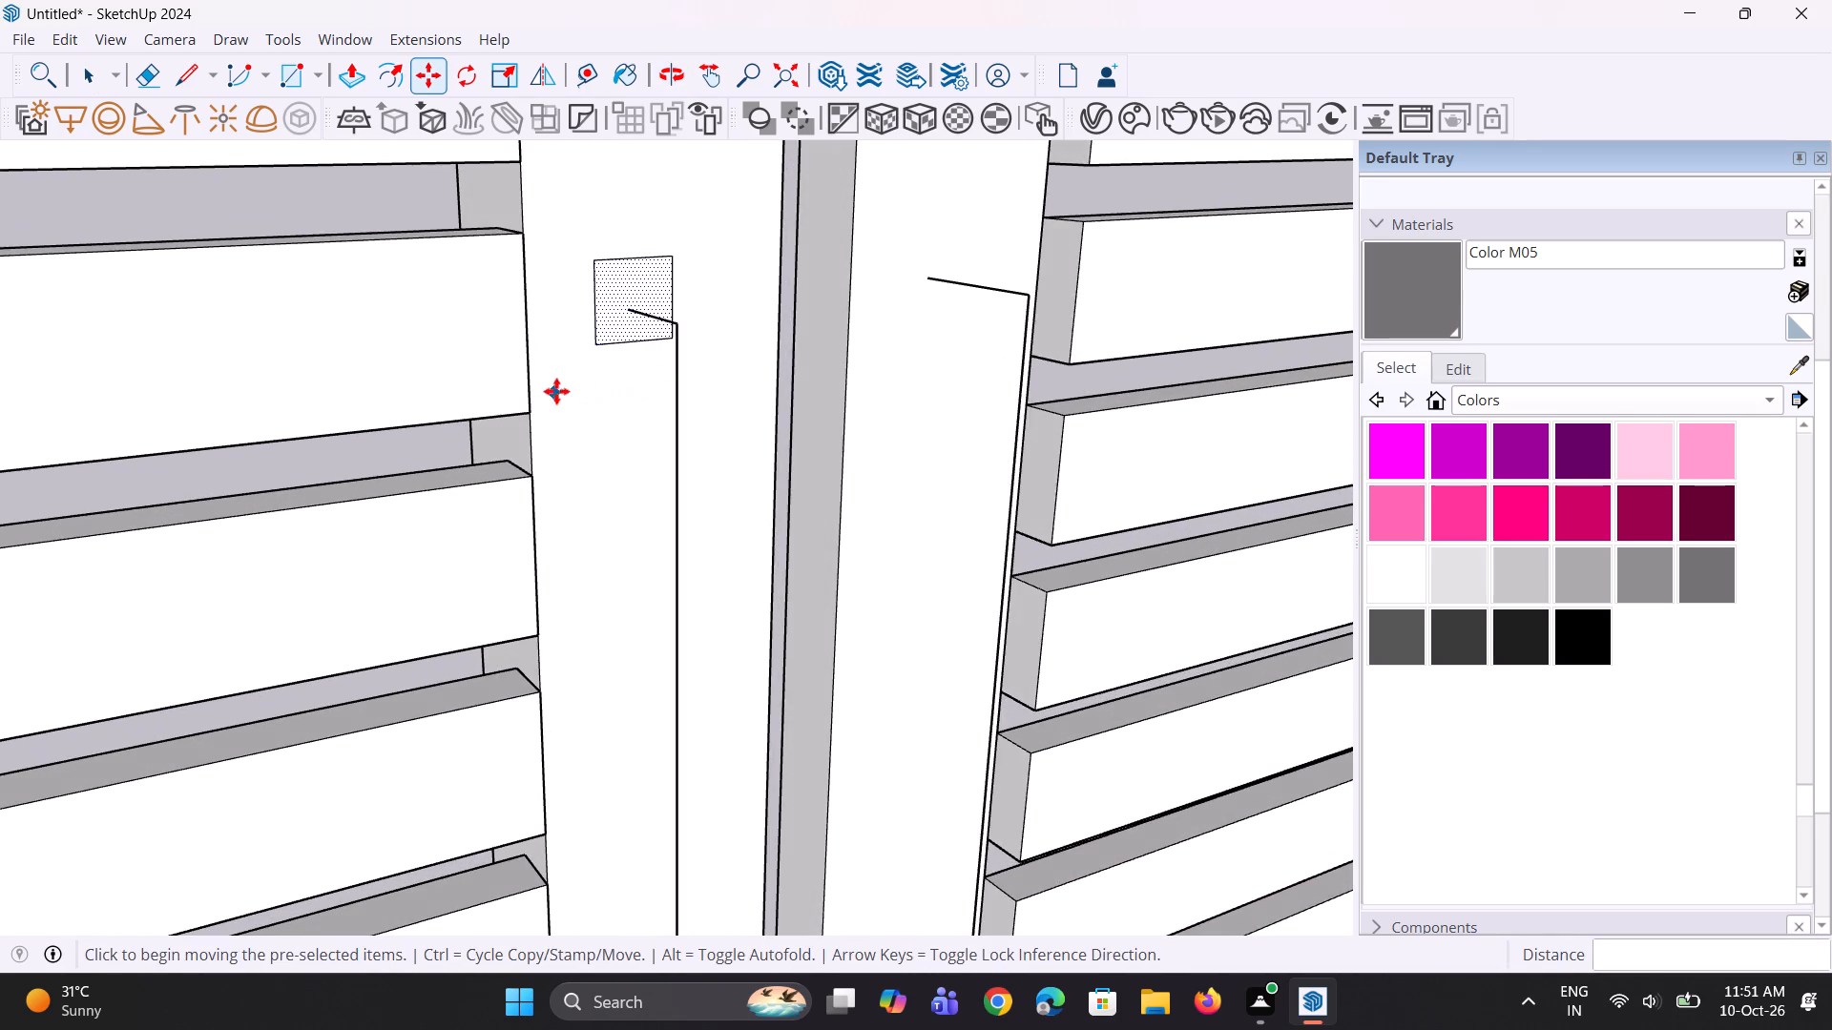
scroll(595, 321, "up", 4)
key("m")
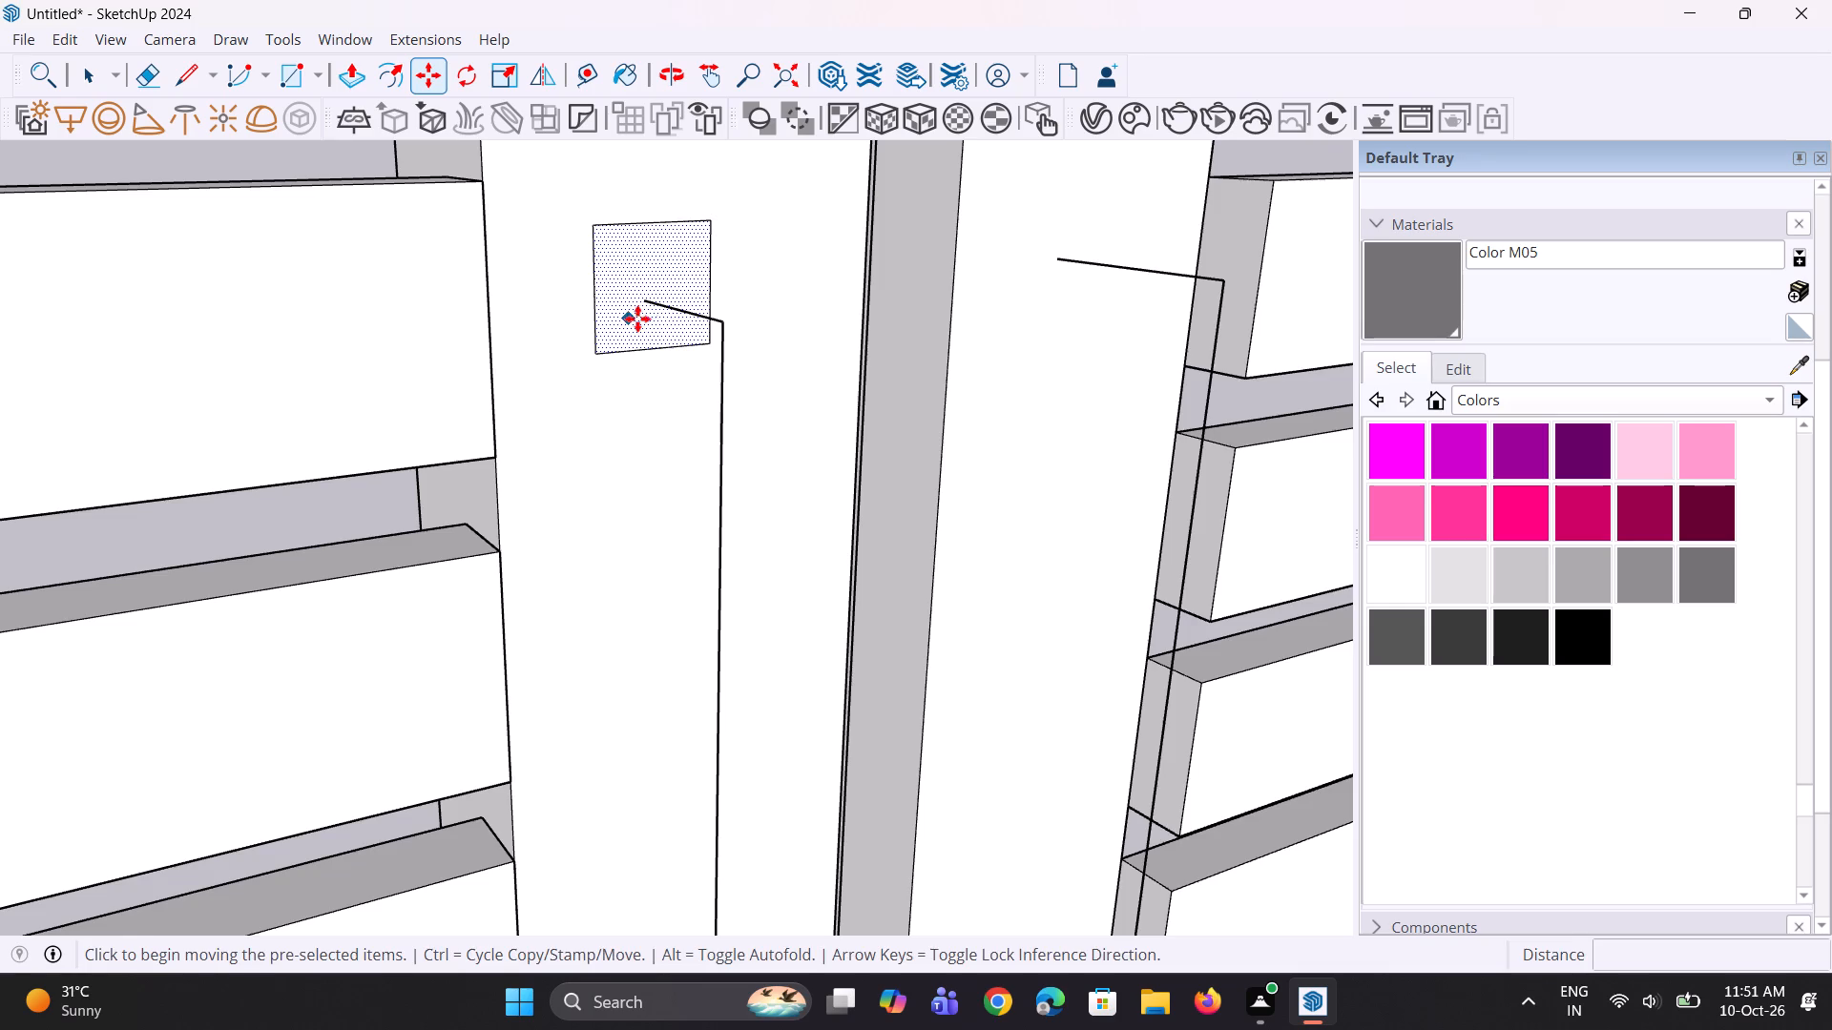
middle_click_drag(591, 341, 462, 372)
left_click(683, 356)
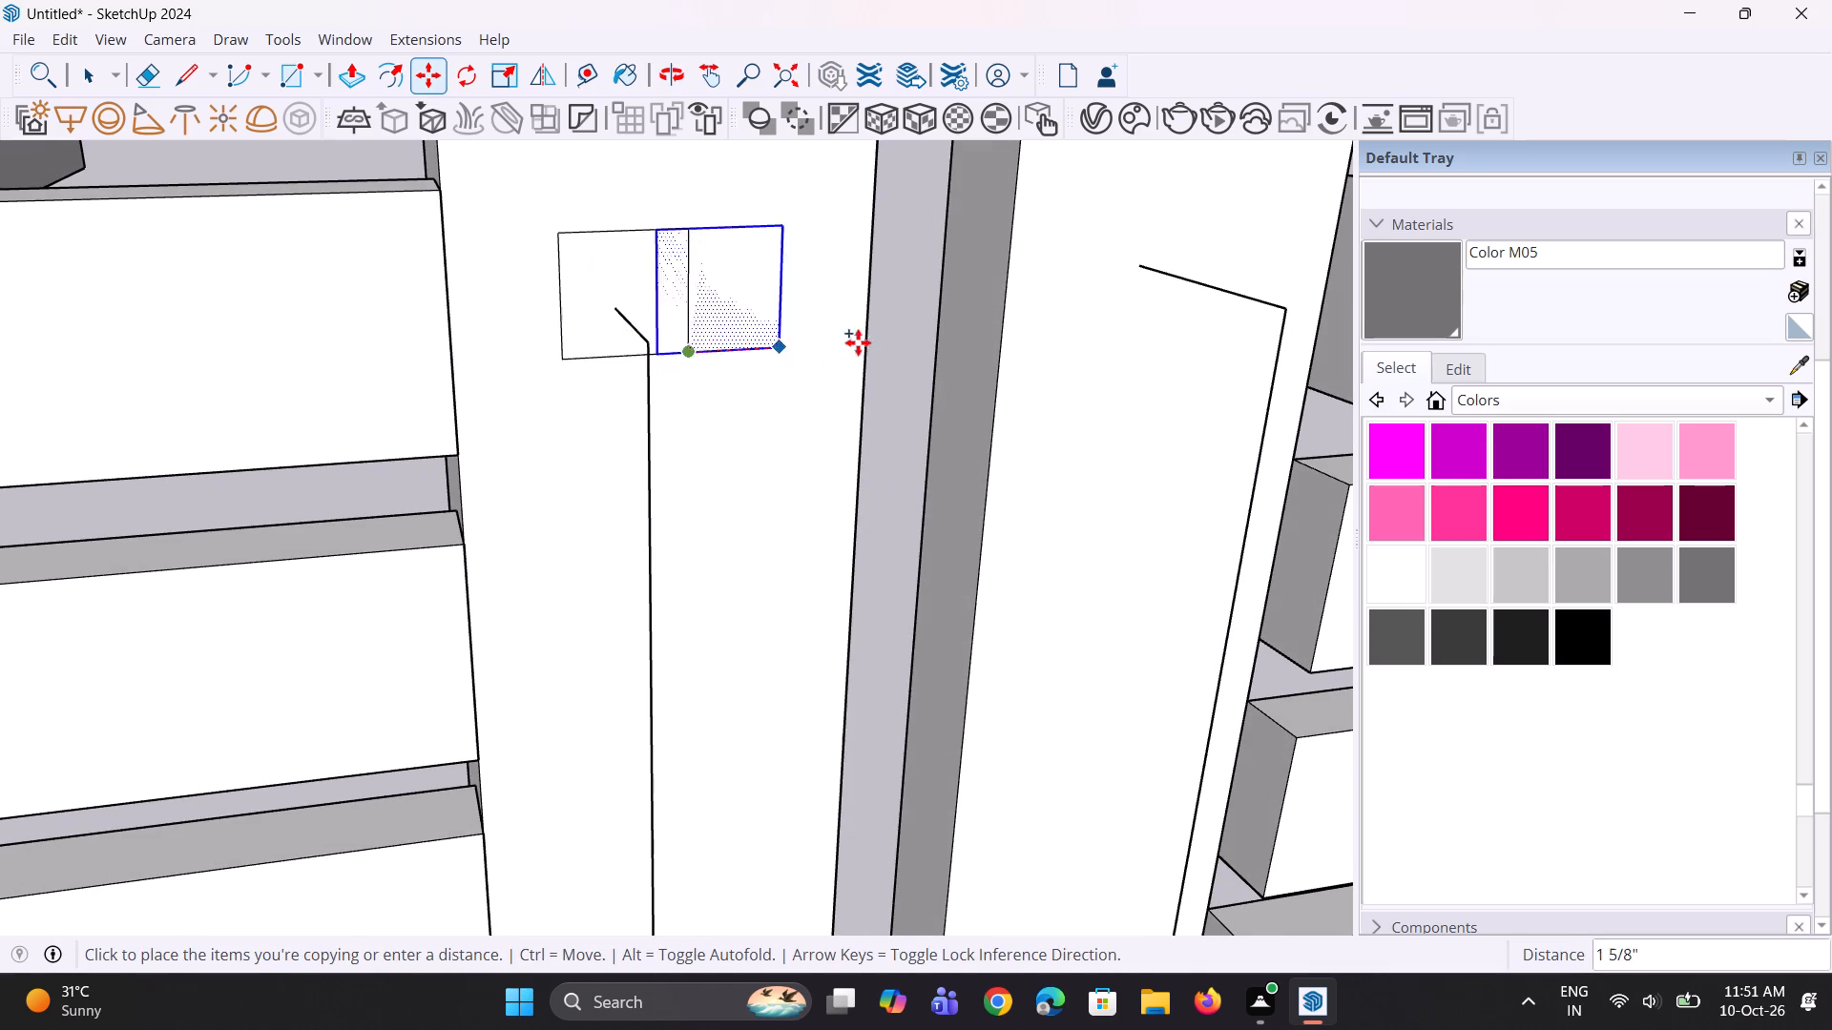
left_click(1228, 313)
Centre the copied square on the narrow leaf's path end, moving it about 3/16" away from the gap and 3/16" down.
middle_click_drag(1166, 346, 1083, 216)
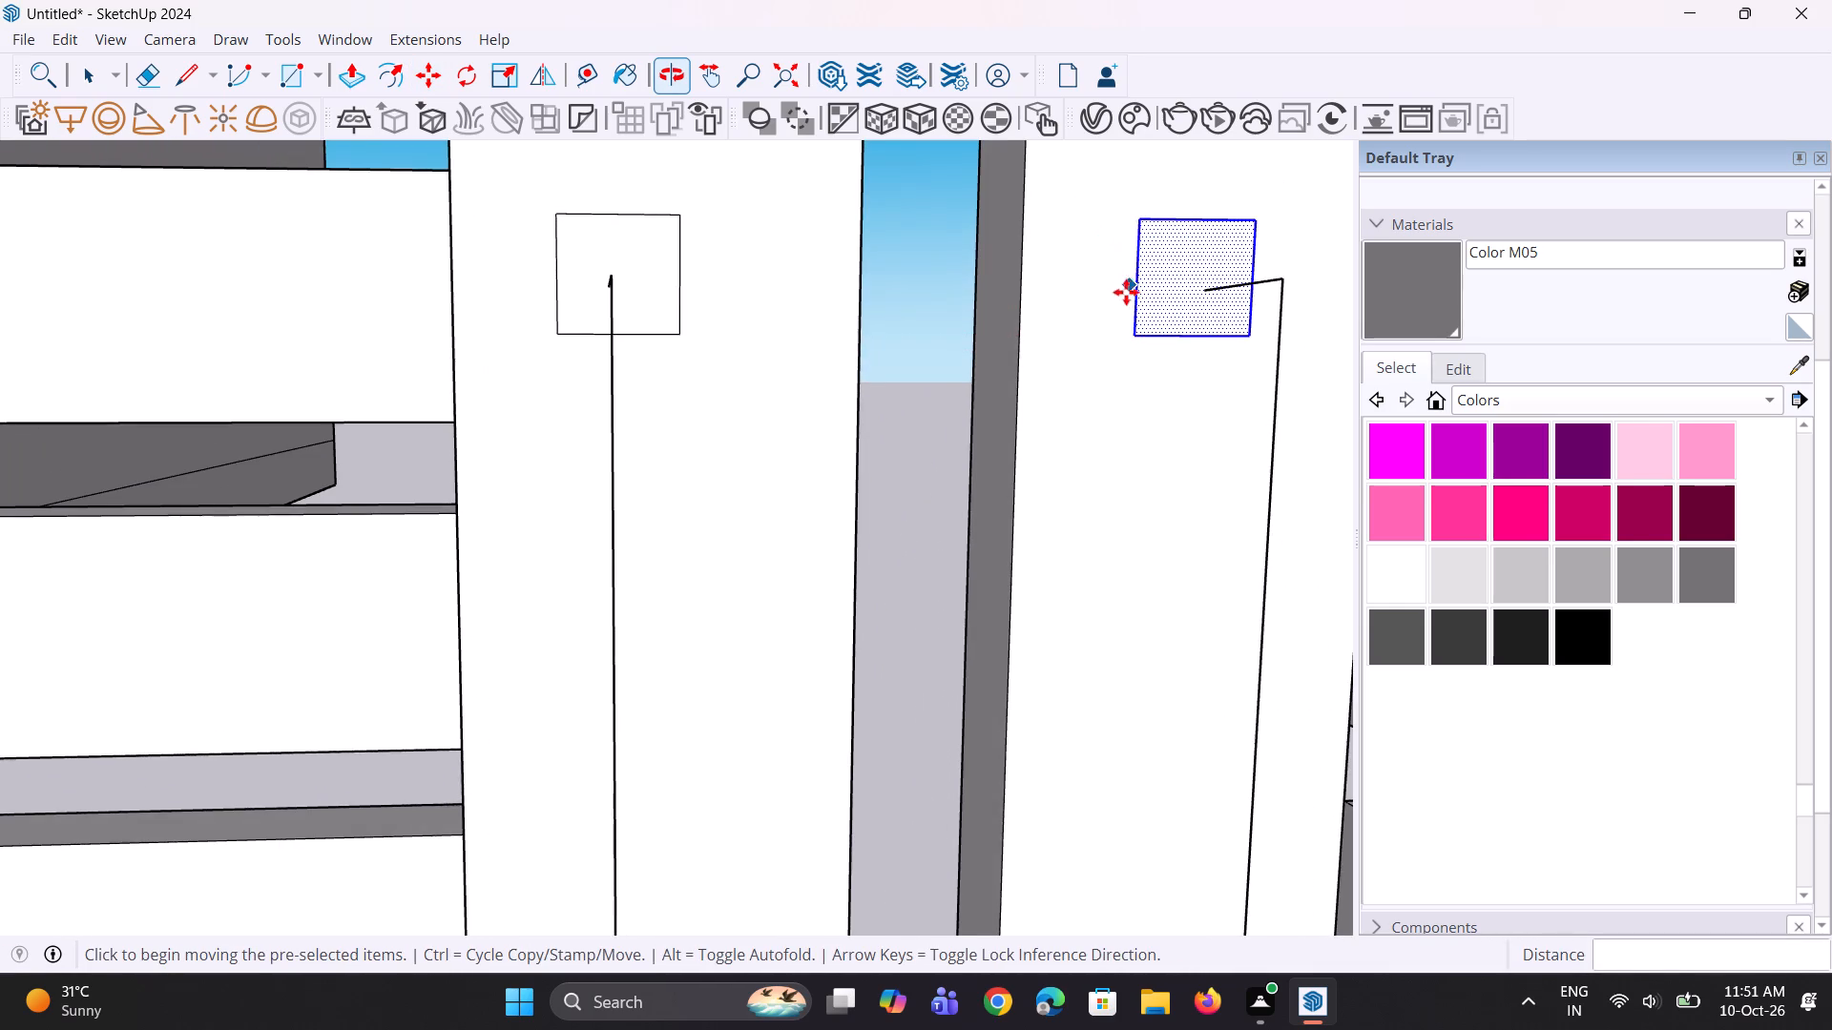
scroll(1115, 306, "up", 2)
left_click(1285, 340)
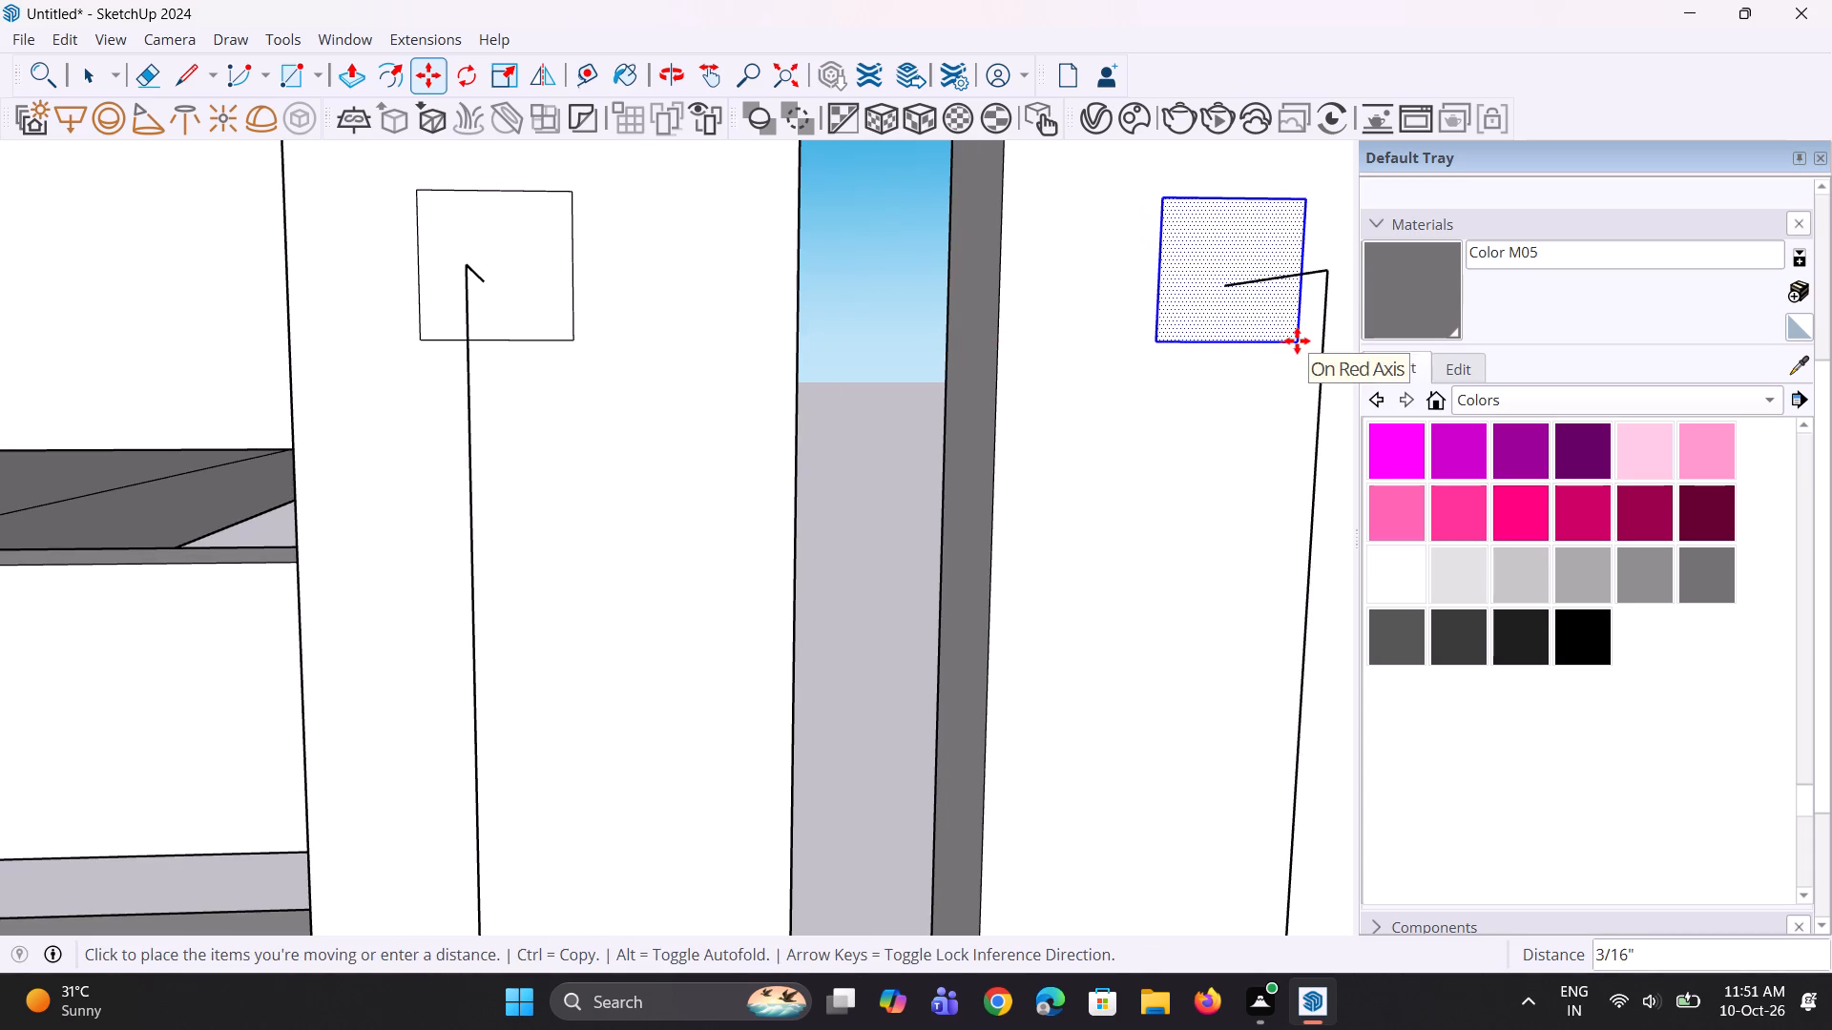
left_click(1297, 340)
left_click(1162, 343)
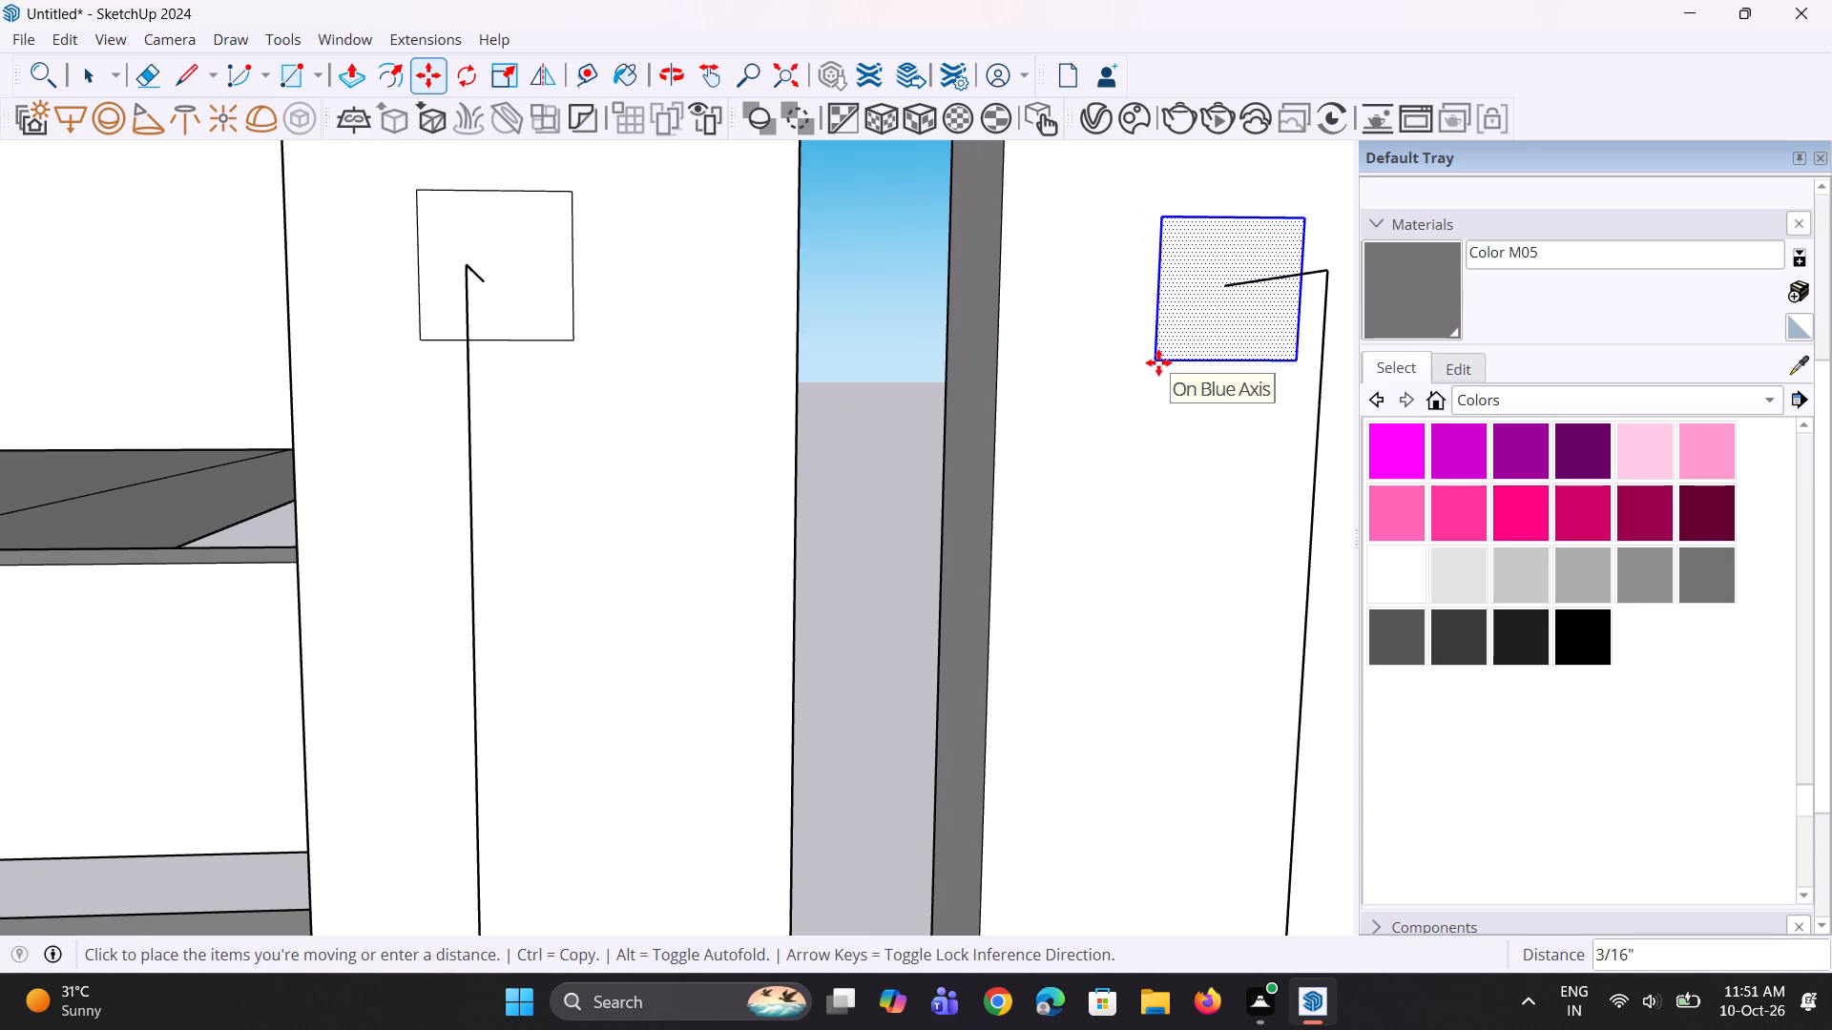
left_click(1158, 362)
Erase all four edges of the original profile square on the wide leaf's stile.
key("space")
key("space")
left_click(546, 320)
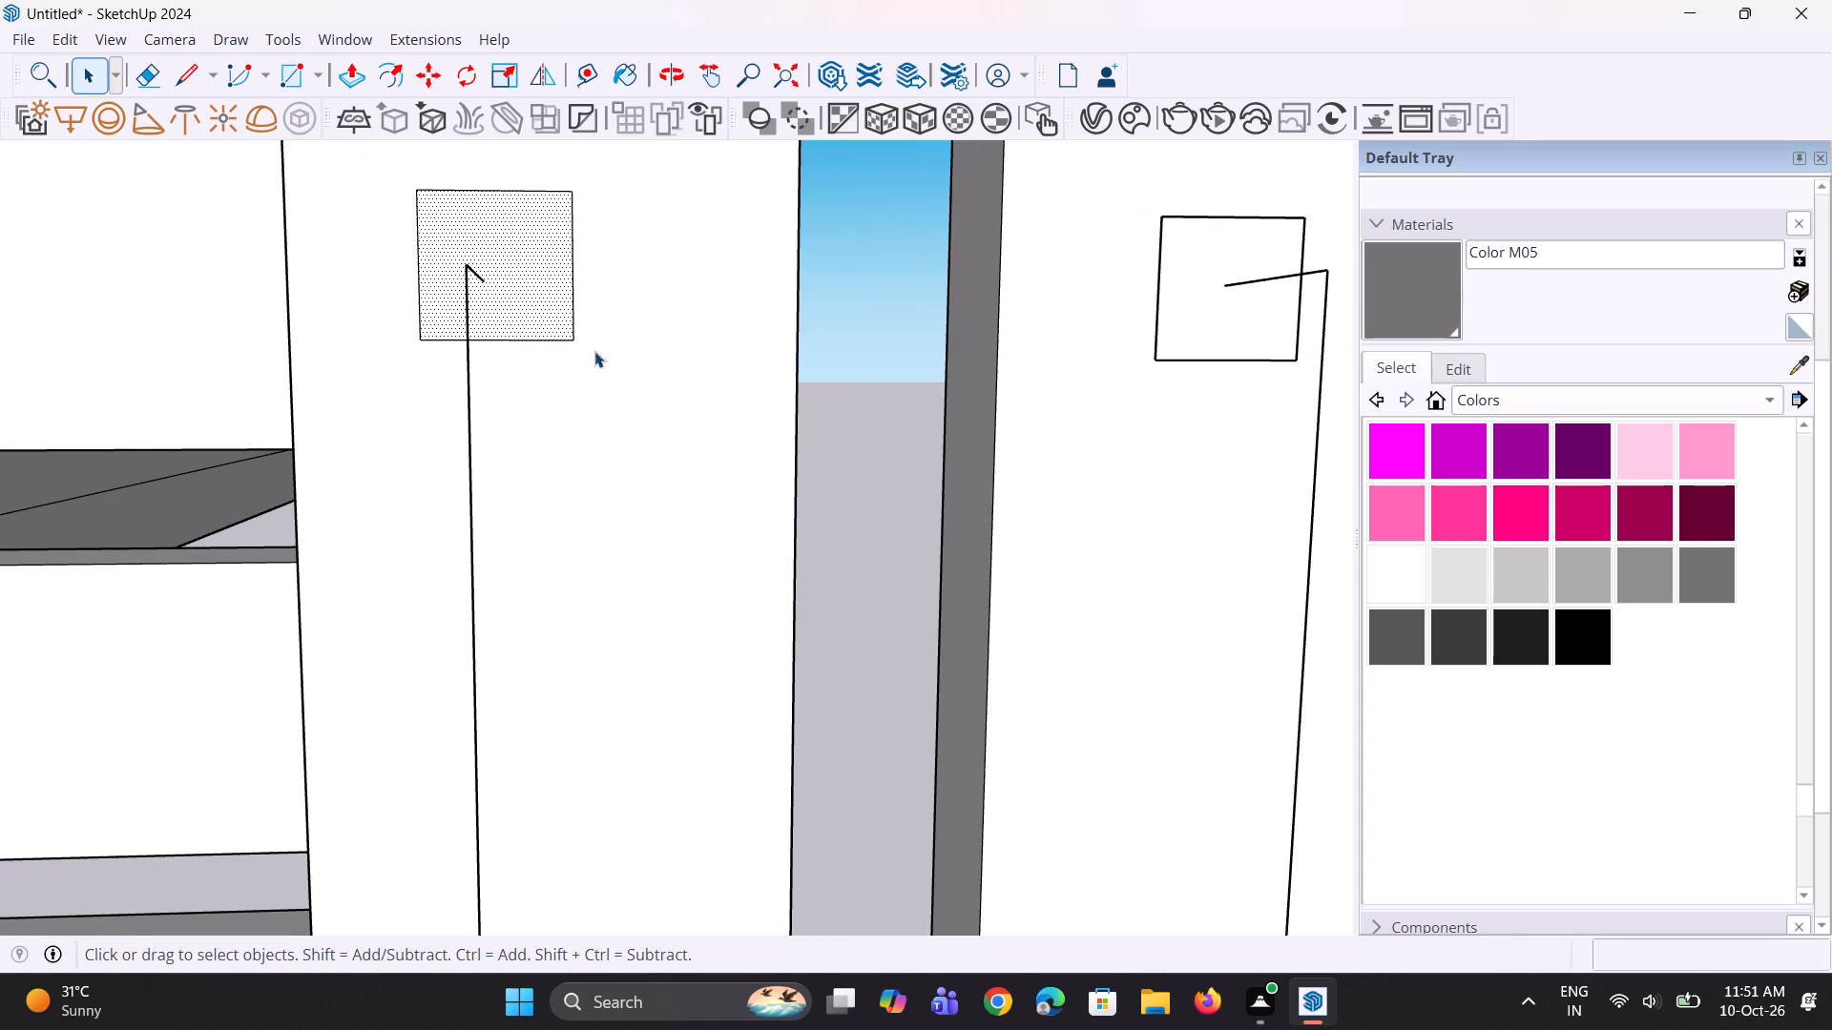
left_click(573, 318)
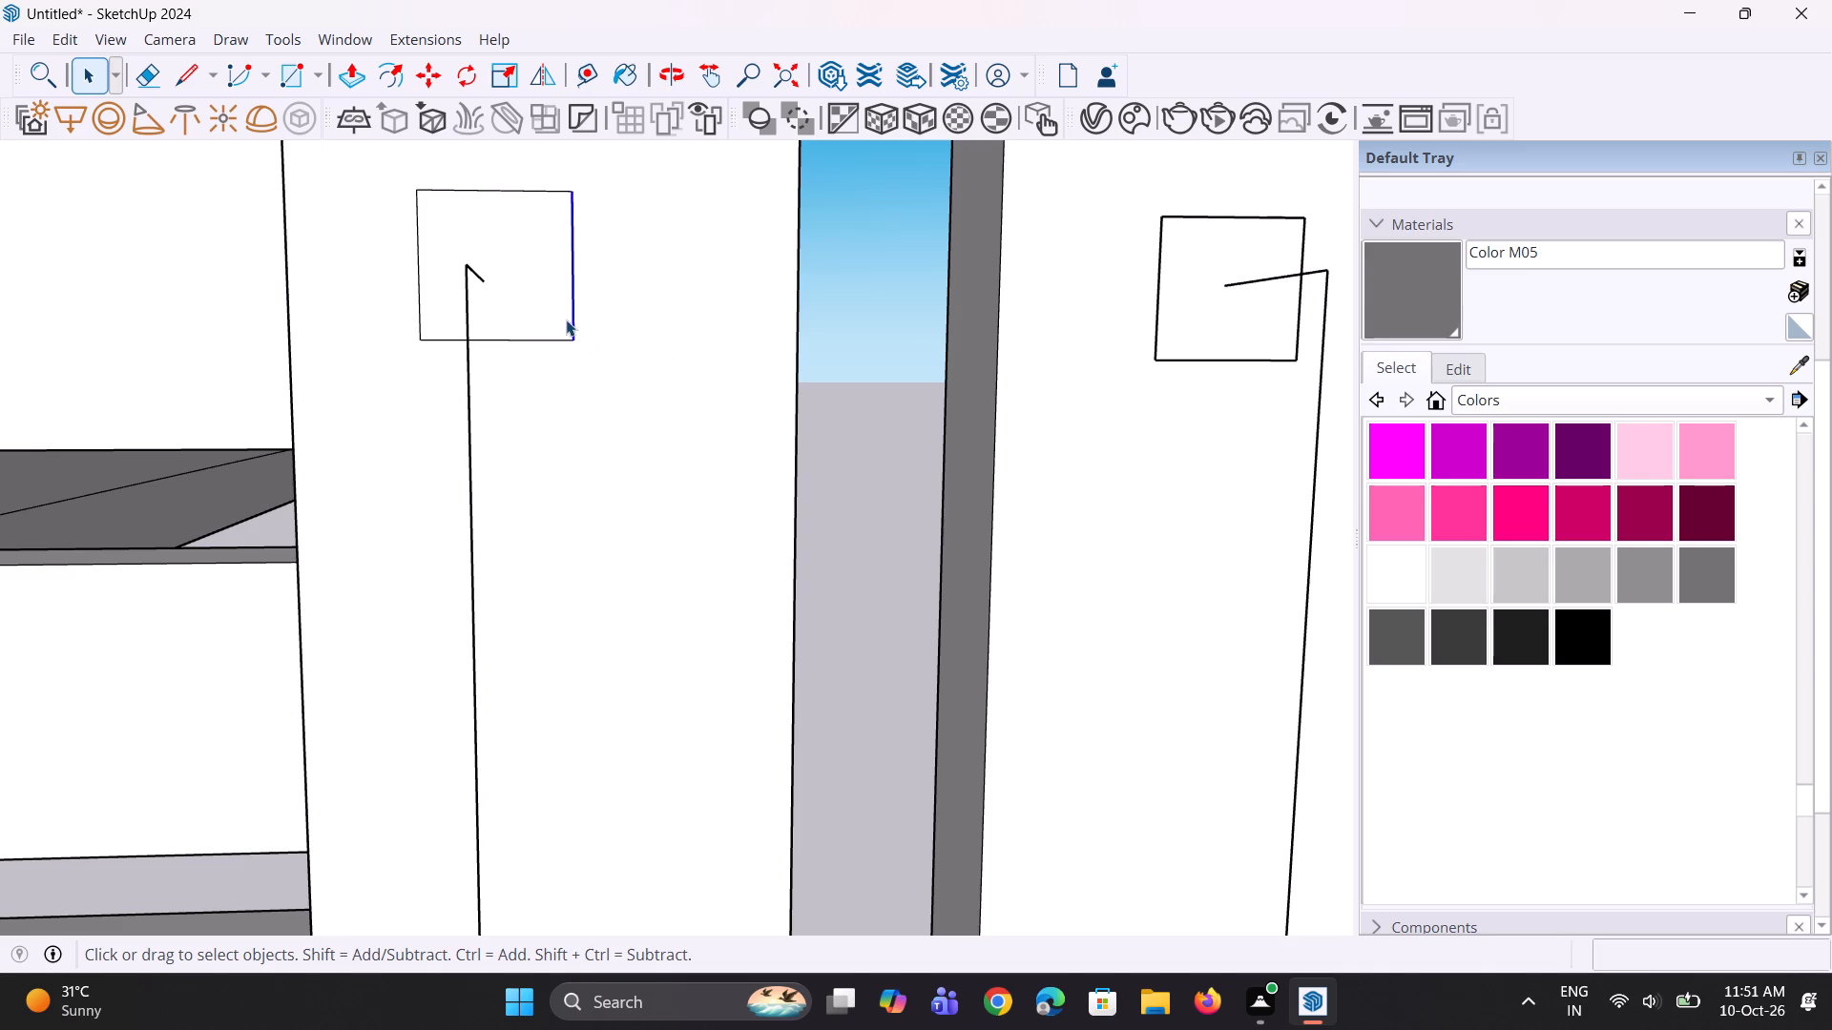
key("Escape")
type("e")
key("space")
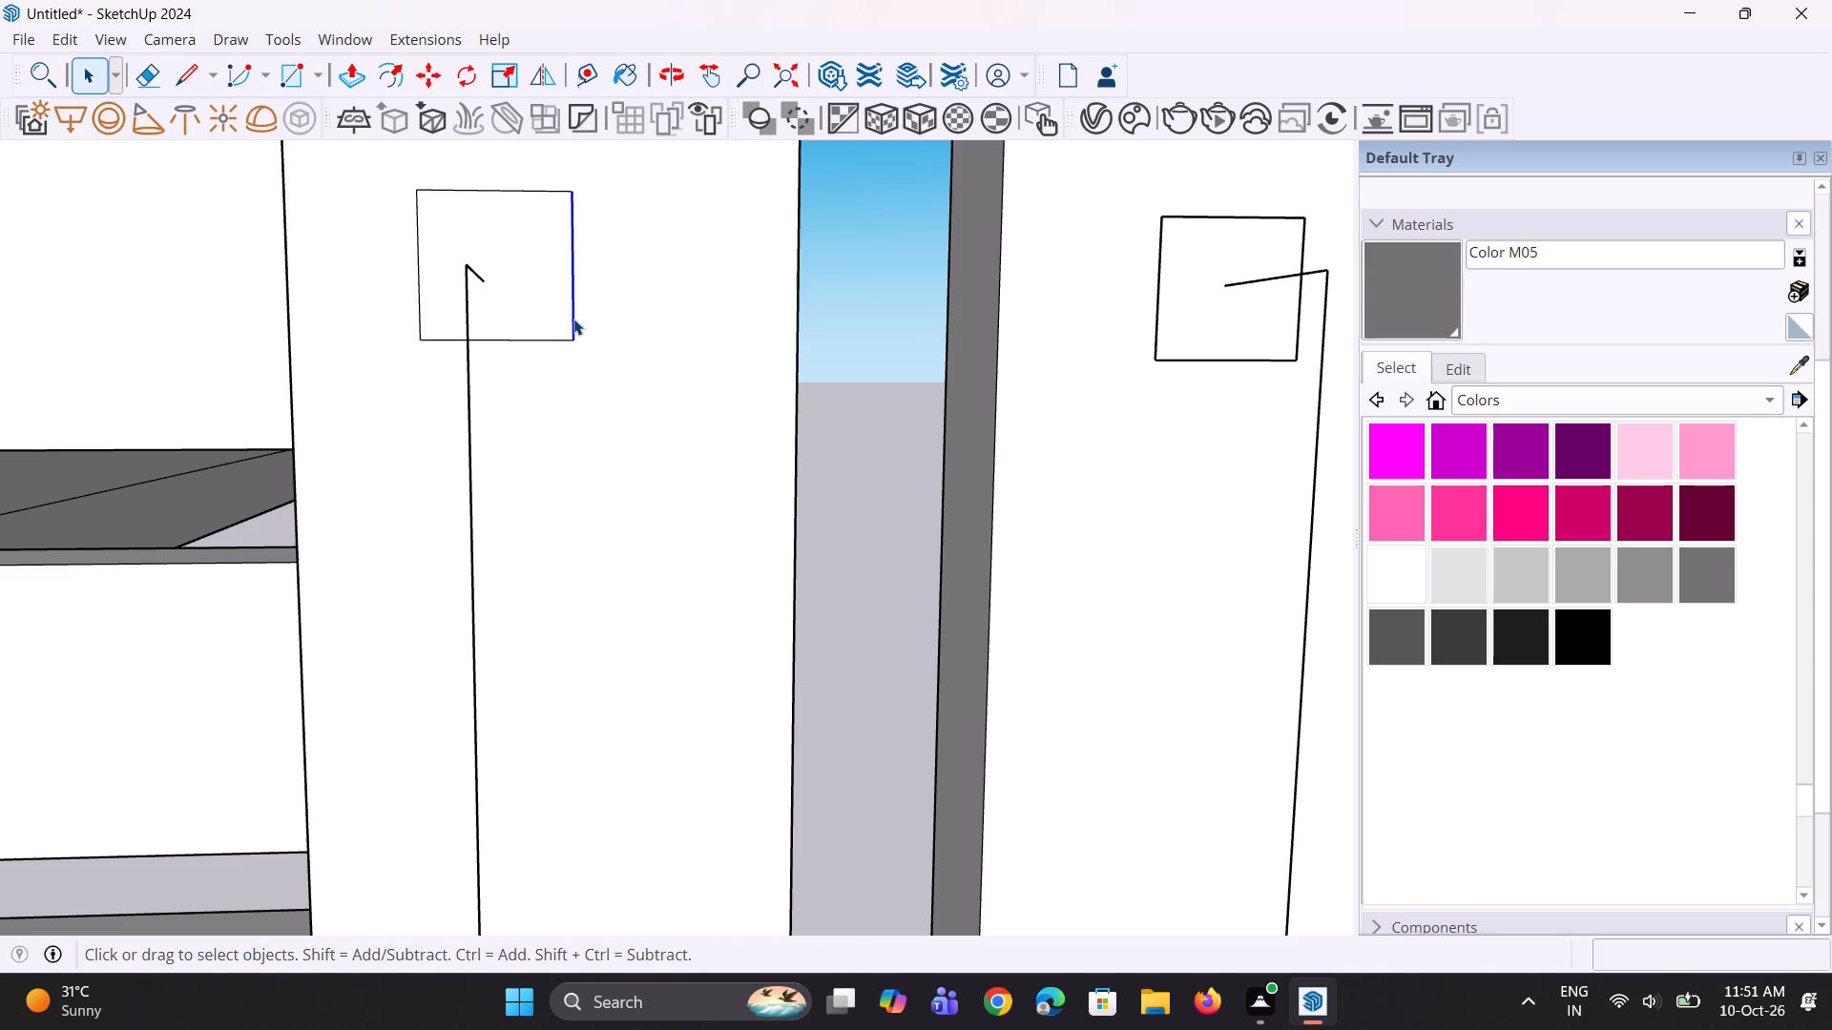
key("e")
left_click(573, 311)
left_click(548, 345)
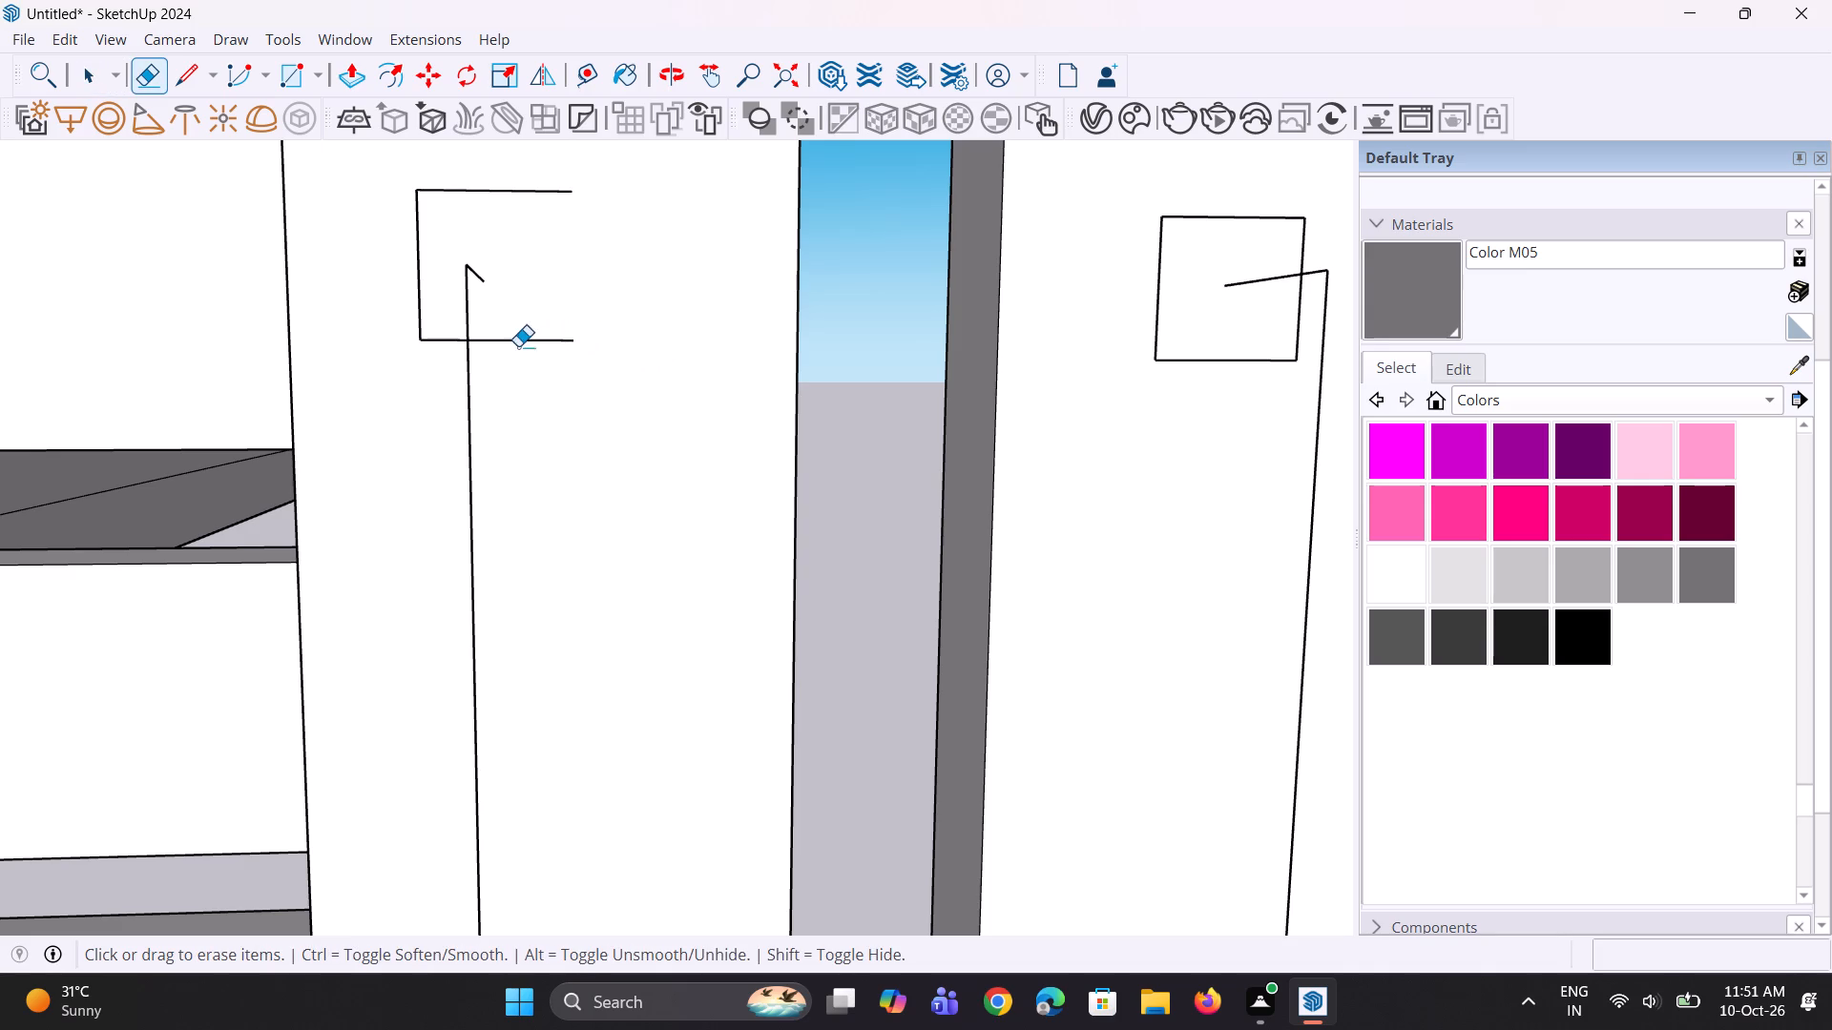
left_click(447, 340)
left_click(418, 303)
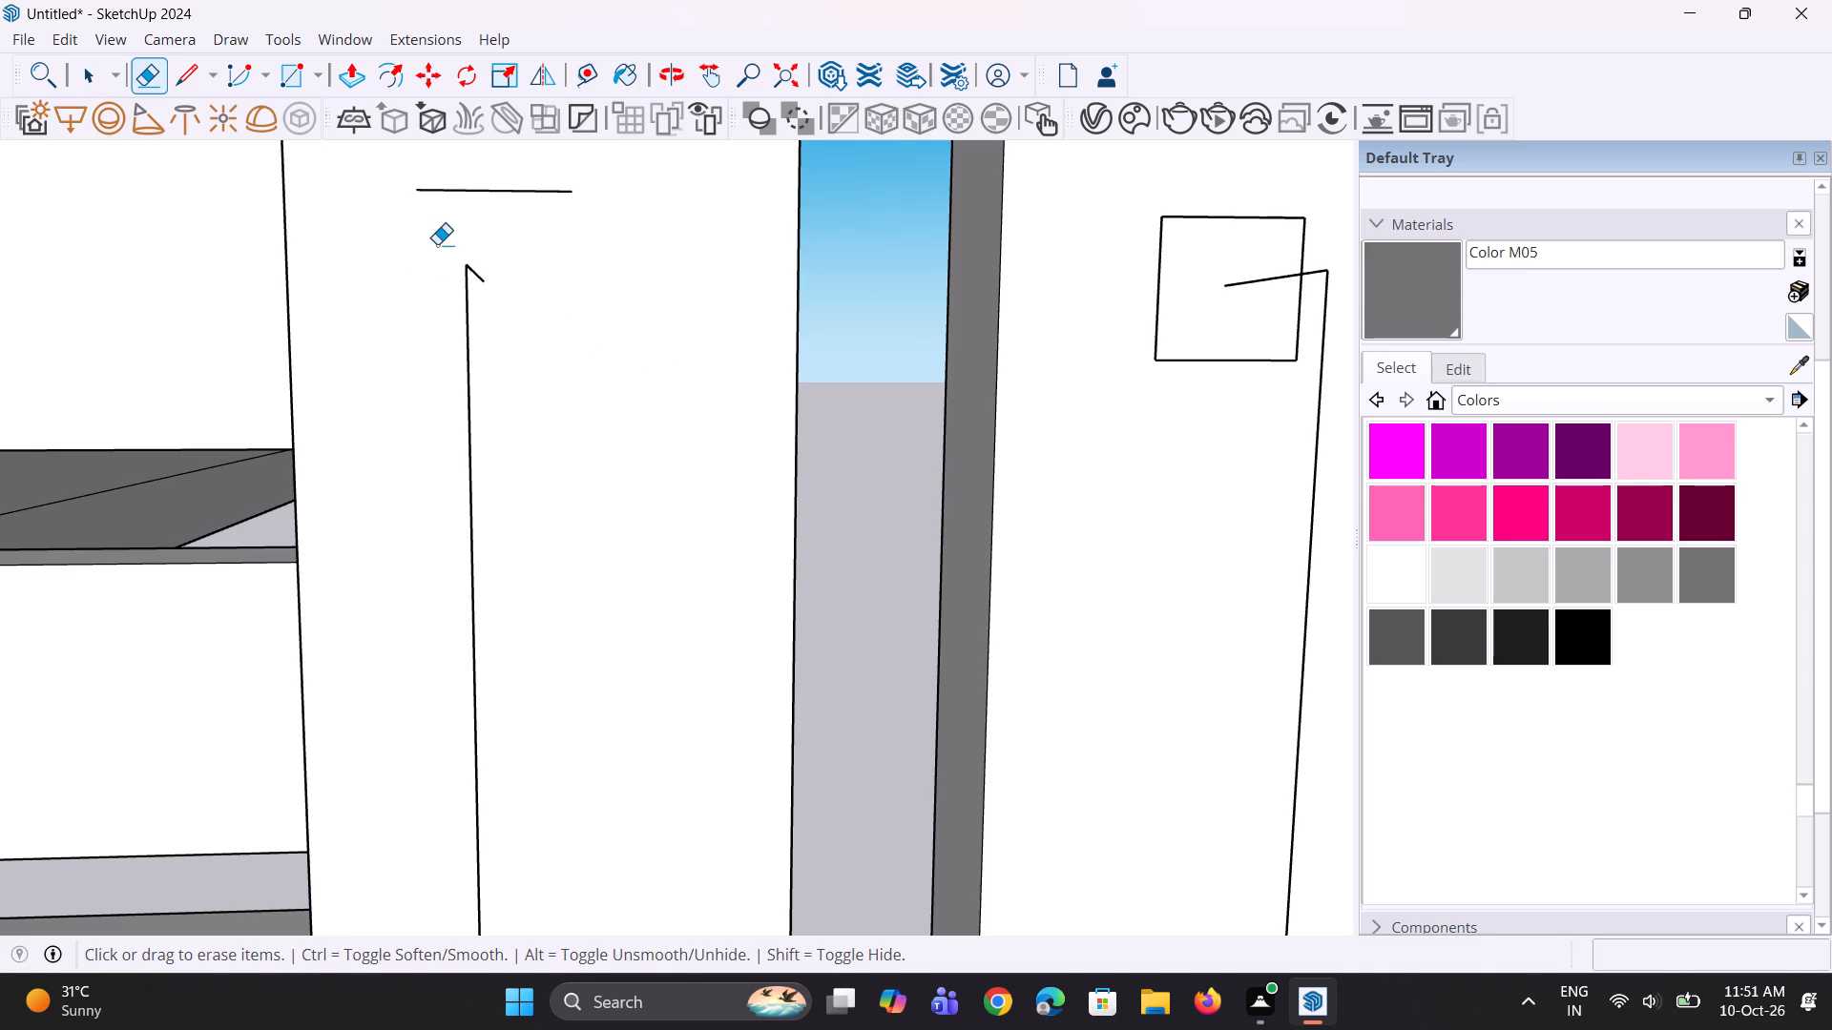
left_click(494, 191)
Copy the narrow leaf's profile square about 7 1/2" along the red axis onto the wide leaf's handle path end.
scroll(582, 325, "down", 4)
key("space")
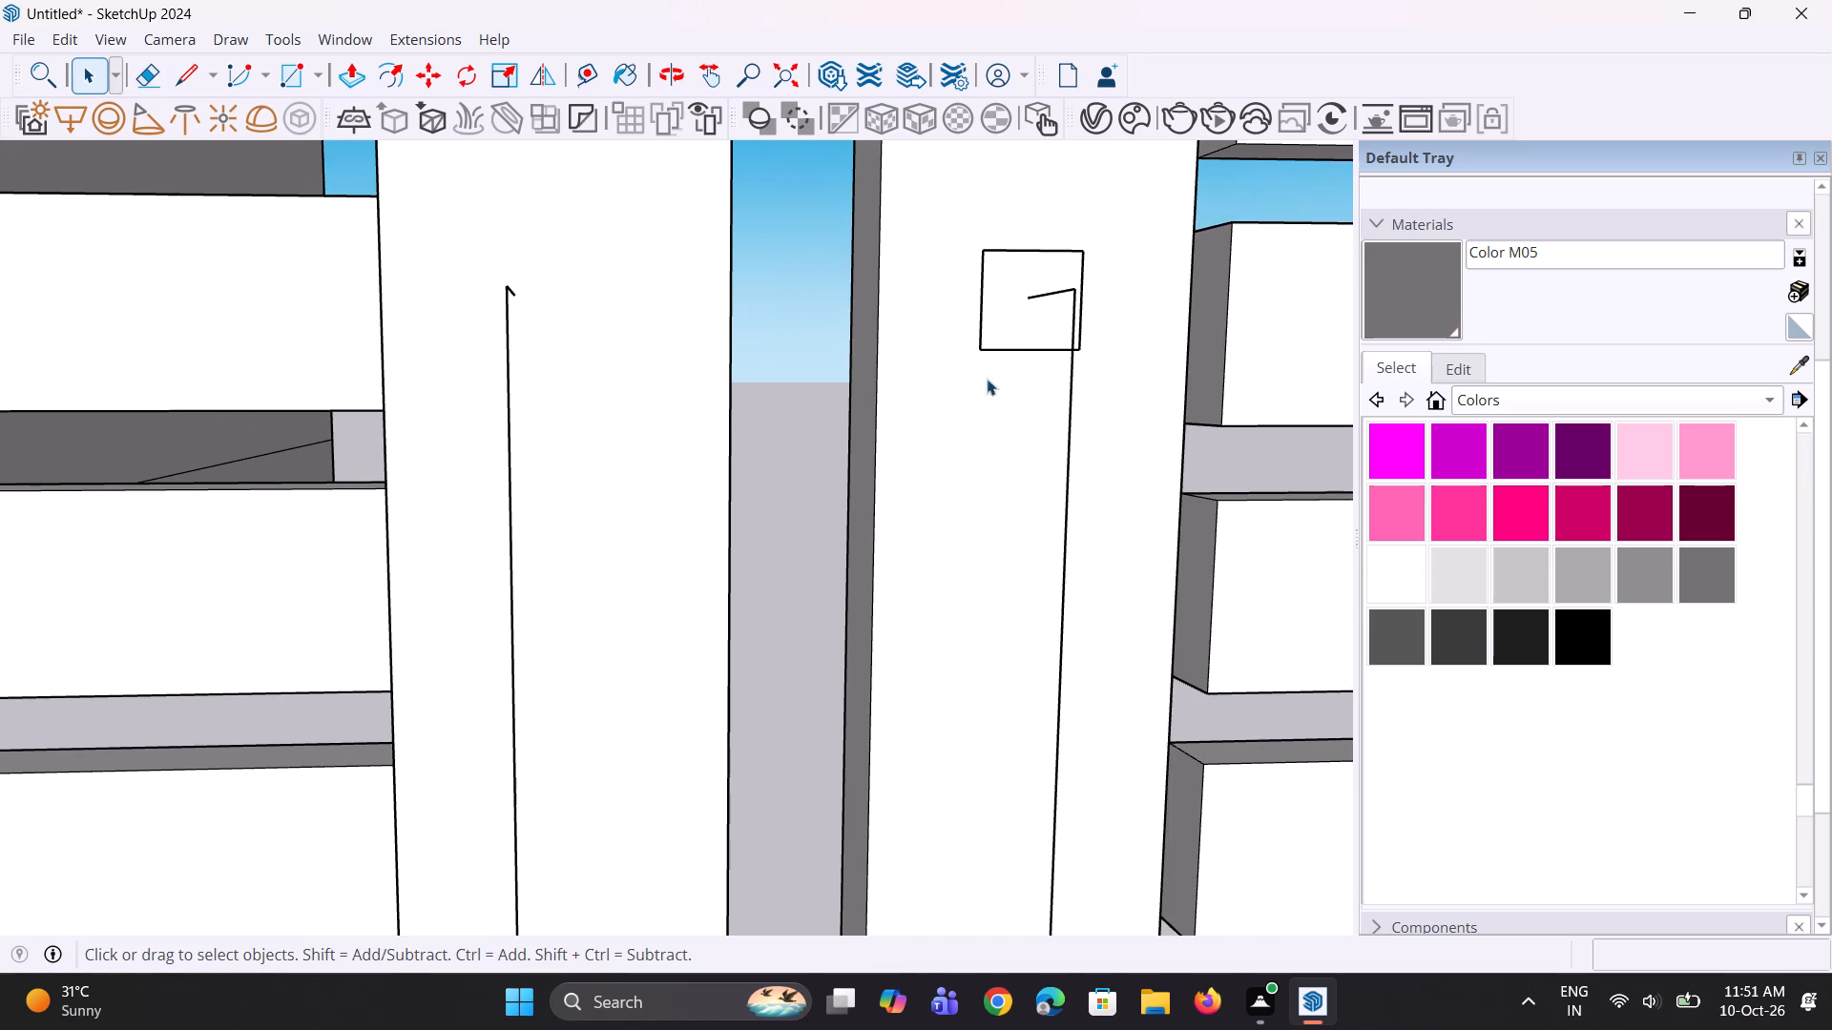
left_click(1008, 334)
scroll(955, 384, "up", 1)
key("m")
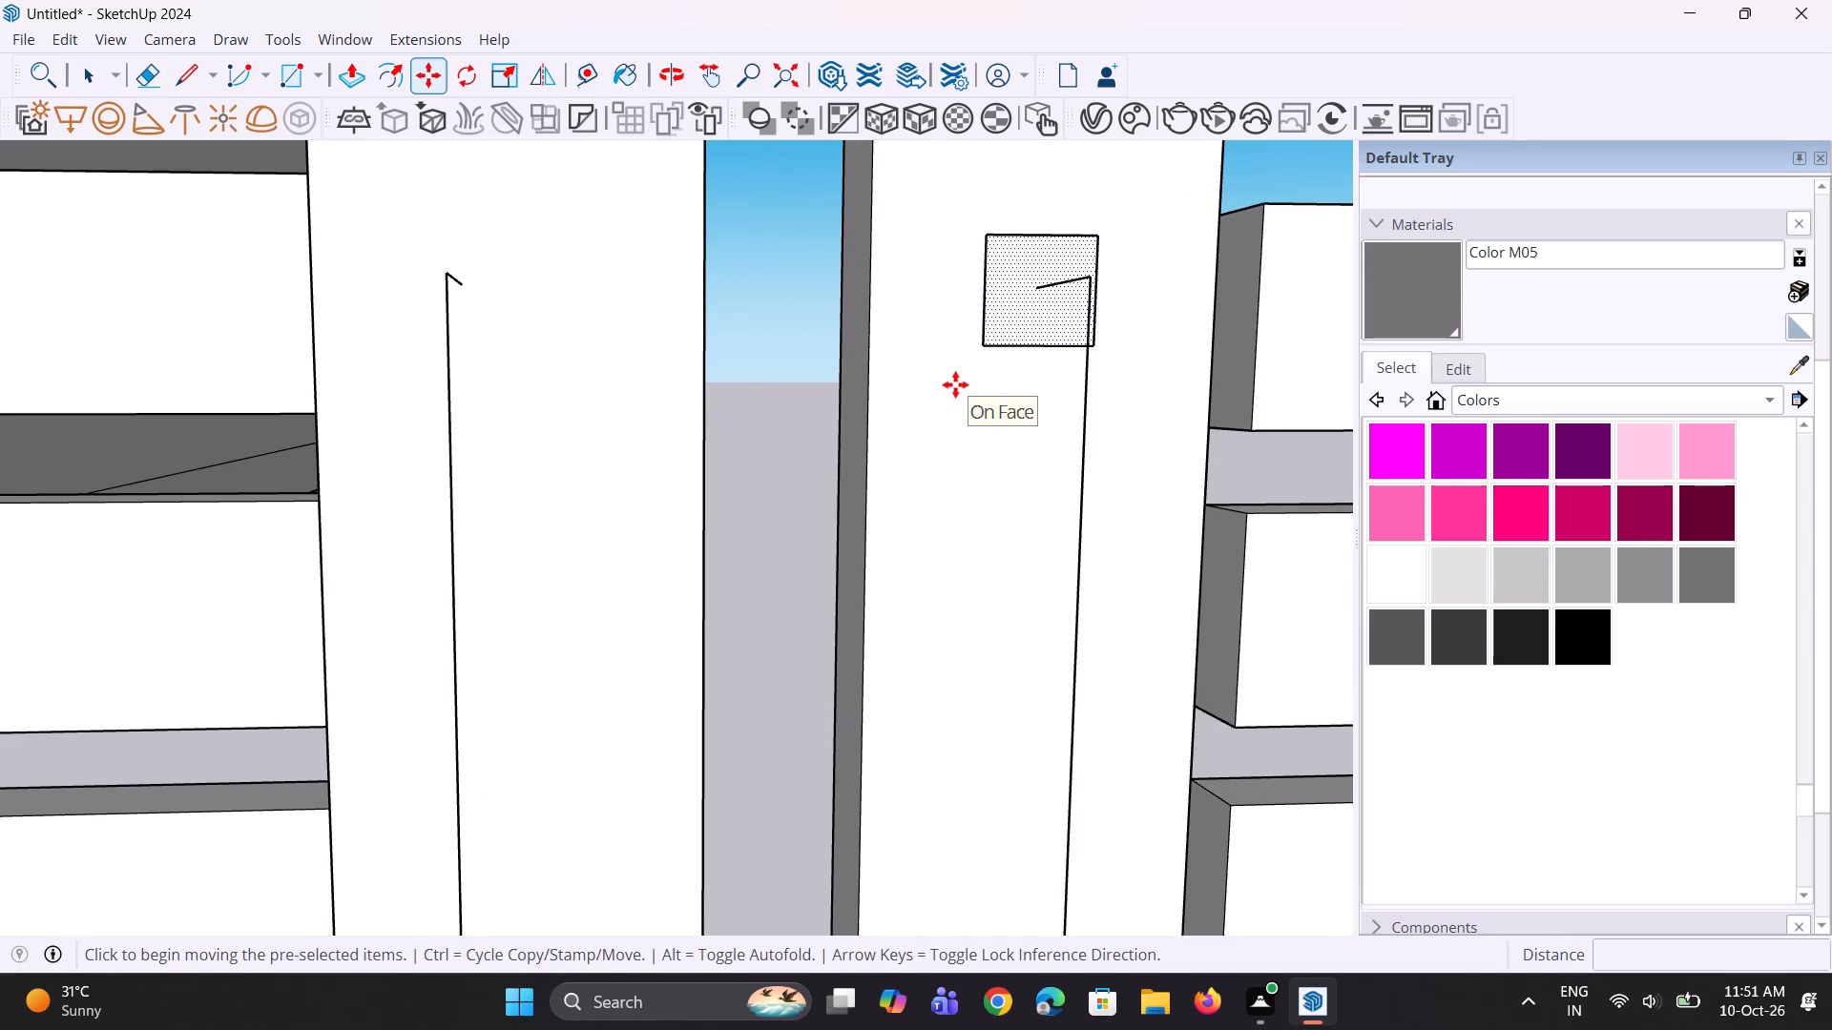
left_click(980, 349)
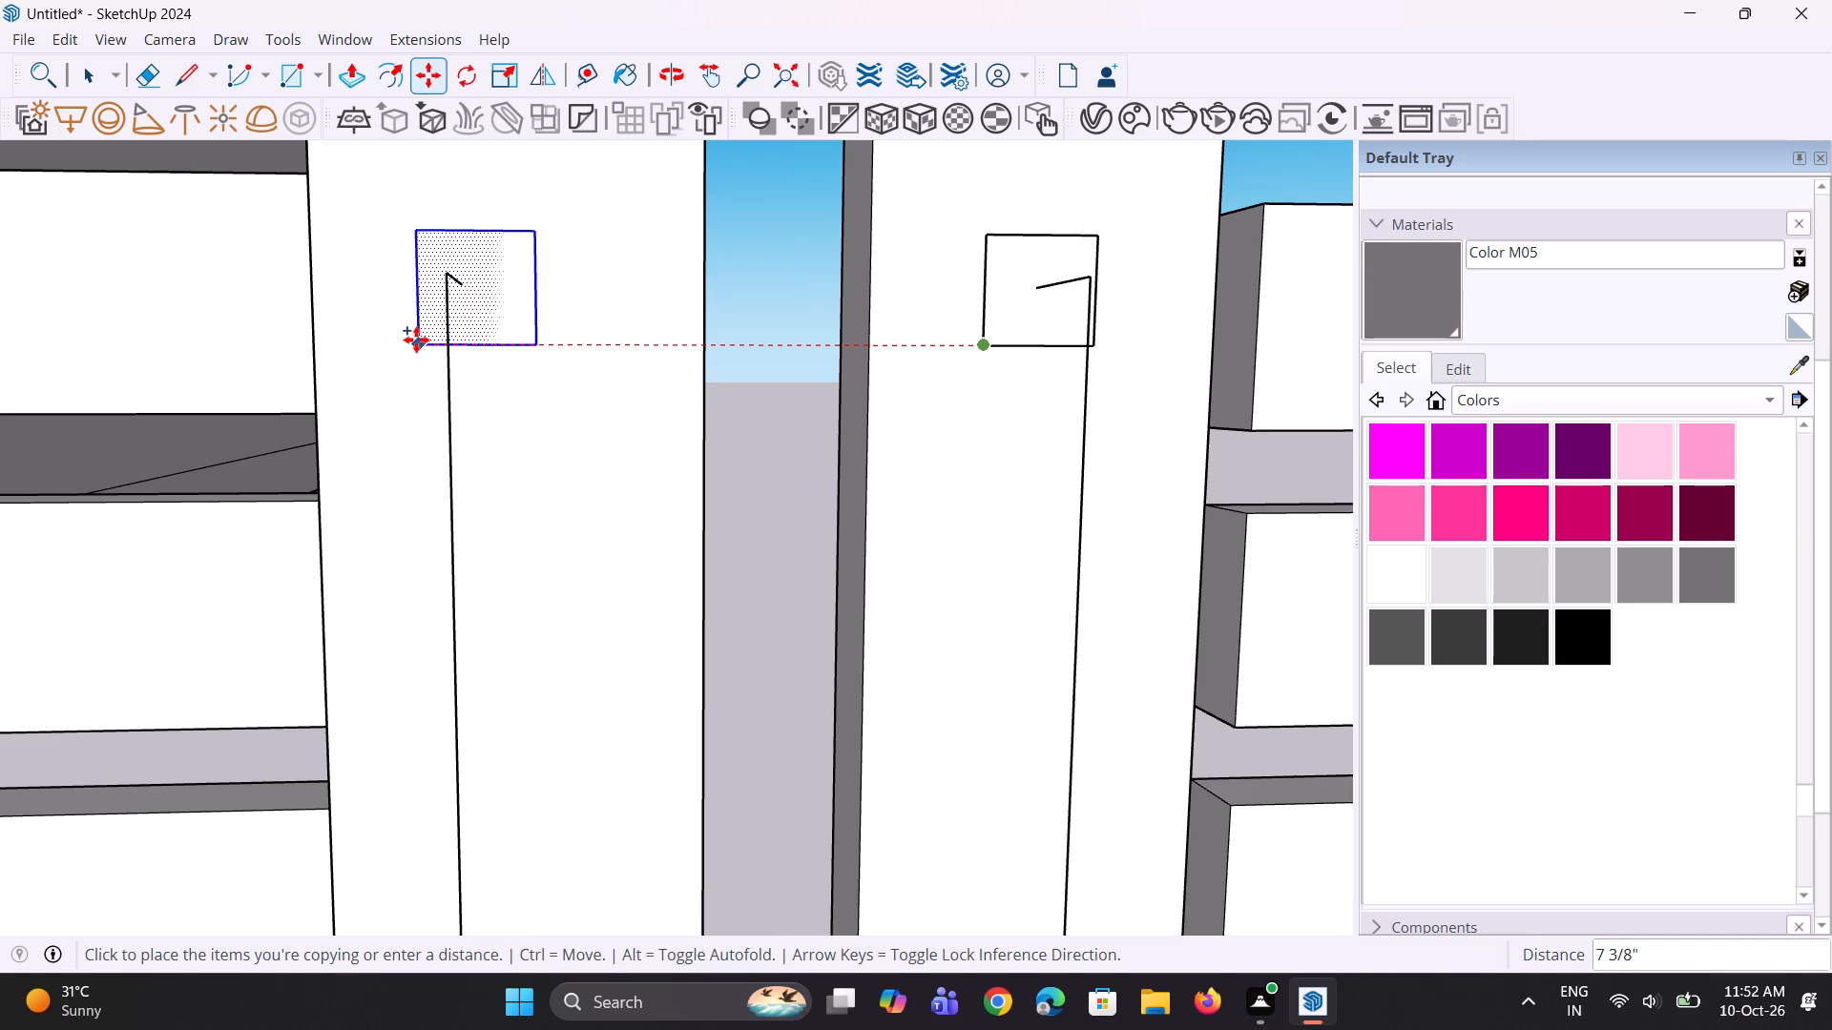
left_click(408, 340)
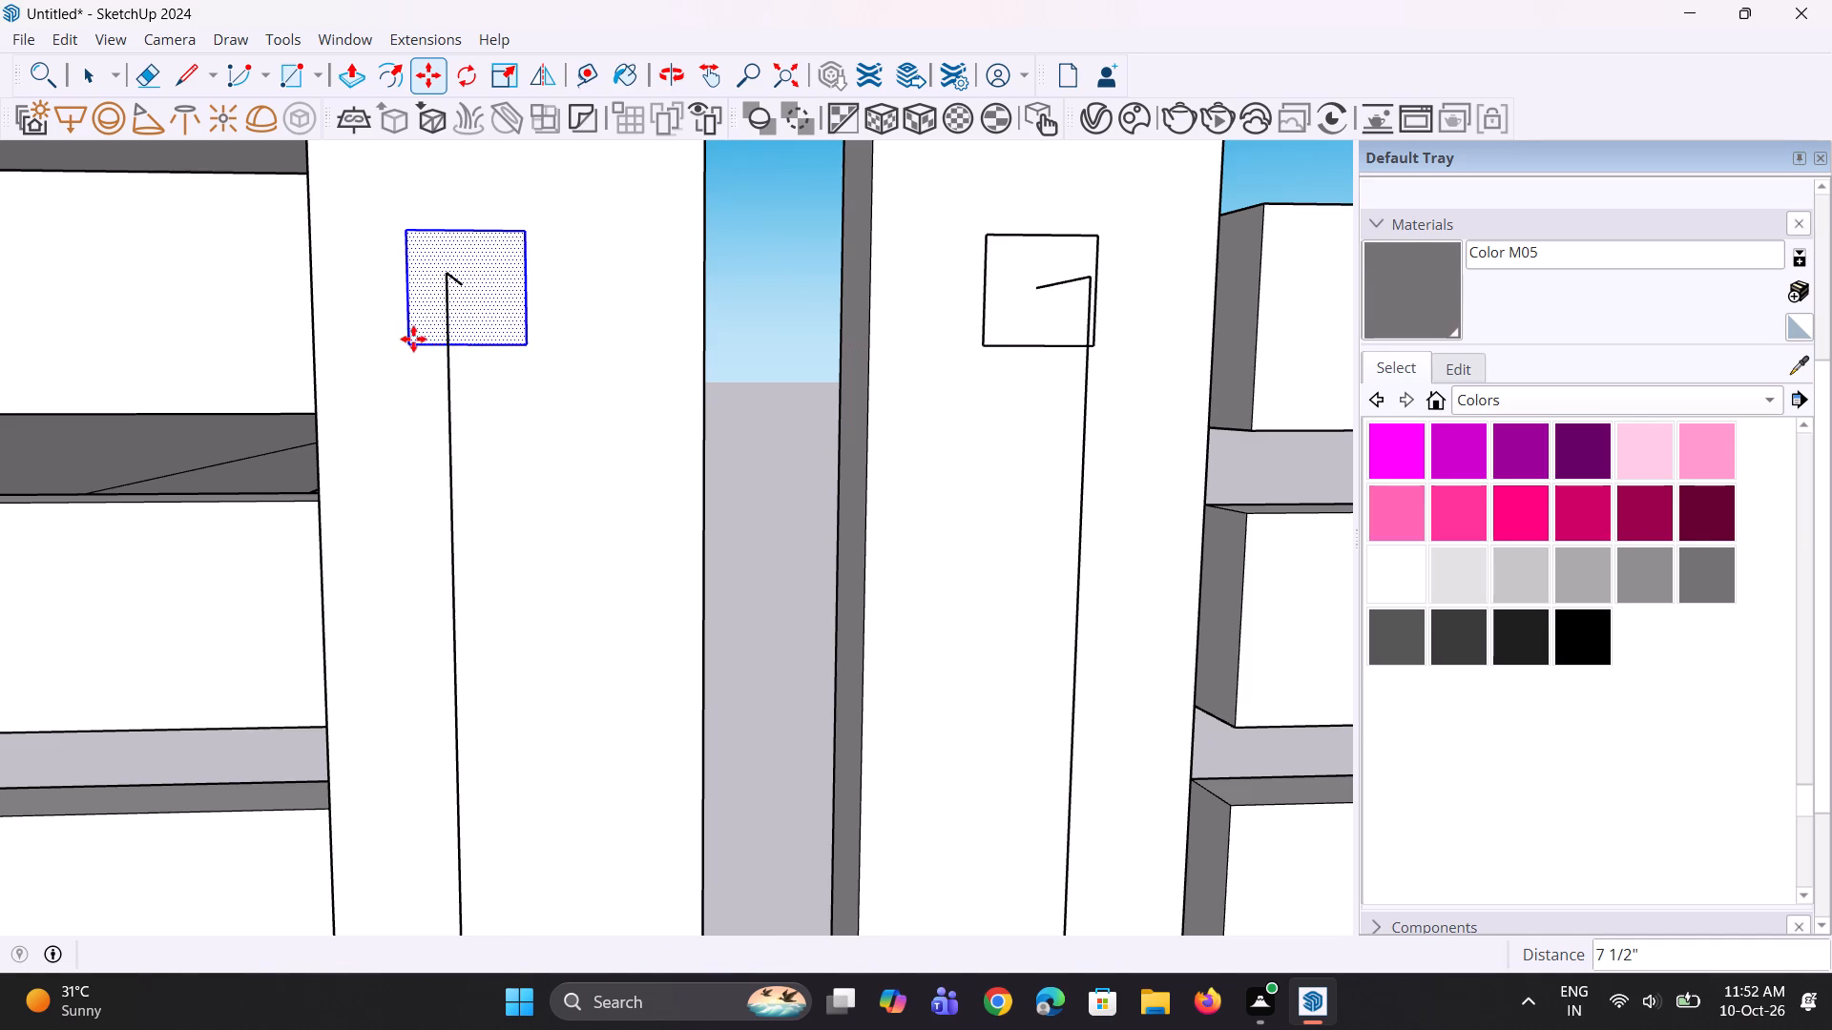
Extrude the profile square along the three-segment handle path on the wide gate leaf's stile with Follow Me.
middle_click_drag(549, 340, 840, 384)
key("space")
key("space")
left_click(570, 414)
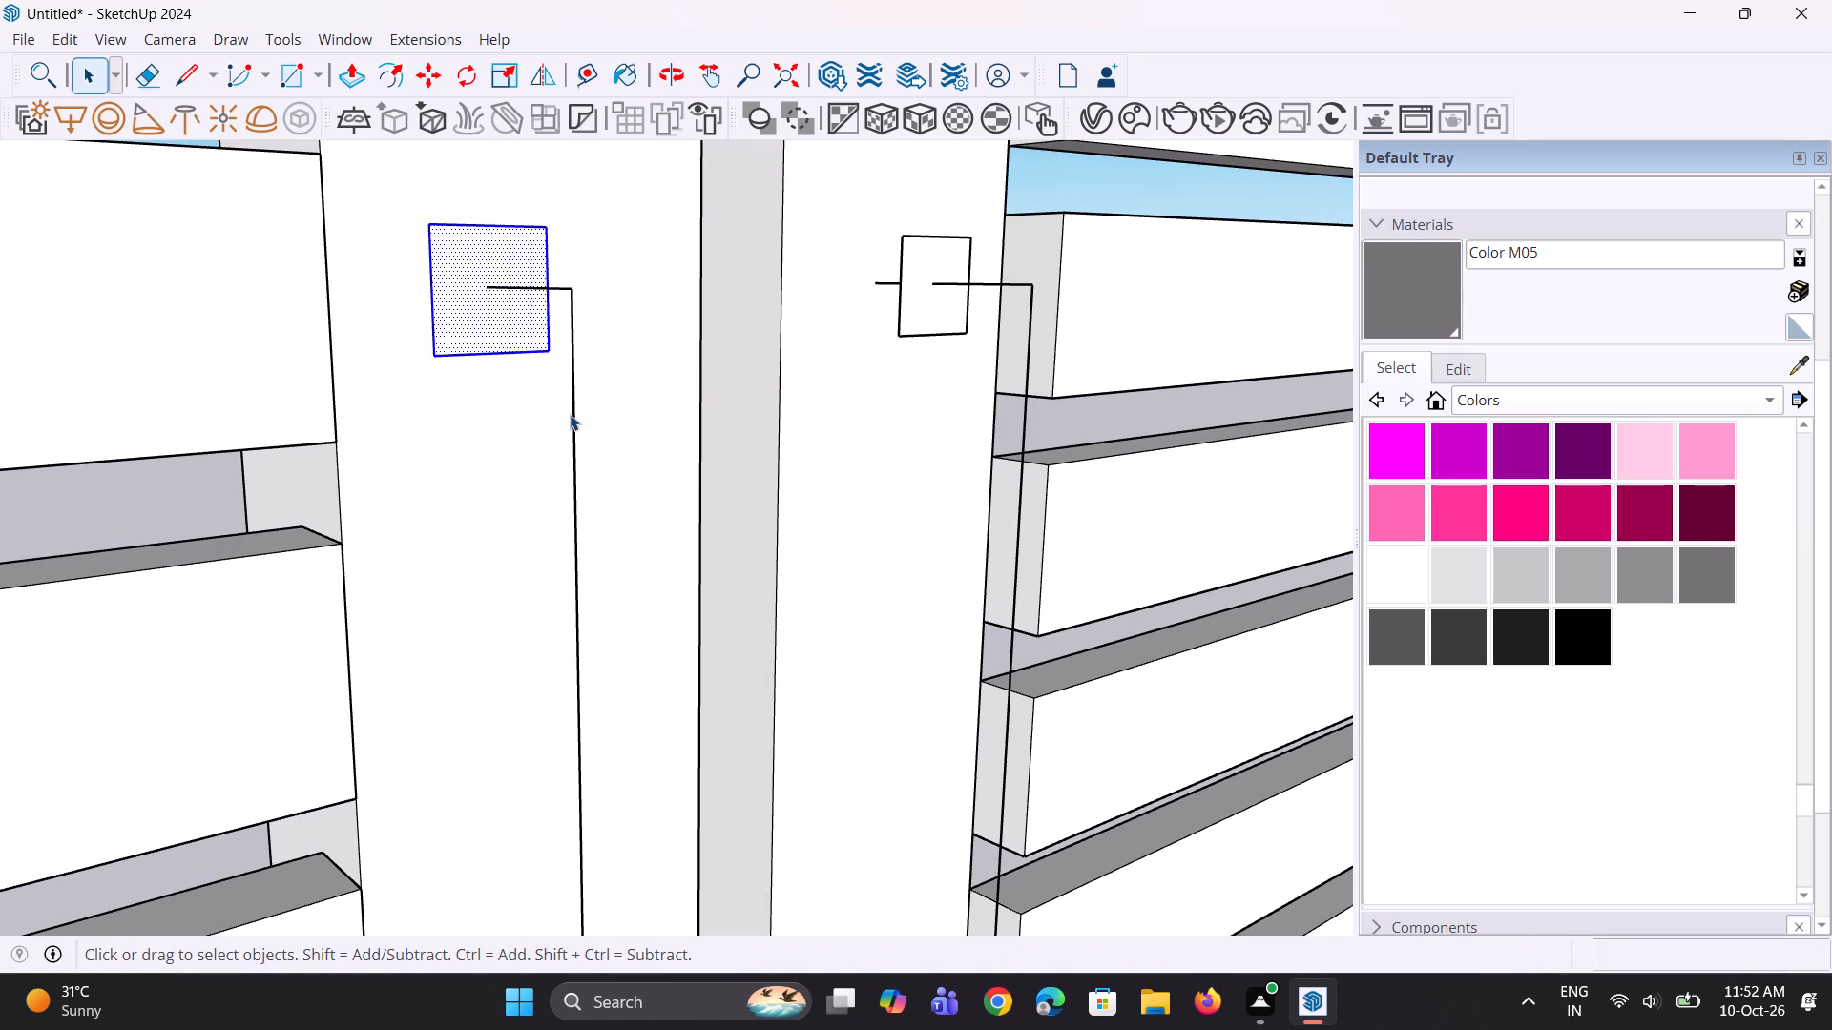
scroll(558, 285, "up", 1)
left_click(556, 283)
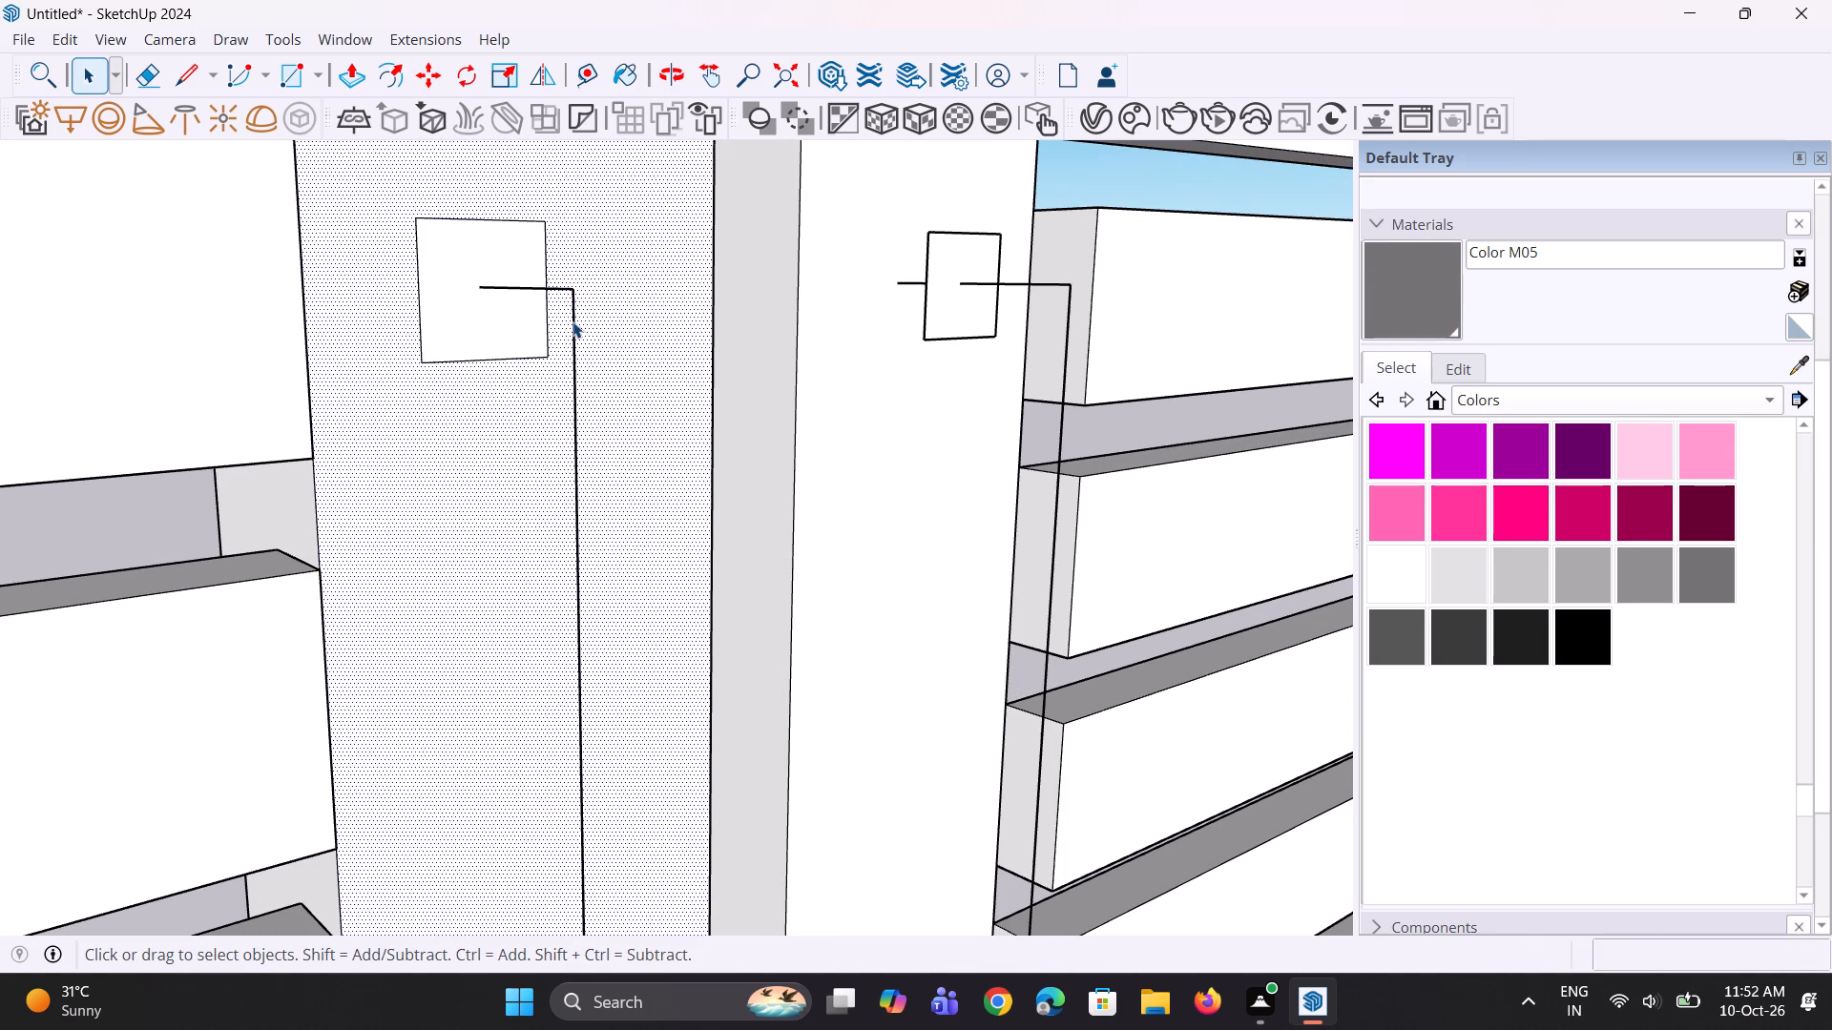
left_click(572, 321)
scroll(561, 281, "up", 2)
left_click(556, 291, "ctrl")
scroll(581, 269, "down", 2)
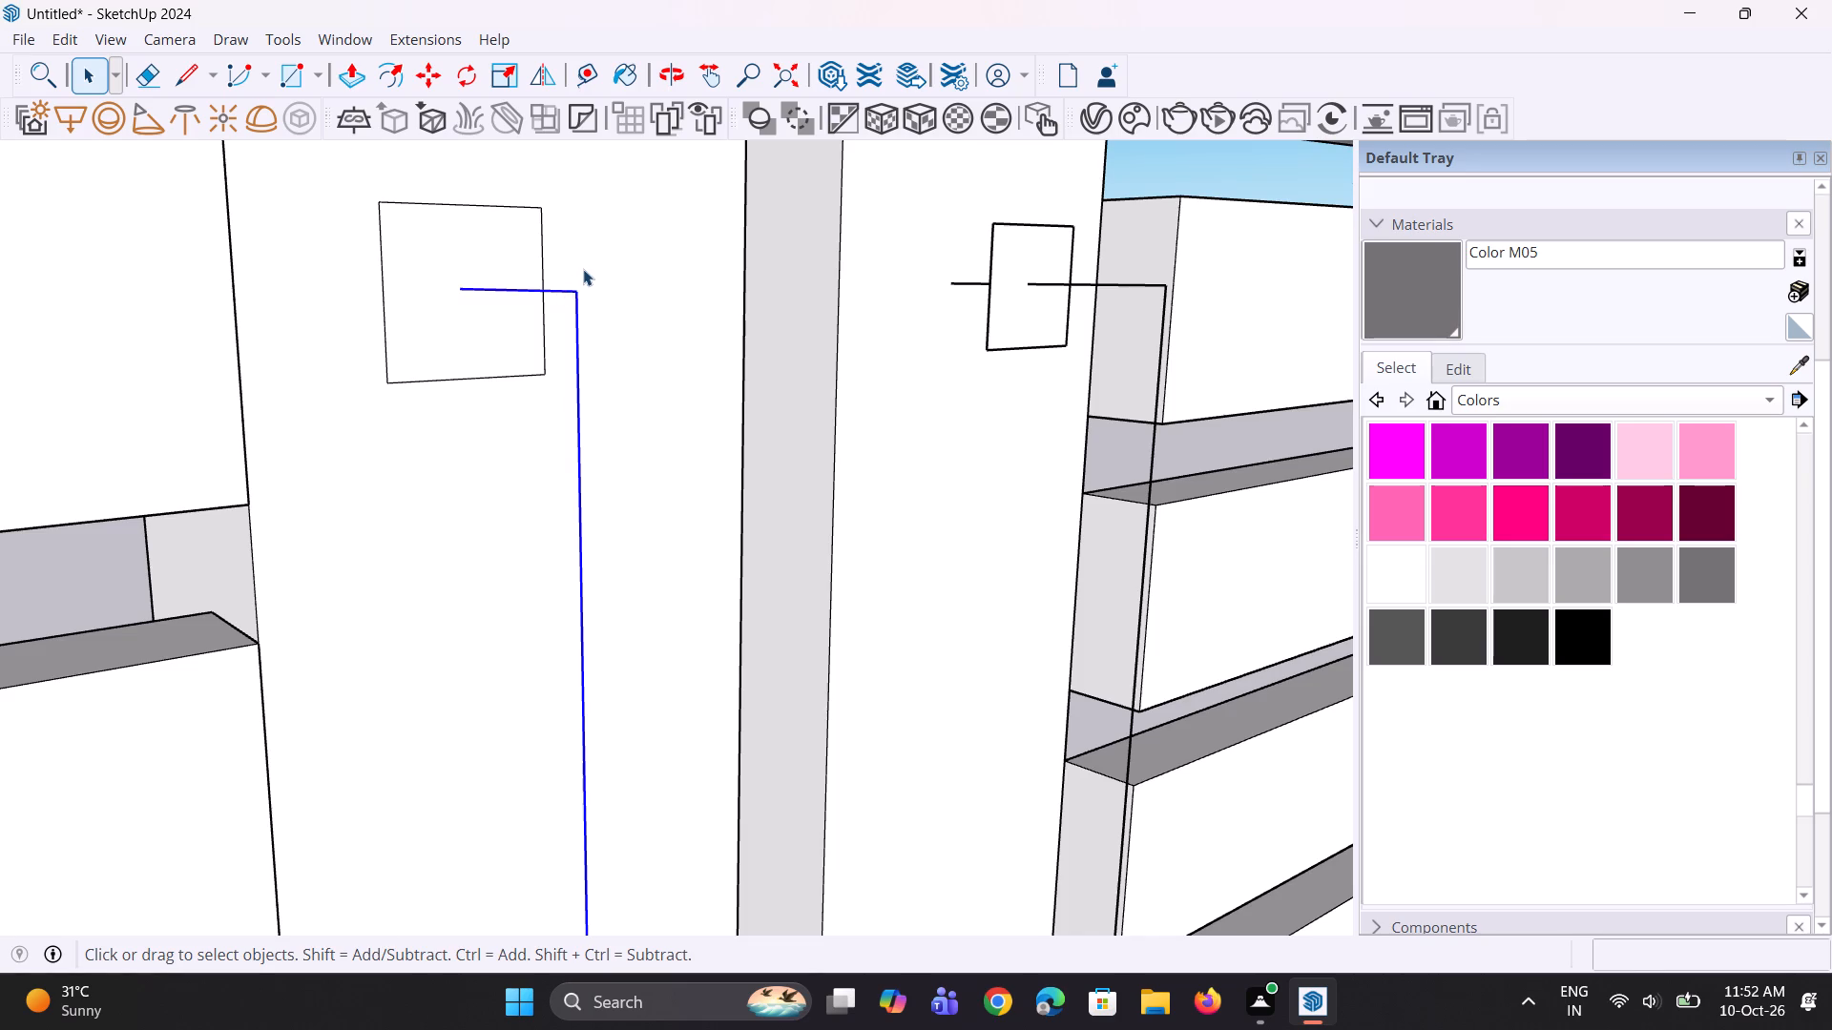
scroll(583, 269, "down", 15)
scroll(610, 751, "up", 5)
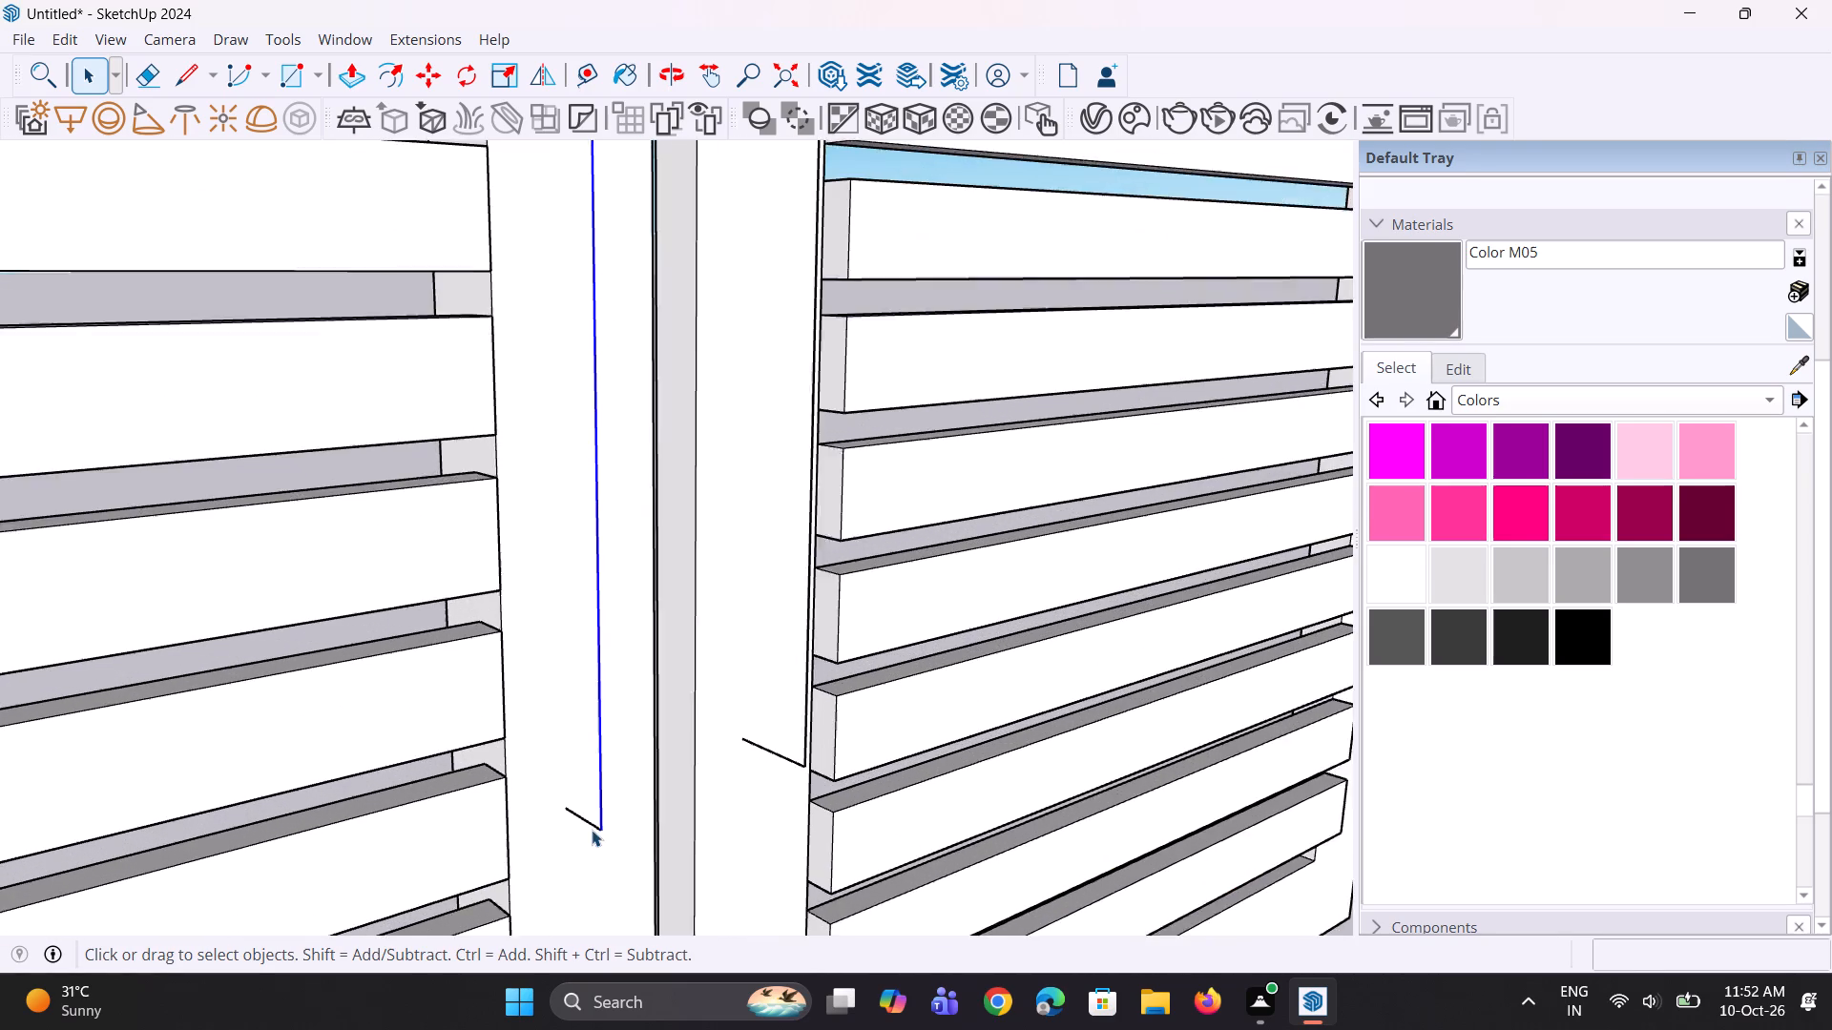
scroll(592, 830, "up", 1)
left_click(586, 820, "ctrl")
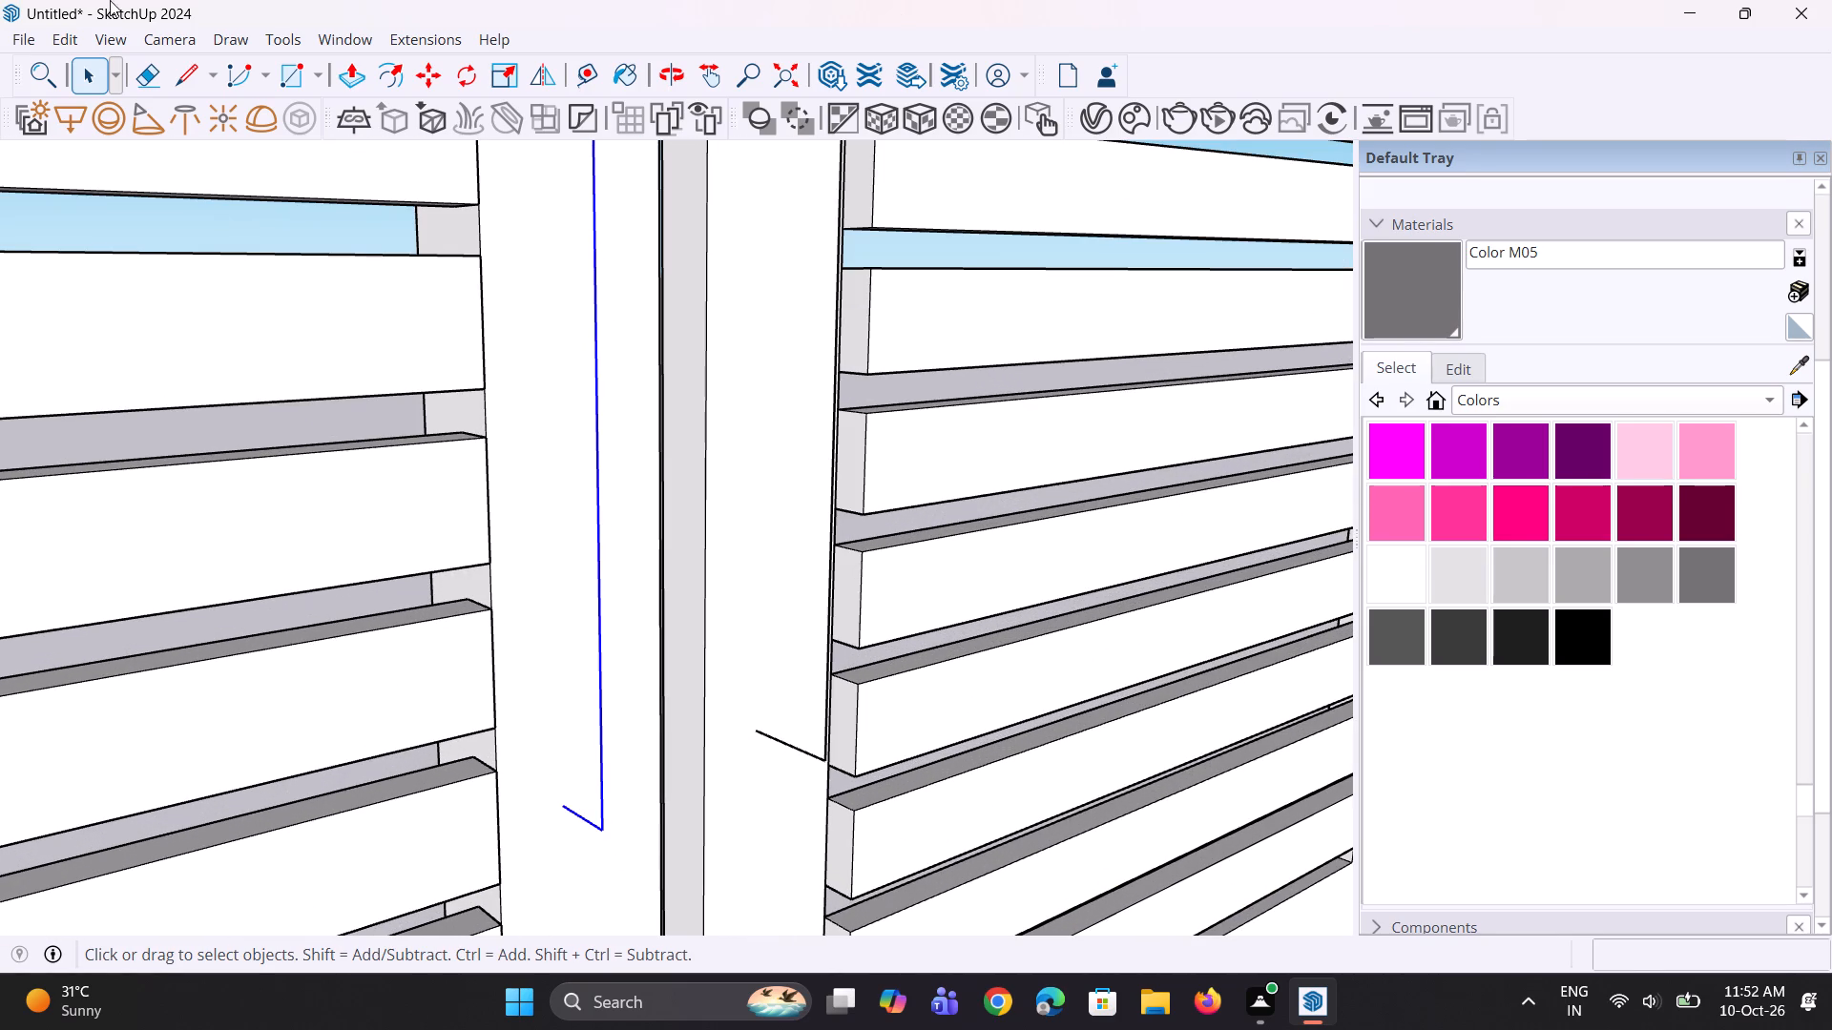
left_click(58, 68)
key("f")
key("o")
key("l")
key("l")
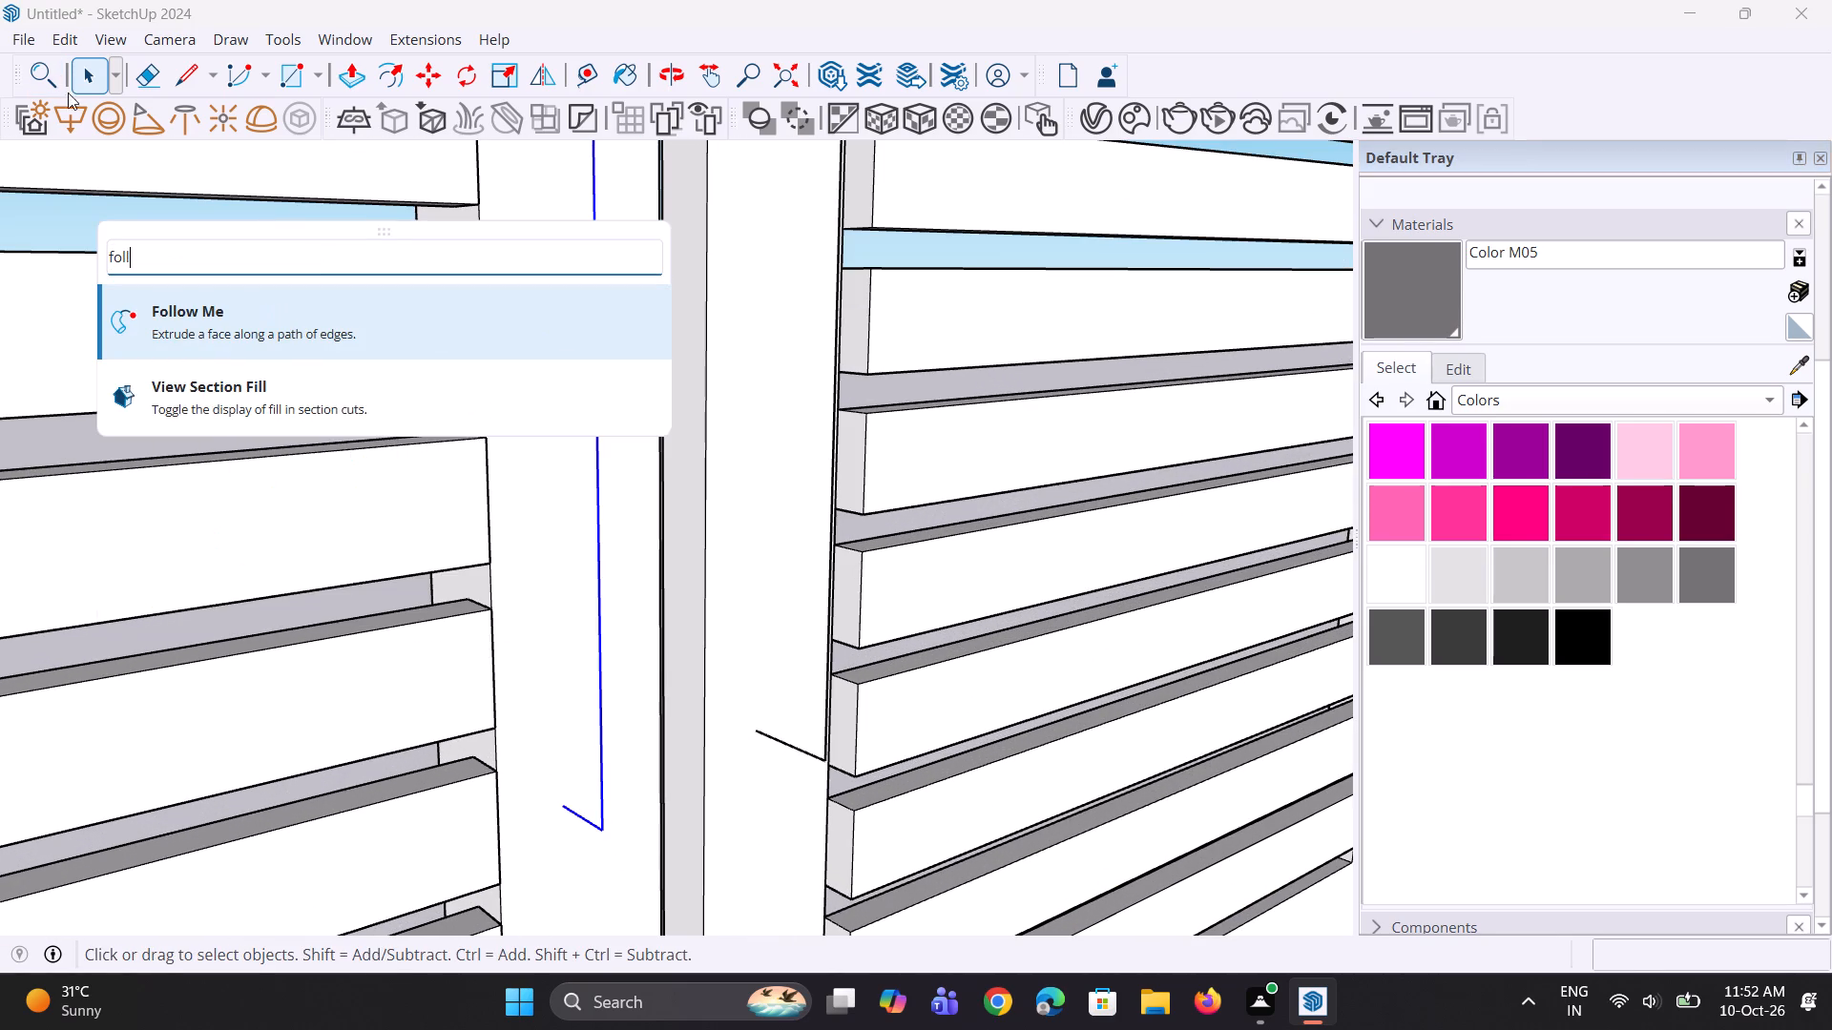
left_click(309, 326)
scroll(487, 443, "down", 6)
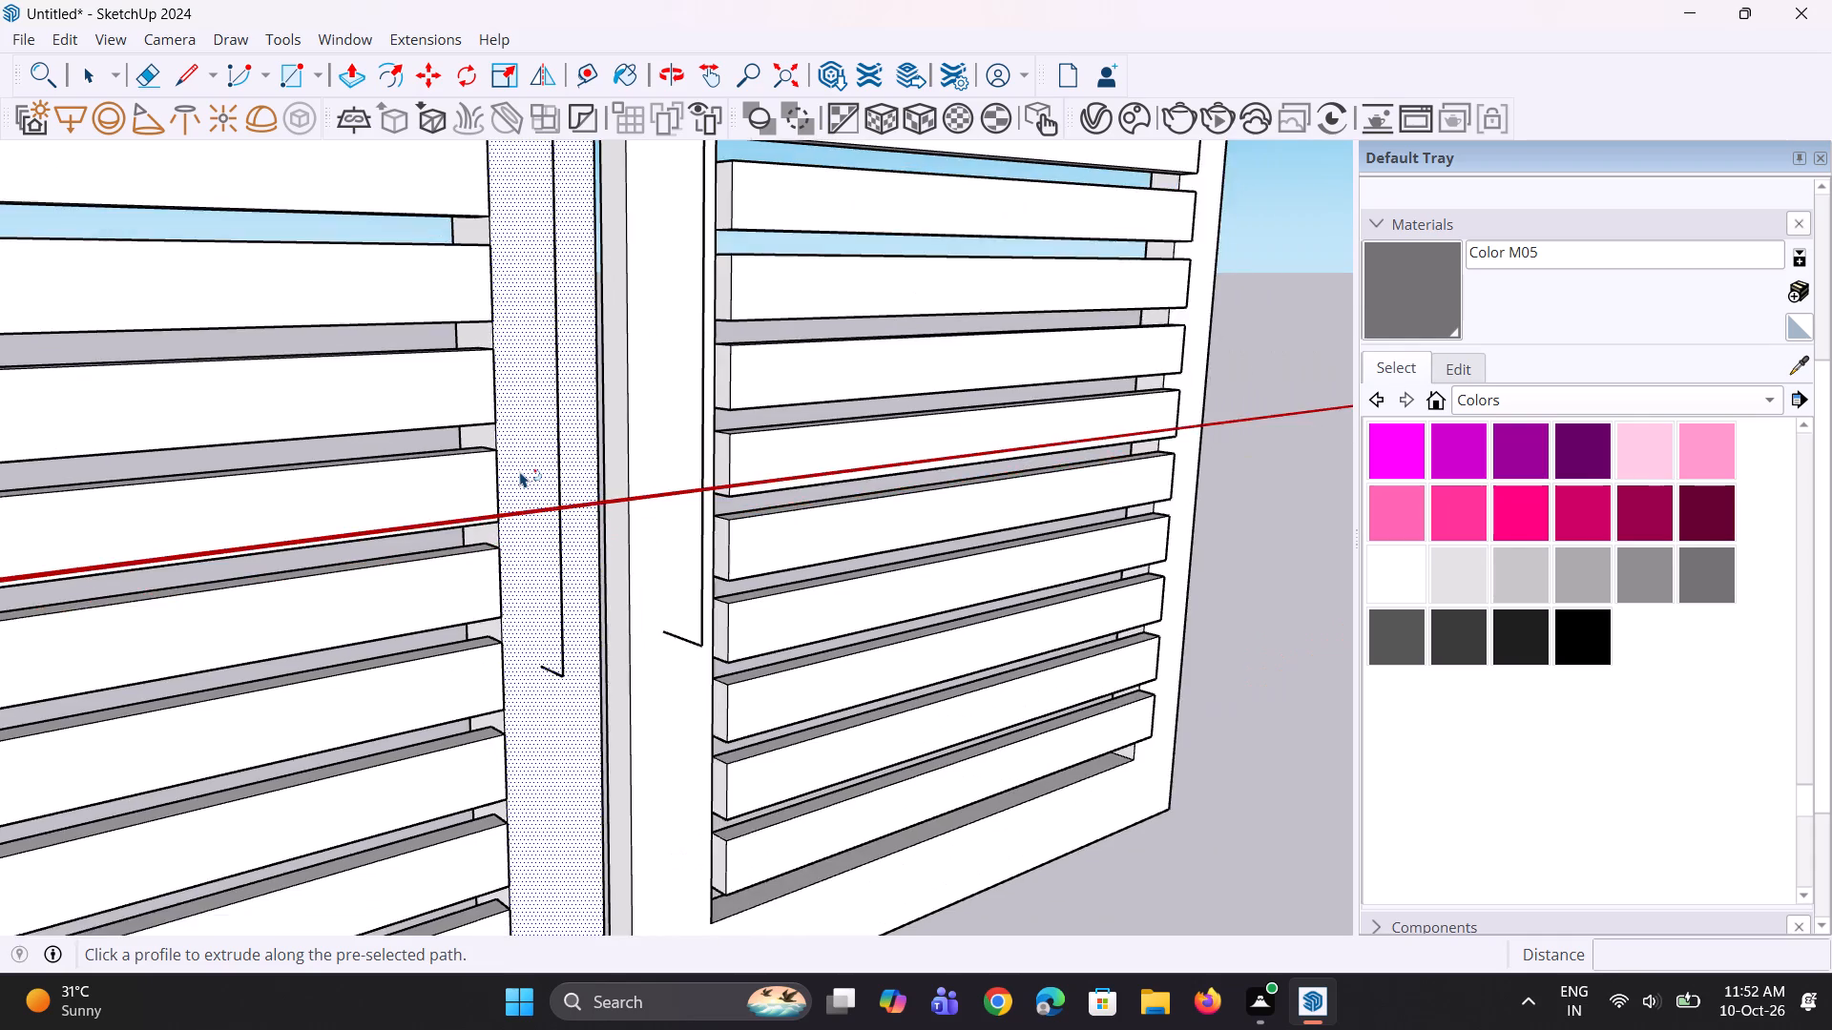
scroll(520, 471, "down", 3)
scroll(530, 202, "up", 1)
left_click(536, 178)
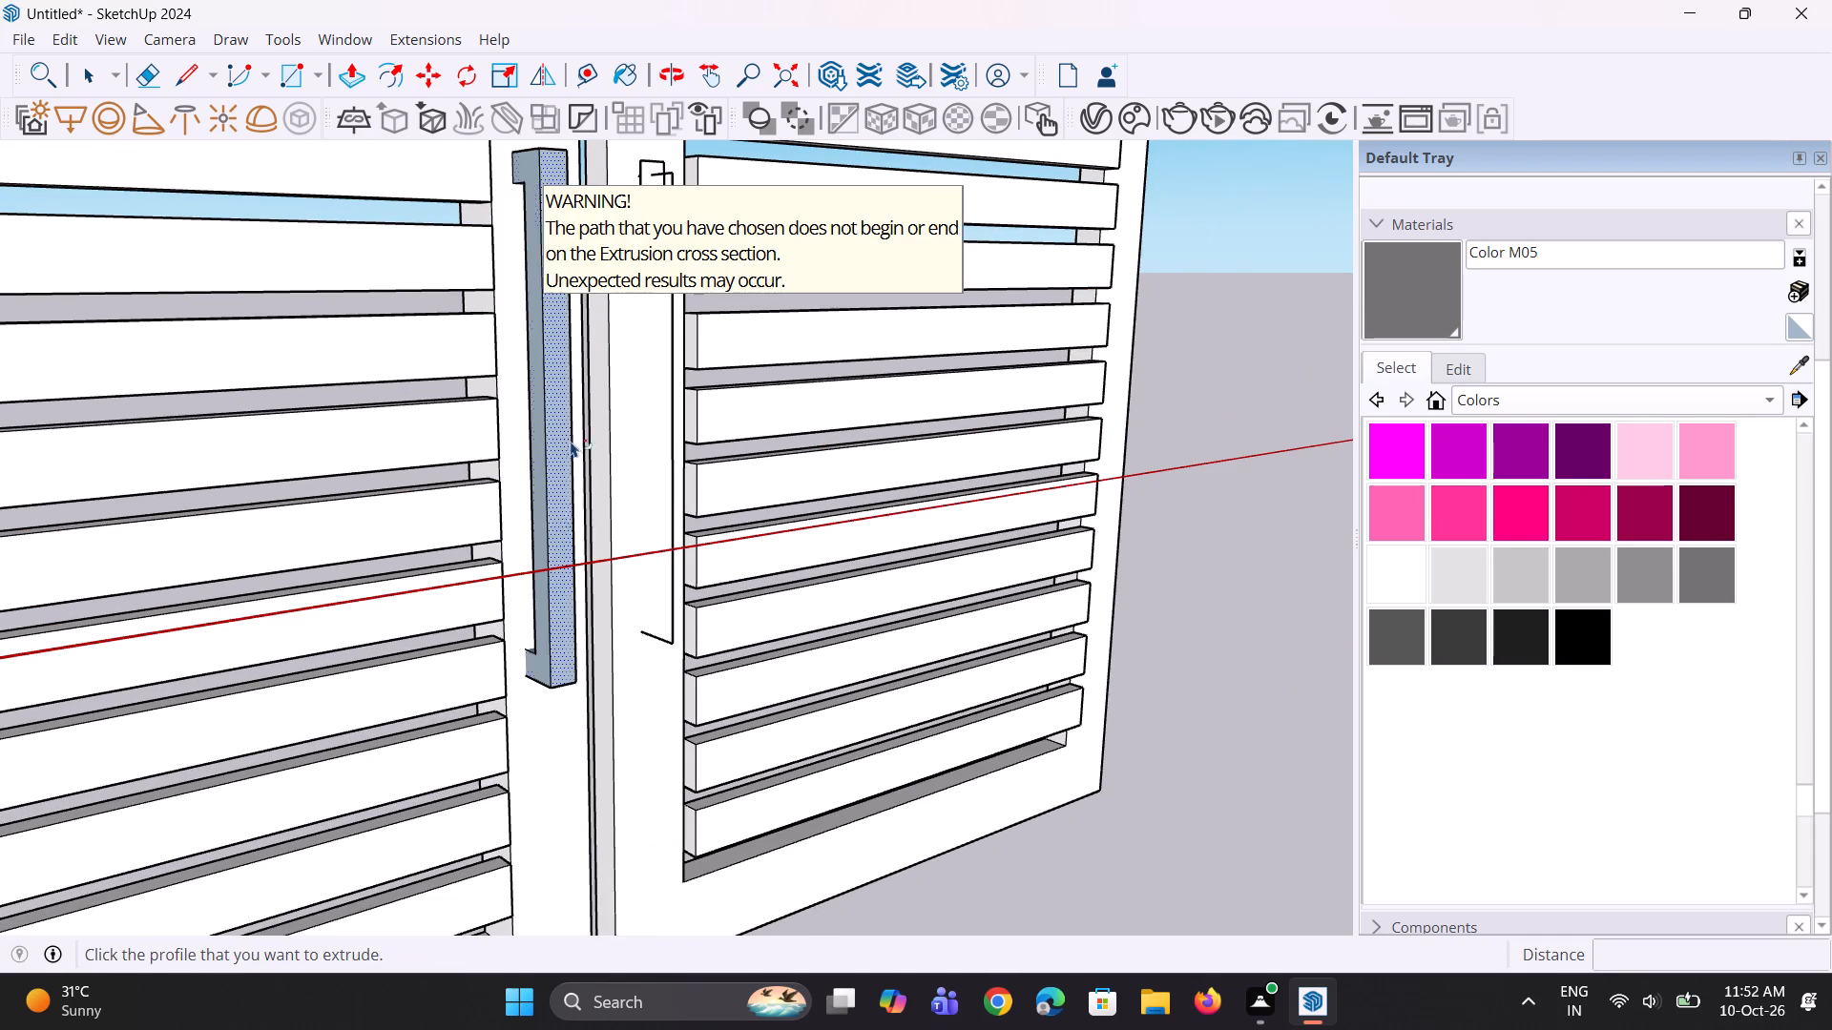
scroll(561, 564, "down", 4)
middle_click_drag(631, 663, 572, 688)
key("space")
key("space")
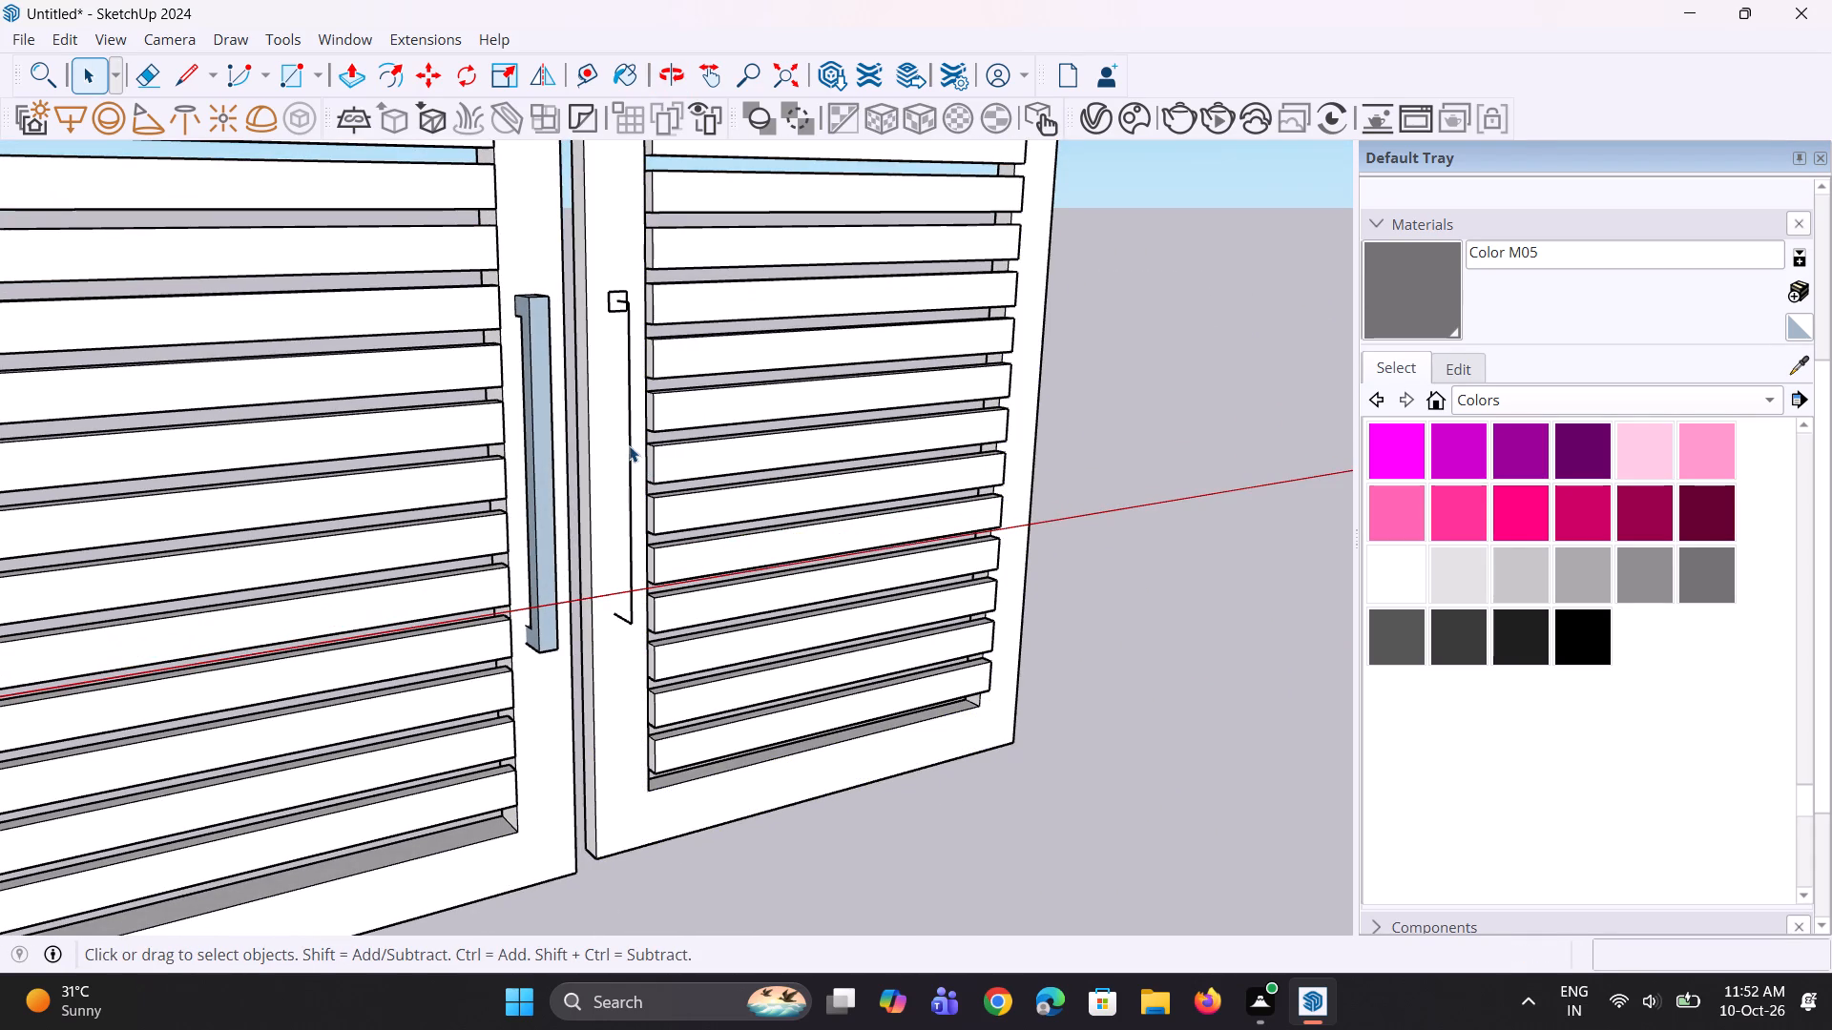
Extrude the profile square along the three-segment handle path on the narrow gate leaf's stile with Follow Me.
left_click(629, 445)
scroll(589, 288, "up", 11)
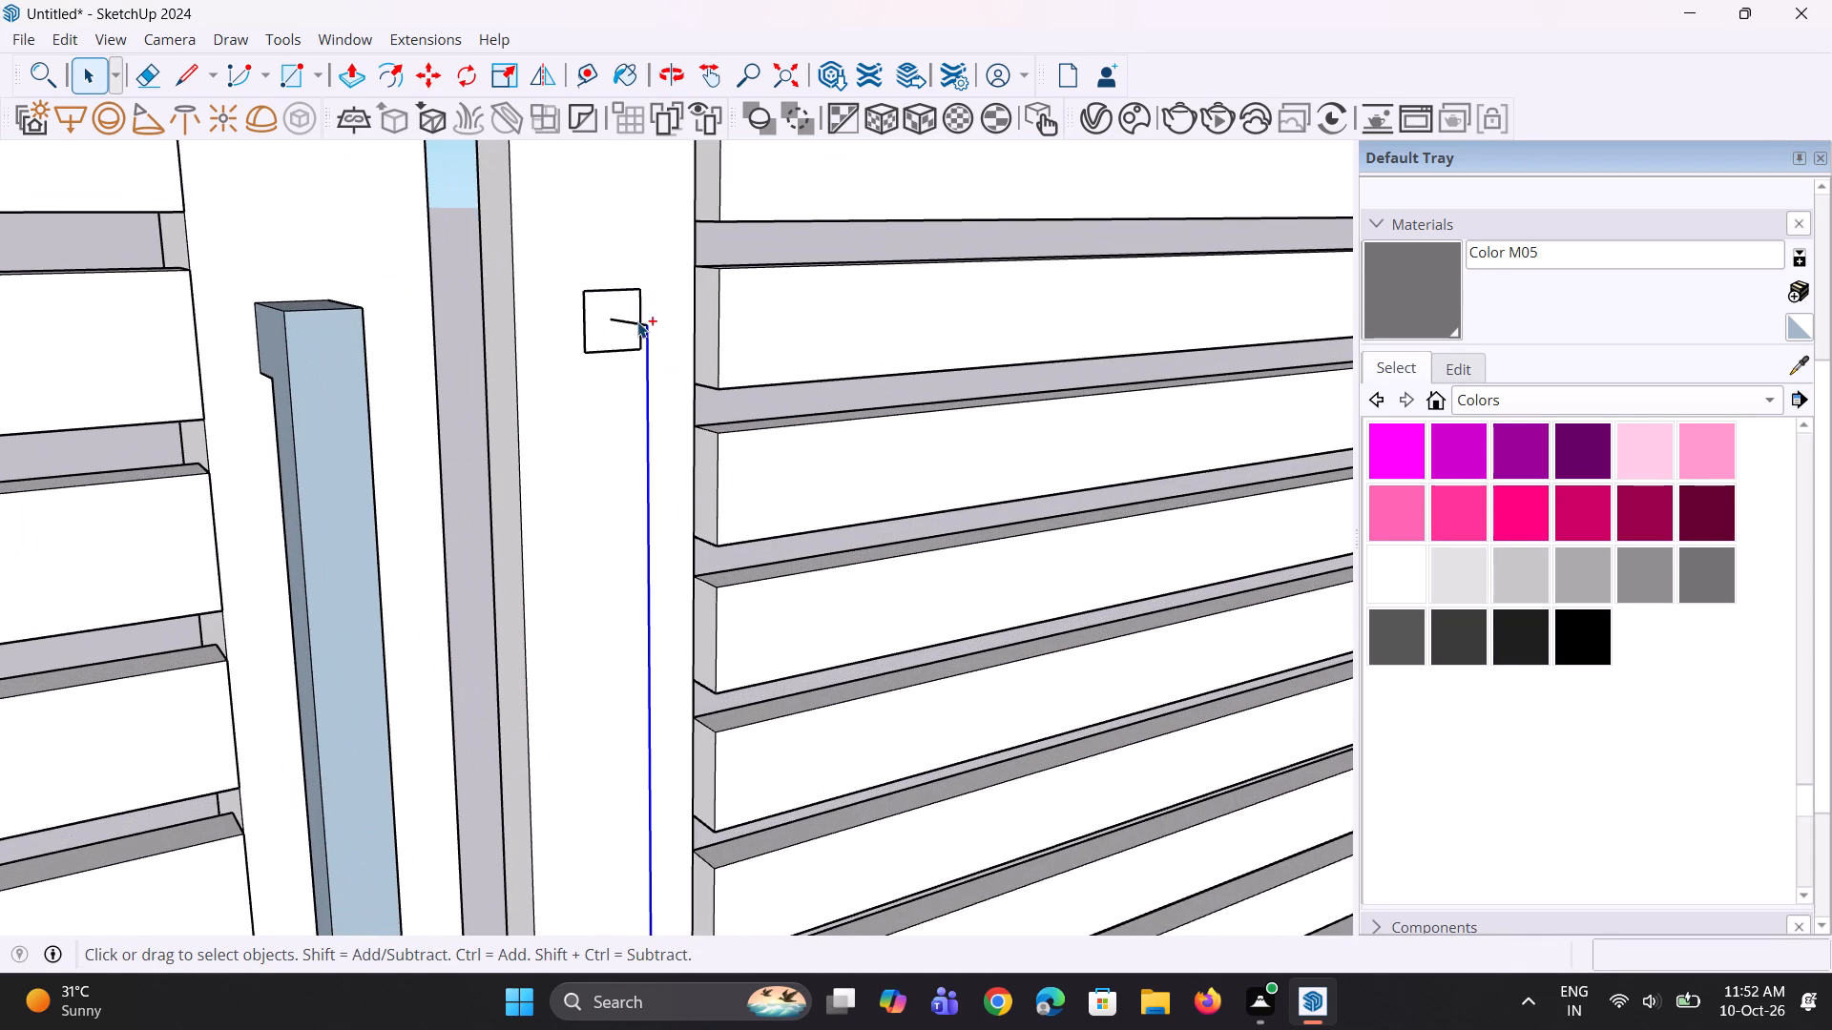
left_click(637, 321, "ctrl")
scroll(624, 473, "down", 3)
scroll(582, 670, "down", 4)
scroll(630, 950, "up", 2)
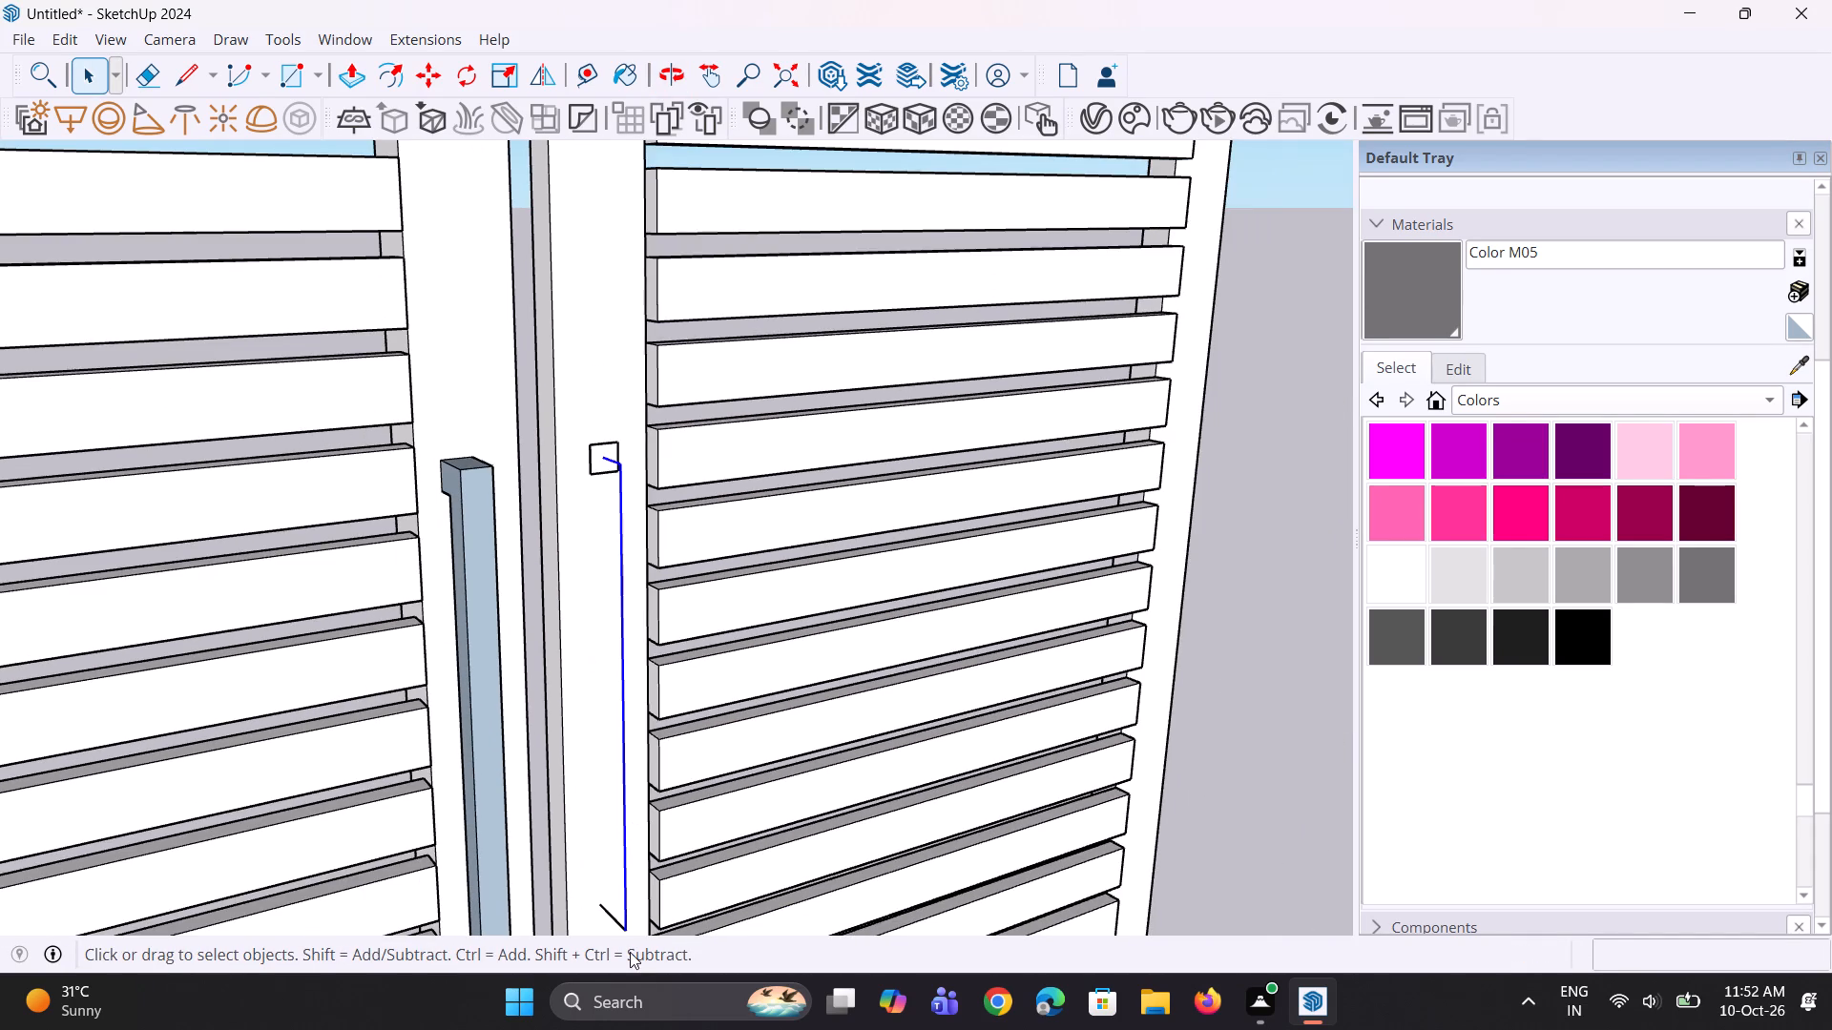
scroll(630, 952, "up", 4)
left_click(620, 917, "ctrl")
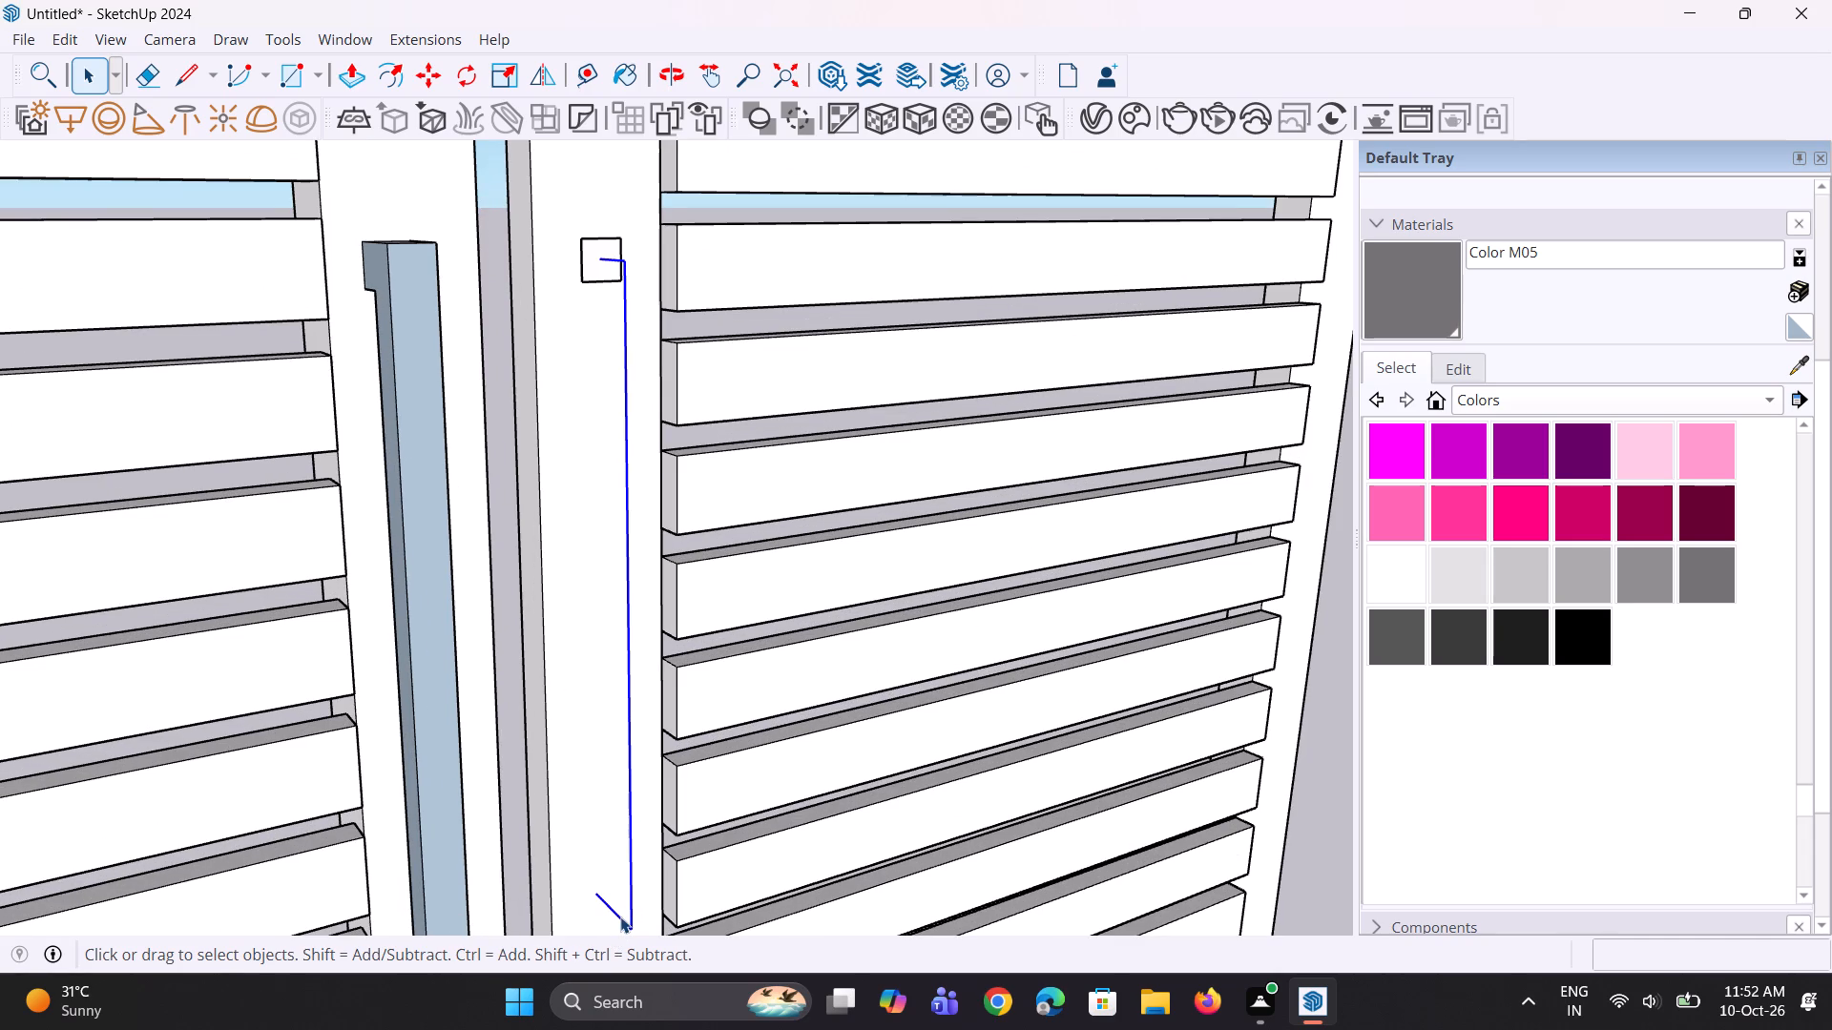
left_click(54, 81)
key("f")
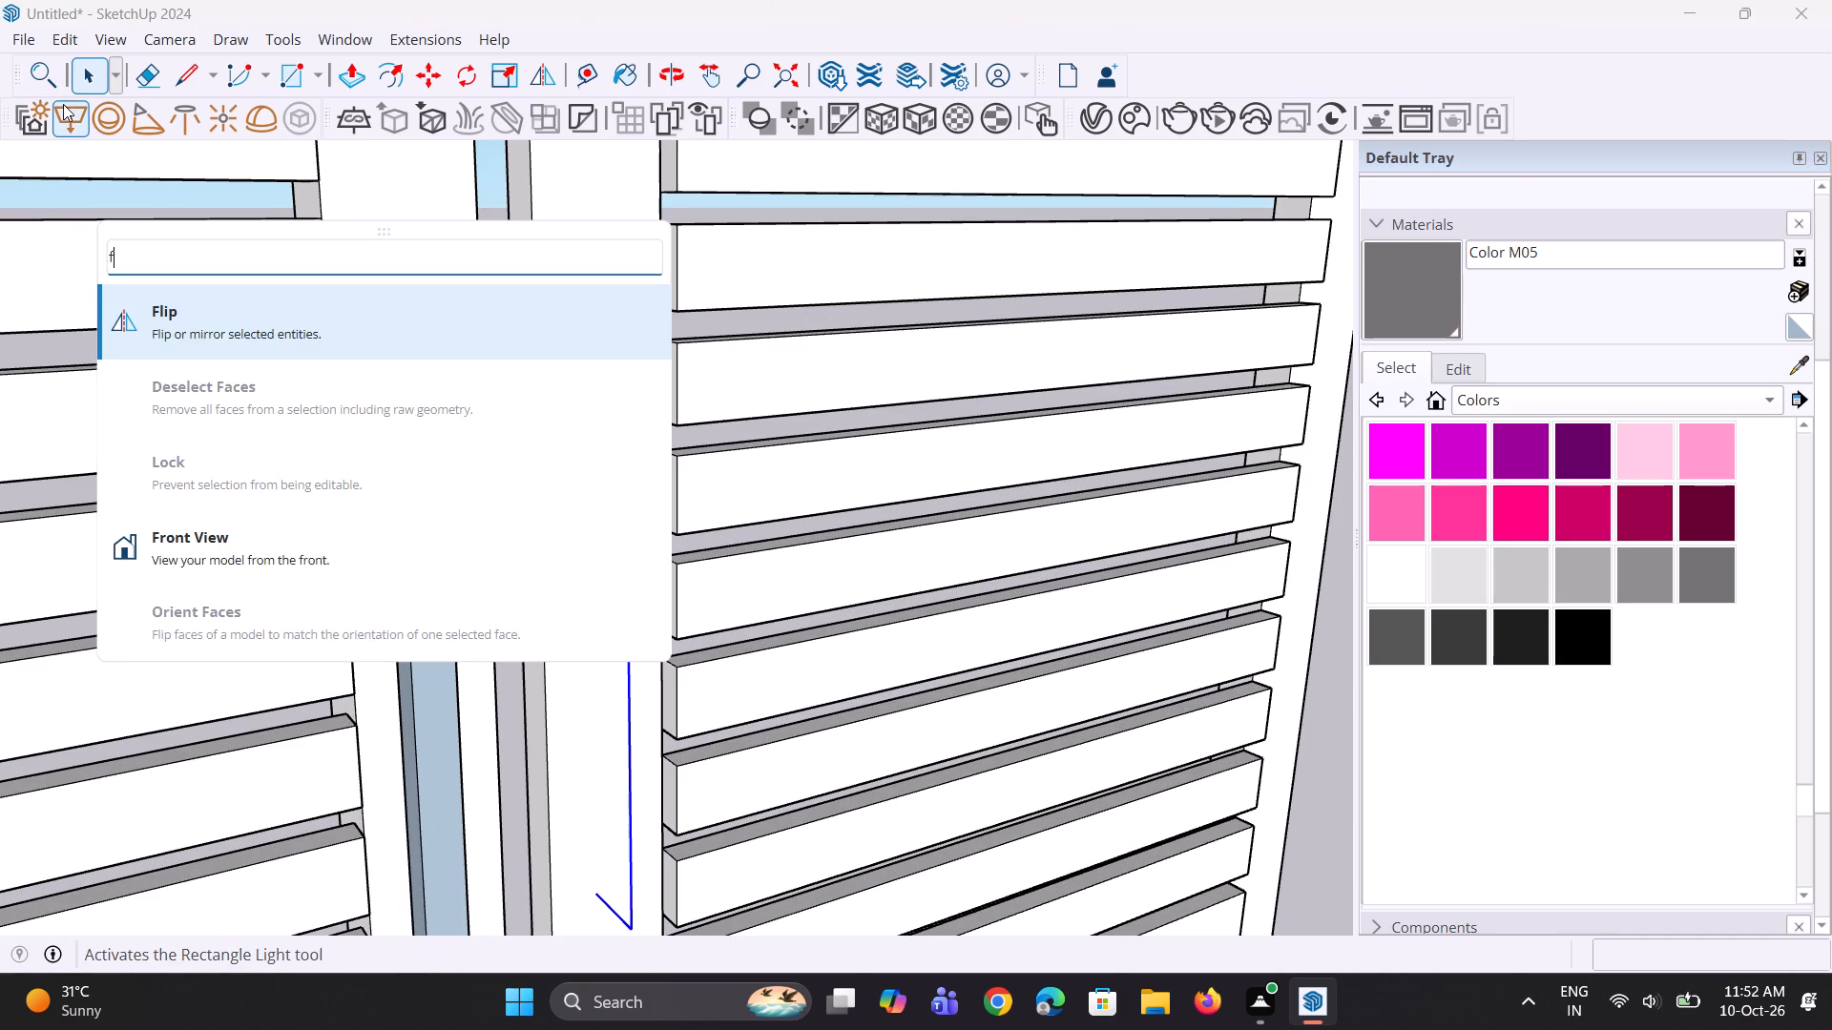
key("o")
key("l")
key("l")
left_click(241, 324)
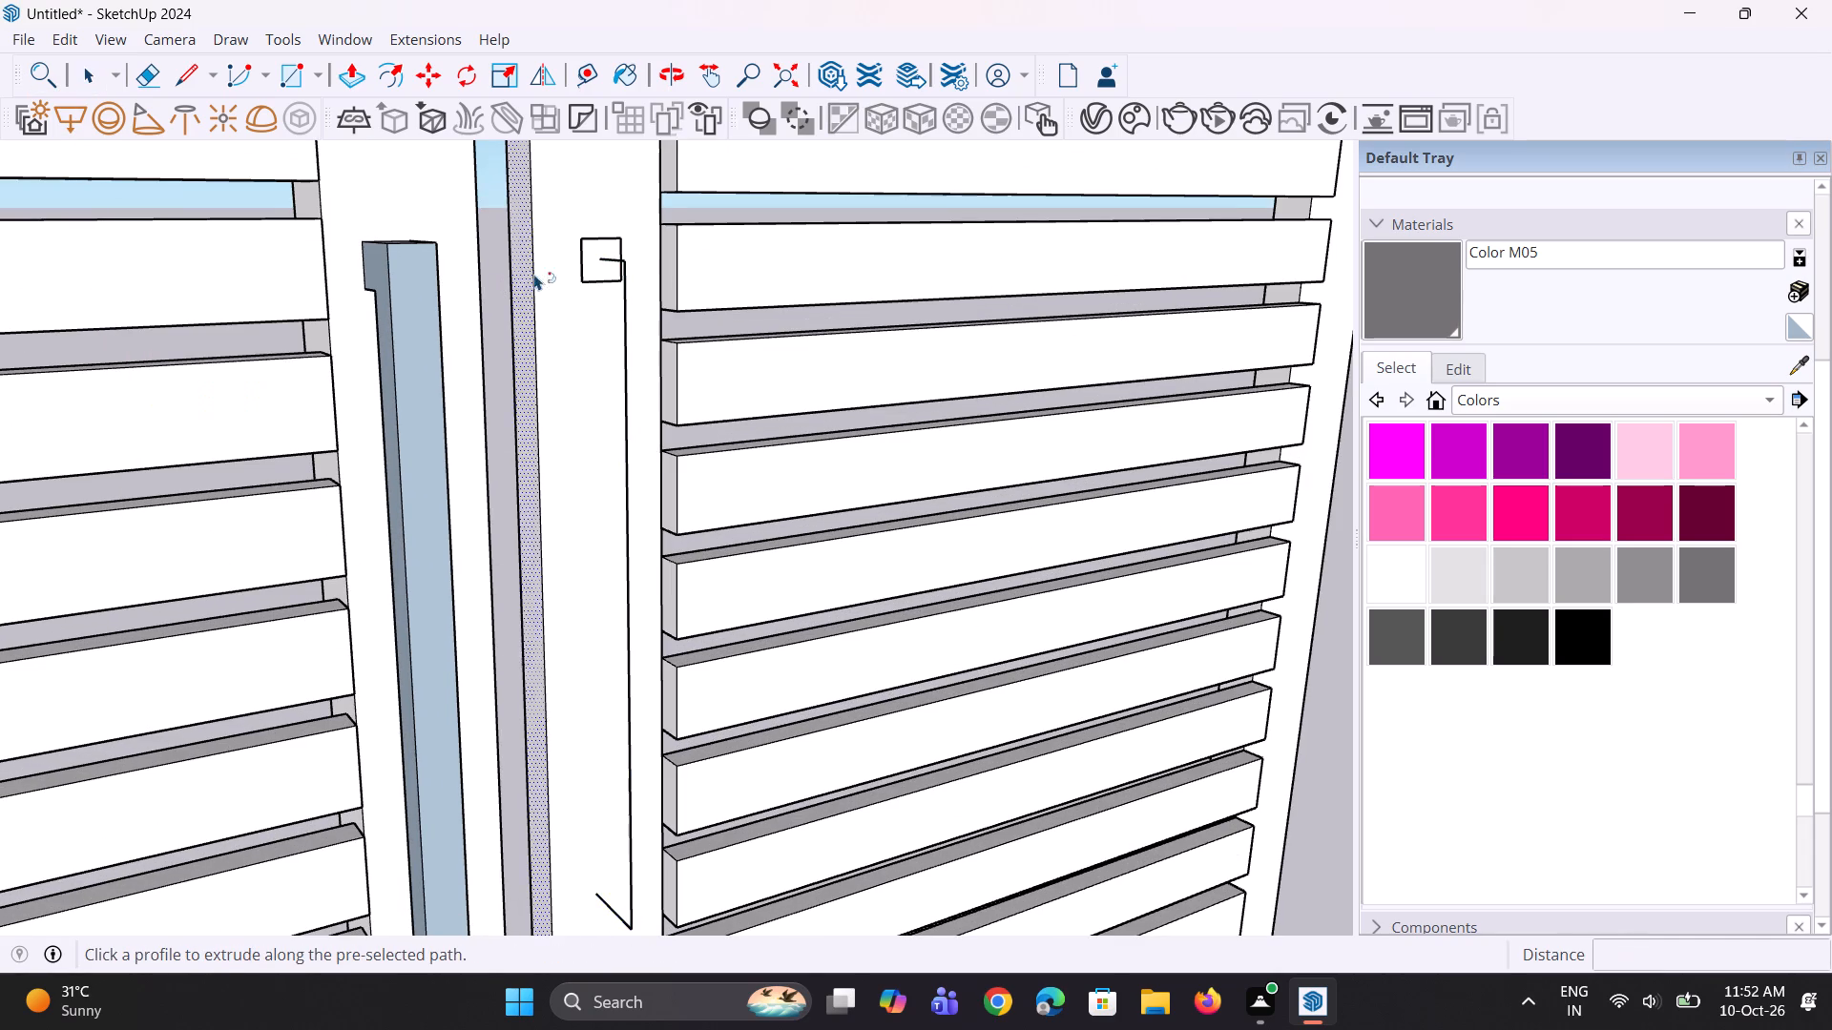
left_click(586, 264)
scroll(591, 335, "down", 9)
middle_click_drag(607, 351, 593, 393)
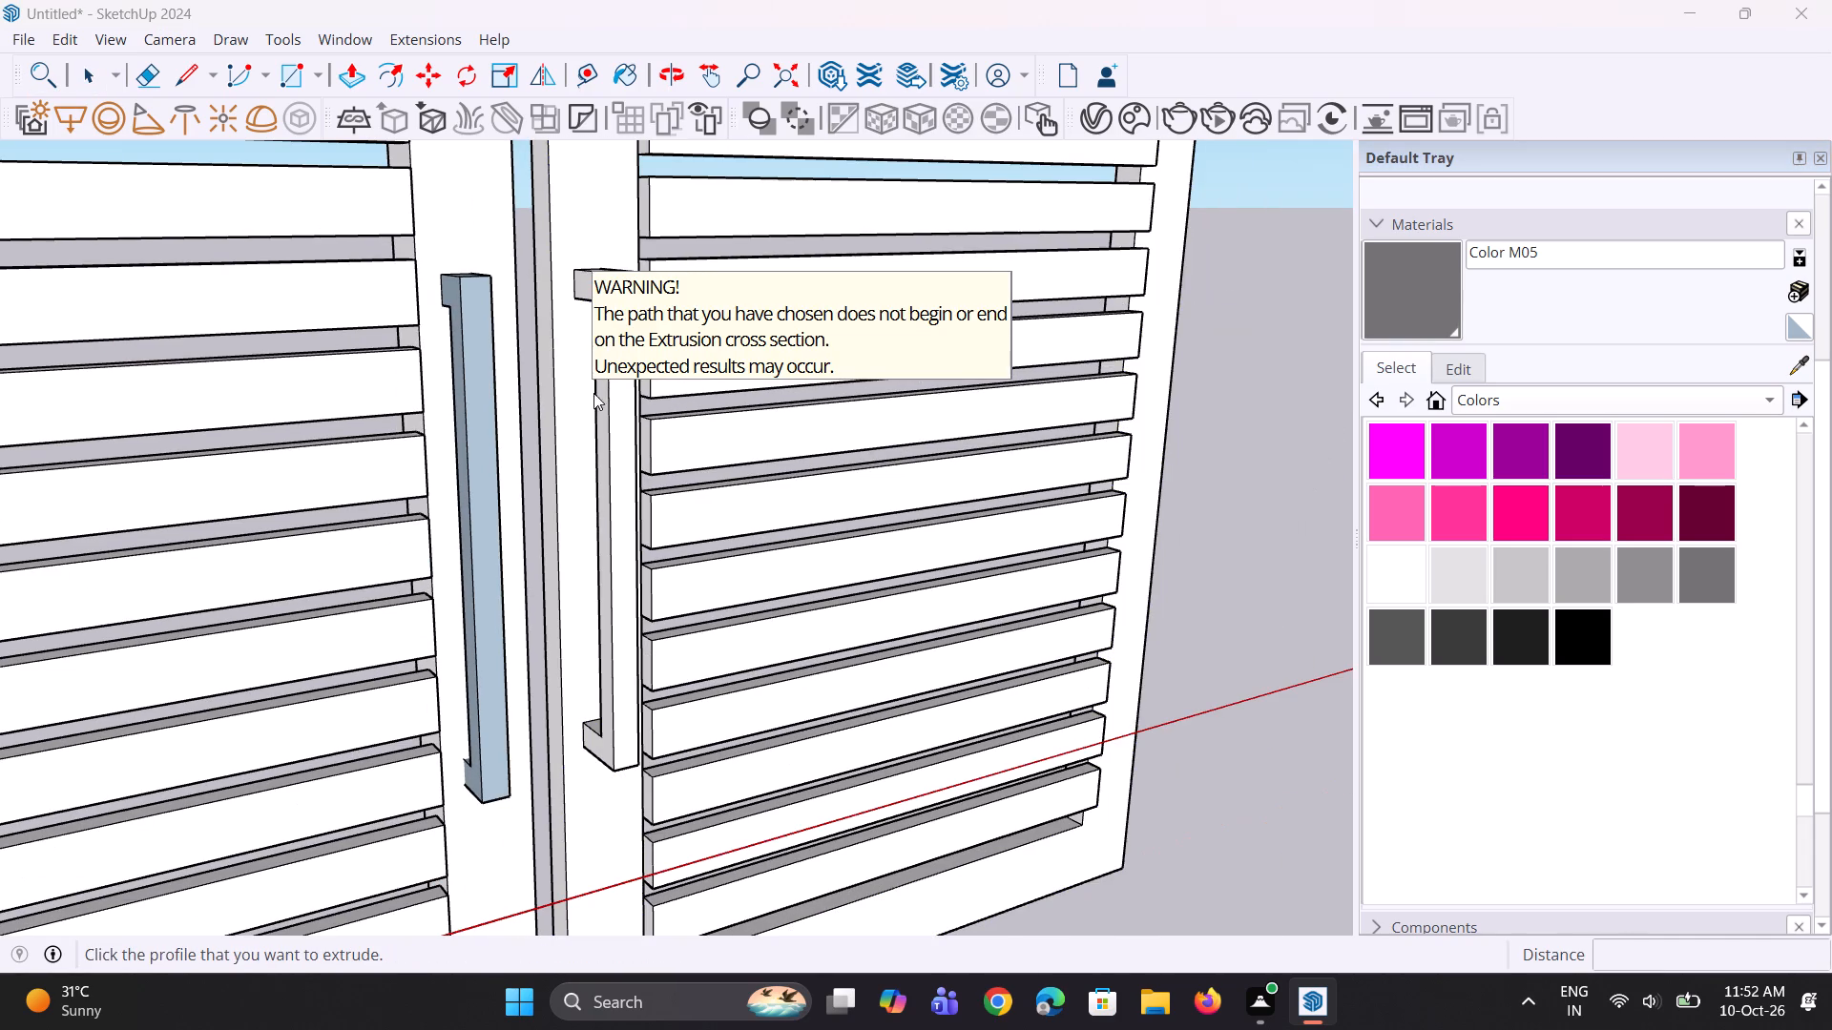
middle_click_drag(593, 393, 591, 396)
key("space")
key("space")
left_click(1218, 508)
Examine the shape of the two pull handles on the gate leaves' facing stiles up close.
scroll(512, 536, "up", 1)
middle_click_drag(416, 523, 555, 472)
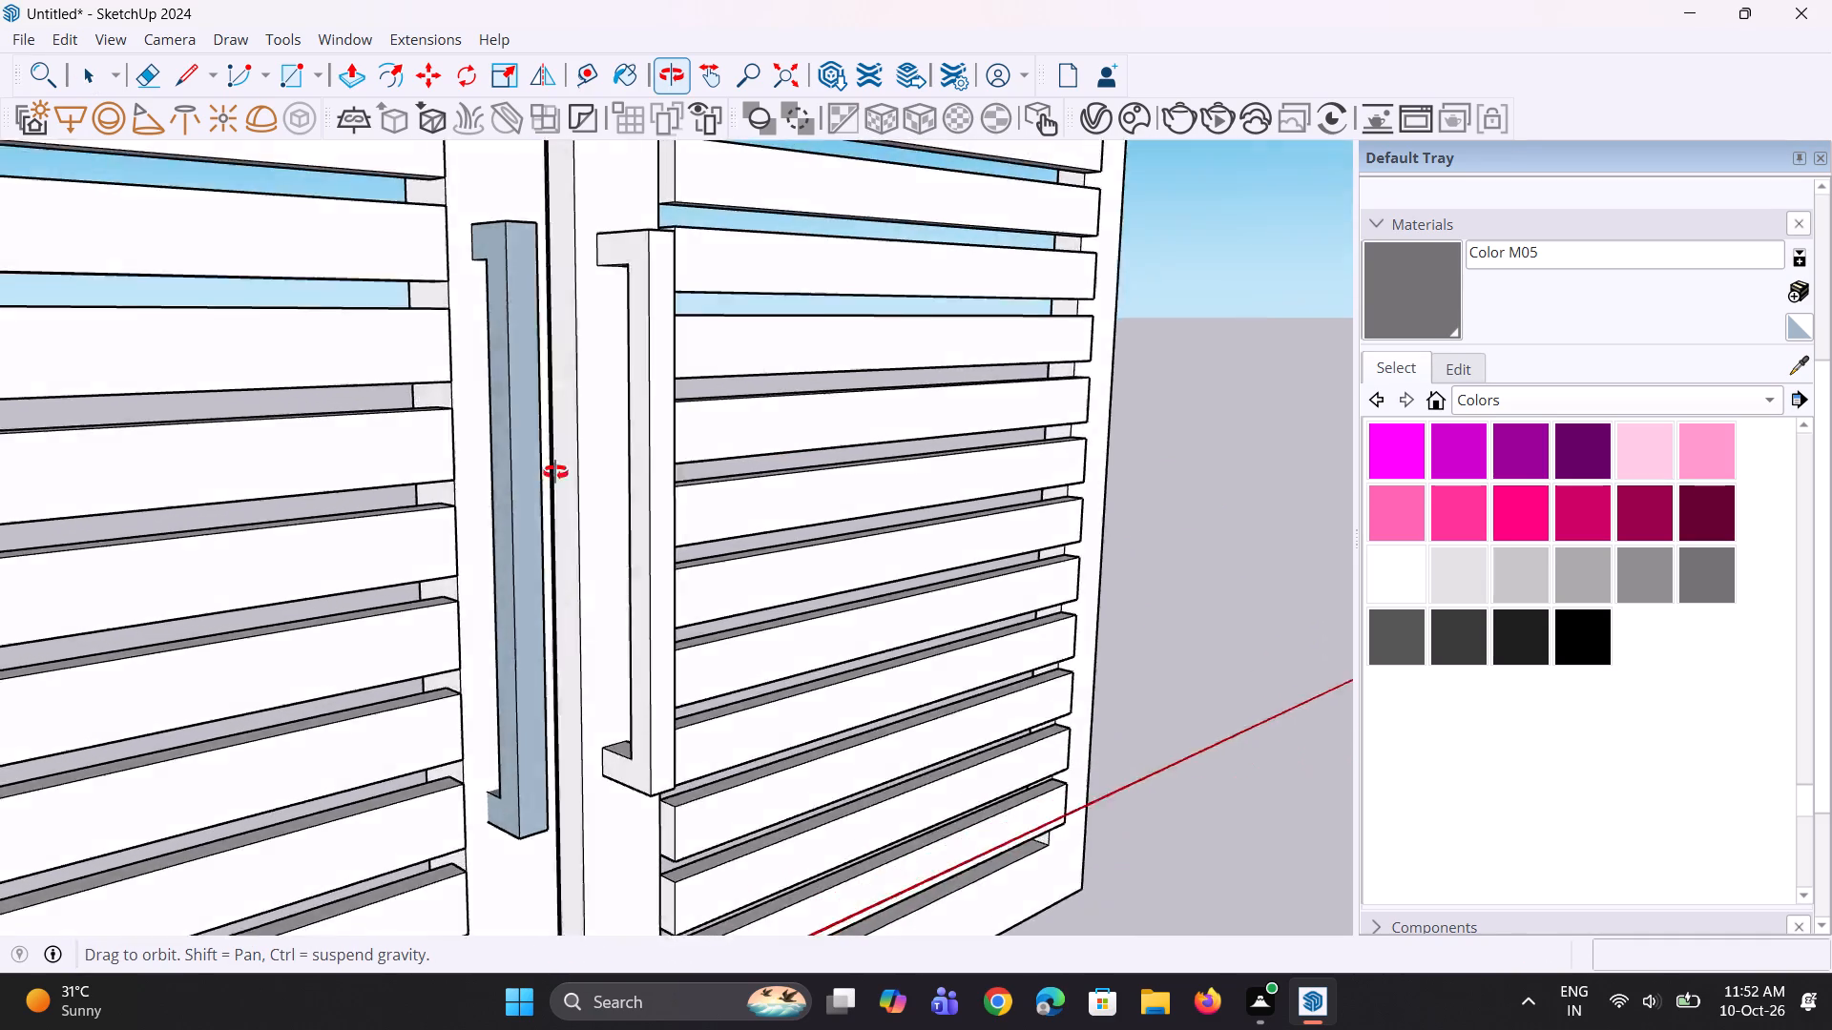
middle_click_drag(555, 472, 531, 441)
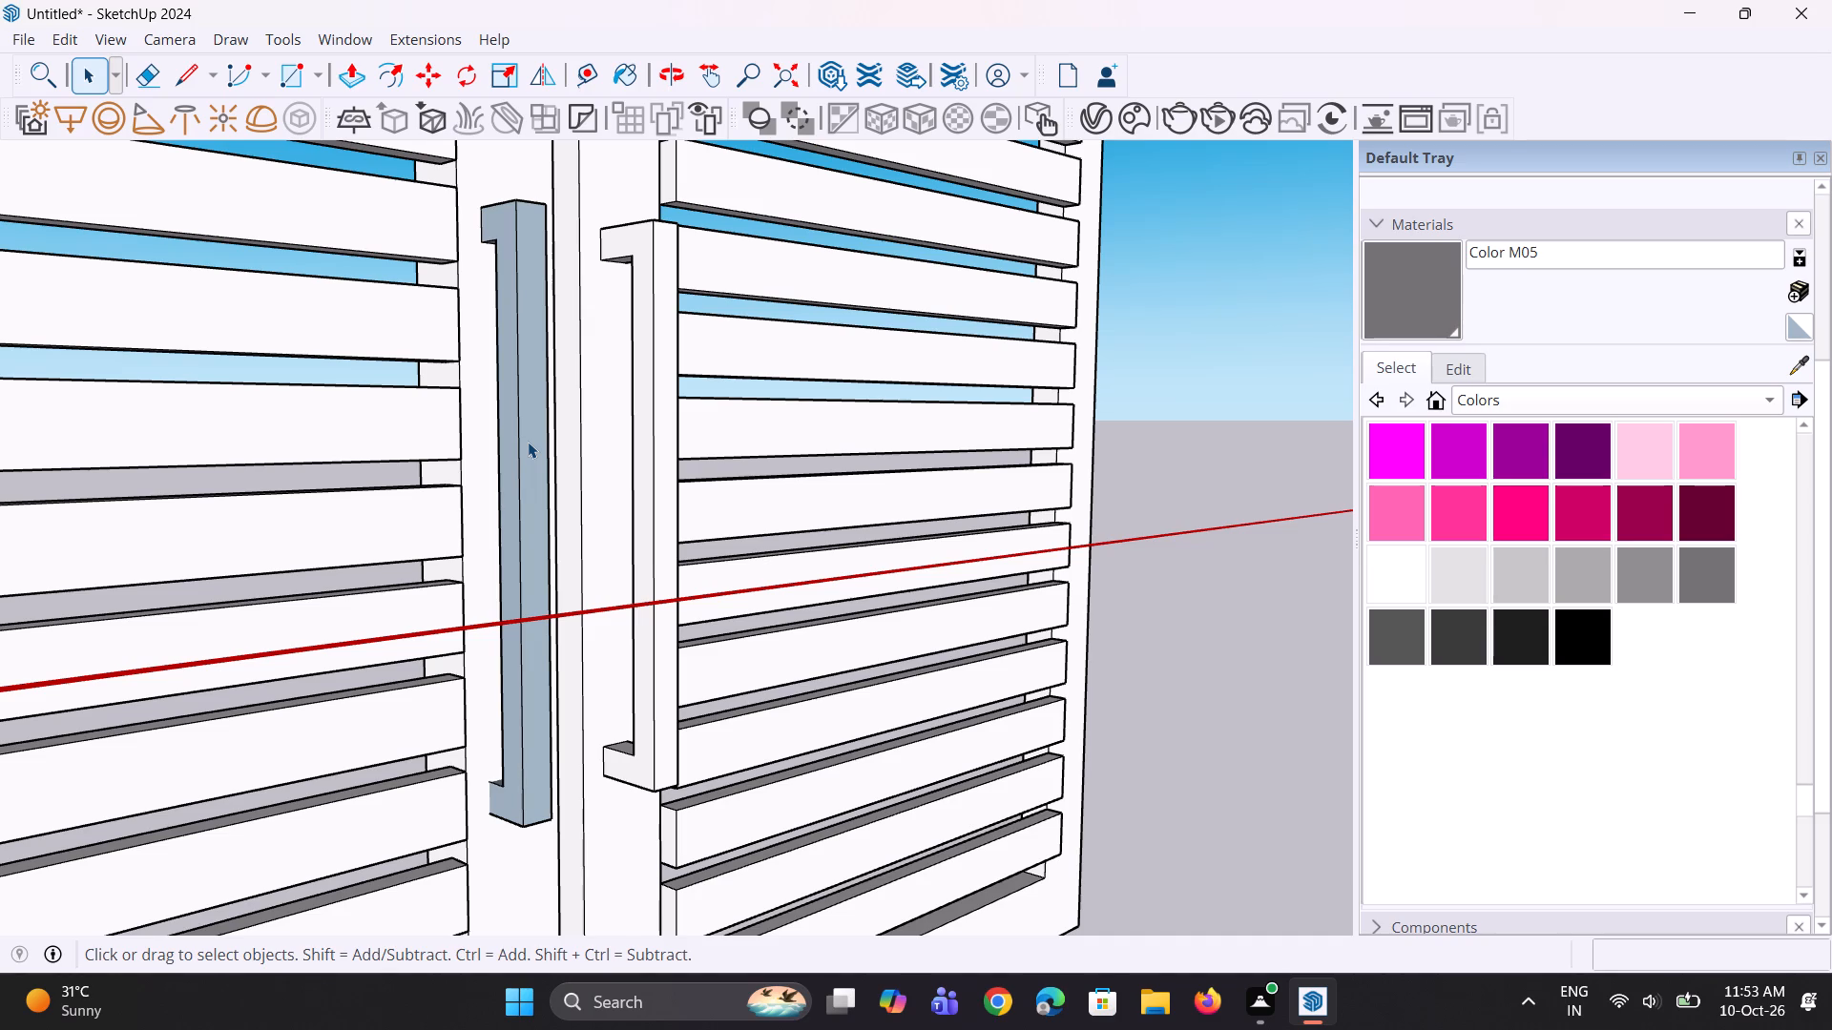
scroll(515, 396, "down", 2)
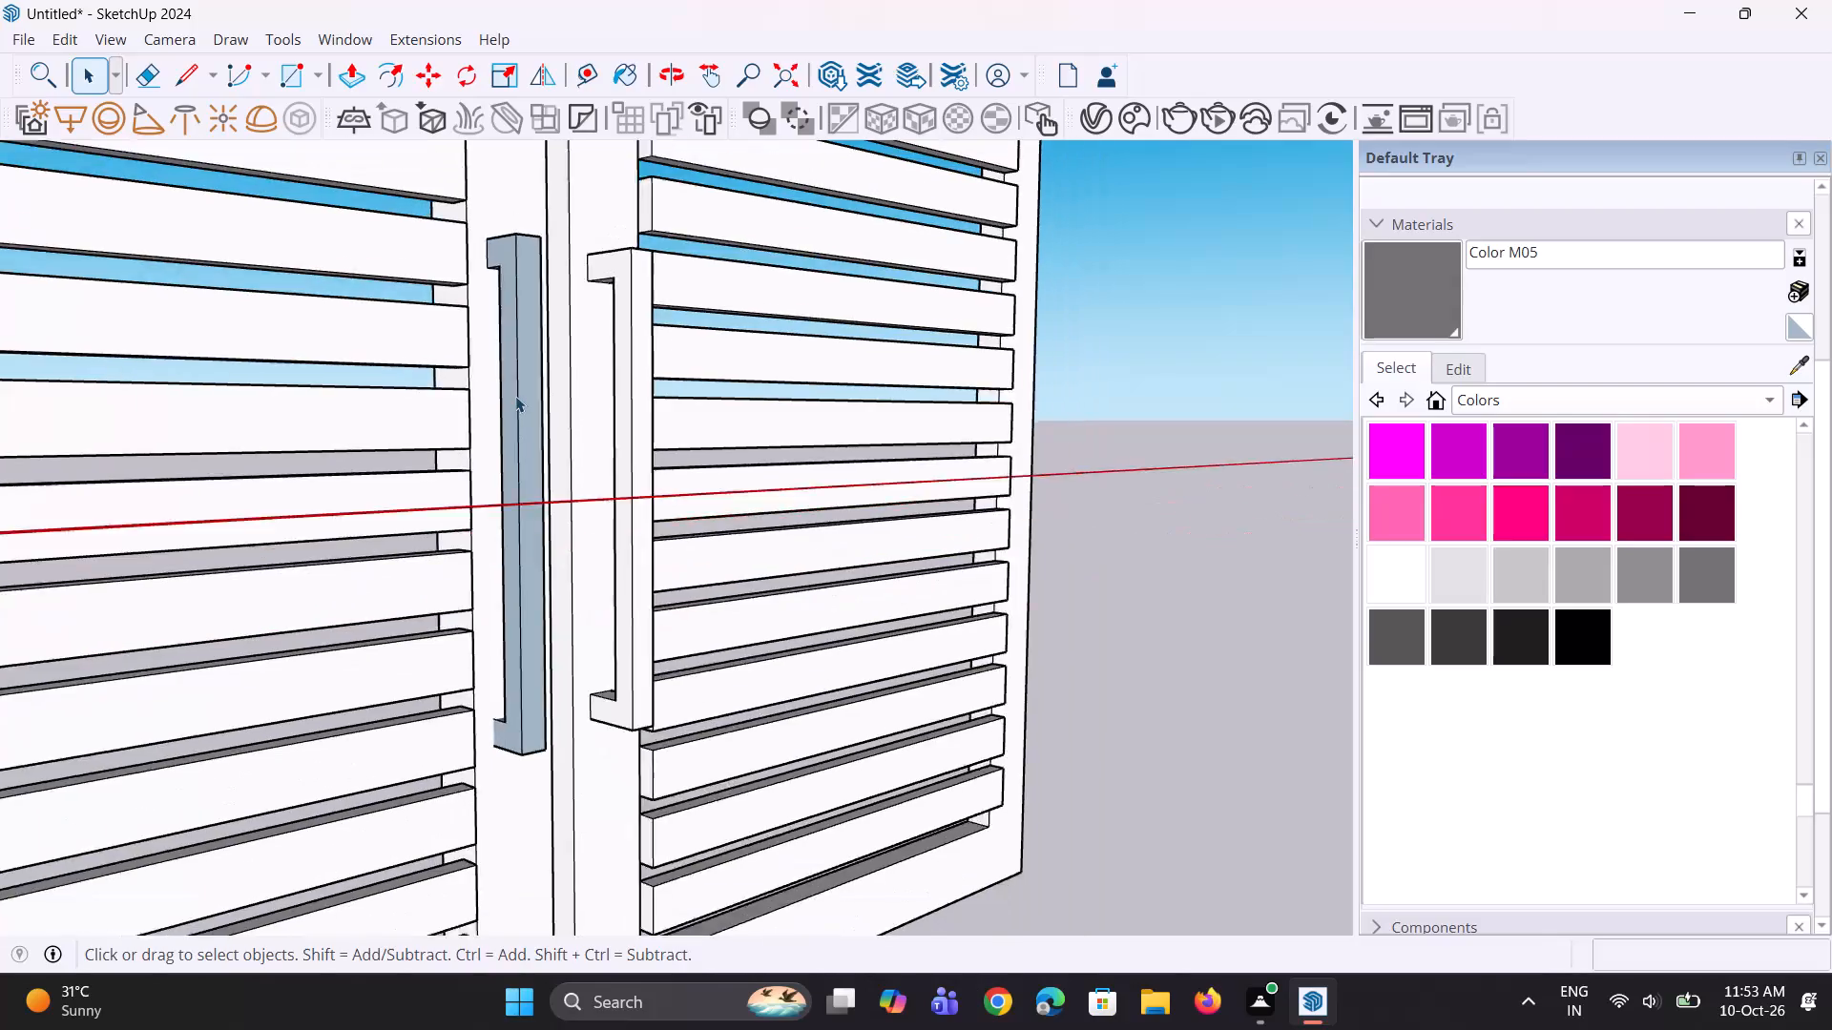
scroll(515, 396, "down", 5)
middle_click_drag(574, 509, 471, 594)
left_click(1371, 472)
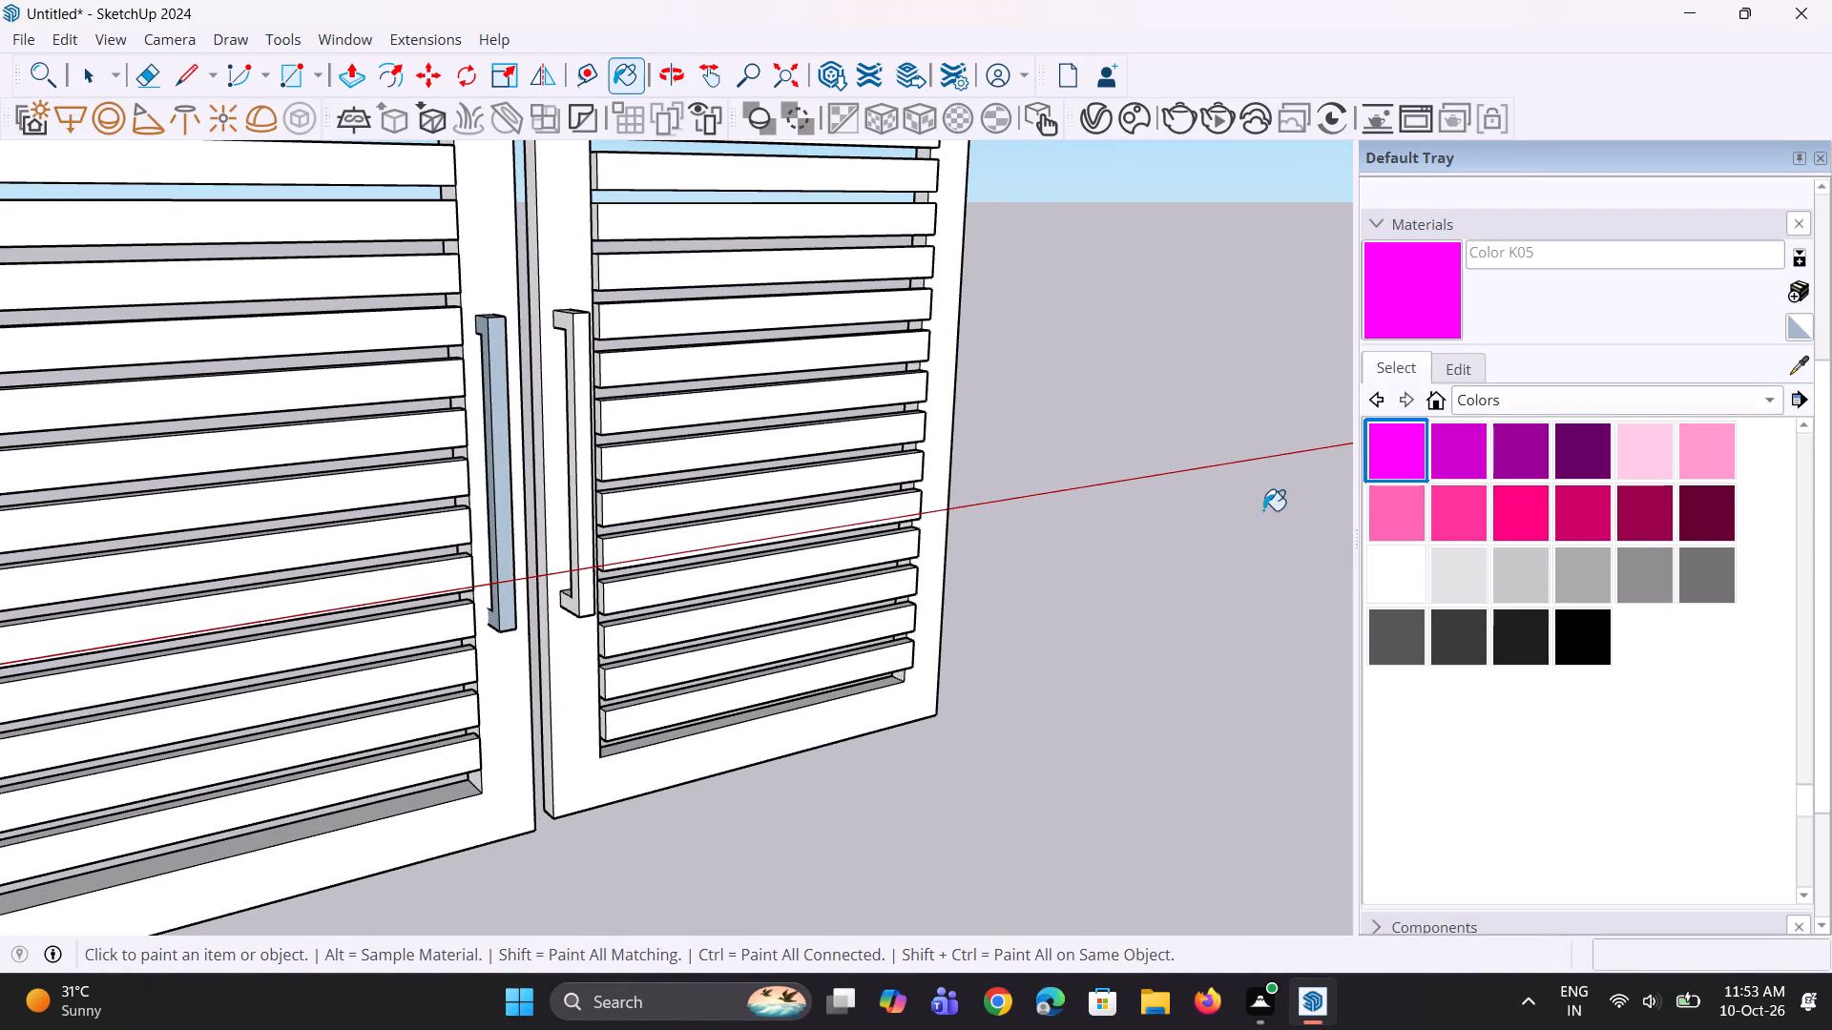
scroll(1200, 524, "down", 4)
key("space")
key("space")
key("space")
left_click(1183, 520)
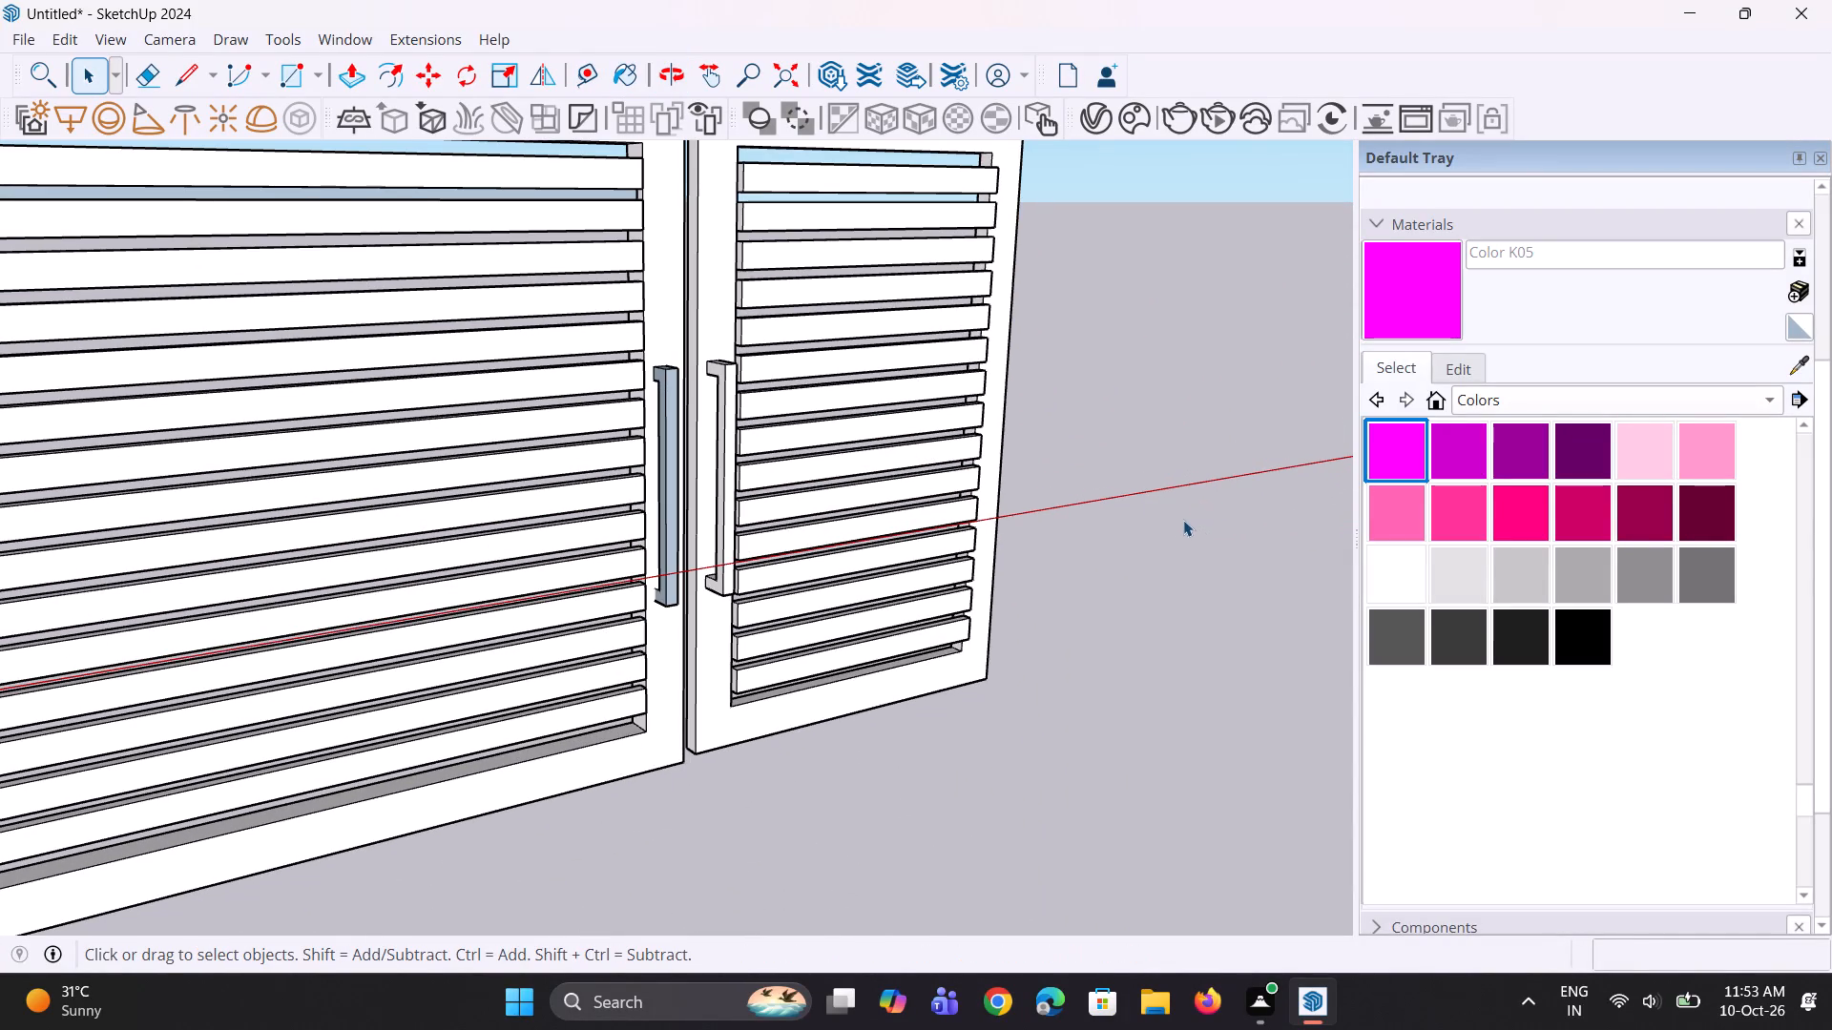
Examine the overall proportions of both slatted gate leaves and their handles beside the building wall.
scroll(1117, 561, "down", 4)
middle_click_drag(1063, 565, 900, 516)
scroll(900, 516, "down", 4)
middle_click_drag(851, 505, 834, 456)
scroll(573, 398, "up", 3)
middle_click_drag(427, 428, 548, 431)
scroll(553, 431, "down", 6)
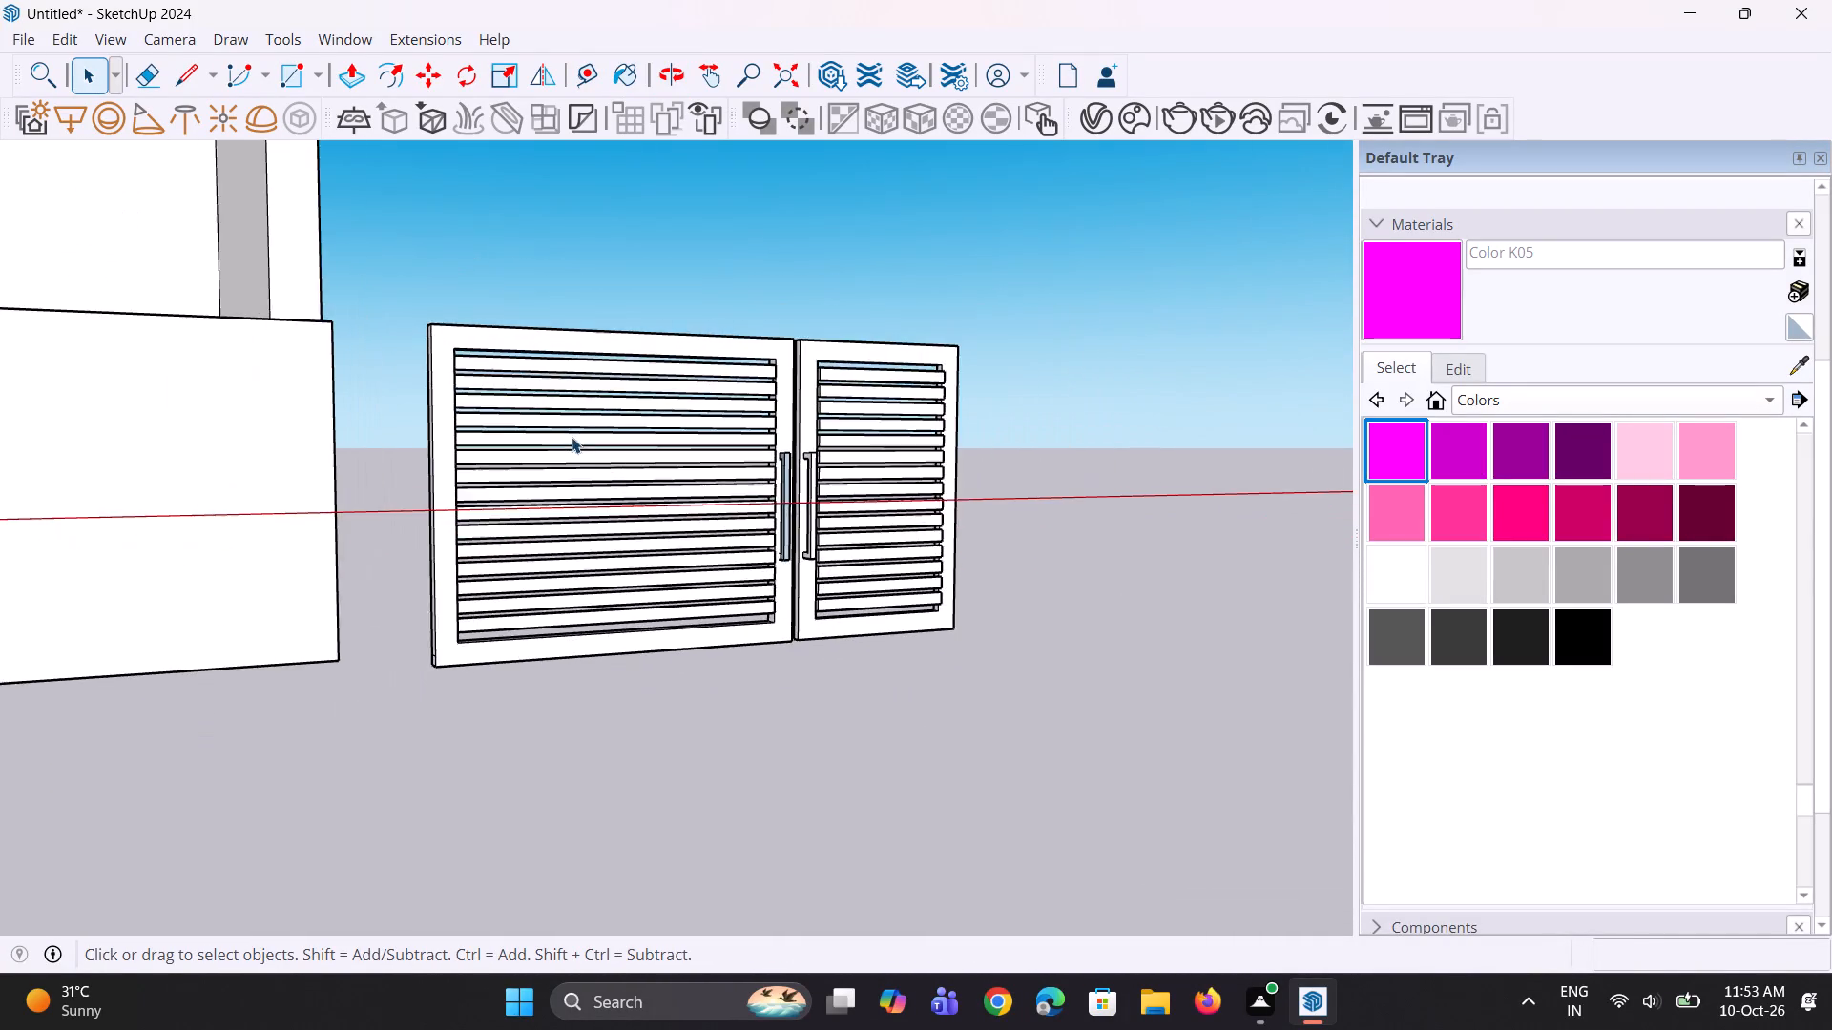
scroll(572, 437, "down", 2)
middle_click_drag(531, 503, 528, 549)
scroll(488, 438, "up", 1)
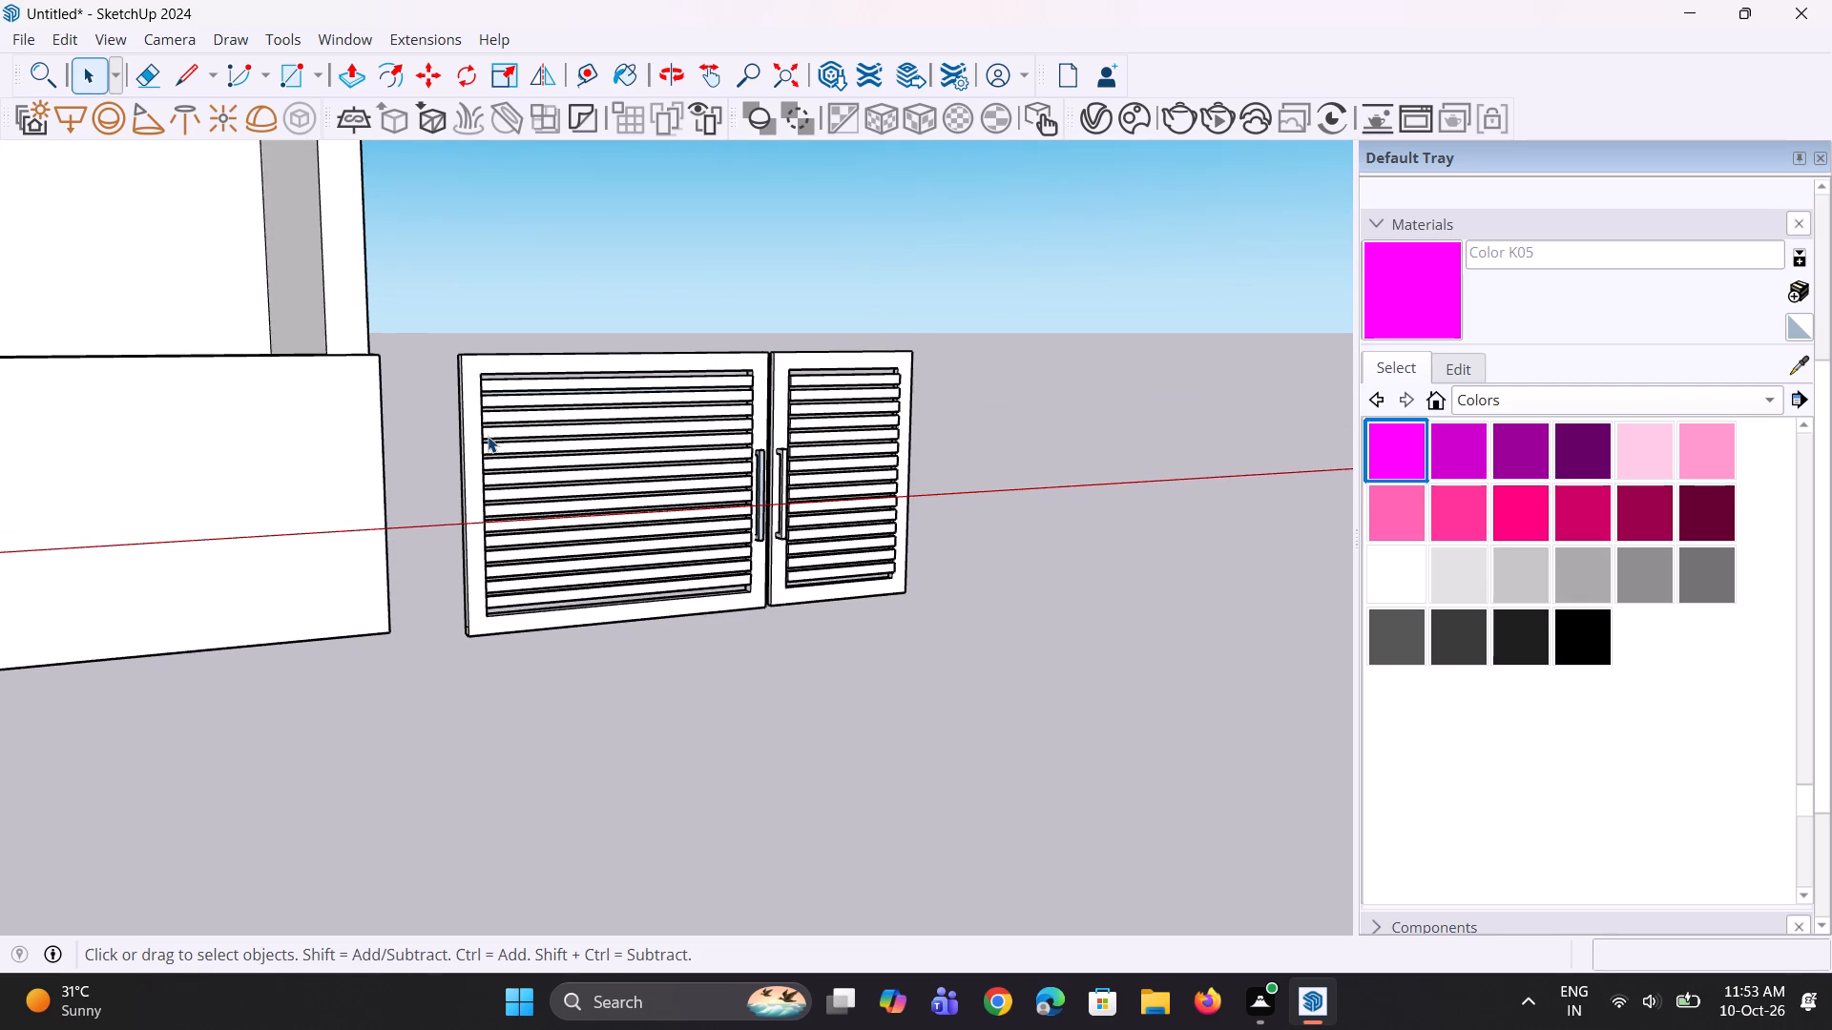
scroll(531, 399, "down", 4)
middle_click_drag(542, 433, 542, 435)
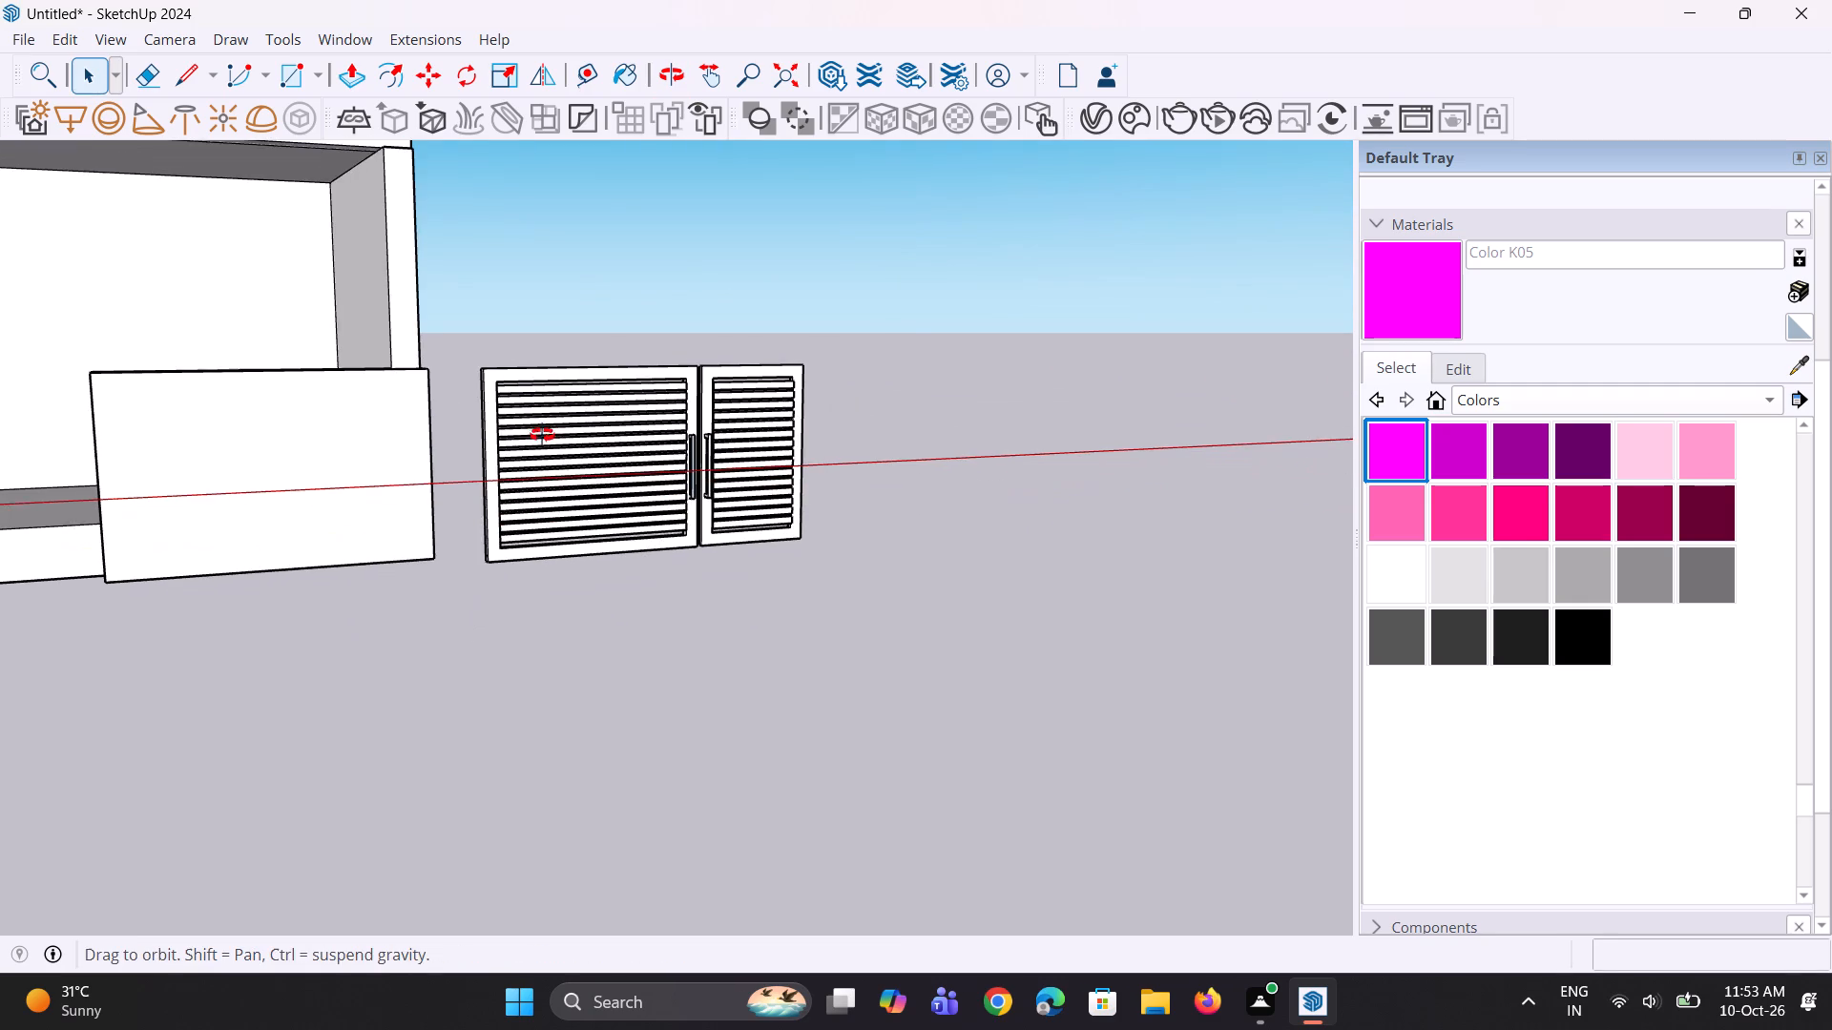
middle_click_drag(542, 435, 494, 459)
scroll(481, 402, "up", 5)
middle_click_drag(487, 411, 461, 431)
key("space")
key("space")
scroll(579, 466, "down", 4)
scroll(590, 465, "up", 1)
middle_click_drag(579, 456, 538, 426)
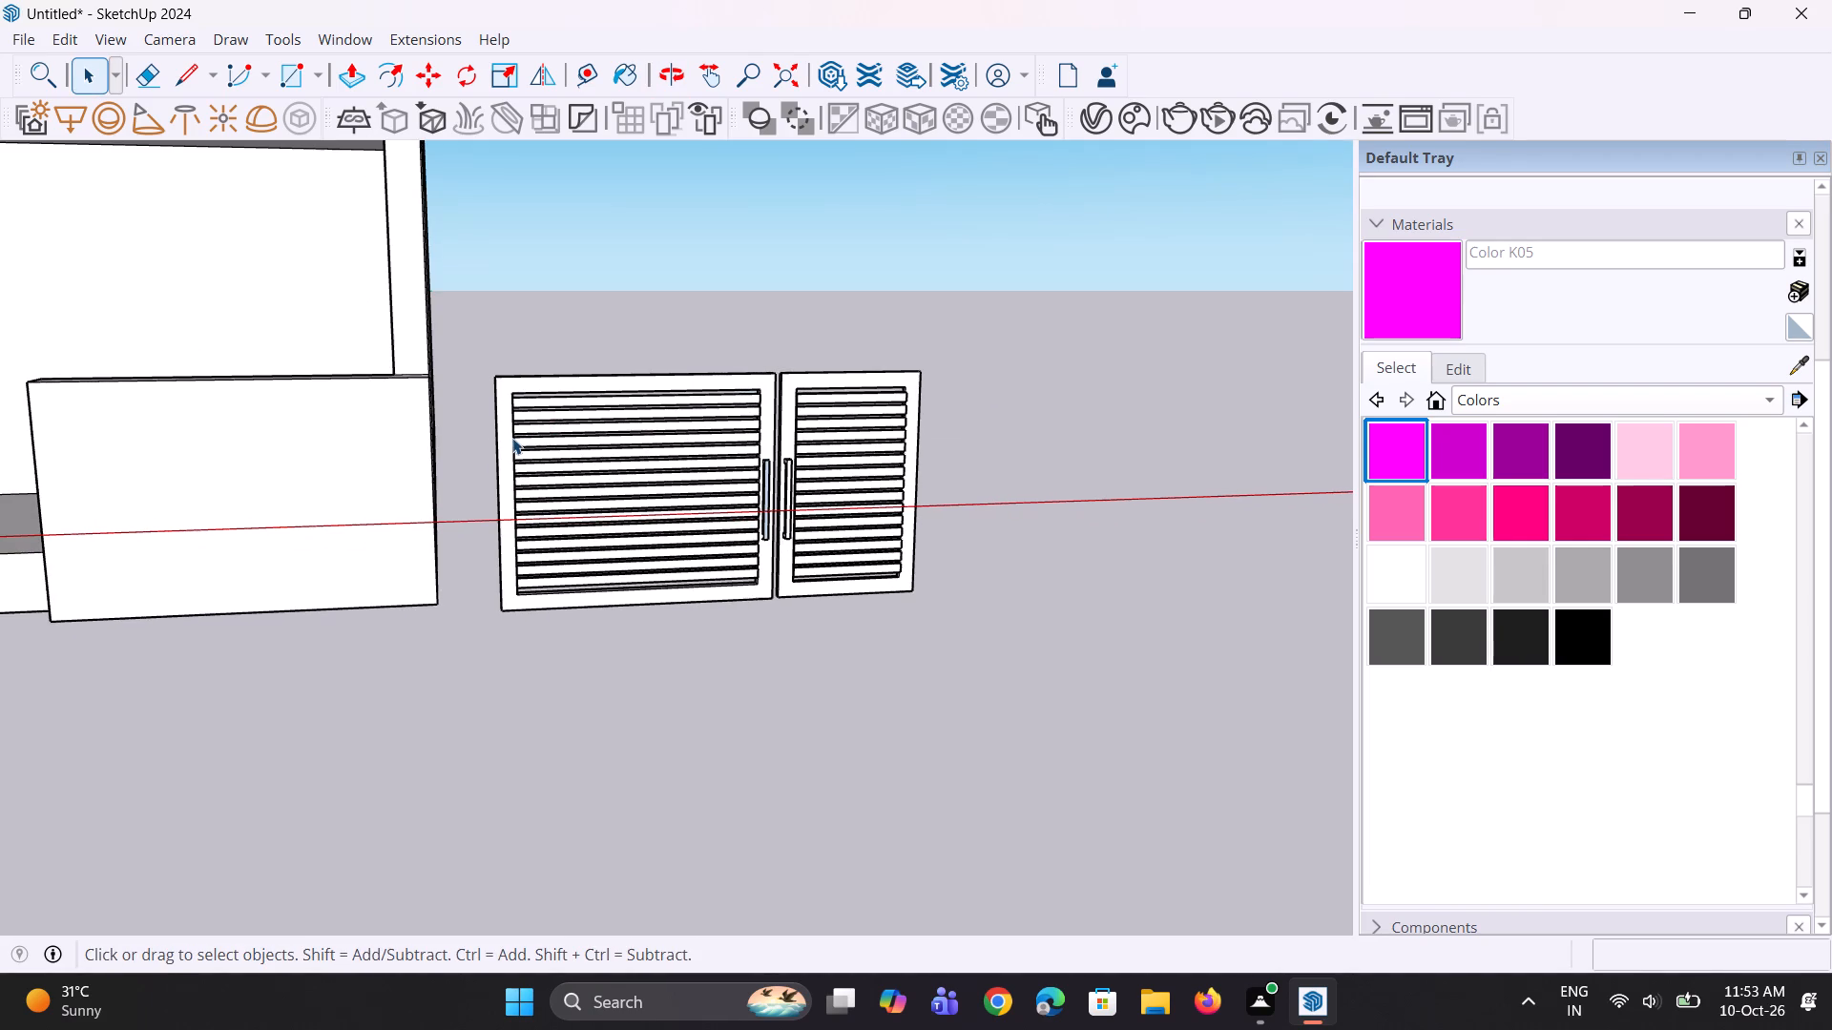
scroll(512, 438, "down", 2)
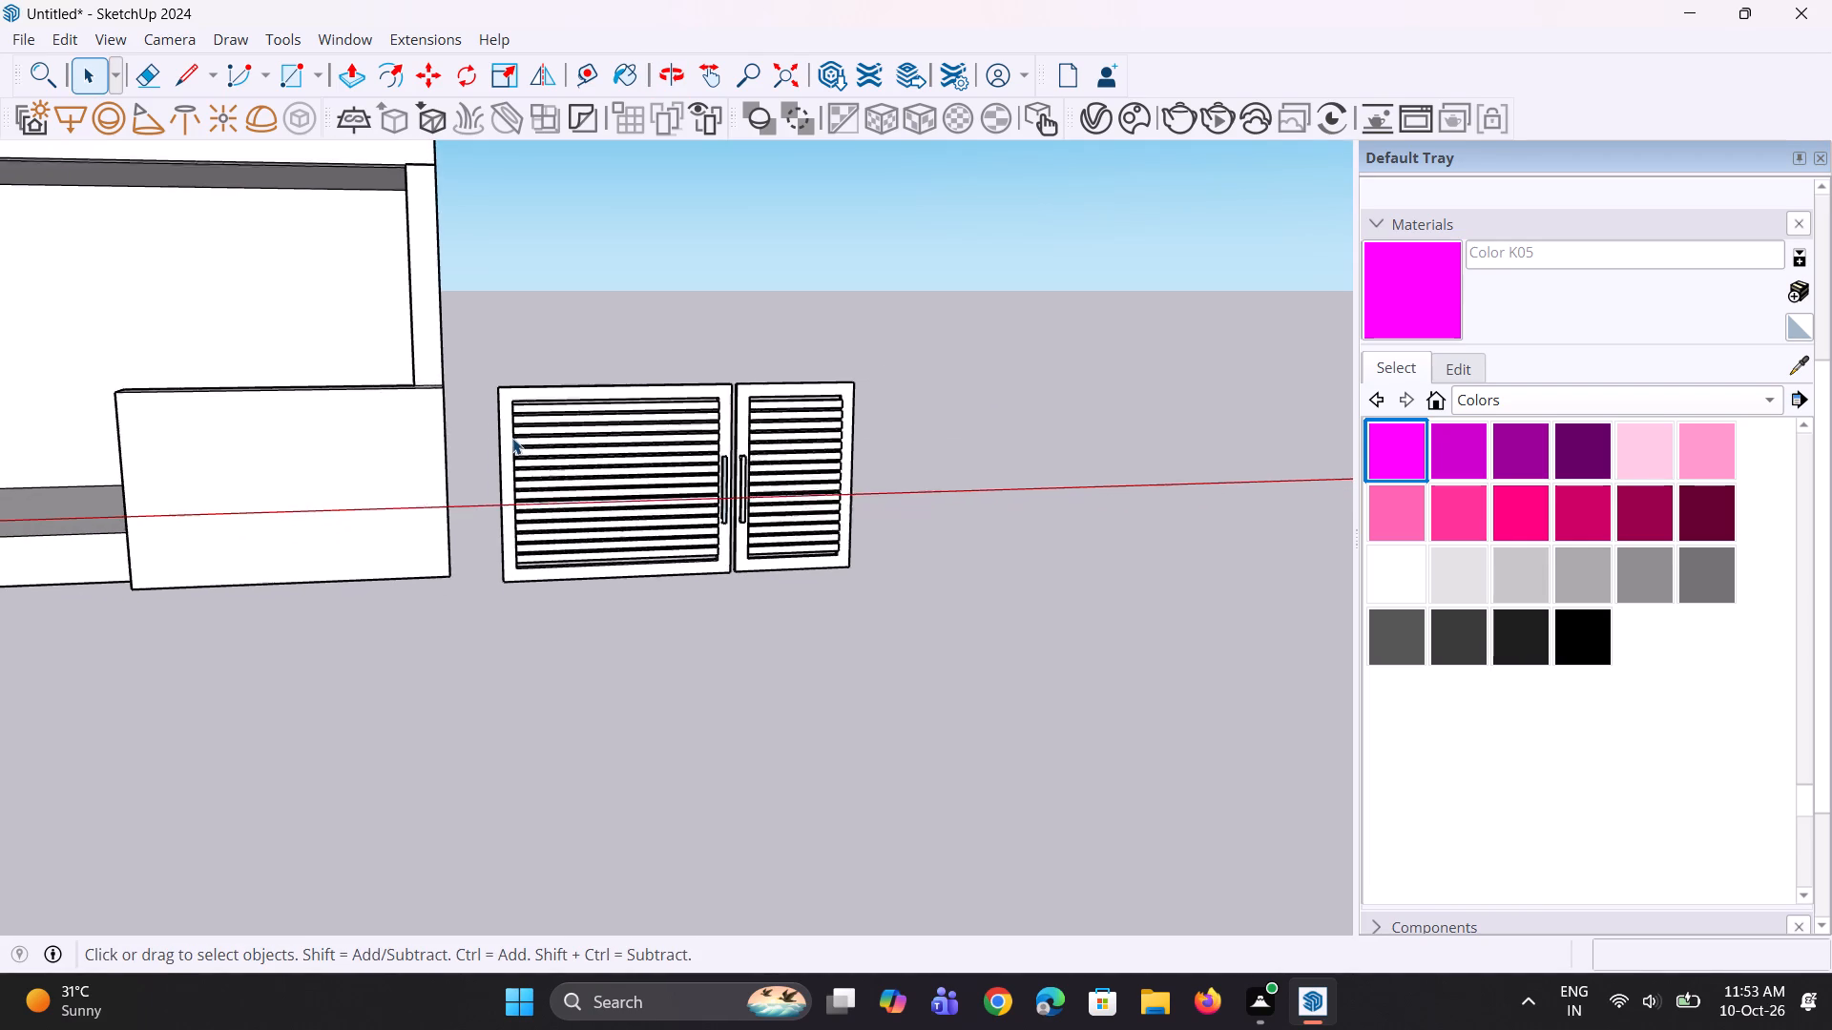
scroll(512, 438, "down", 1)
middle_click_drag(496, 455, 484, 492)
scroll(493, 486, "up", 6)
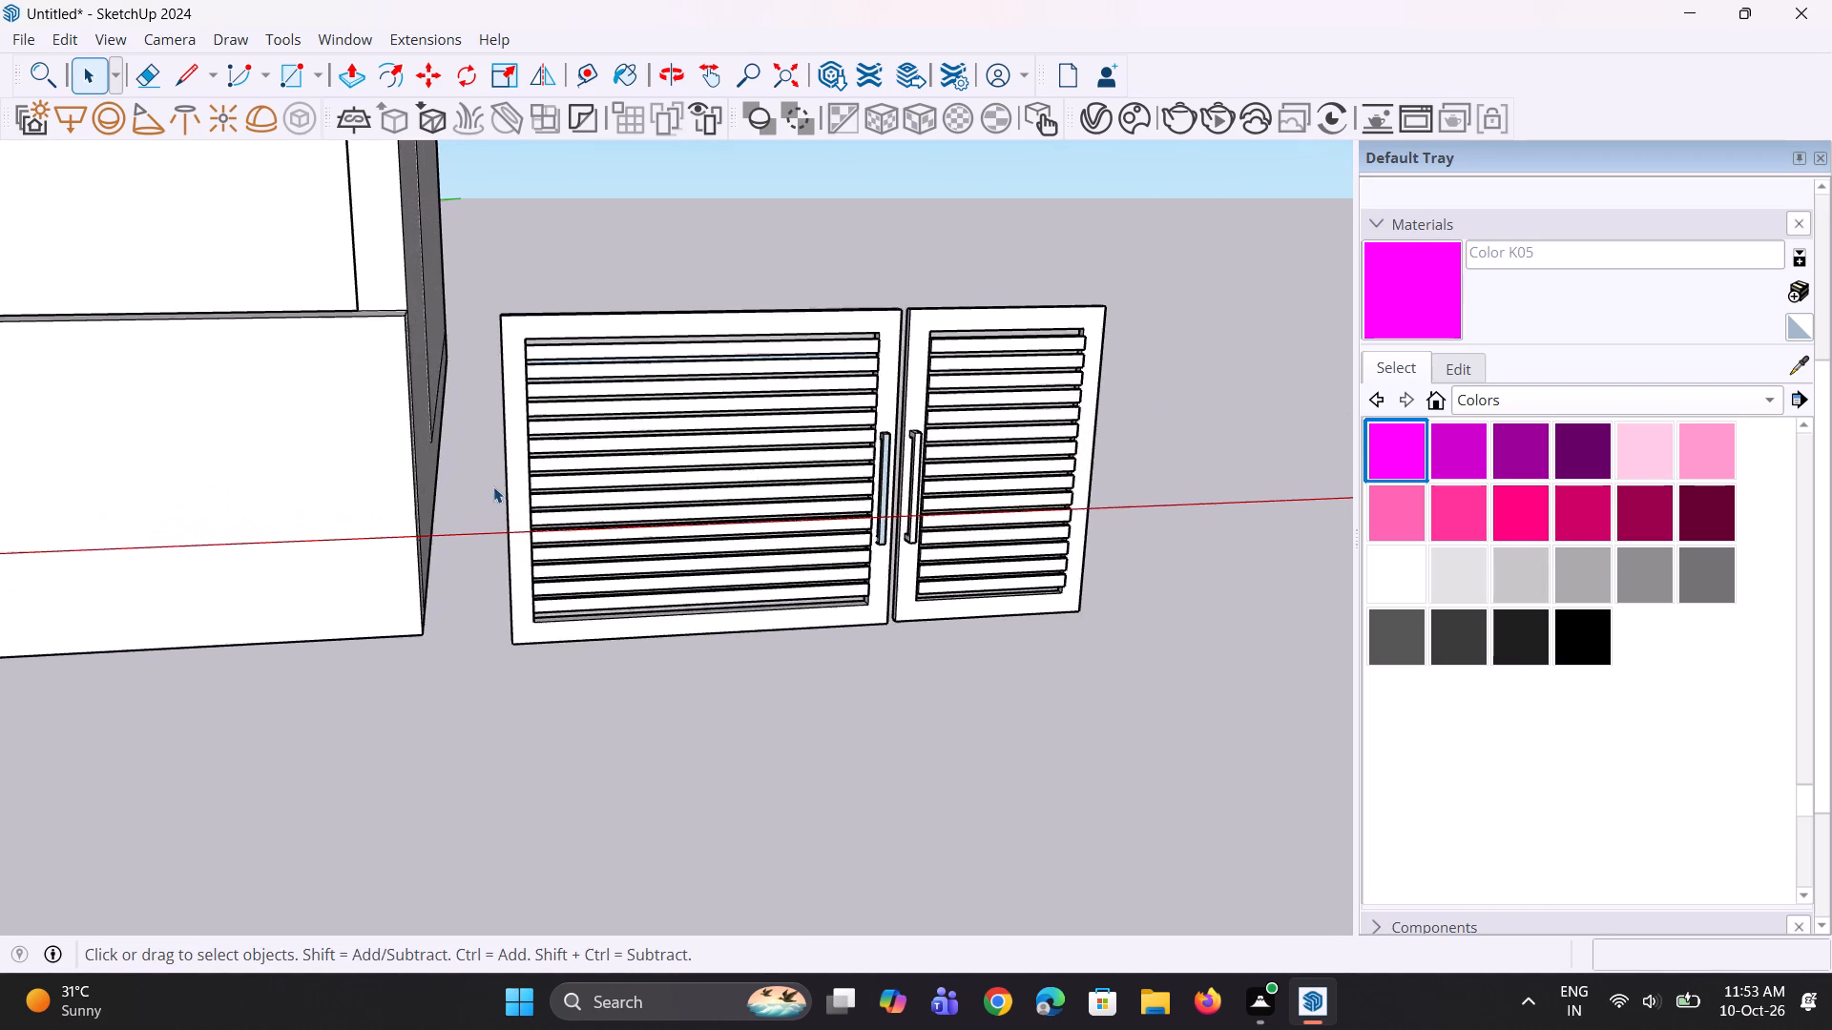
Inspect from an oblique angle how far the two pull handles project from the gate leaves and how thick they are.
middle_click_drag(493, 486, 1029, 601)
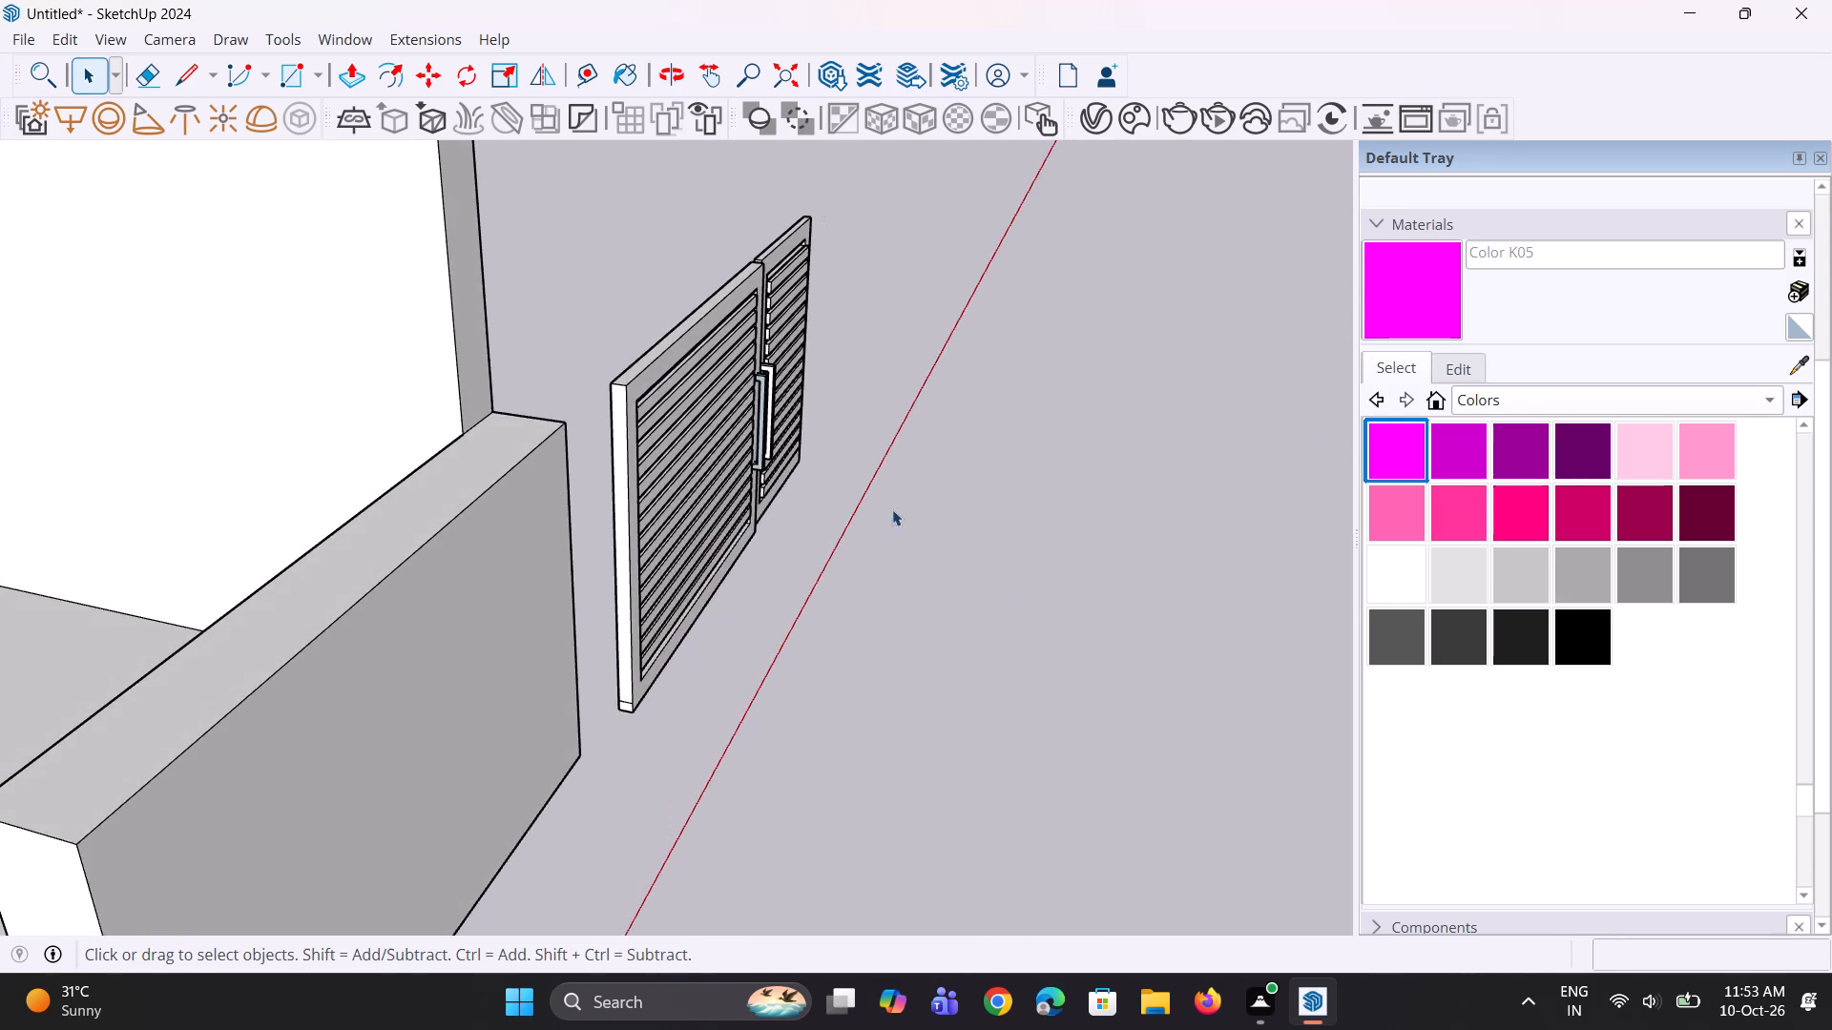
scroll(725, 394, "up", 2)
scroll(655, 435, "up", 4)
middle_click_drag(622, 413, 566, 381)
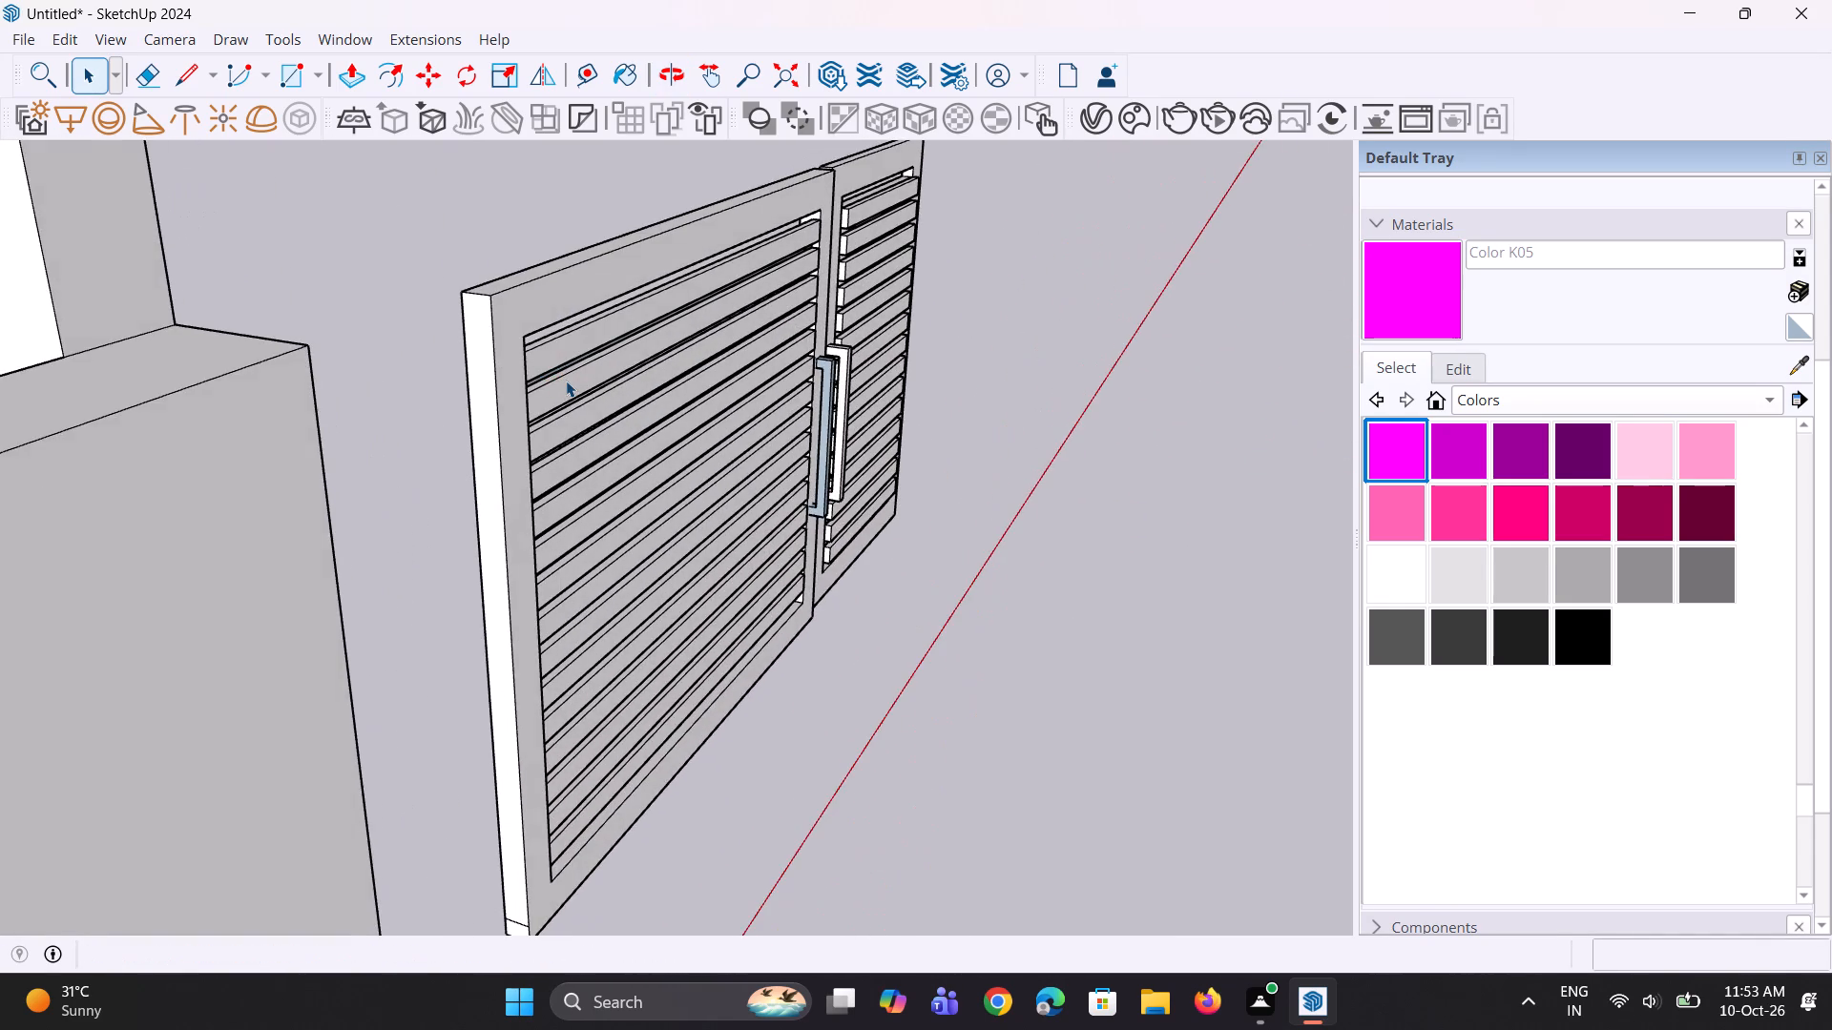
scroll(566, 381, "up", 3)
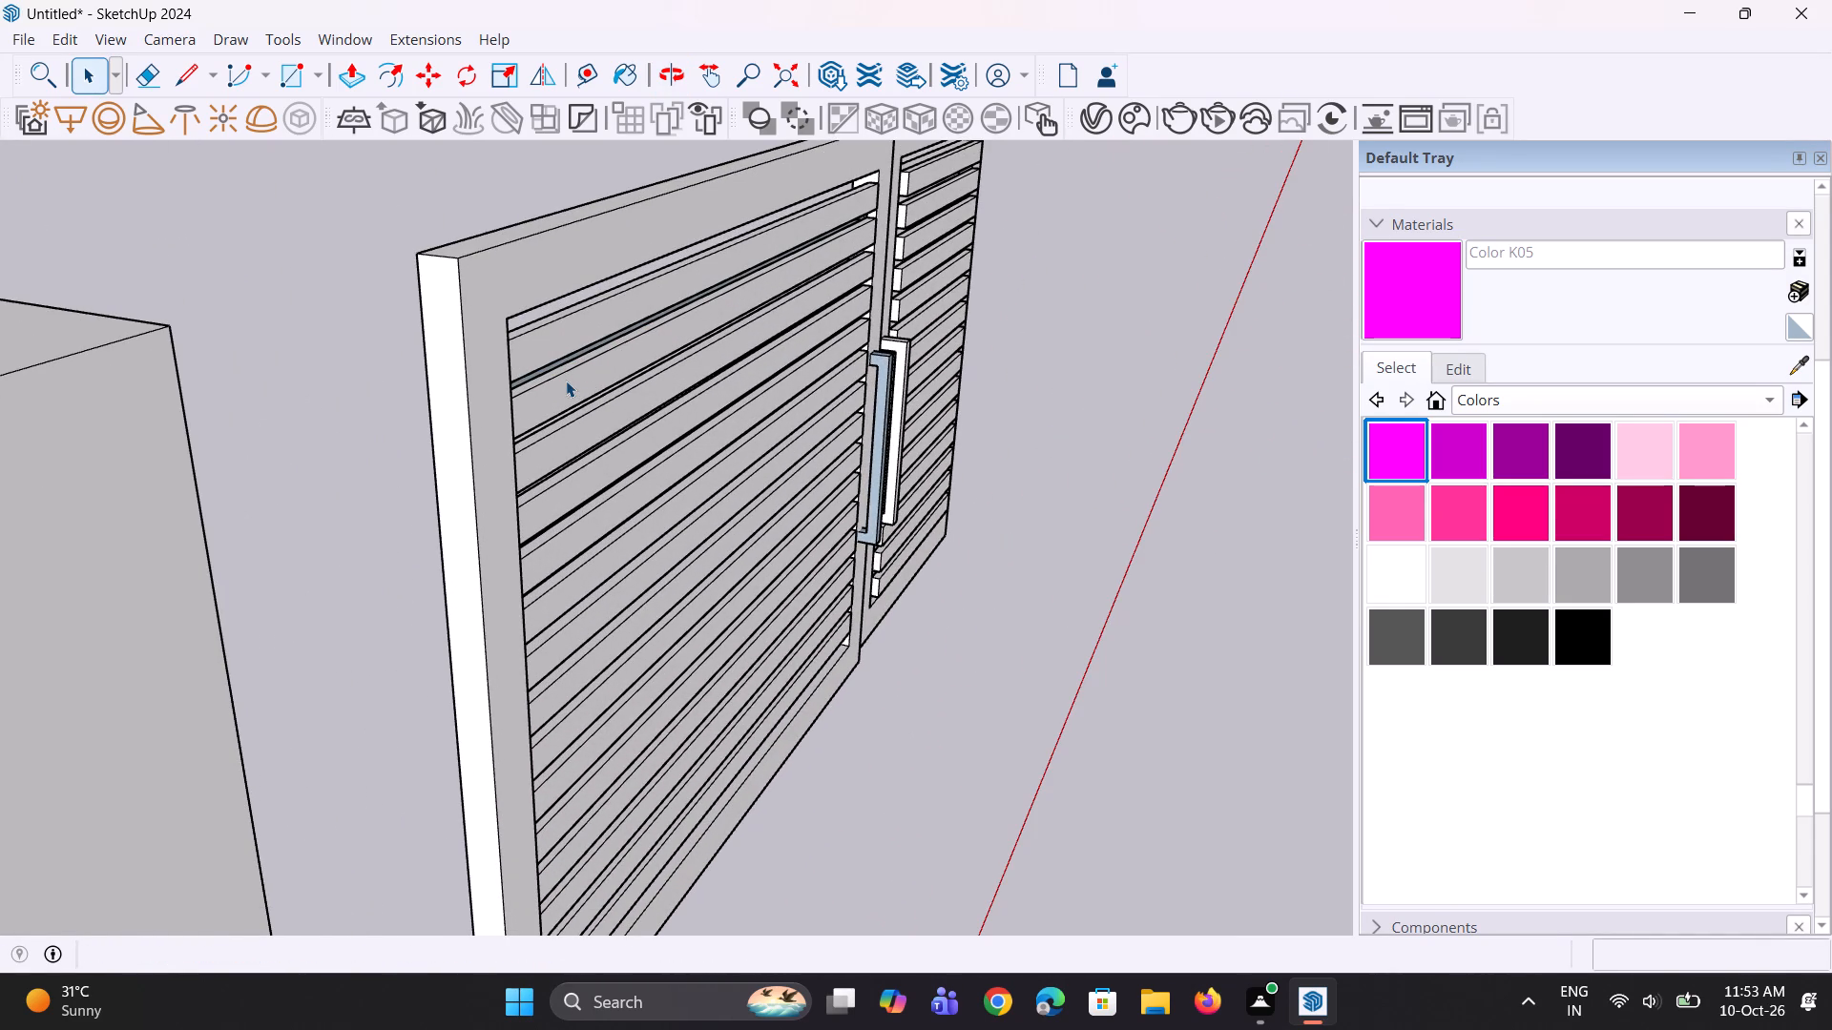
scroll(849, 279, "up", 1)
scroll(878, 445, "up", 8)
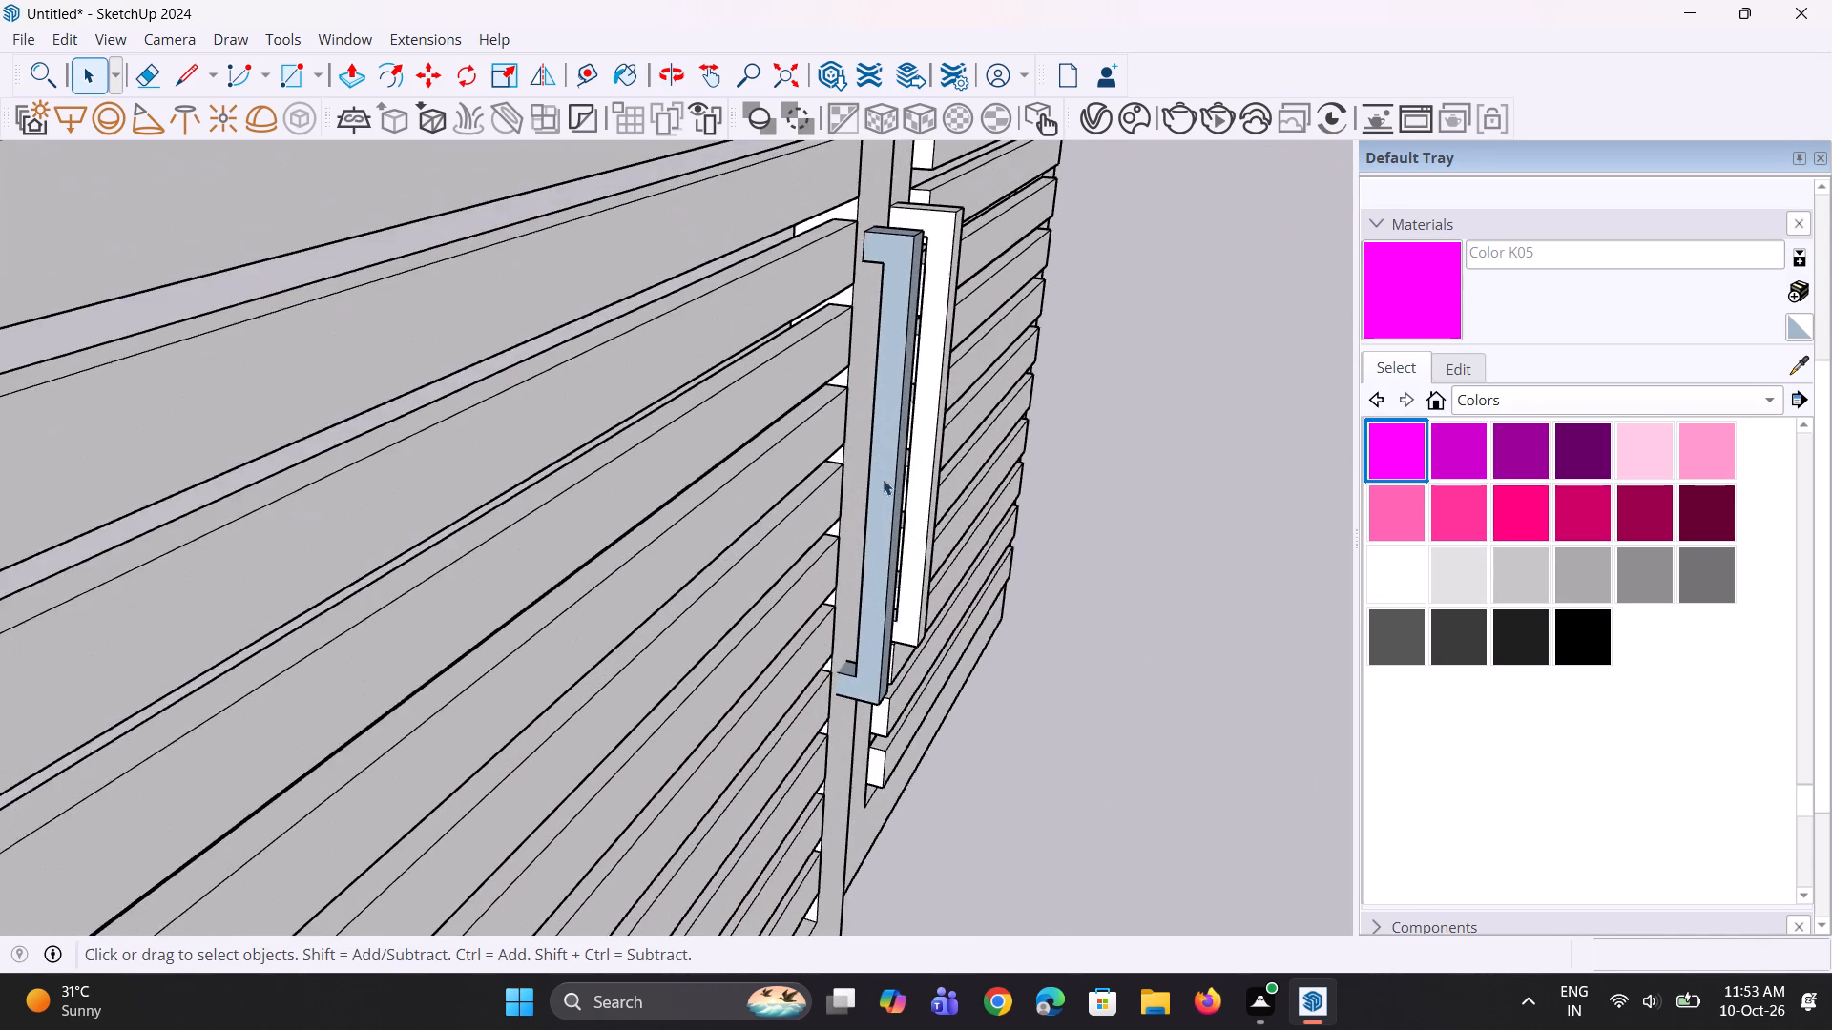
middle_click_drag(885, 479, 760, 459)
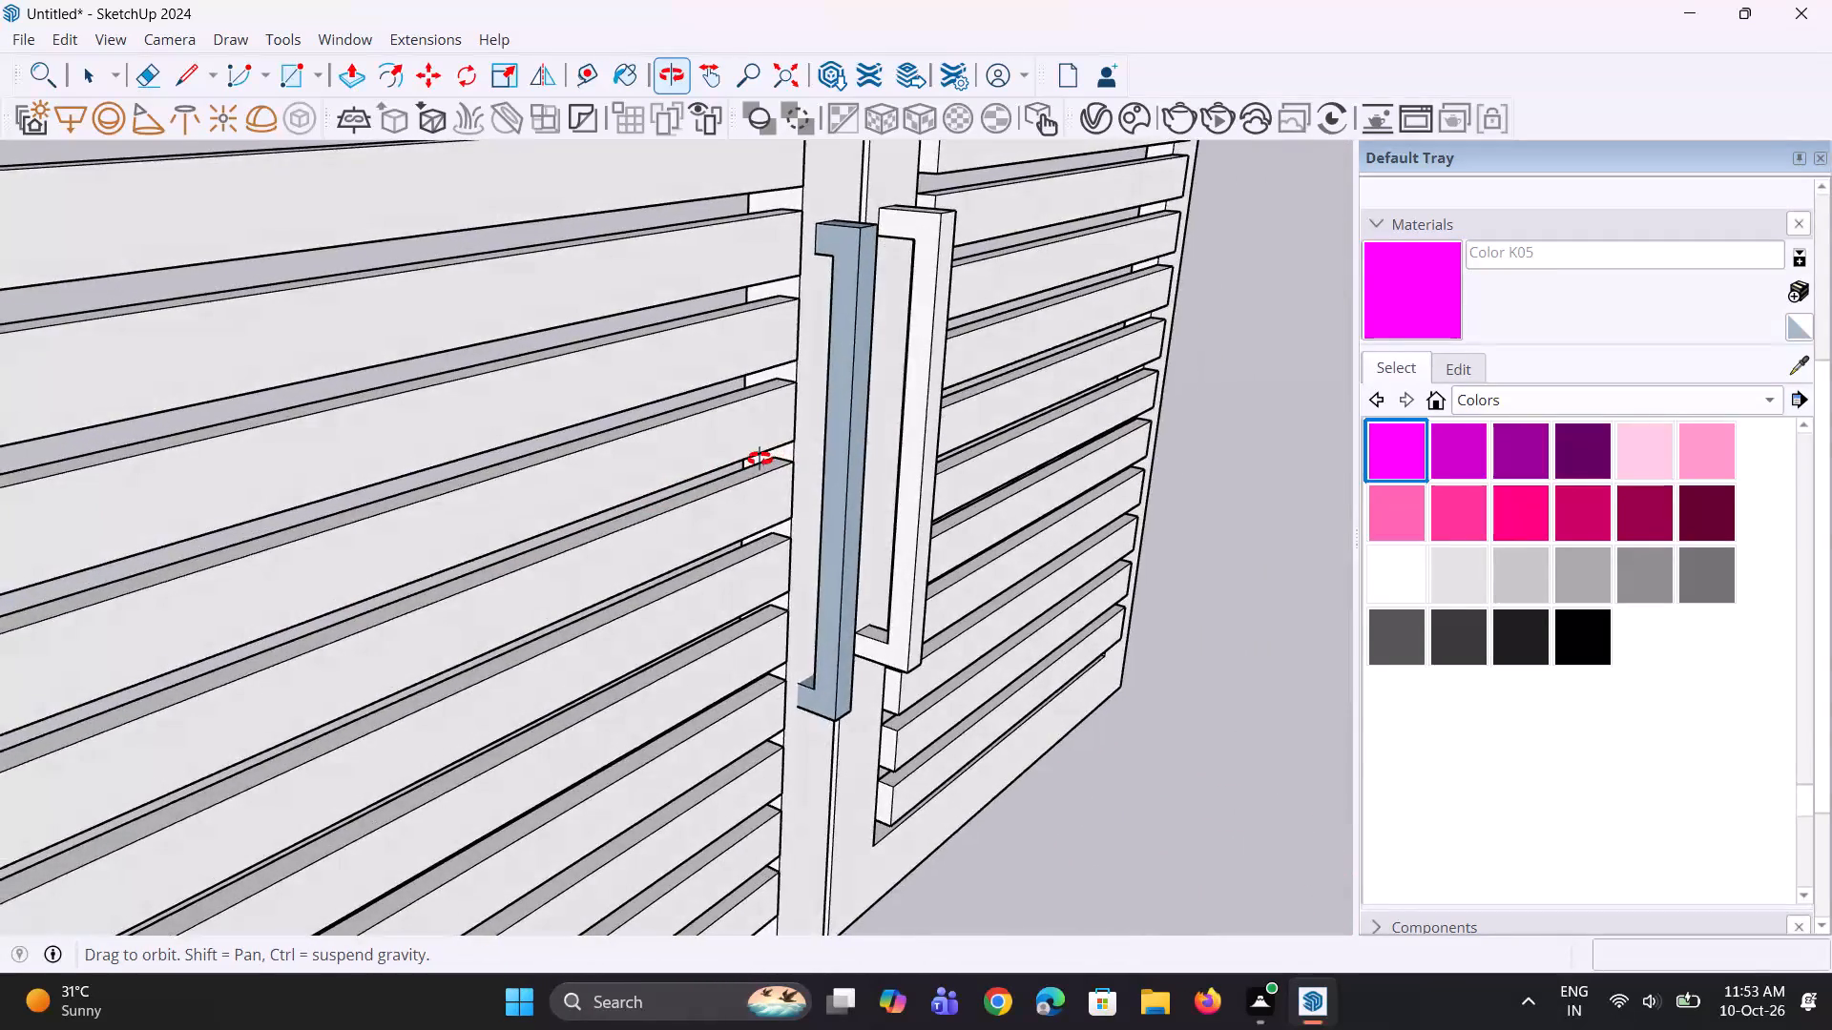
middle_click_drag(760, 459, 709, 403)
scroll(793, 446, "up", 1)
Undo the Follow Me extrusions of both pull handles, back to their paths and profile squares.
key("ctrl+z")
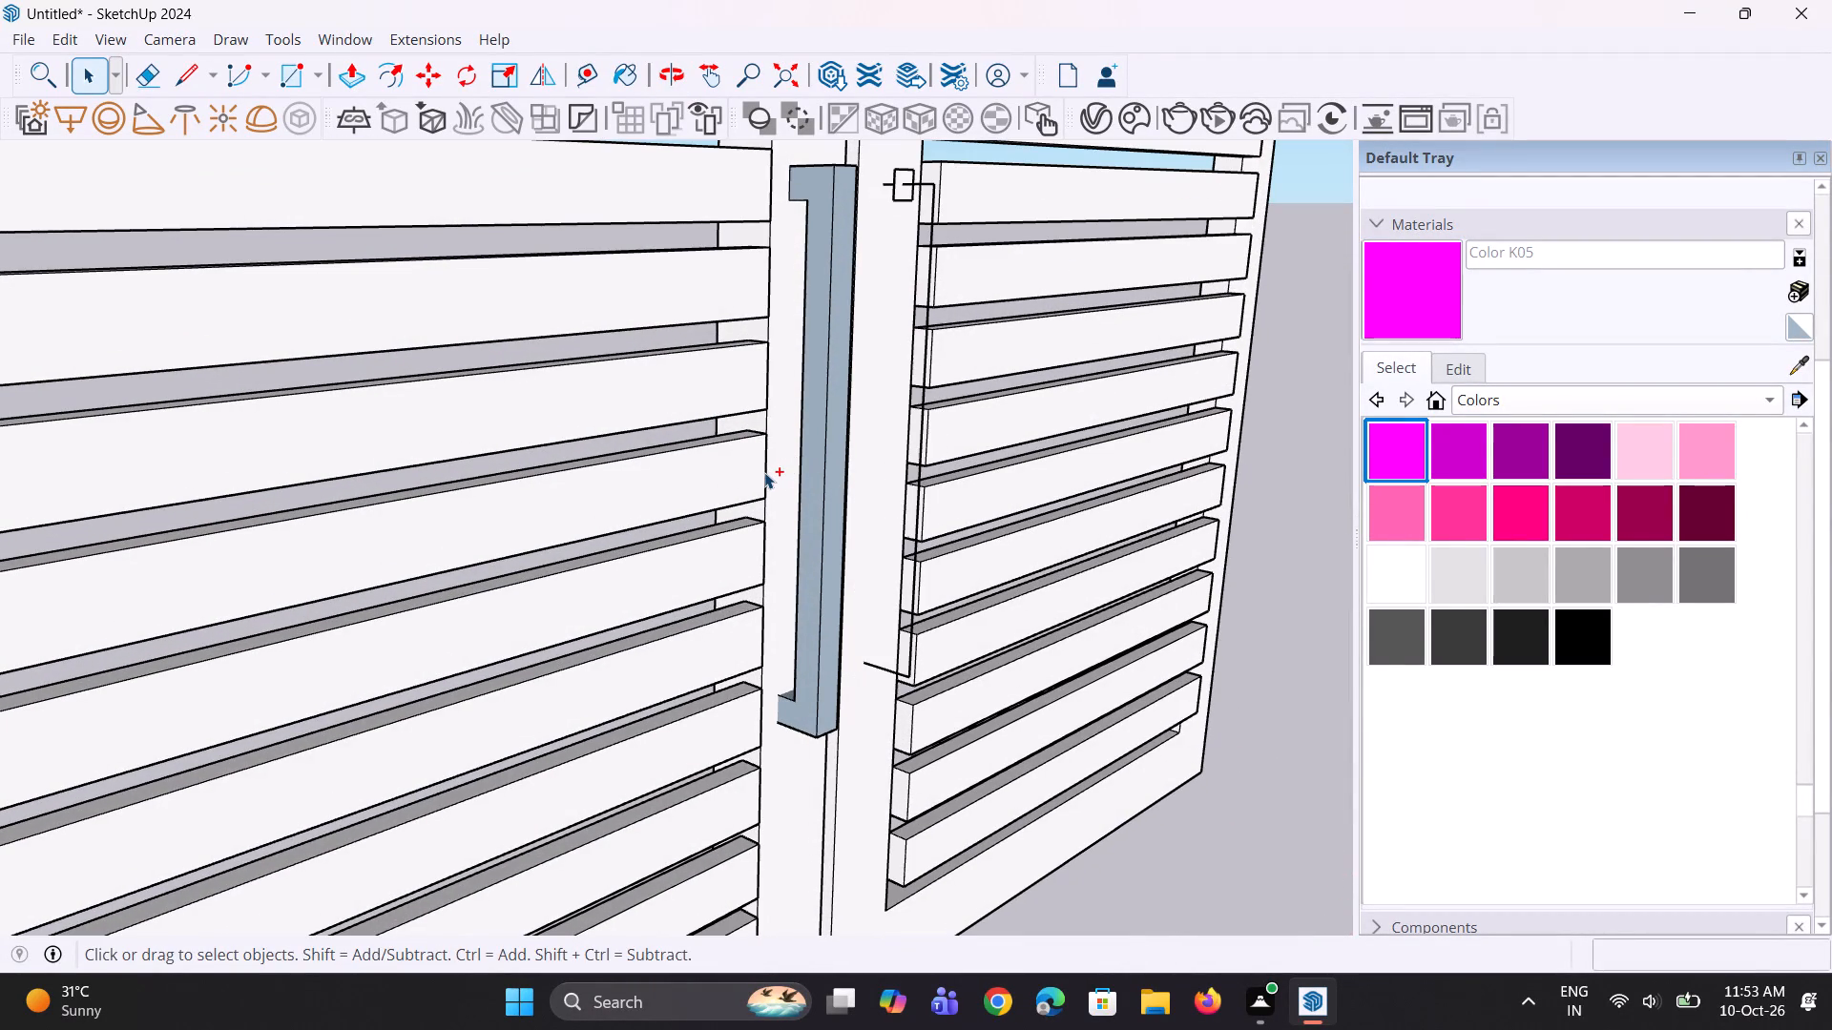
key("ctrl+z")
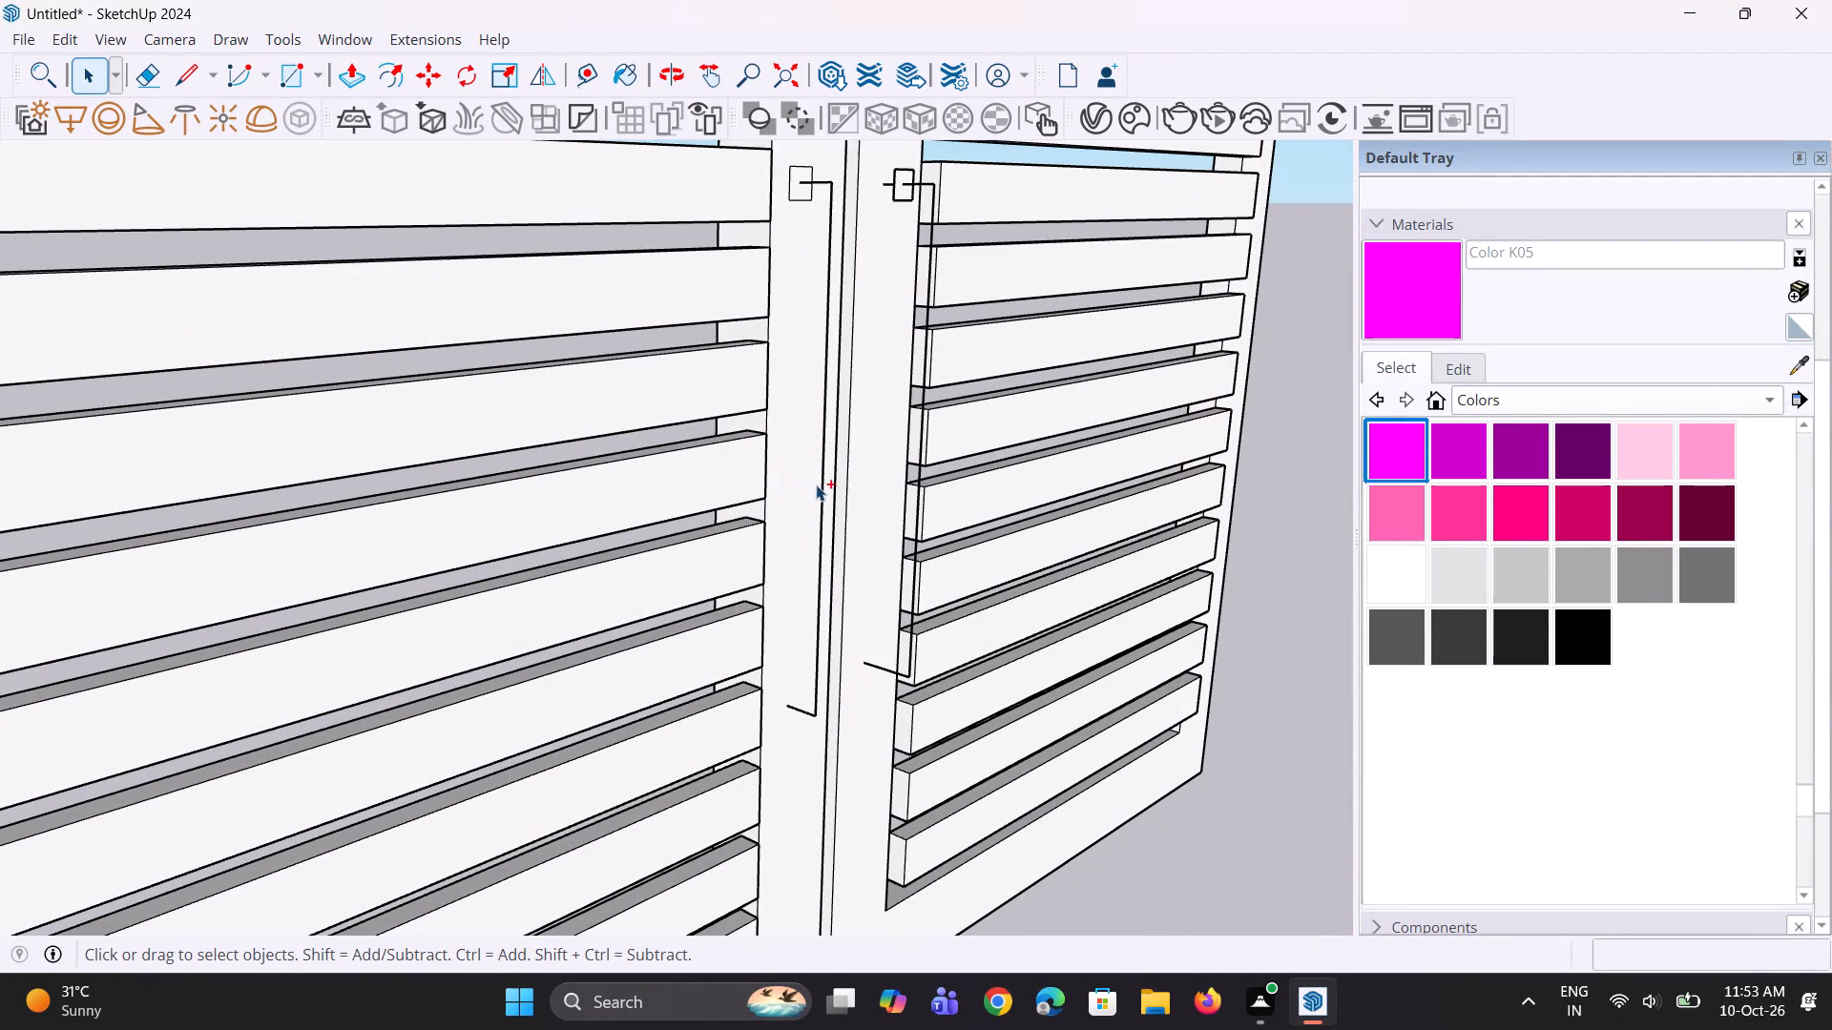
Erase all four edges of the profile square on the wide leaf's stile, keeping the handle path.
scroll(884, 440, "up", 1)
middle_click_drag(912, 477, 556, 621)
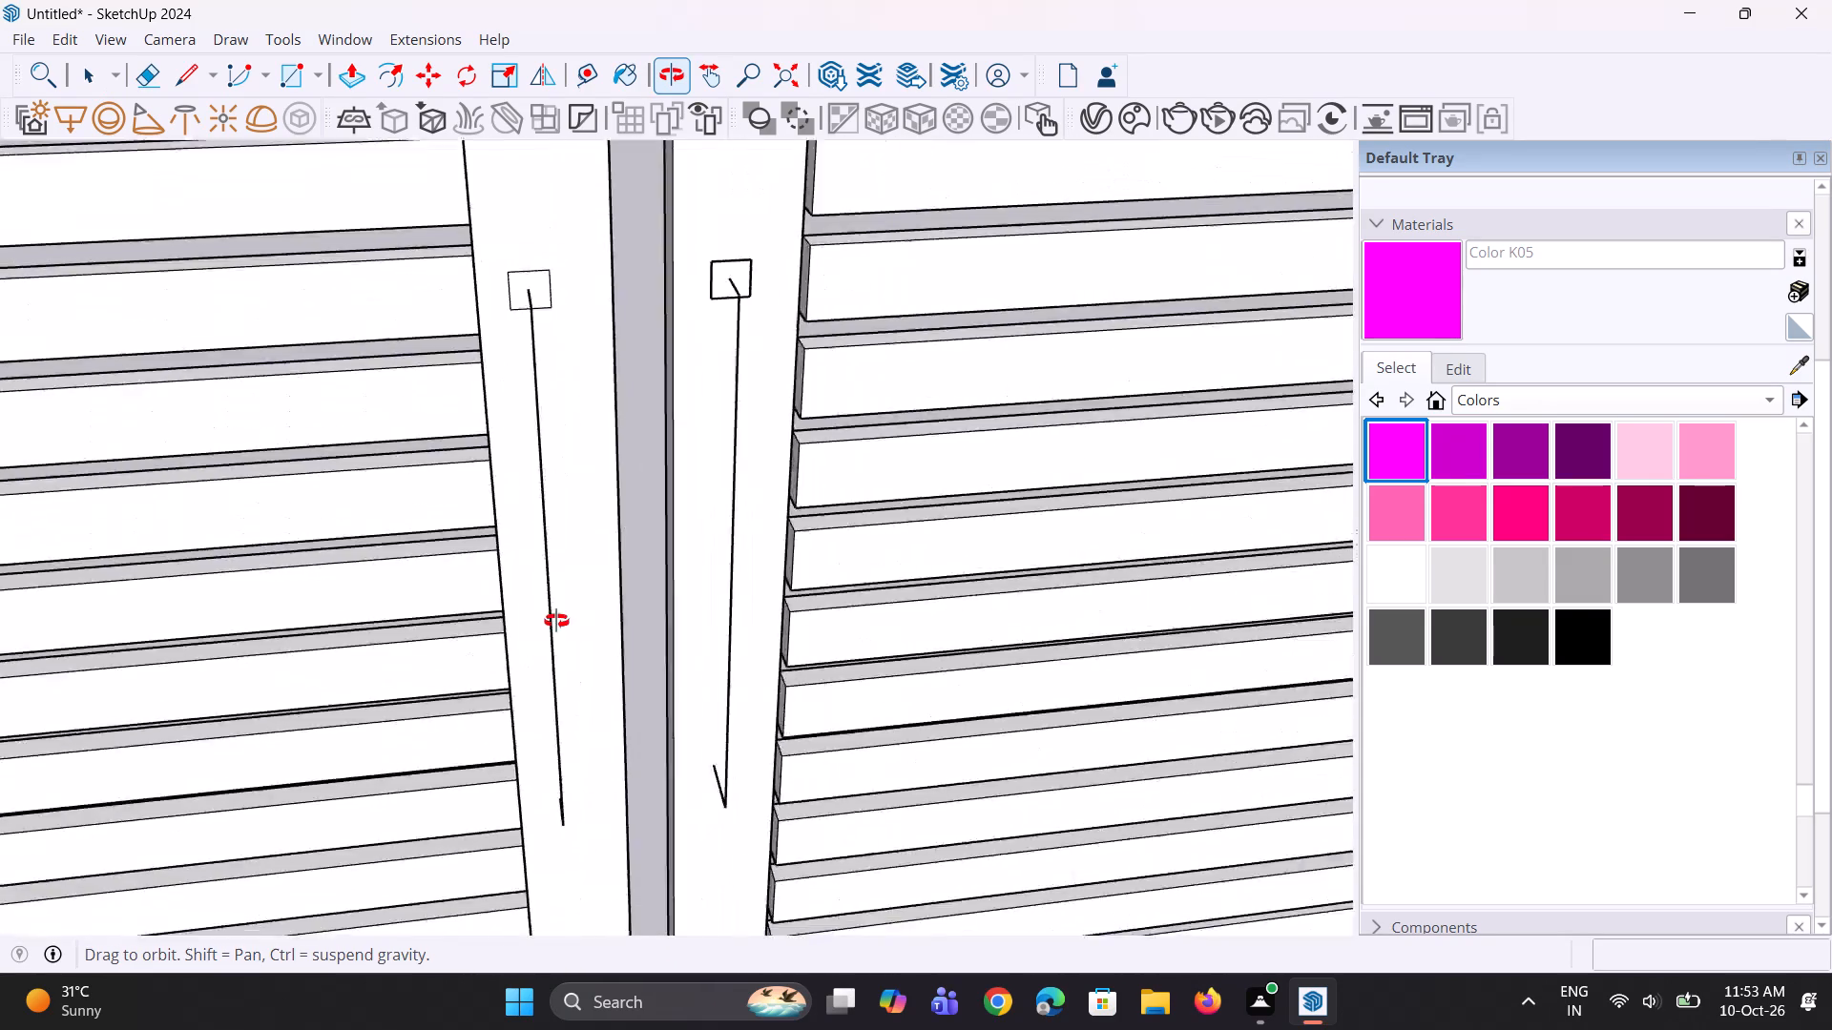
middle_click_drag(556, 621, 822, 631)
scroll(742, 365, "up", 1)
key("e")
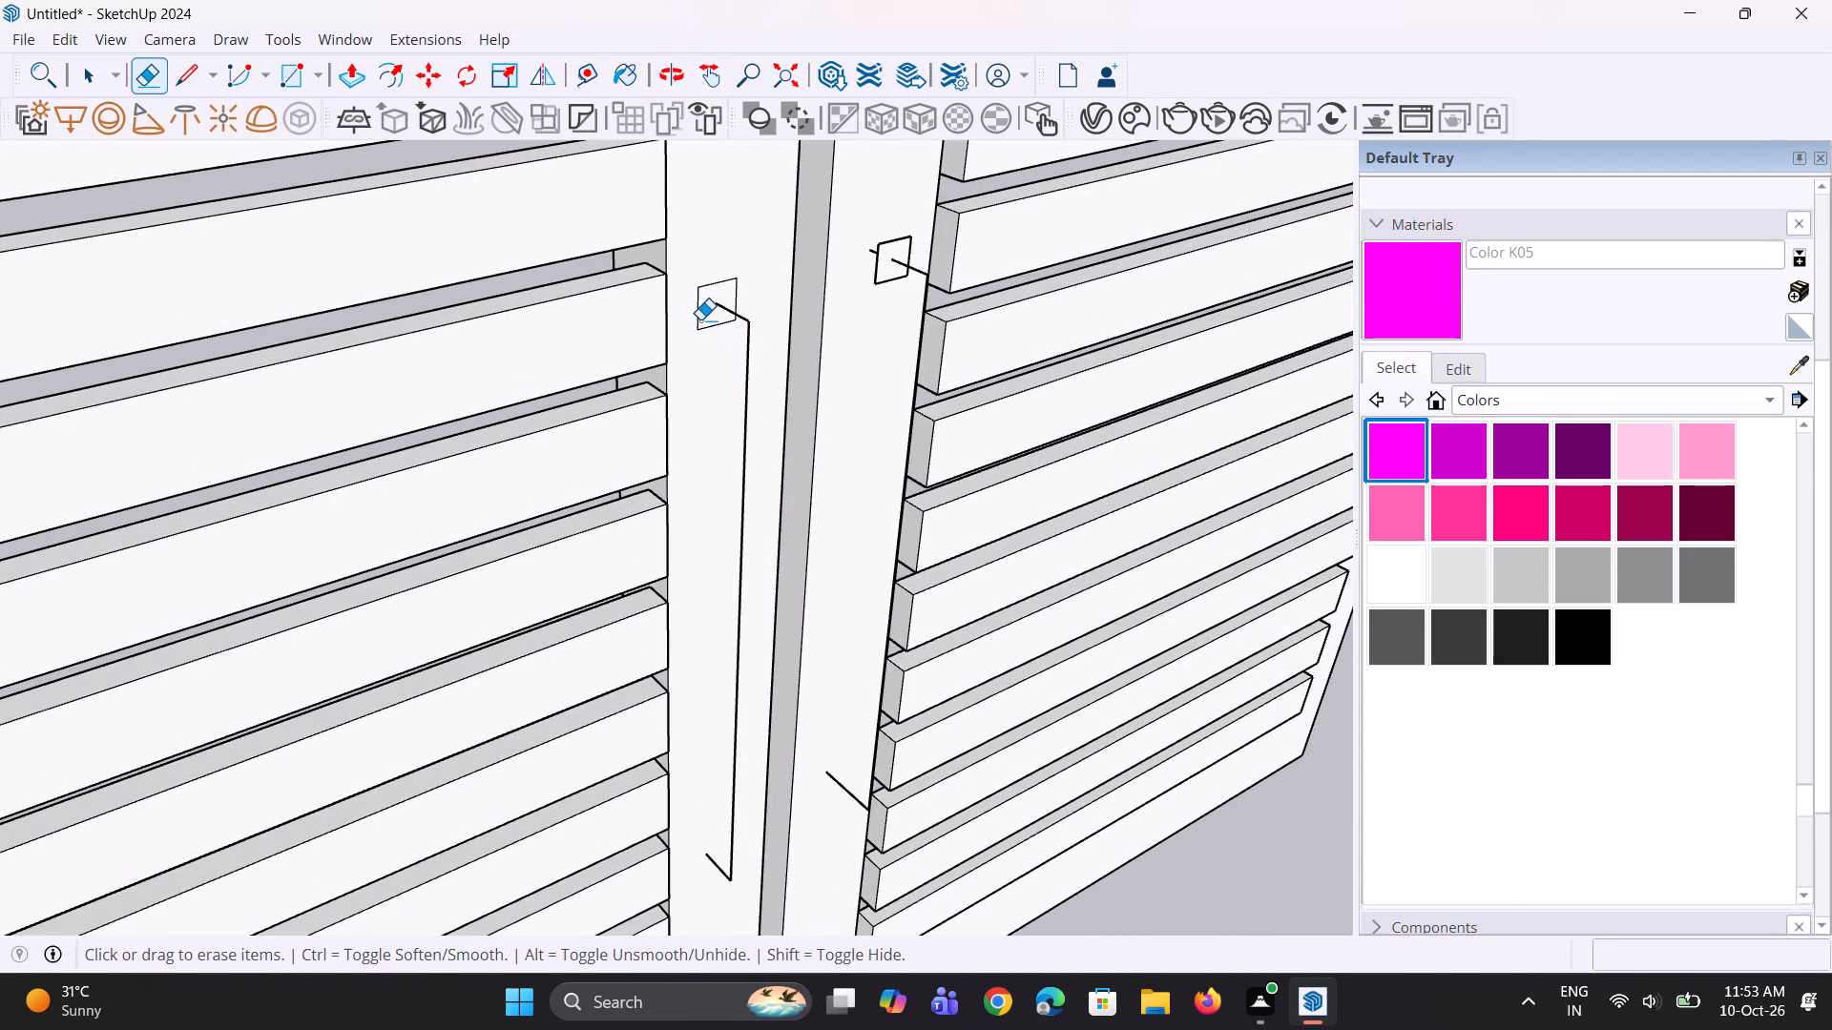
left_click(700, 317)
left_click(715, 288)
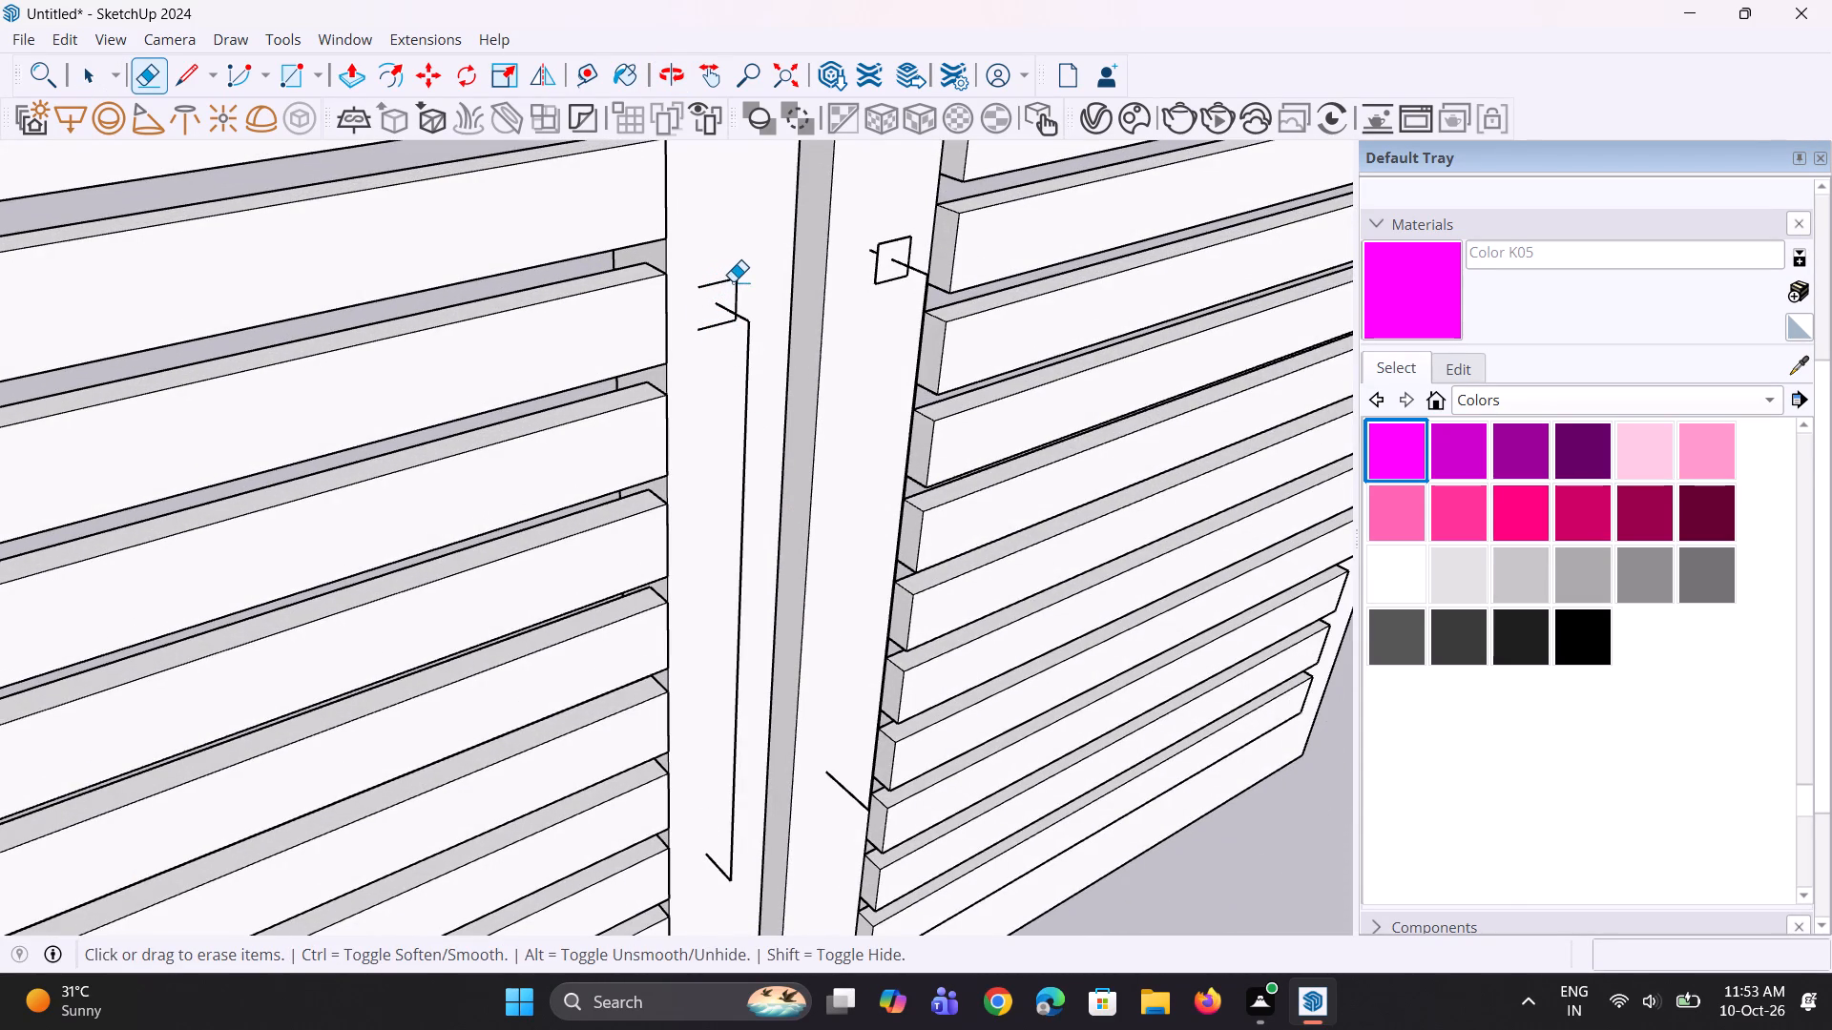
left_click(733, 281)
left_click(738, 288)
scroll(725, 331, "up", 3)
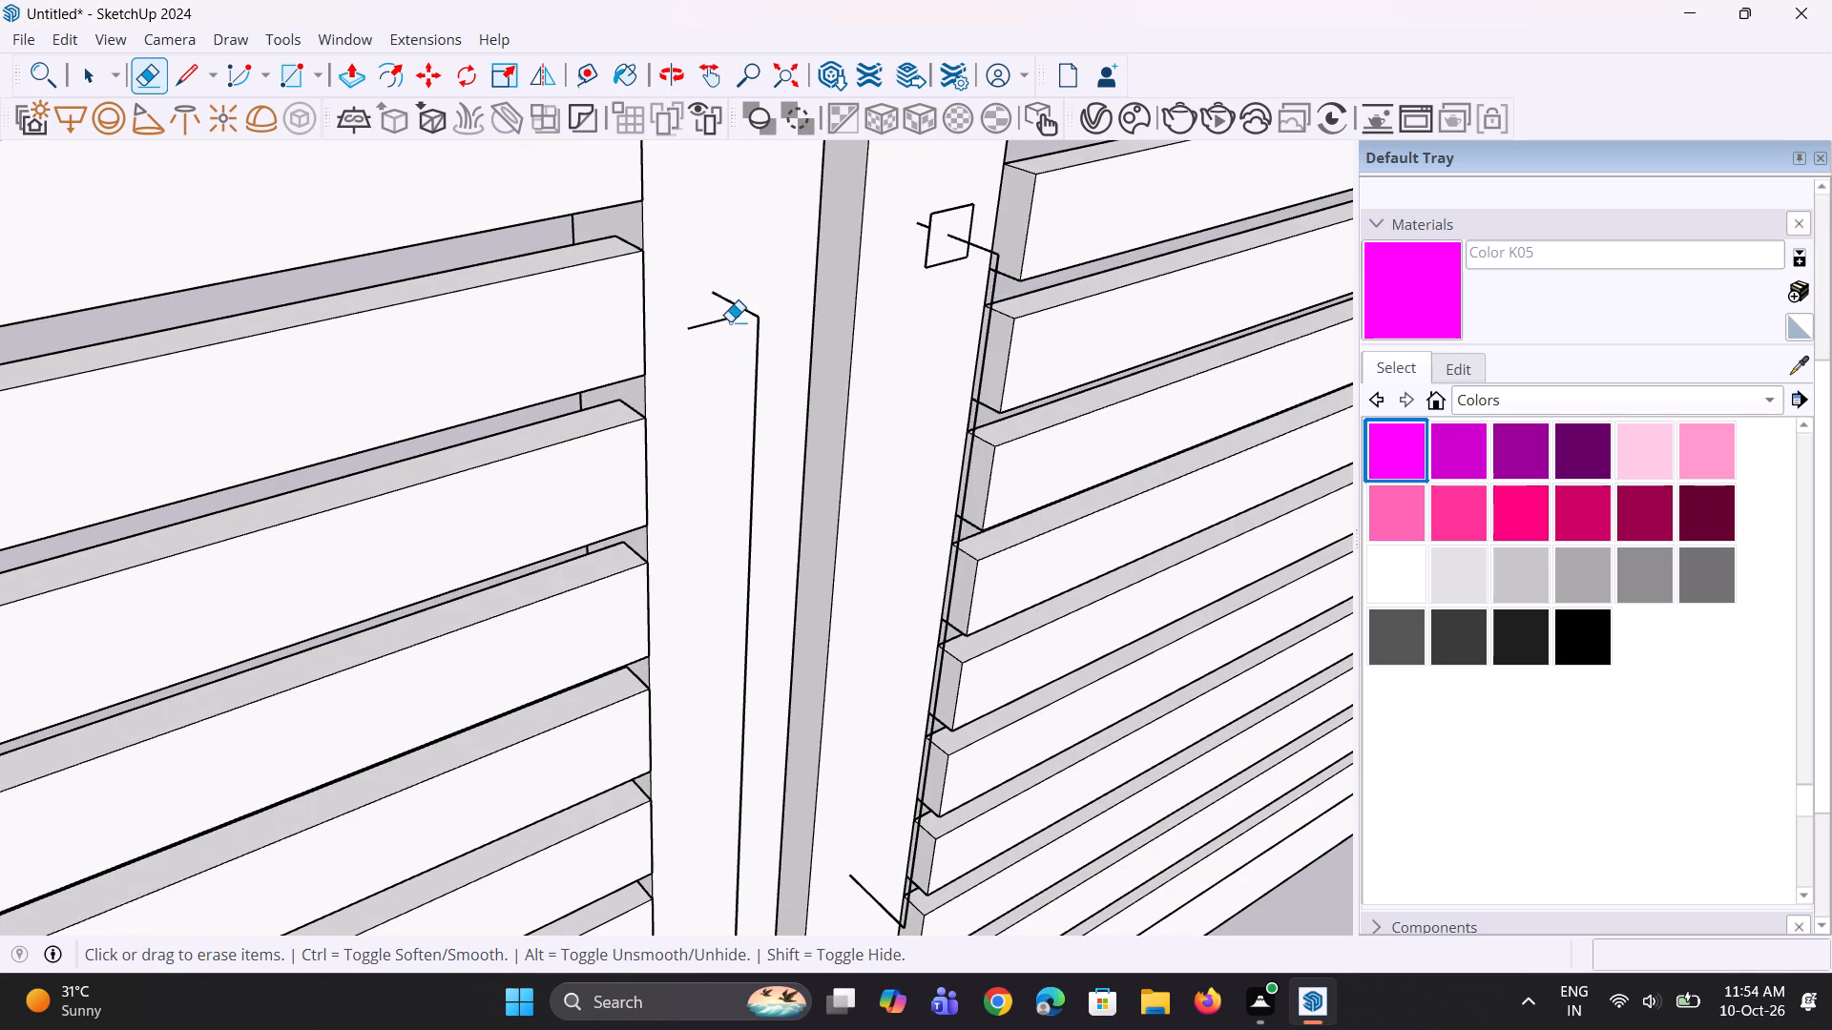
left_click(729, 320)
key("space")
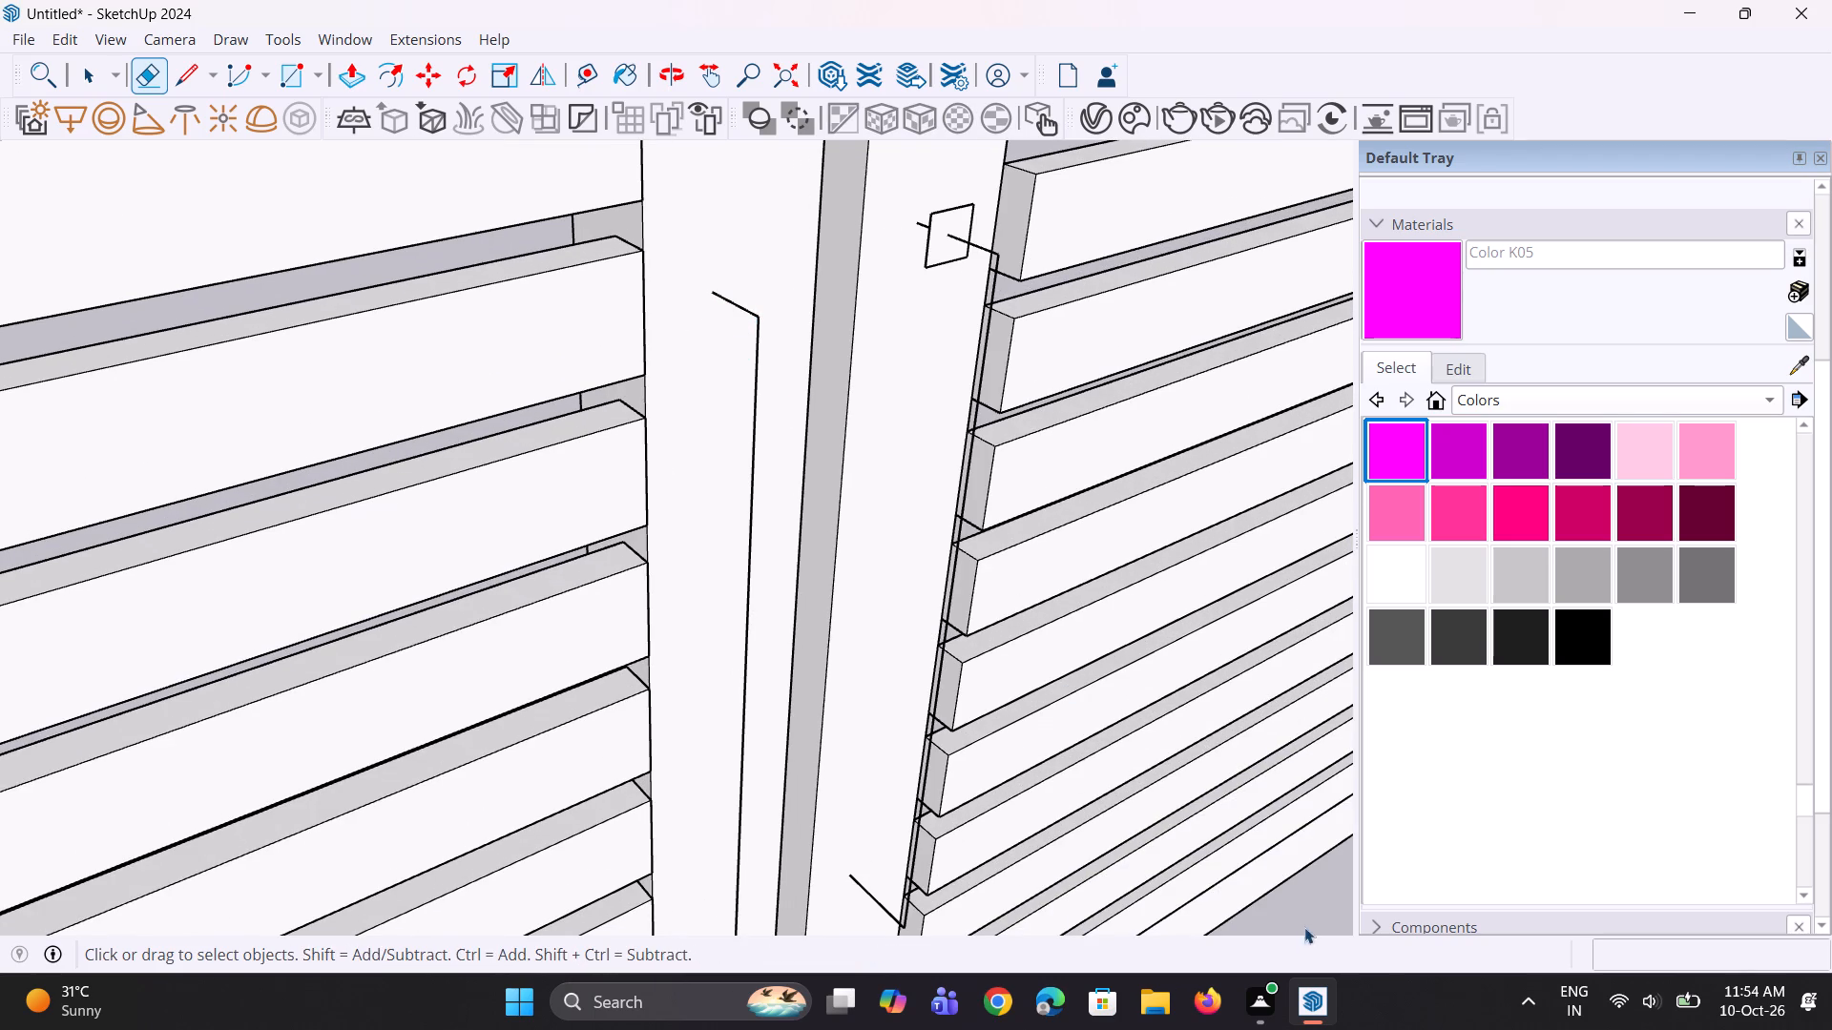
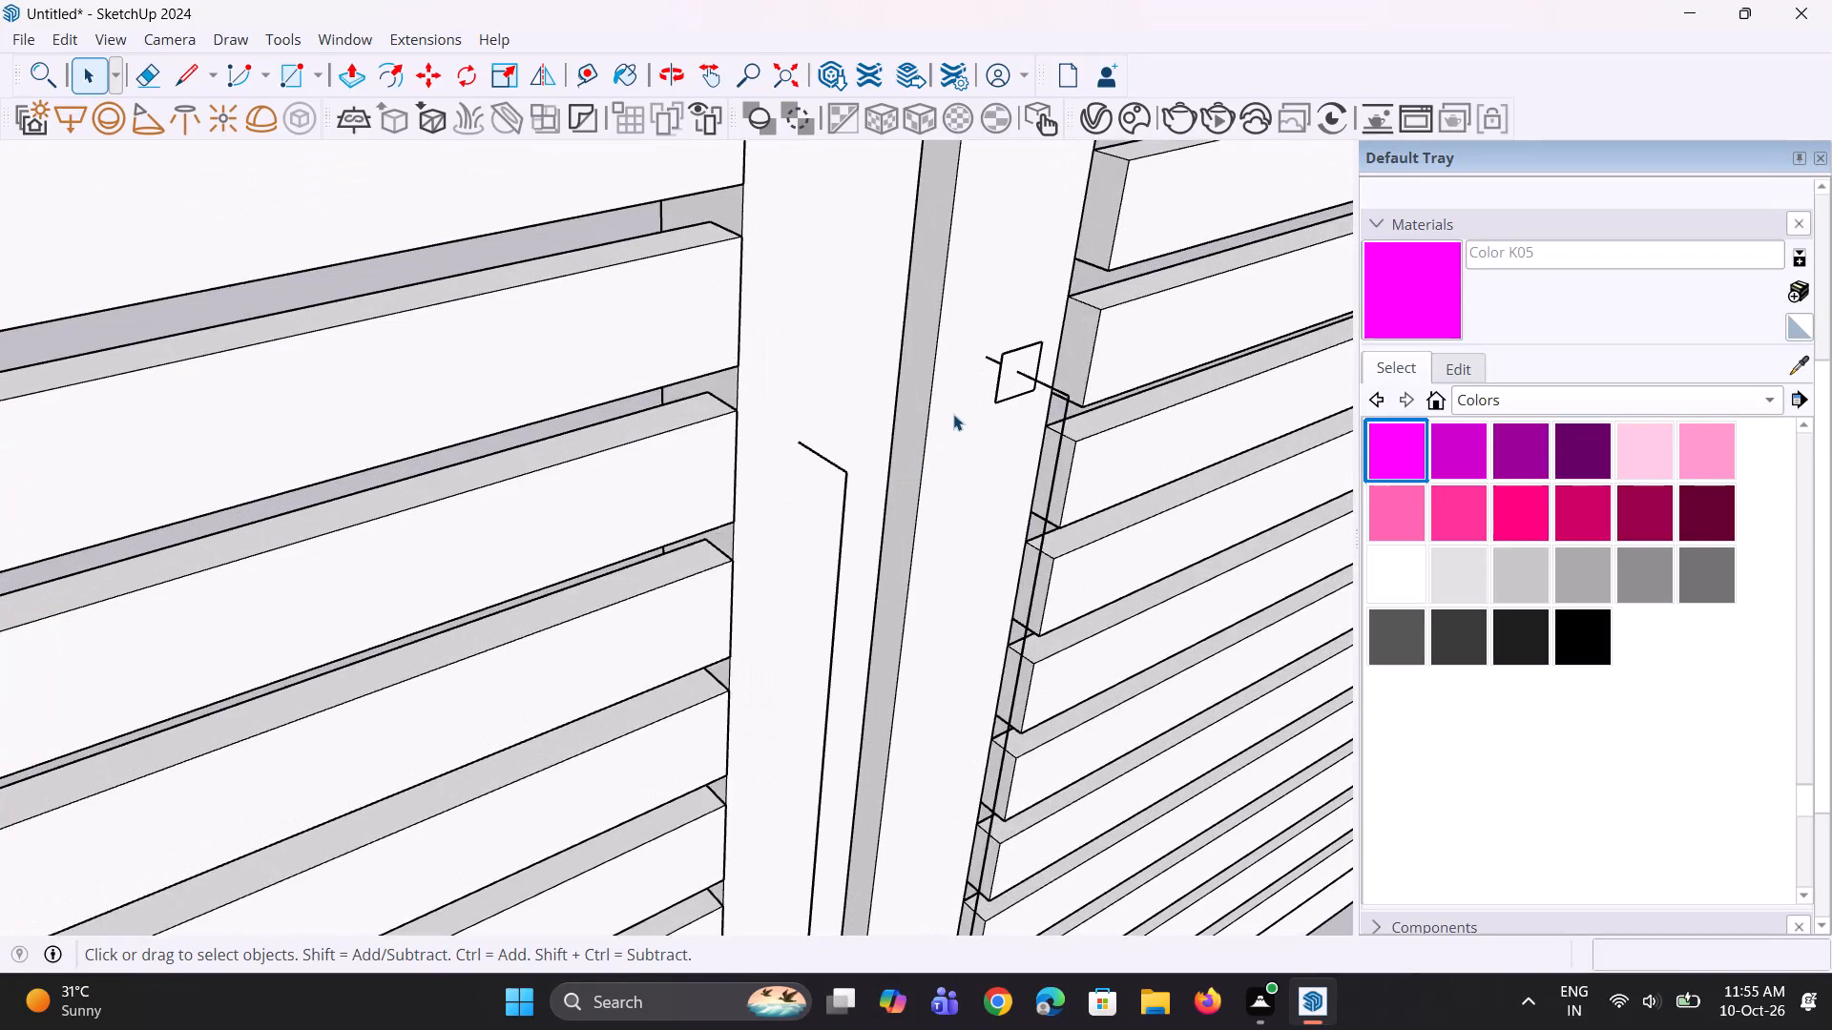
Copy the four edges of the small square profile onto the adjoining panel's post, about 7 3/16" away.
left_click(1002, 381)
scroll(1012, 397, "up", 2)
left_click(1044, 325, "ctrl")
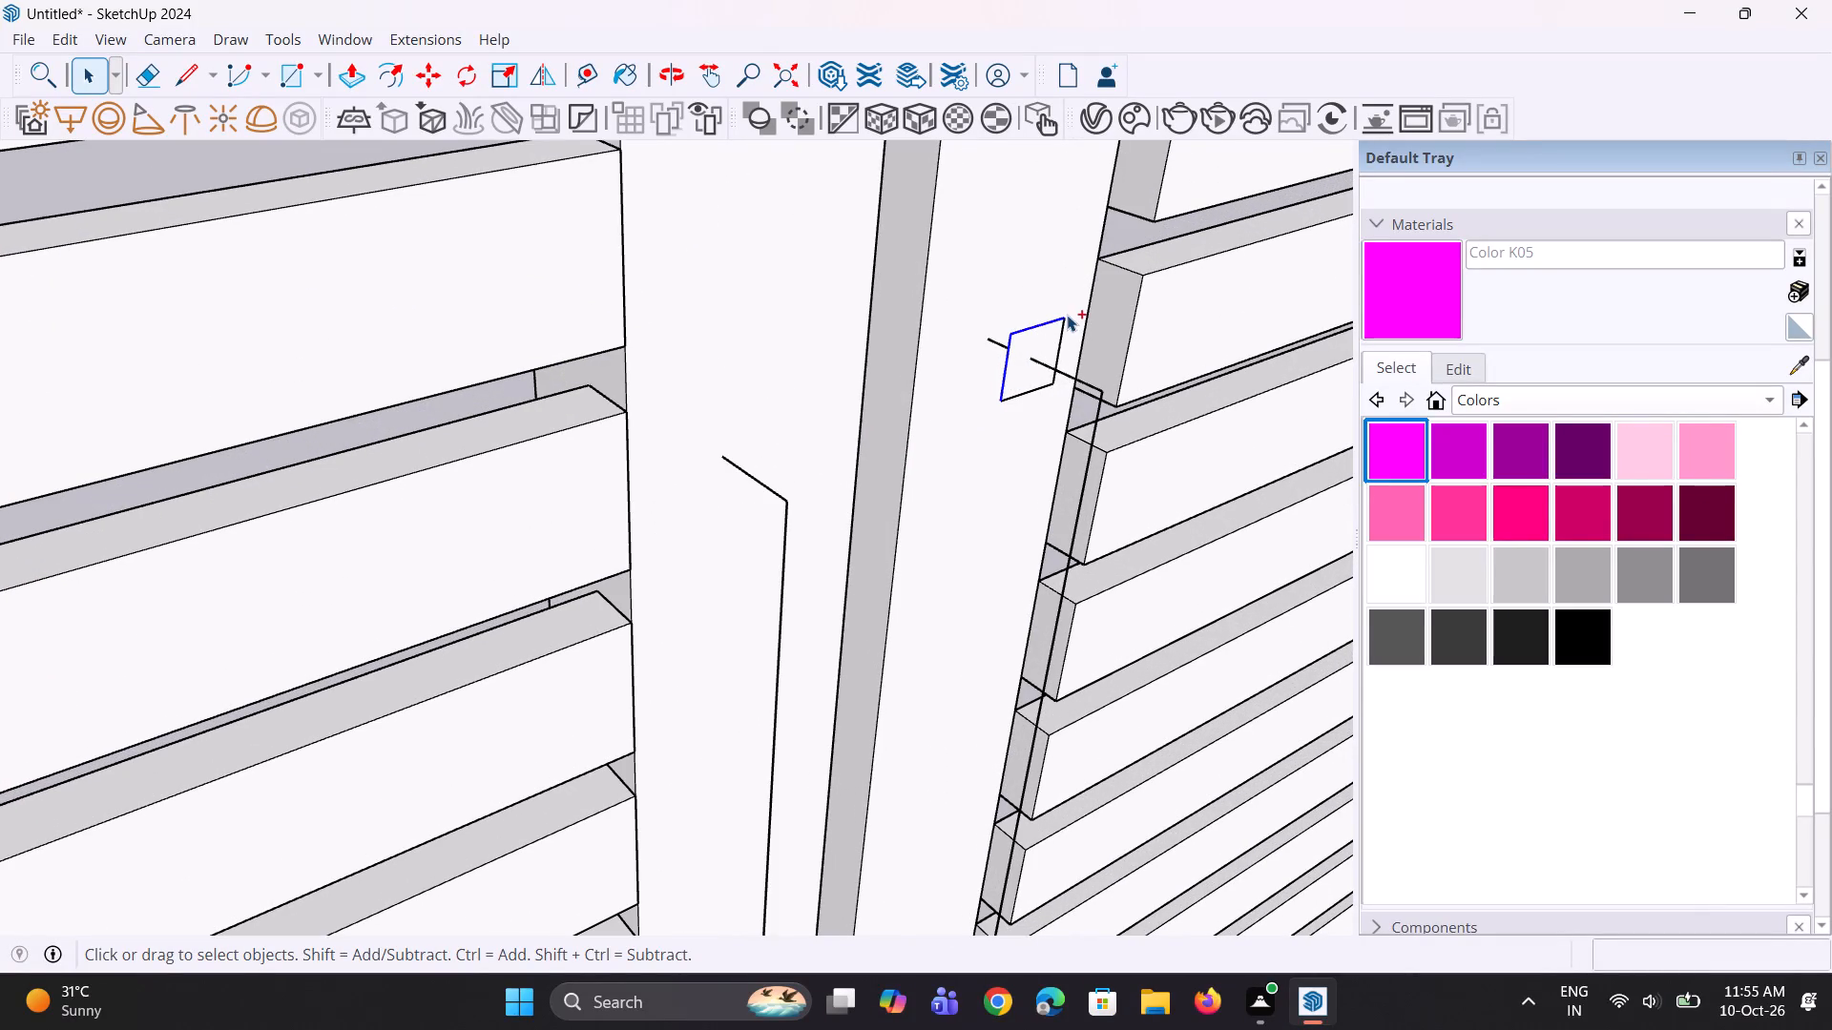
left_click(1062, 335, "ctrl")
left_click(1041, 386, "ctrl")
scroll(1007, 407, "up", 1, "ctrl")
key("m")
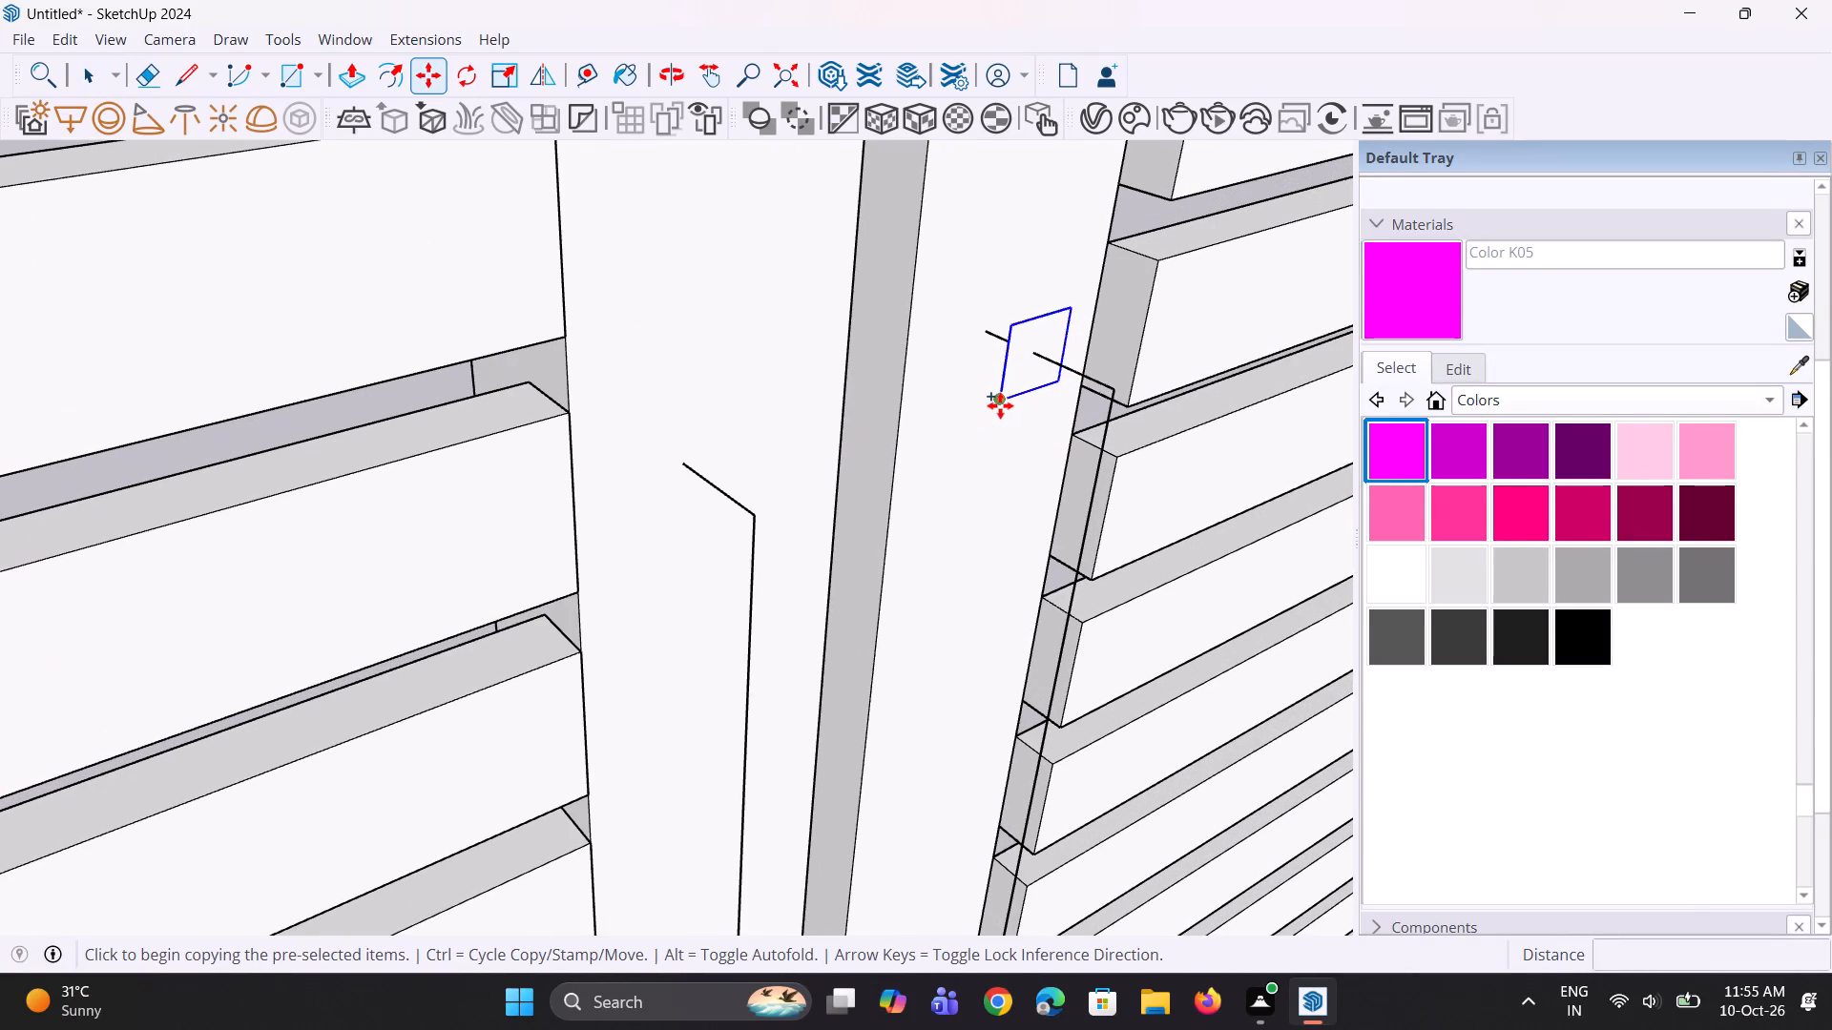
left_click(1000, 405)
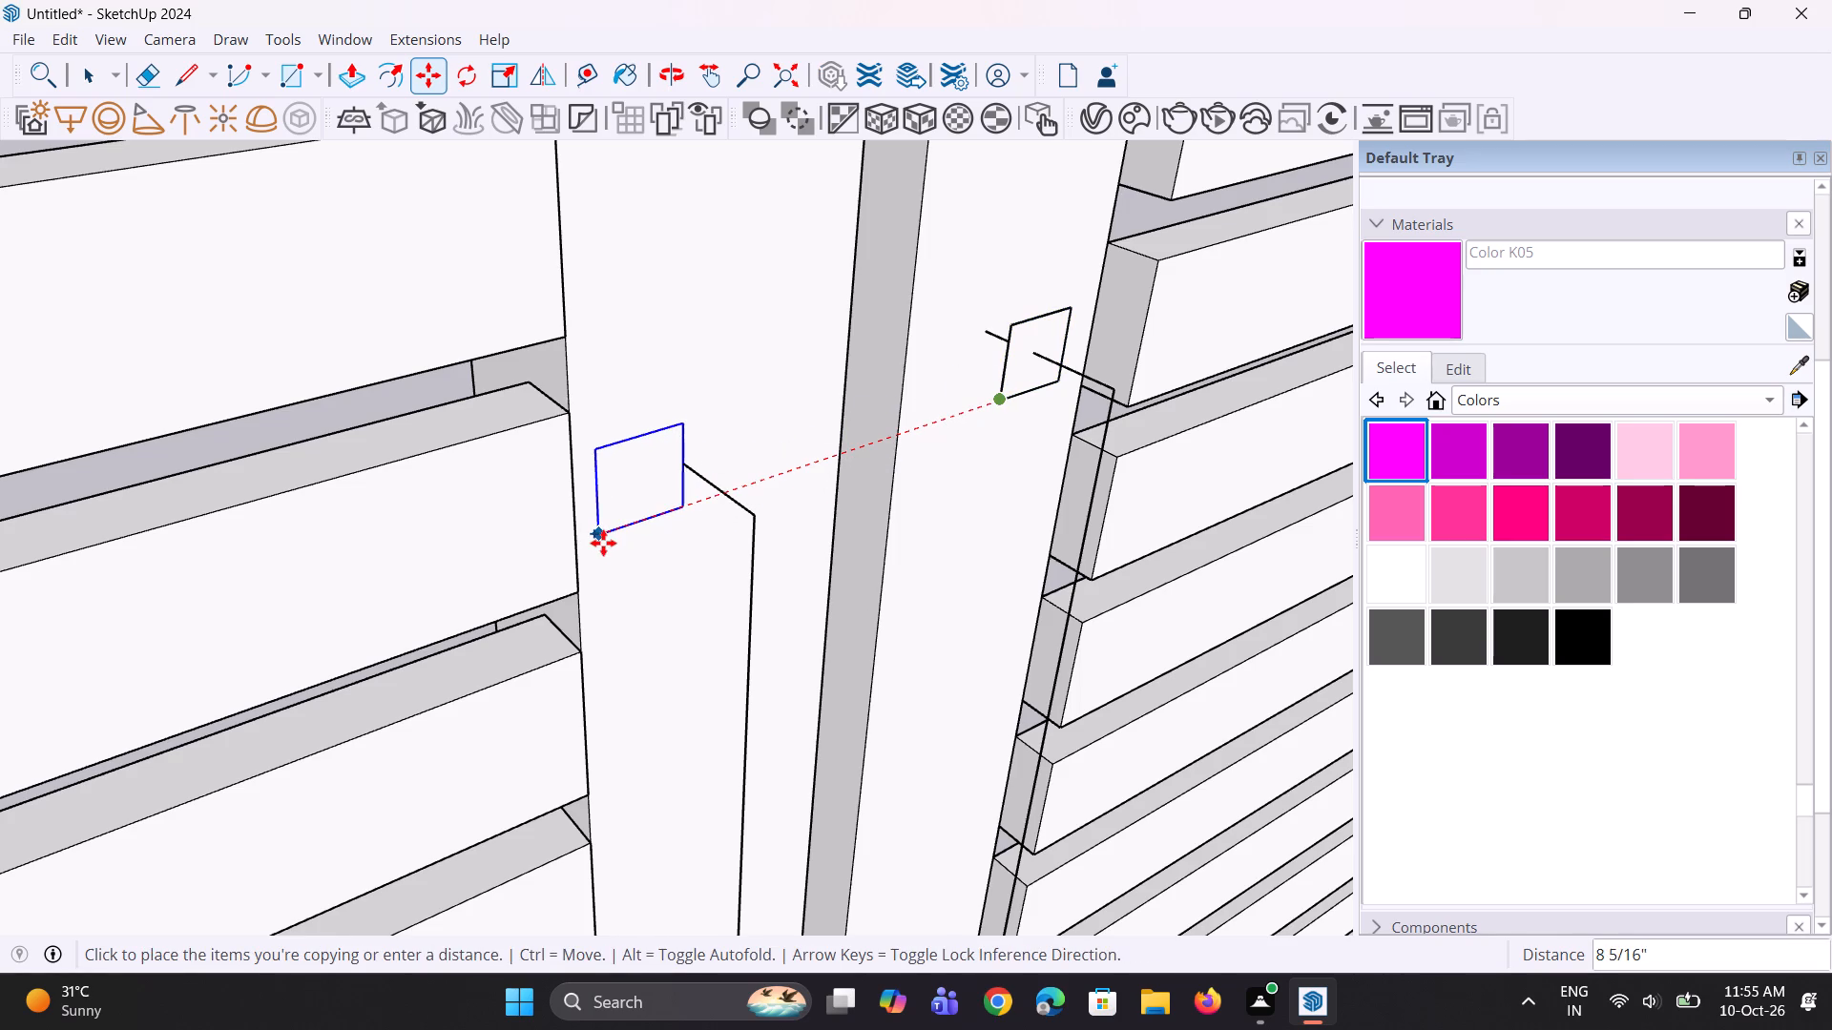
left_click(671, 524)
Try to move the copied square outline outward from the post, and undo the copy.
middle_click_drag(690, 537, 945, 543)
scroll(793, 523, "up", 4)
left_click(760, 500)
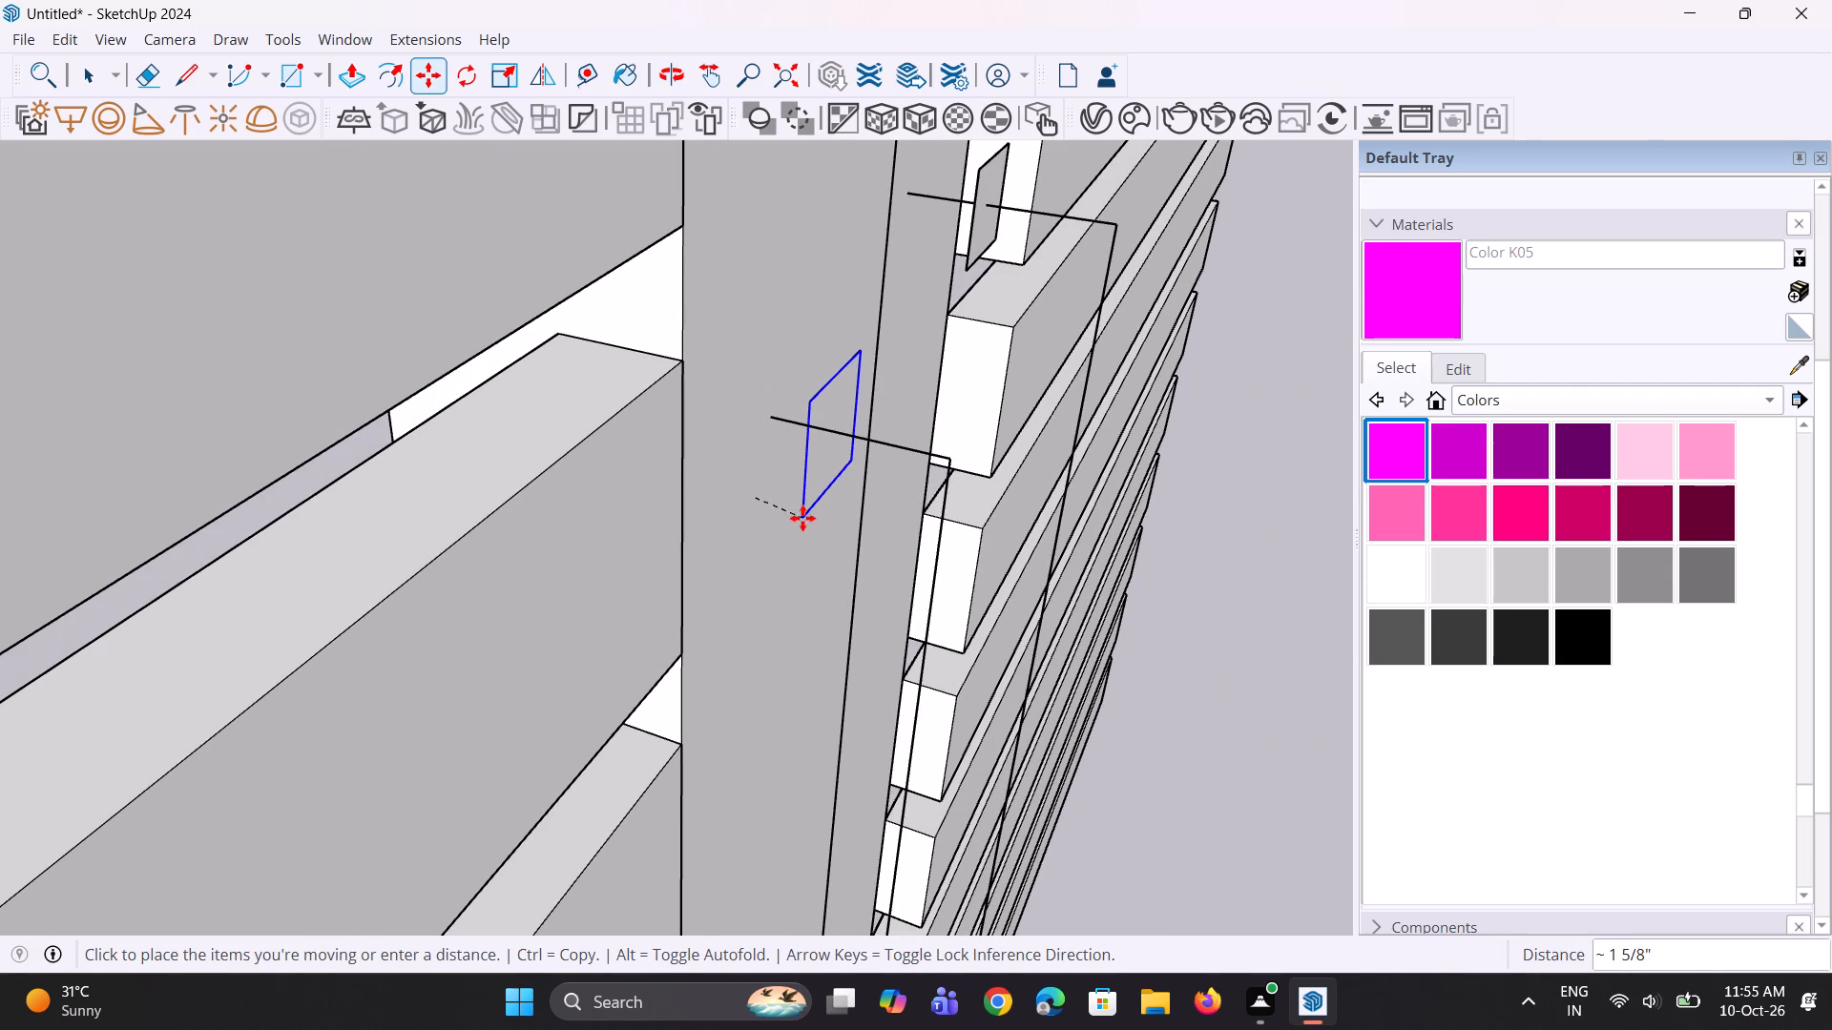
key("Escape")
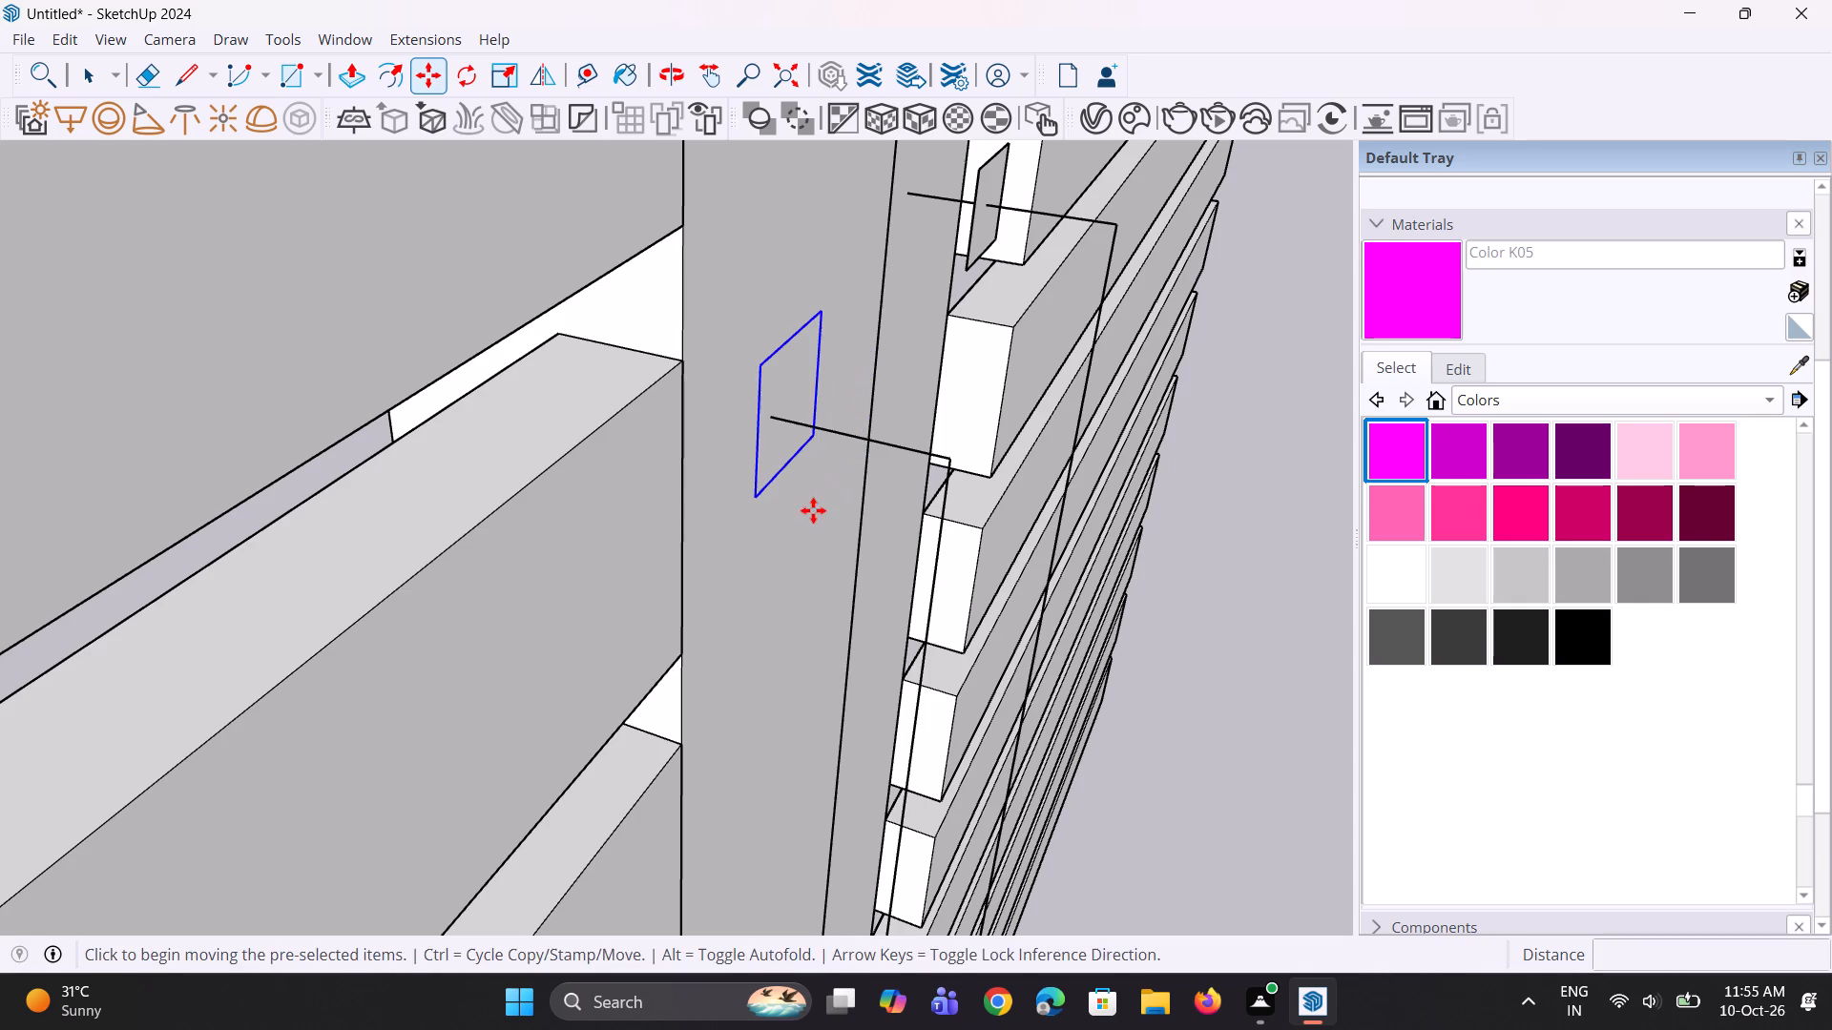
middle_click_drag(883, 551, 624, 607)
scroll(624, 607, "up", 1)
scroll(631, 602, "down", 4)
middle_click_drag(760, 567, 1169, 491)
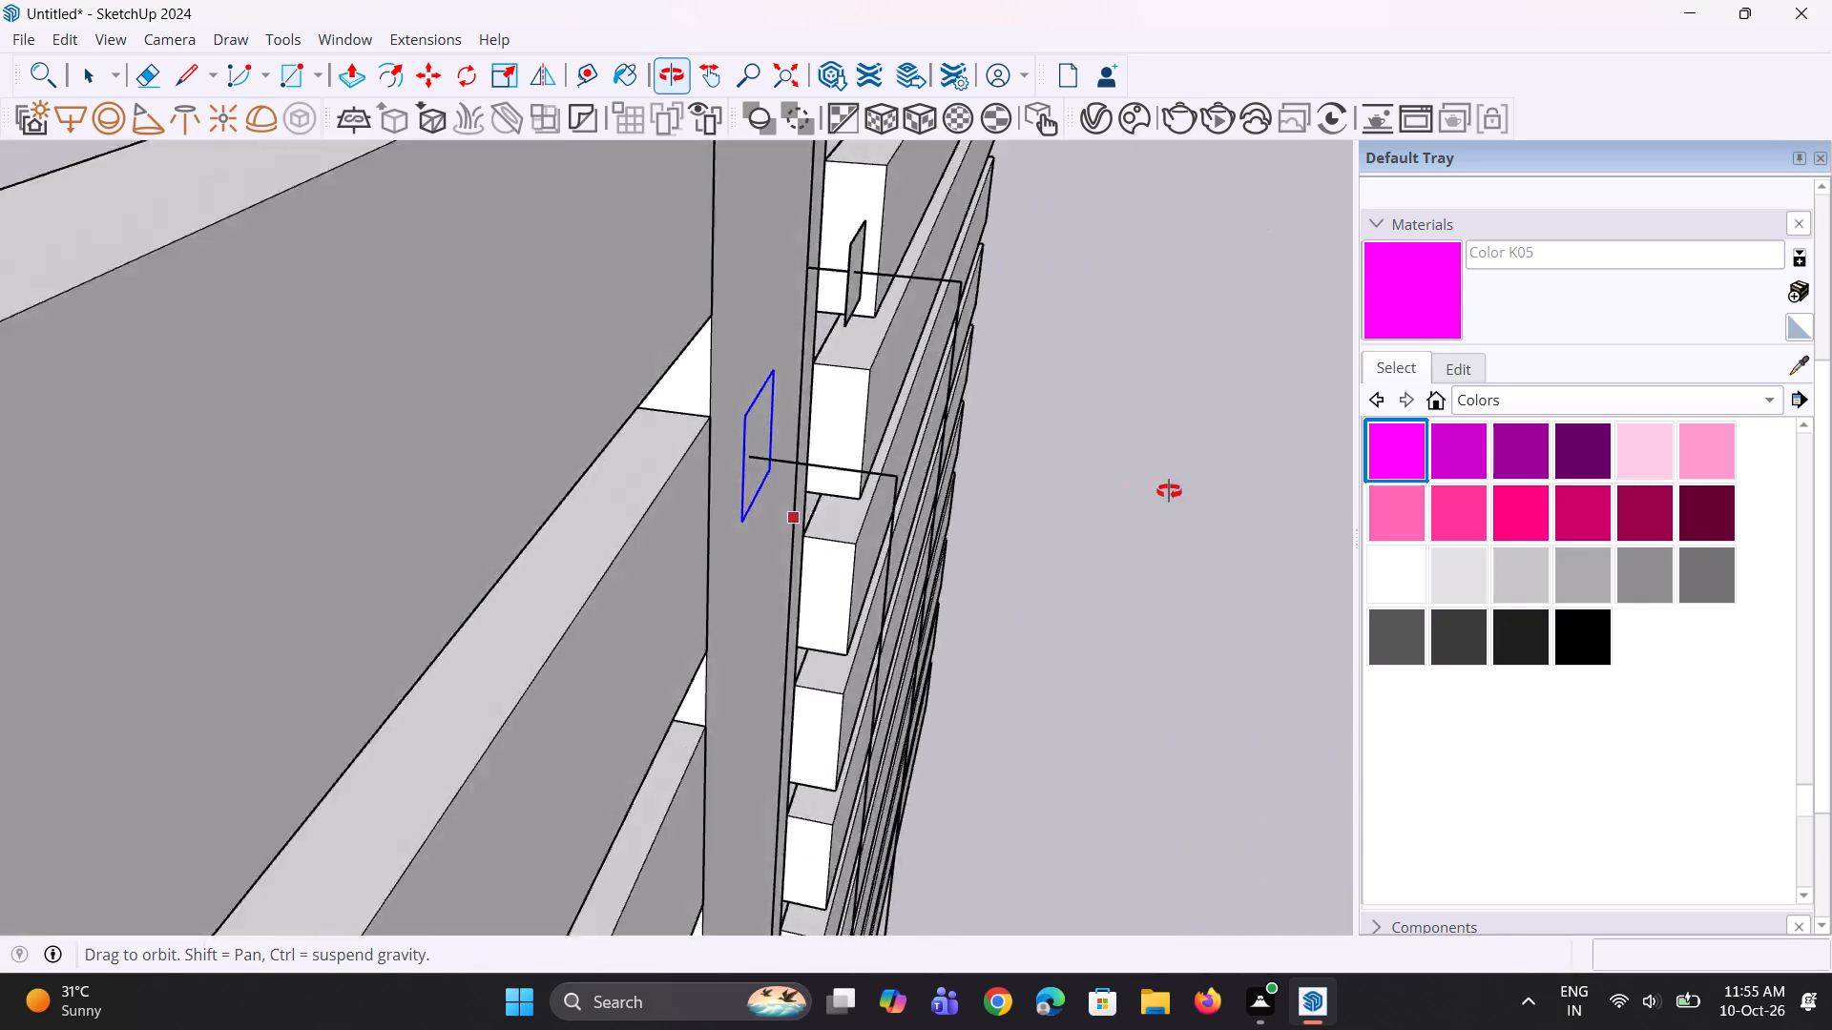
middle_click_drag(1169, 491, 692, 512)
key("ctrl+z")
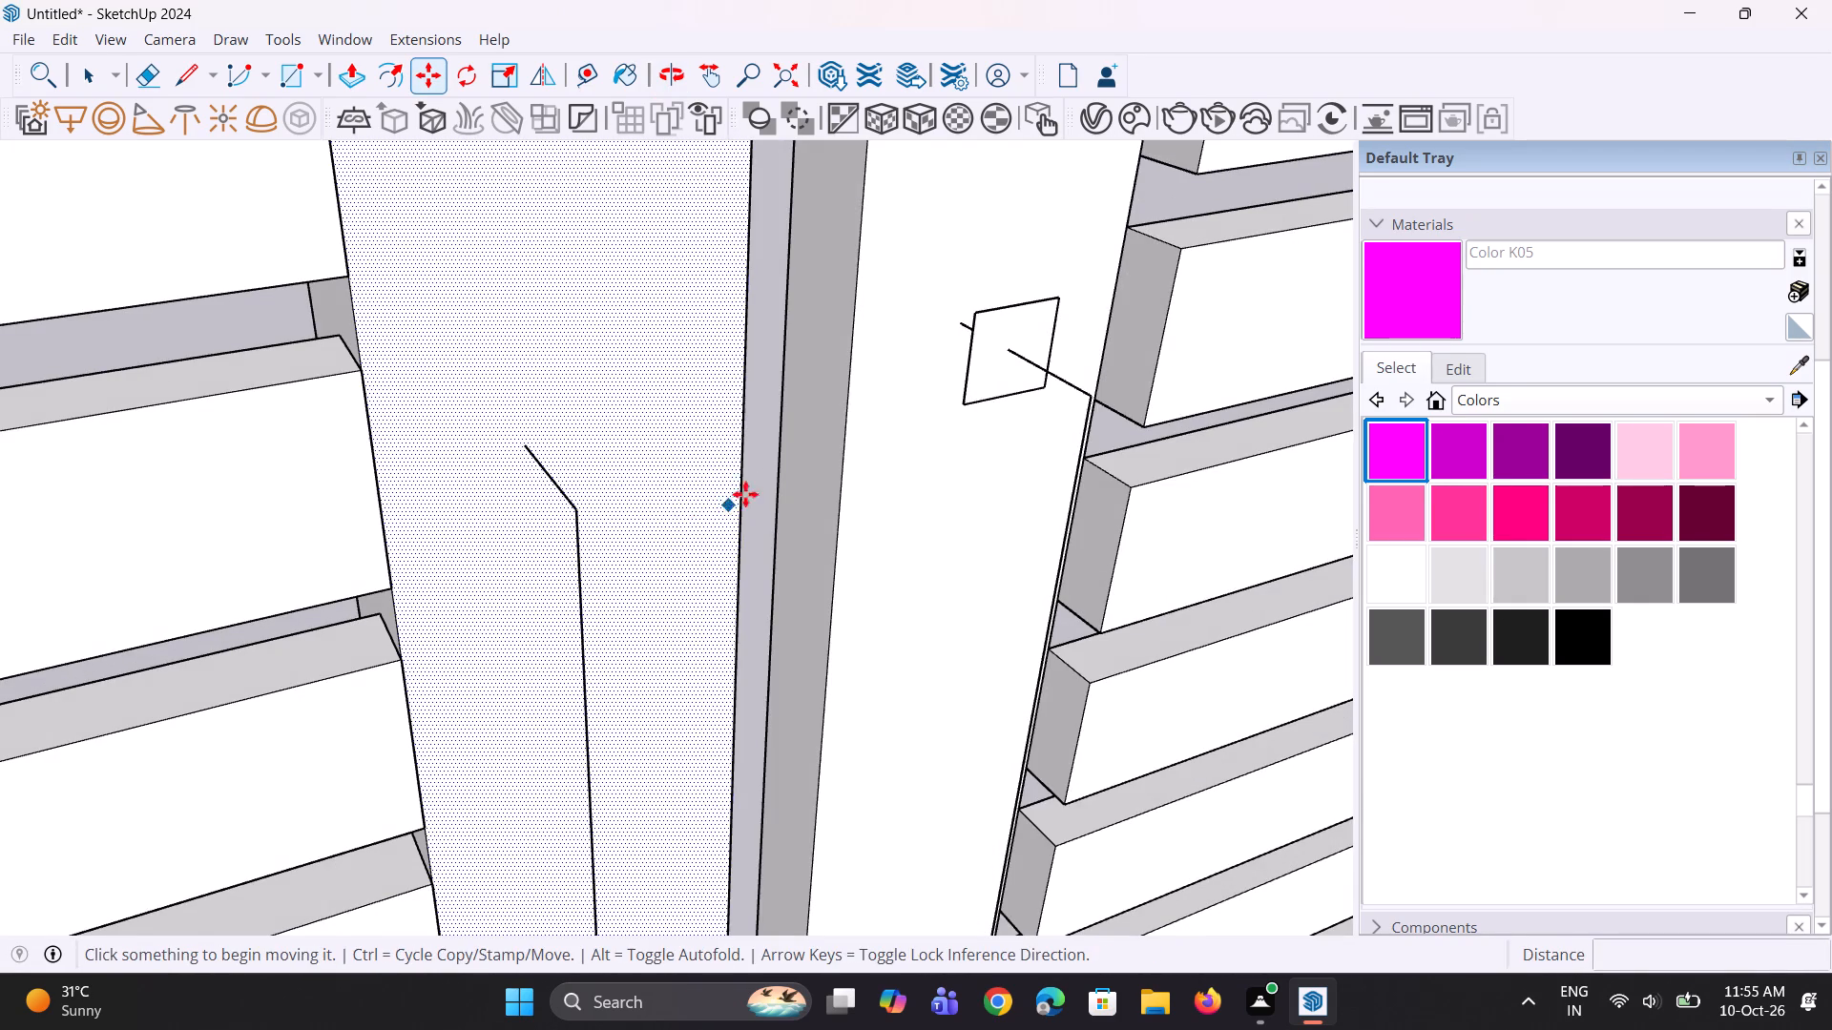
Copy the small square profile's face about 7 7/16" onto the adjoining panel's post, beside its handle path.
key("space")
left_click(979, 378)
scroll(973, 390, "up", 1)
key("m")
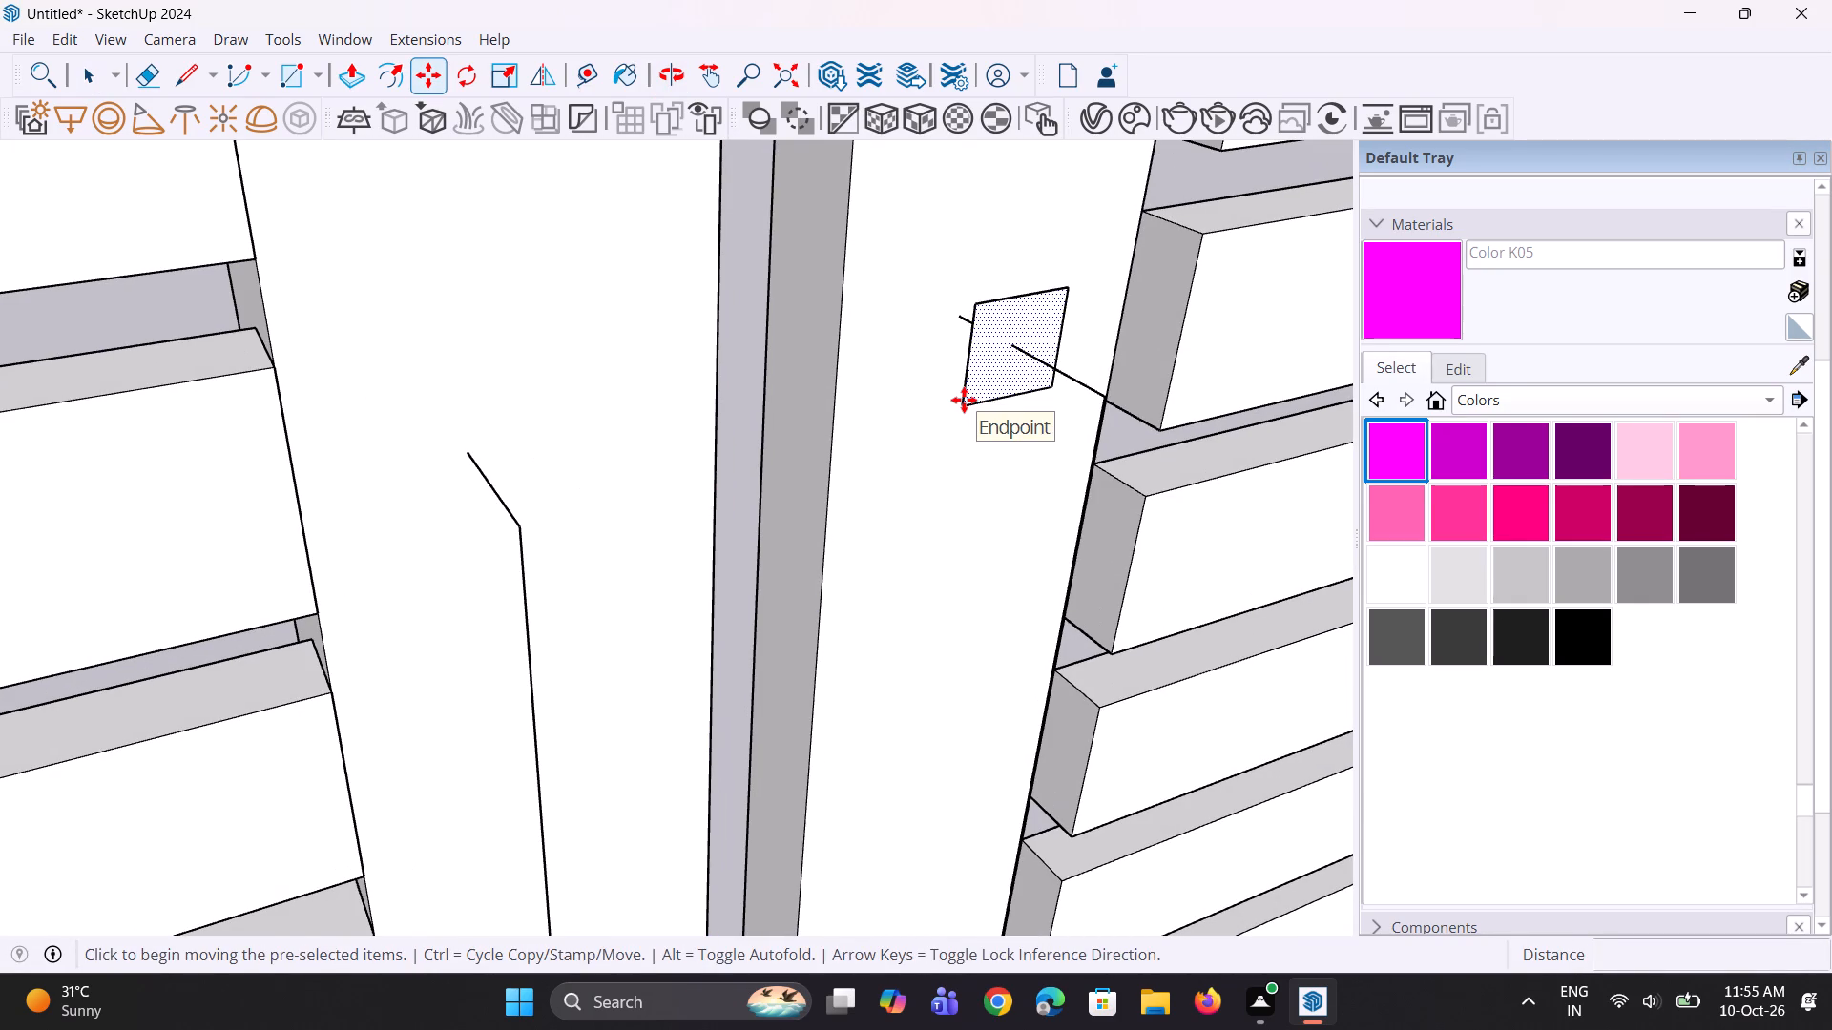
left_click(964, 400)
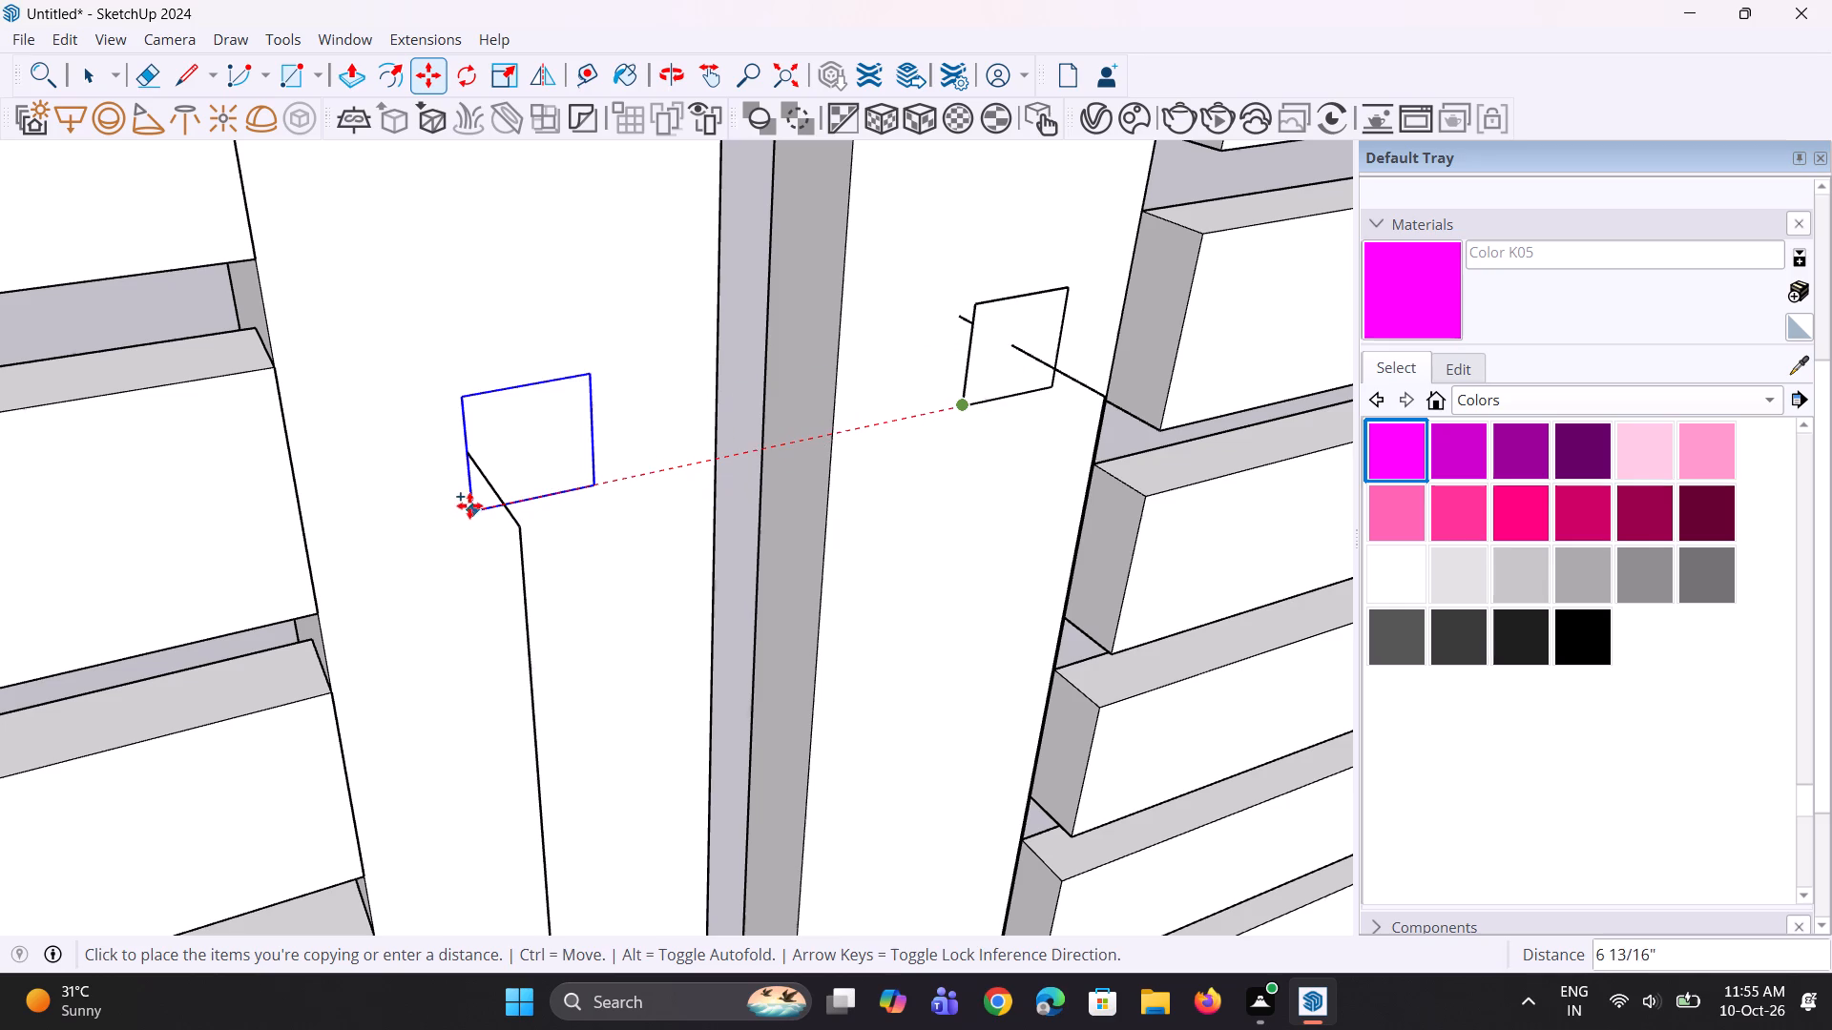
left_click(418, 514)
Move the copied square face about 2 1/2" outward from the post, along the handle path's short upper line.
middle_click_drag(456, 565, 880, 560)
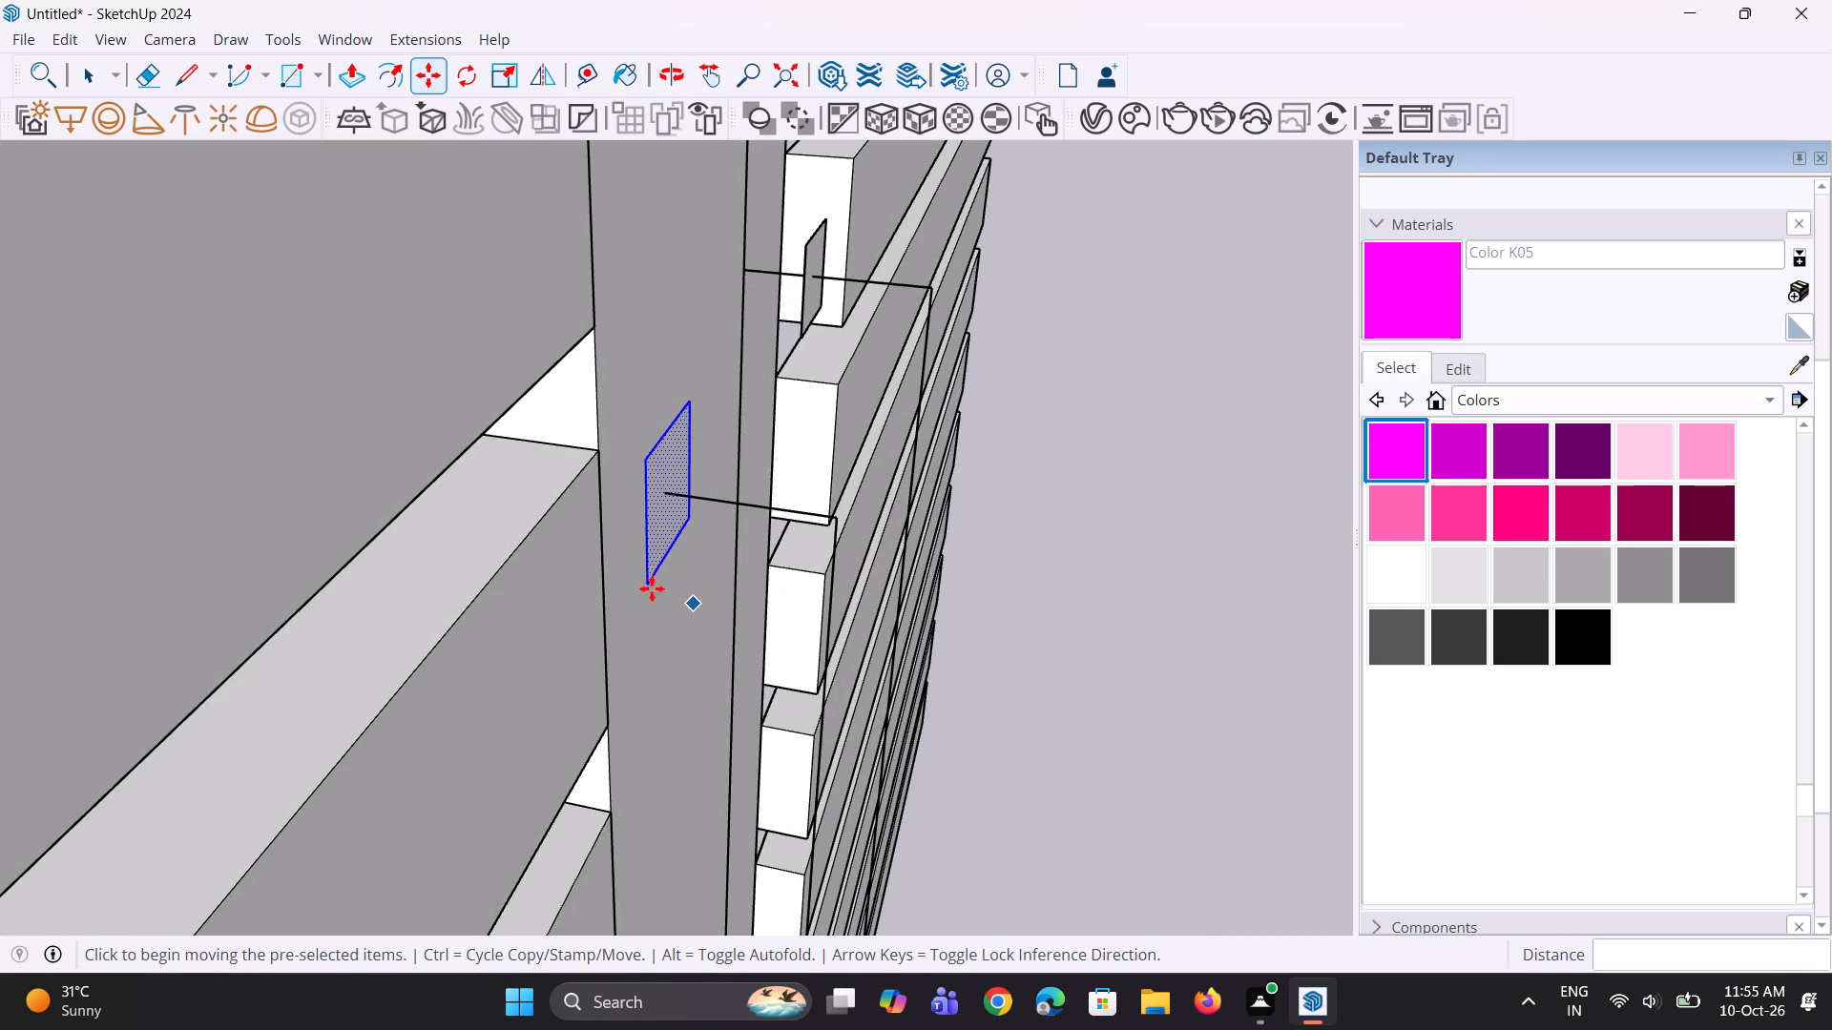
left_click(643, 587)
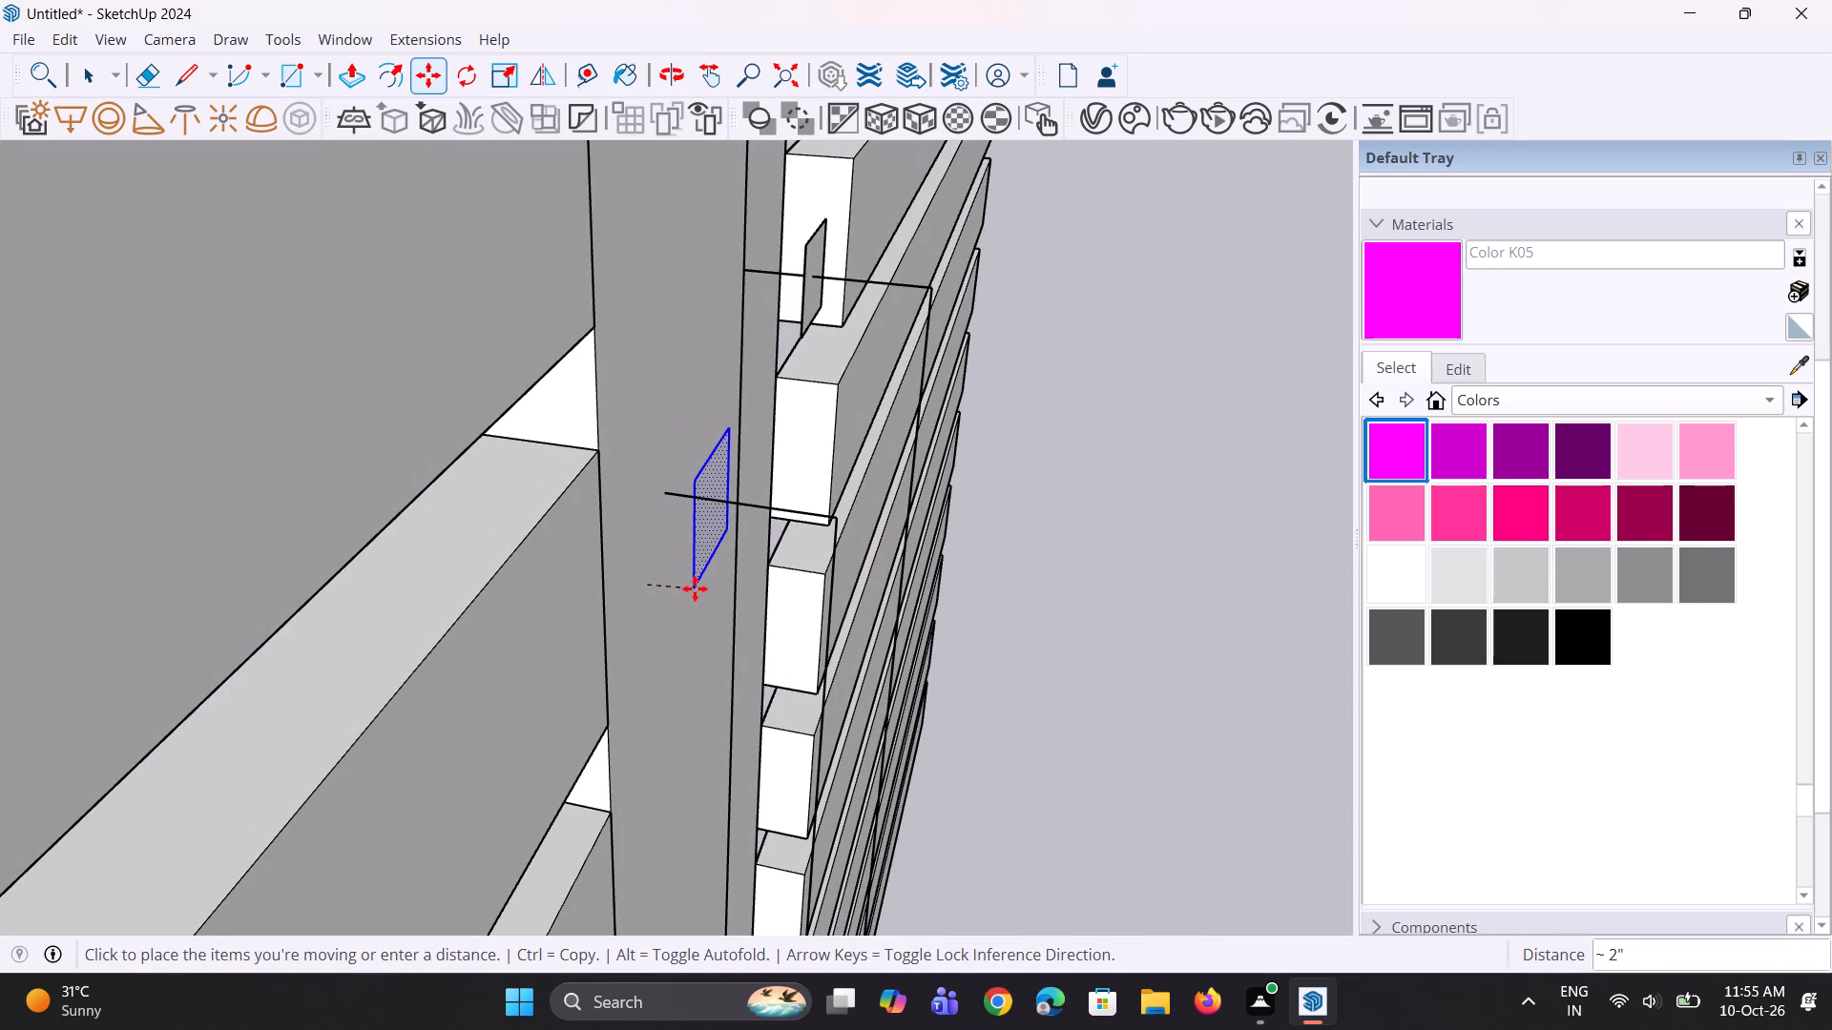
left_click(702, 591)
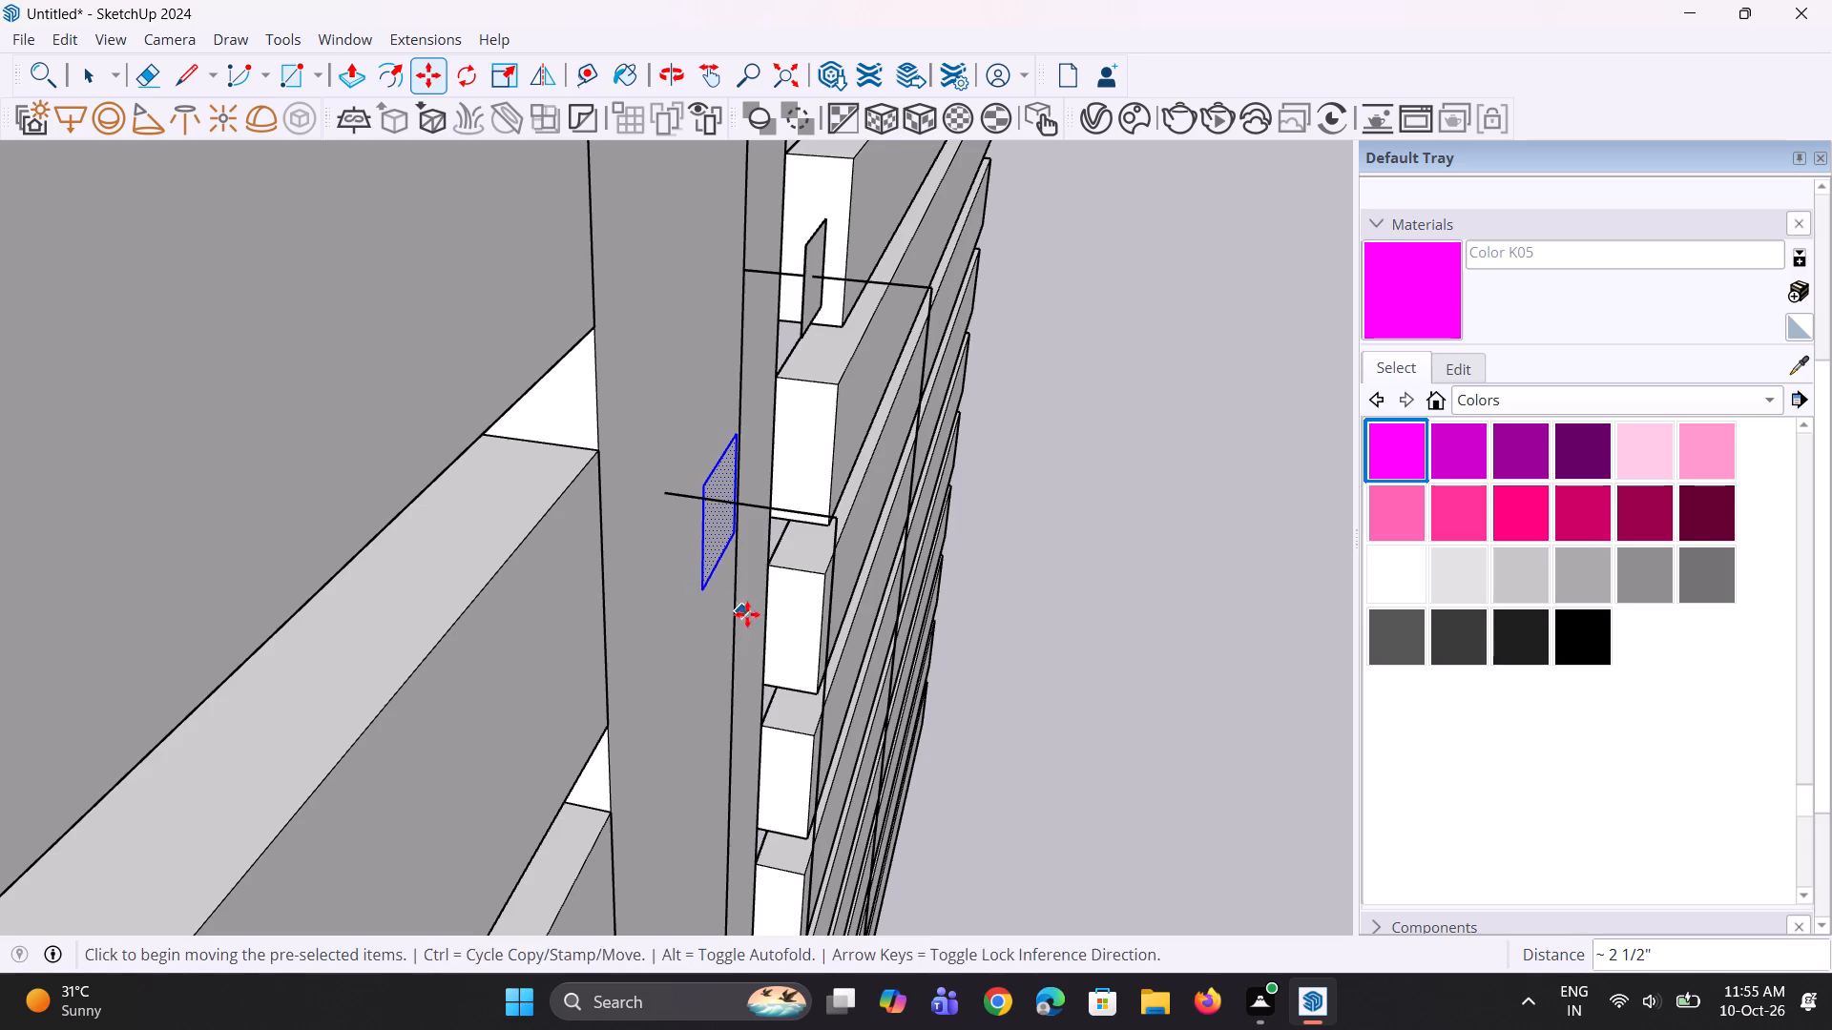
Delete the three lines of the old handle path on the post that received the copied square.
middle_click_drag(747, 614, 561, 607)
scroll(560, 605, "up", 1)
scroll(560, 604, "down", 4)
middle_click_drag(580, 588, 665, 534)
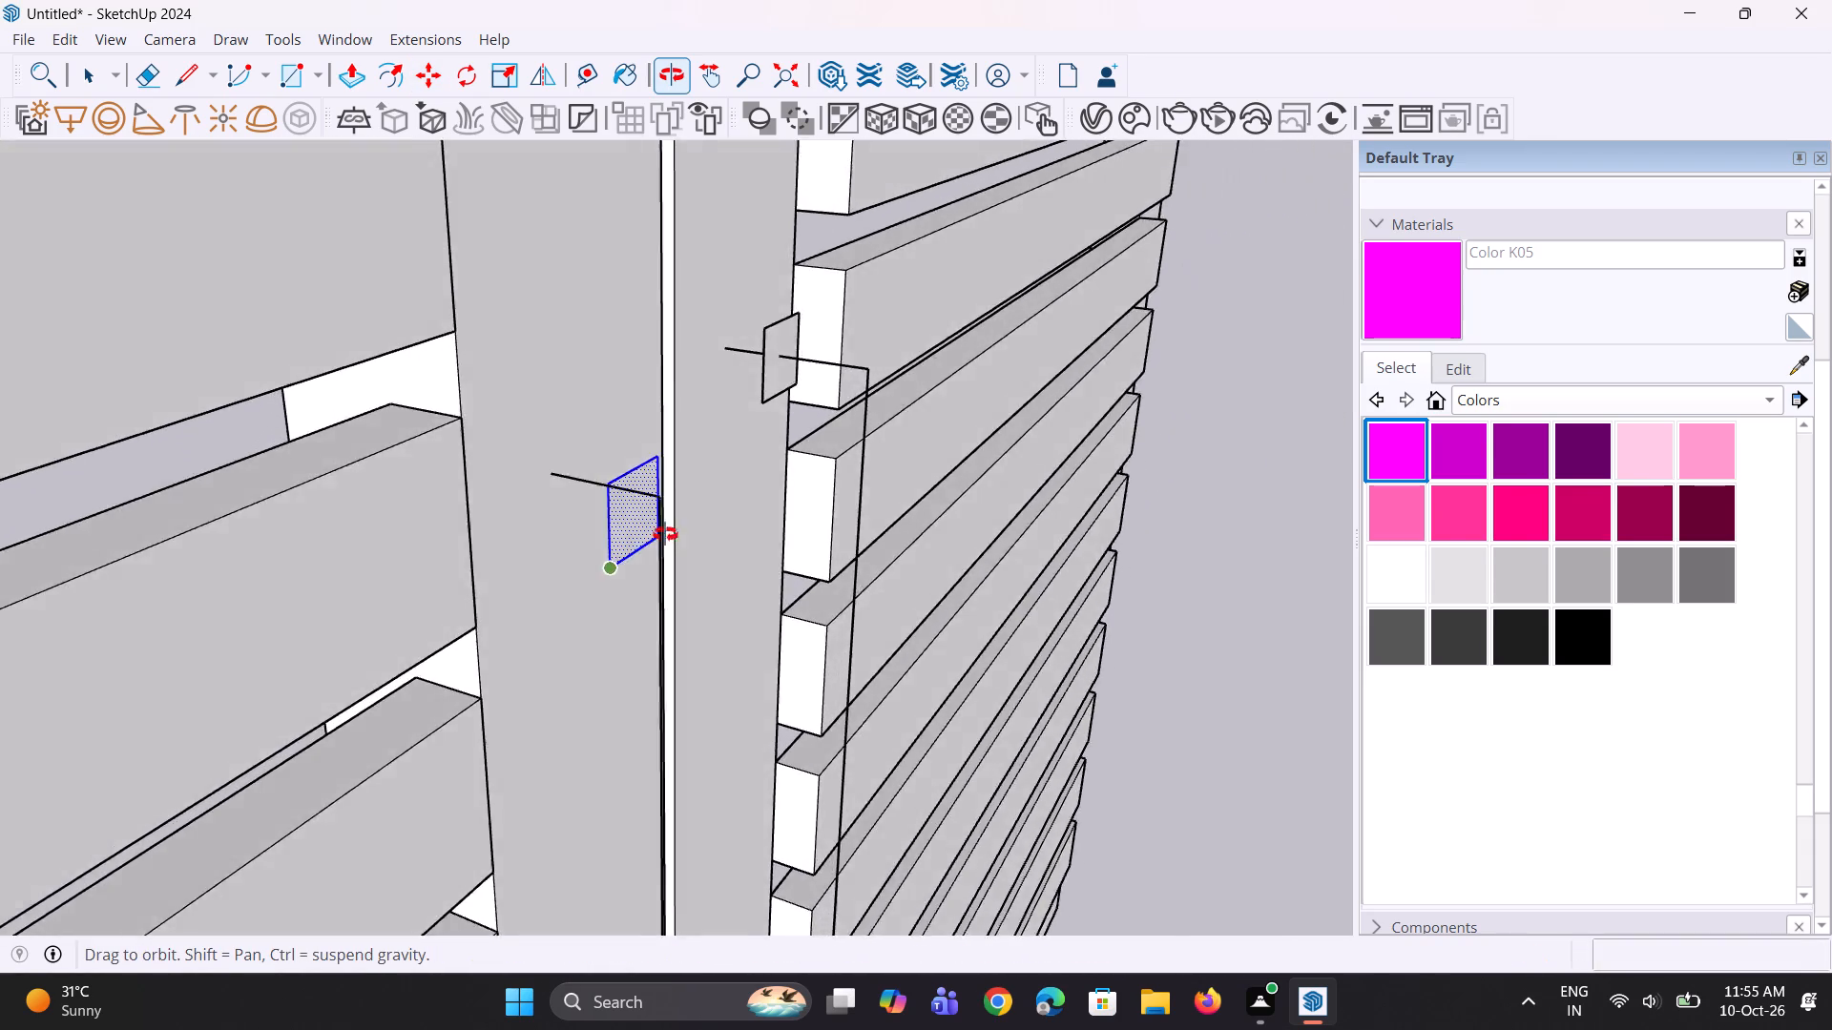
middle_click_drag(665, 534, 670, 557)
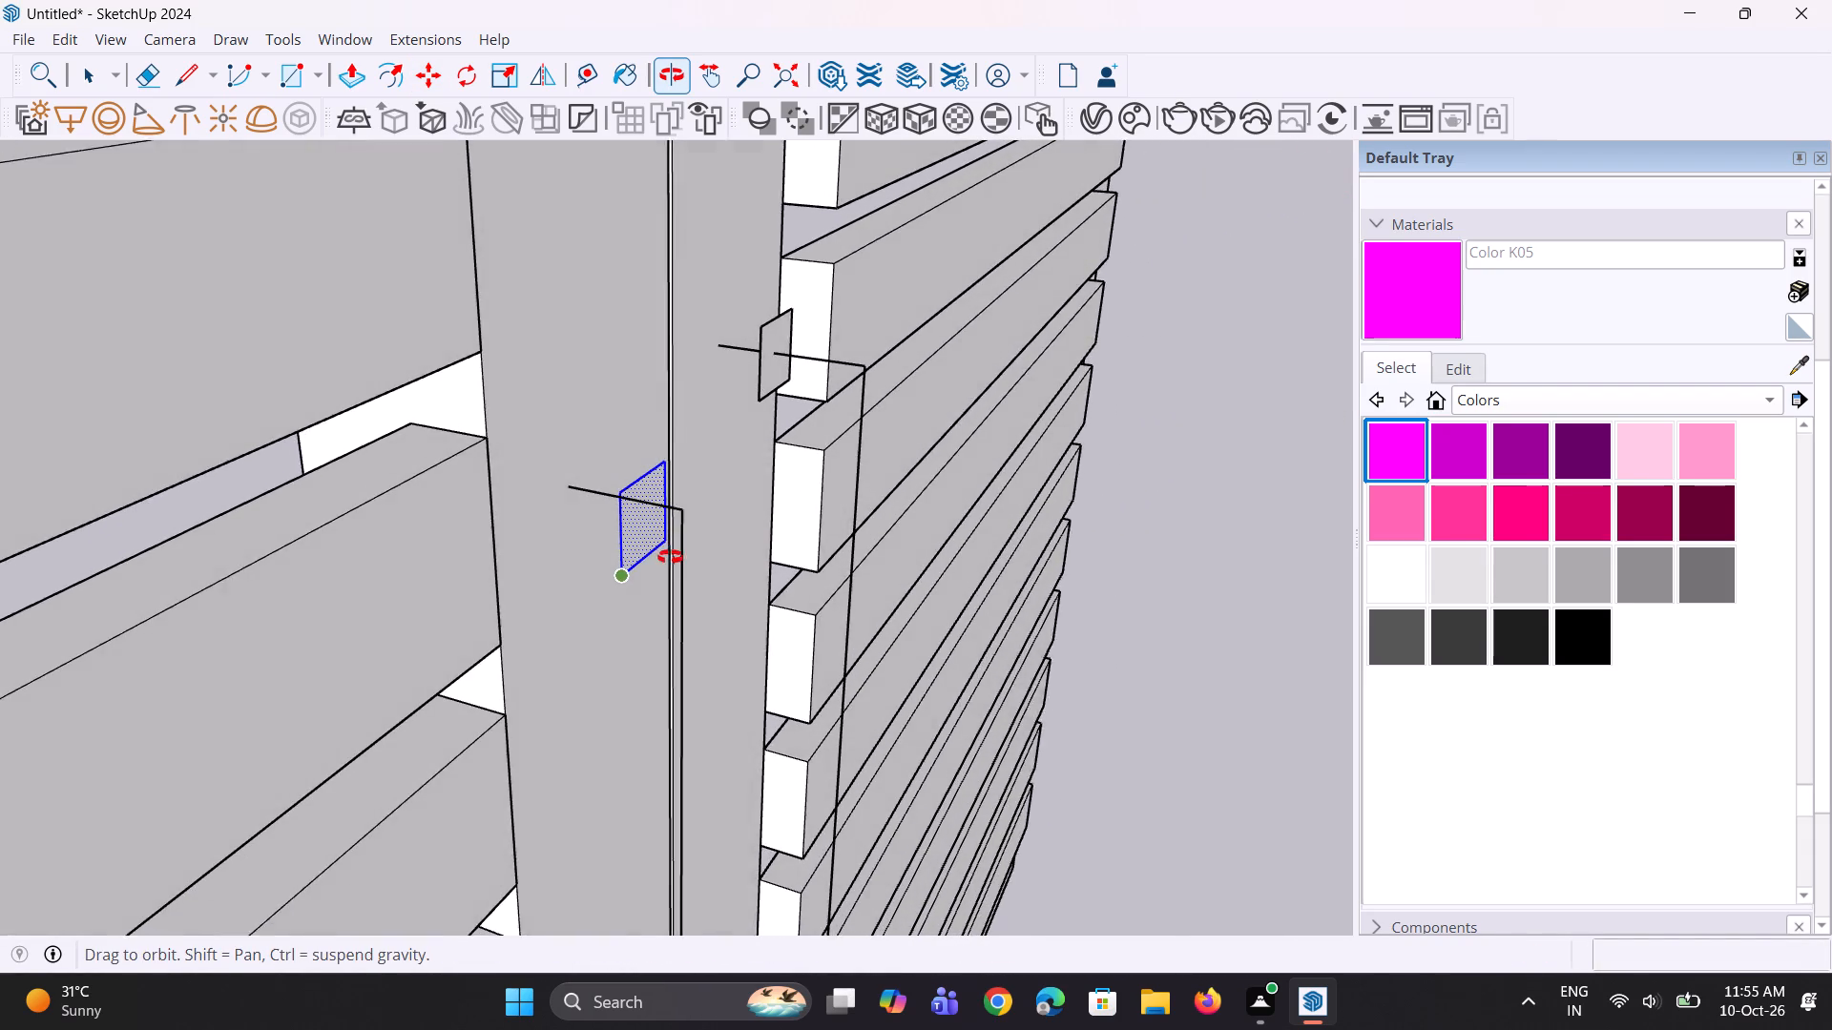
middle_click_drag(670, 557, 656, 565)
key("space")
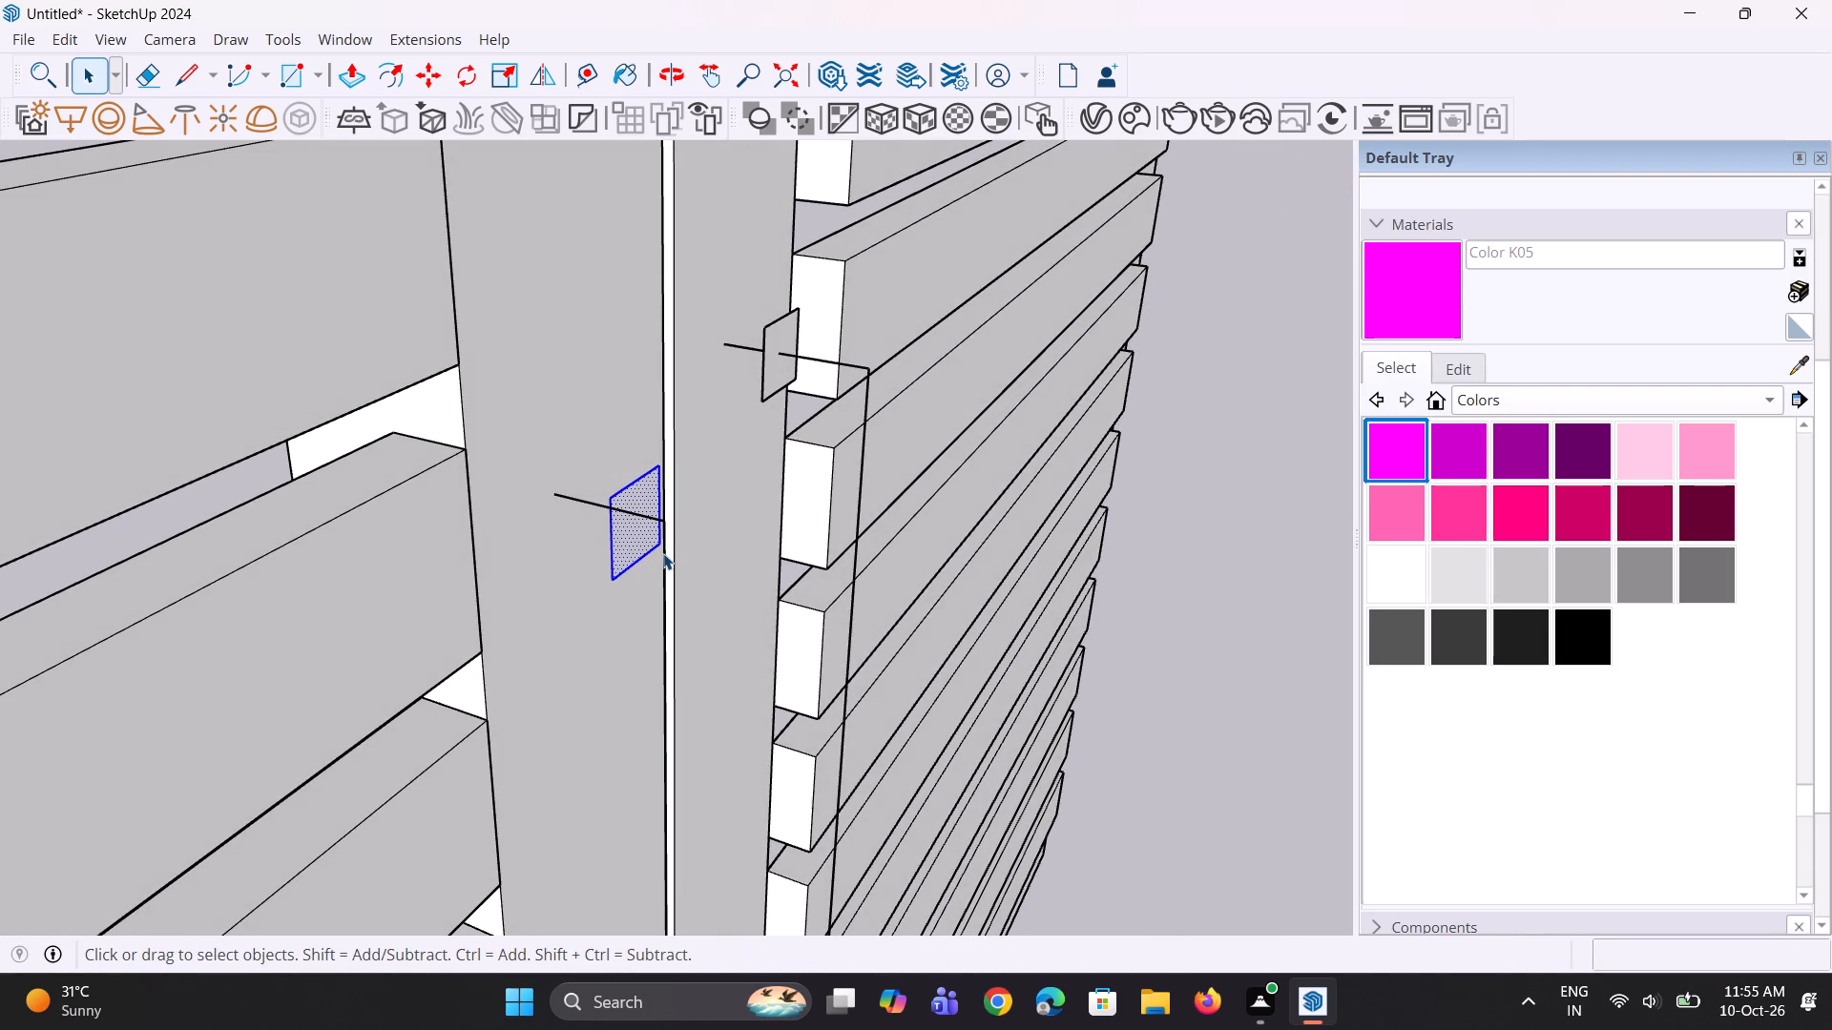
left_click(663, 553)
scroll(656, 528, "up", 2)
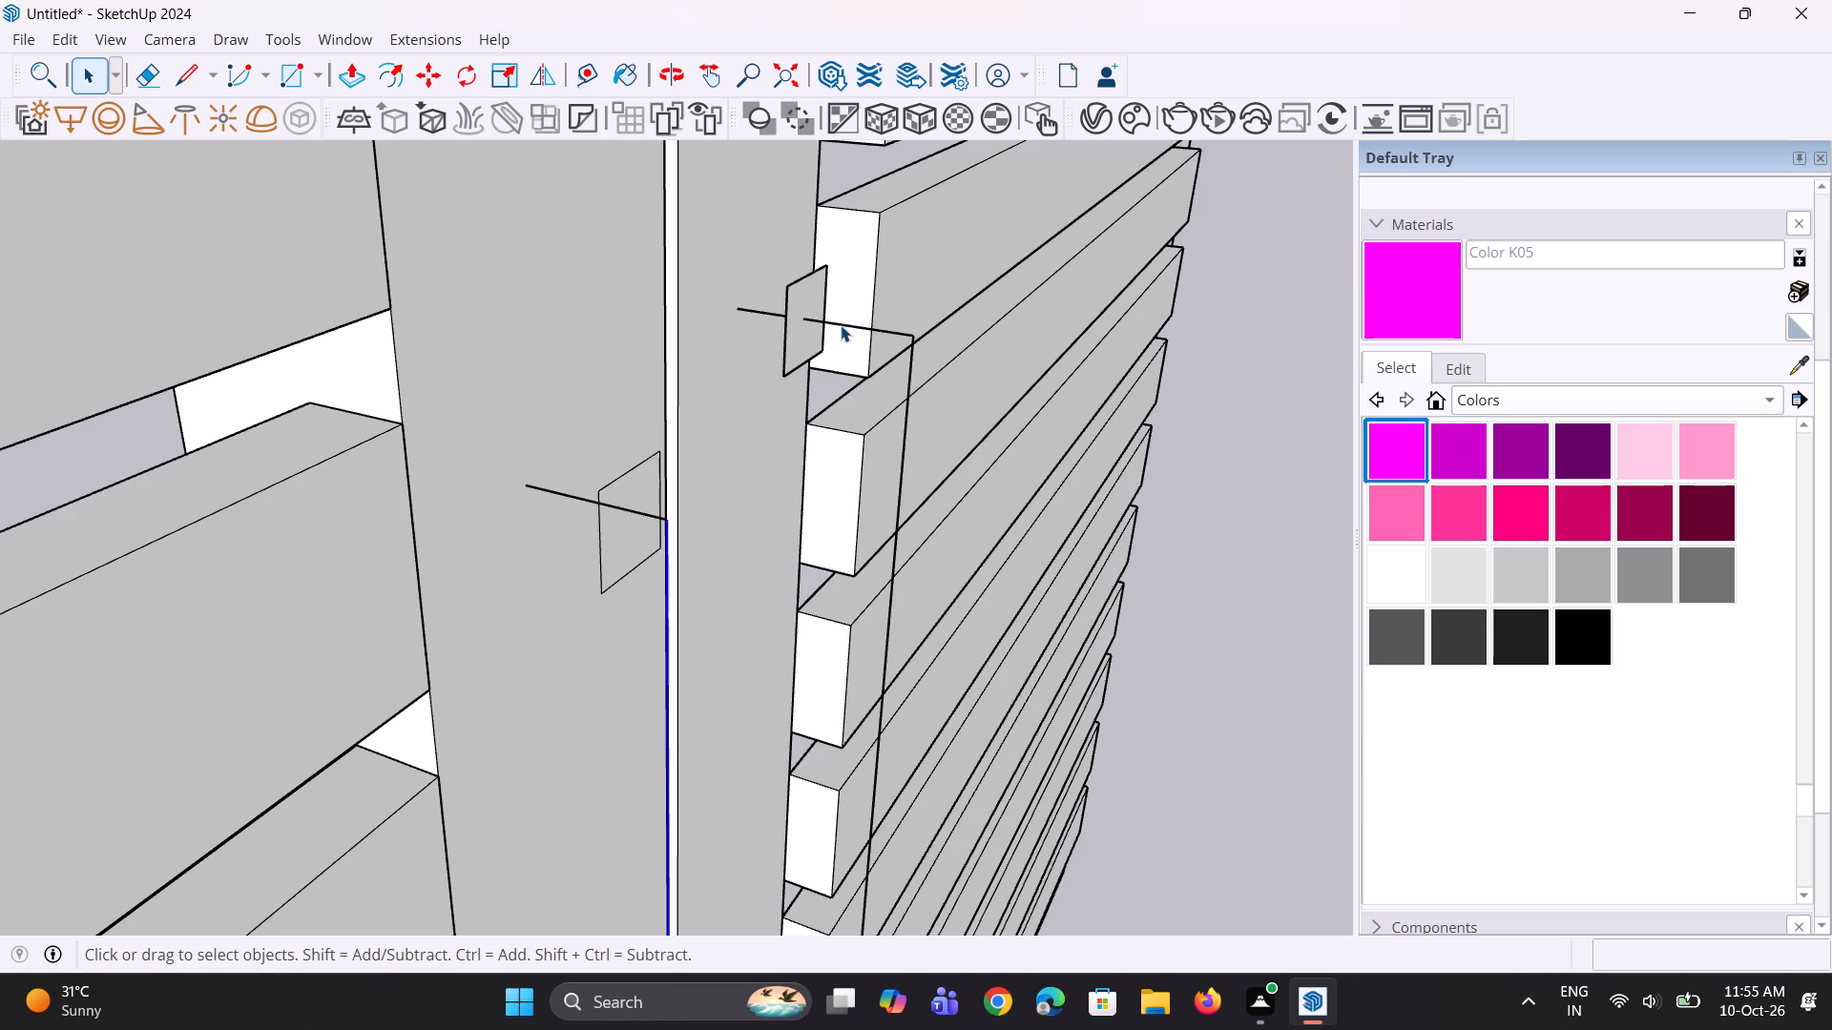
left_click(841, 325)
scroll(778, 326, "up", 1)
scroll(715, 370, "down", 3)
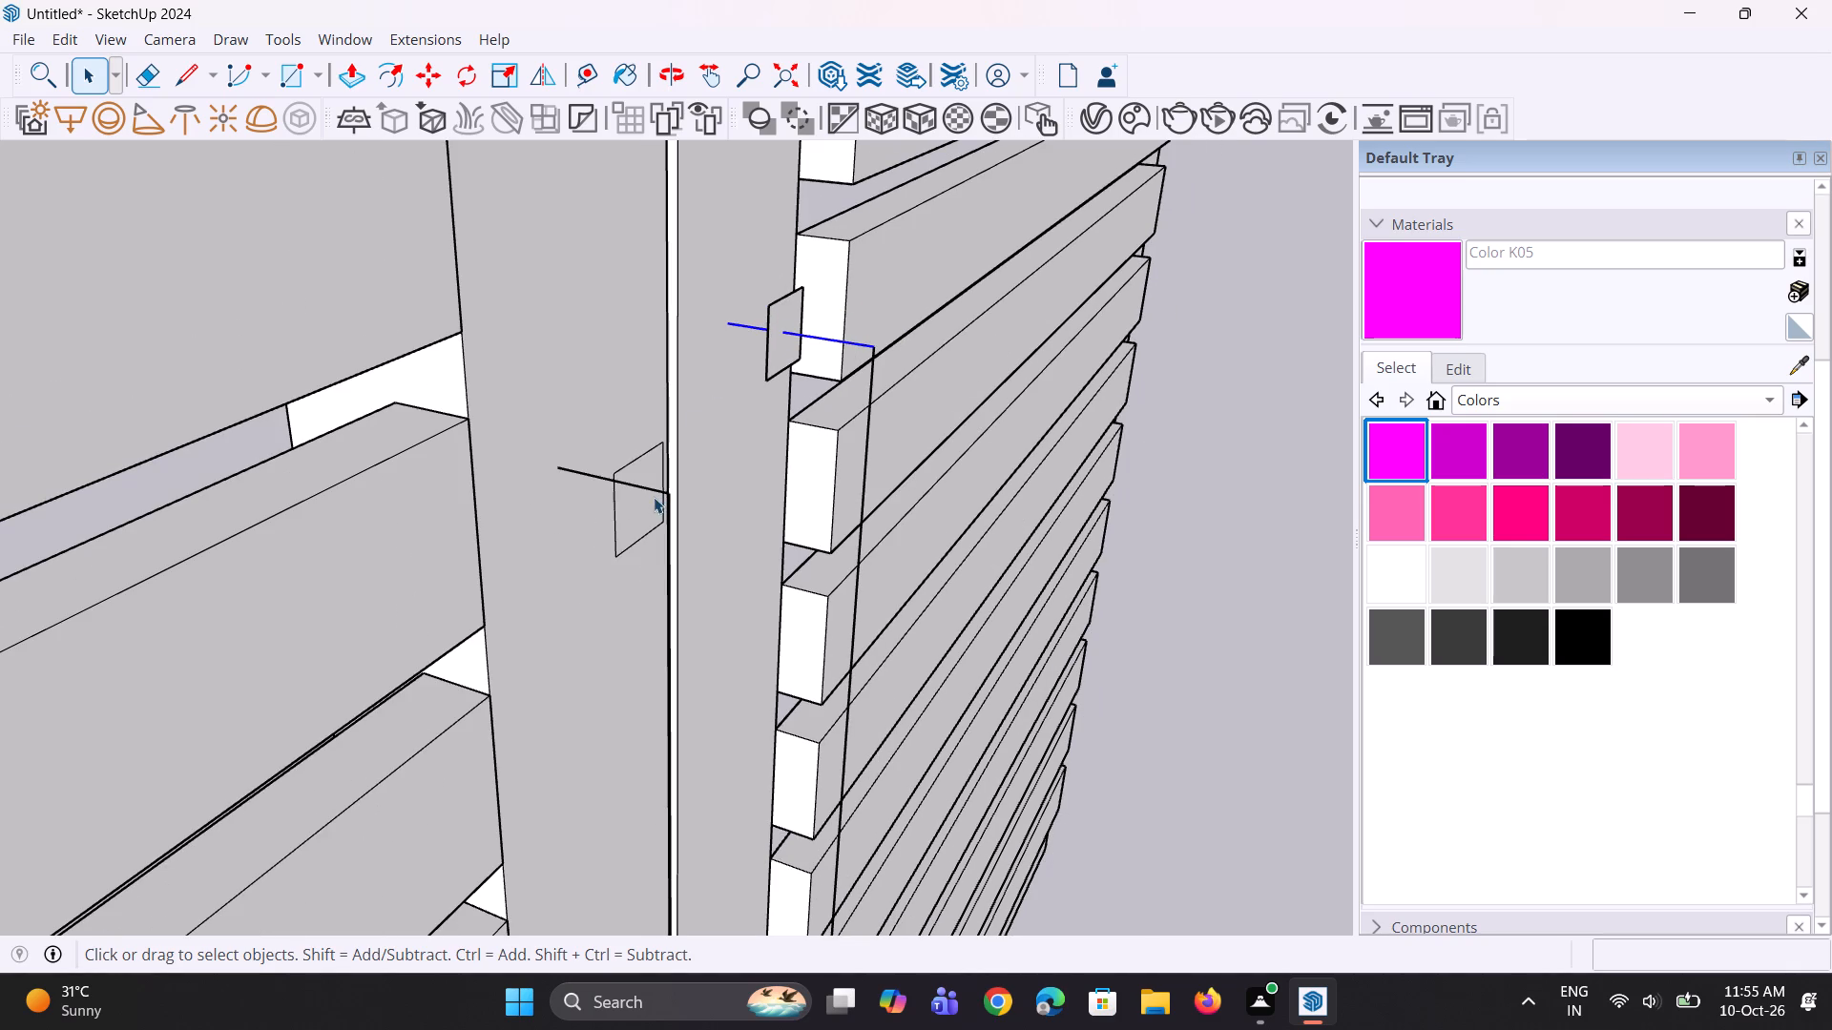
left_click(659, 492)
left_click(670, 507, "ctrl")
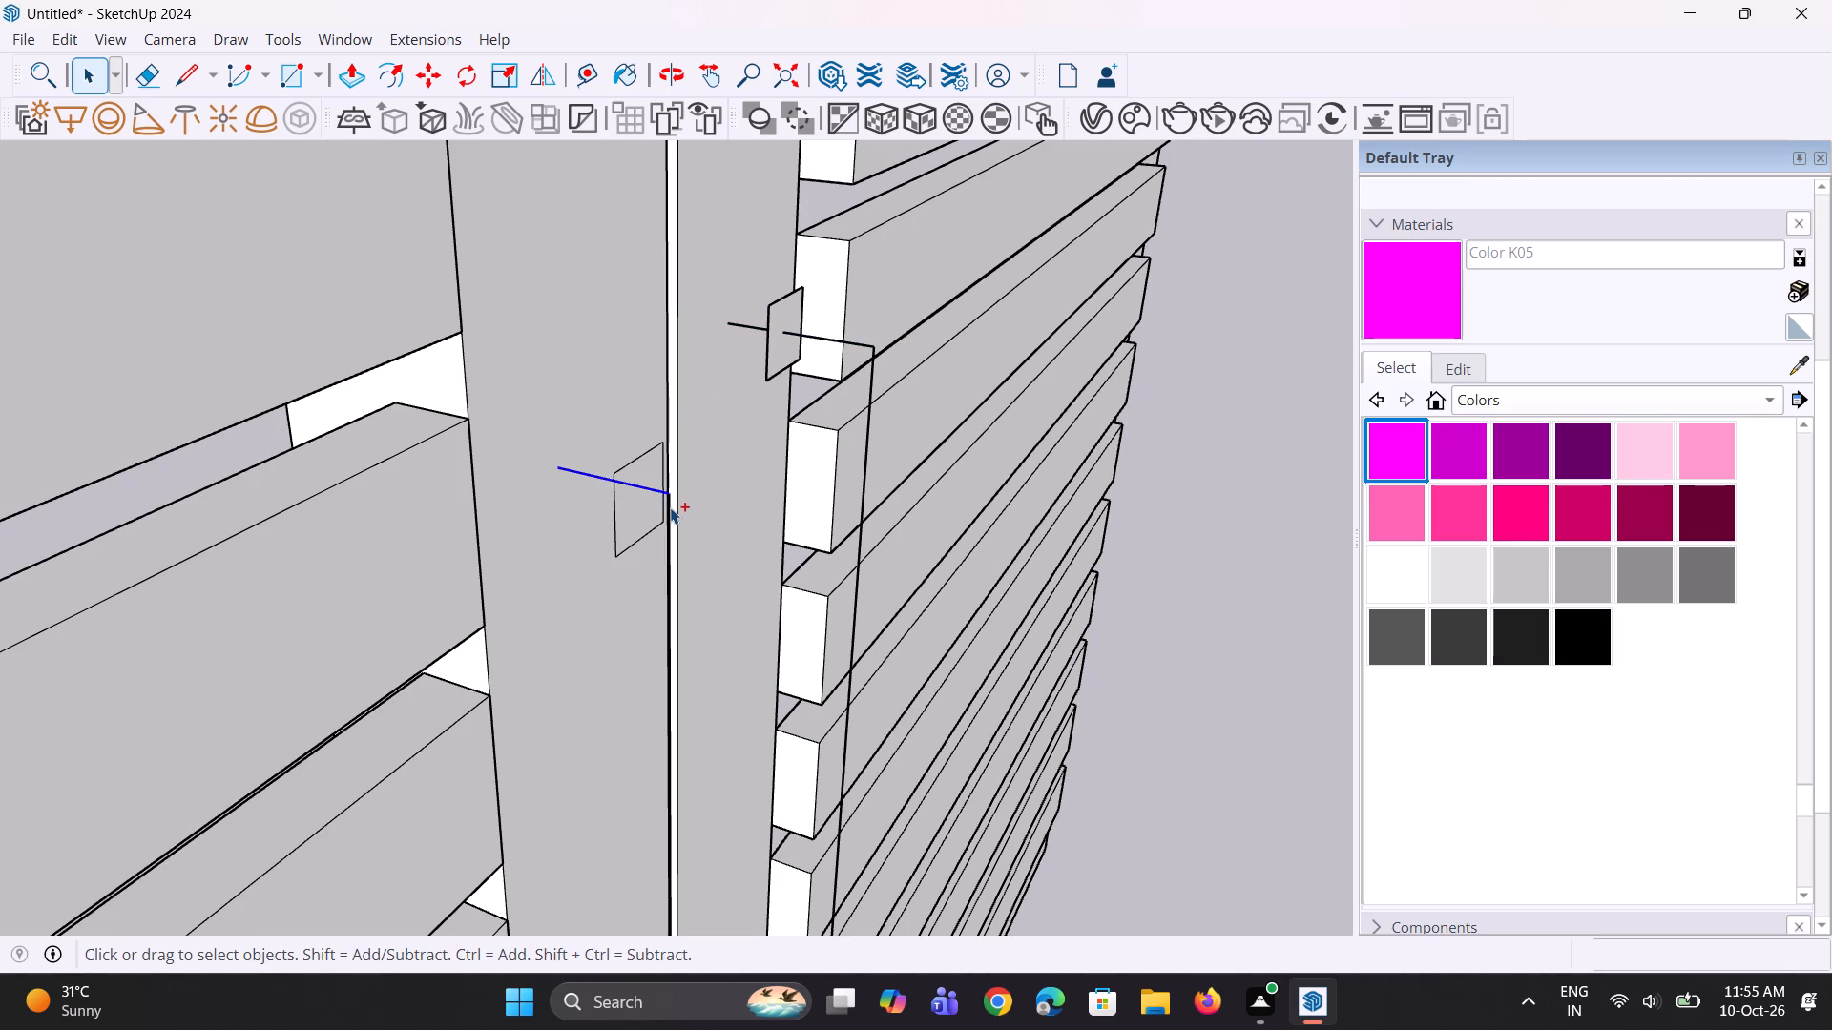
scroll(619, 469, "down", 15)
scroll(622, 745, "up", 10)
left_click(591, 758, "ctrl")
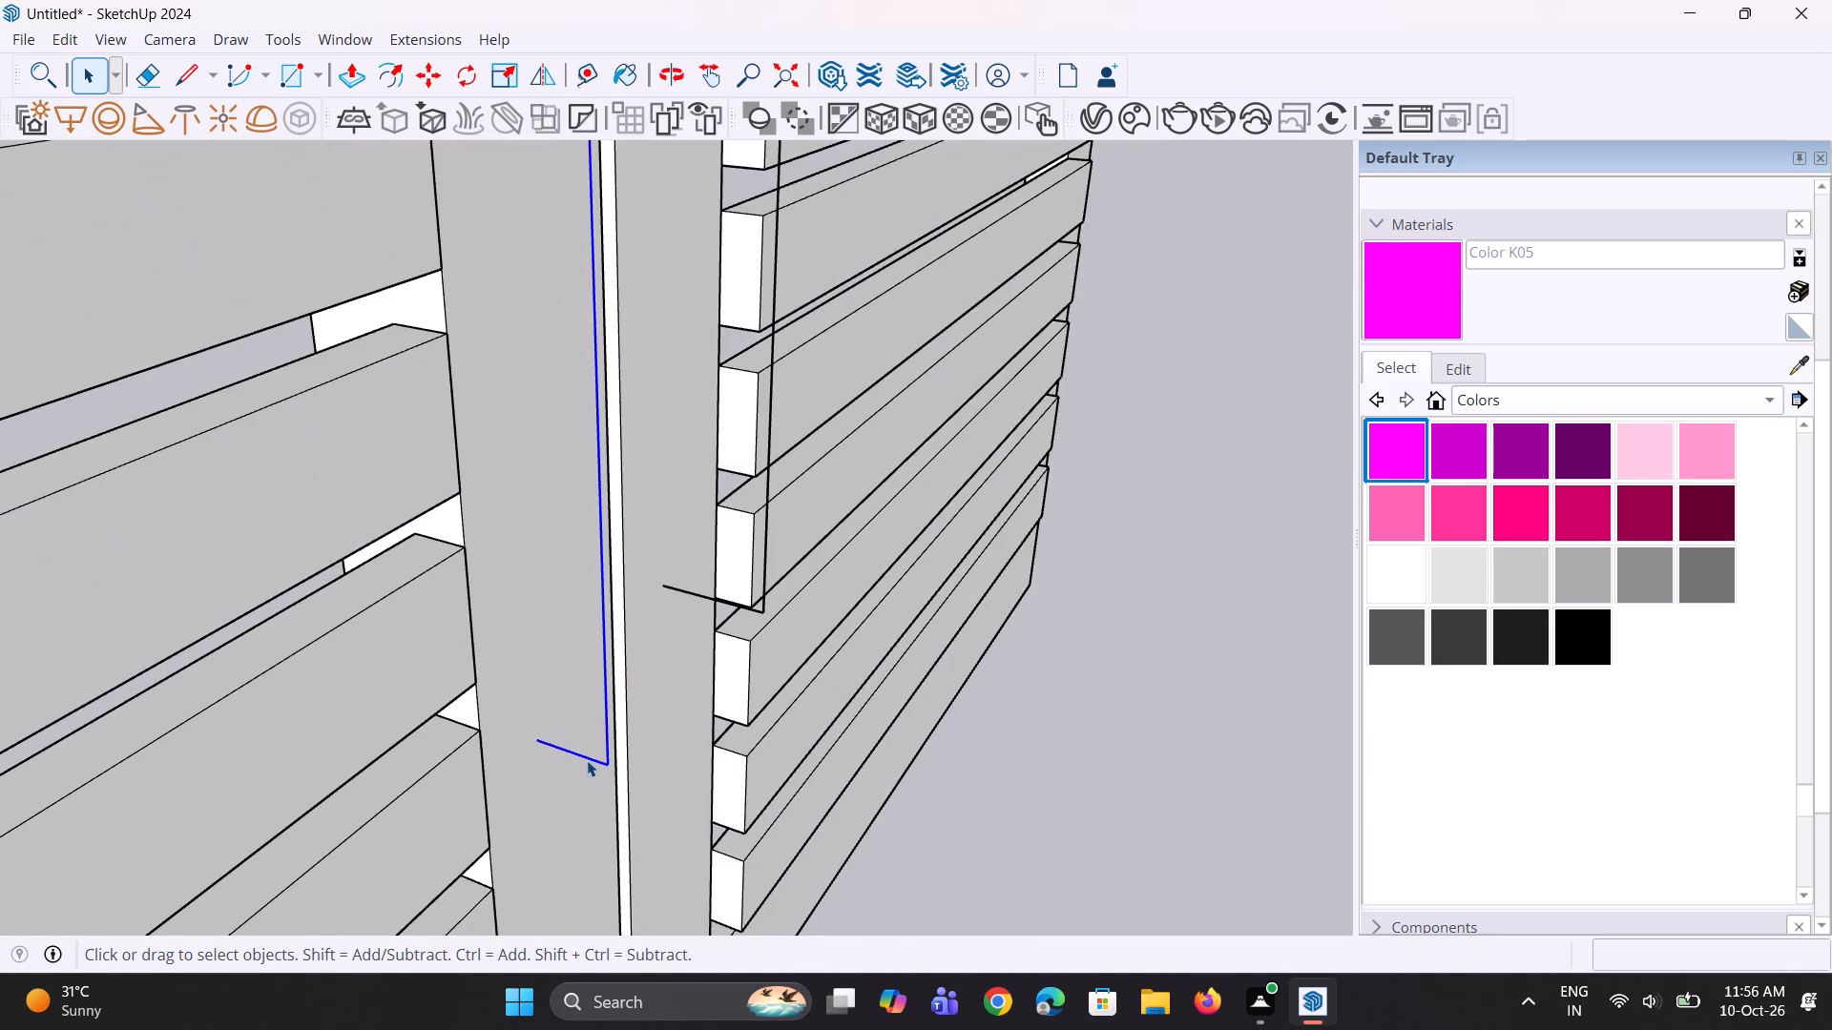
key("i")
key("Delete")
Copy the remaining three-line handle path about 6 5/16" onto the adjoining post, near the copied square profile.
scroll(574, 785, "down", 3)
scroll(676, 661, "up", 1)
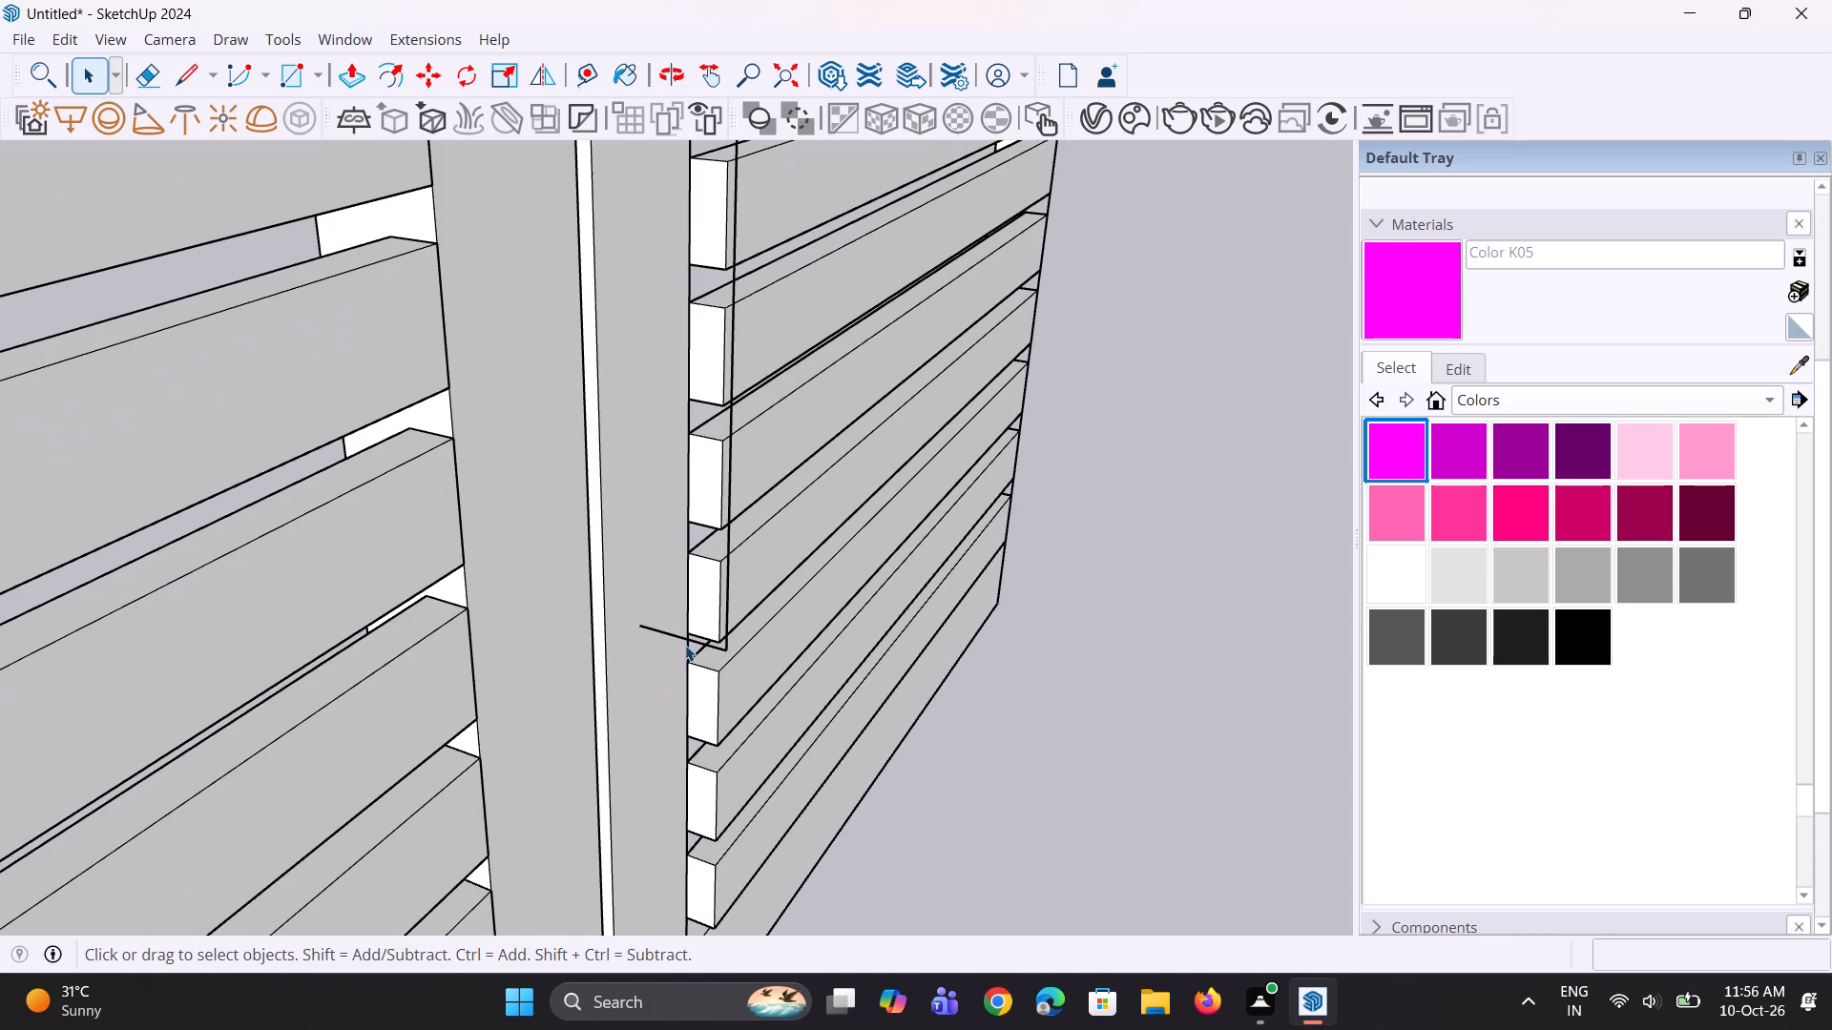
left_click(691, 640)
scroll(713, 608, "up", 1, "ctrl")
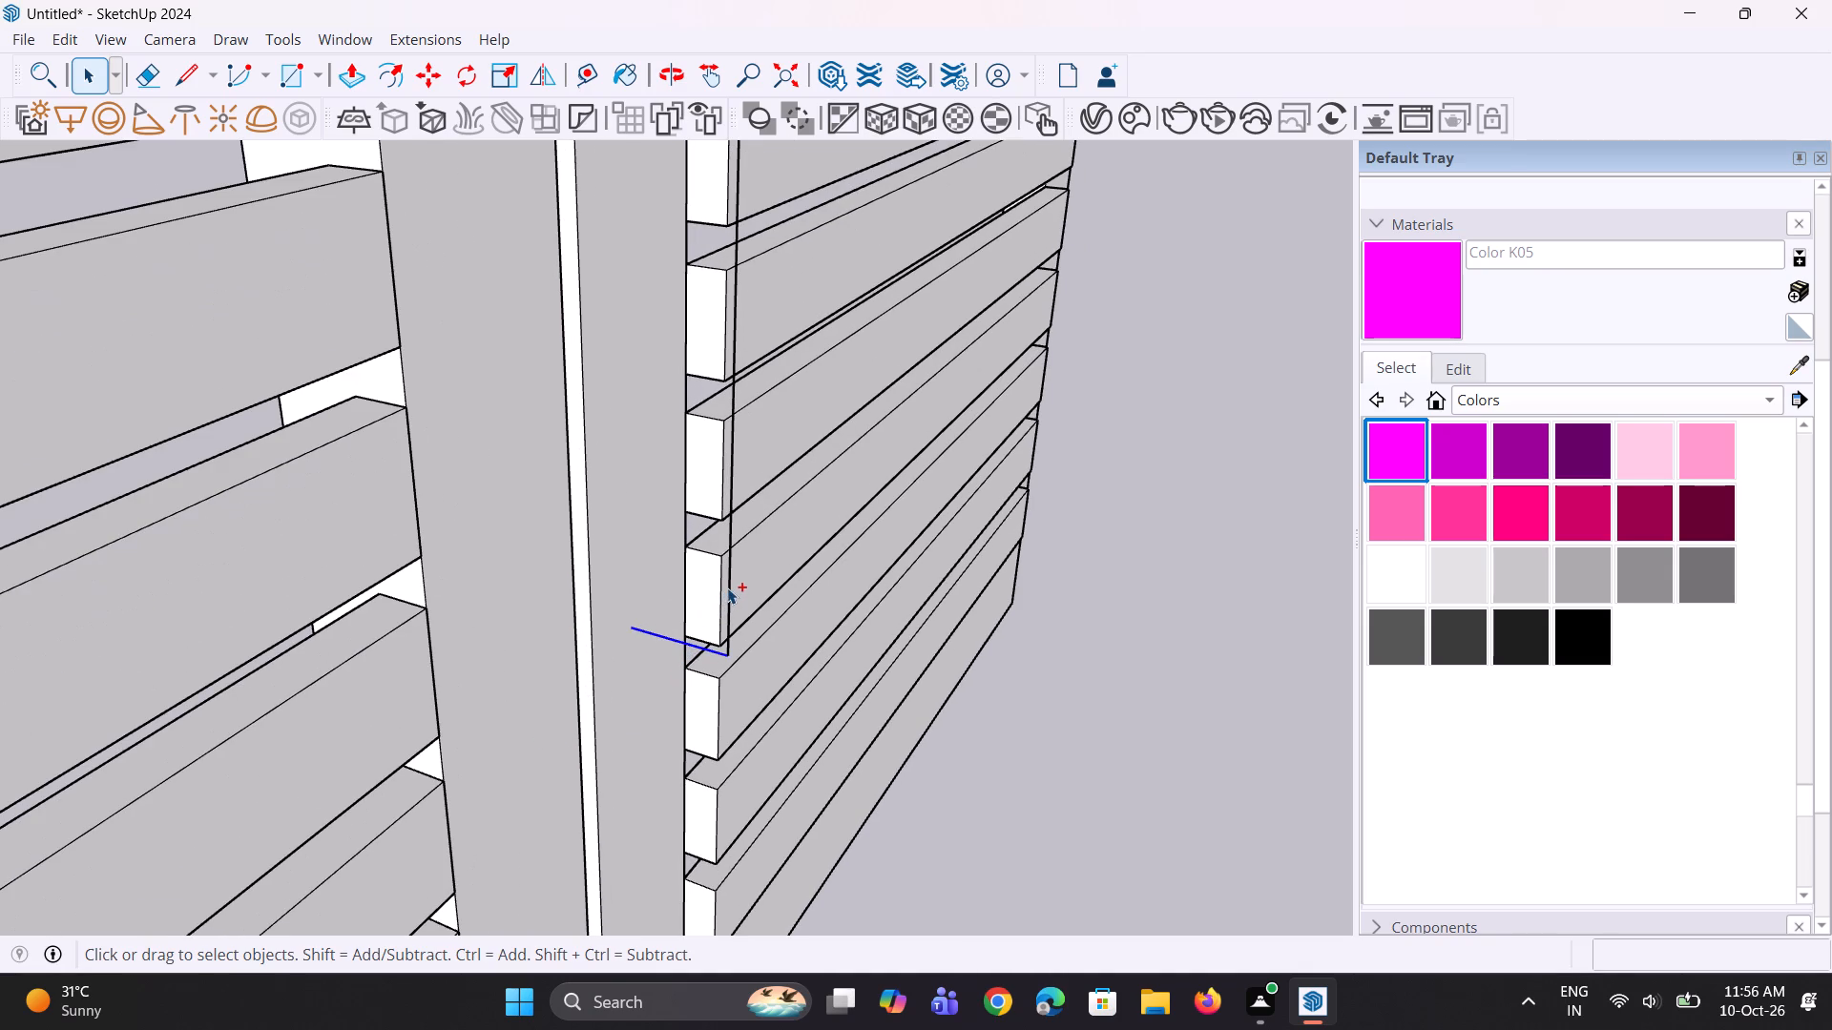
left_click(729, 587, "ctrl")
scroll(728, 689, "down", 11)
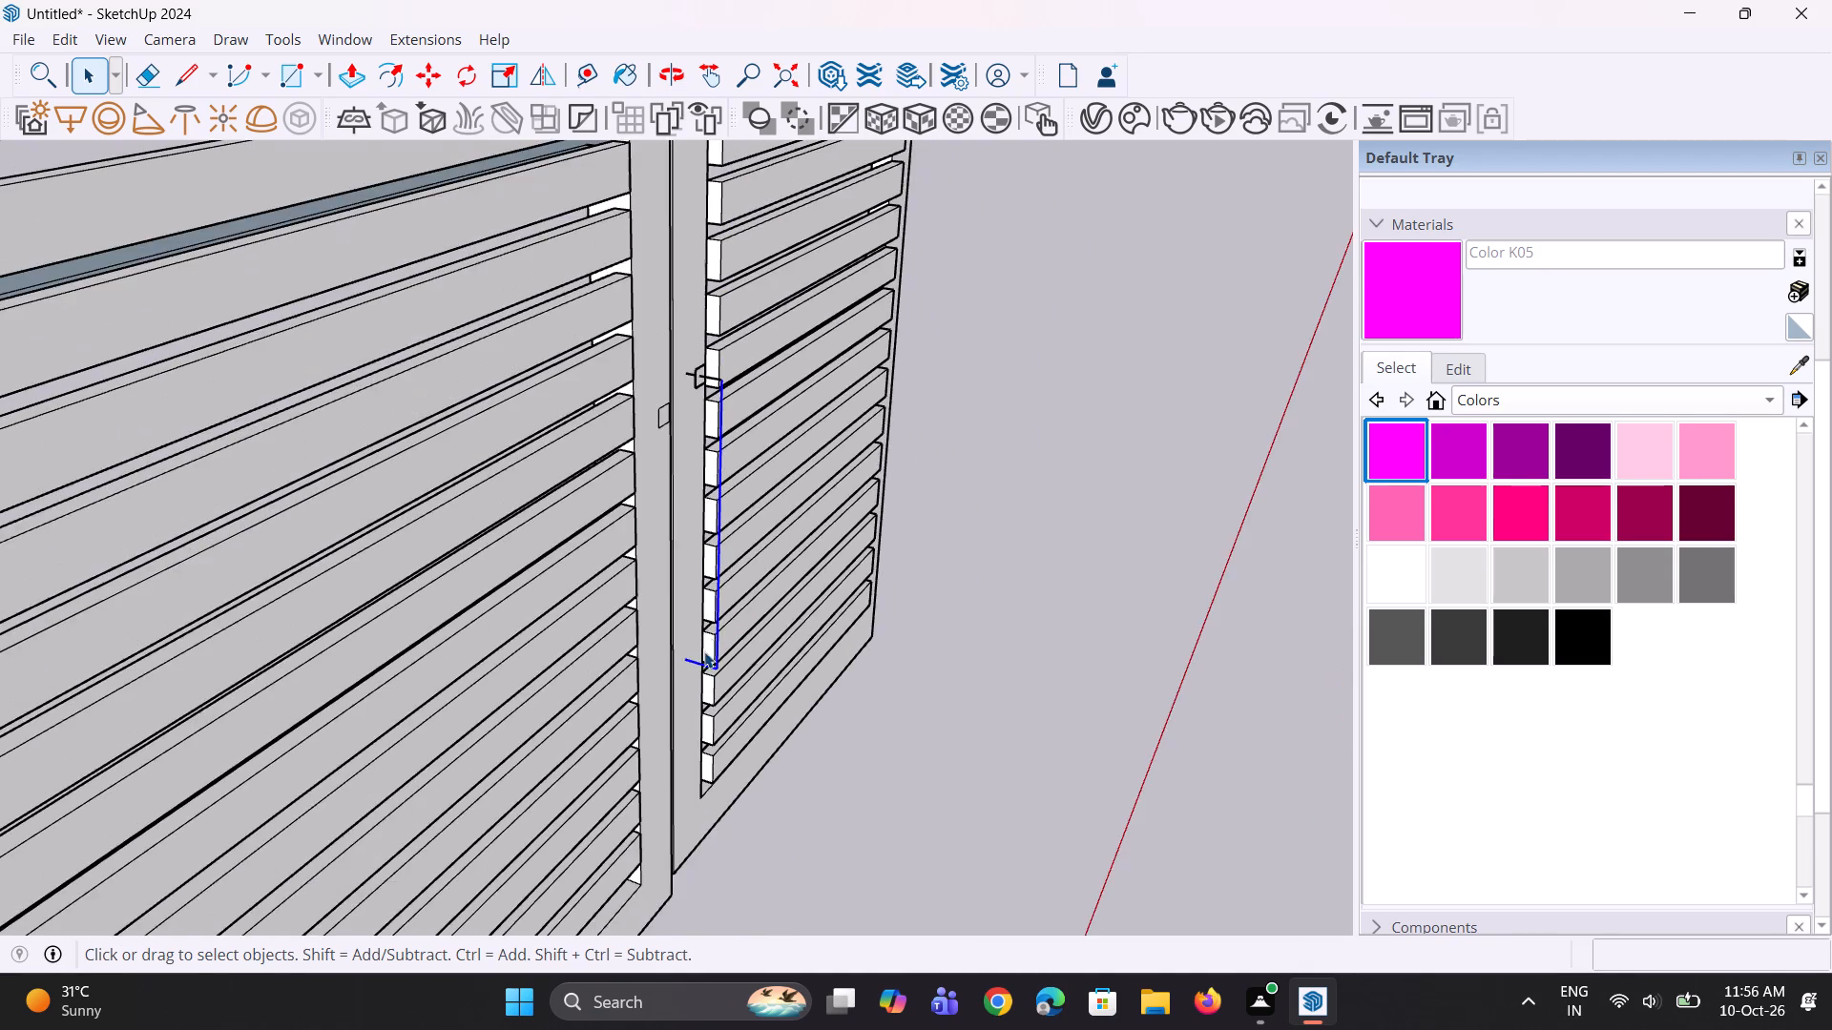
scroll(710, 404, "up", 7)
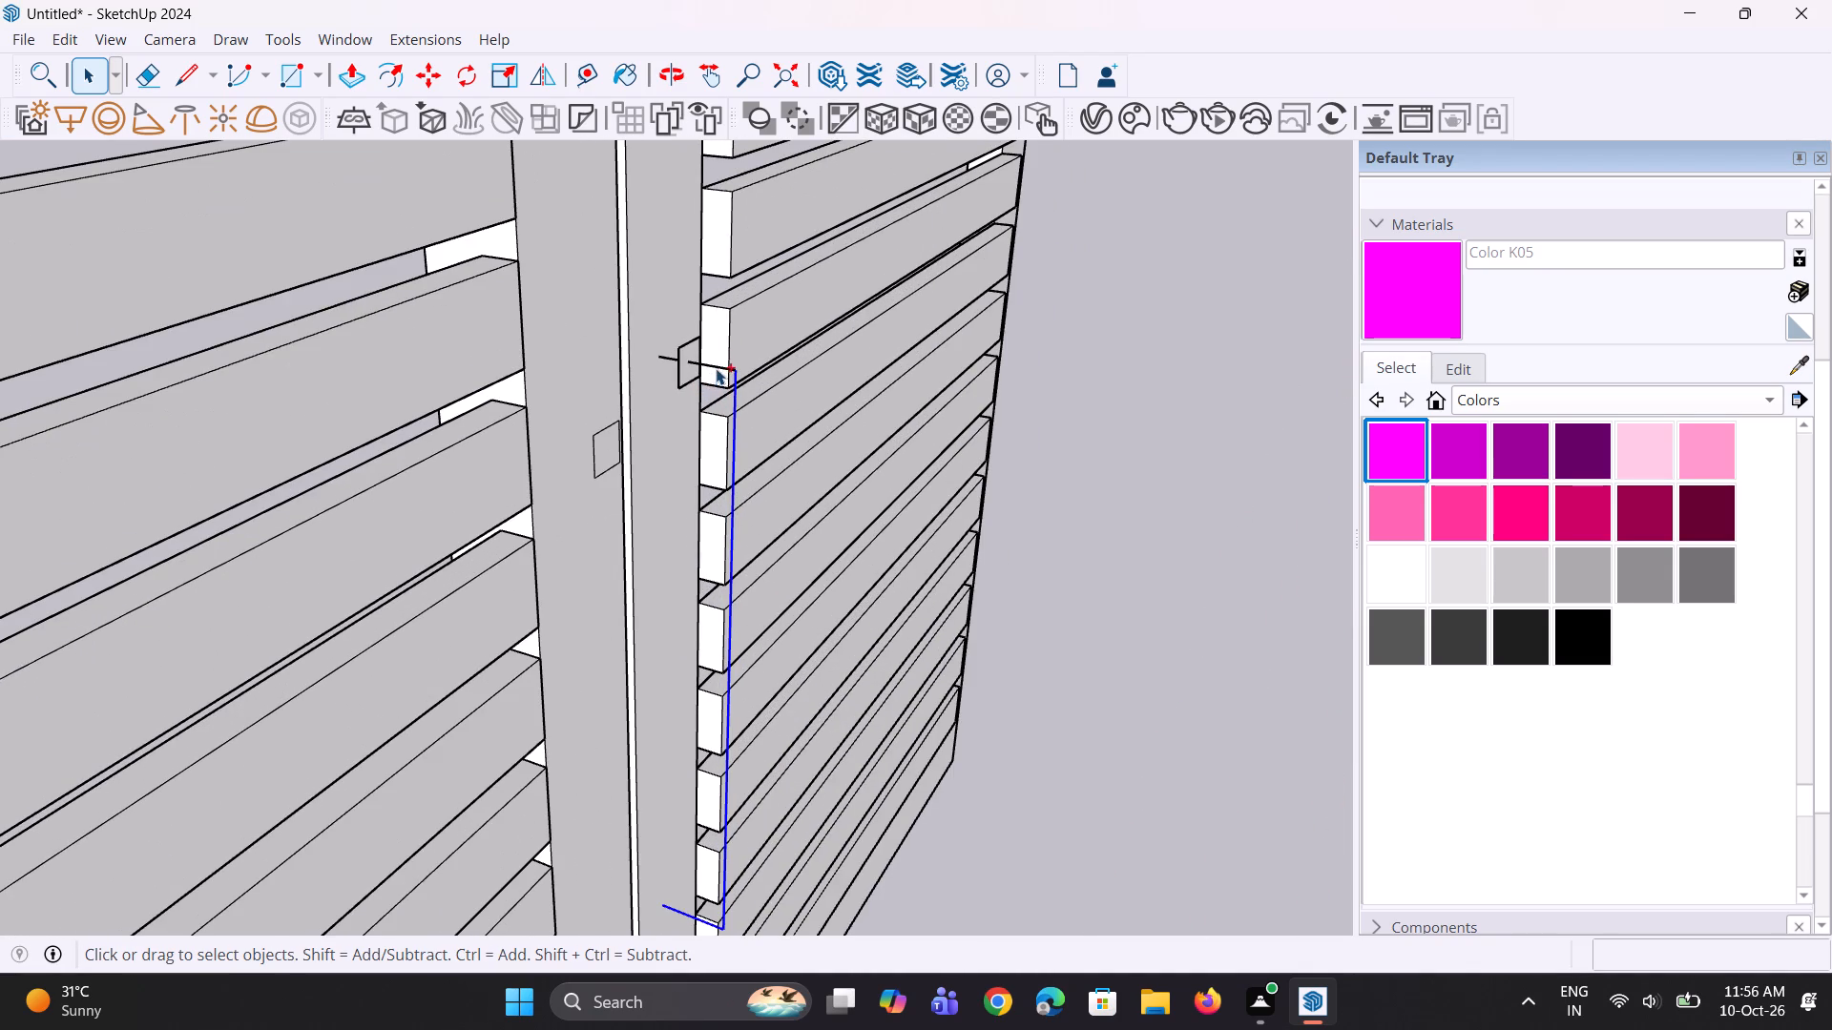
left_click(718, 366, "ctrl")
scroll(726, 386, "up", 2)
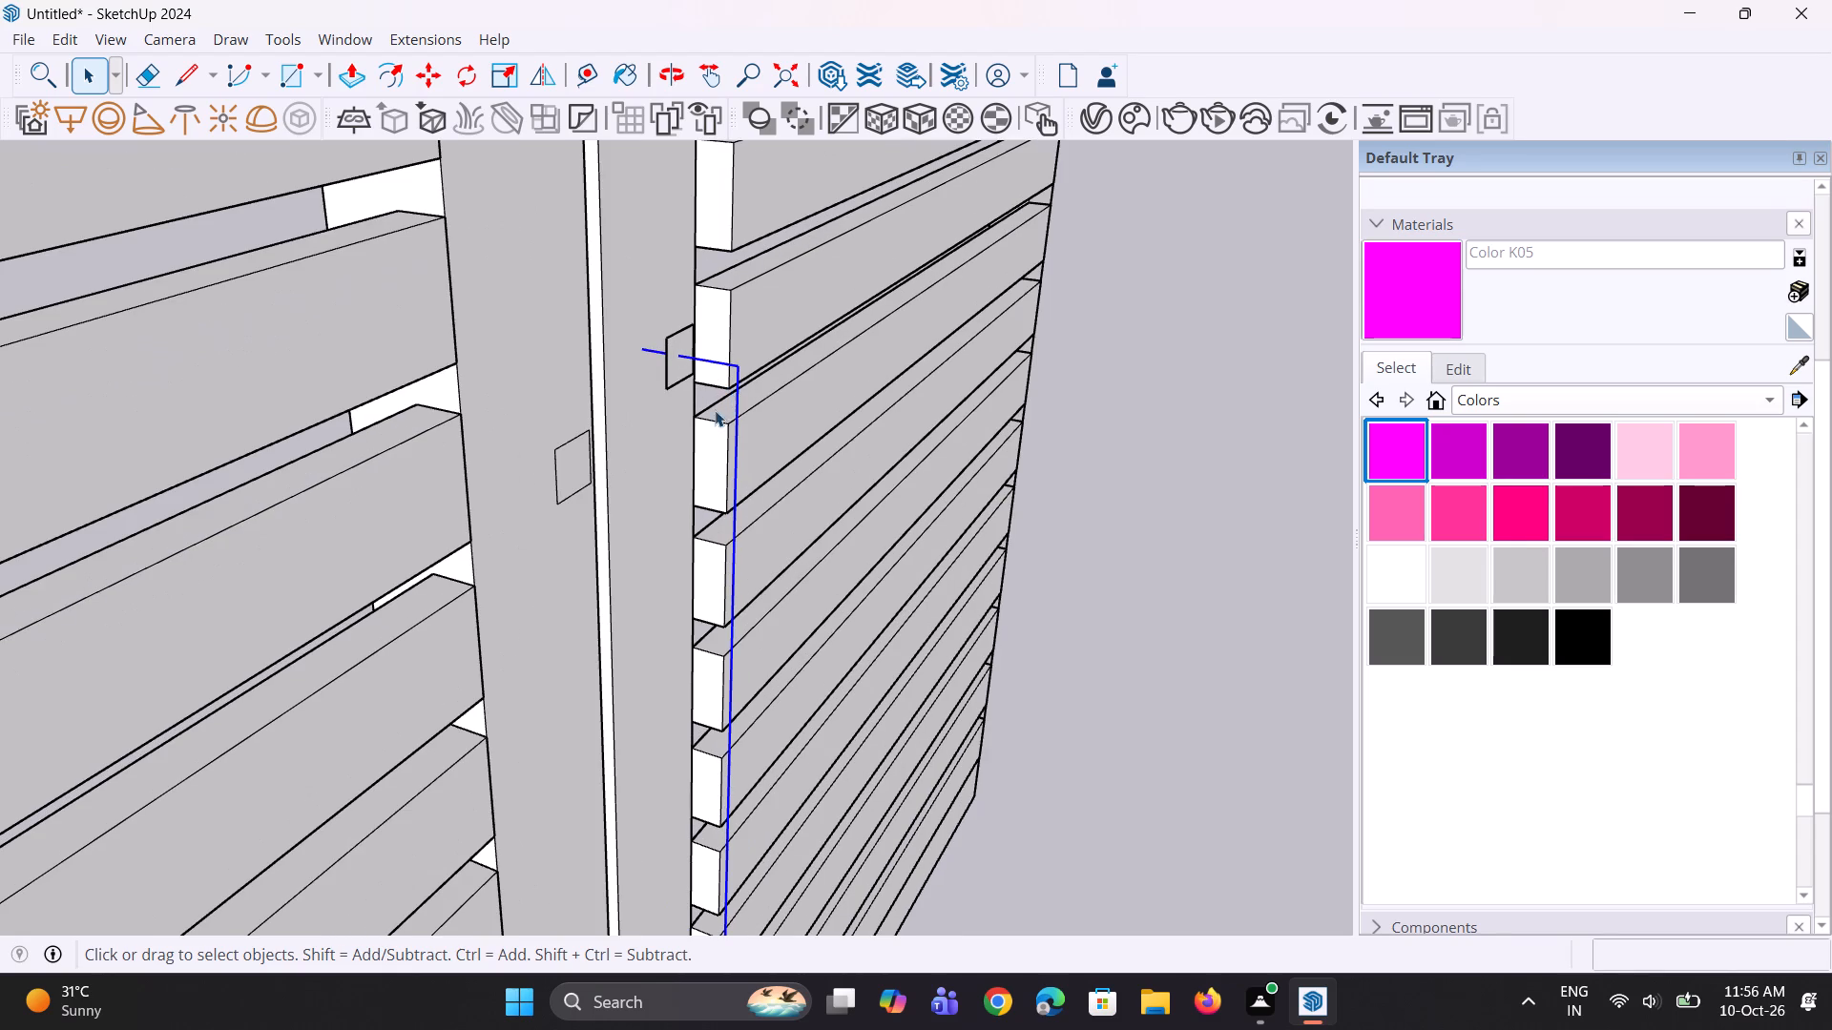
scroll(706, 414, "down", 3)
scroll(672, 615, "up", 1)
scroll(474, 428, "down", 5)
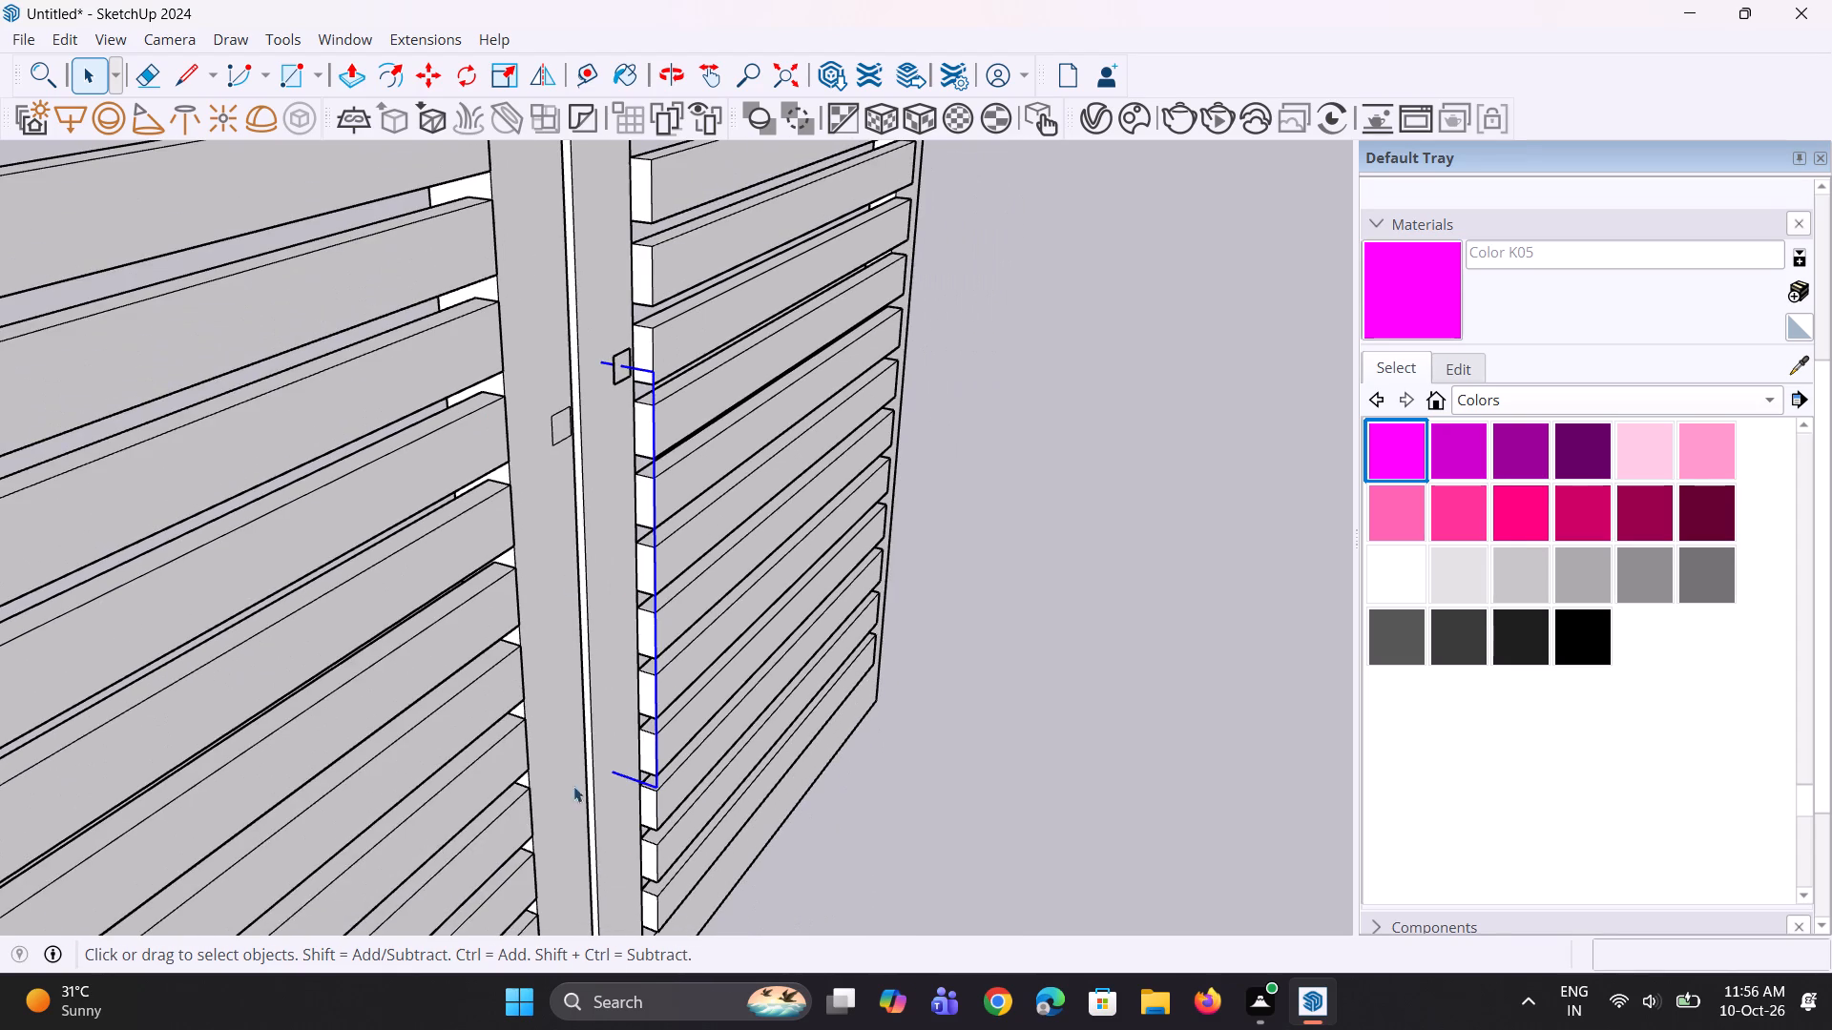
scroll(608, 948, "up", 12)
key("m")
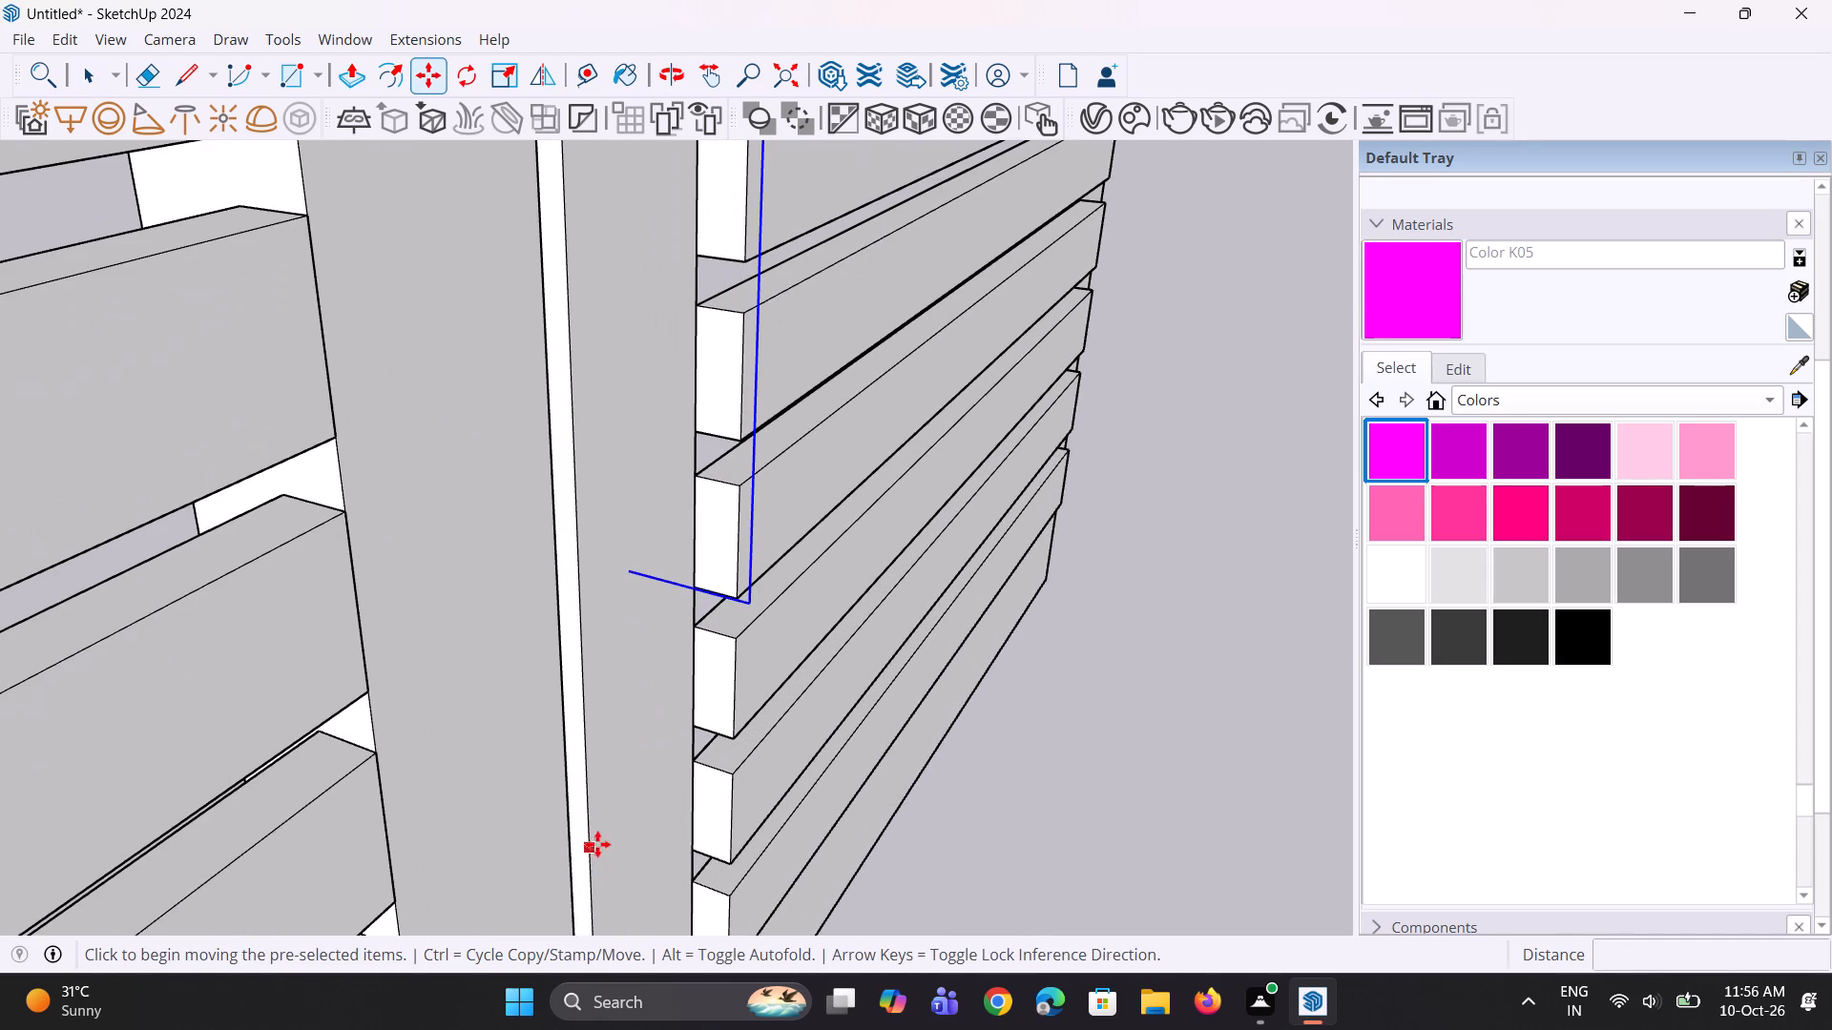
left_click(635, 575)
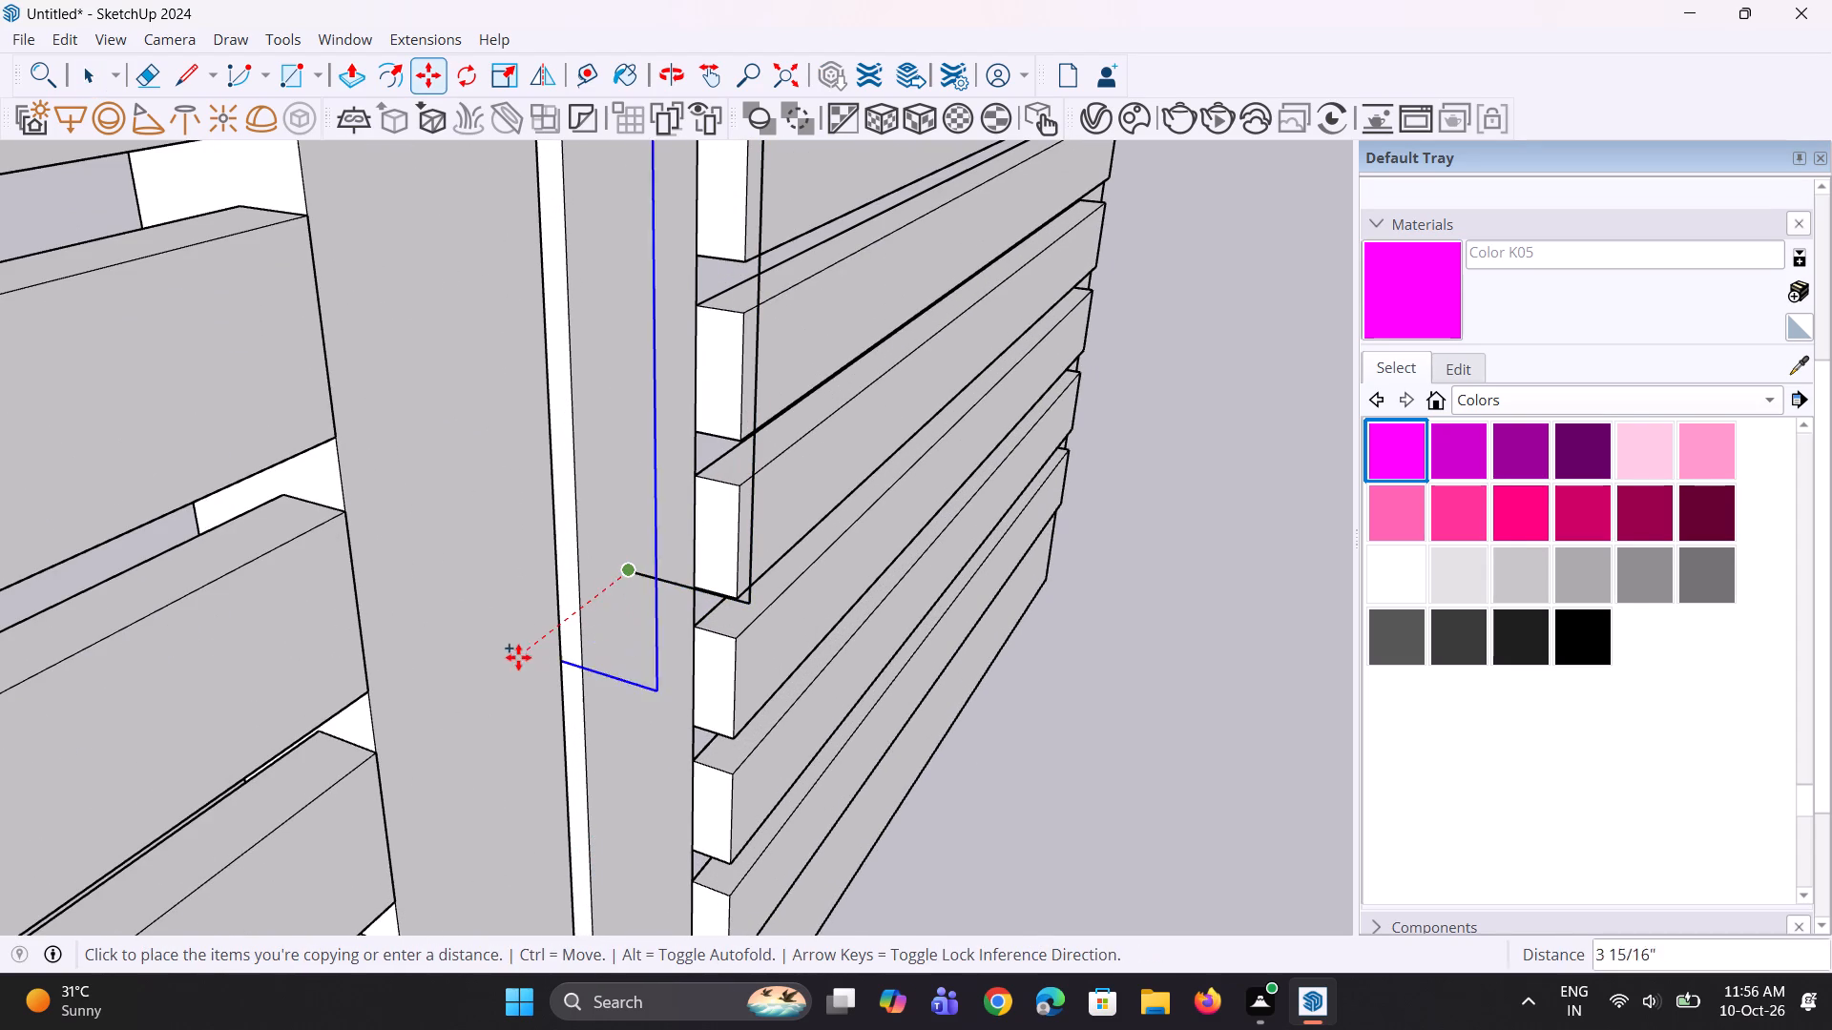
left_click(441, 699)
Examine the copied handle path's position relative to the post and its square profile.
scroll(498, 719, "down", 3)
middle_click_drag(558, 740, 695, 732)
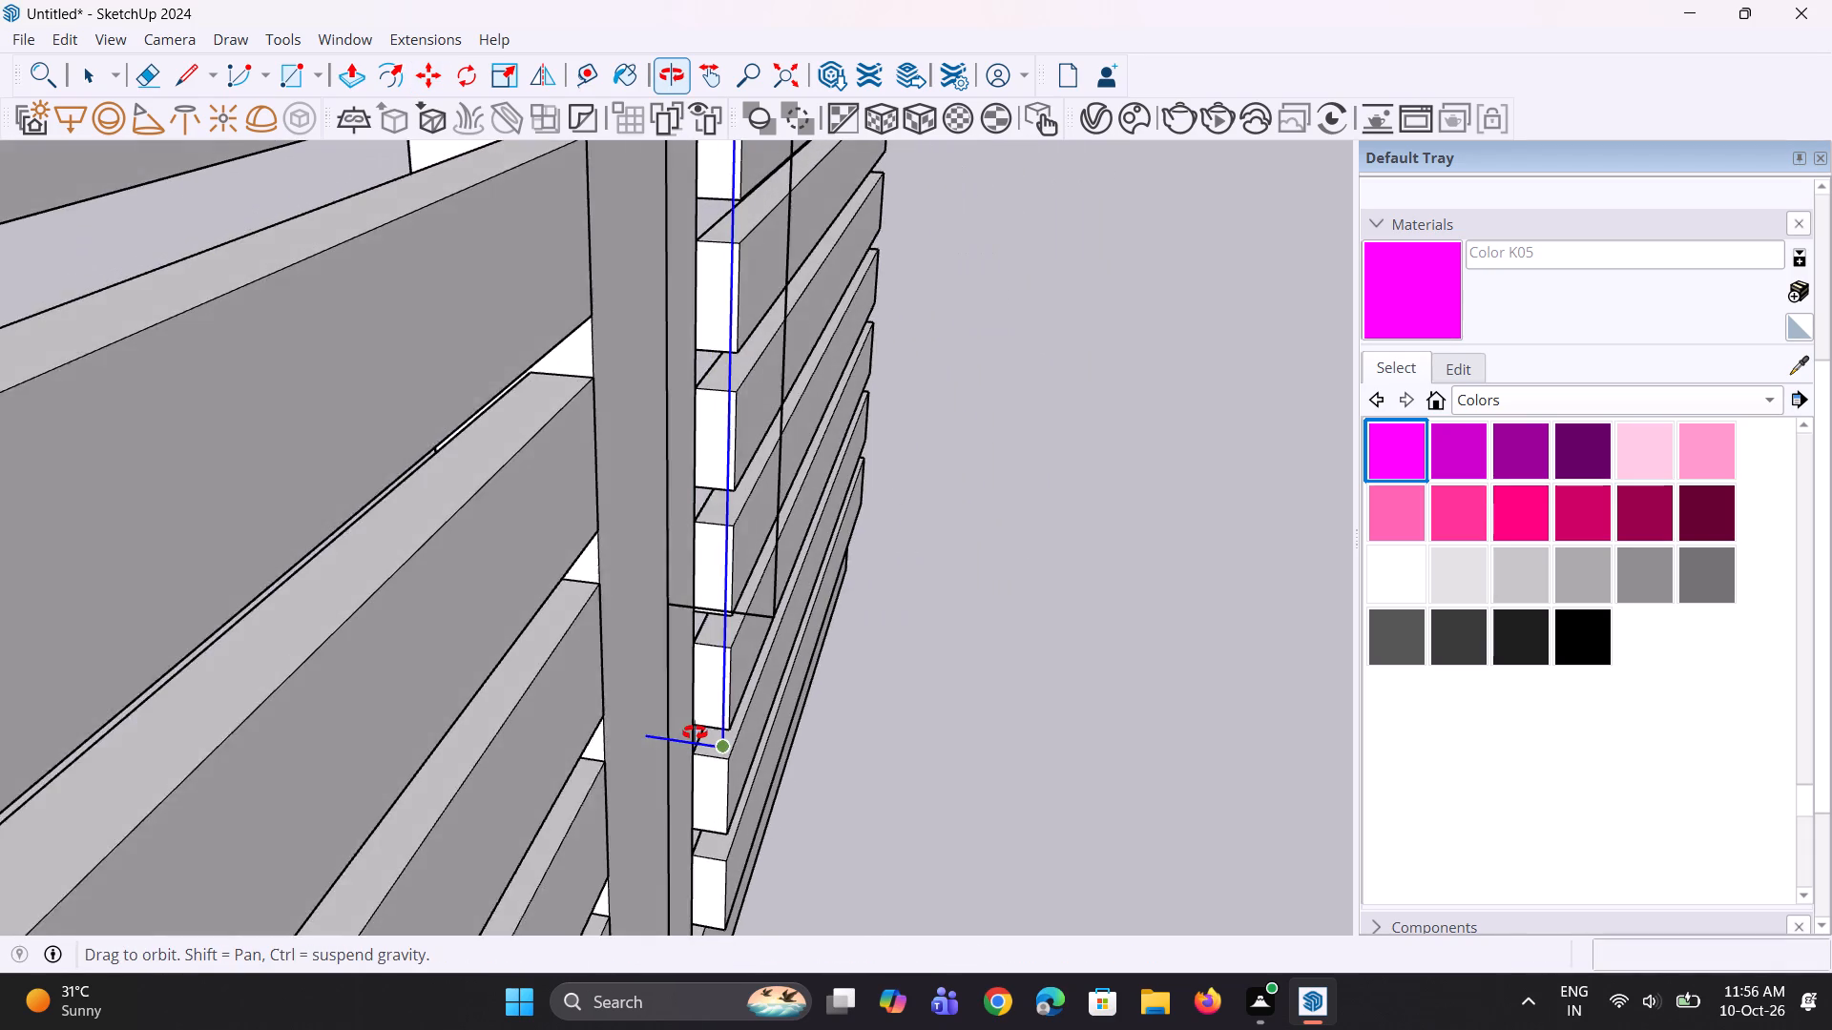
middle_click_drag(695, 732, 656, 751)
scroll(656, 751, "down", 7)
middle_click_drag(655, 744, 622, 718)
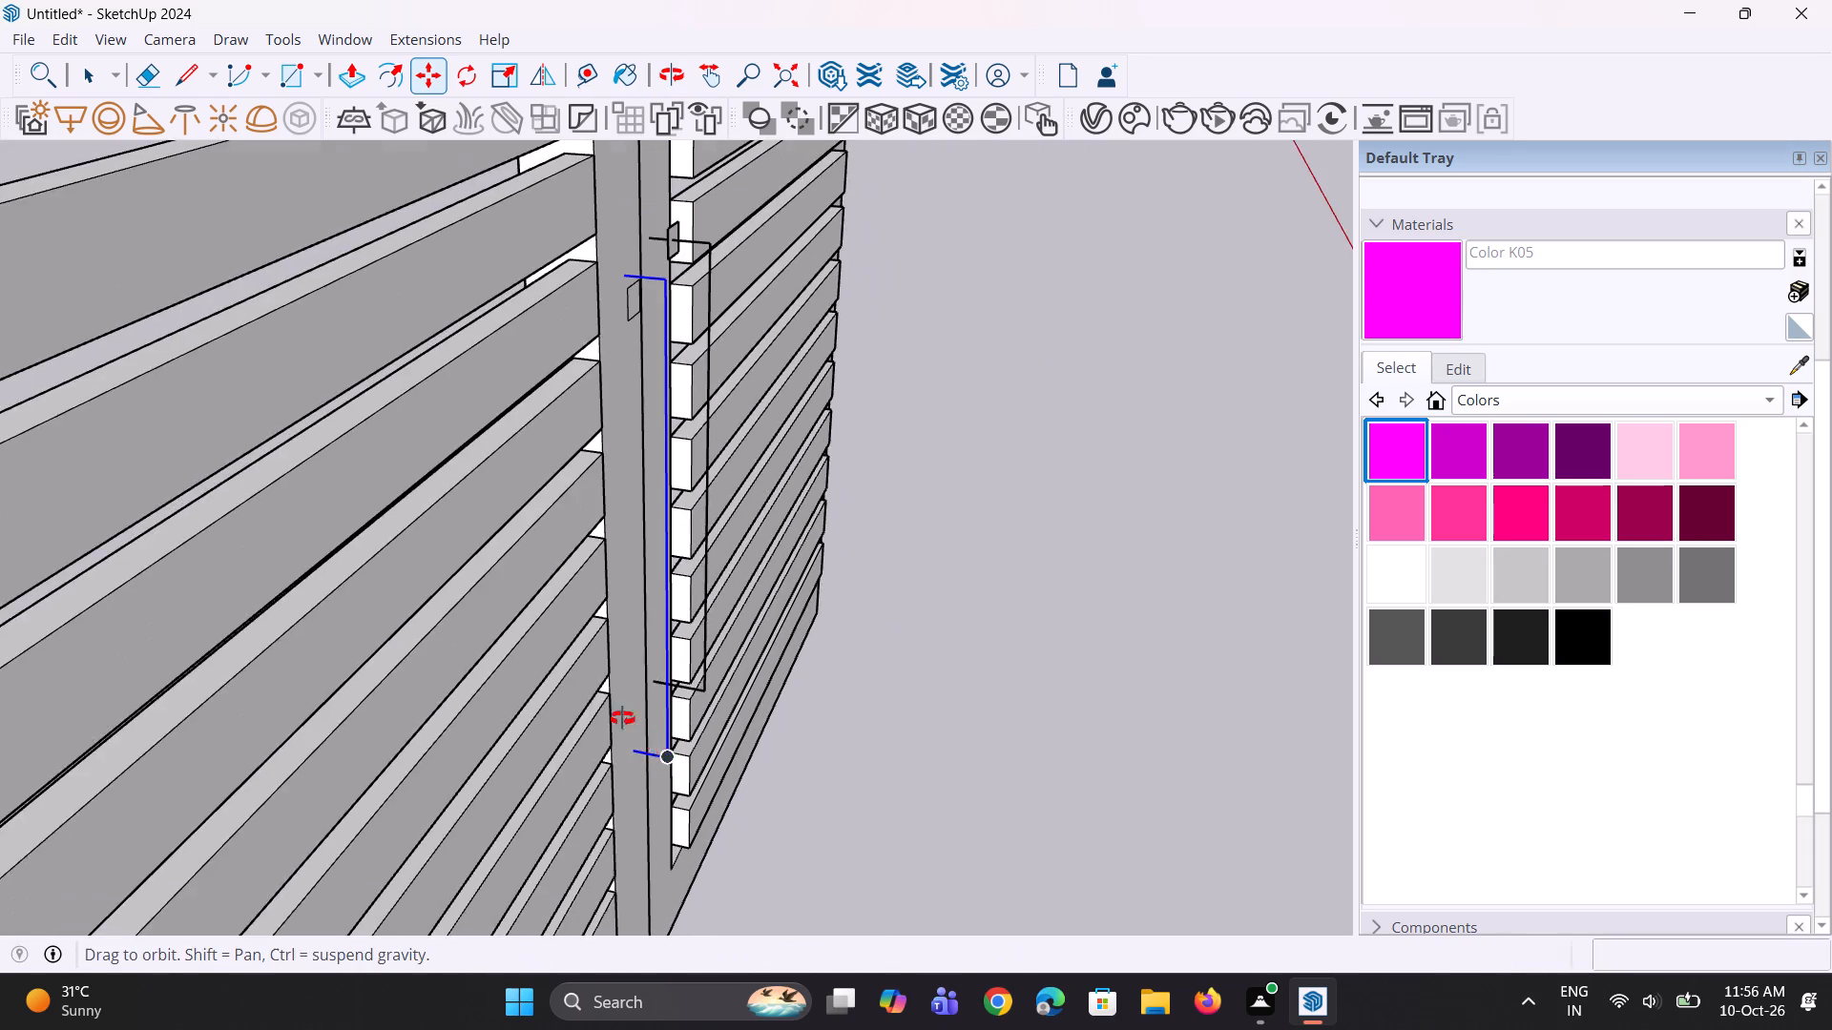
middle_click_drag(622, 718, 575, 720)
scroll(551, 422, "up", 2)
key("space")
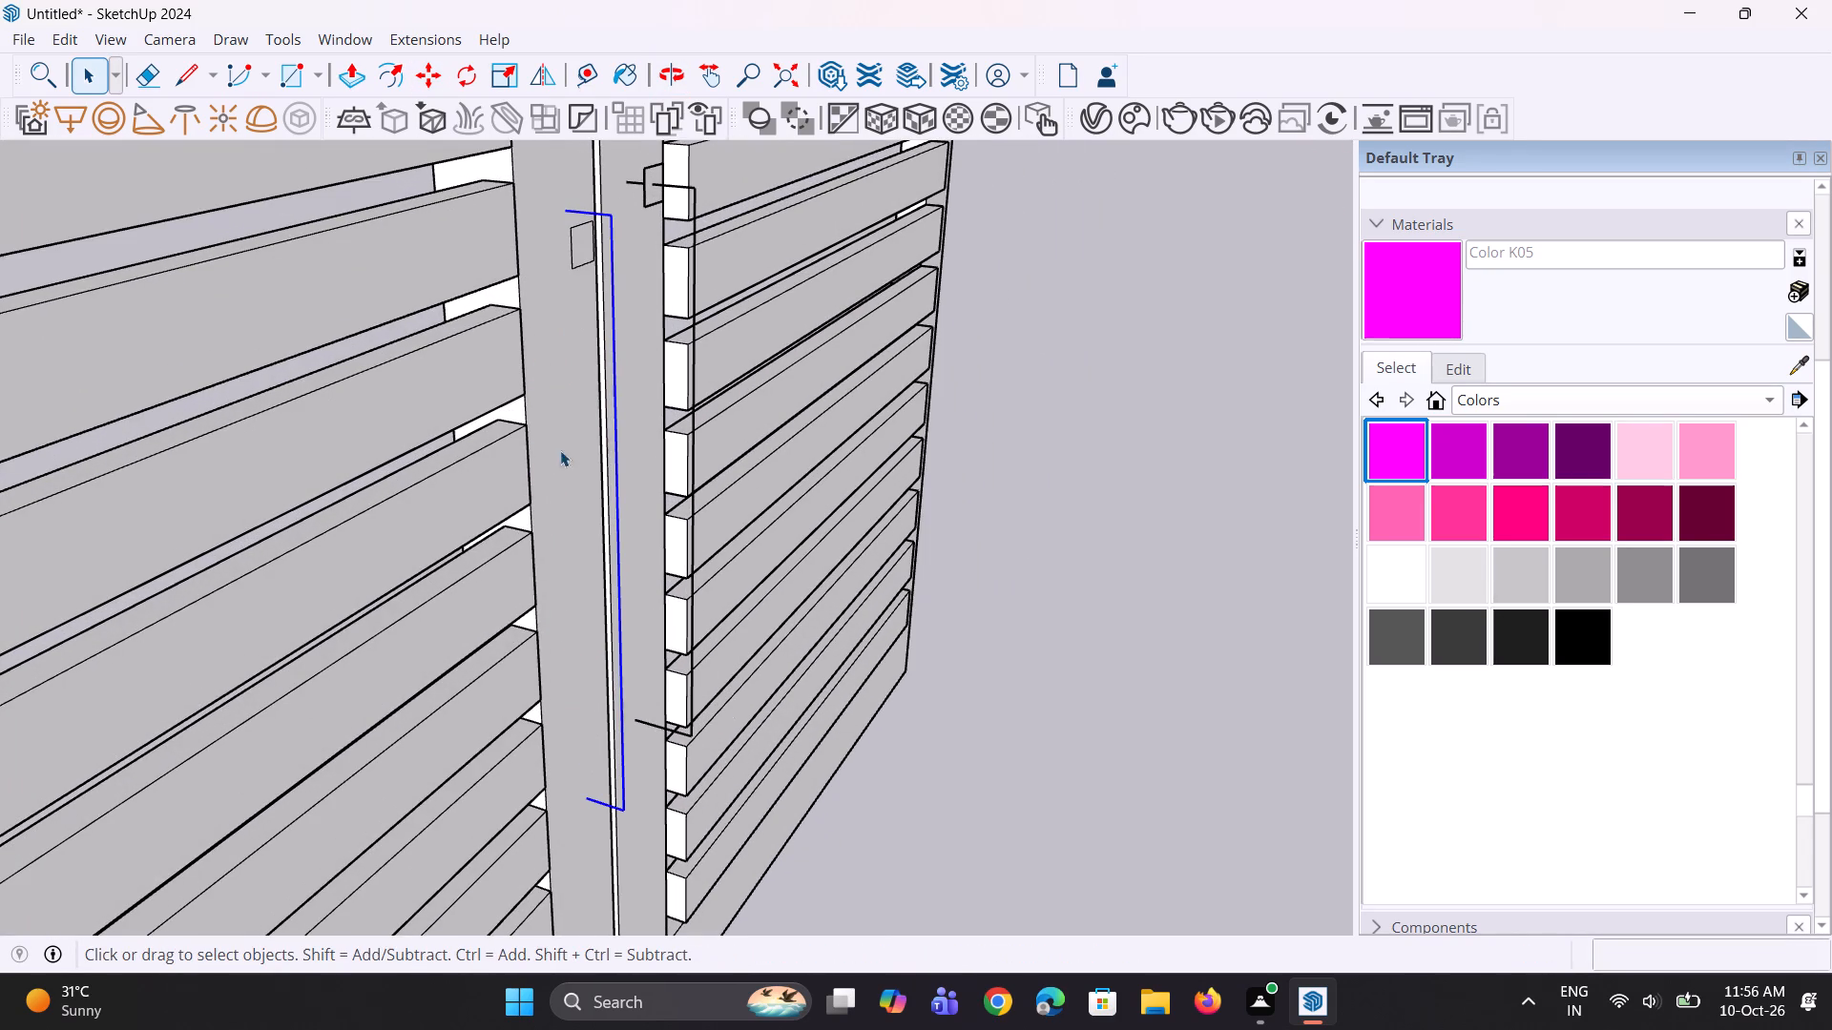
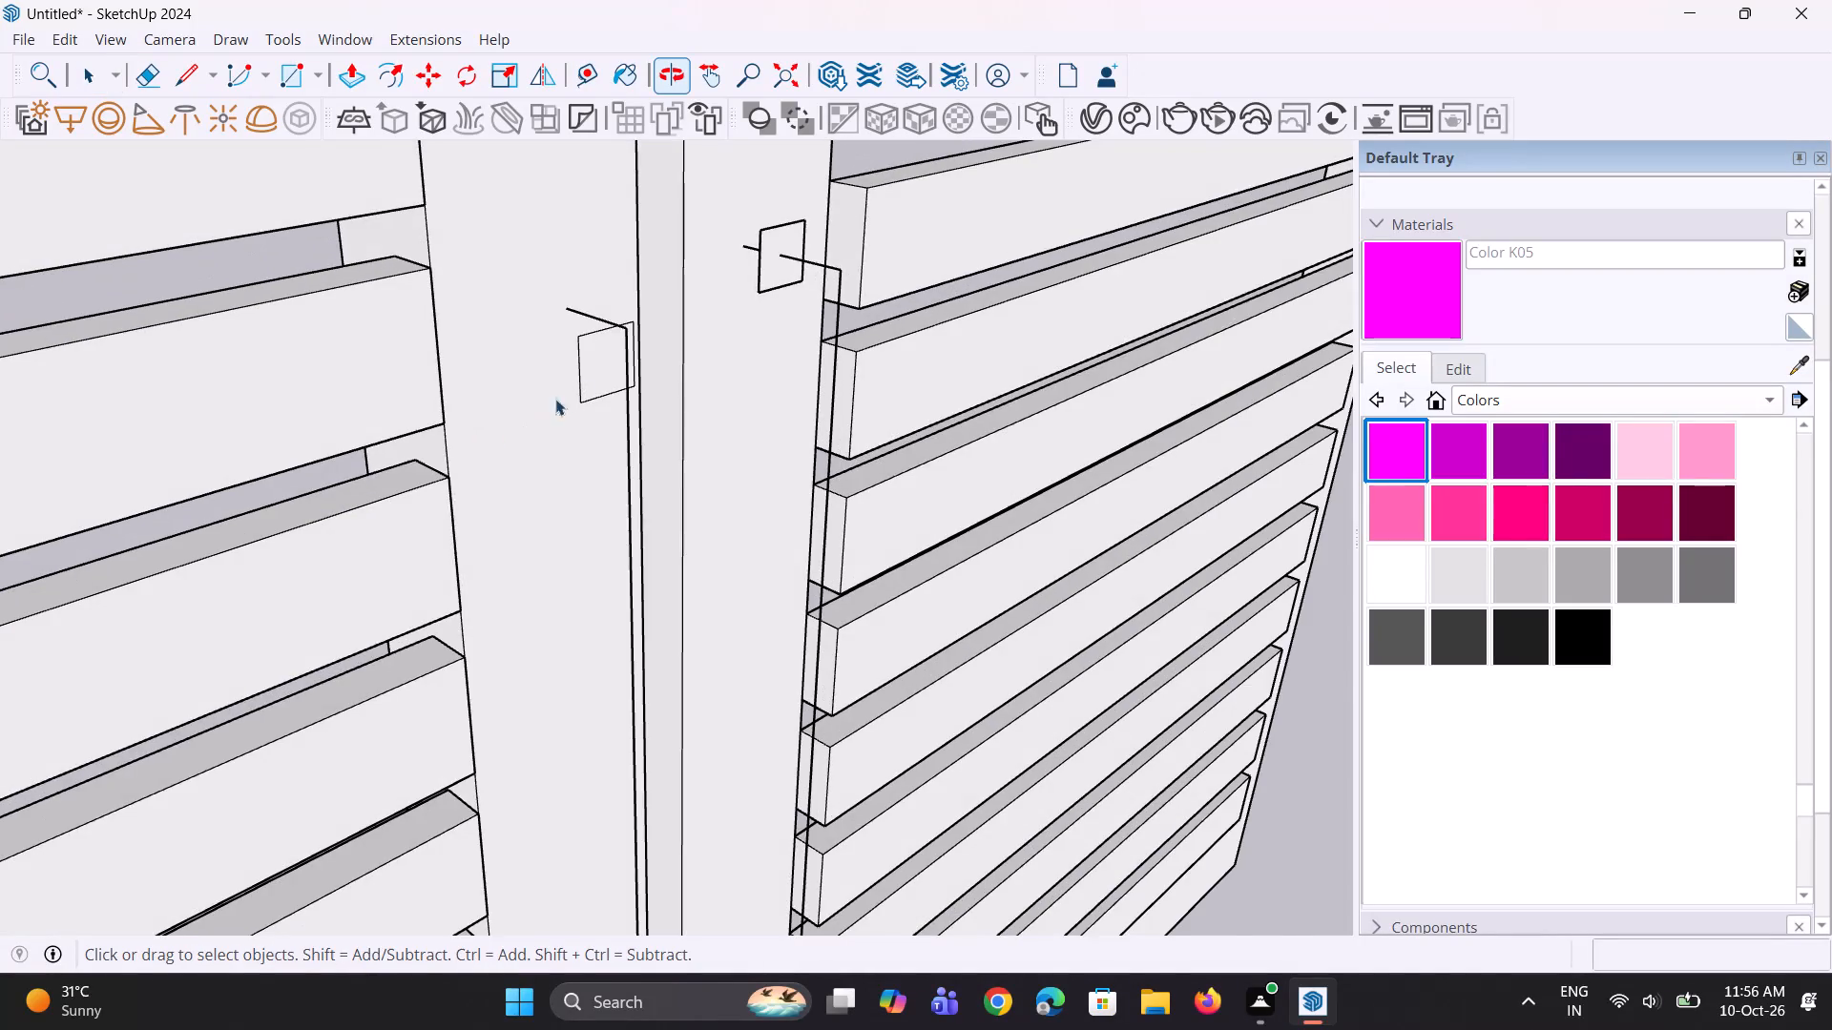
Erase all four edges of the square profile beside the copied handle path, leaving that path's lines in place.
scroll(580, 381, "up", 4)
key("e")
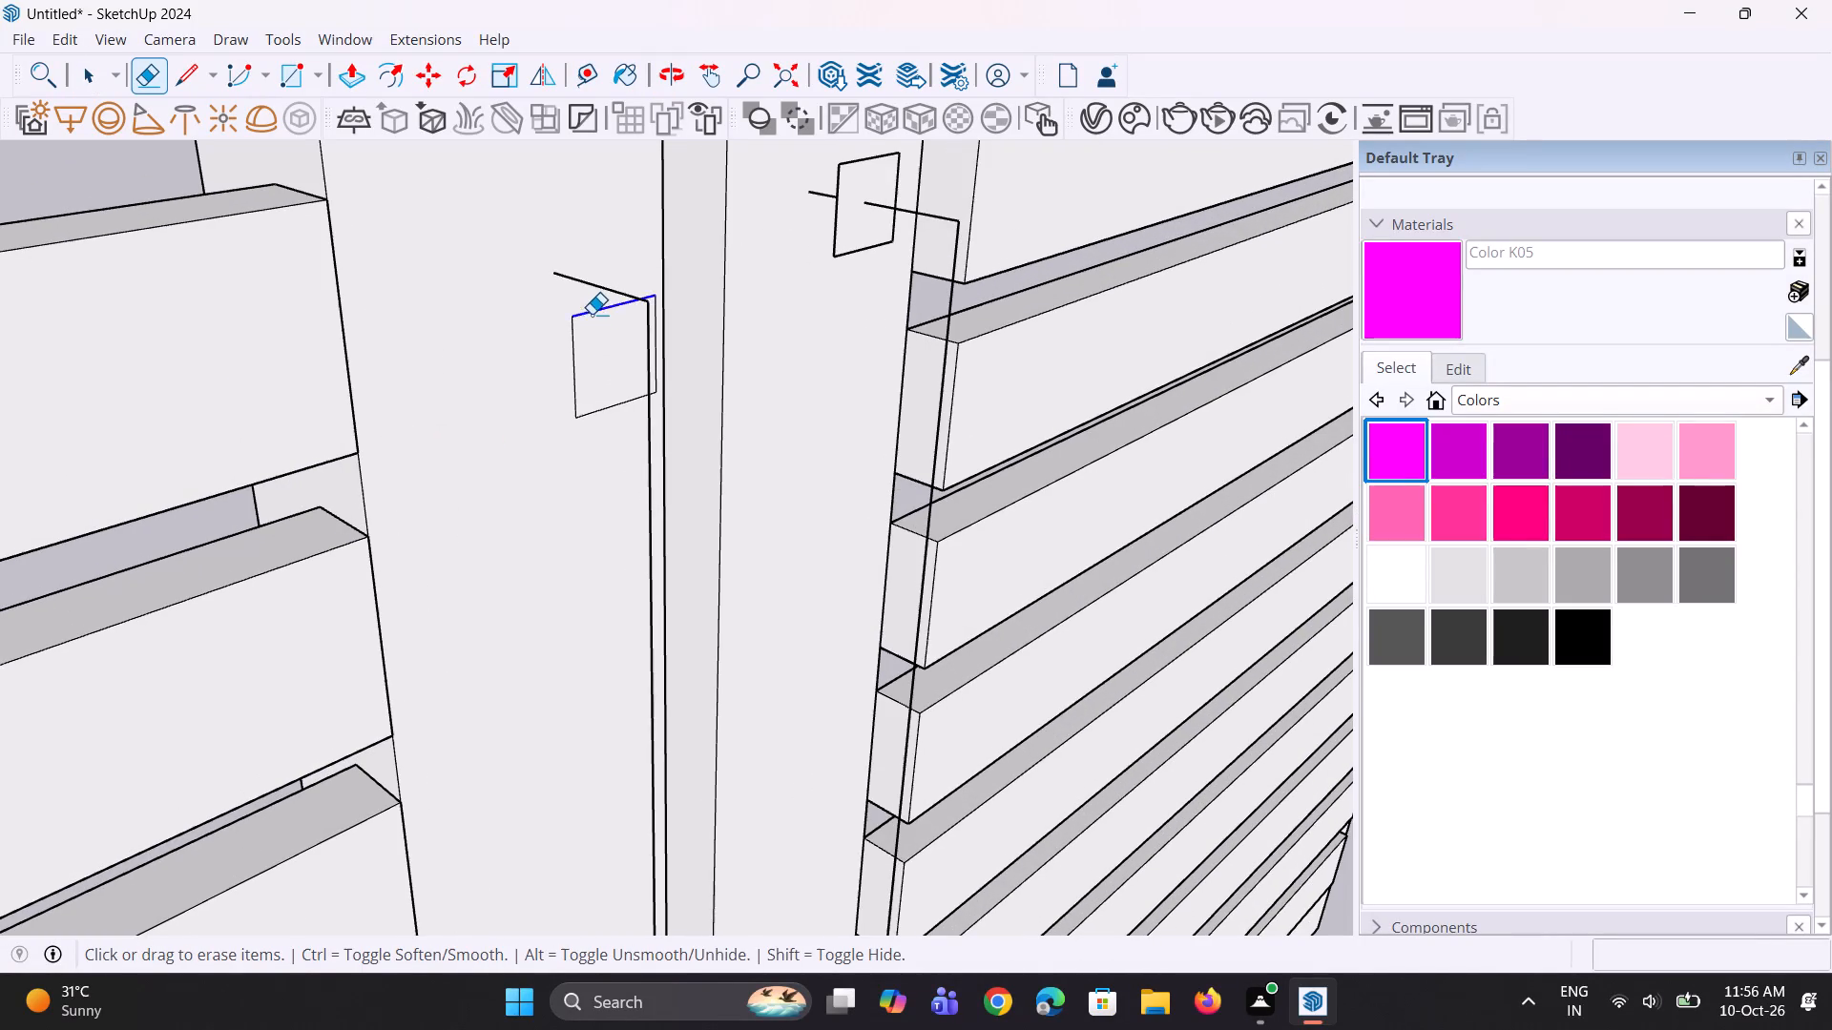
left_click(592, 314)
left_click(572, 347)
middle_click_drag(598, 425, 454, 446)
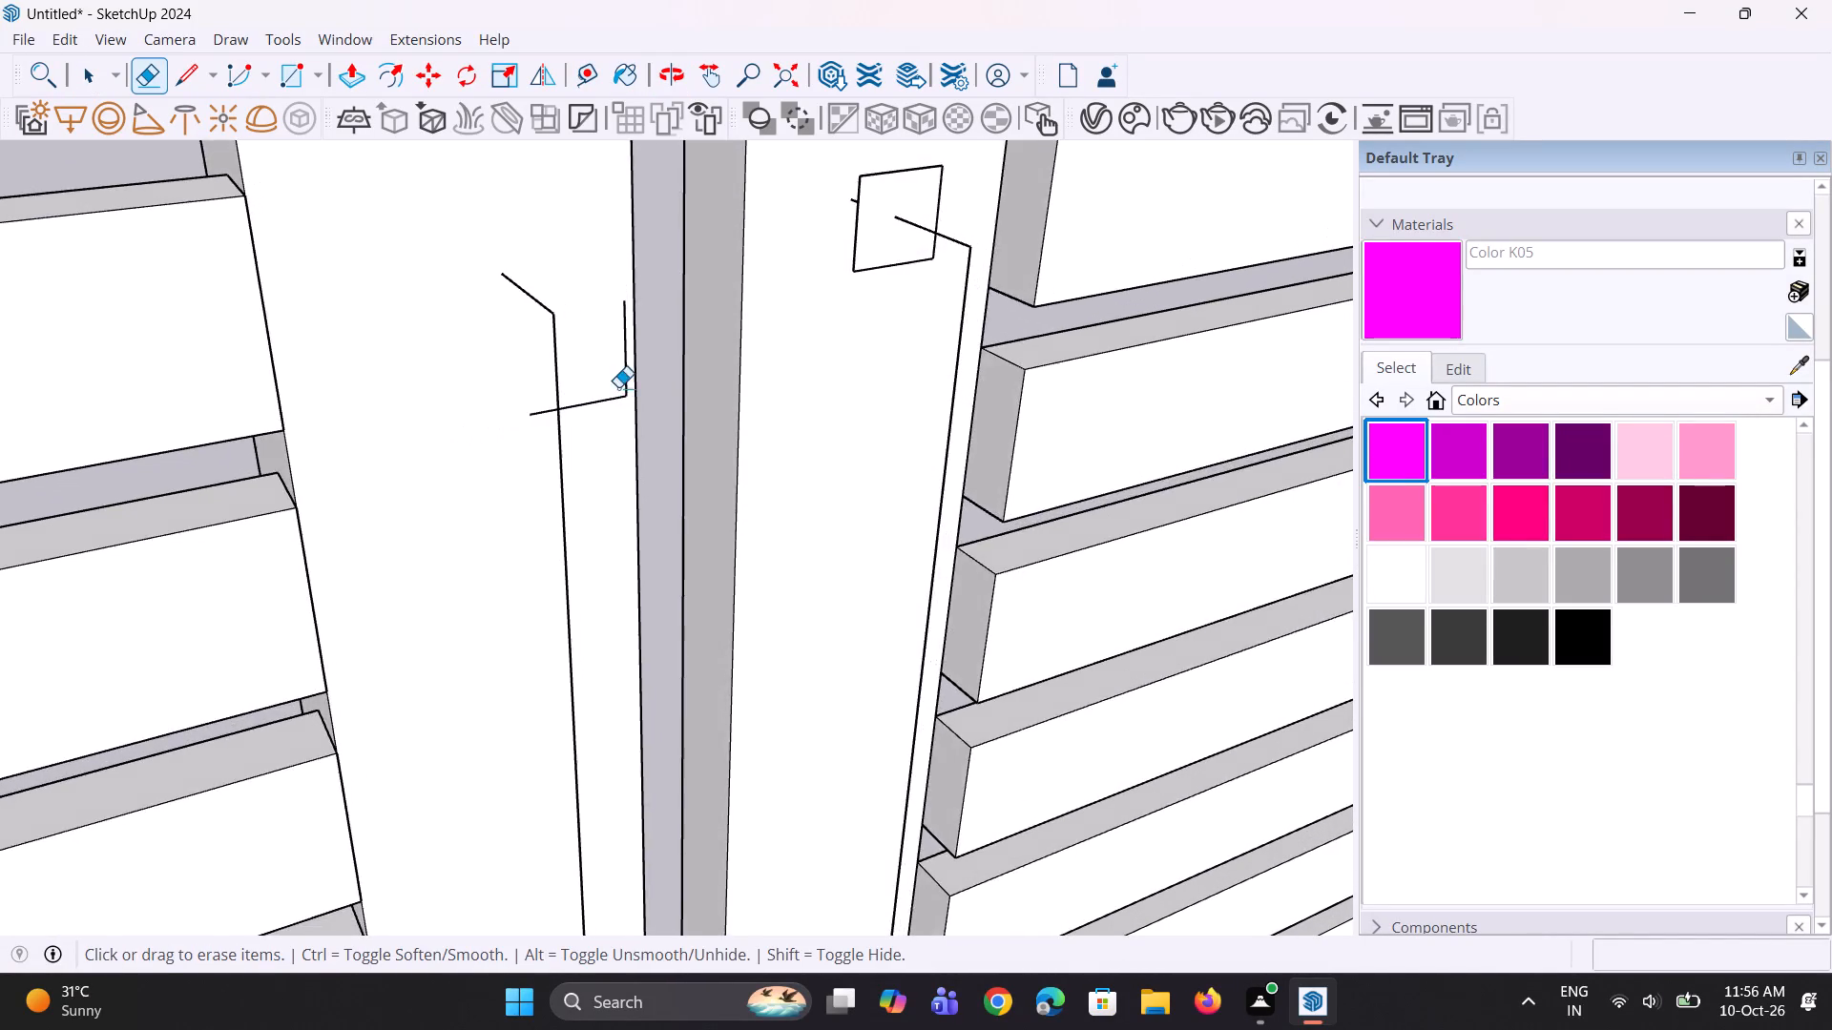
scroll(618, 387, "up", 2)
left_click(614, 406)
left_click(619, 404)
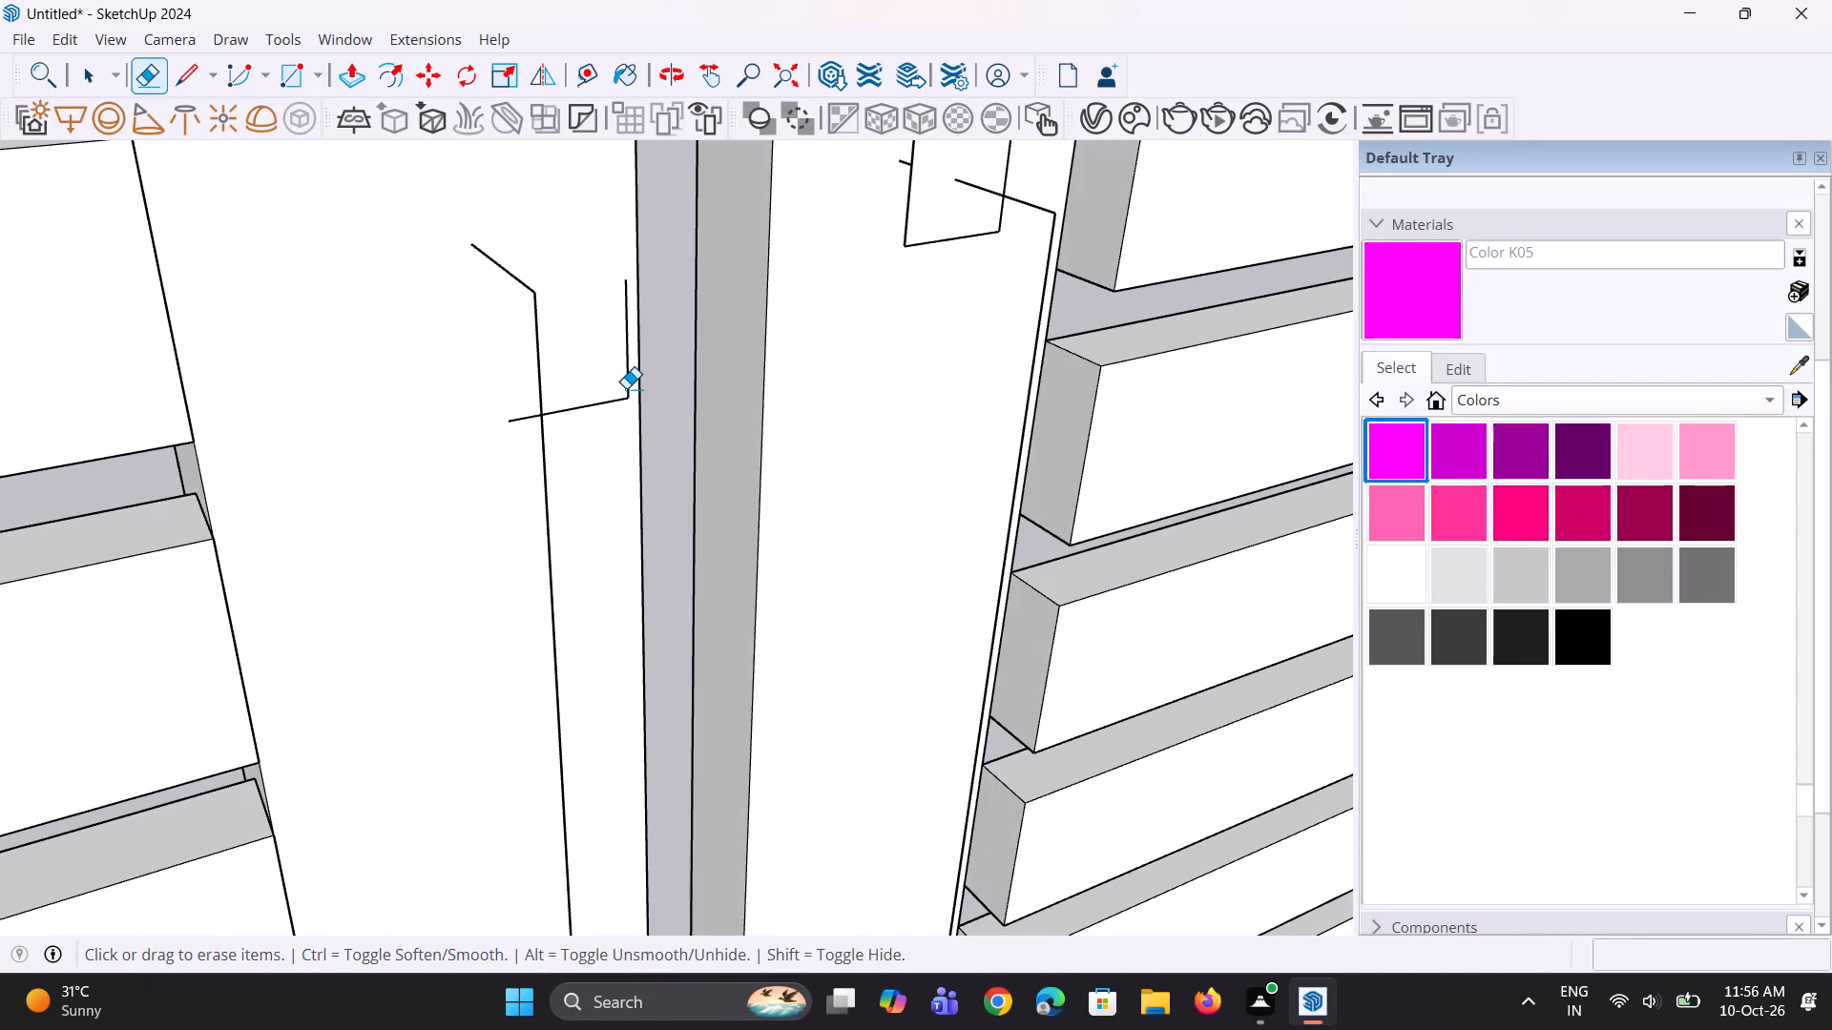
left_click(626, 388)
left_click(613, 402)
scroll(618, 408, "down", 5)
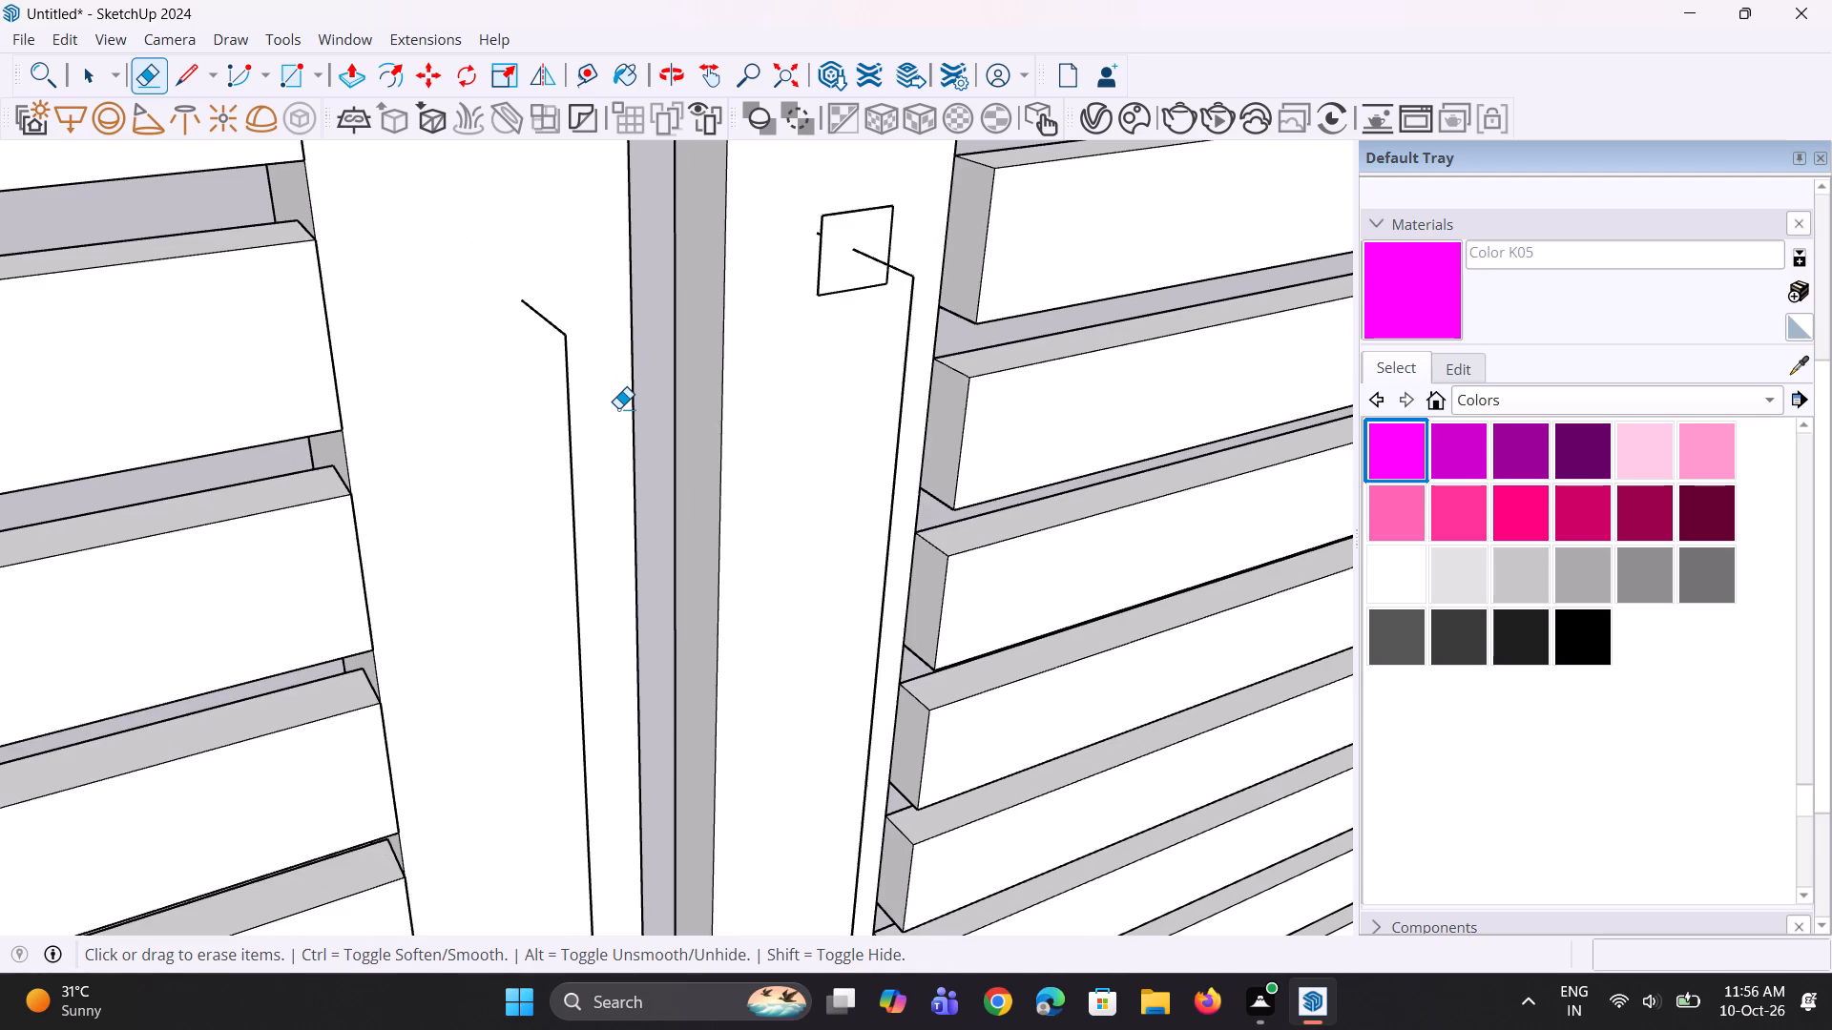
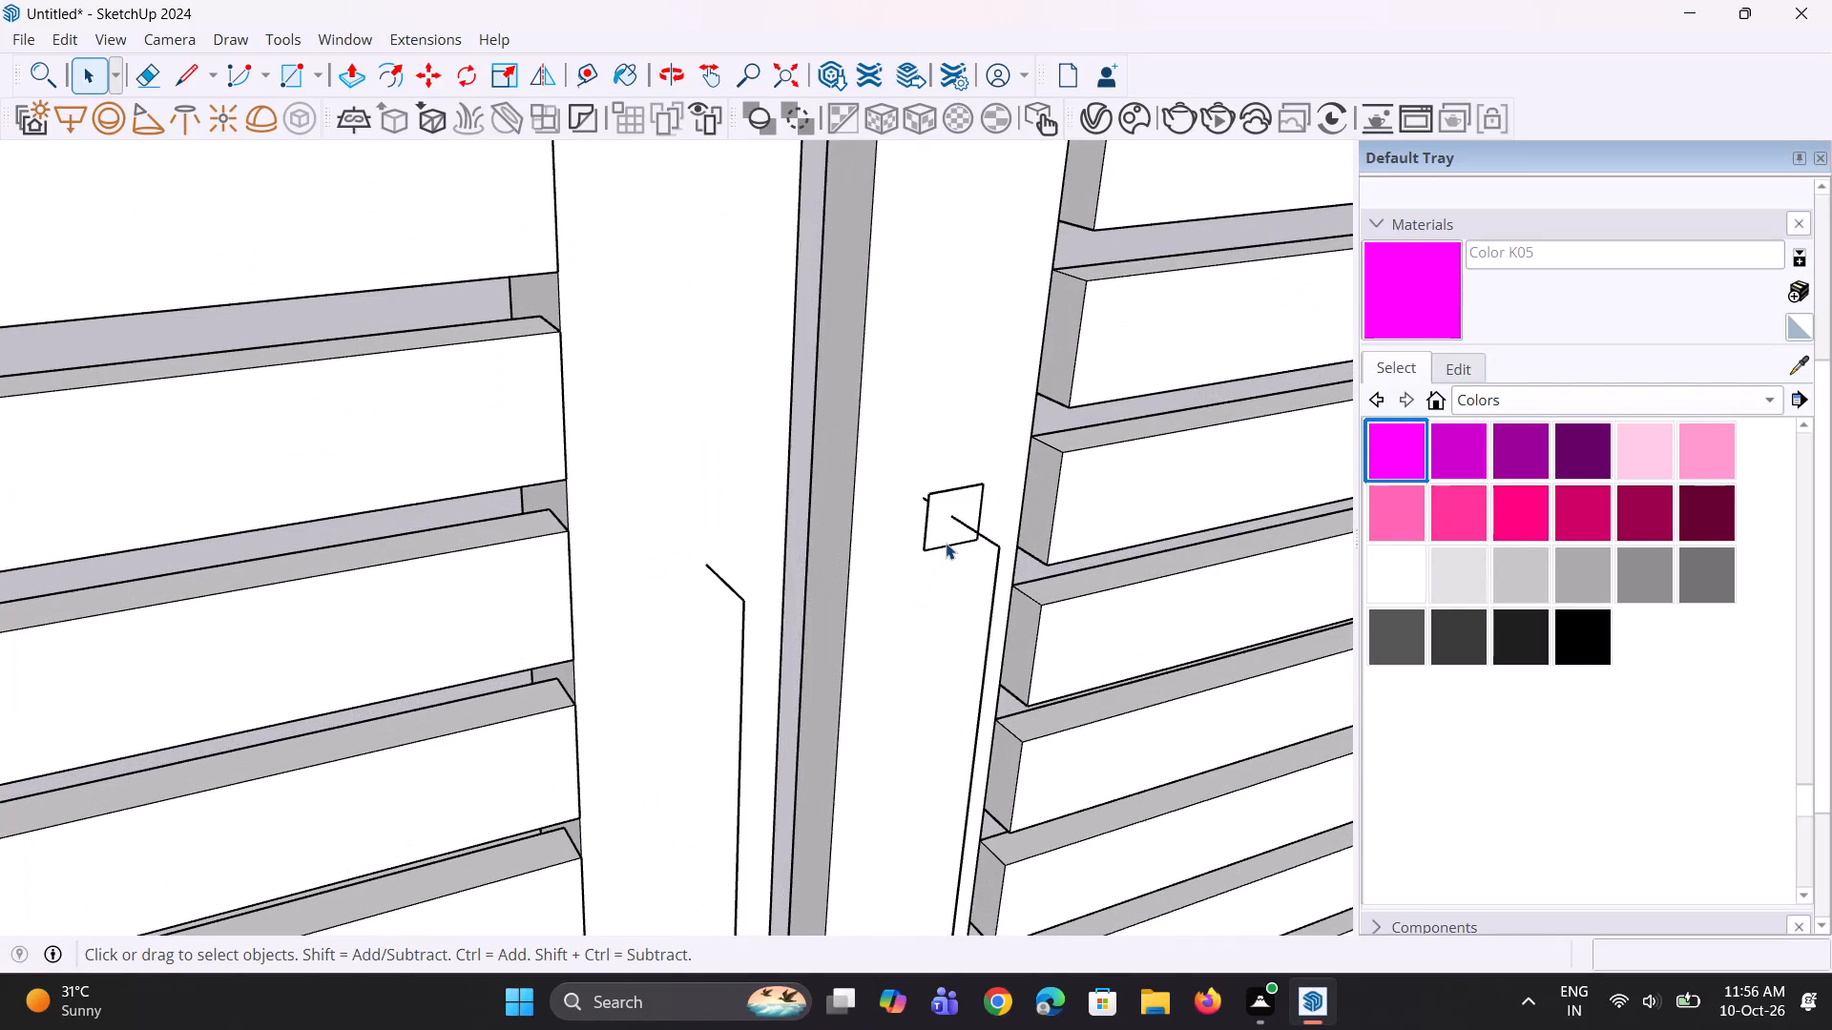
Copy the square profile about 6 7/16" across from its post to the handle path on the adjoining post.
left_click(946, 541)
scroll(937, 532, "up", 3)
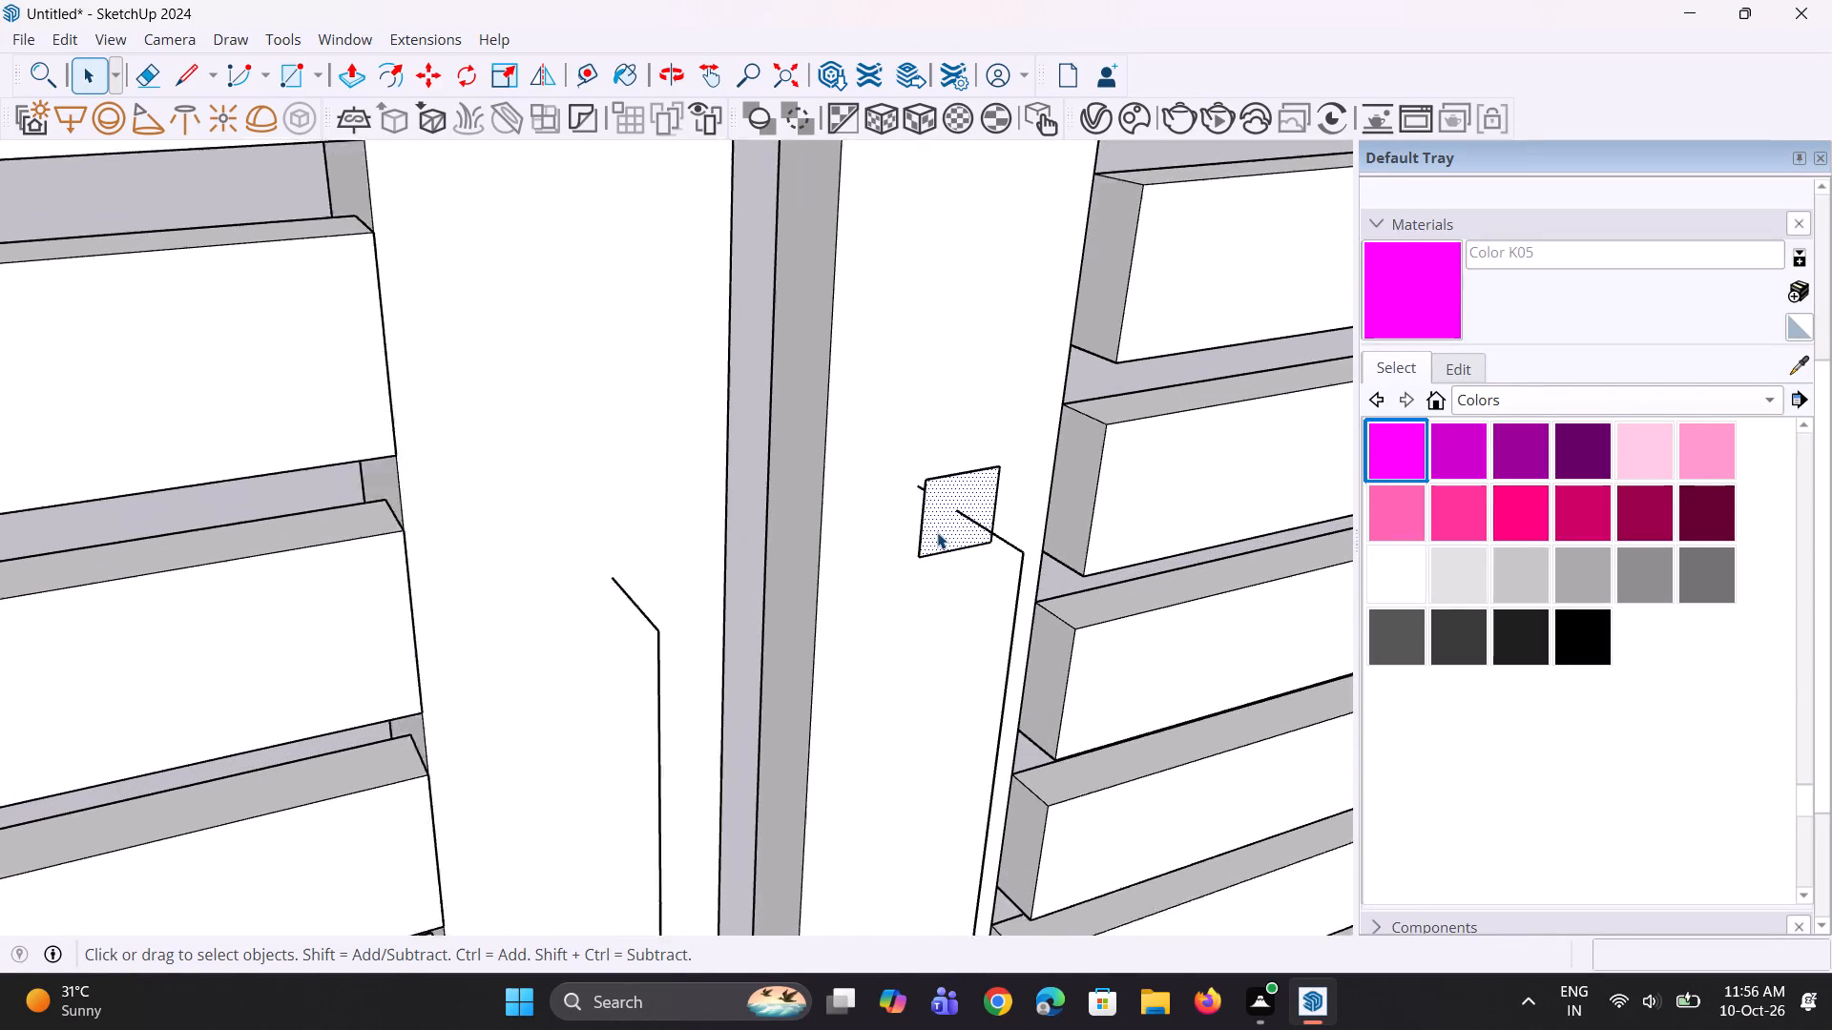
scroll(937, 532, "up", 1)
key("m")
left_click(917, 562)
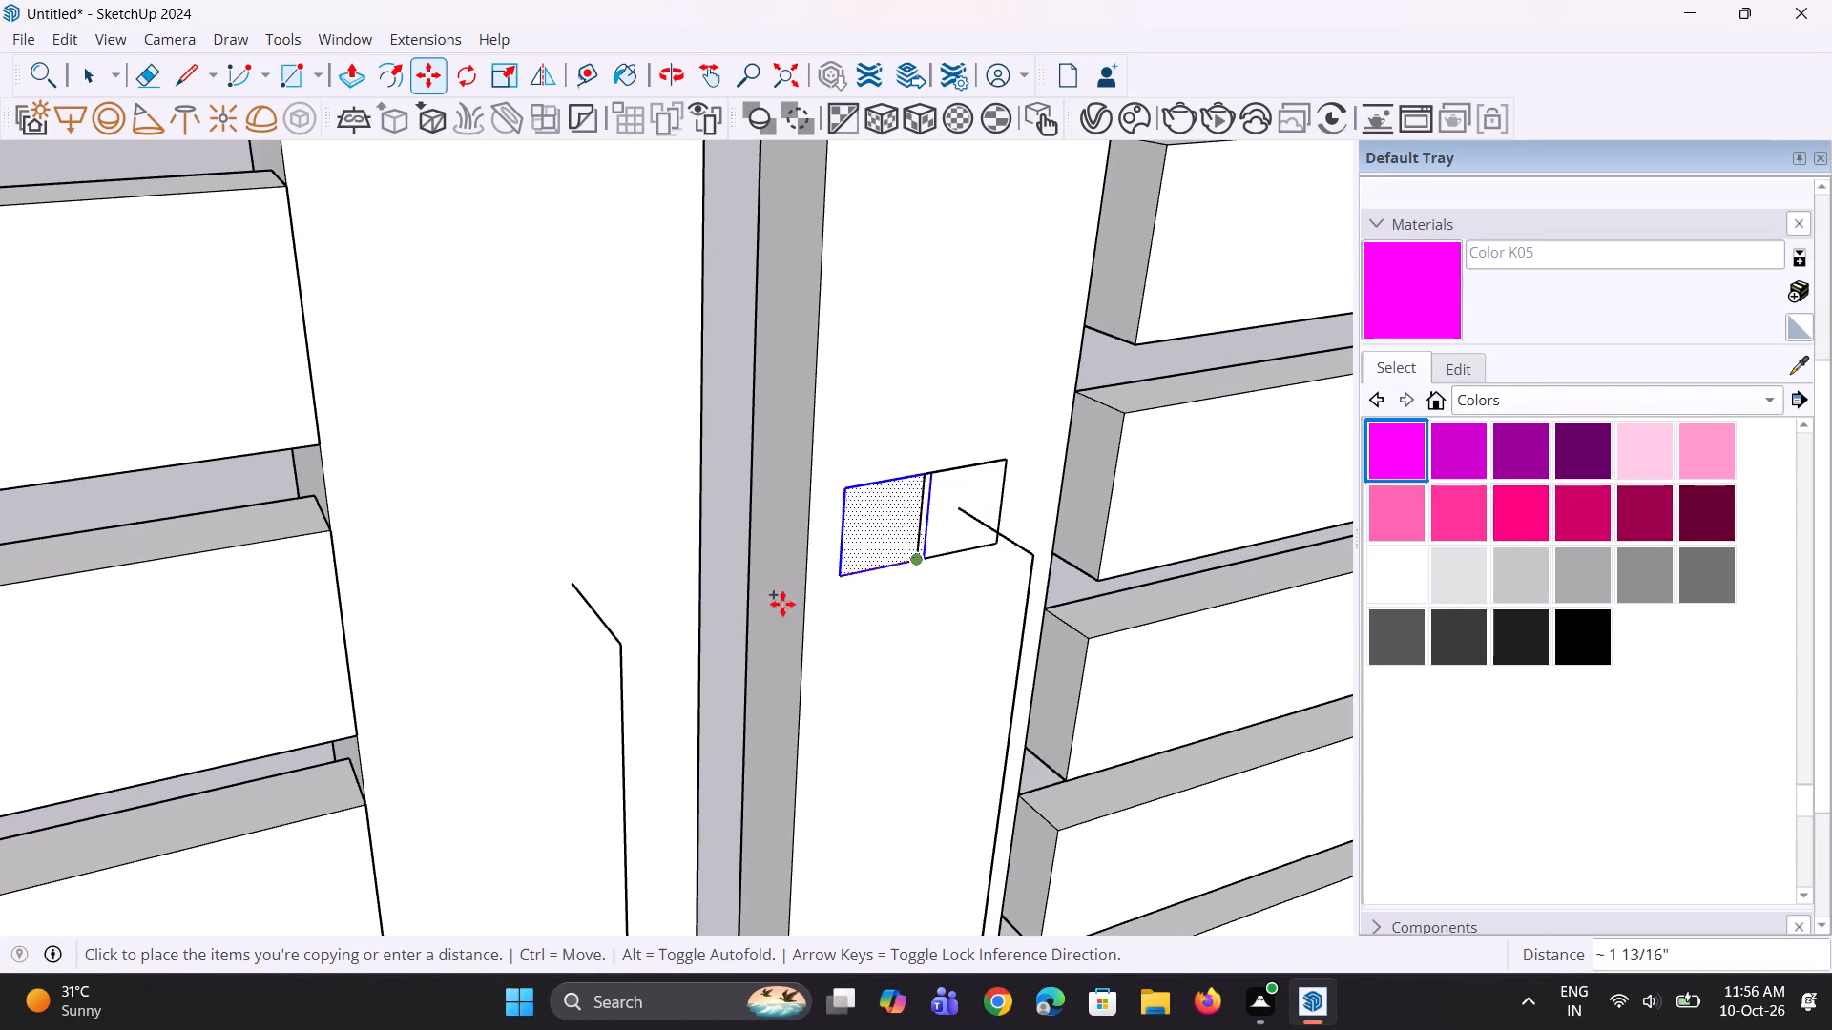
left_click(520, 654)
Shift the copied square in four small moves, checking from several angles, to centre it on the upper end of its handle path.
middle_click_drag(561, 669, 885, 671)
scroll(703, 706, "up", 2)
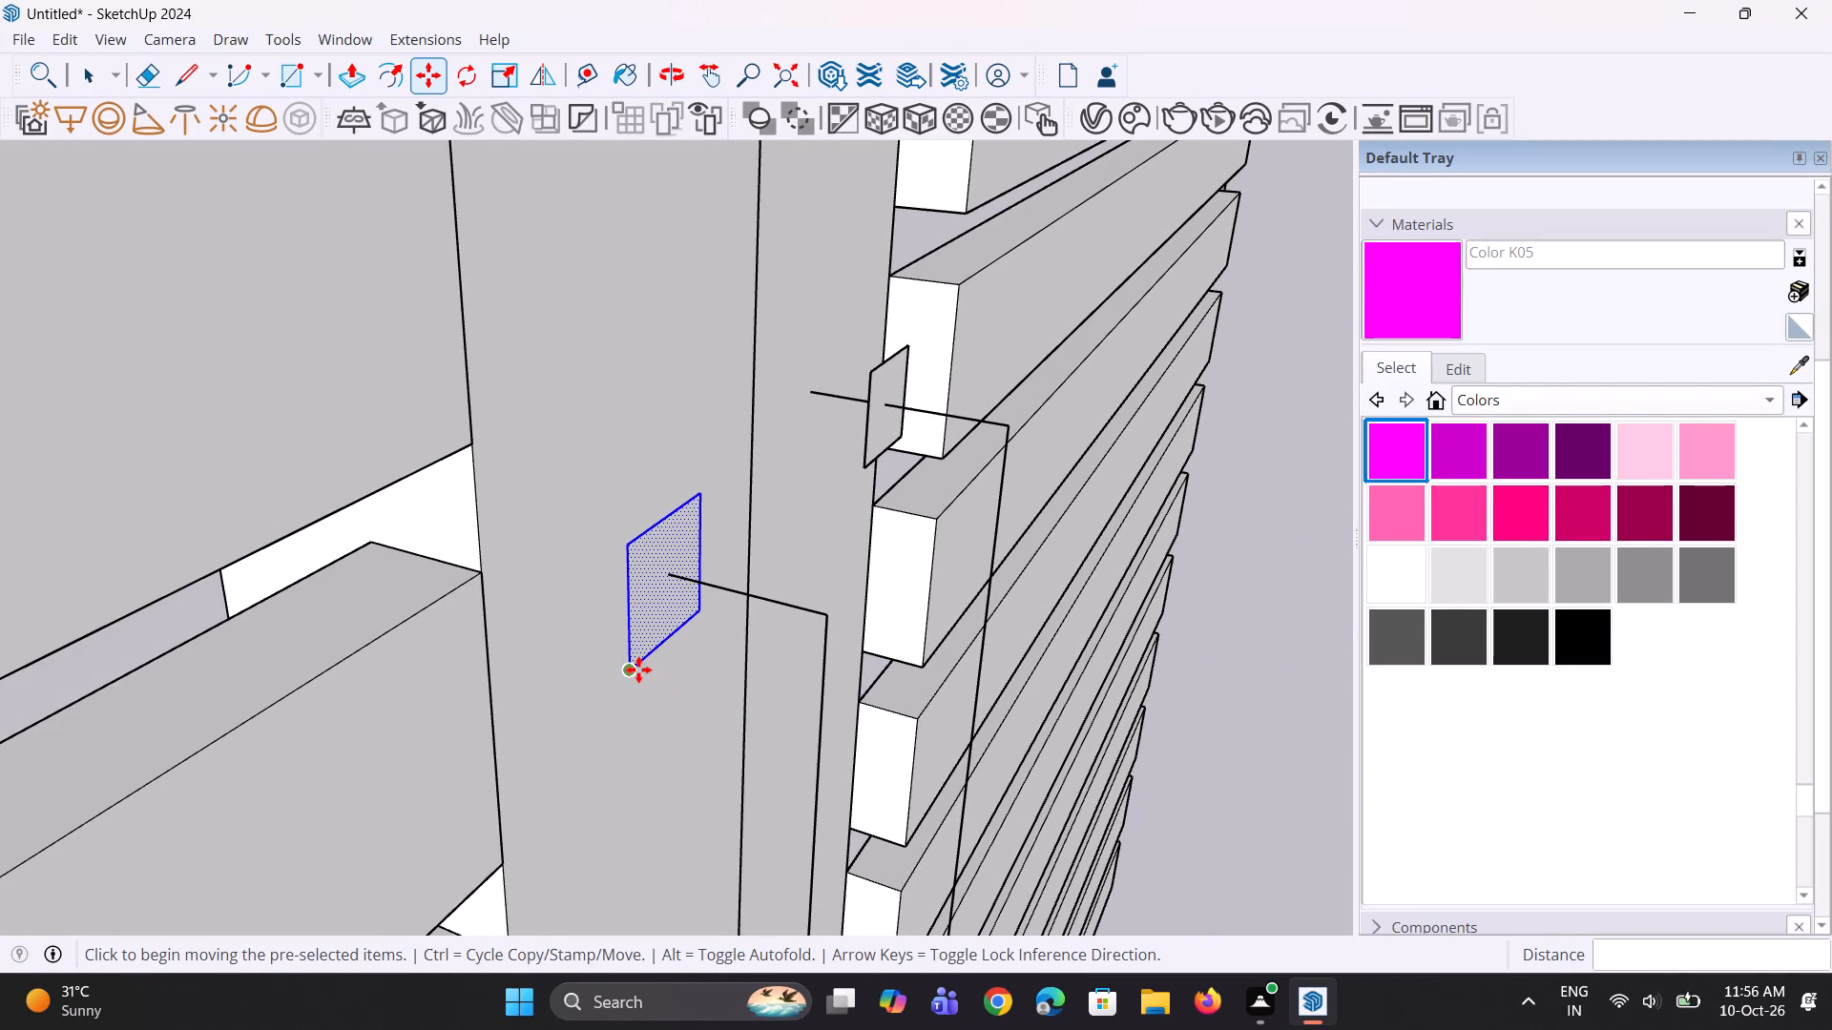
left_click(637, 669)
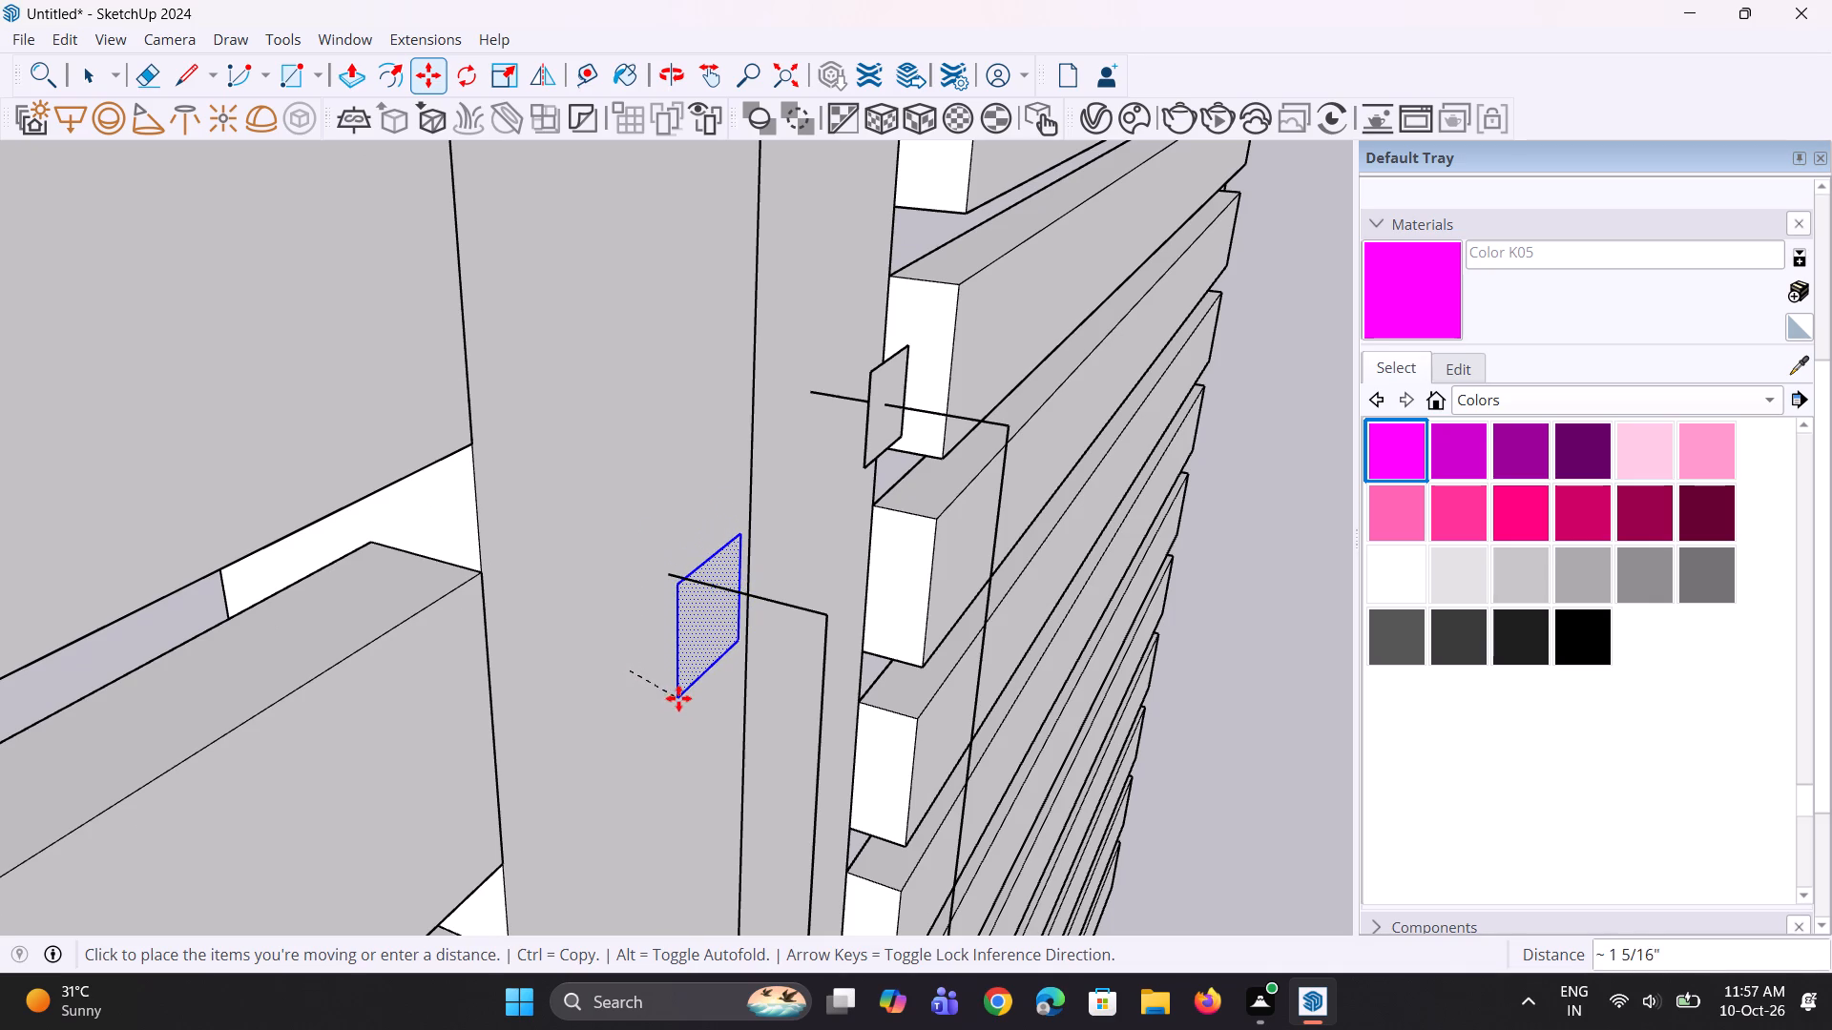
left_click(680, 694)
middle_click_drag(699, 694, 448, 587)
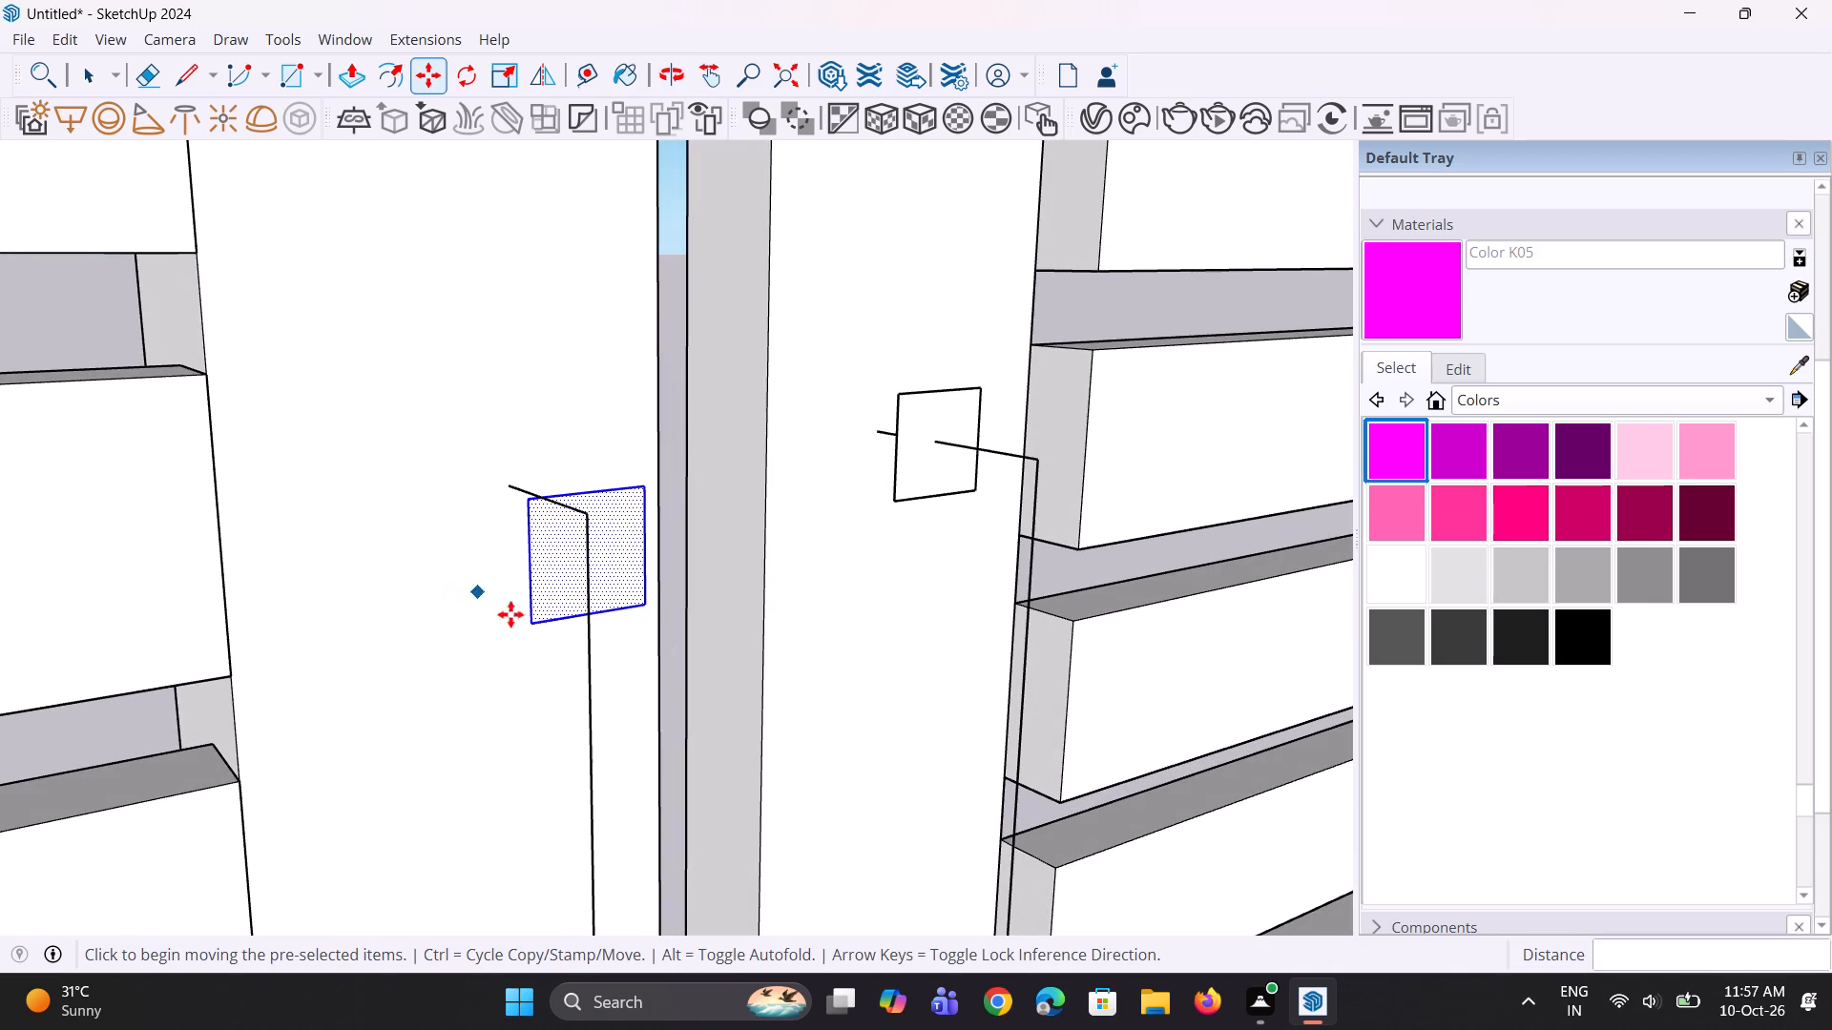
left_click(529, 630)
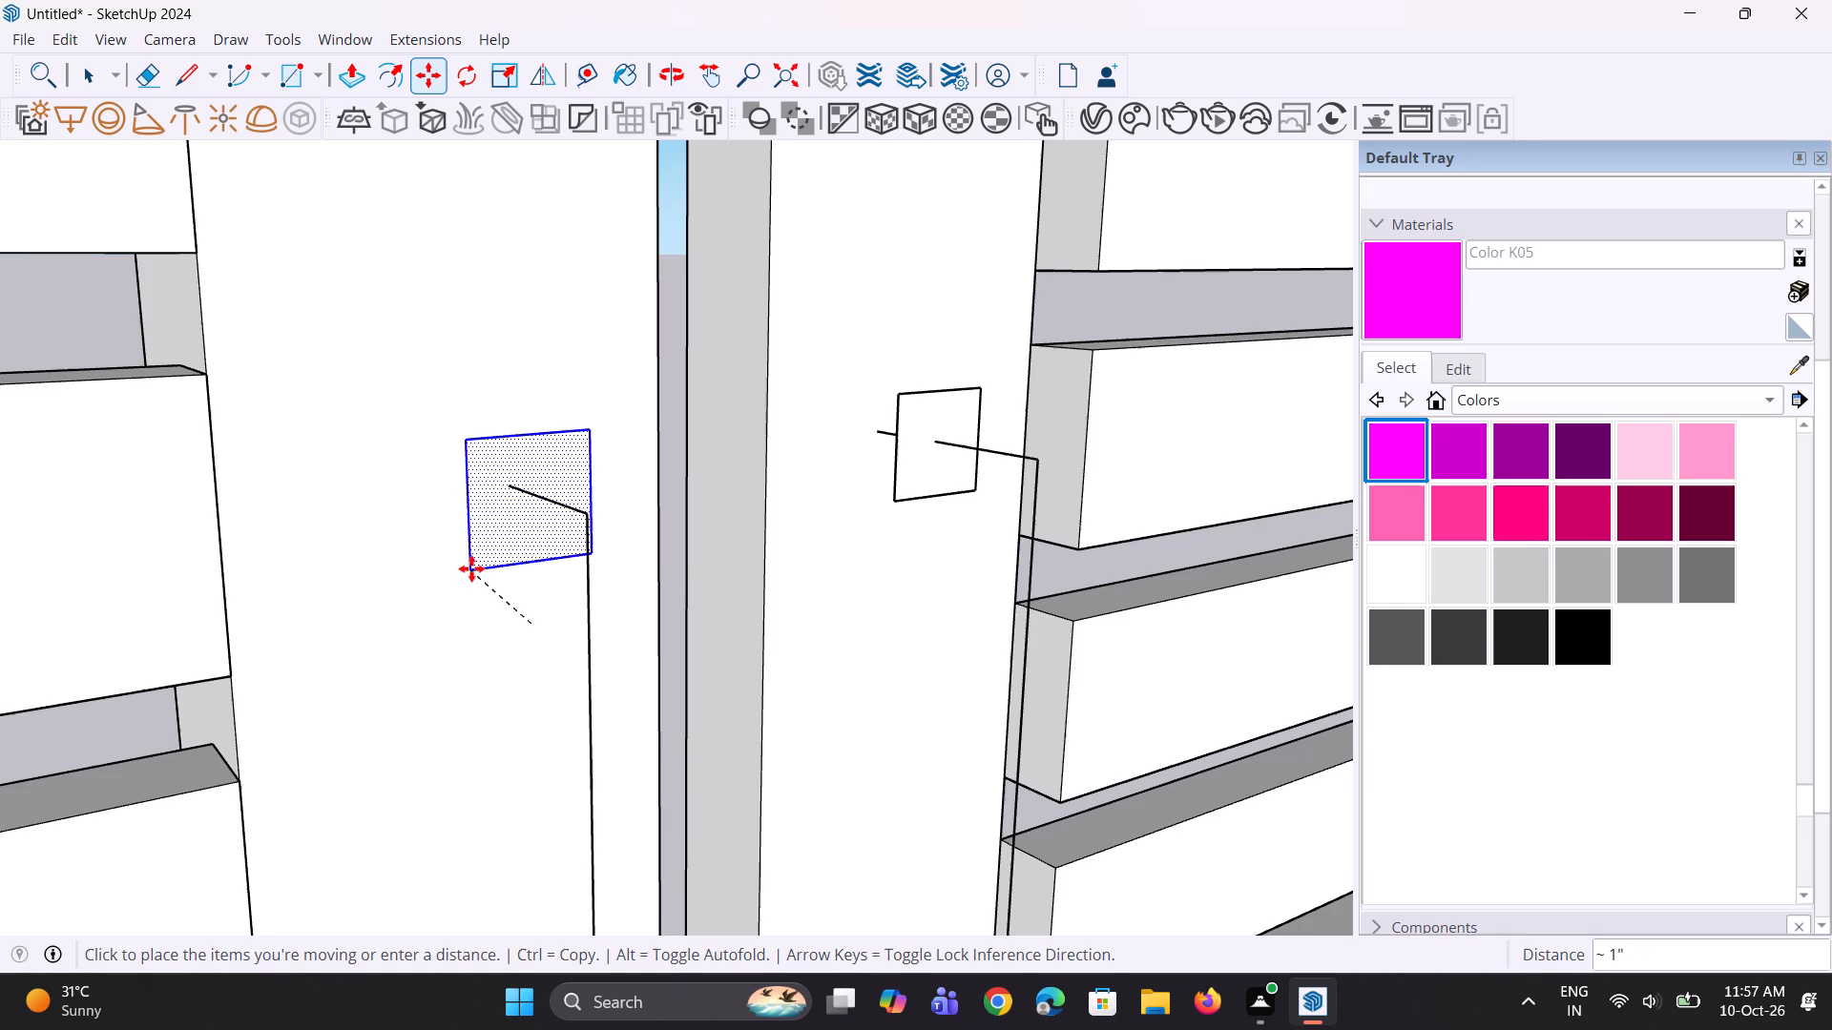
left_click(471, 568)
middle_click_drag(541, 620, 219, 618)
scroll(505, 550, "up", 1)
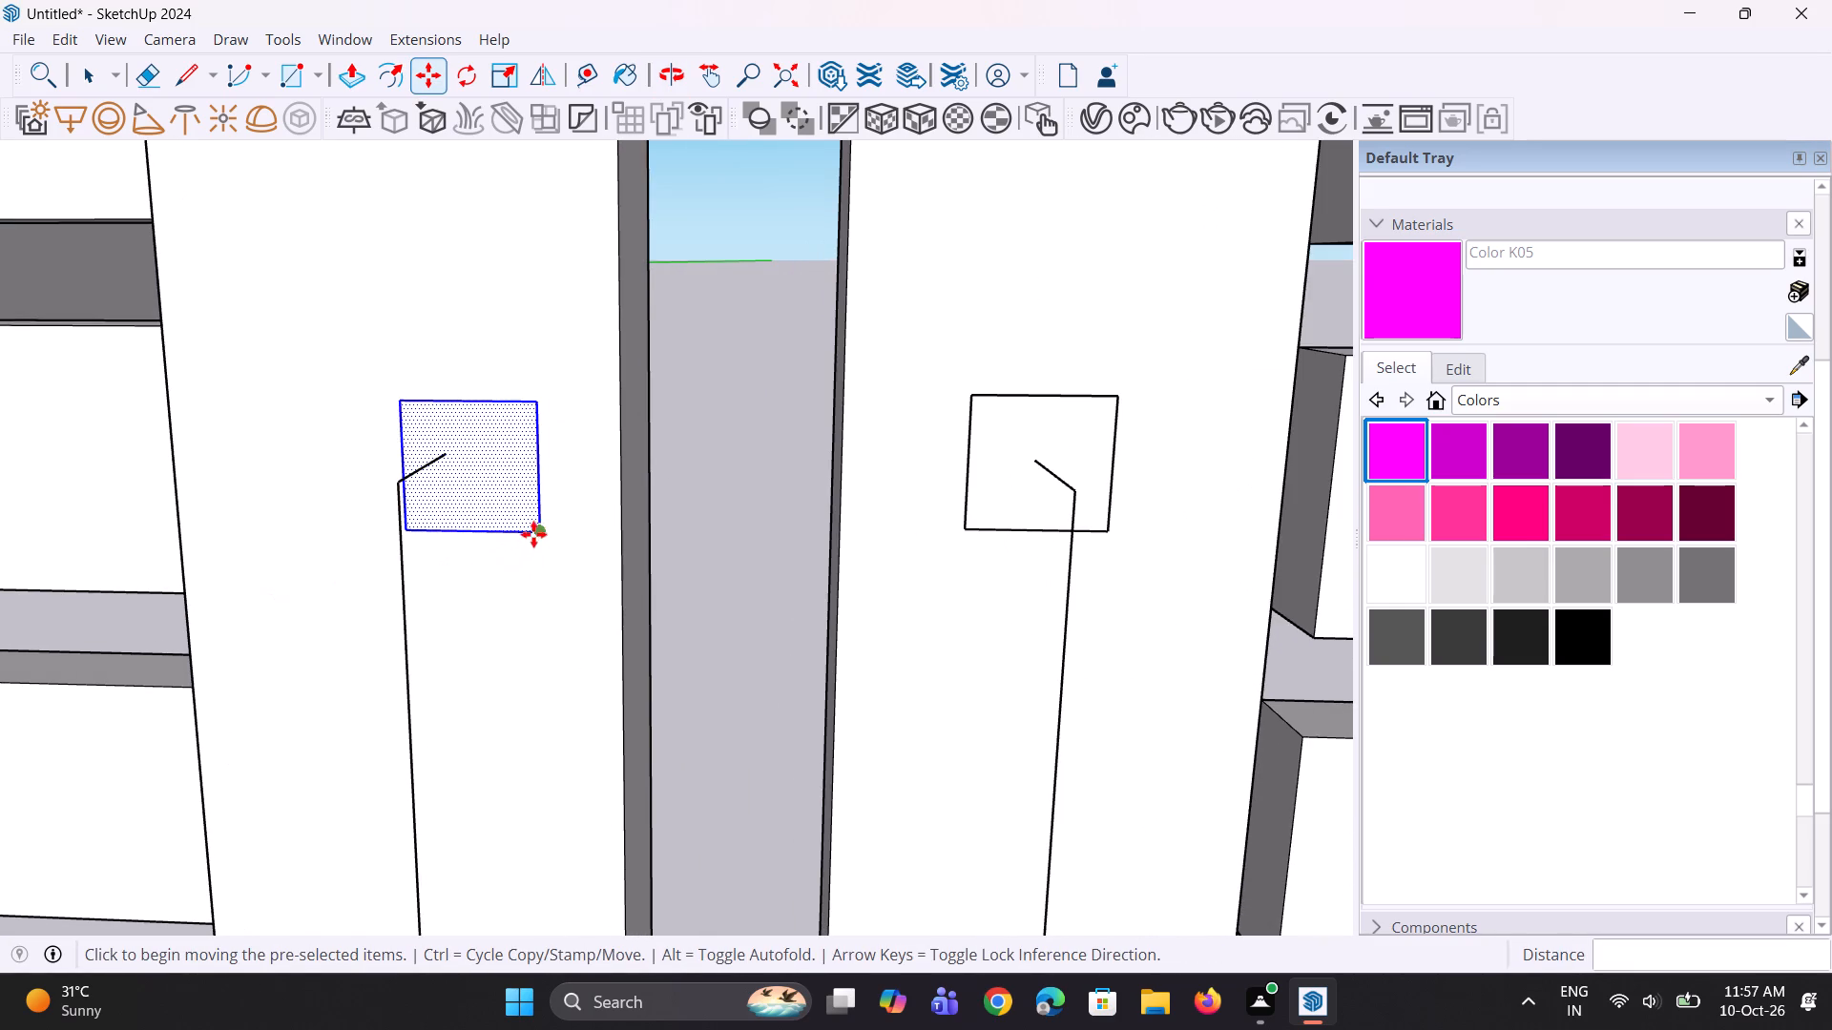
left_click(533, 533)
left_click(512, 532)
left_click(512, 532)
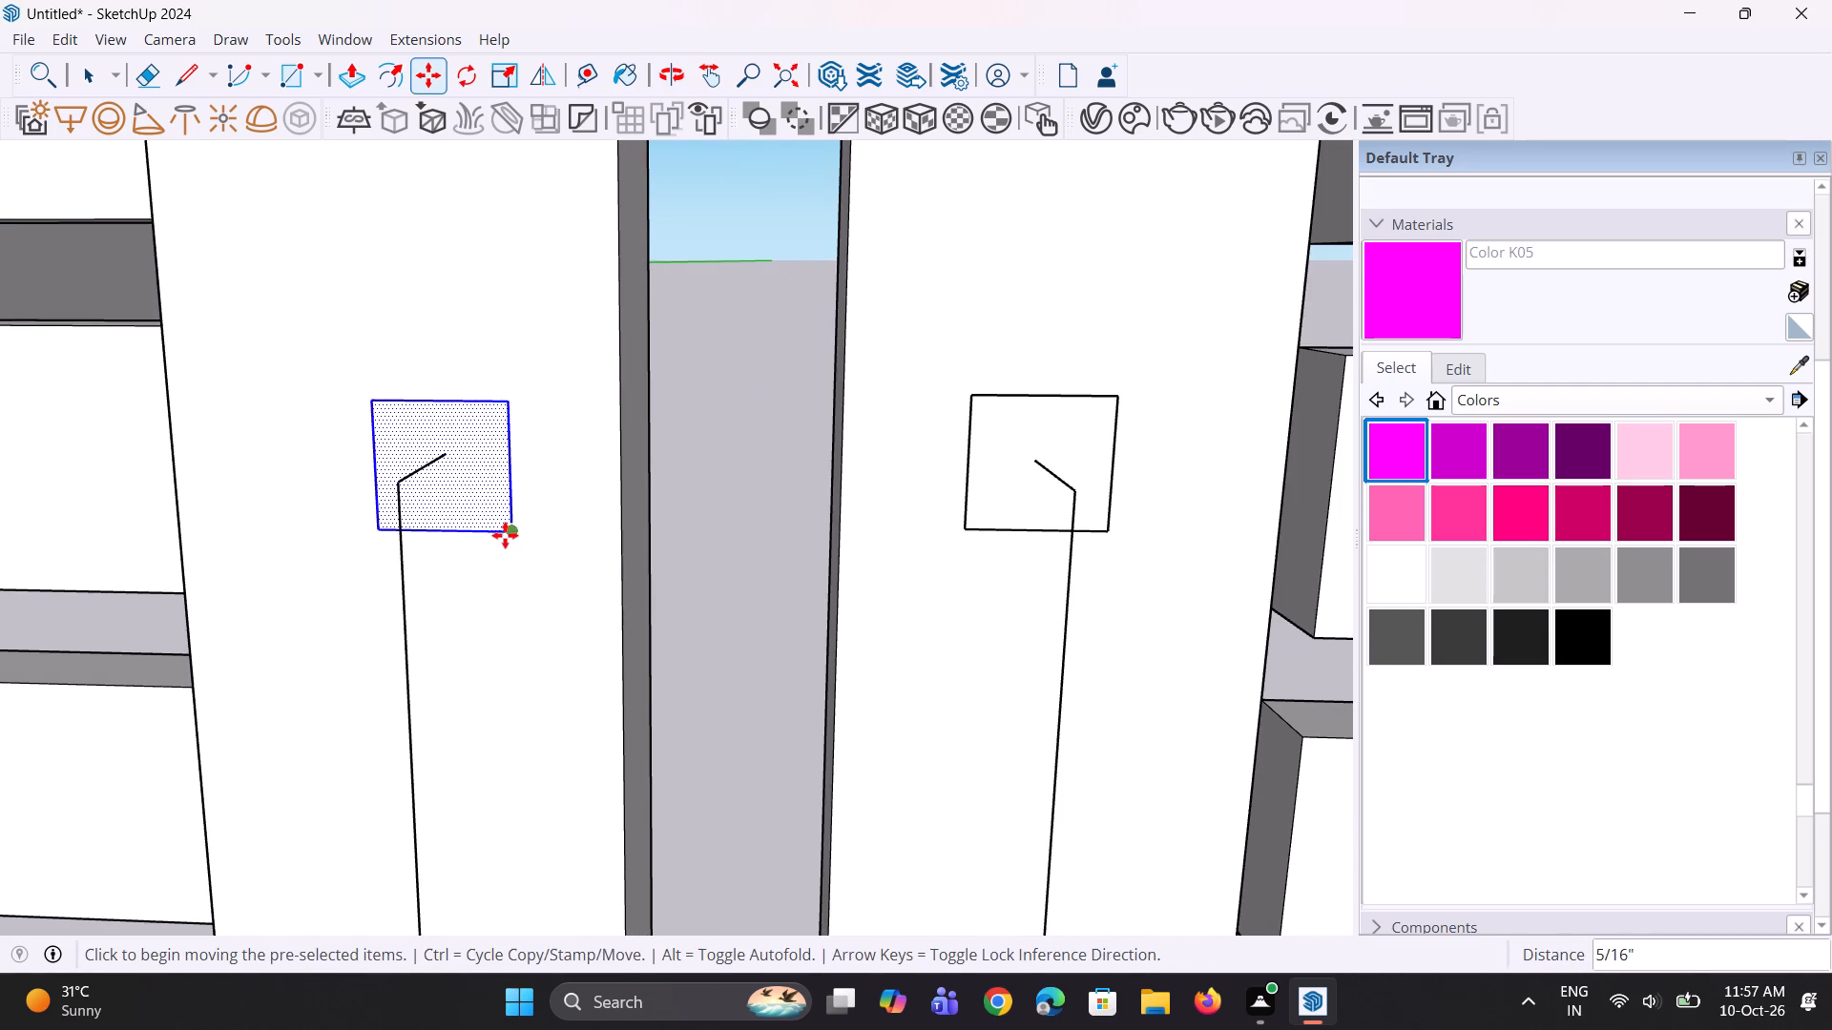
left_click(507, 534)
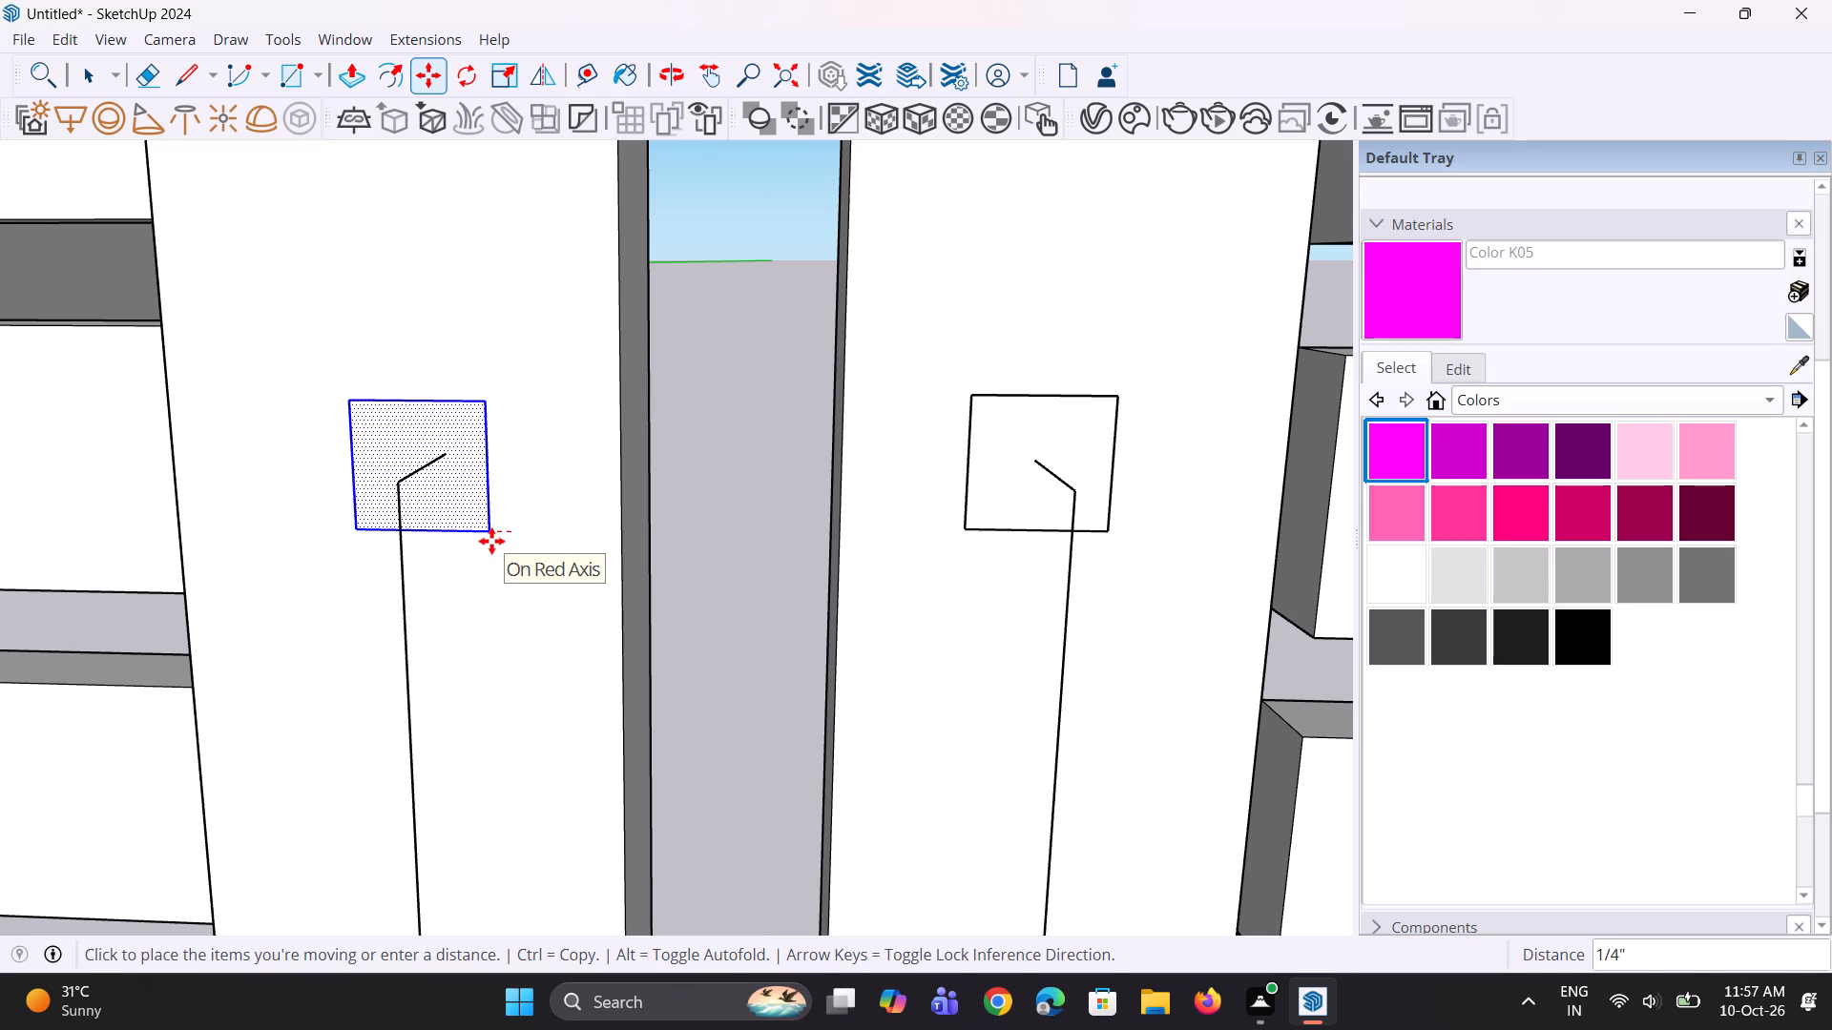
left_click(491, 541)
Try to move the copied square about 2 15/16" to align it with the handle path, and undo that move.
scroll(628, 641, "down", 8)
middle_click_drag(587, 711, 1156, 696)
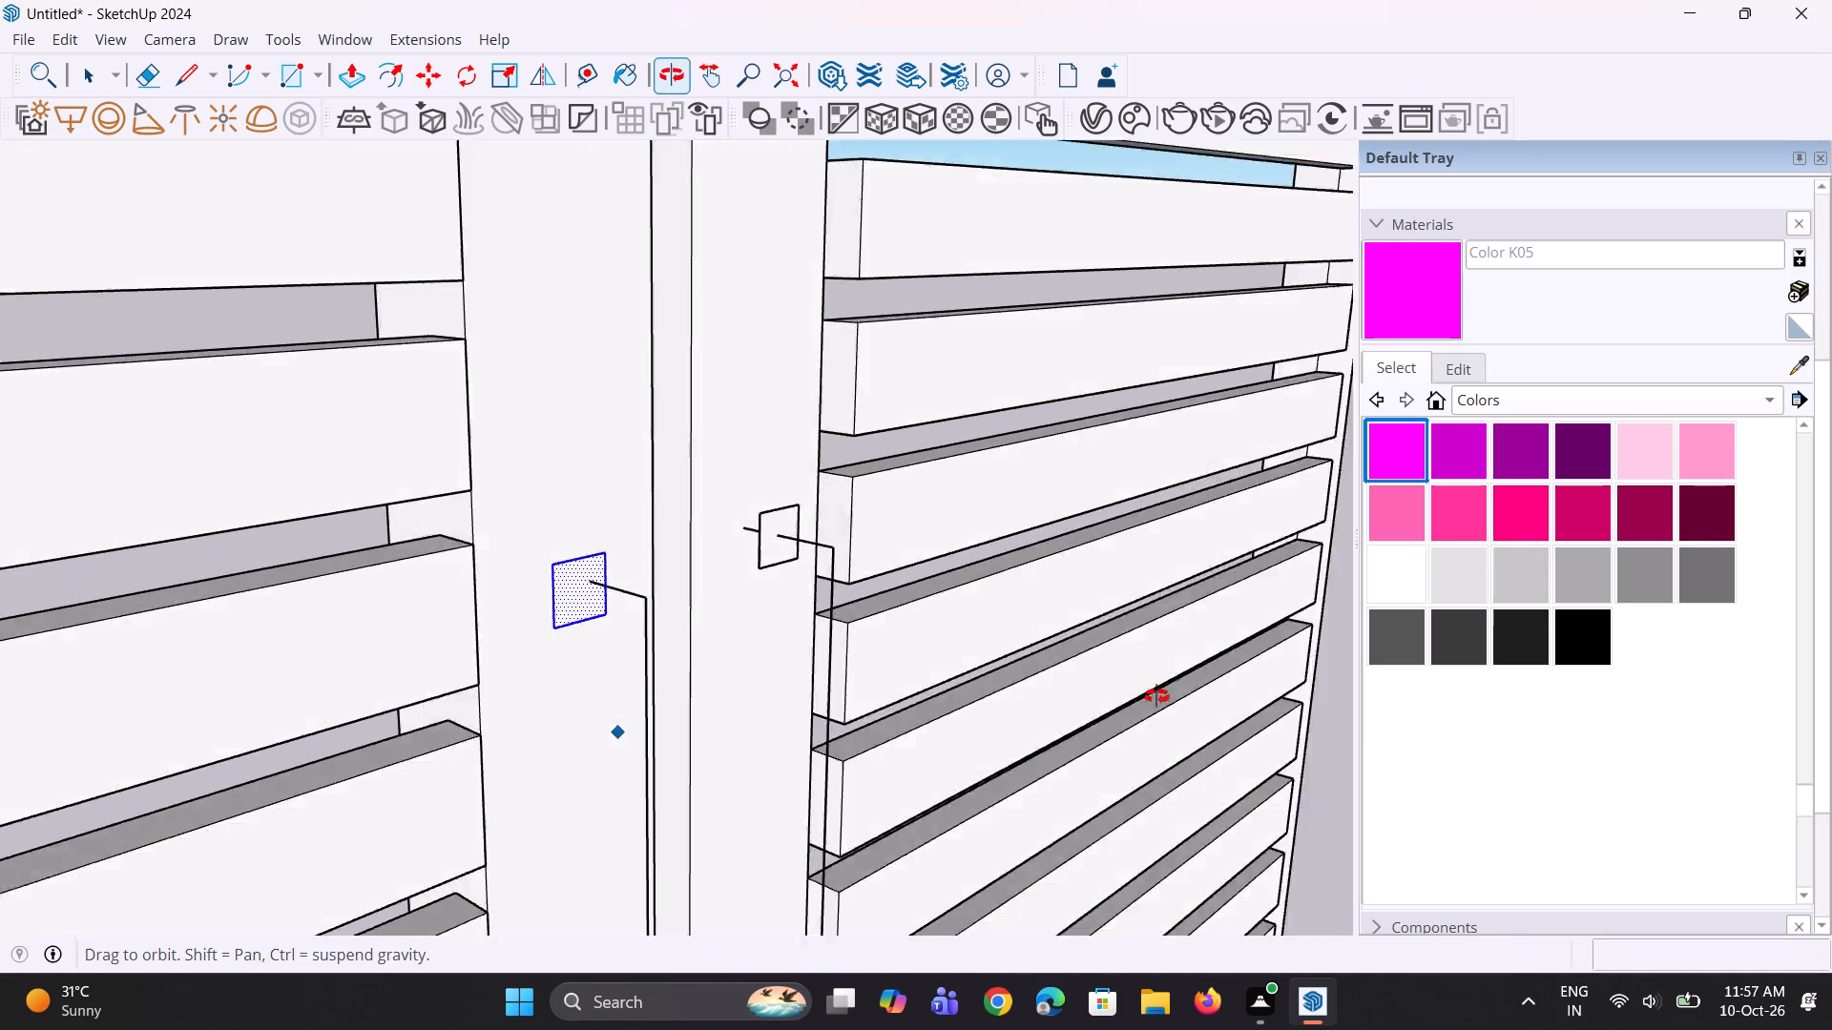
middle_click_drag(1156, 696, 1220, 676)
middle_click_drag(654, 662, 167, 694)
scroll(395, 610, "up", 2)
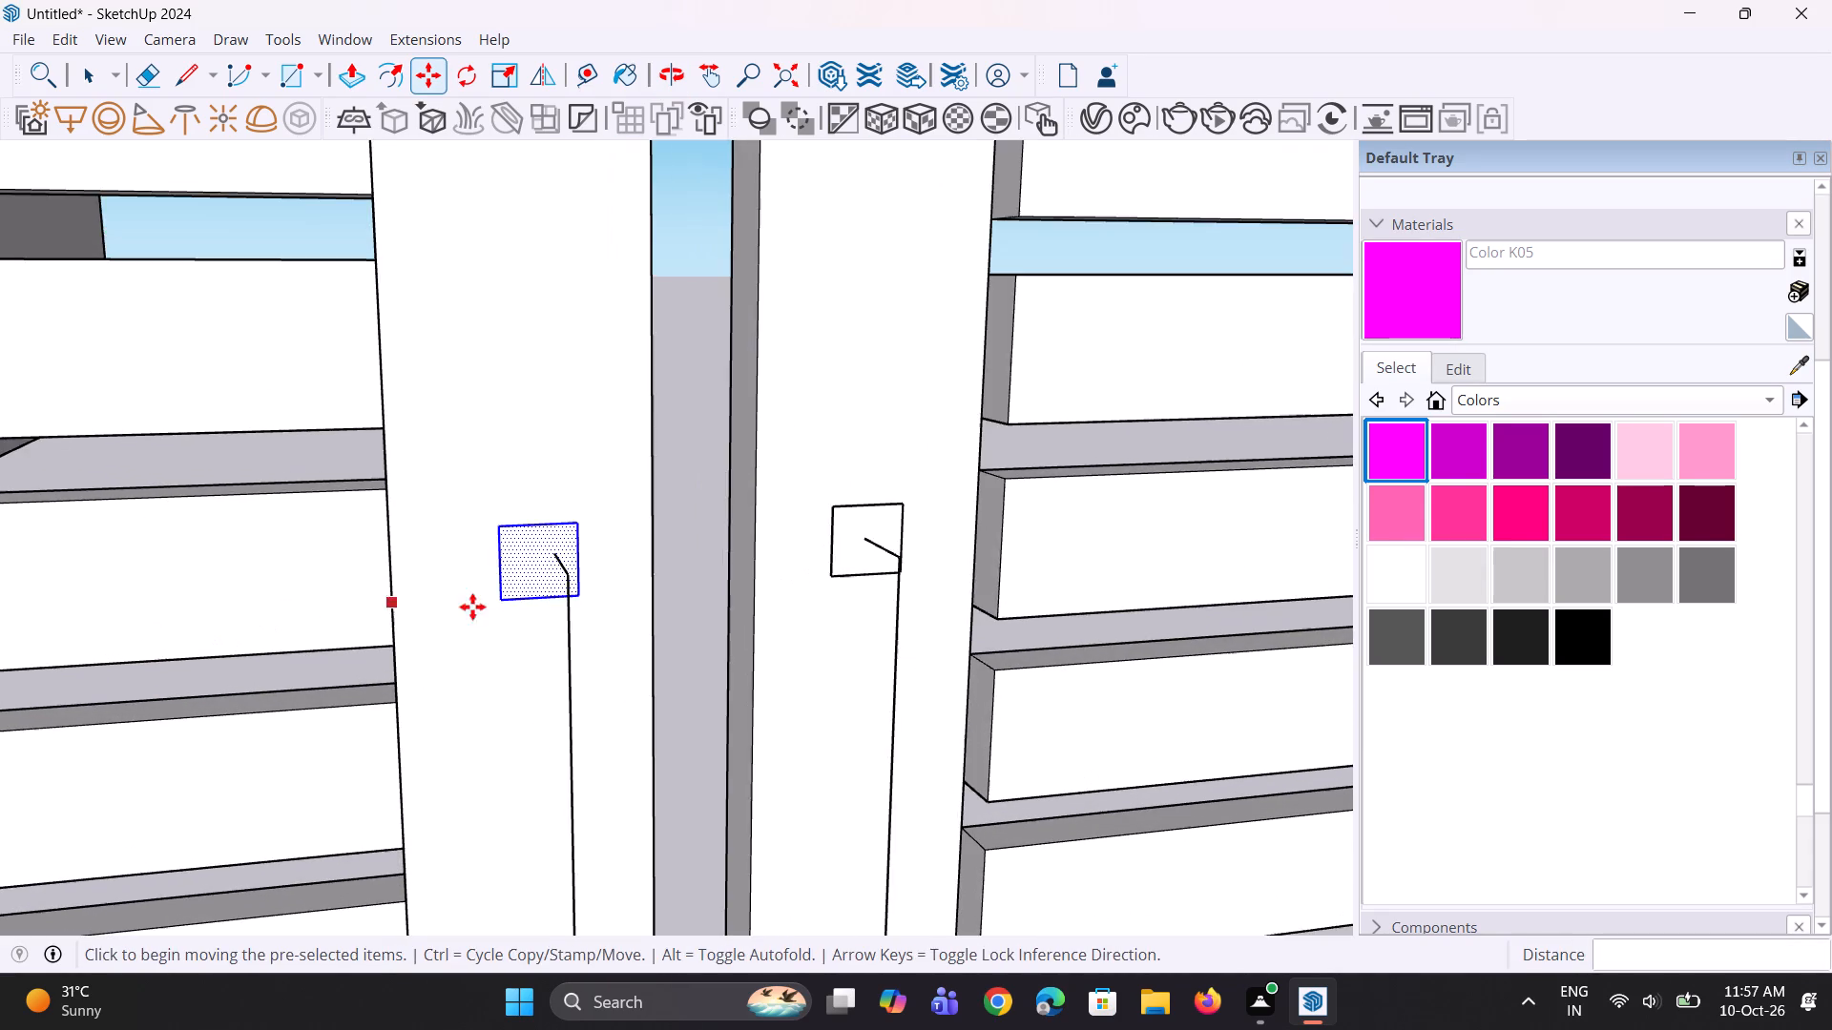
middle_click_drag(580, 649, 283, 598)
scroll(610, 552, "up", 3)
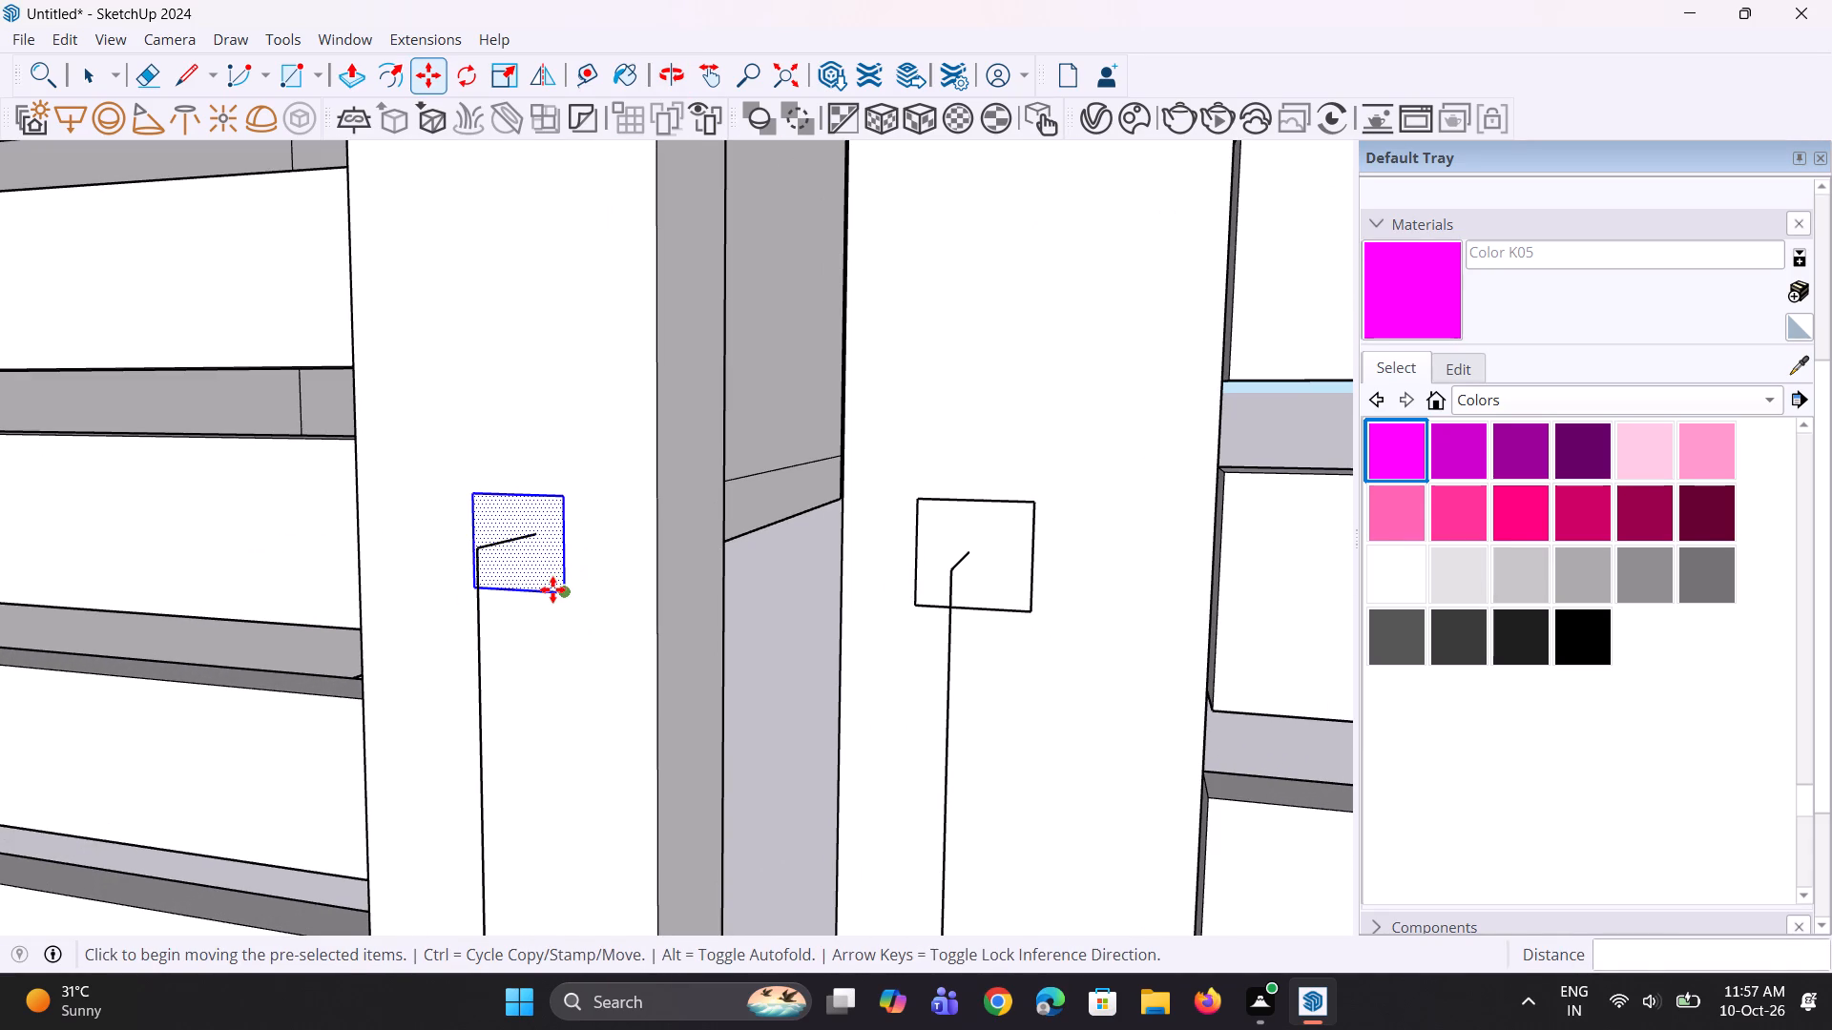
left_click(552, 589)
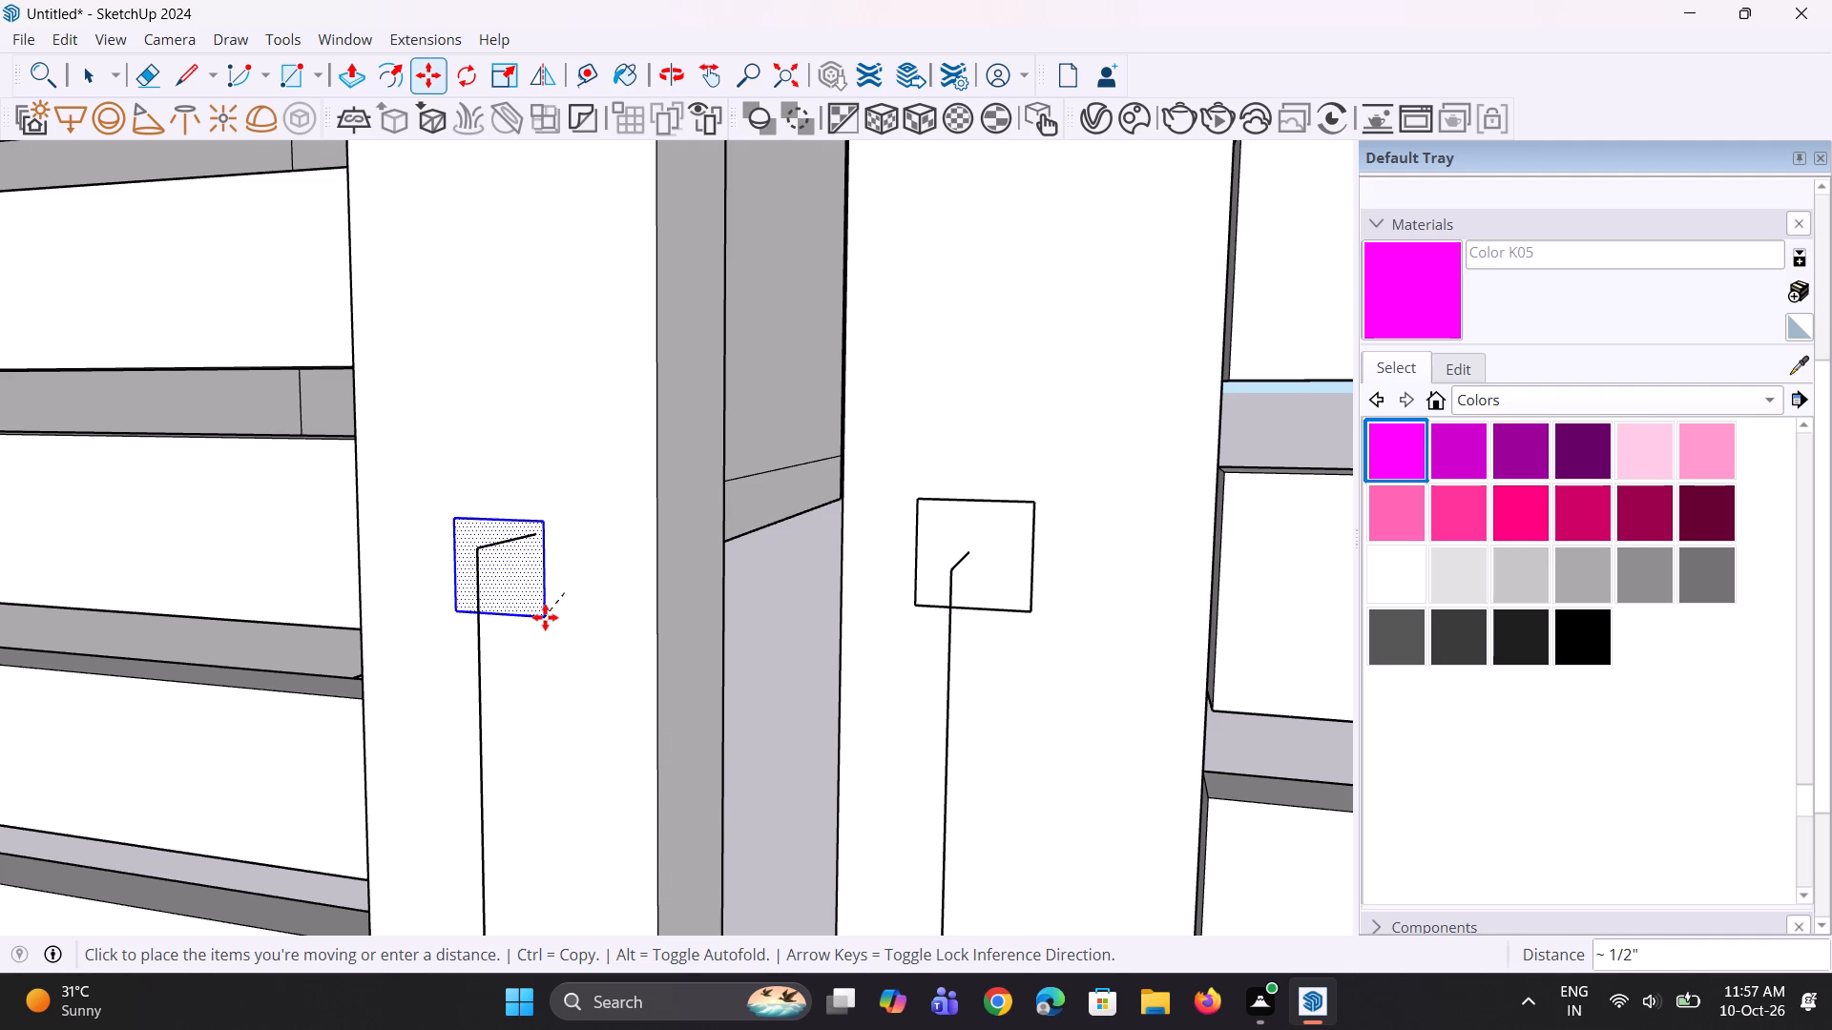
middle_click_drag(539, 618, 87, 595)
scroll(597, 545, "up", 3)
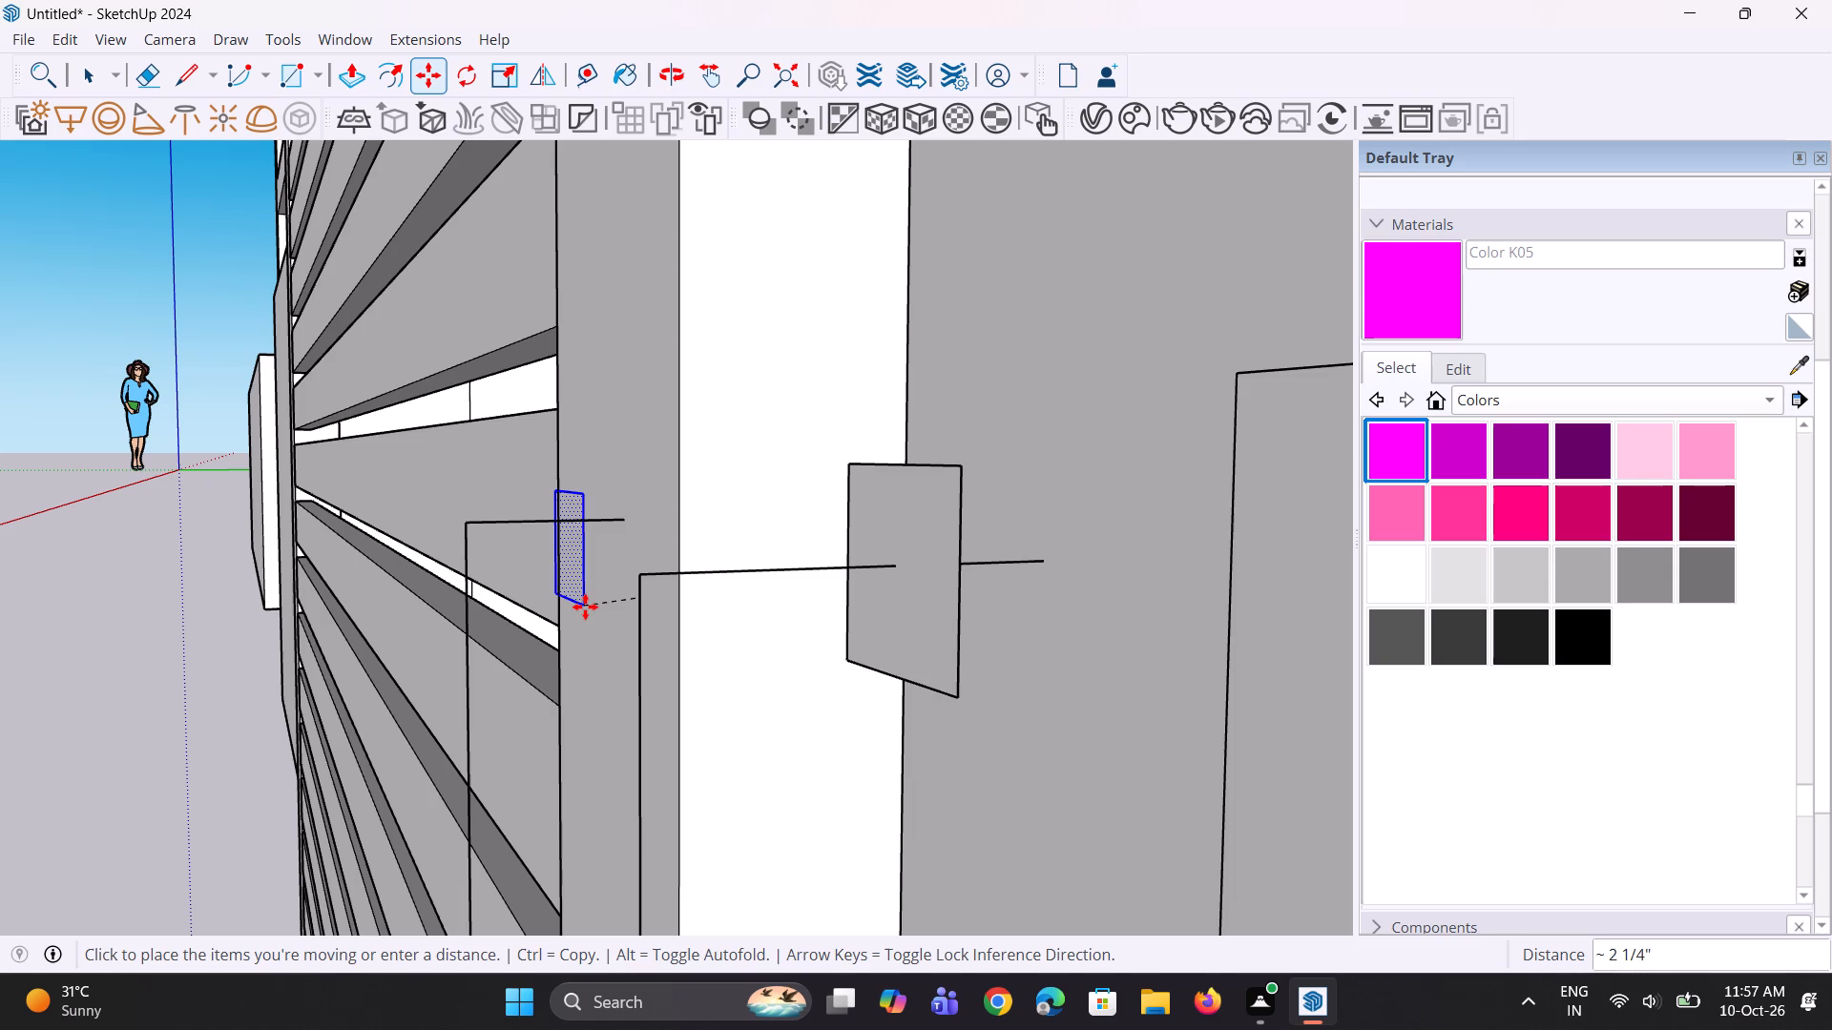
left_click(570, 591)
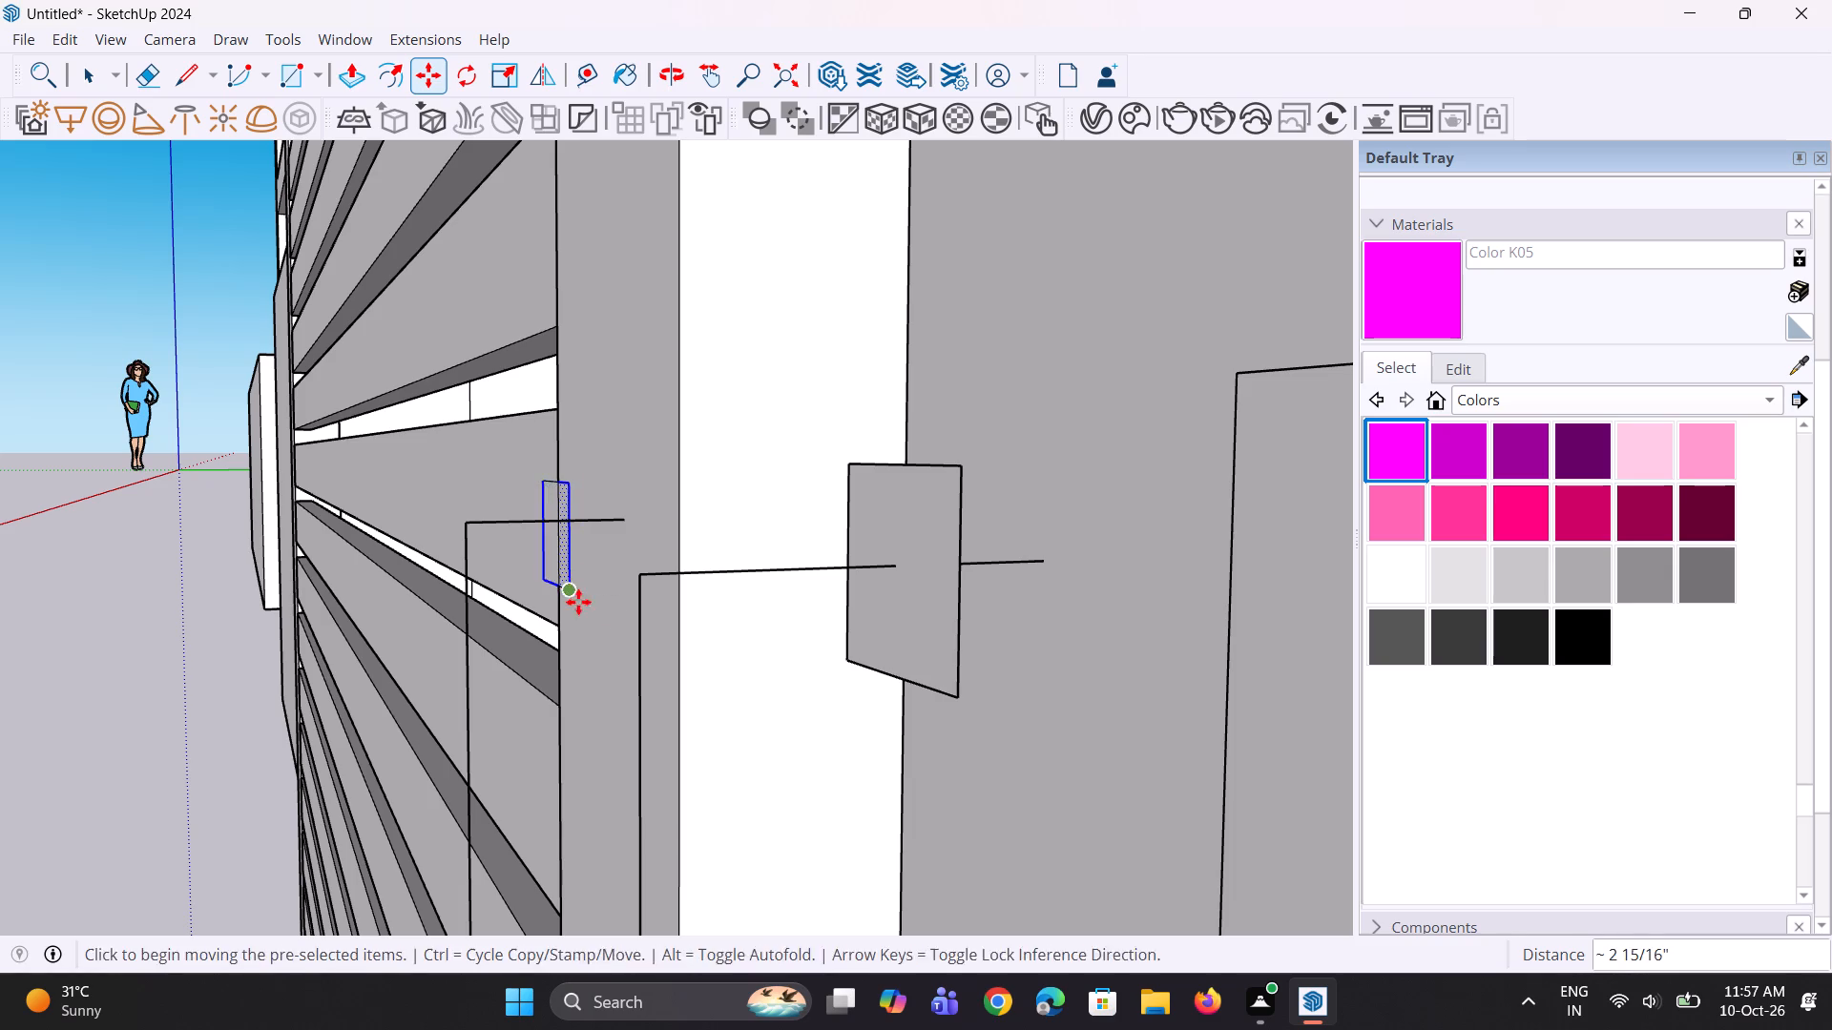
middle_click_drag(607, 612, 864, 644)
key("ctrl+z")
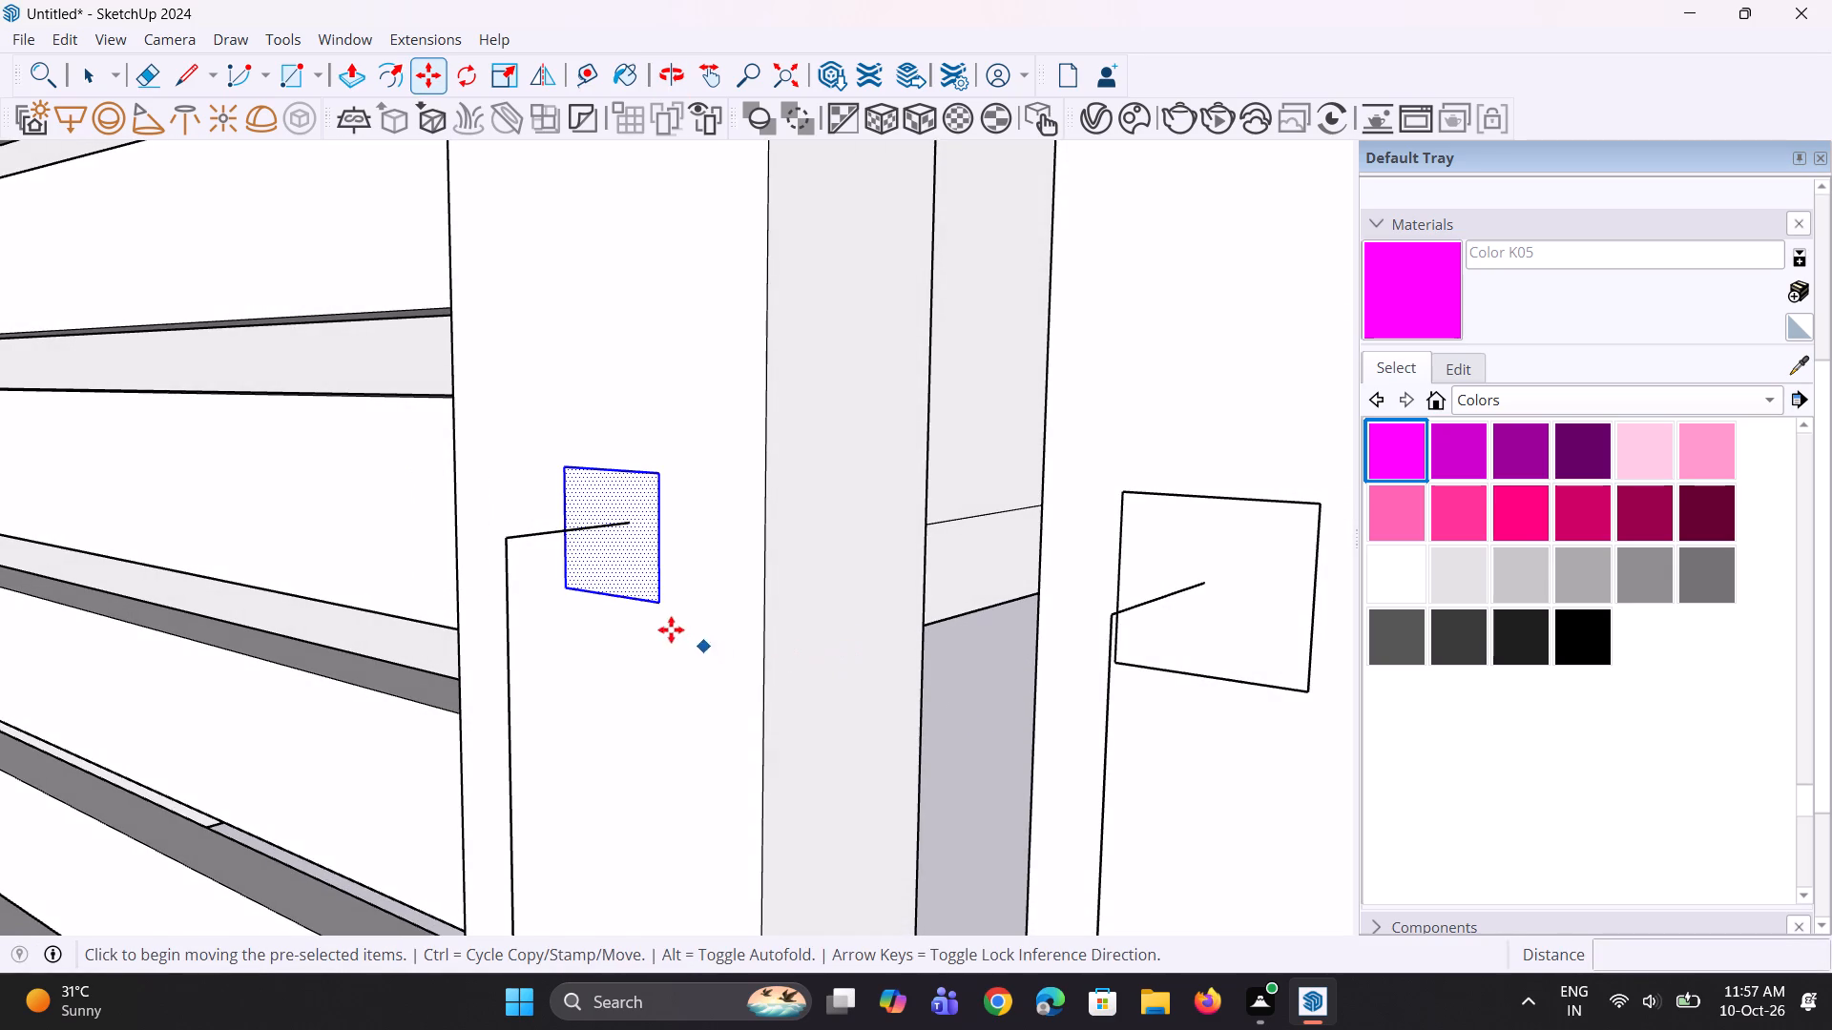
Move the copied square about 3/4" towards the handle path, and reposition it around the path's upper end.
left_click(651, 601)
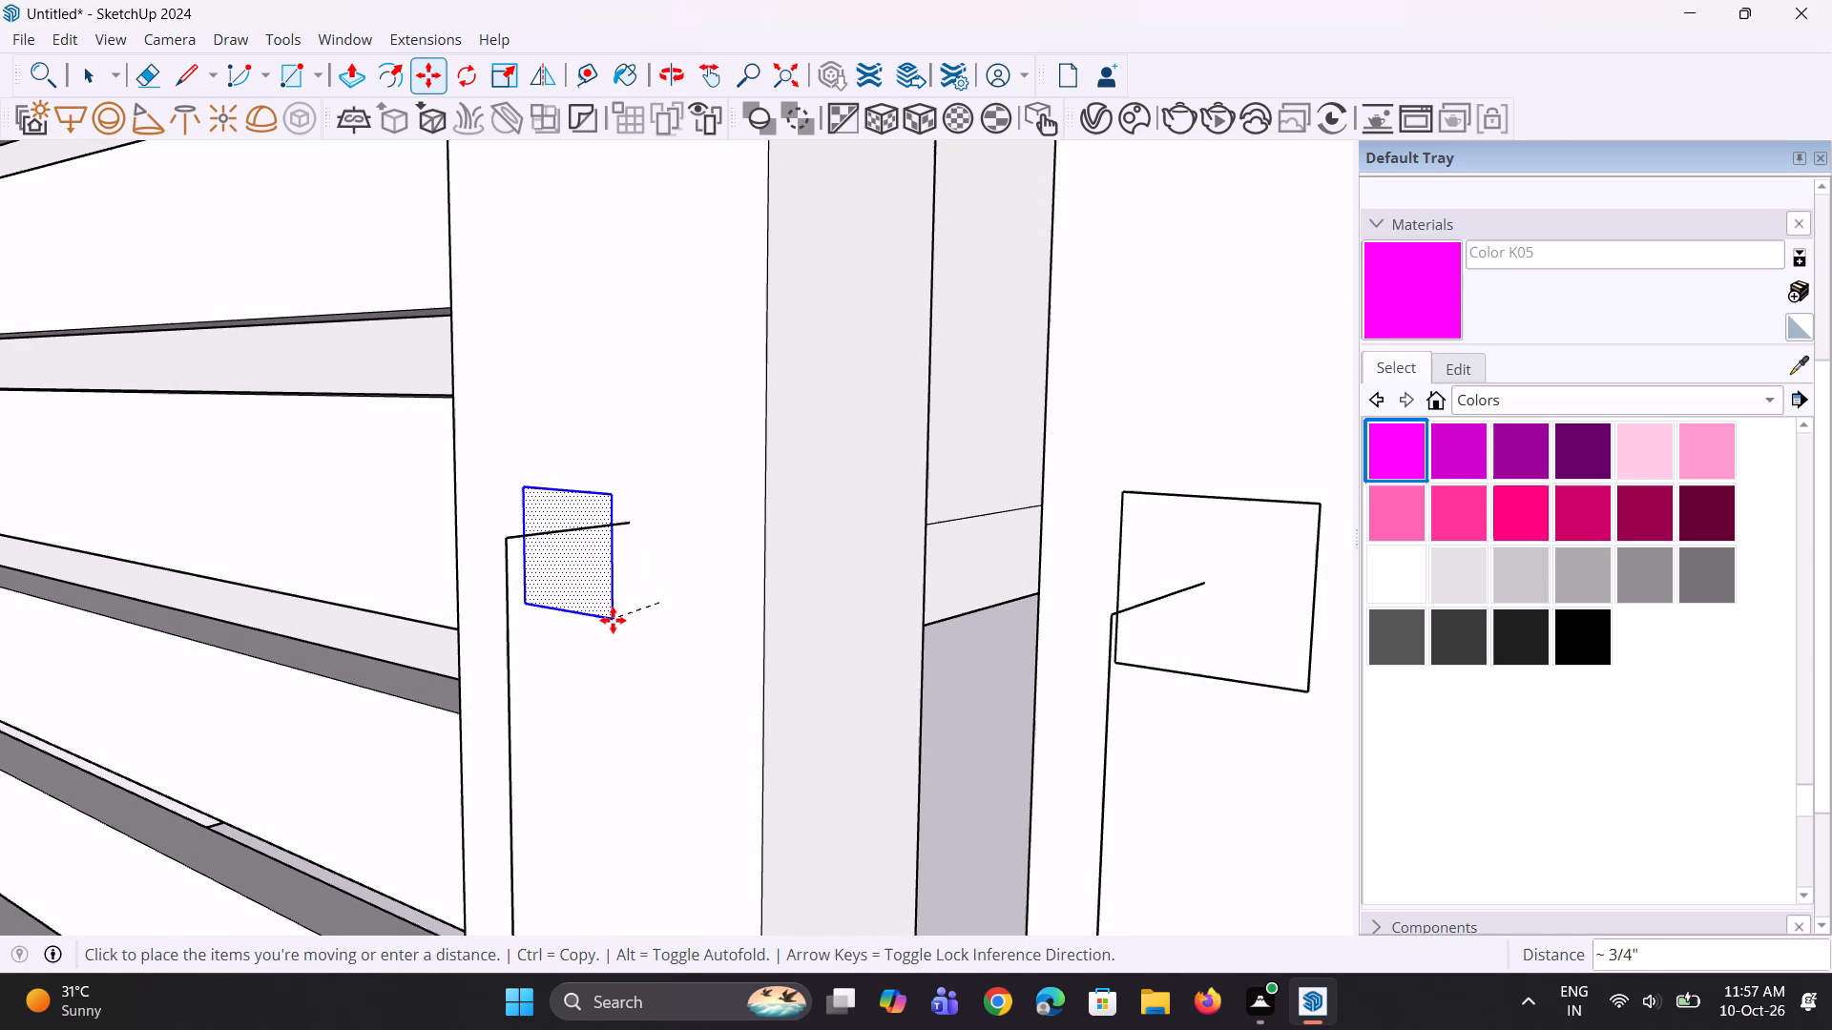
left_click(613, 620)
middle_click_drag(617, 618, 800, 631)
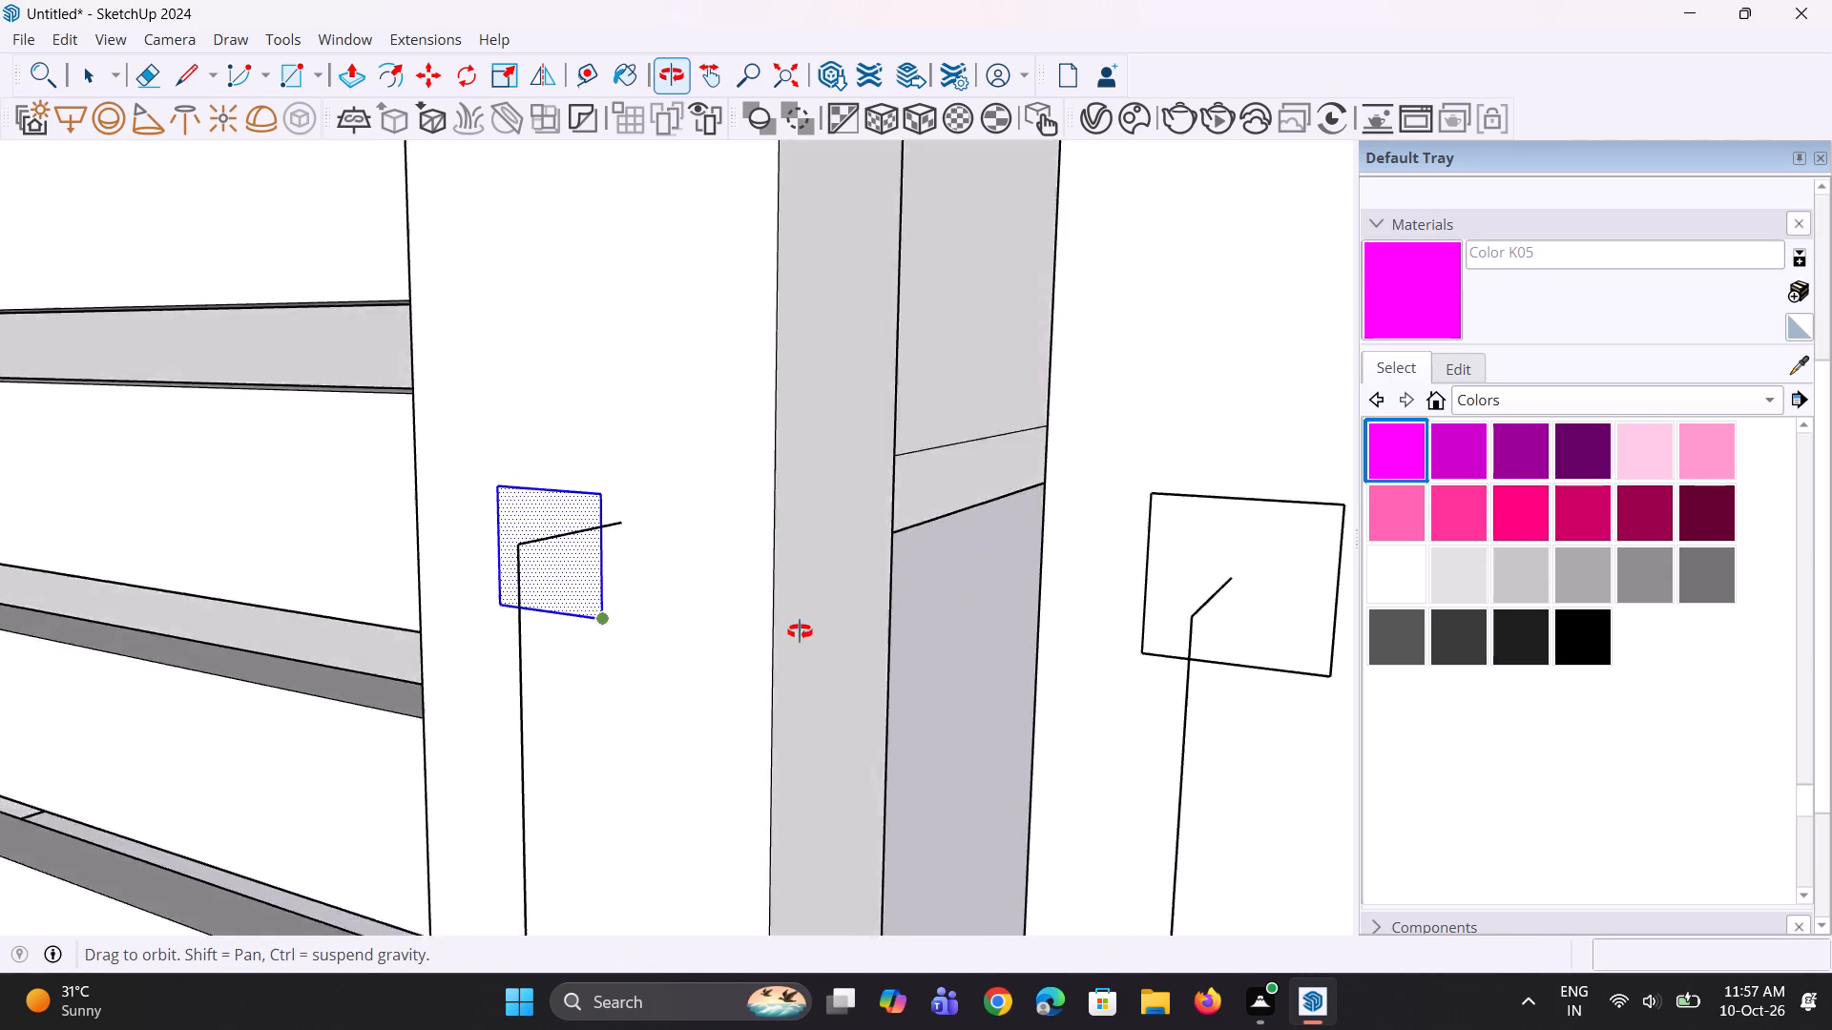
middle_click_drag(800, 631, 801, 631)
scroll(590, 603, "up", 2)
left_click(581, 628)
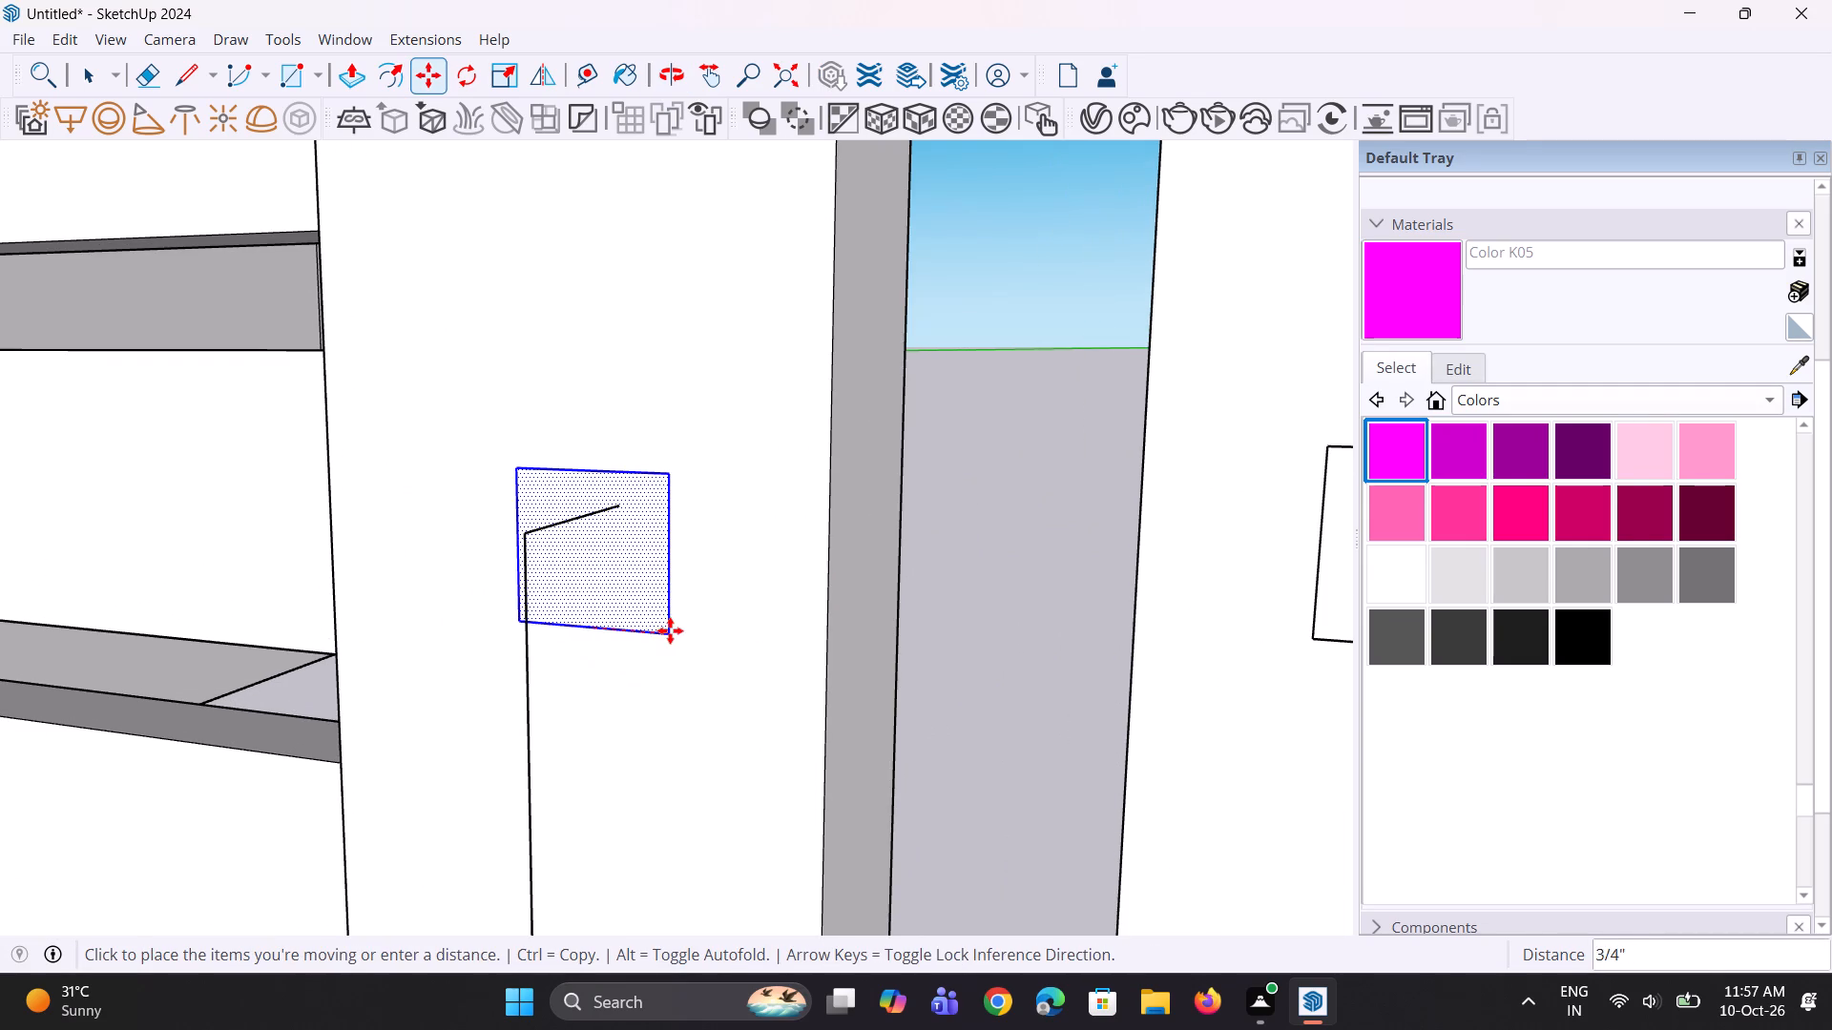
left_click(677, 605)
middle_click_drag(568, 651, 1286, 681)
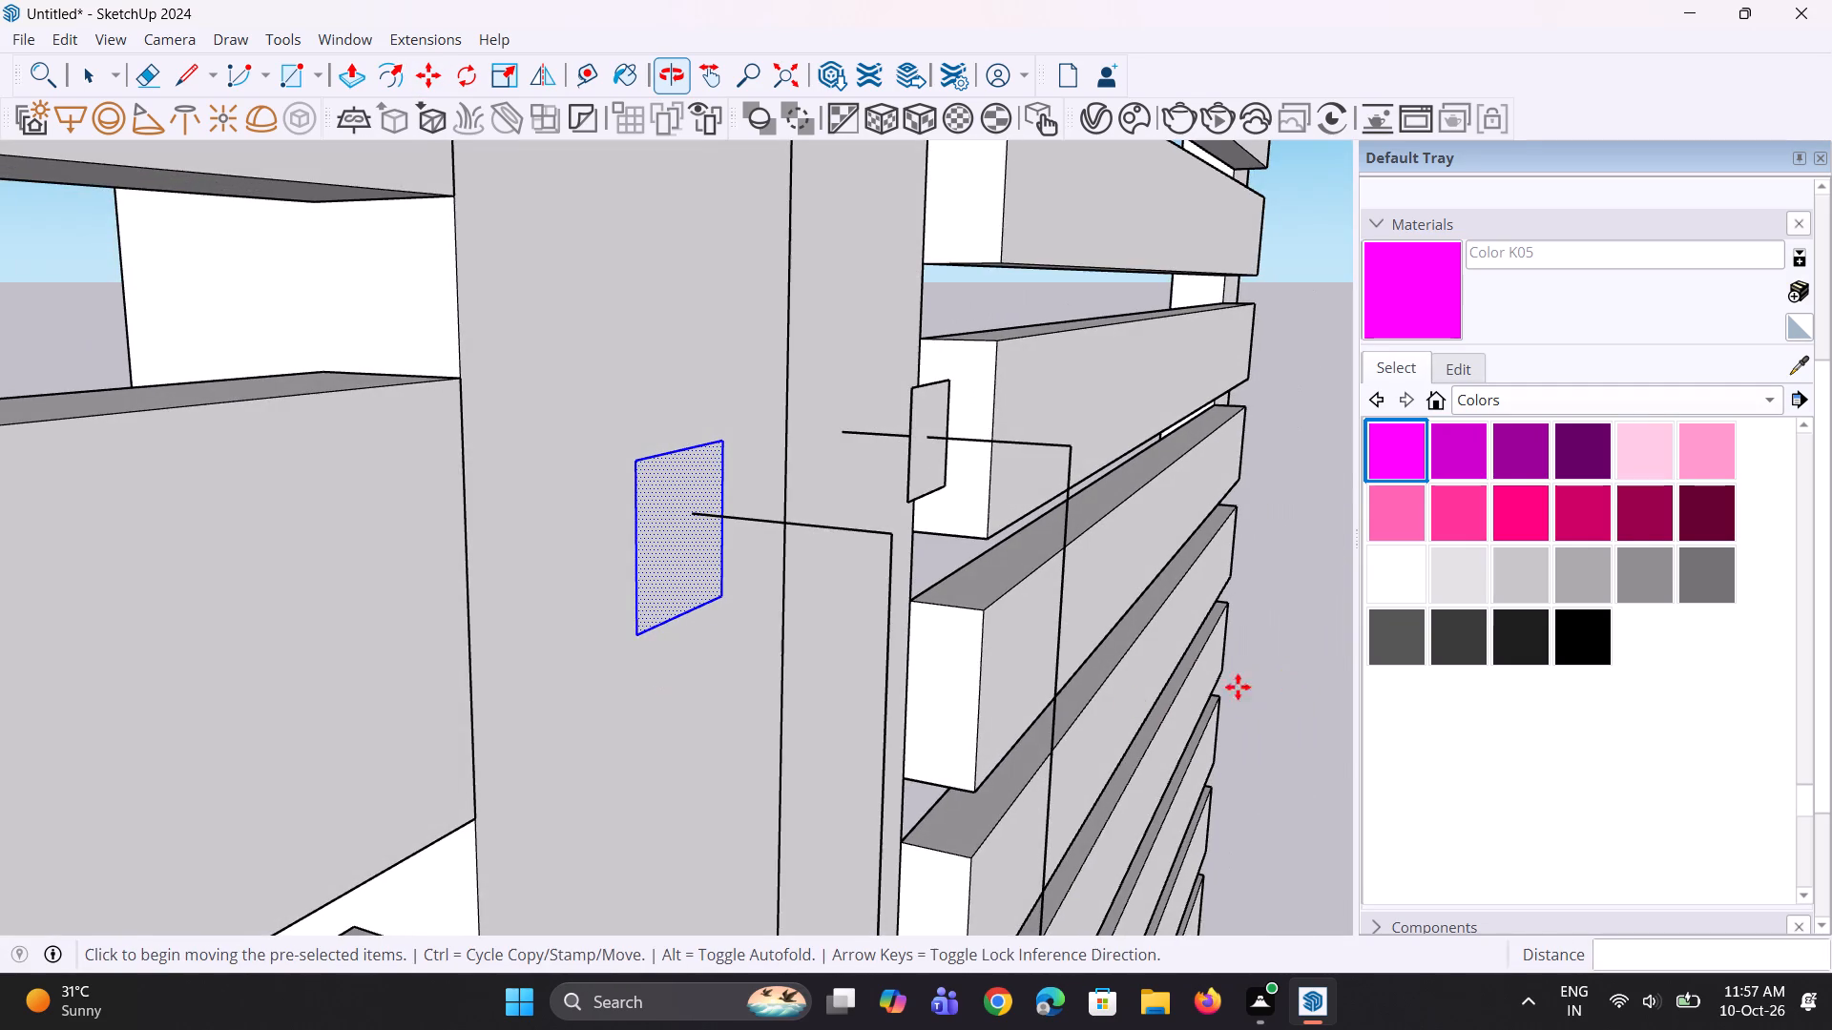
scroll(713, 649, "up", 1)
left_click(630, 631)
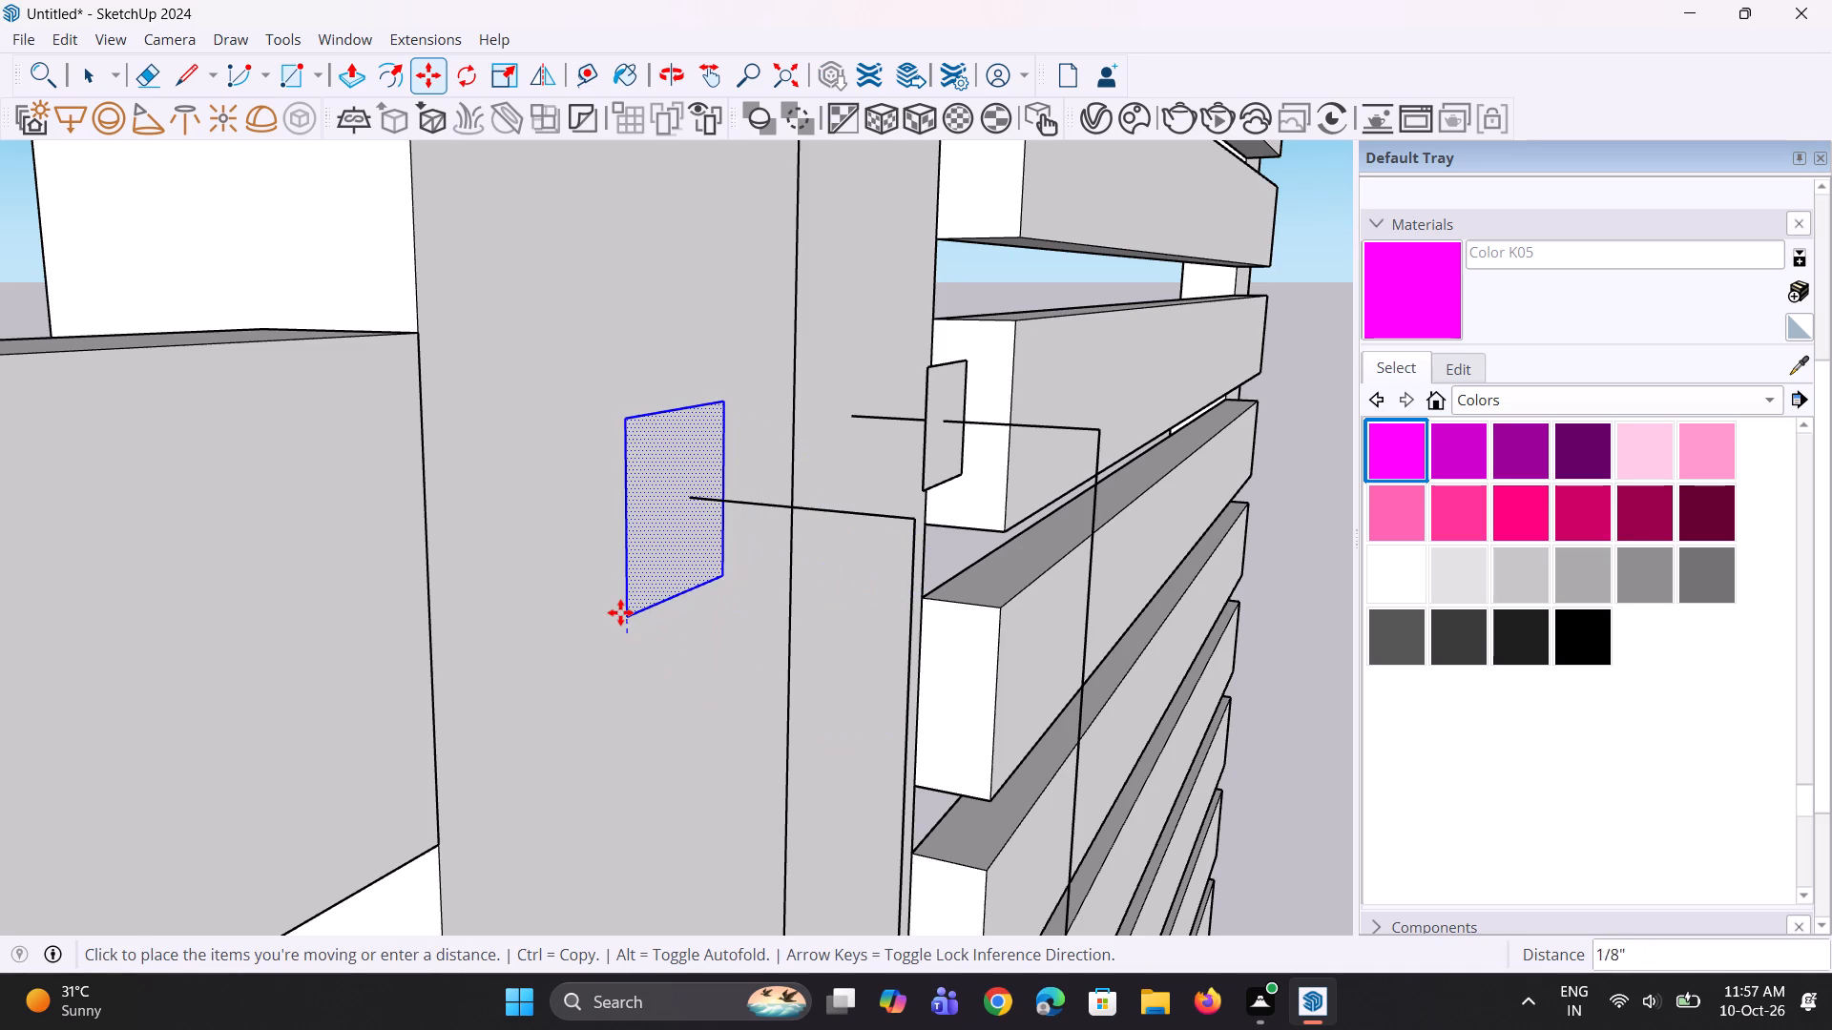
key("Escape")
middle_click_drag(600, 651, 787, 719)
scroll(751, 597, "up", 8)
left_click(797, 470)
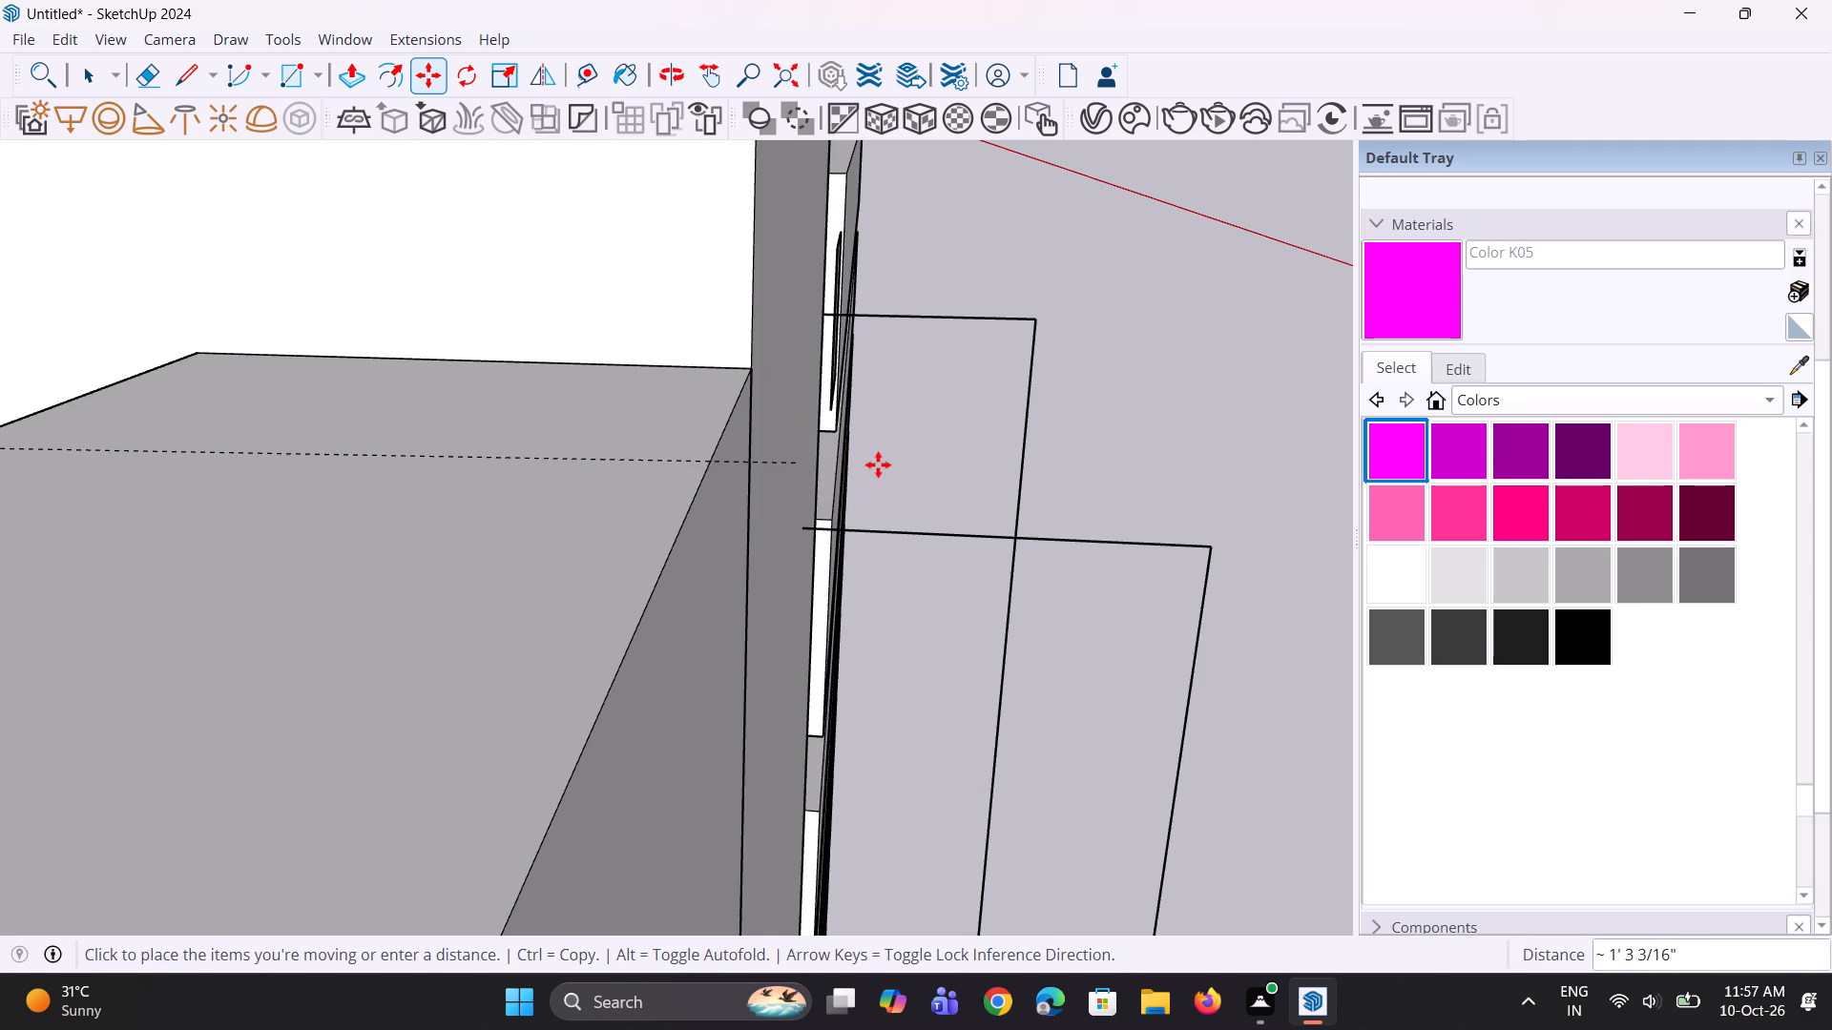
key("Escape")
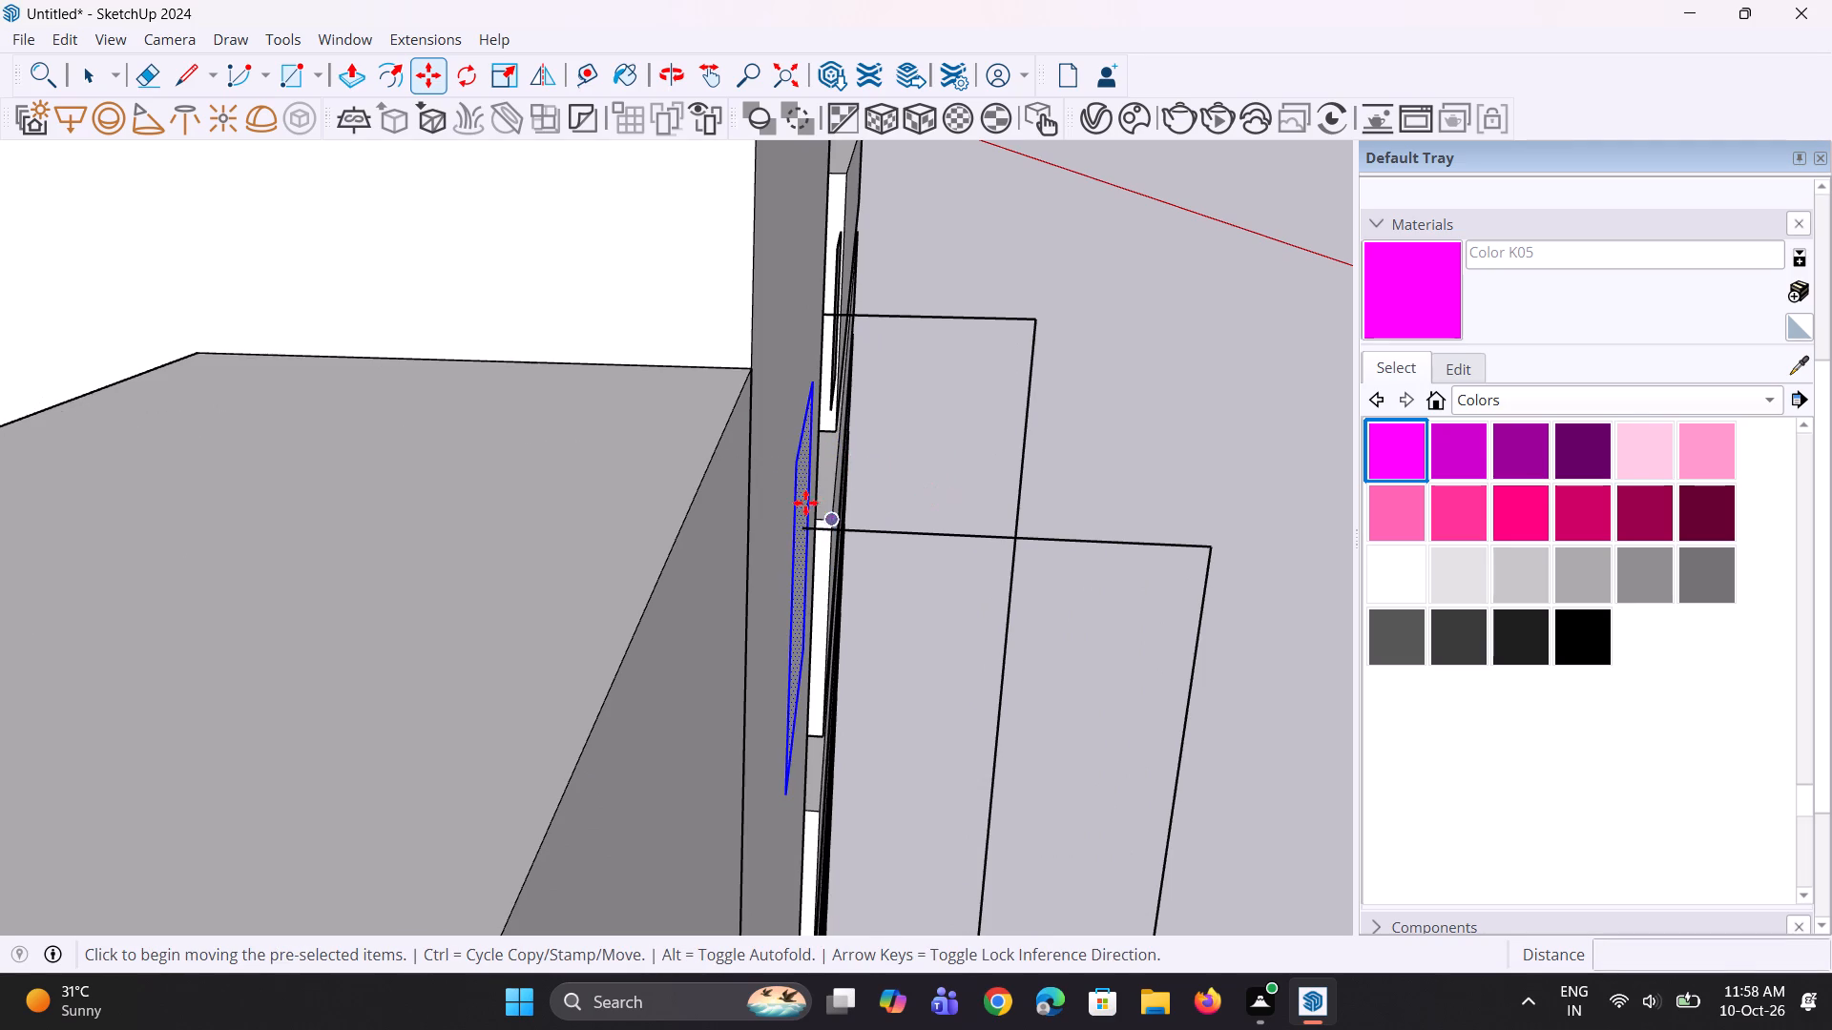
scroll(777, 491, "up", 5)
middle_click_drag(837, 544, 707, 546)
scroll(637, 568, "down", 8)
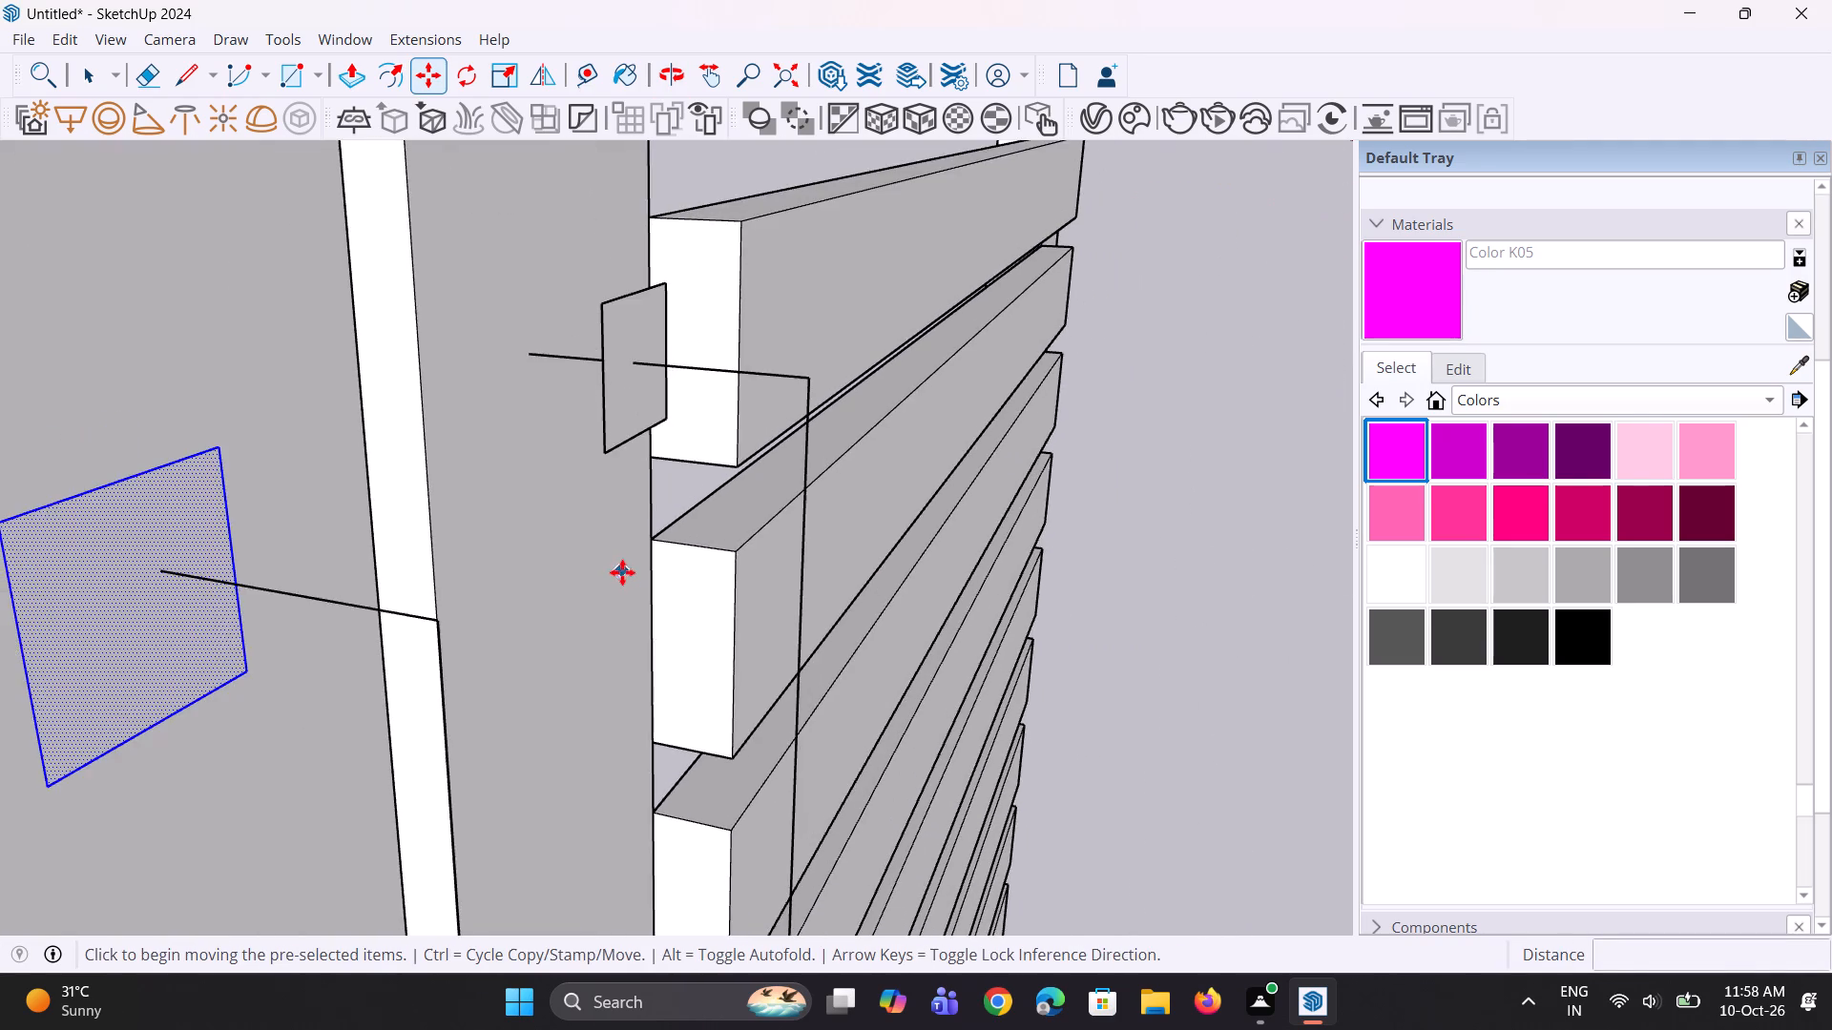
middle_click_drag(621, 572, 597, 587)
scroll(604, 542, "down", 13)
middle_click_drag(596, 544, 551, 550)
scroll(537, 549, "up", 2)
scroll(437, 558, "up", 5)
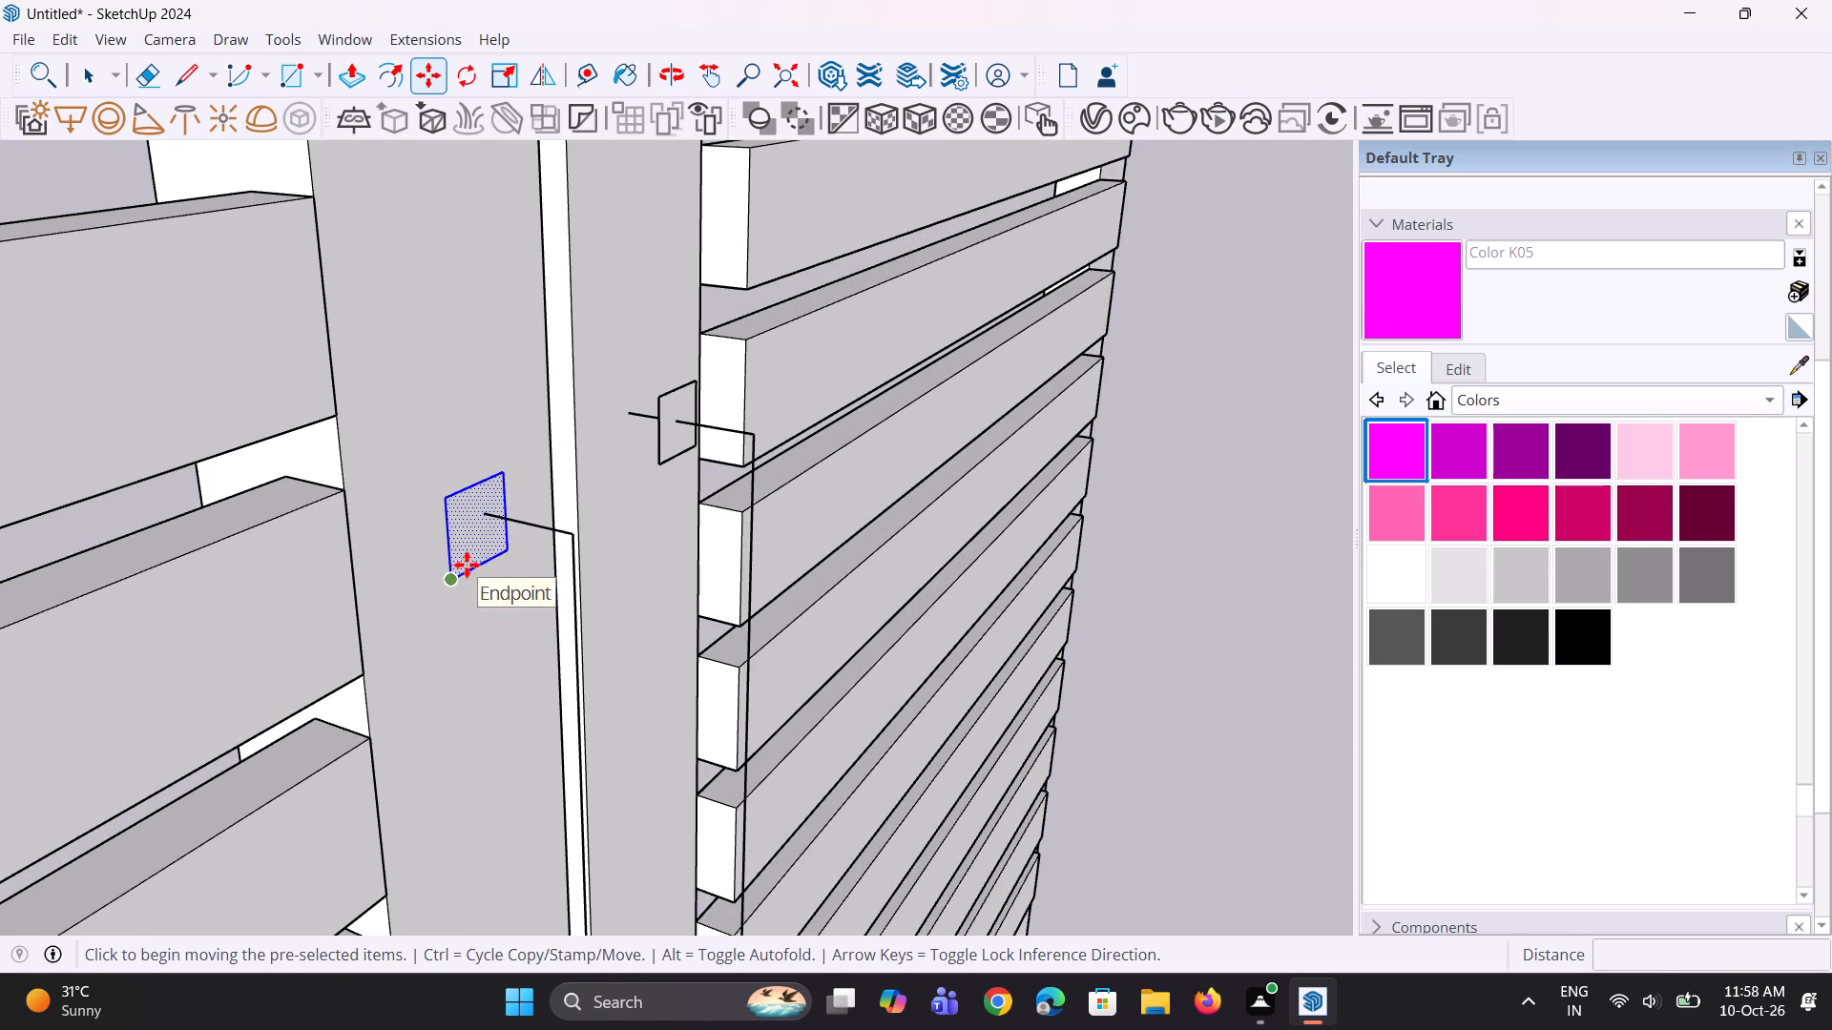
Delete the original square's face and all four of its edges on the other post, leaving the handle path in place.
key("space")
left_click(661, 447)
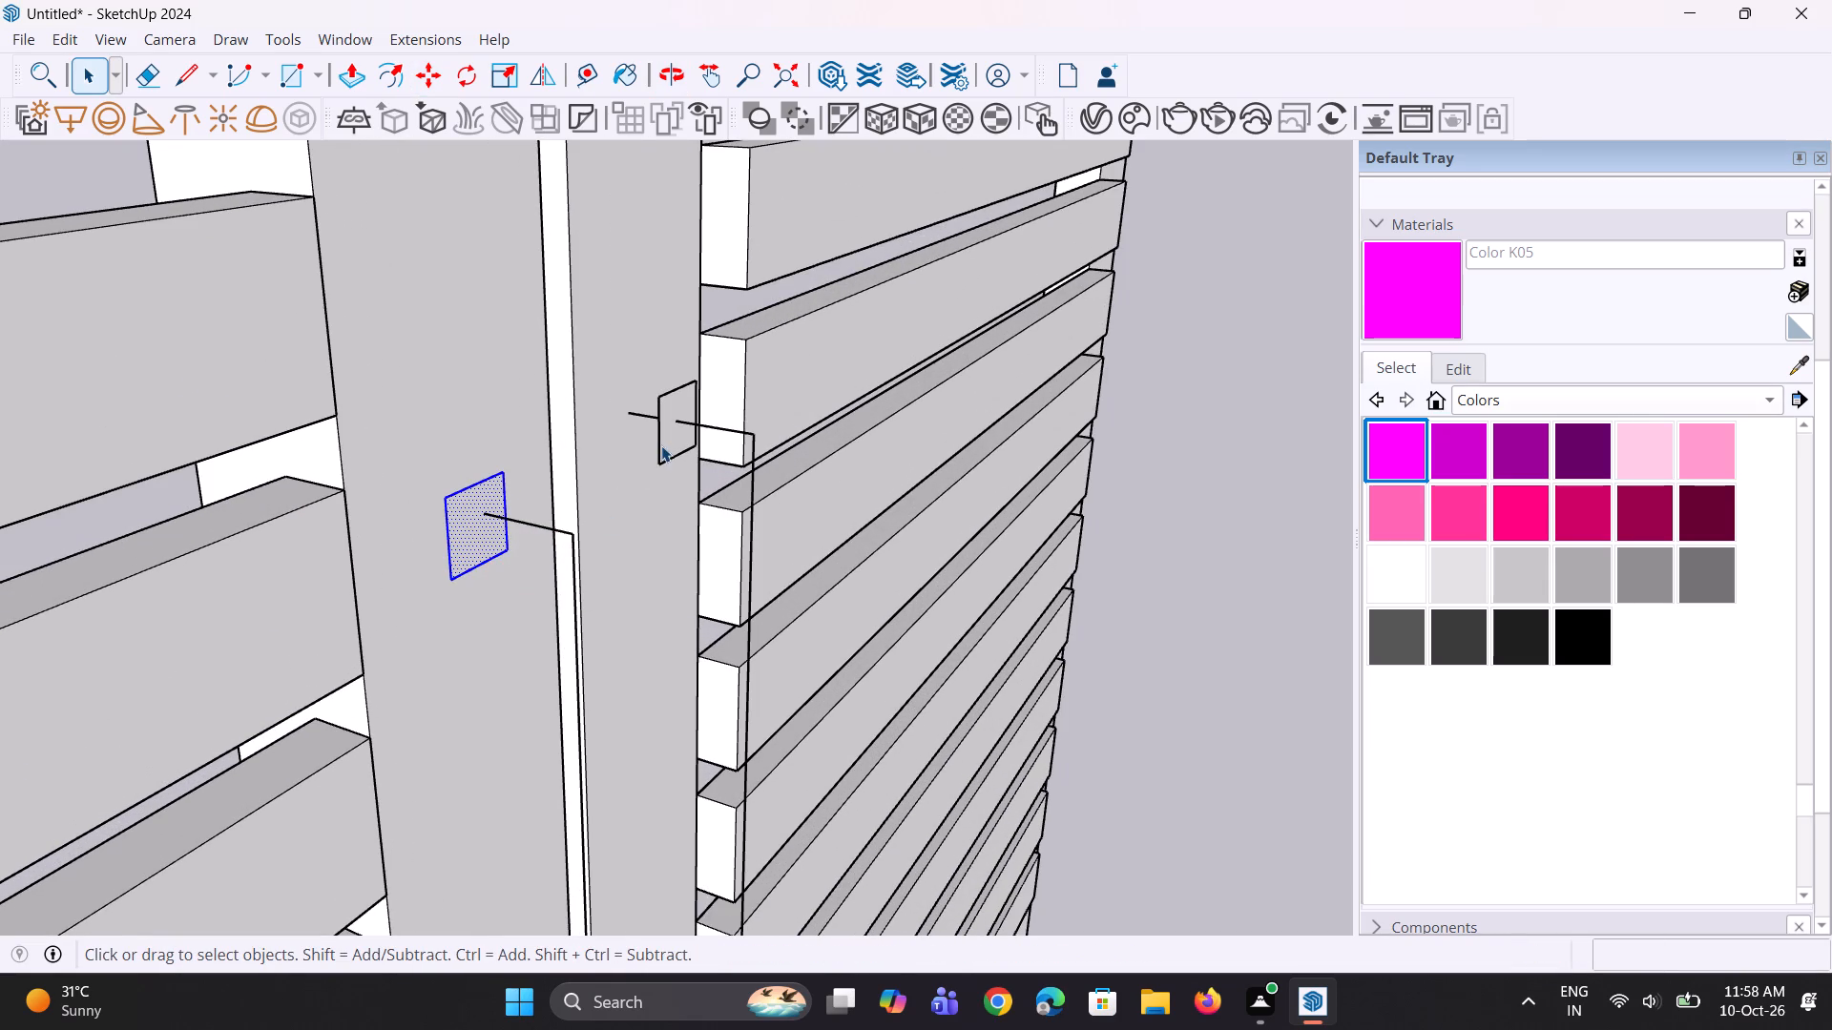
middle_click_drag(714, 453, 477, 483)
scroll(481, 483, "up", 1)
scroll(691, 430, "up", 1)
left_click(696, 430)
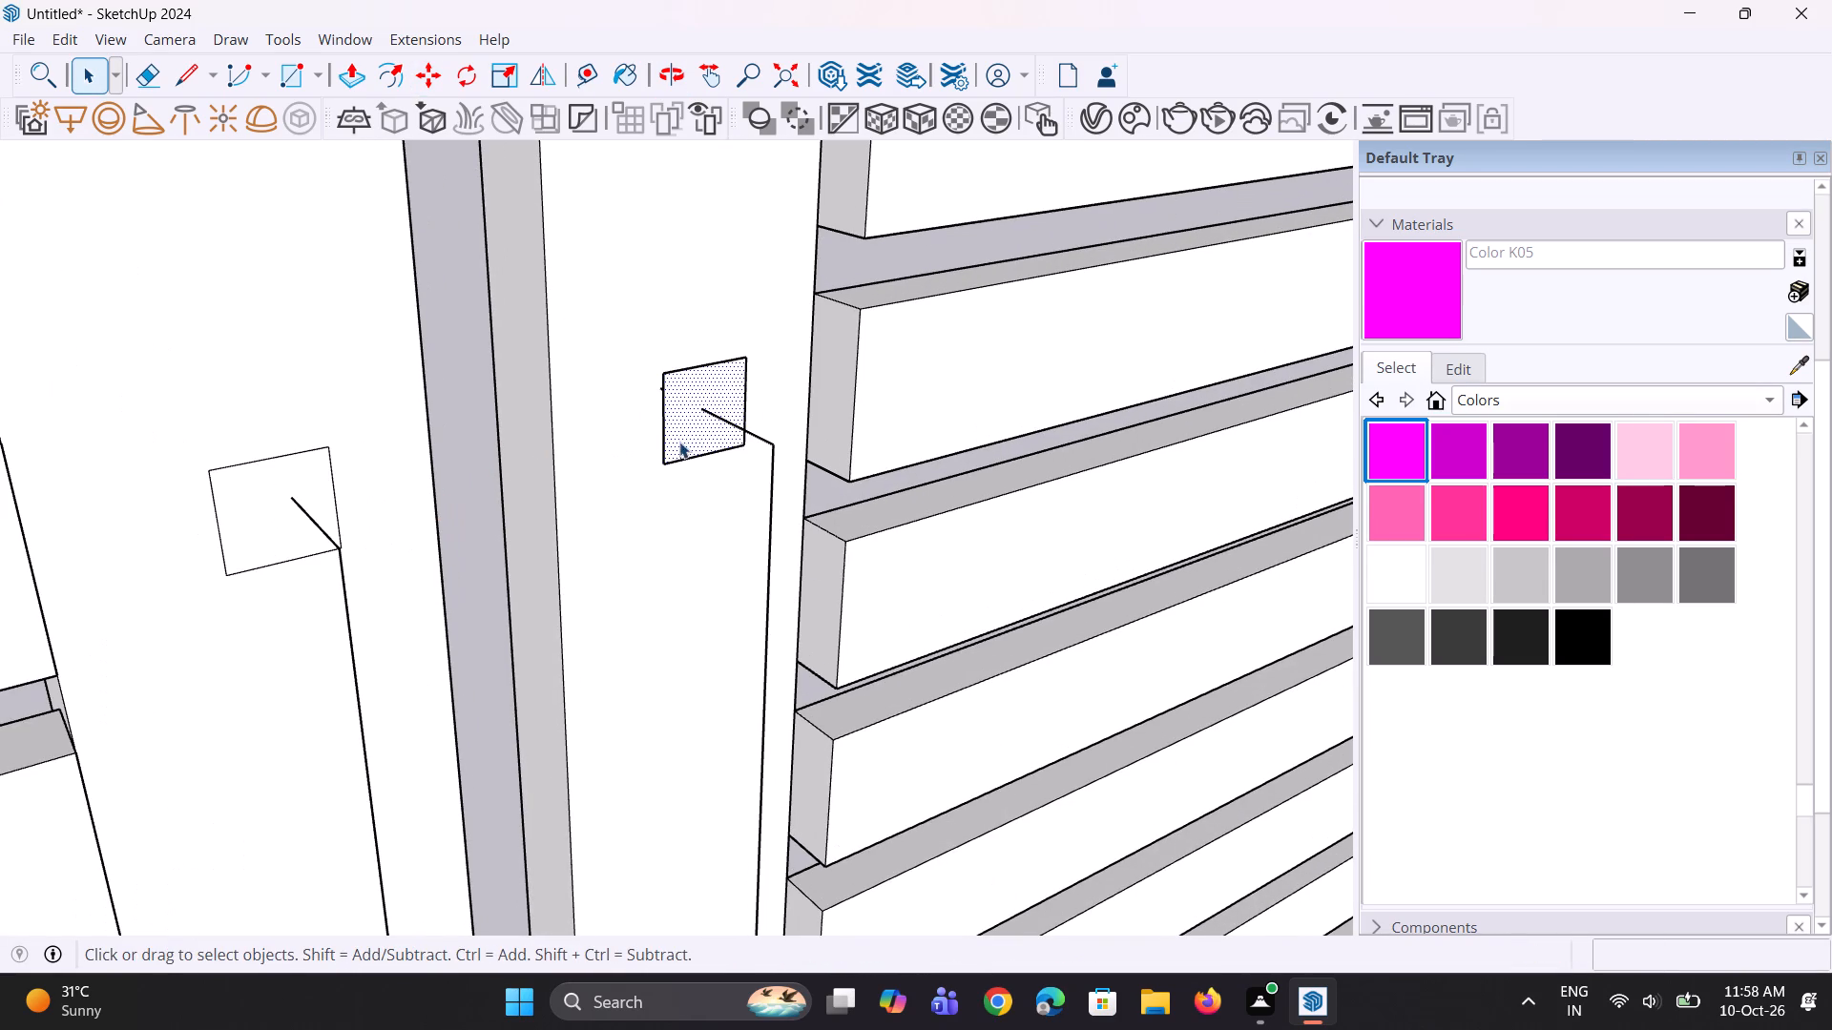
key("Delete")
left_click(672, 456)
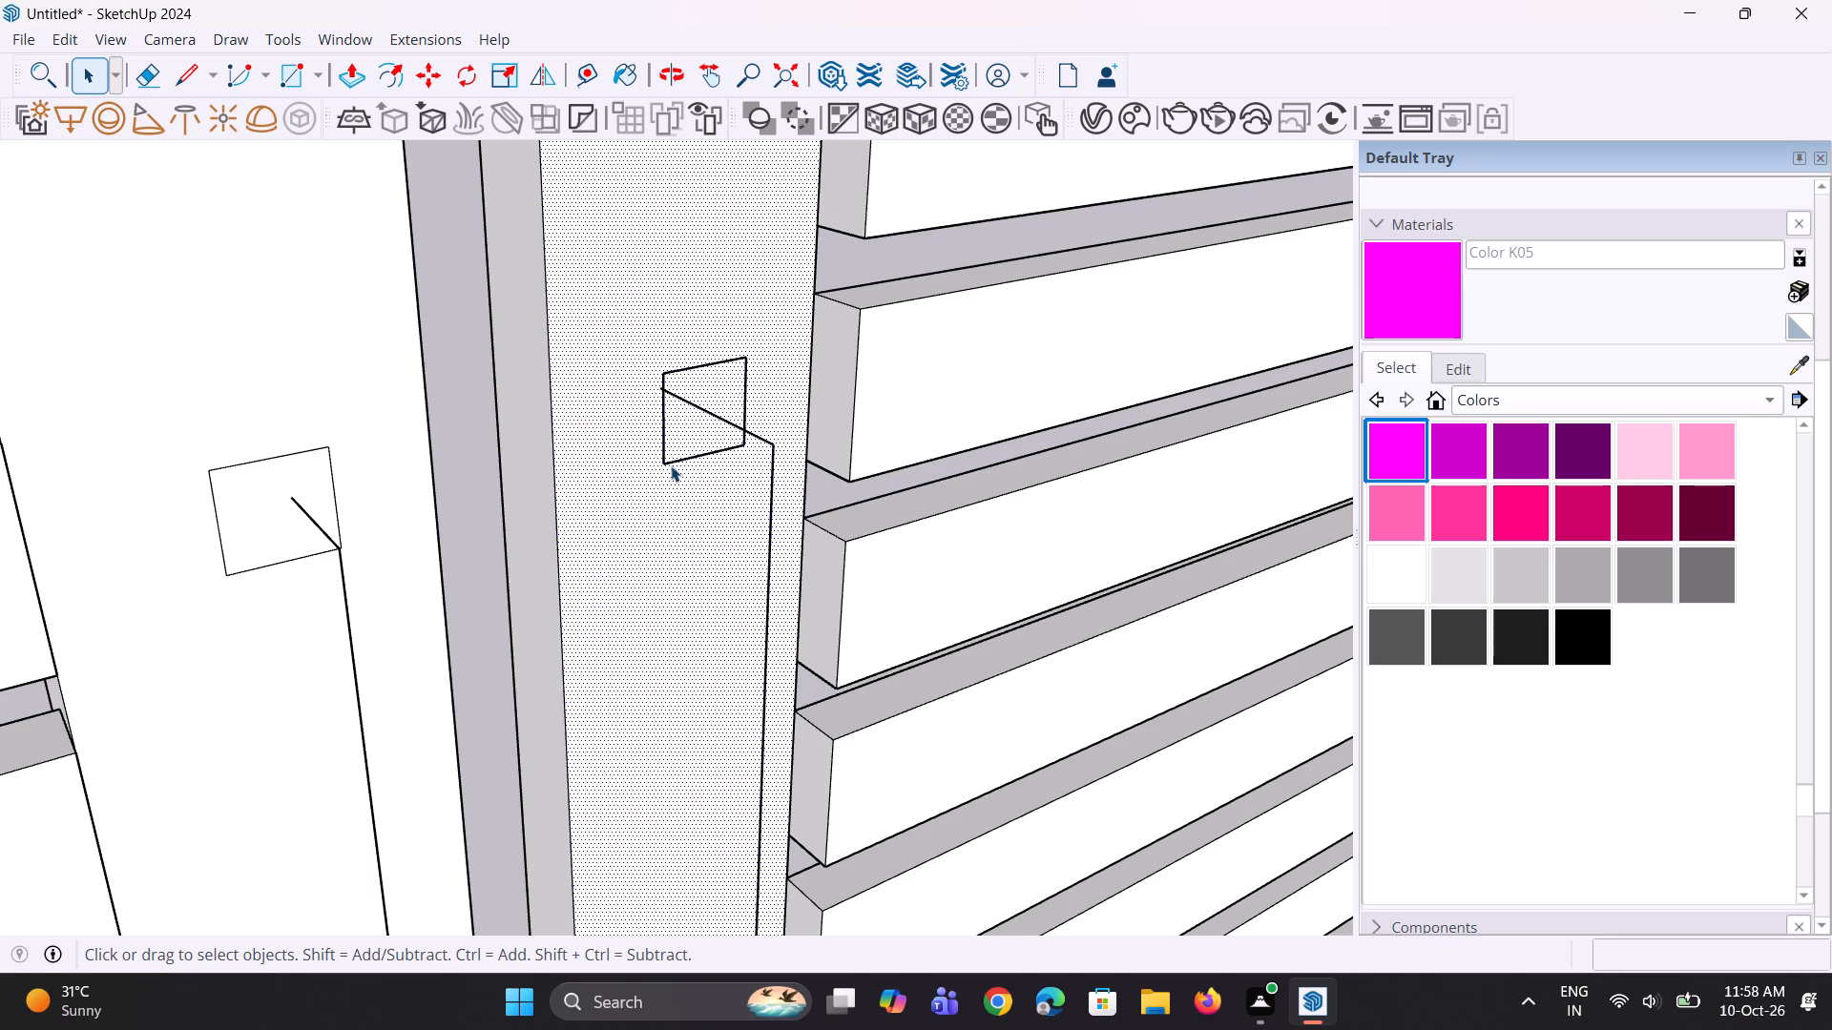
left_click(685, 461)
key("Delete")
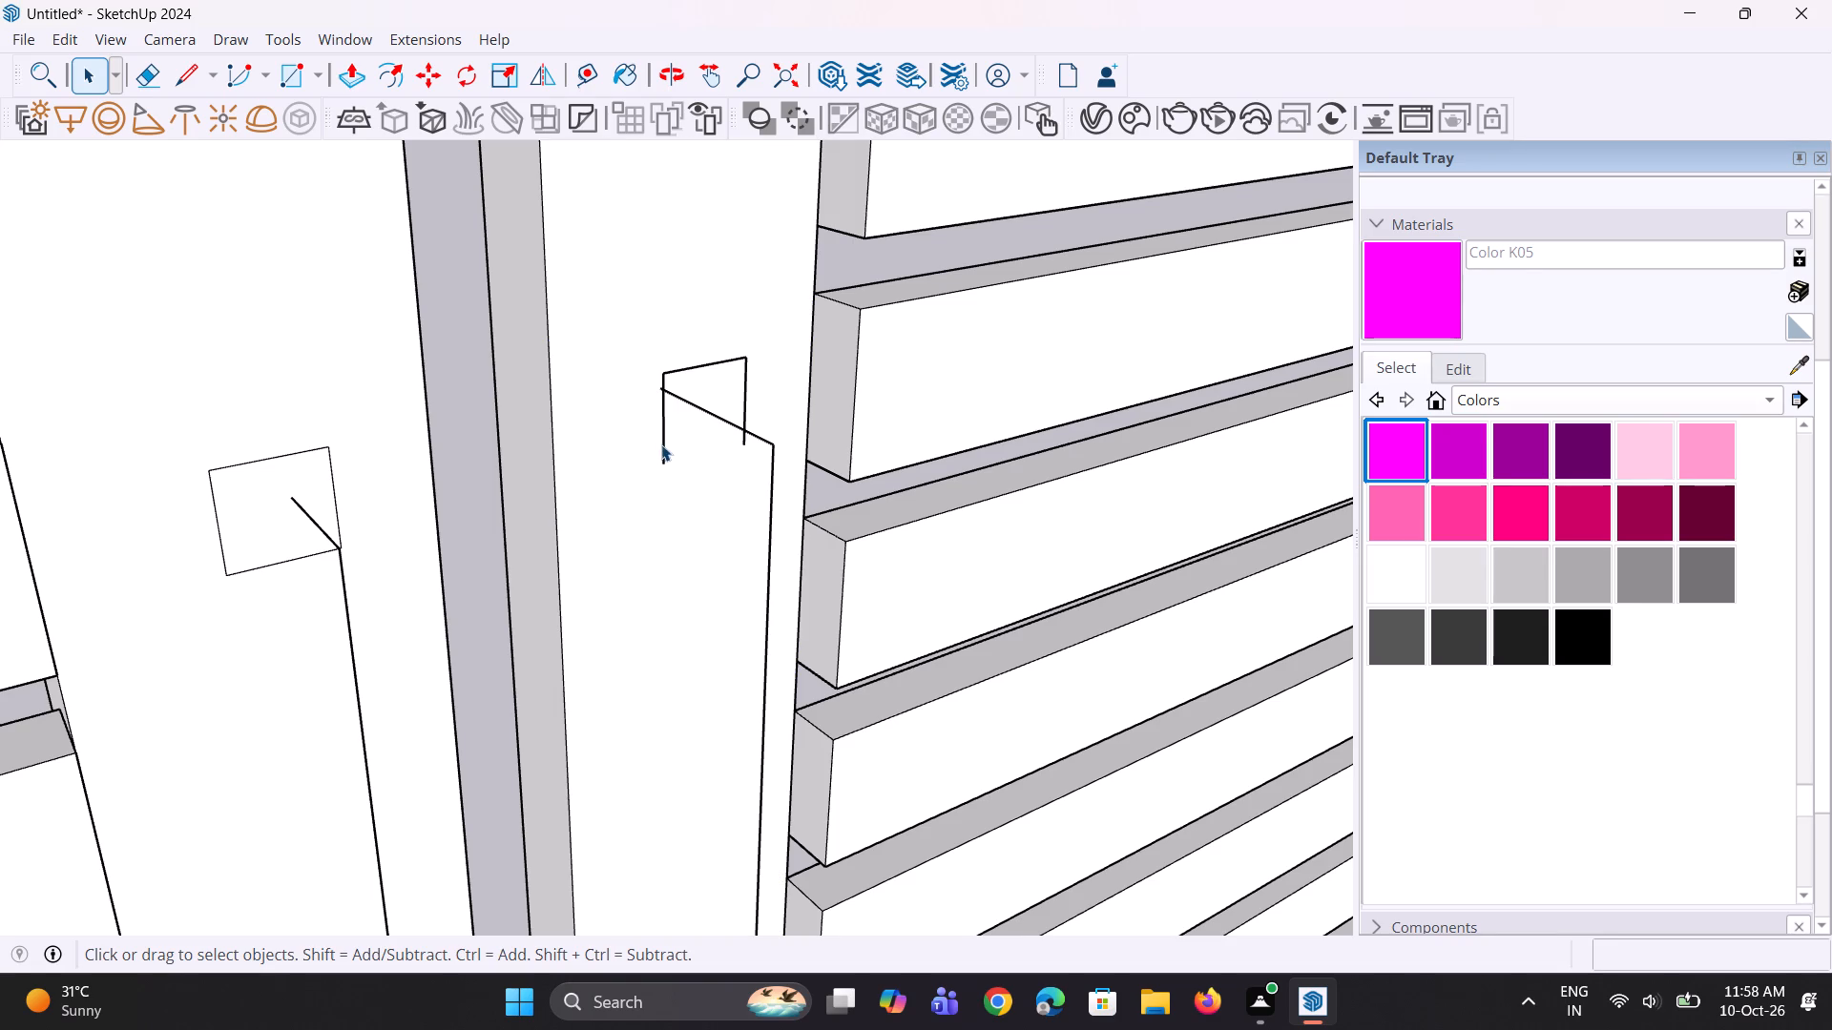
left_click(661, 444)
key("Delete")
left_click(683, 367)
key("Delete")
left_click(743, 390)
key("Delete")
Move the remaining square profile 1/8" sideways towards the gap between the posts to centre it on its handle path.
scroll(743, 396, "down", 8)
middle_click_drag(685, 468, 467, 493)
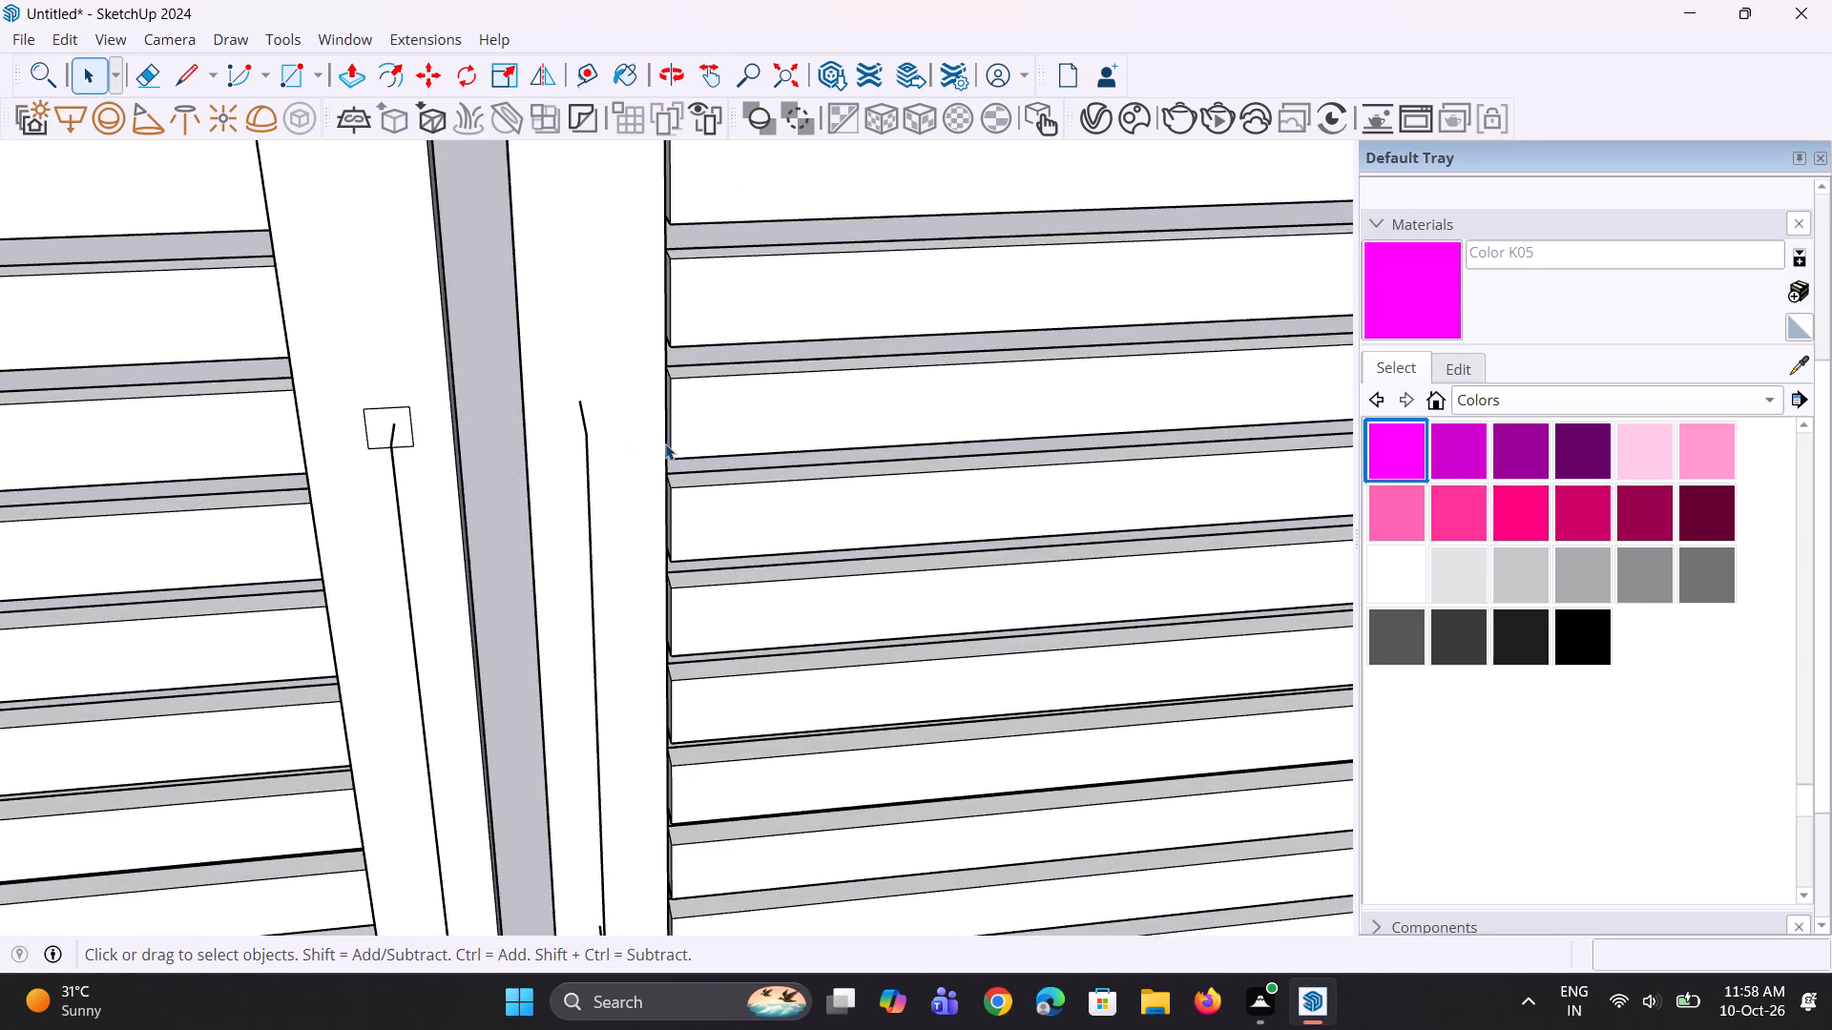
scroll(671, 443, "down", 4)
middle_click_drag(431, 525, 435, 454)
scroll(479, 429, "up", 9)
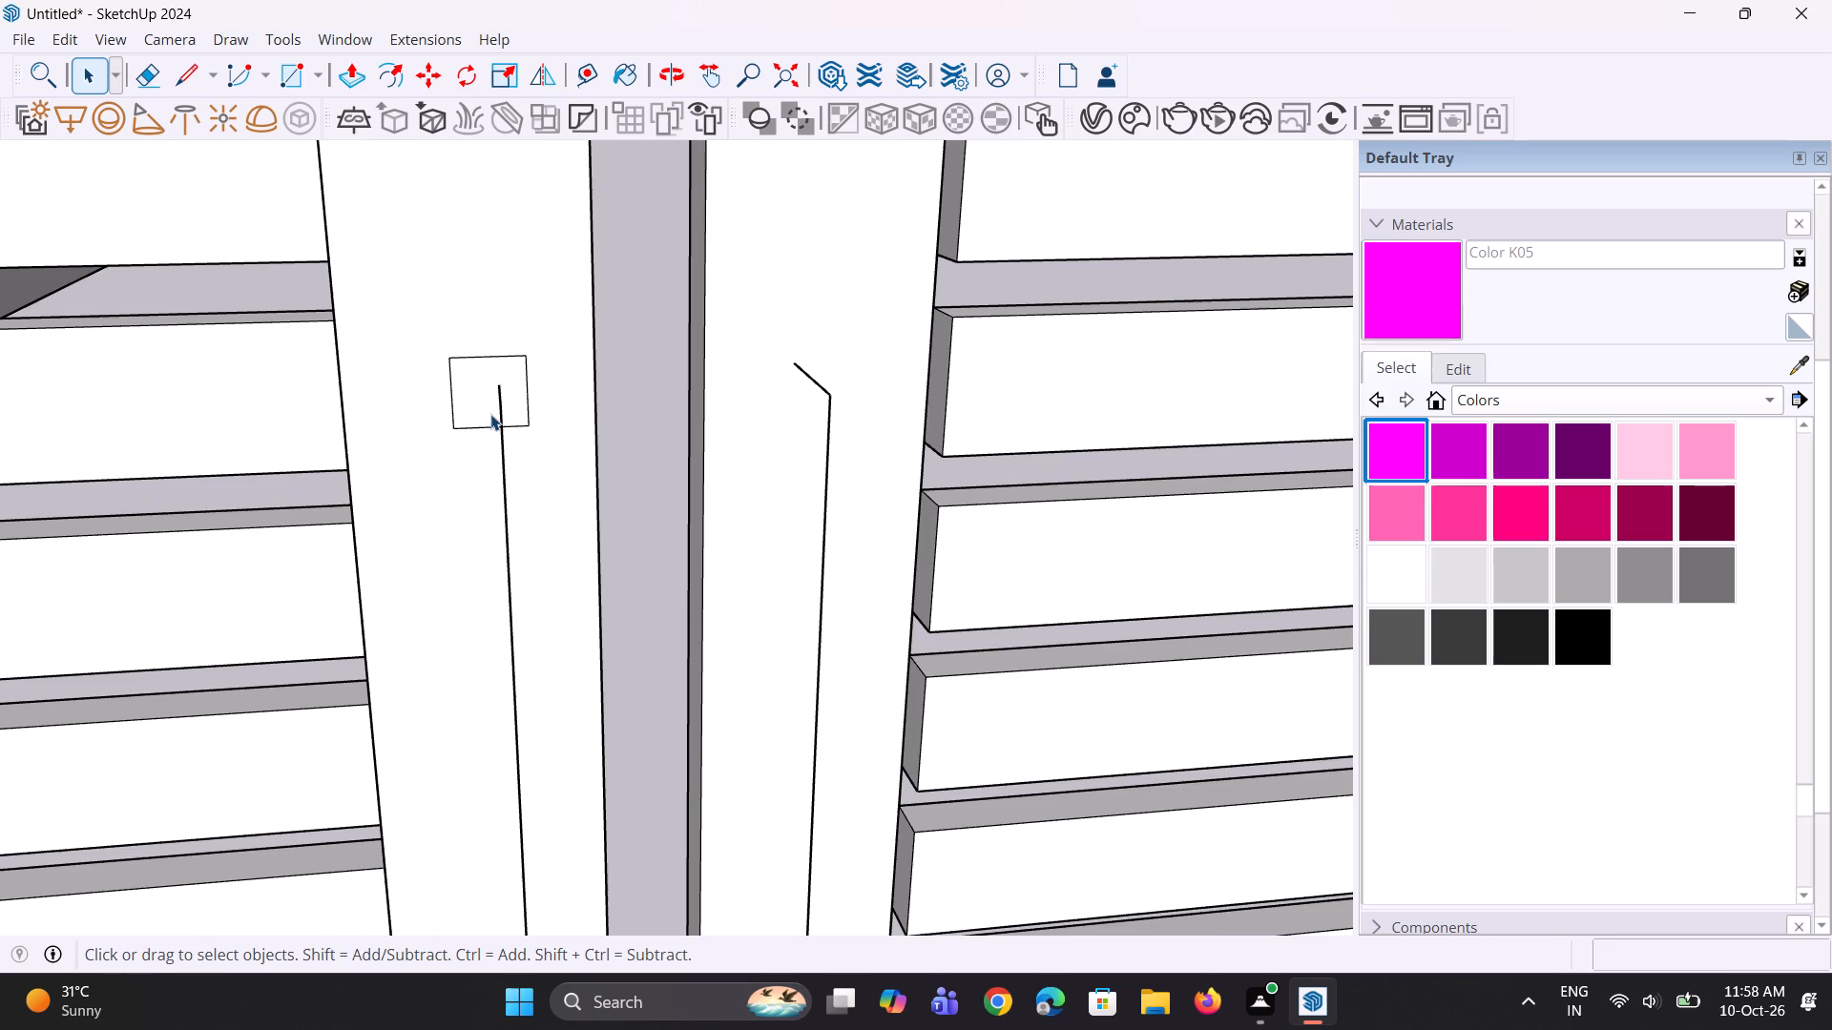
left_click(490, 414)
scroll(524, 411, "up", 5)
key("m")
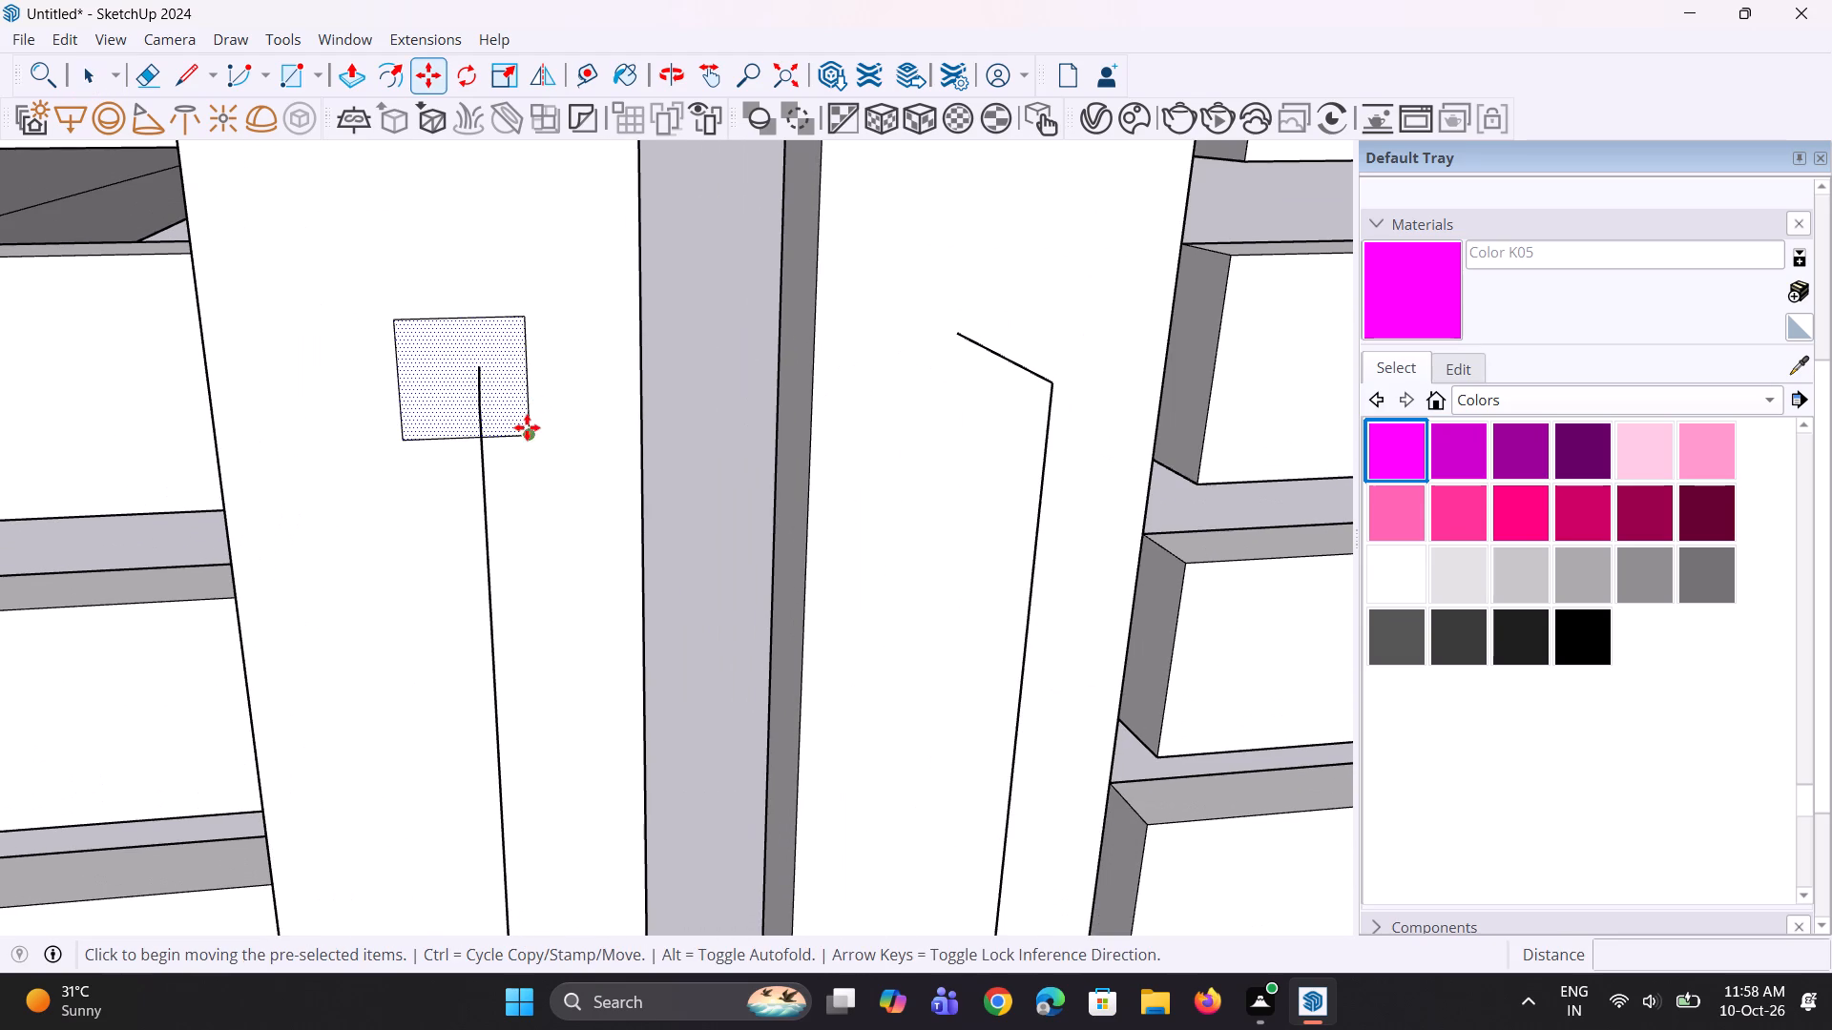
left_click(527, 427)
left_click(543, 428)
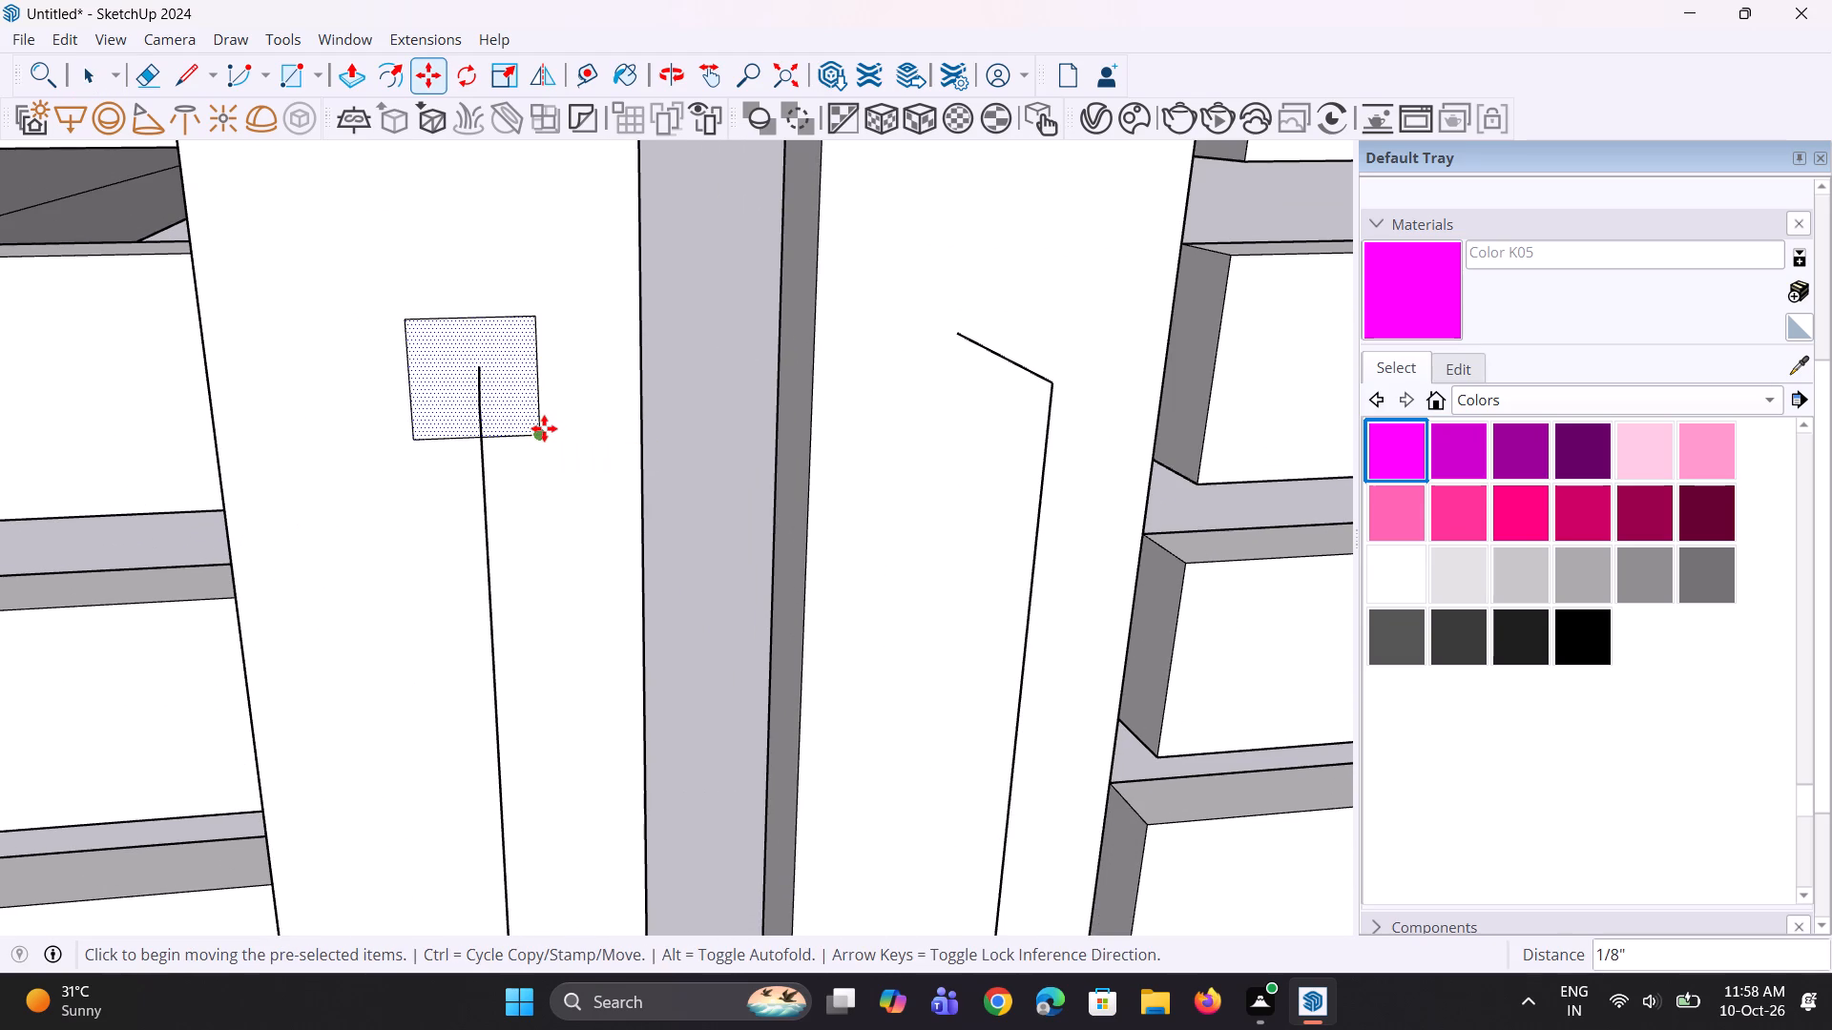
Copy the centred square profile about 6 3/8" along the red axis onto the other post's handle path.
key("m")
left_click(545, 431)
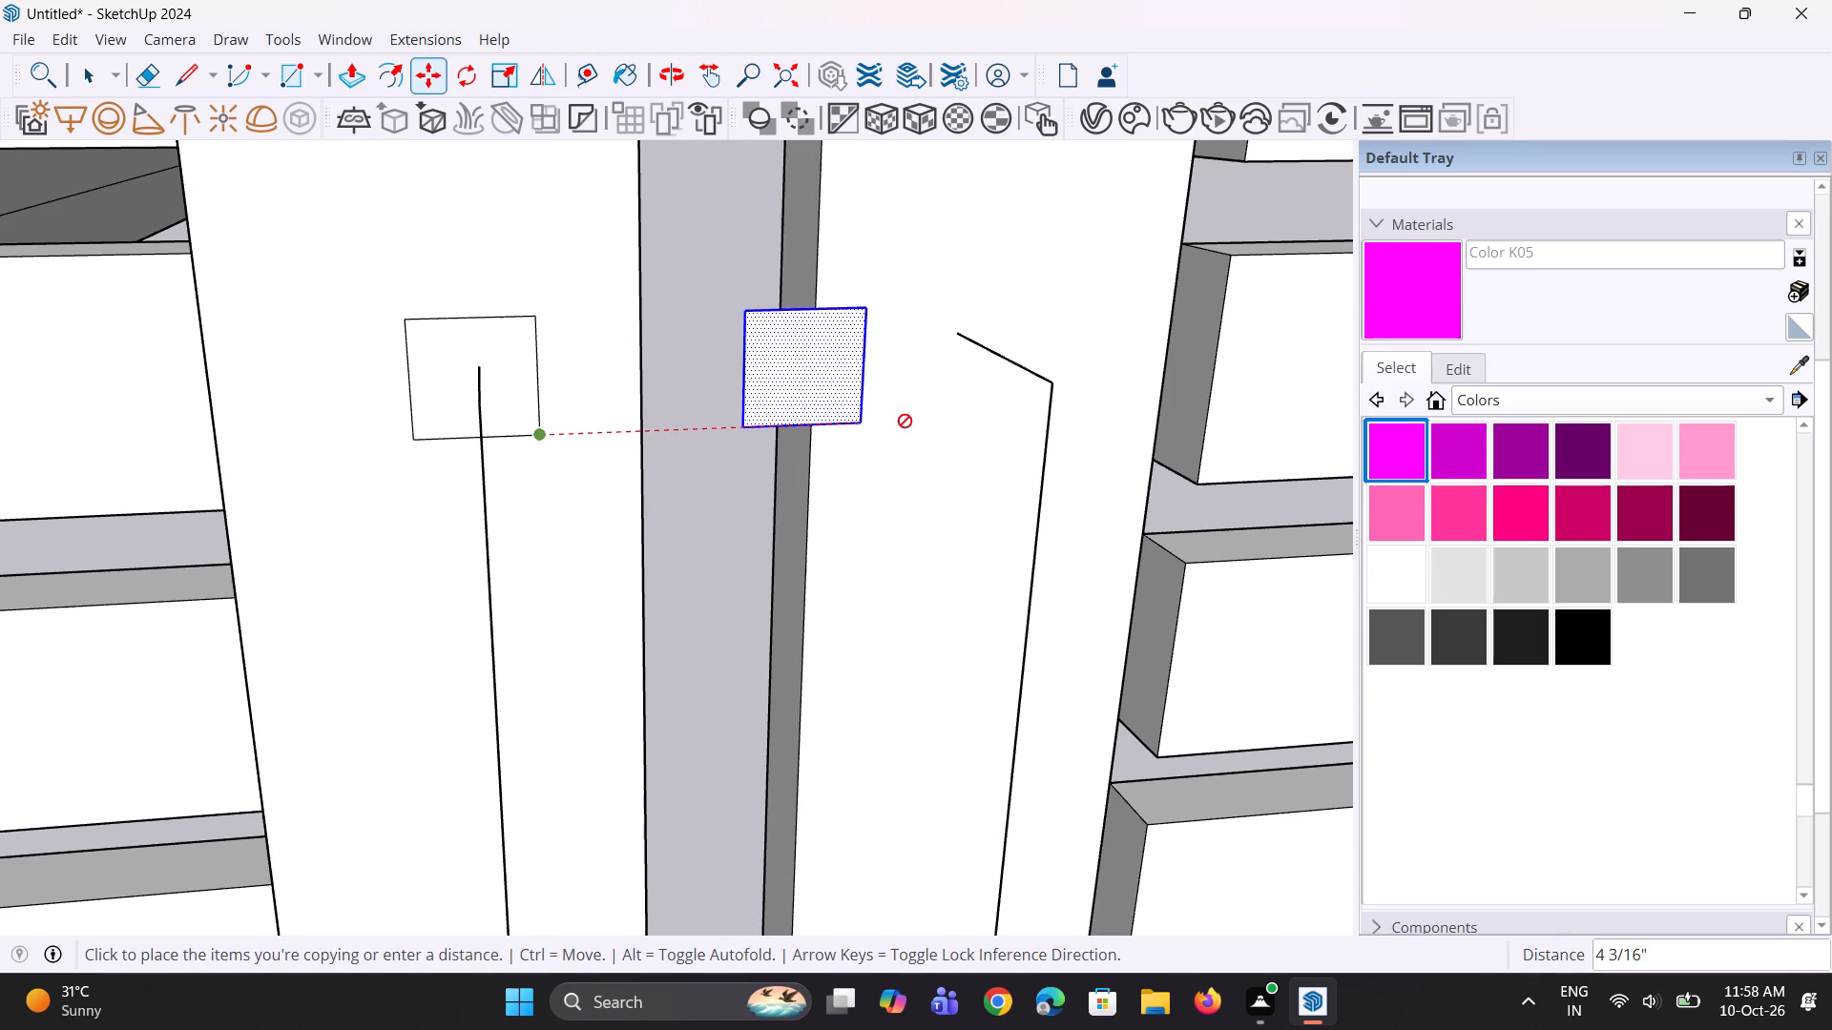
left_click(1041, 411)
key("space")
Extrude the square profile along the three-edge handle path on the wider panel's post with Follow Me.
middle_click_drag(1027, 431, 911, 447)
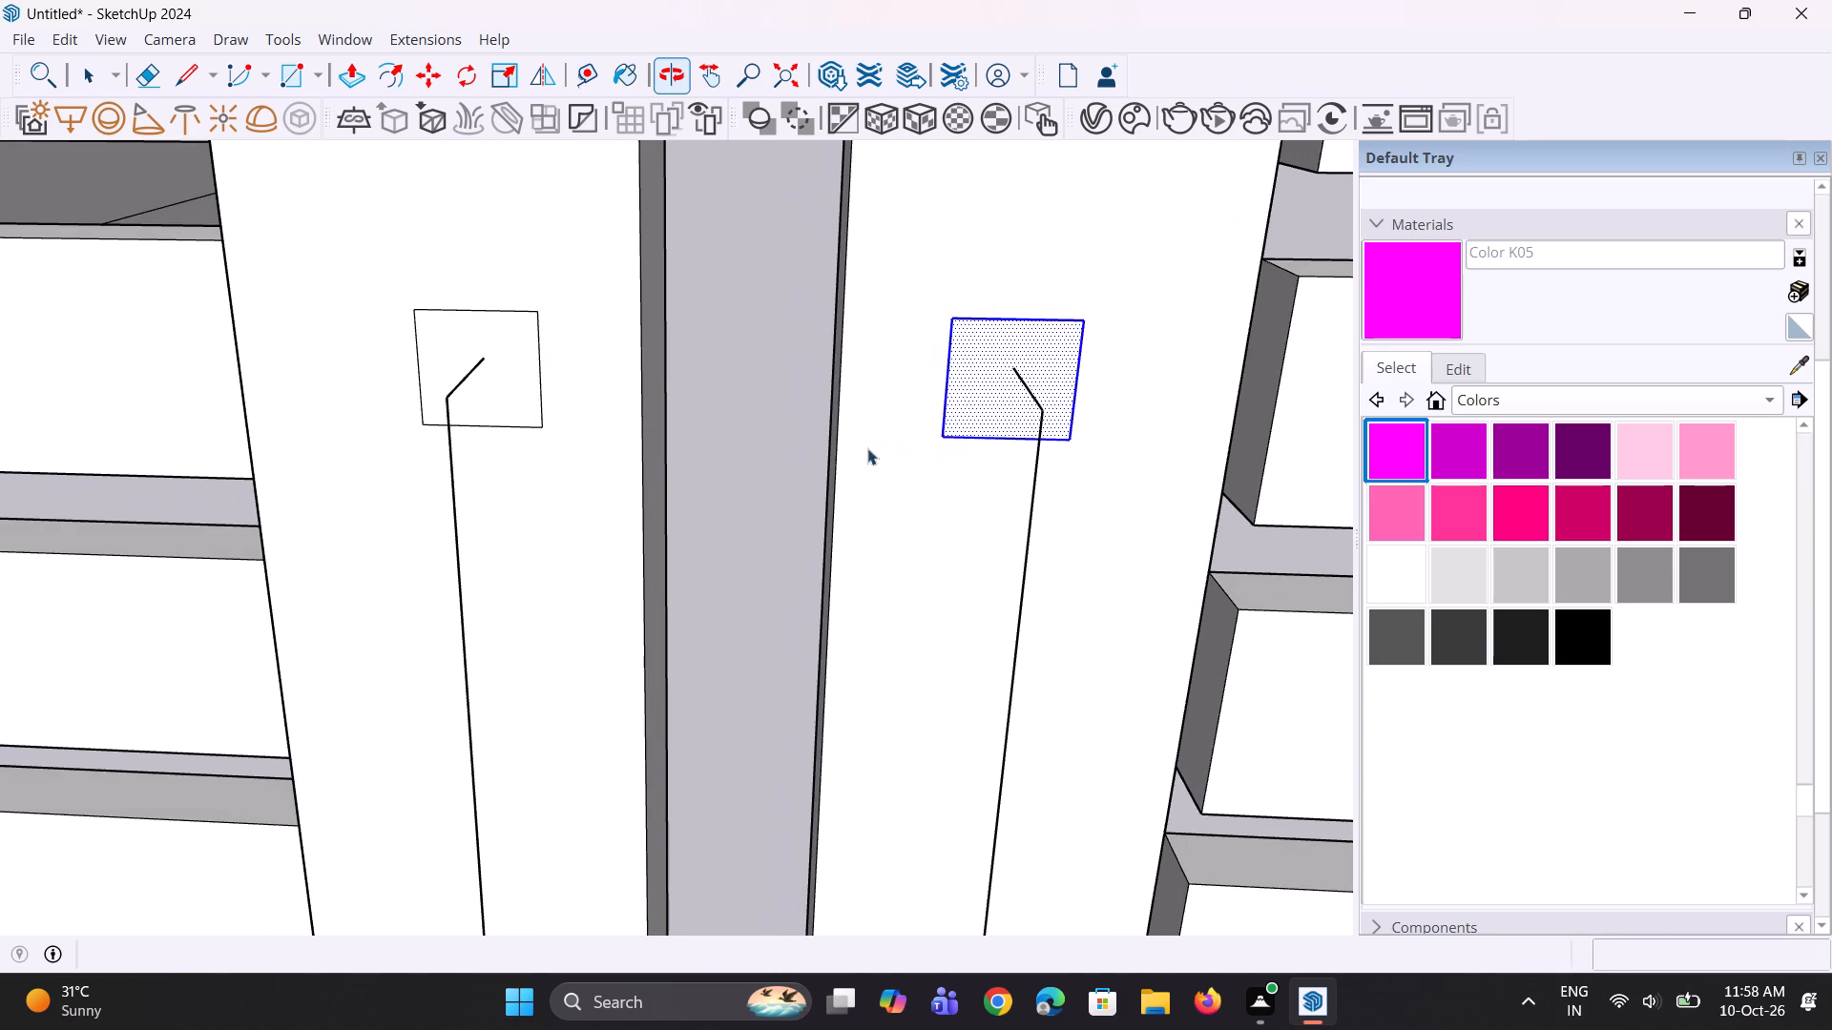
left_click(458, 522)
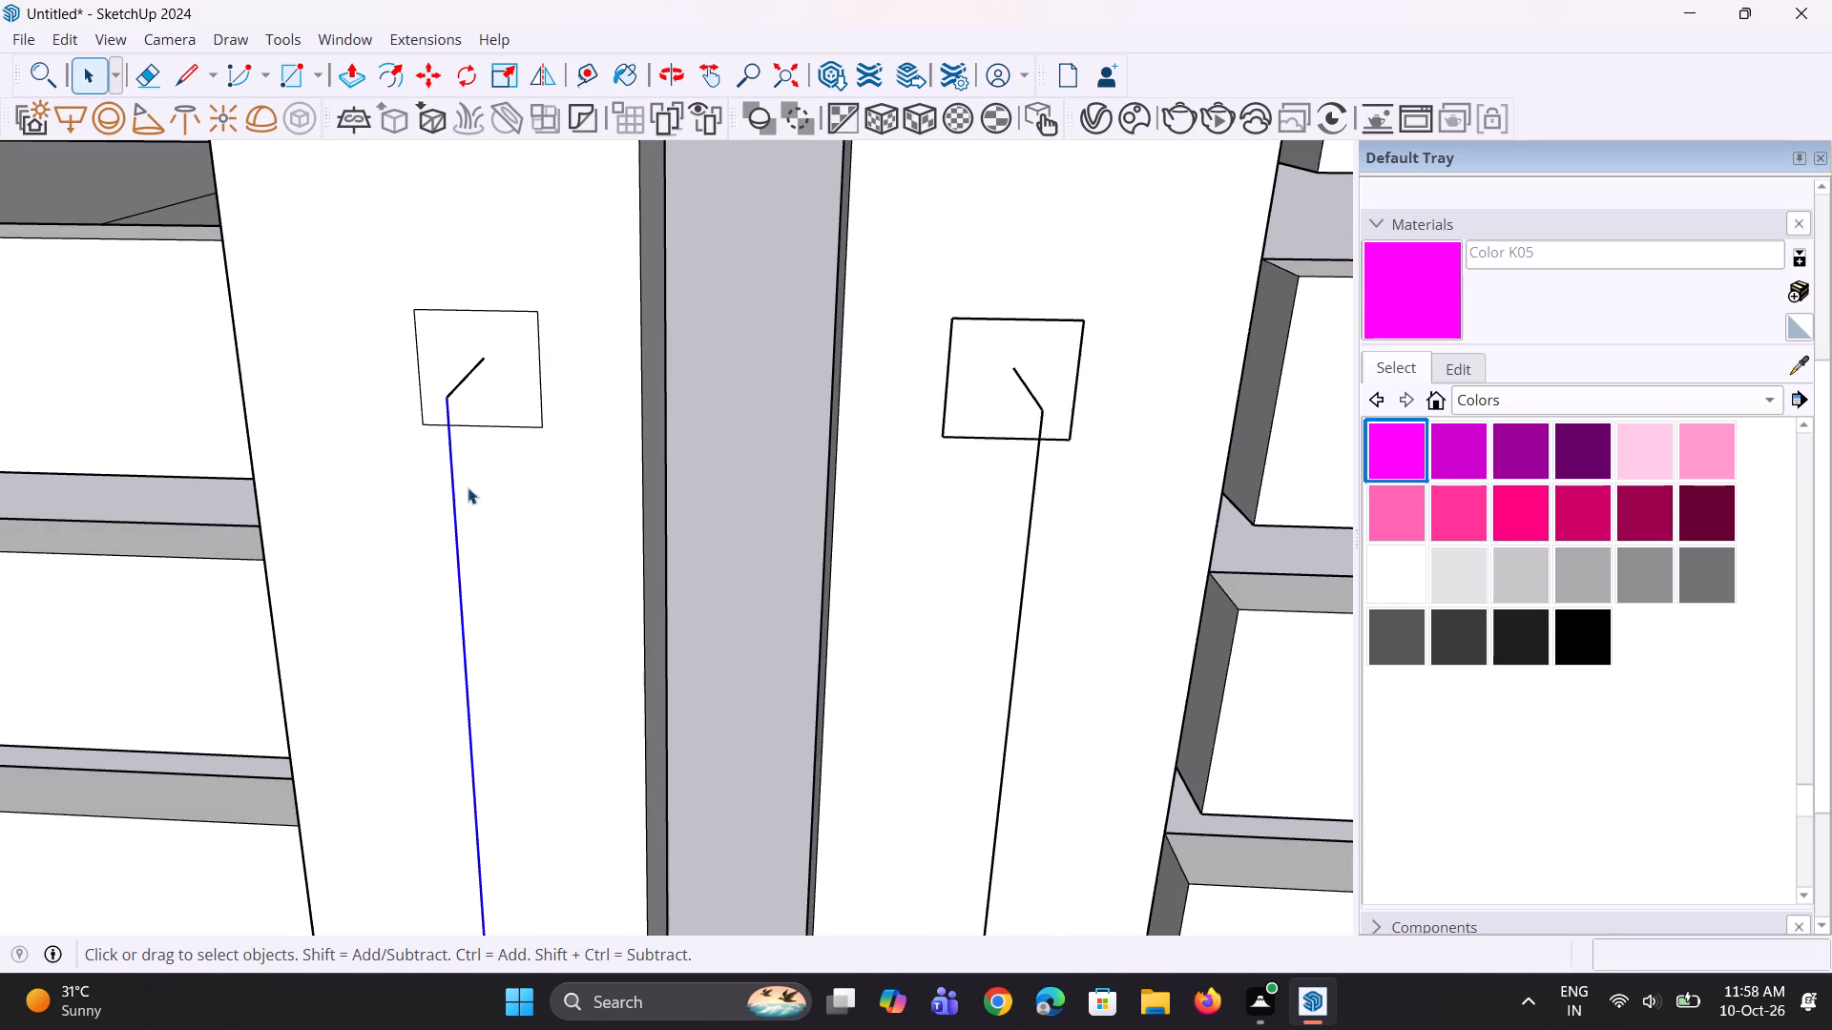
scroll(443, 398, "up", 1)
left_click(455, 385, "ctrl")
scroll(532, 375, "down", 4)
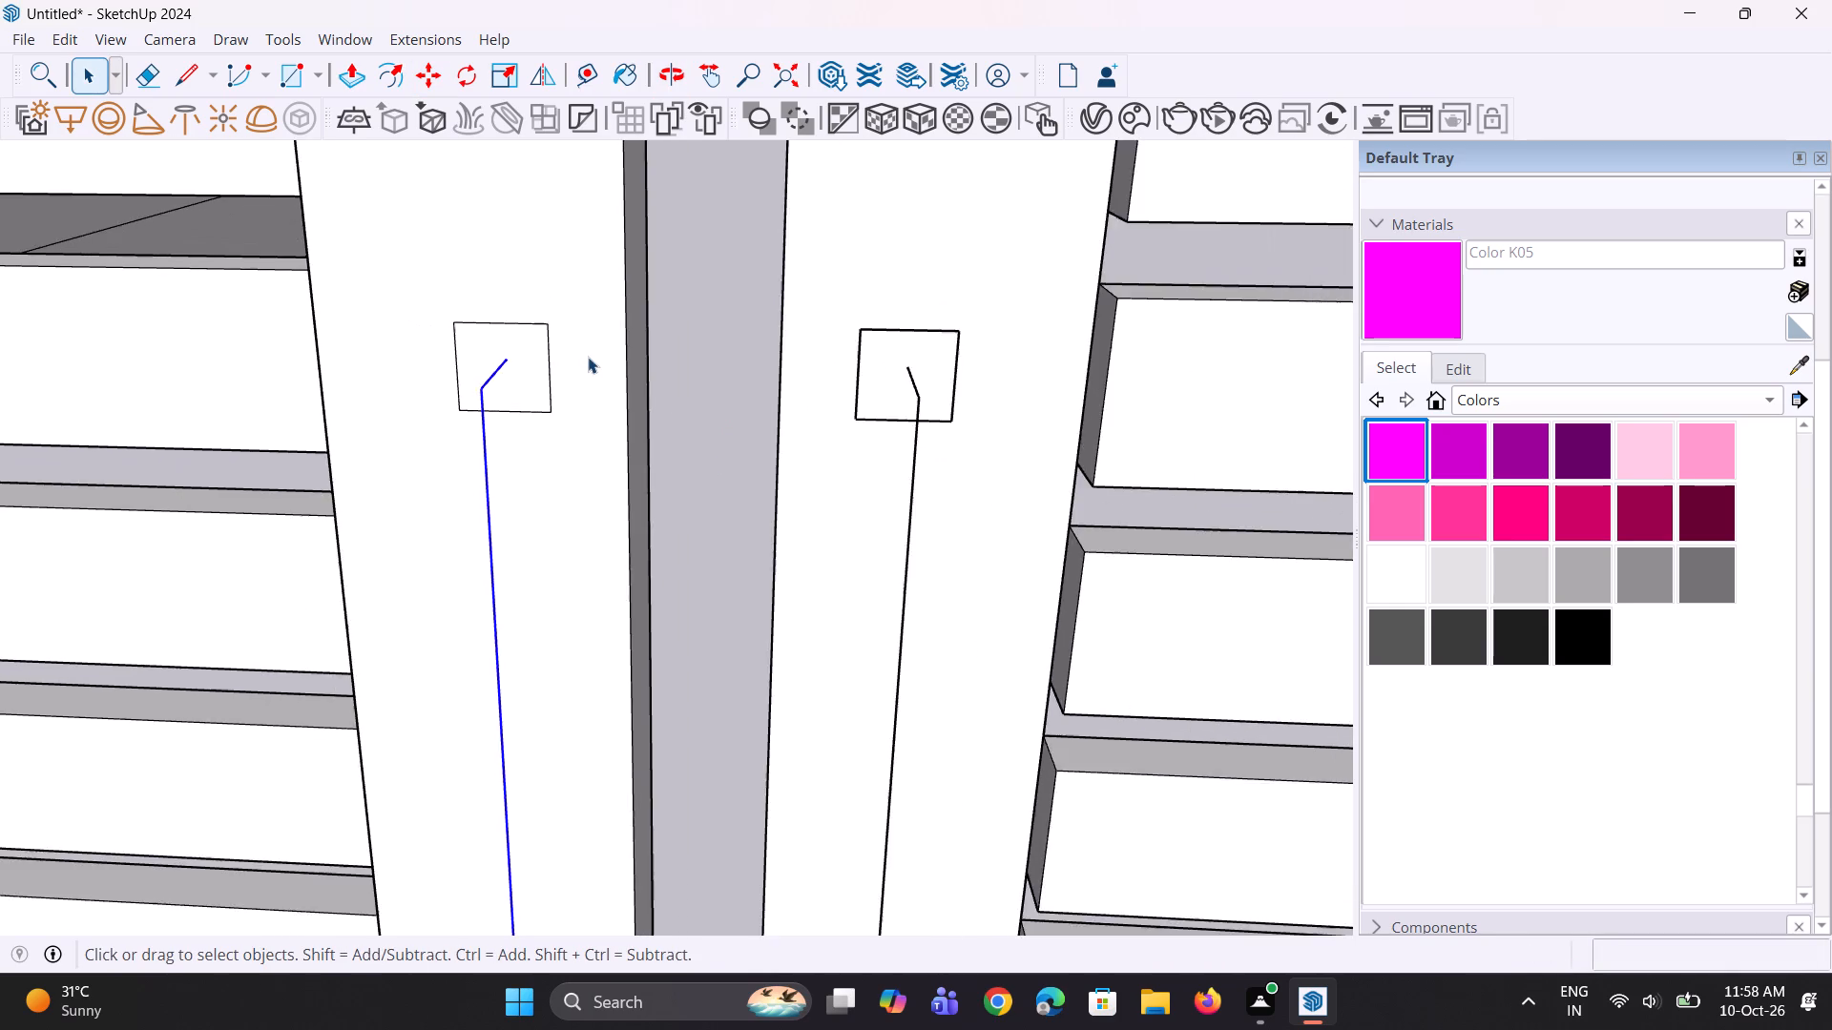
scroll(588, 357, "down", 13)
scroll(556, 714, "up", 4)
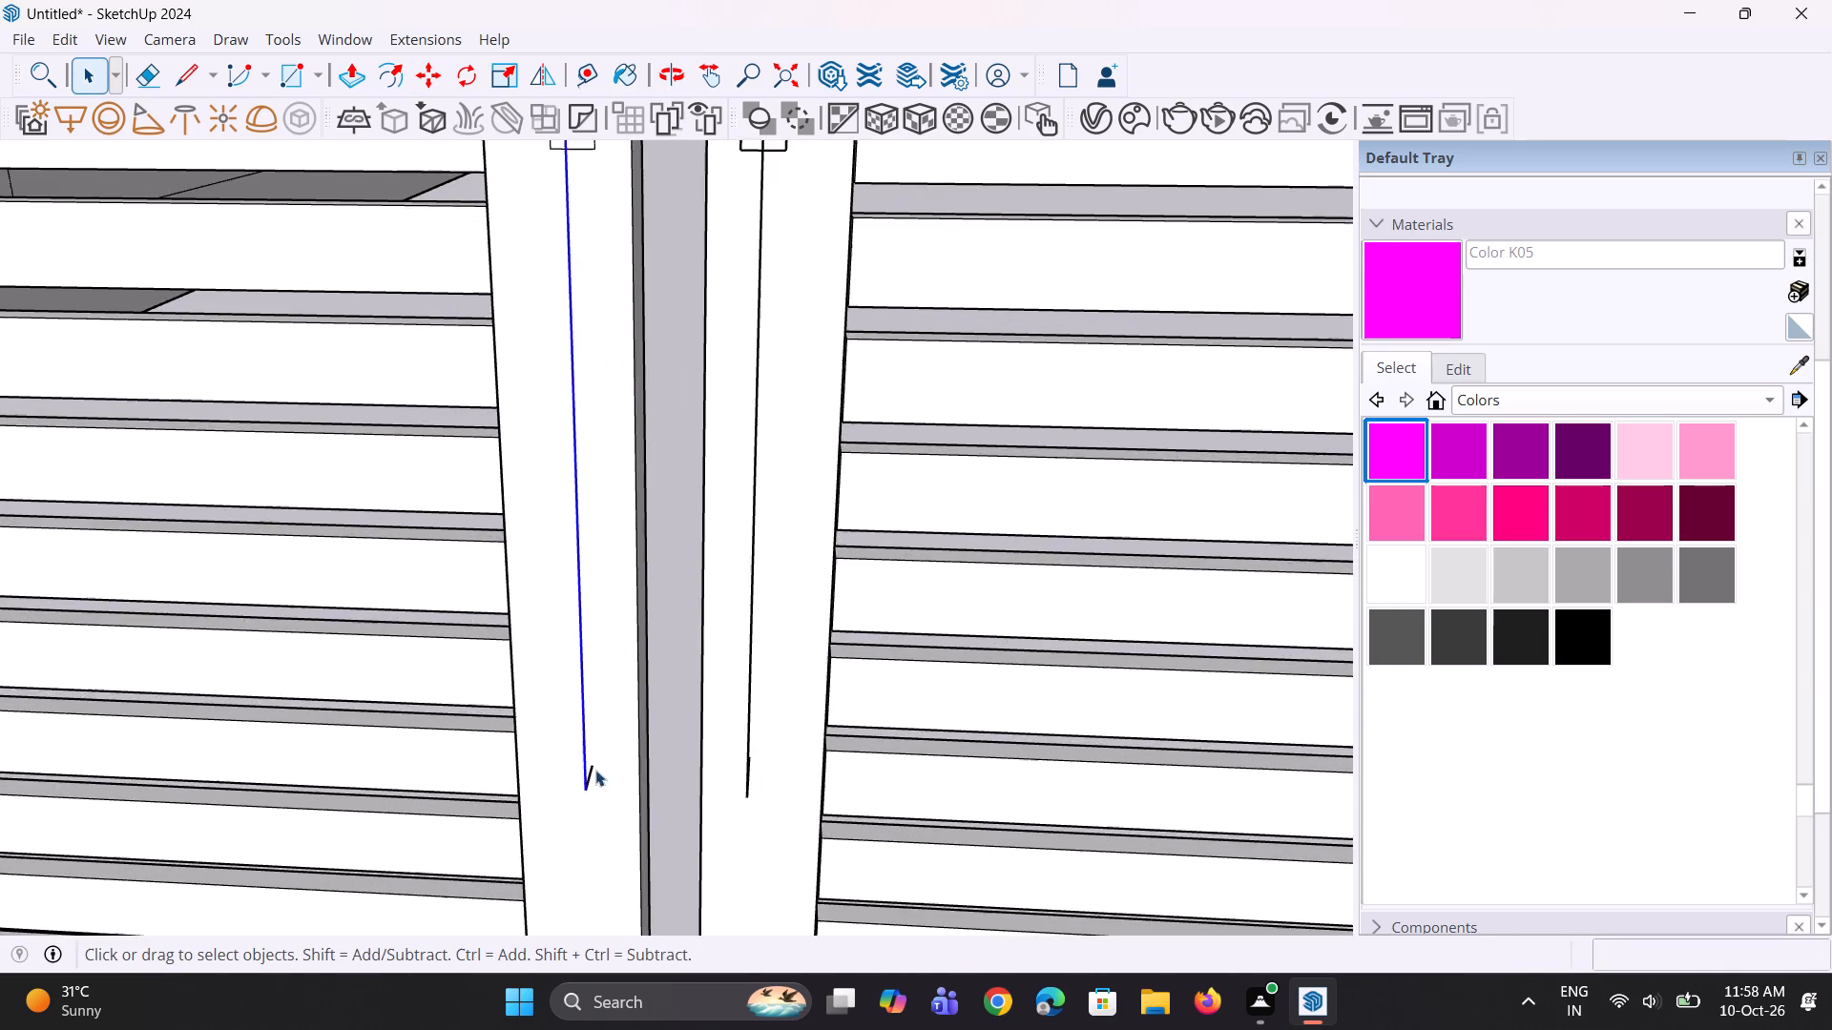
scroll(595, 770, "up", 4)
middle_click_drag(605, 801, 531, 817)
scroll(548, 805, "up", 6)
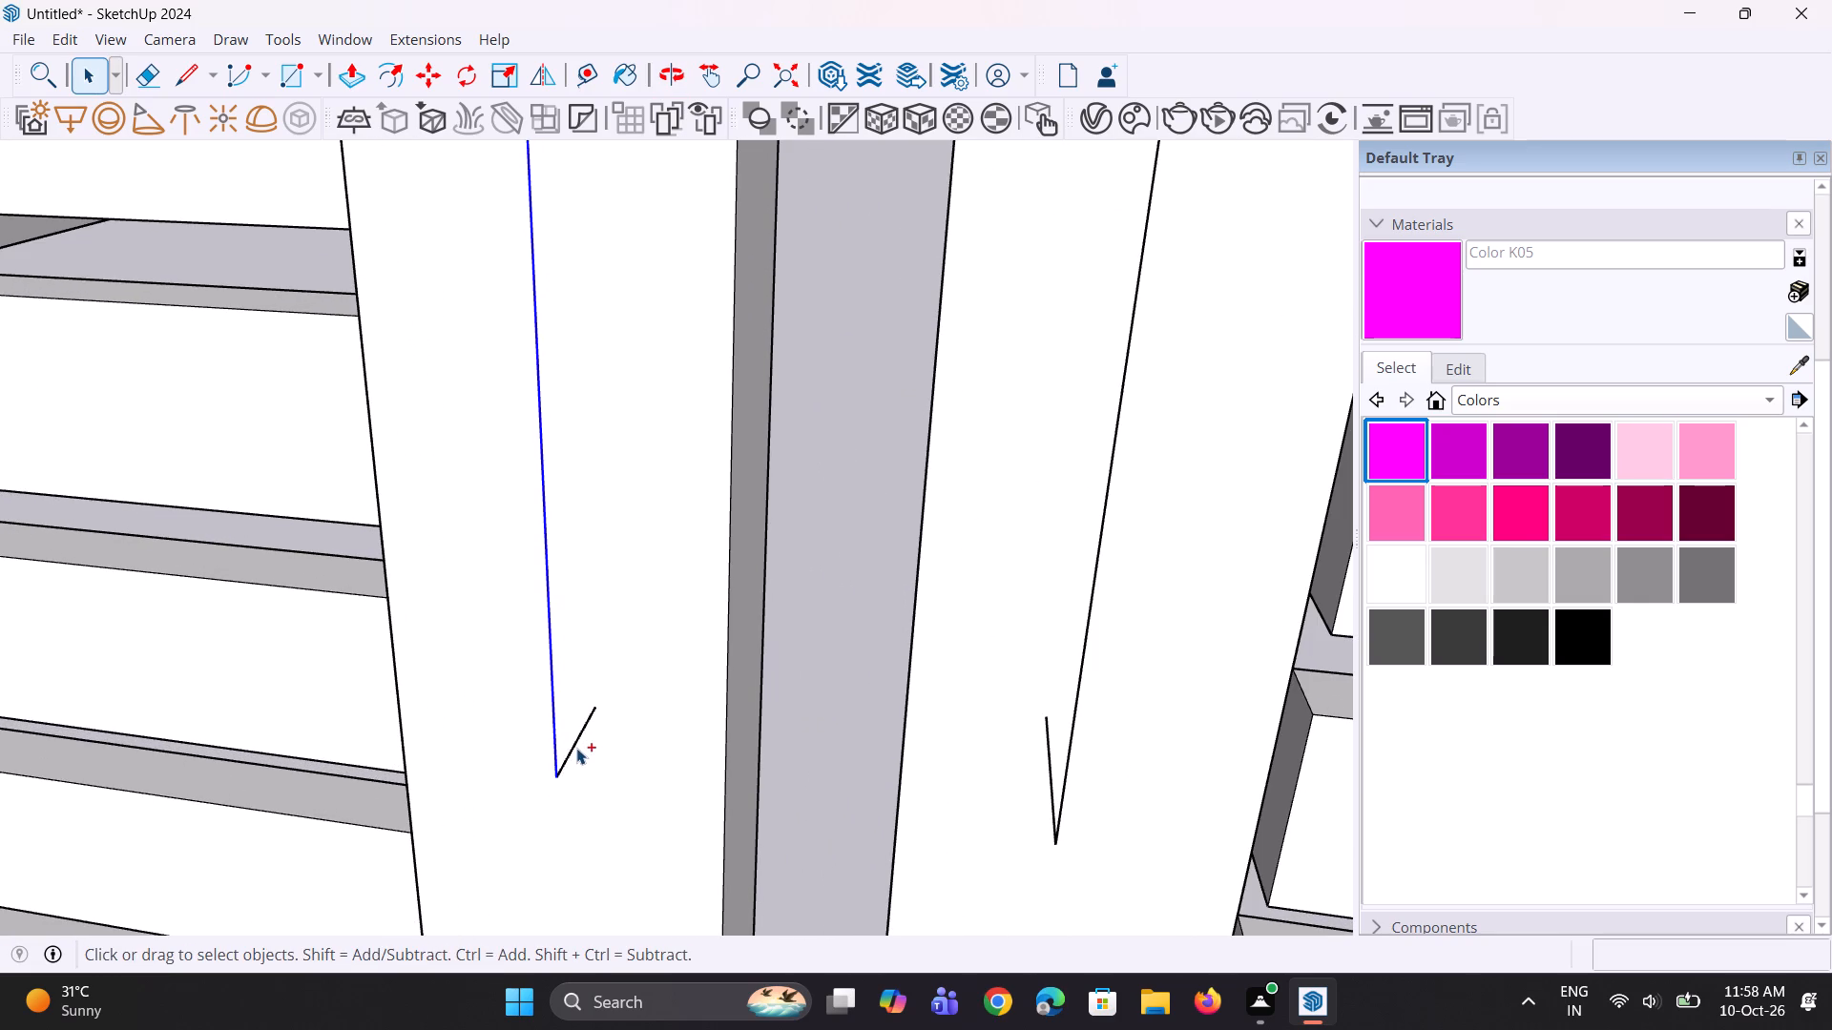
left_click(581, 739, "ctrl")
scroll(571, 773, "down", 5)
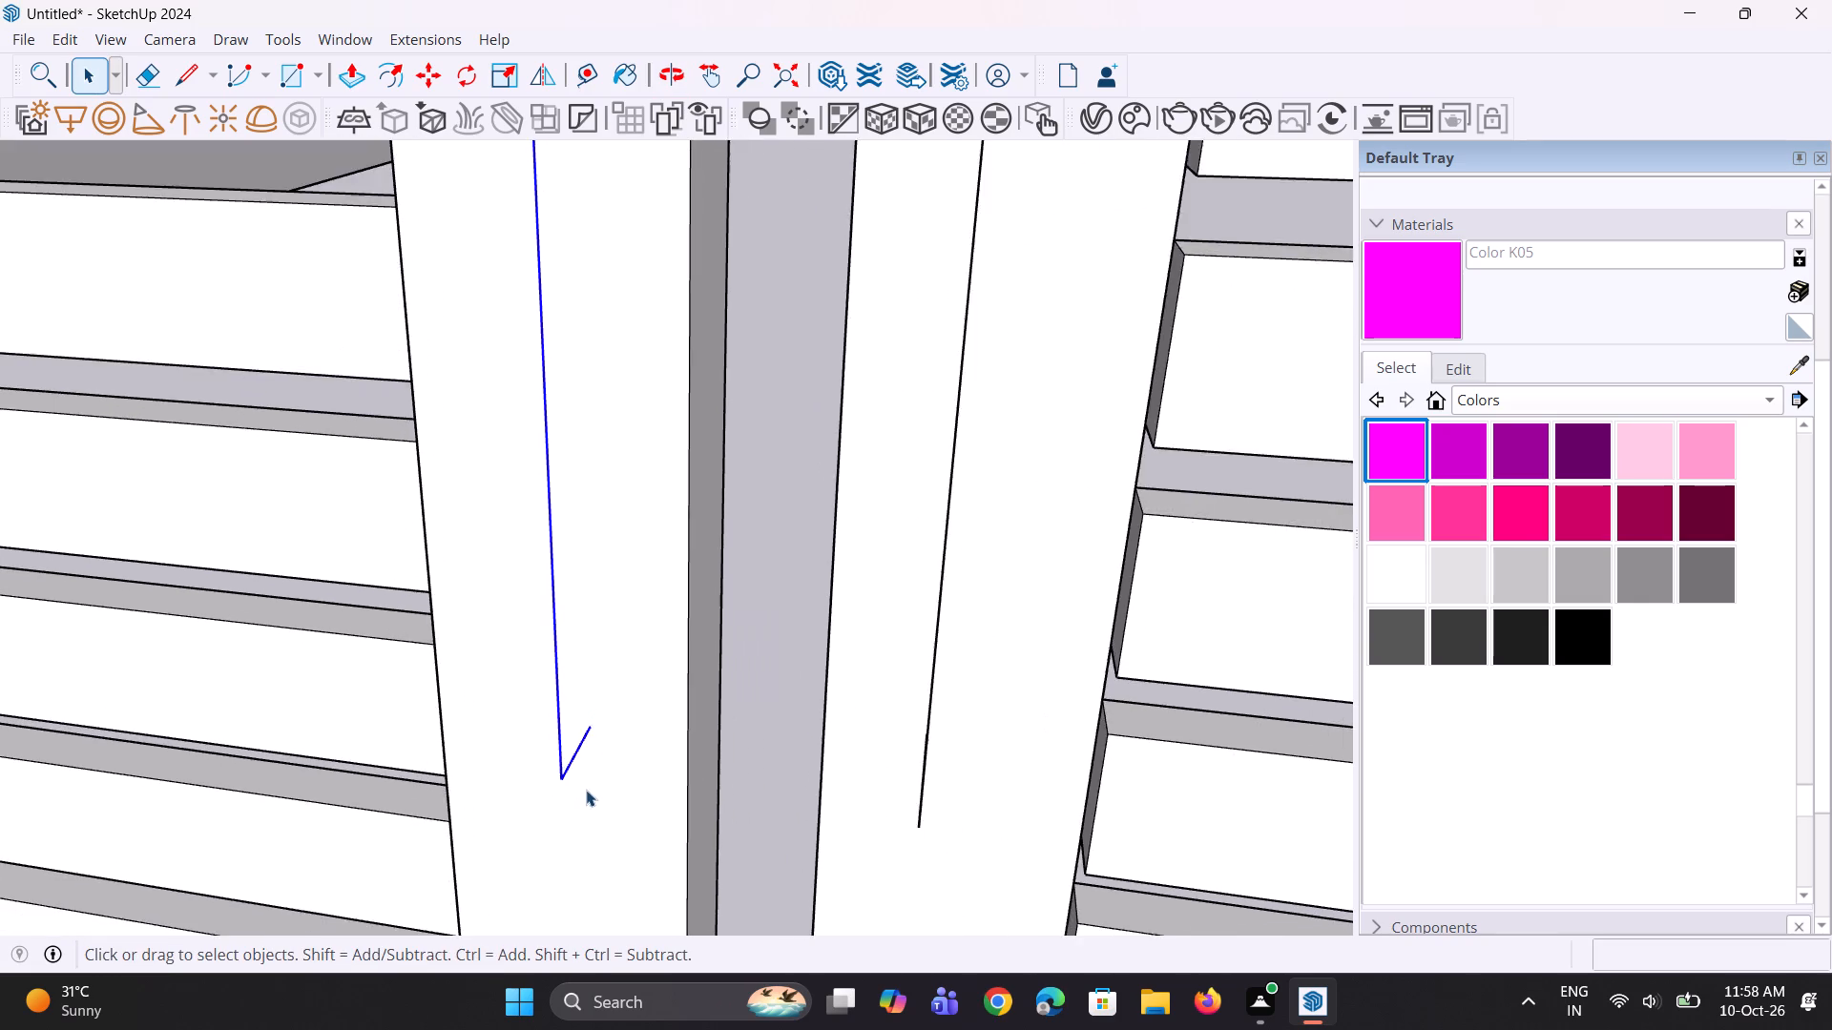
scroll(586, 790, "down", 5)
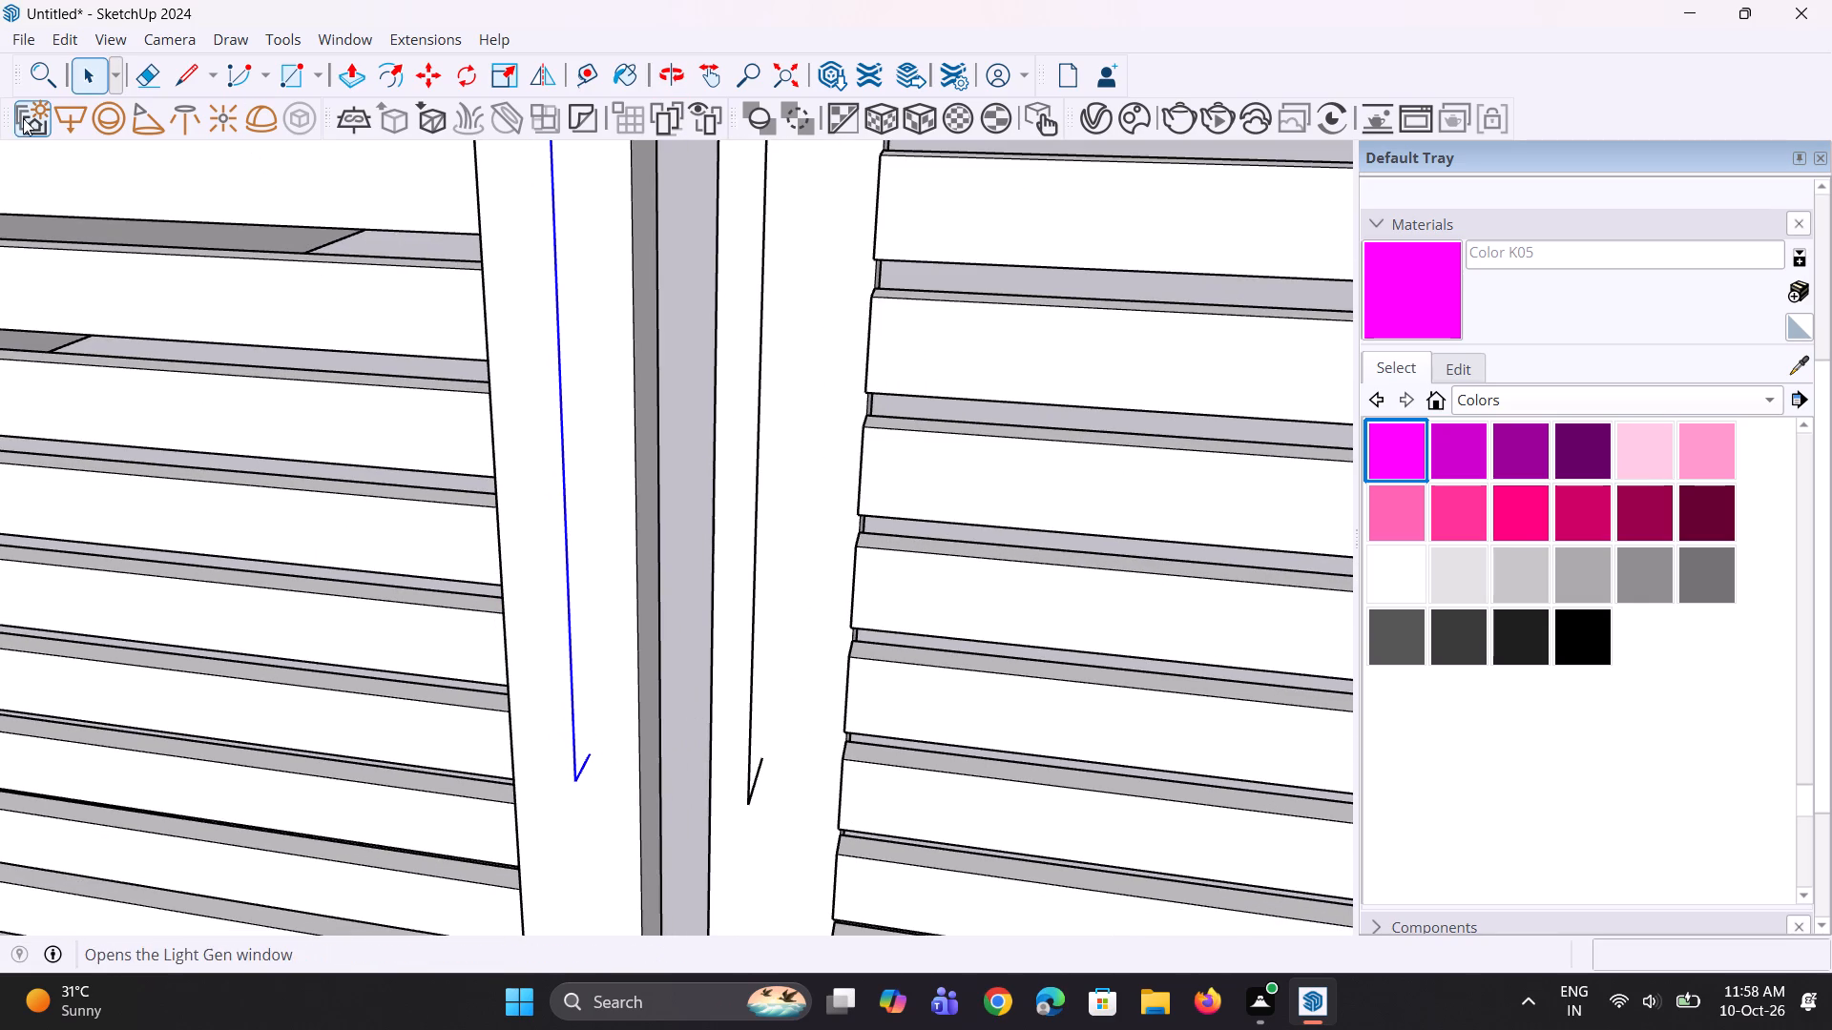
left_click(39, 76)
key("f")
type("oll")
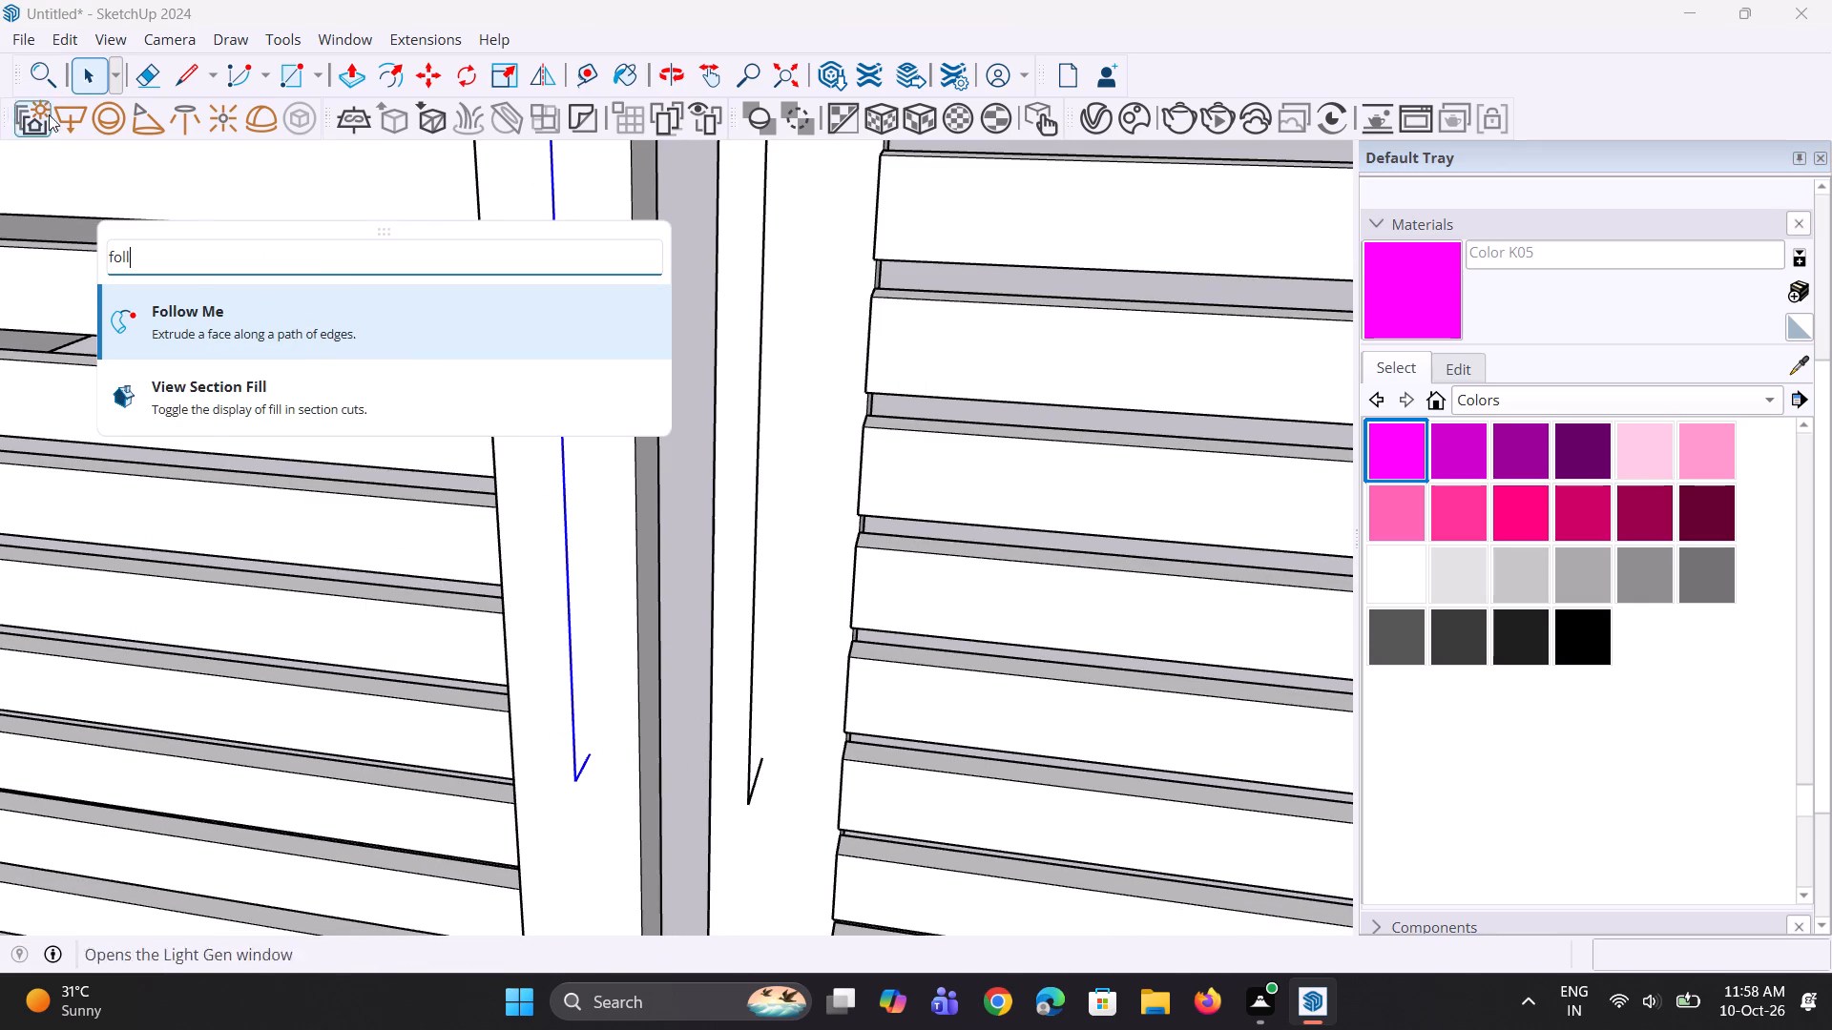
left_click(218, 320)
scroll(430, 446, "down", 7)
scroll(492, 257, "up", 2)
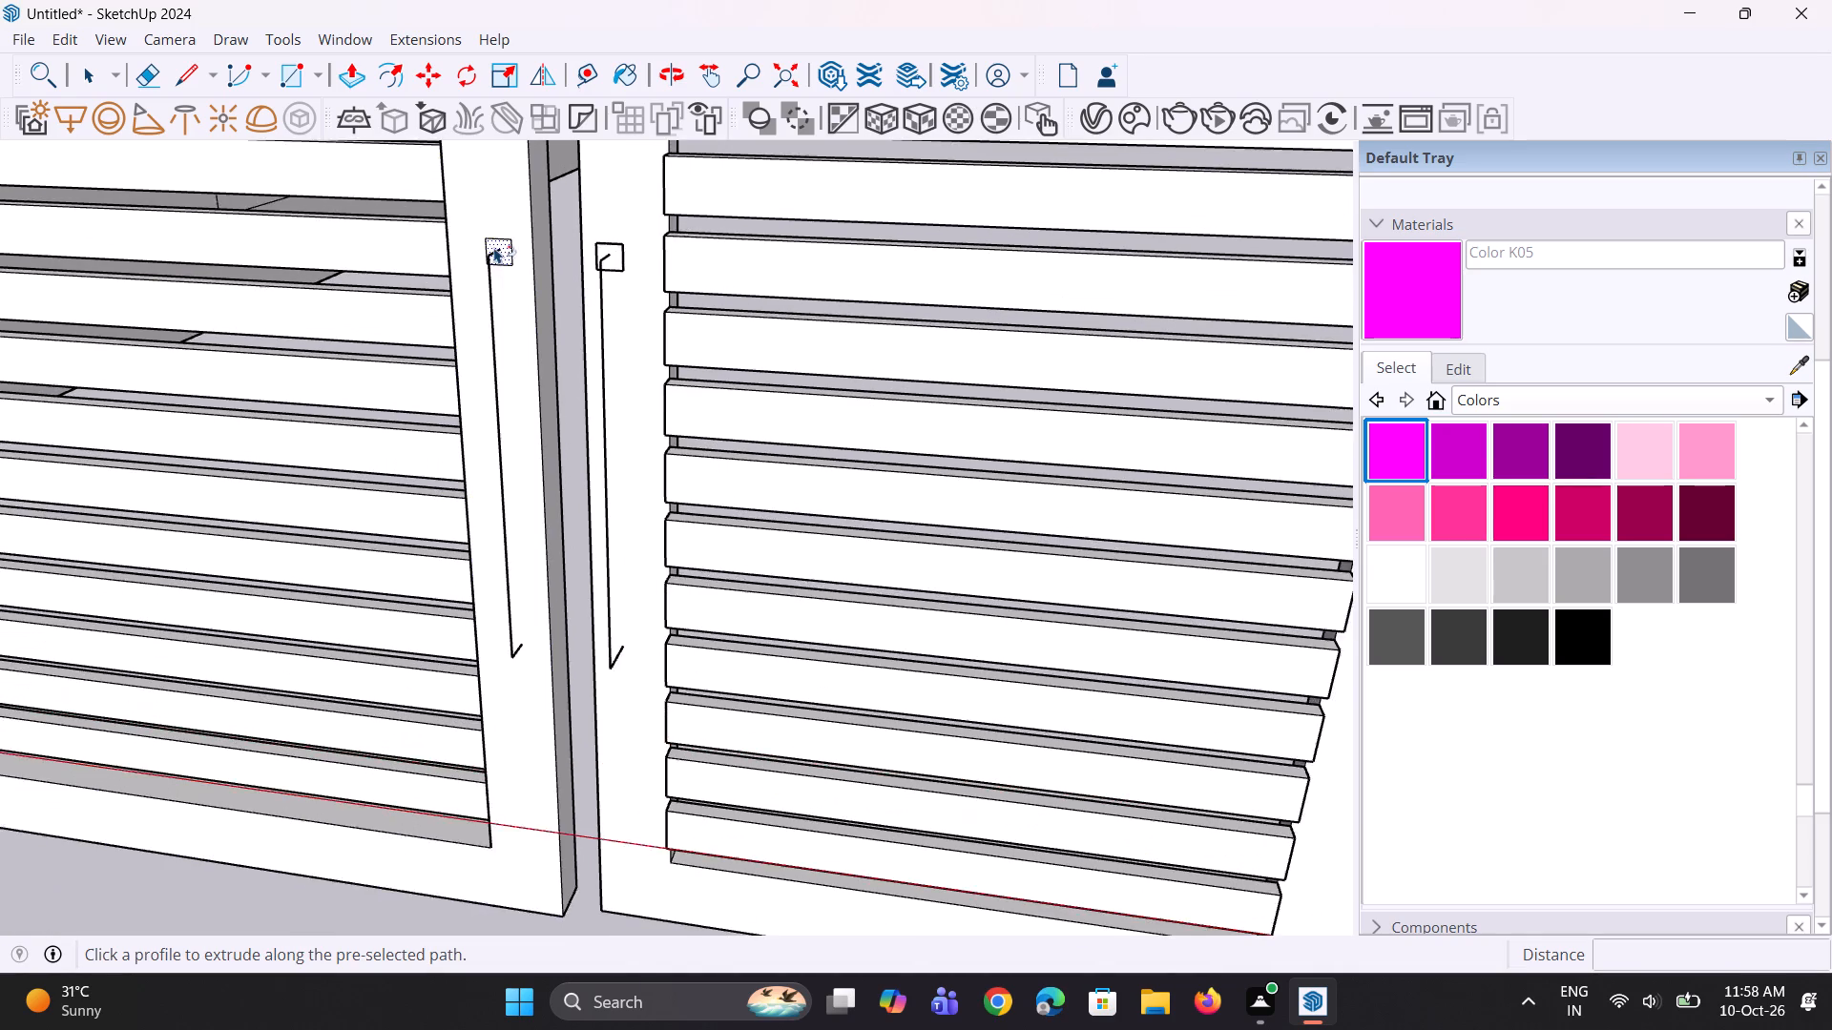
left_click(504, 265)
scroll(497, 411, "down", 4)
scroll(468, 405, "up", 1)
middle_click_drag(468, 405, 404, 409)
key("space")
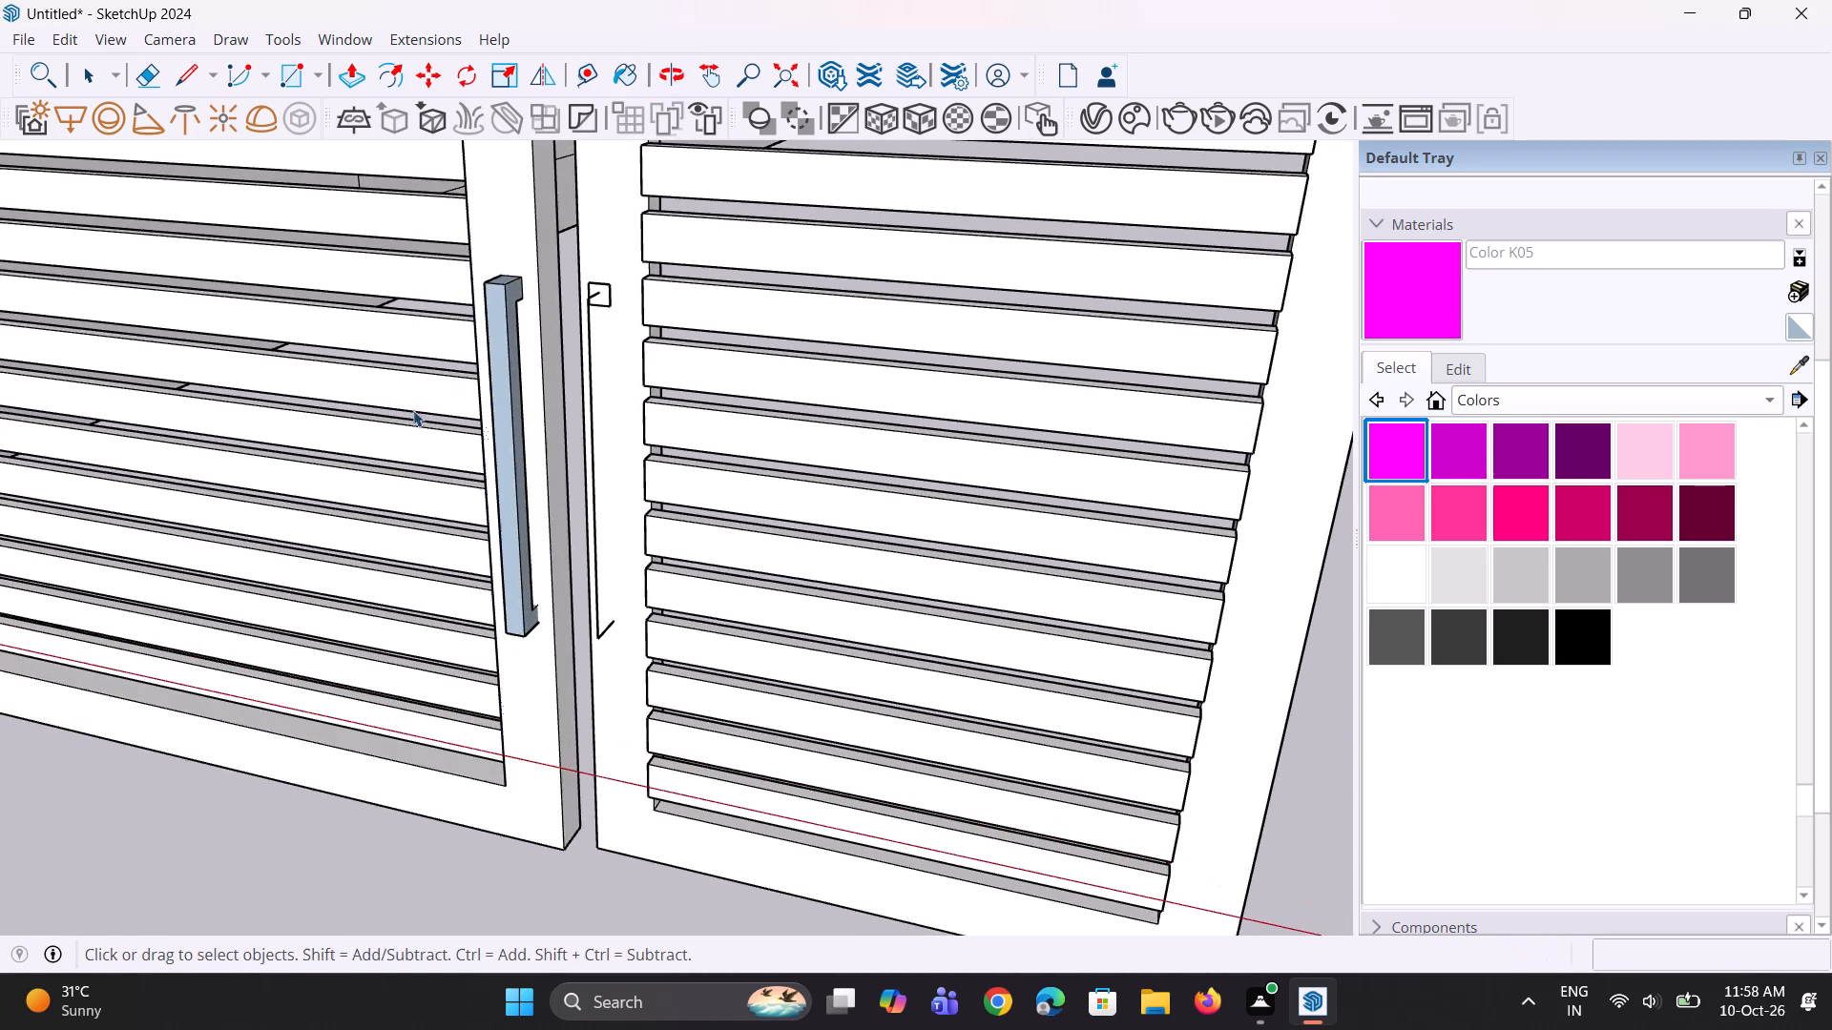
key("space")
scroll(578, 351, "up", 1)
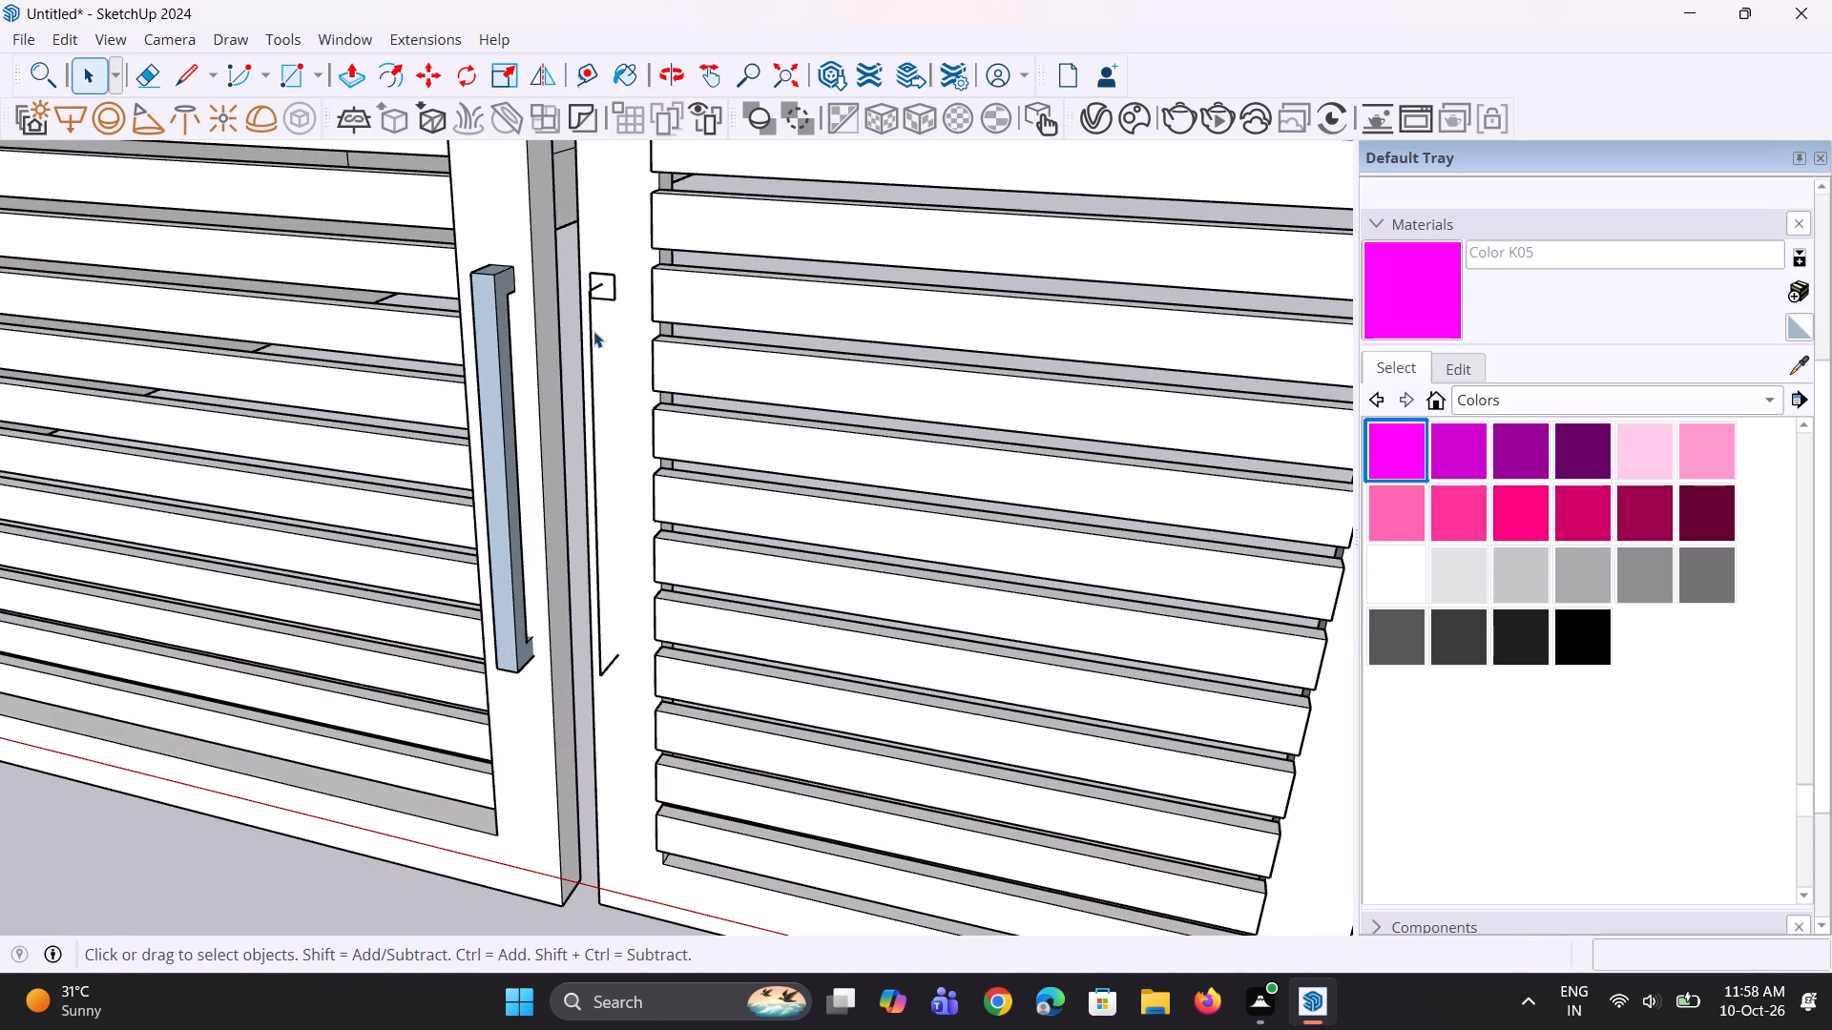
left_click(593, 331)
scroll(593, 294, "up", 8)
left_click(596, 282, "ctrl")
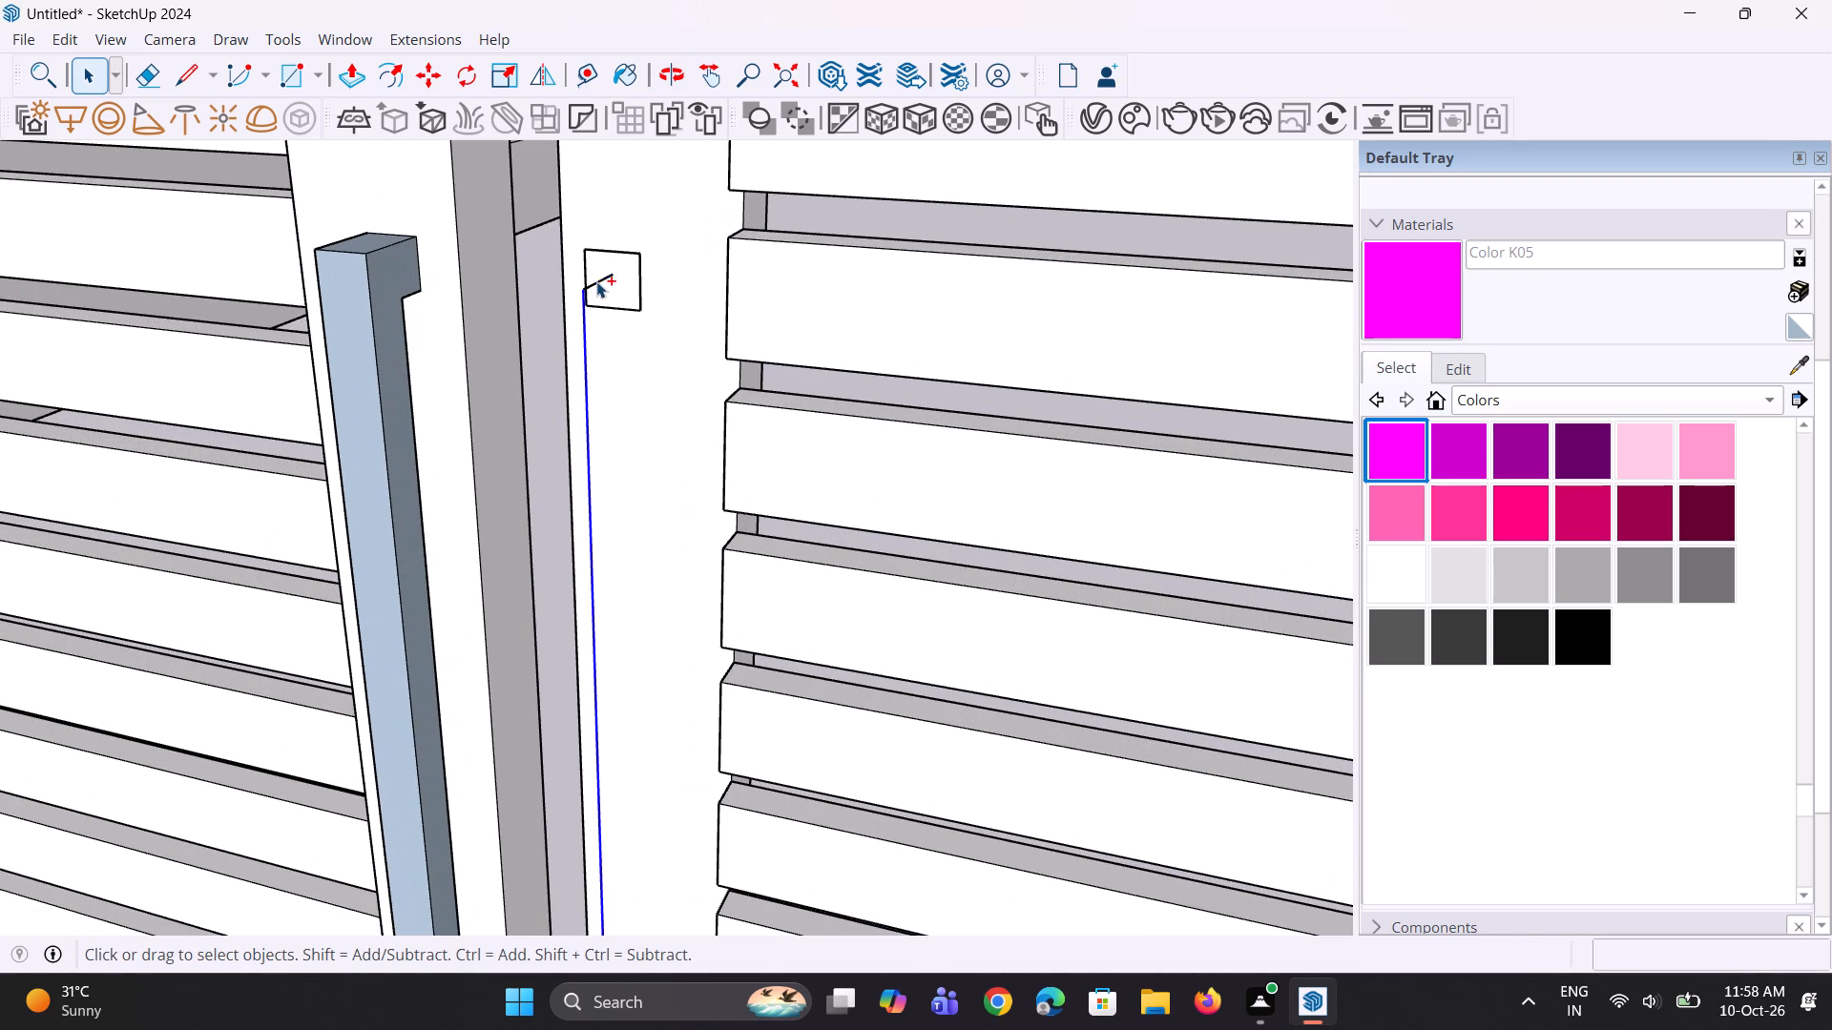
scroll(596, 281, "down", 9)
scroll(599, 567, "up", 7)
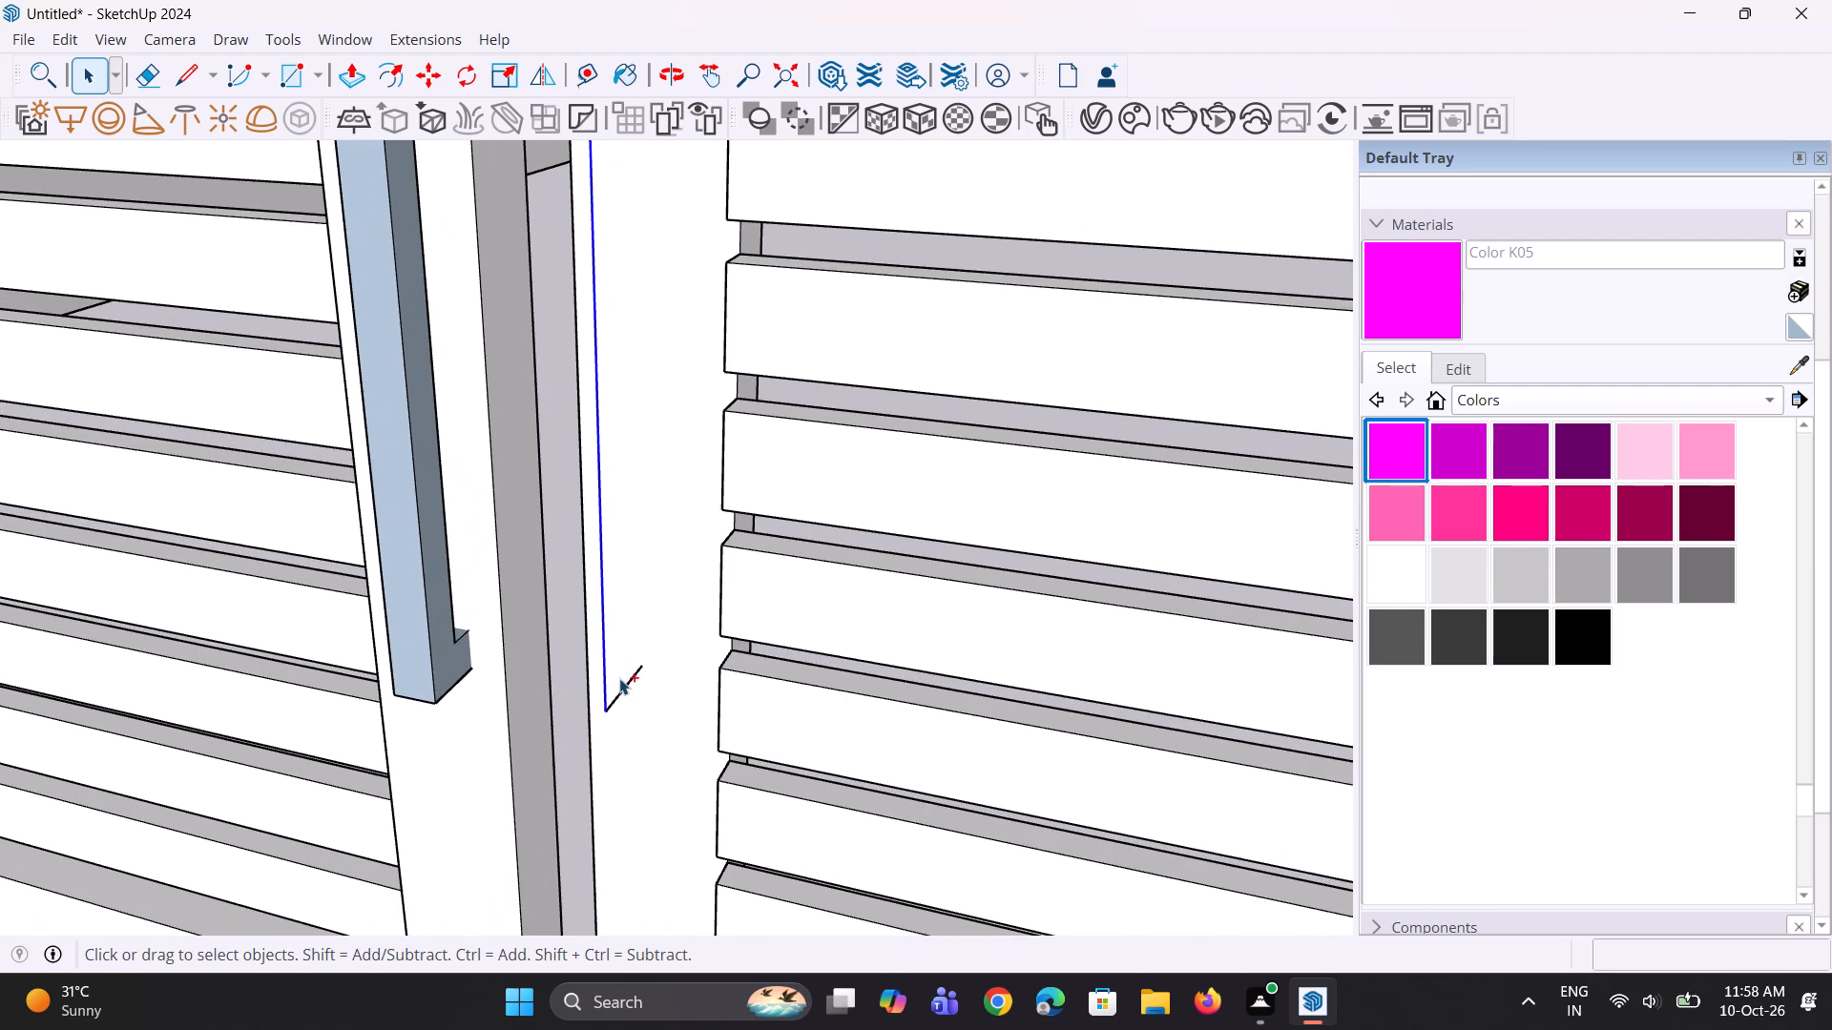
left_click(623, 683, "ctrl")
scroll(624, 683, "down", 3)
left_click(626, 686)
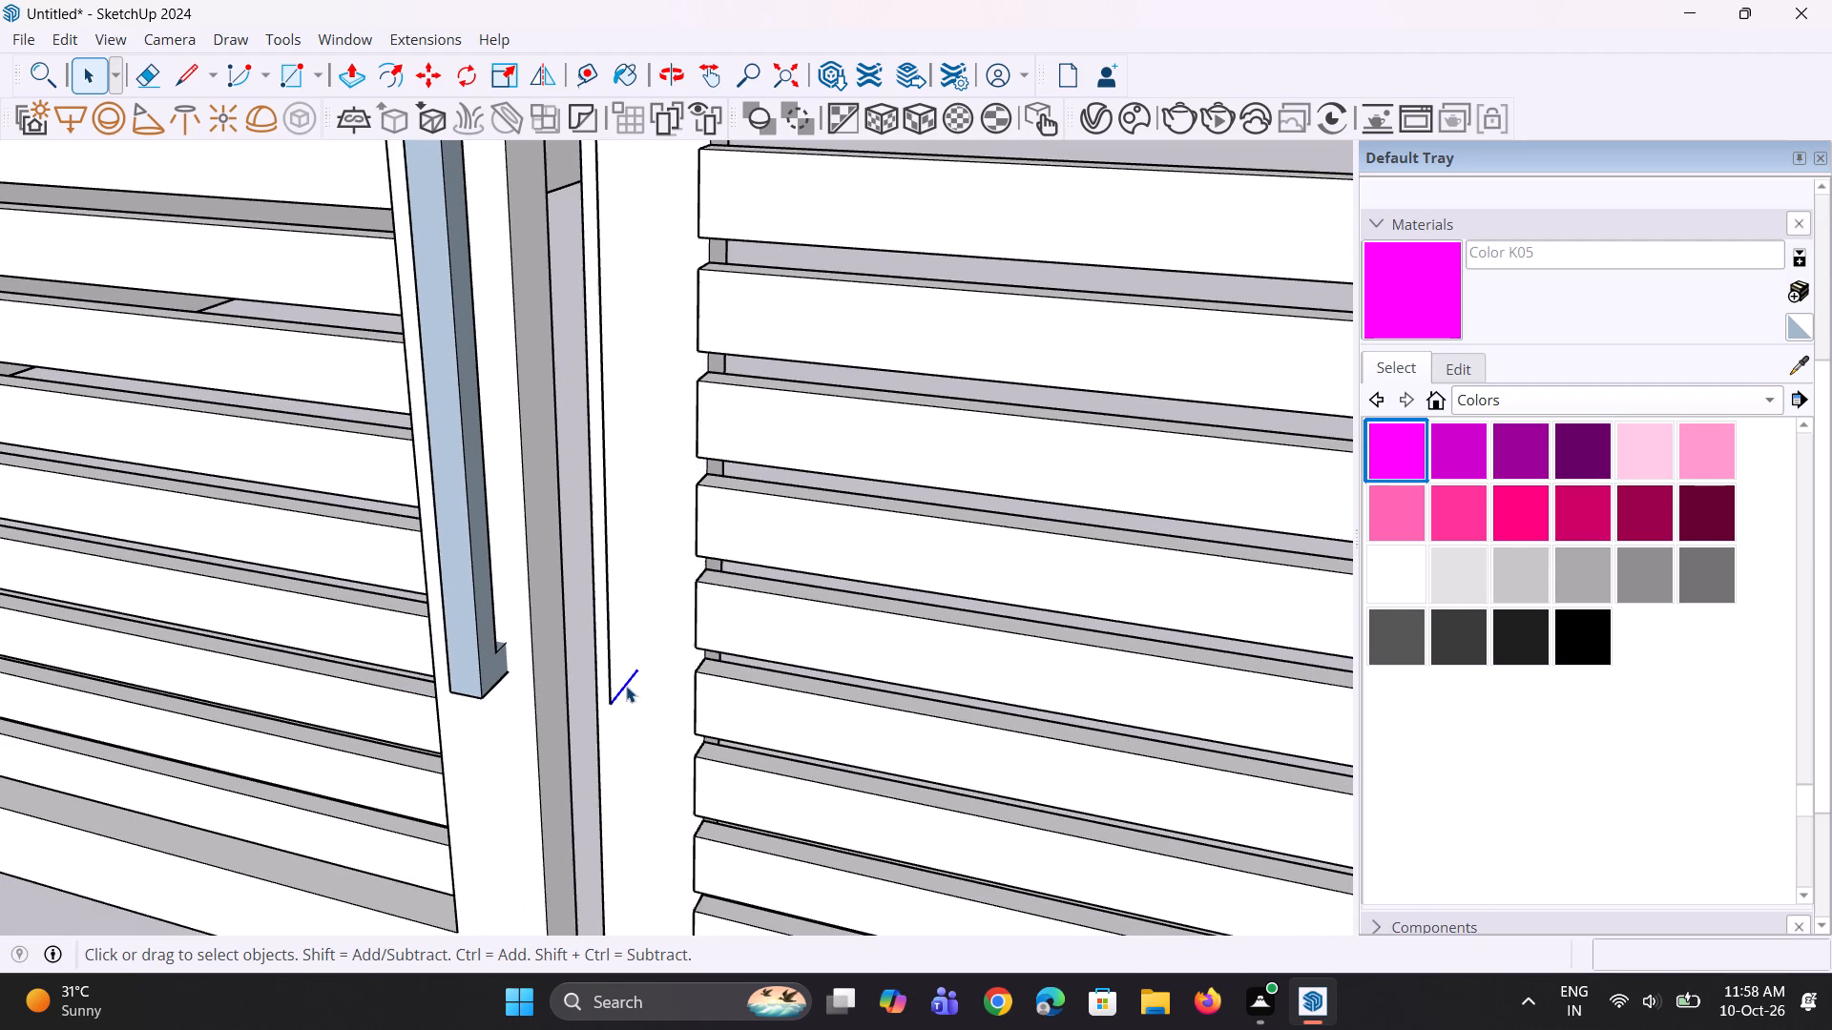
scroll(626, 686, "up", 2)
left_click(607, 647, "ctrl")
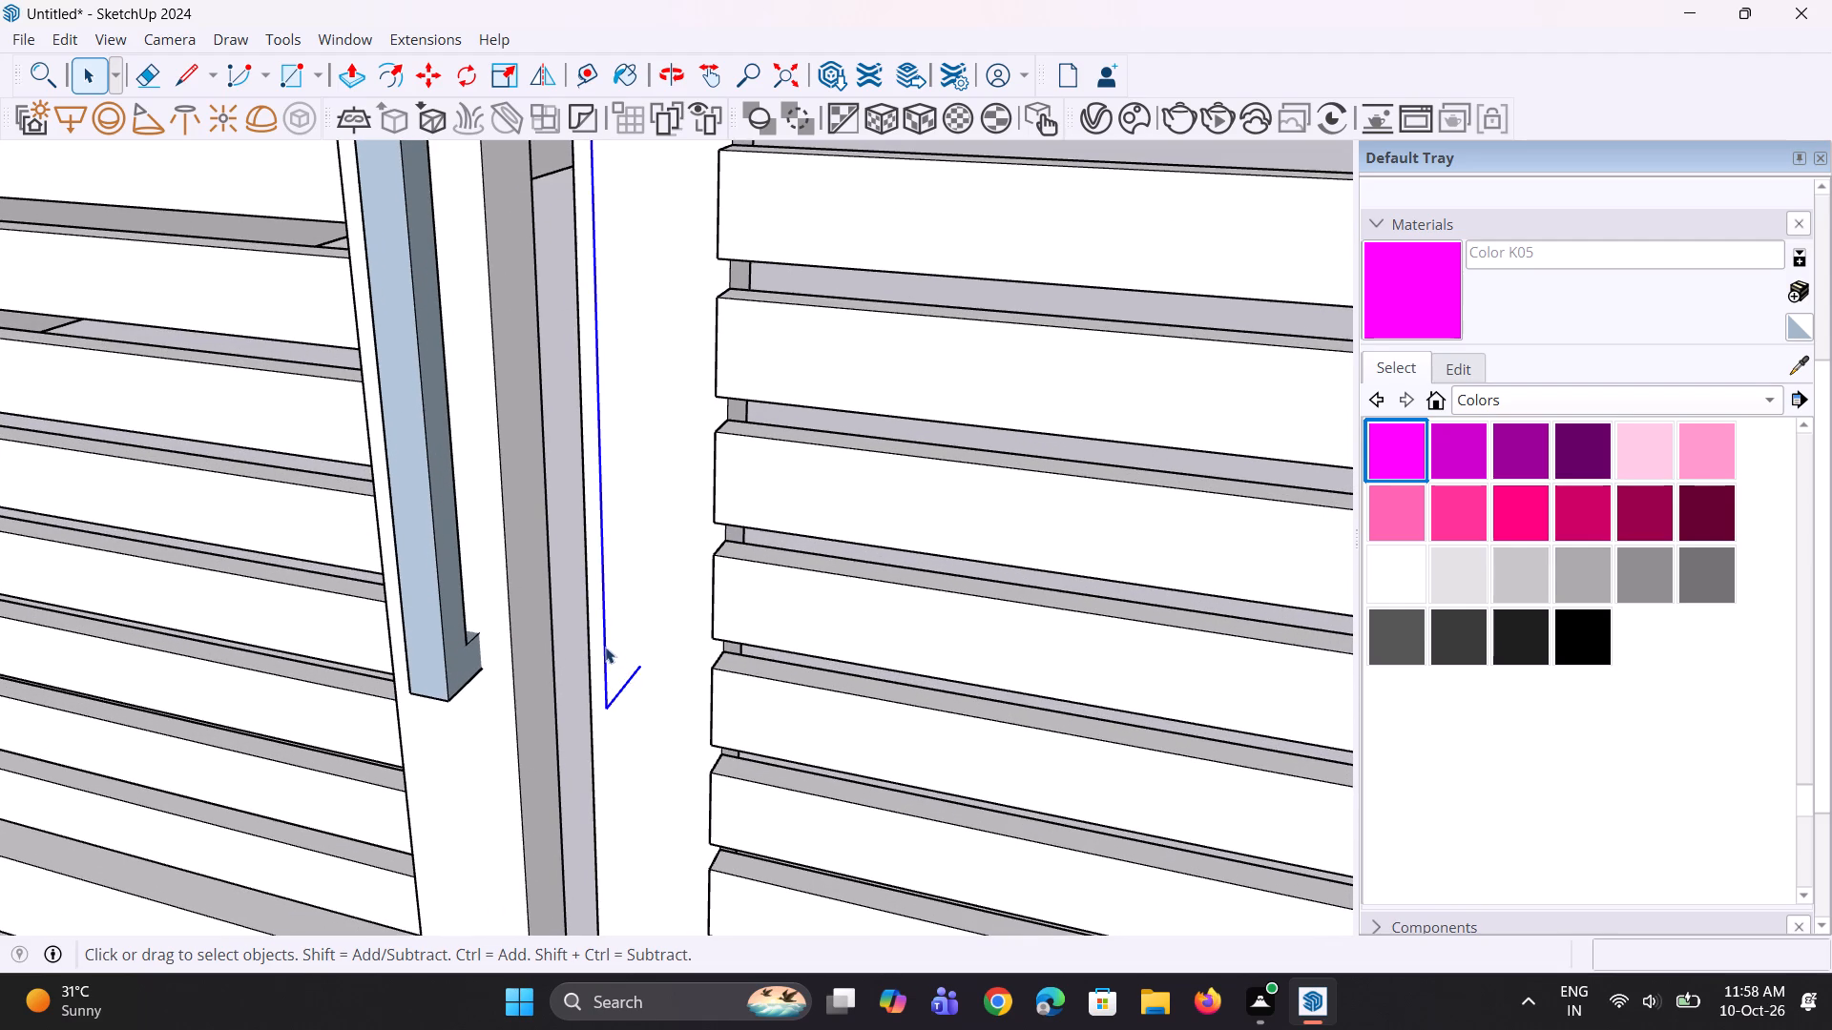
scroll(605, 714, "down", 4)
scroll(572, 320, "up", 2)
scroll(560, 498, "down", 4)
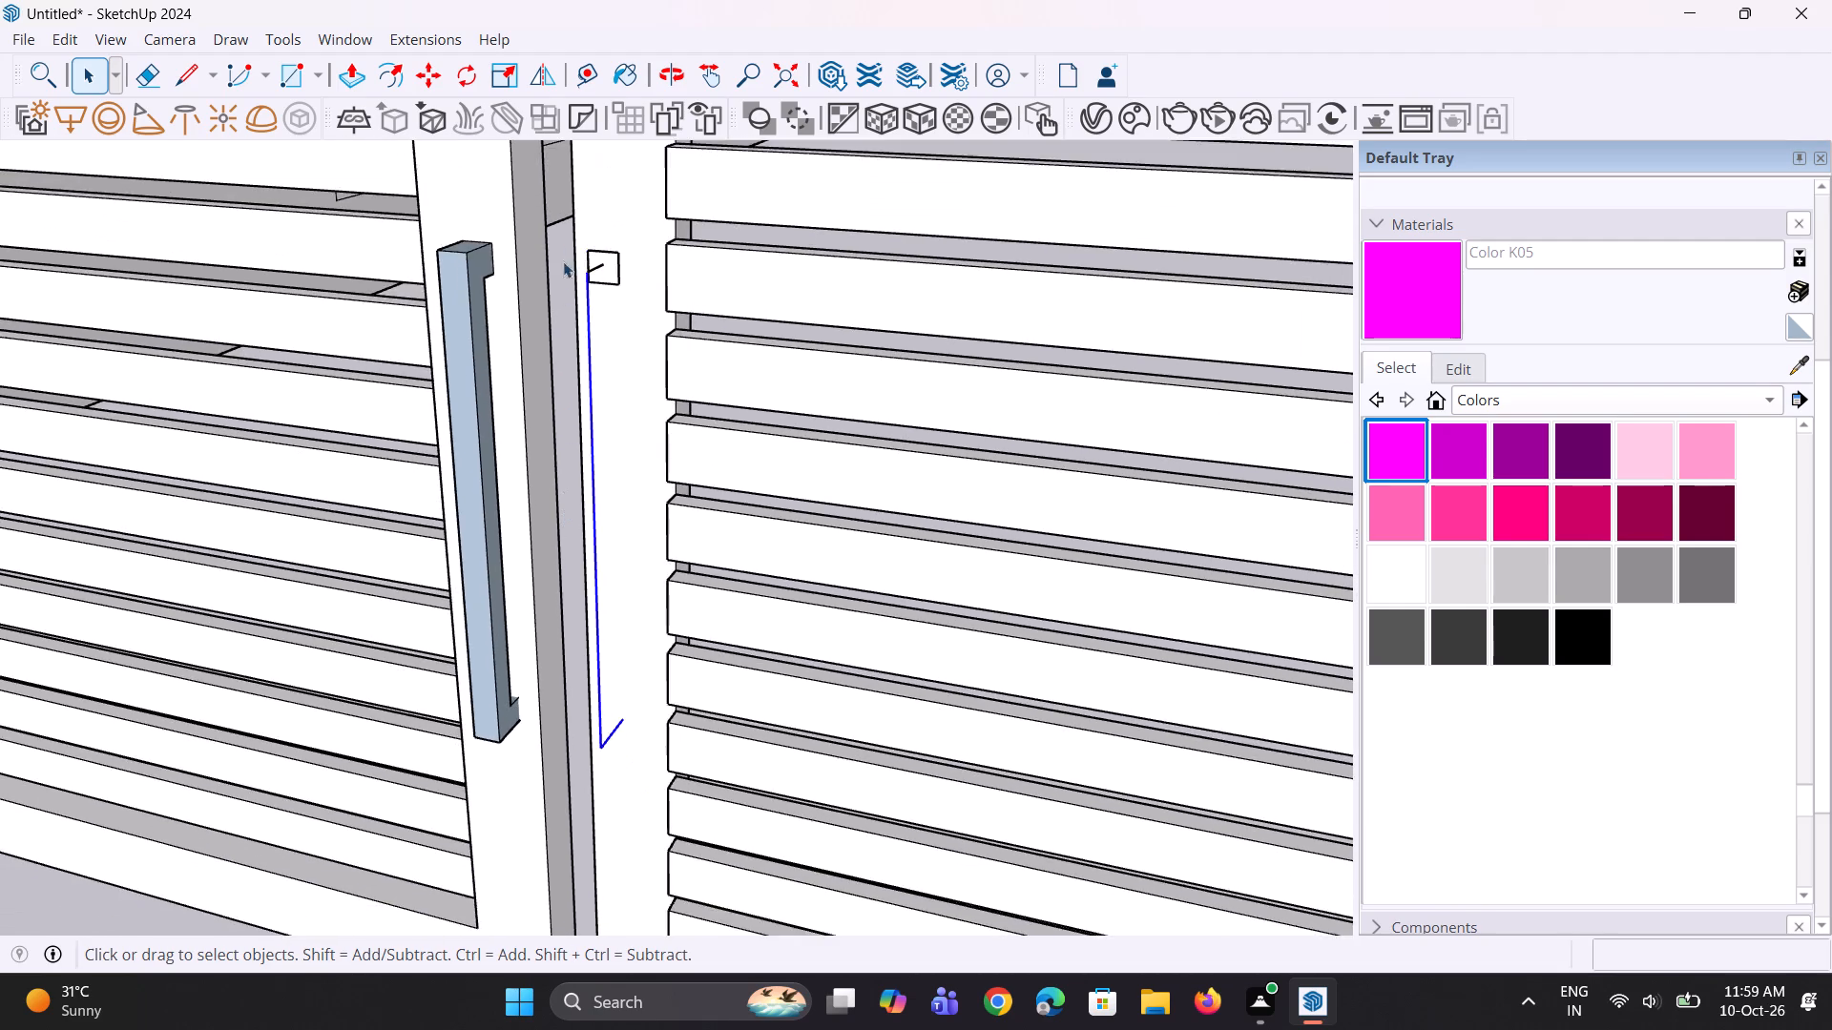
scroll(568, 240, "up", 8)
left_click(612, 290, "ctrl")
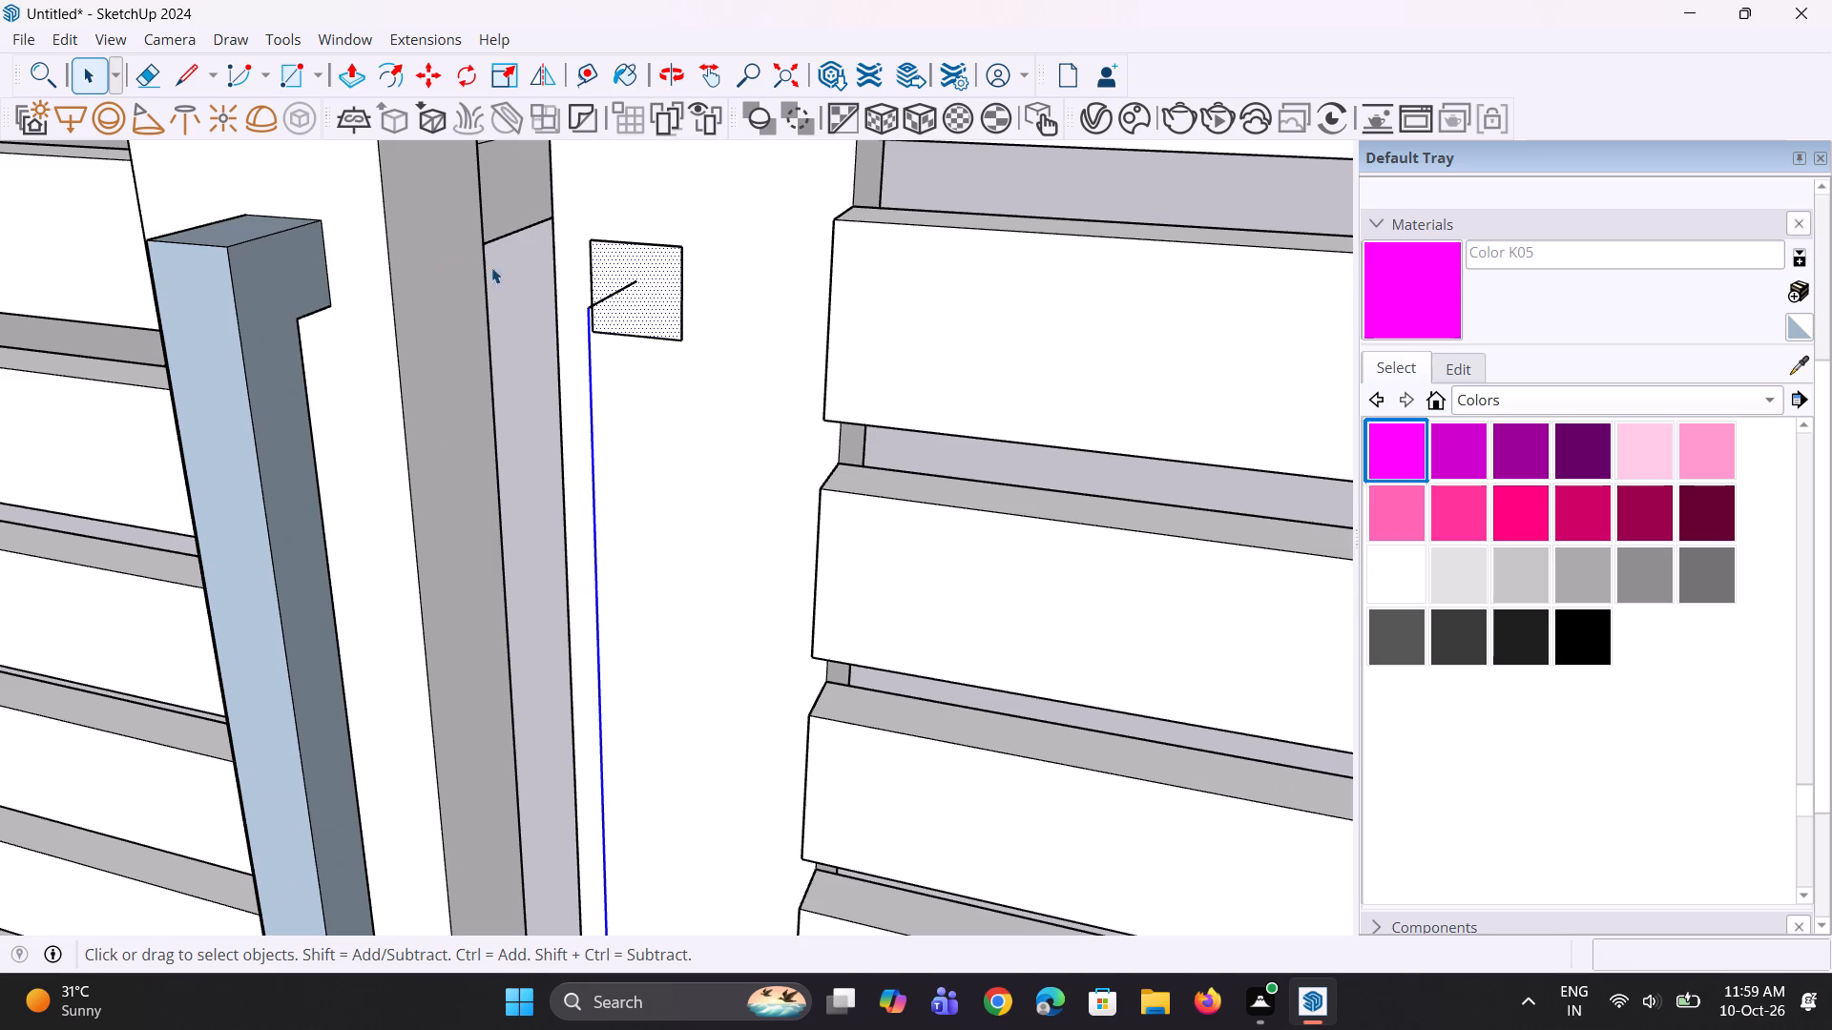
Extrude the copied square along all three edges of the handle path on the narrower panel's post with Follow Me.
left_click(607, 298)
scroll(593, 322, "up", 2)
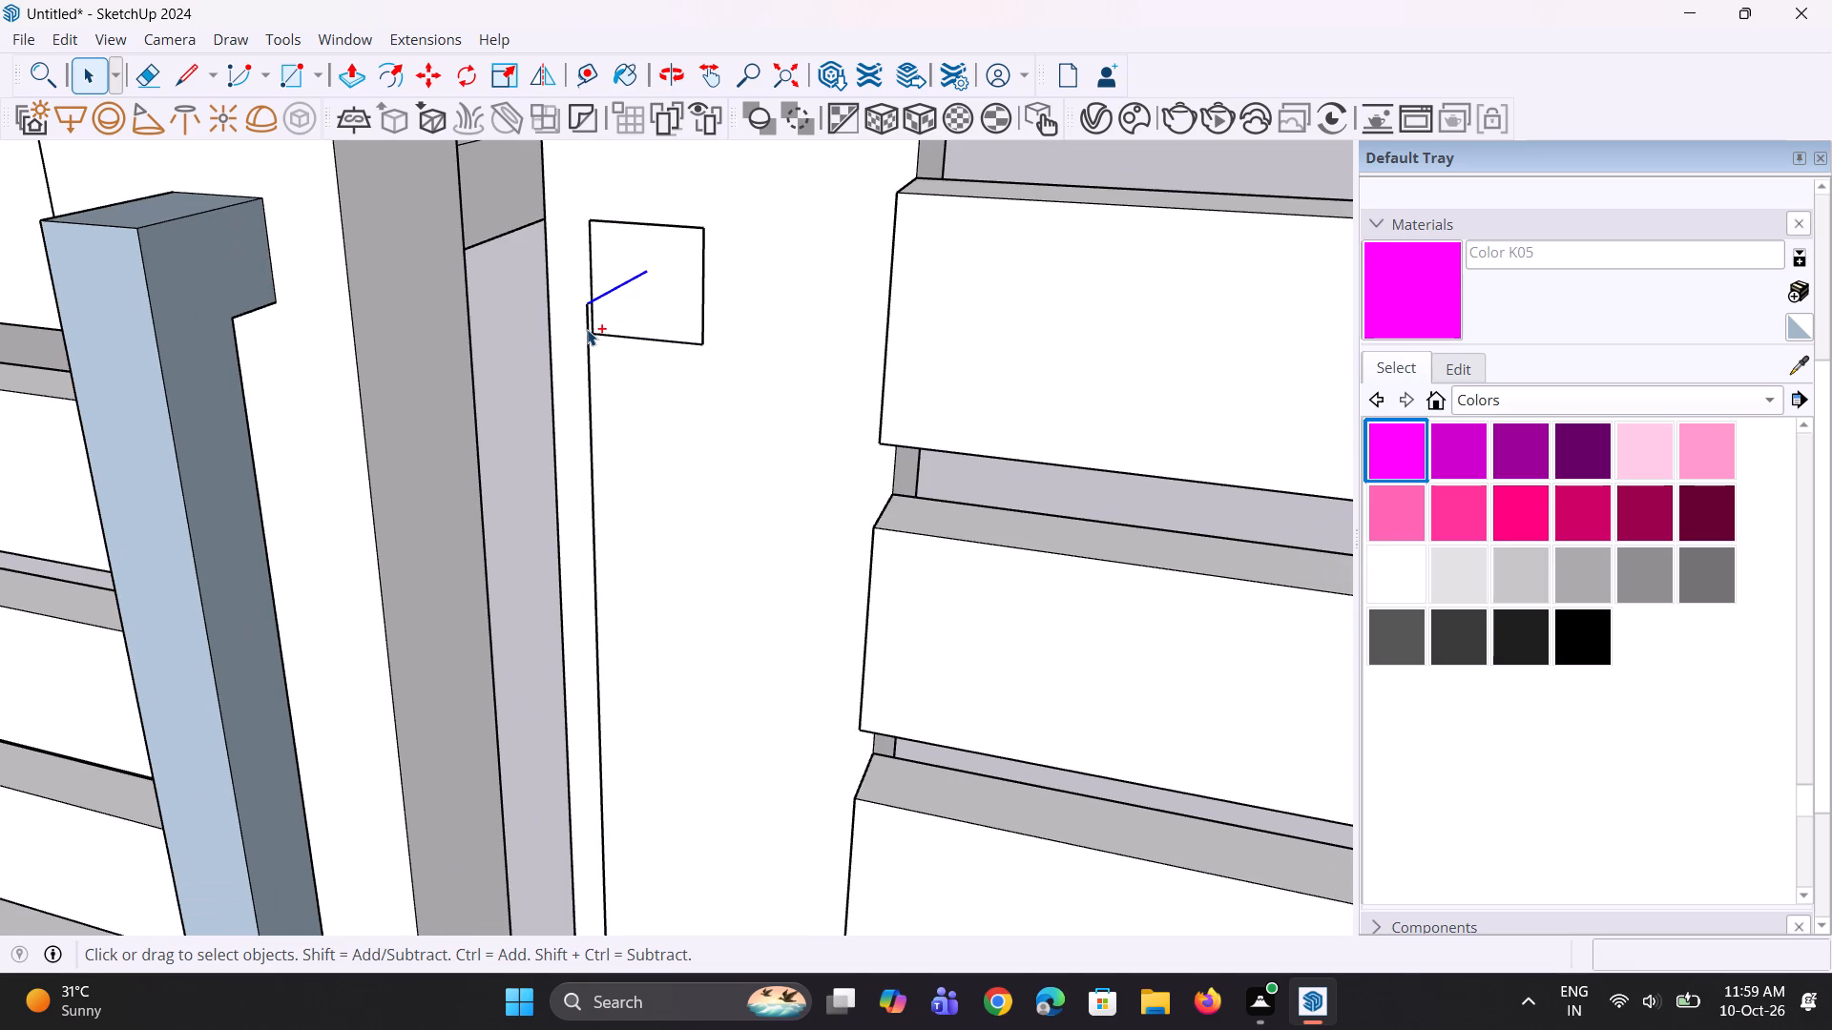
left_click(587, 329, "ctrl")
scroll(589, 326, "down", 8)
scroll(589, 502, "down", 5)
scroll(594, 807, "up", 1)
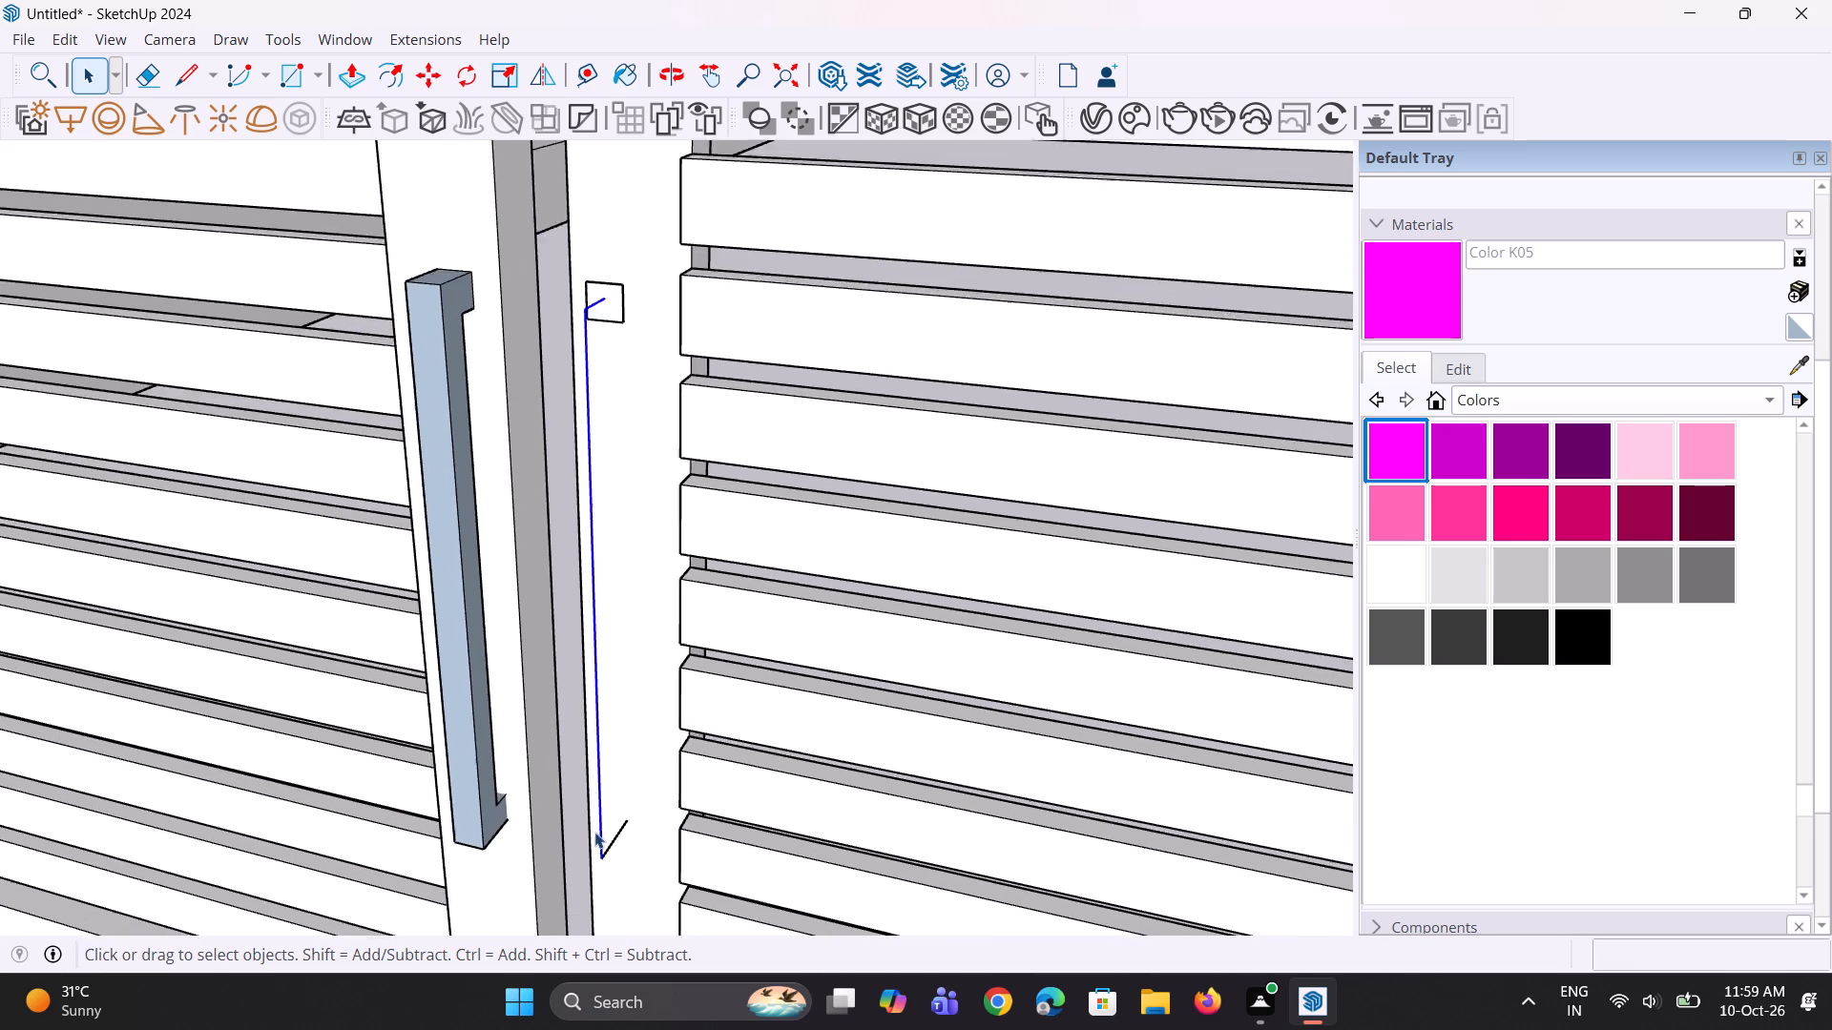
scroll(594, 832, "up", 10)
left_click(624, 838, "ctrl")
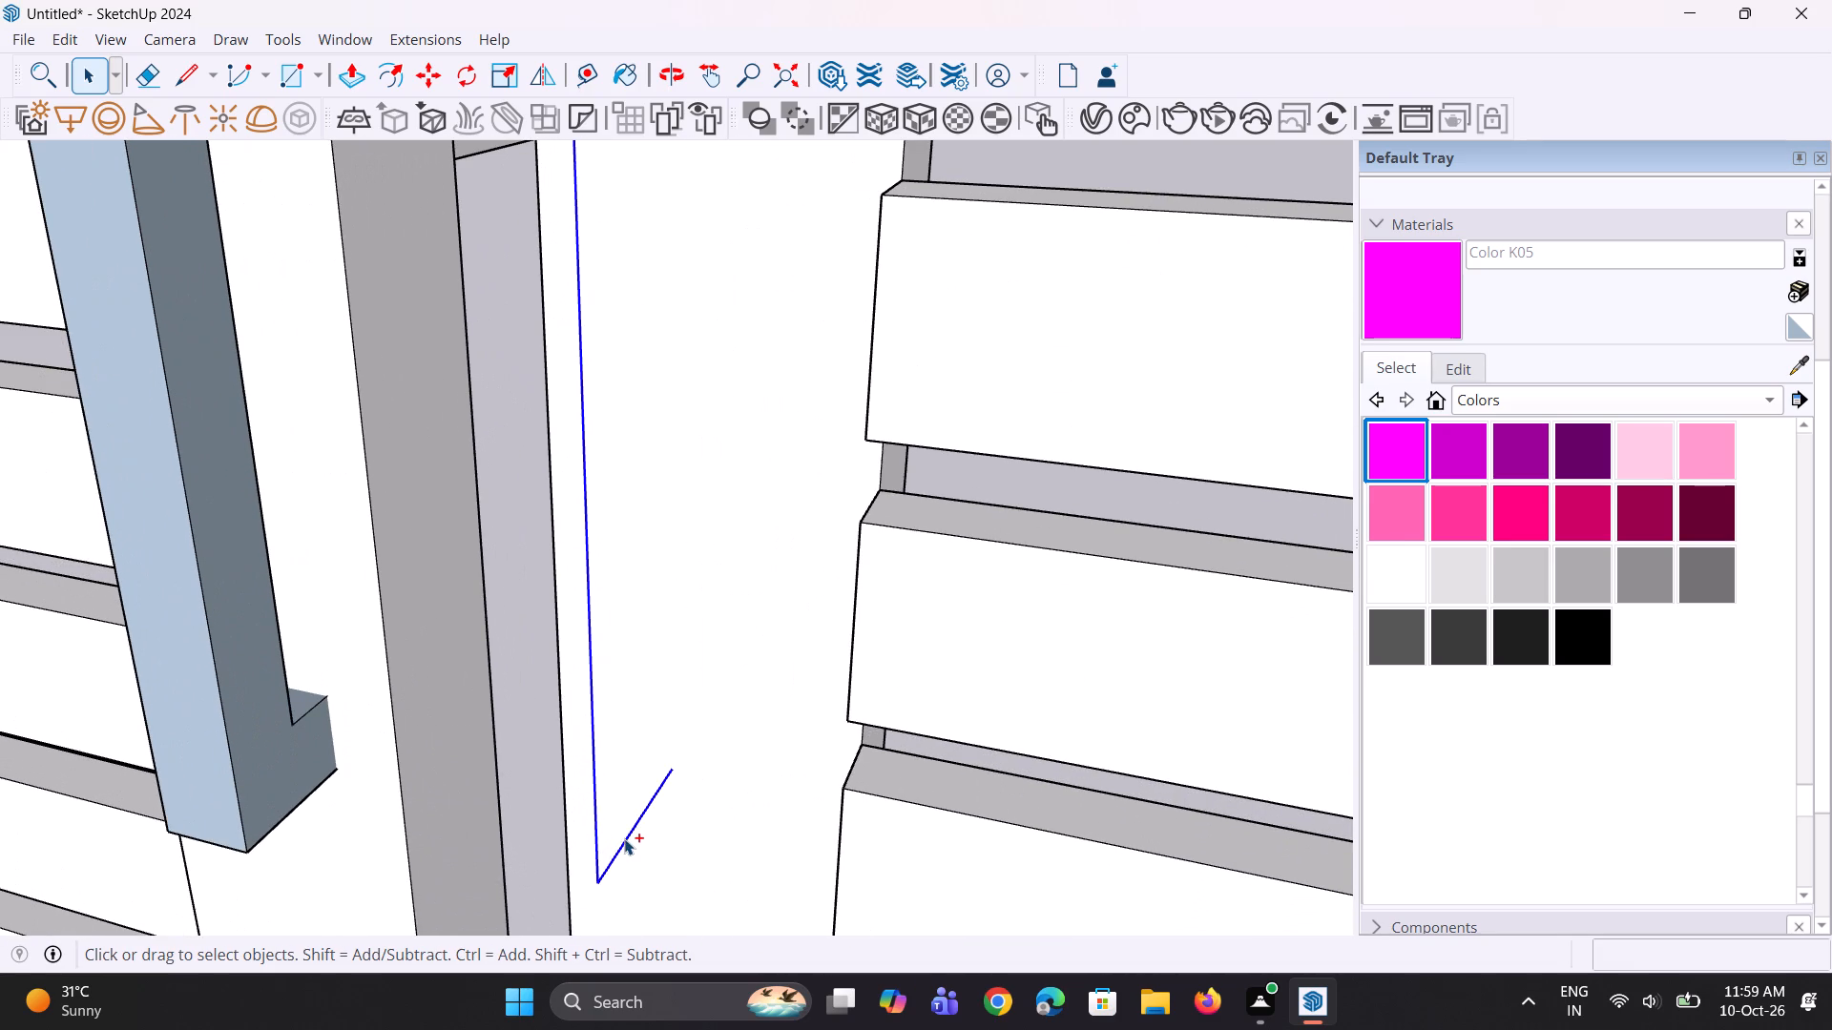
left_click(51, 70)
key("f")
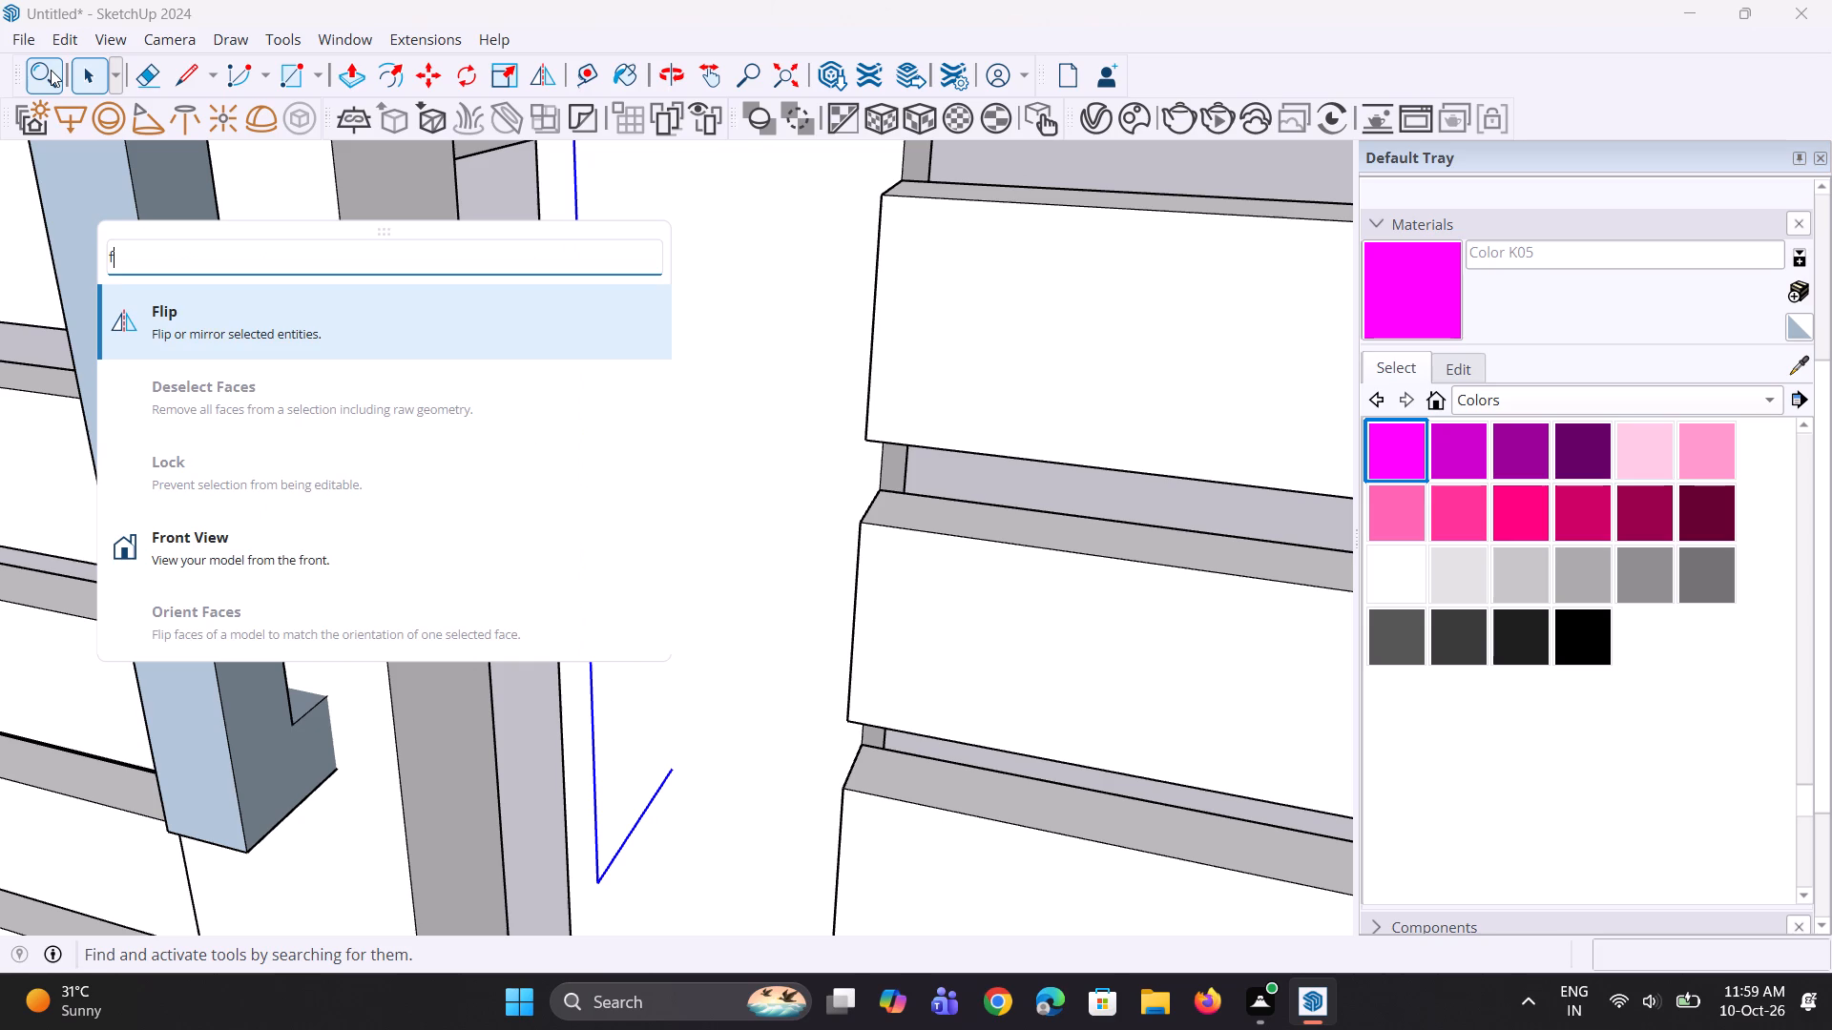
key("o")
key("l")
key("l")
left_click(247, 306)
scroll(424, 527, "down", 1)
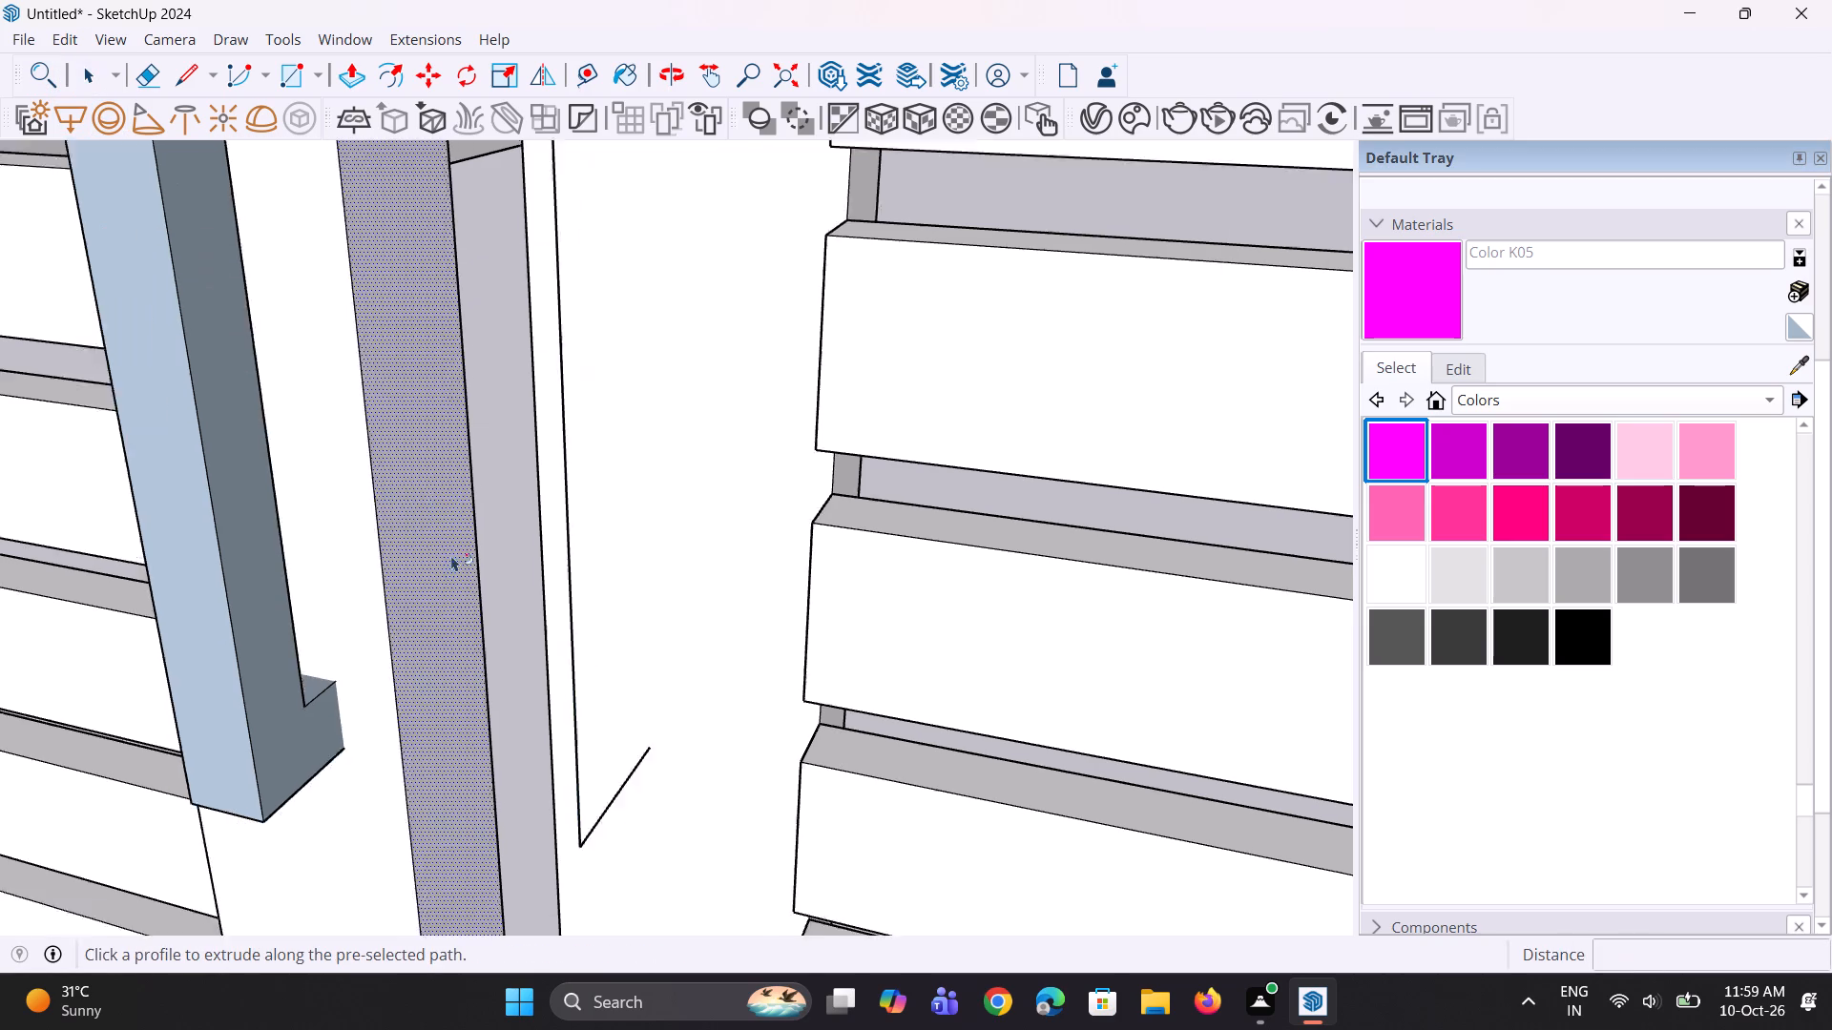
scroll(451, 555, "down", 6)
scroll(518, 334, "up", 2)
left_click(519, 326)
scroll(519, 381, "down", 2)
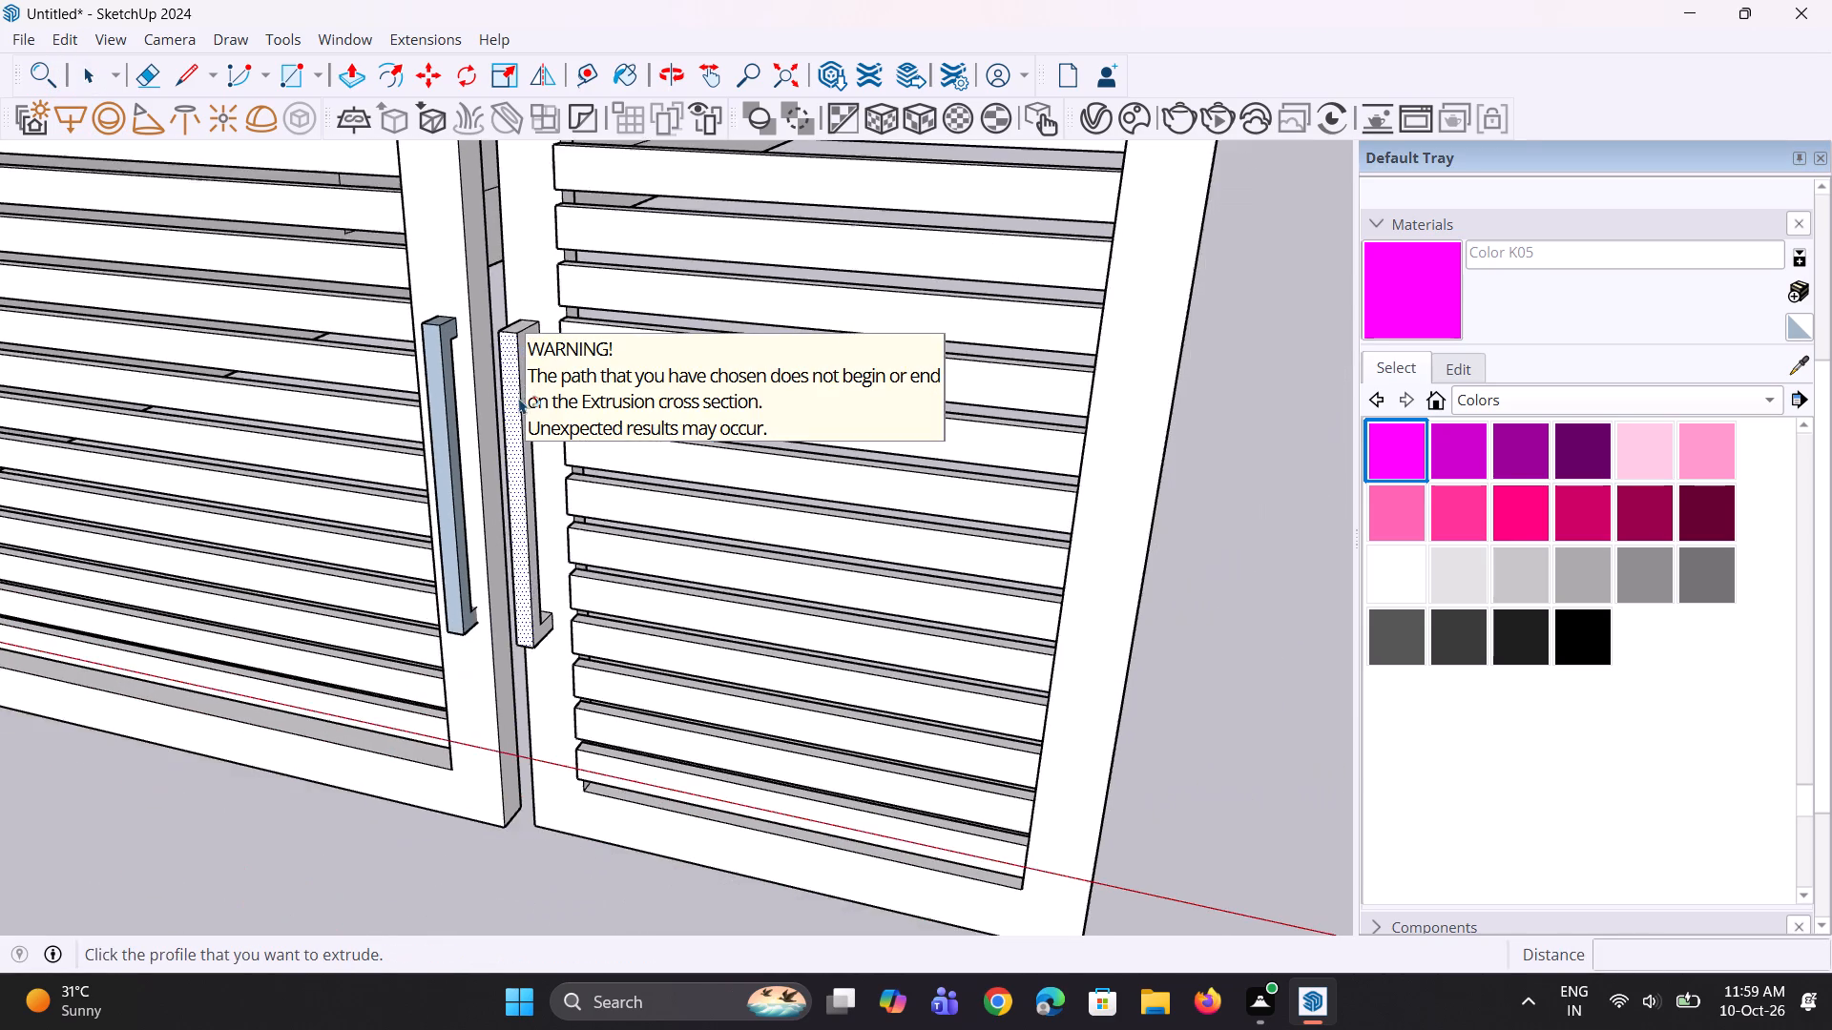
scroll(519, 398, "down", 1)
middle_click_drag(476, 470, 1168, 476)
scroll(489, 470, "up", 1)
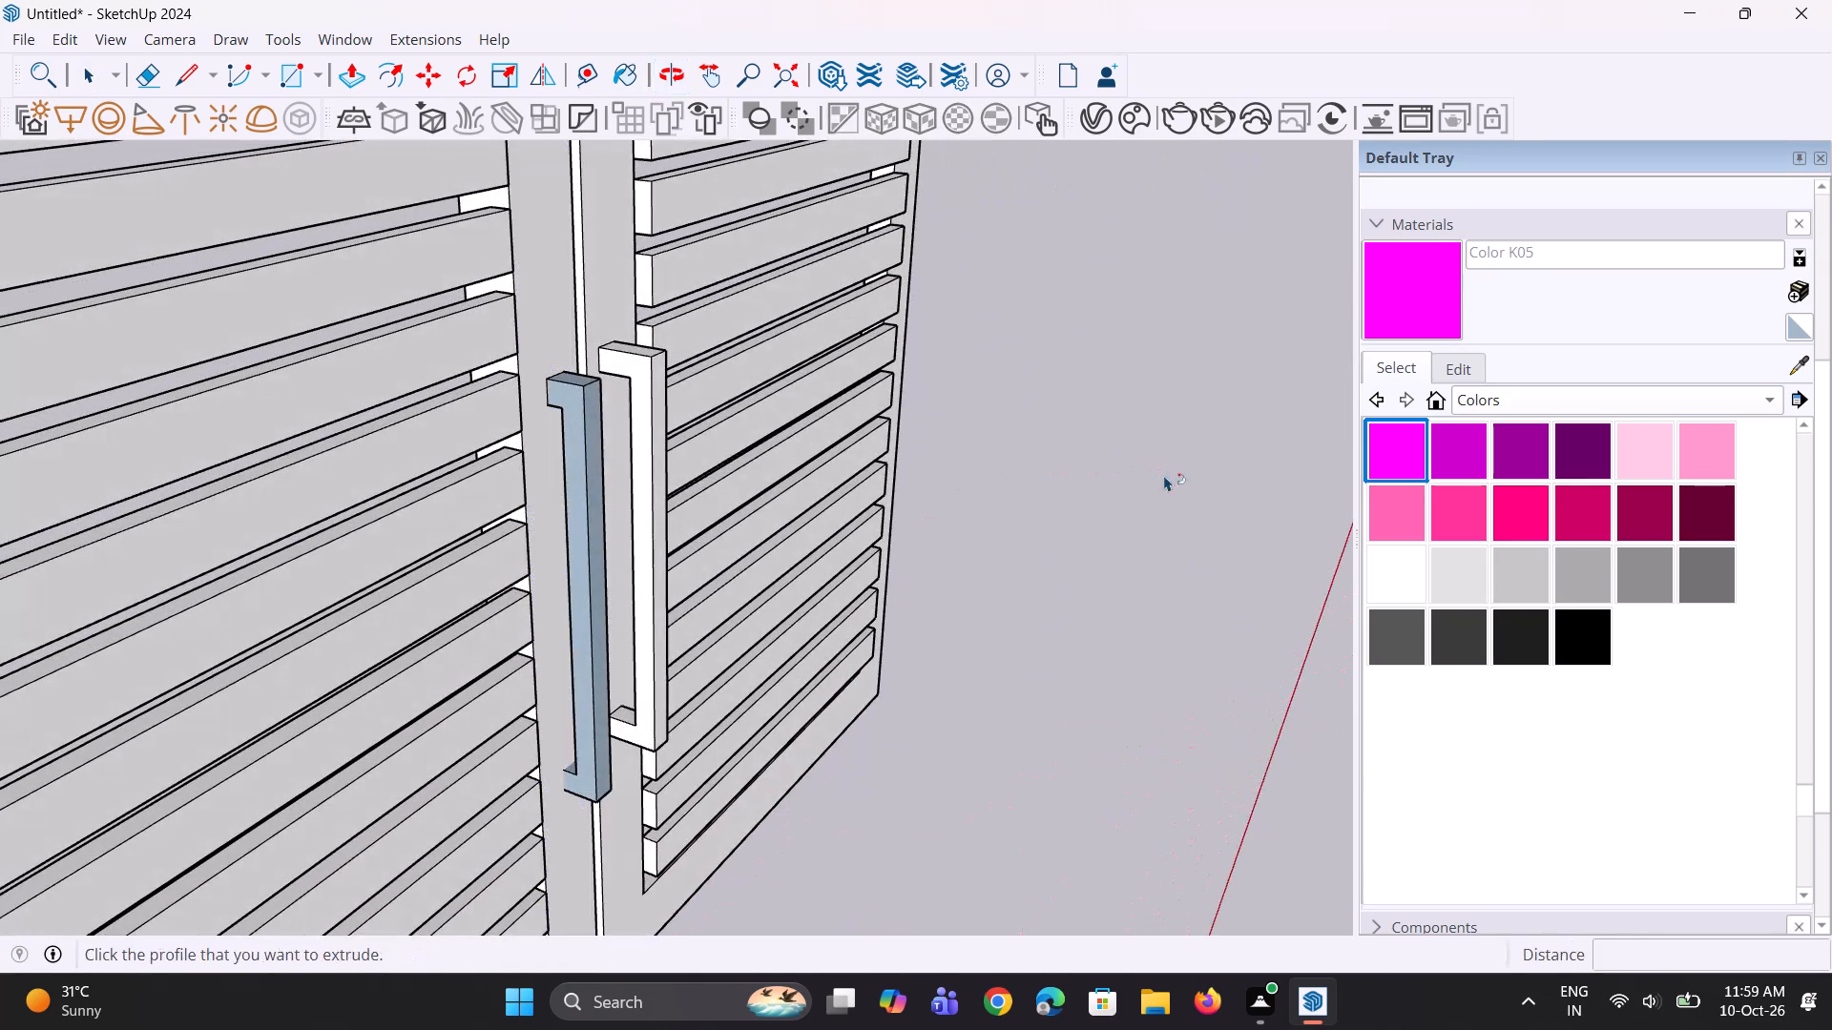
key("space")
key("space")
Examine from several angles how the two handles sit on the adjoining posts.
left_click_drag(1126, 472, 1117, 470)
middle_click_drag(966, 544, 610, 537)
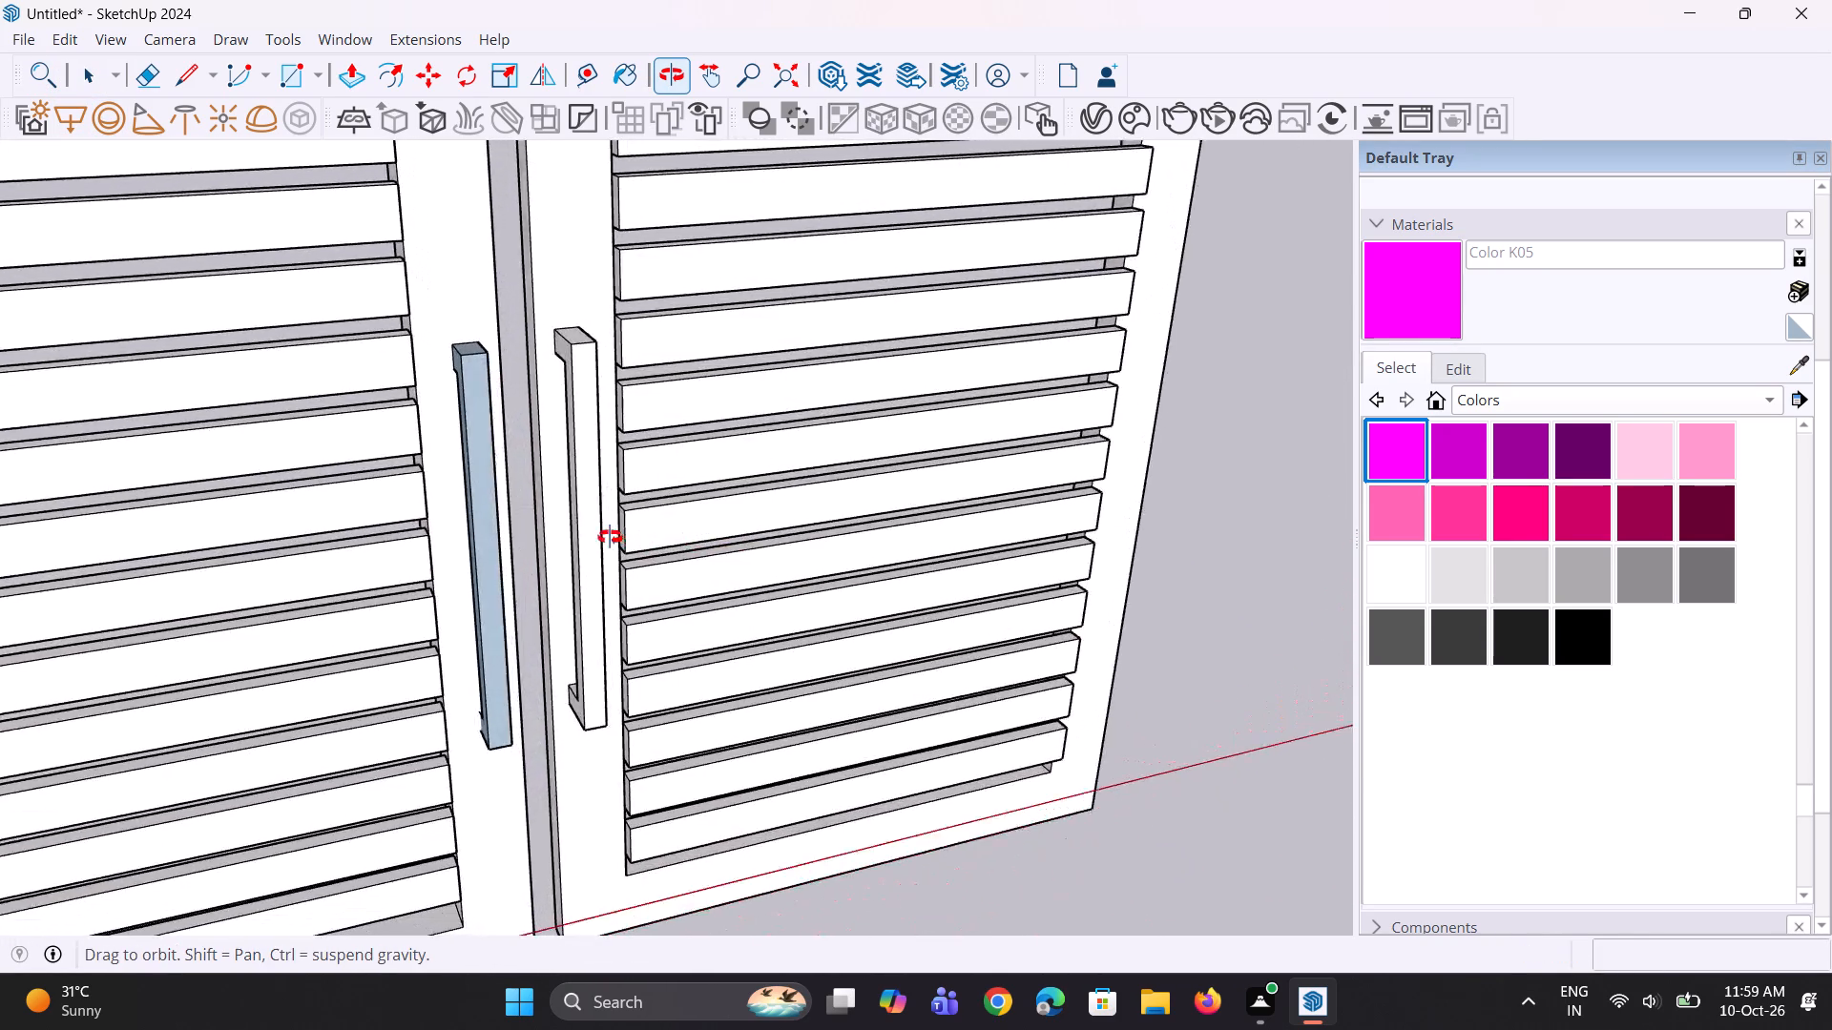
middle_click_drag(610, 537, 606, 537)
scroll(586, 523, "down", 5)
scroll(578, 526, "up", 1)
middle_click_drag(577, 526, 501, 463)
key("space")
key("space")
middle_click_drag(1258, 471, 811, 541)
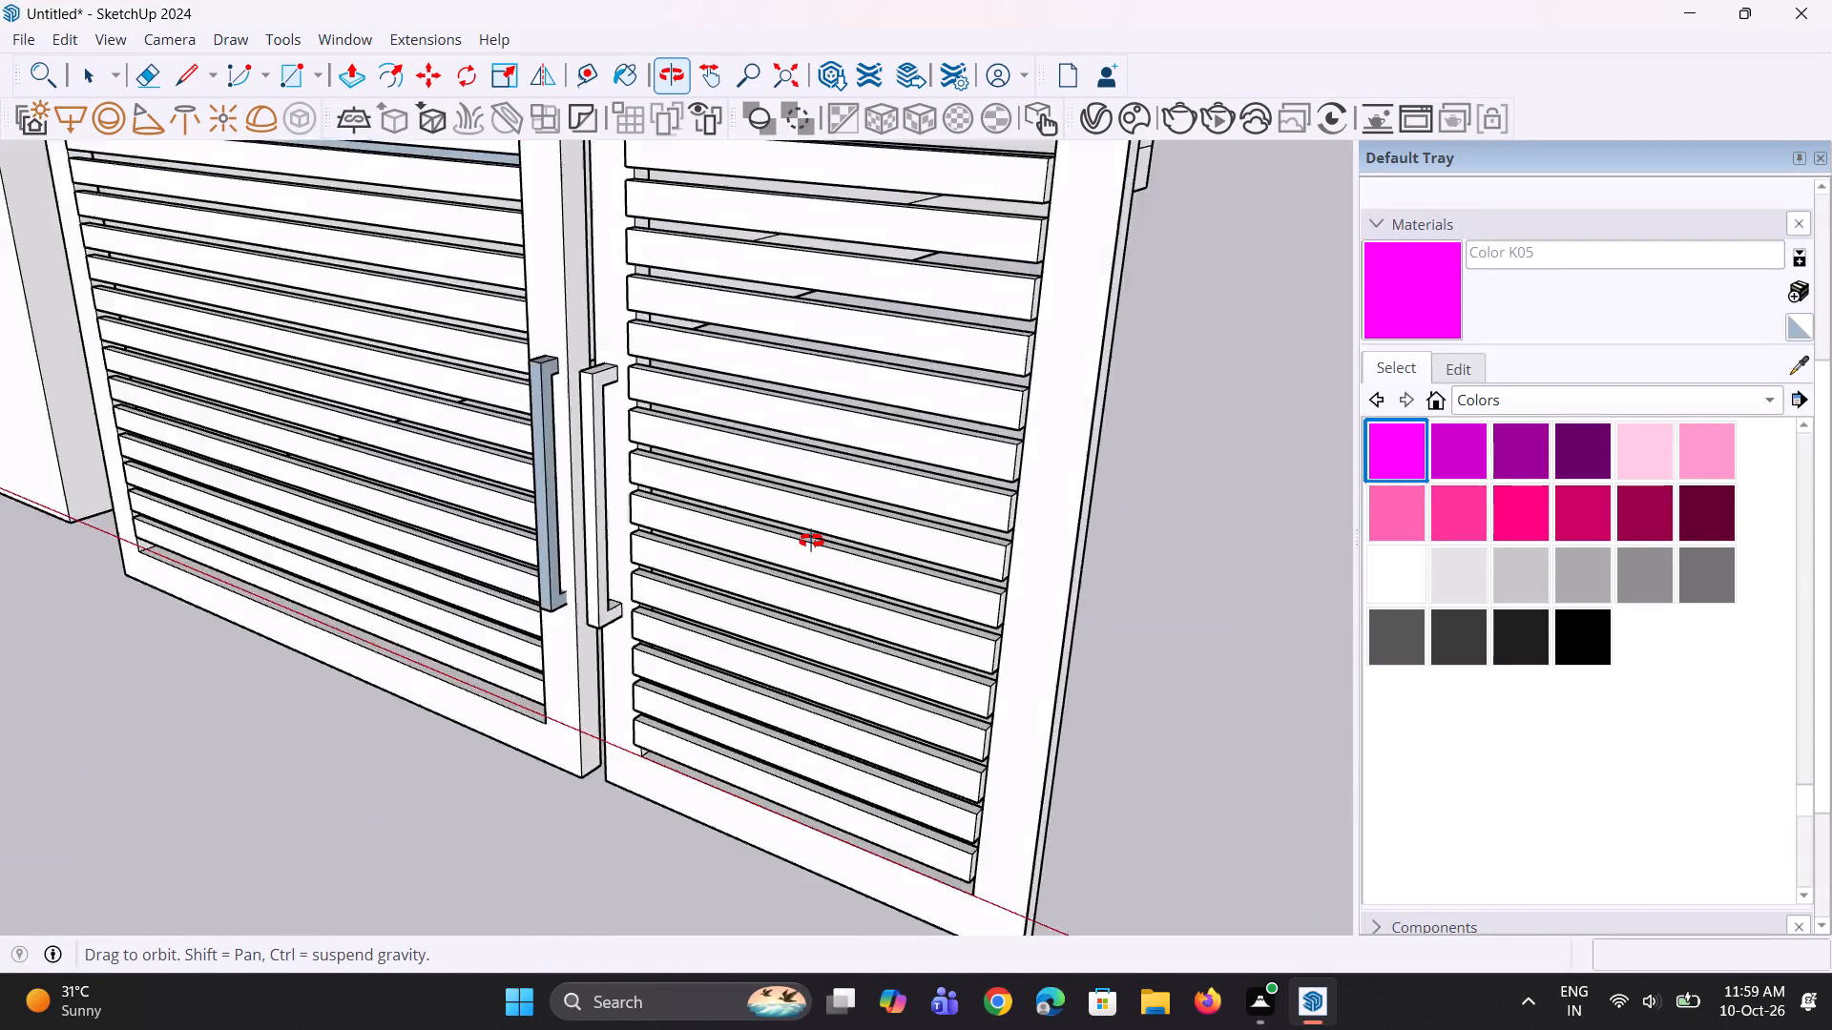
middle_click_drag(811, 541, 566, 498)
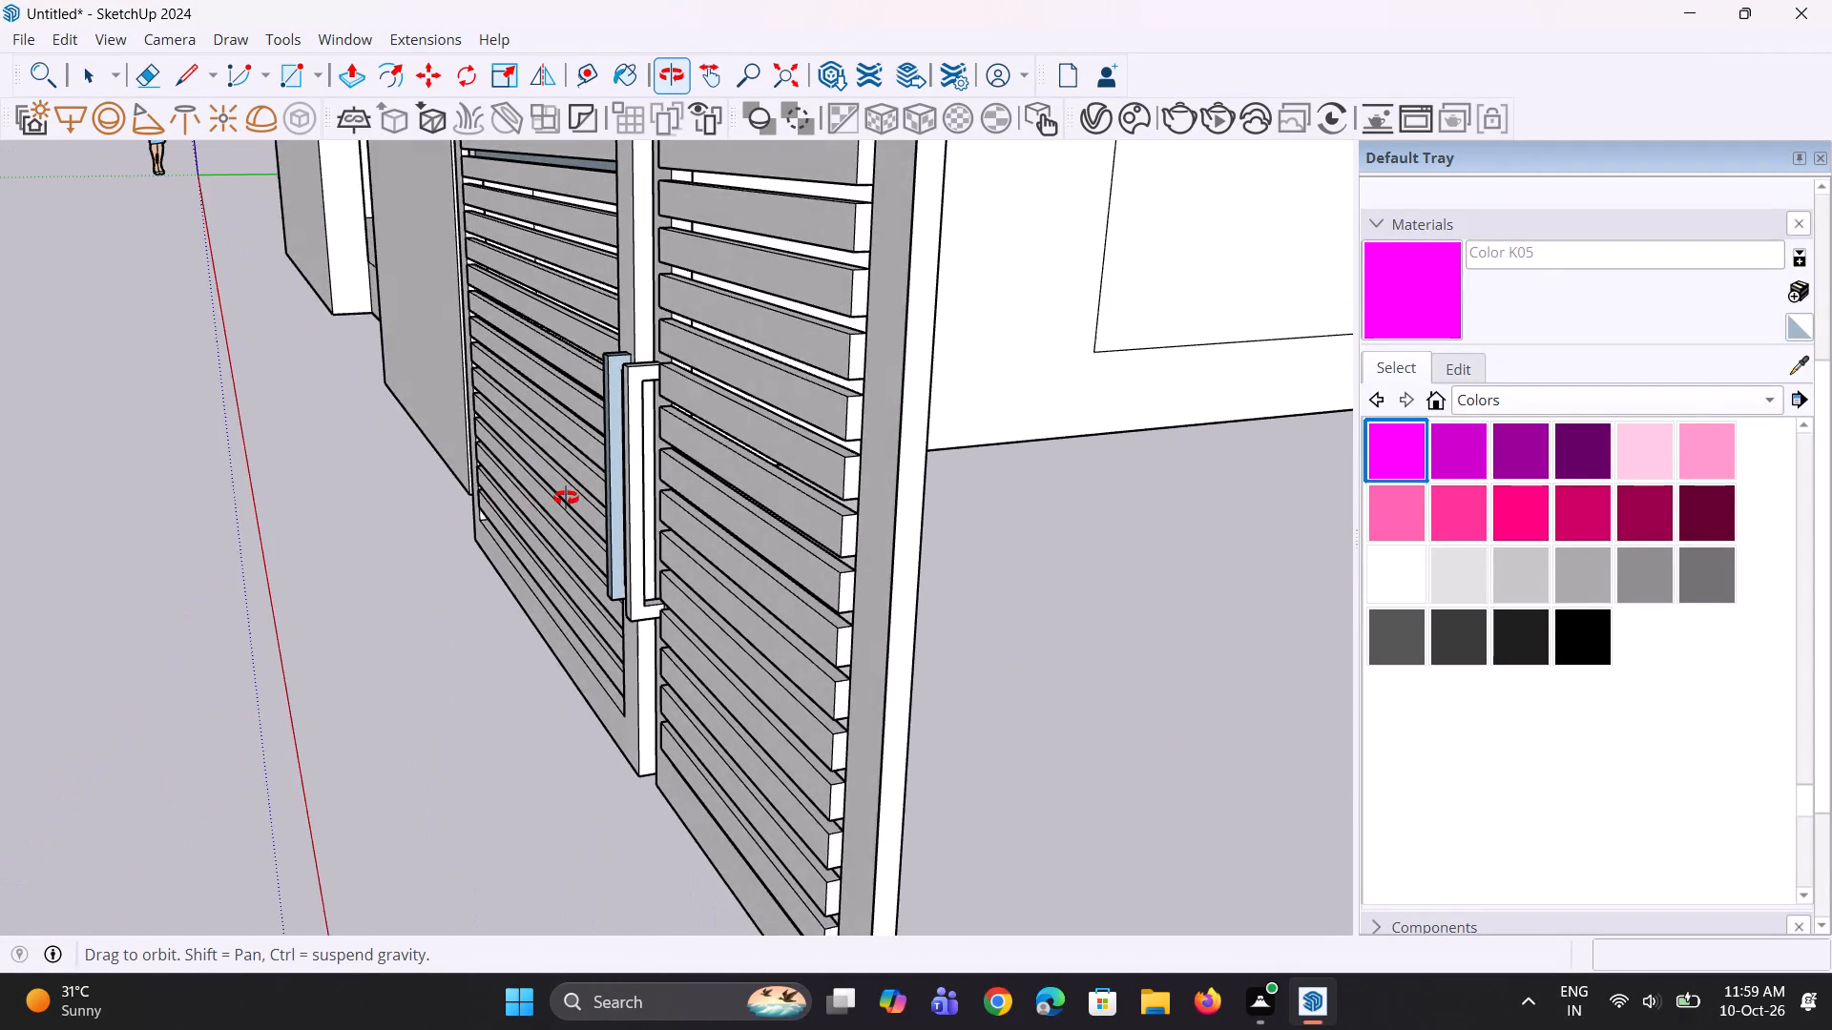
middle_click_drag(566, 498, 633, 496)
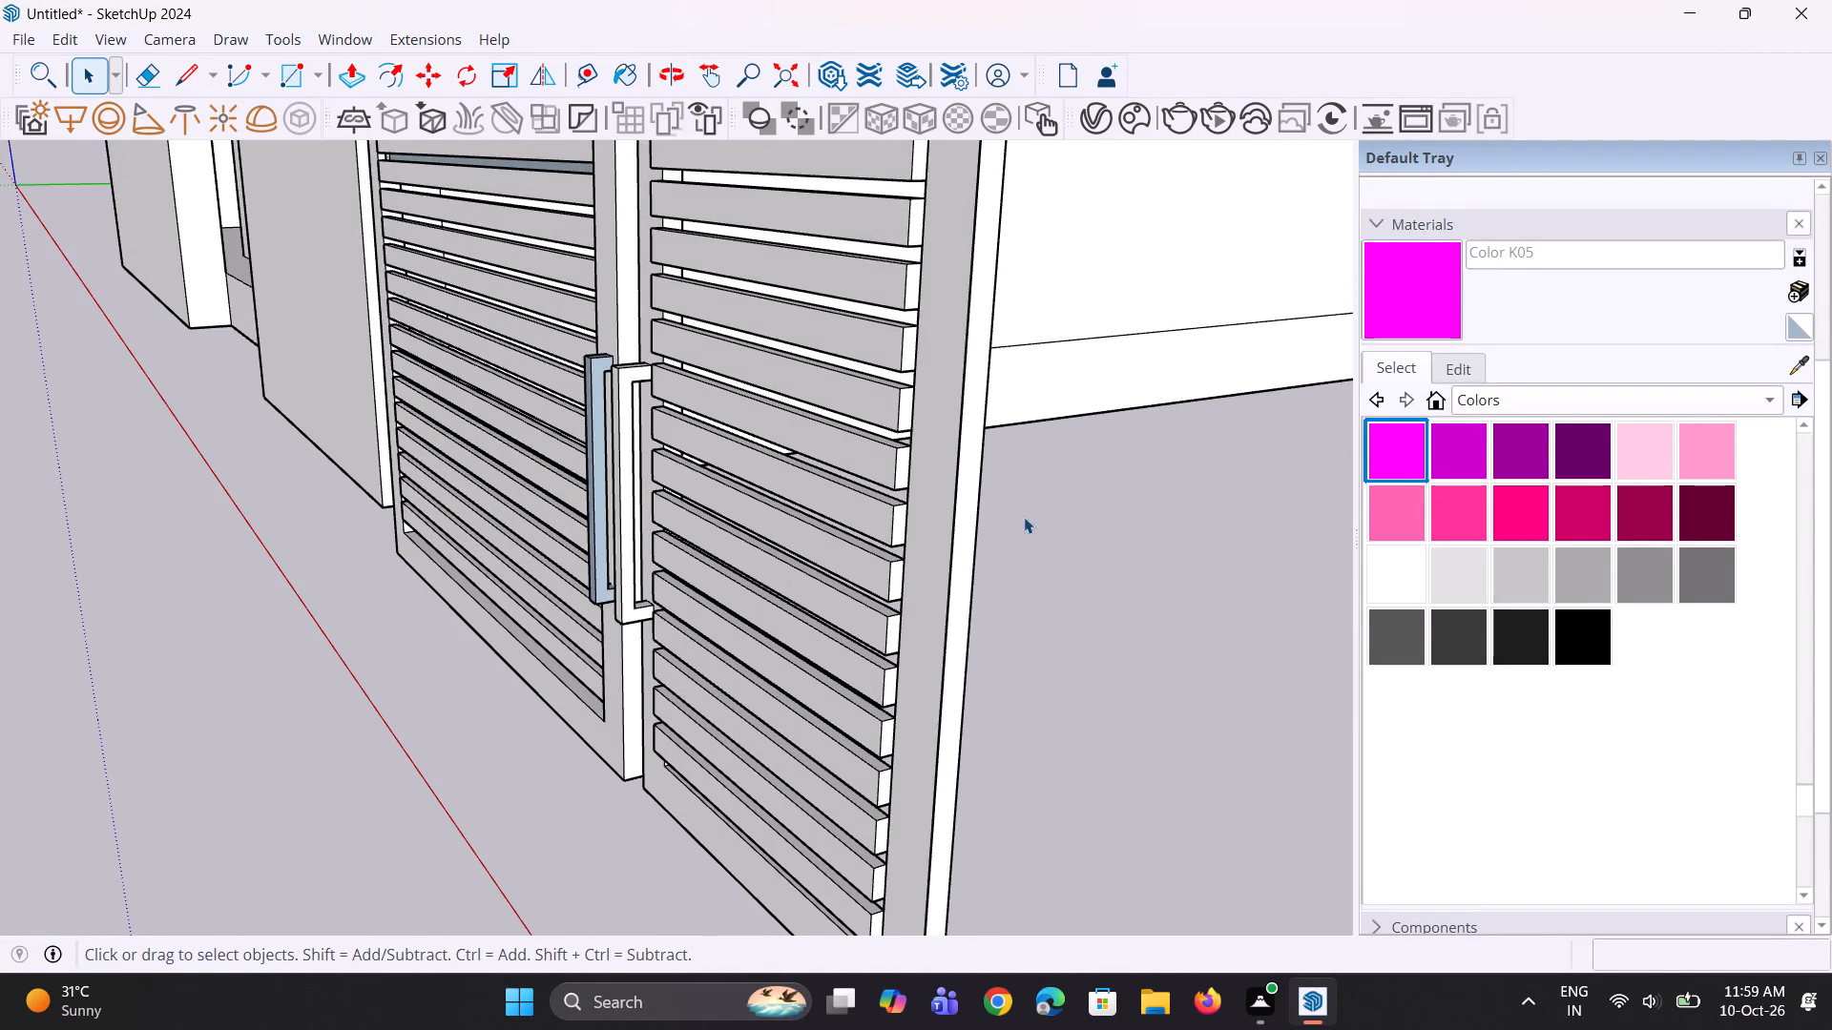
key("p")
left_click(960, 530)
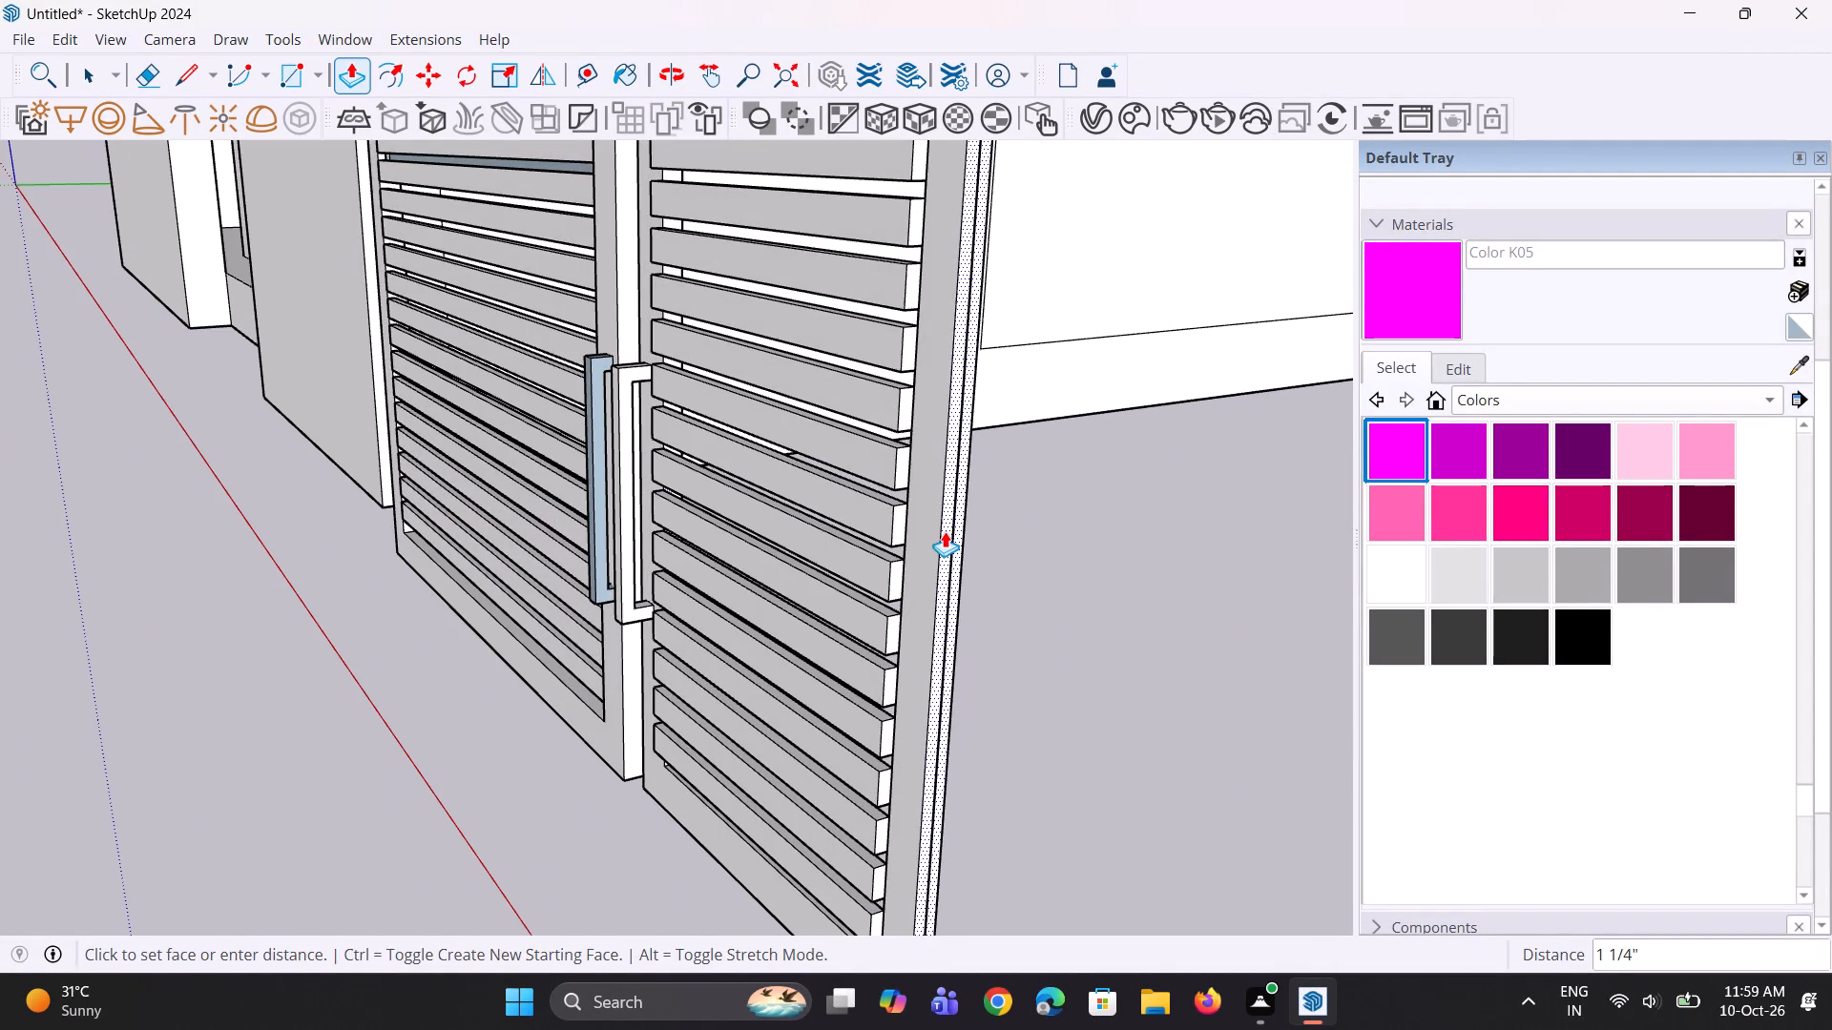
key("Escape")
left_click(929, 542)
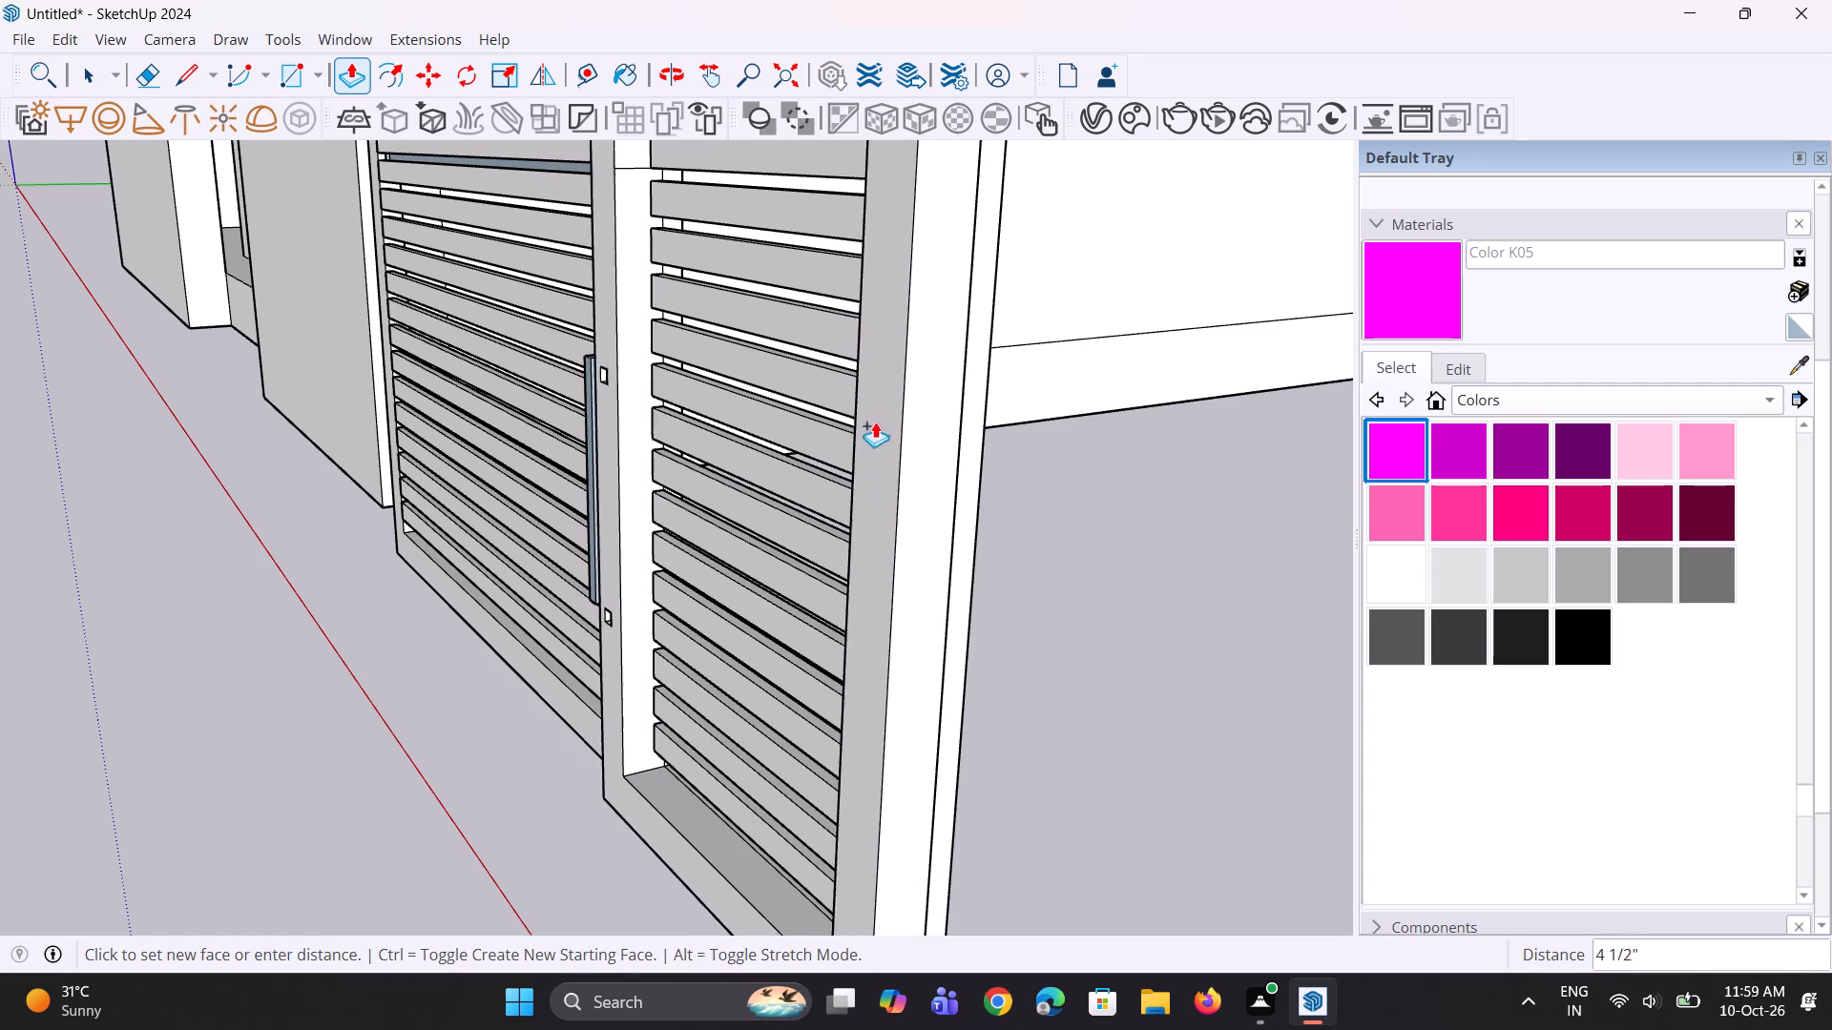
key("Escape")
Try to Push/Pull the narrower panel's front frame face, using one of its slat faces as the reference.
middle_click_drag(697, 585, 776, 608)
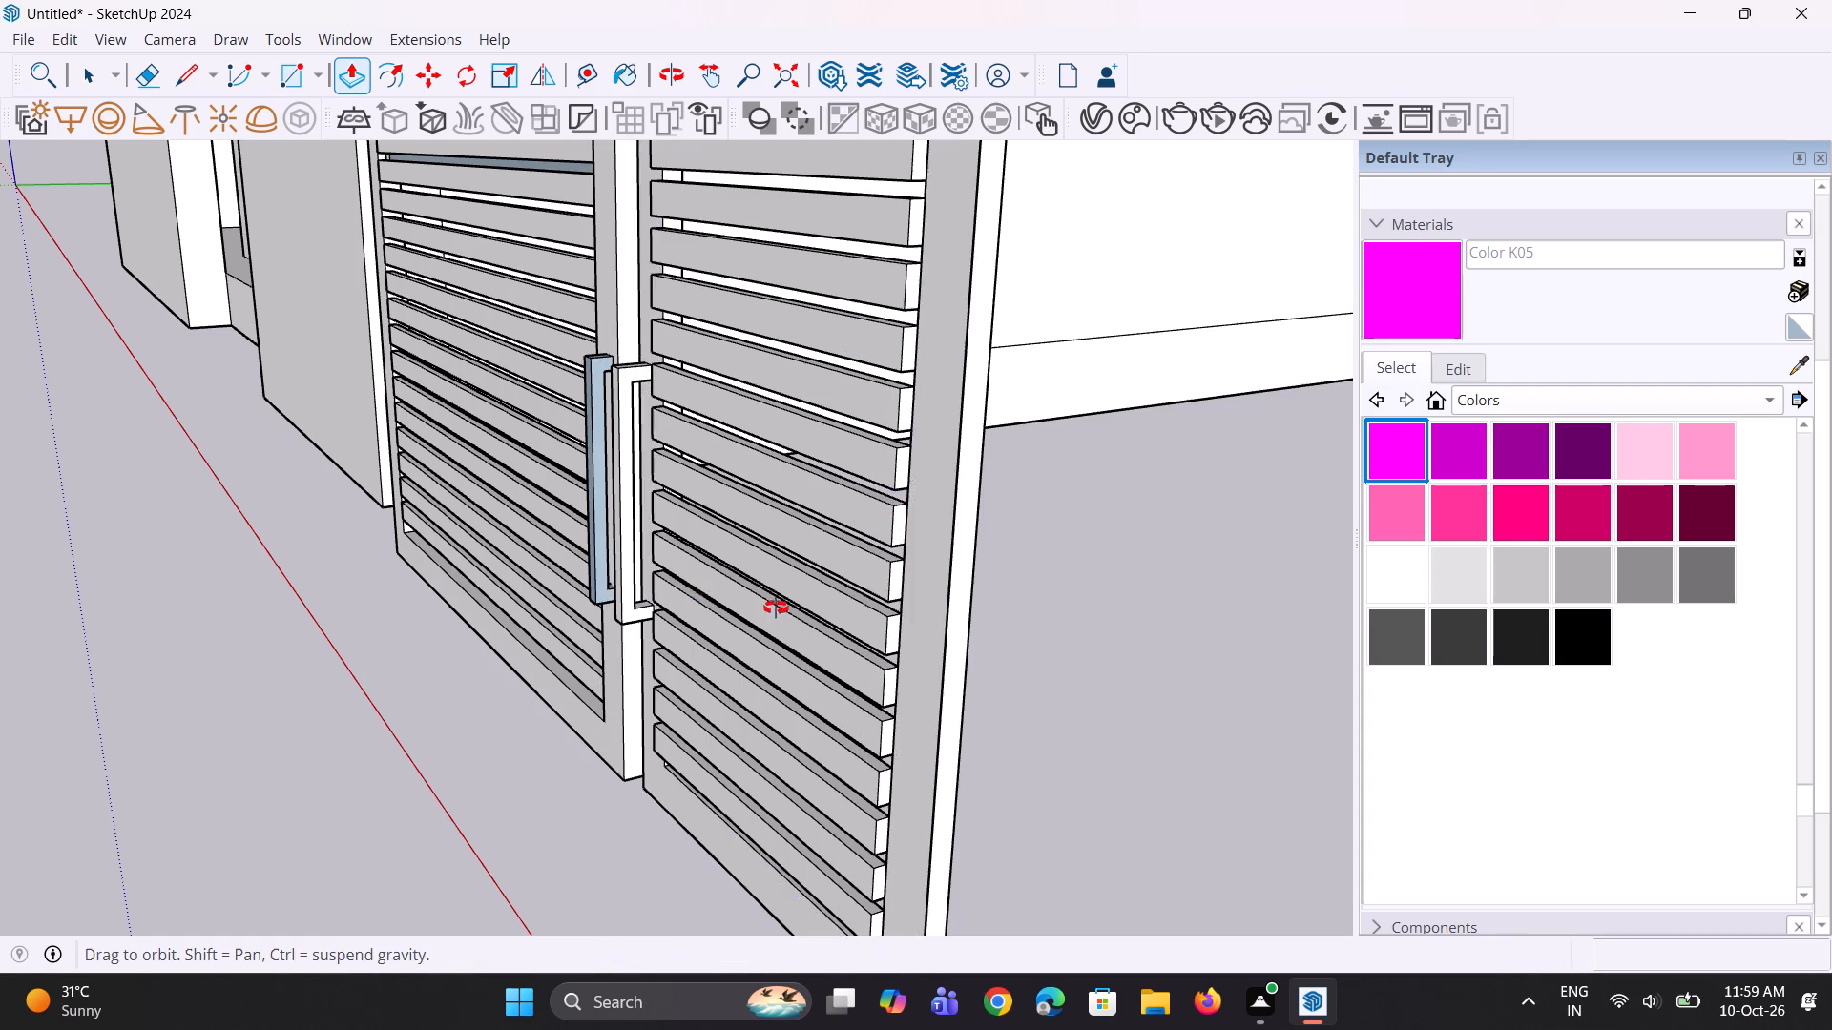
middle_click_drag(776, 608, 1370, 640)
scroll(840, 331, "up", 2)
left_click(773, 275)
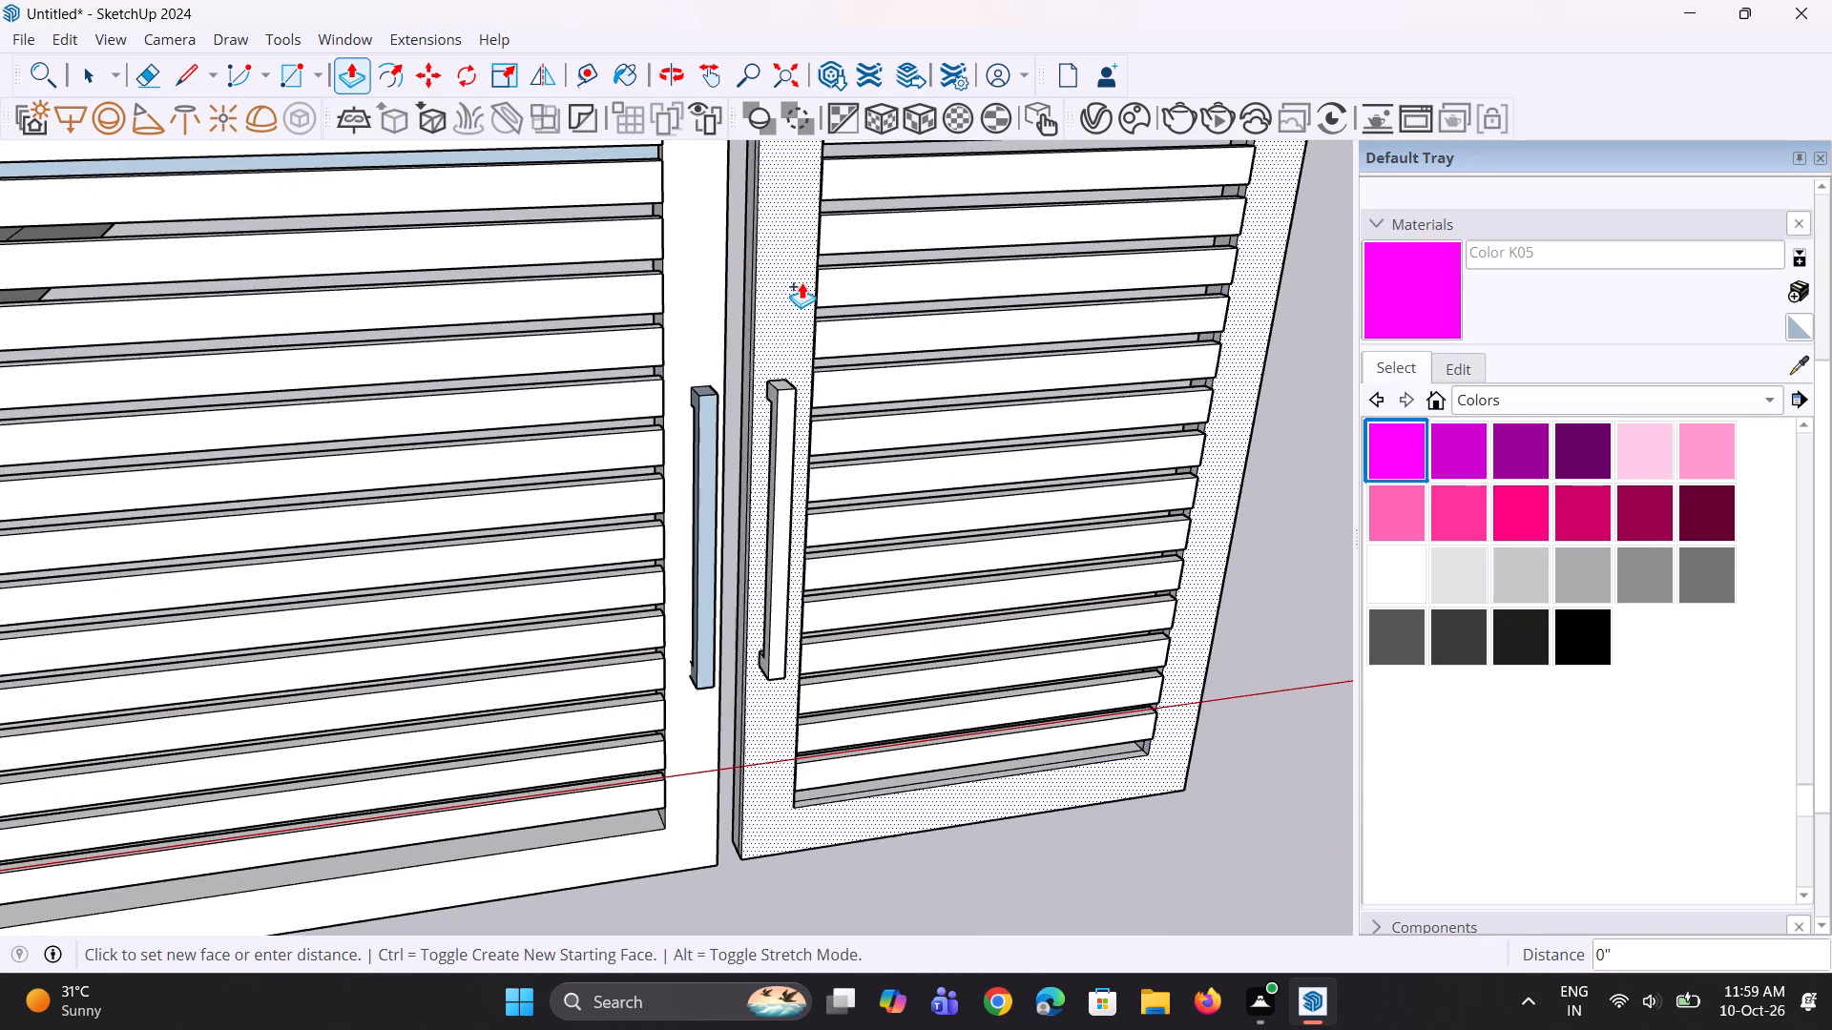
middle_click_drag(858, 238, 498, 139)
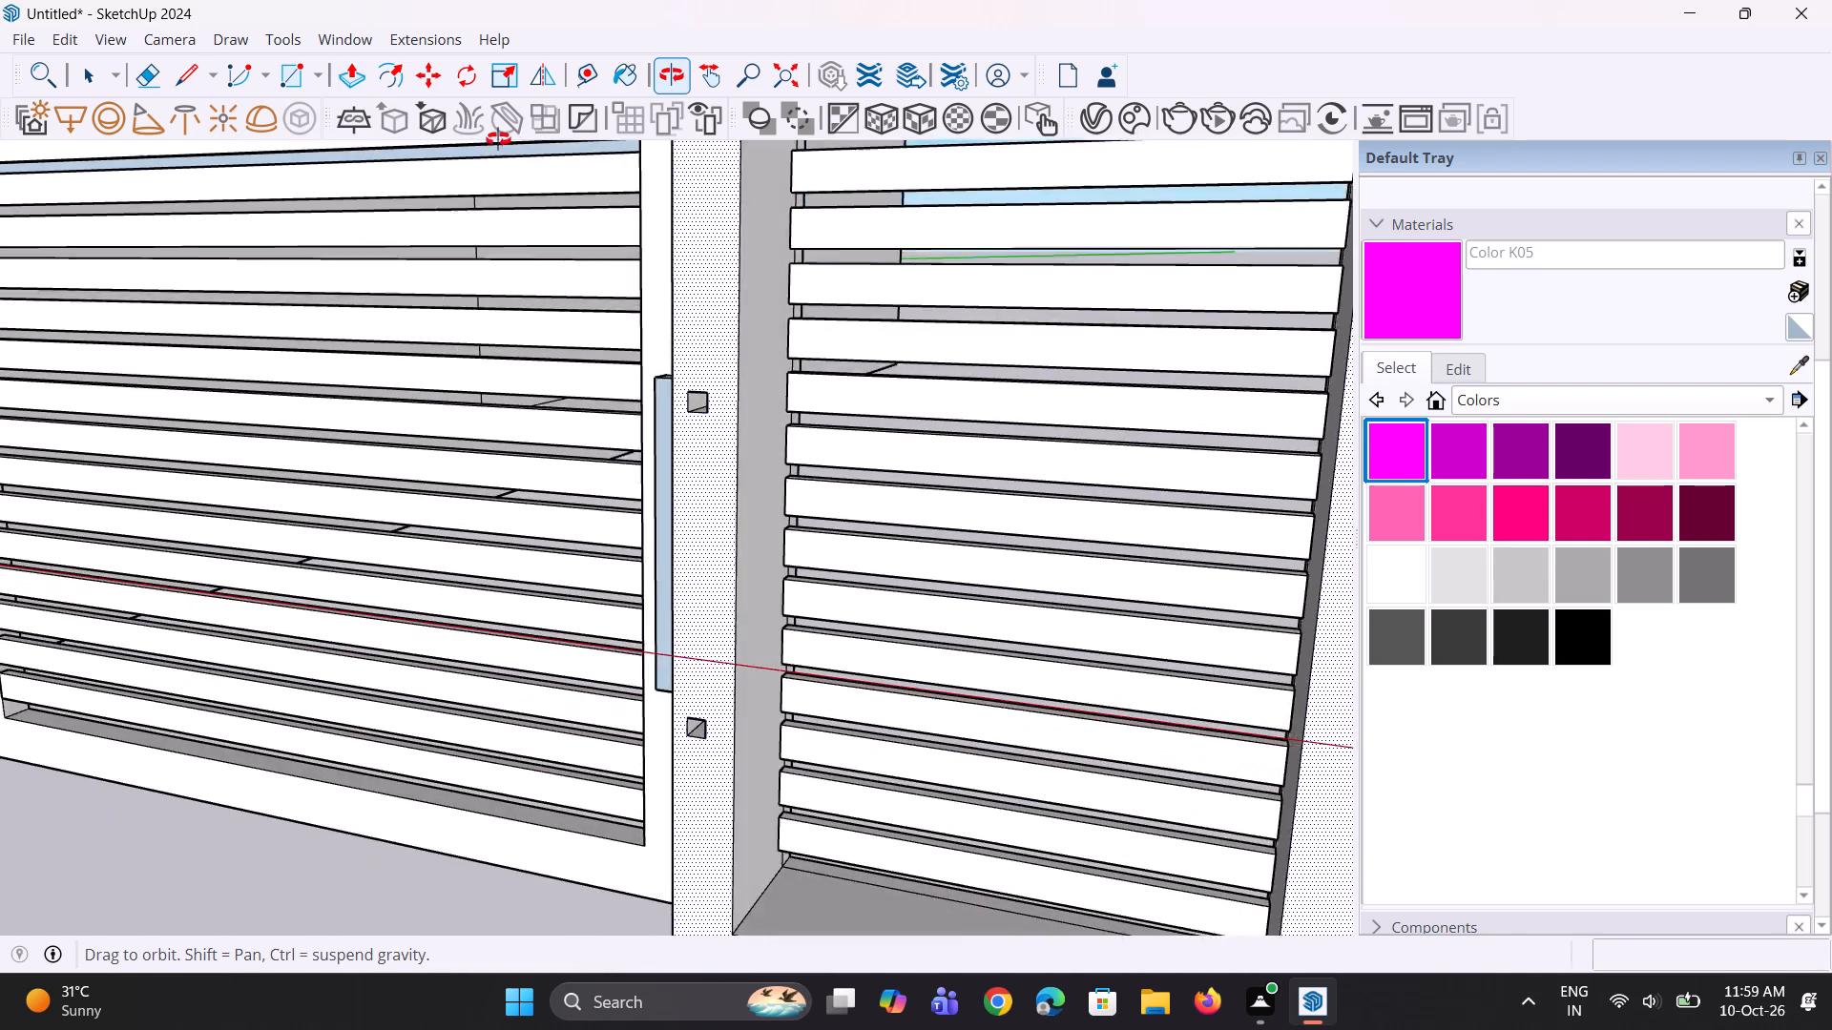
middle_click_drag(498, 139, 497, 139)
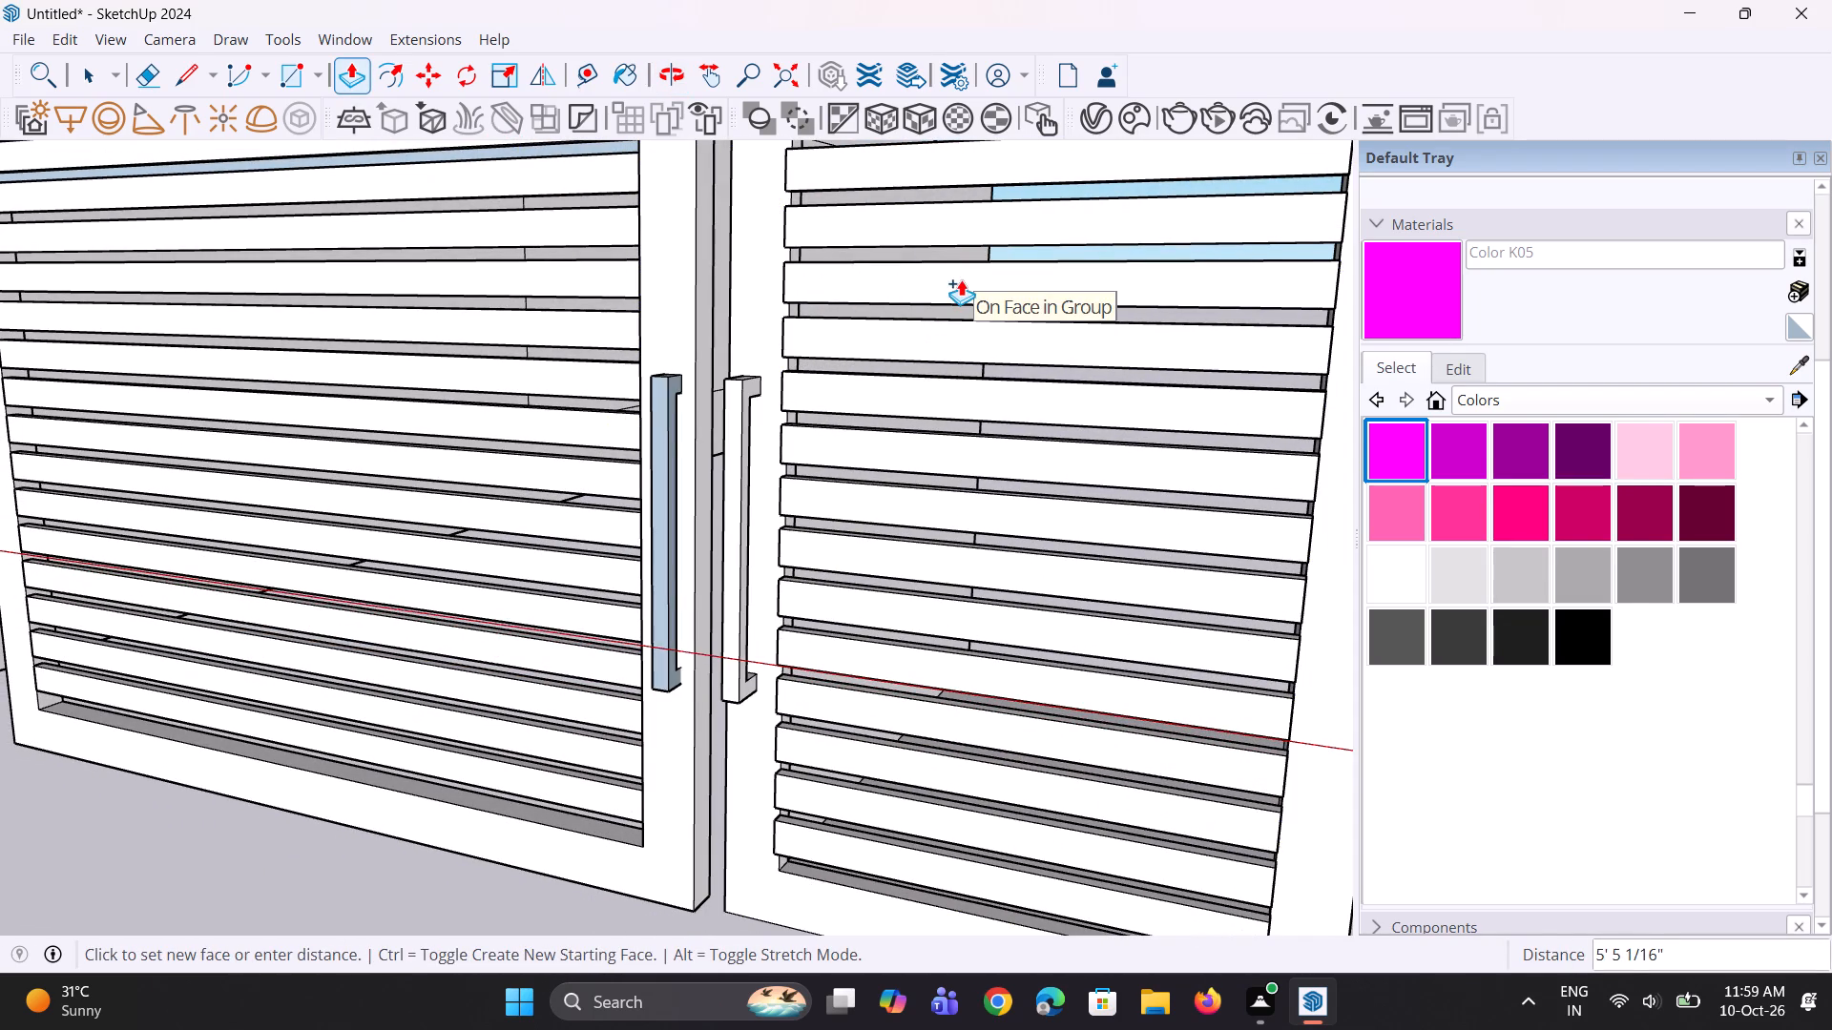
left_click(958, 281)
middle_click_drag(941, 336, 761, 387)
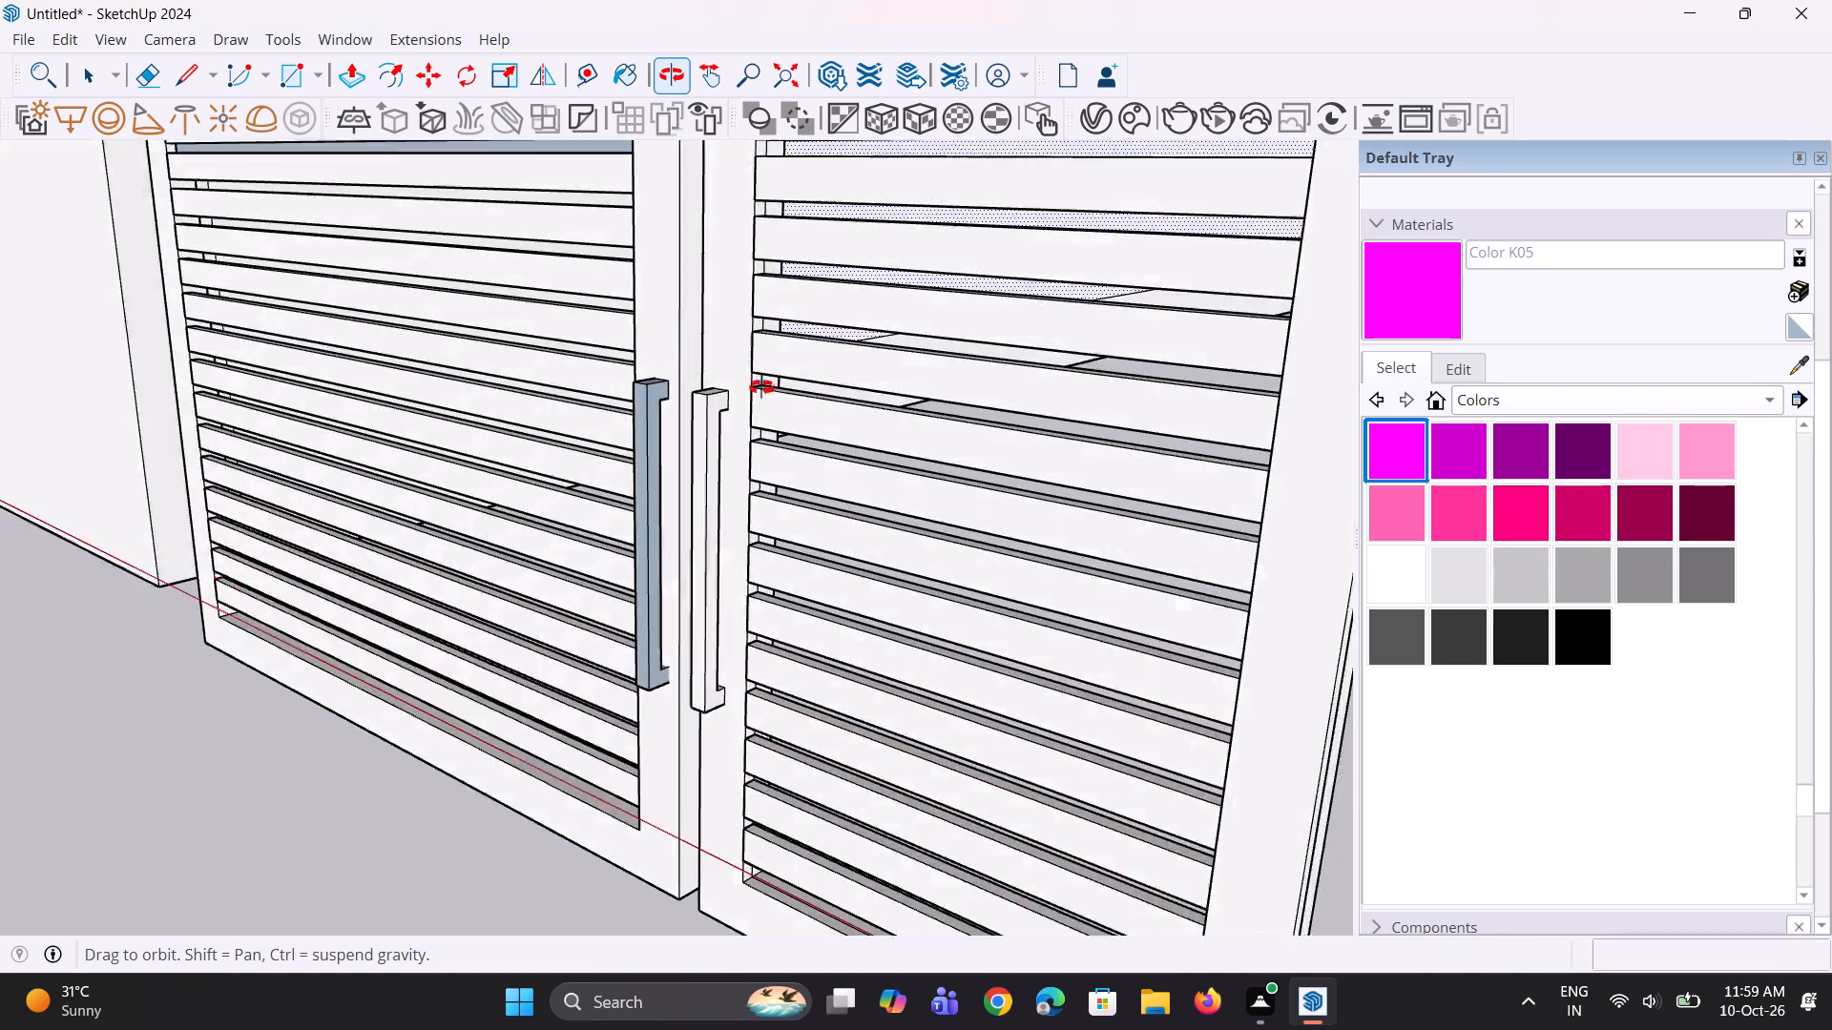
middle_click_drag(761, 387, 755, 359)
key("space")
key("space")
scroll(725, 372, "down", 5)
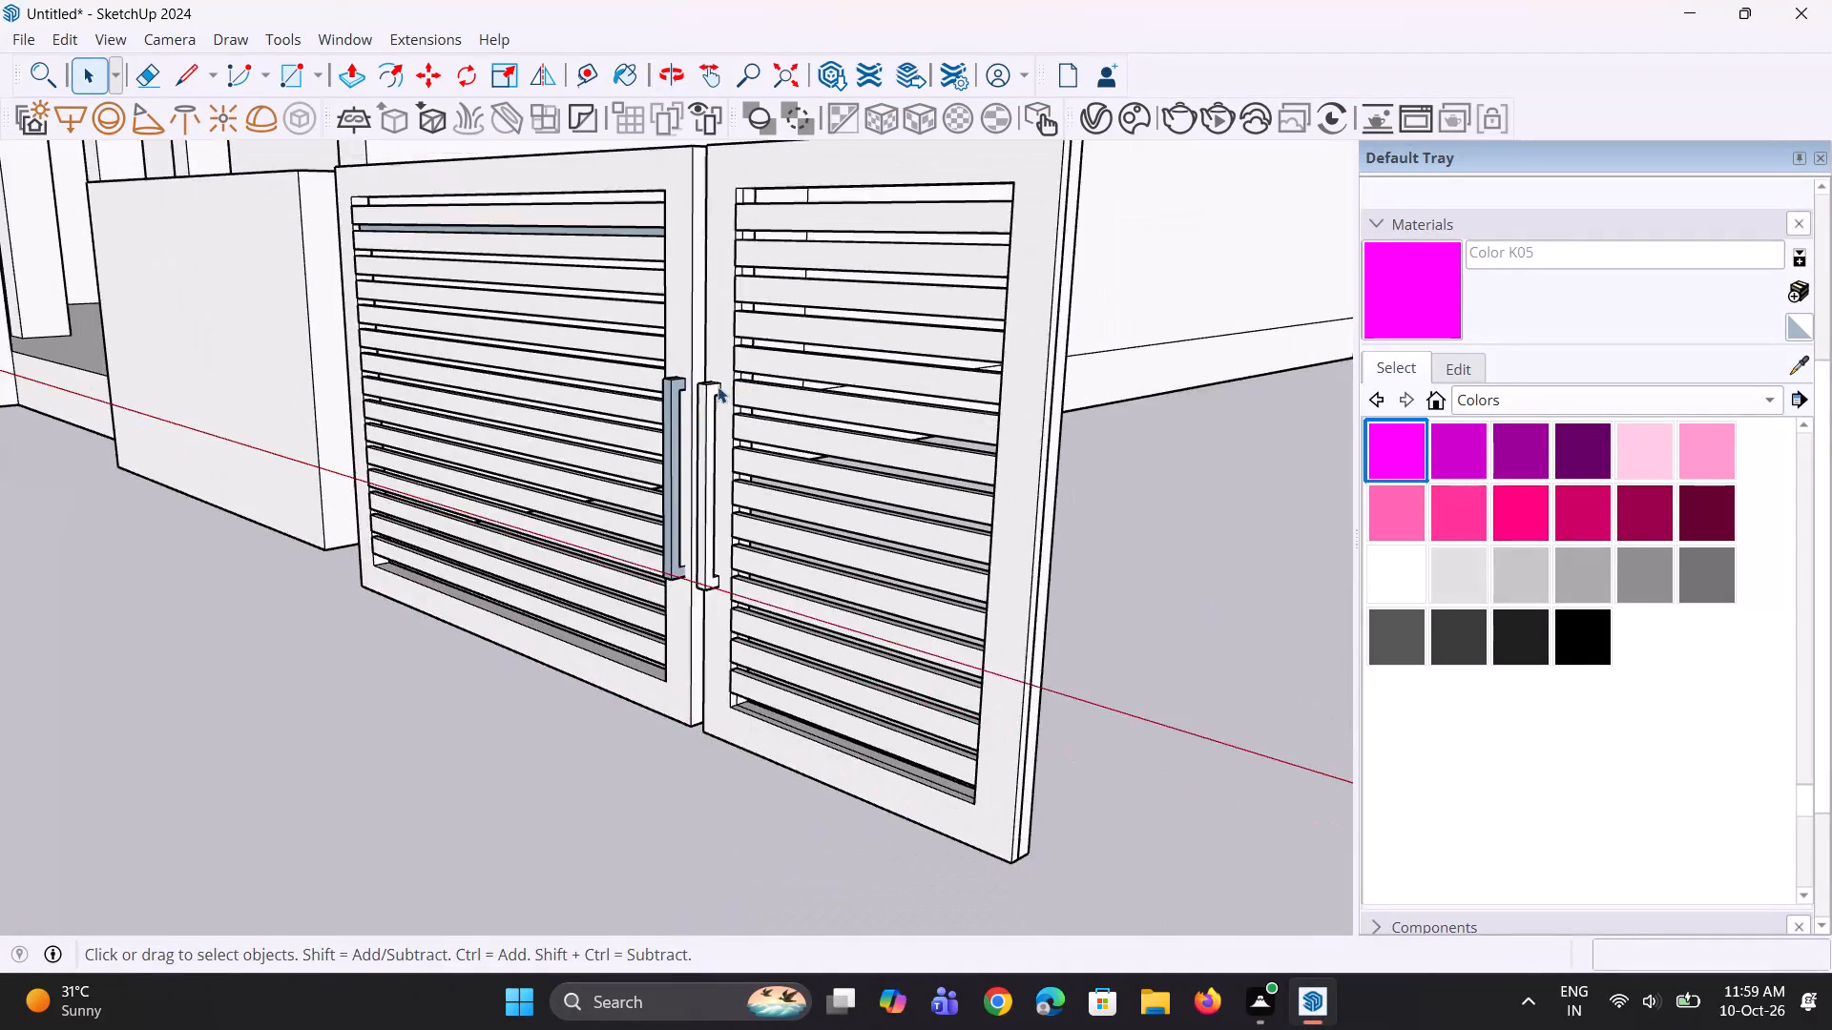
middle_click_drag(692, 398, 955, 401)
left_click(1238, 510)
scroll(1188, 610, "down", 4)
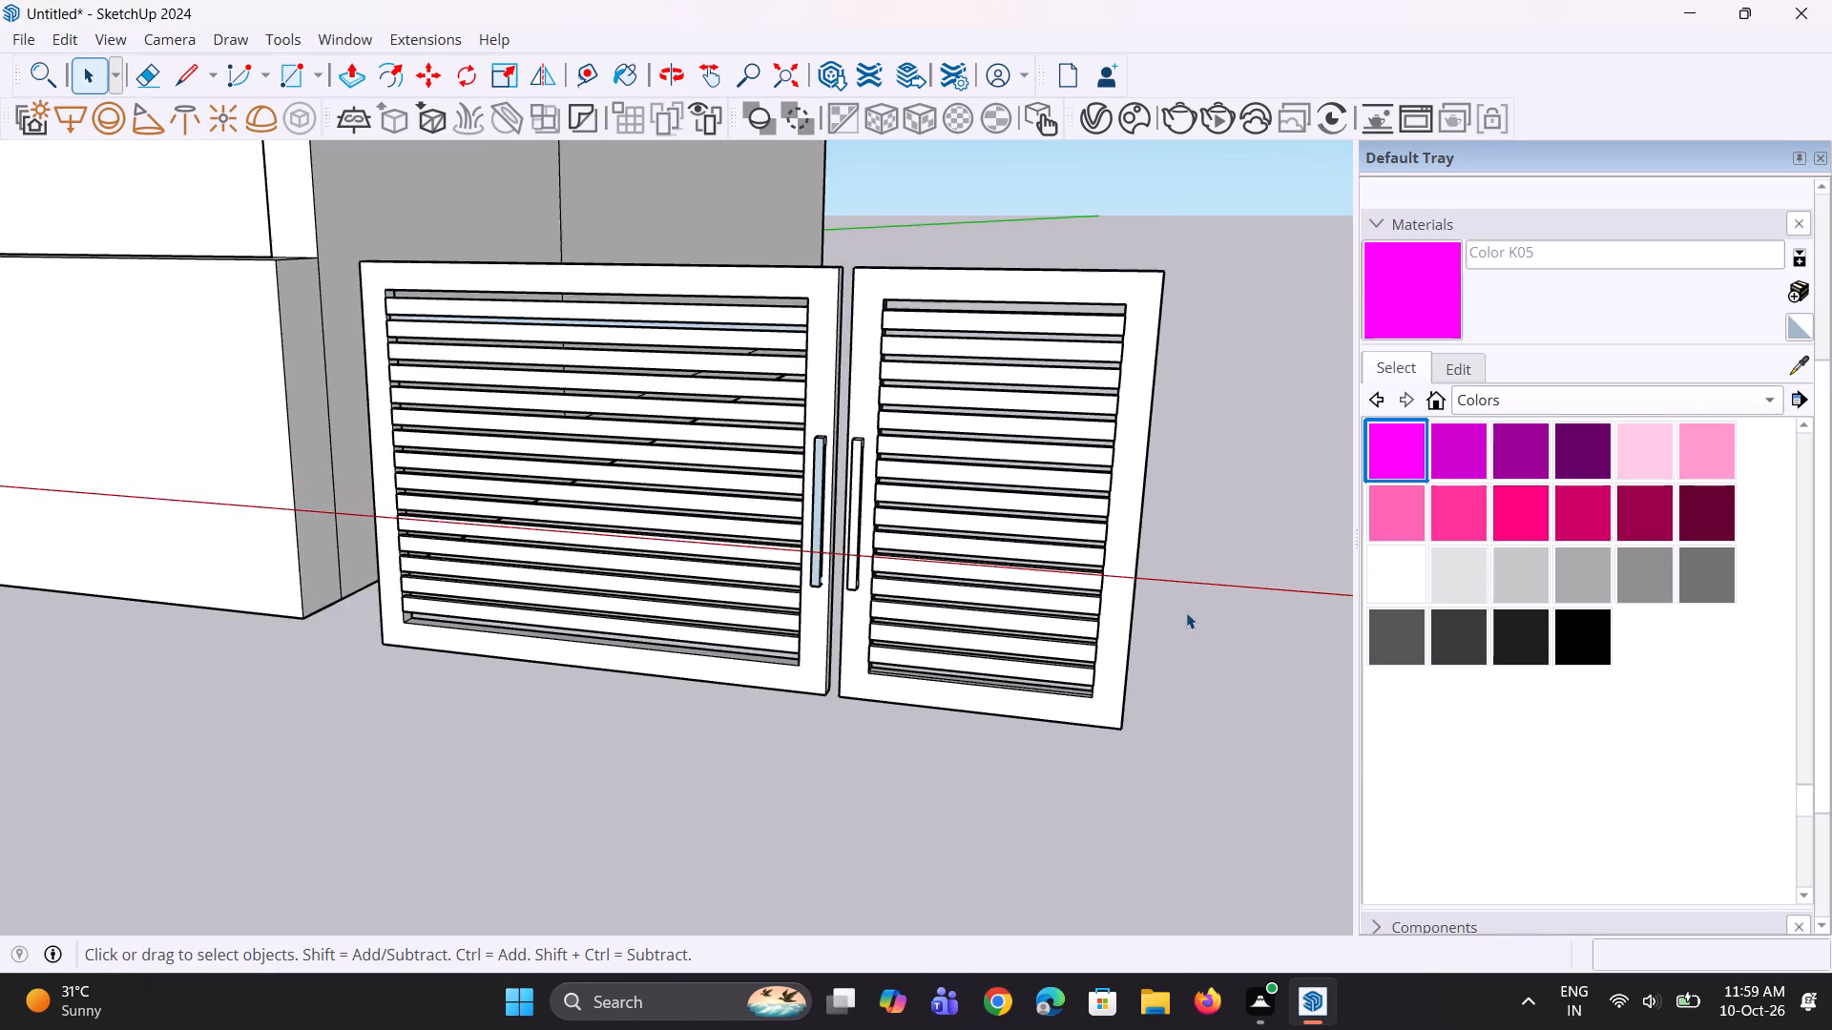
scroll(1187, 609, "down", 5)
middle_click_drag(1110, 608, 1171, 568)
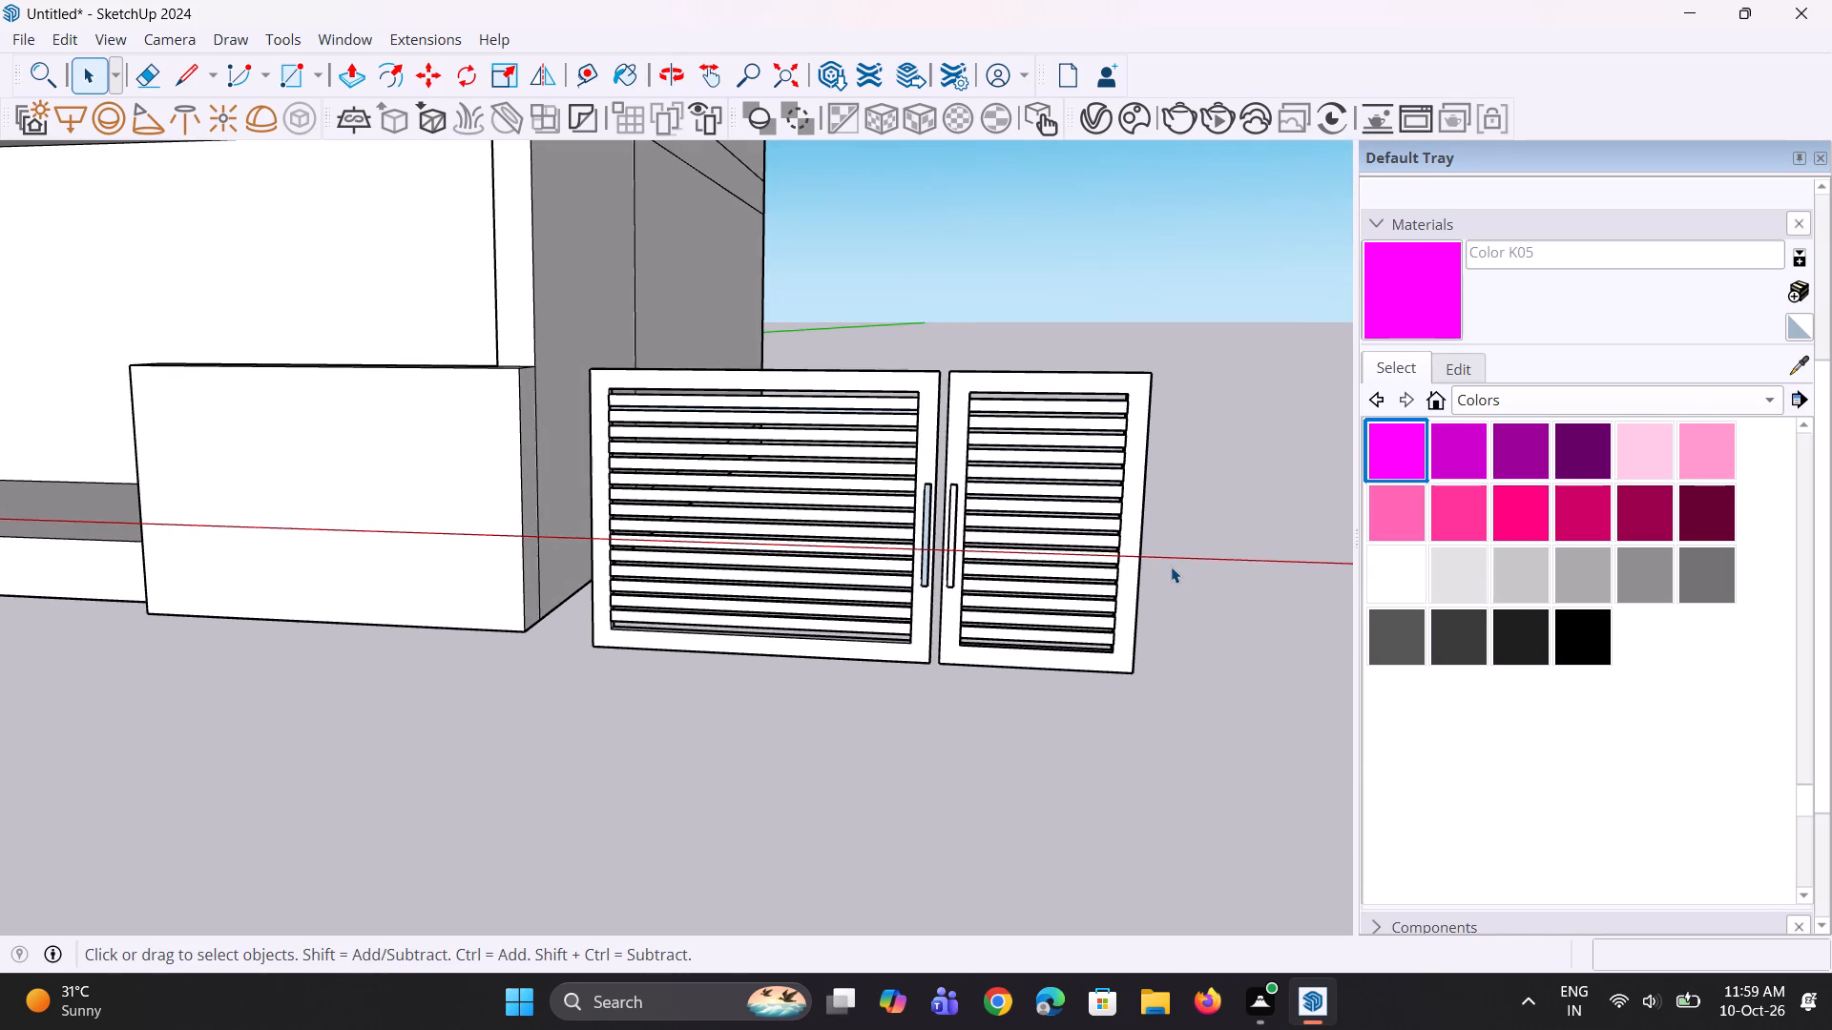
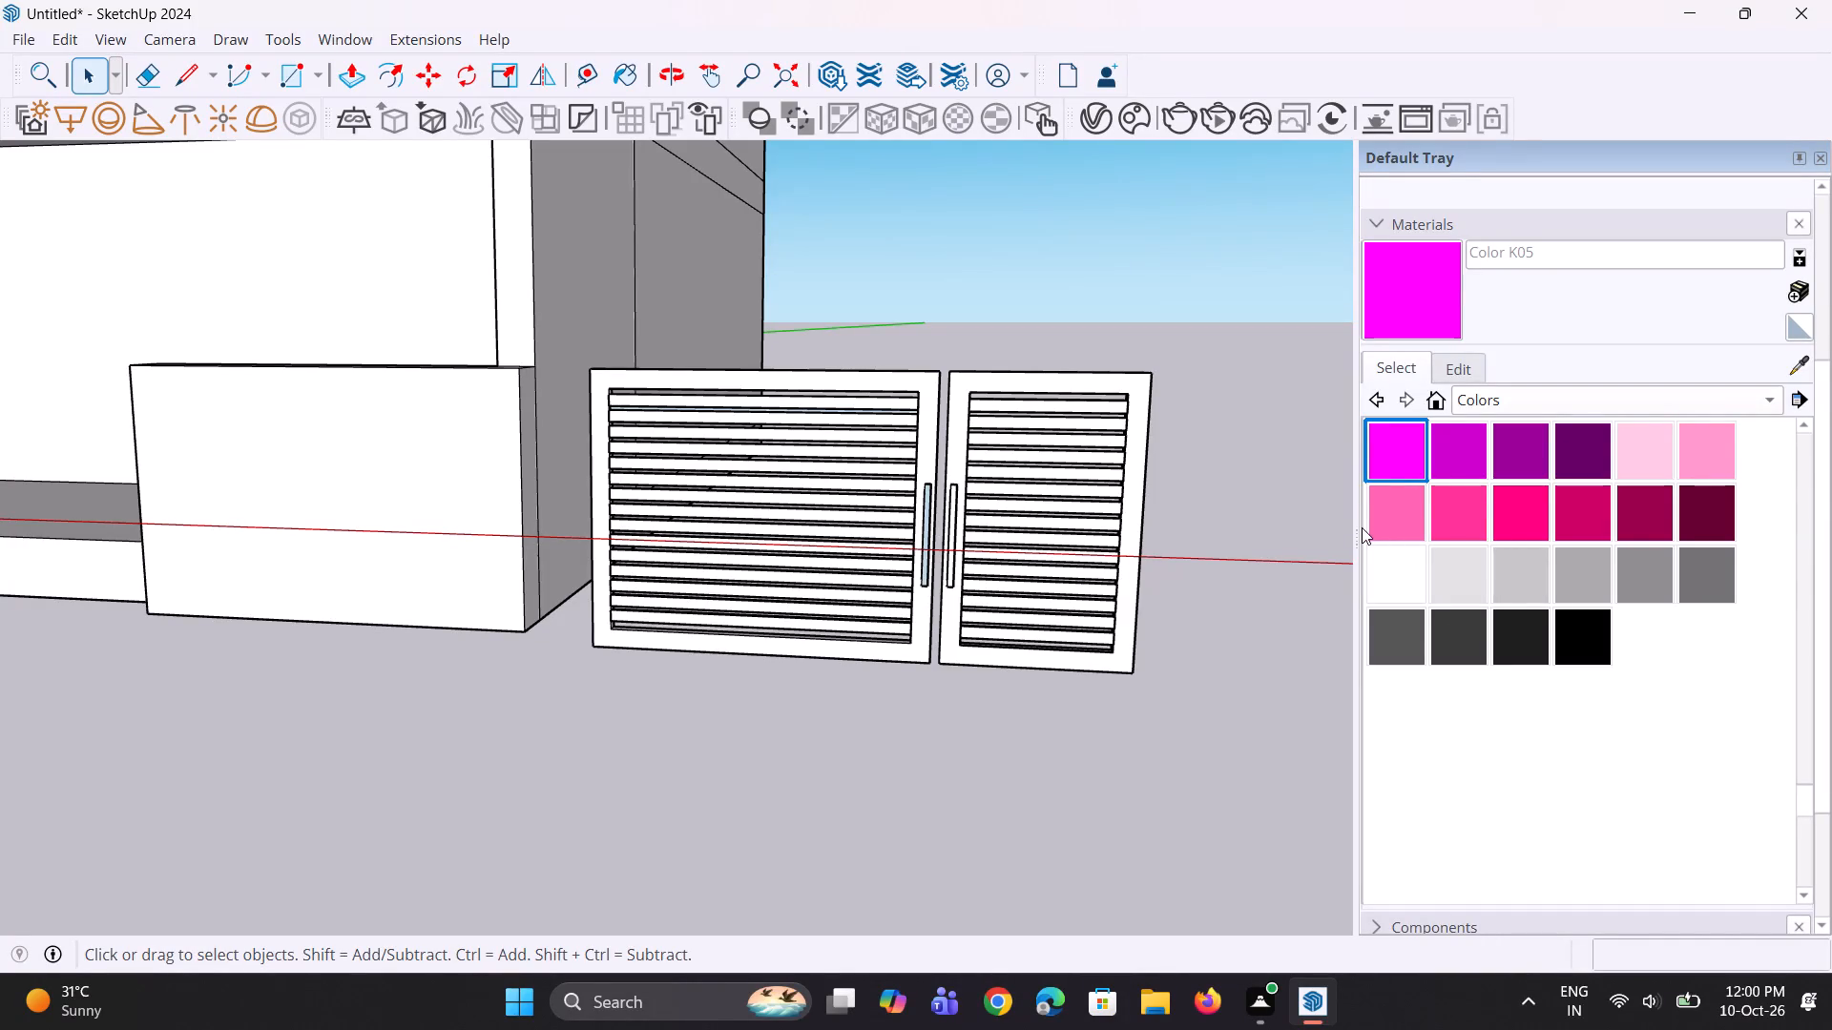
Examine the two slatted panels beside the building's front walls and gate opening from several angles and distances.
scroll(1222, 503, "down", 2)
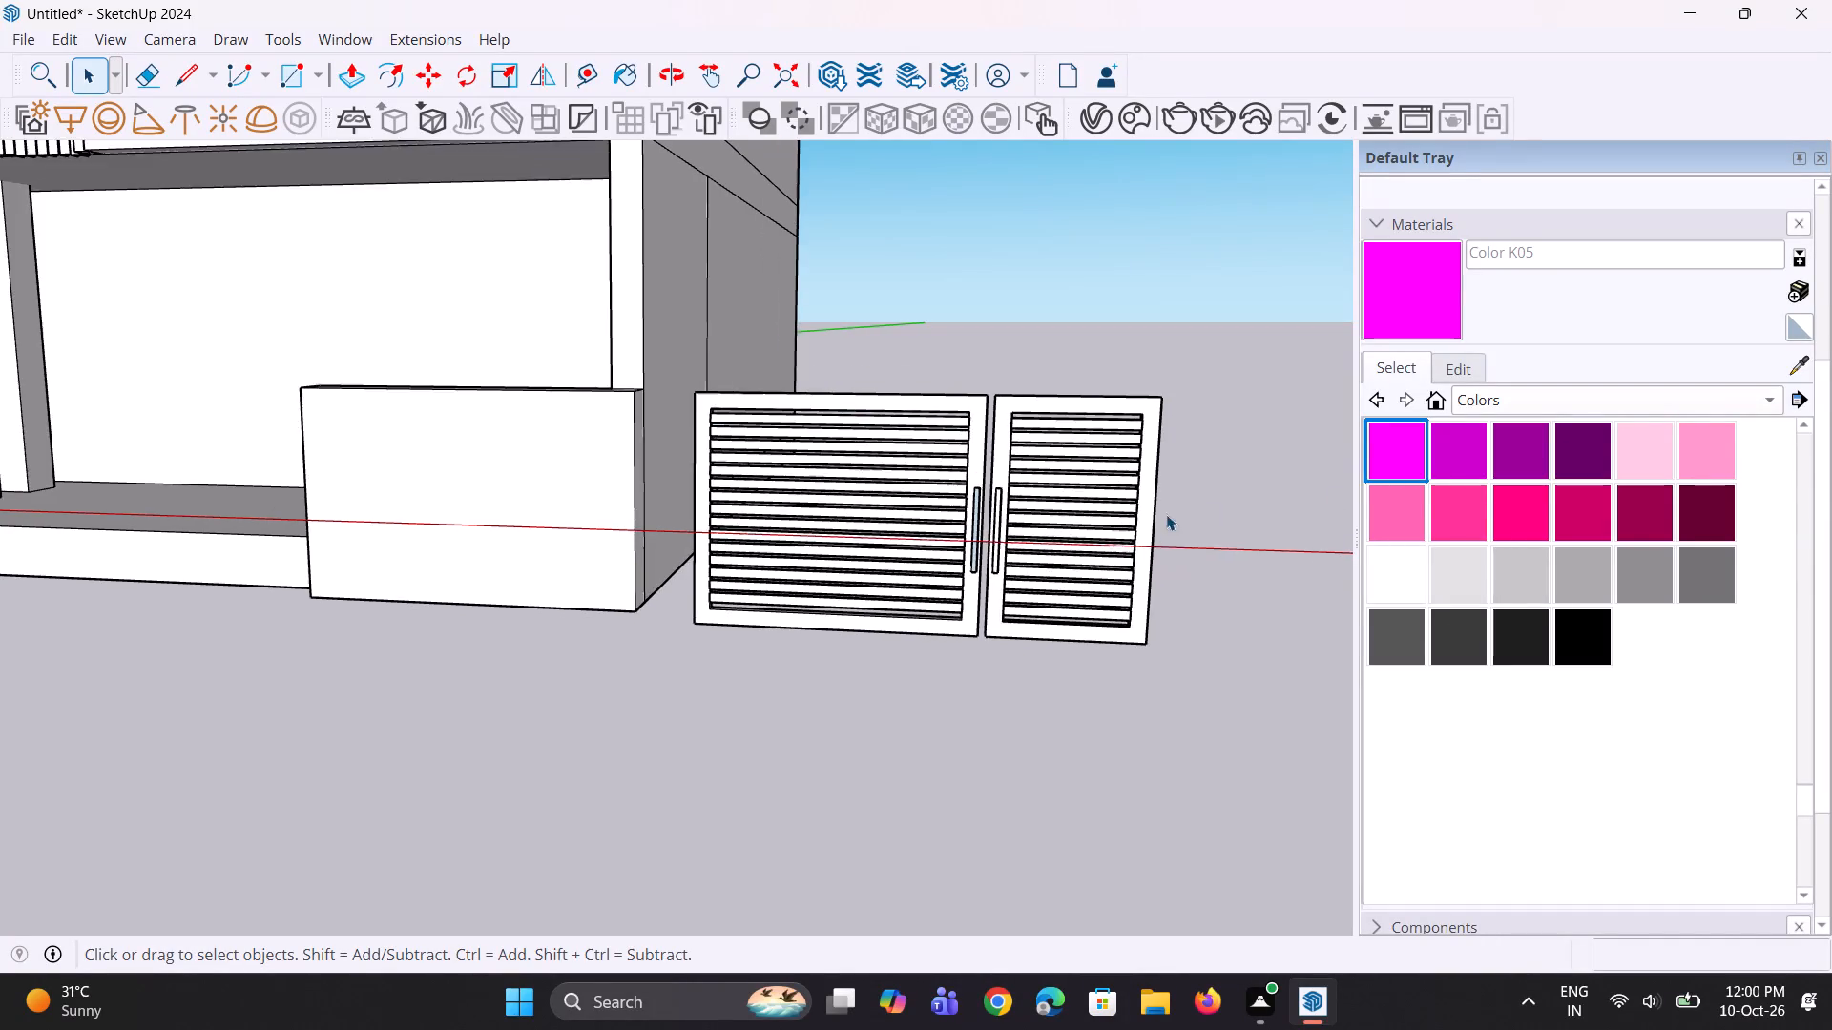
scroll(1166, 514, "down", 1)
middle_click_drag(1131, 538, 1184, 550)
scroll(766, 525, "up", 3)
middle_click_drag(772, 524, 827, 547)
scroll(824, 547, "up", 1)
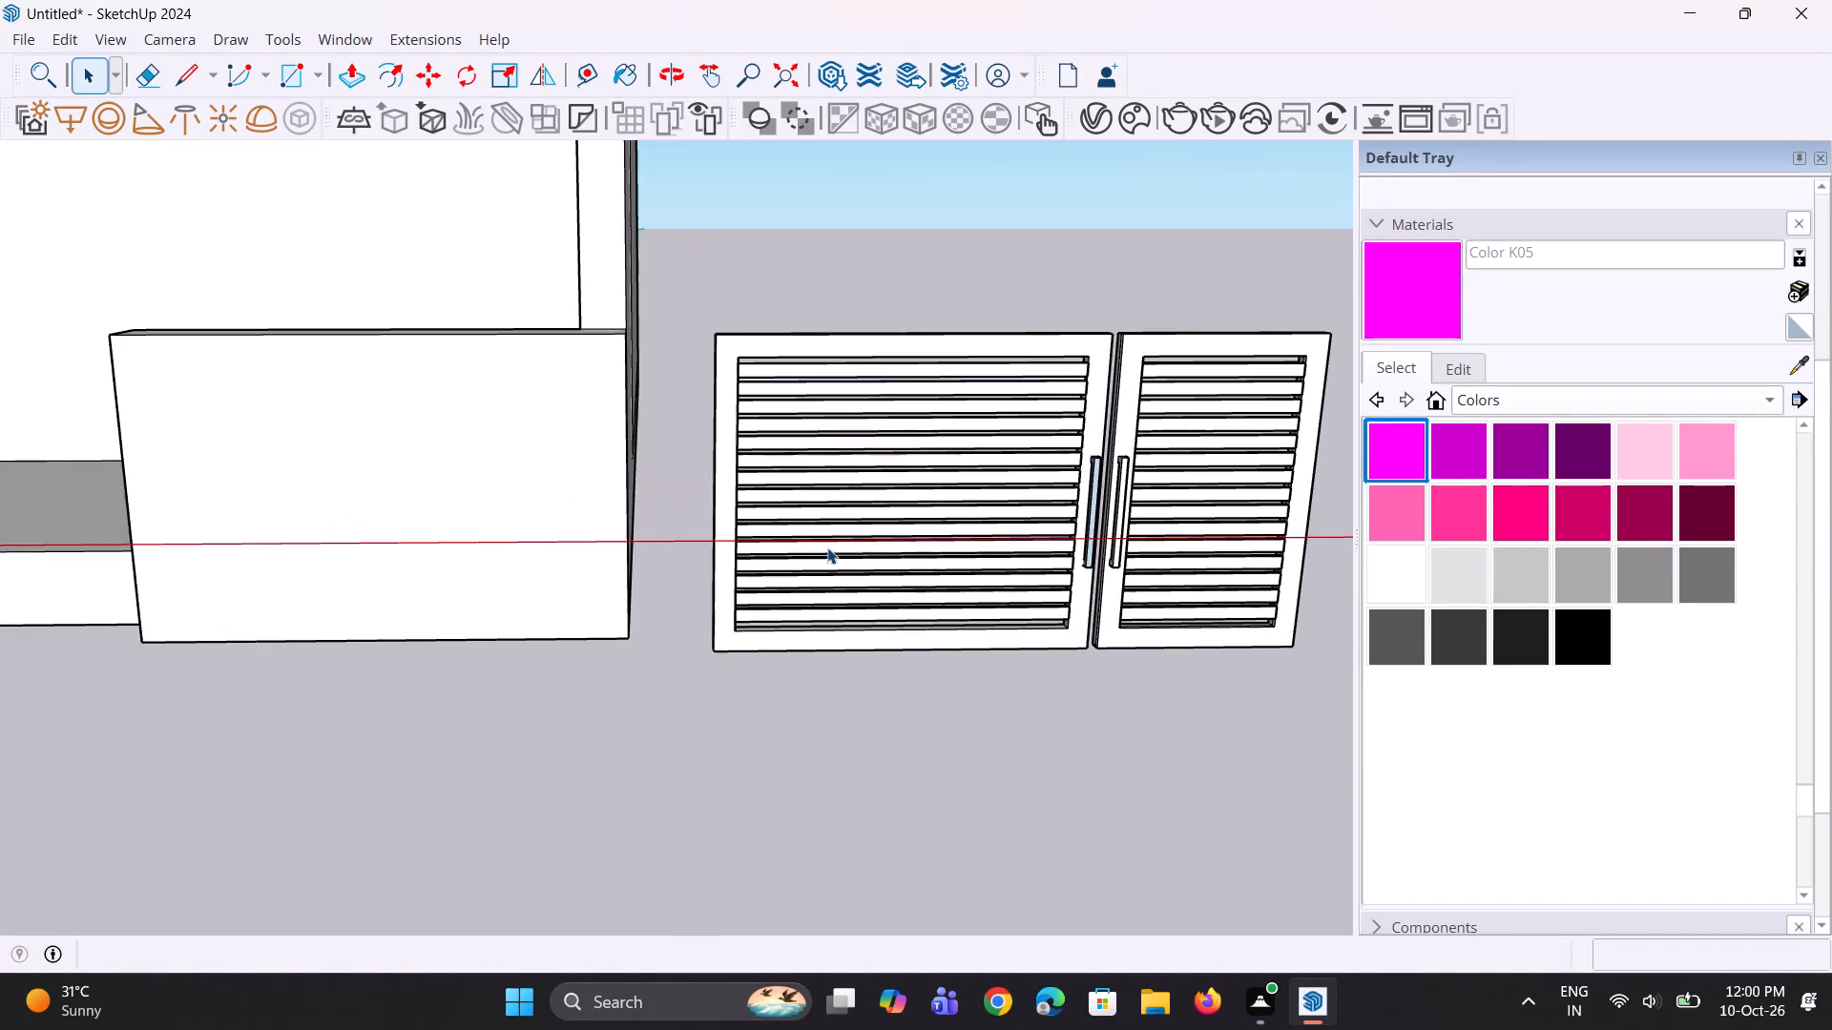
scroll(788, 527, "down", 7)
middle_click_drag(758, 566, 758, 544)
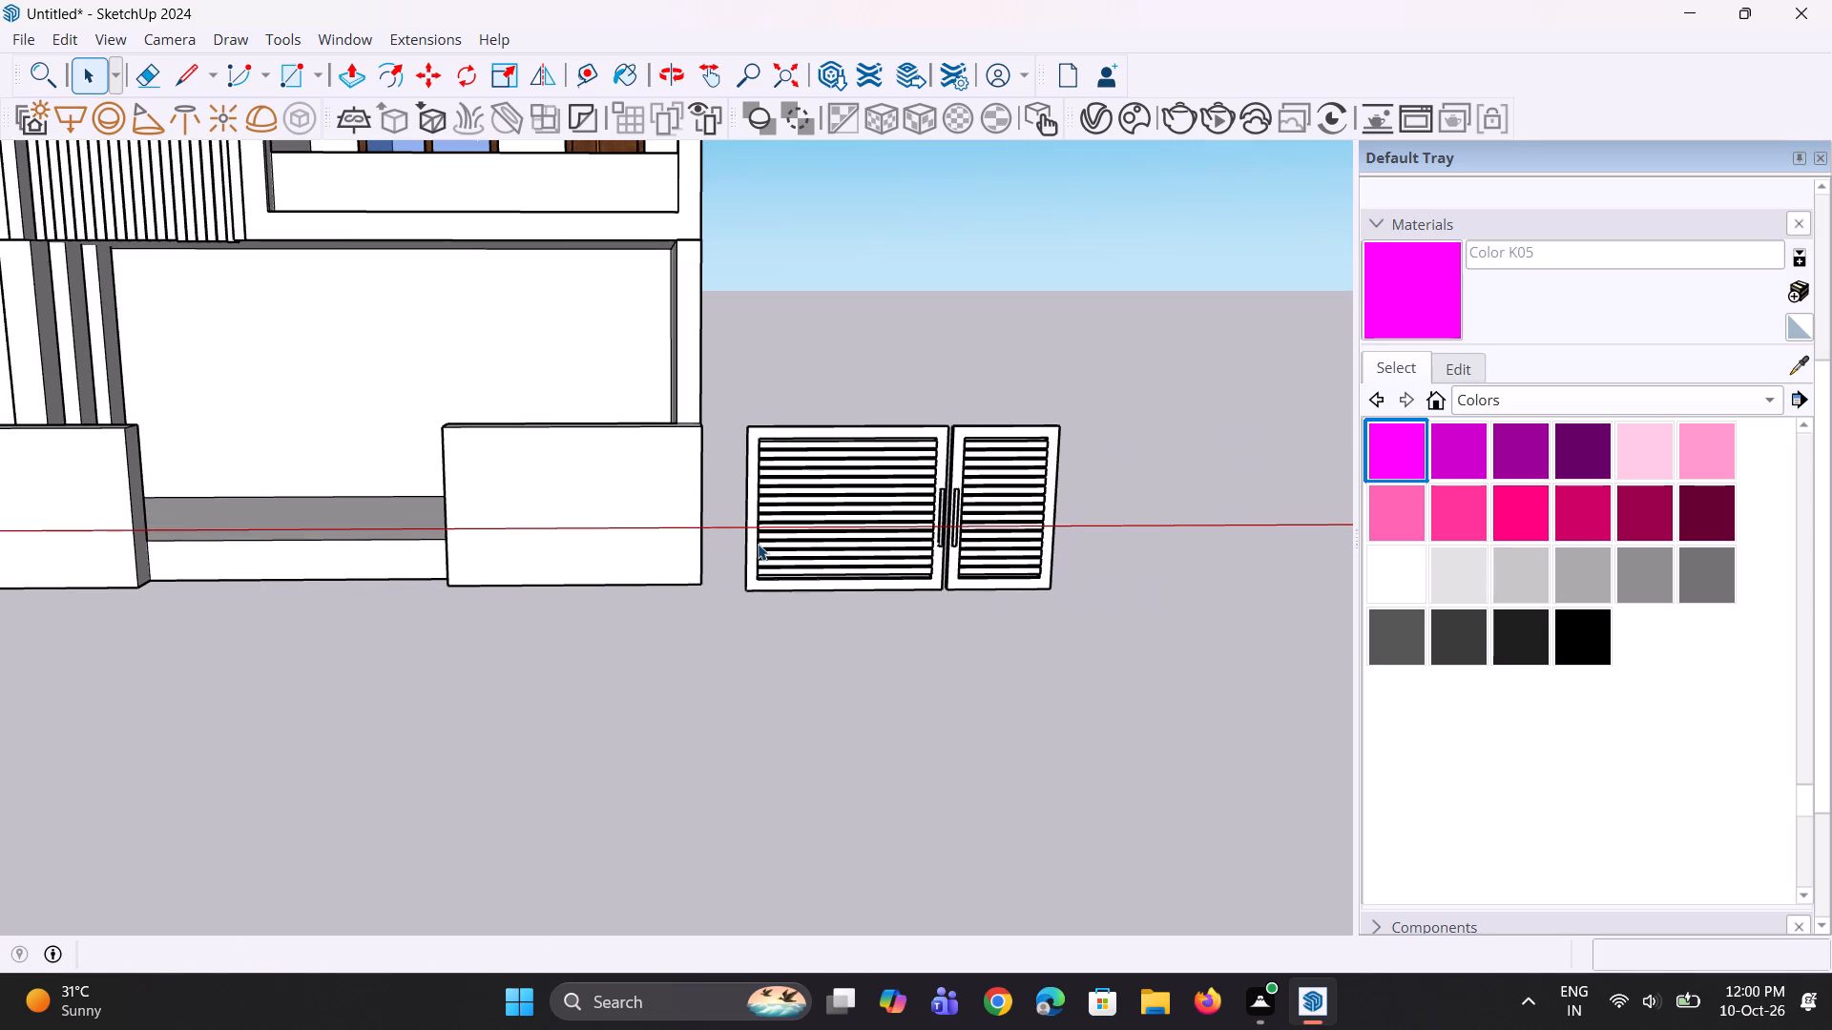
middle_click_drag(831, 545, 828, 484)
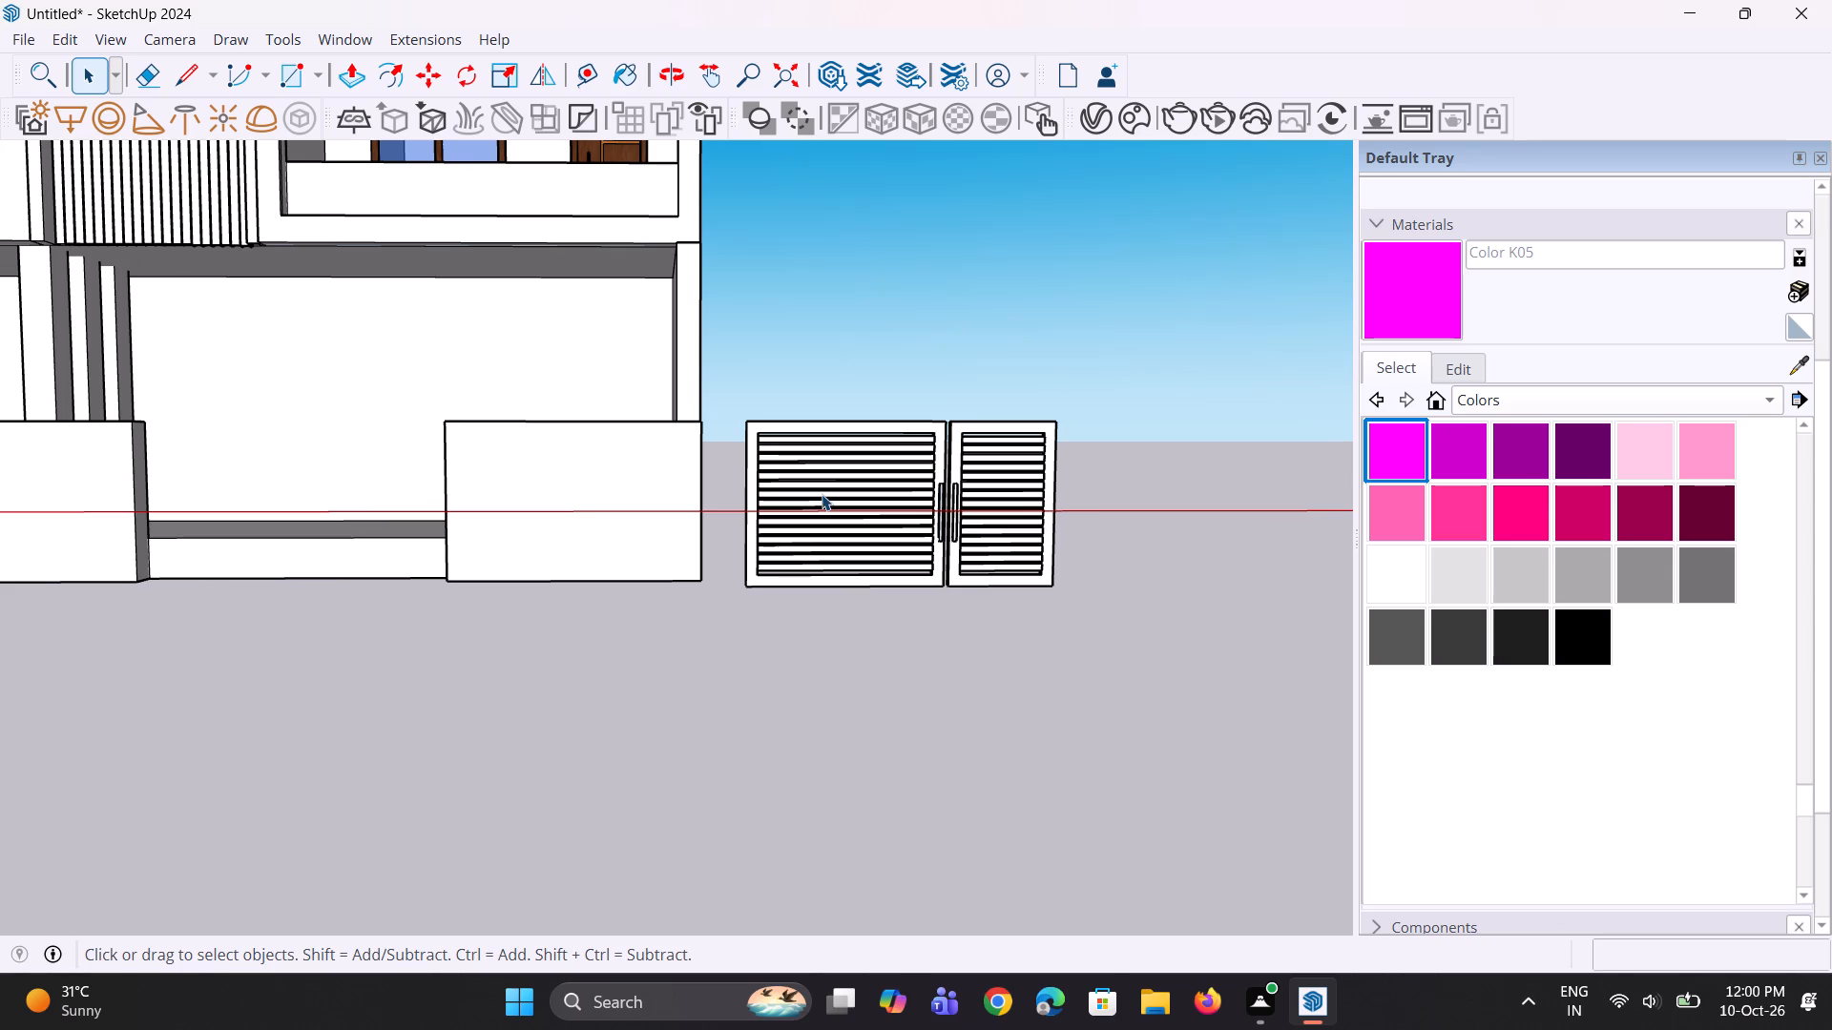
scroll(822, 494, "down", 4)
middle_click_drag(828, 492, 811, 505)
scroll(811, 505, "up", 4)
middle_click_drag(811, 505, 802, 594)
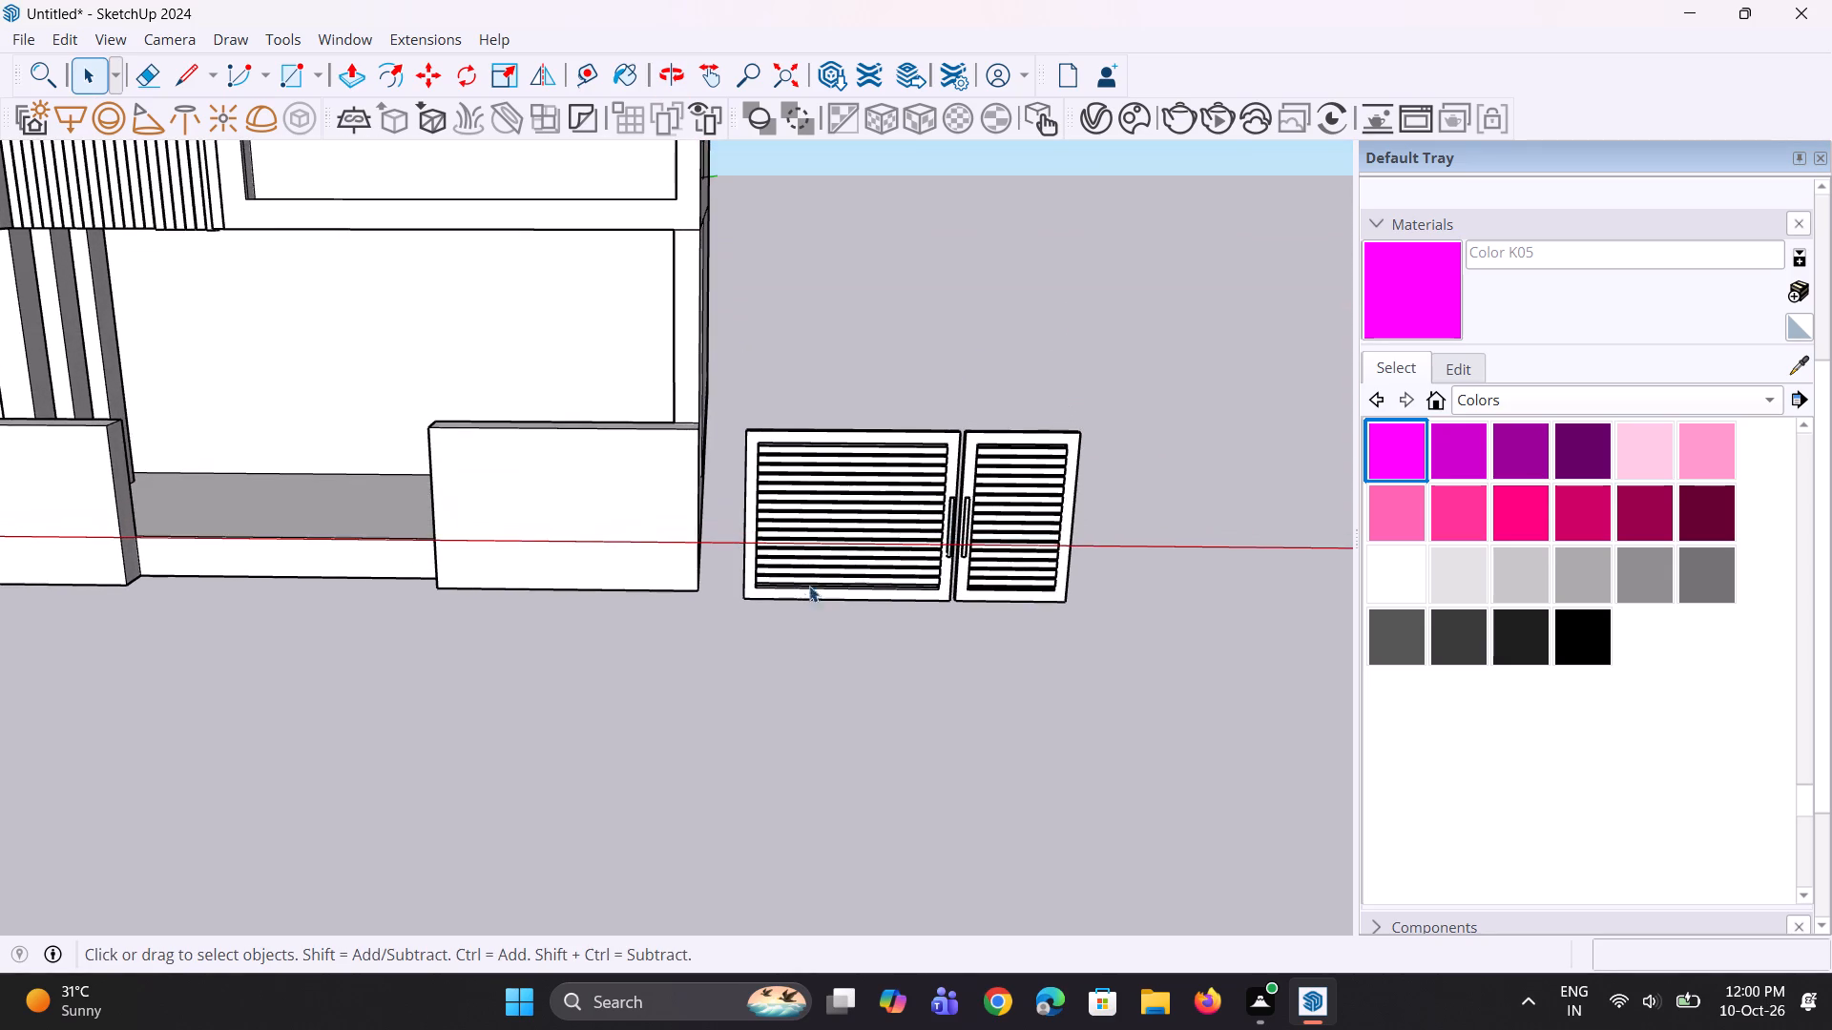
scroll(813, 565, "down", 8)
middle_click_drag(818, 598, 843, 555)
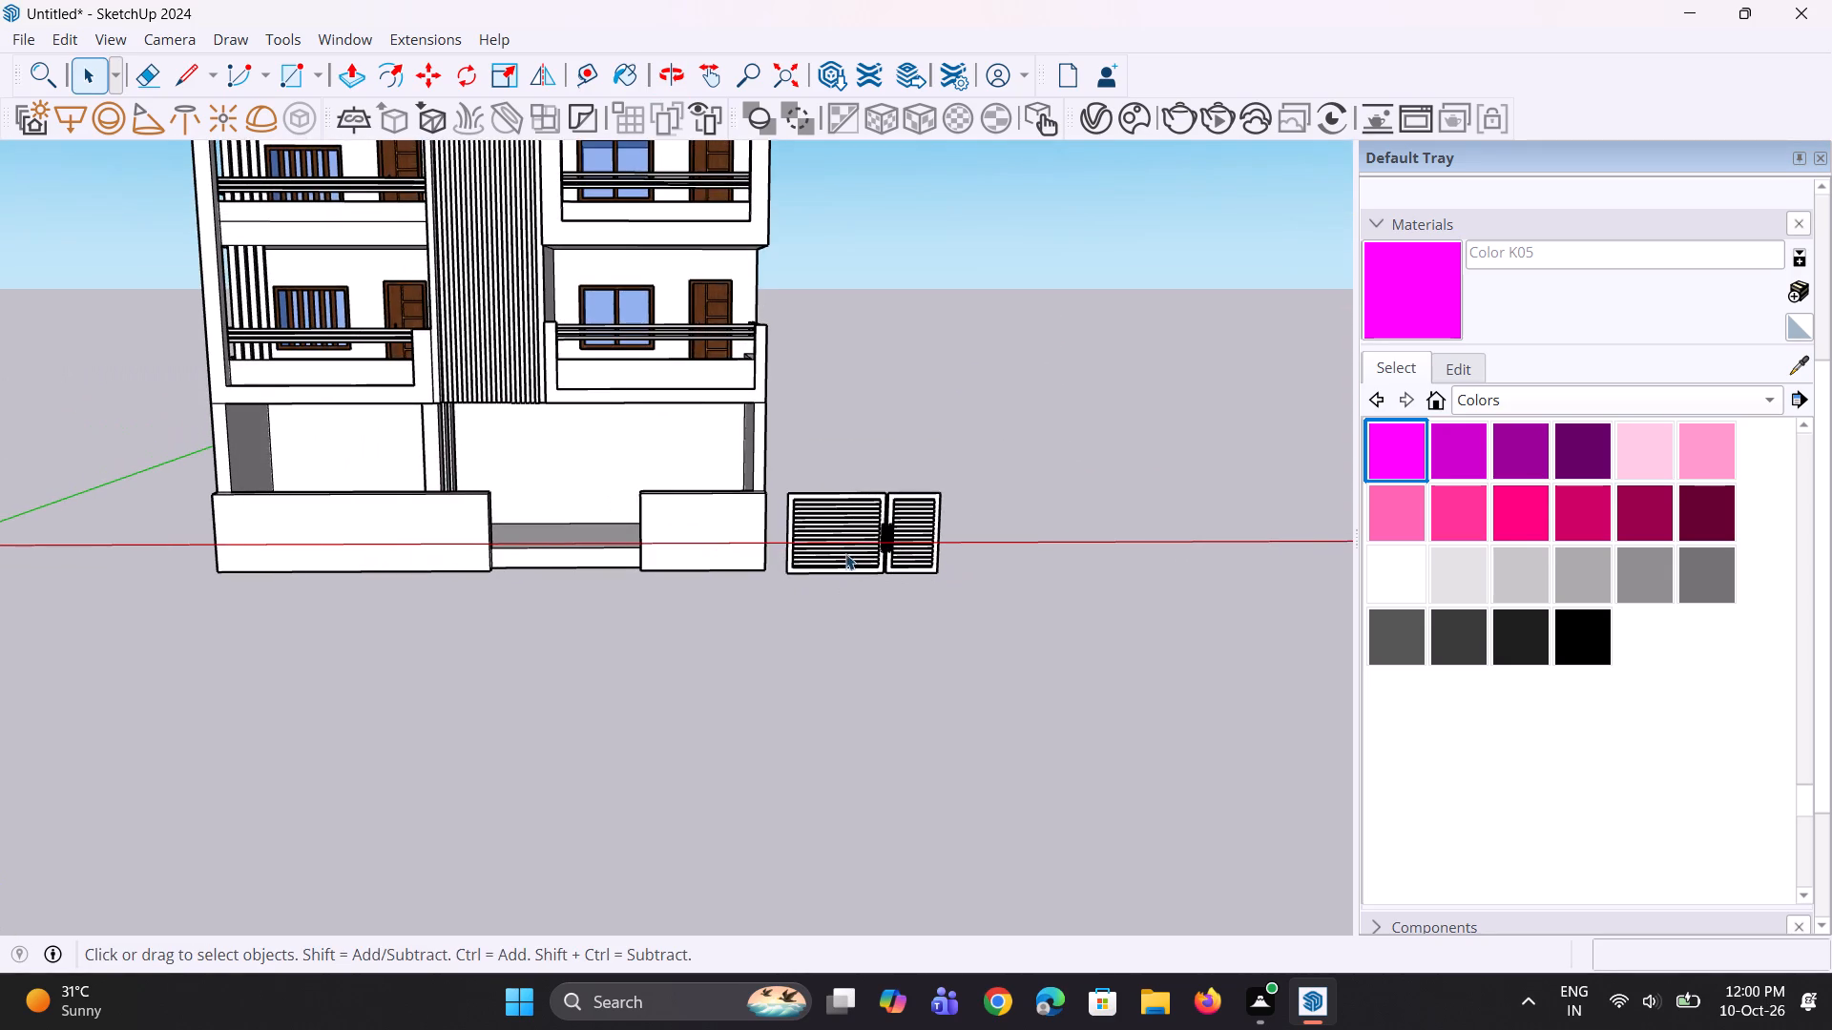
scroll(845, 553, "up", 2)
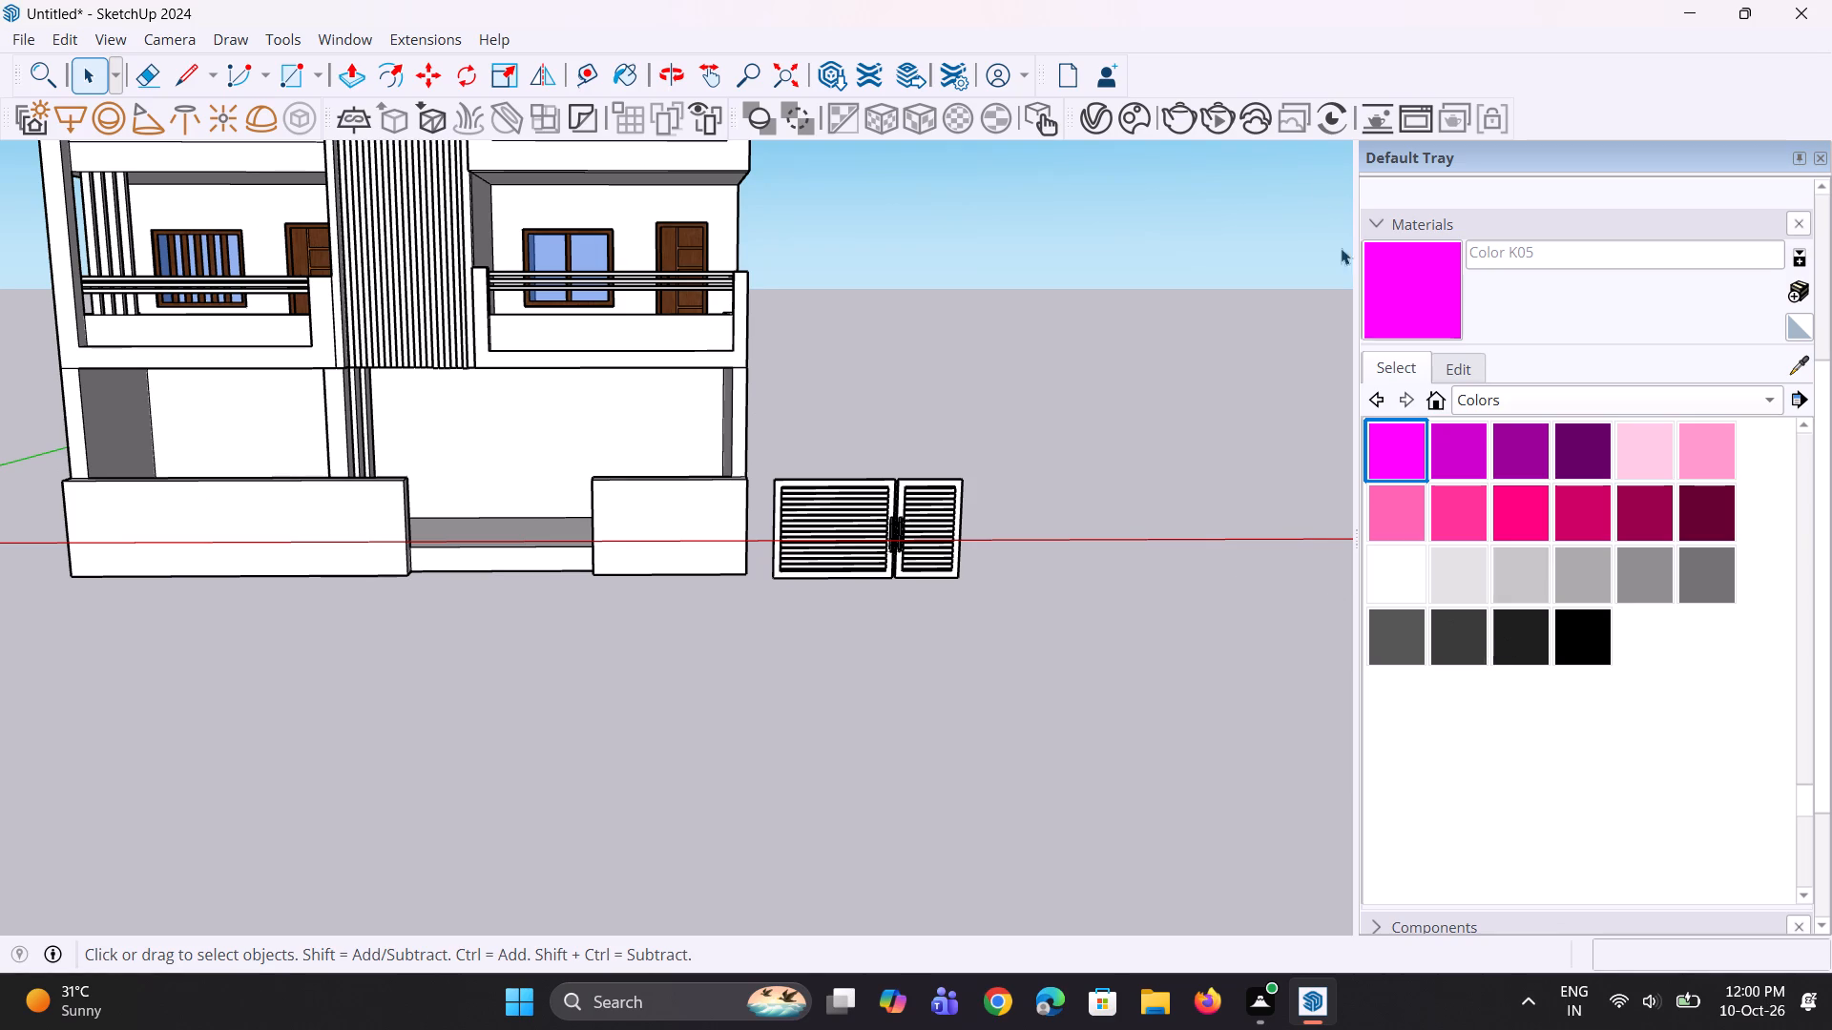
middle_click(979, 485)
Group the two slatted panels together with their handles.
left_click(995, 506)
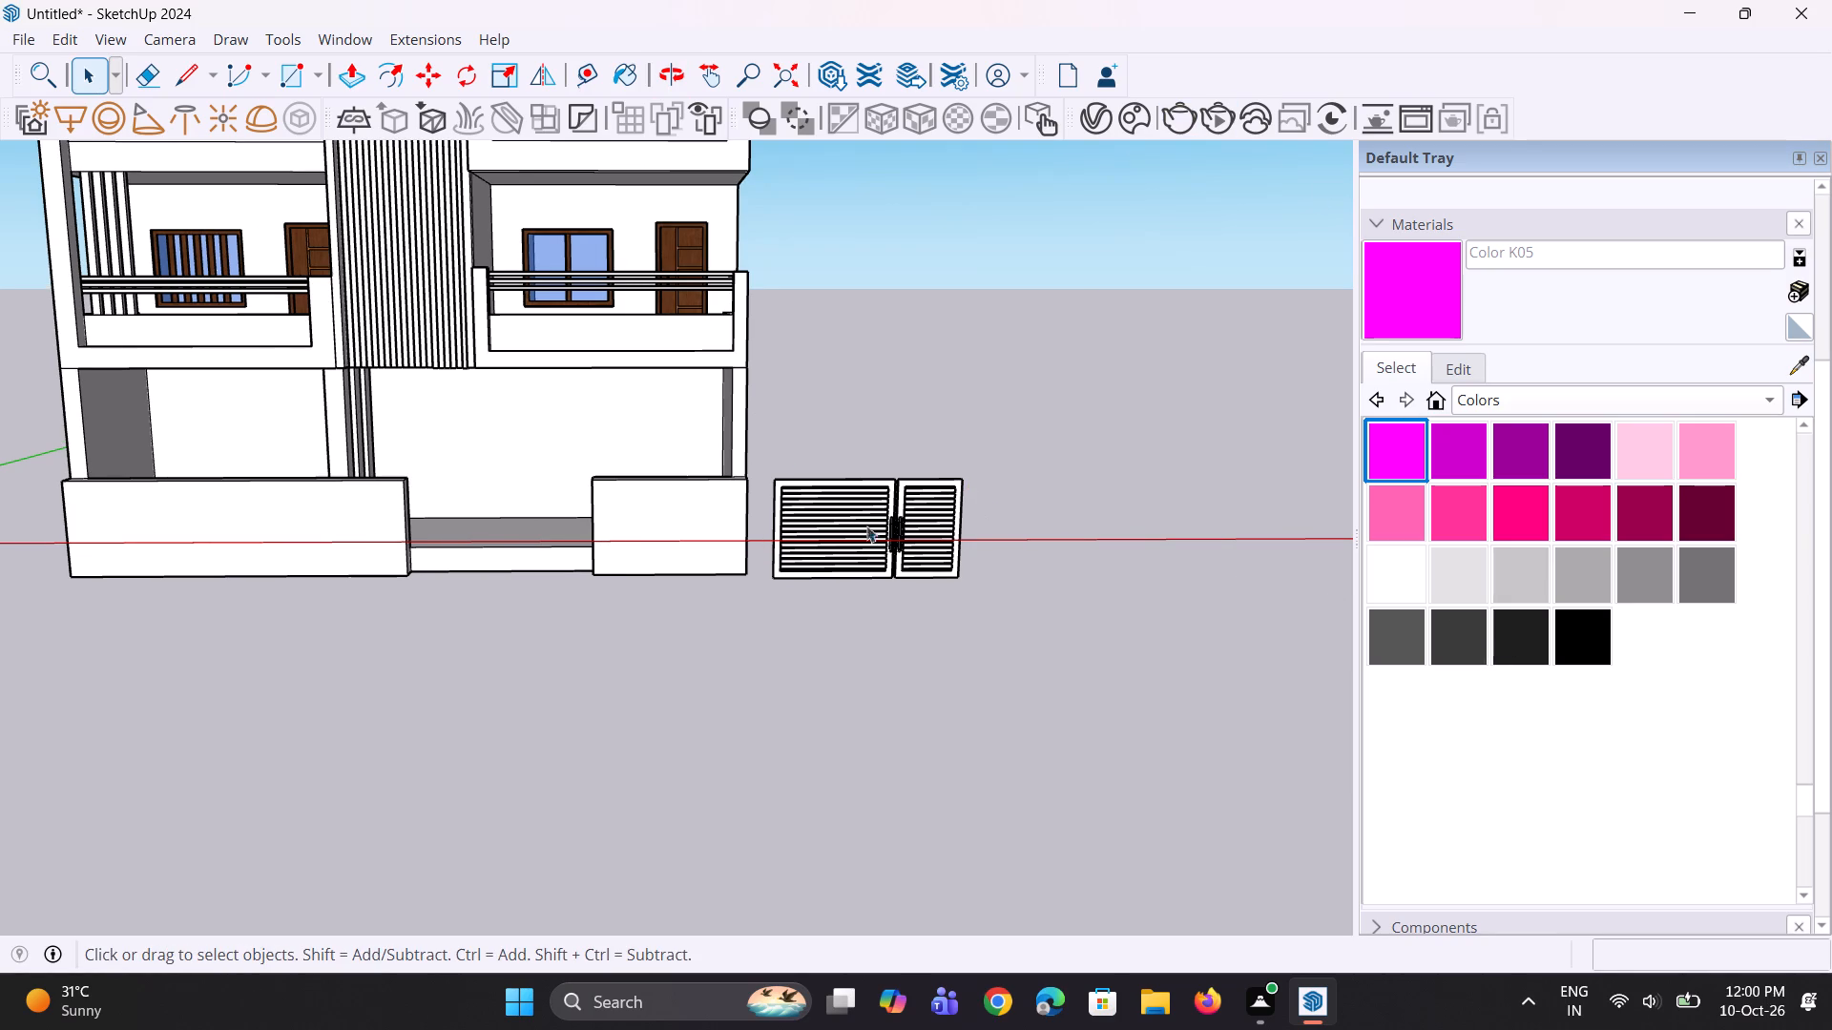
middle_click_drag(786, 451, 792, 467)
left_click_drag(765, 452, 1018, 656)
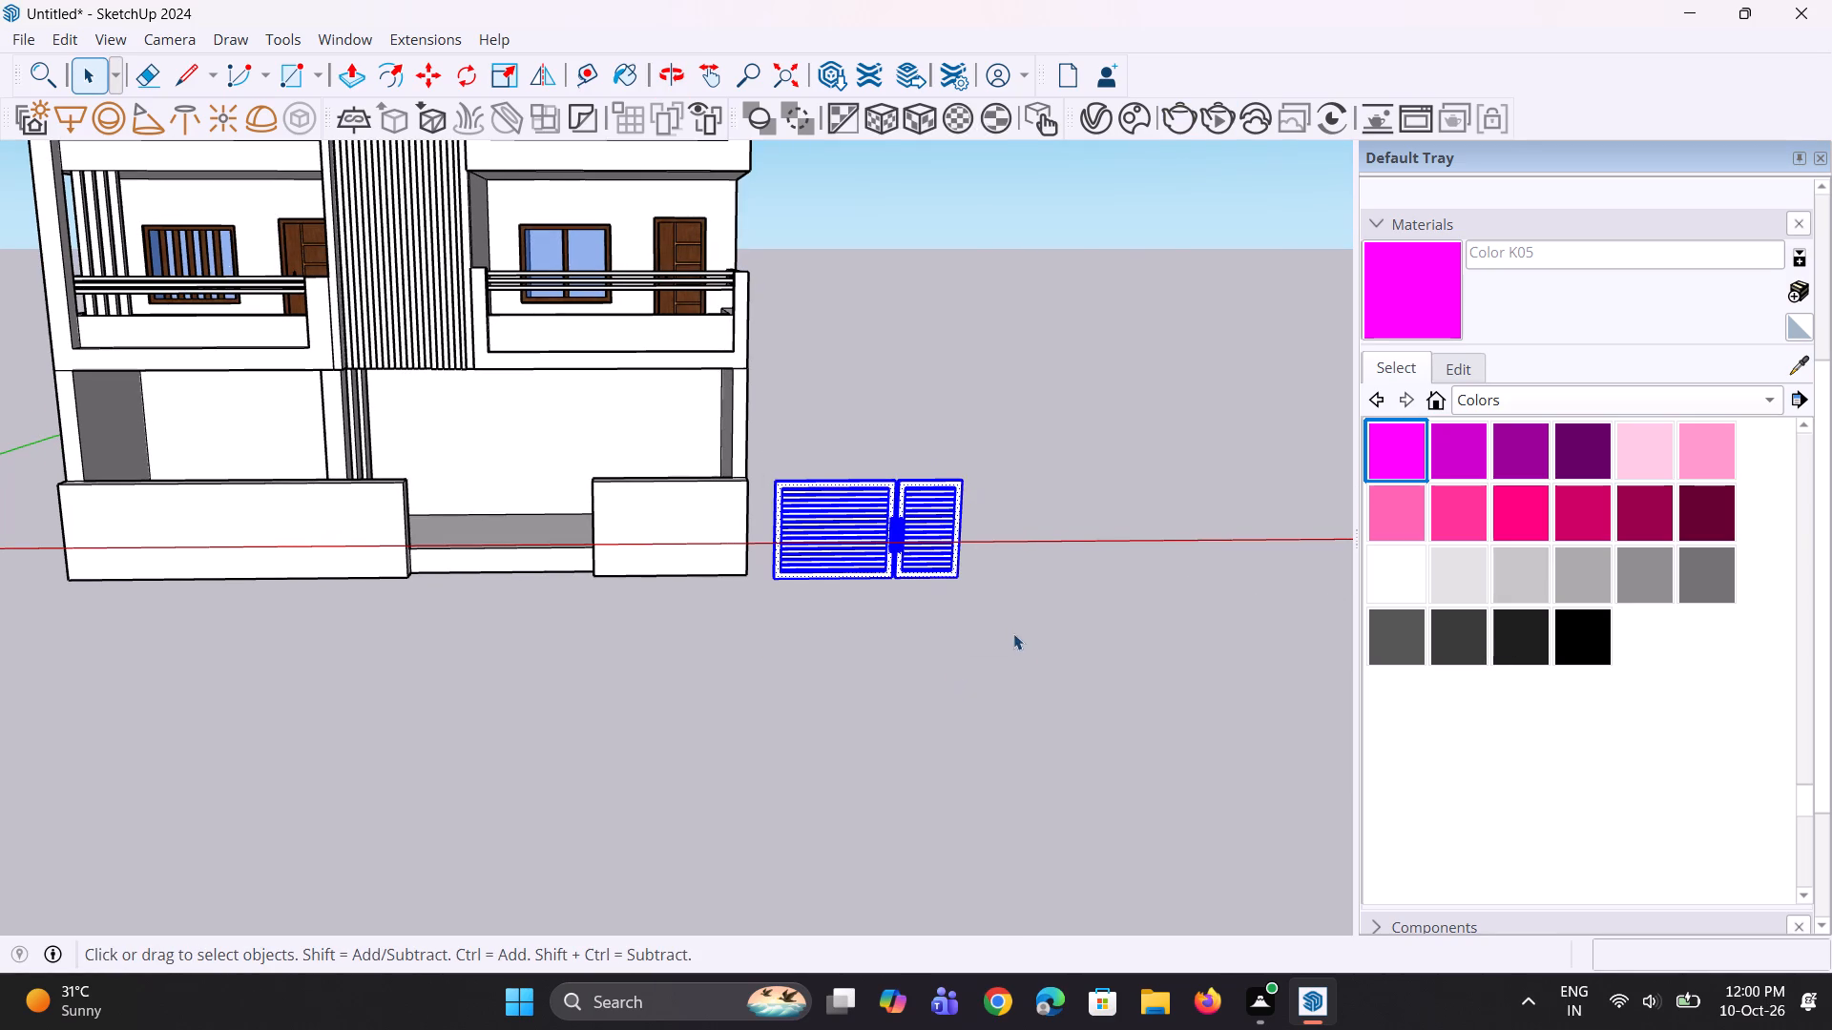
right_click(942, 531)
left_click(1056, 268)
middle_click_drag(1024, 433, 1049, 419)
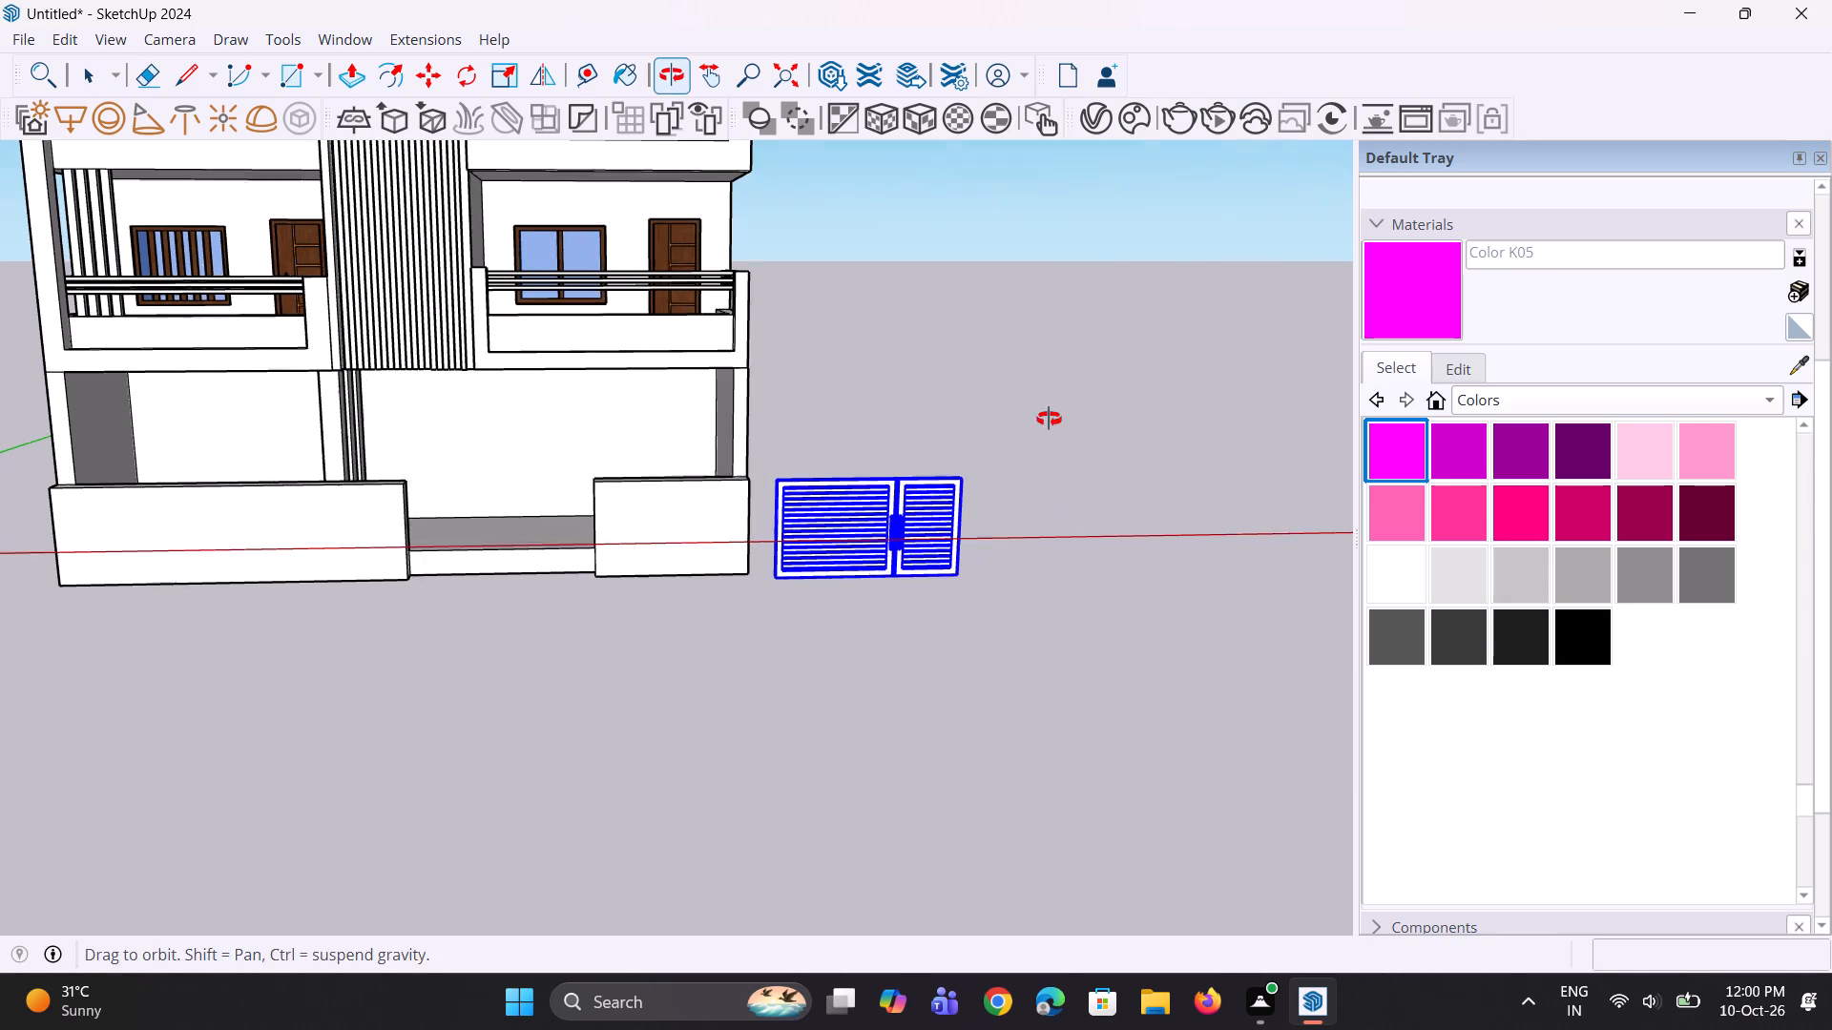
middle_click_drag(1049, 419, 1050, 413)
left_click(1115, 517)
Copy the short front wall's vertical edge beside the gate opening about 10 7/8" along the wall's front face.
middle_click_drag(460, 694, 543, 681)
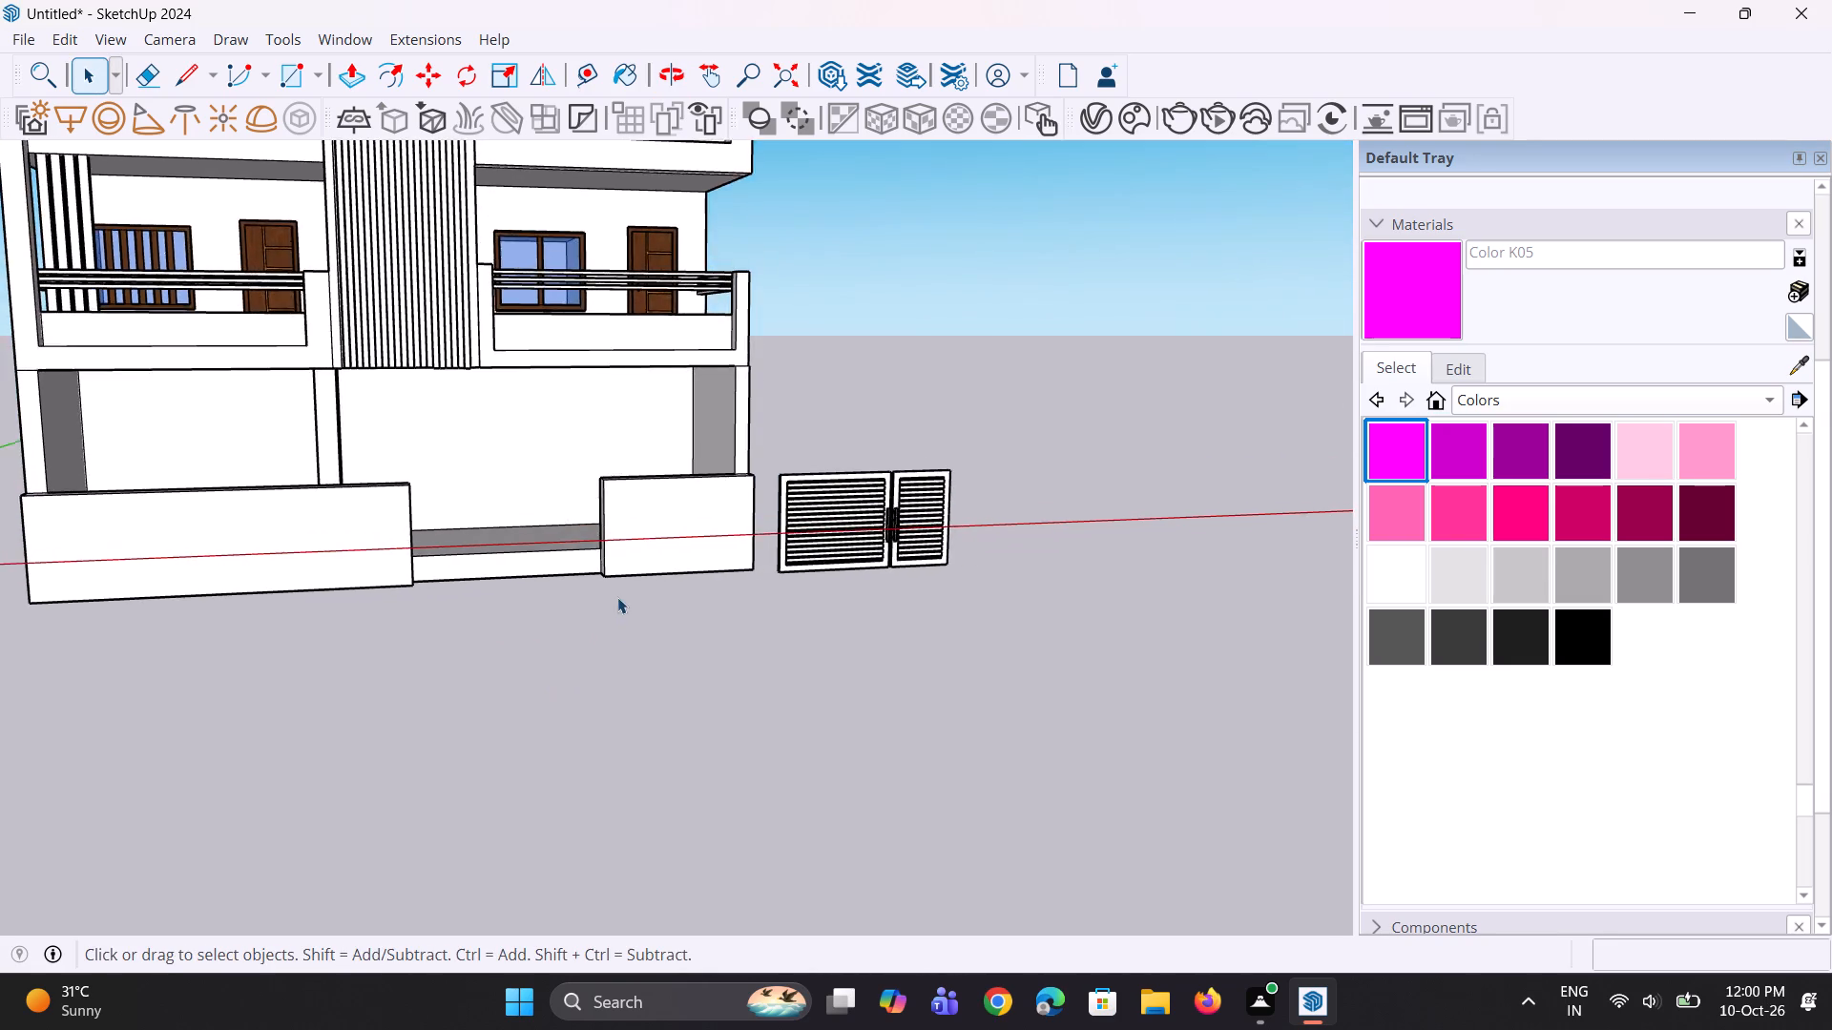
scroll(617, 596, "up", 3)
middle_click_drag(611, 576, 578, 591)
scroll(594, 582, "up", 3)
left_click(598, 550)
scroll(589, 556, "up", 1)
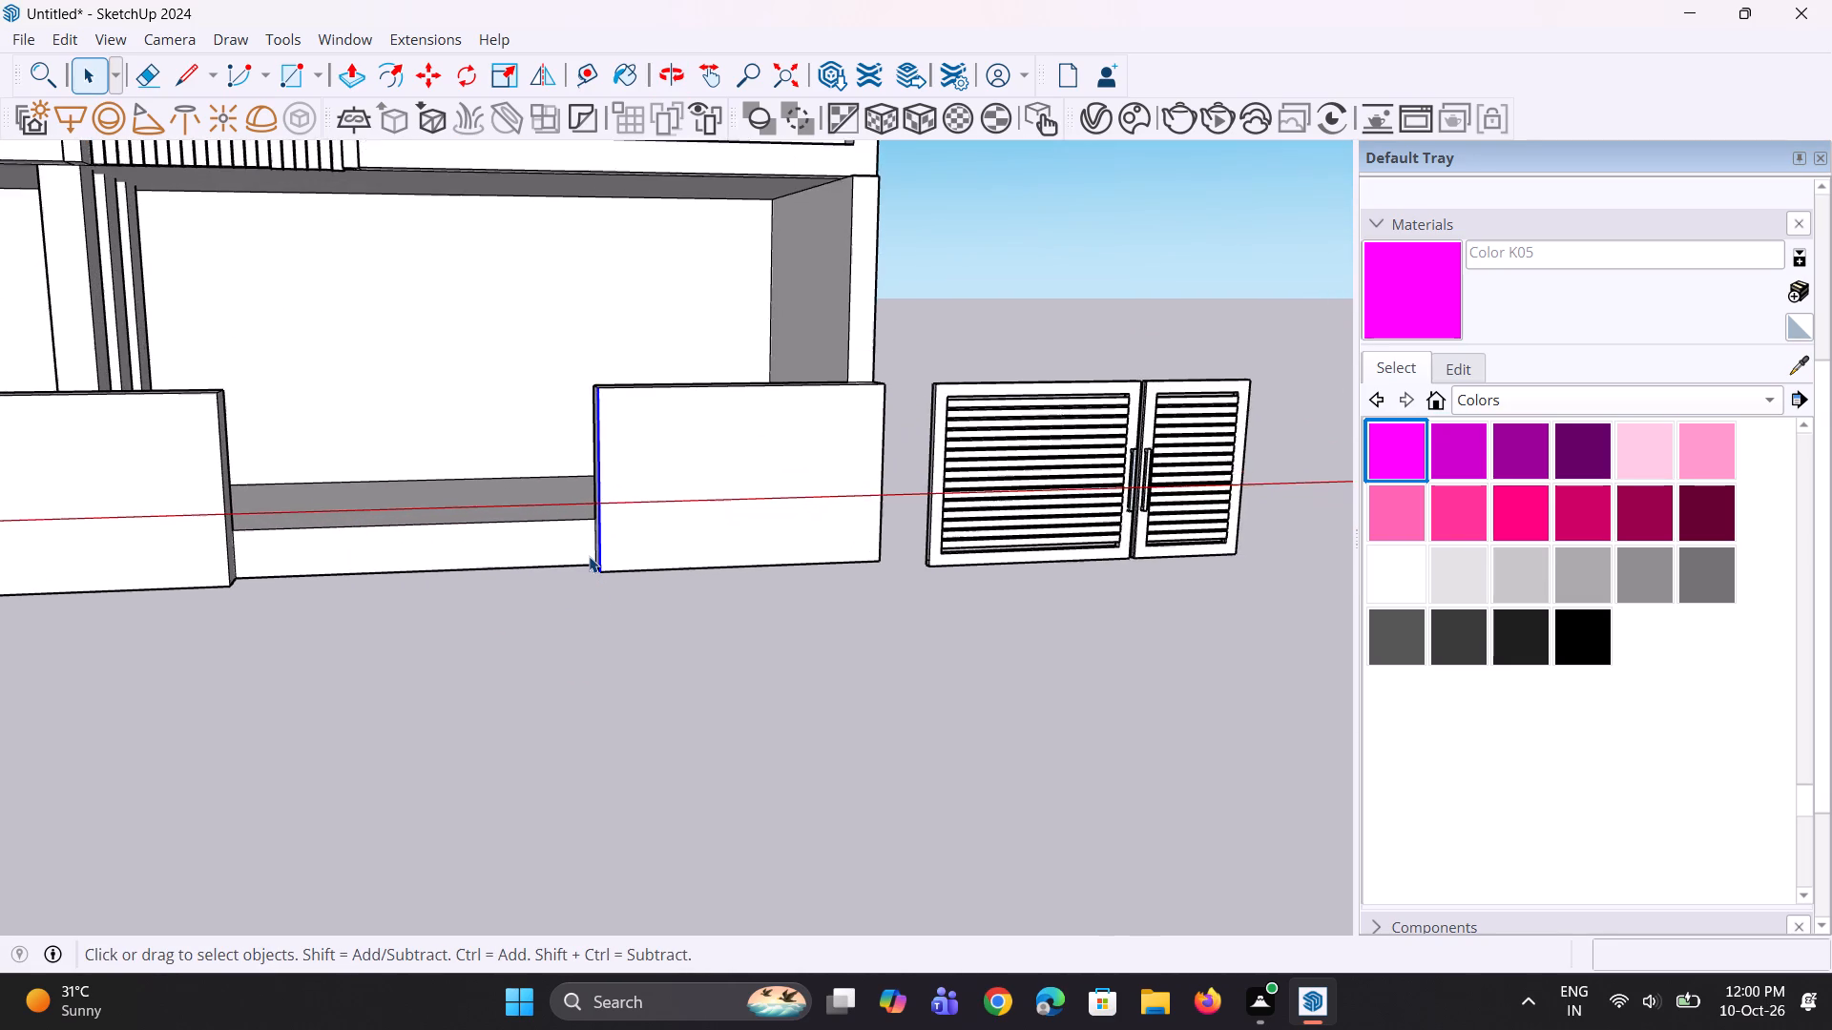
scroll(589, 556, "up", 1)
key("m")
scroll(589, 556, "up", 1)
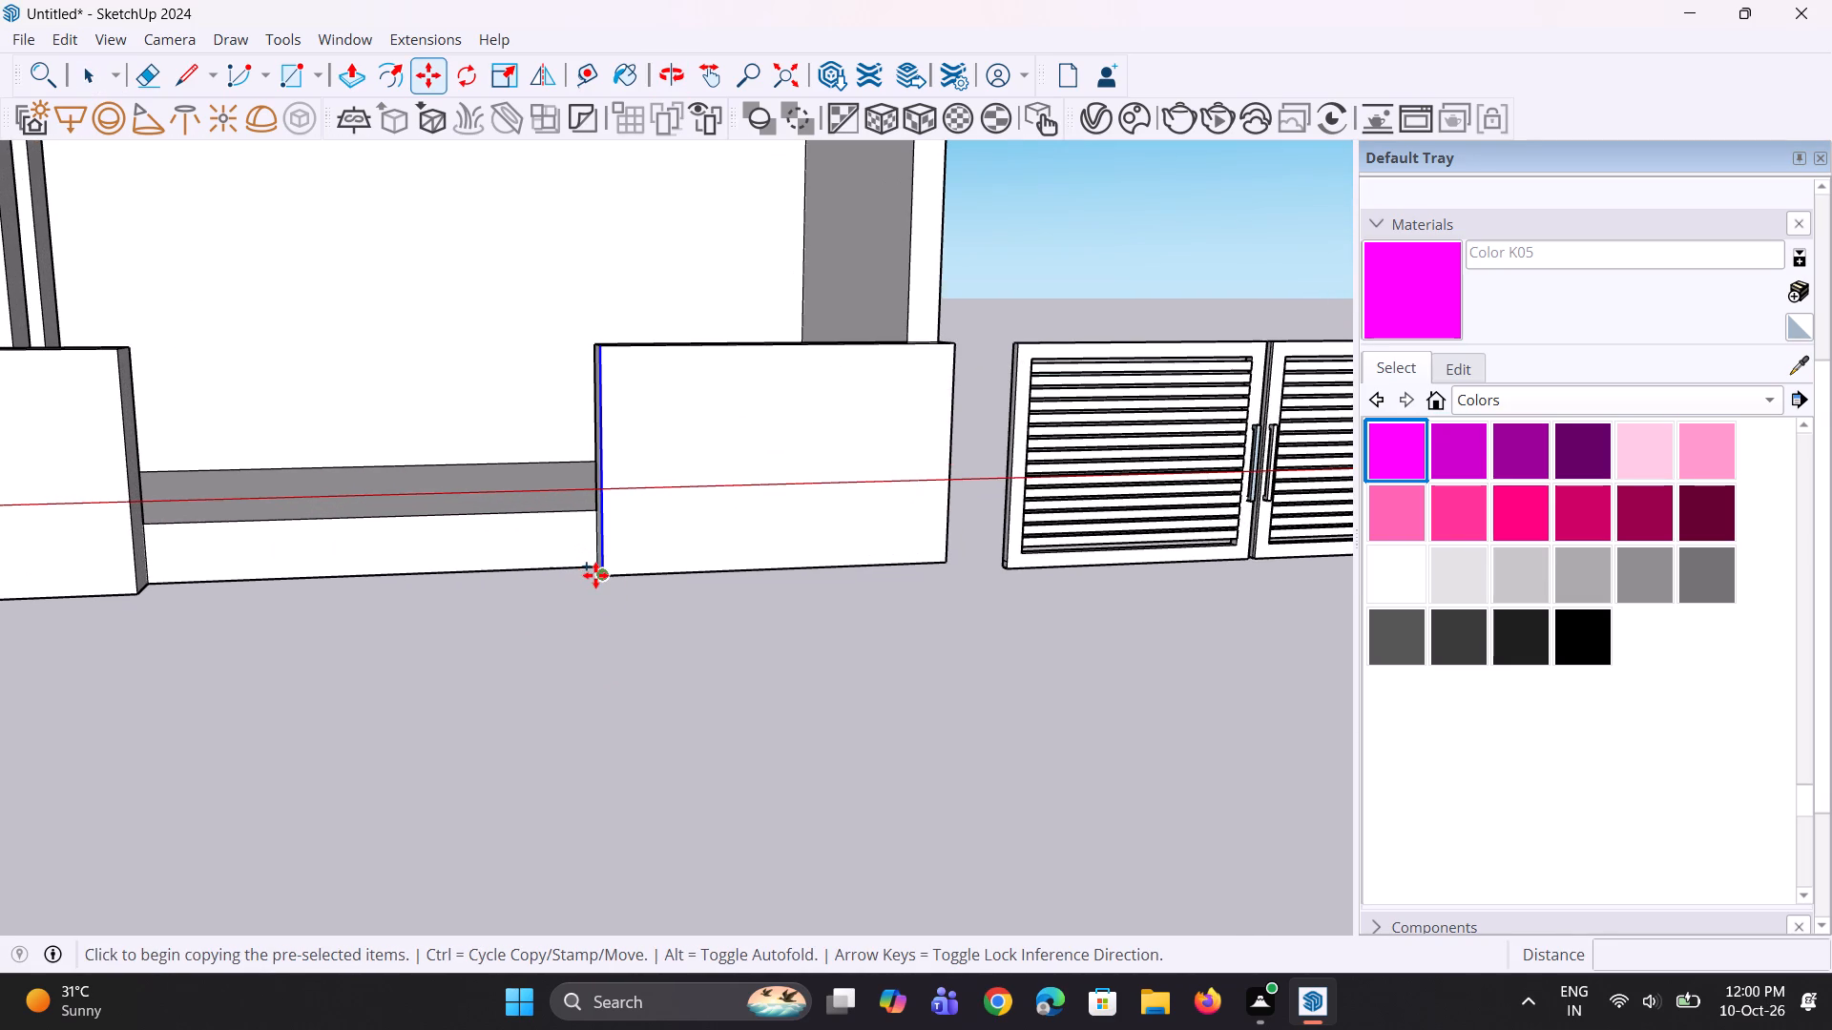
left_click(595, 575)
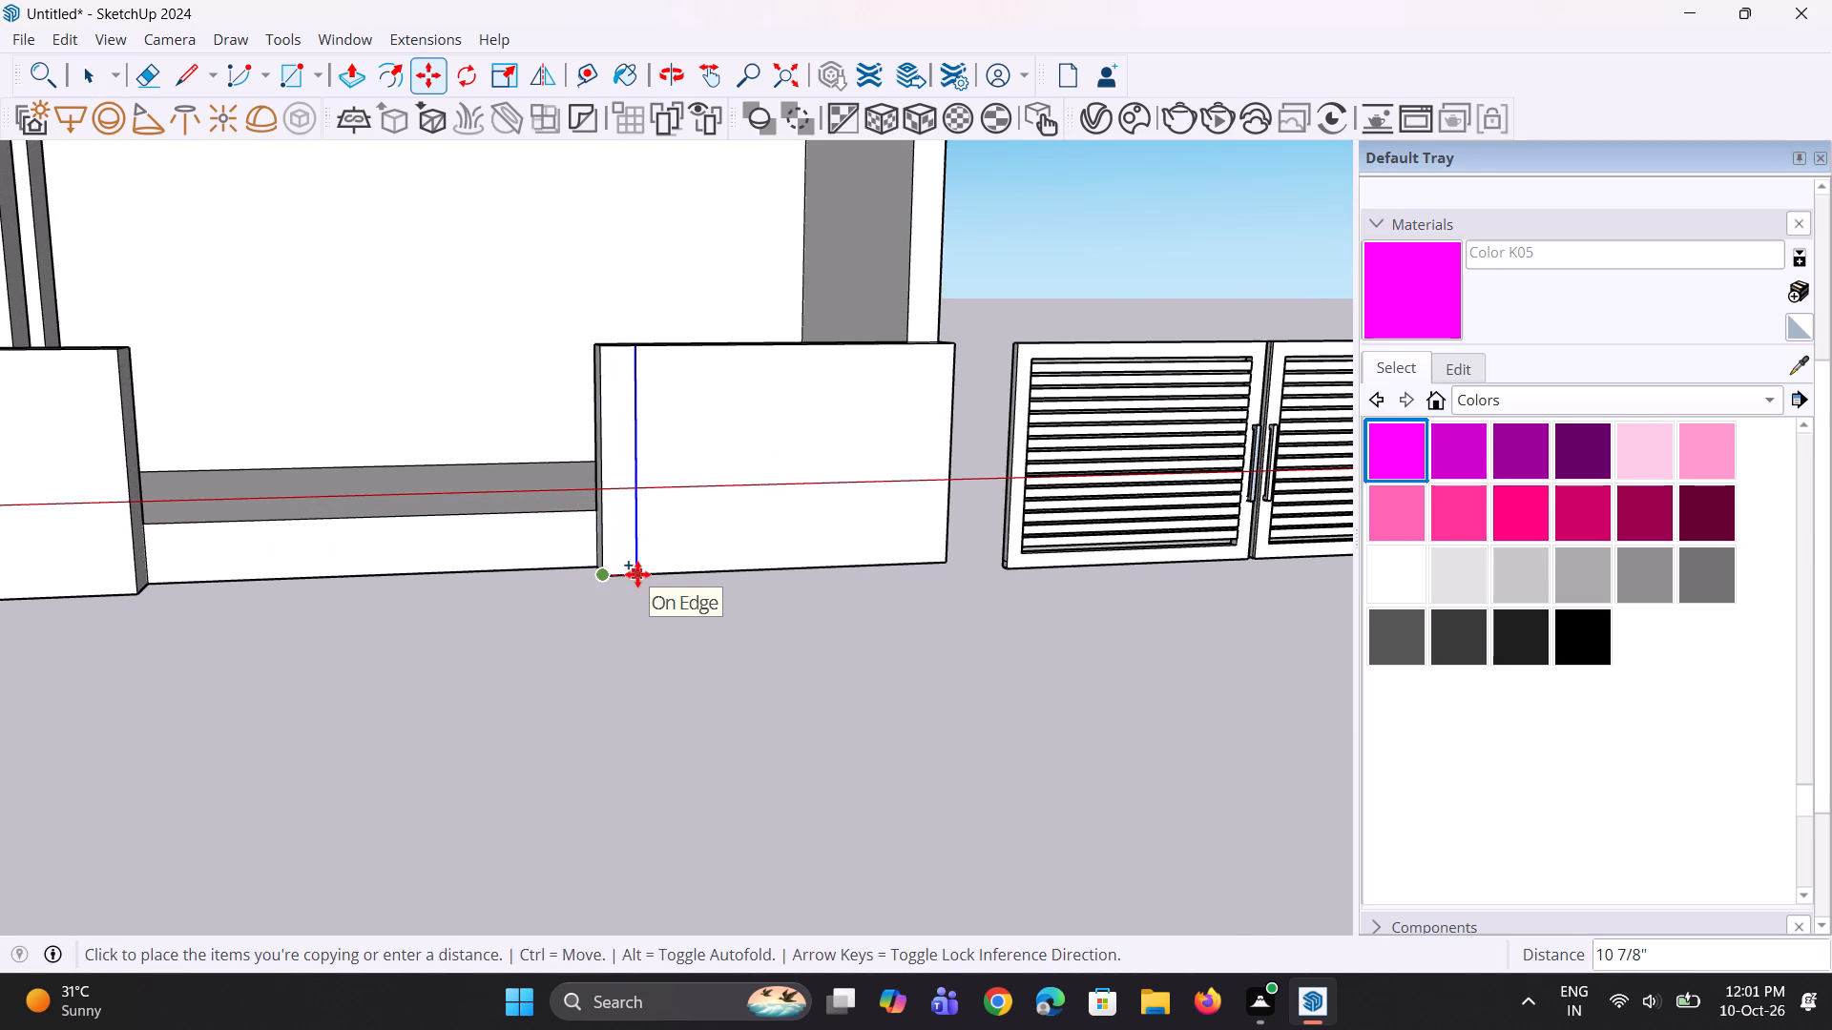
left_click(637, 574)
Push the short wall's front face beyond the copied edge back about 4 3/4", leaving a projecting post at the gate opening.
middle_click_drag(693, 583, 683, 592)
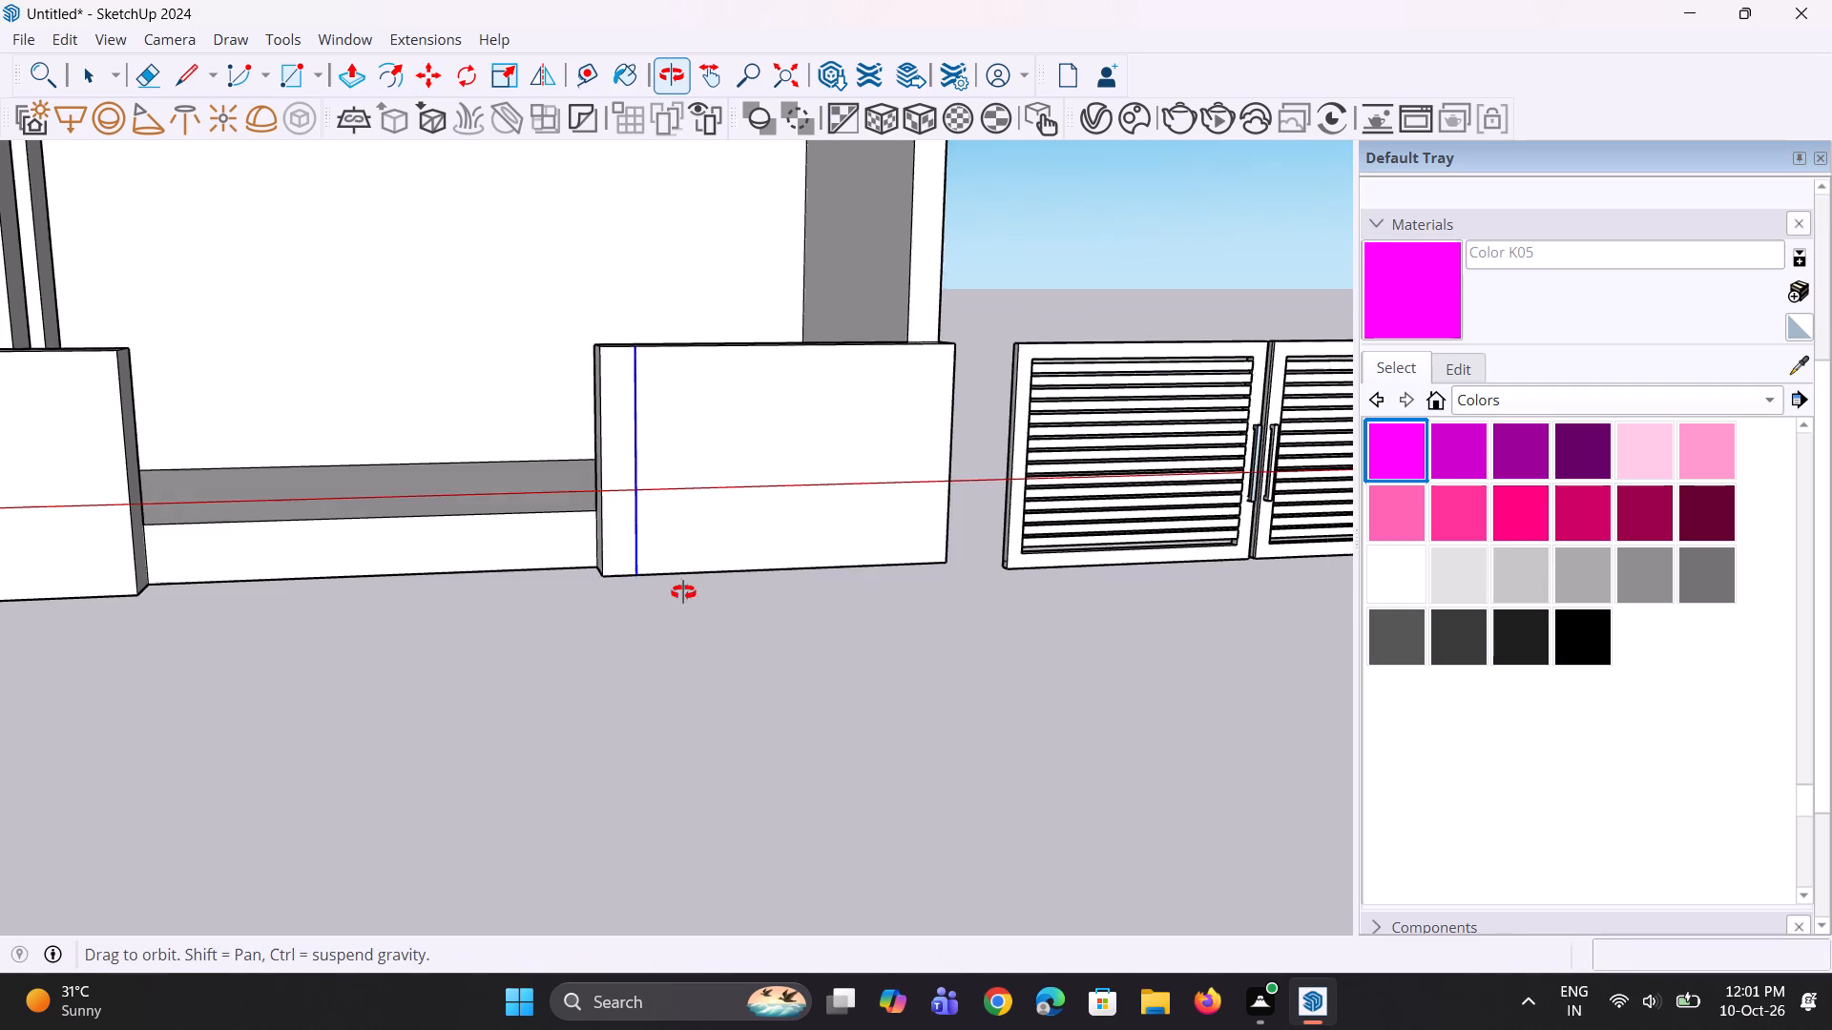
middle_click_drag(683, 592, 563, 638)
scroll(656, 587, "down", 4)
middle_click_drag(694, 579, 733, 548)
scroll(743, 531, "up", 2)
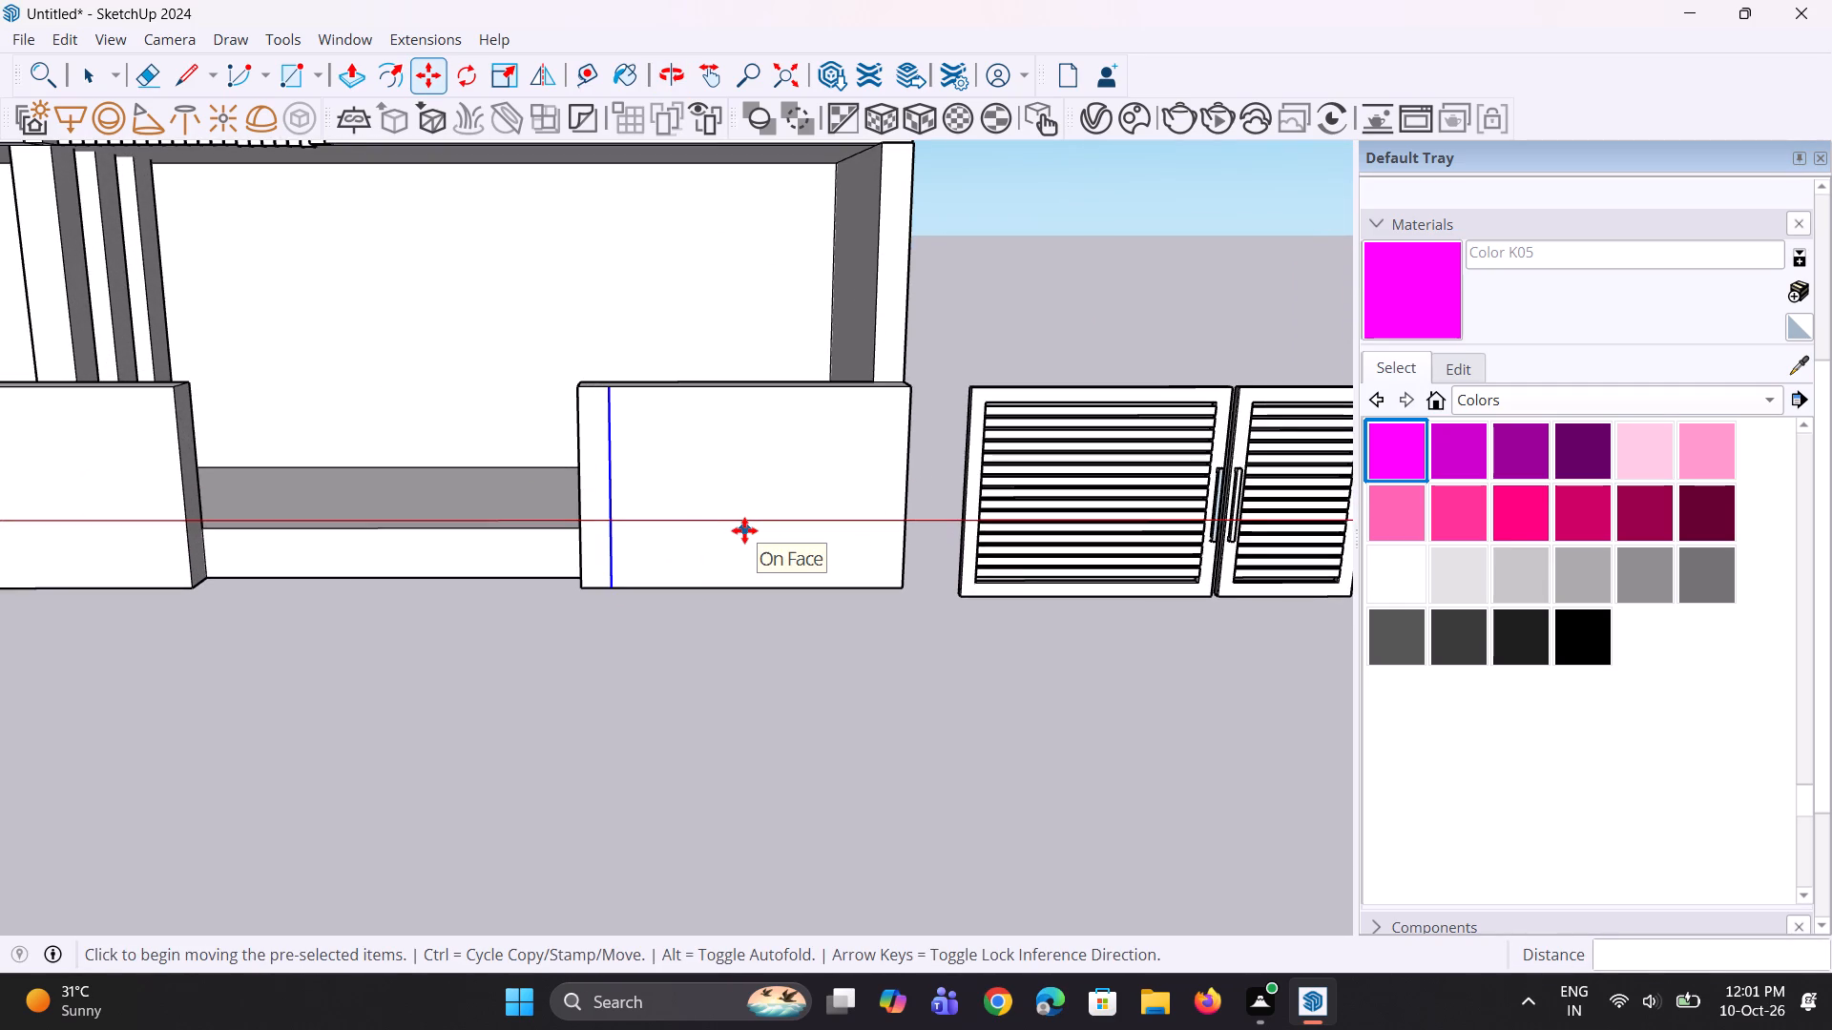
middle_click_drag(698, 554, 438, 675)
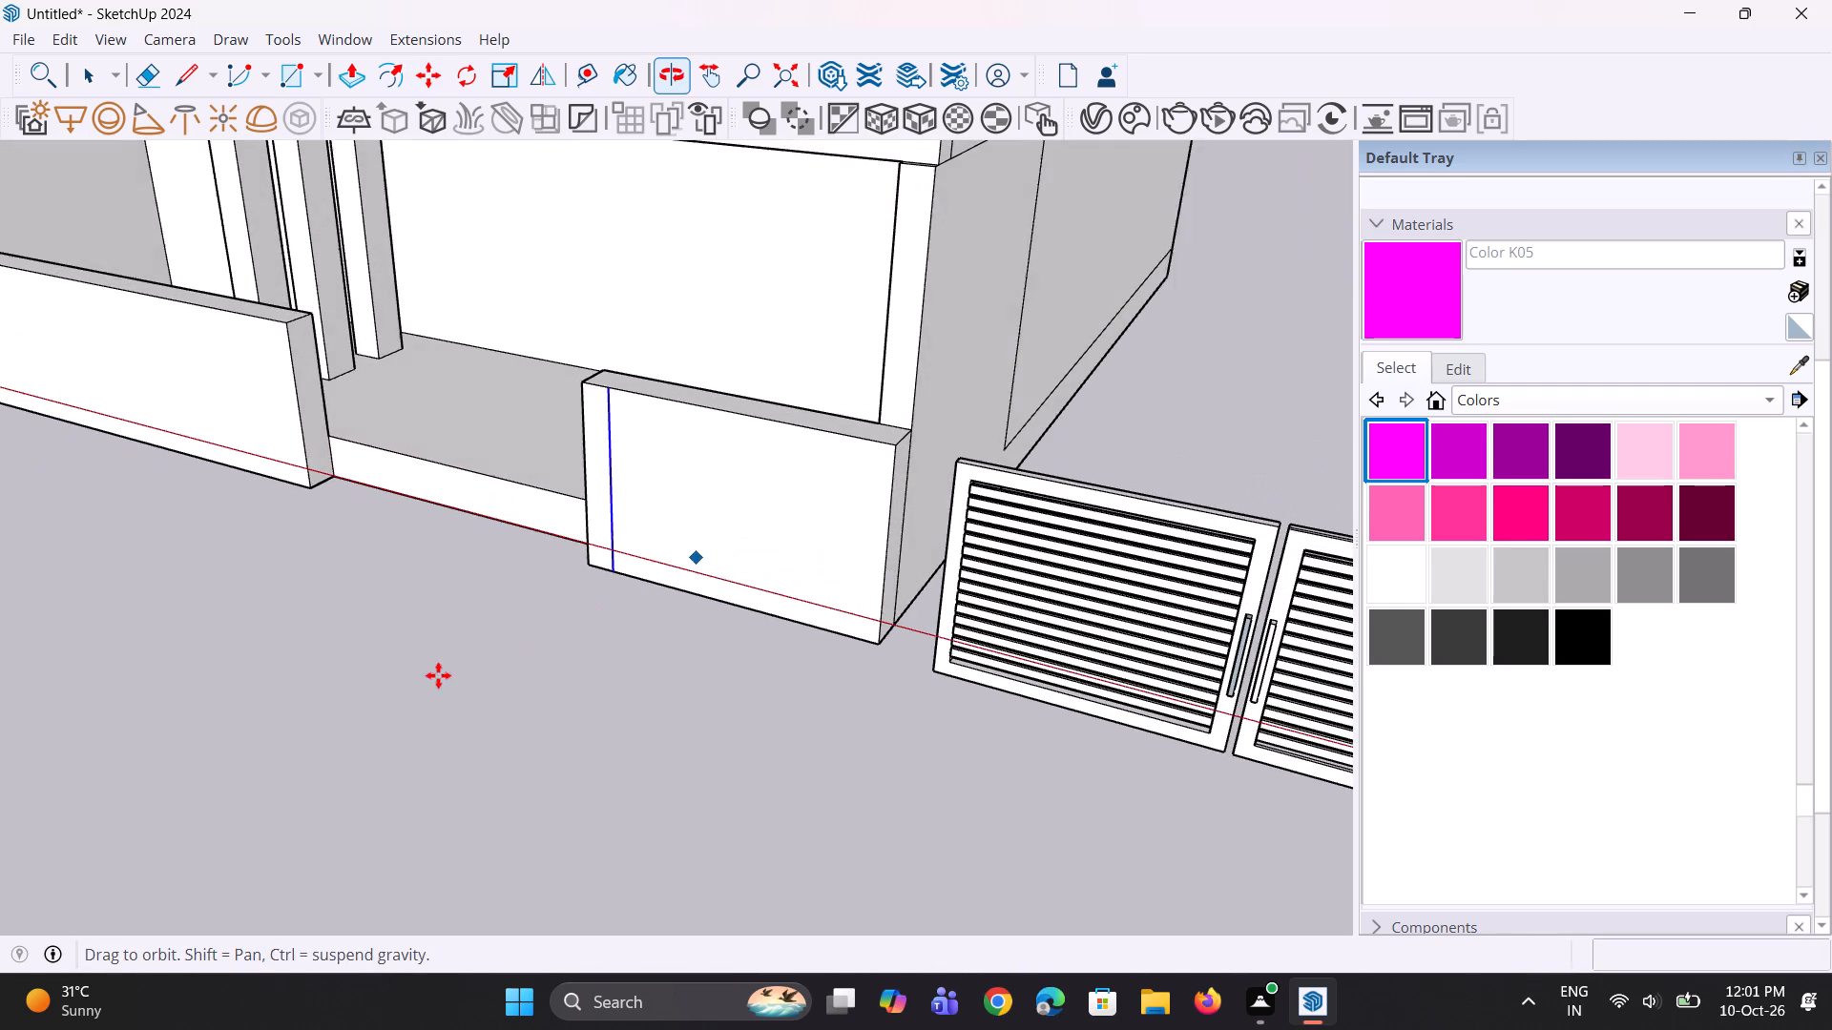
key("p")
left_click(656, 514)
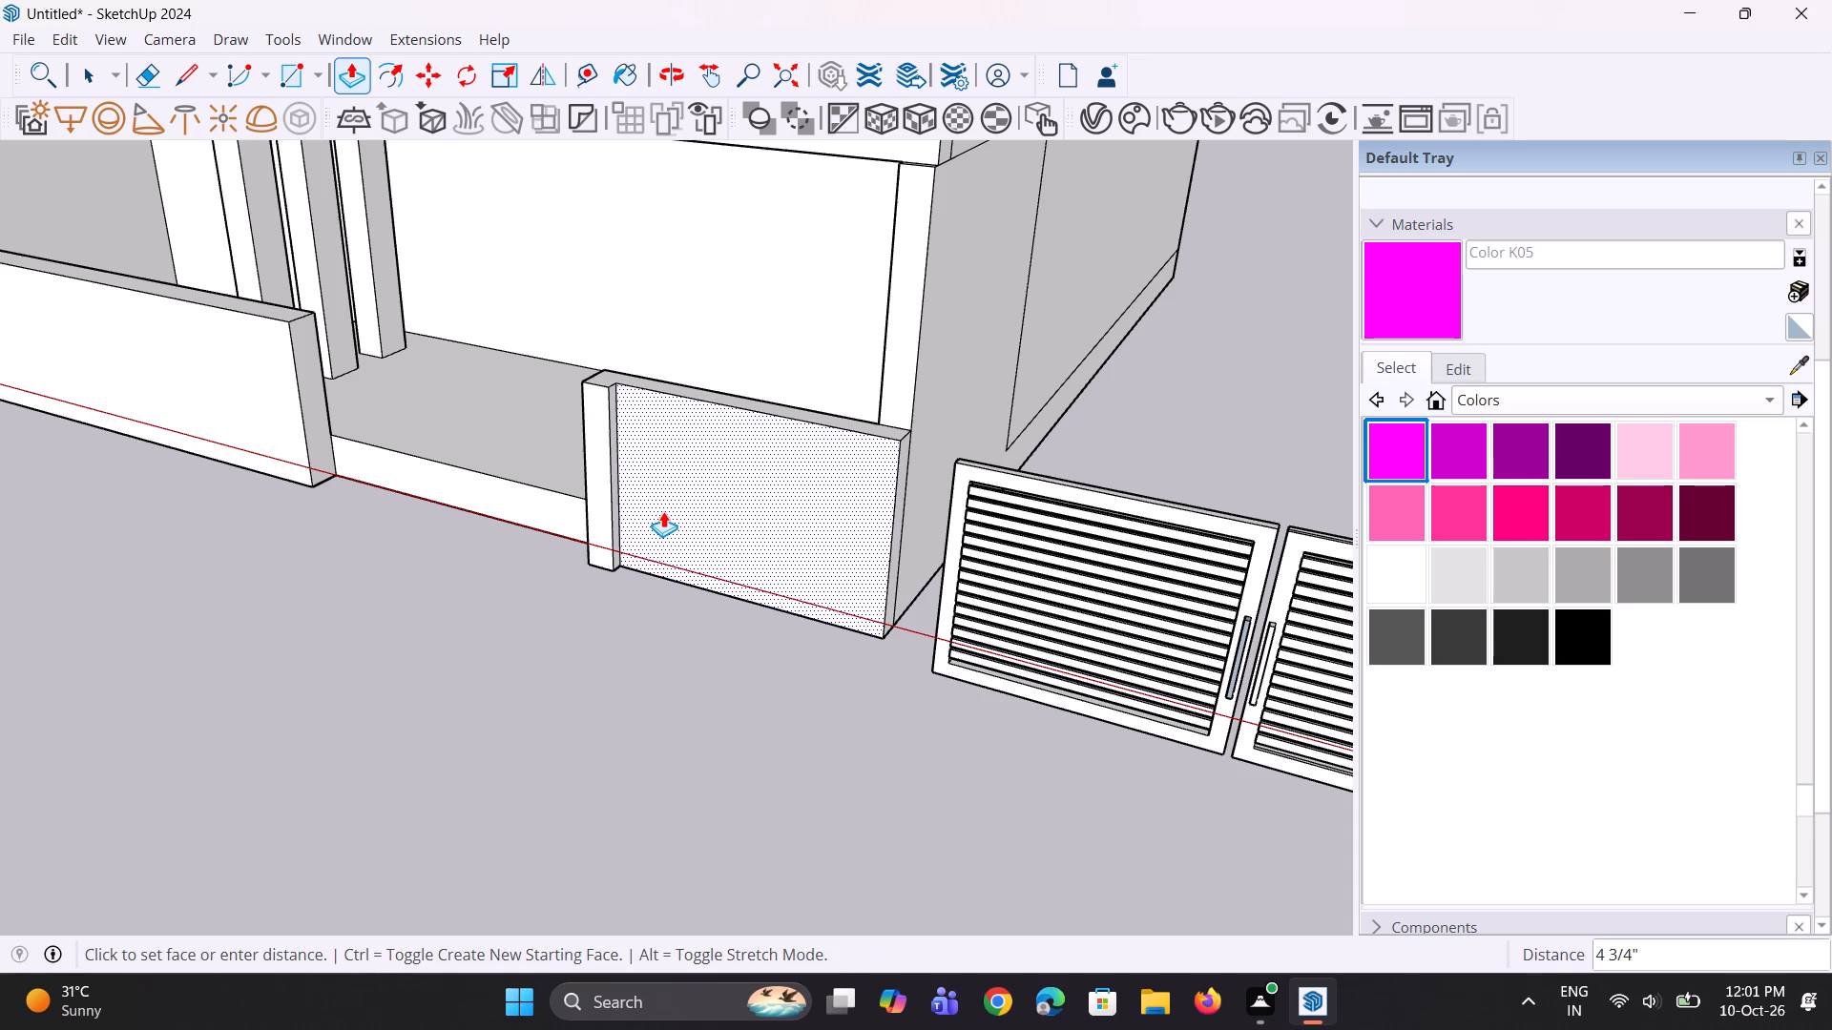
left_click(663, 511)
Draw a line across the short wall's top from the post's inner corner to the back edge, separating the post top.
middle_click_drag(556, 572, 897, 622)
scroll(764, 425, "up", 1)
middle_click_drag(758, 456, 746, 594)
scroll(714, 351, "up", 2)
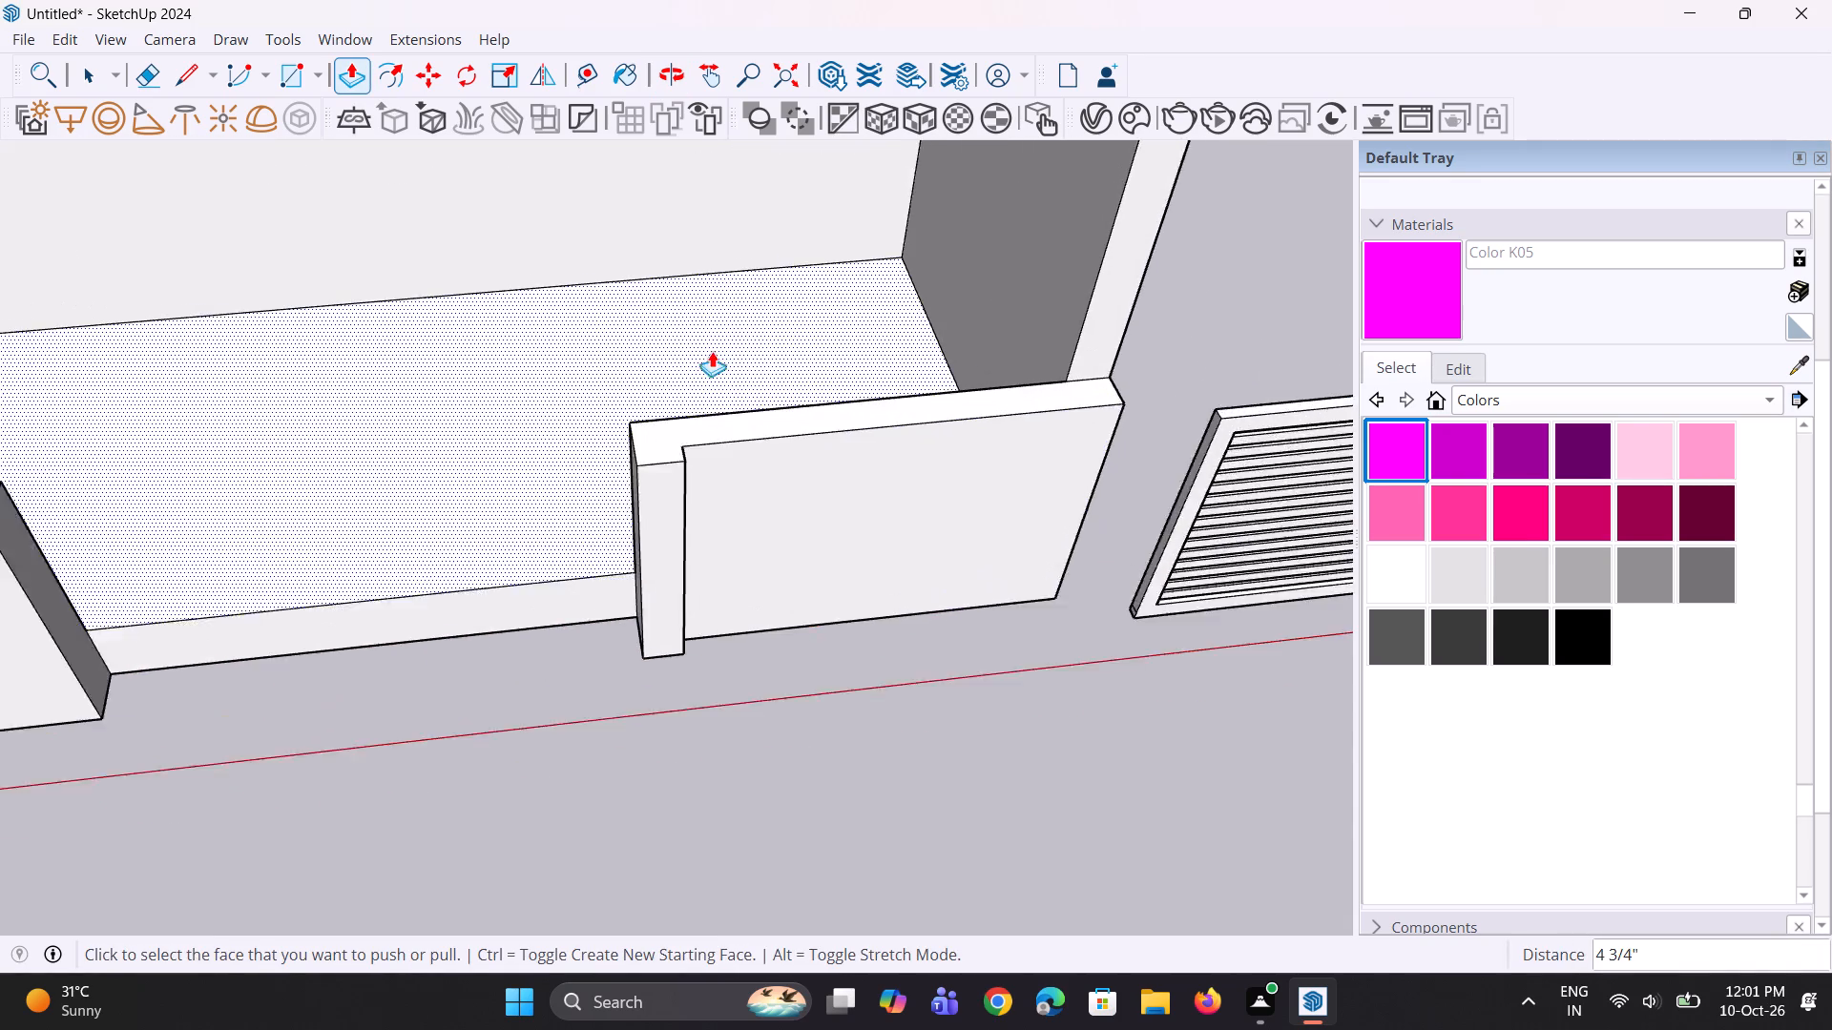
scroll(712, 351, "up", 2)
key("l")
scroll(680, 369, "up", 2)
left_click(670, 518)
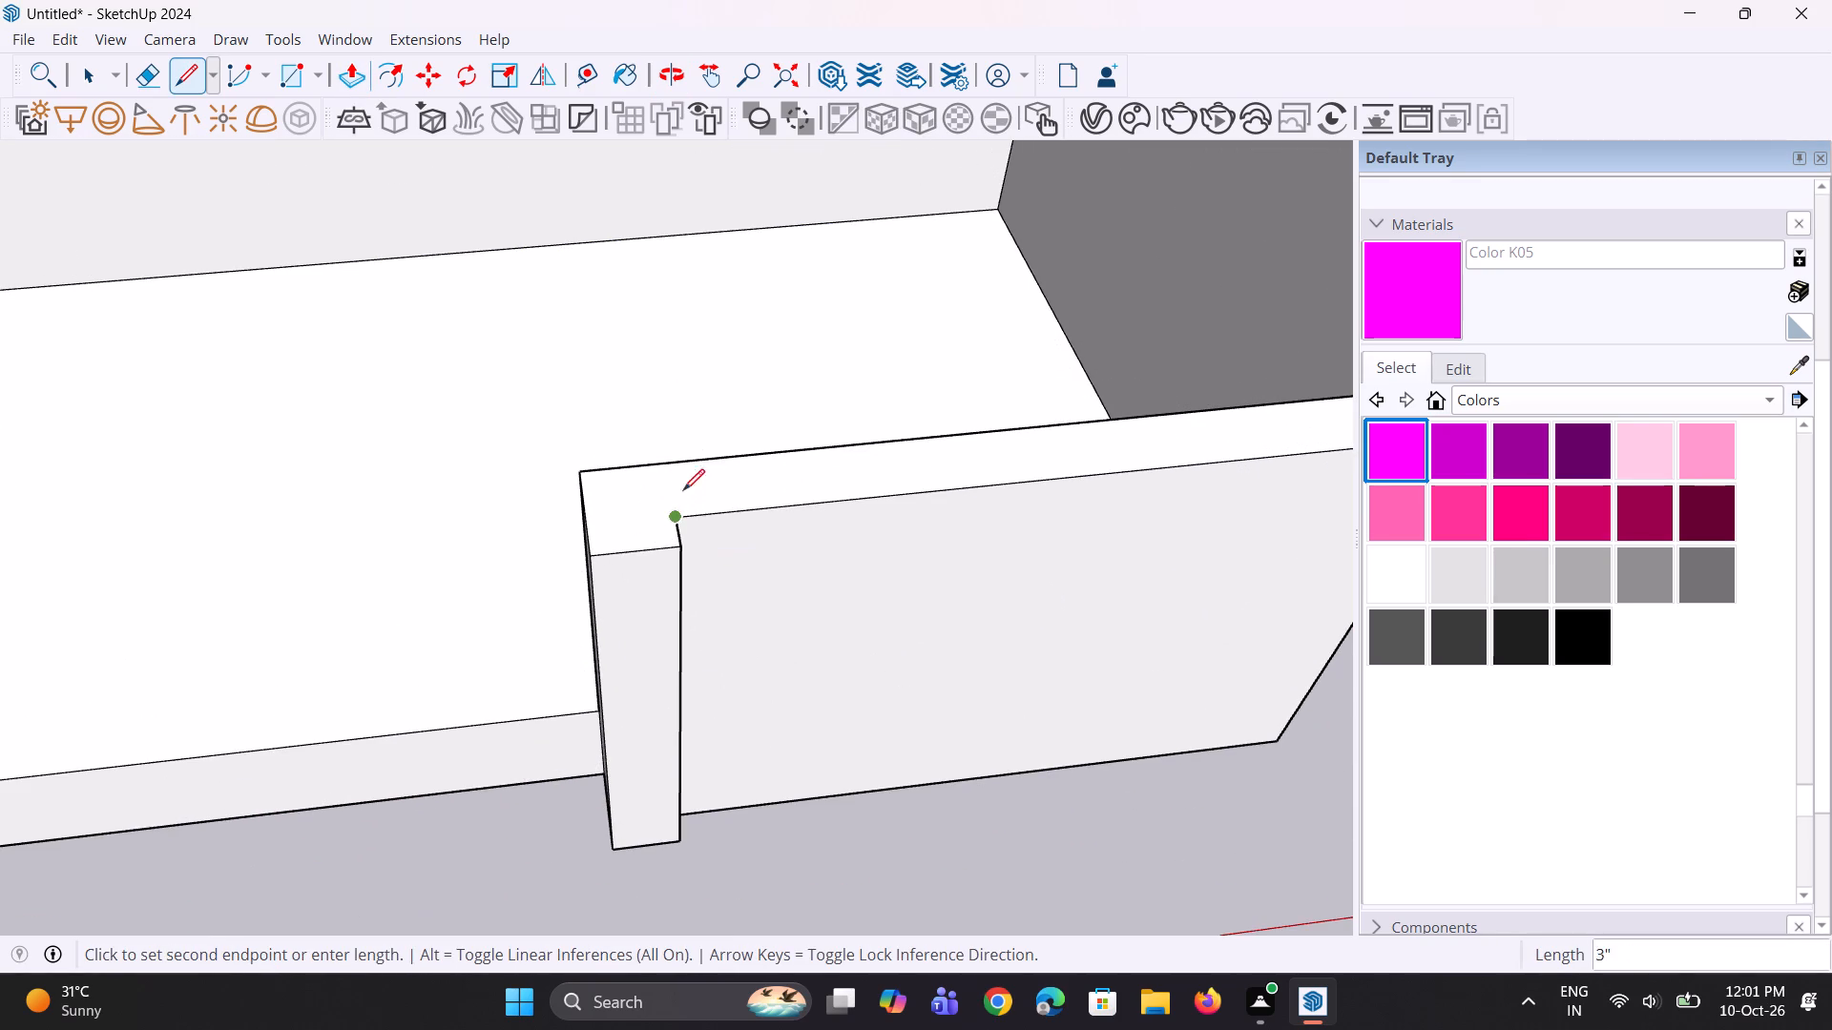
left_click(673, 463)
middle_click_drag(651, 519, 661, 483)
key("space")
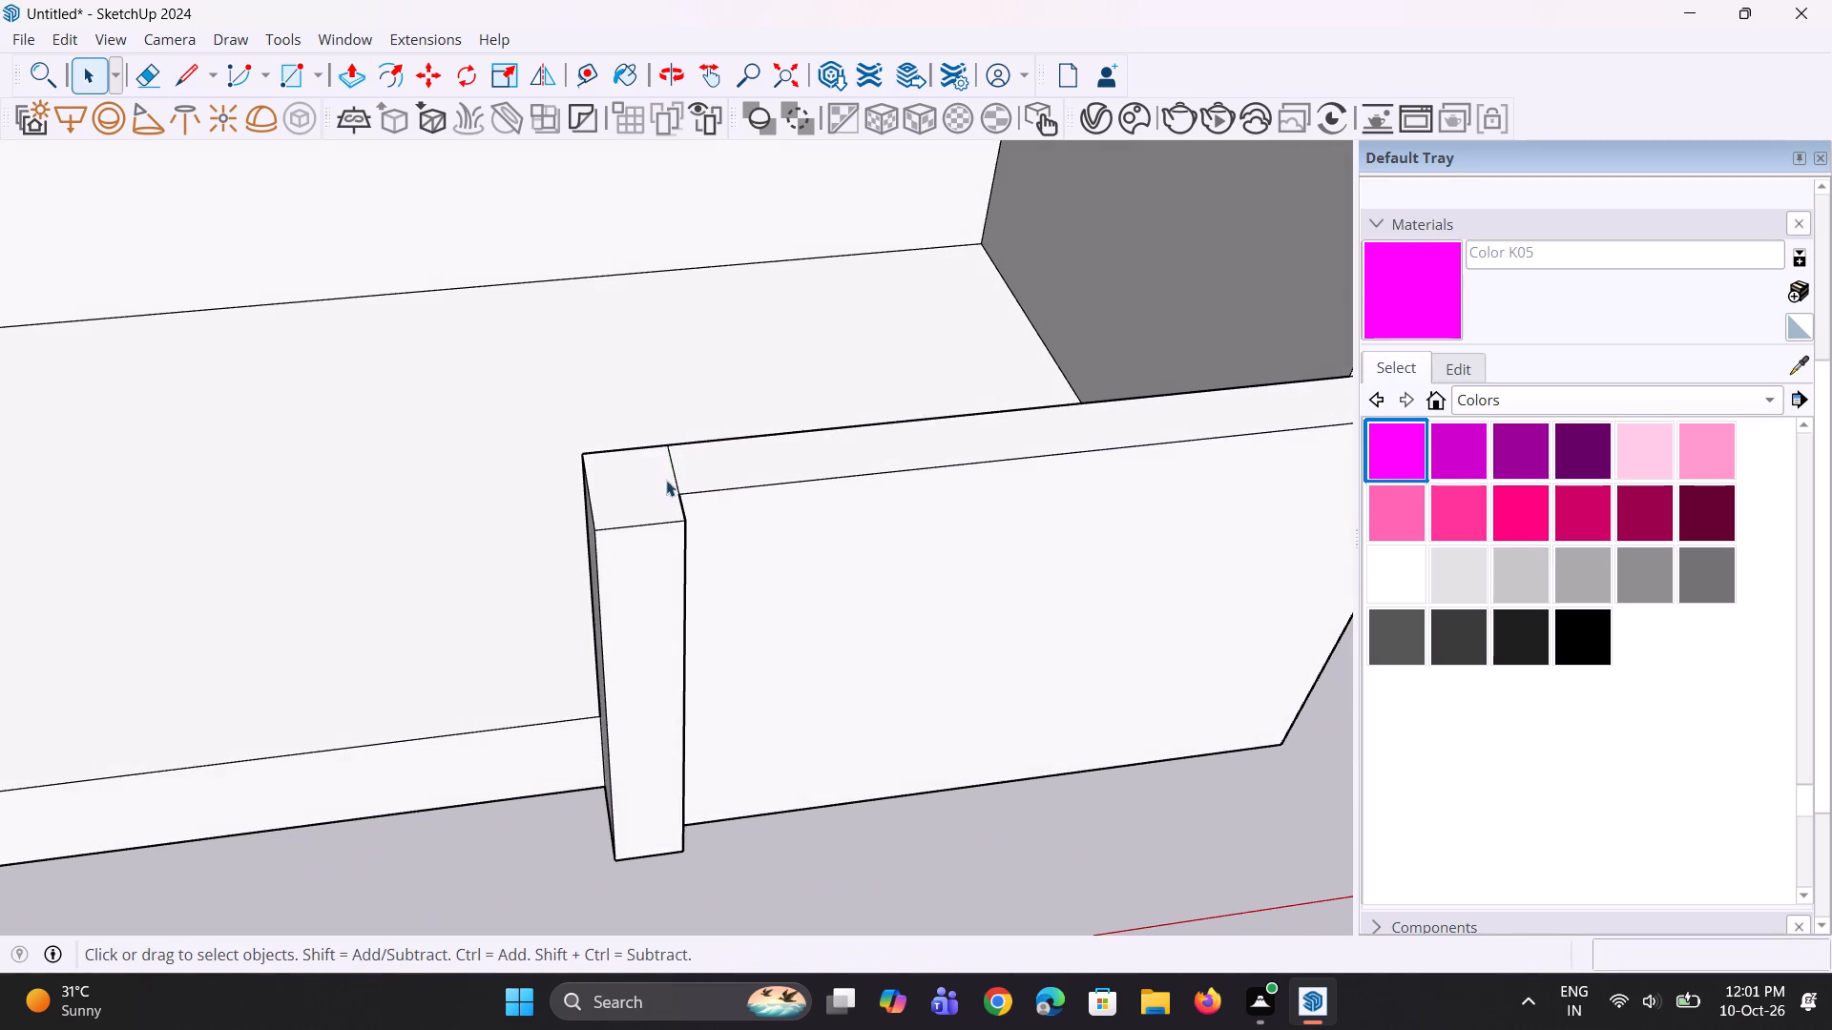
Examine the new gate post and the building's whole front facade from several angles.
middle_click_drag(652, 492, 650, 433)
scroll(650, 428, "up", 1)
scroll(651, 425, "down", 3)
middle_click_drag(646, 426, 641, 402)
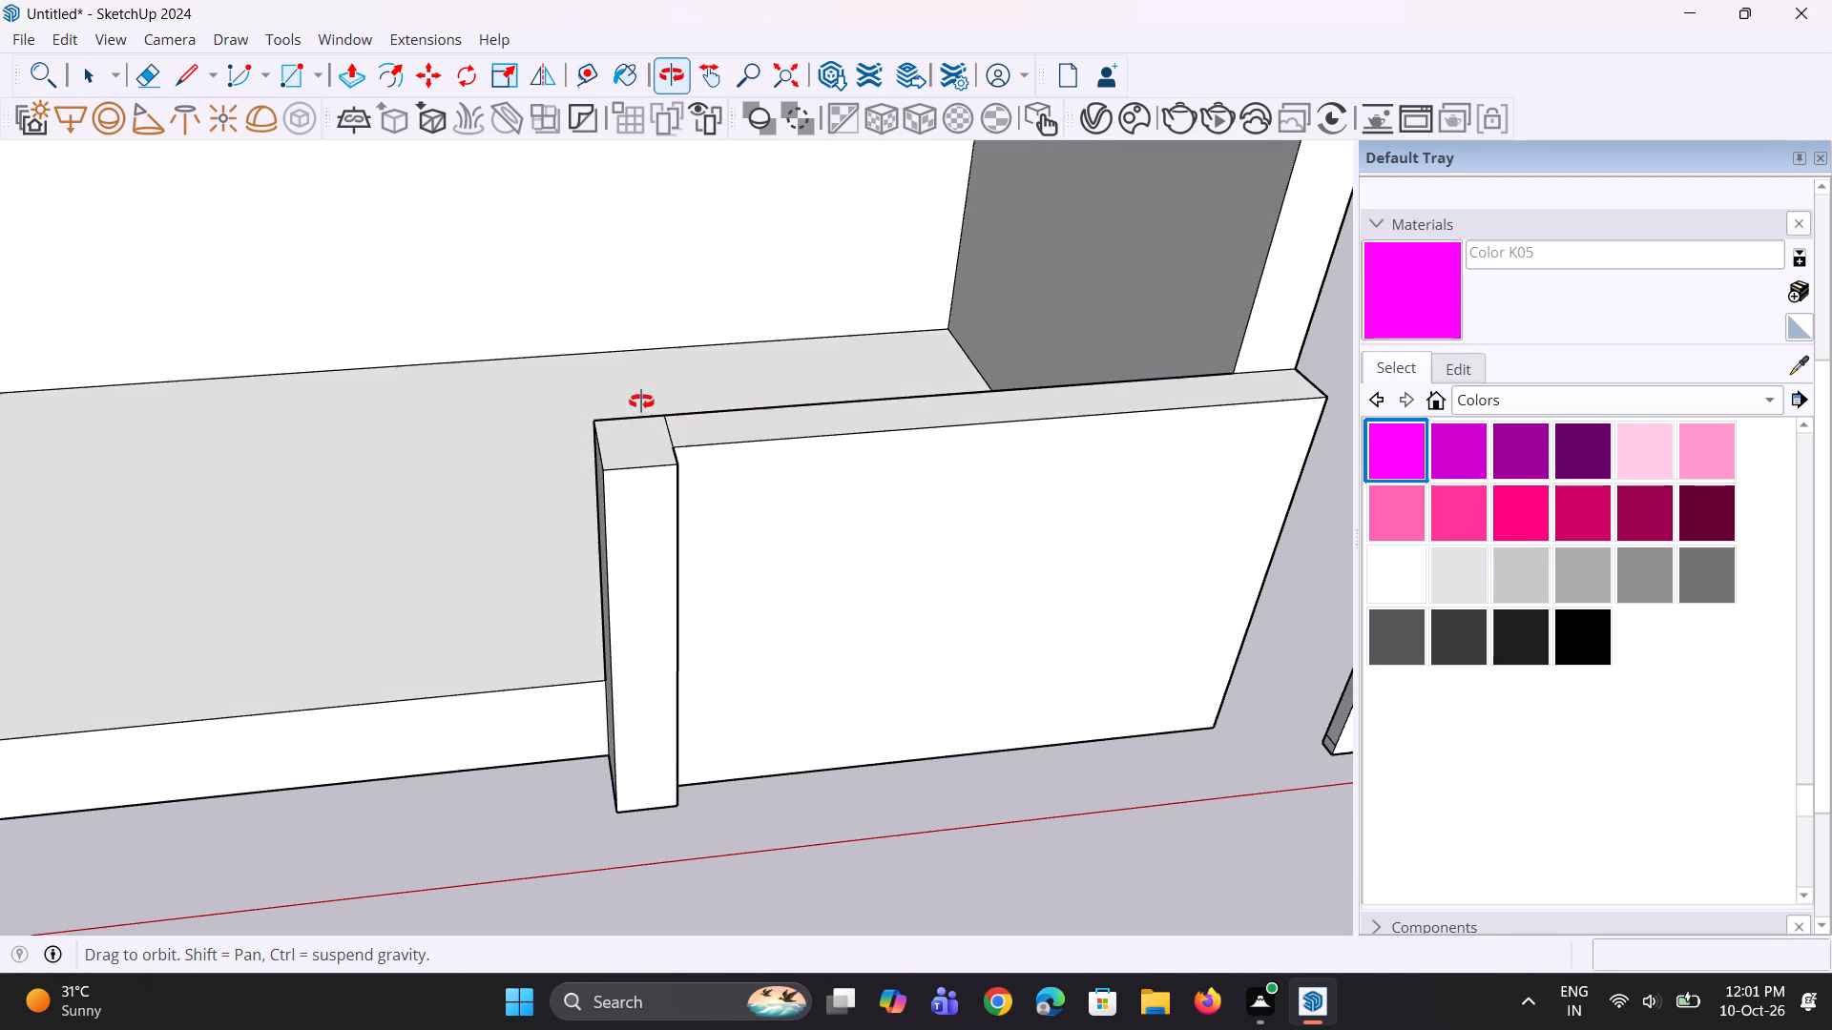
middle_click_drag(641, 402, 641, 388)
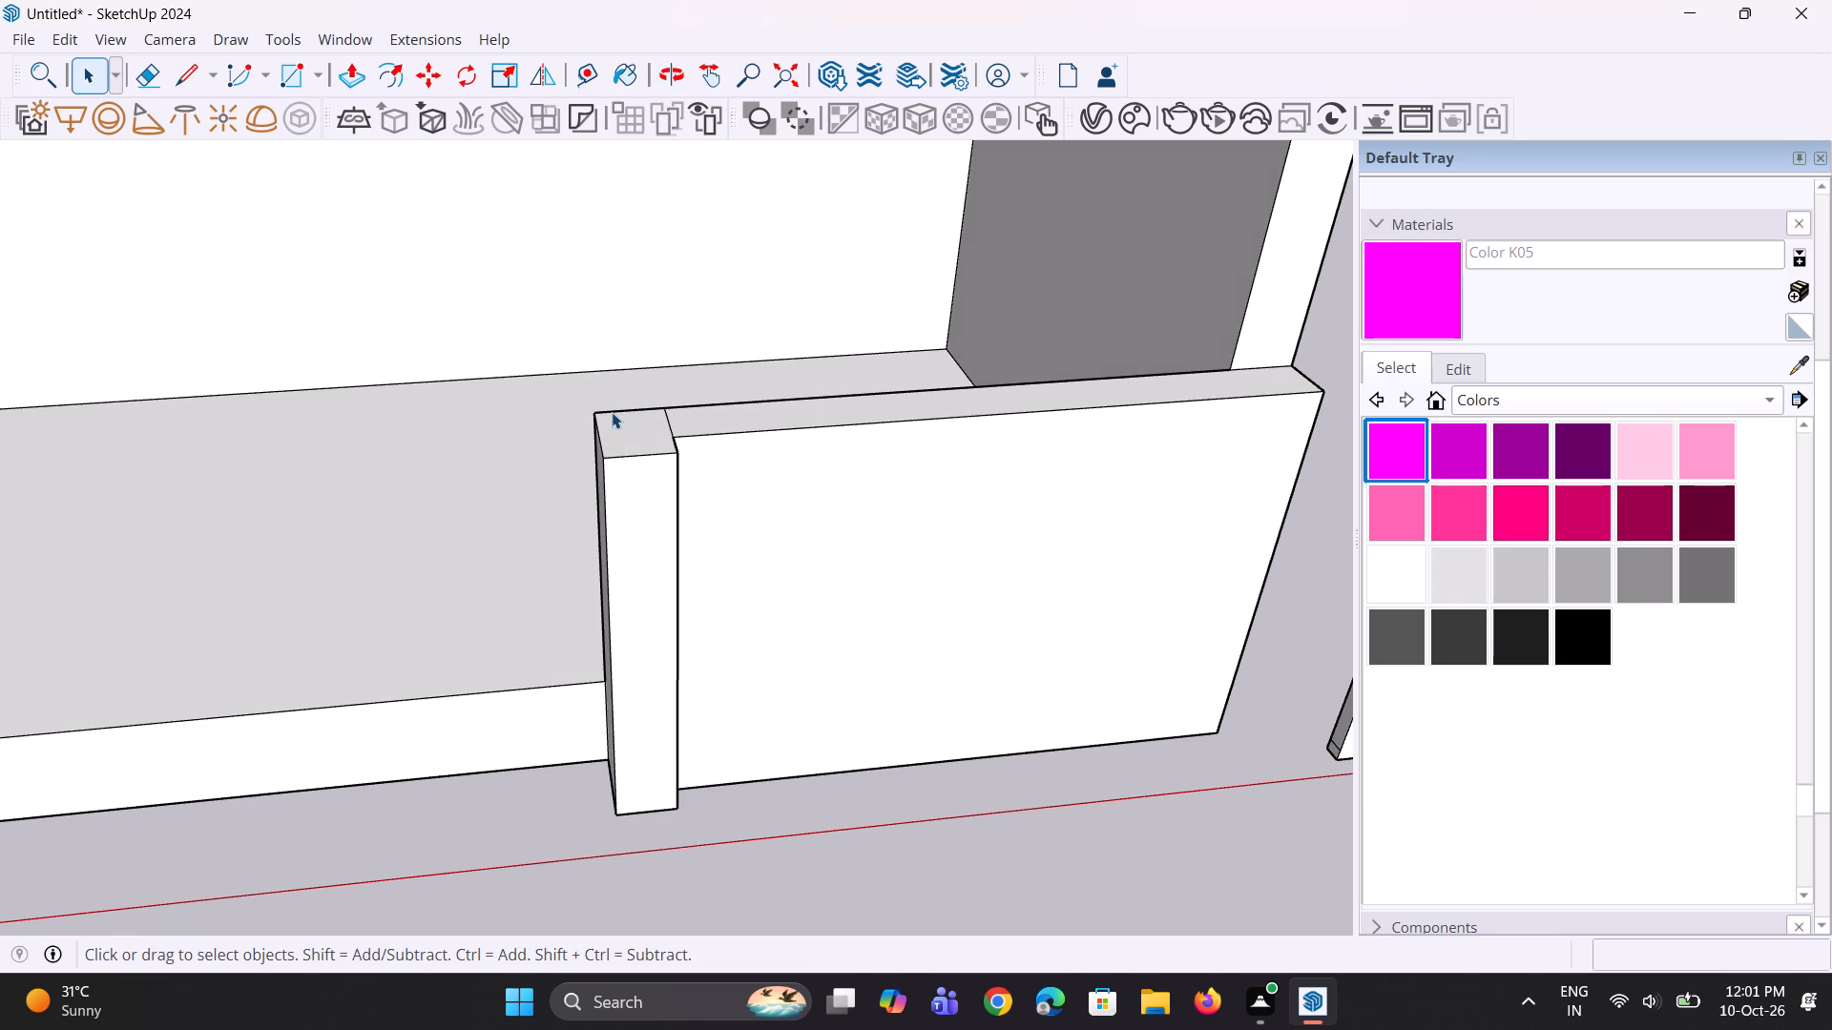
scroll(603, 429, "down", 3)
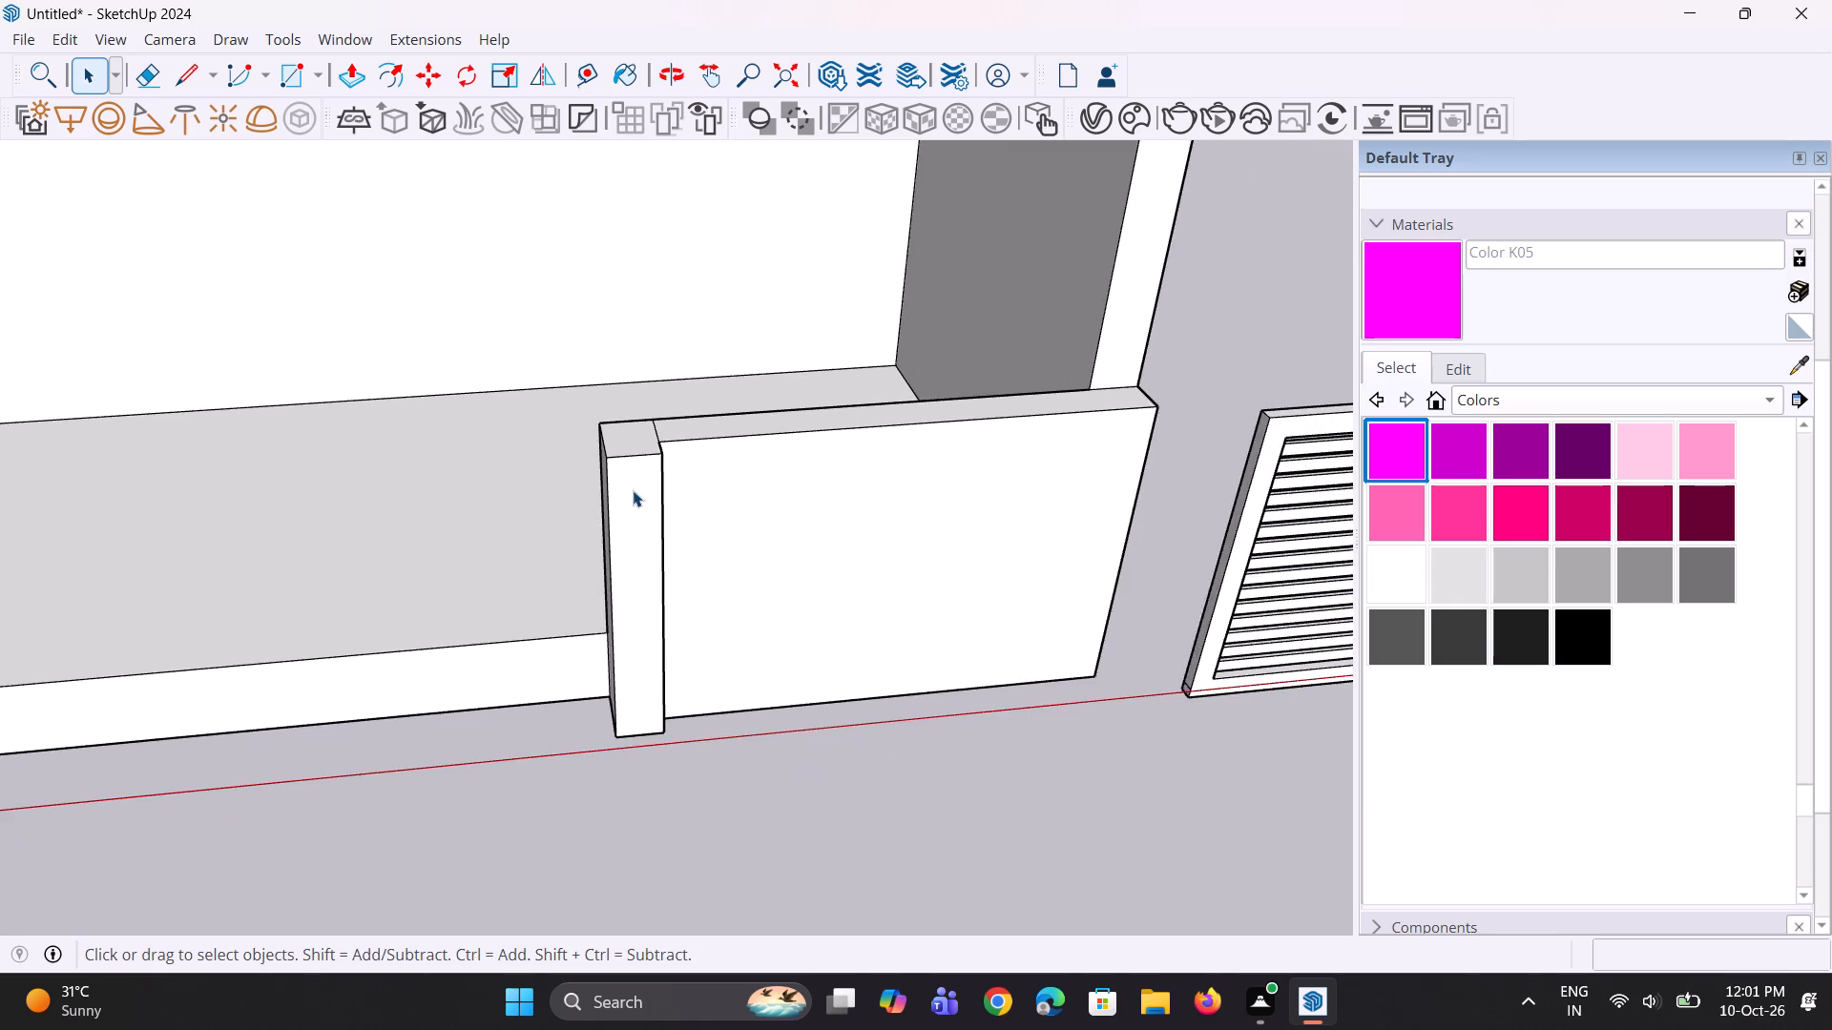
scroll(633, 490, "down", 18)
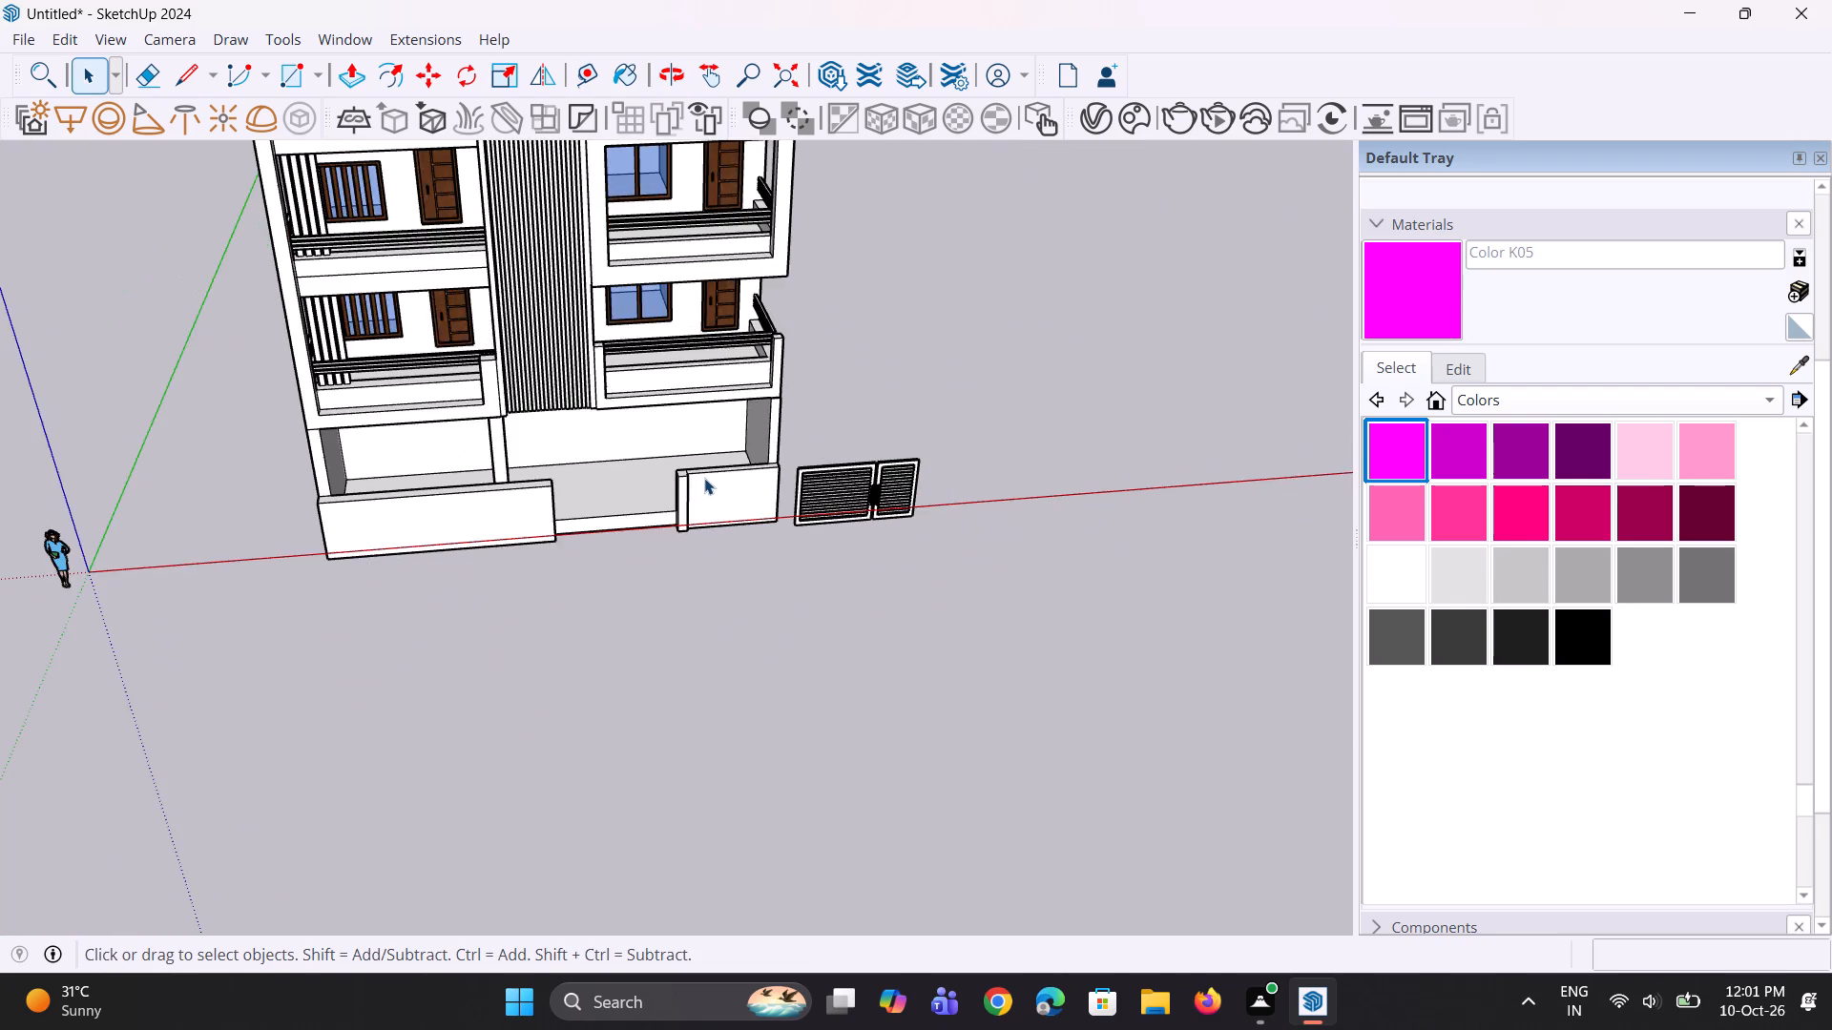
scroll(704, 478, "down", 11)
middle_click_drag(665, 456, 635, 381)
scroll(607, 420, "up", 2)
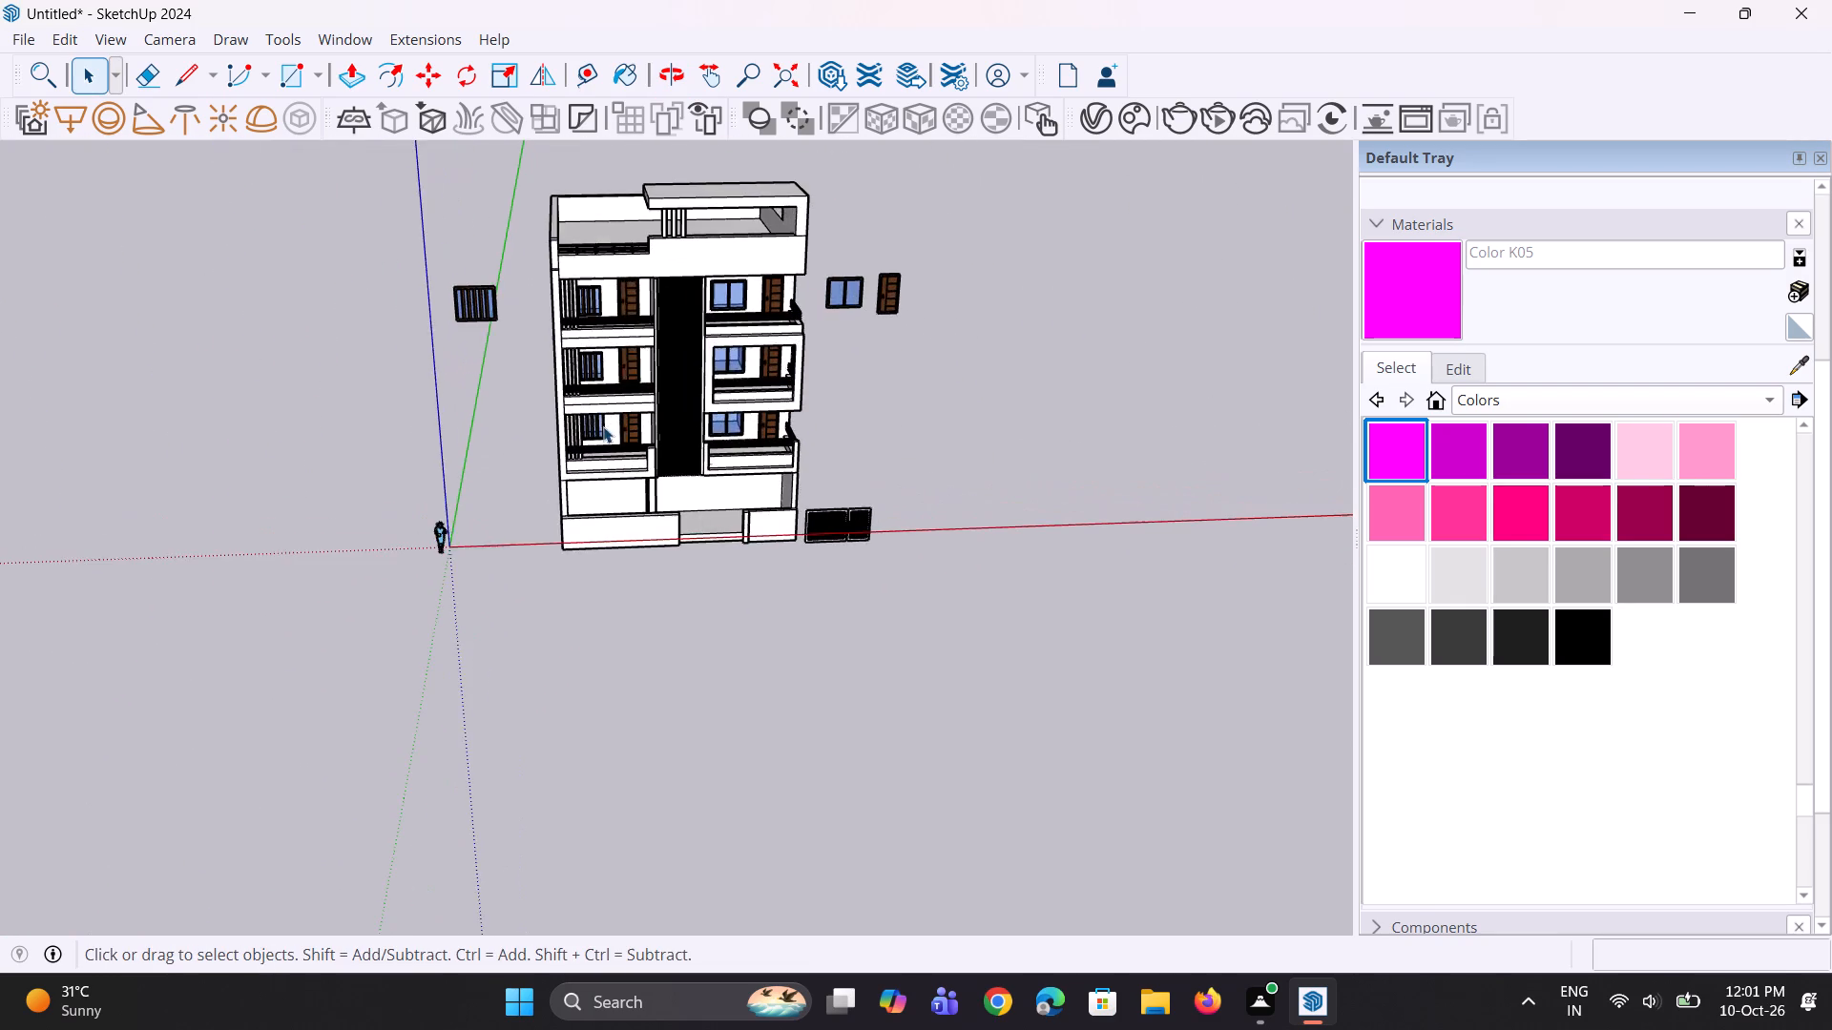
scroll(603, 426, "up", 8)
middle_click_drag(587, 170, 456, 193)
scroll(488, 215, "down", 2)
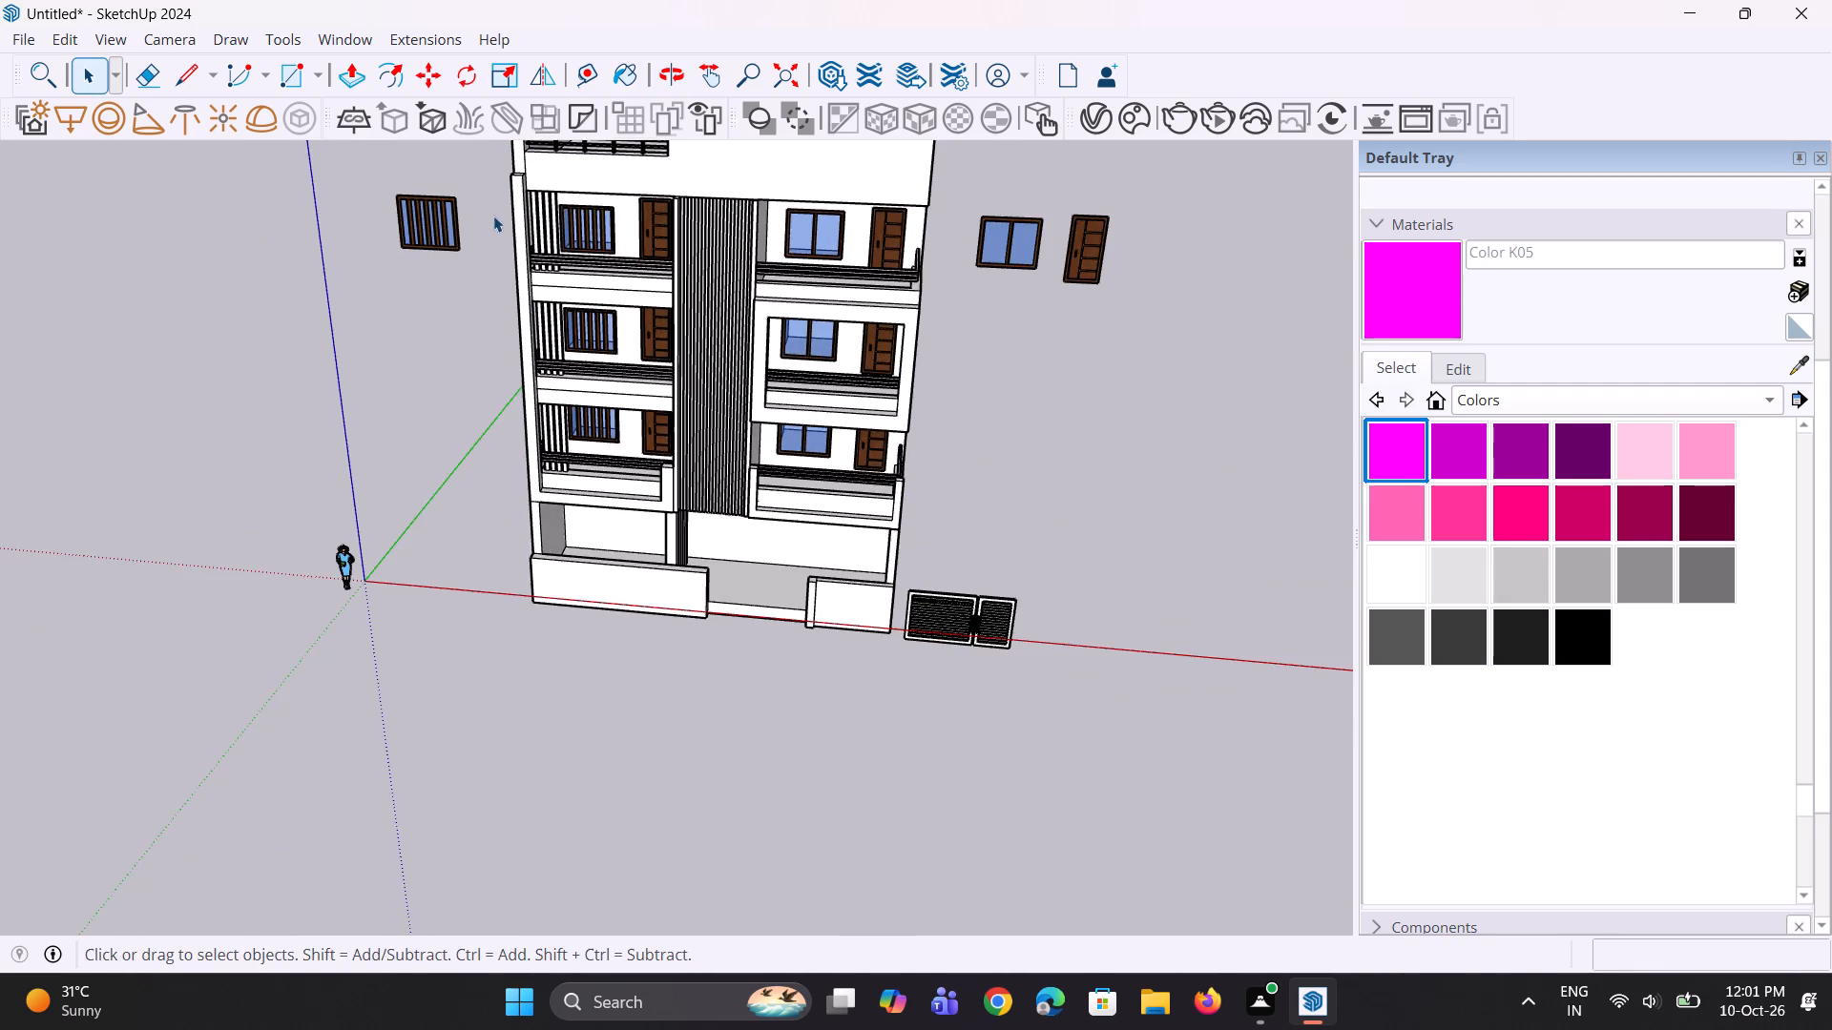
middle_click_drag(522, 206, 388, 267)
scroll(497, 184, "up", 5)
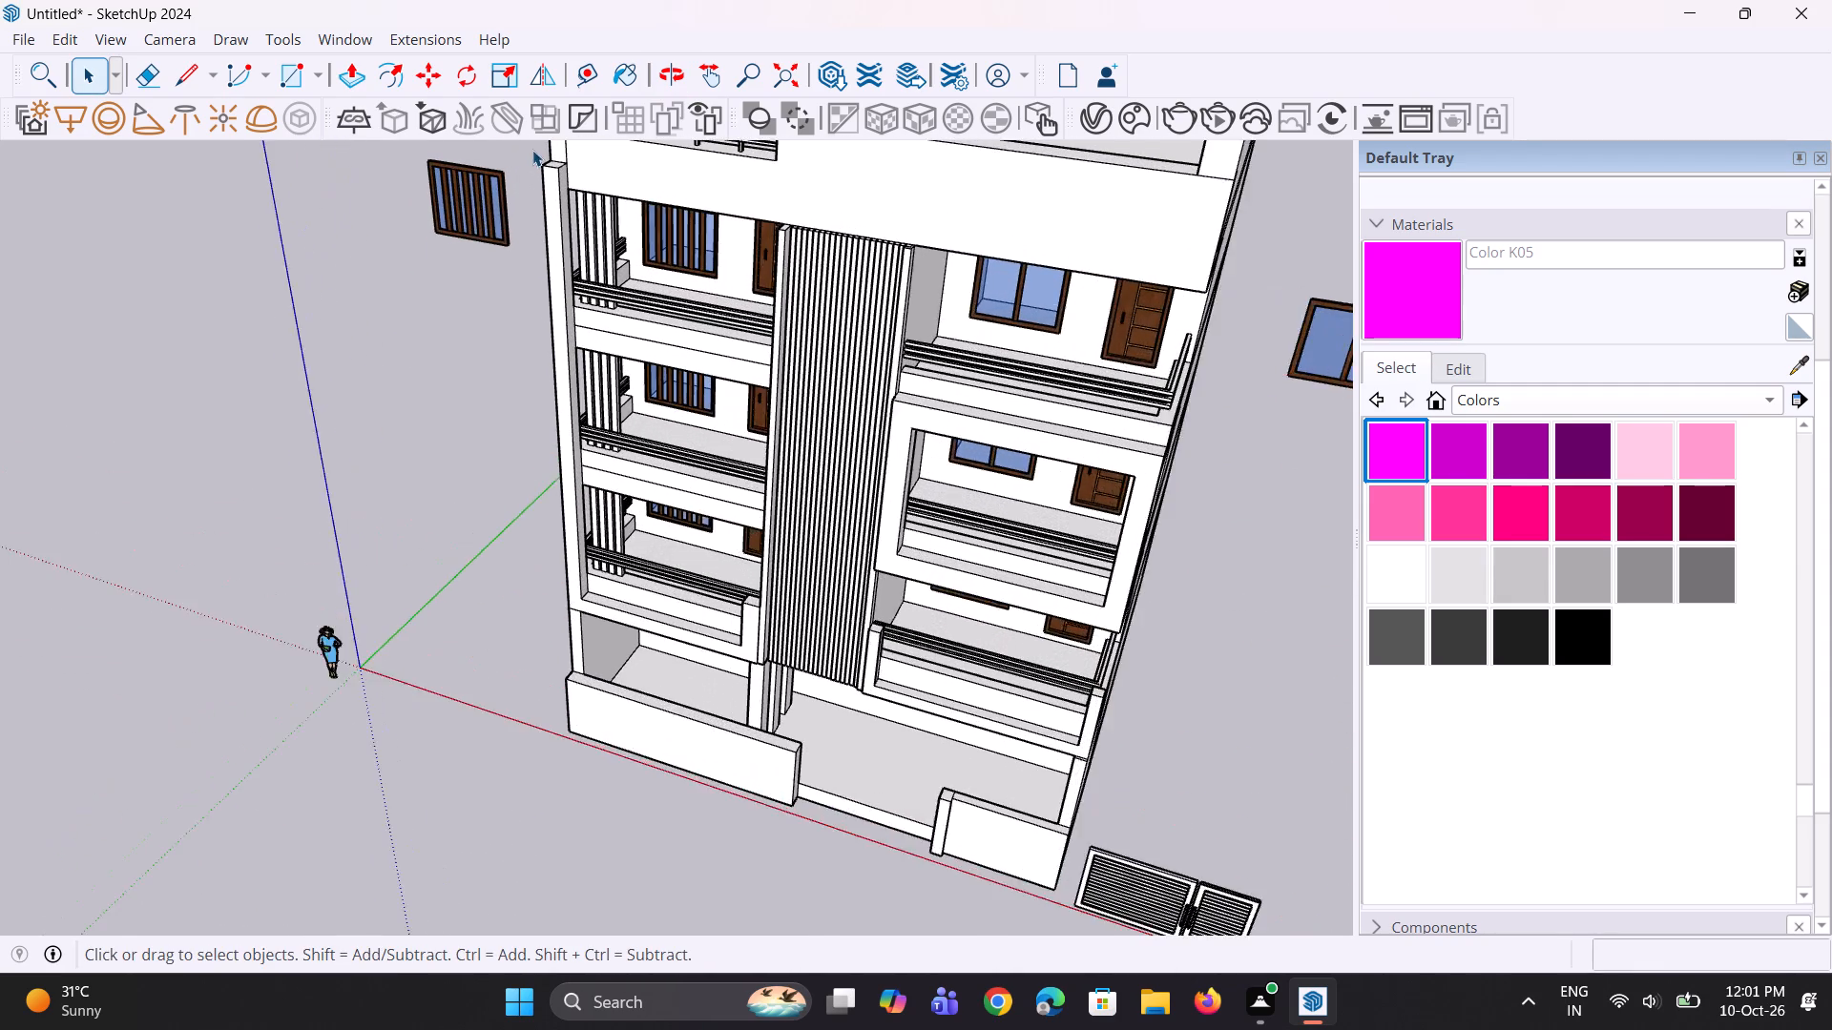
scroll(565, 209, "down", 7)
middle_click_drag(621, 259, 680, 259)
scroll(845, 191, "up", 3)
middle_click_drag(868, 237, 762, 293)
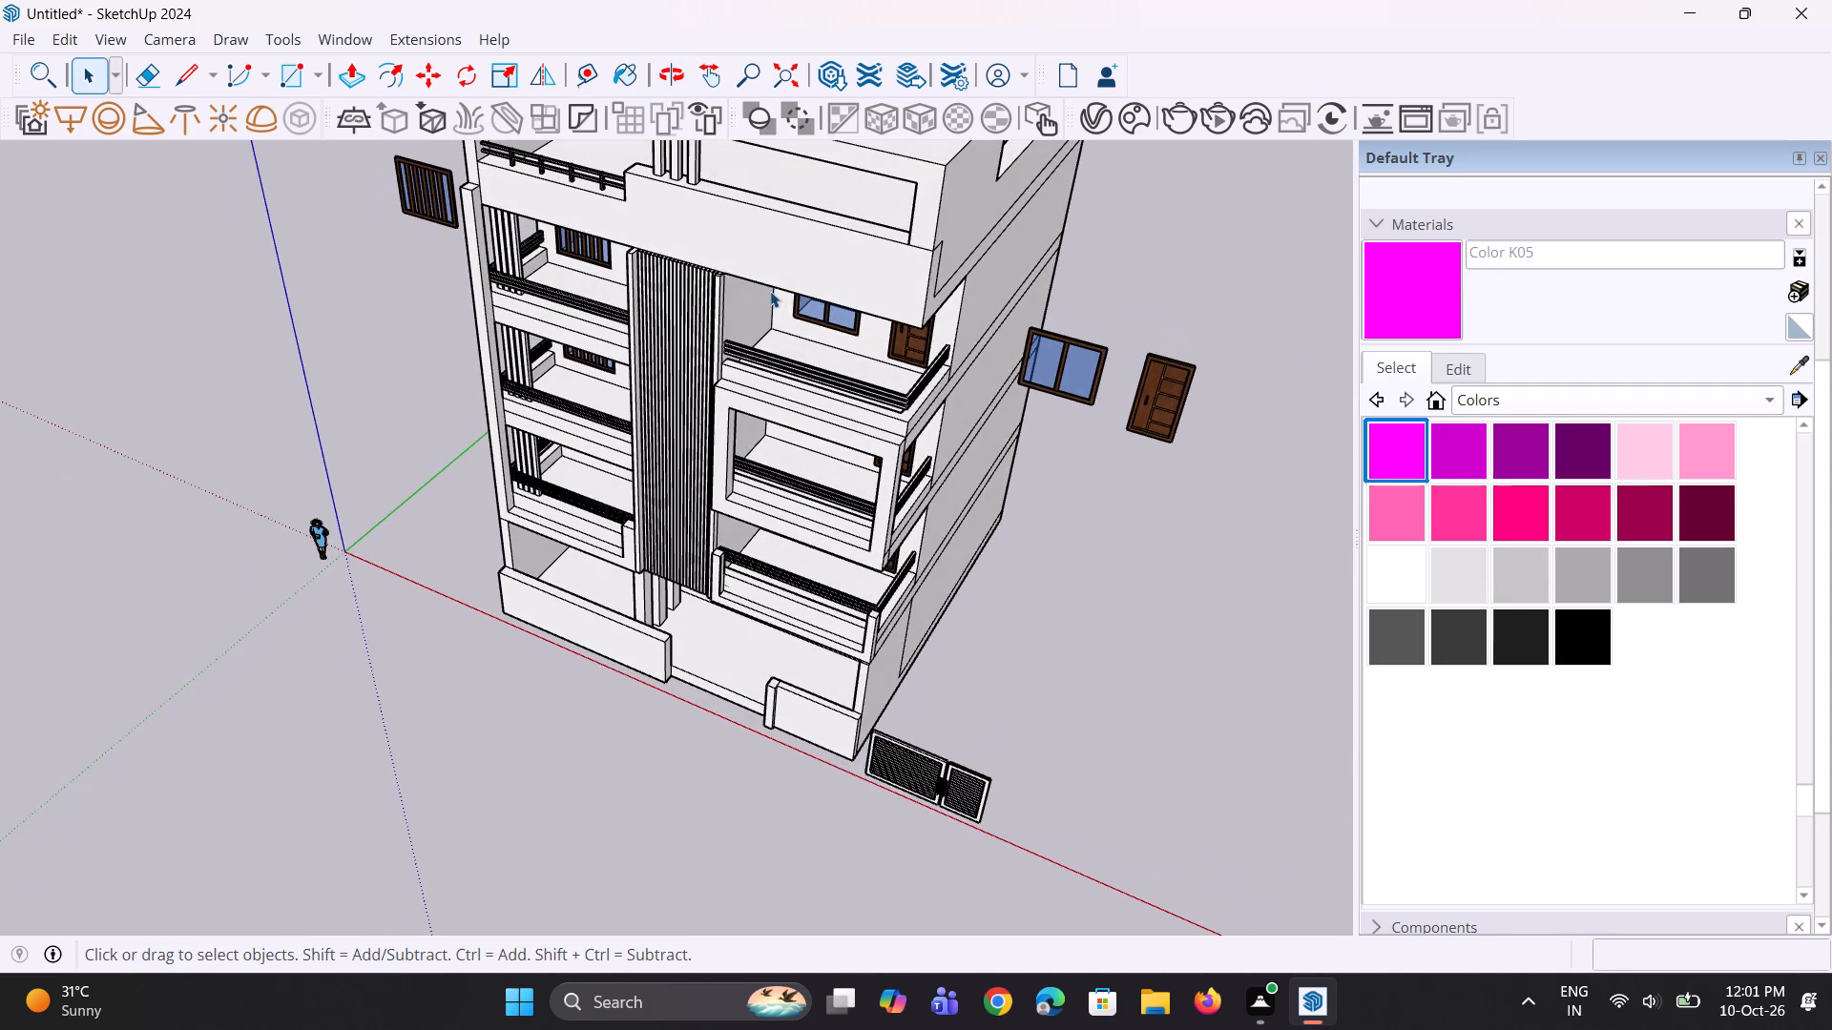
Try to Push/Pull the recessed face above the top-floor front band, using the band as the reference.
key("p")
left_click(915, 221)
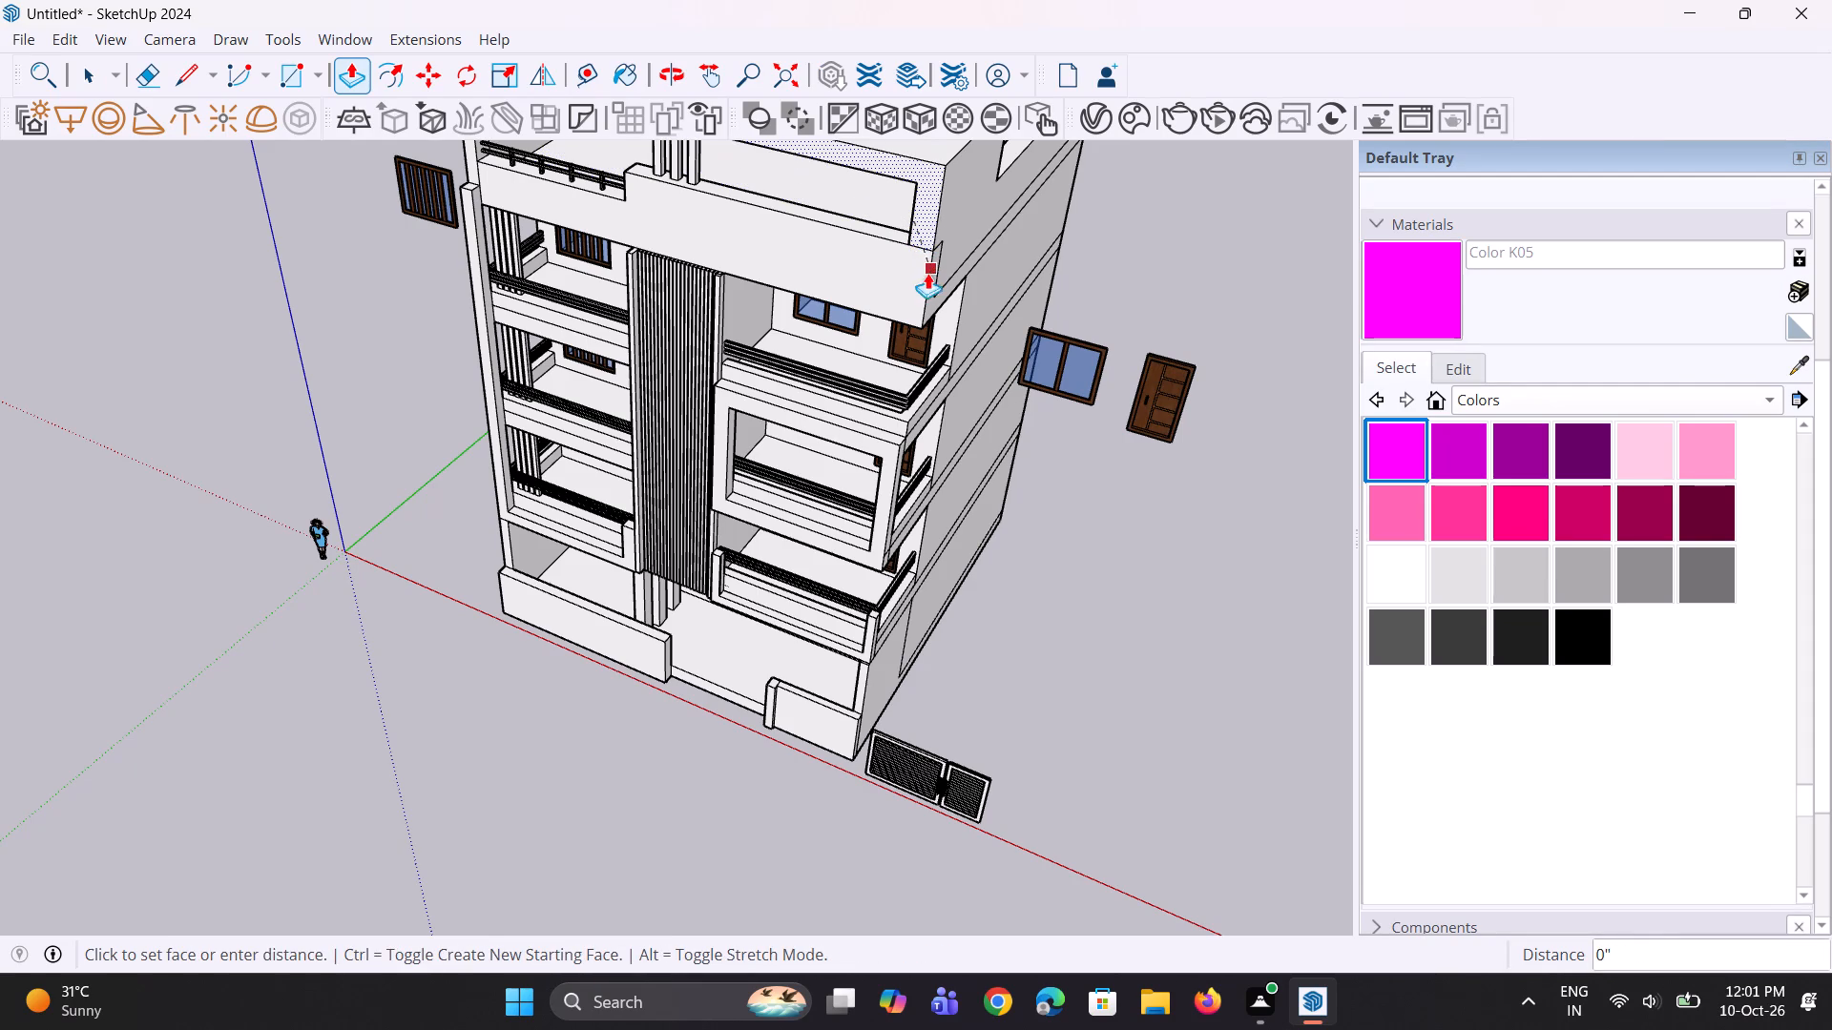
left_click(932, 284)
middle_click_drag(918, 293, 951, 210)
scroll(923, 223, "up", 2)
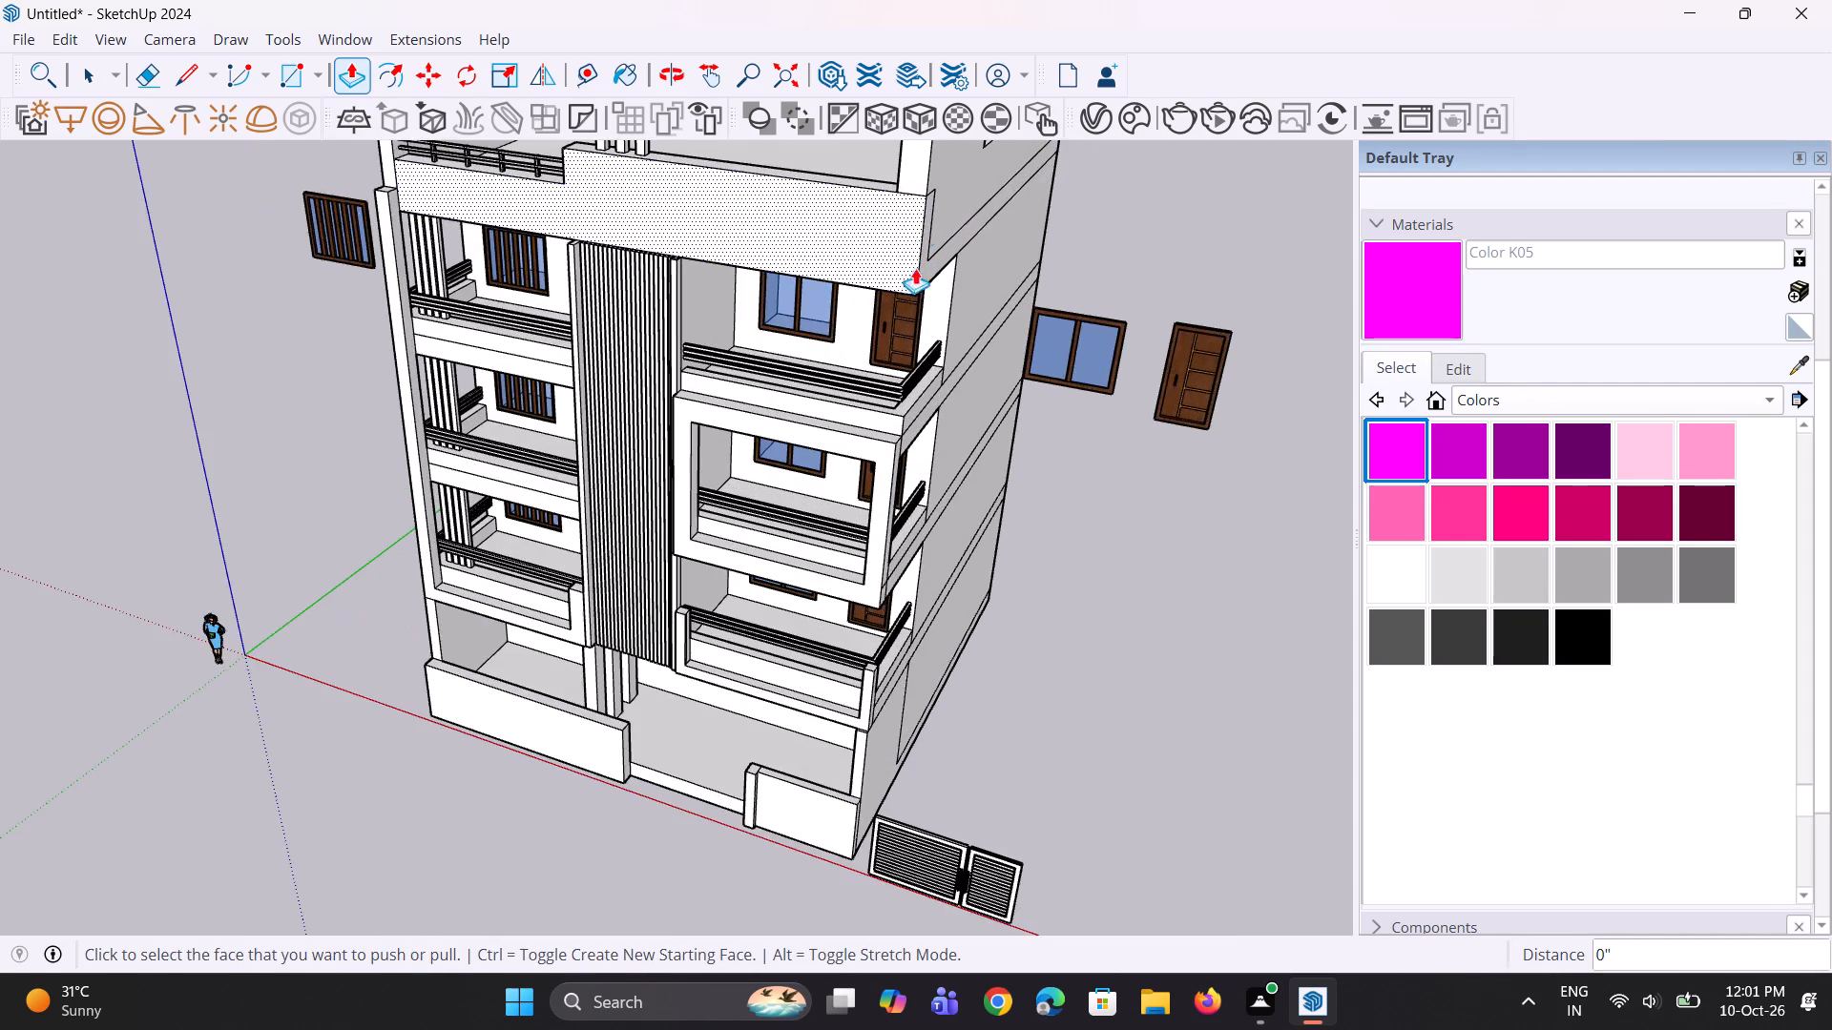
Draw a line across the tall end column's inner side face, level with the underside of the top-floor front band.
scroll(915, 314, "down", 4)
middle_click_drag(609, 266, 588, 236)
scroll(572, 233, "up", 8)
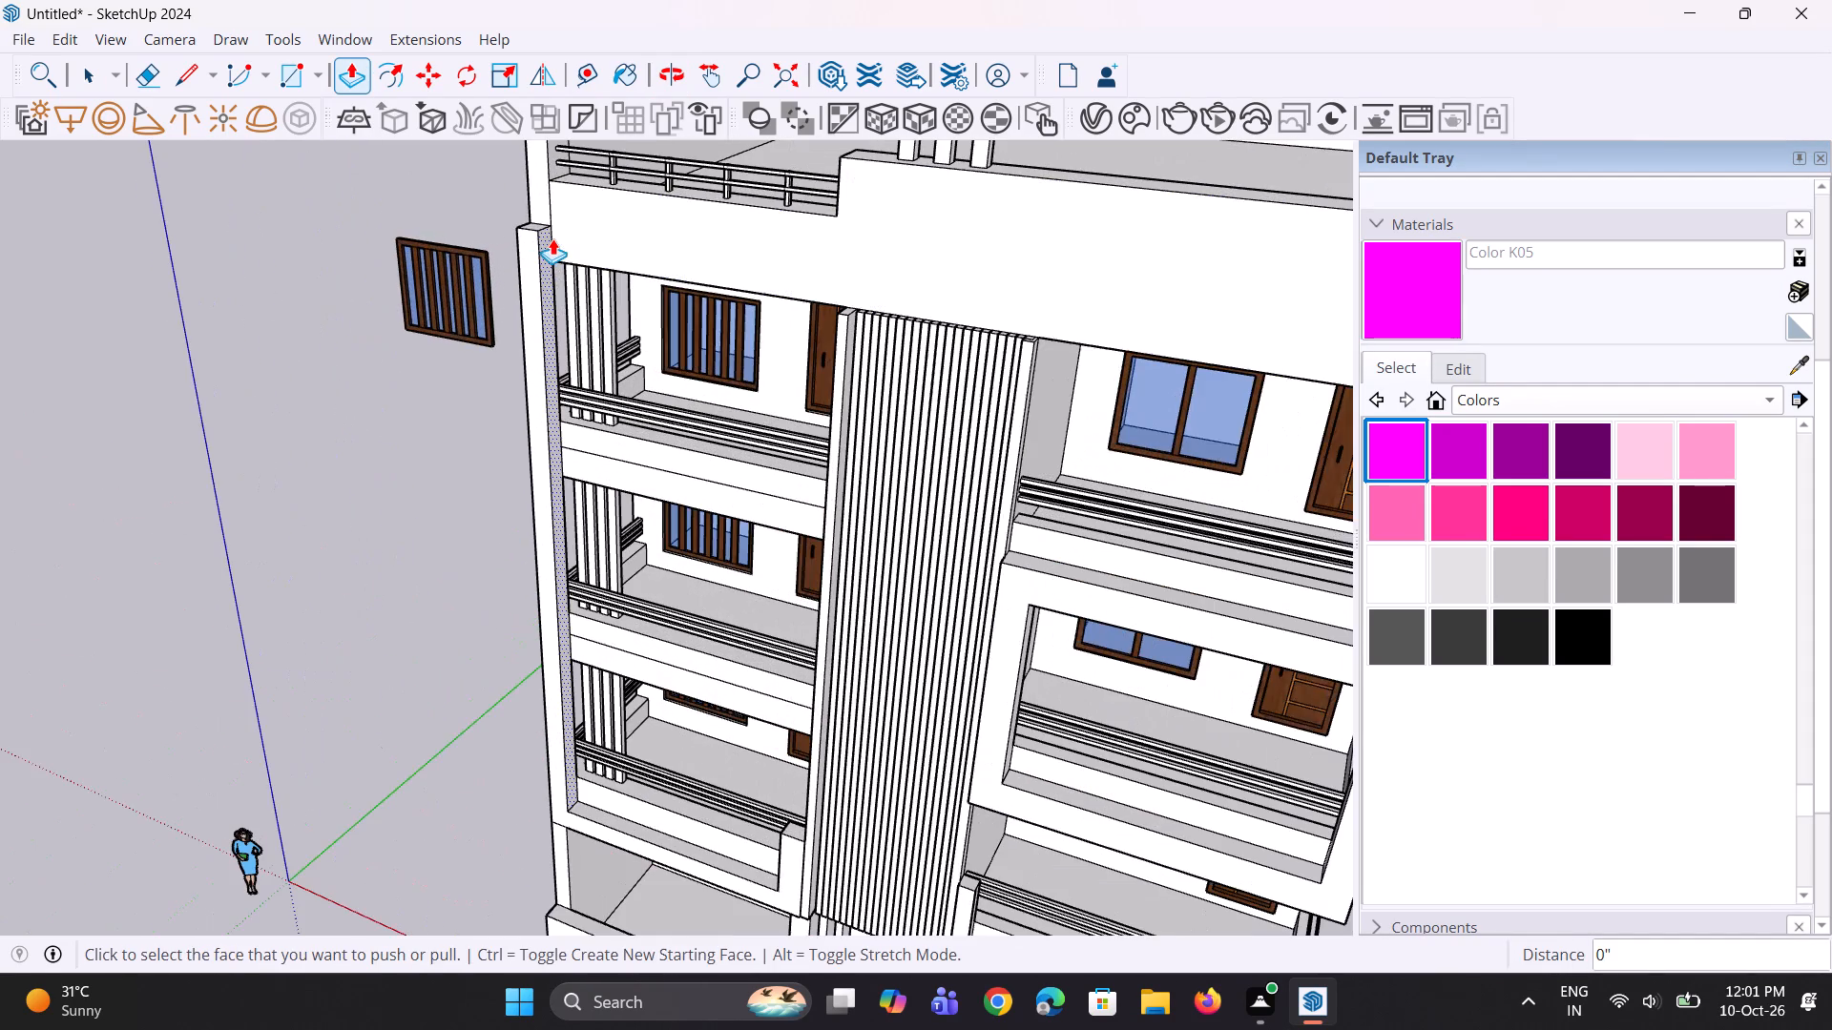
key("l")
scroll(554, 228, "up", 2)
left_click(548, 265)
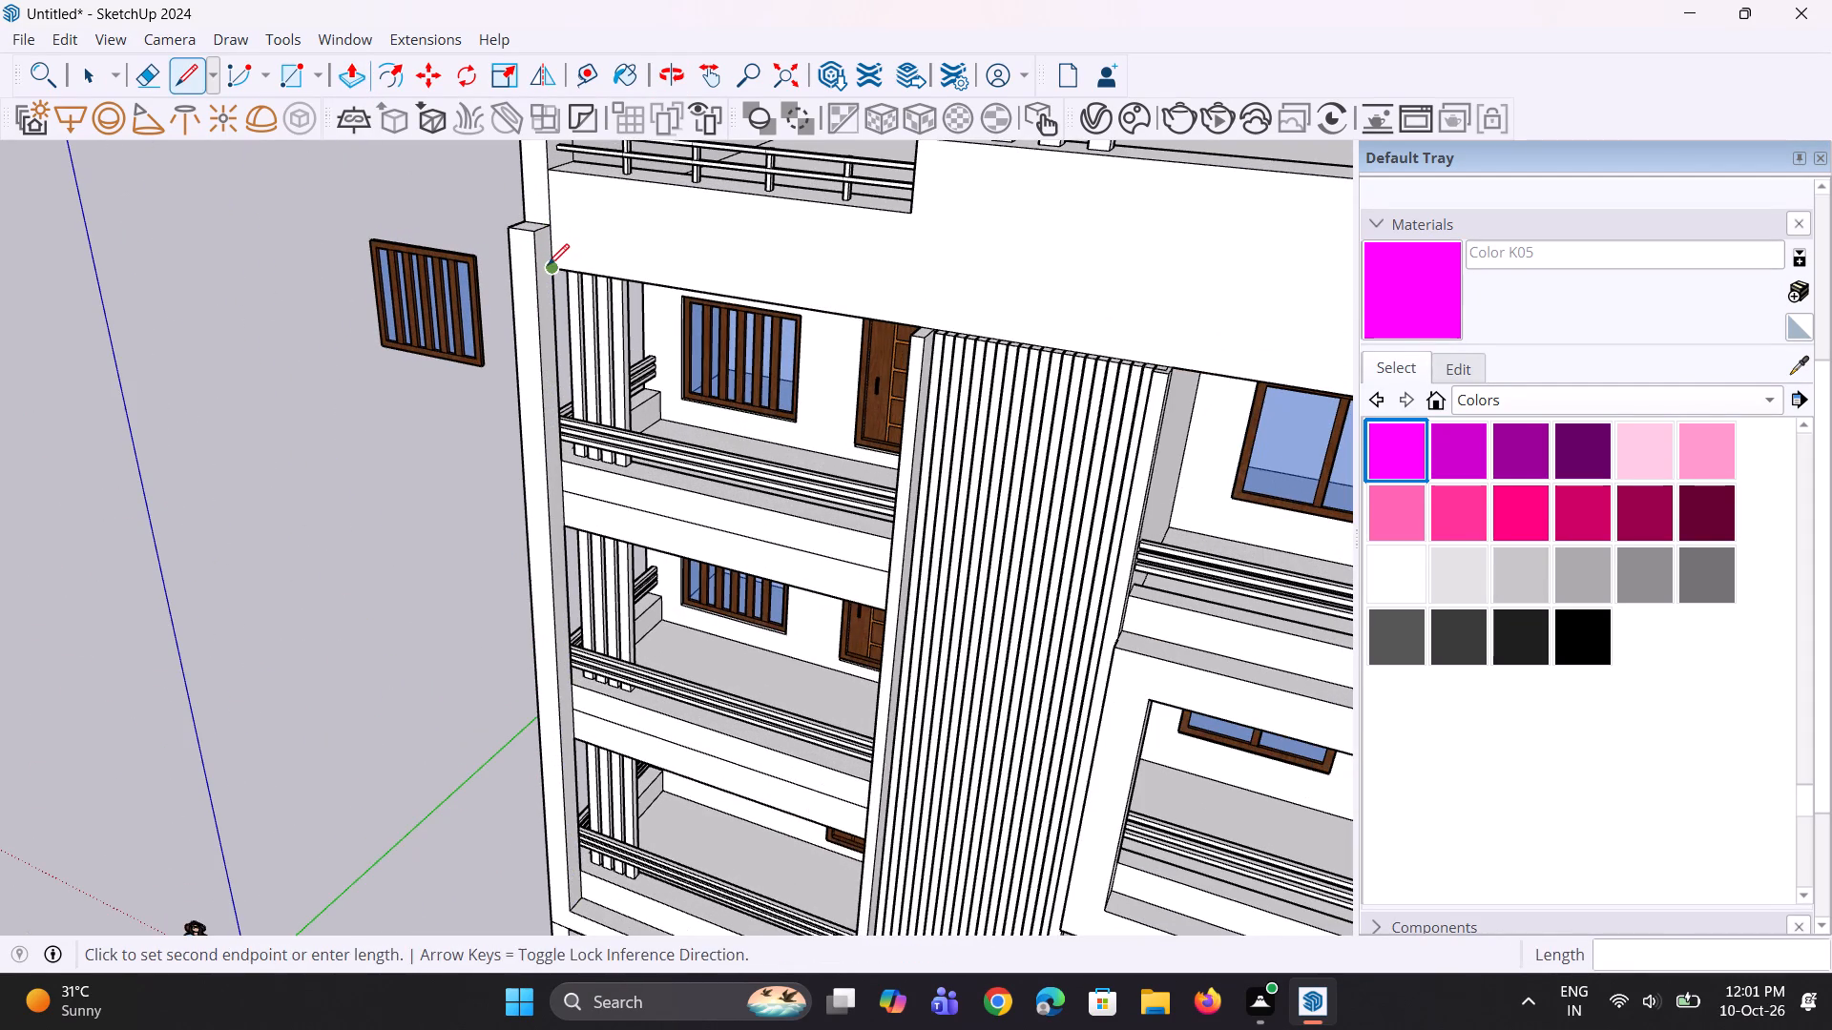
left_click(536, 274)
Push/Pull the upper part of the tall end column's inner side face across the facade to the building's far end.
key("p")
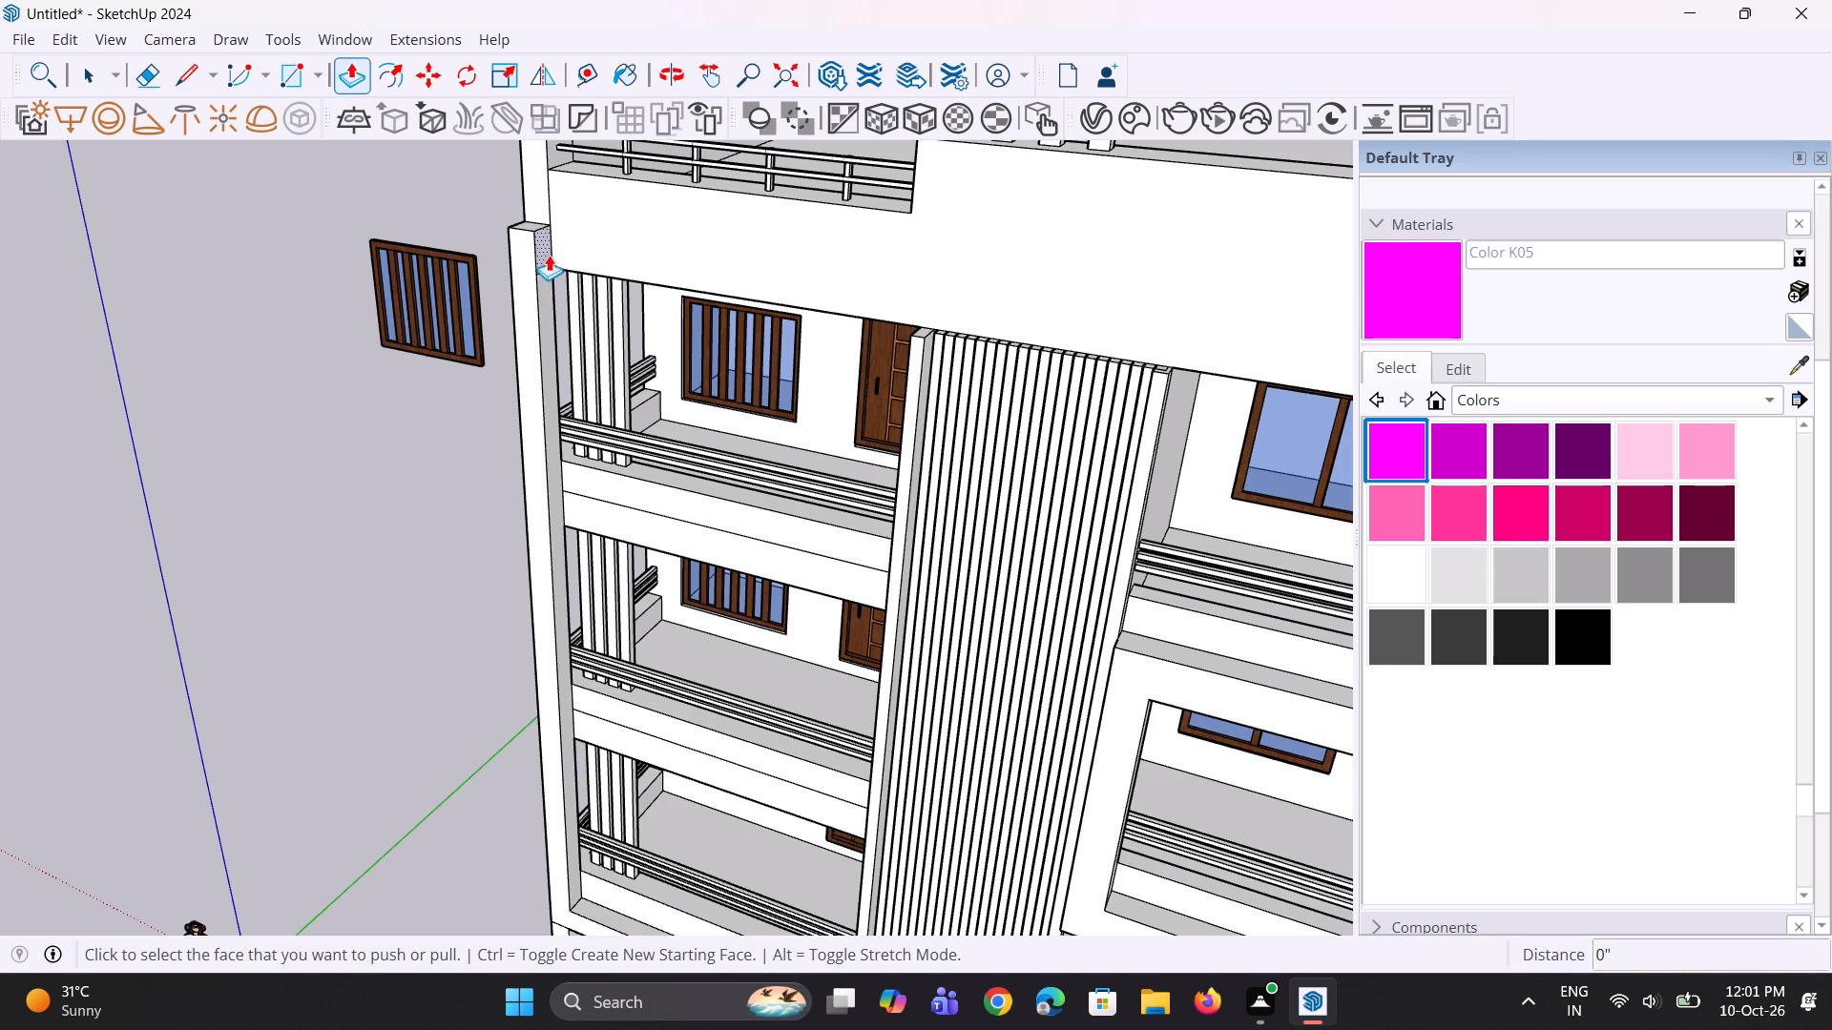
left_click(542, 243)
scroll(588, 257, "down", 6)
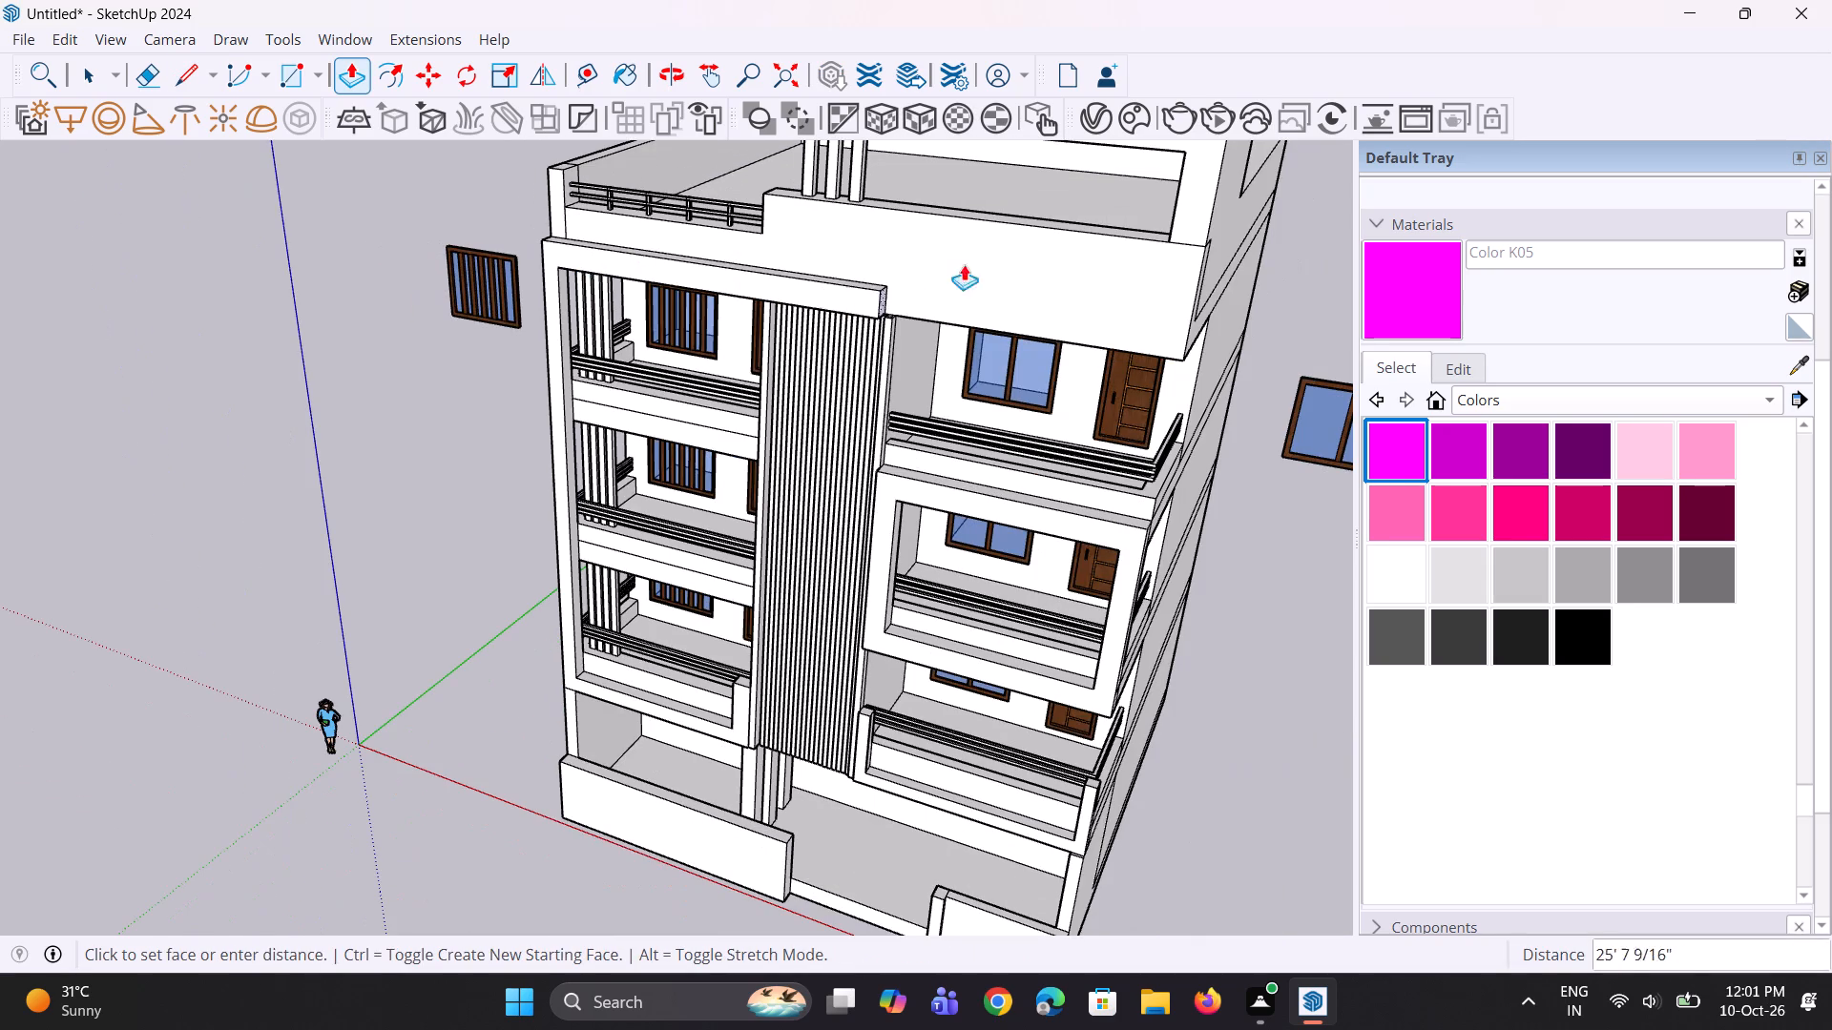
left_click(1187, 317)
Push/Pull the rooftop frame's front face forward 1' 1 9/16" to align it with the new front band.
middle_click_drag(1170, 301, 1142, 325)
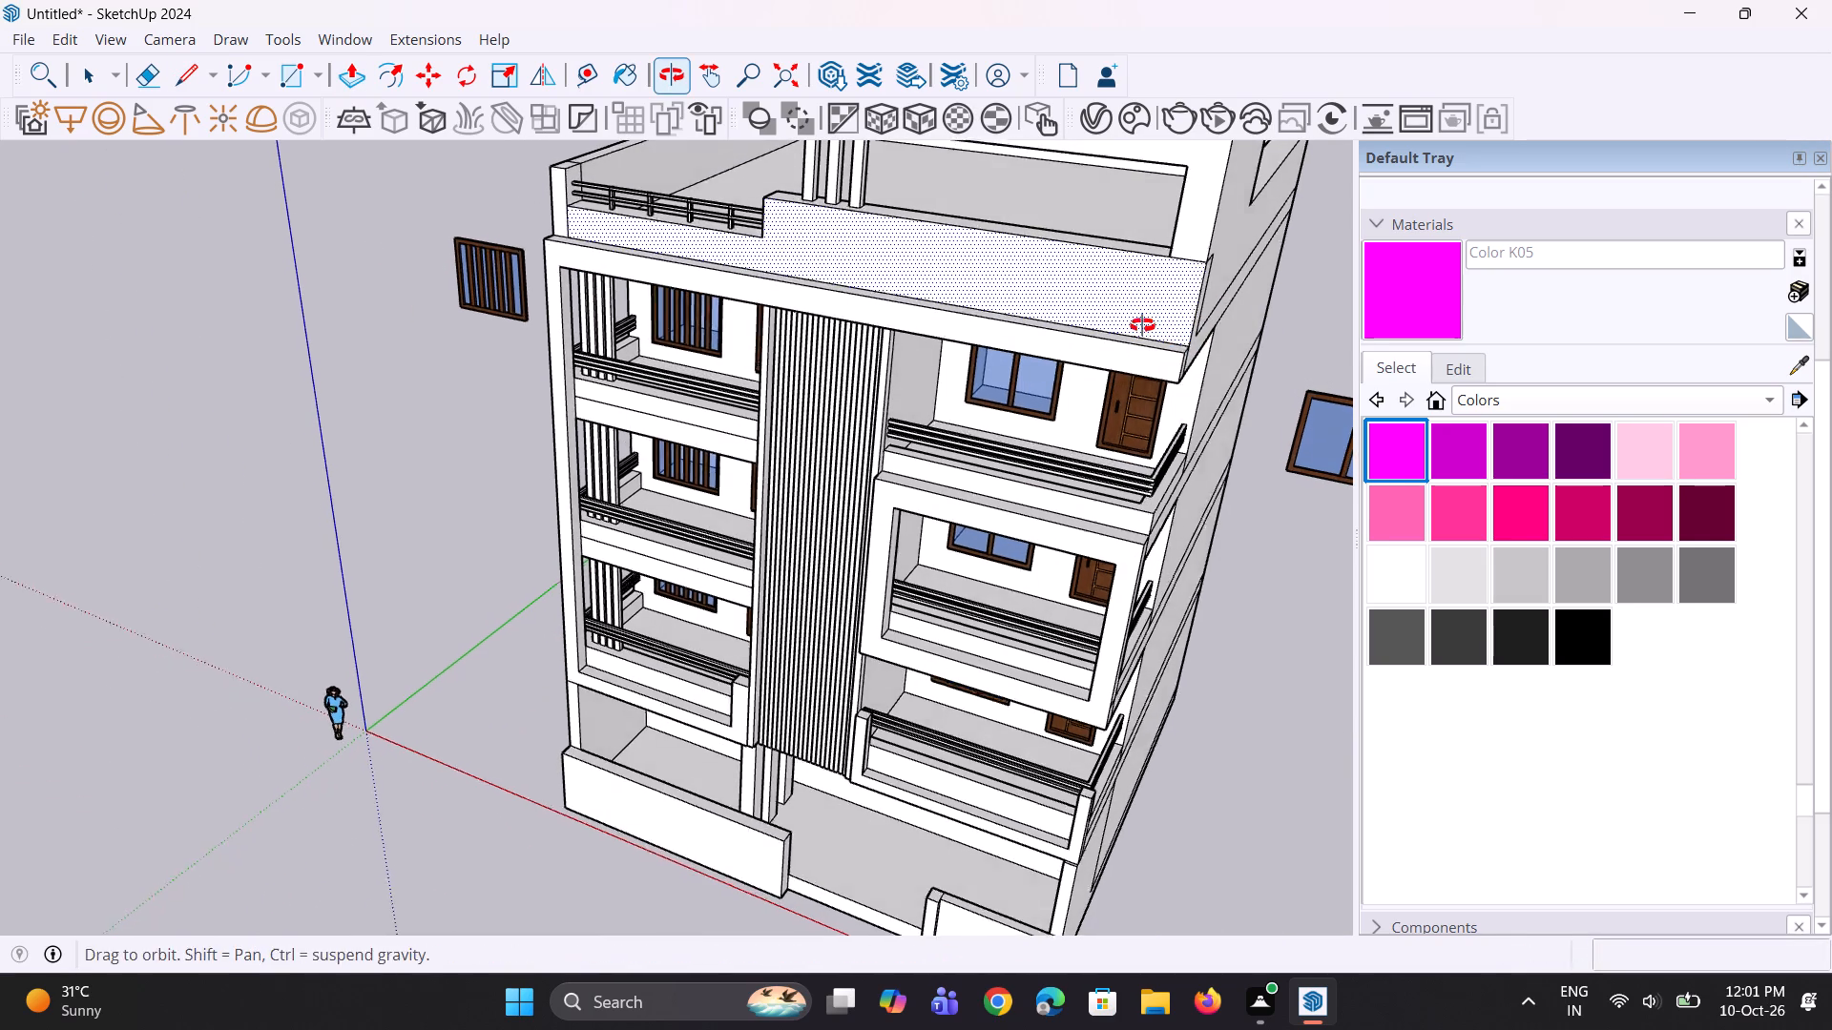
middle_click_drag(1142, 325, 1139, 328)
left_click(1192, 257)
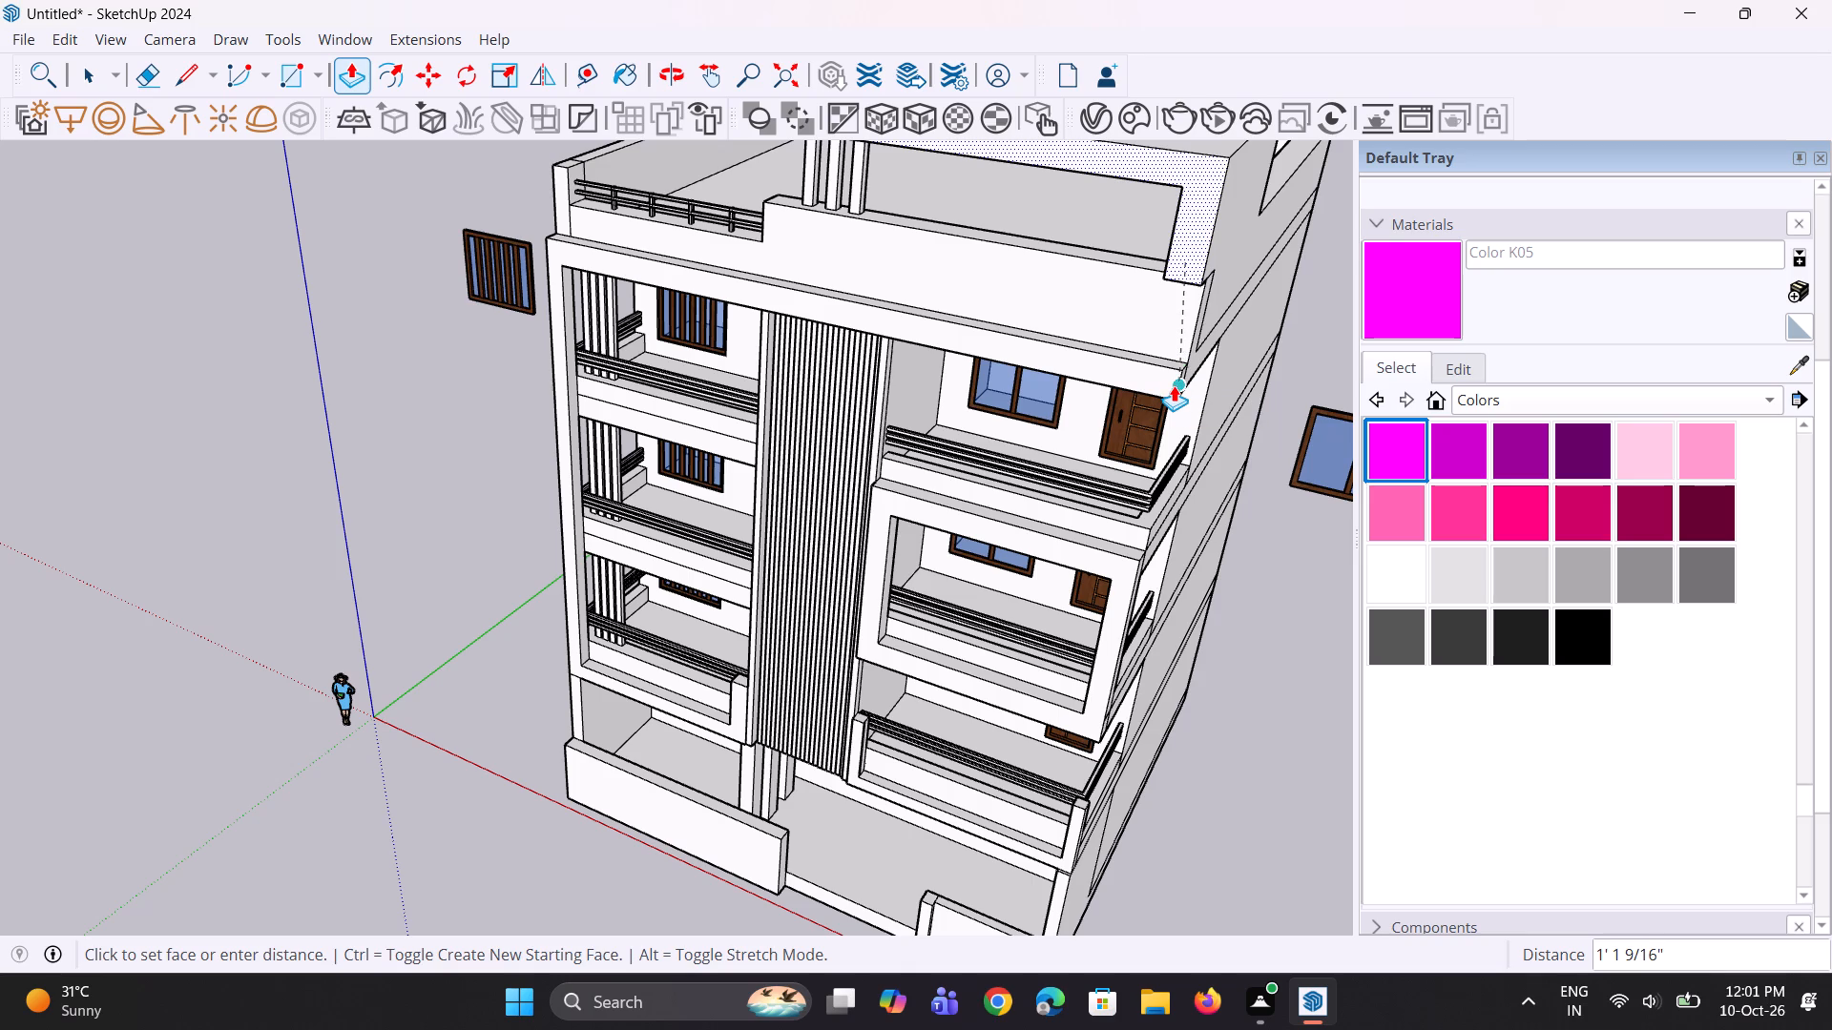
left_click(1170, 379)
Push/Pull the underside of the rooftop frame's projecting end column down to the top of the new front band.
middle_click_drag(1173, 336, 1163, 192)
scroll(1161, 191, "up", 2)
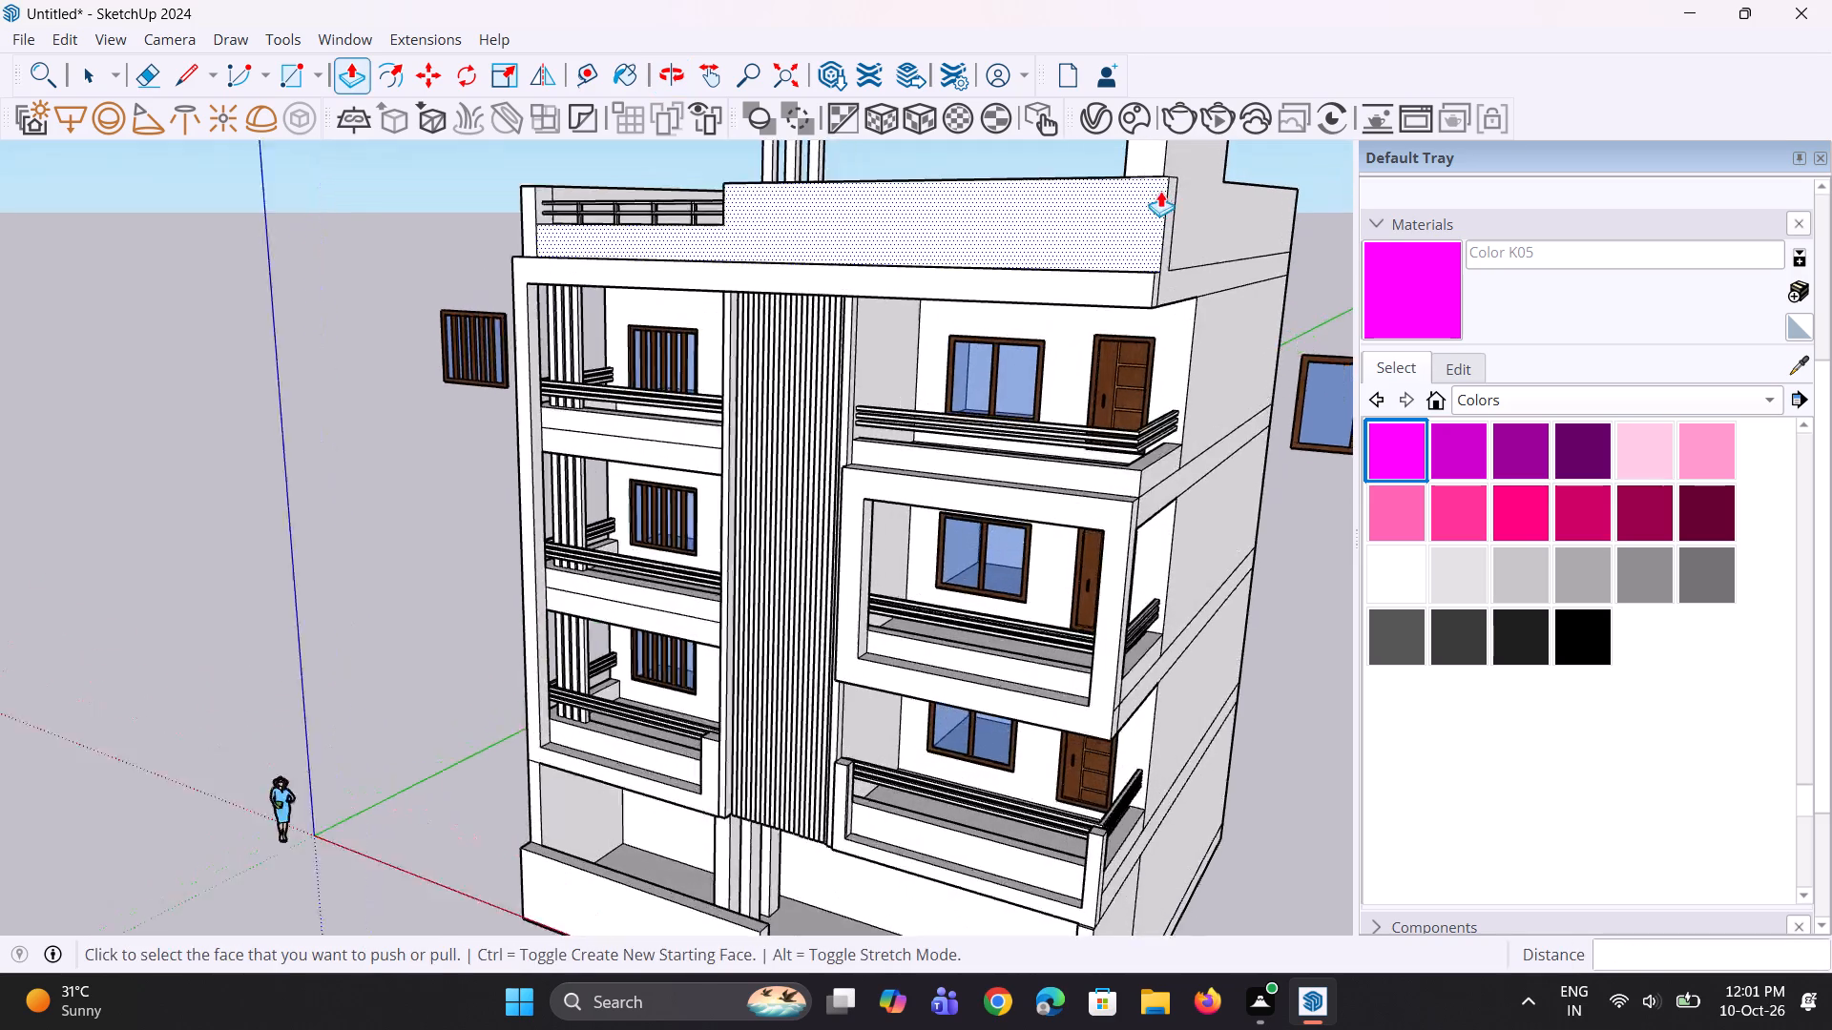
scroll(1160, 191, "up", 1)
middle_click_drag(1090, 194, 1216, 265)
scroll(1093, 354, "down", 5)
middle_click_drag(1096, 321, 1207, 60)
scroll(1089, 263, "up", 3)
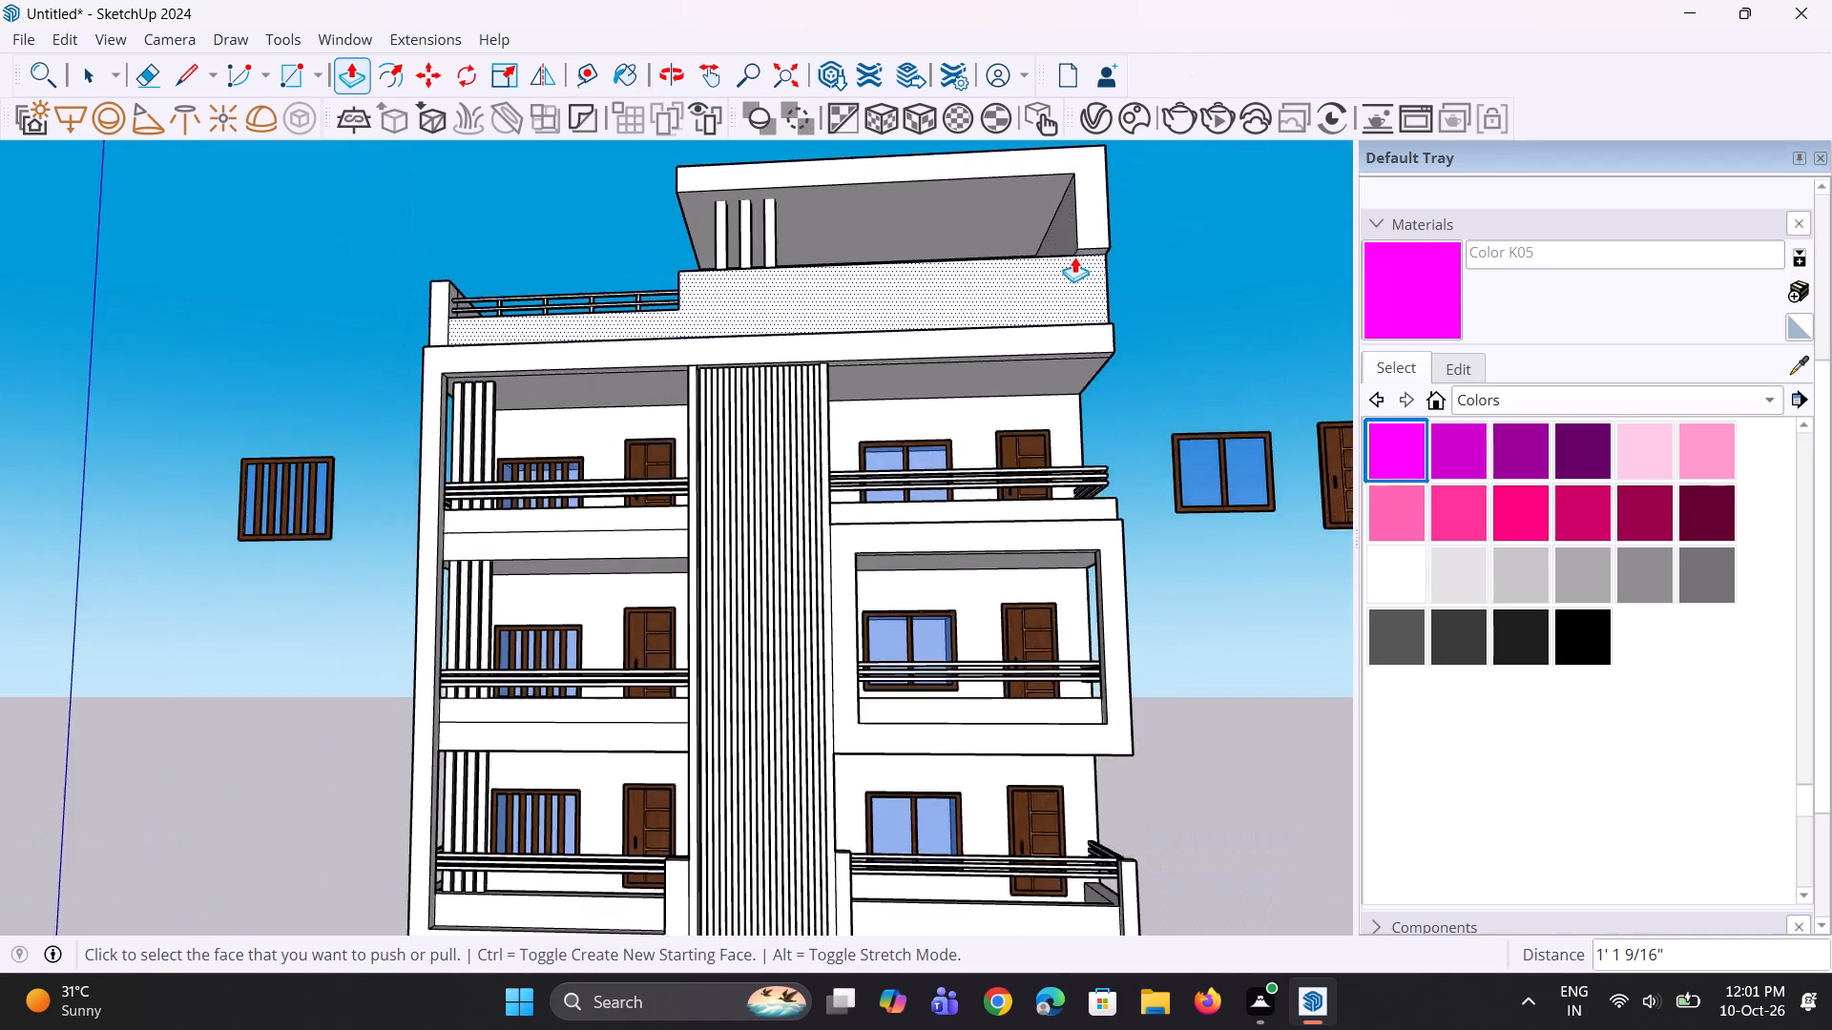
scroll(1074, 257, "up", 5)
middle_click_drag(1077, 274, 1077, 182)
scroll(1075, 207, "up", 3)
left_click(1084, 250)
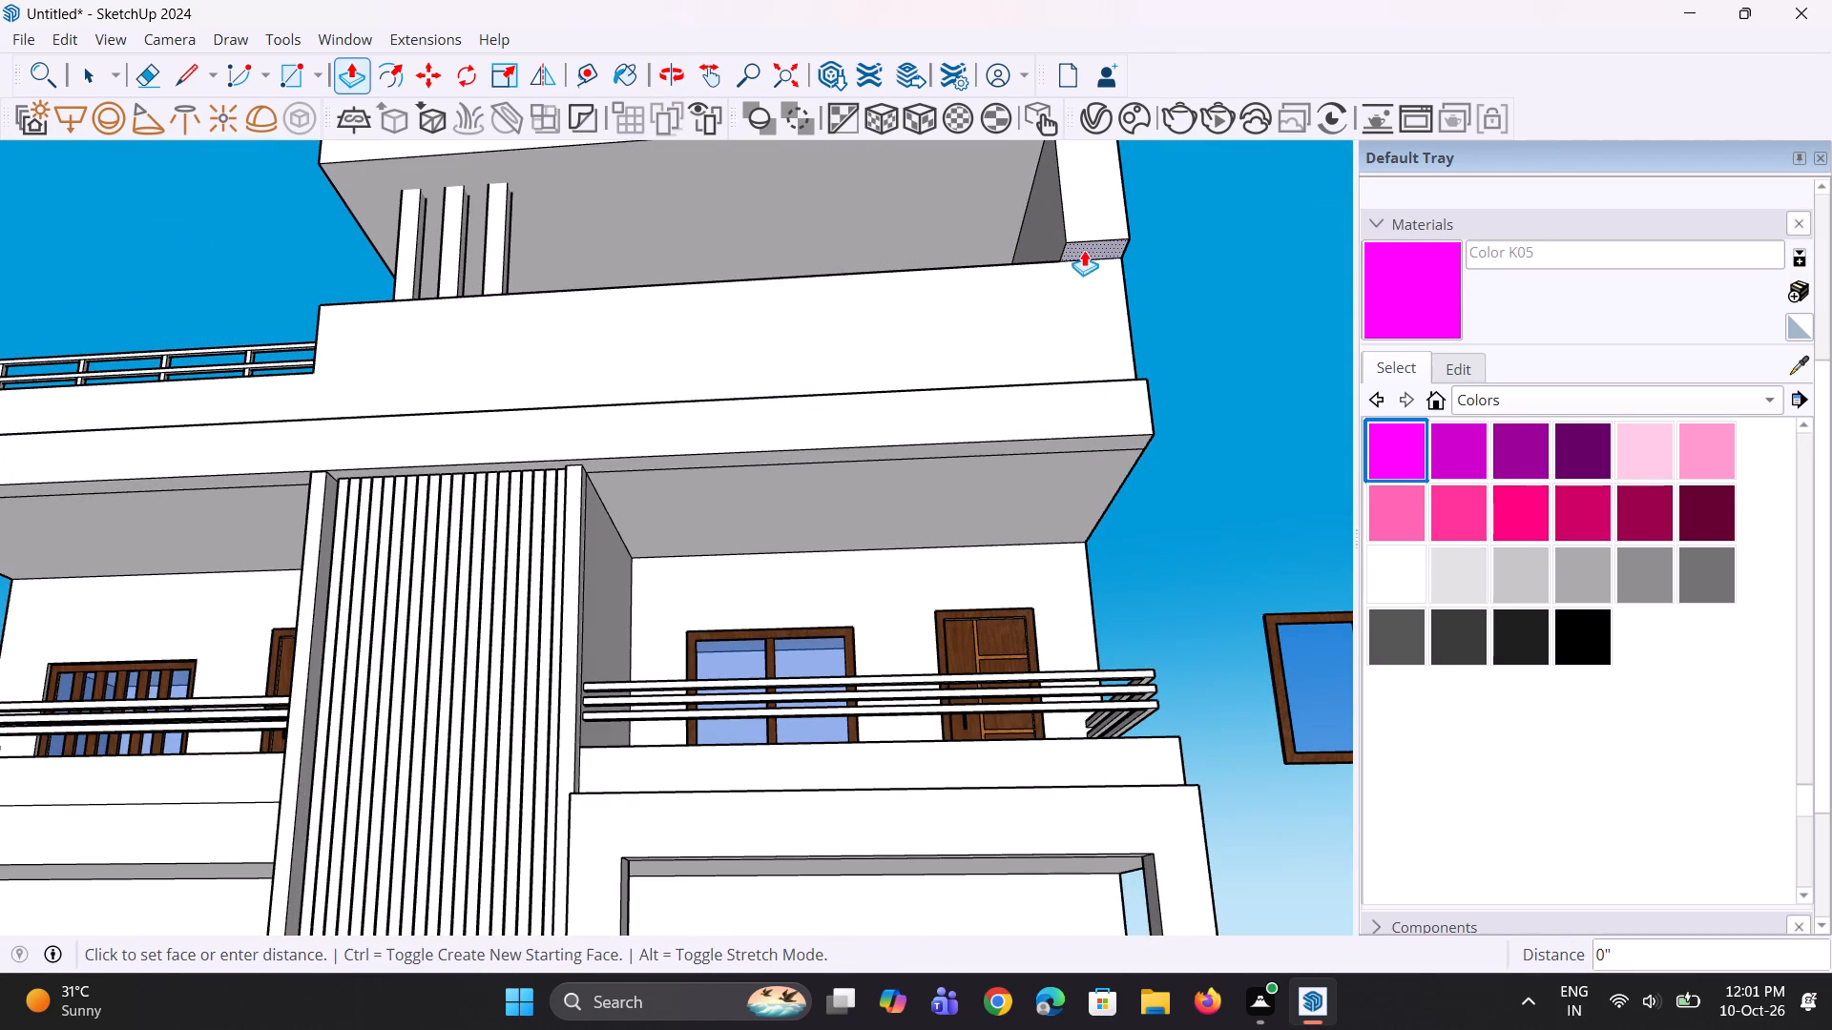
left_click(1065, 402)
Erase the edge dividing the rooftop frame's end column from the front band.
middle_click_drag(1059, 416, 1076, 550)
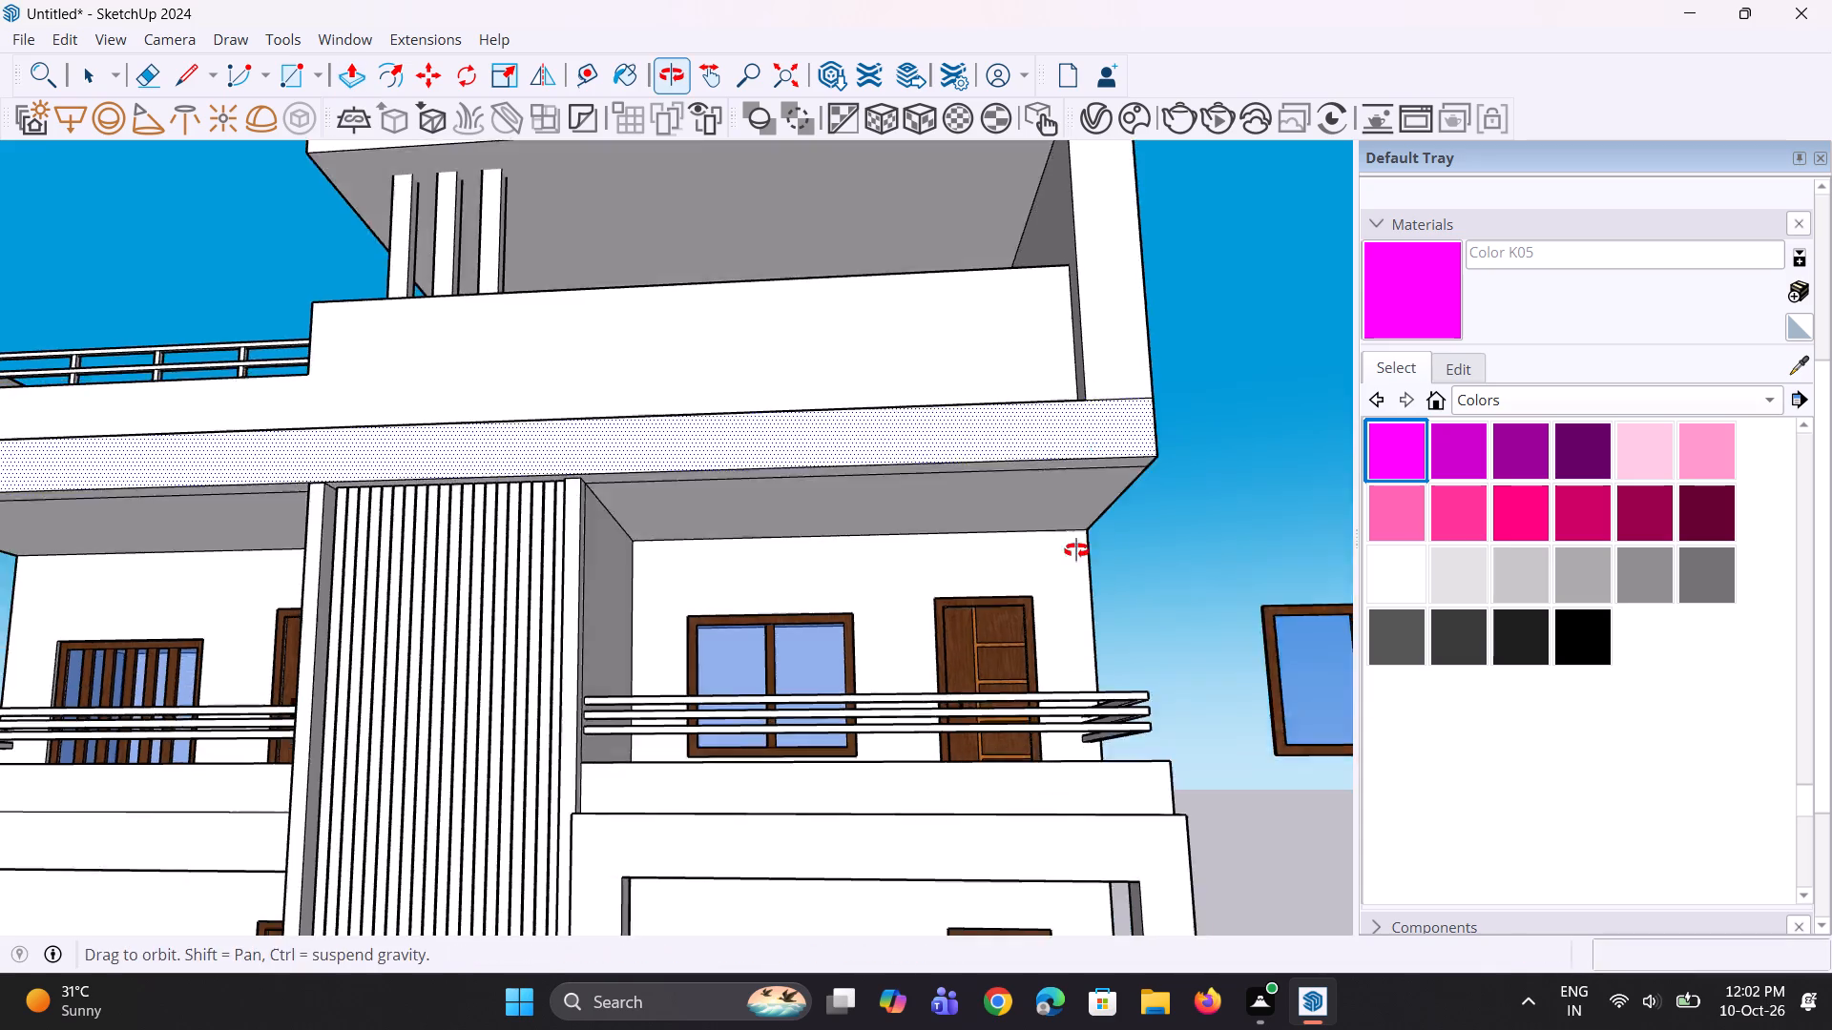
middle_click_drag(1076, 550, 1083, 579)
scroll(1108, 456, "up", 2)
key("e")
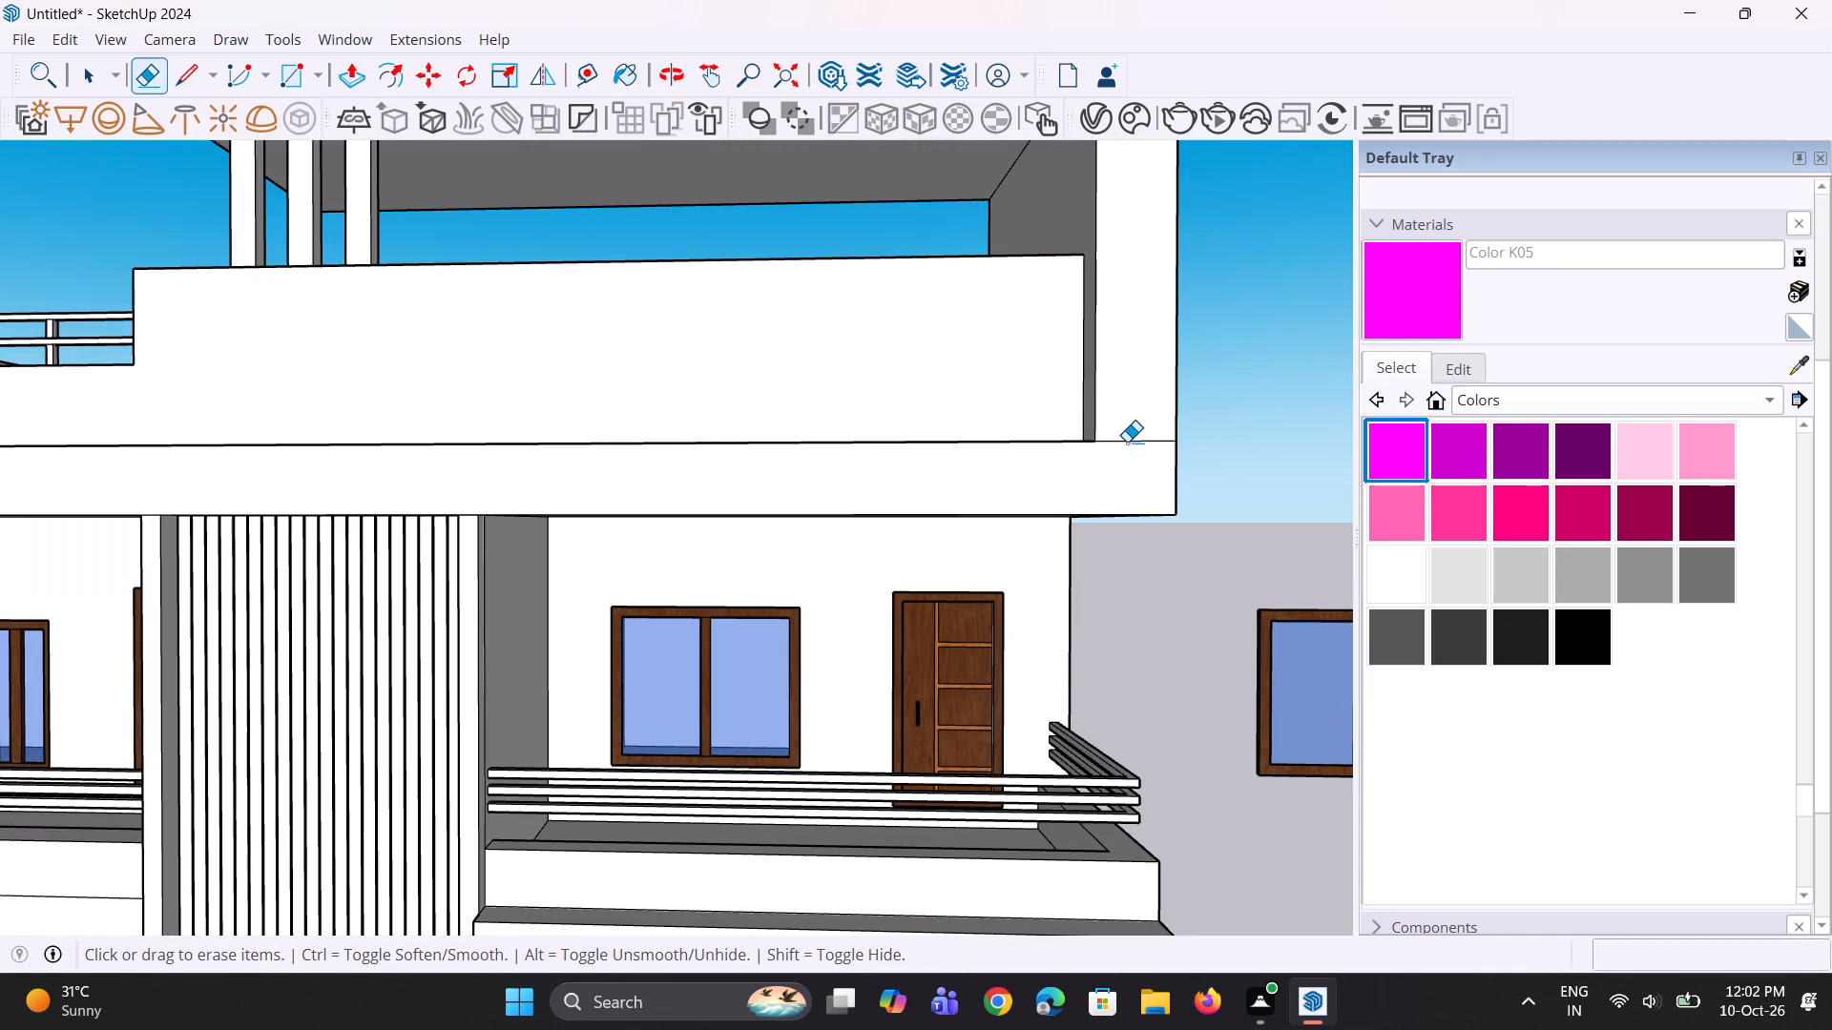
left_click(1128, 442)
Erase the vertical edge separating the rooftop corner post from the terrace parapet's front face.
middle_click_drag(1051, 506, 1105, 607)
scroll(1211, 451, "down", 9)
middle_click_drag(1101, 449, 1065, 311)
scroll(837, 384, "up", 2)
middle_click_drag(641, 394, 638, 430)
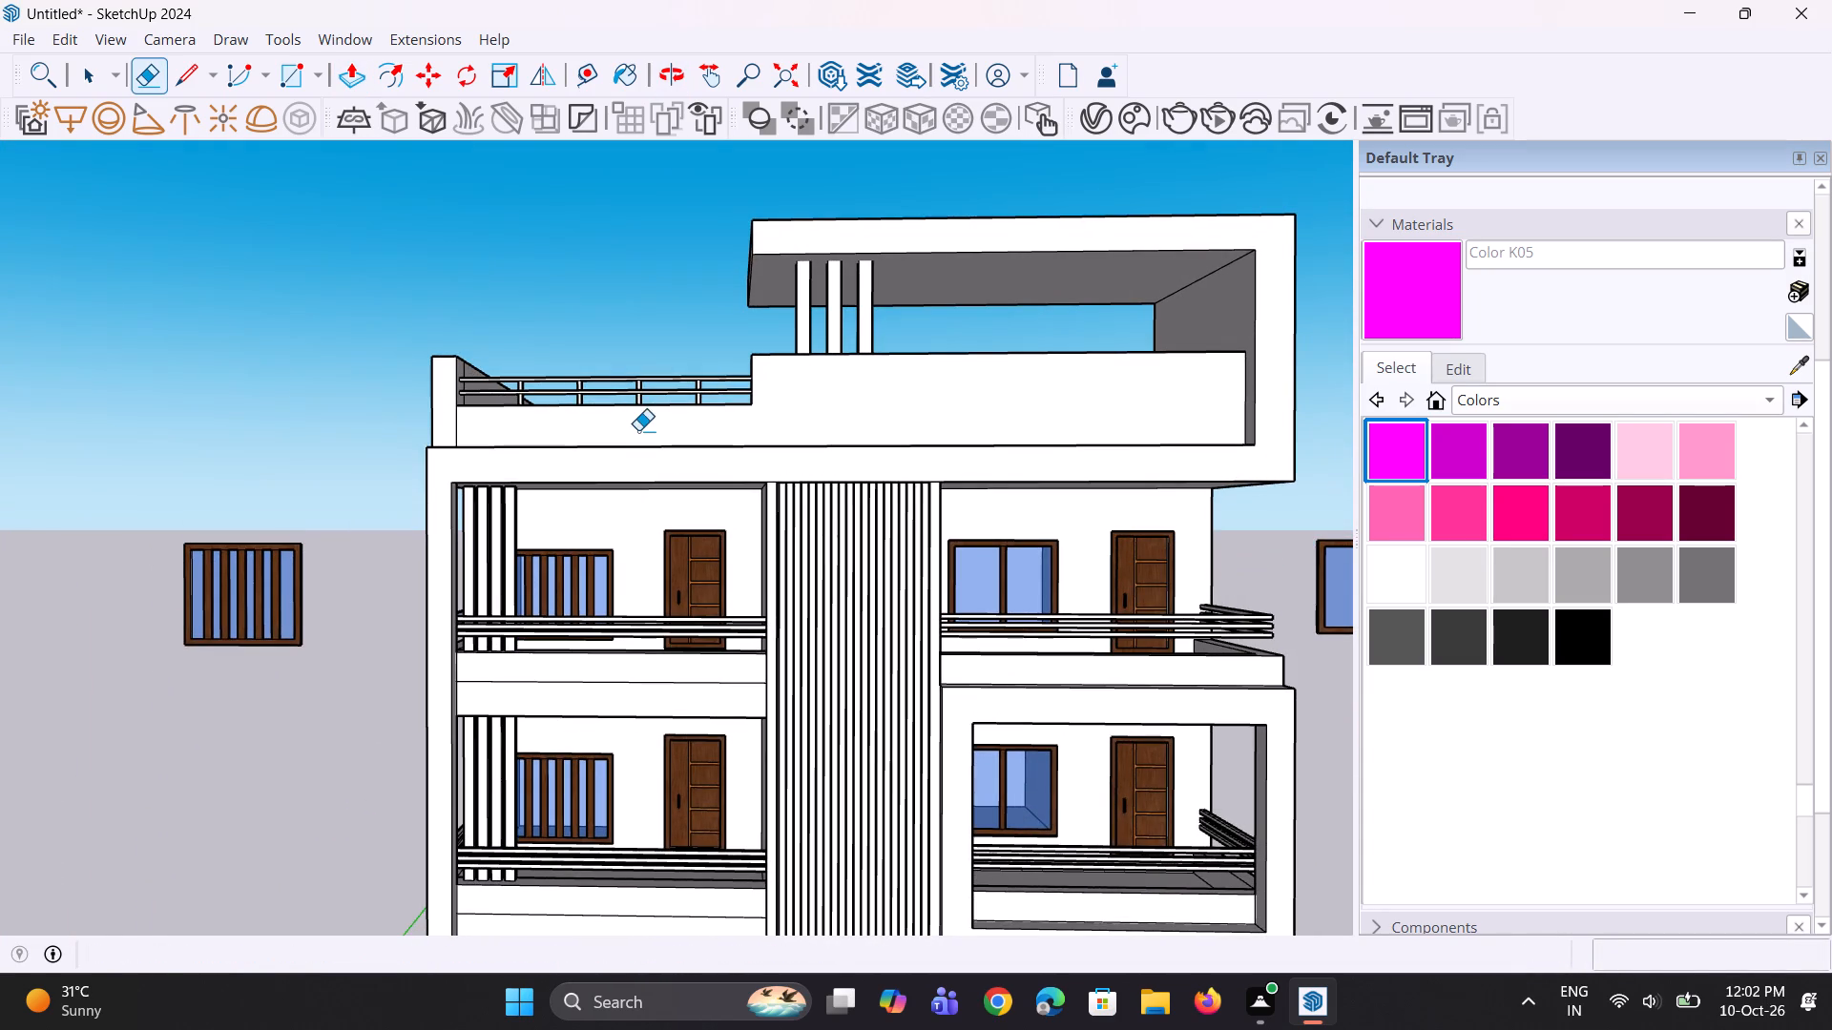
scroll(452, 443, "up", 2)
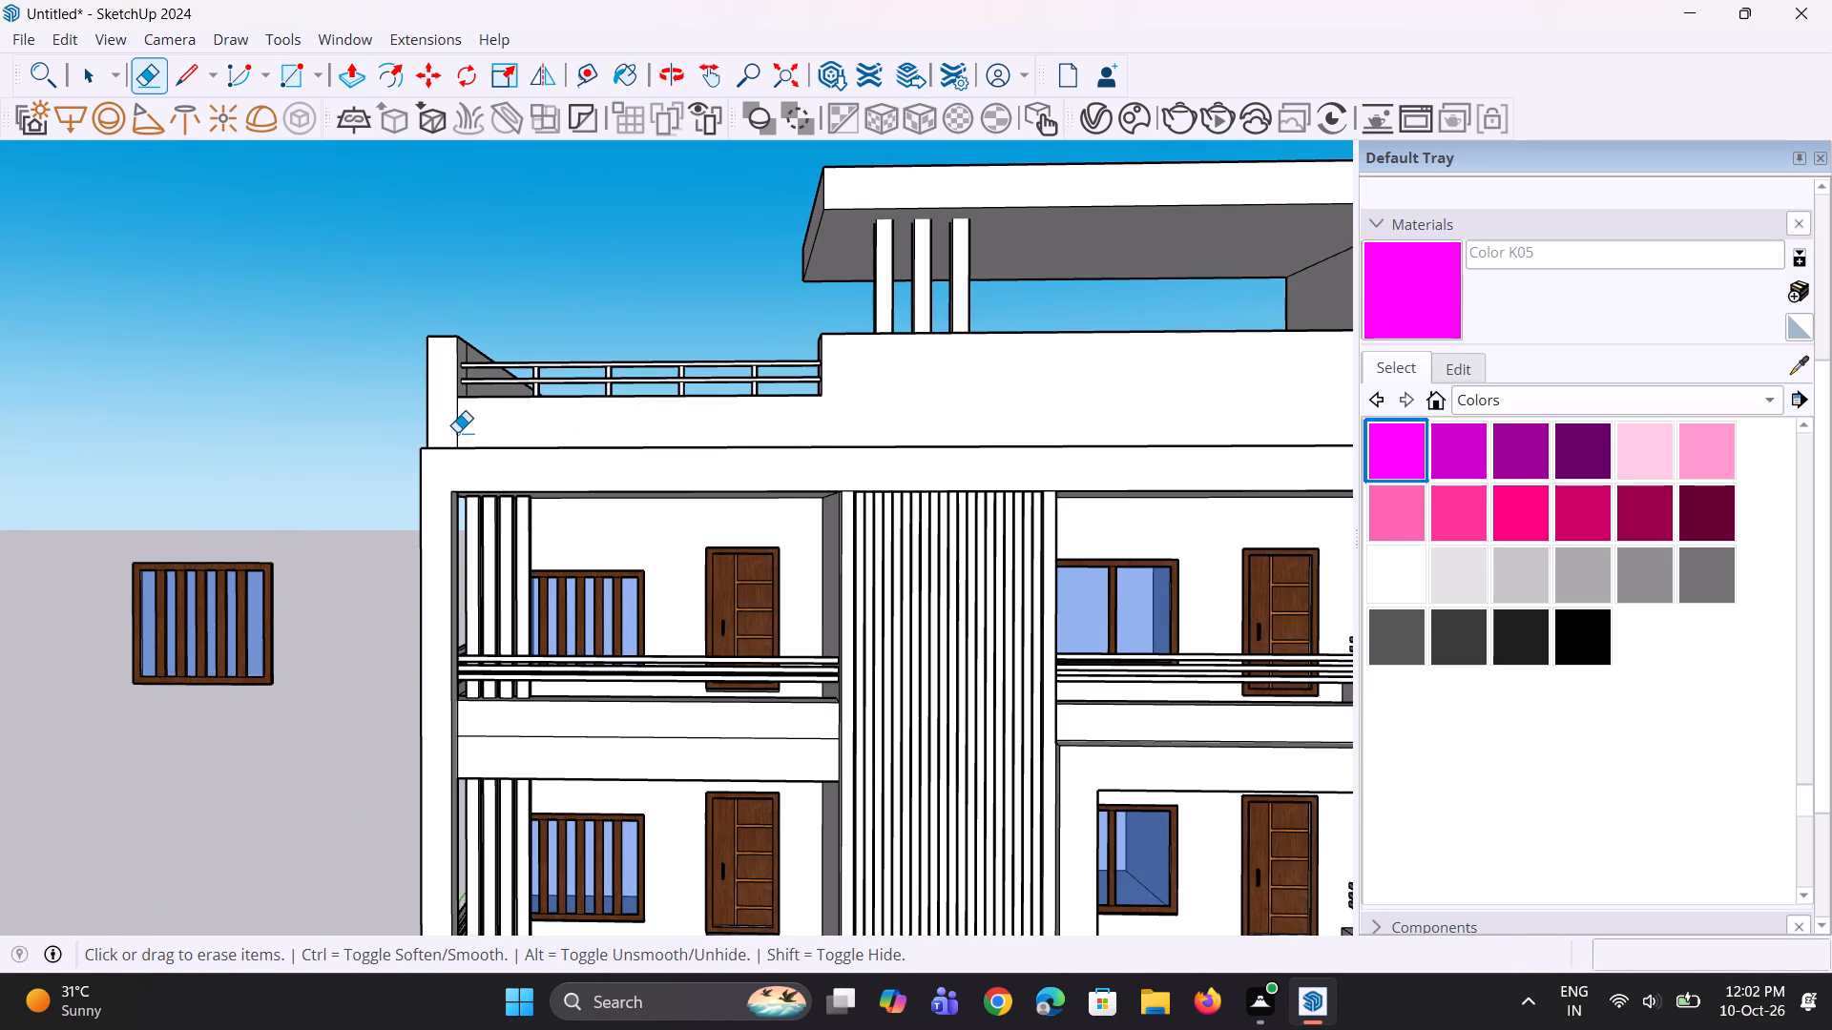
left_click(457, 432)
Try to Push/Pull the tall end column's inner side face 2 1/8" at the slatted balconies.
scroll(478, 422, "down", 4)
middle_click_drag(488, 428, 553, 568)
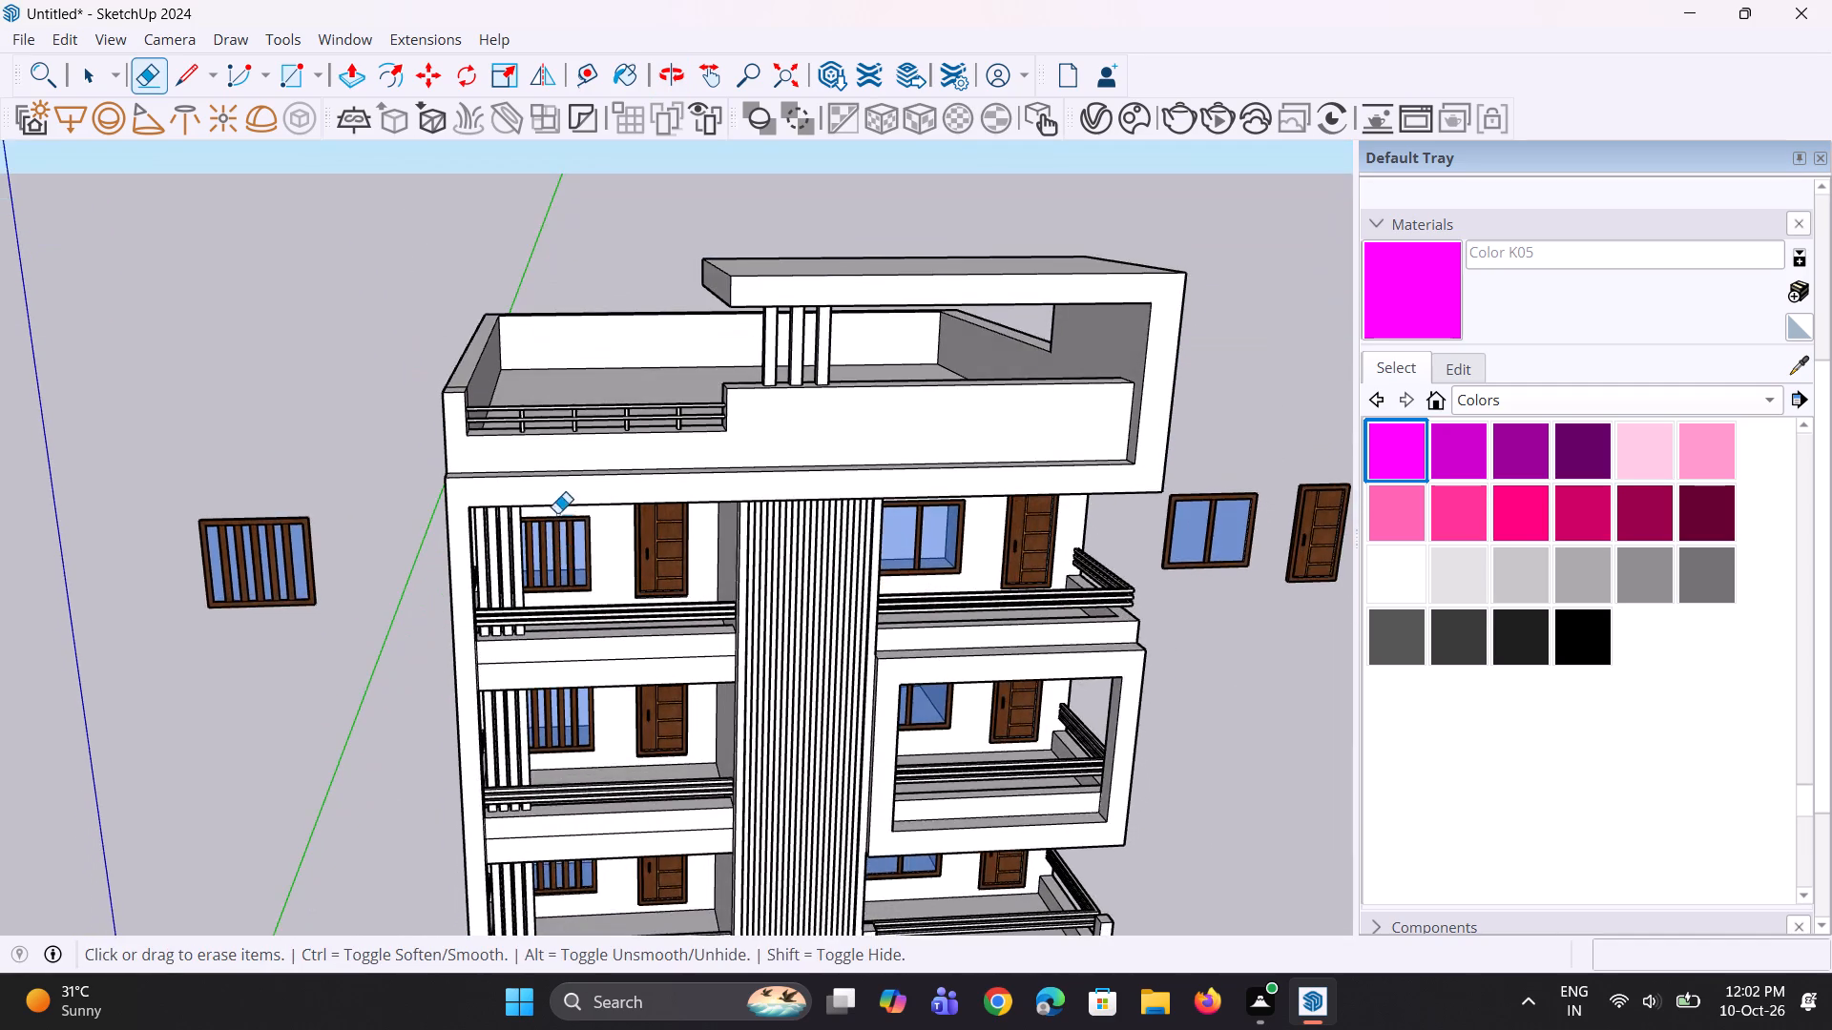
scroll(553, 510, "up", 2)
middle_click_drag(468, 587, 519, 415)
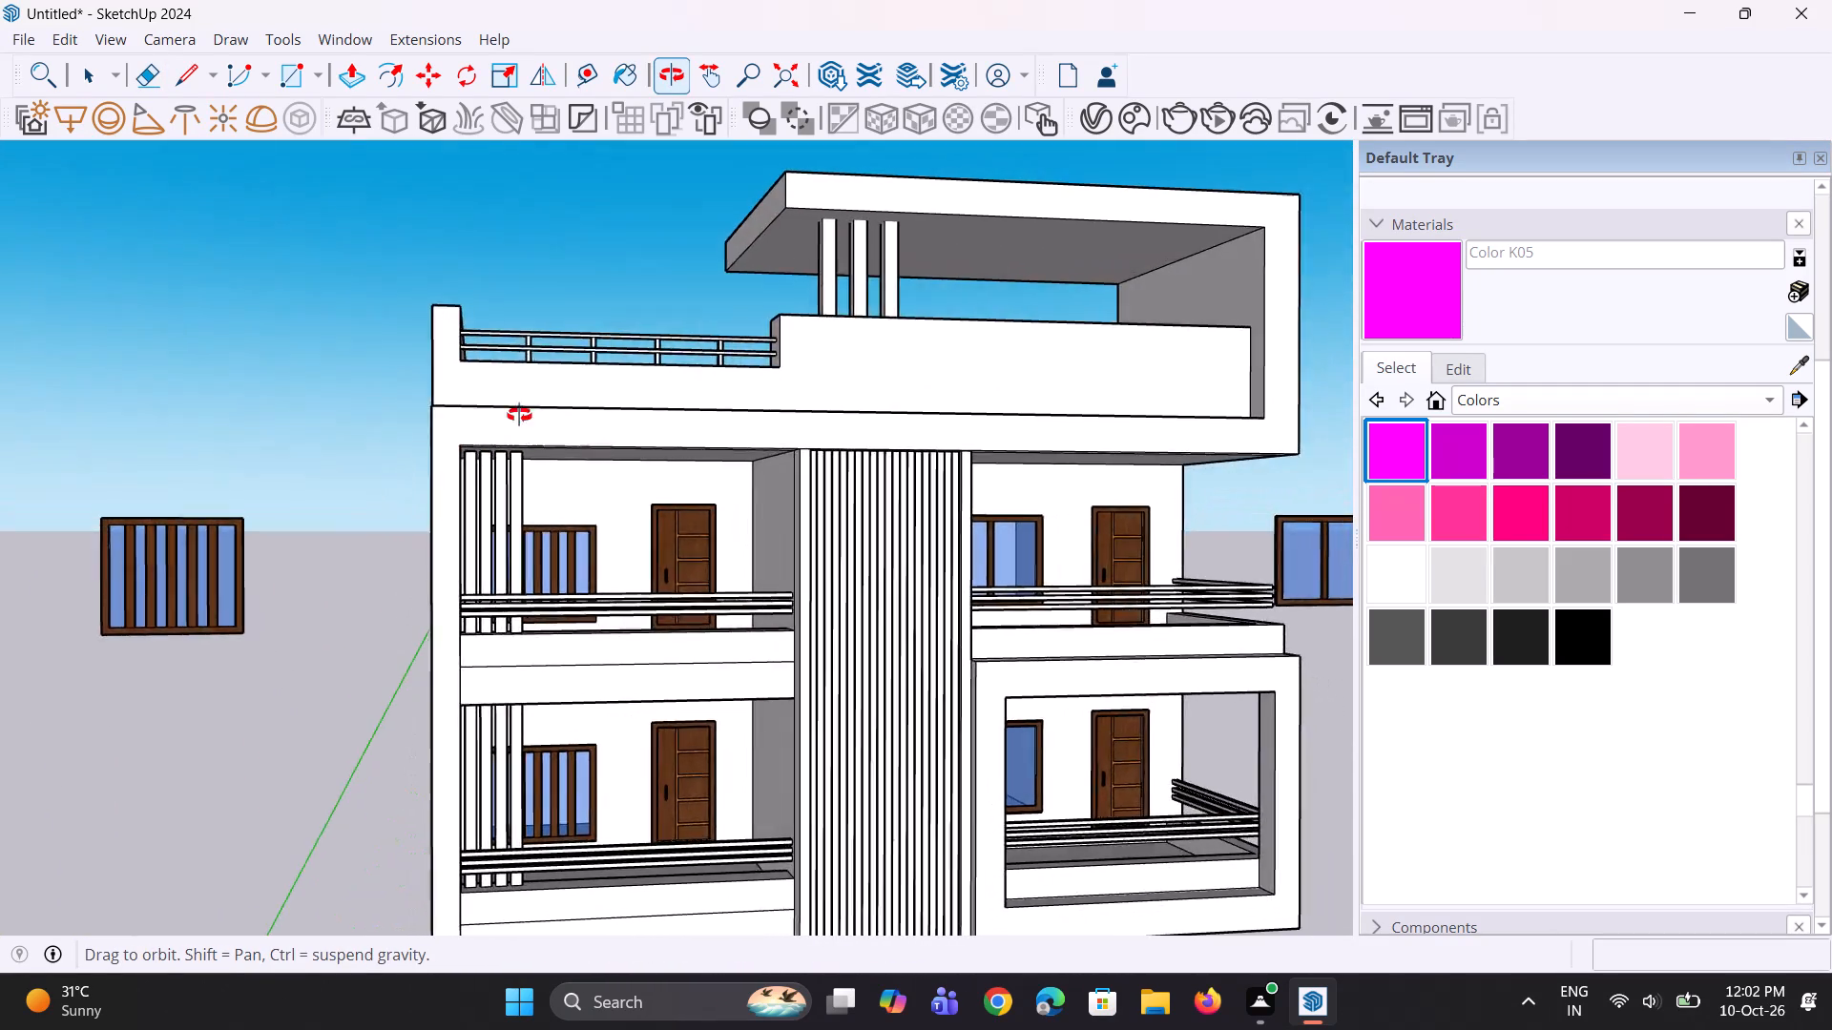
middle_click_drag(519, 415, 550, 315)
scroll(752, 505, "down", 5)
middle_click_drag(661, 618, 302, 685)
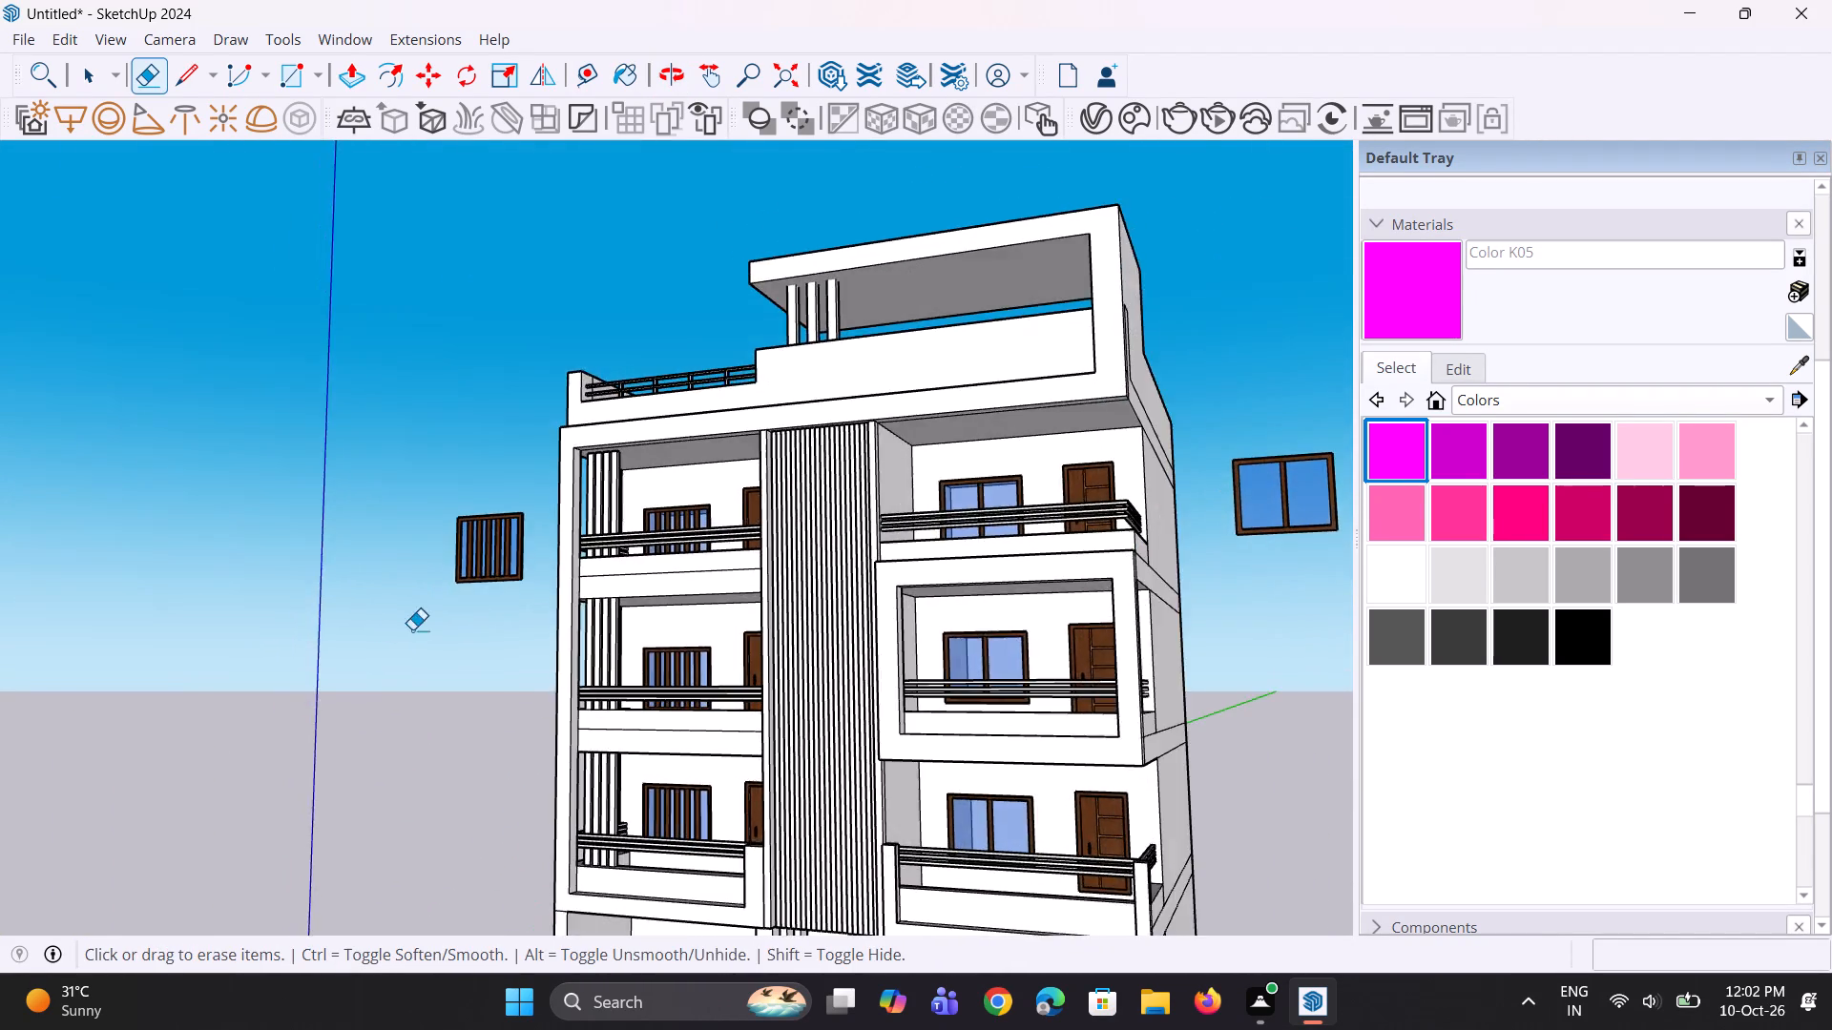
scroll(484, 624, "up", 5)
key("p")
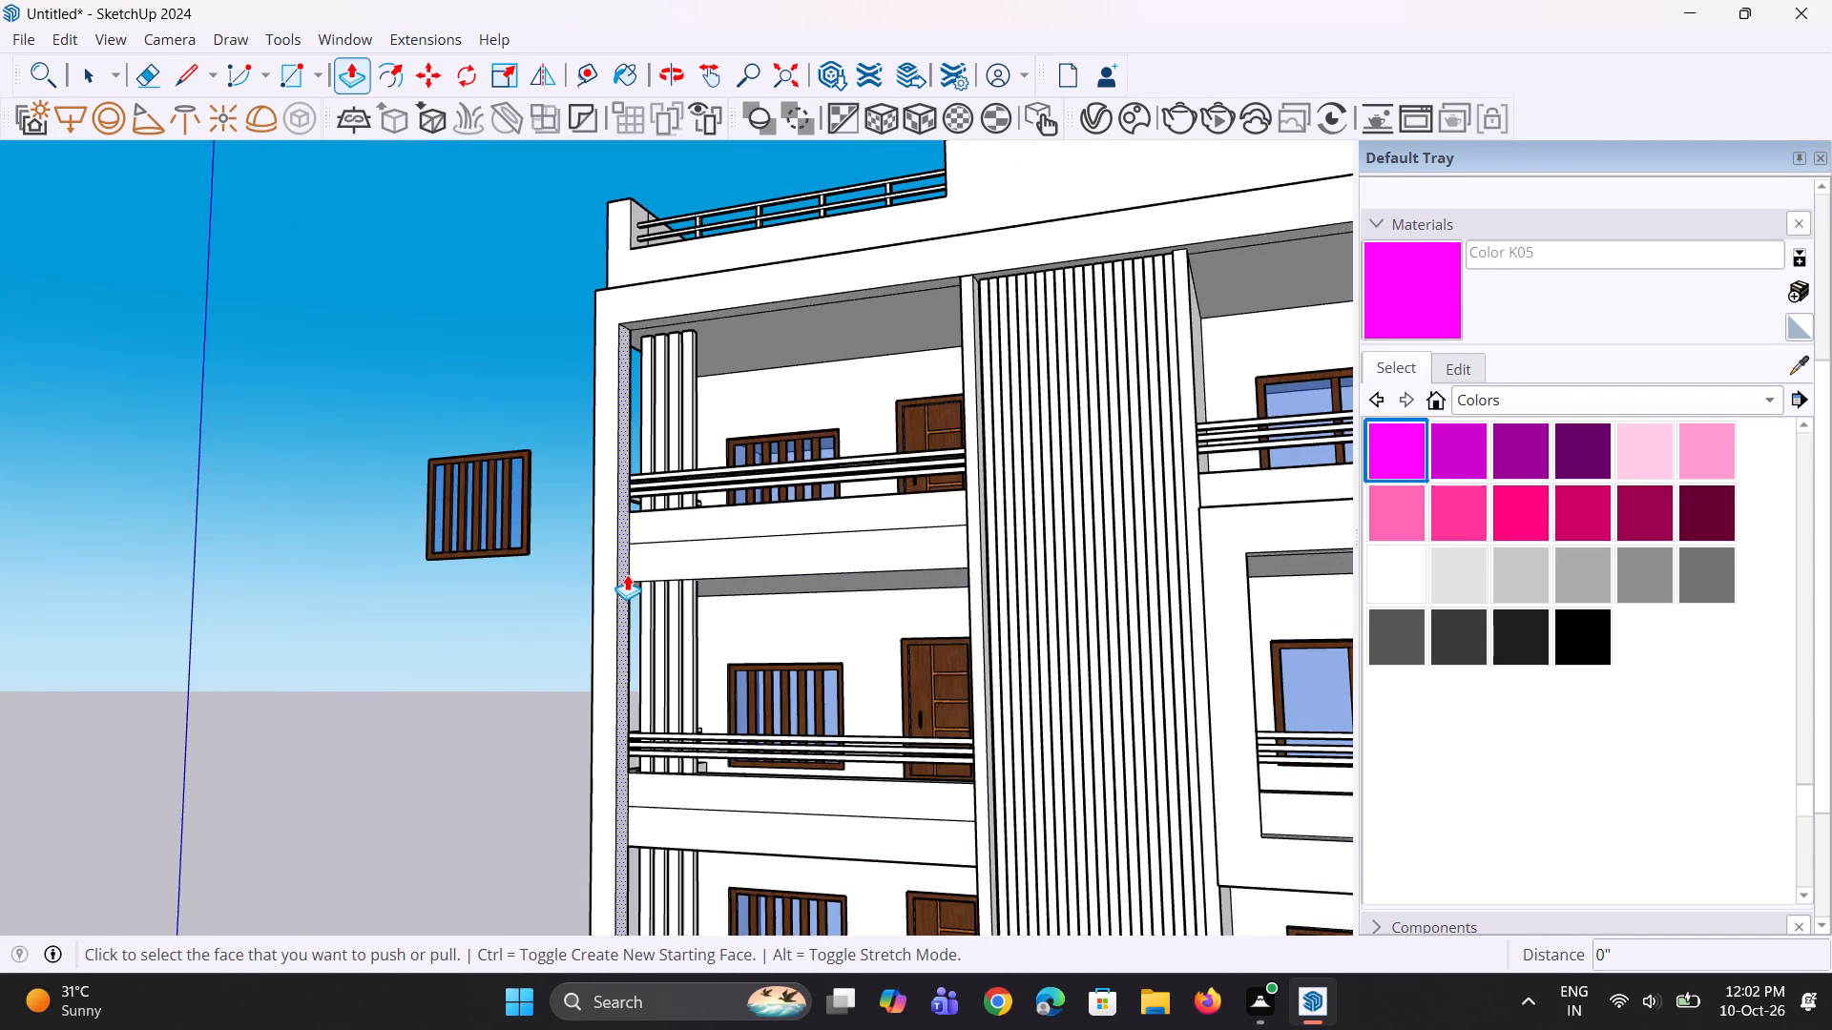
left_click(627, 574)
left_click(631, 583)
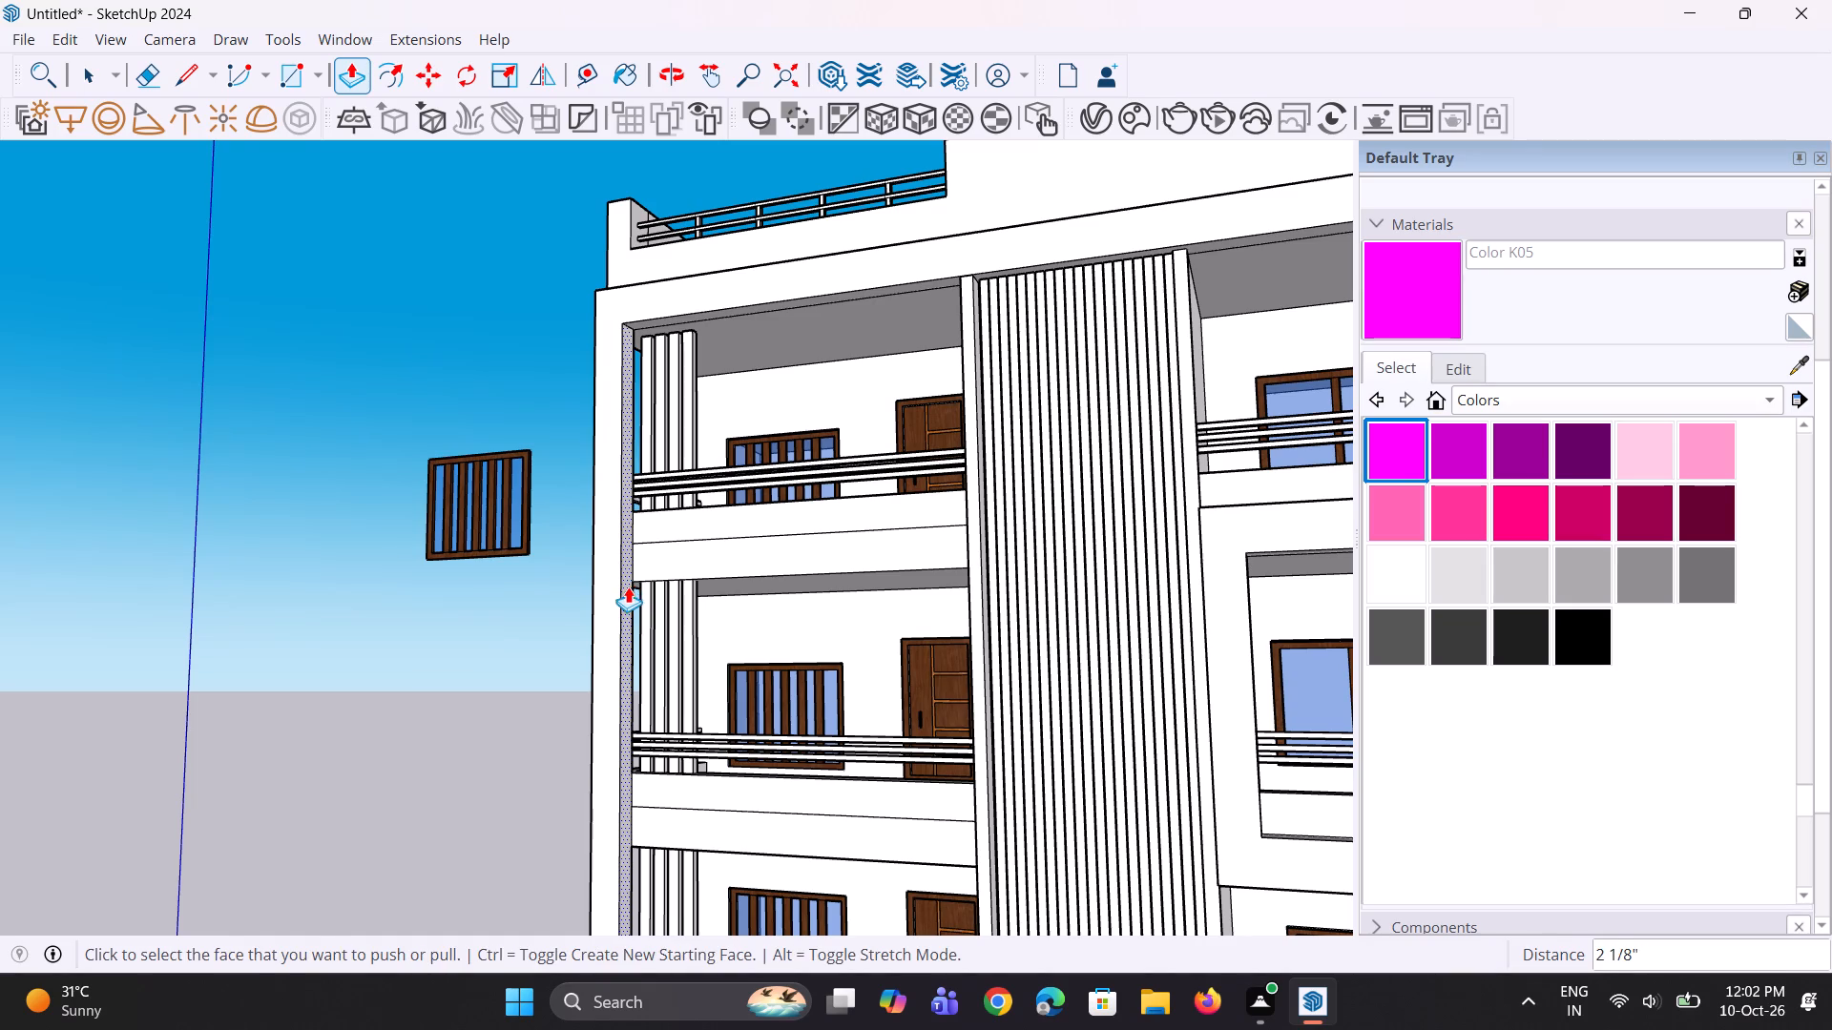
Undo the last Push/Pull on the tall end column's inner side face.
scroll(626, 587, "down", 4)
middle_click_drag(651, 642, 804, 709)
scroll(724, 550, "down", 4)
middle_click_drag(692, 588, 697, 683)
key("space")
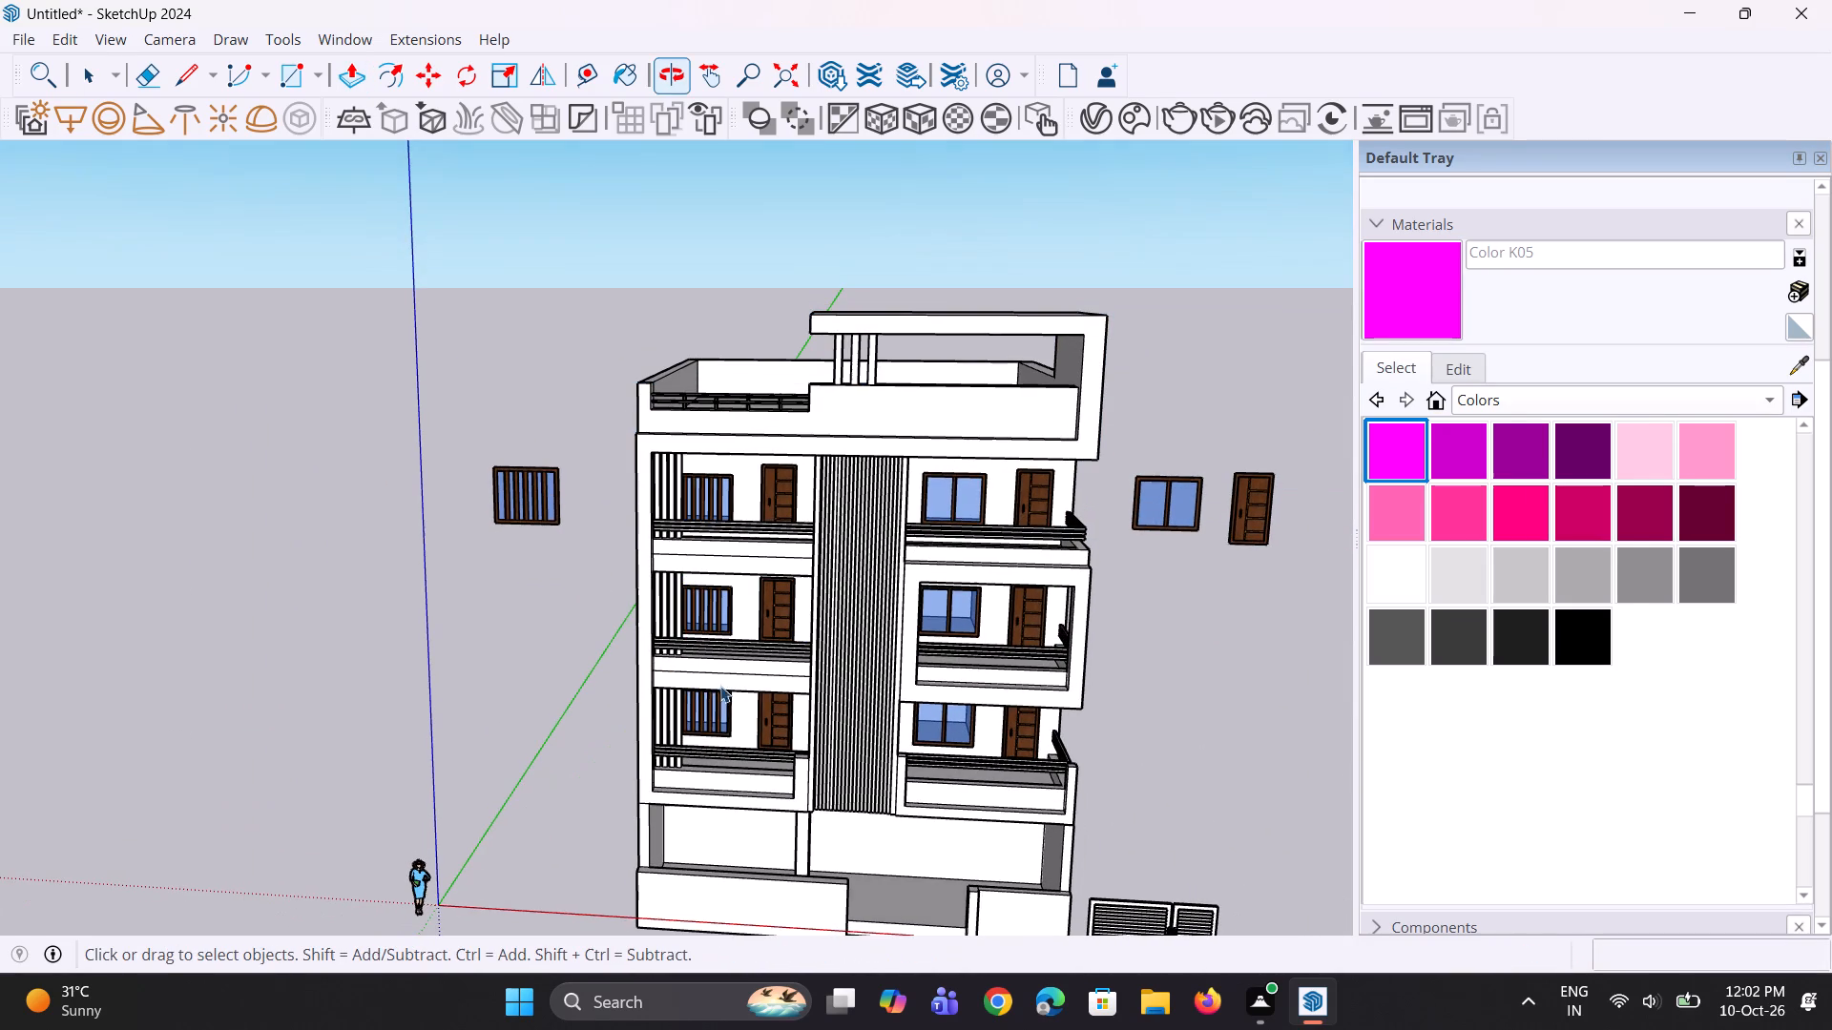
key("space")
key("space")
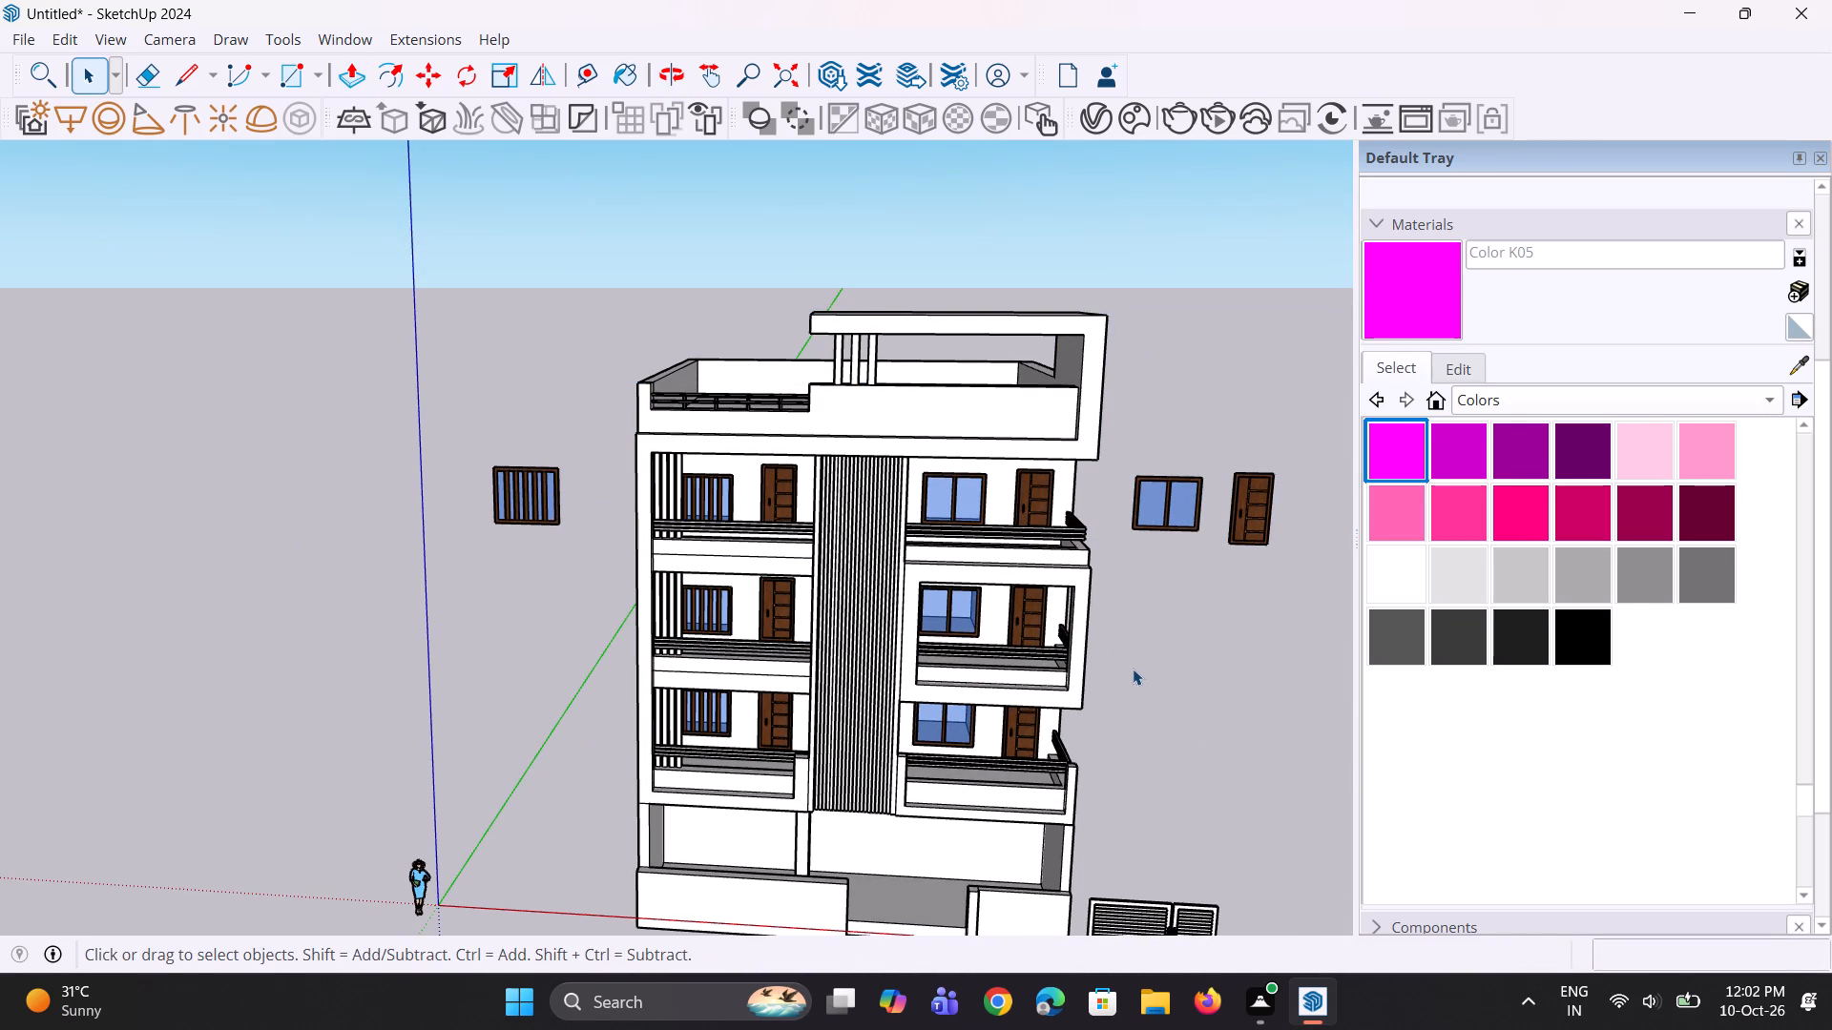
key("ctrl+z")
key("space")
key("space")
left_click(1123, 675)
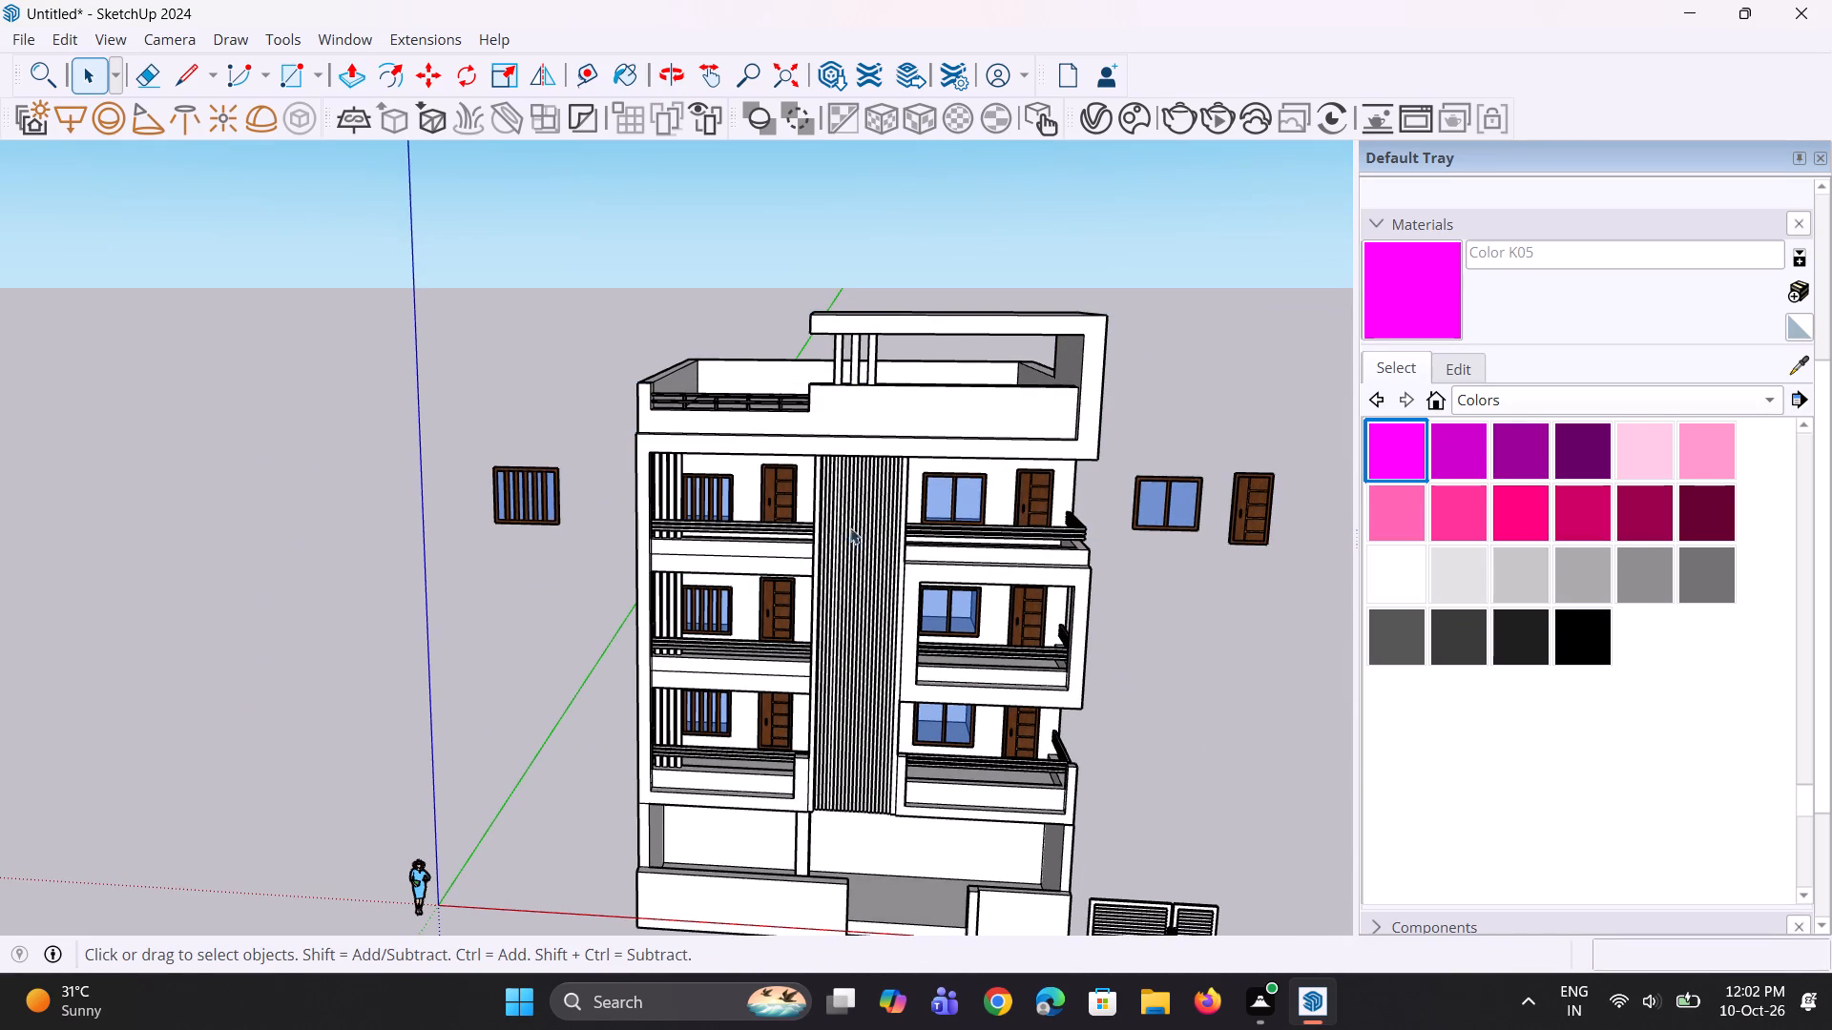
Copy the vertical end edge of the lowest slatted balcony's parapet face 2" inward from the tall end column.
scroll(821, 508, "down", 4)
middle_click_drag(773, 776, 843, 692)
scroll(869, 762, "up", 5)
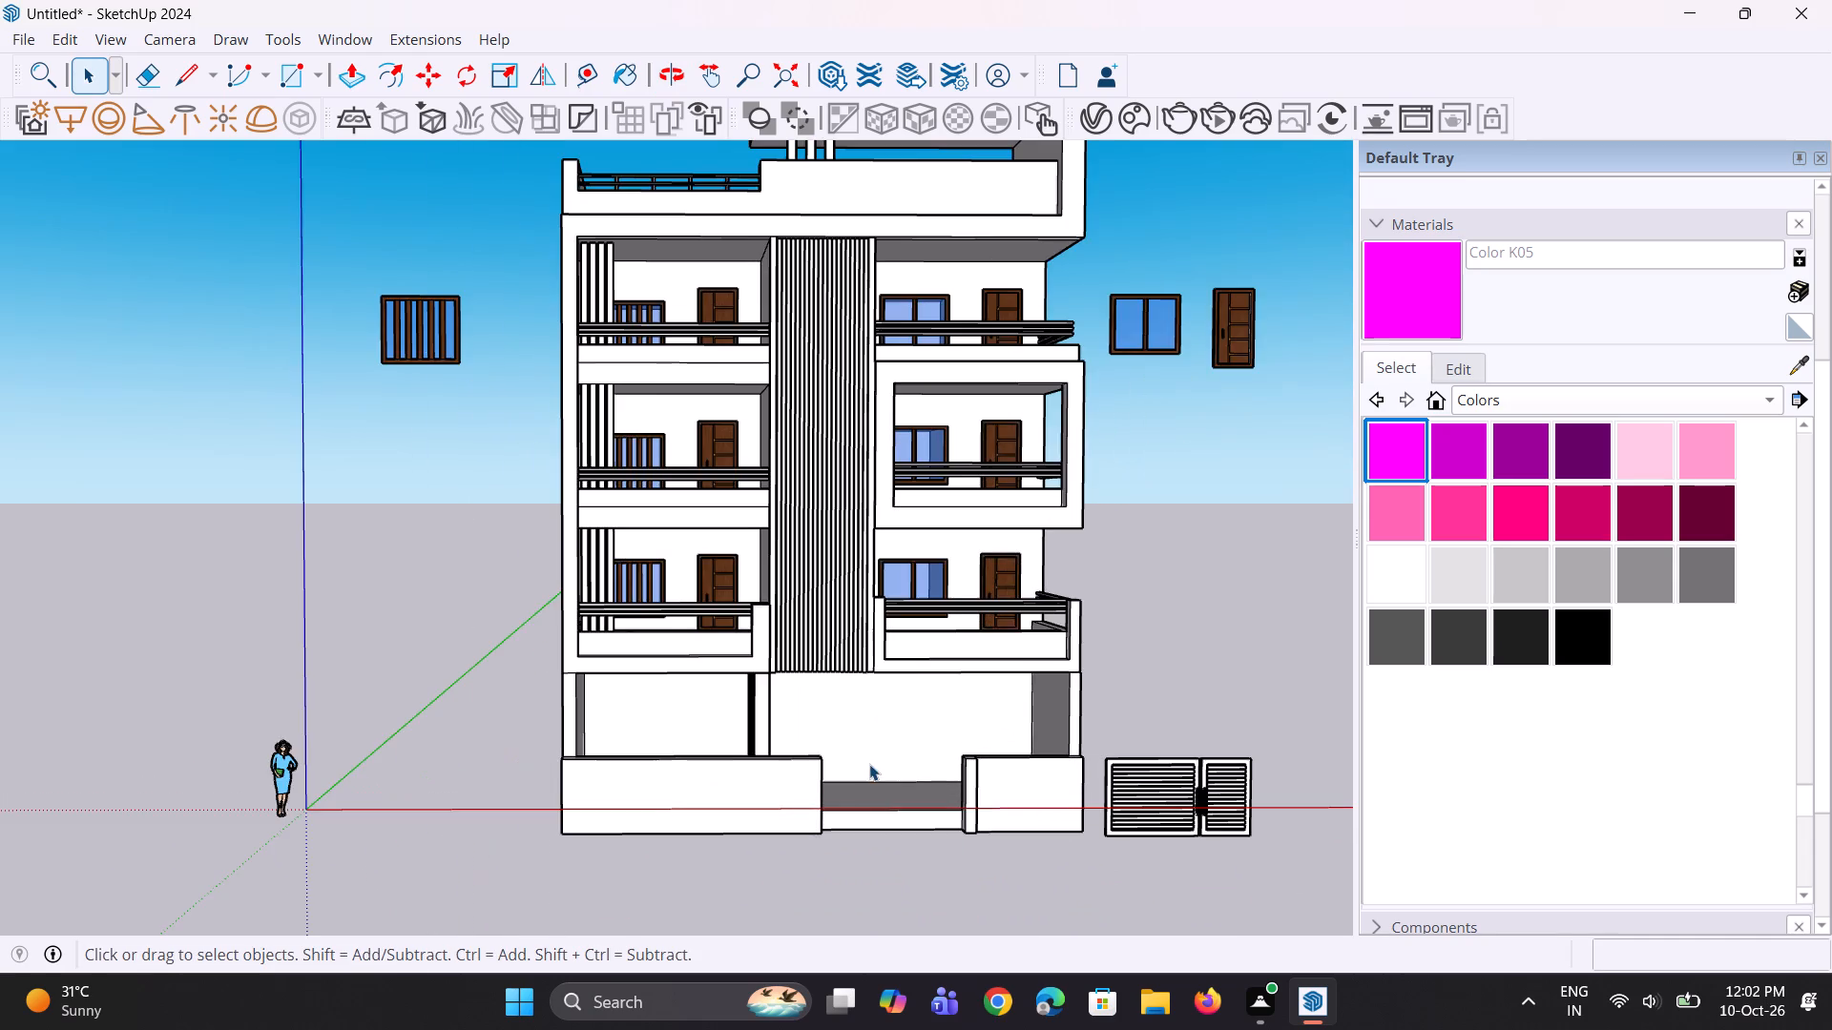
scroll(813, 729, "up", 1)
scroll(578, 585, "up", 5)
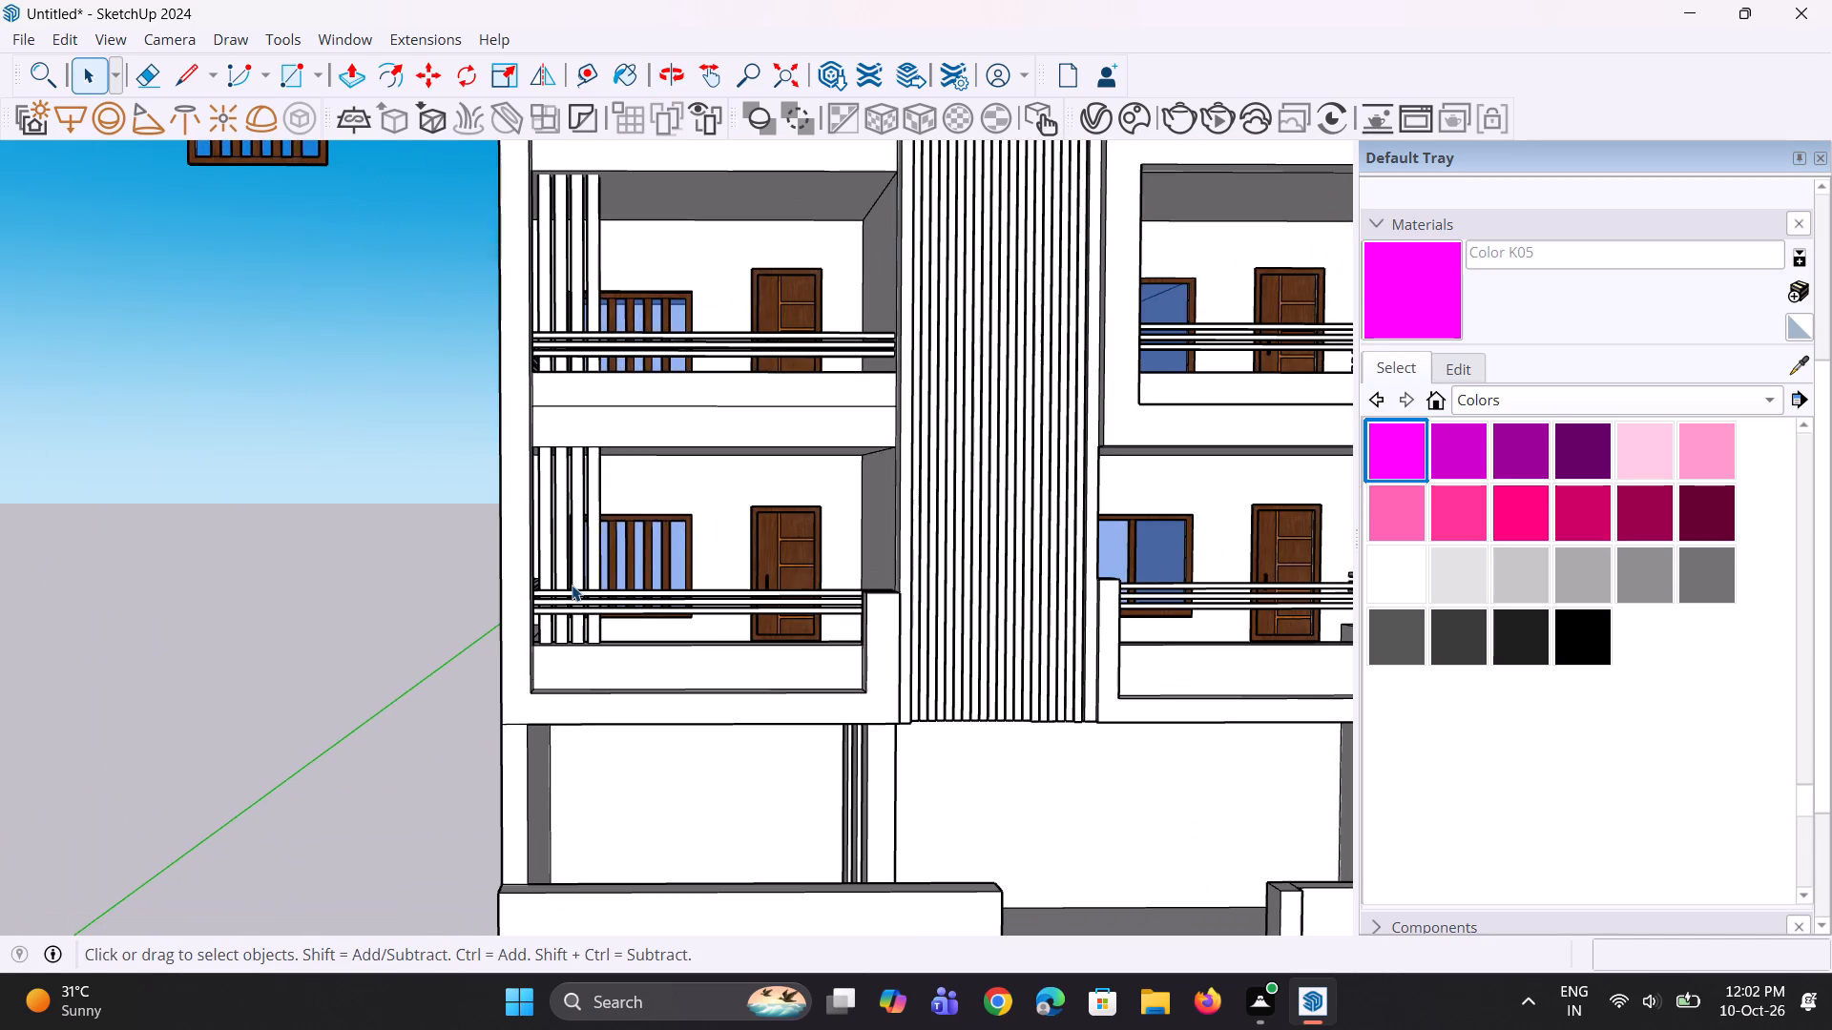
middle_click_drag(562, 590, 560, 600)
scroll(544, 678, "up", 2)
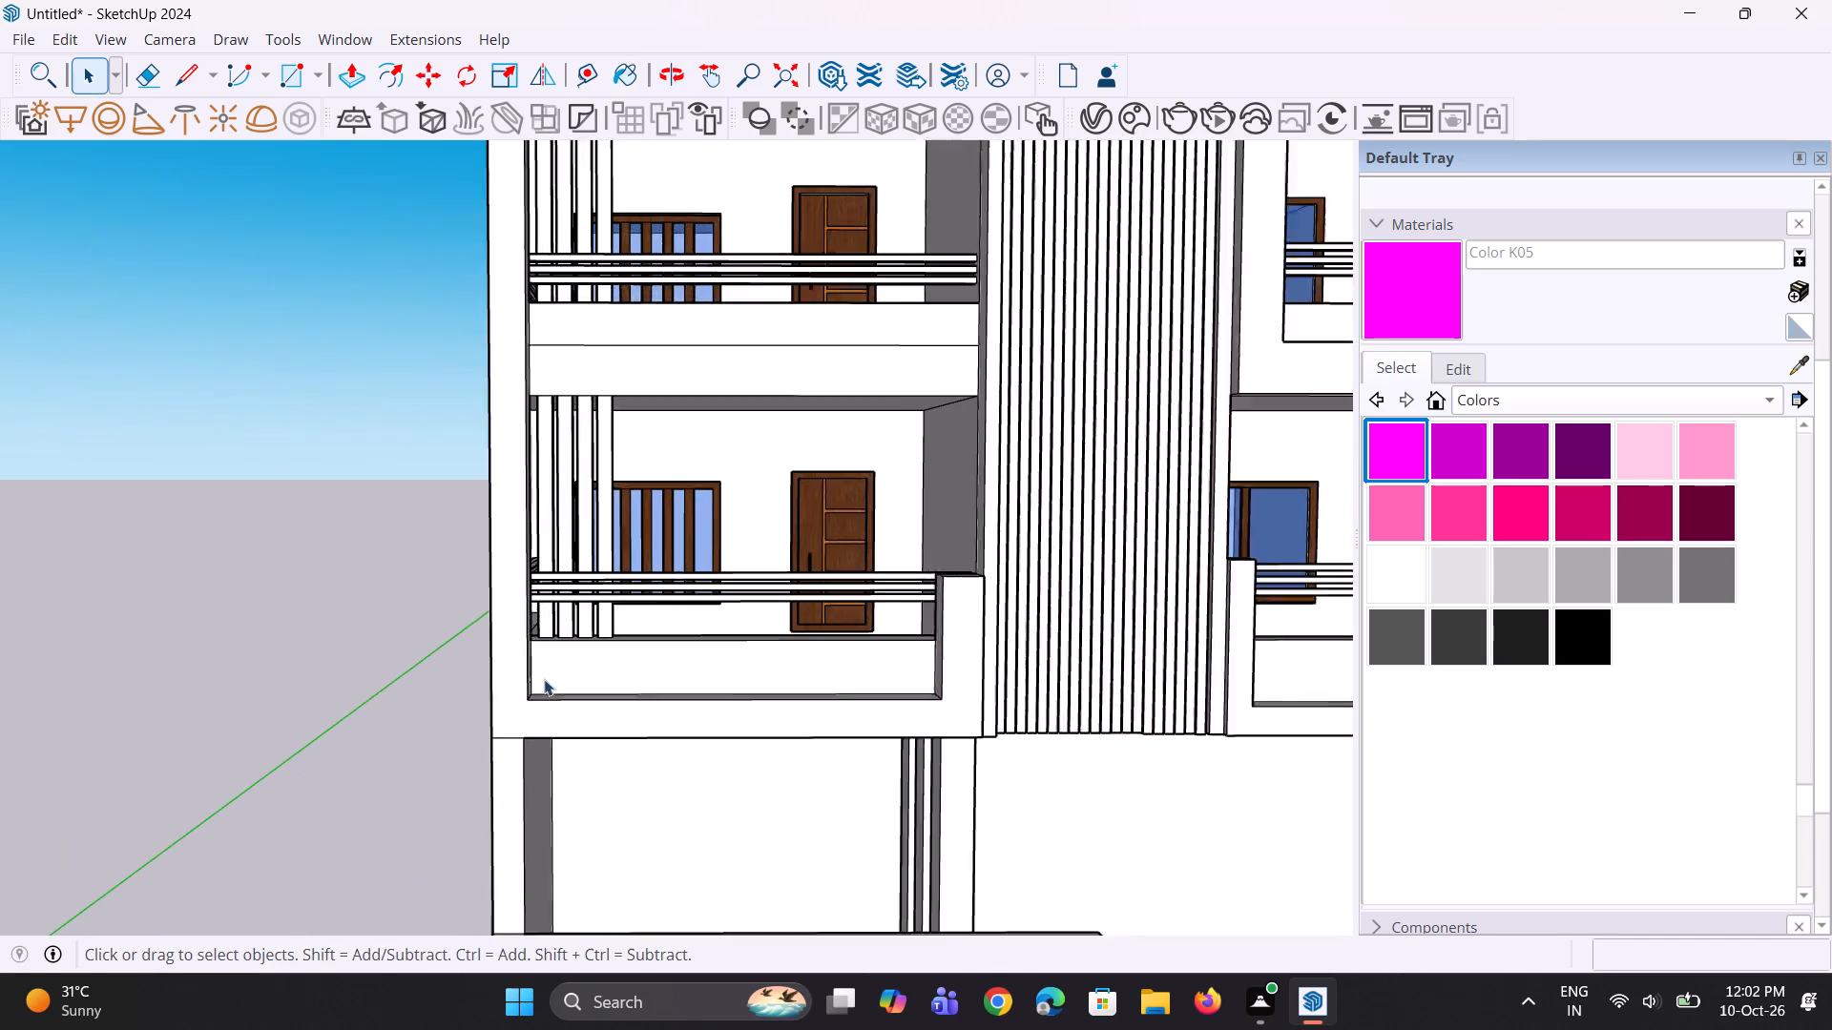
scroll(544, 679, "up", 2)
middle_click_drag(538, 677, 524, 668)
left_click(528, 673)
scroll(528, 707, "up", 3)
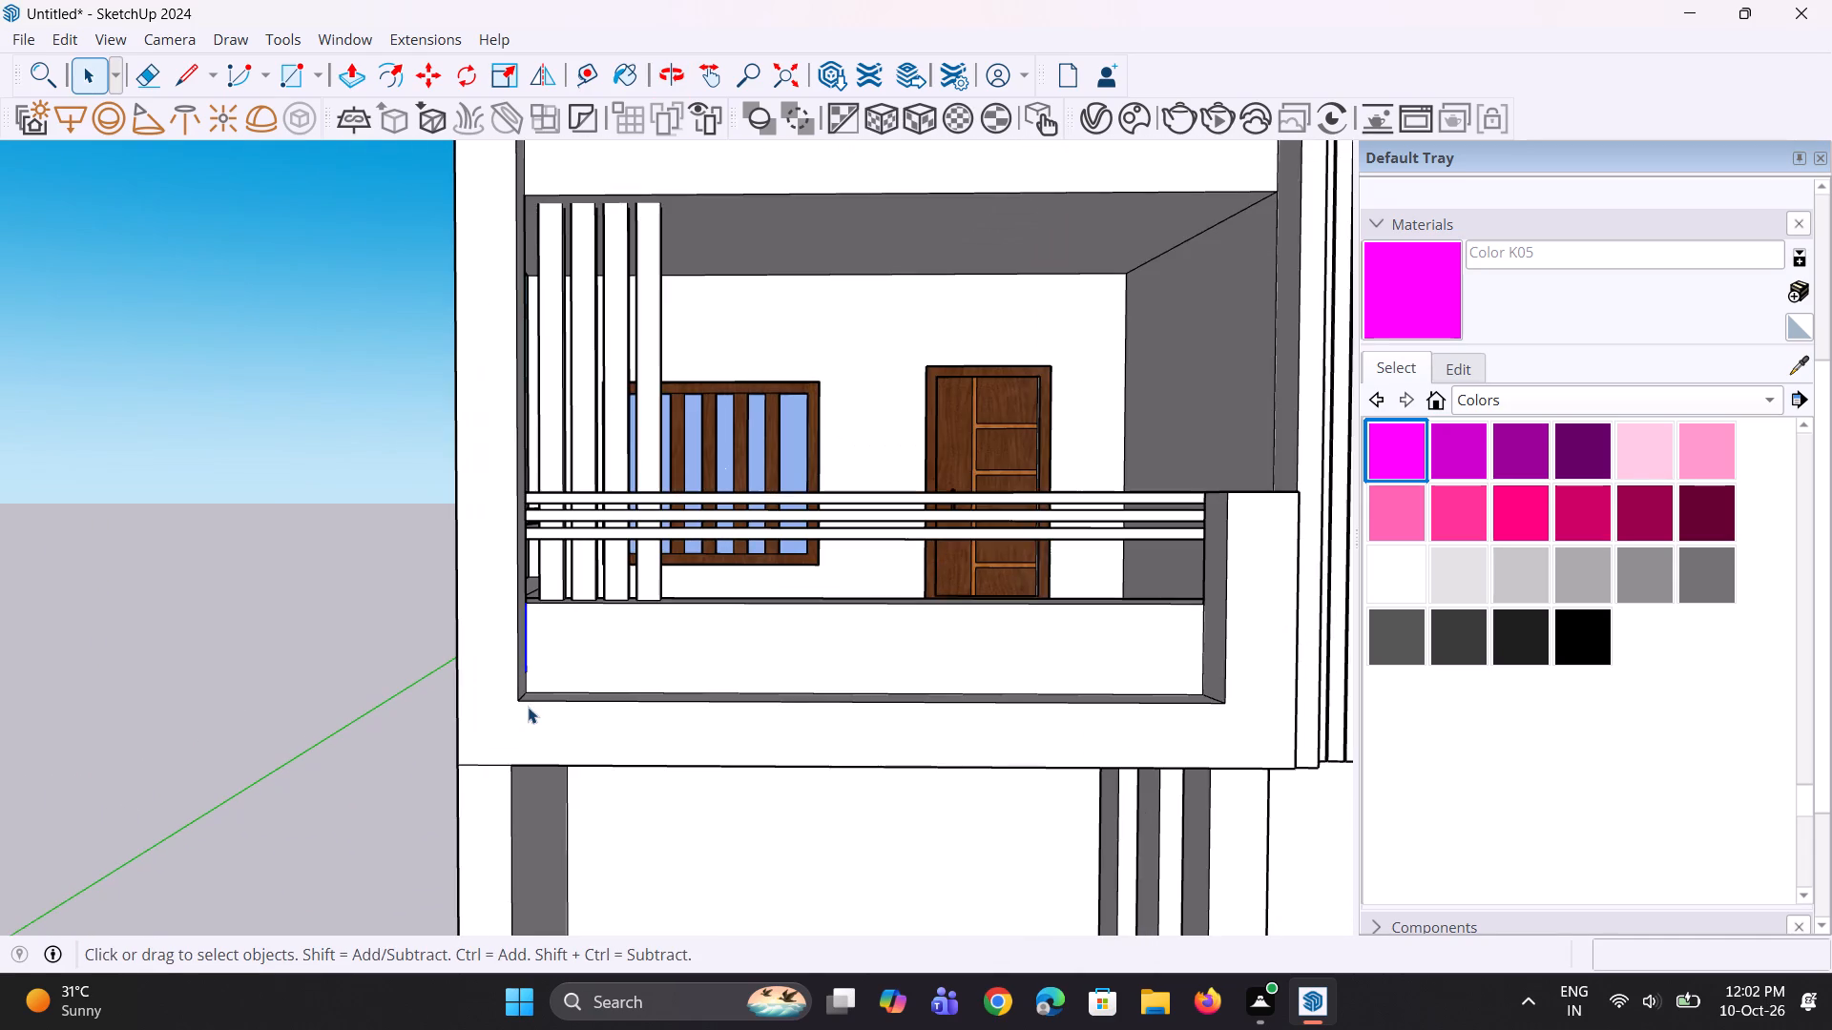
scroll(528, 687, "up", 5)
left_click(525, 673, "ctrl")
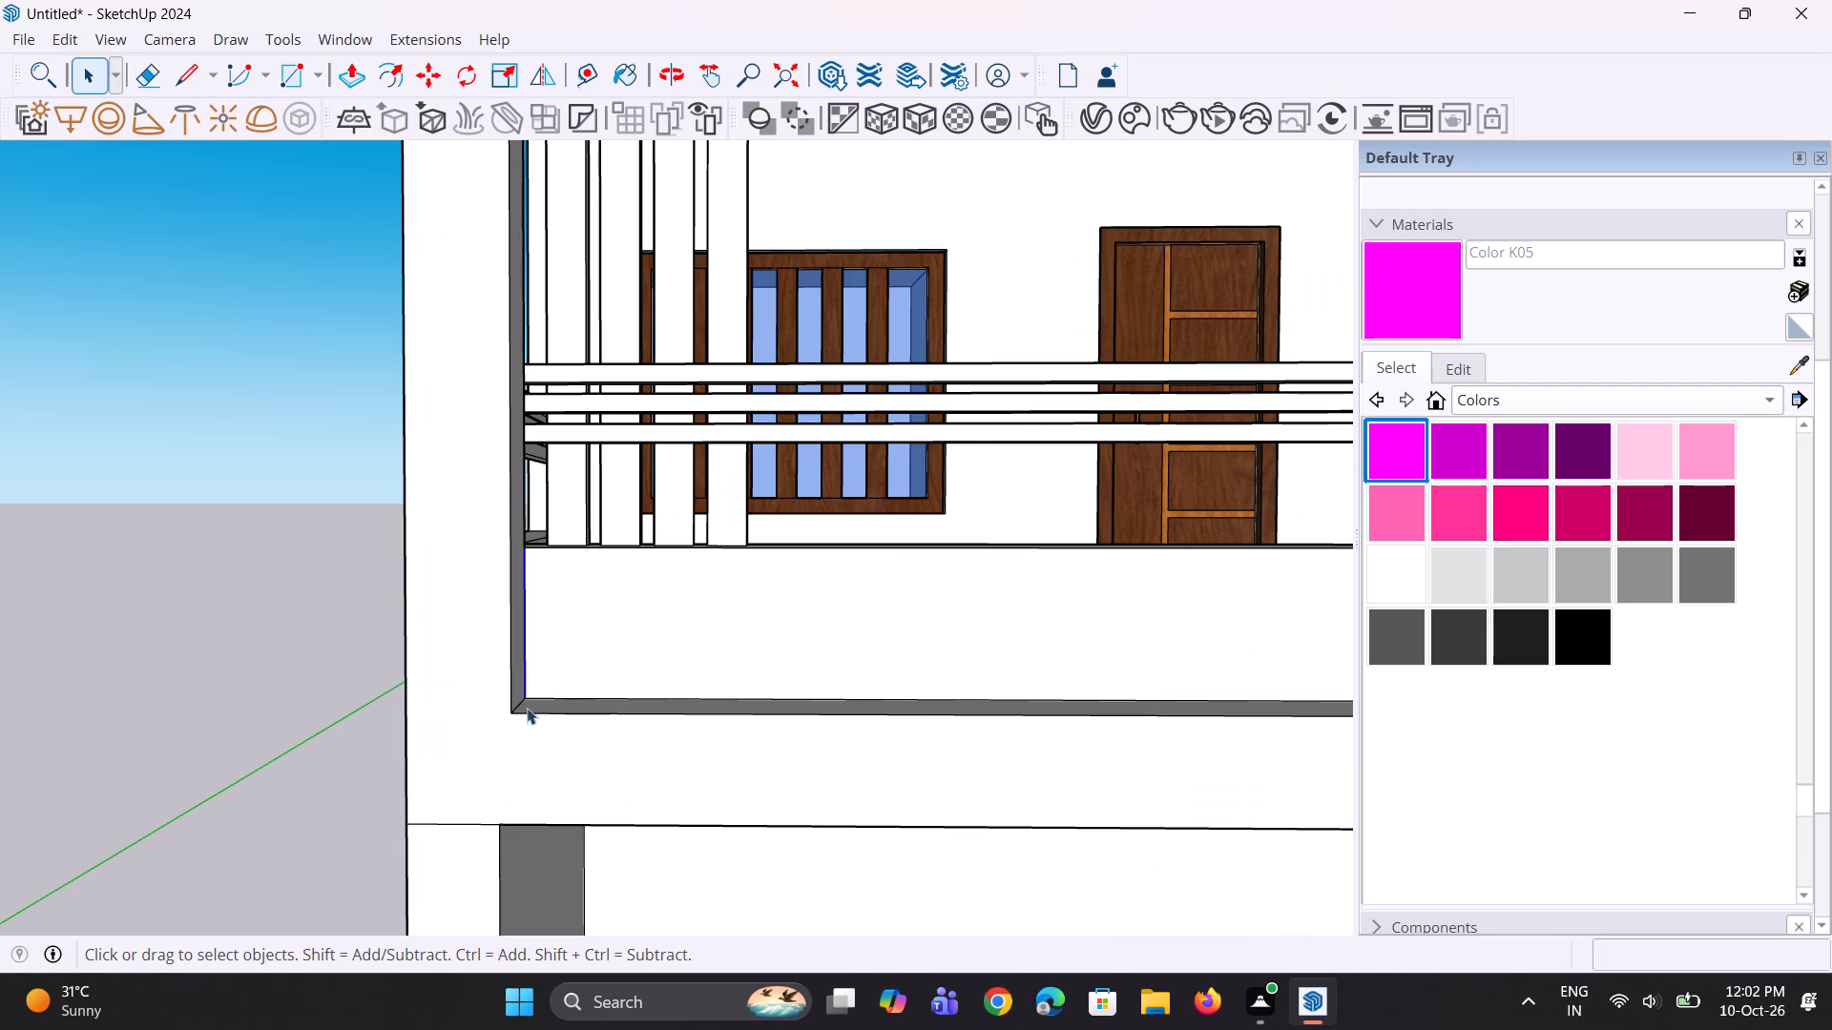
scroll(530, 717, "up", 2)
key("m")
scroll(531, 718, "up", 2)
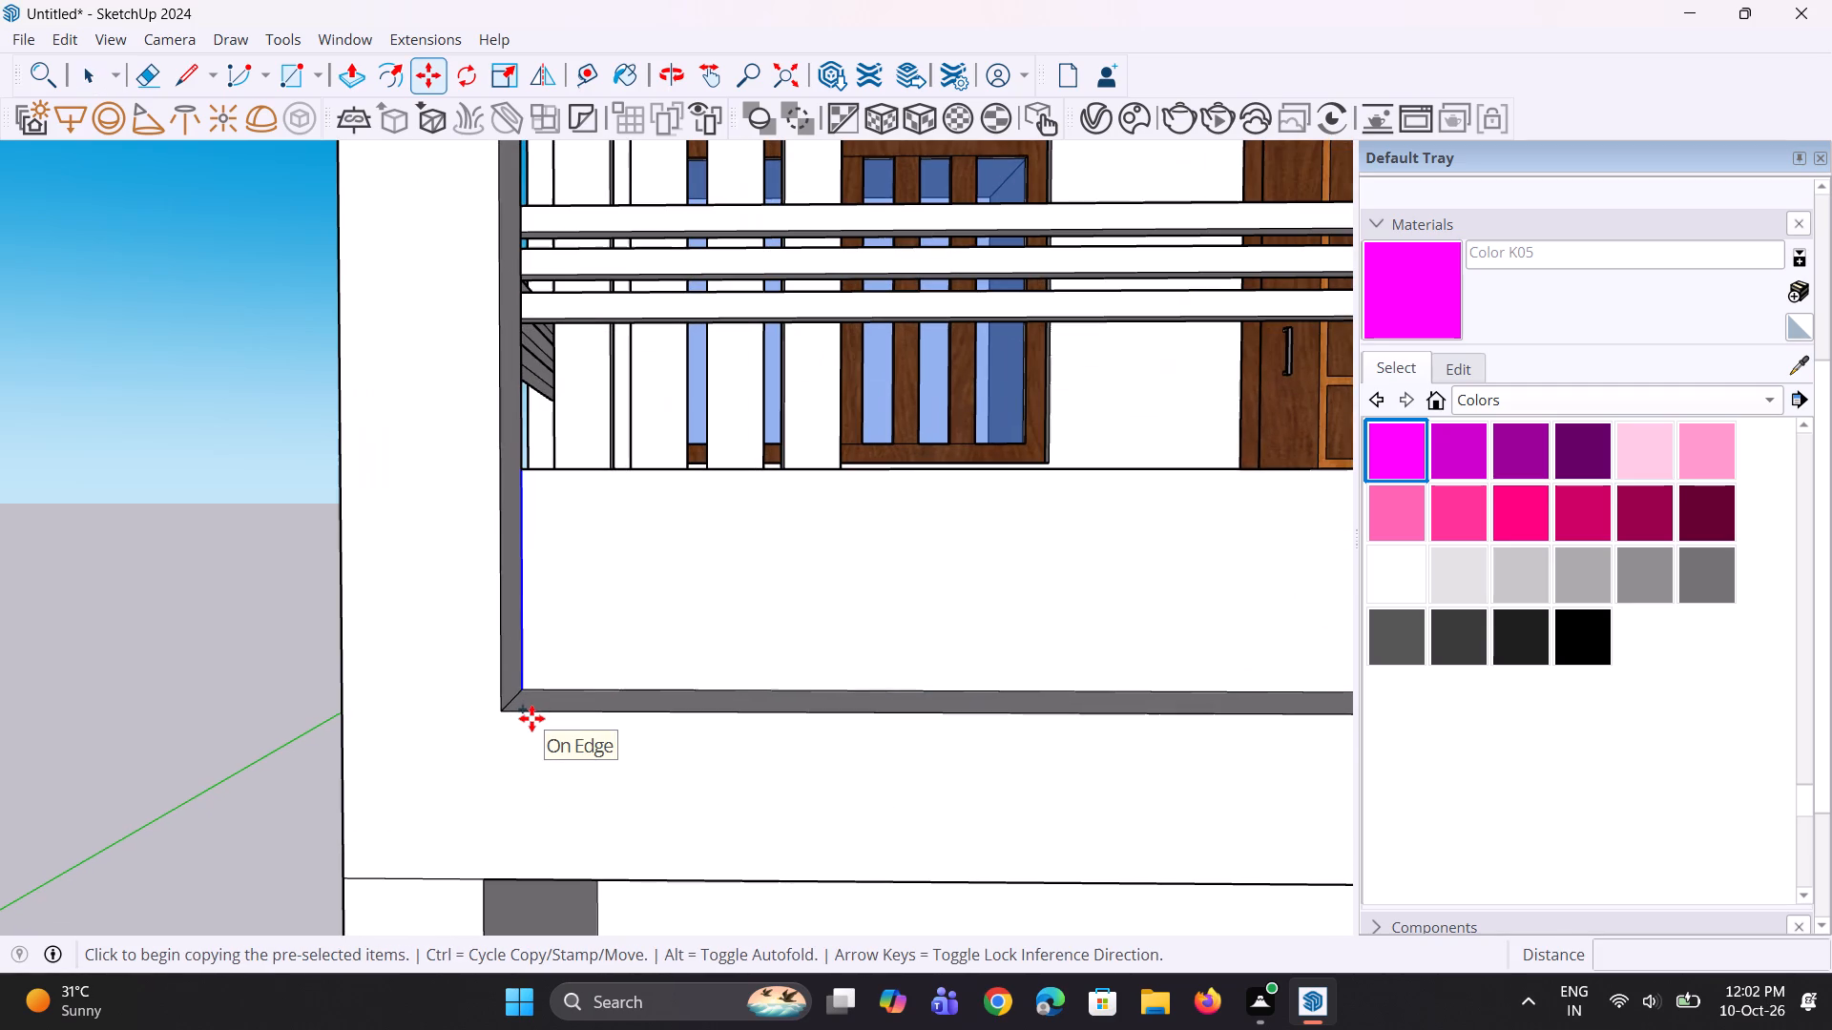
left_click(526, 684)
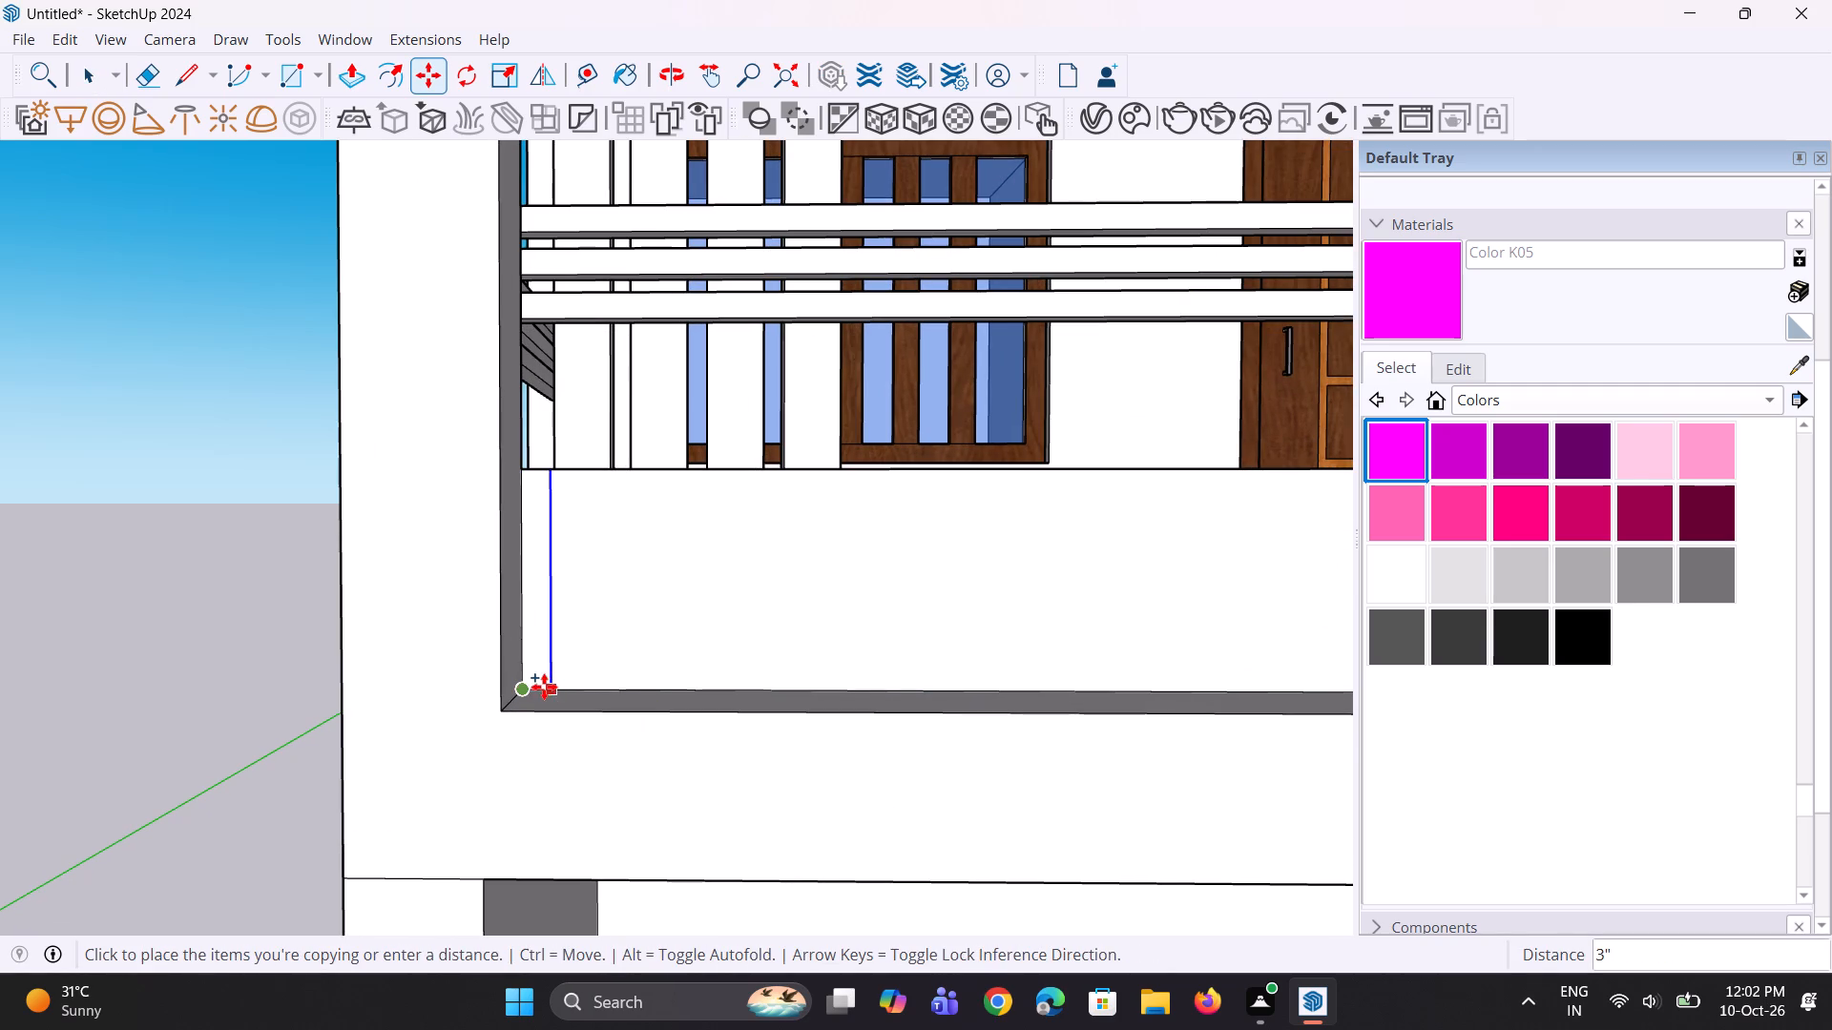
scroll(540, 687, "up", 2)
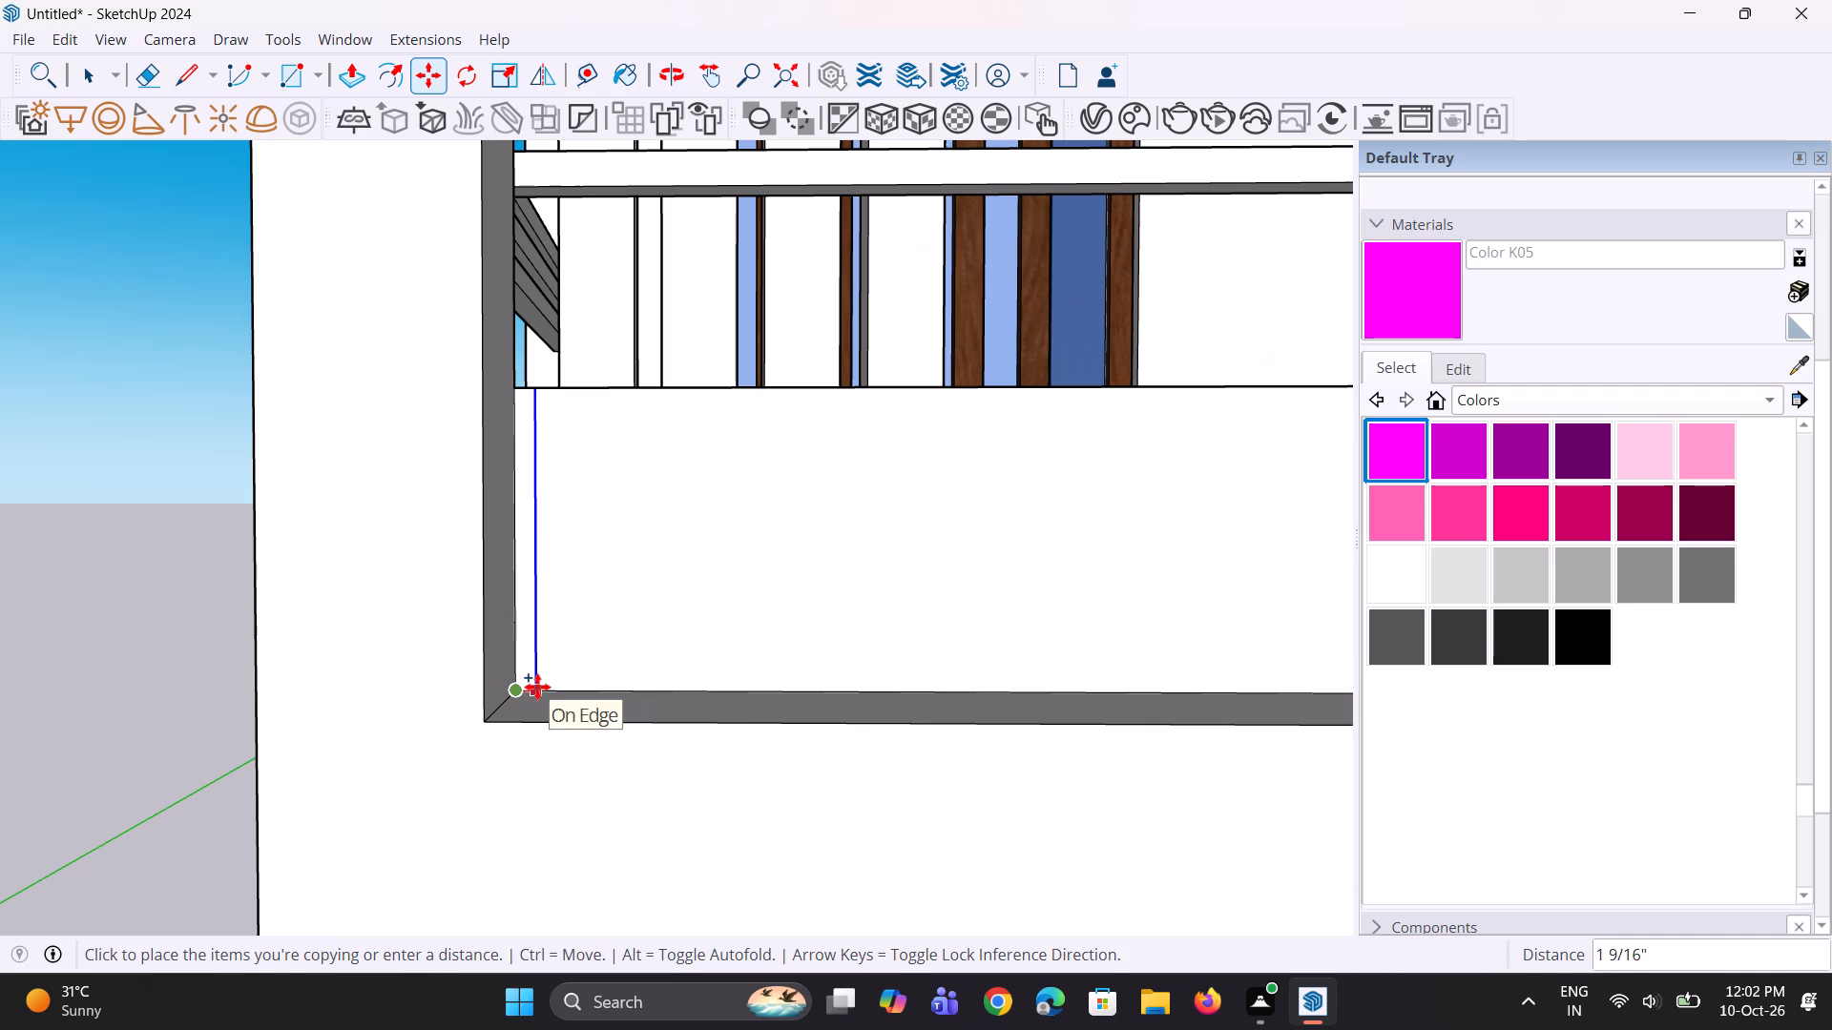
type("2\"")
key("Return")
Copy the new vertical line another 2" along the parapet face to outline a narrow strip.
middle_click_drag(559, 690, 579, 688)
key("space")
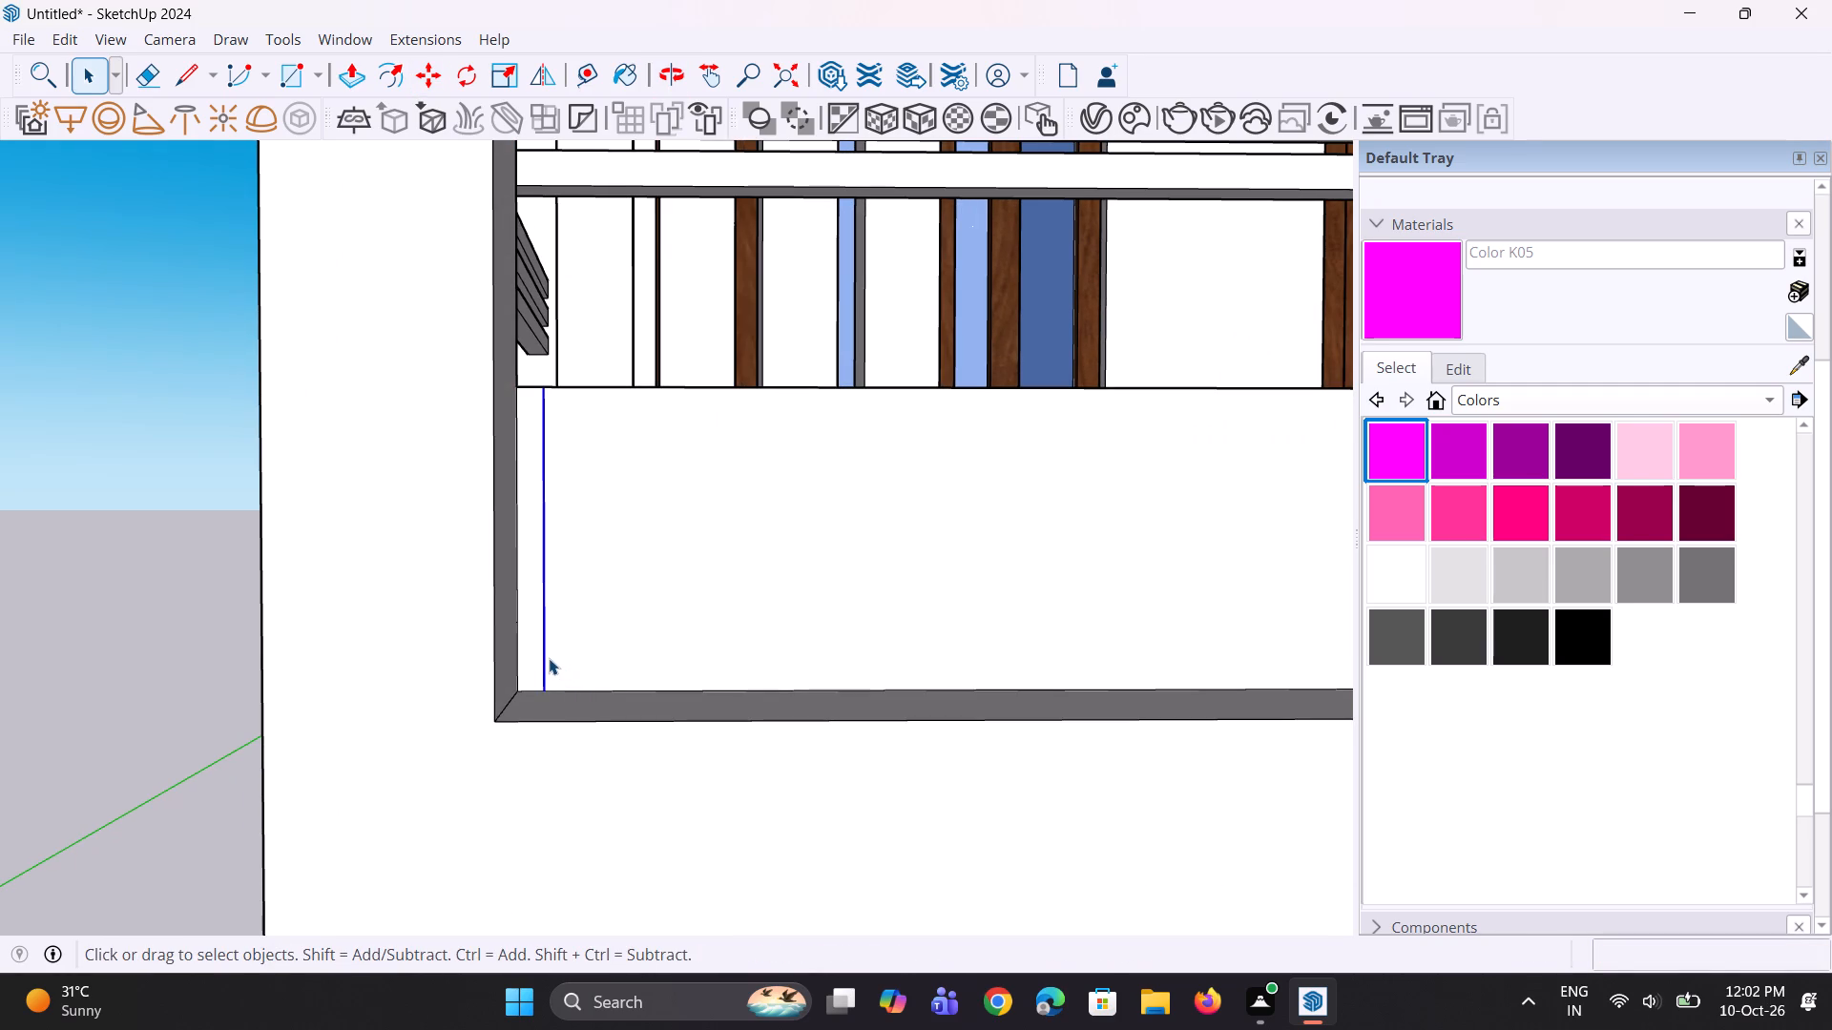
key("m")
left_click(547, 687)
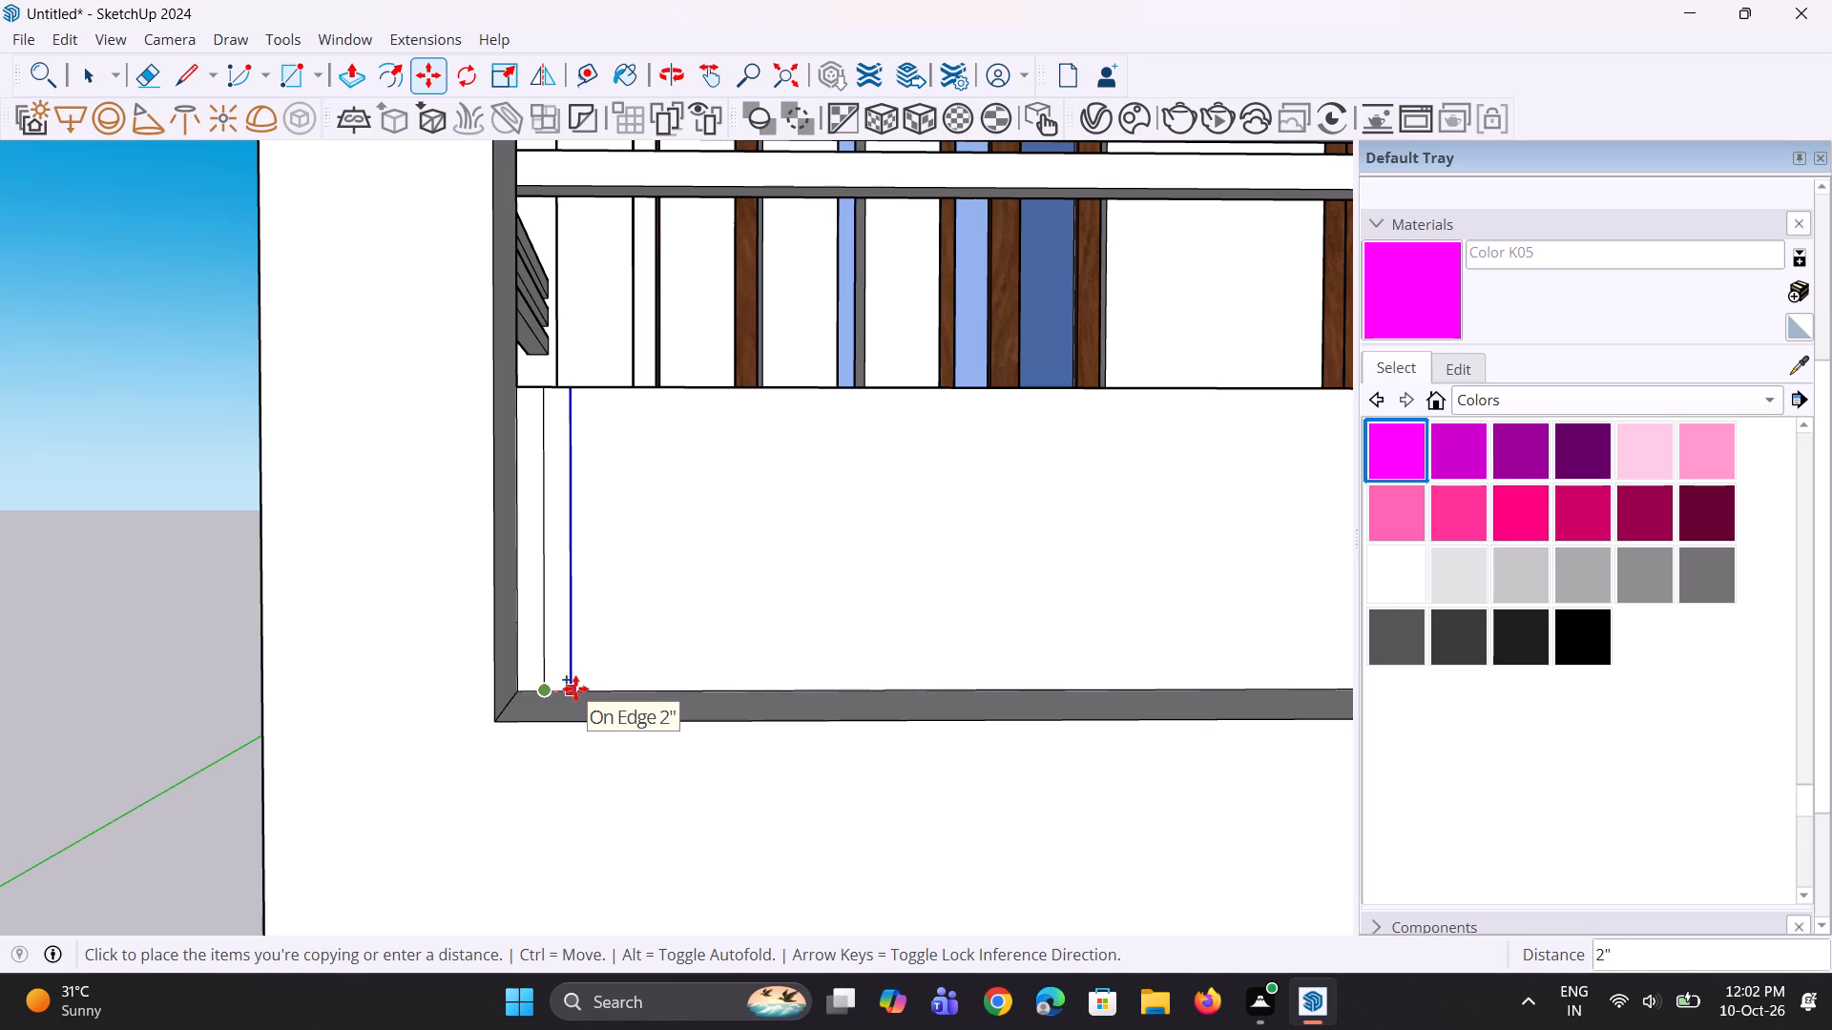
left_click(575, 689)
scroll(659, 619, "down", 8)
middle_click_drag(635, 635, 575, 750)
key("space")
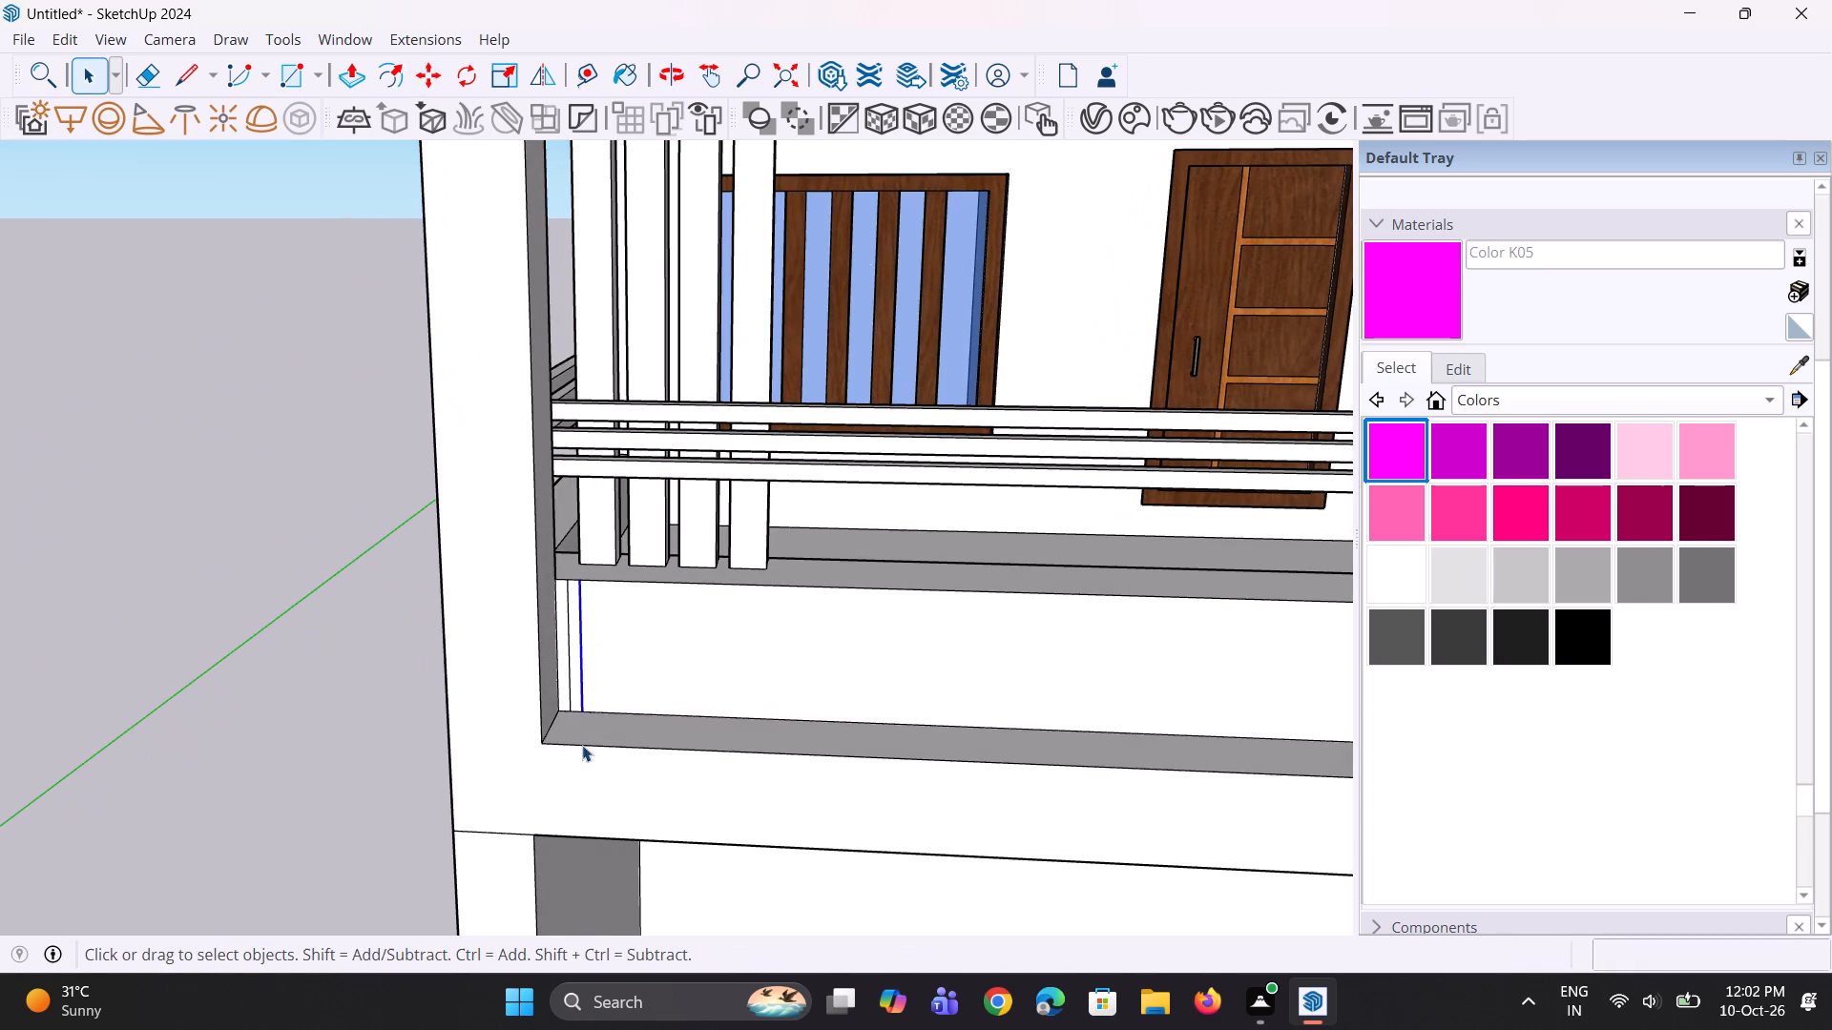
Push/Pull the narrow strip on the lowest balcony's parapet face out 3" to form a vertical batten.
scroll(568, 660, "up", 2)
key("p")
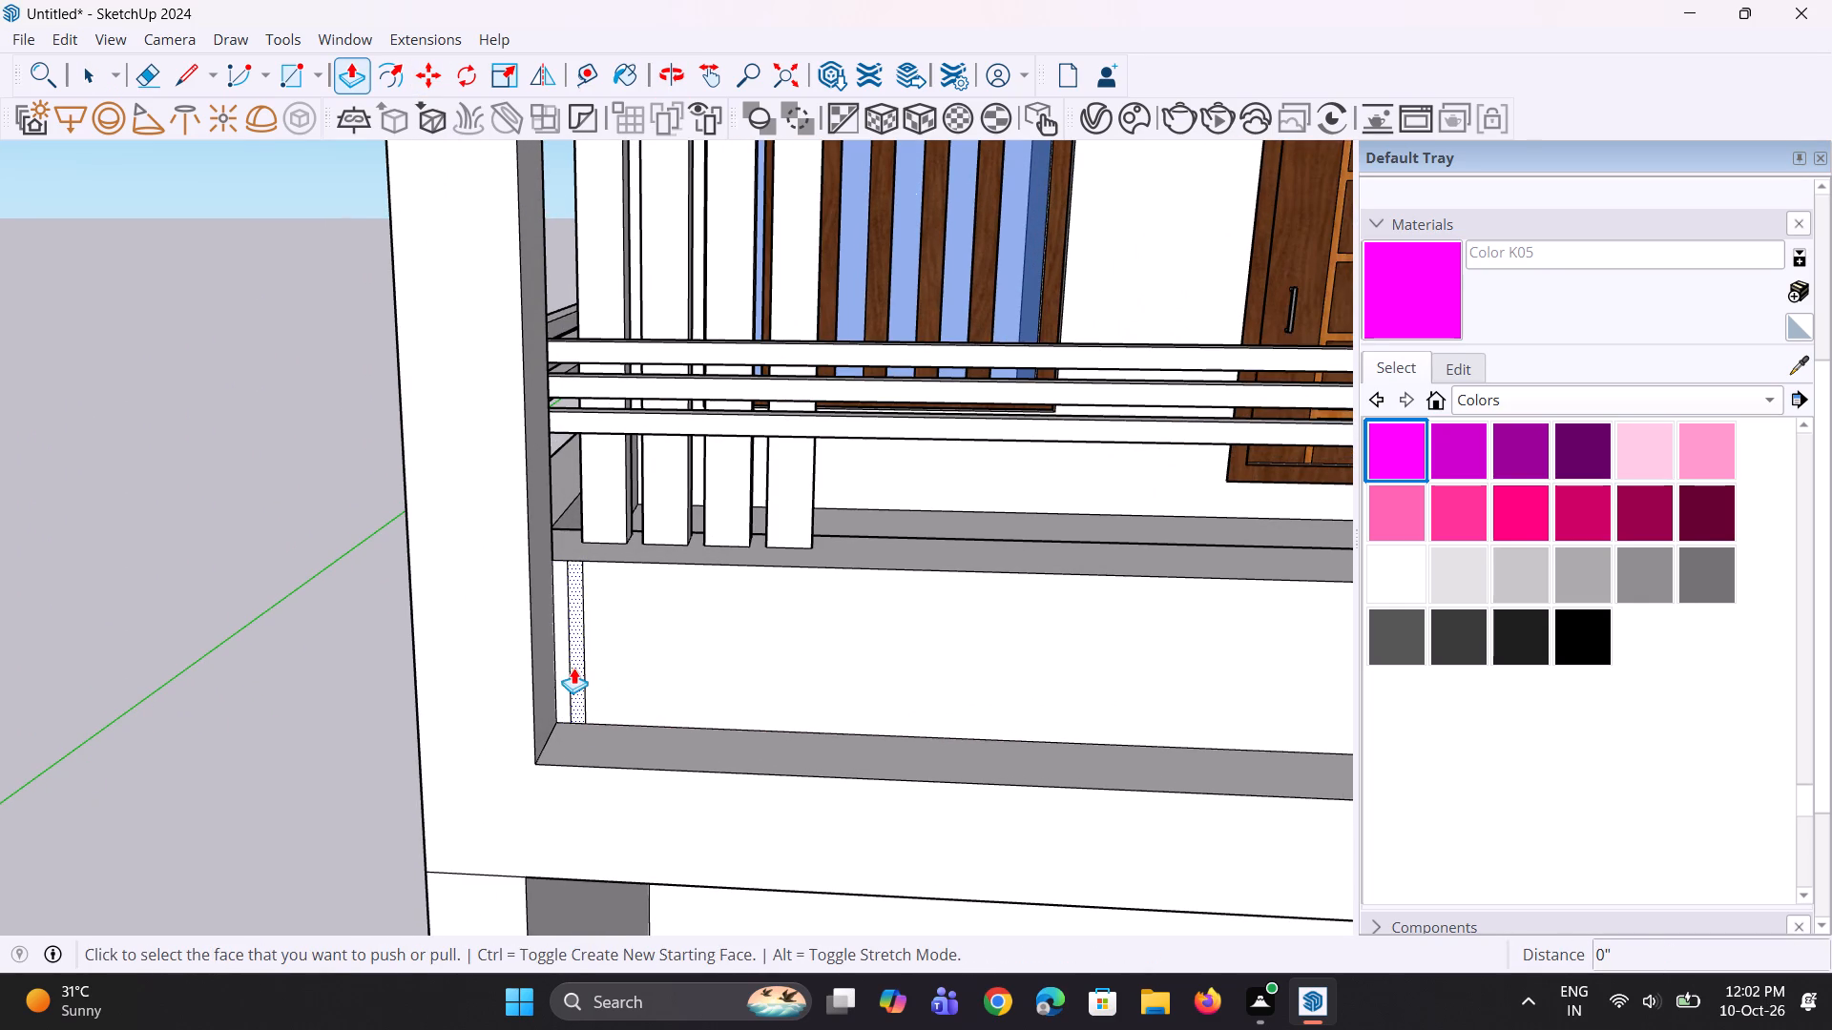
left_click(573, 668)
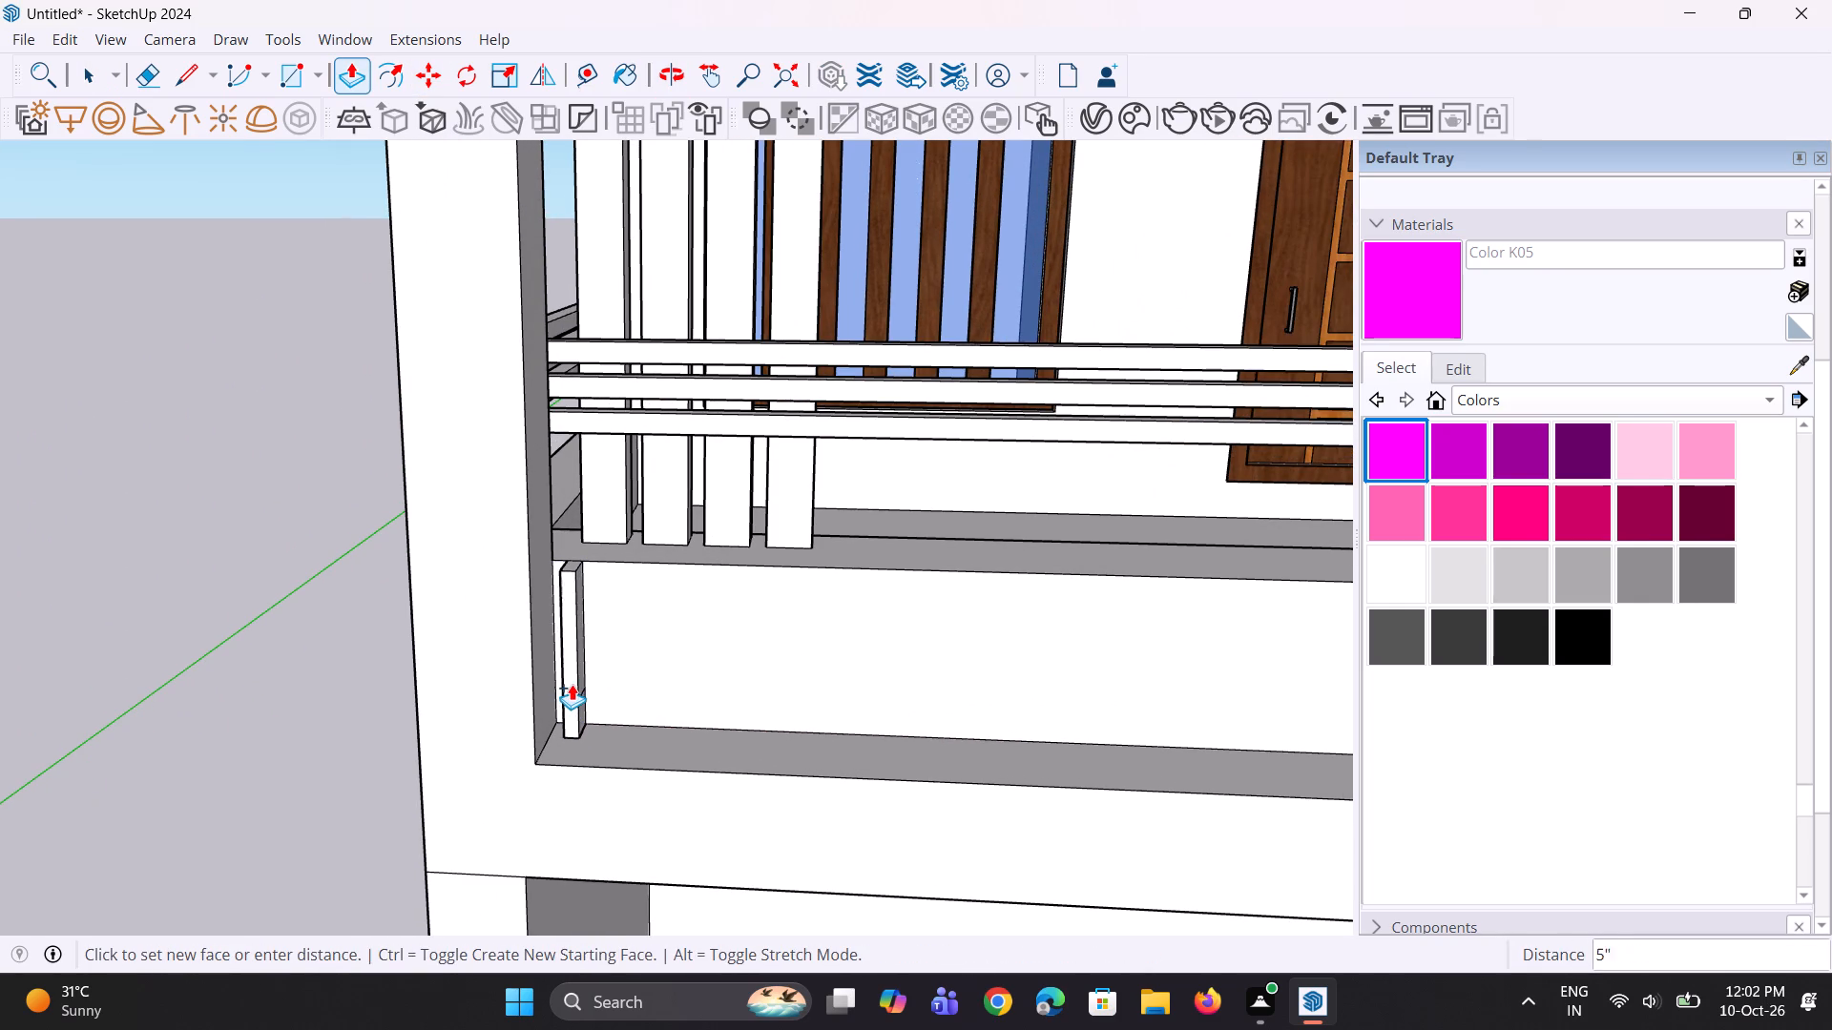
key("2")
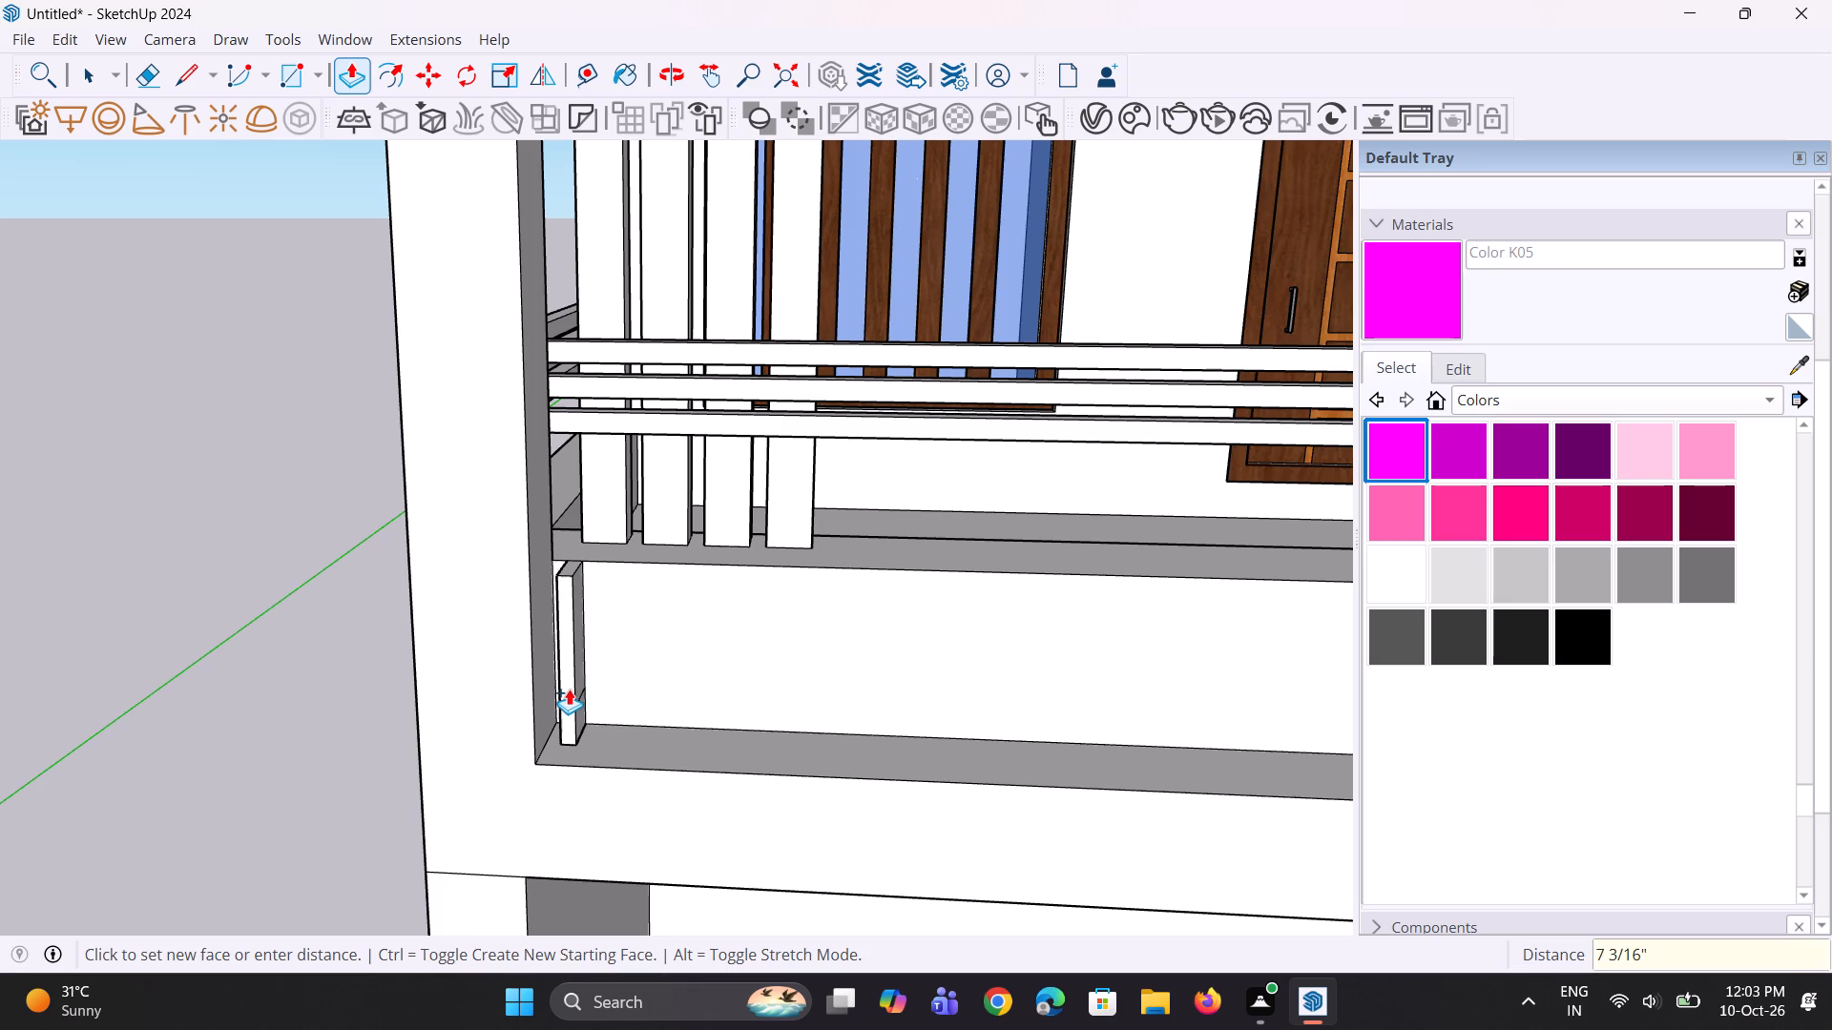
key("BackSpace")
key("3")
key("shift+quotedbl")
key("Return")
middle_click_drag(613, 705, 558, 686)
key("space")
scroll(557, 644, "up", 2)
key("space")
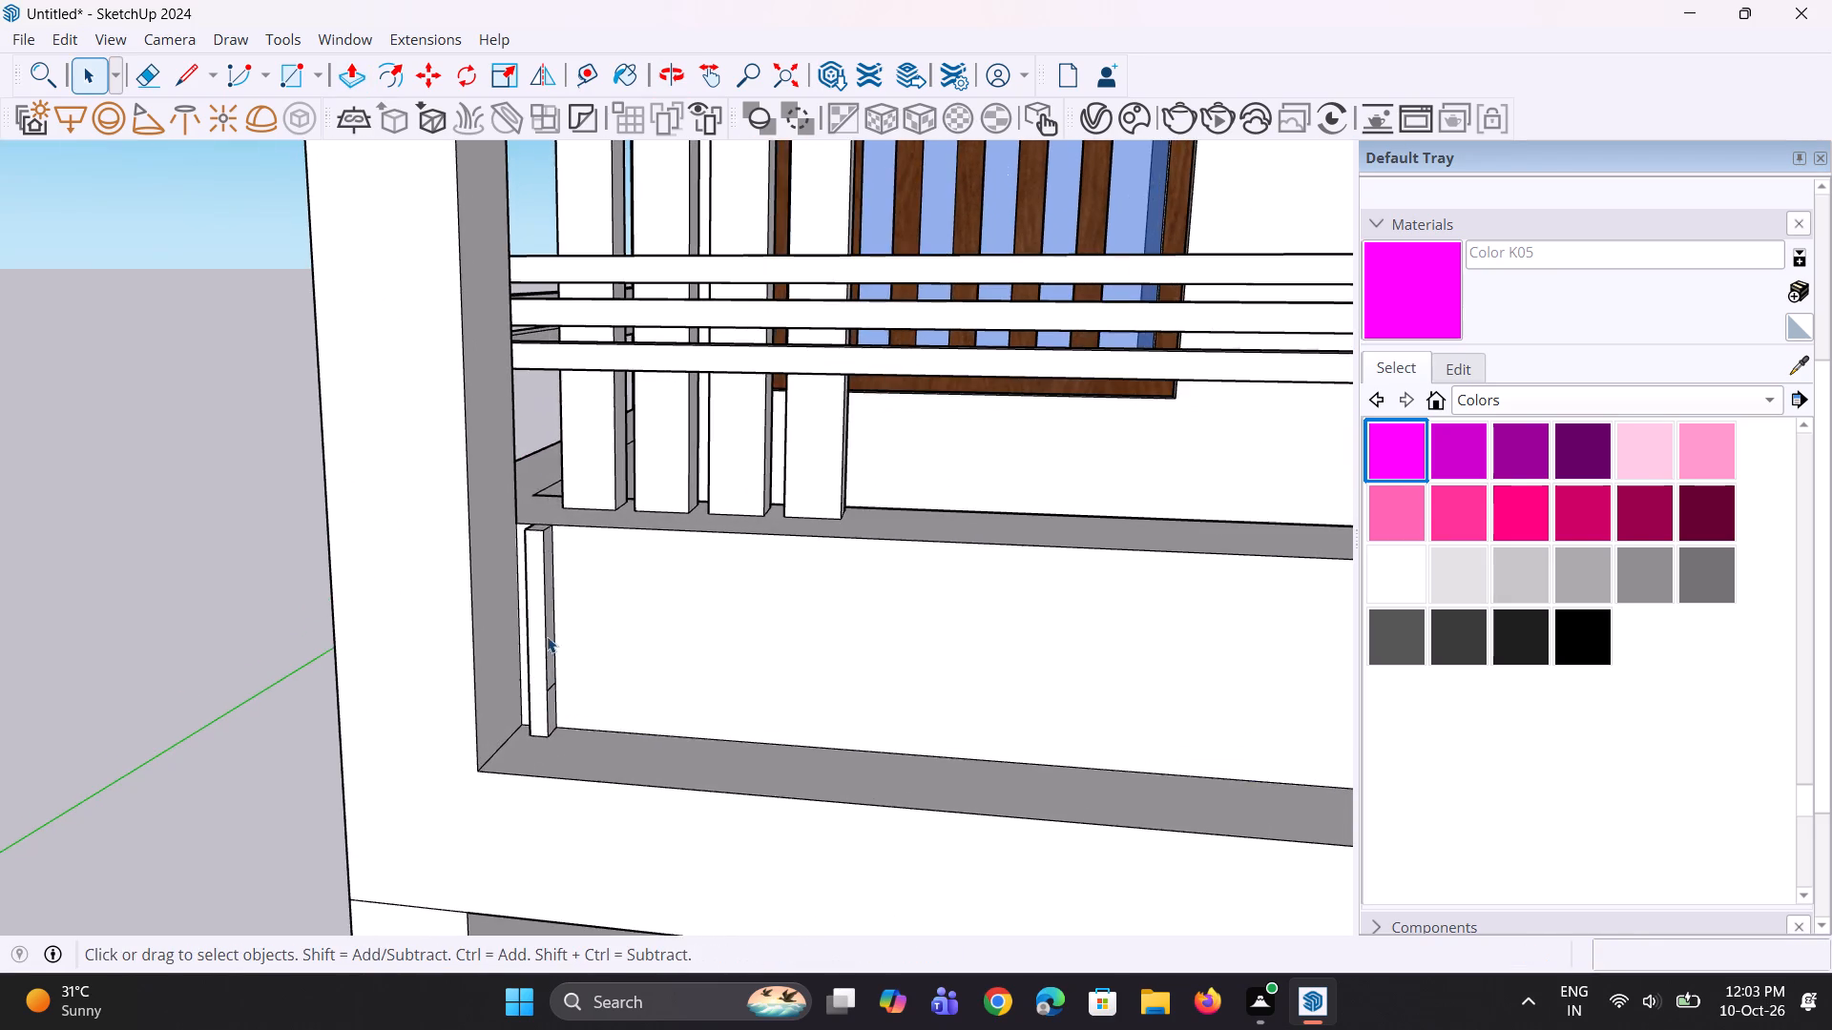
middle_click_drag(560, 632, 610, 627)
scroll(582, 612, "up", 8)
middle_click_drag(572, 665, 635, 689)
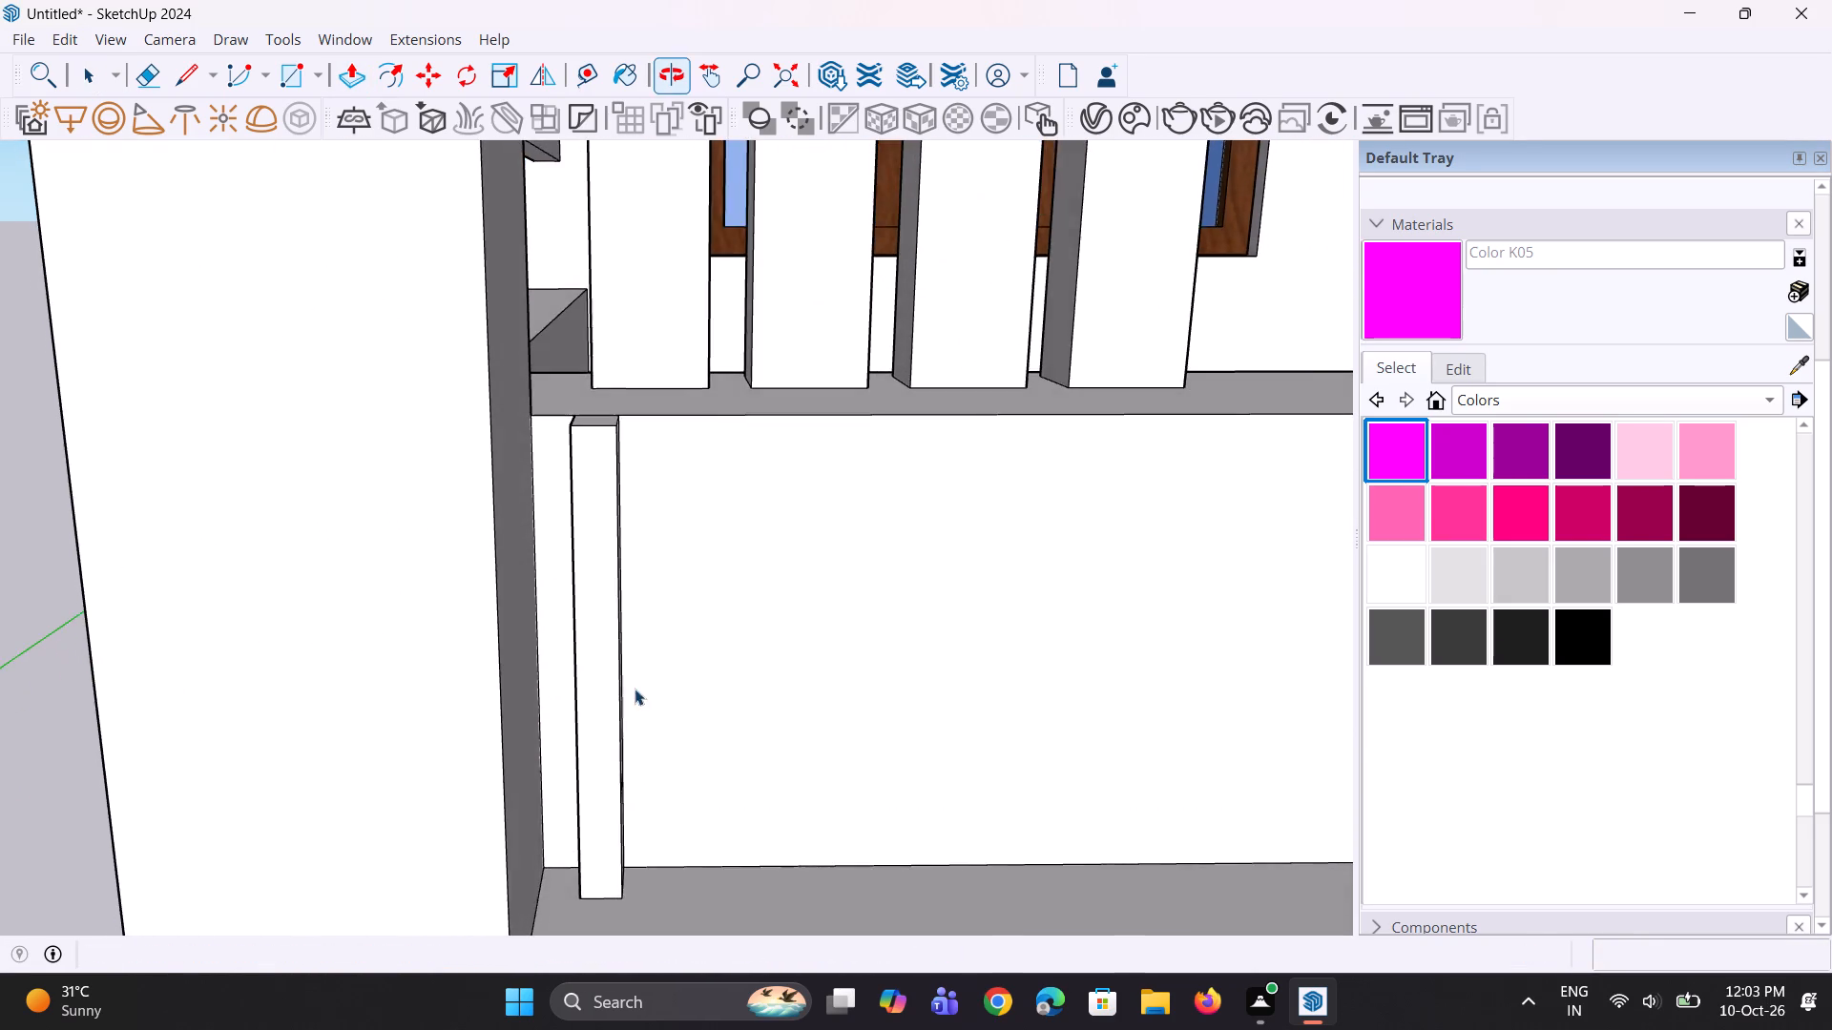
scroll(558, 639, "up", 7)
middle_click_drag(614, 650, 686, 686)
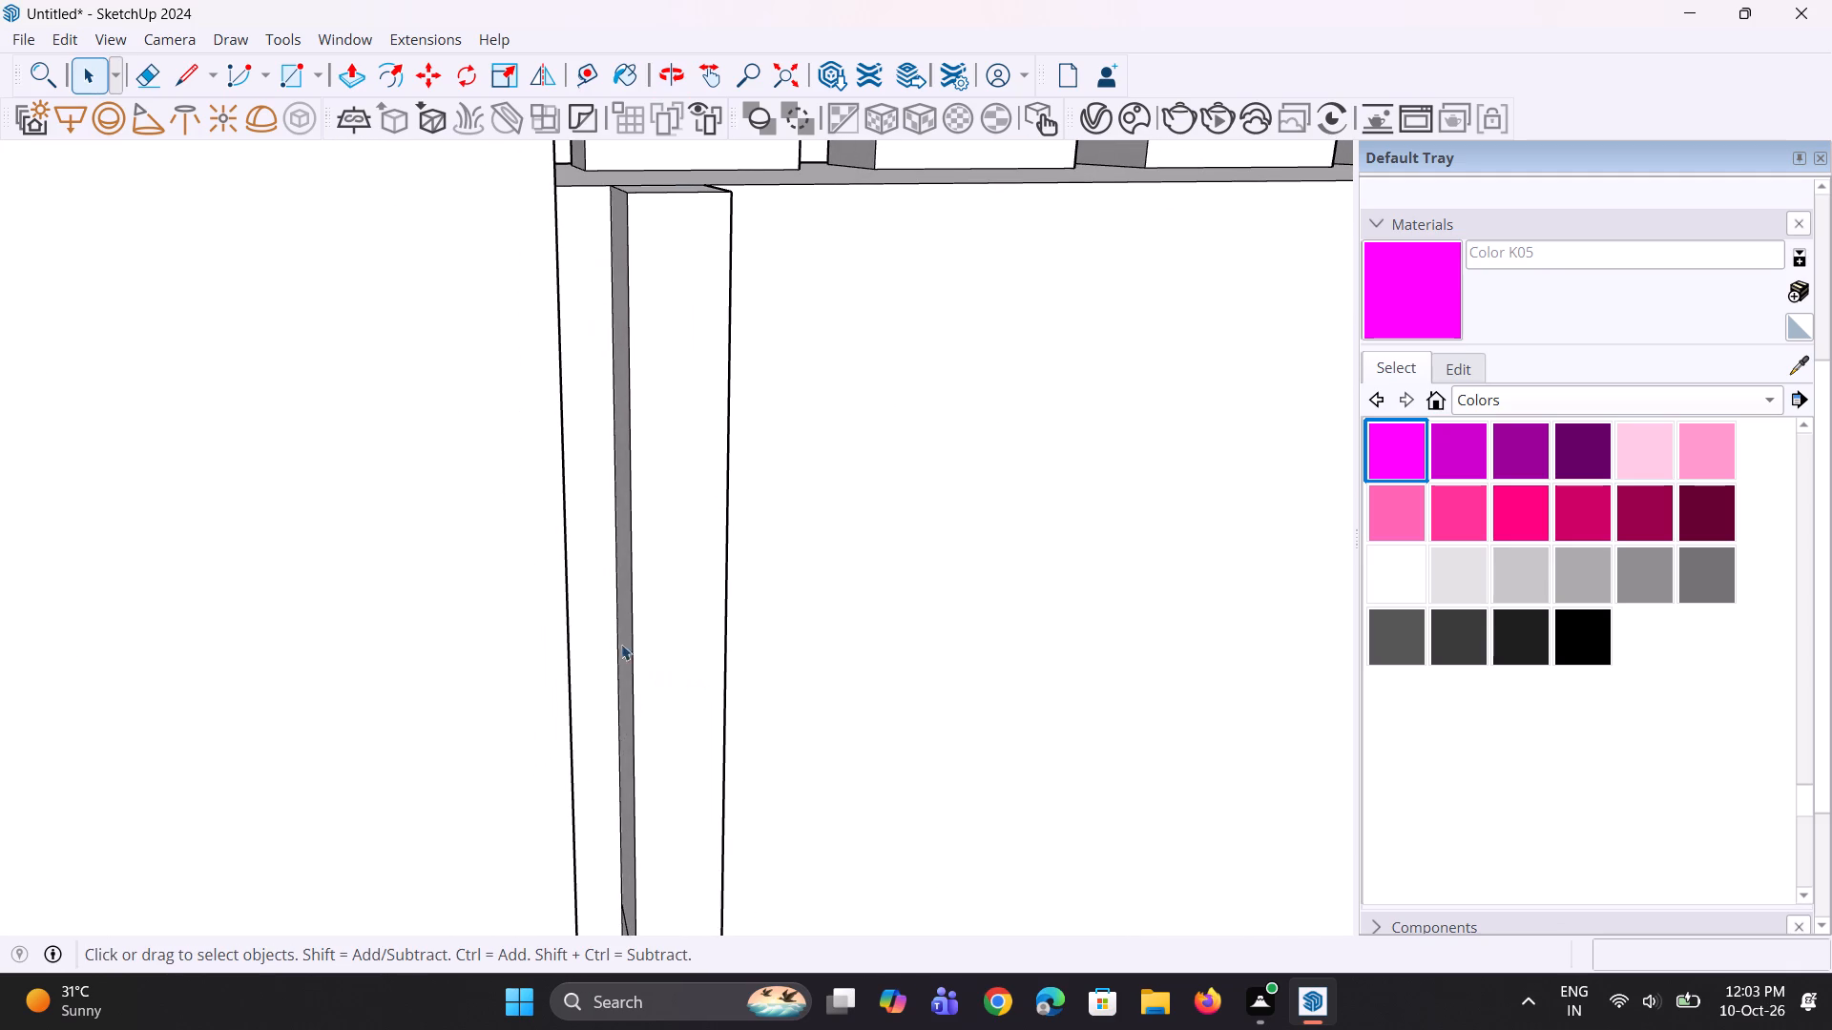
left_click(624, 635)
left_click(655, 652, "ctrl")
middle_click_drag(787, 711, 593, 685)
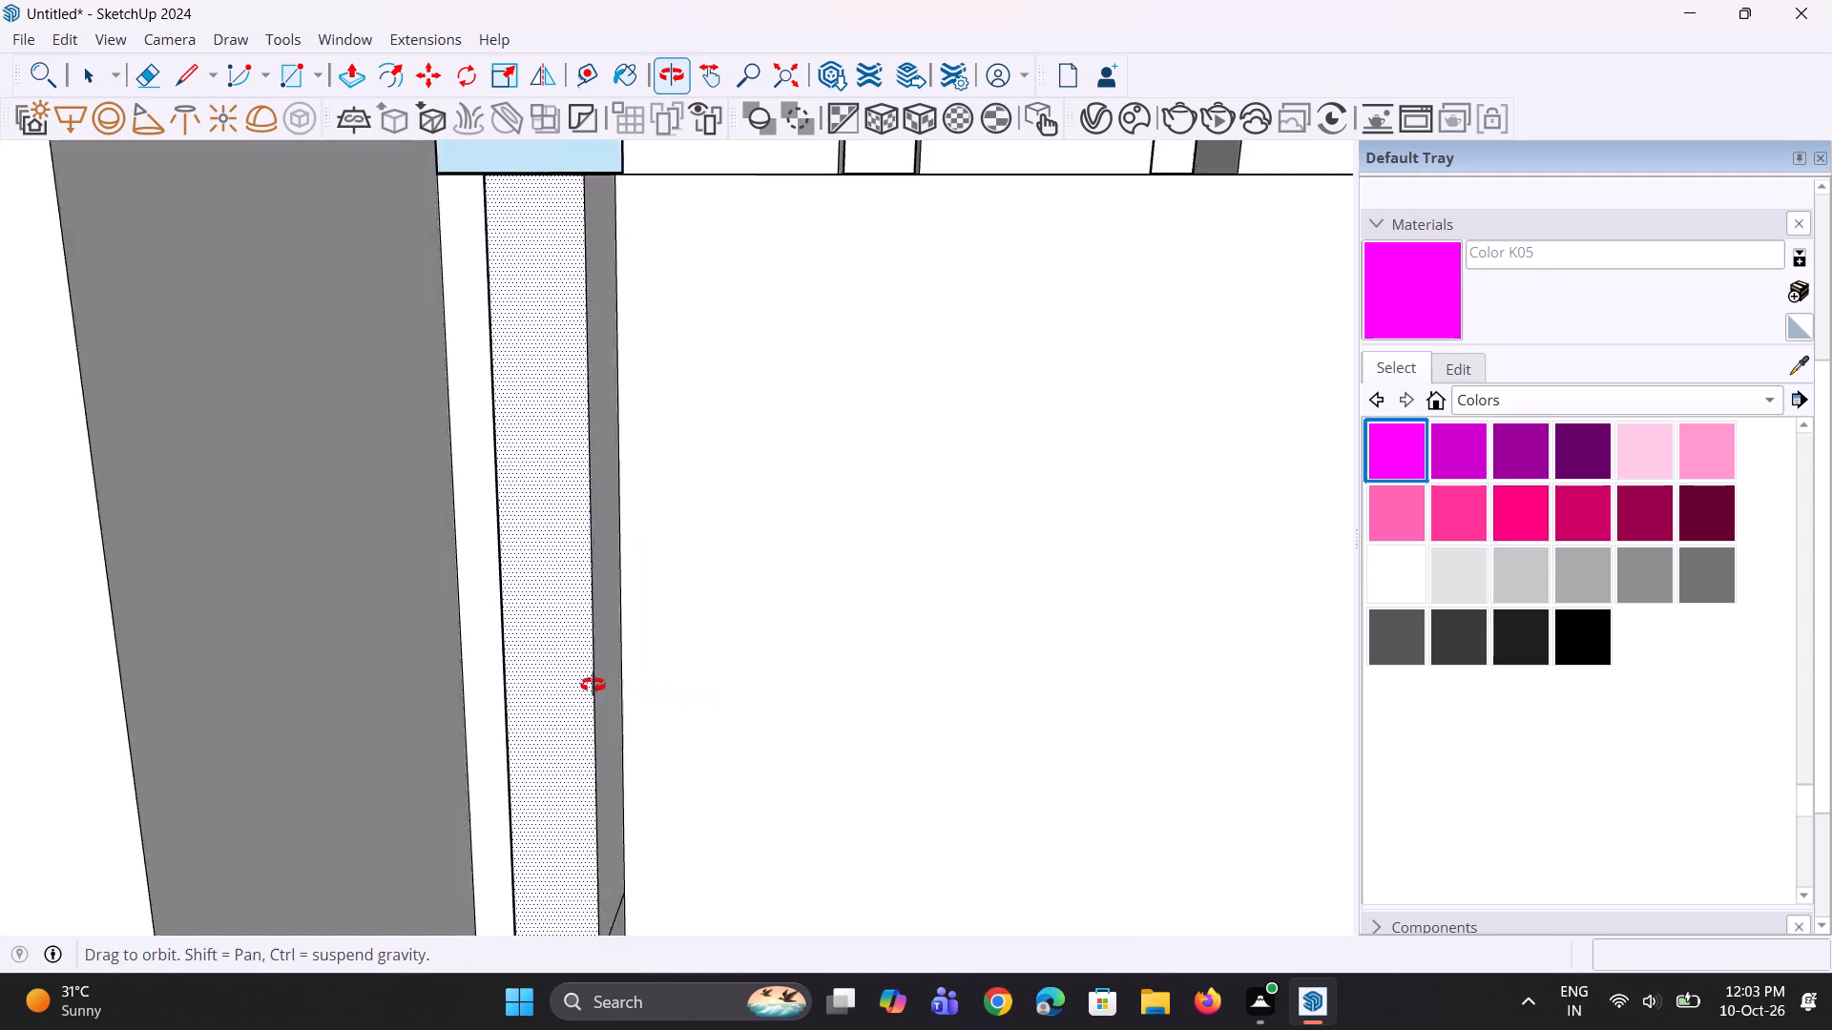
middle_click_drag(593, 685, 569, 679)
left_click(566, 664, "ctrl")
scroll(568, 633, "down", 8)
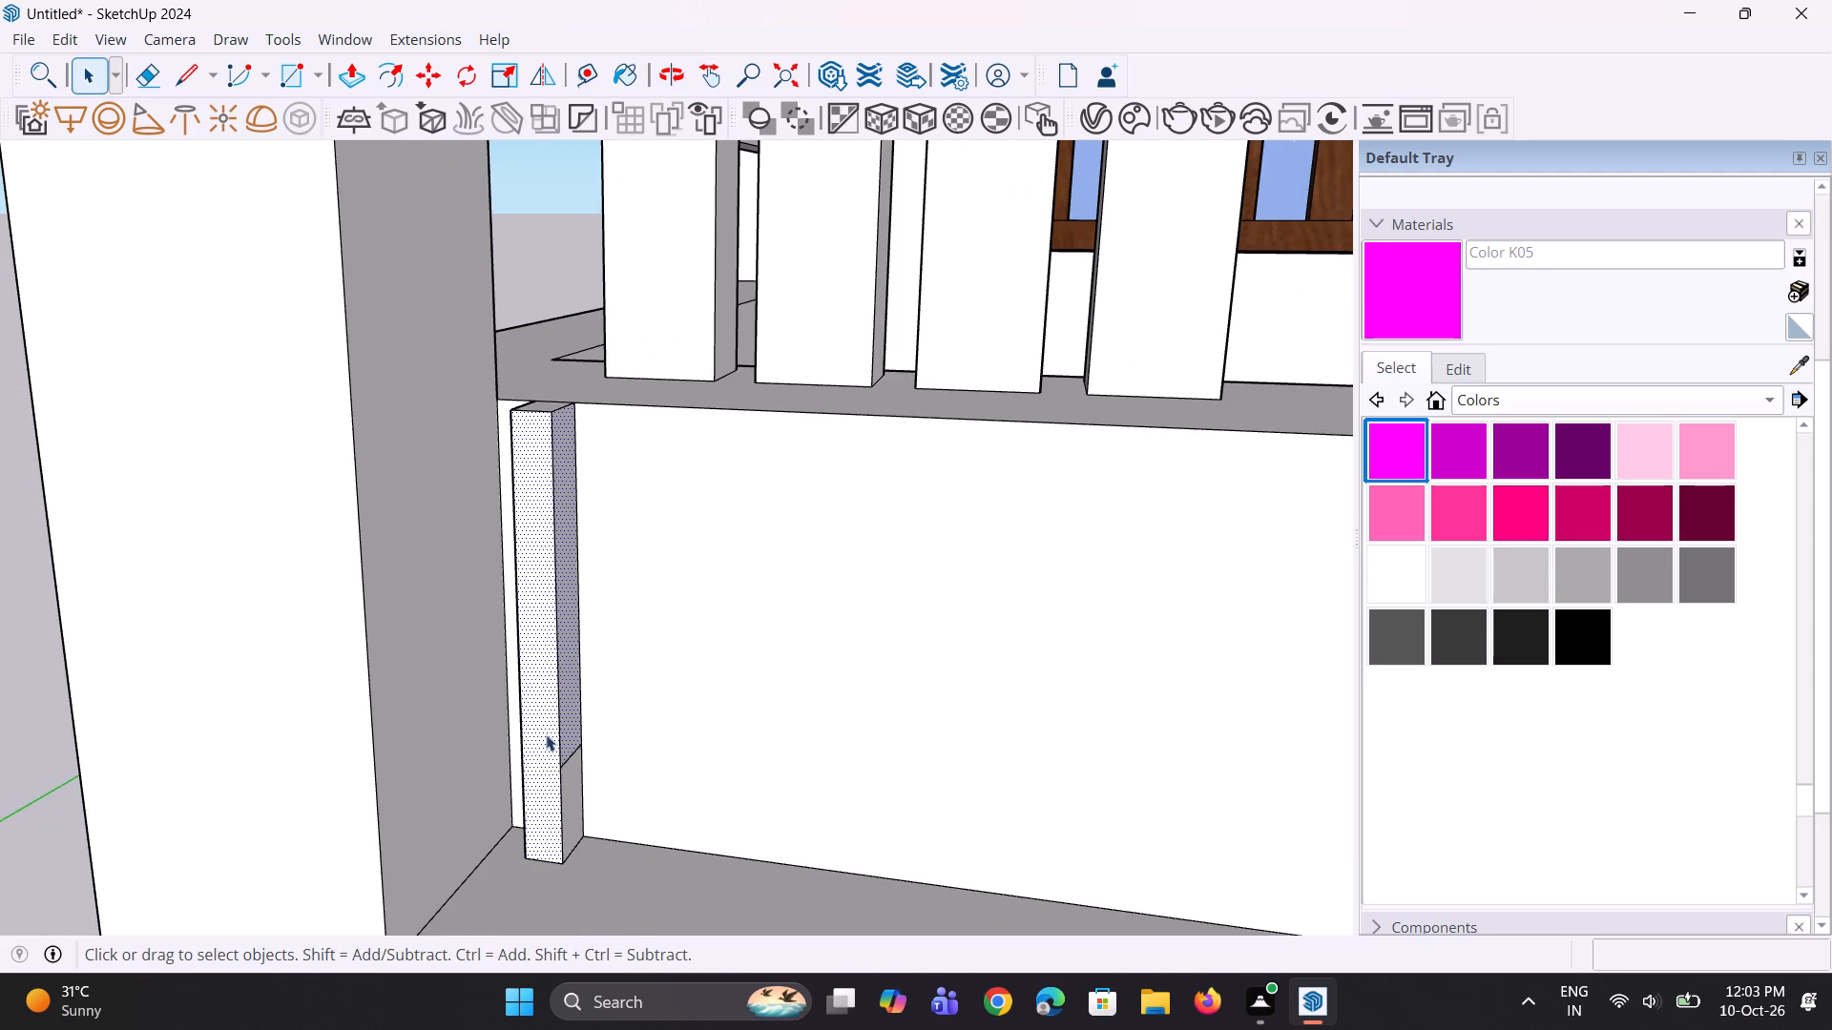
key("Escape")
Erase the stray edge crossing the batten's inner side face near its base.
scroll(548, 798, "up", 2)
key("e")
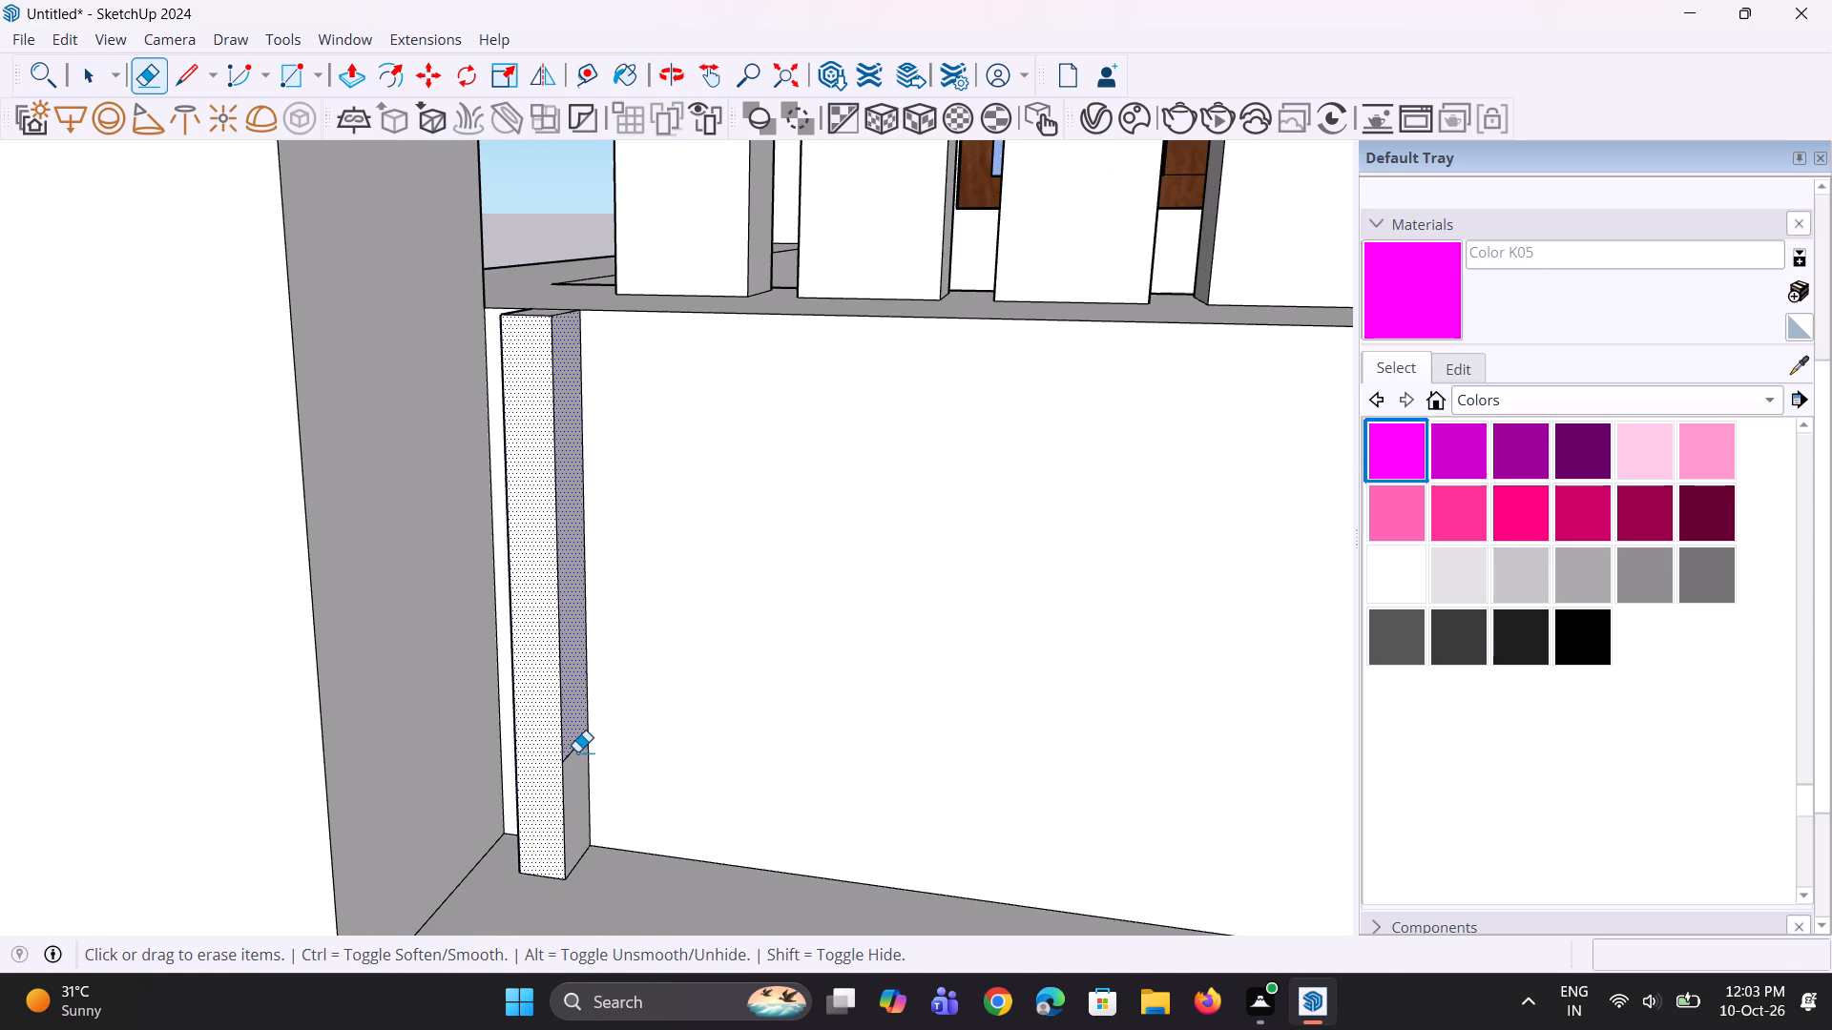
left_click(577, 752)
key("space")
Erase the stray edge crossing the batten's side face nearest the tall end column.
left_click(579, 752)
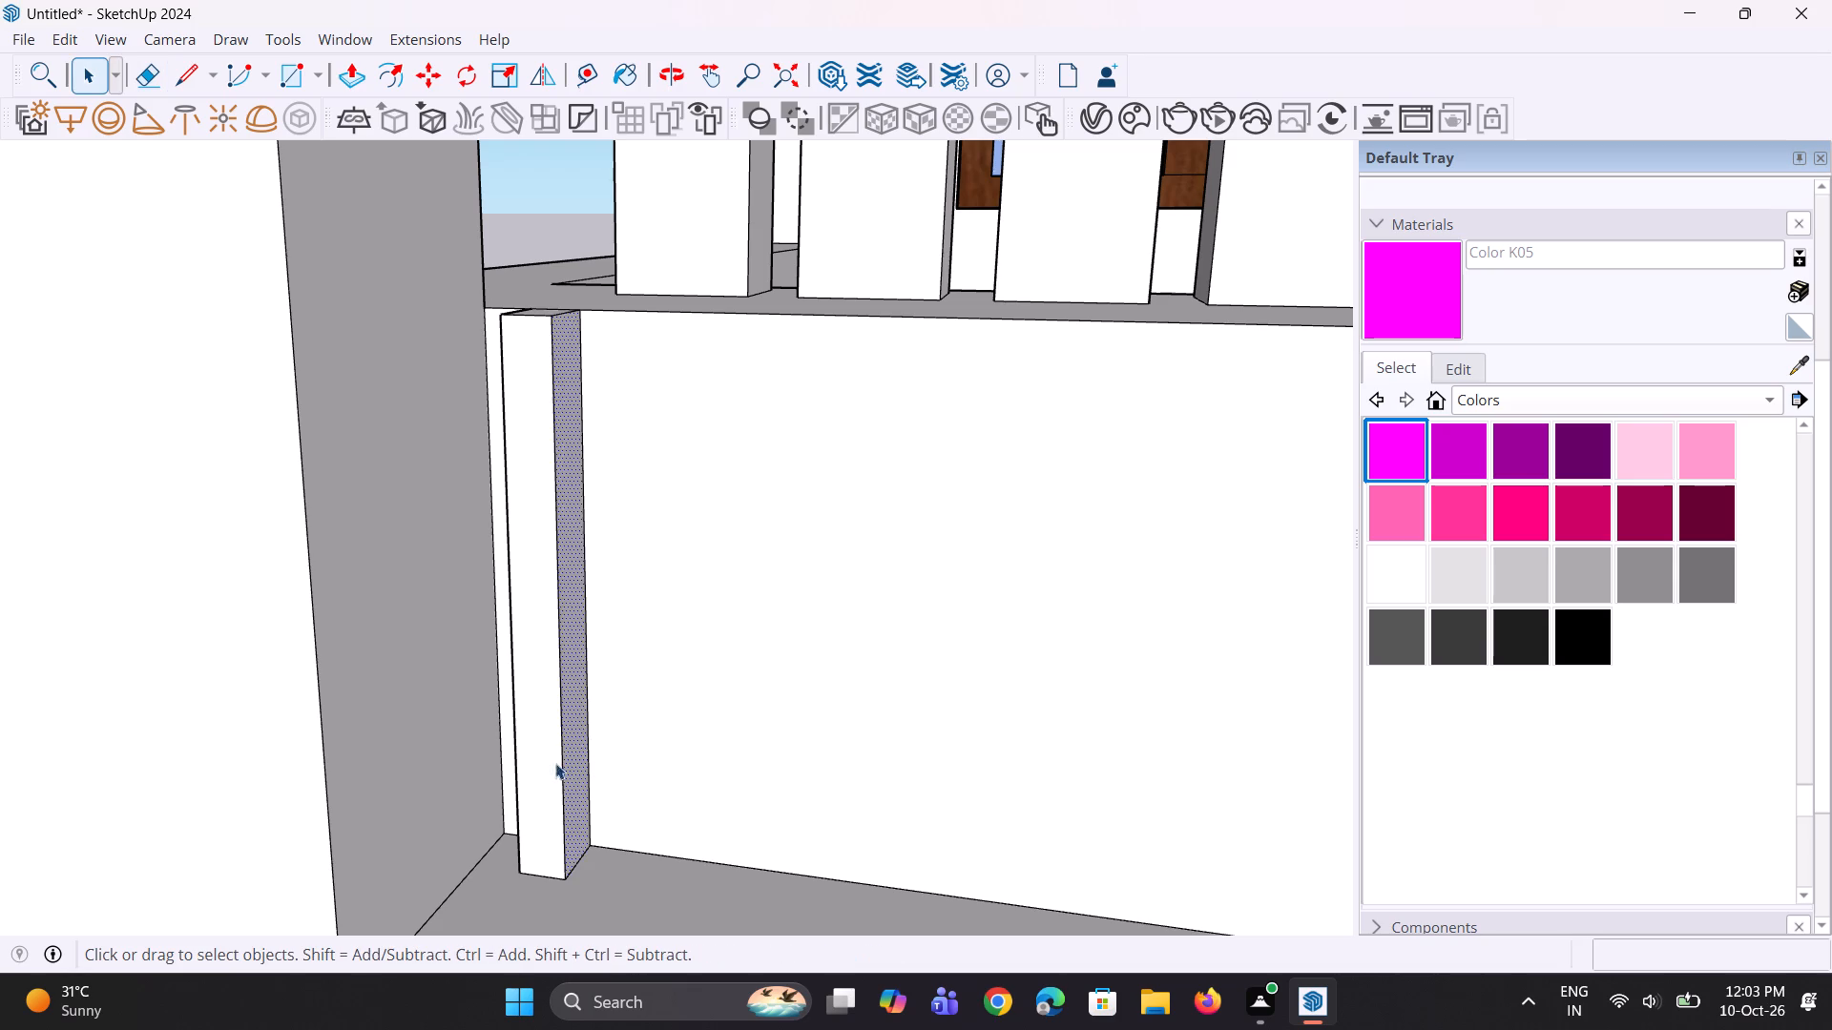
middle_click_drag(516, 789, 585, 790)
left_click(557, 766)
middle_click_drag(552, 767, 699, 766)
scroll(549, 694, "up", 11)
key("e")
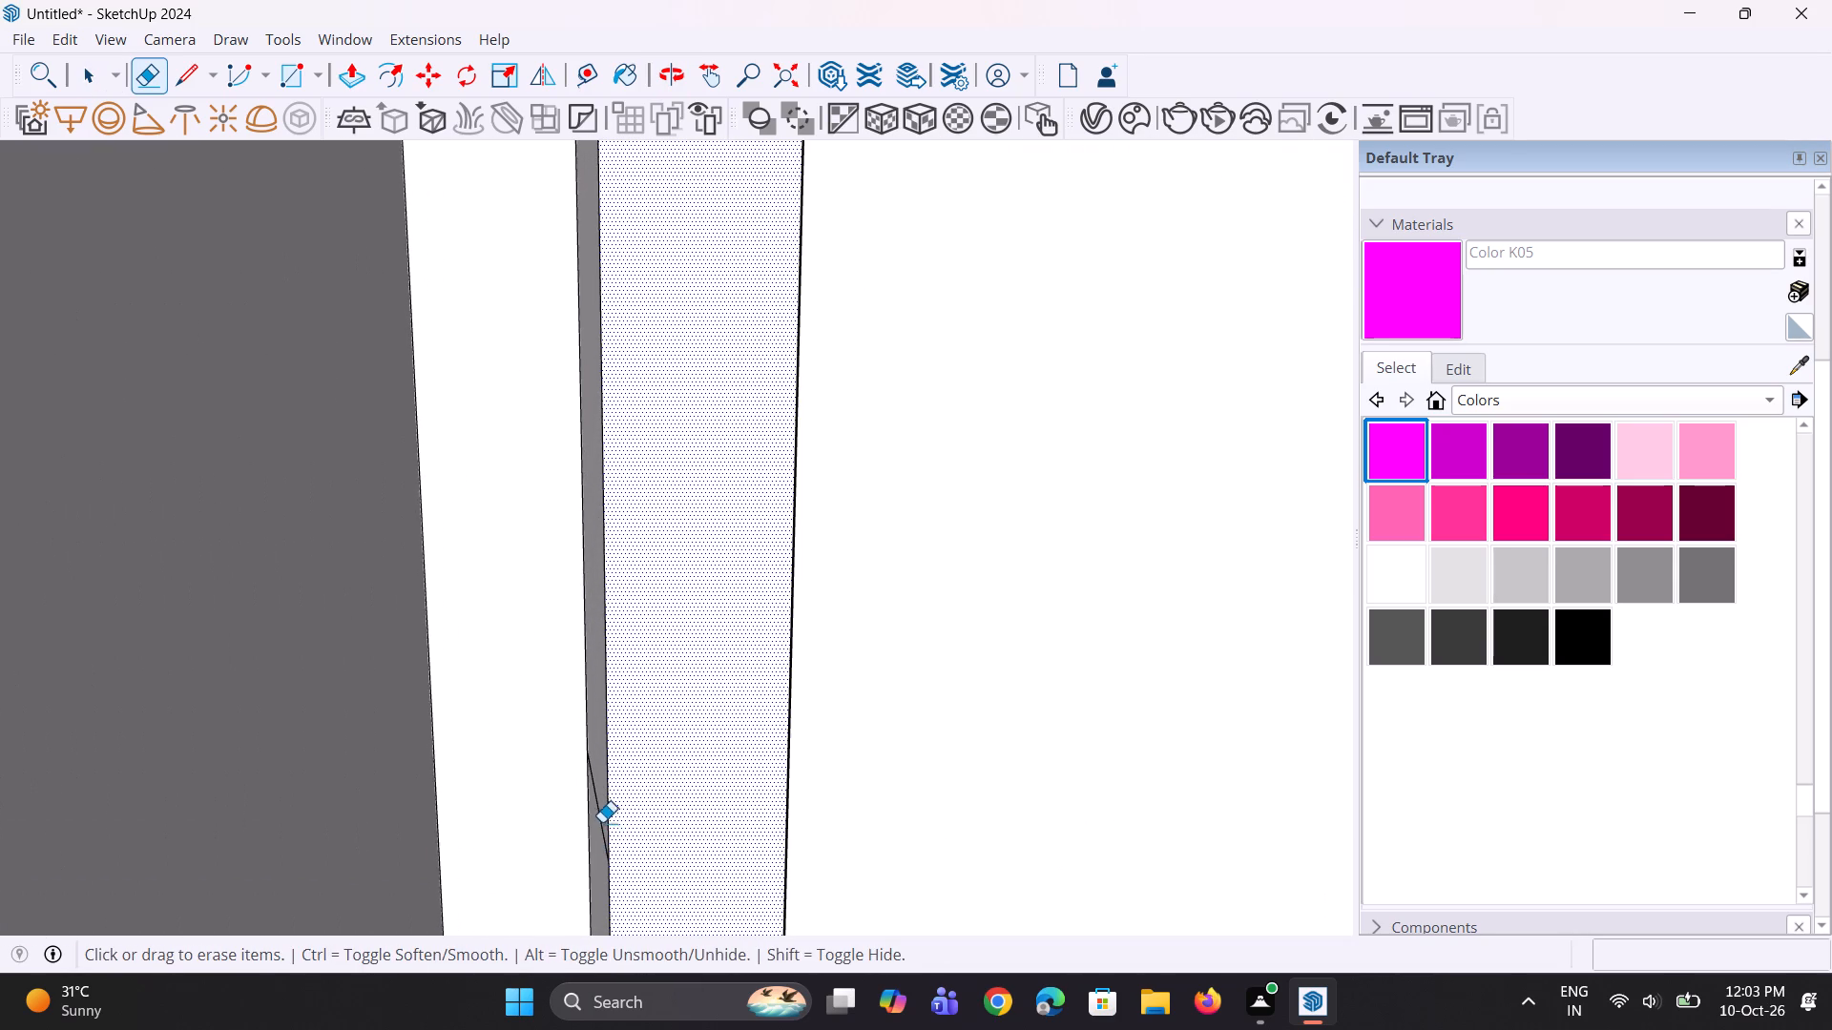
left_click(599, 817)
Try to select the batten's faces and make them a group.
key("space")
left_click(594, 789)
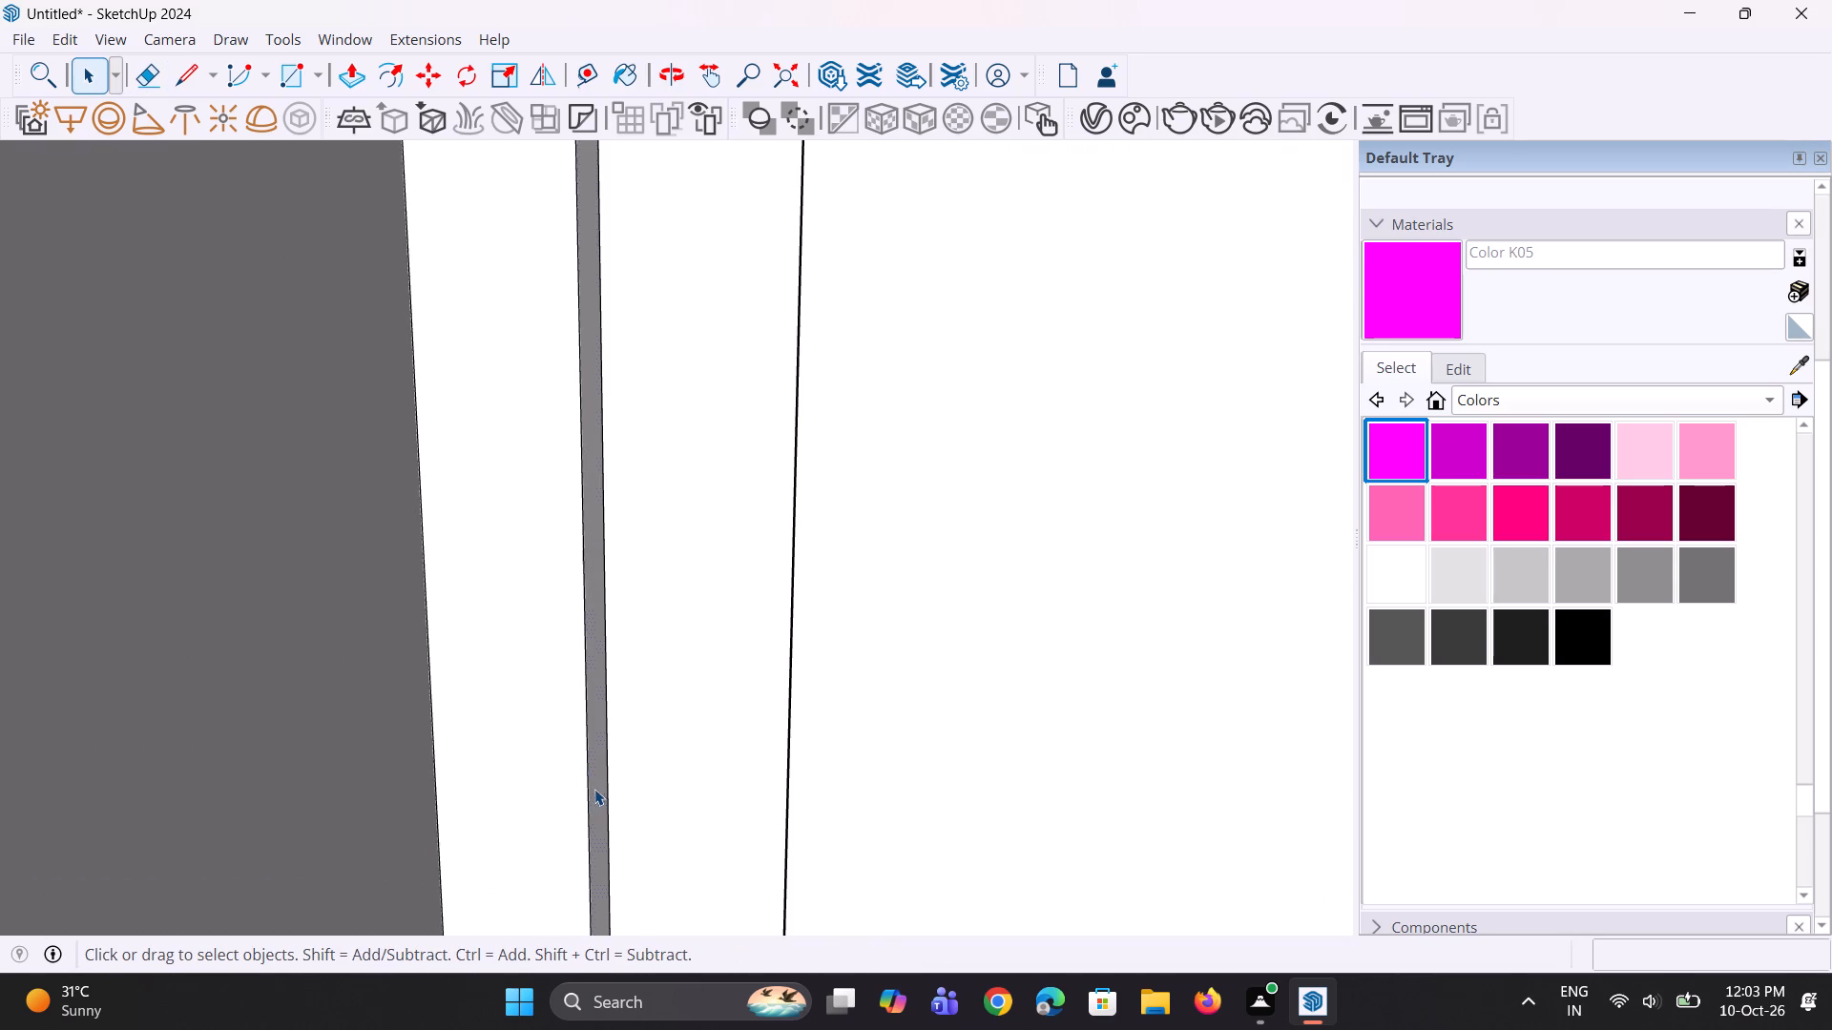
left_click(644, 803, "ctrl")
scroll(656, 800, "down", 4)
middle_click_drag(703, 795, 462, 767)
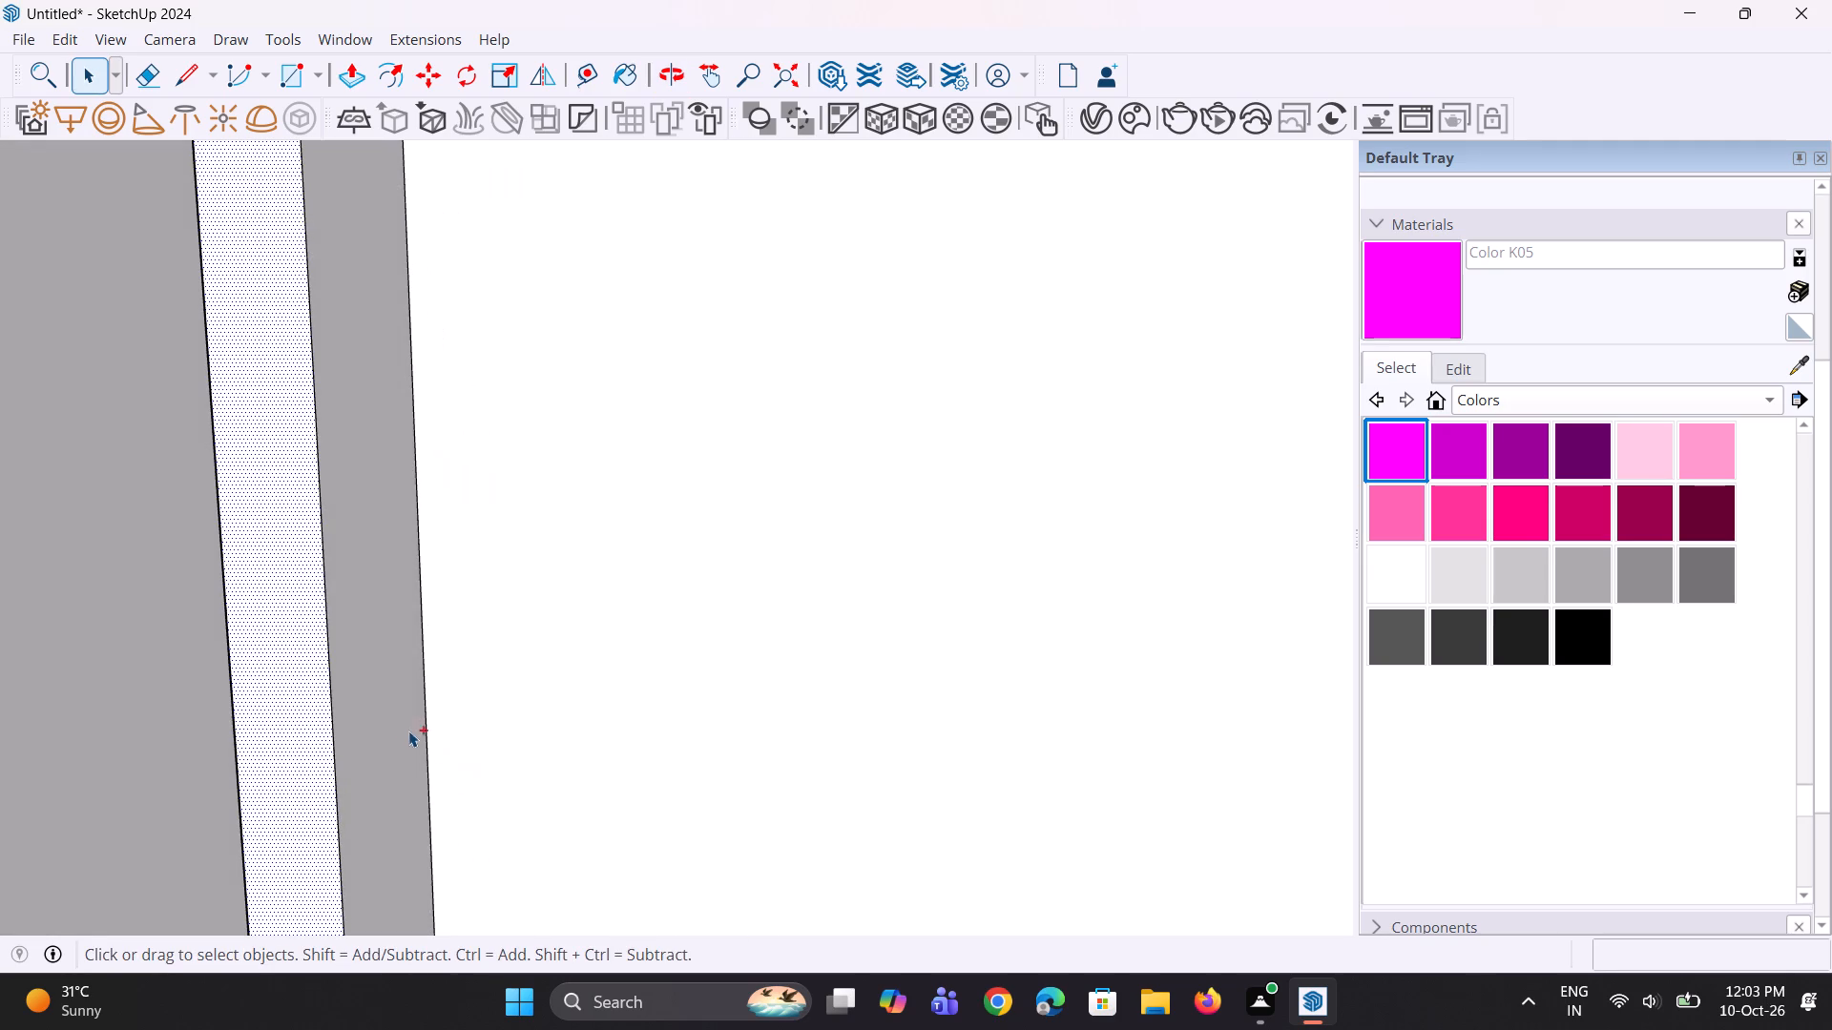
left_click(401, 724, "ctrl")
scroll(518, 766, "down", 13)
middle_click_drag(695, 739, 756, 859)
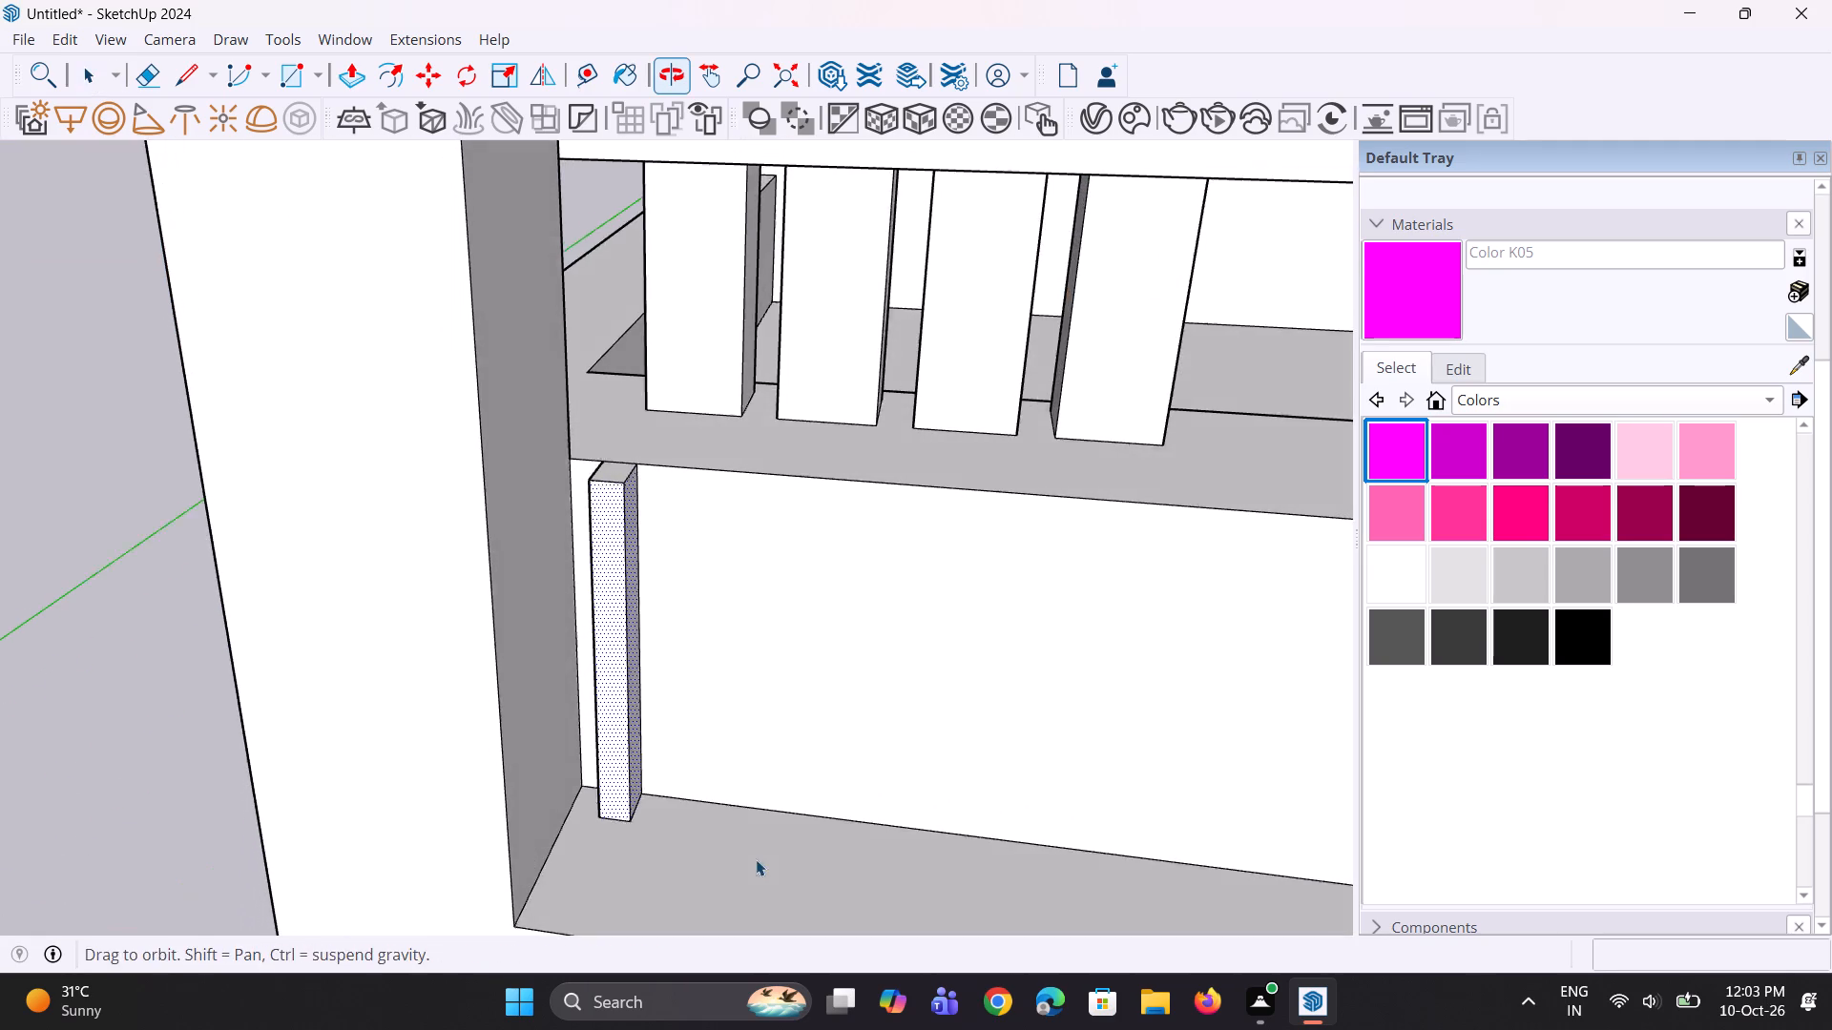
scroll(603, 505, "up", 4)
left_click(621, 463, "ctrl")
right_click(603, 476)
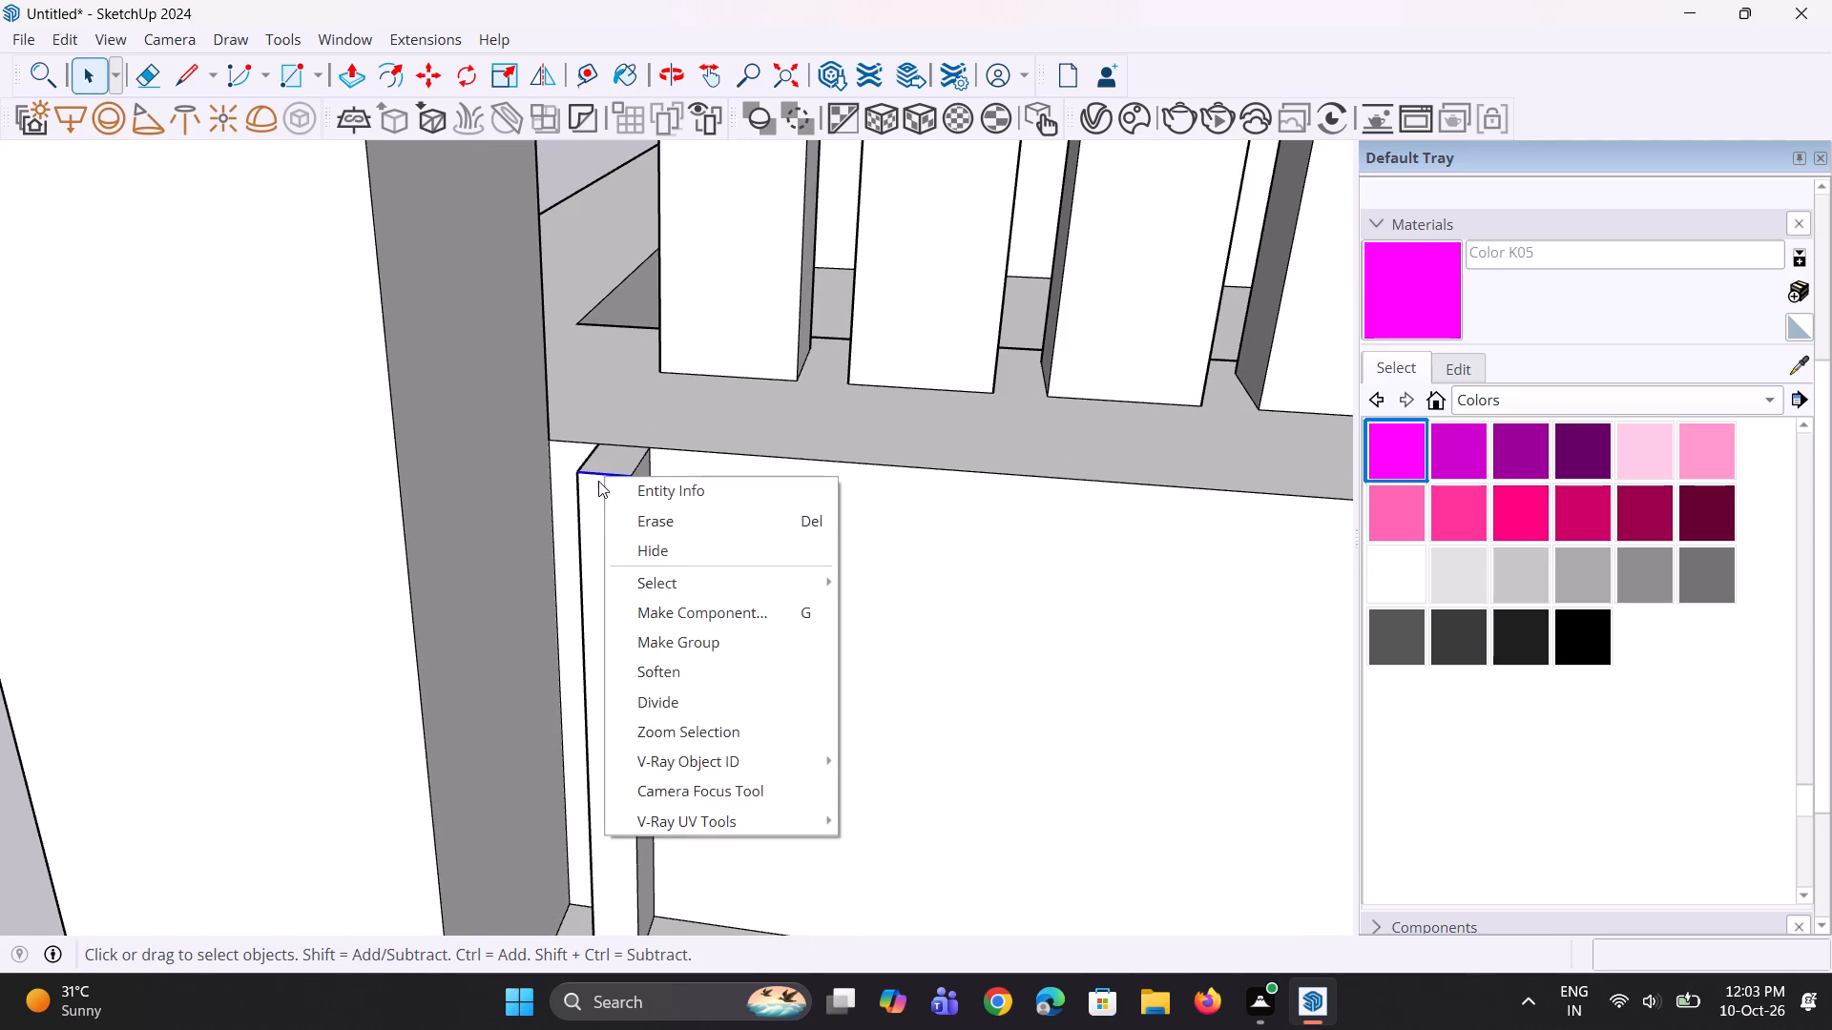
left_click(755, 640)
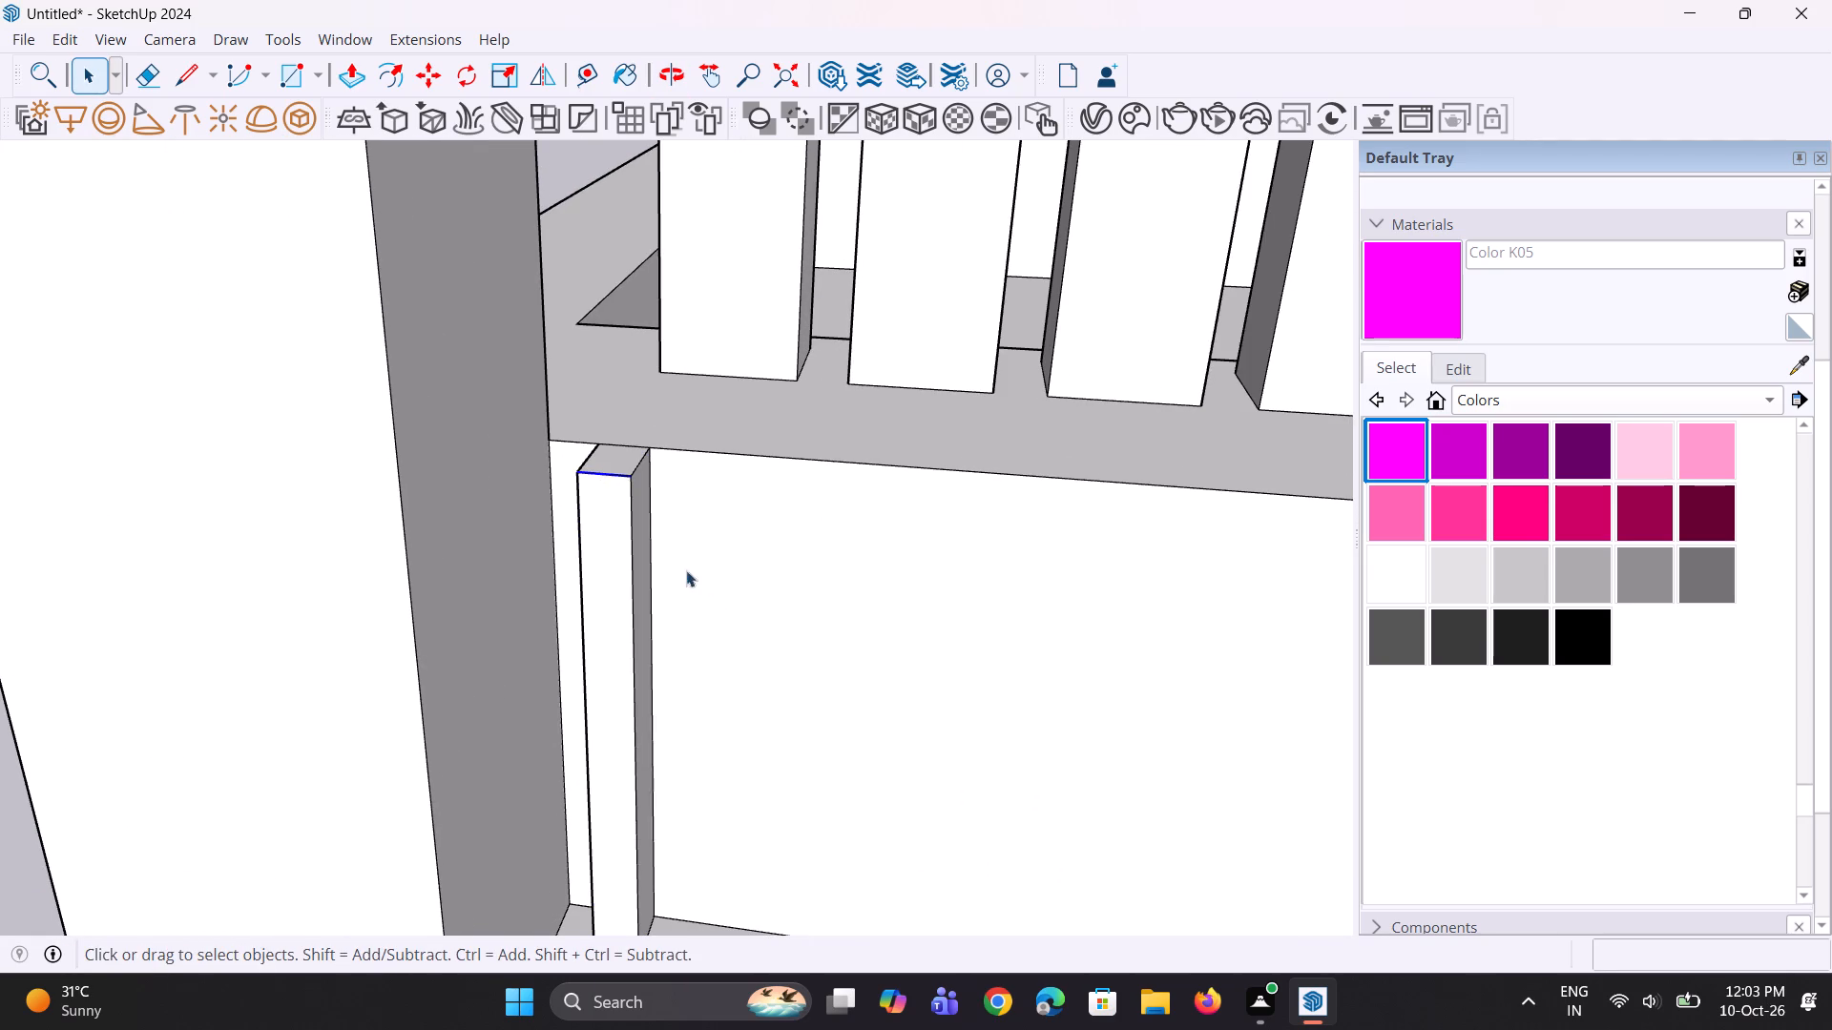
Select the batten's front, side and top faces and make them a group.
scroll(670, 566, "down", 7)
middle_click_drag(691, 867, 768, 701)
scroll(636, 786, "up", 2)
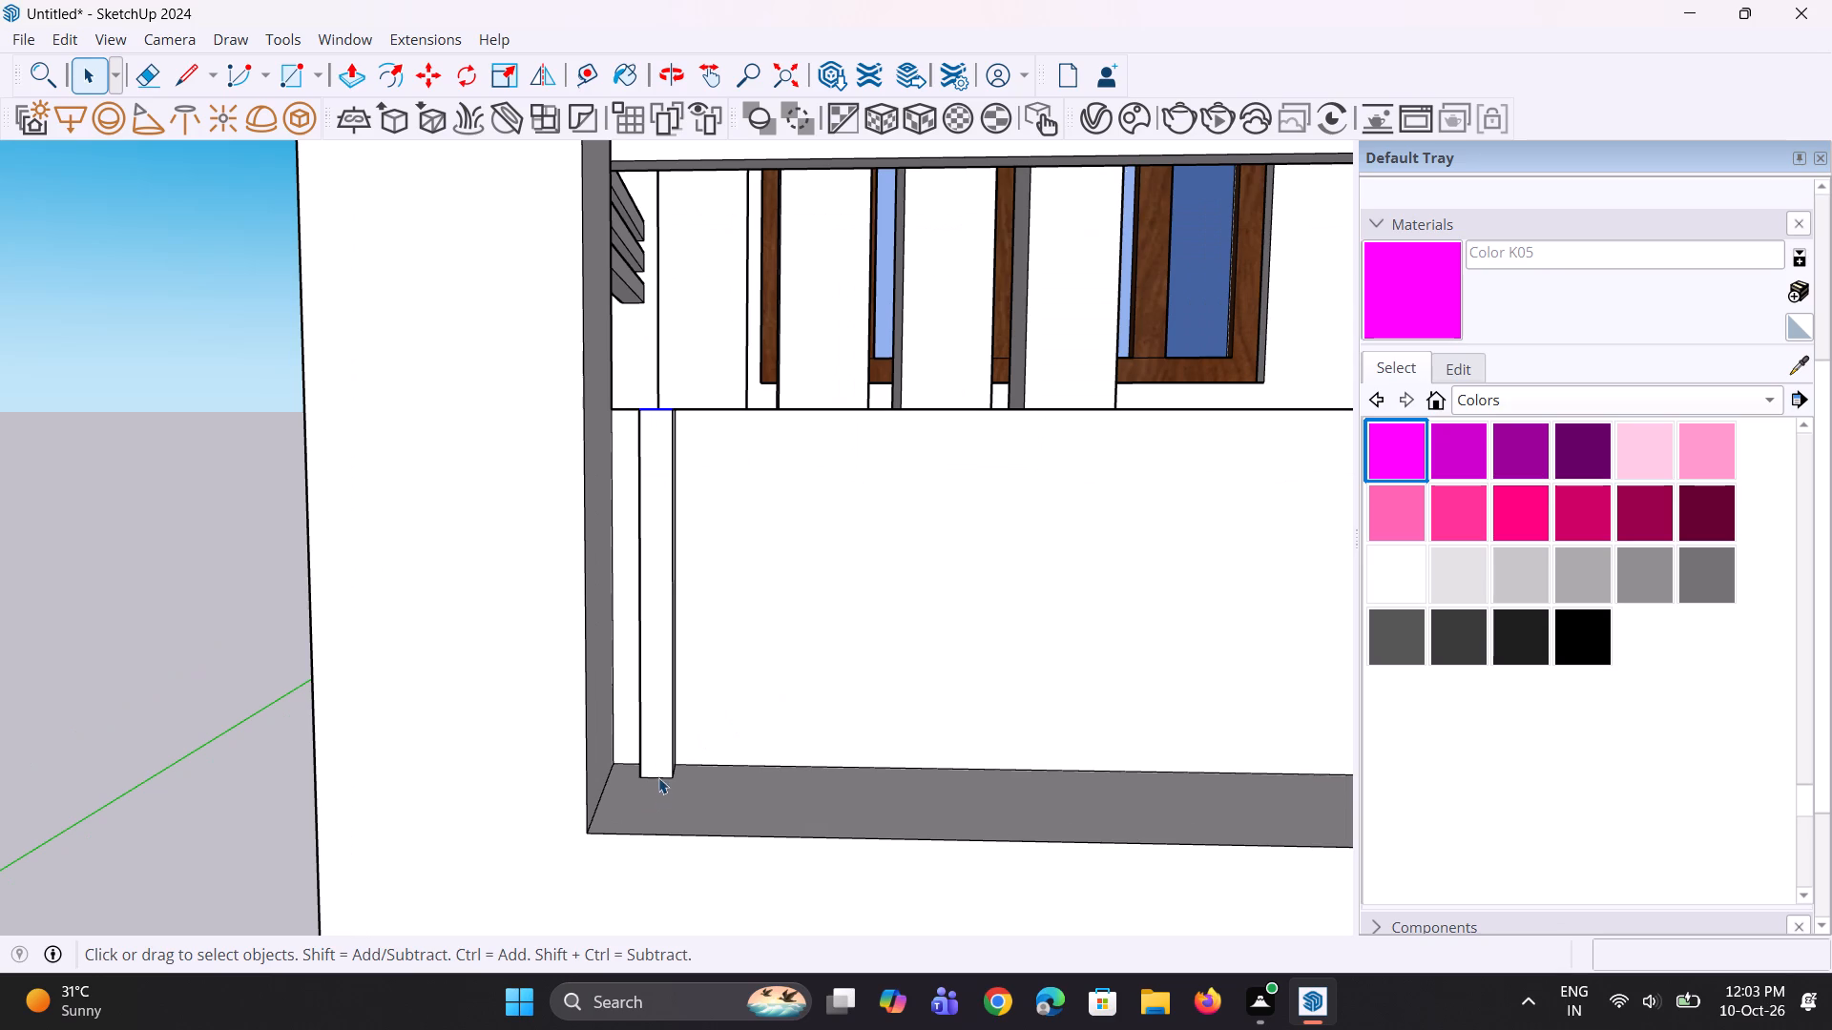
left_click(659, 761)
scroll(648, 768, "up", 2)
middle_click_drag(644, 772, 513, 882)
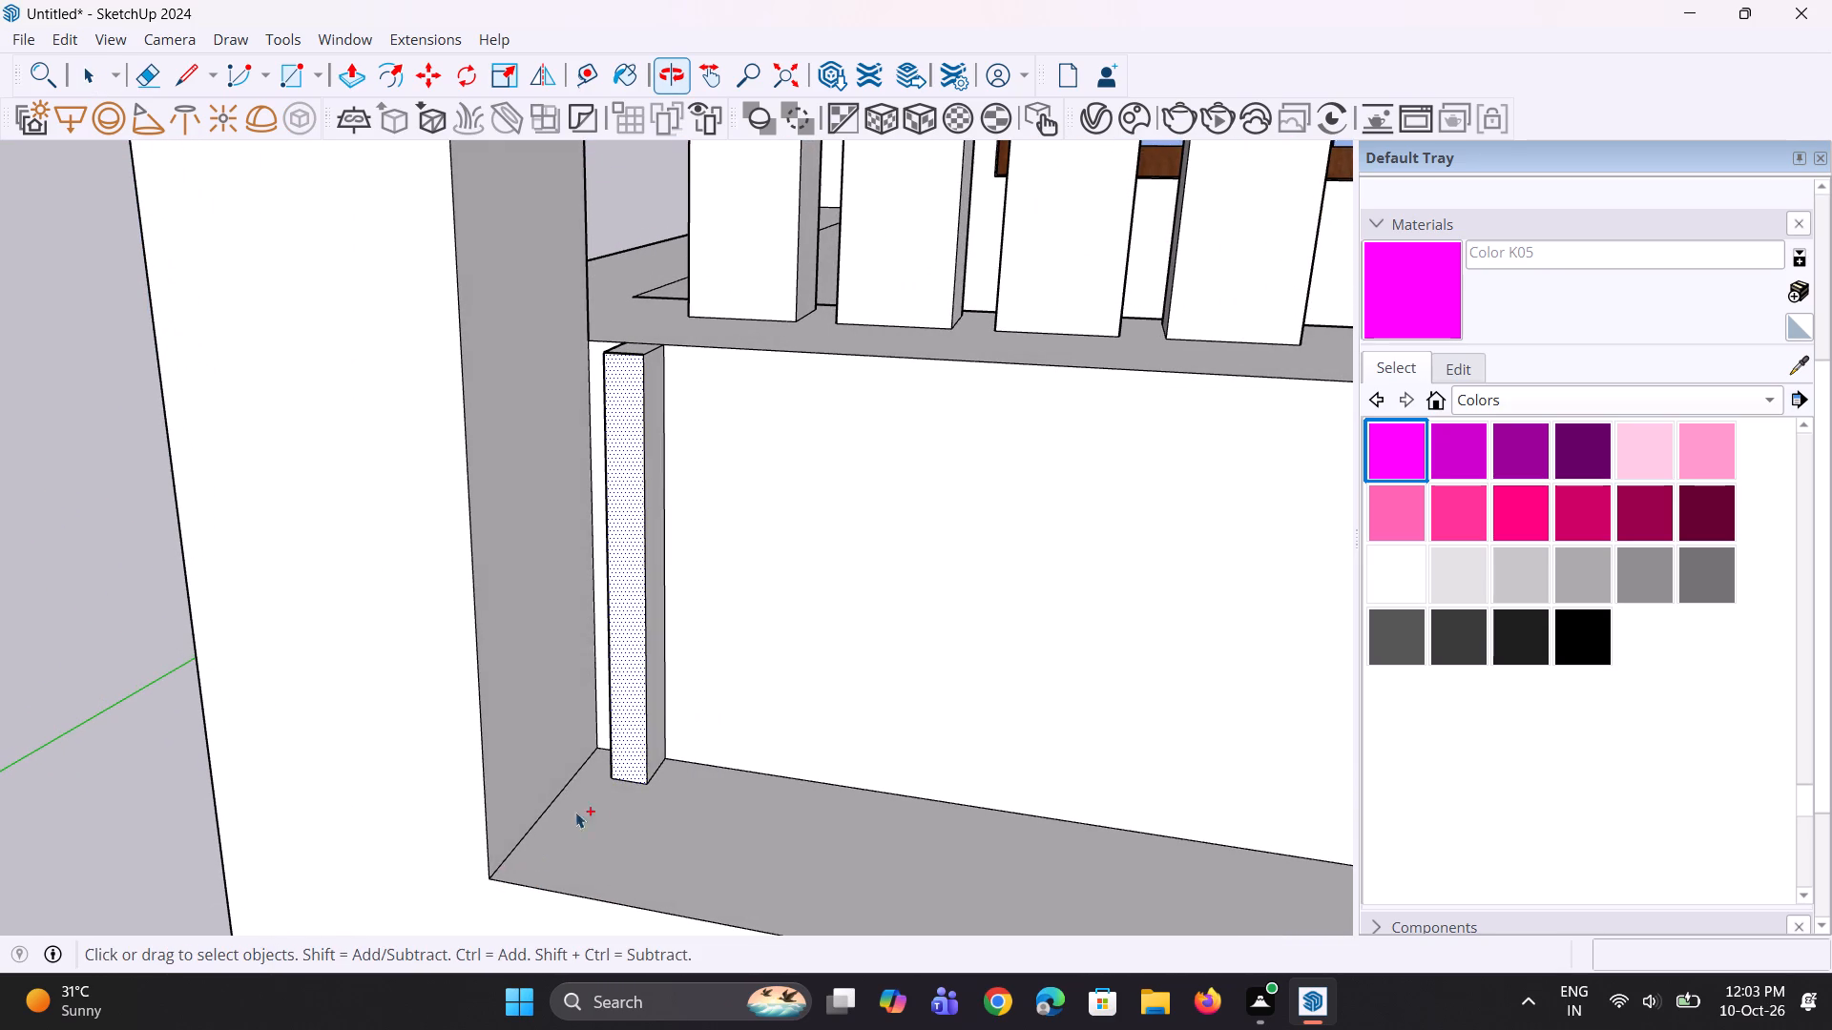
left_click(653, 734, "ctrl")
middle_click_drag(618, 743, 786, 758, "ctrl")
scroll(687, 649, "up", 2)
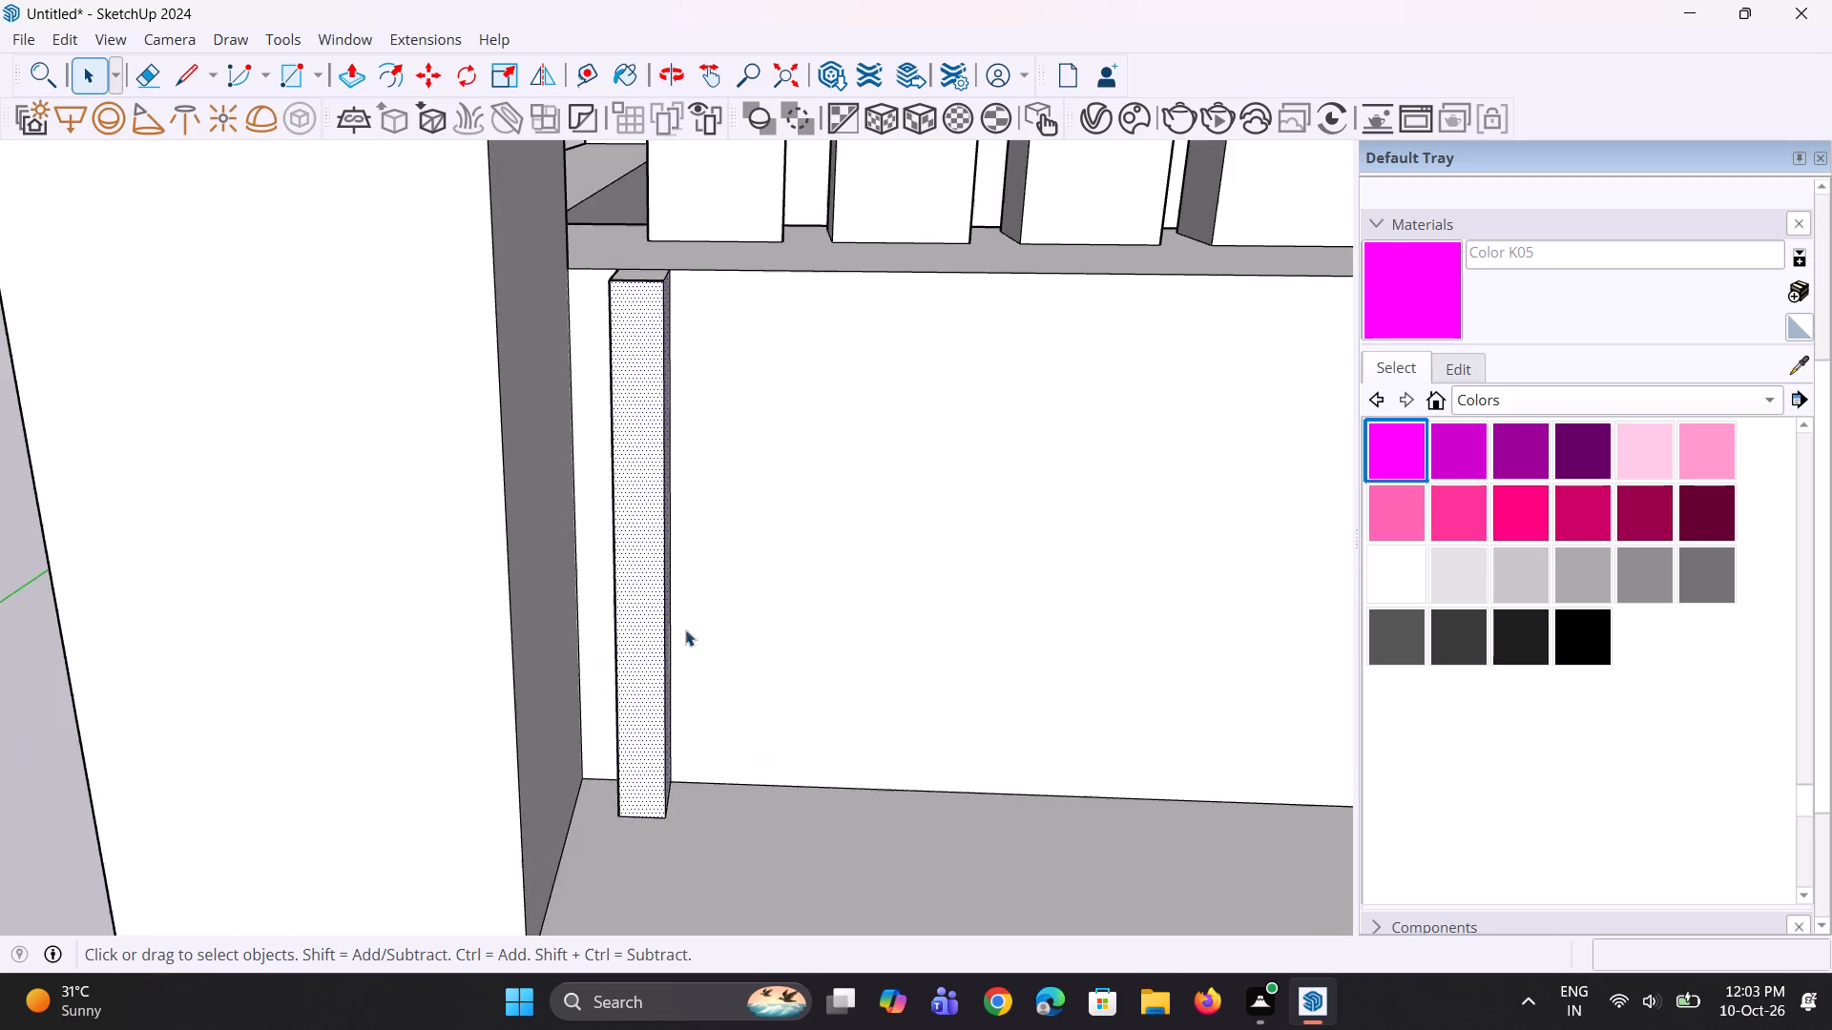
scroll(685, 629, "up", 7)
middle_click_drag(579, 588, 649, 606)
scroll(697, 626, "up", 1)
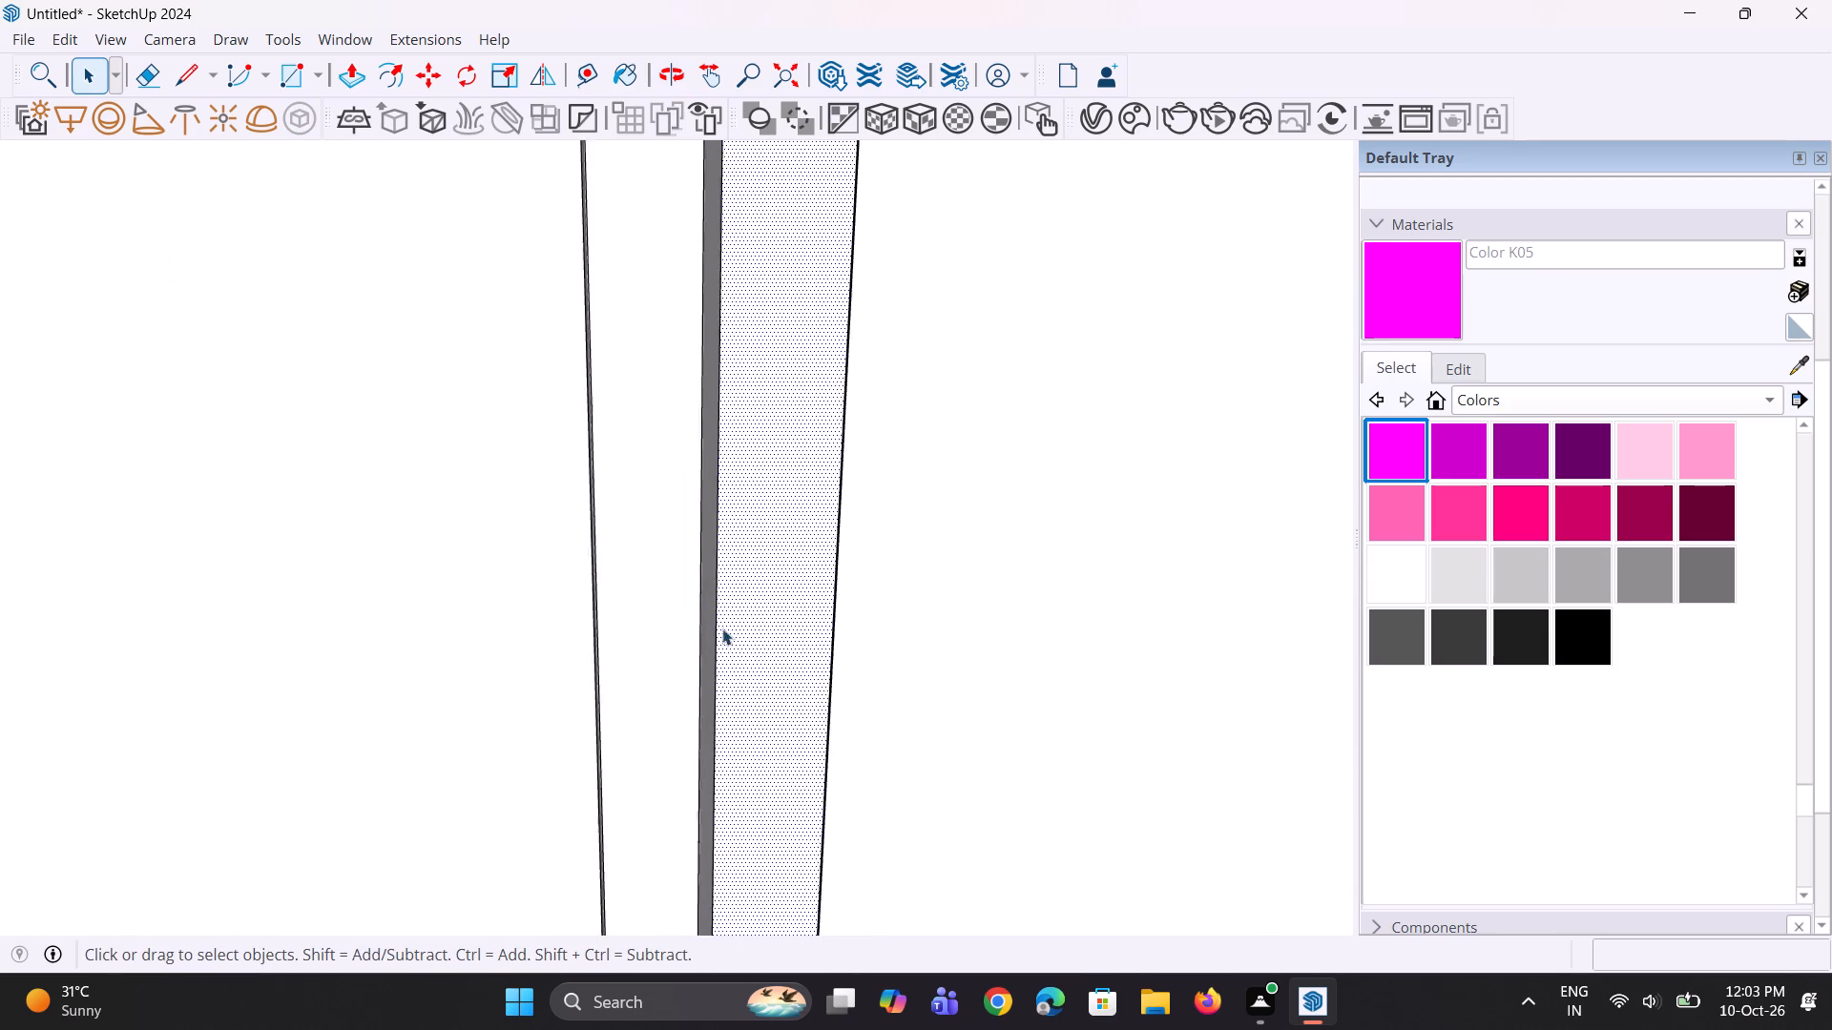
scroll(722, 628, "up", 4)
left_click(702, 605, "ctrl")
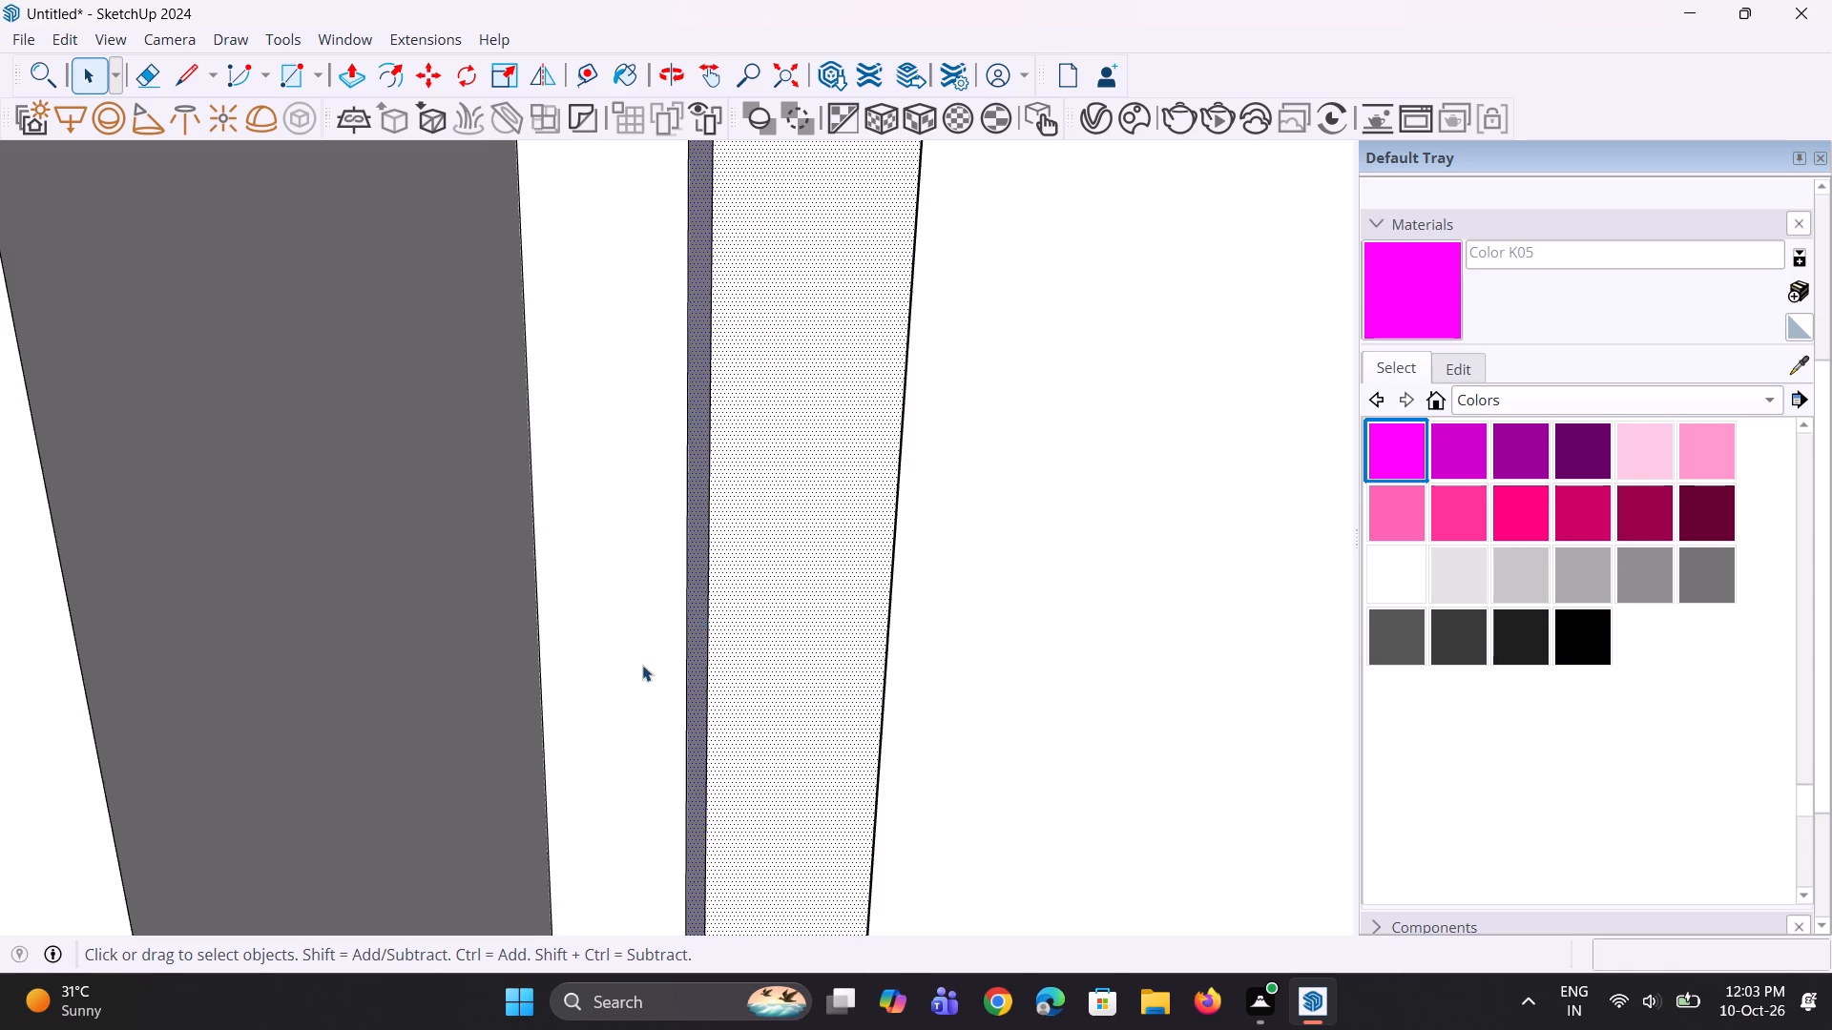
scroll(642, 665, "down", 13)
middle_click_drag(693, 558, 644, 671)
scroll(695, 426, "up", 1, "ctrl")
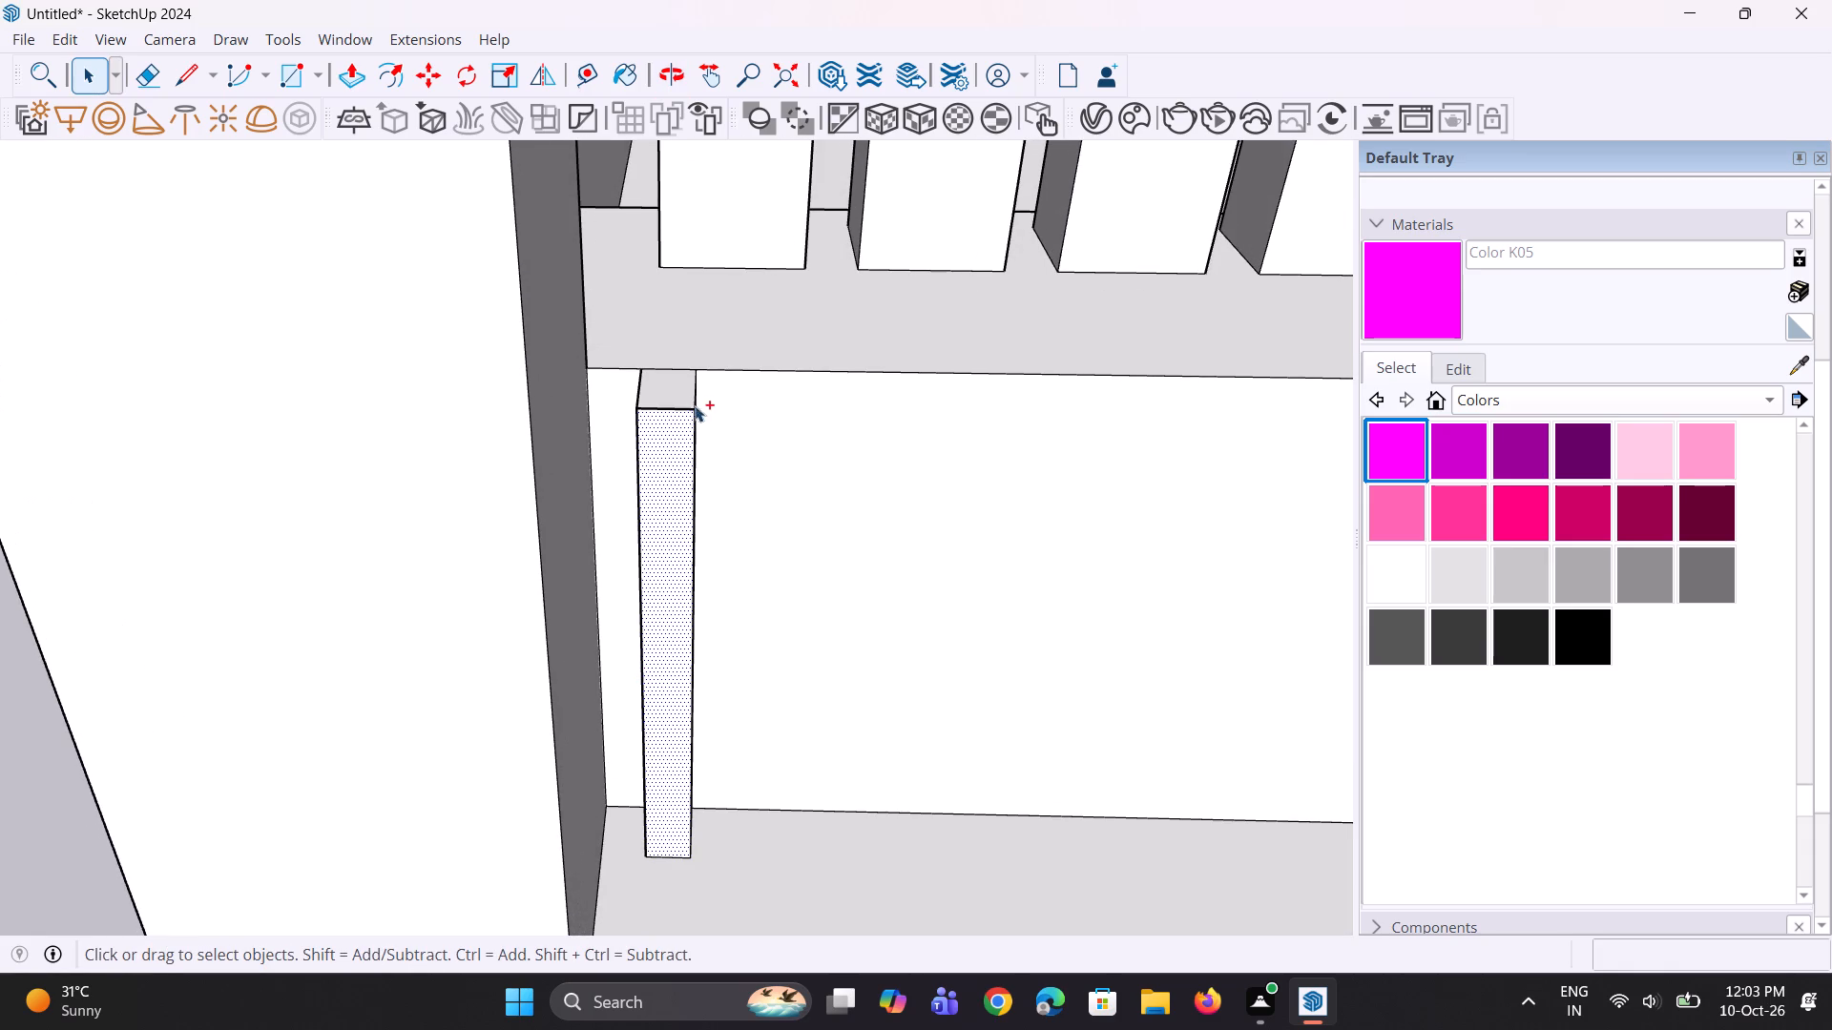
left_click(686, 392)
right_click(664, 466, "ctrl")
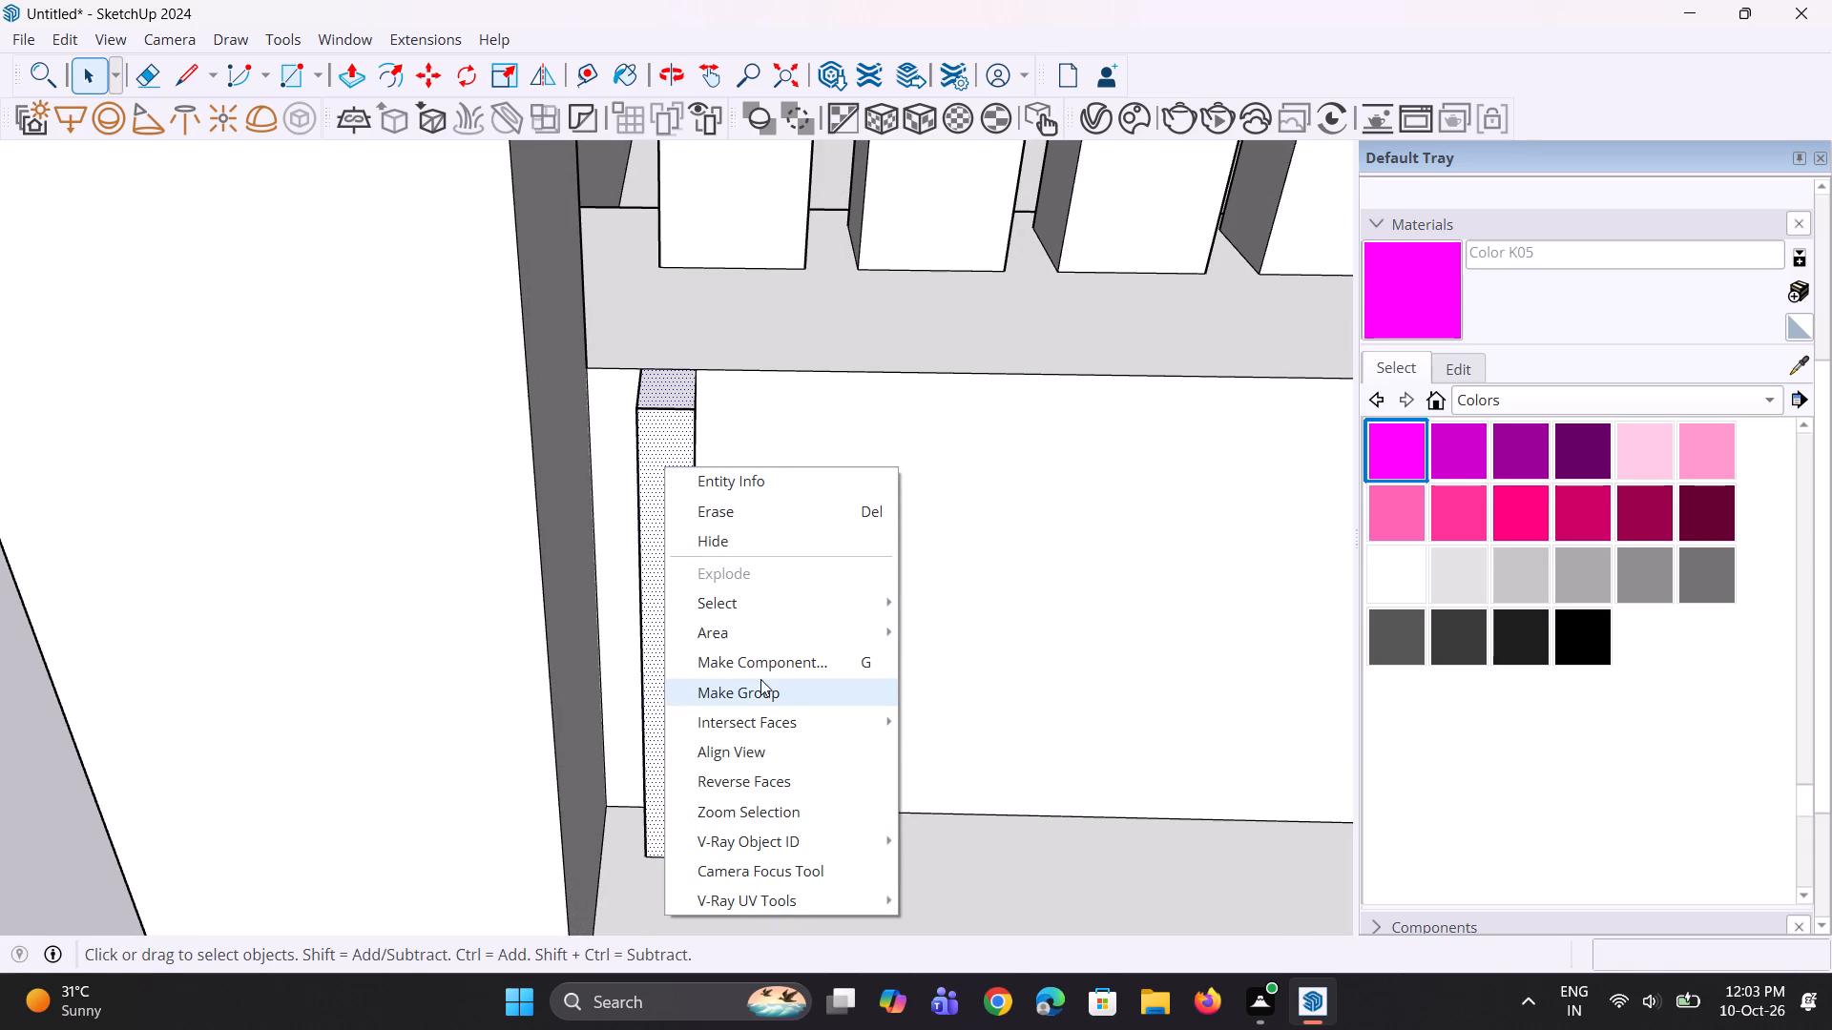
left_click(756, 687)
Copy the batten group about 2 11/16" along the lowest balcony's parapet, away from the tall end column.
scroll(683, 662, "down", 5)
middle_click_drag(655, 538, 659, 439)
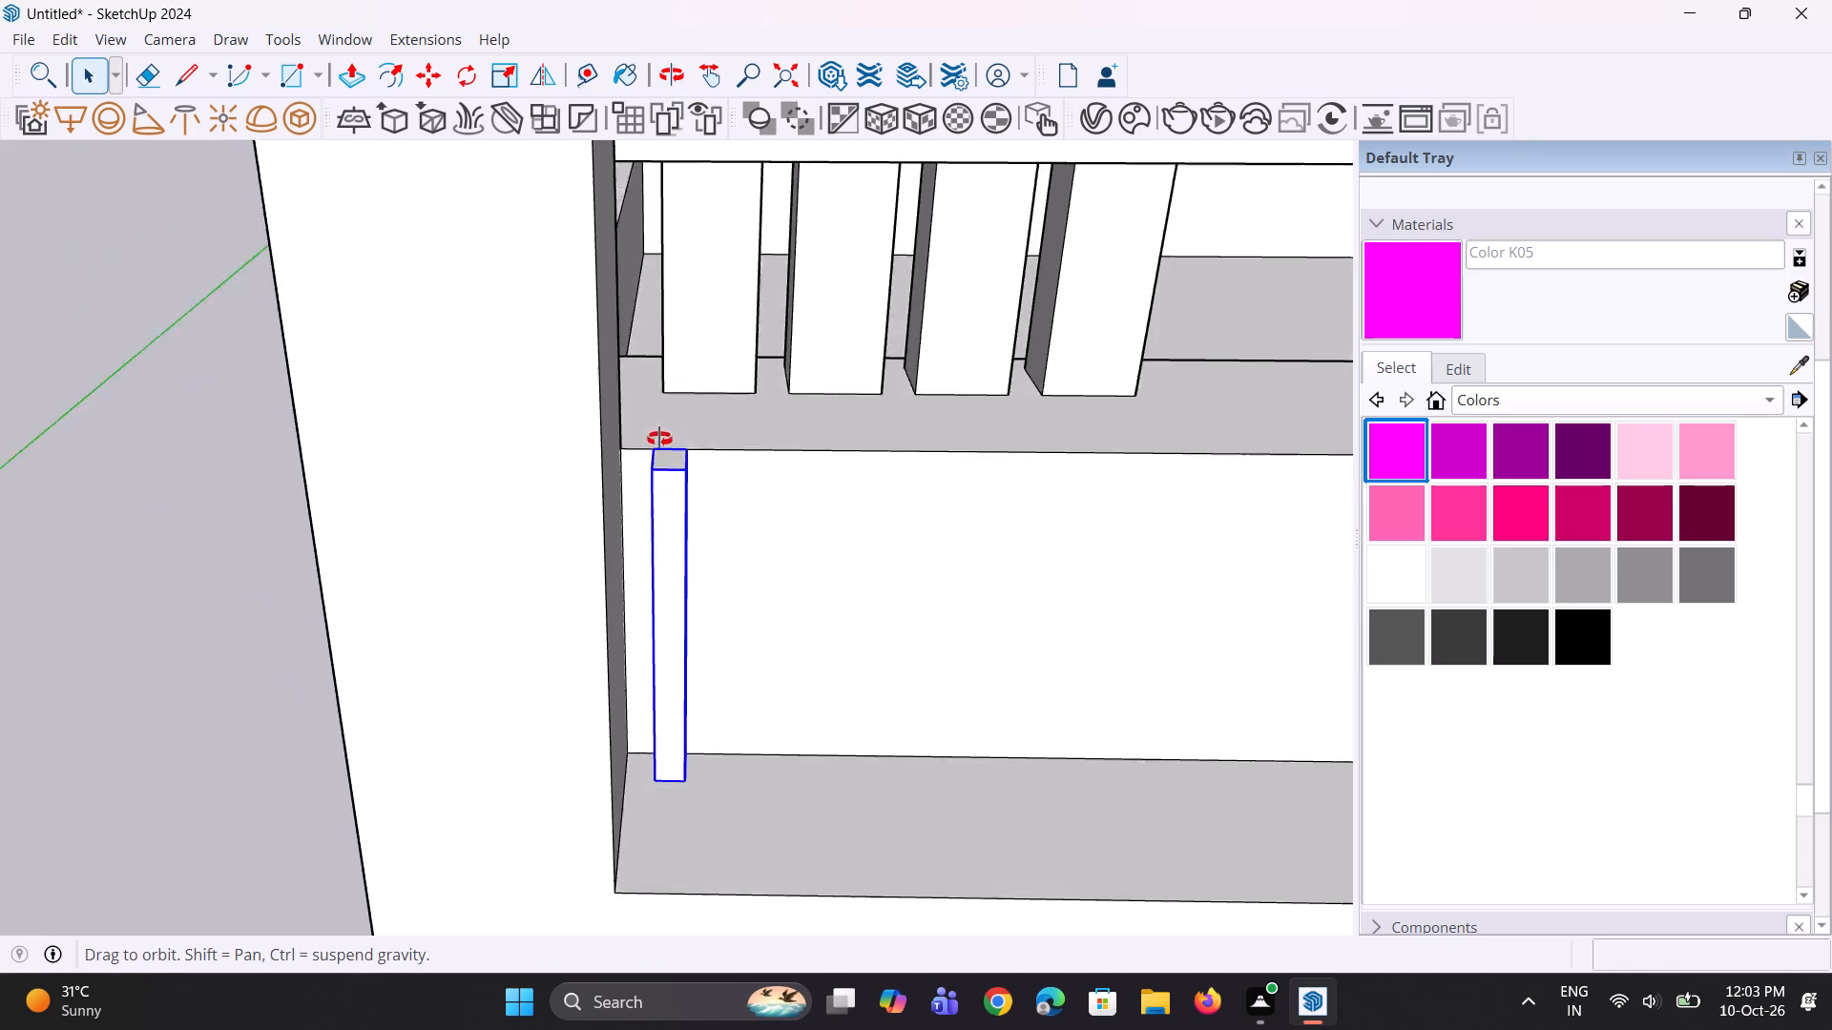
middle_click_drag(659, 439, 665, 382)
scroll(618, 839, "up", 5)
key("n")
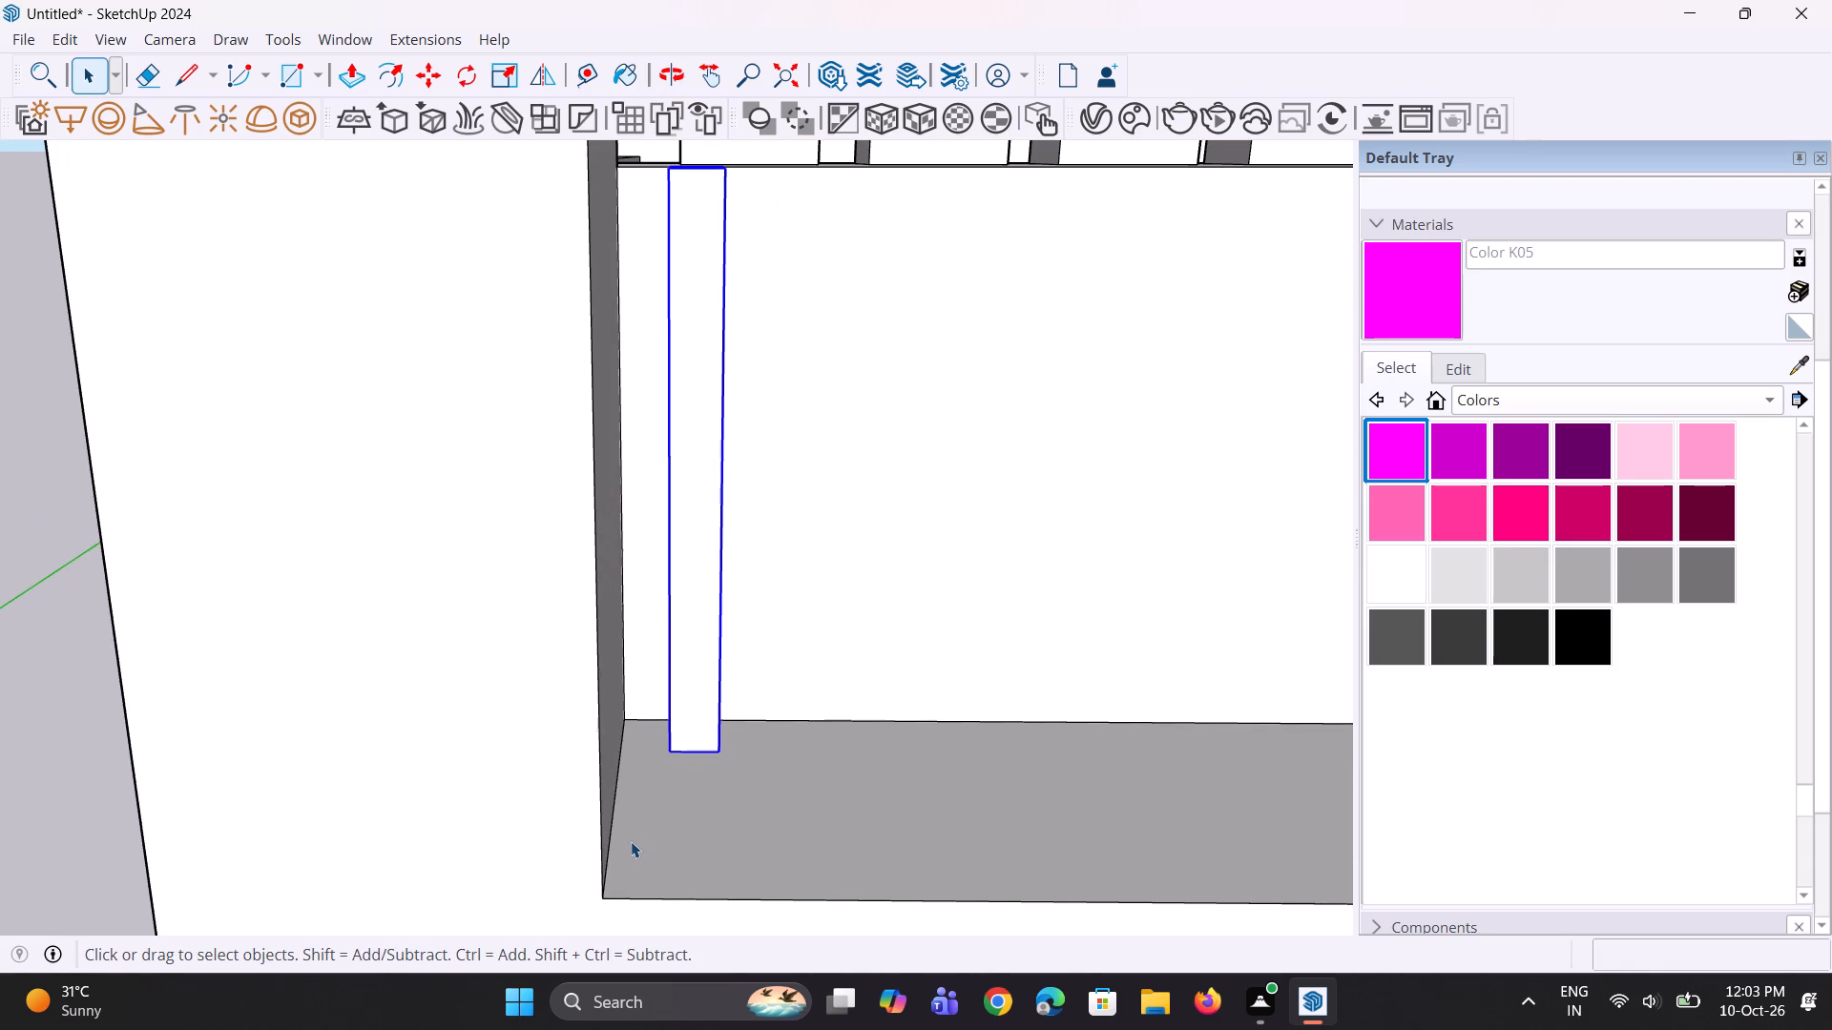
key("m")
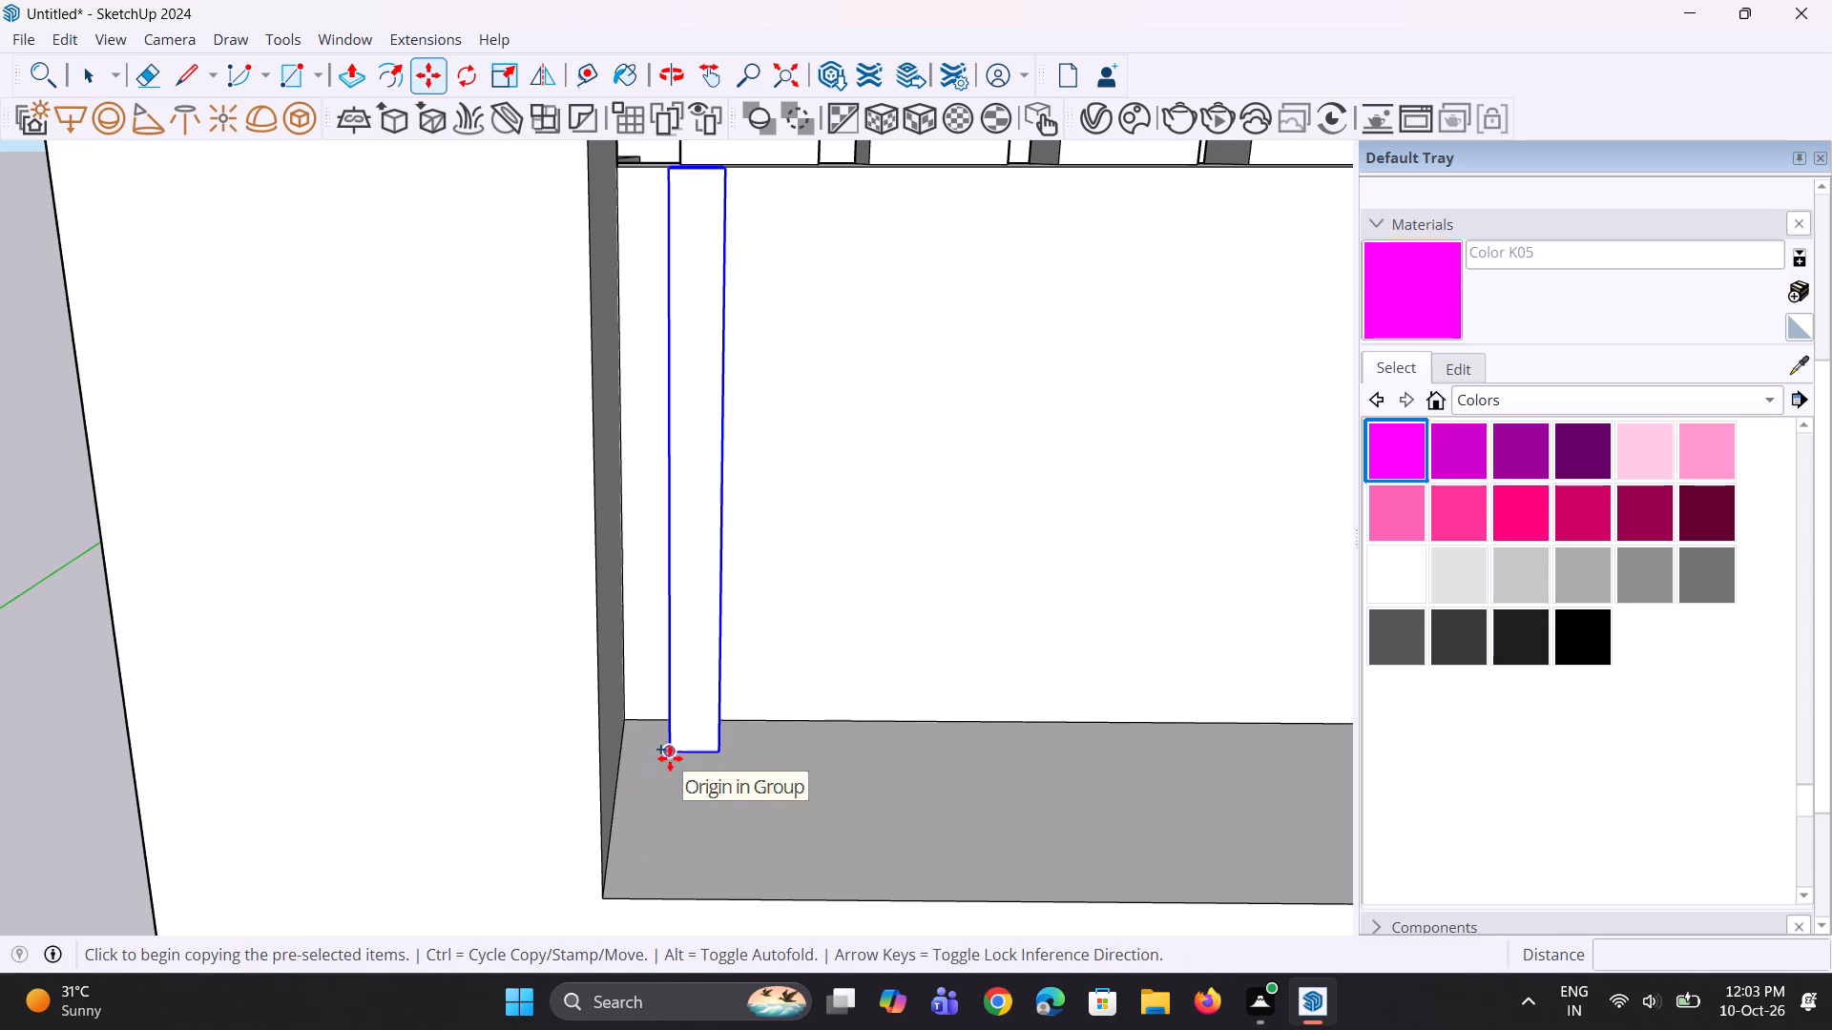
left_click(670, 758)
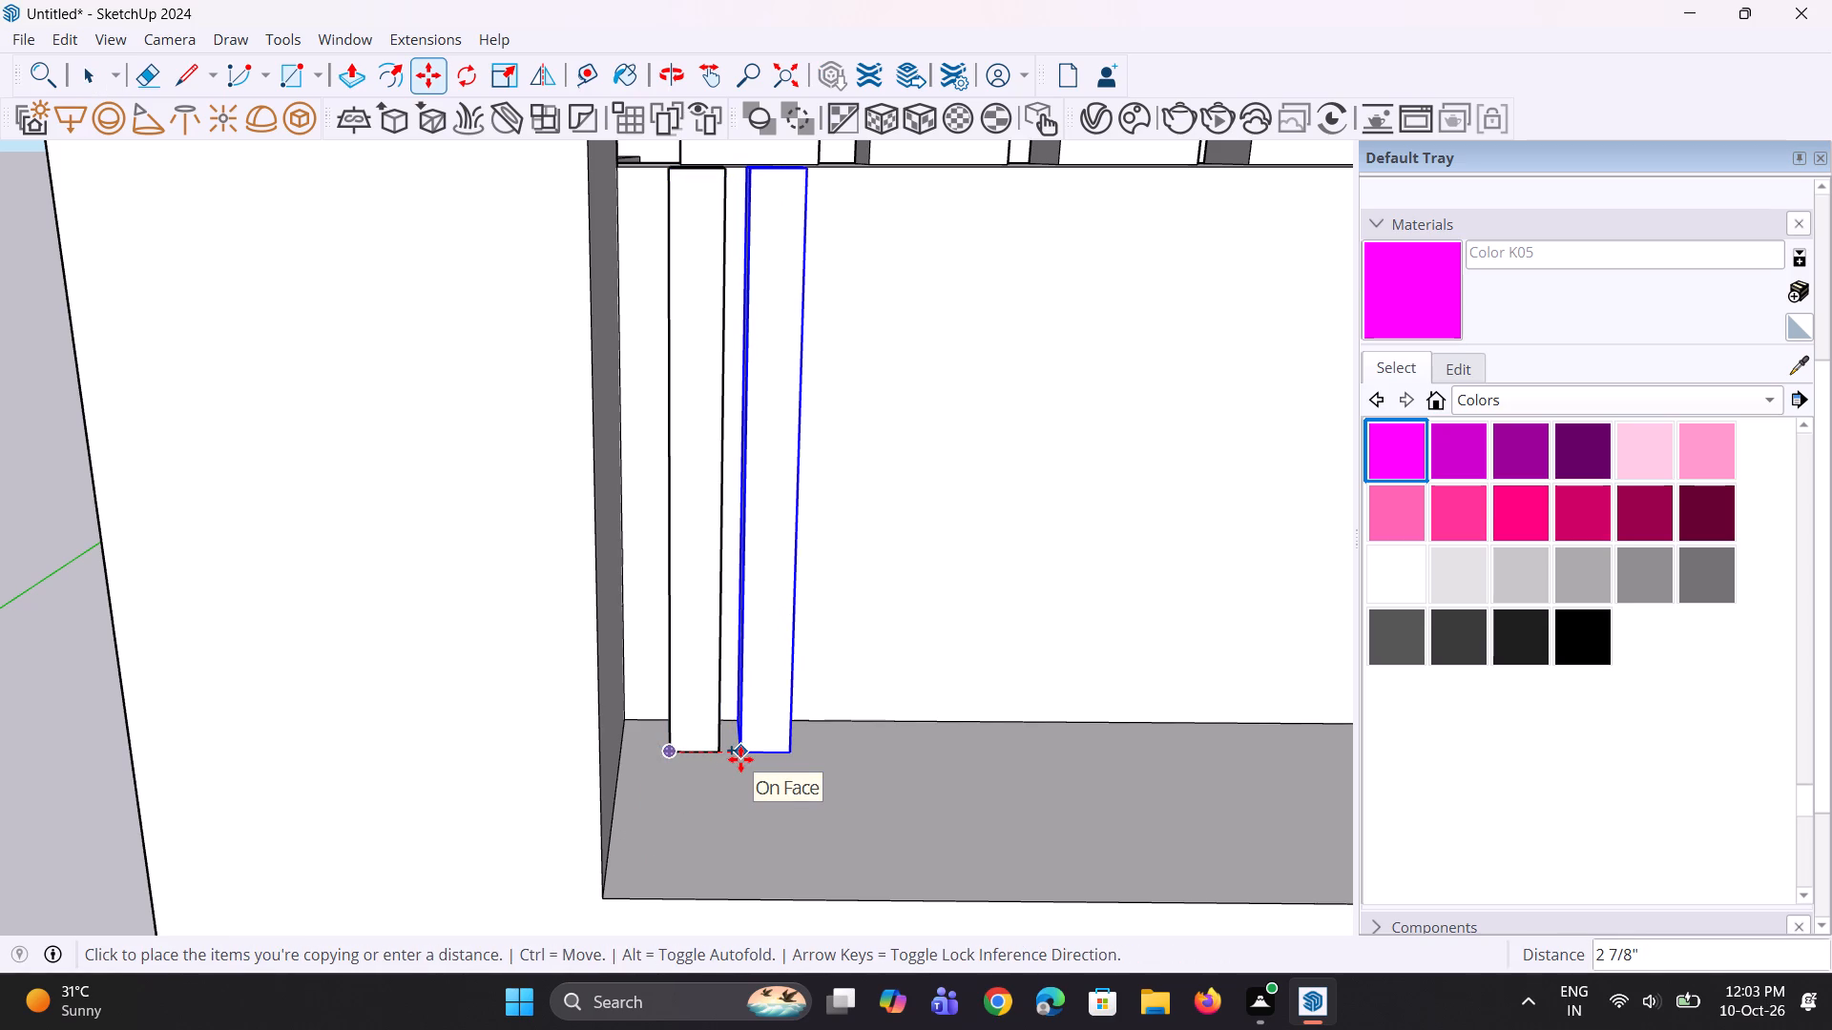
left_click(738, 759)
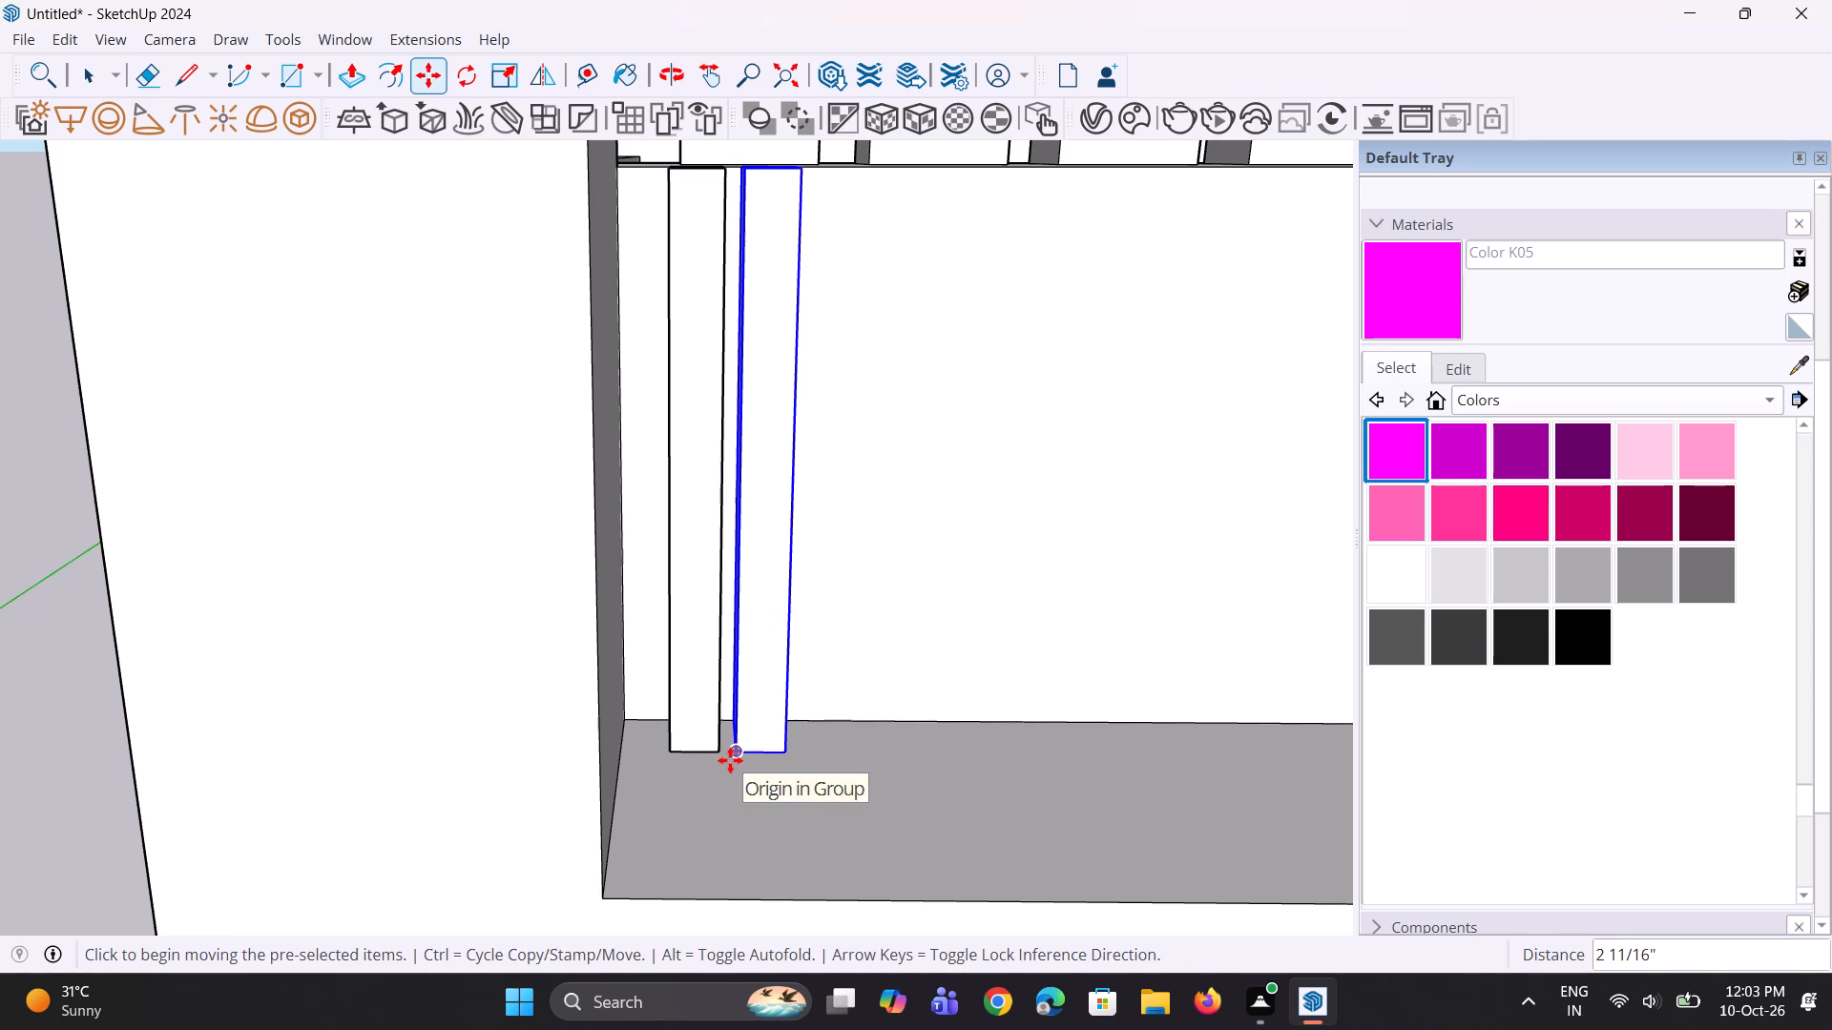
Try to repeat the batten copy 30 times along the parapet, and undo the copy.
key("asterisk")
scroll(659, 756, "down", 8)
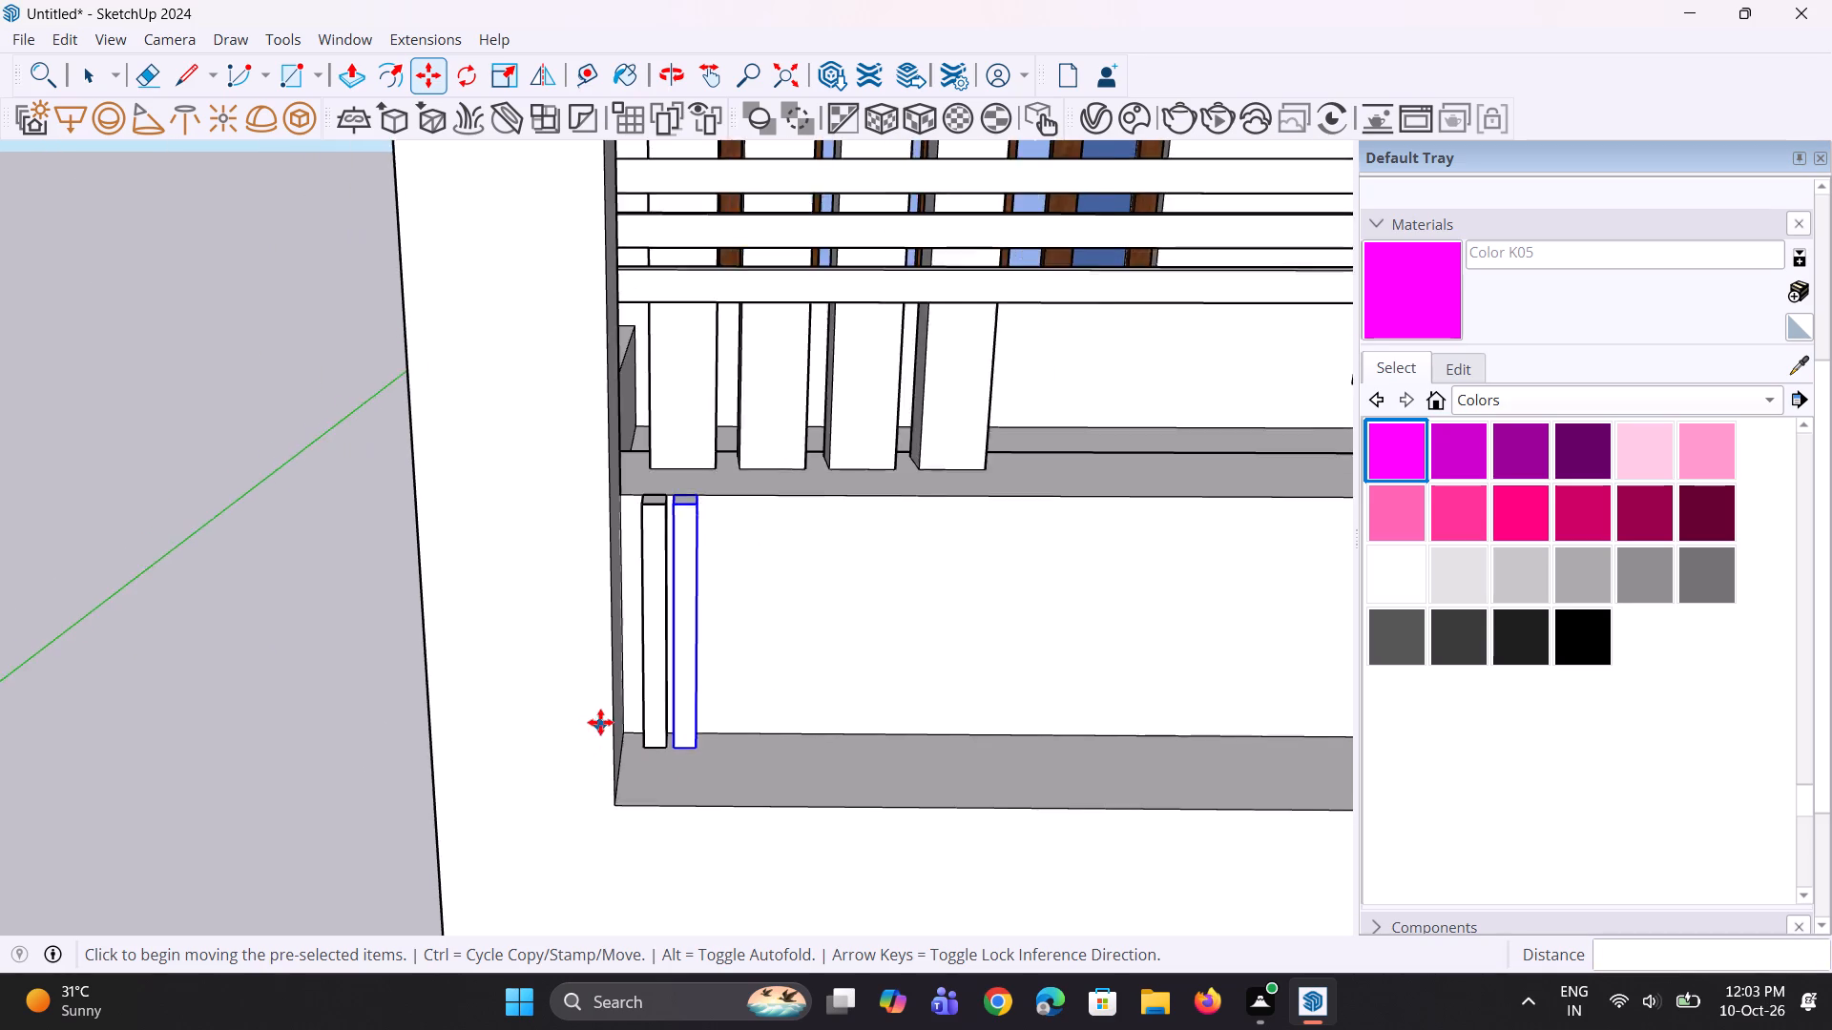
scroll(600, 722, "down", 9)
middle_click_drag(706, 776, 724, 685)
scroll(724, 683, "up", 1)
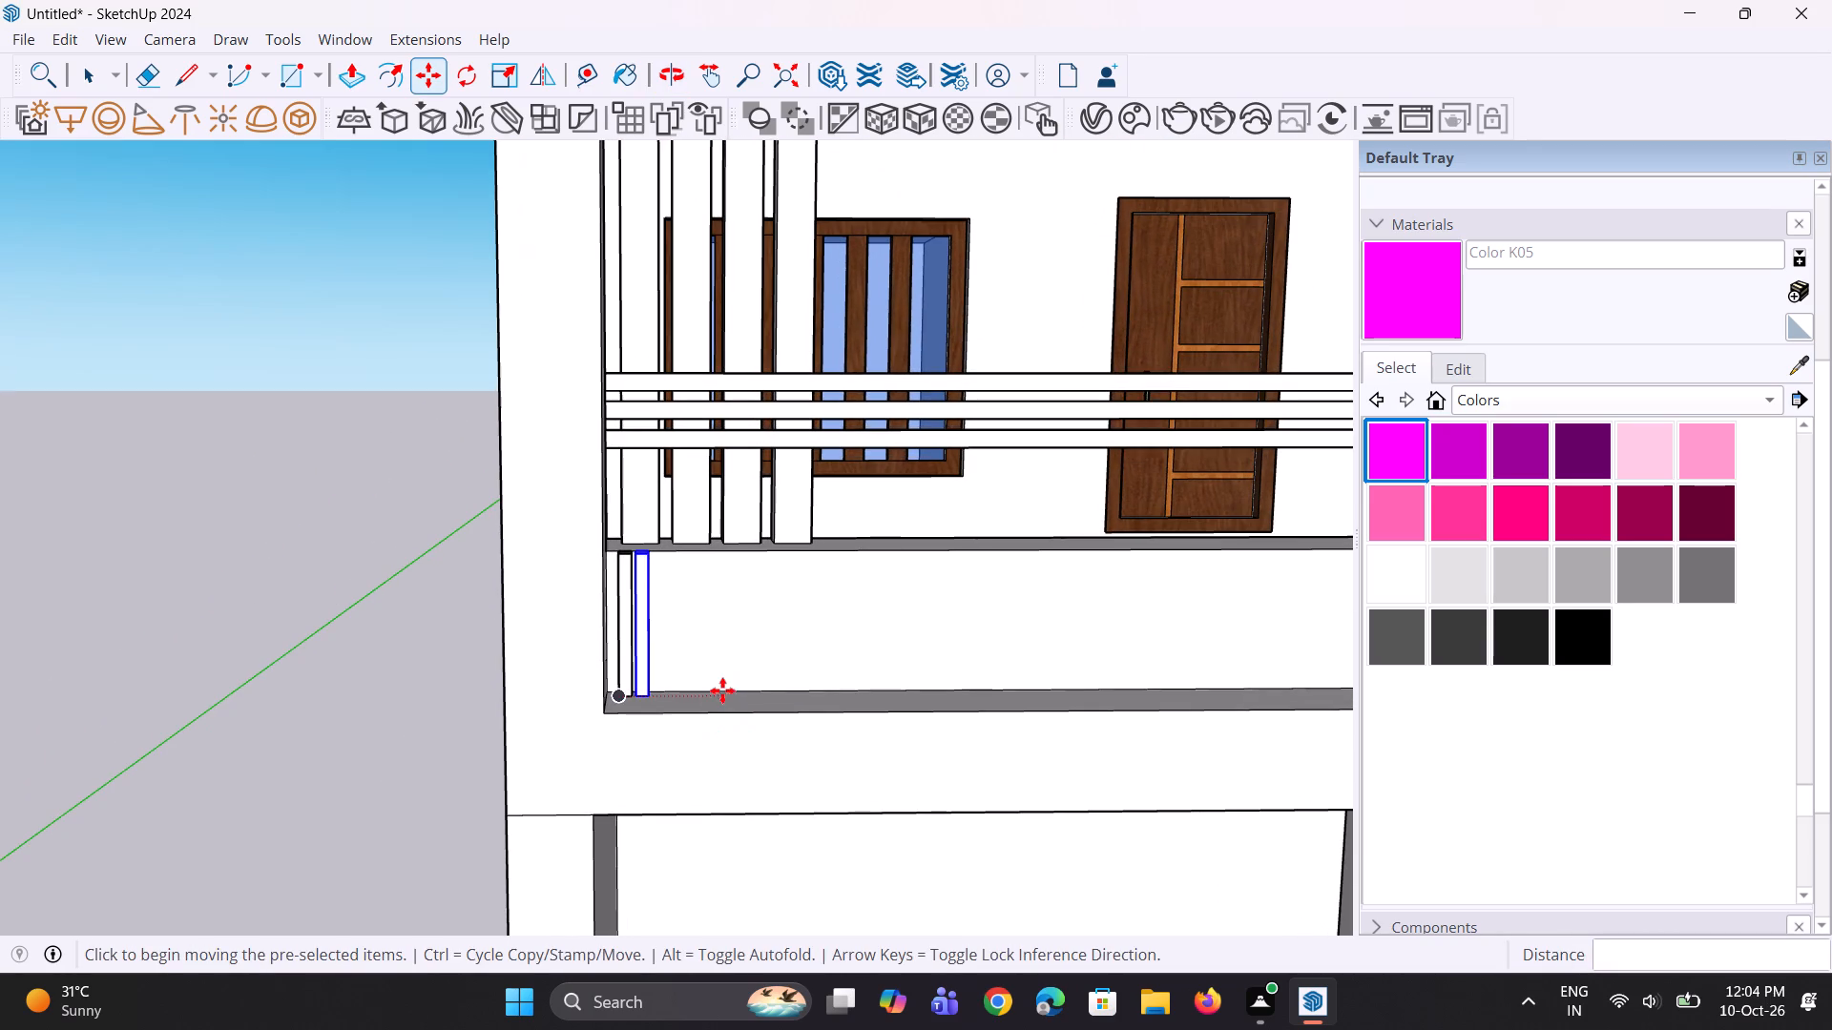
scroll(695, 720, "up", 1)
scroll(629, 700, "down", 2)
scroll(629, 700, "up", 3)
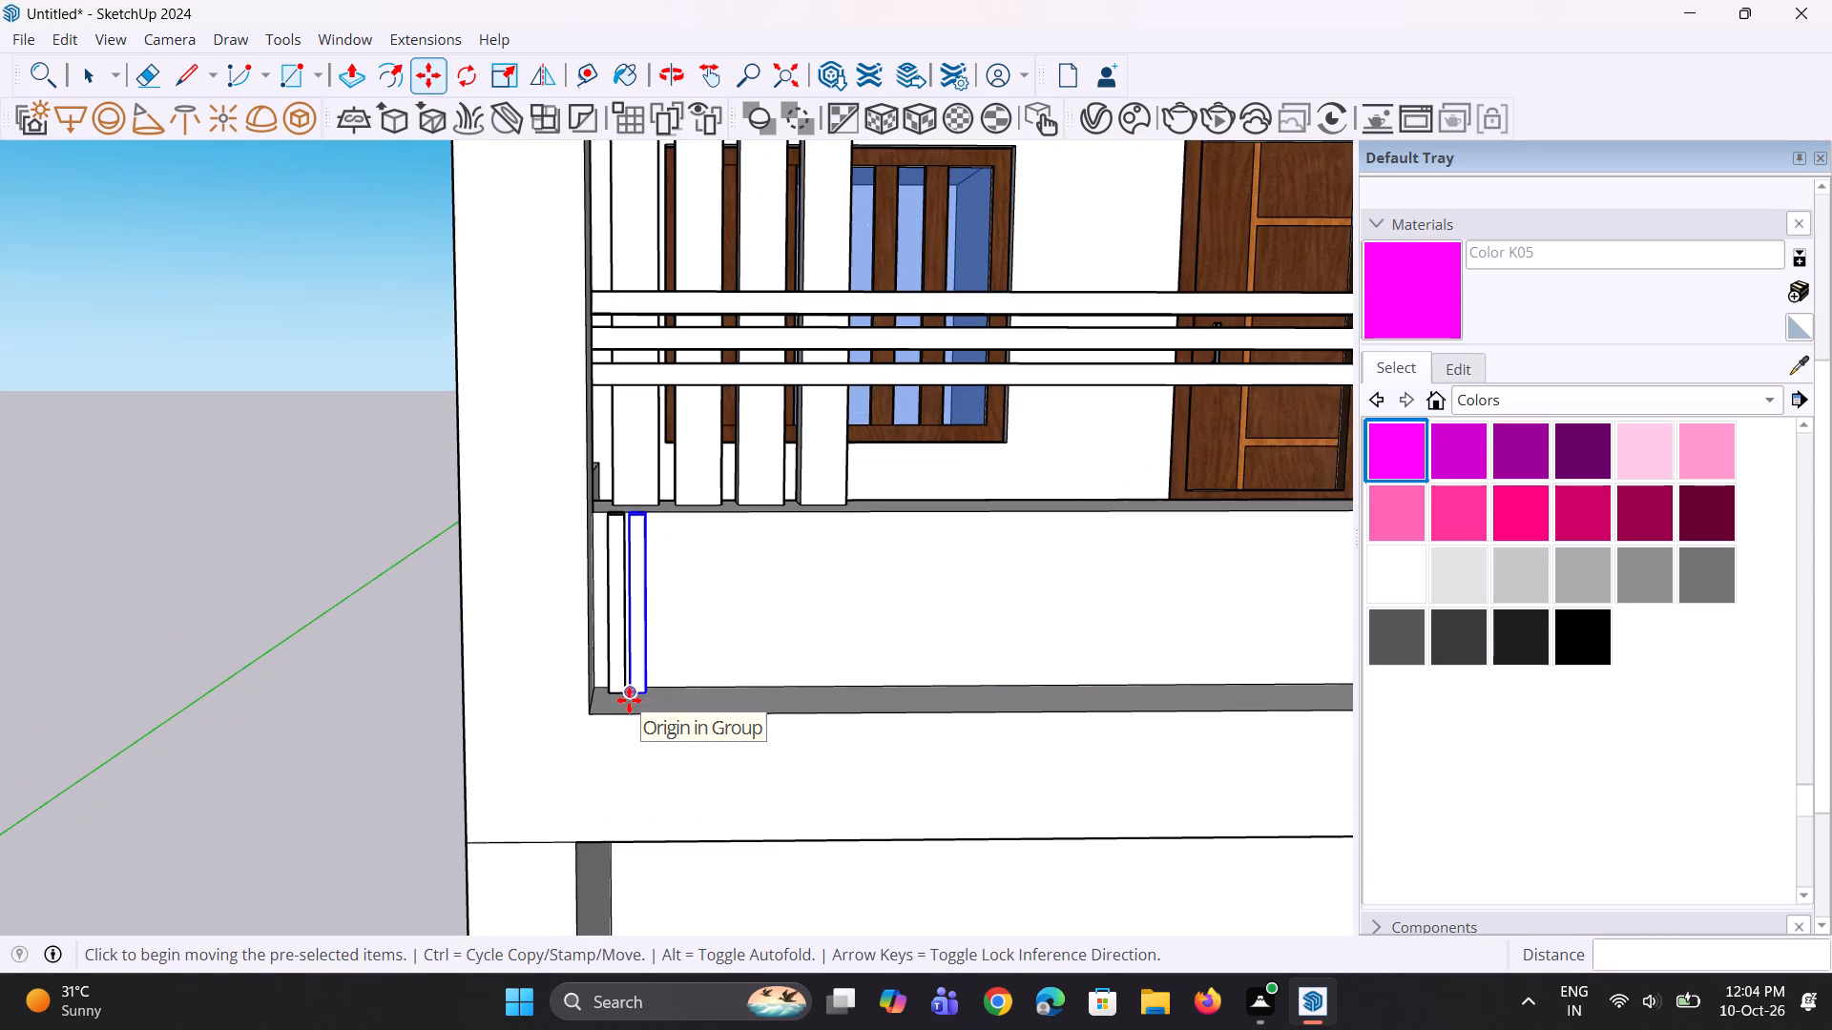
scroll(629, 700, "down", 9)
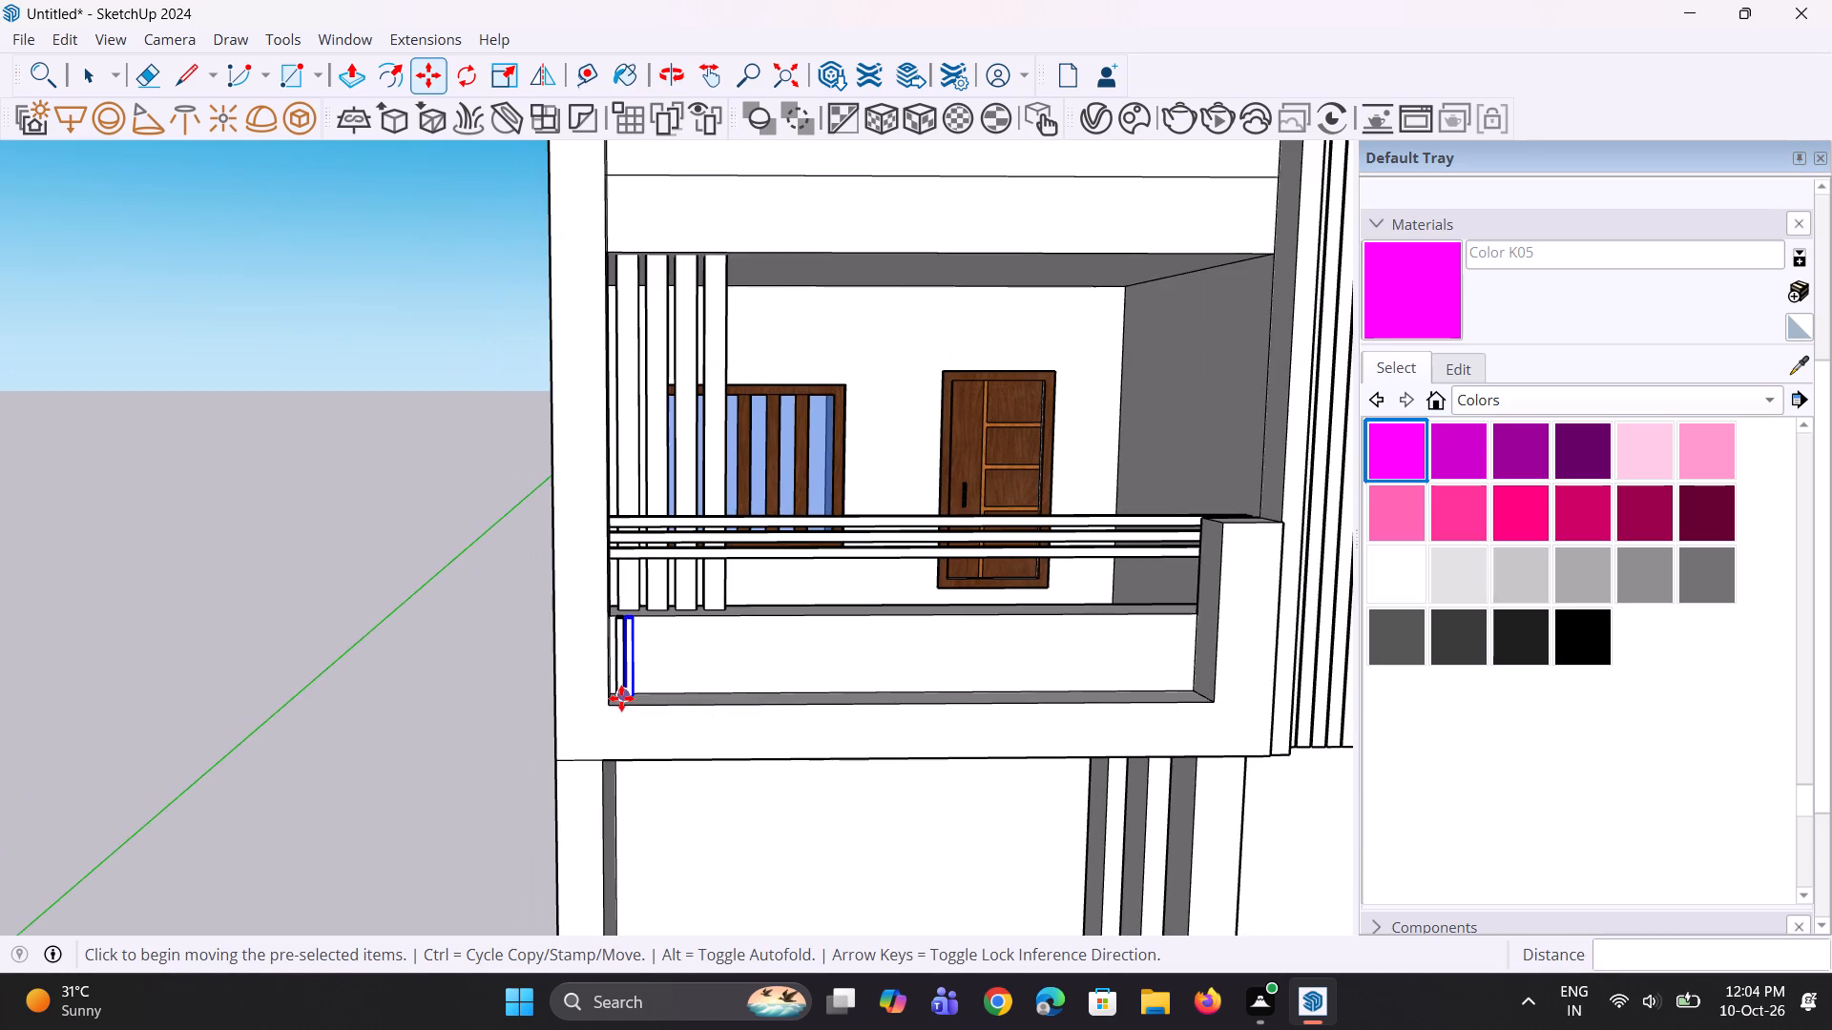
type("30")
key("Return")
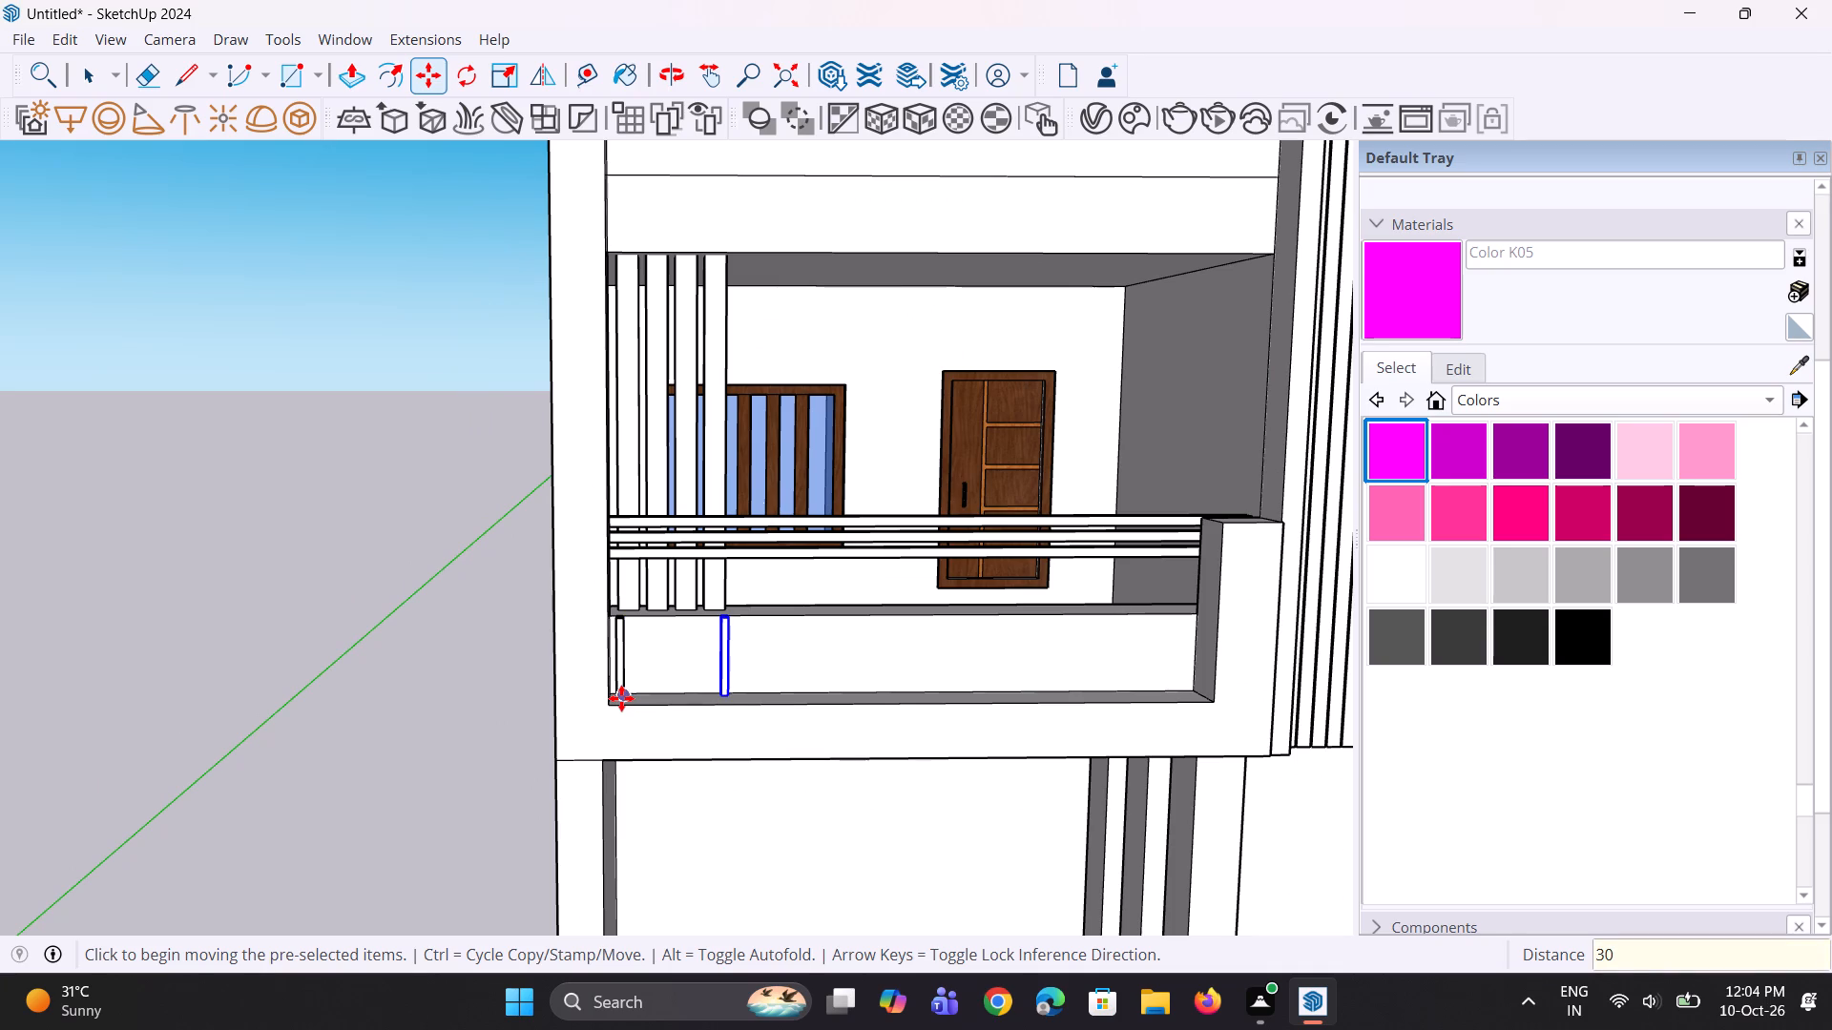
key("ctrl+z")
Undo the batten's grouping, edge erasures and Push/Pull, going back to the flat strip outlined on the parapet face.
key("space")
key("space")
scroll(621, 699, "up", 4)
key("space")
middle_click_drag(622, 699, 595, 763)
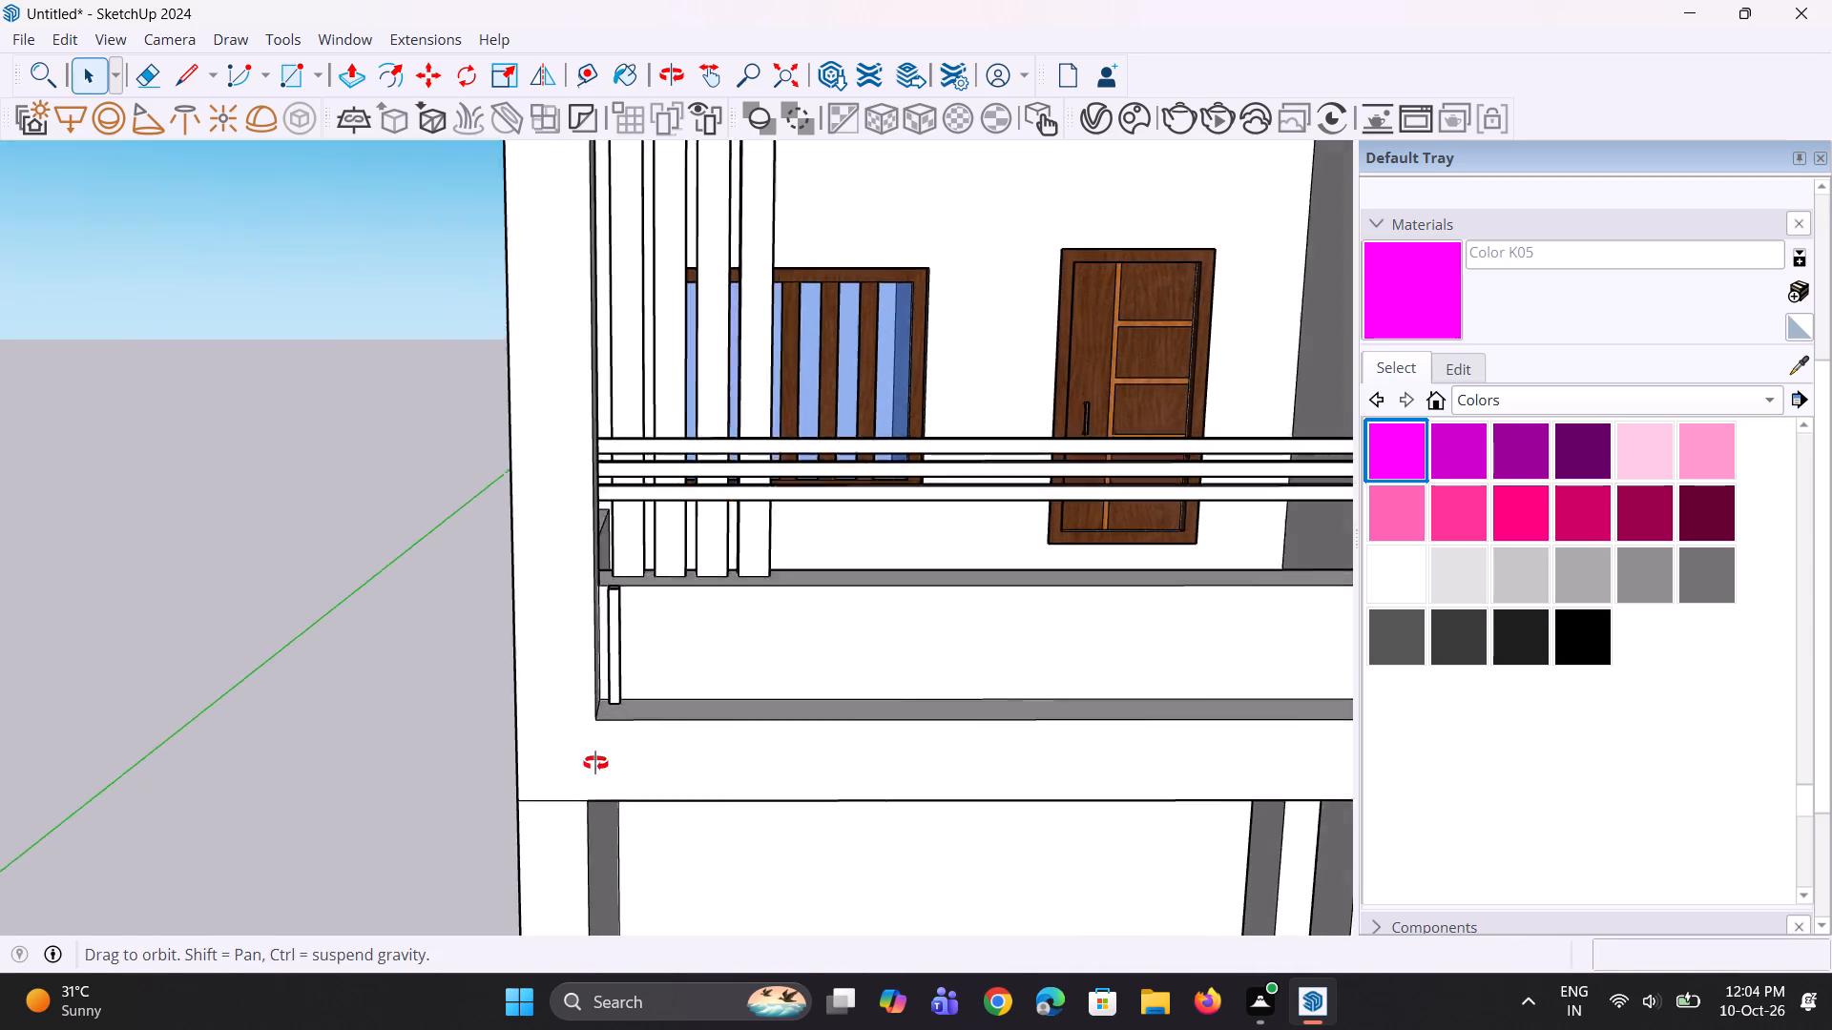
middle_click_drag(595, 763, 590, 780)
scroll(593, 709, "up", 11)
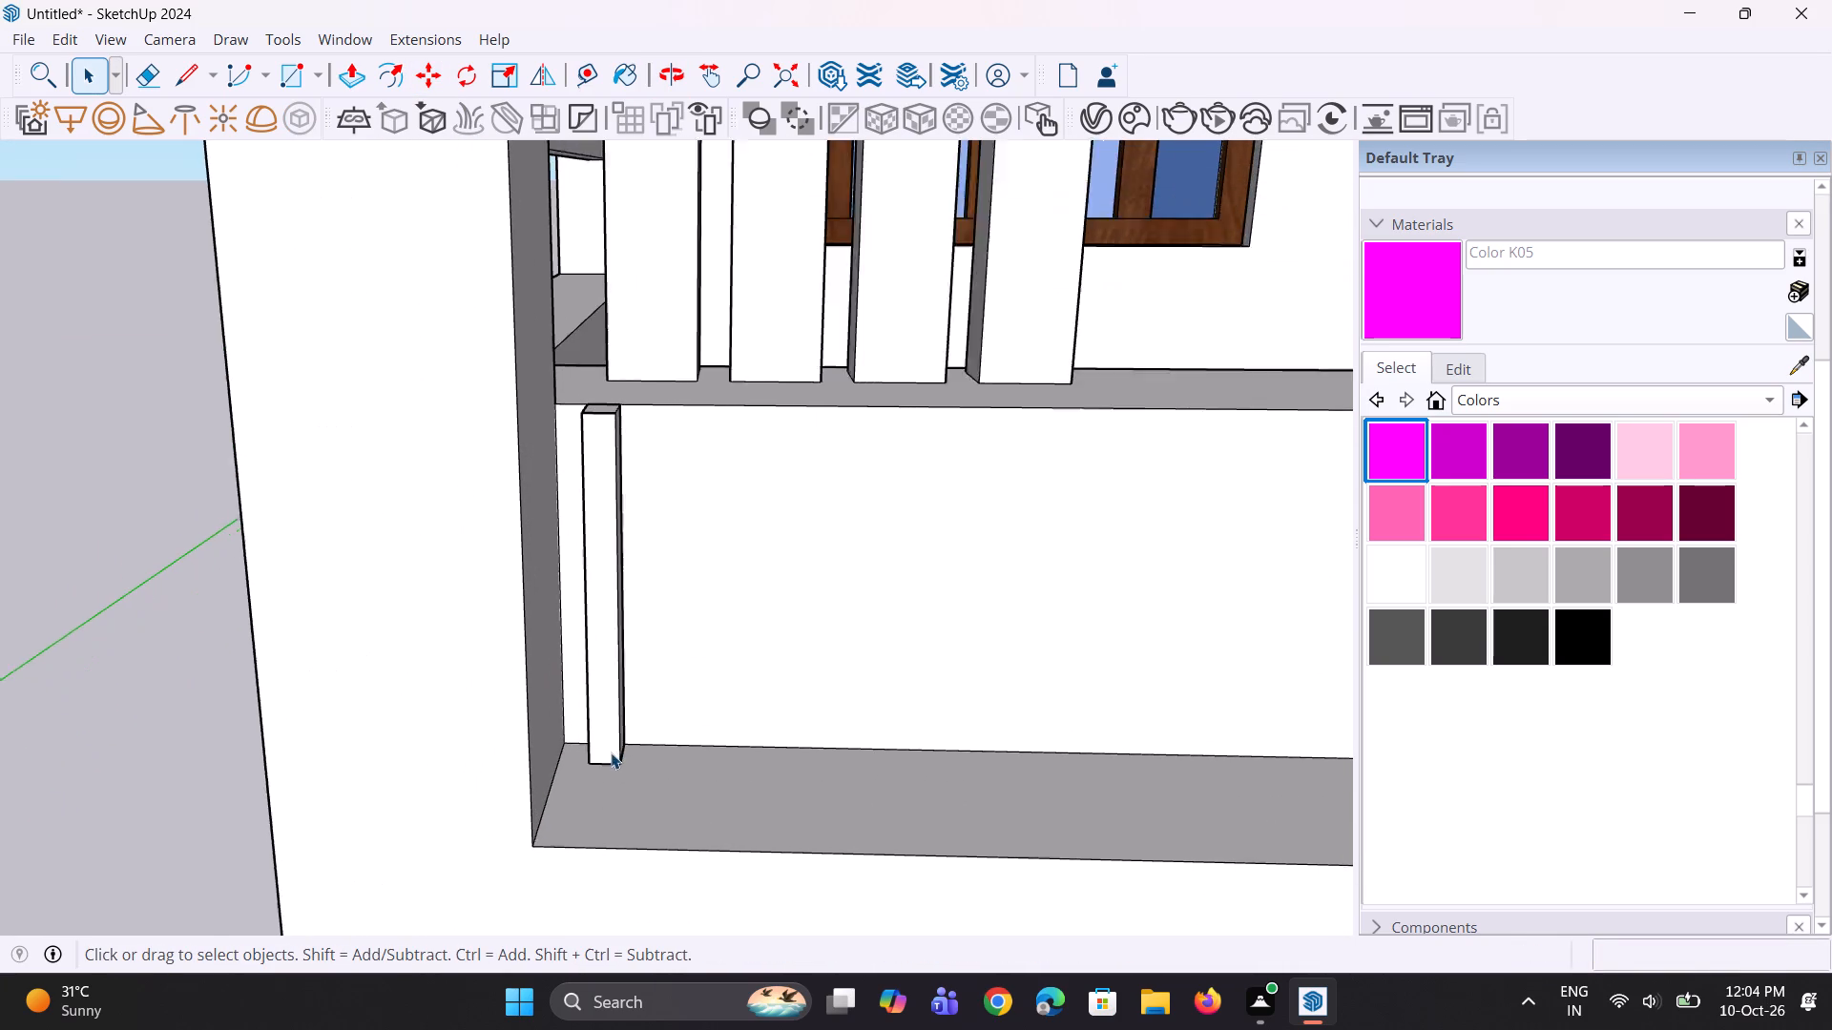
scroll(611, 752, "up", 1)
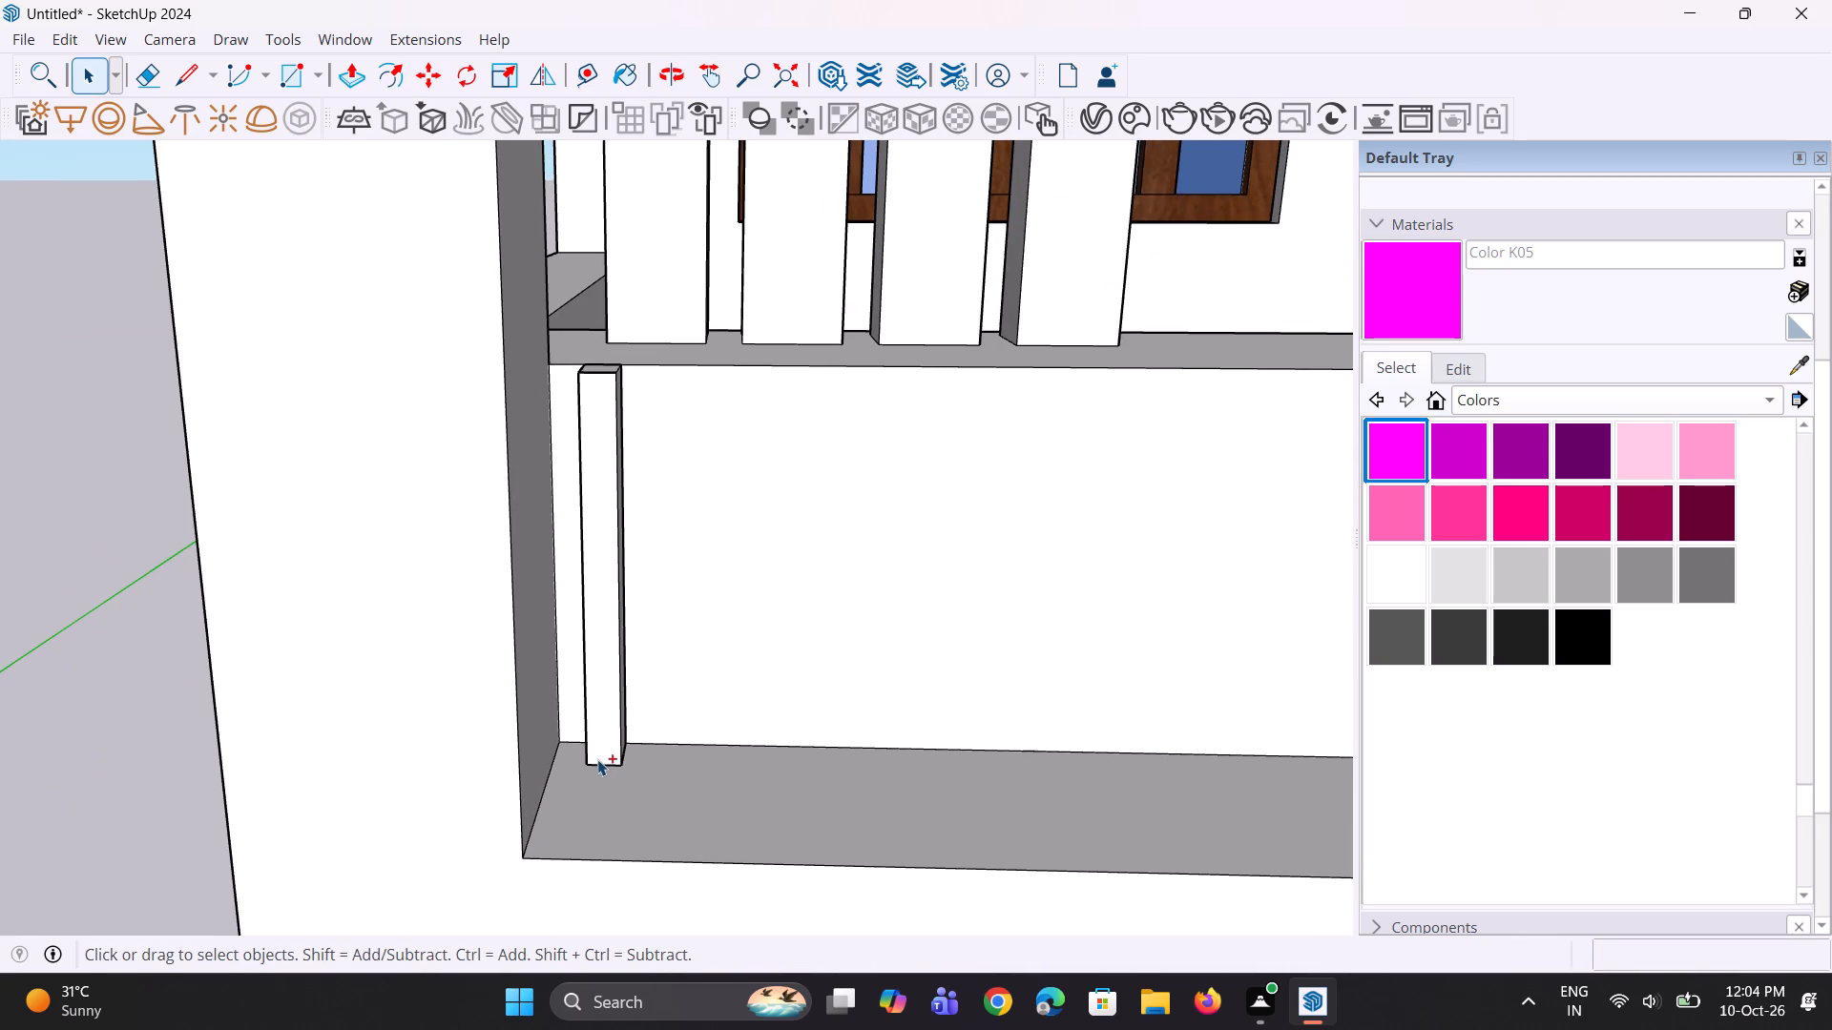
key("ctrl+z")
key("ctrl+z")
key("ctrl+z")
key("ctrl+z")
key("ctrl+z")
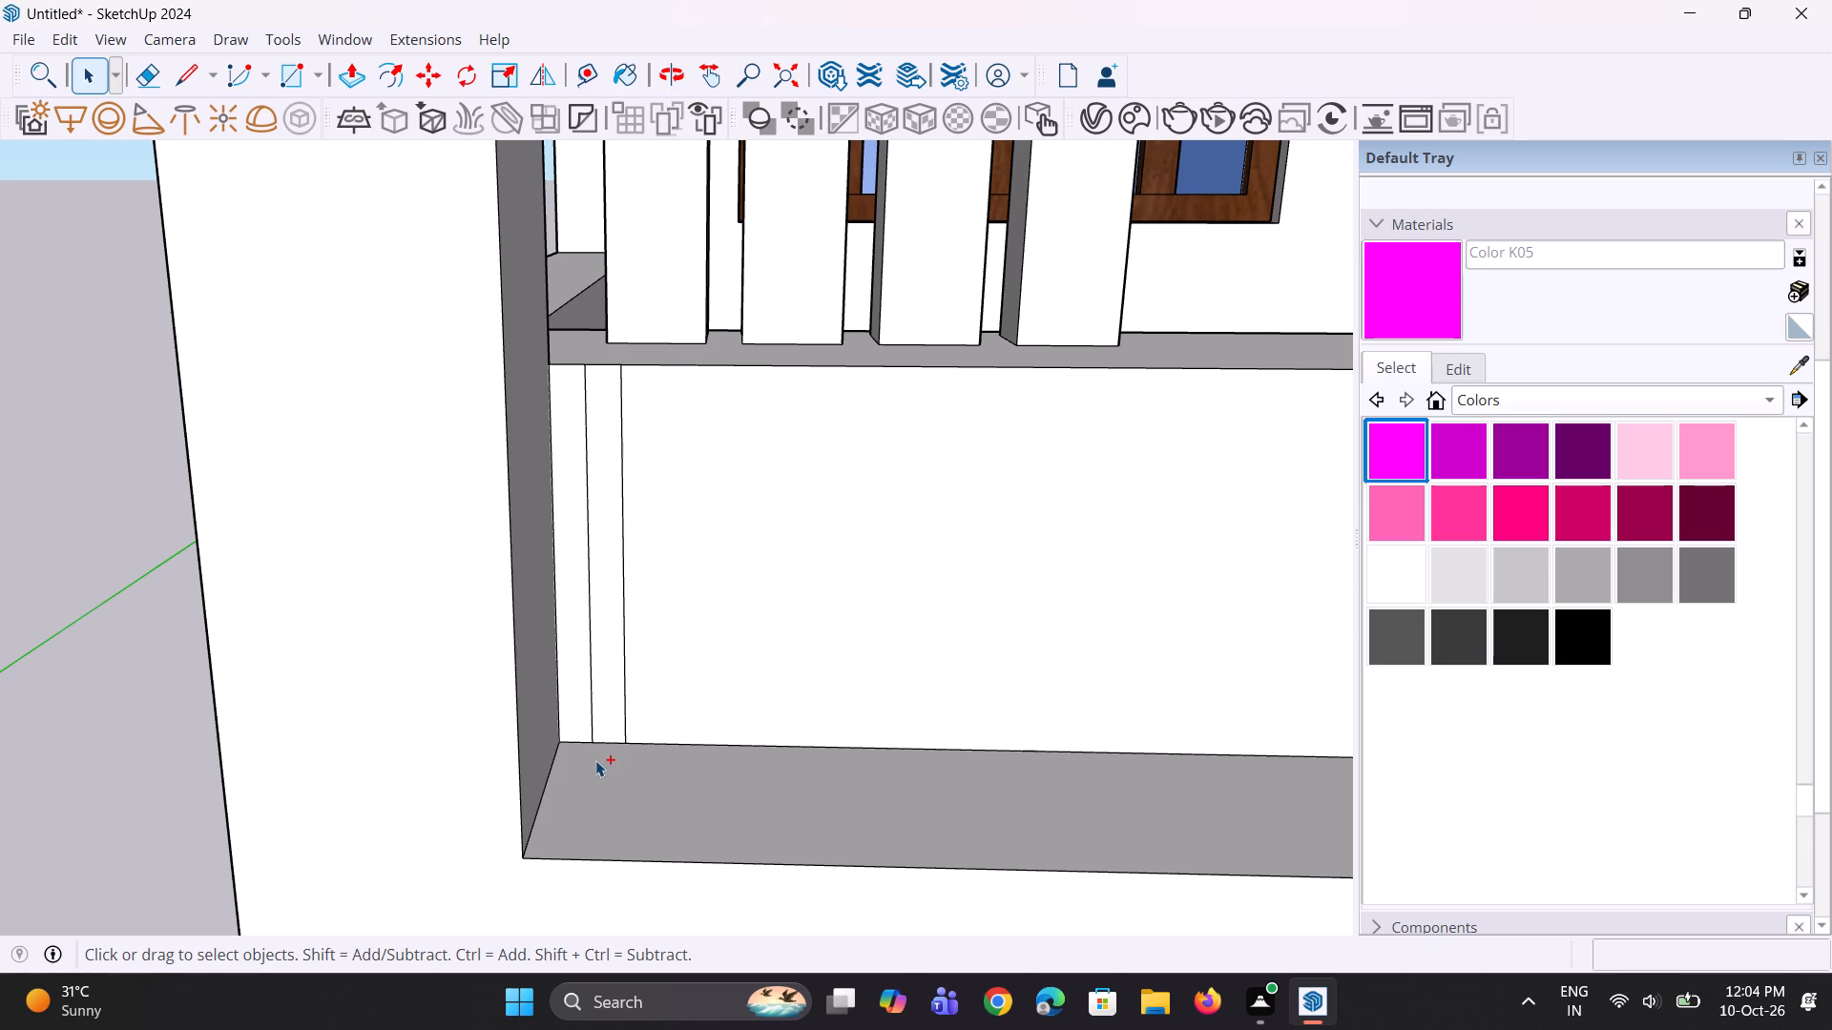
Move the flat strip on the lowest balcony's parapet about 3/4" toward the end column.
key("space")
left_click(612, 711)
scroll(596, 743, "up", 5)
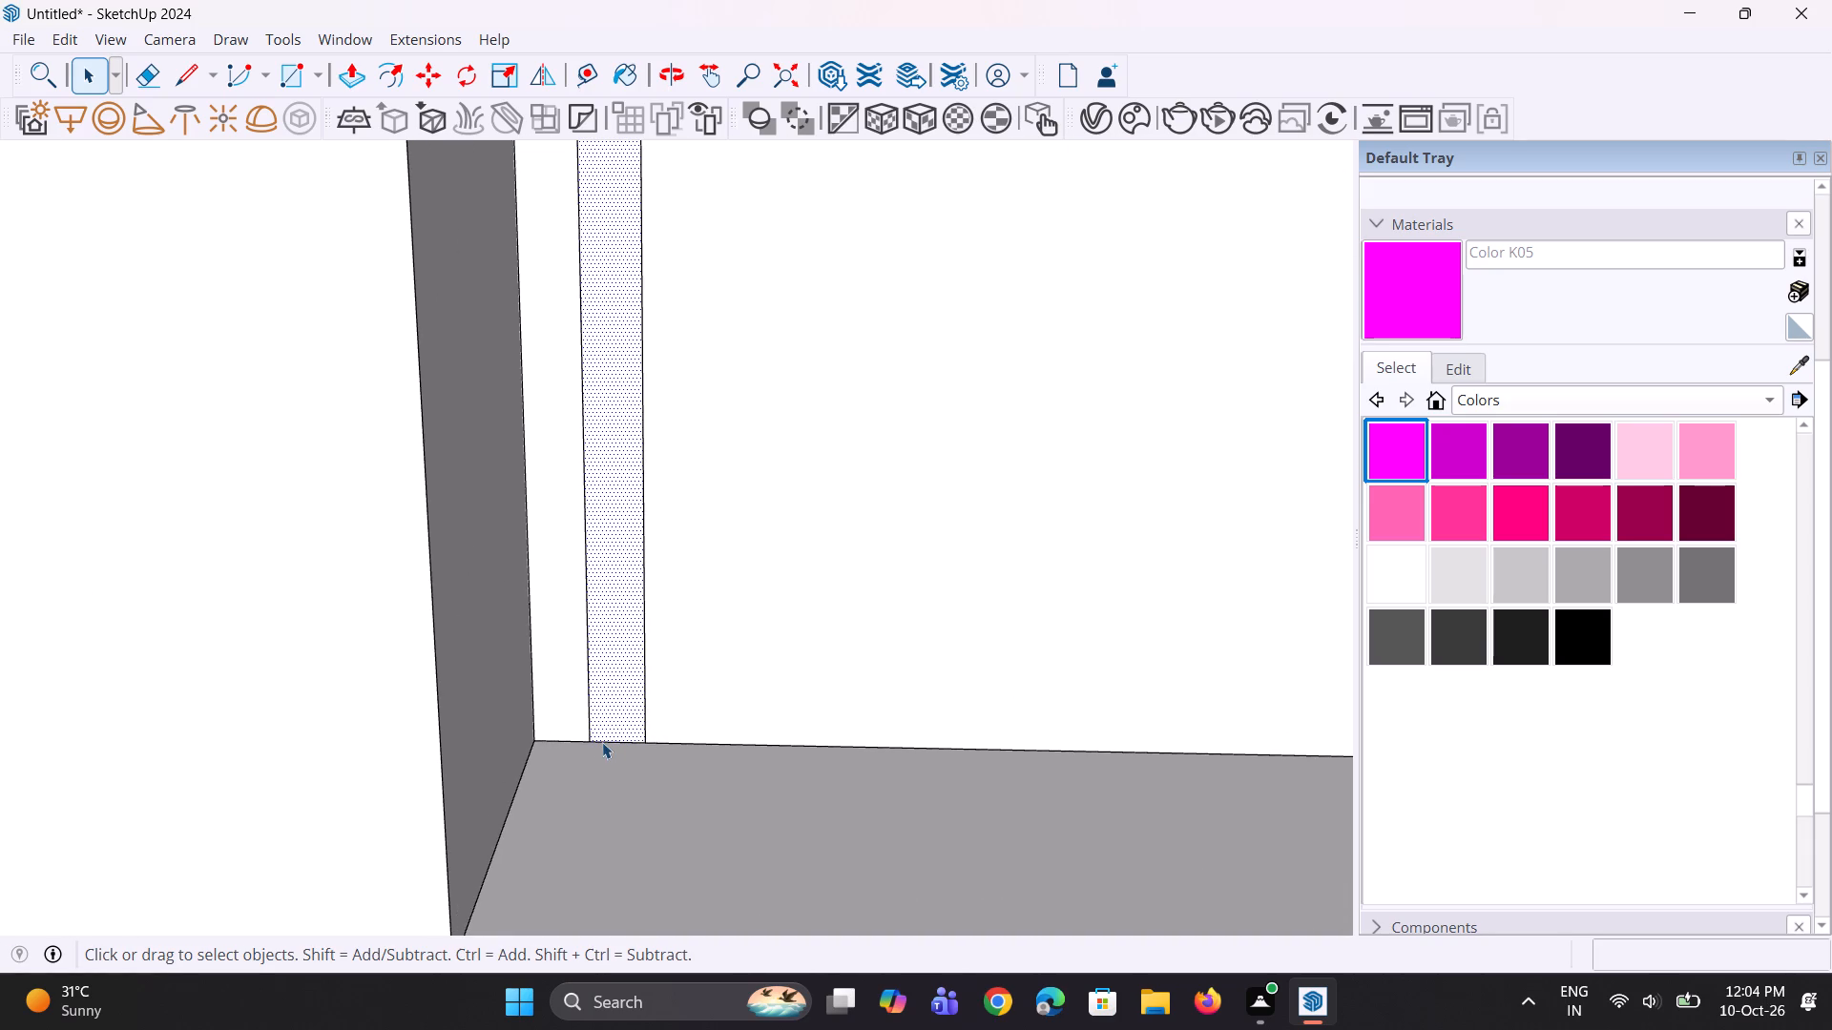
key("m")
scroll(606, 740, "up", 2)
left_click(587, 737)
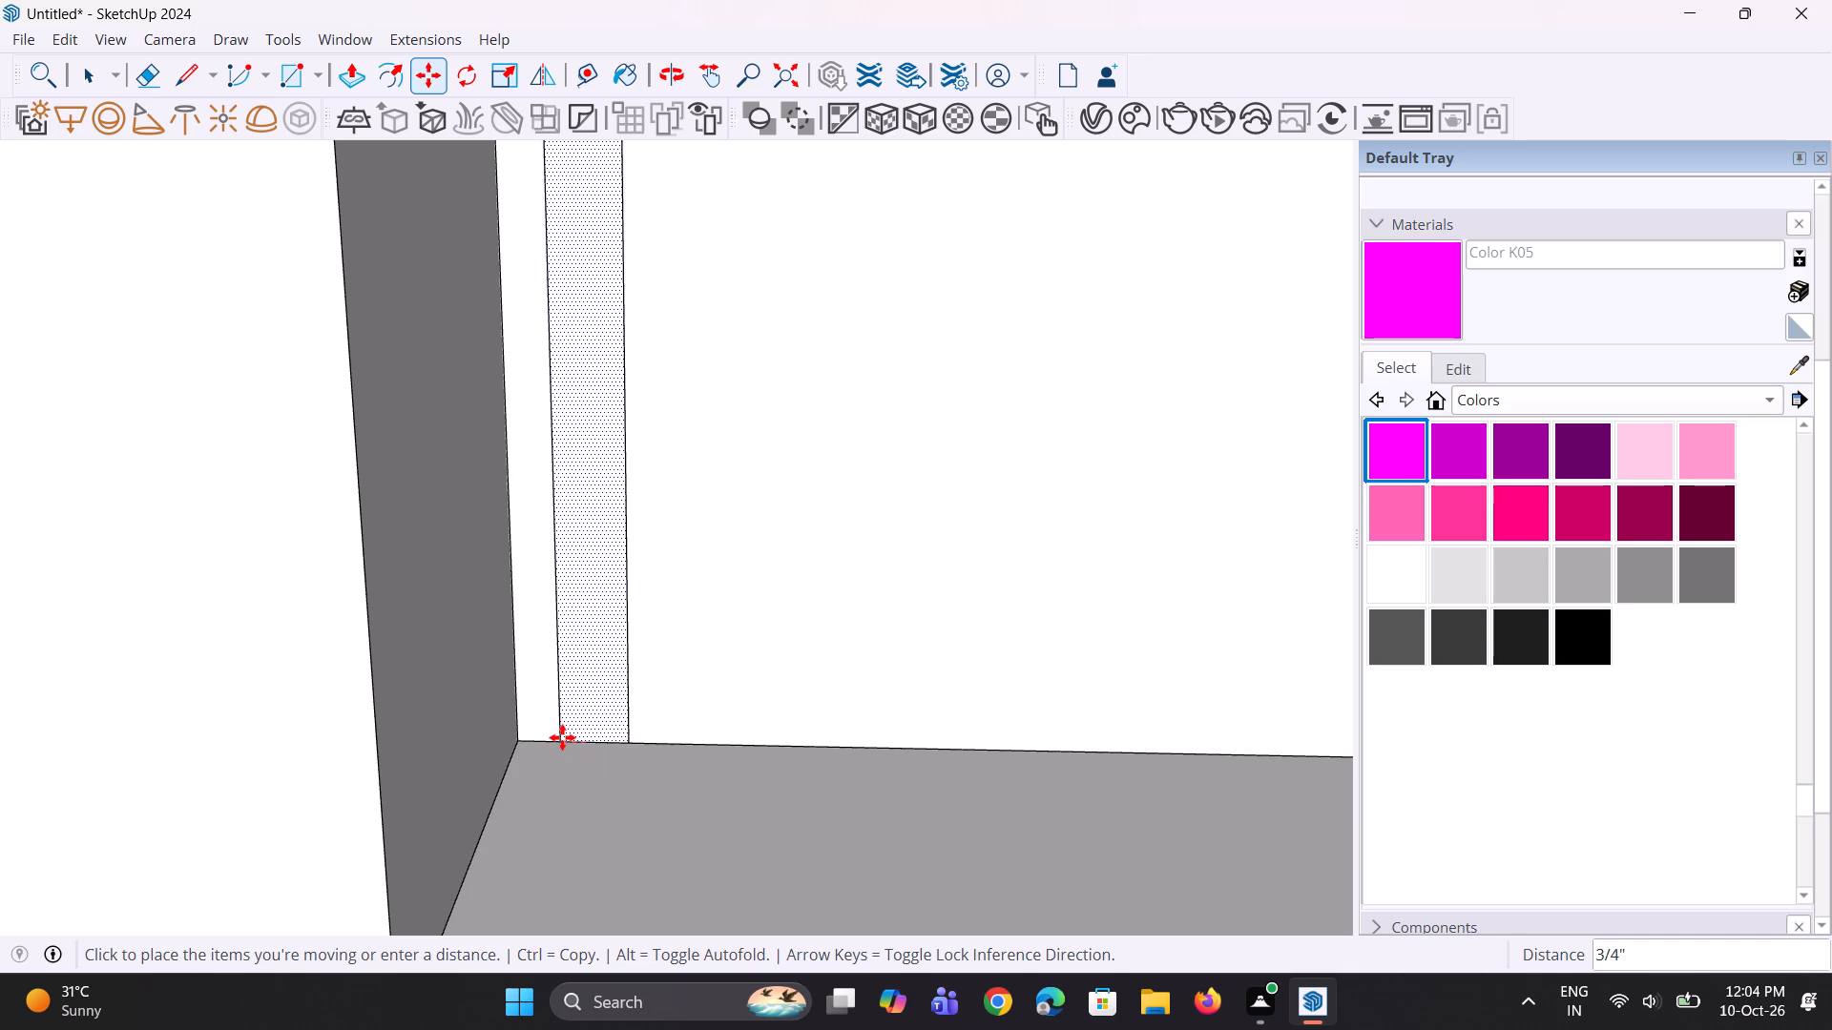
left_click(560, 737)
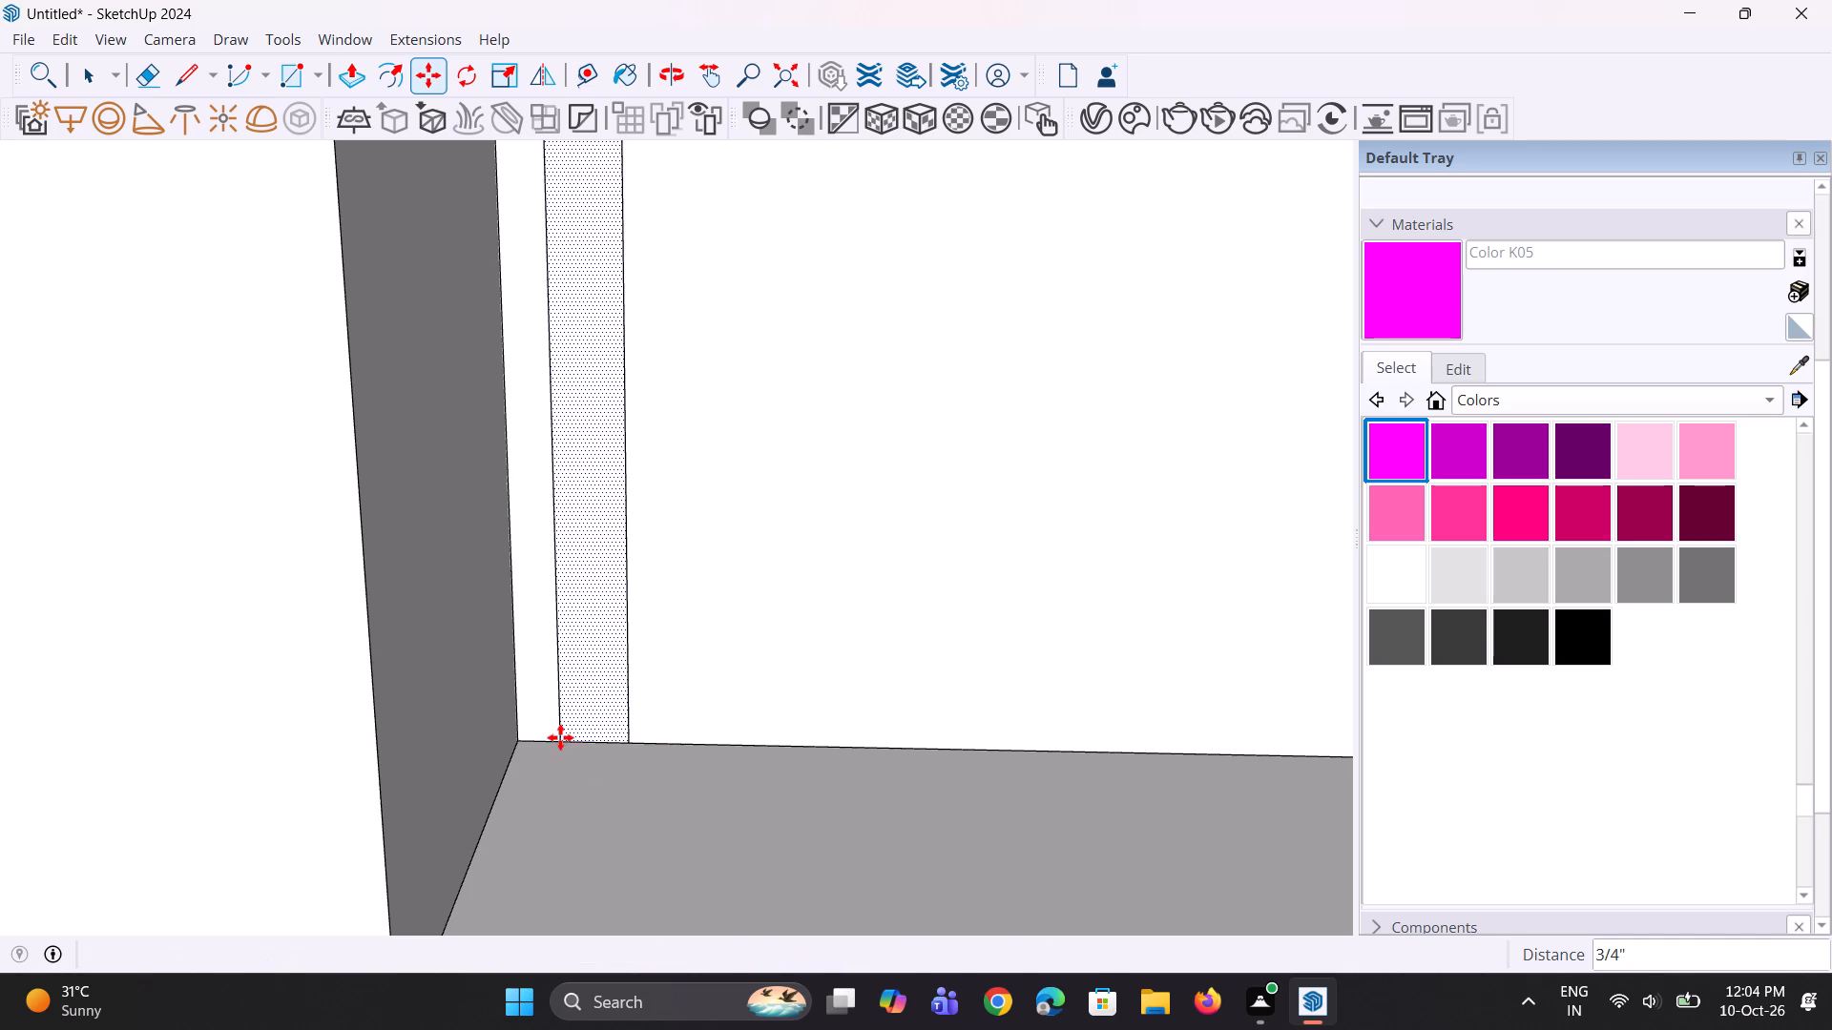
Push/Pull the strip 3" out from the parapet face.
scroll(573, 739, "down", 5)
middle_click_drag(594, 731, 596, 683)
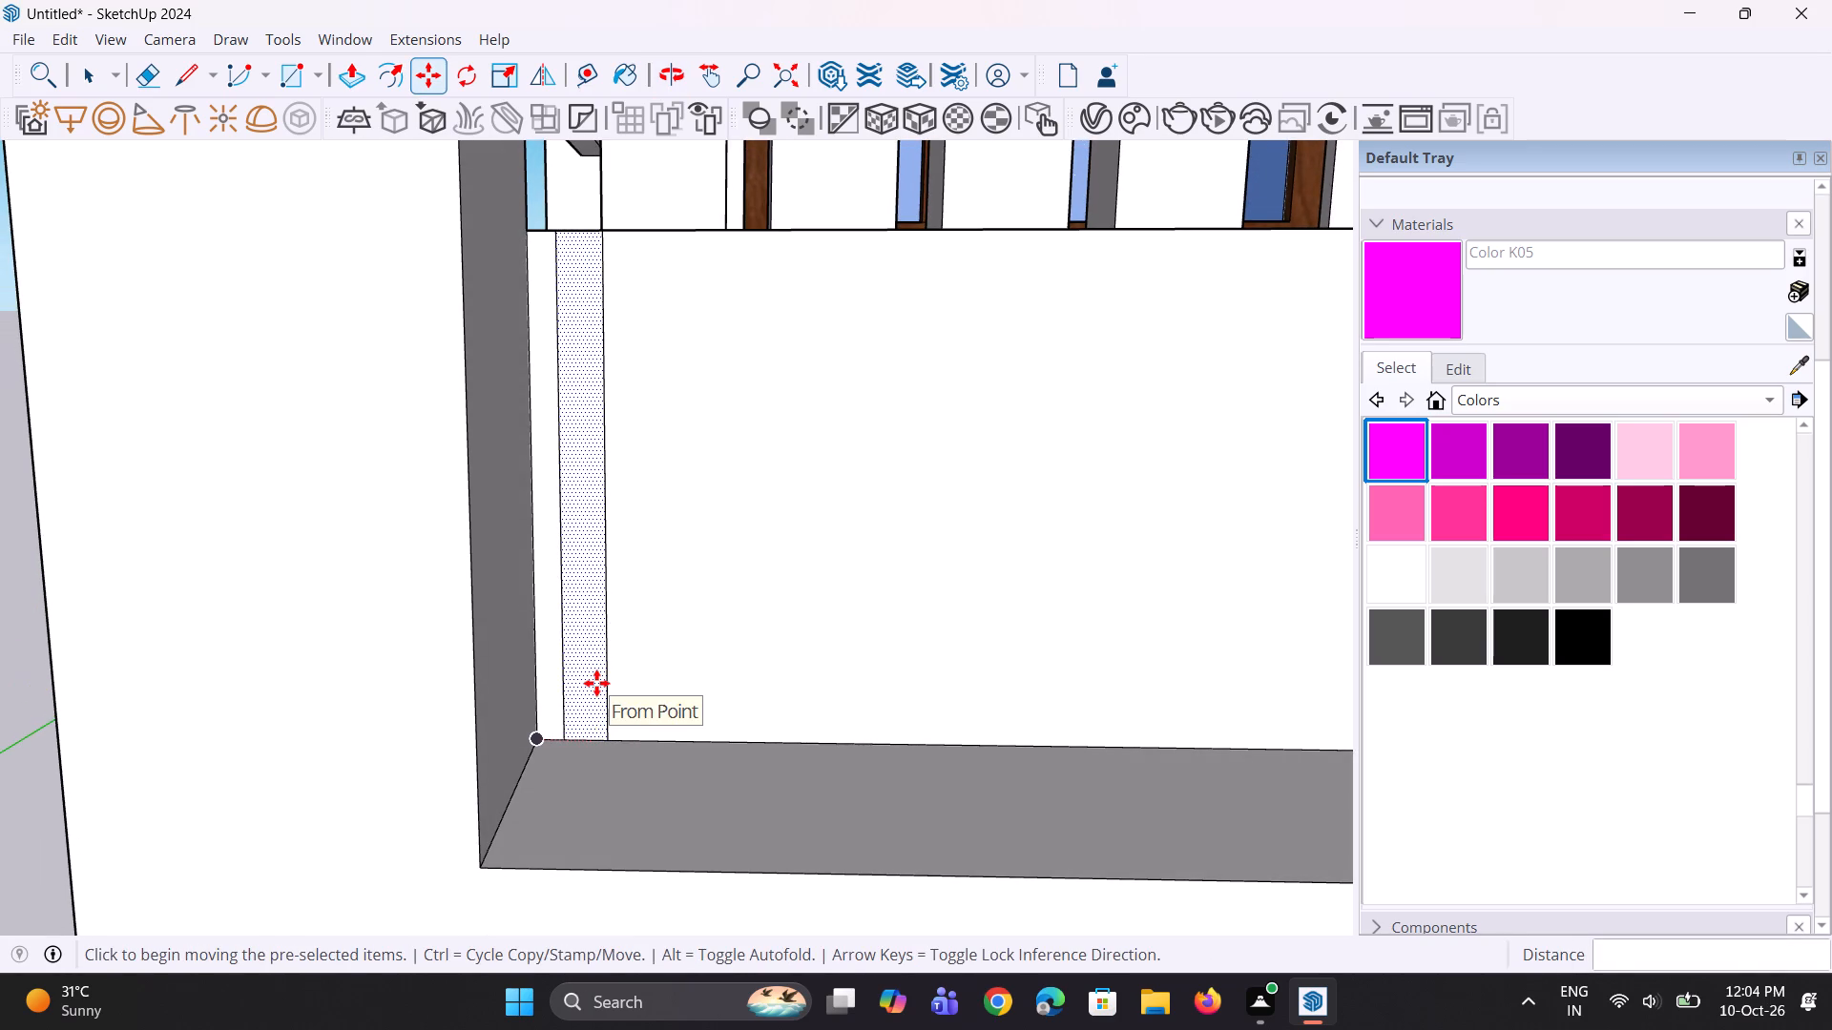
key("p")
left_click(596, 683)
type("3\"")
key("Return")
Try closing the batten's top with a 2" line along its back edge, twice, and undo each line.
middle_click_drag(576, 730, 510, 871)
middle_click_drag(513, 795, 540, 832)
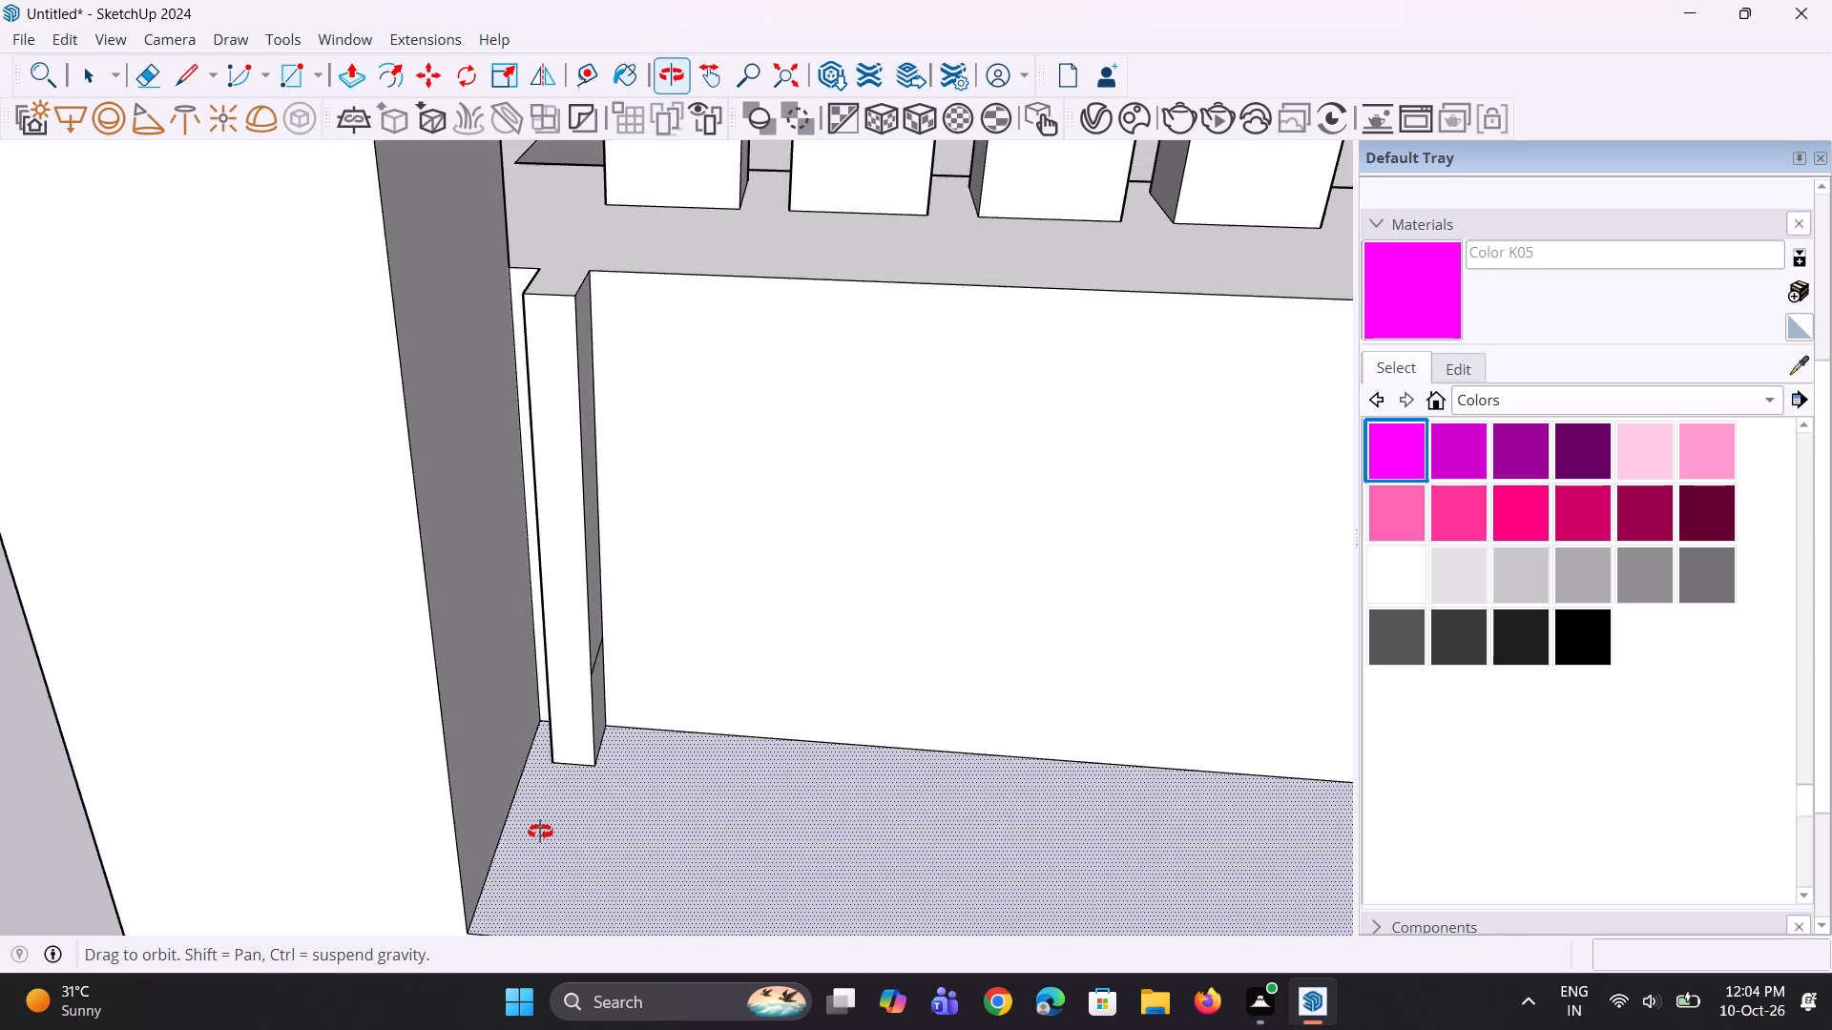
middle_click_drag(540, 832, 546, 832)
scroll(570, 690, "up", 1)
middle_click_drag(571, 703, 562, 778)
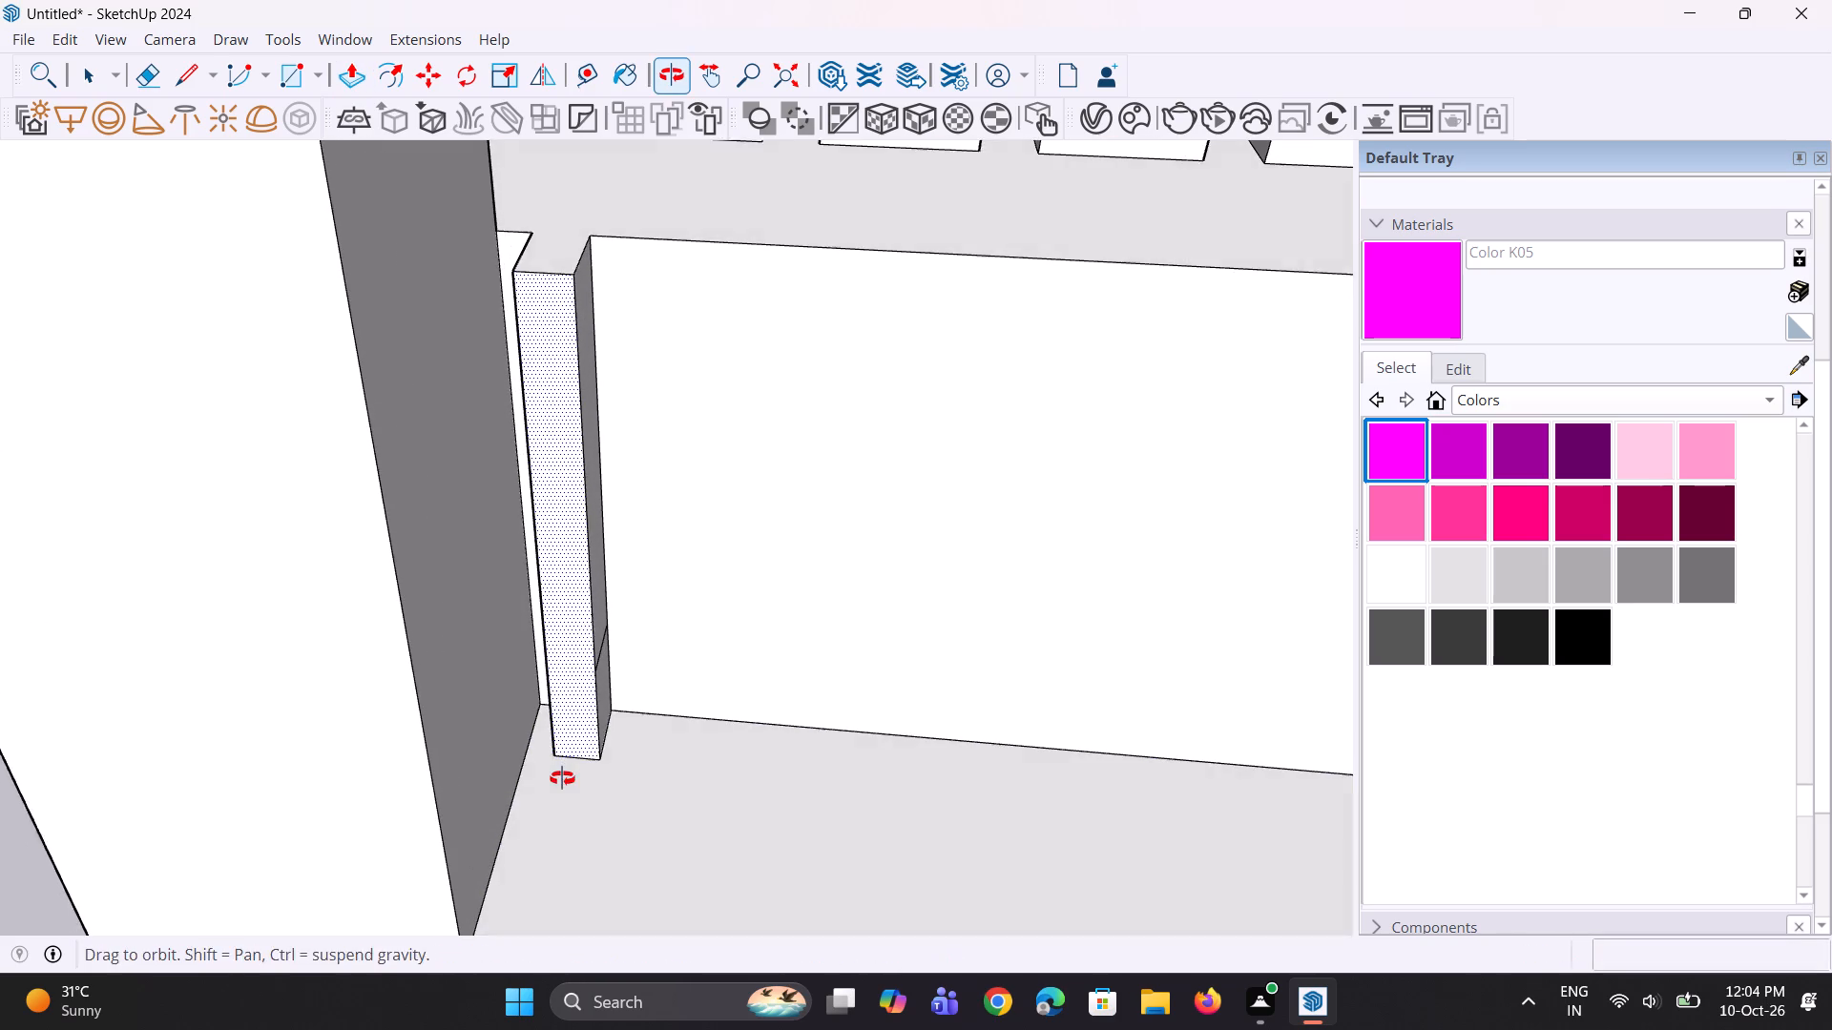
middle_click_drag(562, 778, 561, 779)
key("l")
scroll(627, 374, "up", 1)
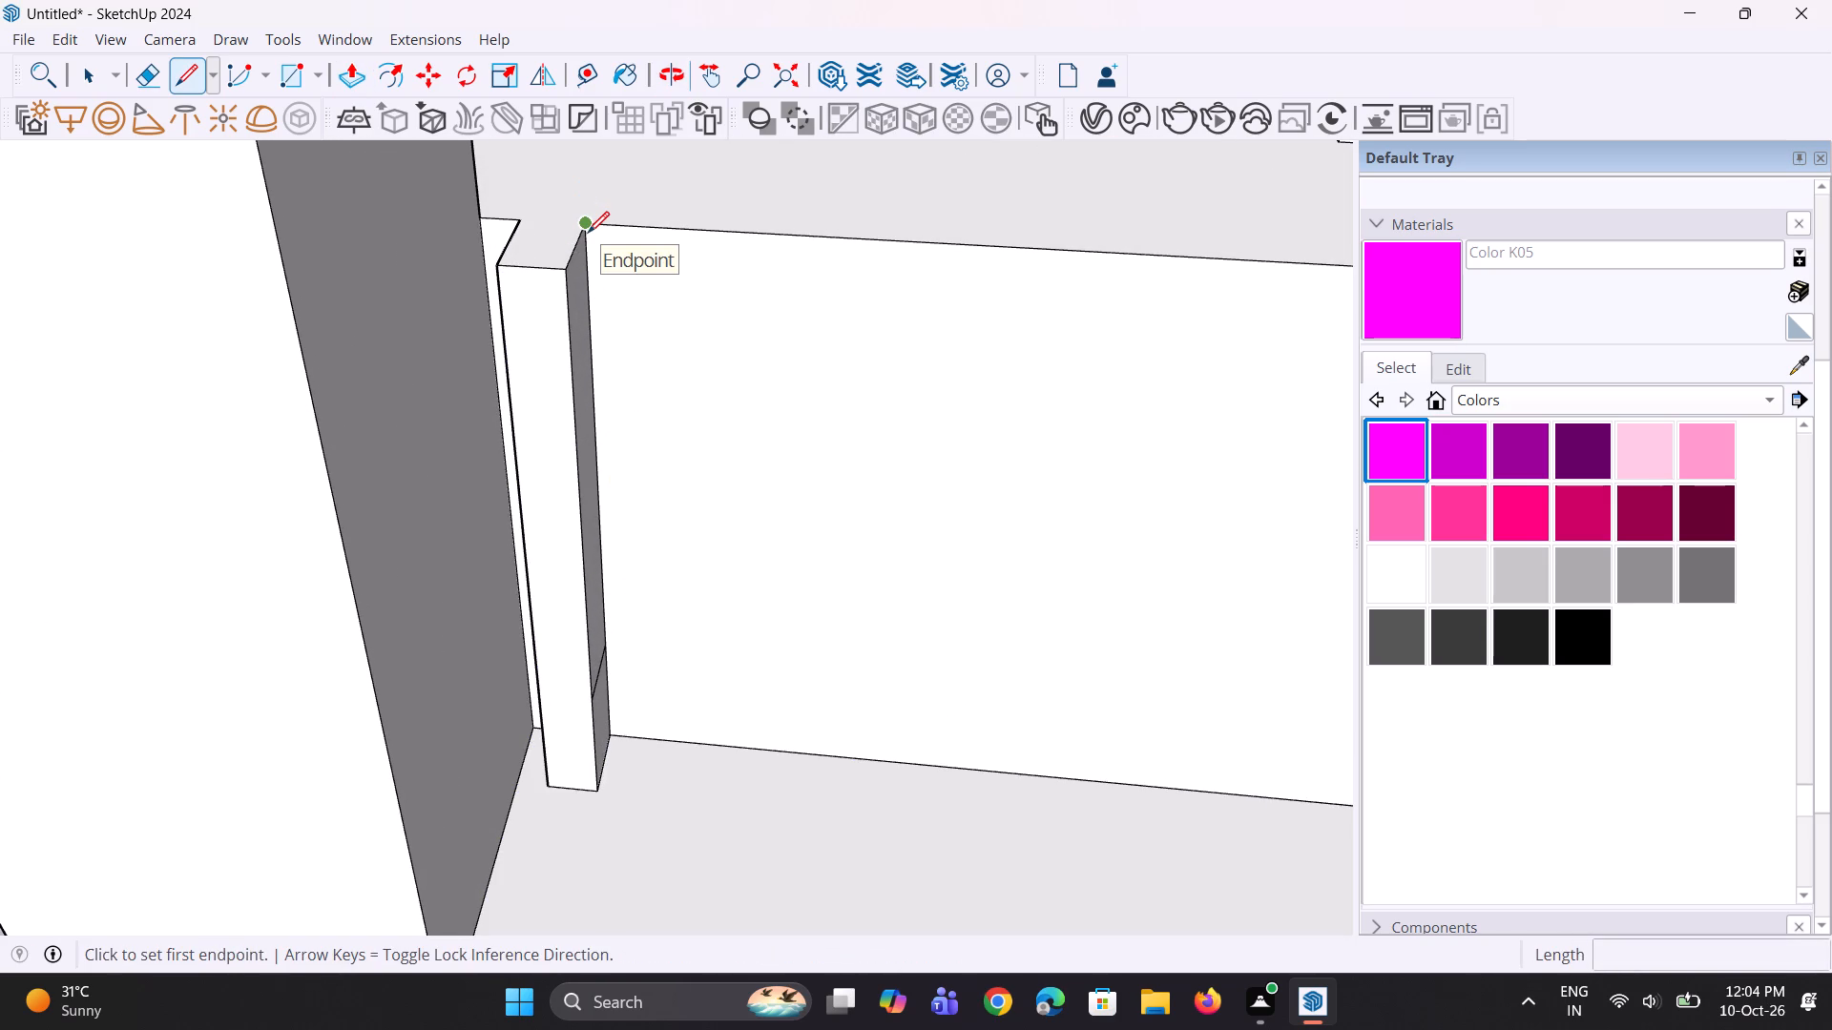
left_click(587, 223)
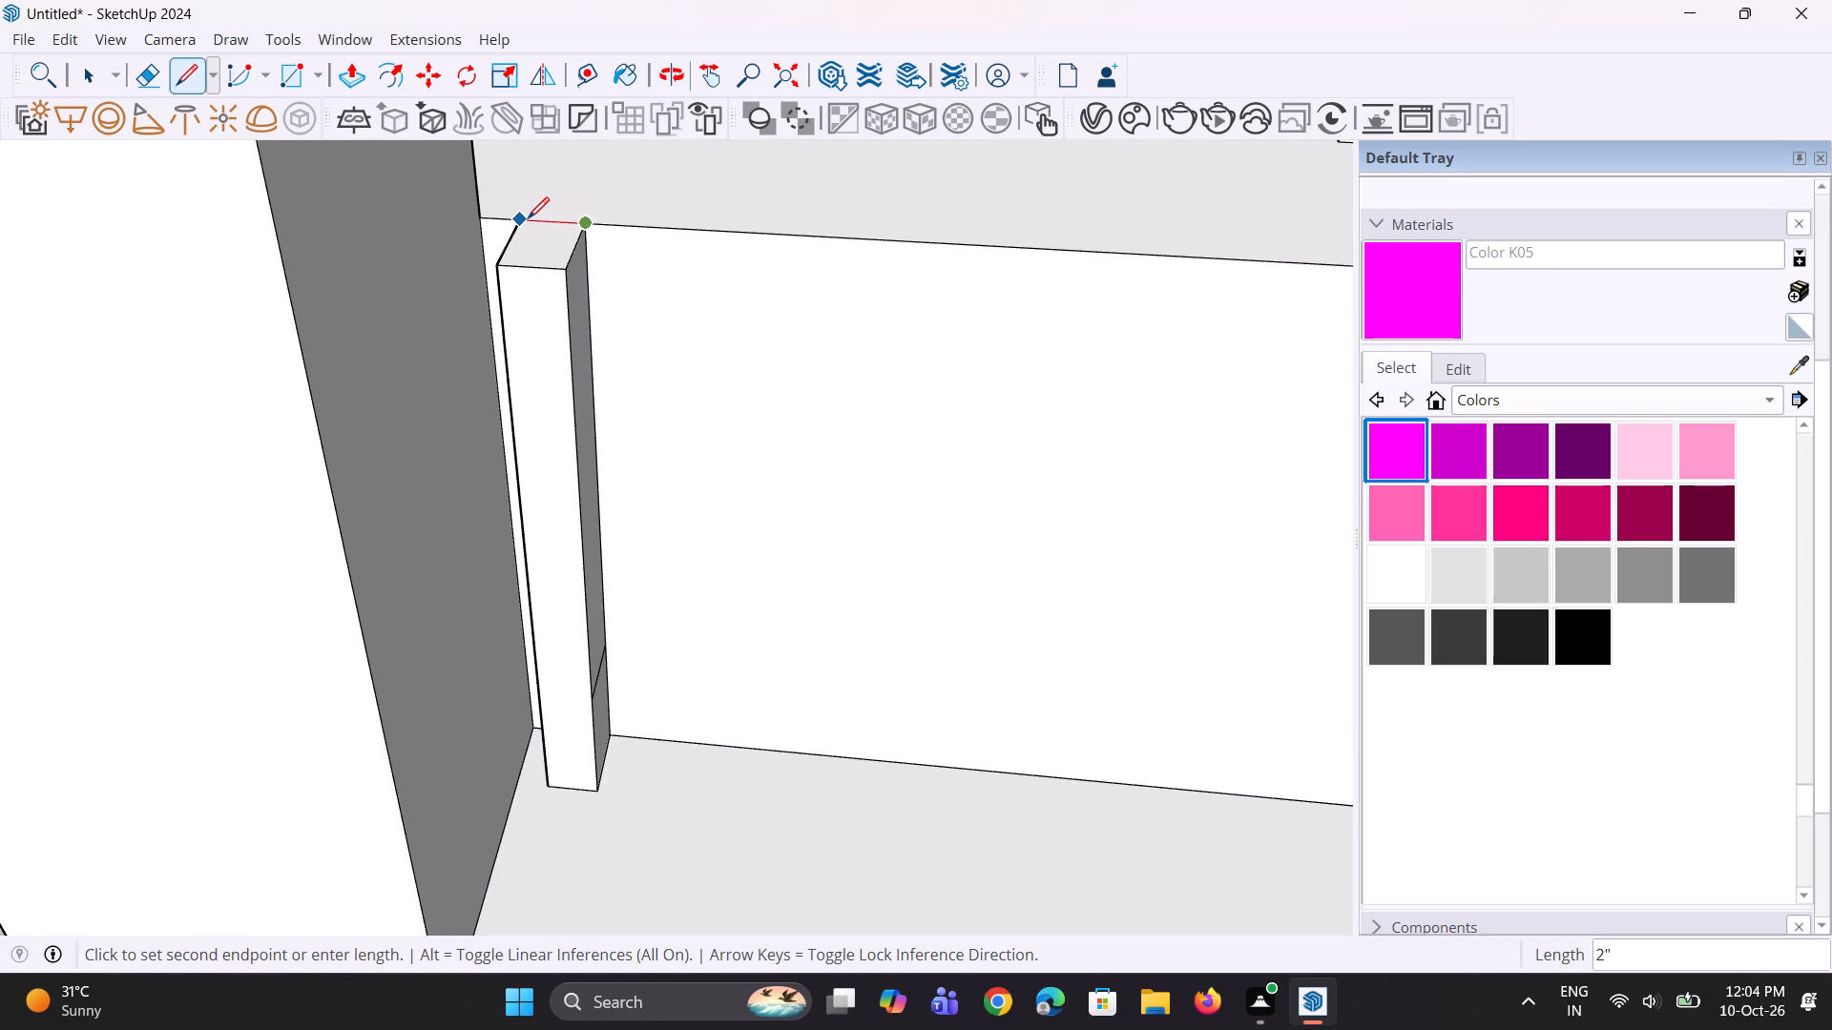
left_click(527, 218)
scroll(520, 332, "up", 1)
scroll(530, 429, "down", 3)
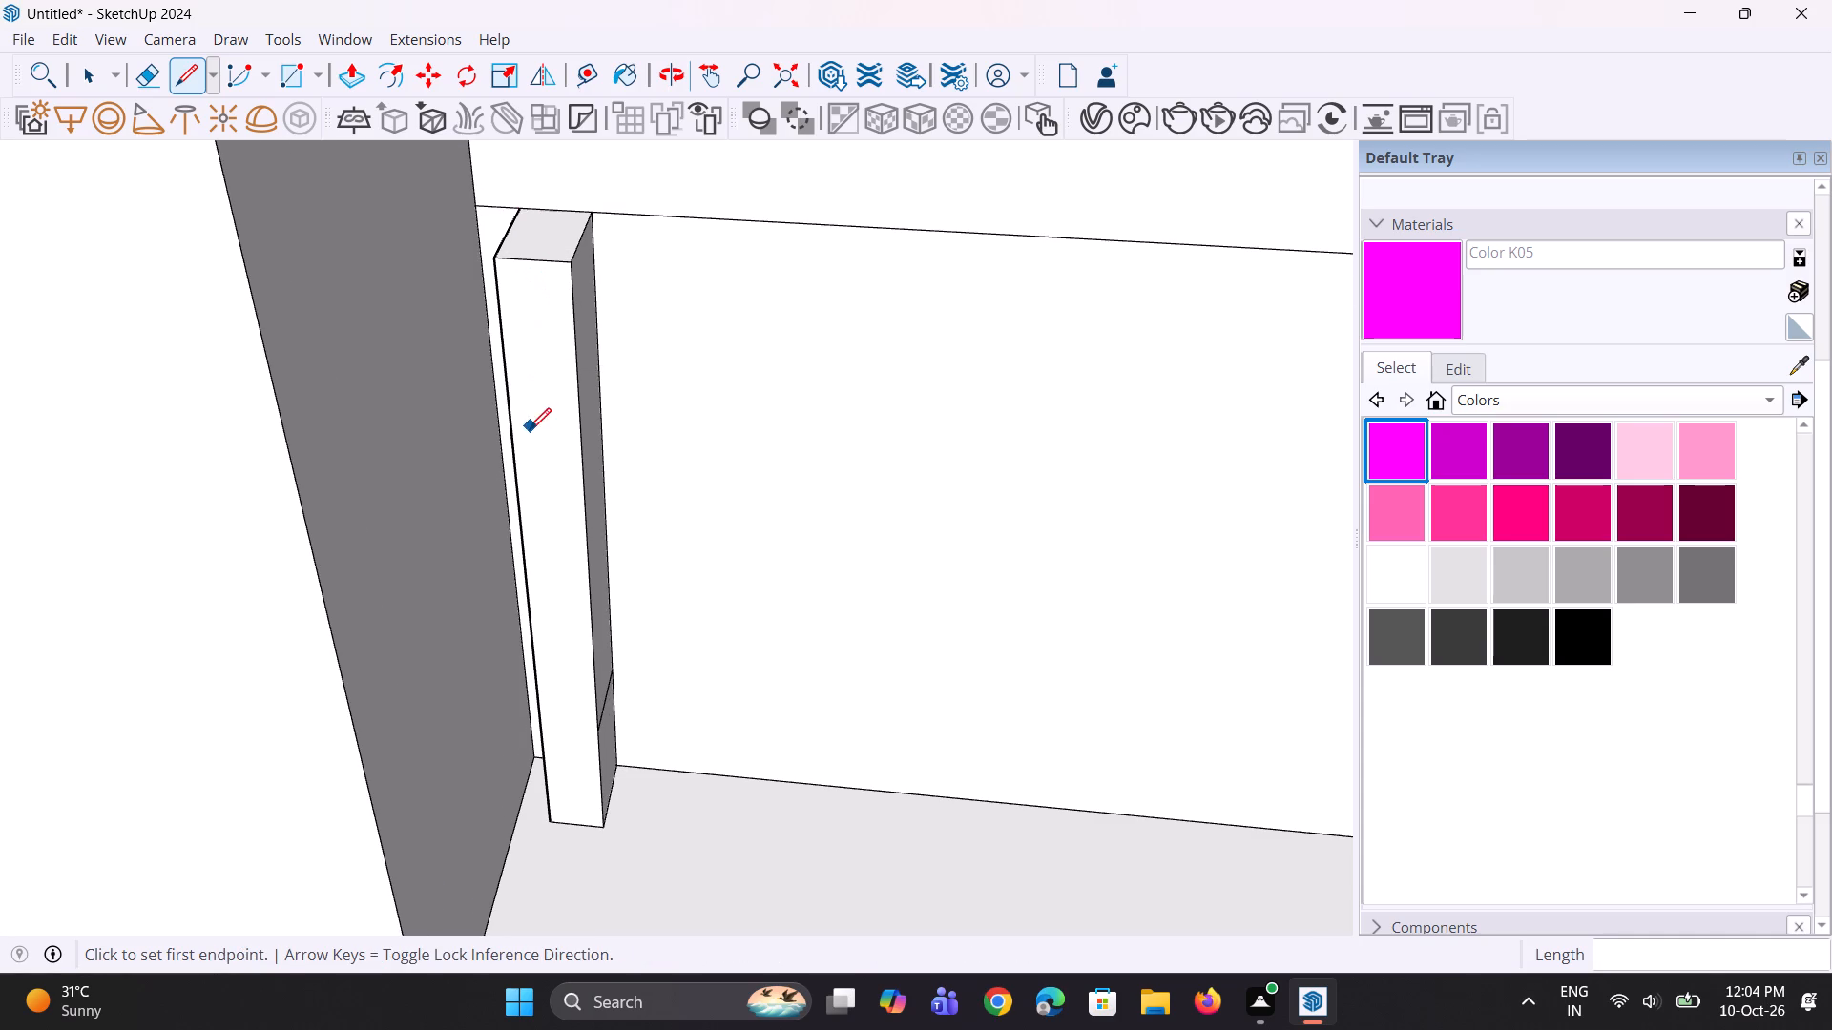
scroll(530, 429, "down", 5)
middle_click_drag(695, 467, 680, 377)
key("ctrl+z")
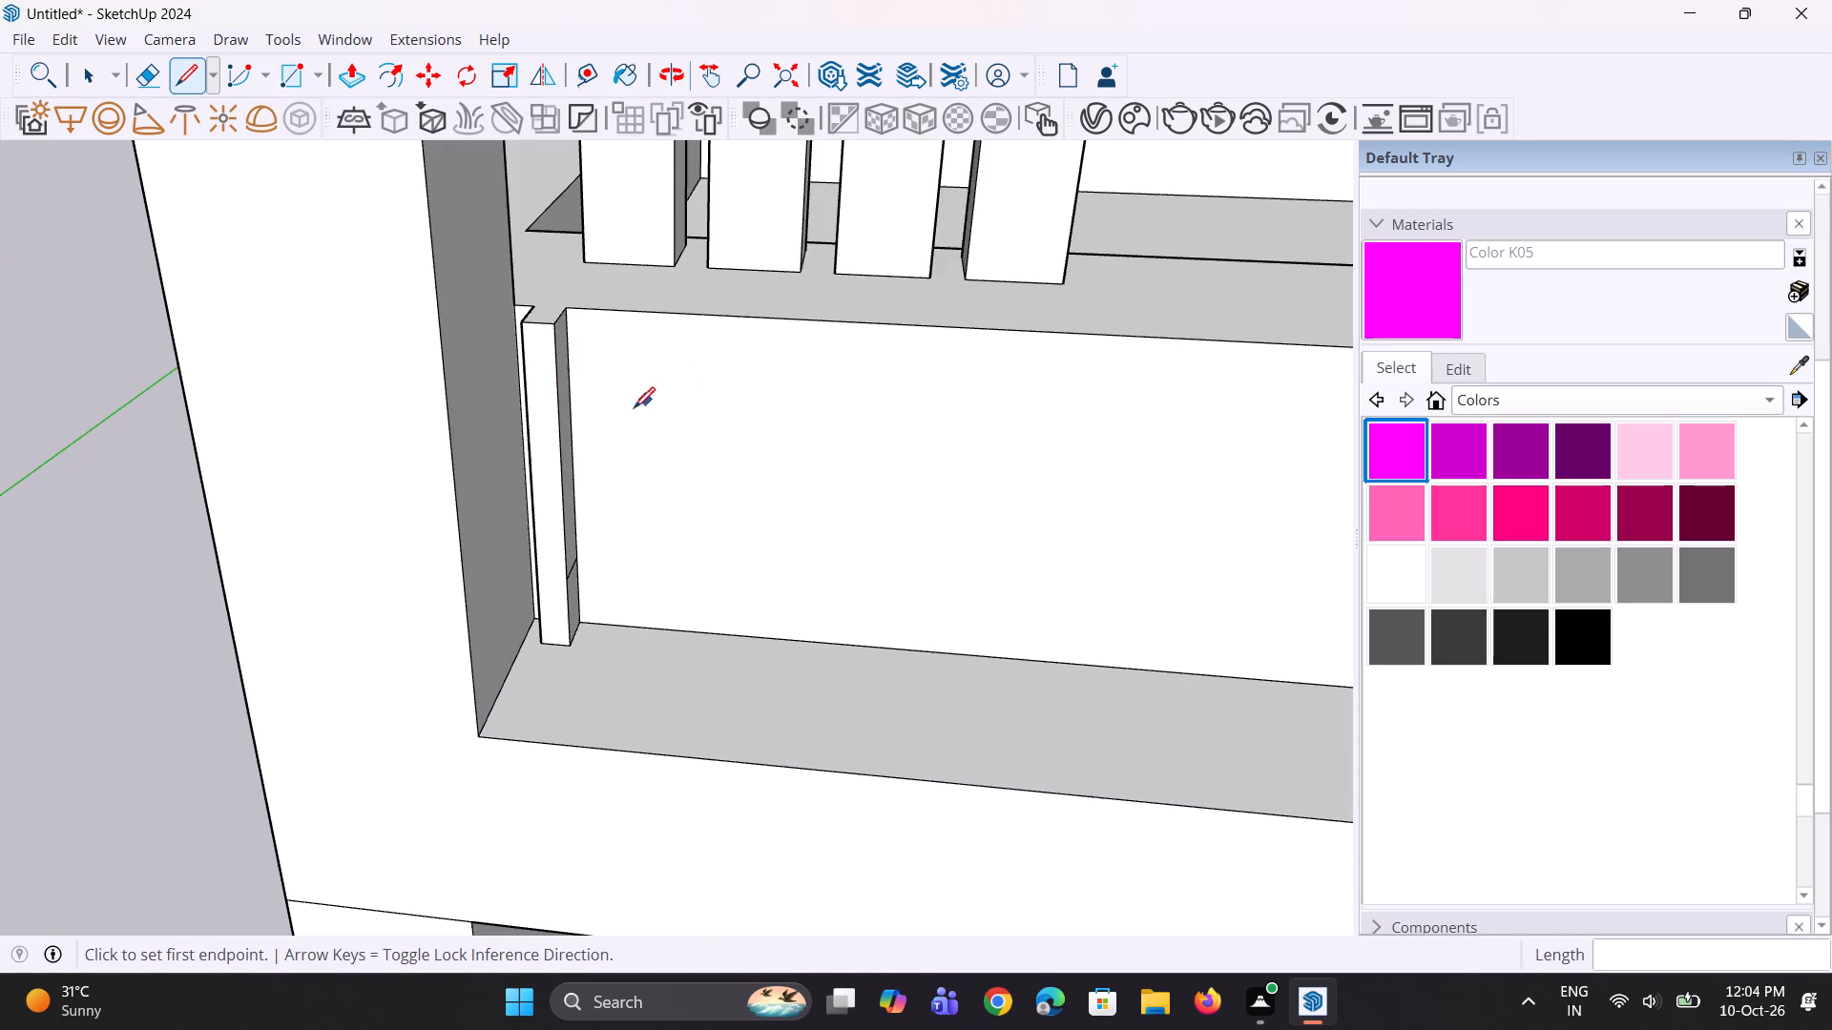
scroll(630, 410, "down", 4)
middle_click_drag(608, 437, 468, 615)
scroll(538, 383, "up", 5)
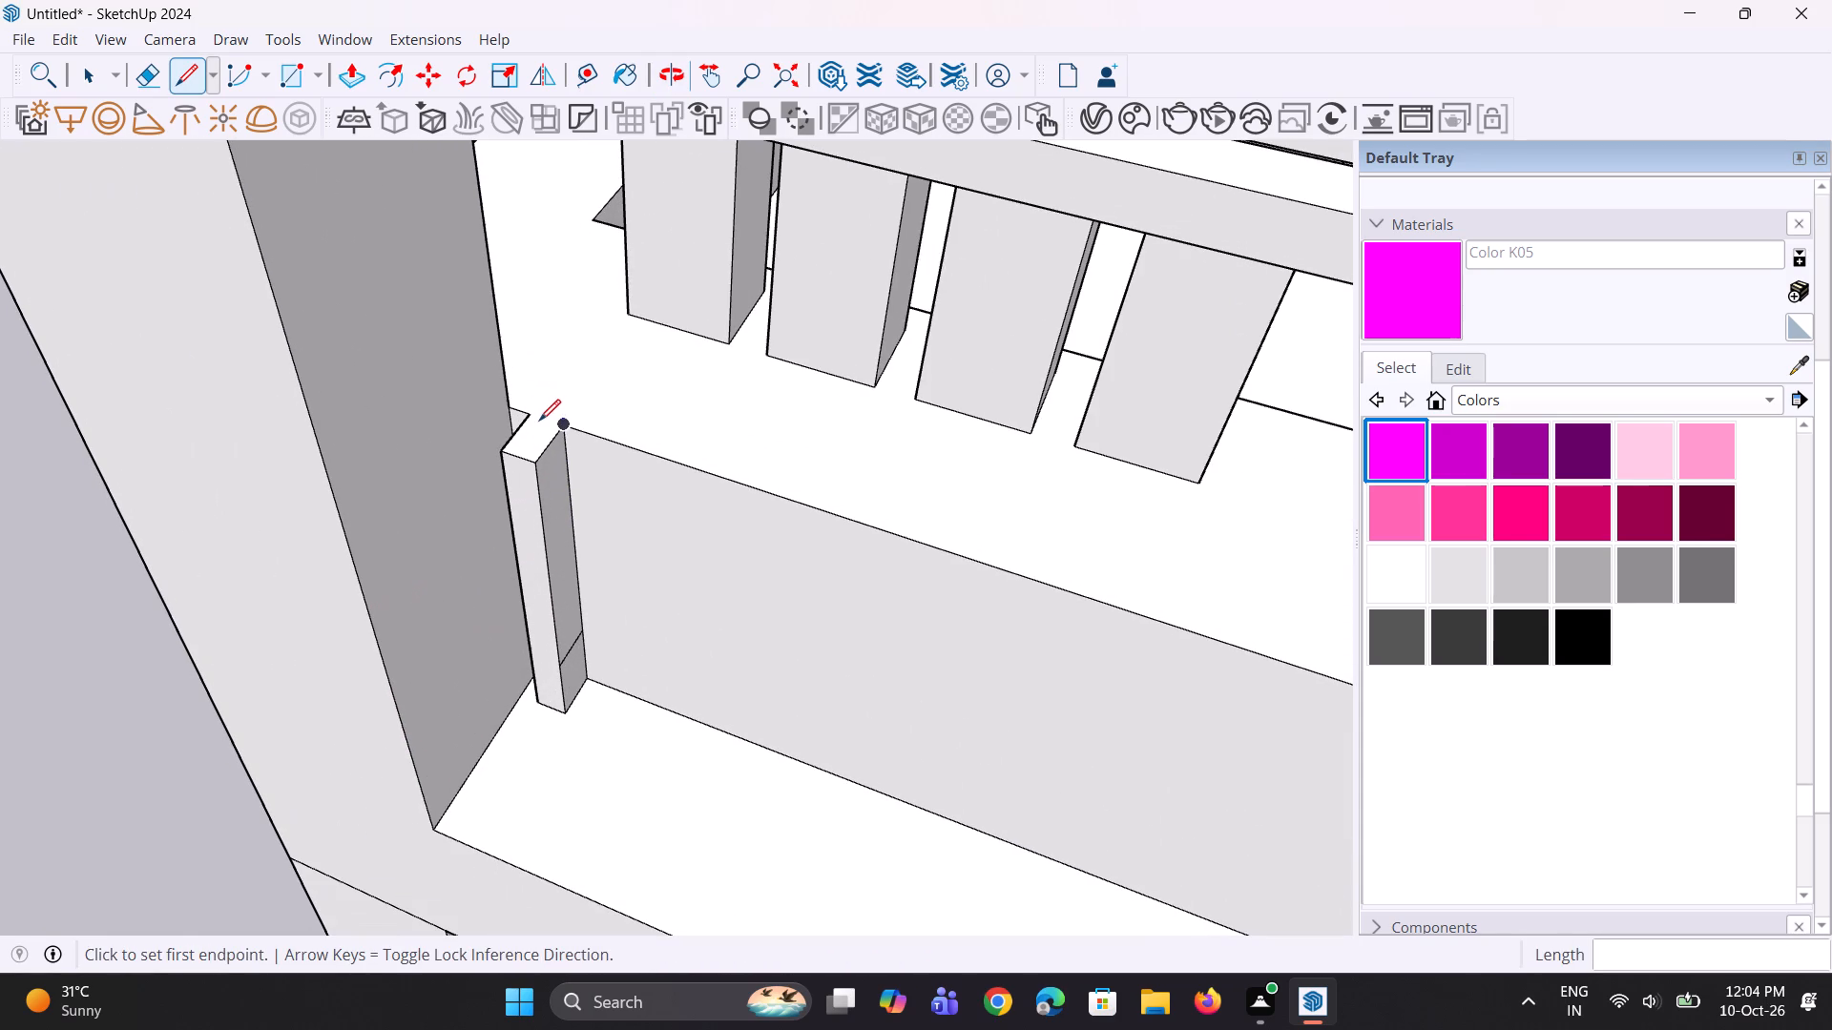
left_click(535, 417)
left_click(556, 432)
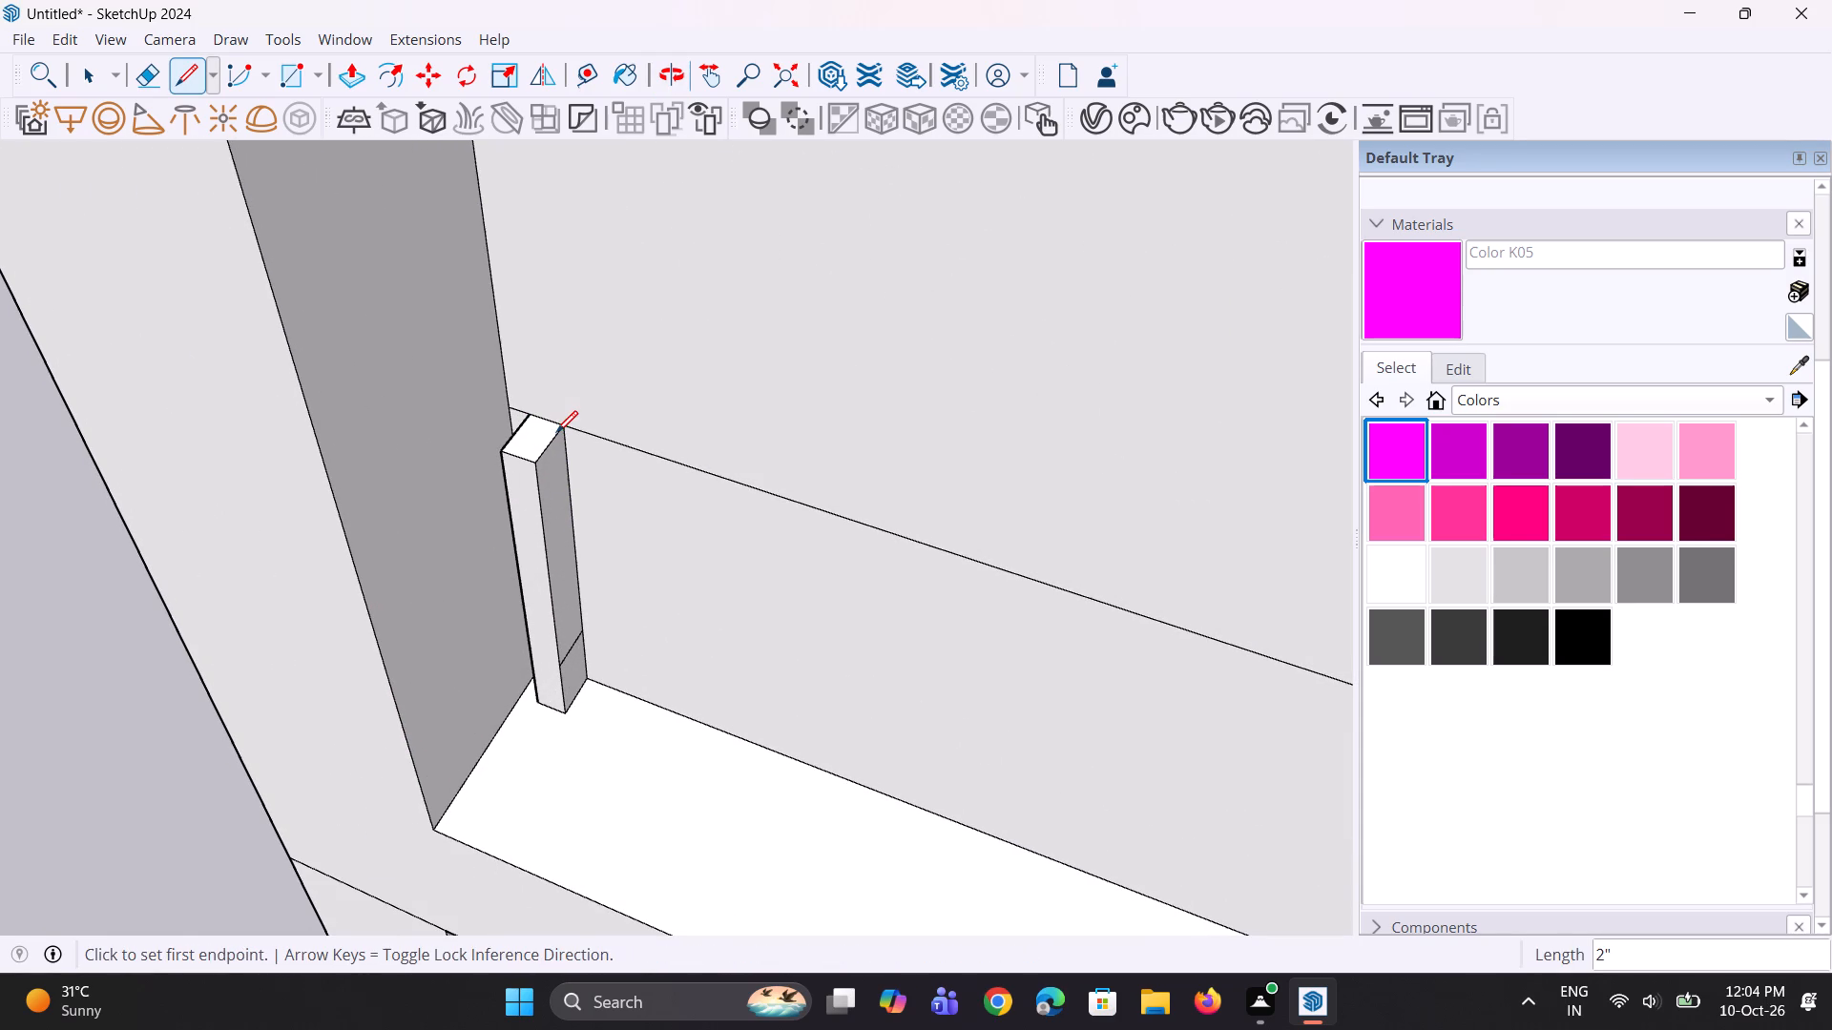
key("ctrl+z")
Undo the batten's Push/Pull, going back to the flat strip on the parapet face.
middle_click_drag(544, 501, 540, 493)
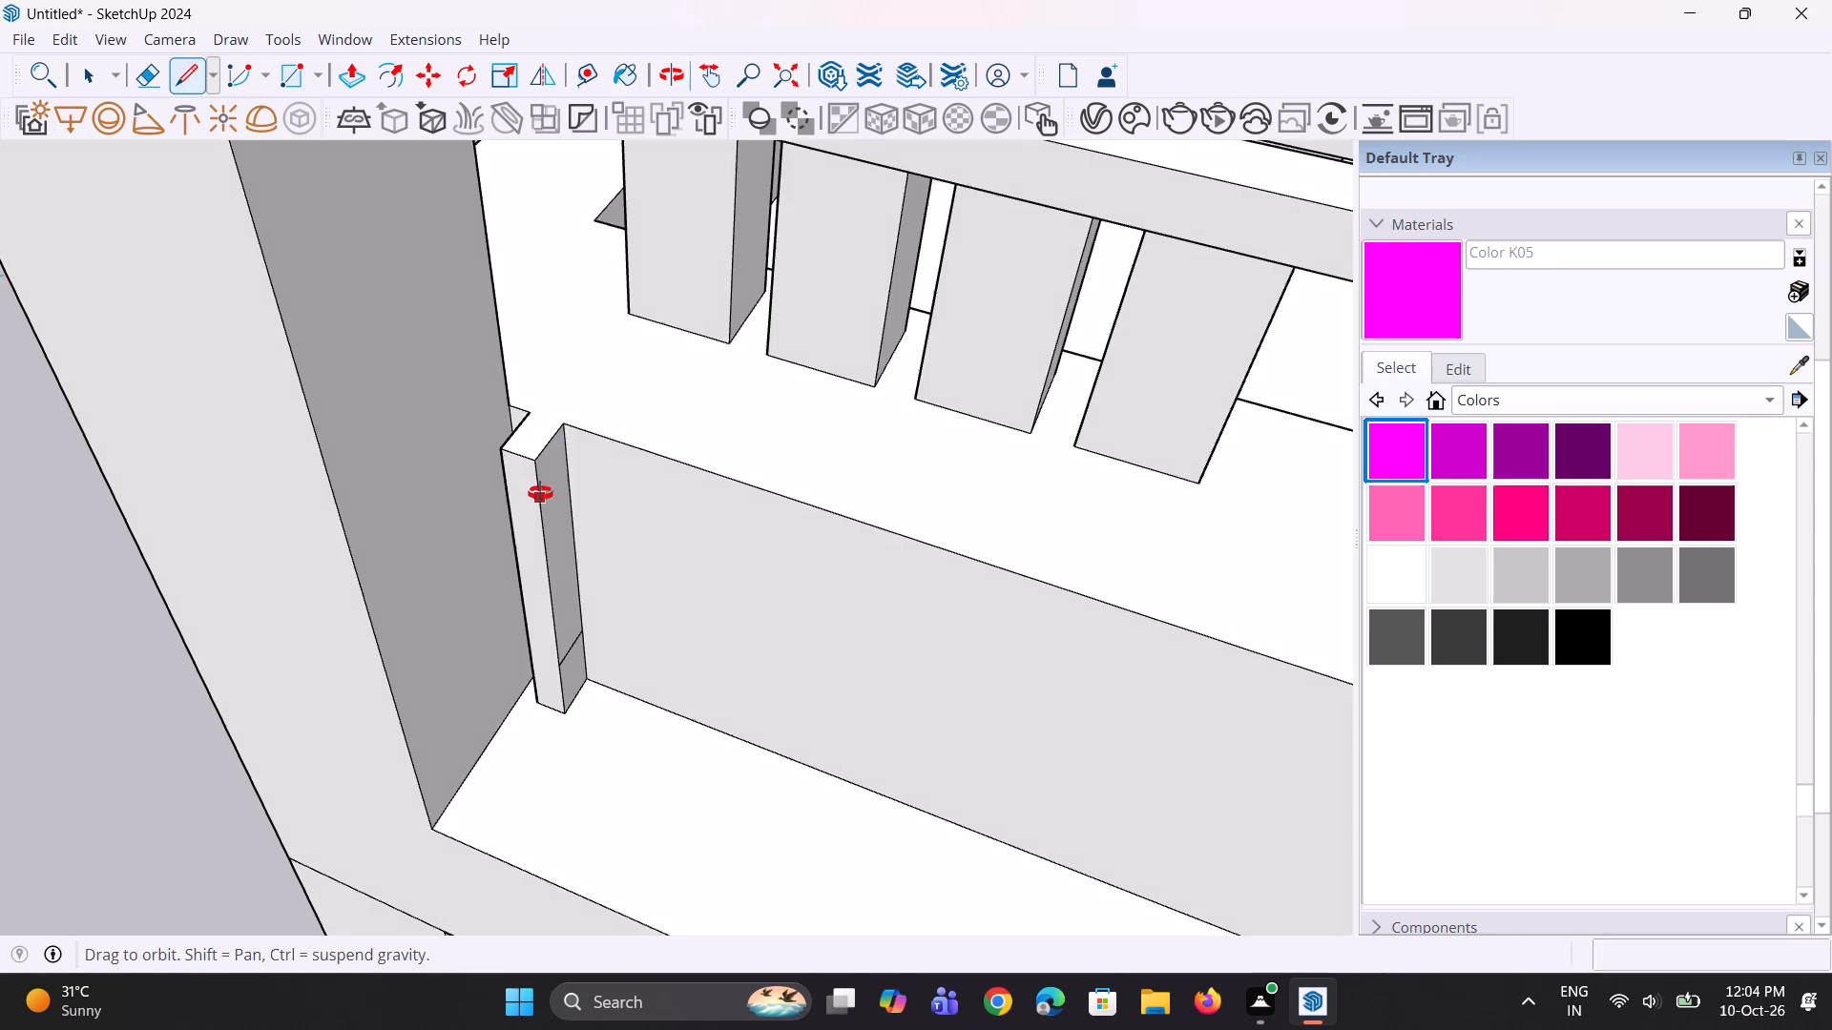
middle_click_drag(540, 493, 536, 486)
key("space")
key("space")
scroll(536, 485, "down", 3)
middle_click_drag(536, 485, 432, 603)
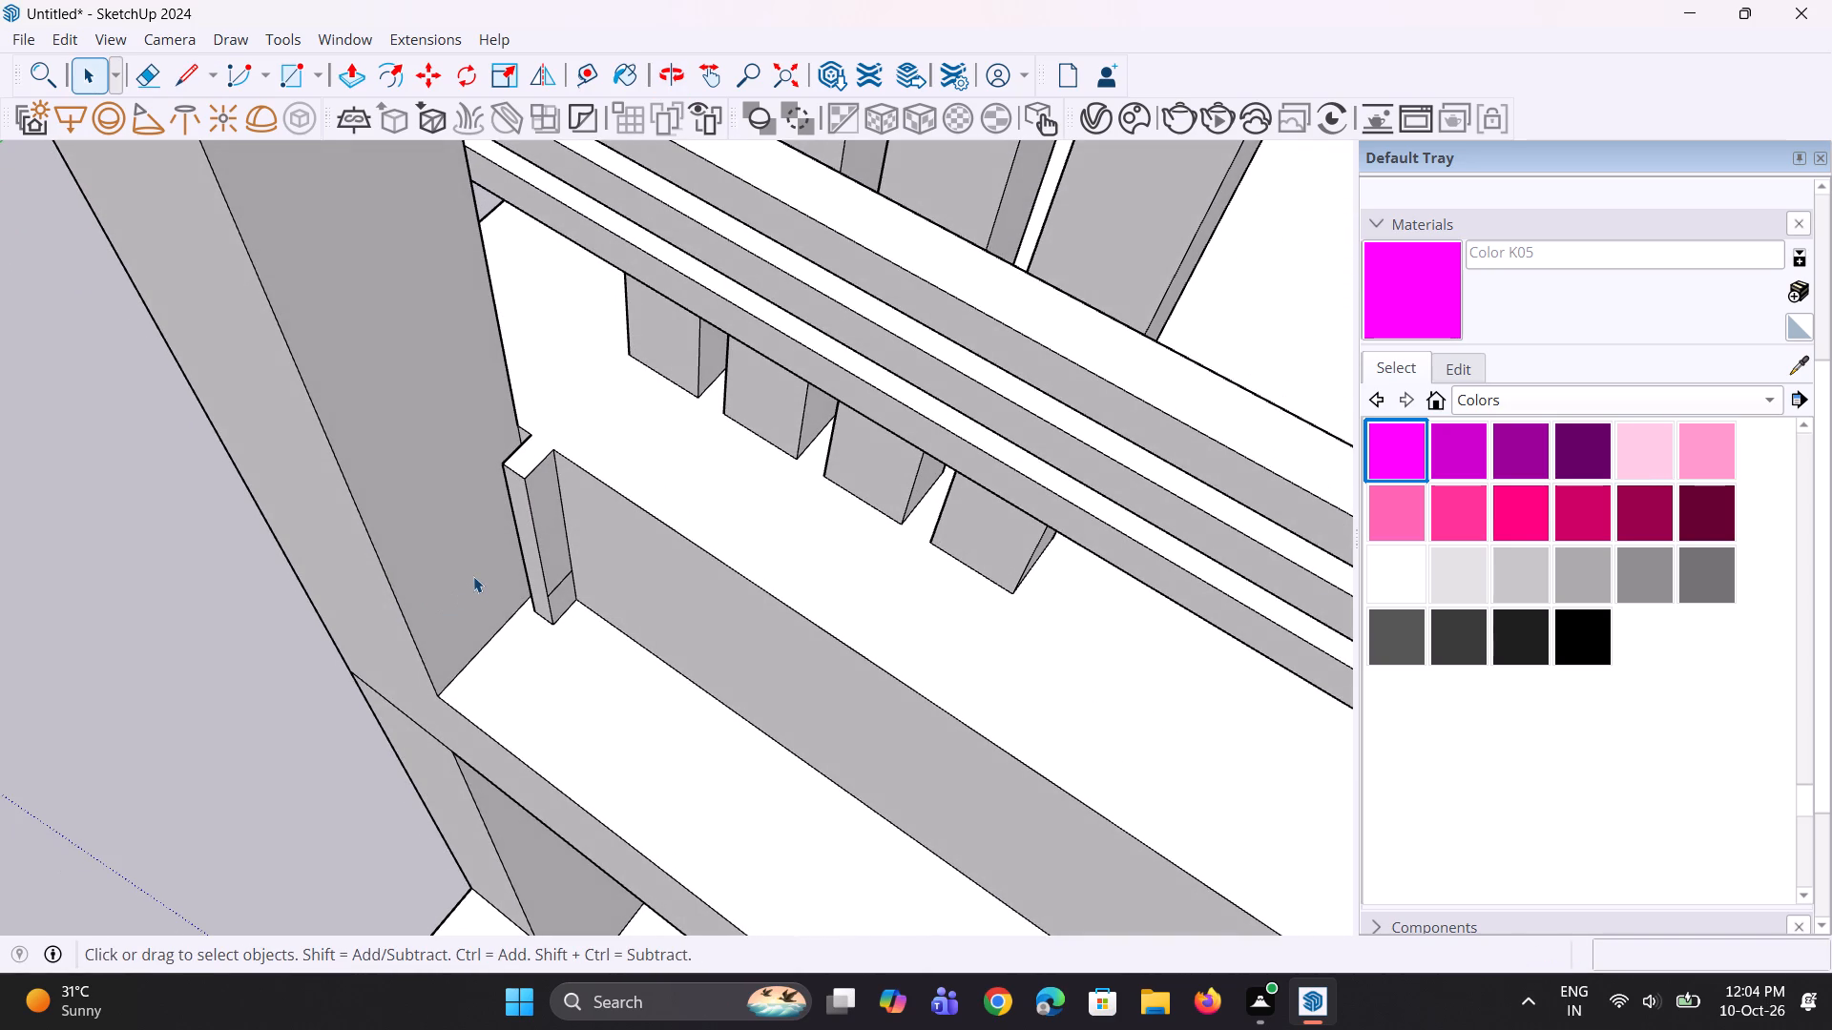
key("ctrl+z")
Push/Pull the flat strip 3" out from the parapet face to form the batten.
middle_click_drag(499, 584, 560, 526)
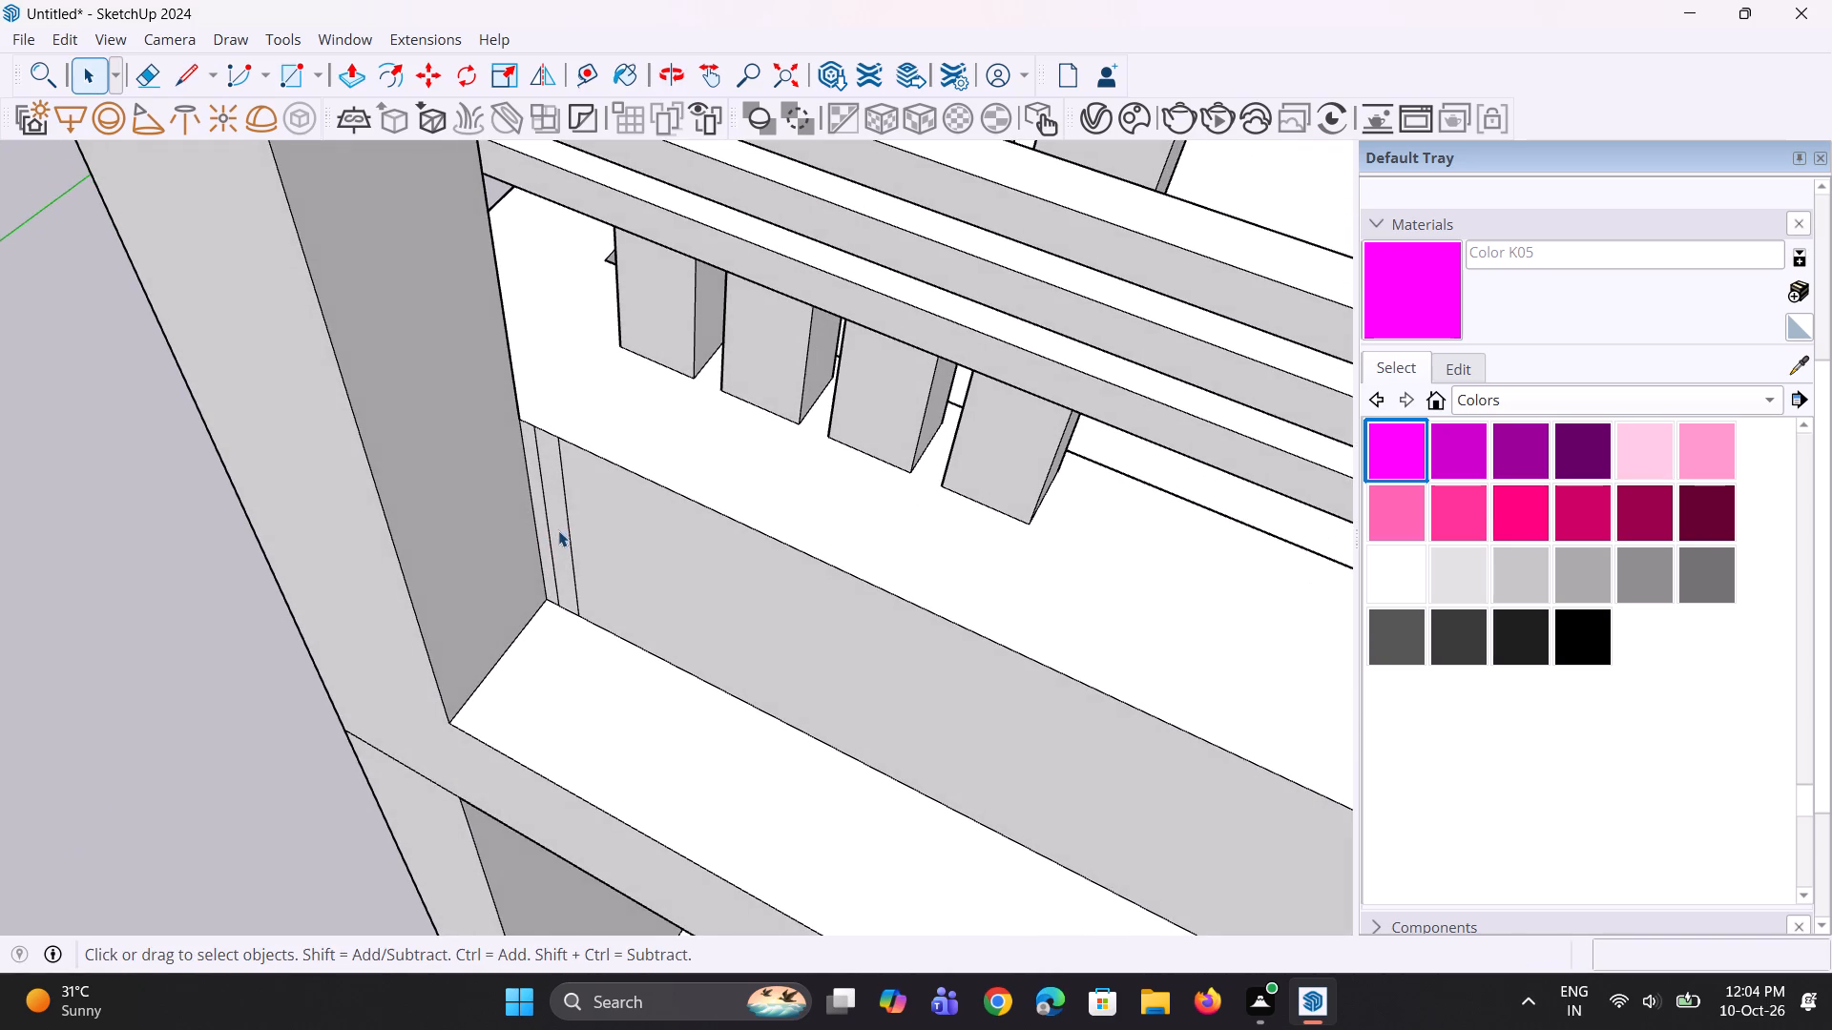
key("p")
left_click(554, 524)
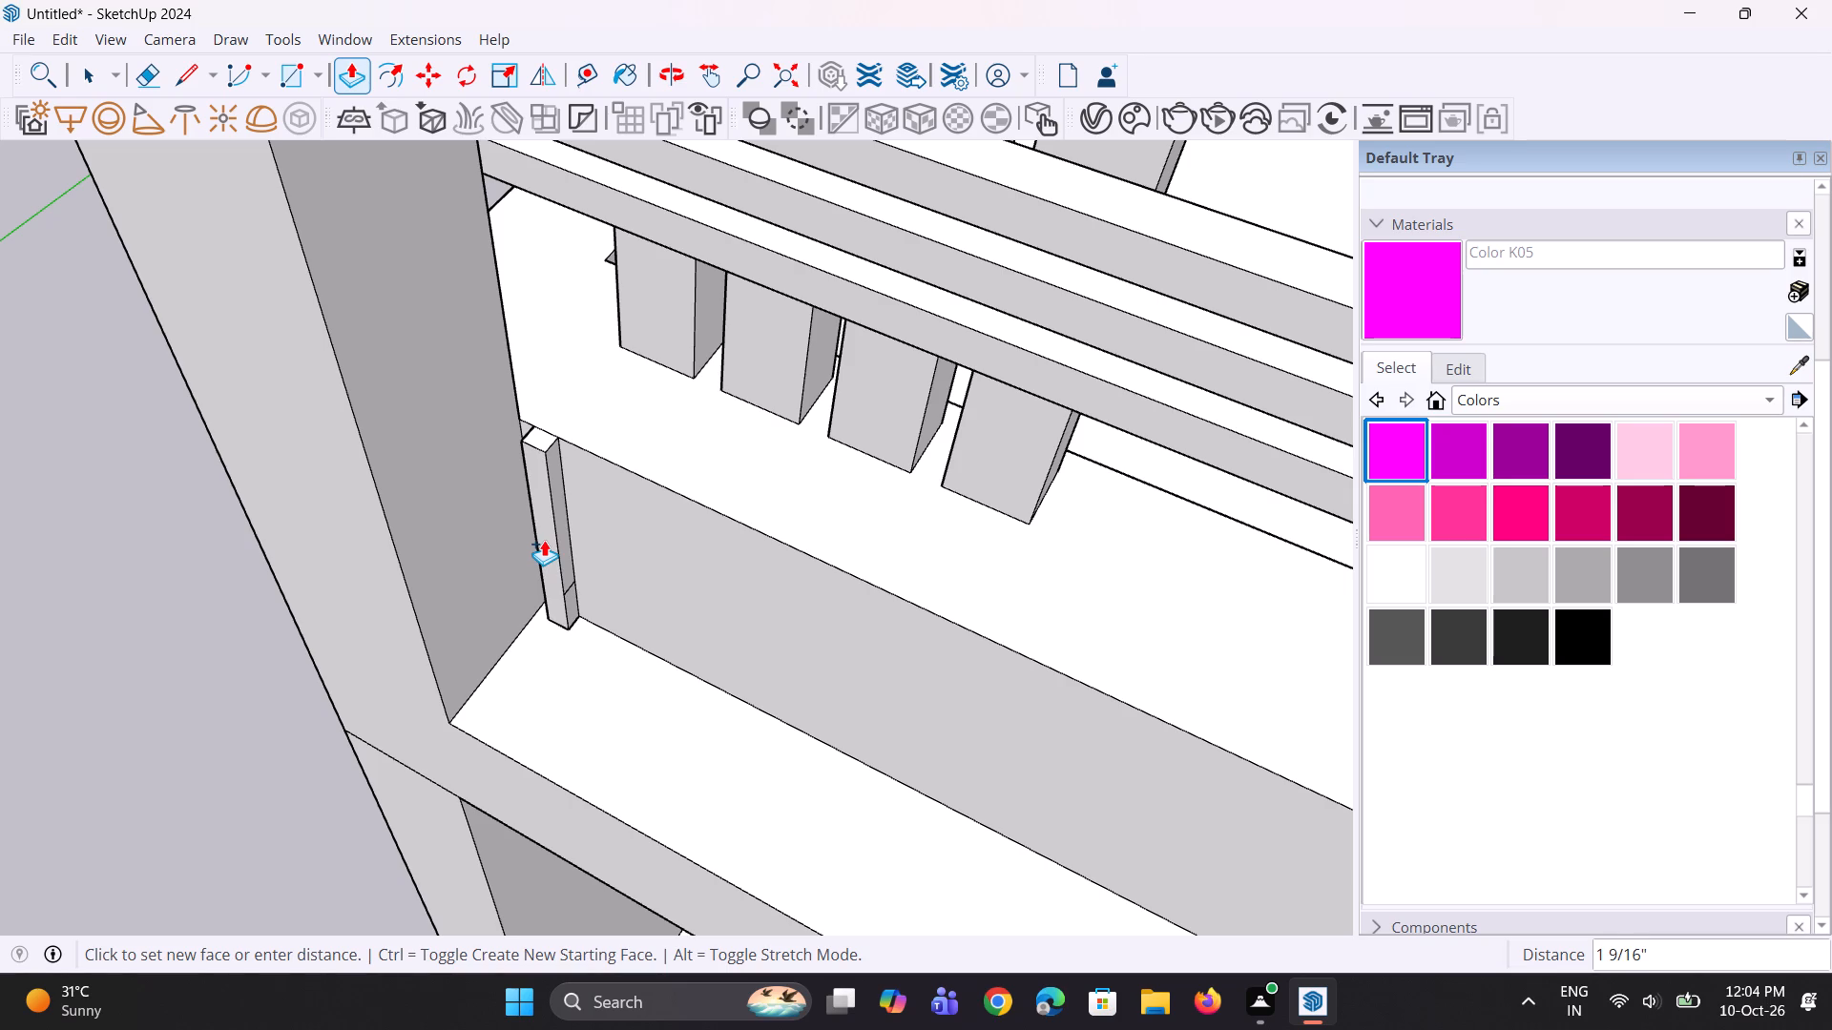
key("3")
key("shift+quotedbl")
key("Return")
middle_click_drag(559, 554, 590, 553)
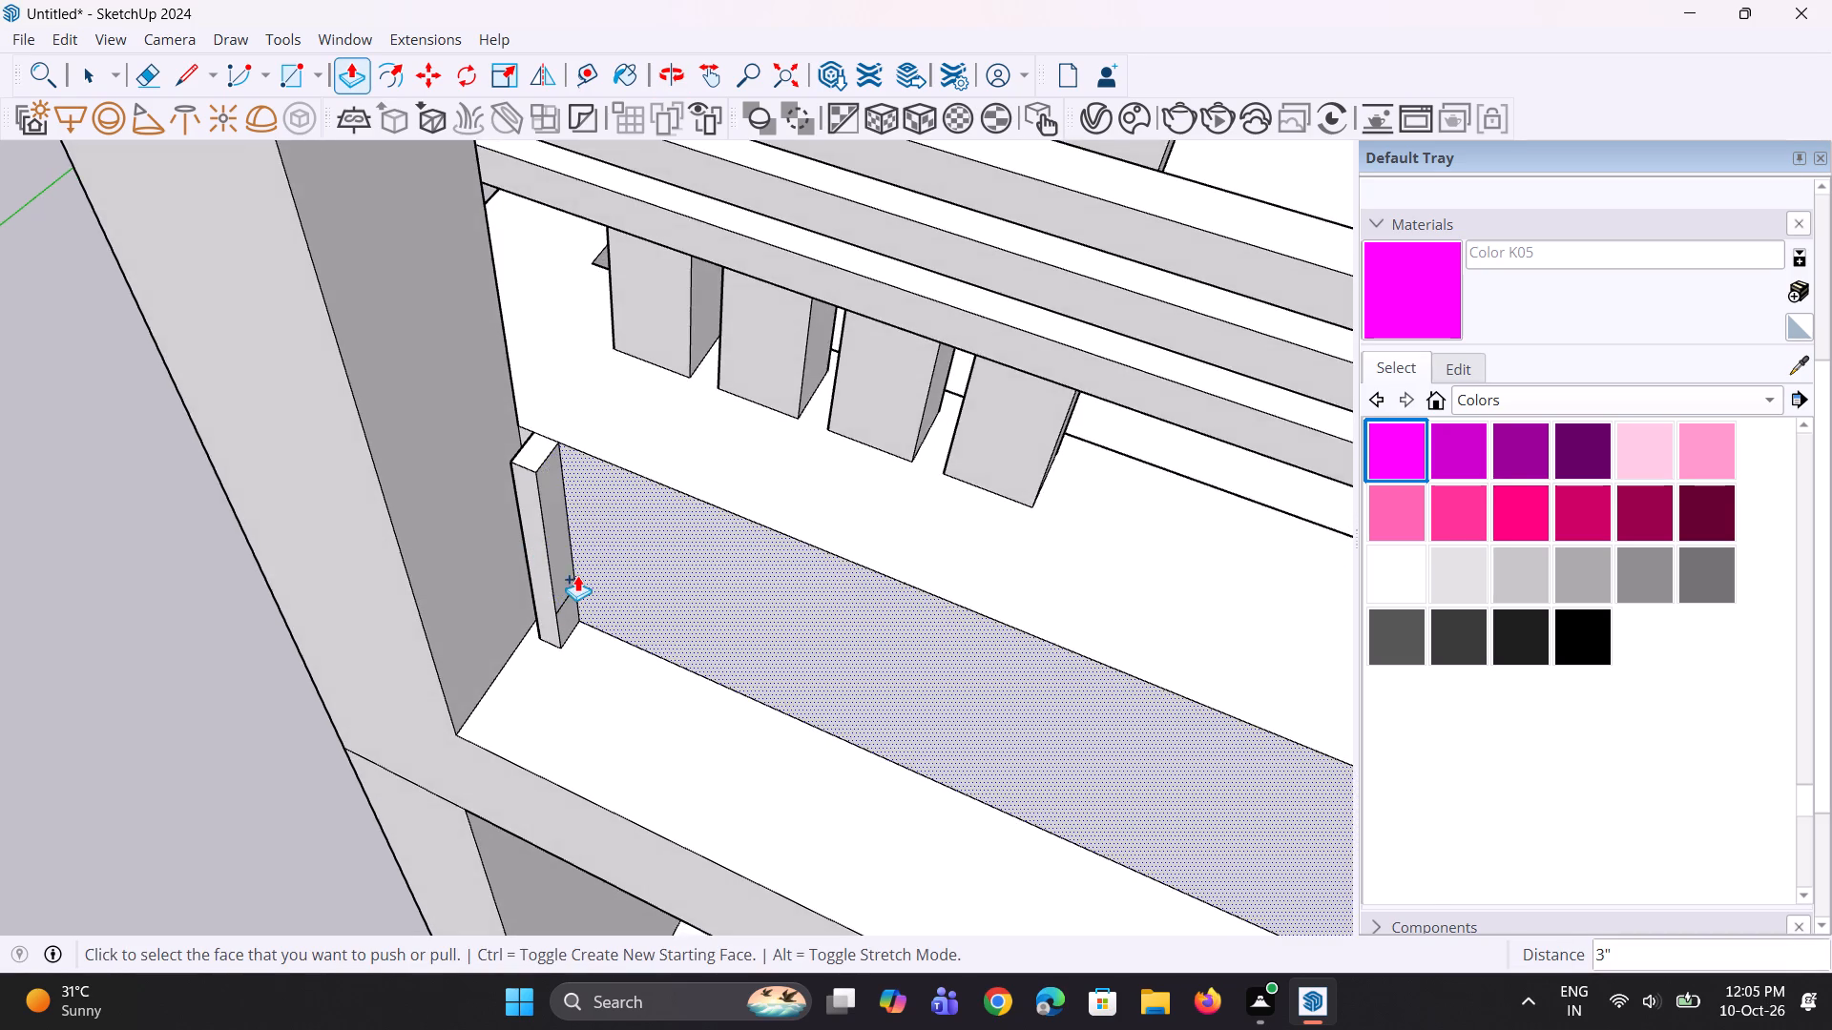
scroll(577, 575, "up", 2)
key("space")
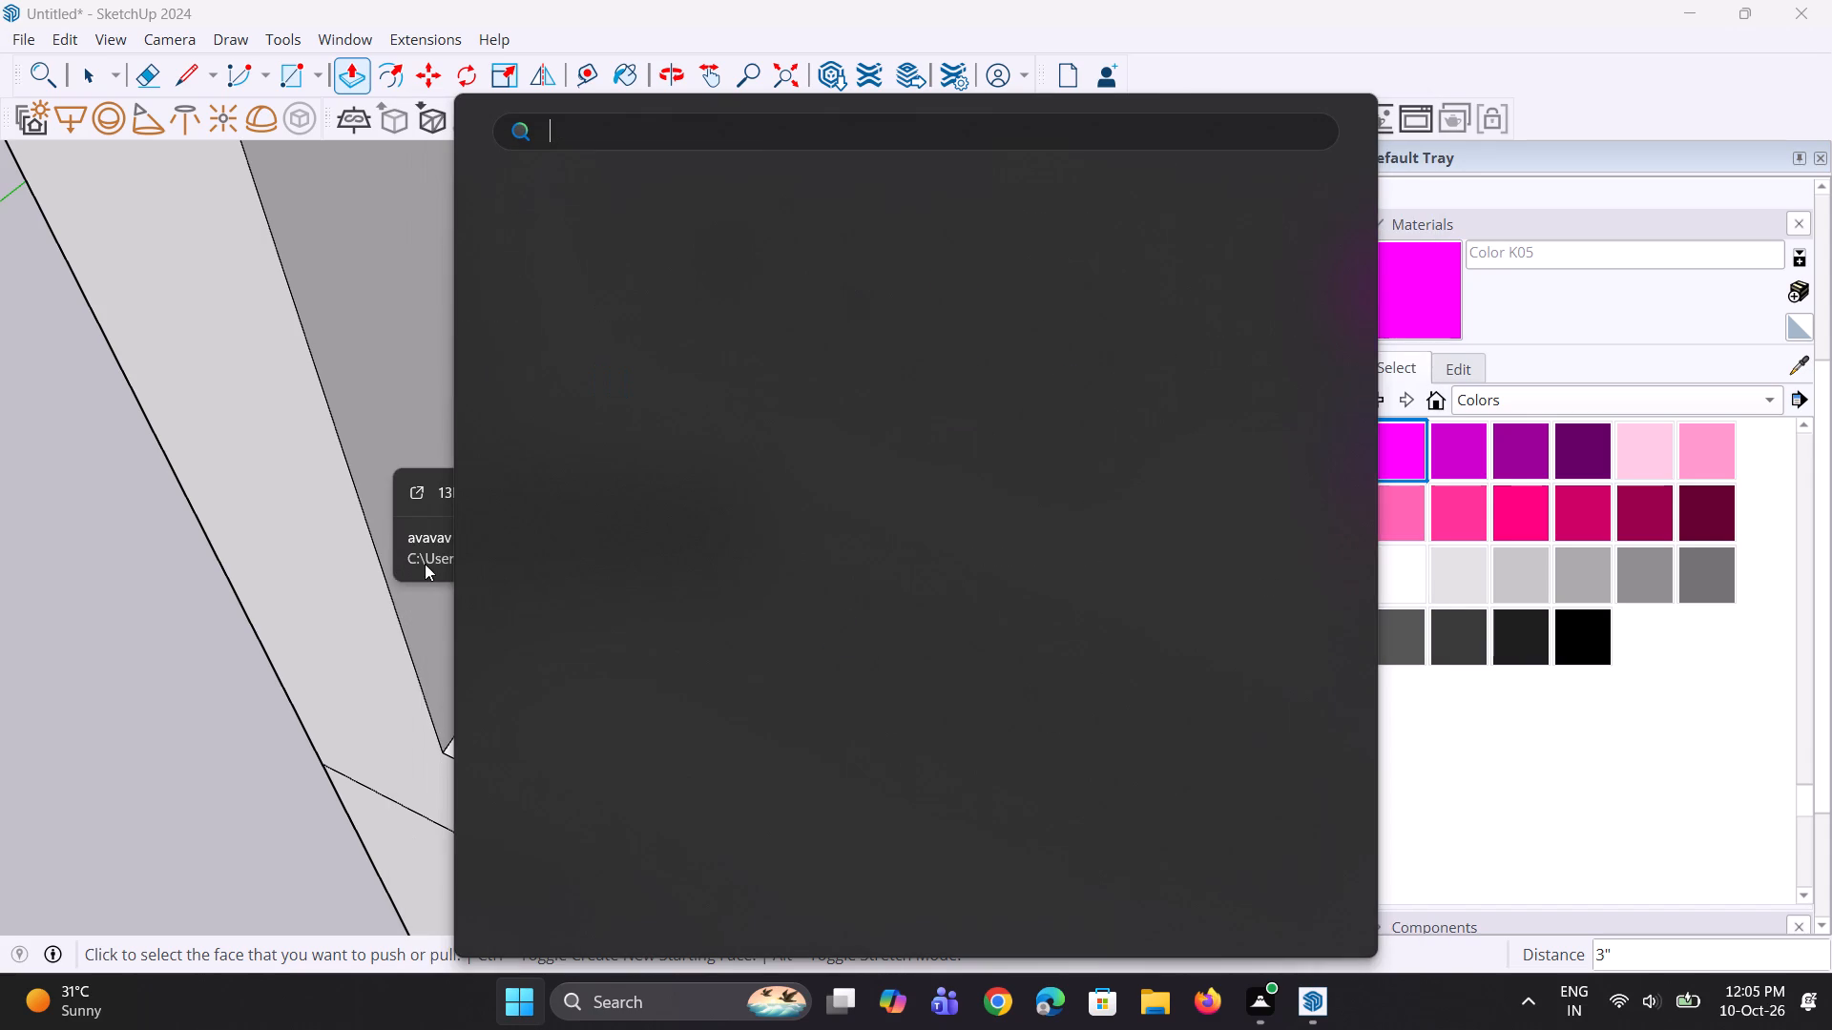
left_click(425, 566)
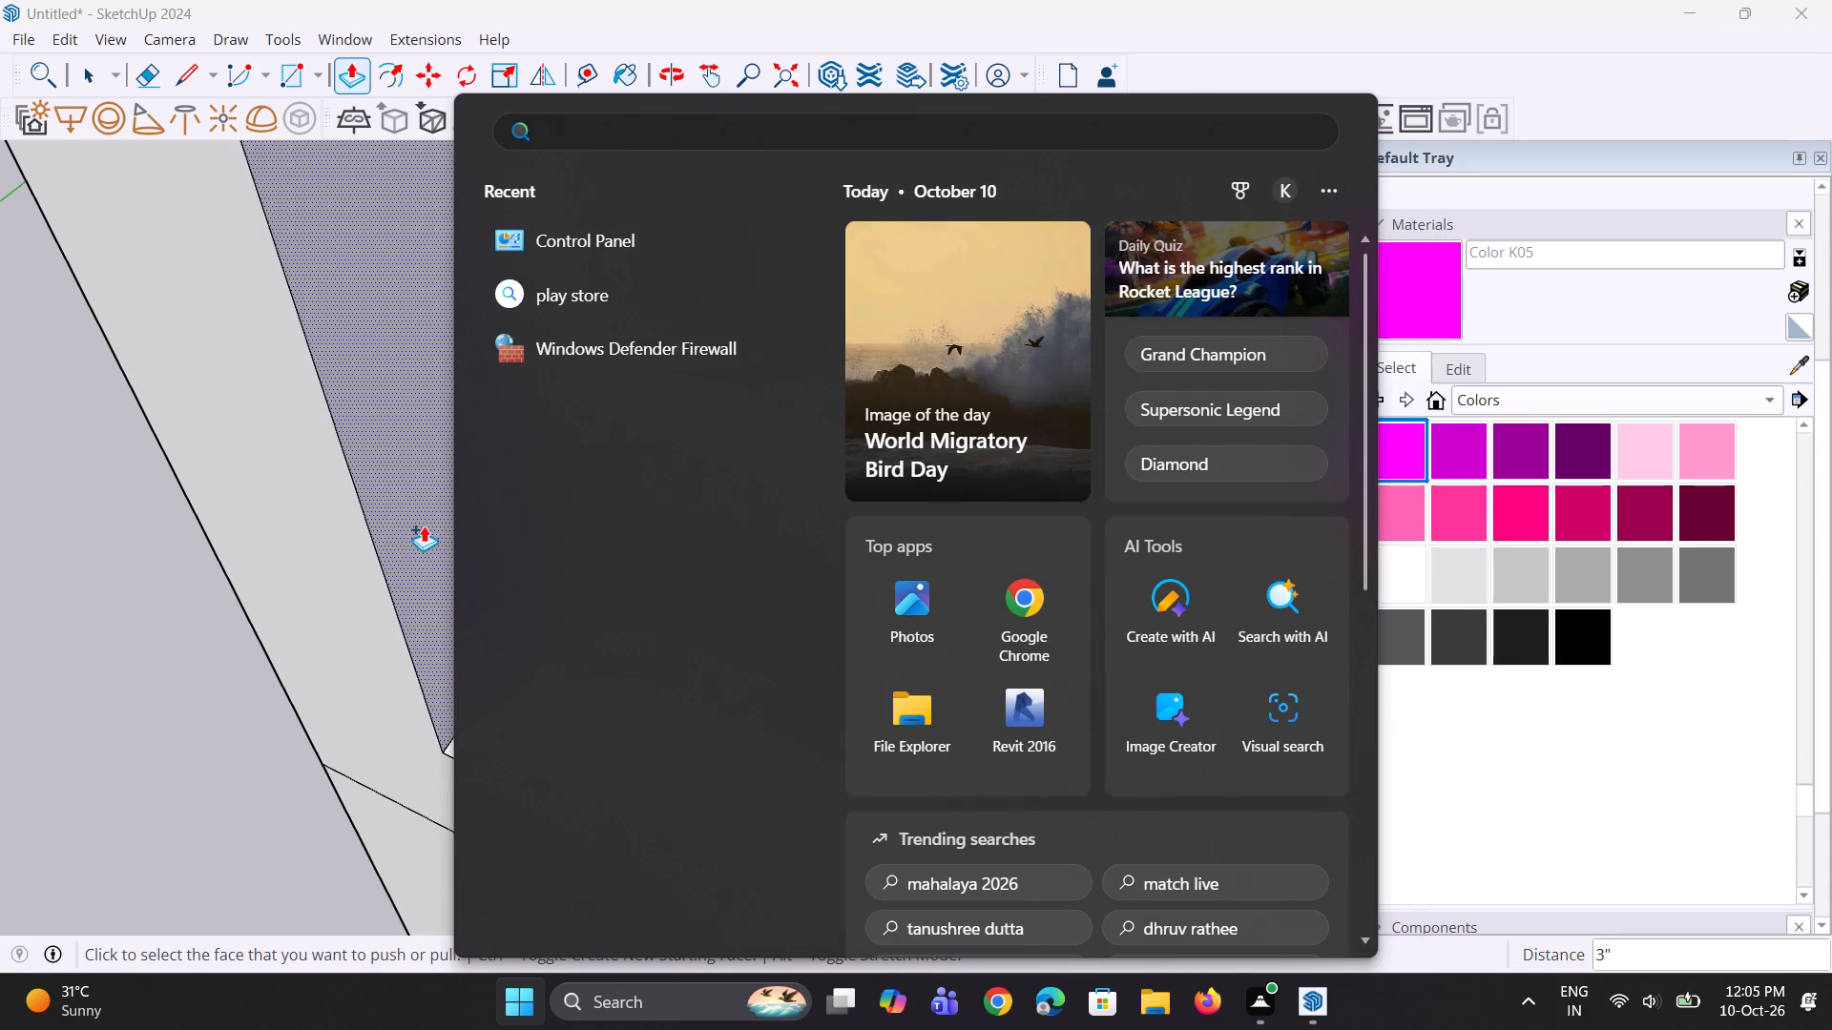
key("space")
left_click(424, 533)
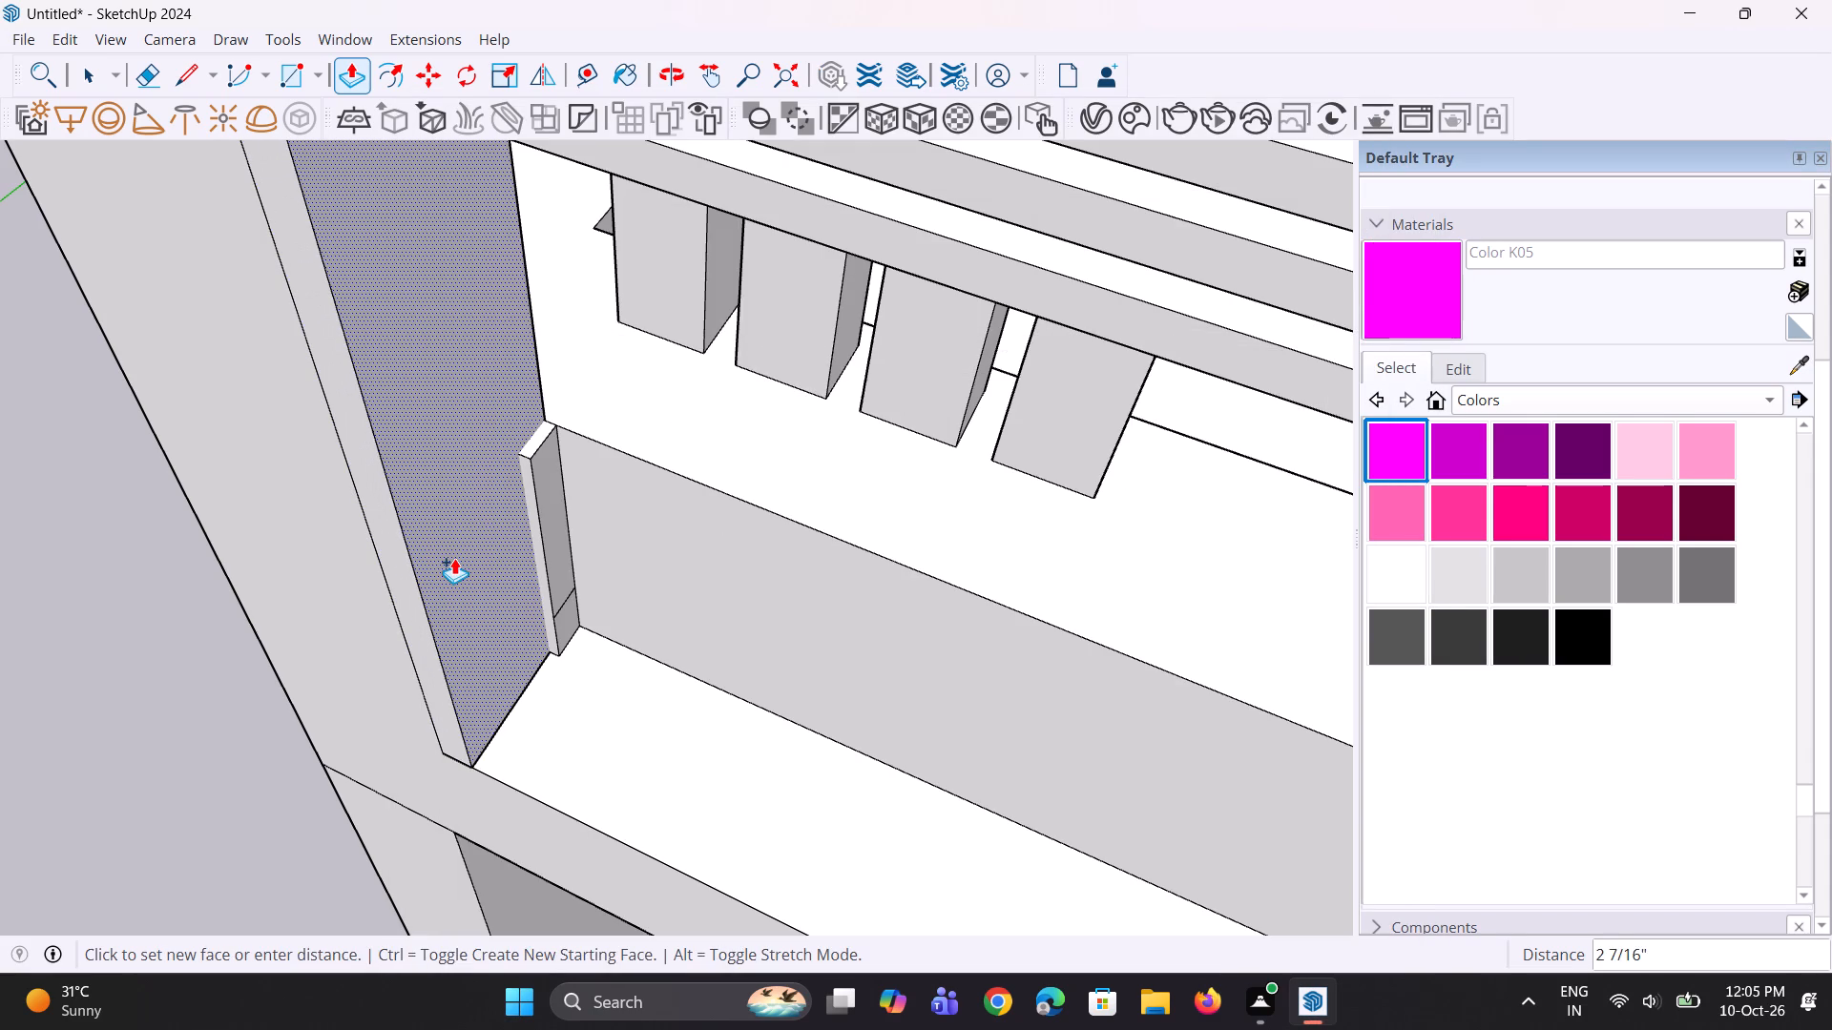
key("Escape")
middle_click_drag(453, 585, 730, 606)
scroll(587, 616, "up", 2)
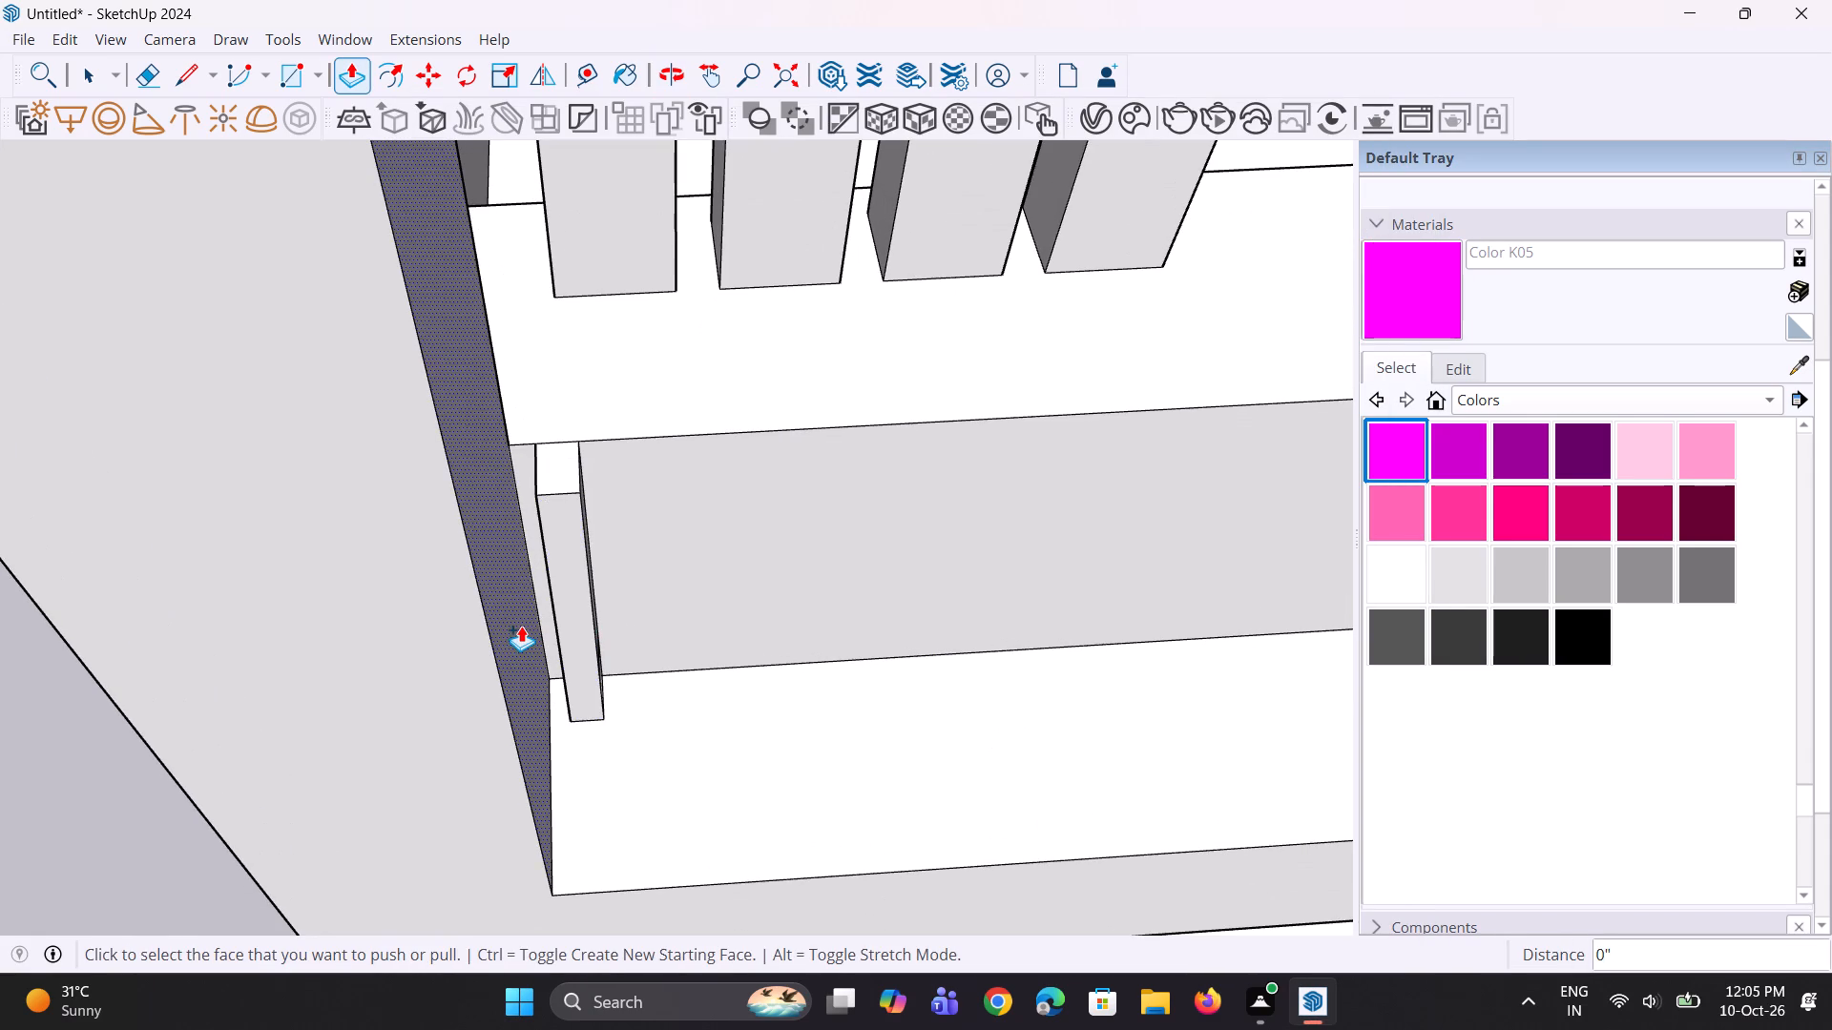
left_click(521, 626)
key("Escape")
Erase the stray edges crossing the lower part of the batten's two side faces.
scroll(510, 629, "up", 2)
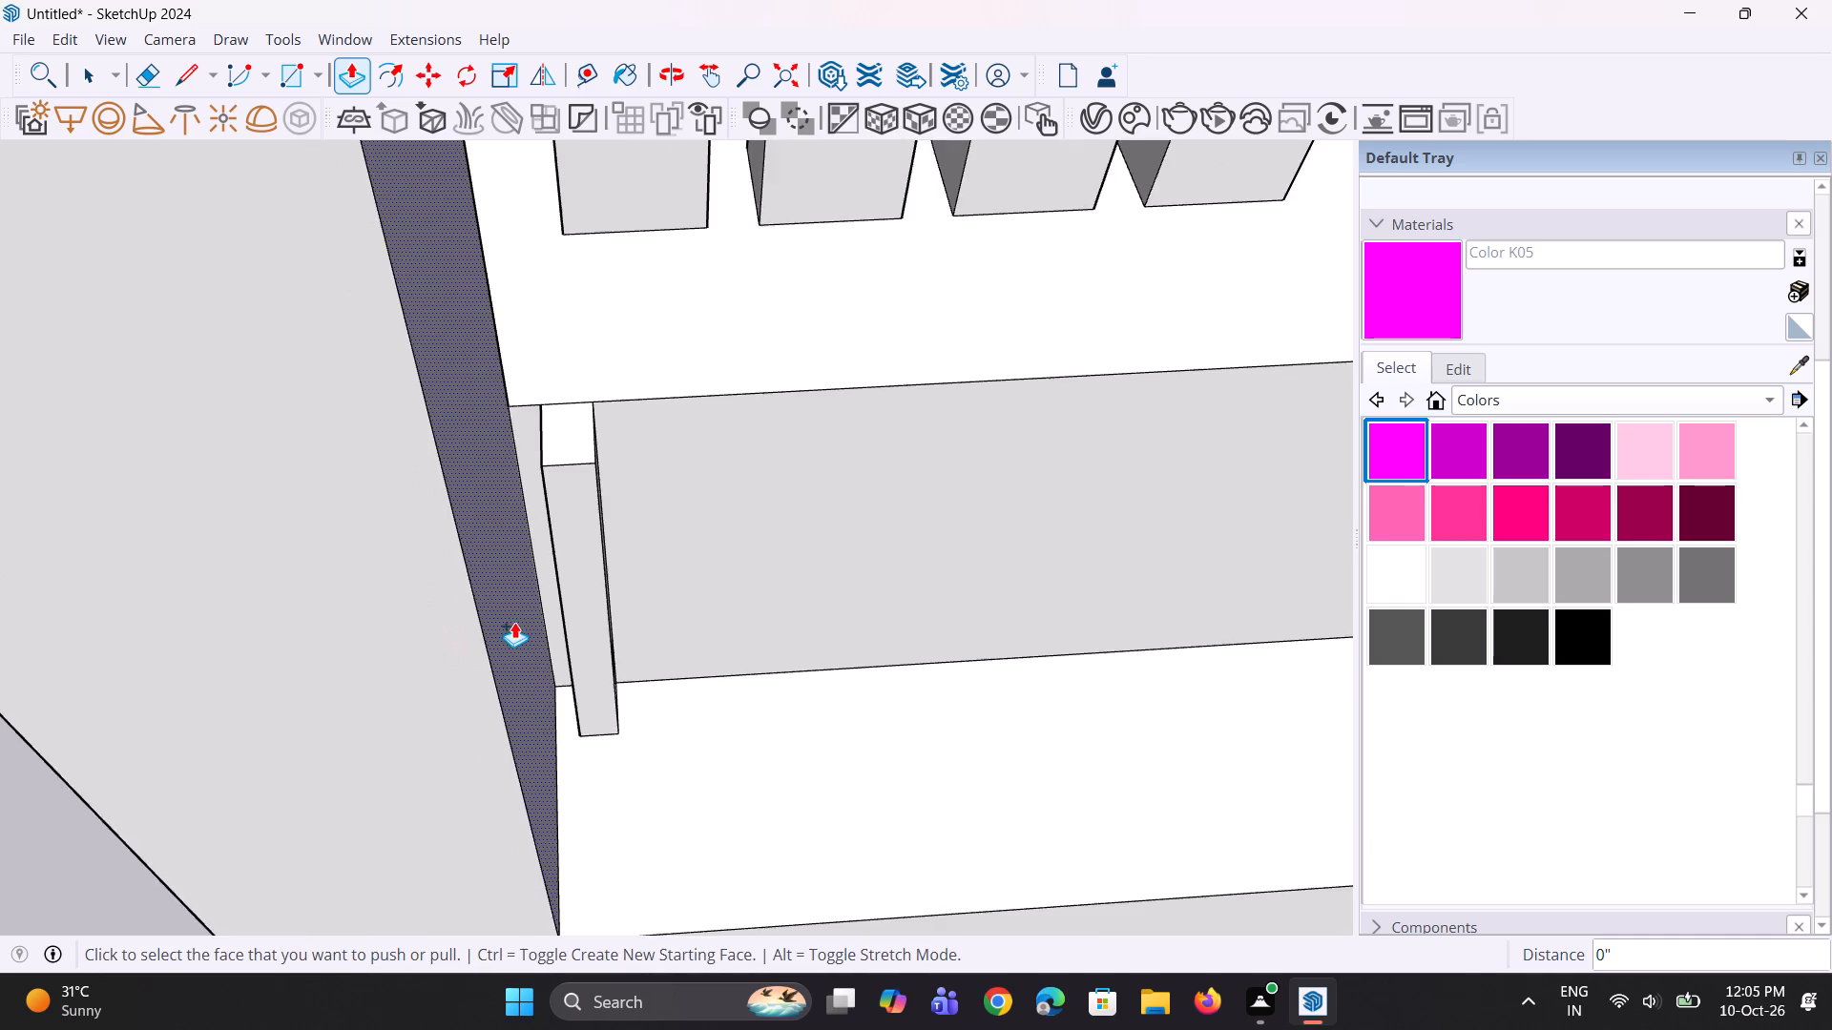
scroll(514, 622, "up", 9)
middle_click_drag(581, 638, 629, 653)
scroll(633, 650, "up", 2)
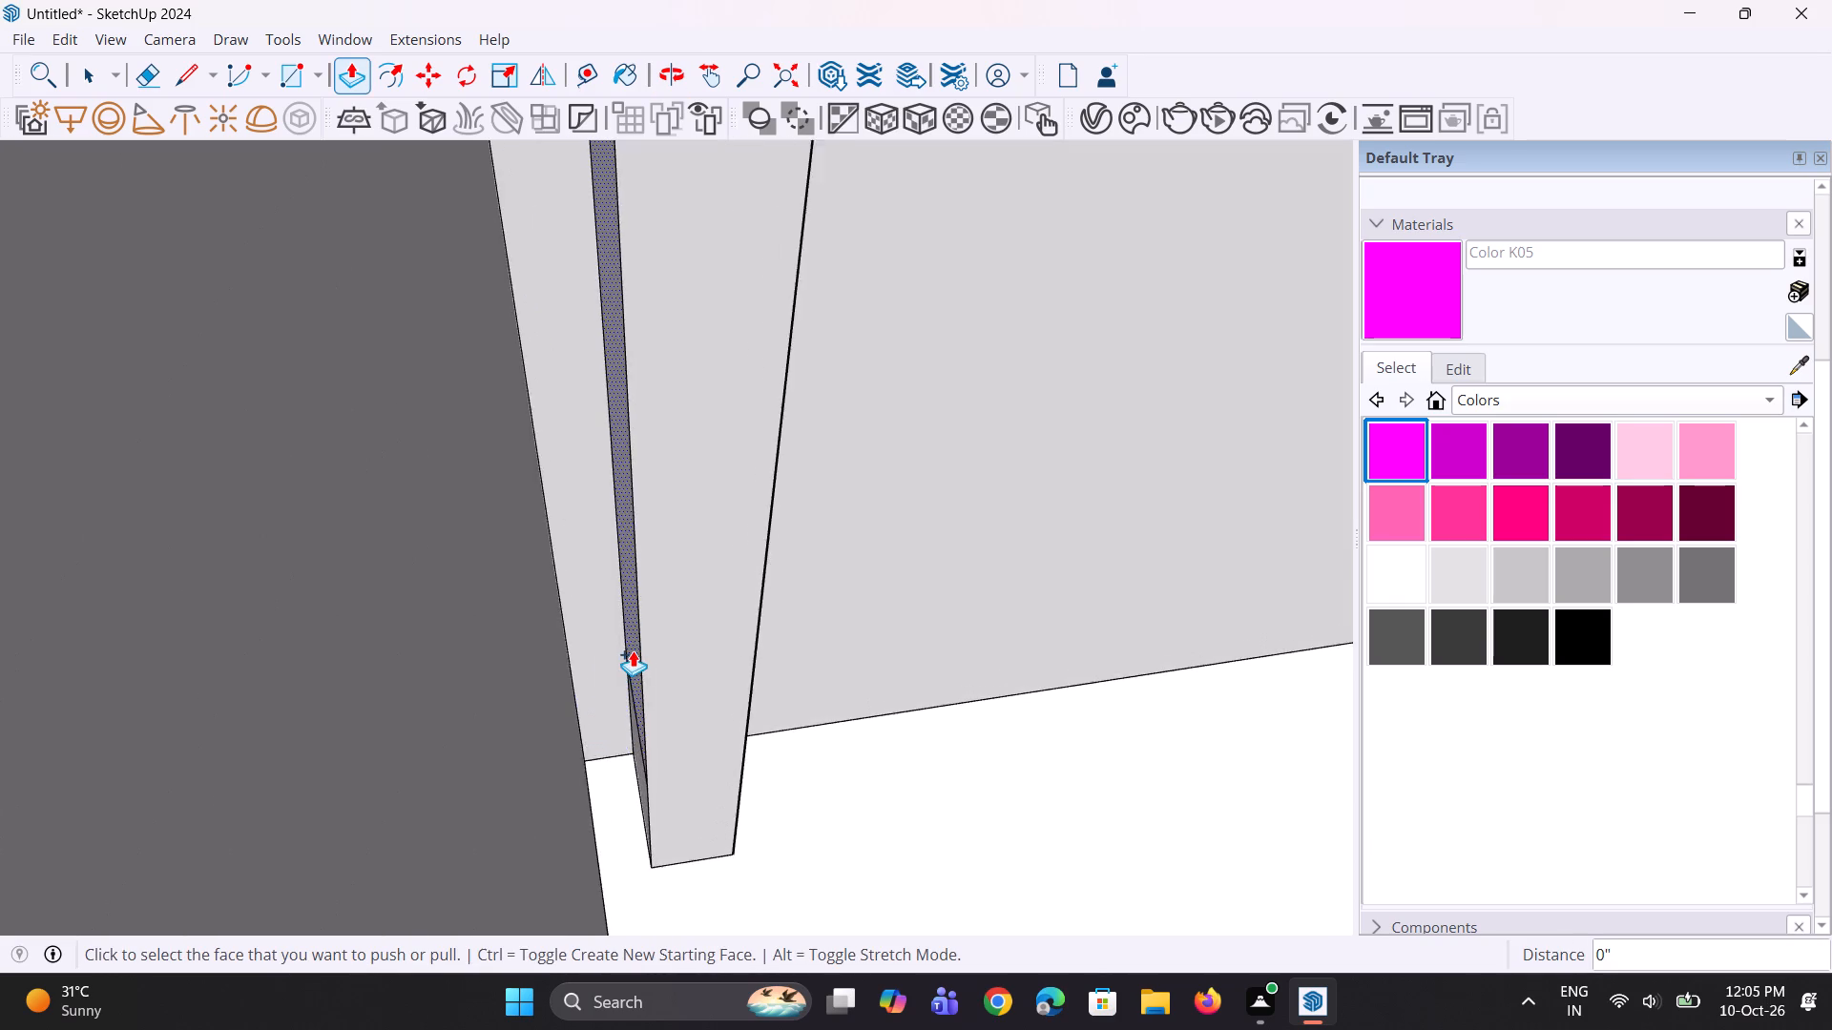
scroll(633, 650, "up", 7)
key("Escape")
key("Escape")
key("e")
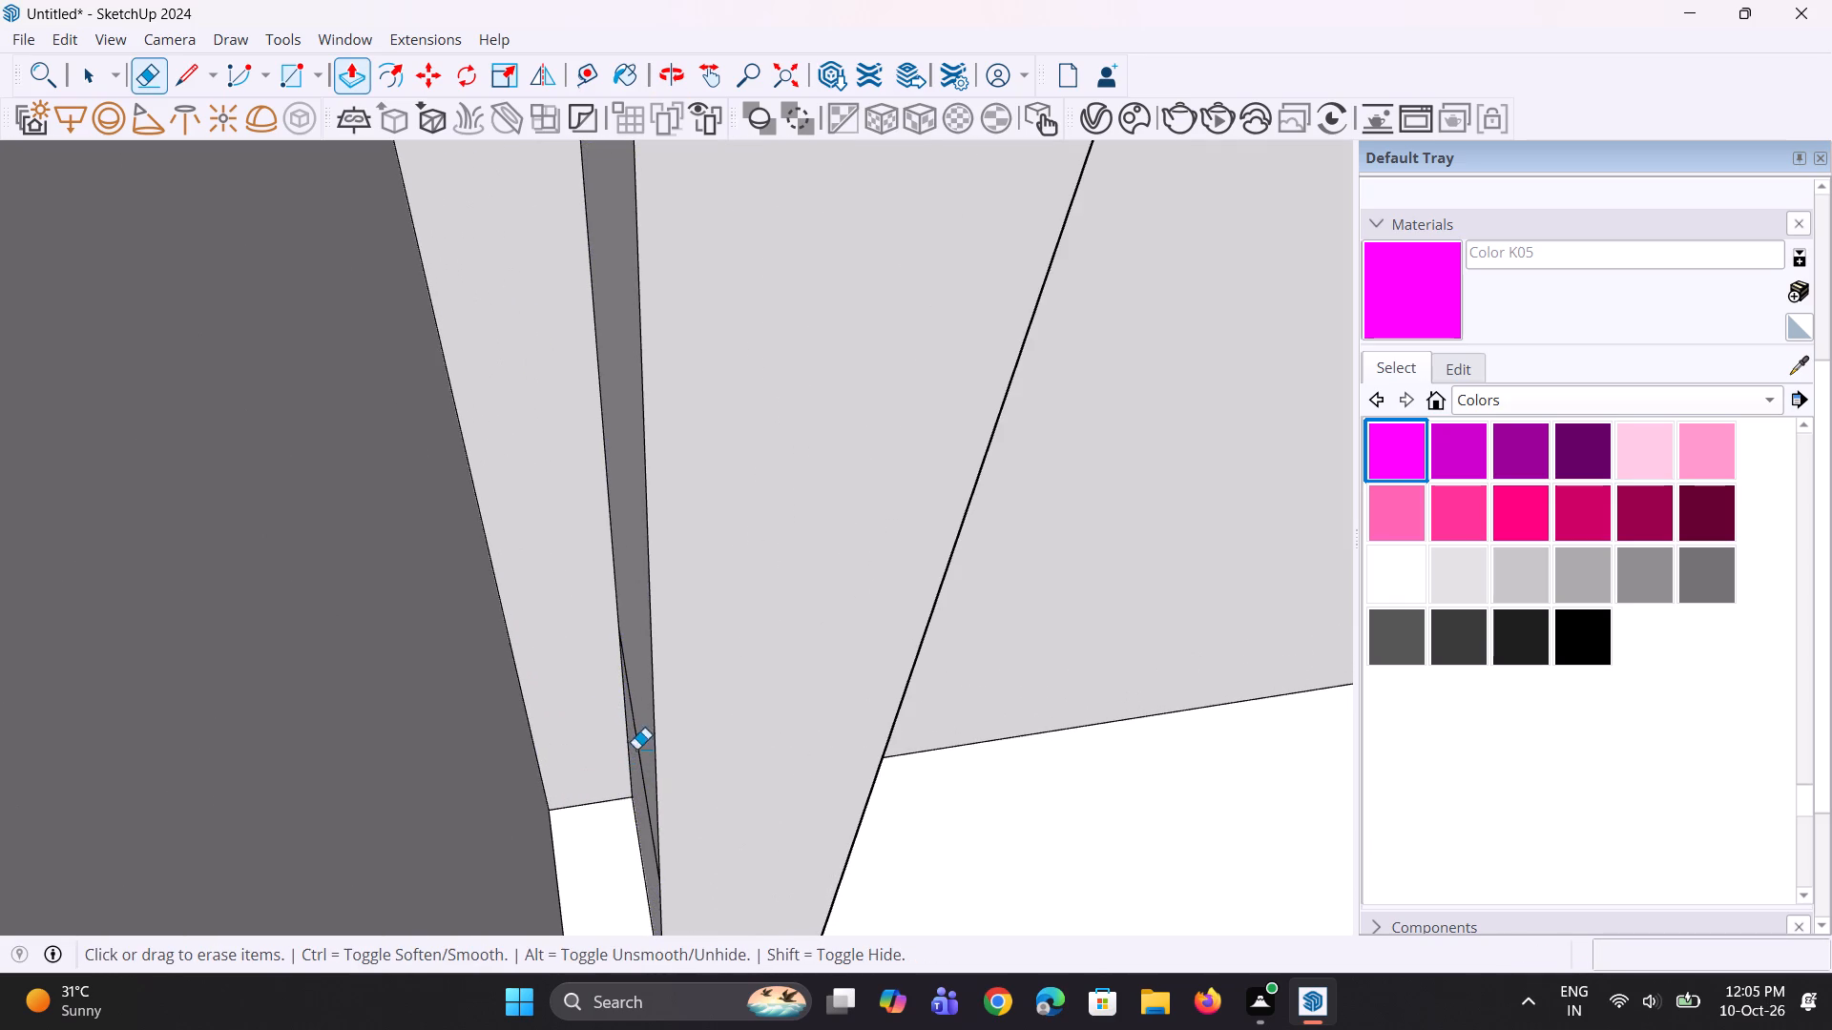
left_click(638, 762)
scroll(691, 765, "down", 3)
middle_click_drag(775, 660, 742, 643)
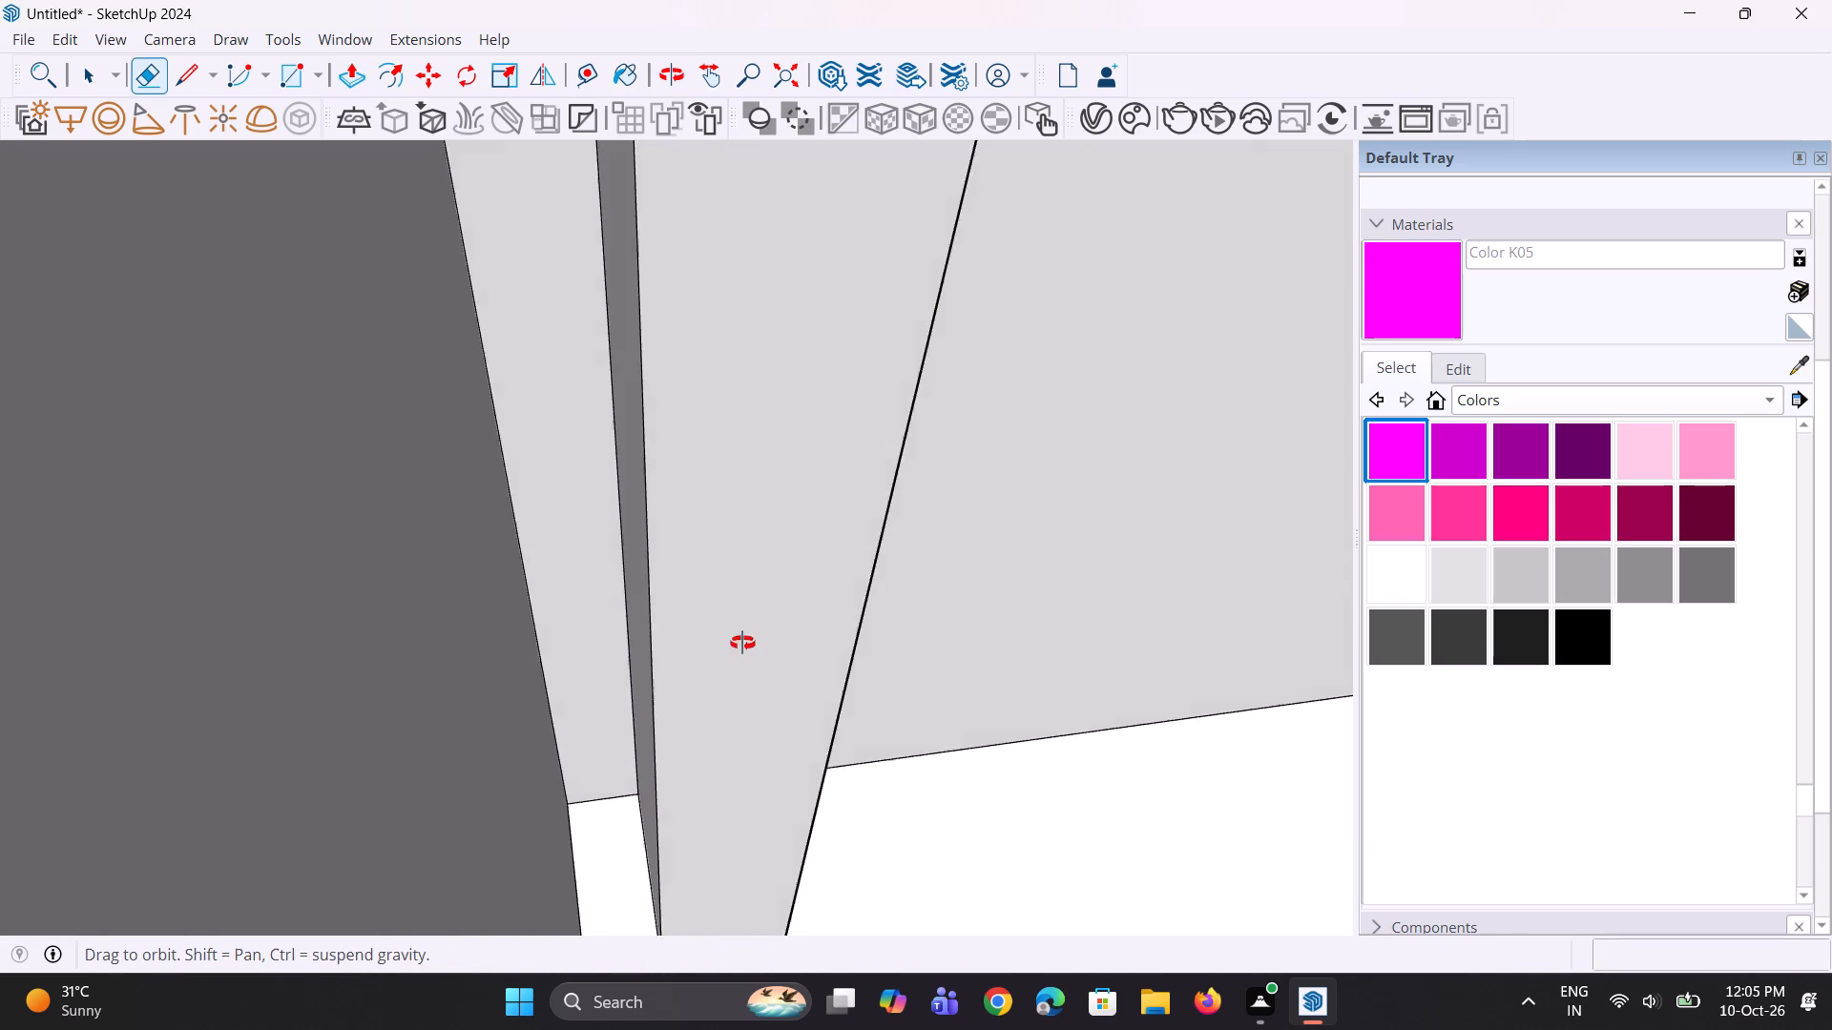
middle_click_drag(742, 643, 350, 534)
left_click(567, 649)
Select the batten's front, side and top faces at the end of the parapet and make them a group.
scroll(604, 645, "down", 3)
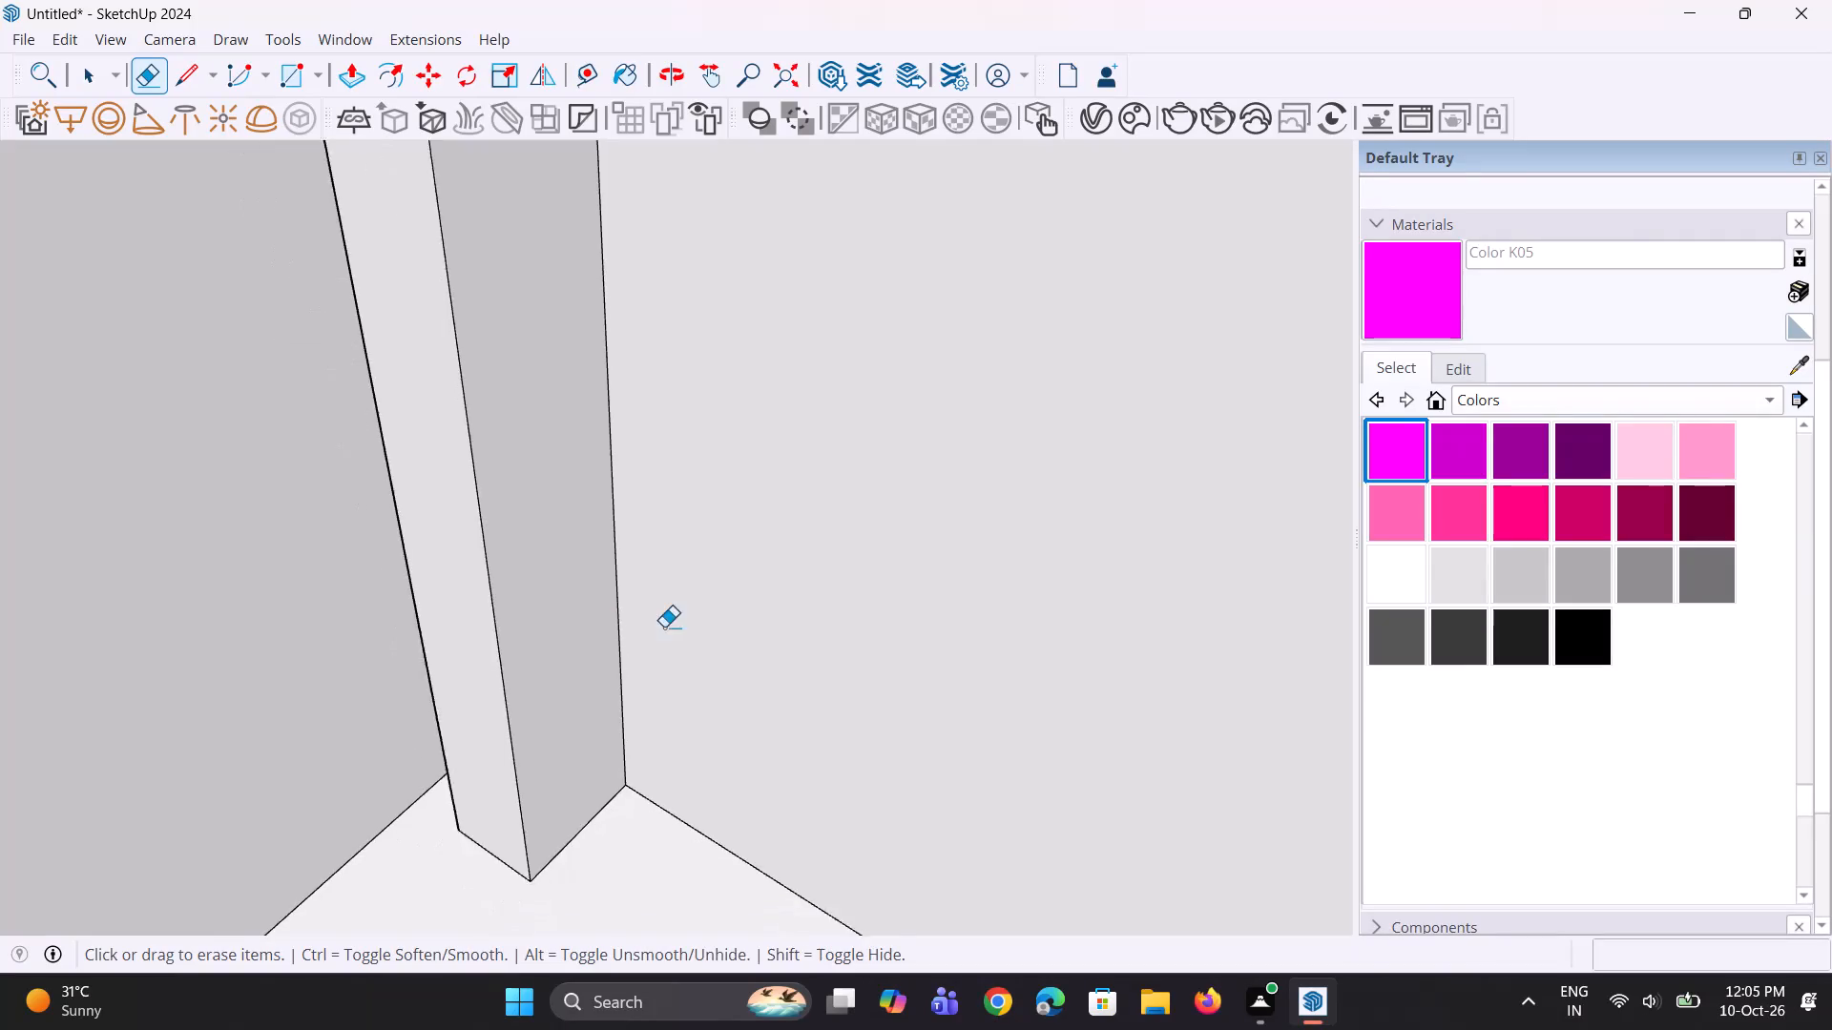
scroll(664, 627, "down", 11)
middle_click_drag(638, 649, 953, 641)
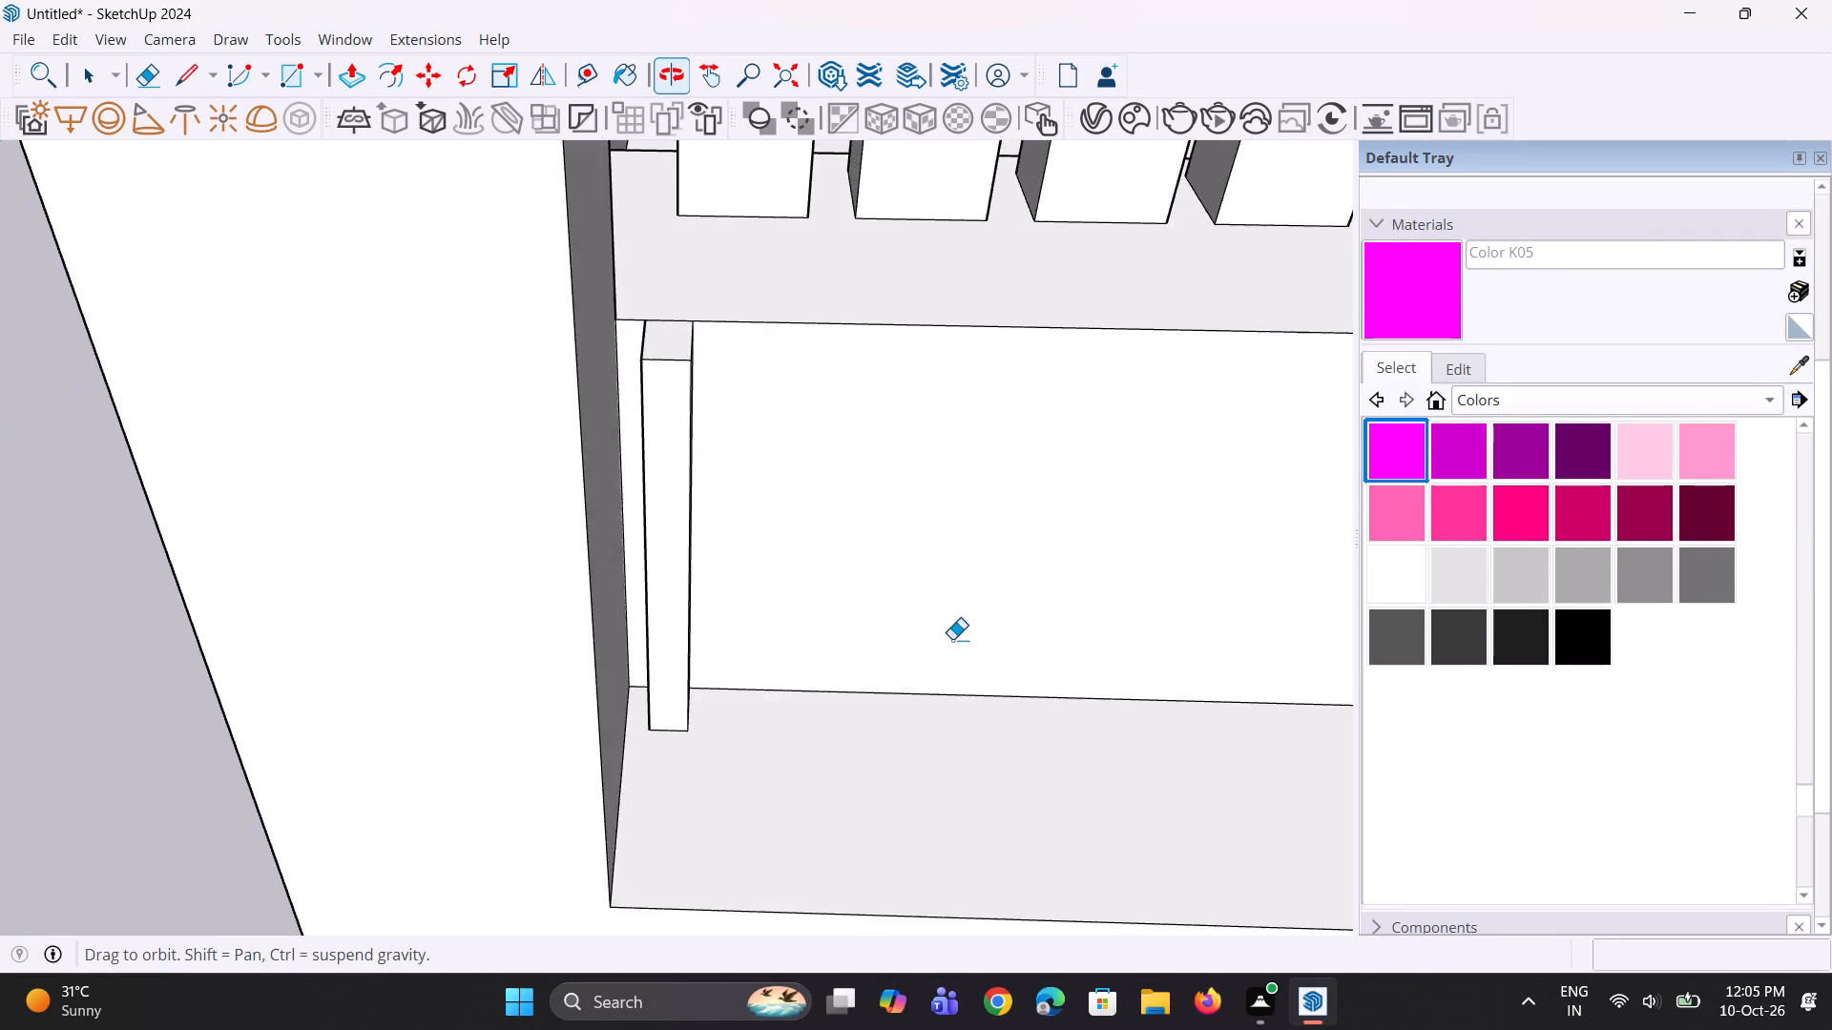
scroll(684, 639, "up", 6)
key("space")
key("space")
middle_click_drag(612, 671, 644, 670)
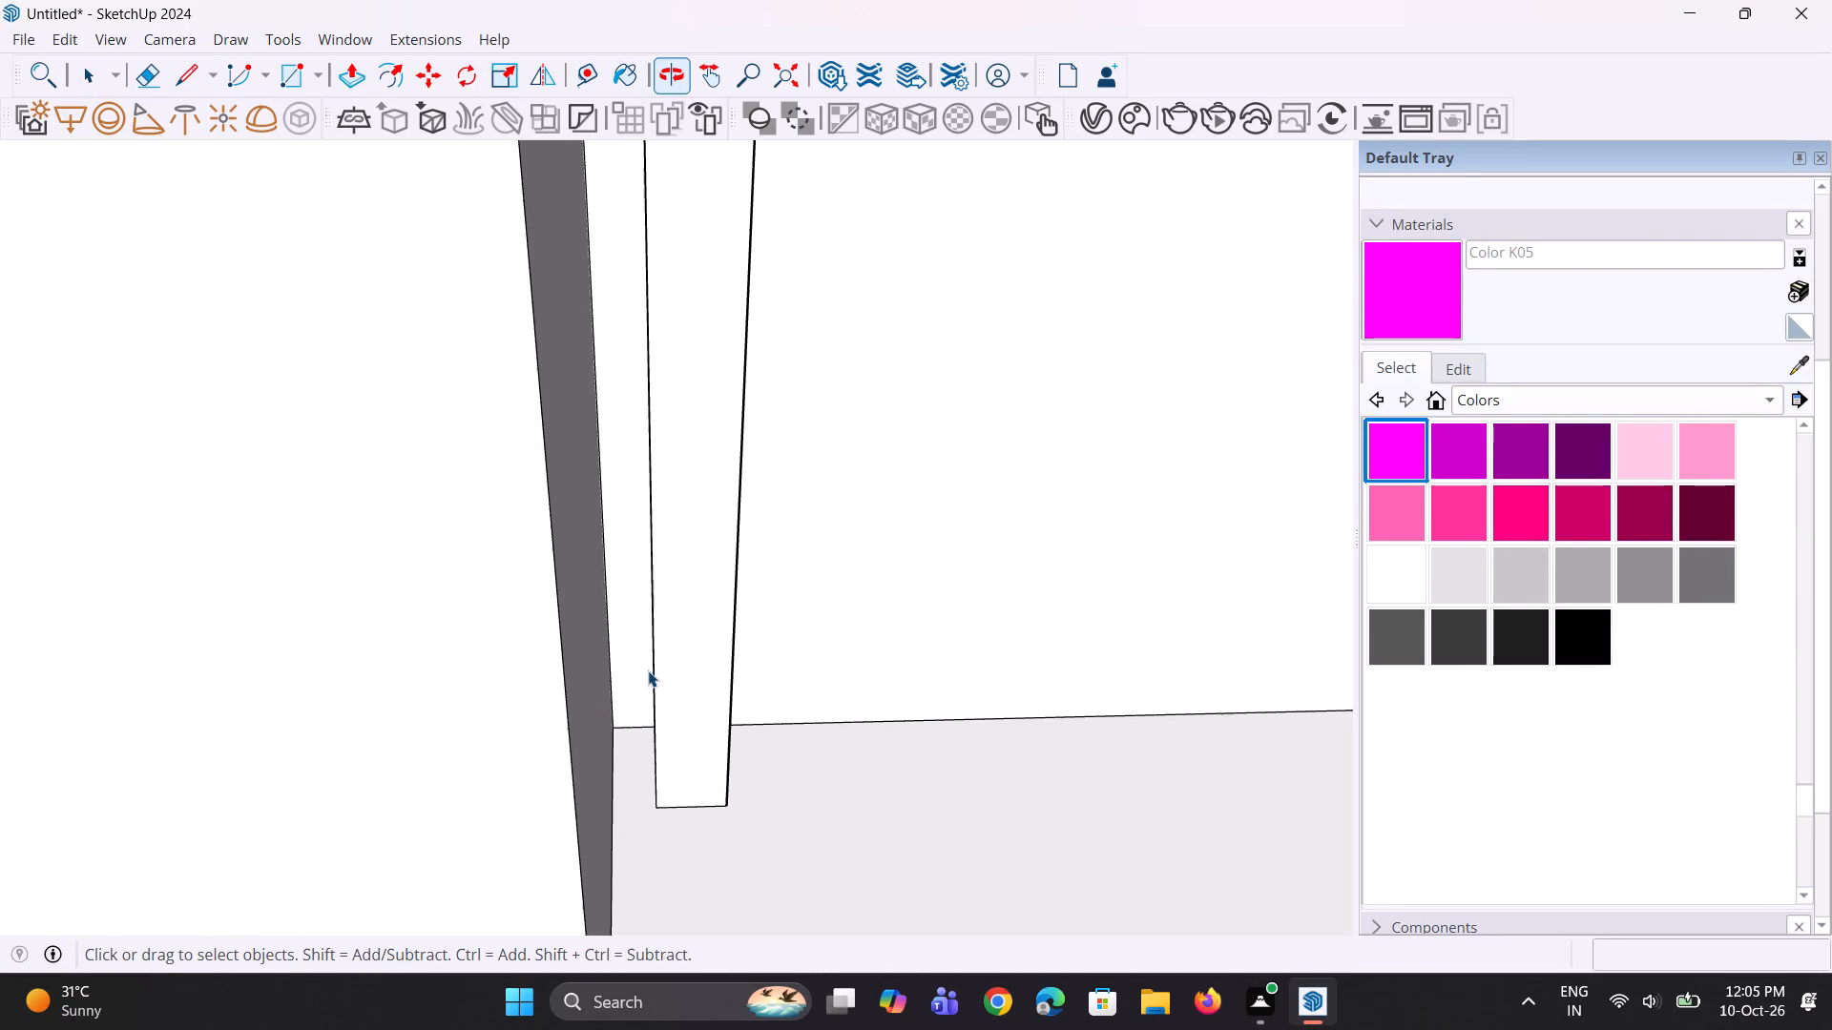
scroll(656, 666, "up", 6)
middle_click_drag(667, 649, 697, 681)
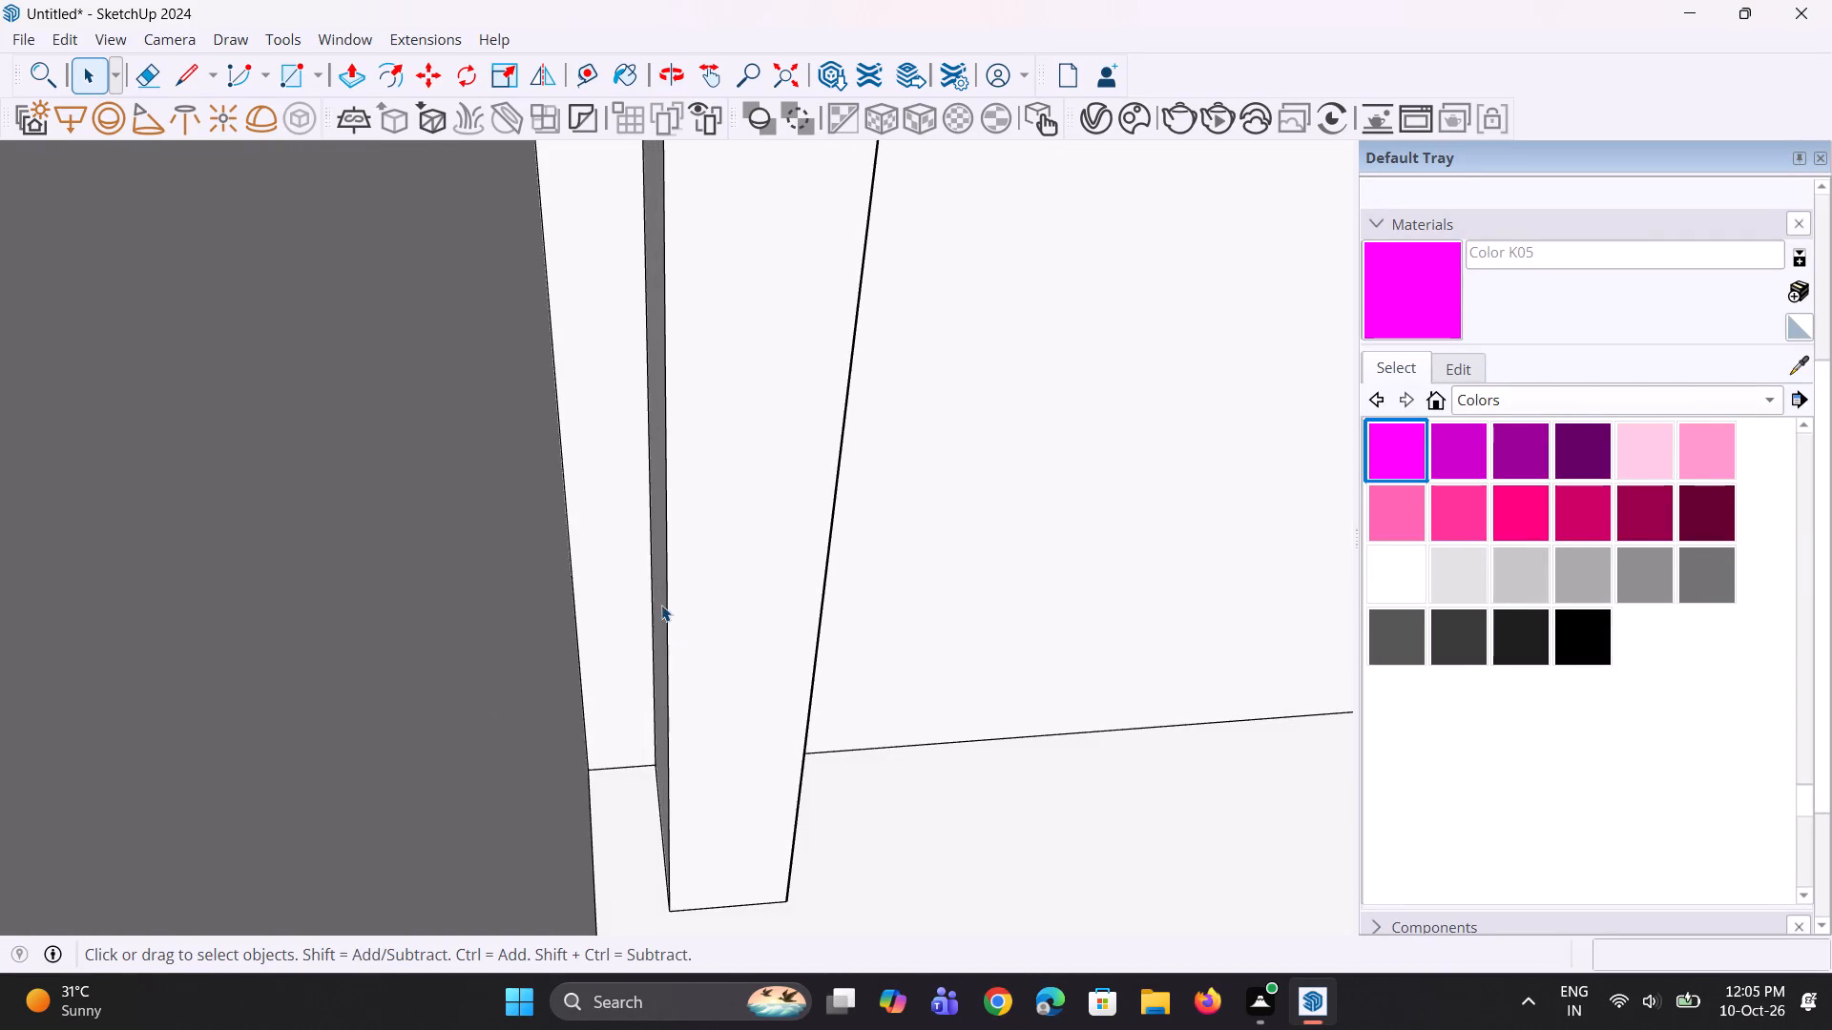
middle_click_drag(657, 607, 655, 620)
scroll(654, 621, "up", 6)
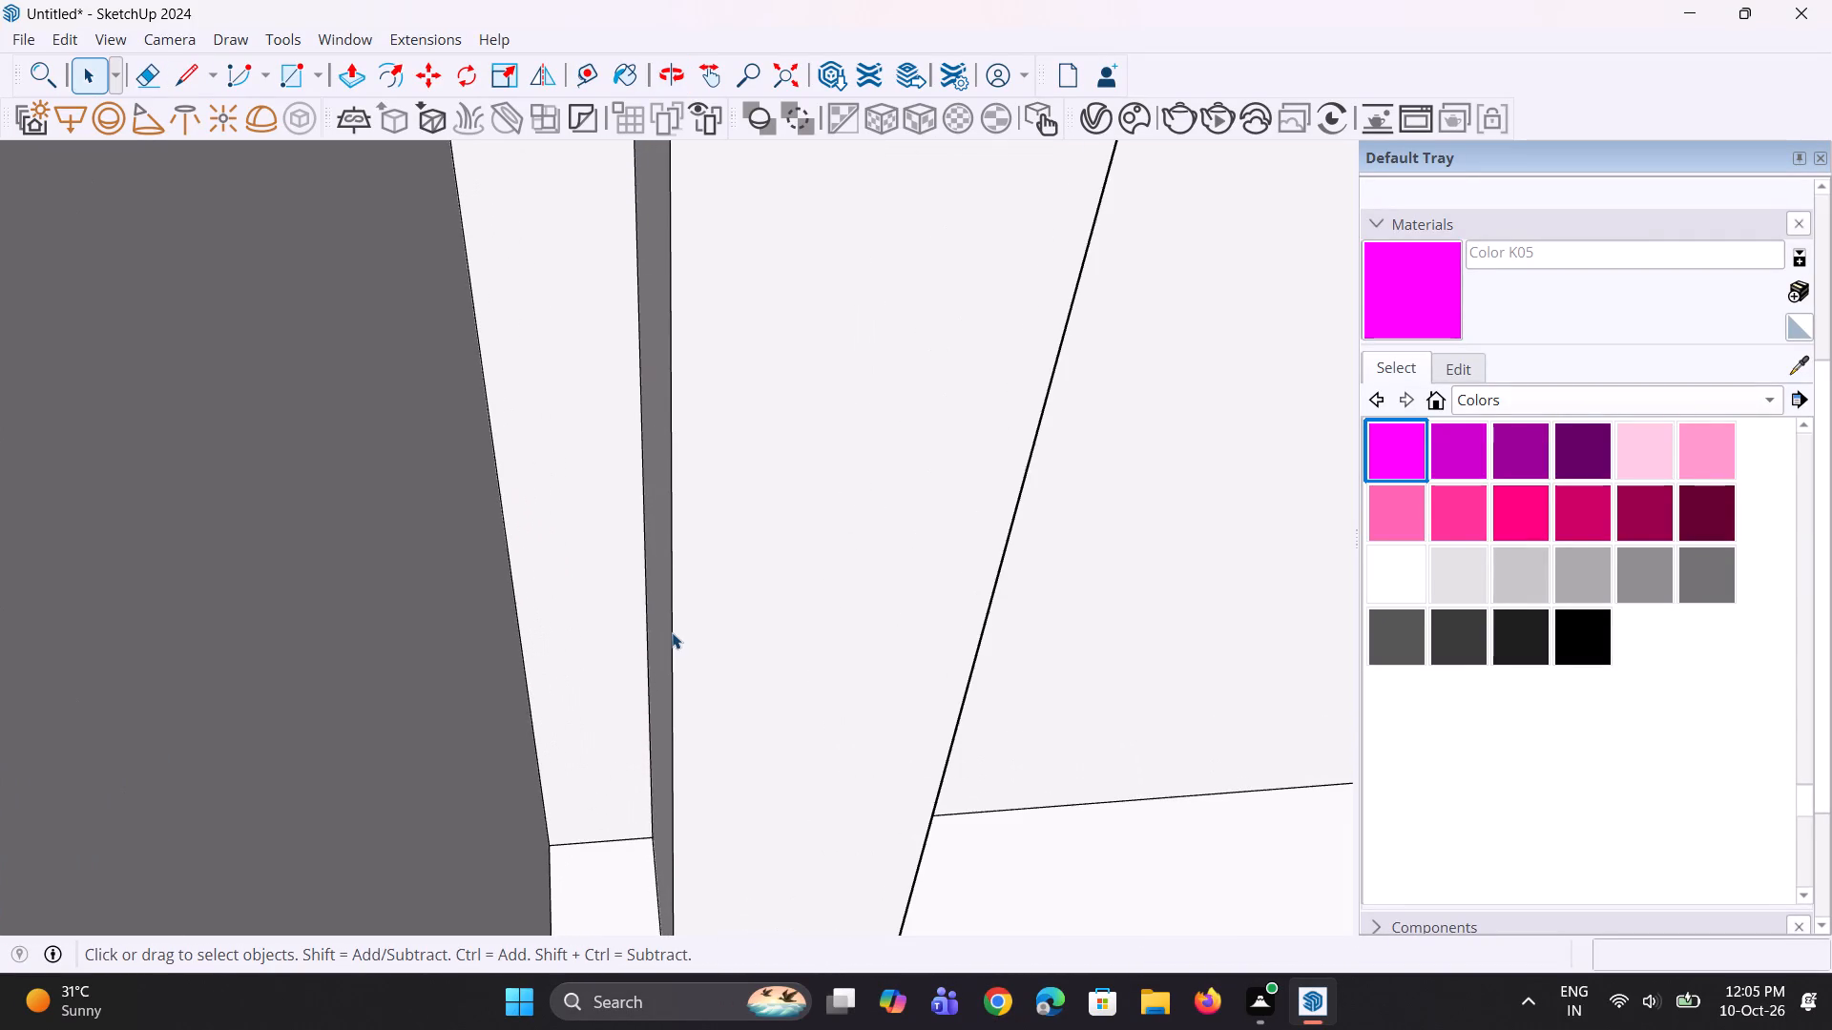
left_click(665, 621)
left_click(725, 682, "ctrl")
scroll(838, 709, "down", 4)
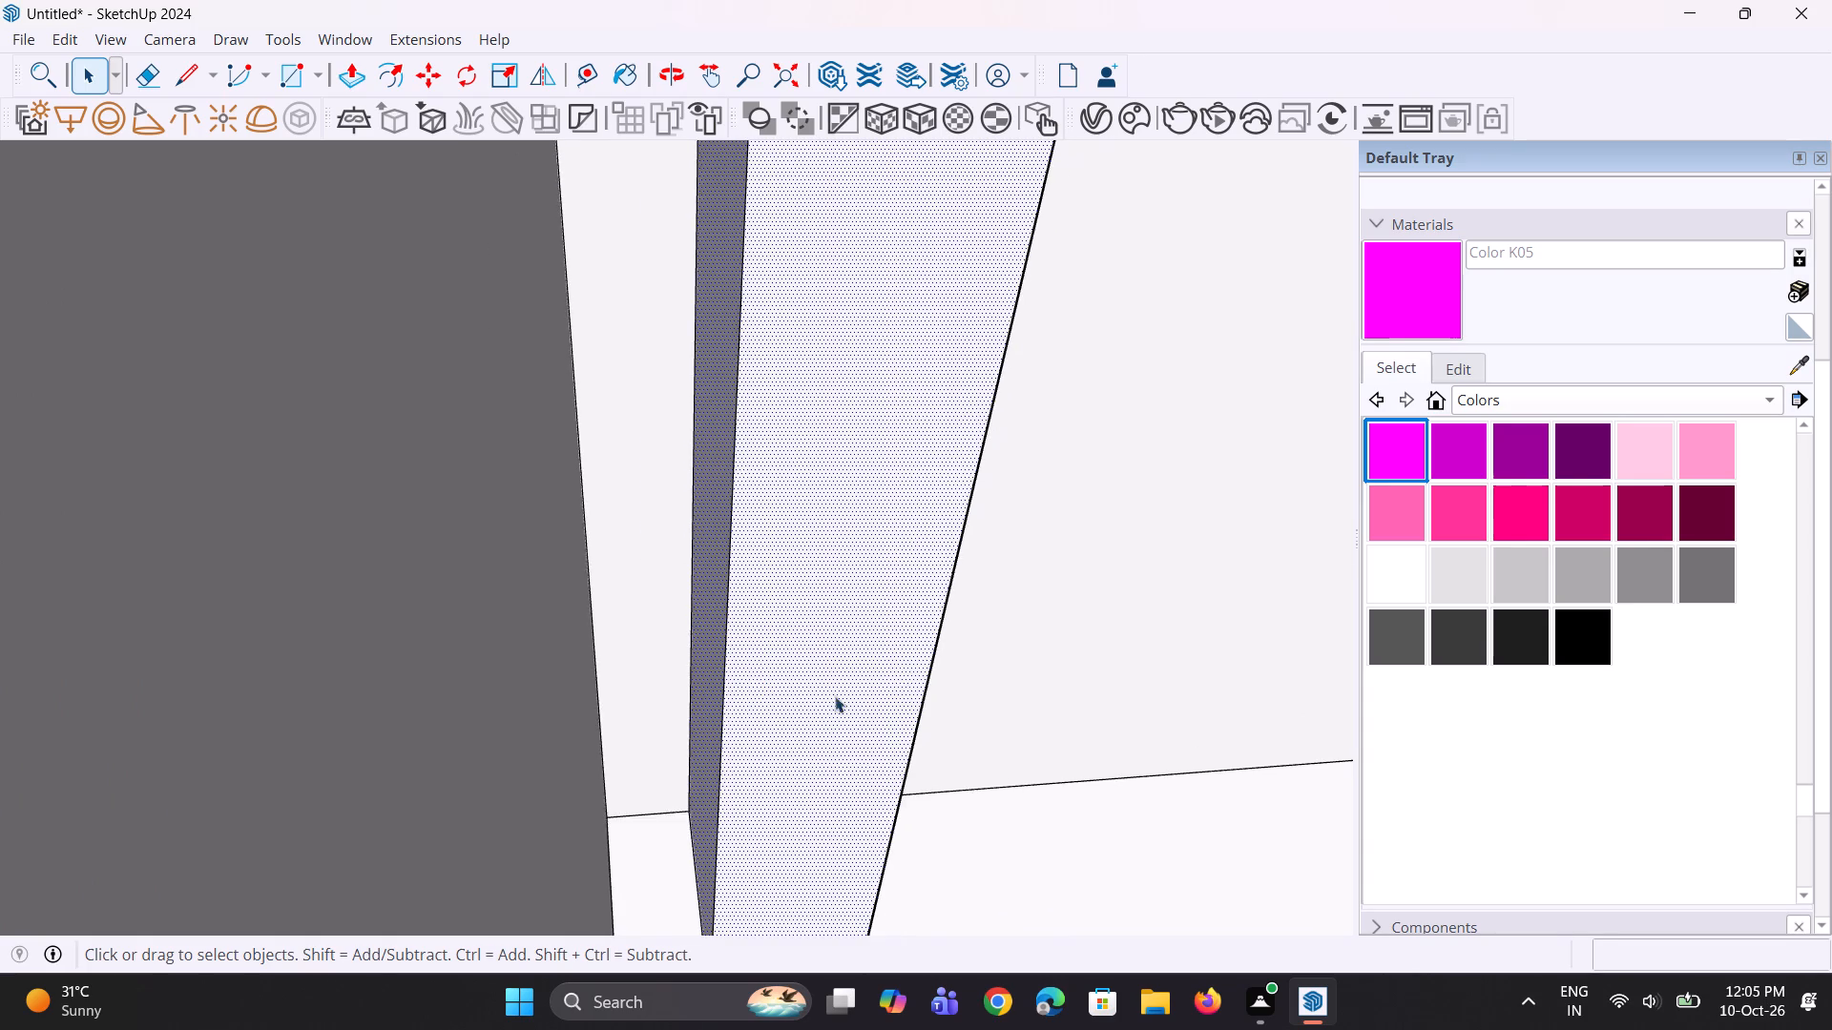
middle_click_drag(830, 686, 564, 642)
left_click(646, 668, "ctrl")
scroll(691, 686, "down", 6)
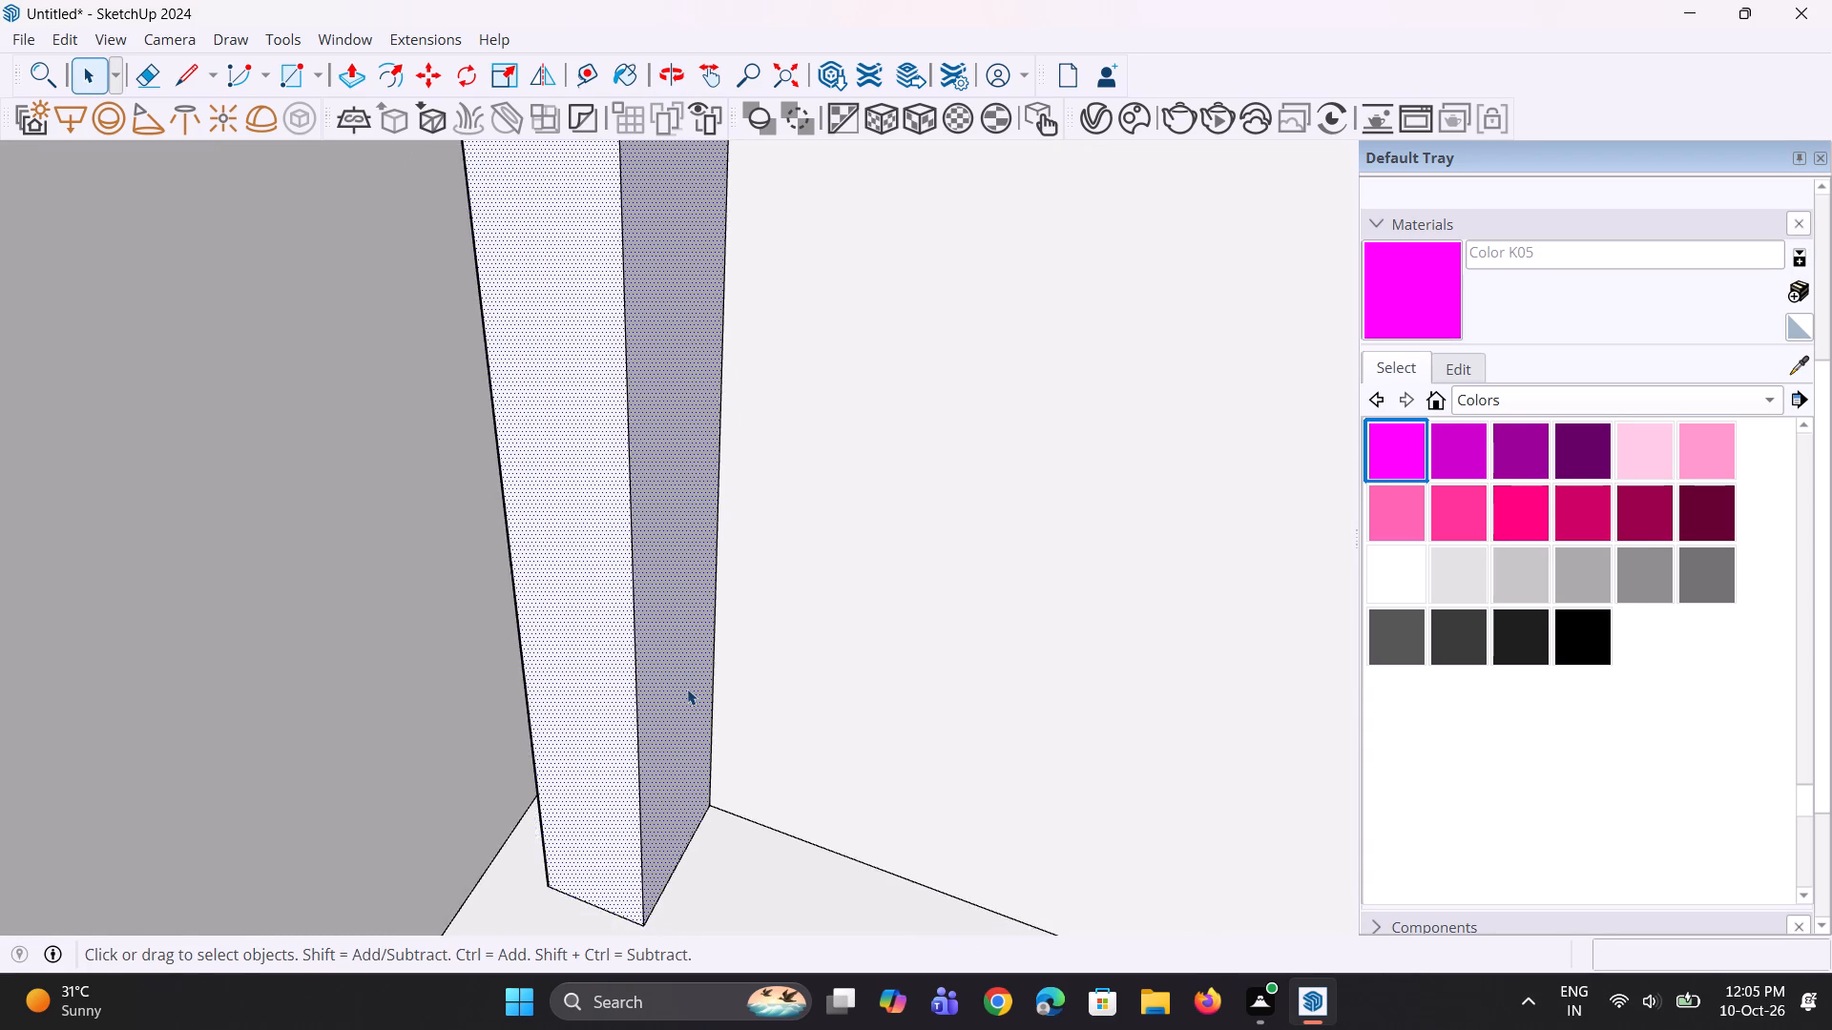
scroll(687, 689, "down", 10)
middle_click_drag(611, 619, 695, 698)
scroll(680, 478, "up", 3)
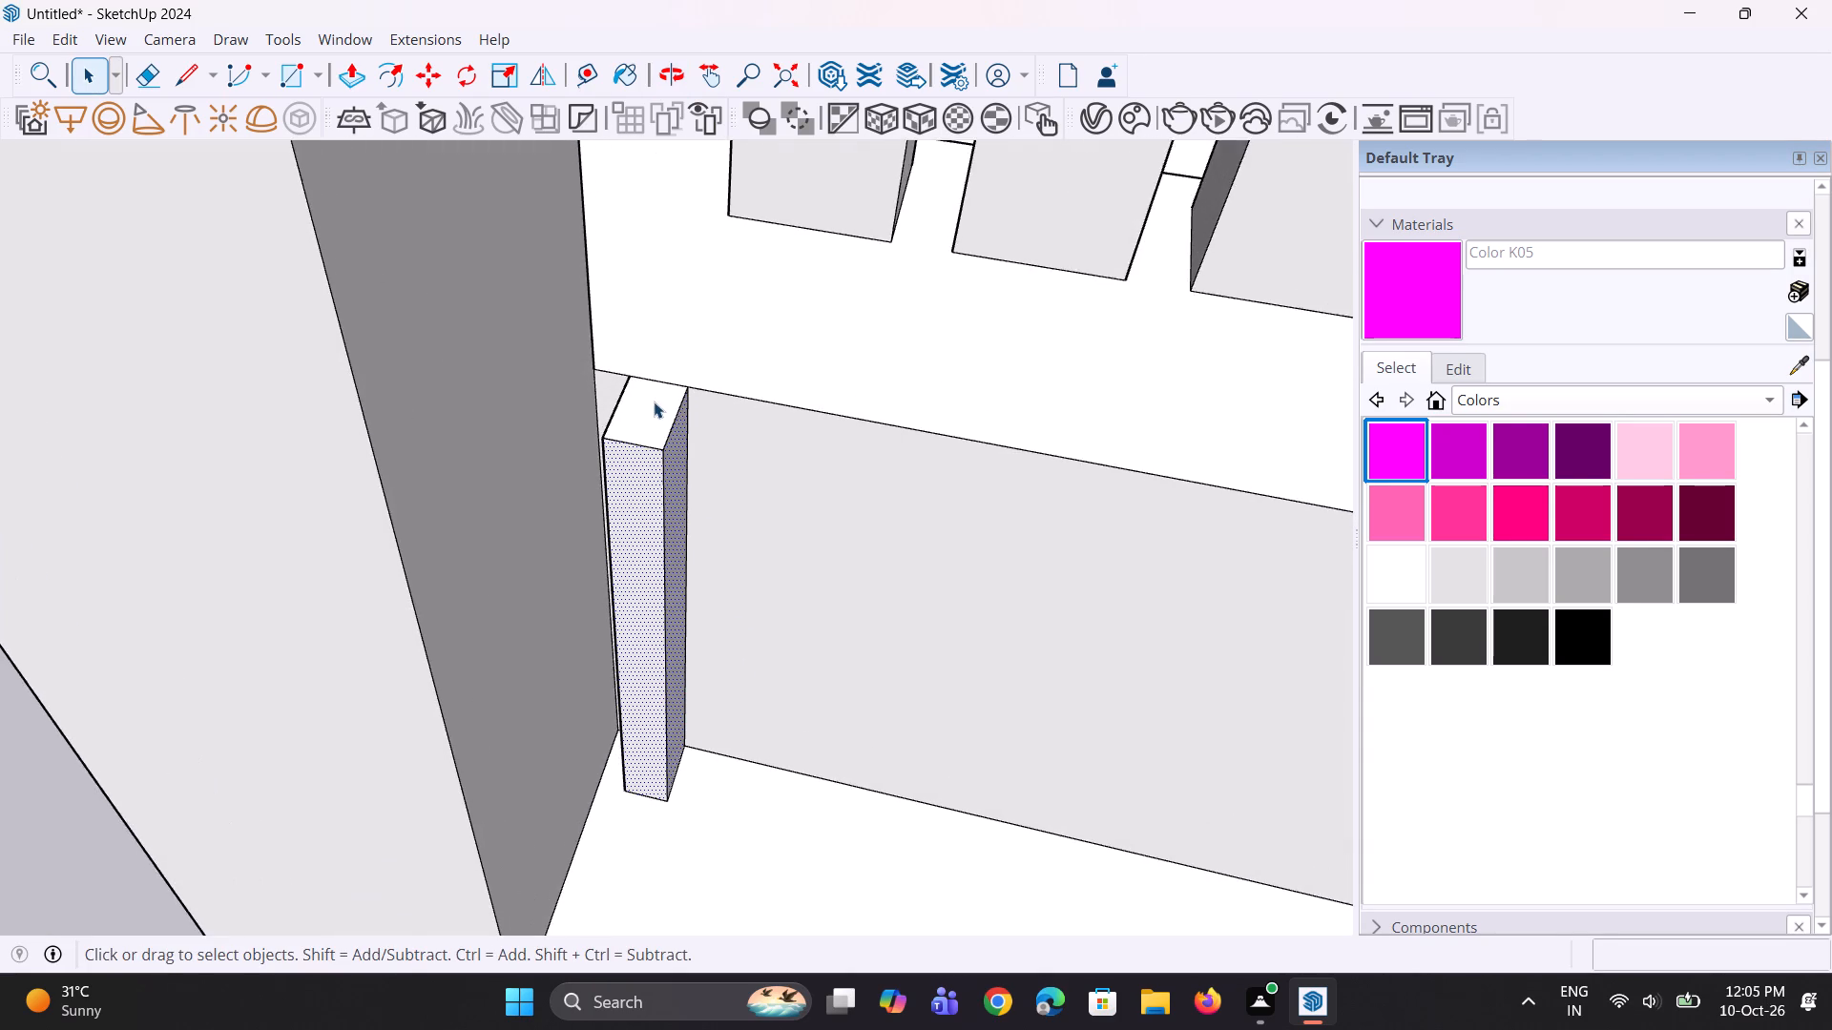
scroll(654, 402, "up", 2)
left_click(644, 409, "ctrl")
right_click(644, 409)
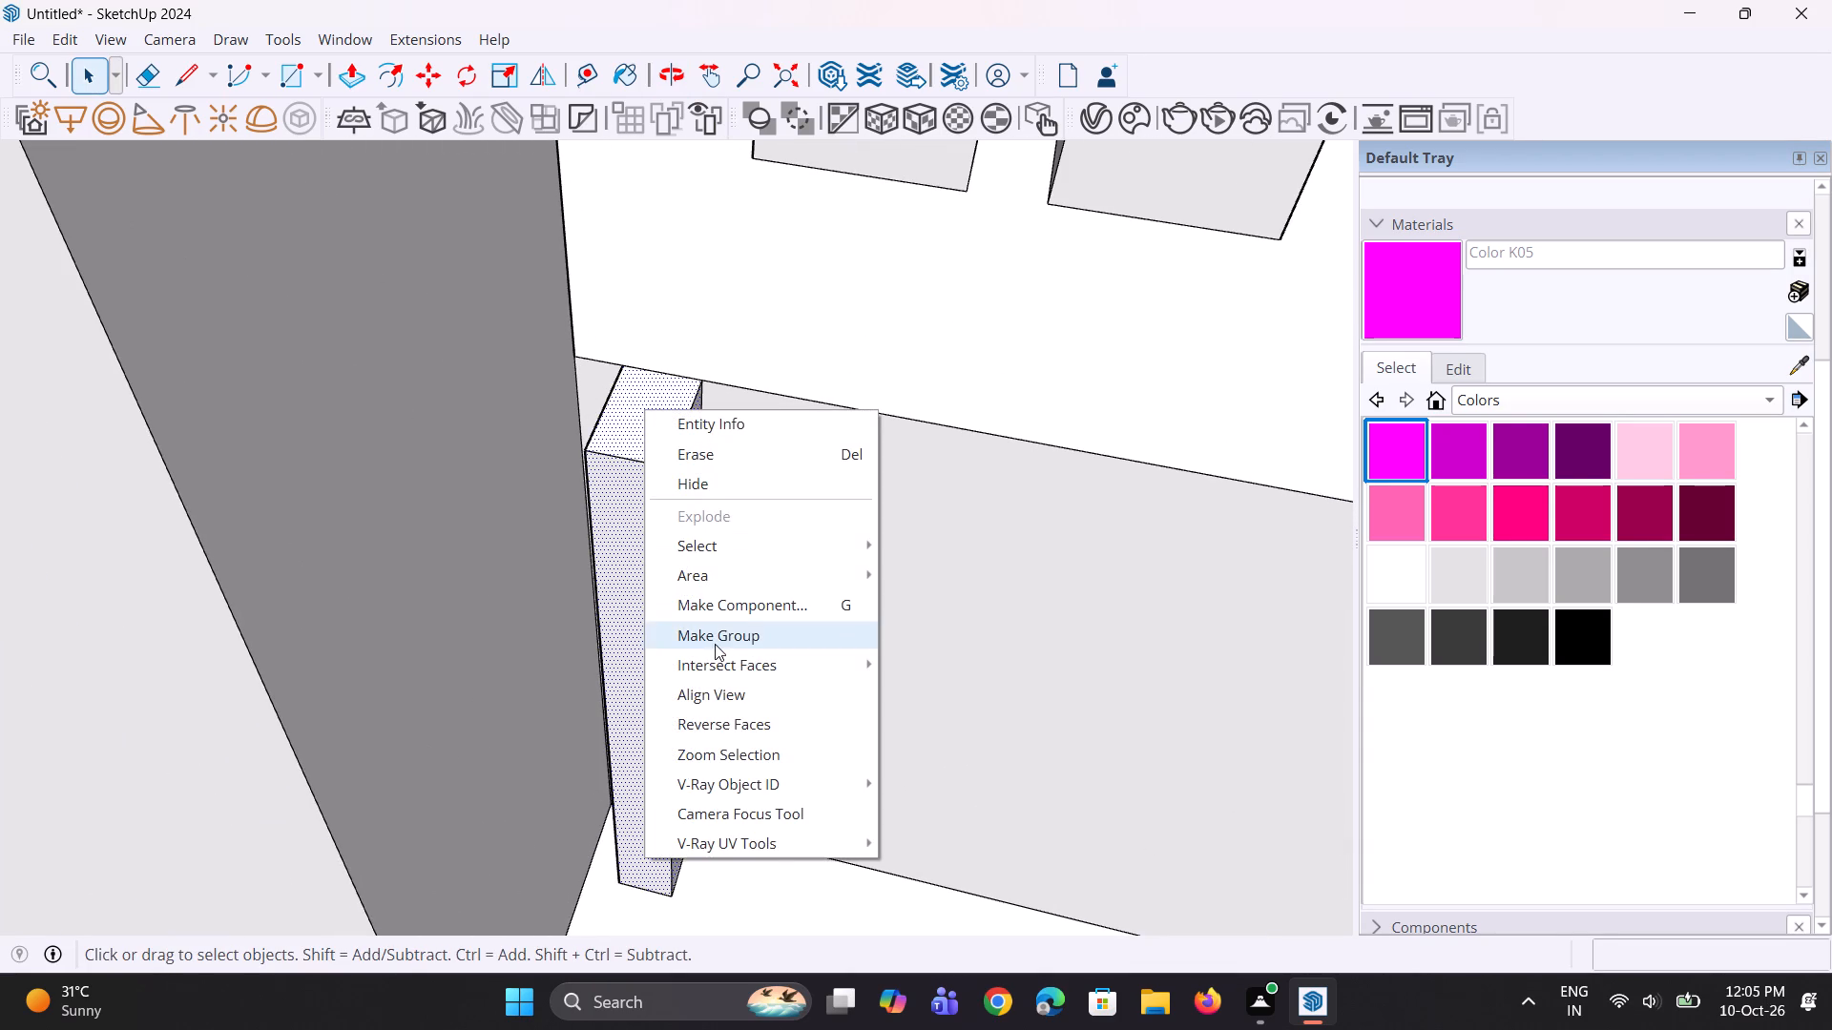
left_click(715, 644)
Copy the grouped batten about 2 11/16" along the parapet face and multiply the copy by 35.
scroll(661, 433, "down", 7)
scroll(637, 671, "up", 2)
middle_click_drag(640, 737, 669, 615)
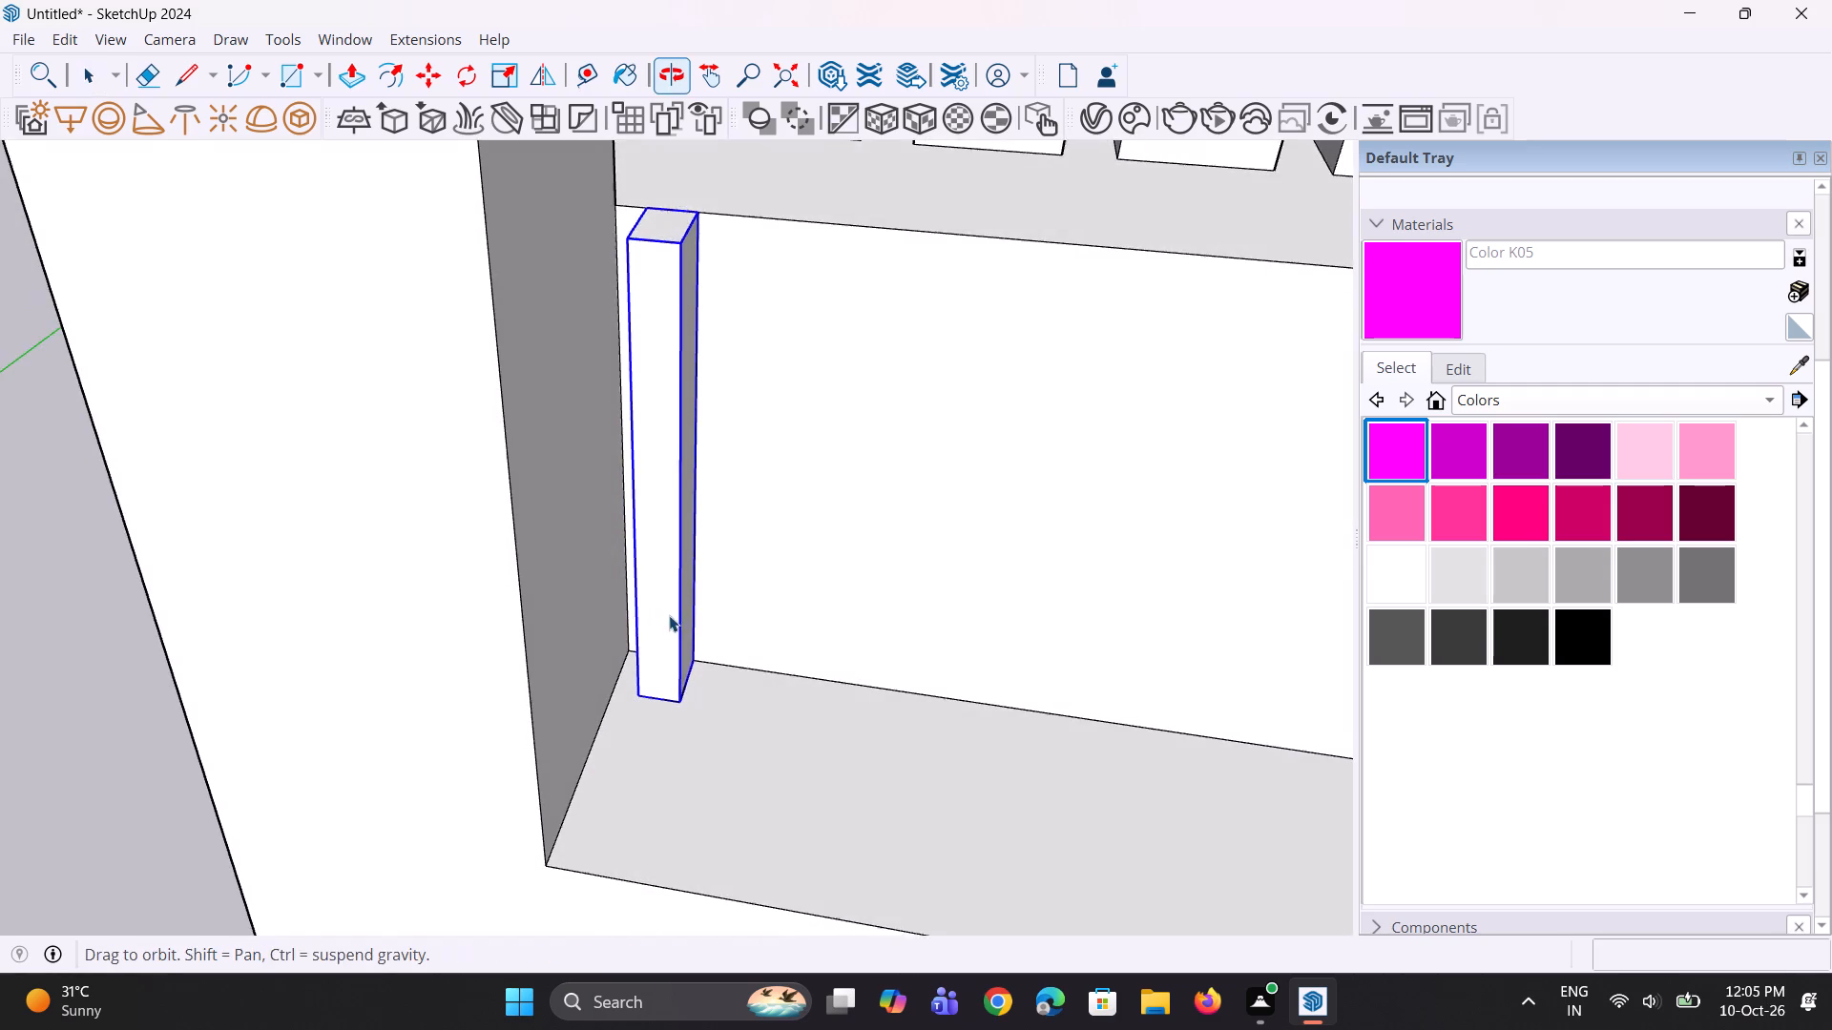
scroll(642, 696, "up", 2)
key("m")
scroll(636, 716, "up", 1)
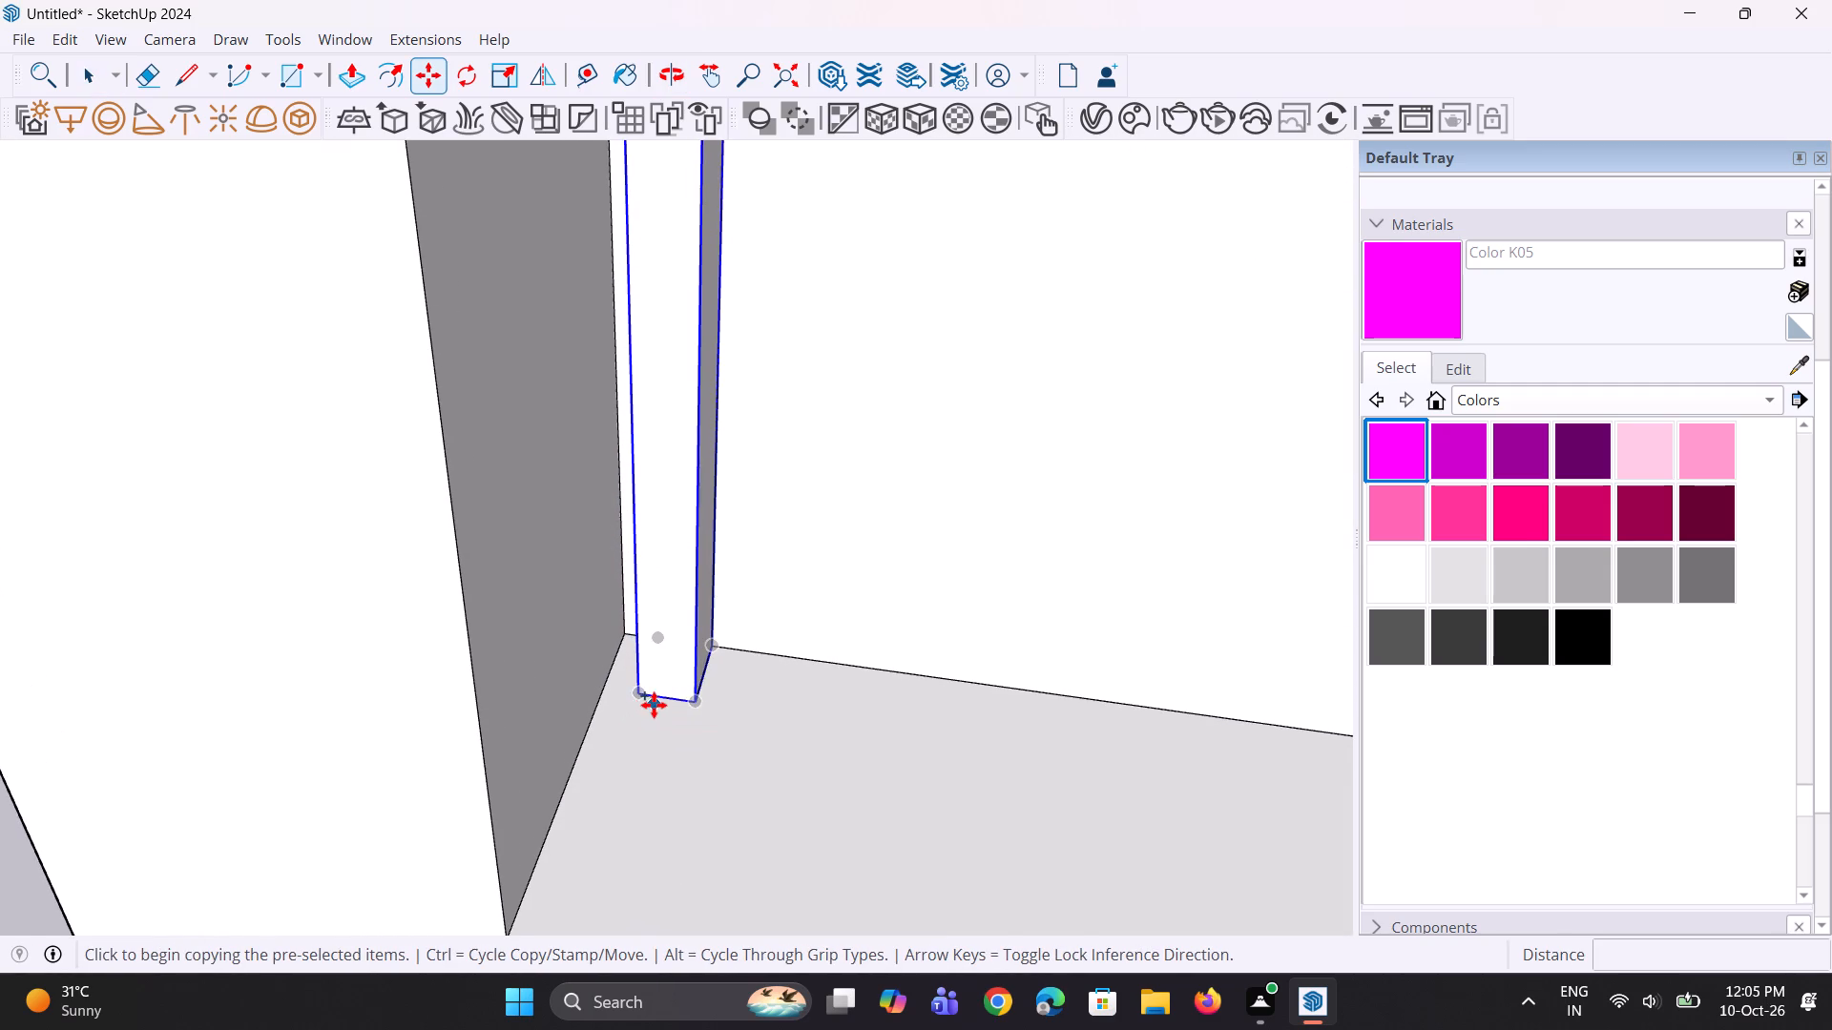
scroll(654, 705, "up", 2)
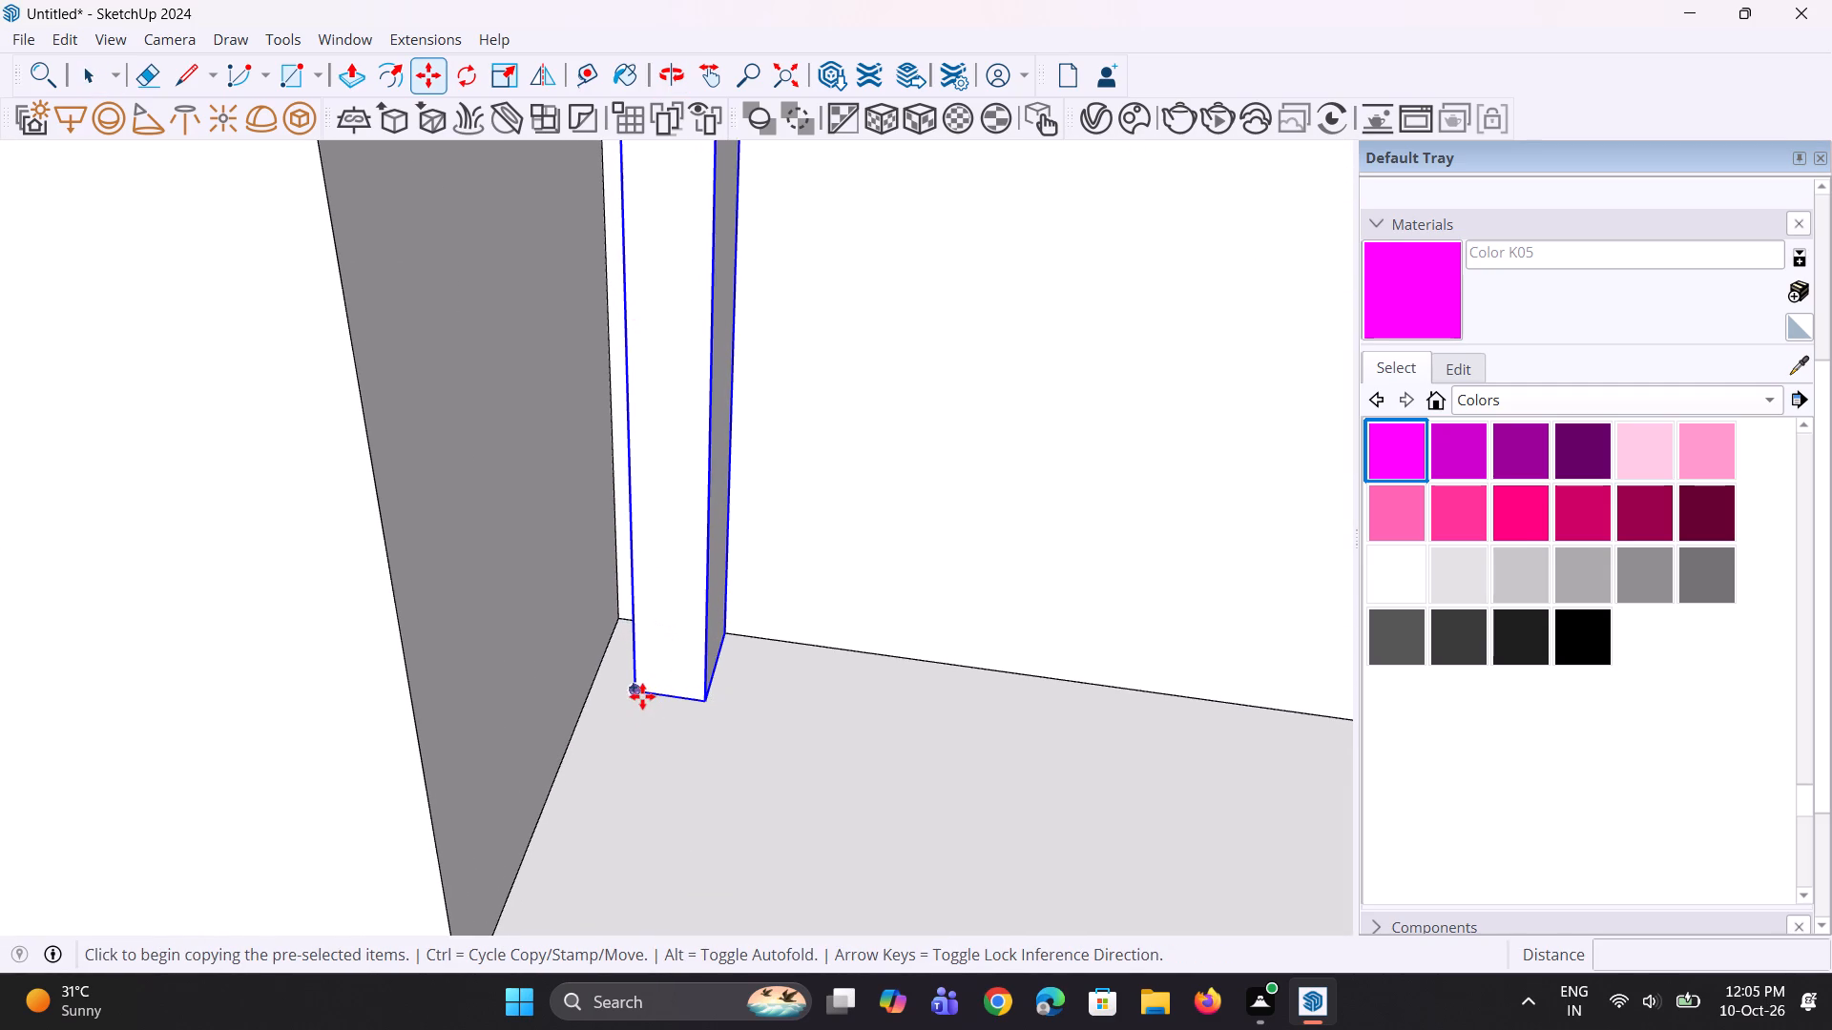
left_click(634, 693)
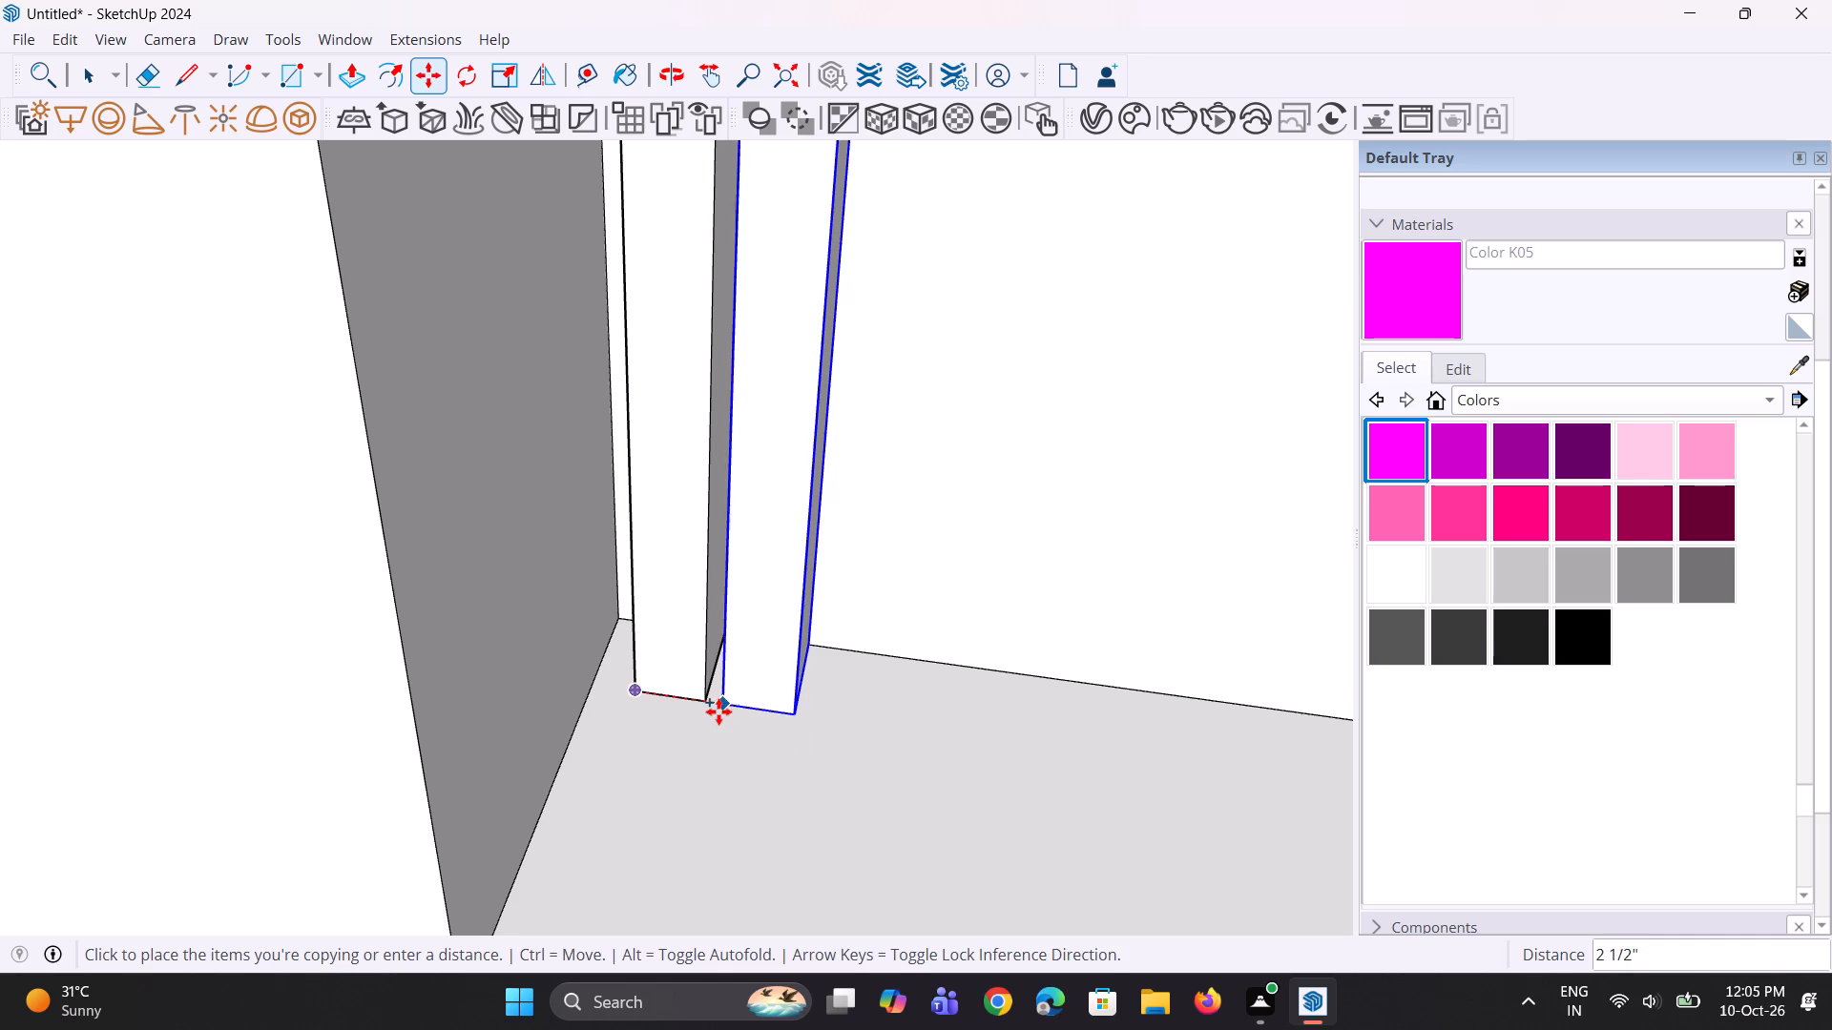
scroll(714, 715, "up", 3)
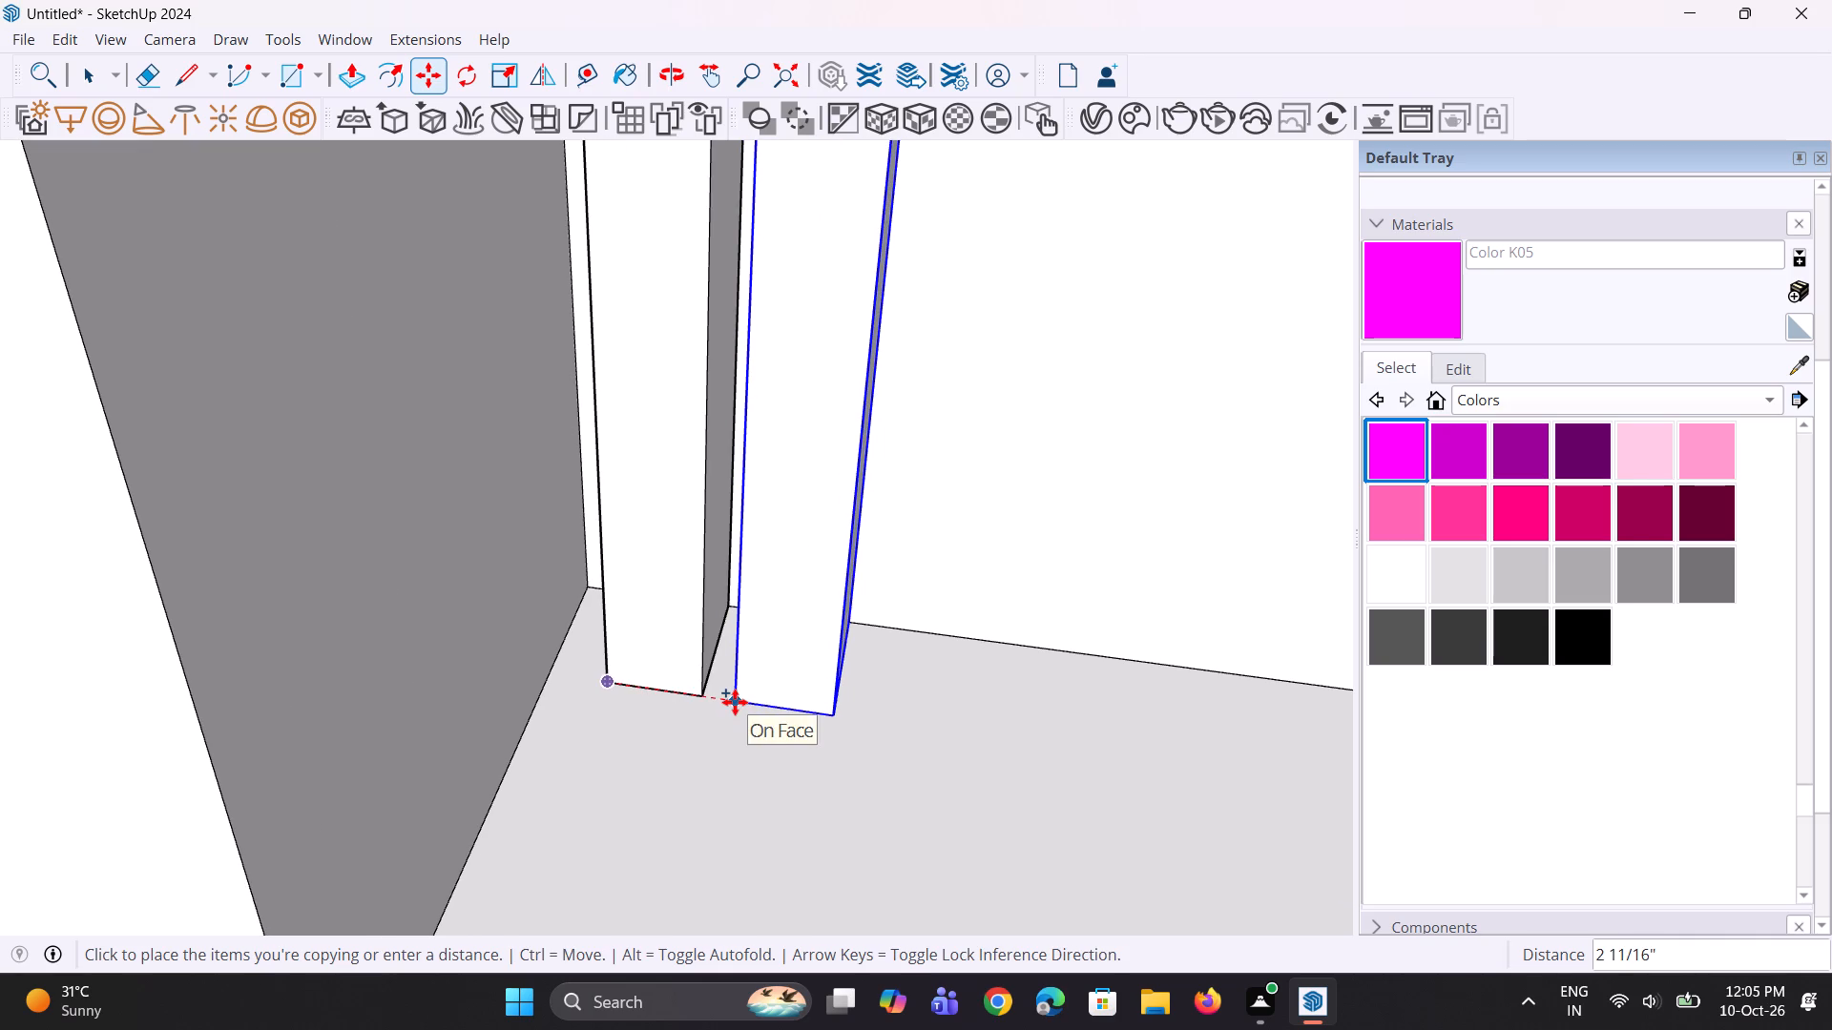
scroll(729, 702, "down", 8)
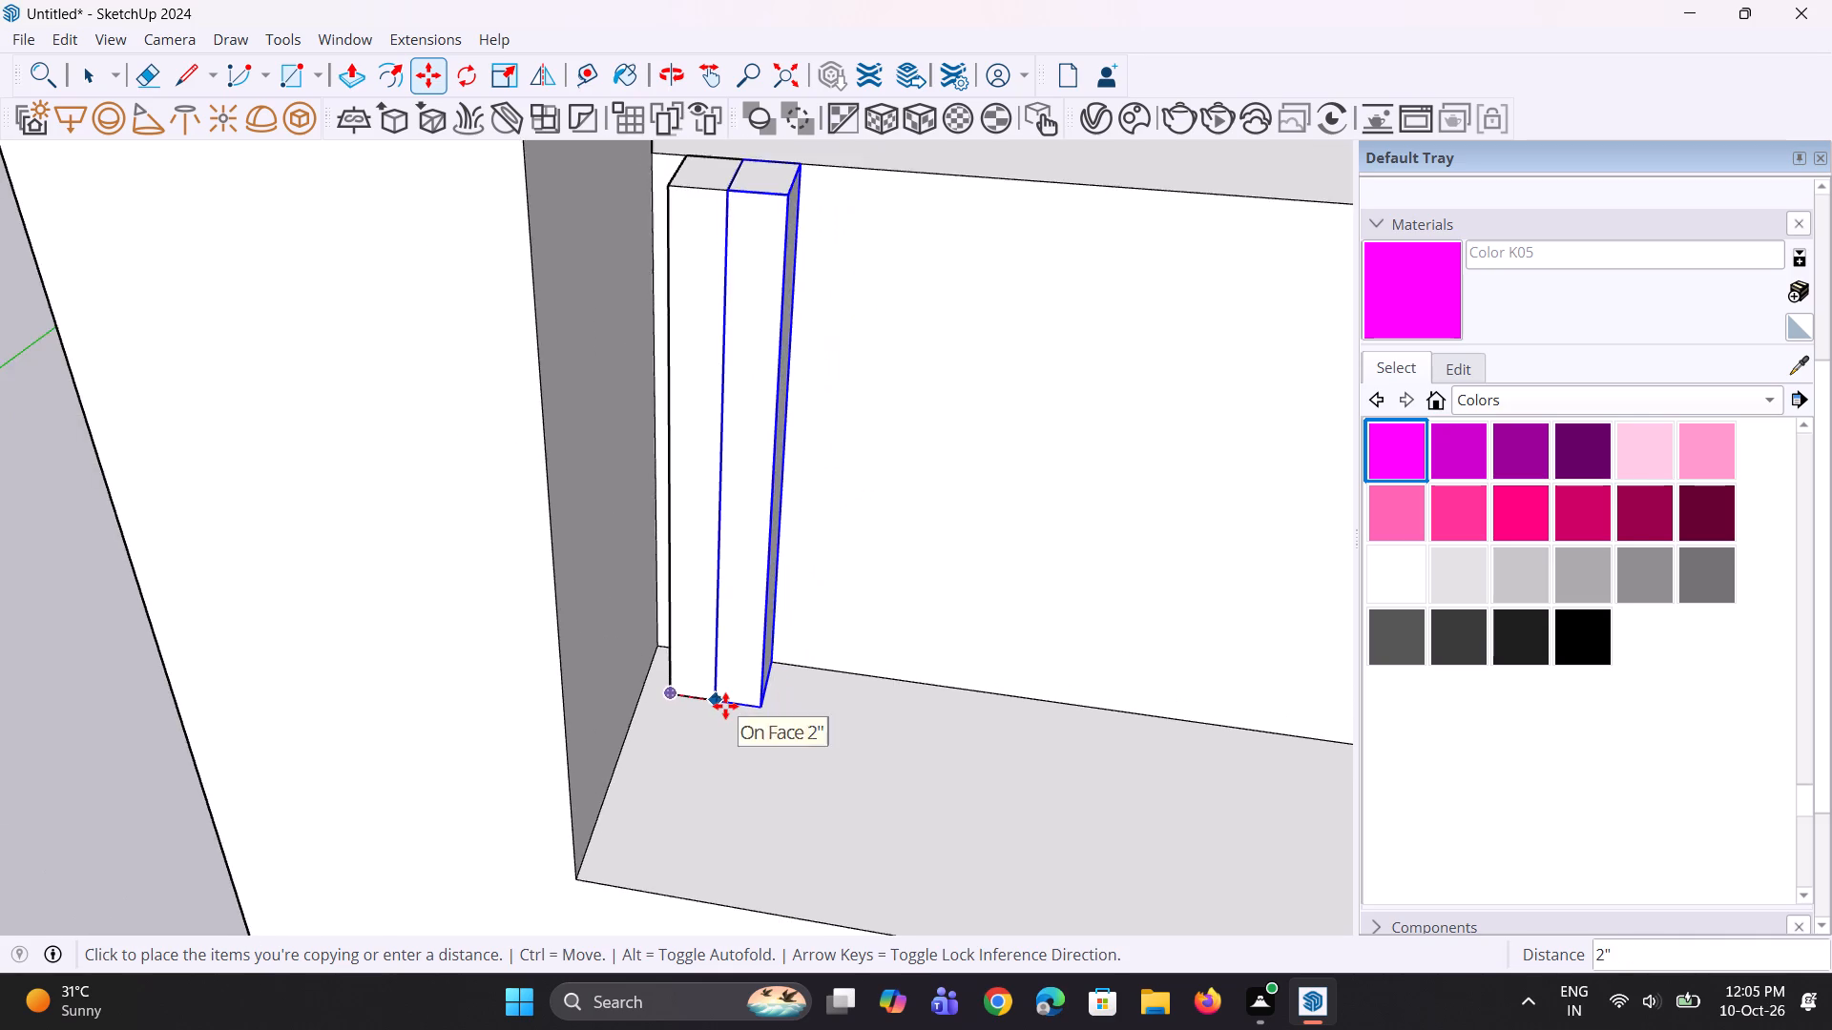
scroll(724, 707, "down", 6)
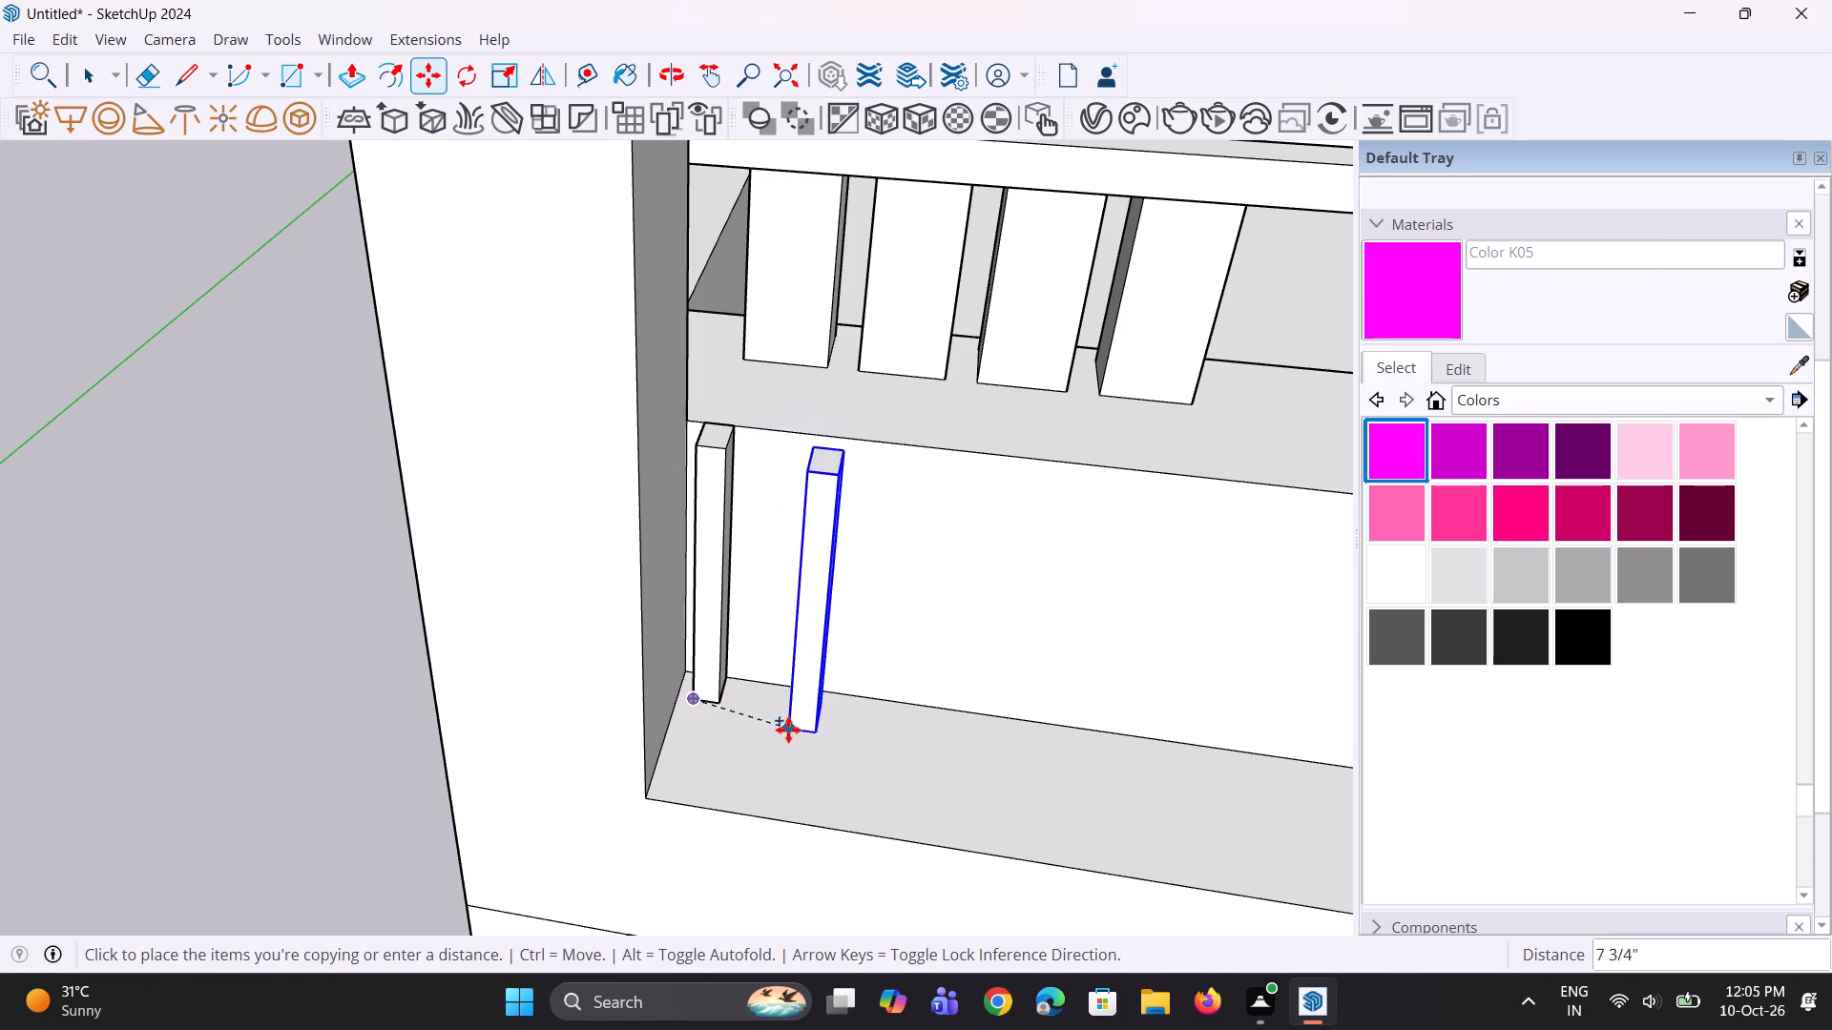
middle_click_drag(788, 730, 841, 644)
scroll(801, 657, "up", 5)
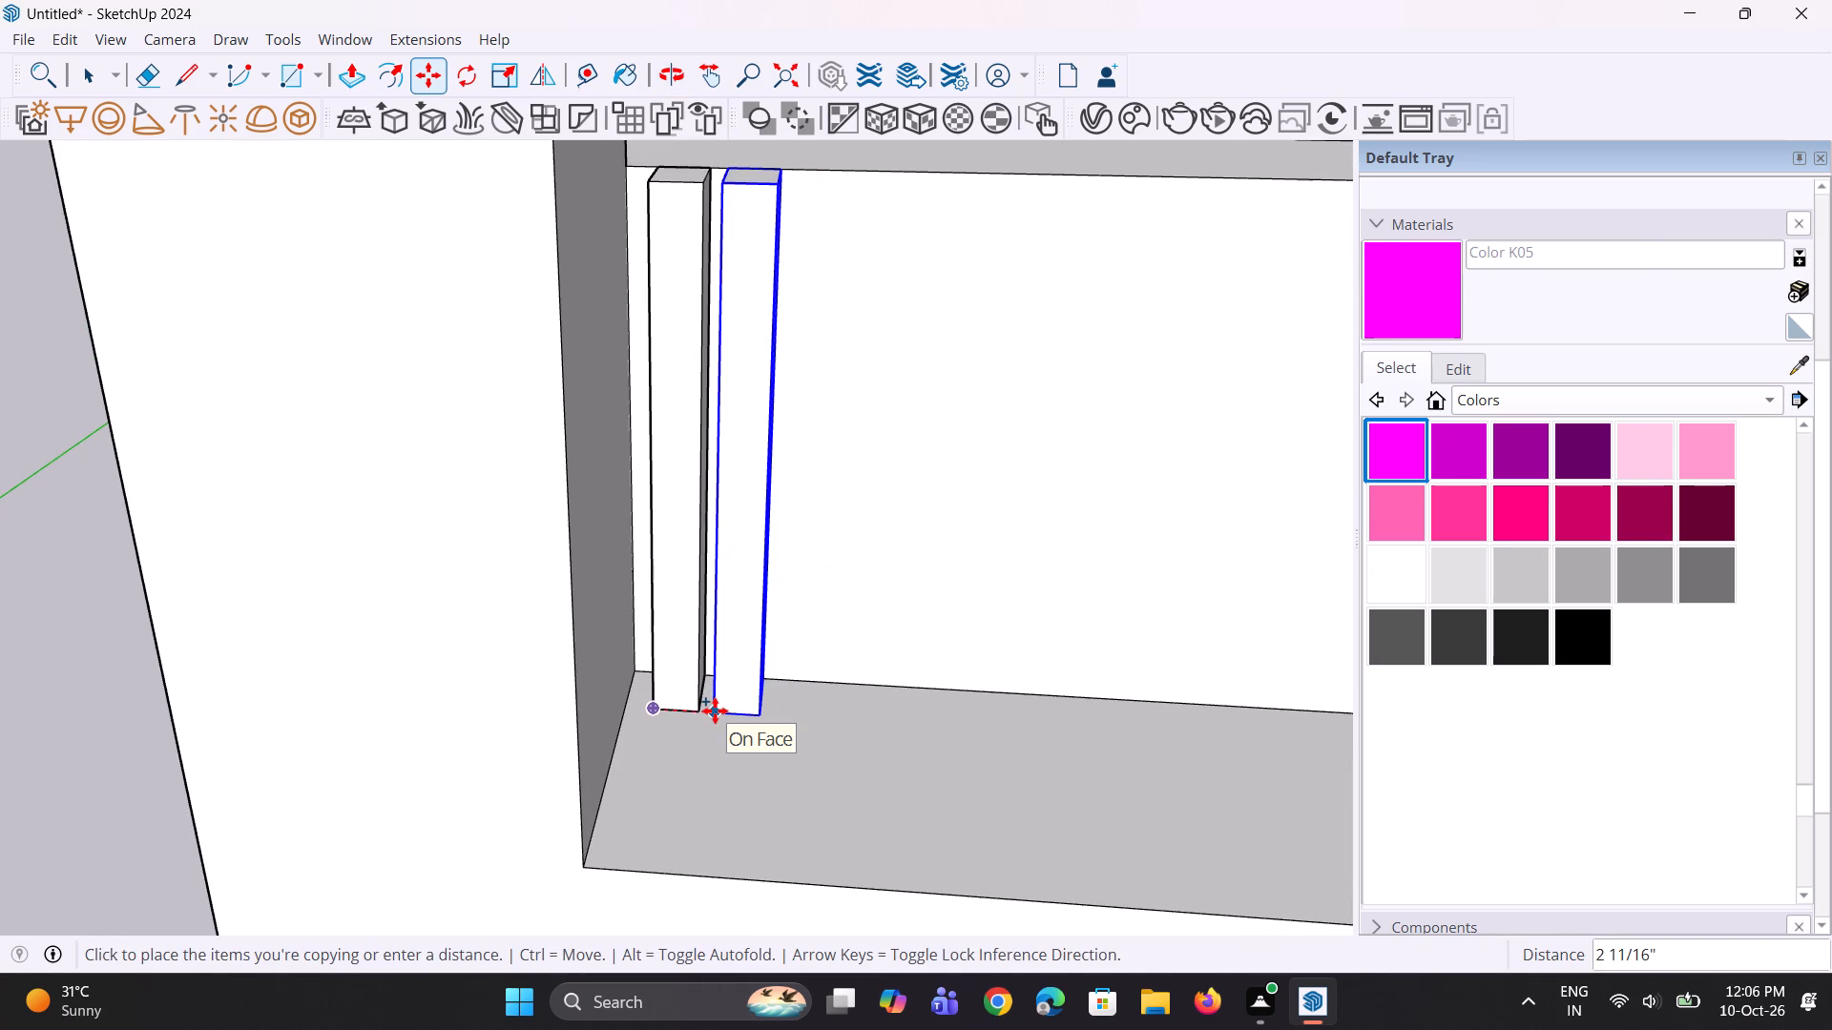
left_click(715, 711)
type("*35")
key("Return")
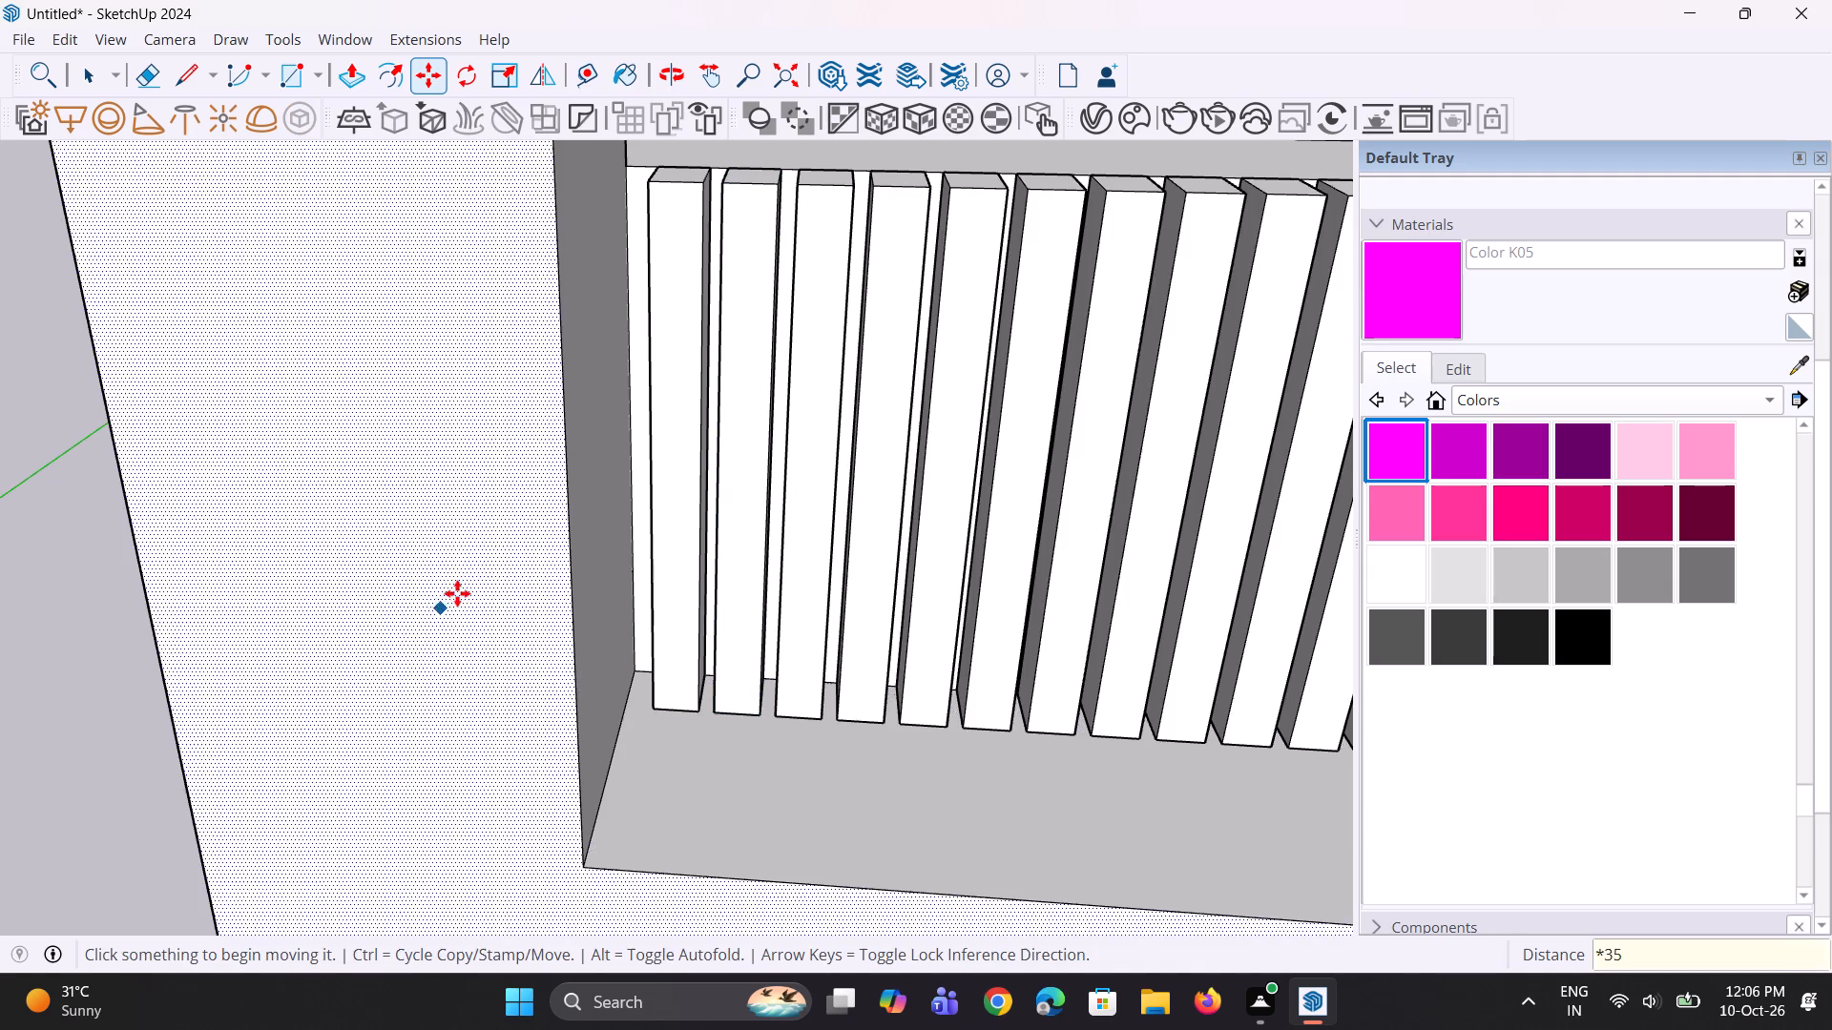
Examine how far the row of battens extends along the balcony parapet and how the spacing looks from the front.
scroll(461, 590, "up", 1)
scroll(475, 584, "down", 20)
middle_click_drag(799, 675, 801, 605)
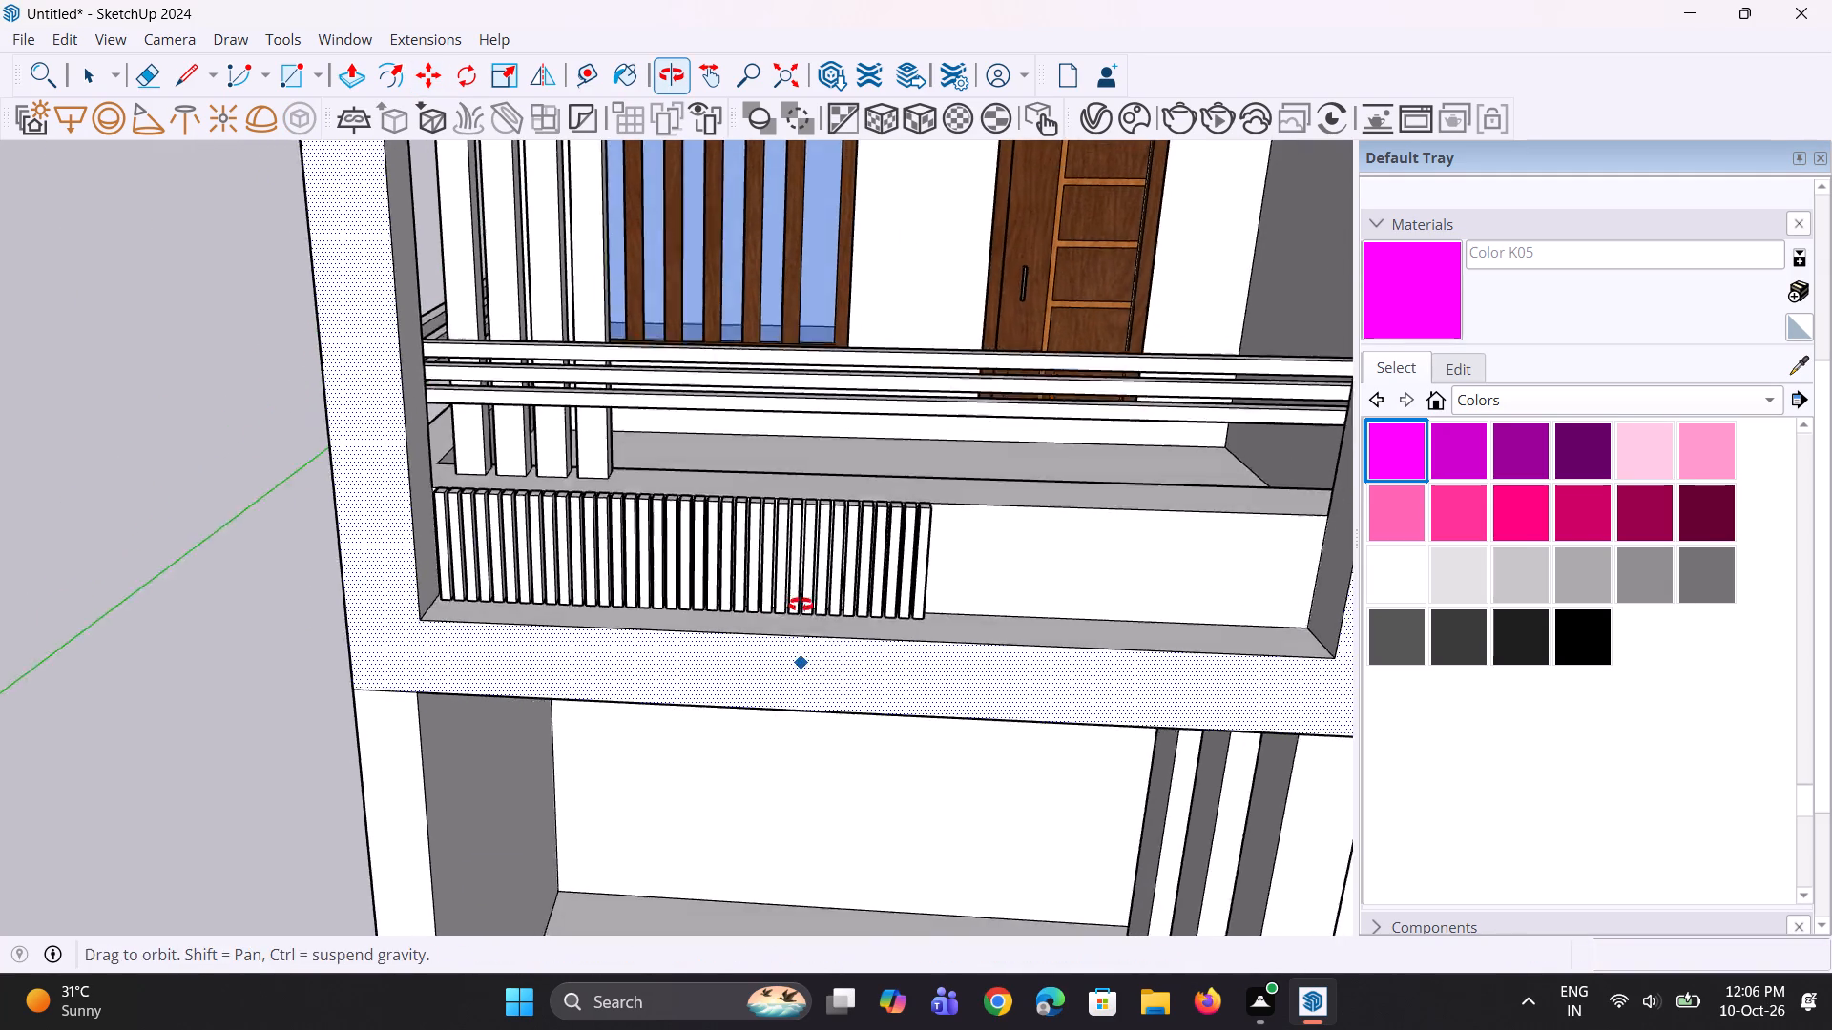
middle_click_drag(801, 605, 797, 576)
scroll(801, 570, "up", 1)
scroll(812, 548, "down", 5)
middle_click_drag(802, 553, 805, 513)
scroll(802, 553, "up", 1)
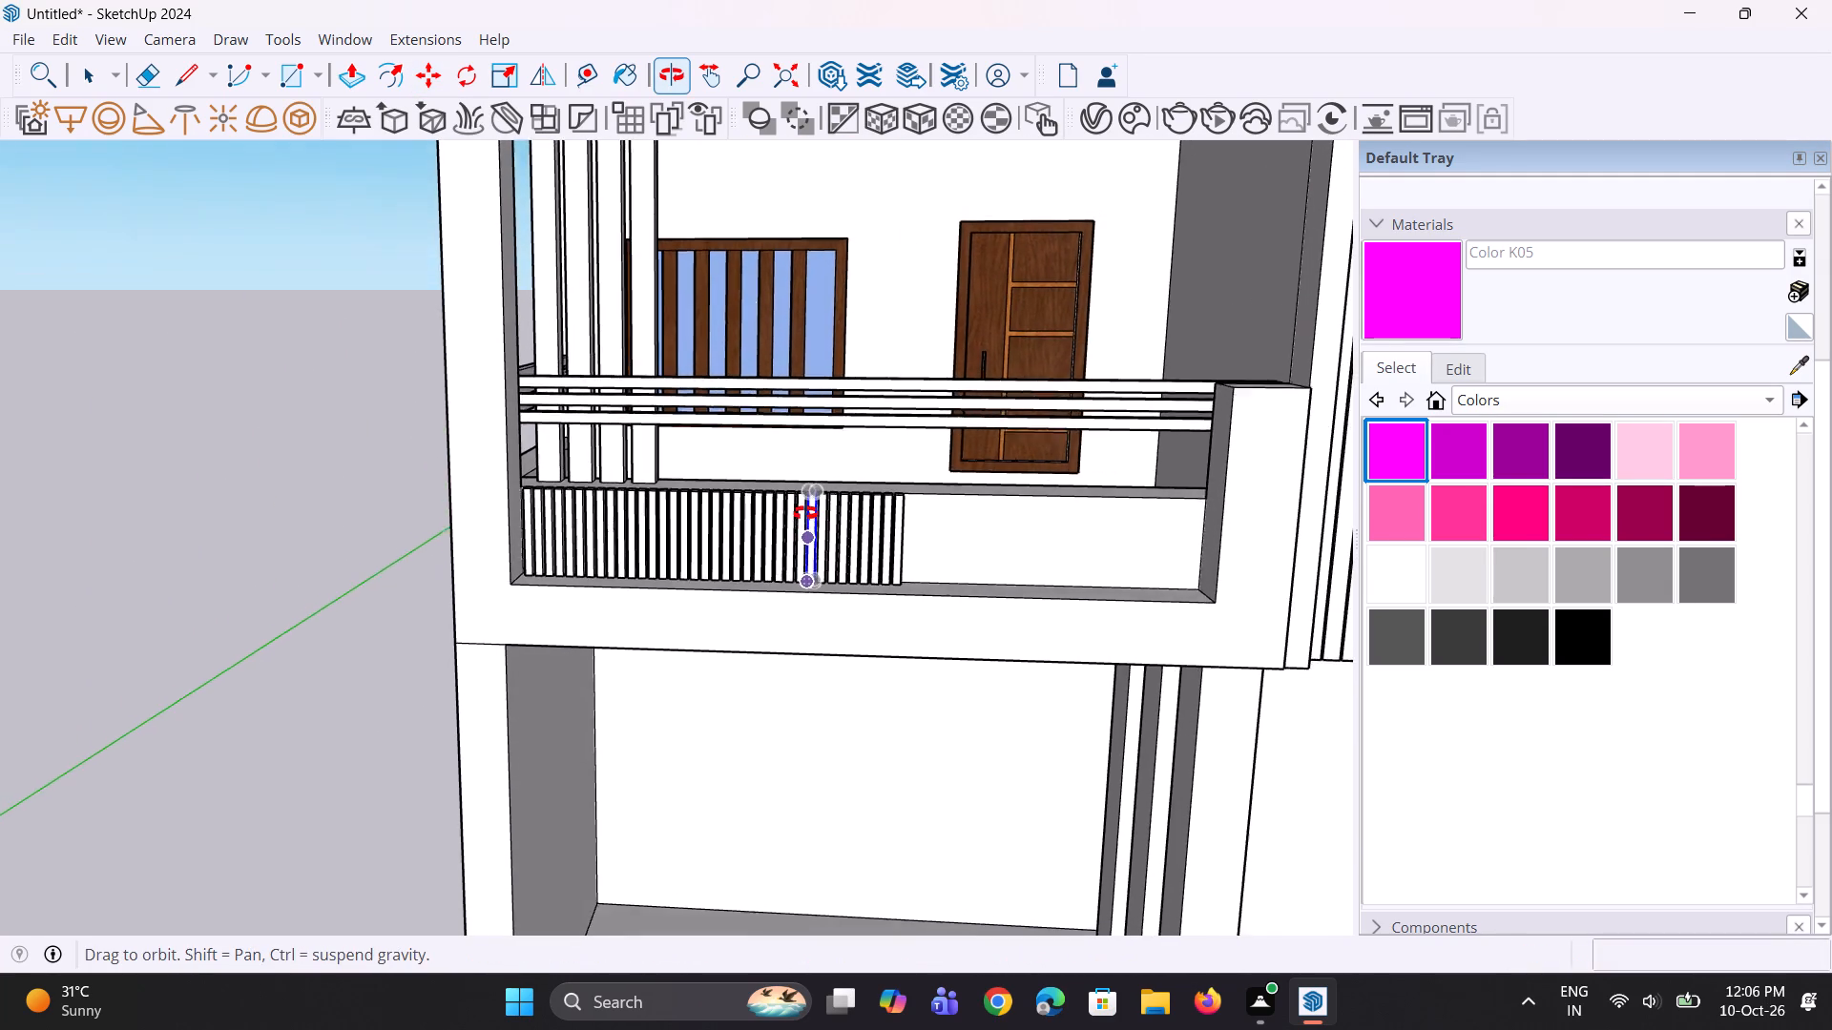
middle_click_drag(805, 513, 698, 673)
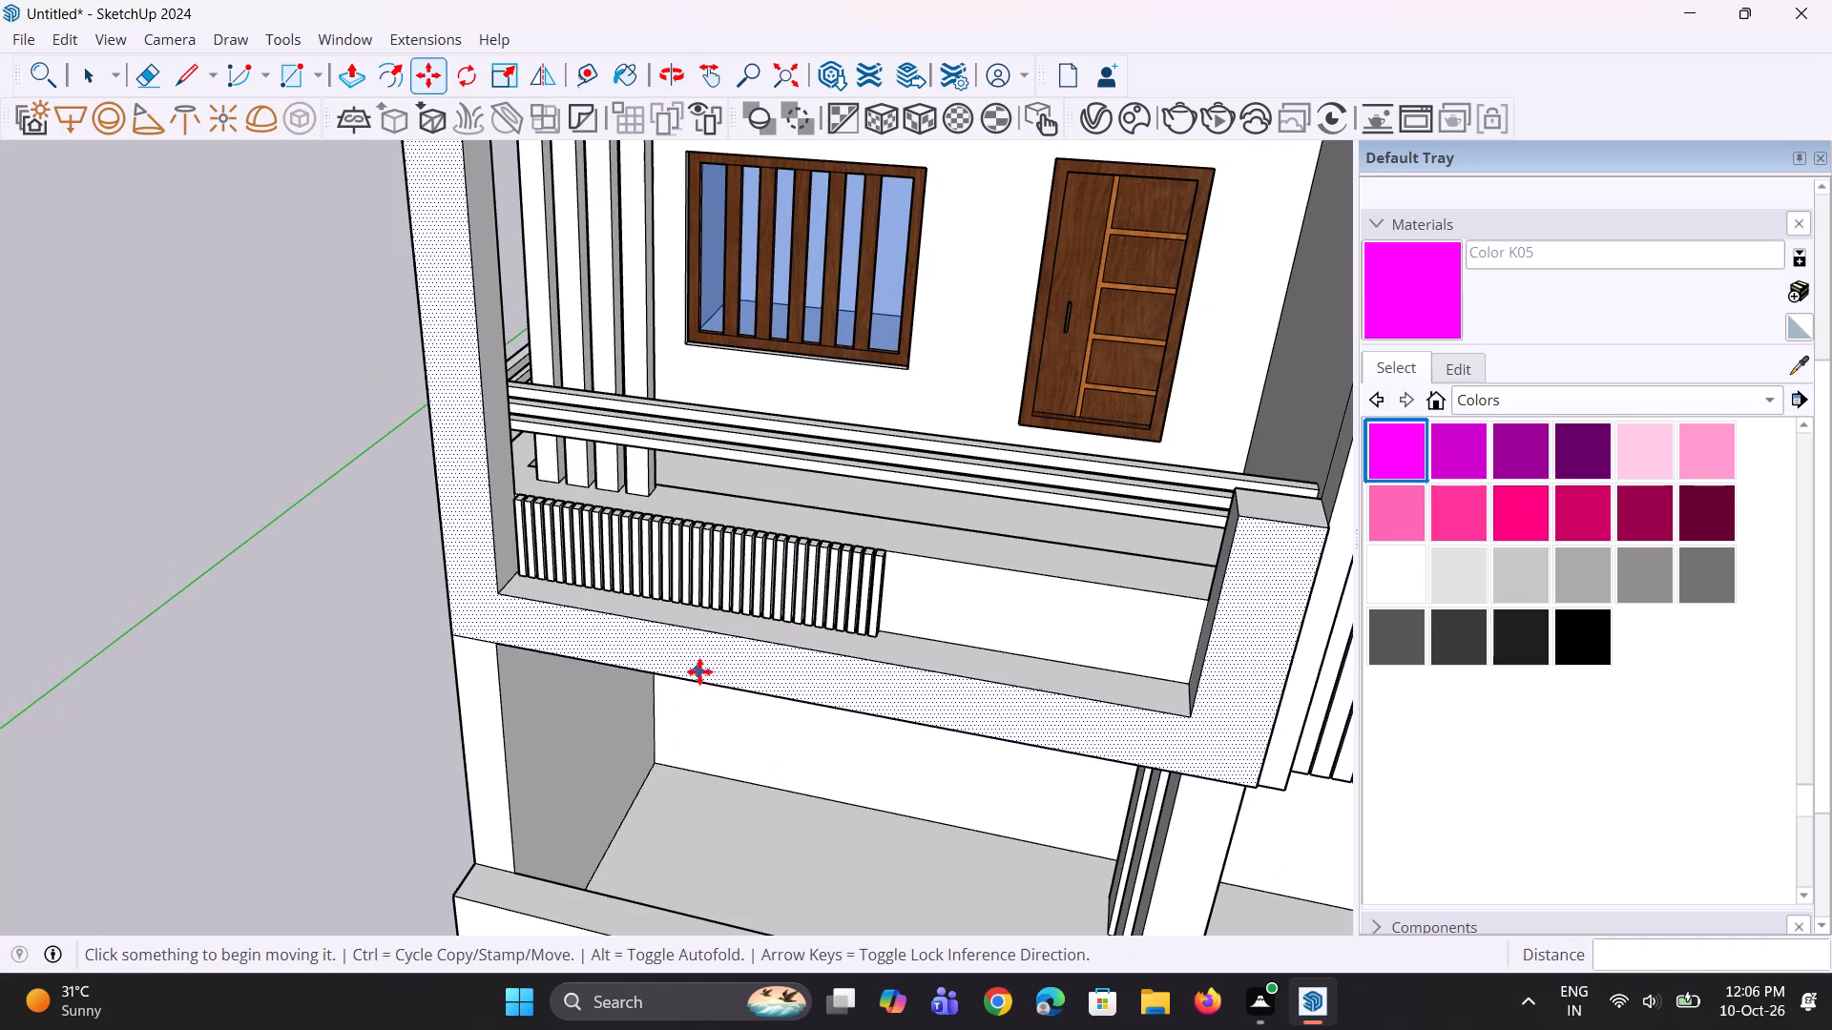
scroll(712, 650, "down", 5)
middle_click_drag(717, 646, 768, 569)
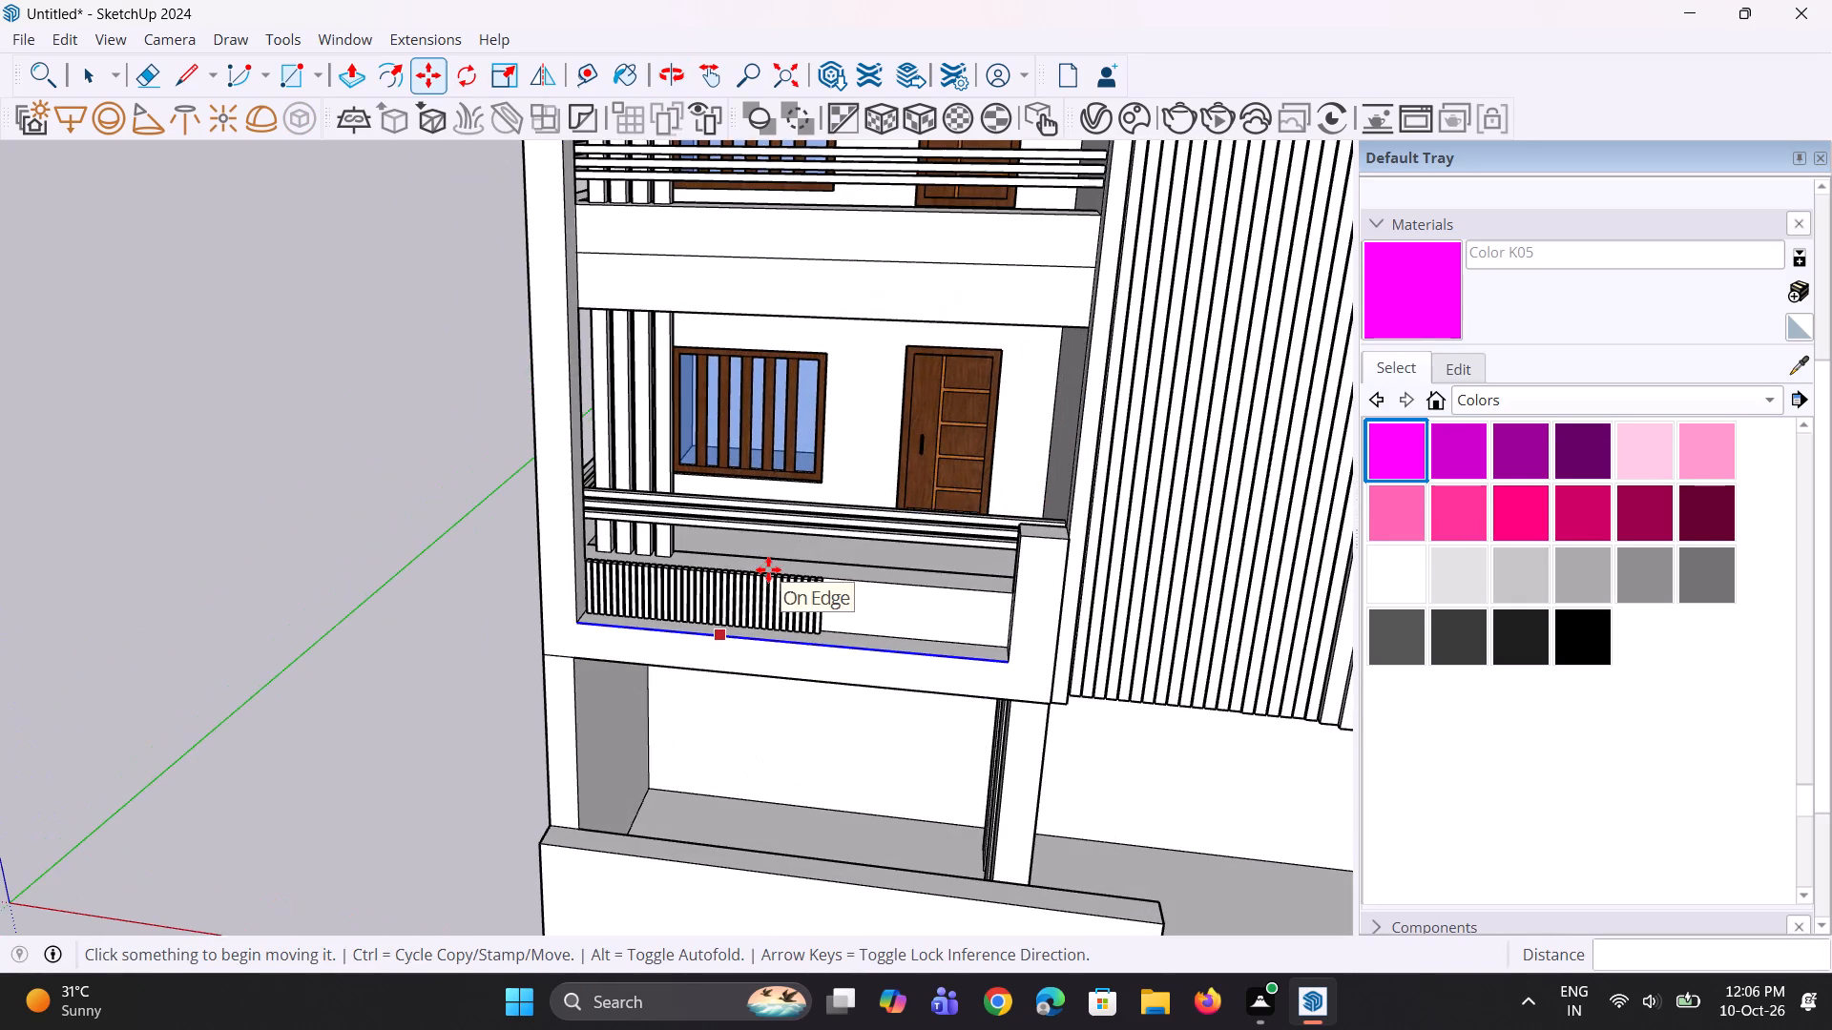
scroll(766, 571, "up", 9)
scroll(814, 669, "up", 1)
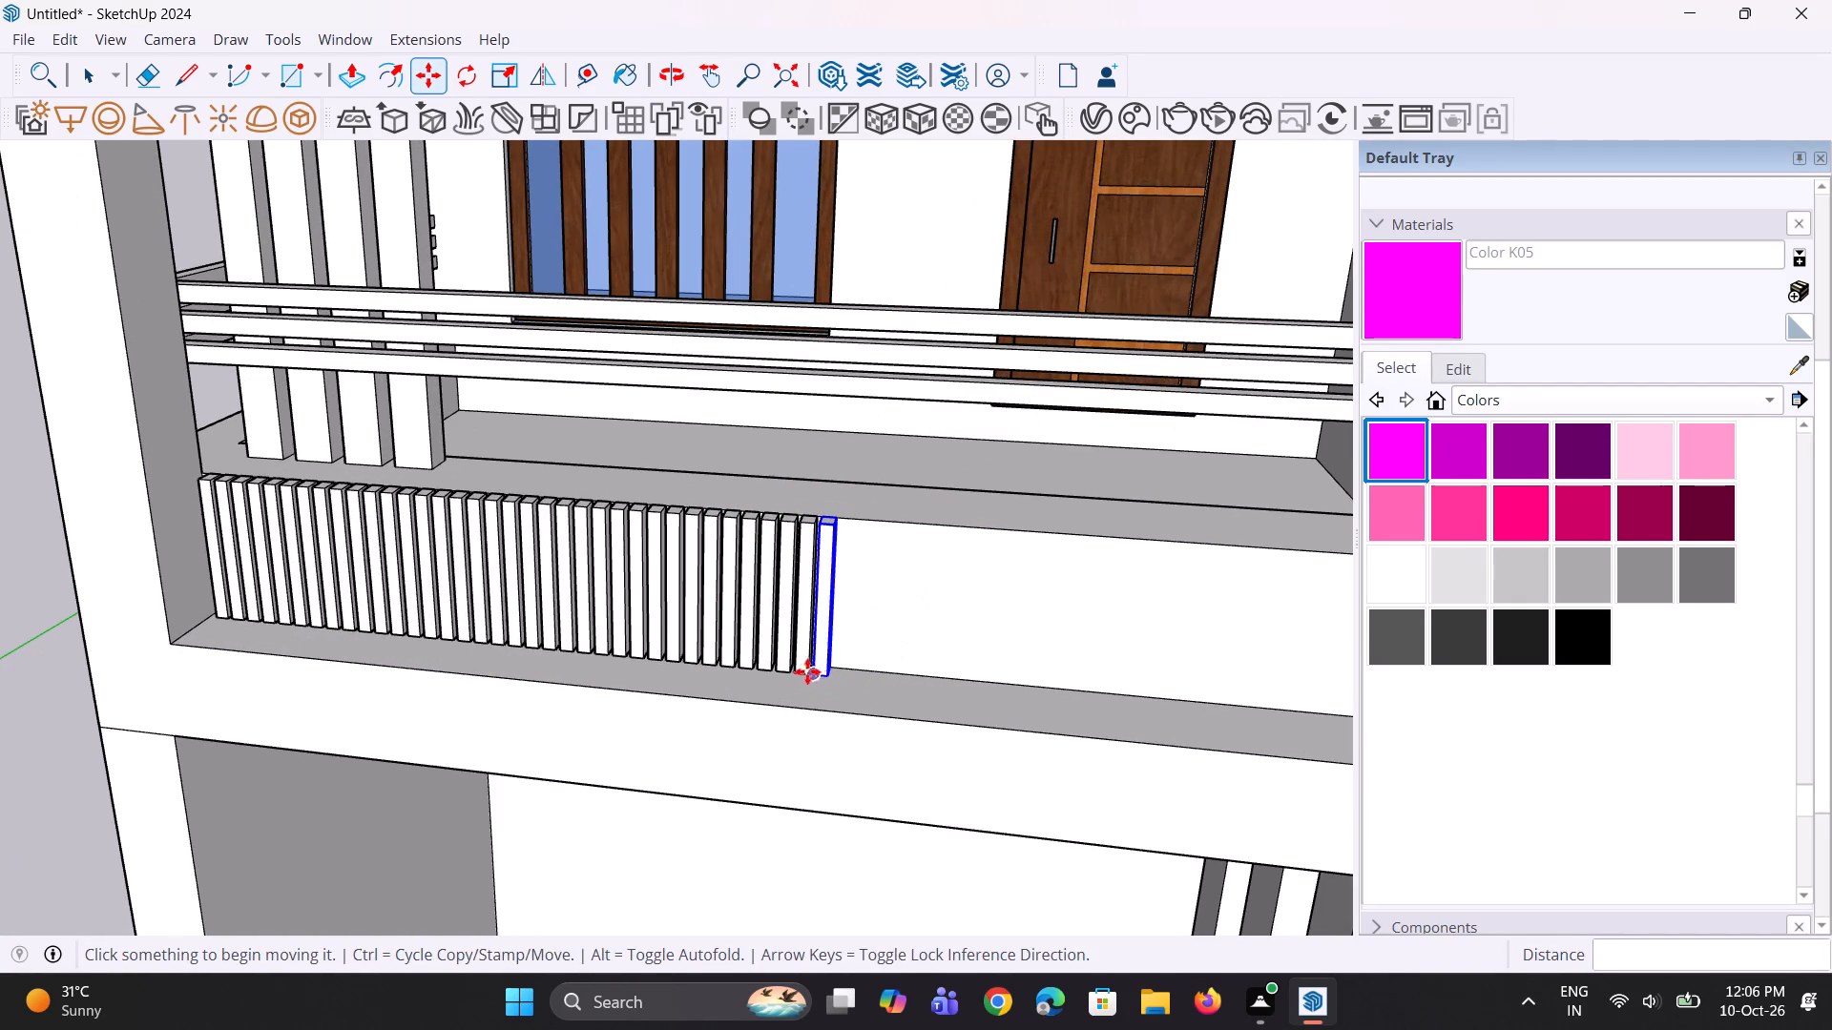
scroll(844, 658, "down", 5)
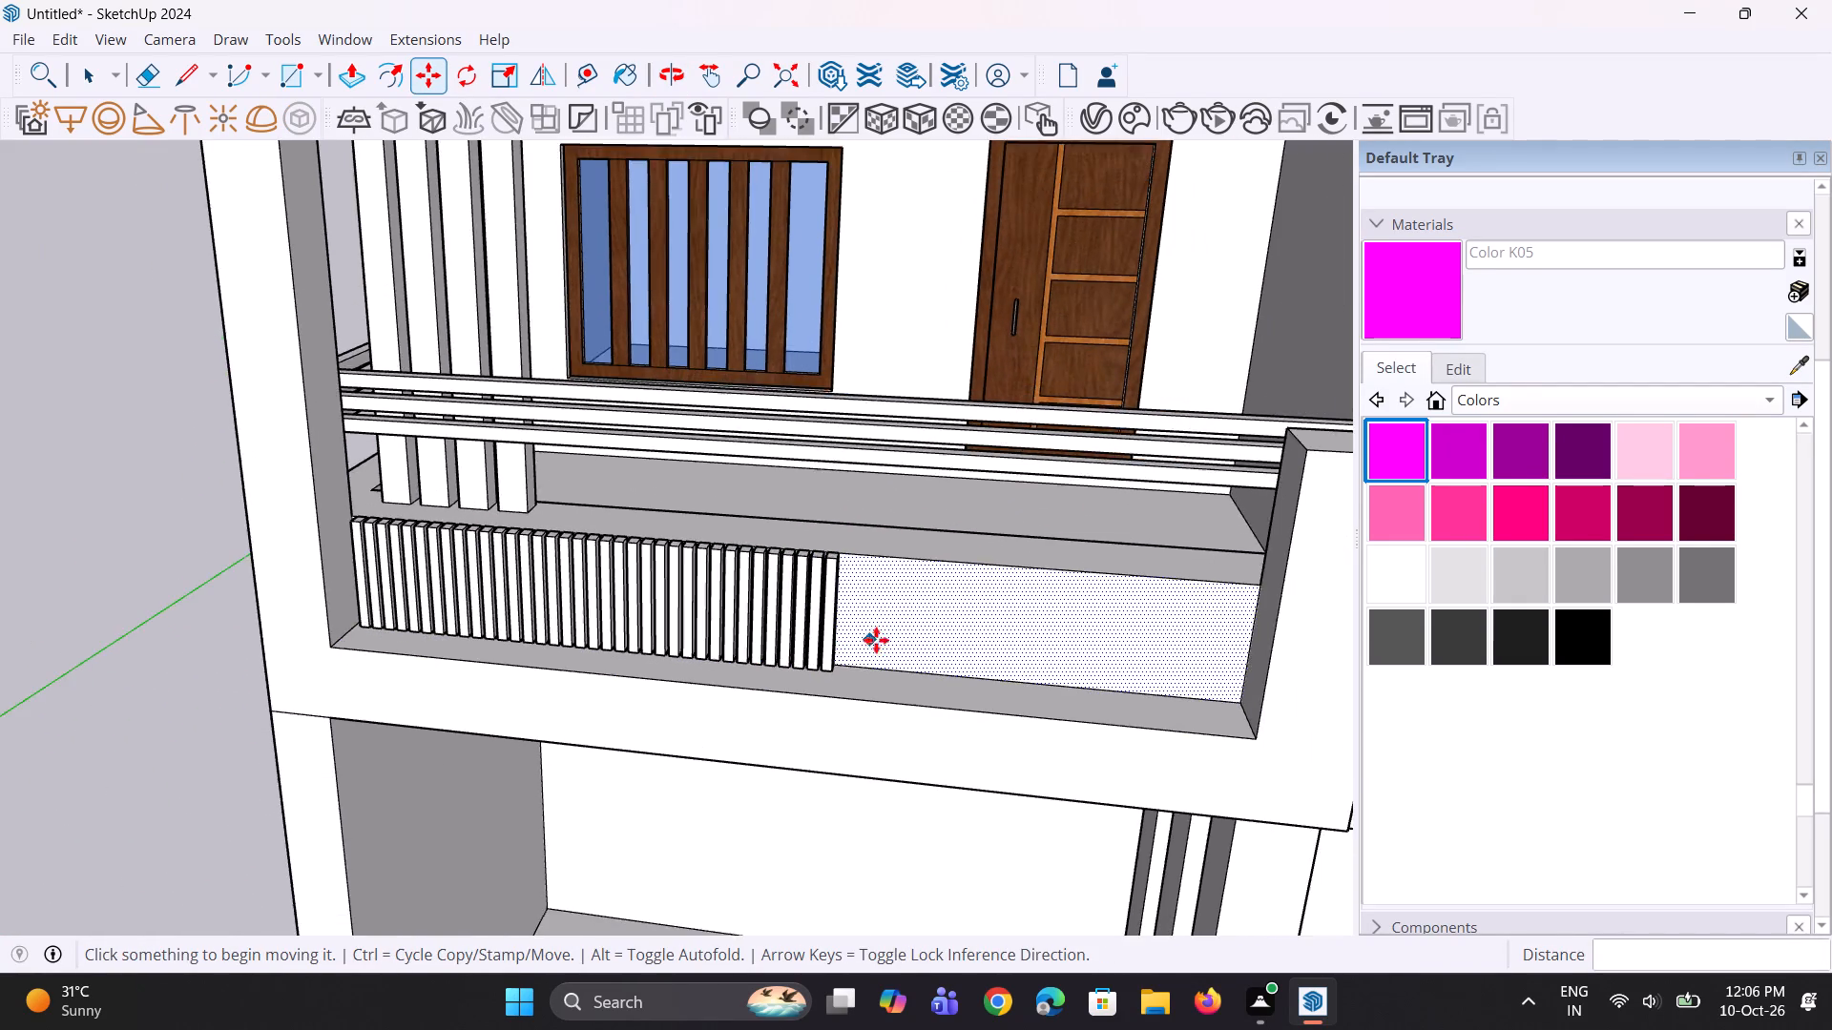
scroll(876, 640, "down", 3)
middle_click_drag(892, 637, 971, 511)
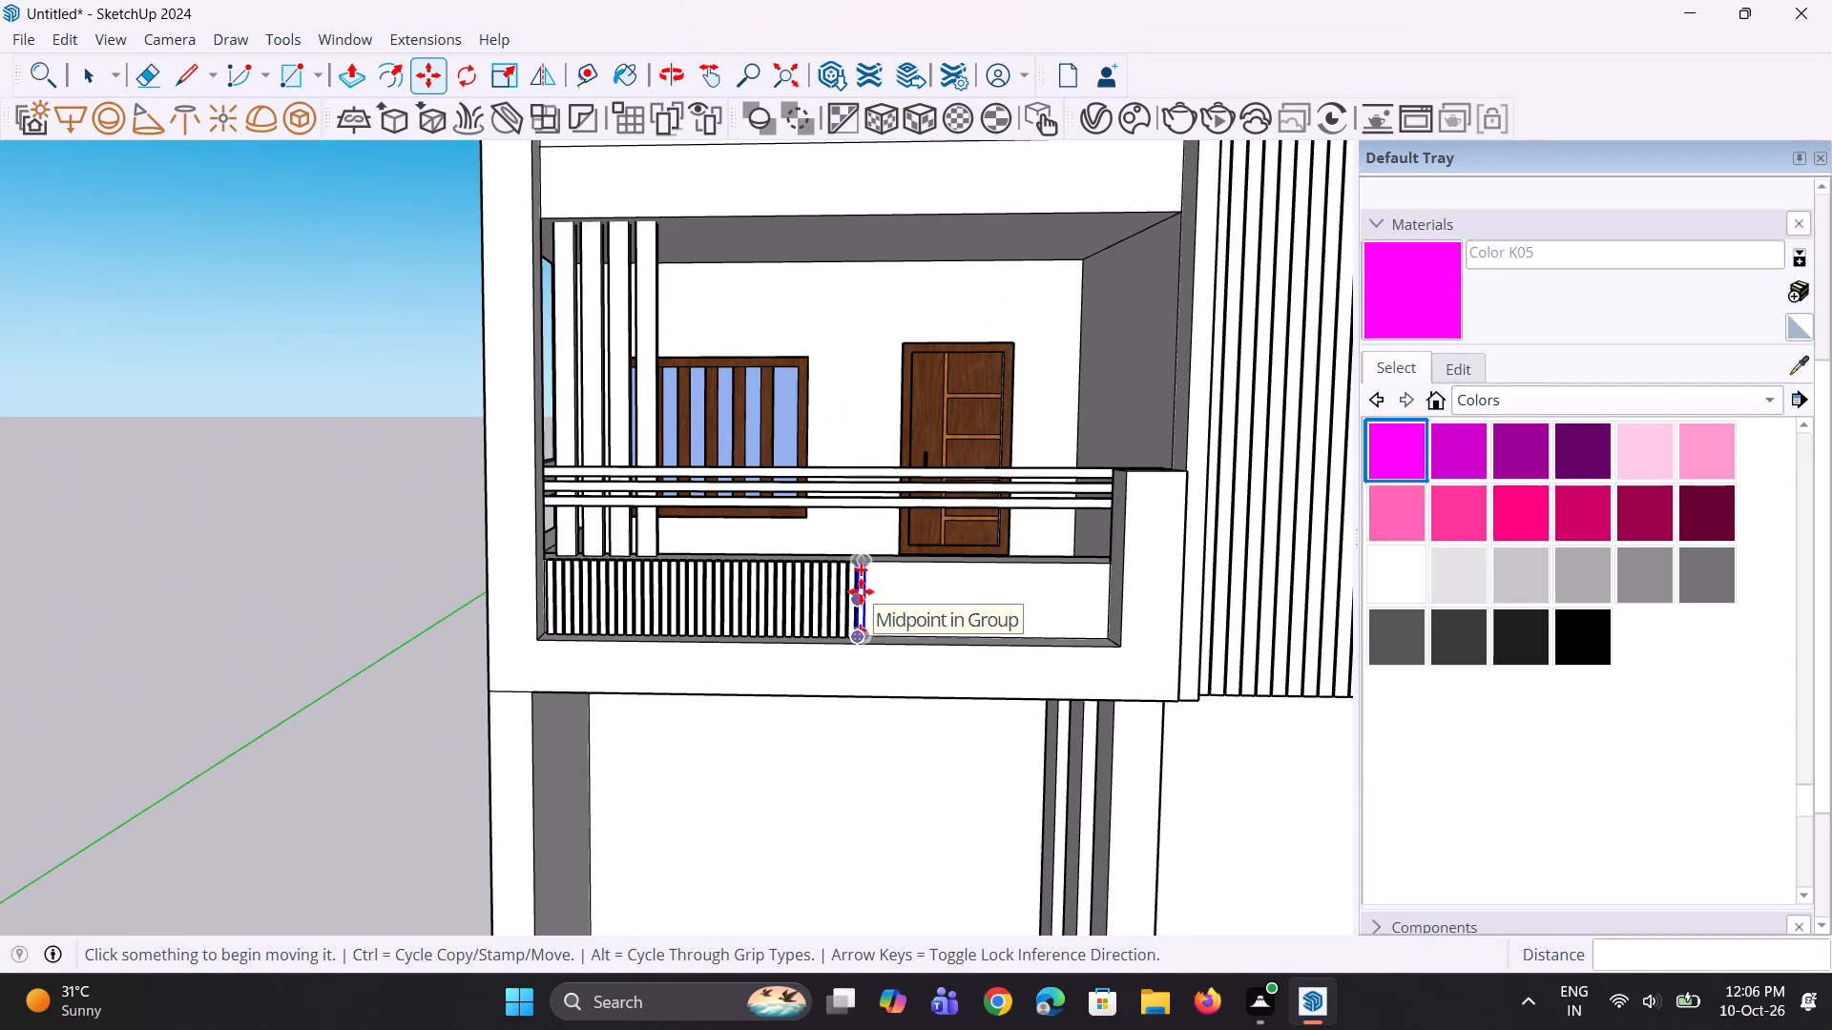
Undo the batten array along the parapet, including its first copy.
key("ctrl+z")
Copy the single batten group about 2 7/8" along the parapet face from its bottom front corner.
scroll(678, 594, "up", 1)
key("space")
key("space")
scroll(498, 619, "up", 3)
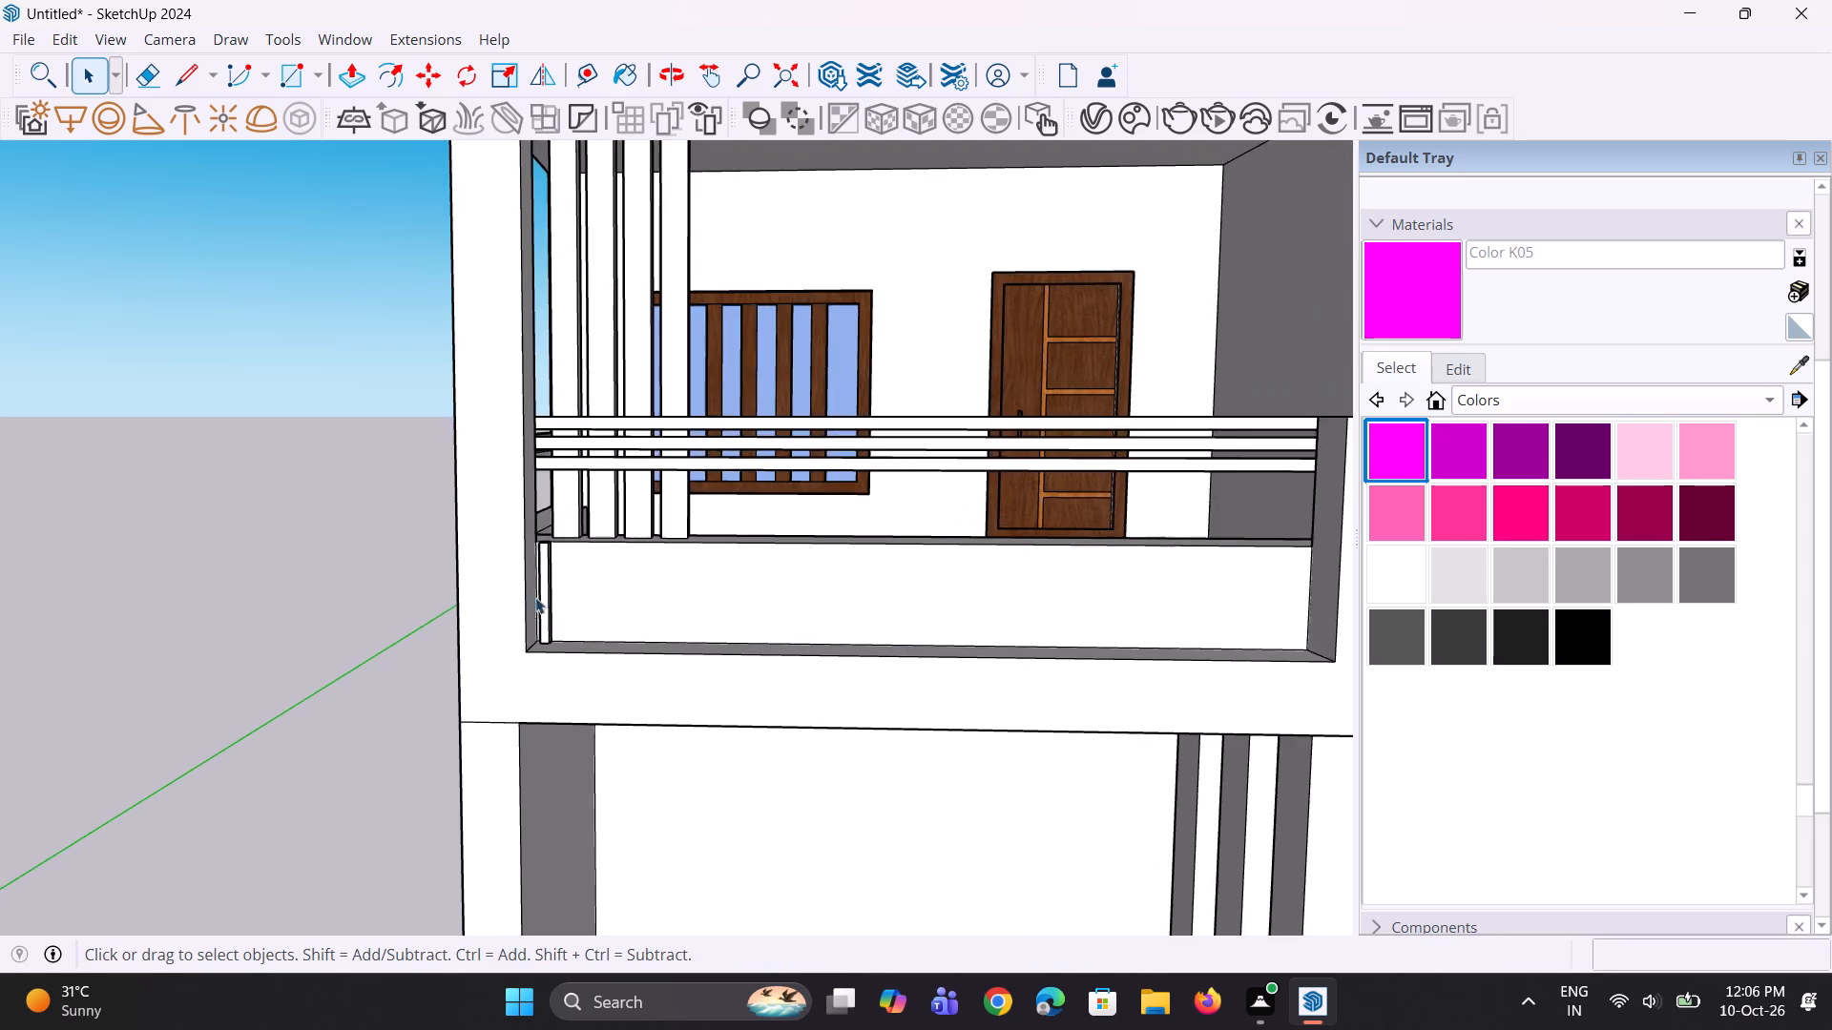
scroll(535, 597, "up", 2)
left_click(544, 608)
scroll(556, 688, "up", 3)
middle_click_drag(553, 716, 556, 822)
scroll(518, 721, "up", 4)
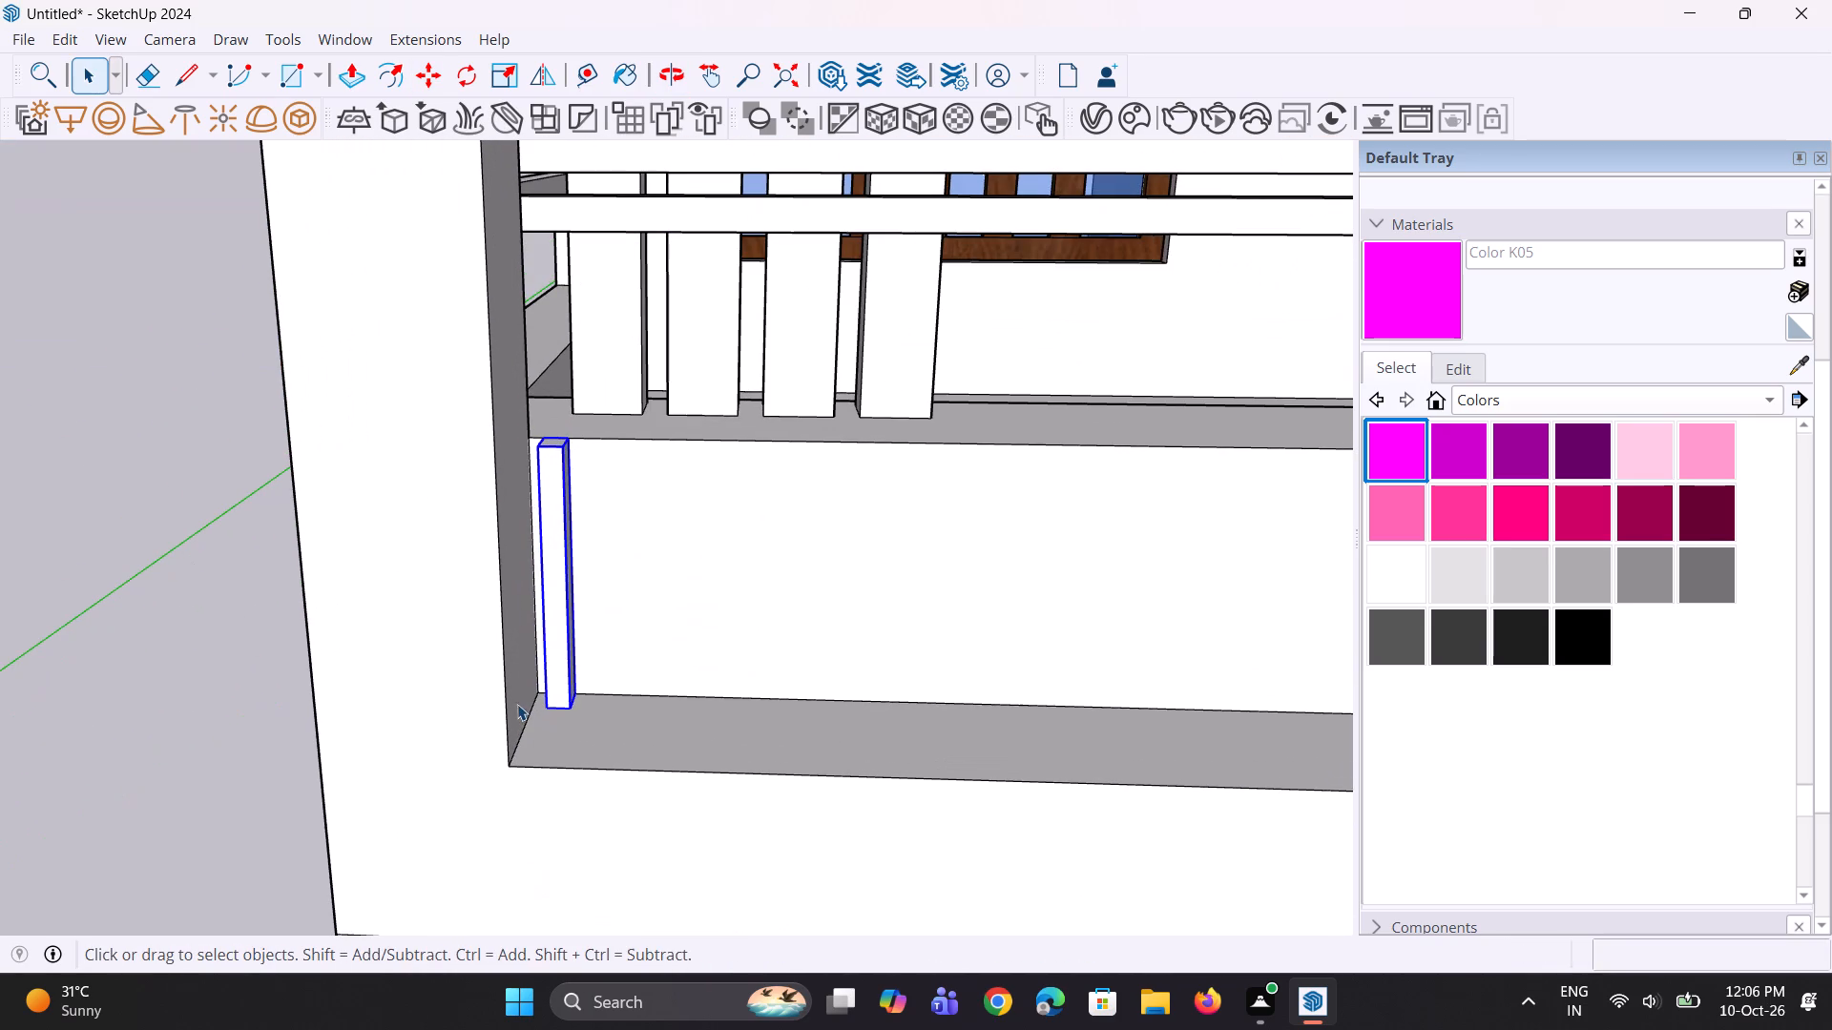
key("m")
scroll(535, 712, "up", 2)
left_click(552, 714)
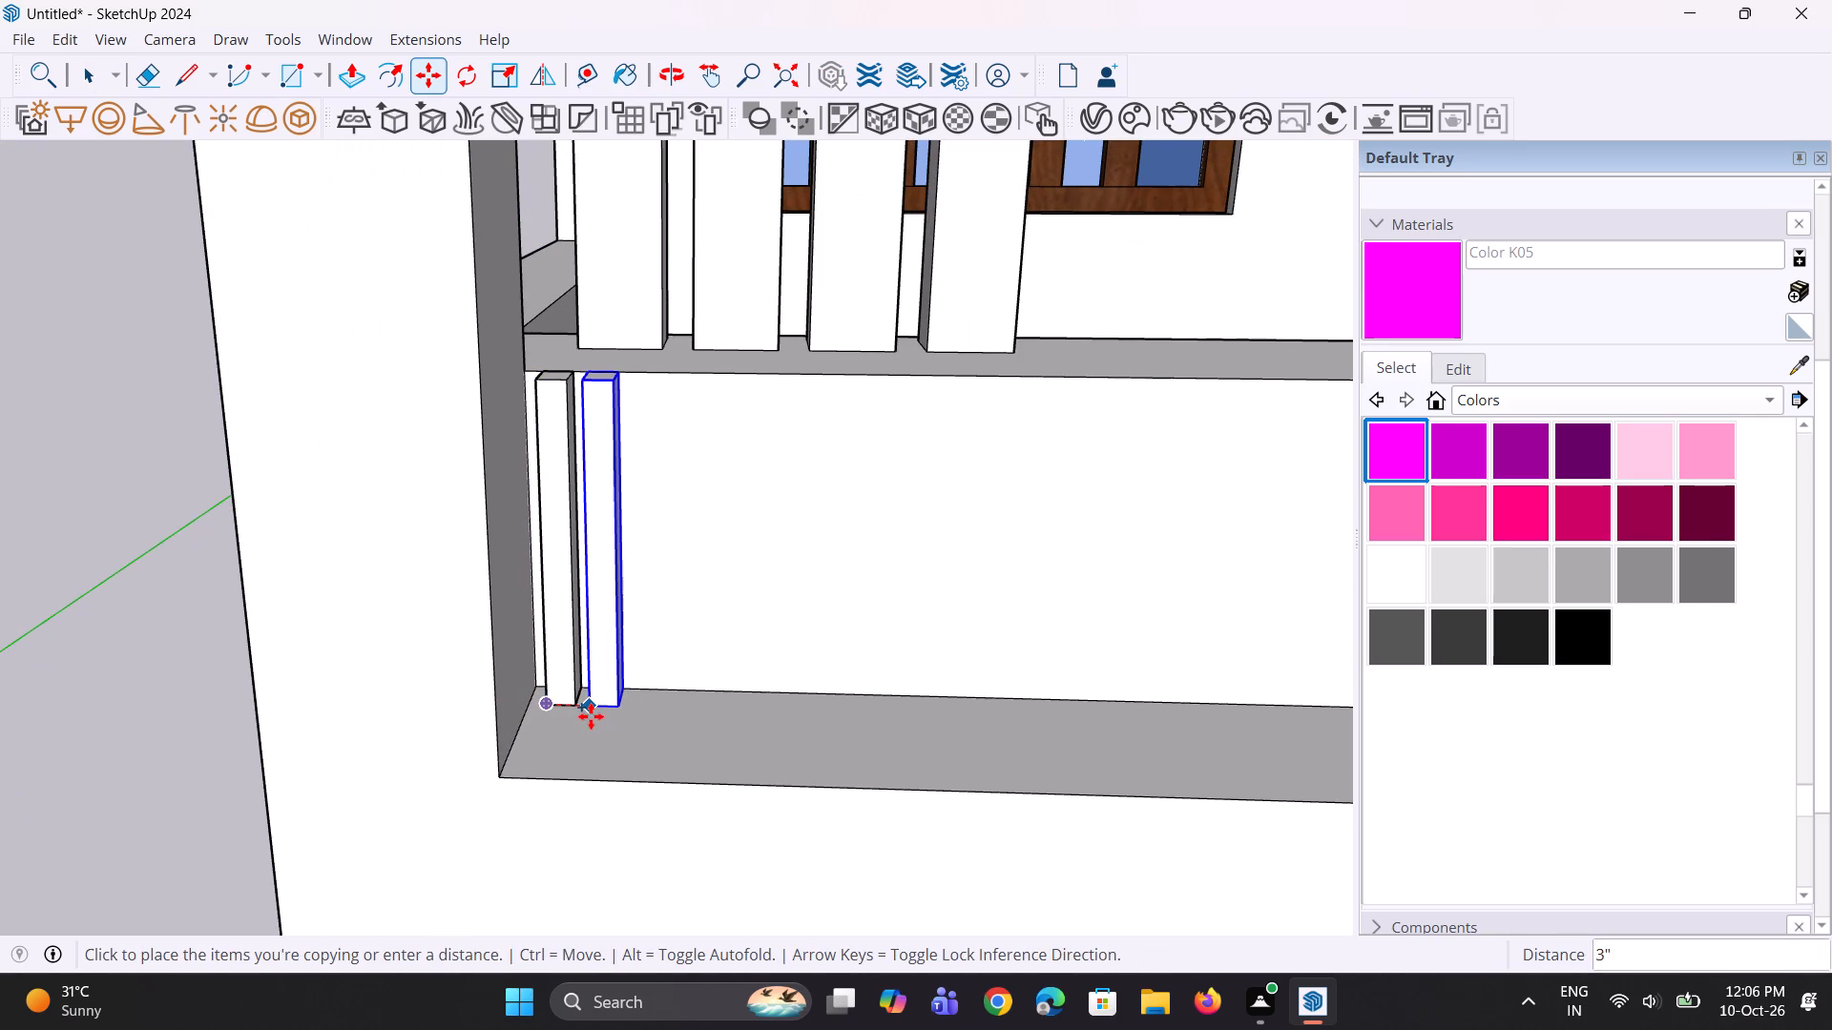
middle_click_drag(593, 714, 622, 602)
scroll(613, 675, "down", 10)
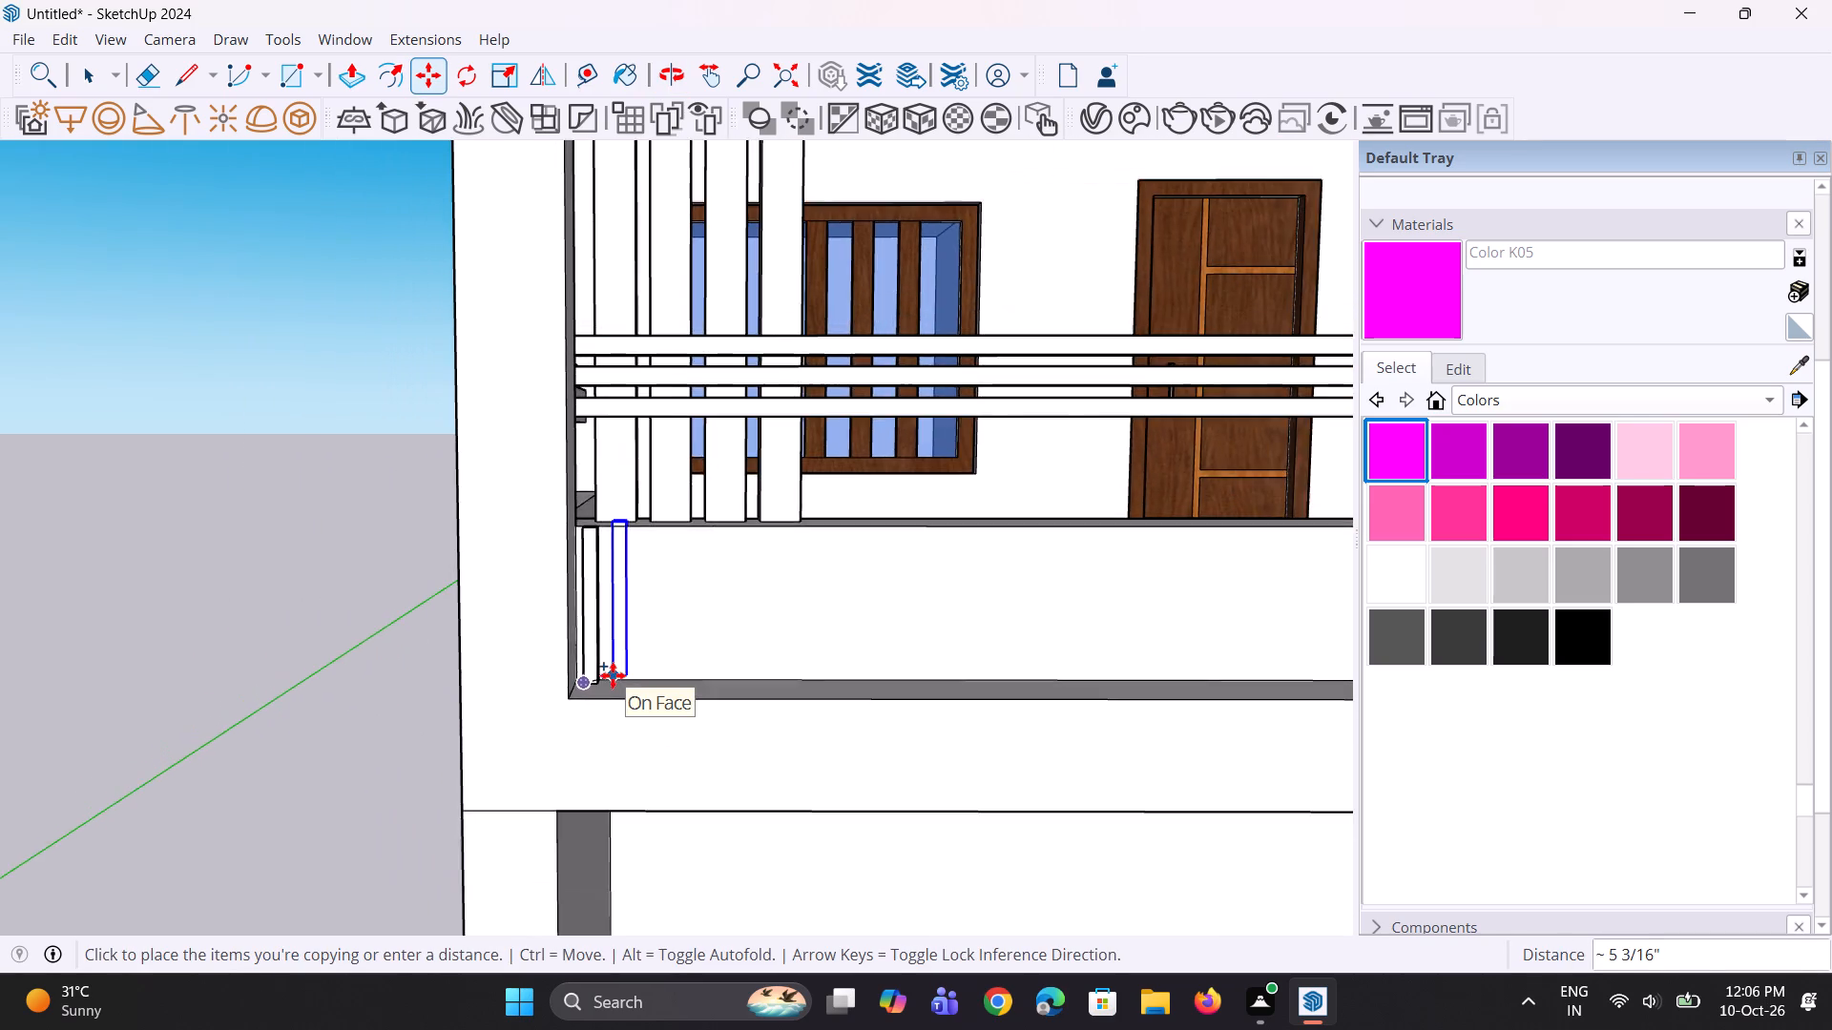
scroll(613, 675, "down", 2)
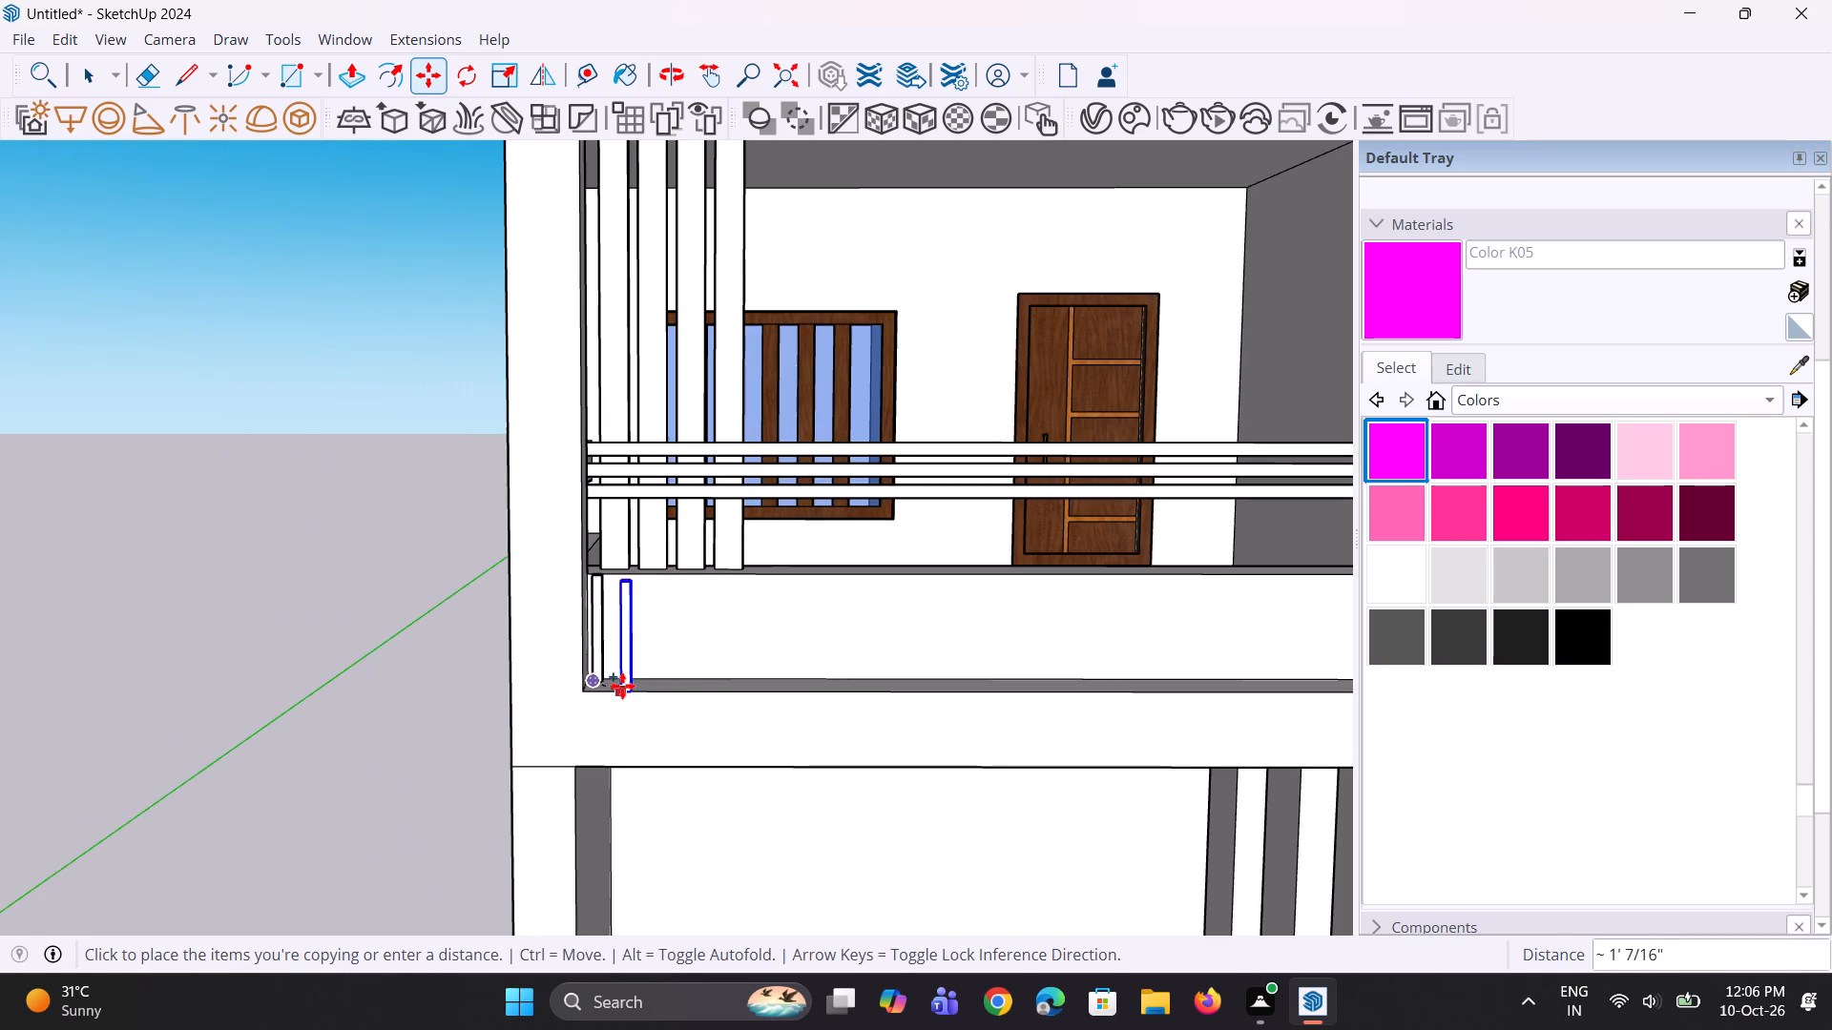
scroll(615, 686, "up", 3)
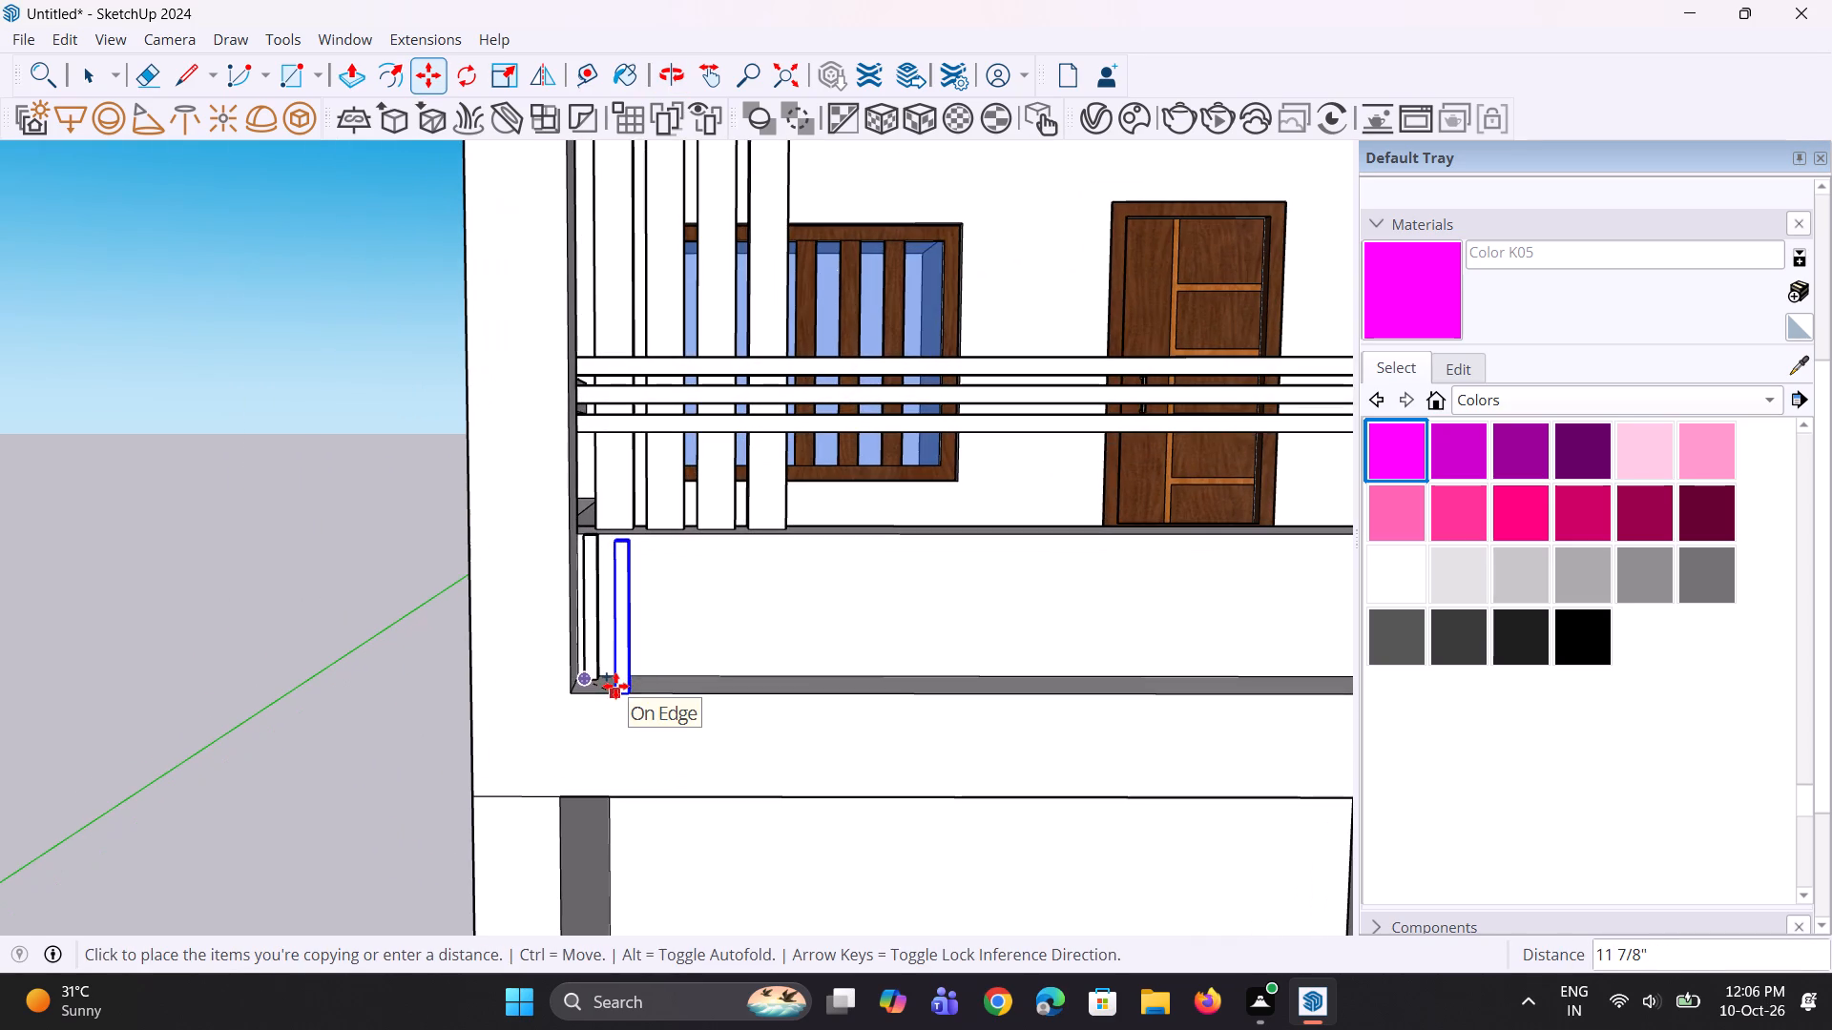
scroll(611, 687, "up", 1)
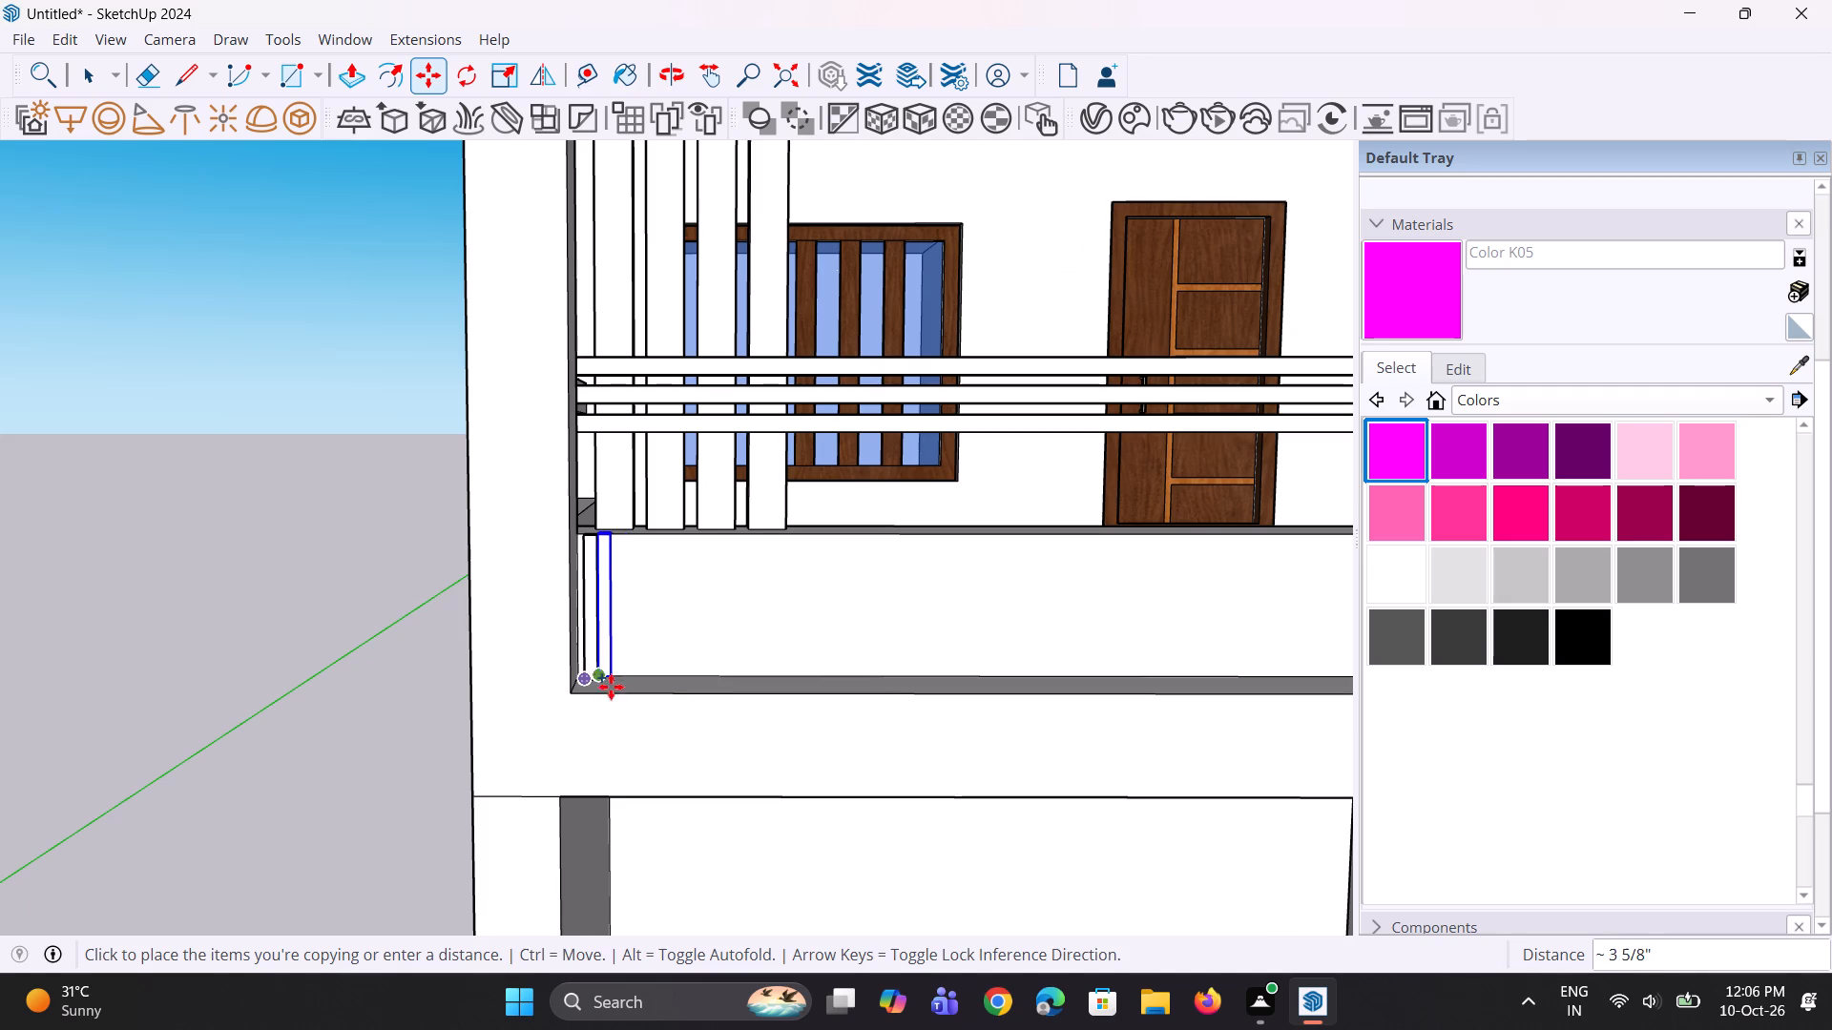
scroll(611, 687, "up", 4)
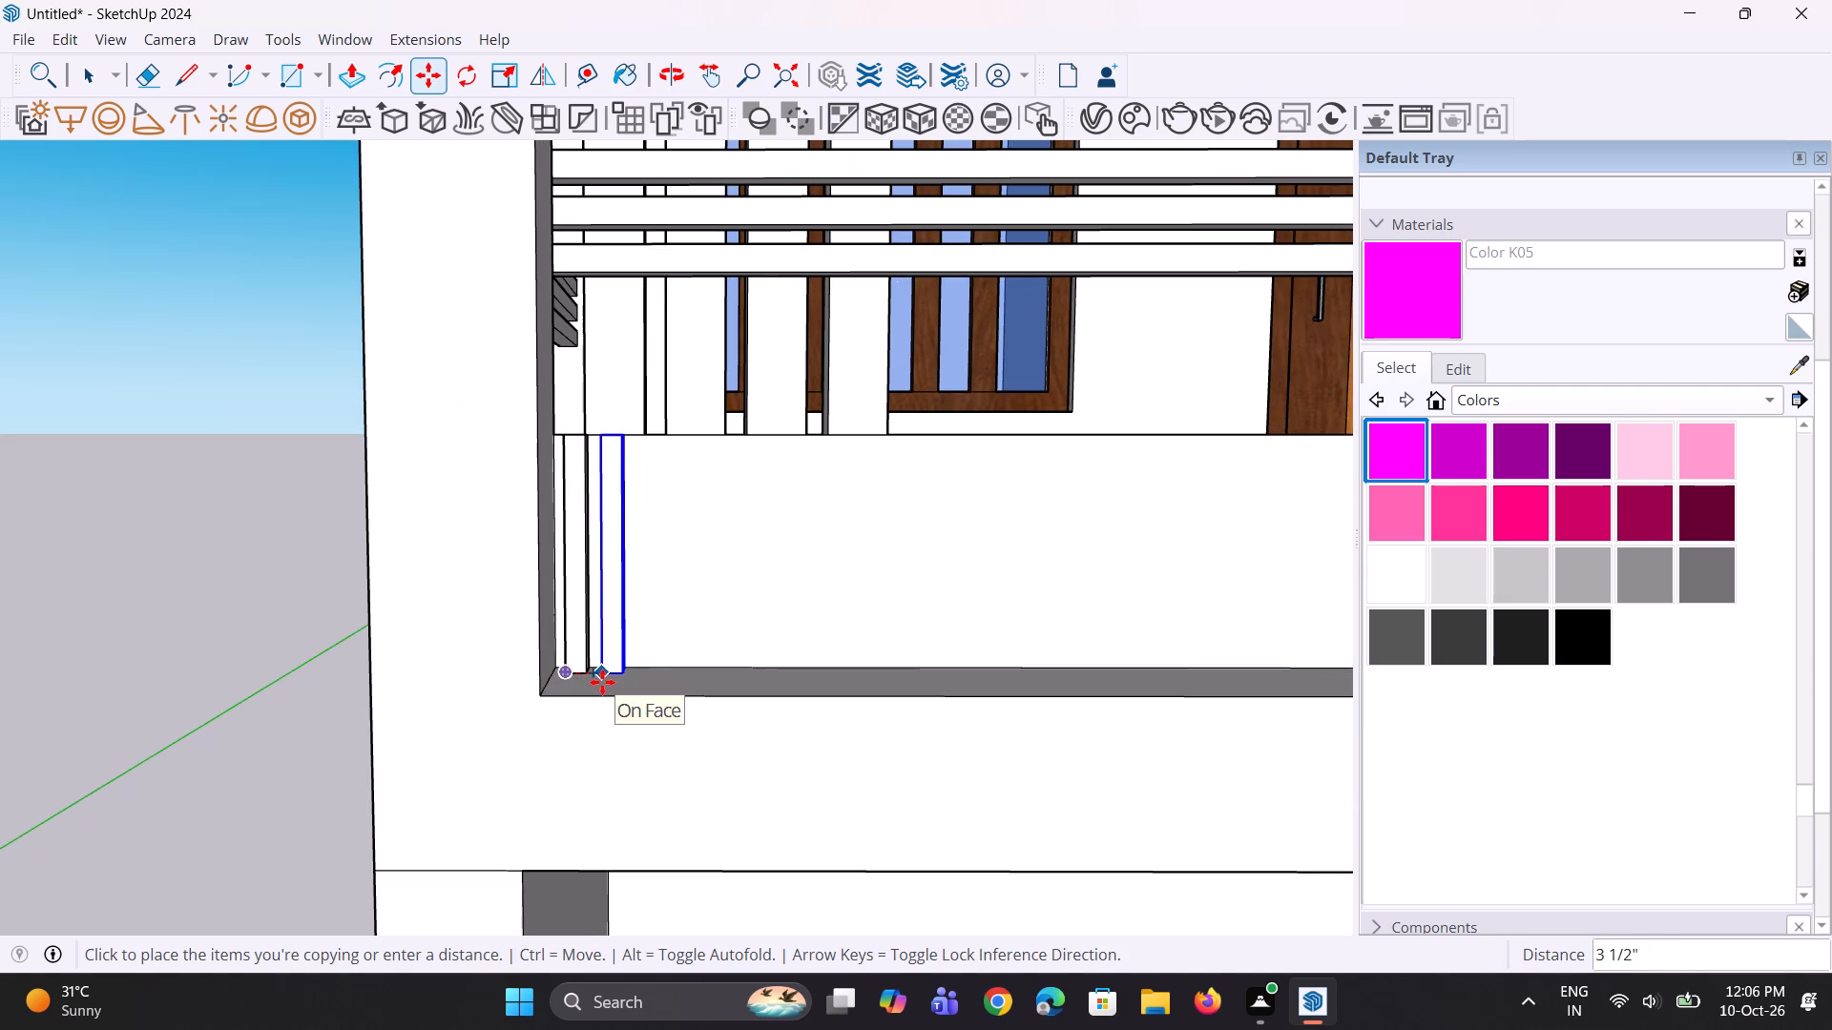
scroll(593, 681, "up", 8)
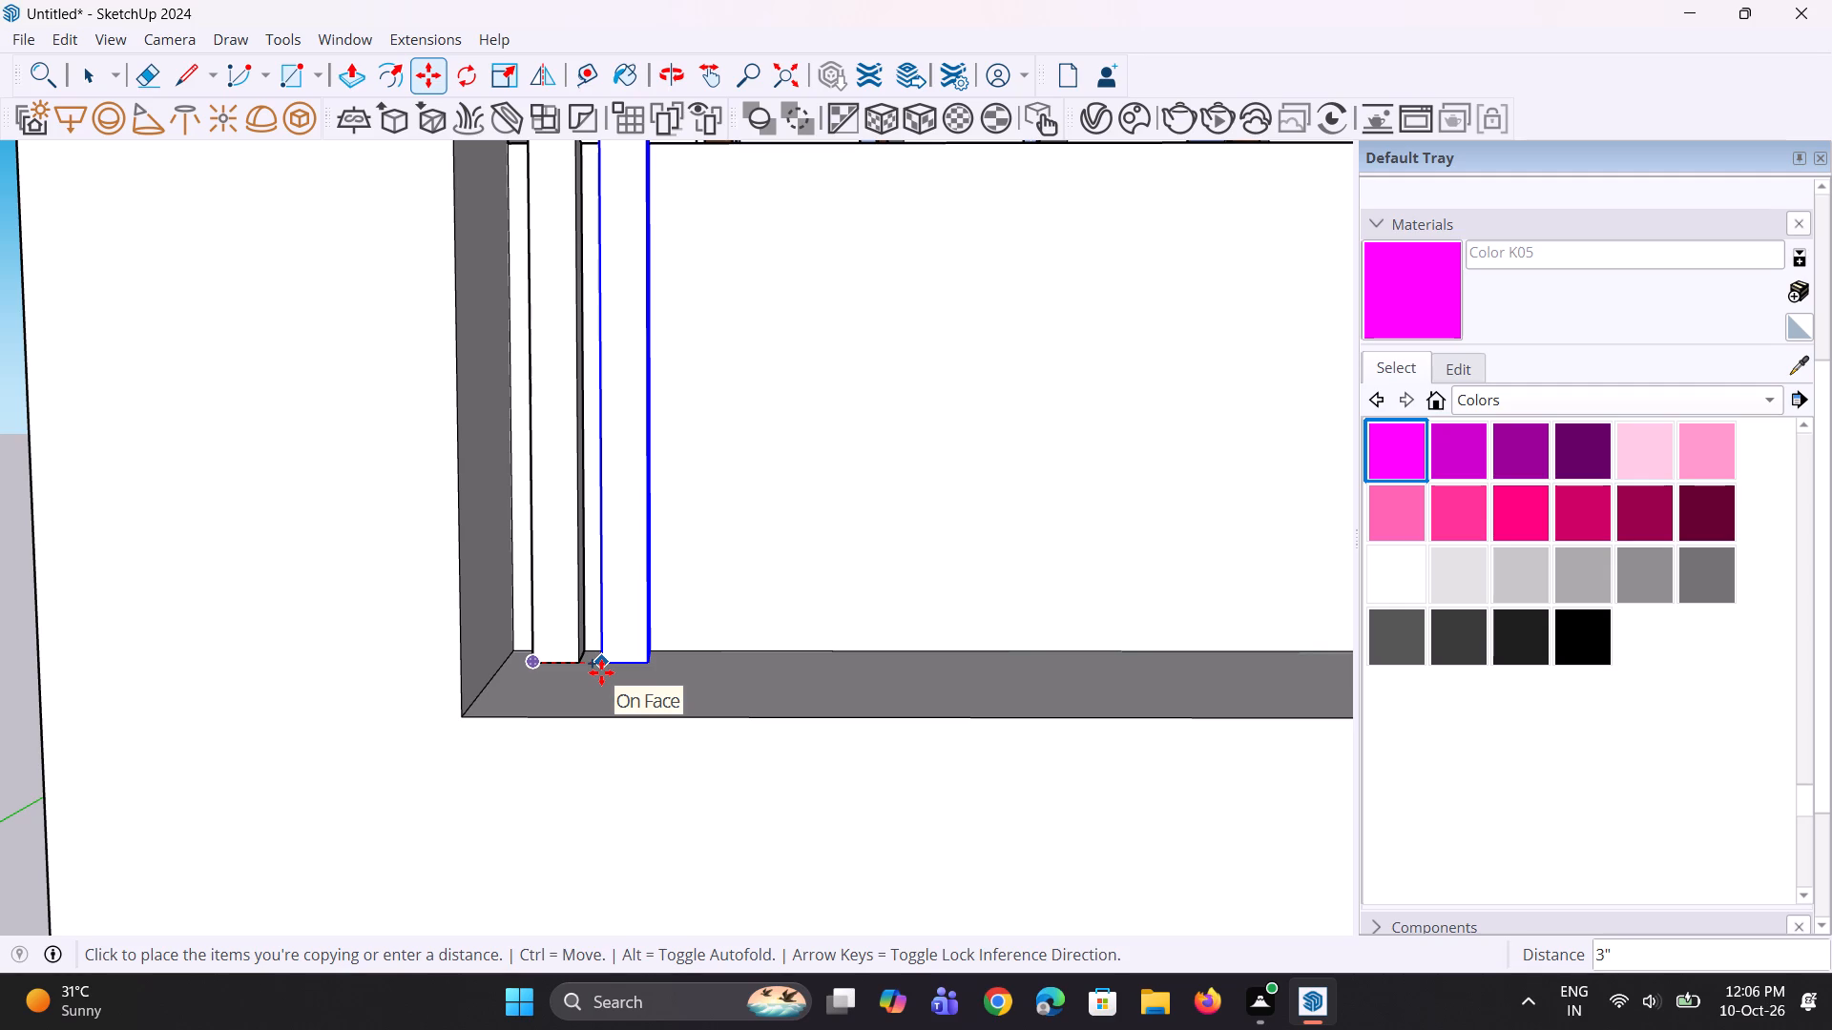
left_click(600, 671)
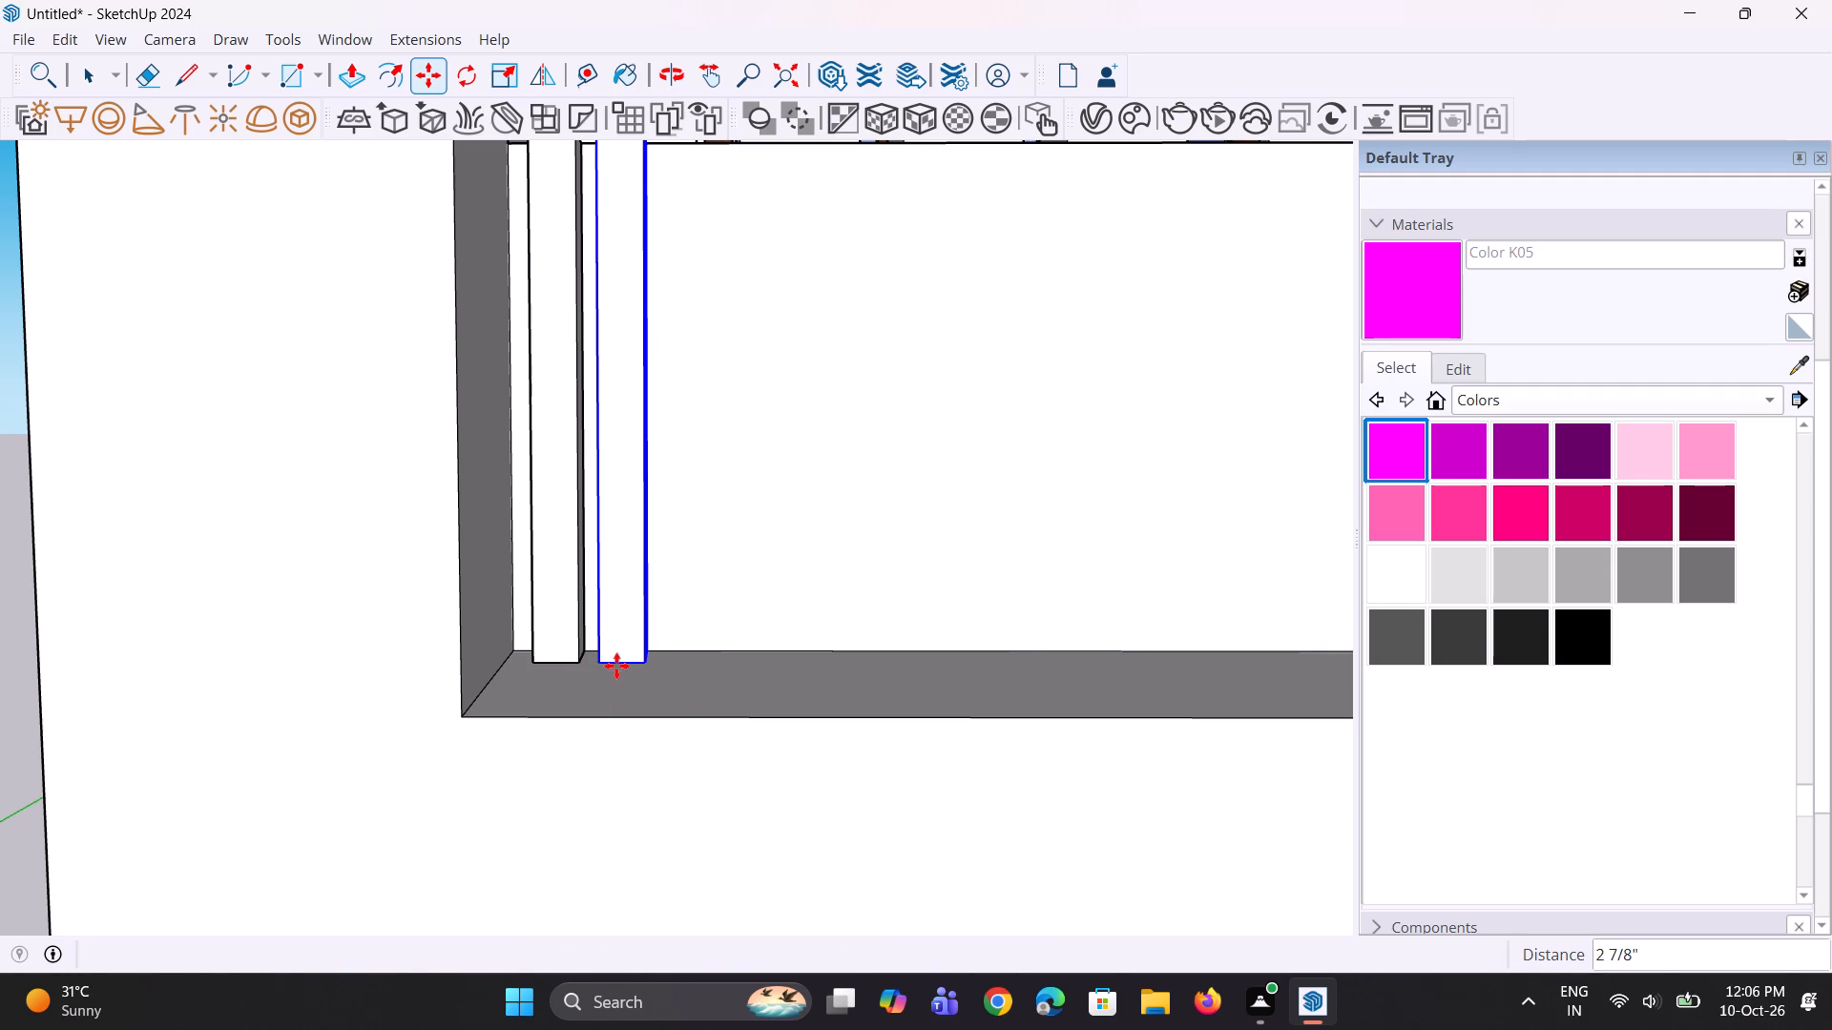
Multiply the batten copy by 45 along the lowest left balcony's parapet.
key("asterisk")
type("45")
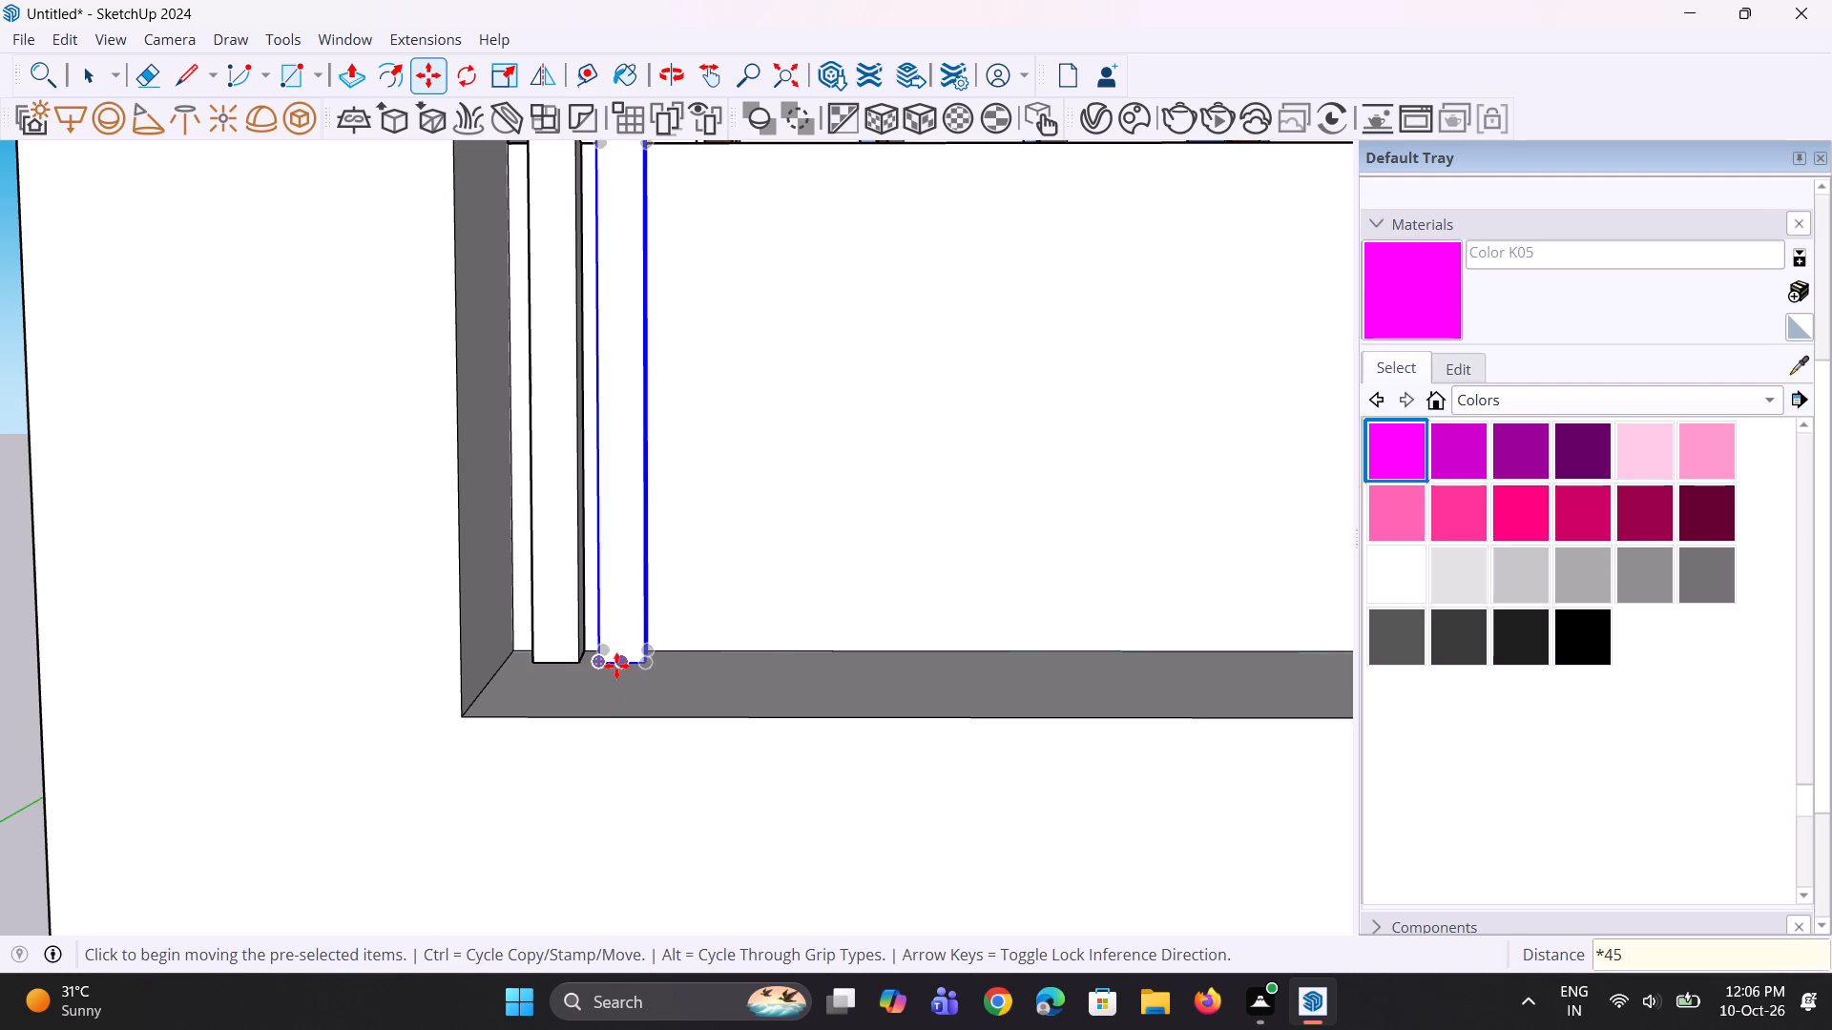
key("Return")
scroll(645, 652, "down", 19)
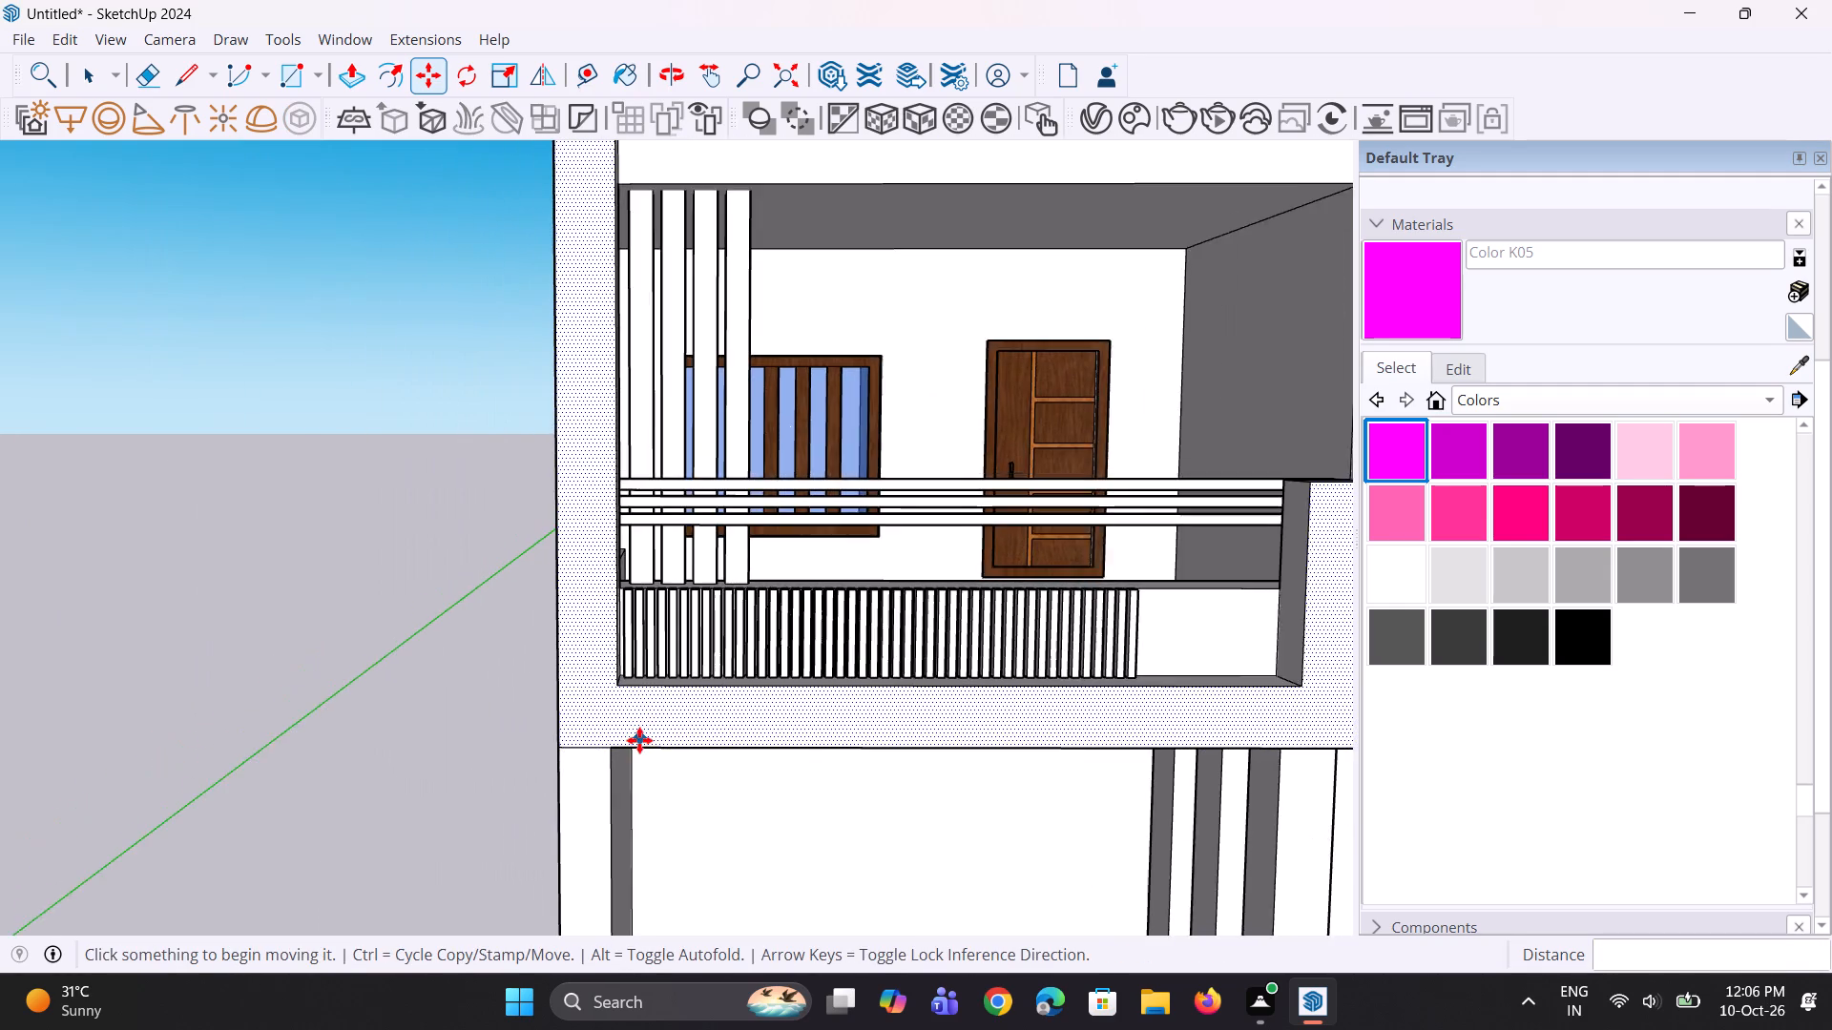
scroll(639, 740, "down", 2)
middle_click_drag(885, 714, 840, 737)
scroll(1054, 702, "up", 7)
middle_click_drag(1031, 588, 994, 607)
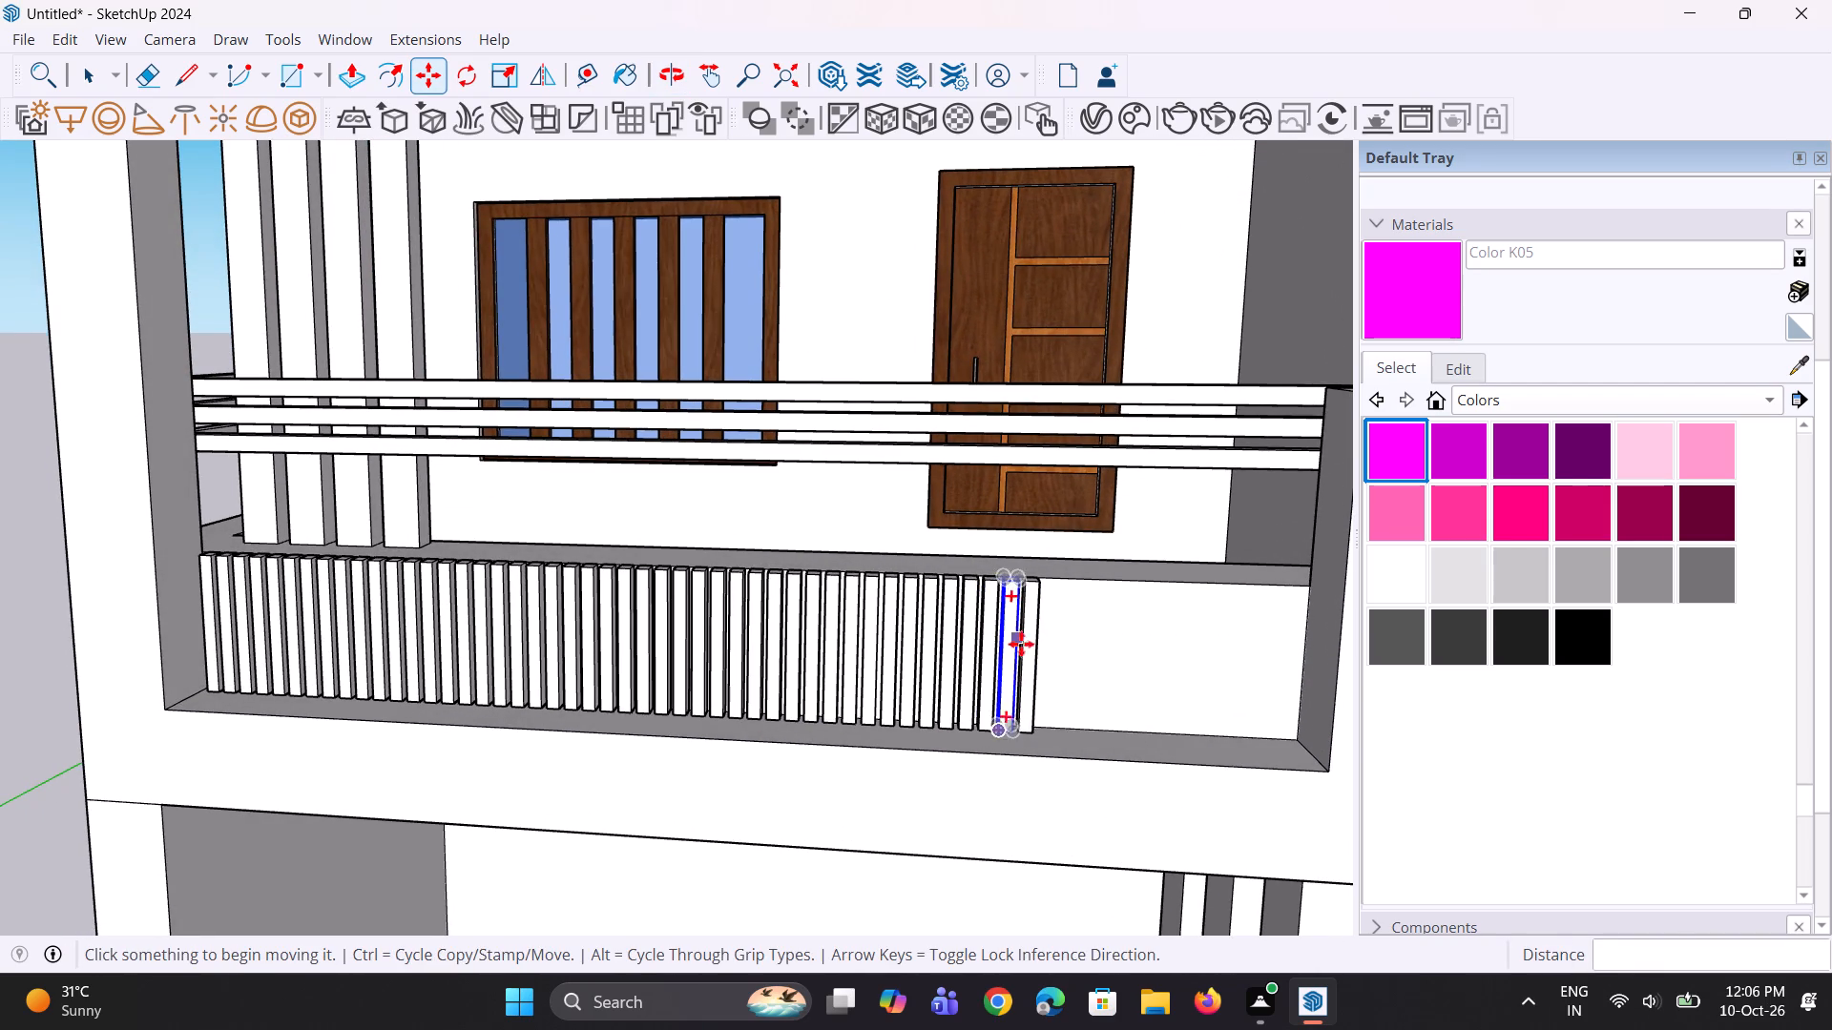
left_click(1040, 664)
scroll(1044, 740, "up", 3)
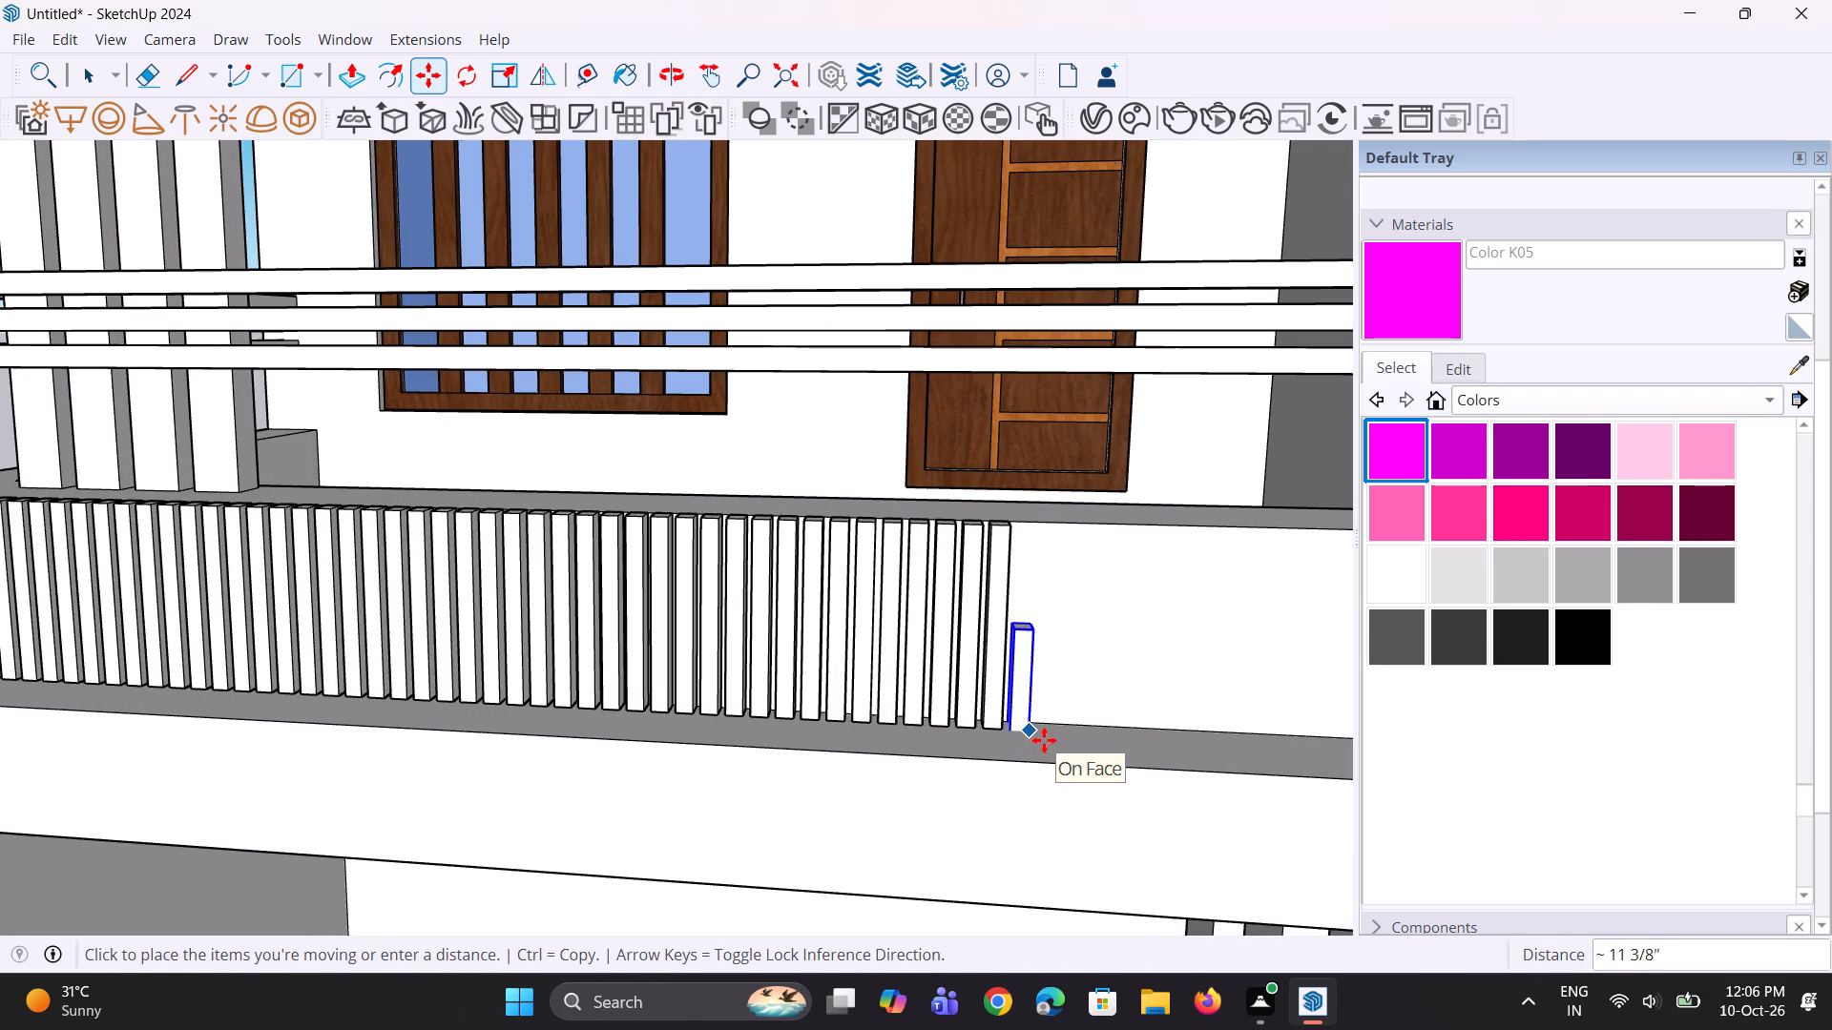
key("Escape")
Copy the row's last batten about 3 1/16" along the parapet face and multiply the copy by 20.
scroll(1043, 732, "up", 3)
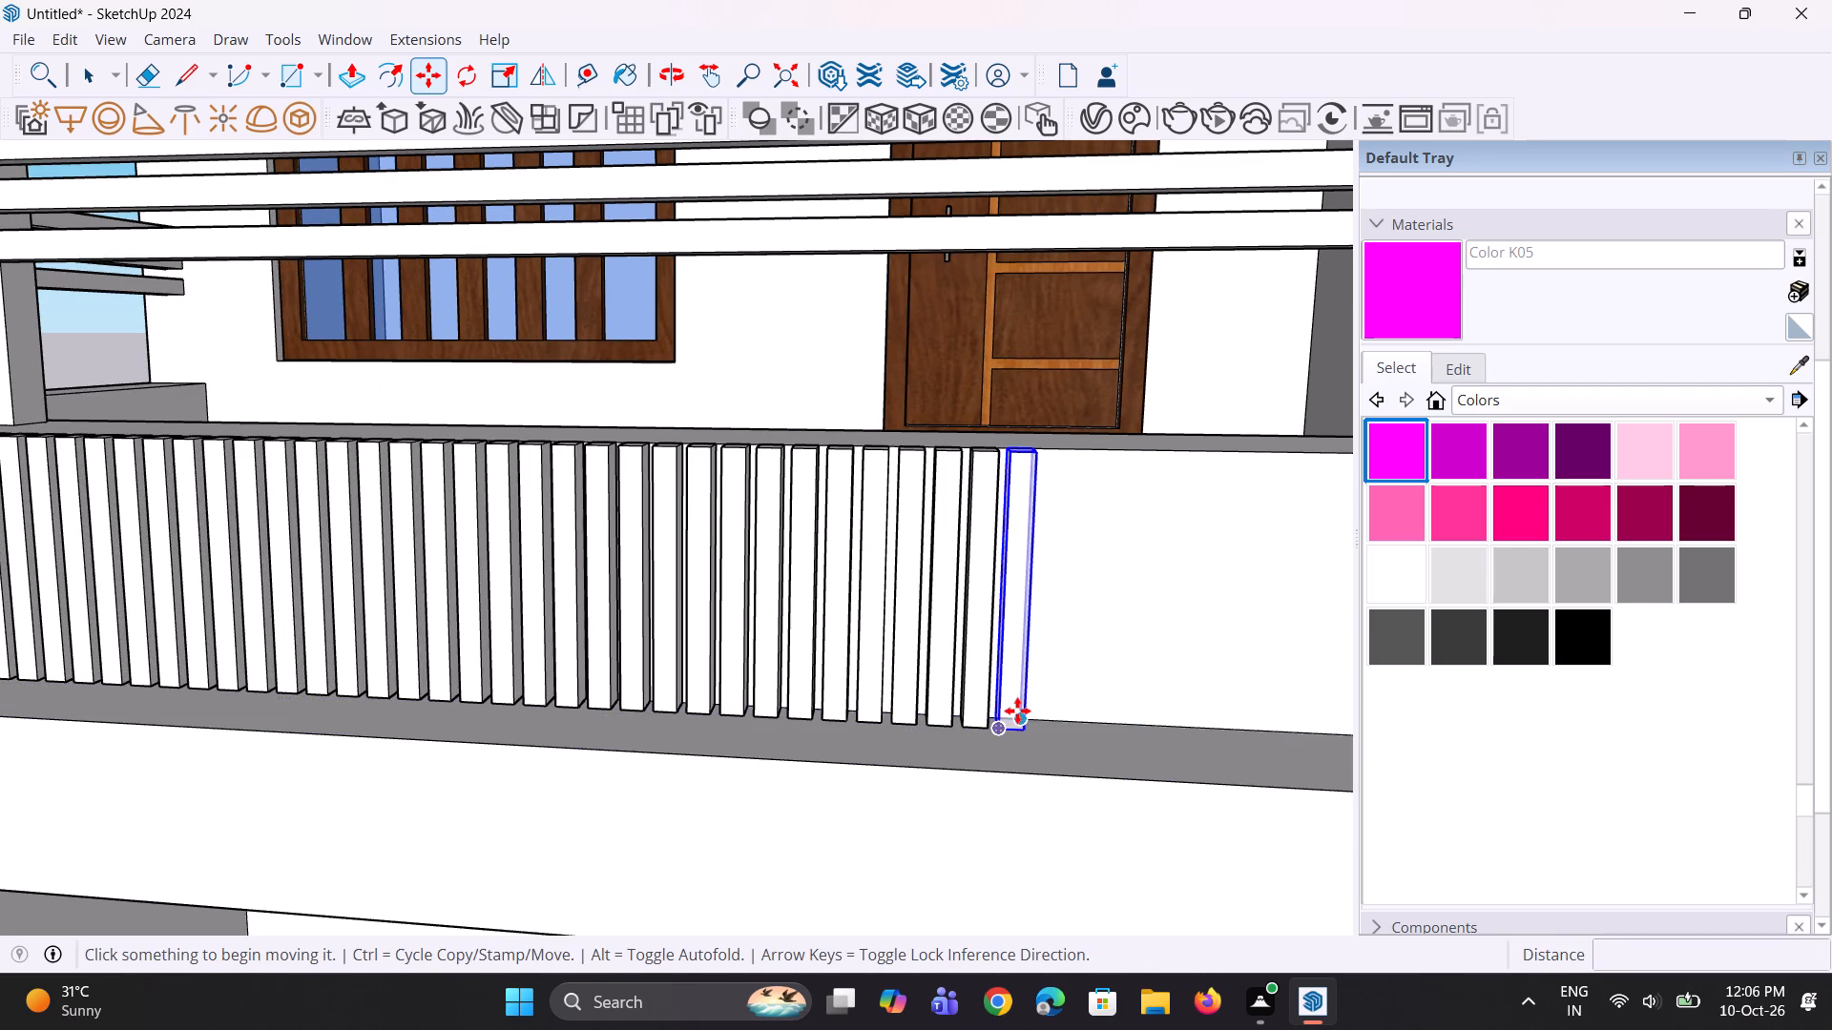
left_click(1017, 711)
key("m")
scroll(1020, 720, "up", 2)
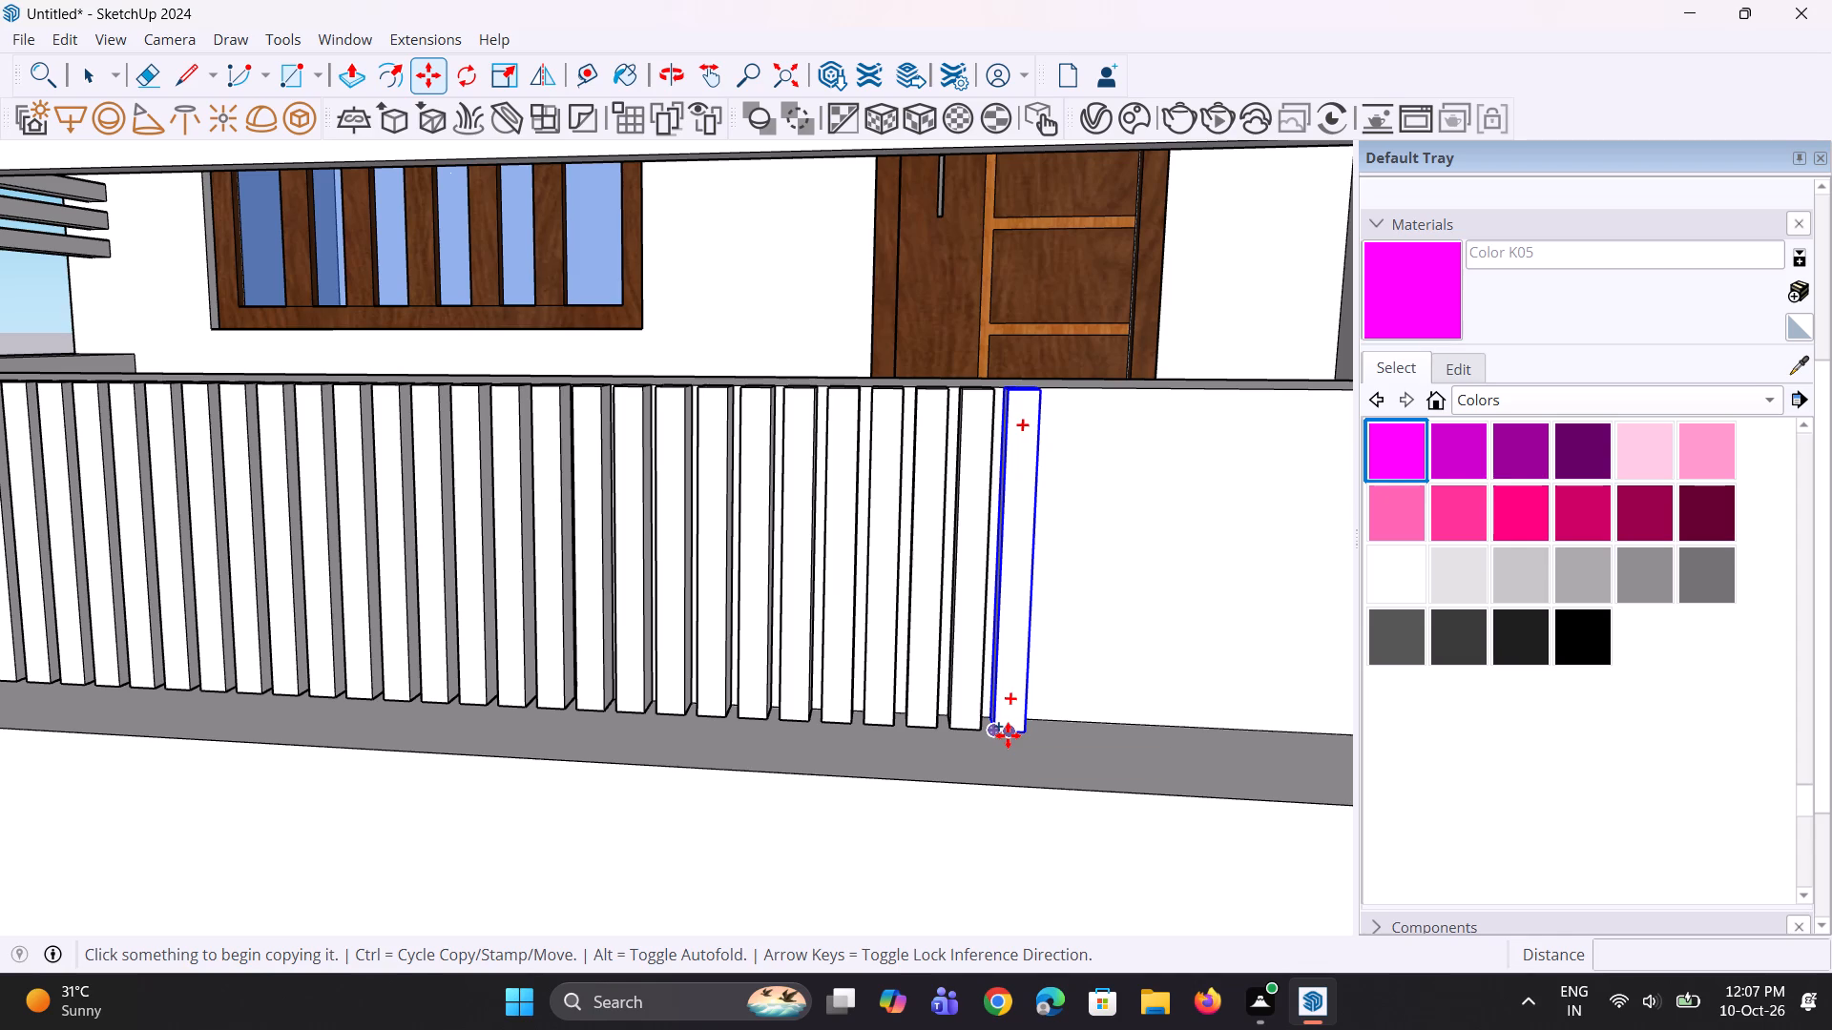
left_click(995, 735)
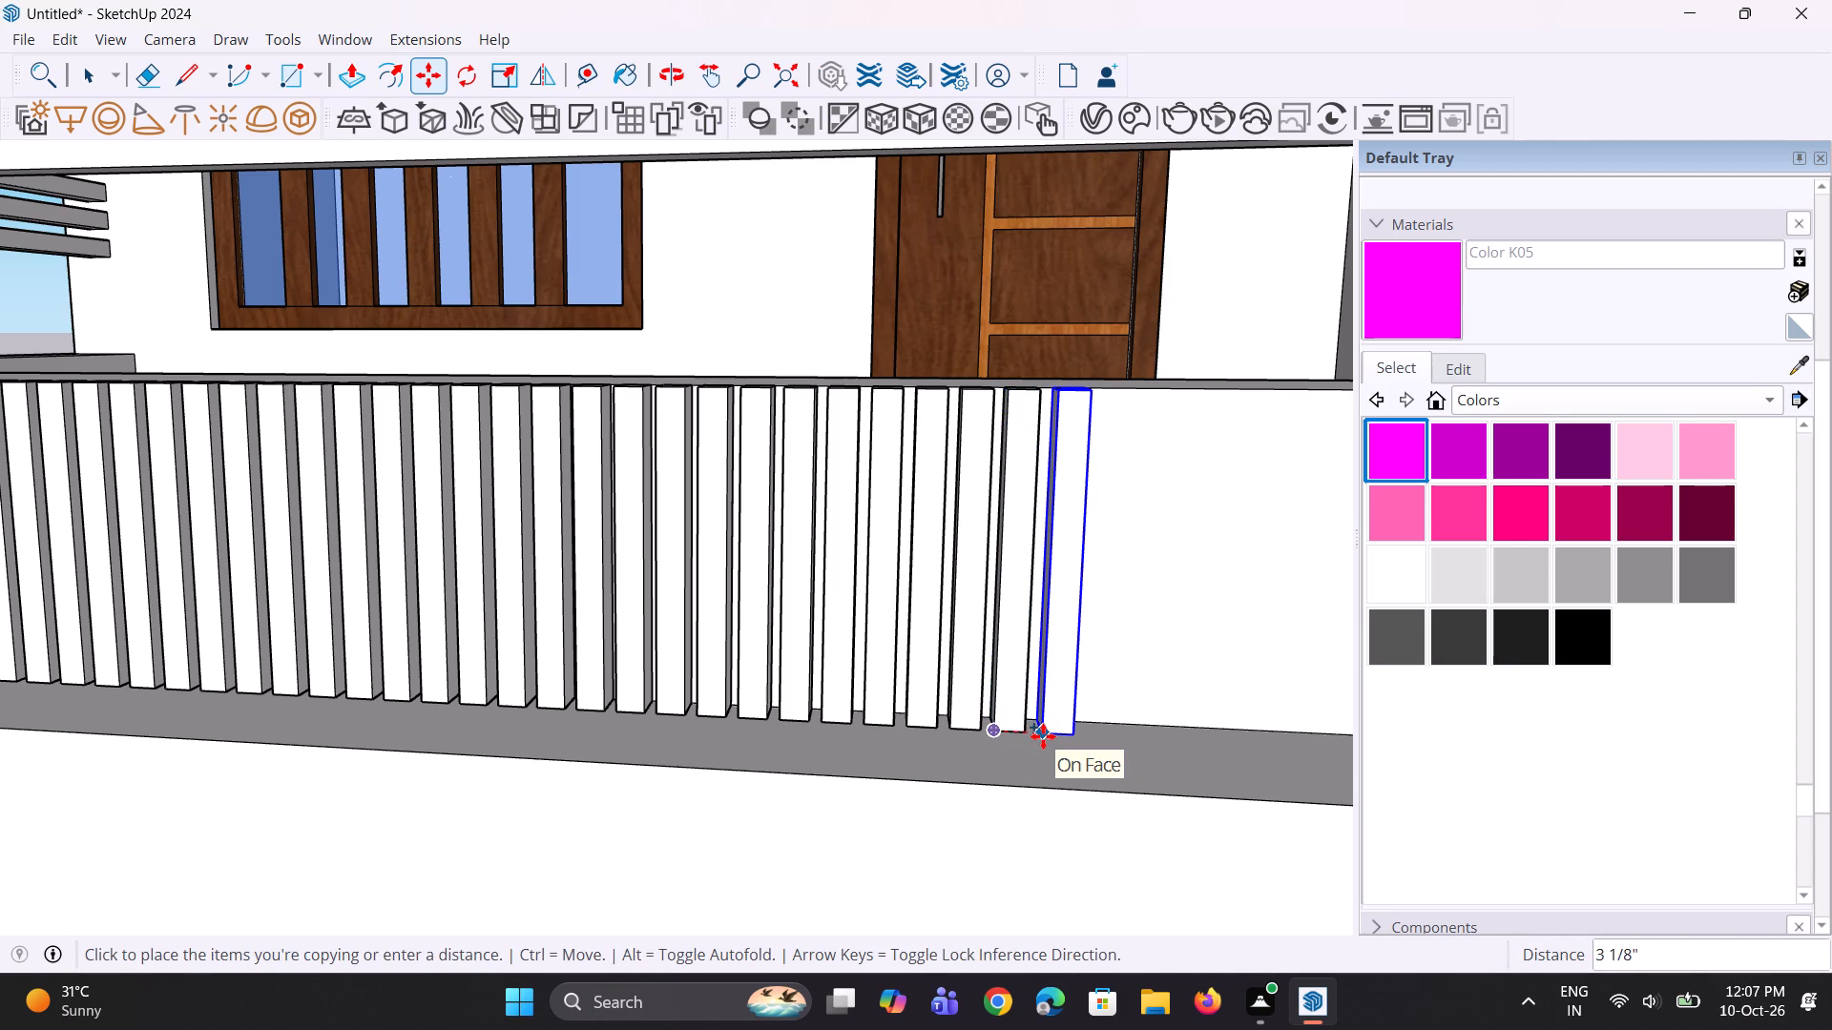
left_click(1041, 736)
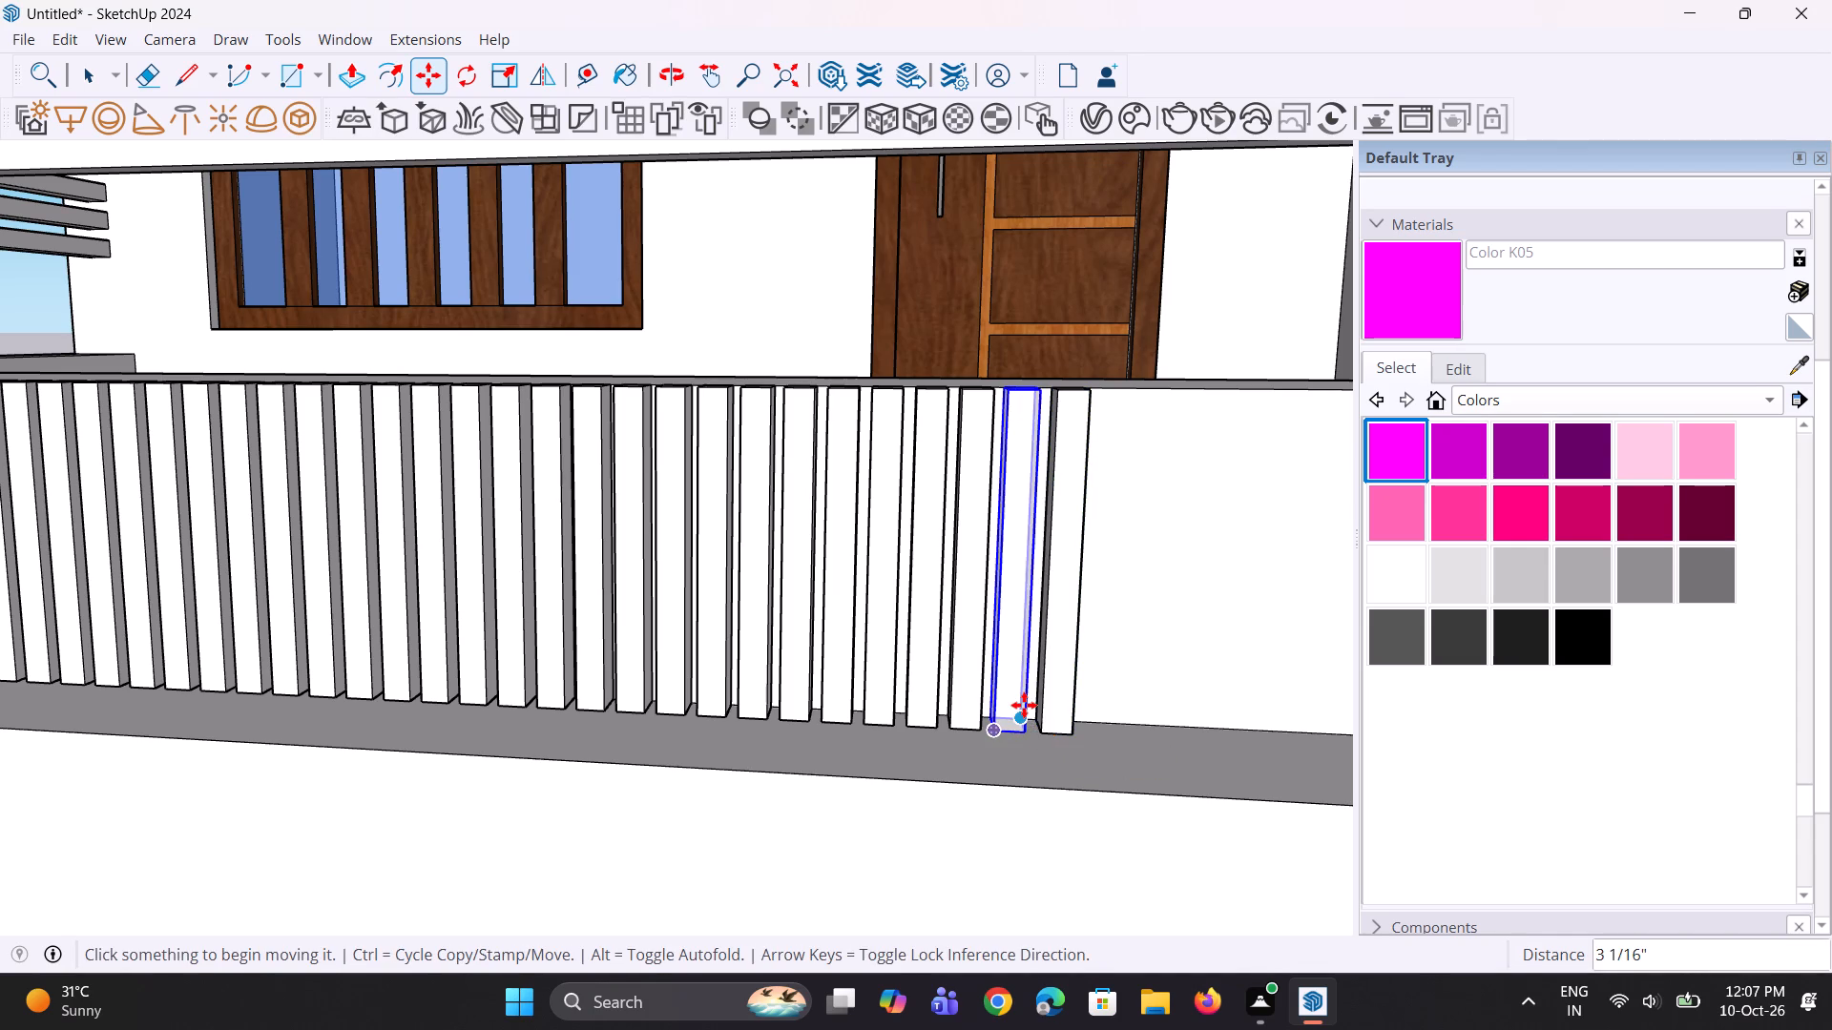
type("*20")
key("Return")
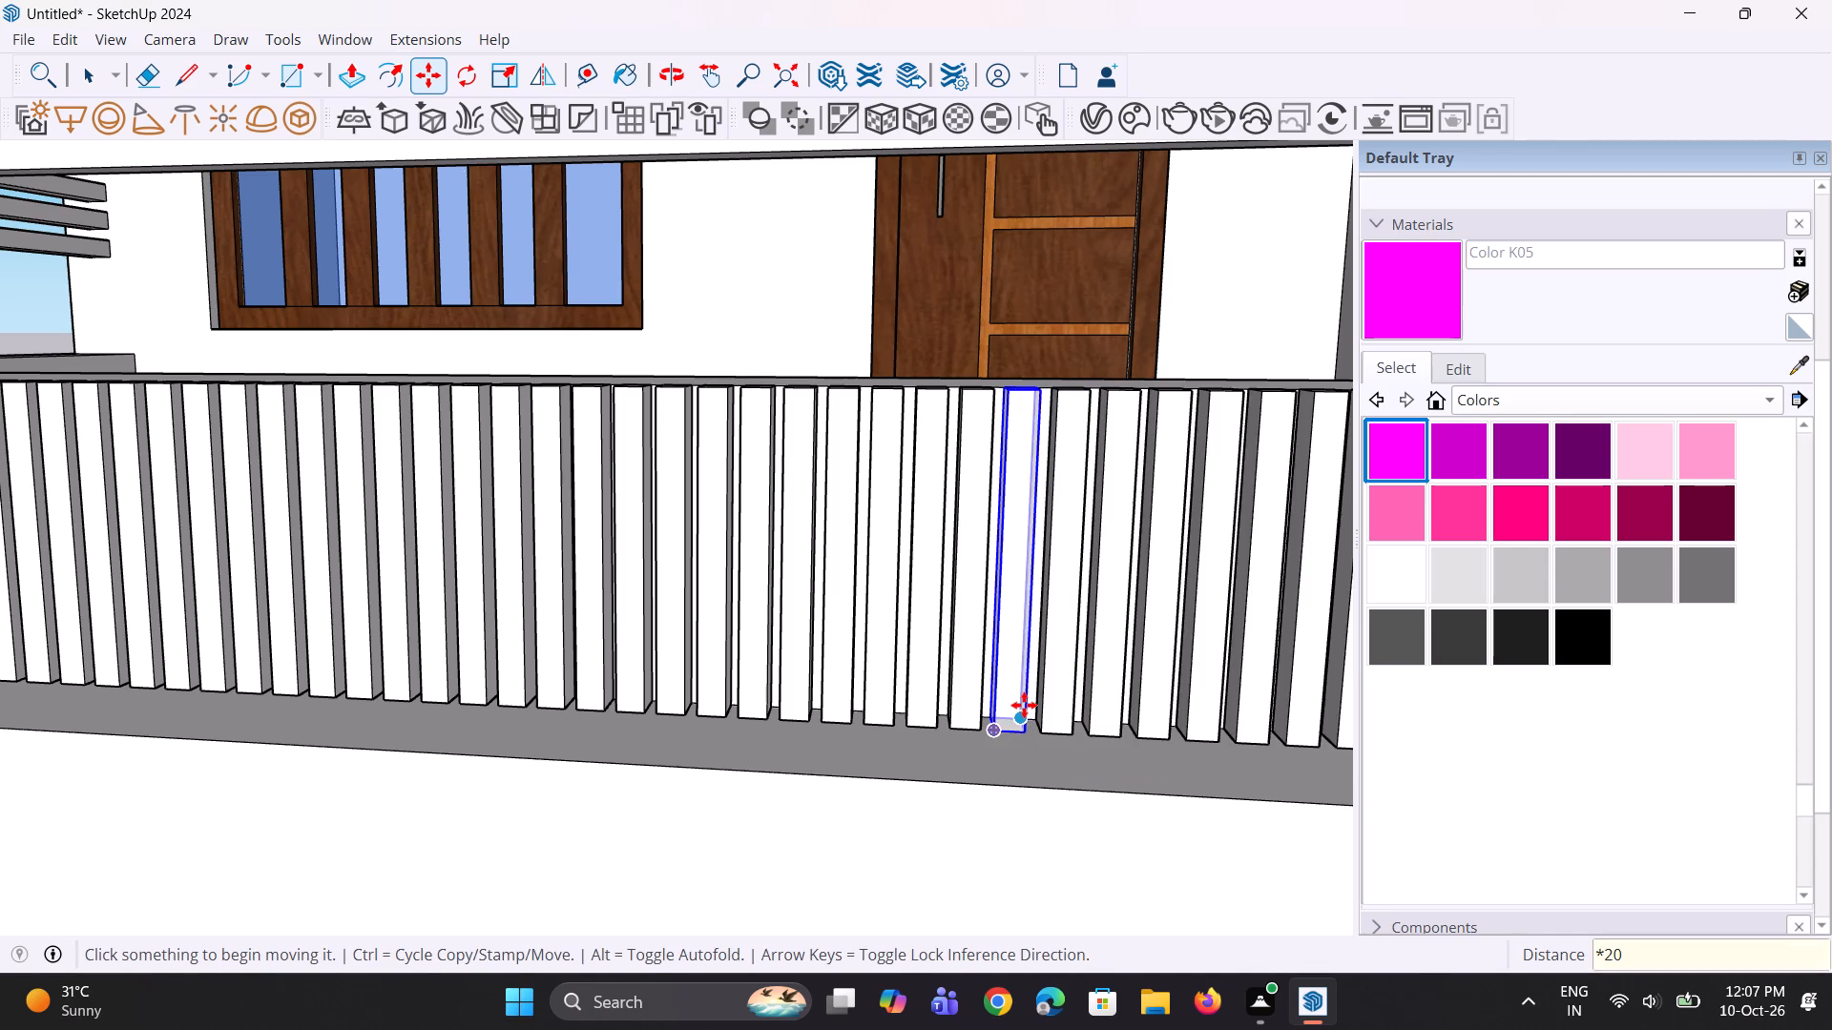
Delete the surplus batten protruding past the balcony's end wall beside the central vertical louvers.
scroll(1013, 673, "down", 14)
middle_click_drag(1135, 628, 888, 601)
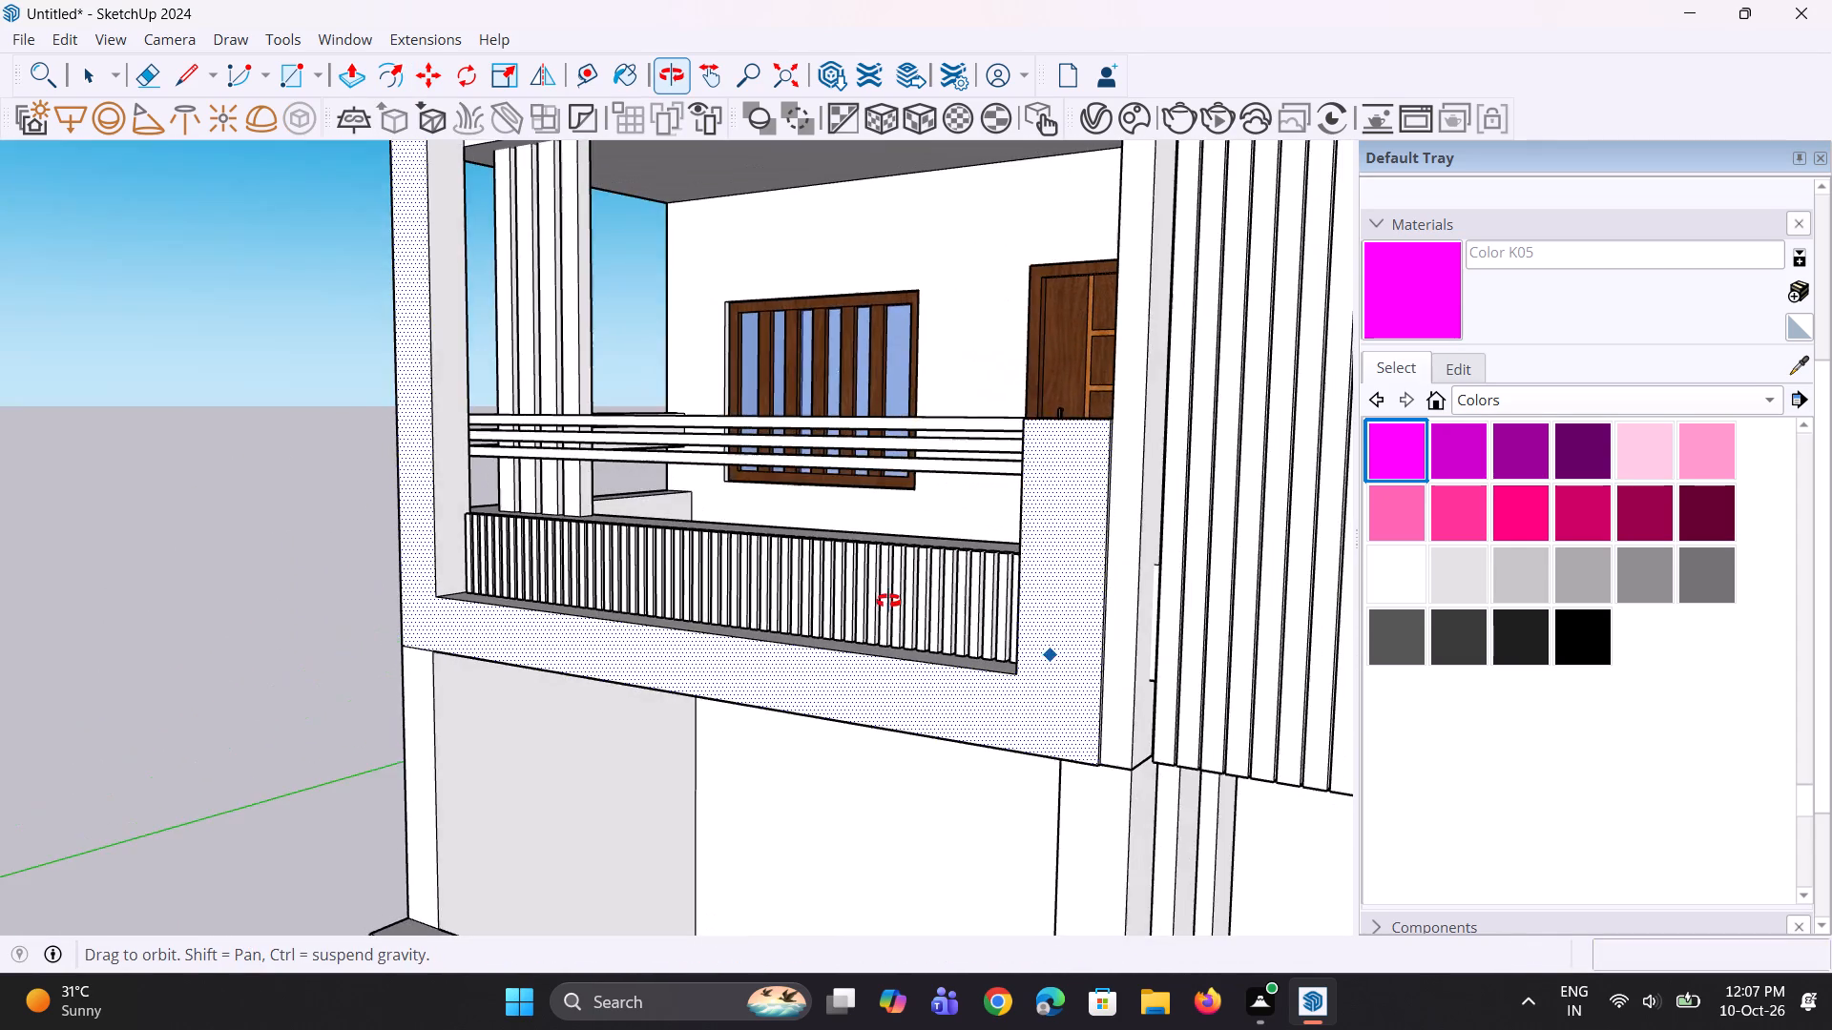
middle_click_drag(888, 601, 903, 621)
key("space")
key("space")
scroll(1317, 645, "up", 8)
middle_click_drag(1117, 683, 1169, 680)
left_click(1170, 678)
scroll(1168, 694, "up", 2)
key("Delete")
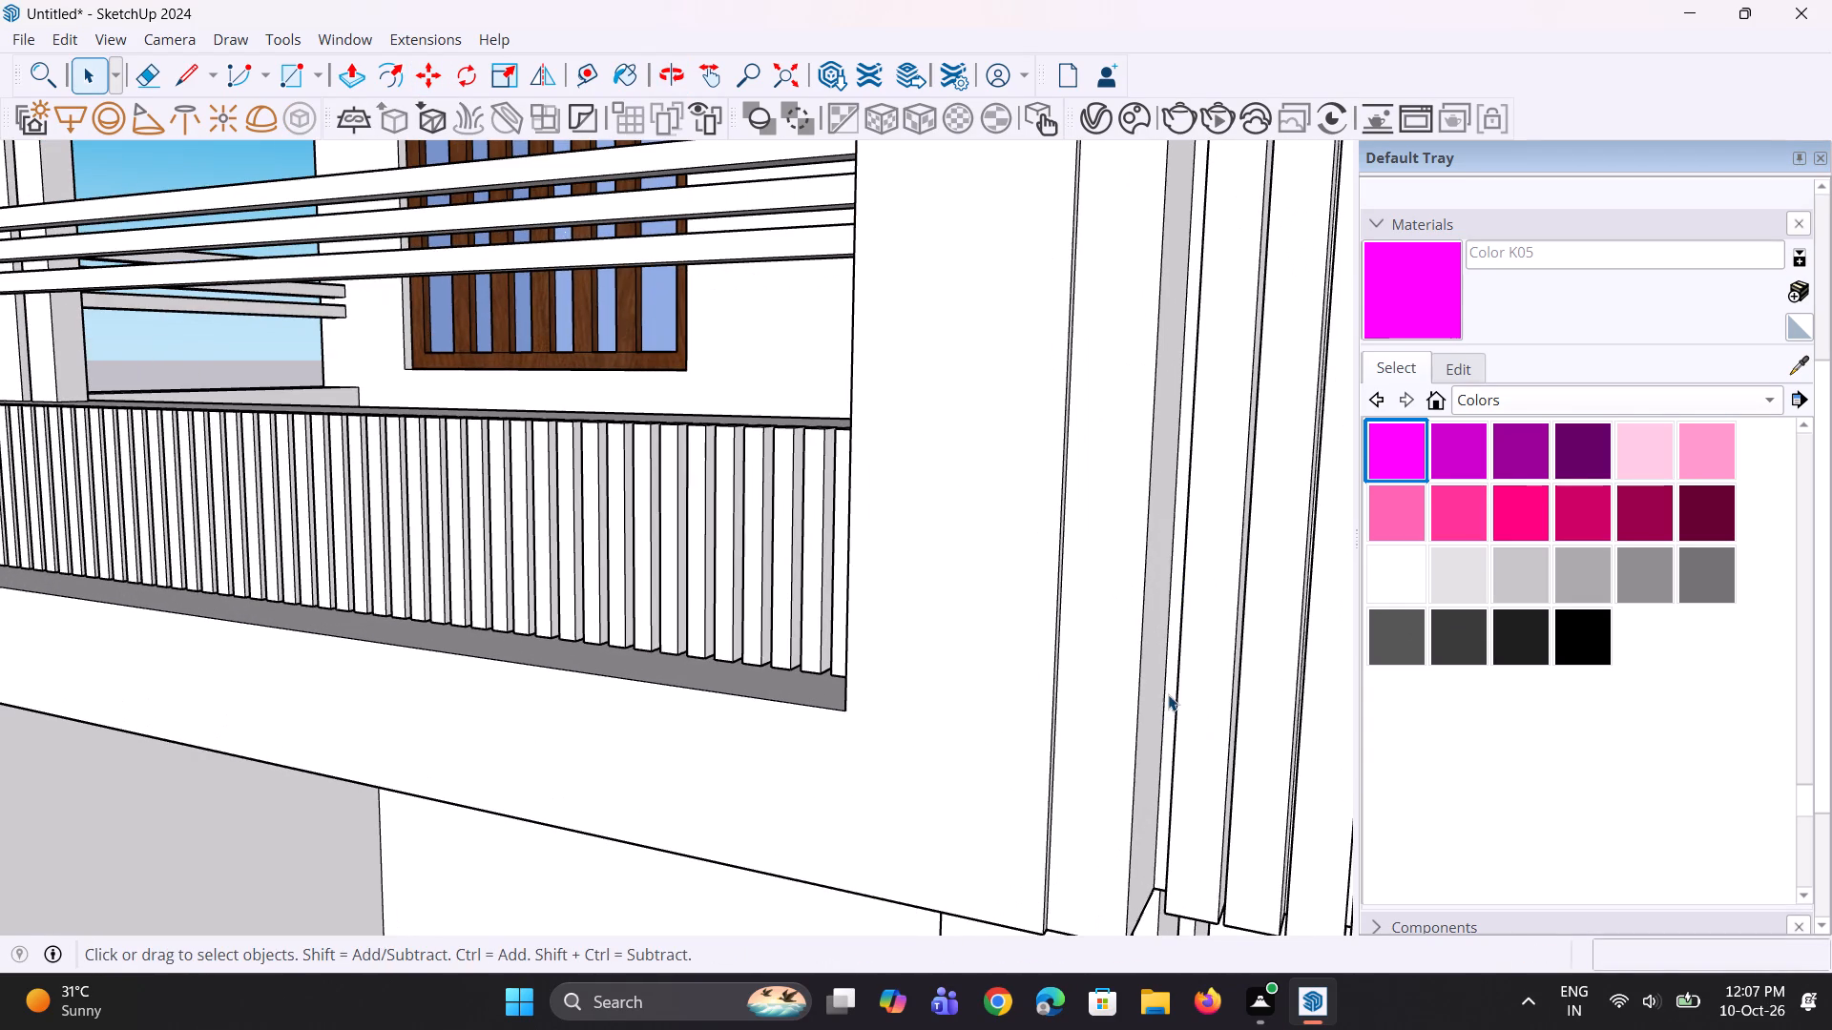
Examine the end of the batten row, the balcony's end wall and the facade front for leftover battens.
scroll(1163, 697, "down", 8)
middle_click_drag(1362, 790, 1195, 735)
scroll(1327, 781, "up", 1)
scroll(1195, 735, "up", 1)
scroll(1134, 721, "down", 2)
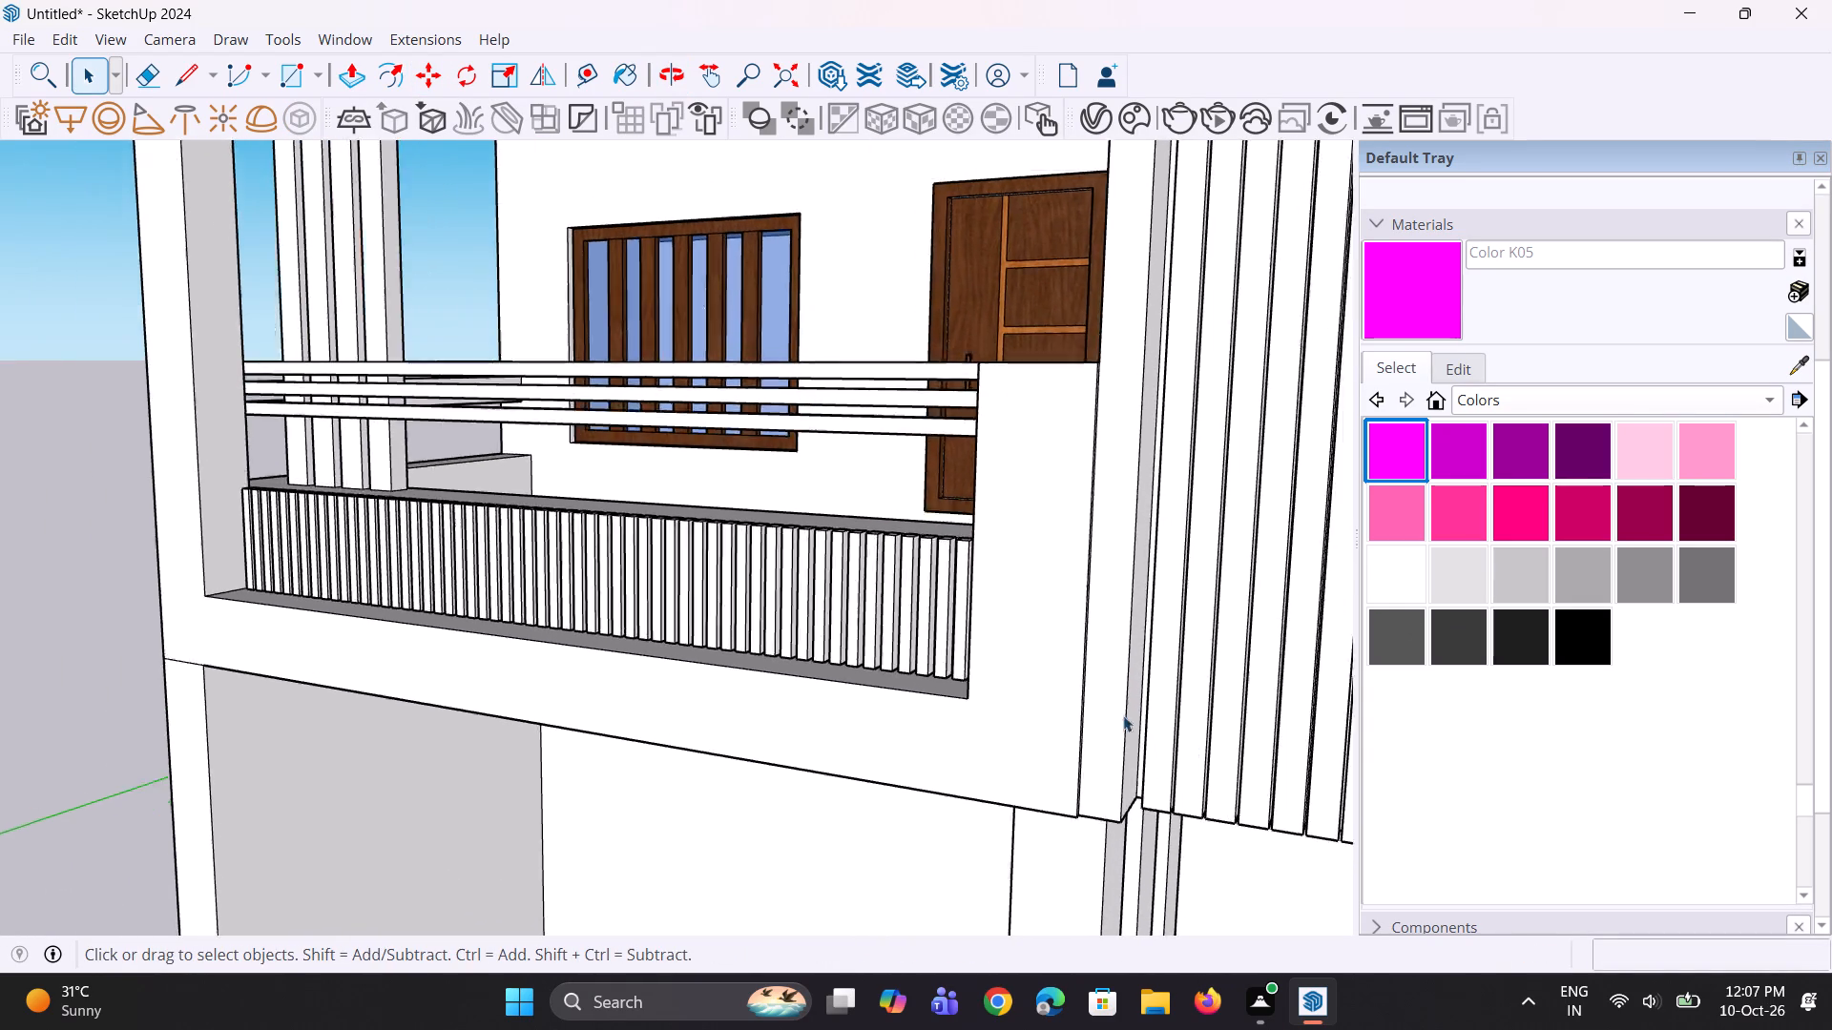
scroll(1123, 715, "down", 8)
middle_click_drag(1184, 686, 614, 662)
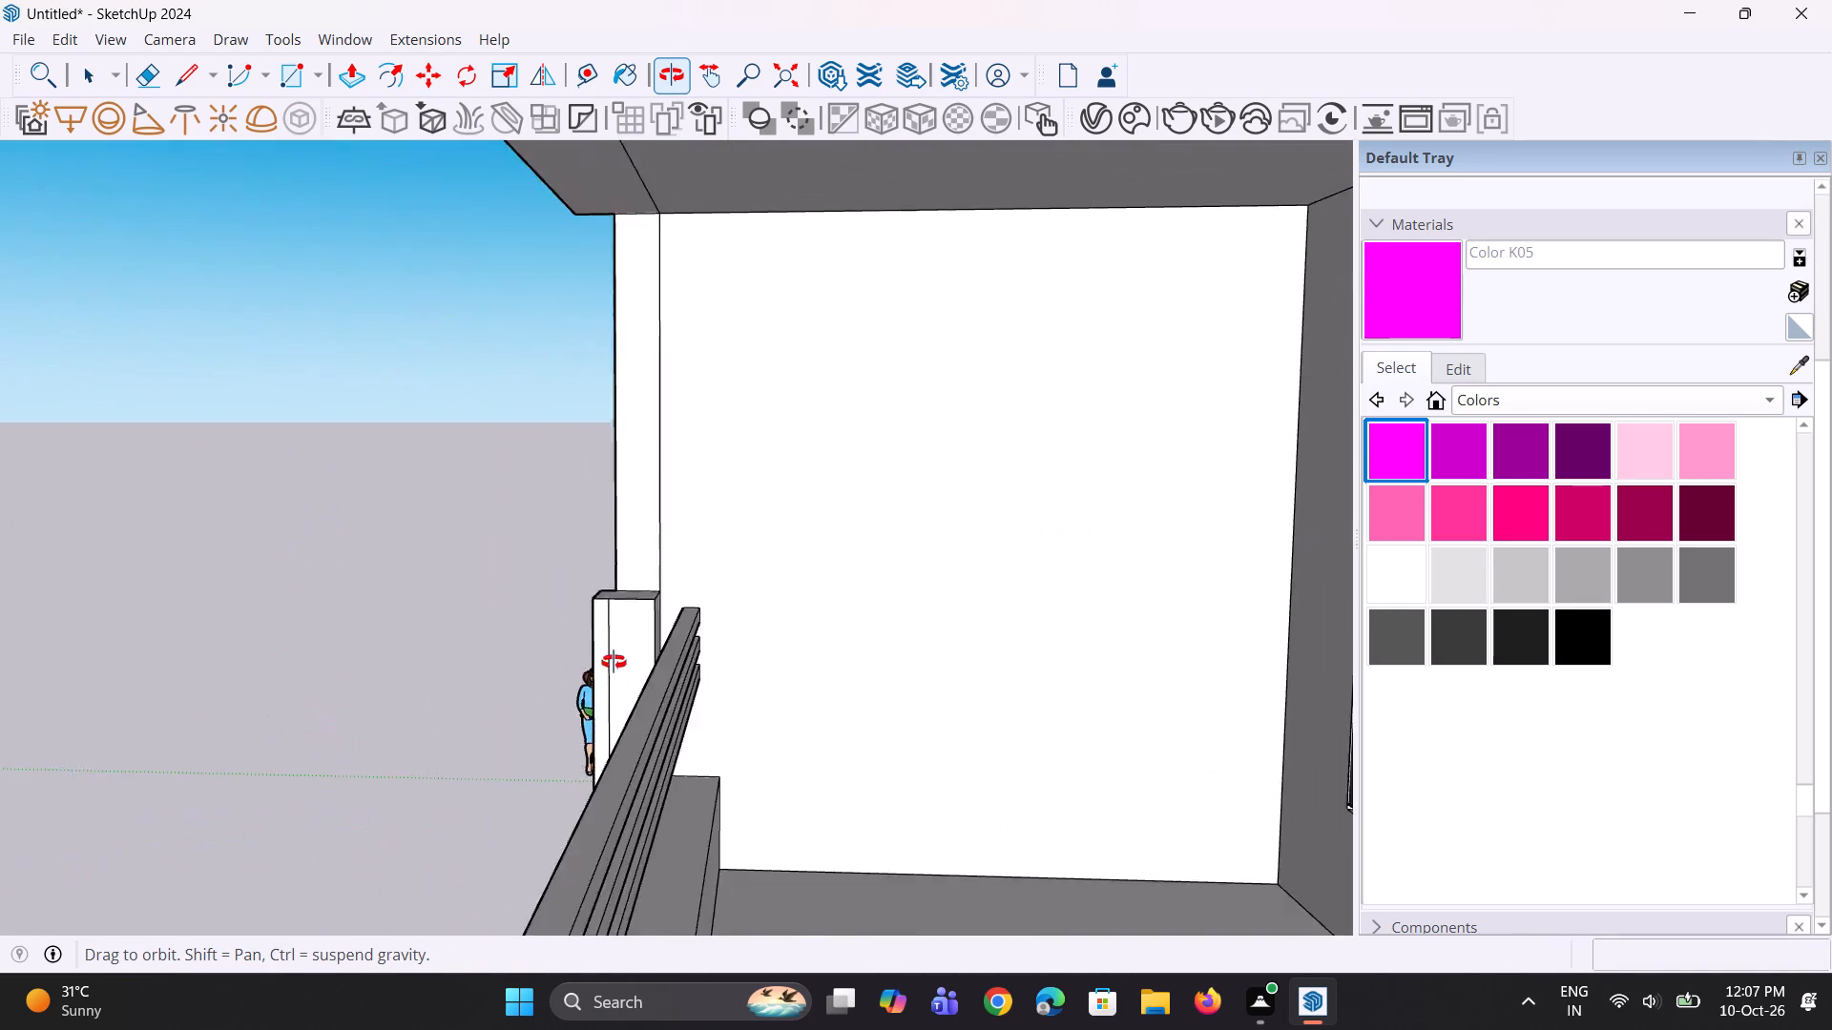
middle_click_drag(614, 662, 1339, 762)
scroll(1055, 711, "down", 5)
middle_click_drag(1023, 700, 1057, 585)
scroll(1057, 585, "up", 1)
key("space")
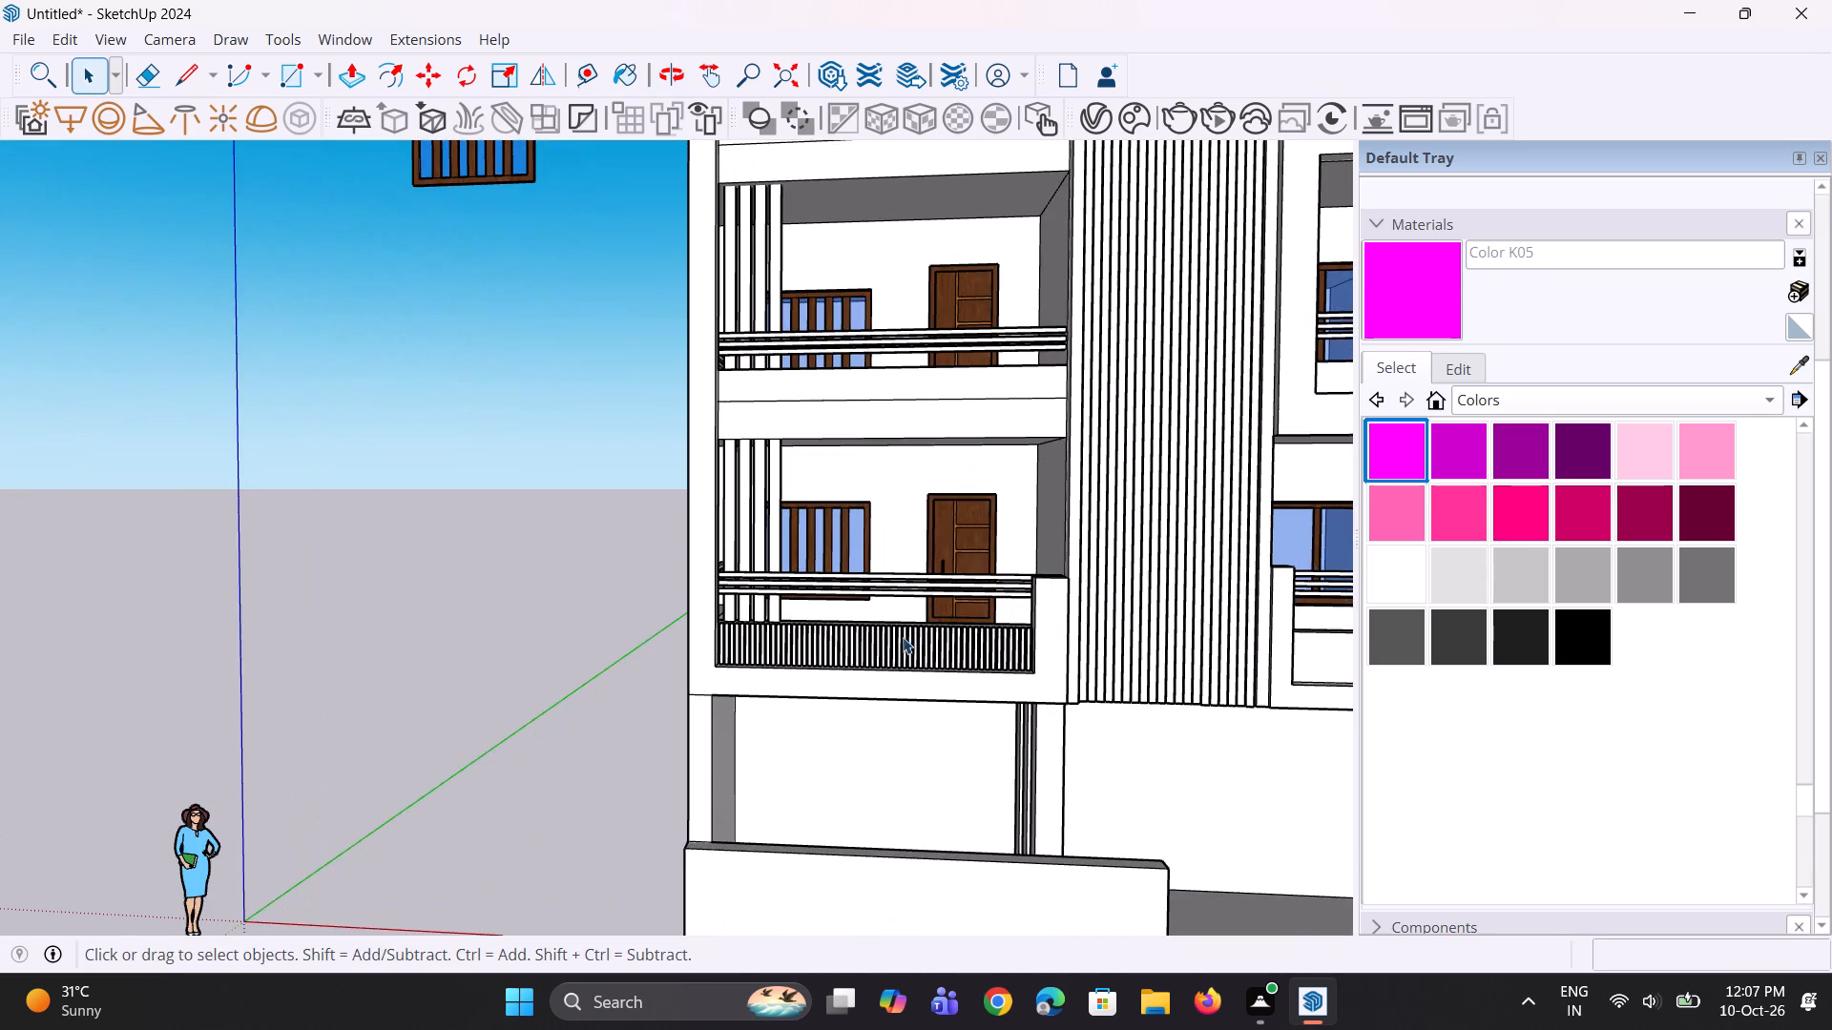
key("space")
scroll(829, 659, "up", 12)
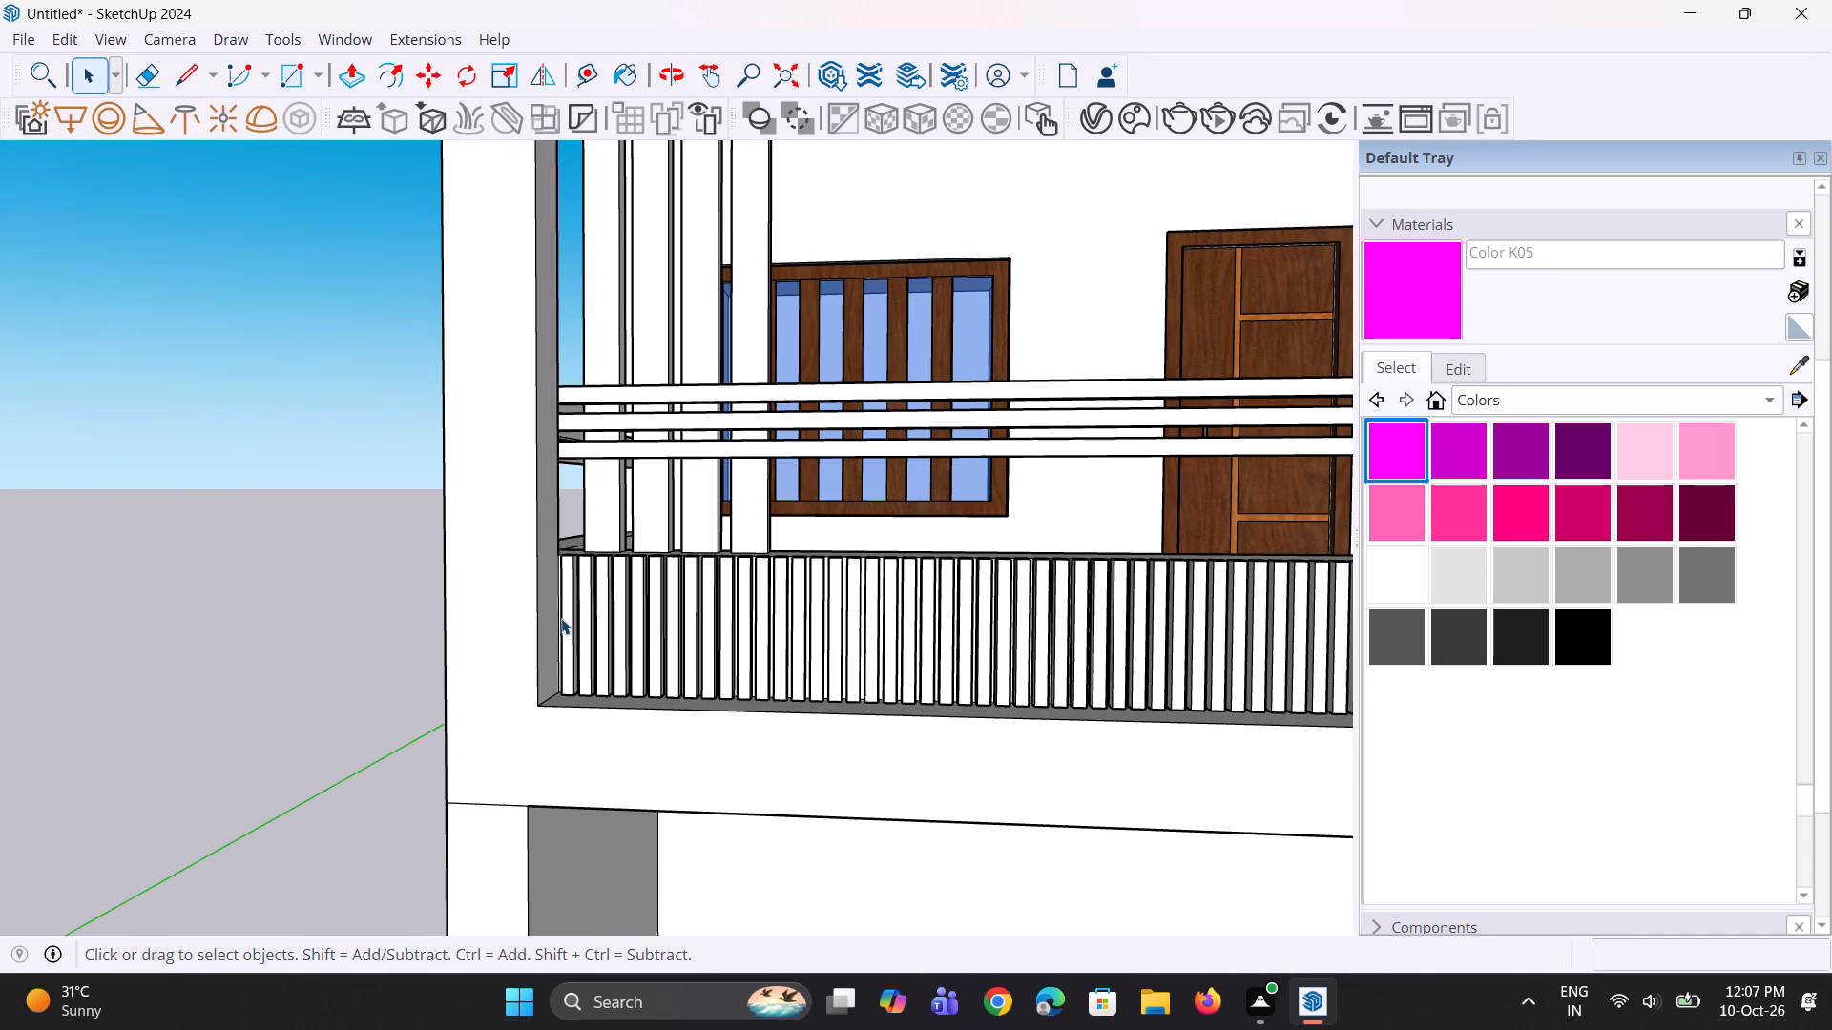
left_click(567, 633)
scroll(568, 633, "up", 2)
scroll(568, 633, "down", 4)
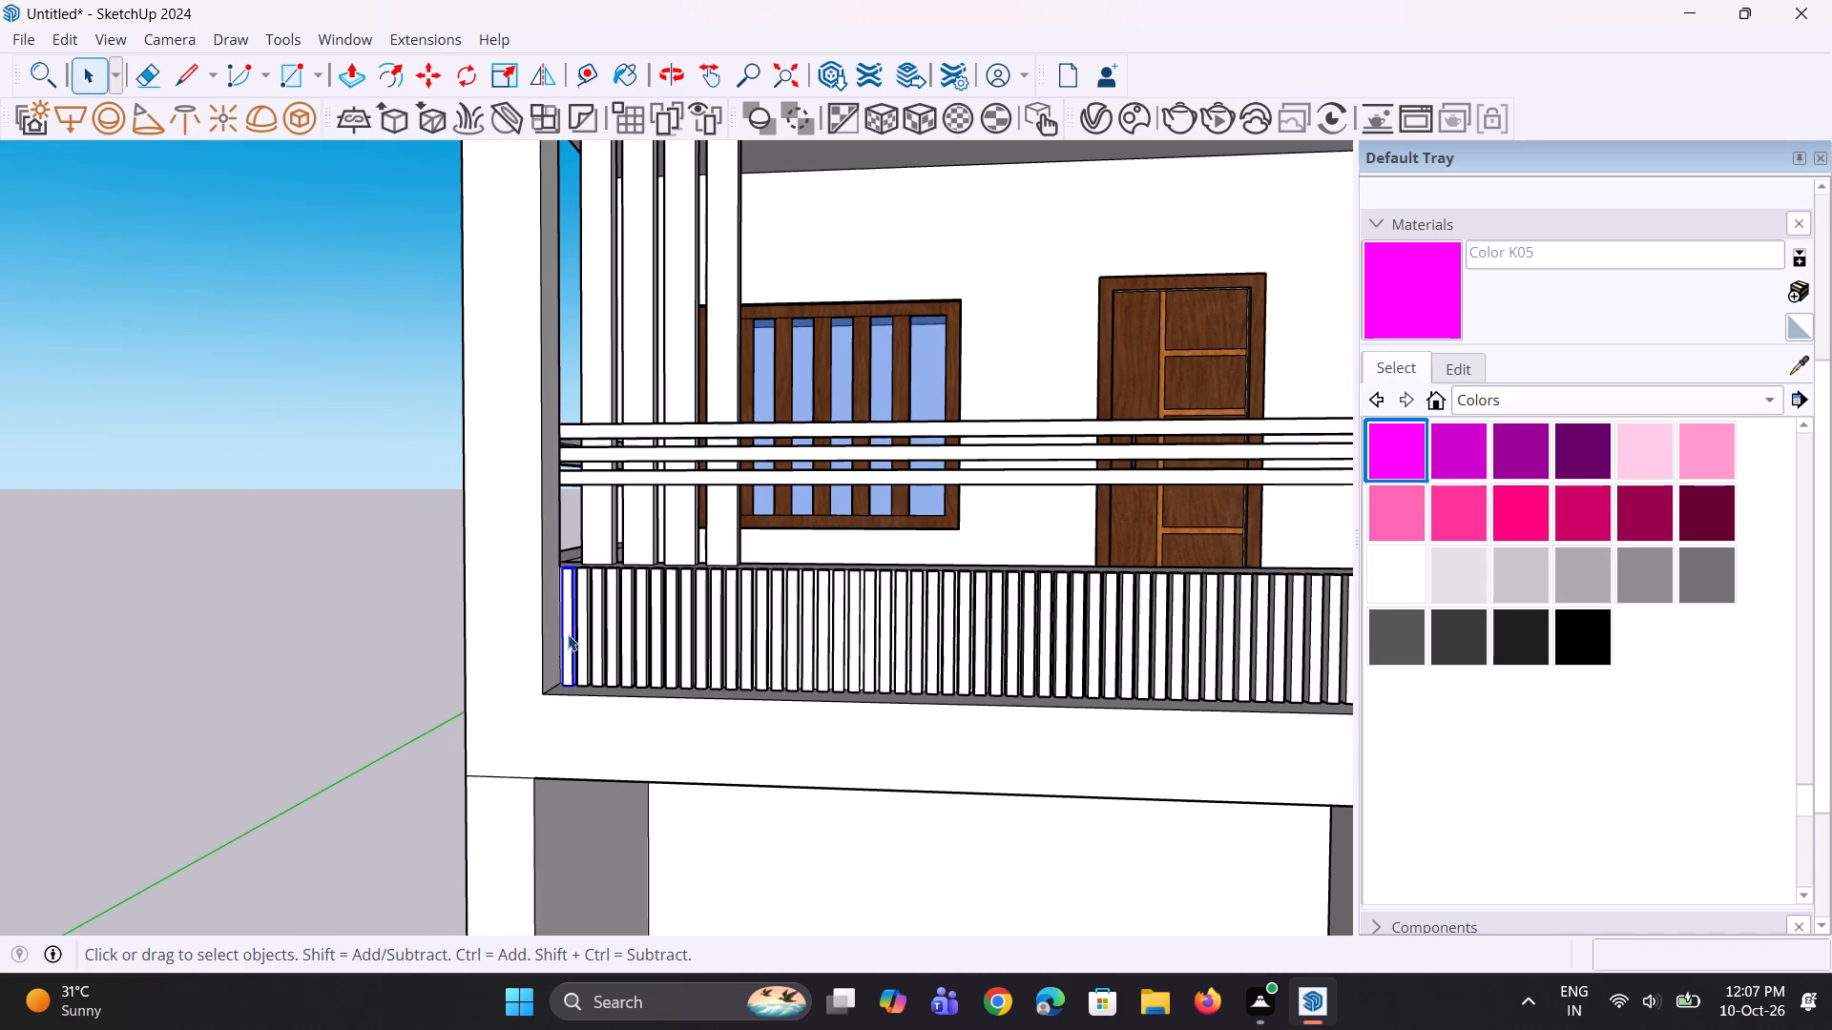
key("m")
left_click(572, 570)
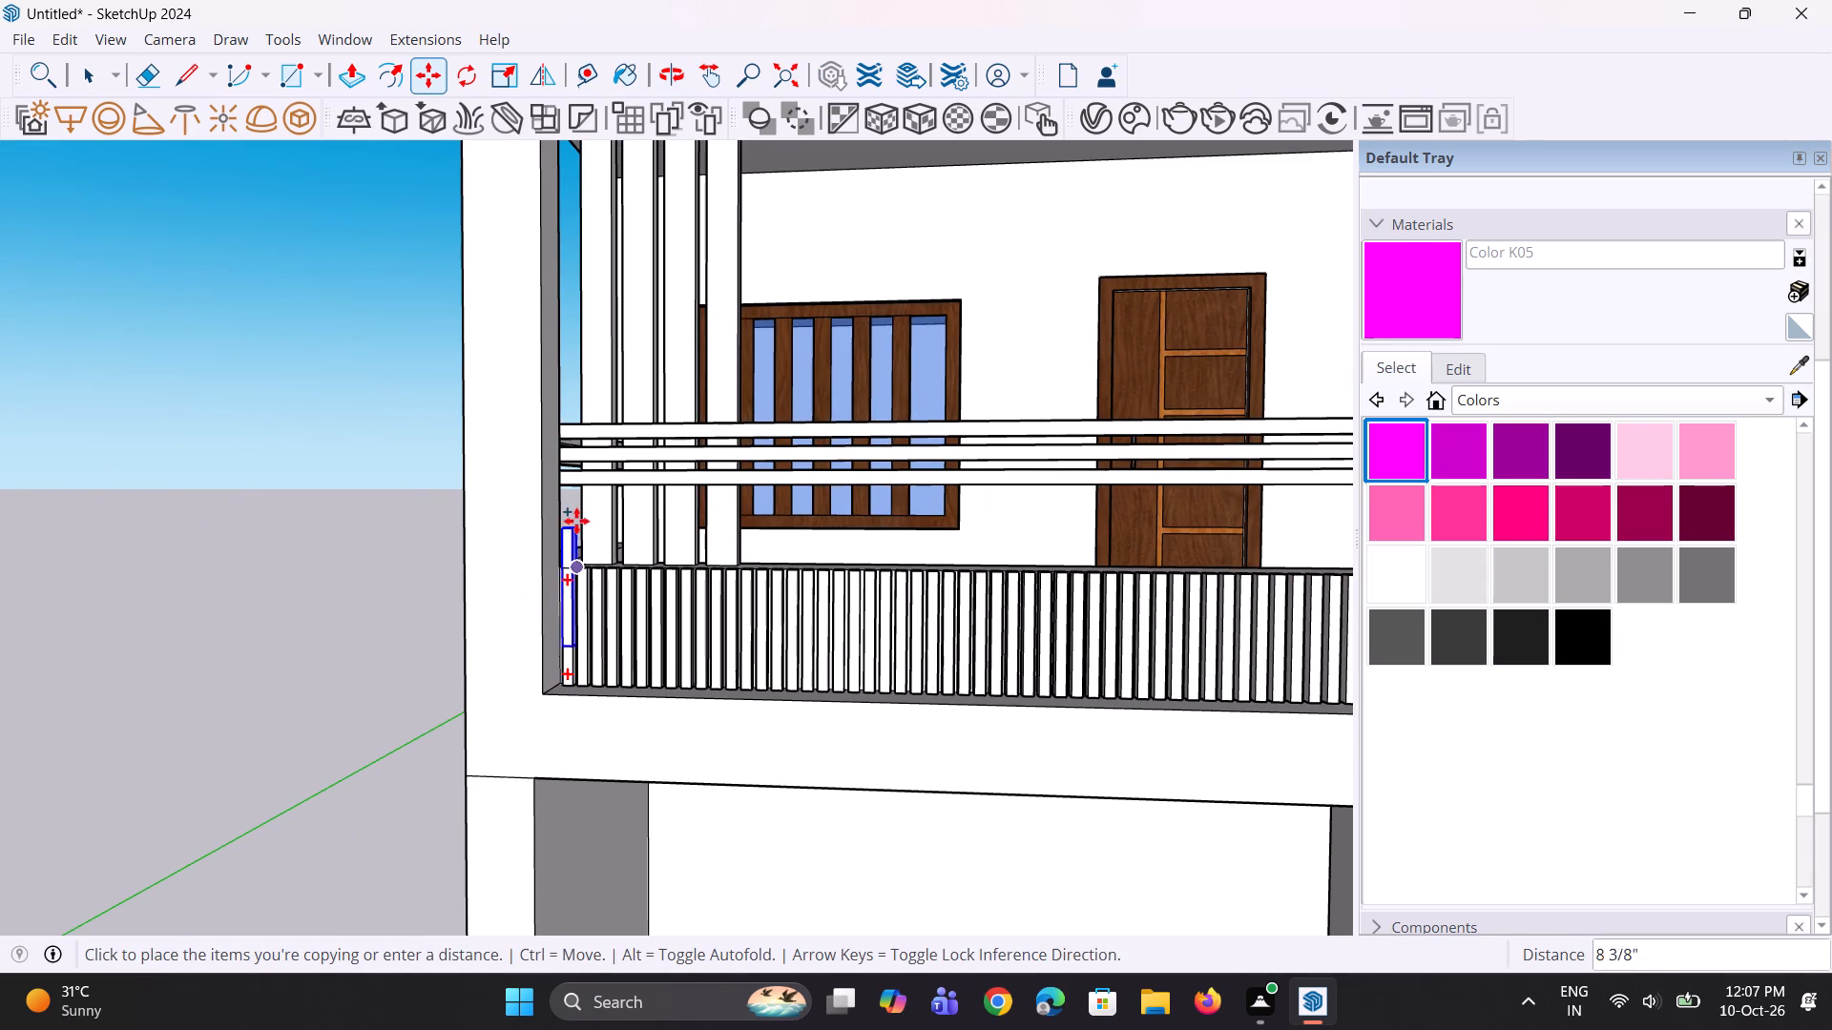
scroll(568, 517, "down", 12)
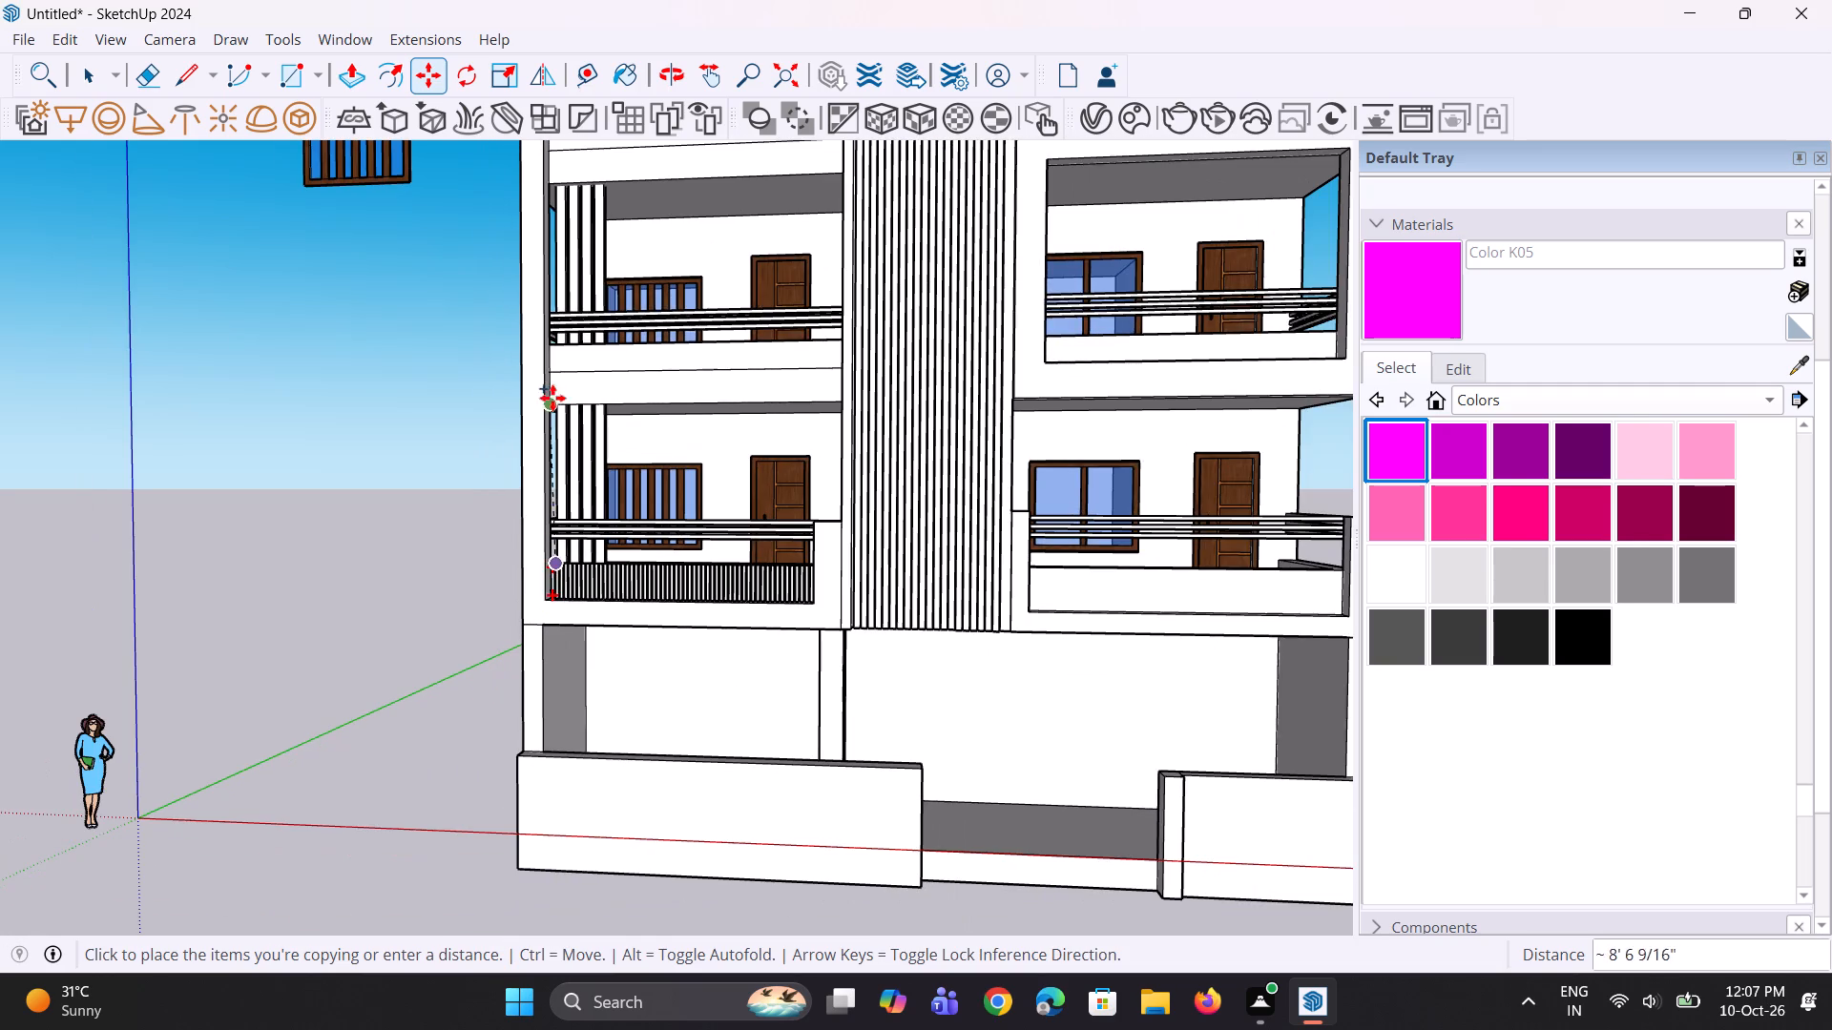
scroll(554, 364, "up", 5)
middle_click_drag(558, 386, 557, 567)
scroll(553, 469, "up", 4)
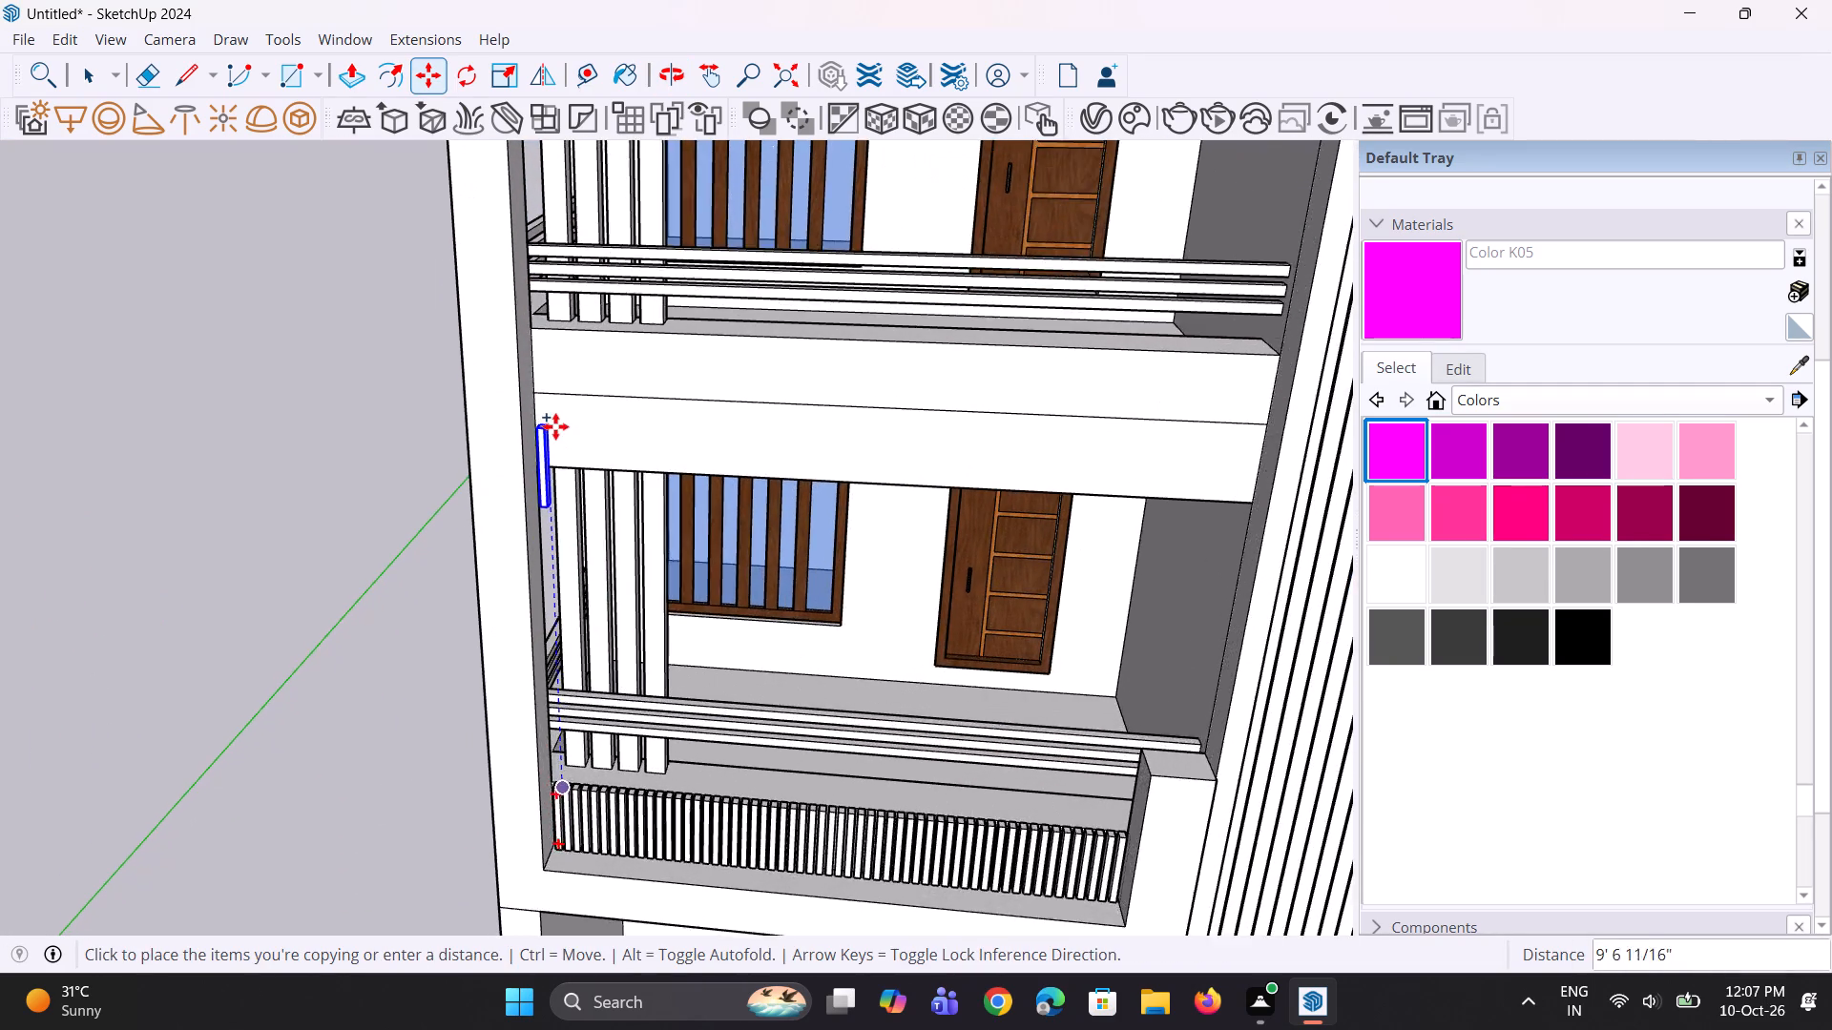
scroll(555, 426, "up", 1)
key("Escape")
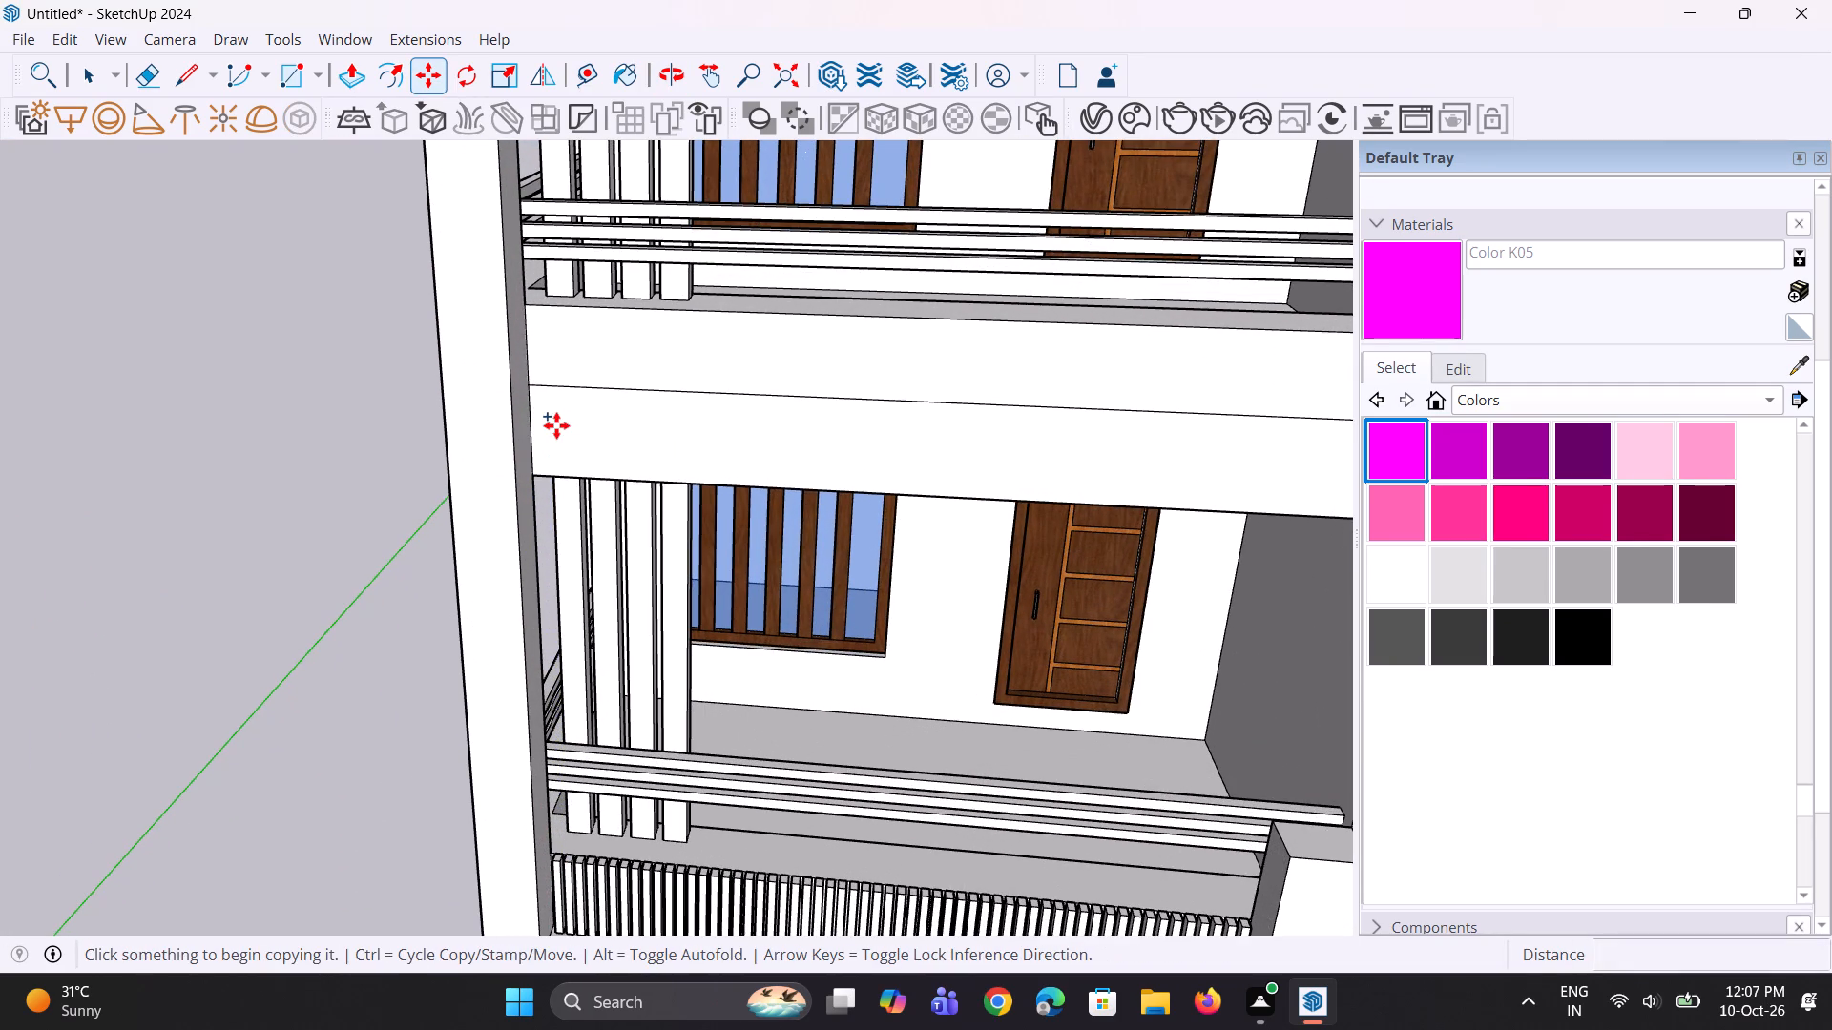
Push/Pull the horizontal band above the lowest left balcony outward 1' 1 9/16" to the front frame's face.
scroll(604, 450, "down", 8)
middle_click_drag(617, 449, 554, 467)
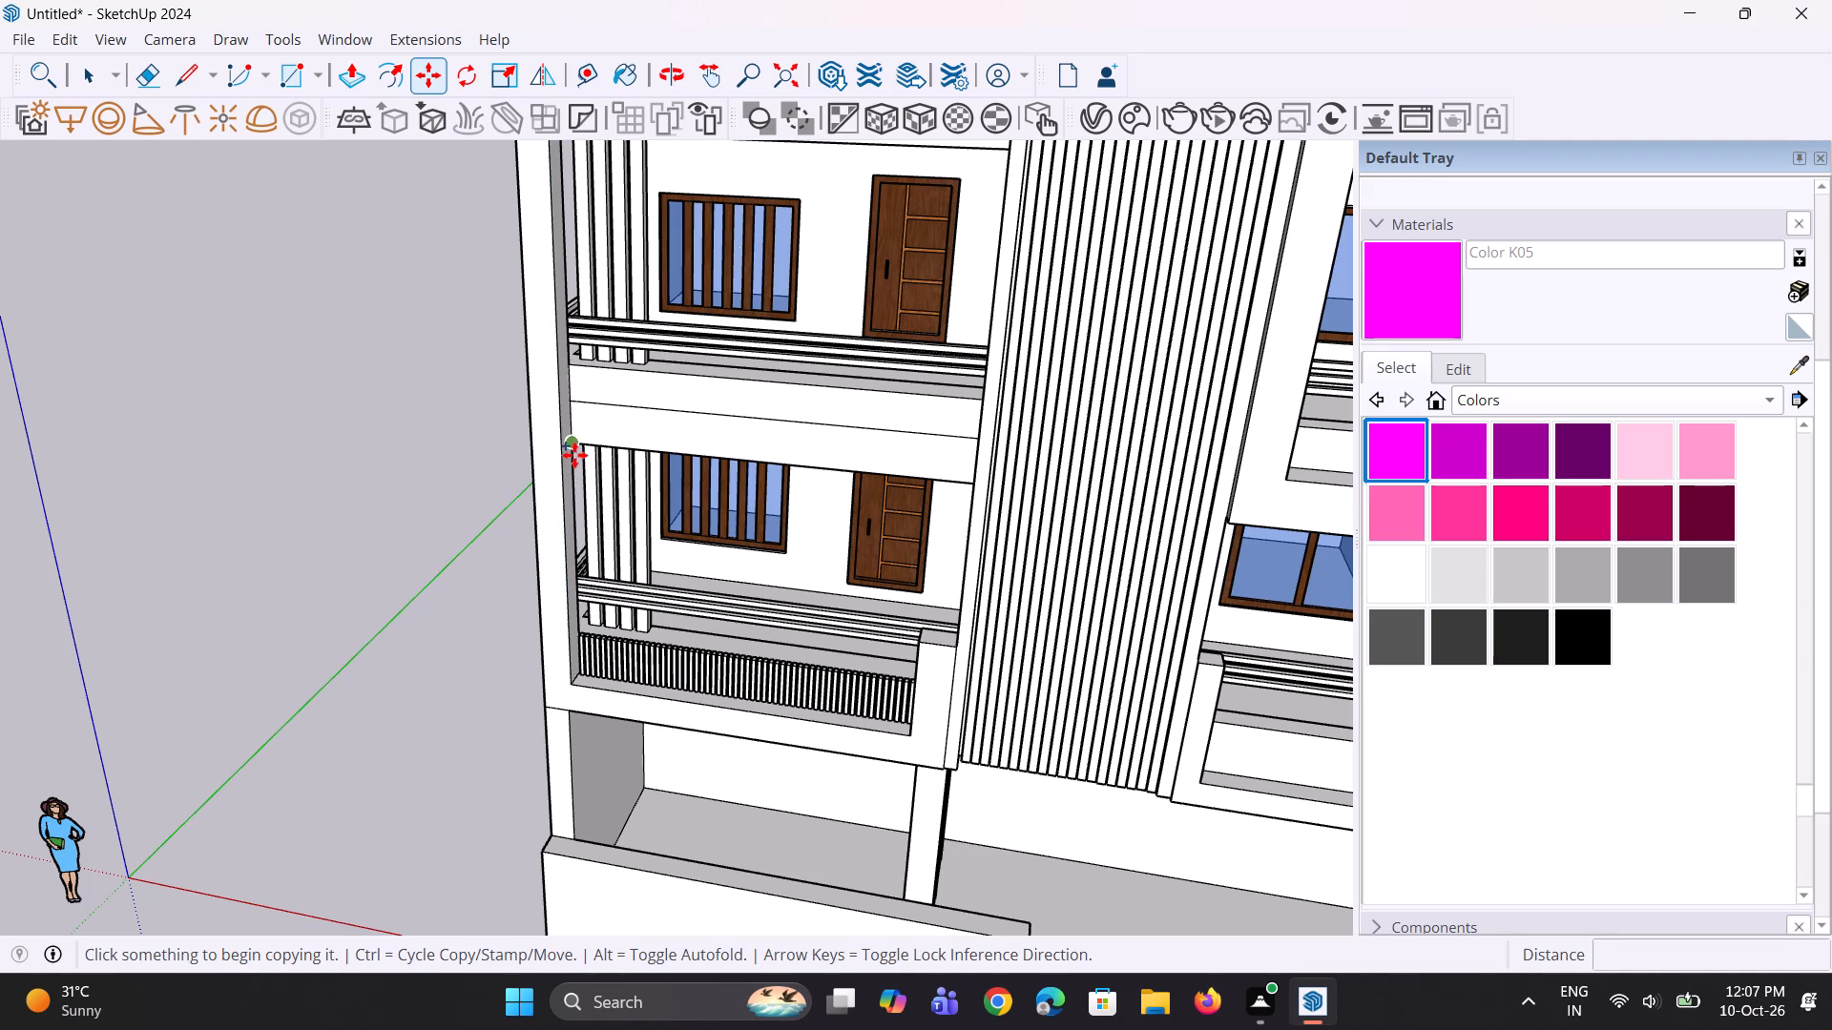
key("p")
left_click(653, 422)
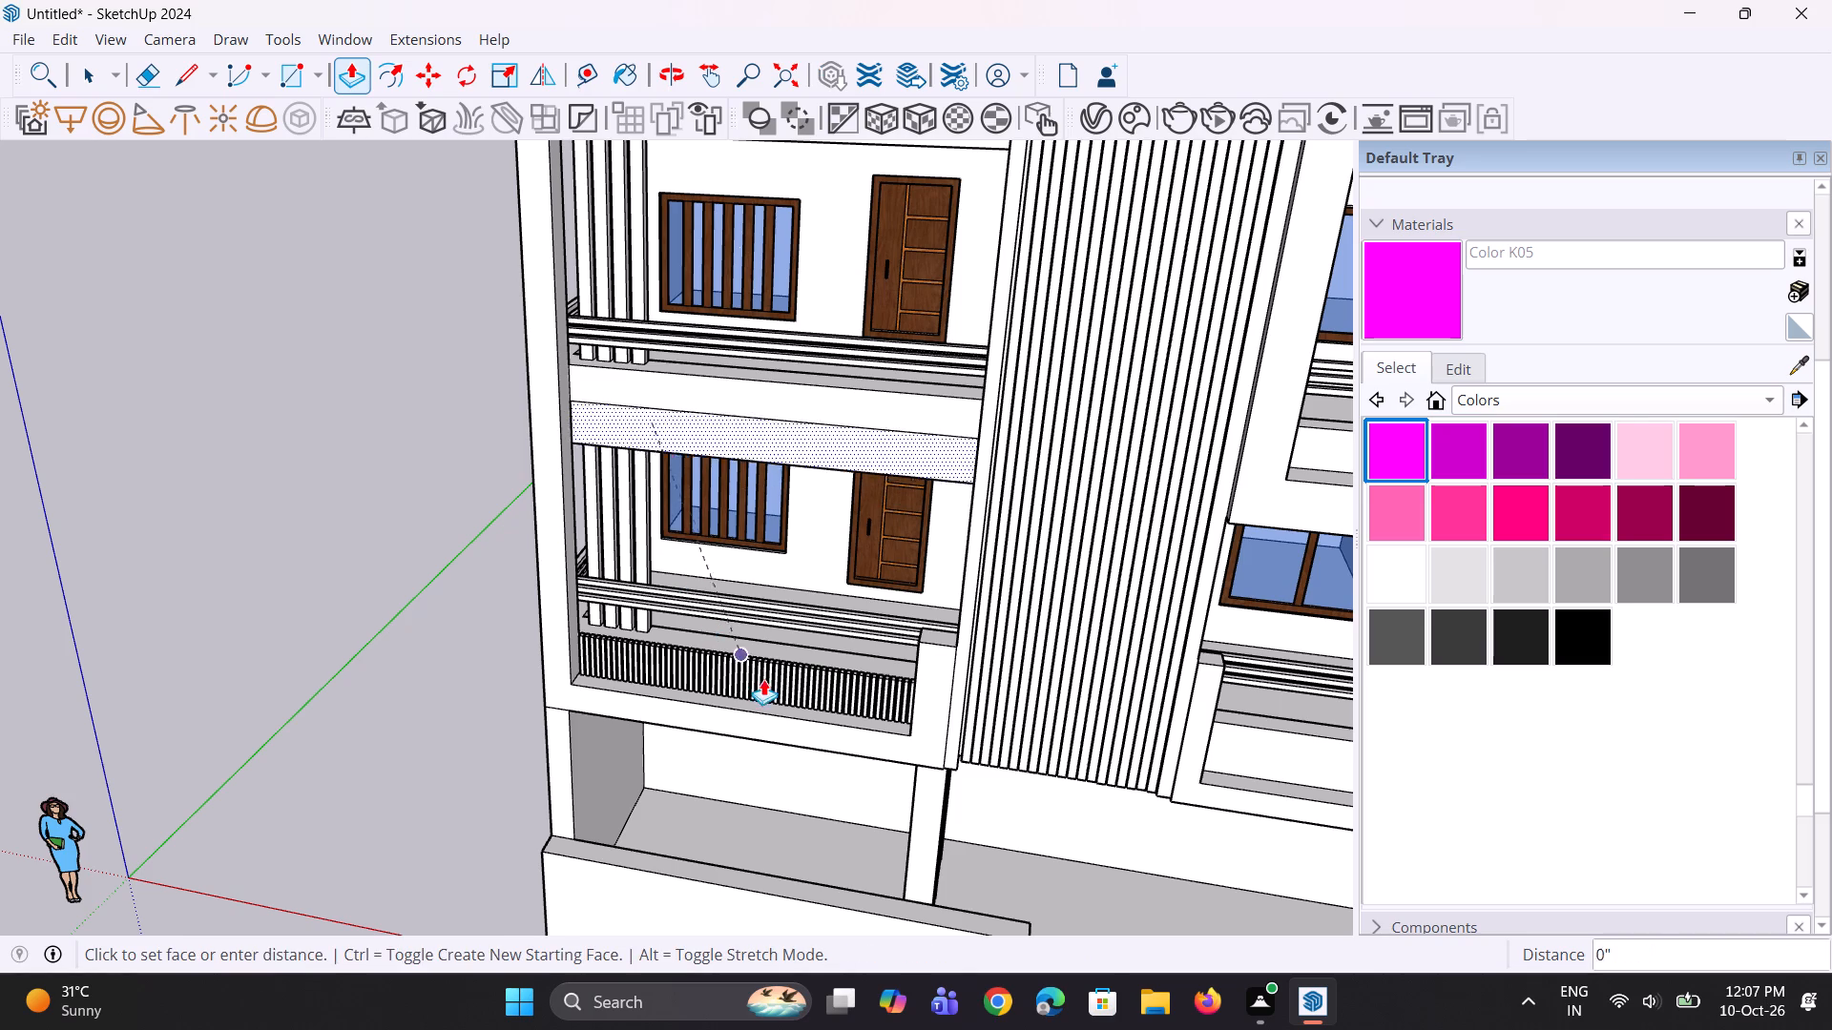
left_click(849, 742)
Repeat the 1' 1 9/16" push/pull on the horizontal band above the middle left balcony.
scroll(770, 683, "down", 4)
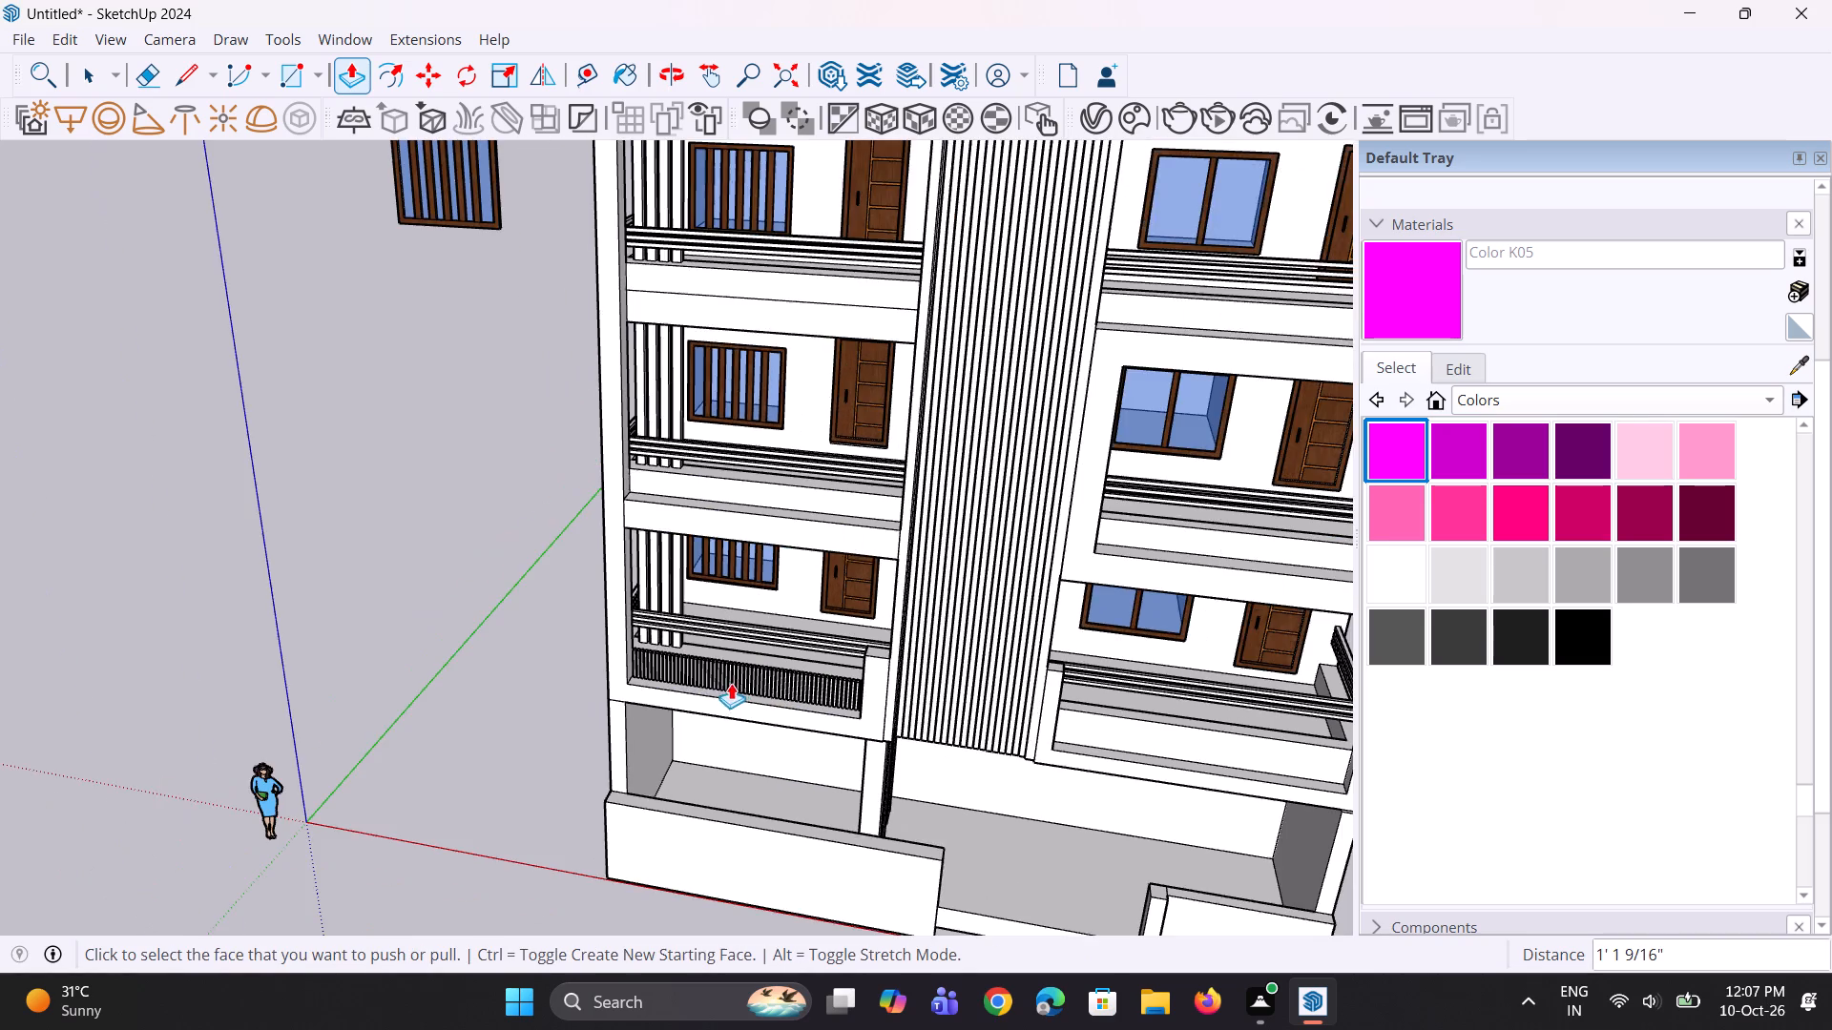
scroll(722, 642, "down", 3)
middle_click_drag(719, 641, 860, 585)
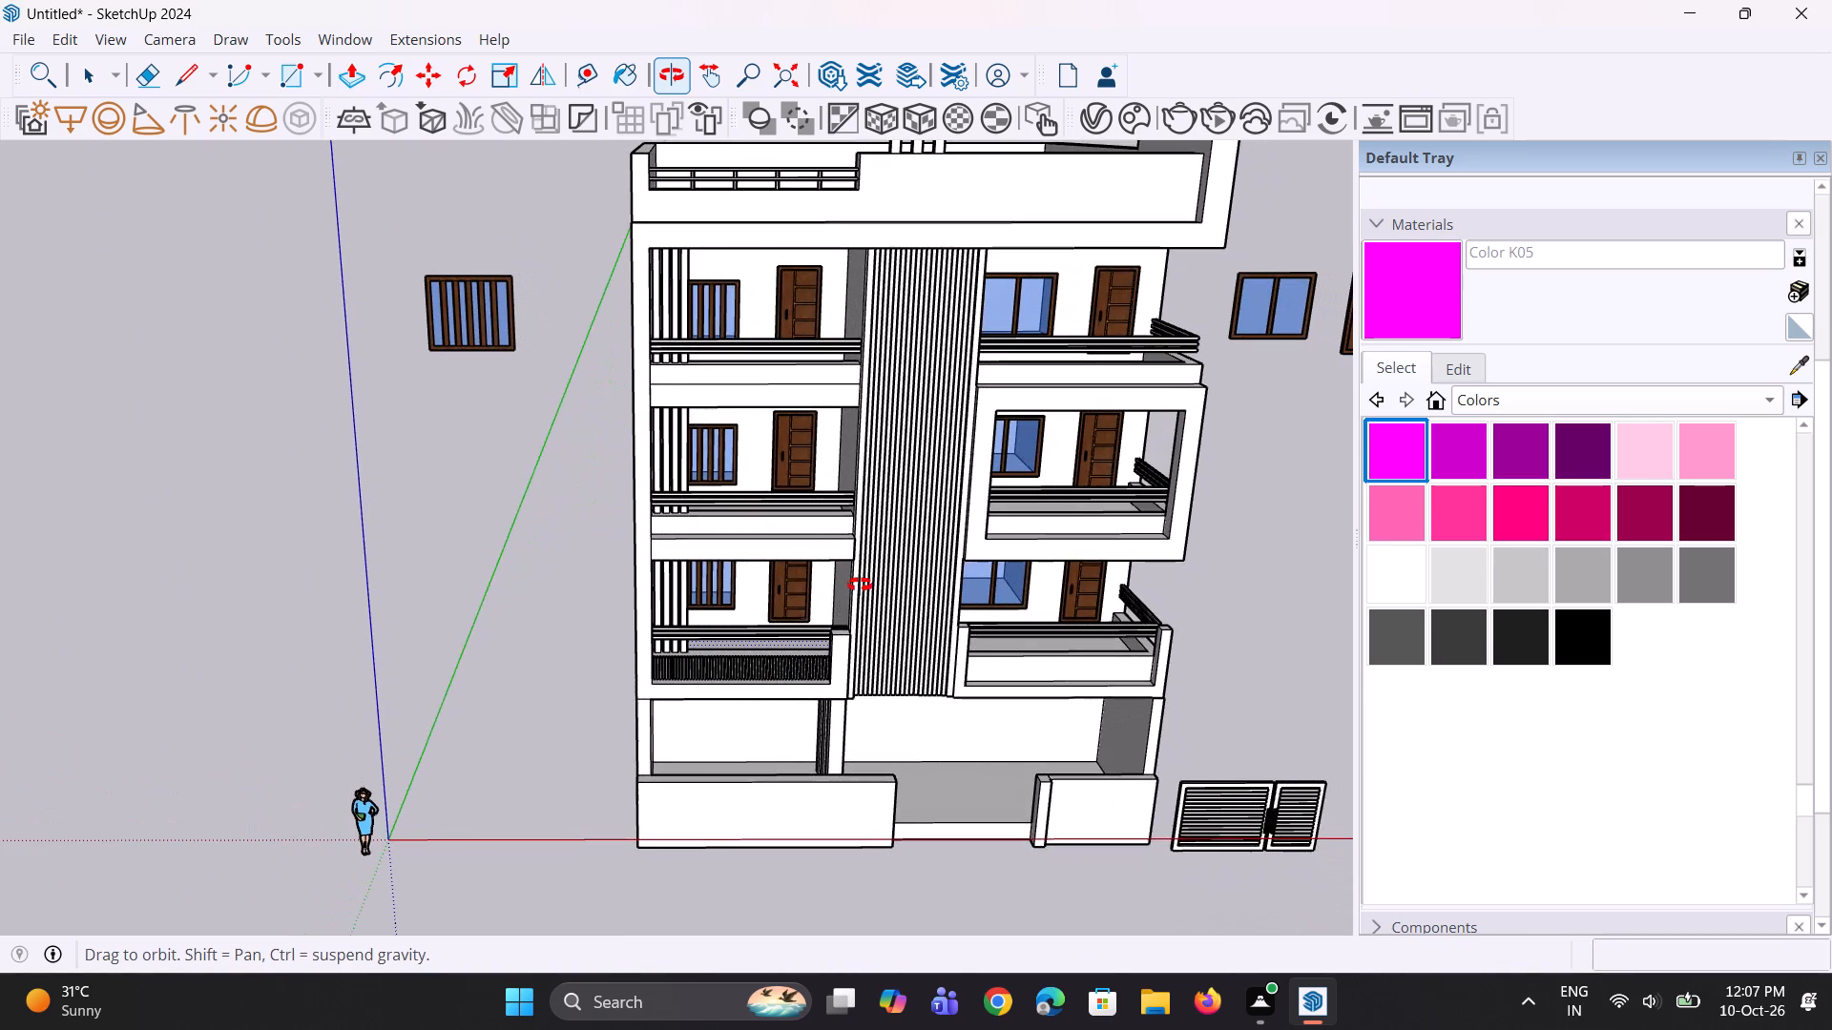
middle_click_drag(860, 585, 869, 581)
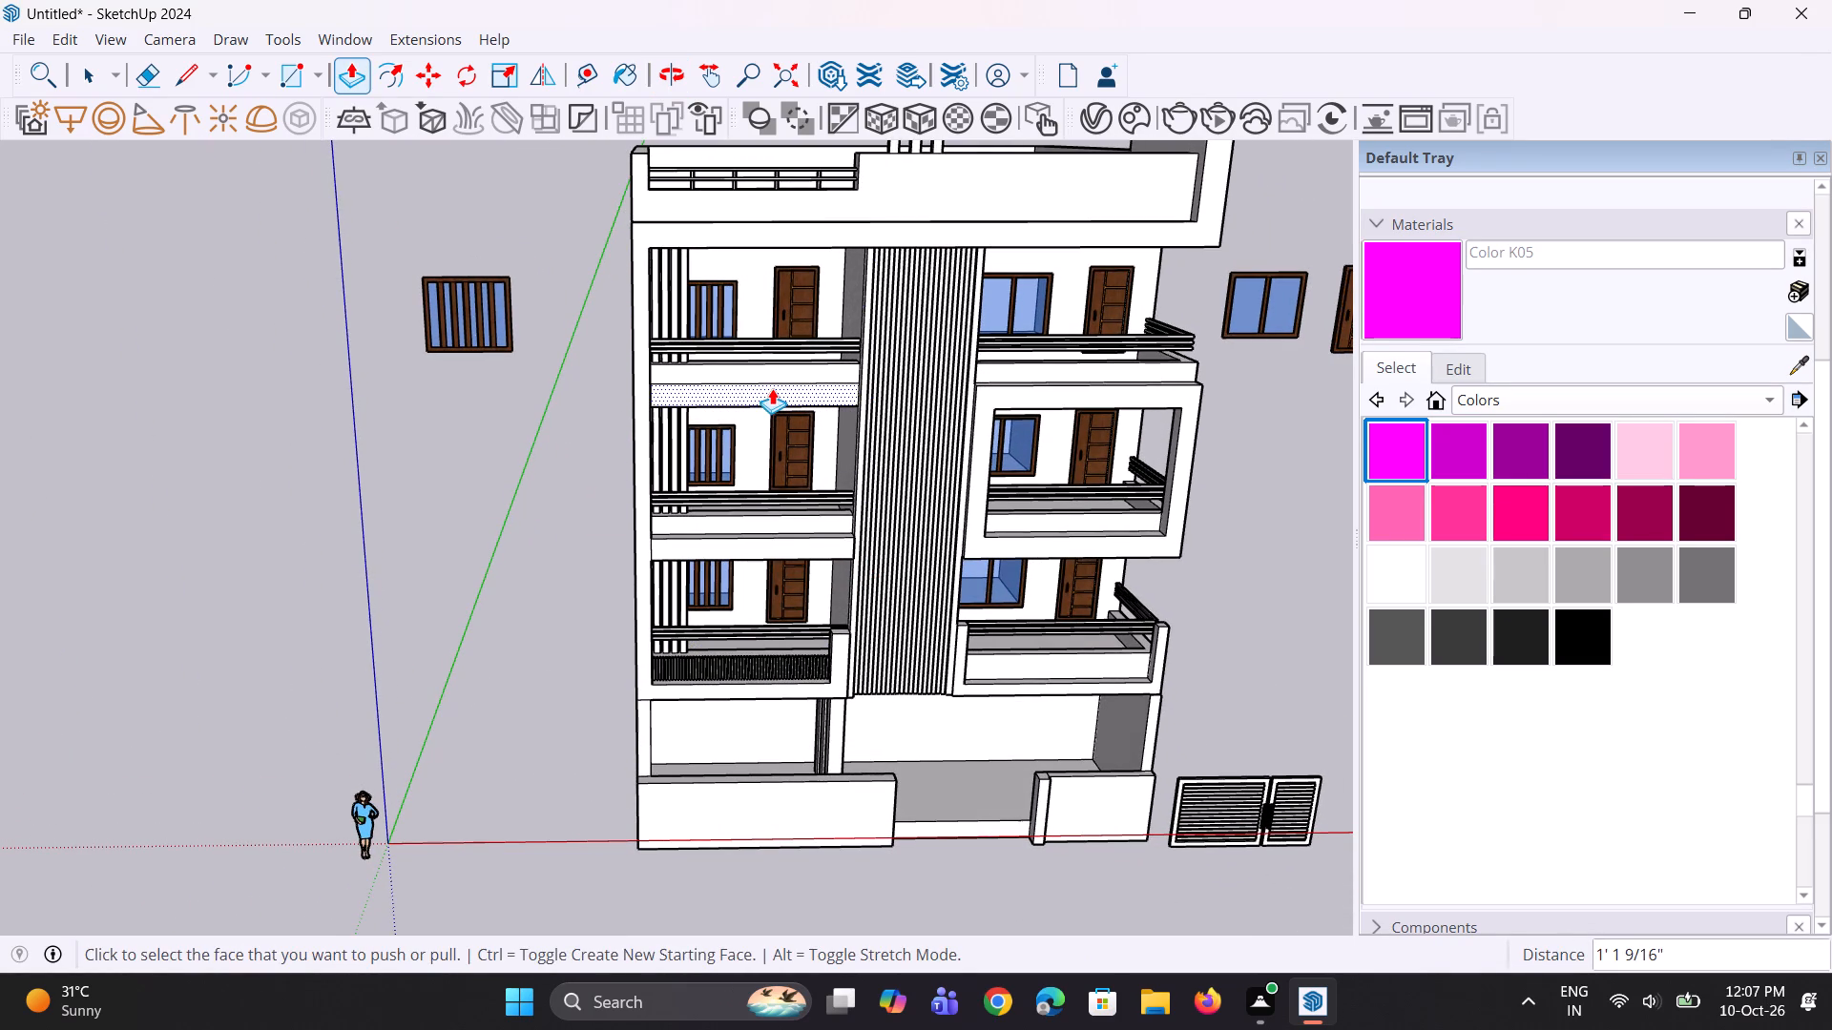
double_click(772, 388)
Erase the seam edges where the two extended horizontal bands meet the facade's left vertical frame.
middle_click_drag(760, 398, 700, 406)
scroll(653, 410, "up", 2)
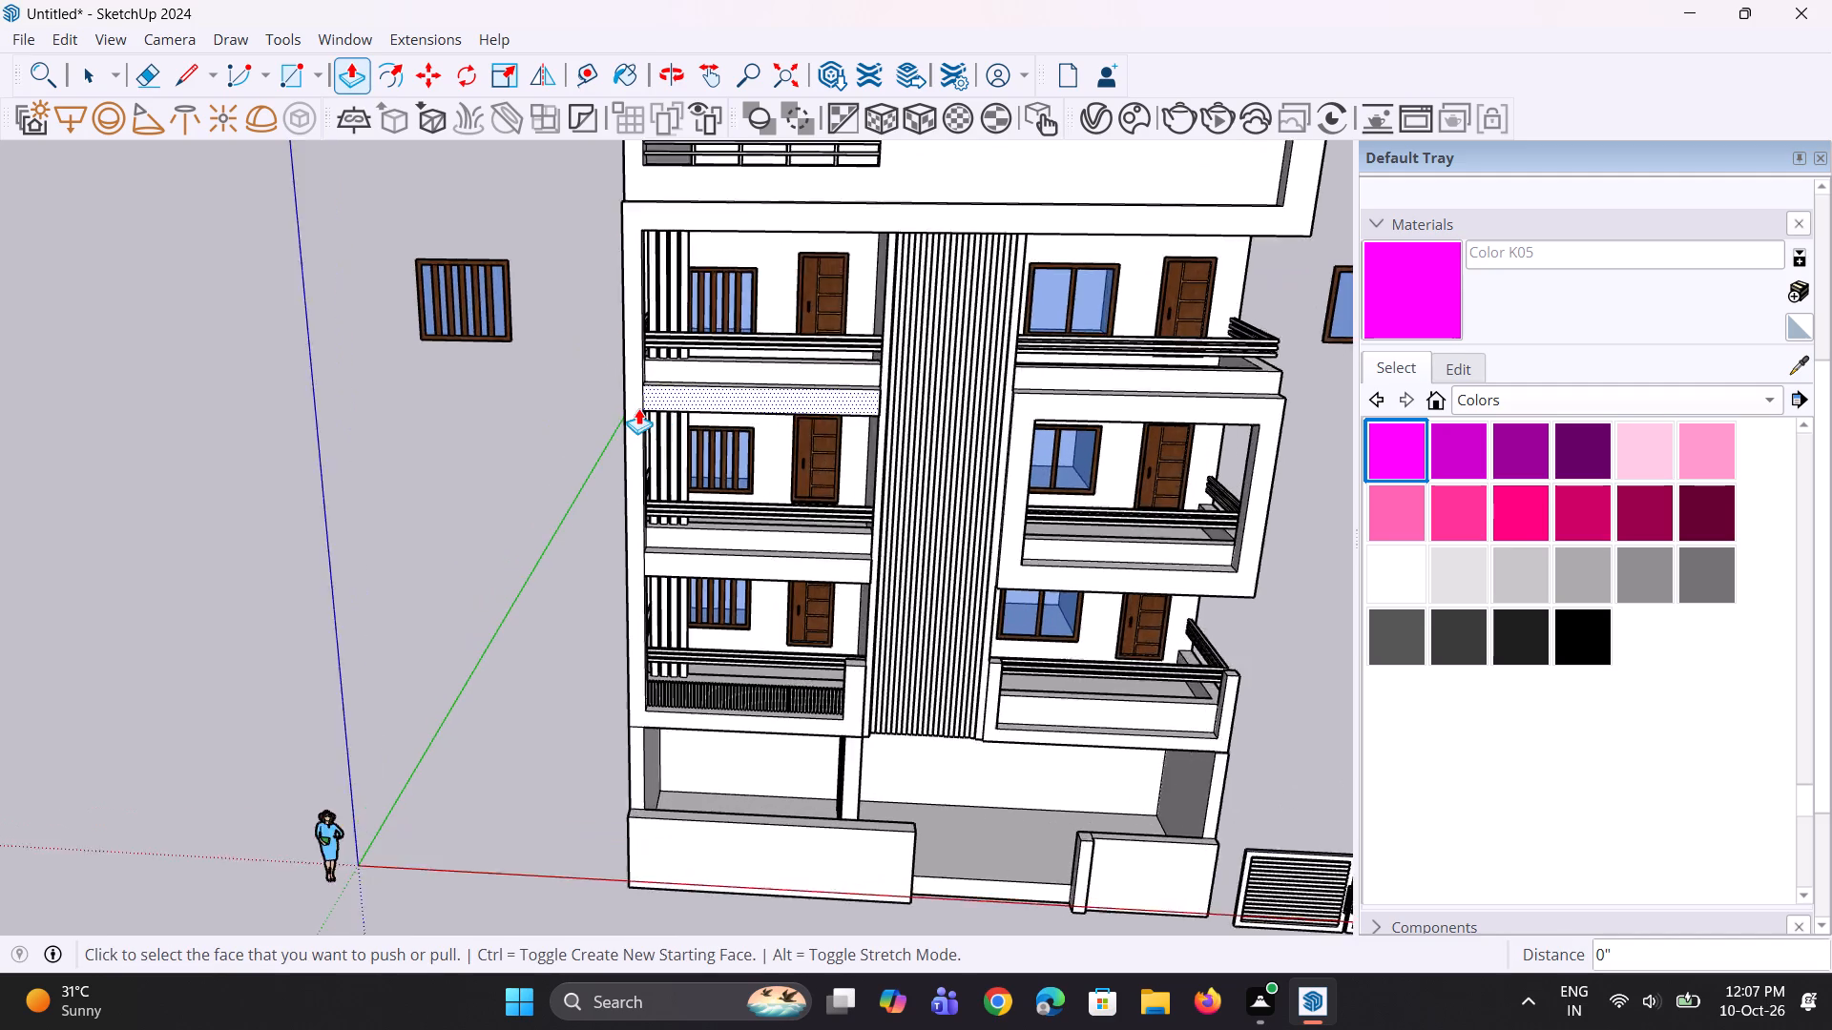
scroll(638, 408, "up", 6)
middle_click_drag(634, 409, 686, 412)
scroll(655, 415, "up", 1)
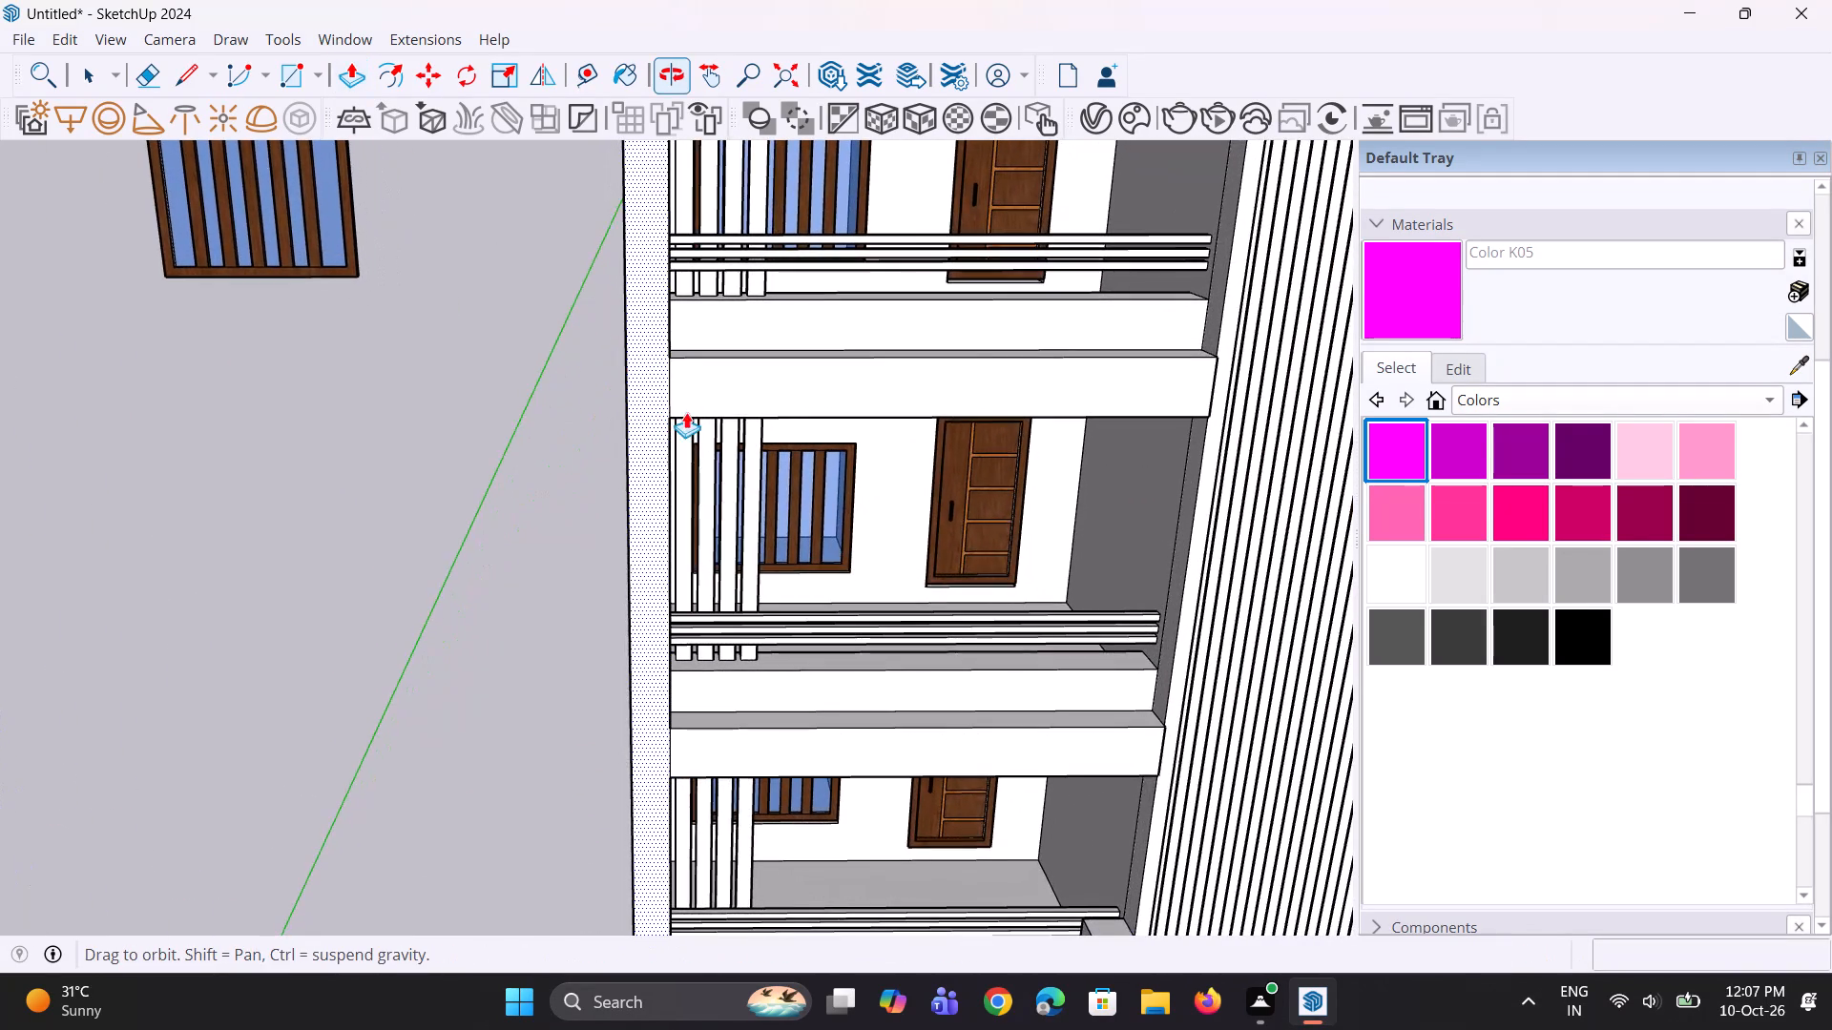
scroll(680, 403, "up", 3)
key("e")
left_click(665, 381)
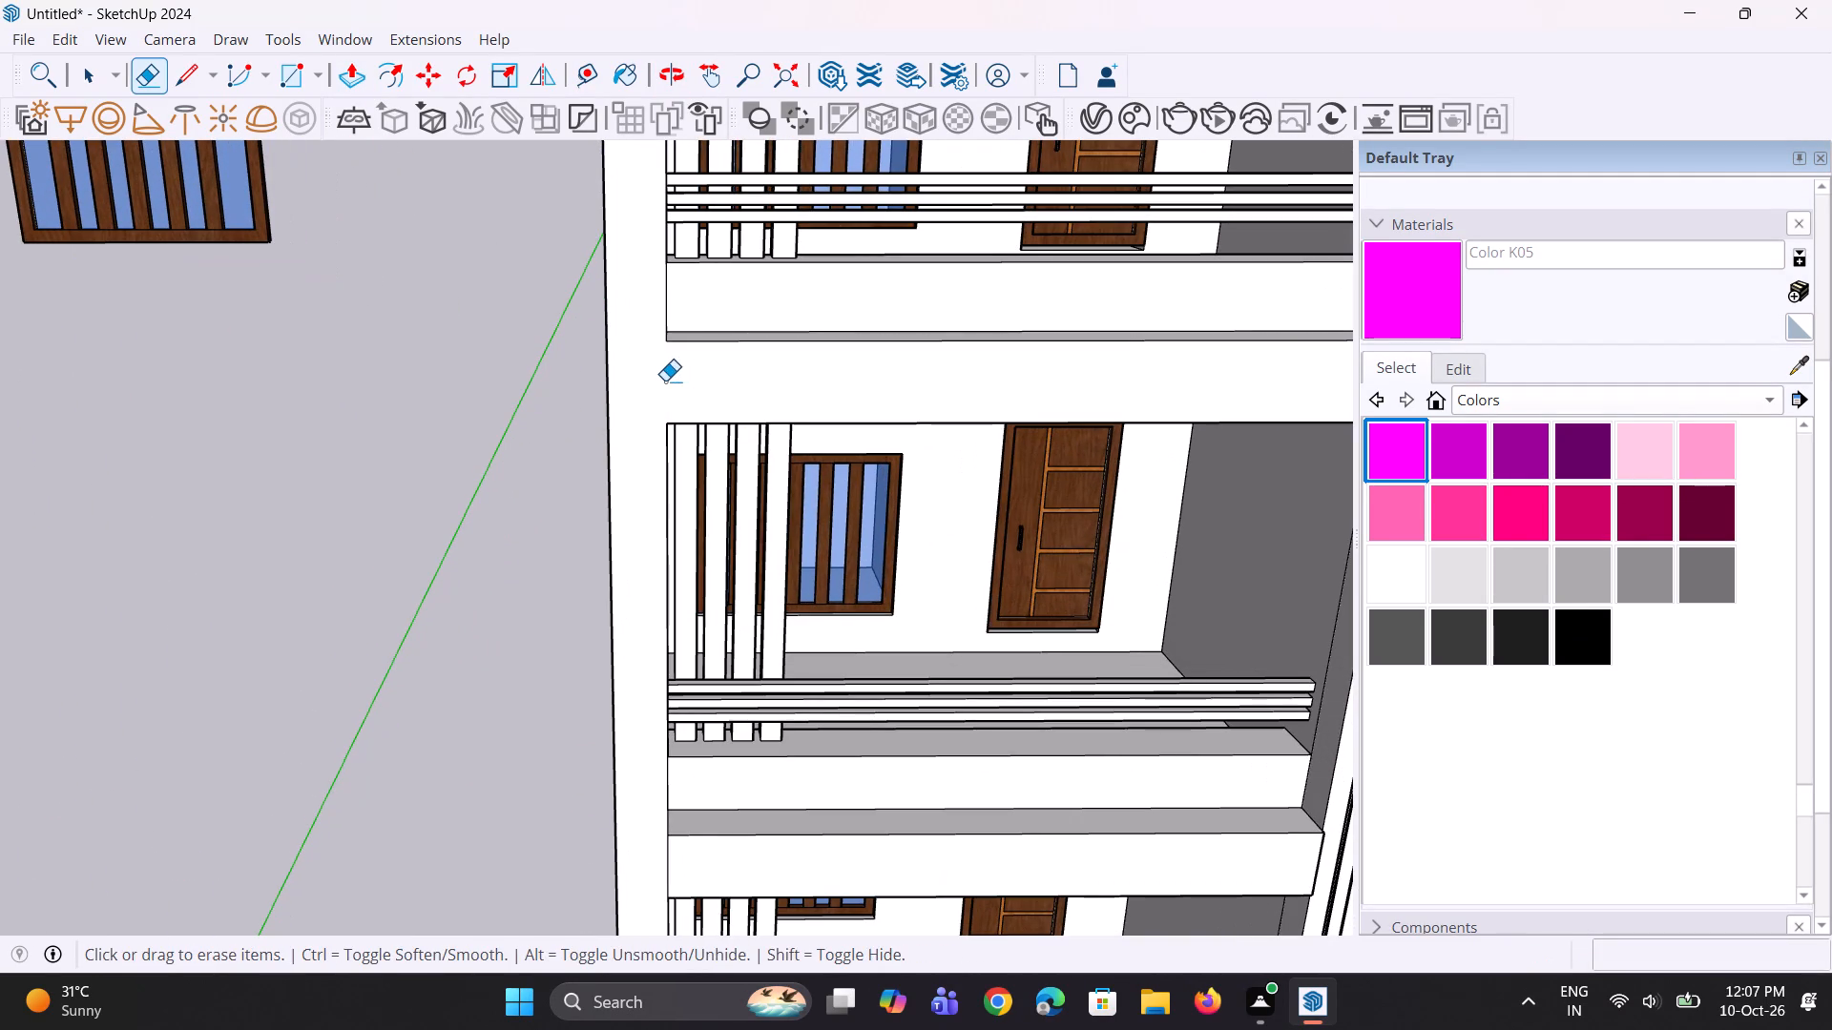
scroll(665, 372, "down", 8)
scroll(677, 641, "up", 8)
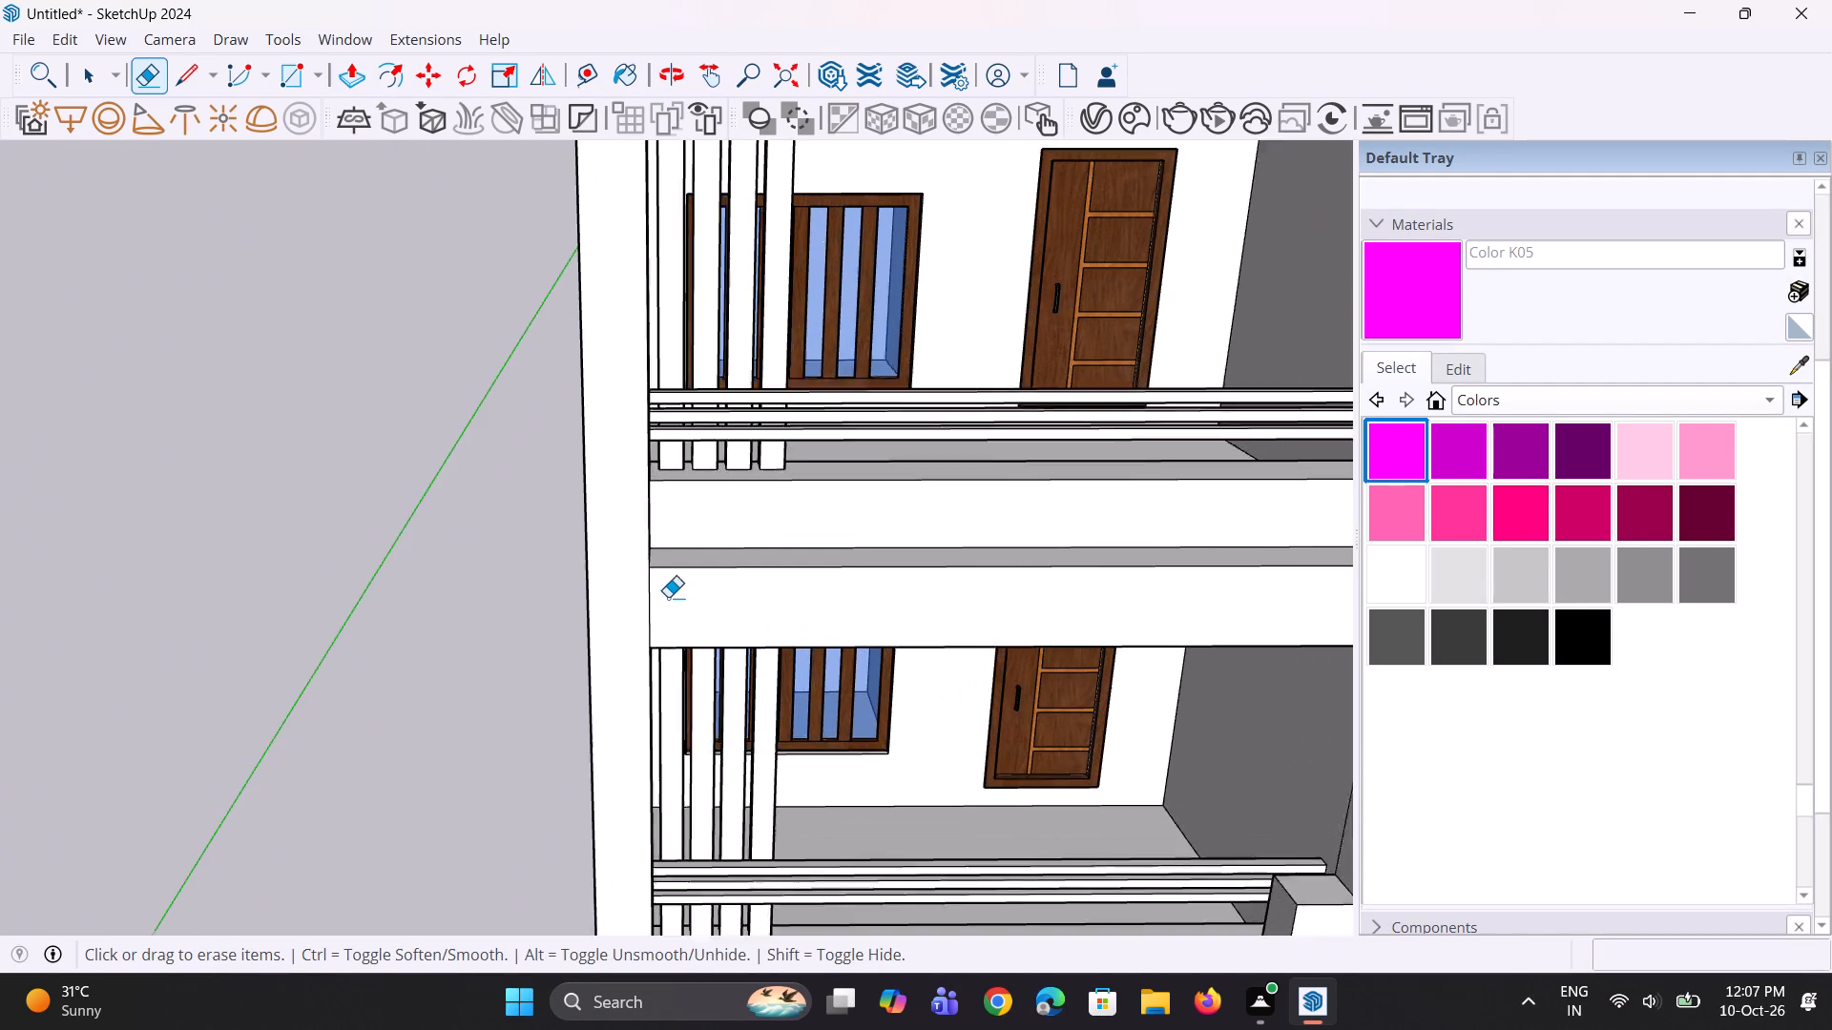
scroll(668, 597, "up", 1)
left_click(647, 600)
Copy the first batten of the lowest left balcony's row vertically 11' 8 7/8" up to the middle left balcony's parapet.
scroll(648, 572, "down", 9)
middle_click_drag(676, 567, 671, 481)
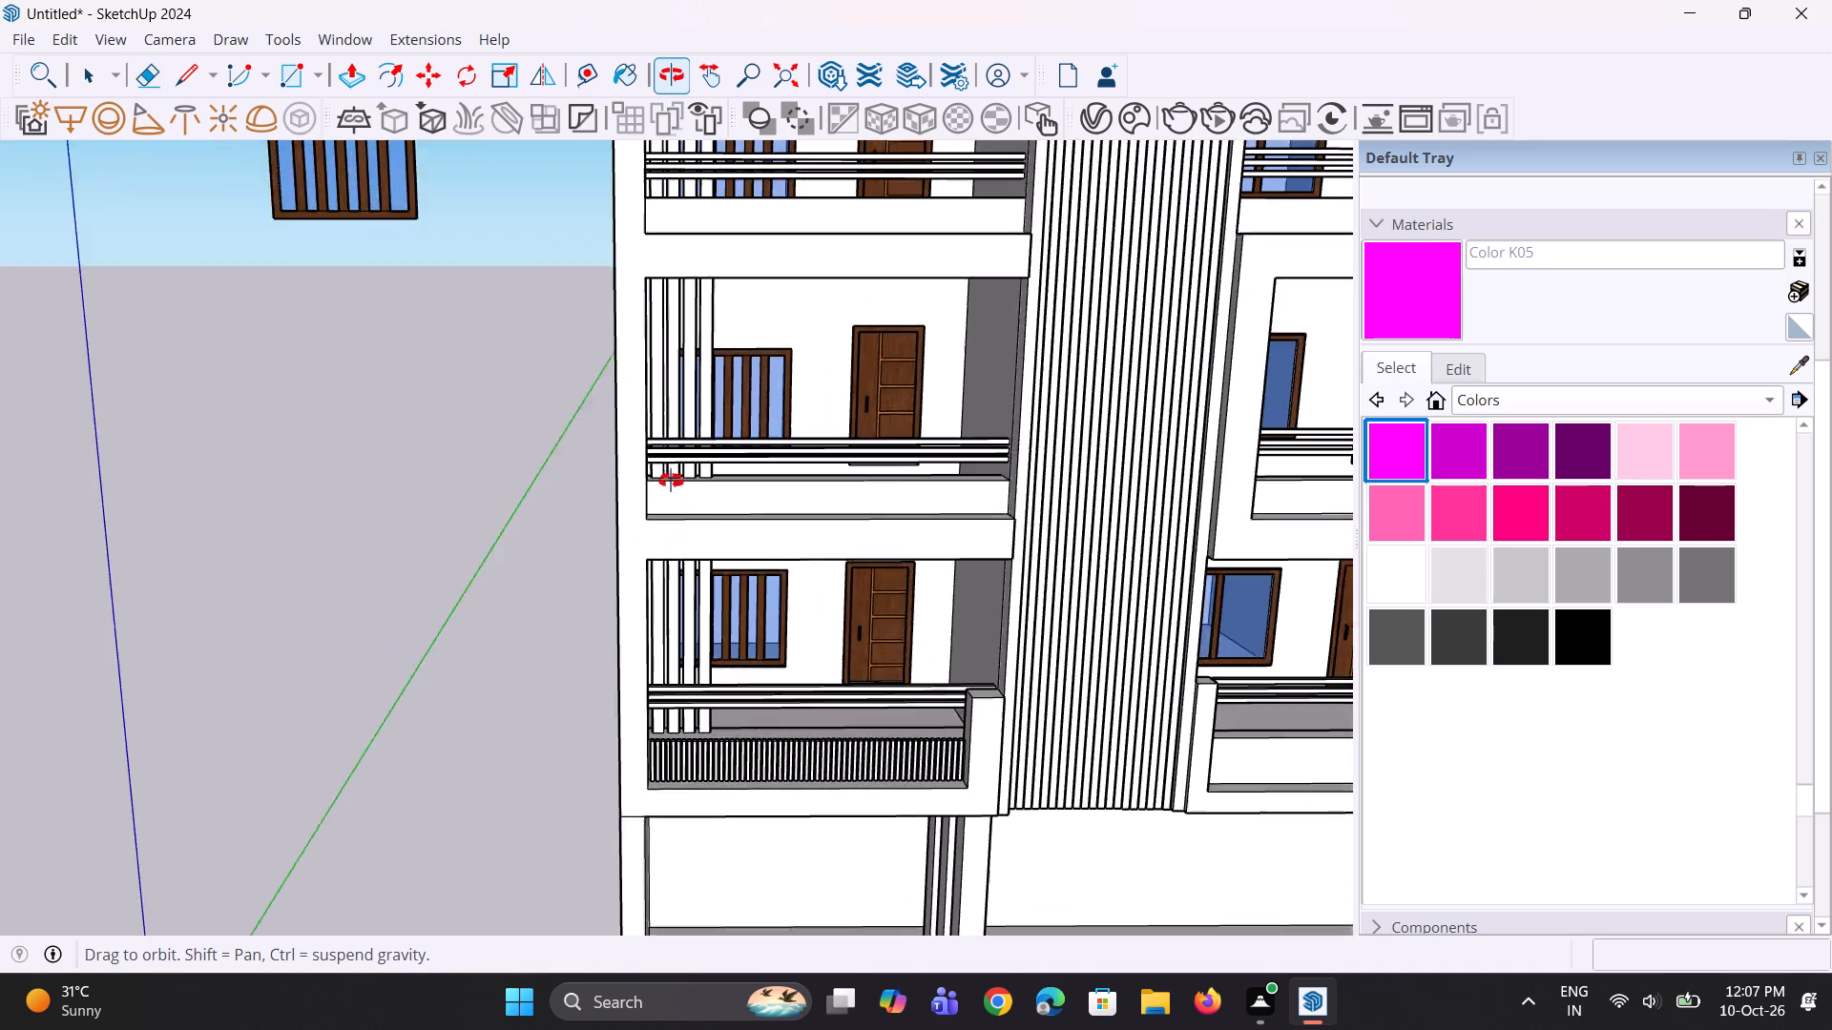
middle_click_drag(671, 481, 651, 431)
scroll(655, 431, "down", 3)
middle_click_drag(745, 522, 692, 539)
scroll(662, 537, "down", 4)
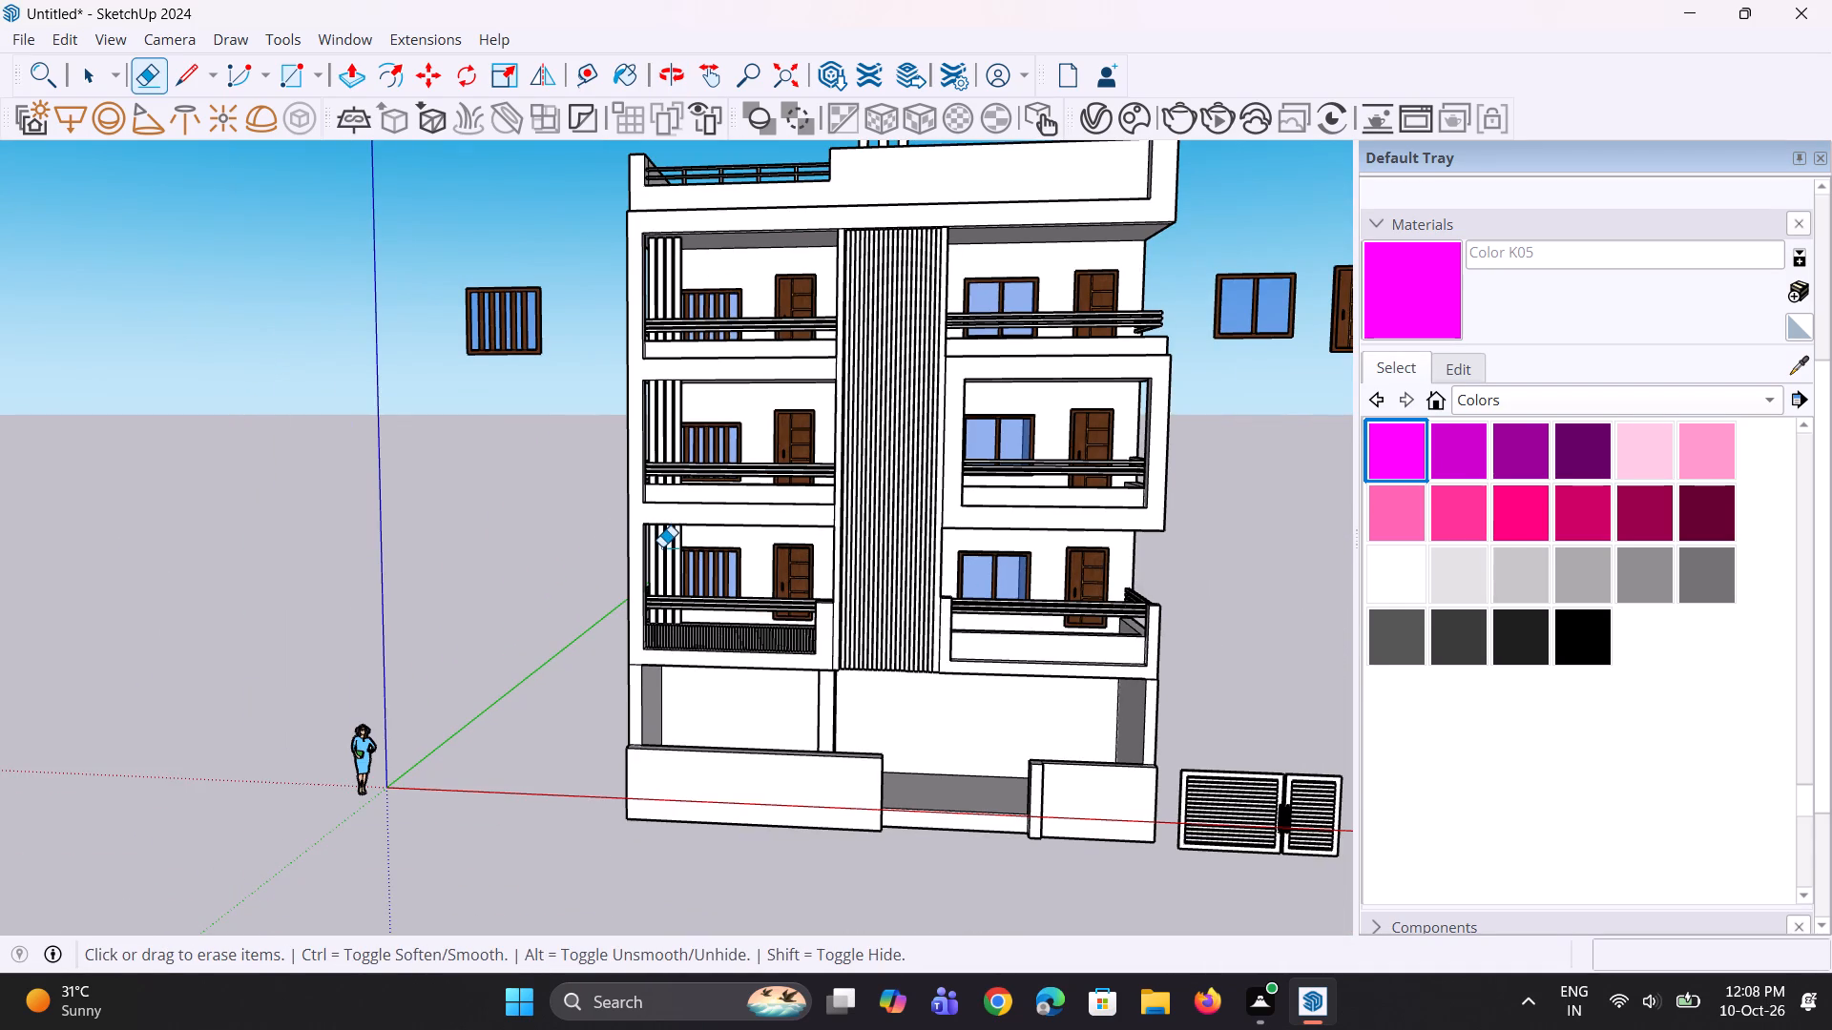
scroll(662, 546, "up", 3)
middle_click_drag(662, 551, 667, 705)
scroll(669, 704, "up", 3)
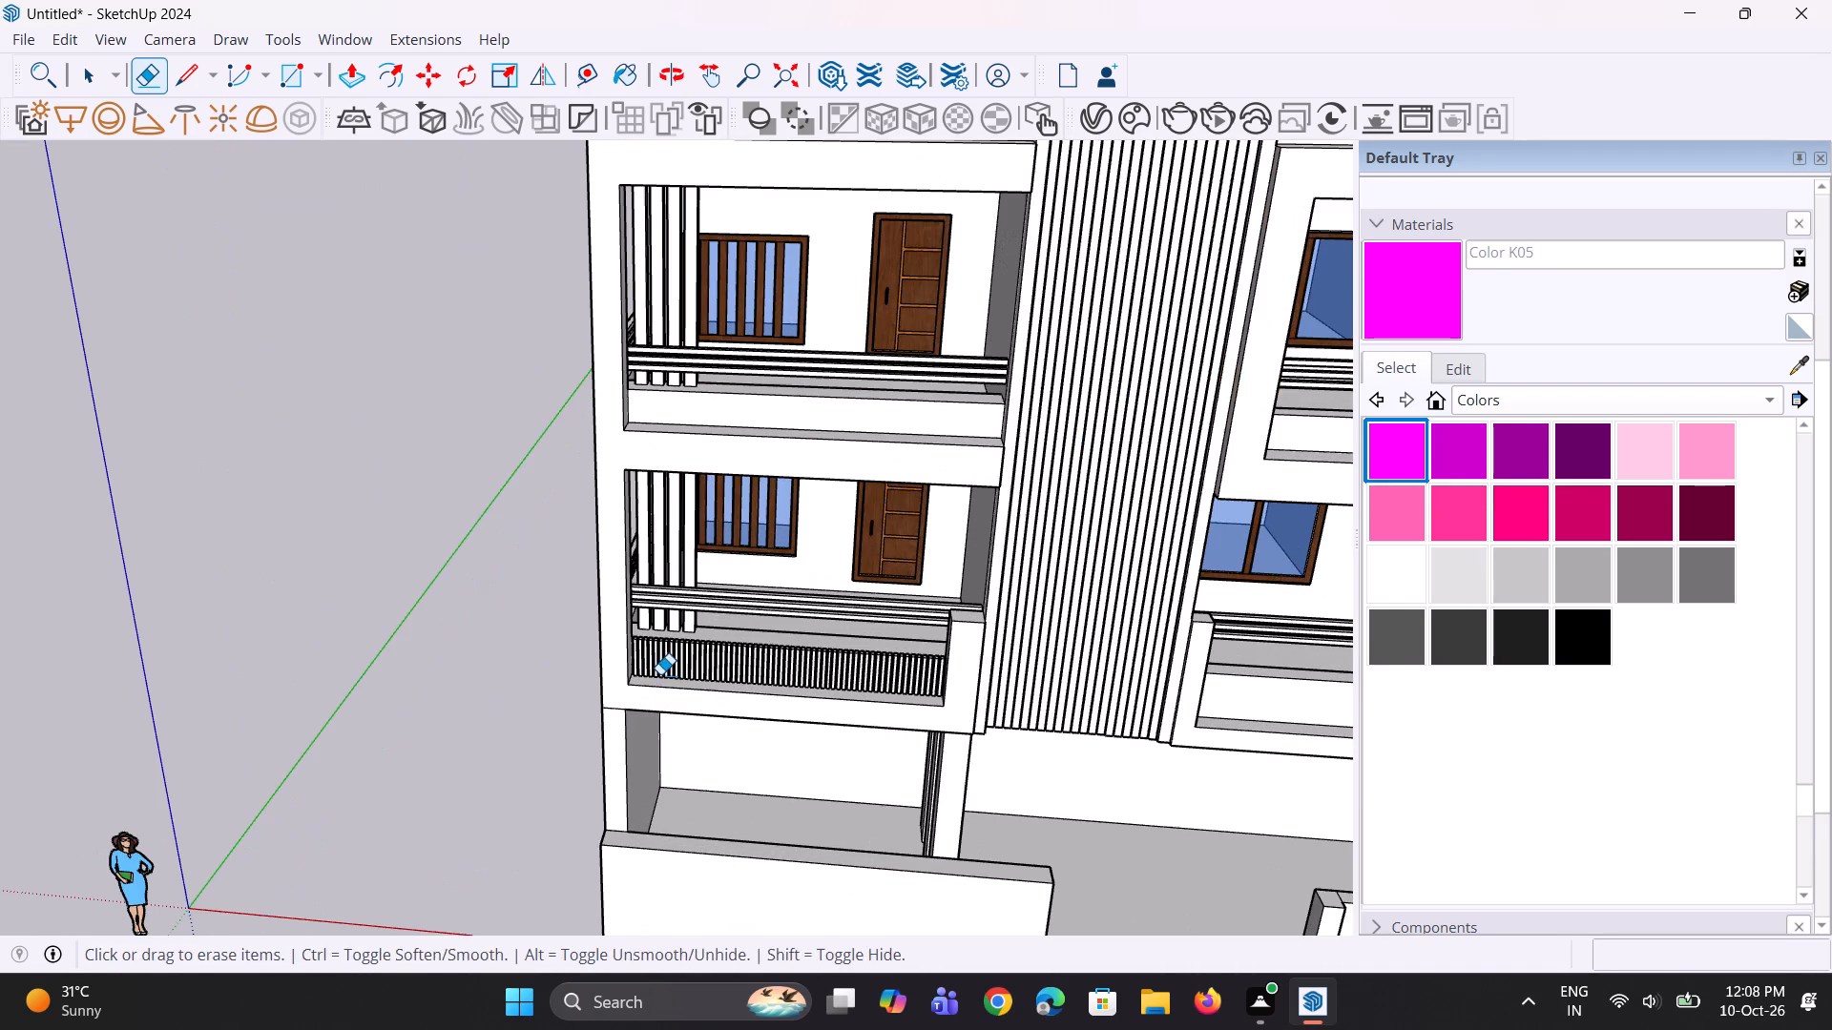
key("space")
key("space")
middle_click_drag(624, 681, 640, 621)
scroll(615, 670, "up", 7)
left_click(643, 656)
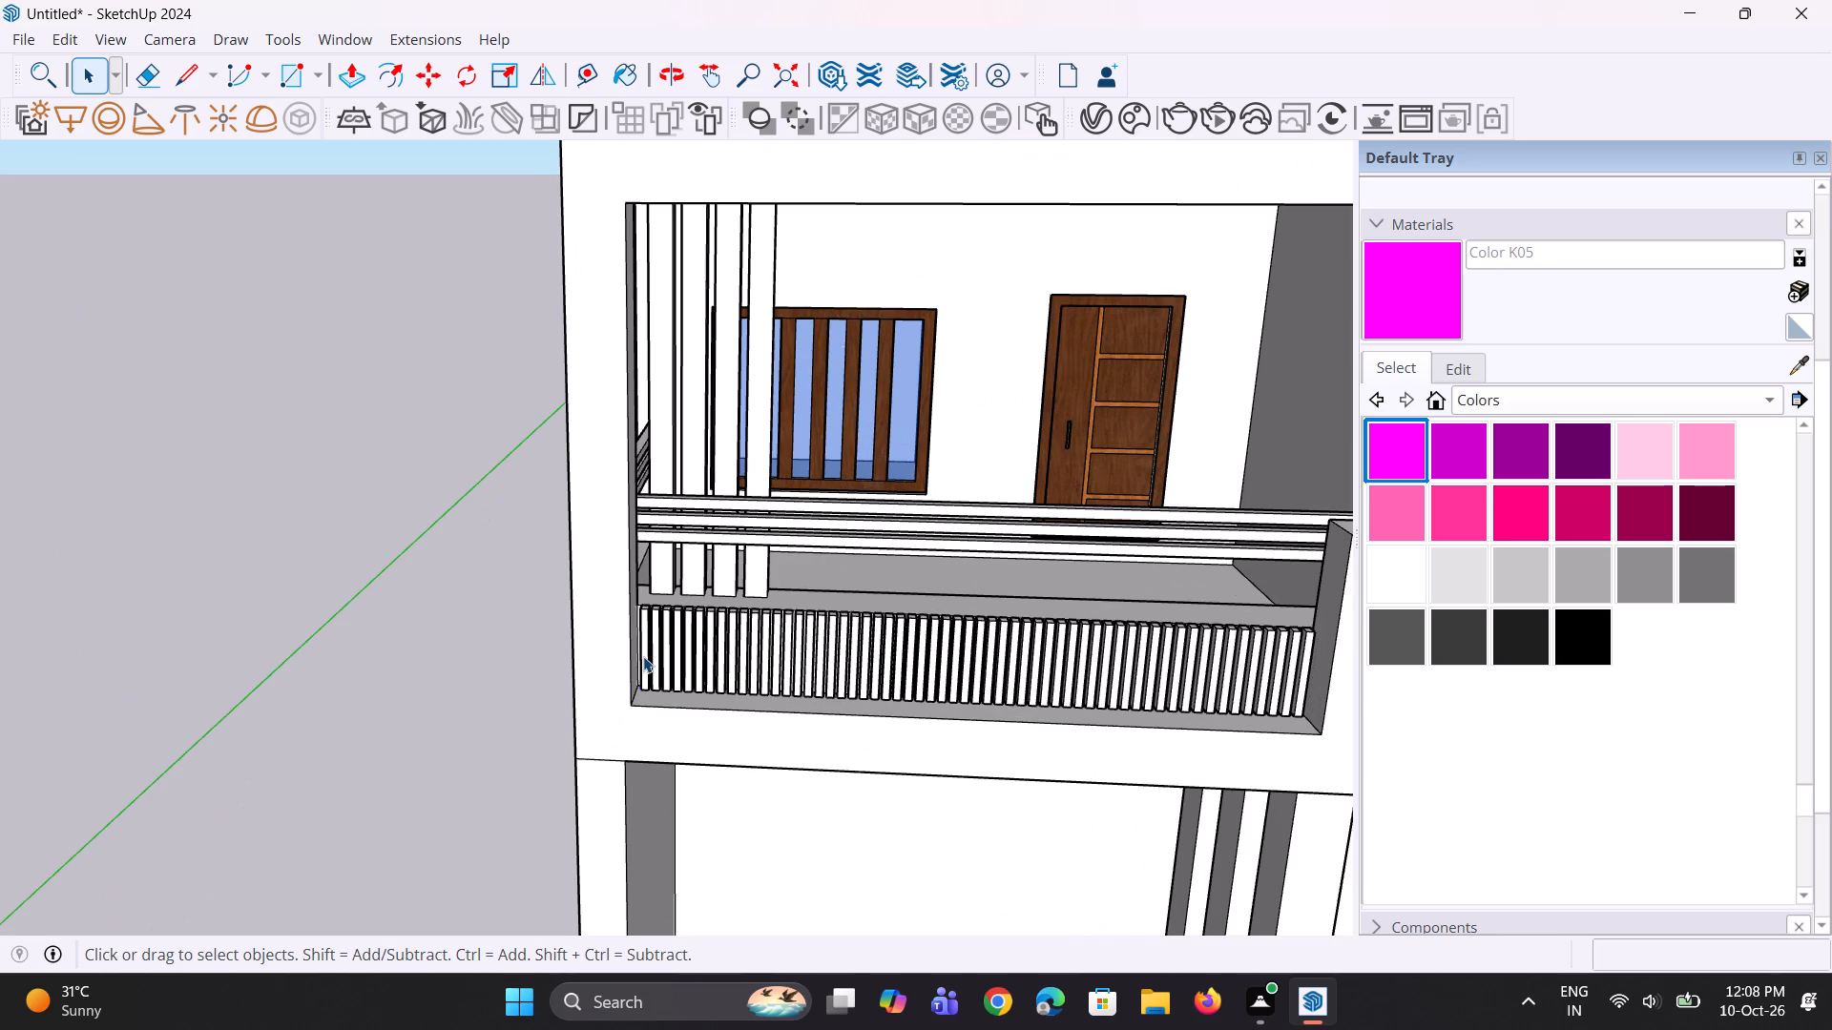
key("m")
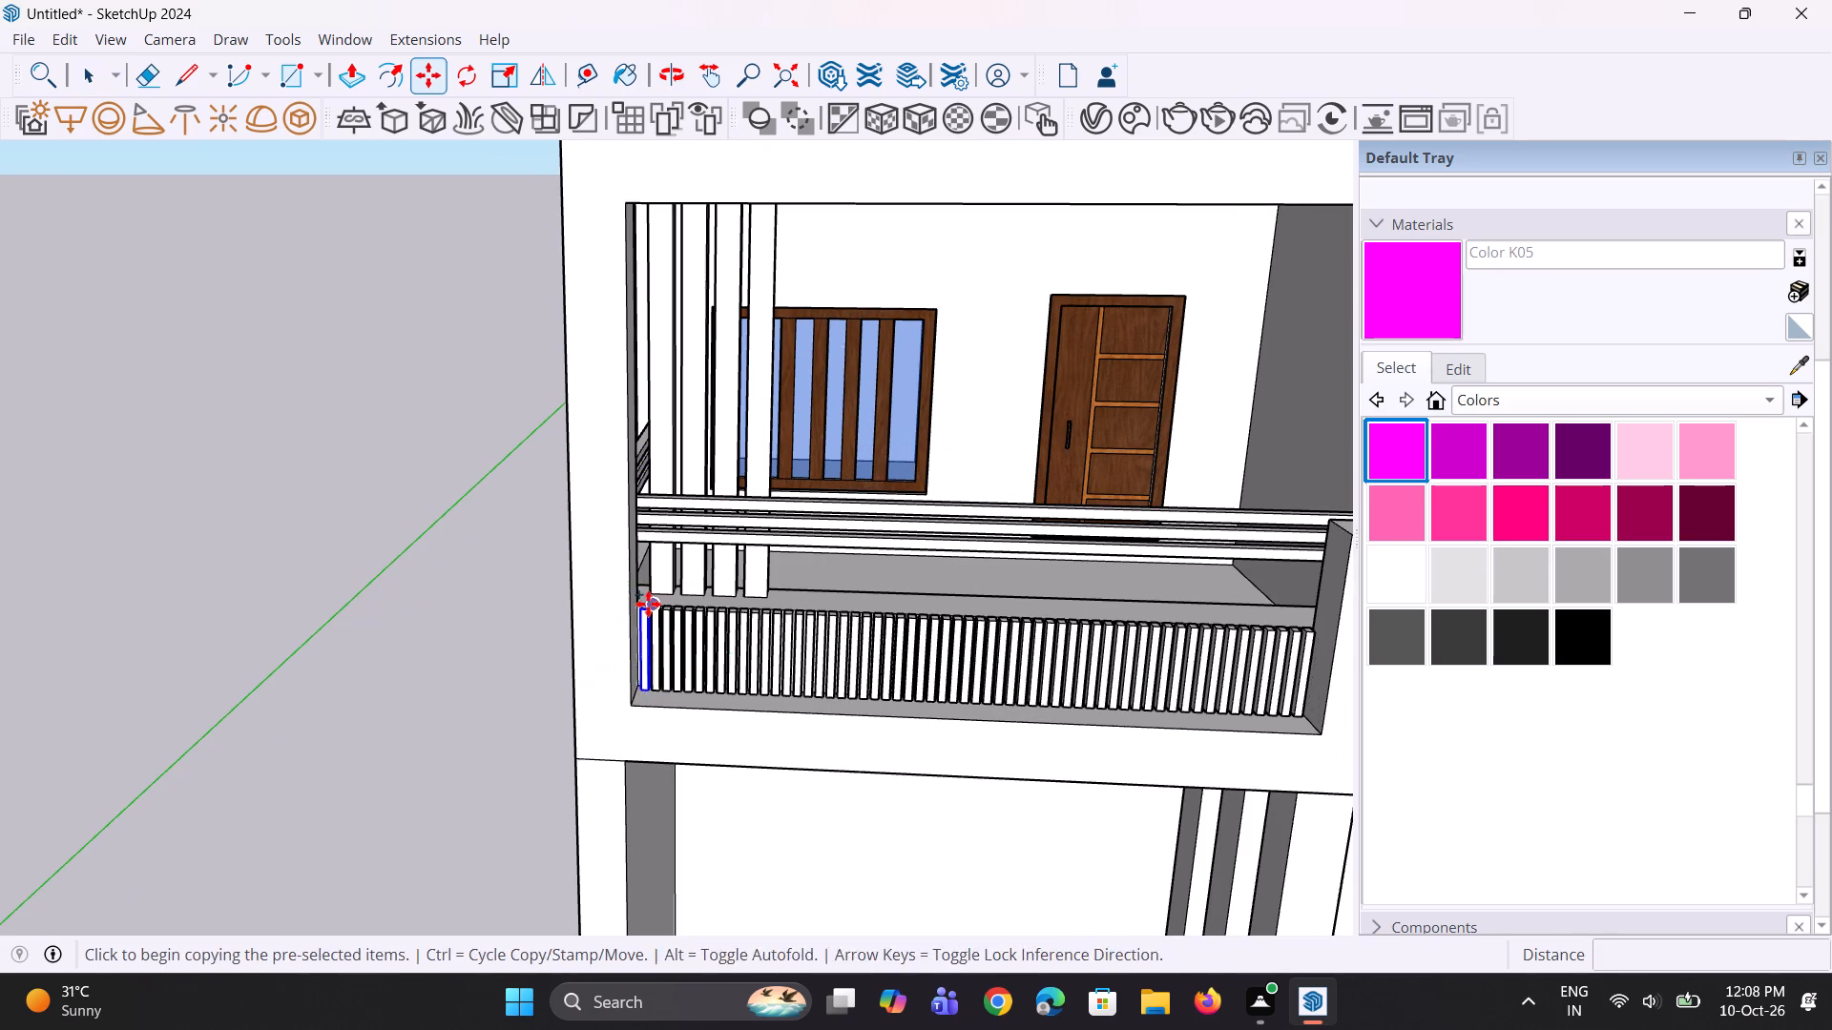
scroll(641, 620, "up", 13)
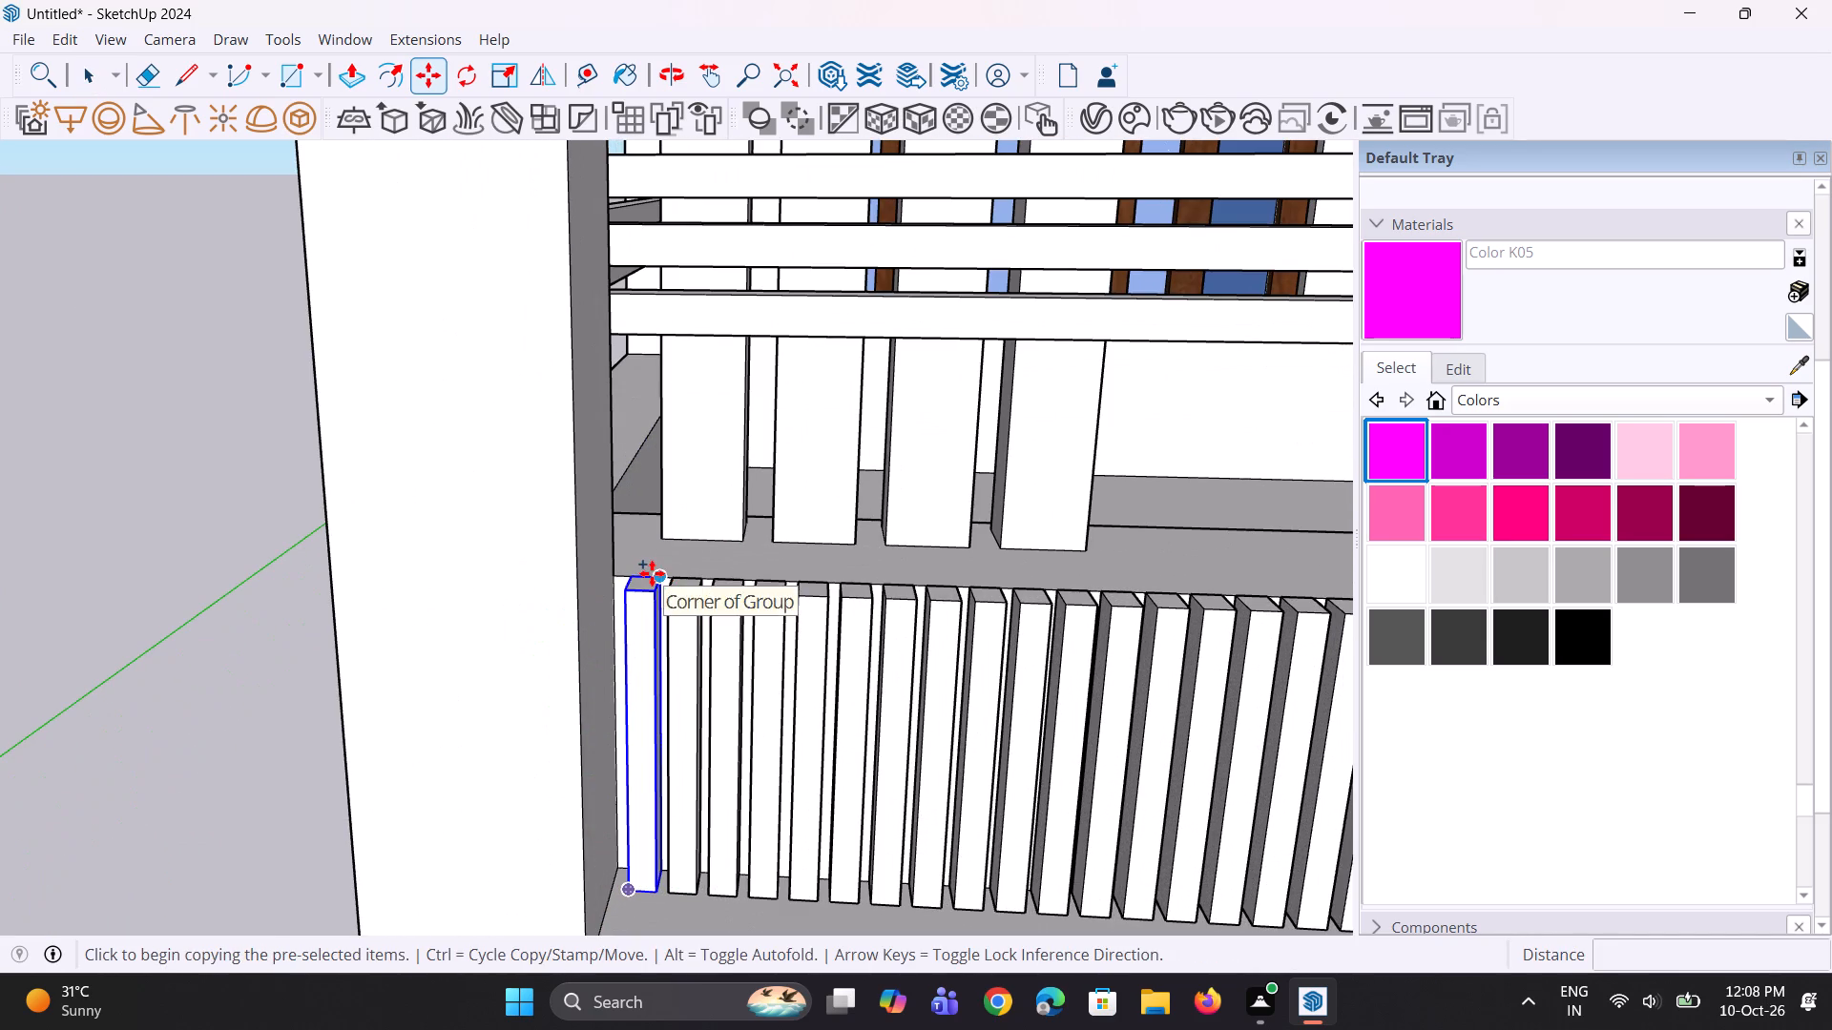
left_click(652, 573)
scroll(639, 526, "down", 6)
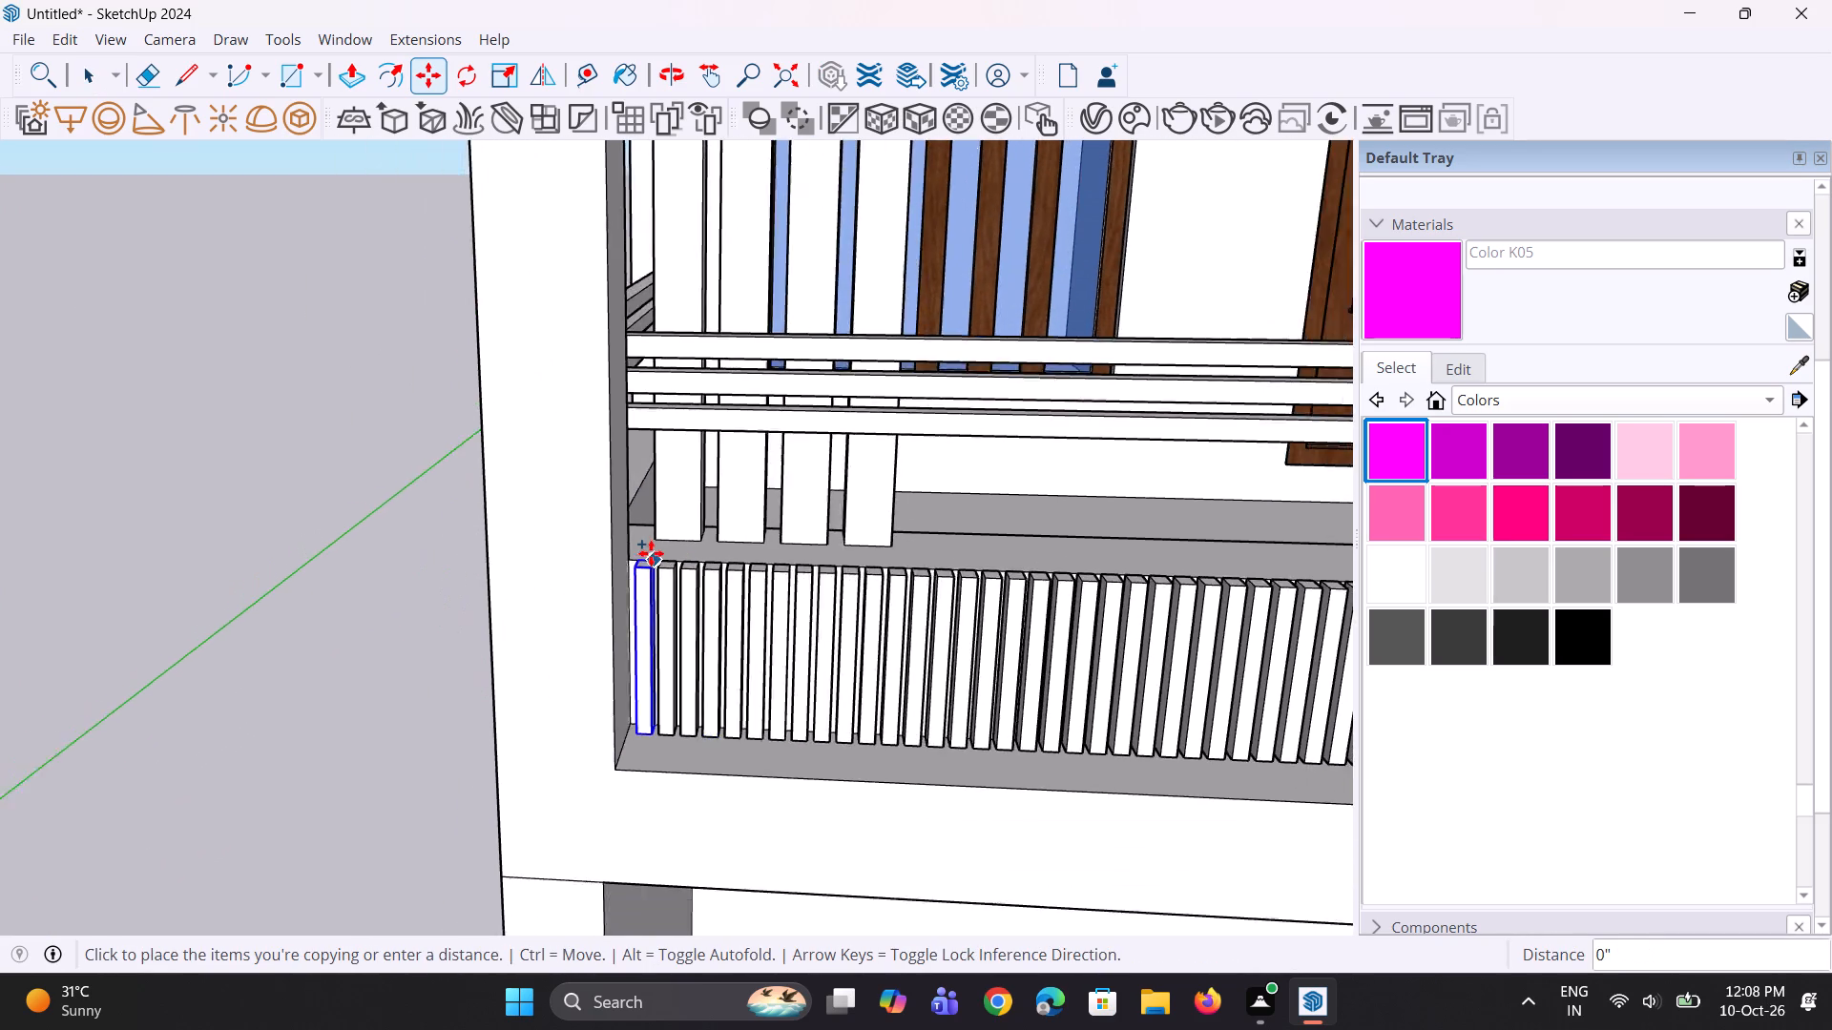
scroll(651, 553, "down", 17)
scroll(668, 359, "up", 2)
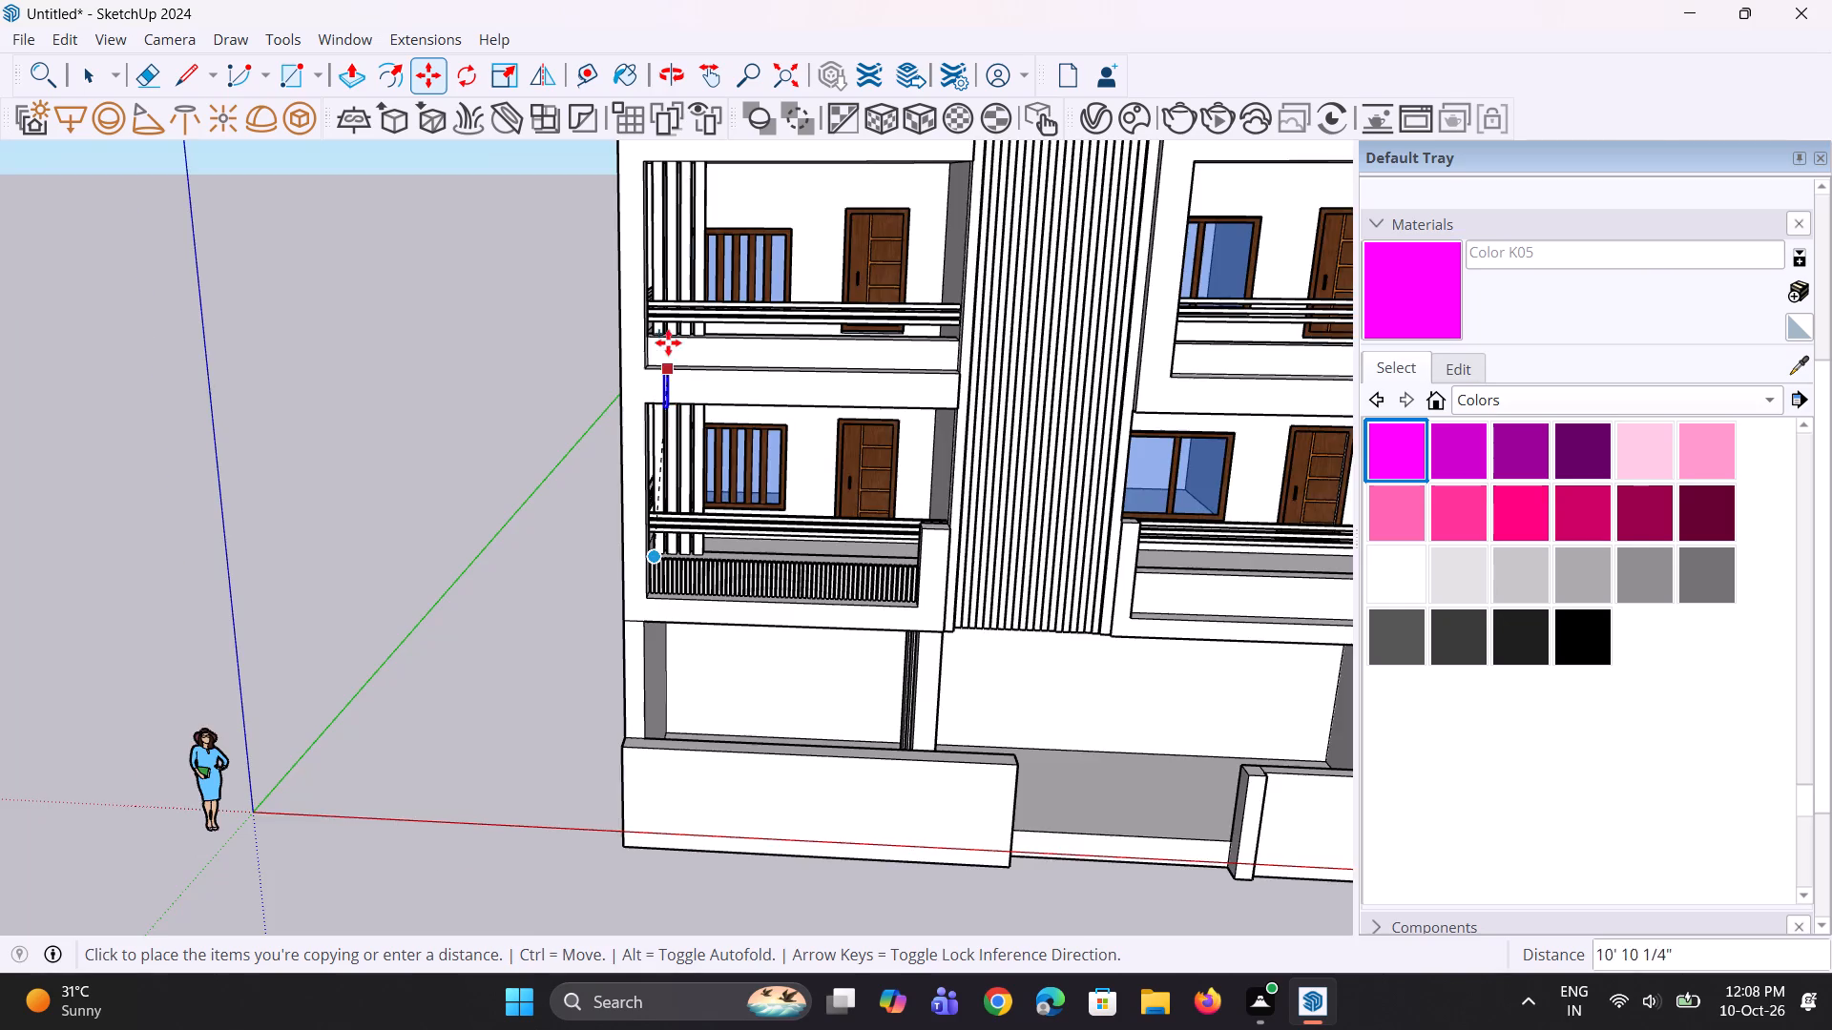
scroll(645, 337, "up", 11)
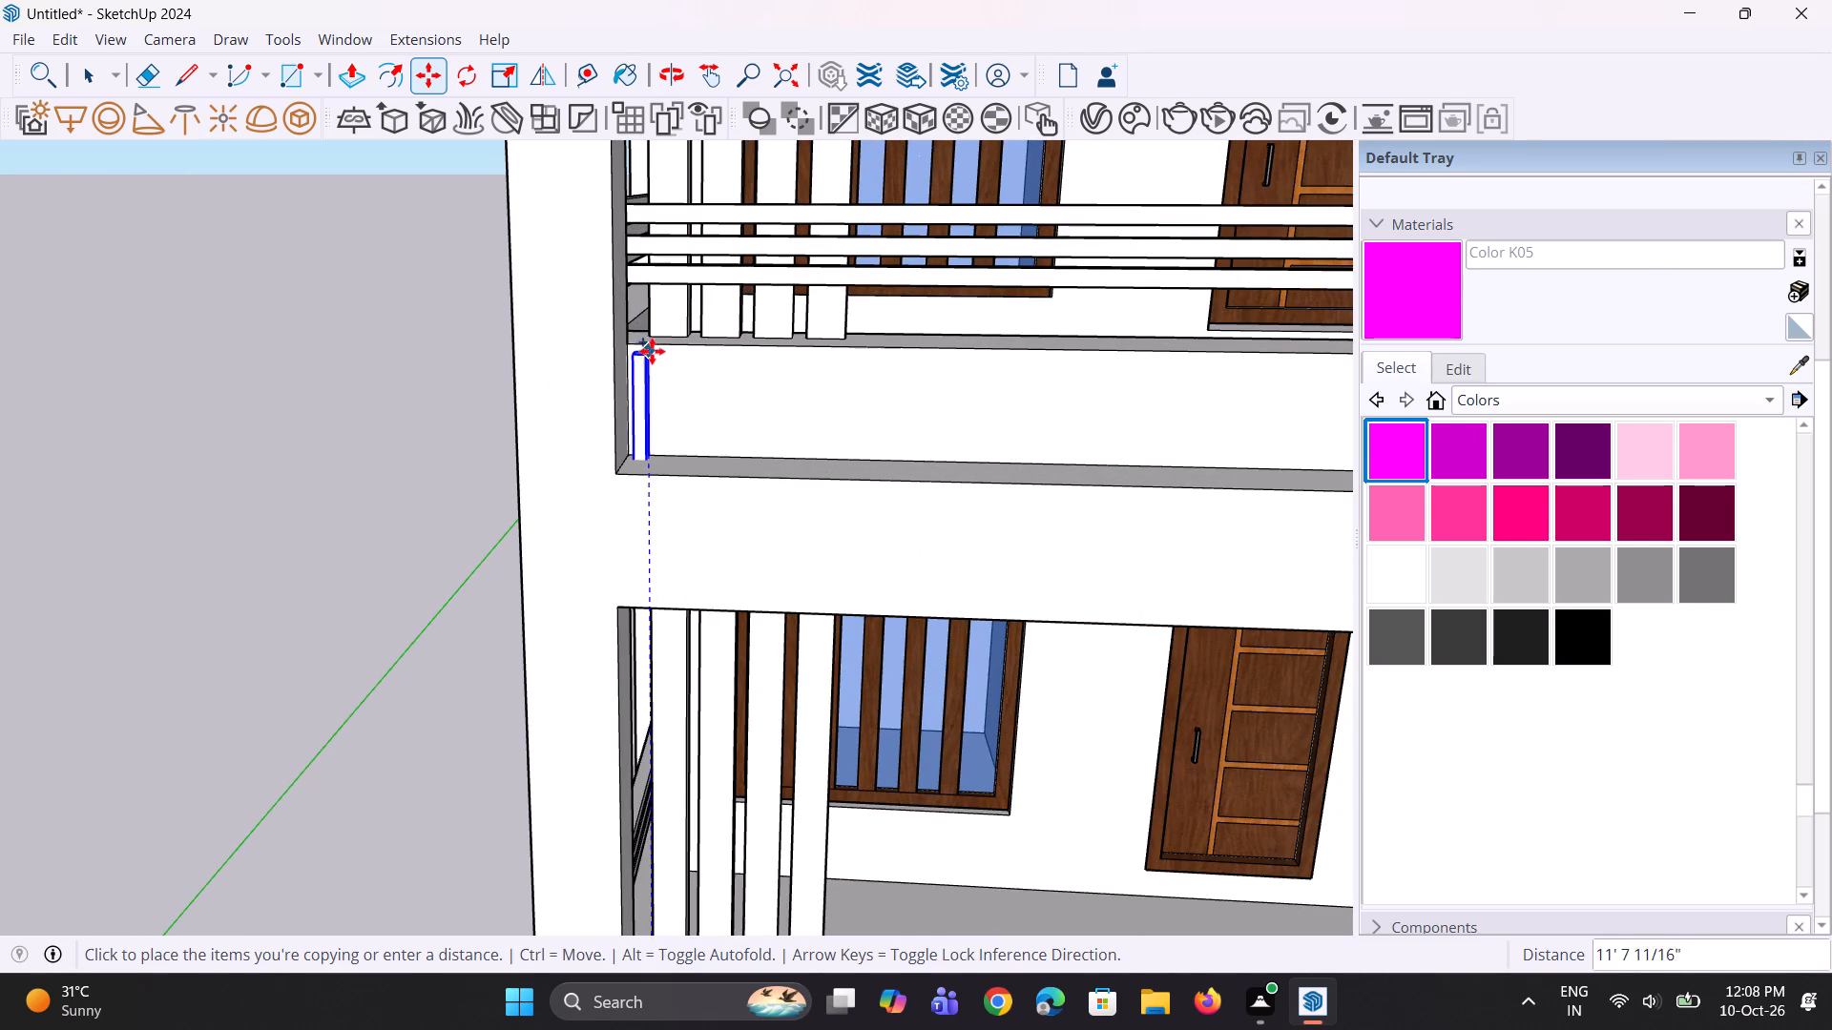
scroll(652, 351, "up", 4)
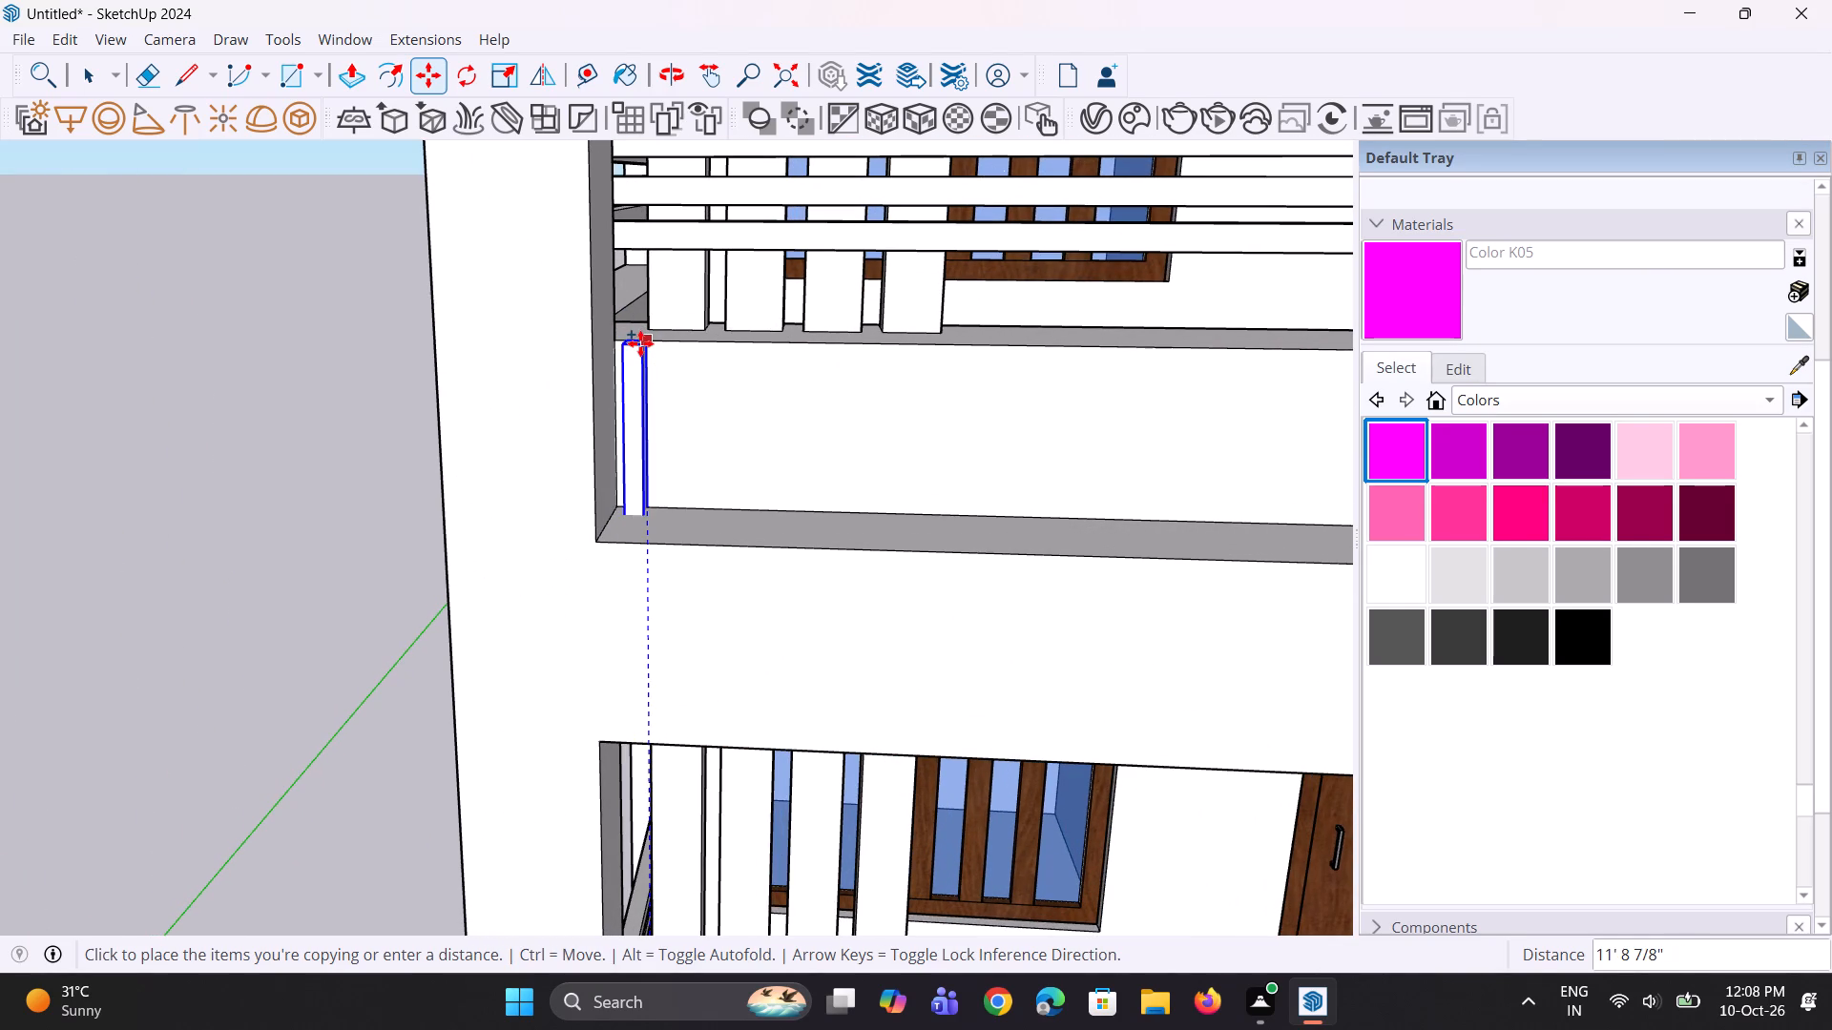
left_click(640, 341)
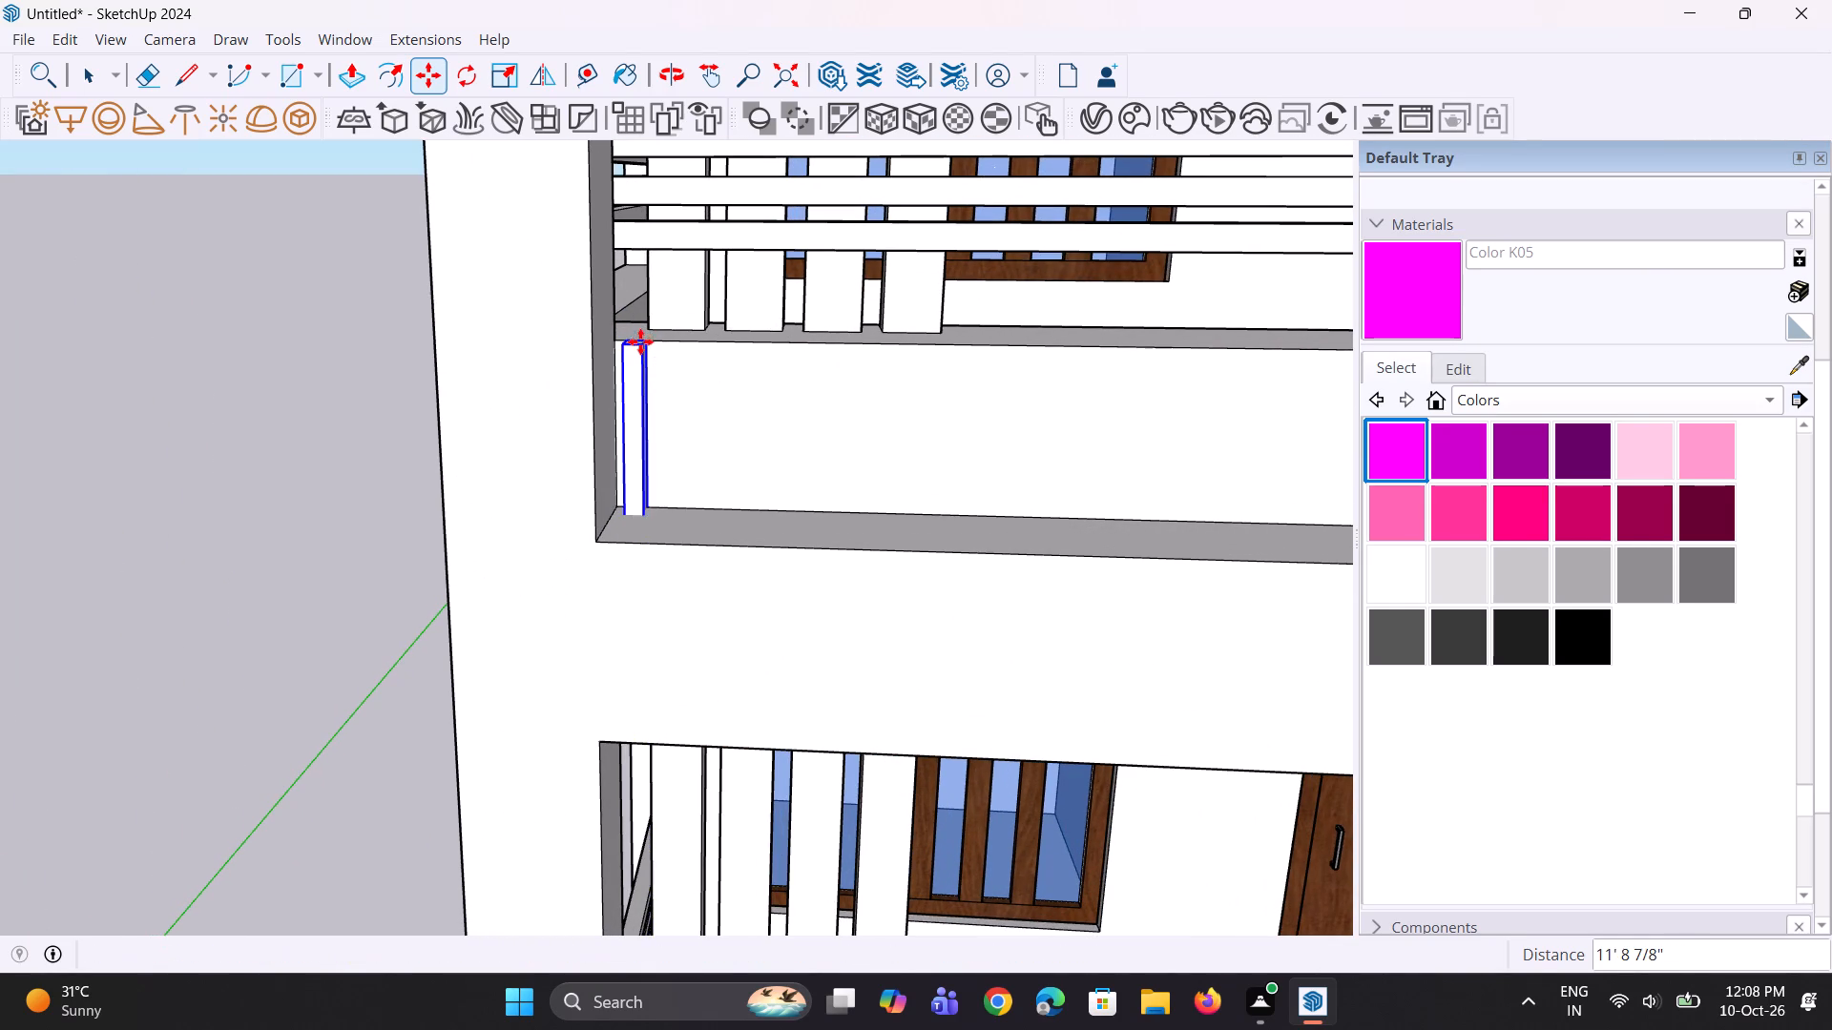
Move the copied batten 5 3/16" up along the blue axis at the end of the middle left balcony's parapet.
middle_click_drag(639, 500, 536, 583)
scroll(533, 590, "up", 4)
middle_click_drag(573, 592, 744, 597)
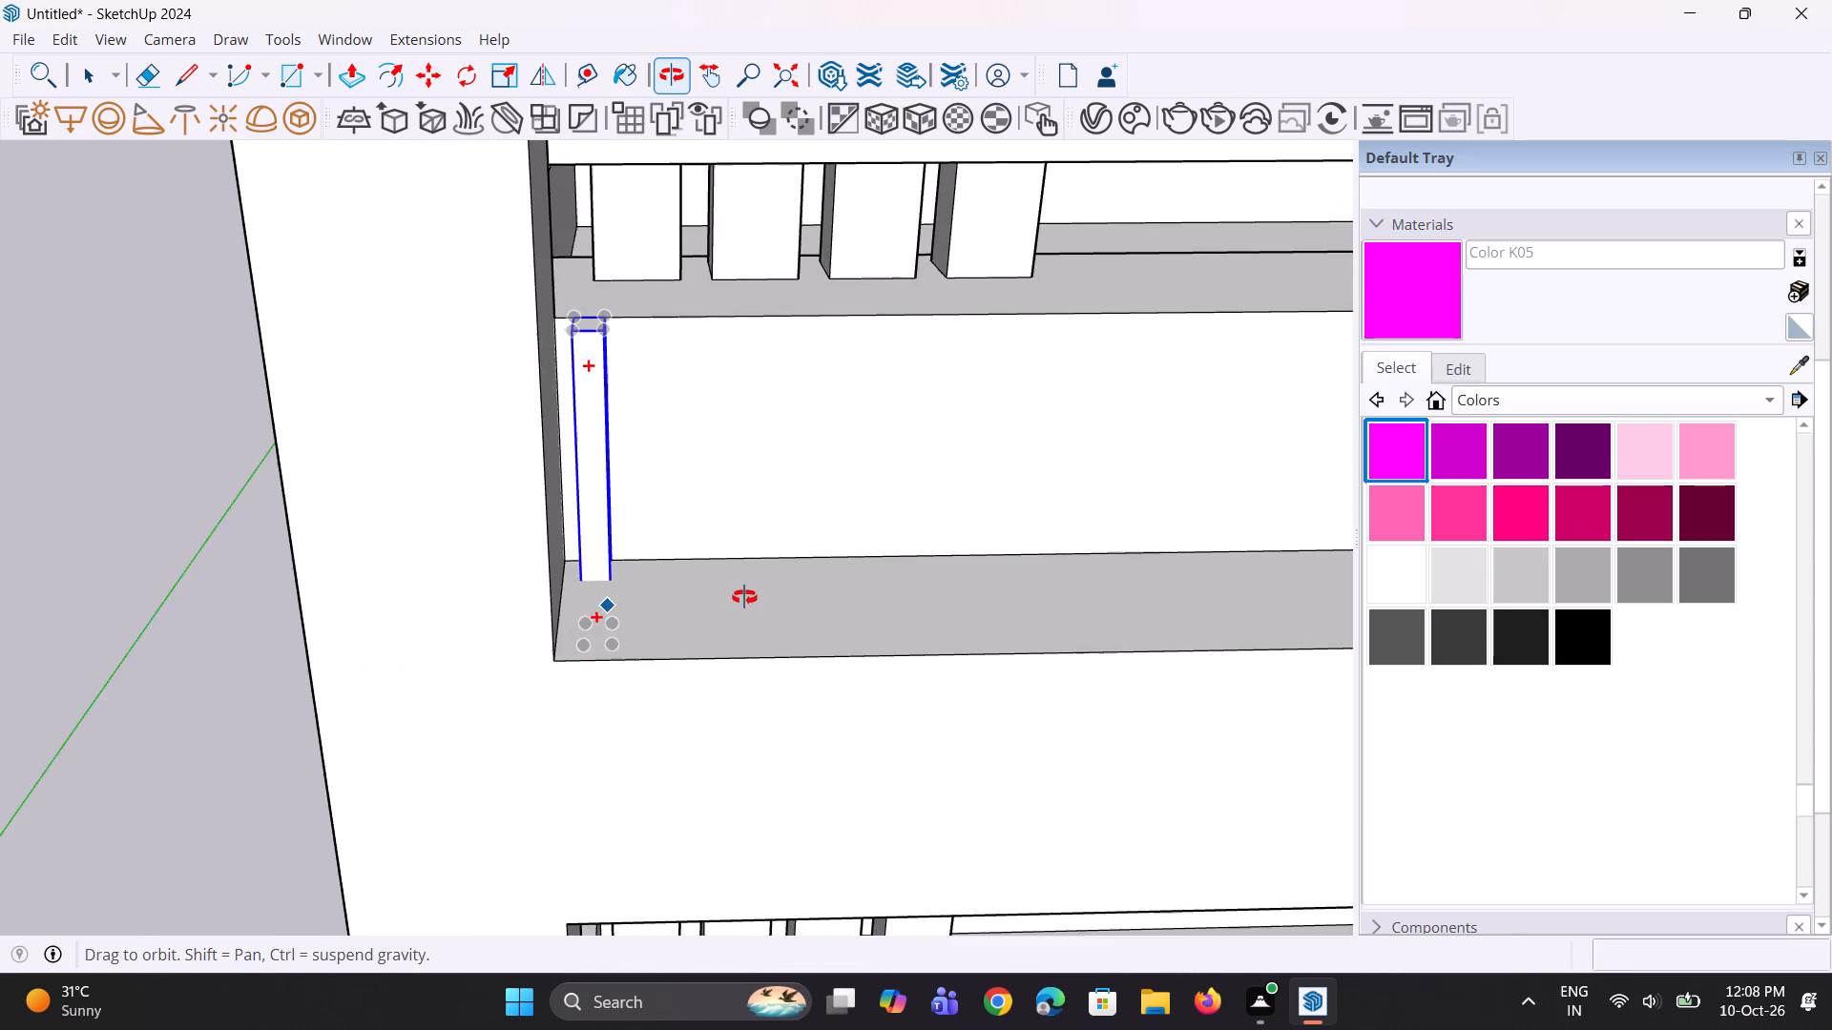
middle_click_drag(744, 597, 534, 622)
scroll(587, 340, "up", 5)
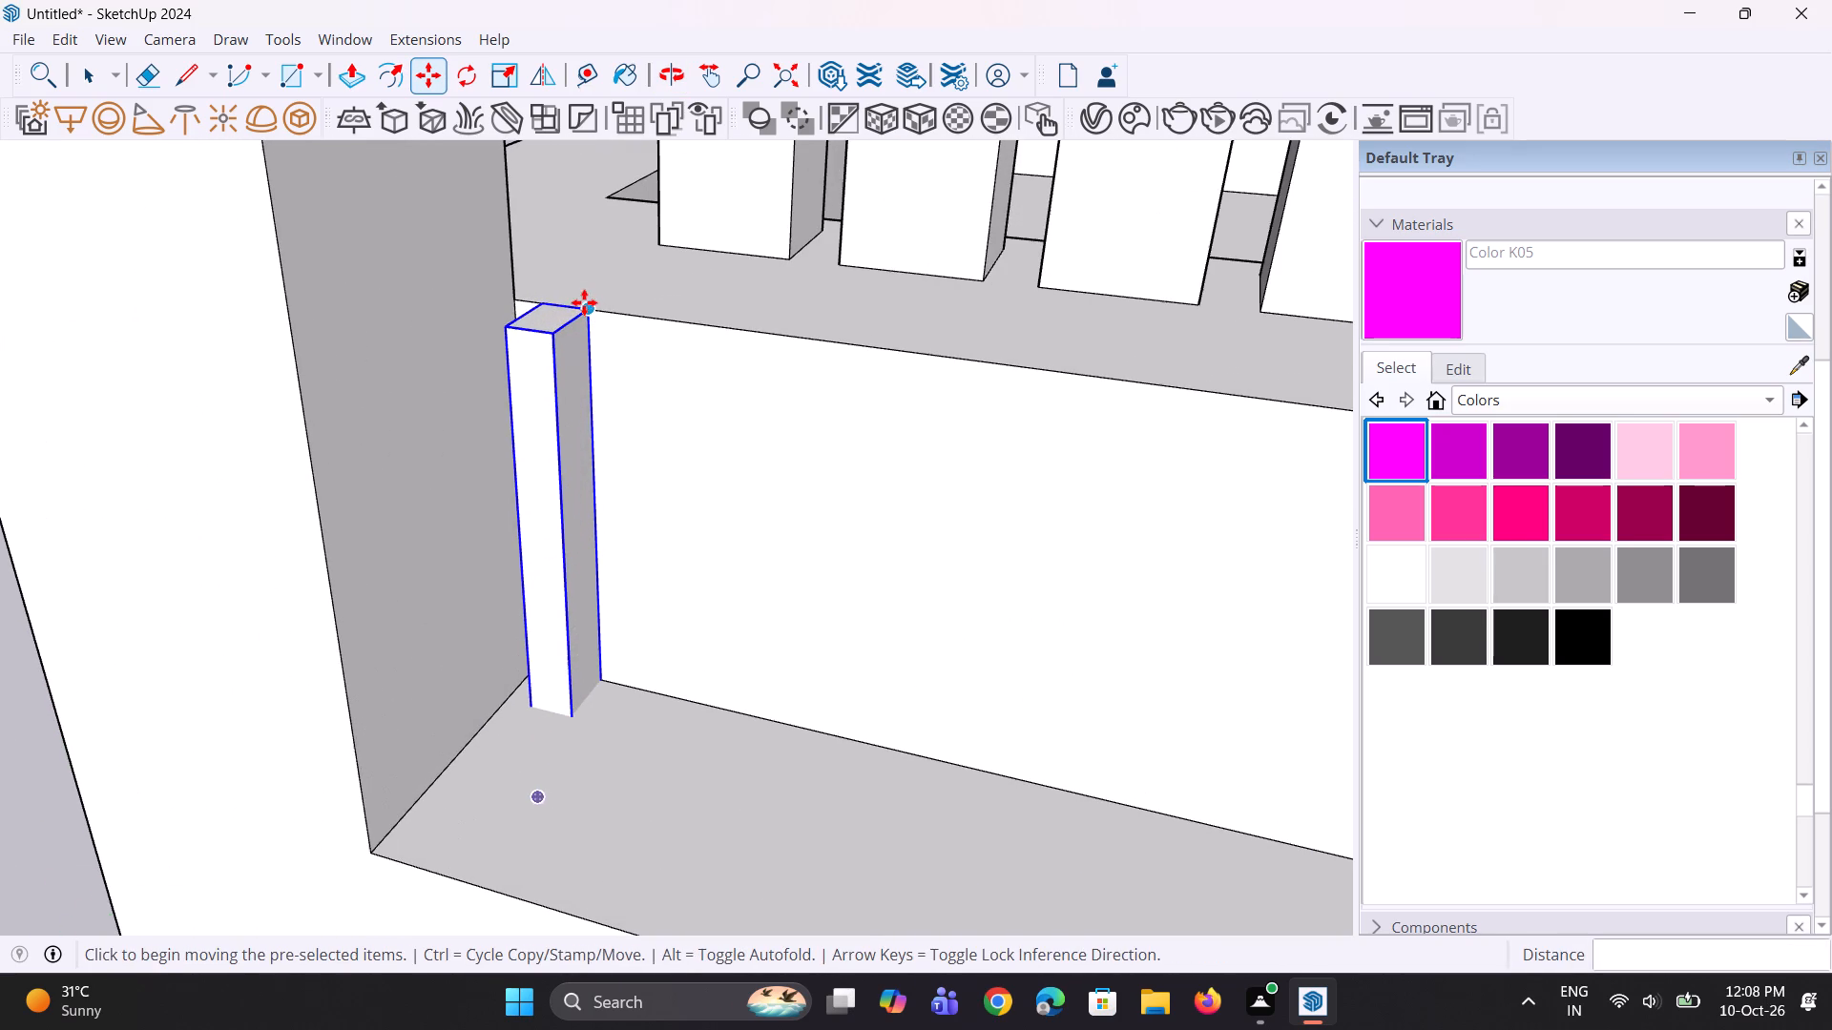
left_click(584, 302)
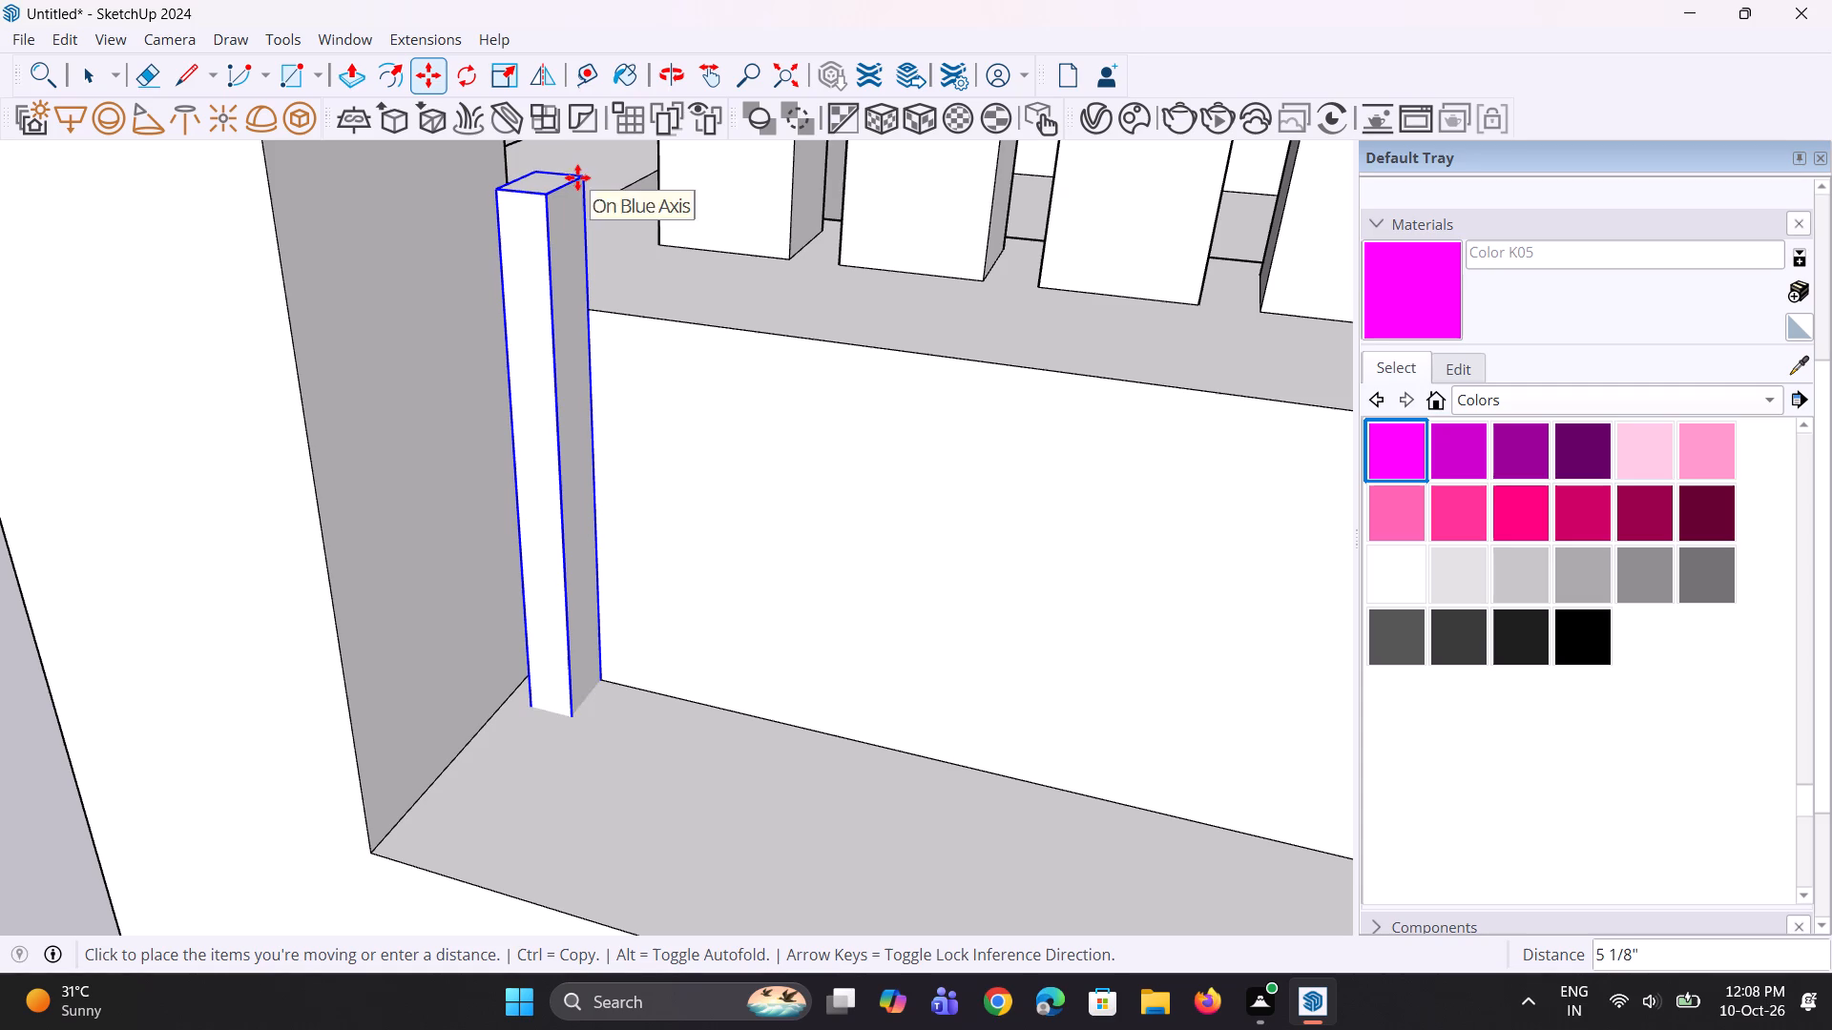
left_click(583, 175)
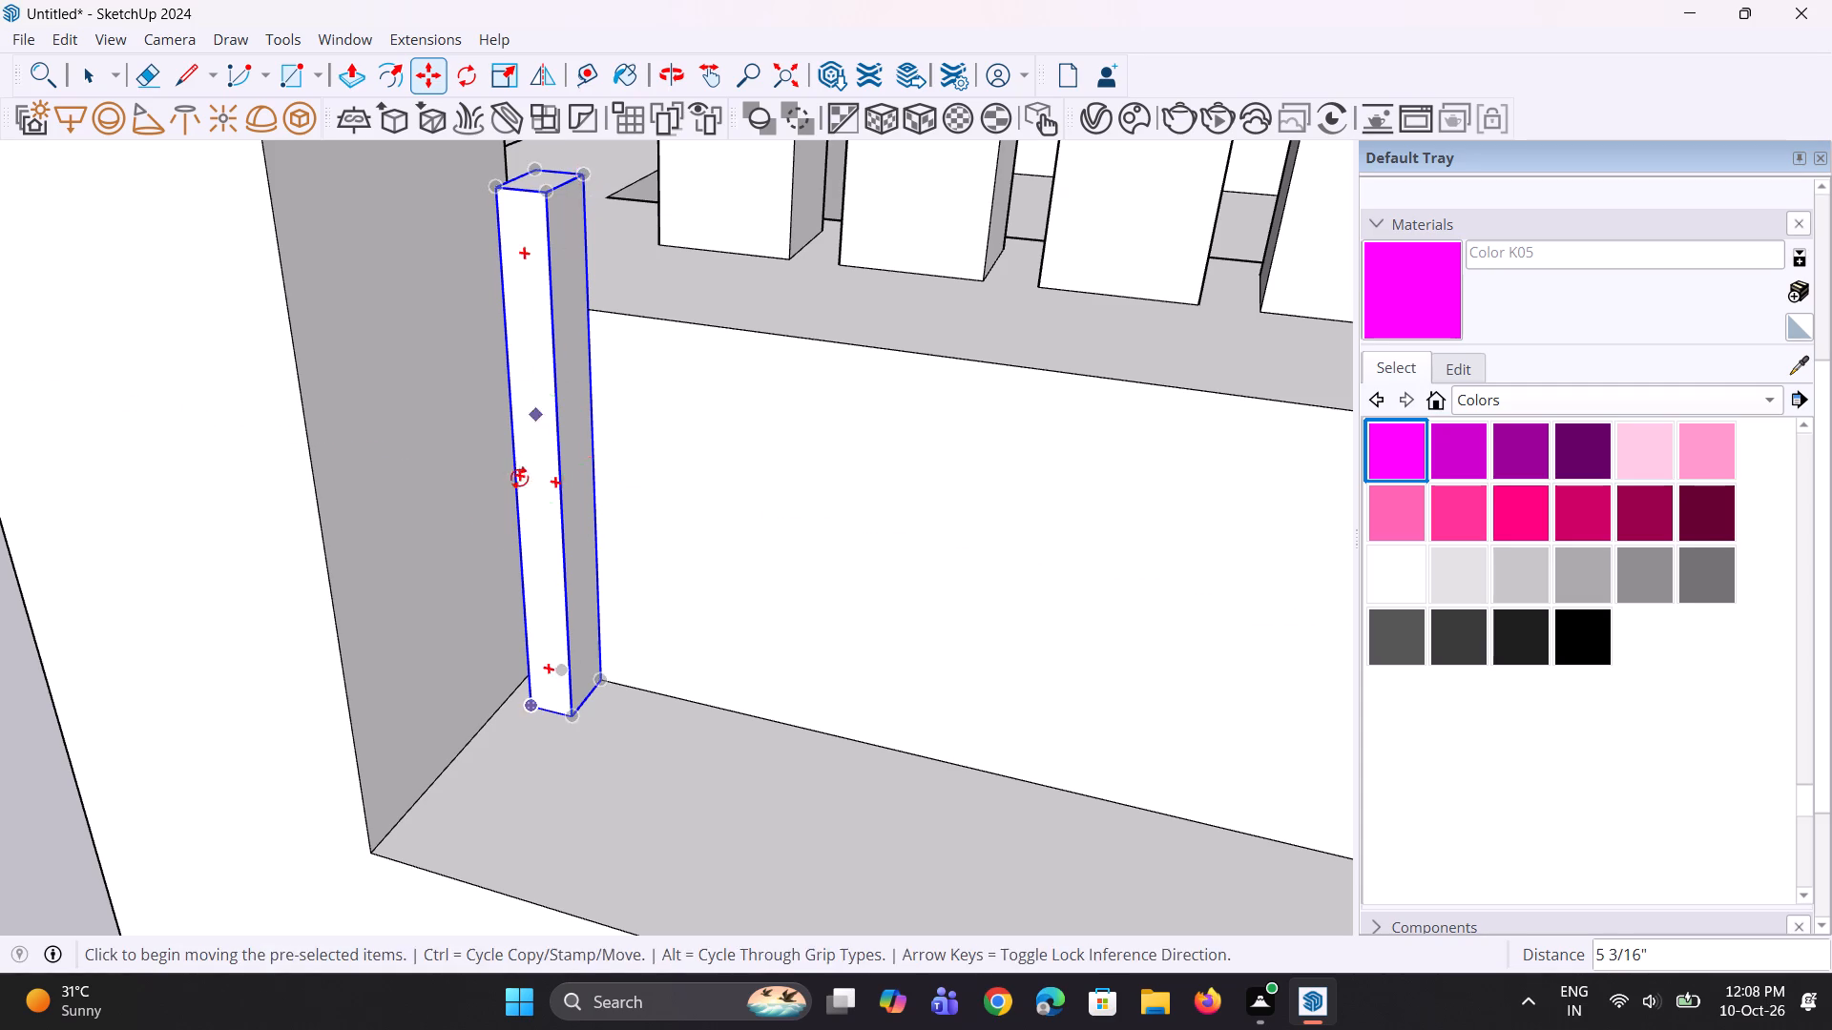
Push/Pull the ledge in front of the middle left balcony's parapet 3" downward.
scroll(565, 464, "down", 12)
scroll(695, 336, "down", 9)
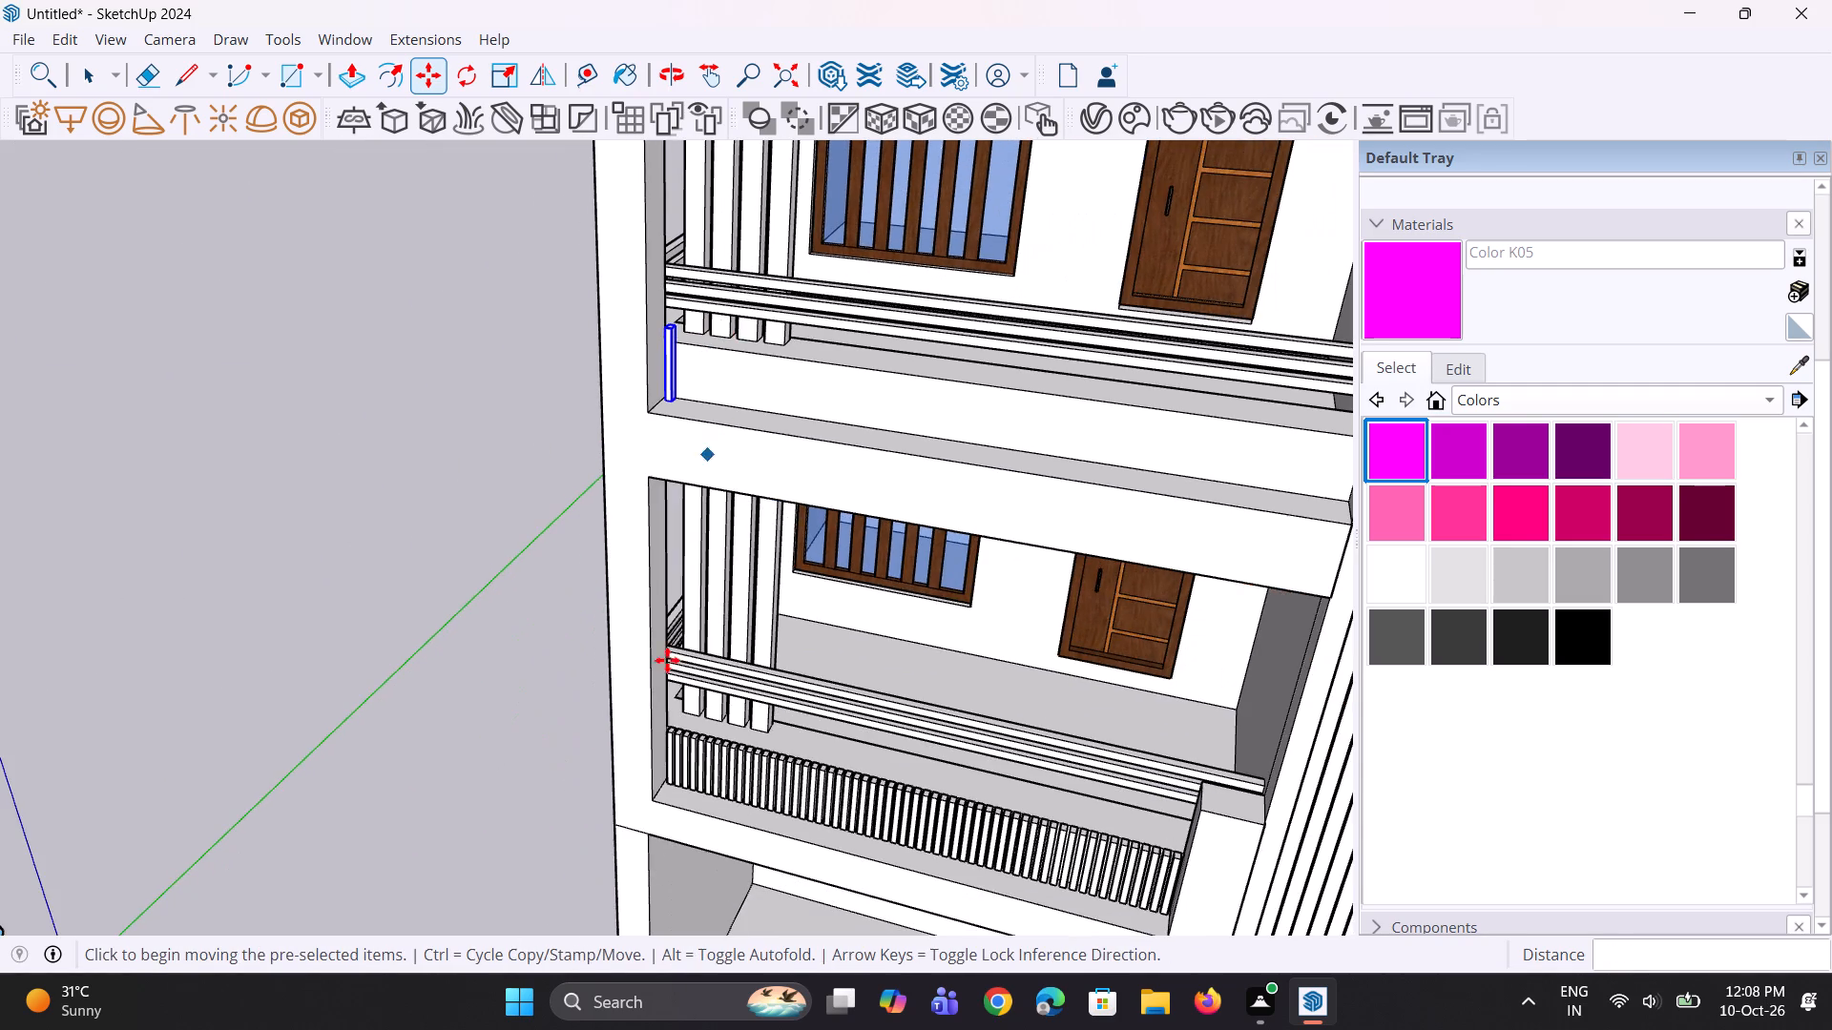
middle_click_drag(670, 772, 806, 579)
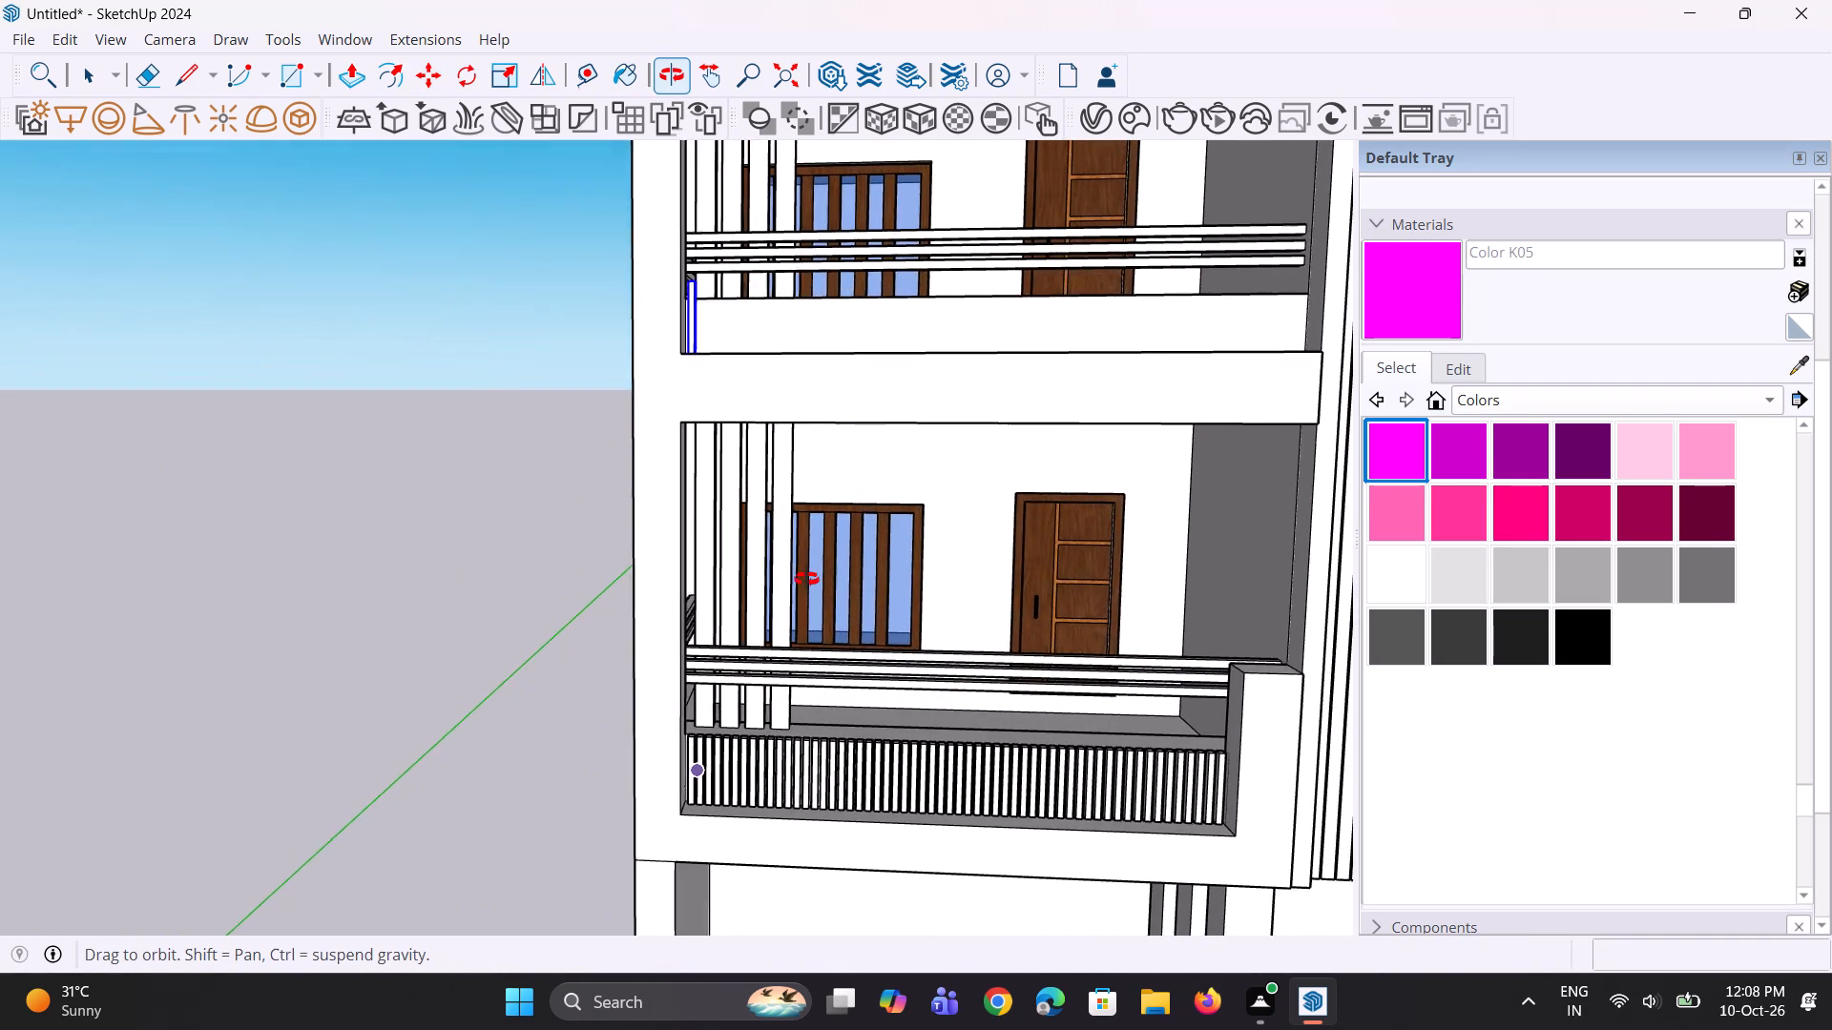
middle_click_drag(806, 579, 758, 778)
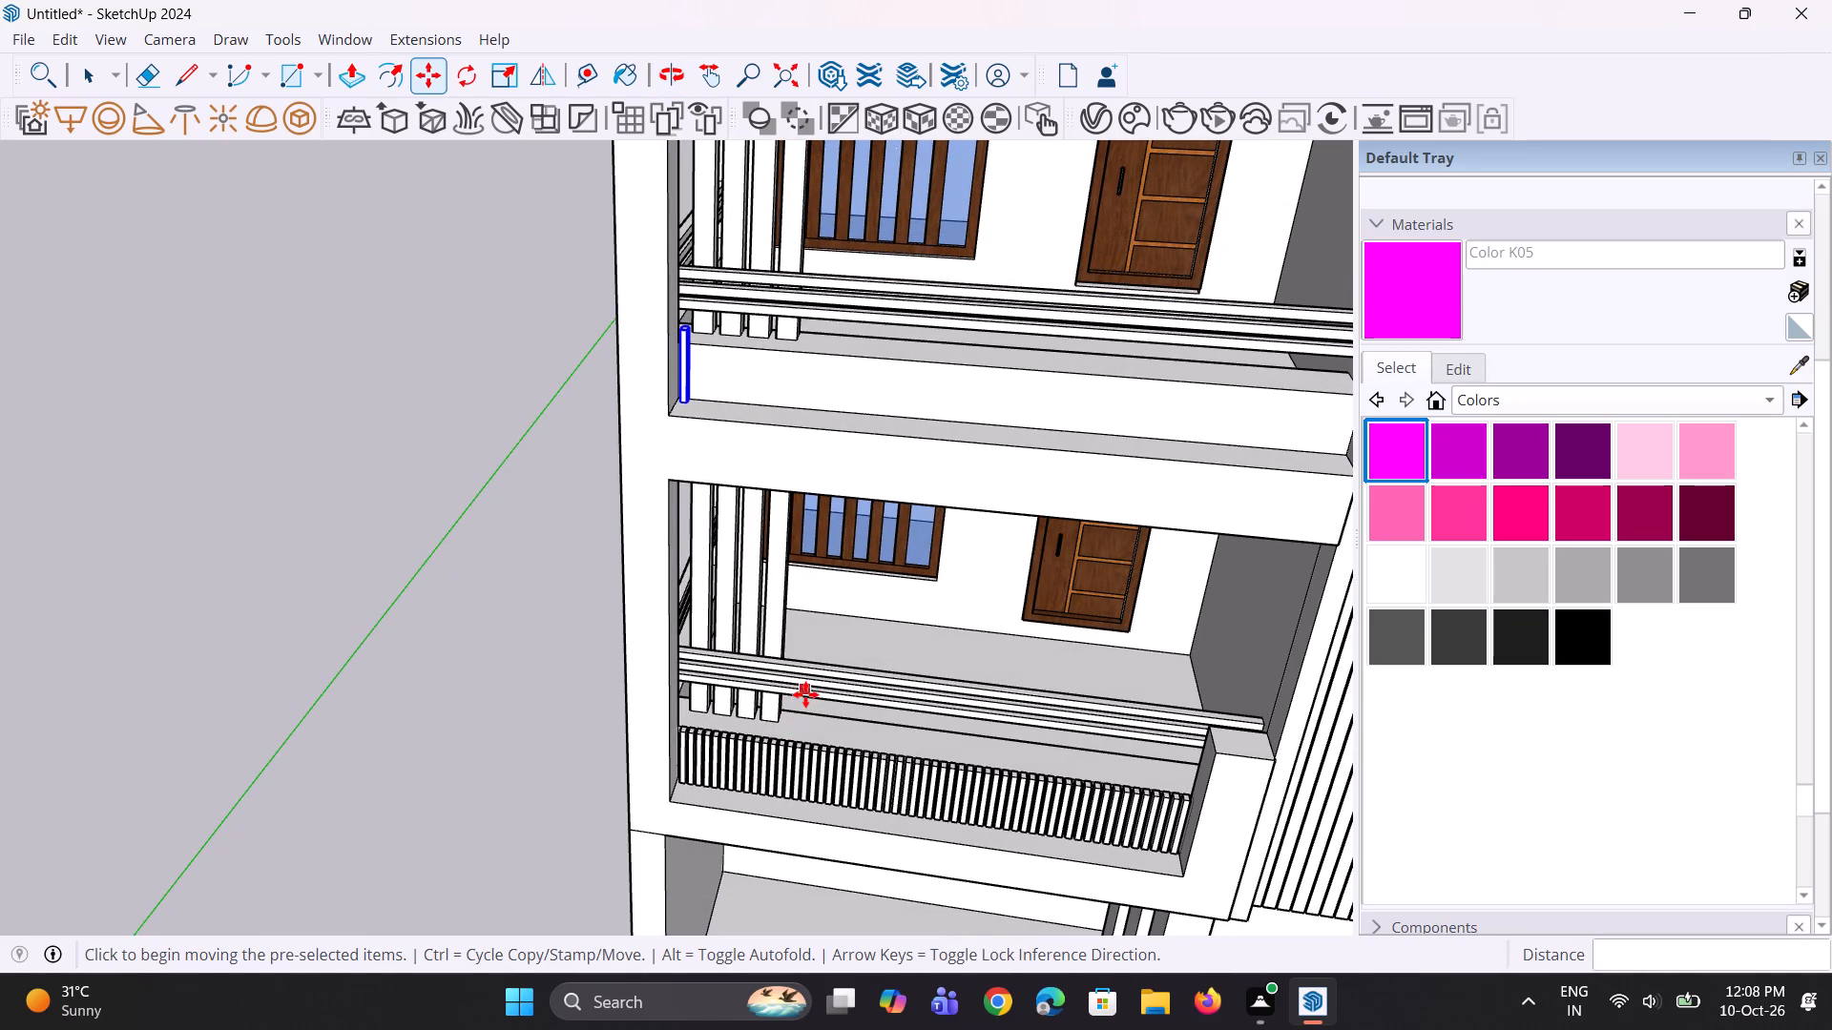
key("p")
left_click(860, 424)
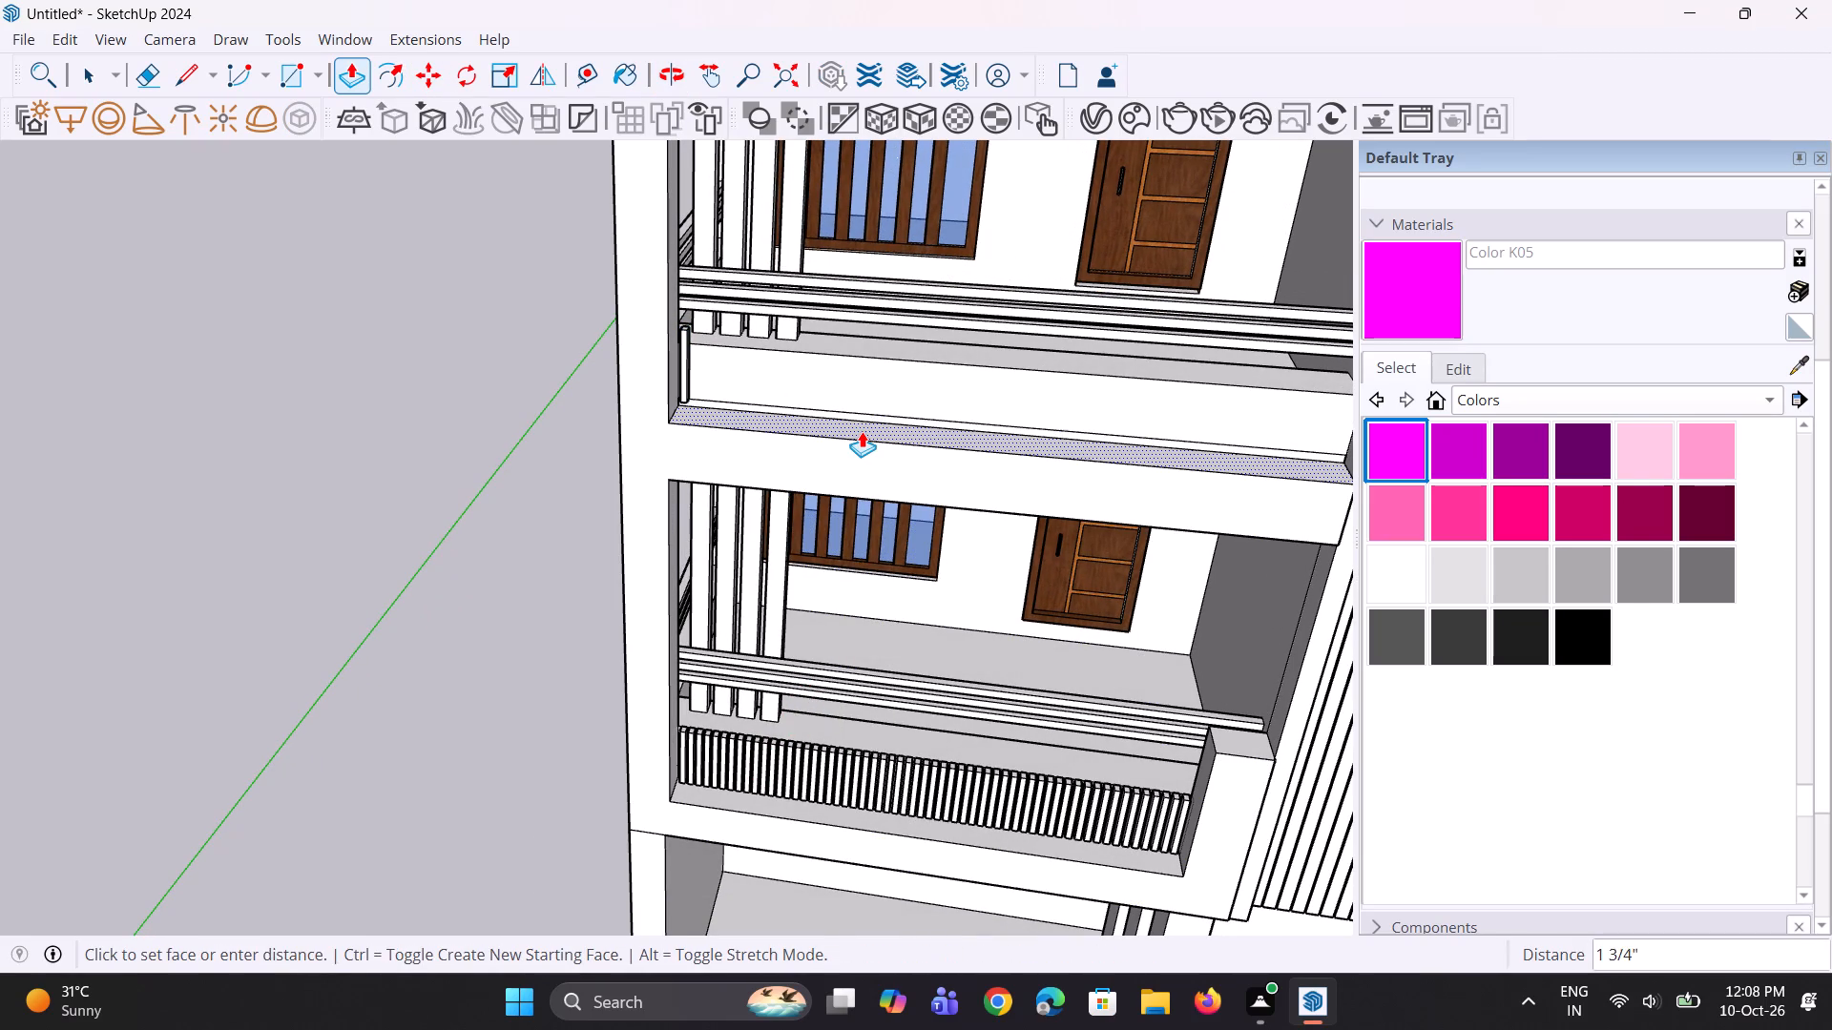
left_click(862, 434)
Erase the seam edge along the base of the middle left balcony's parapet face, above the lowered ledge.
scroll(900, 422, "up", 2)
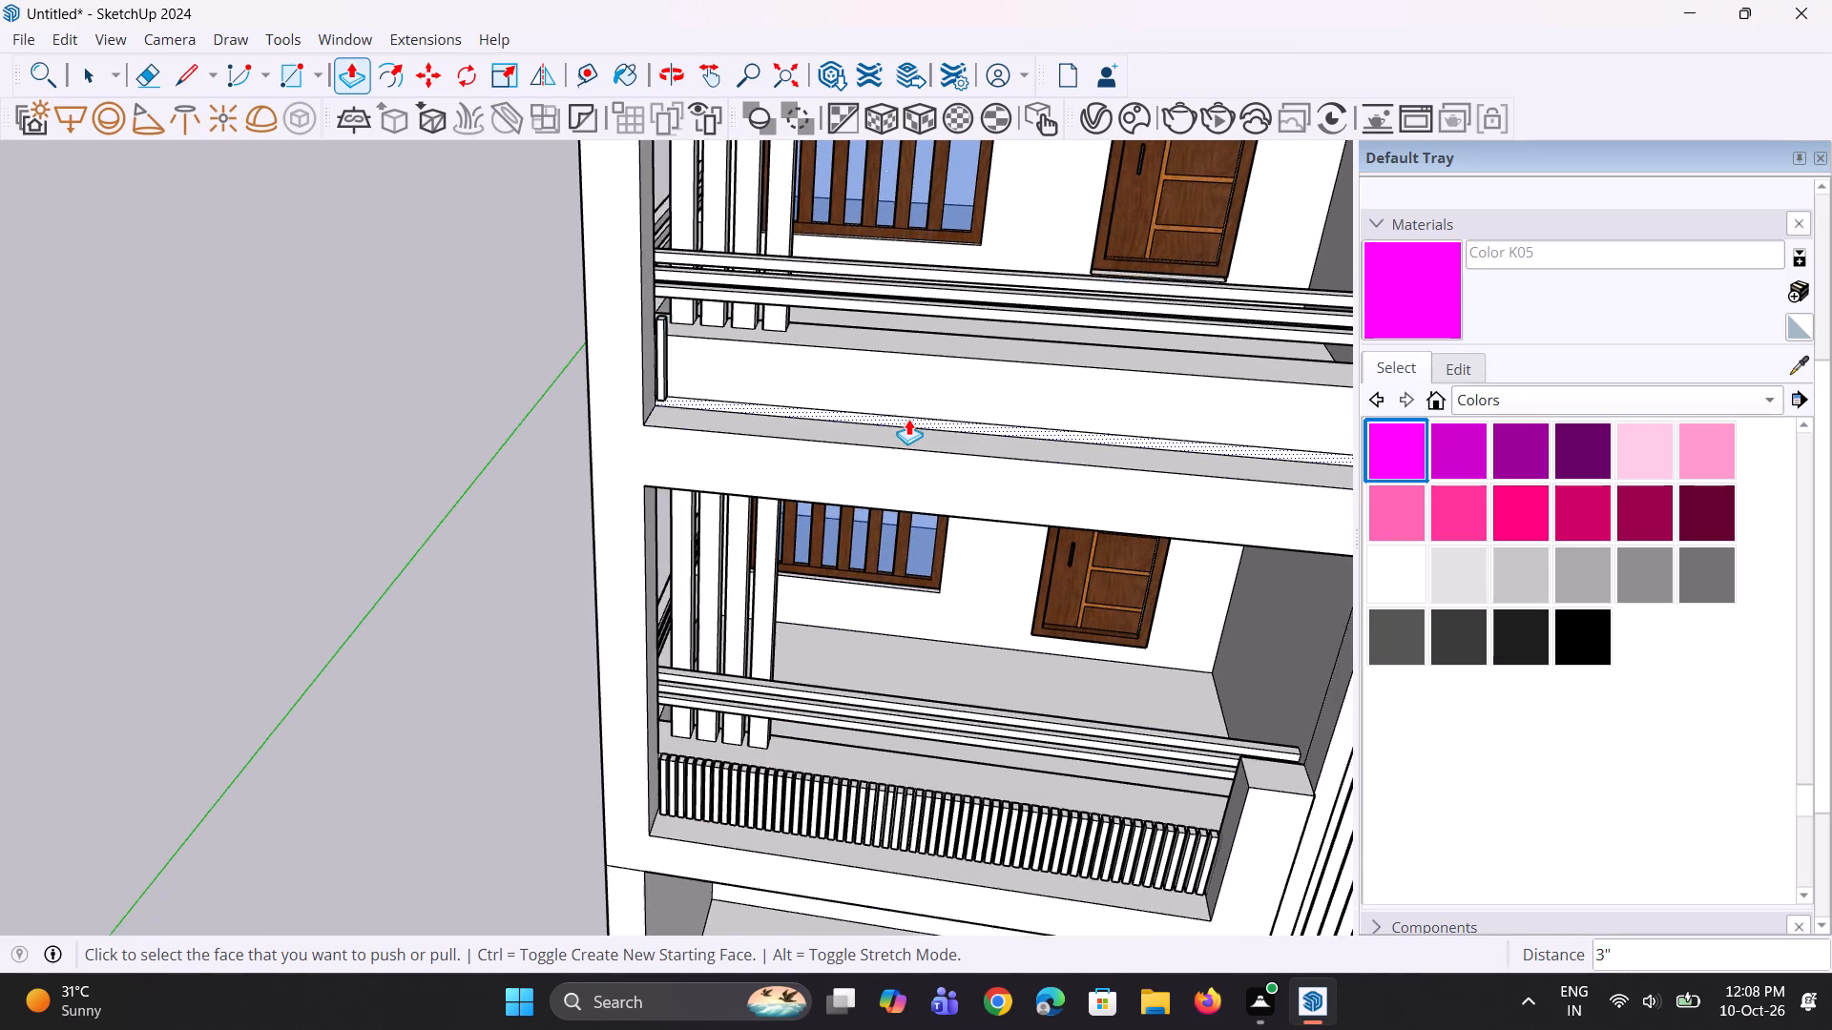
scroll(908, 419, "up", 2)
key("e")
left_click(898, 413)
scroll(883, 519, "down", 4)
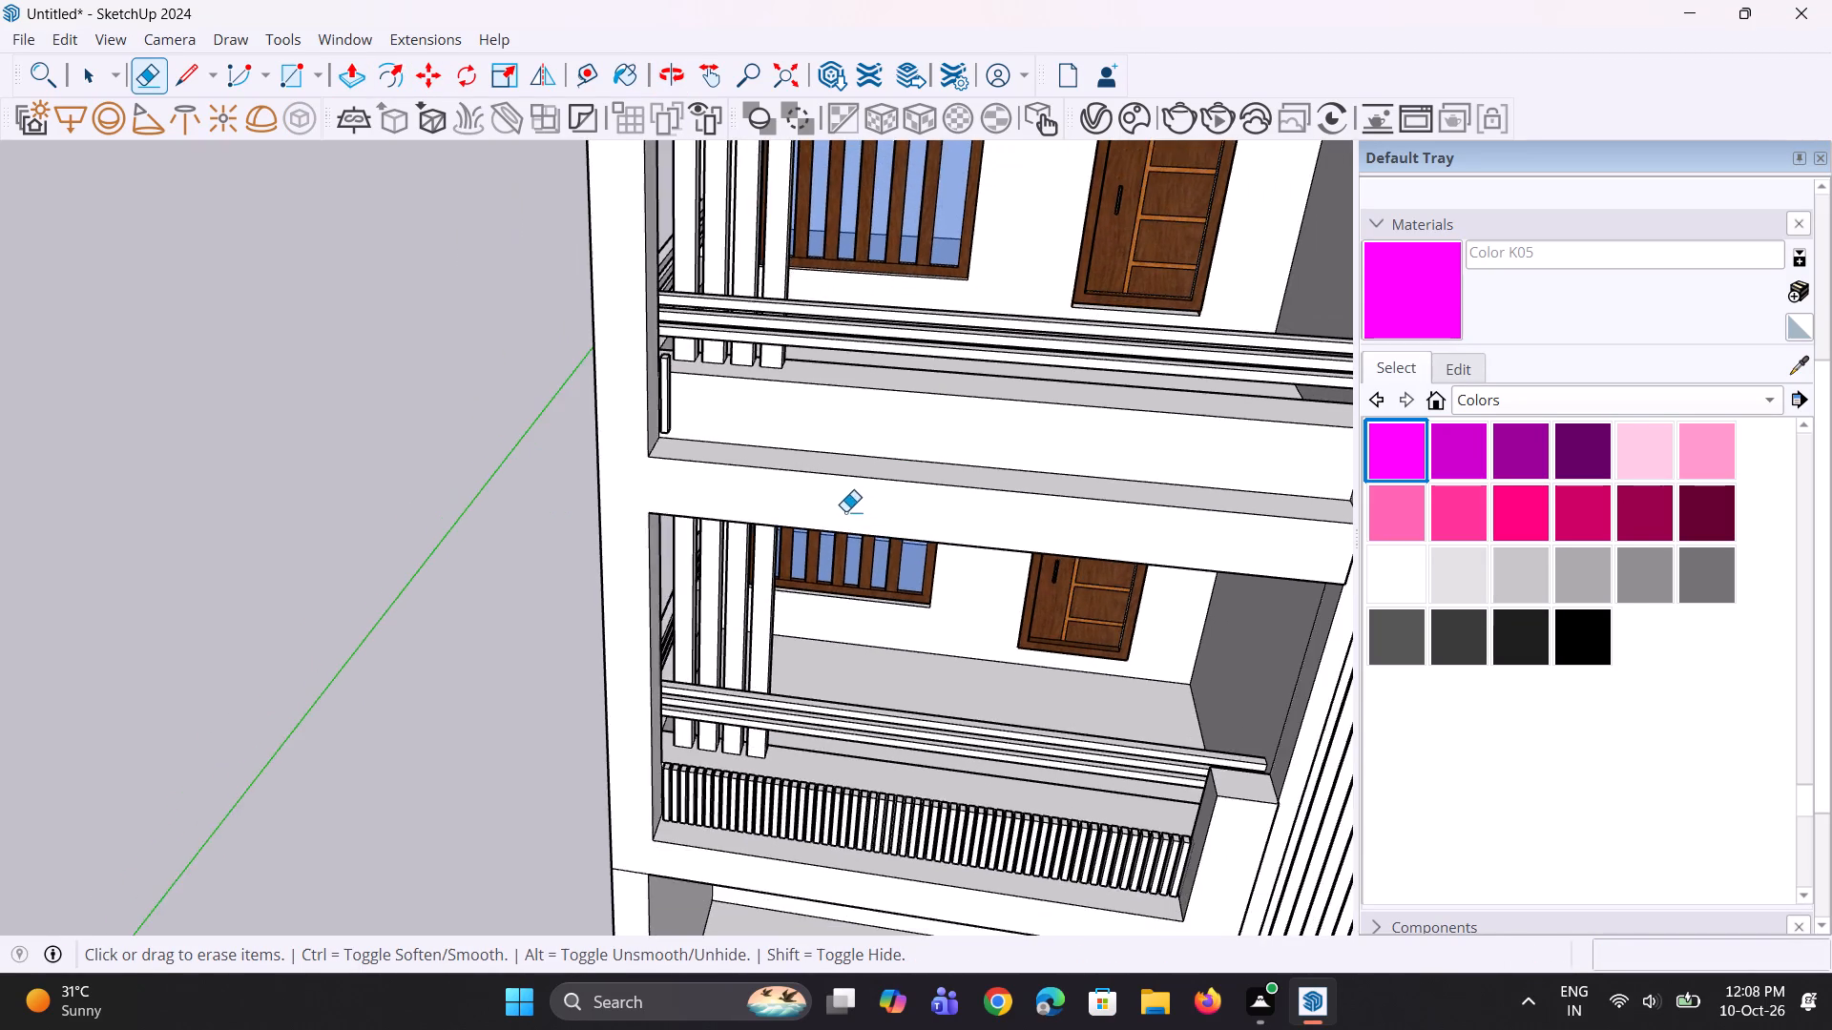
Repeat the 3" downward push/pull on the ledge in front of the top left balcony's parapet.
scroll(845, 511, "down", 4)
middle_click_drag(802, 493, 815, 468)
scroll(815, 468, "up", 1)
scroll(780, 488, "down", 9)
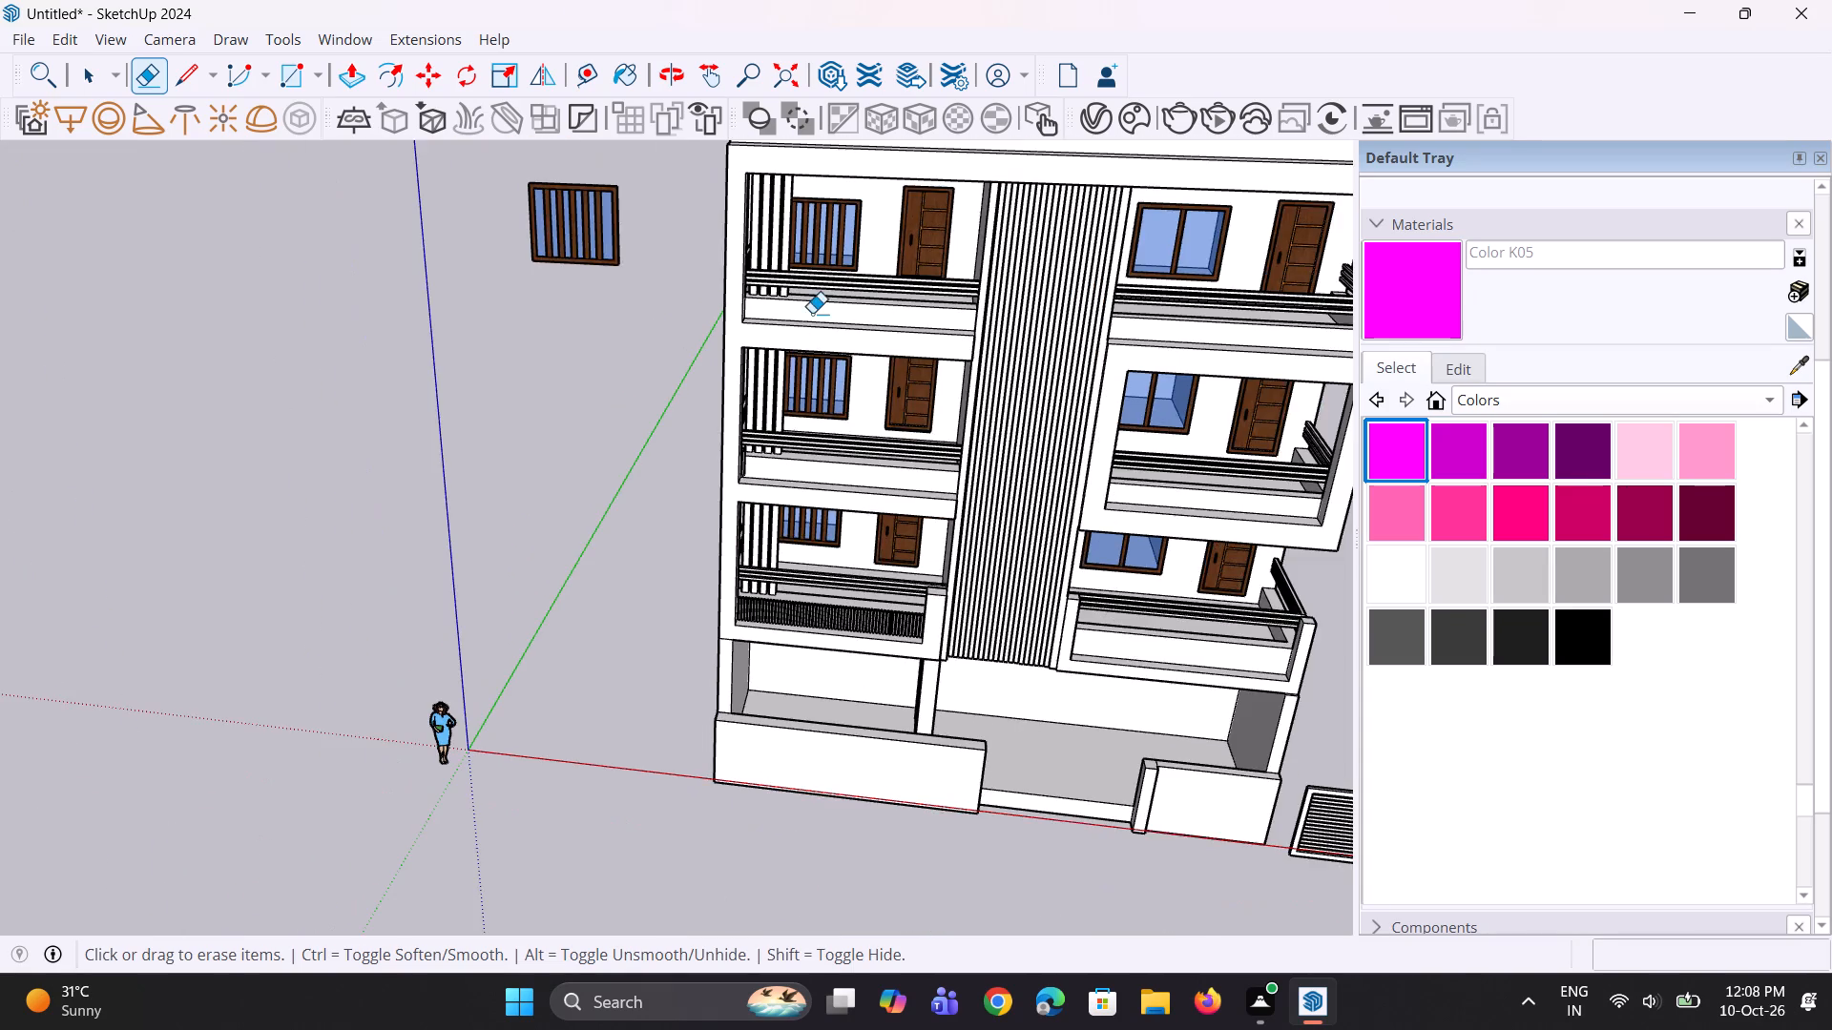
scroll(812, 313, "up", 2)
key("space")
scroll(812, 313, "up", 2)
key("p")
double_click(818, 321)
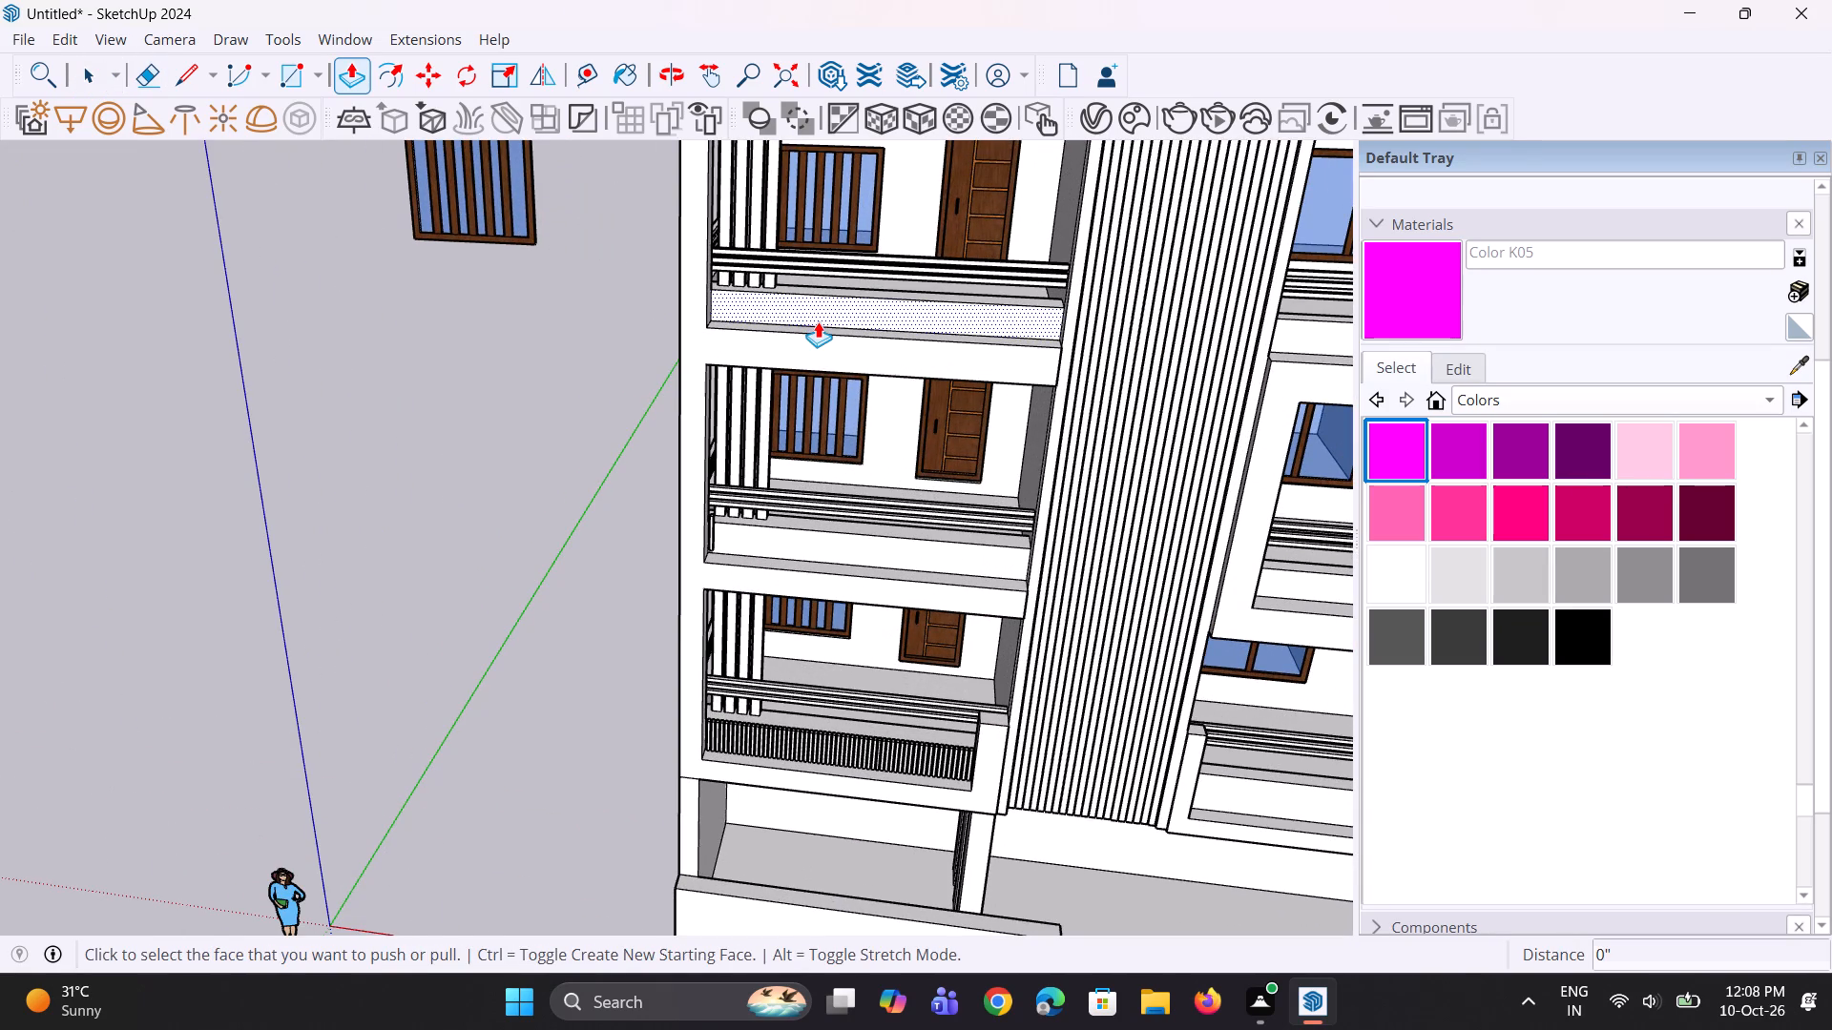
key("ctrl+z")
middle_click_drag(822, 340, 821, 415)
scroll(850, 352, "up", 1)
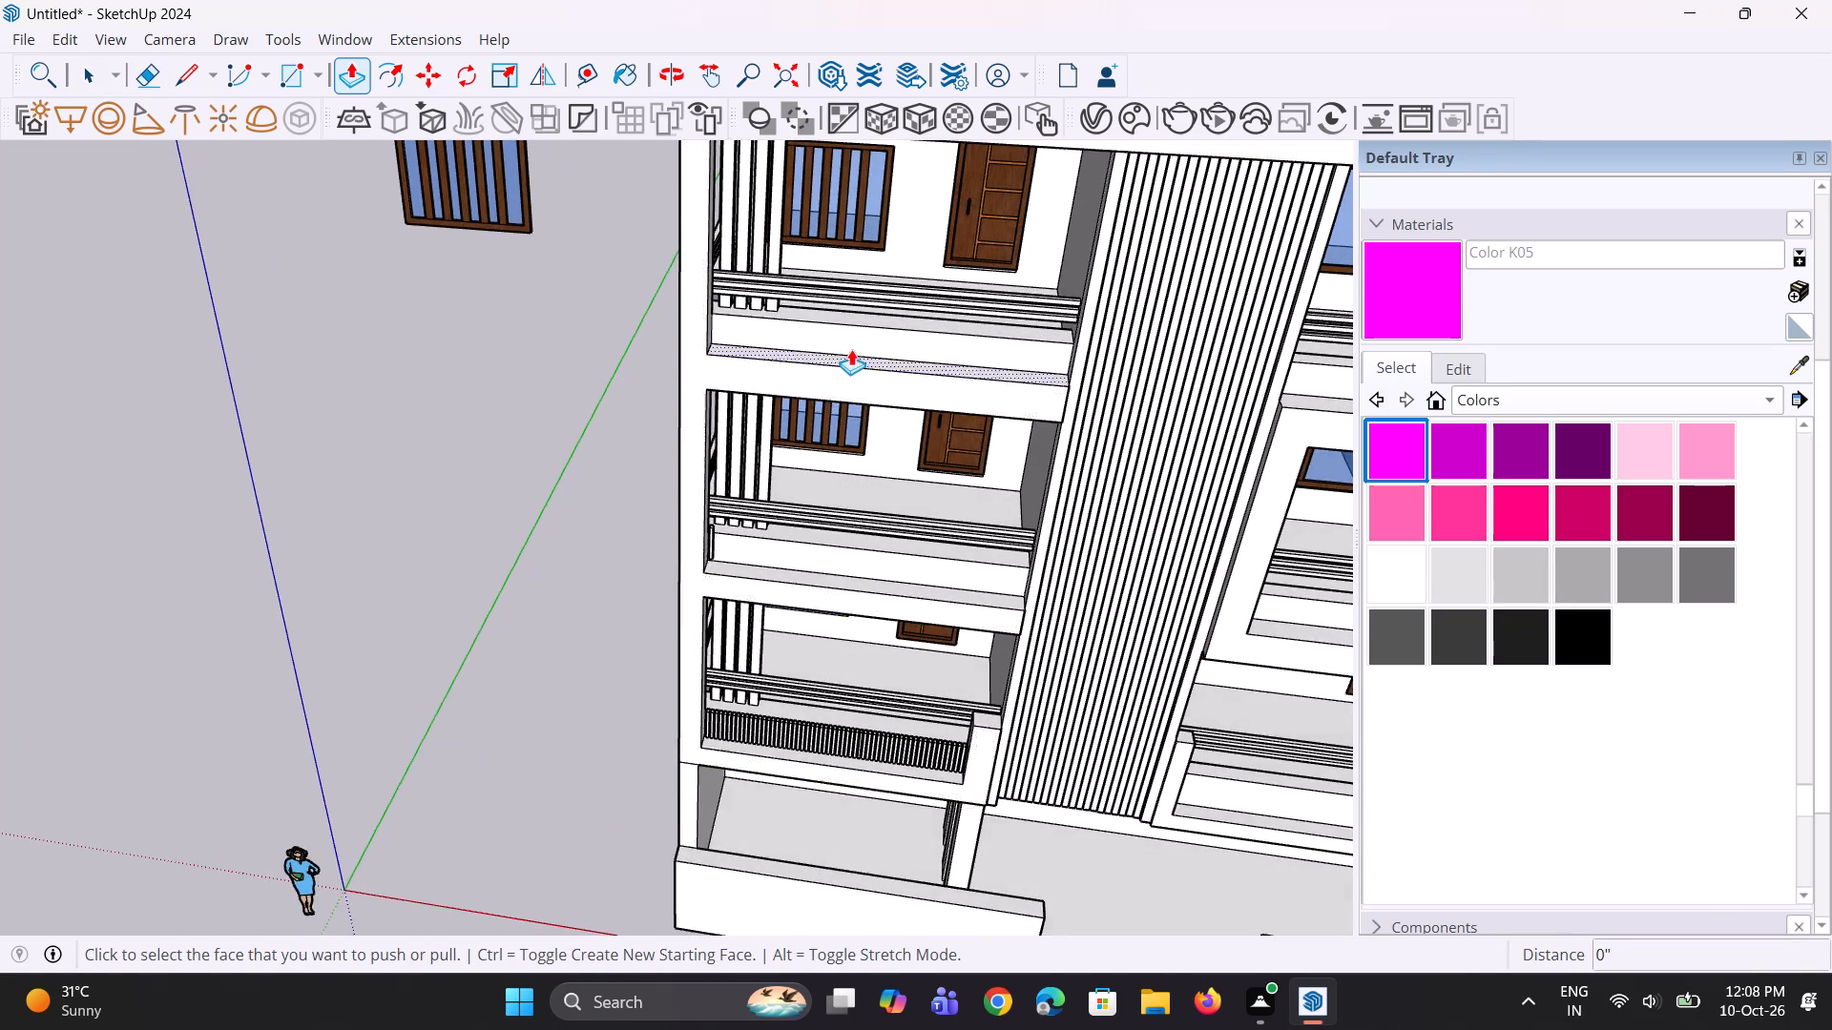
double_click(851, 361)
scroll(839, 379, "up", 1)
middle_click_drag(842, 379, 862, 325)
Erase the seam edge along the base of the top left balcony's parapet face.
key("space")
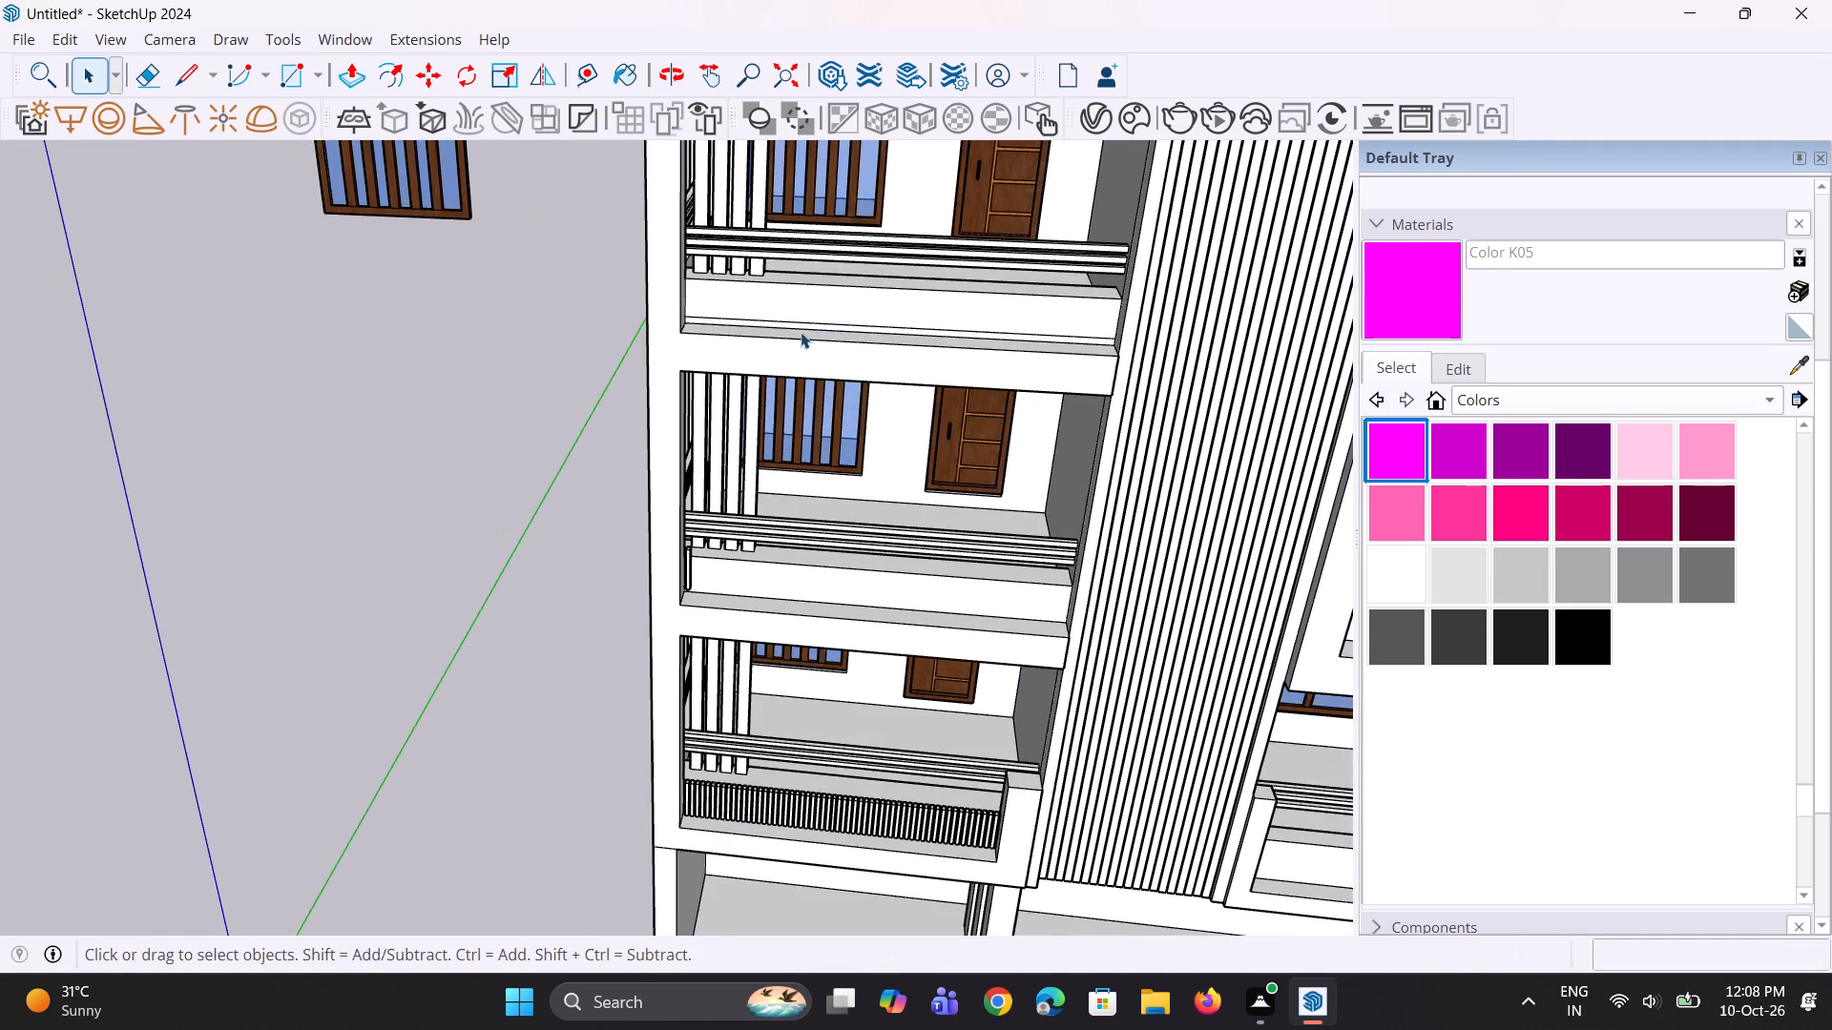
key("e")
scroll(797, 330, "up", 3)
left_click(794, 320)
scroll(794, 320, "down", 4)
Move the middle left balcony's batten about 3" down so its base rests on the lowered ledge.
scroll(778, 367, "up", 1)
middle_click_drag(778, 367, 793, 251)
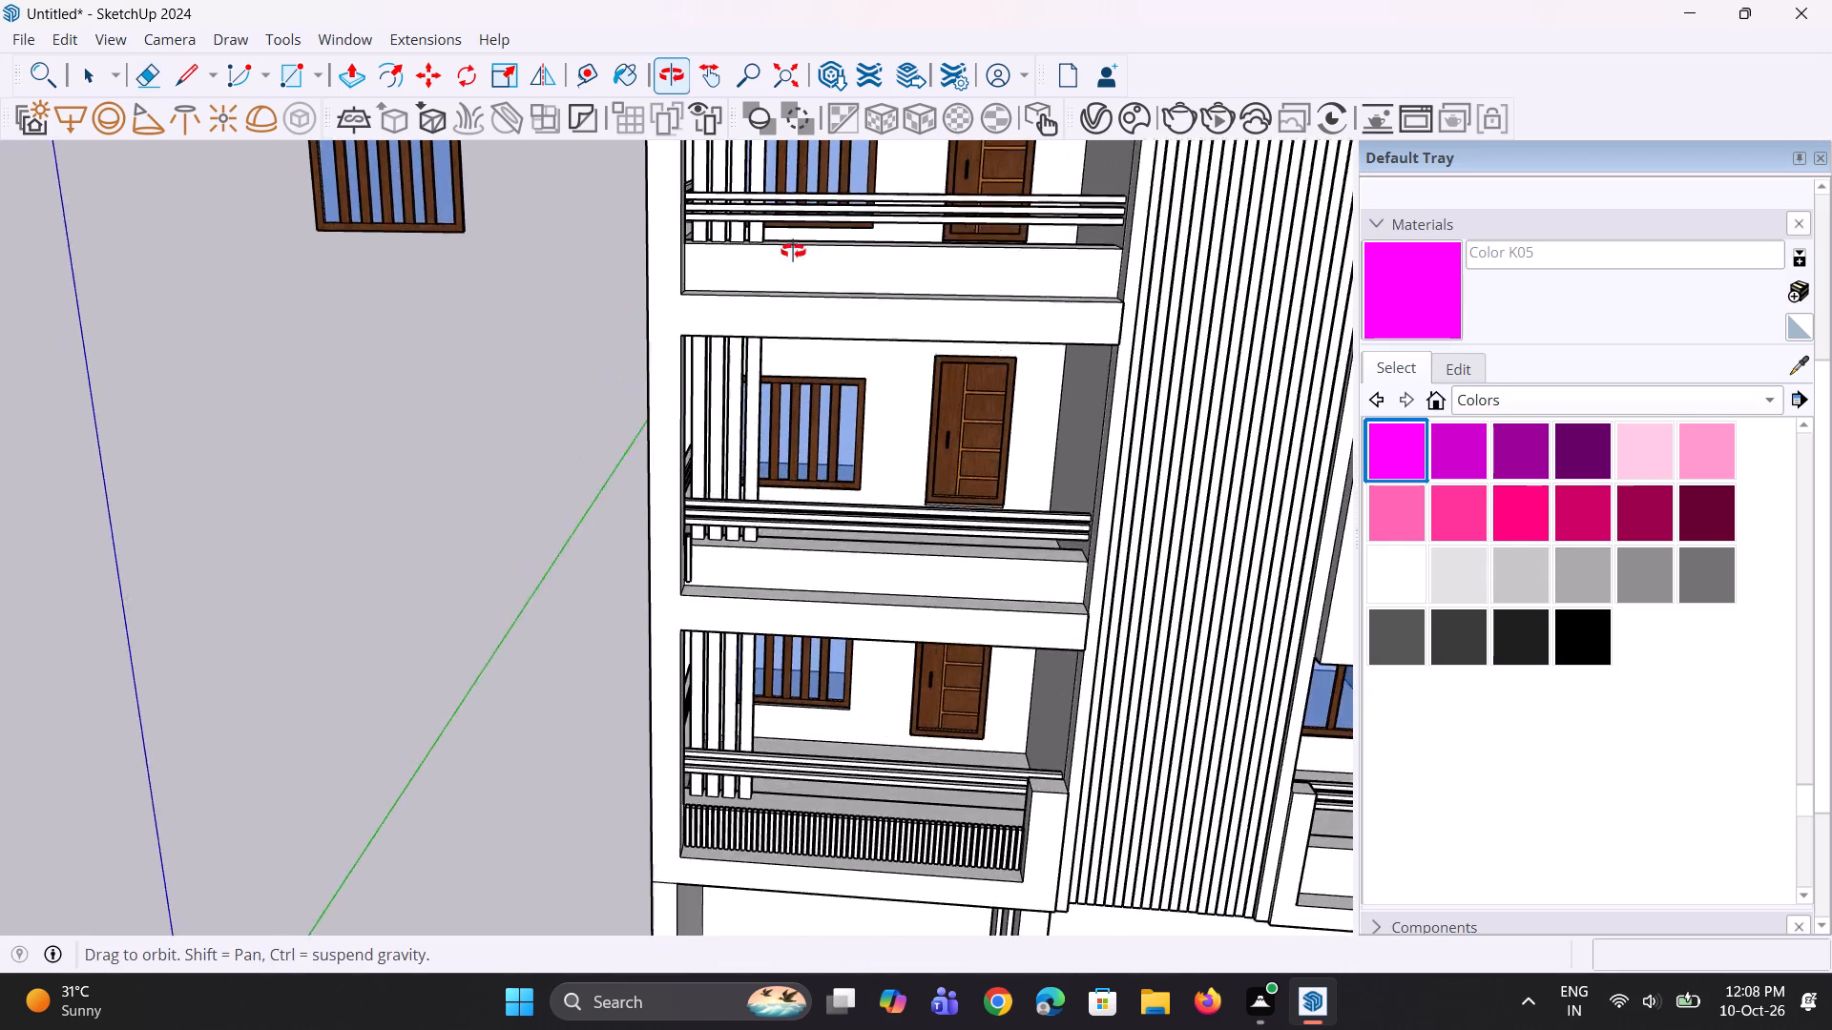
middle_click_drag(793, 251, 793, 237)
scroll(671, 597, "up", 5)
key("space")
scroll(689, 598, "up", 5)
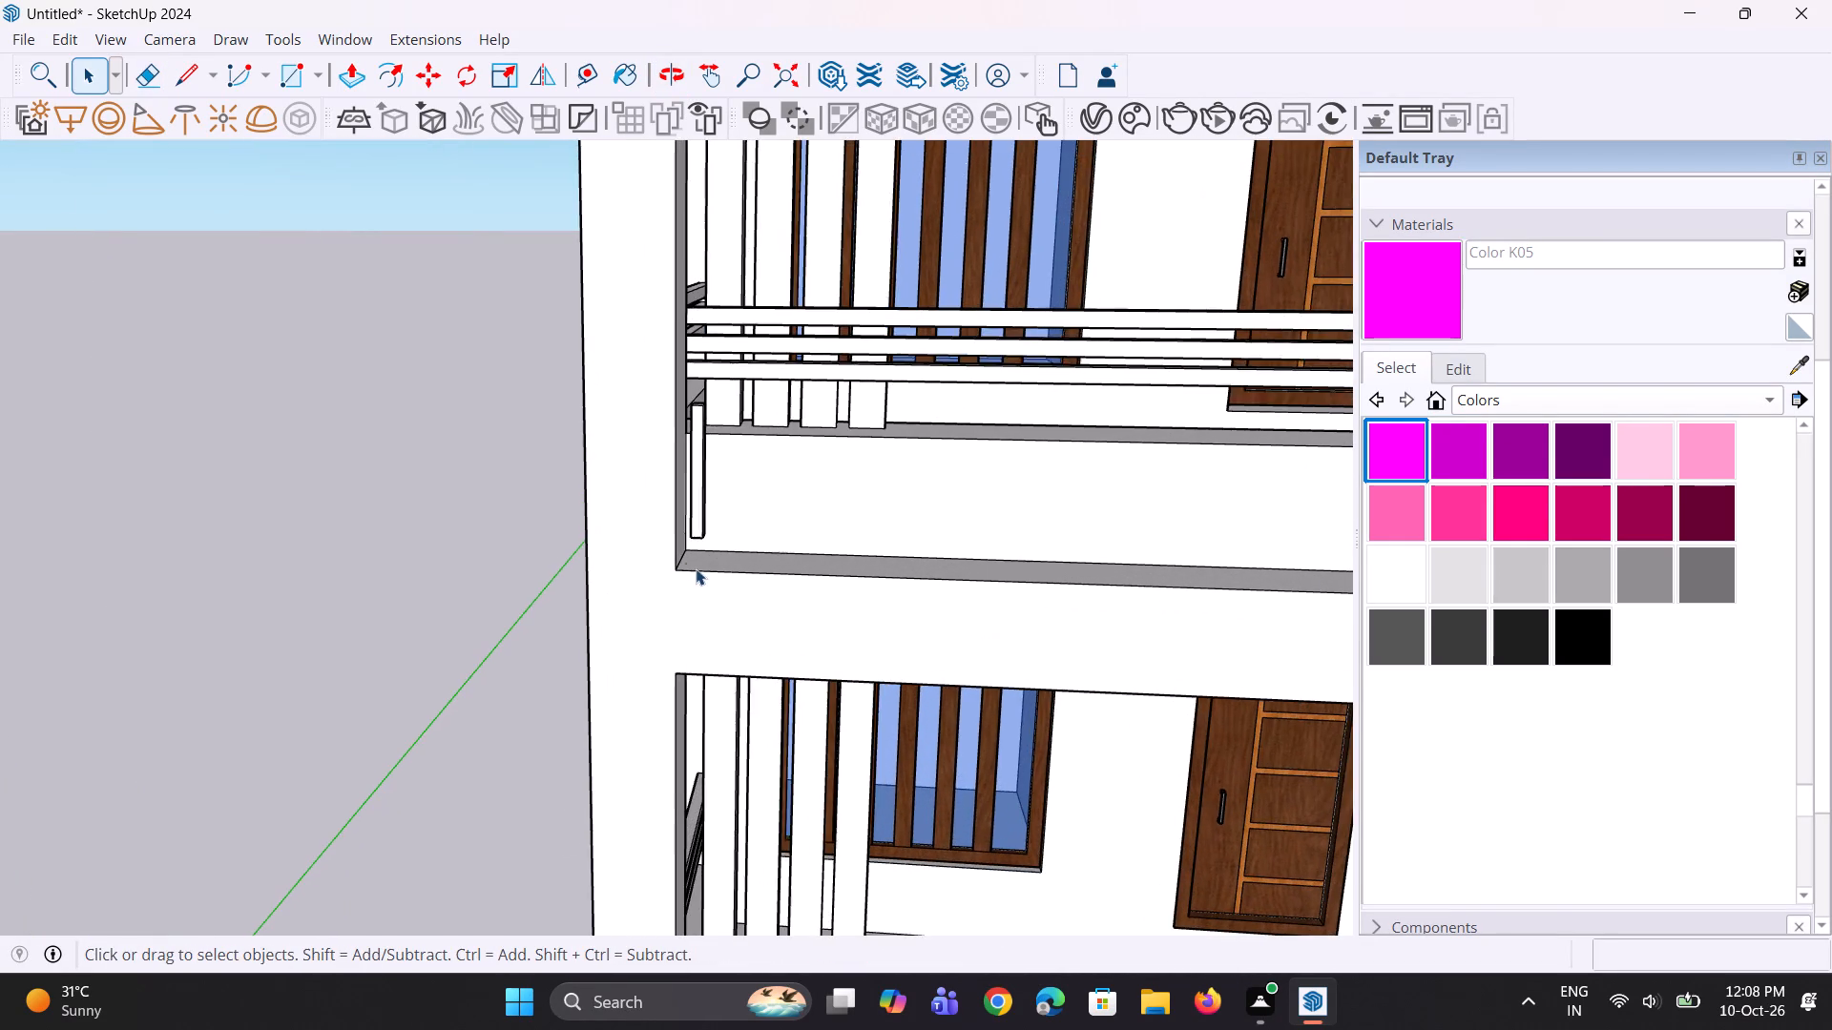
middle_click(696, 568)
left_click(696, 546)
scroll(697, 541, "up", 3)
left_click(697, 536)
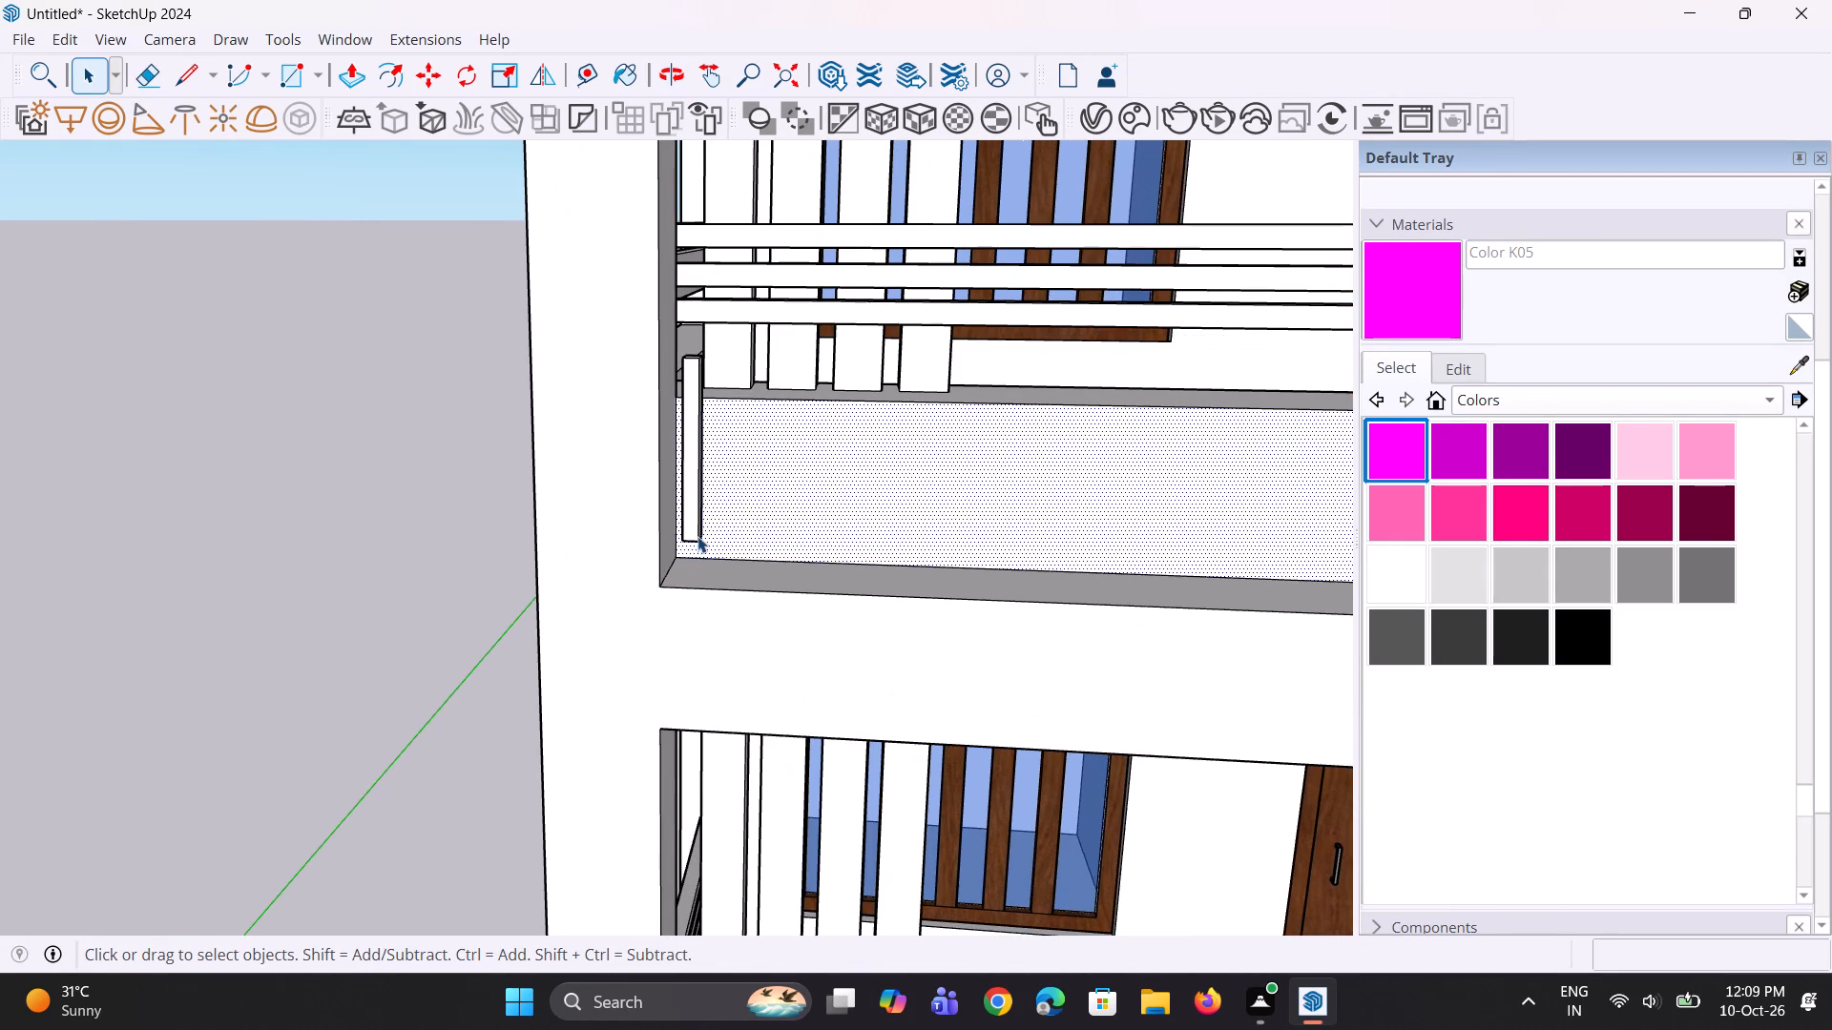
scroll(697, 536, "up", 7)
key("m")
scroll(696, 546, "up", 5)
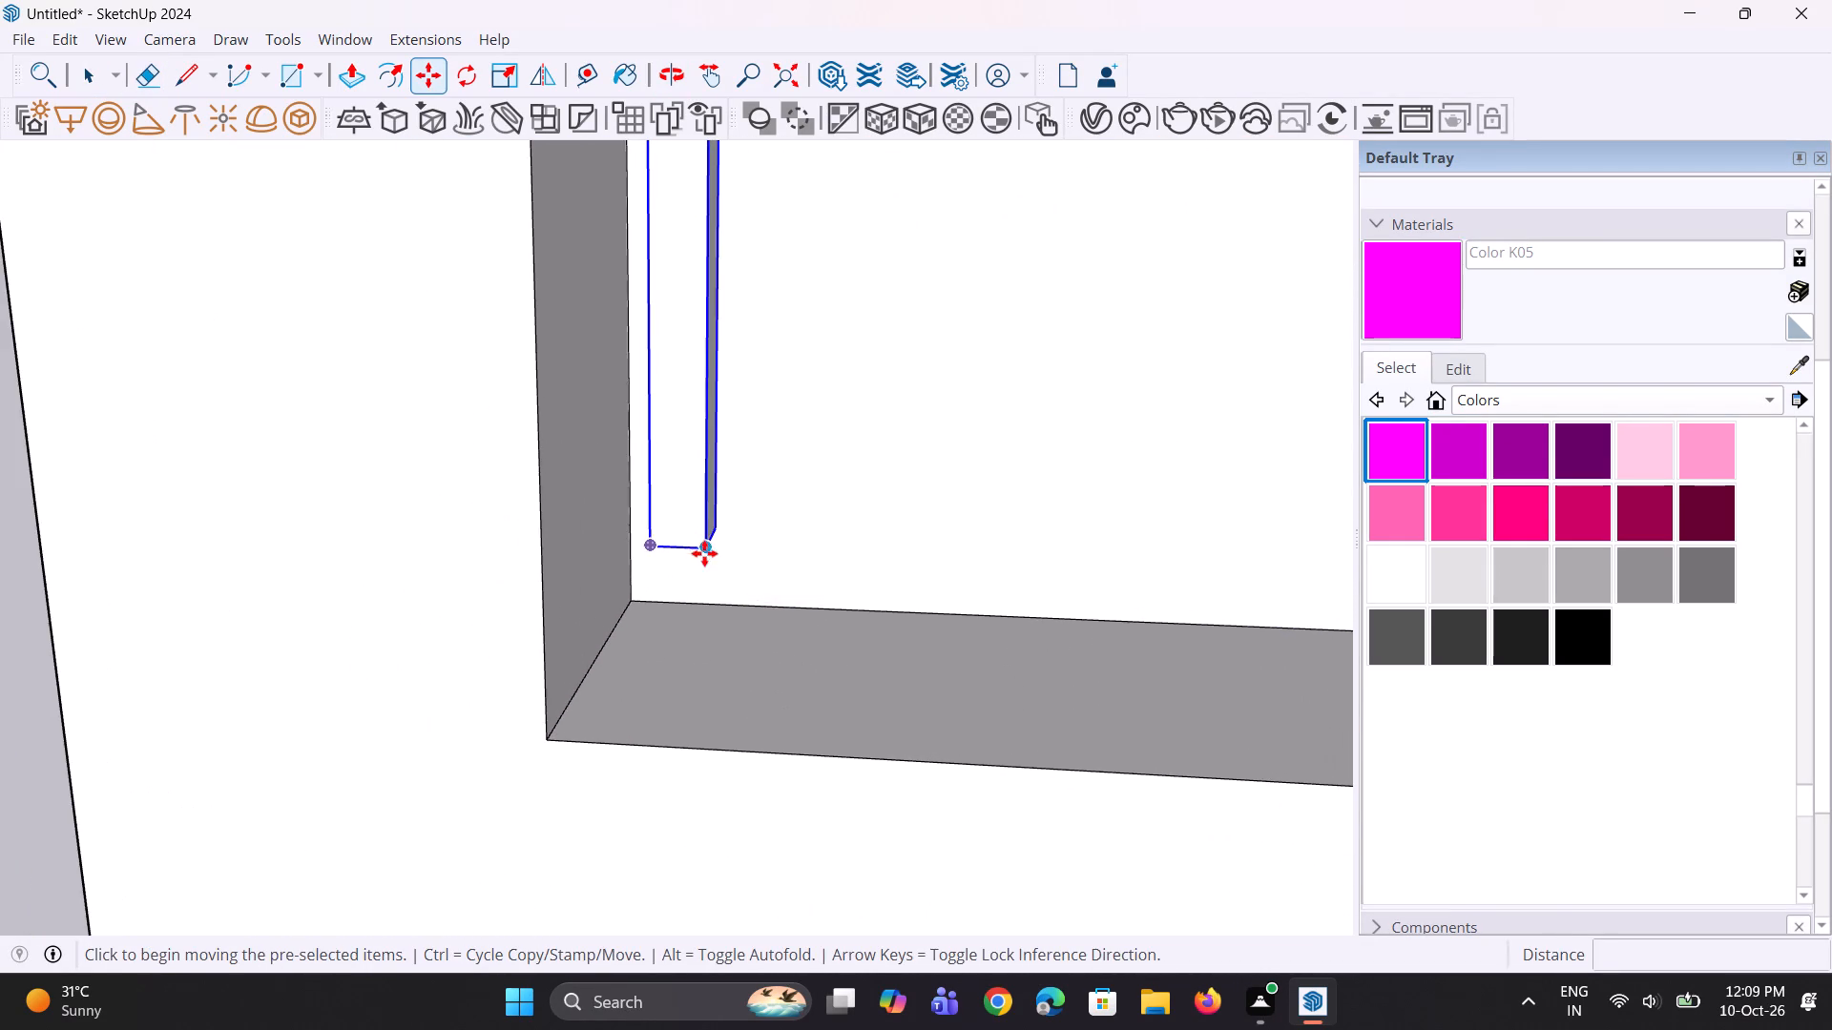
middle_click_drag(704, 553, 580, 566)
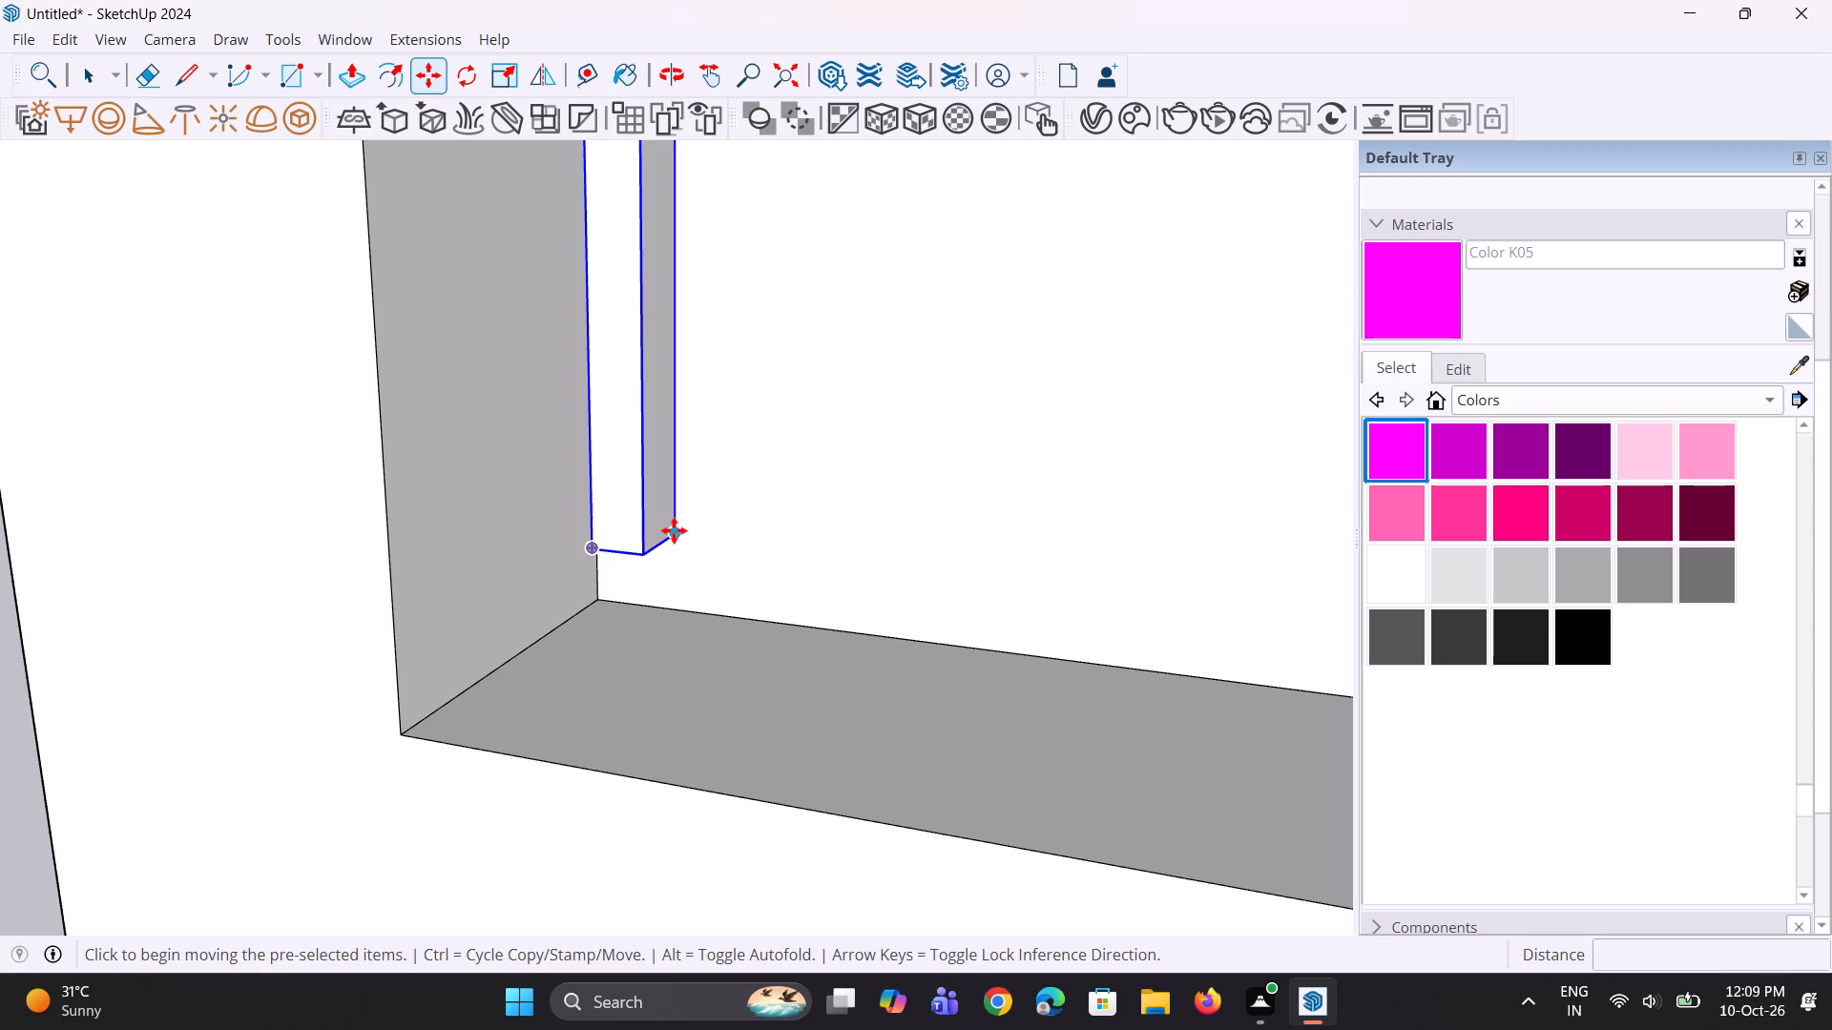
left_click(674, 530)
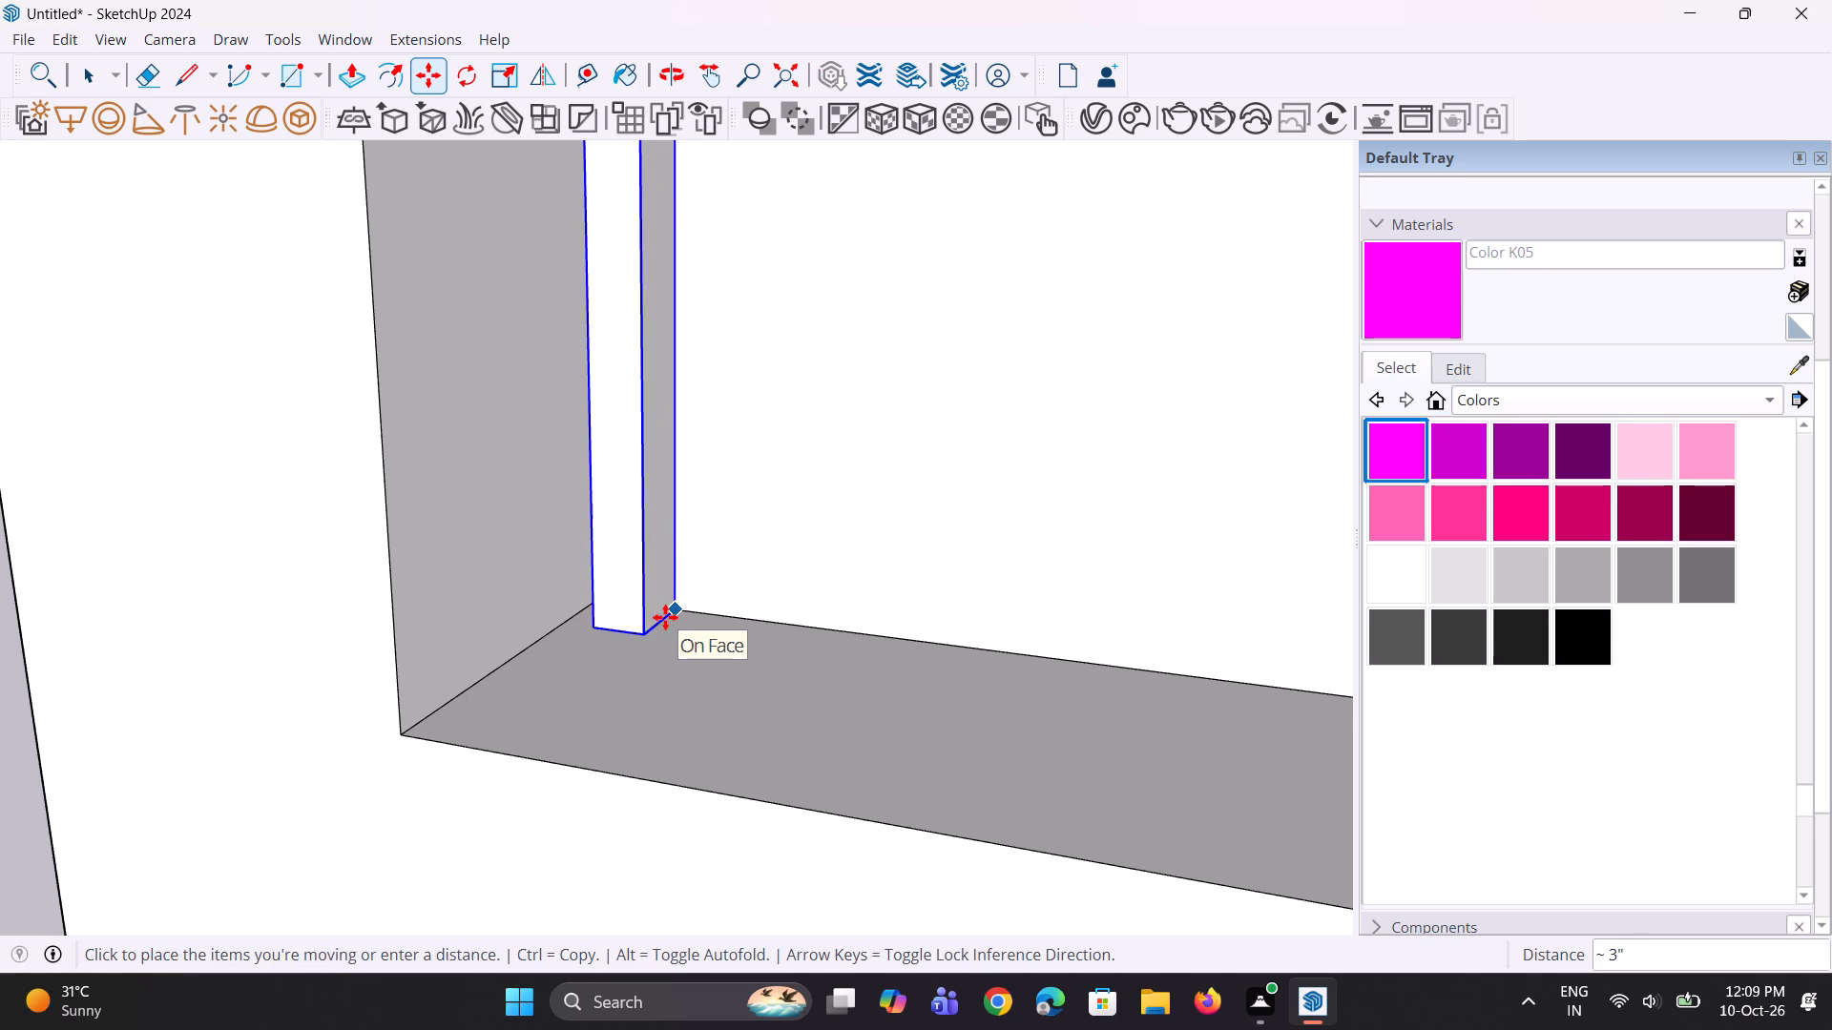
left_click(665, 617)
Move the middle left balcony's batten about 2" down so its top lines up with the parapet's upper edge.
scroll(664, 627, "down", 8)
middle_click_drag(664, 627, 606, 630)
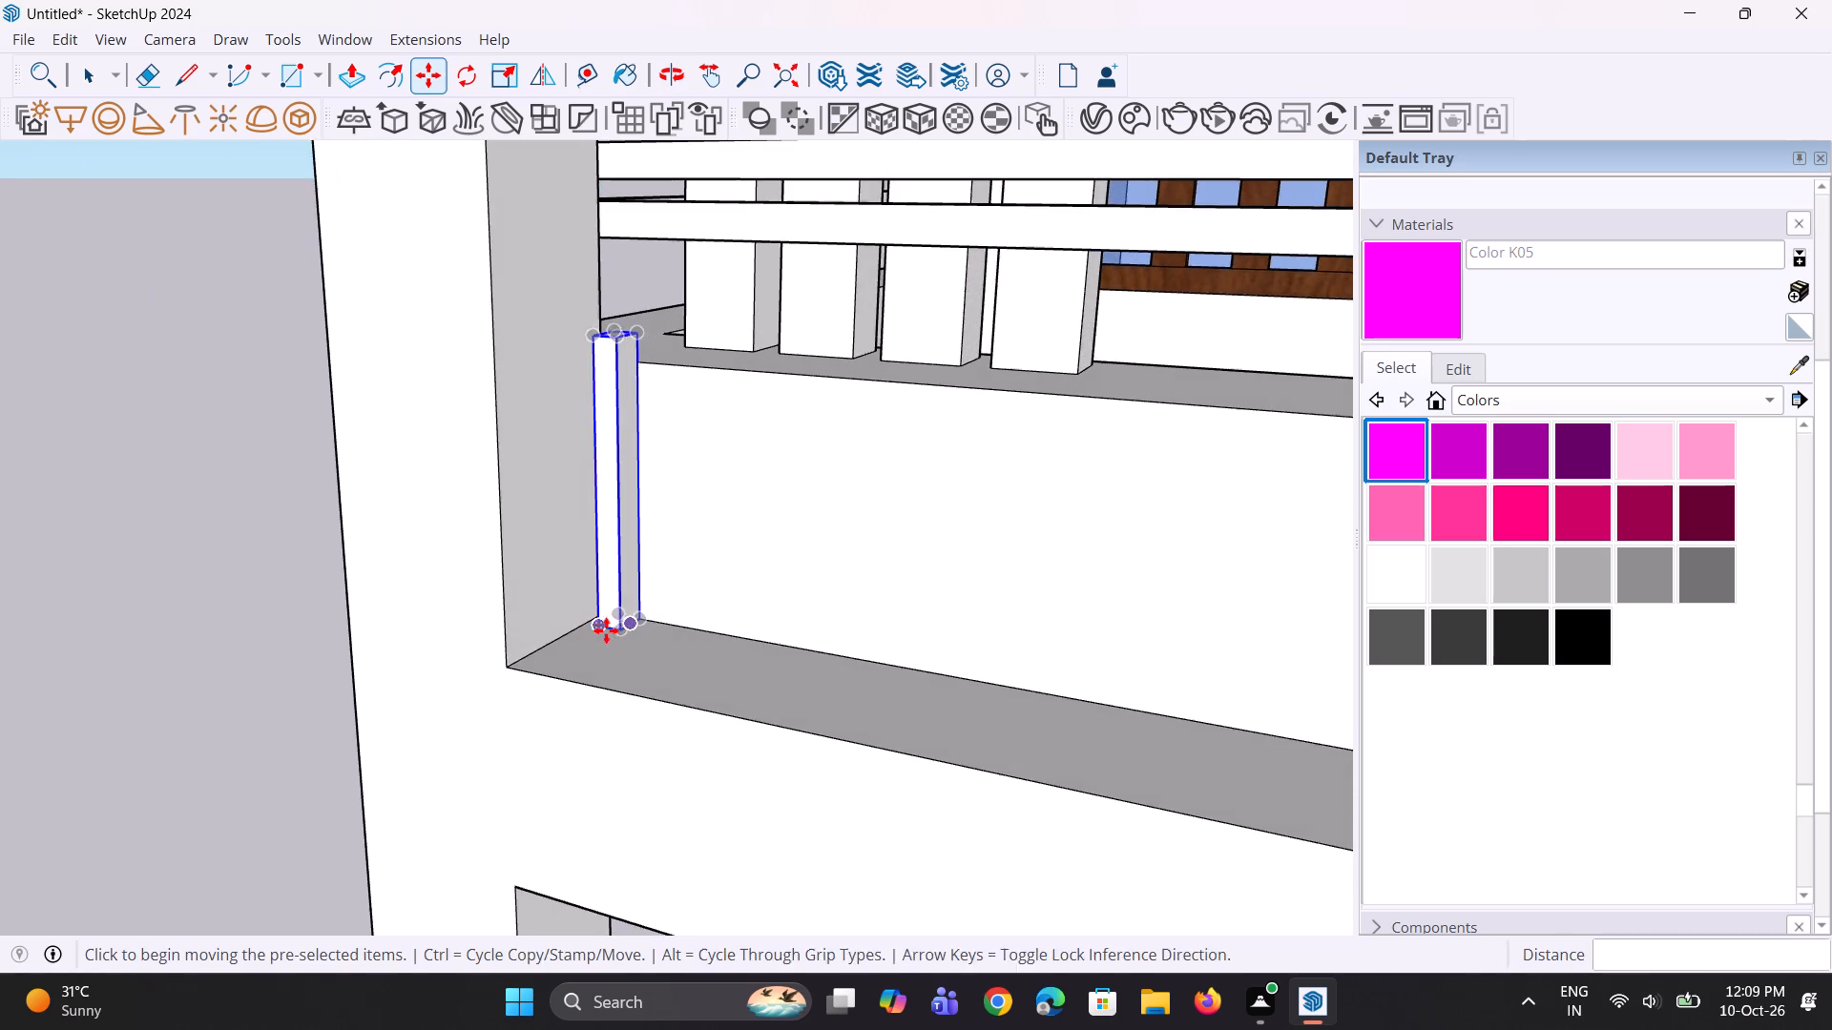
scroll(615, 614, "up", 6)
scroll(621, 599, "down", 7)
middle_click_drag(660, 606, 695, 608)
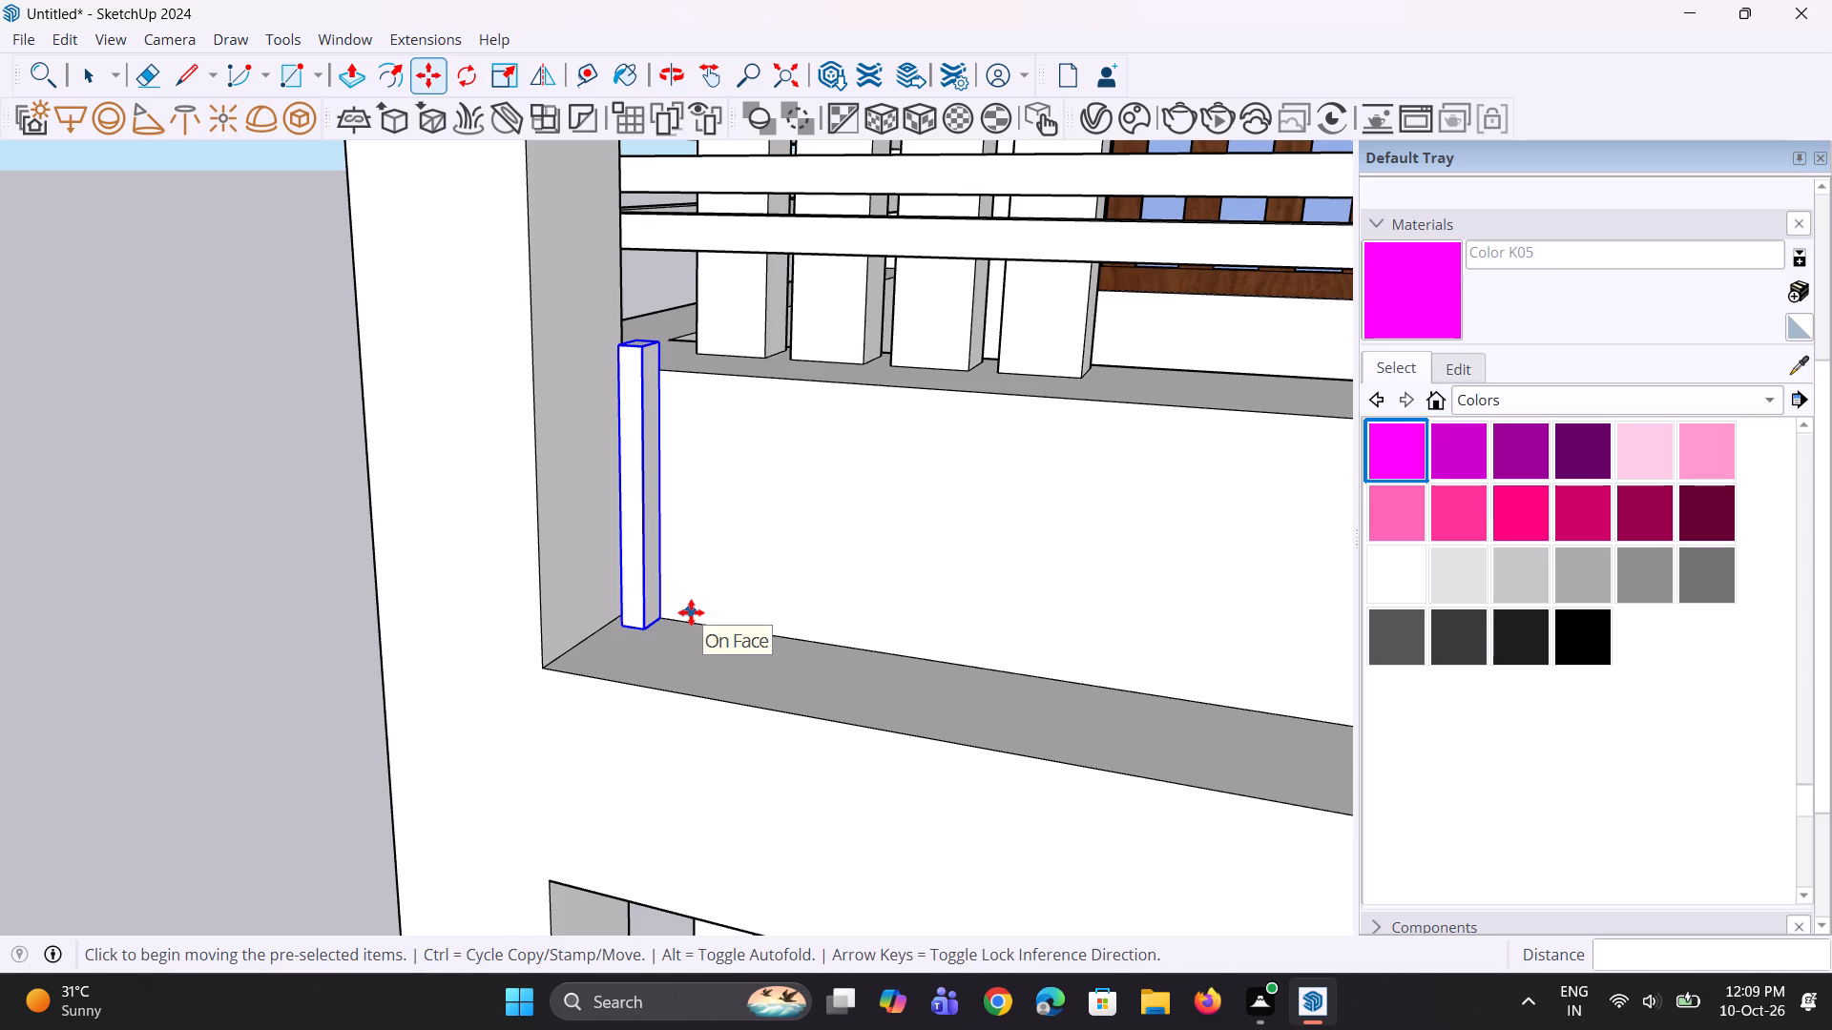
scroll(690, 612, "up", 1)
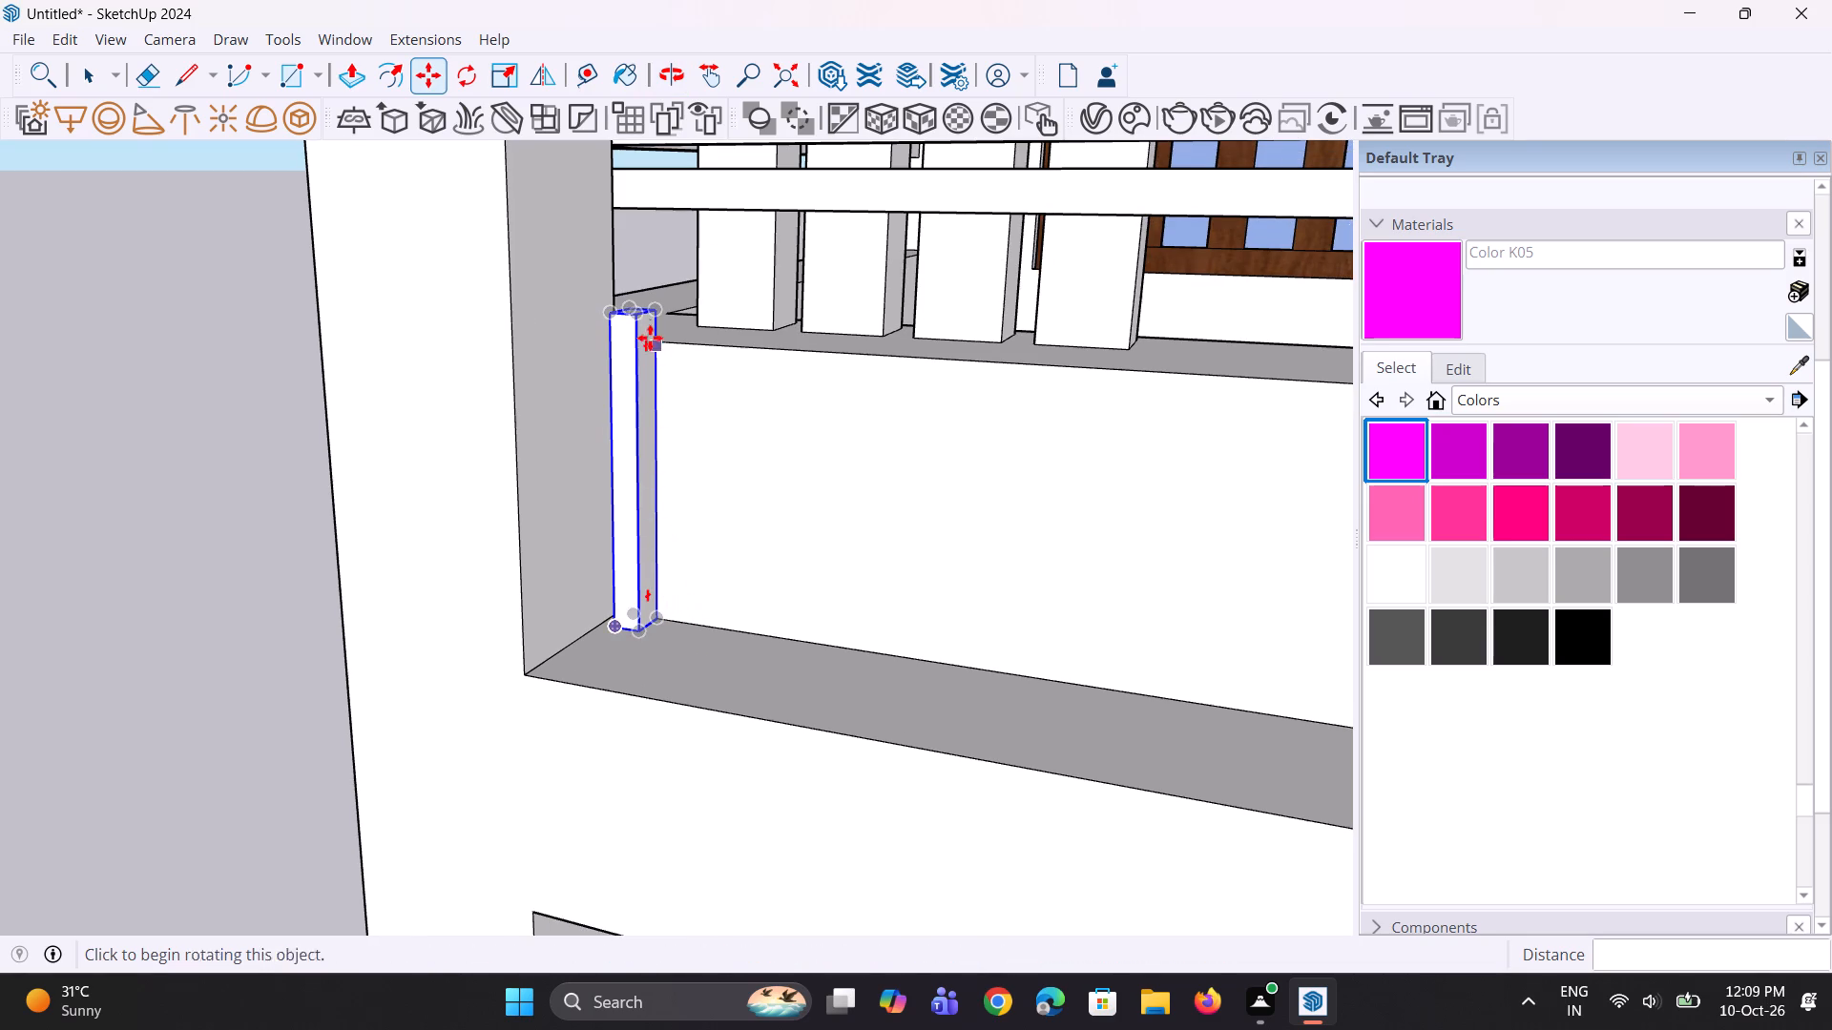
scroll(646, 312, "up", 3)
left_click(657, 304)
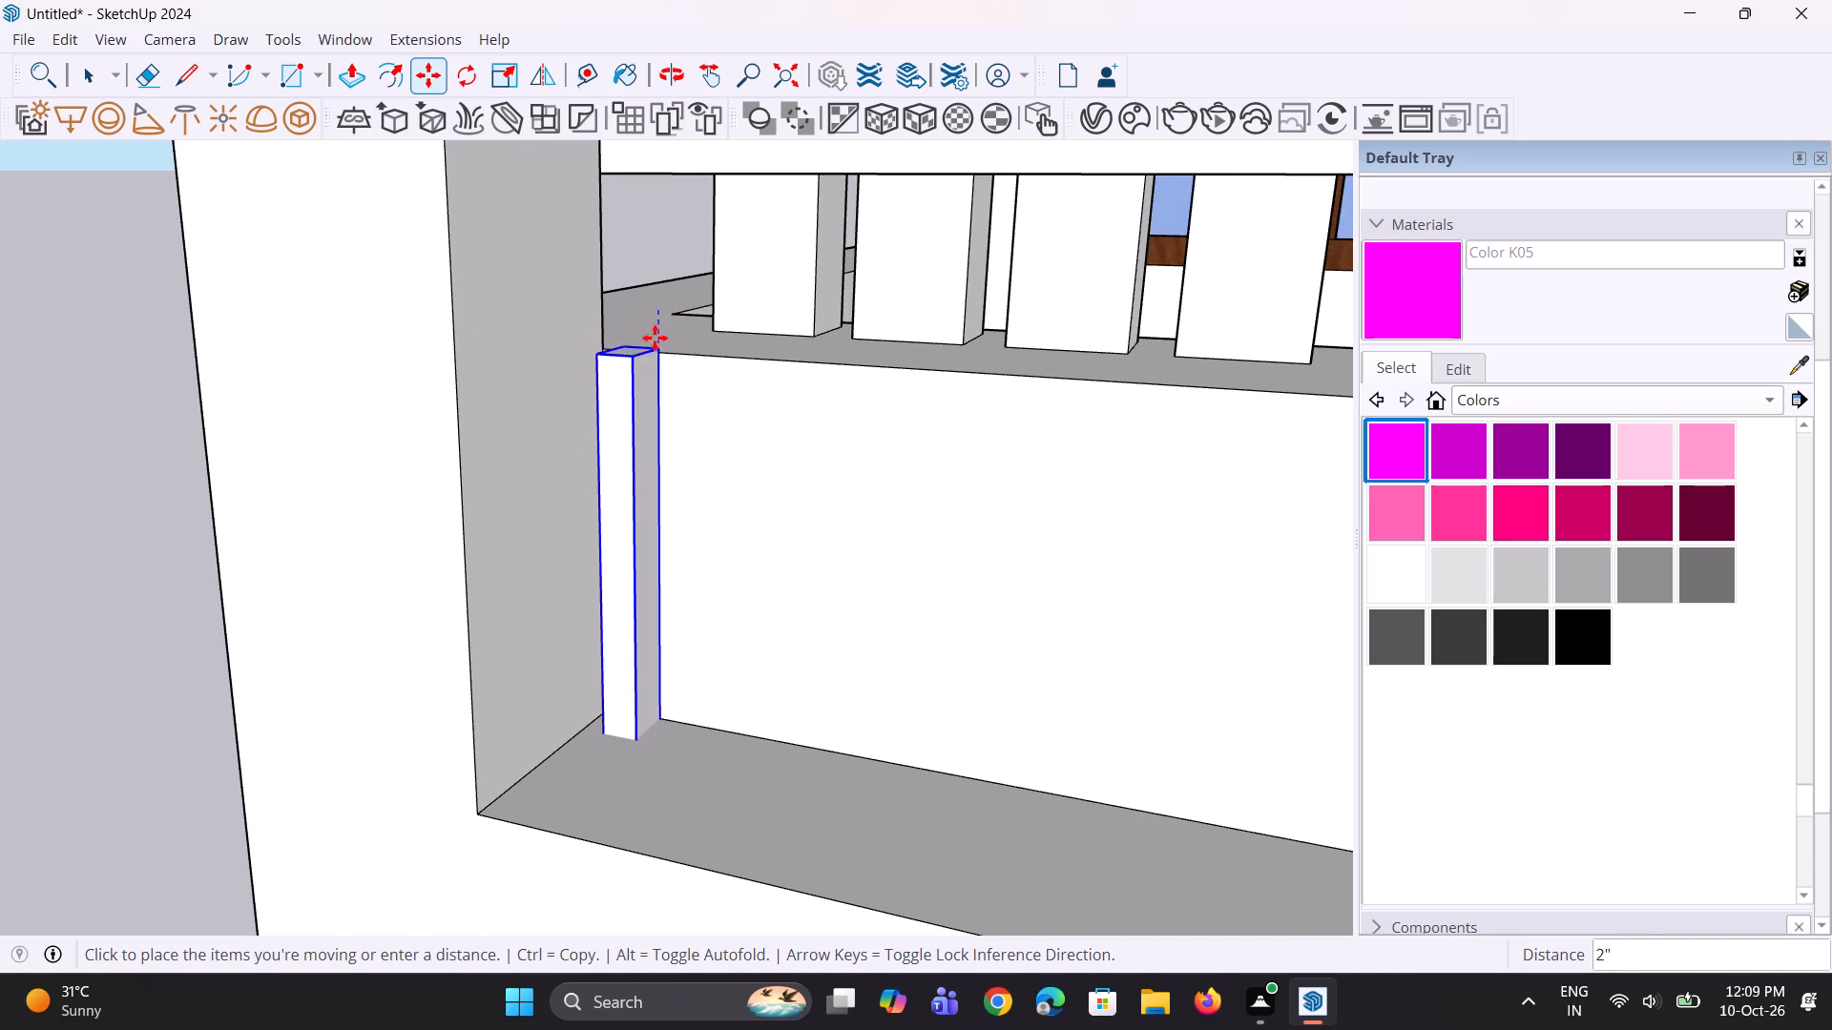
left_click(656, 358)
middle_click_drag(653, 466, 687, 476)
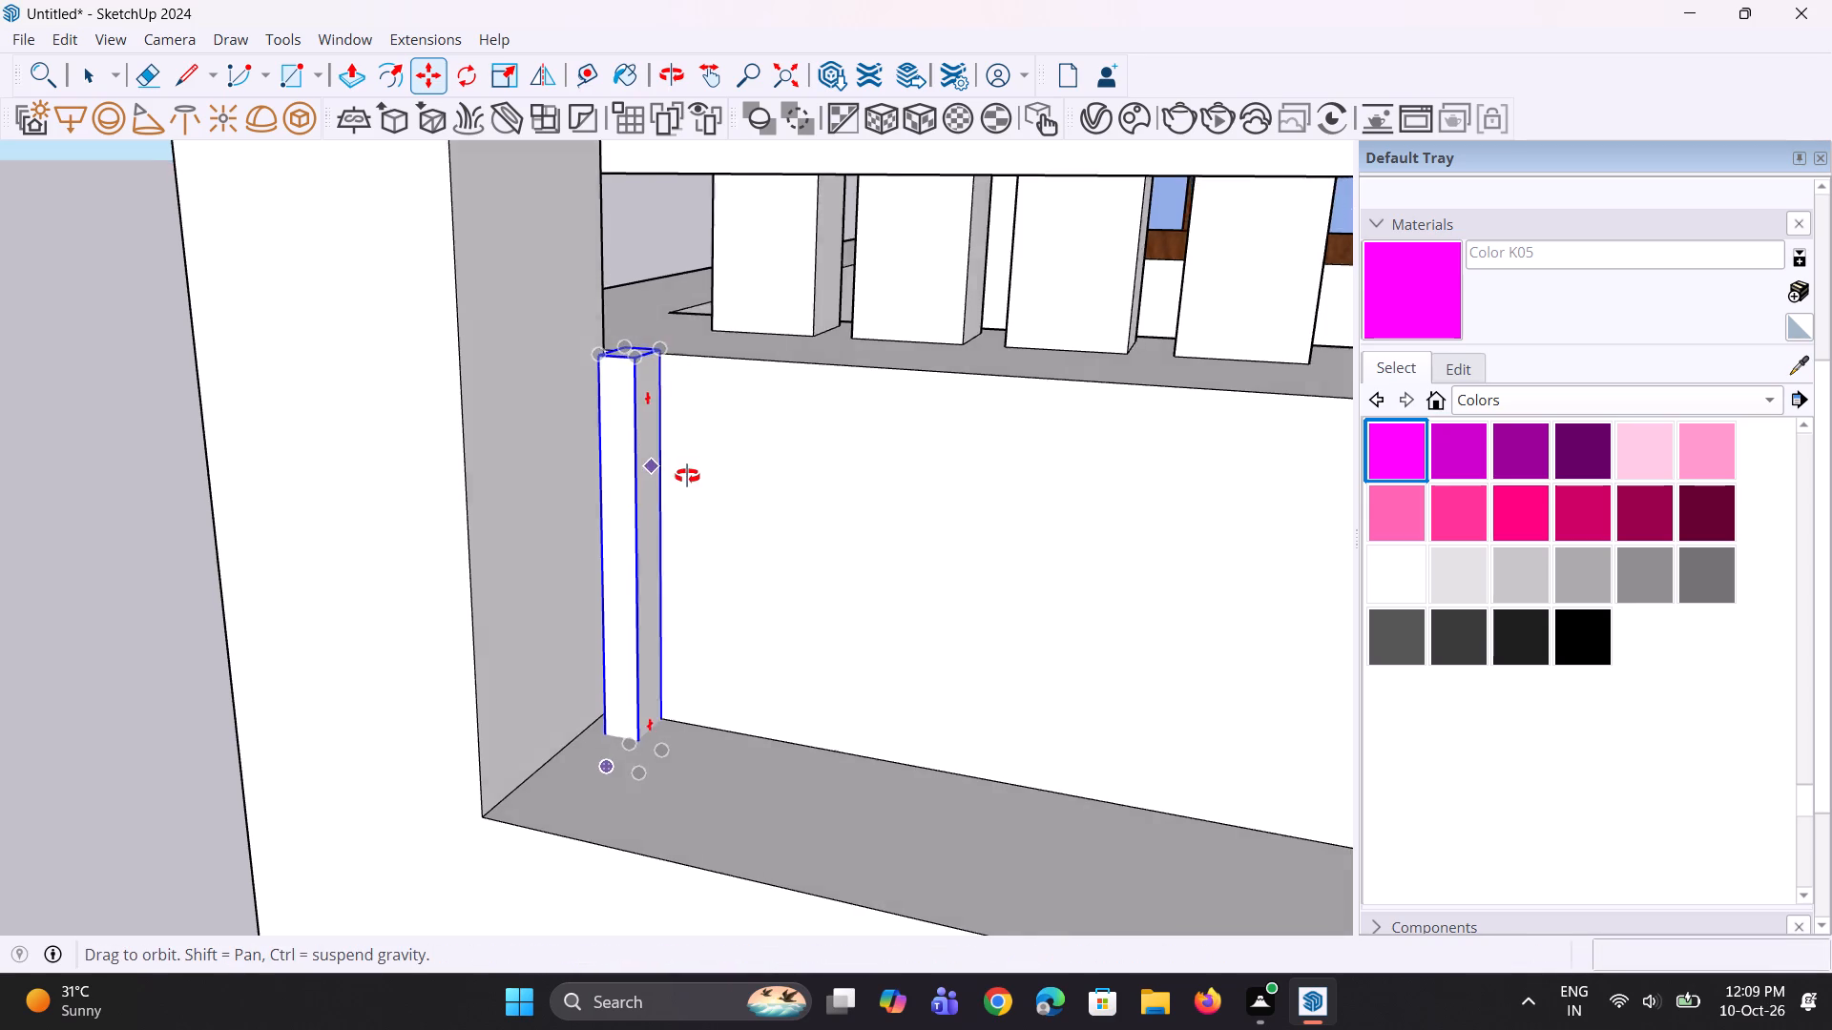
middle_click_drag(687, 476, 675, 520)
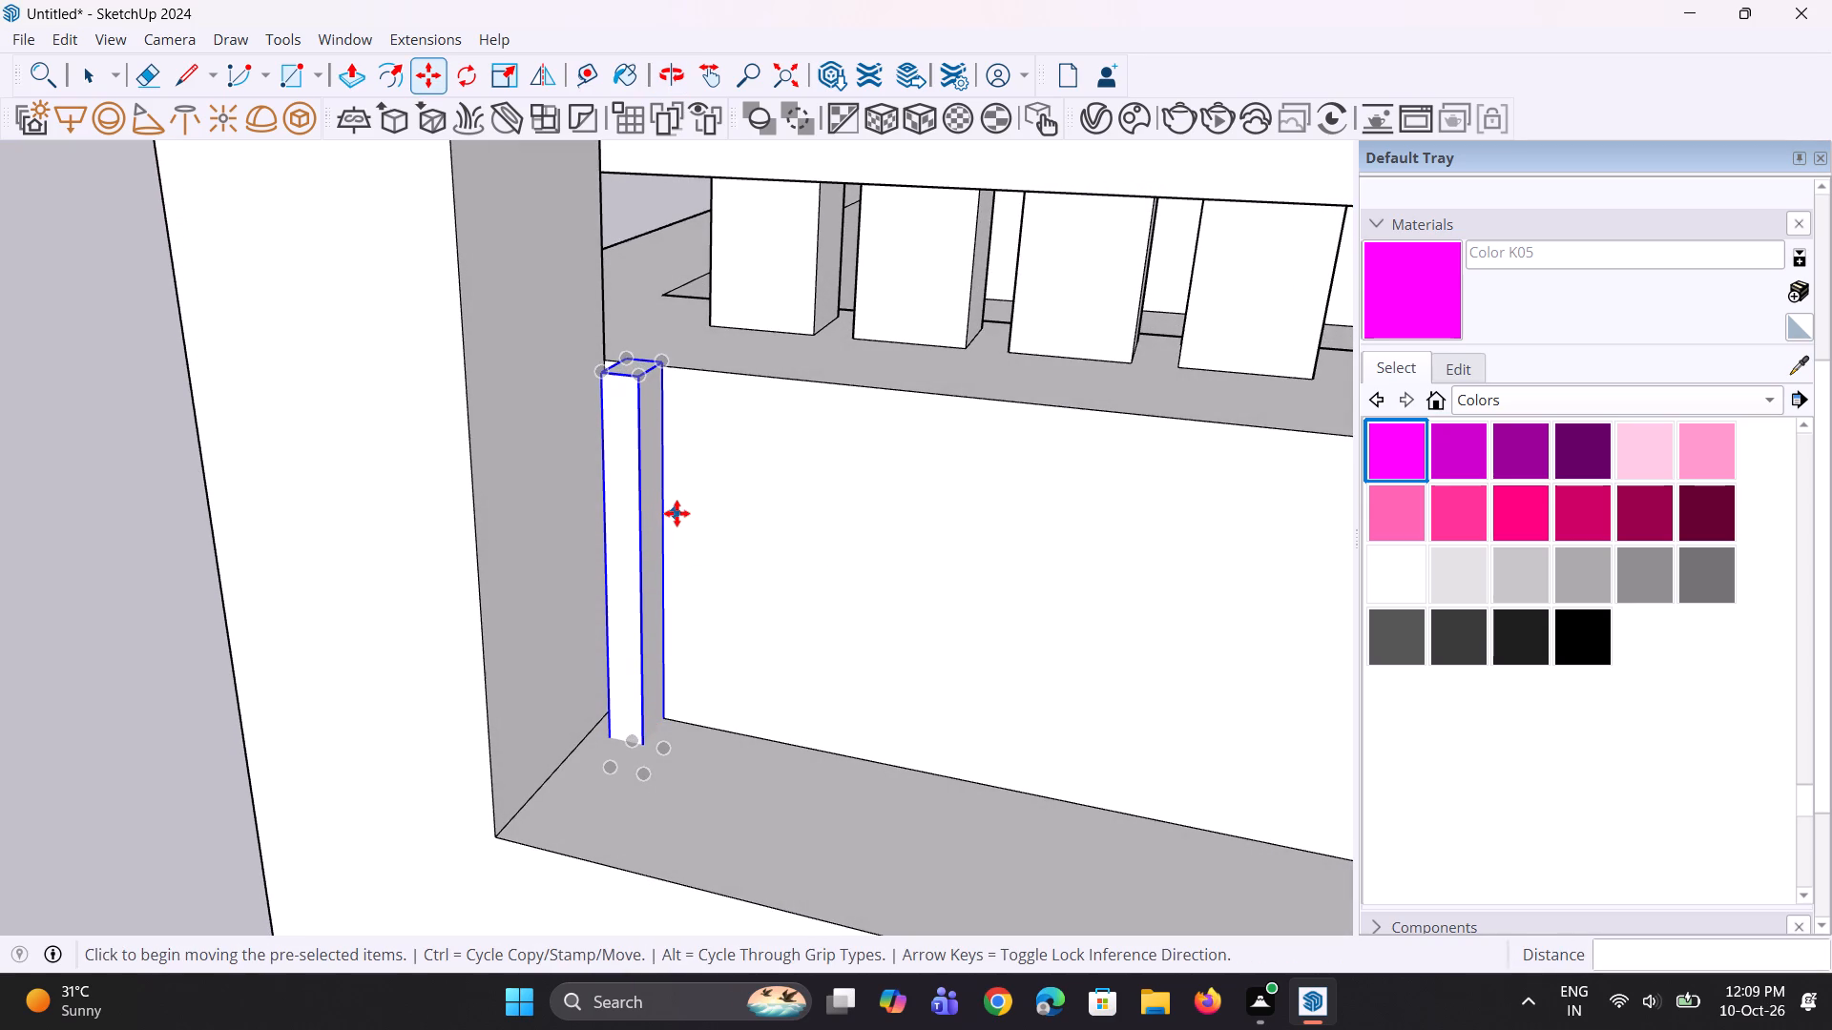
Copy the batten 3" along the middle left balcony's parapet and array it as 50 copies.
key("m")
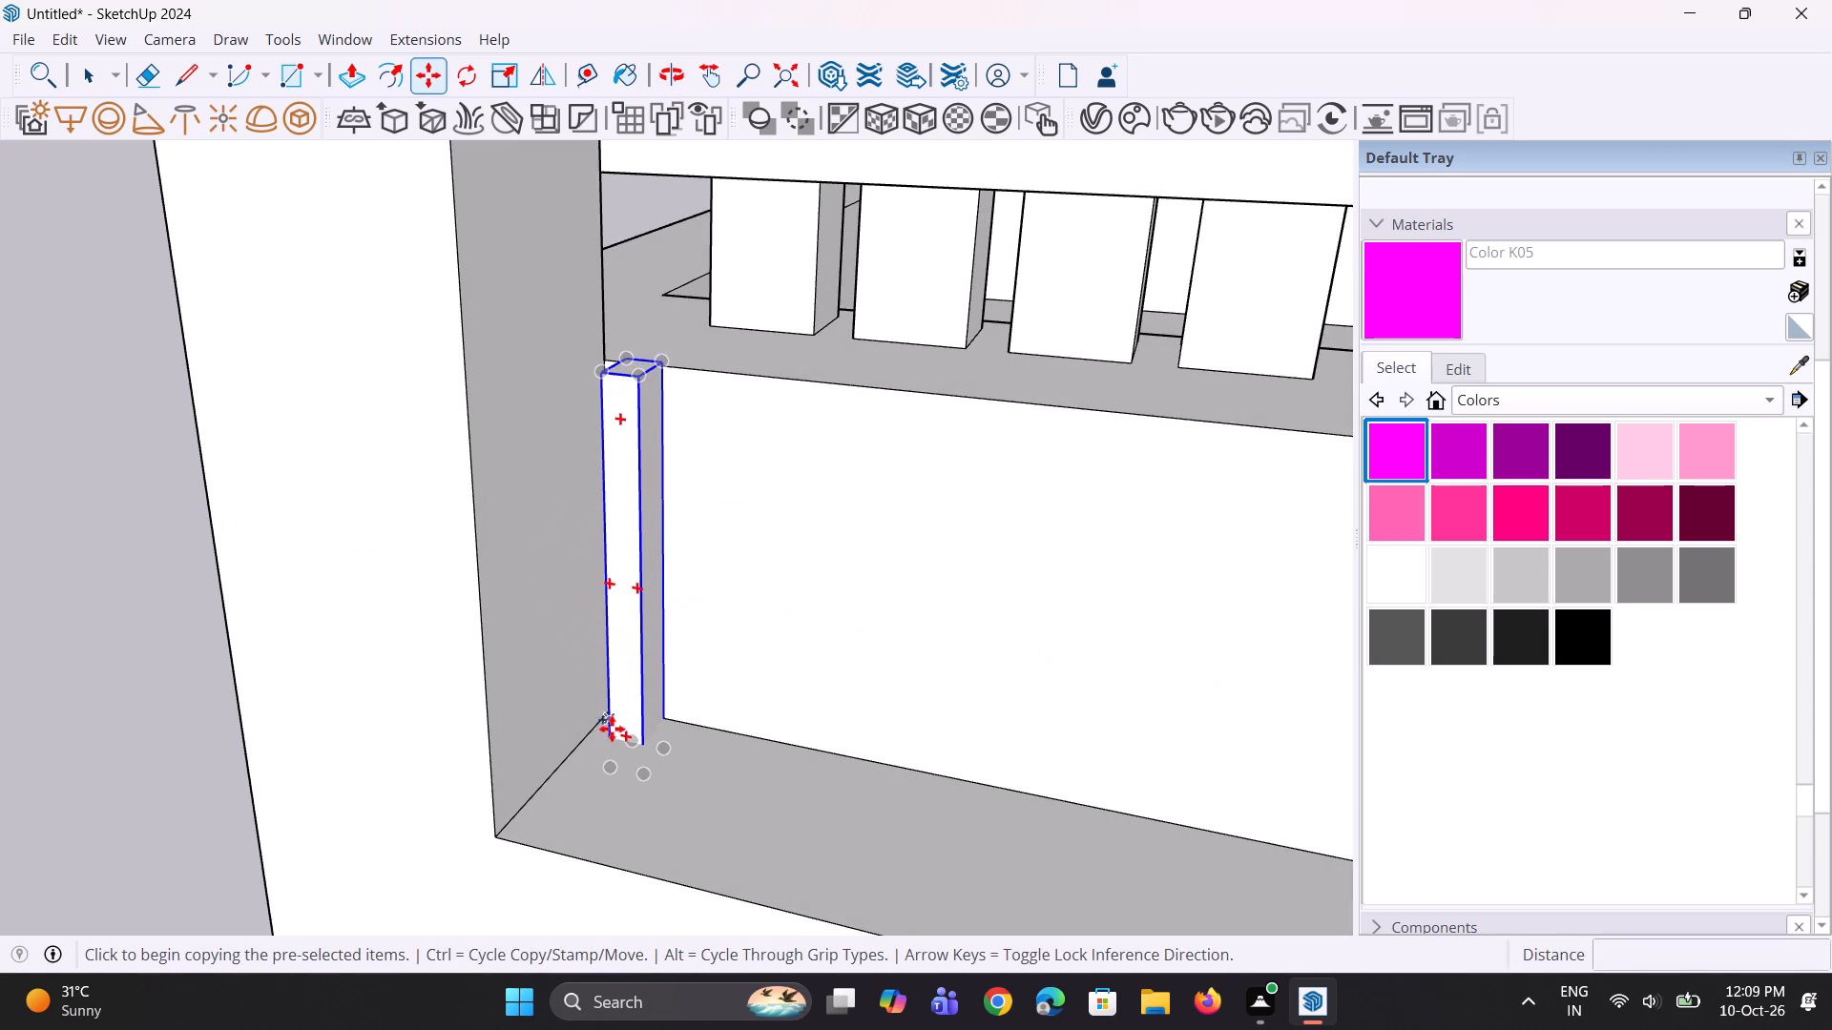
left_click(609, 741)
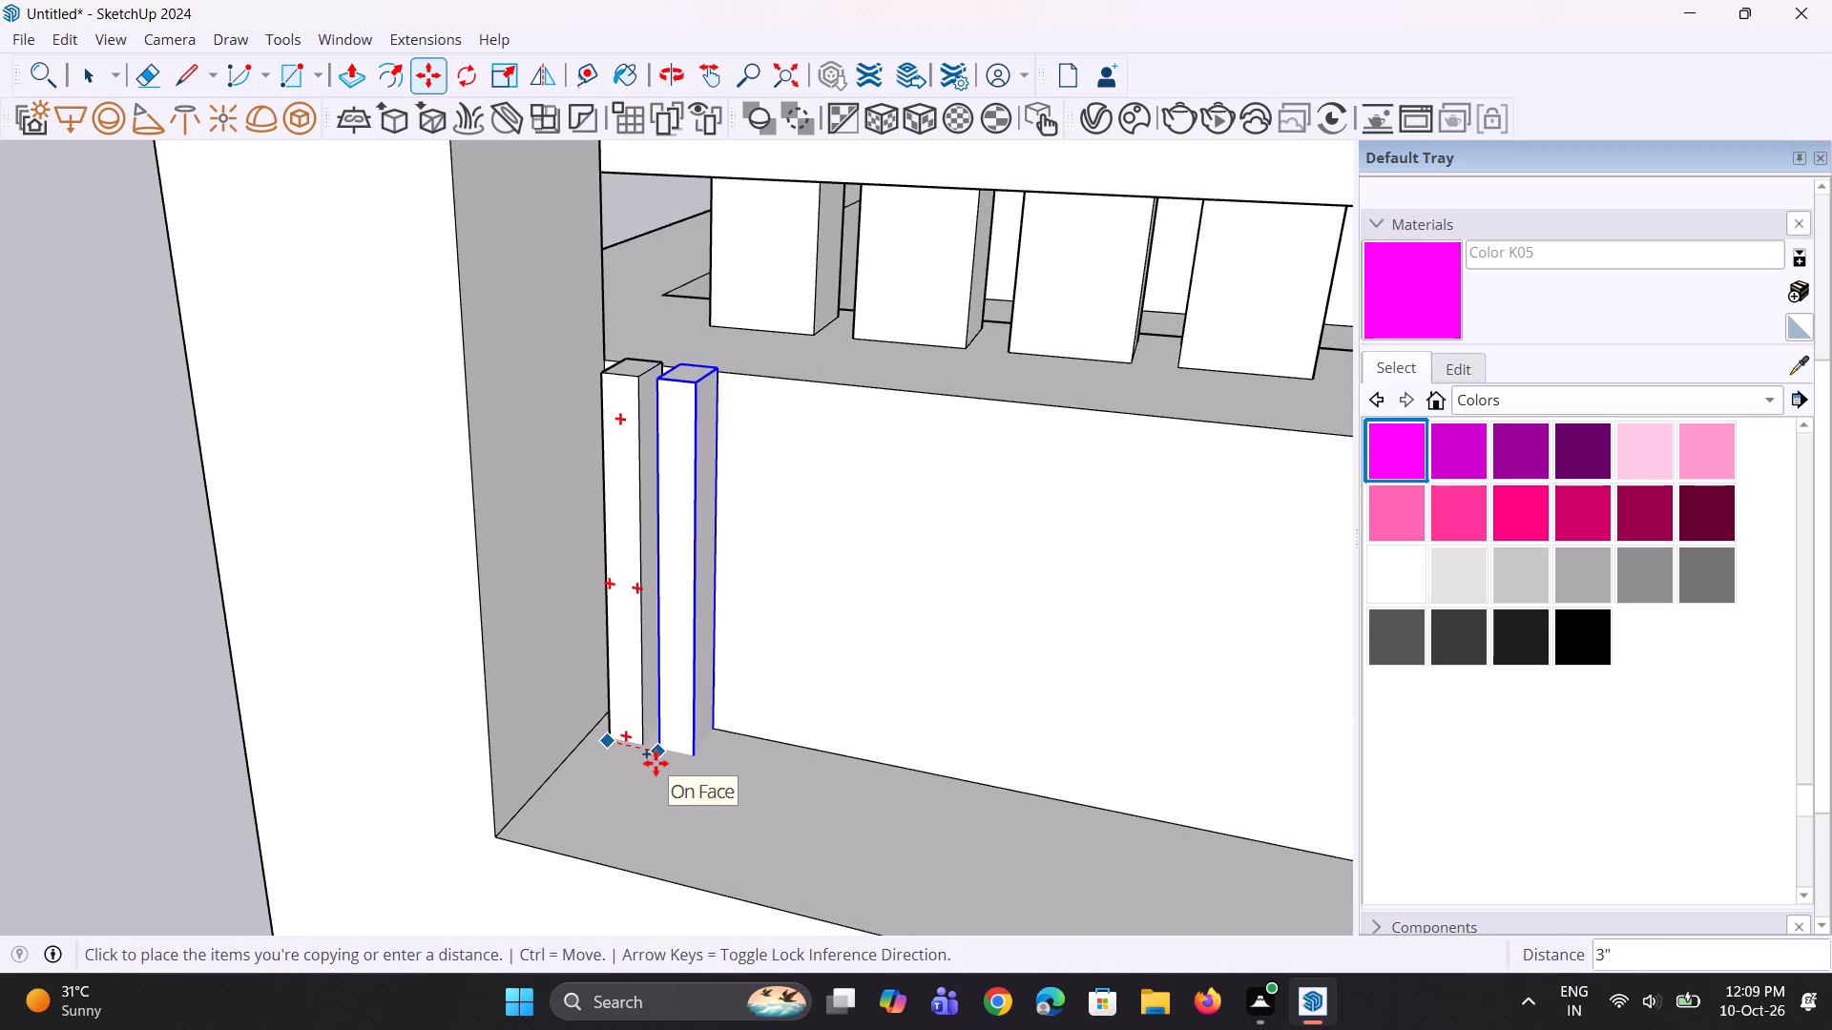
left_click(656, 763)
middle_click_drag(691, 768, 892, 718)
type("*50")
key("Return")
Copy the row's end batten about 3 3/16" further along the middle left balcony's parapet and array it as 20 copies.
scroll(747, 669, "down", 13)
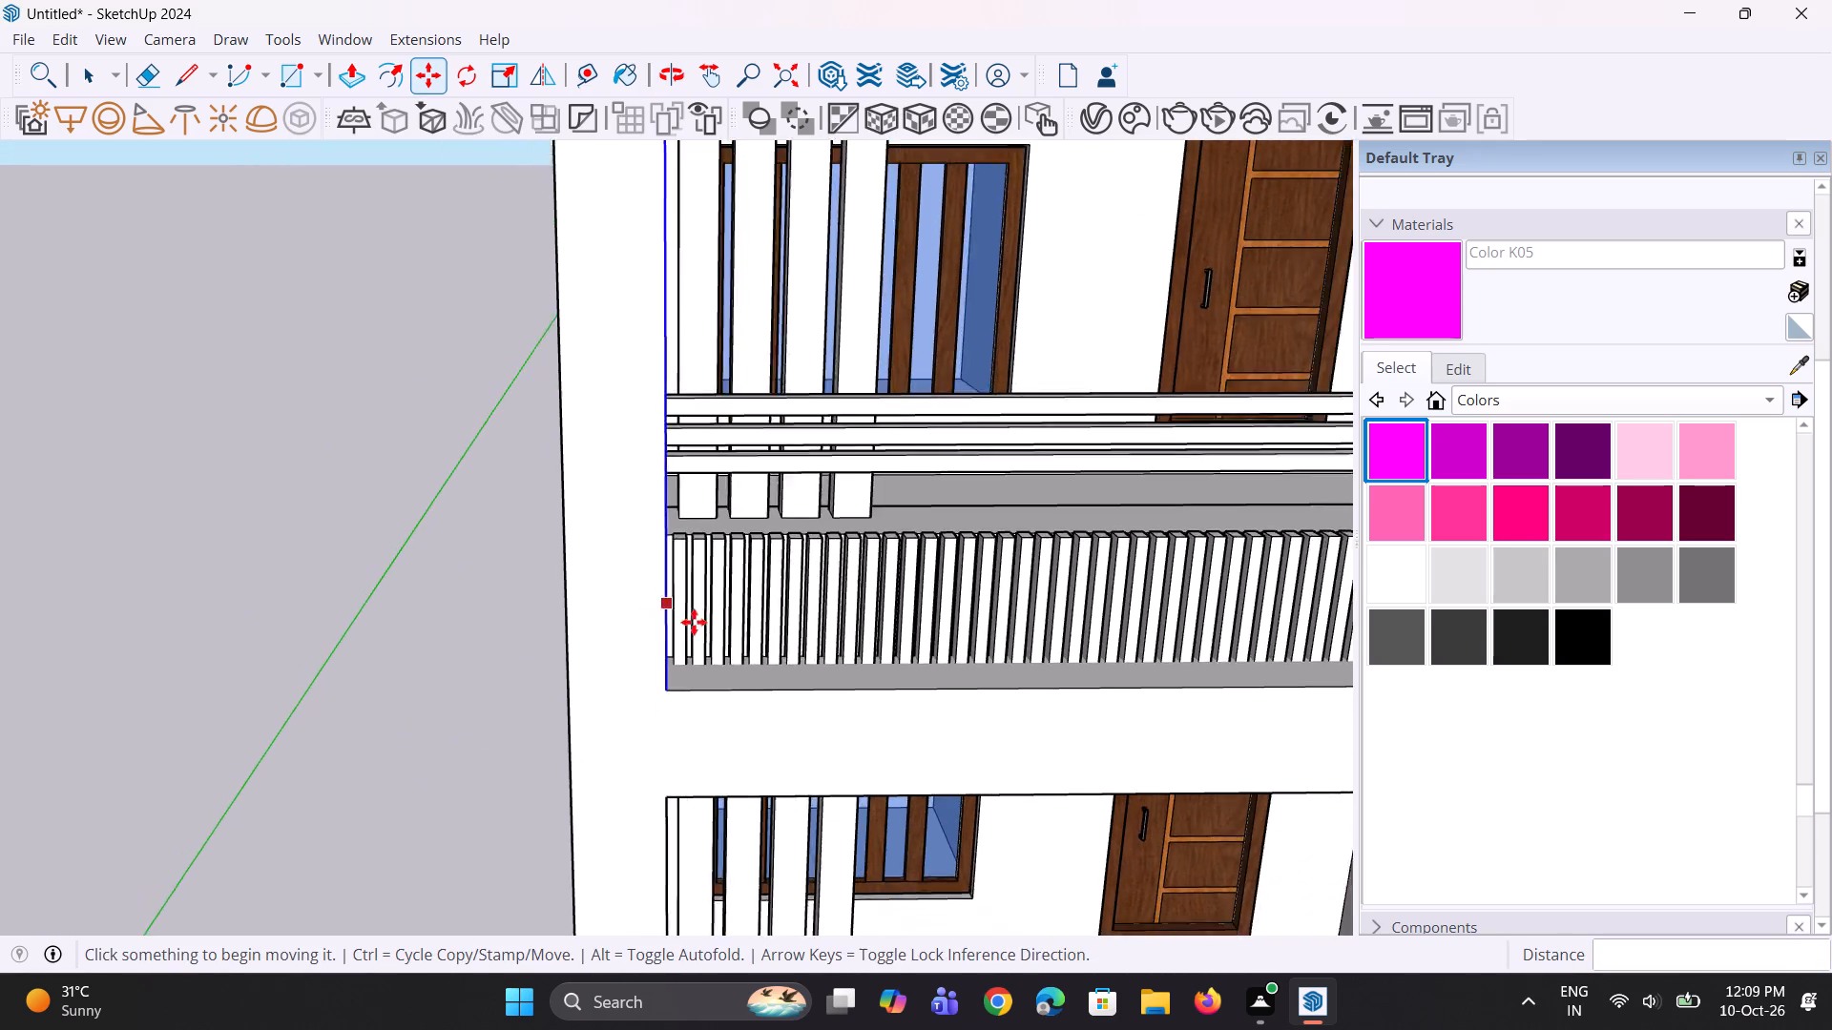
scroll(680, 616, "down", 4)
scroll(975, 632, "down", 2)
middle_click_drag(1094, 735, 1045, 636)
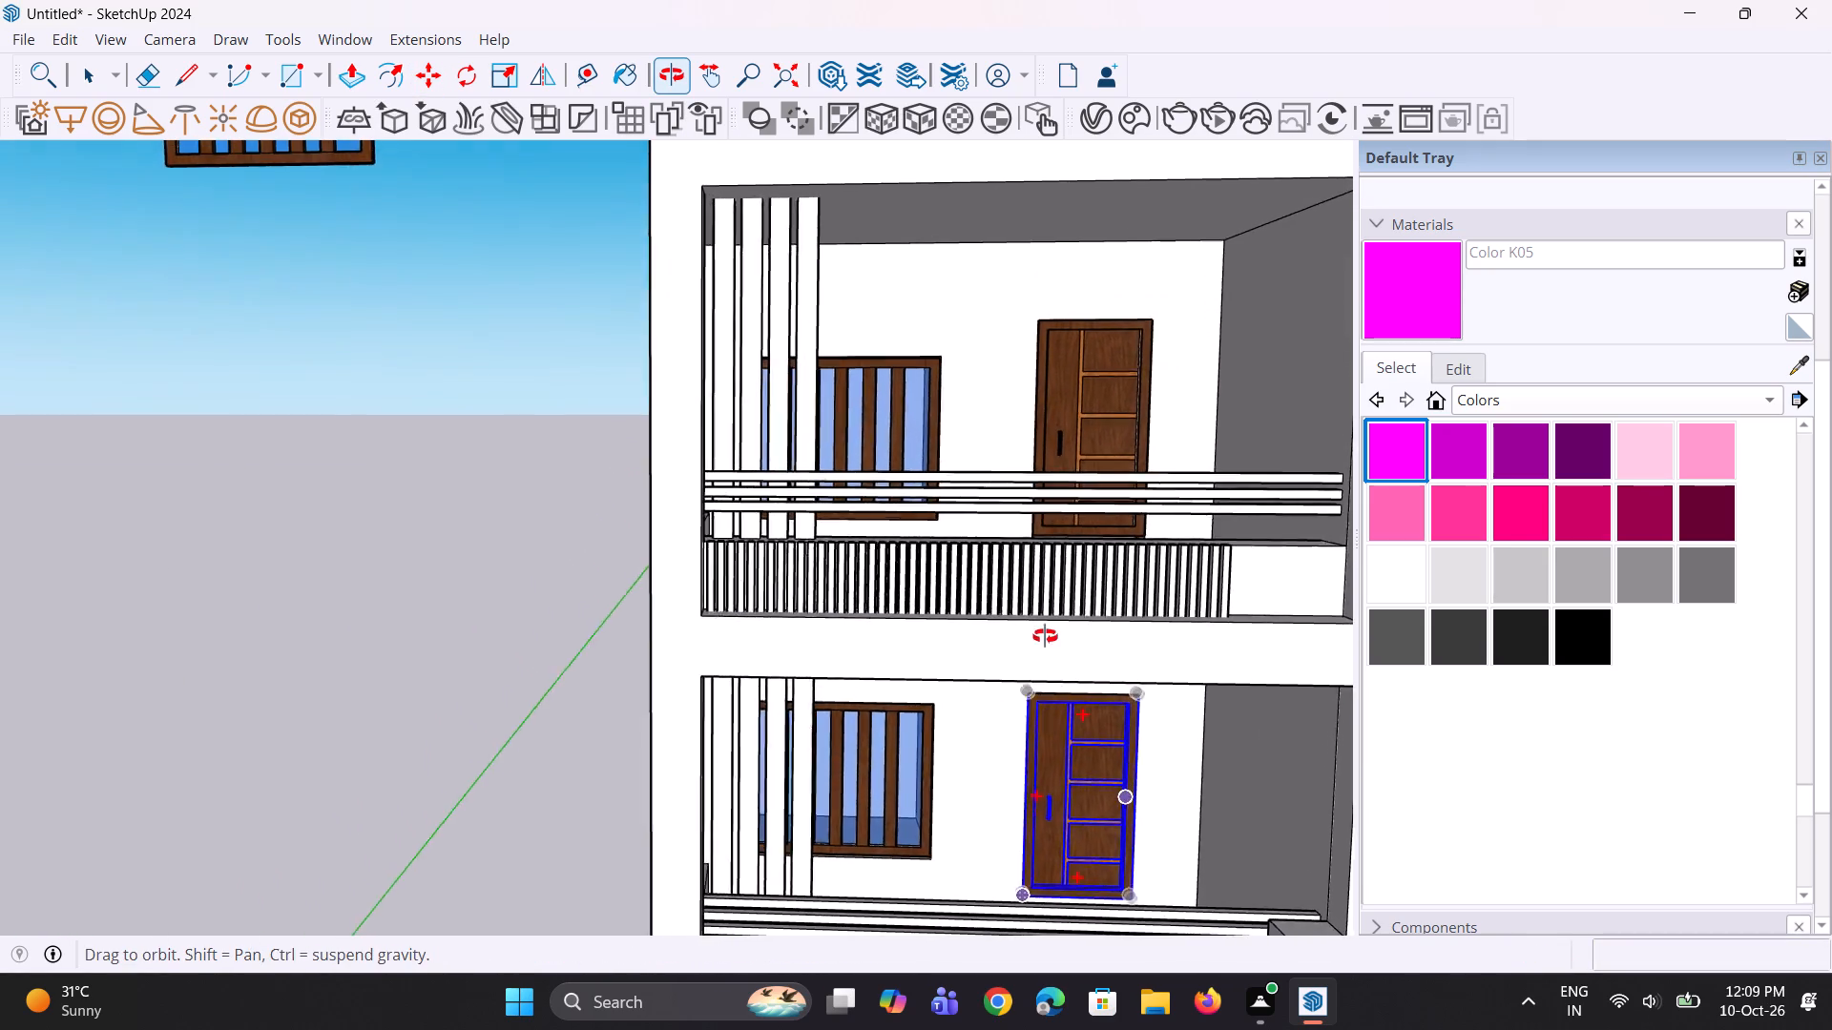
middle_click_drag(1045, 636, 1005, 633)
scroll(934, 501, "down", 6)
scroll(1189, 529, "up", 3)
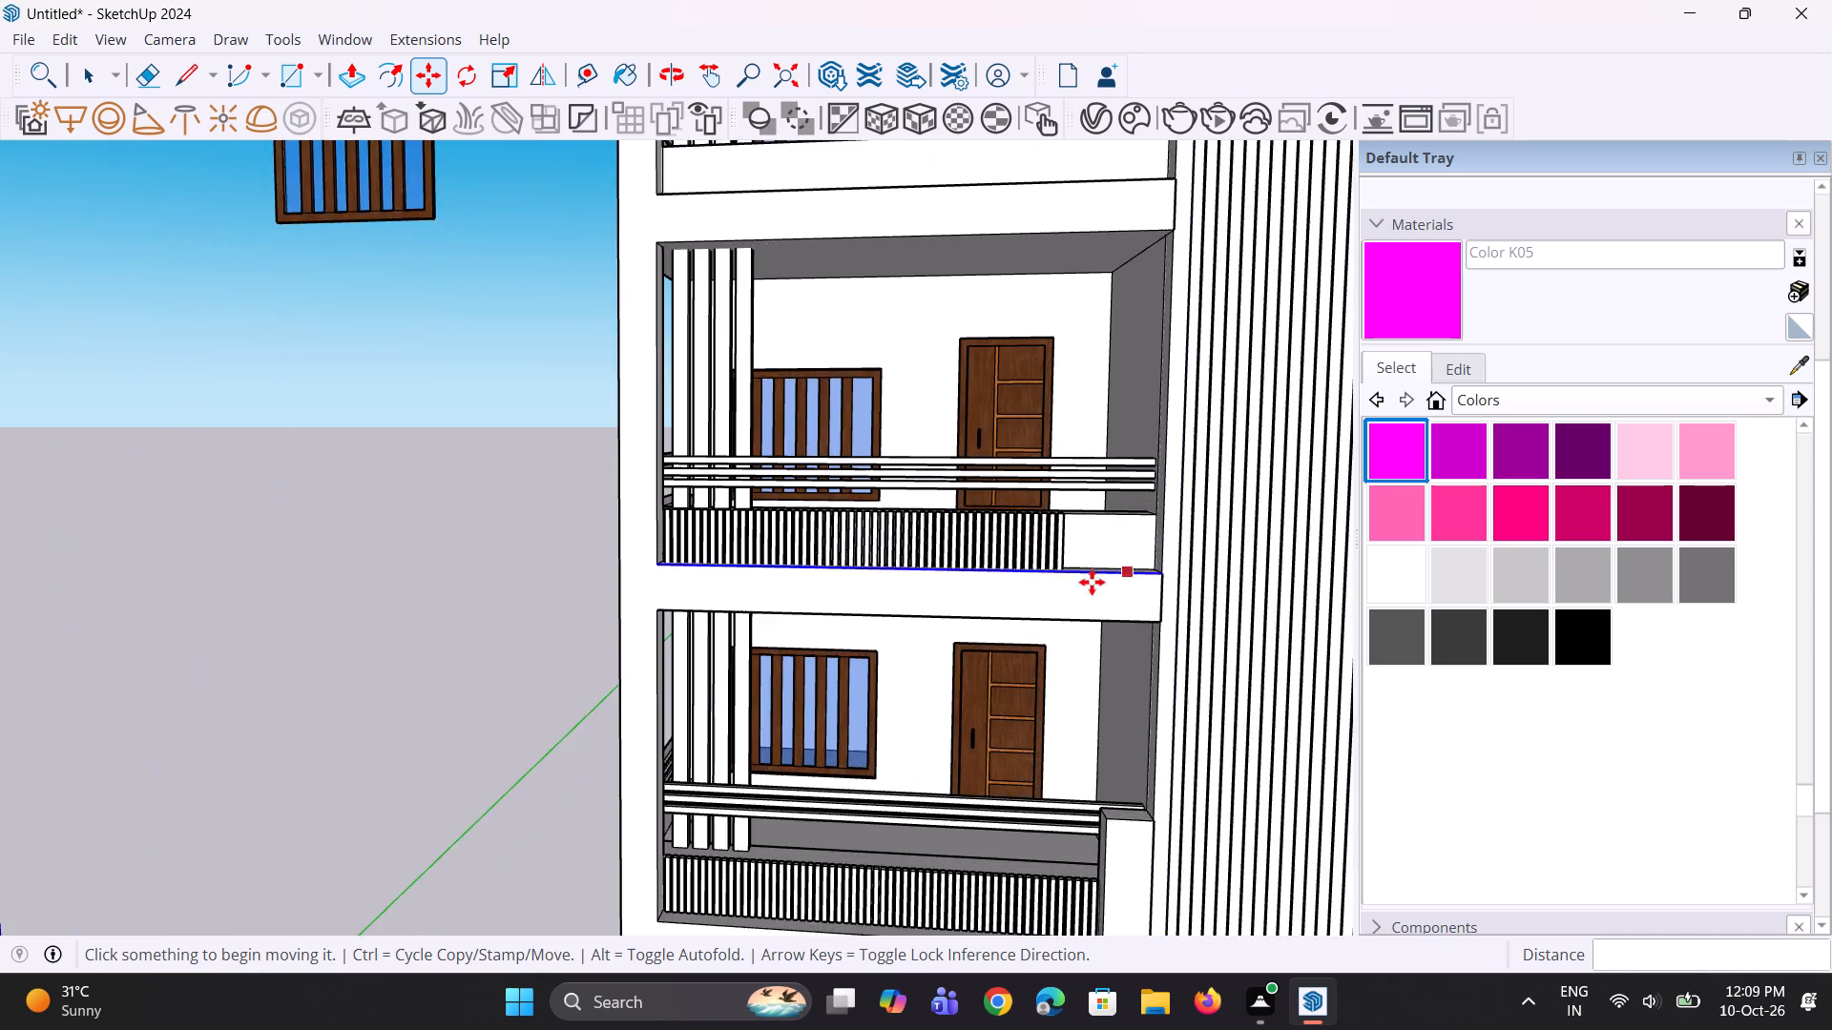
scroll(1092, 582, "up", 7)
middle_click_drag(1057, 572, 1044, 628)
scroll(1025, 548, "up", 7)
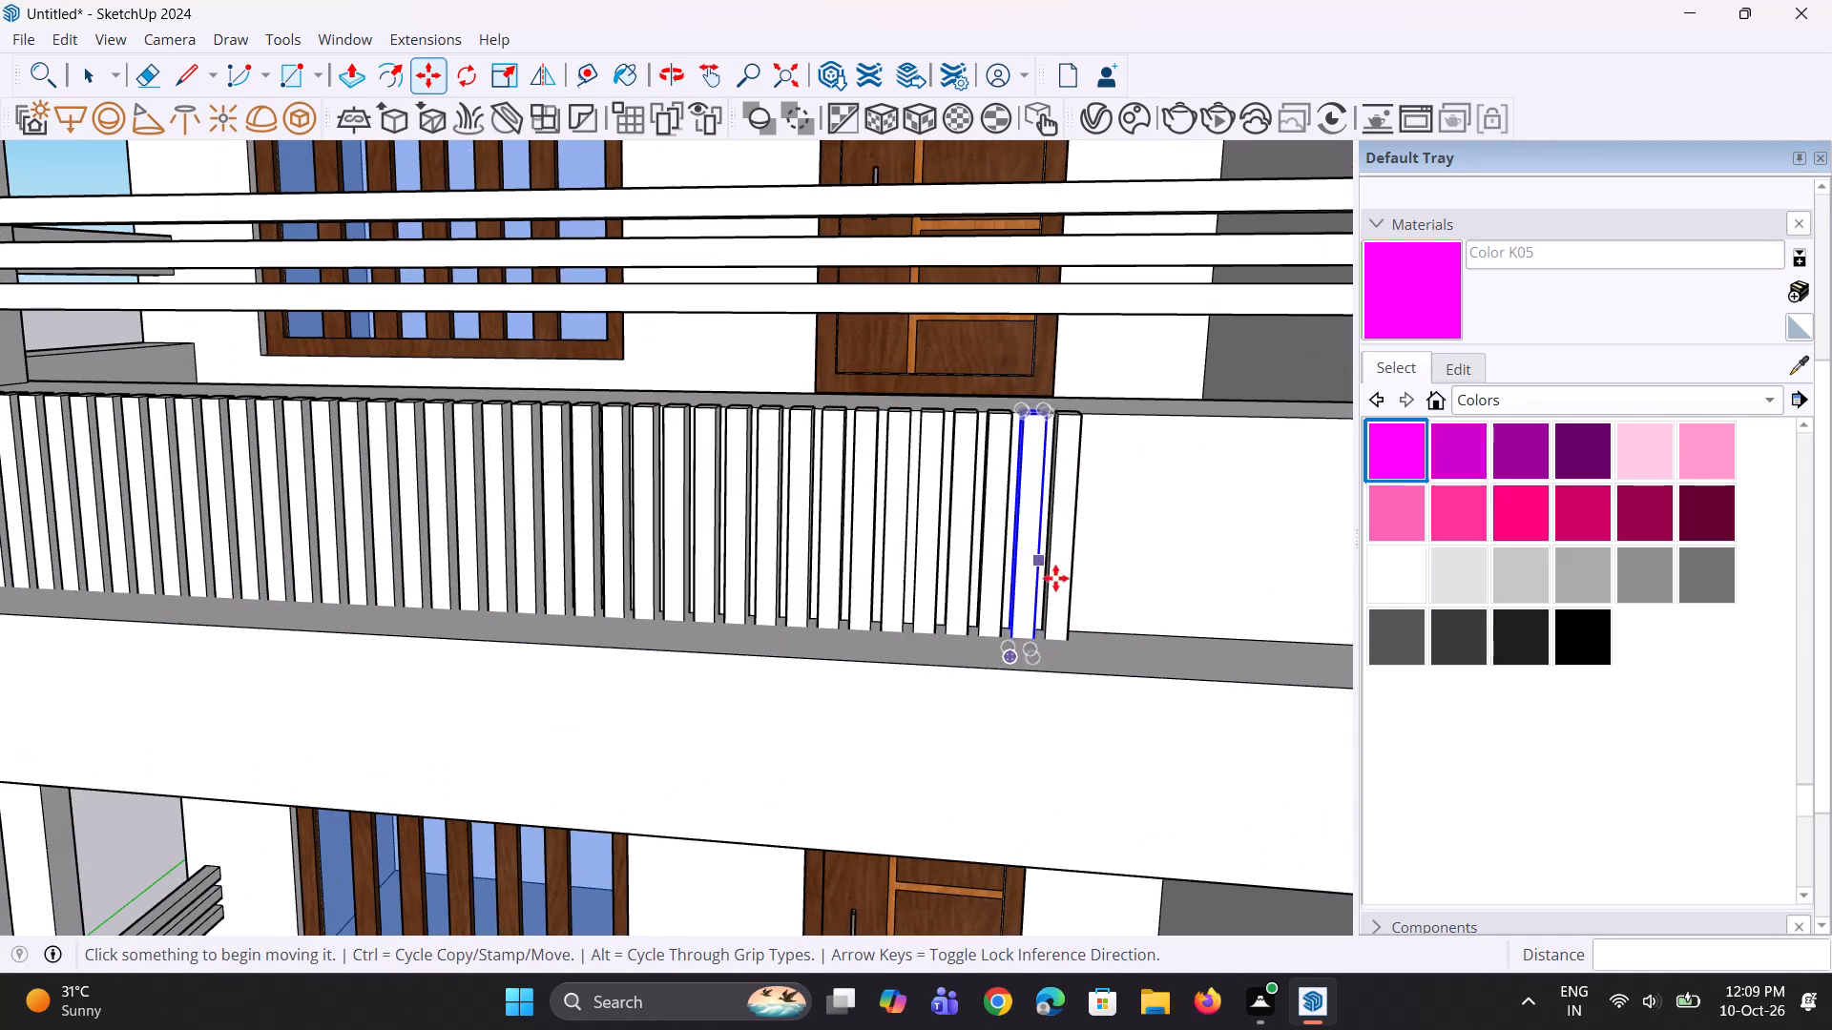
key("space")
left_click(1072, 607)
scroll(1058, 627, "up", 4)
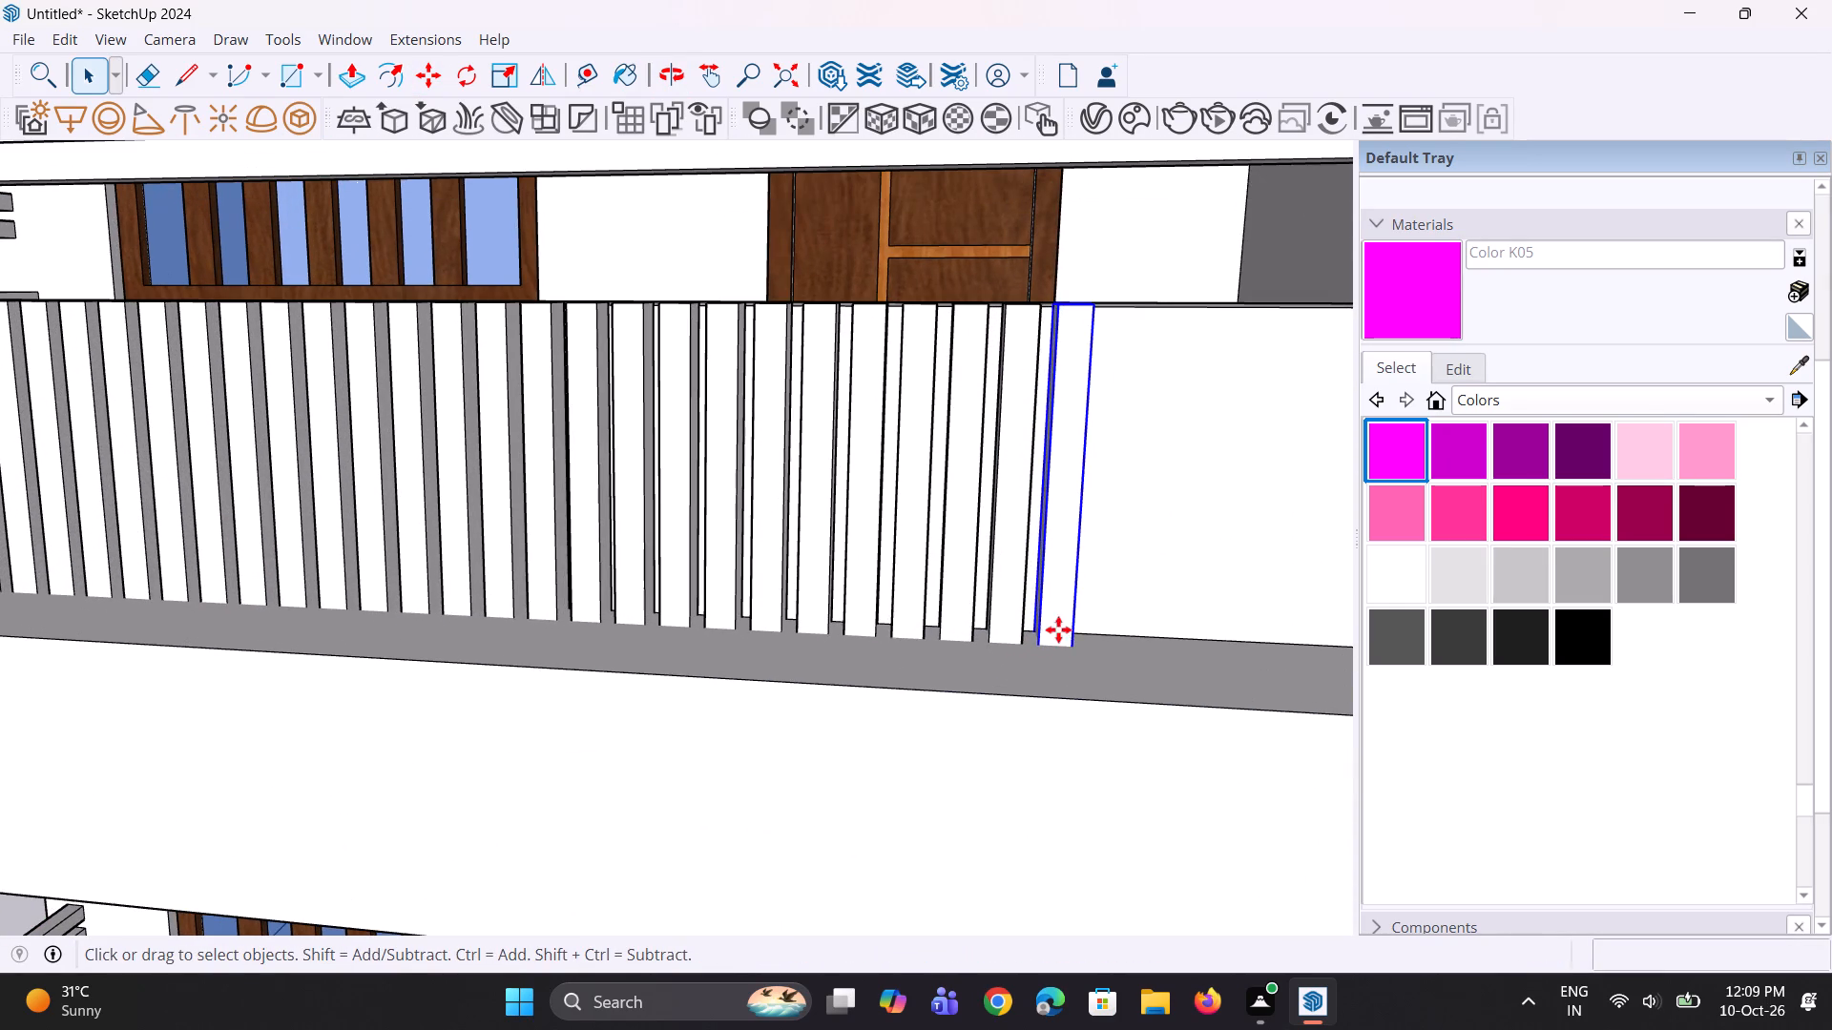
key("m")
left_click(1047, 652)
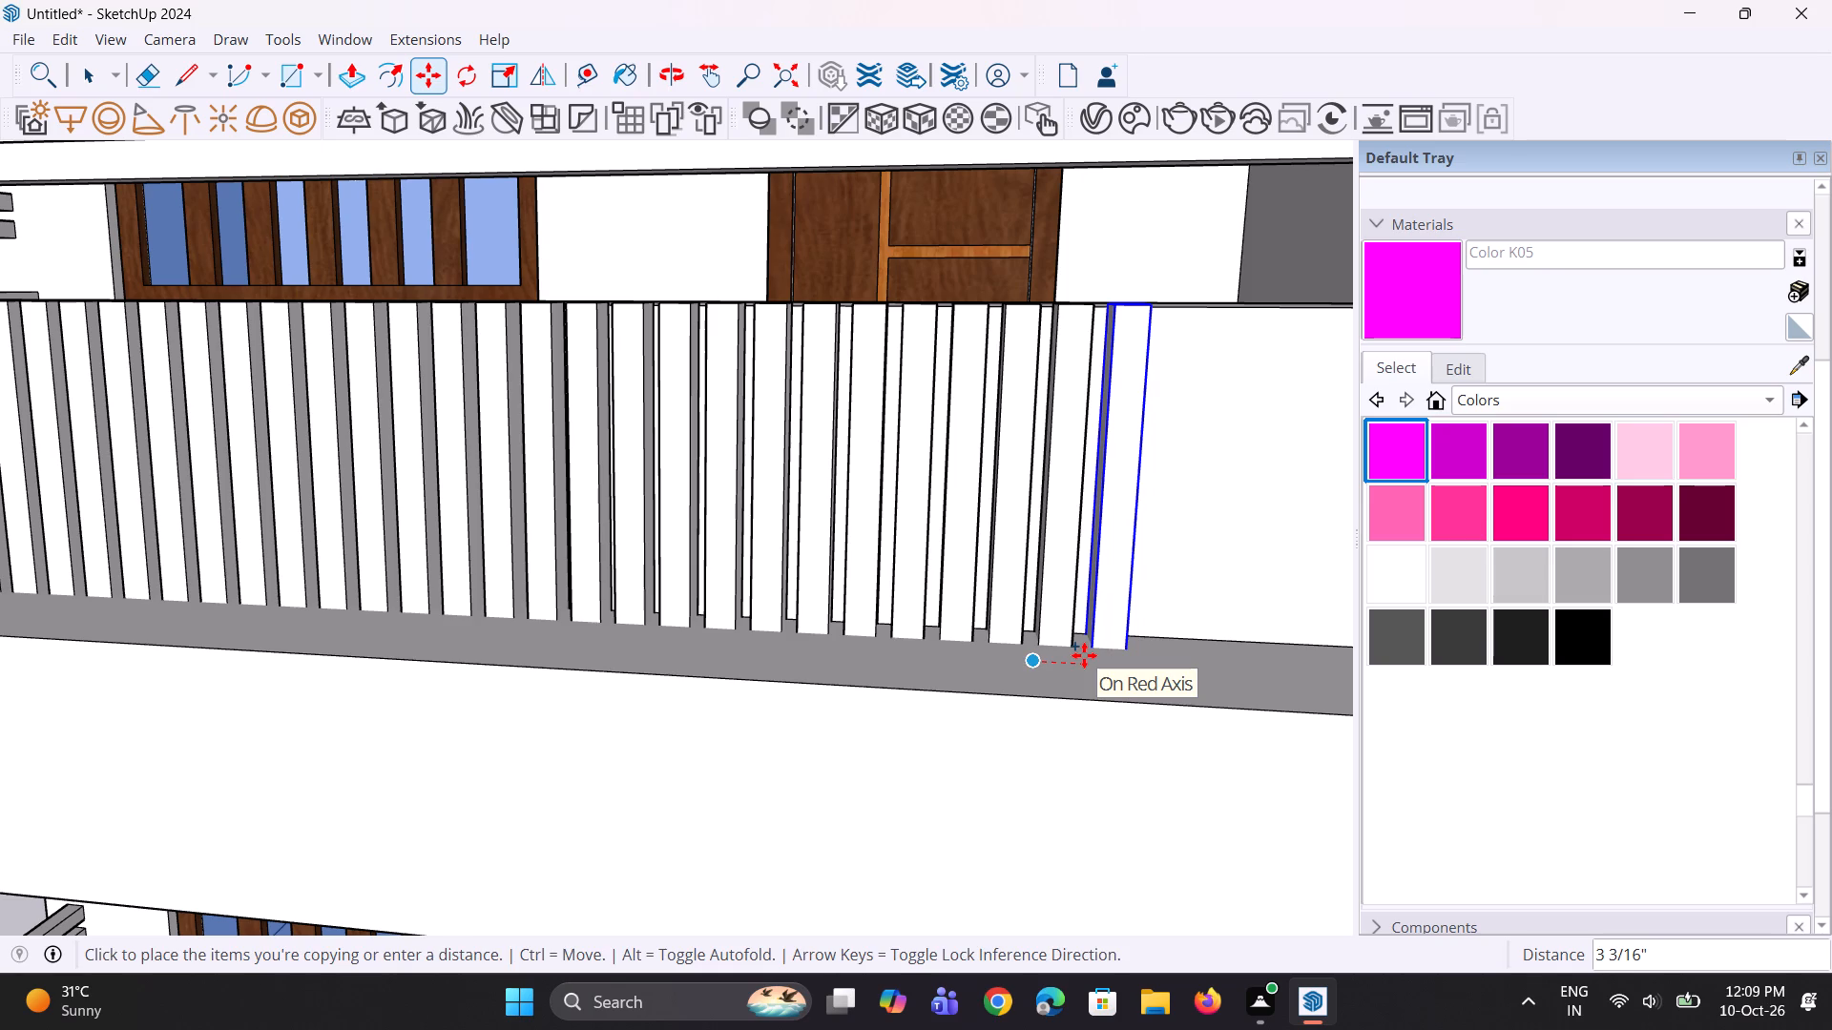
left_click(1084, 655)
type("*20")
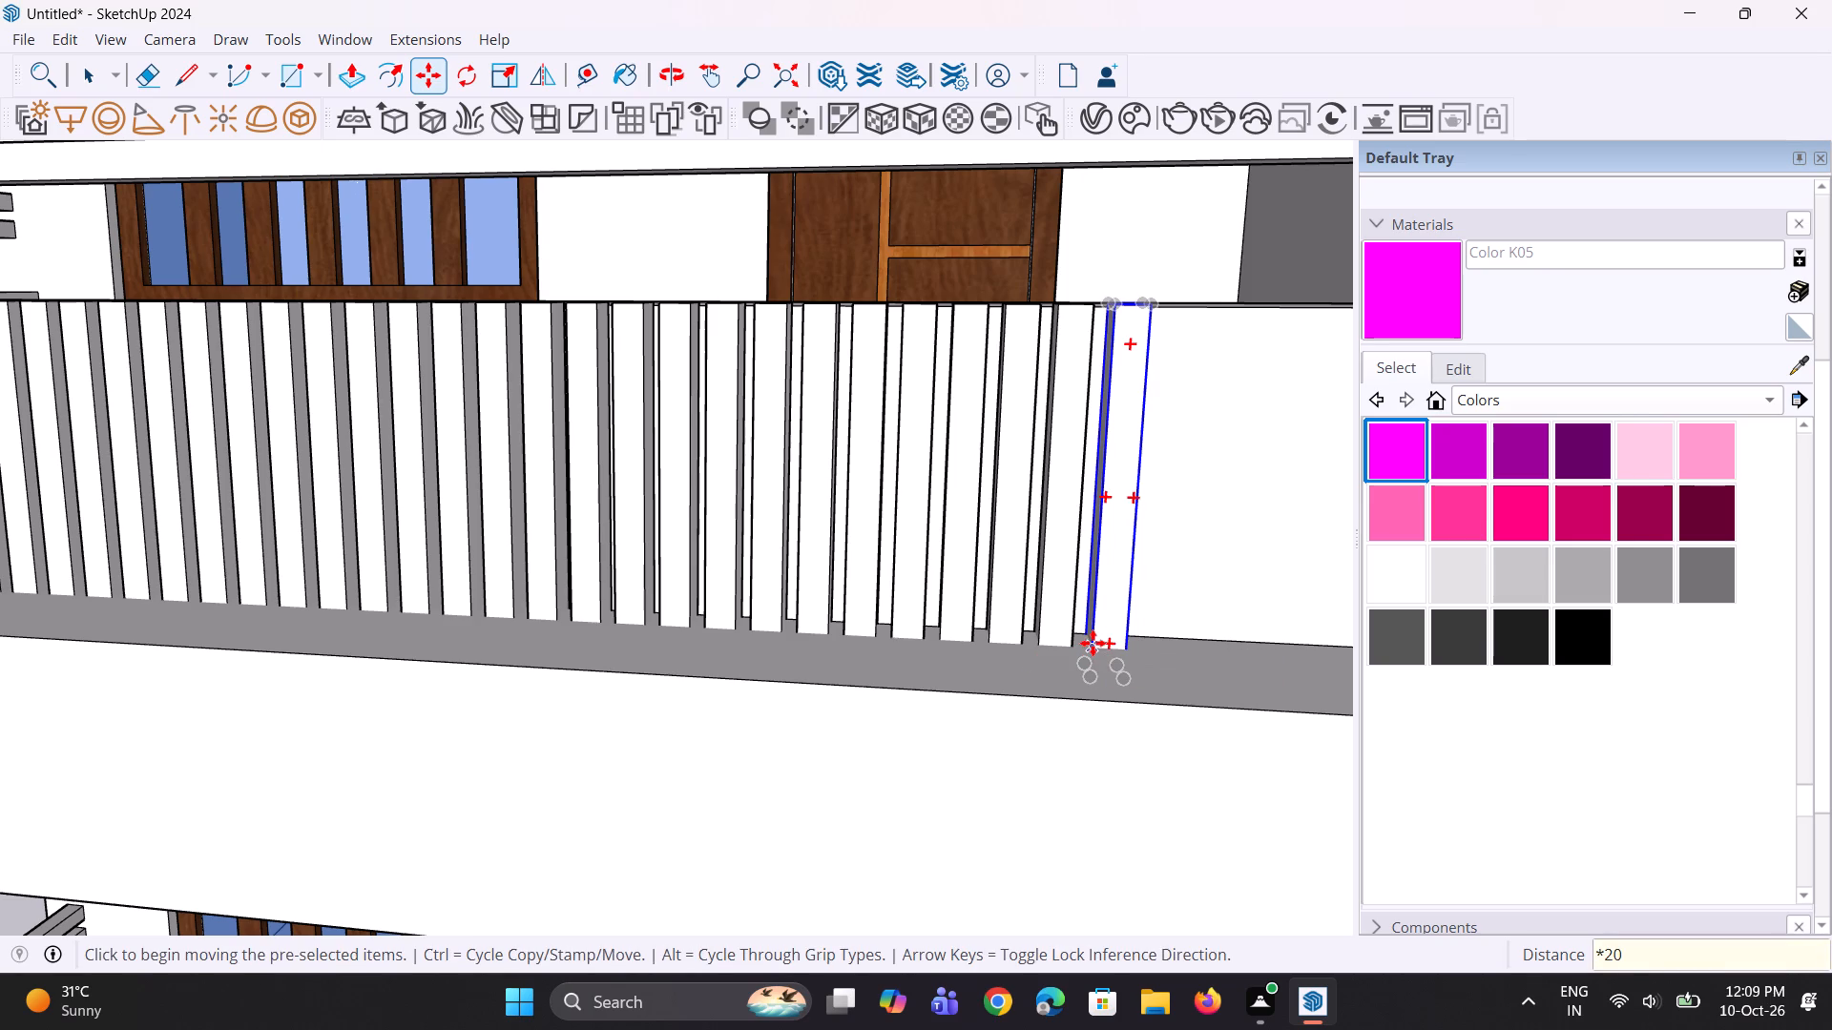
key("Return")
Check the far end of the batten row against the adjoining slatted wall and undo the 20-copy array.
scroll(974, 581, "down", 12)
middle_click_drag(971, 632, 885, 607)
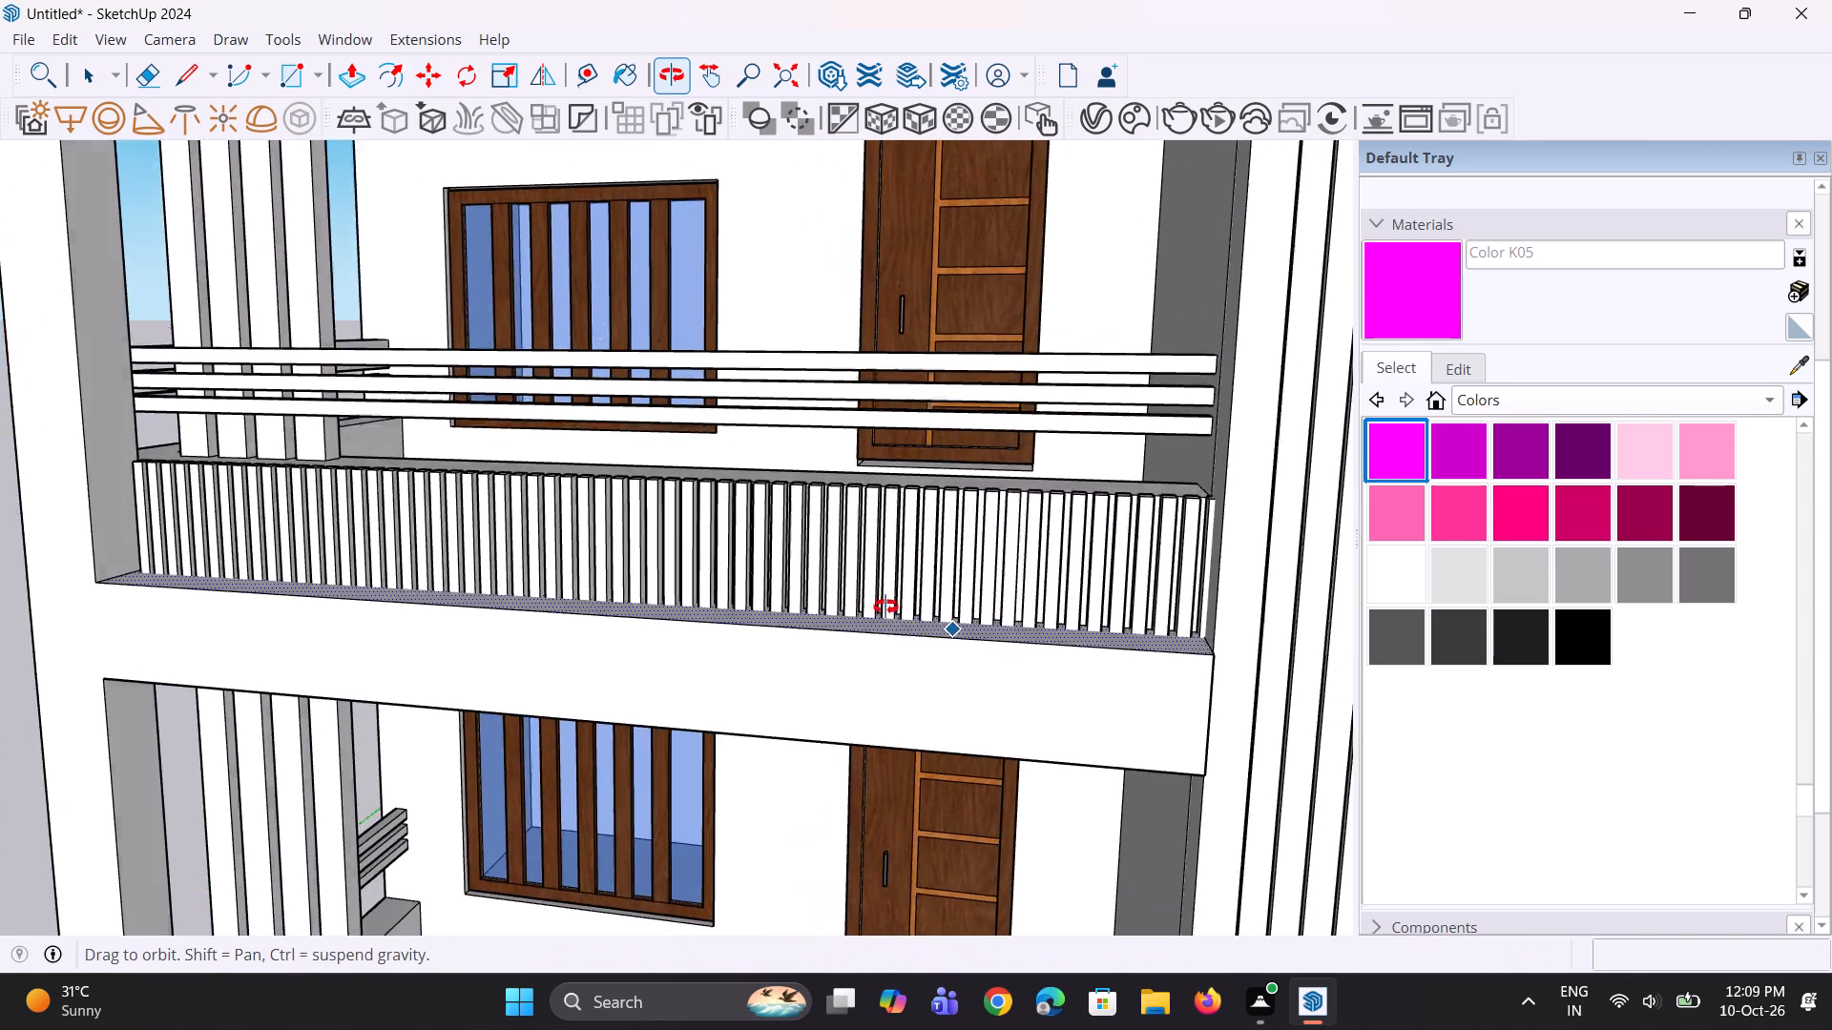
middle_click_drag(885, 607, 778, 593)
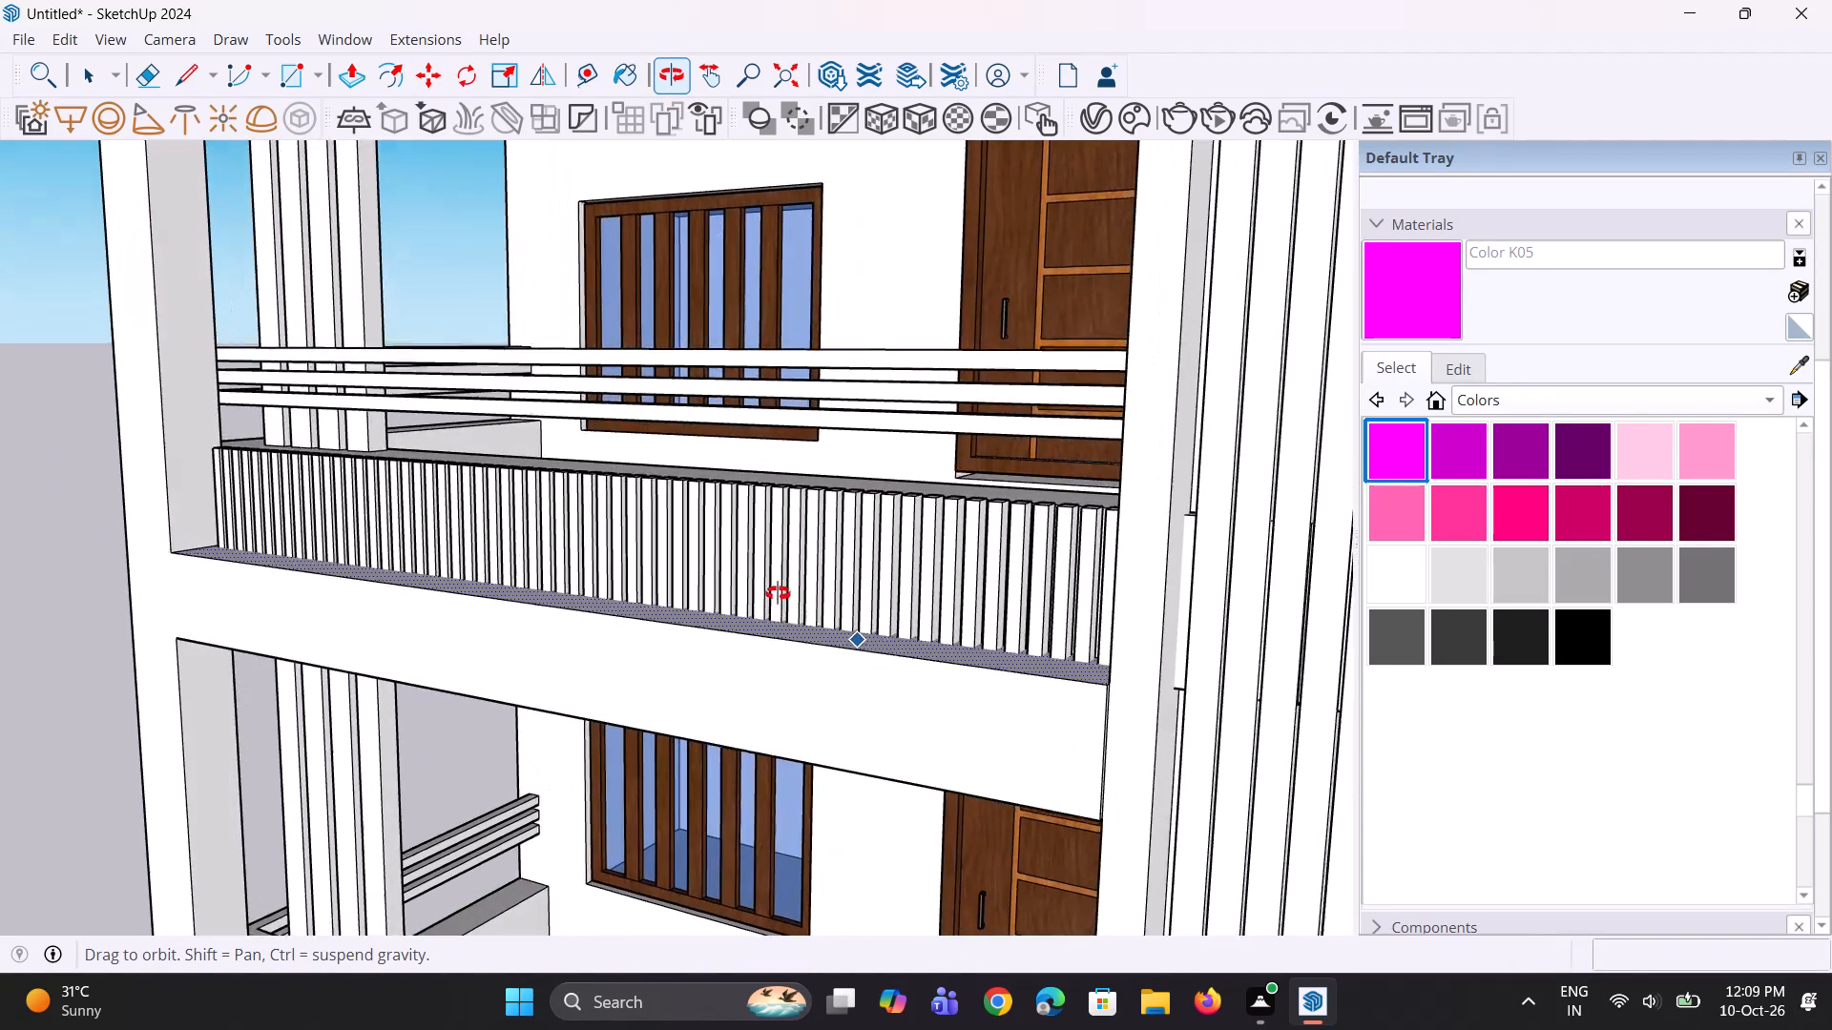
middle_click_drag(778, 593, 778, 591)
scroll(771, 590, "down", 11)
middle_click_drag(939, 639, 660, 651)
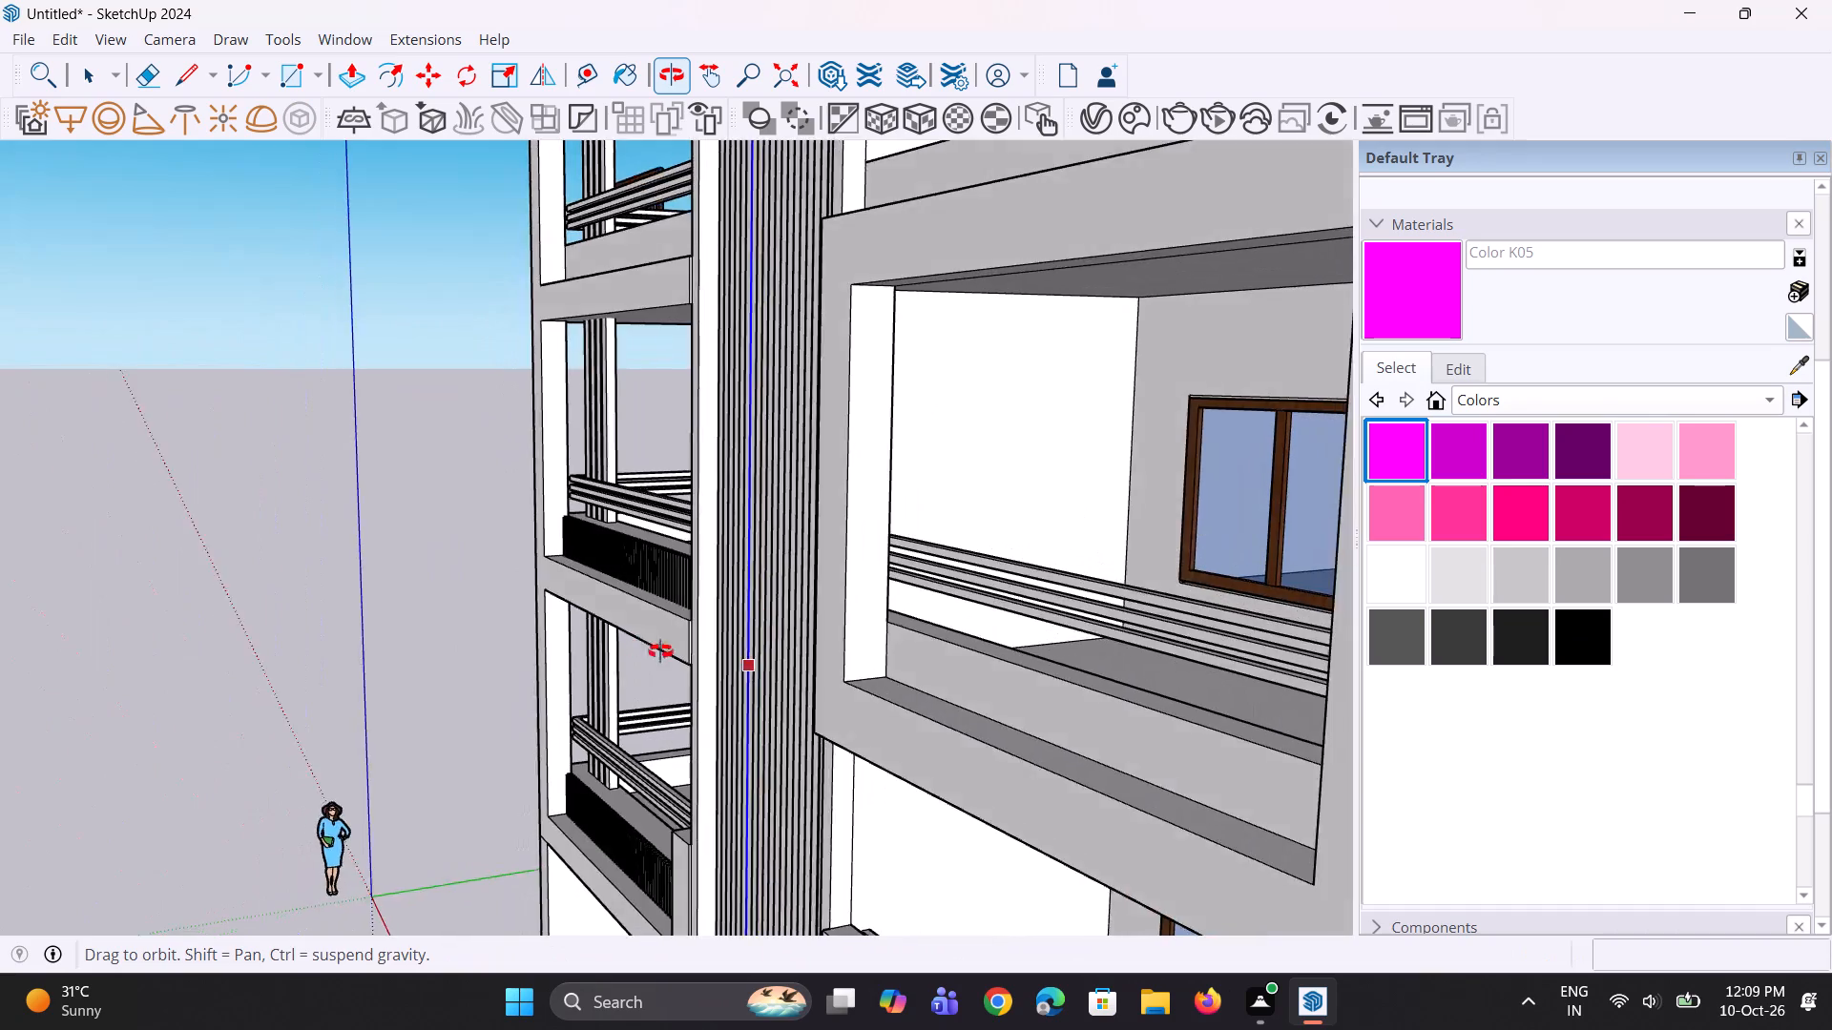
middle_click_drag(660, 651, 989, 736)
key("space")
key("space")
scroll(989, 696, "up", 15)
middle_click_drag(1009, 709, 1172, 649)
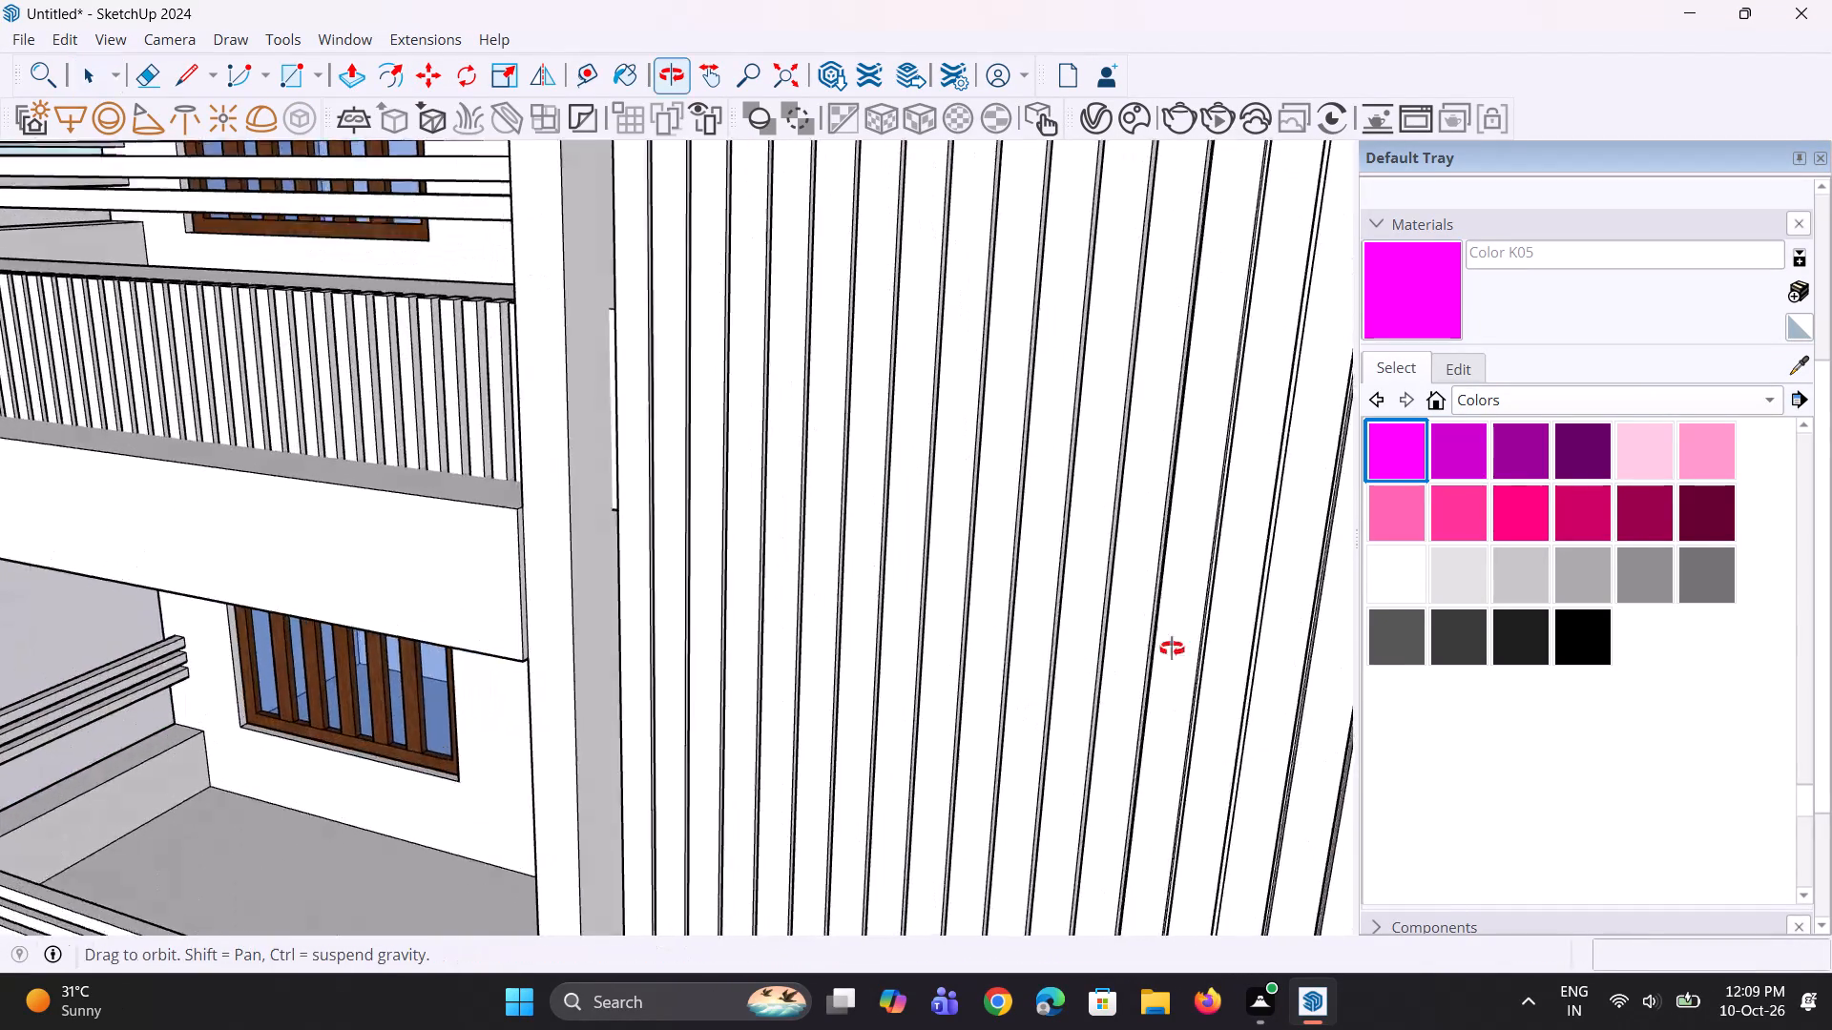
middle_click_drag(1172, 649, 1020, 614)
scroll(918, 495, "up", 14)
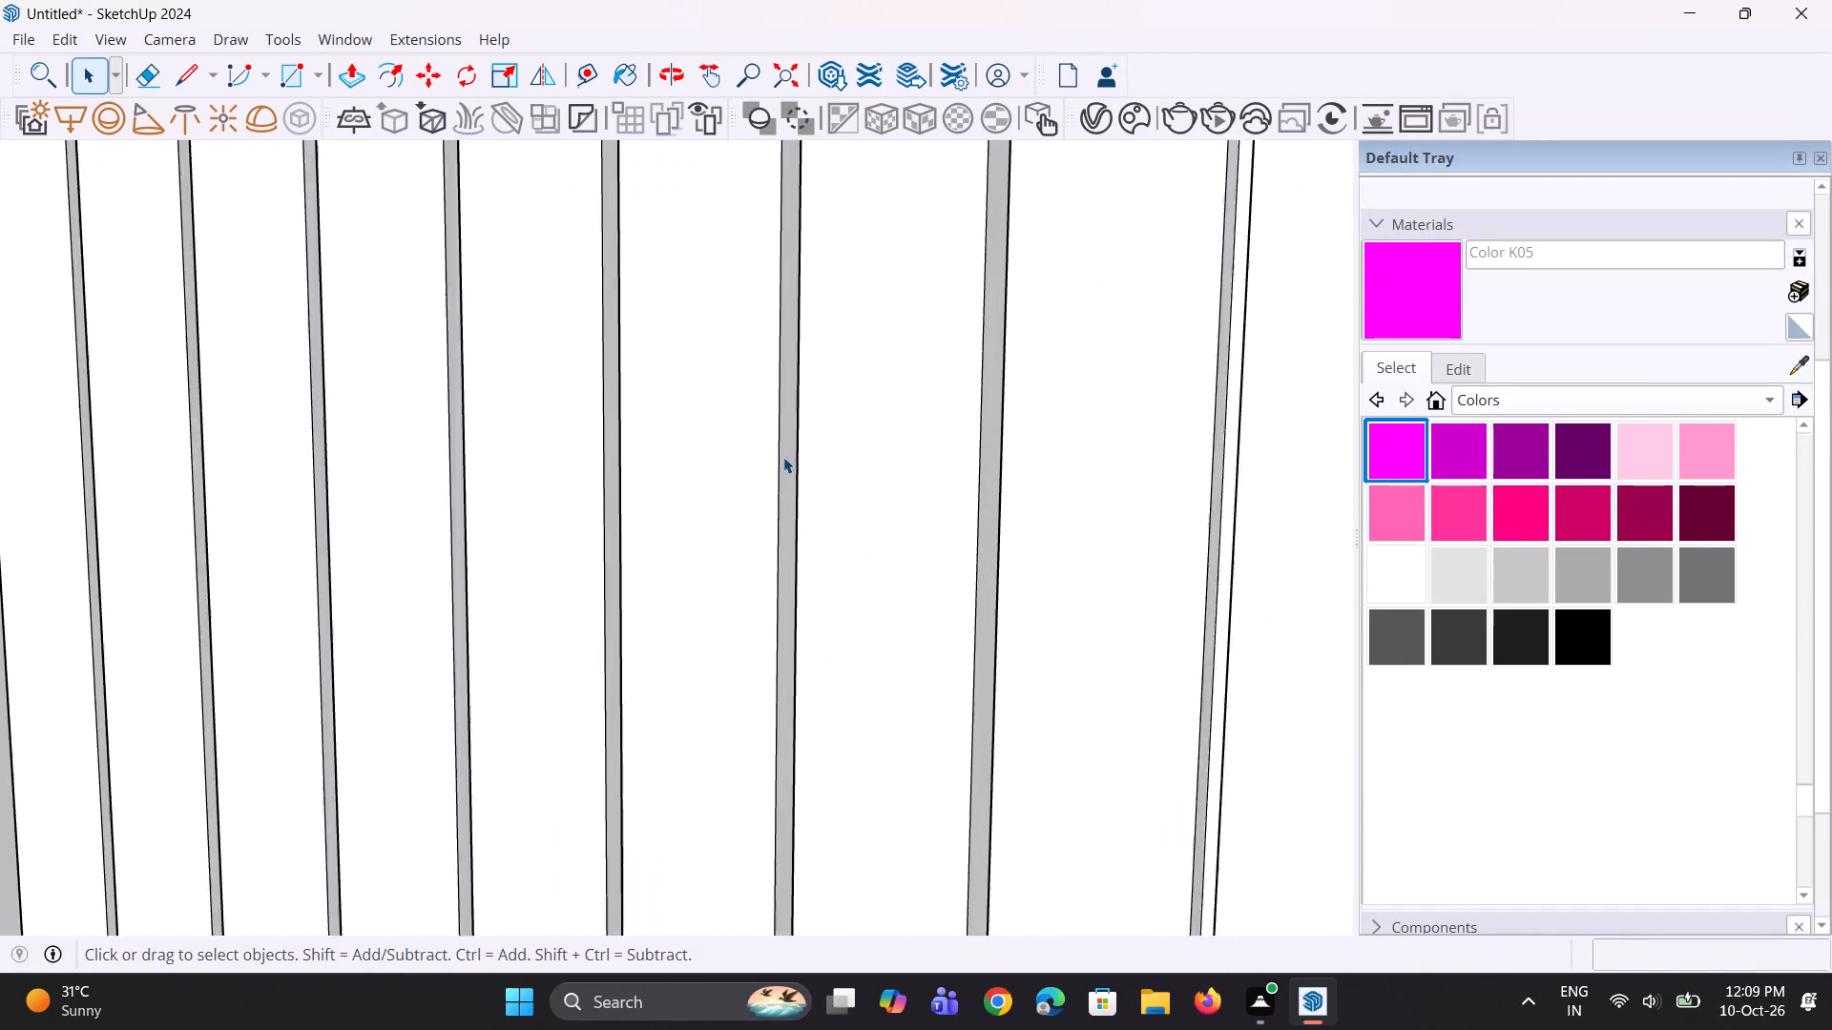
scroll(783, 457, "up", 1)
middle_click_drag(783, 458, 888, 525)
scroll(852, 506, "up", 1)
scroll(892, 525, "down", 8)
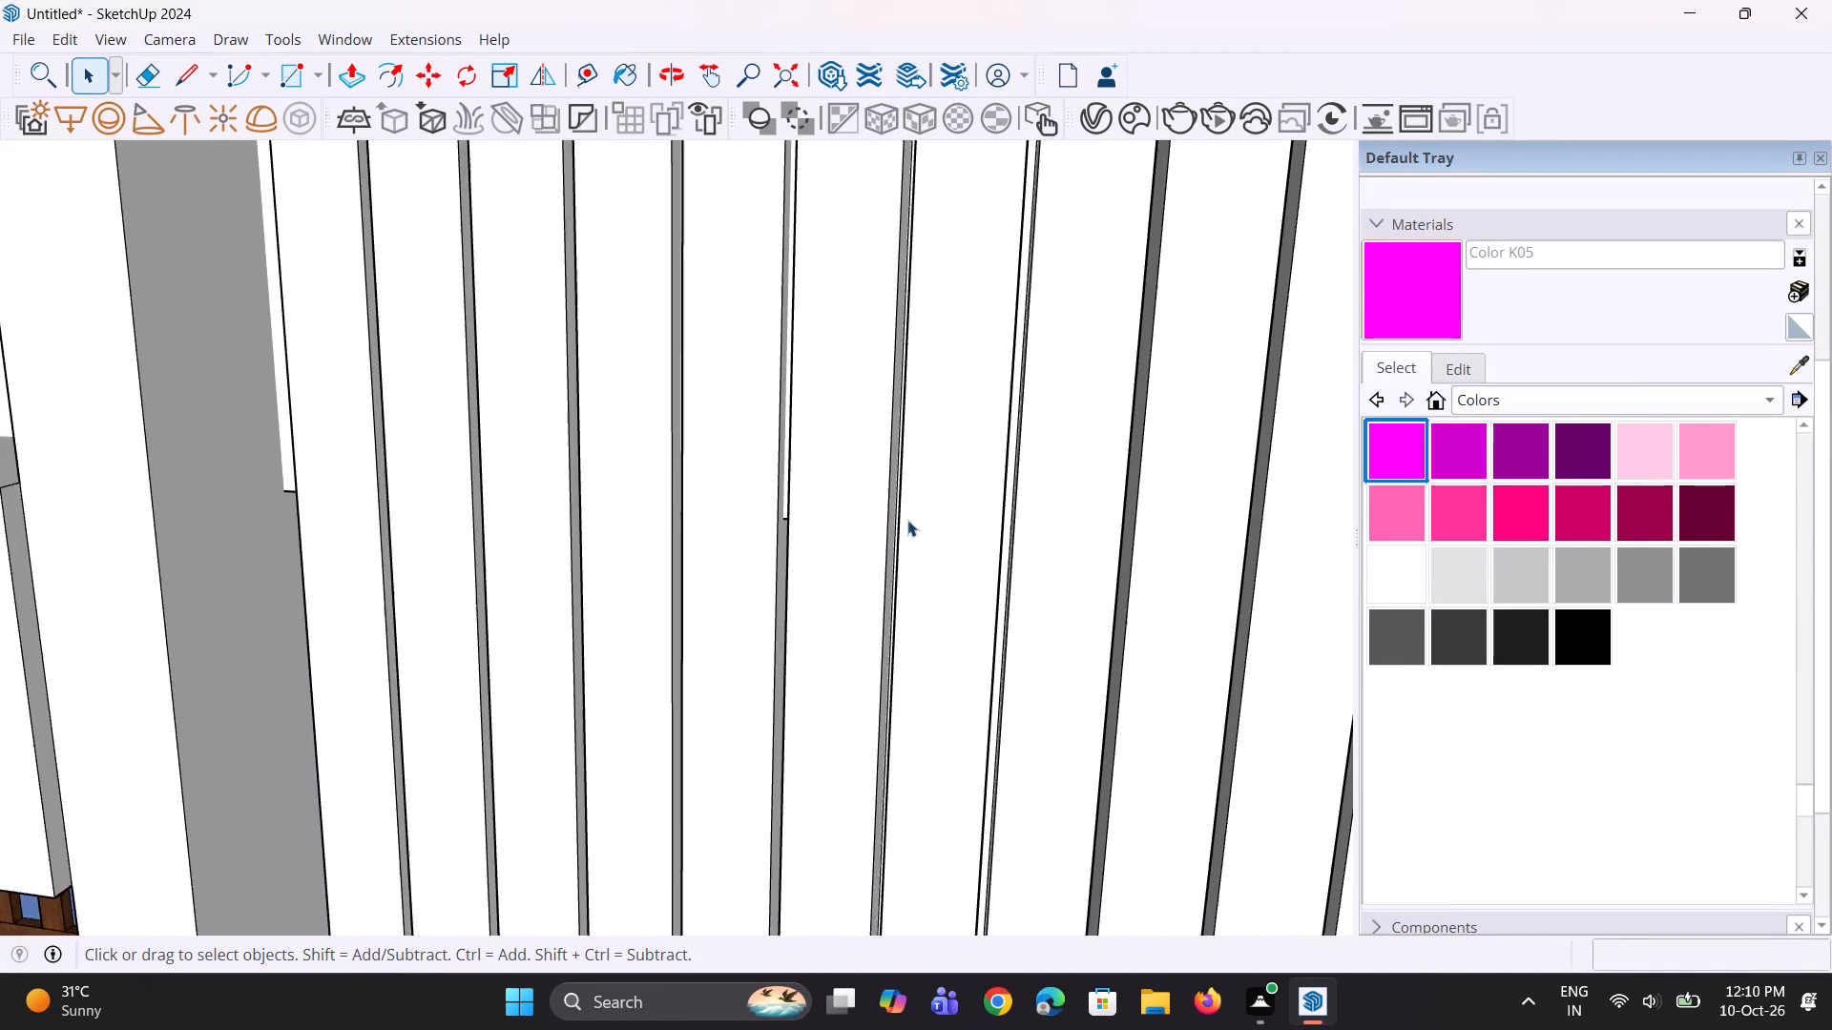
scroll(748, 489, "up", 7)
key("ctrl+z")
Copy the row's end batten about 2 15/16" further along the middle left balcony's parapet and array it as 10 copies.
scroll(816, 513, "down", 2, "ctrl")
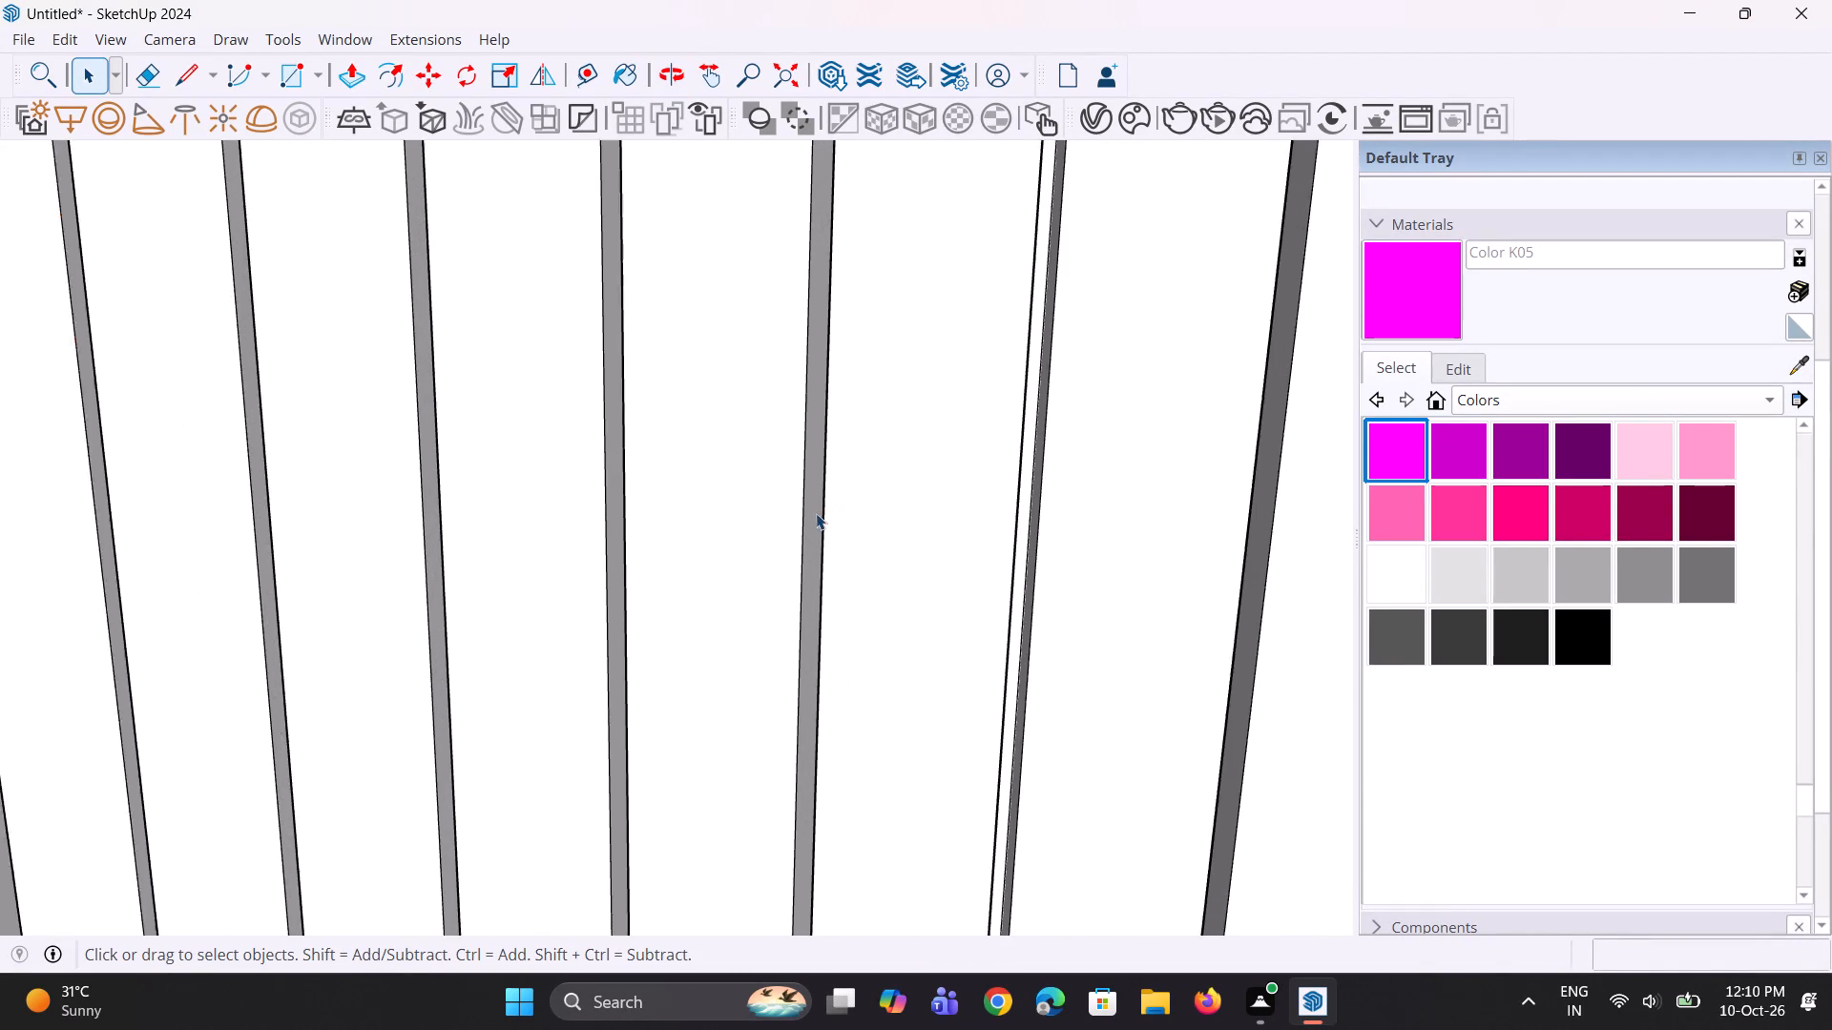
scroll(816, 513, "down", 20, "ctrl")
scroll(816, 513, "down", 2, "ctrl")
scroll(797, 474, "up", 1)
middle_click_drag(753, 468, 762, 468)
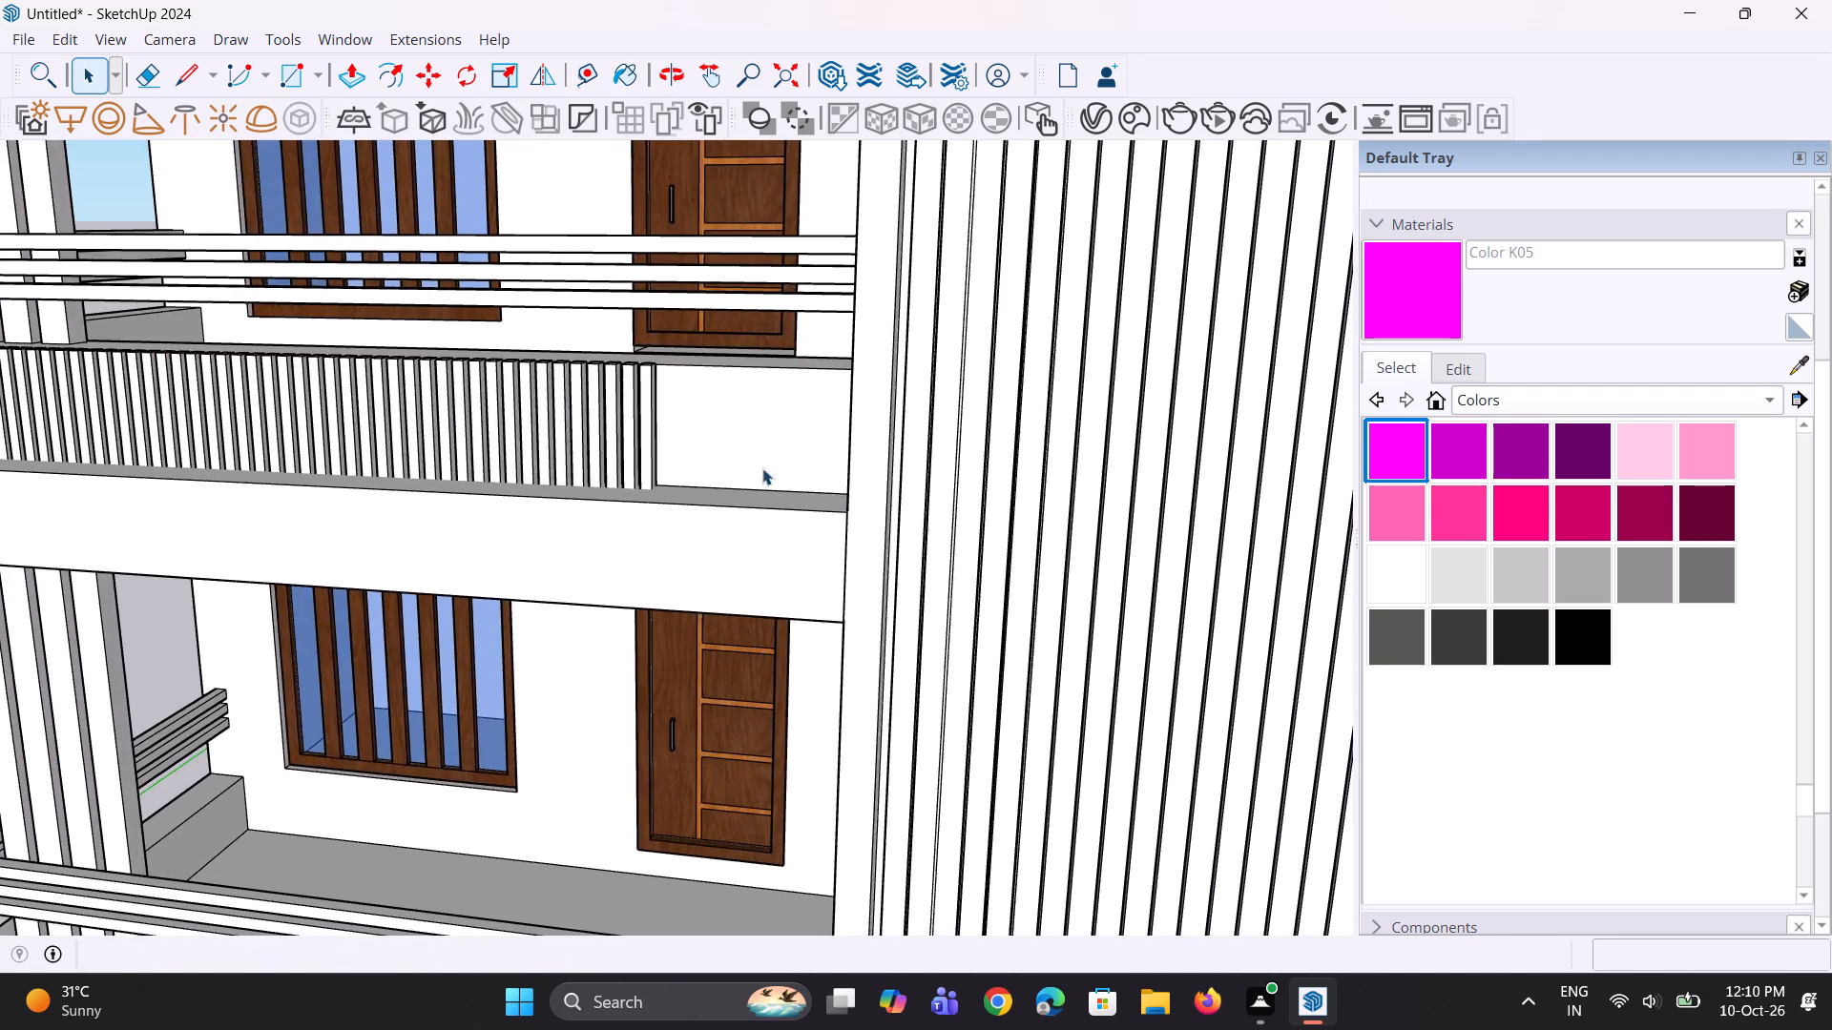
scroll(600, 435, "up", 6)
left_click(666, 450)
scroll(665, 546, "up", 7)
middle_click_drag(665, 546, 724, 551)
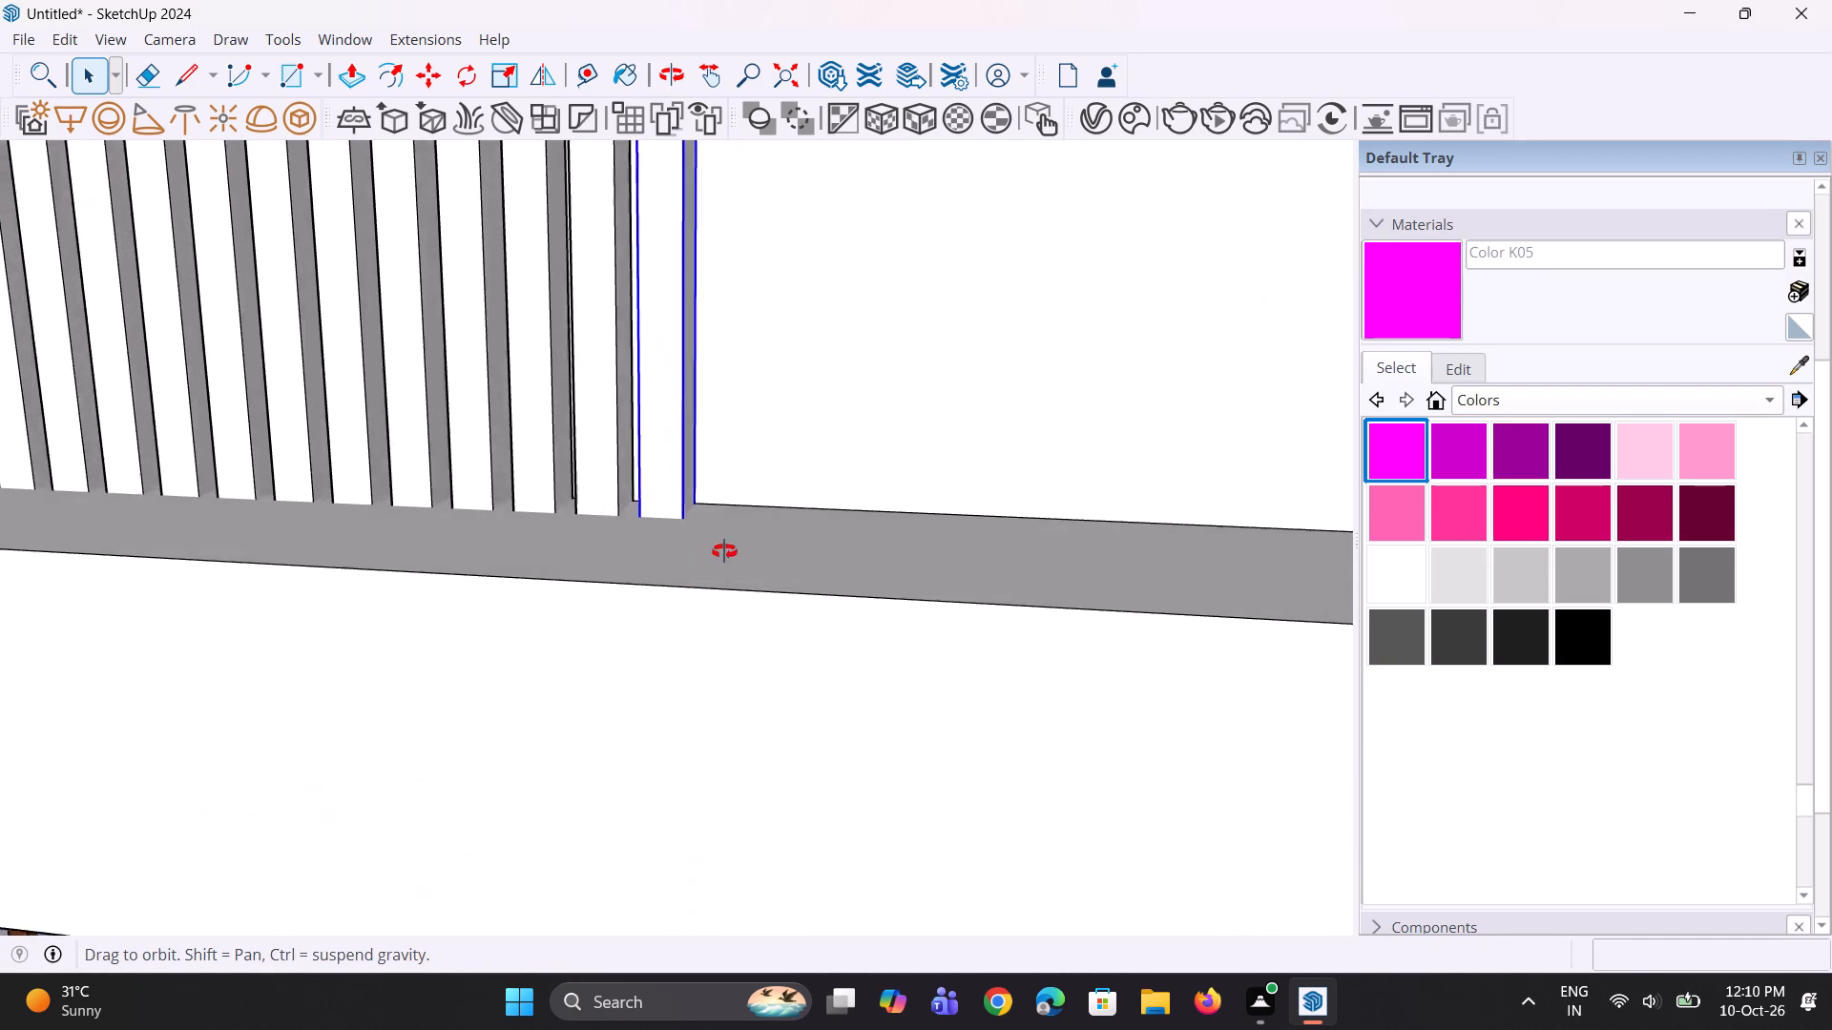
middle_click_drag(724, 551, 727, 551)
key("m")
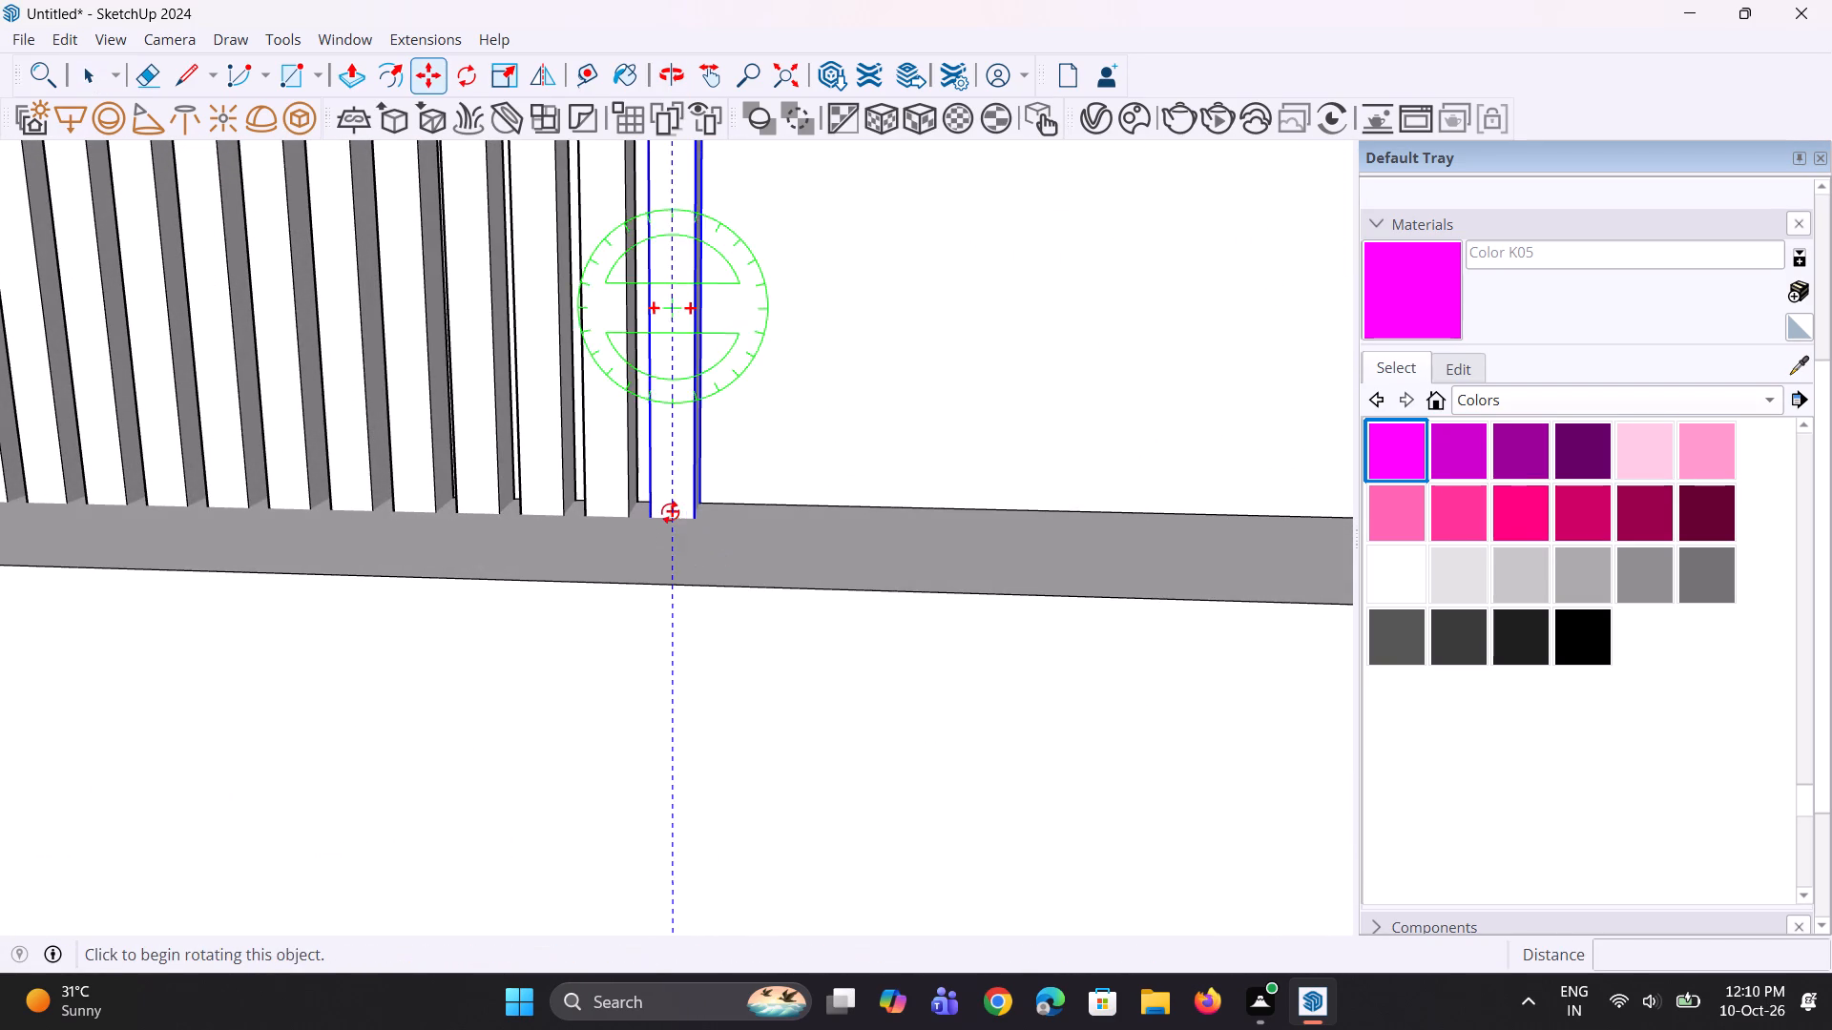
left_click(654, 520)
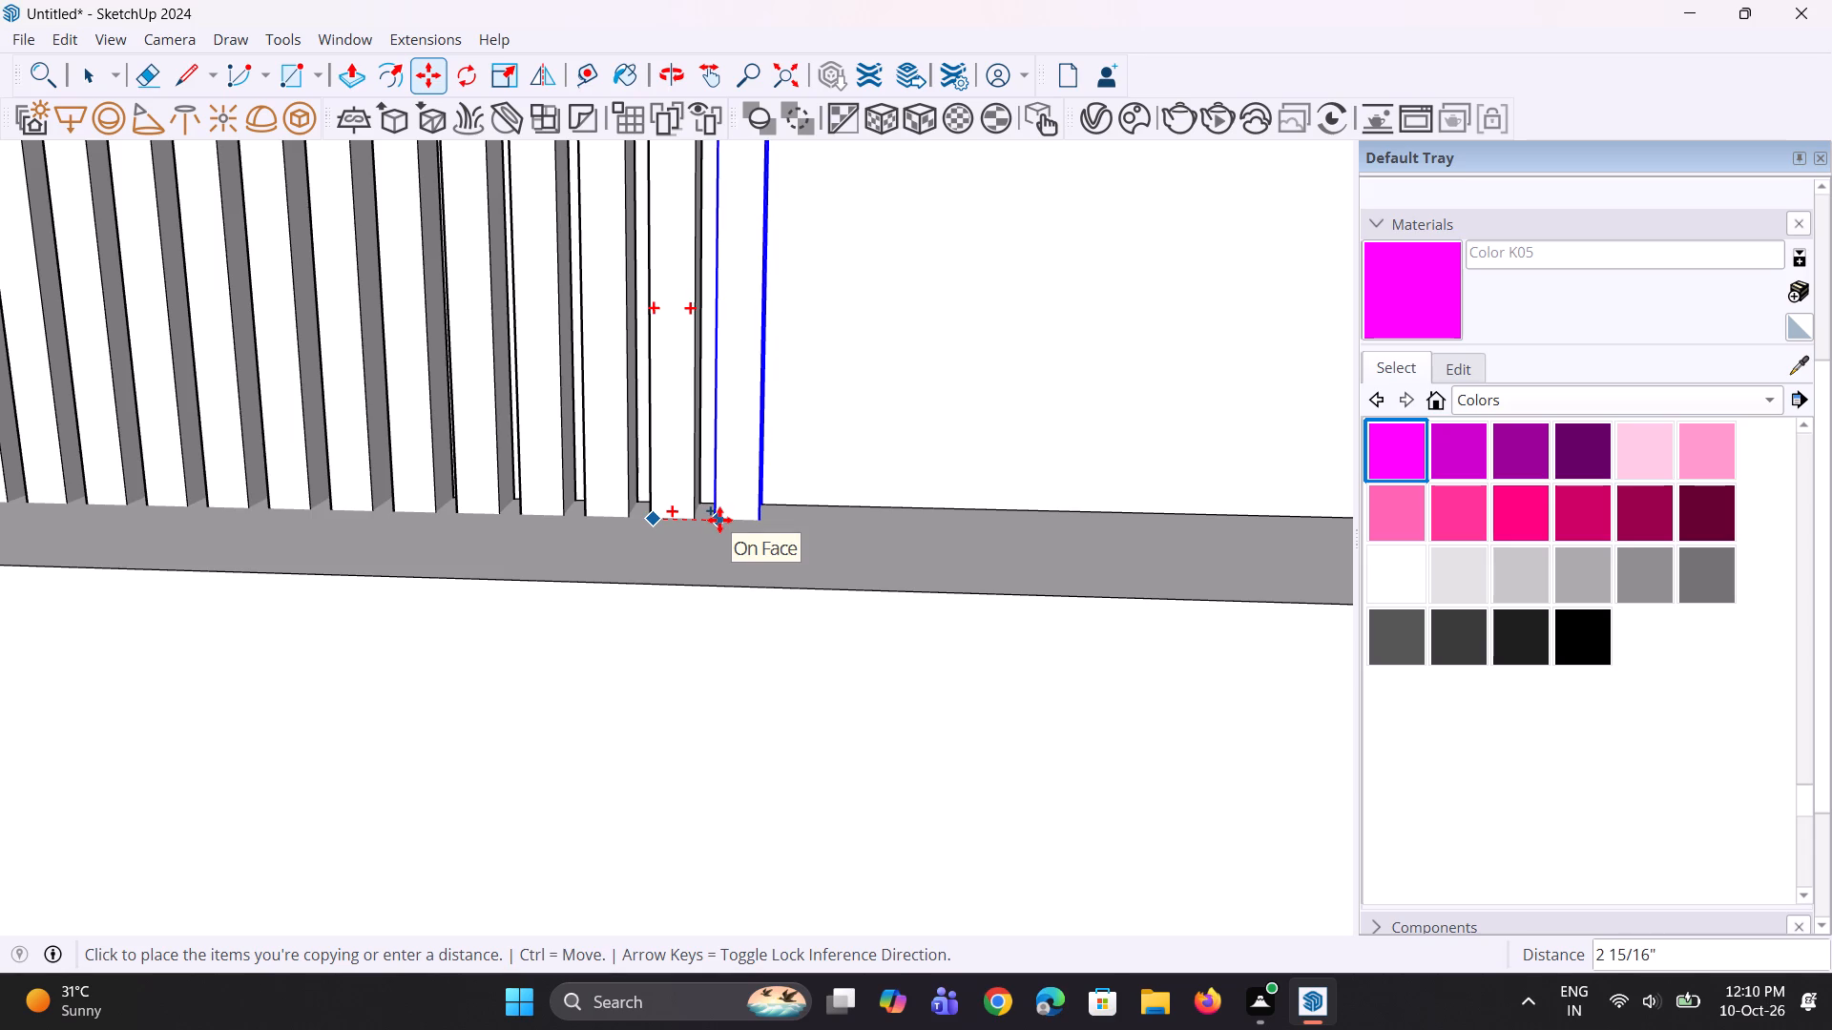
left_click(719, 520)
key("asterisk")
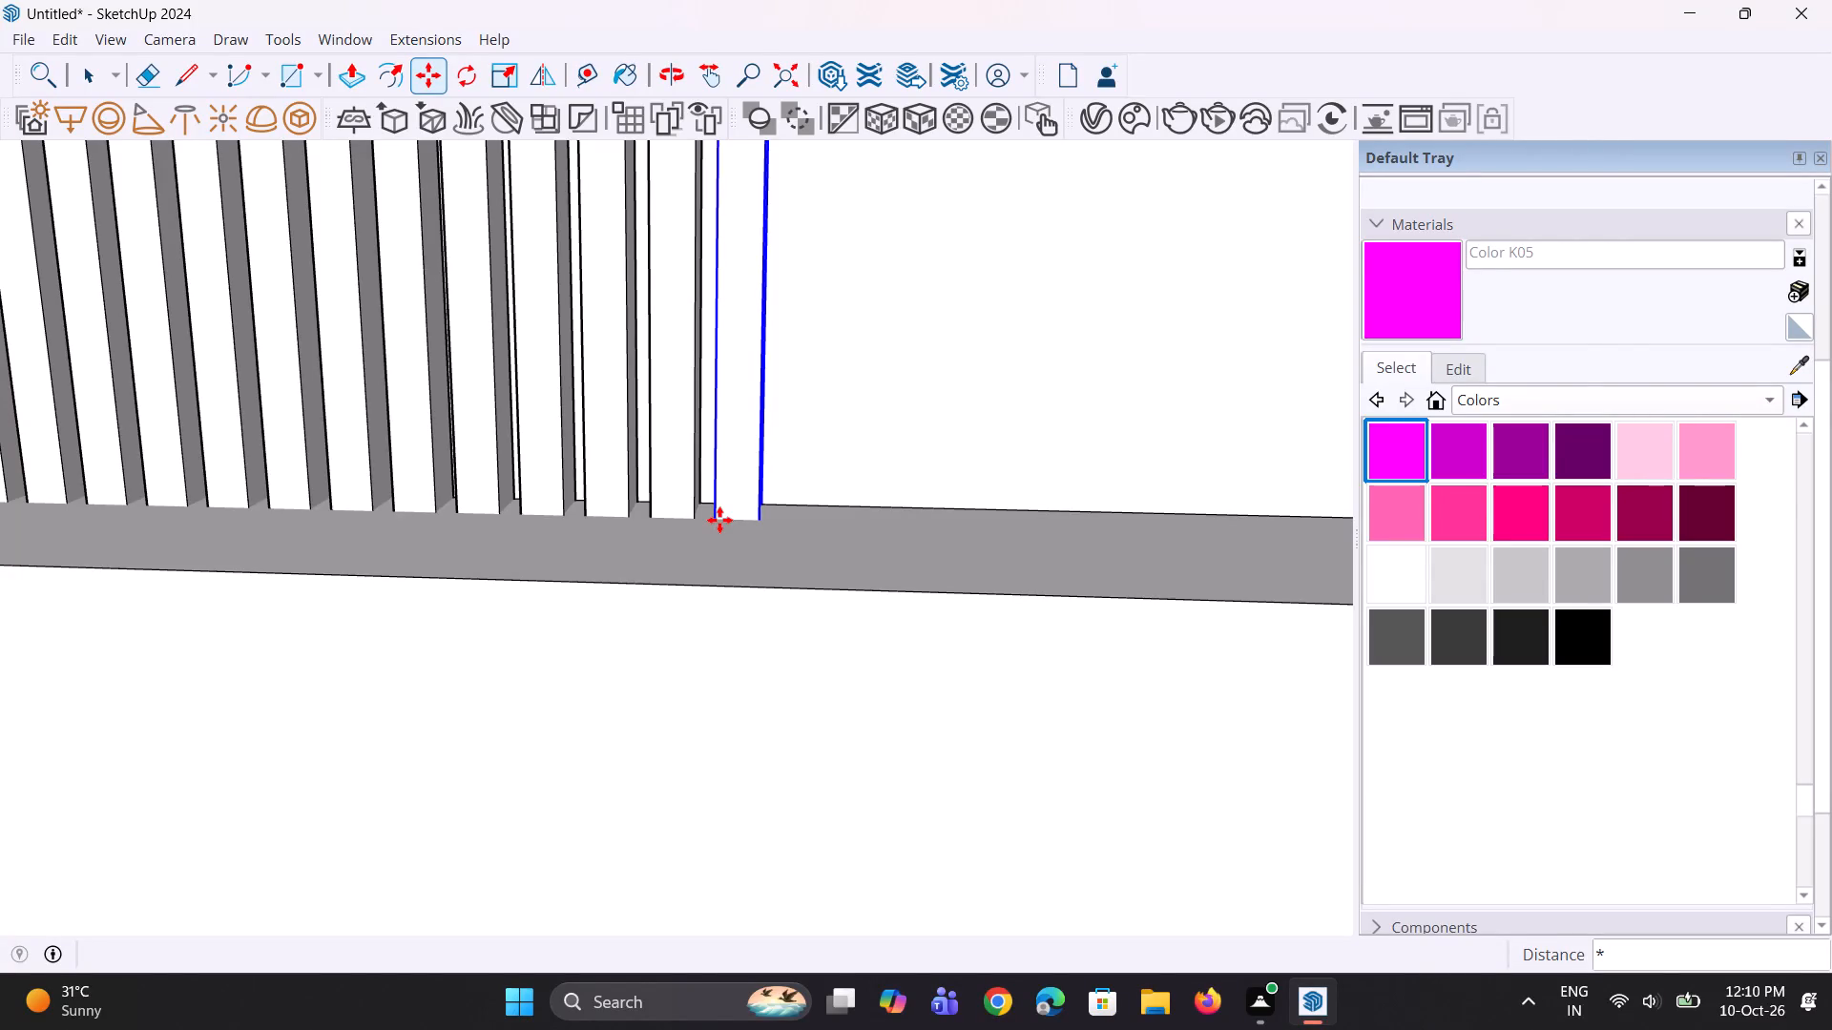
type("10")
key("Return")
Add one more copy of the end batten about 3 1/16" along, filling the gap beside the parapet's end wall.
scroll(750, 501, "down", 6)
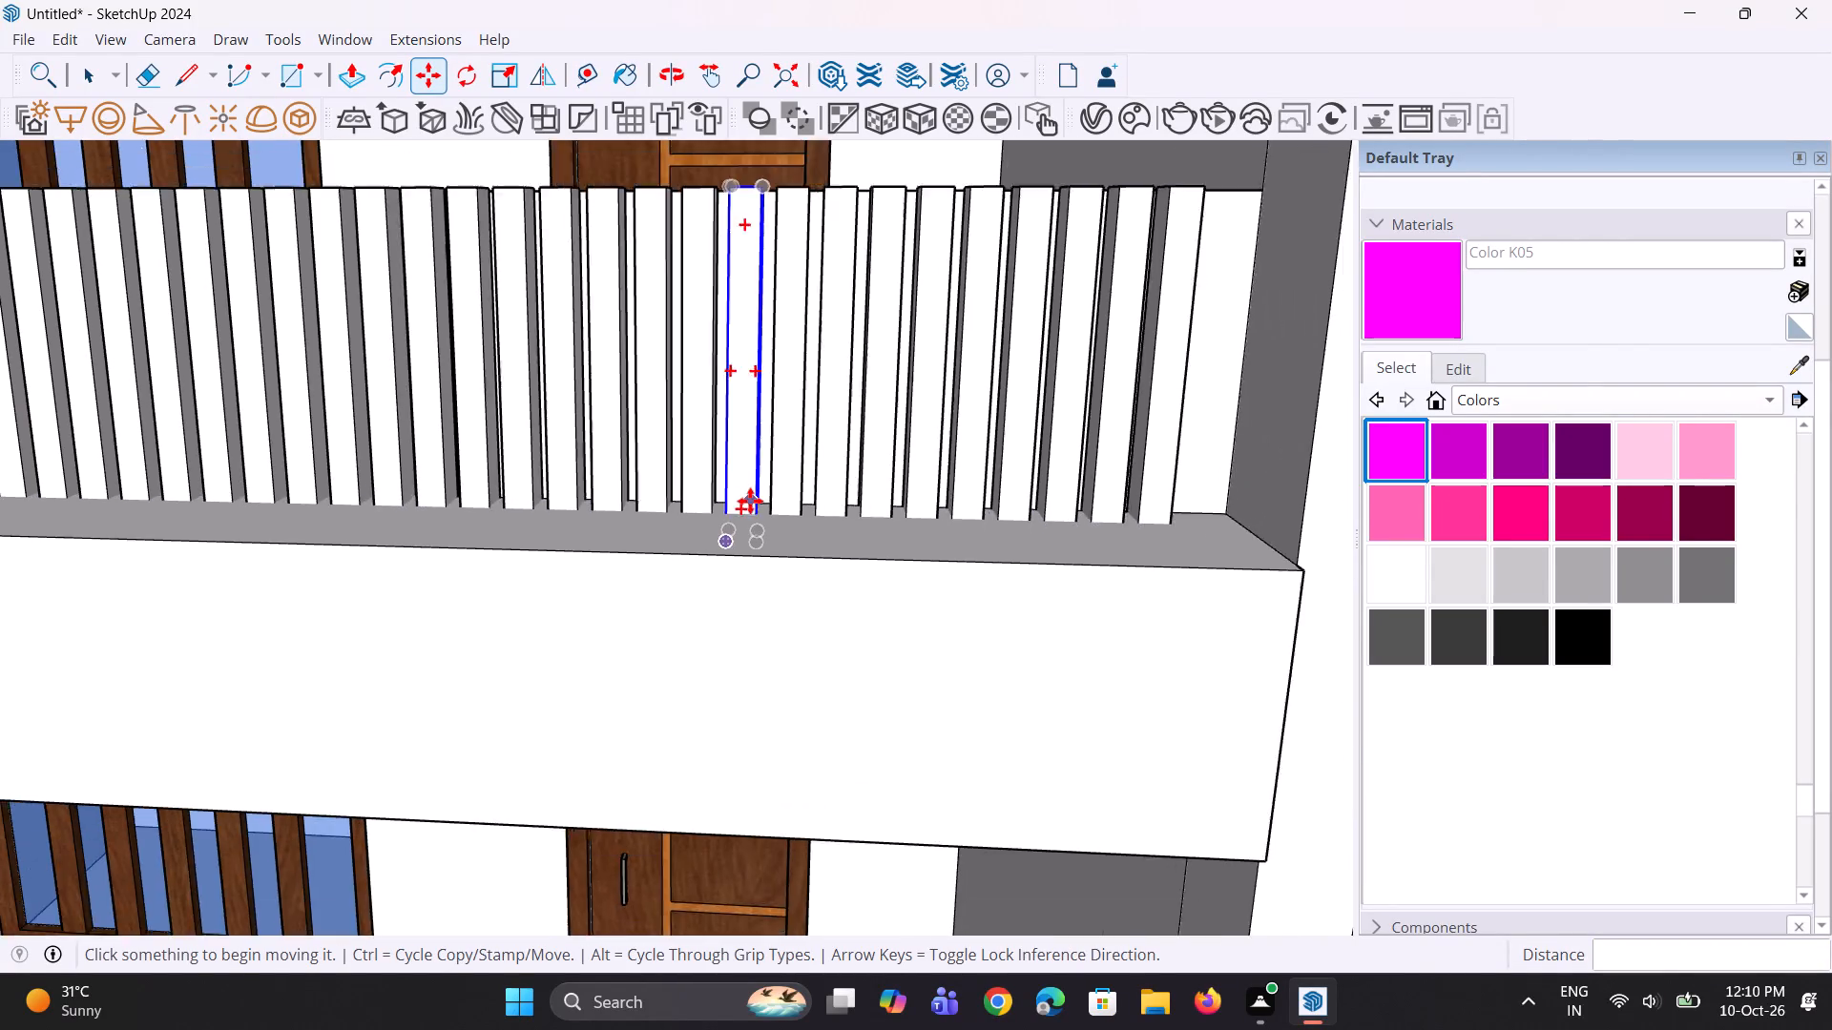
scroll(750, 501, "down", 3)
middle_click_drag(885, 493, 858, 492)
scroll(990, 474, "up", 6)
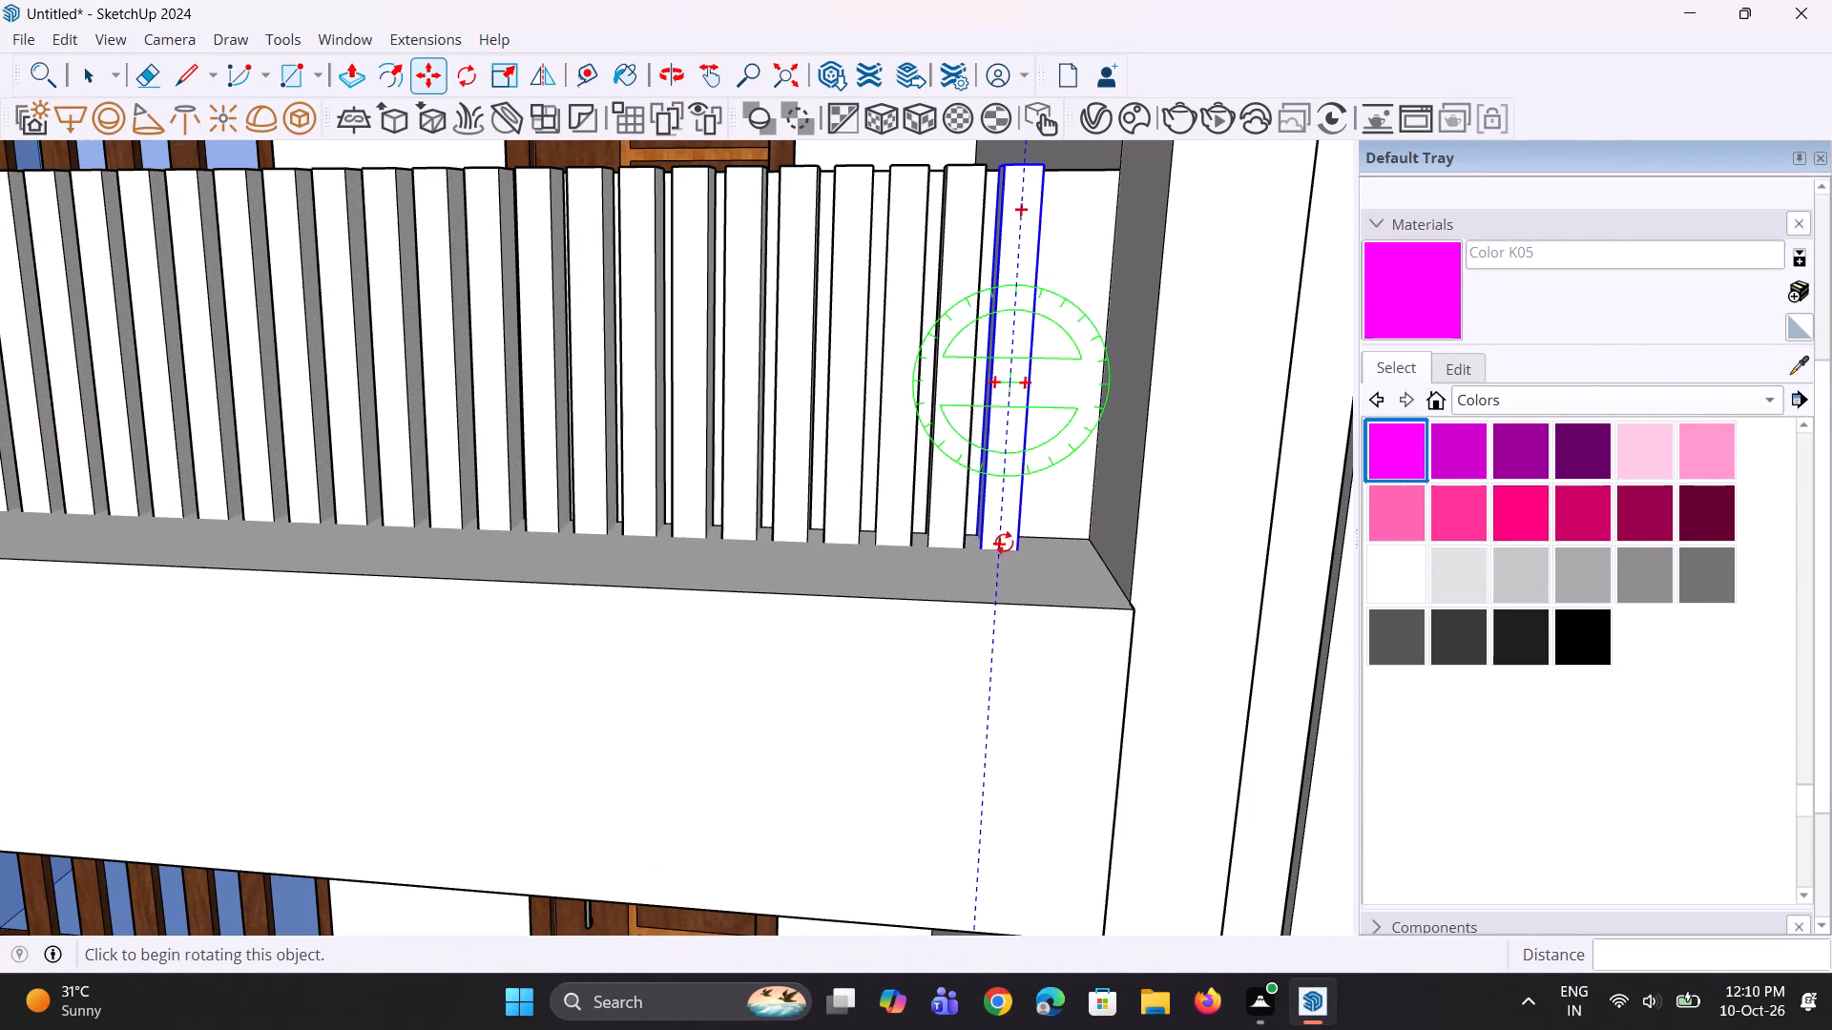
left_click(996, 546)
key("m")
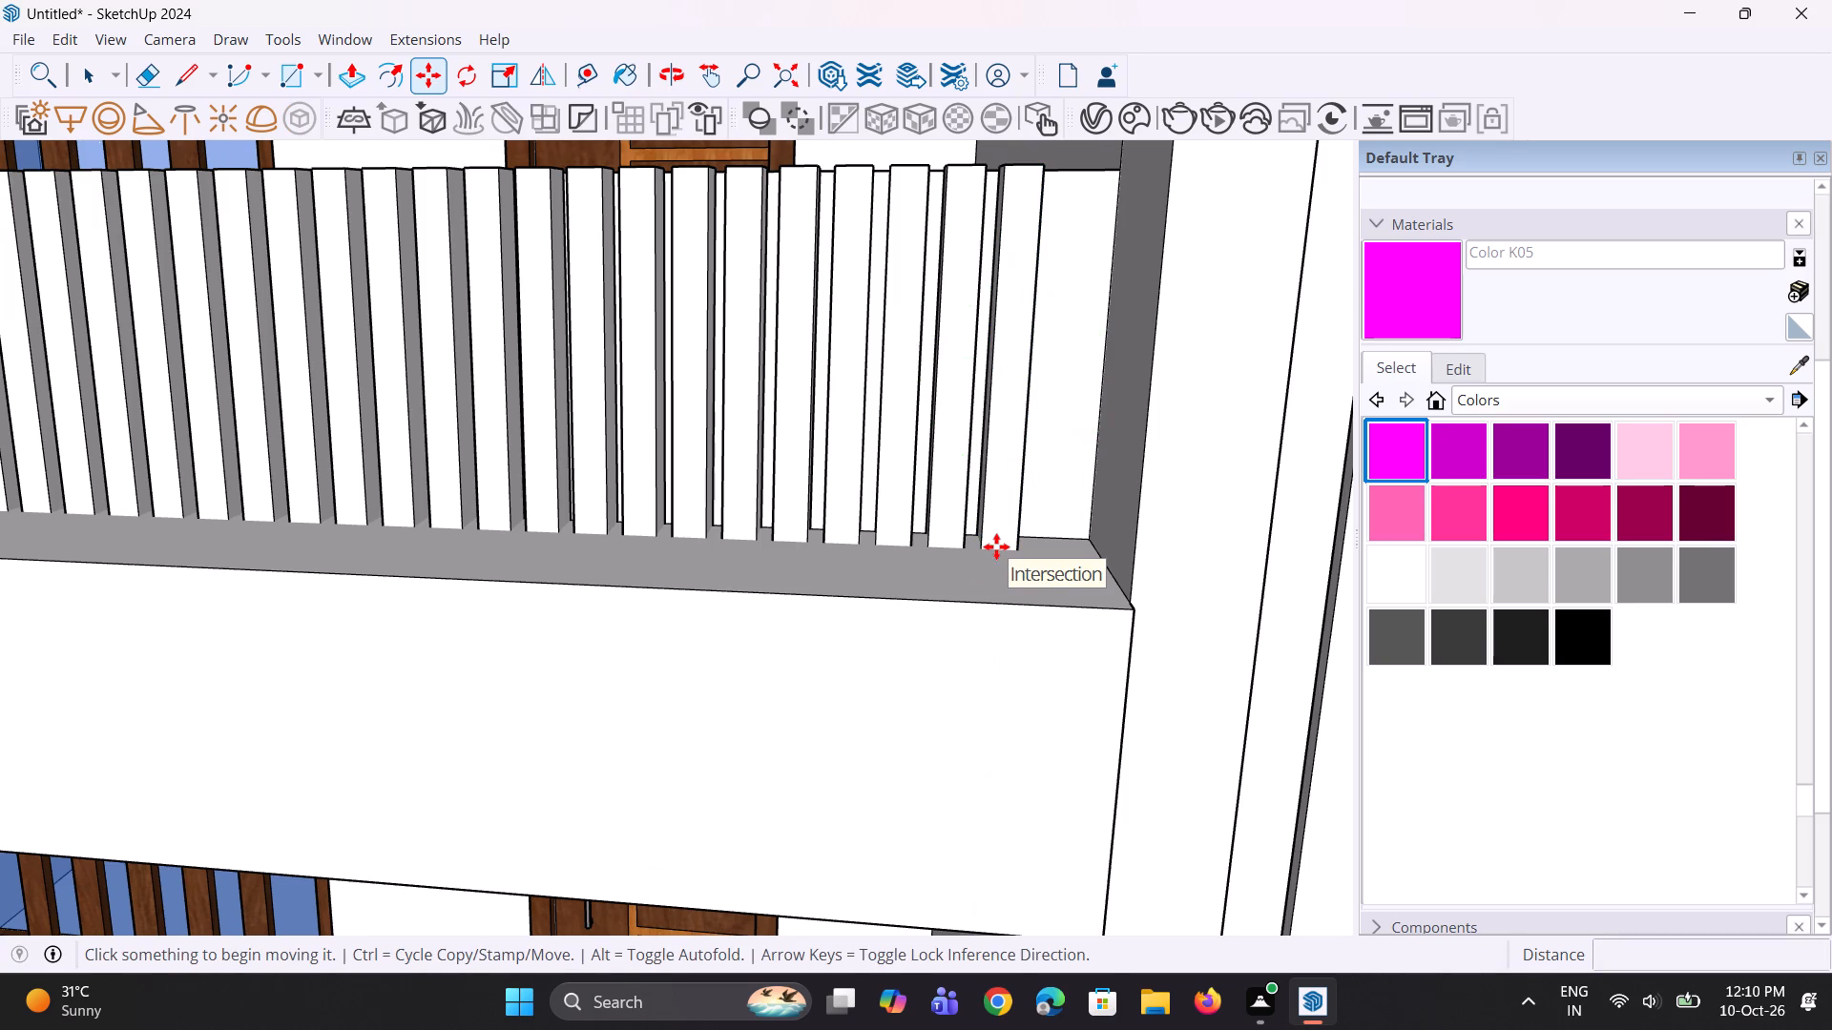
key("space")
key("space")
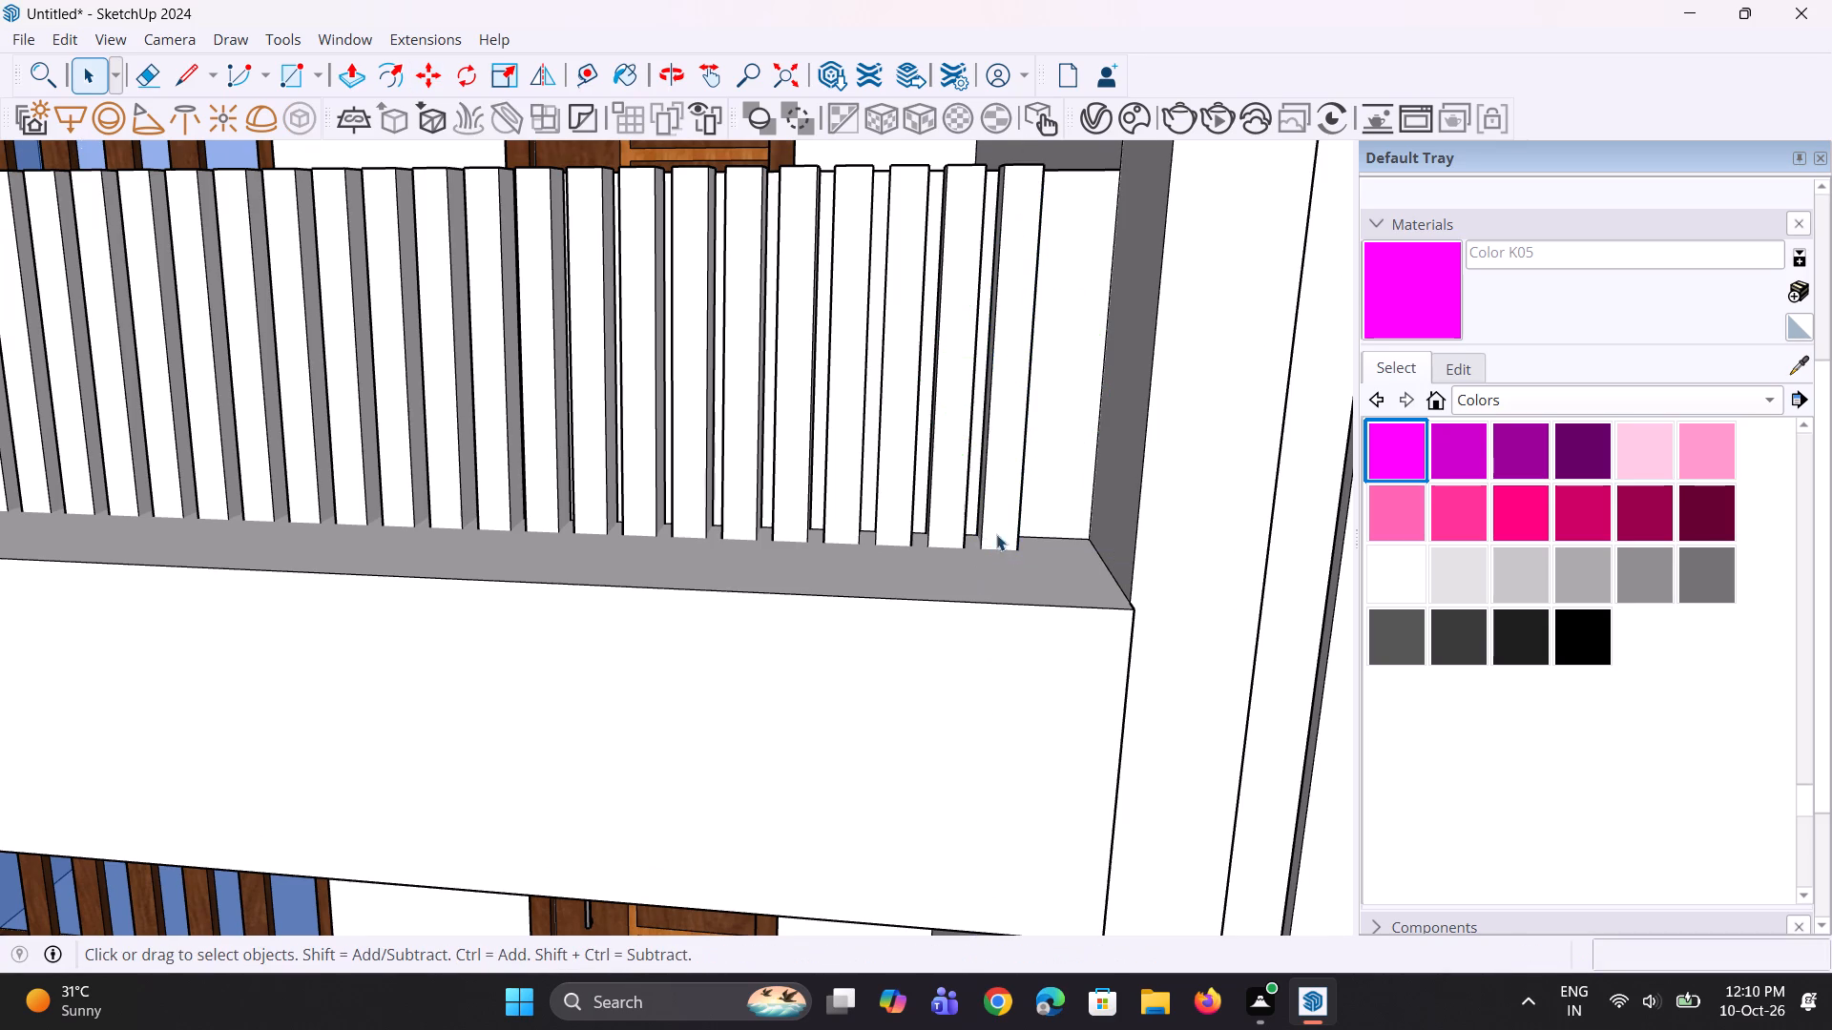
left_click(1010, 525)
scroll(1000, 542, "up", 1)
key("m")
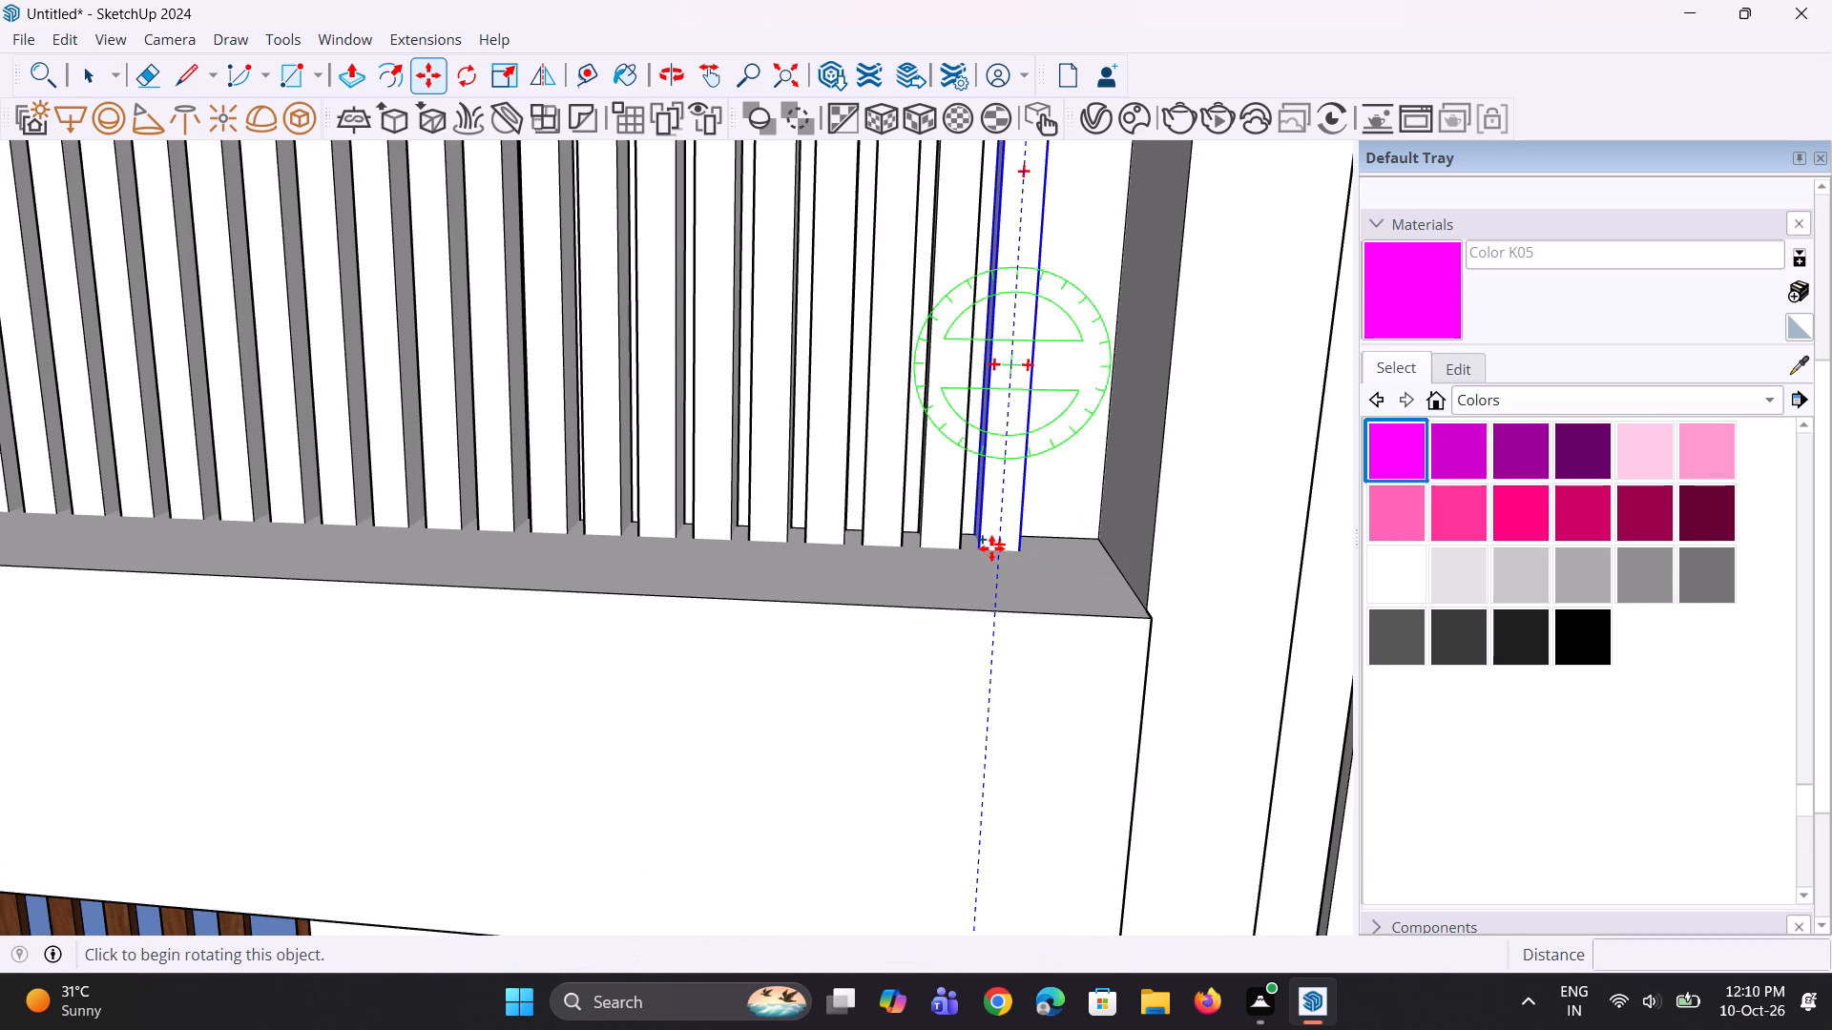
left_click(991, 548)
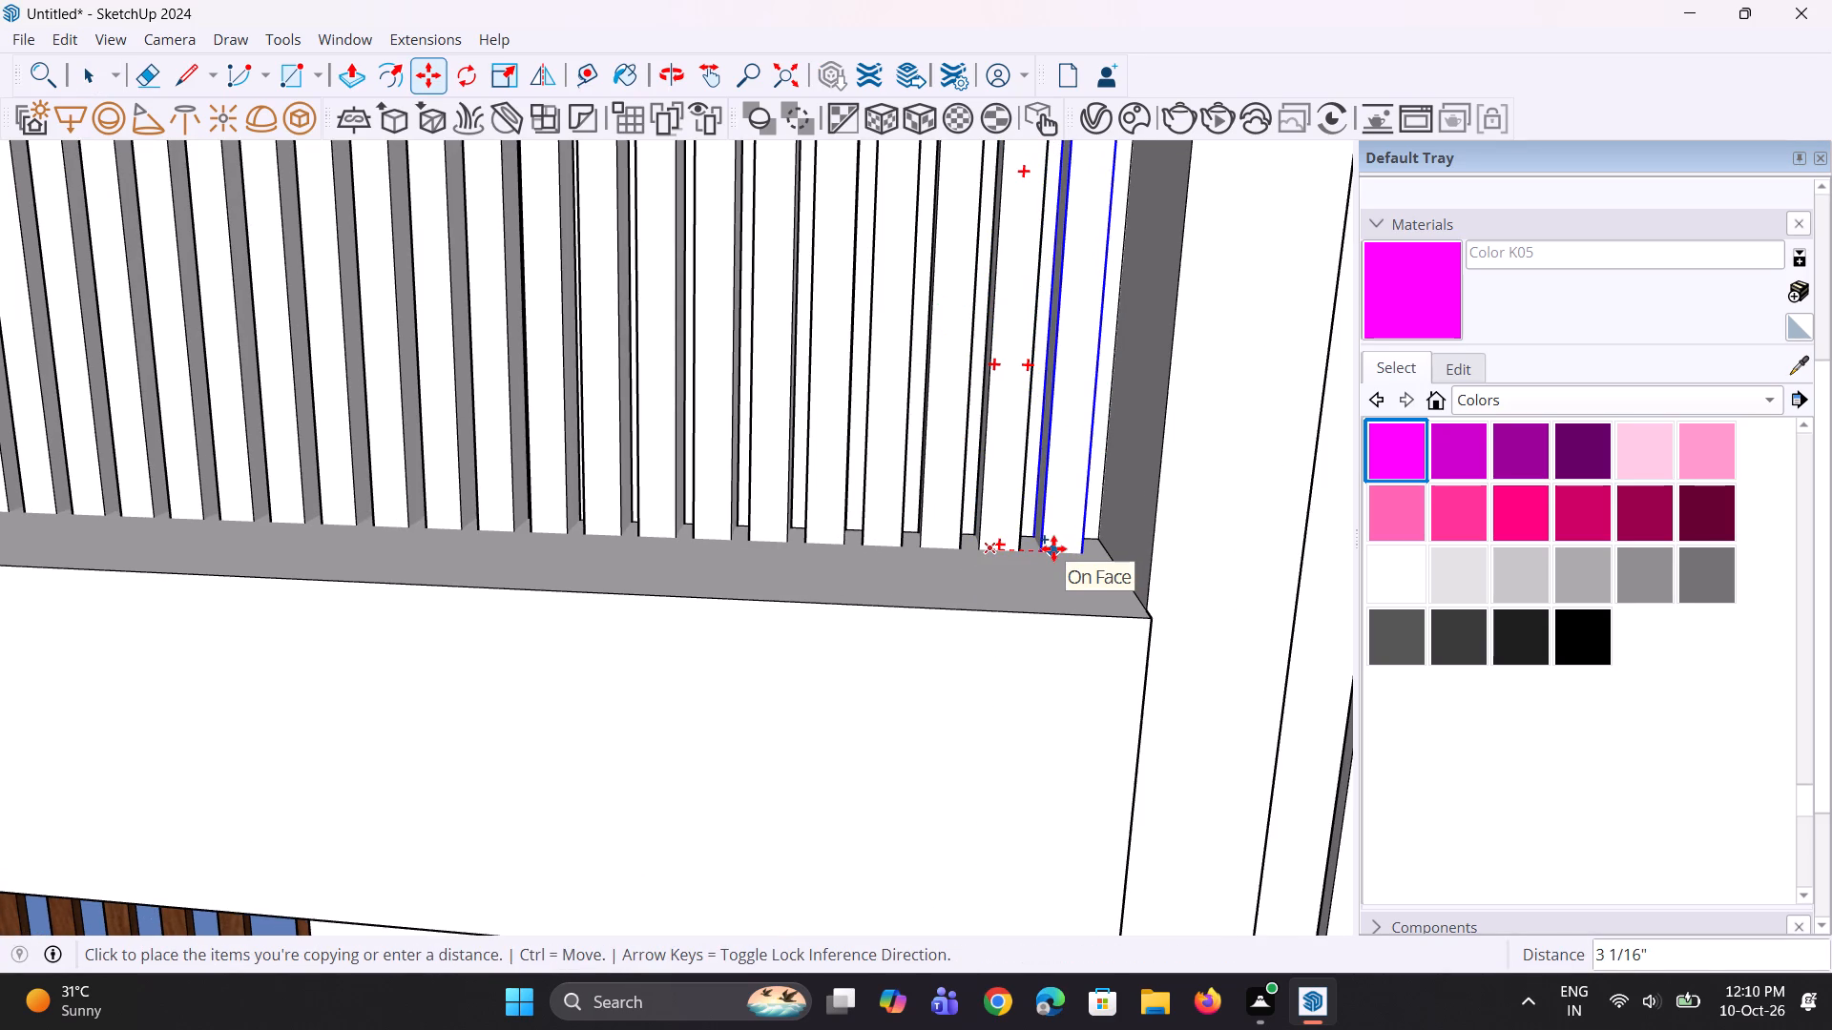
left_click(1053, 548)
scroll(1033, 563, "down", 16)
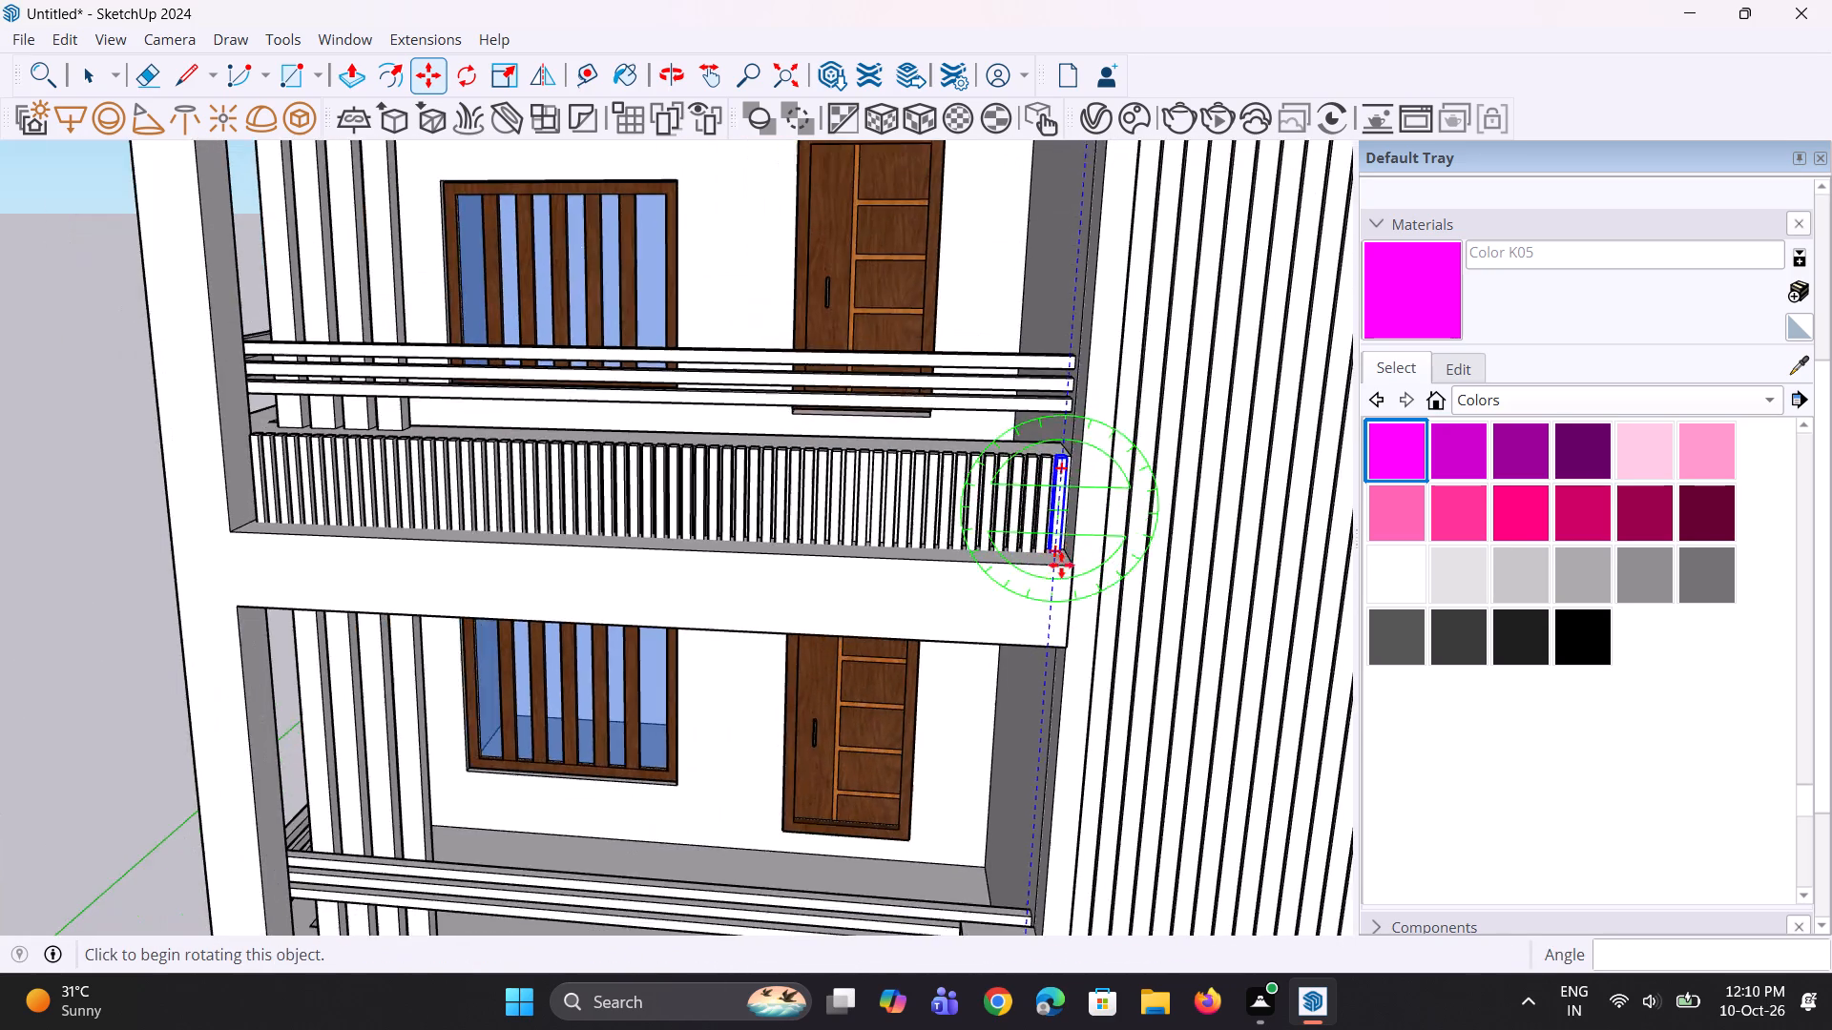
Copy the first batten of the middle left balcony's row about 11' 8 11/16" up onto the top left balcony's parapet.
middle_click_drag(1053, 578, 1109, 525)
scroll(1109, 524, "up", 1)
scroll(1080, 482, "down", 10)
middle_click_drag(1085, 454, 1089, 476)
type("v")
key("space")
key("space")
left_click(589, 630)
middle_click_drag(726, 660, 700, 589)
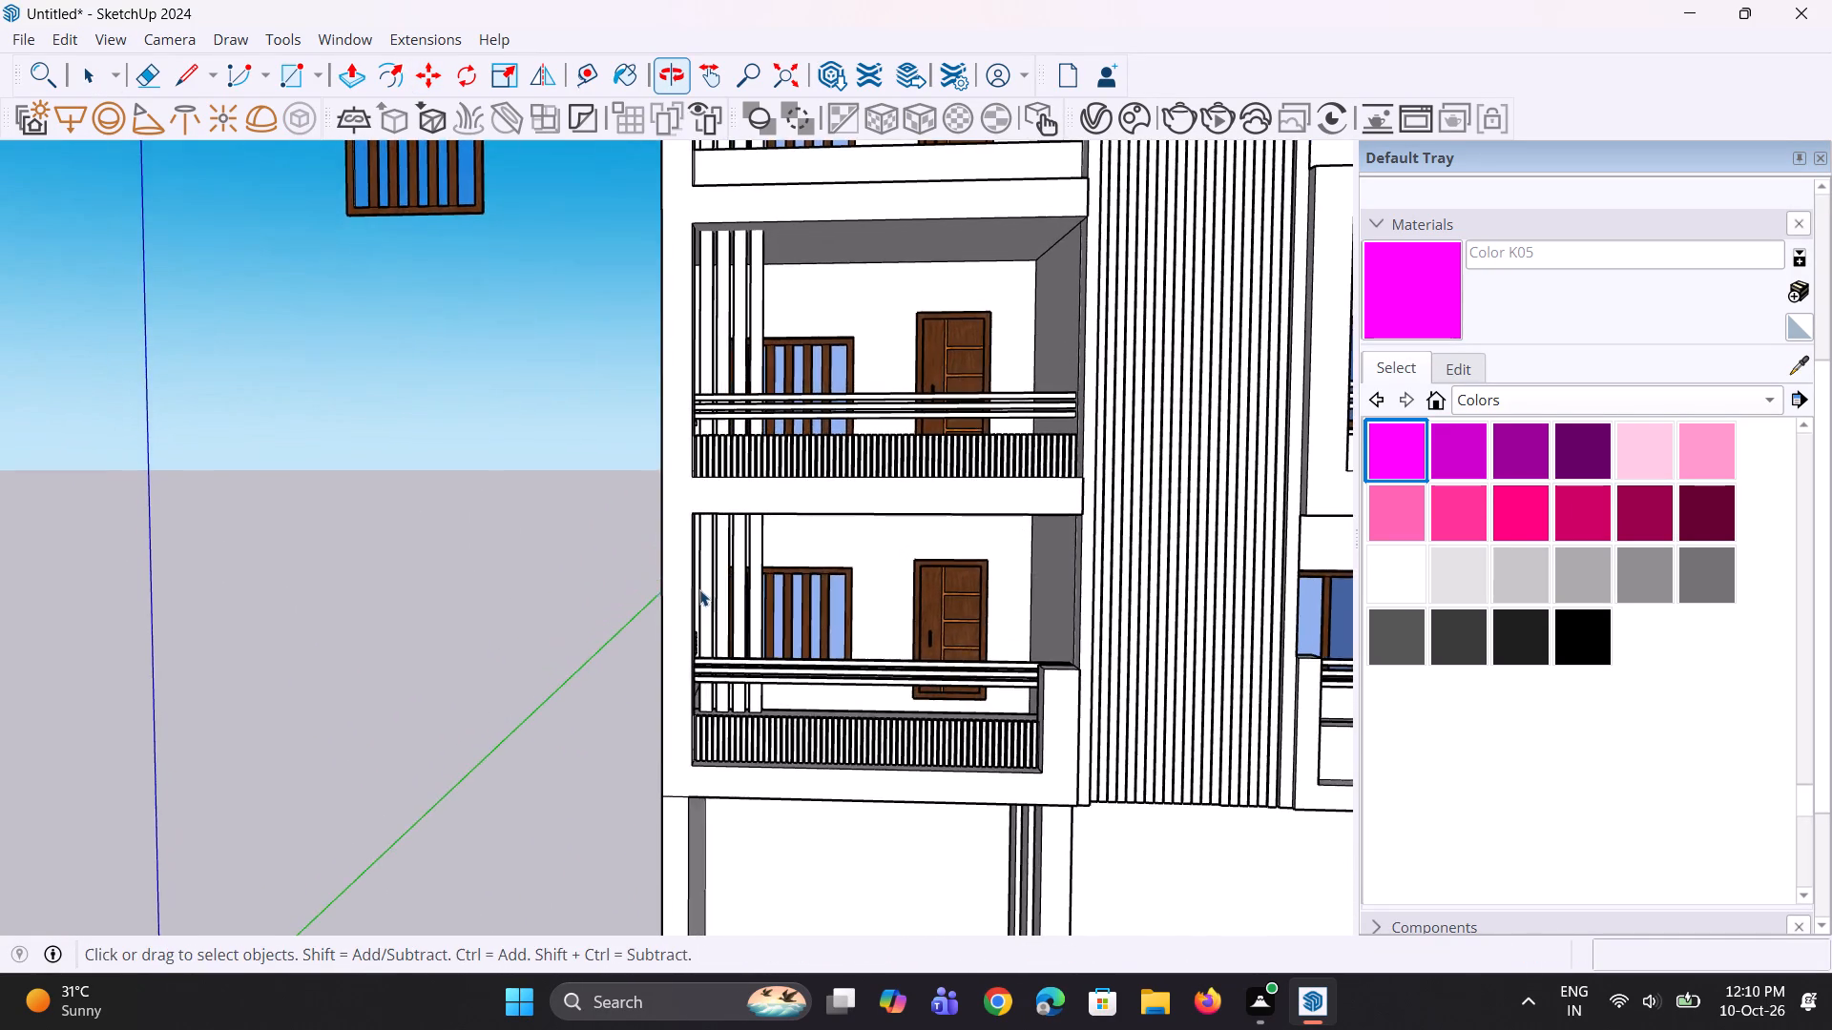
scroll(699, 589, "down", 5)
middle_click_drag(699, 589, 695, 618)
scroll(718, 529, "up", 6)
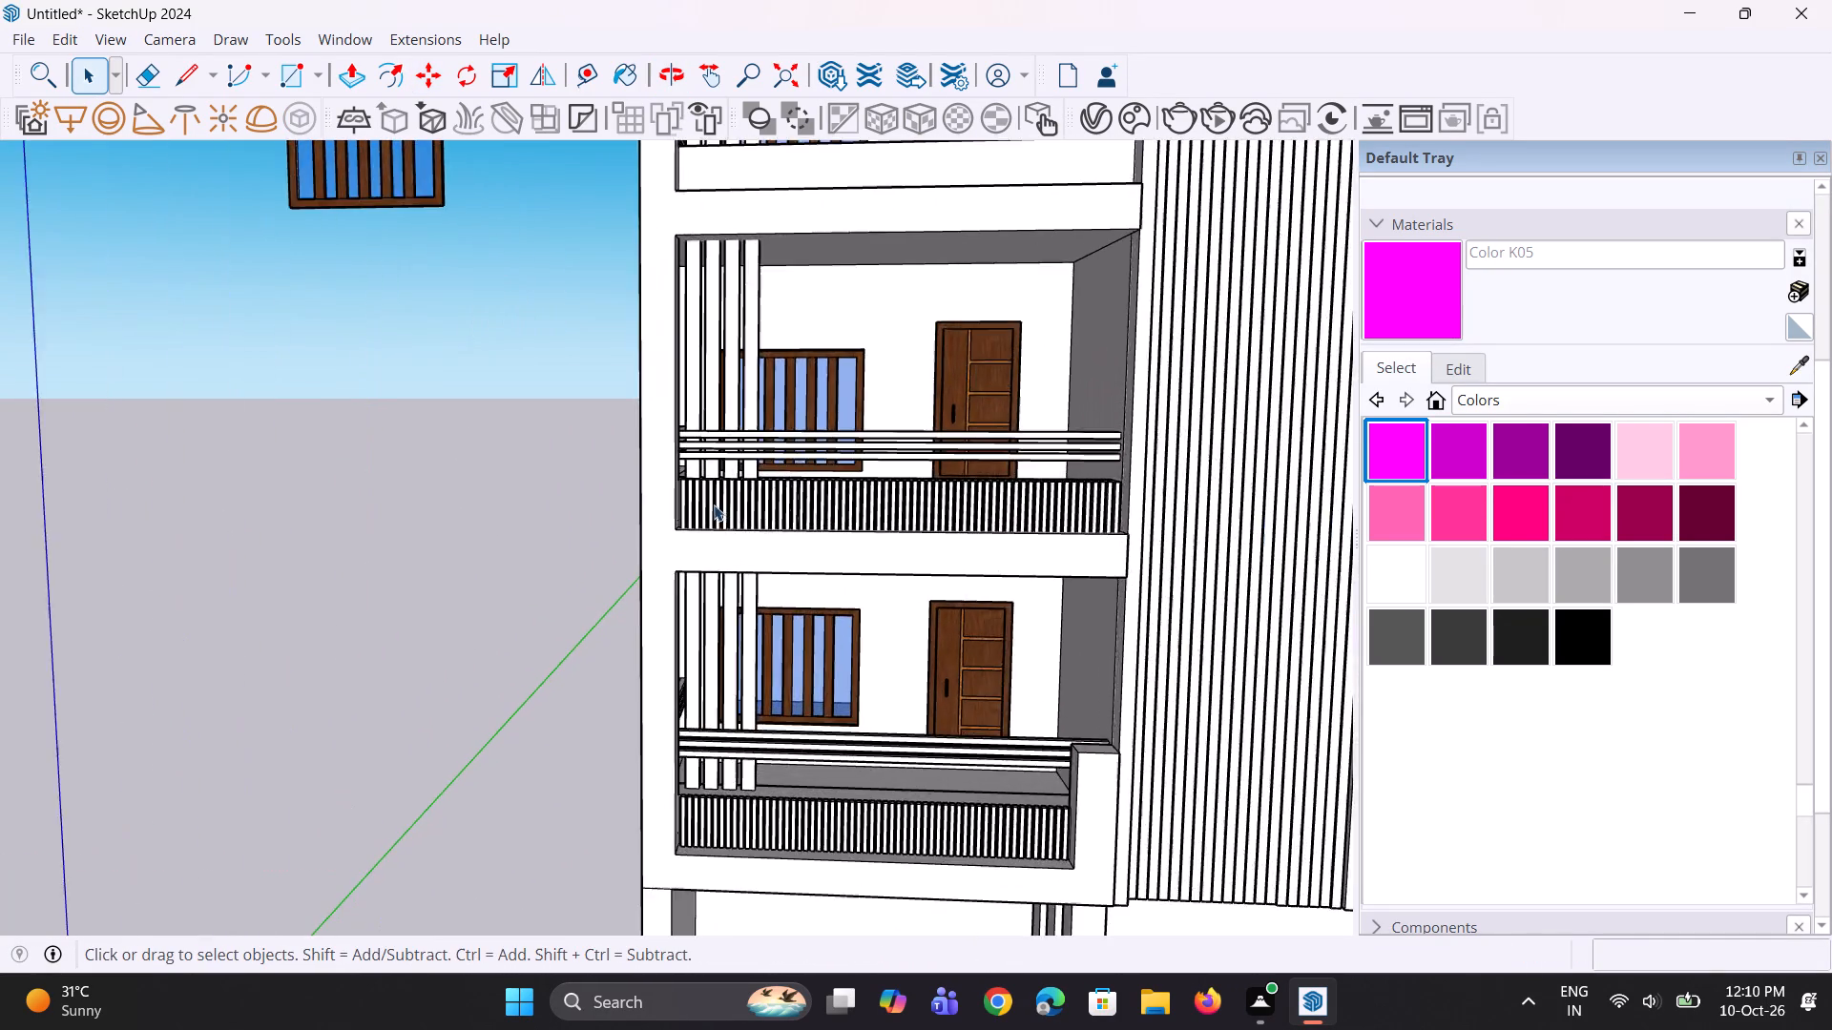
scroll(713, 504, "down", 4)
scroll(853, 209, "up", 2)
scroll(782, 250, "up", 3)
middle_click(650, 546)
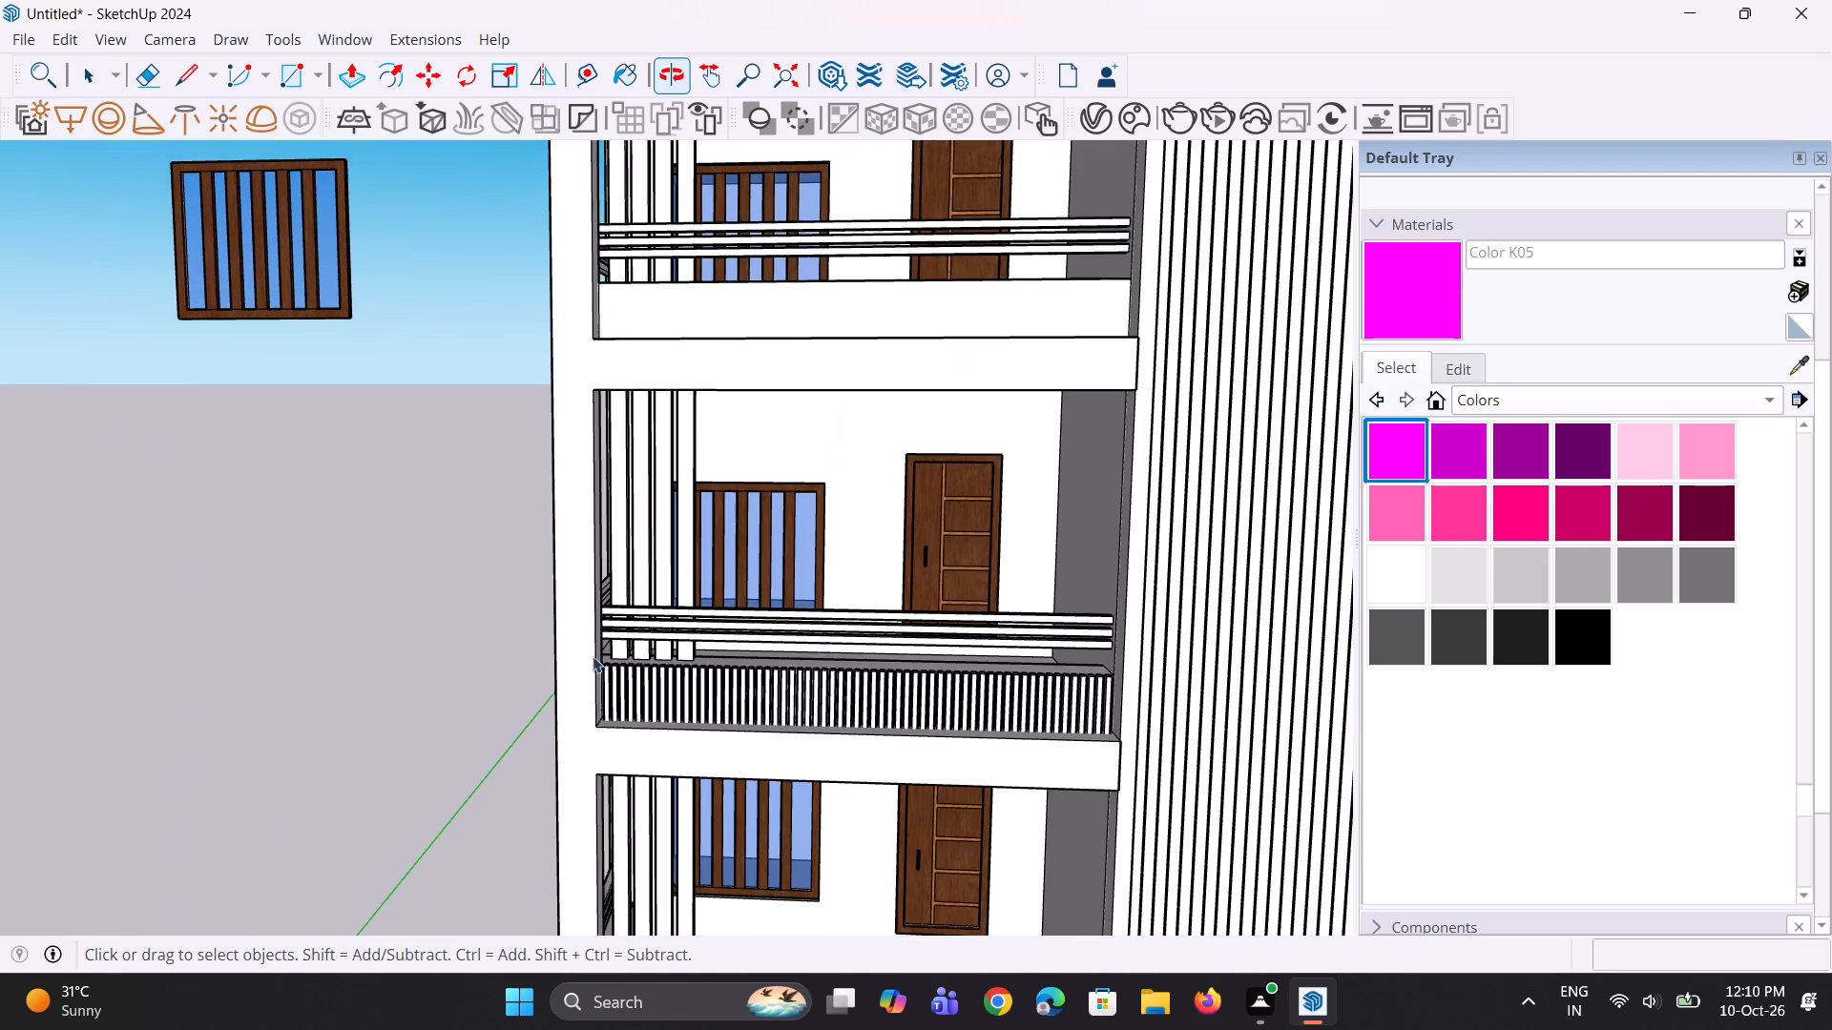
scroll(593, 662, "up", 7)
left_click(615, 711)
scroll(617, 736, "down", 1)
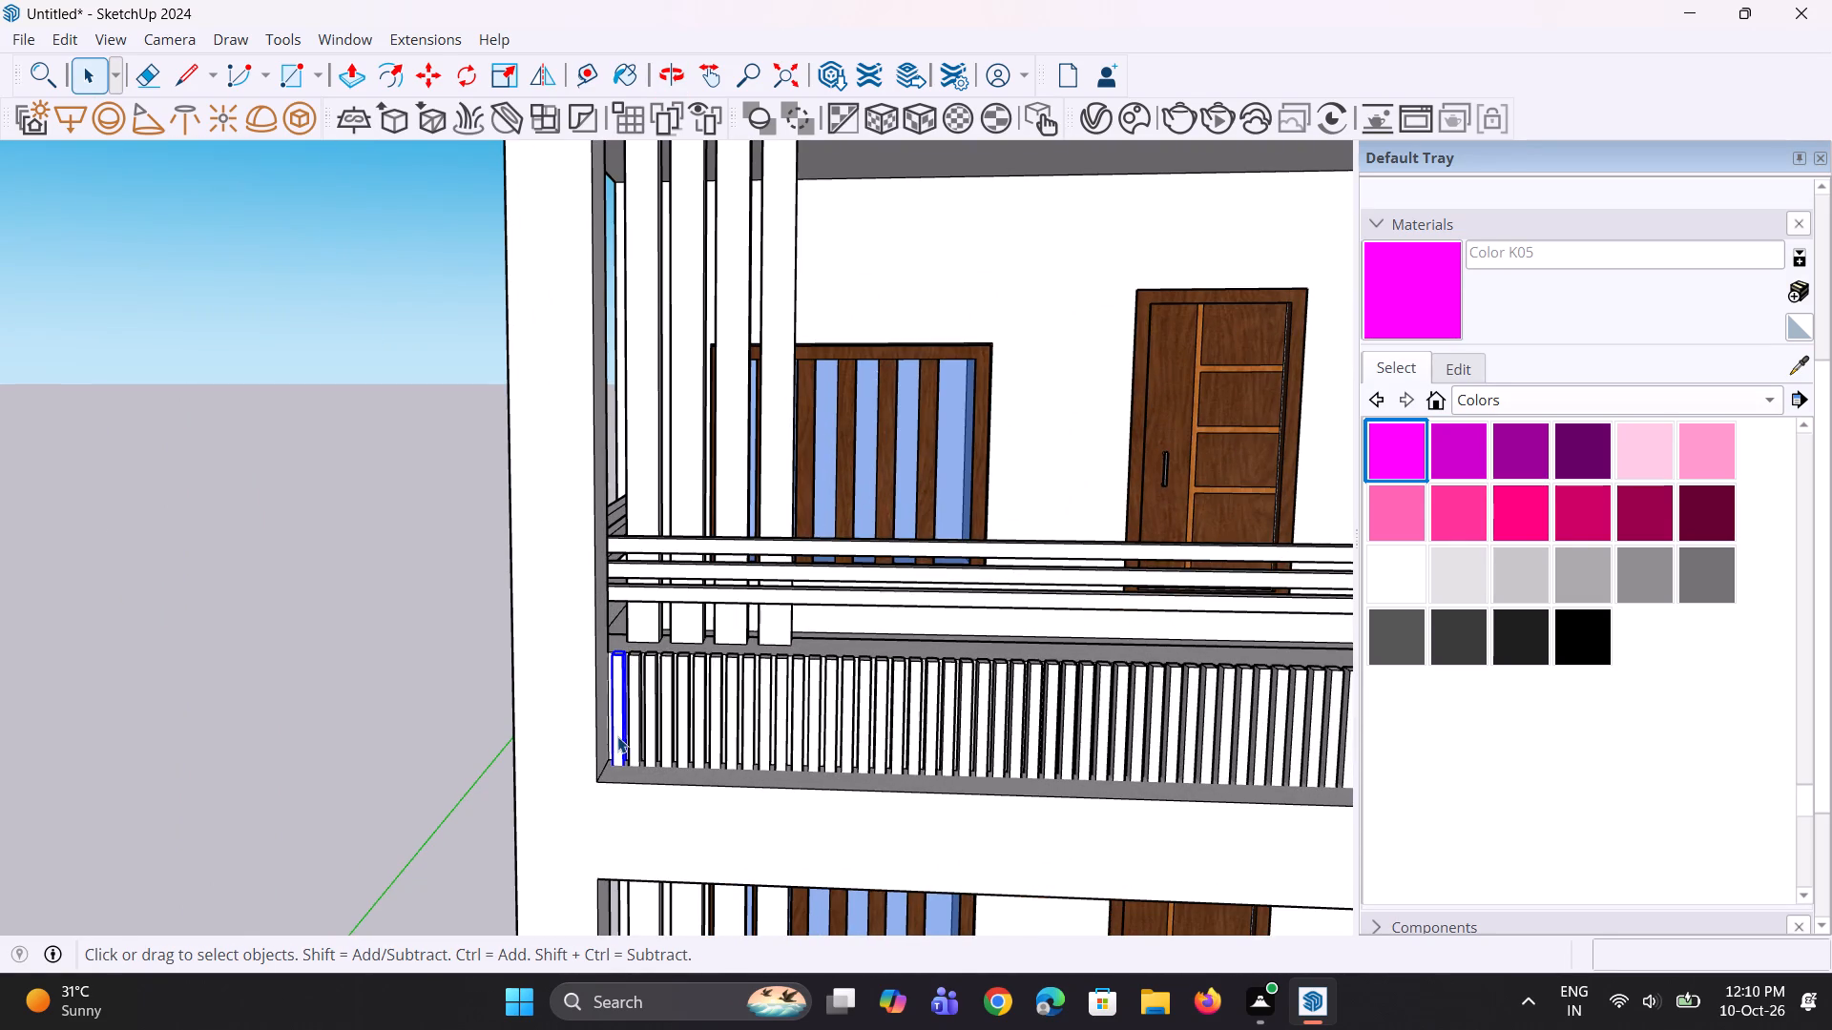
key("m")
left_click(628, 670)
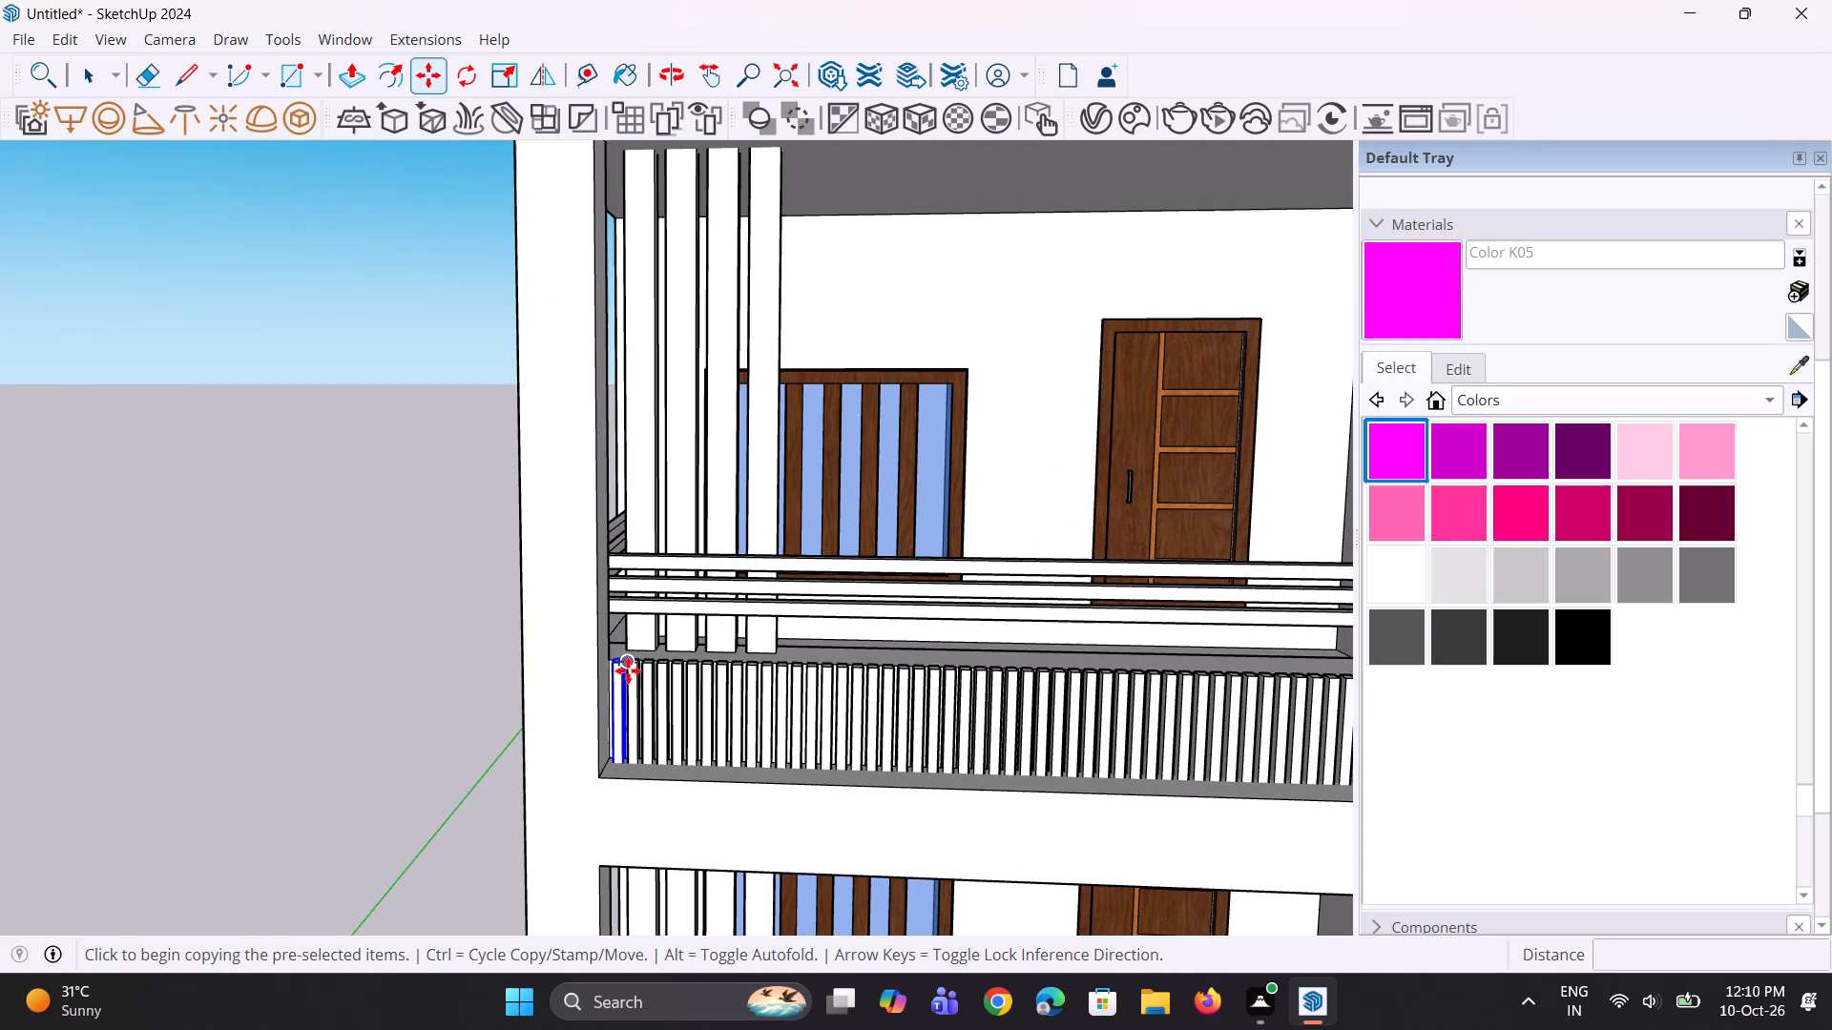
scroll(621, 612, "down", 10)
scroll(668, 258, "up", 2)
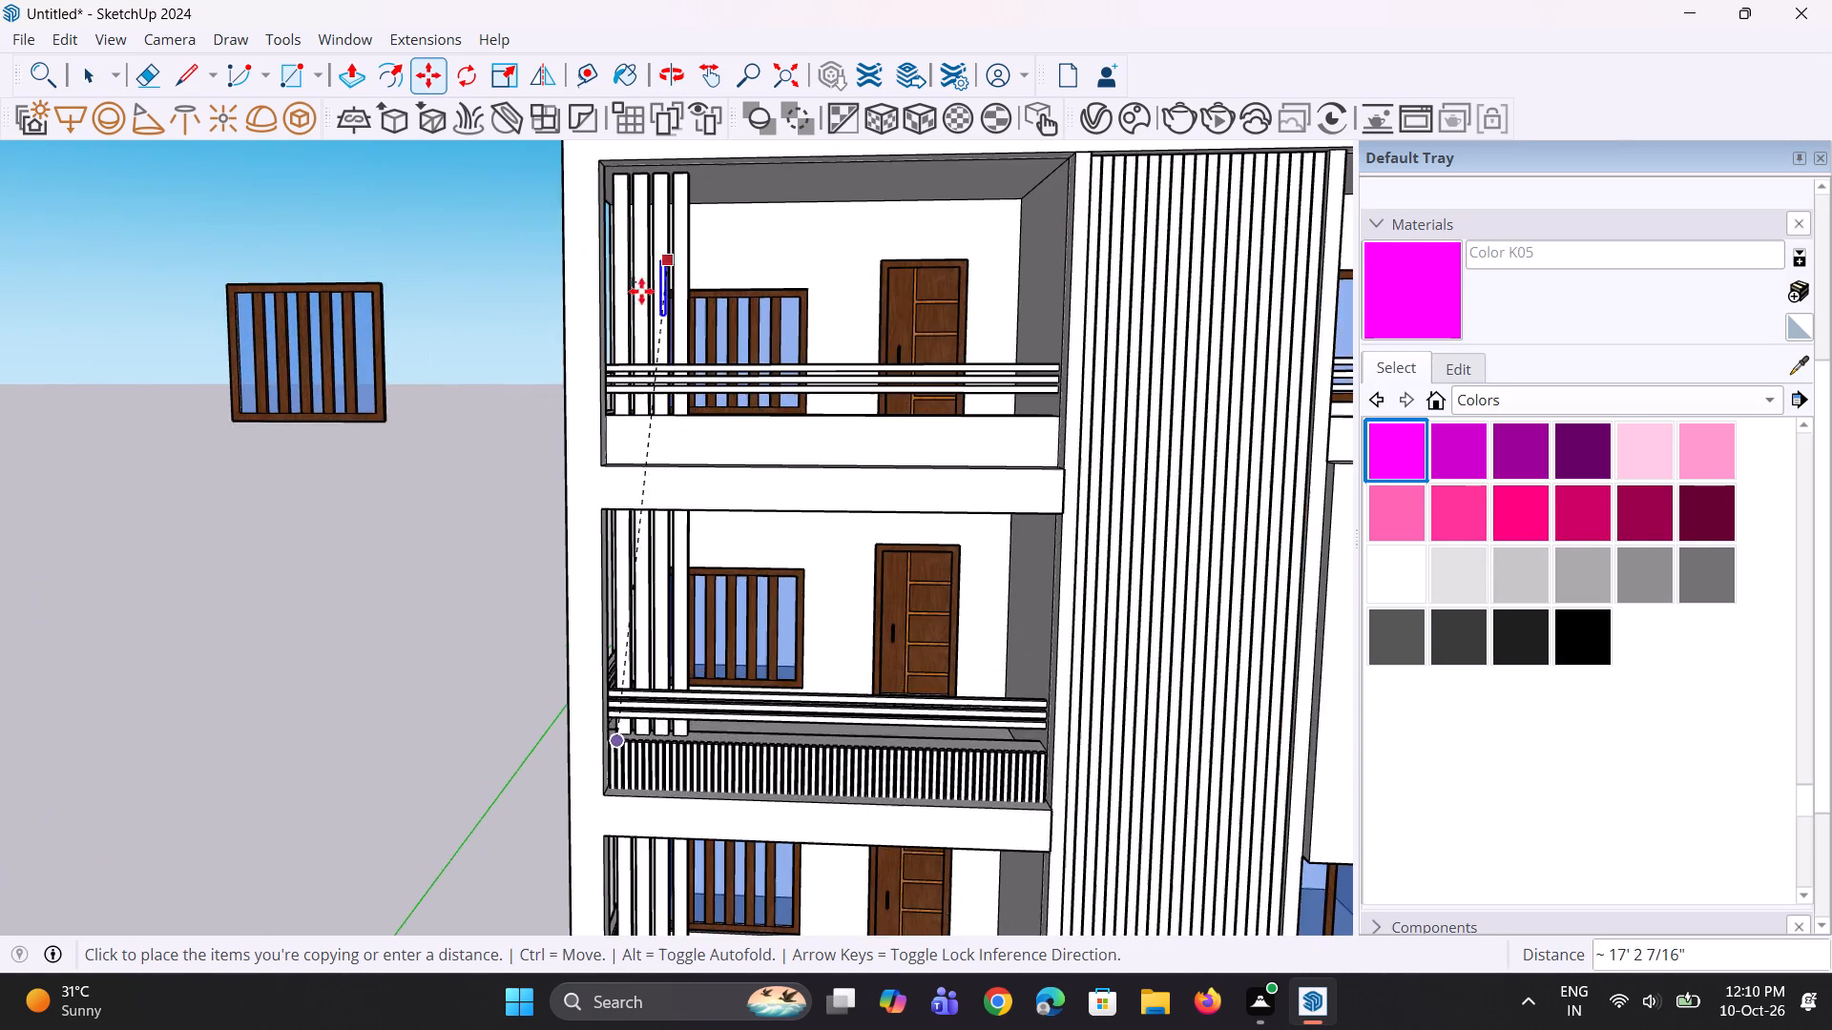
scroll(625, 341, "up", 9)
scroll(603, 473, "up", 3)
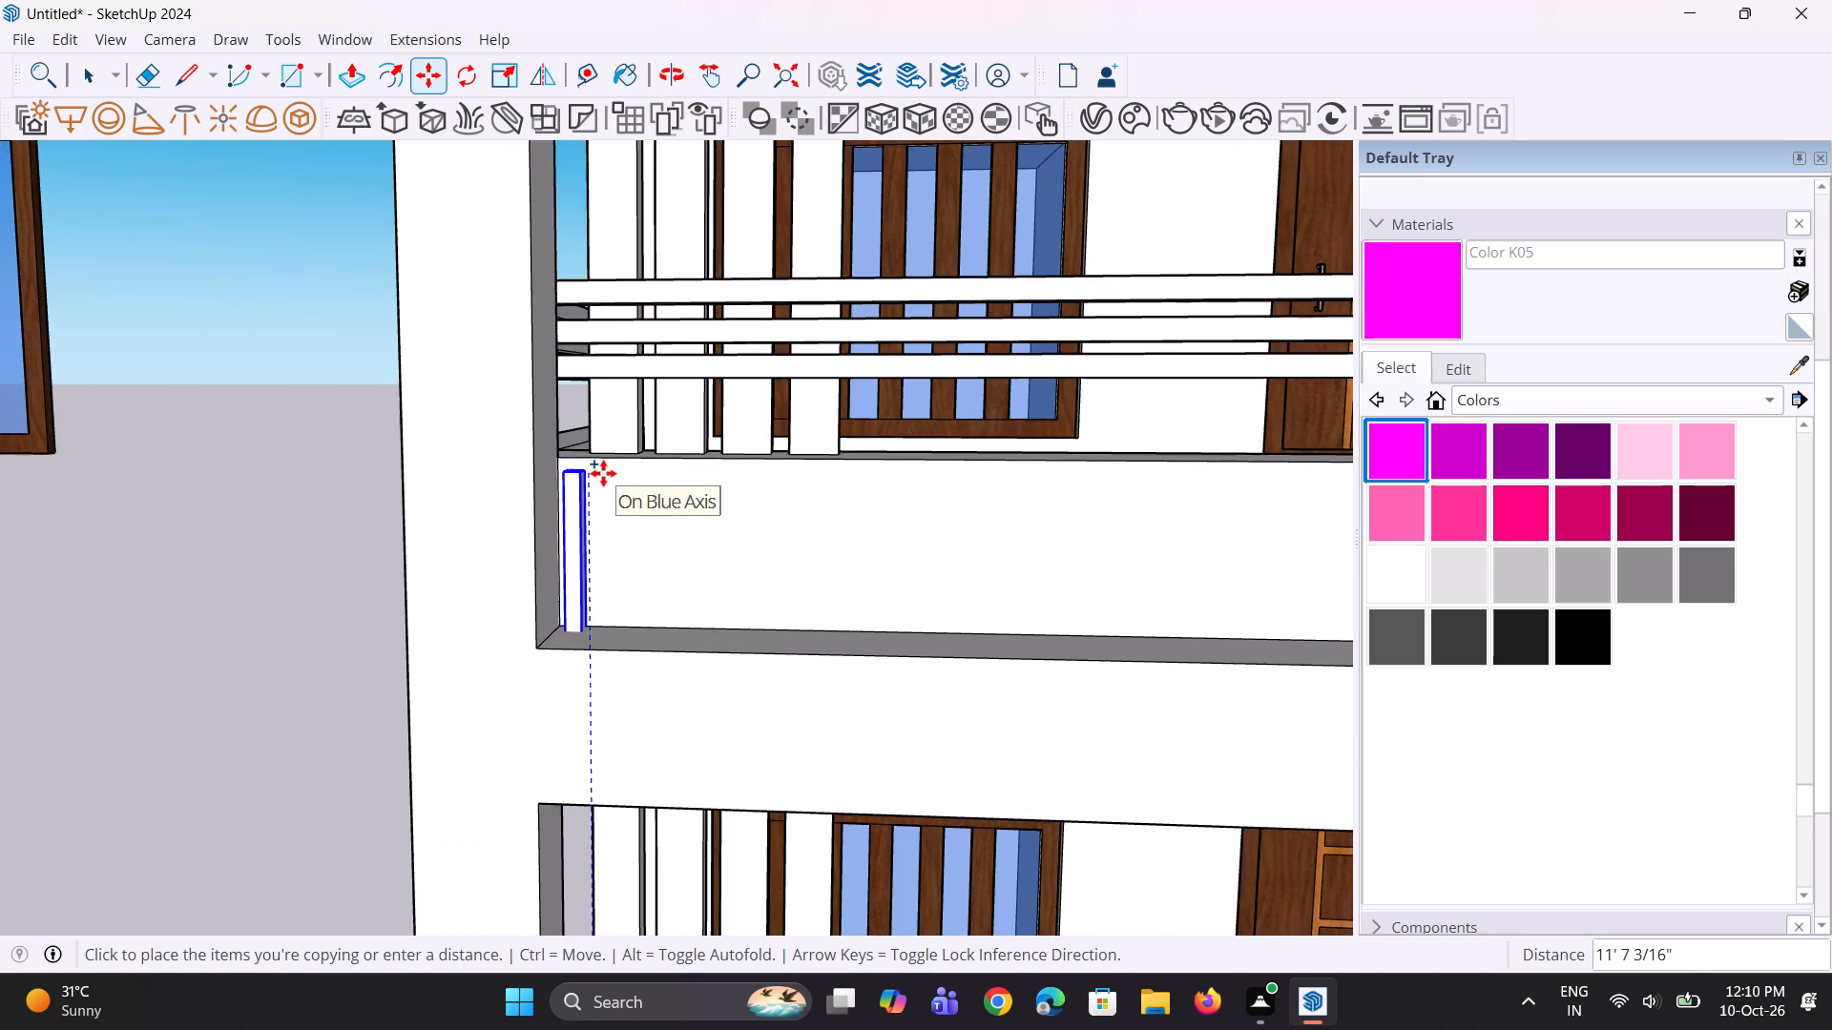
scroll(603, 473, "up", 1)
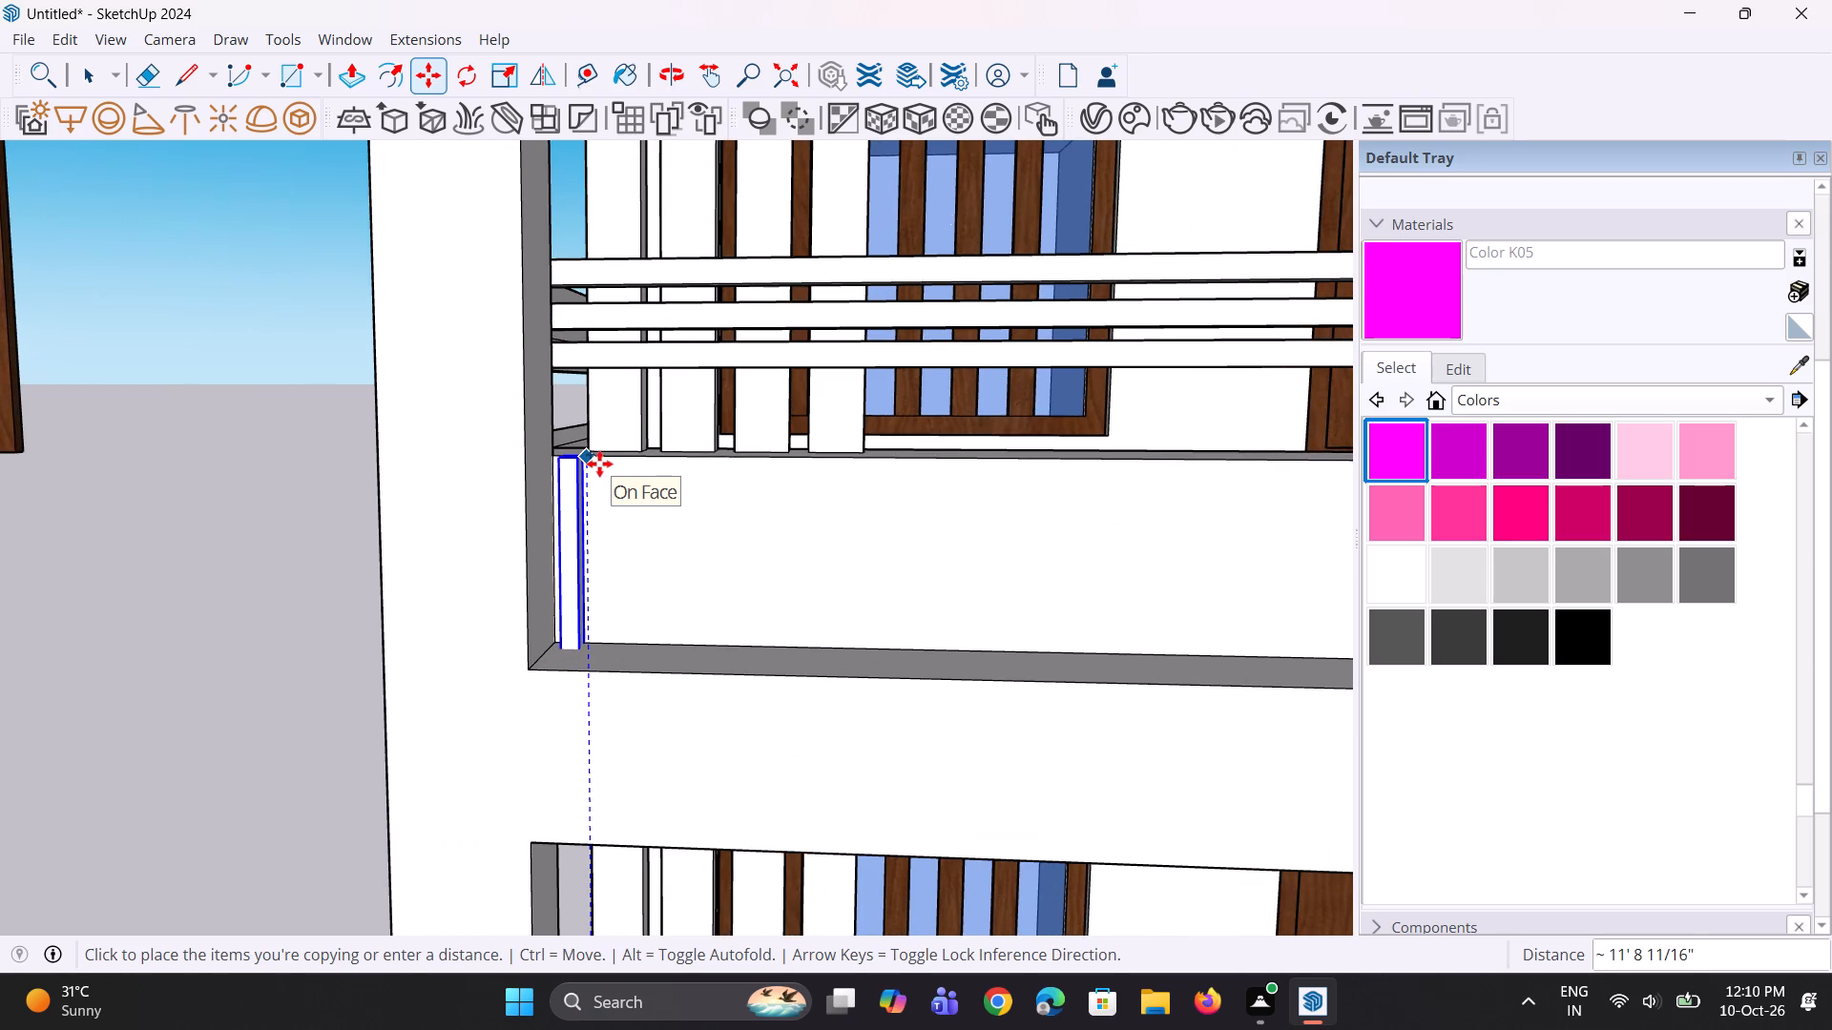
left_click(599, 463)
Copy the new batten about 2 15/16" along the top left balcony's parapet and array it as 60 copies.
middle_click_drag(614, 570, 630, 574)
scroll(593, 656, "up", 6)
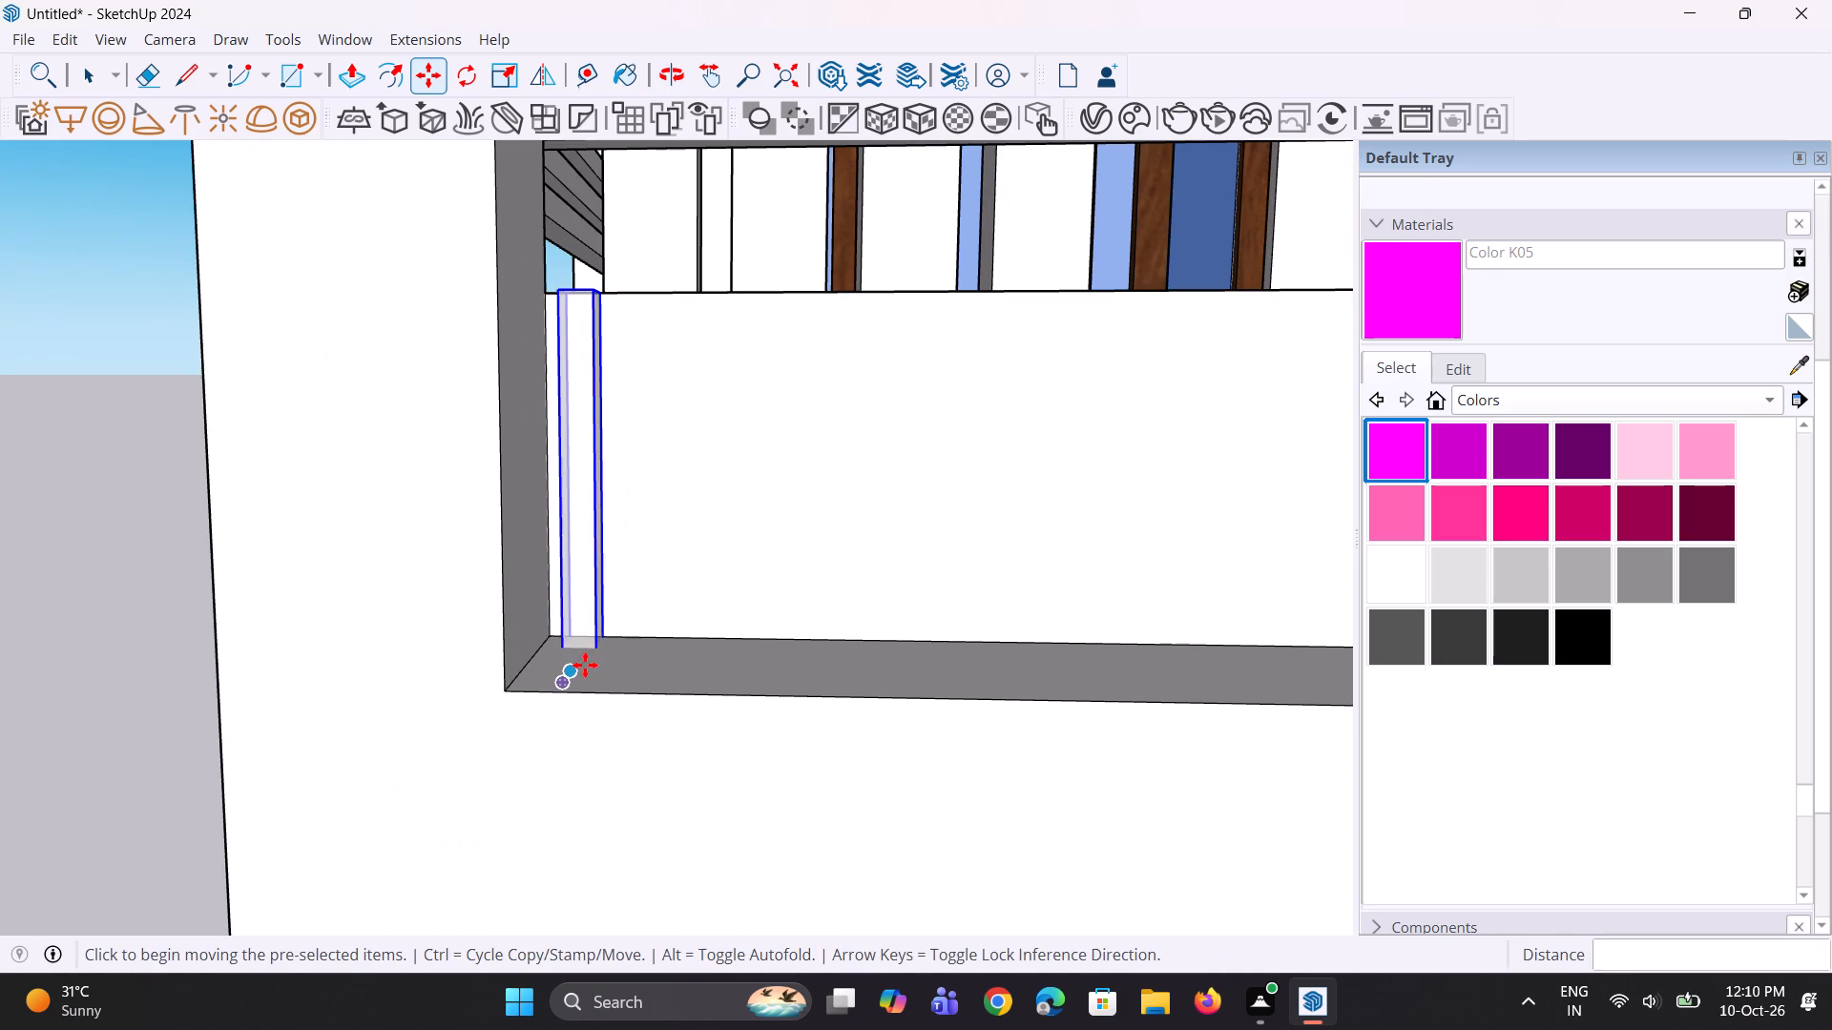
key("m")
left_click(572, 644)
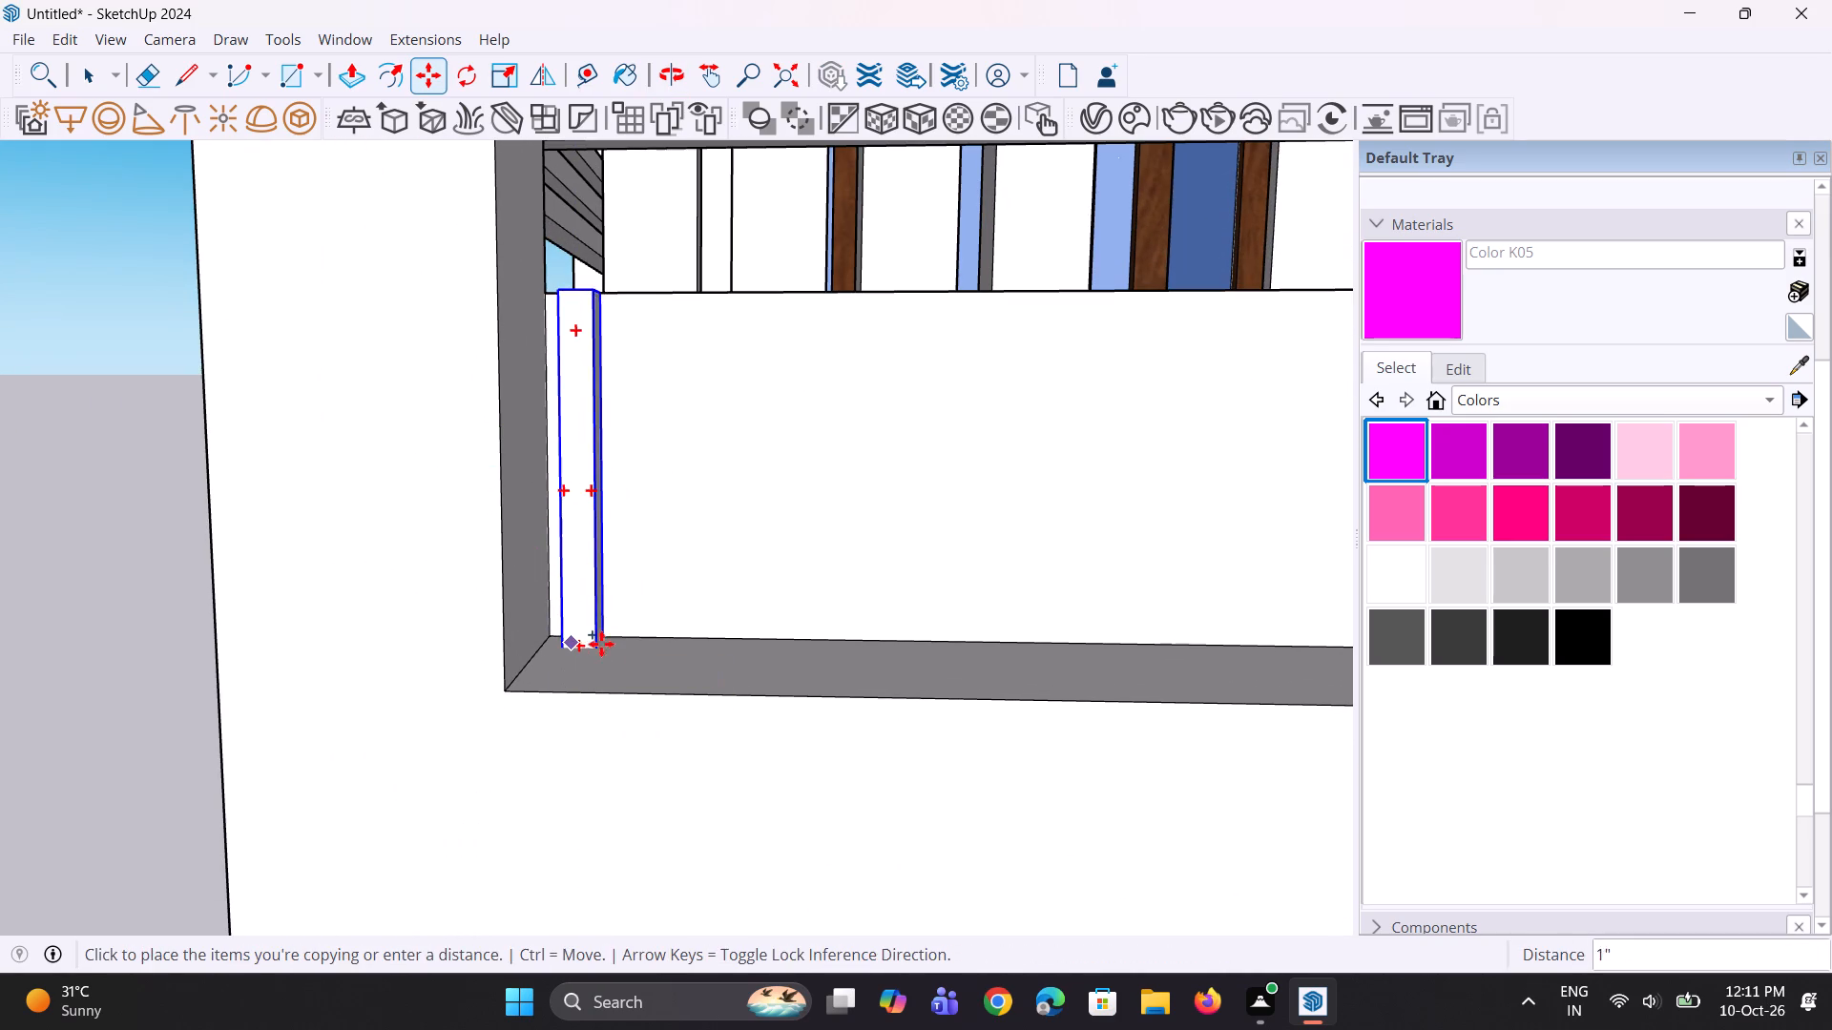
scroll(622, 649, "up", 1)
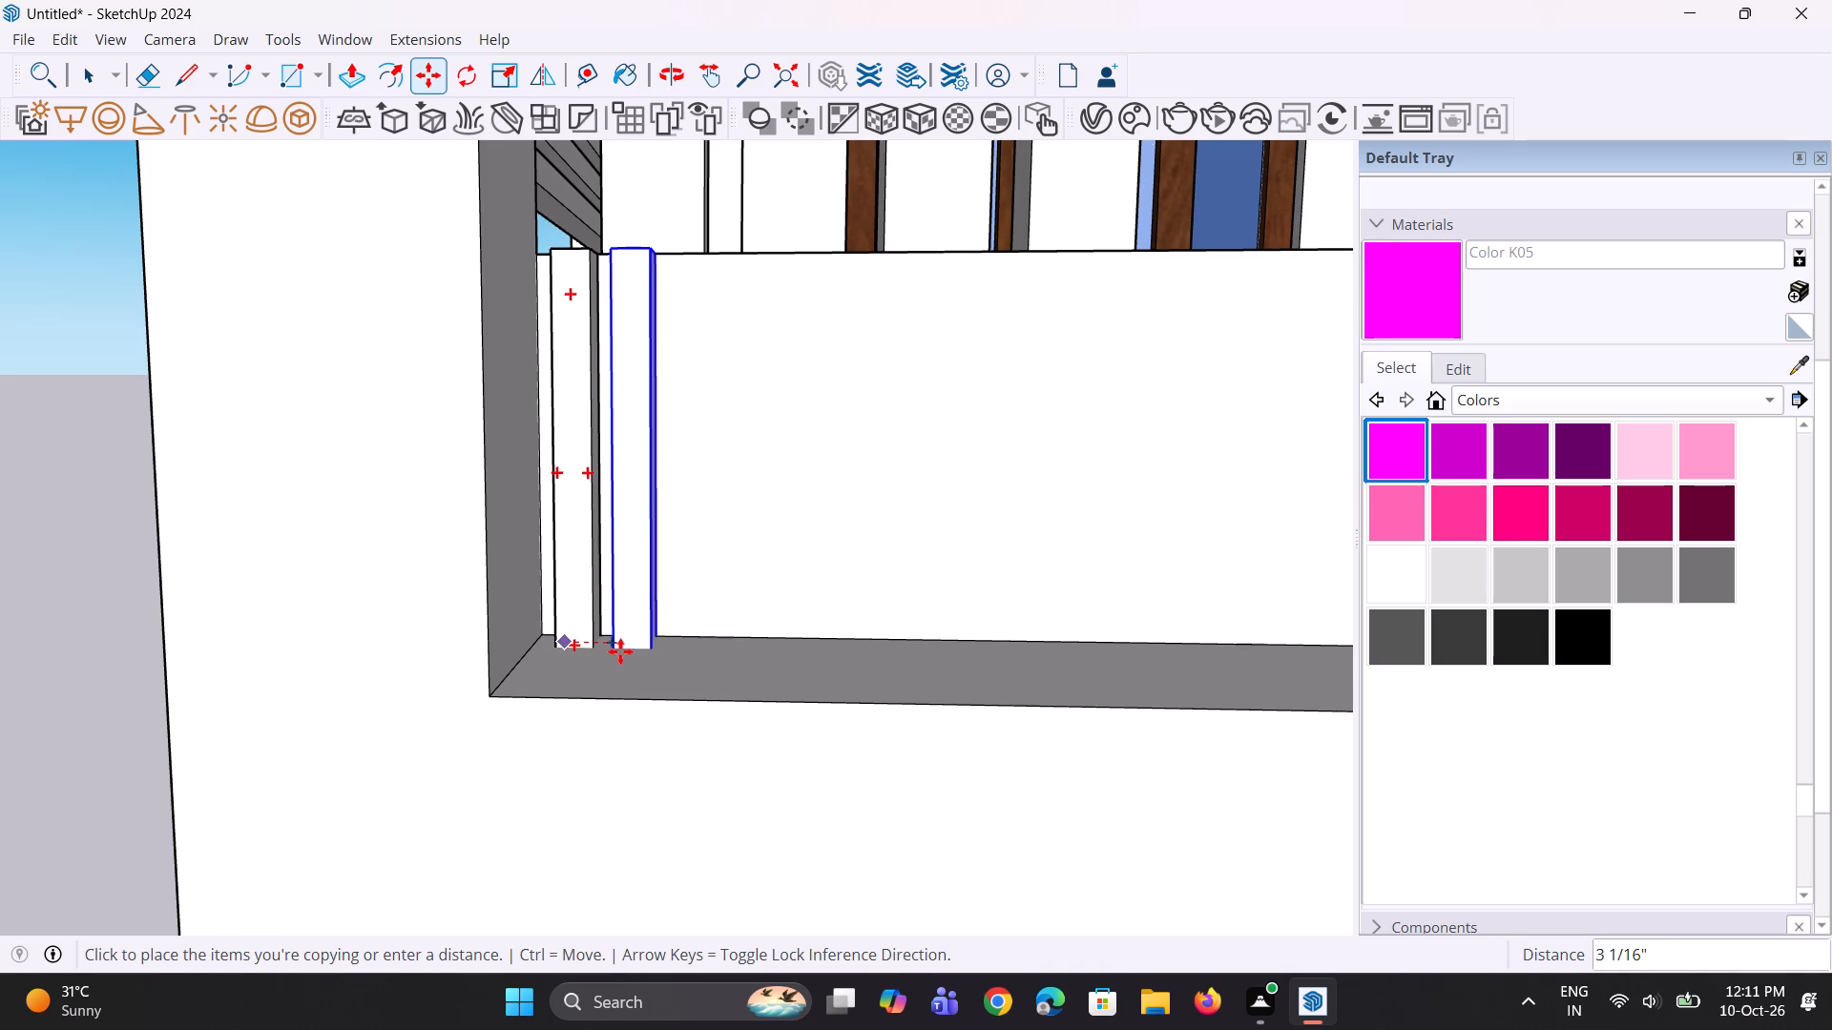
left_click(620, 651)
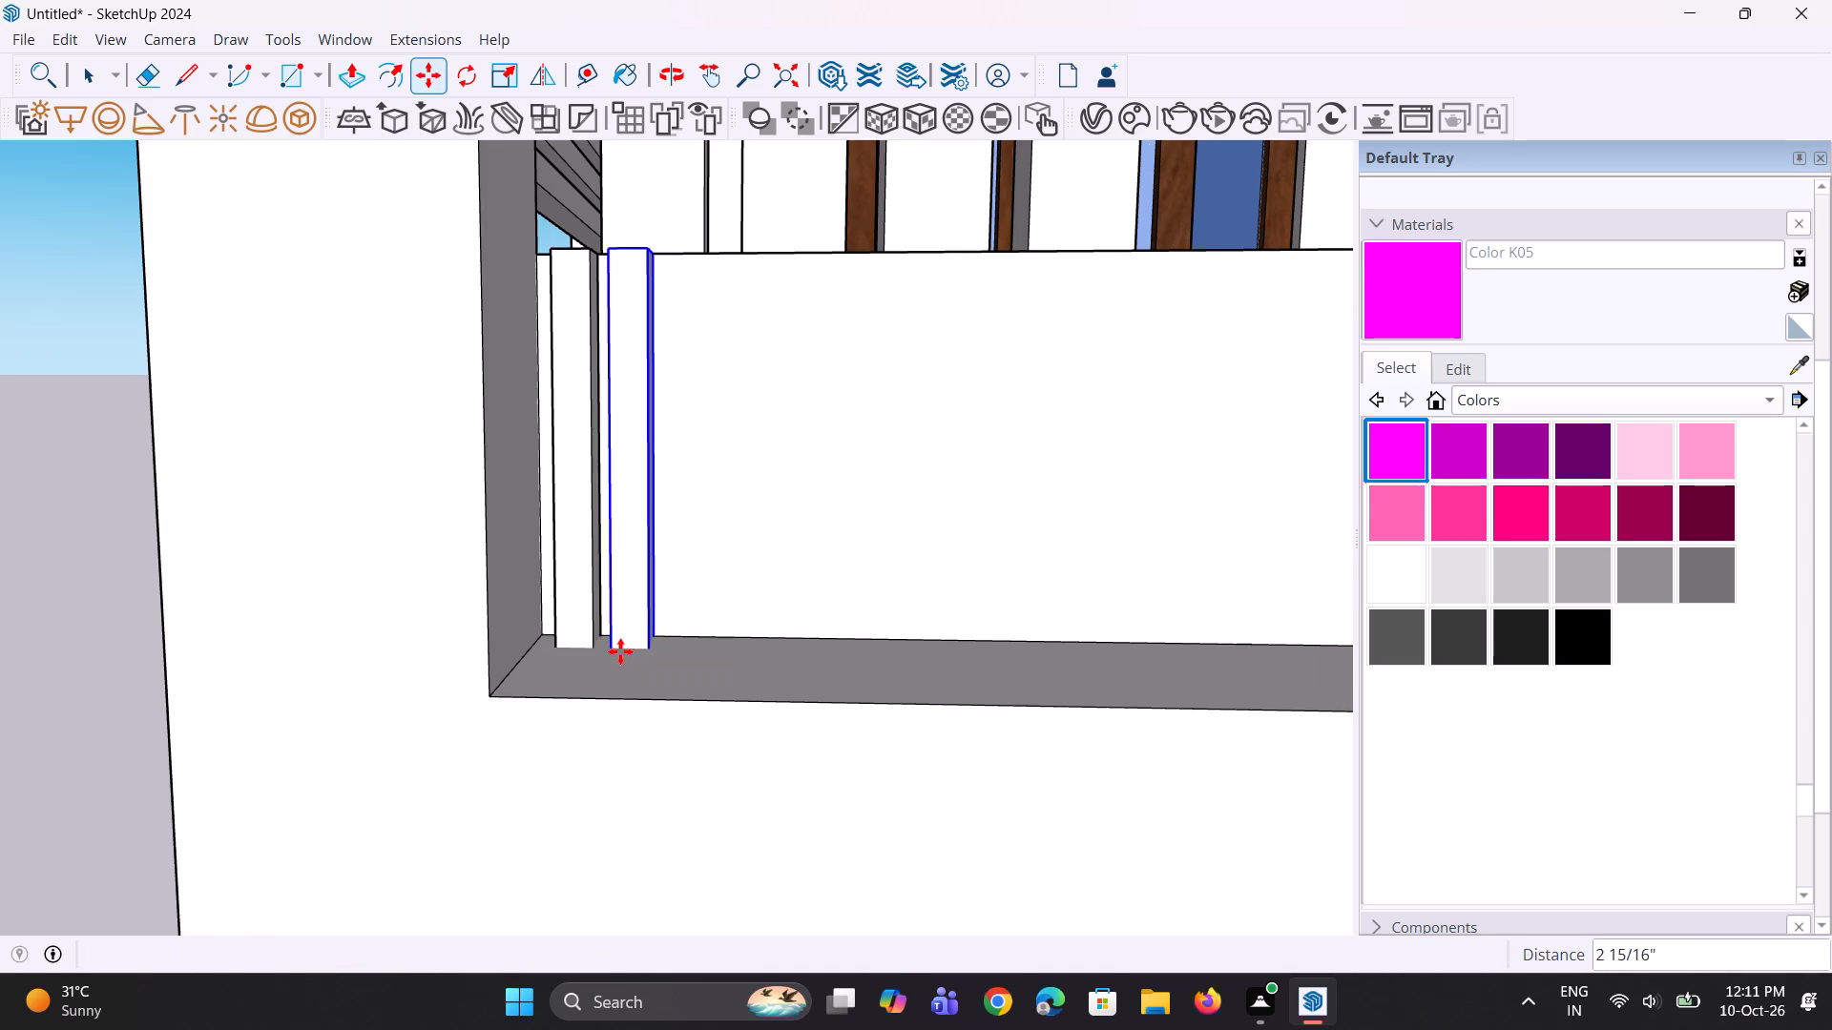
type("*60")
key("Return")
Copy the row's end batten about 3 1/8" further along the top left balcony's parapet and array it as 3 copies.
scroll(636, 641, "down", 12)
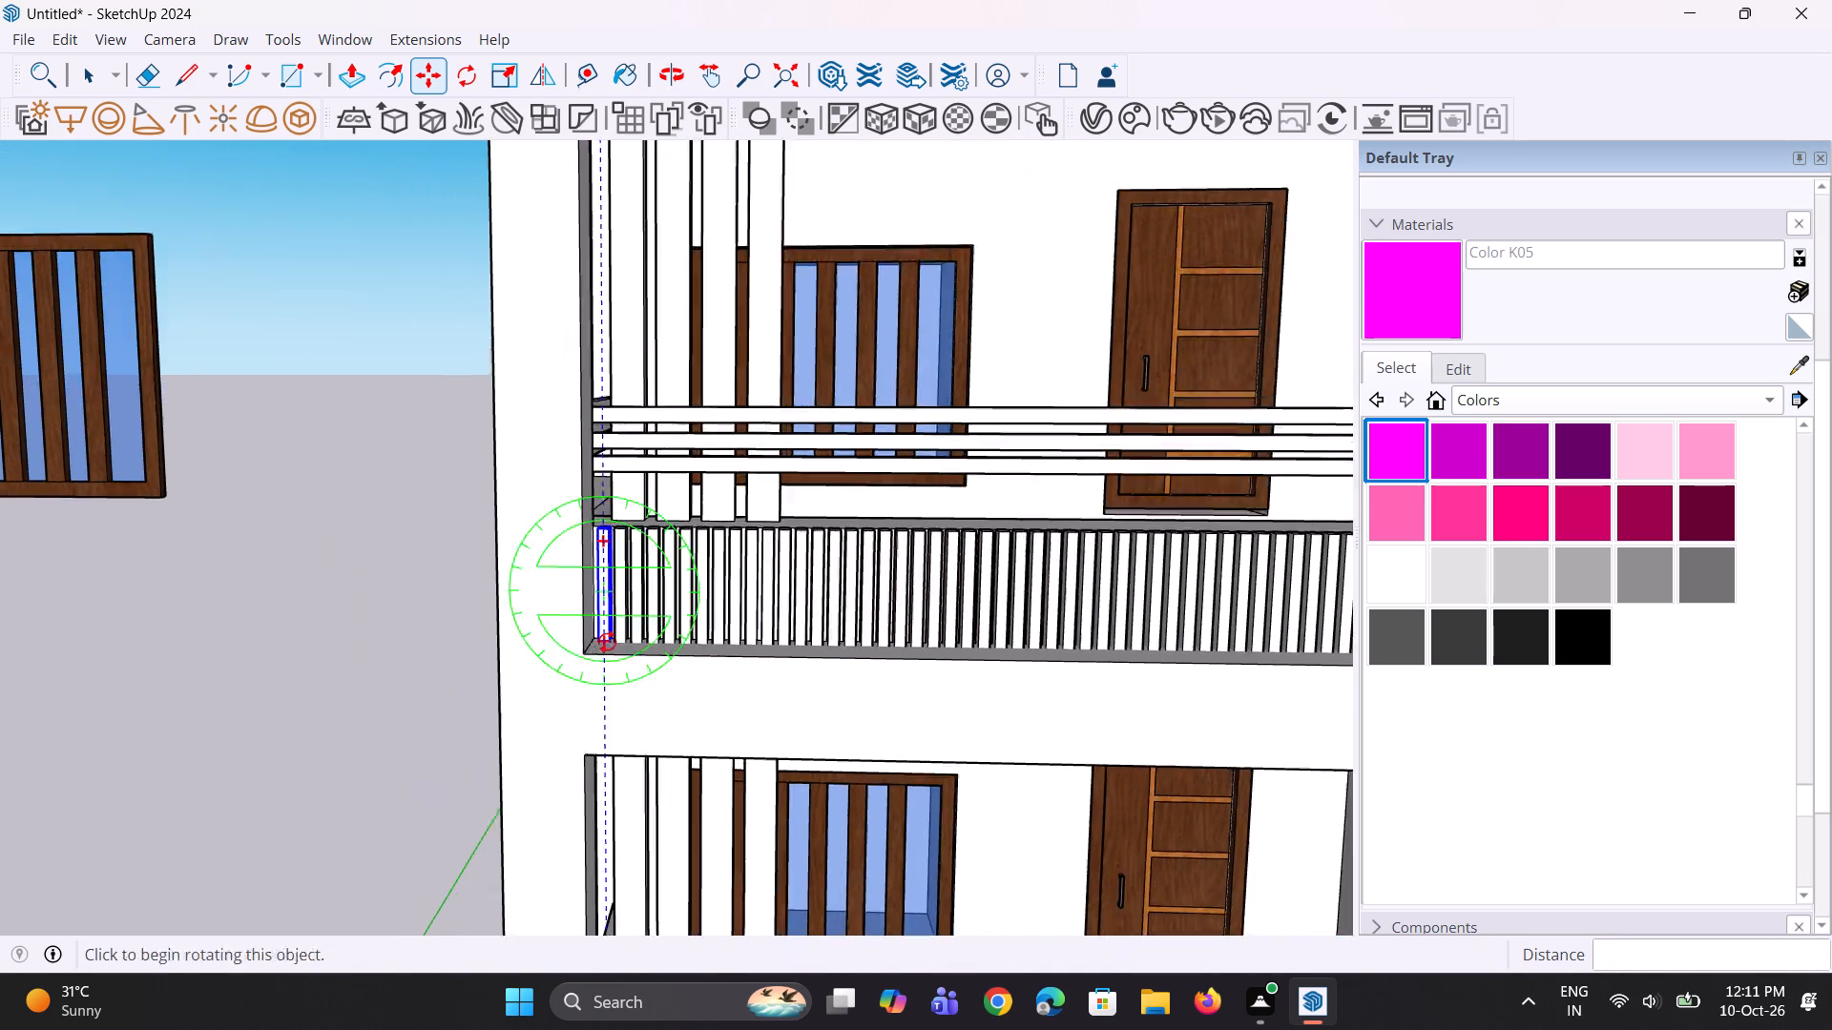
scroll(607, 642, "down", 8)
scroll(1076, 700, "up", 6)
scroll(1193, 682, "up", 3)
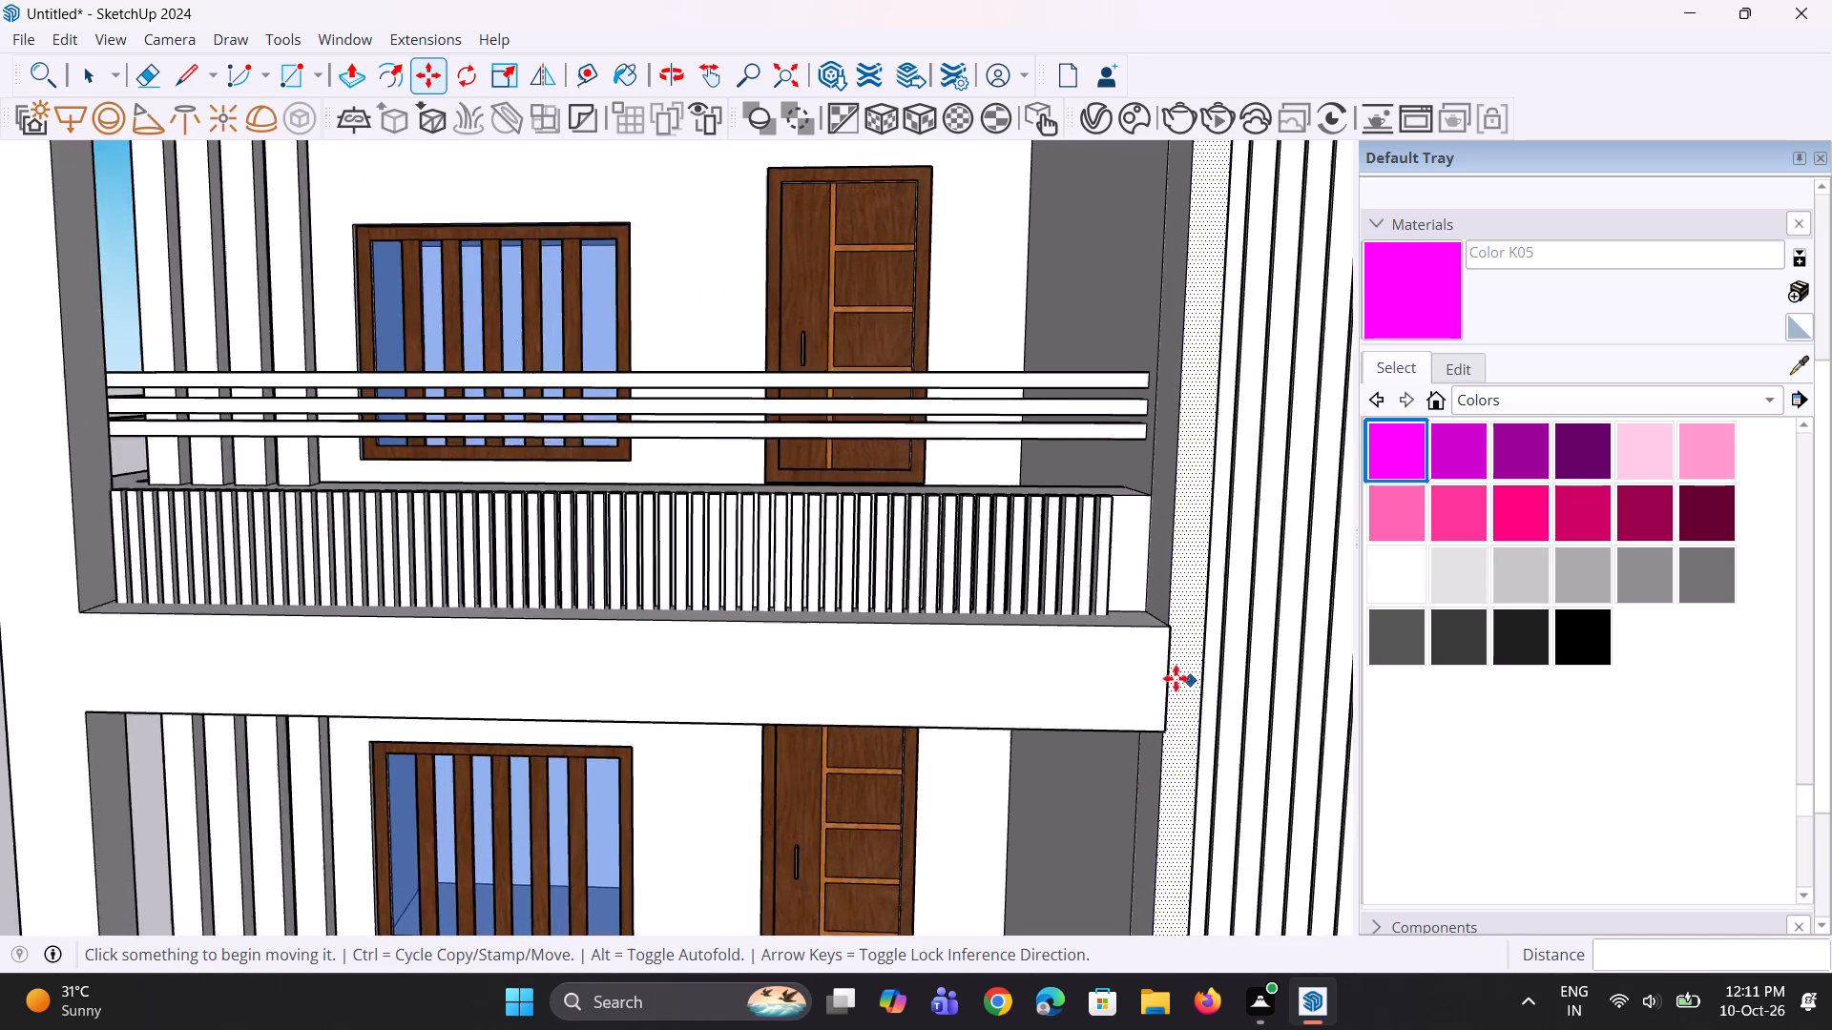
scroll(1176, 678, "up", 3)
middle_click(1109, 649)
key("space")
key("space")
left_click(1062, 558)
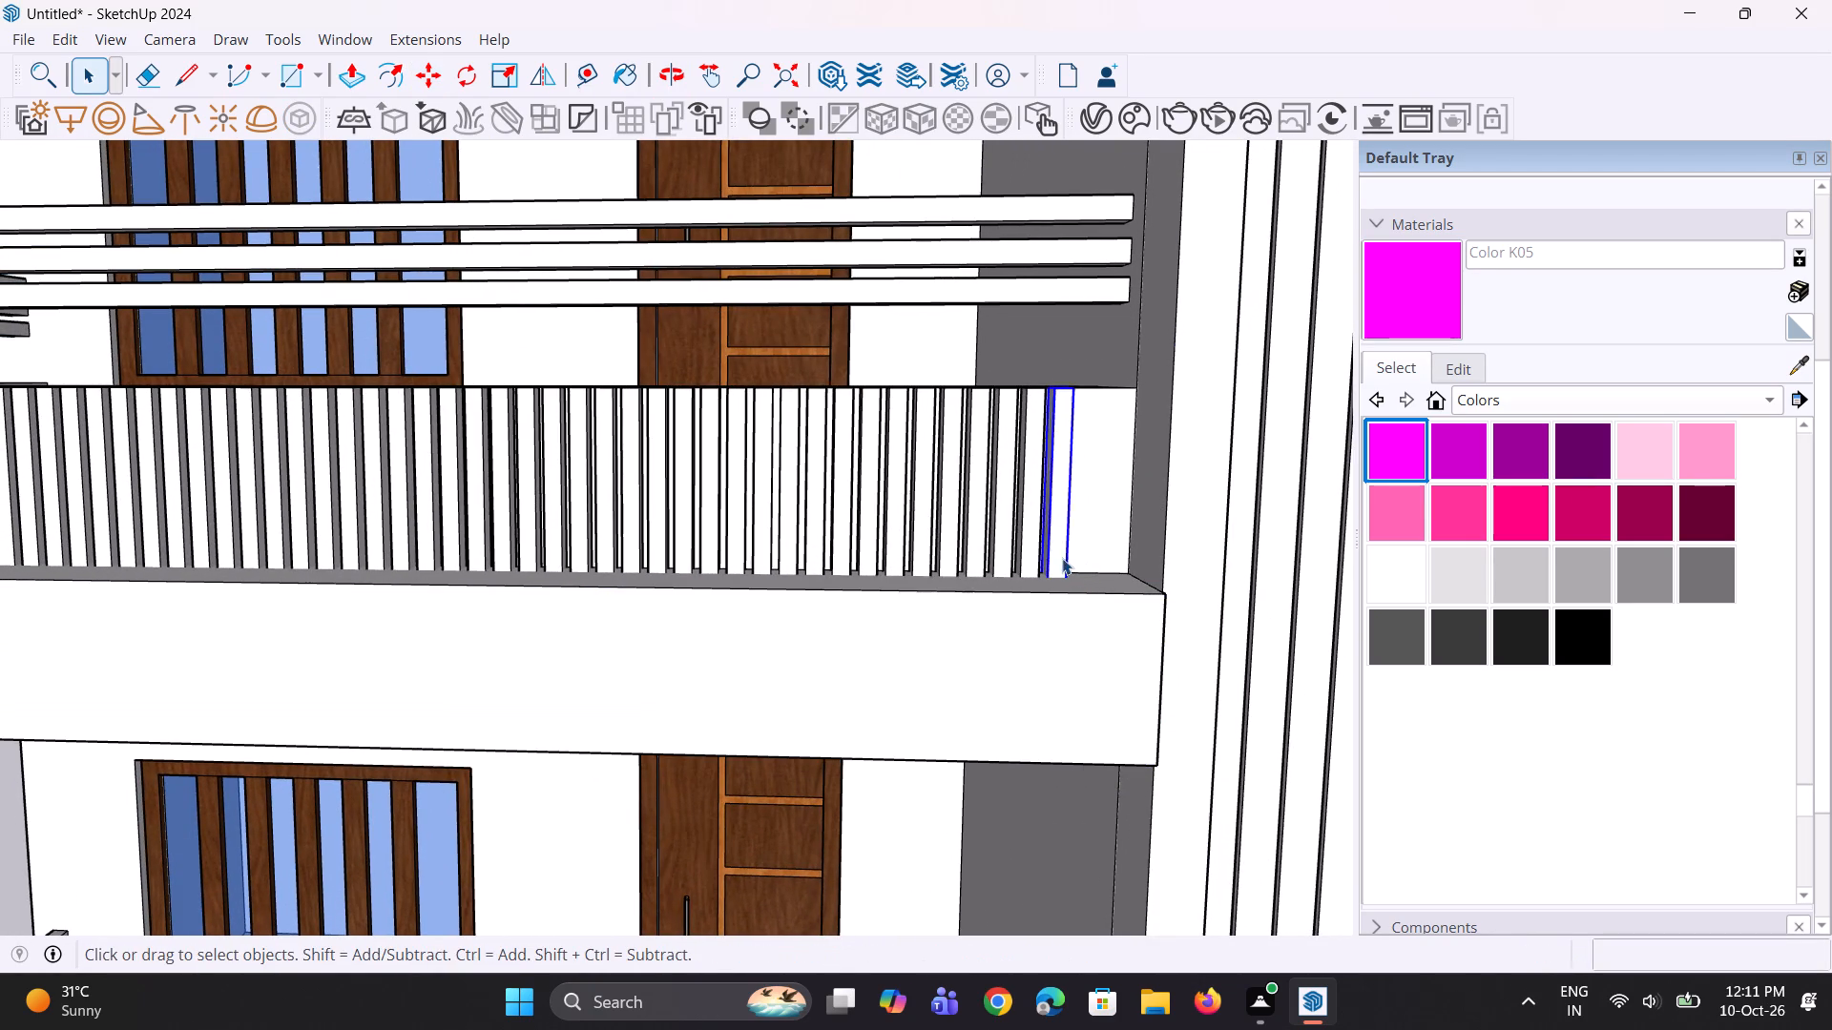
scroll(1057, 560, "up", 11)
key("m")
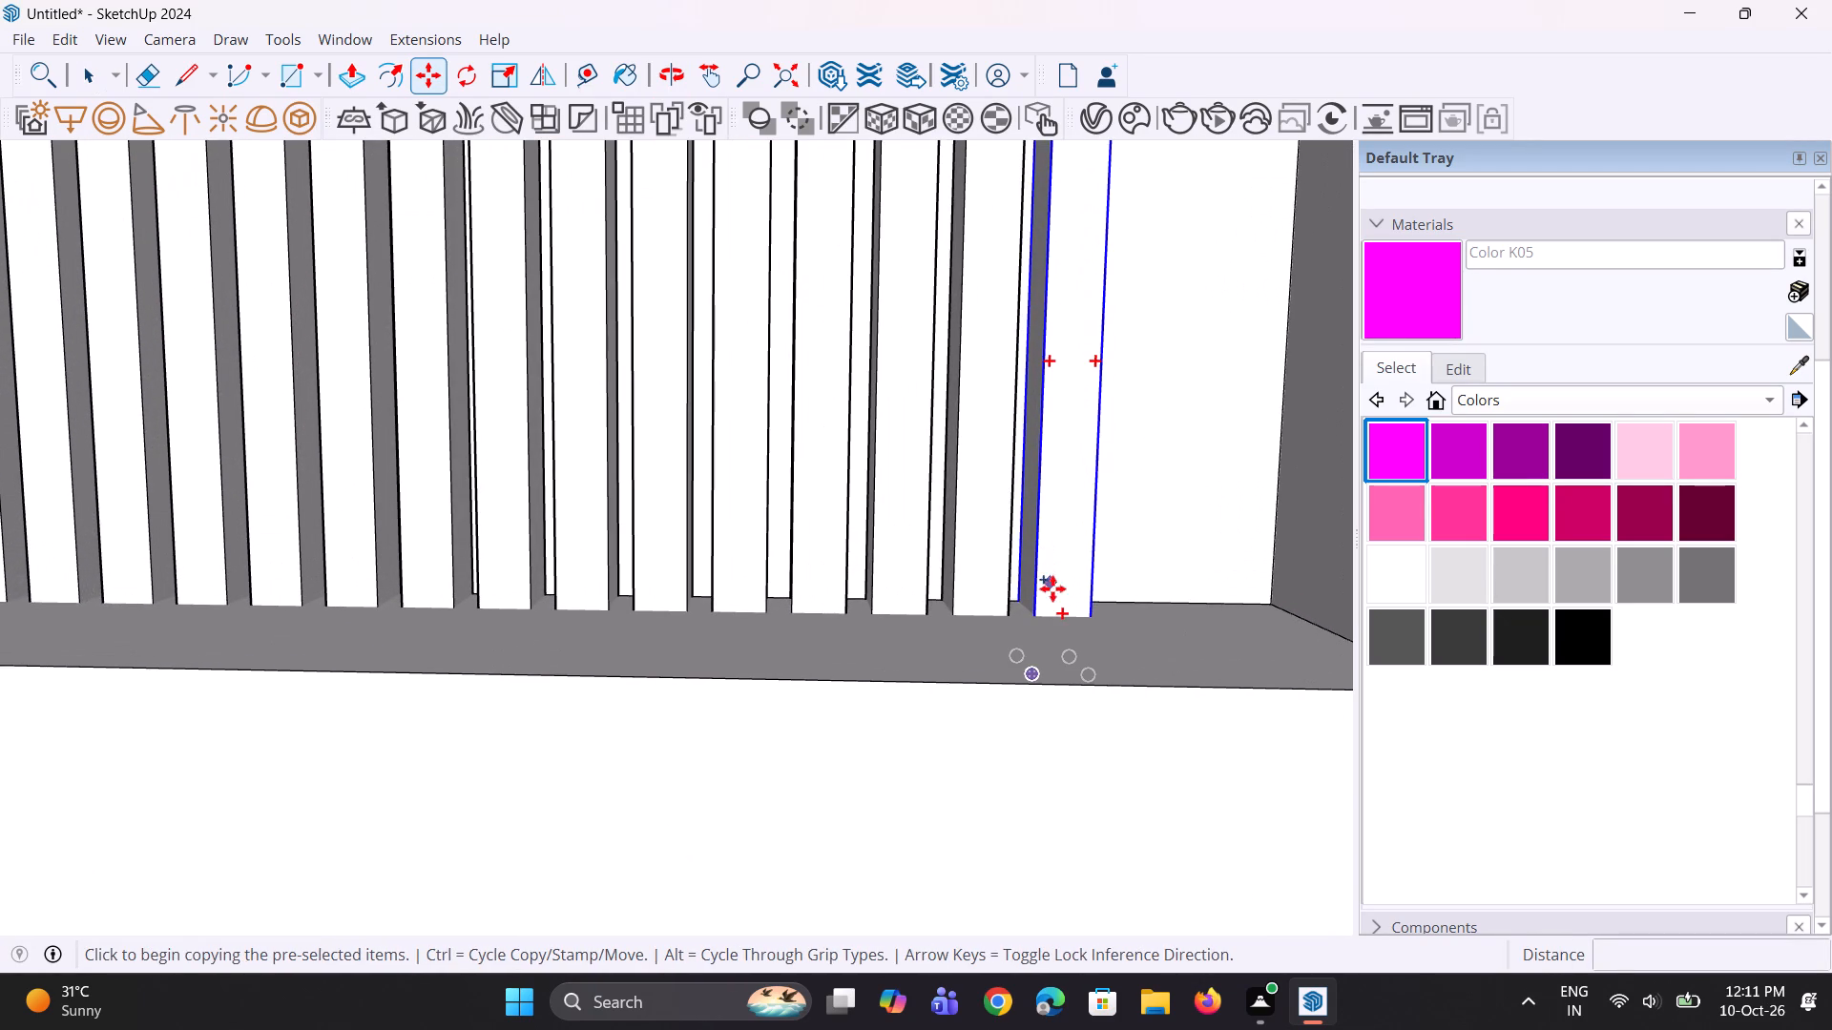
left_click(1037, 612)
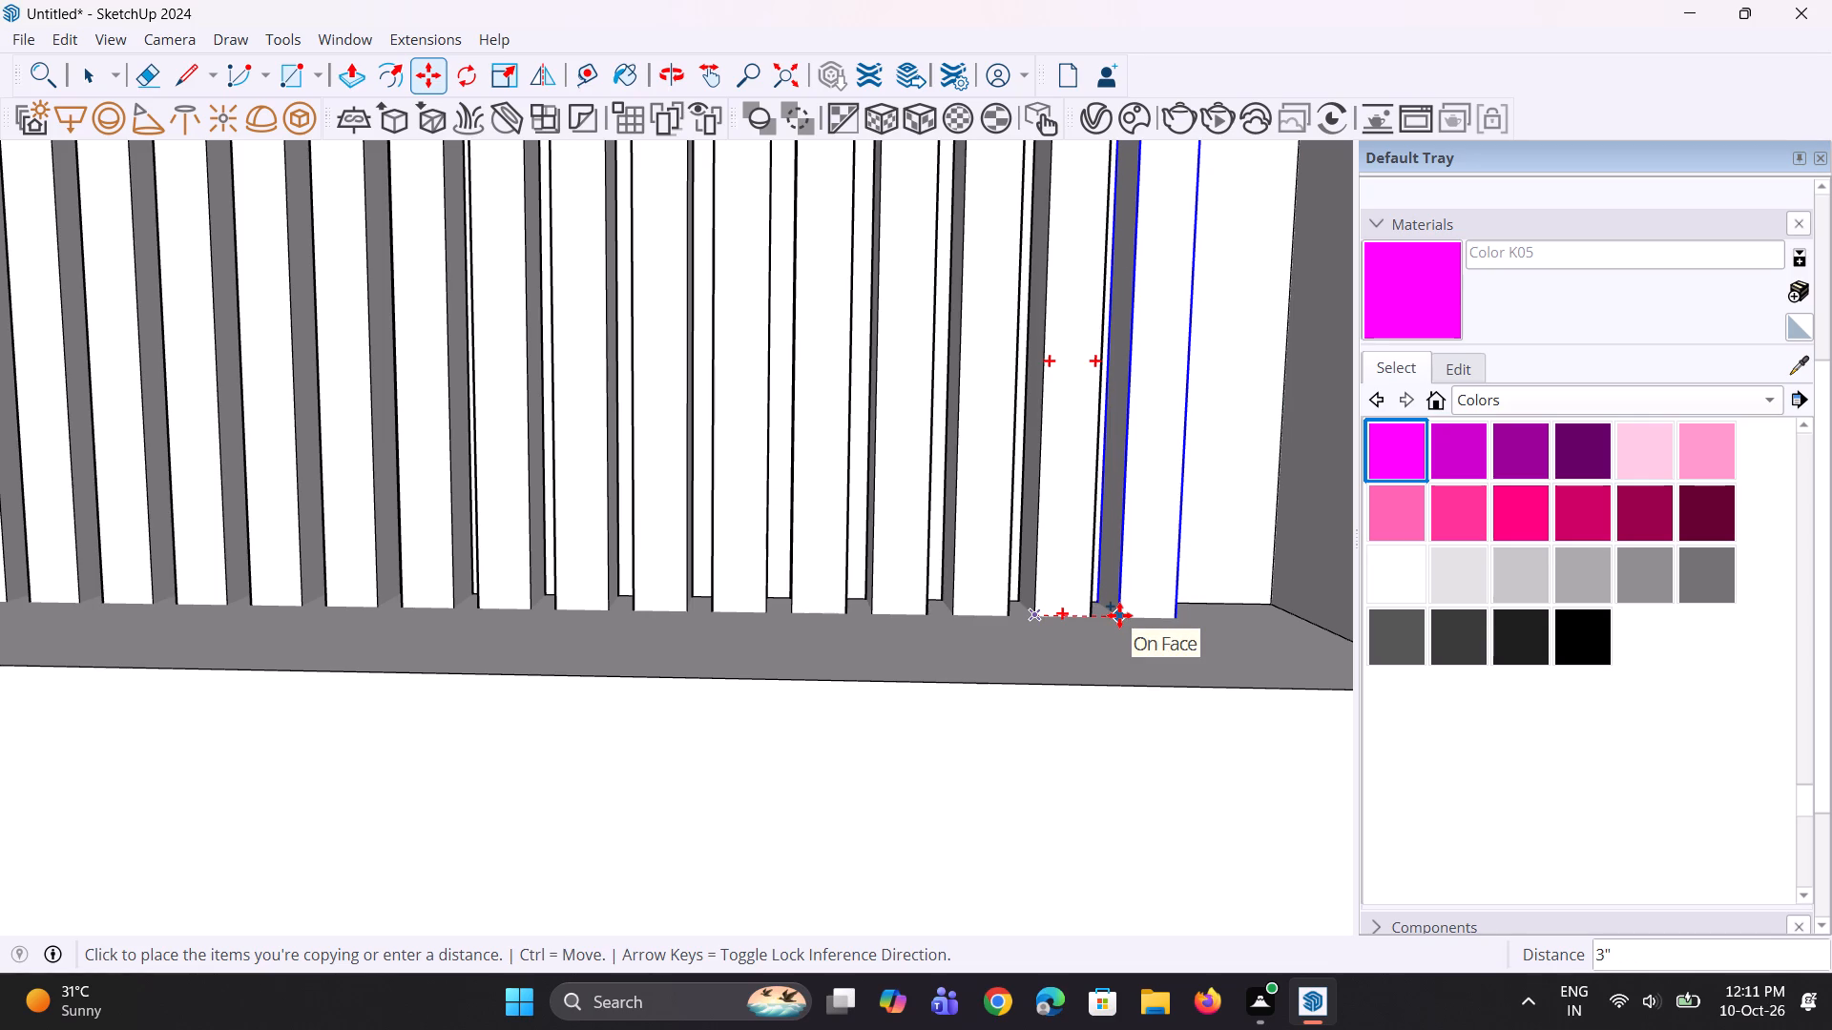
left_click(1122, 617)
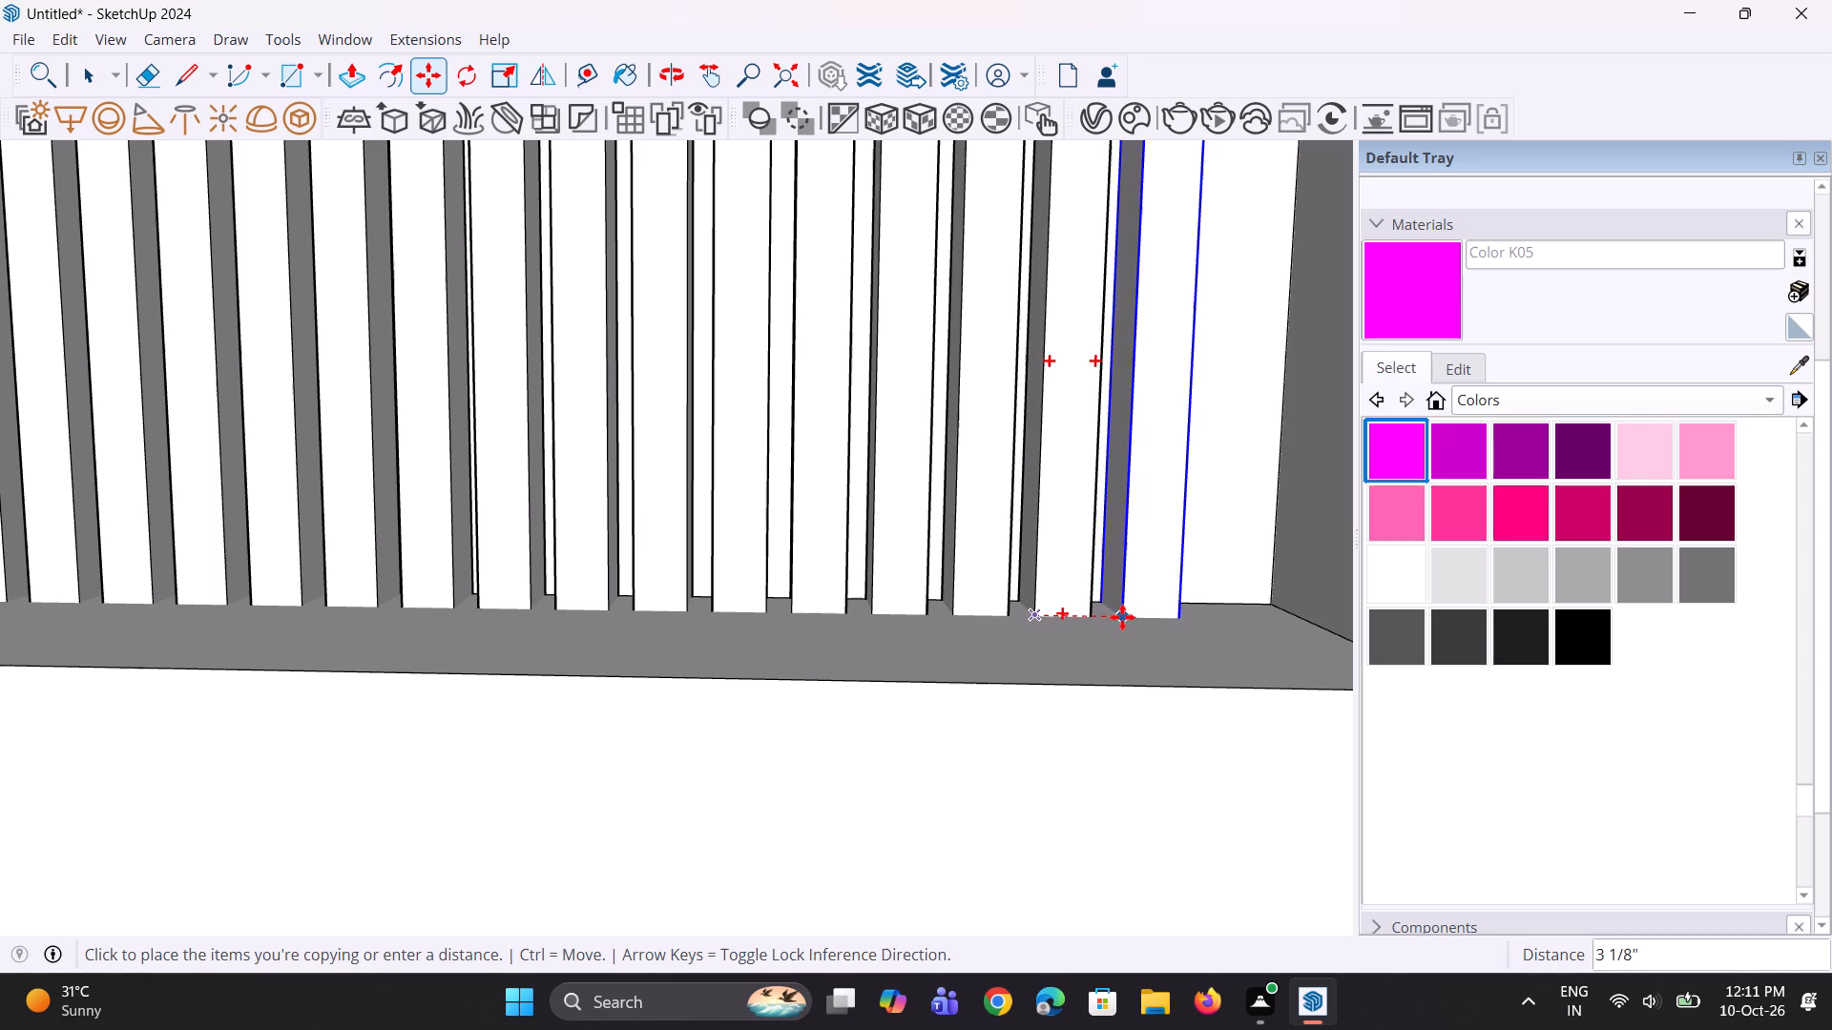
type("*3")
key("Return")
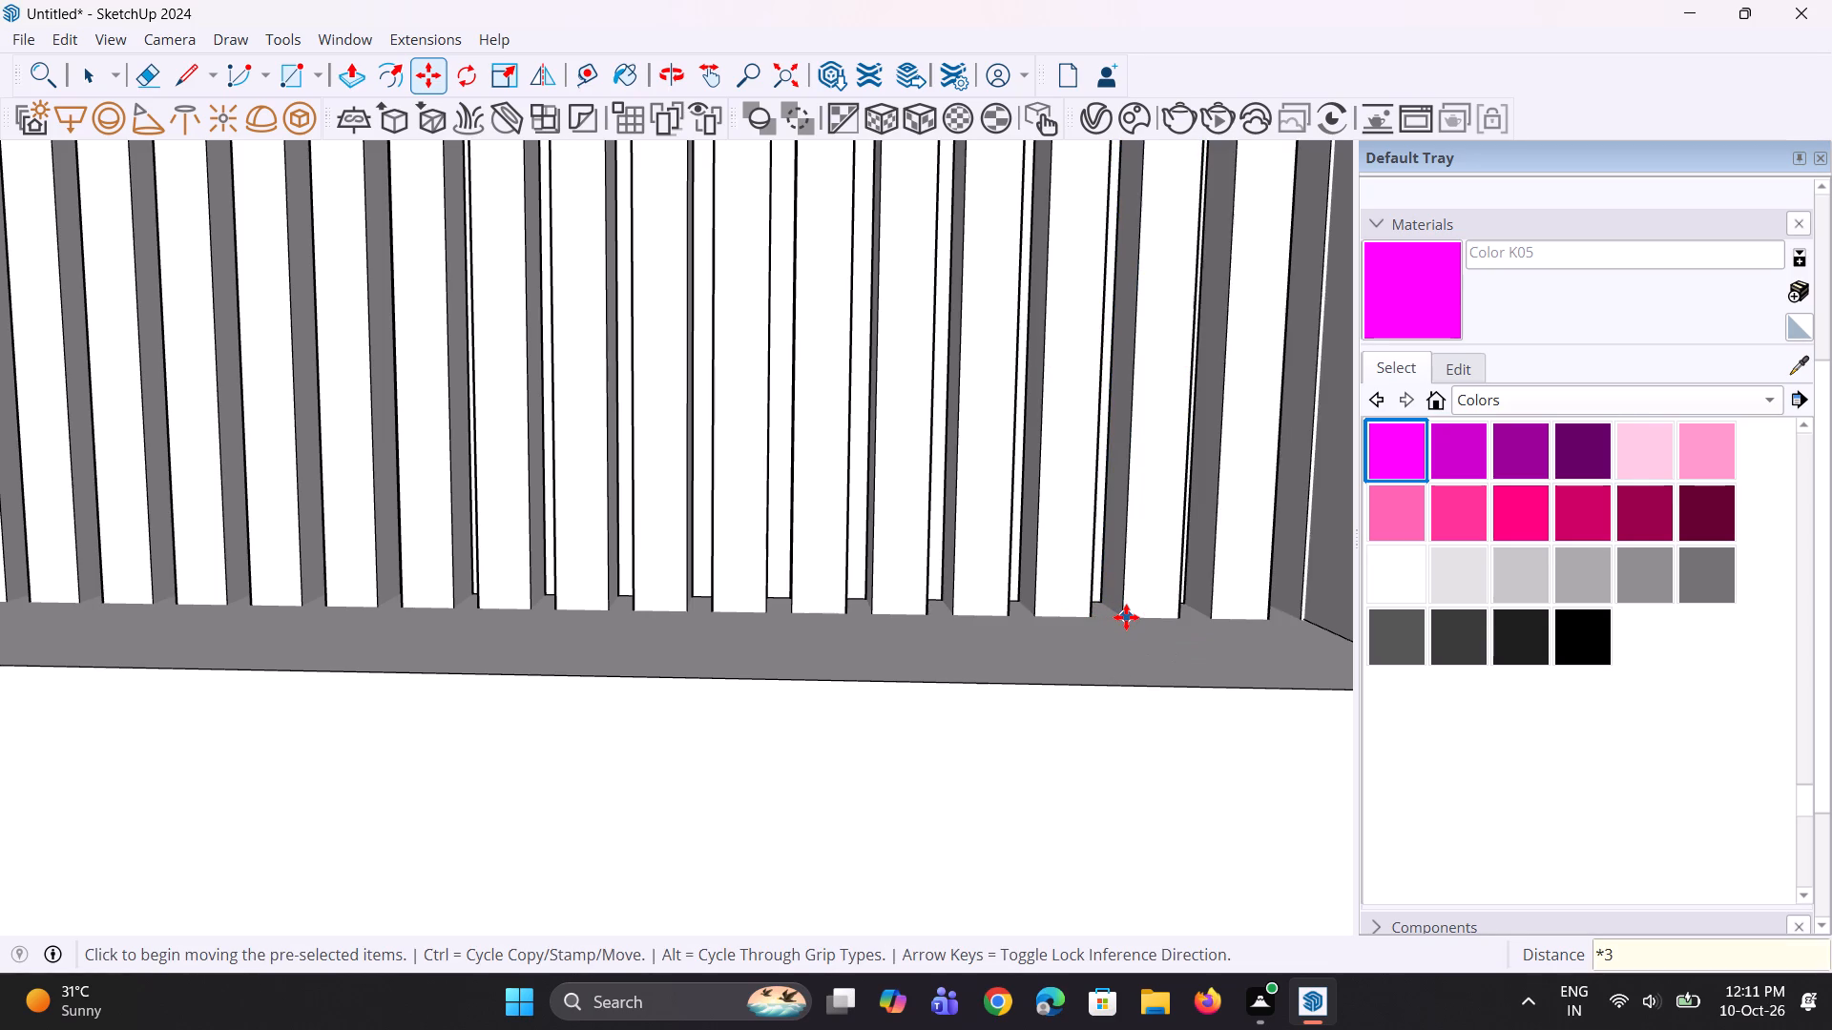
Examine where the top left balcony's batten row meets the adjoining end wall.
scroll(1126, 617, "down", 17)
middle_click_drag(1350, 609, 1263, 616)
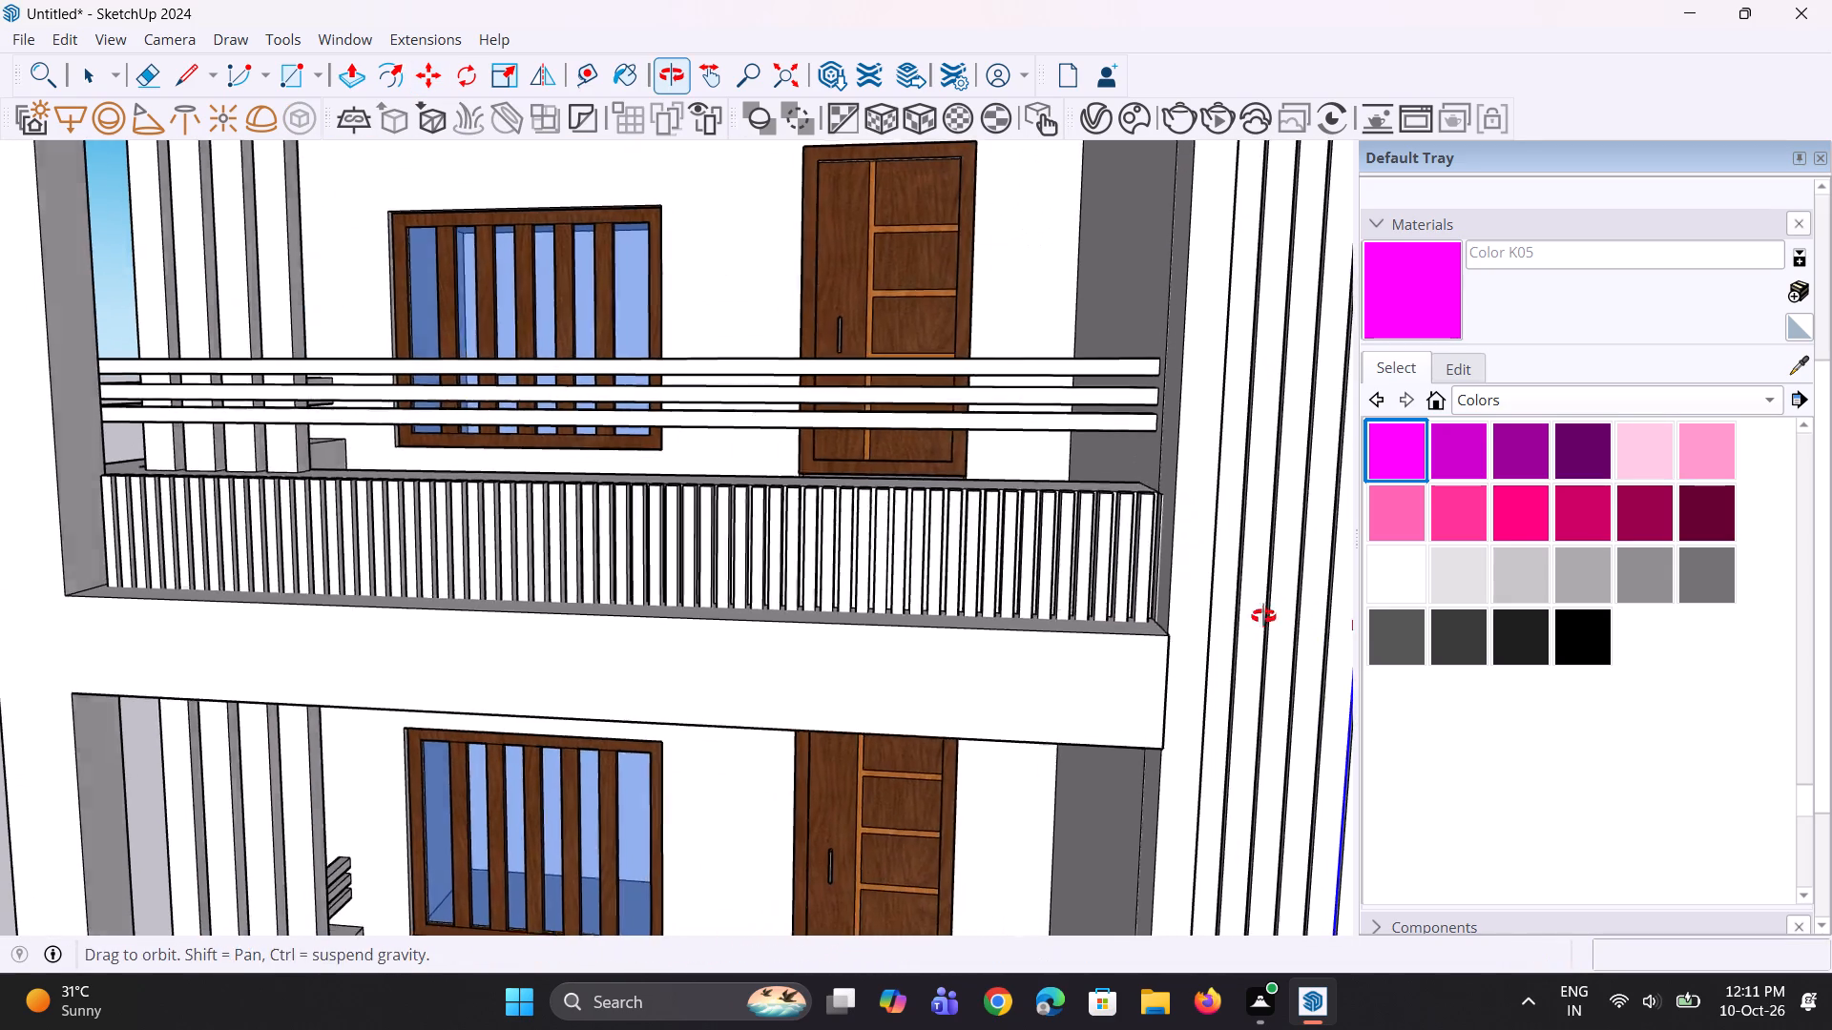
middle_click_drag(1263, 616, 1247, 616)
scroll(1227, 608, "up", 9)
key("space")
middle_click_drag(1211, 606, 1176, 623)
scroll(1206, 608, "up", 5)
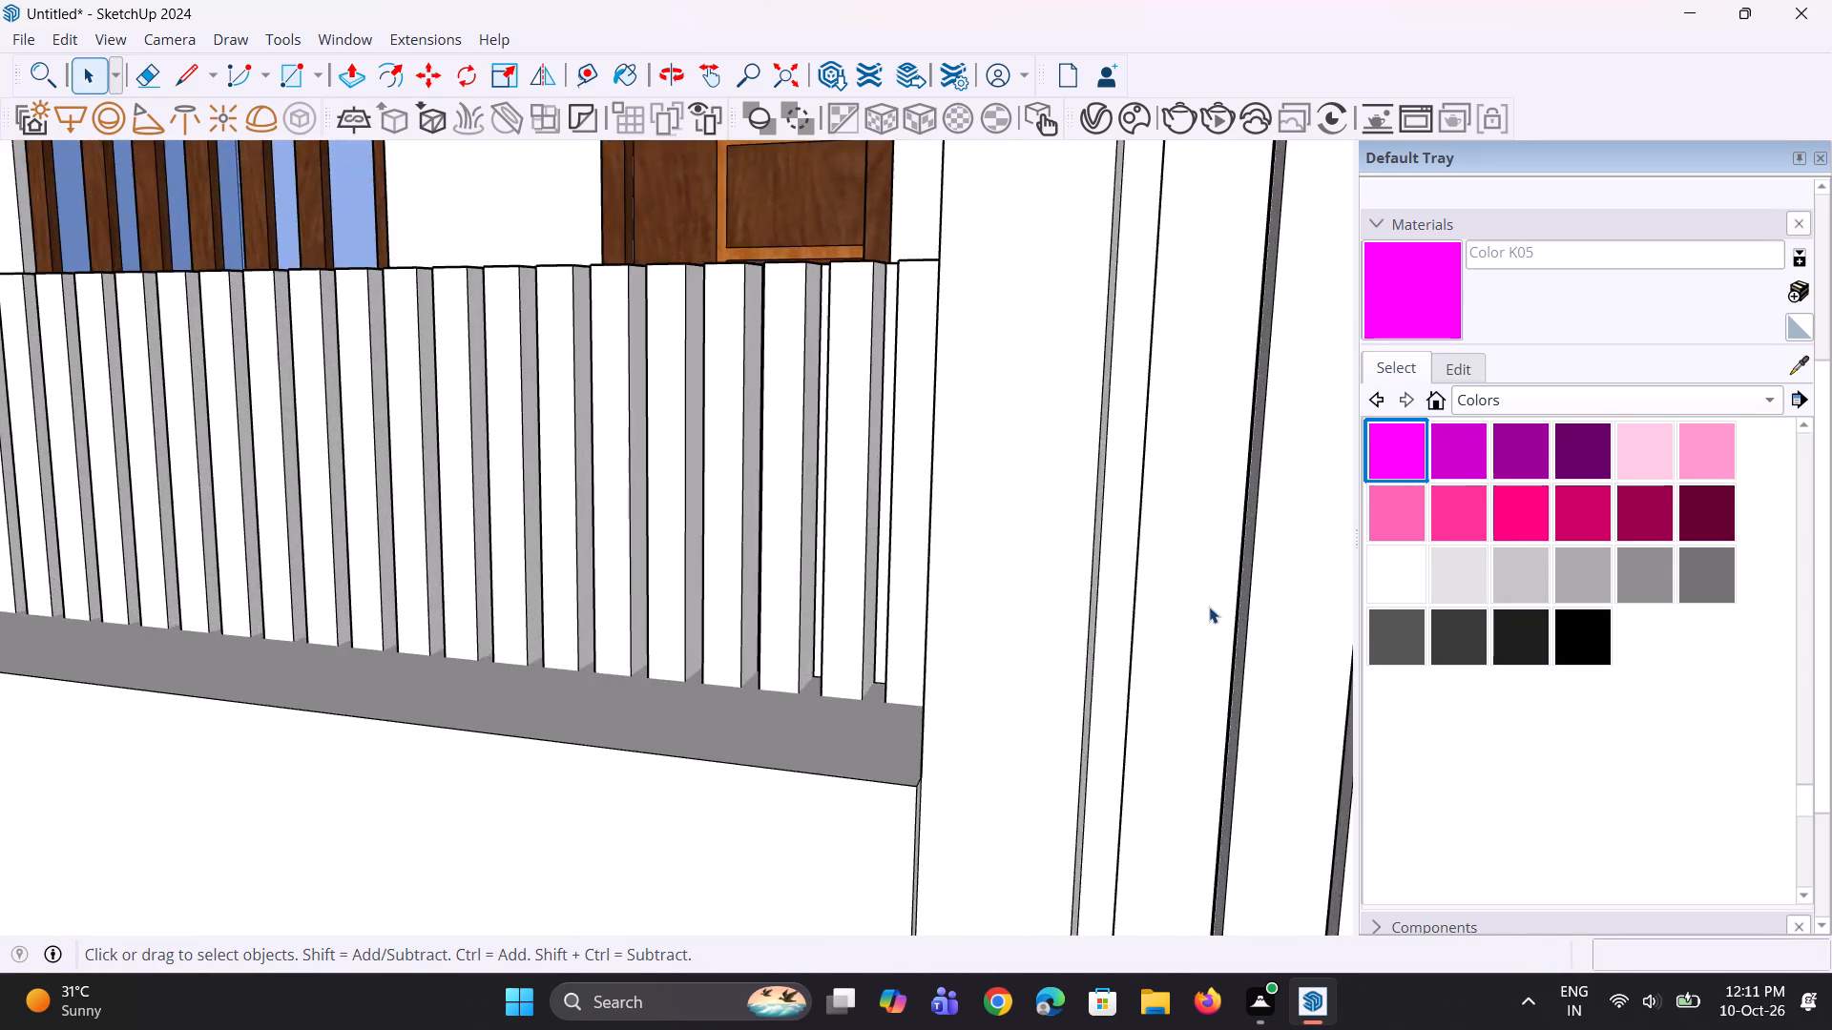
scroll(1209, 607, "up", 2)
middle_click_drag(1203, 608, 1202, 637)
scroll(1105, 618, "down", 7)
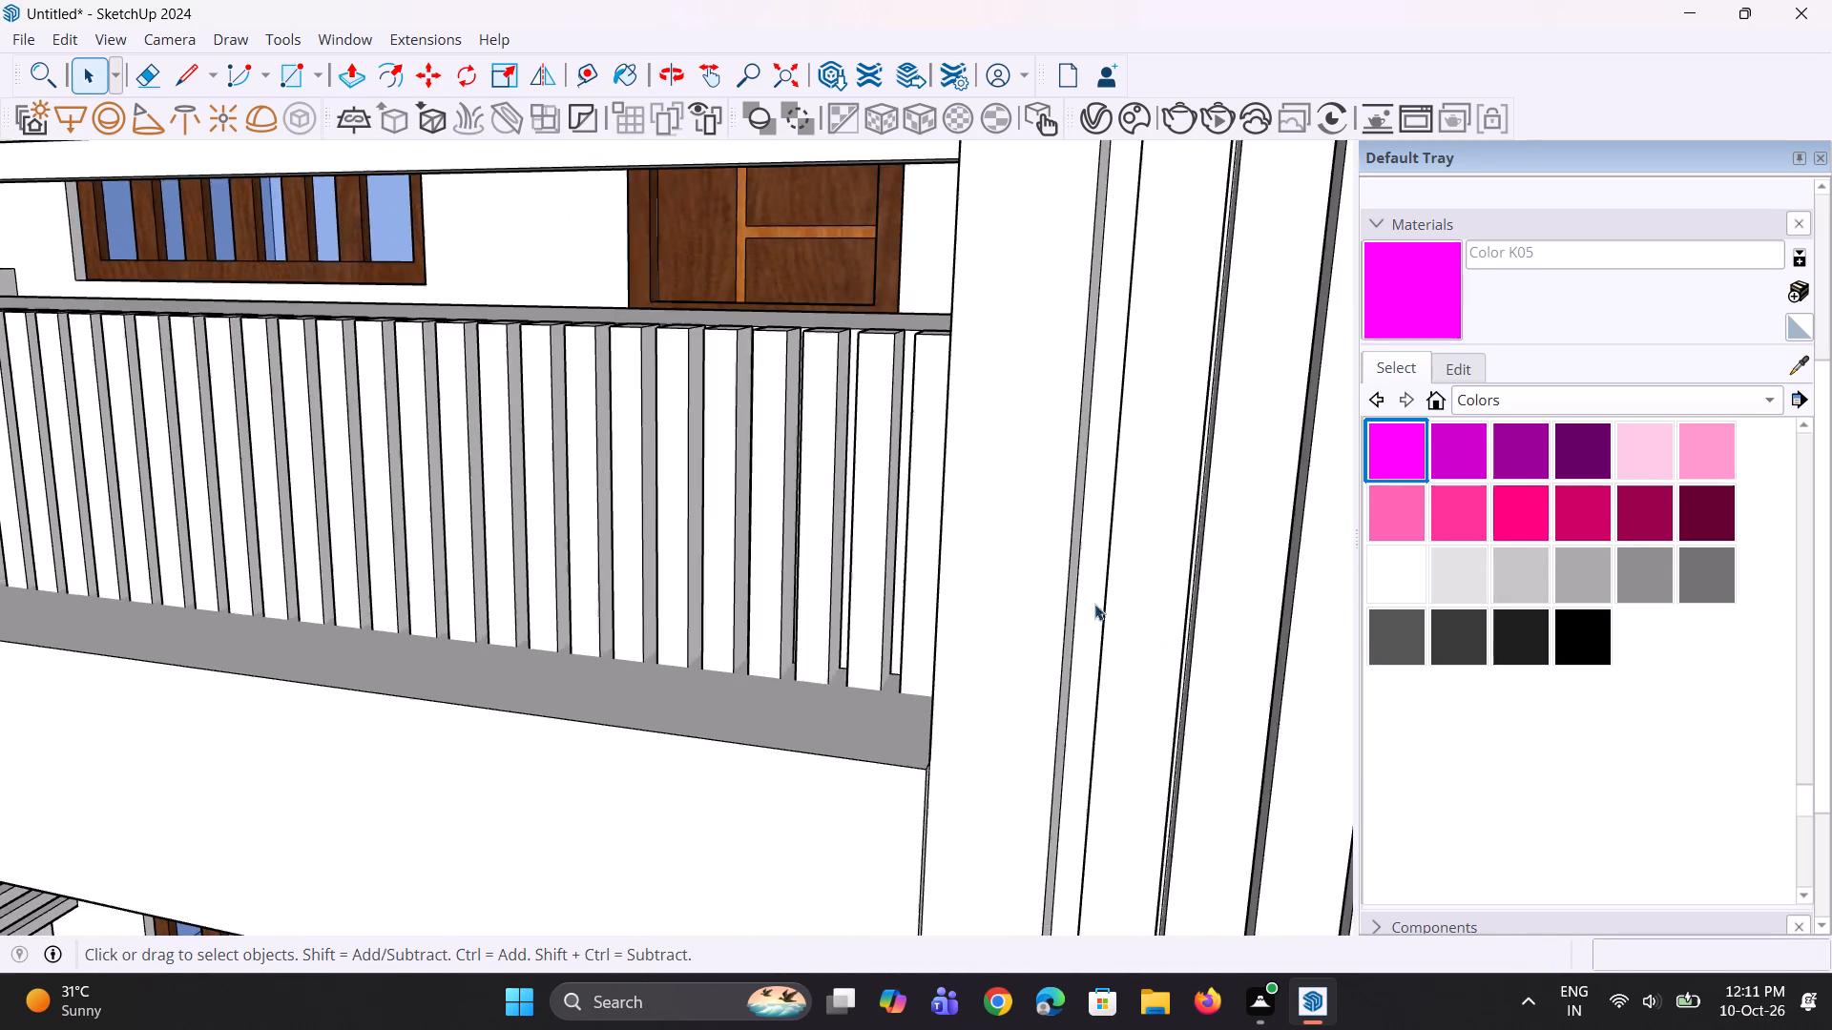
scroll(1094, 604, "down", 3)
scroll(1300, 611, "up", 1)
middle_click_drag(1291, 618, 1228, 648)
scroll(1228, 647, "up", 1)
scroll(1114, 614, "down", 10)
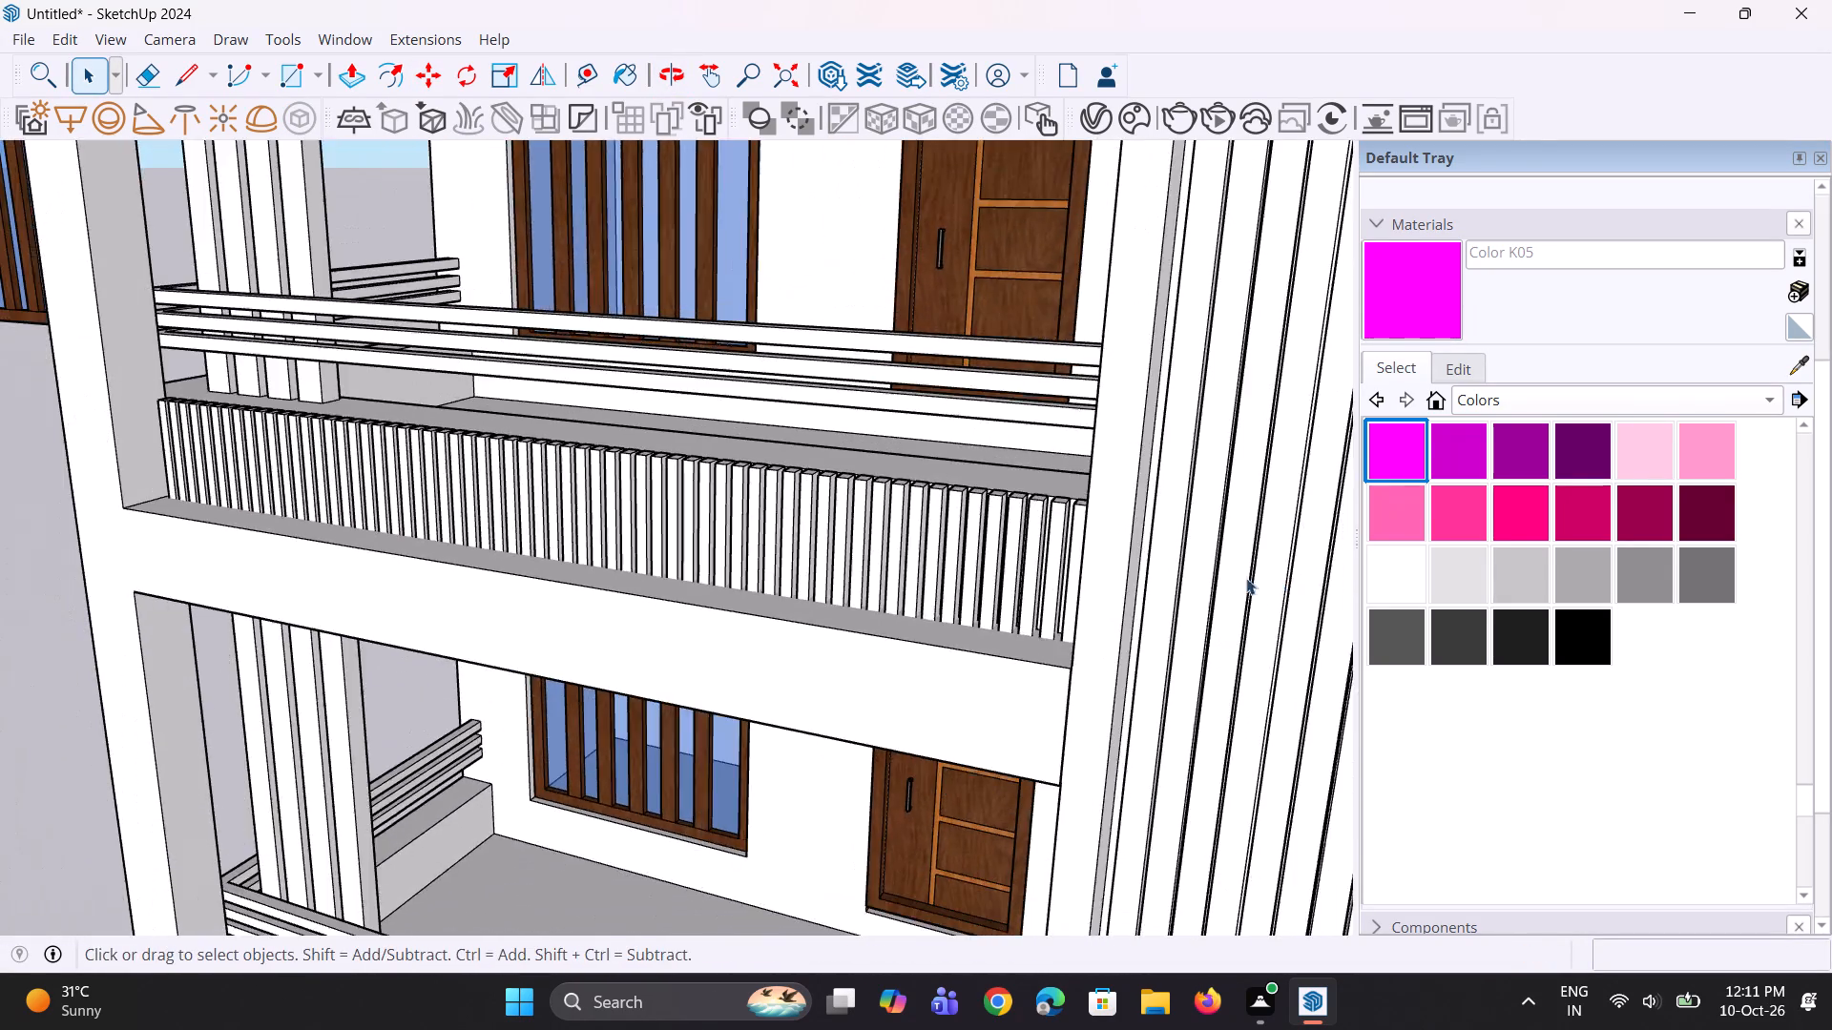
Review the batten-lined left balconies against the rest of the building's front.
middle_click_drag(826, 655, 990, 565)
key("space")
key("space")
scroll(963, 571, "down", 6)
left_click(399, 660)
scroll(497, 710, "down", 4)
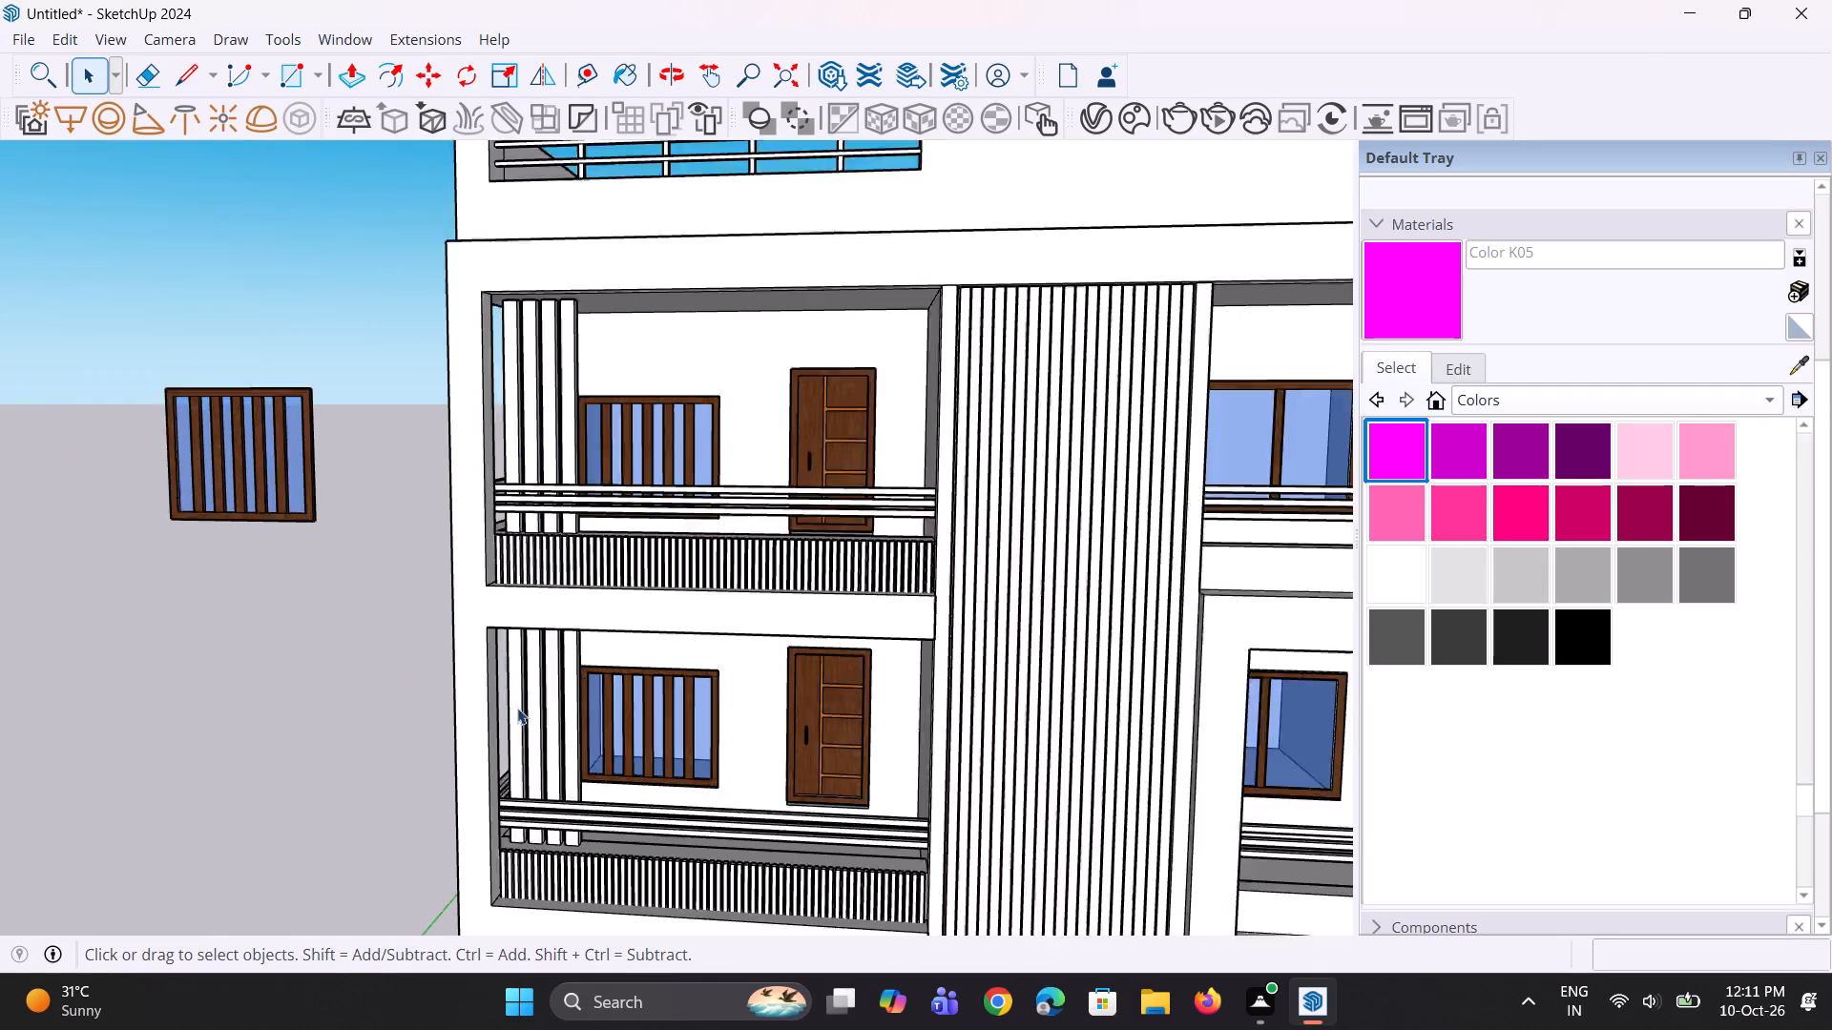
scroll(517, 708, "down", 1)
middle_click_drag(606, 763, 669, 710)
scroll(658, 661, "down", 10)
middle_click_drag(682, 752, 682, 774)
scroll(676, 839, "up", 3)
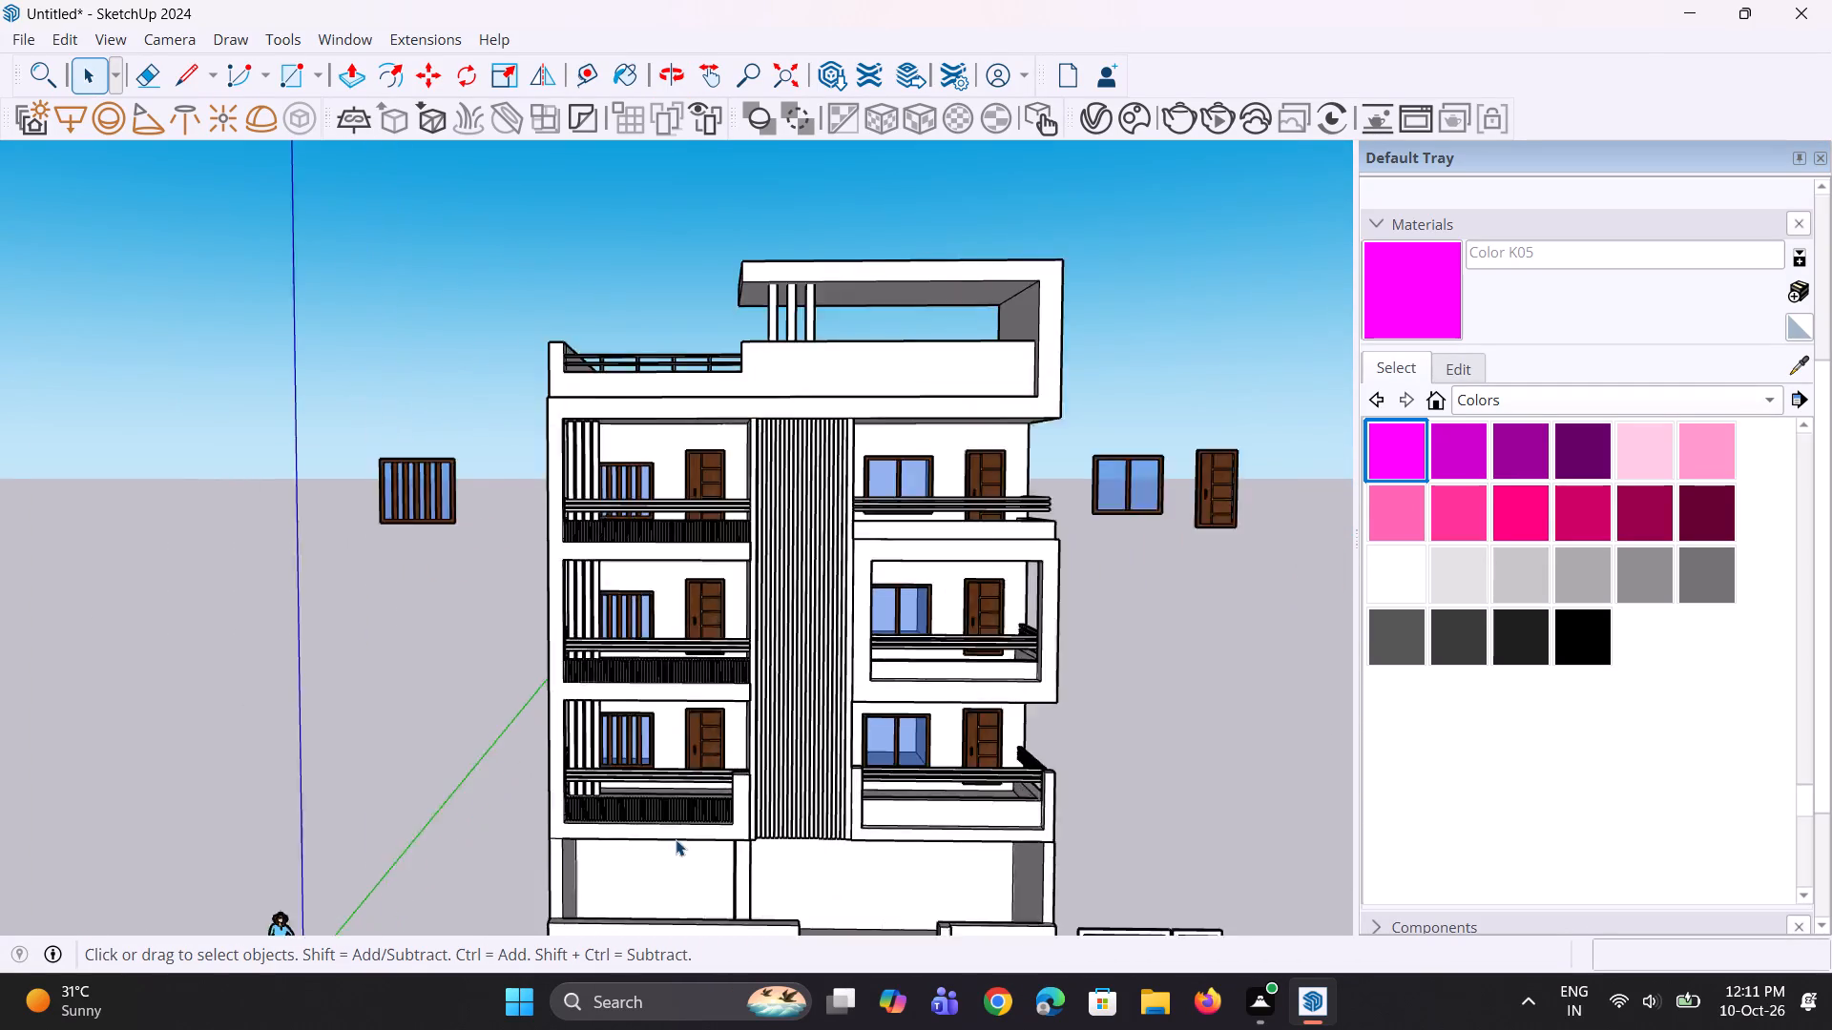
scroll(676, 839, "up", 10)
middle_click_drag(714, 816, 737, 815)
scroll(740, 814, "down", 5)
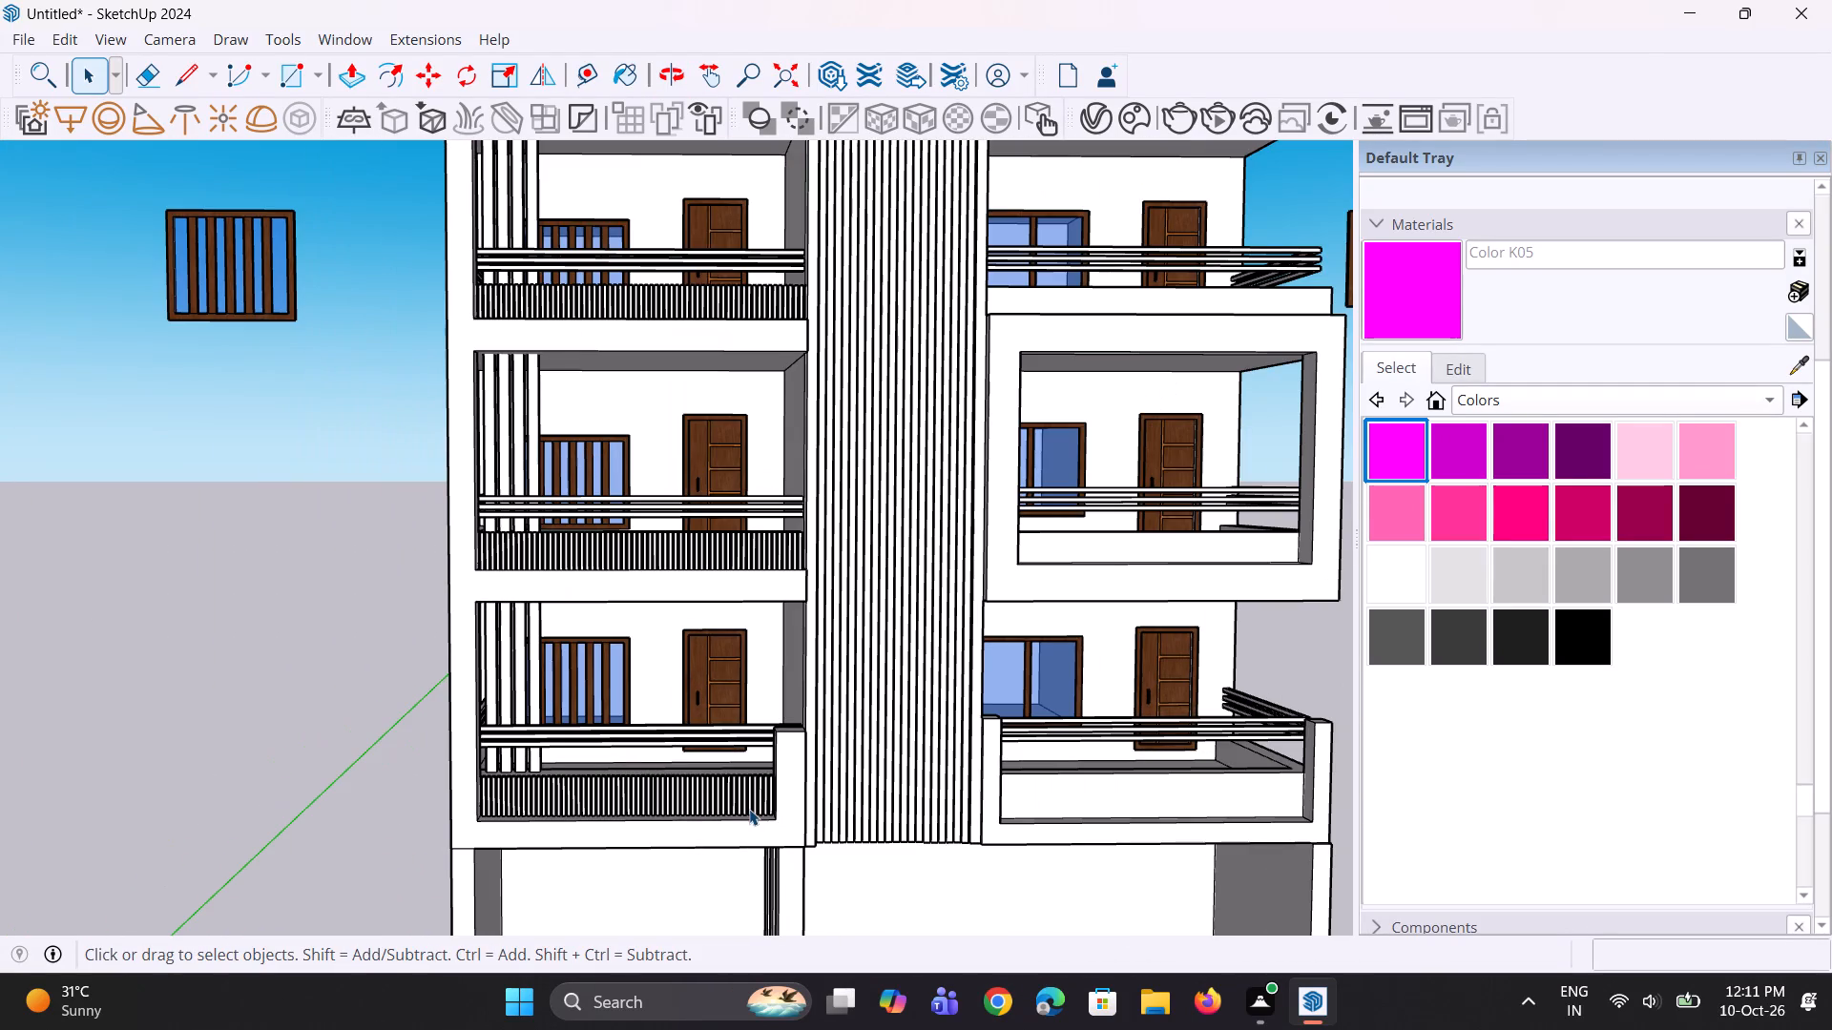
scroll(756, 809, "down", 2)
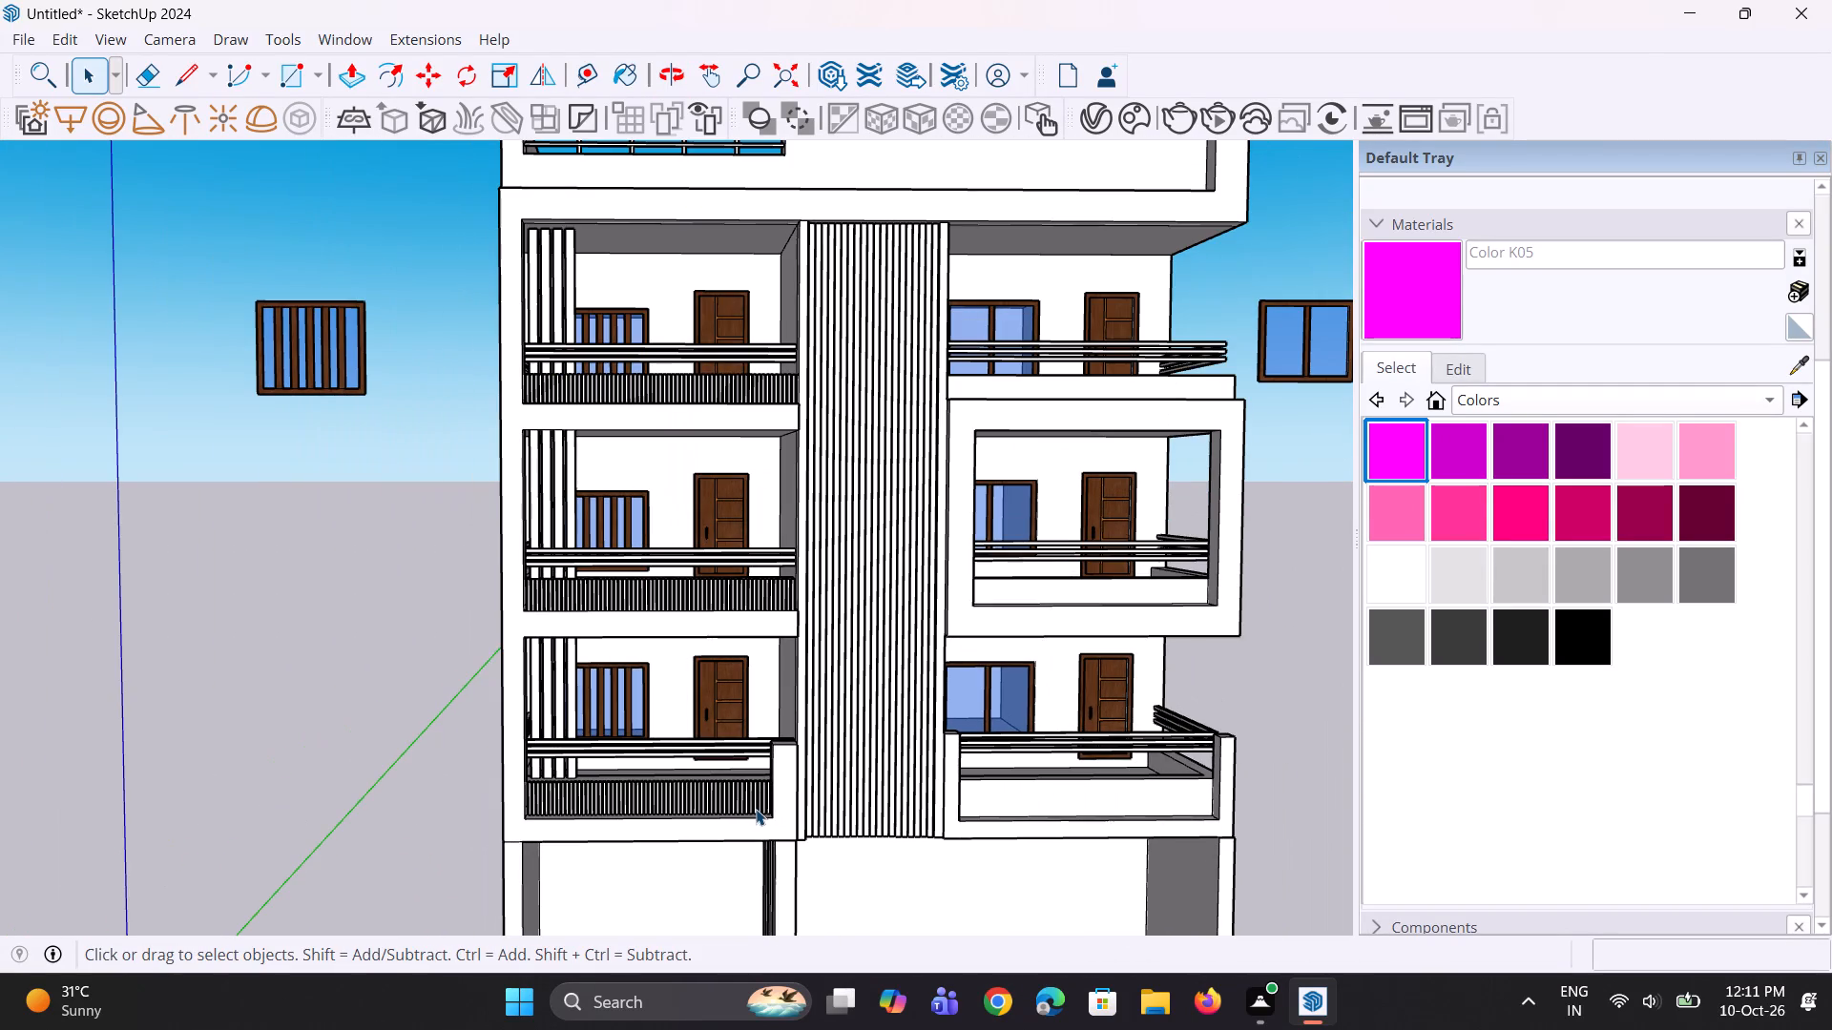
scroll(756, 809, "down", 4)
scroll(756, 809, "up", 1)
middle_click_drag(756, 809, 756, 798)
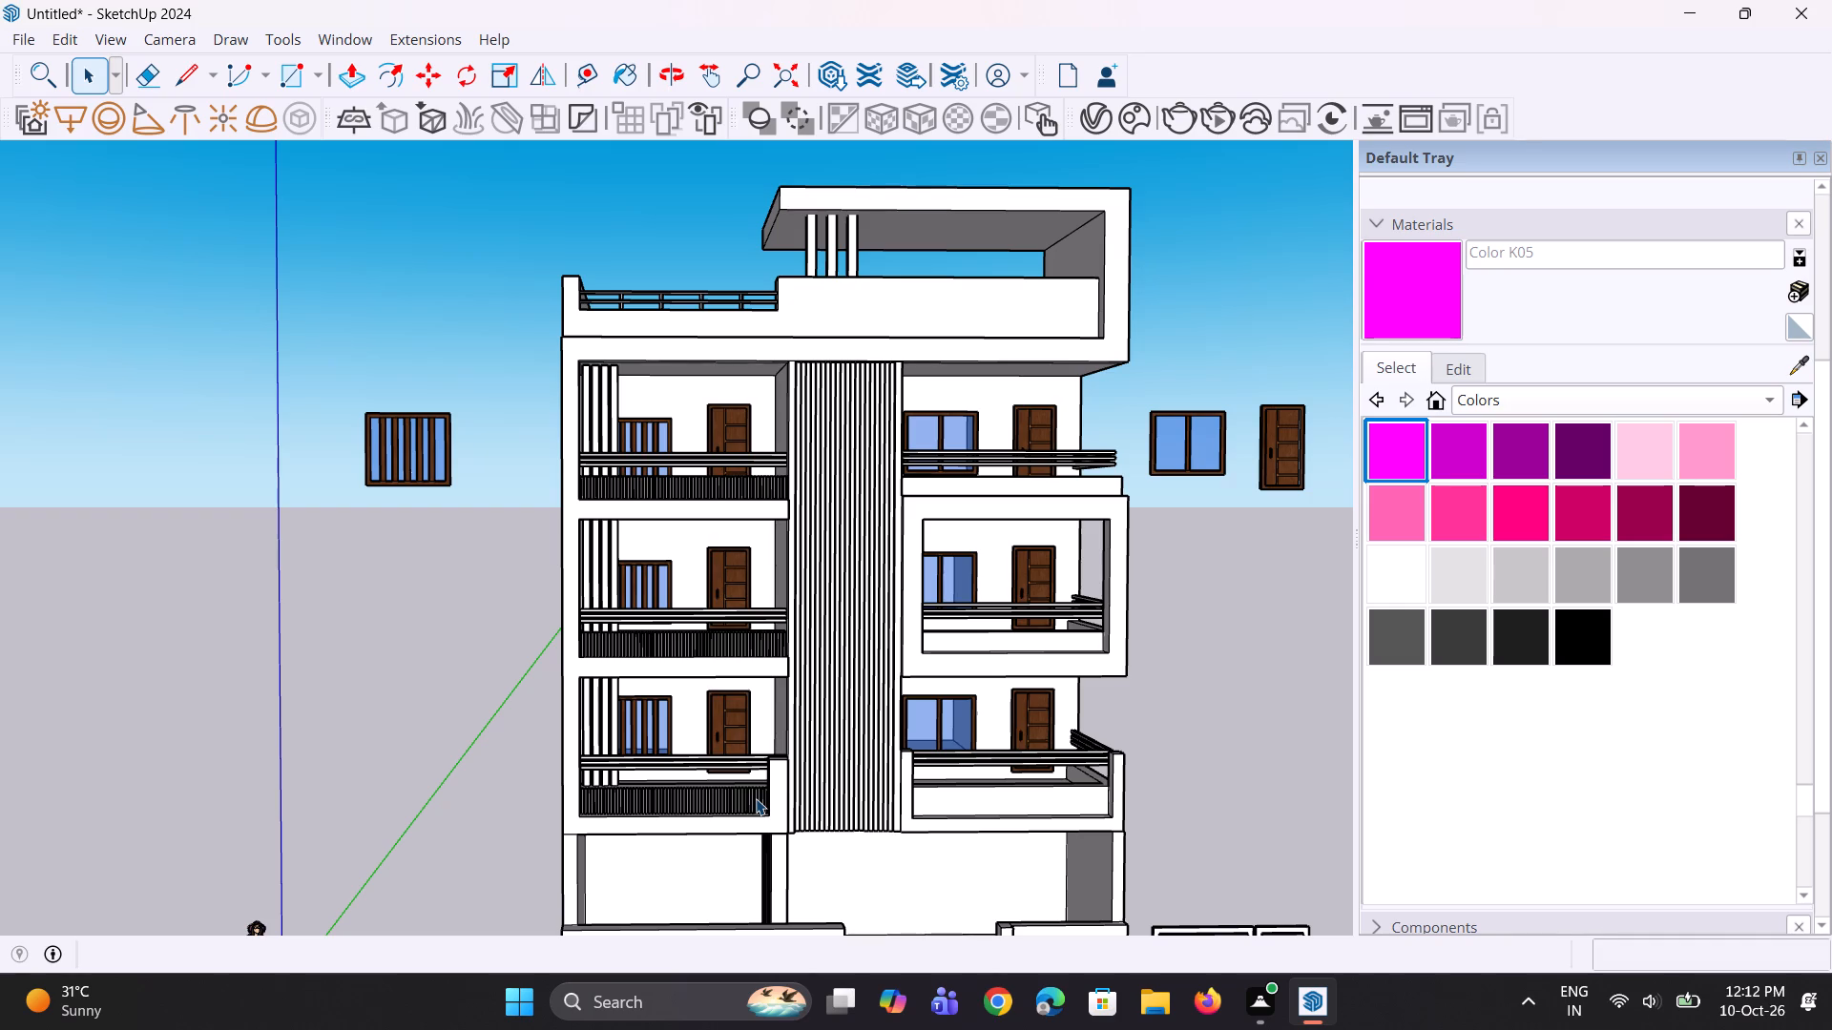
Copy the vertical end edge of the top right balcony's parapet, beside the central slatted panel, a short distance along the face.
scroll(794, 608, "down", 1)
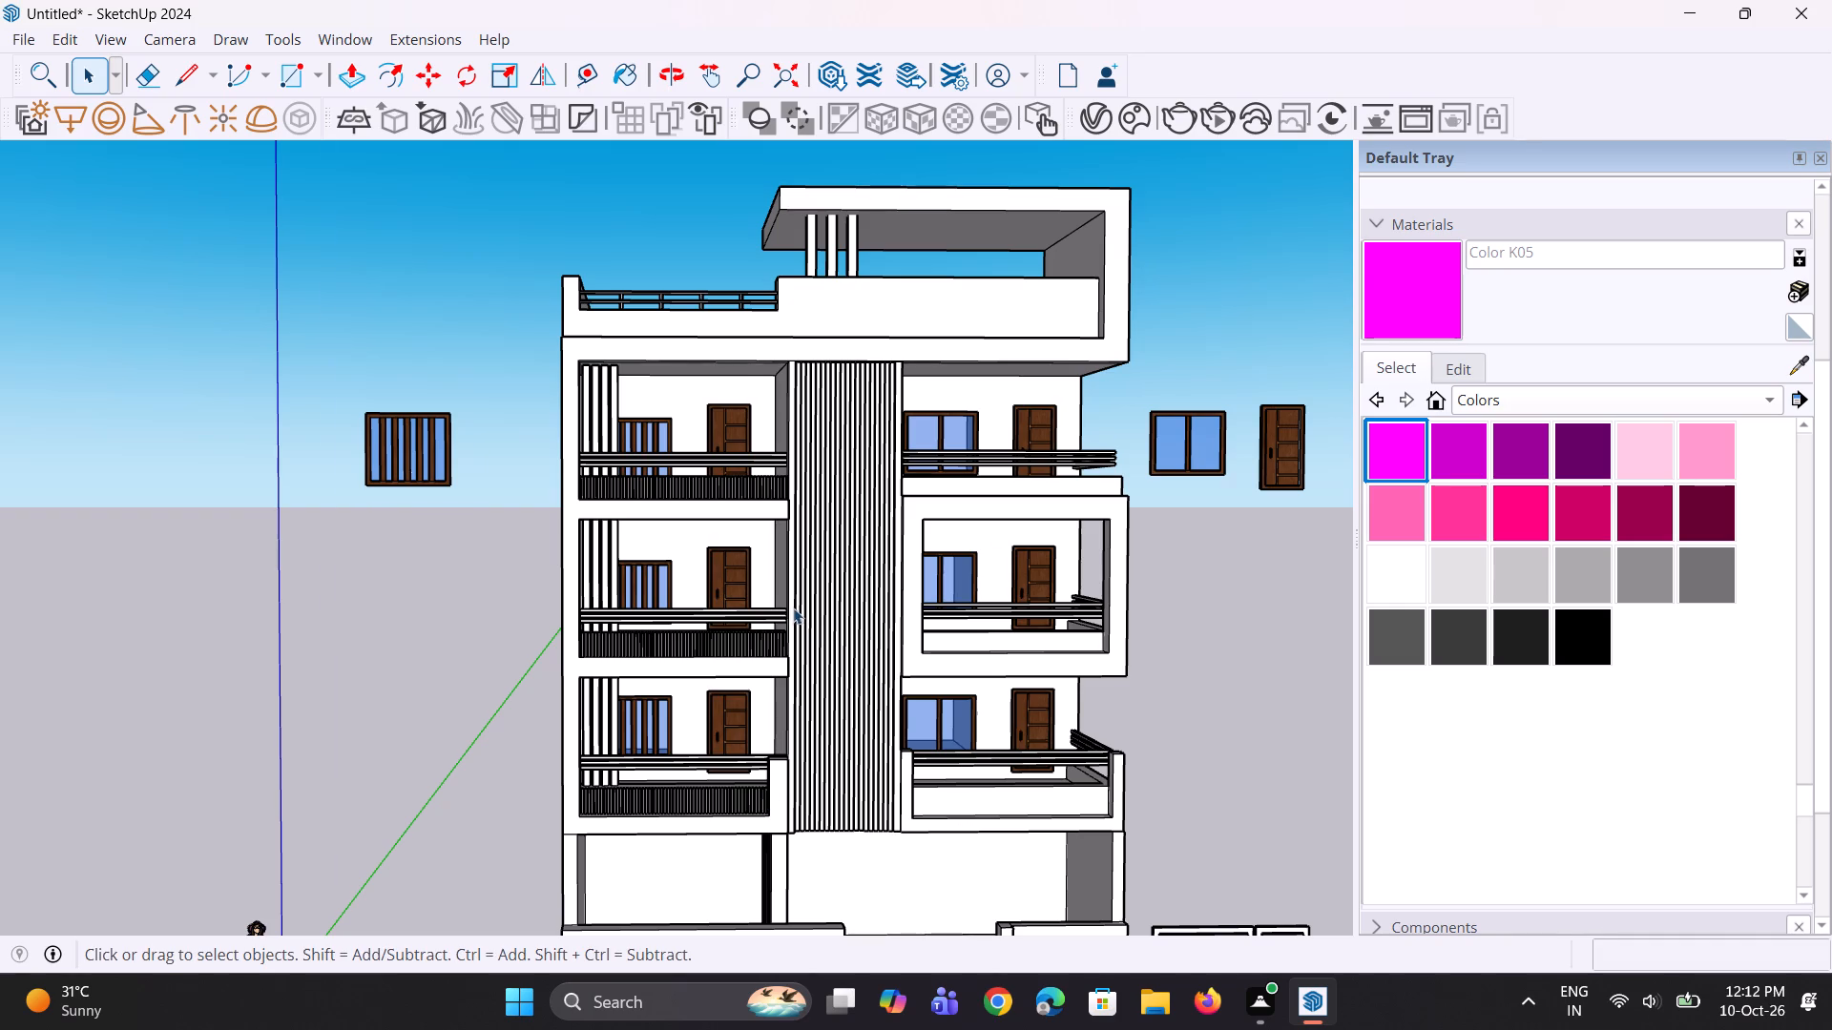
scroll(793, 608, "down", 2)
middle_click_drag(792, 608, 765, 598)
scroll(972, 444, "up", 2)
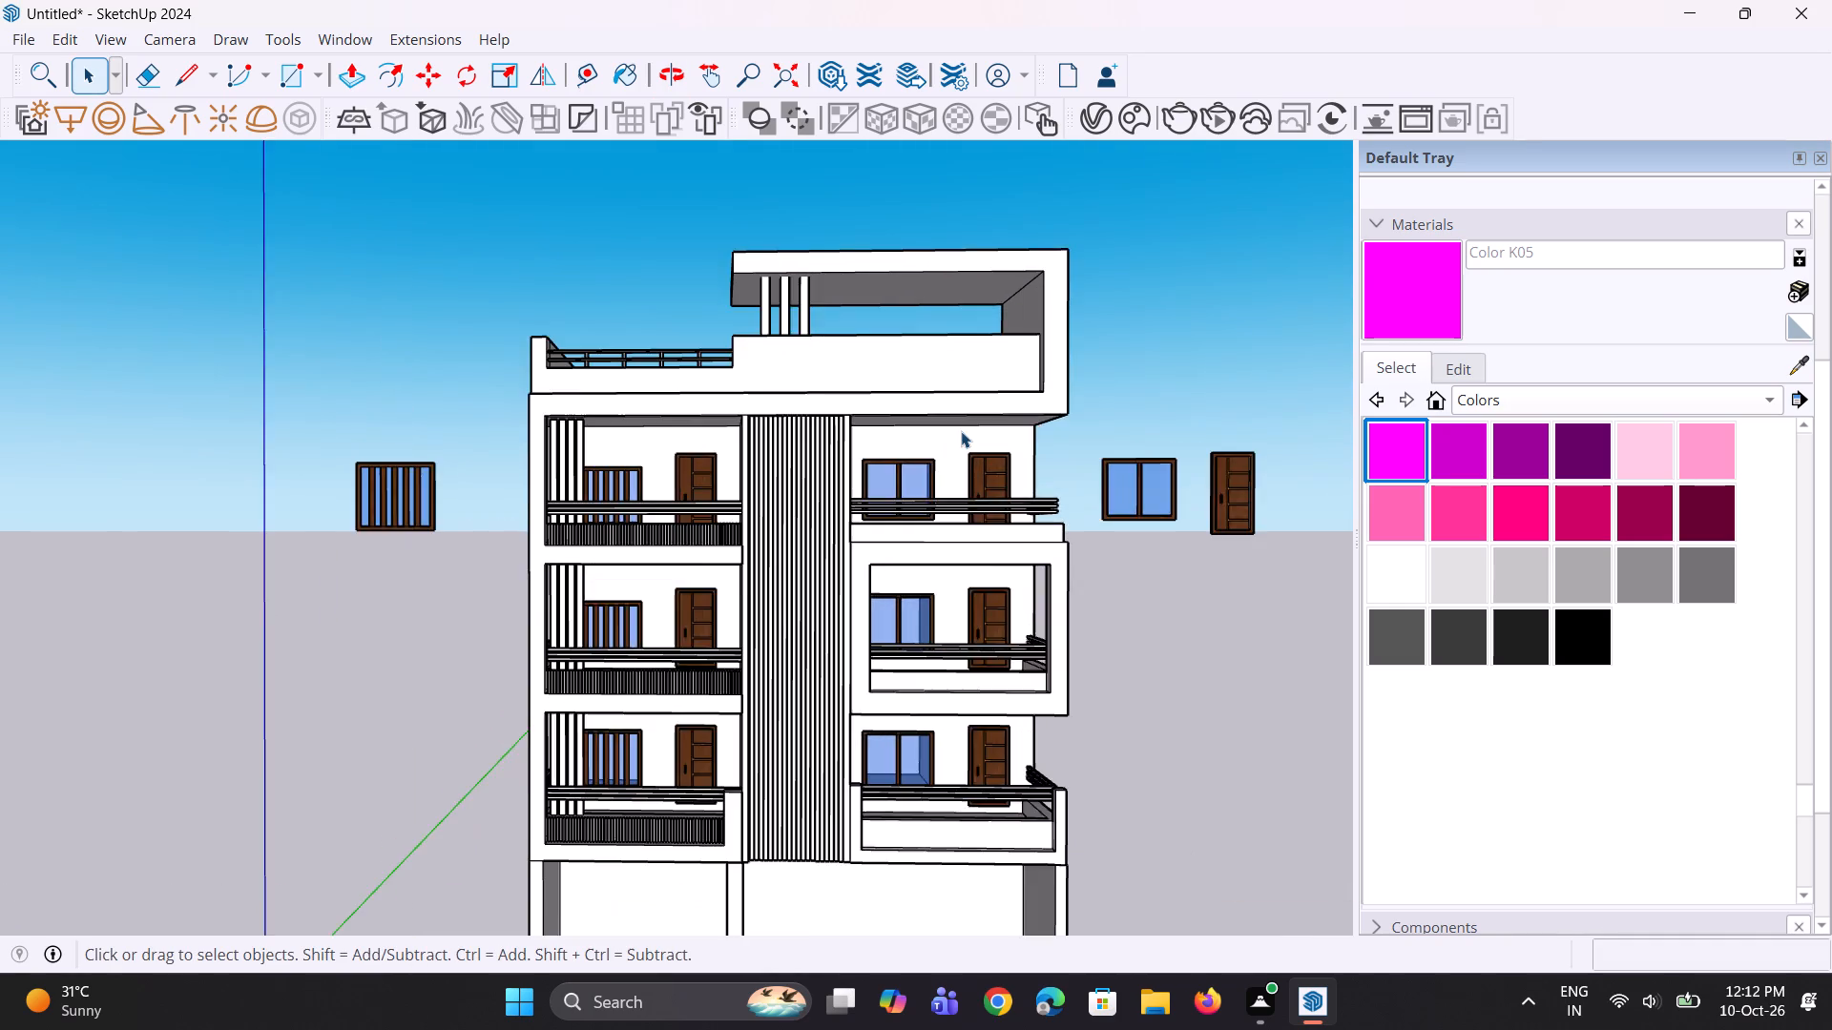
scroll(960, 431, "up", 3)
middle_click_drag(829, 575, 816, 744)
scroll(827, 735, "up", 4)
middle_click_drag(841, 801, 836, 600)
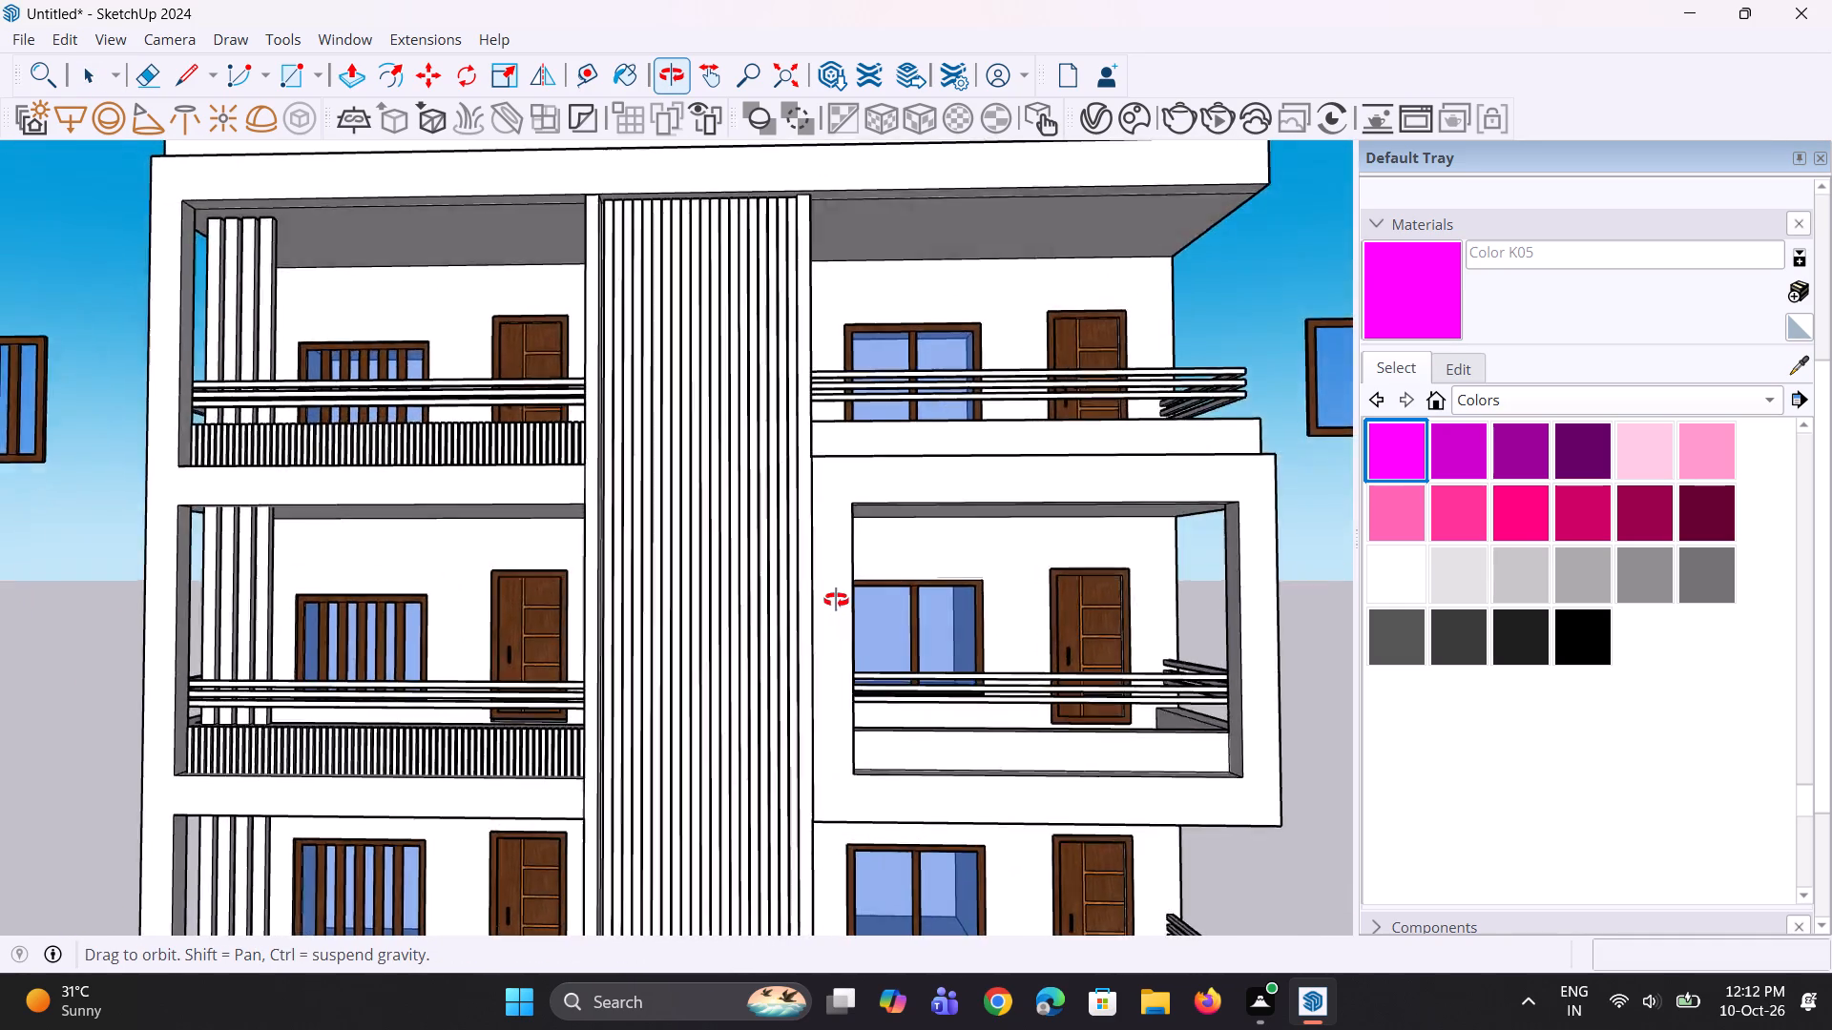
middle_click_drag(836, 600, 770, 727)
scroll(802, 499, "up", 6)
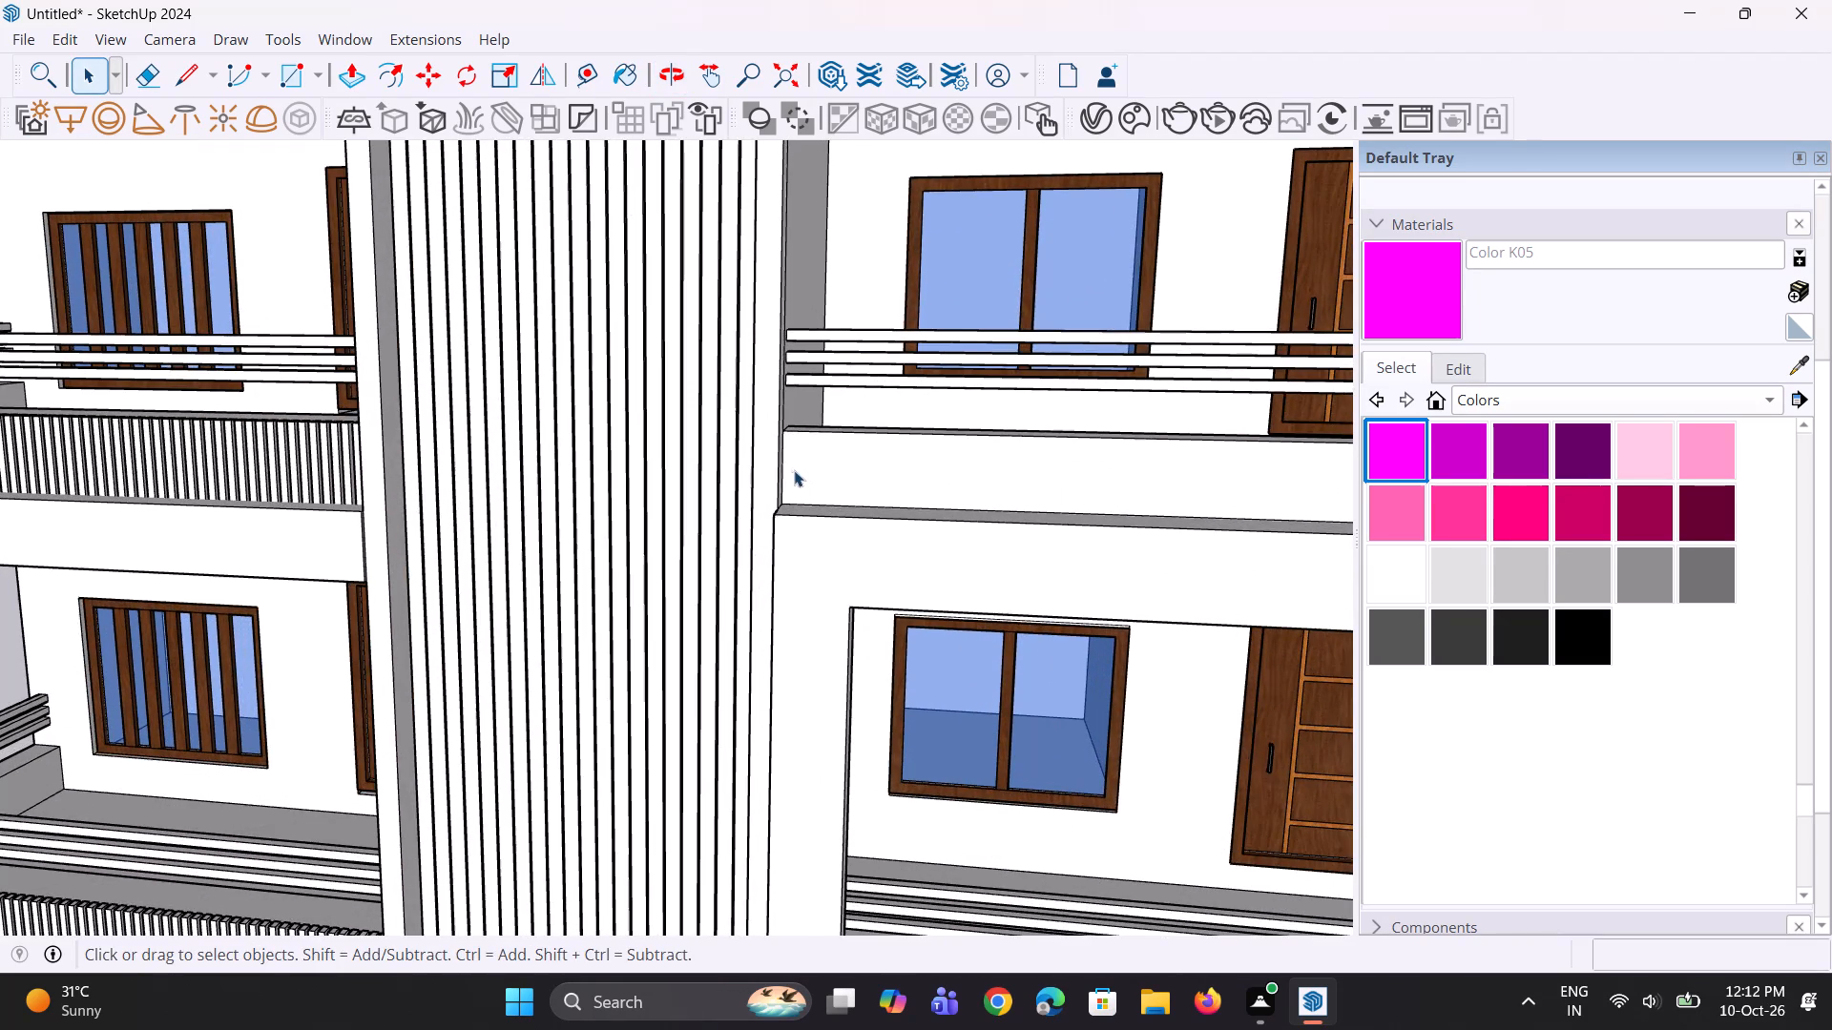
left_click(786, 467)
scroll(780, 477, "up", 9)
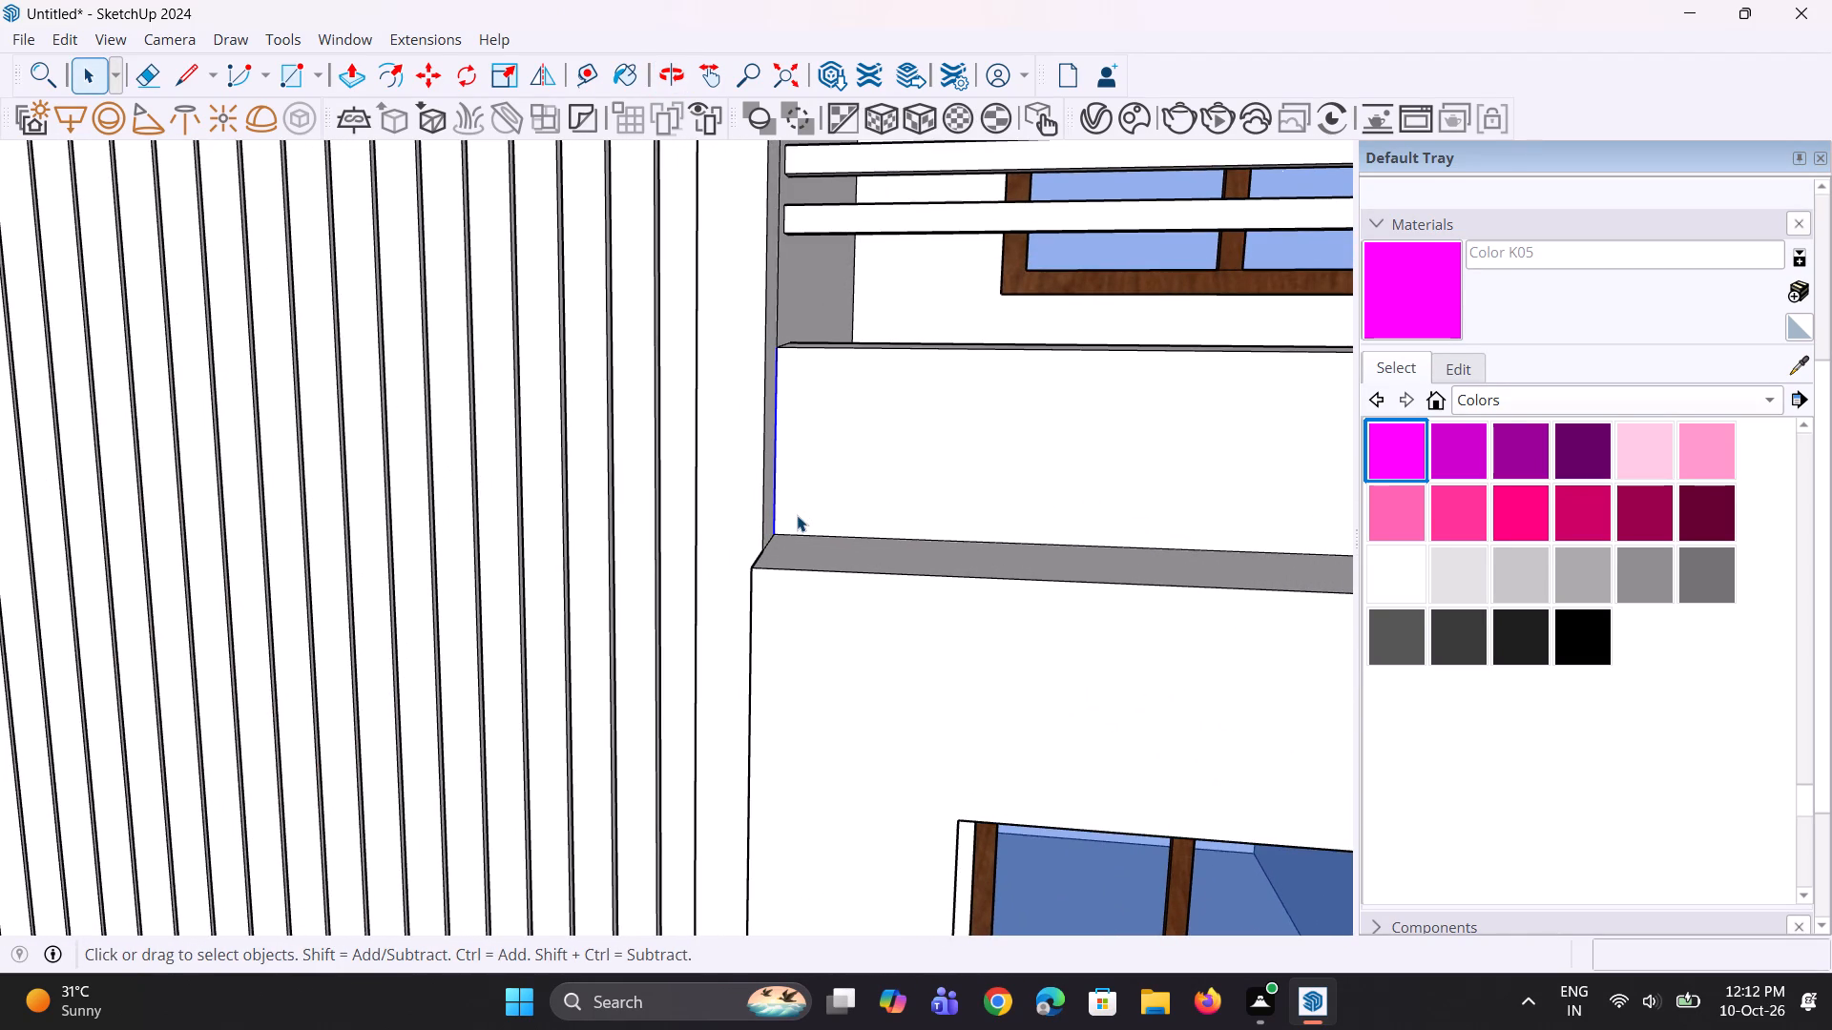
key("m")
scroll(796, 525, "up", 2)
left_click(772, 532)
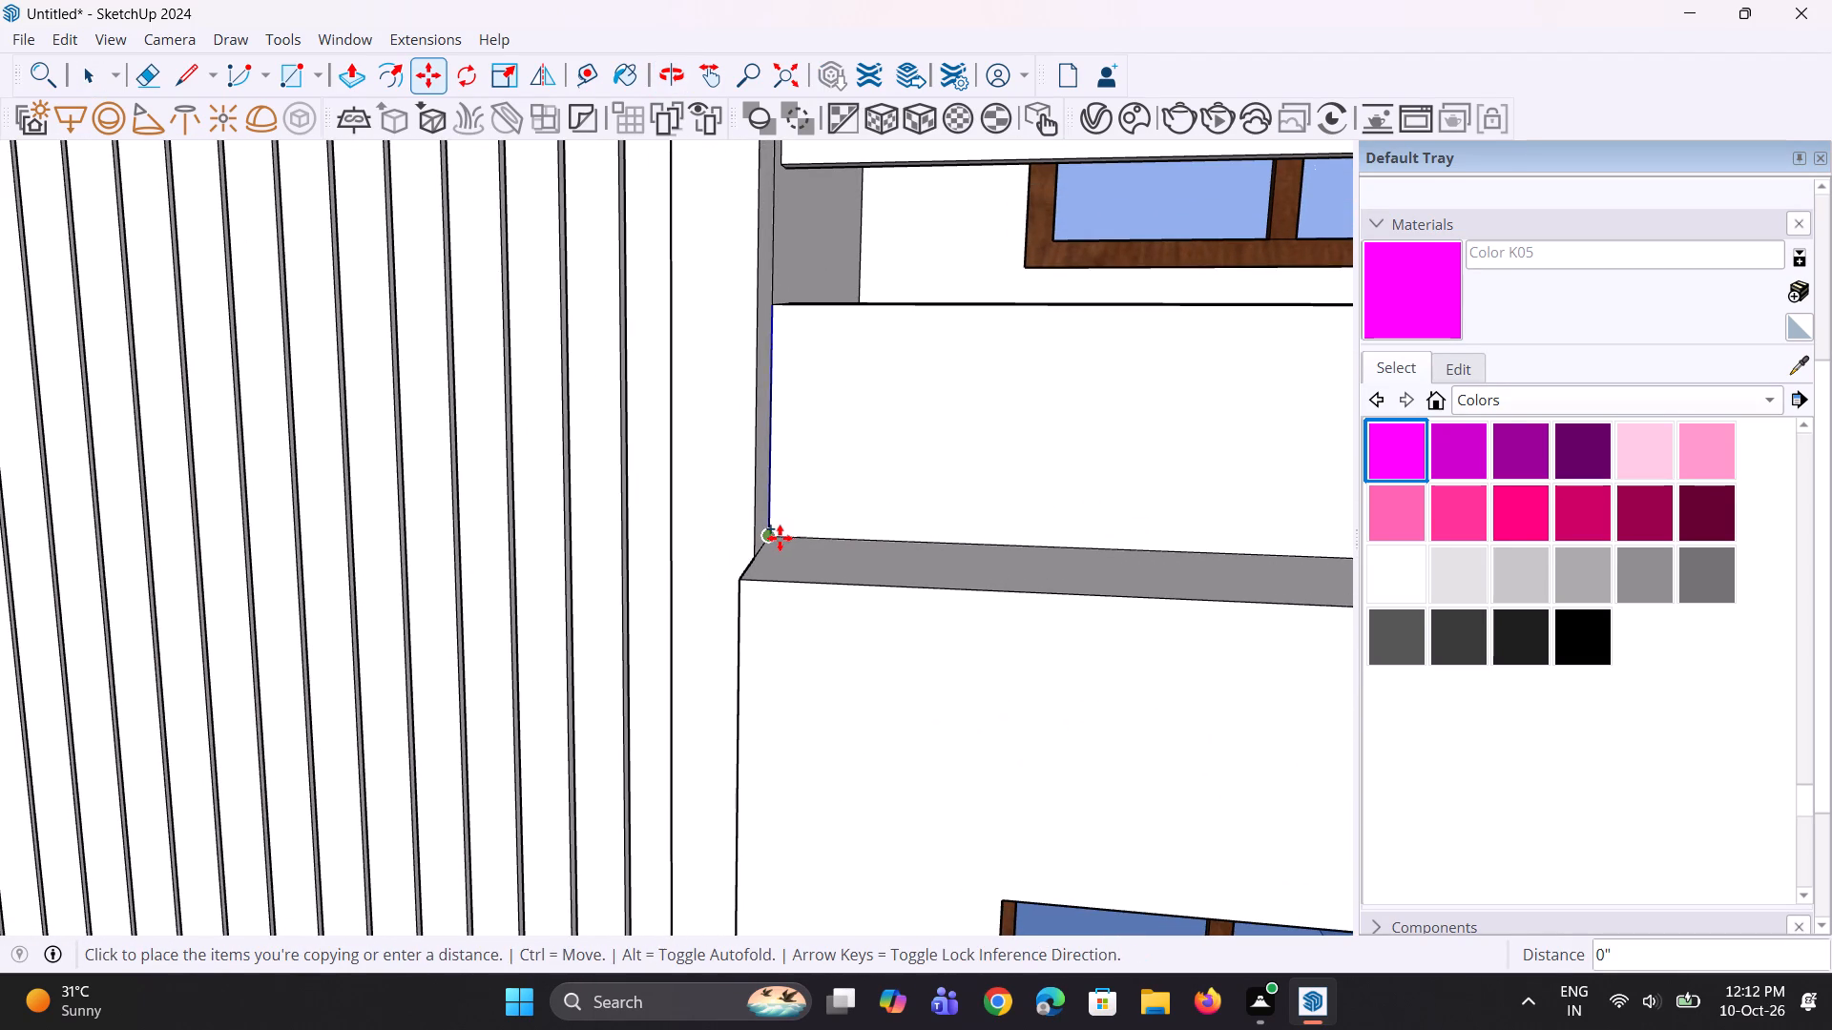
left_click(785, 539)
Copy the new vertical edge 2" further along the top right balcony's parapet to outline a narrow batten strip.
key("m")
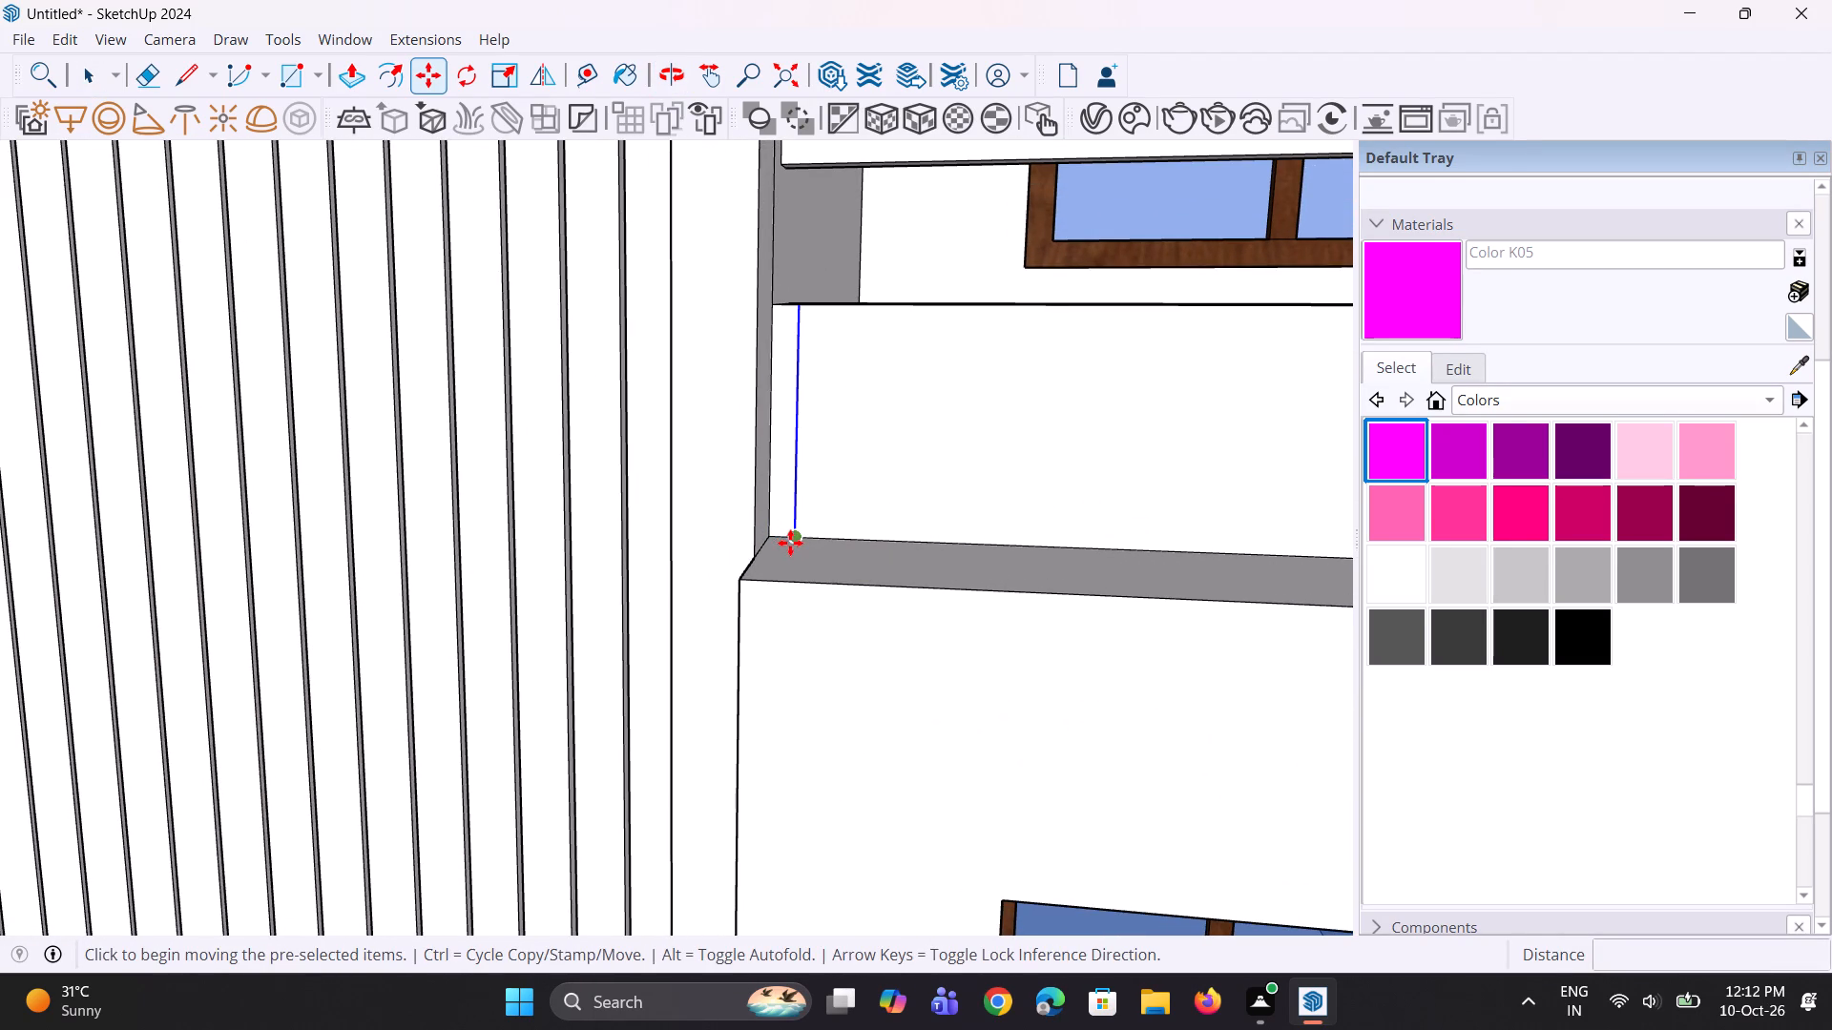
scroll(791, 543, "up", 4)
left_click(795, 539)
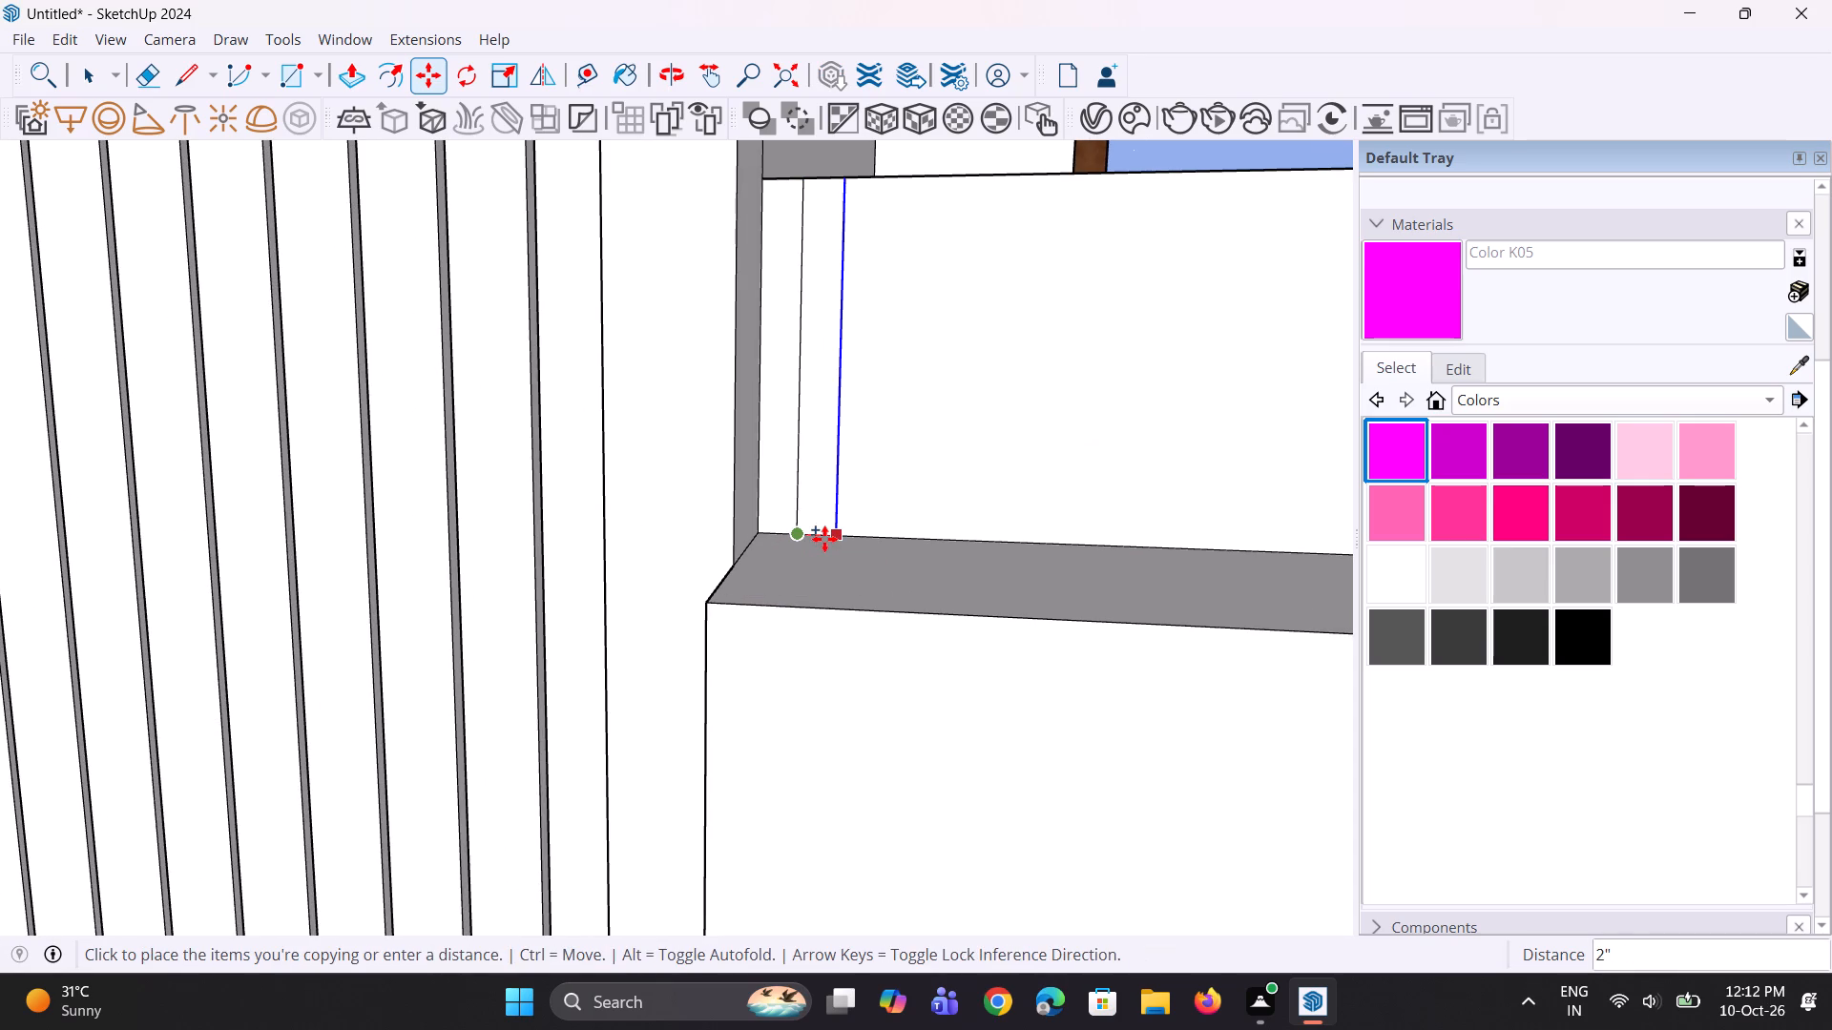
left_click(824, 539)
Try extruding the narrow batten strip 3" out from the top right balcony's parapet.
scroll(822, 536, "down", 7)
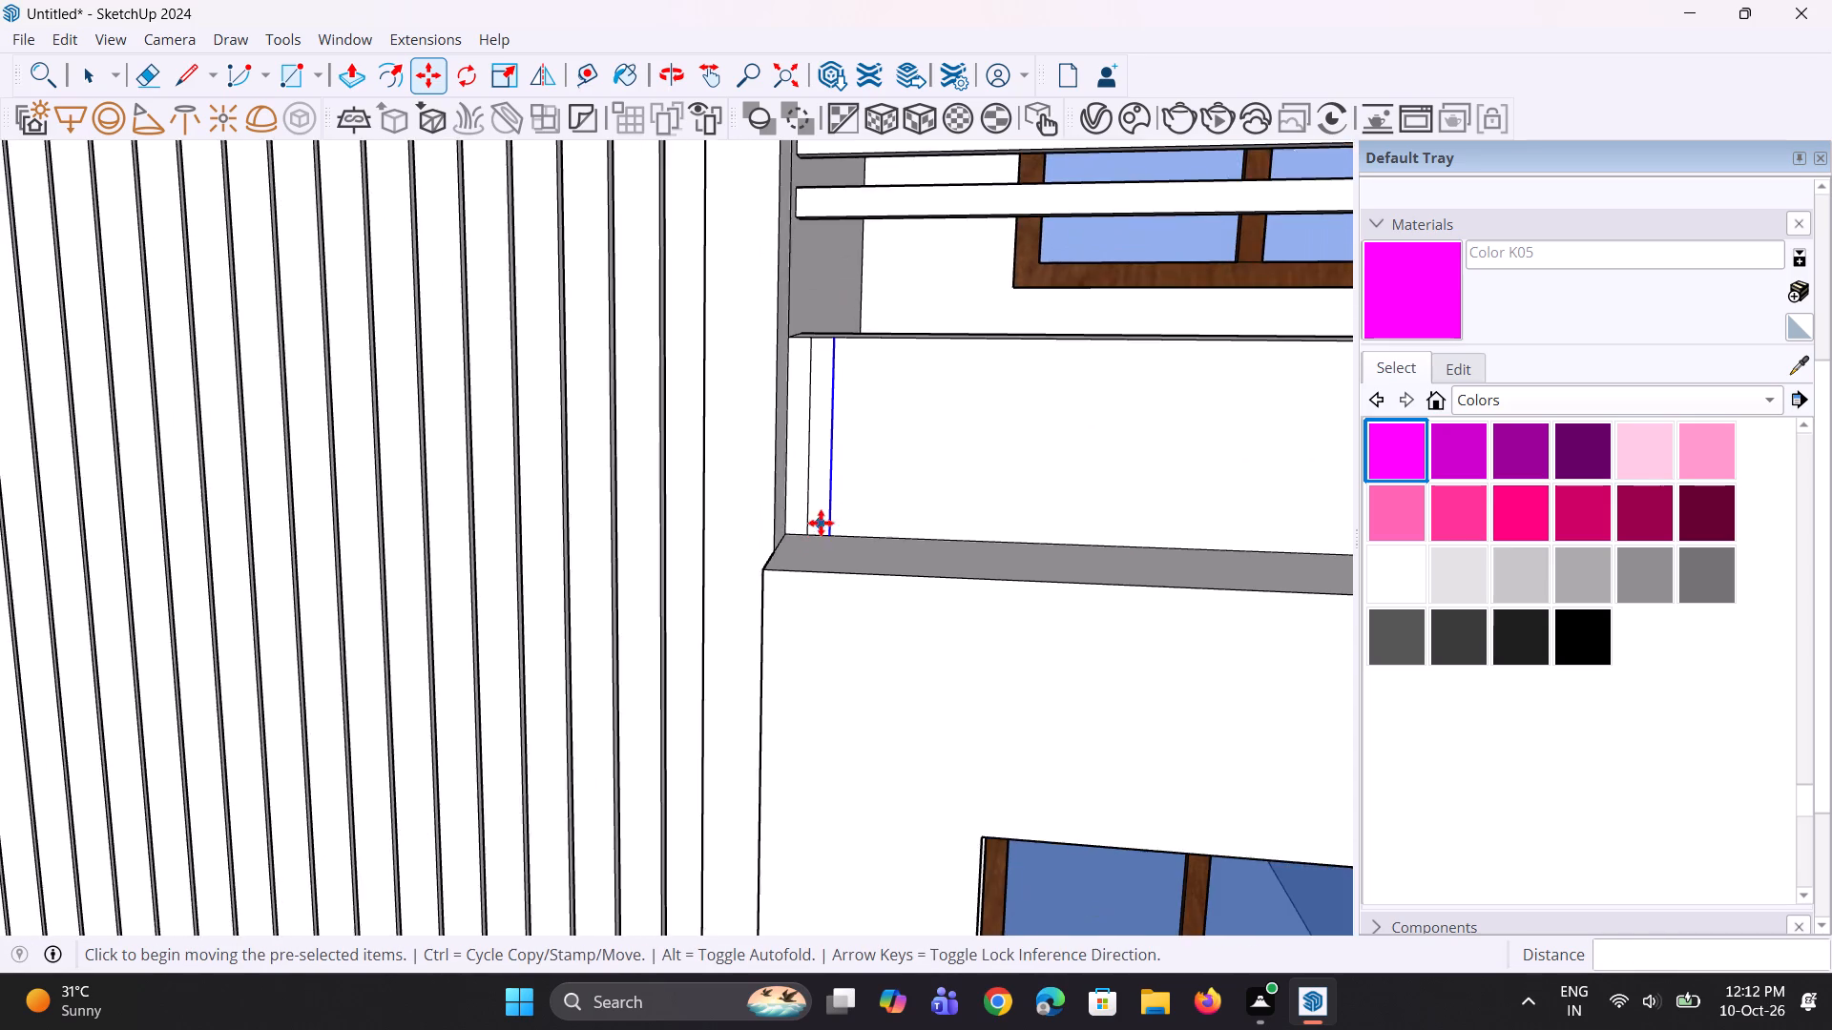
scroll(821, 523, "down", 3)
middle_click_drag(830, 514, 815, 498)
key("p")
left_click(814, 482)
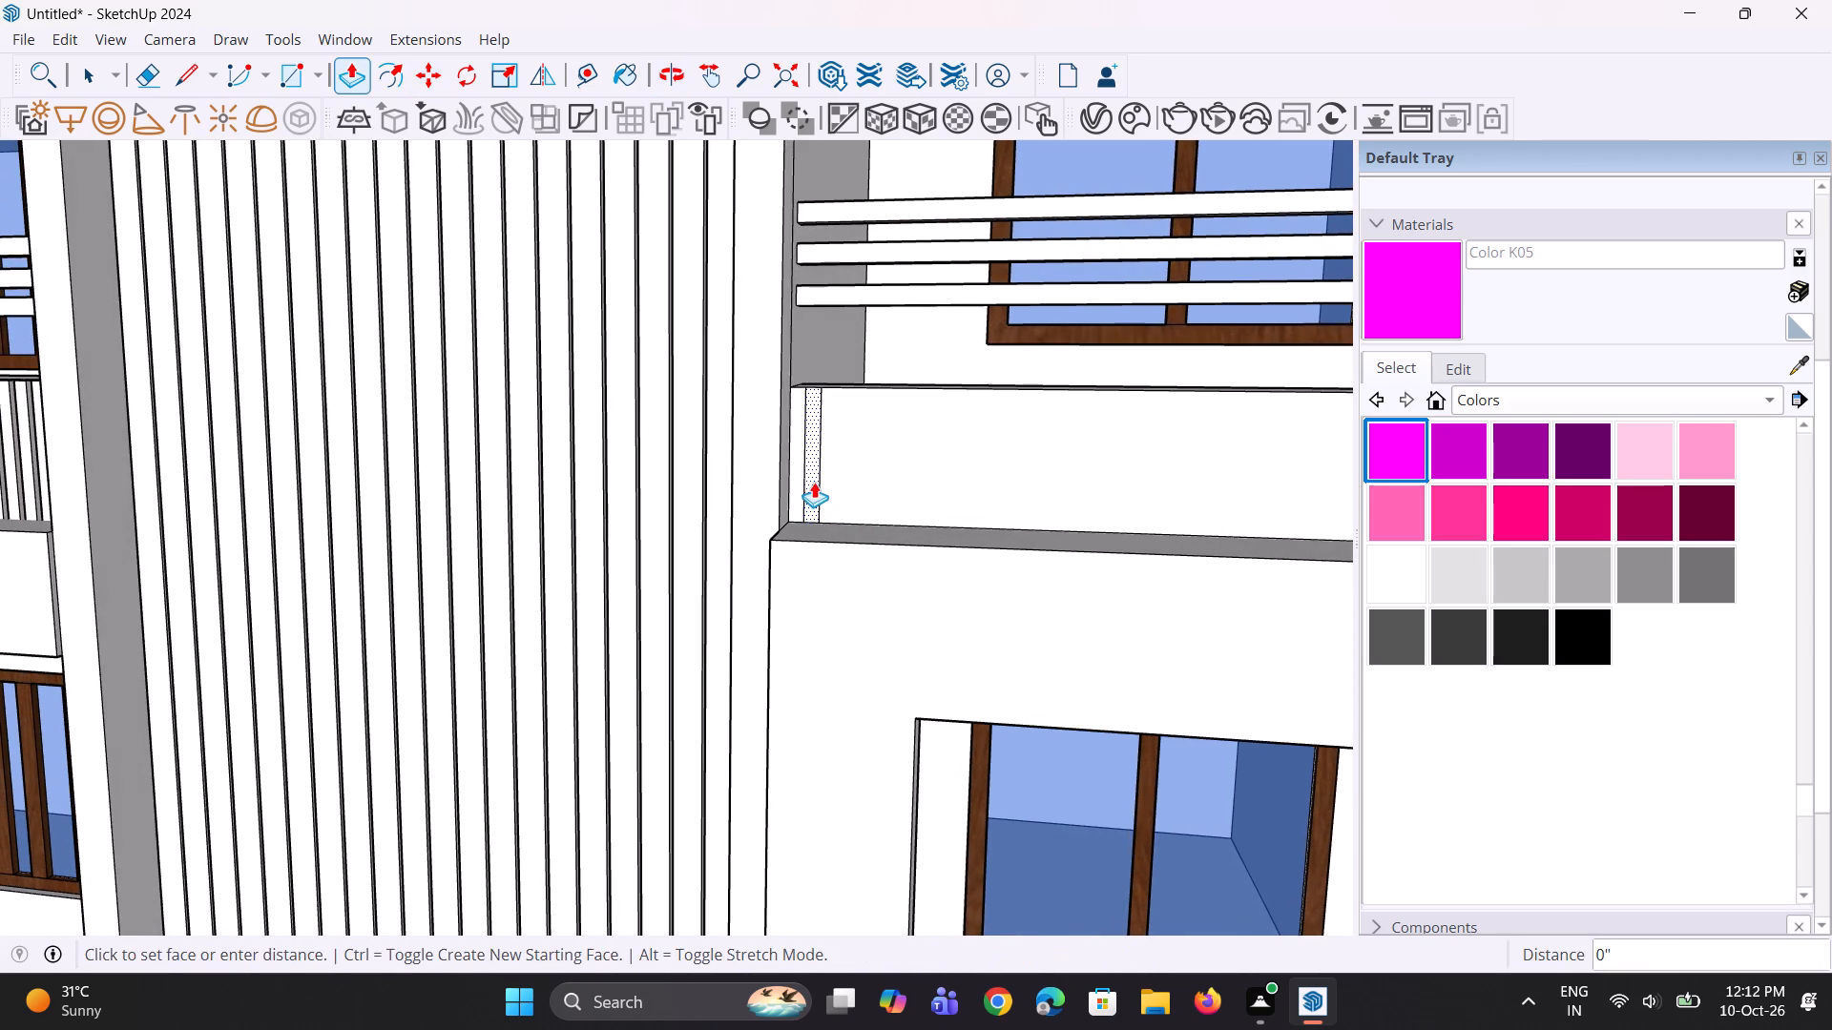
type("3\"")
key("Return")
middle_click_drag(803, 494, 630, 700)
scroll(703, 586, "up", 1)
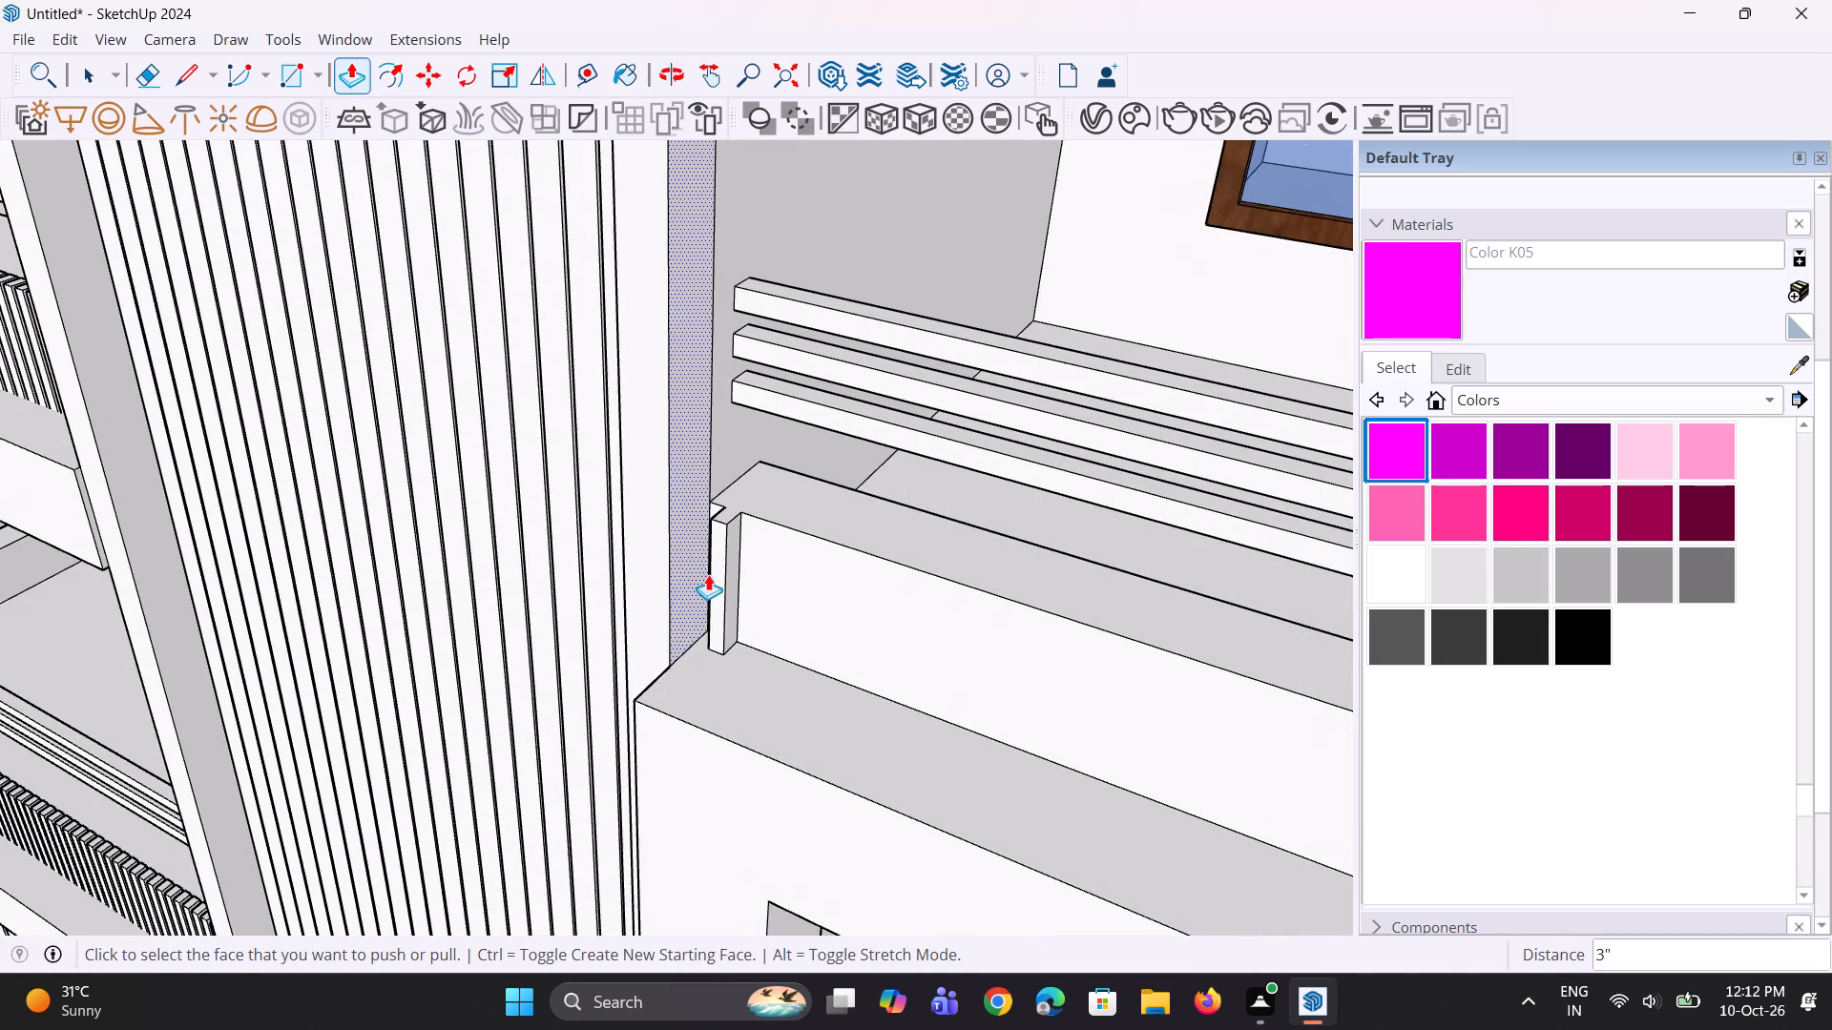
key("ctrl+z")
Extrude the narrow strip 2" out from the top right balcony's parapet to form a batten.
left_click(726, 578)
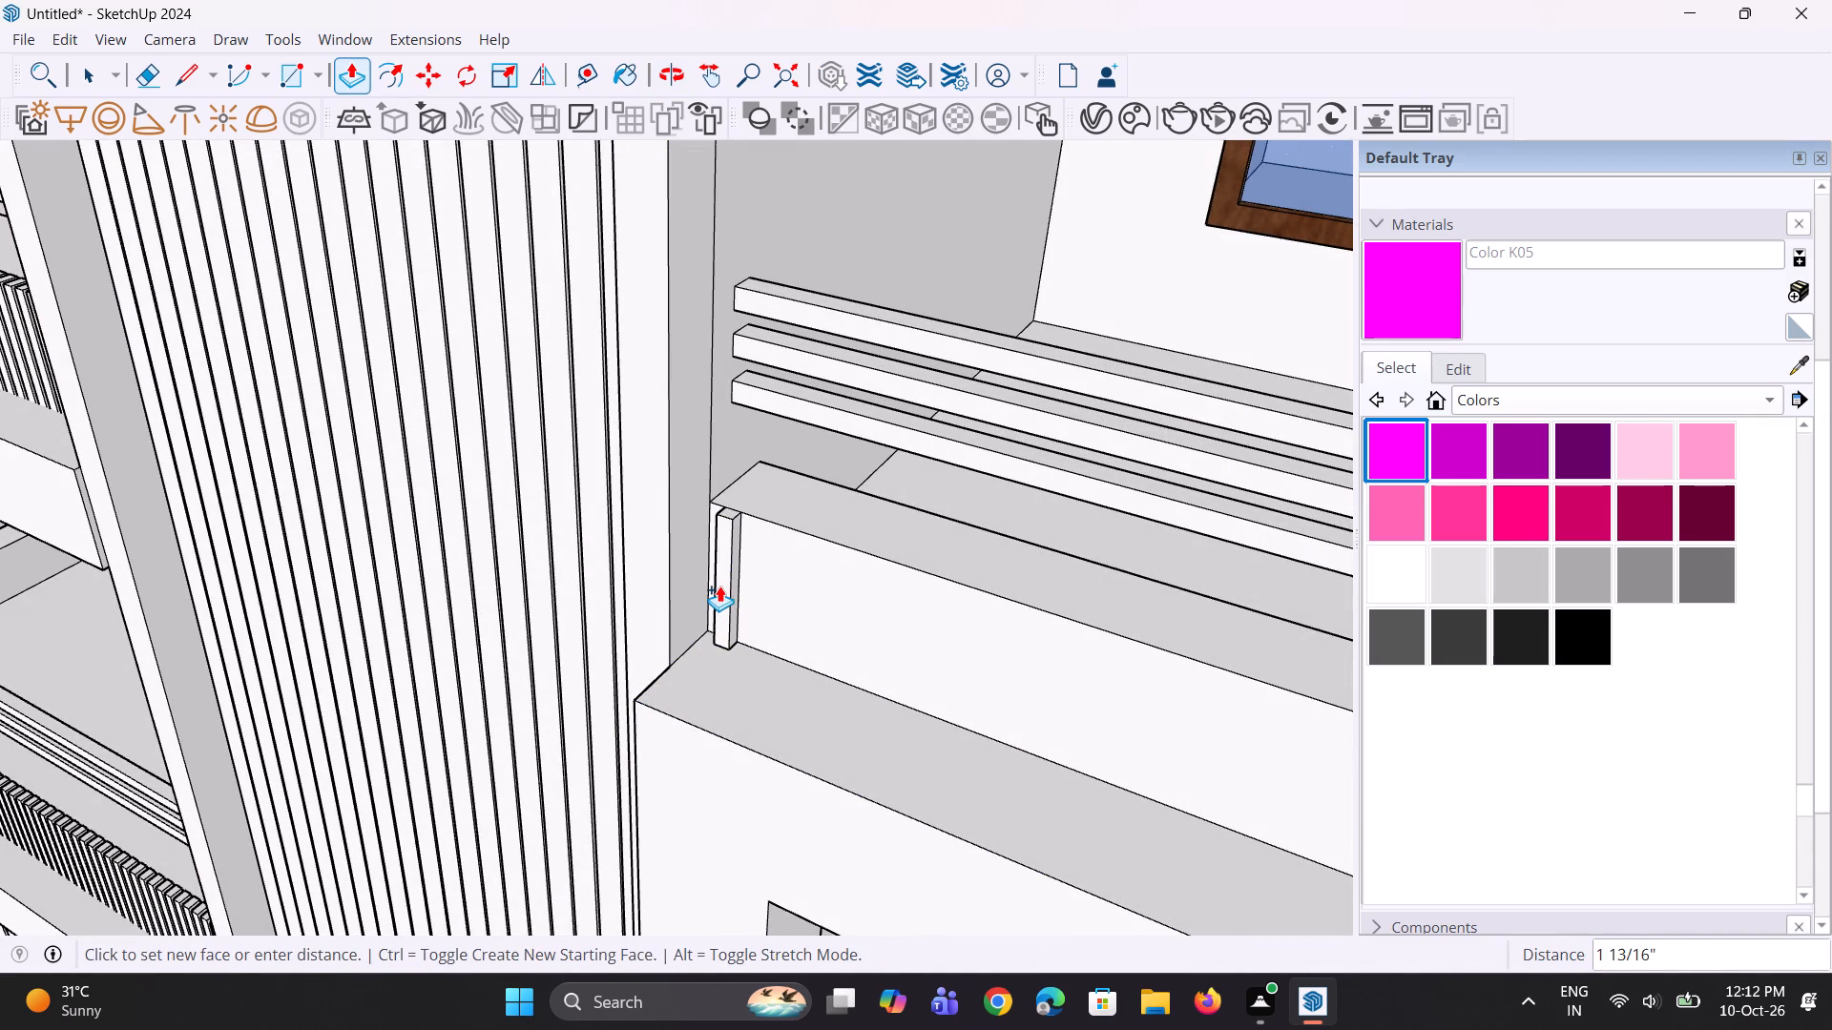
key("2")
key("shift+quotedbl")
key("Return")
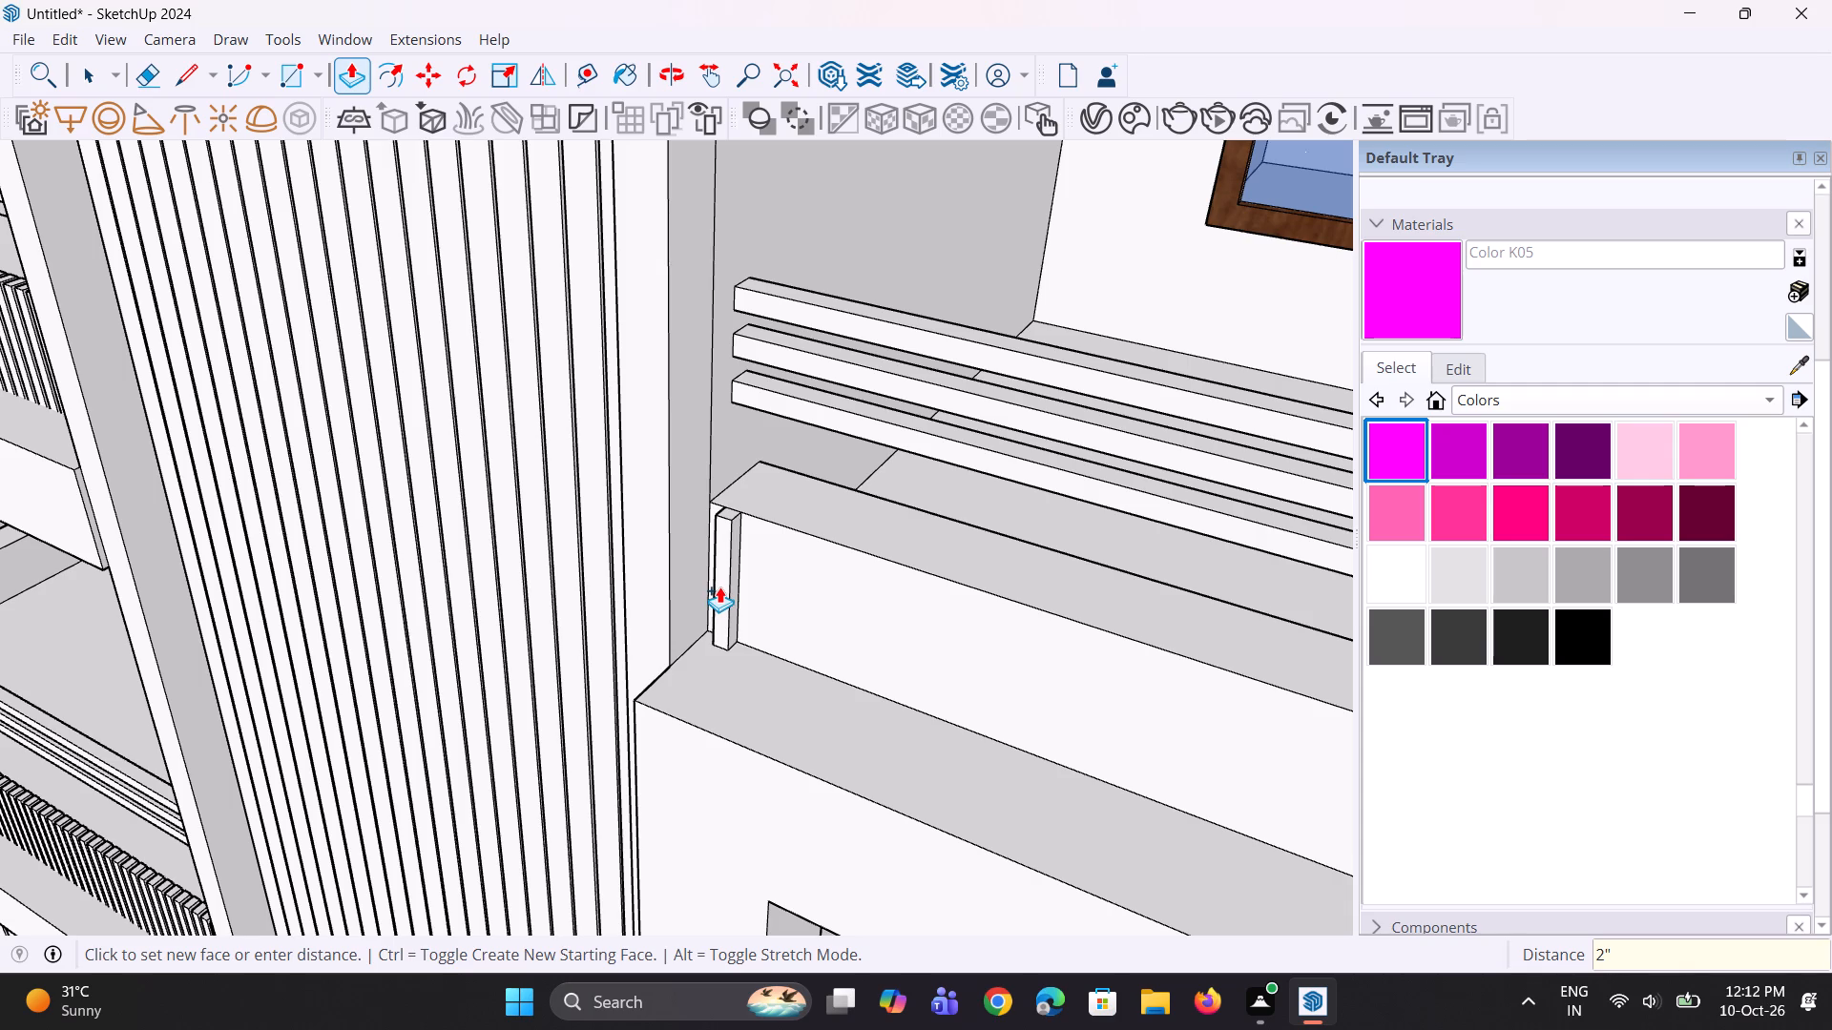
Select the faces of the new batten on the top right balcony's parapet and make them a group.
middle_click_drag(697, 649, 730, 637)
key("space")
key("space")
middle_click_drag(762, 589, 791, 587)
scroll(781, 574, "up", 5)
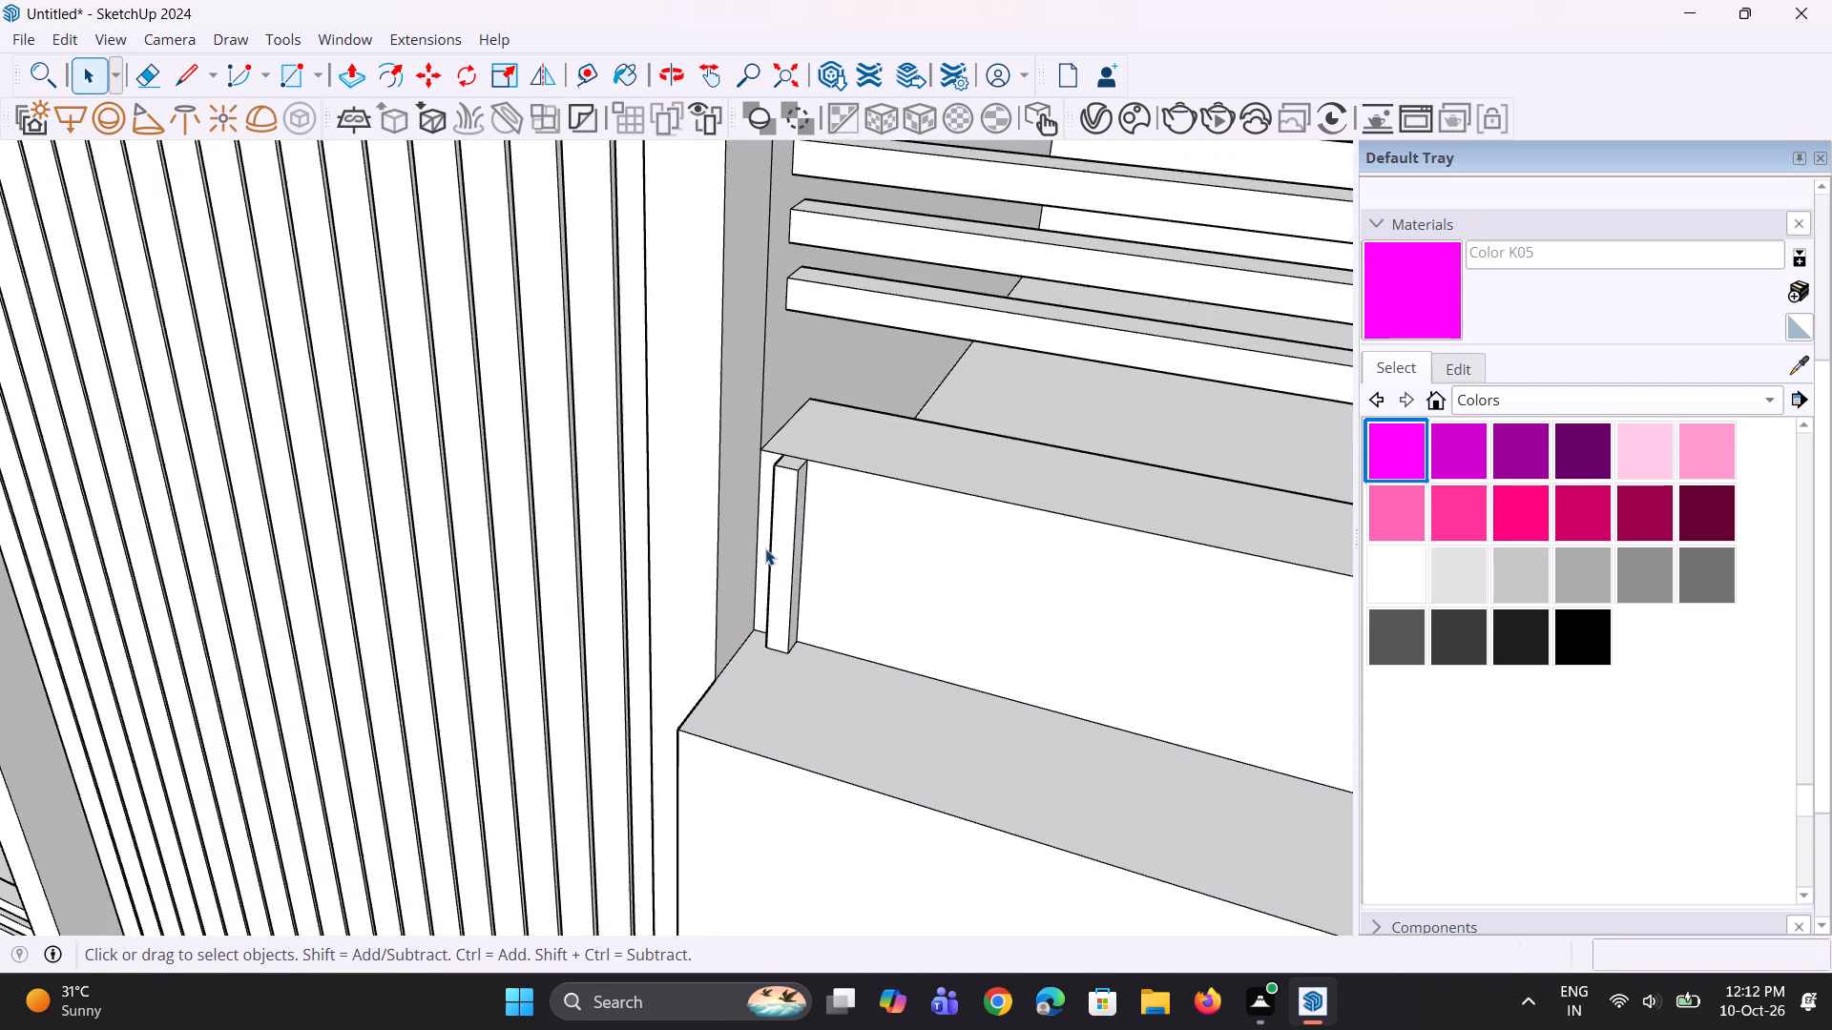
scroll(765, 548, "up", 12)
middle_click_drag(790, 679, 905, 703)
scroll(881, 690, "up", 5)
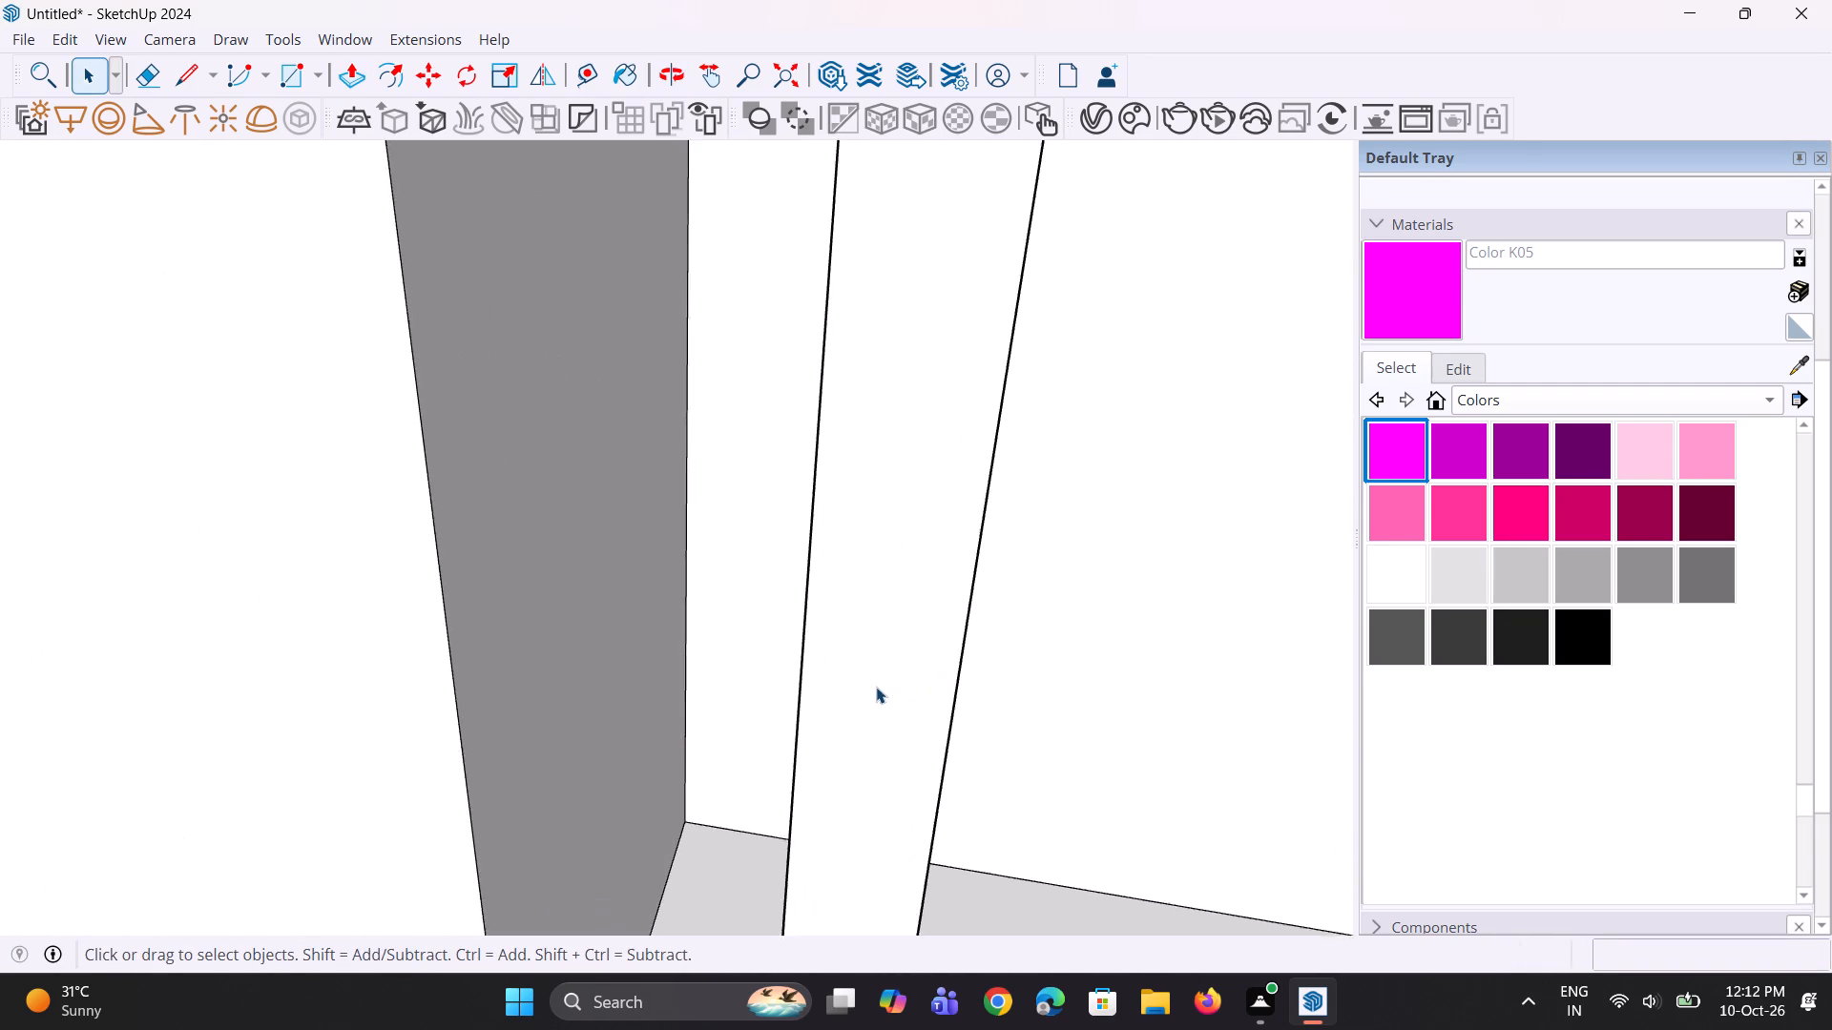
scroll(876, 687, "up", 1)
middle_click_drag(861, 683, 955, 681)
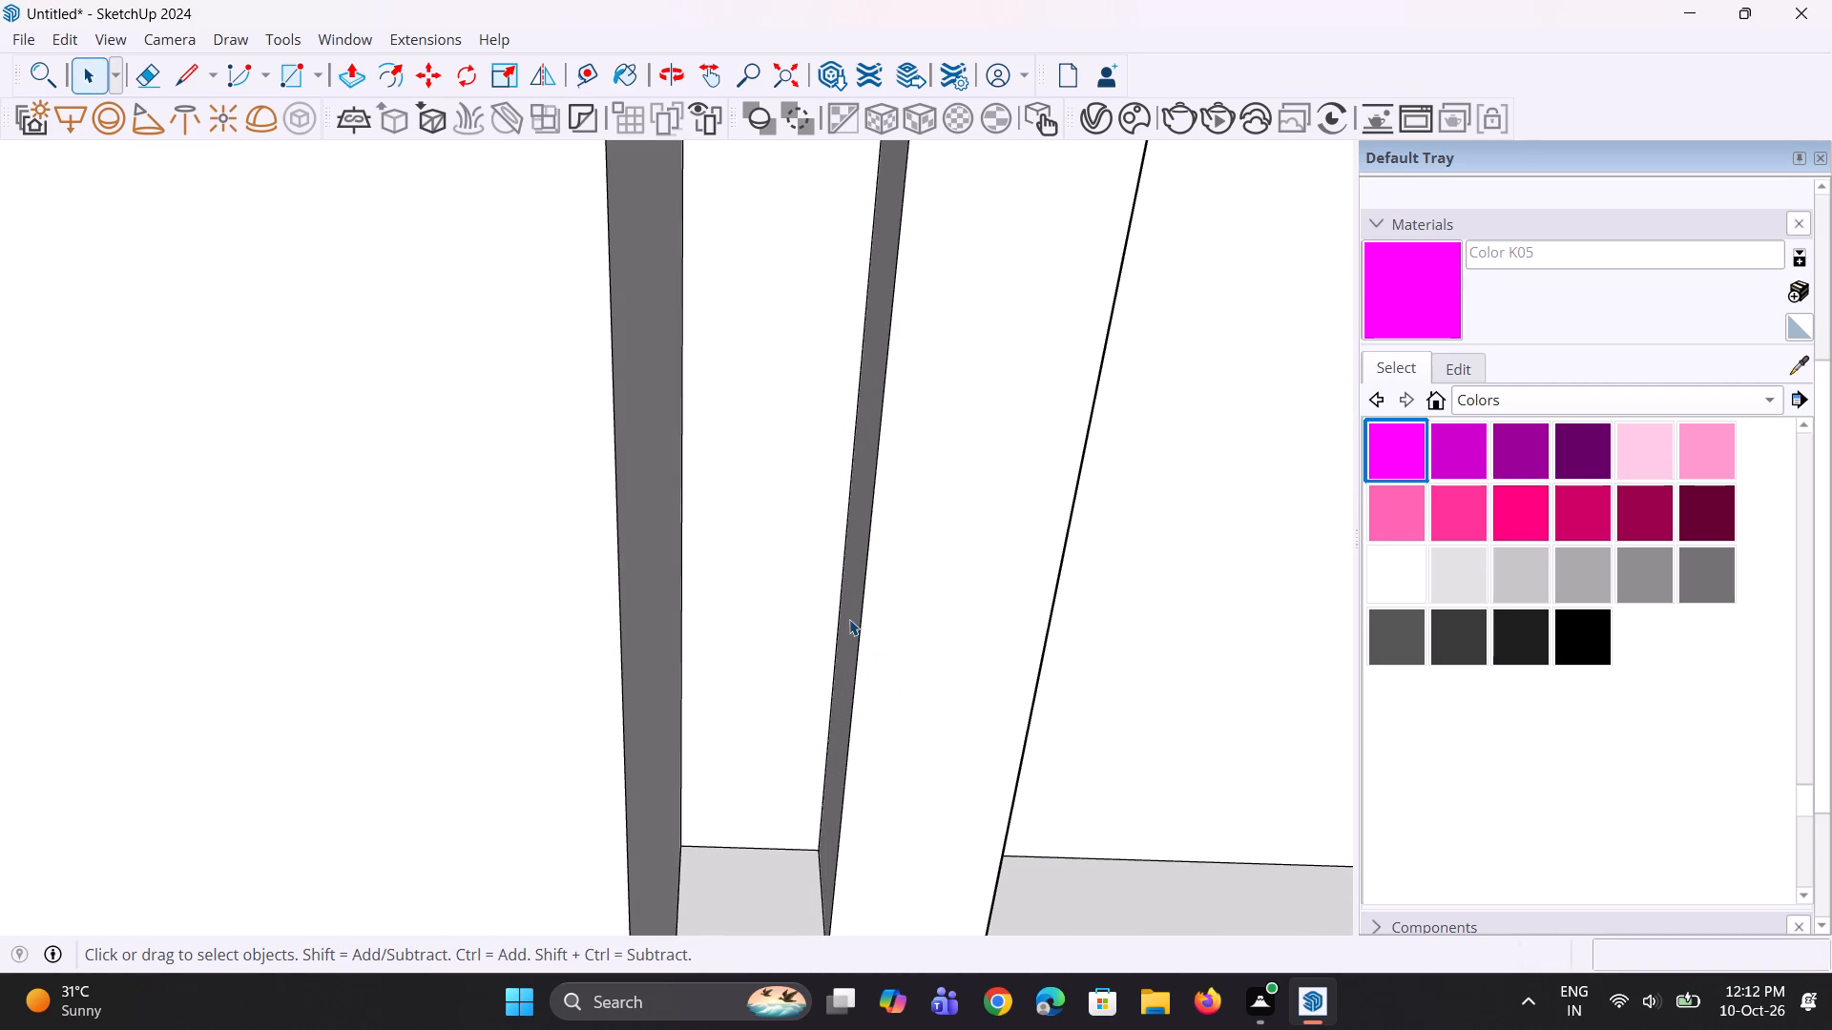
left_click(849, 619)
left_click(885, 647, "ctrl")
middle_click_drag(1035, 713, 796, 725)
left_click(796, 725, "ctrl")
scroll(799, 730, "down", 14)
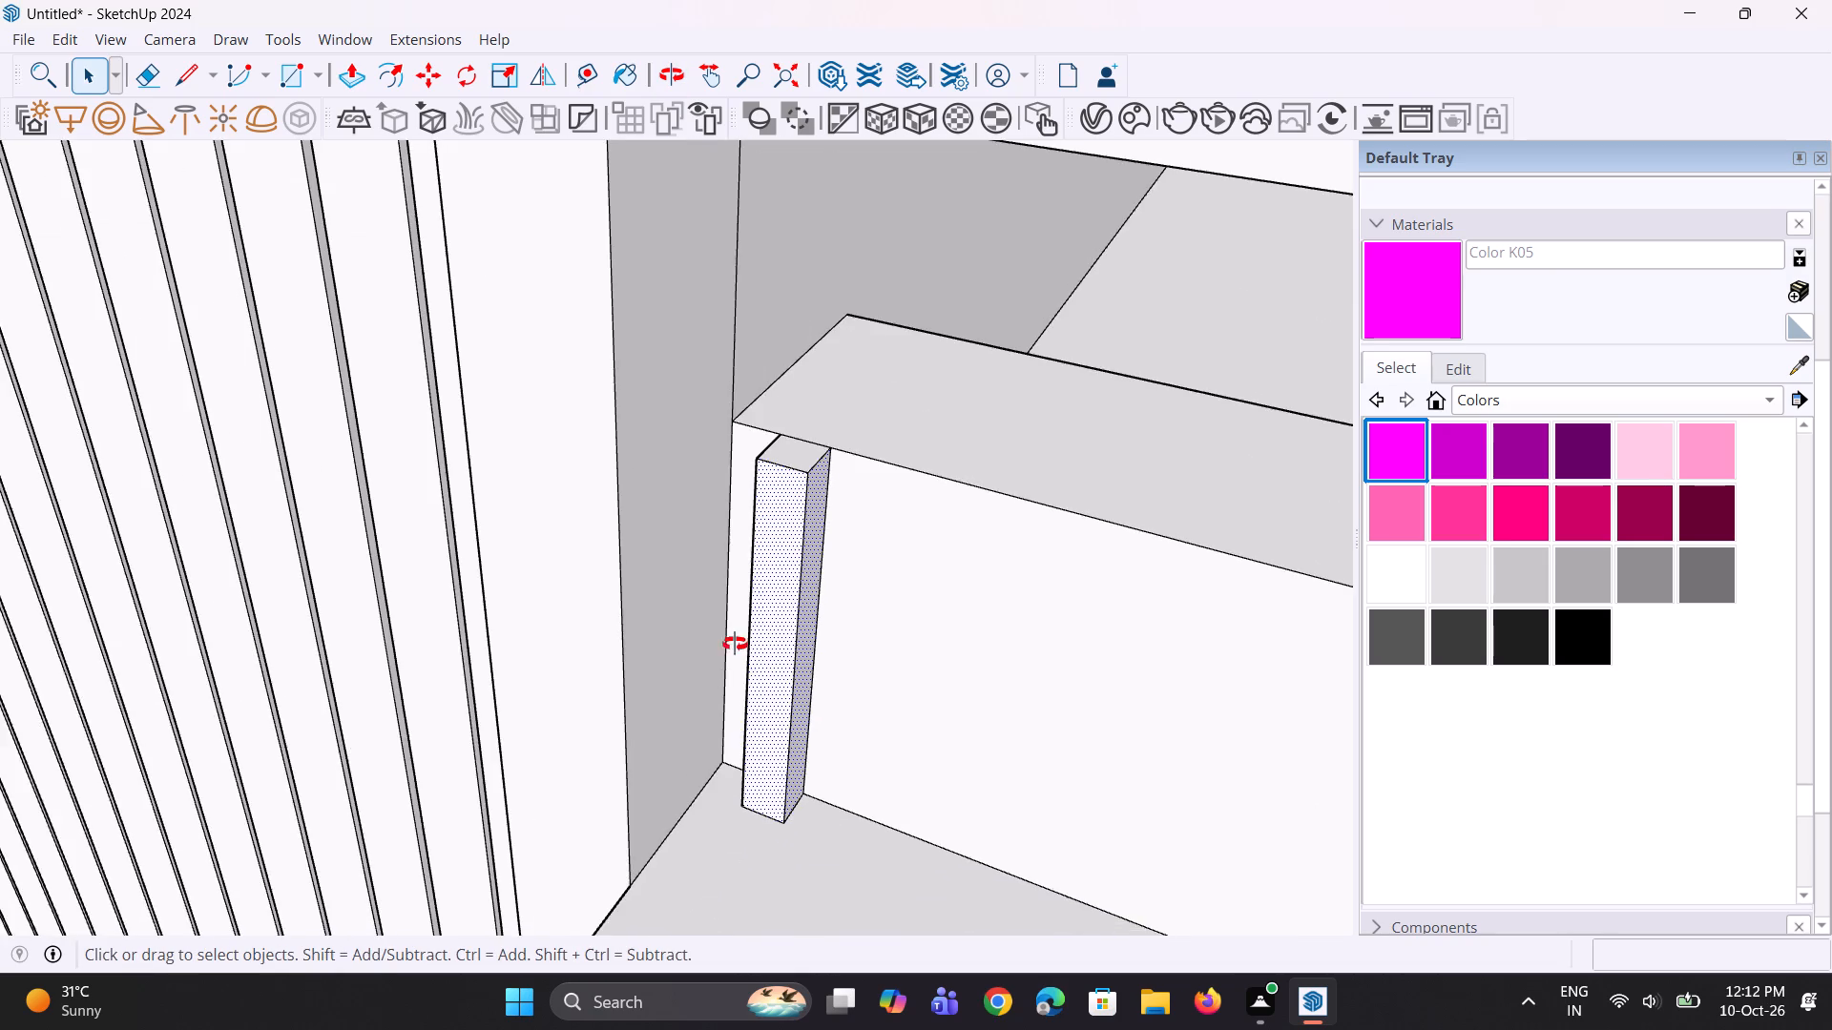
middle_click_drag(732, 644, 824, 731)
left_click(818, 482, "ctrl")
right_click(807, 573)
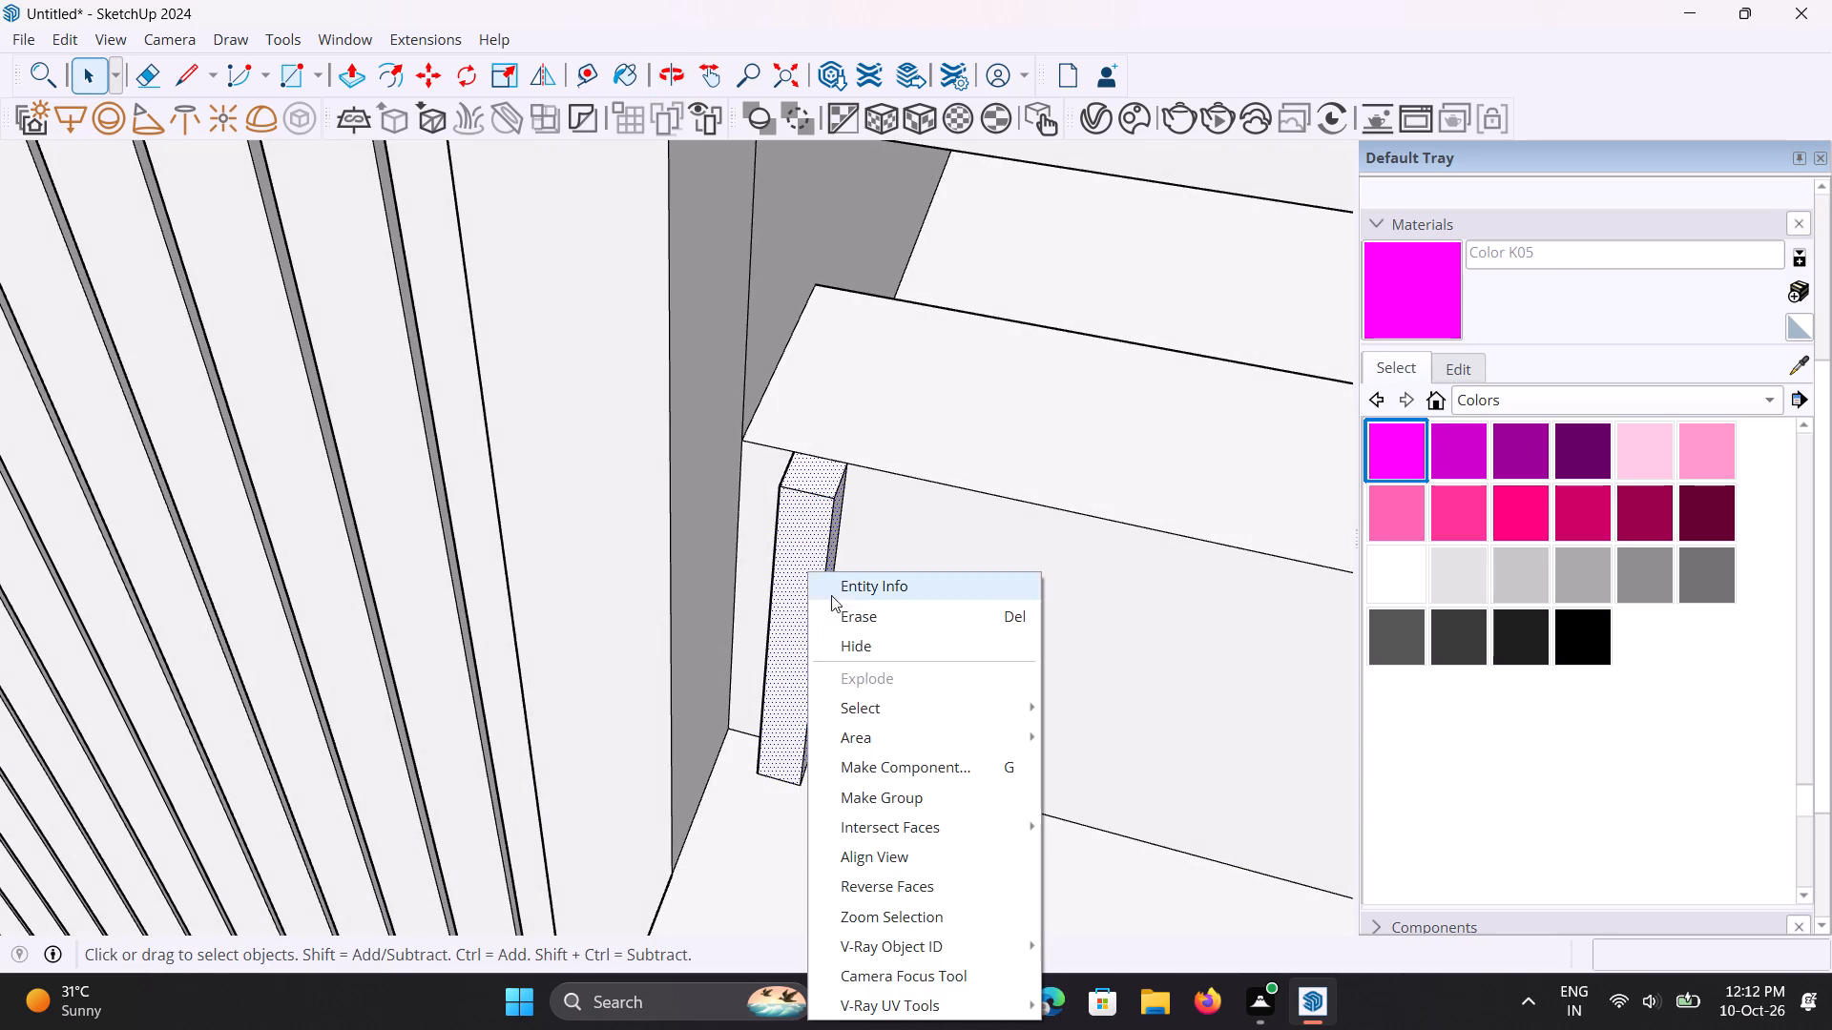
left_click(864, 787)
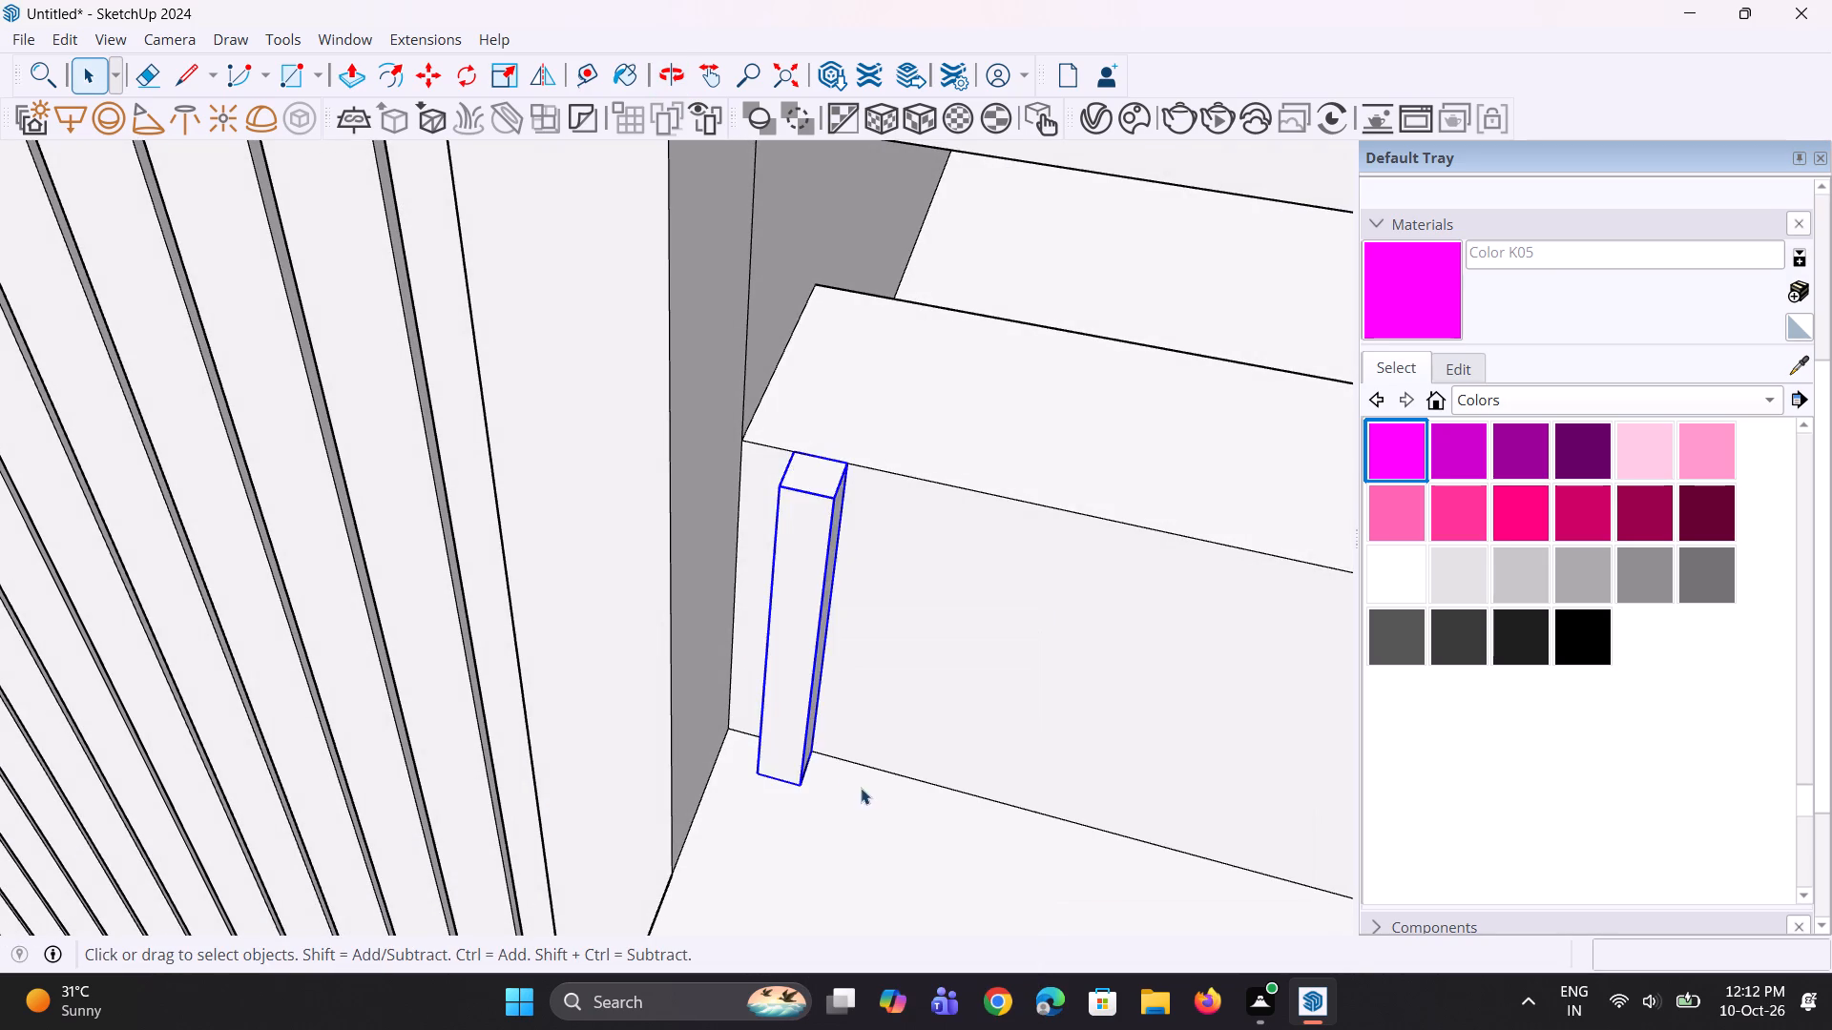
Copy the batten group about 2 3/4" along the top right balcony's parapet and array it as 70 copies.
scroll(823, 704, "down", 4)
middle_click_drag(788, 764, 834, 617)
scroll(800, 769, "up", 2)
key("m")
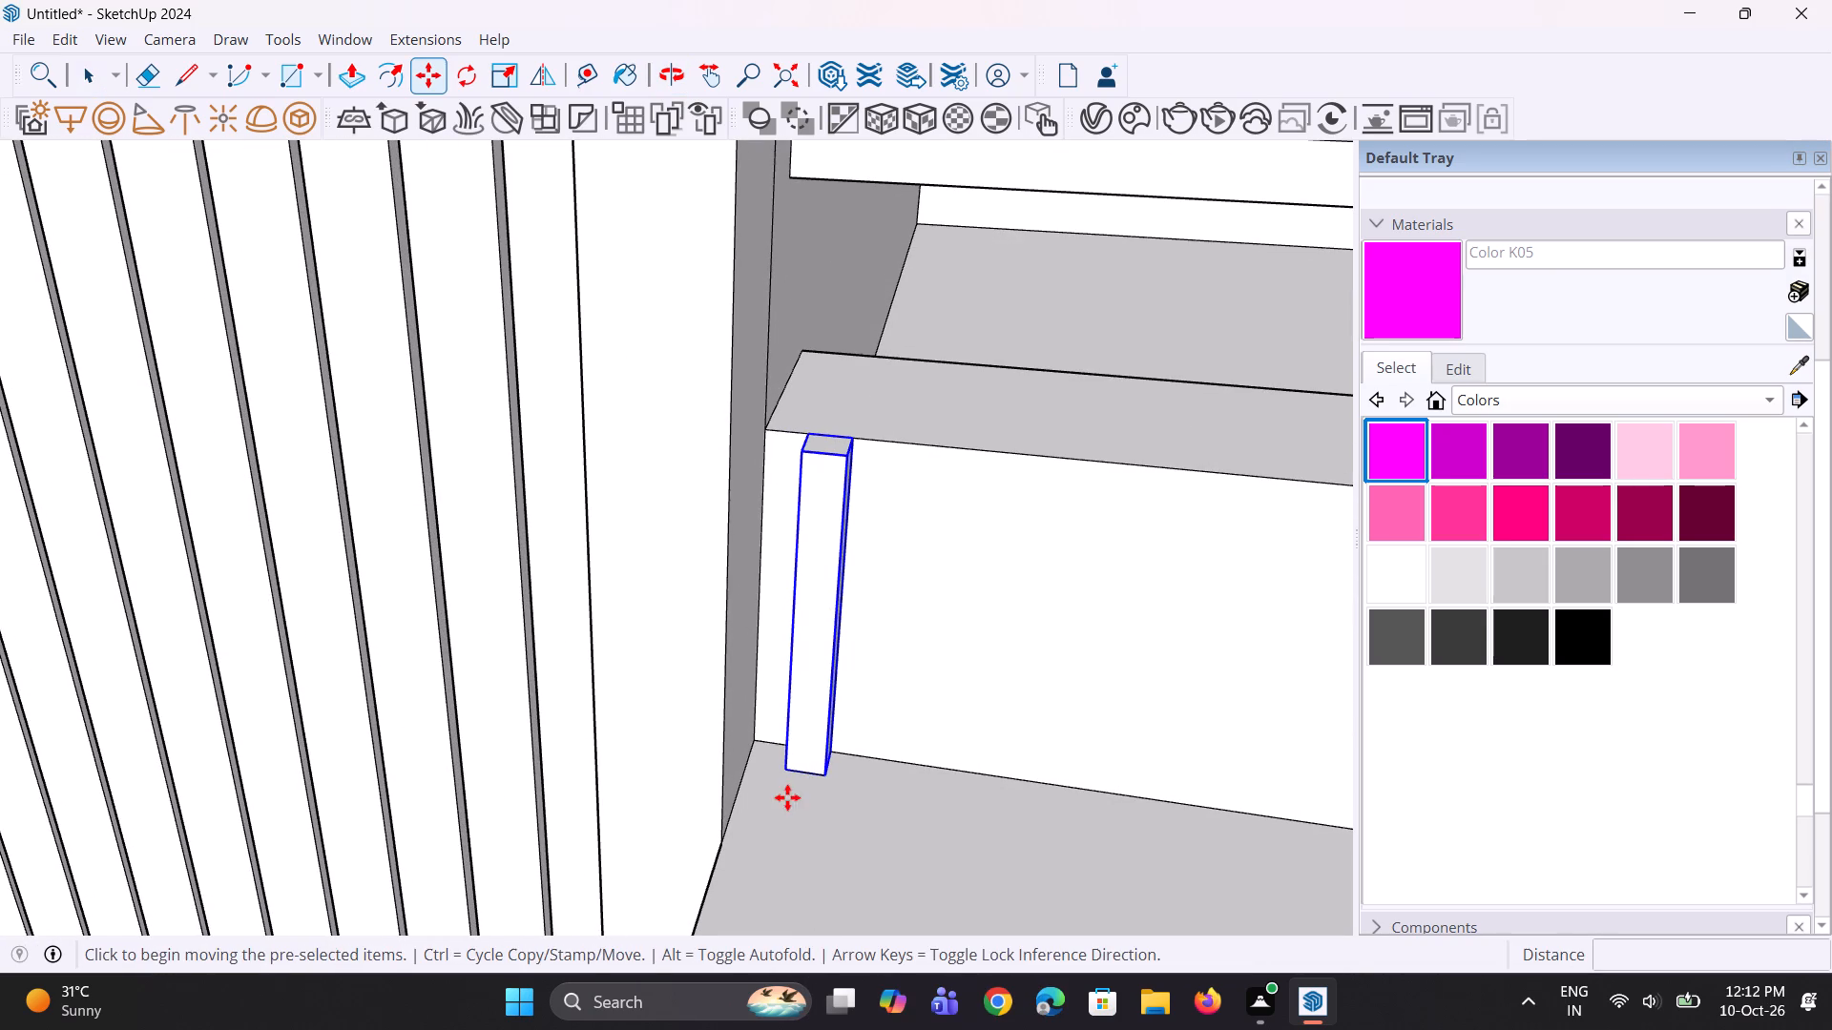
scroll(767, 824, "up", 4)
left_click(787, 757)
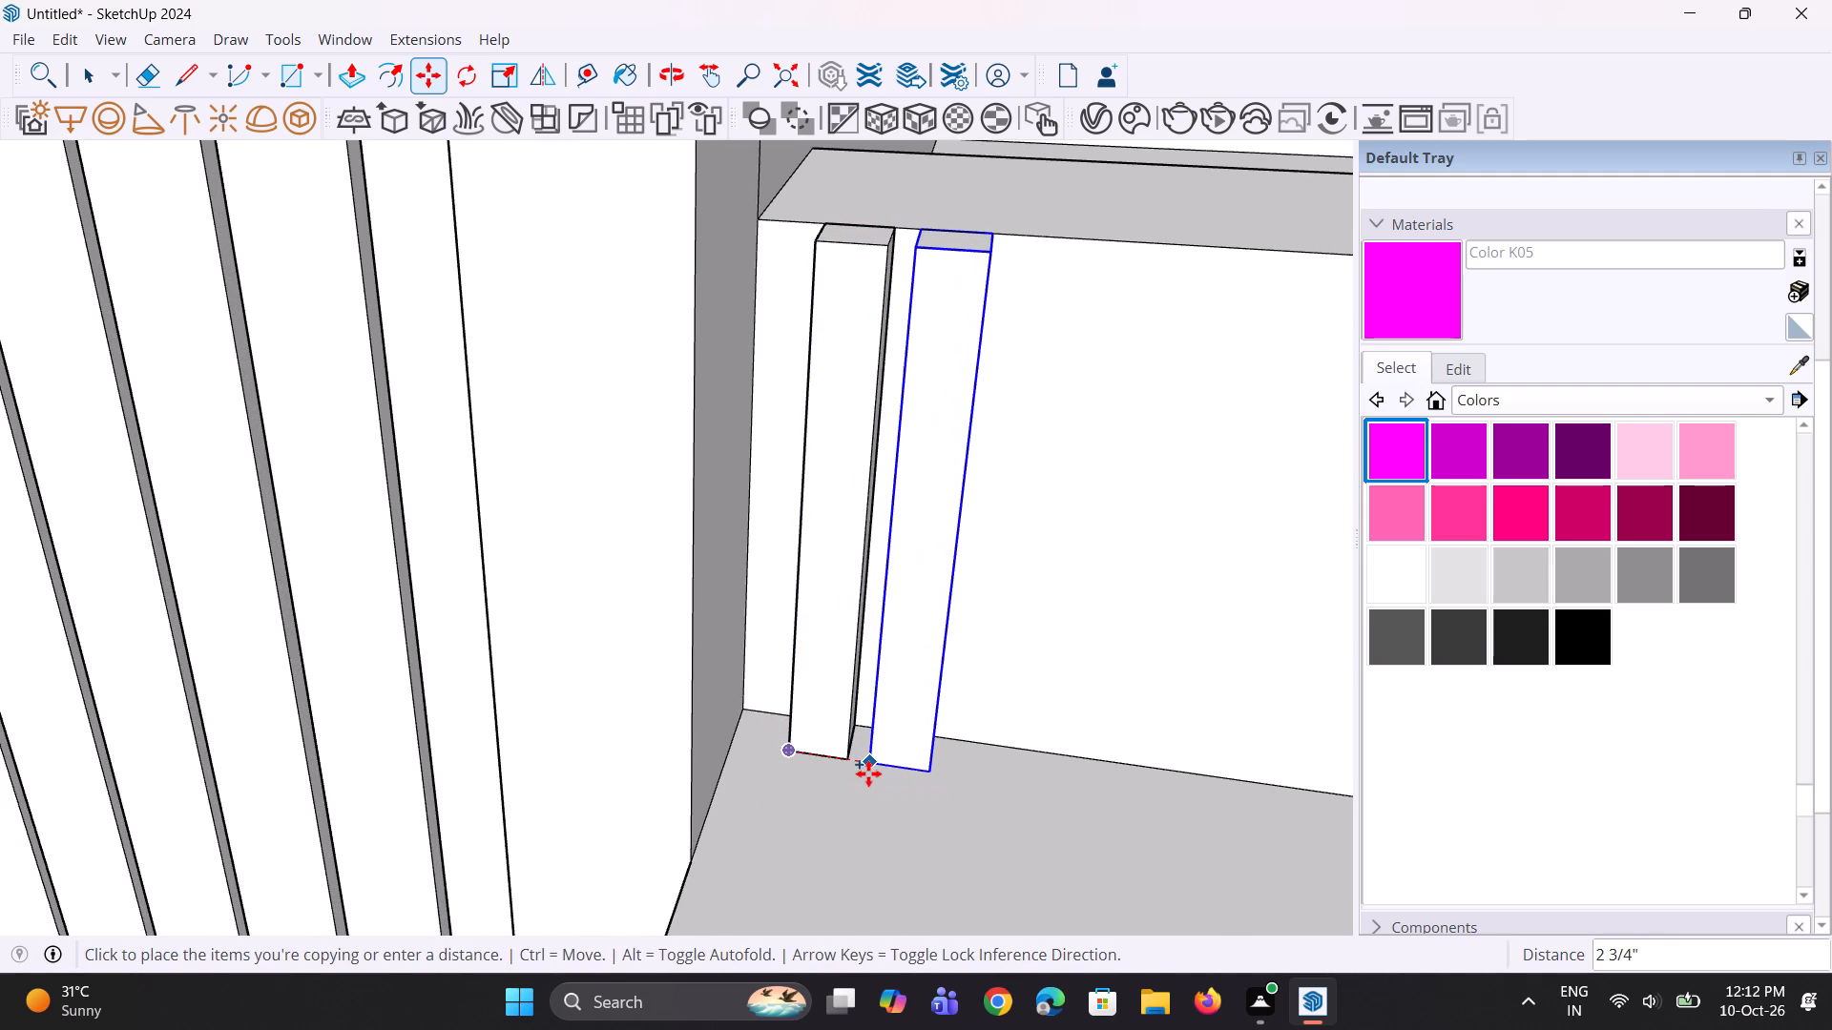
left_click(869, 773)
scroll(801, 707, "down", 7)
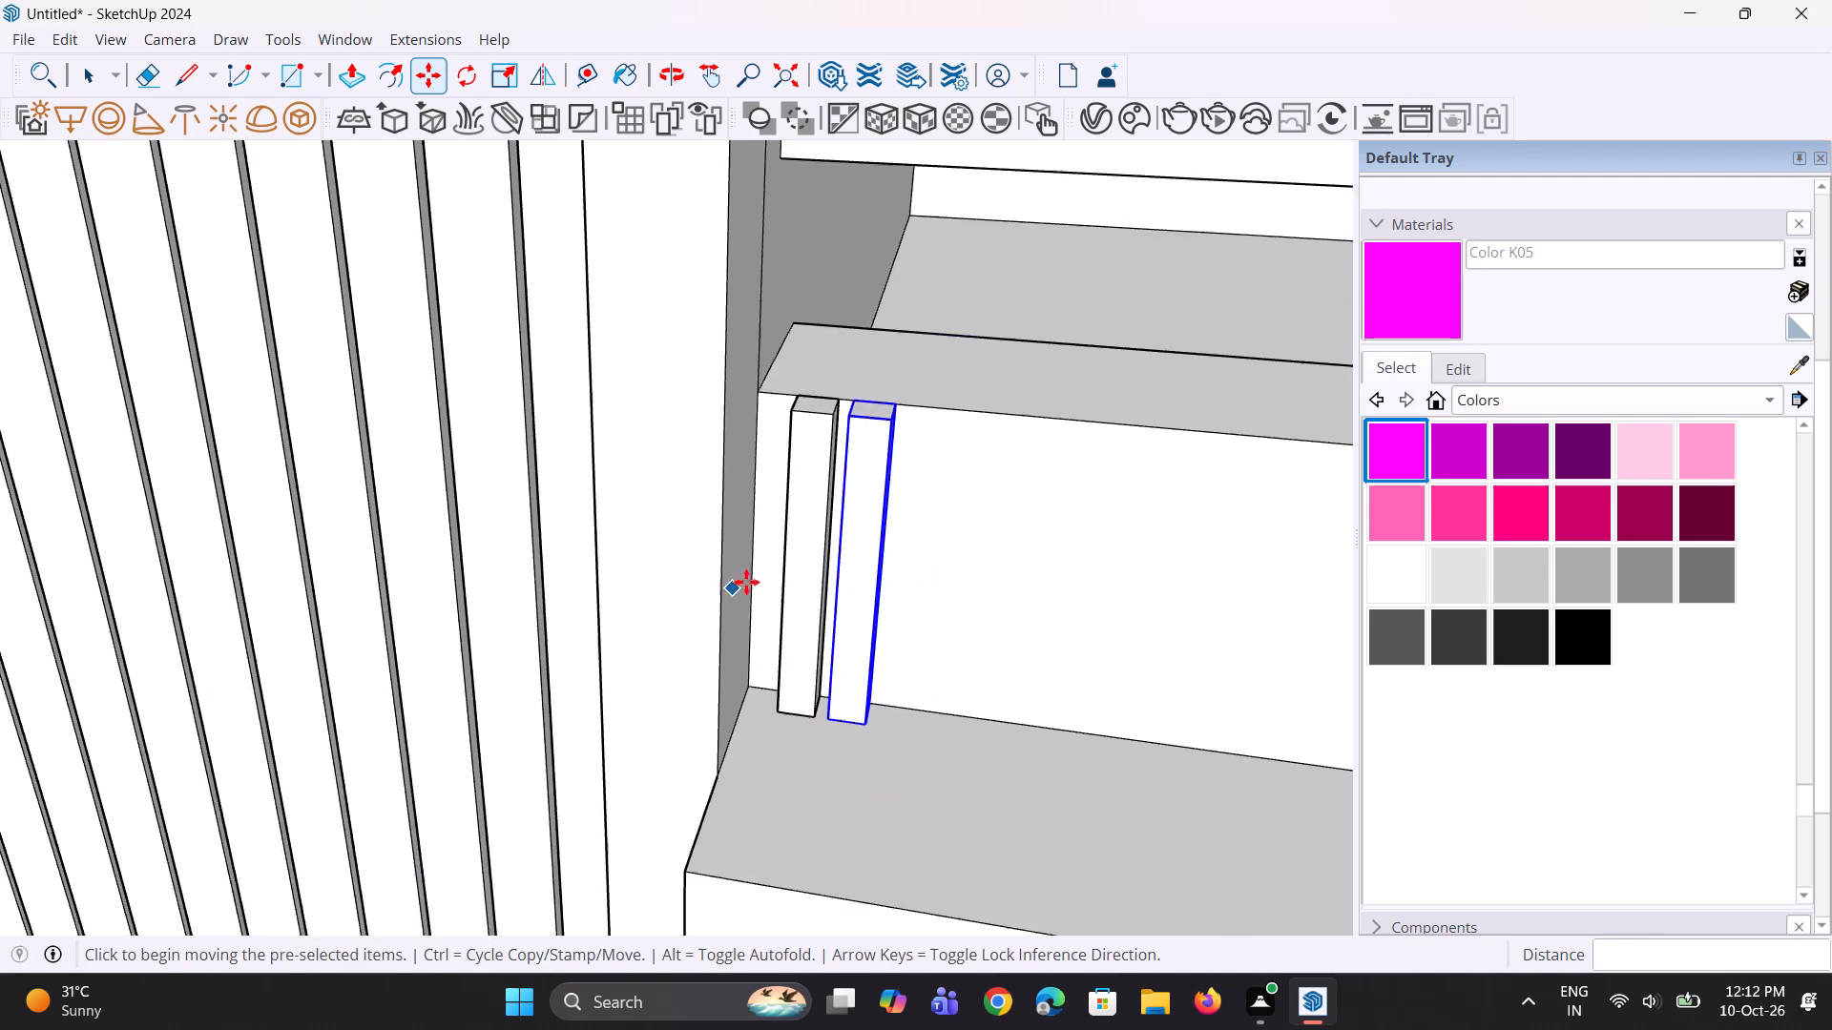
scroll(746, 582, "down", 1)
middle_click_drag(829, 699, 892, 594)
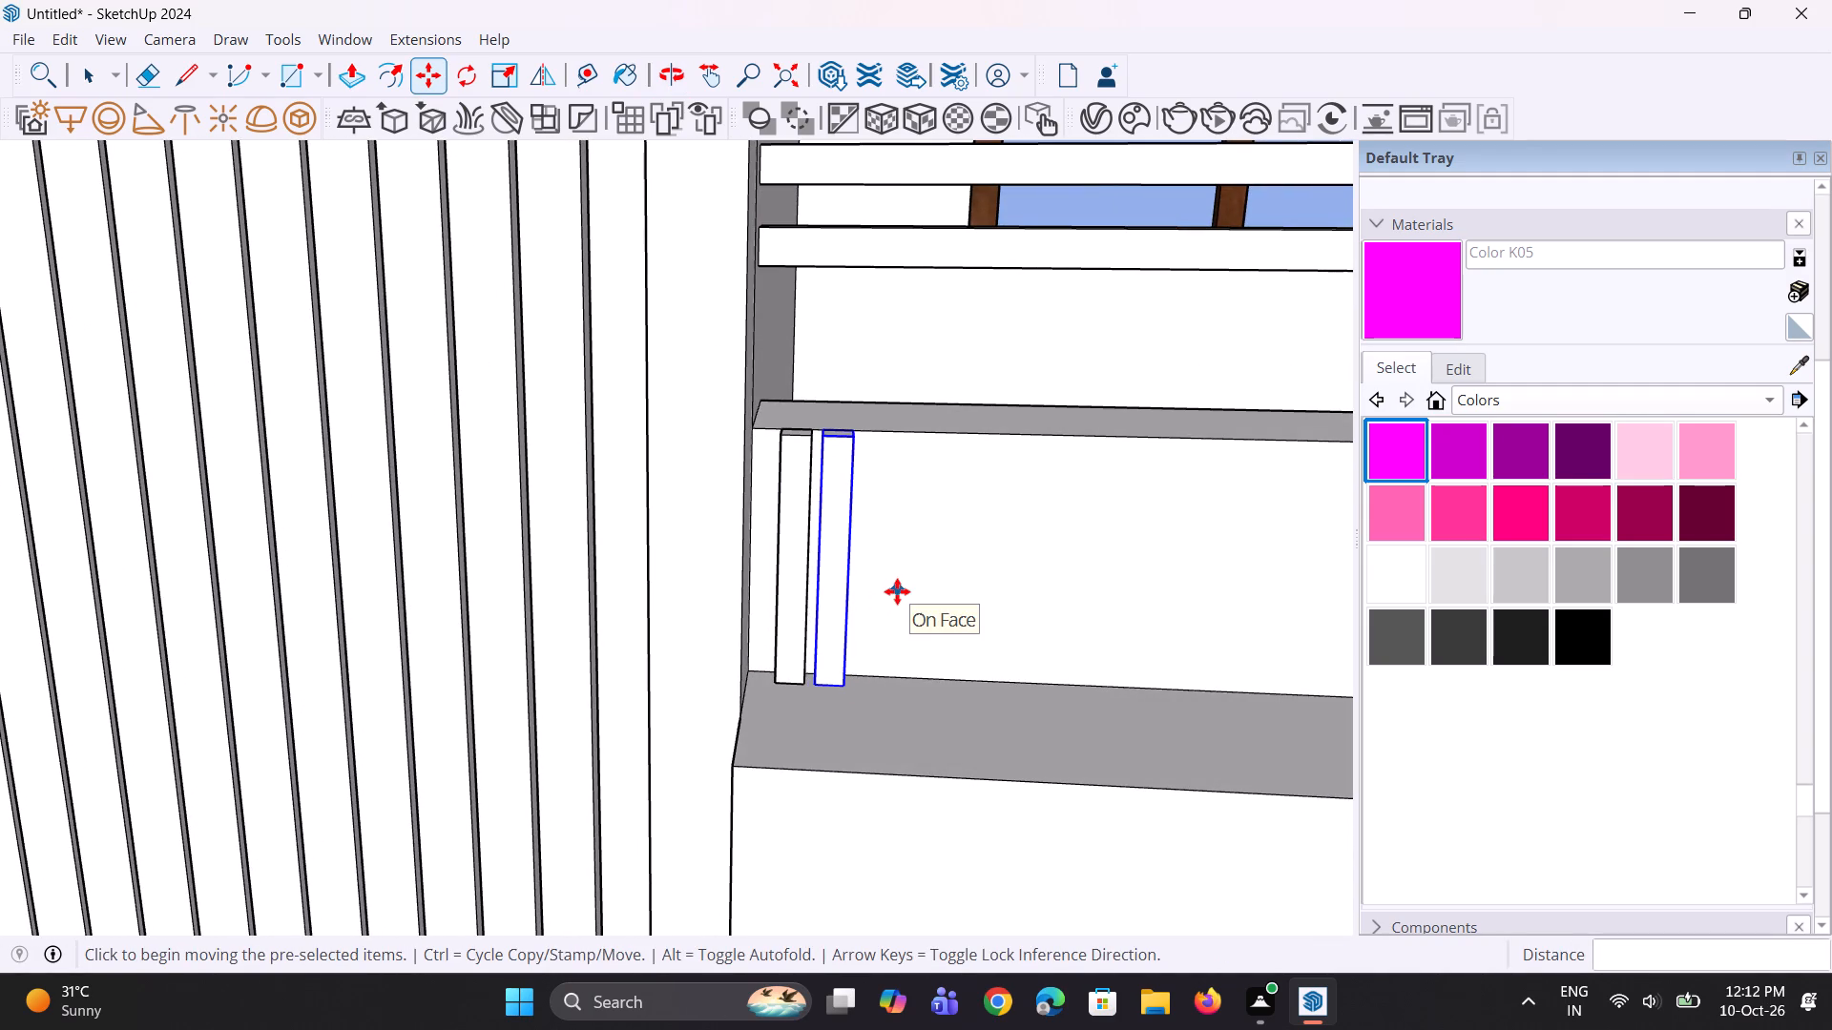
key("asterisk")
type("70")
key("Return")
Examine how the batten row fits at the outer end of the top right balcony's parapet.
scroll(906, 582, "down", 5)
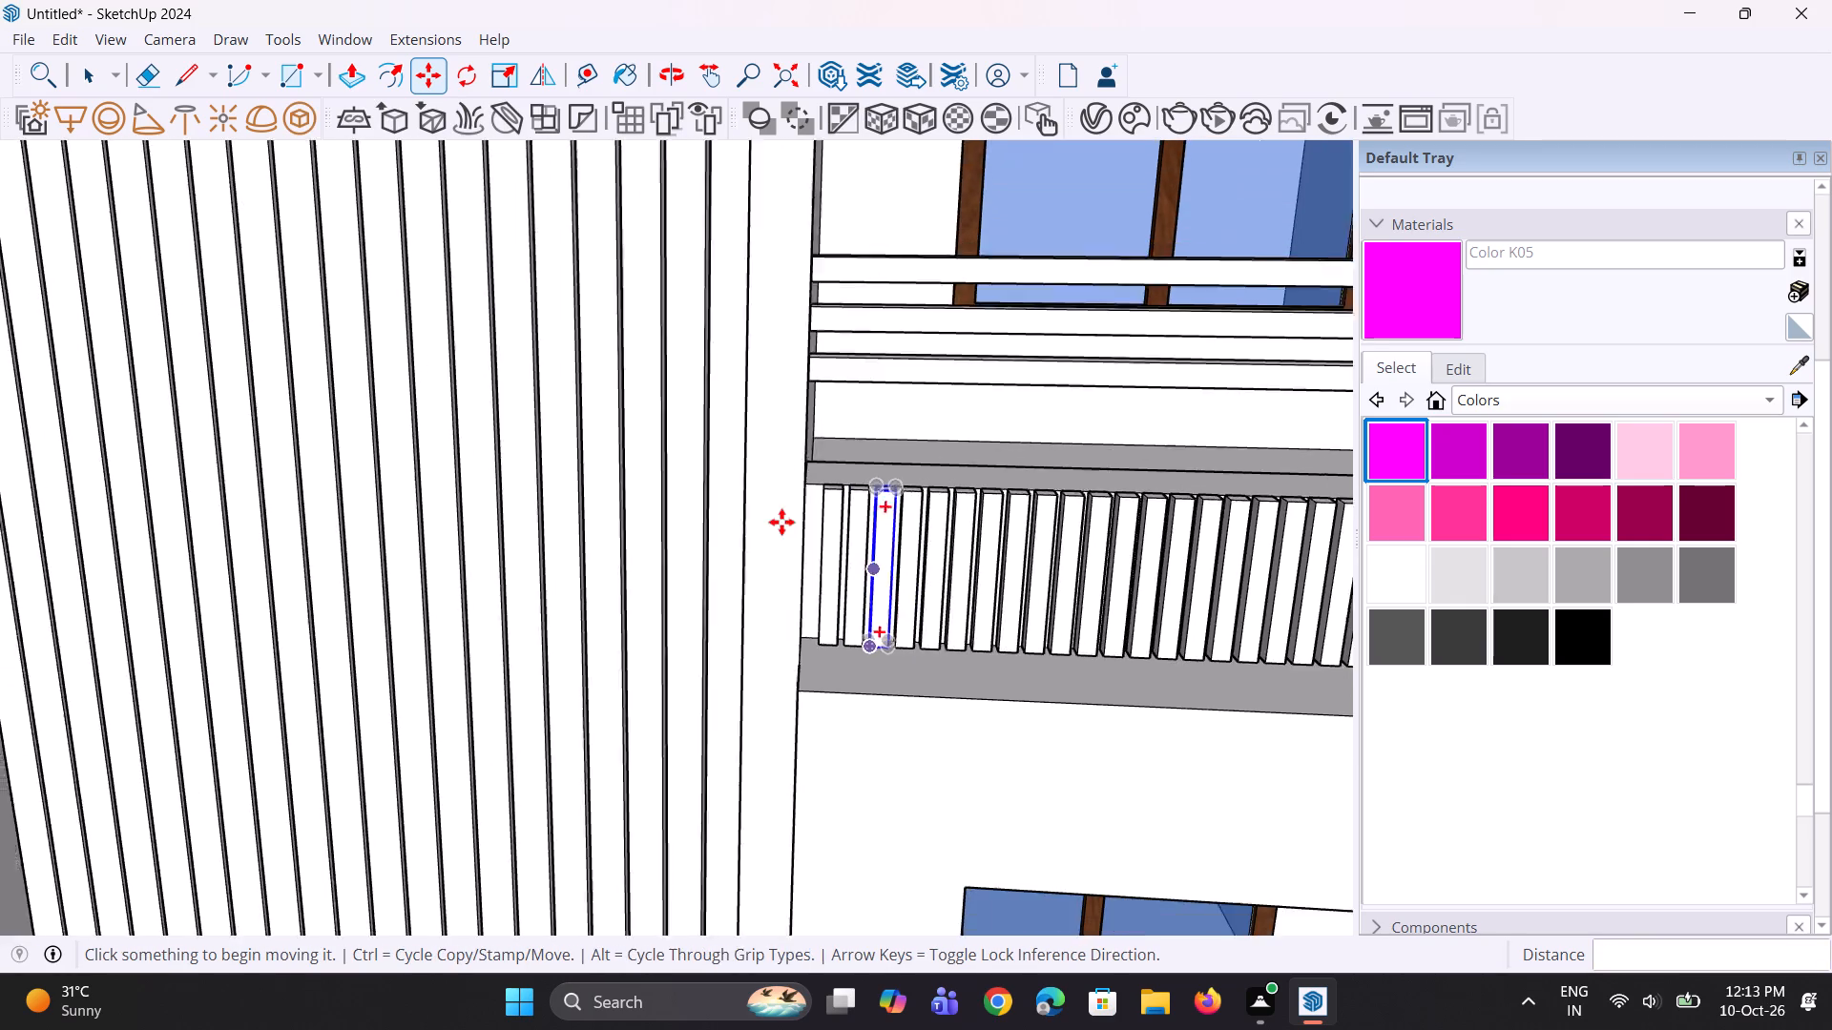
scroll(781, 522, "down", 15)
scroll(1049, 497, "down", 1)
scroll(1322, 538, "up", 2)
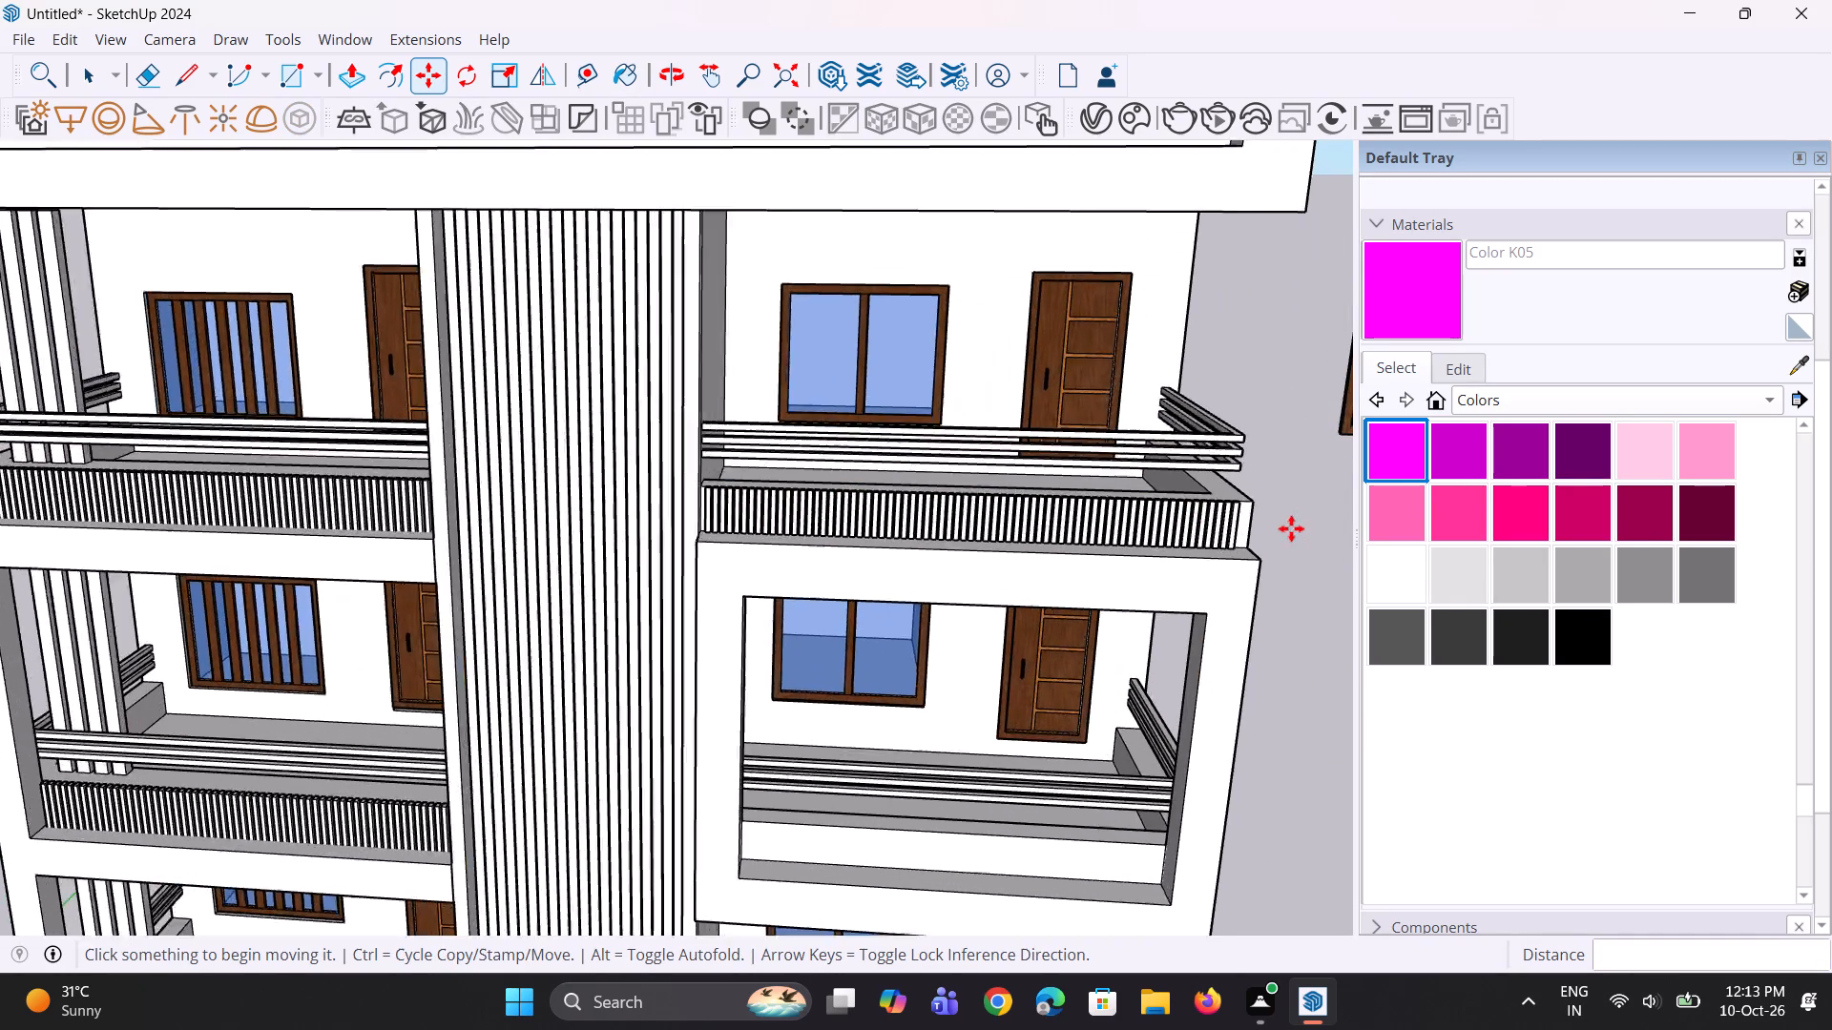
scroll(1291, 528, "up", 7)
middle_click_drag(1227, 560, 1201, 548)
middle_click_drag(1178, 546, 1145, 506)
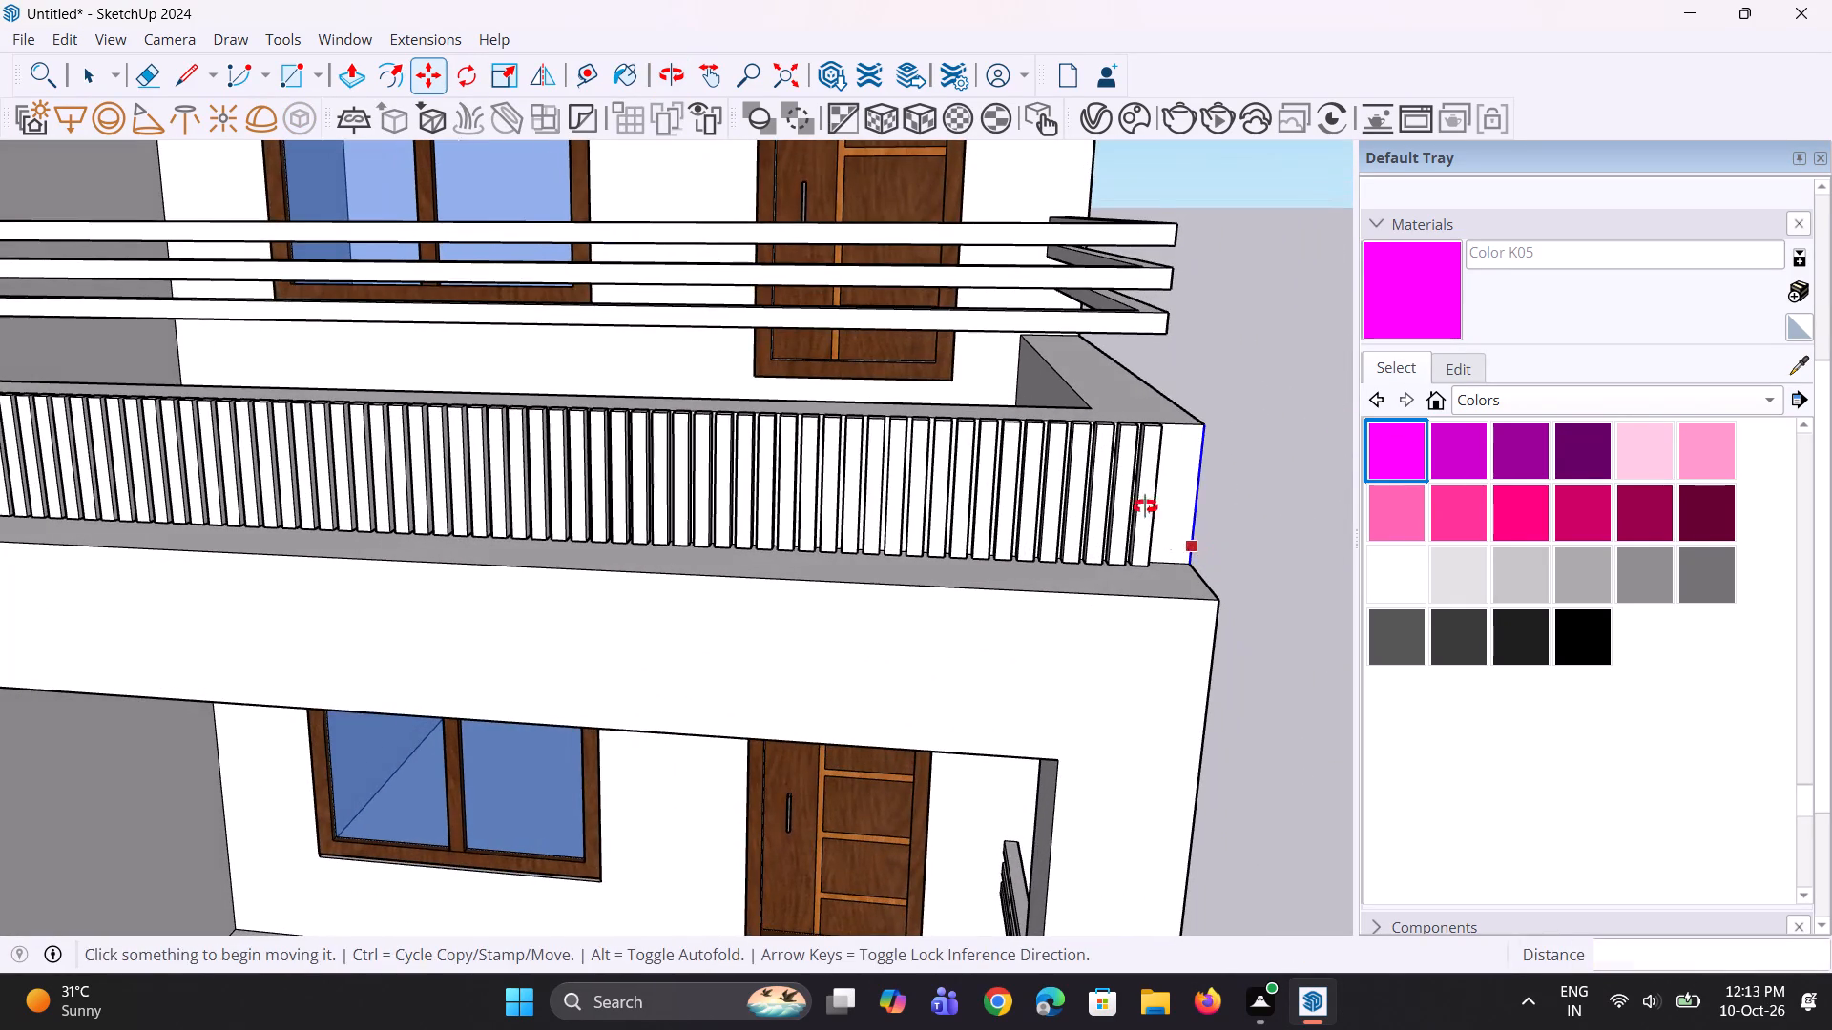
middle_click_drag(1145, 506, 1126, 486)
scroll(1126, 486, "up", 1)
scroll(1126, 486, "down", 9)
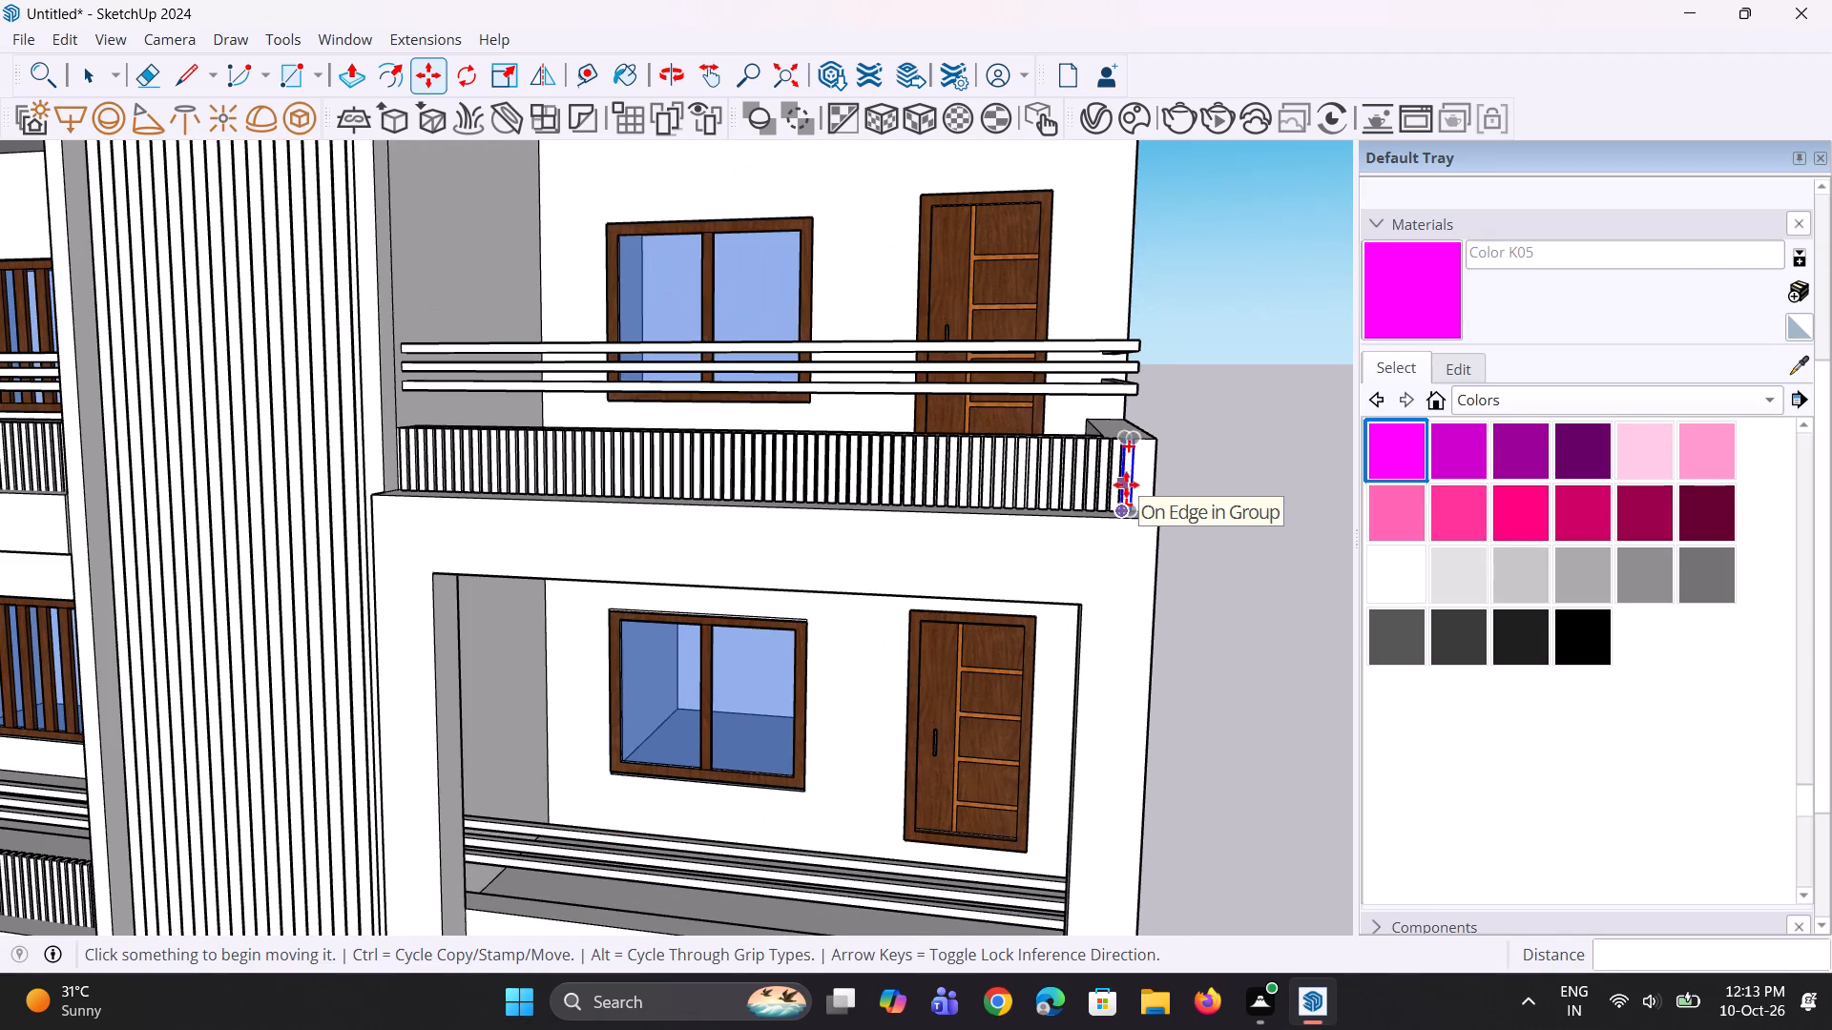
scroll(1126, 484, "down", 3)
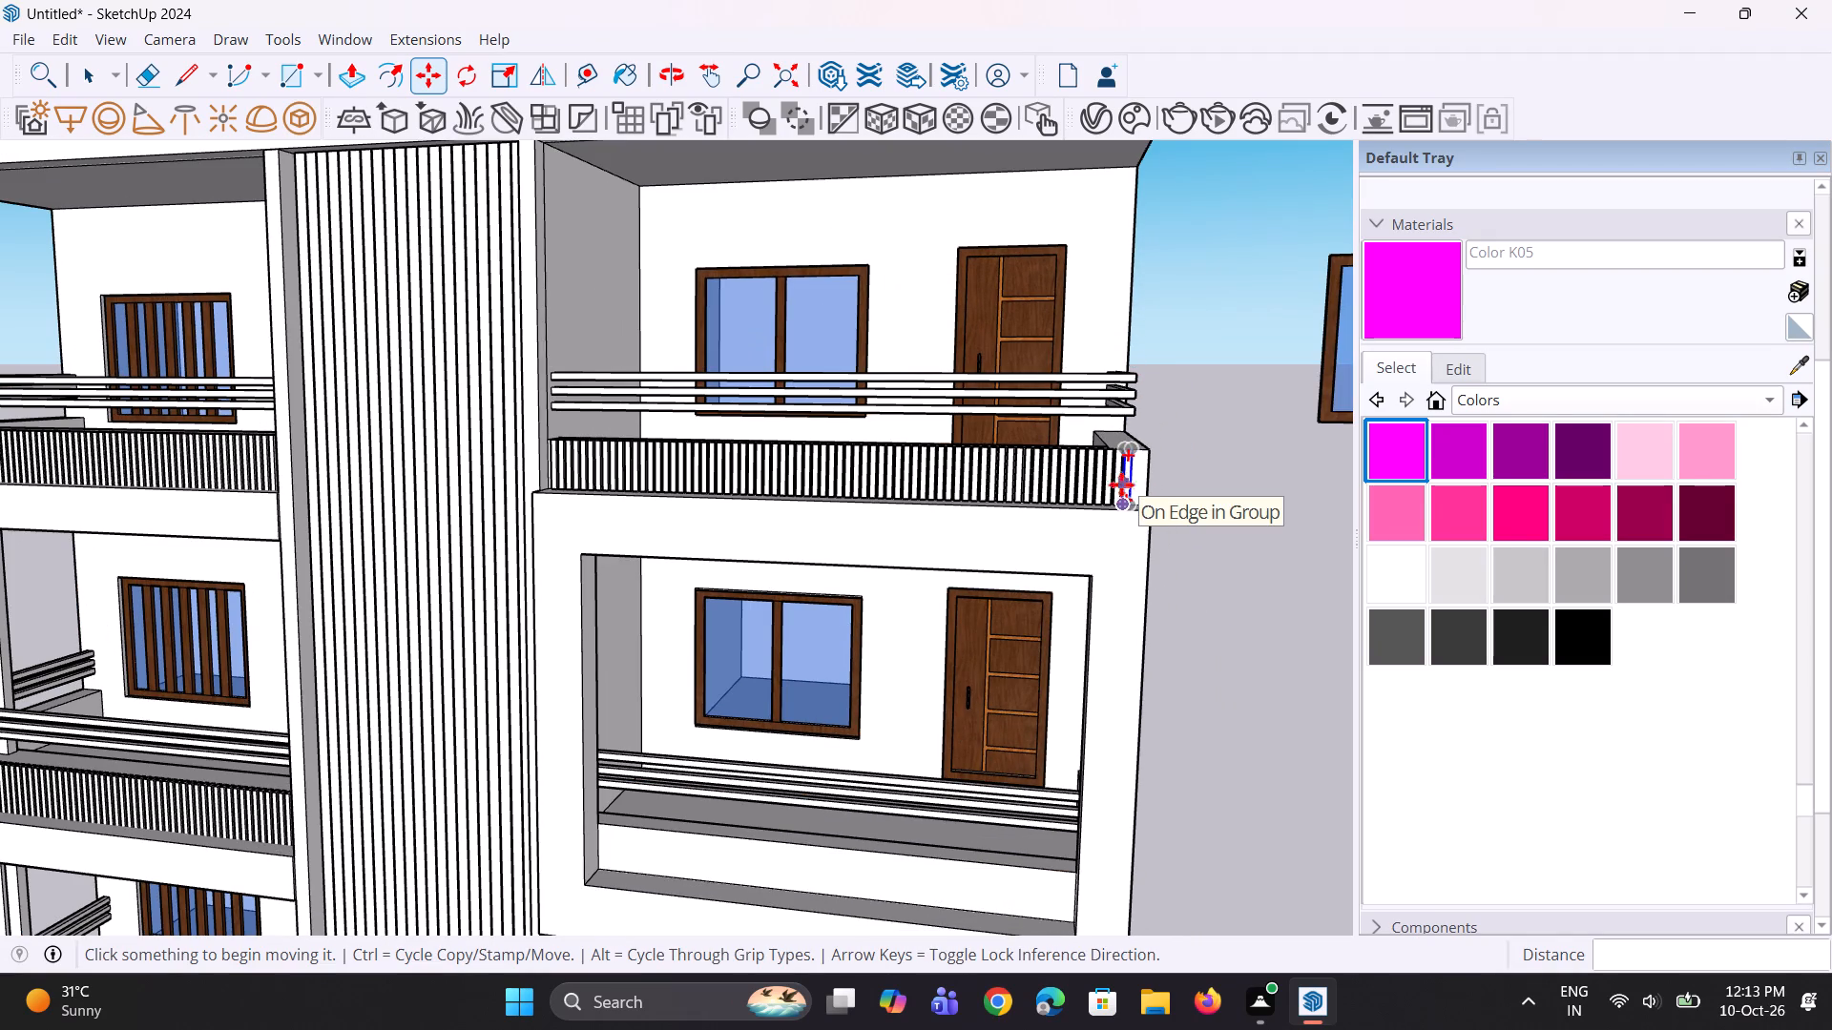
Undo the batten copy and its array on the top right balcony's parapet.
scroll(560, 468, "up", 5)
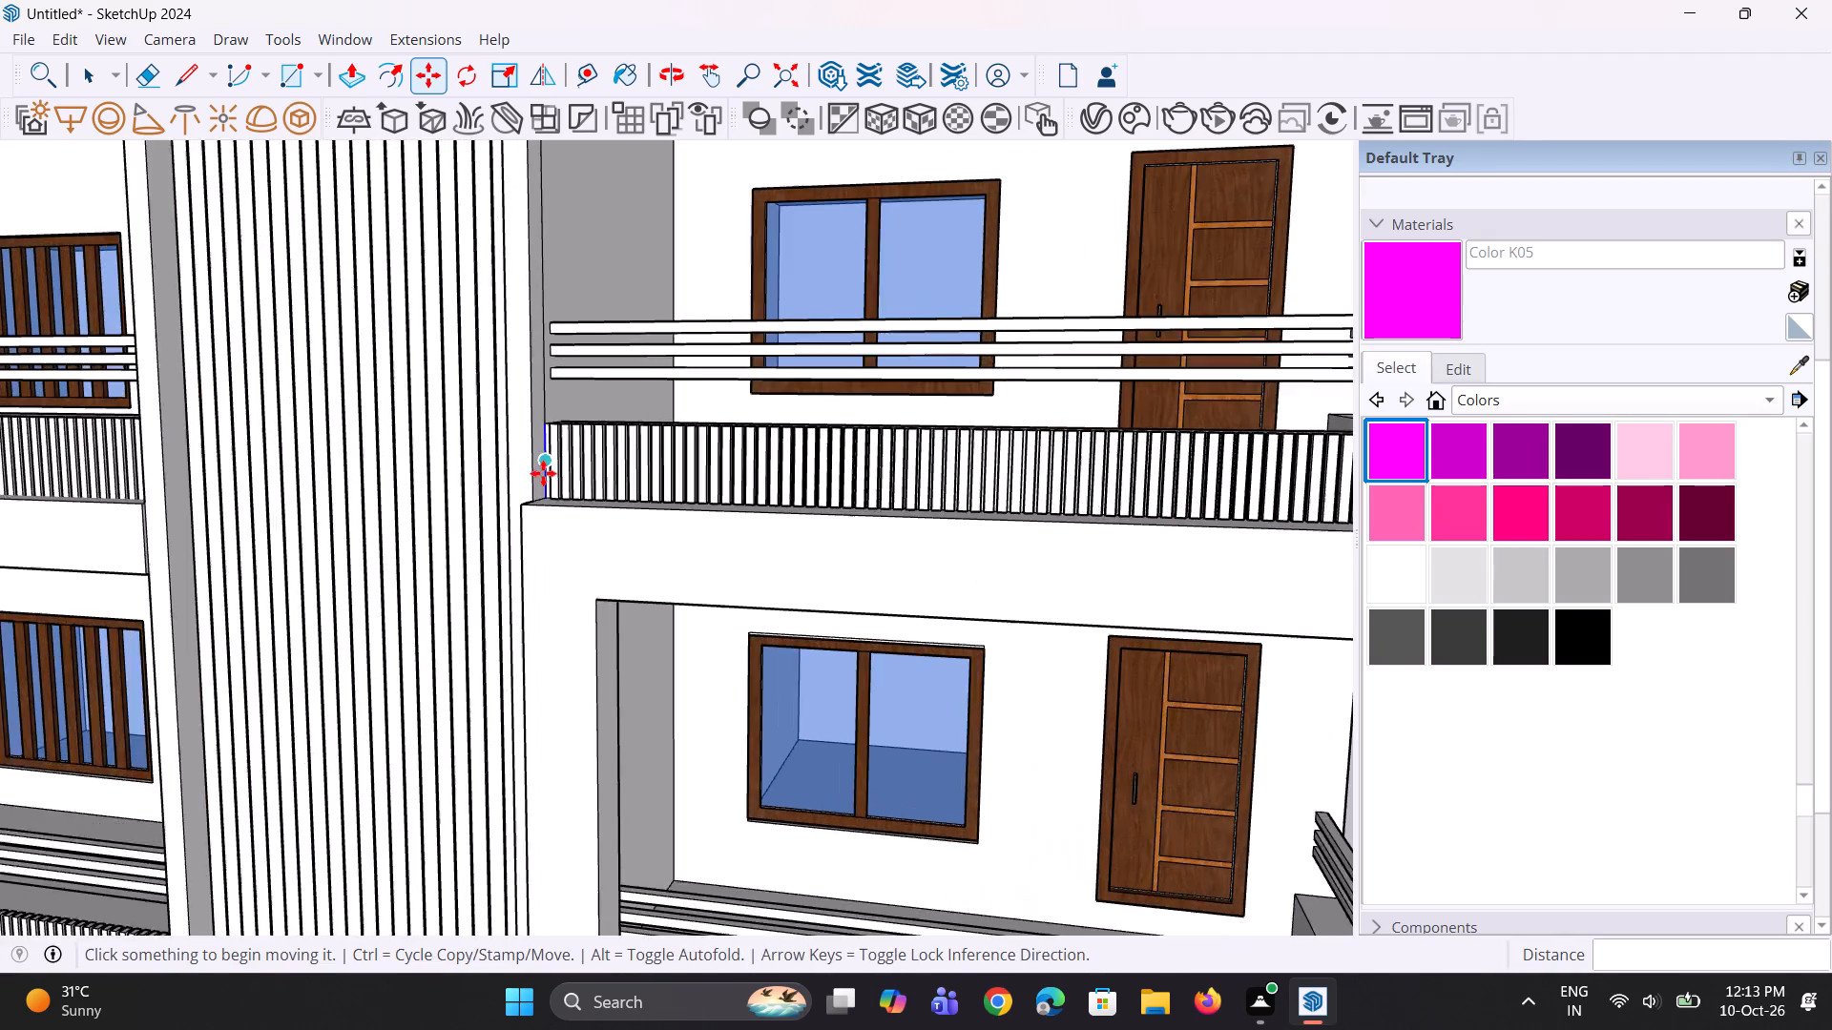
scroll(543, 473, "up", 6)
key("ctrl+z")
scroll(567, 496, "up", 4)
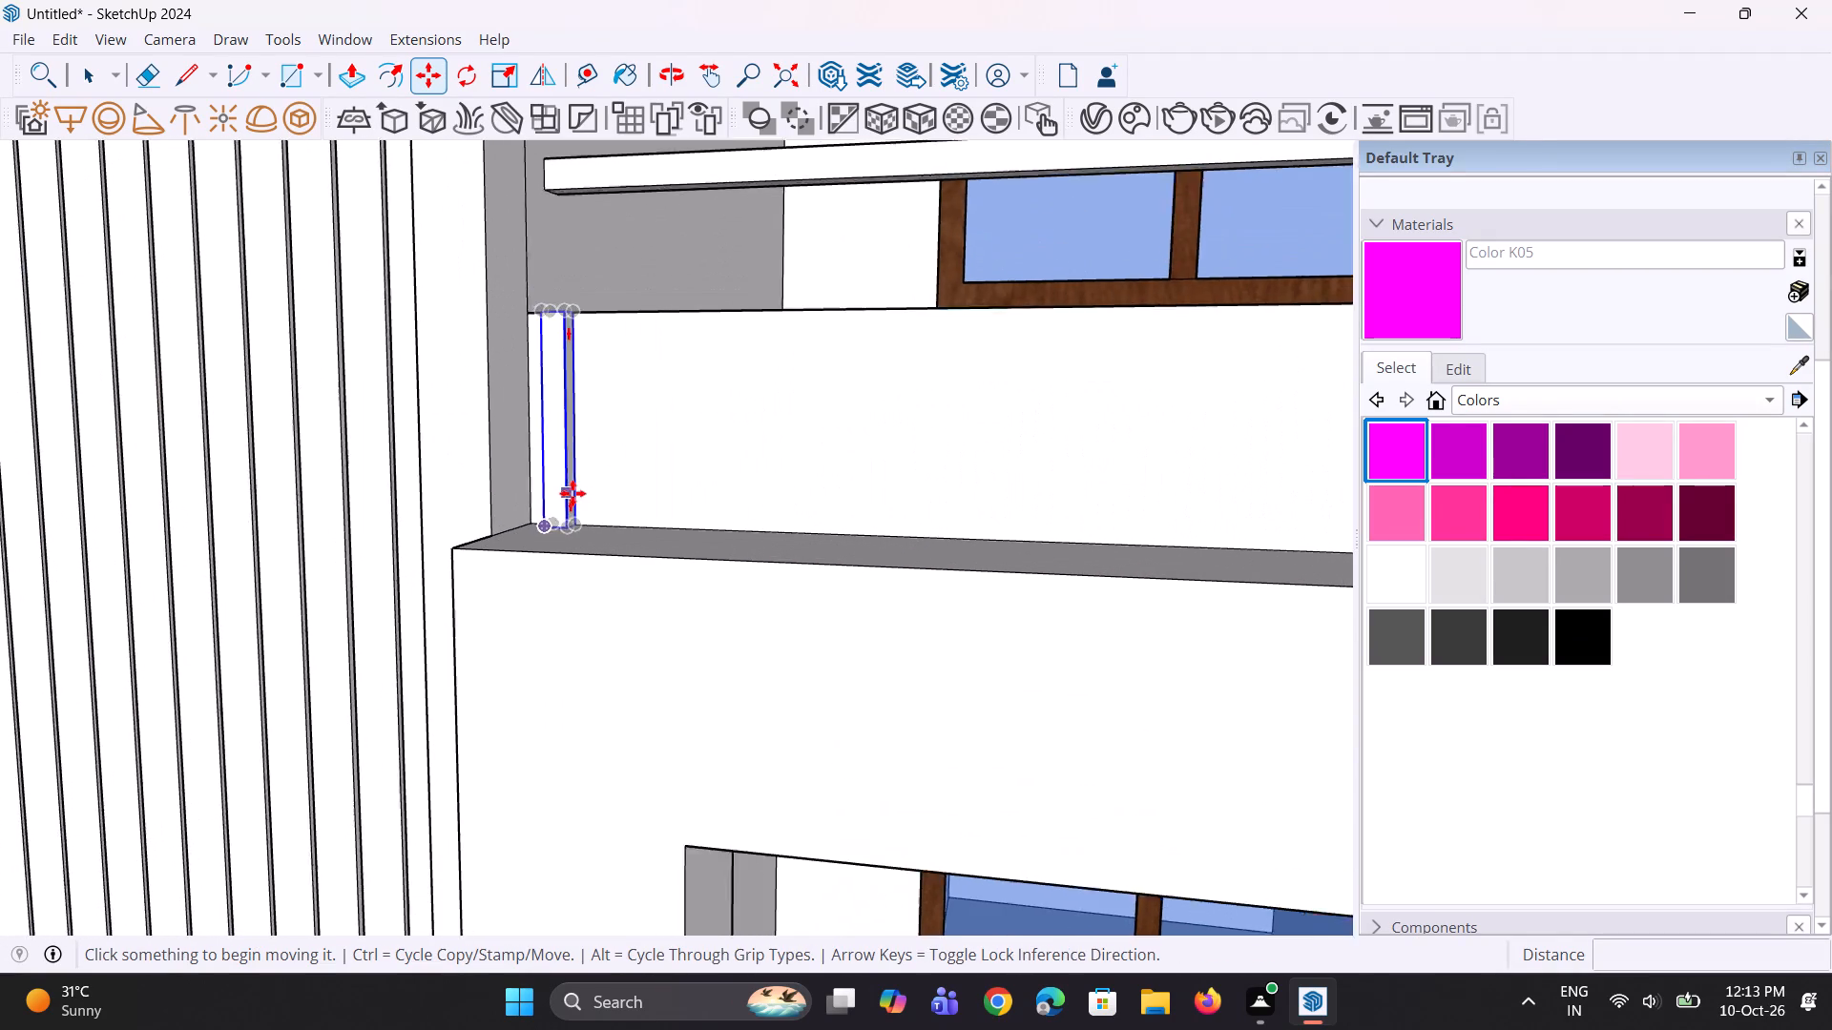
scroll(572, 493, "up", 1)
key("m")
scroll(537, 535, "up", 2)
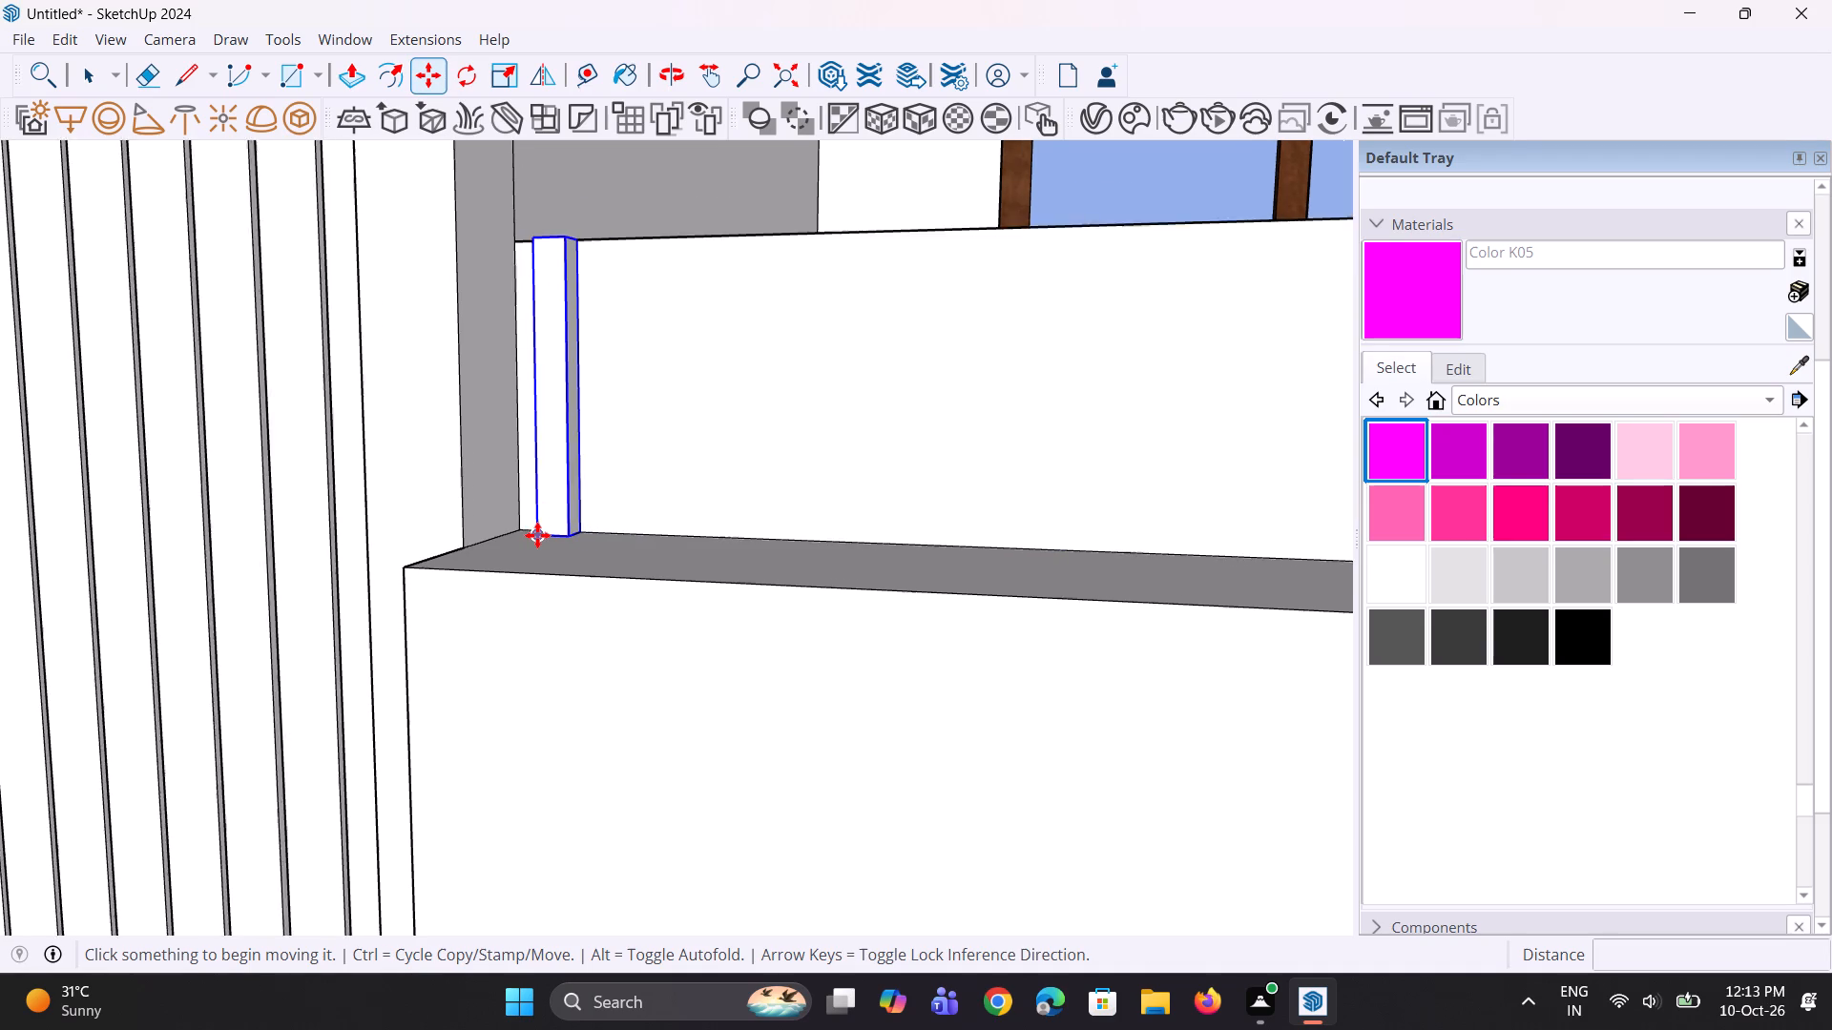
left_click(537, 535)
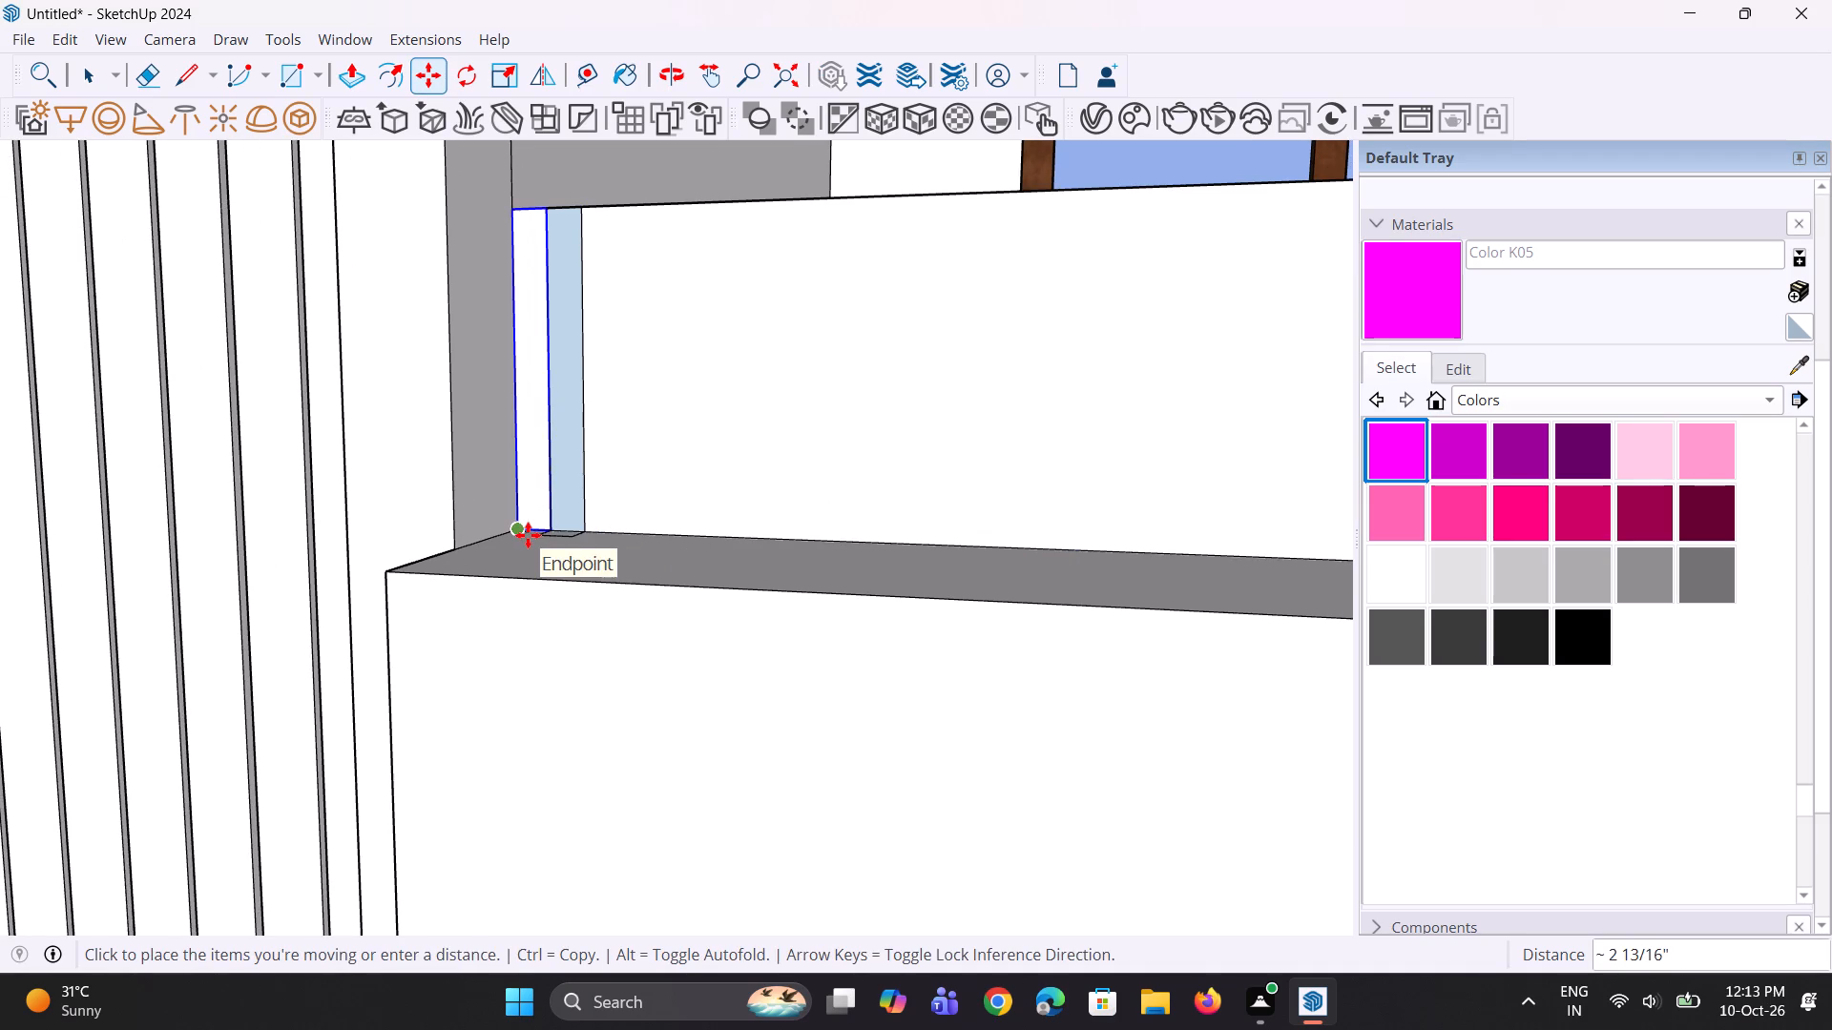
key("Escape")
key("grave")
Undo the grouping and the extrusion of the first batten on the top right balcony's parapet.
middle_click_drag(573, 590, 754, 602)
scroll(754, 602, "up", 1)
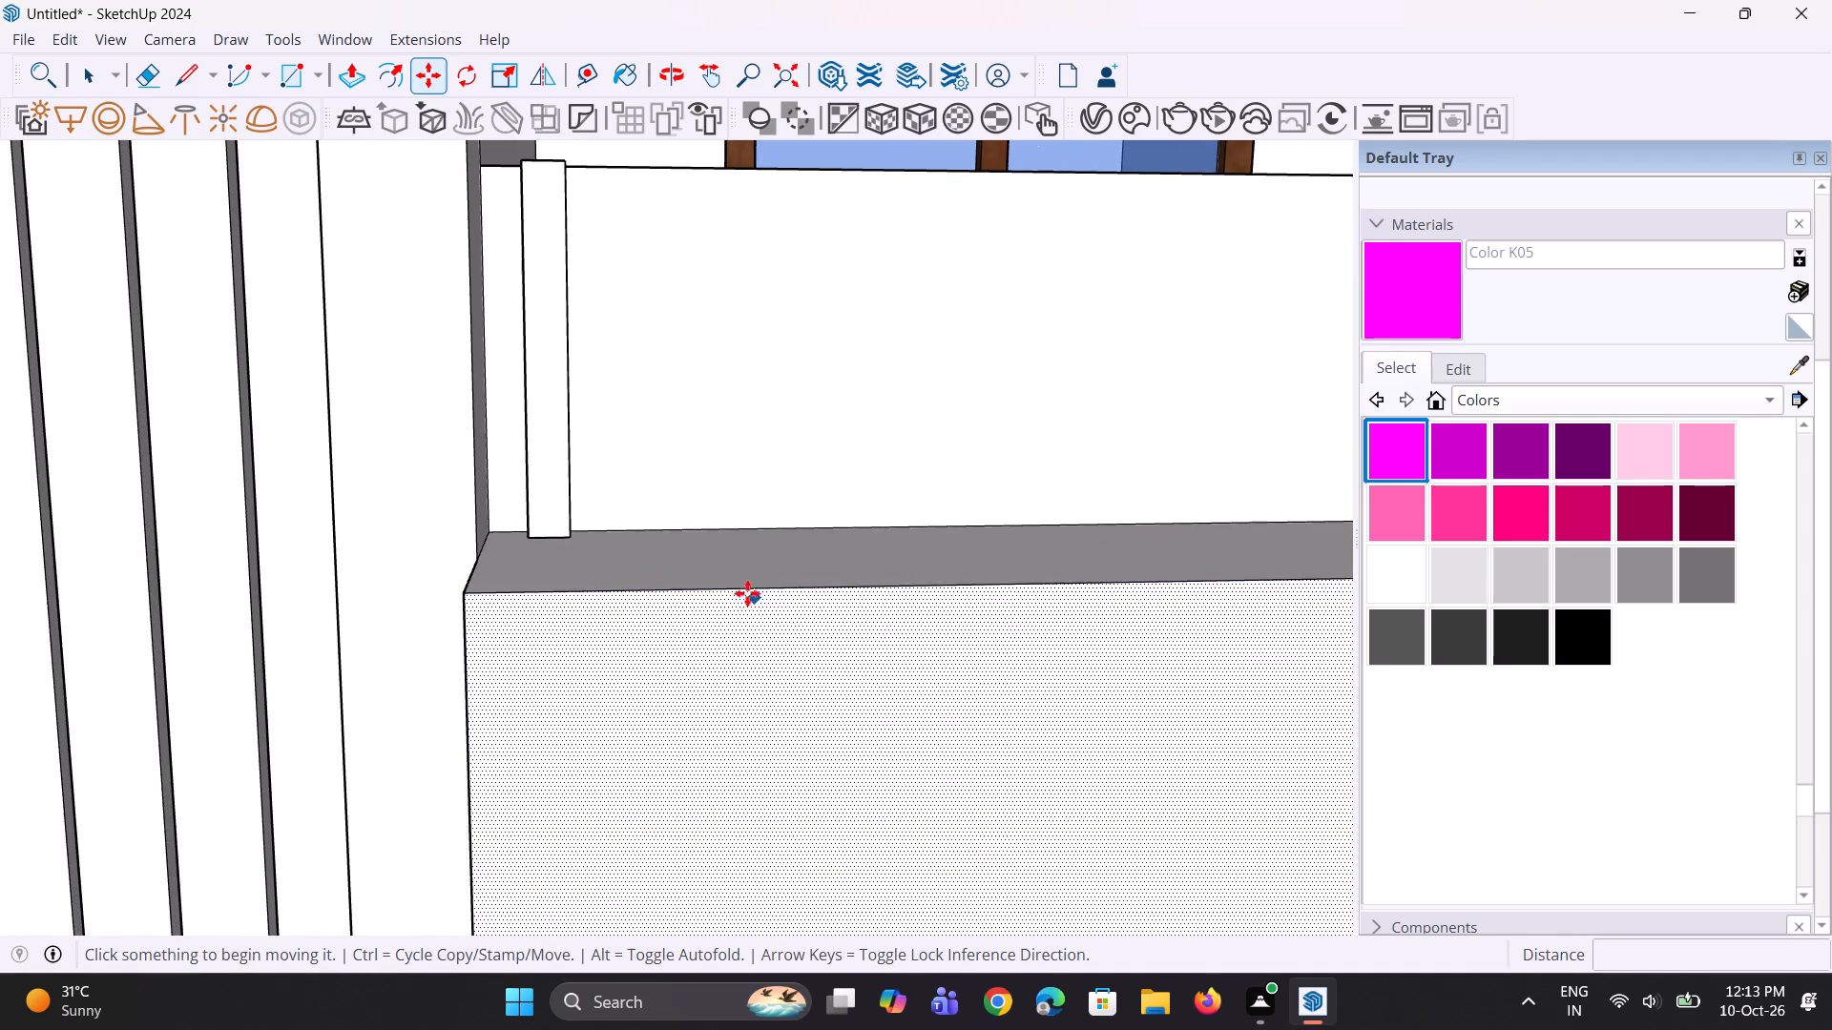
key("ctrl+z")
key("ctrl+z")
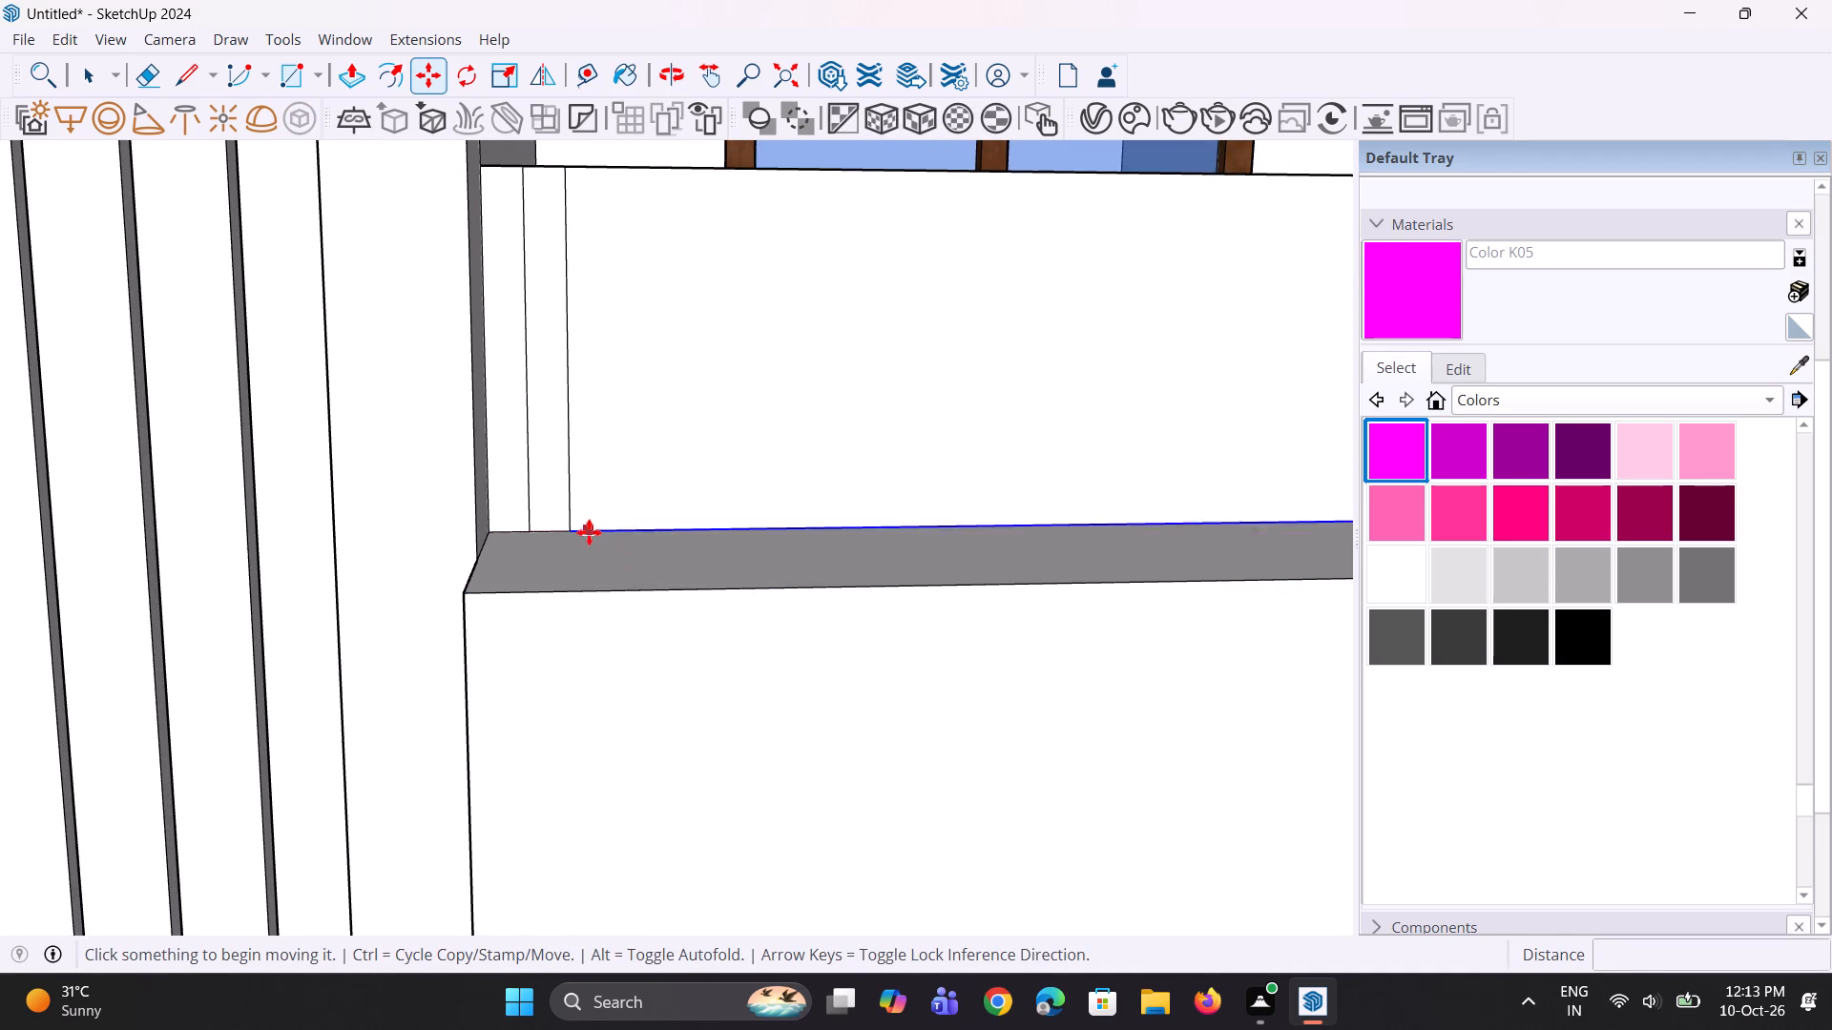
Move the flat batten face just over 1/2" along the parapet's bottom edge towards the adjoining wall of the top right balcony.
key("space")
key("space")
left_click(547, 505)
scroll(538, 515, "up", 5)
key("m")
scroll(526, 524, "up", 2)
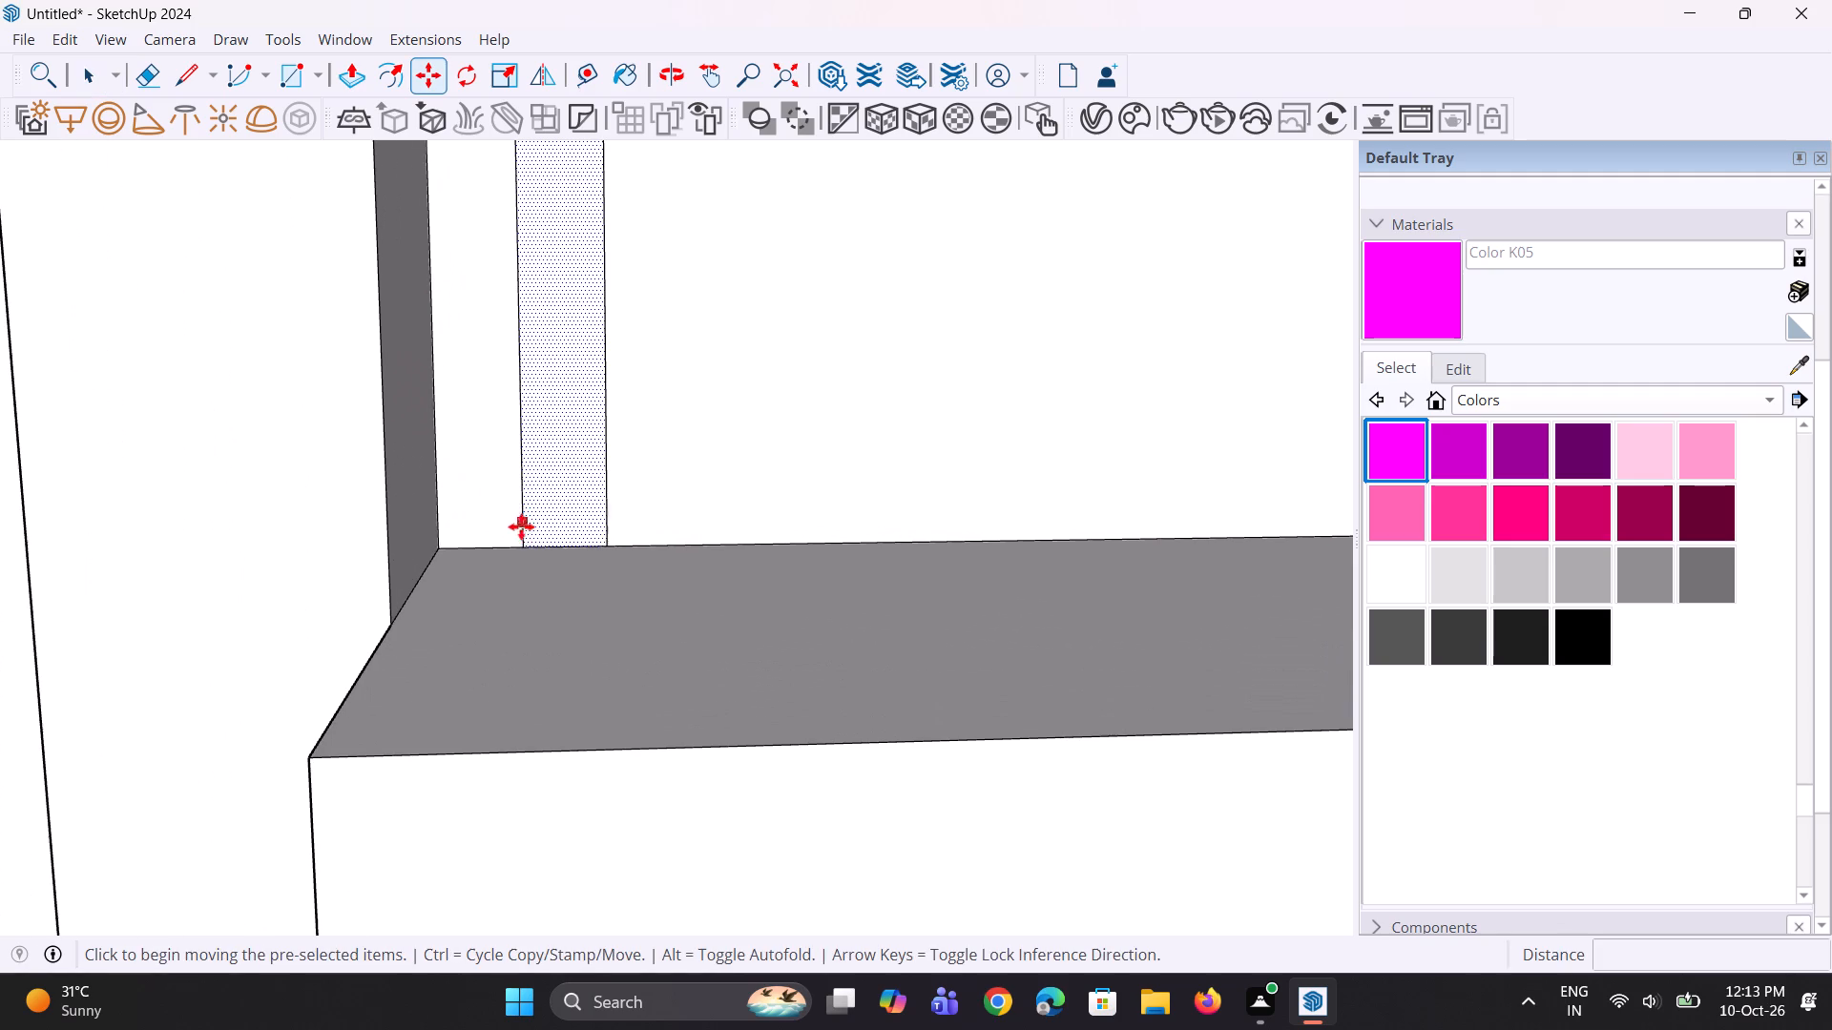
left_click(526, 545)
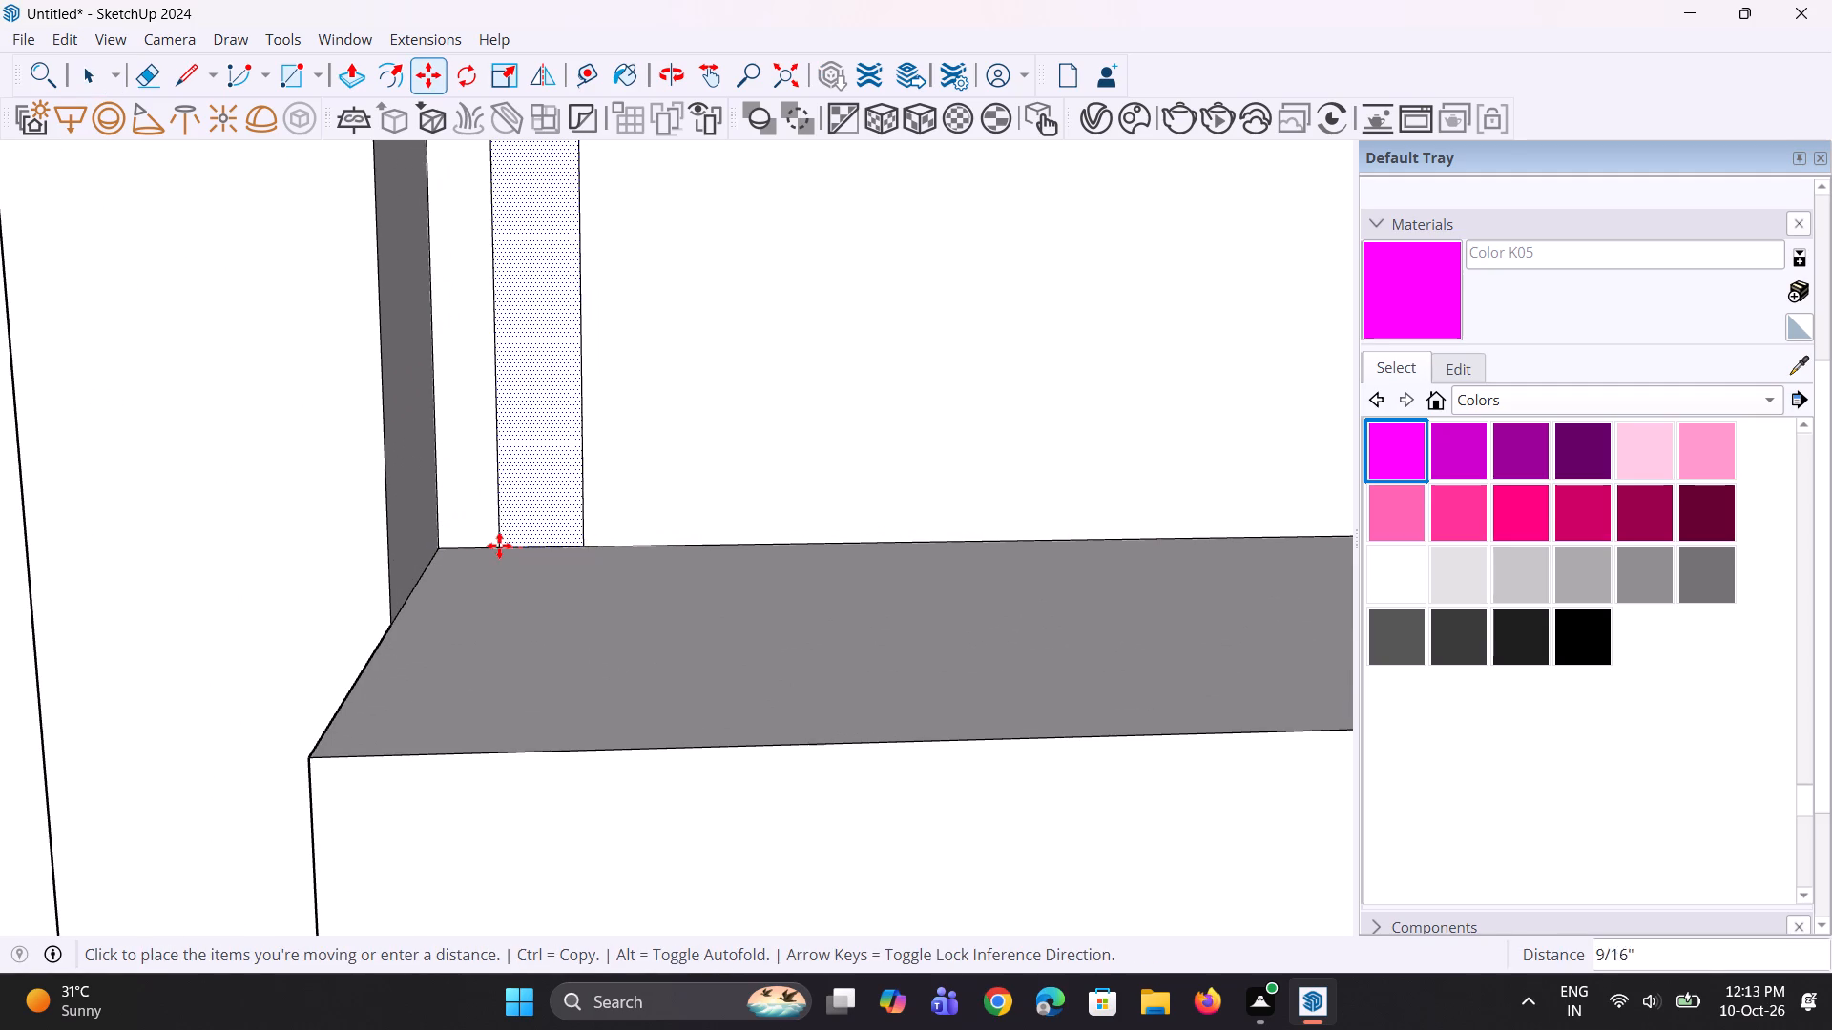
left_click(492, 546)
Extrude the batten face 2" outward from the top right balcony's parapet.
scroll(503, 569, "down", 9)
middle_click_drag(639, 574, 608, 609)
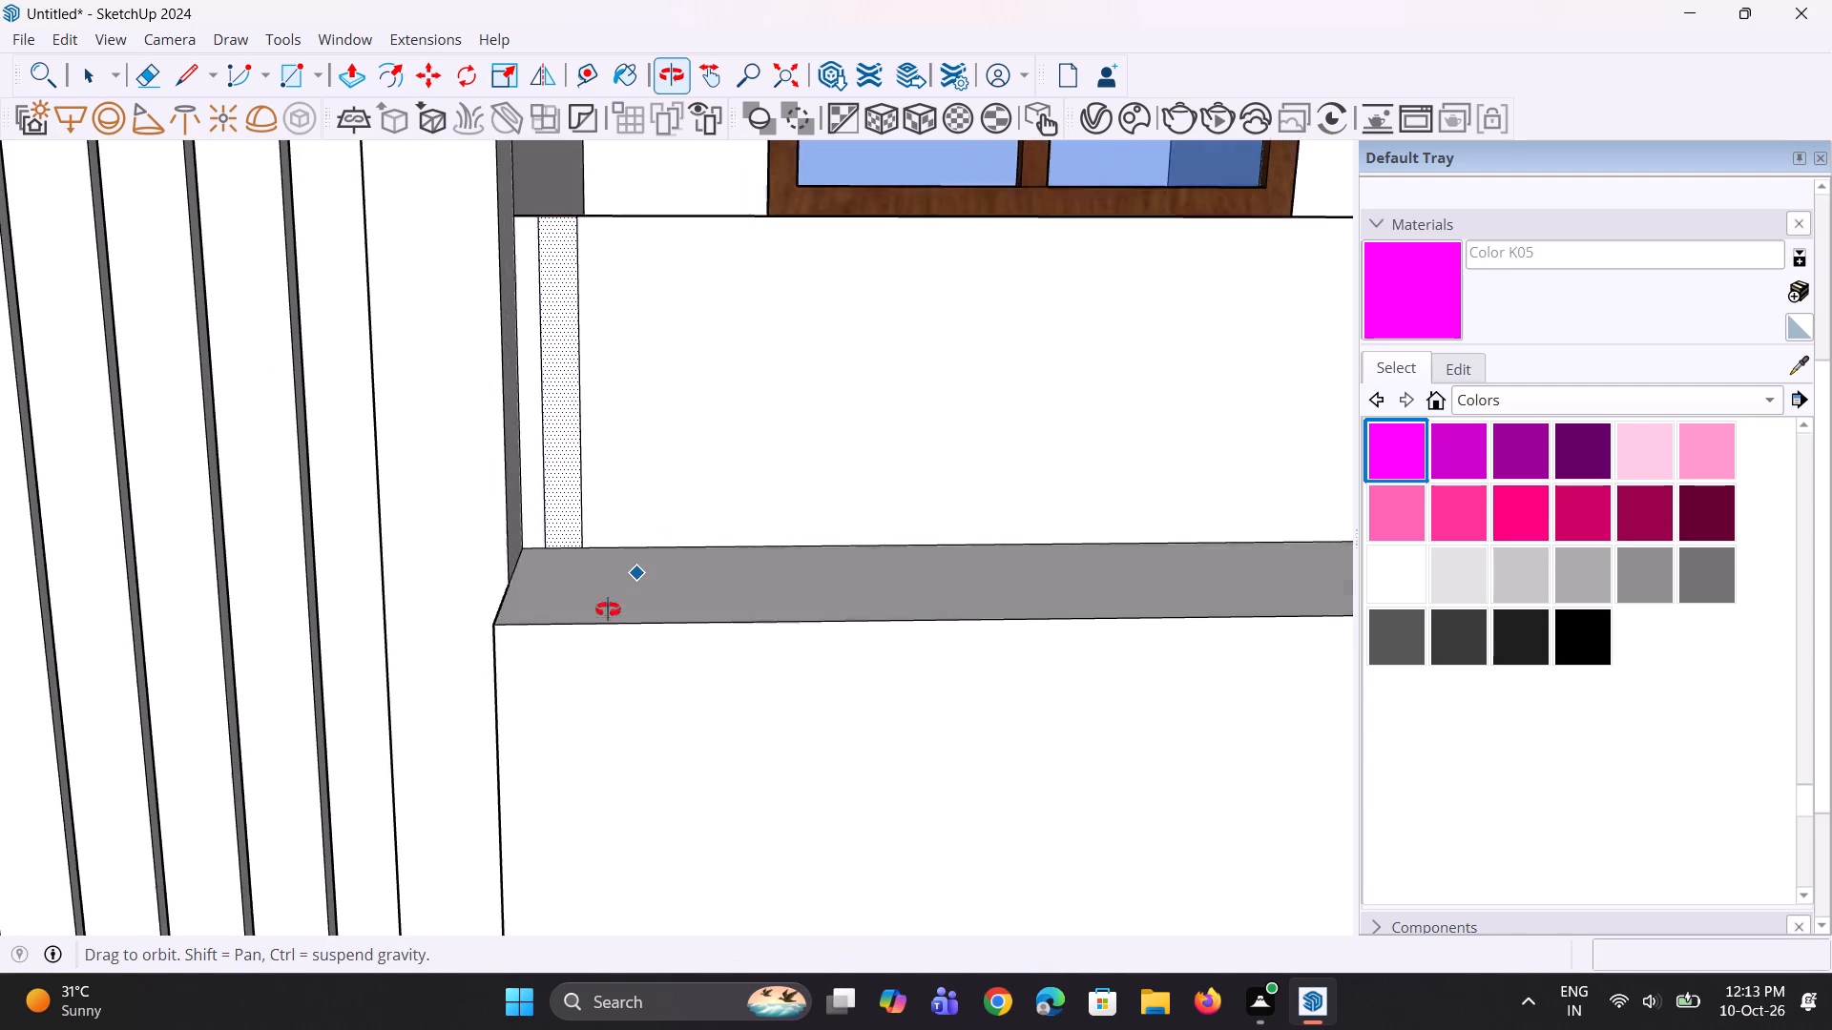
middle_click_drag(608, 609, 588, 633)
key("p")
left_click(569, 512)
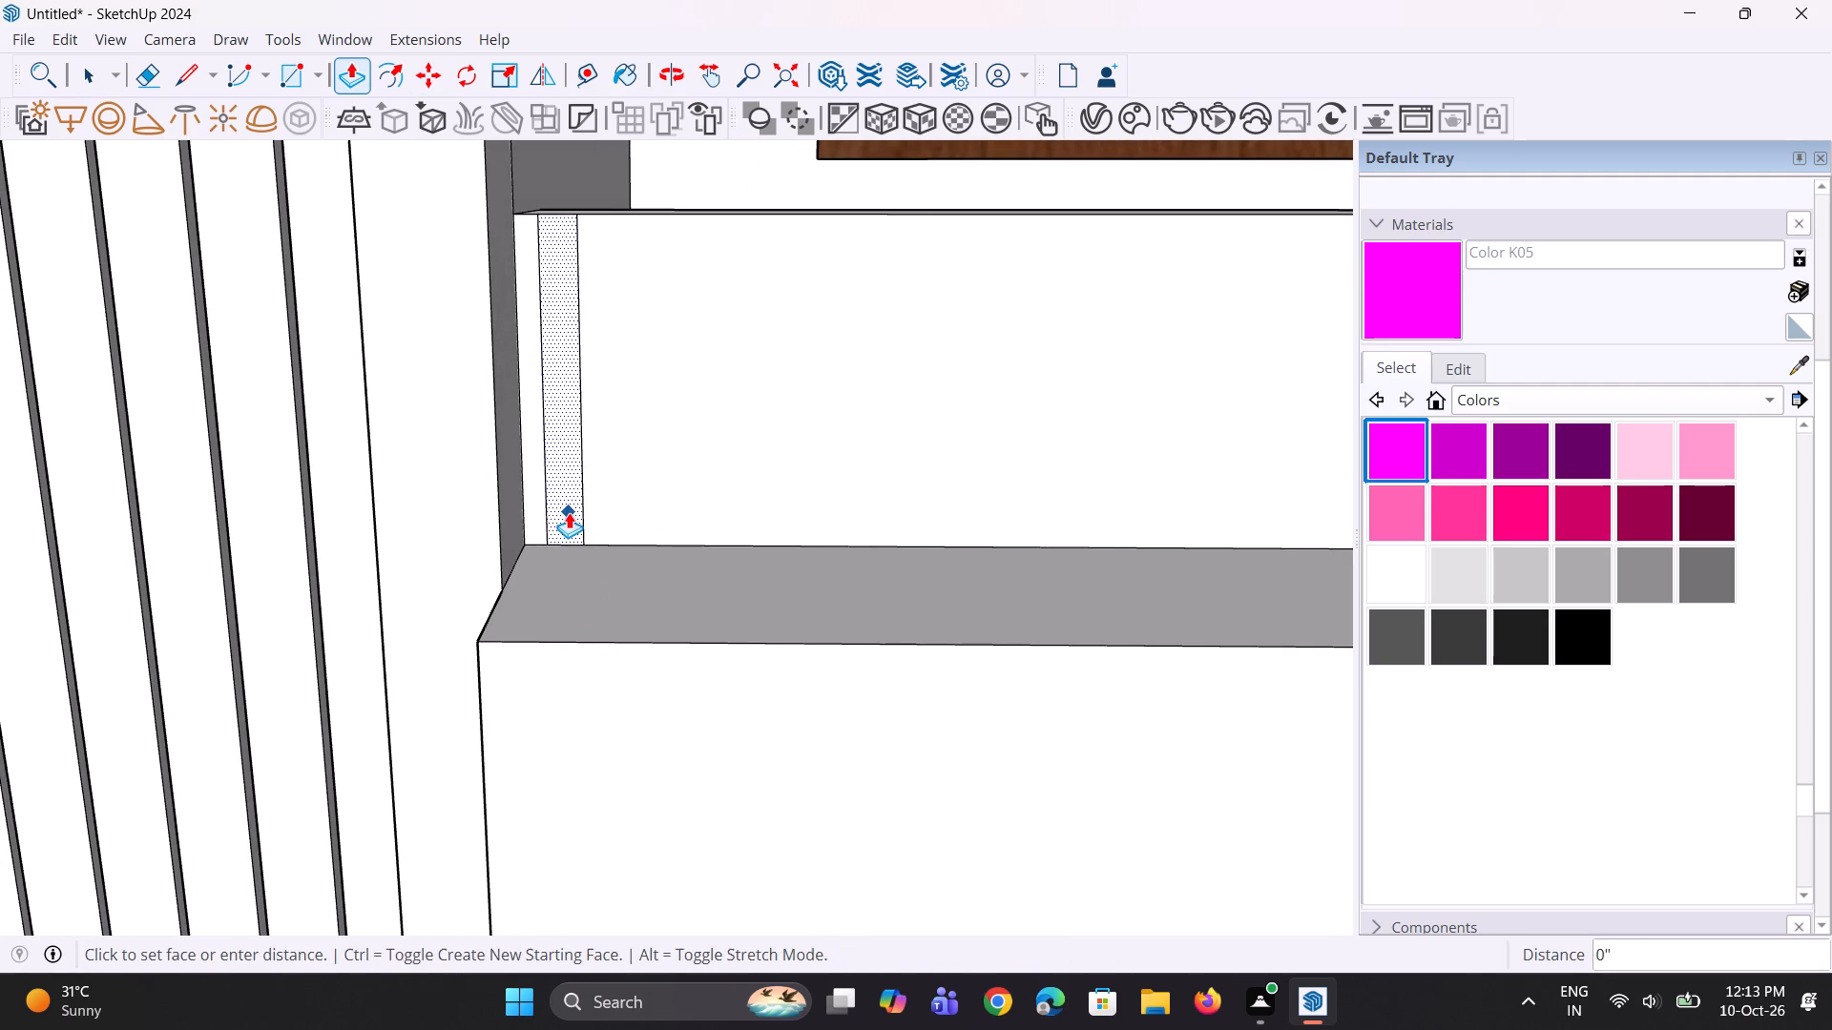
middle_click_drag(548, 551, 502, 716)
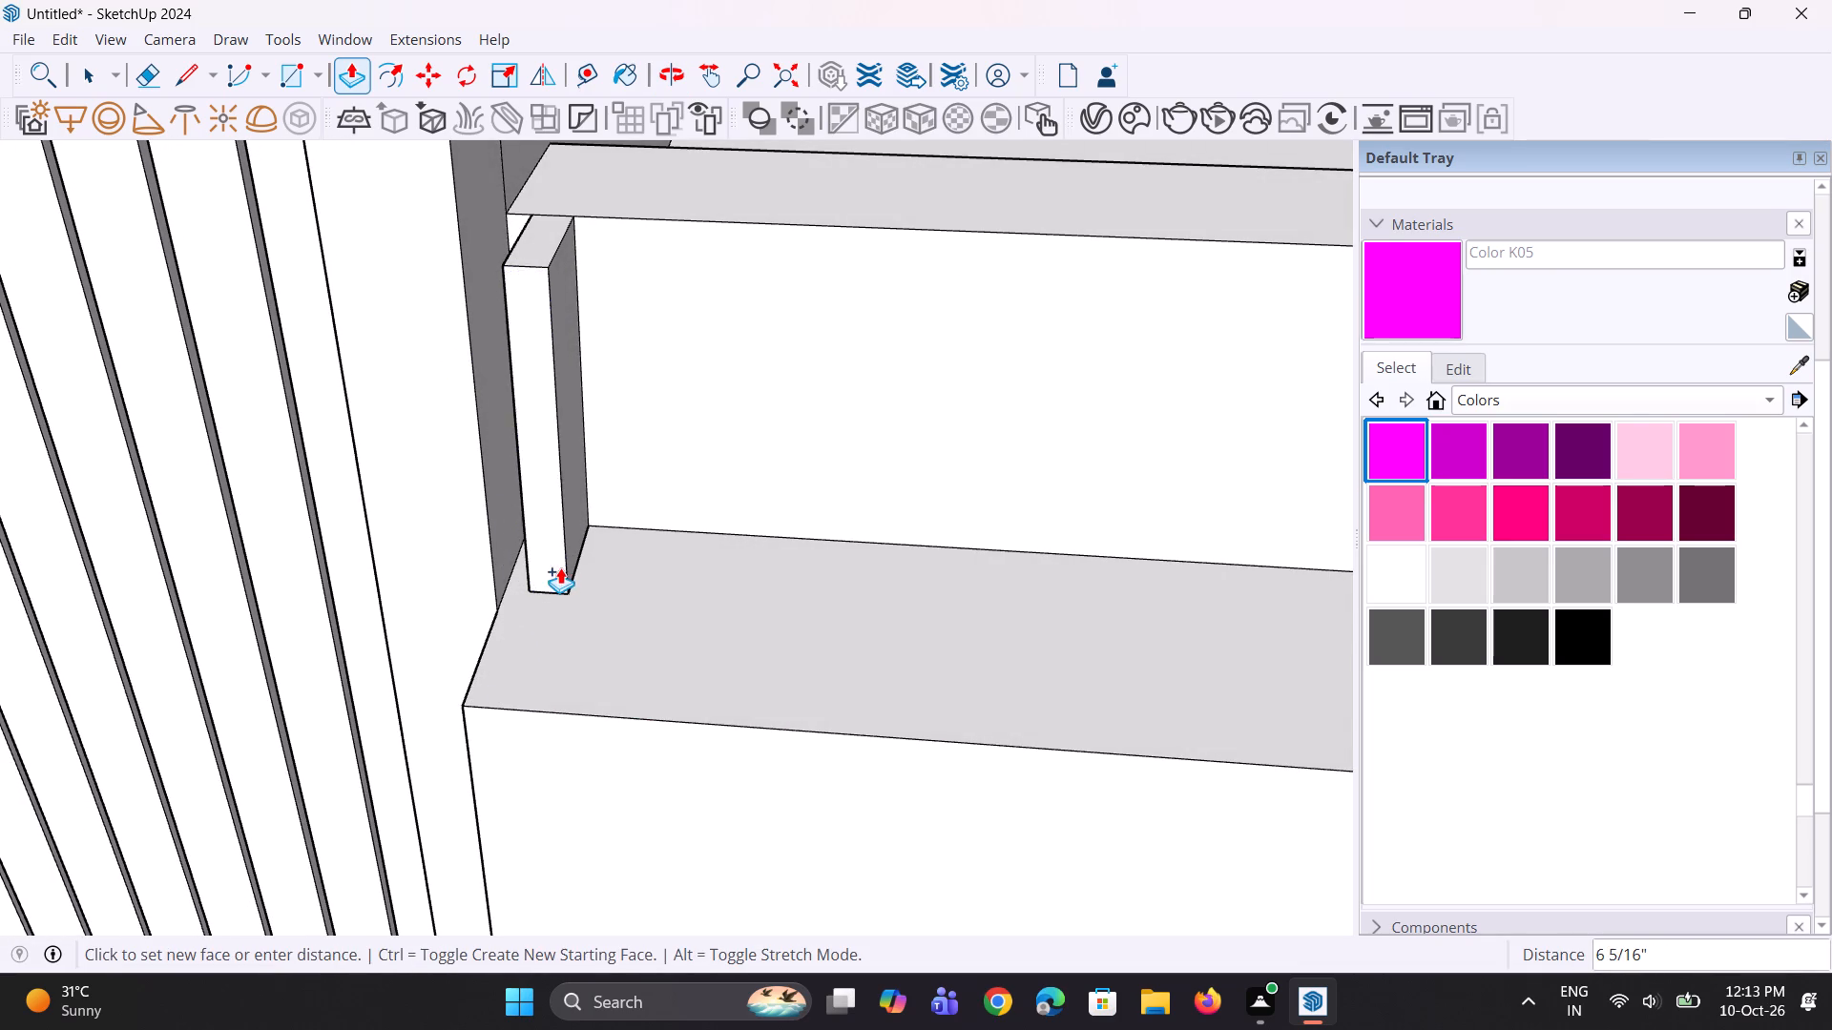
key("2")
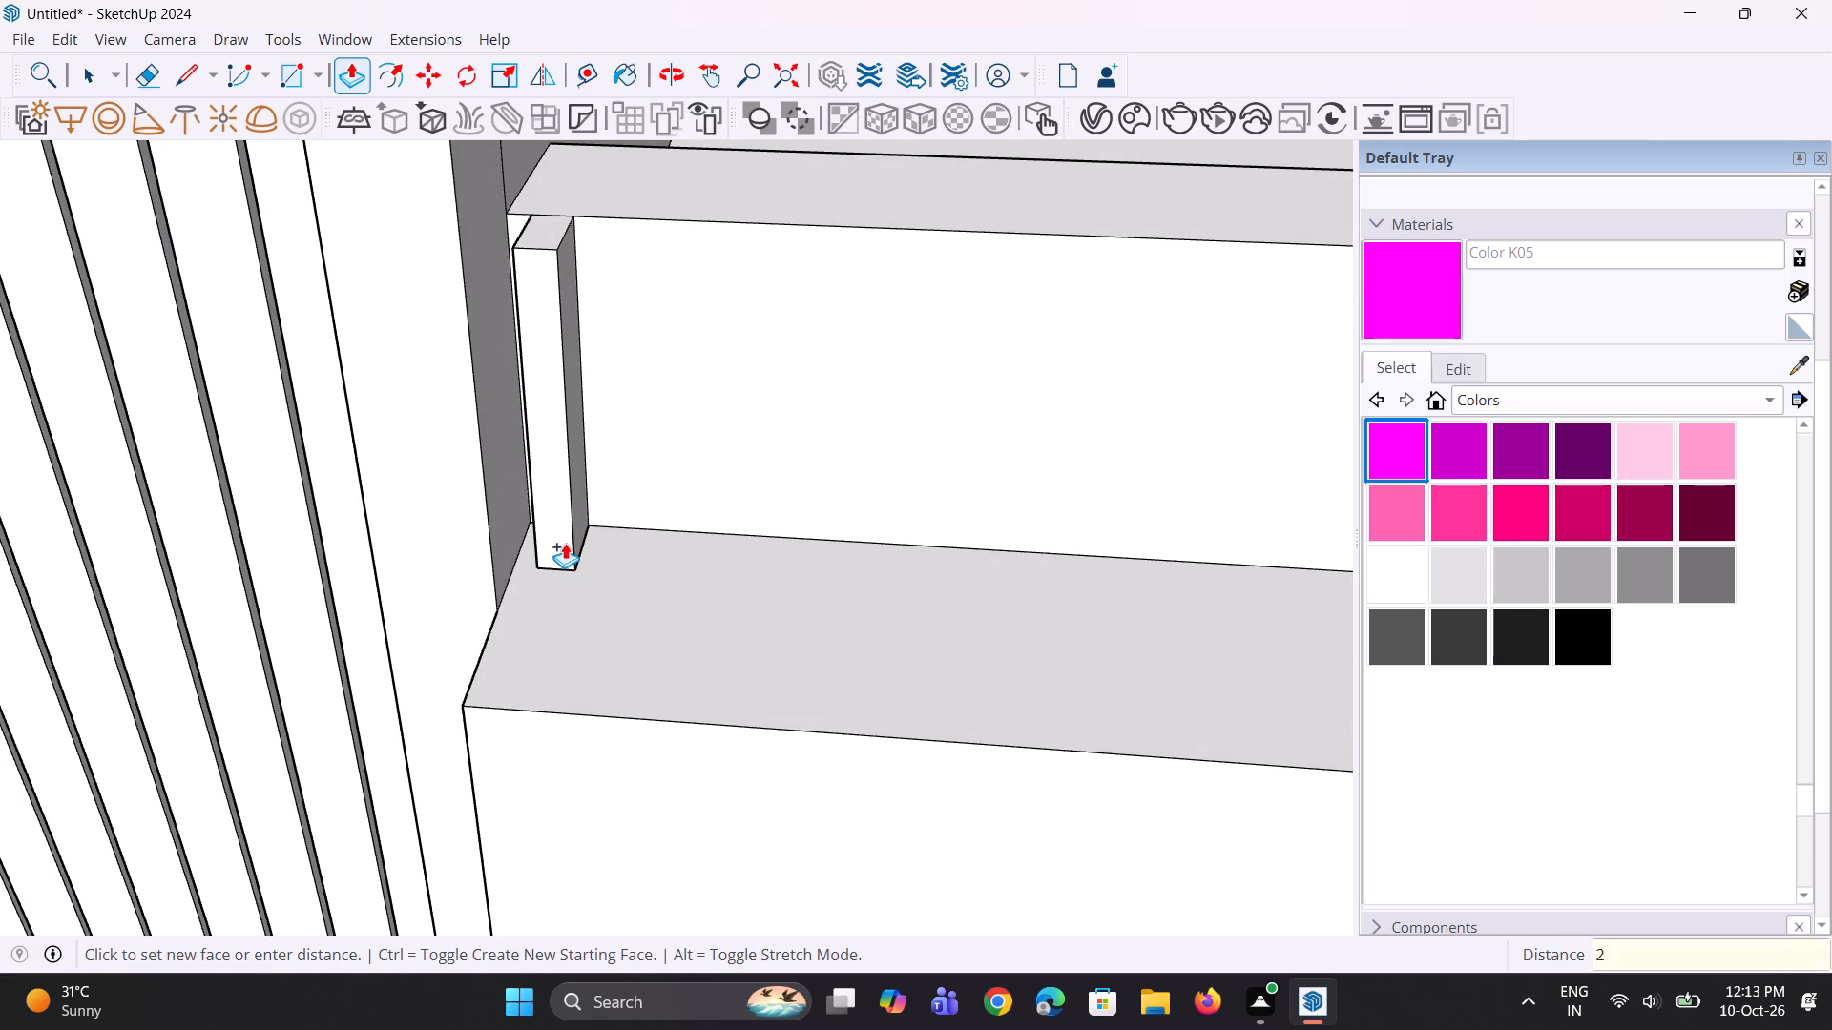
key("shift+quotedbl")
key("Return")
Select the front, side and top faces of the re-extruded batten and make them a group.
middle_click_drag(574, 538, 628, 506)
key("space")
key("space")
scroll(553, 454, "up", 1)
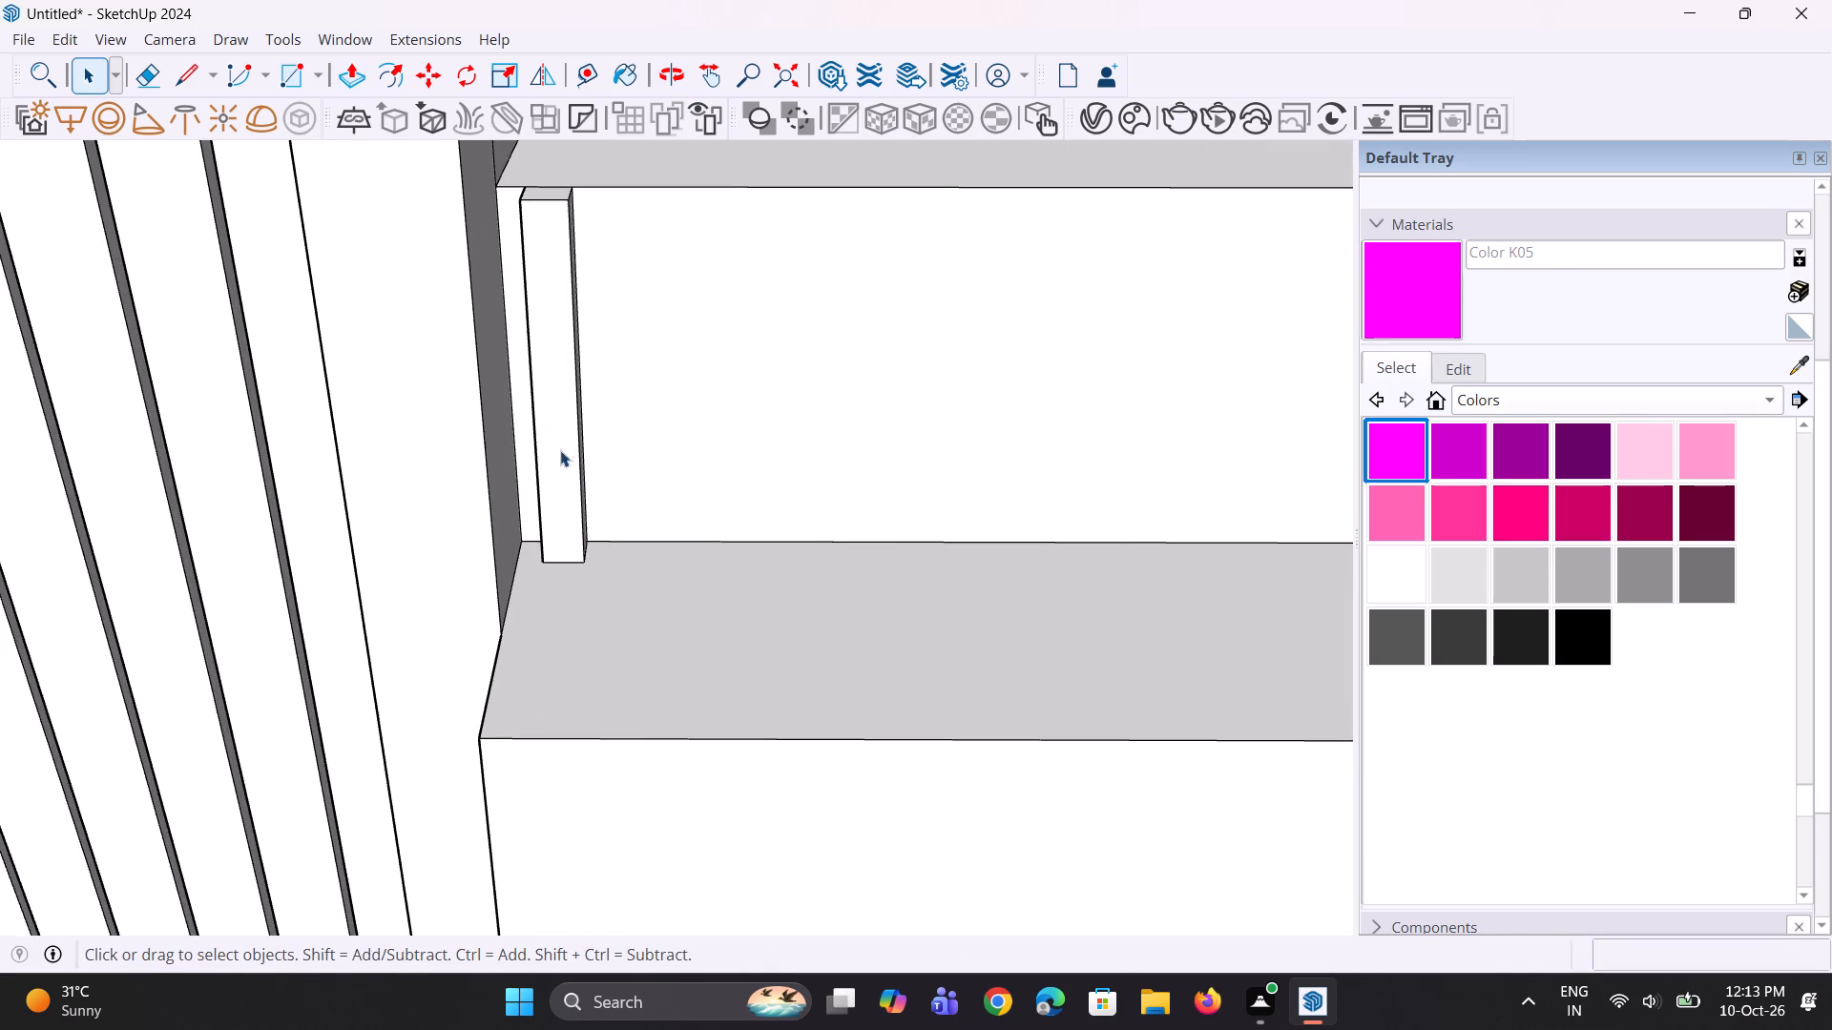
left_click(563, 448)
scroll(543, 439, "up", 6)
middle_click_drag(567, 450, 644, 483)
scroll(556, 492, "up", 2)
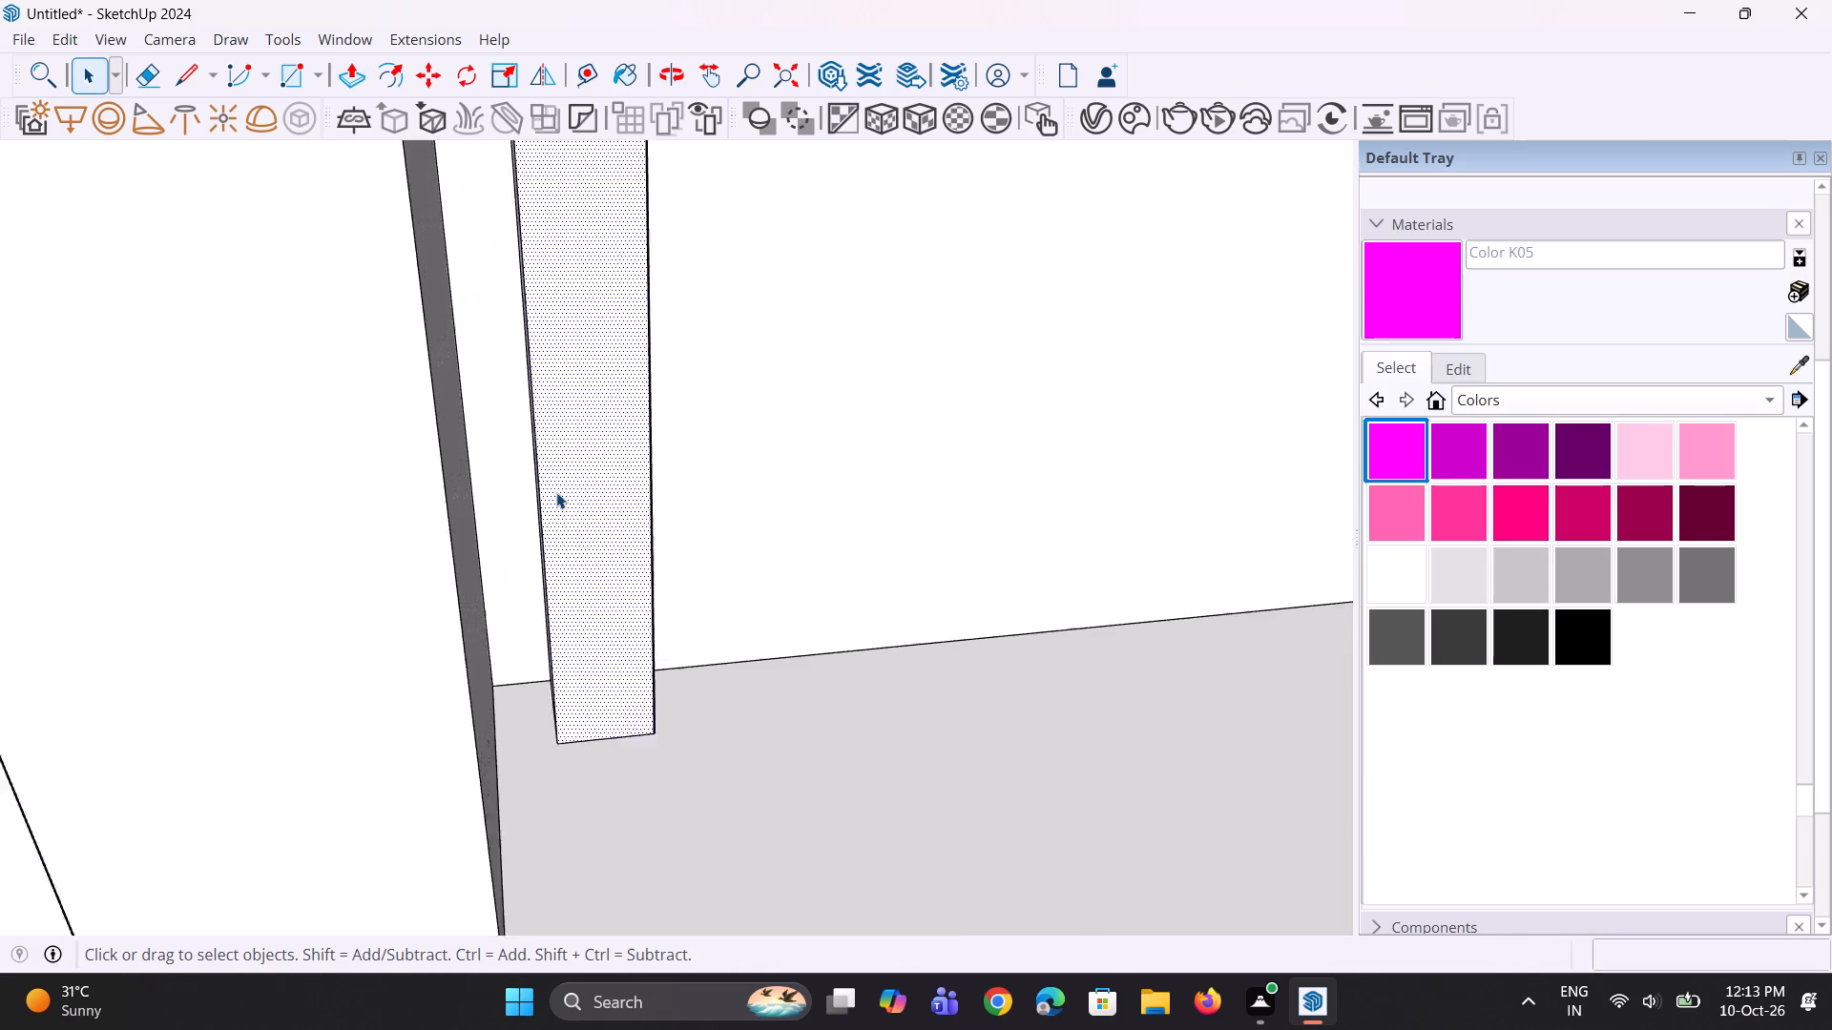
scroll(556, 492, "up", 5)
middle_click_drag(545, 509, 567, 530)
scroll(546, 506, "up", 6)
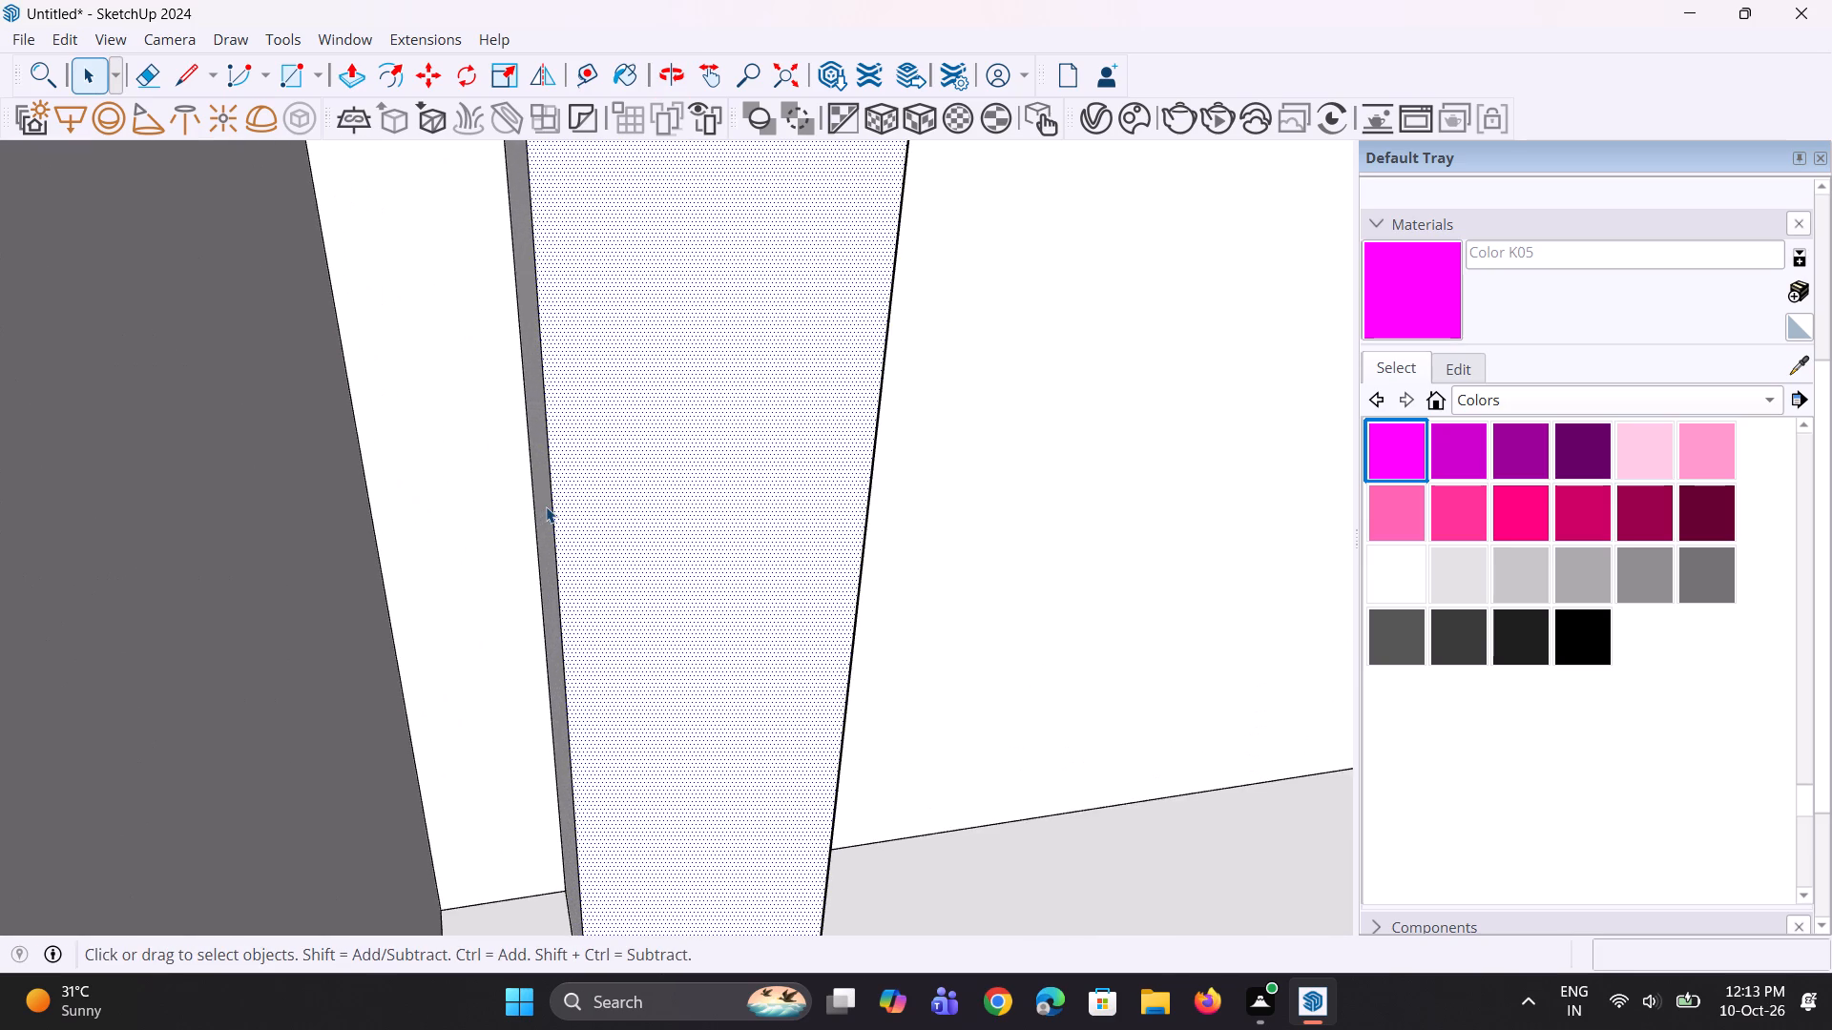
left_click(546, 506, "ctrl")
scroll(580, 547, "down", 4)
middle_click_drag(873, 592, 642, 601)
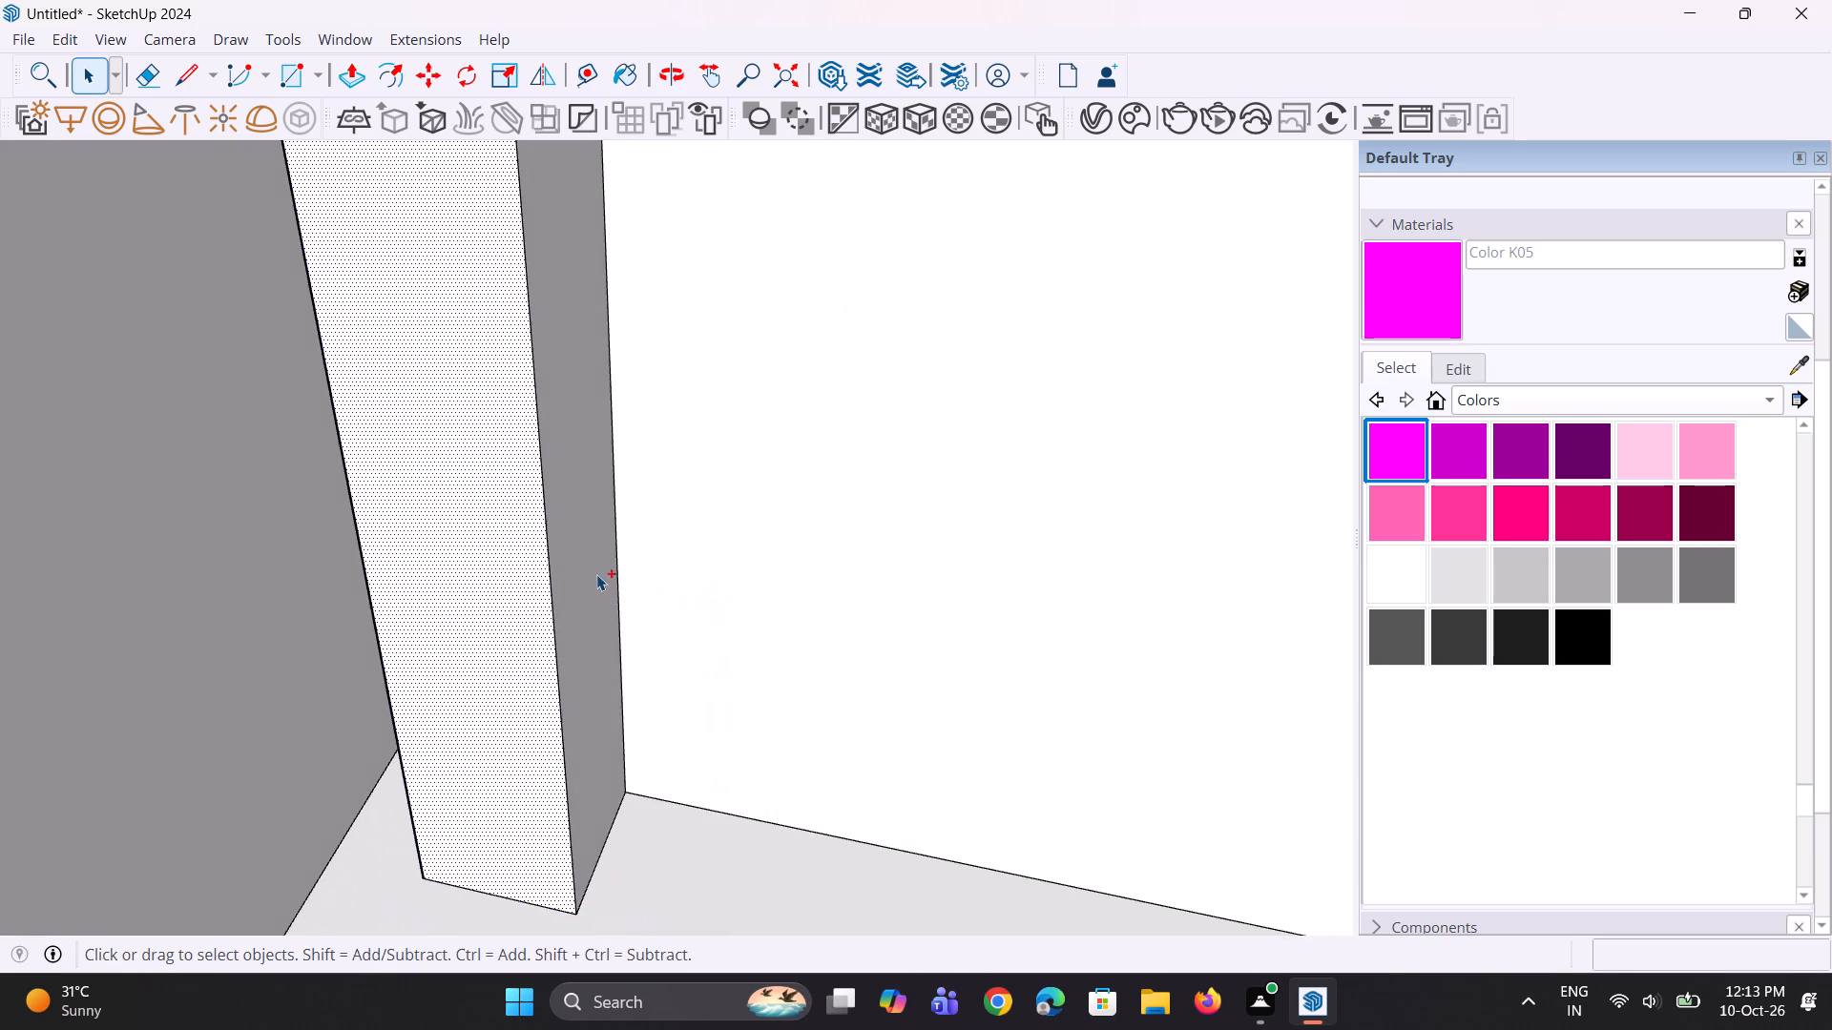
left_click(595, 572, "ctrl")
scroll(656, 649, "down", 14)
scroll(594, 457, "up", 8)
left_click(630, 351, "ctrl")
right_click(578, 446)
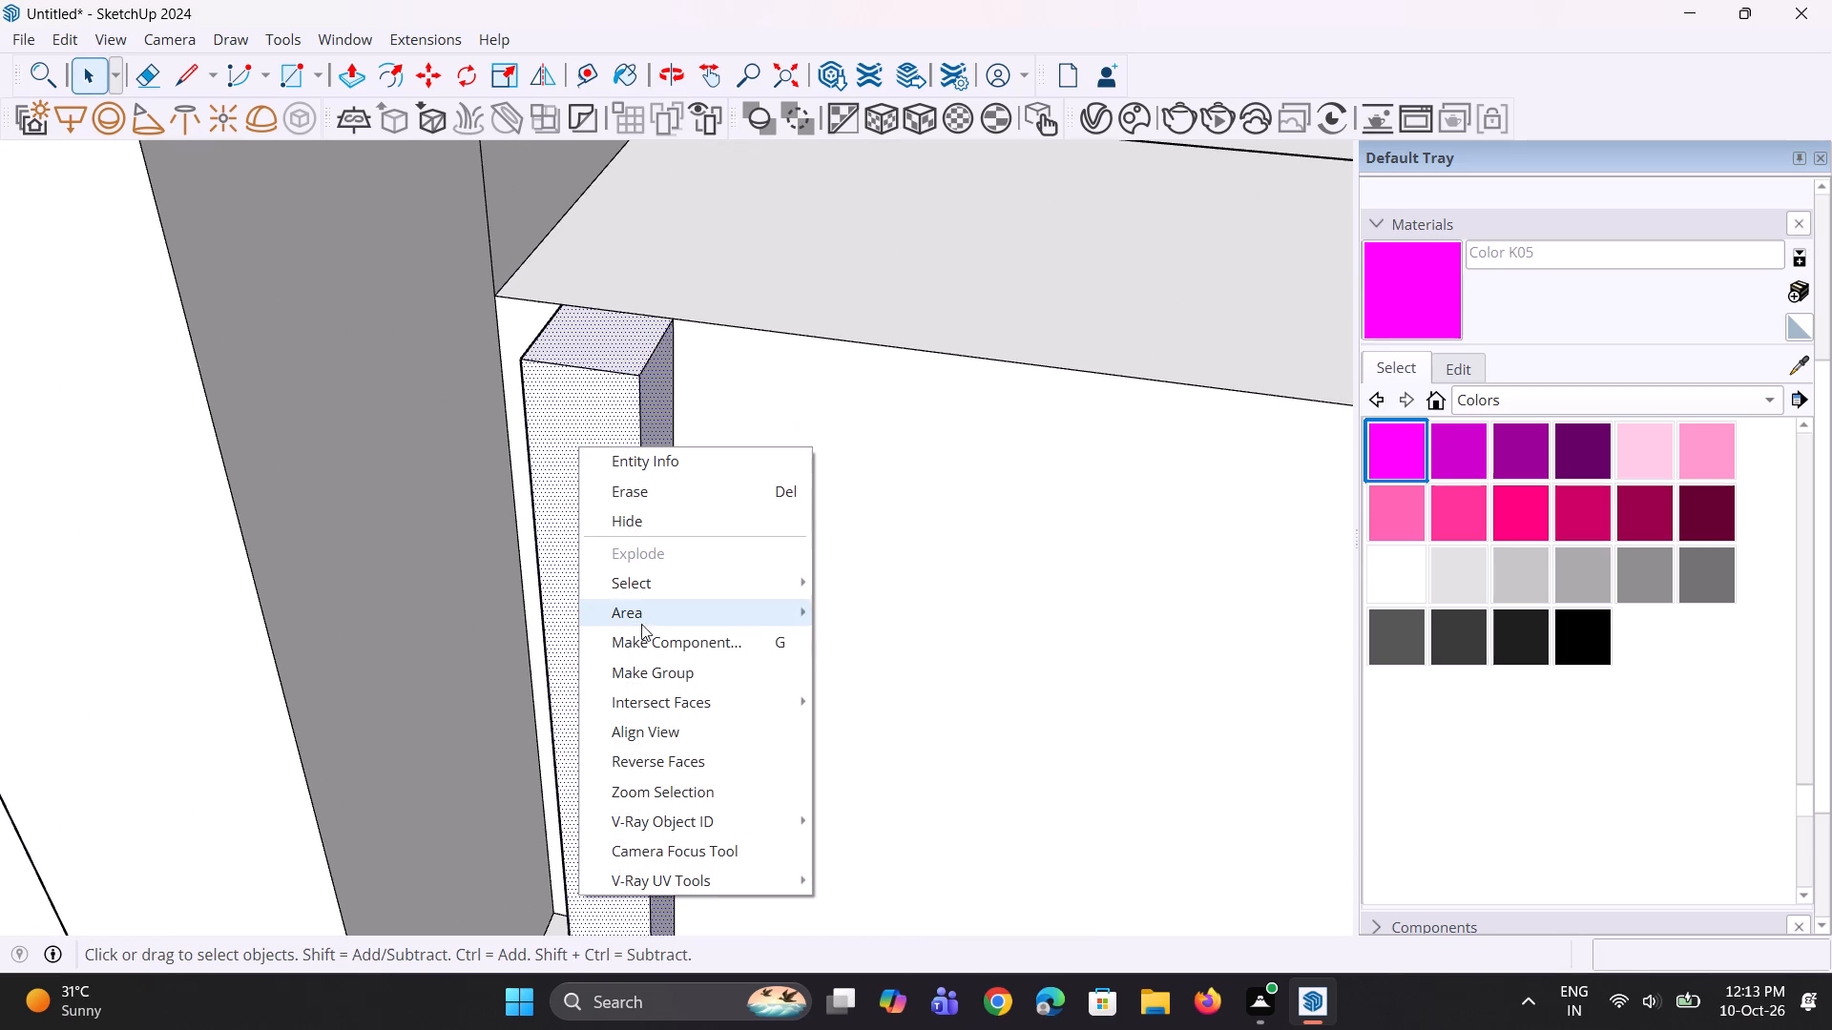
left_click(641, 661)
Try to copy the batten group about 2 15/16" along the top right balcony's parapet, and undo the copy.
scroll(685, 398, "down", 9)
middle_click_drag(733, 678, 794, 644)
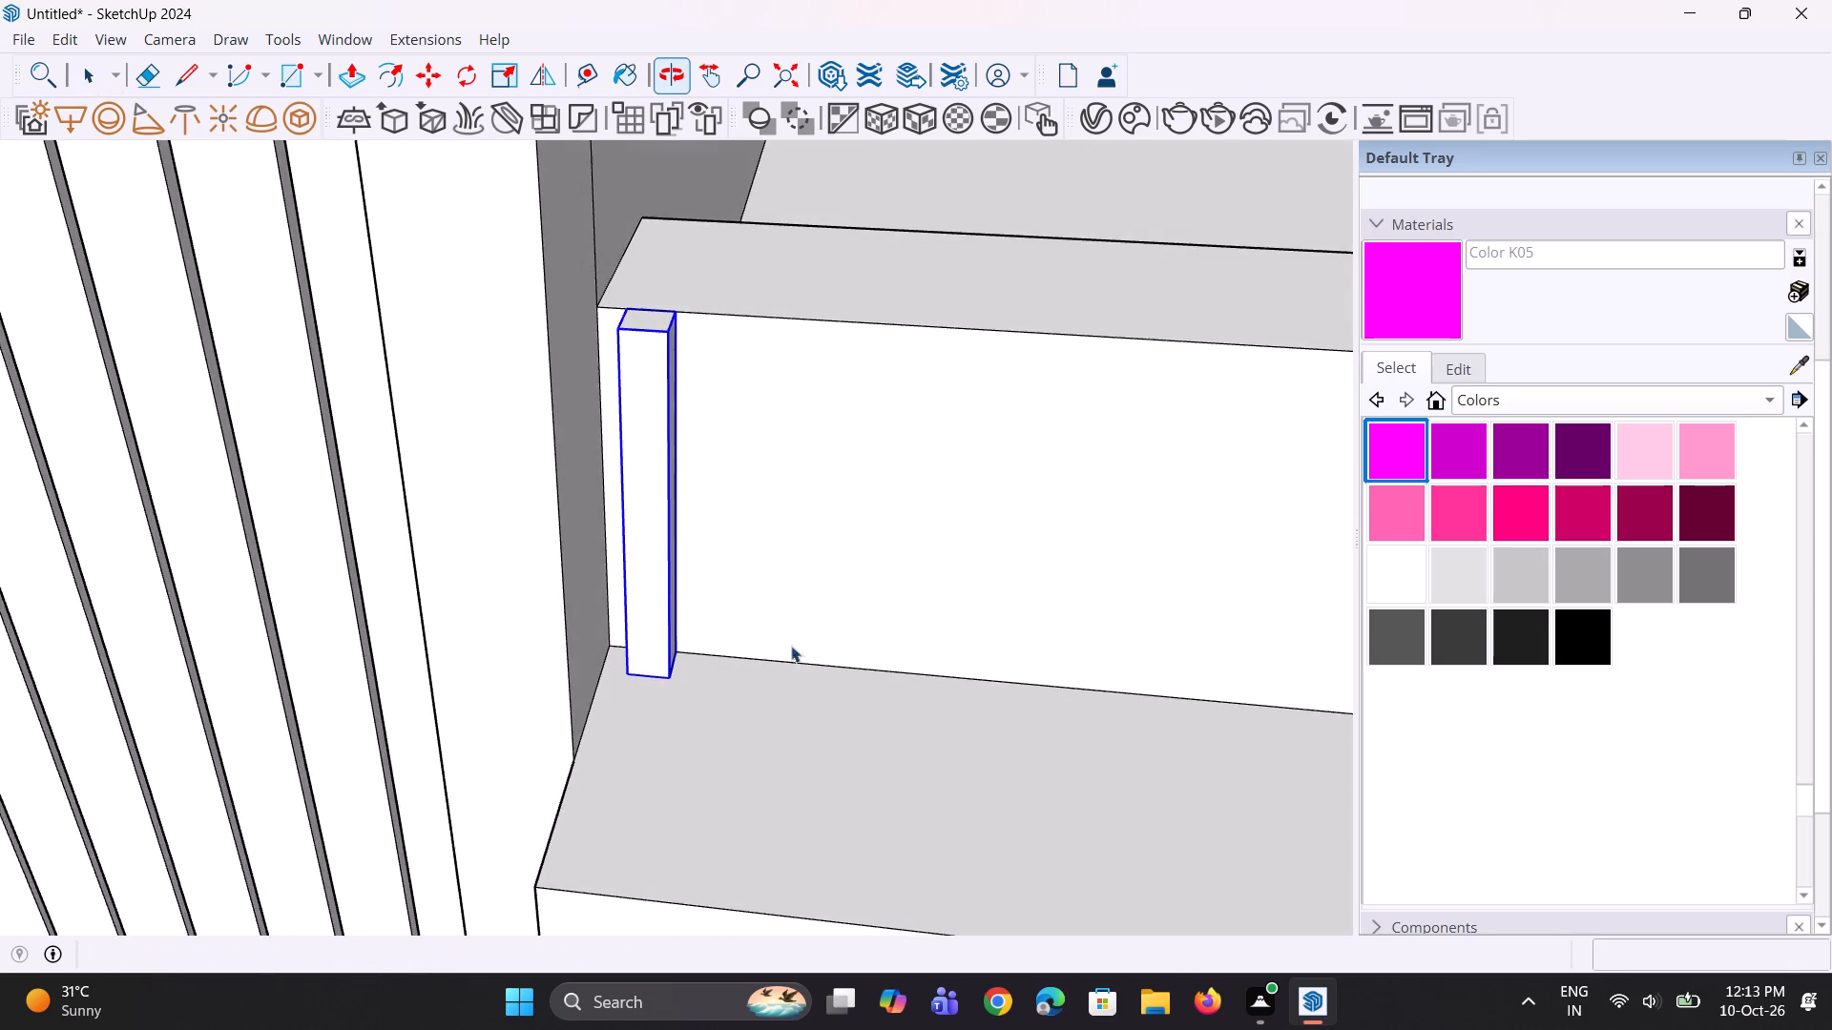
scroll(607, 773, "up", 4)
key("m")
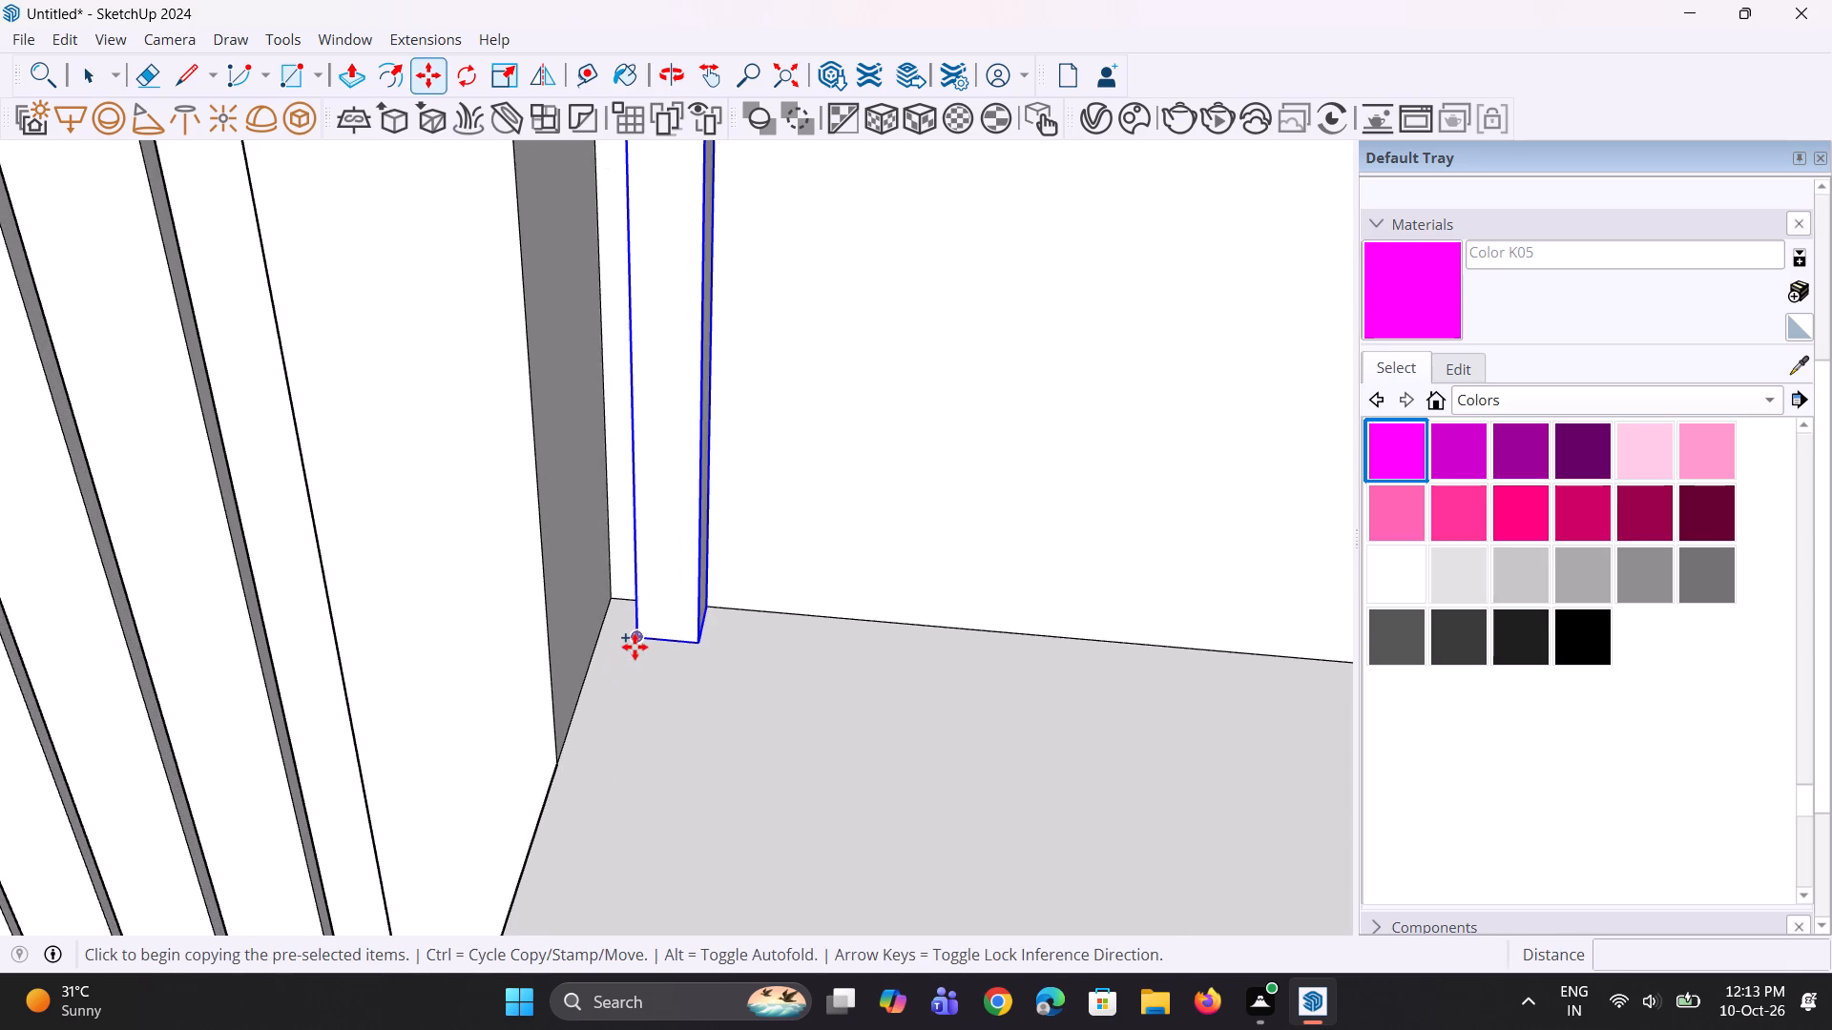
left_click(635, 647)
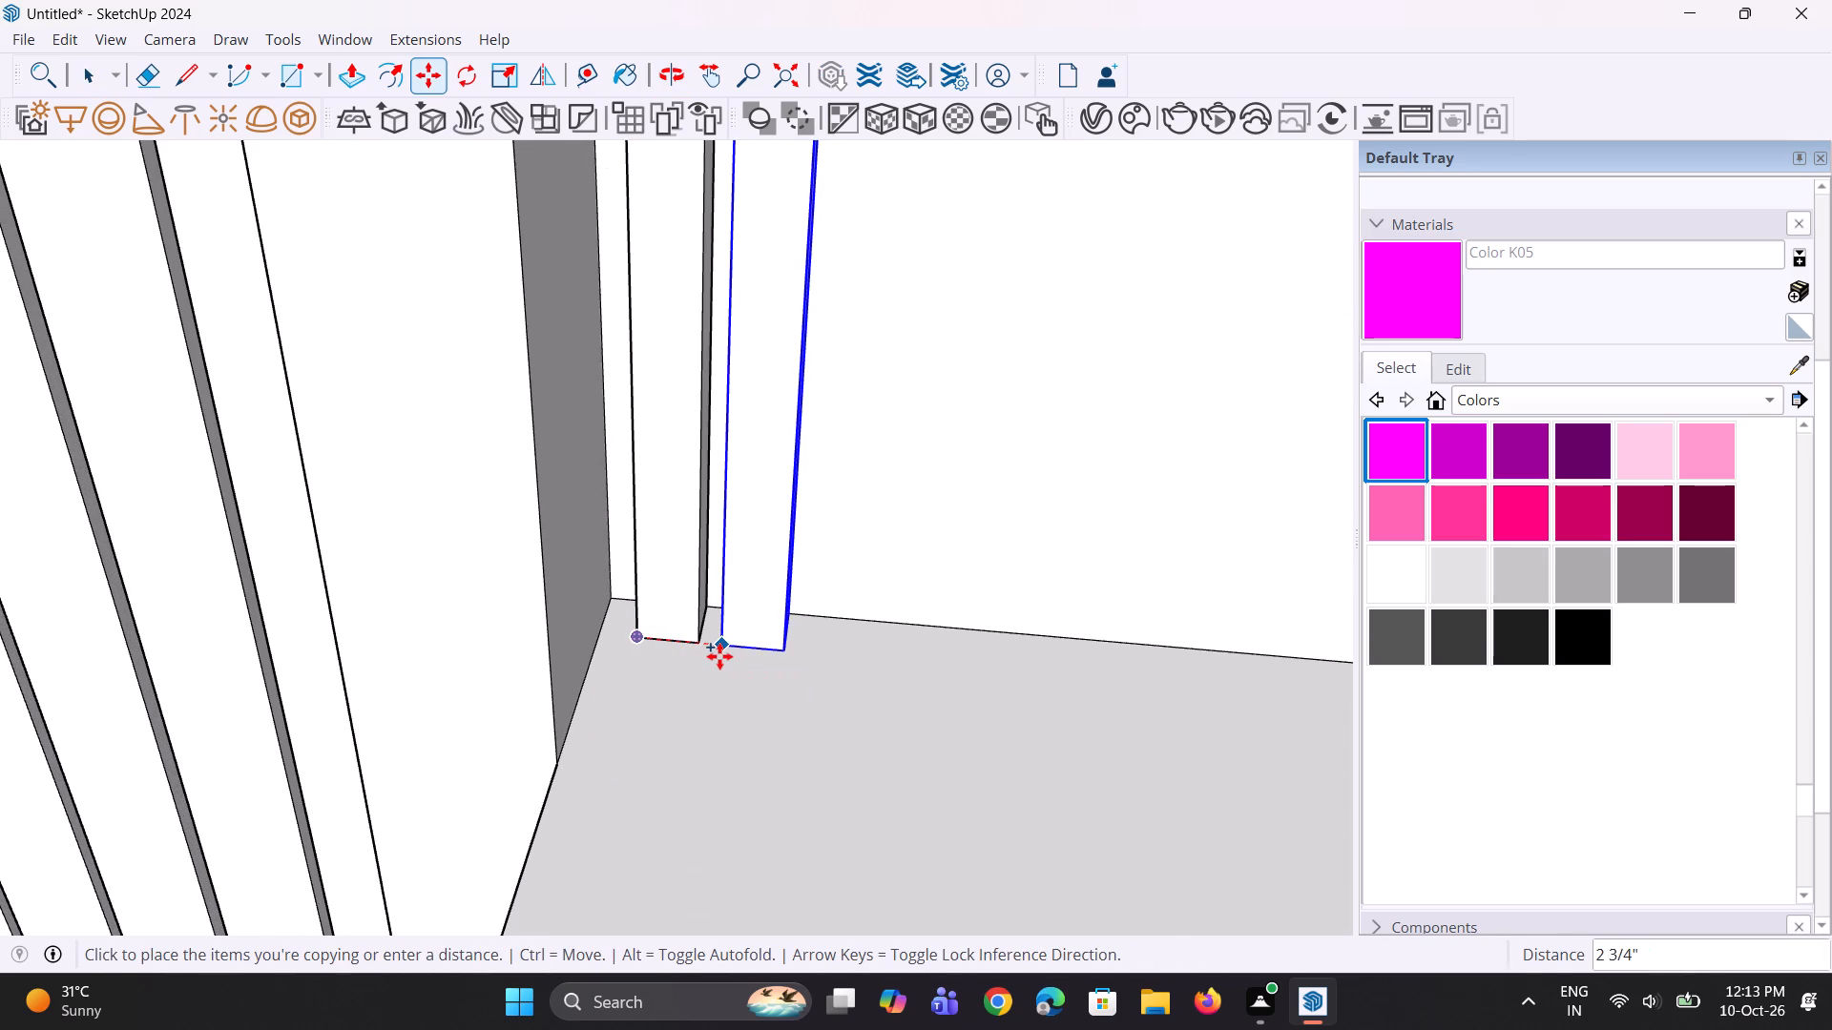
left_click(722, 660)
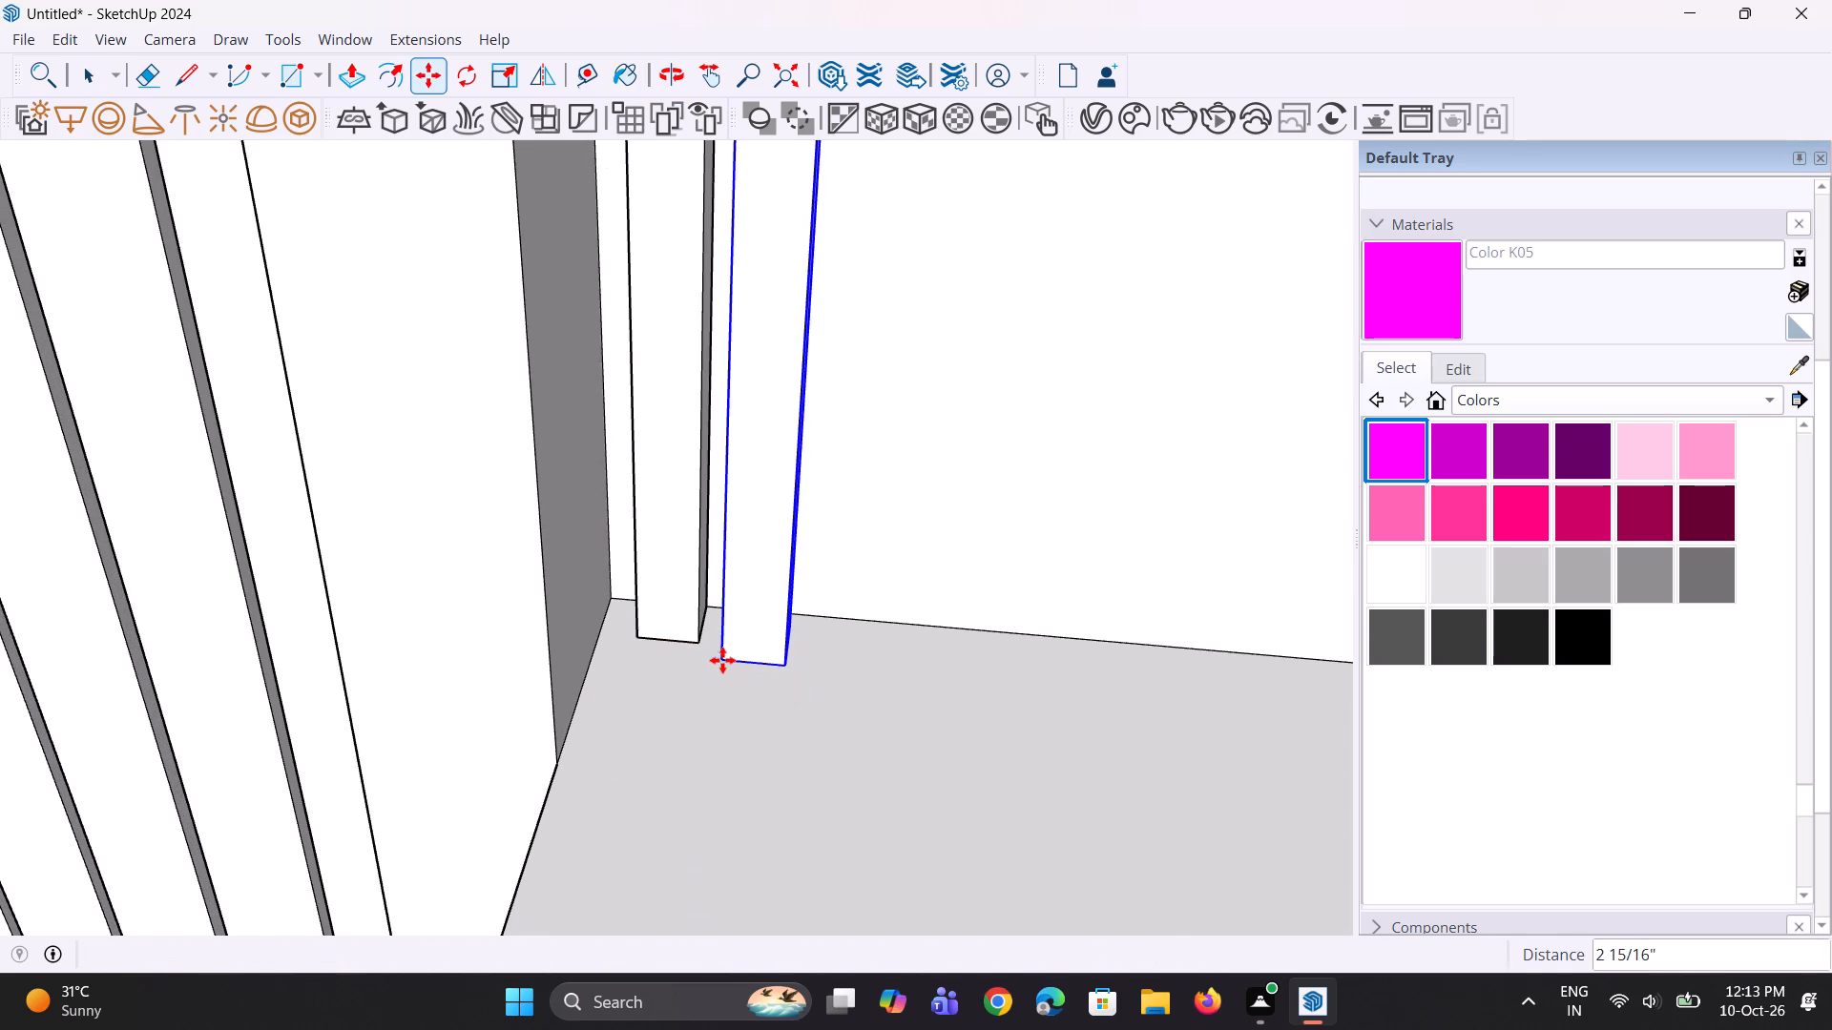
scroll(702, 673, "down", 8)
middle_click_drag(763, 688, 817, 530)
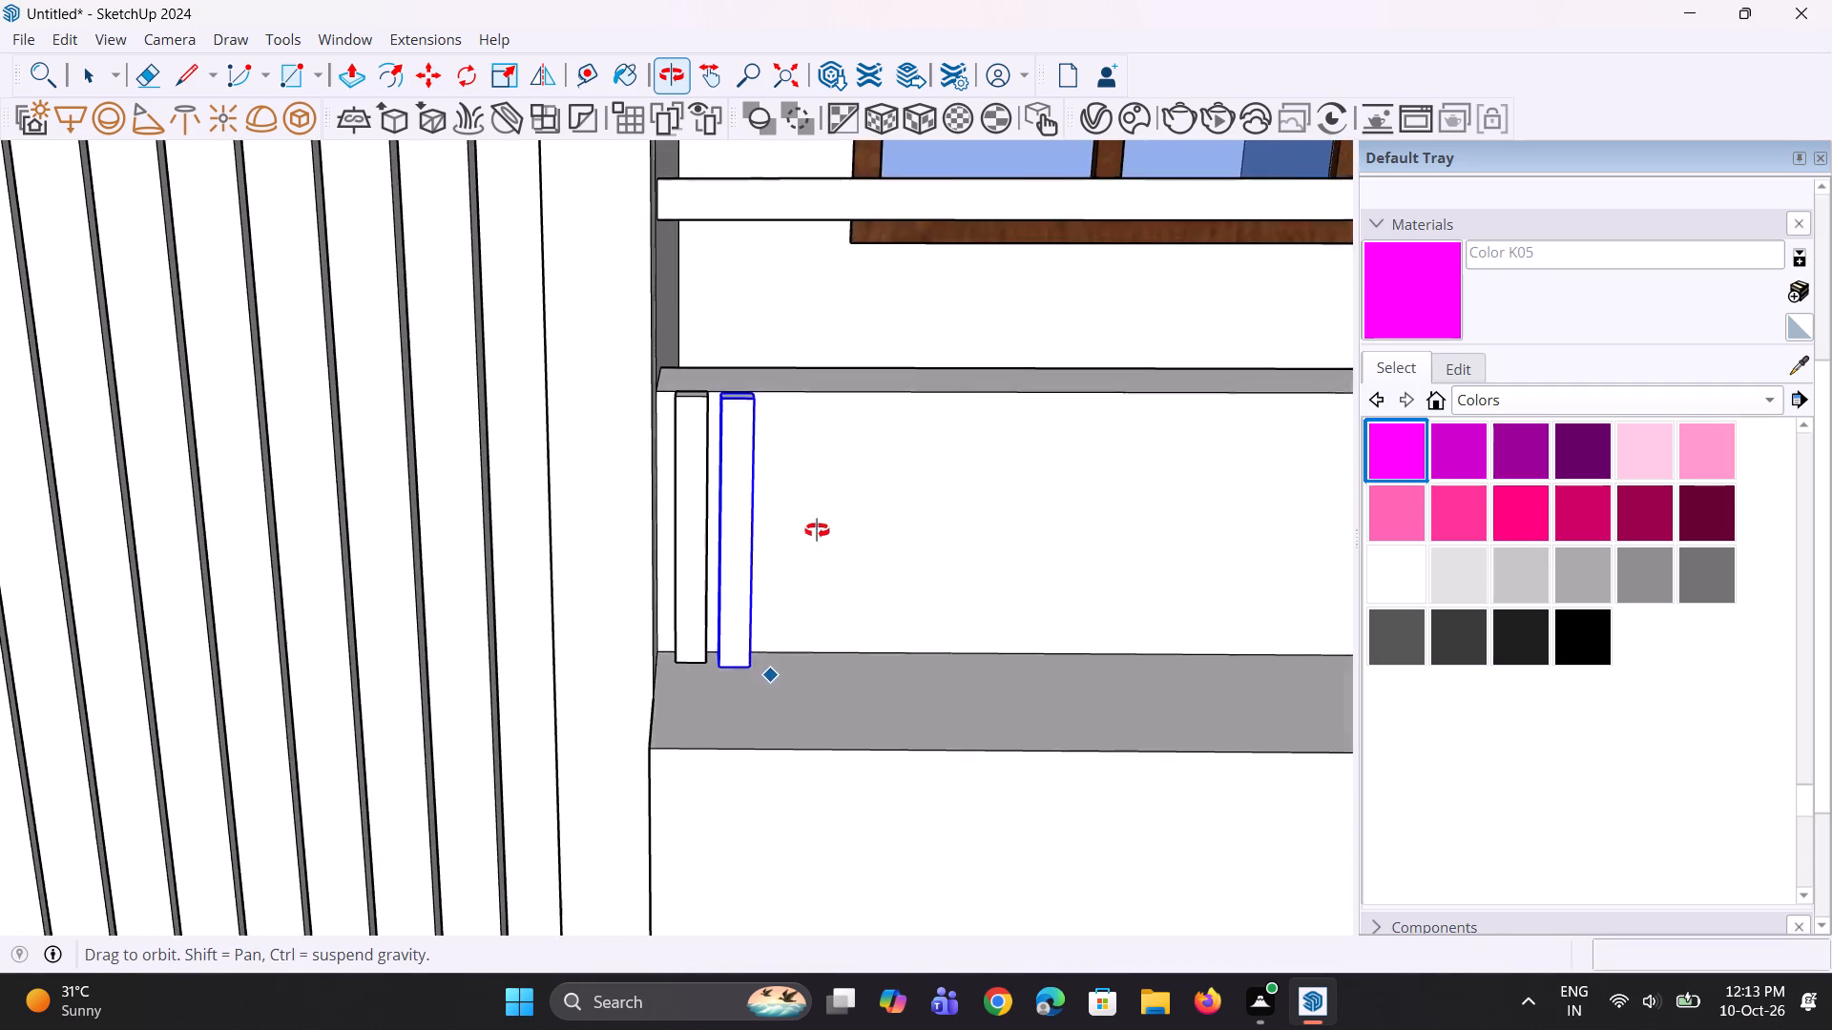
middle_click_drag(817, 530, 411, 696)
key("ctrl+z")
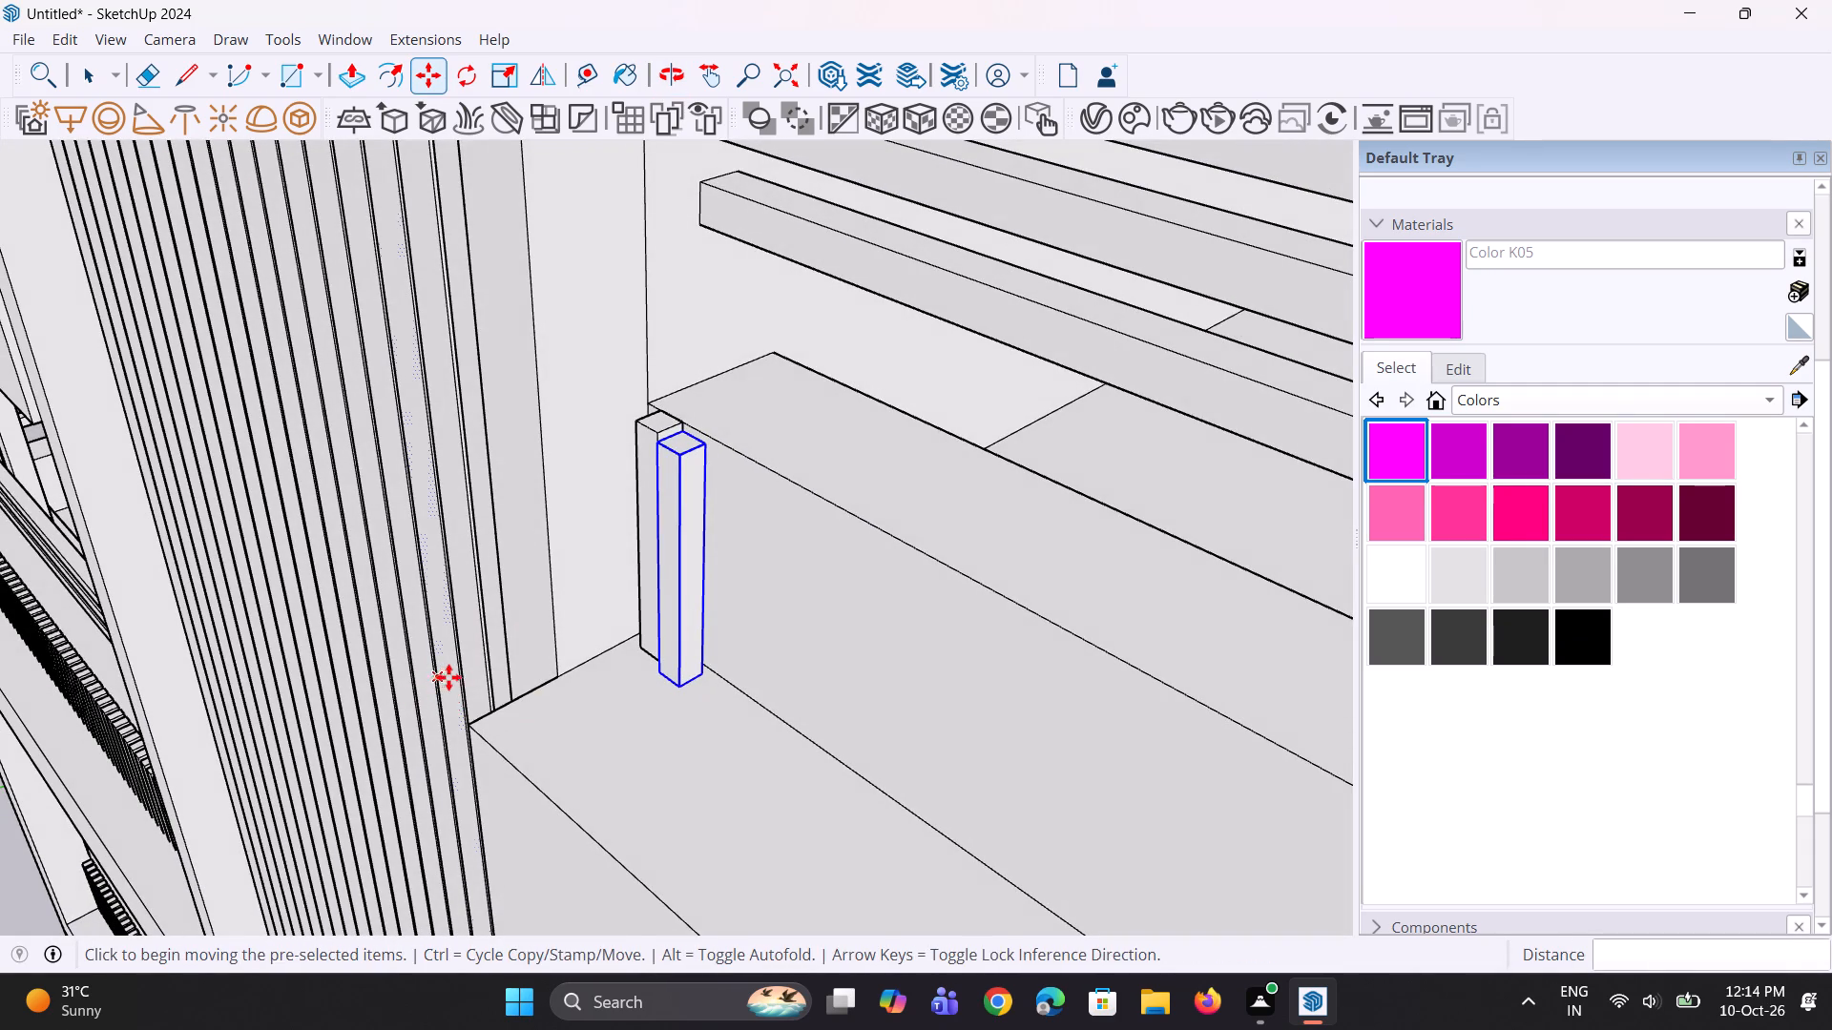
Copy the batten group about 2 11/16" along the top right balcony's parapet and array it as 75 copies.
scroll(624, 701, "up", 5)
key("space")
left_click(644, 616)
scroll(632, 663, "up", 3)
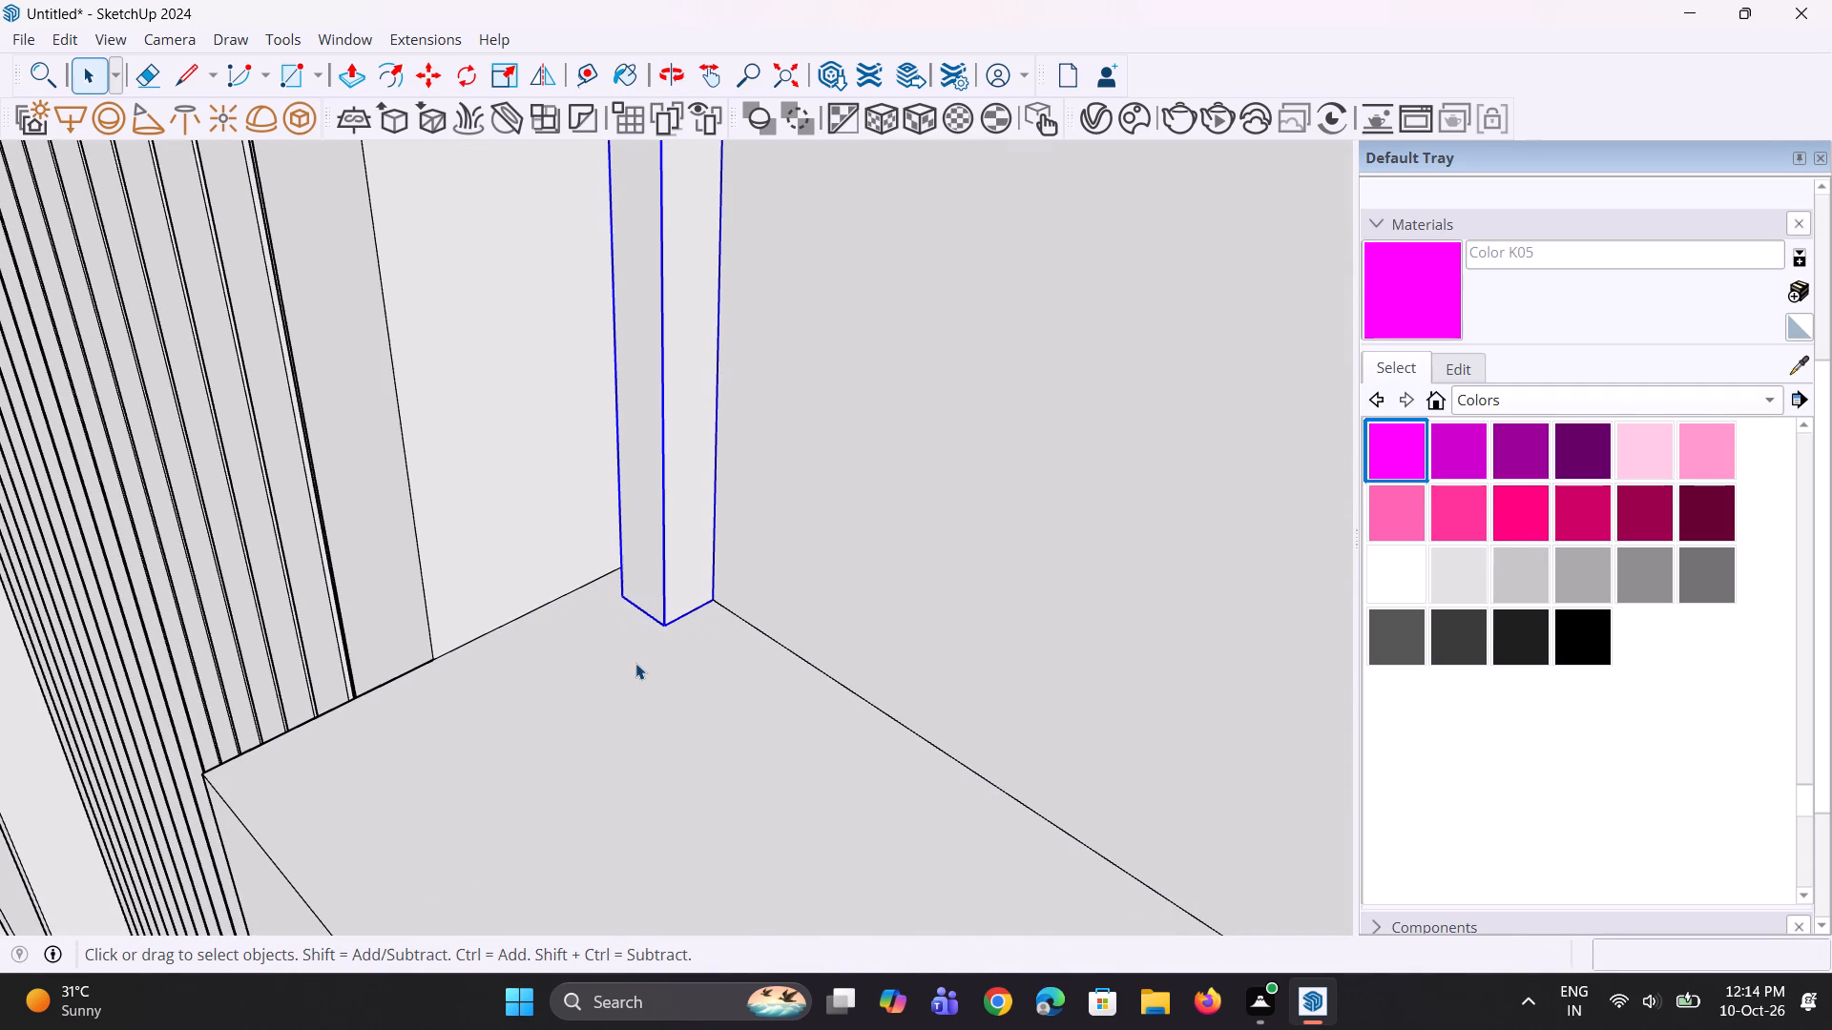
key("m")
middle_click_drag(635, 663, 858, 634)
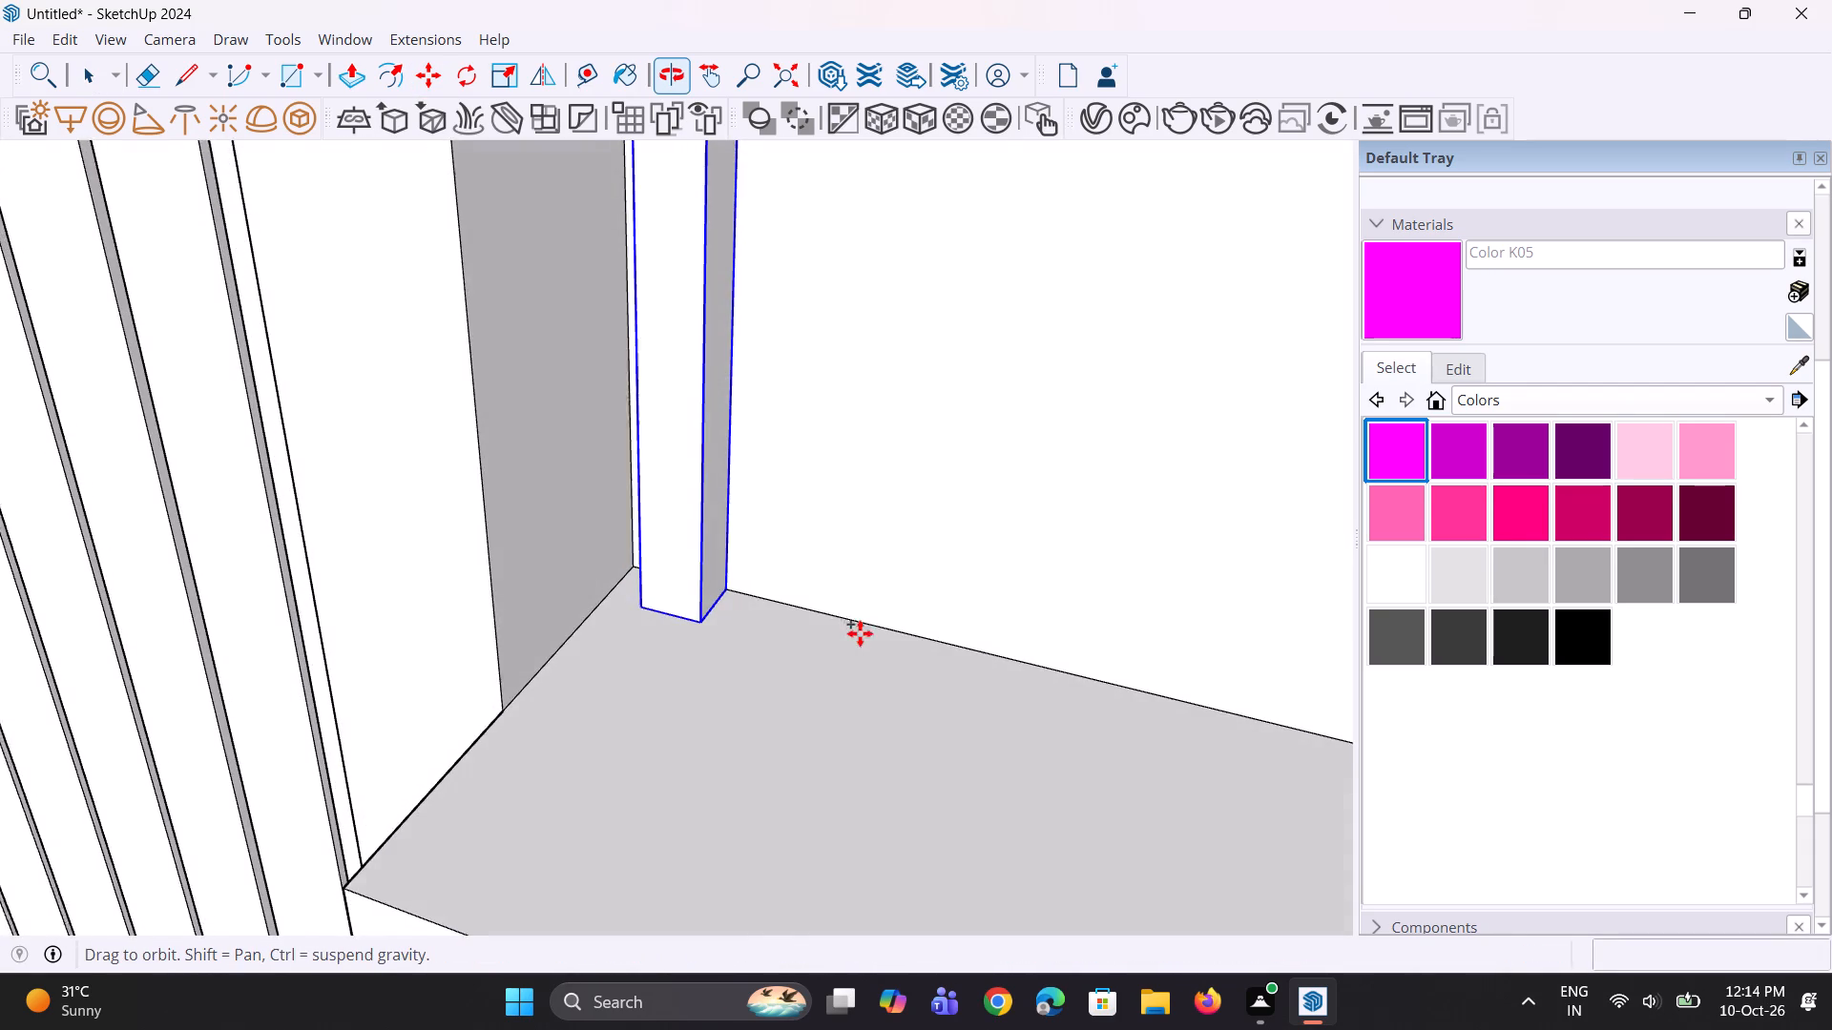
left_click(641, 609)
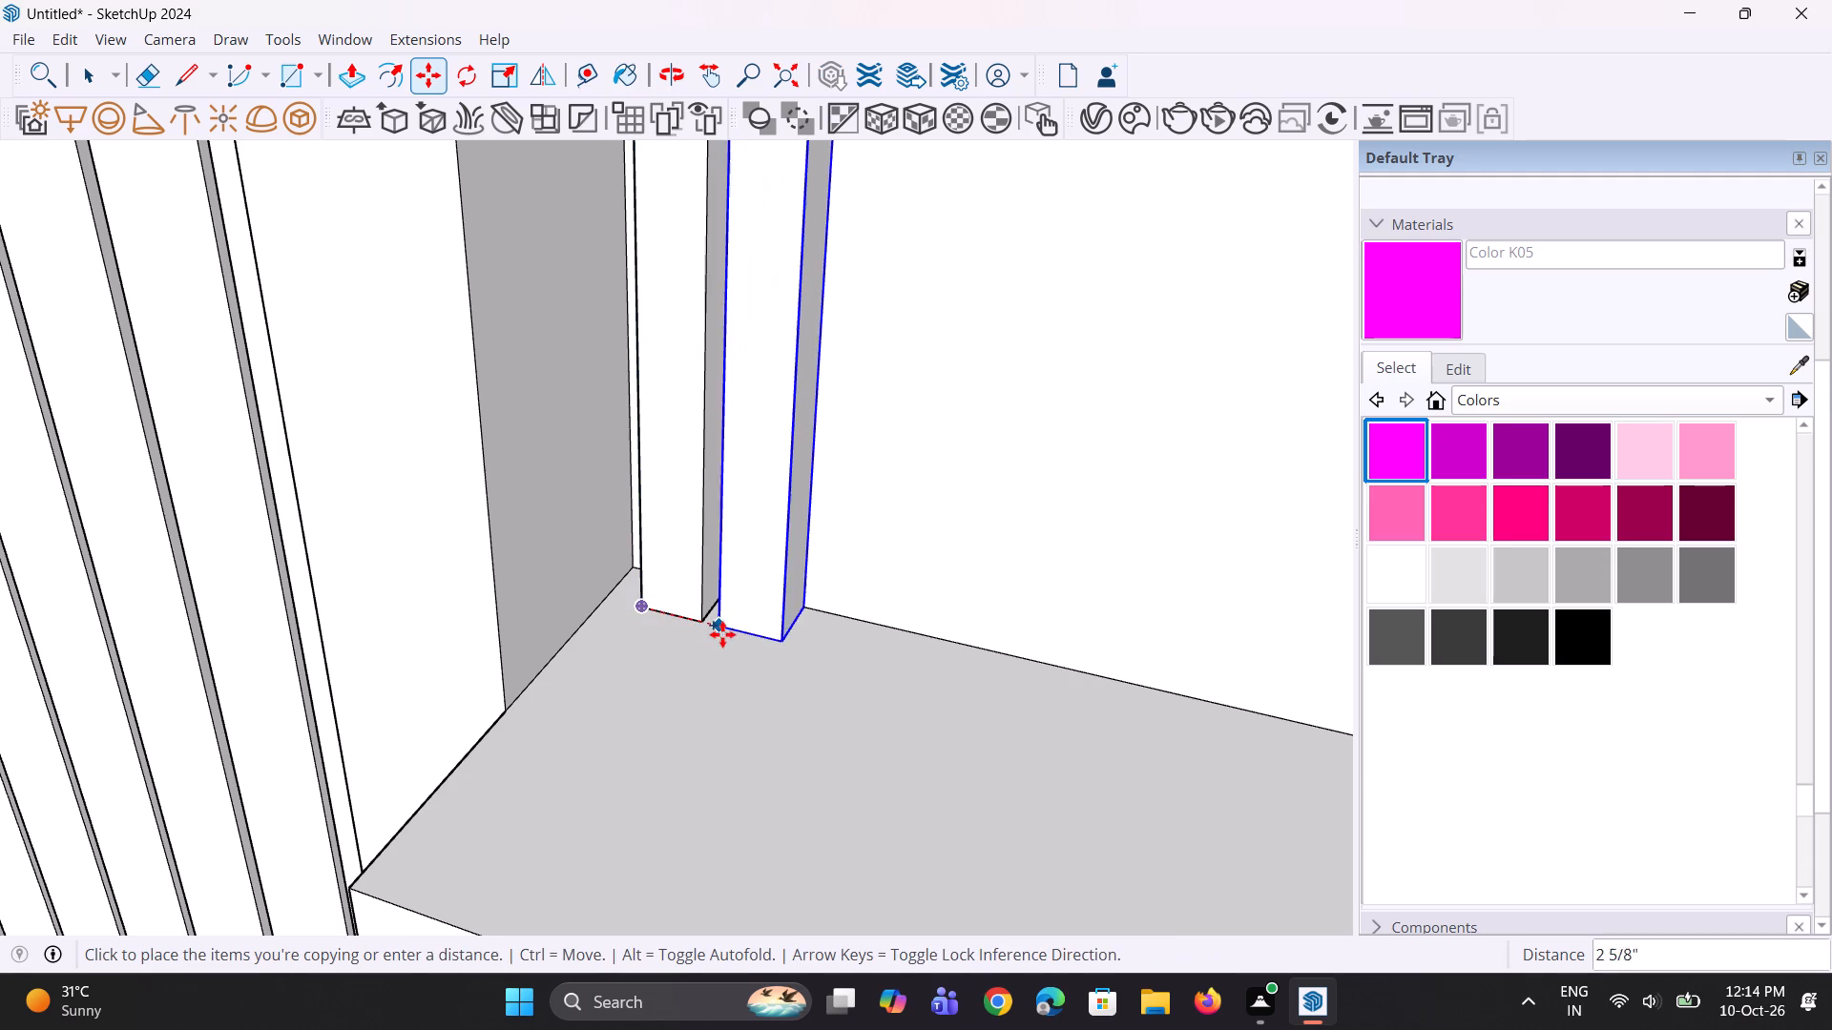
middle_click_drag(726, 637, 743, 642)
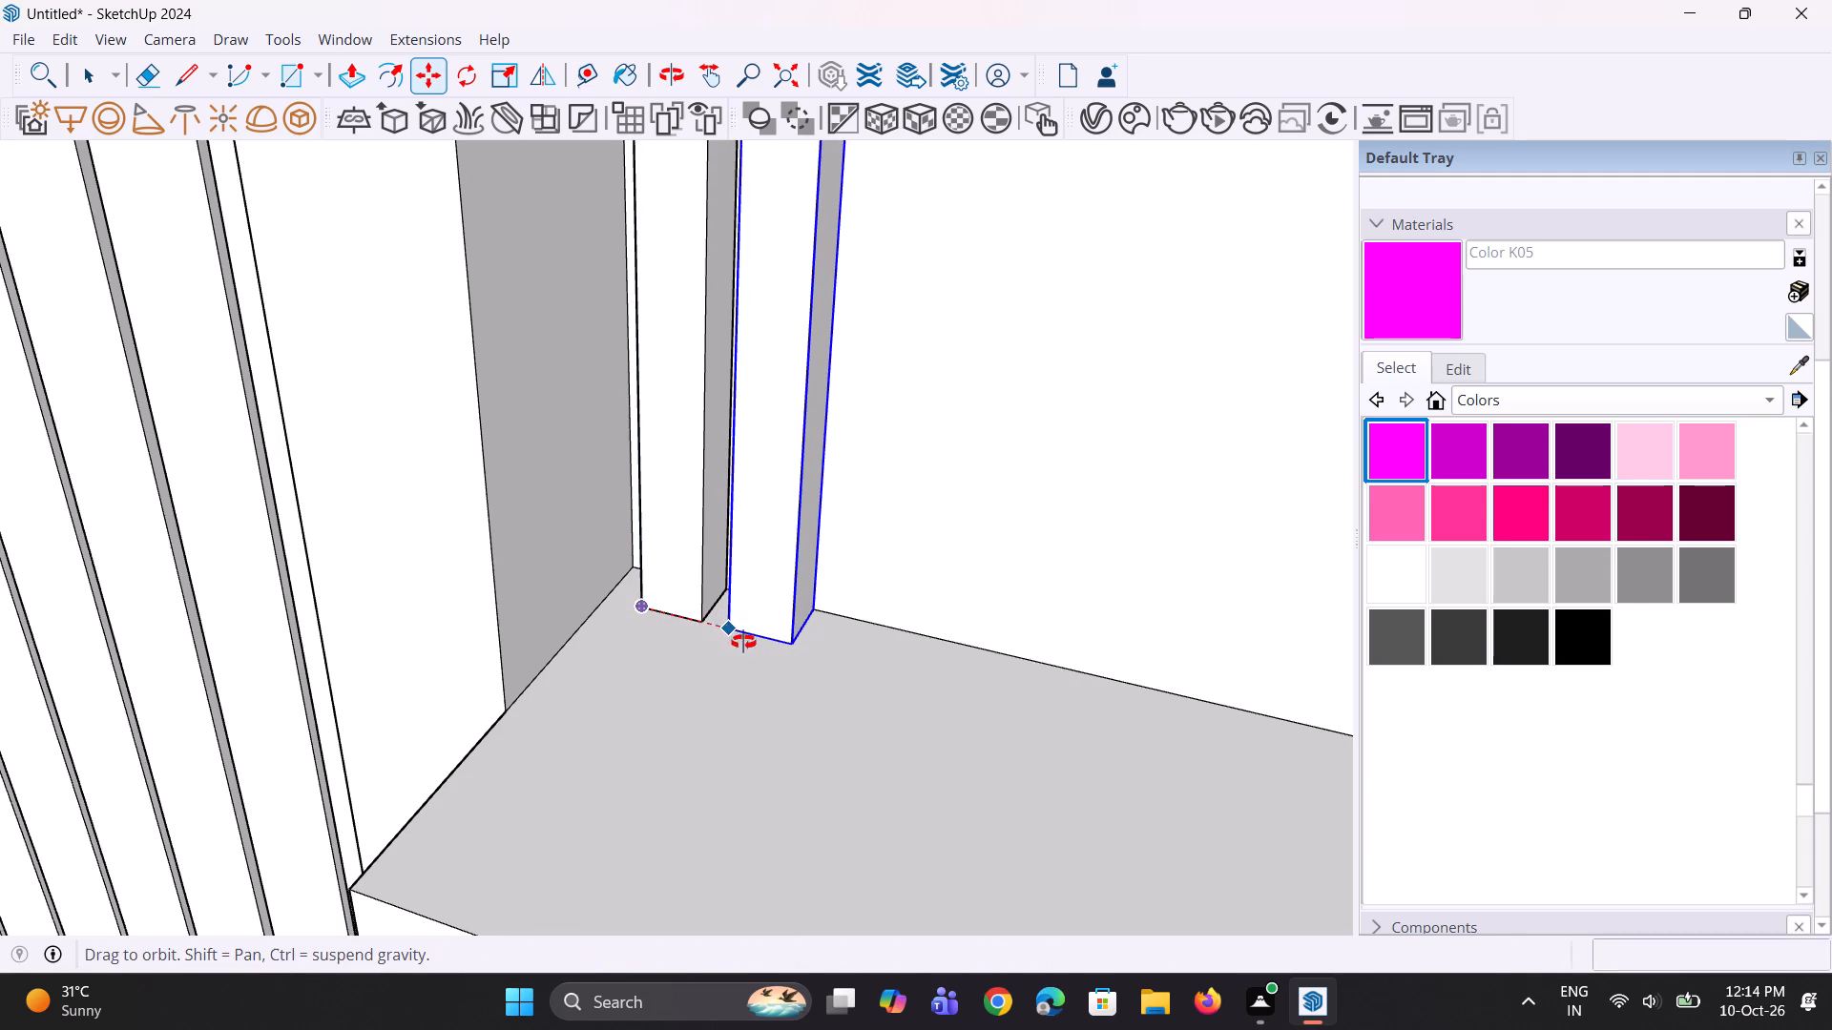
middle_click_drag(743, 642, 846, 648)
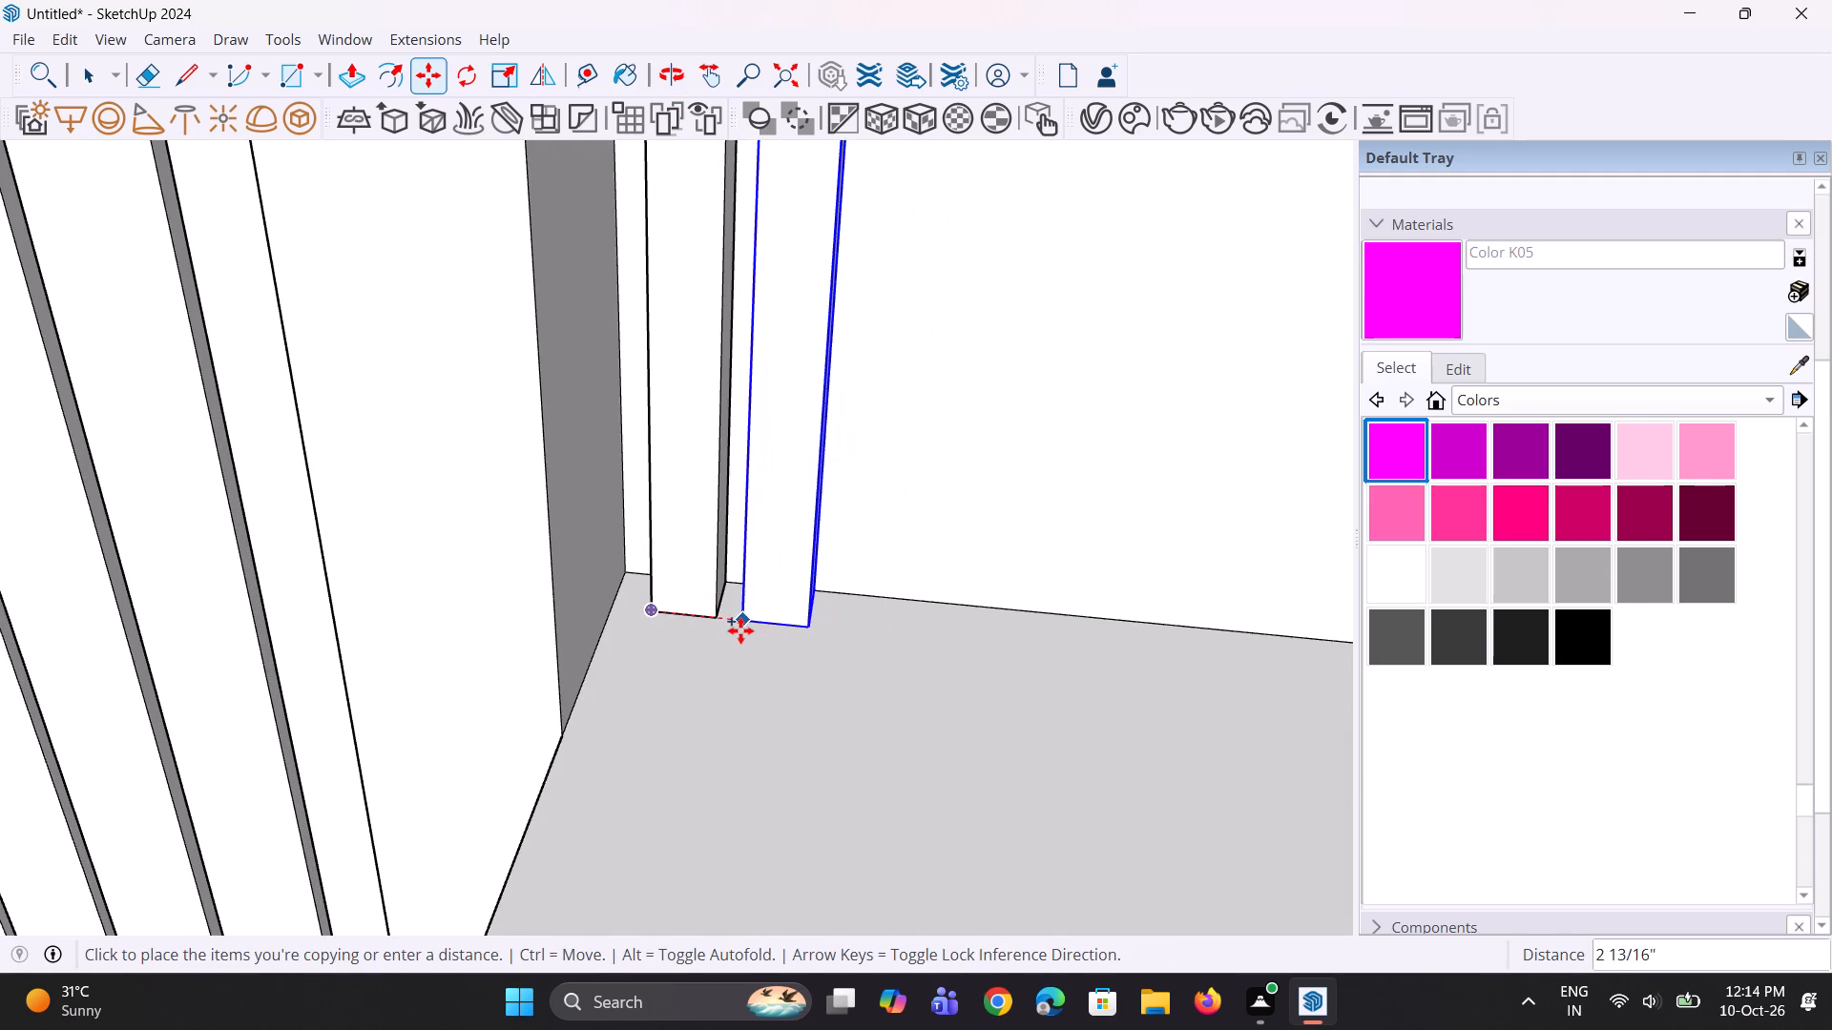
left_click(739, 630)
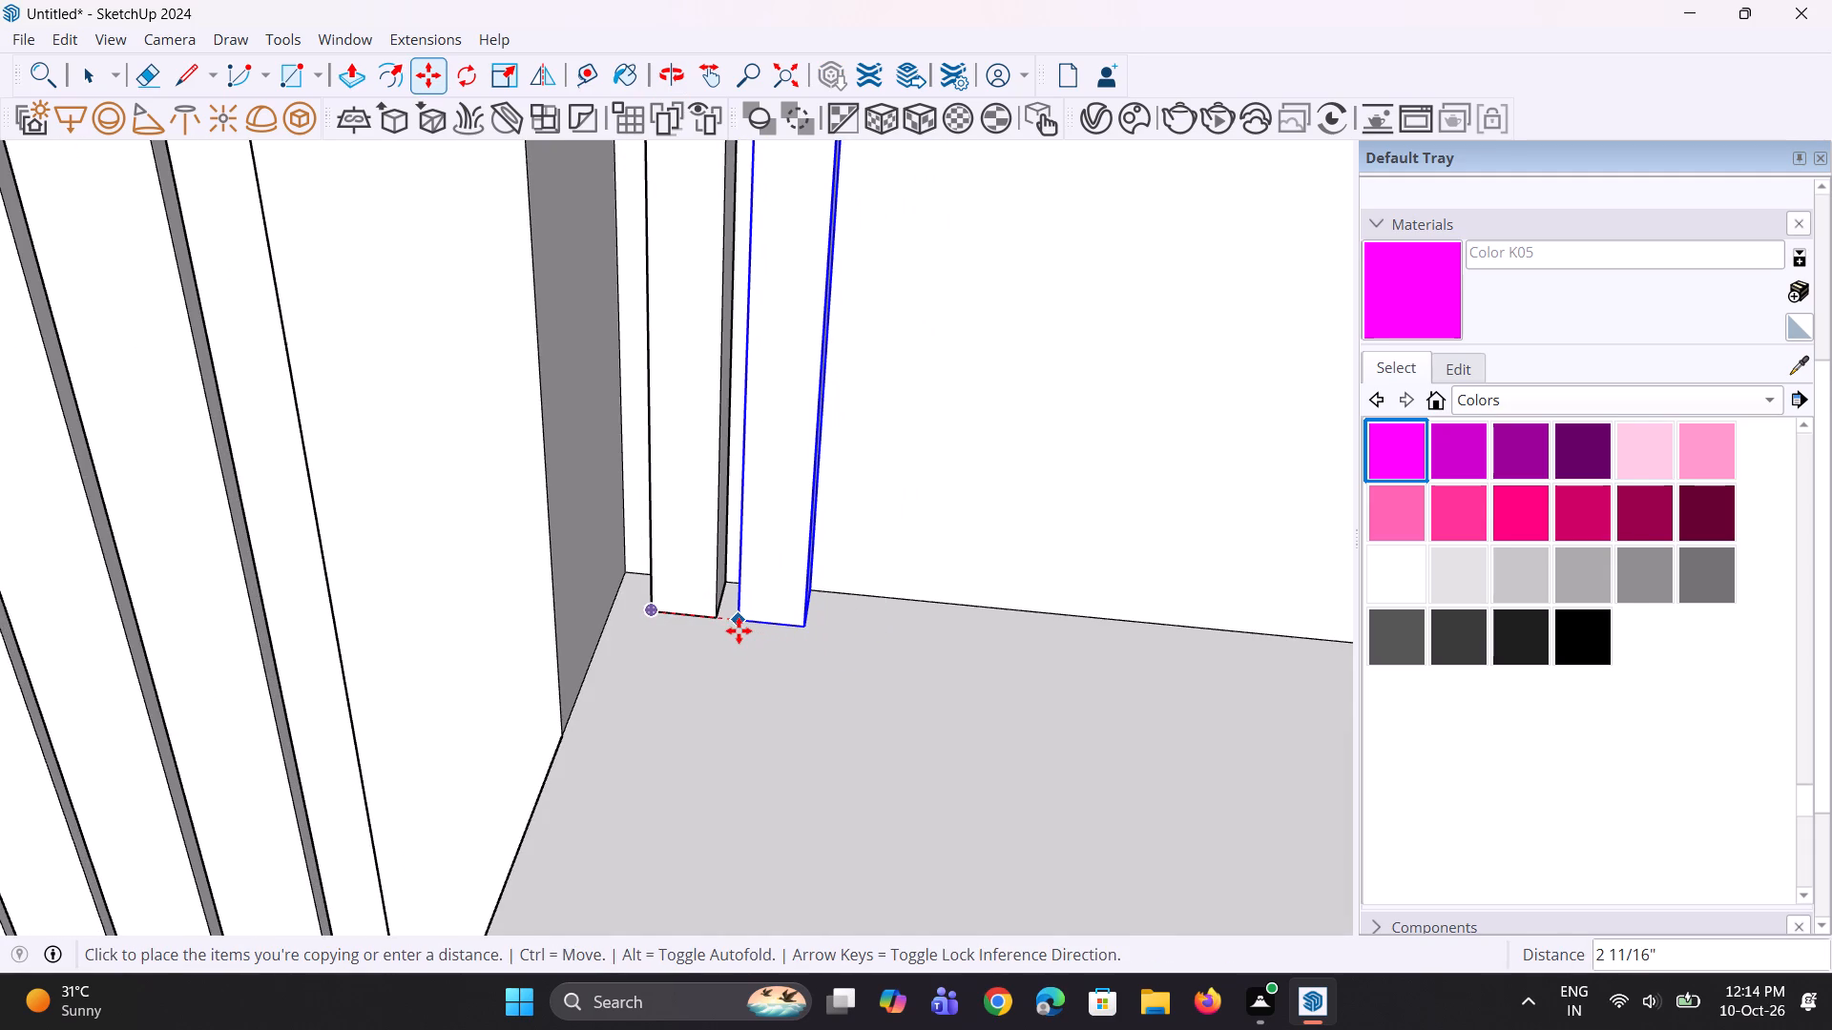
scroll(720, 651, "down", 5)
middle_click_drag(739, 651, 782, 536)
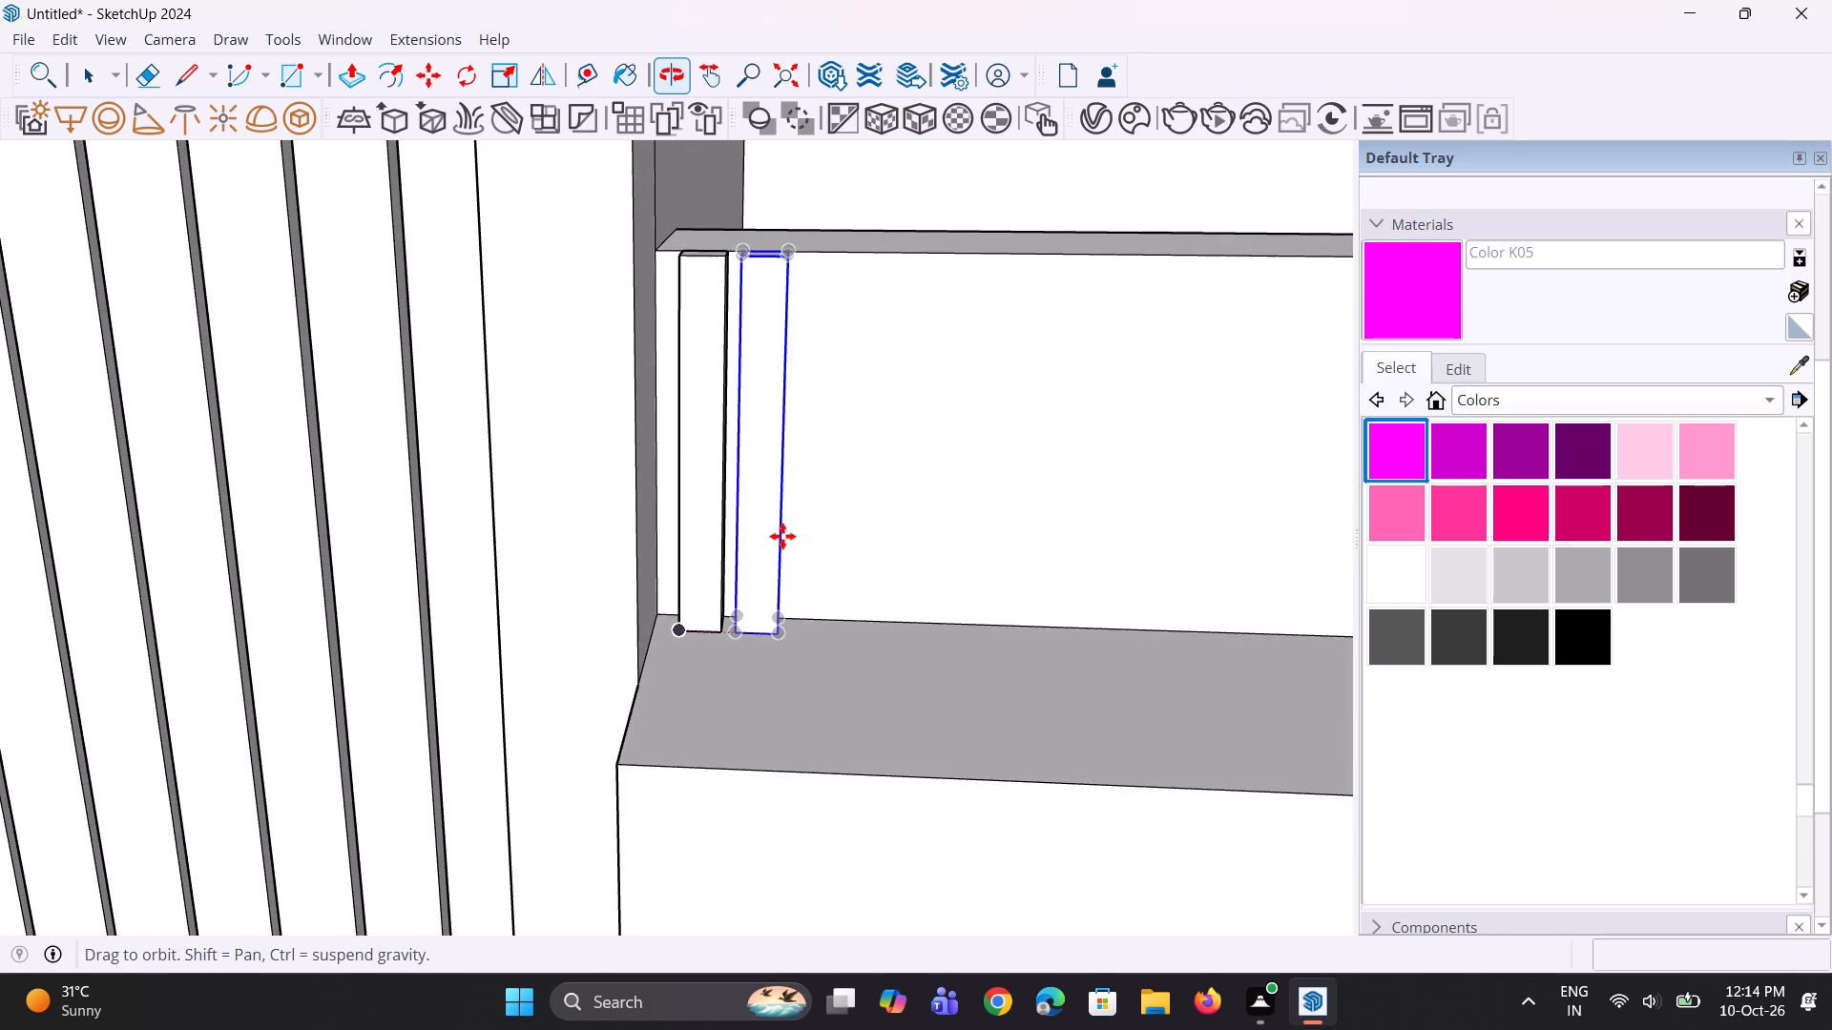
key("asterisk")
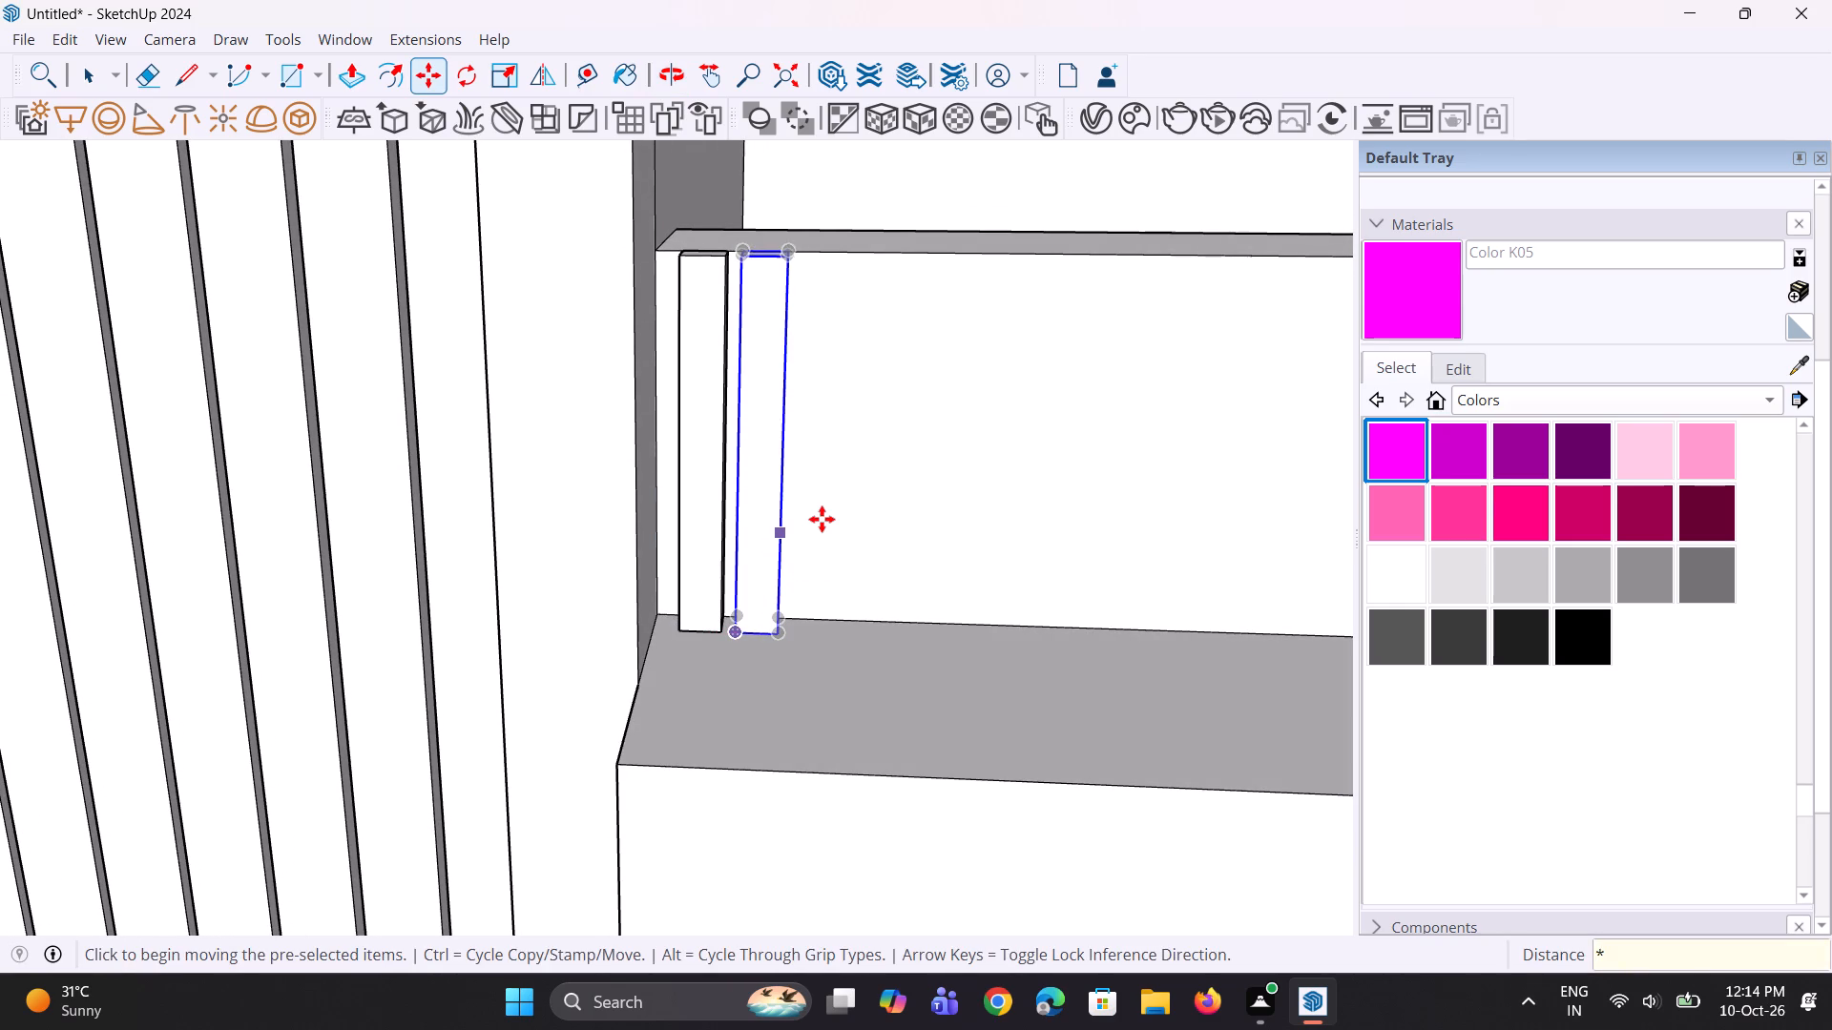
type("75")
key("Return")
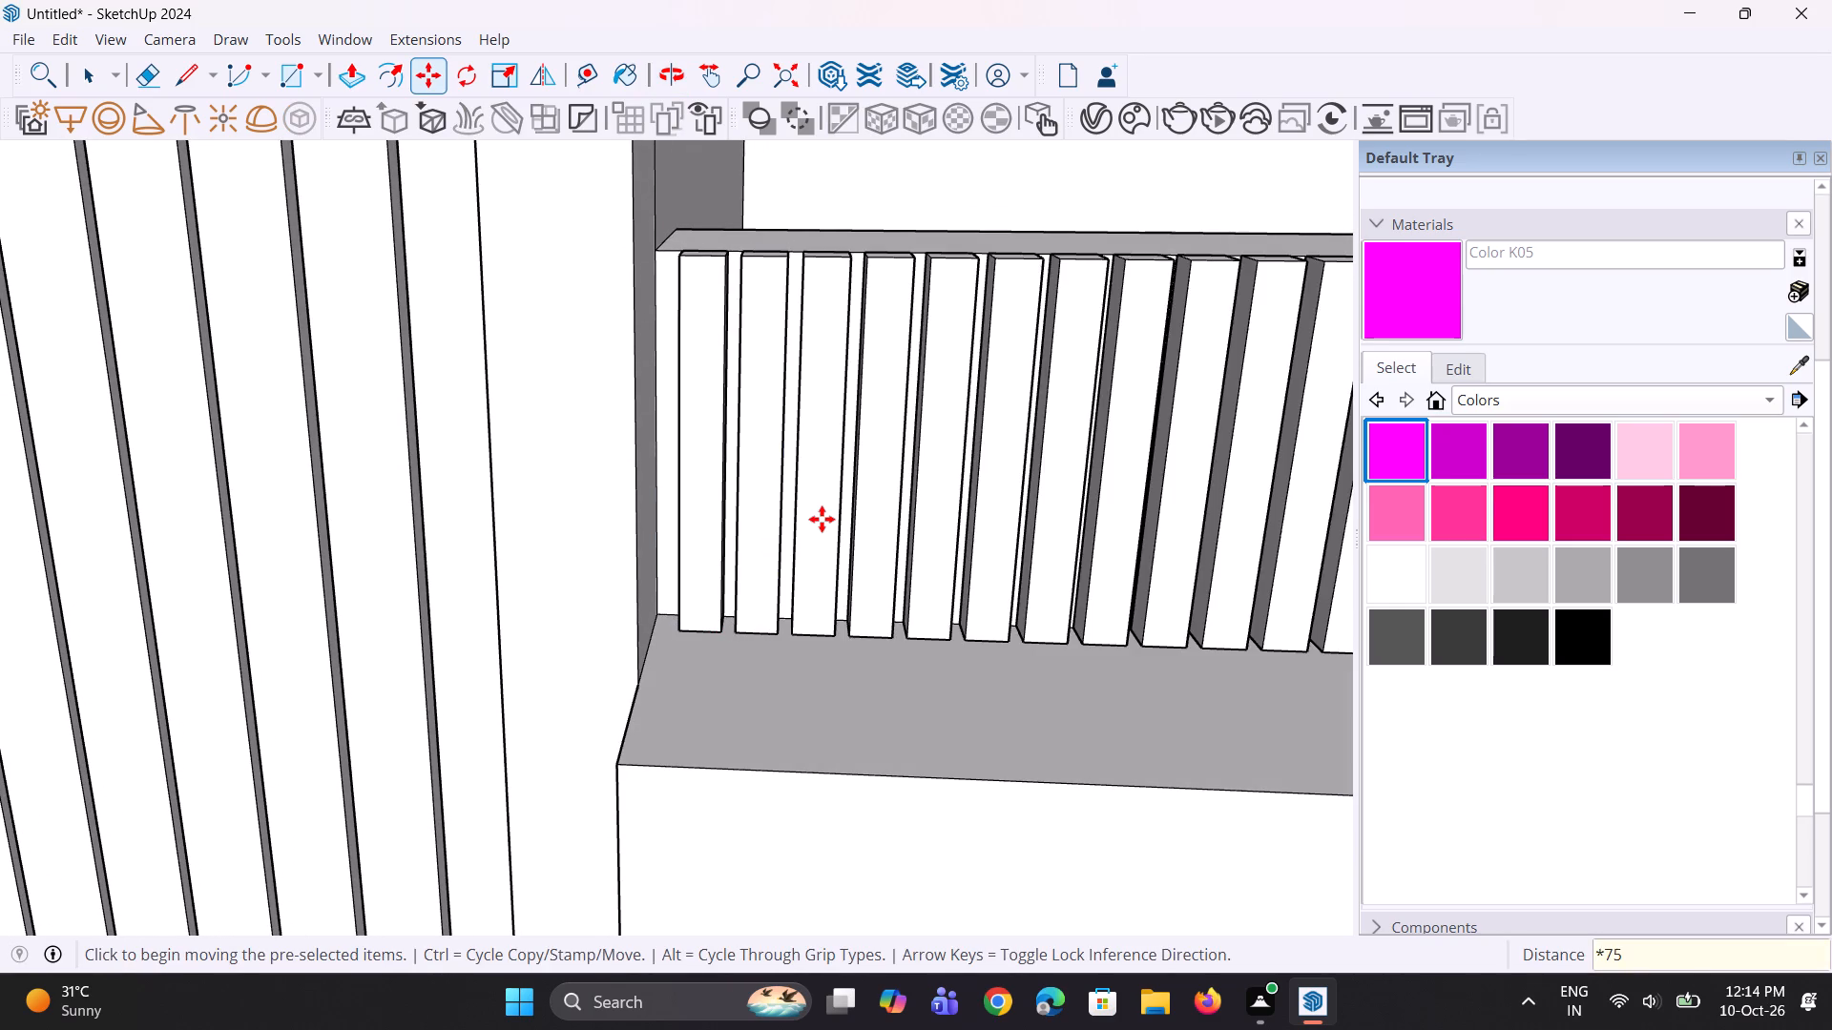
Delete the surplus last batten that overhangs the outer corner of the top right balcony's parapet.
scroll(822, 519, "down", 20)
scroll(822, 519, "down", 2)
scroll(689, 556, "down", 2)
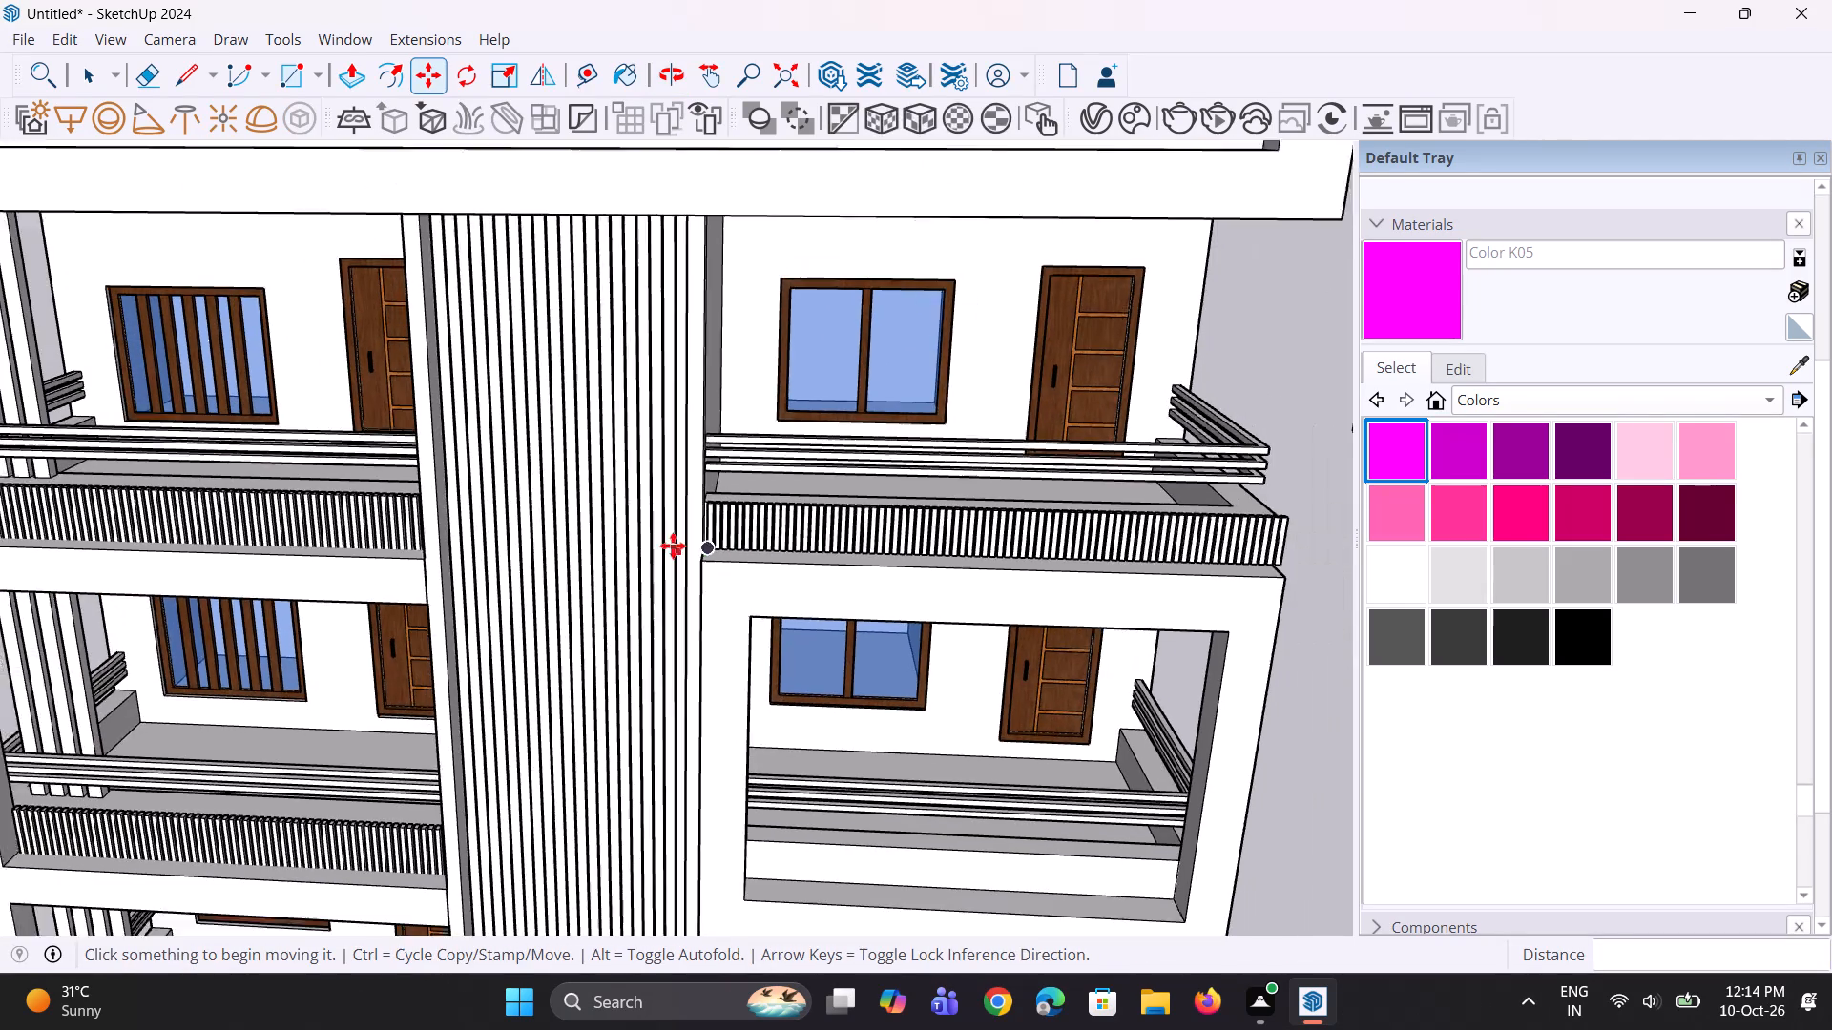
middle_click_drag(1137, 586, 801, 618)
scroll(1124, 687, "up", 7)
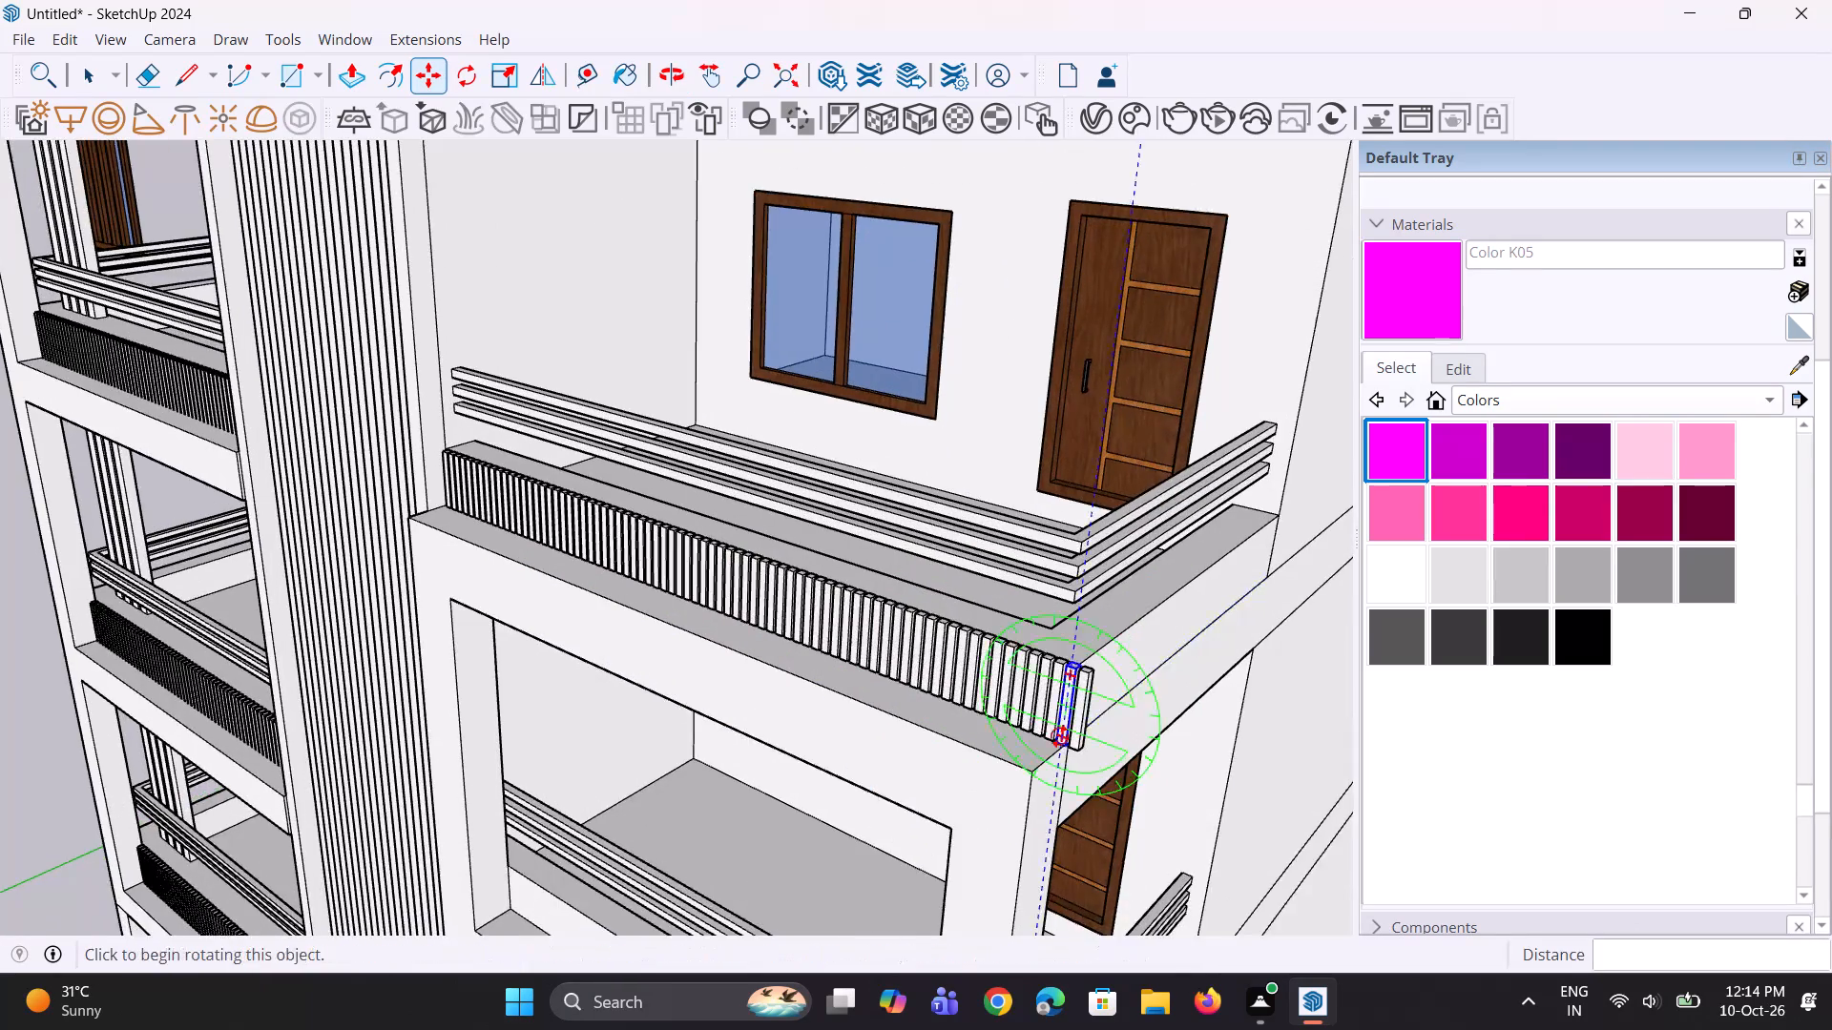
scroll(1059, 736, "up", 10)
middle_click_drag(1081, 759, 1142, 796)
scroll(1142, 796, "up", 1)
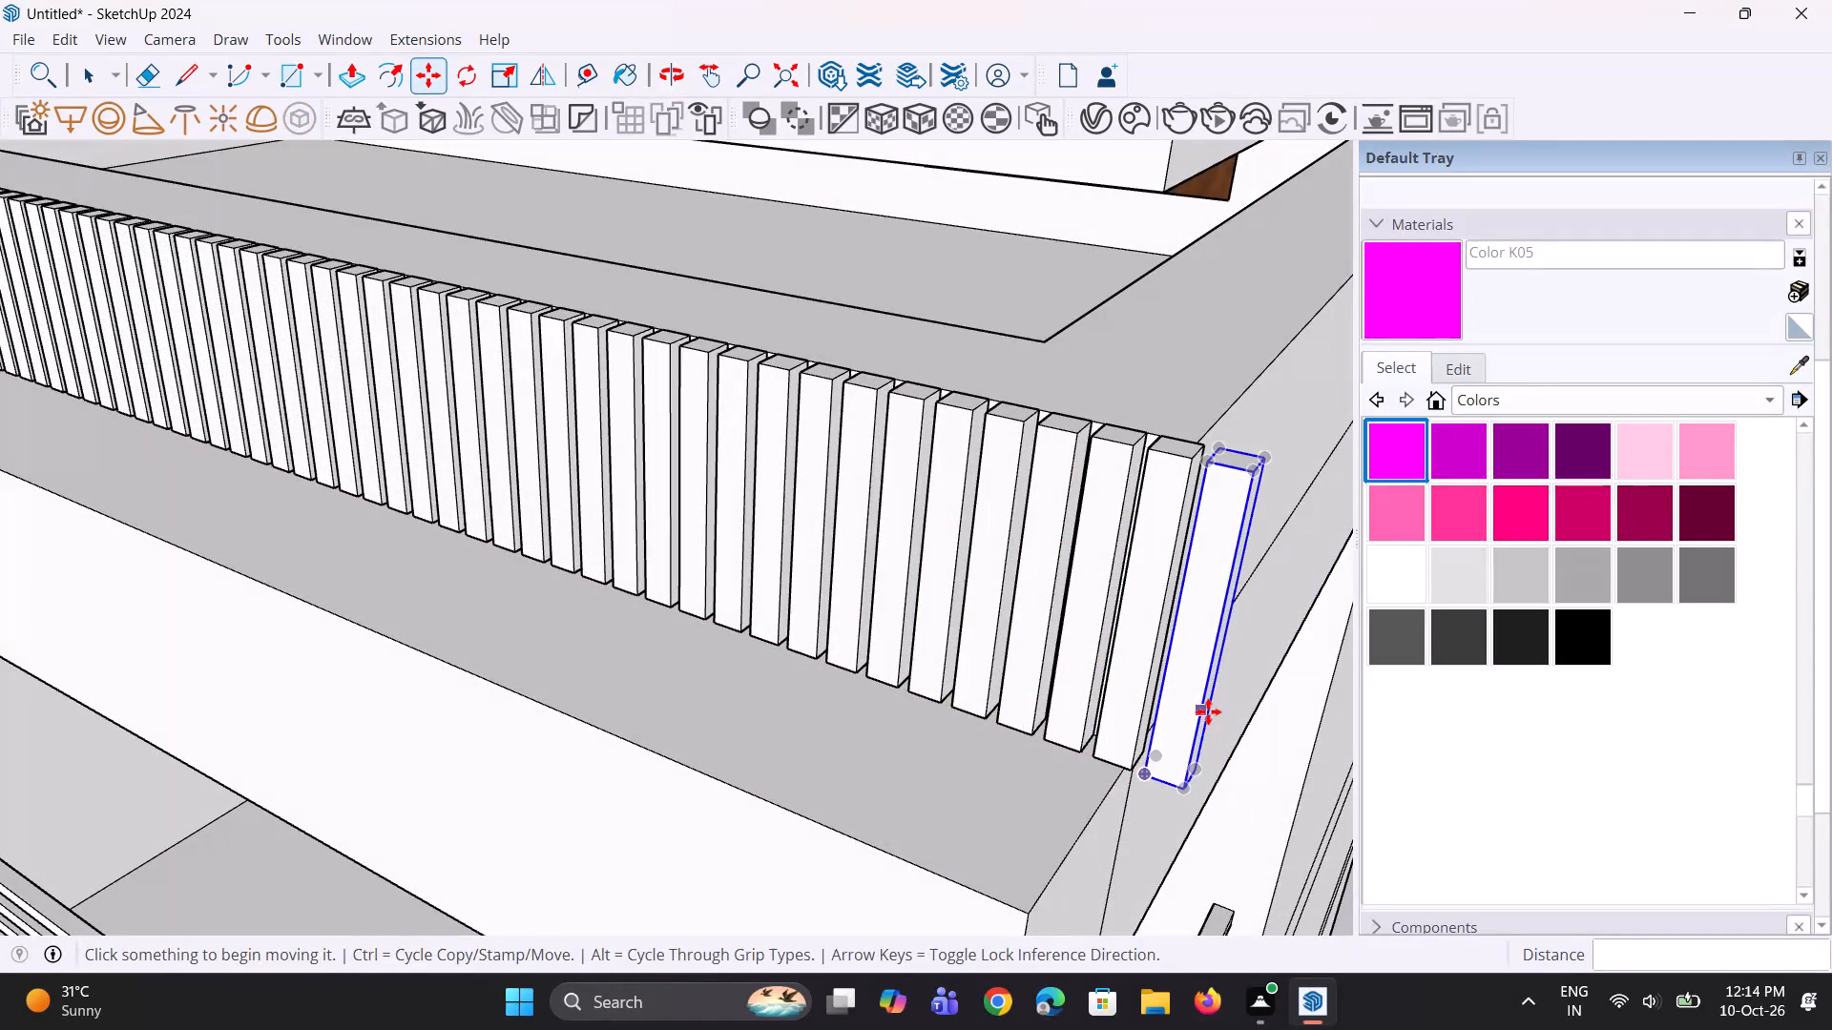
key("space")
left_click(1207, 707)
key("Delete")
scroll(1138, 708, "down", 4)
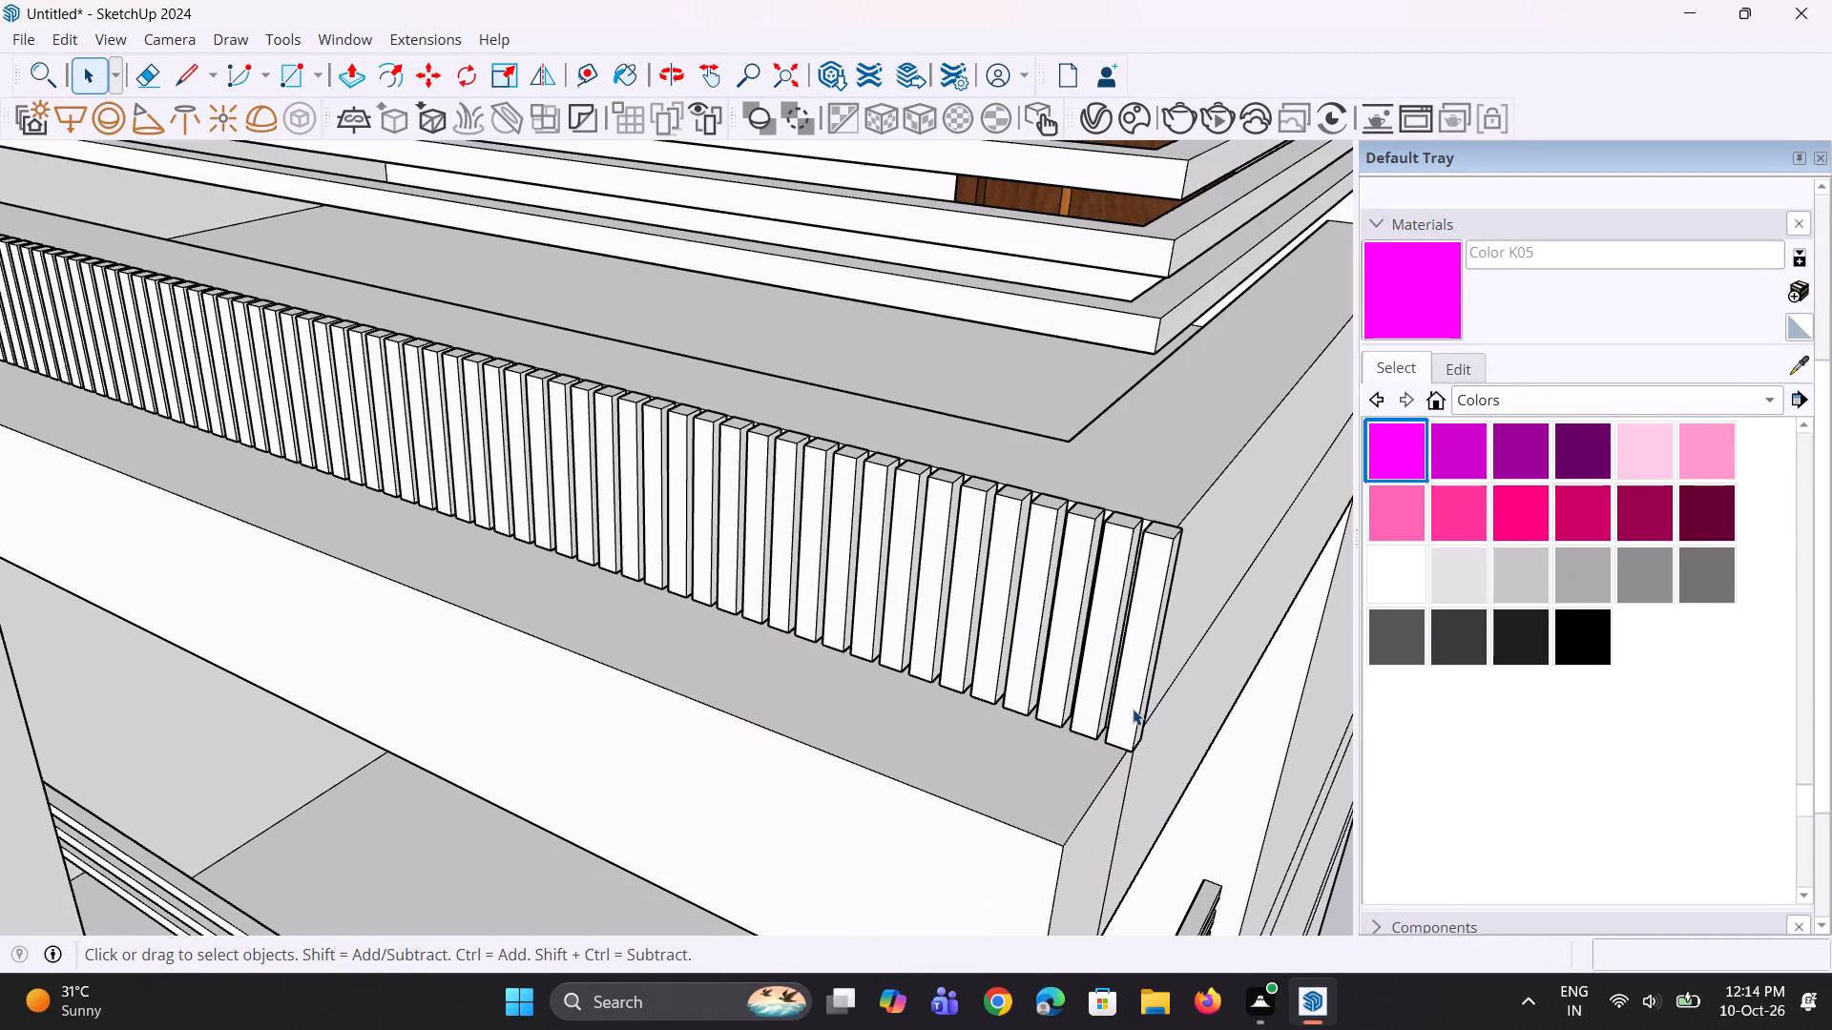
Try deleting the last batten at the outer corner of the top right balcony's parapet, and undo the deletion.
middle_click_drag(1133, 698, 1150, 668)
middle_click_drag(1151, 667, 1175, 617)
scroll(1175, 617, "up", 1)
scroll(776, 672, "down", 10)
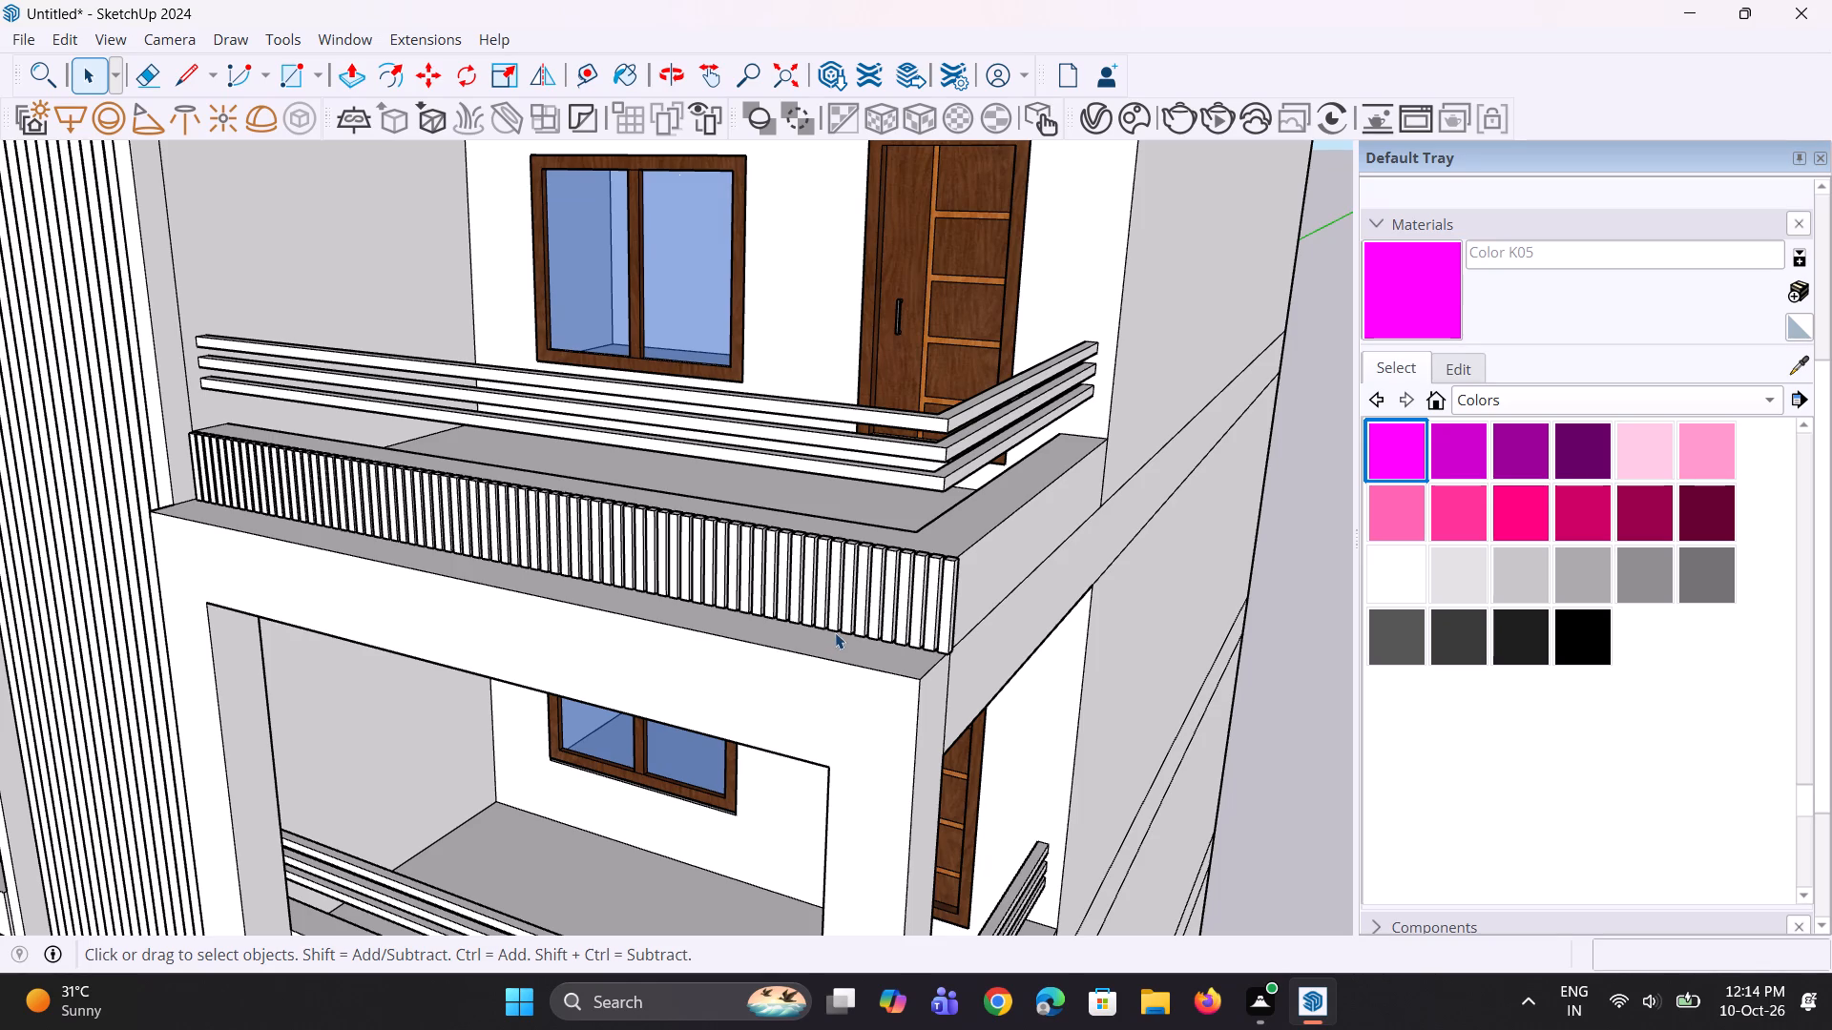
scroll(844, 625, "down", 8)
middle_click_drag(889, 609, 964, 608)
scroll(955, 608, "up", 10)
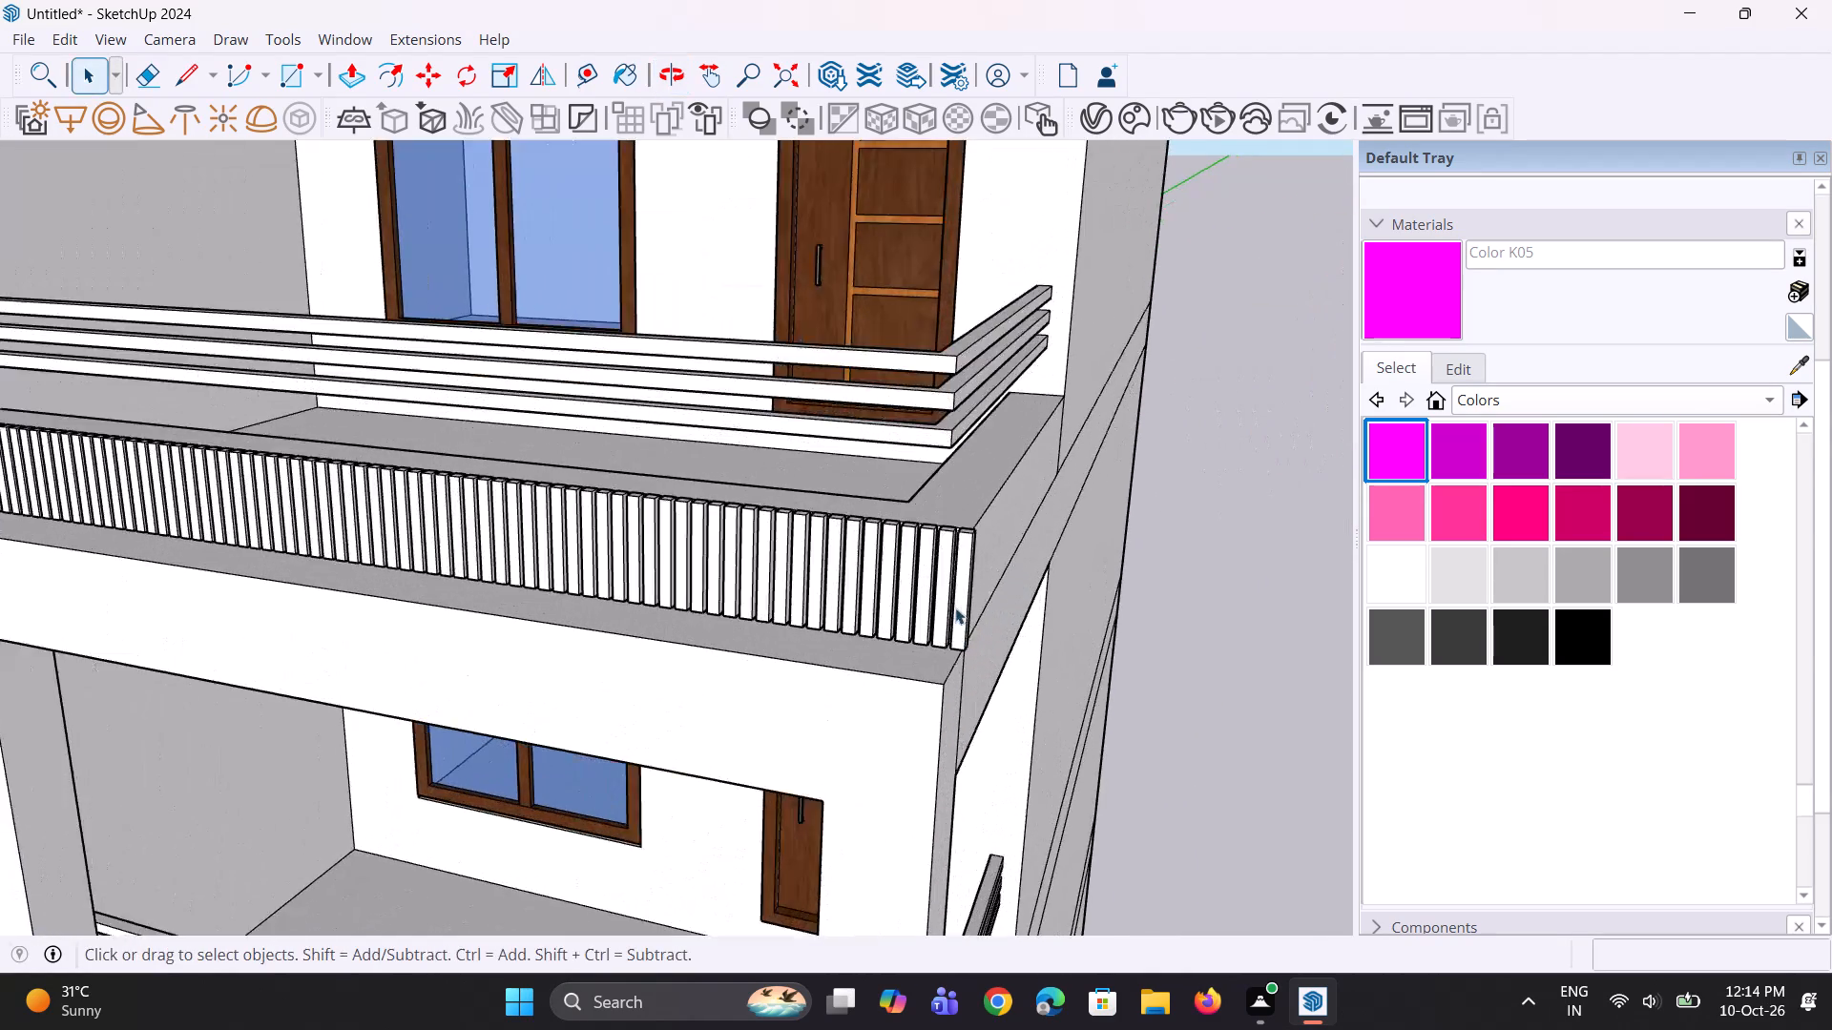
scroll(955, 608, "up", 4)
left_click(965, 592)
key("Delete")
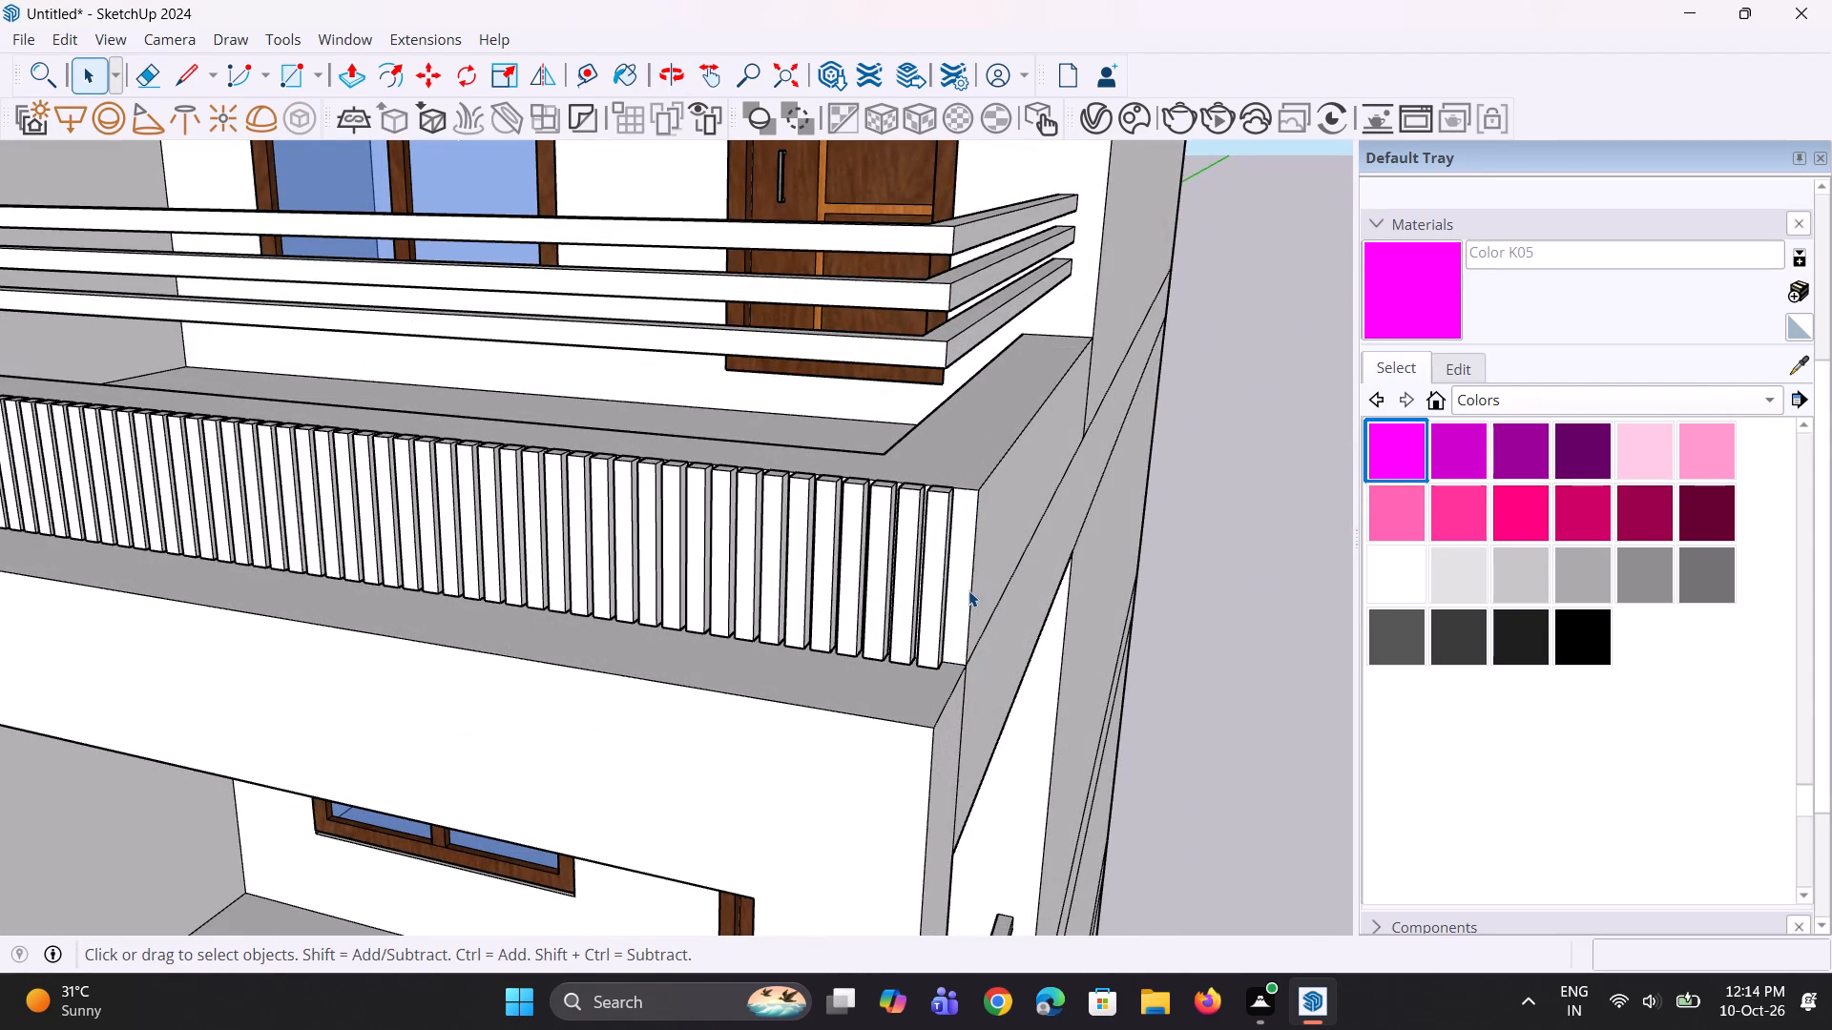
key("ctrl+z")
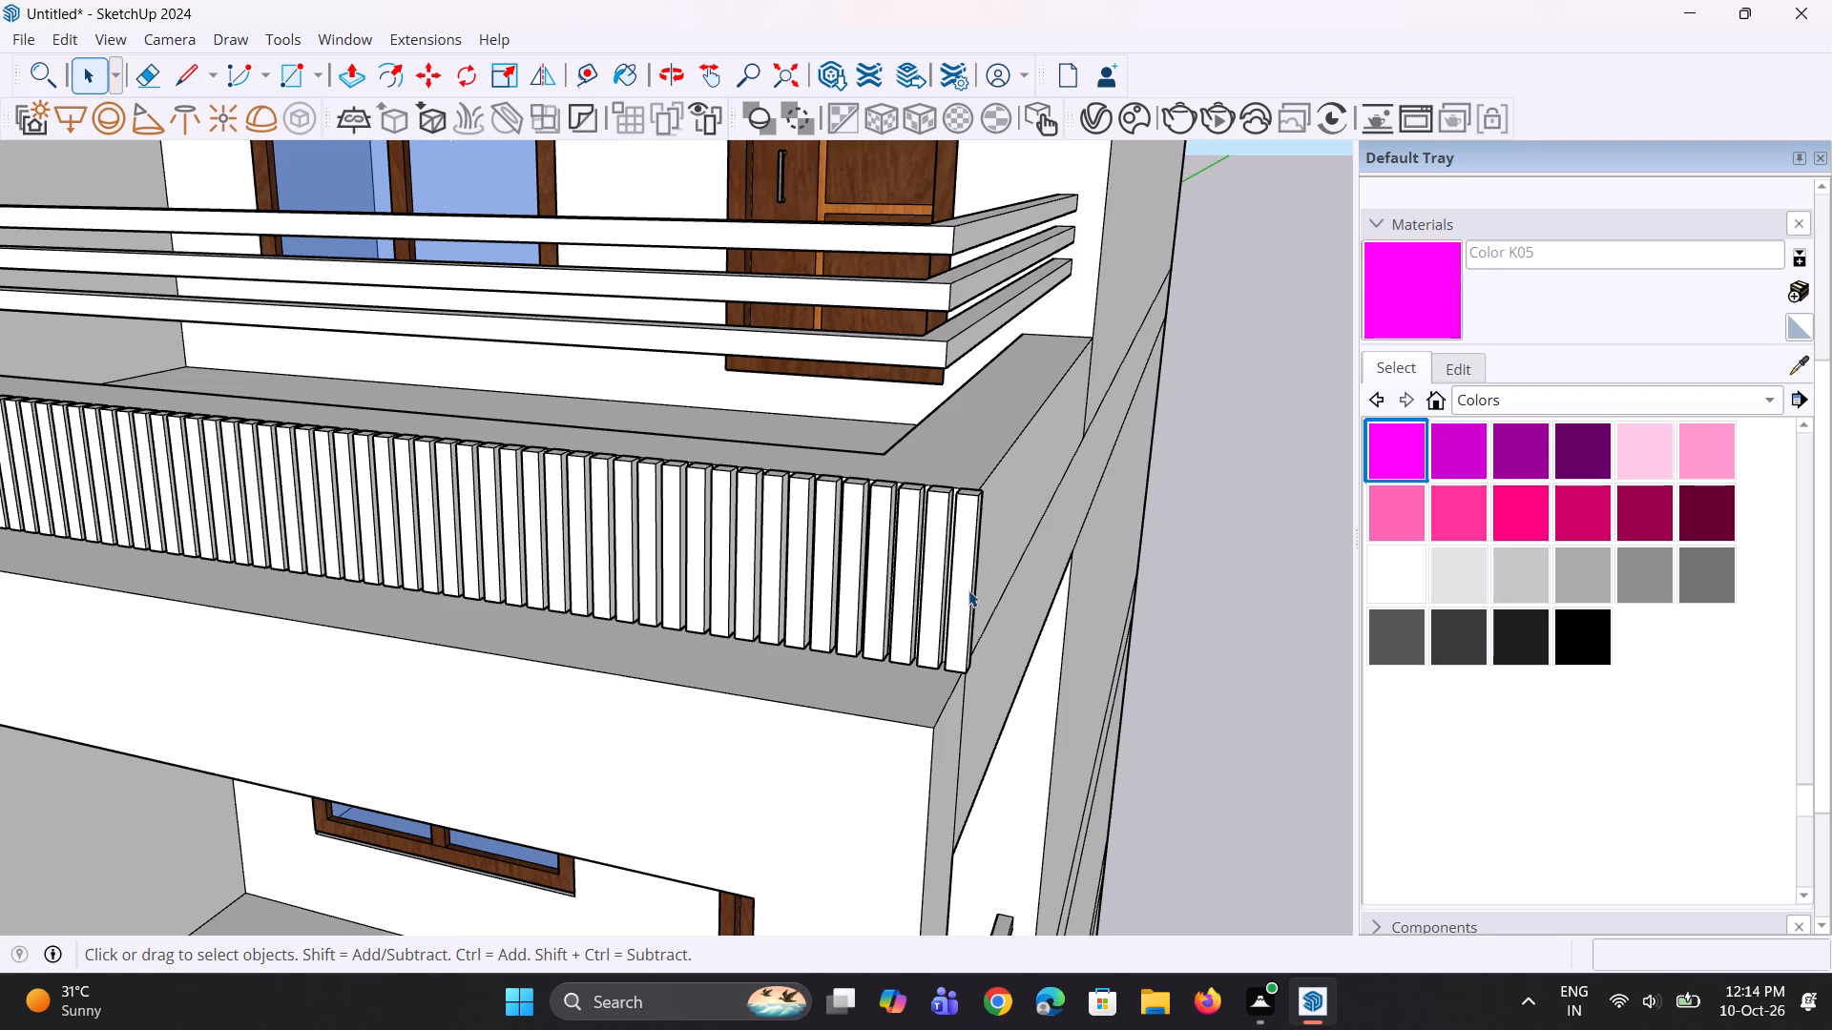
Undo the batten array along the top right balcony's parapet, back to the single first batten.
scroll(1053, 556, "down", 5)
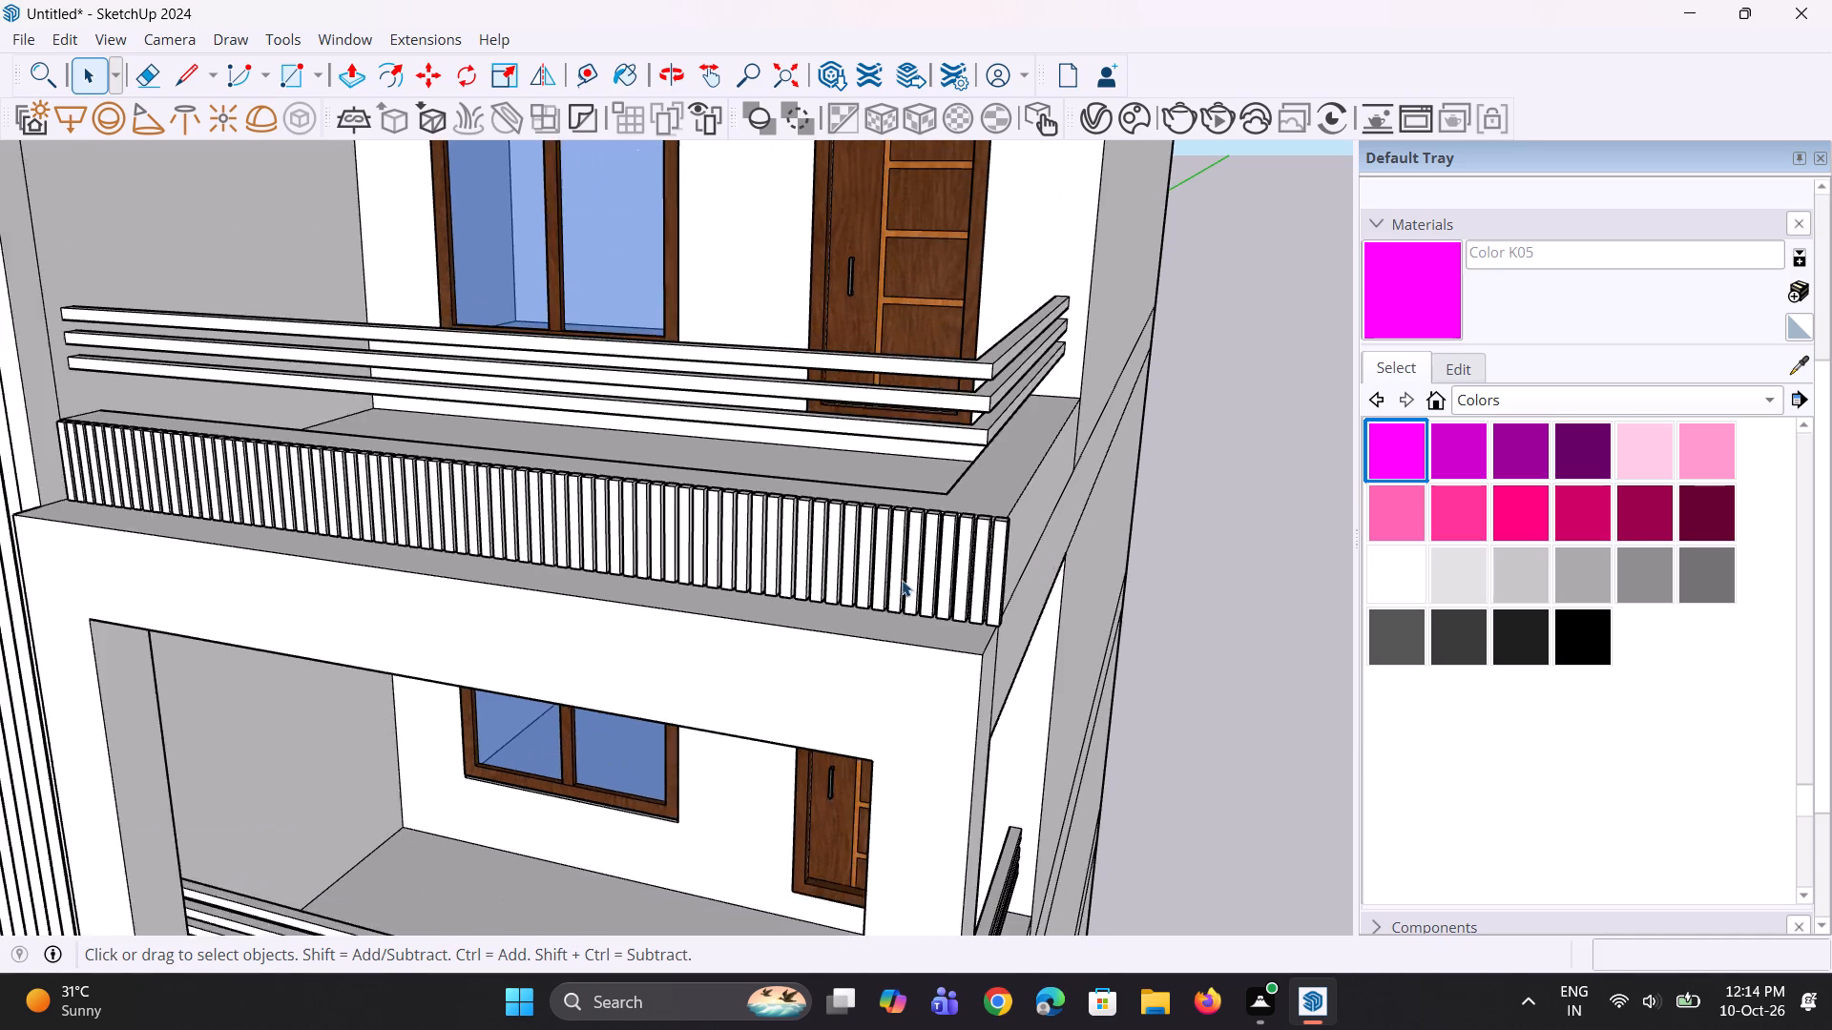
middle_click_drag(281, 645, 606, 587)
scroll(151, 556, "up", 4)
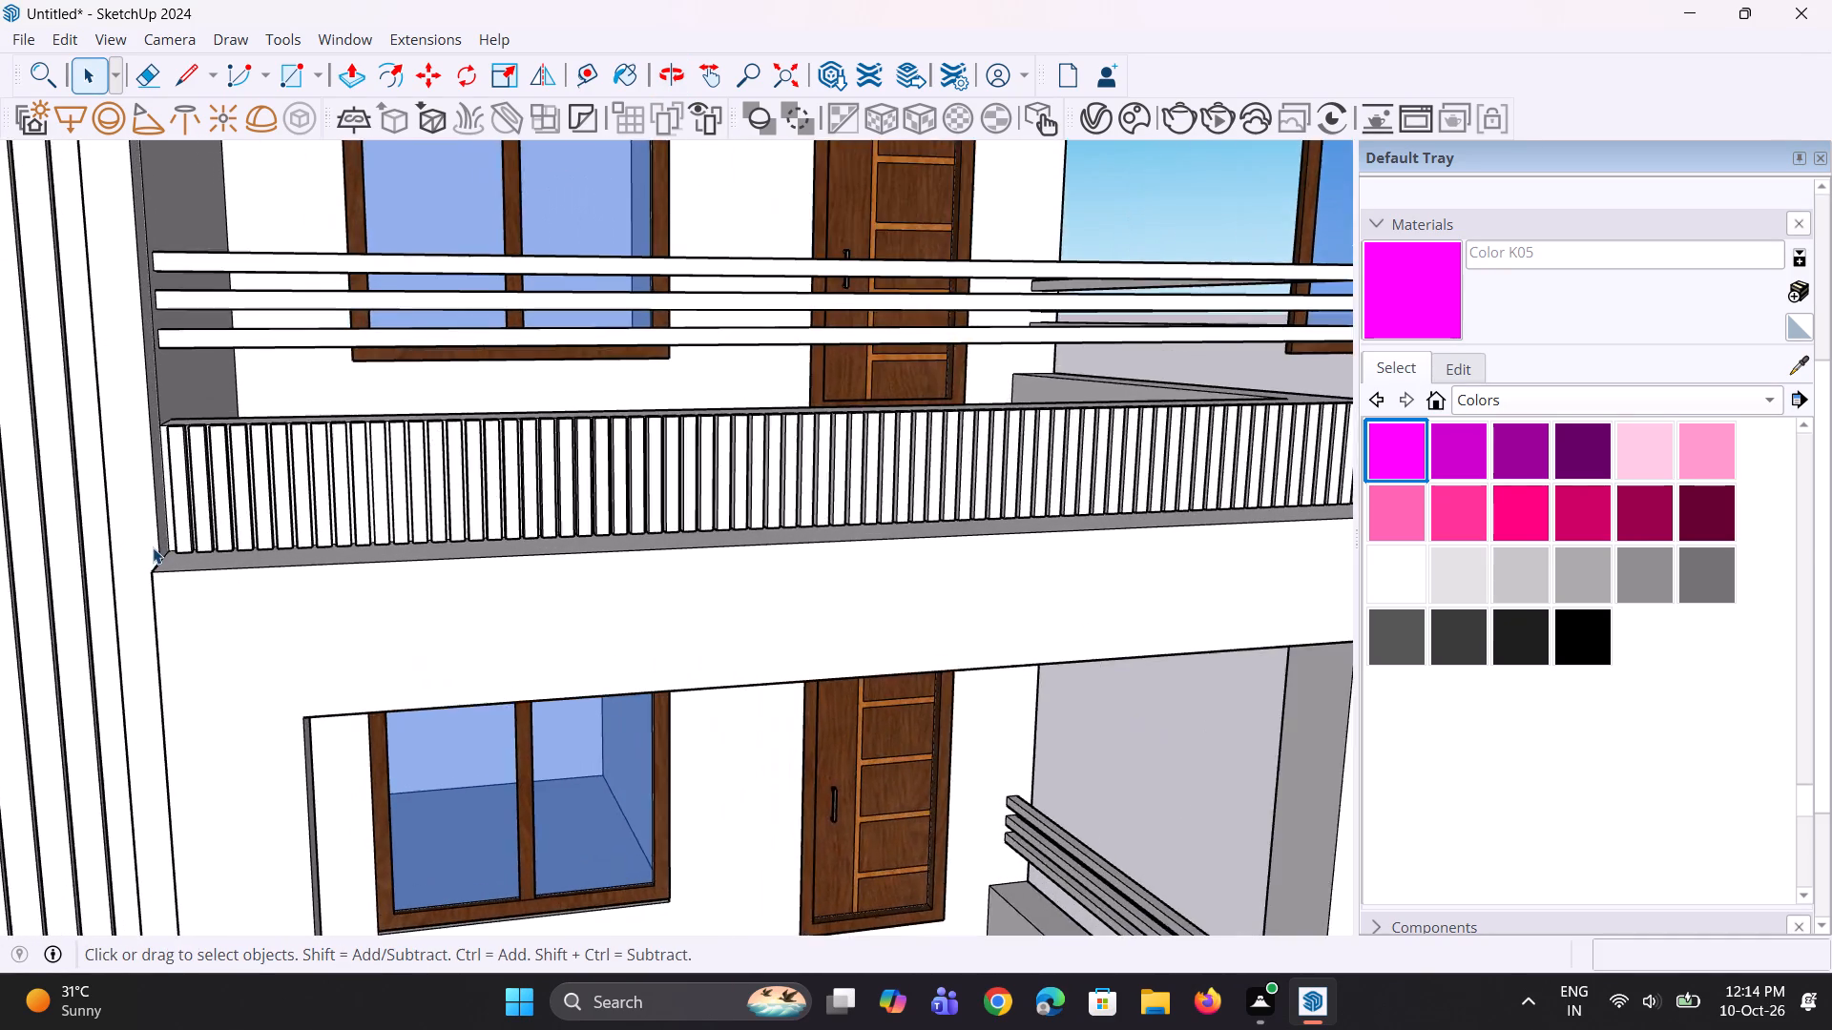
scroll(153, 547, "up", 9)
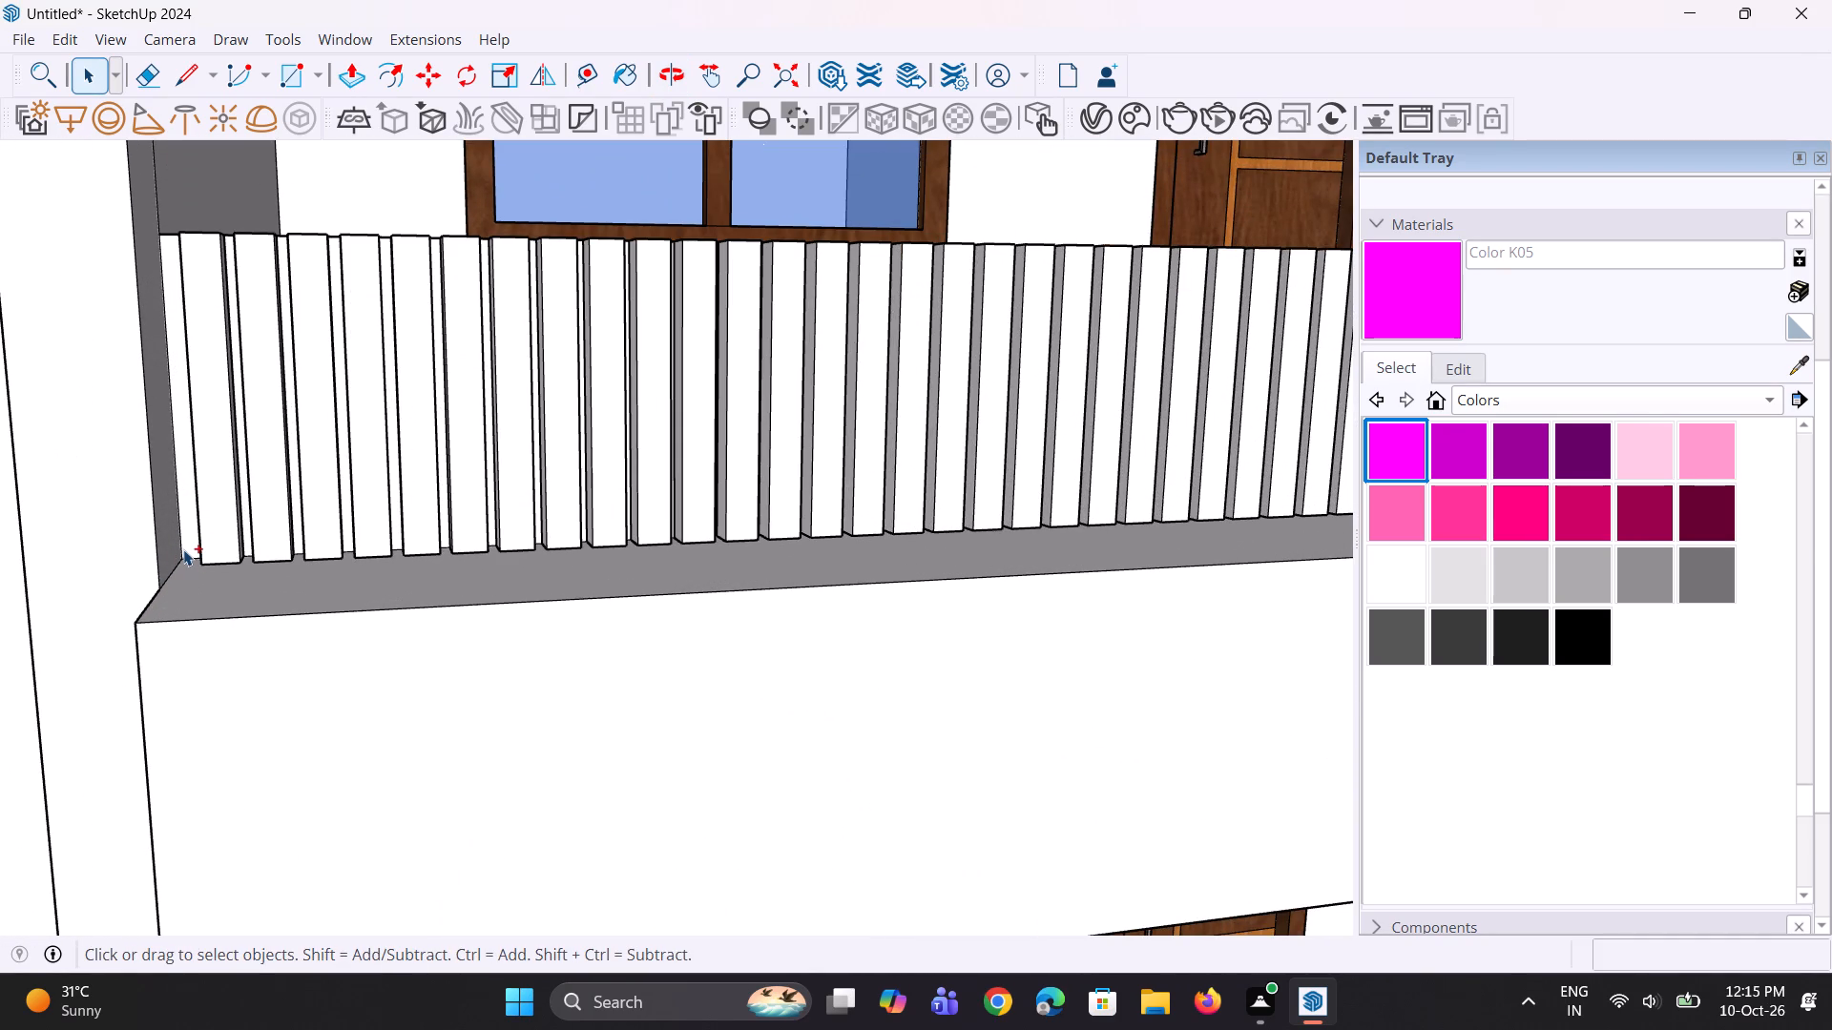
key("ctrl+z")
key("ctrl+z")
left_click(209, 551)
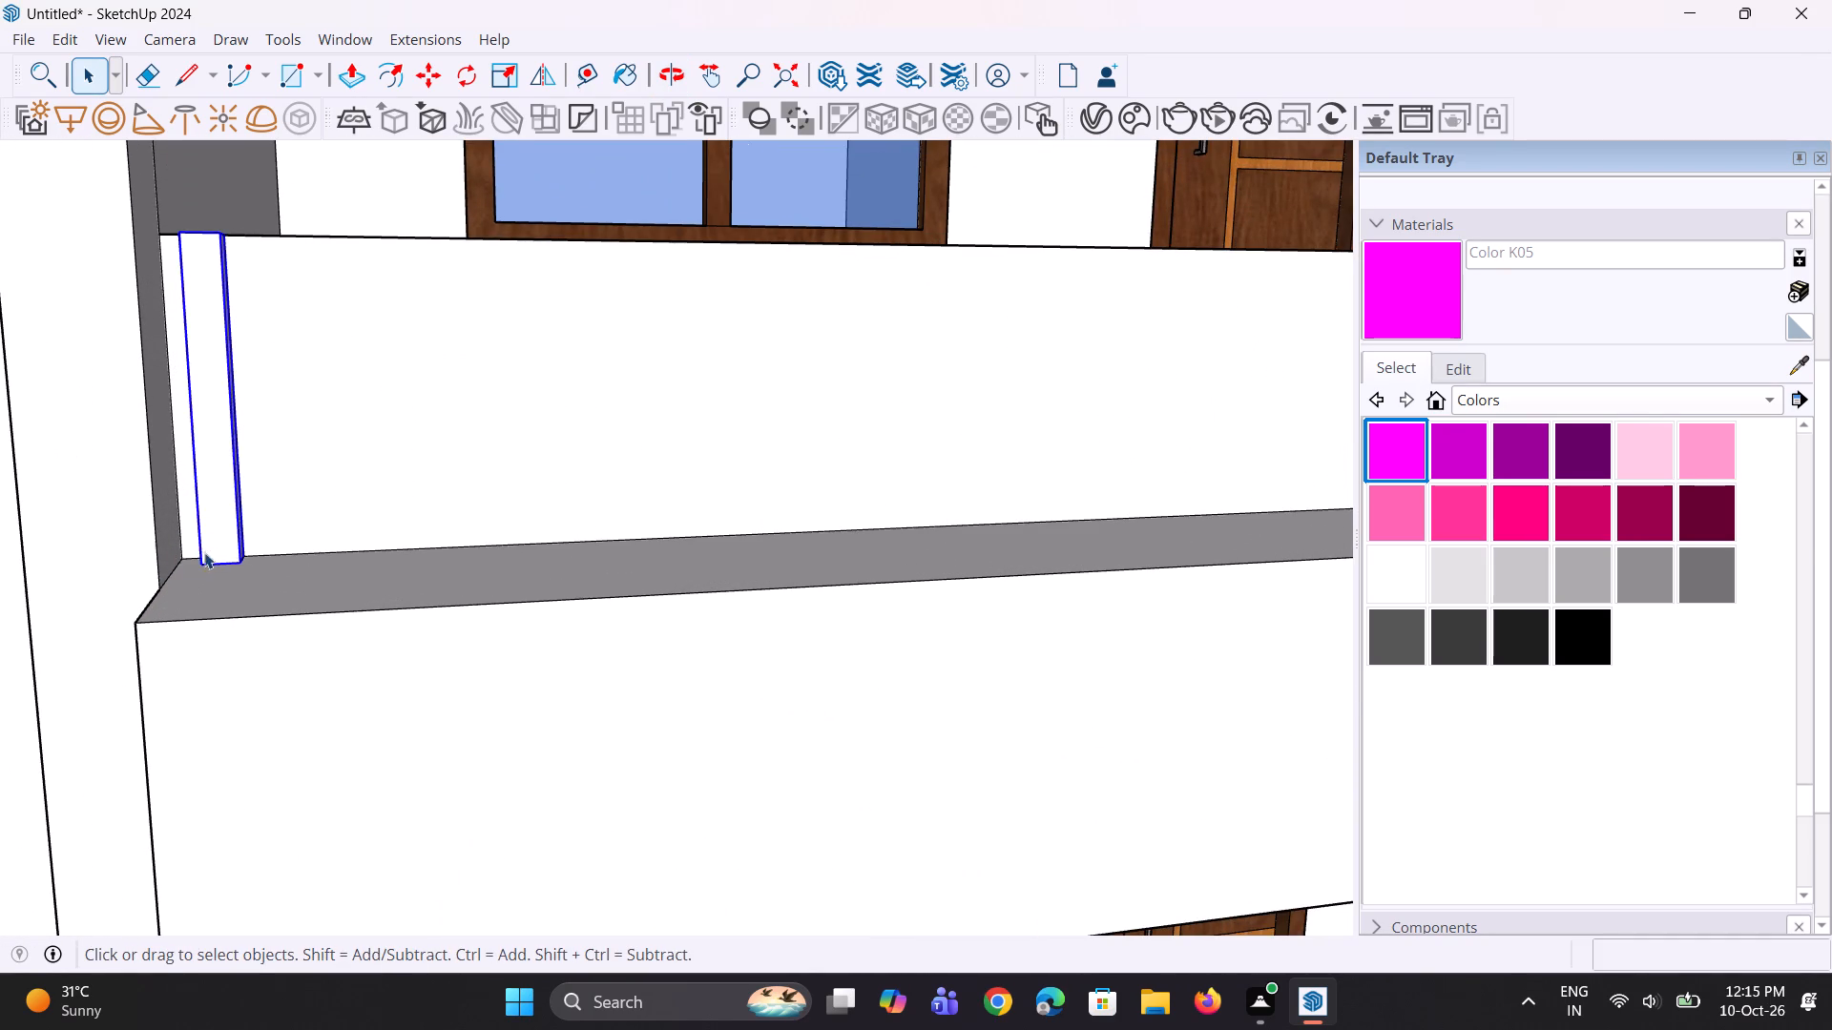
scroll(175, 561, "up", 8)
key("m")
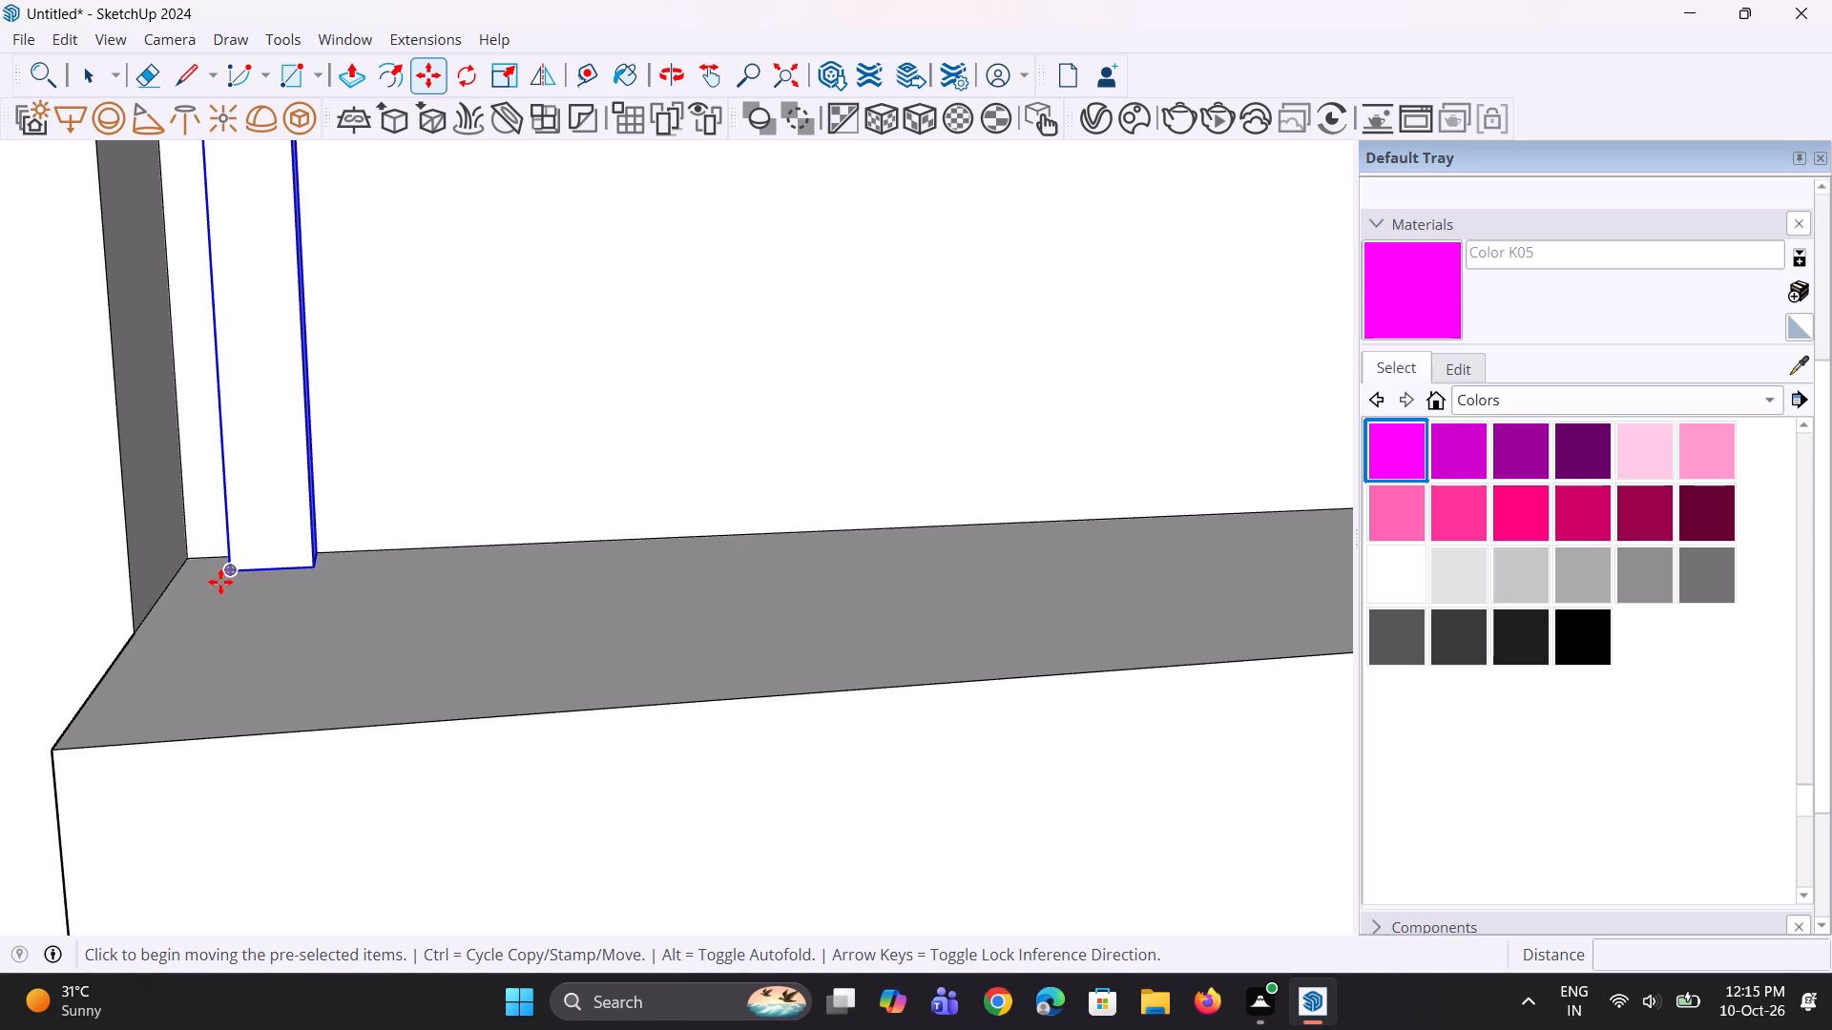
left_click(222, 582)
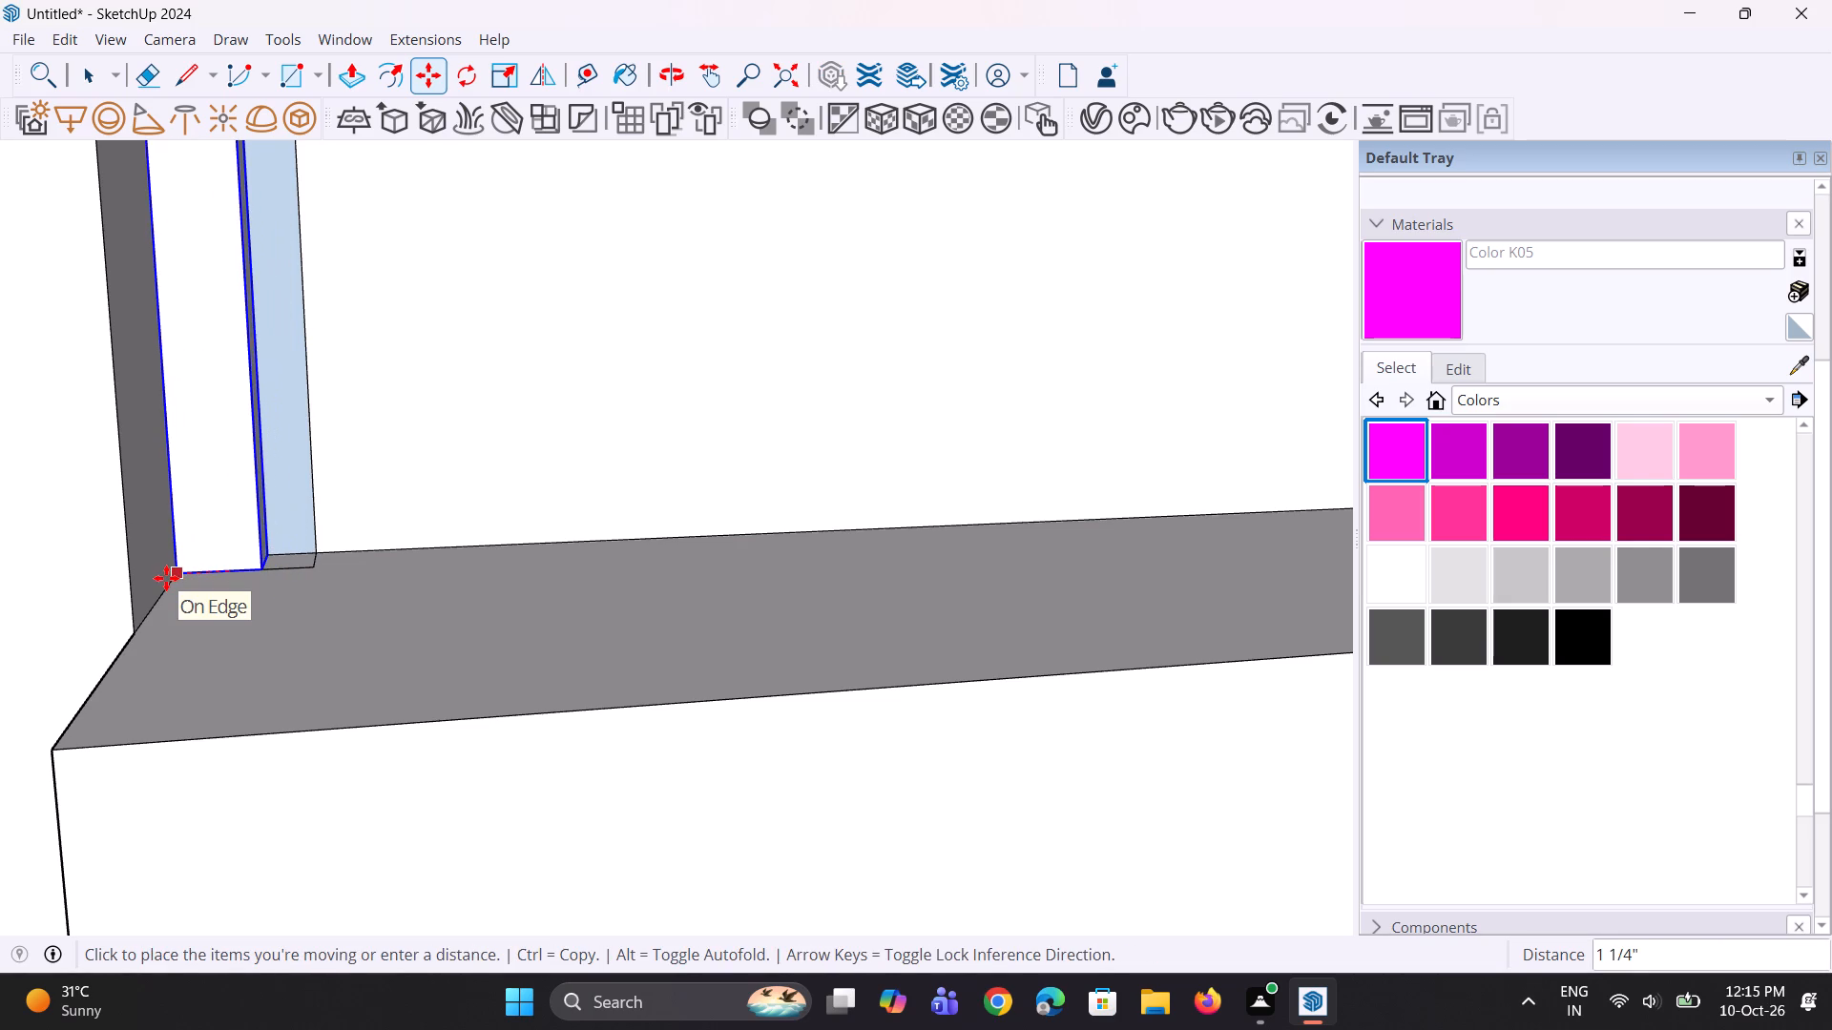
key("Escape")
Undo the grouping and extrusion of the first batten, back to its flat strip on the parapet.
key("ctrl+z")
key("ctrl+z")
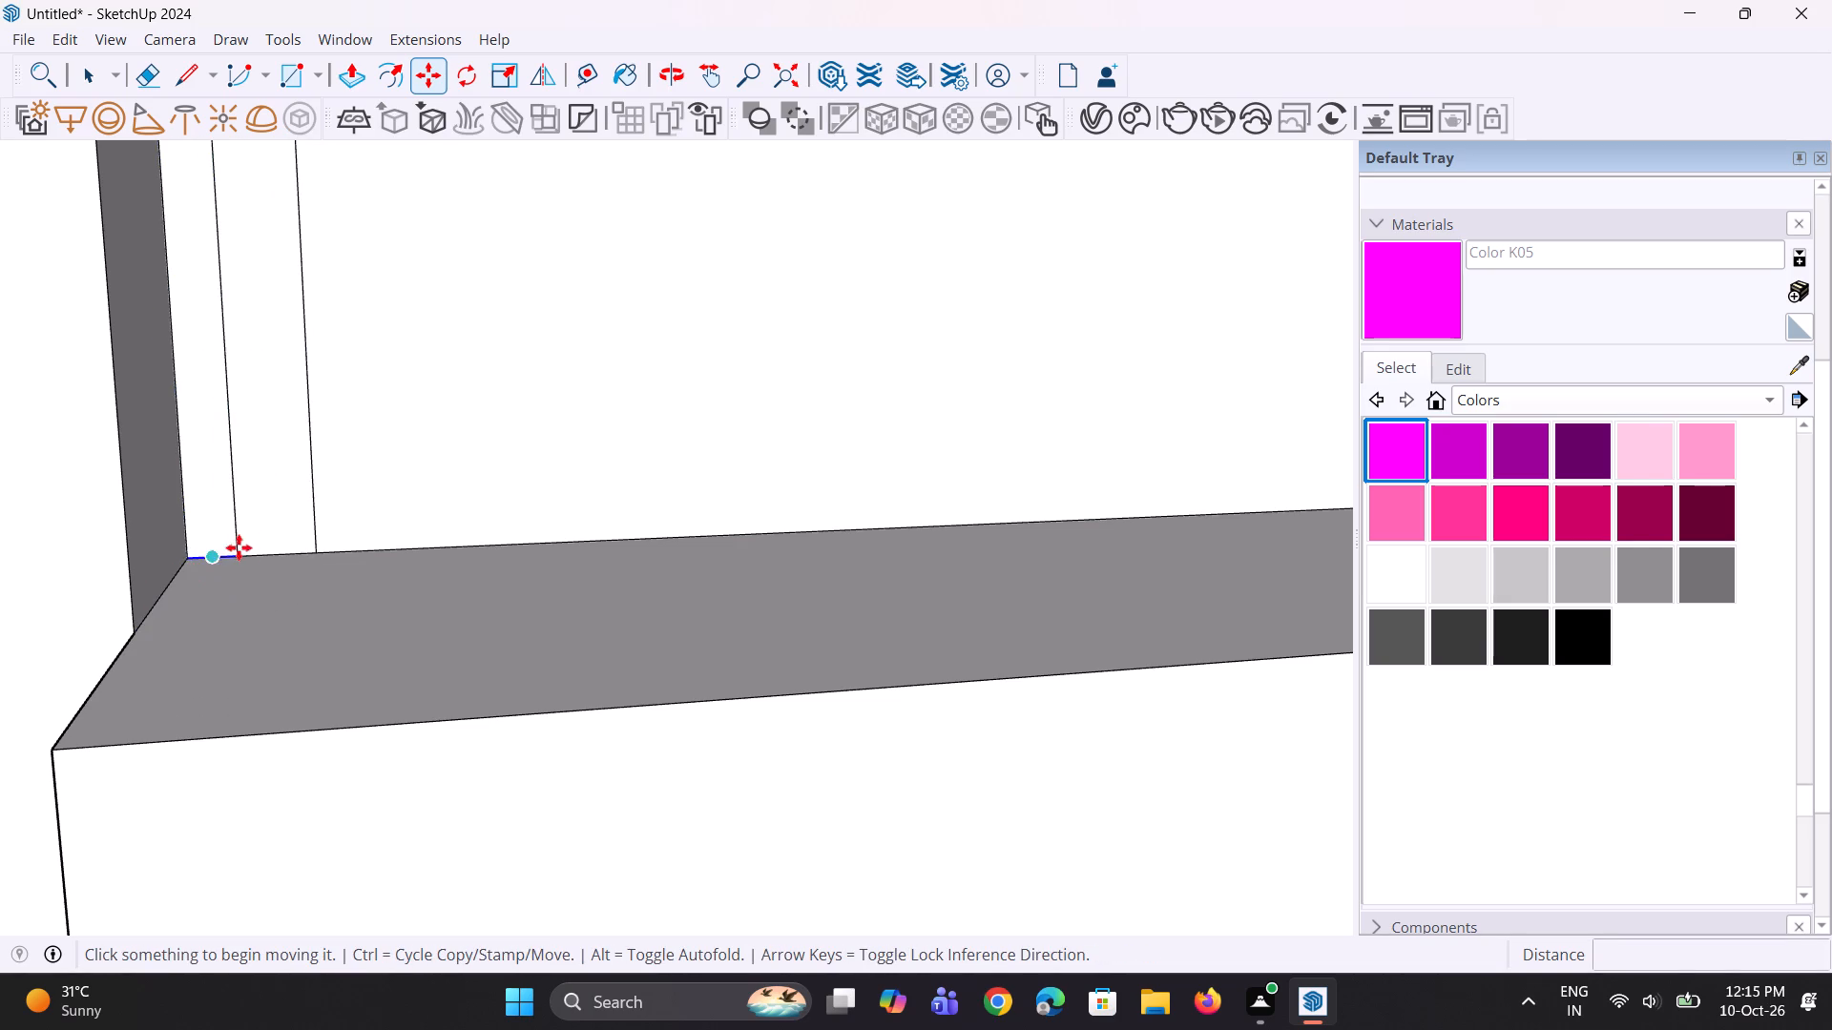
Move the flat batten strip about 1 1/4" along the parapet so it sits flush against the side wall.
left_click(261, 546)
scroll(256, 547, "up", 2)
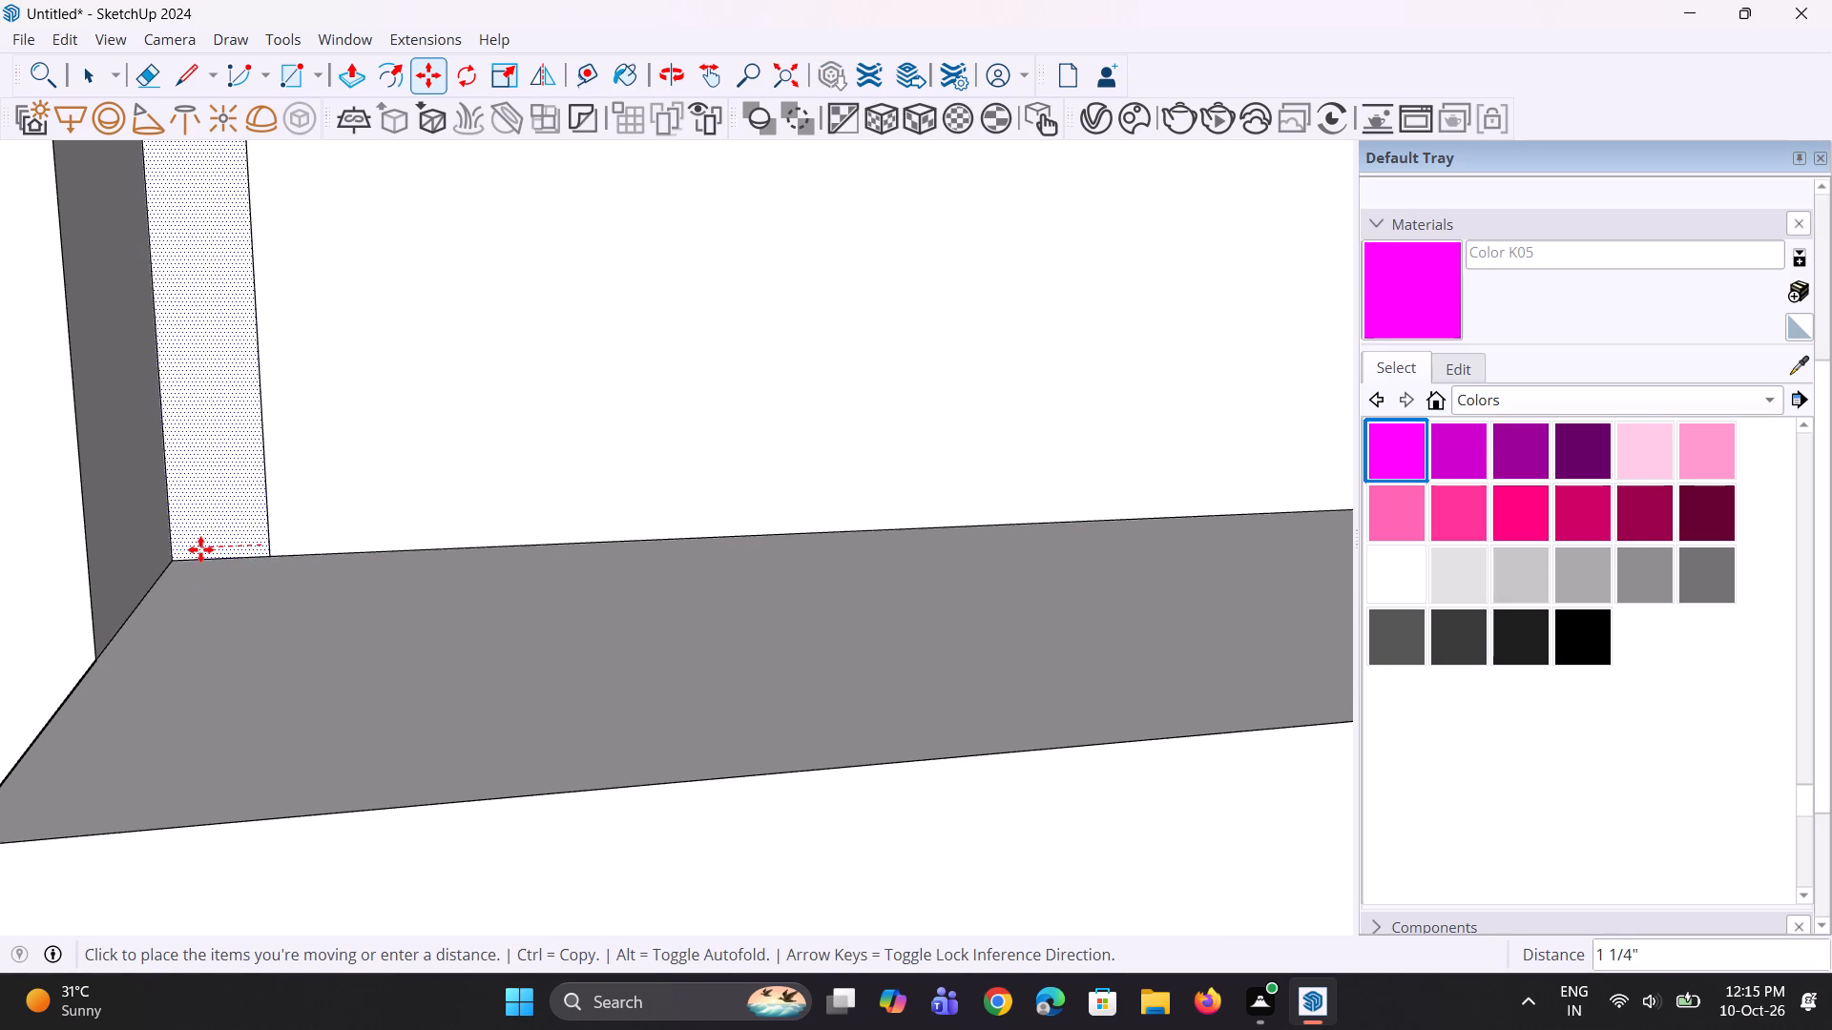
left_click(200, 549)
scroll(296, 594, "down", 5)
middle_click_drag(348, 580, 271, 617)
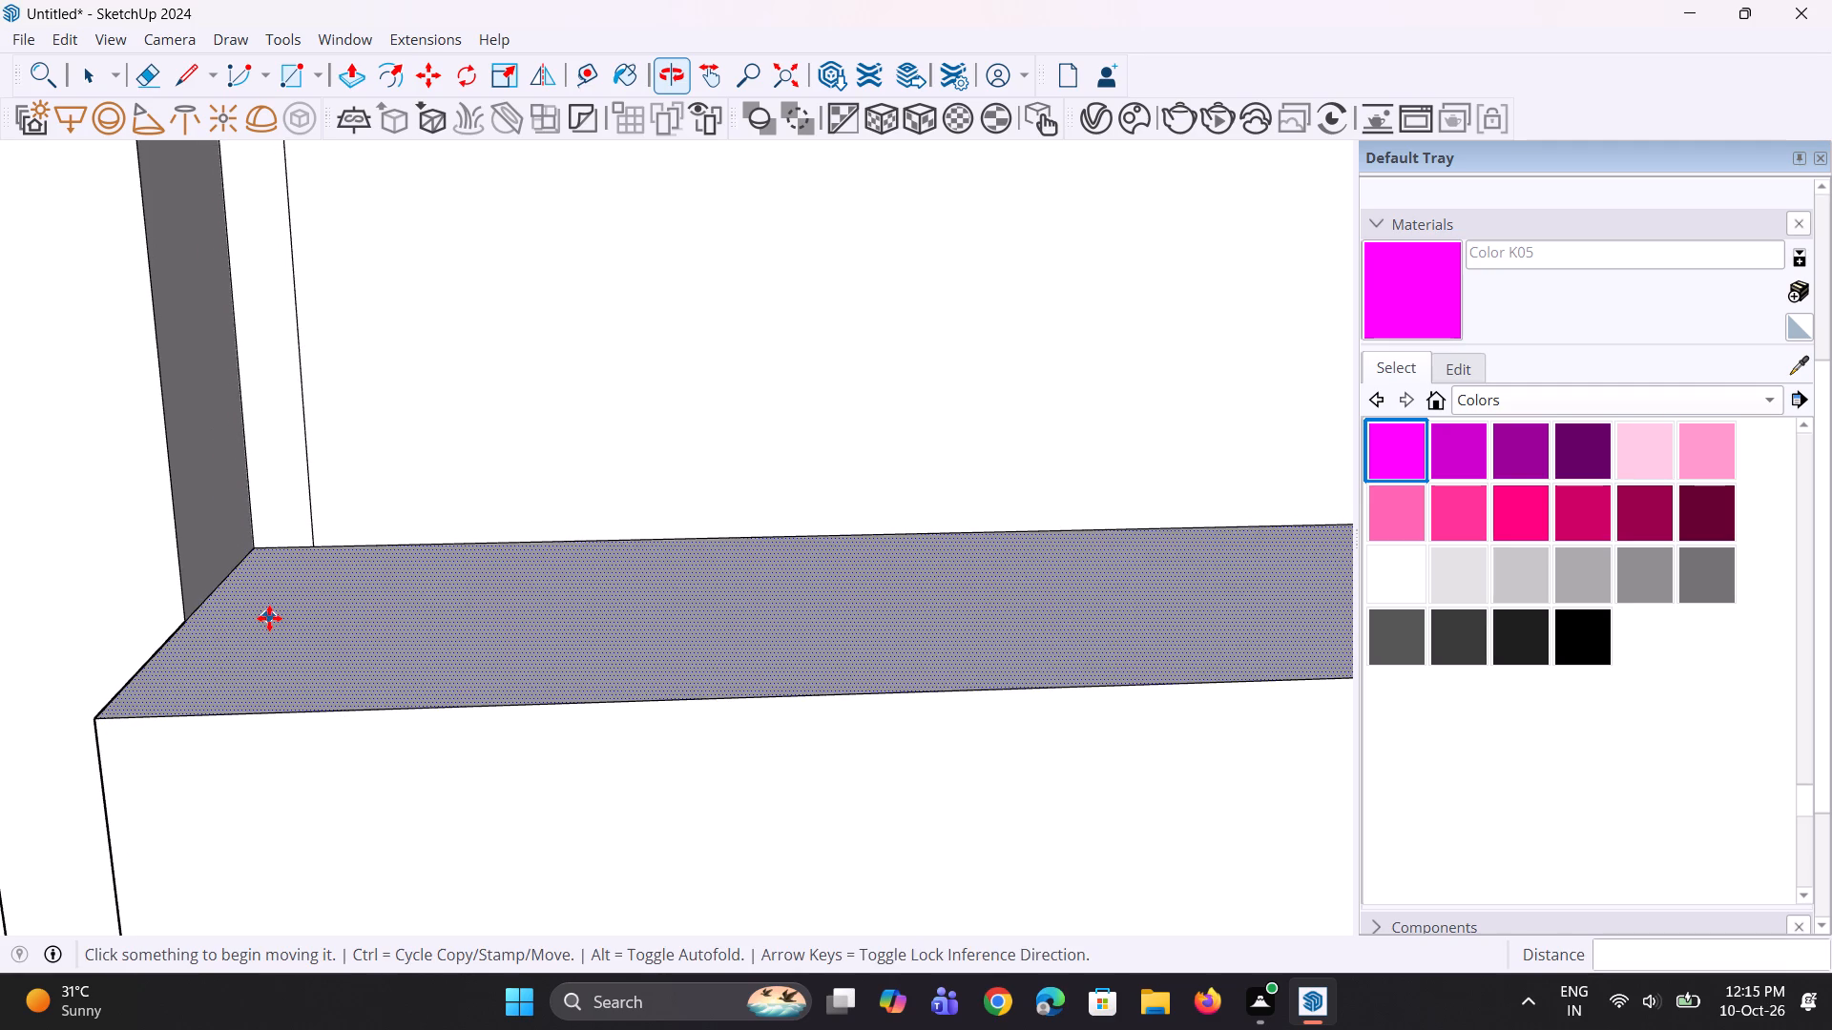
key("Escape")
Extrude the batten strip 2" out from the face of the top right balcony's parapet.
middle_click_drag(329, 672, 247, 759)
scroll(312, 712, "down", 5)
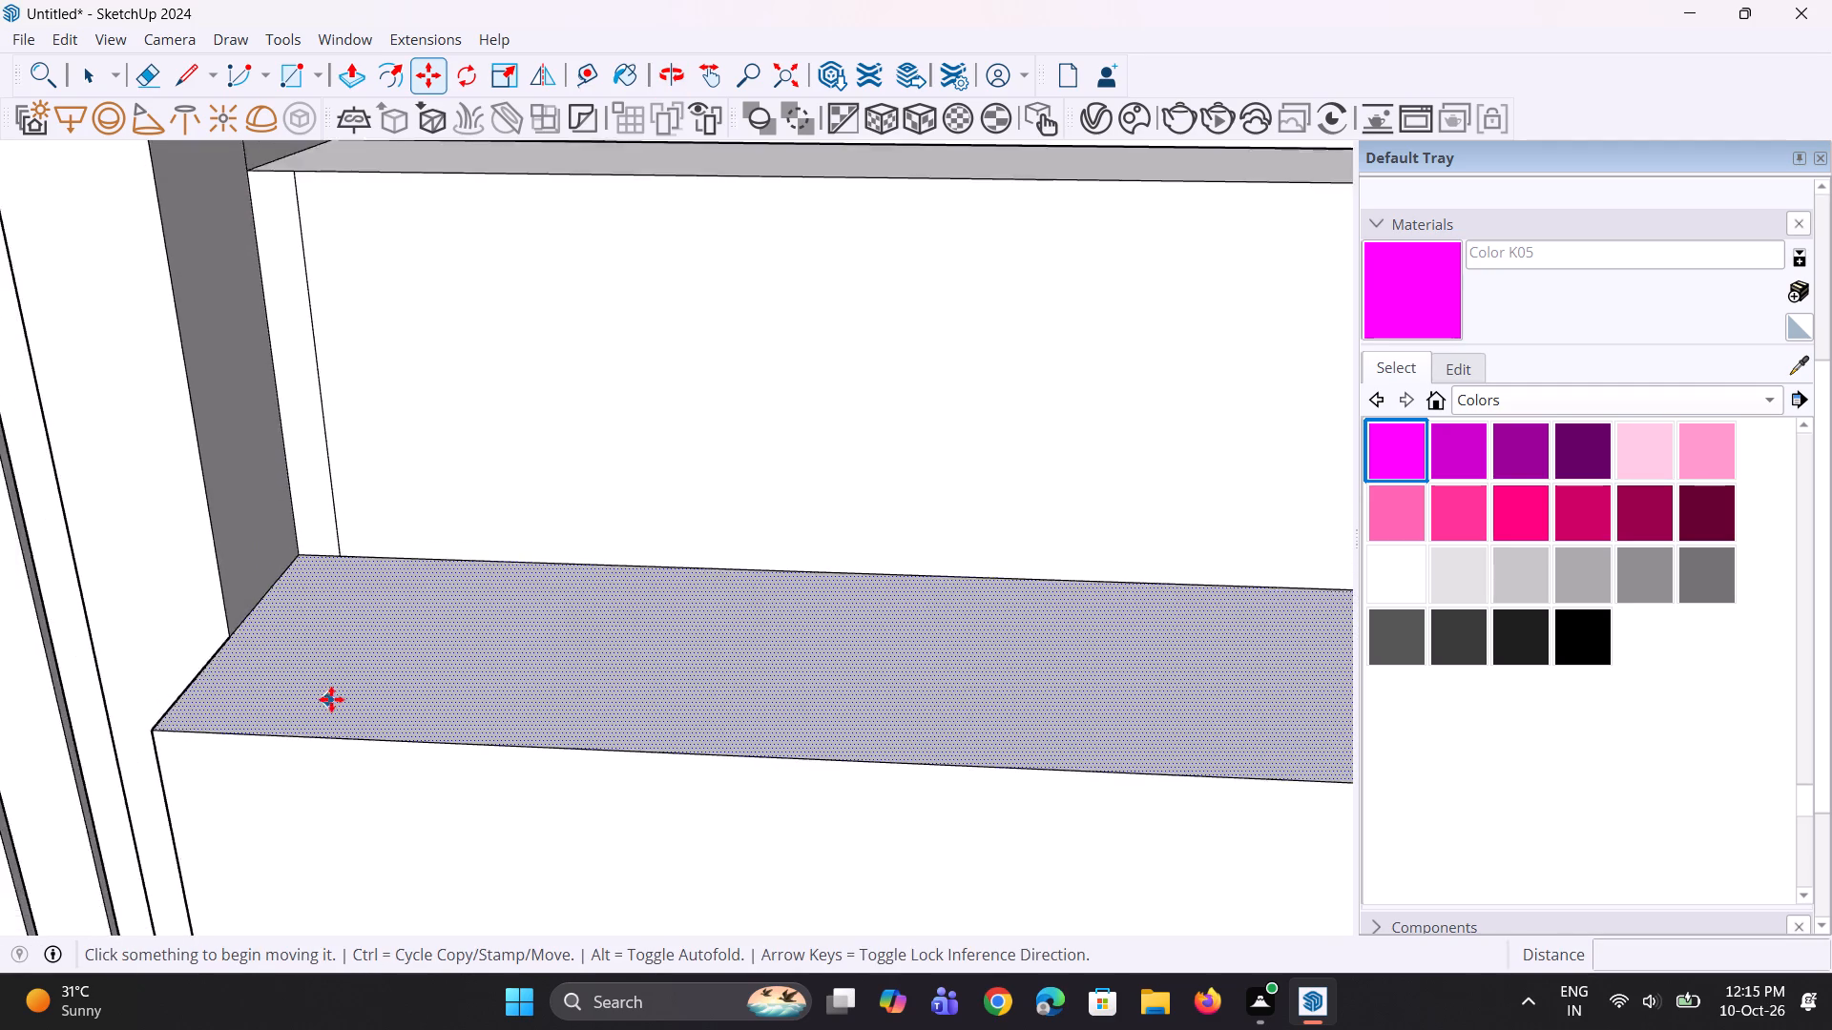
scroll(331, 699, "down", 4)
middle_click_drag(335, 679, 328, 639)
key("p")
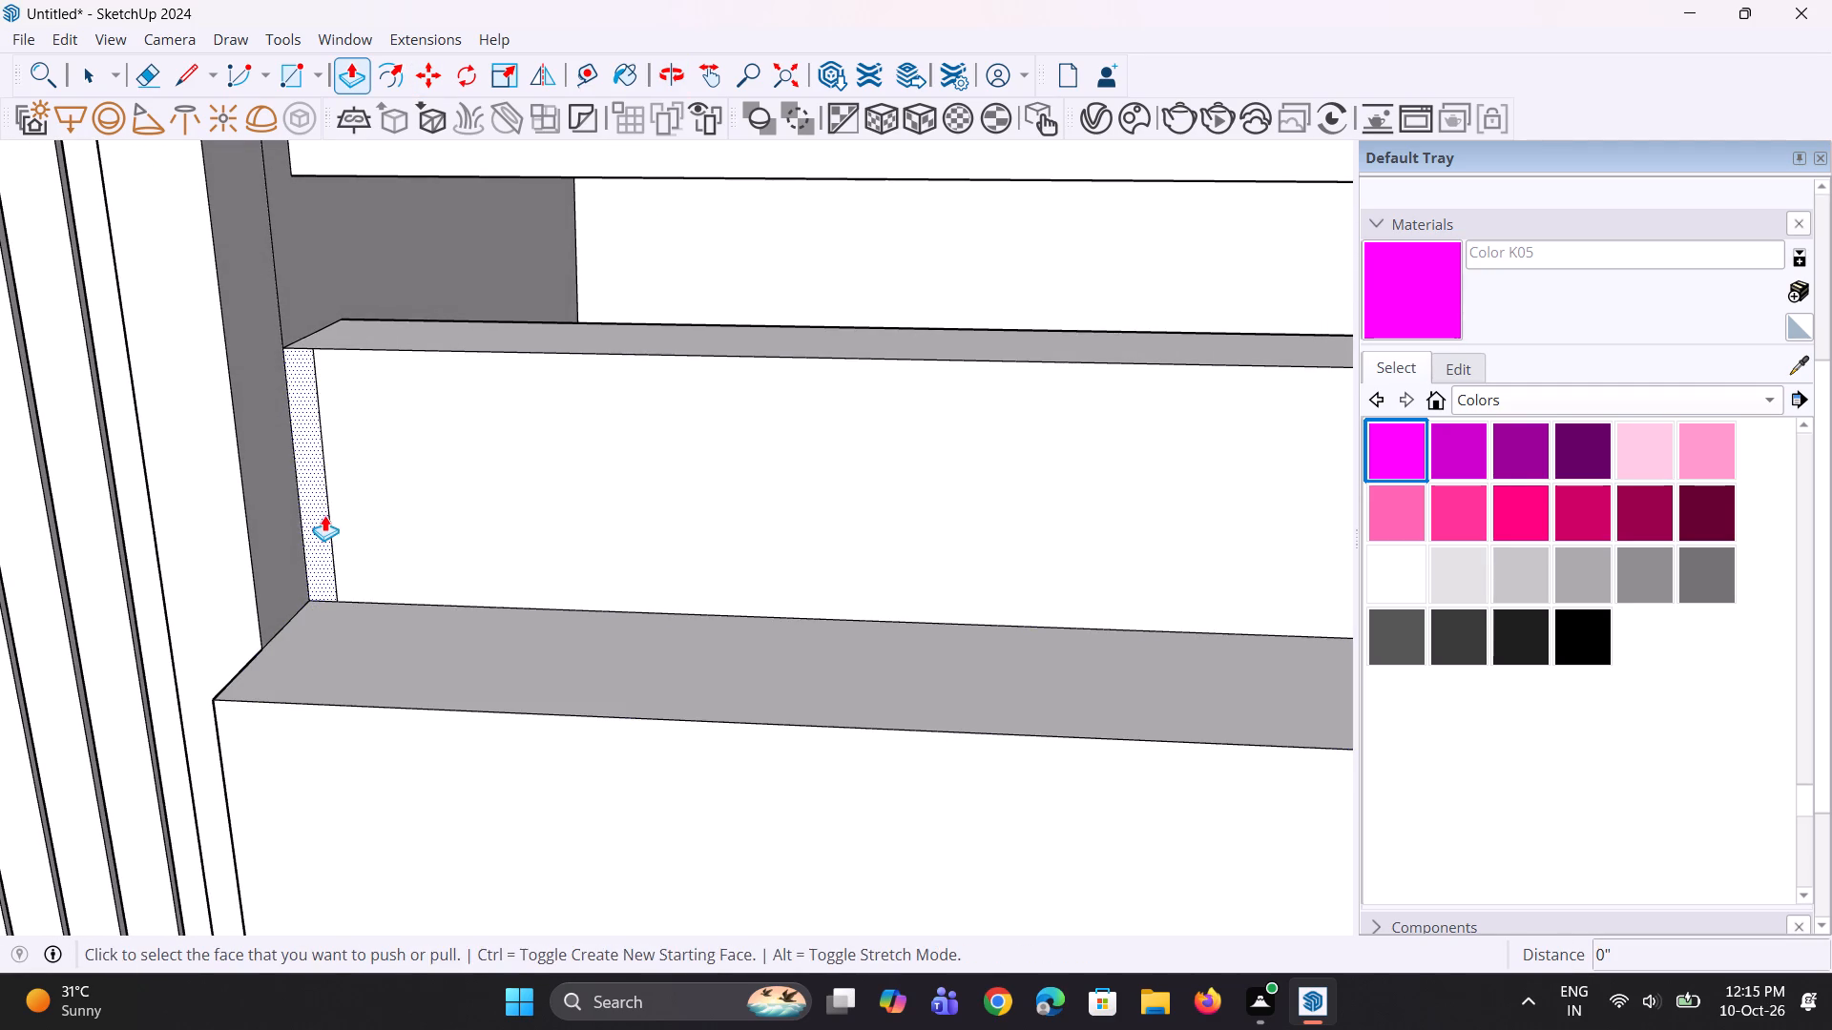
left_click(324, 515)
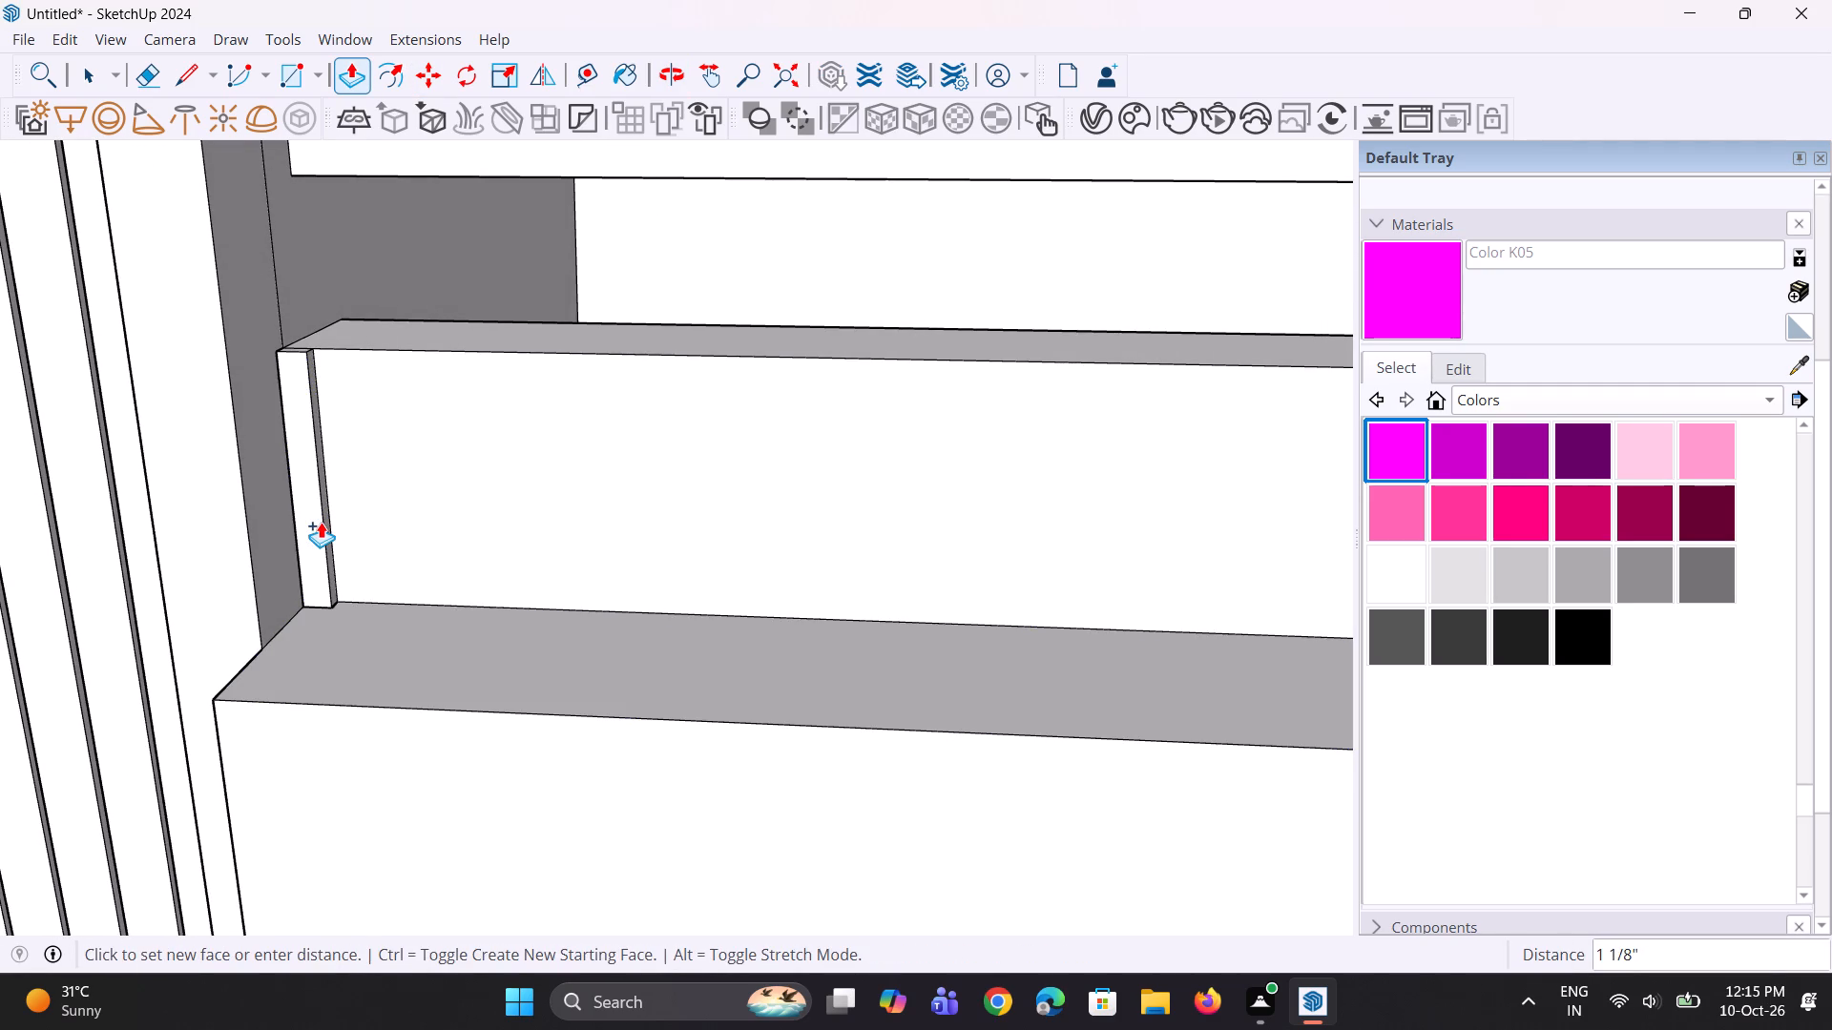
type("2\"")
key("Return")
Select the front, side and top faces of the extruded batten and make them a group.
middle_click_drag(302, 557, 258, 648)
key("space")
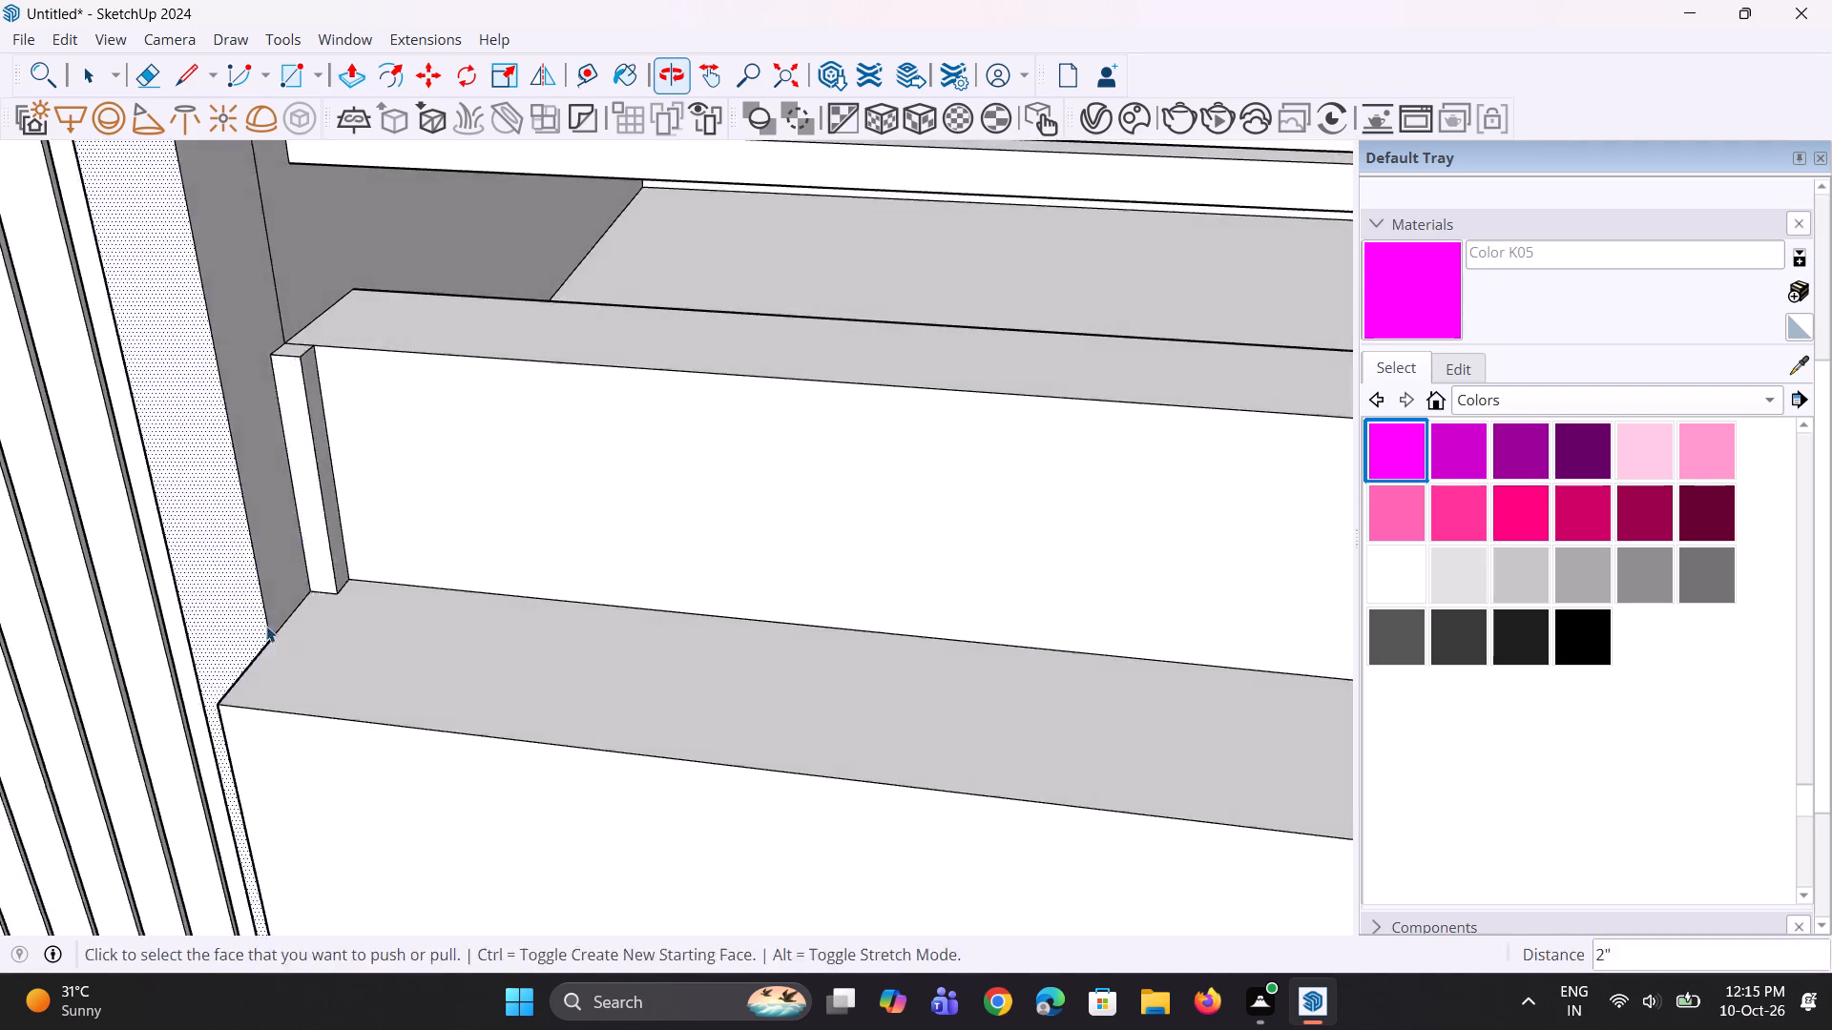
key("space")
left_click(317, 518)
scroll(314, 462, "up", 7)
left_click(313, 419, "ctrl")
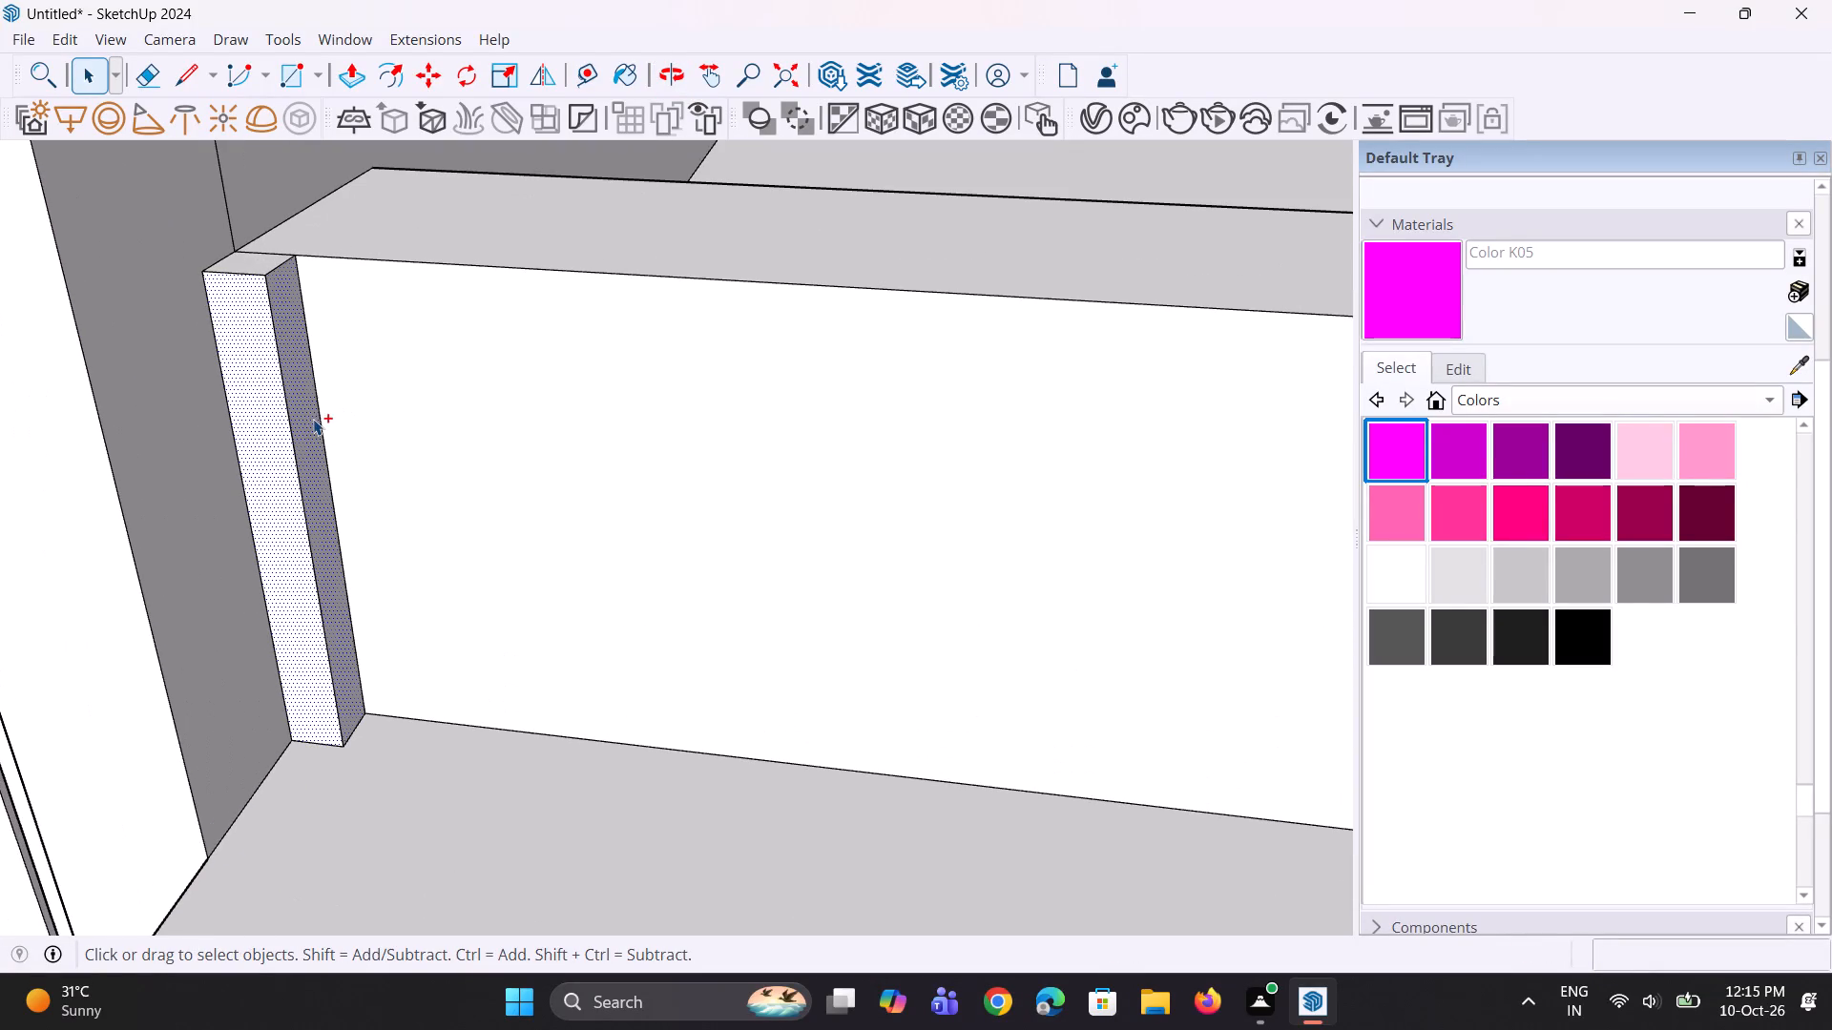
middle_click_drag(259, 259, 251, 424)
scroll(230, 324, "up", 2)
left_click(230, 320, "ctrl")
right_click(235, 392)
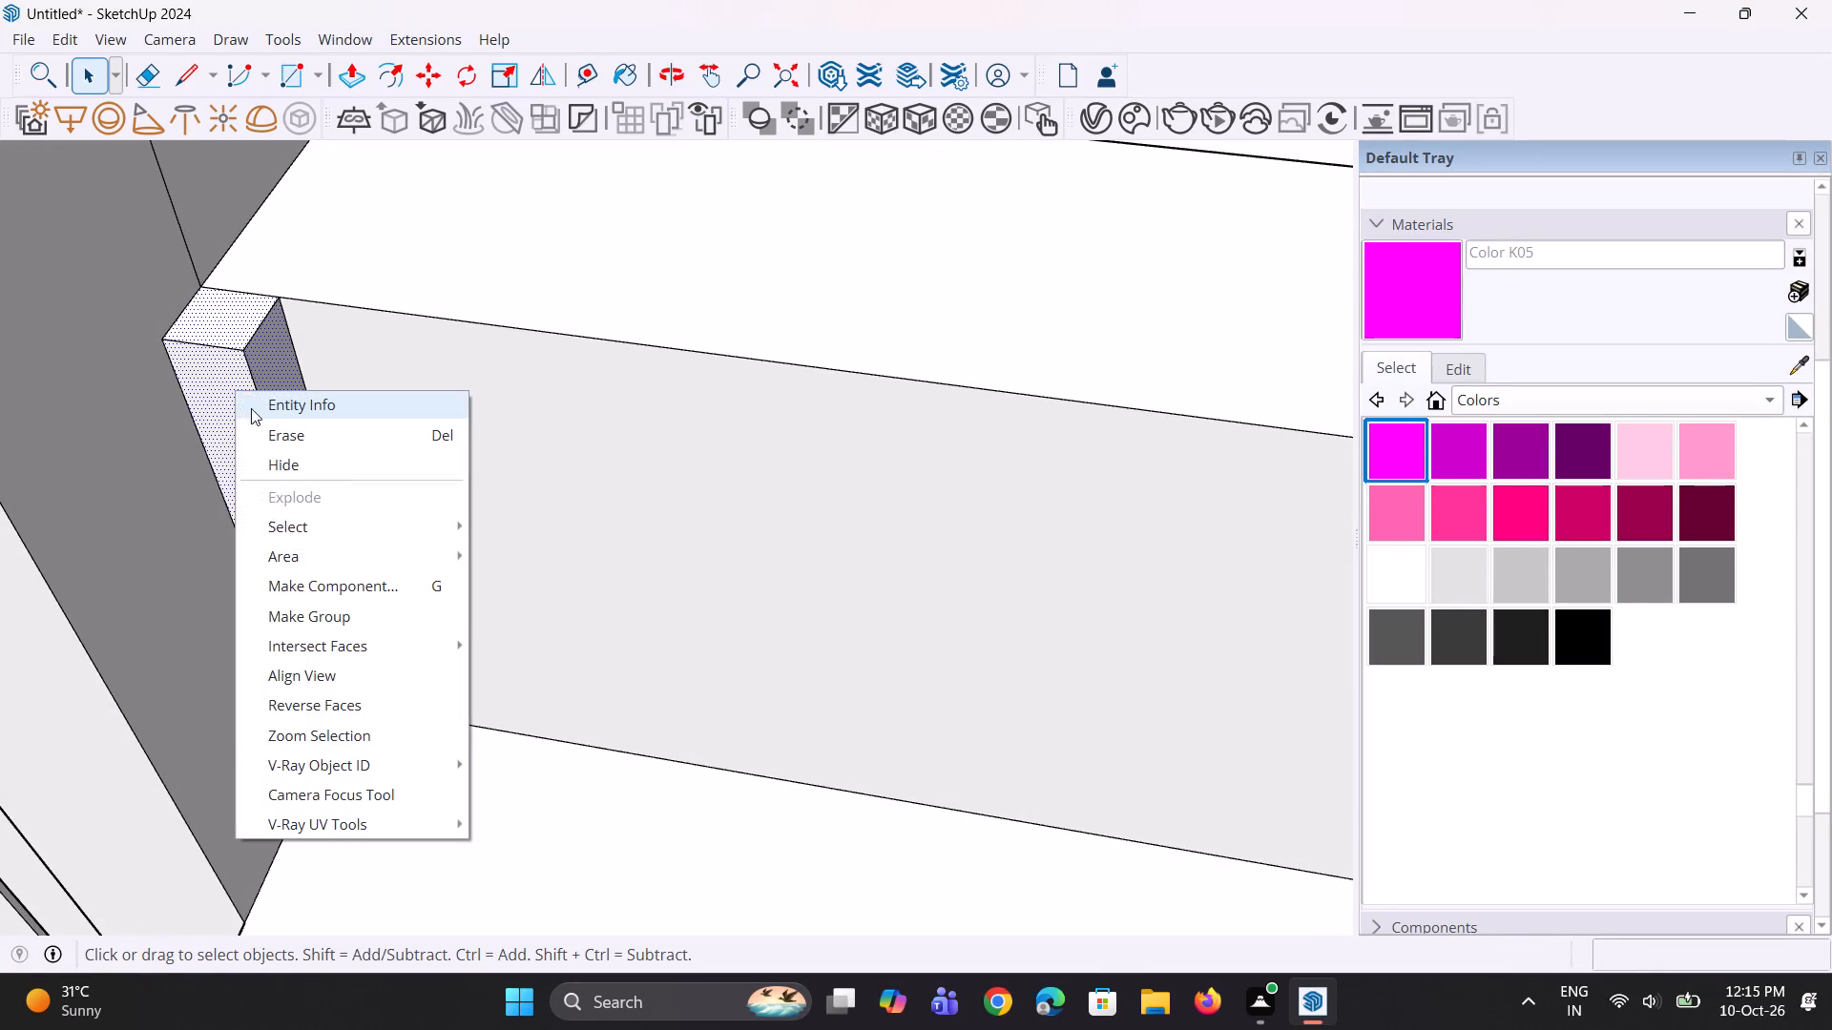
left_click(284, 614)
Copy the batten group about 2 1/2" along the top right balcony's parapet and array it as 76 copies.
scroll(291, 565, "down", 4)
middle_click_drag(281, 589, 364, 505)
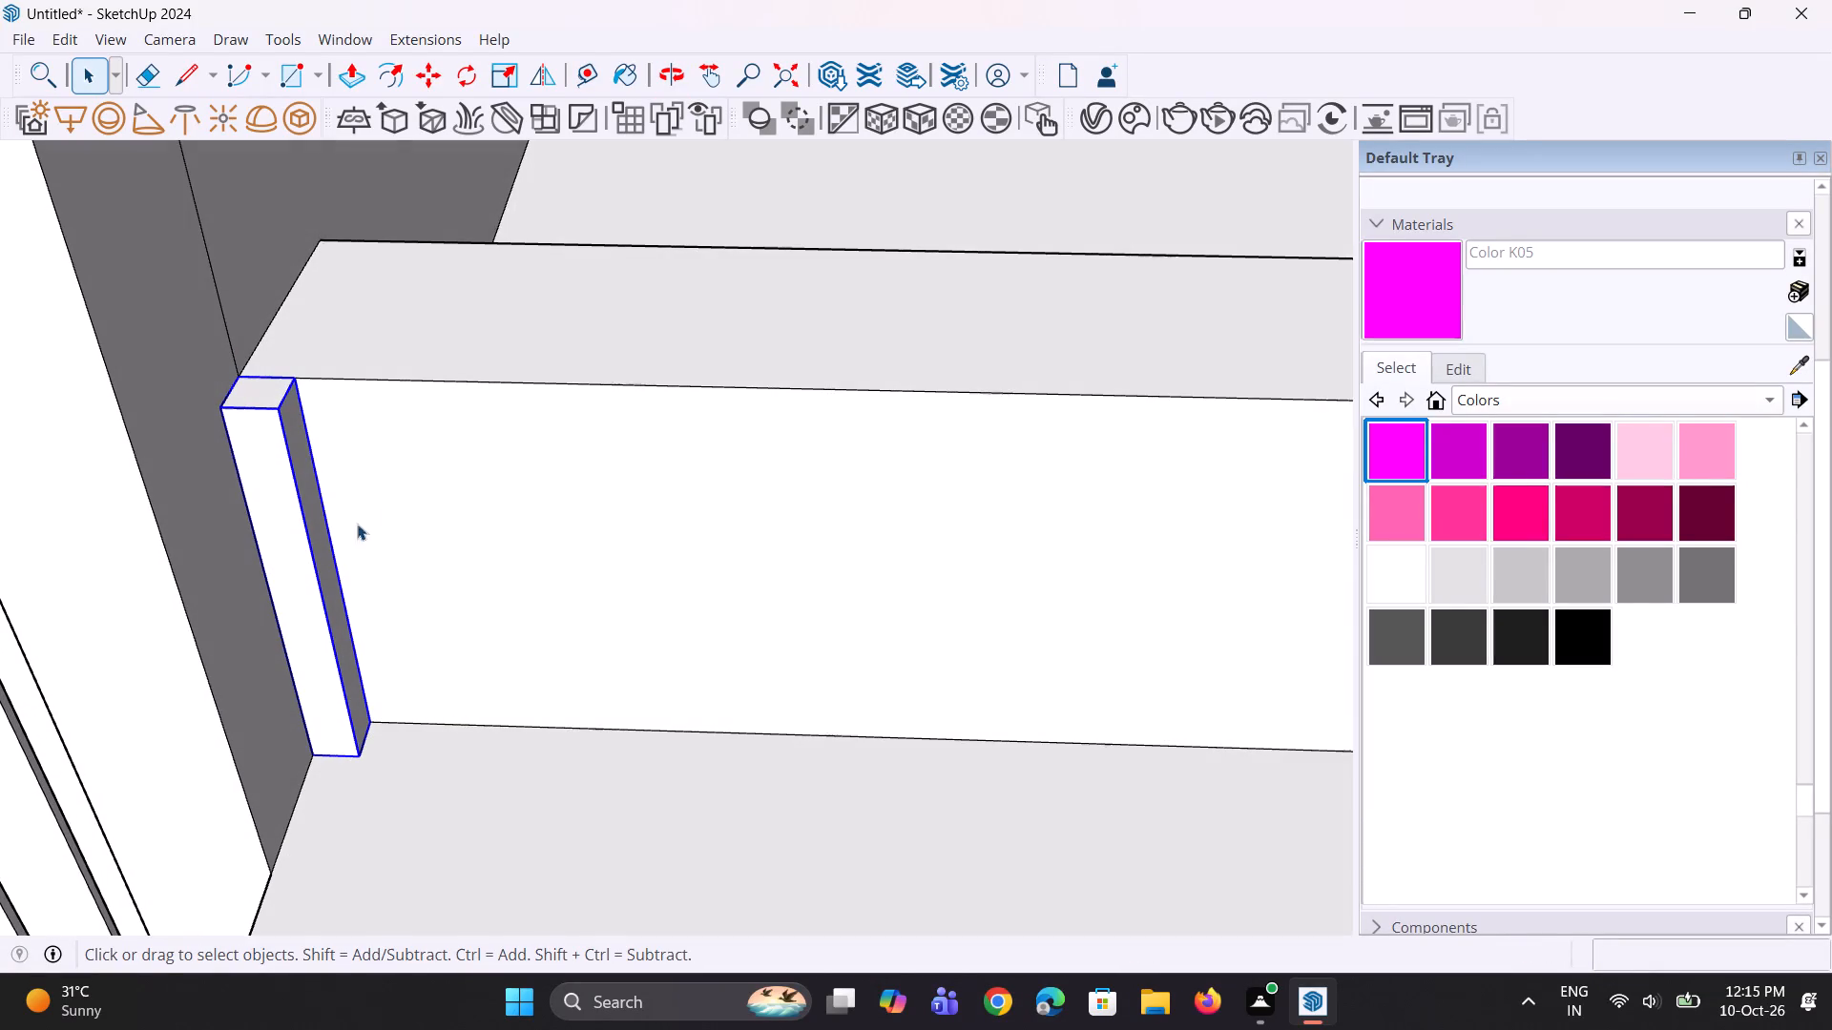
key("m")
scroll(299, 838, "up", 5)
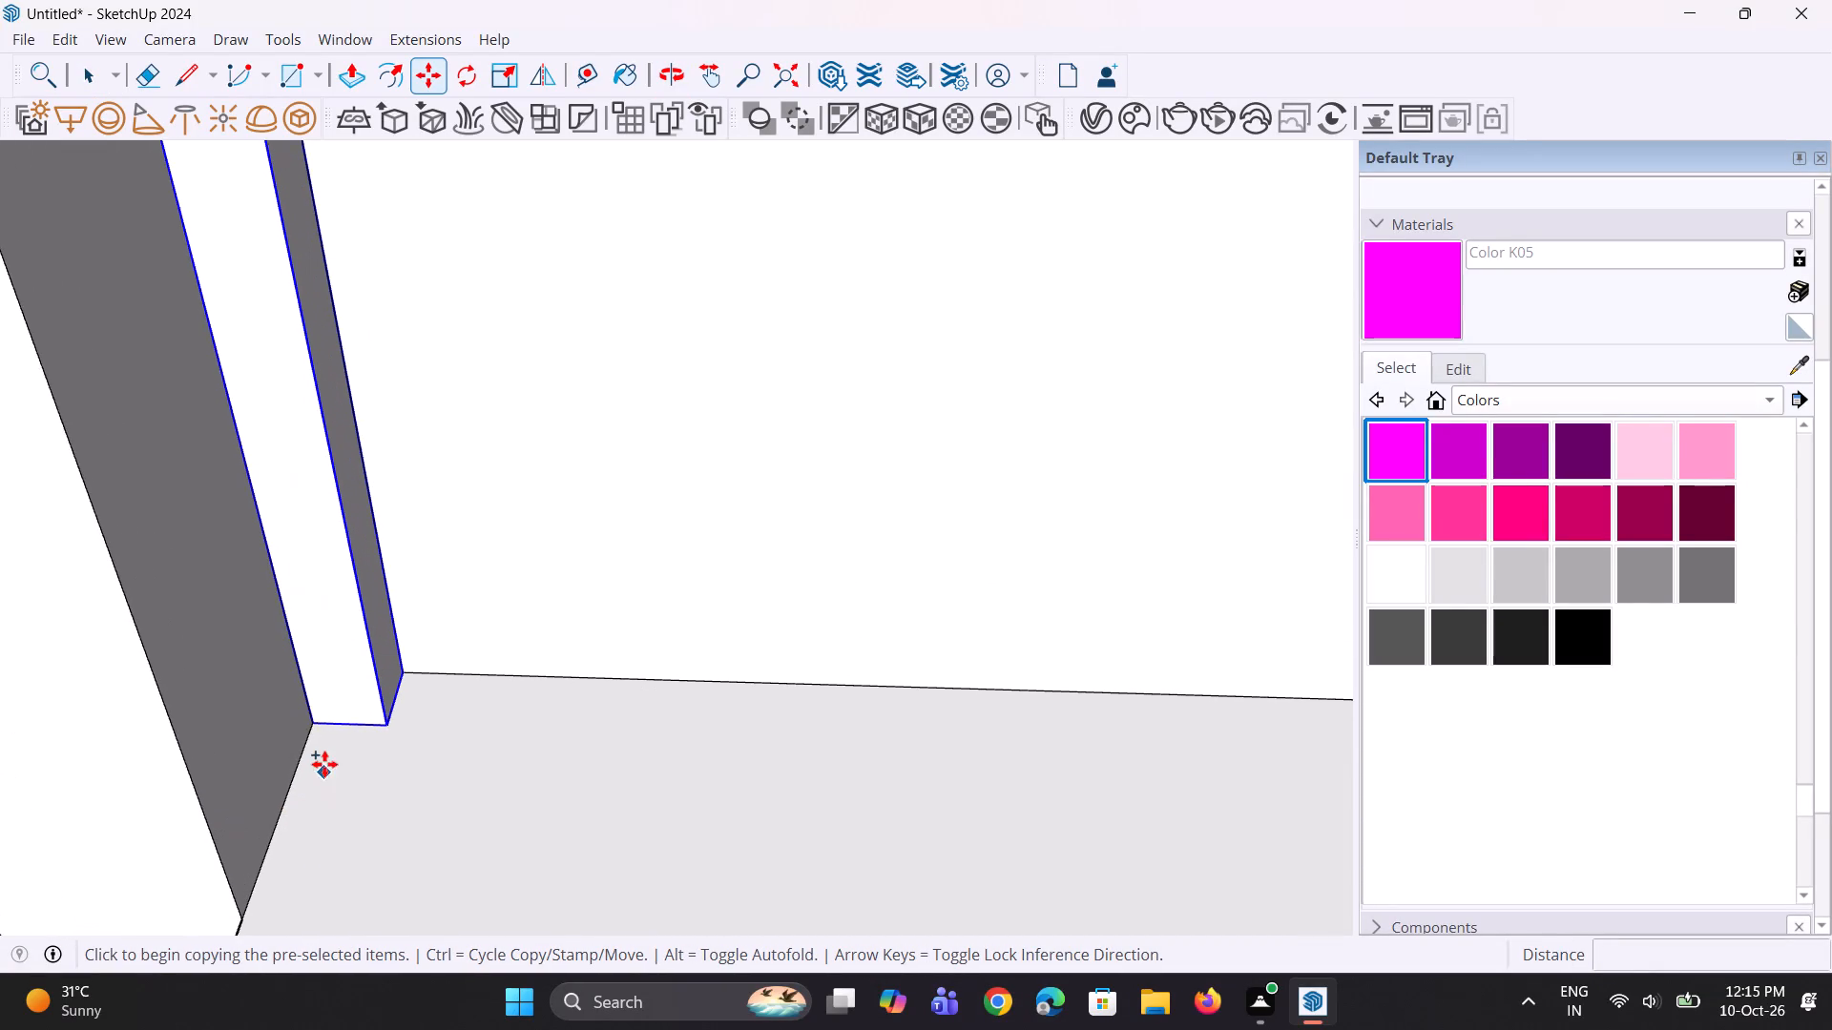
scroll(324, 764, "up", 2)
left_click(318, 722)
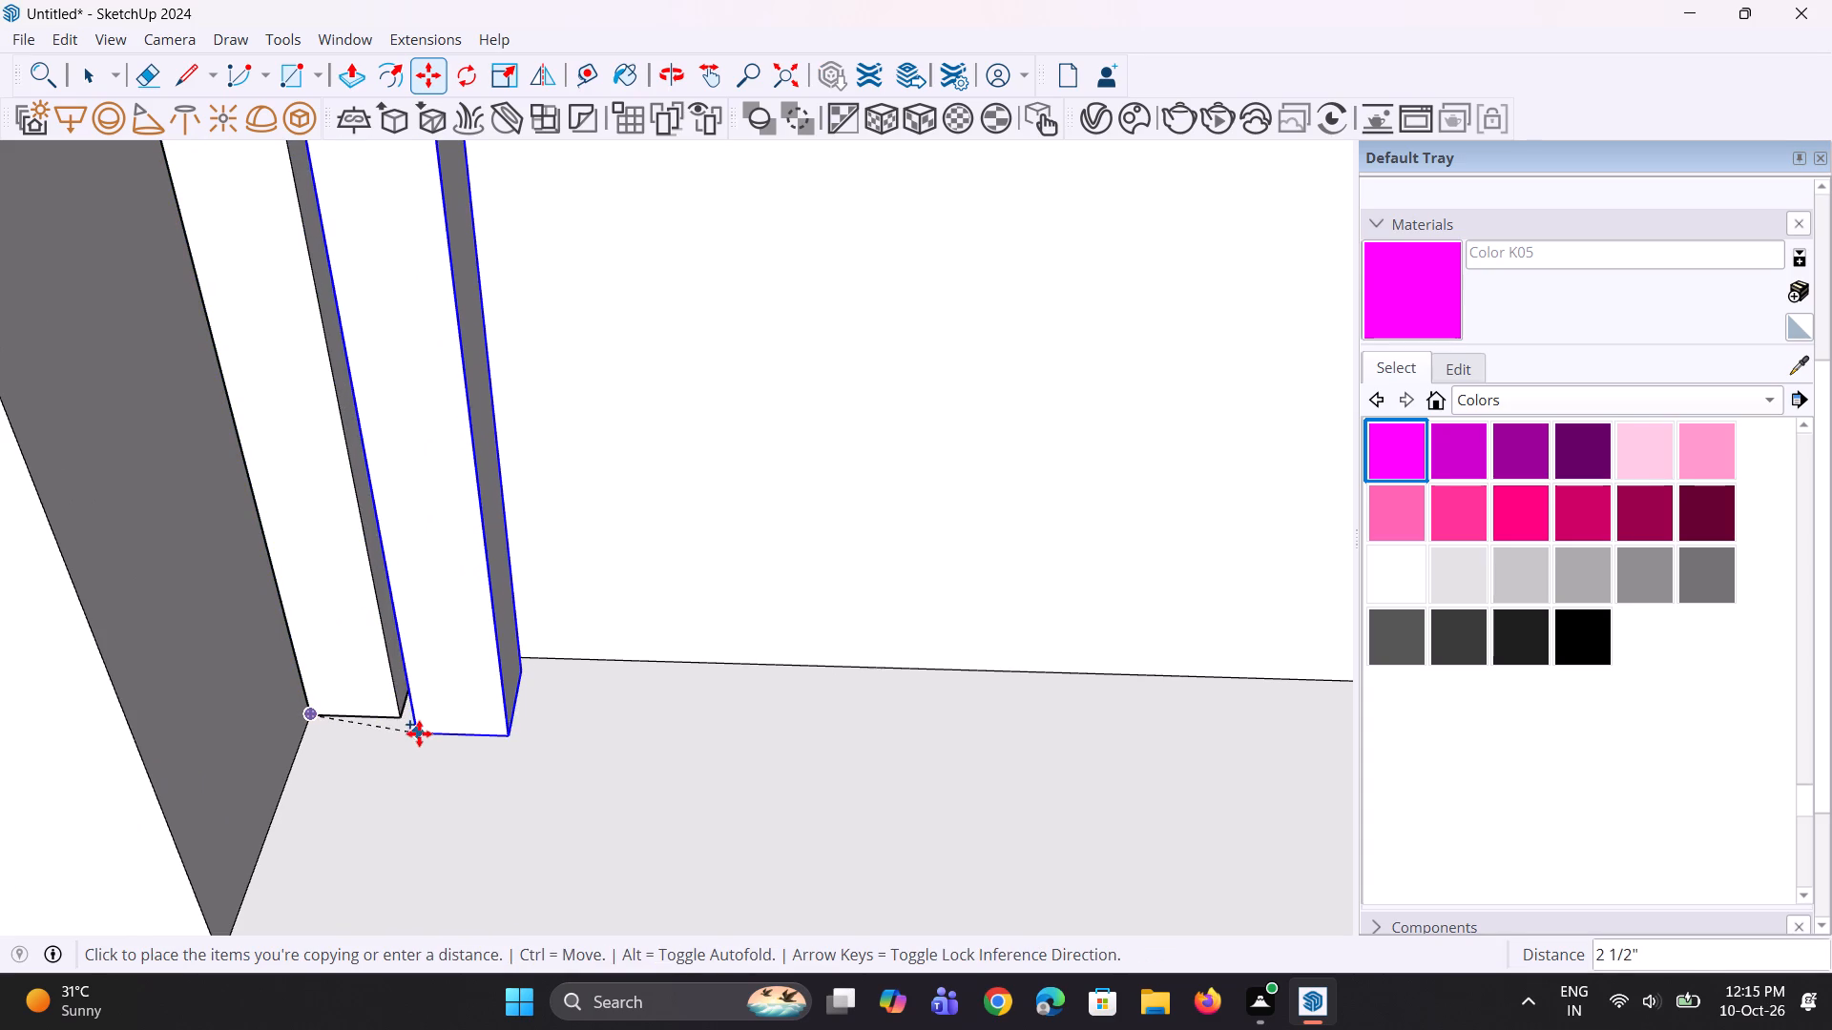
left_click(422, 729)
scroll(466, 811, "down", 1)
middle_click_drag(531, 776, 575, 636)
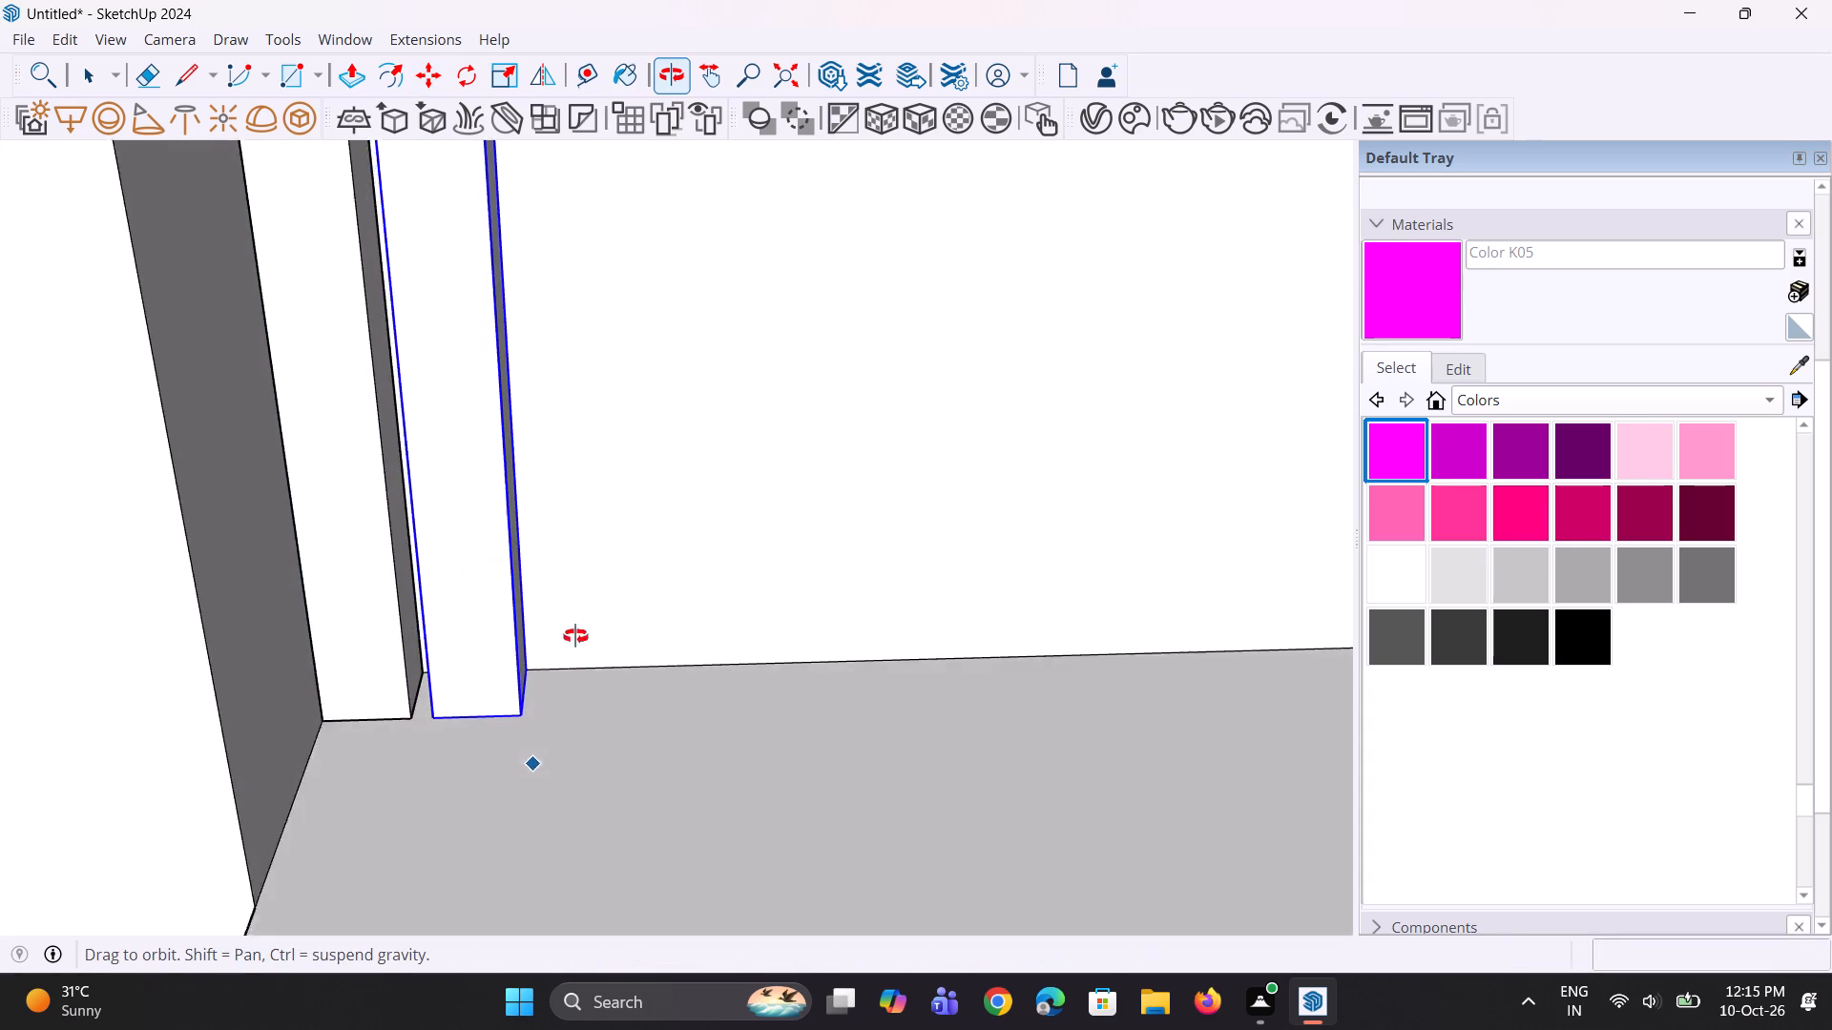
middle_click_drag(575, 636, 573, 631)
scroll(530, 660, "down", 9)
middle_click_drag(554, 715, 590, 573)
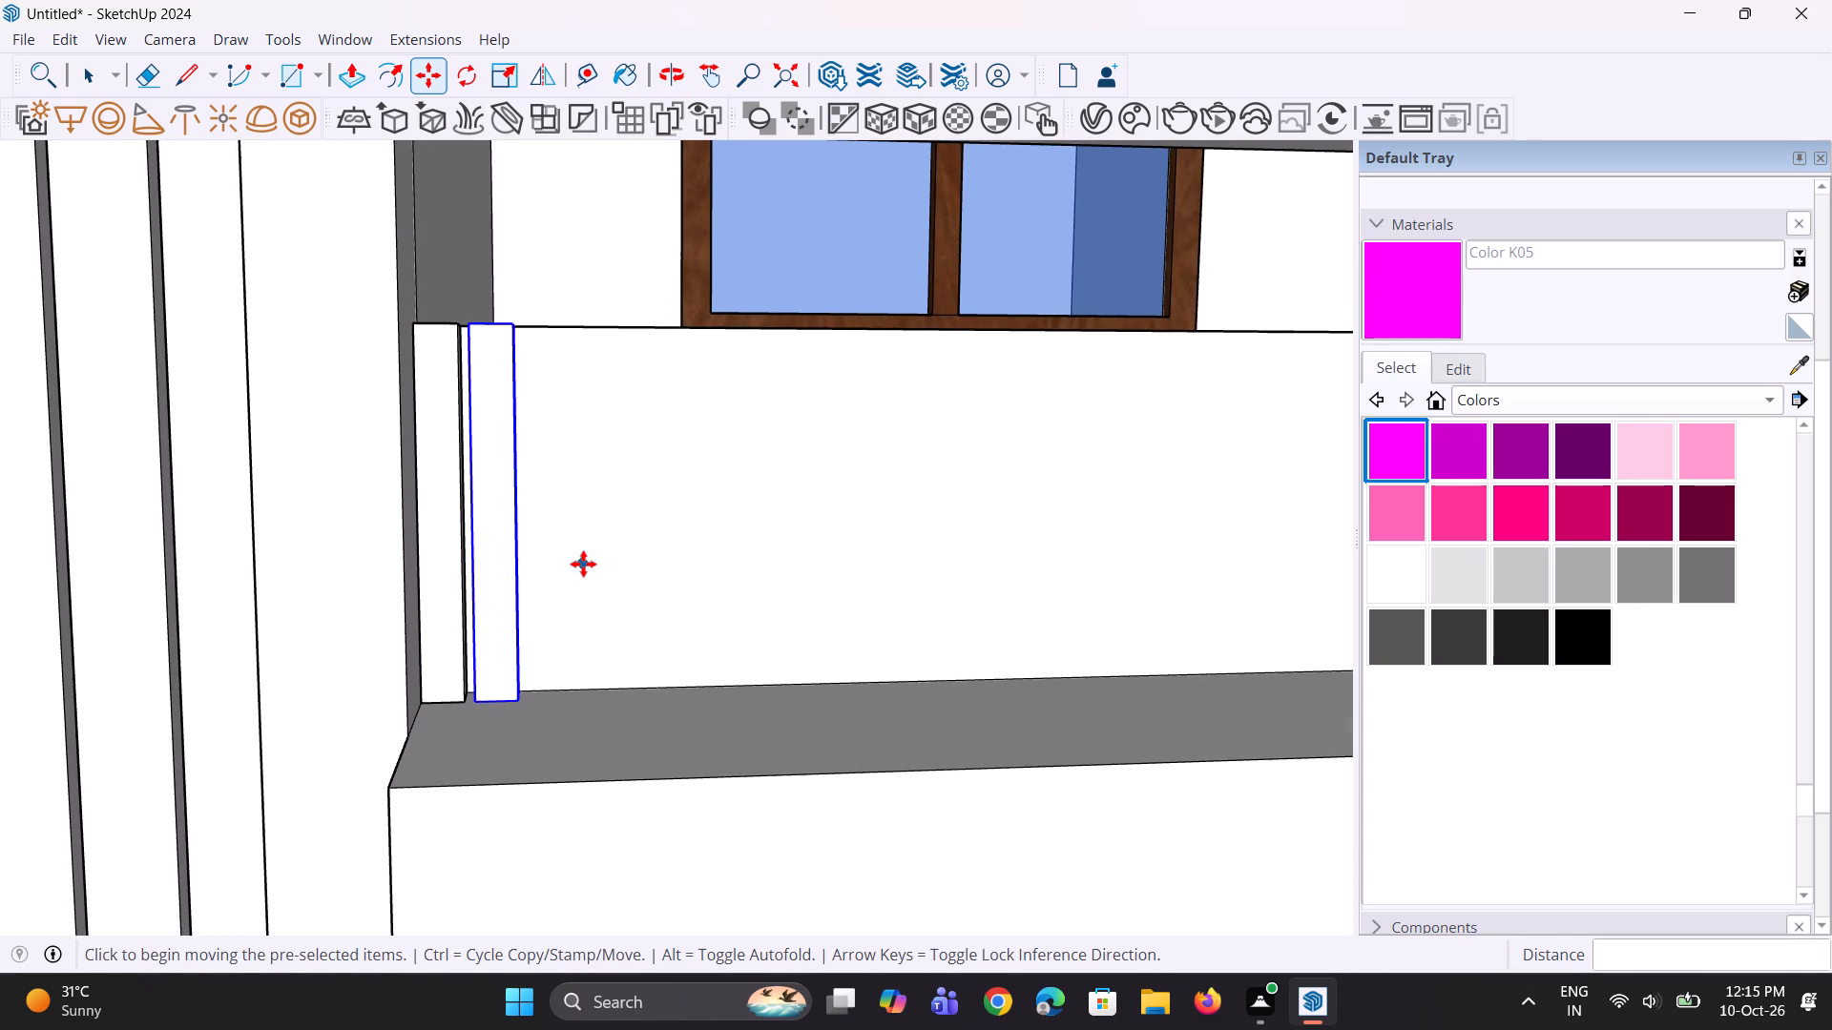
key("asterisk")
type("76")
key("Return")
Copy the last batten of the row about 2 15/16" toward the parapet's outer corner and array it as 7 copies.
scroll(586, 562, "down", 14)
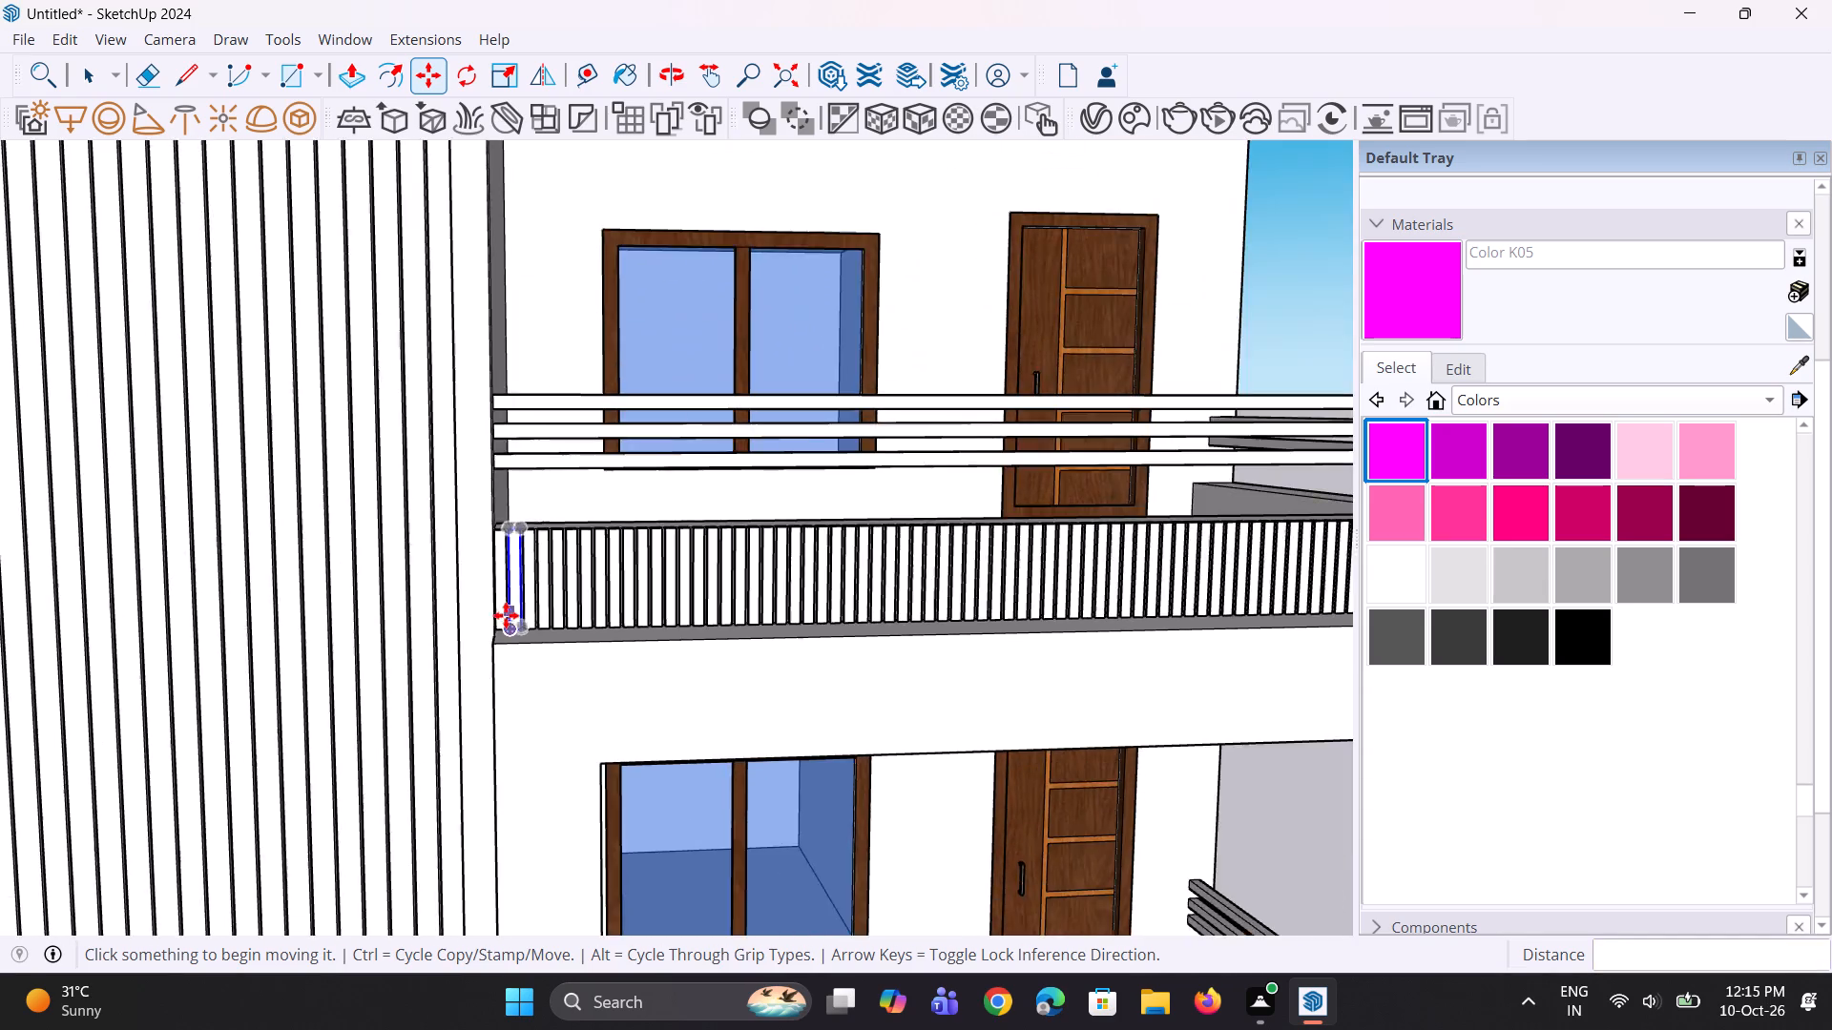
scroll(506, 615, "down", 7)
middle_click_drag(1056, 677, 941, 687)
scroll(1023, 596, "up", 7)
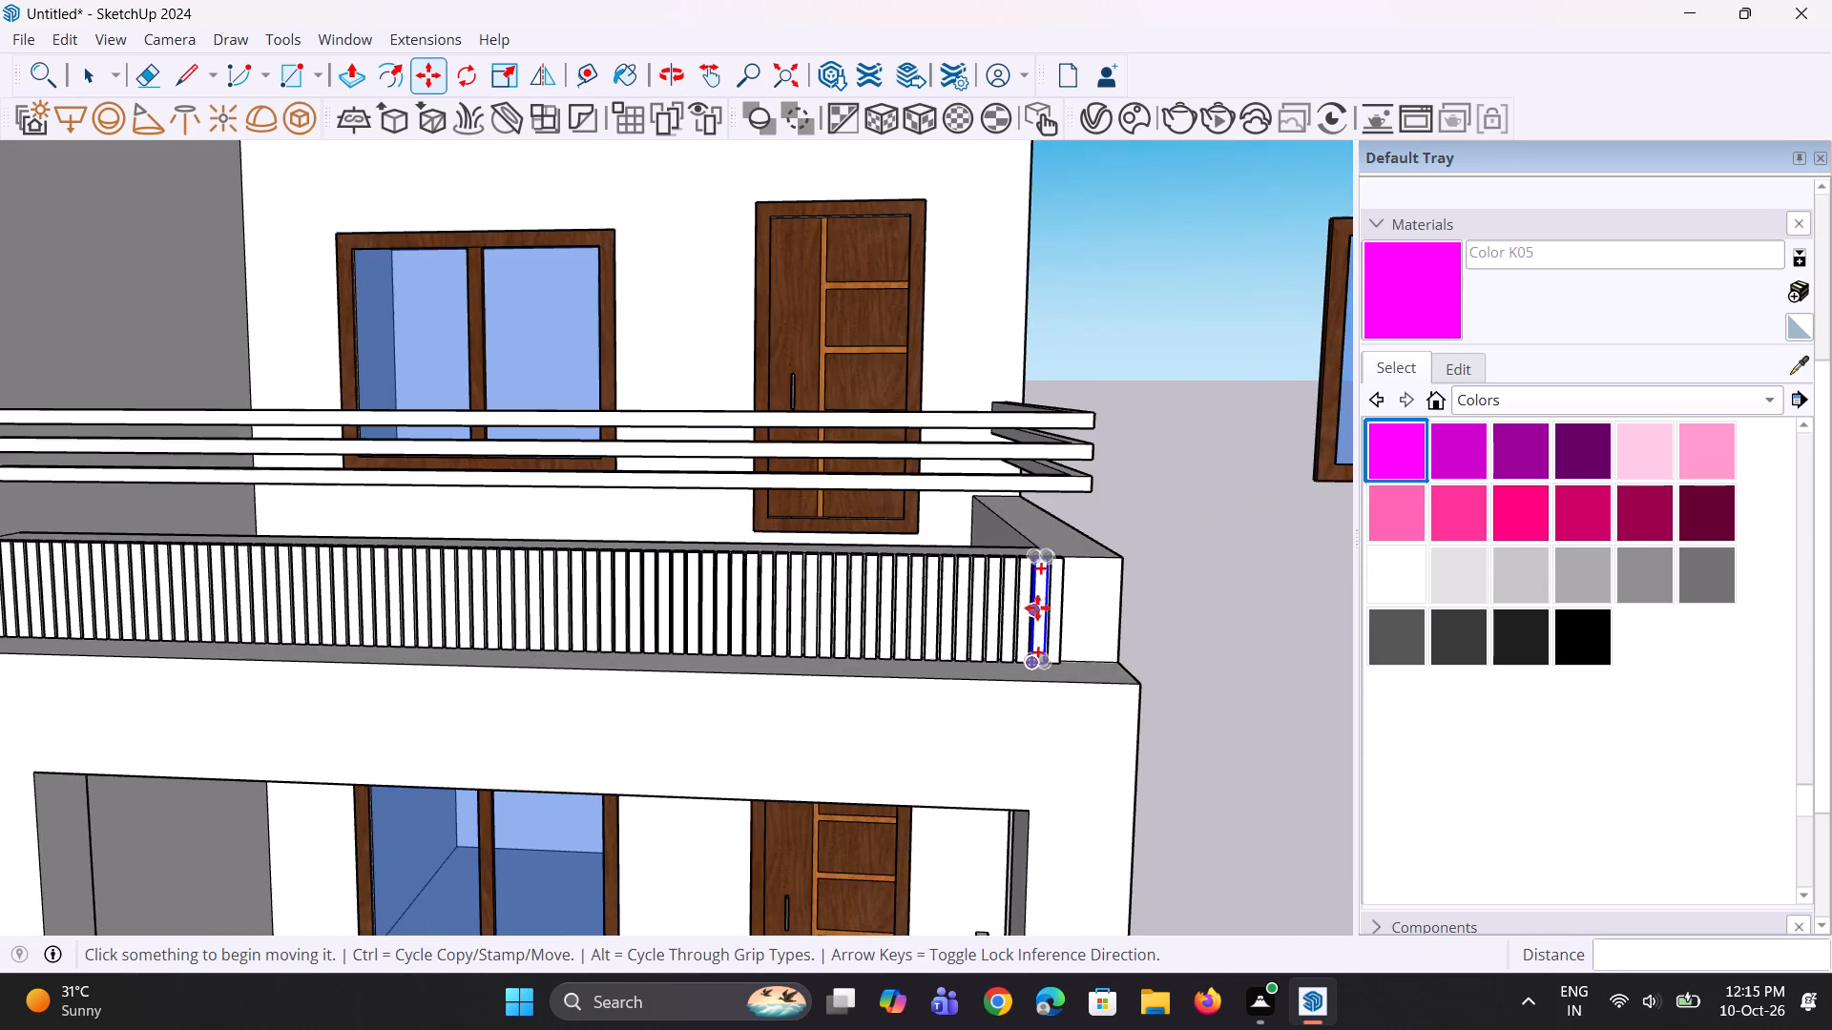
key("space")
key("space")
scroll(1116, 656, "up", 8)
left_click(1048, 632)
scroll(1025, 686, "up", 2)
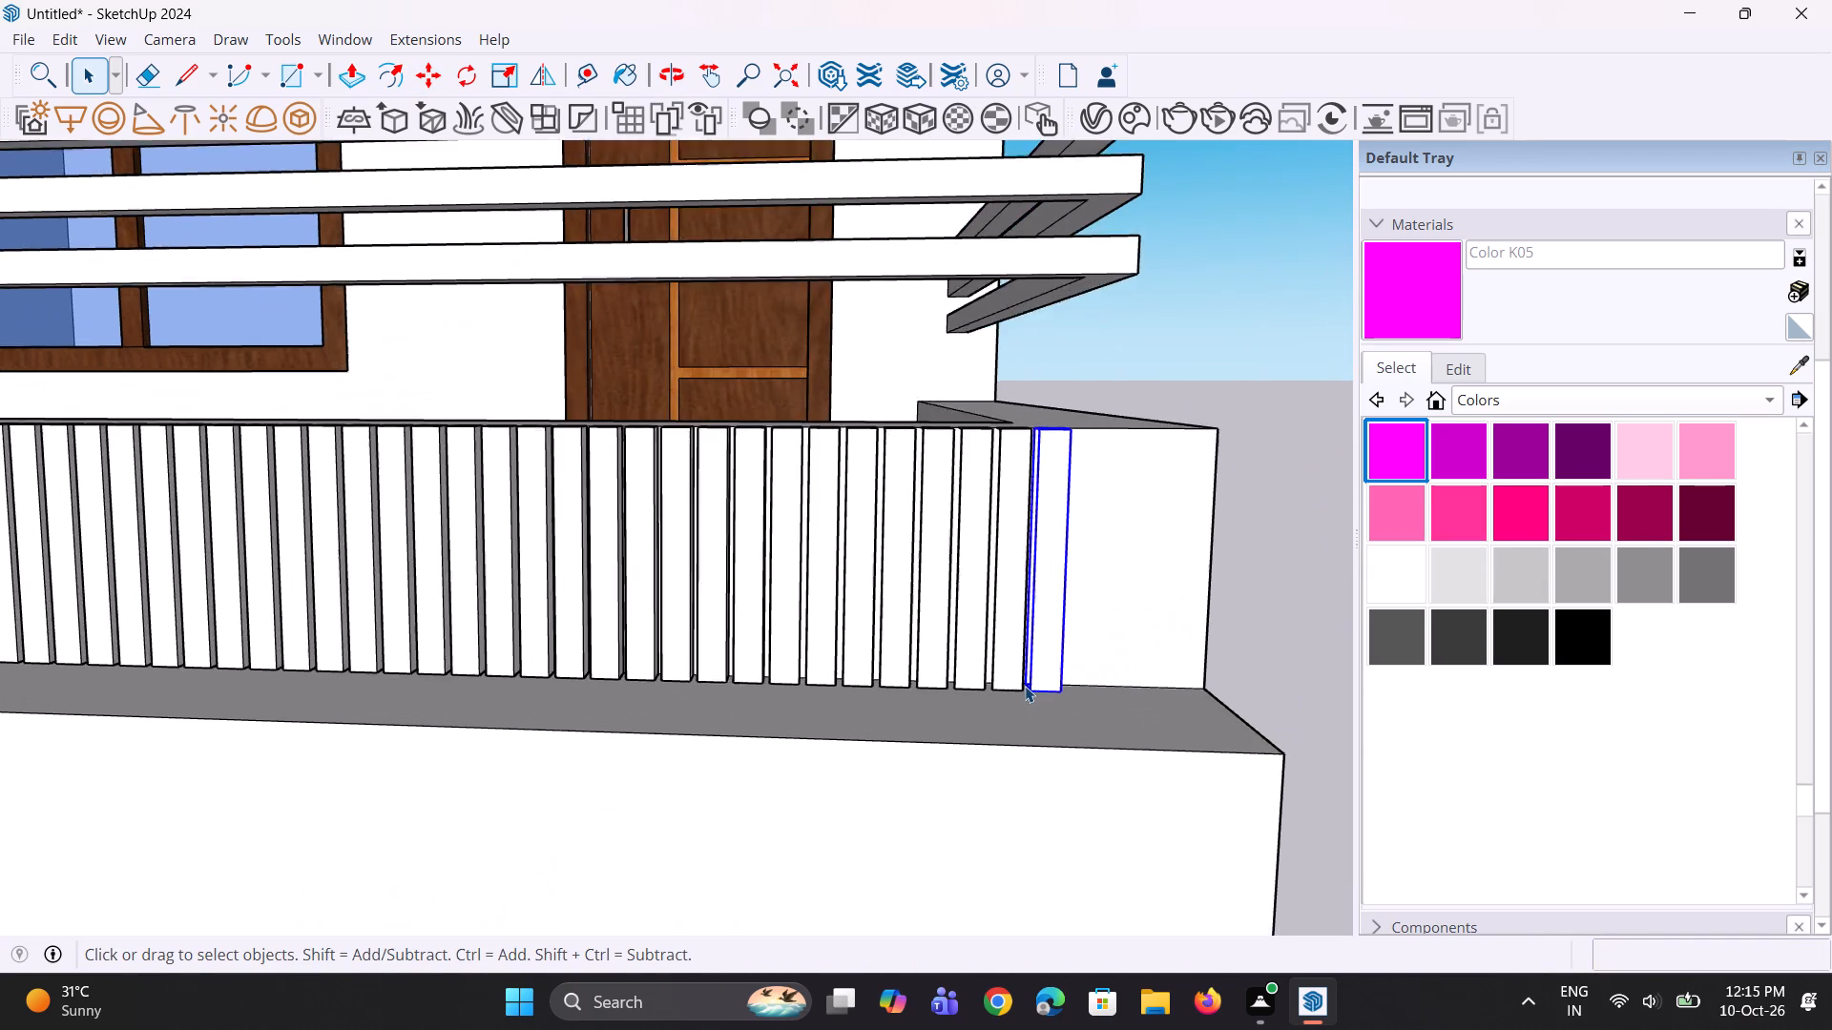
scroll(1025, 686, "up", 10)
middle_click_drag(1129, 763, 1131, 779)
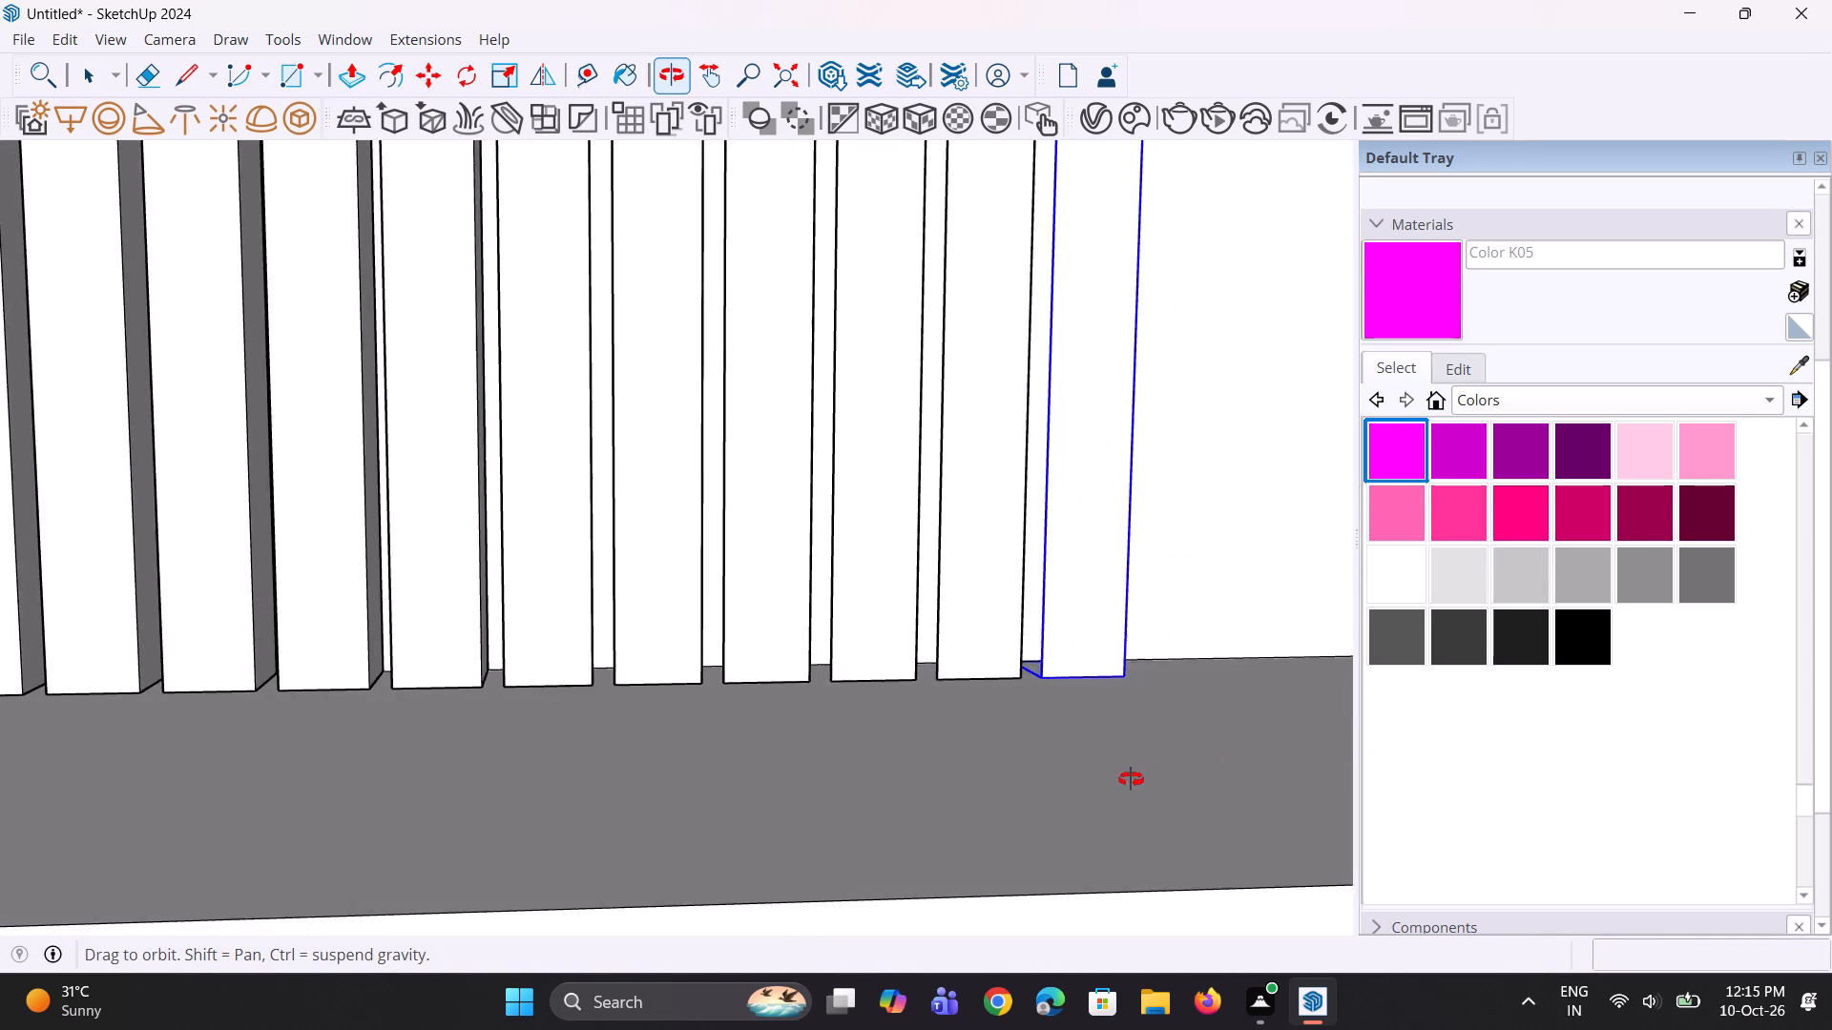
middle_click_drag(1131, 779, 1105, 785)
key("m")
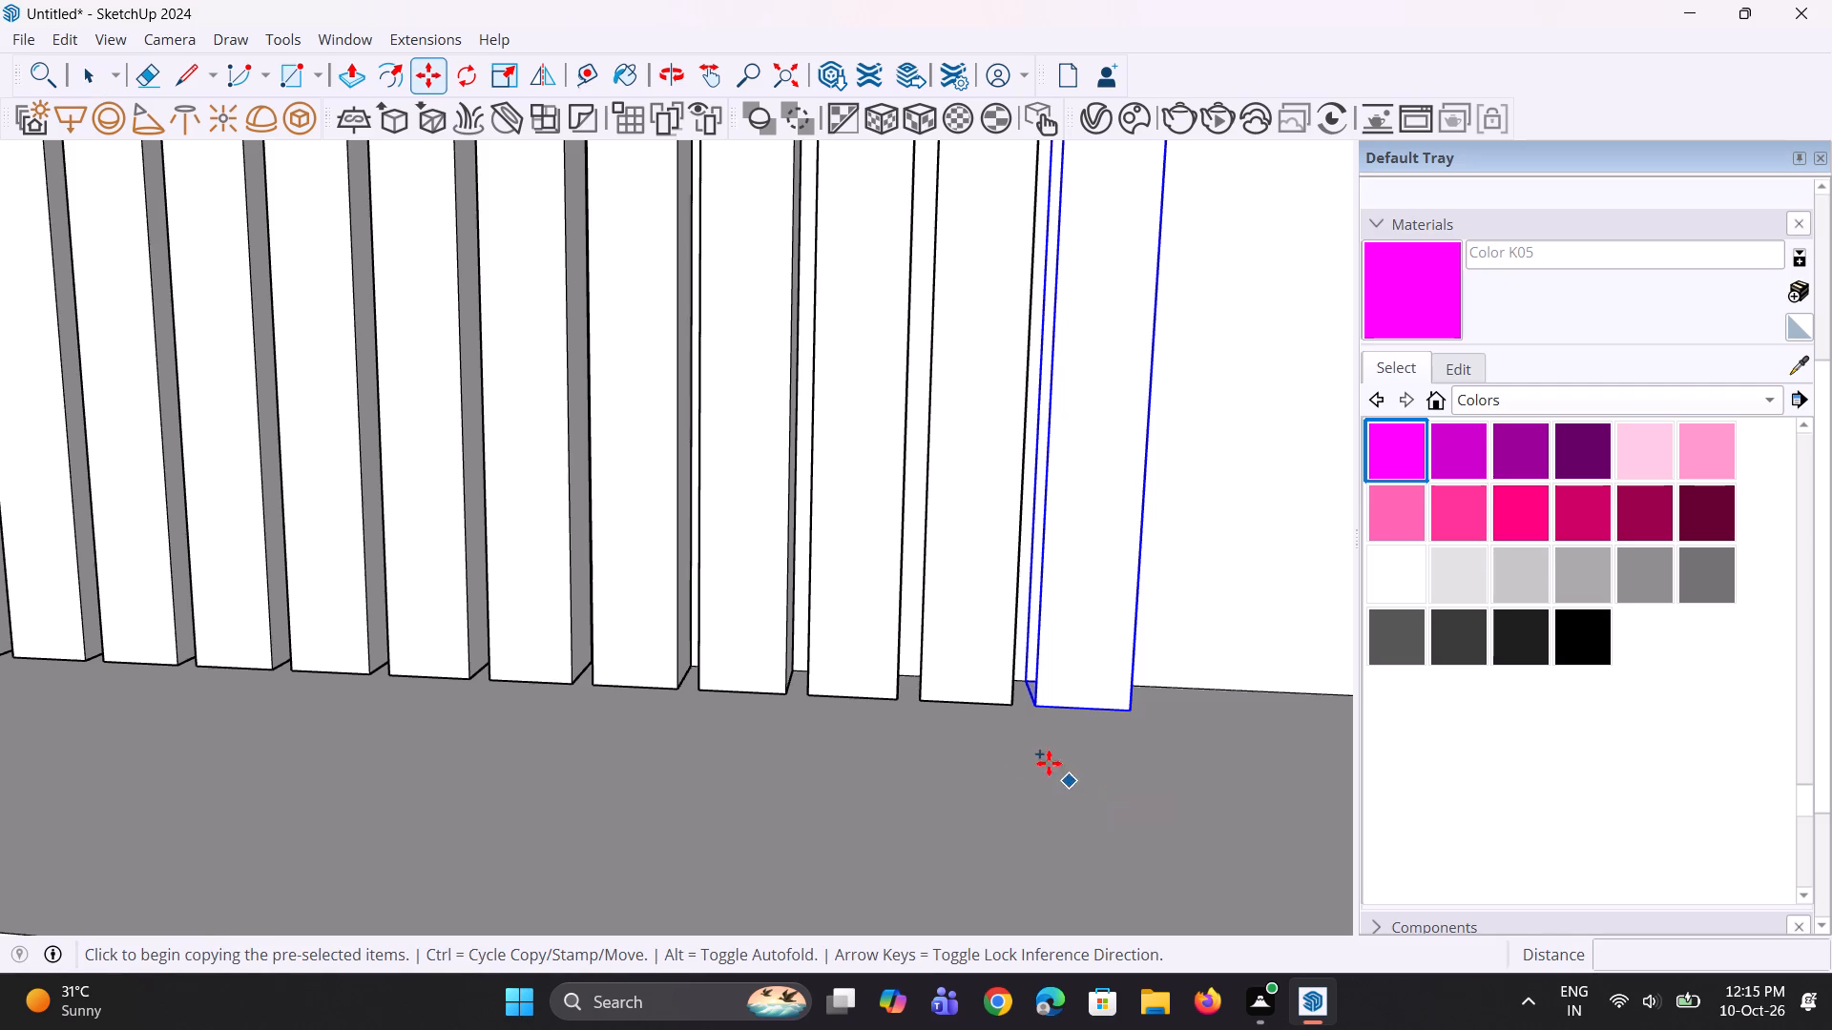
scroll(1014, 763, "down", 6)
left_click(1023, 730)
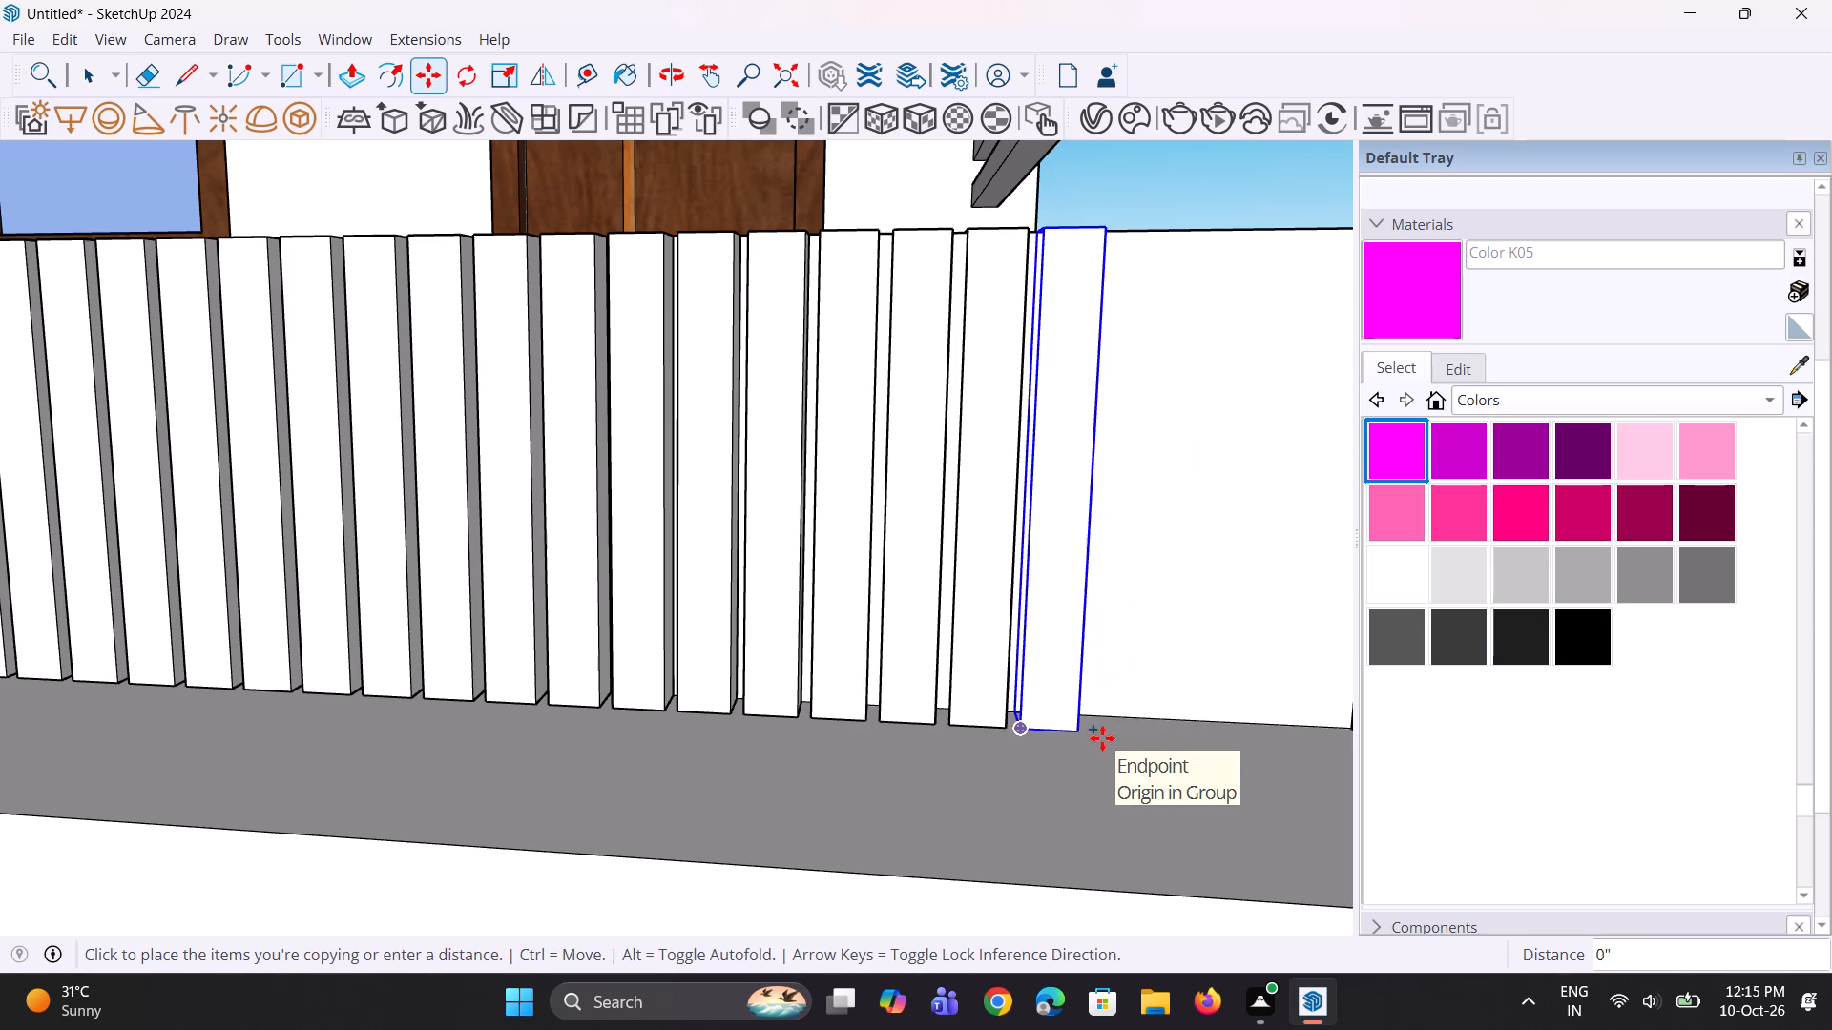
key("space")
key("m")
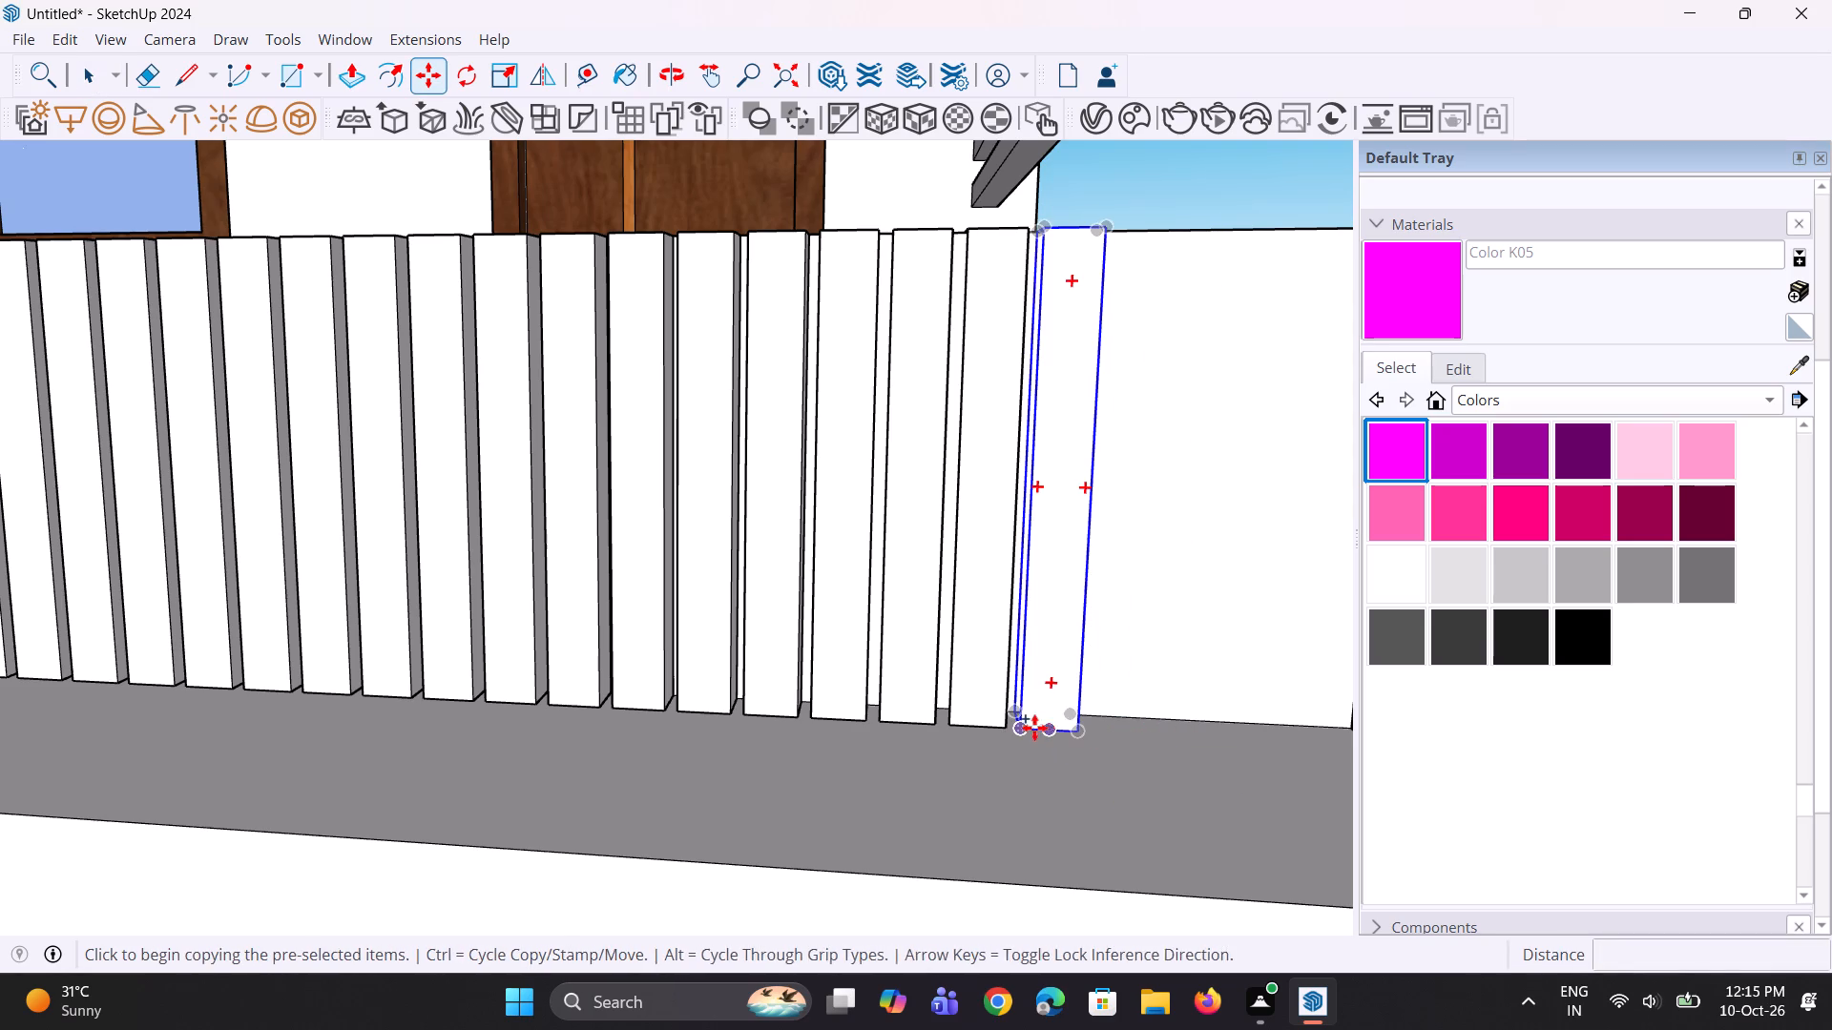
left_click(1028, 729)
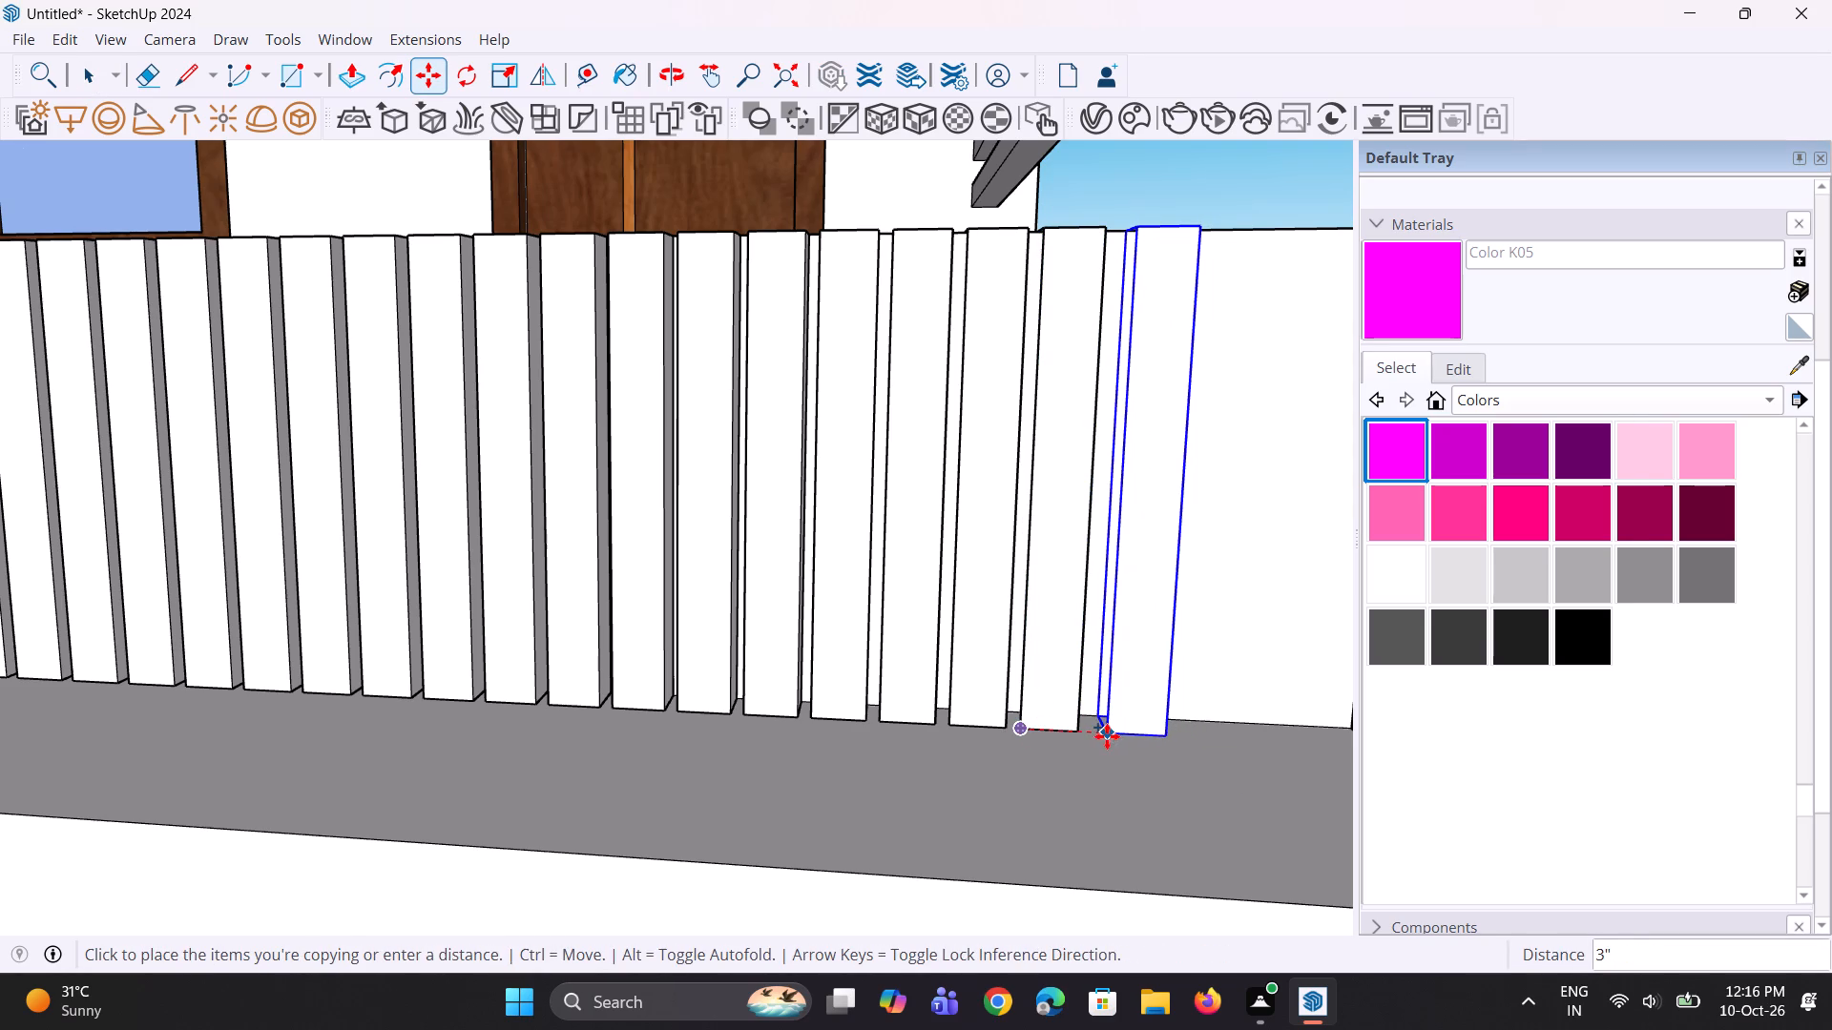
left_click(1106, 736)
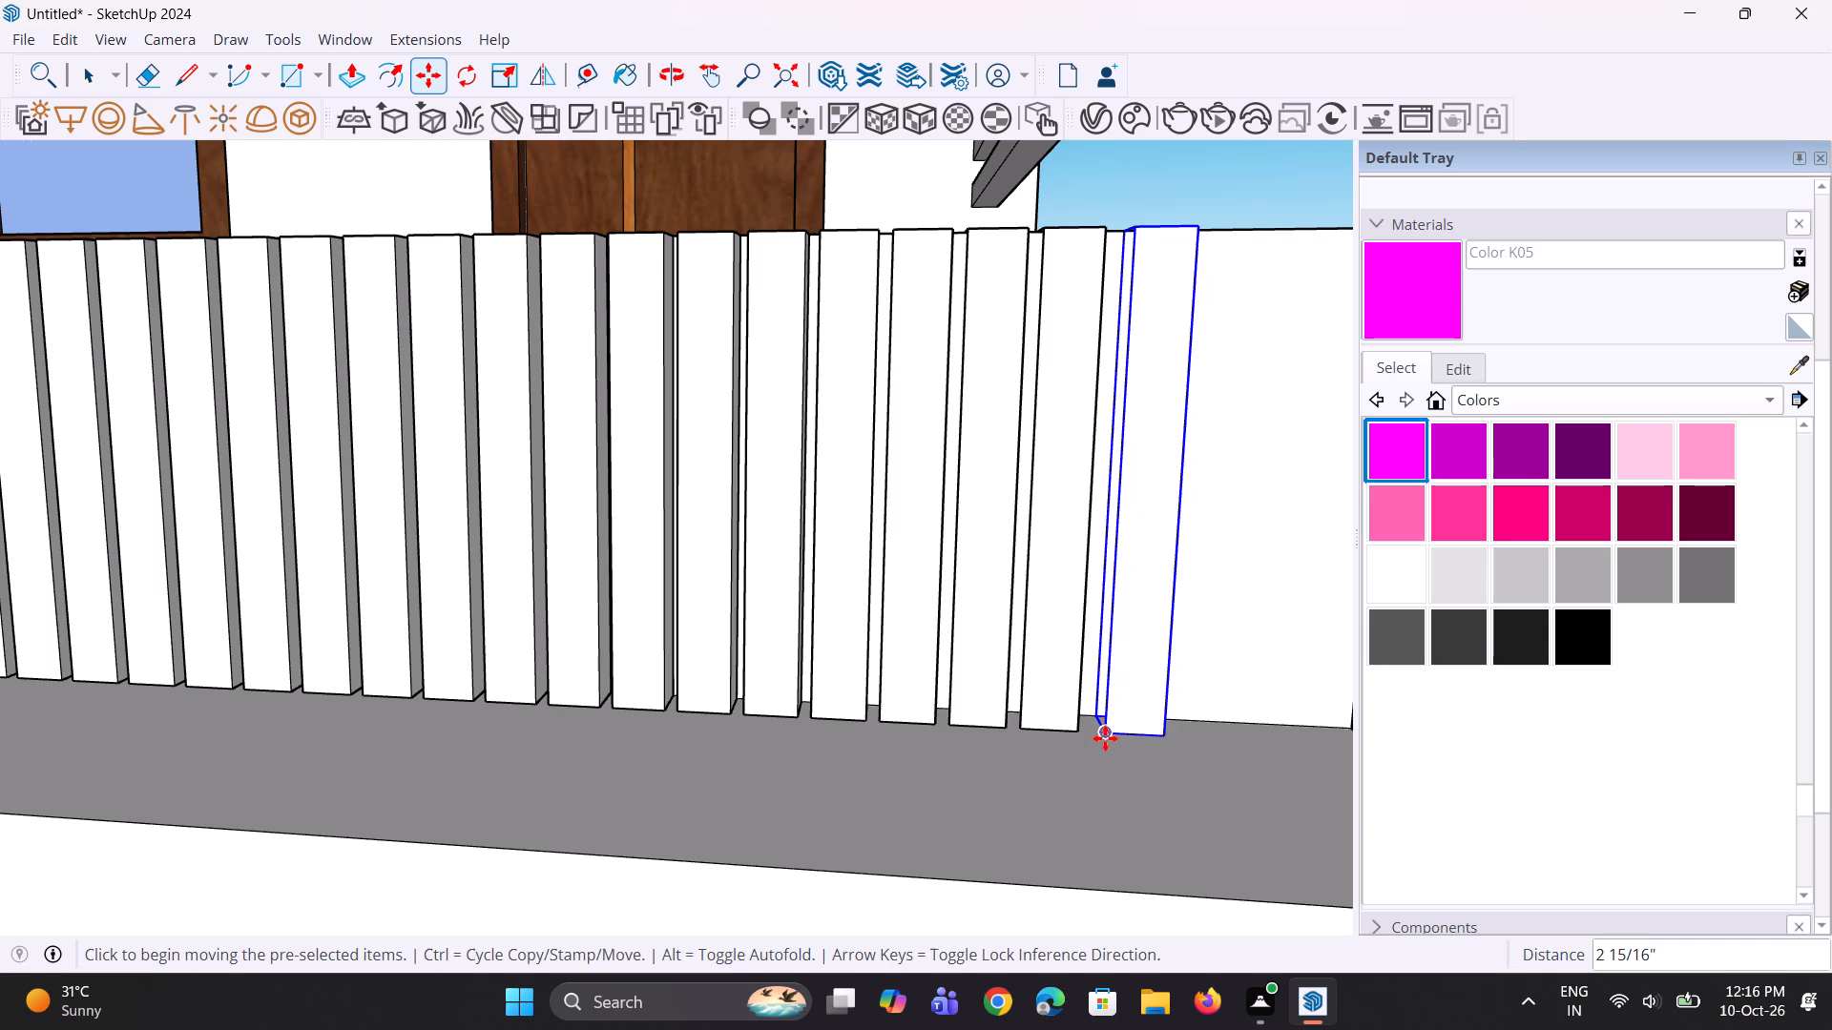
type("*7")
key("Return")
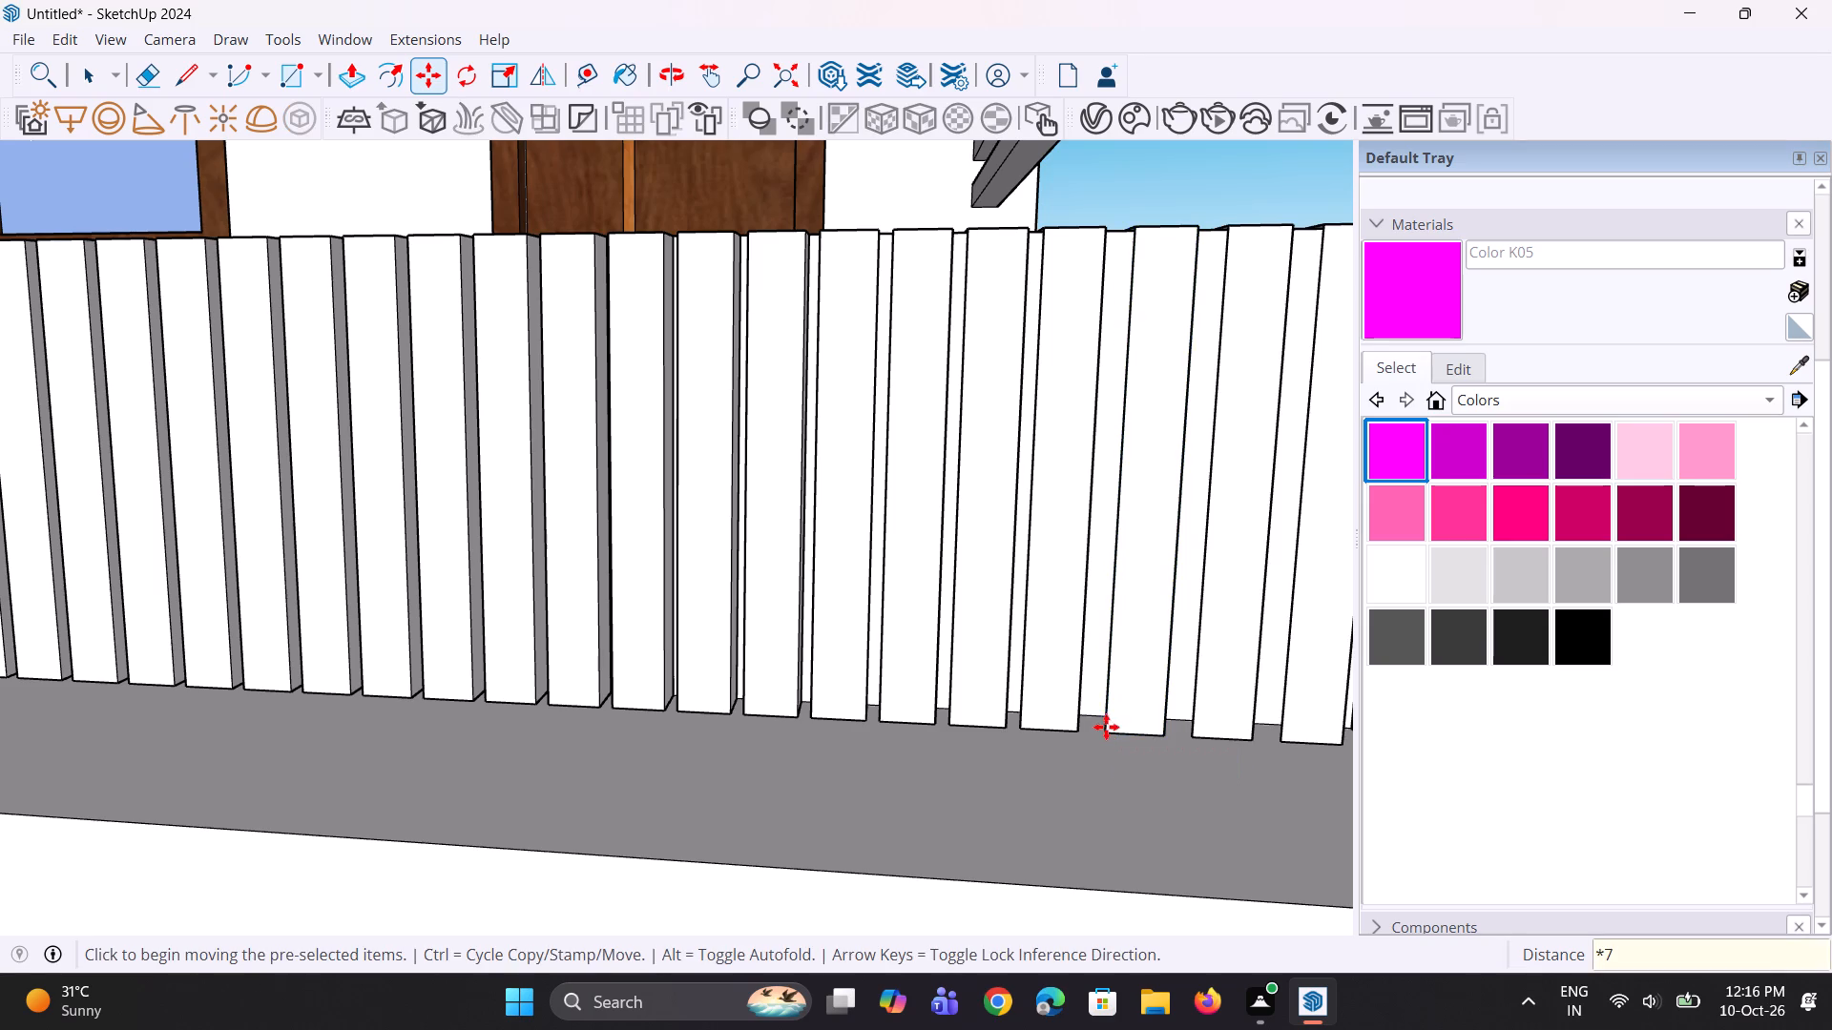
Delete the four surplus battens that run past the outer corner of the top right balcony's parapet.
scroll(1107, 726, "down", 13)
middle_click_drag(1410, 707, 1312, 717)
key("space")
key("space")
left_click(1236, 766)
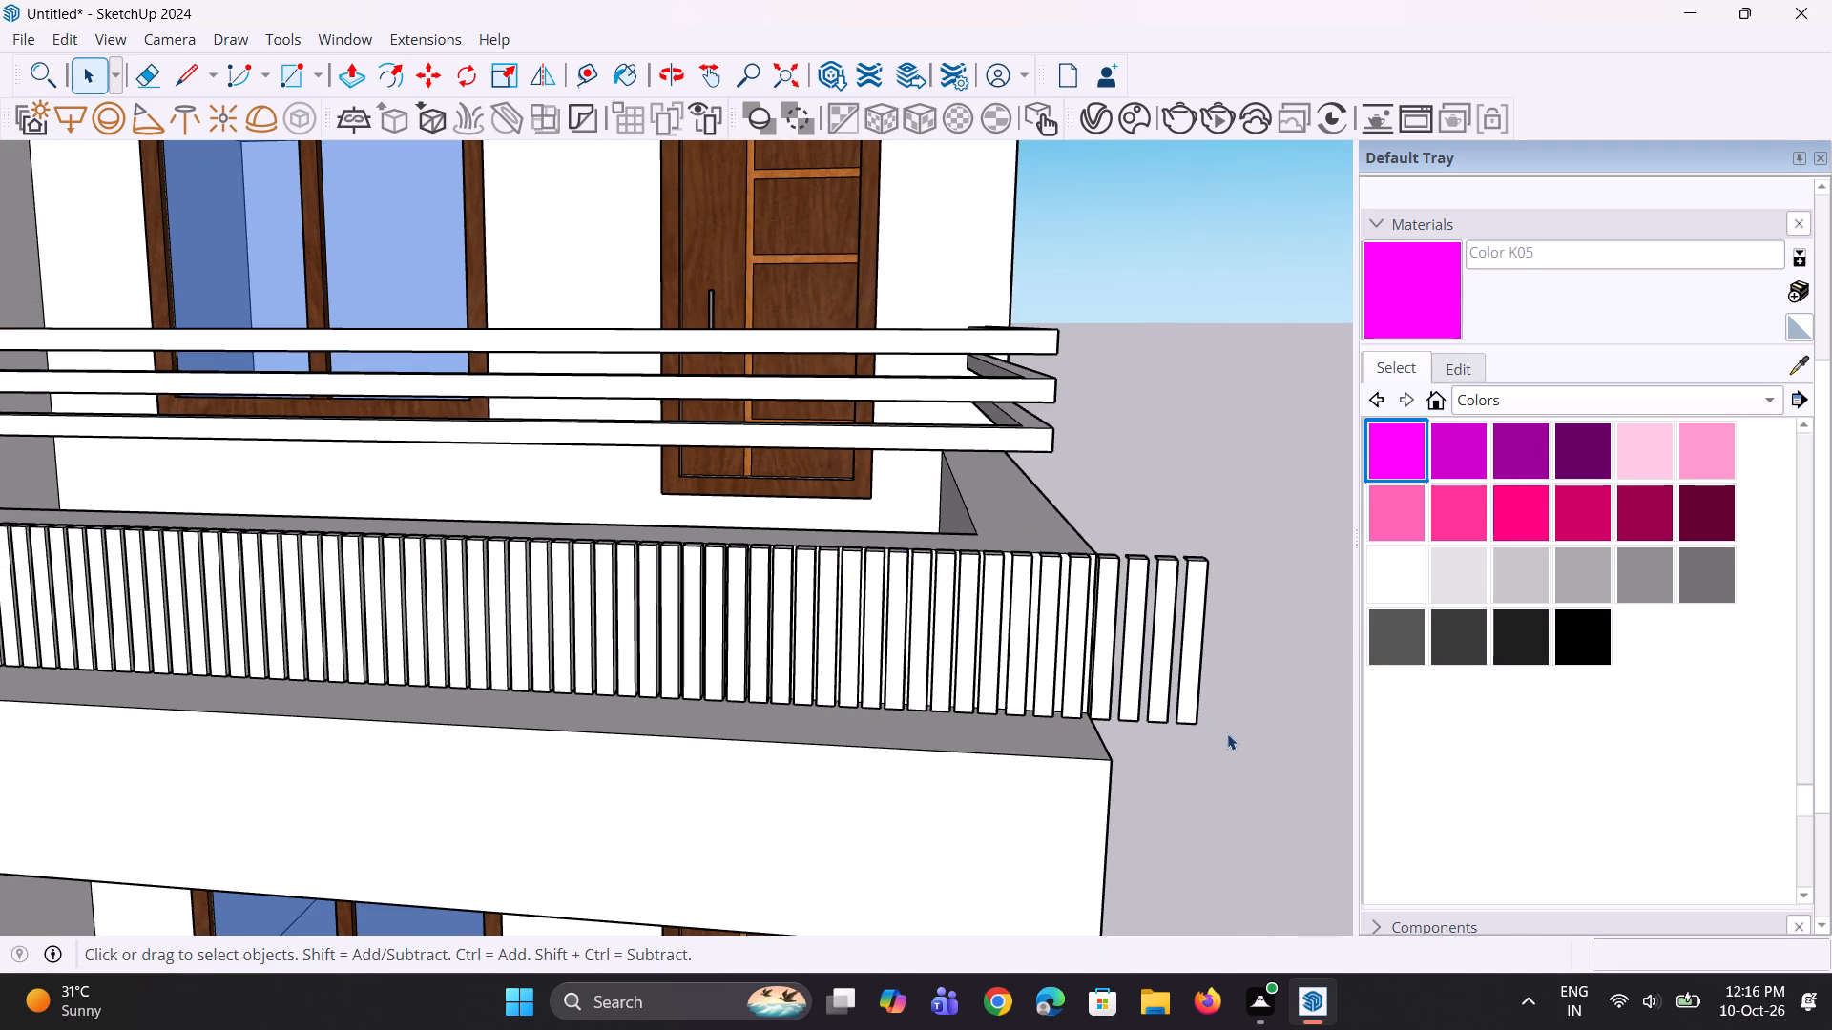
left_click(1193, 685)
key("Delete")
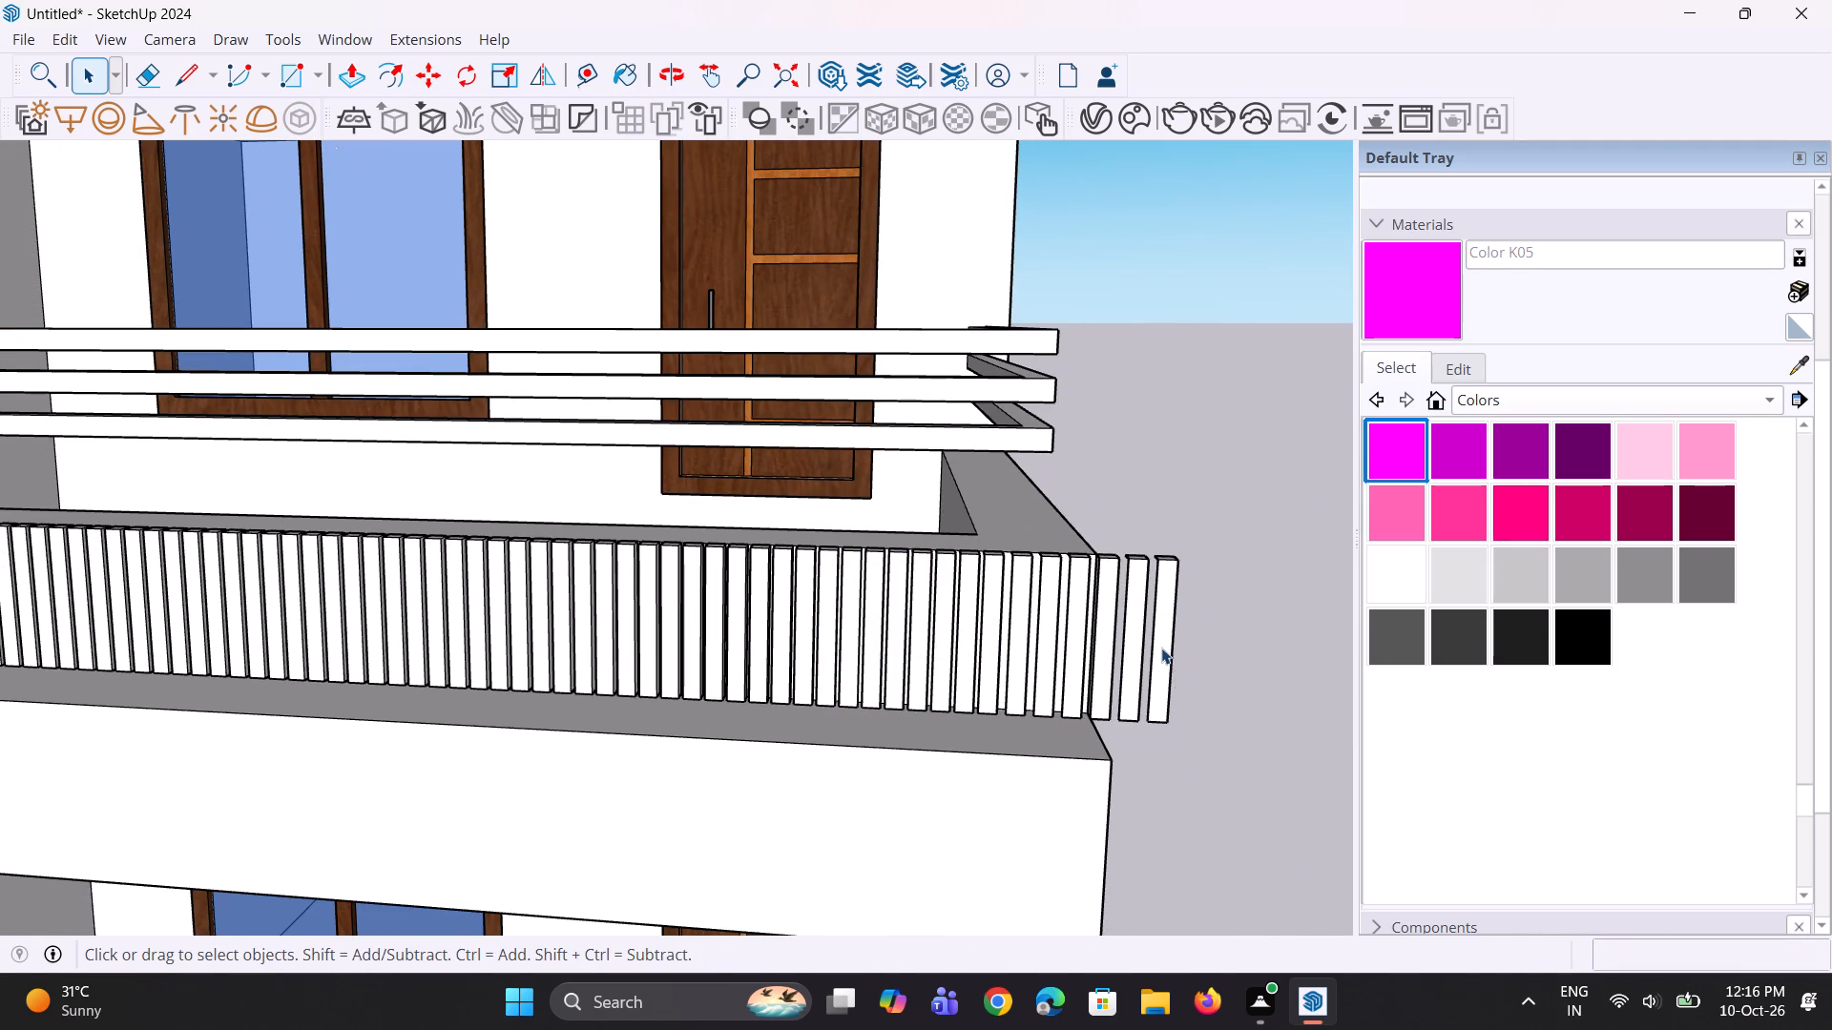
left_click(1161, 648)
key("Delete")
left_click(1143, 648)
key("Delete")
left_click(1115, 648)
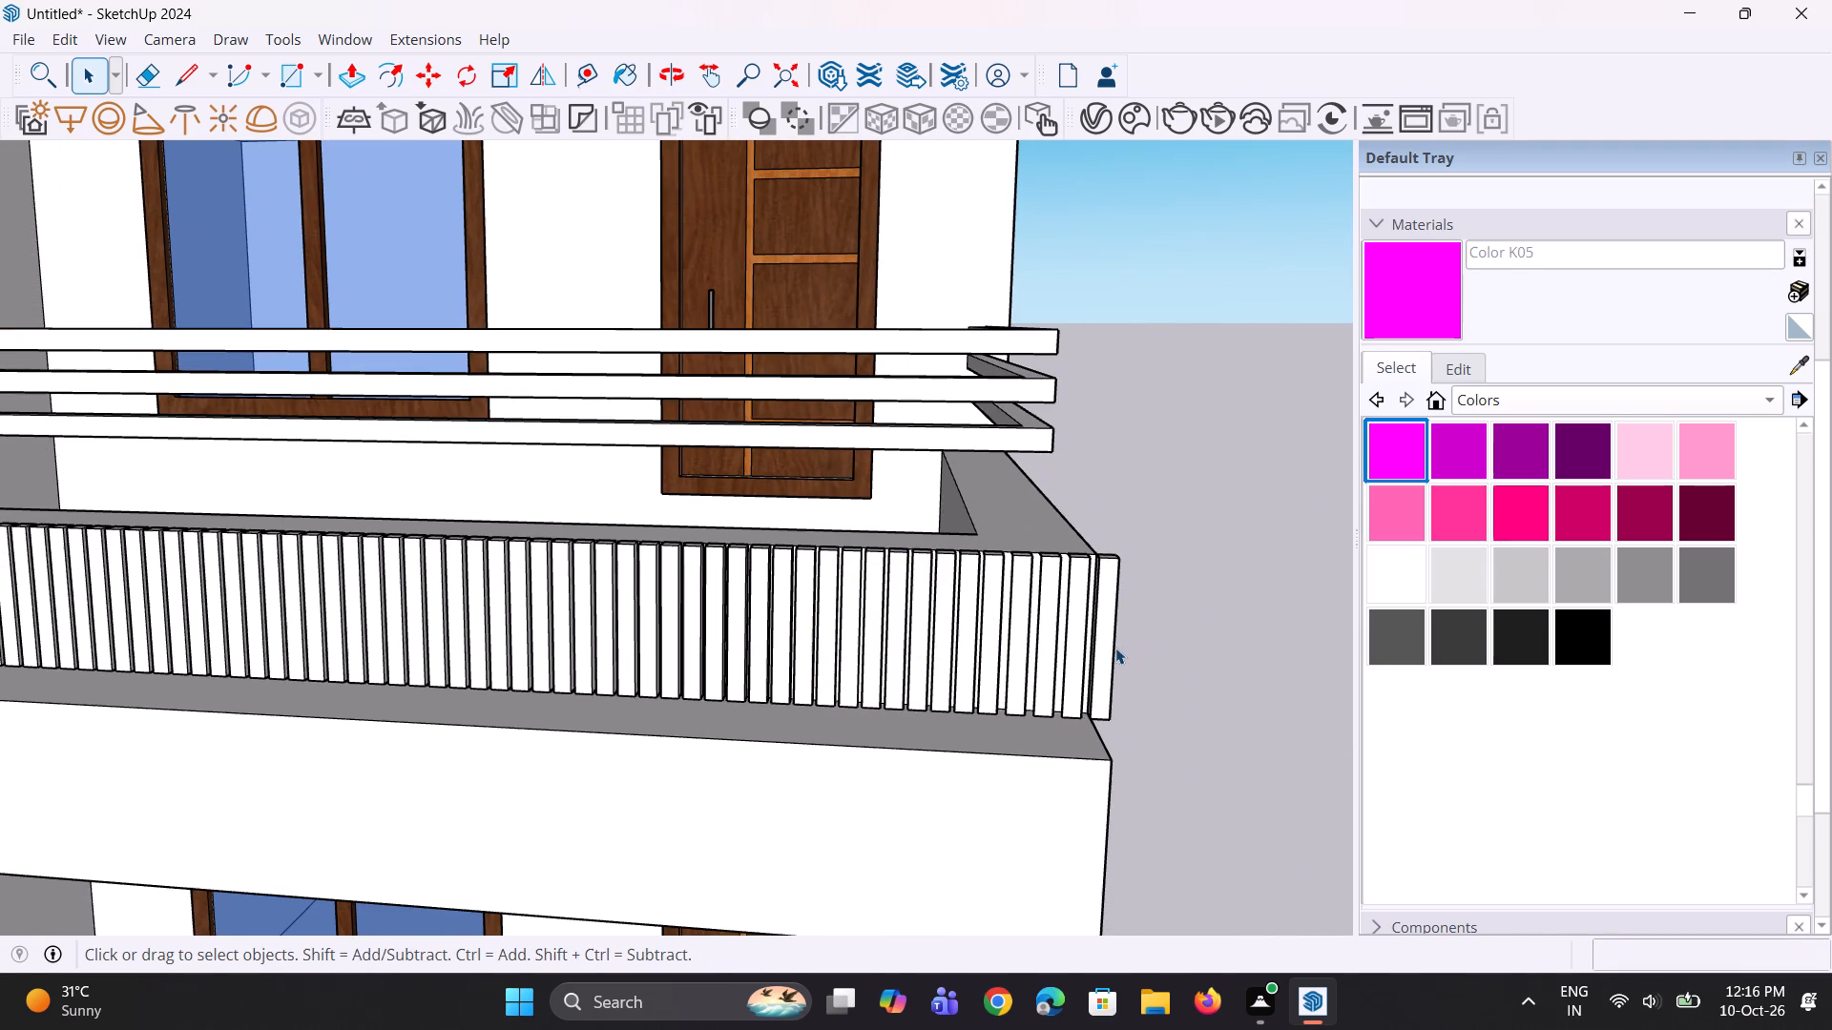
key("Delete")
Pull the top face of the top right balcony's parapet up about 1 11/16" as a separate cap layer.
middle_click_drag(1110, 652, 1104, 622)
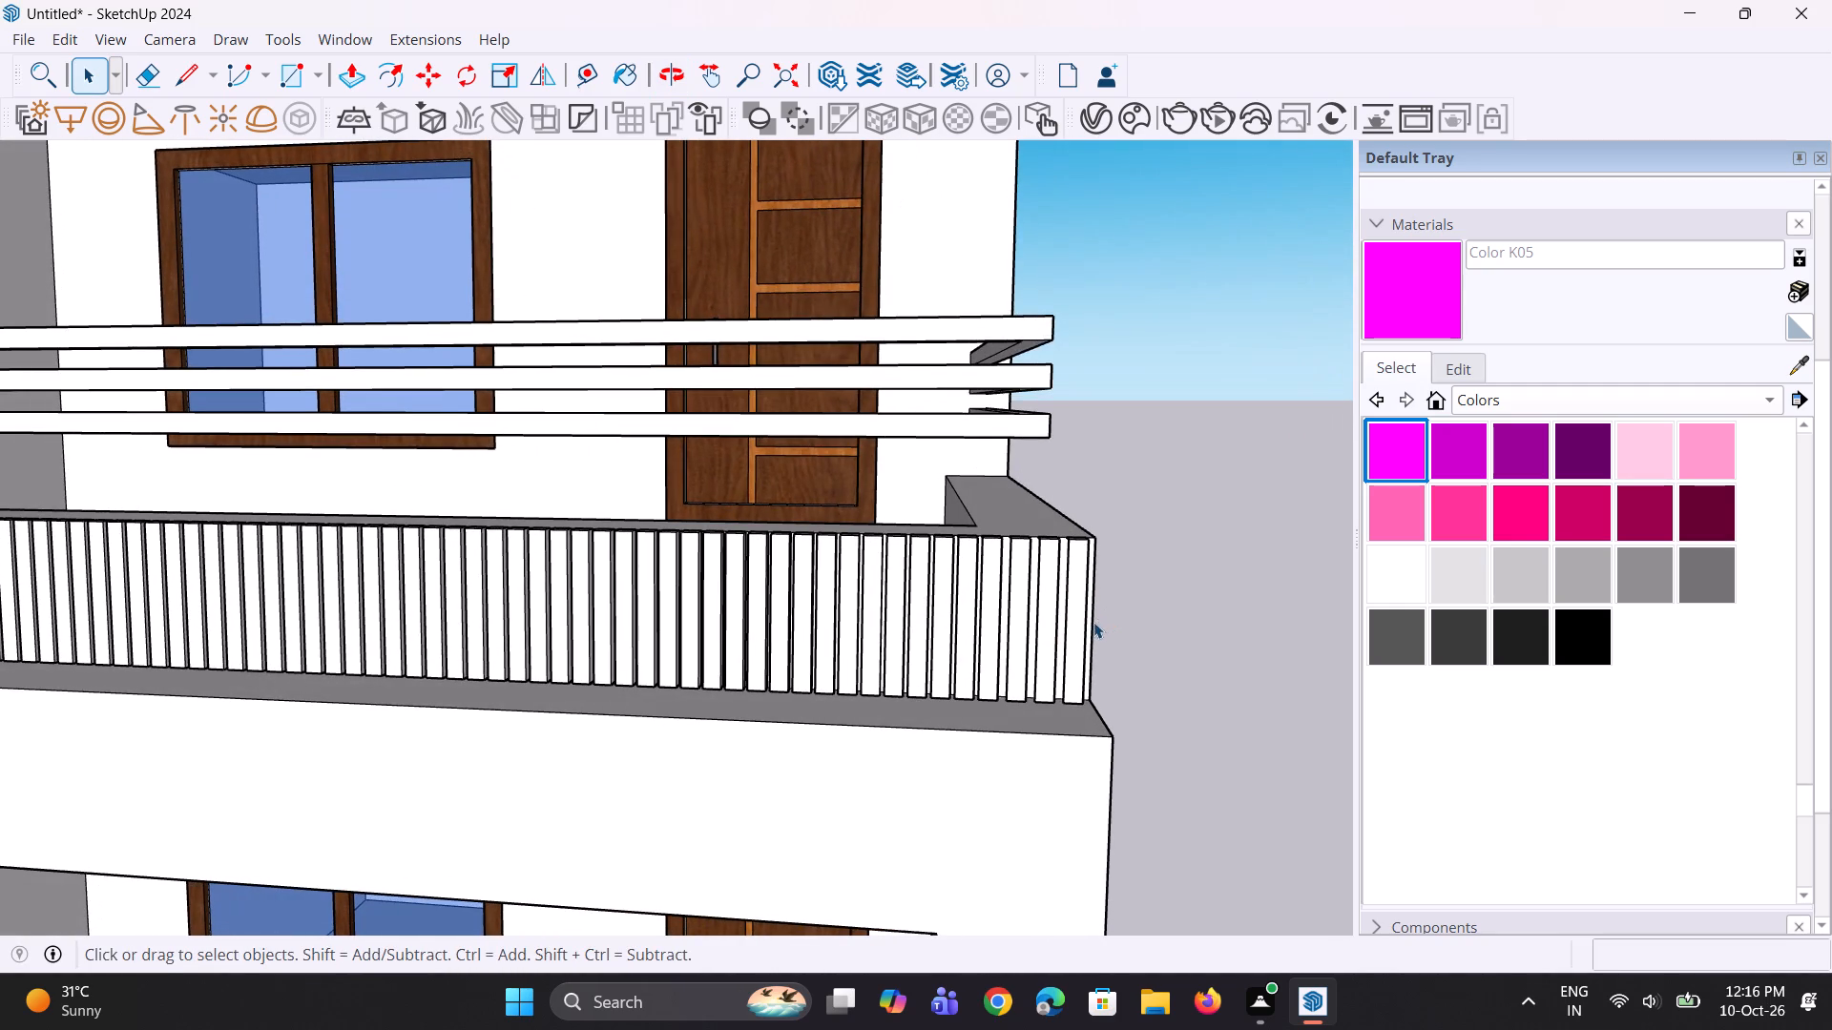
scroll(1073, 627, "down", 4)
middle_click_drag(1073, 627, 1015, 570)
left_click(1171, 724)
middle_click_drag(1095, 731, 972, 871)
scroll(949, 707, "up", 2)
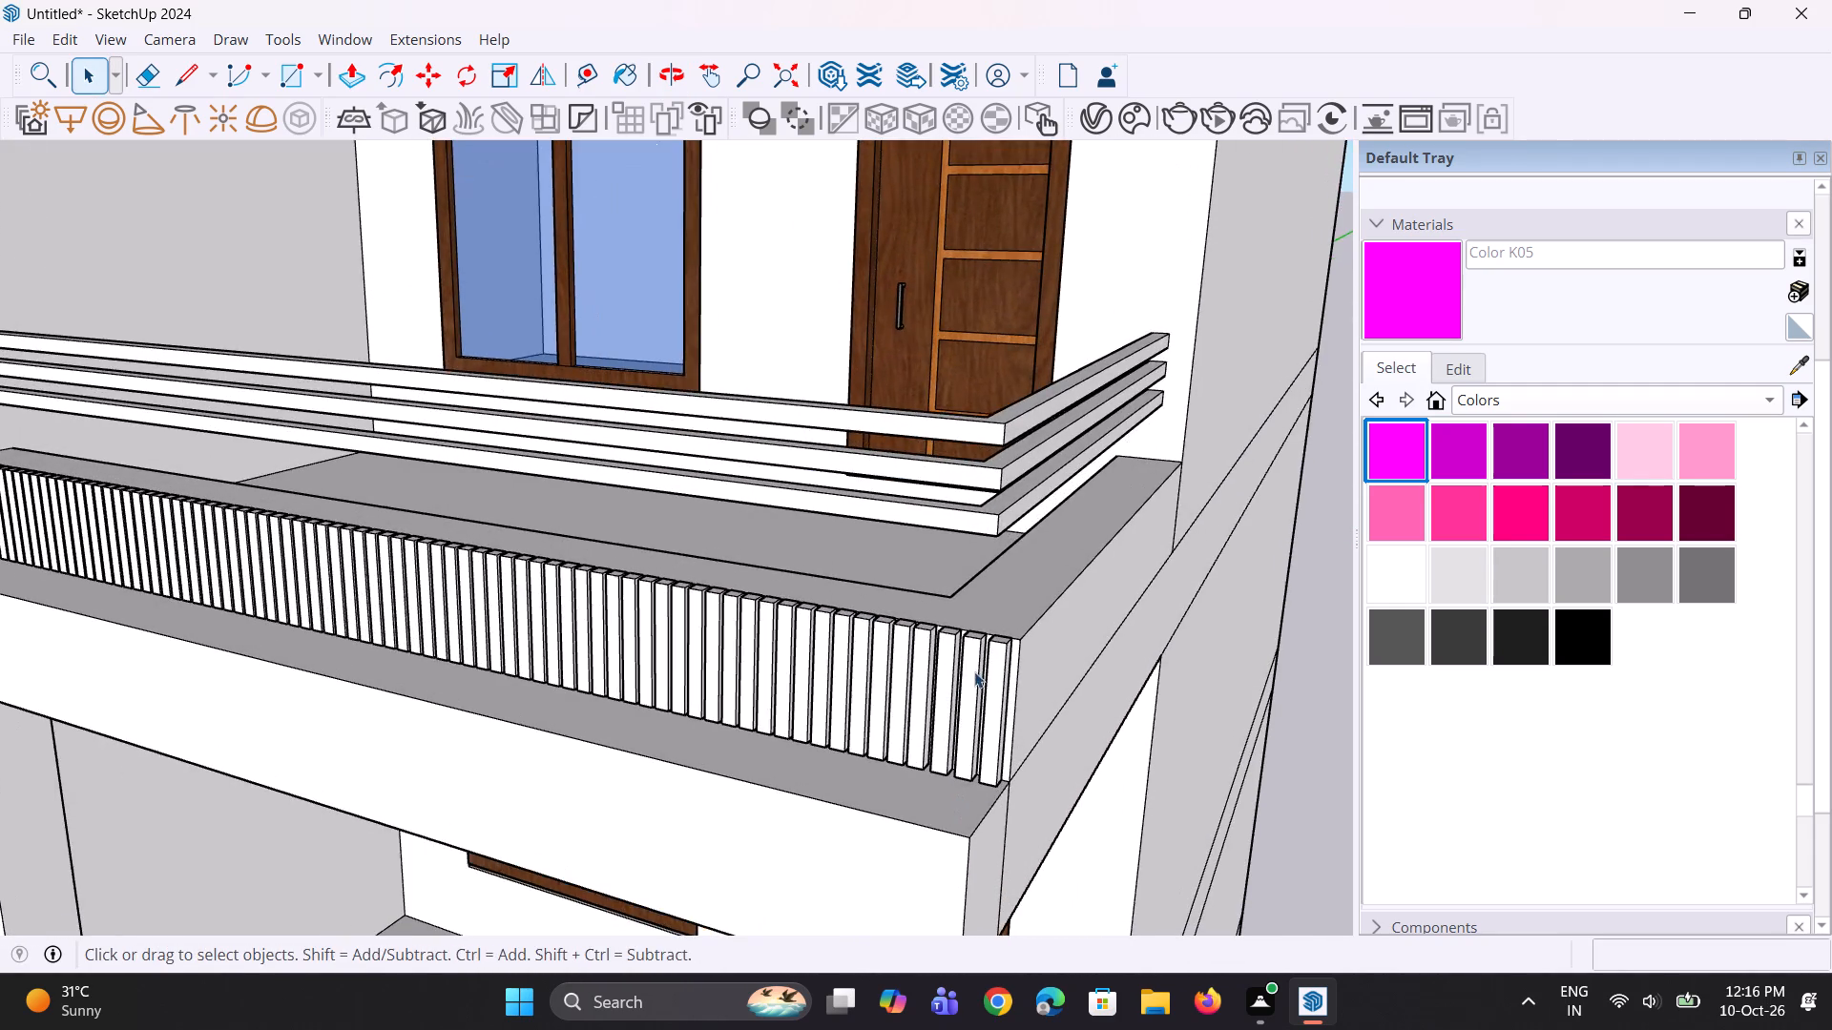
middle_click_drag(975, 669, 963, 764)
scroll(981, 636, "up", 2)
key("p")
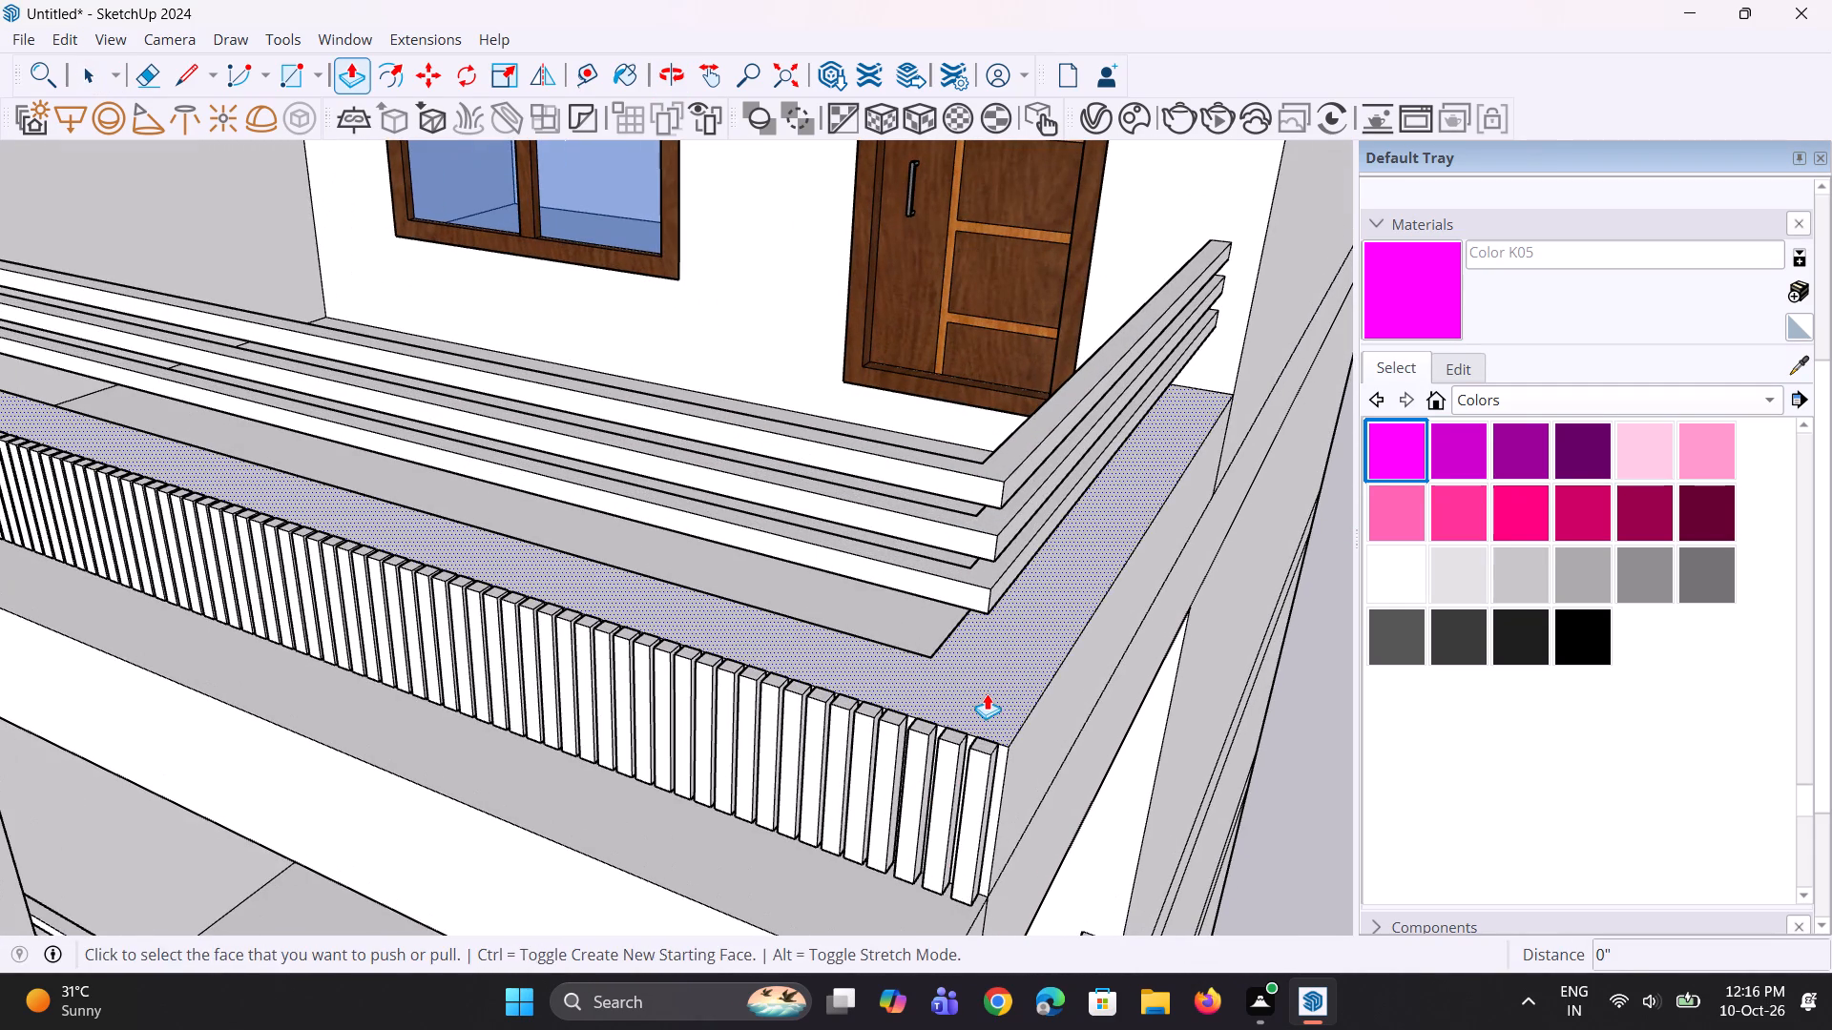
left_click(987, 693)
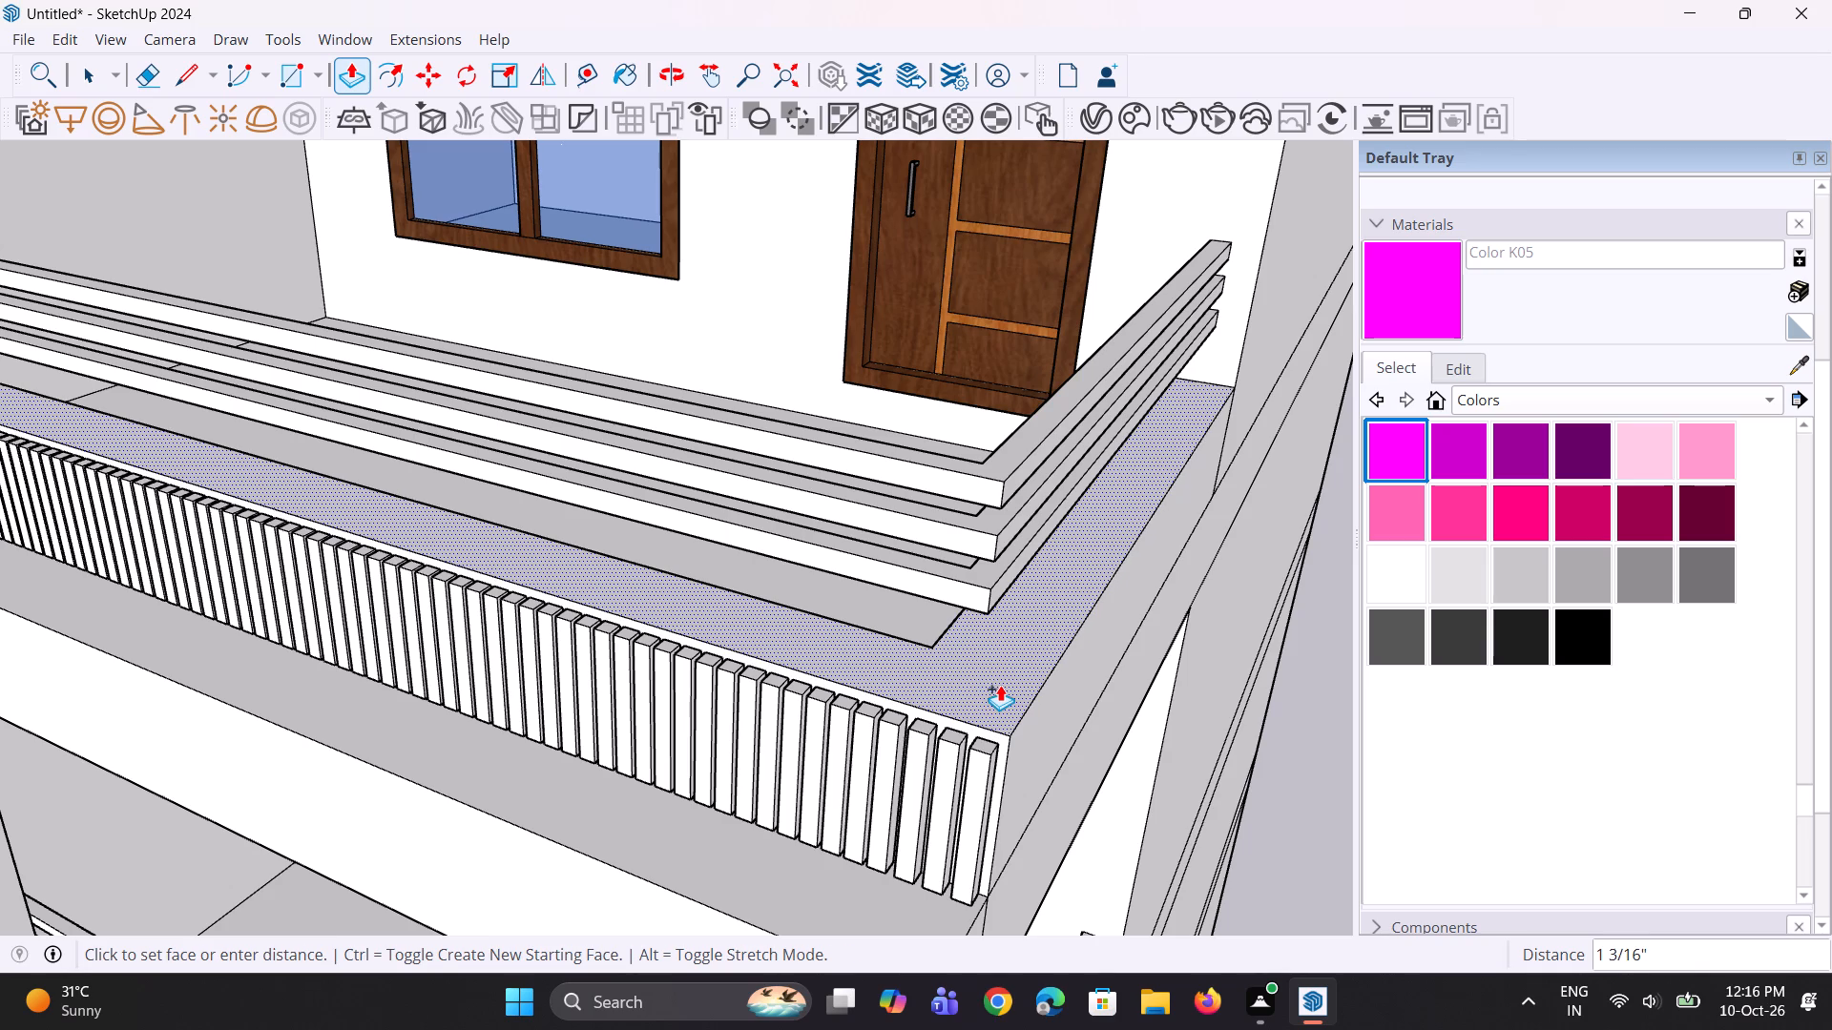
left_click(1003, 682)
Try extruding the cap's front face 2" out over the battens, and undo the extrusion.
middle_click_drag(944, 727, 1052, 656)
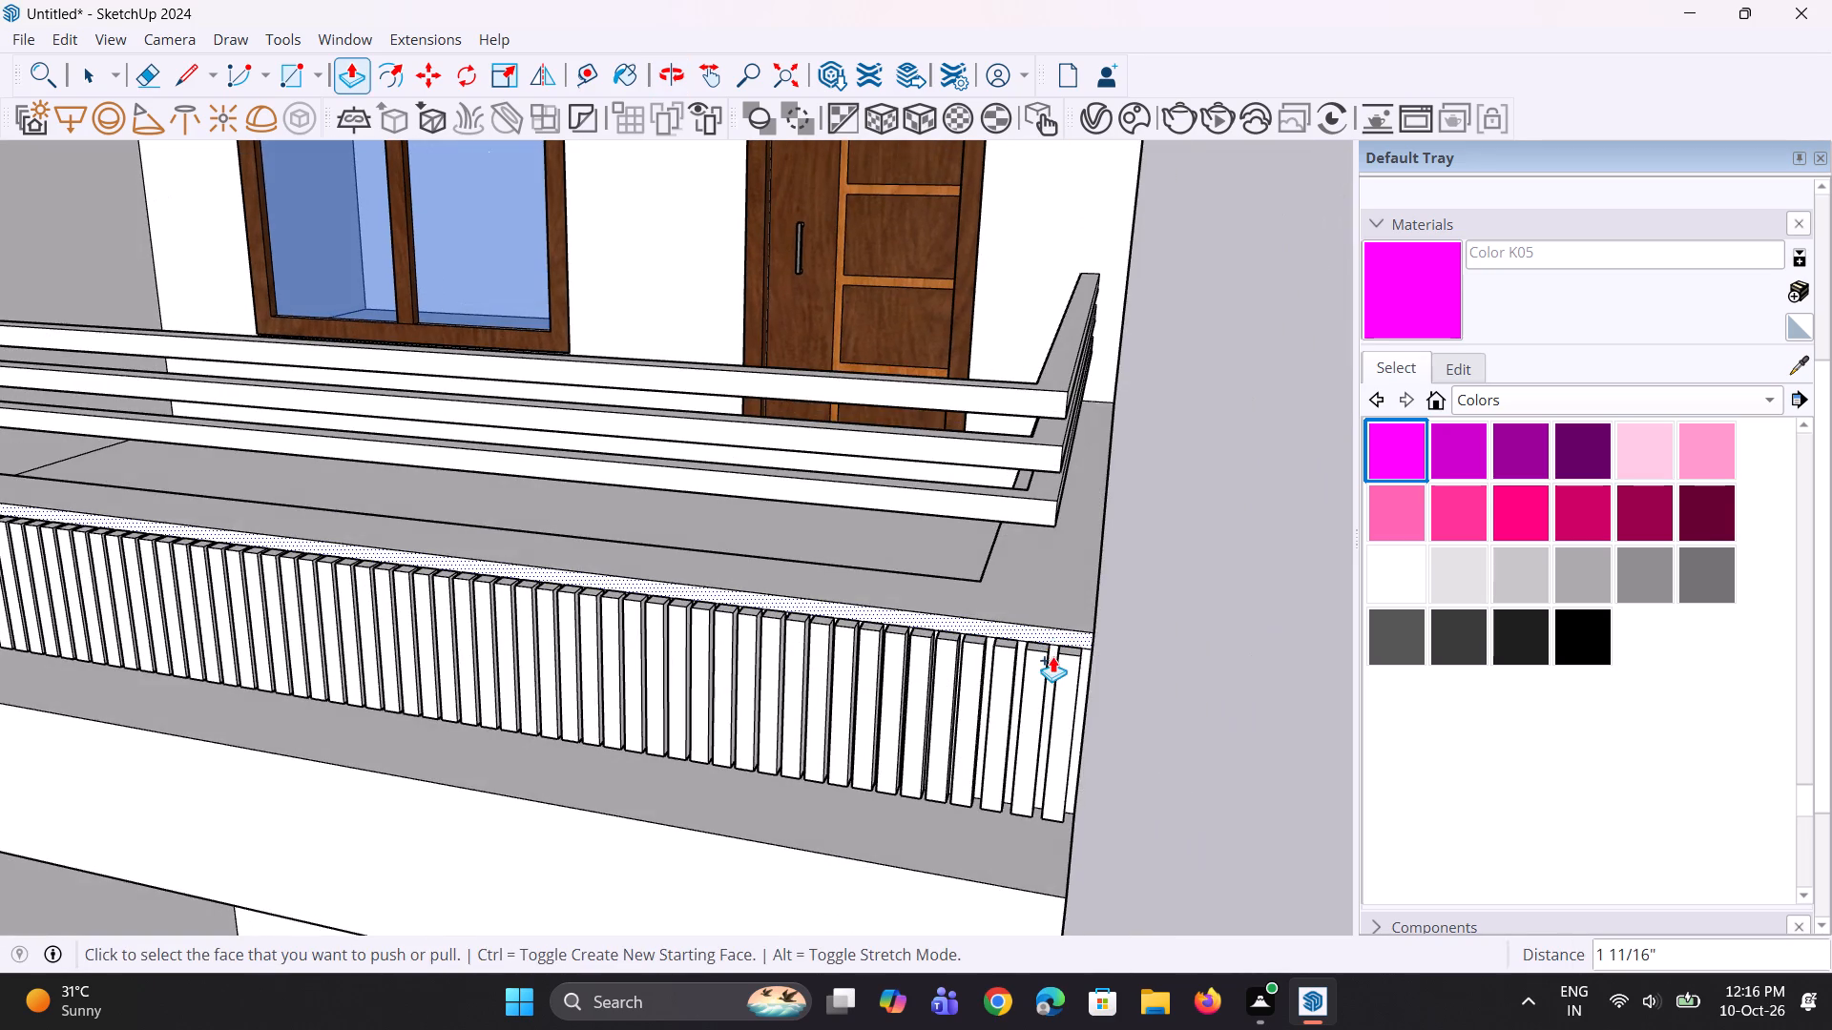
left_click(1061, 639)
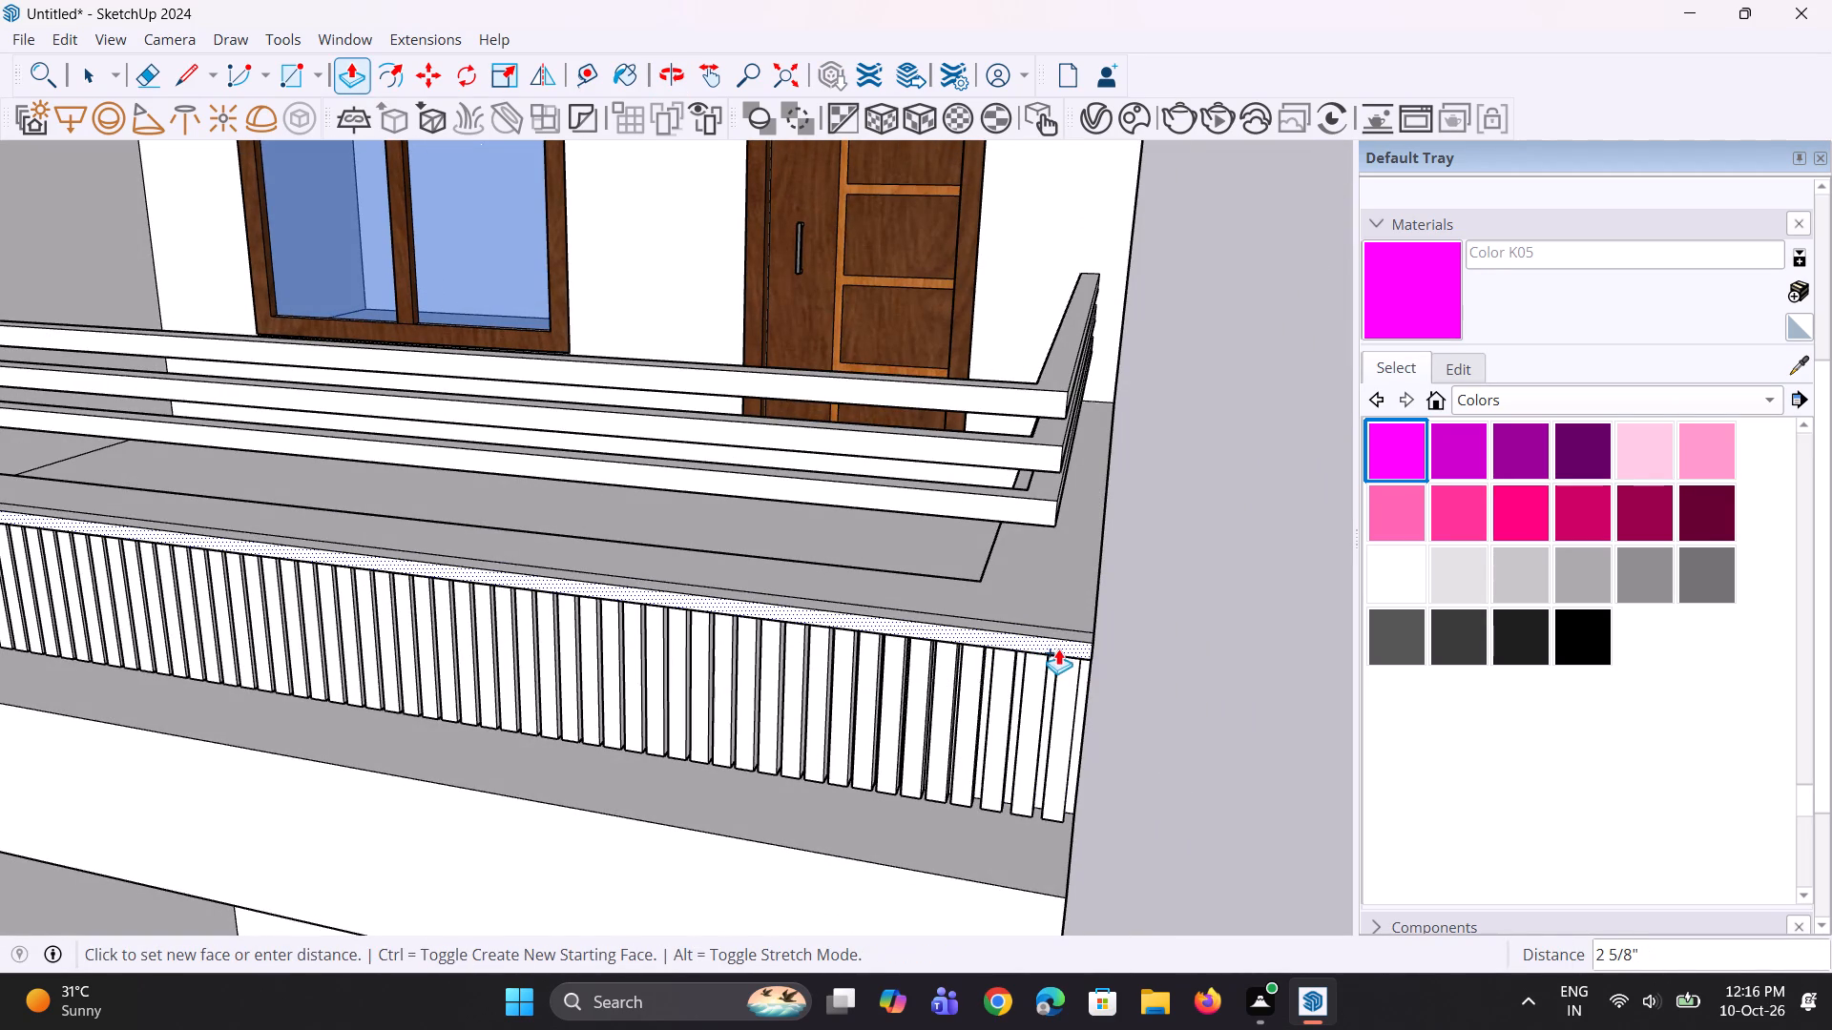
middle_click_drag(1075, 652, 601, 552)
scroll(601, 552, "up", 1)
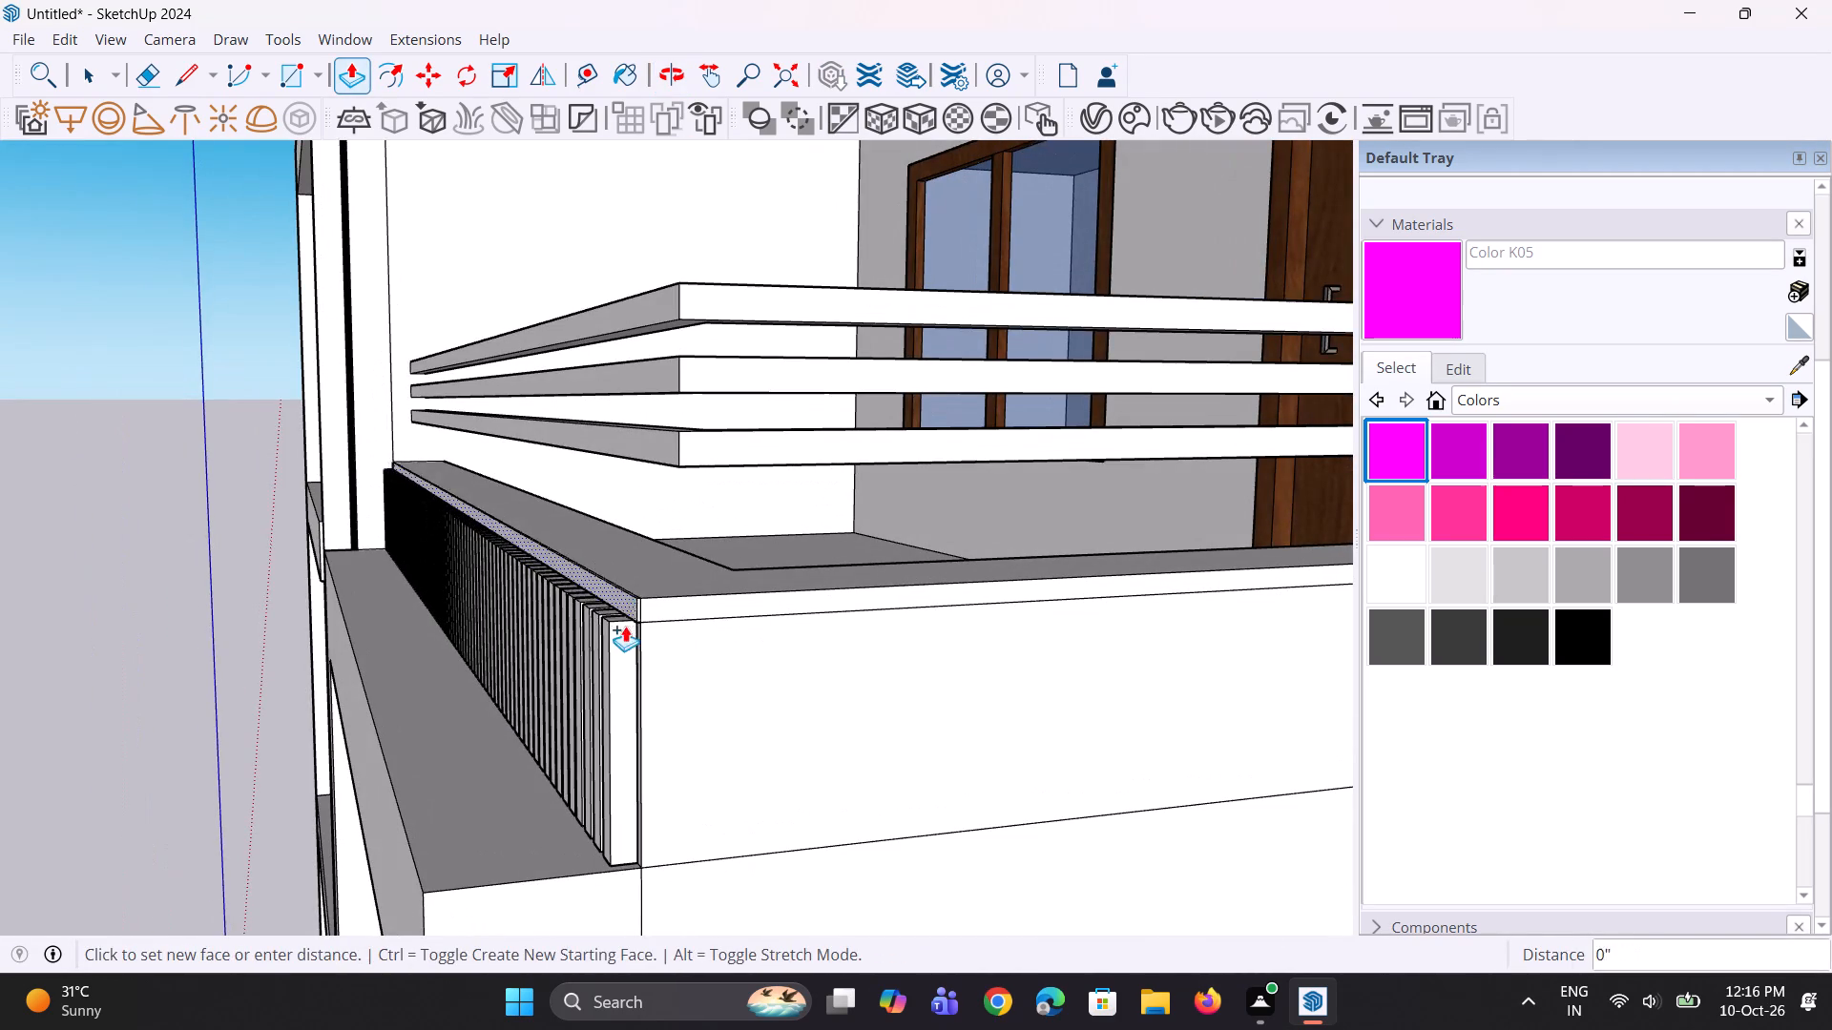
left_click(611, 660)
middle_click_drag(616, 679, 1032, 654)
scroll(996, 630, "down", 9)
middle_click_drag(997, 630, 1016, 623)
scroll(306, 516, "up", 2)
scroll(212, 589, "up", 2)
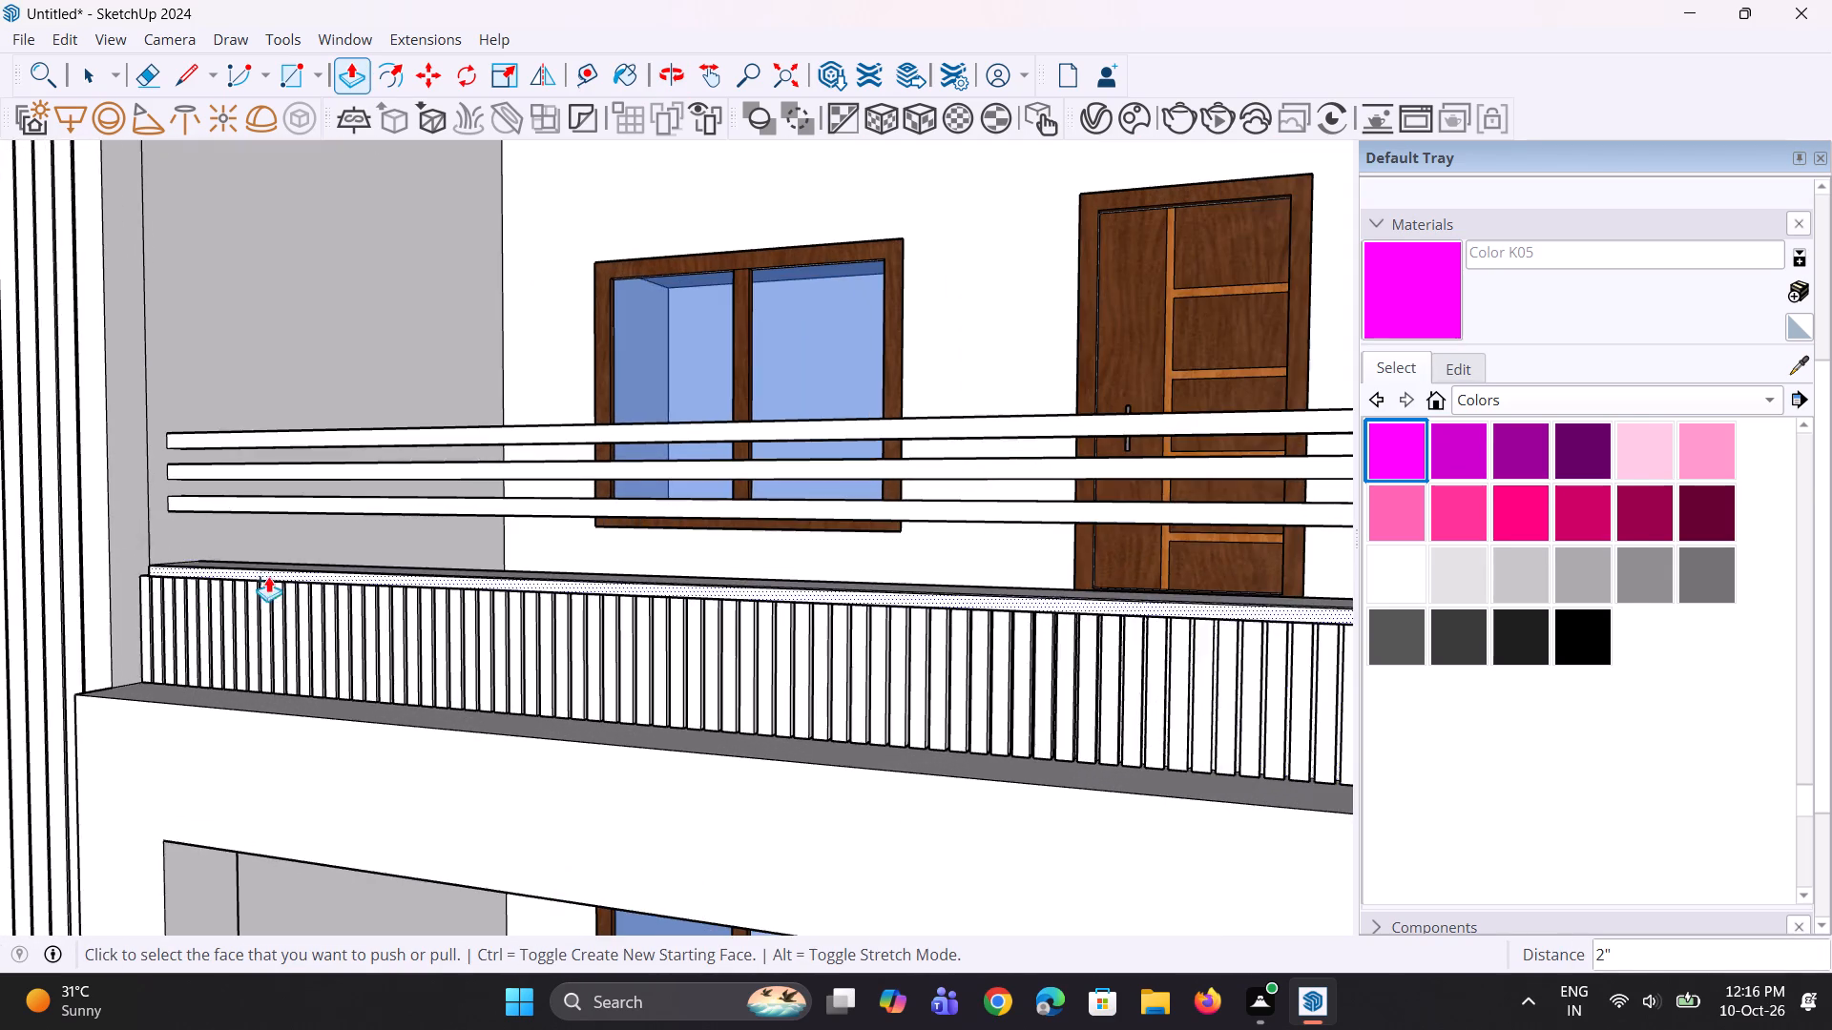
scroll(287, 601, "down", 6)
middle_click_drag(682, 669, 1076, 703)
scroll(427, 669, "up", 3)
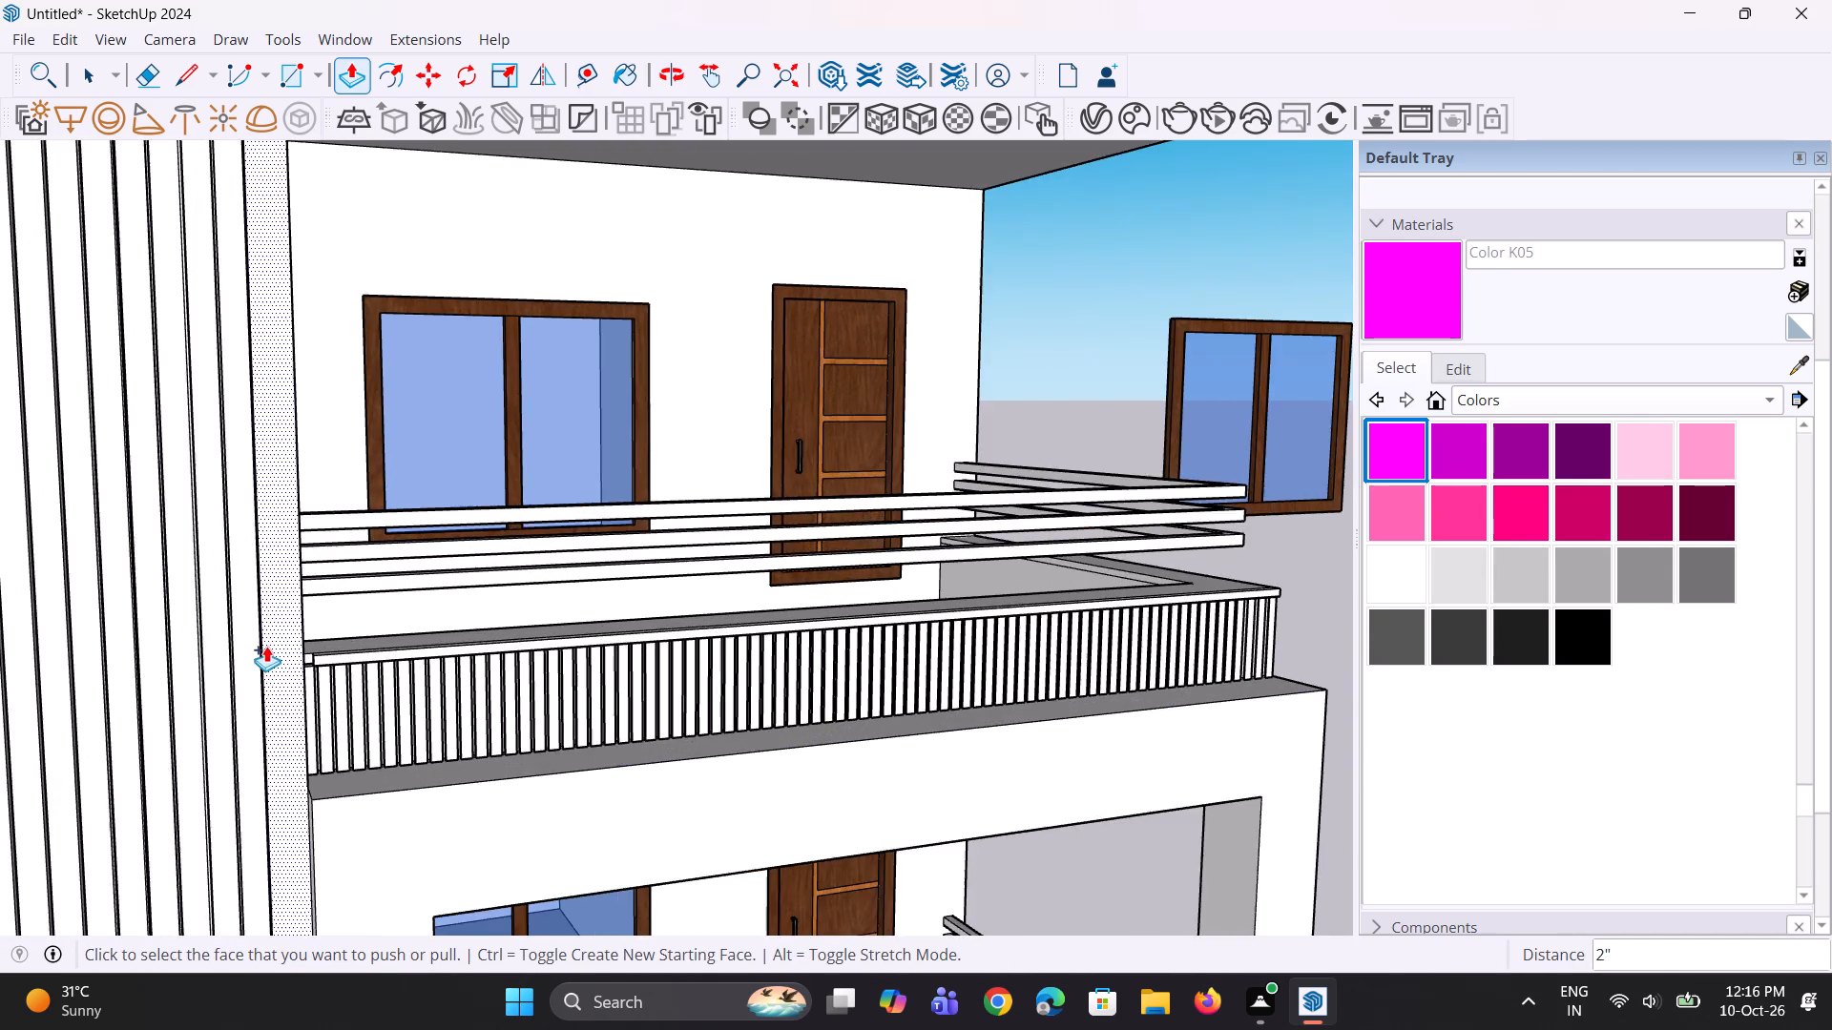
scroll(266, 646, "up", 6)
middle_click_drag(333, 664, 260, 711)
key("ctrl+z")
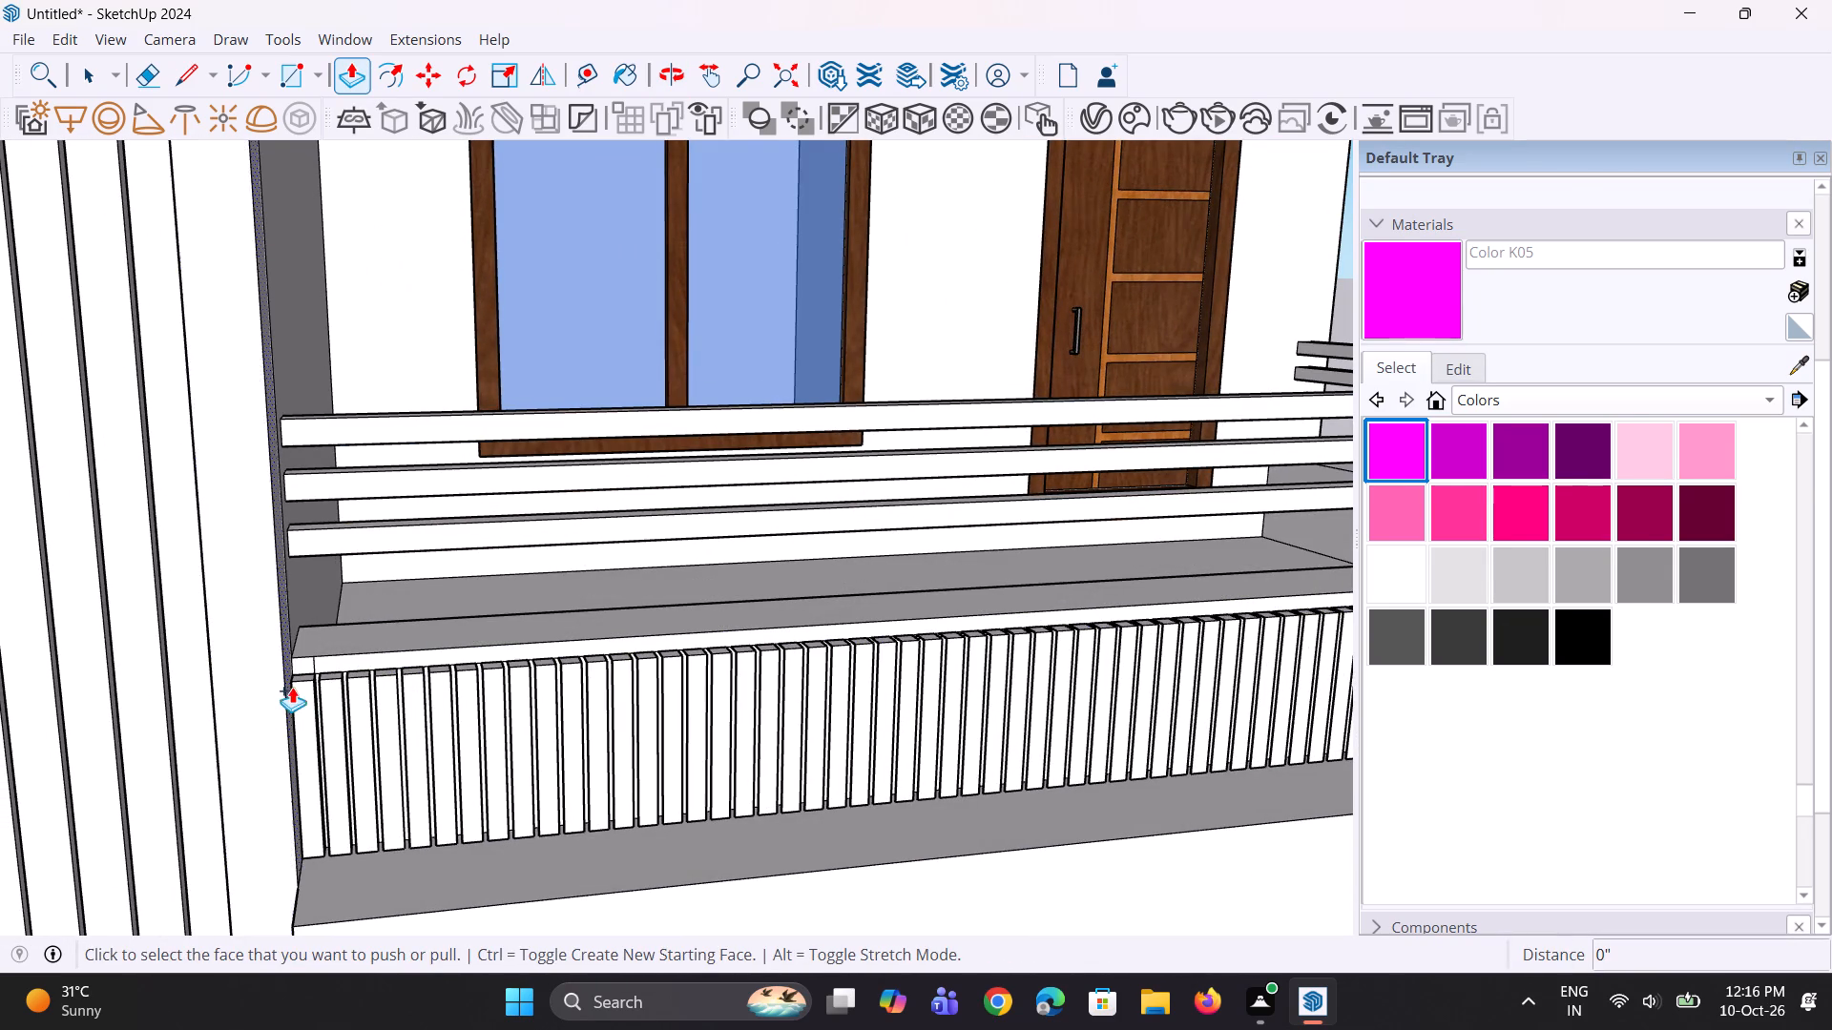
Erase the short vertical edge dividing the cap's front face near the wall.
scroll(319, 655, "up", 5)
key("e")
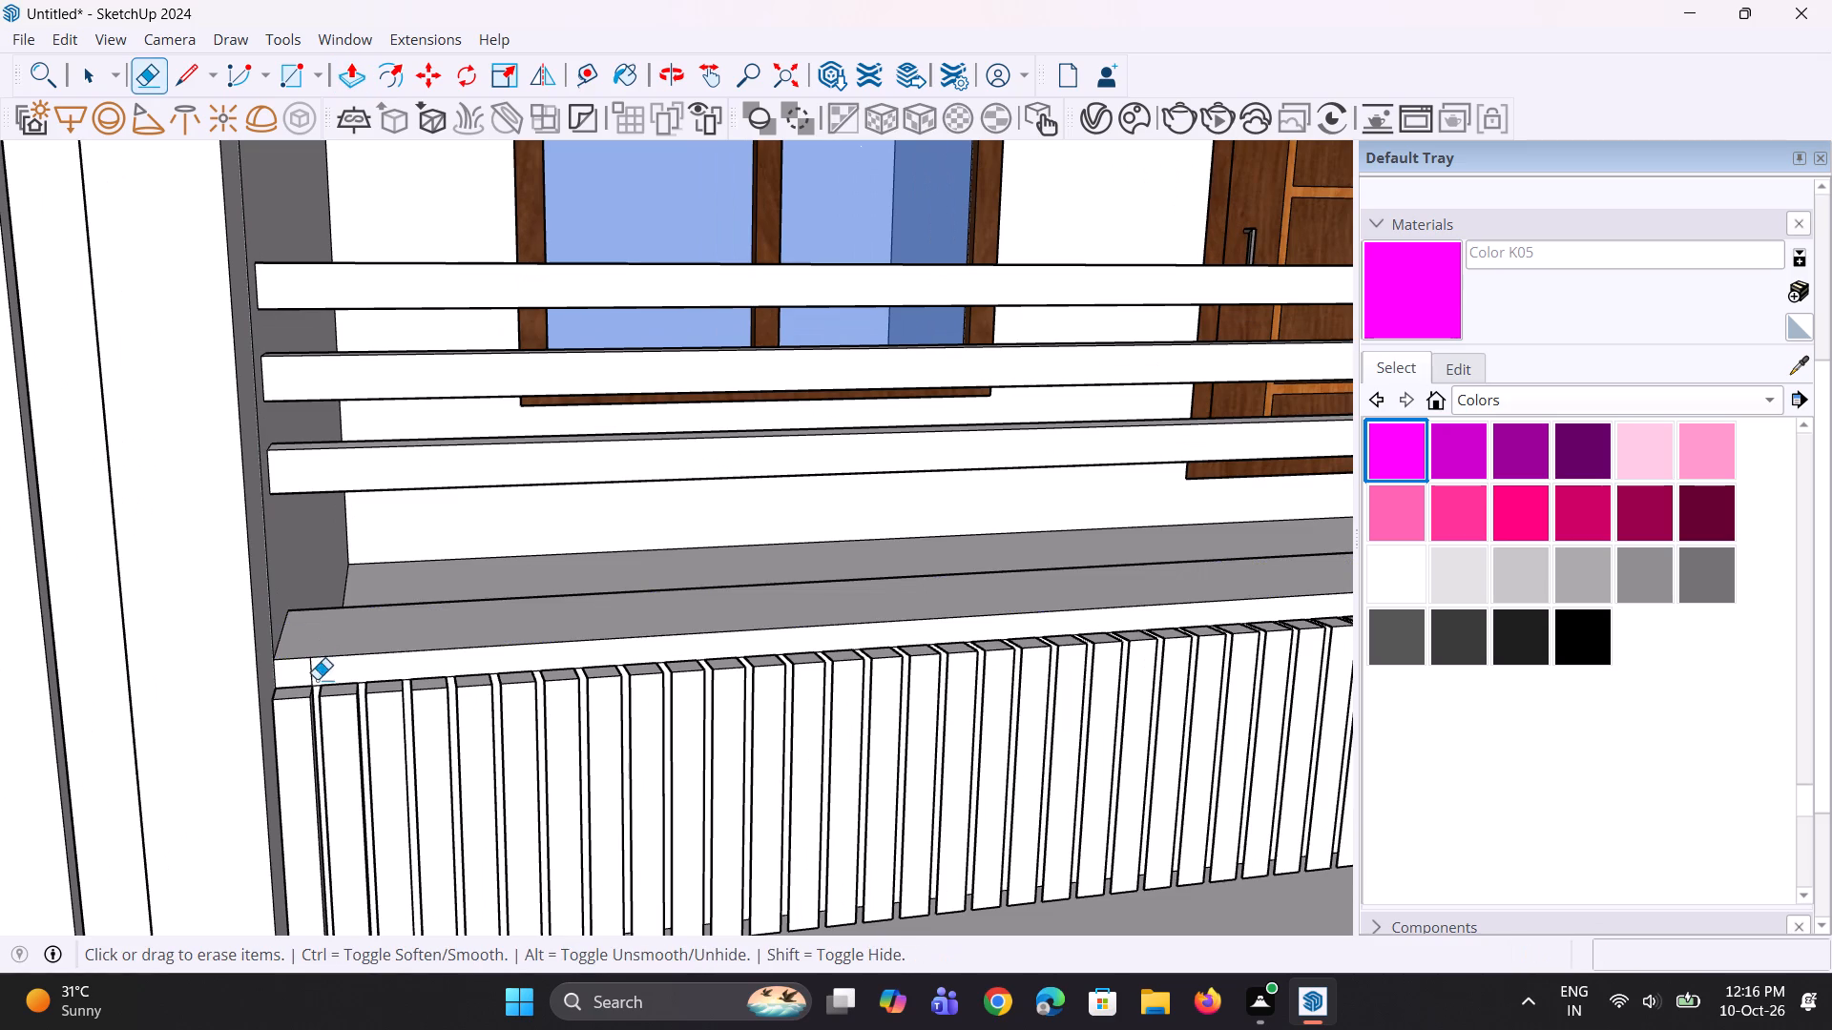
left_click(309, 668)
Extrude the cap's whole front face 2" out, level with the fronts of the battens.
key("p")
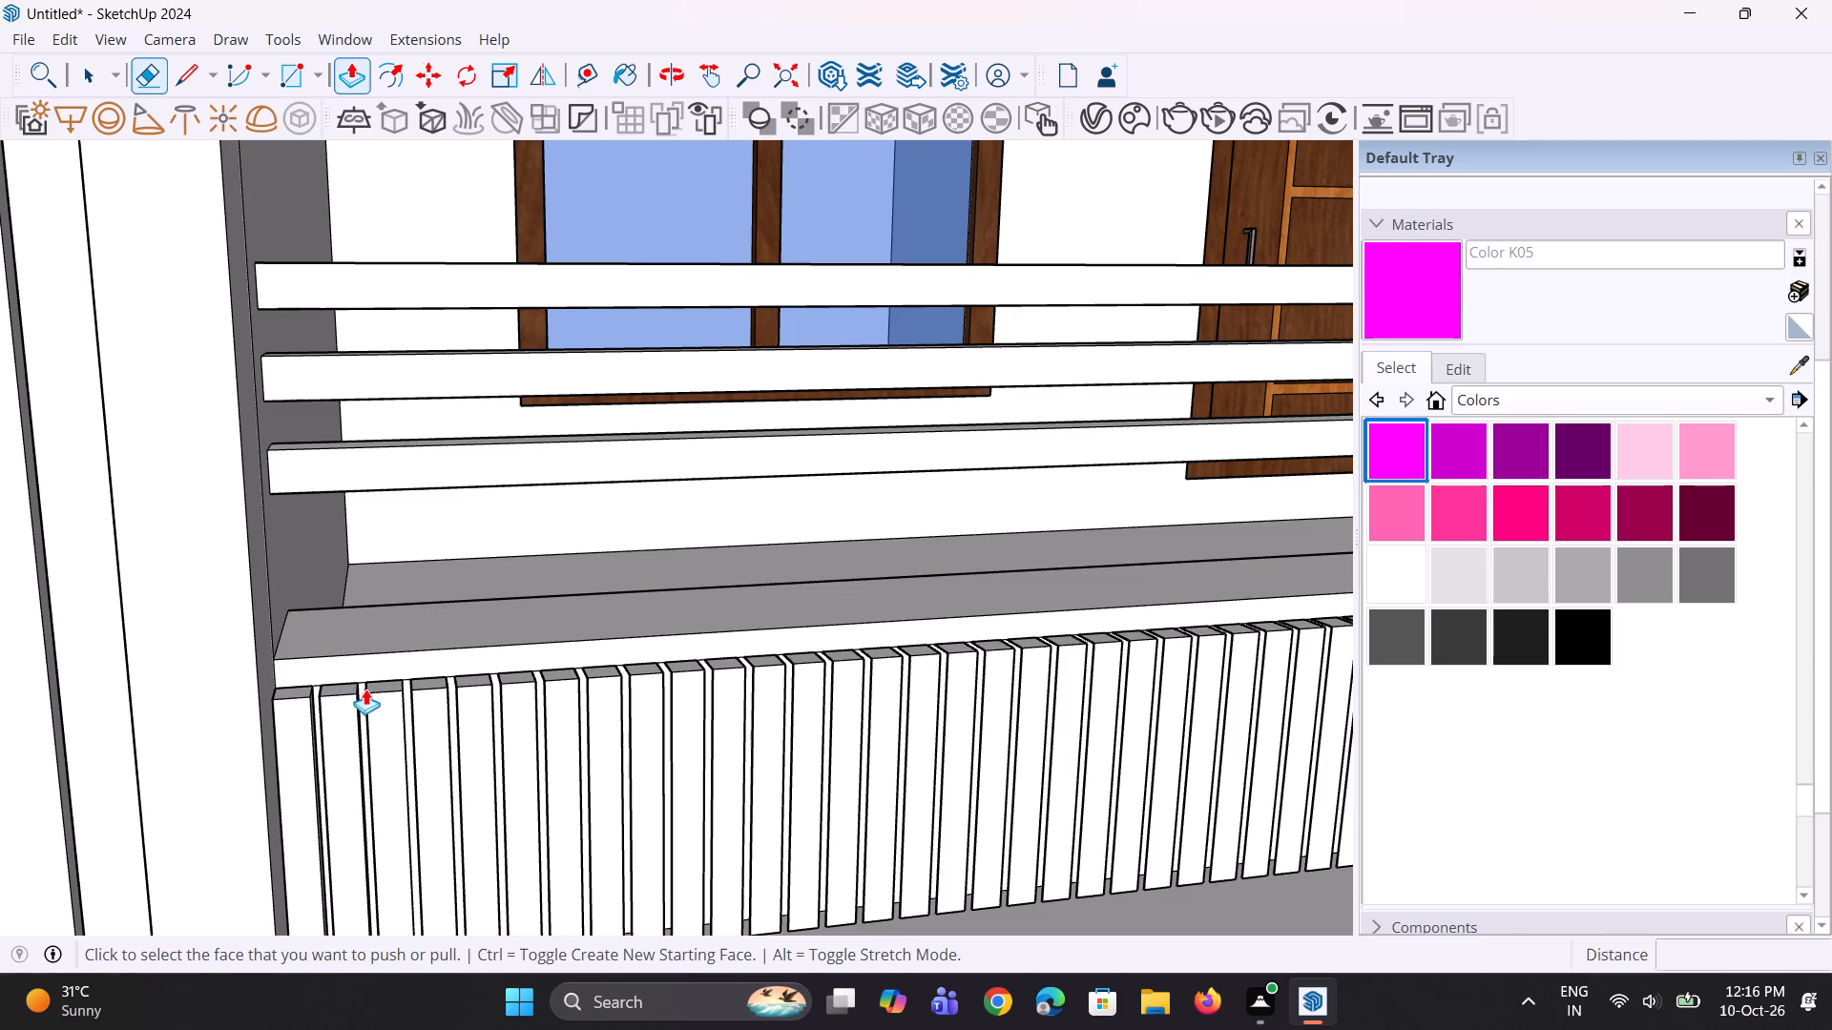
left_click(394, 663)
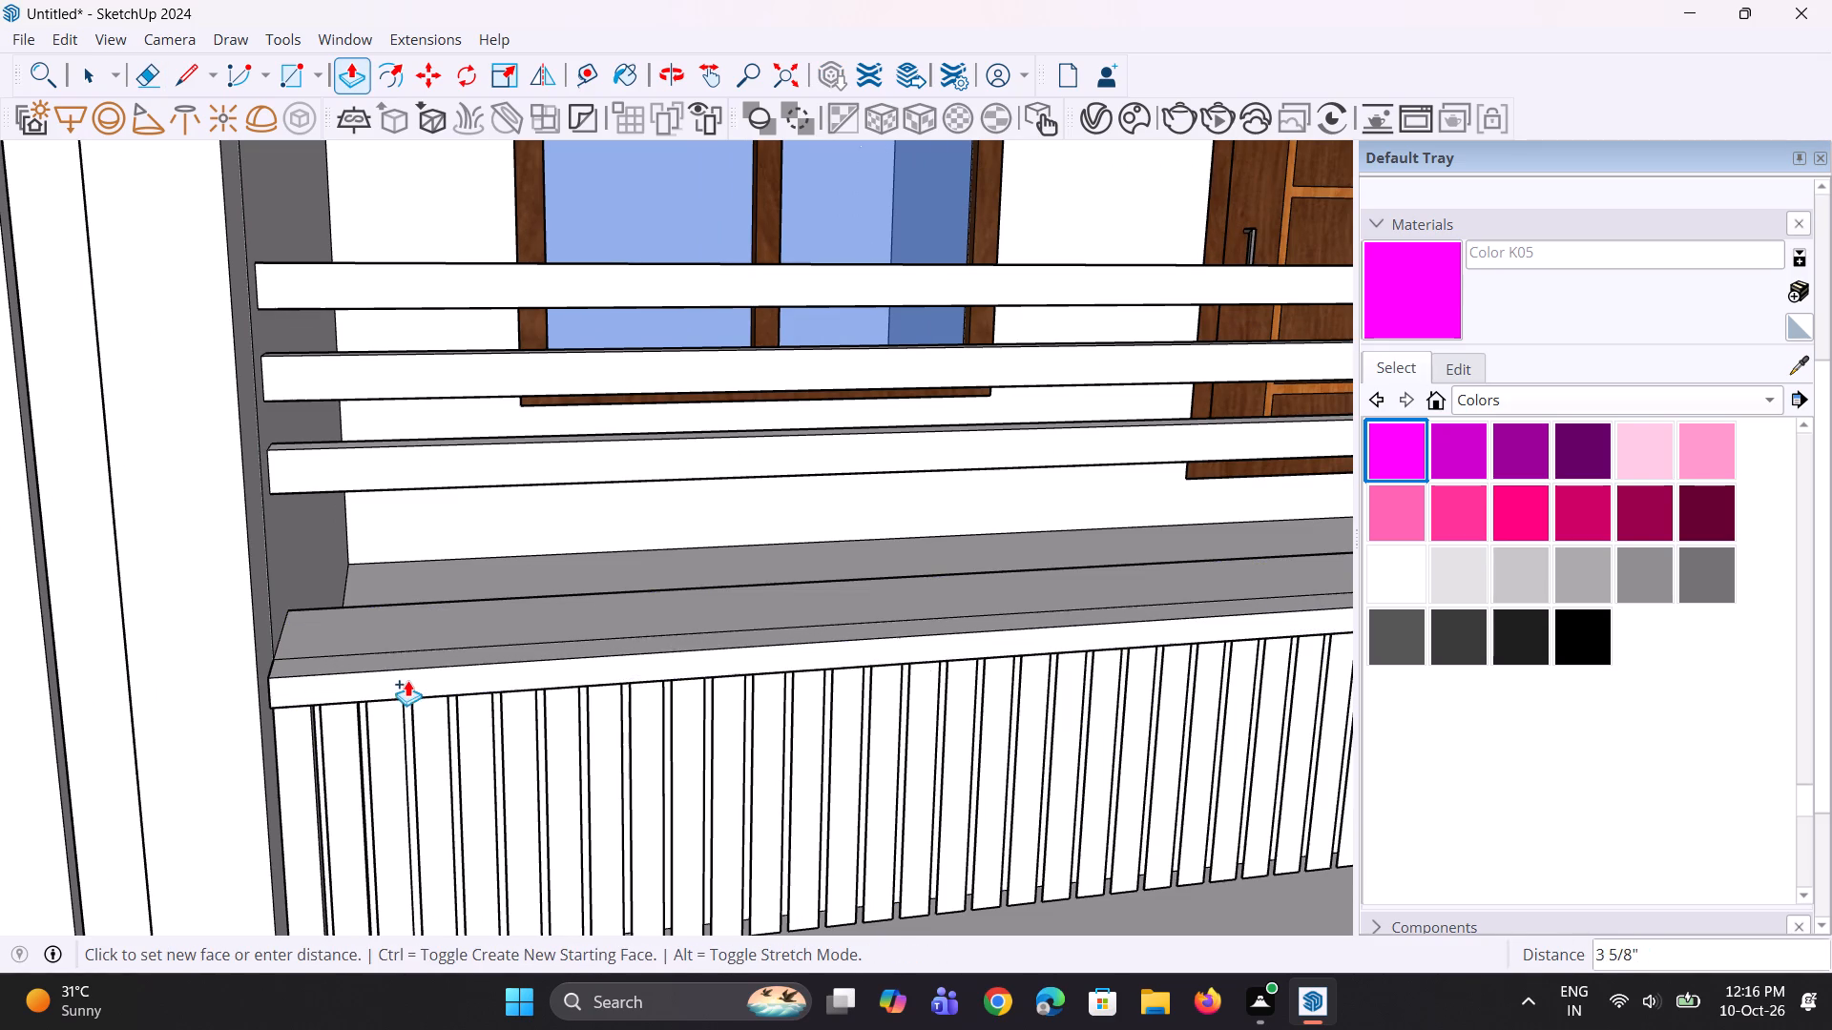
middle_click_drag(277, 687, 207, 152)
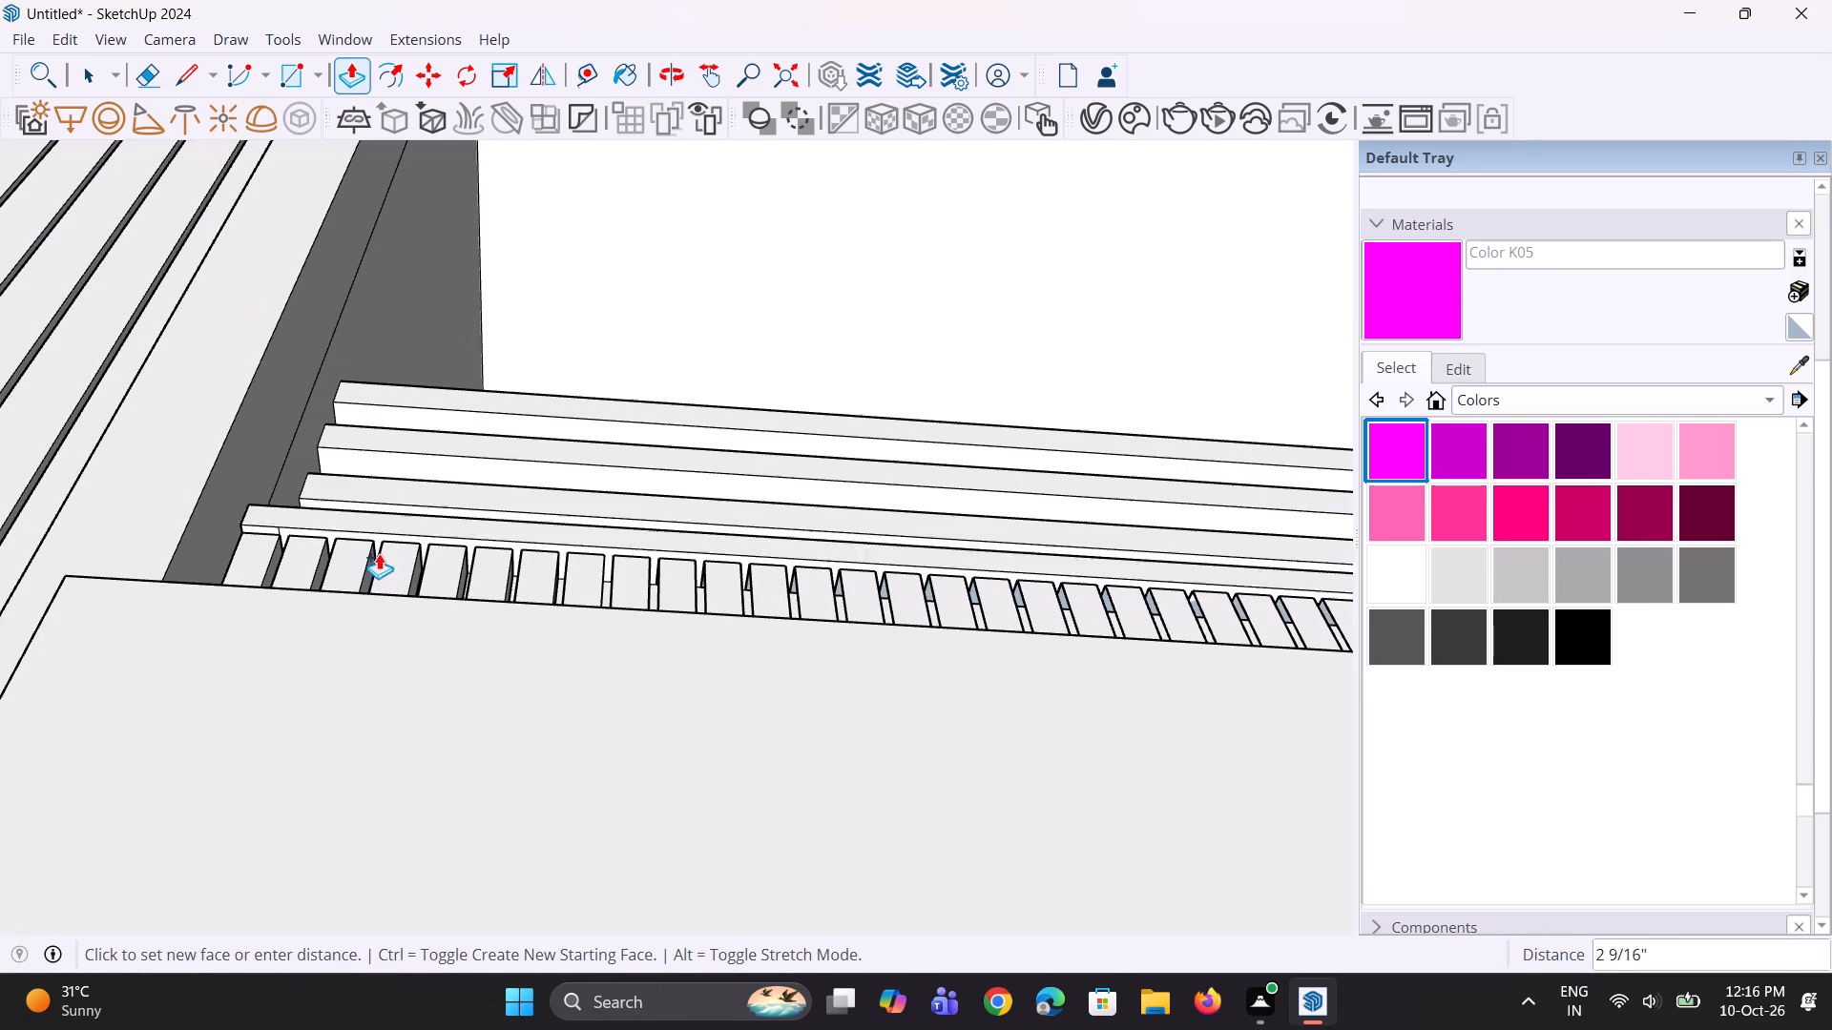
left_click(387, 580)
Pull the cap's front face out about 3/4" further so it overhangs the top right balcony's battens.
scroll(405, 504, "down", 4)
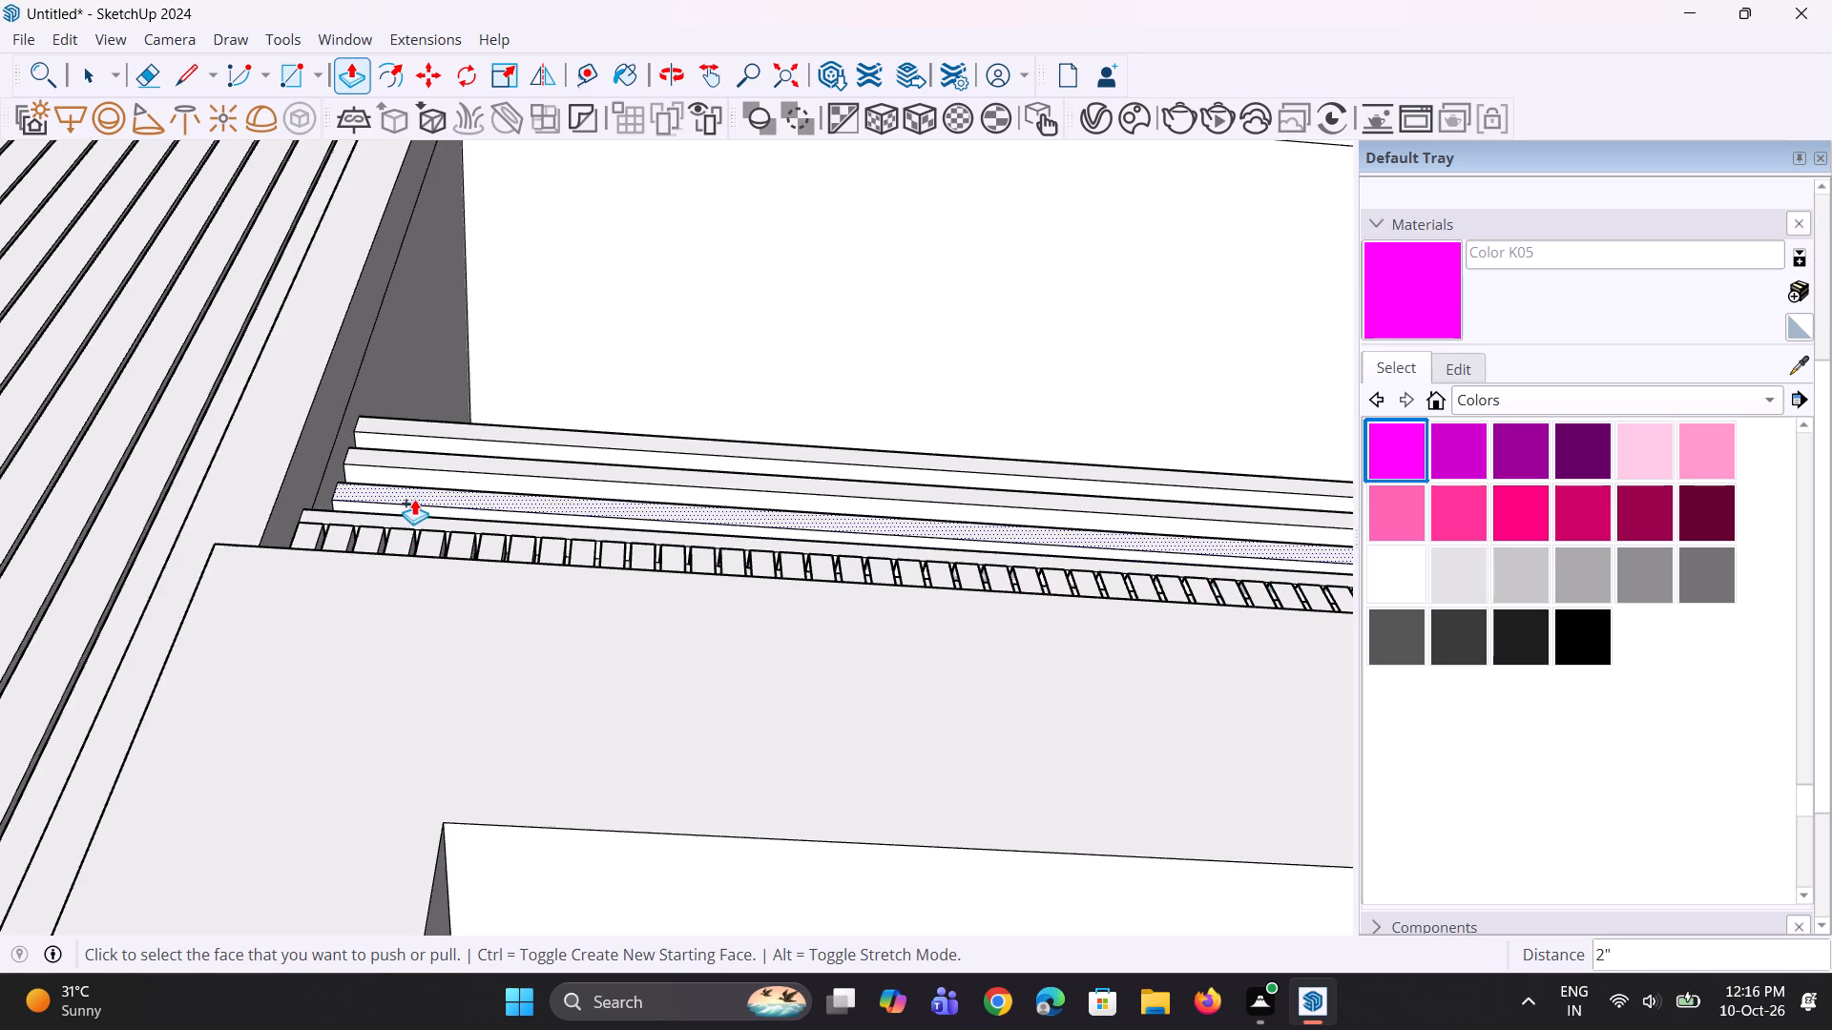
middle_click_drag(406, 501, 189, 653)
scroll(375, 571, "down", 7)
middle_click_drag(819, 603, 679, 743)
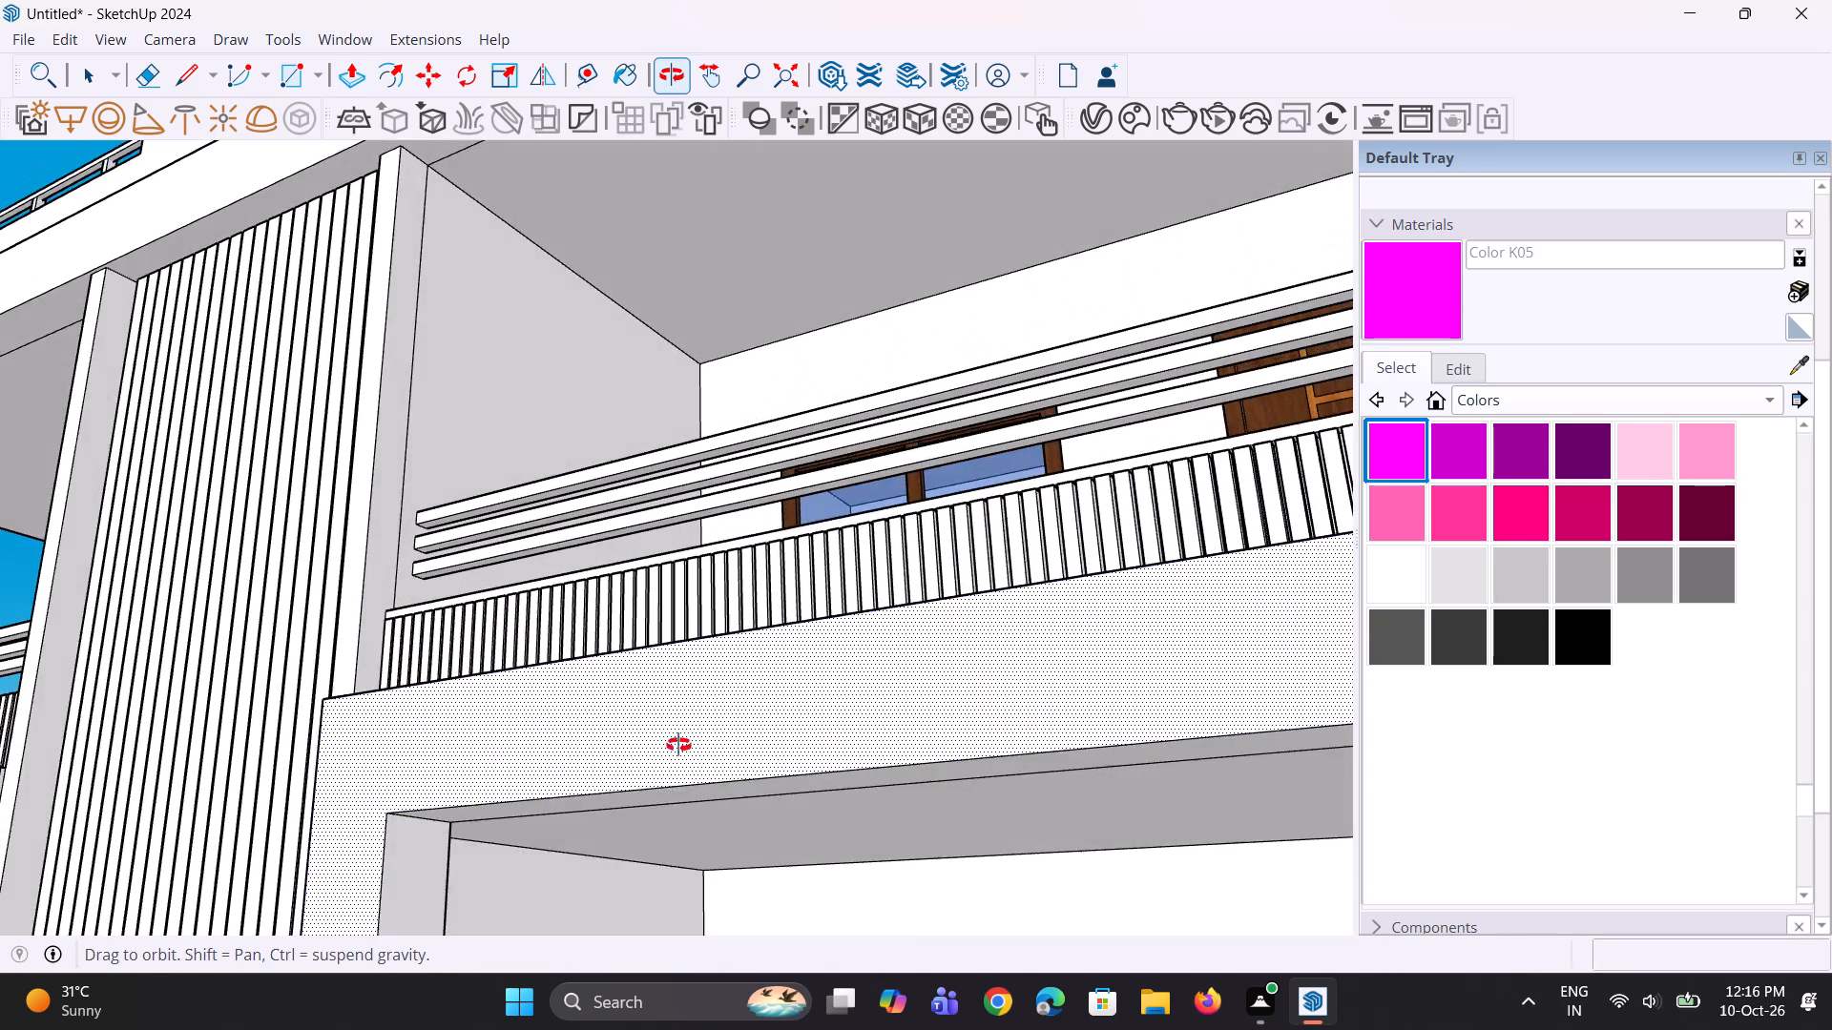
scroll(807, 553, "down", 14)
middle_click_drag(843, 598, 799, 822)
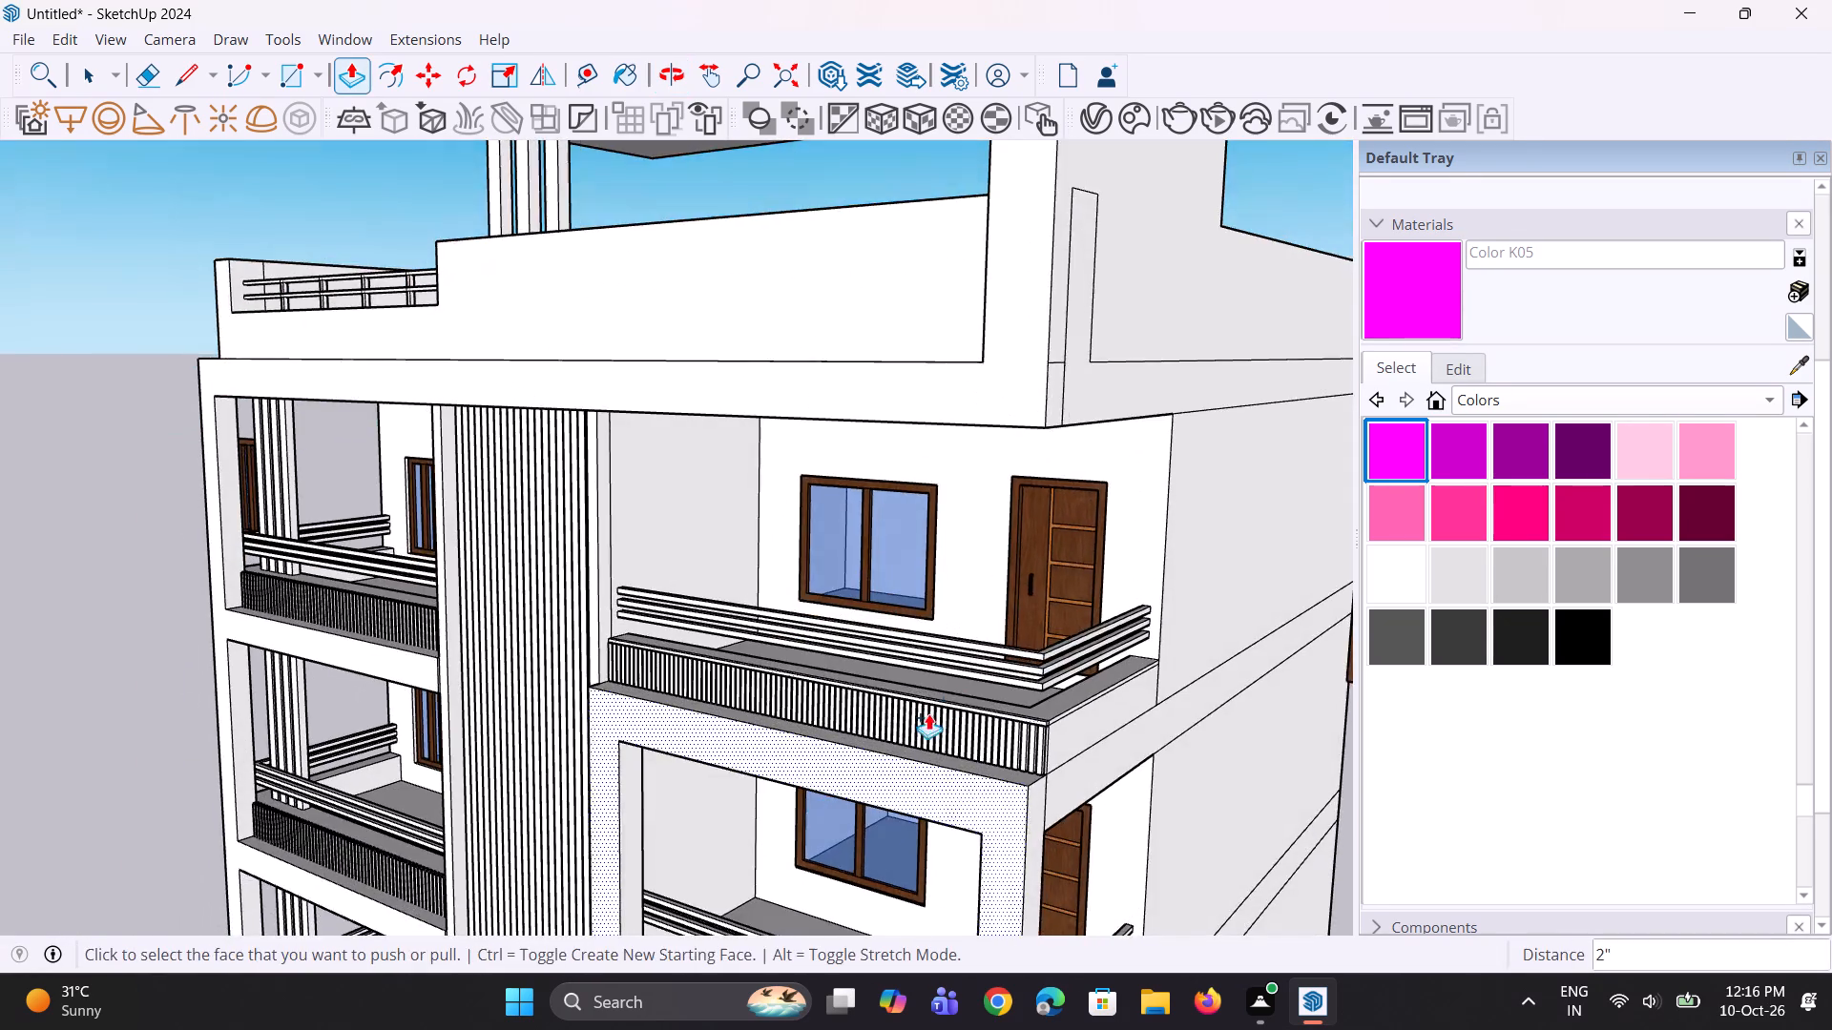
scroll(975, 681, "up", 17)
scroll(1014, 761, "down", 4)
middle_click_drag(1224, 697, 1315, 629)
scroll(890, 719, "down", 5)
middle_click_drag(891, 745, 966, 770)
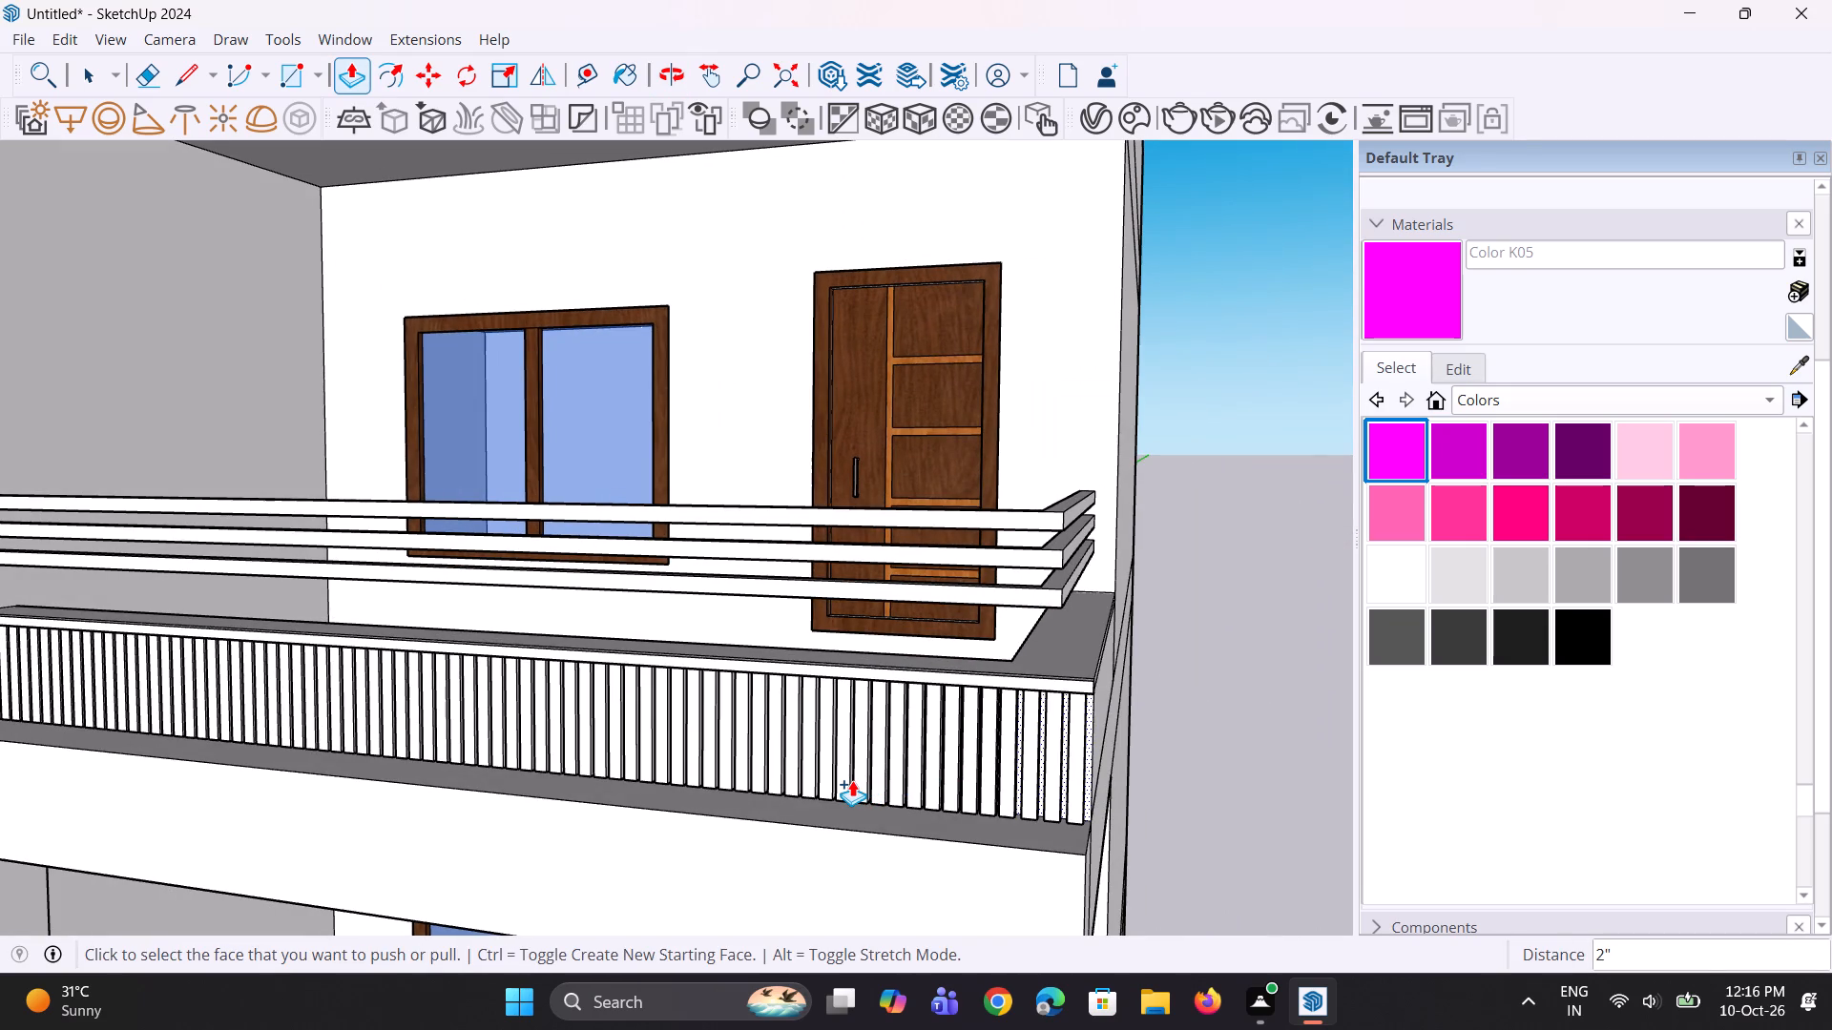
middle_click_drag(822, 778, 619, 785)
scroll(746, 738, "up", 2)
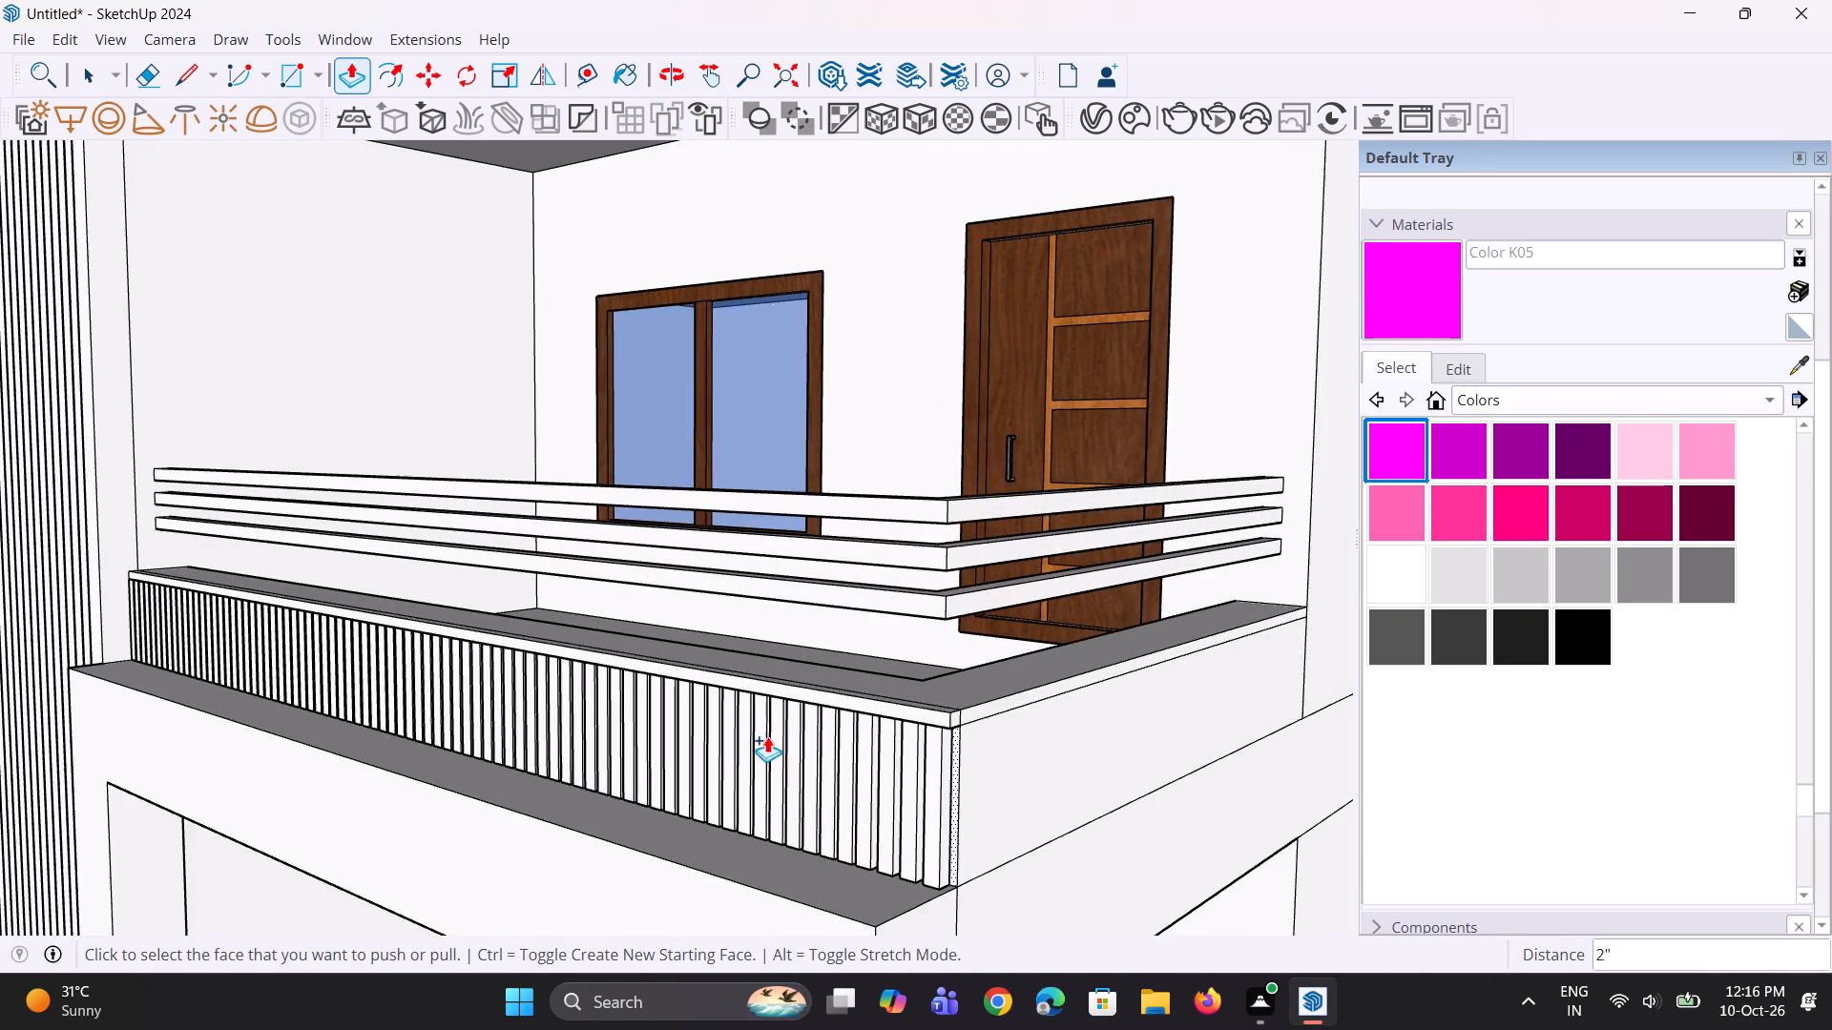
left_click(935, 711)
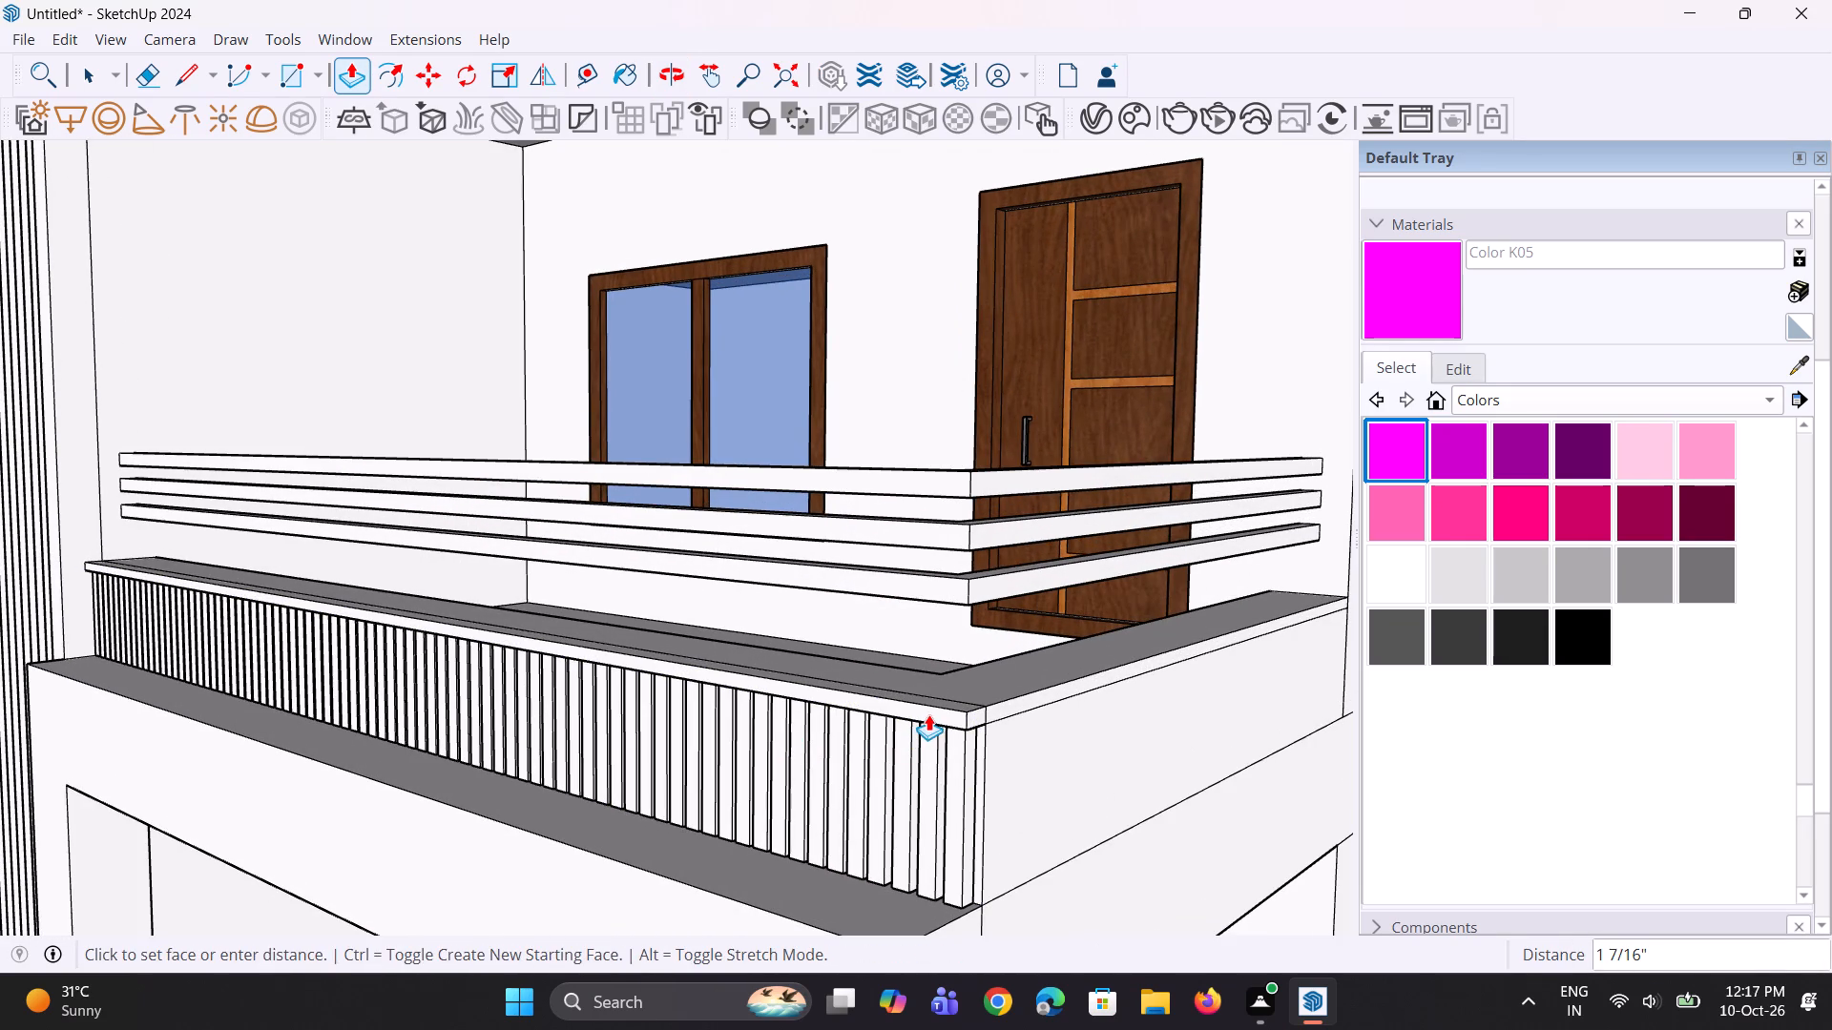
left_click(931, 713)
middle_click_drag(920, 729, 1102, 627)
scroll(1056, 652, "down", 5)
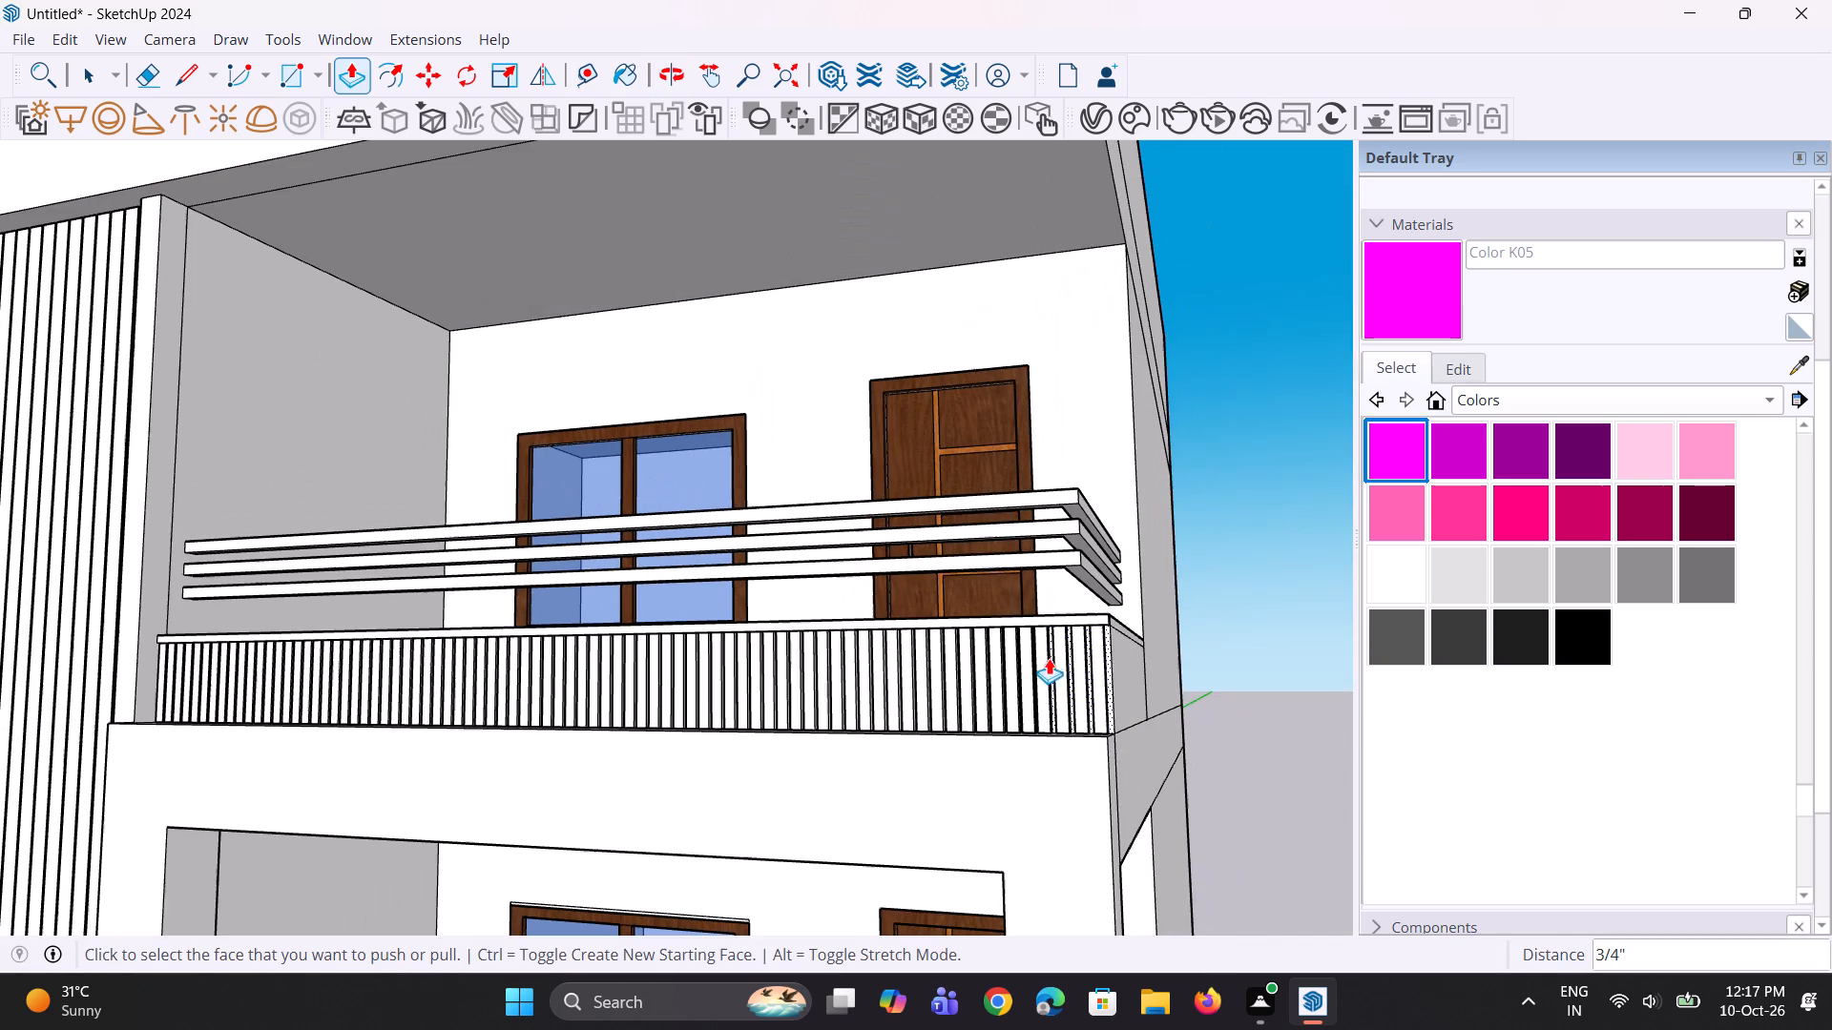
key("space")
key("space")
left_click(1237, 686)
Examine the capped top right balcony and compare it with the other balconies on the building's front.
scroll(924, 722, "down", 4)
middle_click_drag(946, 736, 1205, 783)
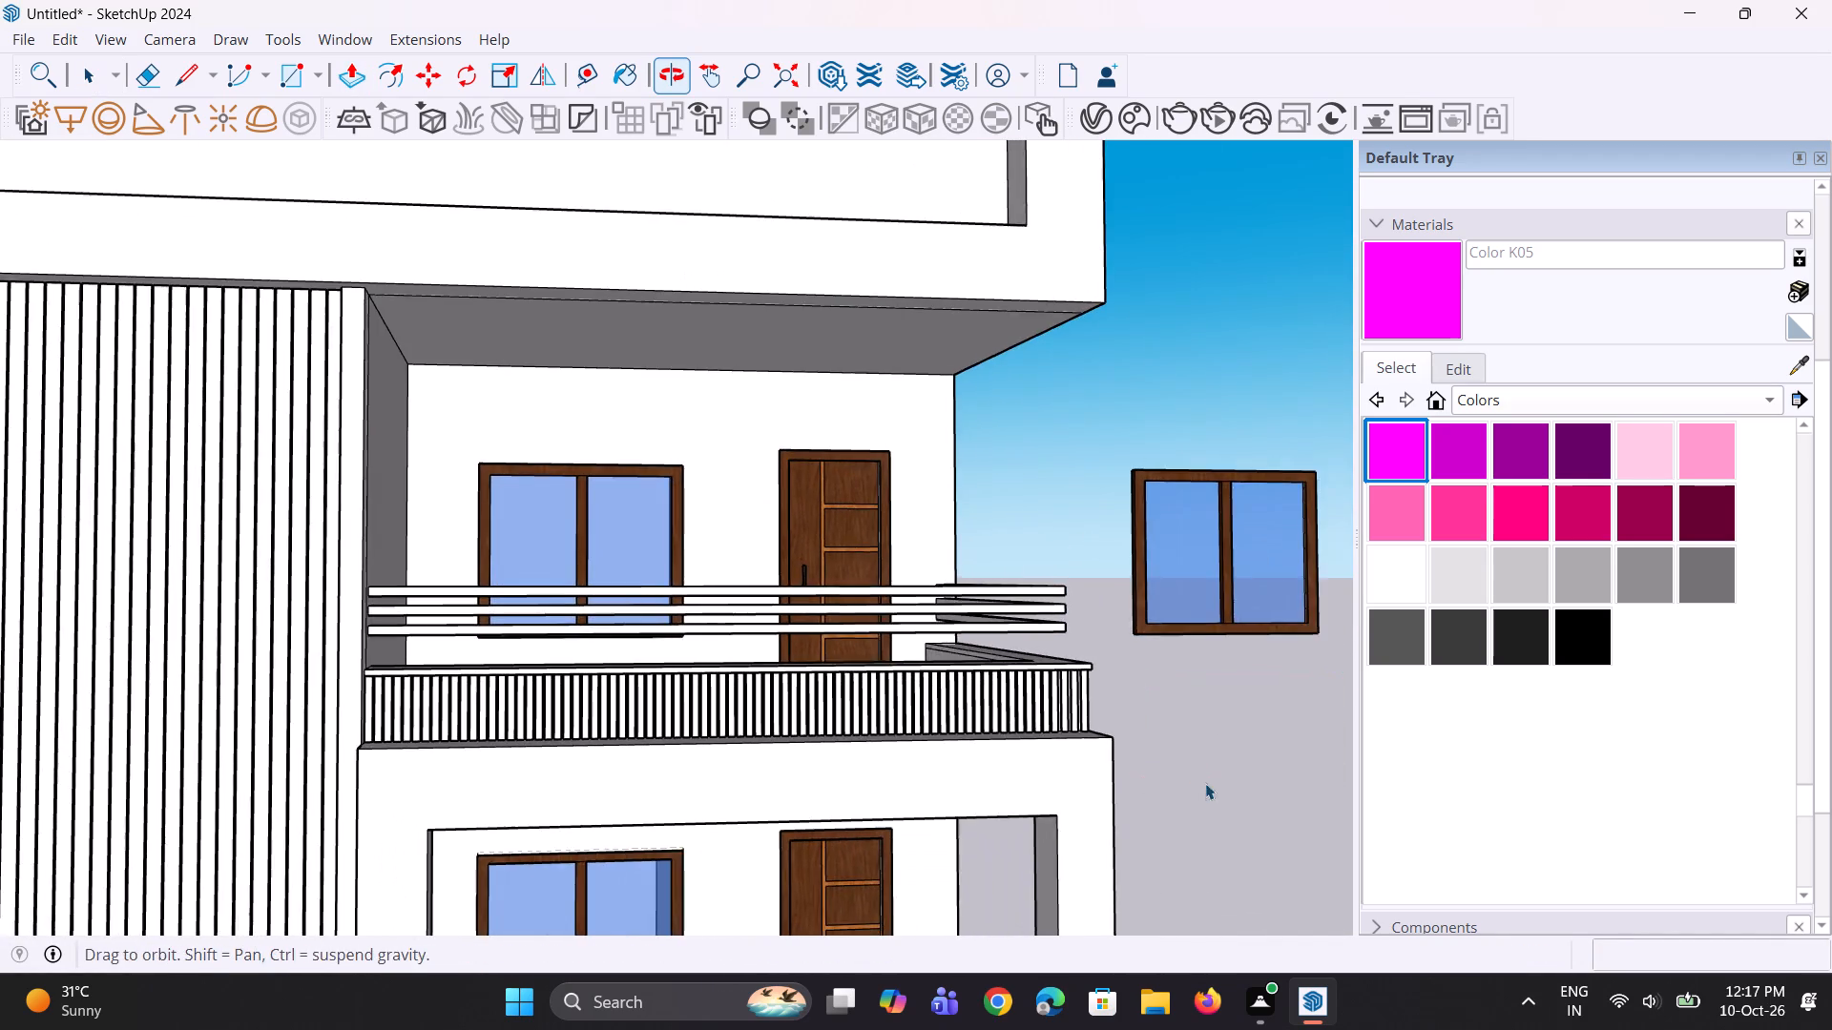
middle_click_drag(1205, 783, 1207, 783)
scroll(1135, 694, "up", 3)
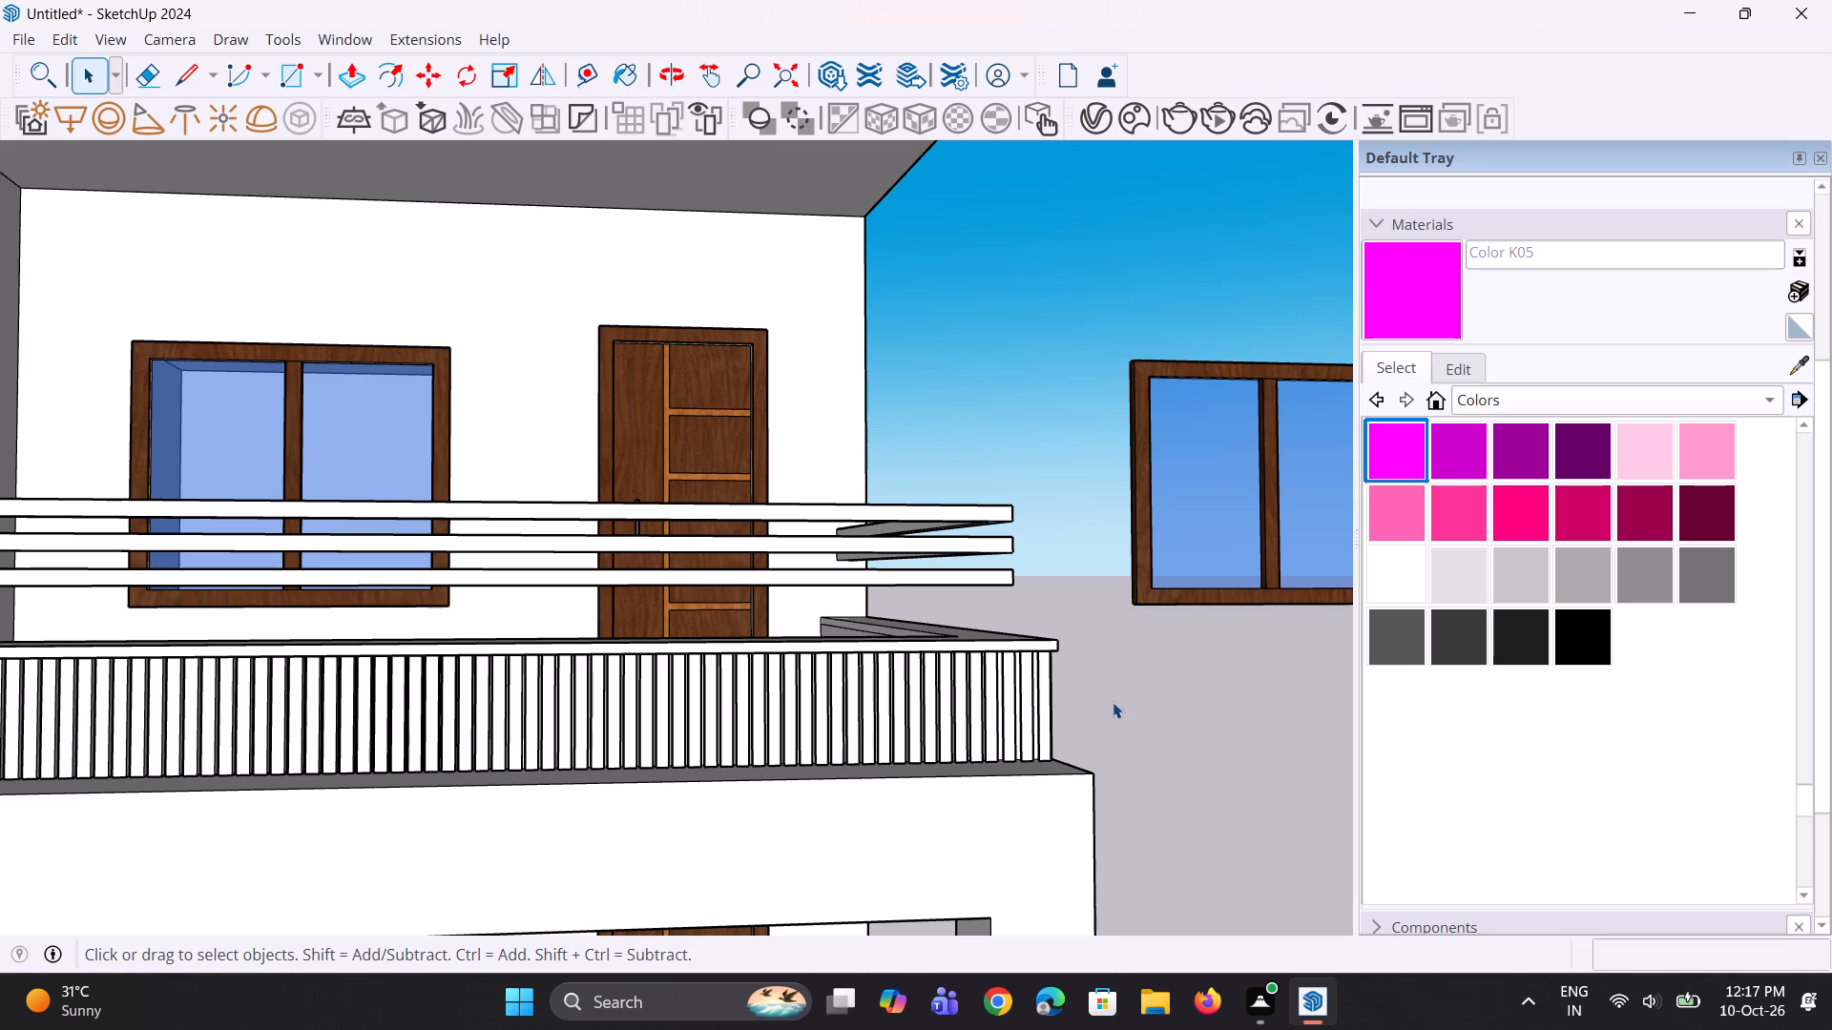
scroll(1048, 732, "down", 4)
middle_click_drag(963, 737, 880, 752)
scroll(874, 753, "up", 1)
scroll(637, 553, "down", 8)
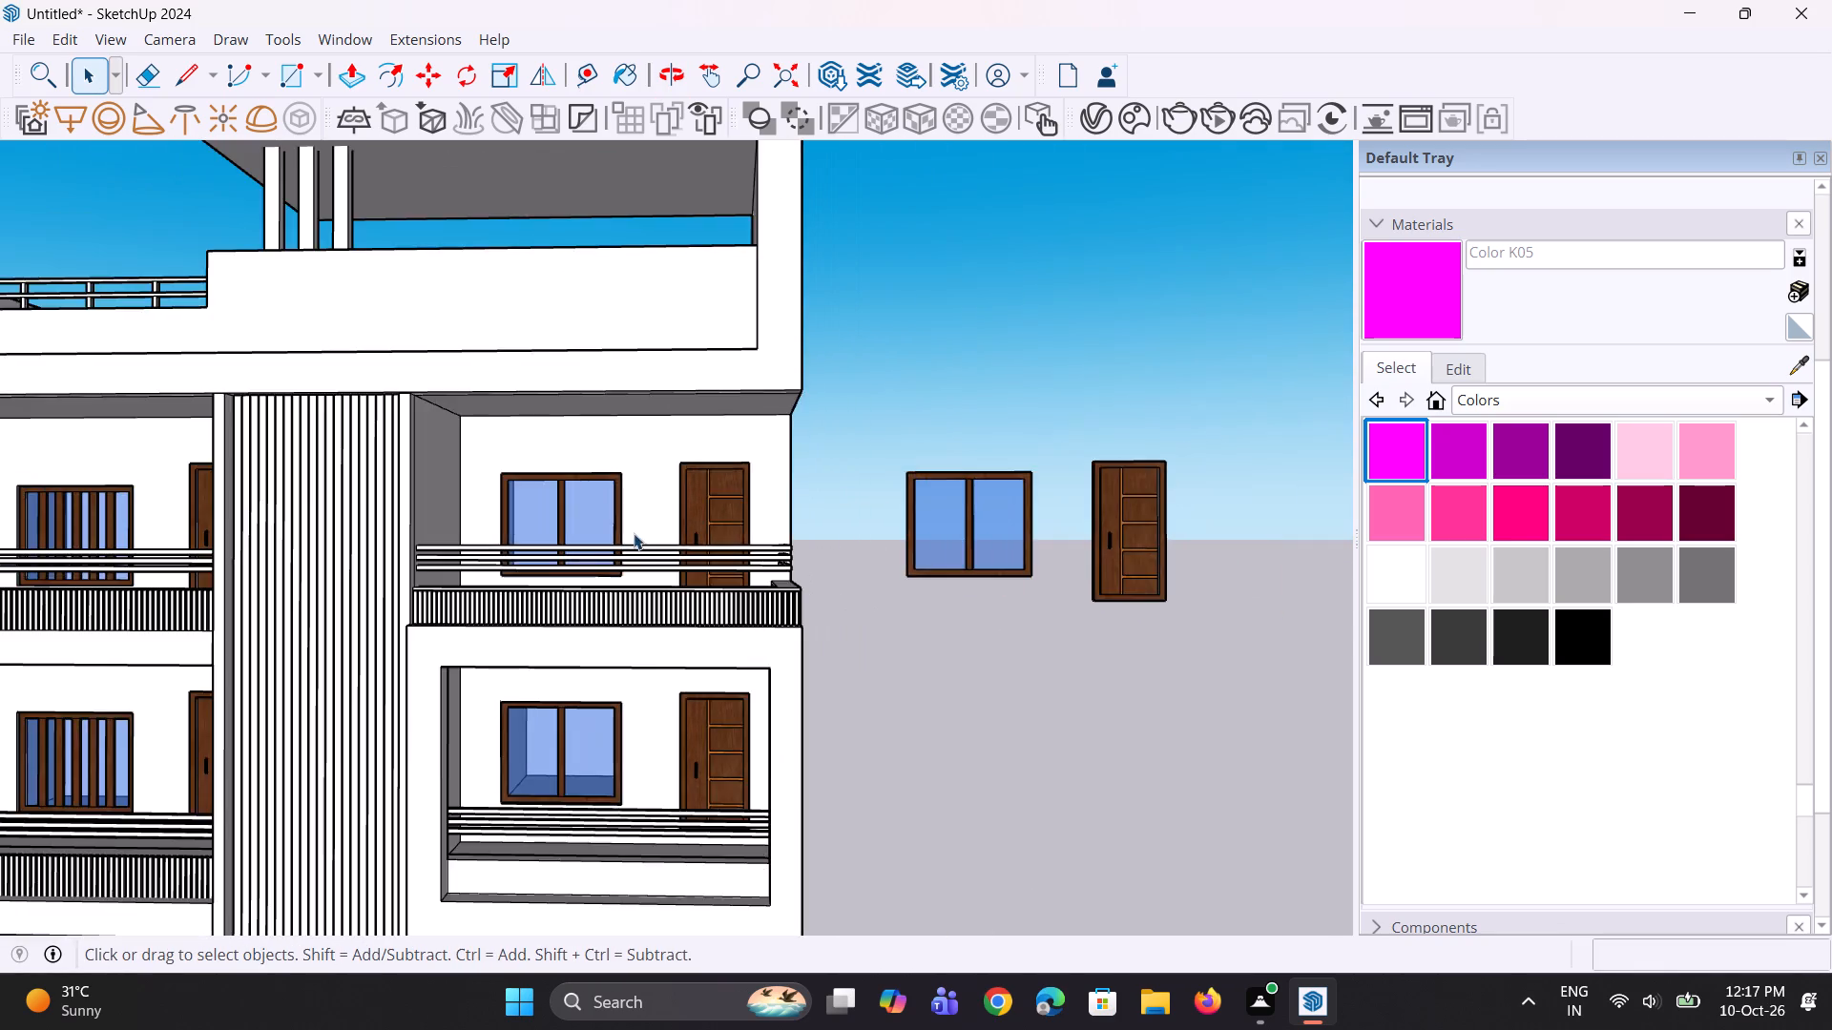
scroll(634, 533, "down", 3)
middle_click_drag(652, 774, 649, 792)
scroll(549, 864, "up", 3)
scroll(553, 789, "down", 6)
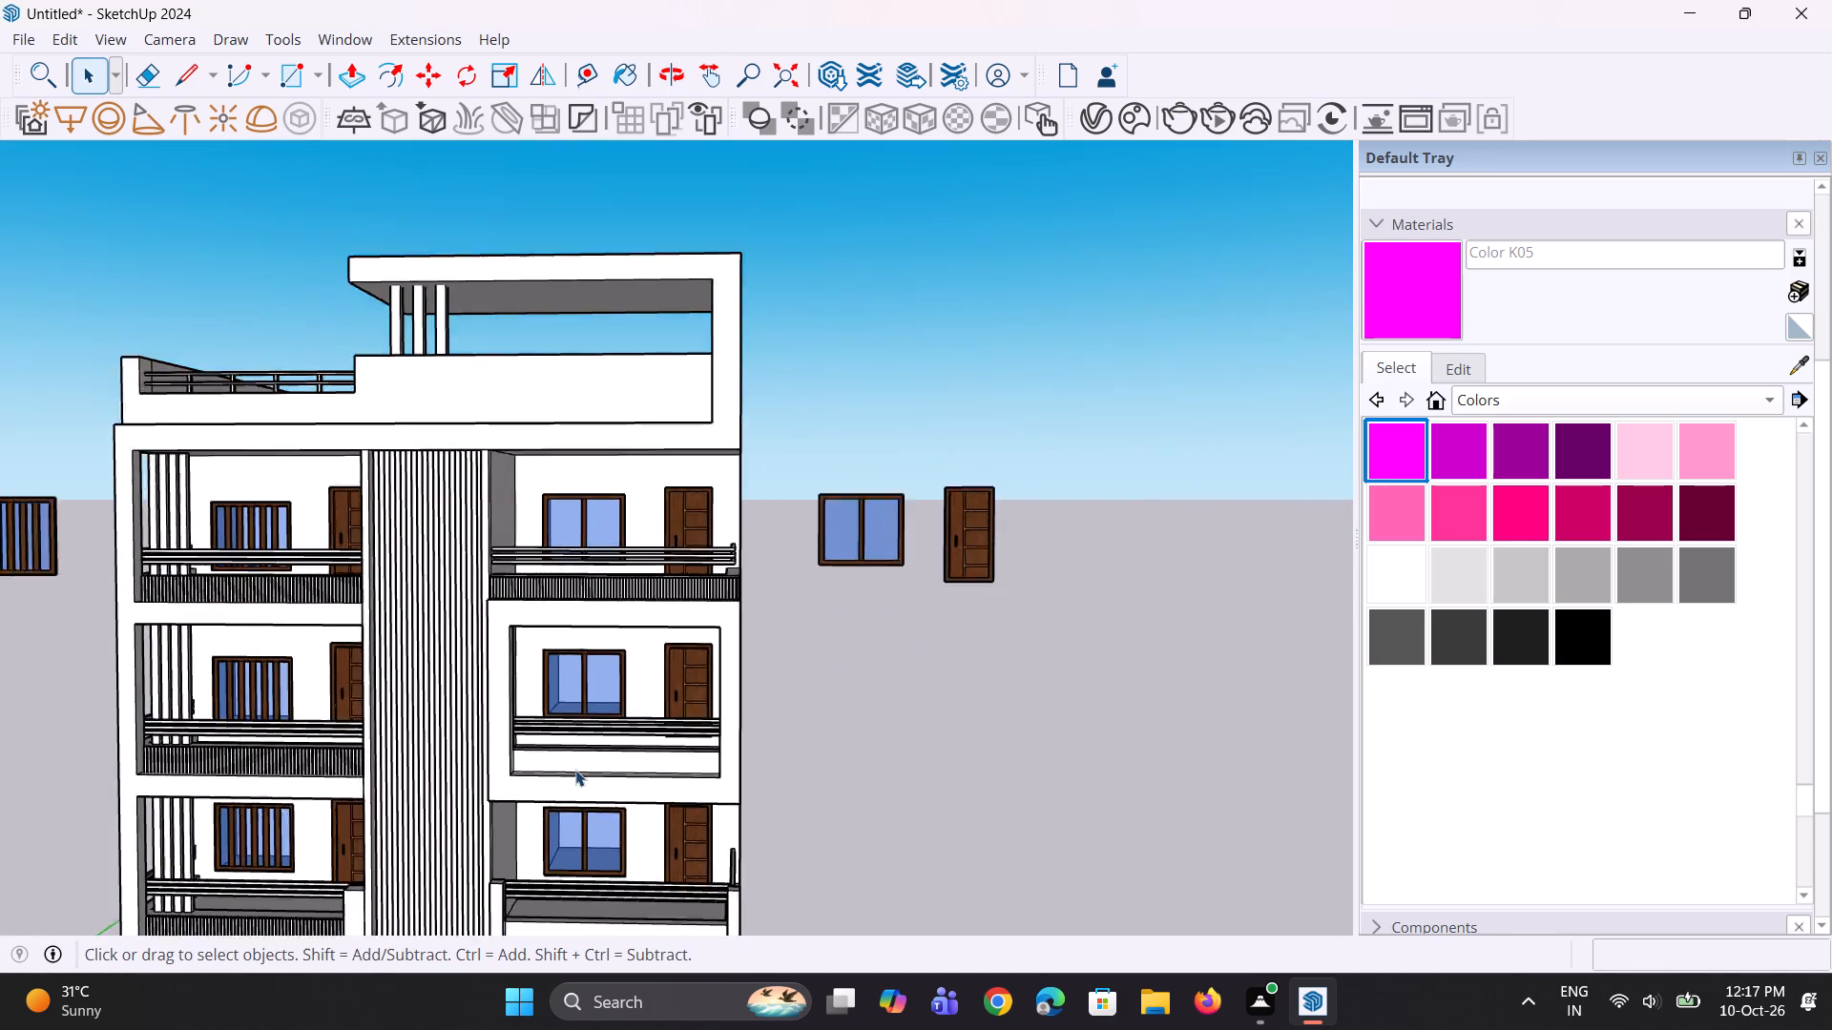
Copy the wall-side vertical edge of the parapet face 2" along the right balcony one floor below the top.
scroll(575, 770, "down", 1)
middle_click_drag(546, 784, 568, 770)
scroll(494, 773, "up", 15)
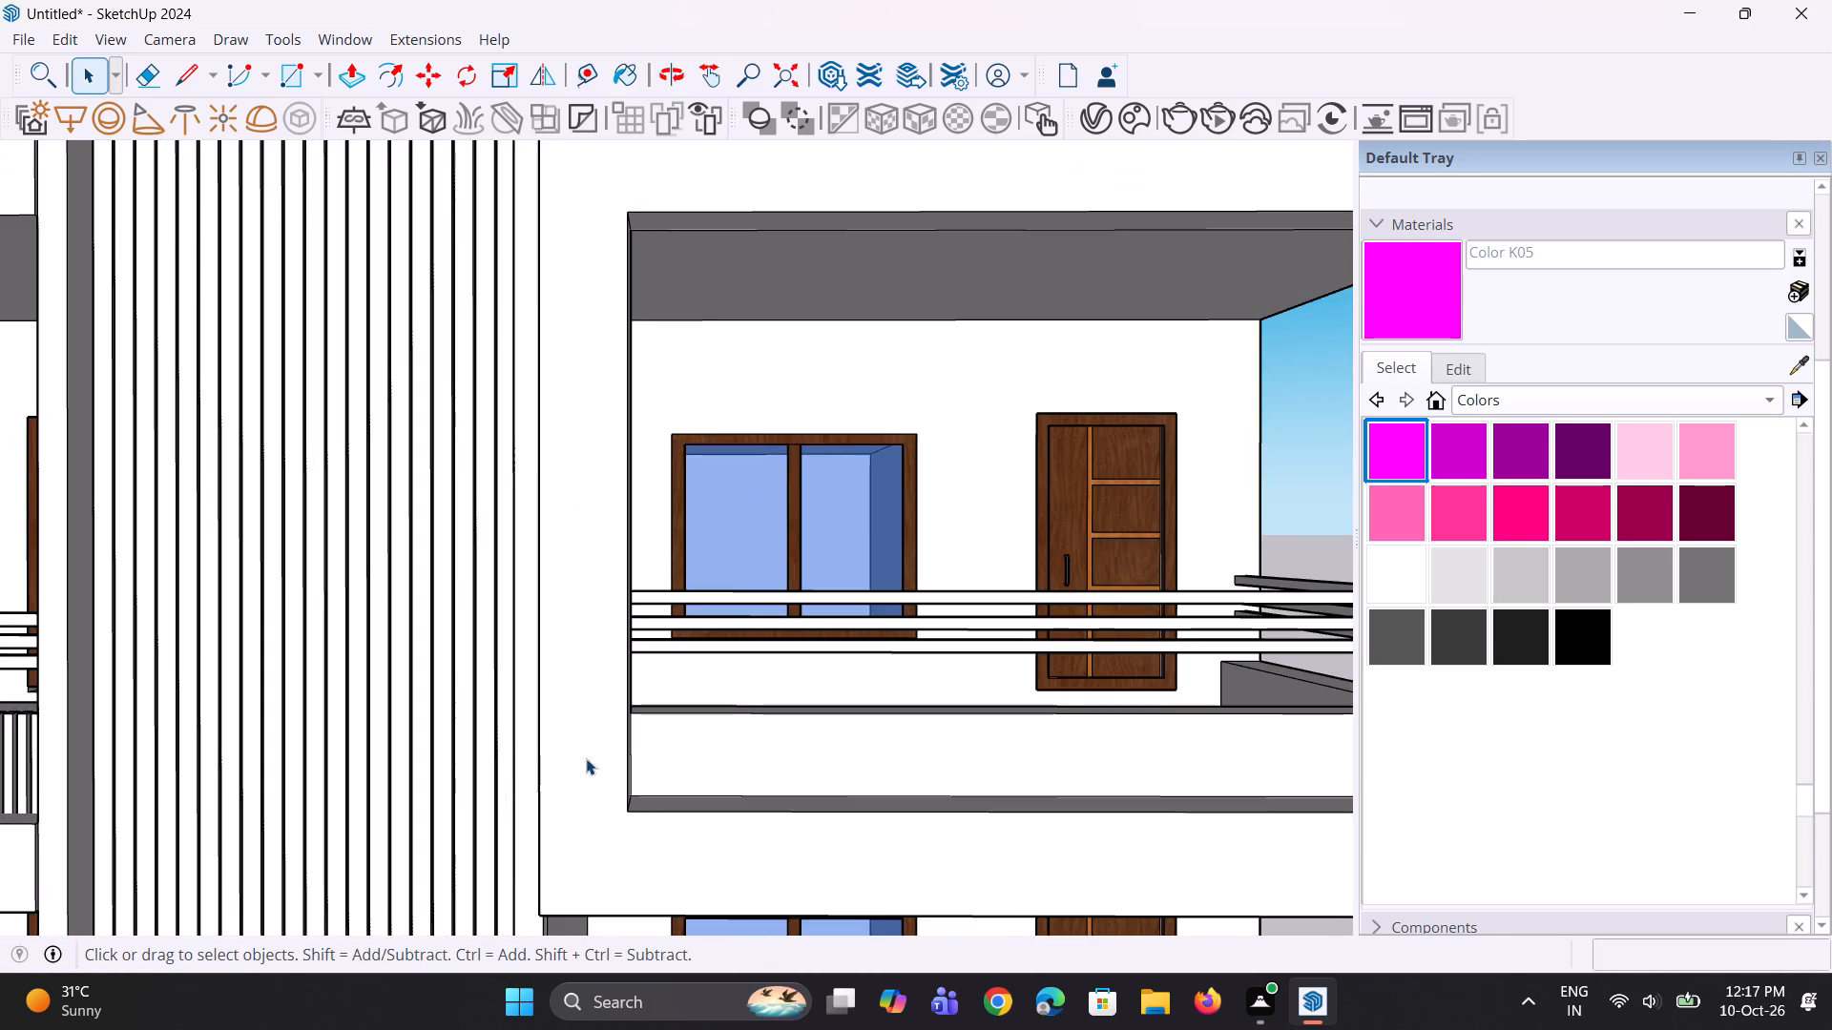
middle_click(625, 776)
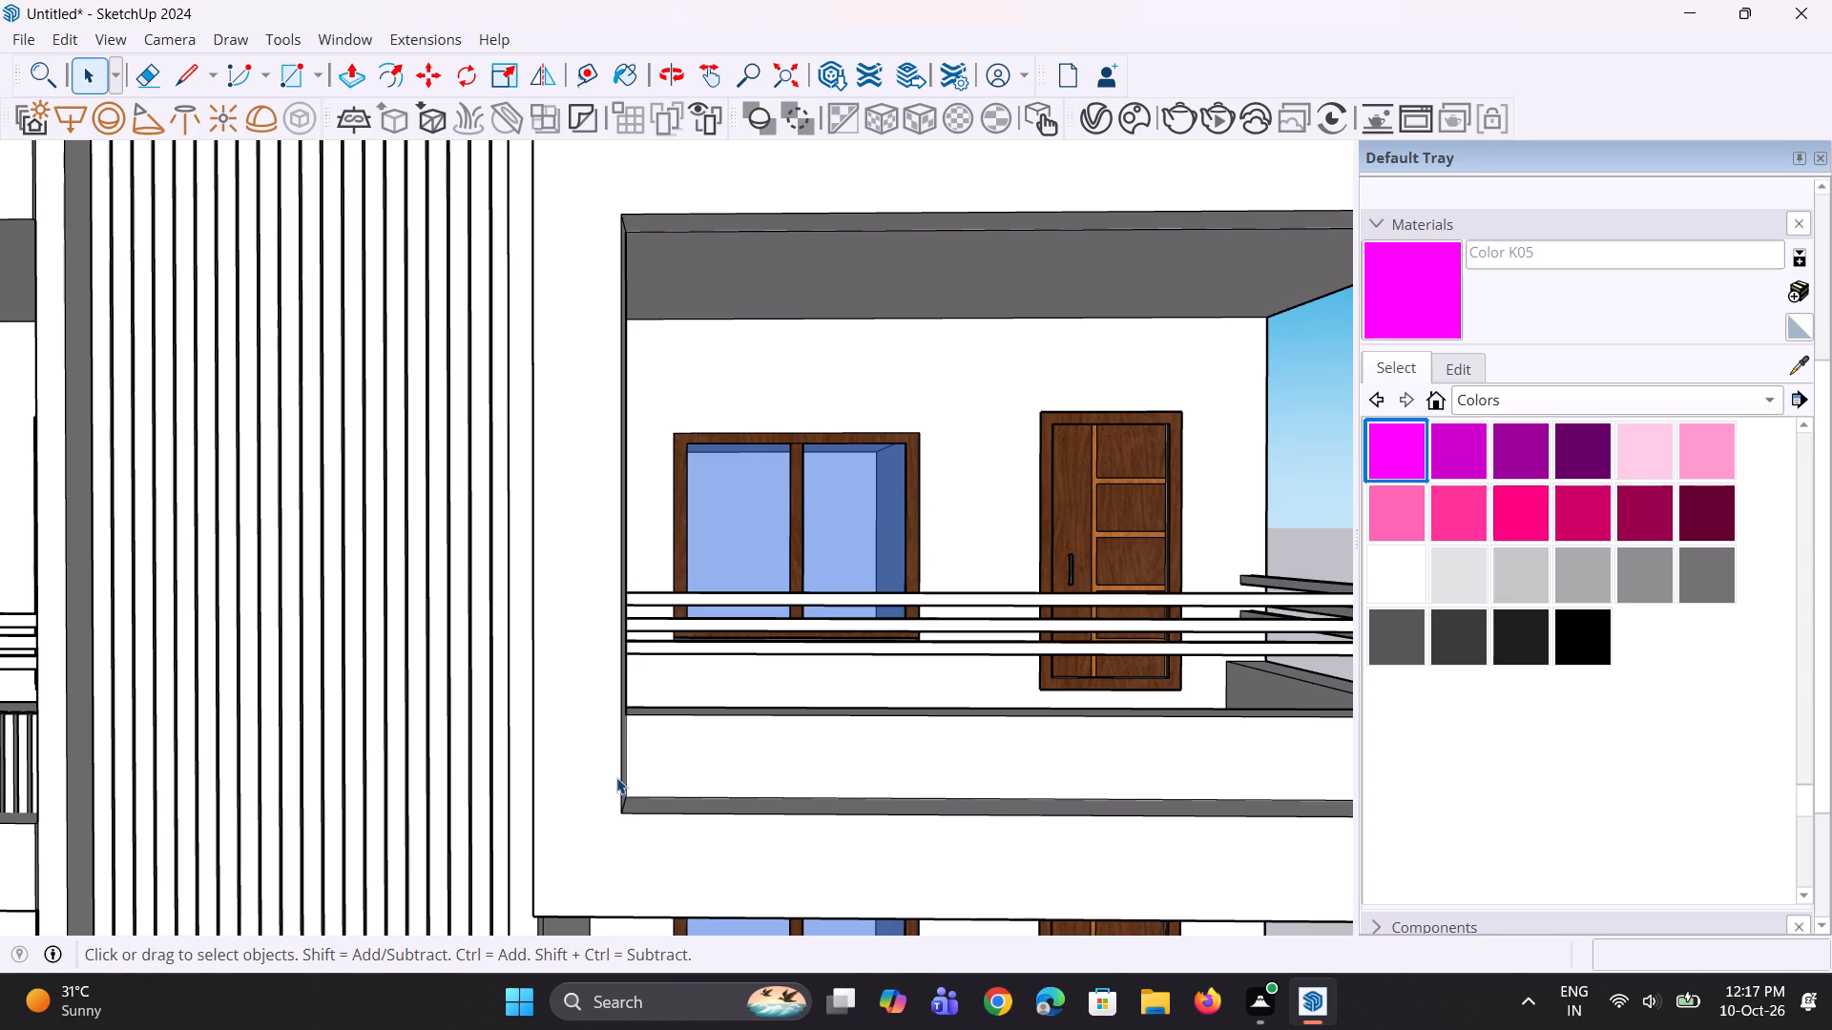
scroll(621, 779, "up", 4)
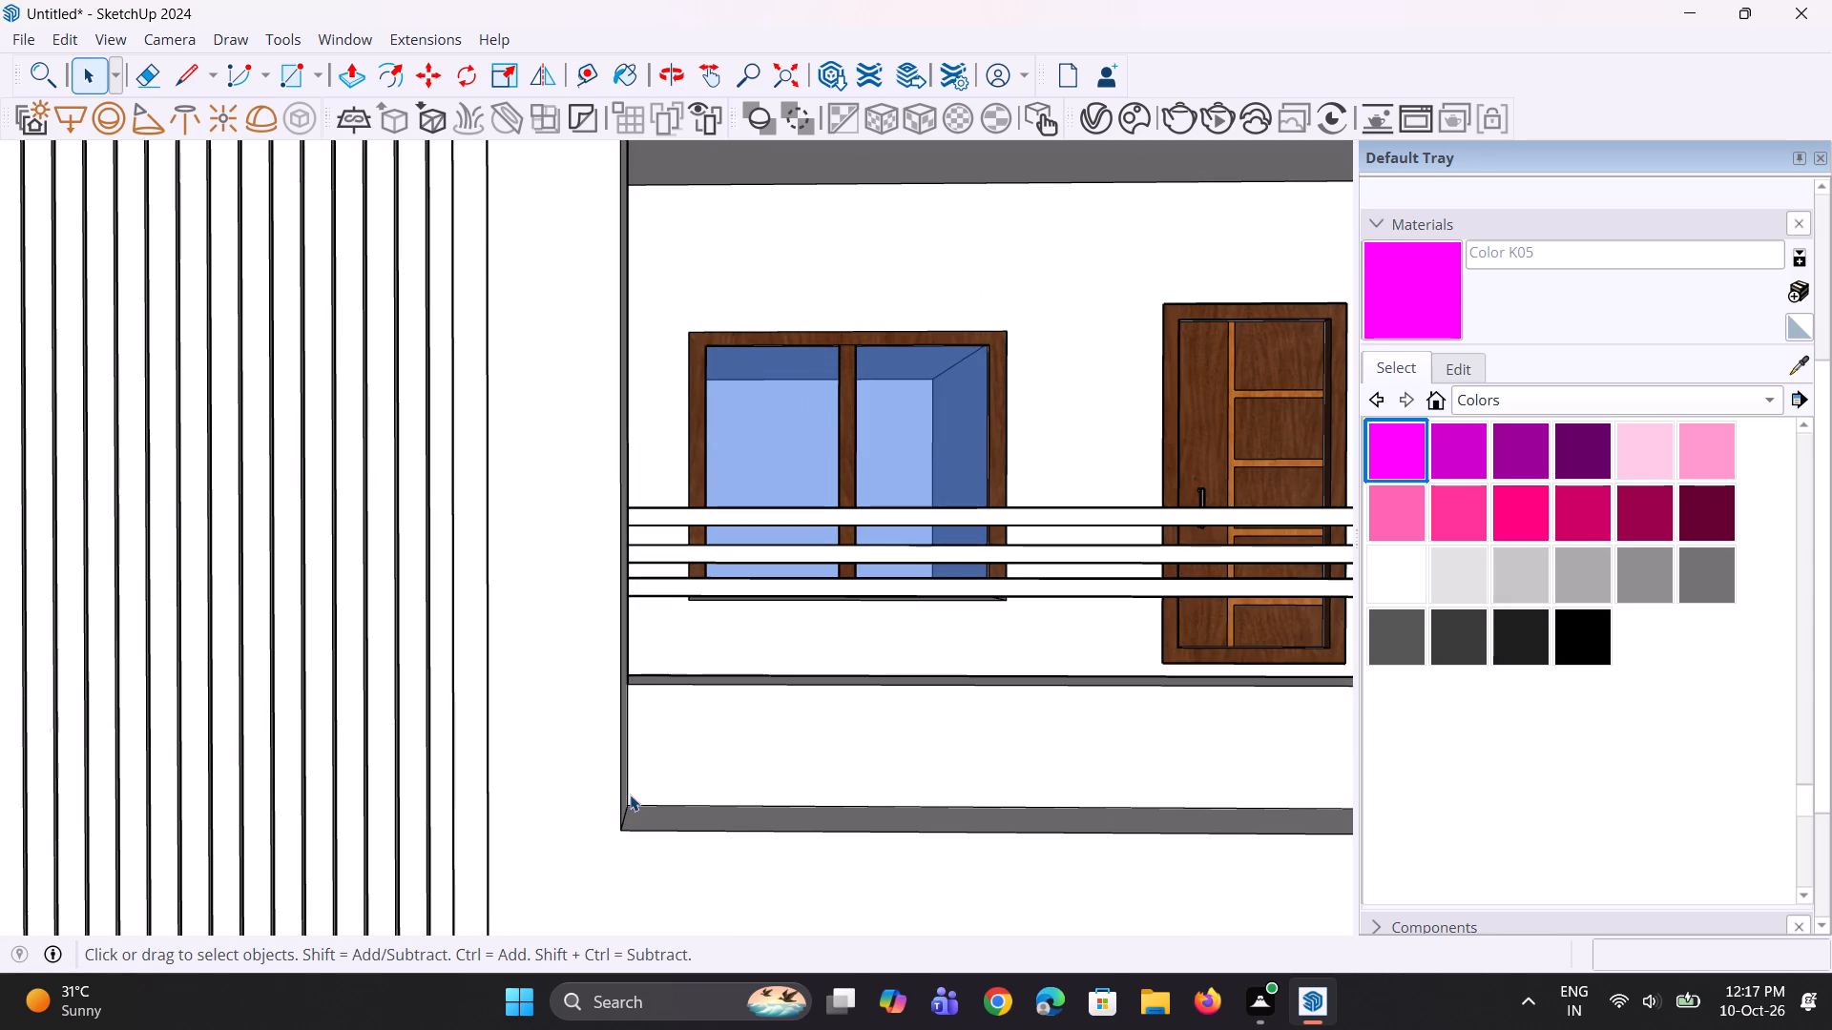
left_click(630, 794)
scroll(625, 800, "up", 3)
middle_click_drag(622, 805, 612, 861)
scroll(624, 854, "up", 5)
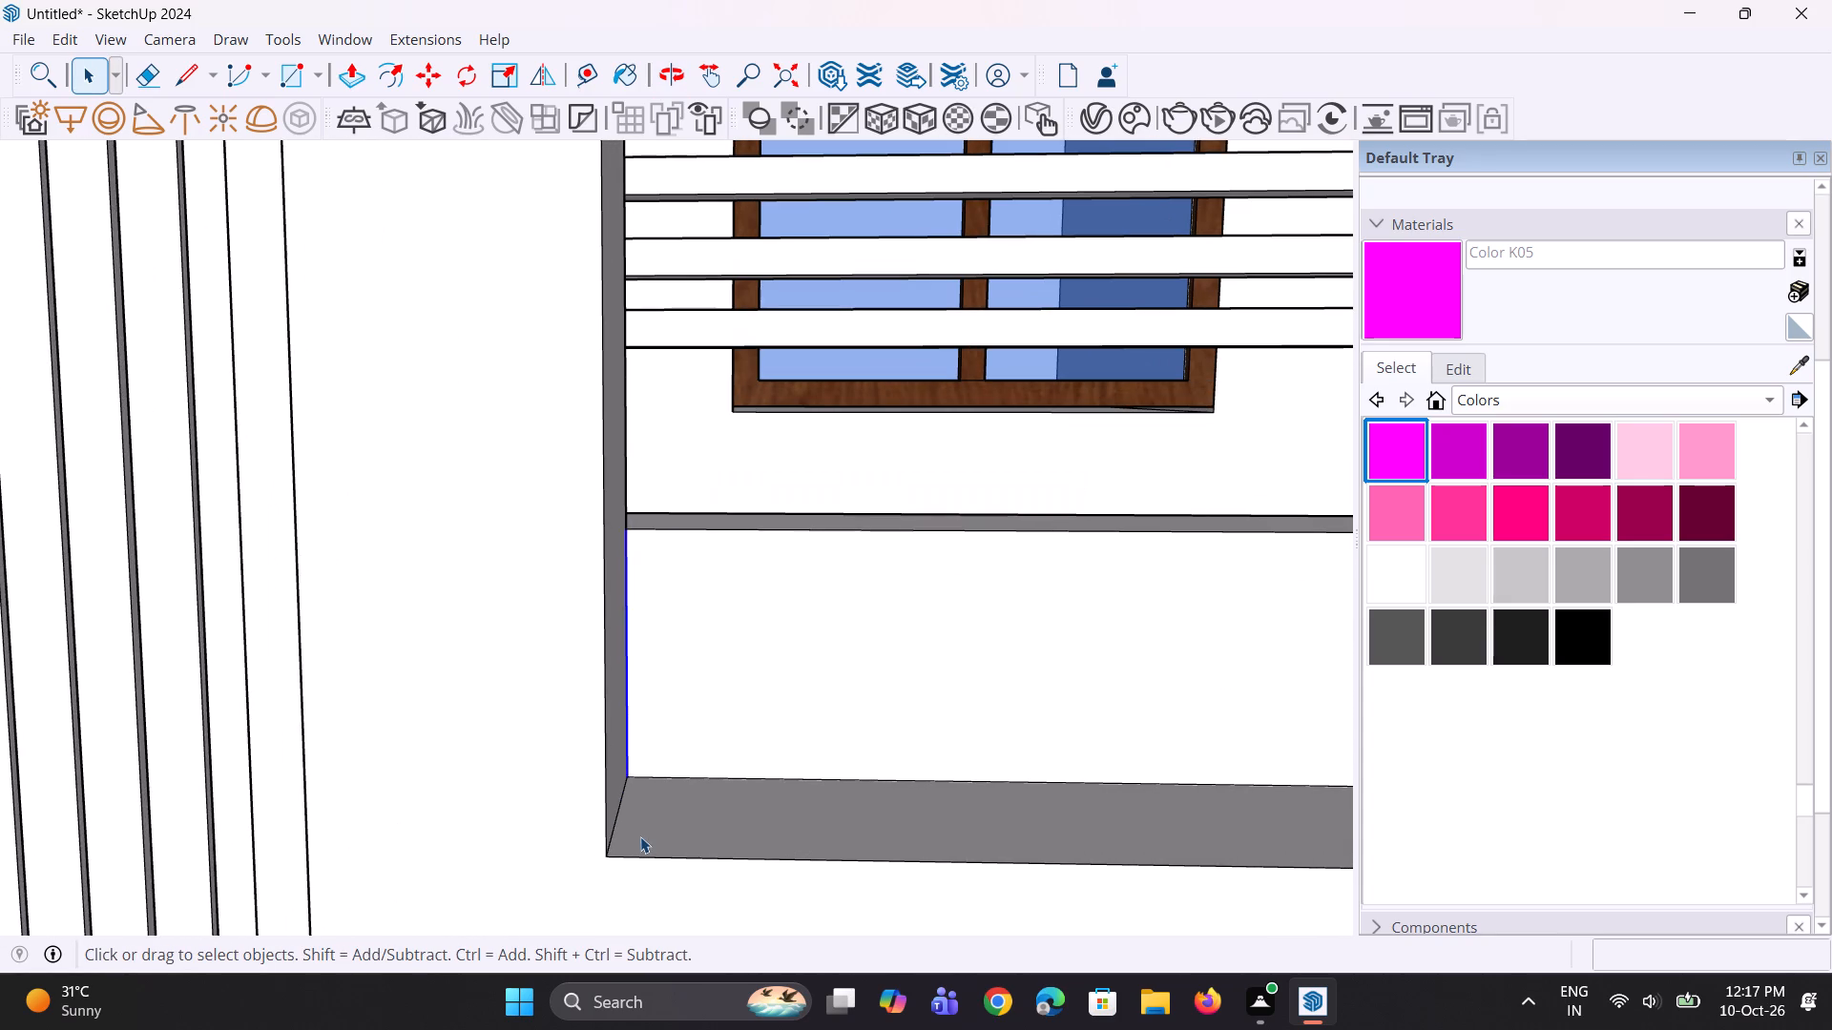
key("m")
scroll(648, 831, "up", 3)
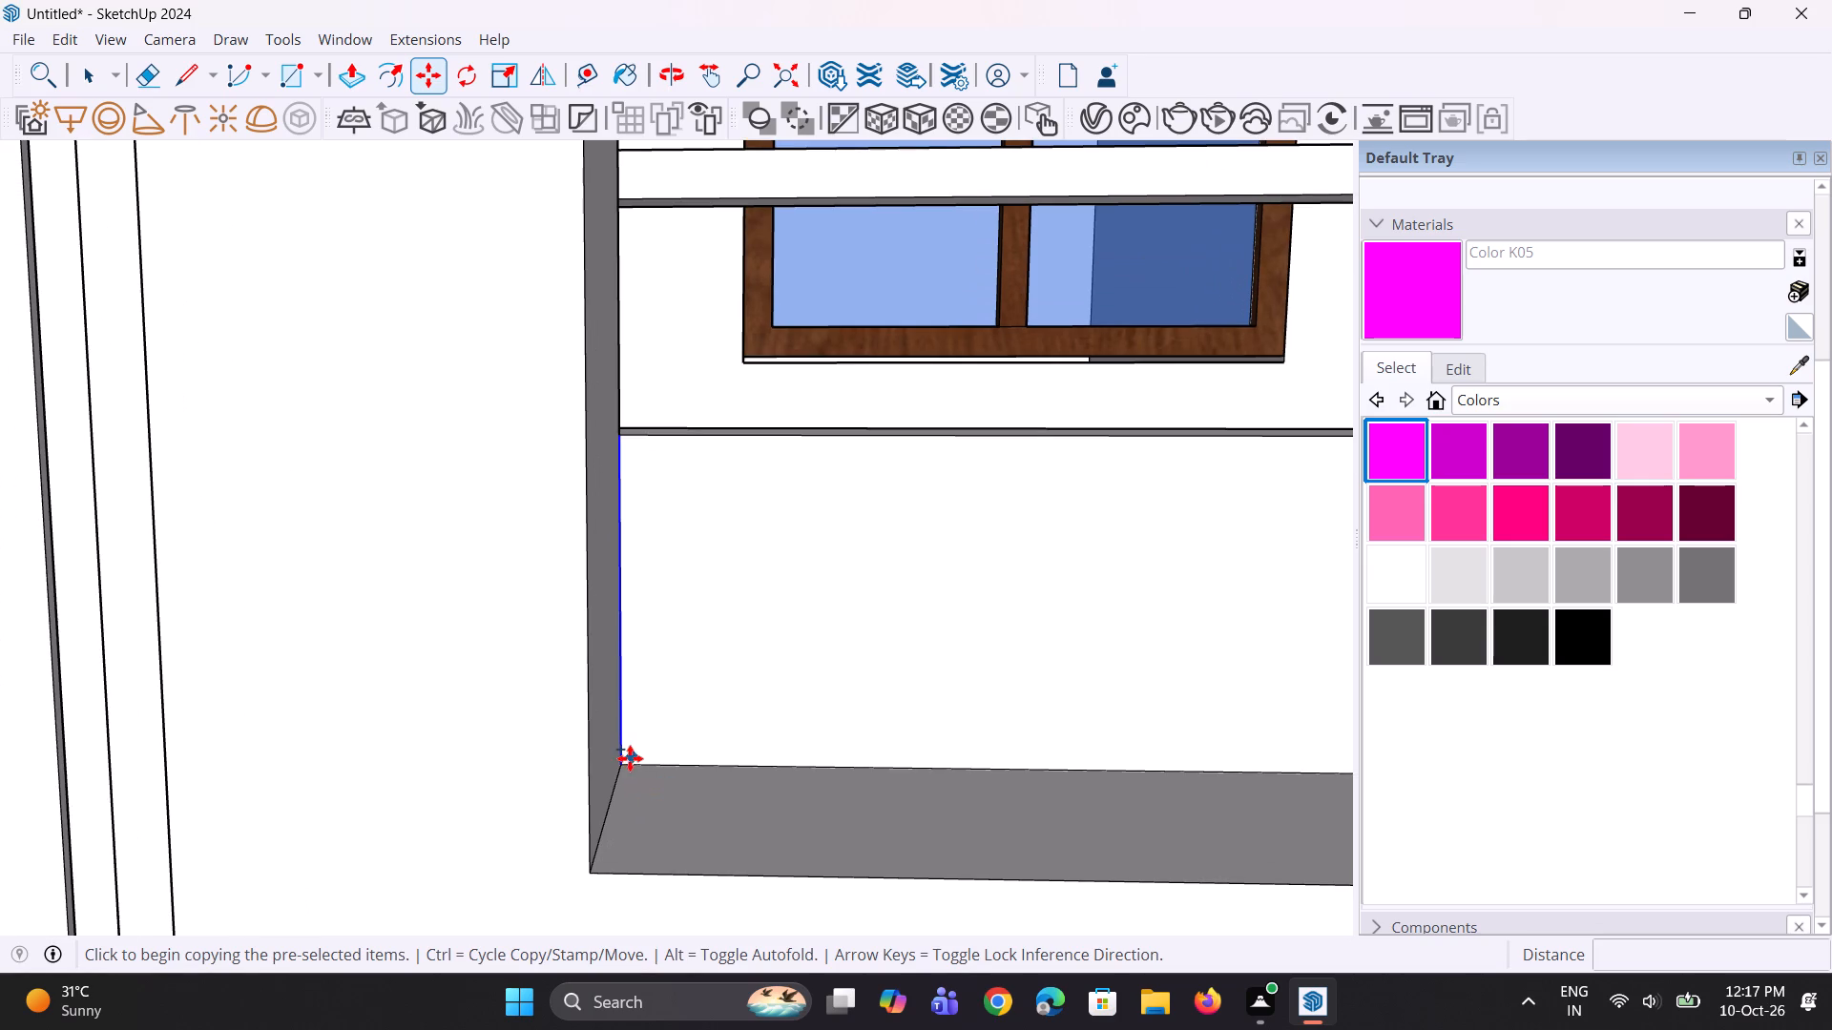
left_click(619, 759)
left_click(649, 767)
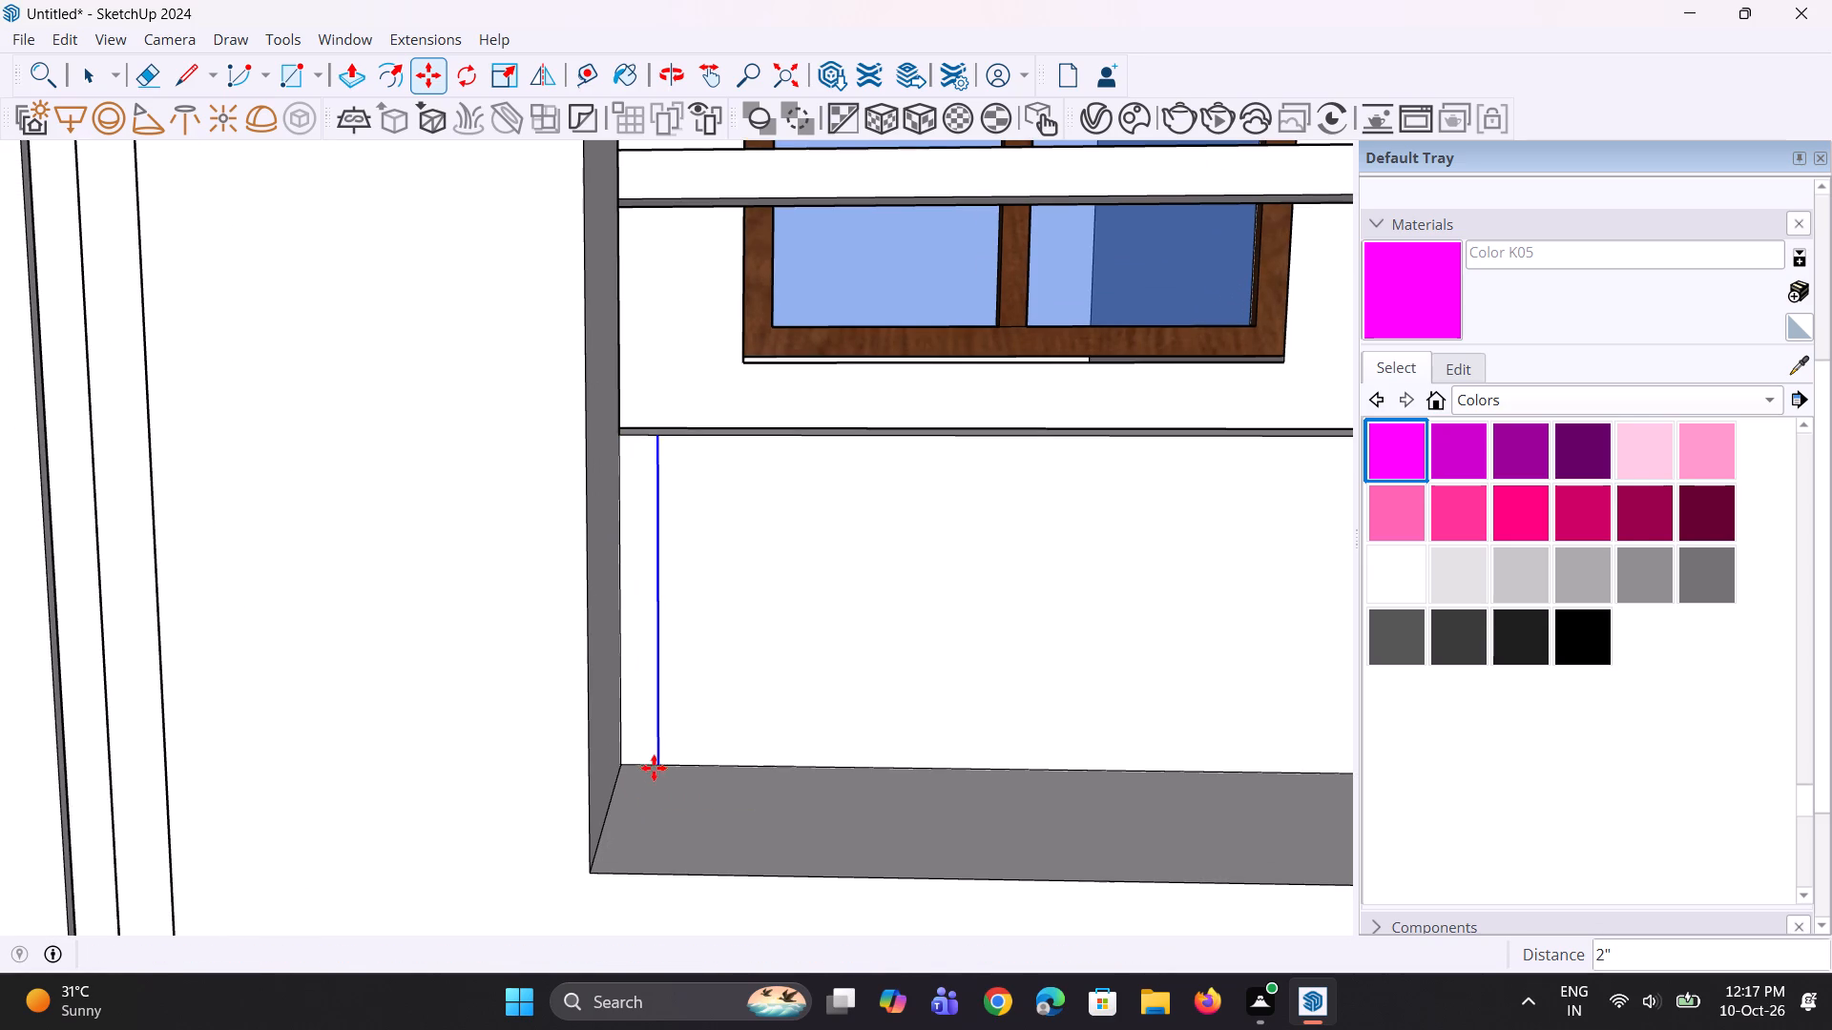
Copy the vertical edge a further 2" along the right balcony's parapet to outline the first batten.
key("m")
left_click(660, 766)
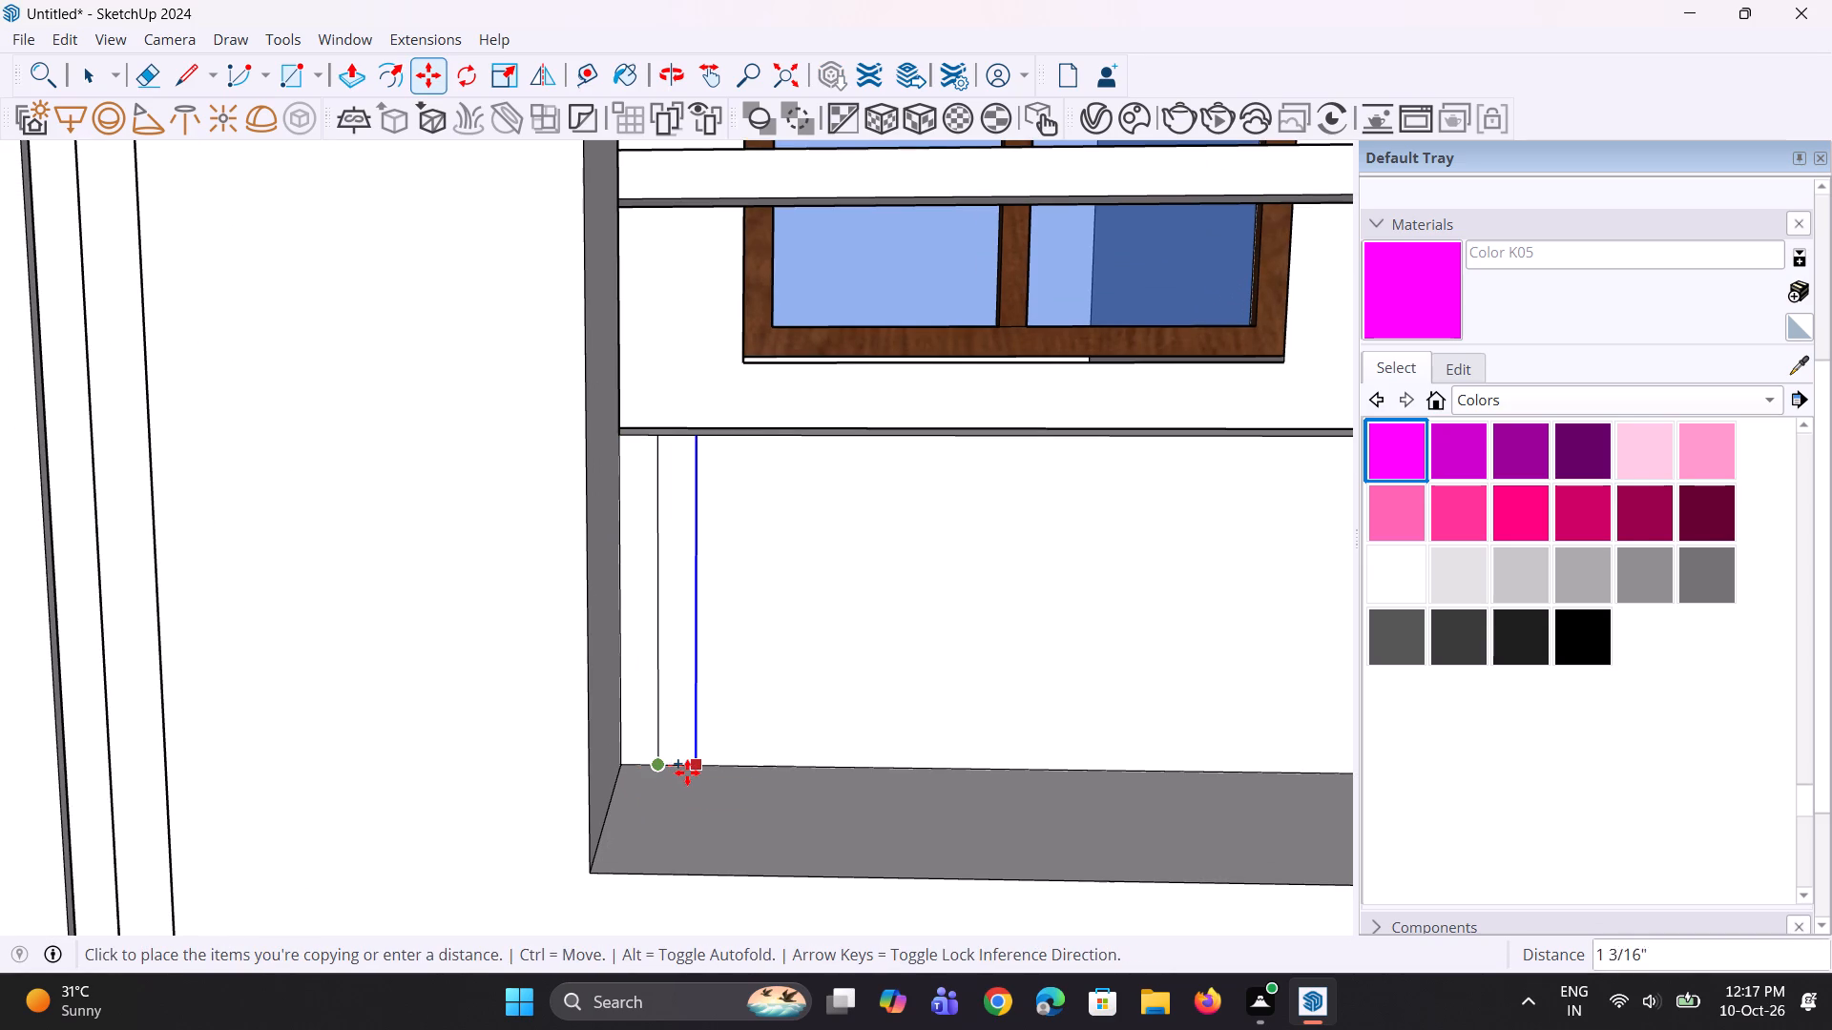
key("2")
key("shift+quotedbl")
key("Return")
Extrude the 2" wide strip 2" out from the parapet face.
middle_click_drag(659, 789, 470, 844)
key("space")
key("space")
scroll(648, 725, "up", 2)
middle_click_drag(626, 731, 541, 788)
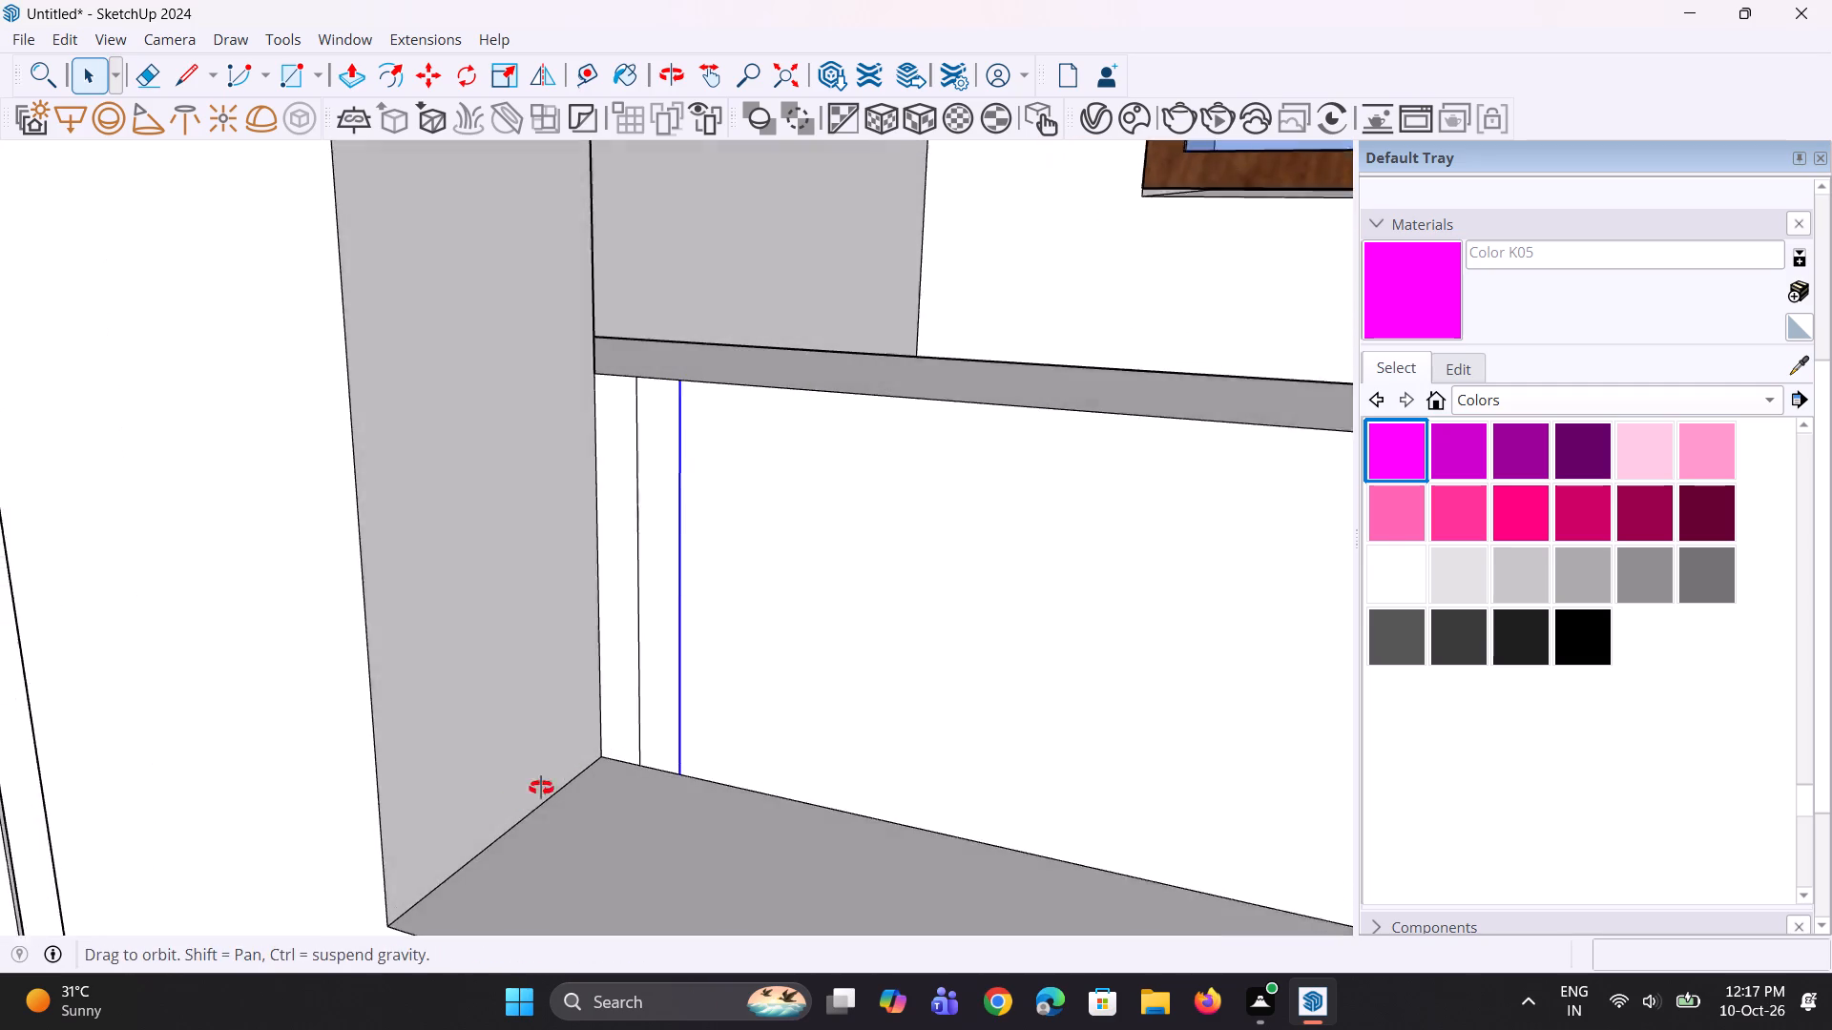
middle_click_drag(541, 788, 506, 808)
key("p")
left_click(636, 712)
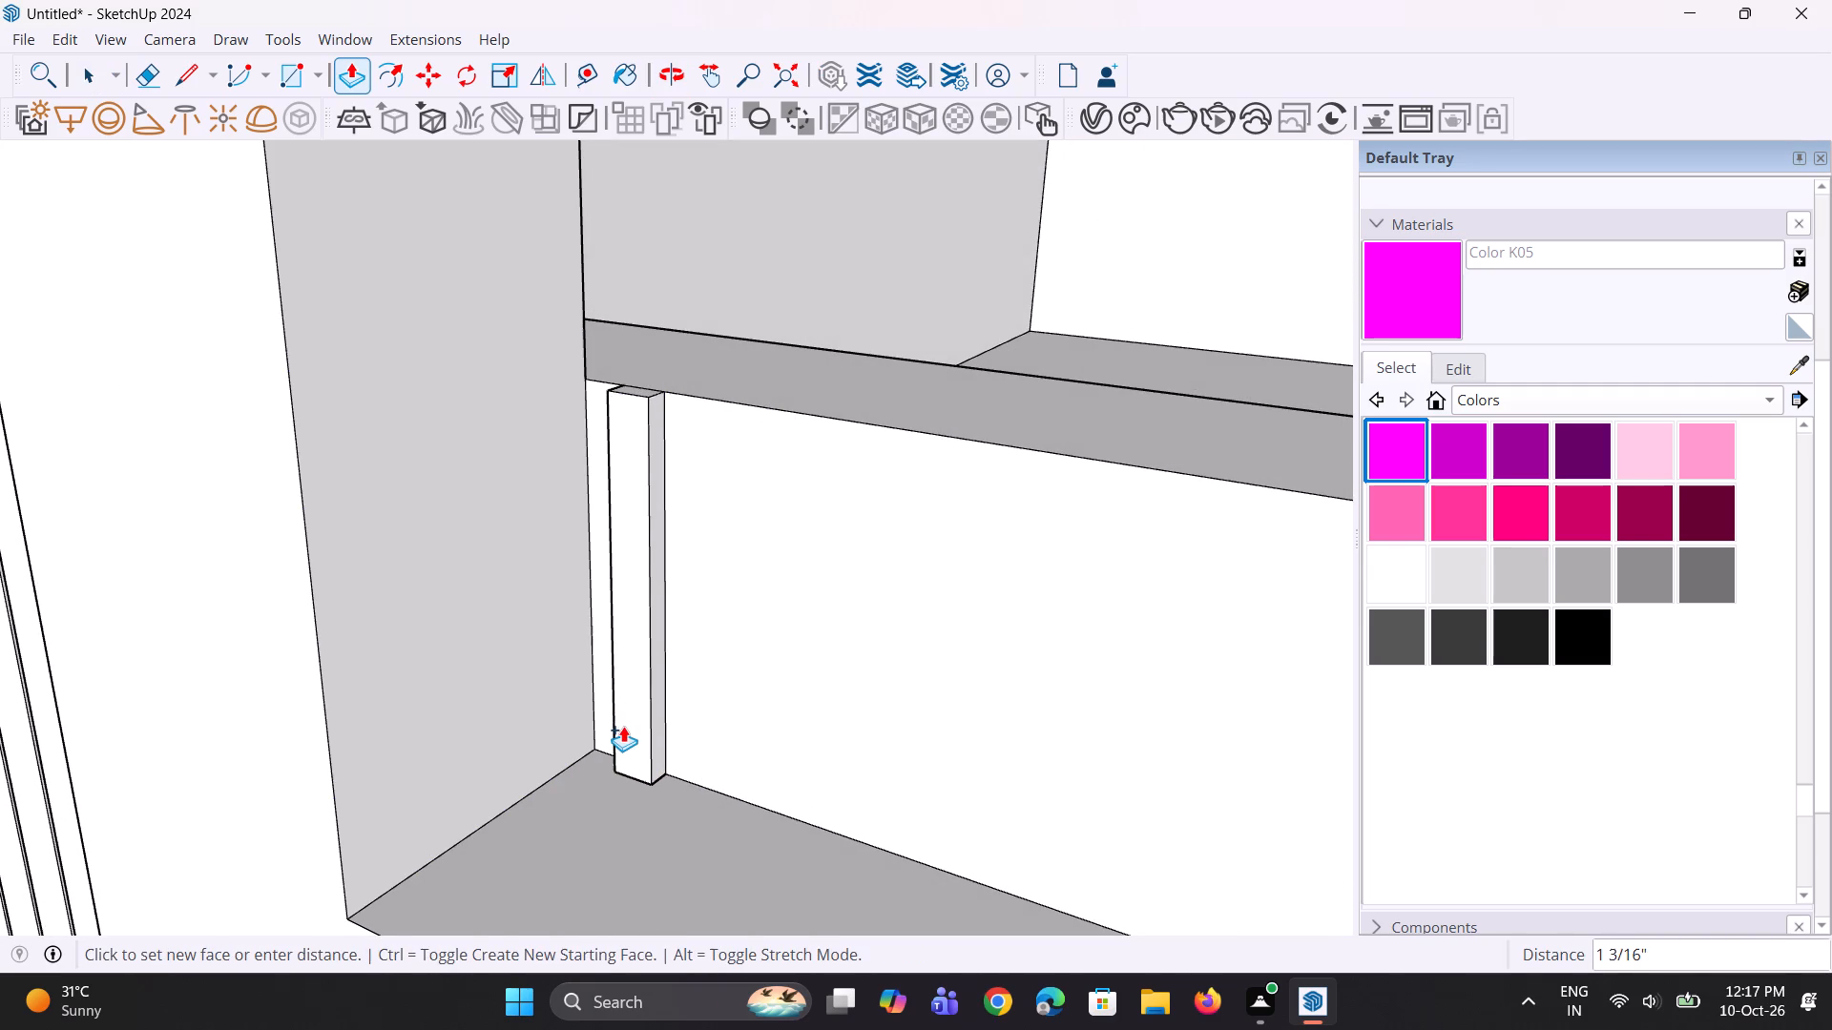
key("2")
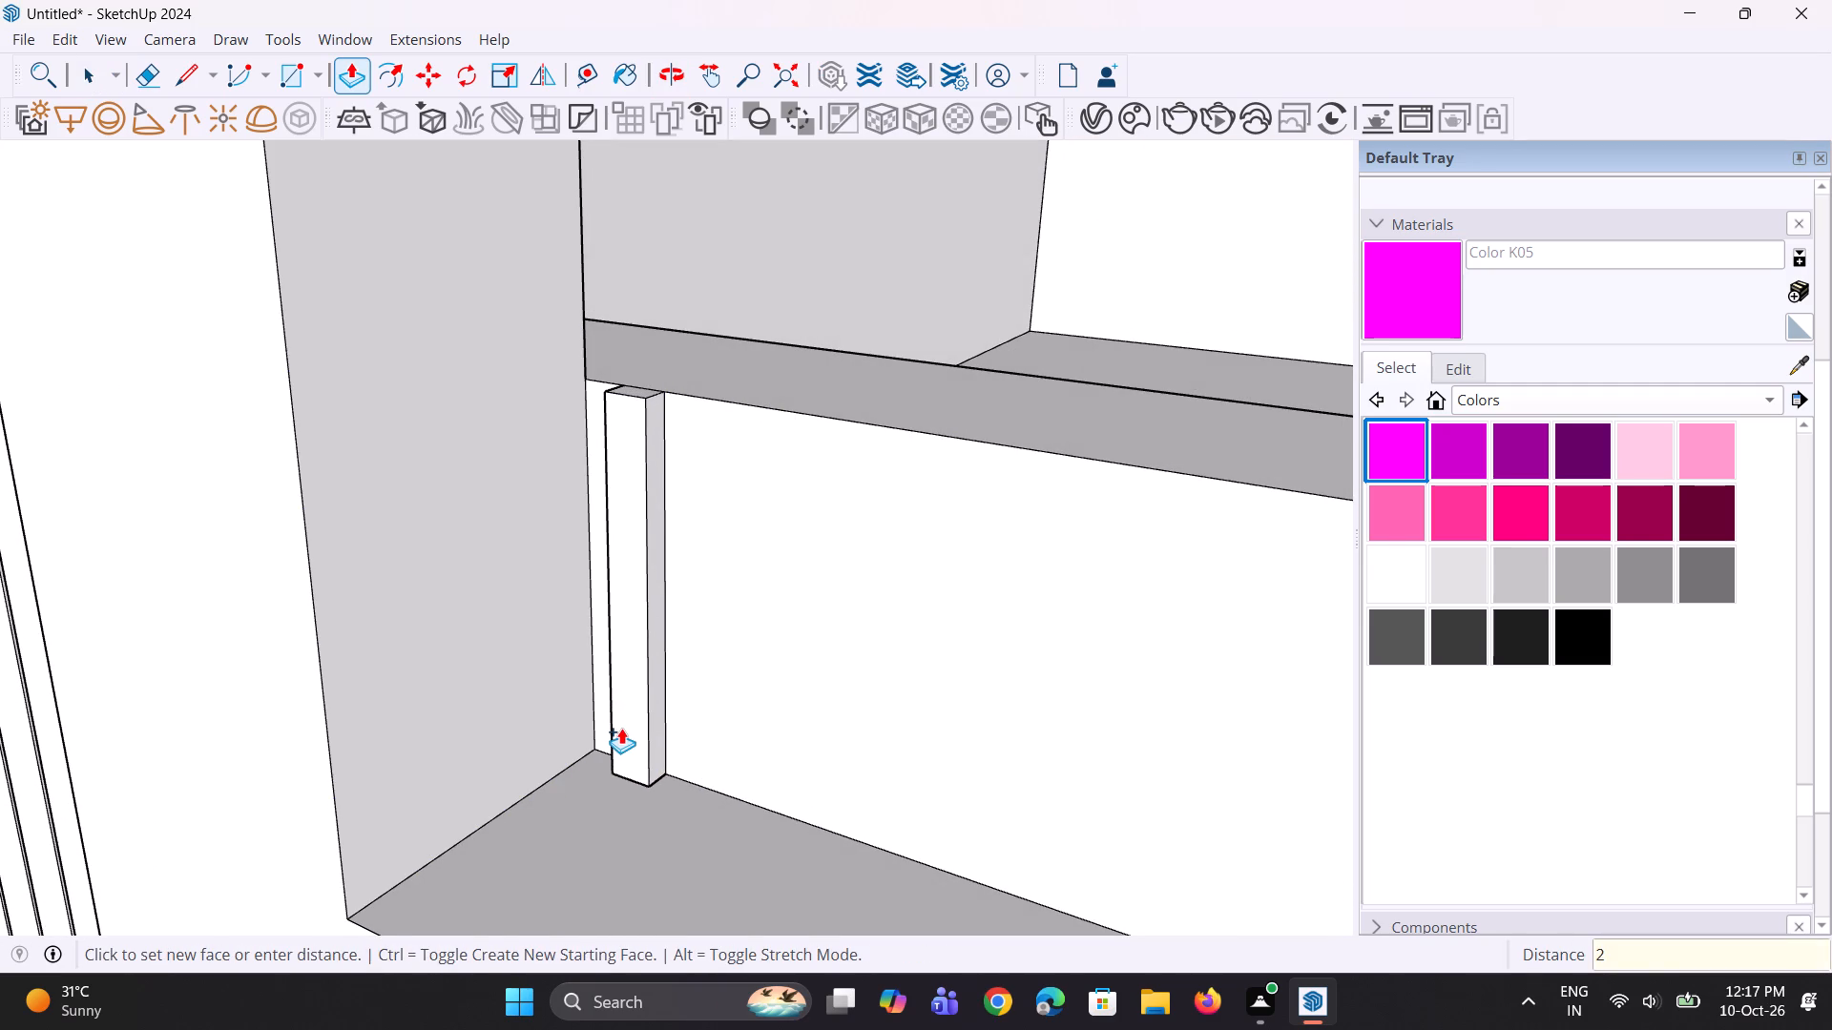
key("shift+quotedbl")
key("Return")
Select the extruded batten's front, both side and top faces and make them a group.
middle_click_drag(657, 758, 954, 739)
key("space")
scroll(673, 749, "up", 8)
middle_click_drag(672, 749, 732, 775)
scroll(699, 734, "up", 5)
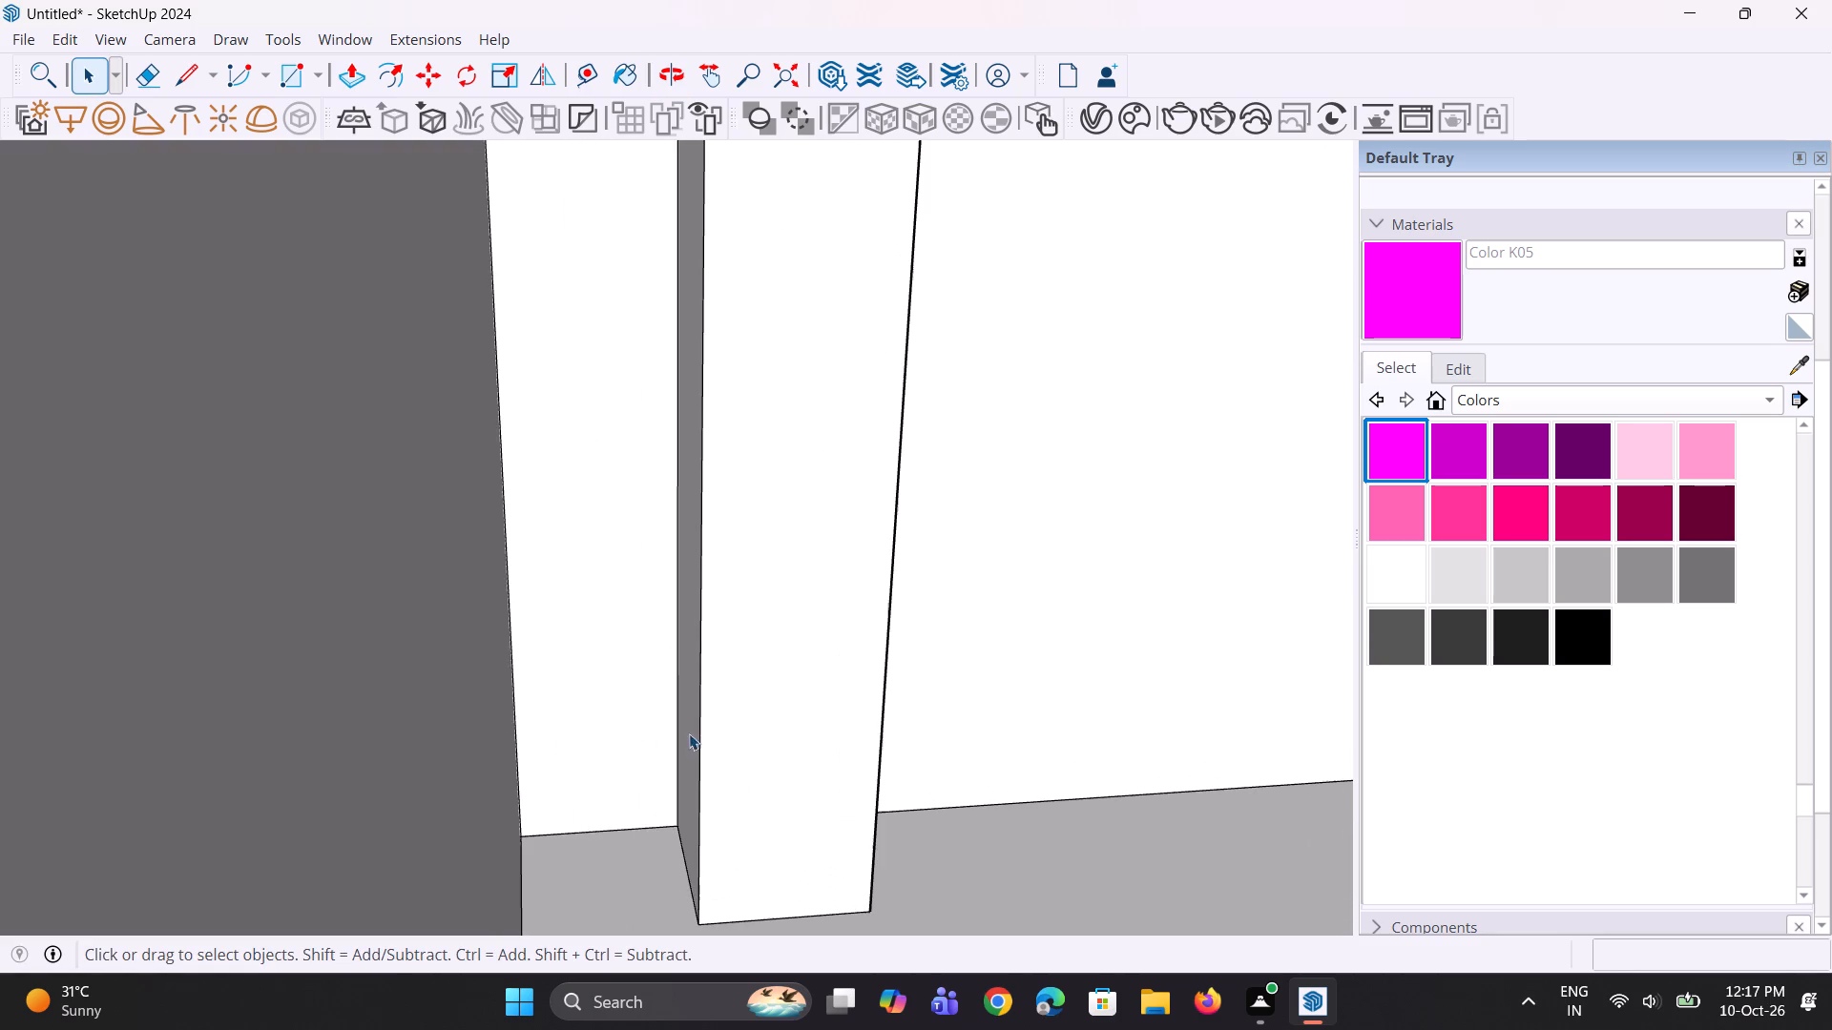
left_click(690, 731)
left_click(740, 761, "ctrl")
middle_click_drag(874, 826, 456, 834)
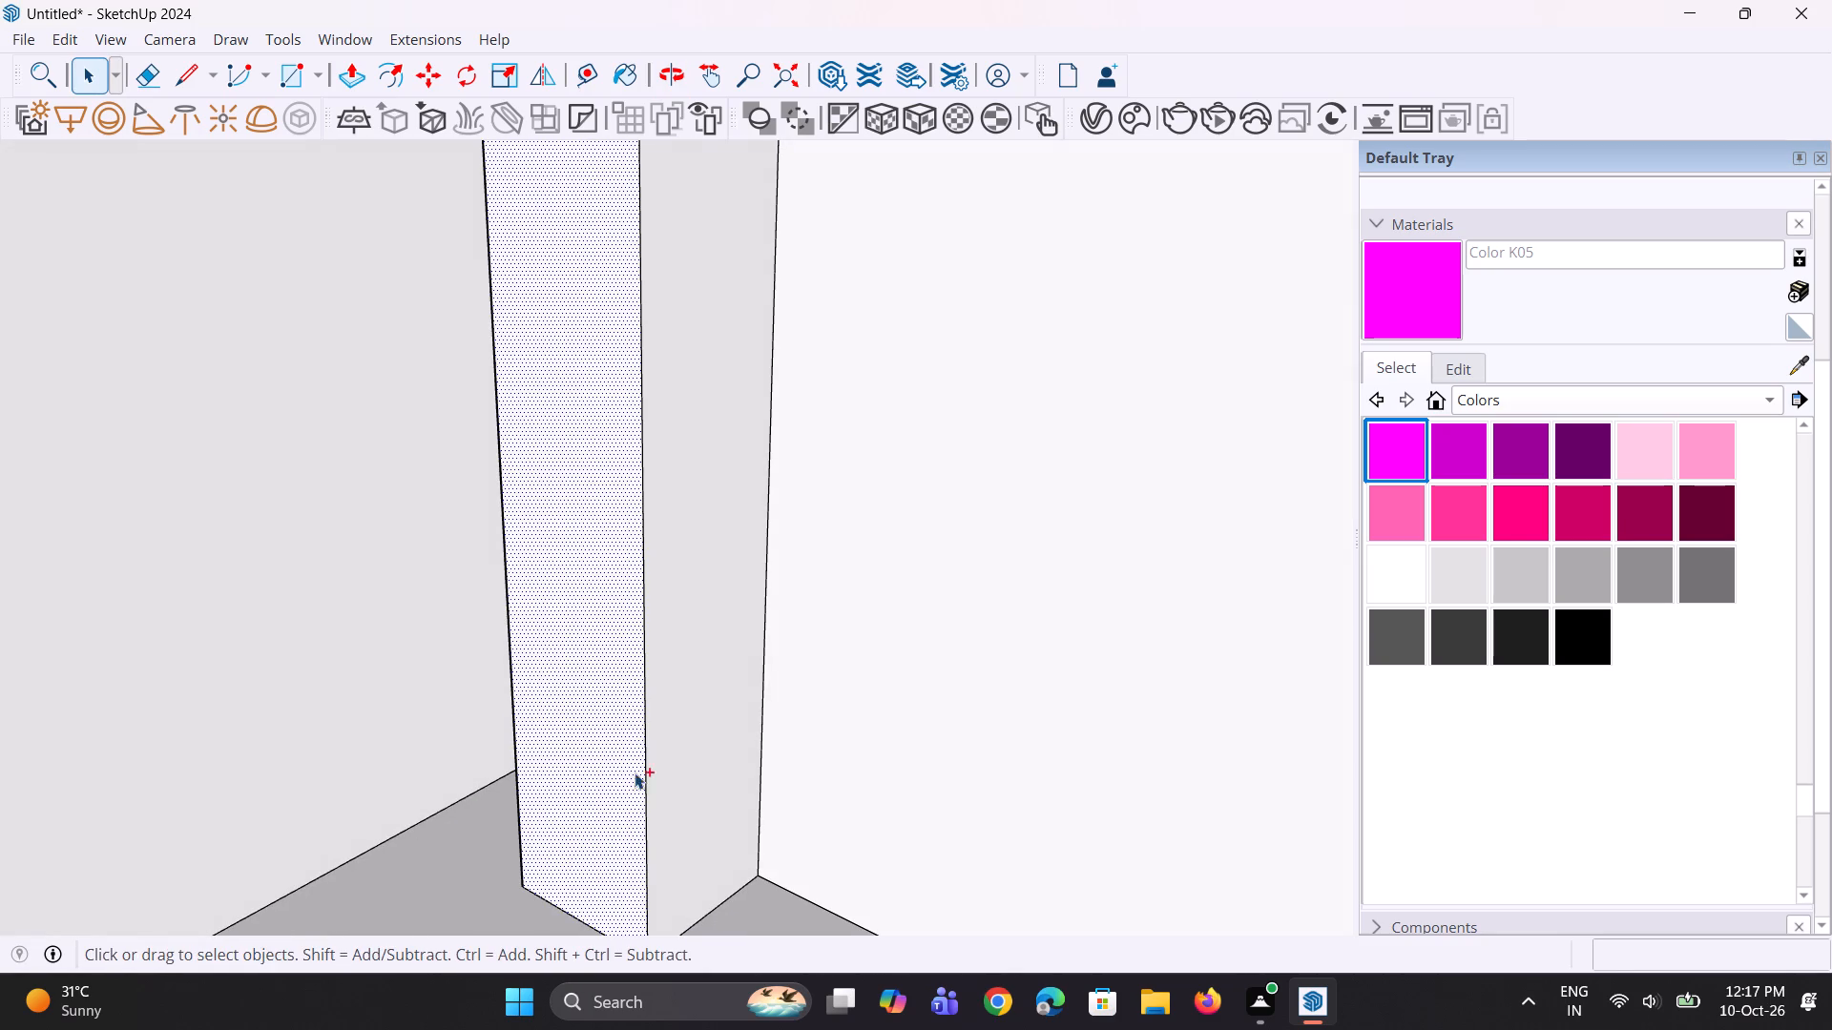
left_click(671, 769, "ctrl")
scroll(705, 795, "down", 13)
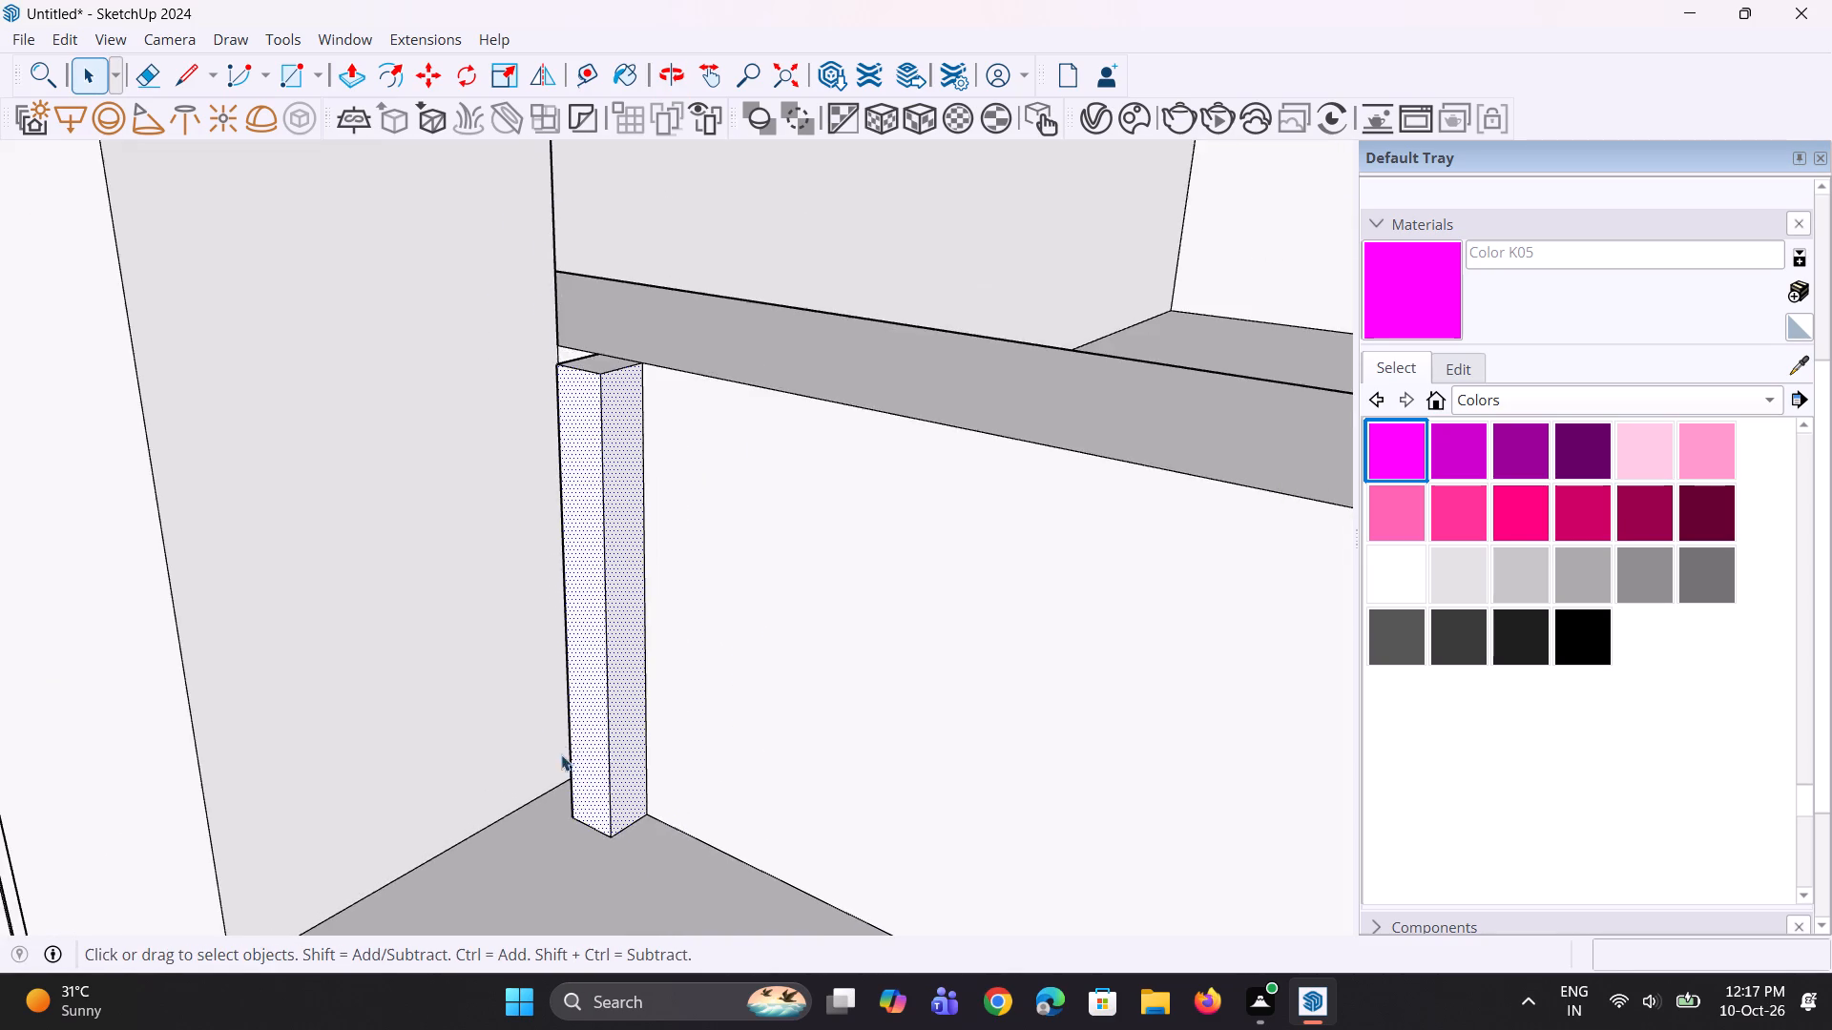
middle_click_drag(561, 754, 685, 877)
scroll(644, 488, "up", 3)
left_click(646, 427, "ctrl")
right_click(595, 530)
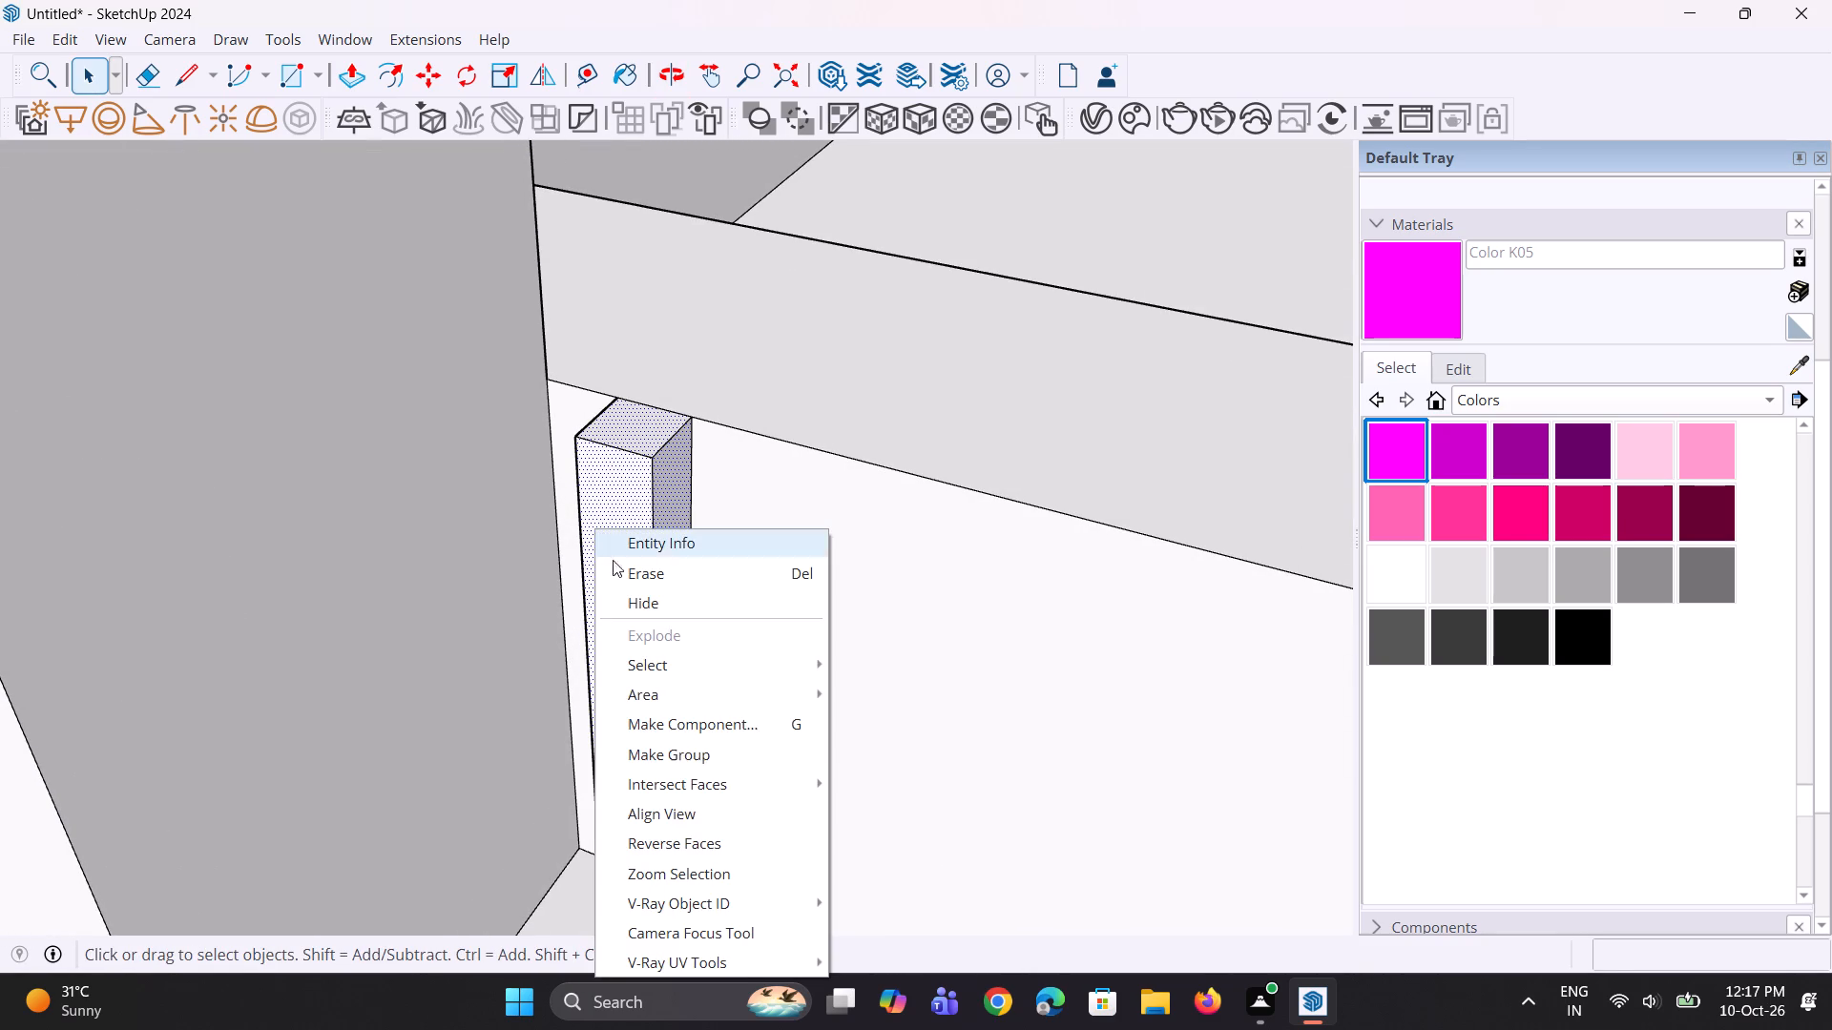
left_click(677, 762)
Move the batten group 2" sideways so it sits flush against the balcony opening's side wall.
scroll(722, 652, "down", 4)
middle_click_drag(684, 800, 792, 741)
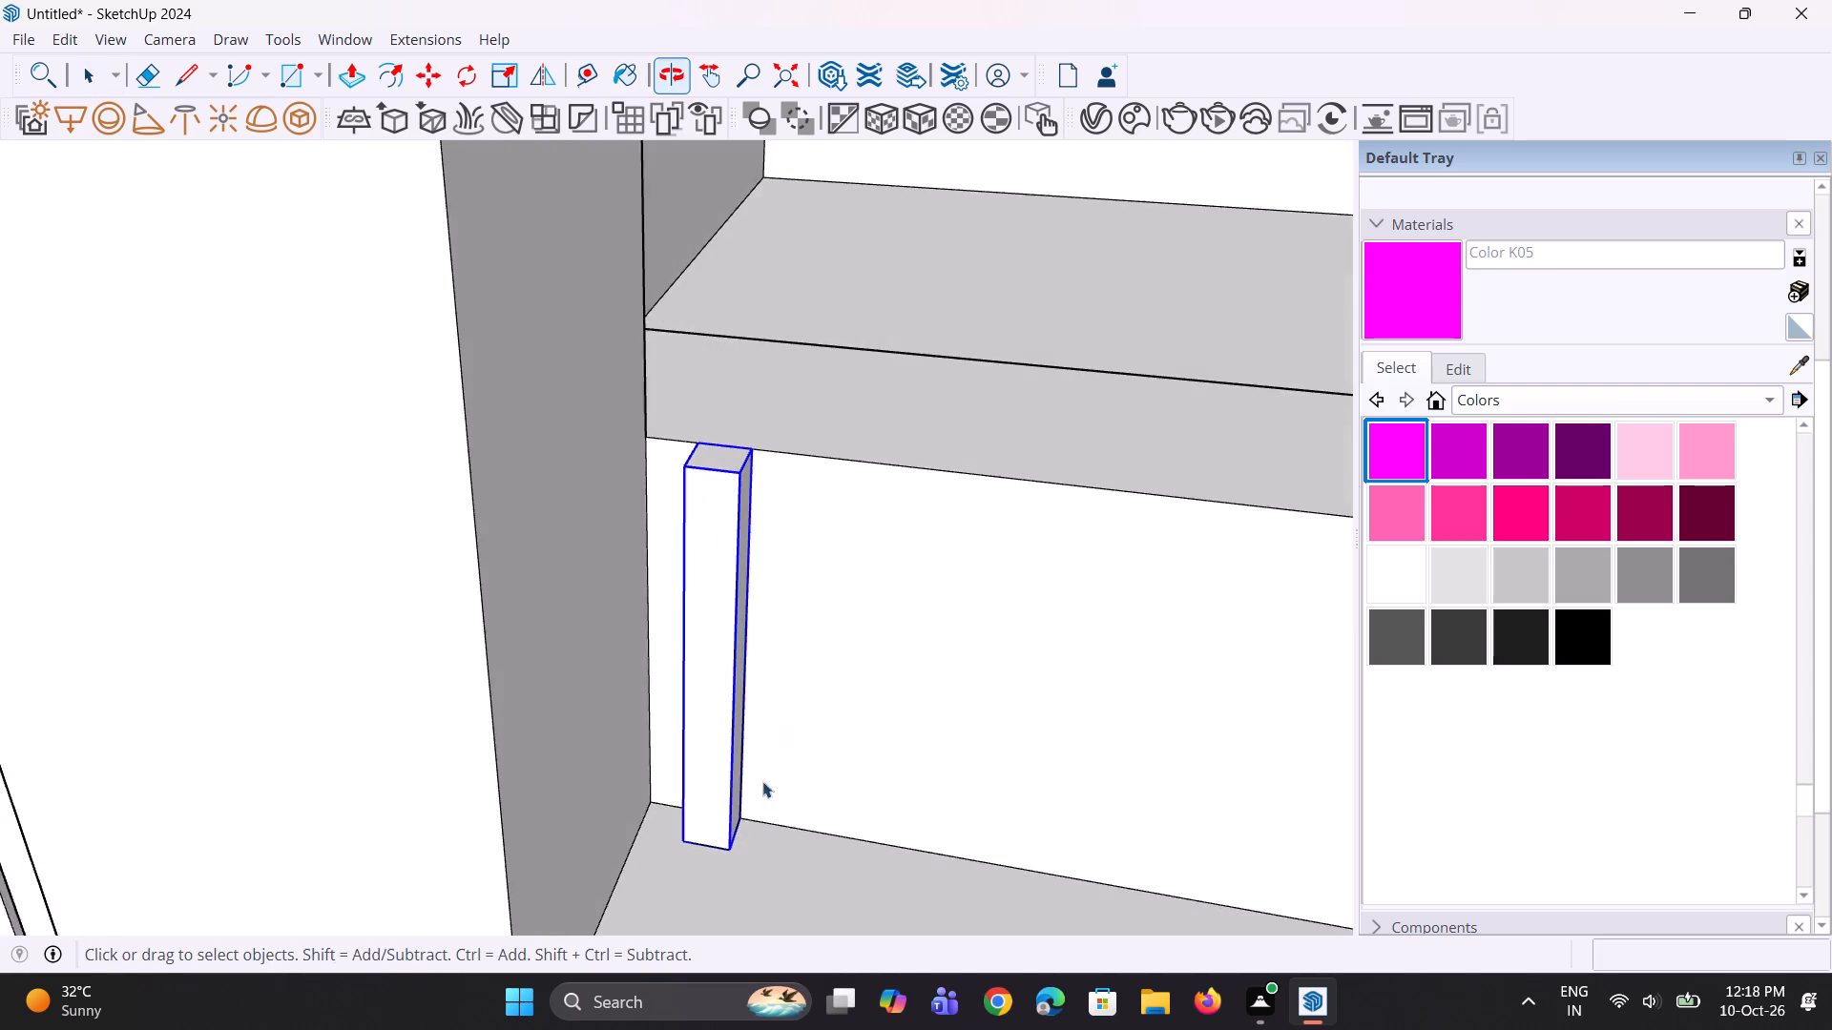
scroll(693, 873, "up", 4)
key("m")
left_click(672, 831)
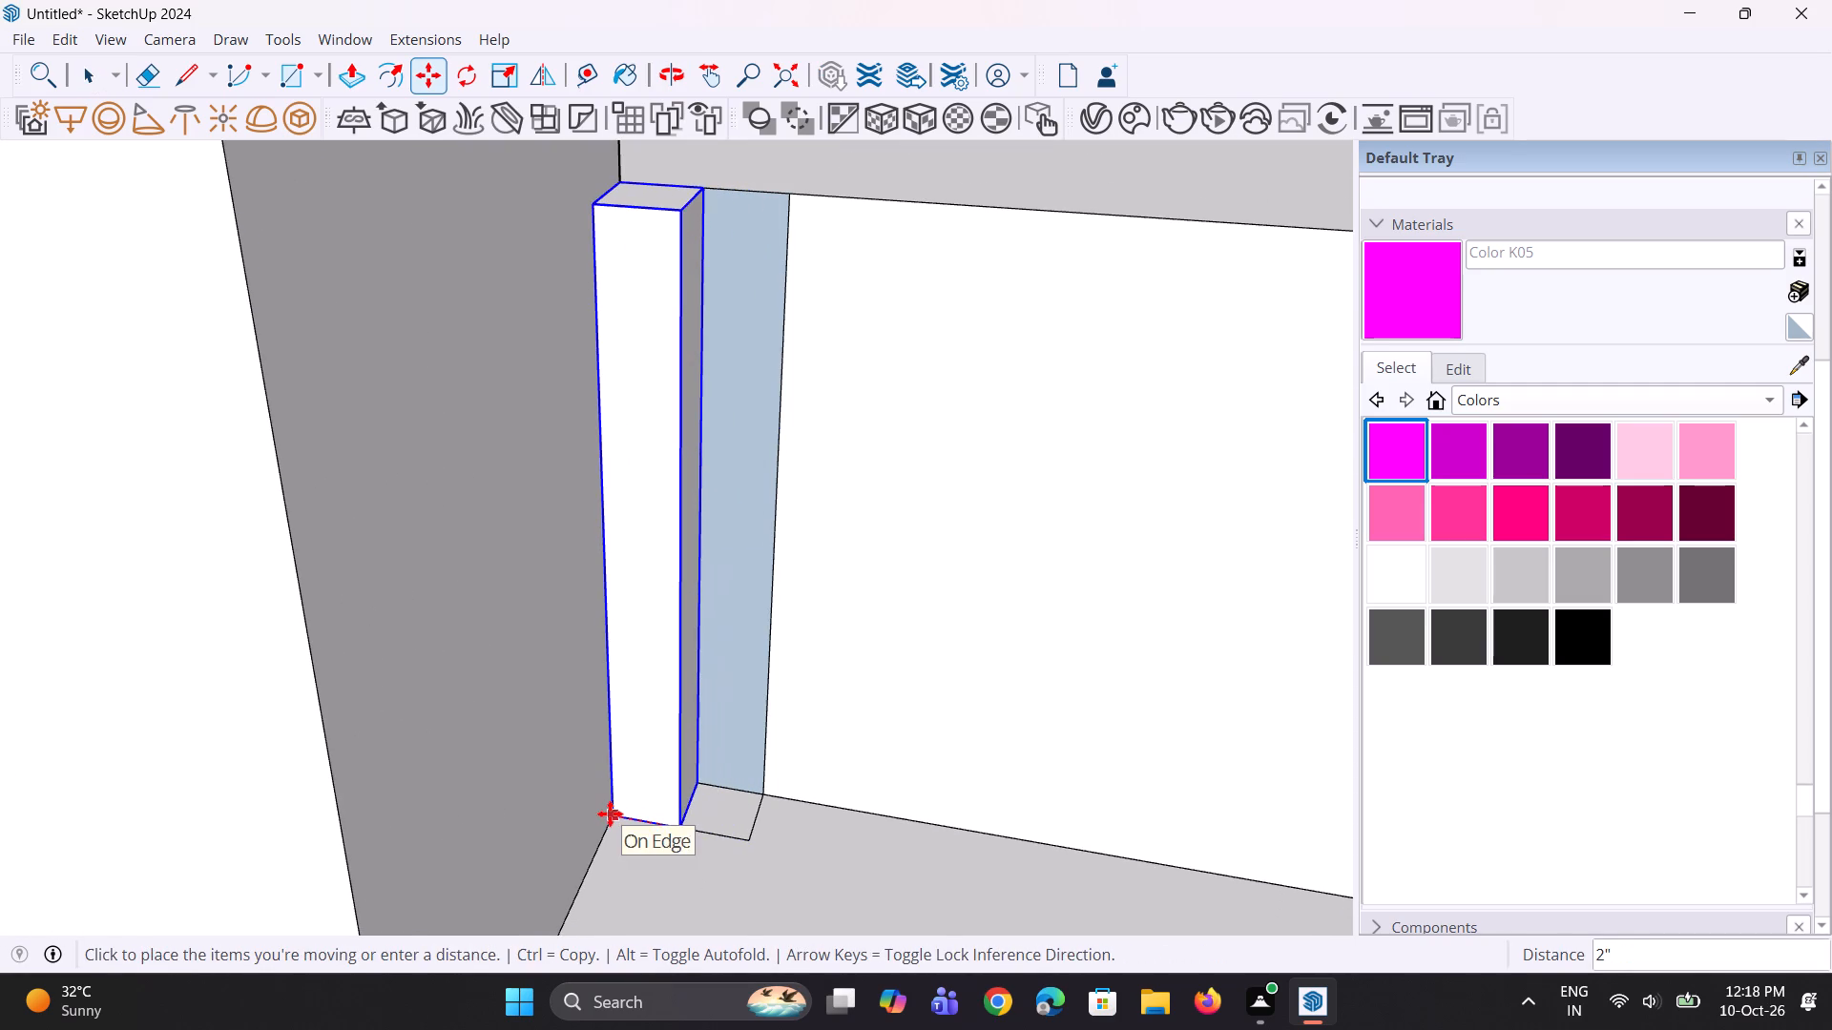
left_click(610, 814)
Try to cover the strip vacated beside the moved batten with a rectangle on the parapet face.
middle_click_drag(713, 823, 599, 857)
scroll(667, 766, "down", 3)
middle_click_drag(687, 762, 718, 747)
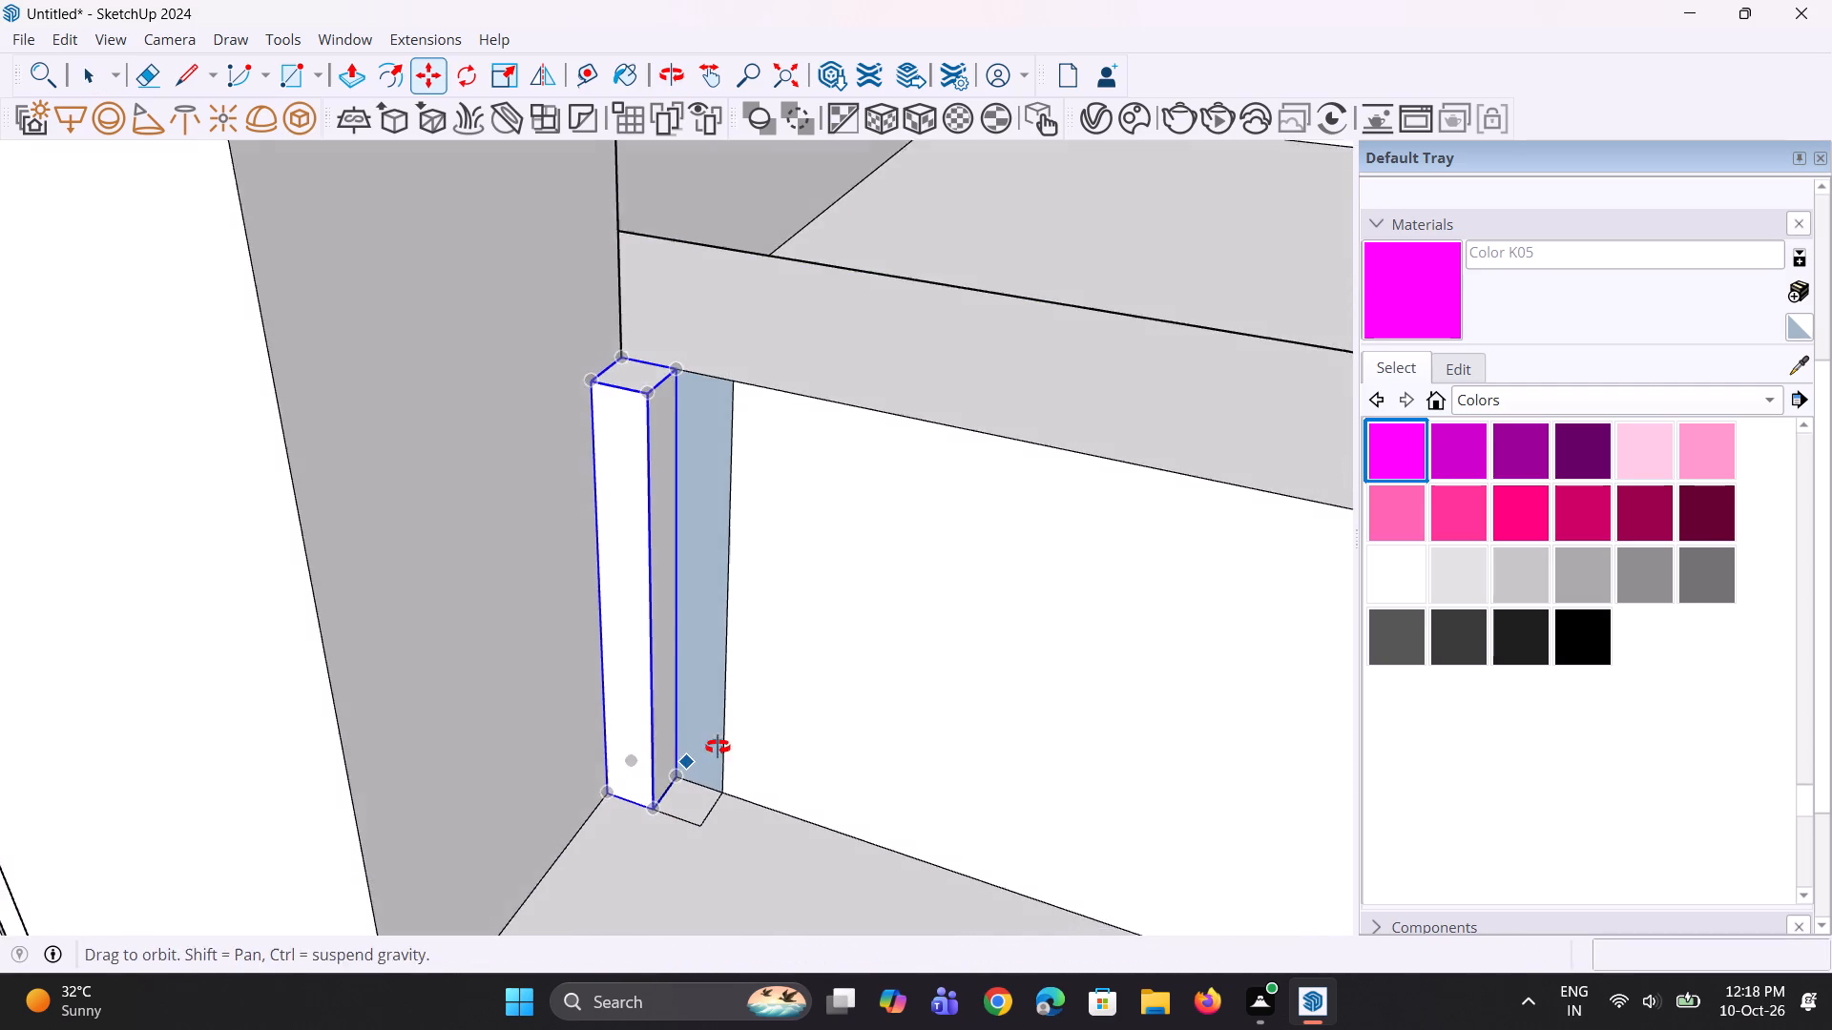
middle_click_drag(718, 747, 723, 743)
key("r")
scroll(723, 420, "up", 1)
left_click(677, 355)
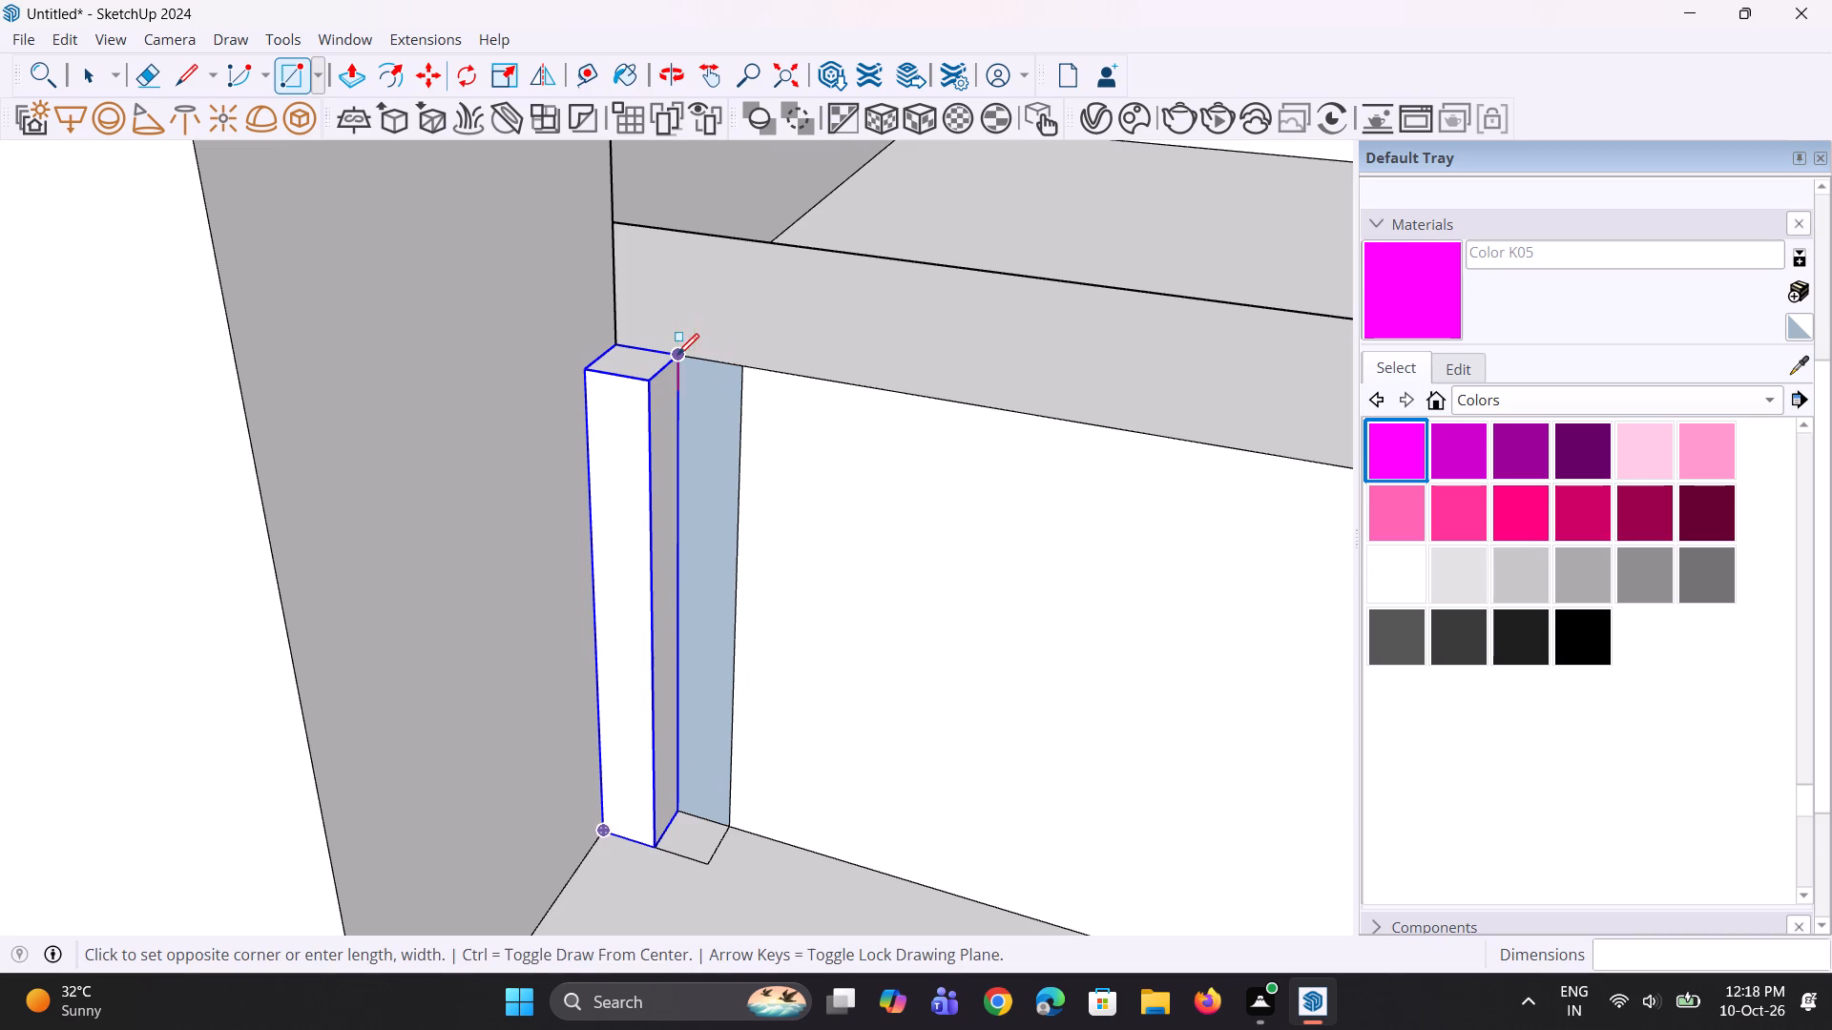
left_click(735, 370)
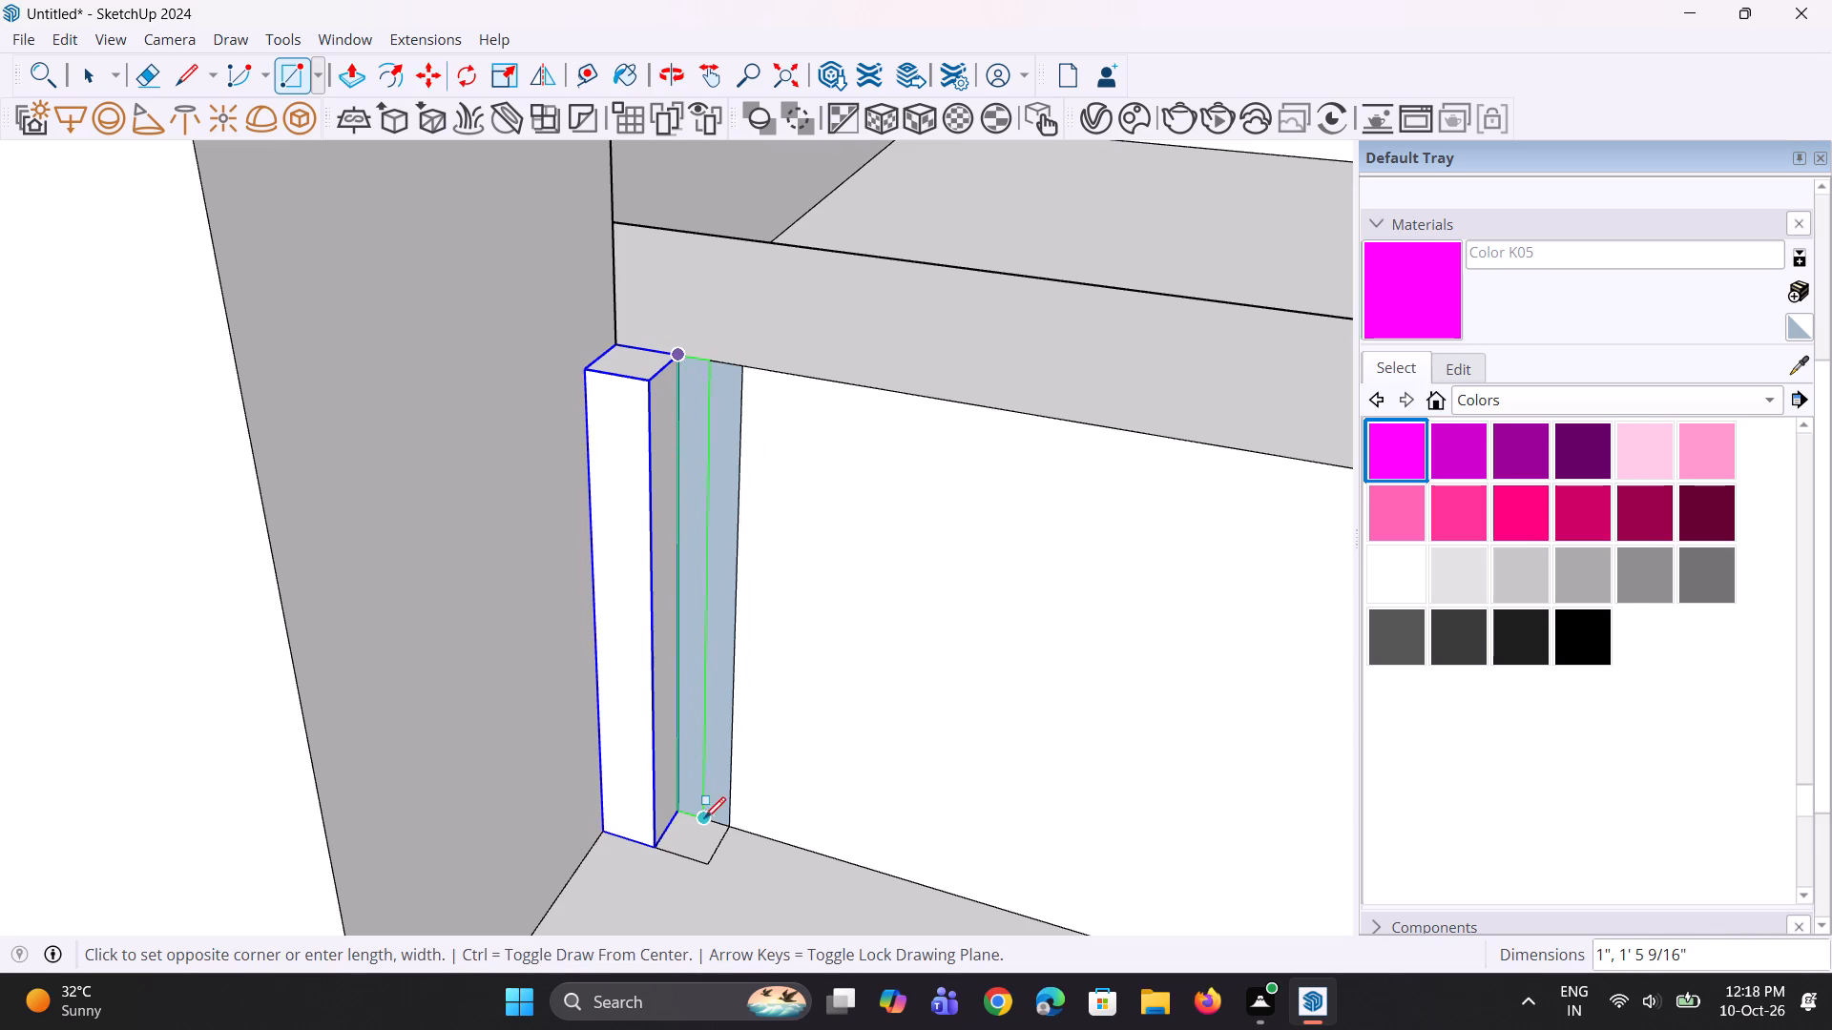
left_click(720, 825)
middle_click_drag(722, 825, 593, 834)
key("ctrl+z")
Move the vacated strip's far vertical edge 2" back to the batten's rear edge, closing the strip.
middle_click_drag(645, 802, 739, 772)
scroll(763, 616, "down", 5)
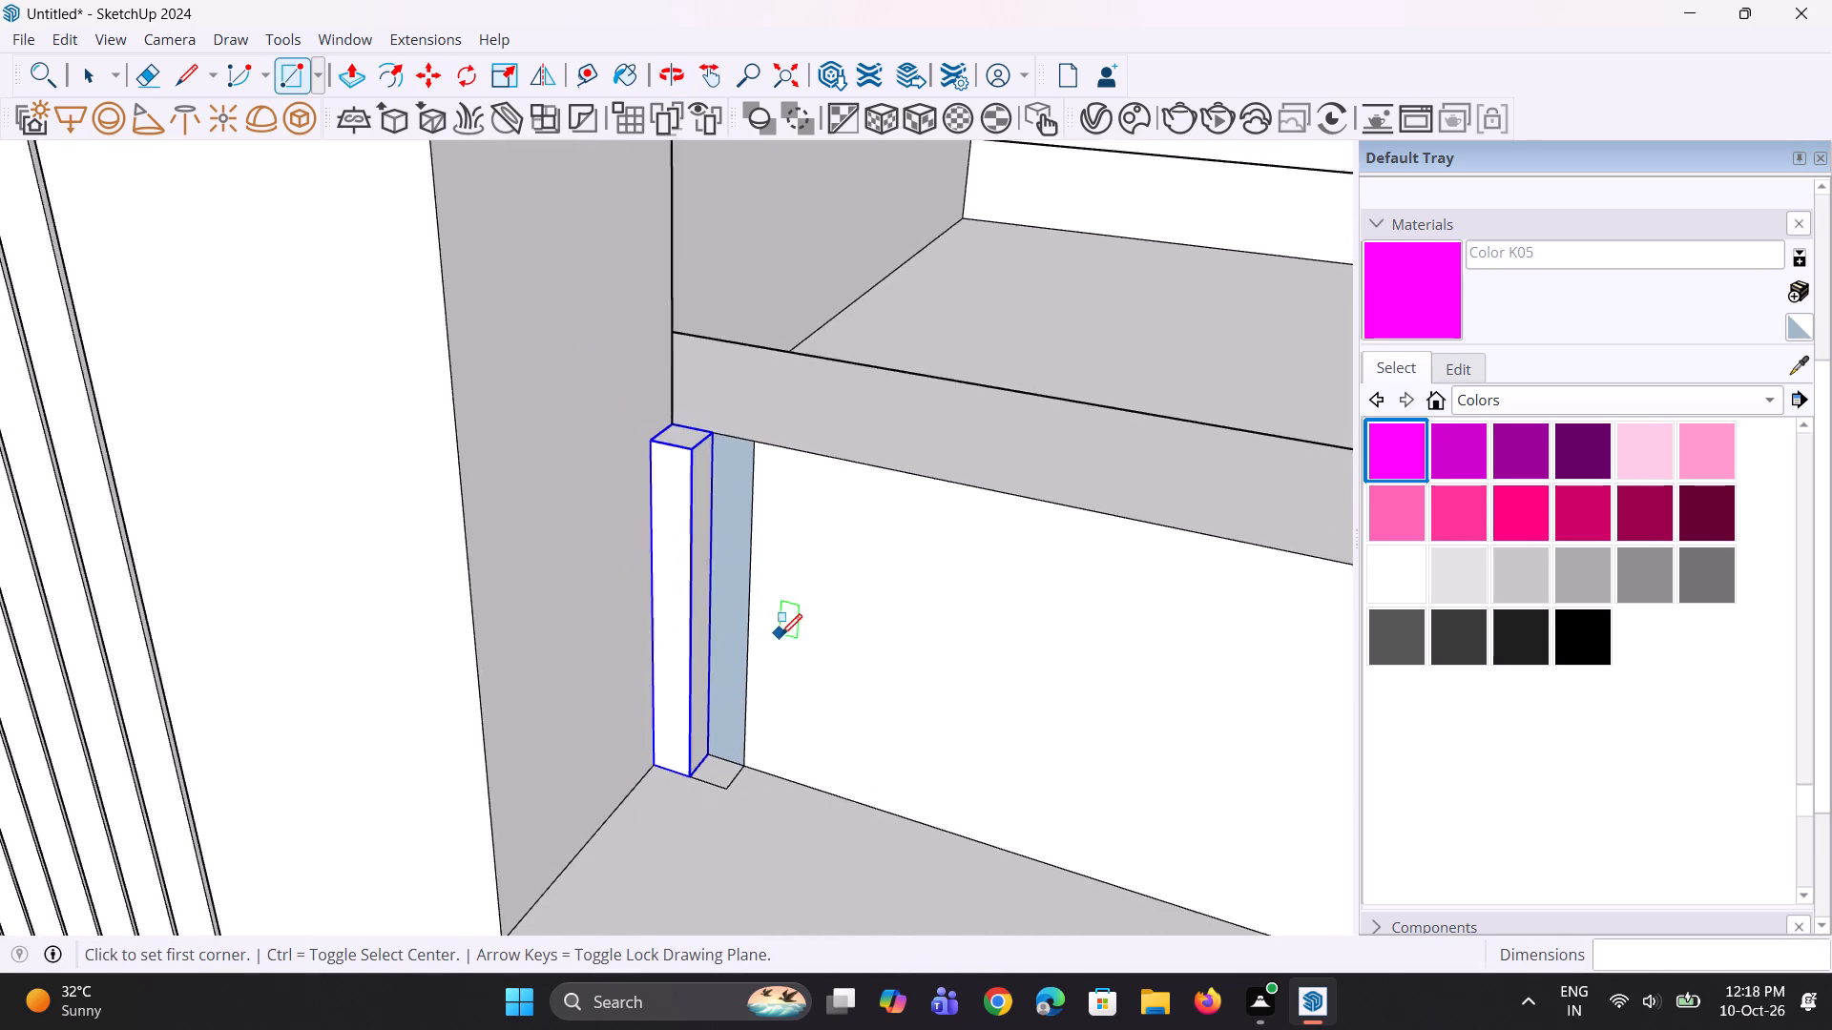
scroll(781, 635, "down", 3)
middle_click_drag(819, 640, 888, 545)
scroll(760, 561, "up", 6)
middle_click_drag(761, 581, 792, 544)
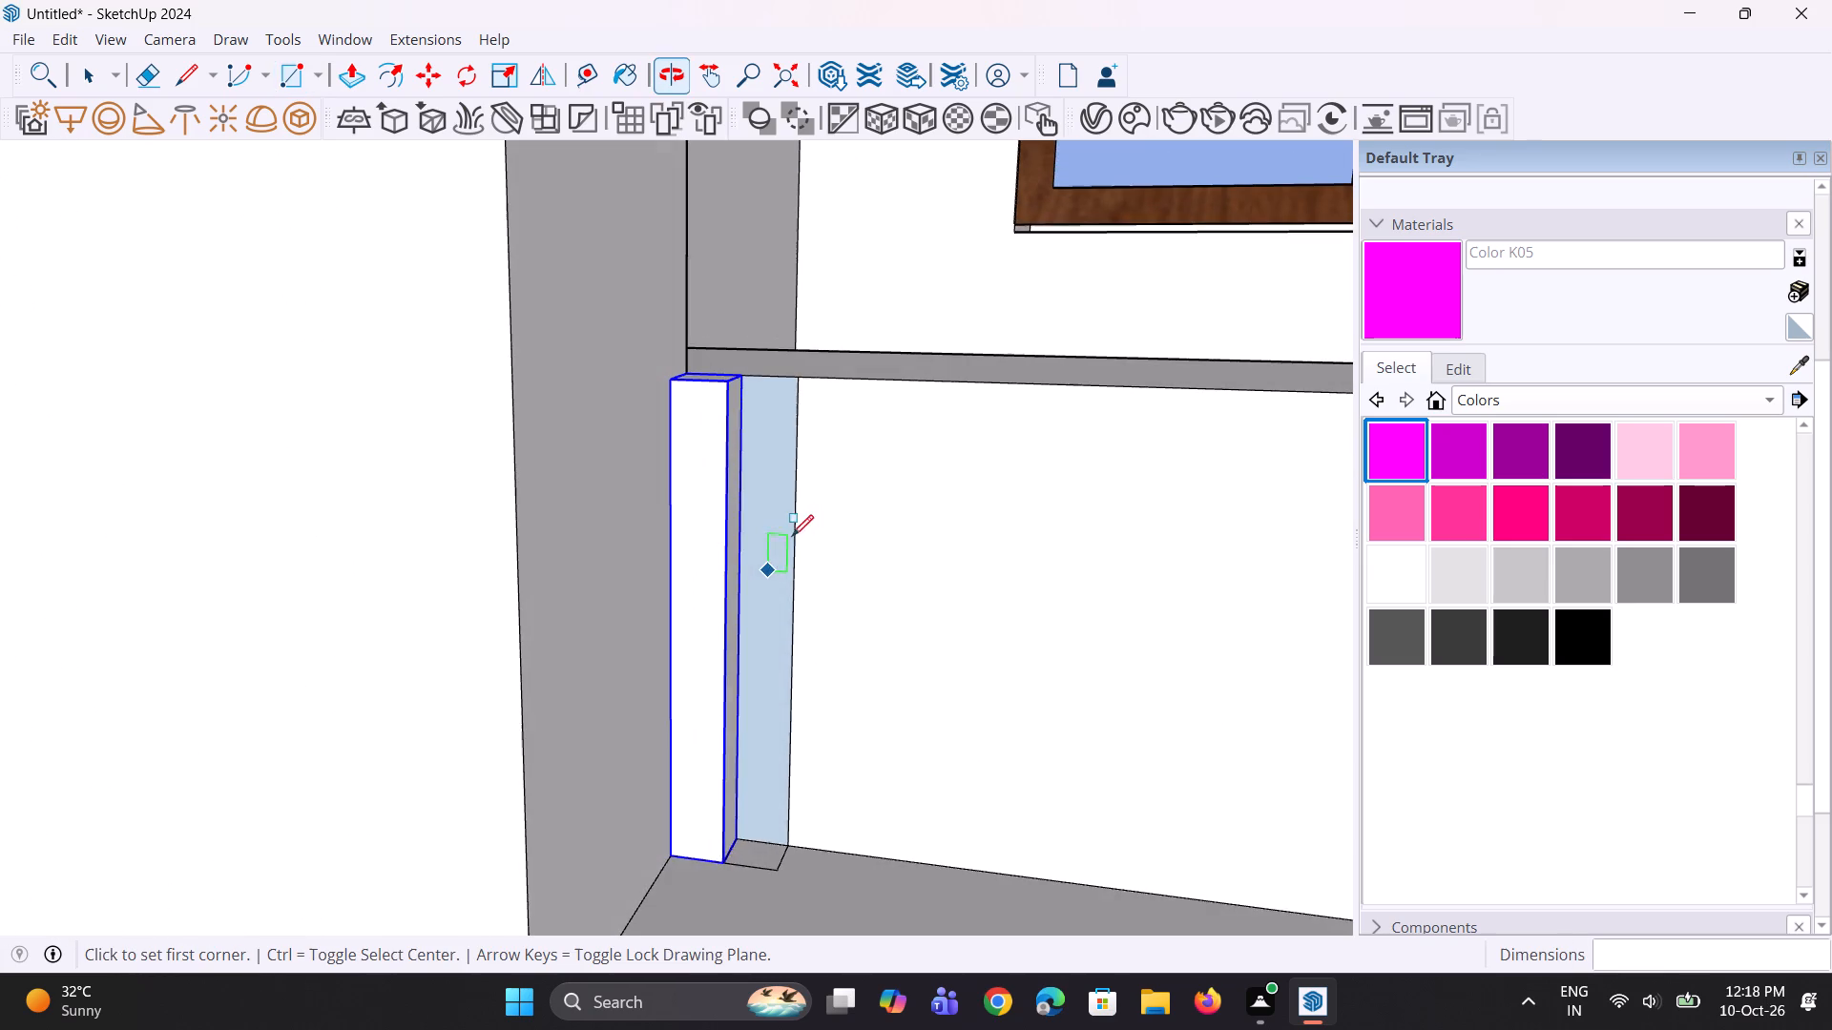
scroll(771, 450, "up", 1)
key("space")
key("space")
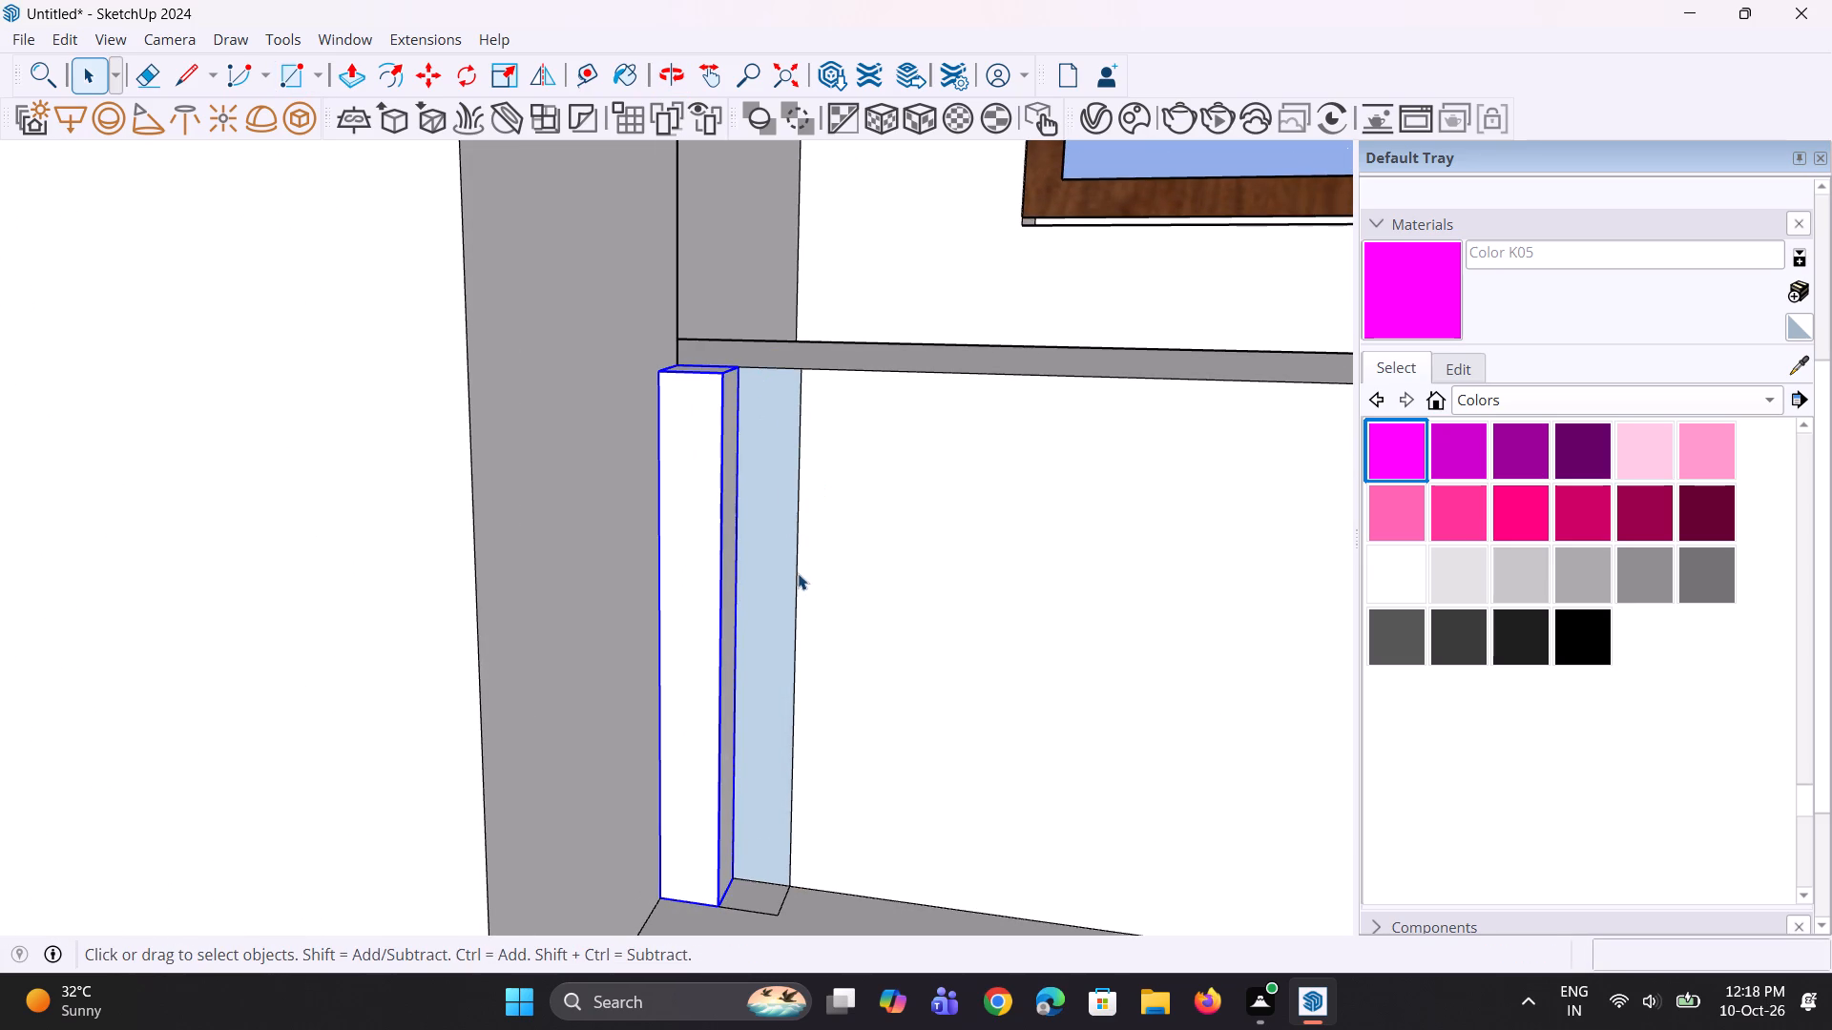
left_click(798, 573)
scroll(774, 836, "up", 1)
key("m")
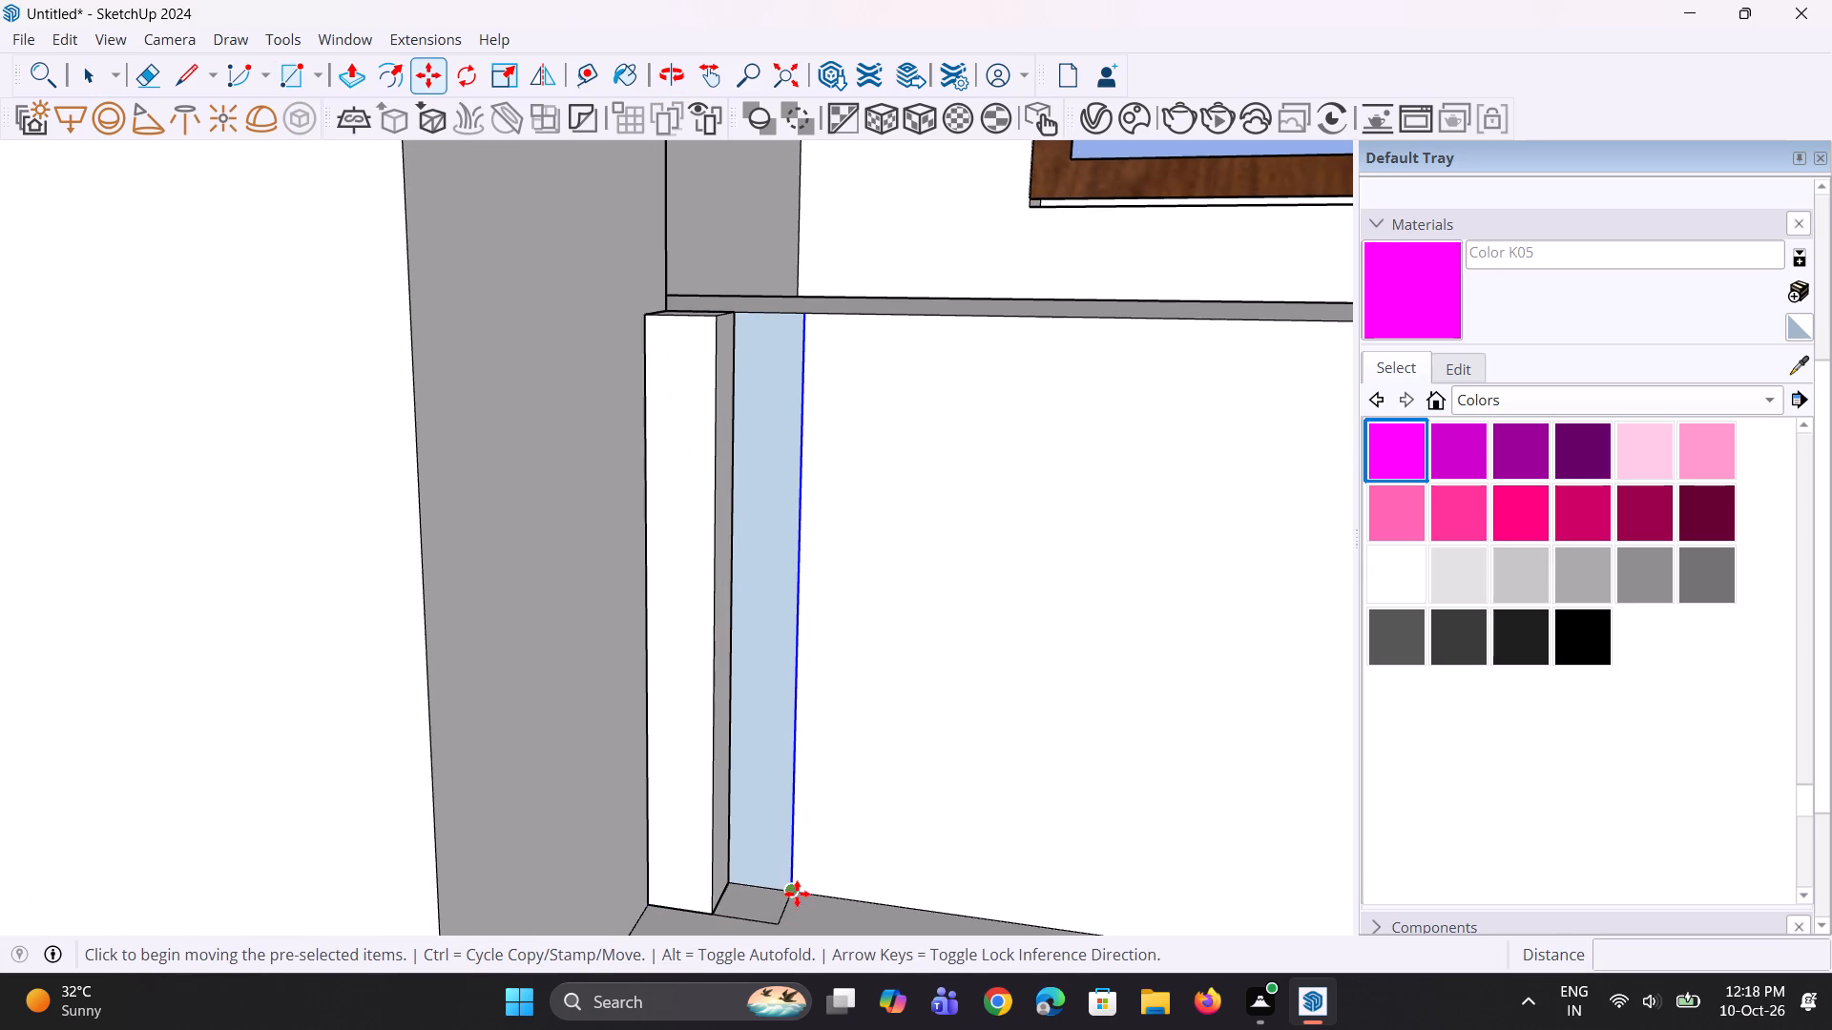
left_click(797, 894)
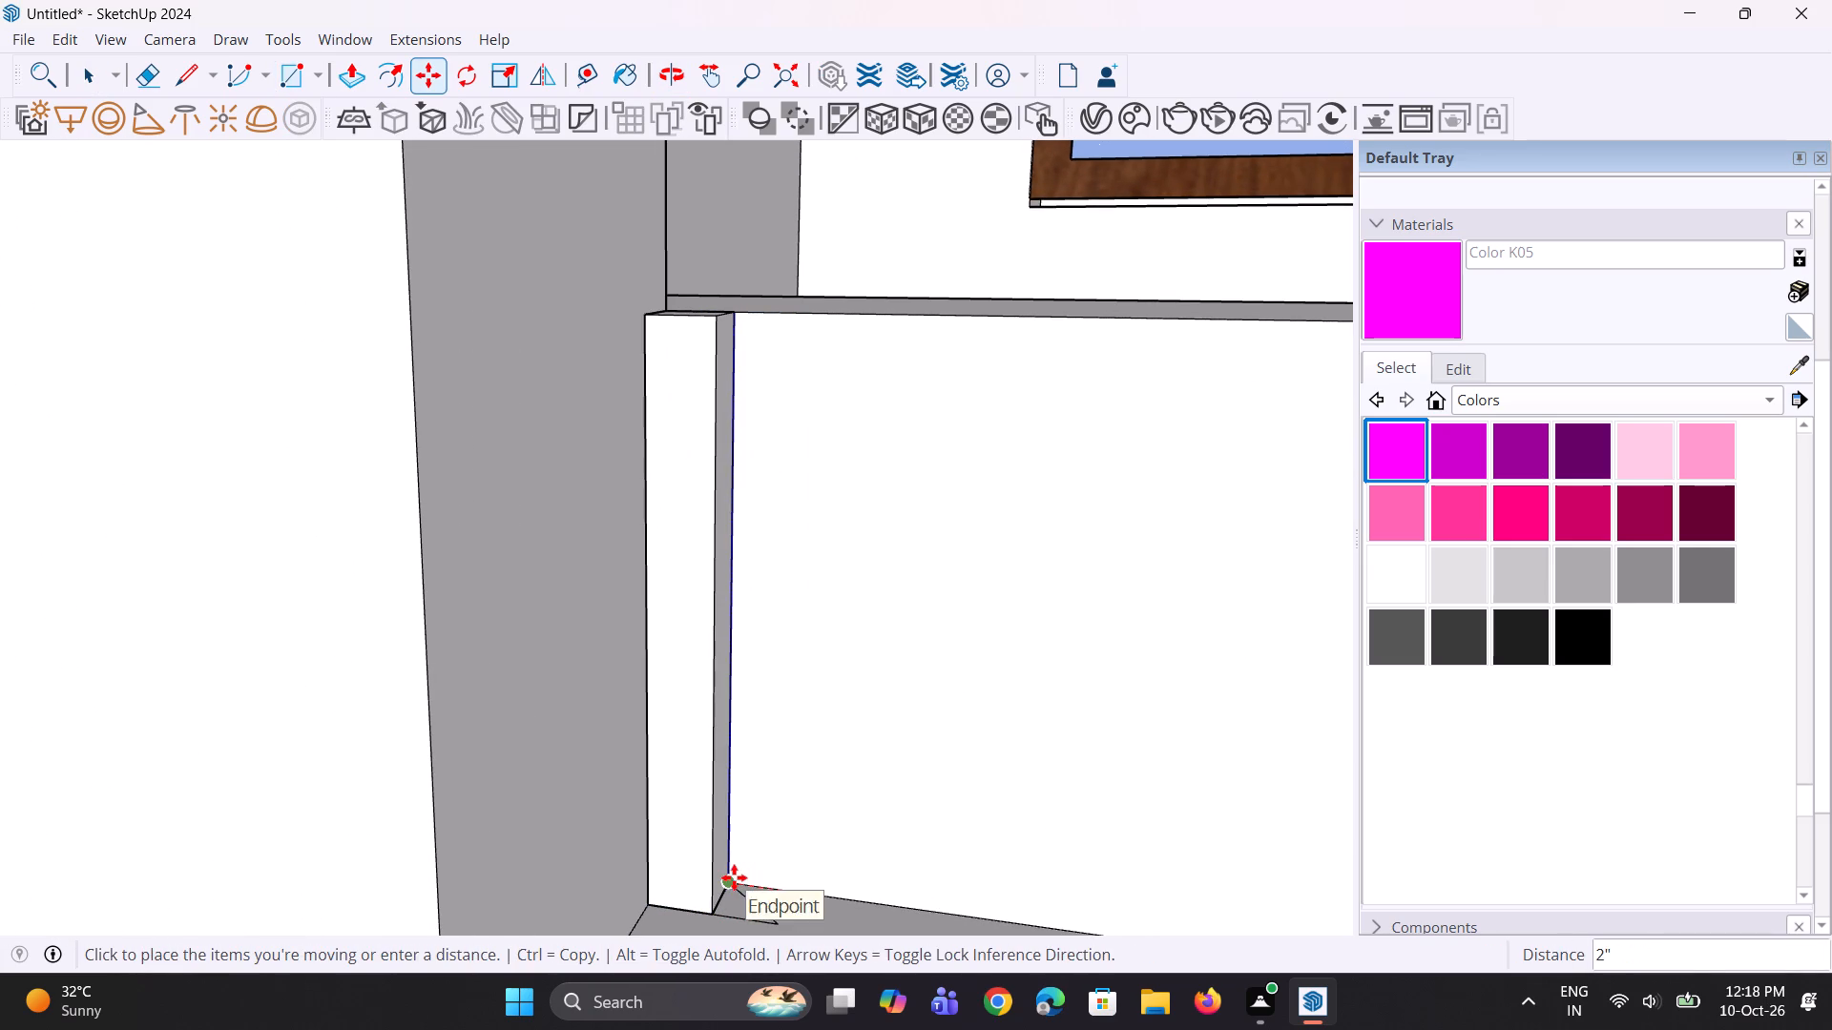
left_click(734, 877)
Examine the balcony with its first batten against the battened balconies around it on the building's front.
scroll(778, 893, "up", 1)
middle_click_drag(778, 893, 760, 890)
scroll(740, 807, "down", 8)
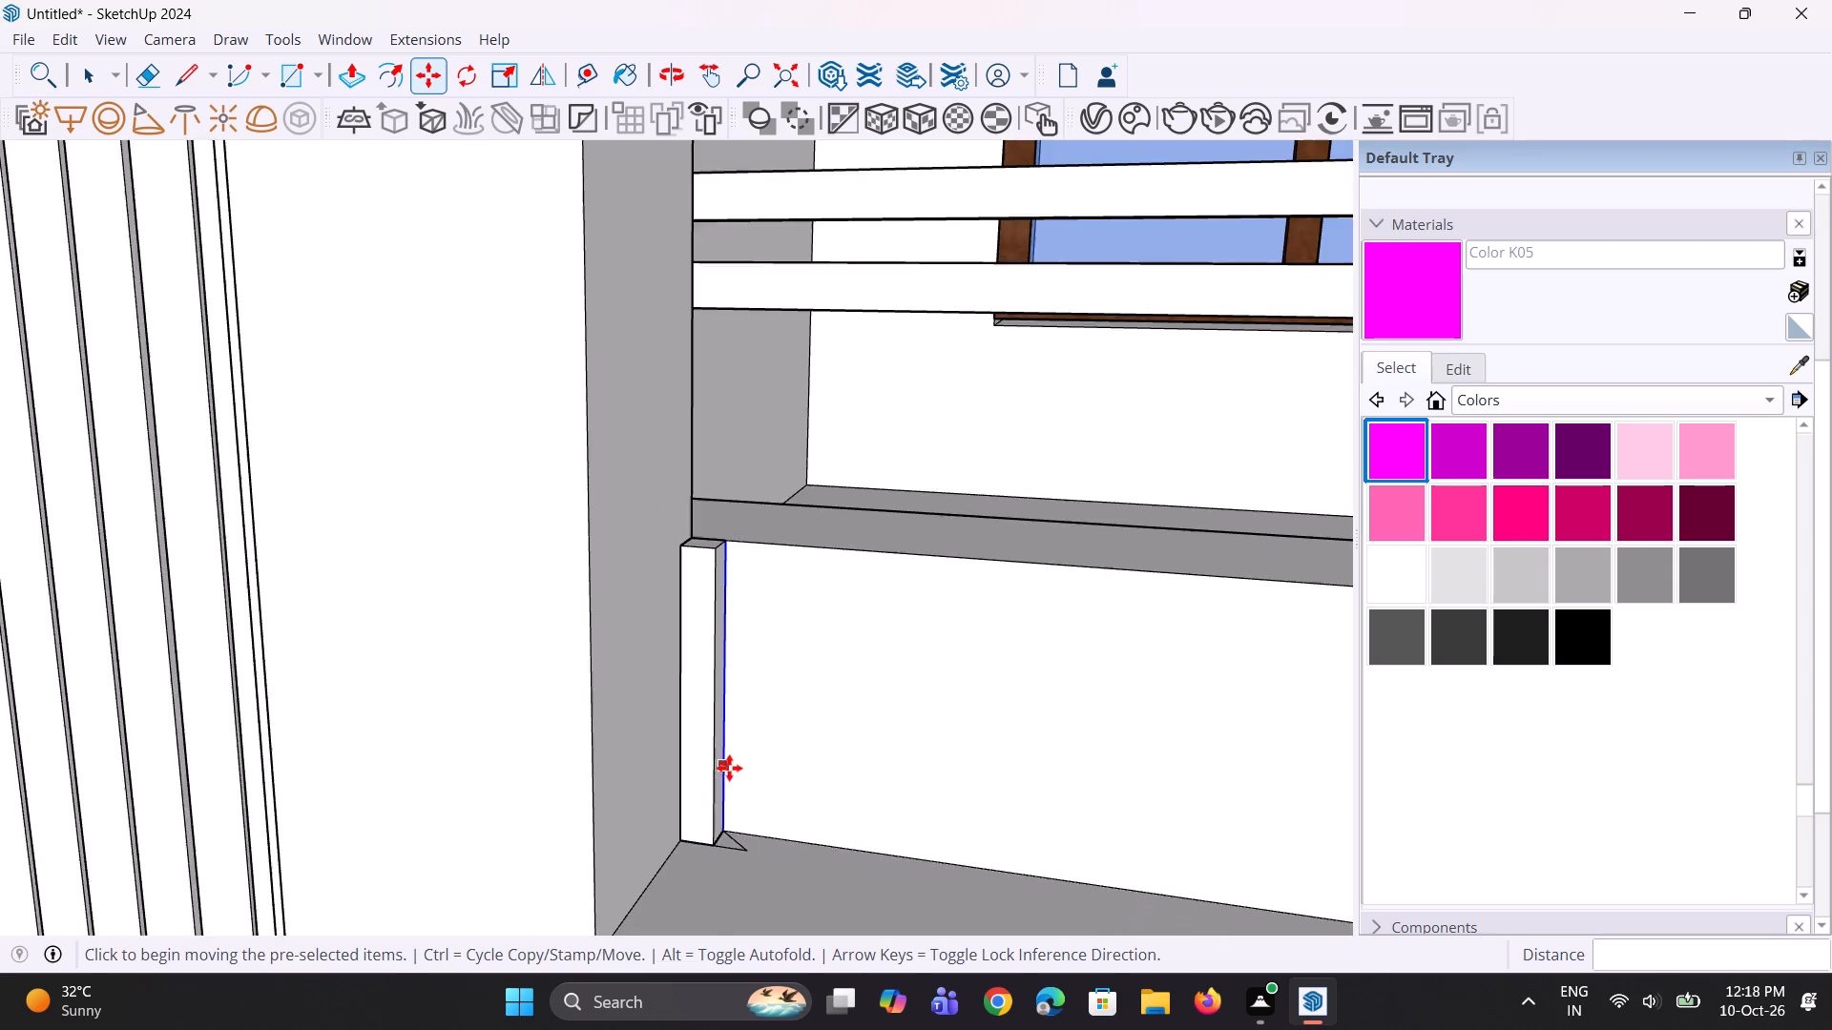
scroll(729, 768, "down", 20)
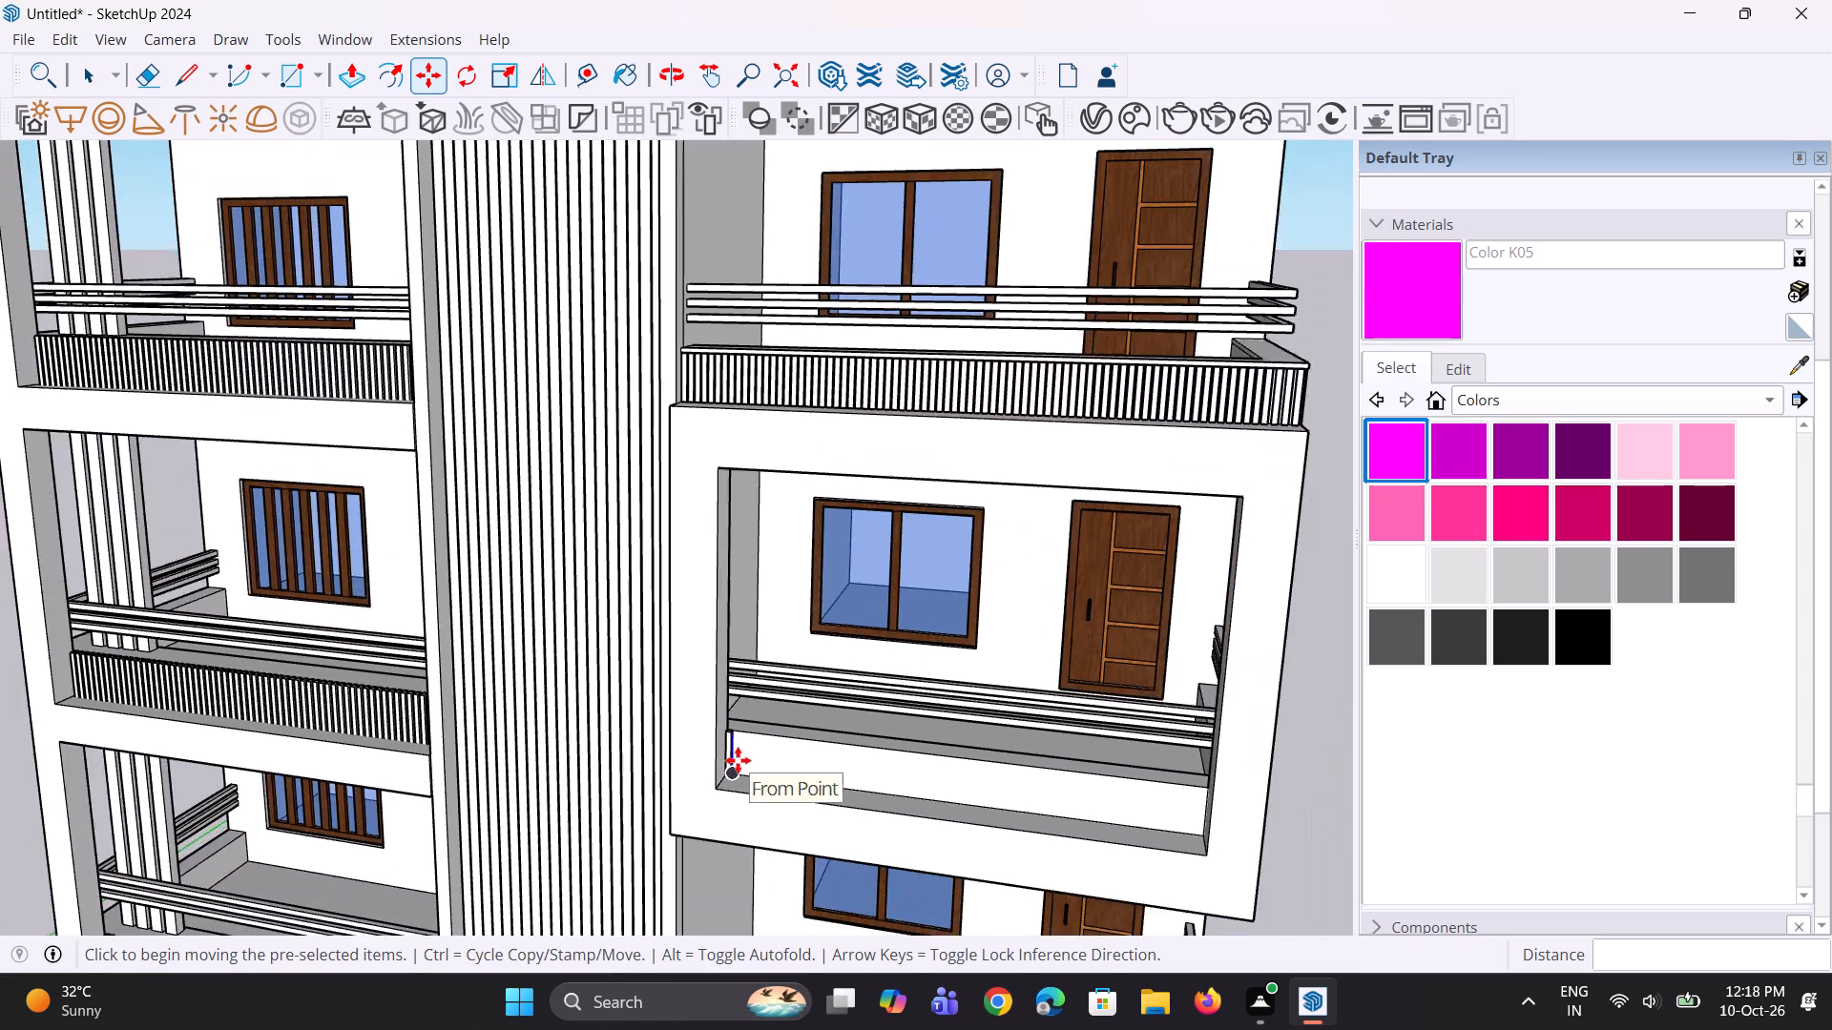
scroll(738, 760, "down", 4)
middle_click_drag(824, 828, 886, 787)
key("space")
scroll(819, 777, "up", 3)
key("space")
Erase the leftover edges on the ledge at the foot of the first batten.
middle_click_drag(774, 780, 691, 871)
scroll(707, 817, "up", 5)
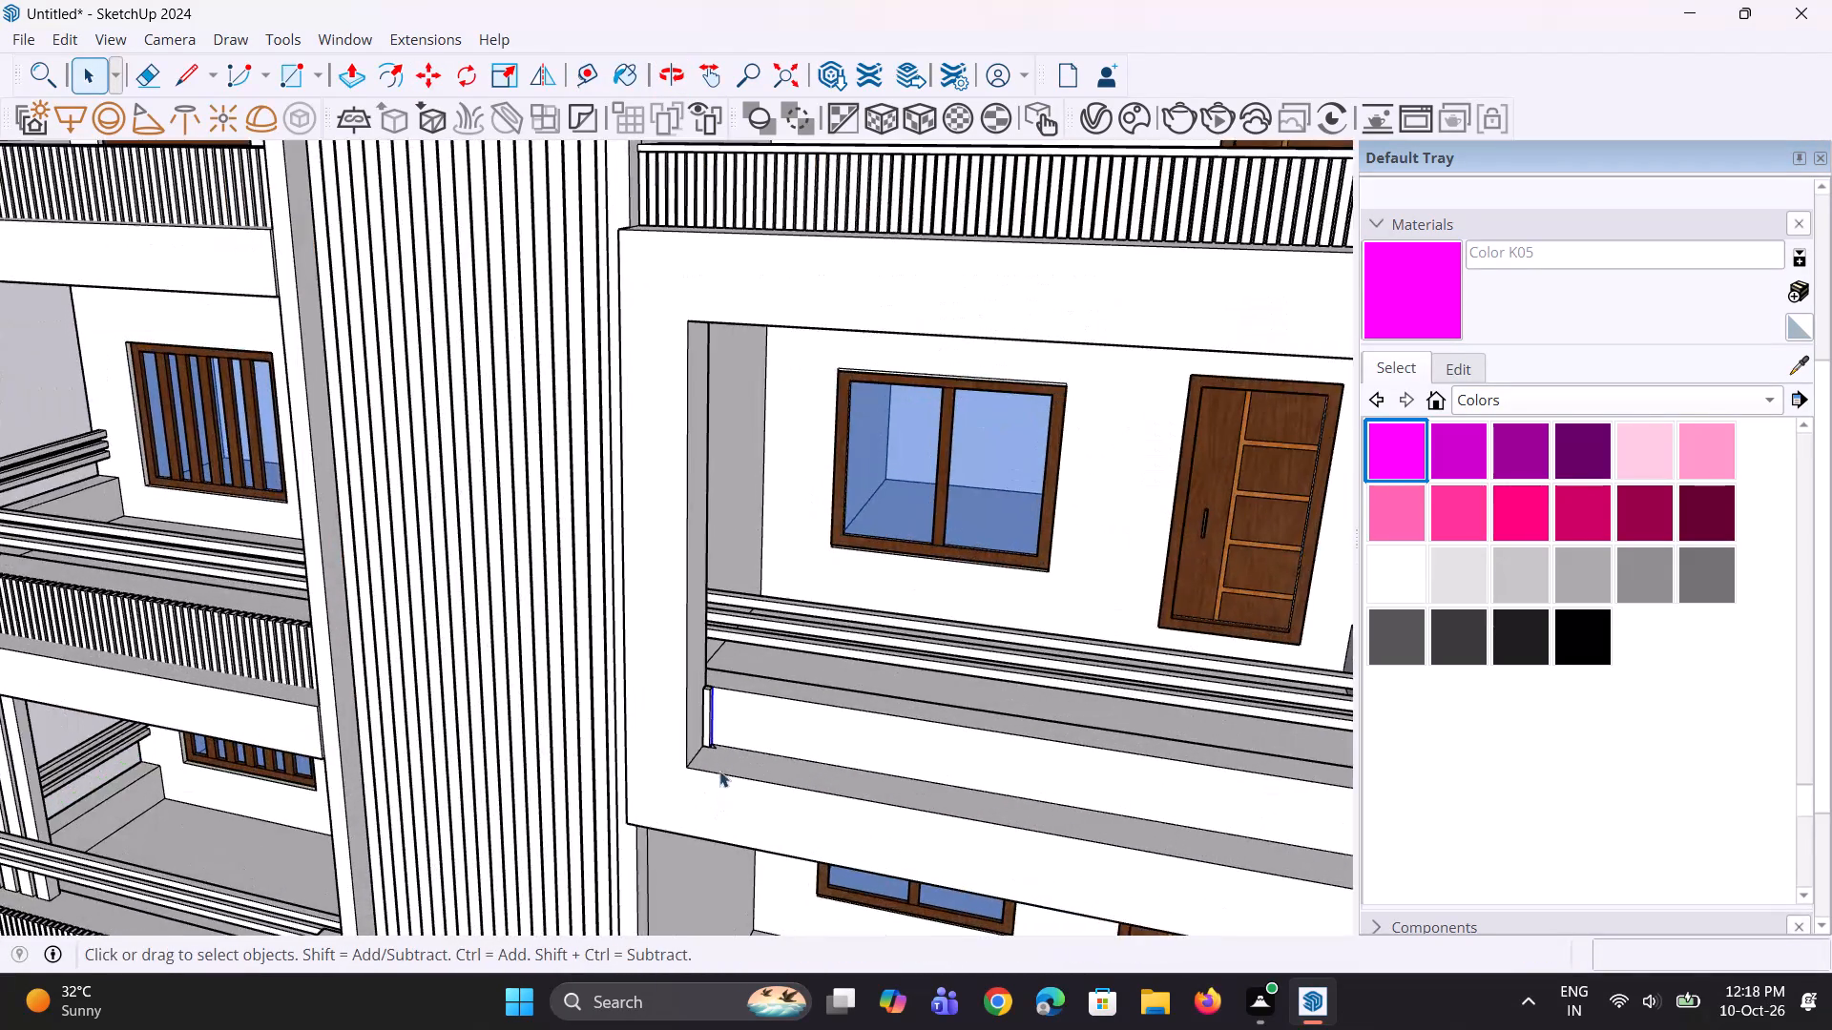
scroll(719, 771, "up", 16)
middle_click_drag(697, 735, 674, 753)
left_click(671, 817)
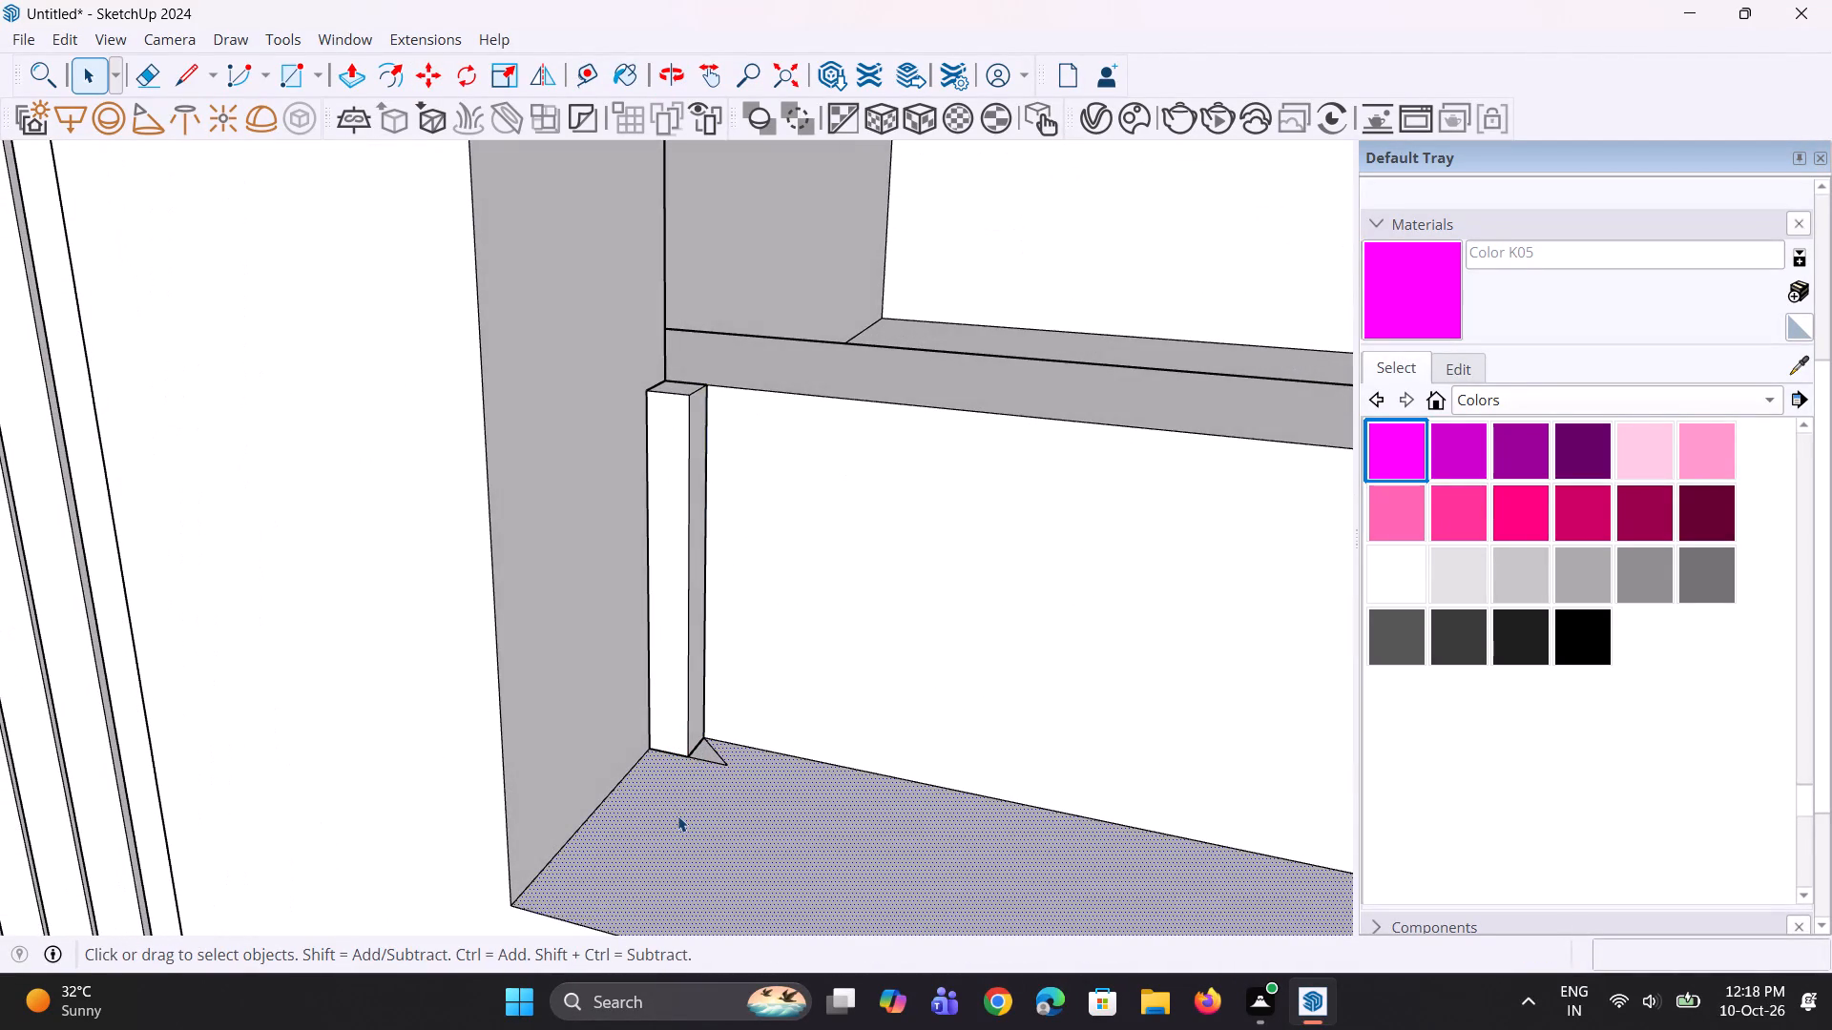
scroll(689, 764, "up", 5)
key("e")
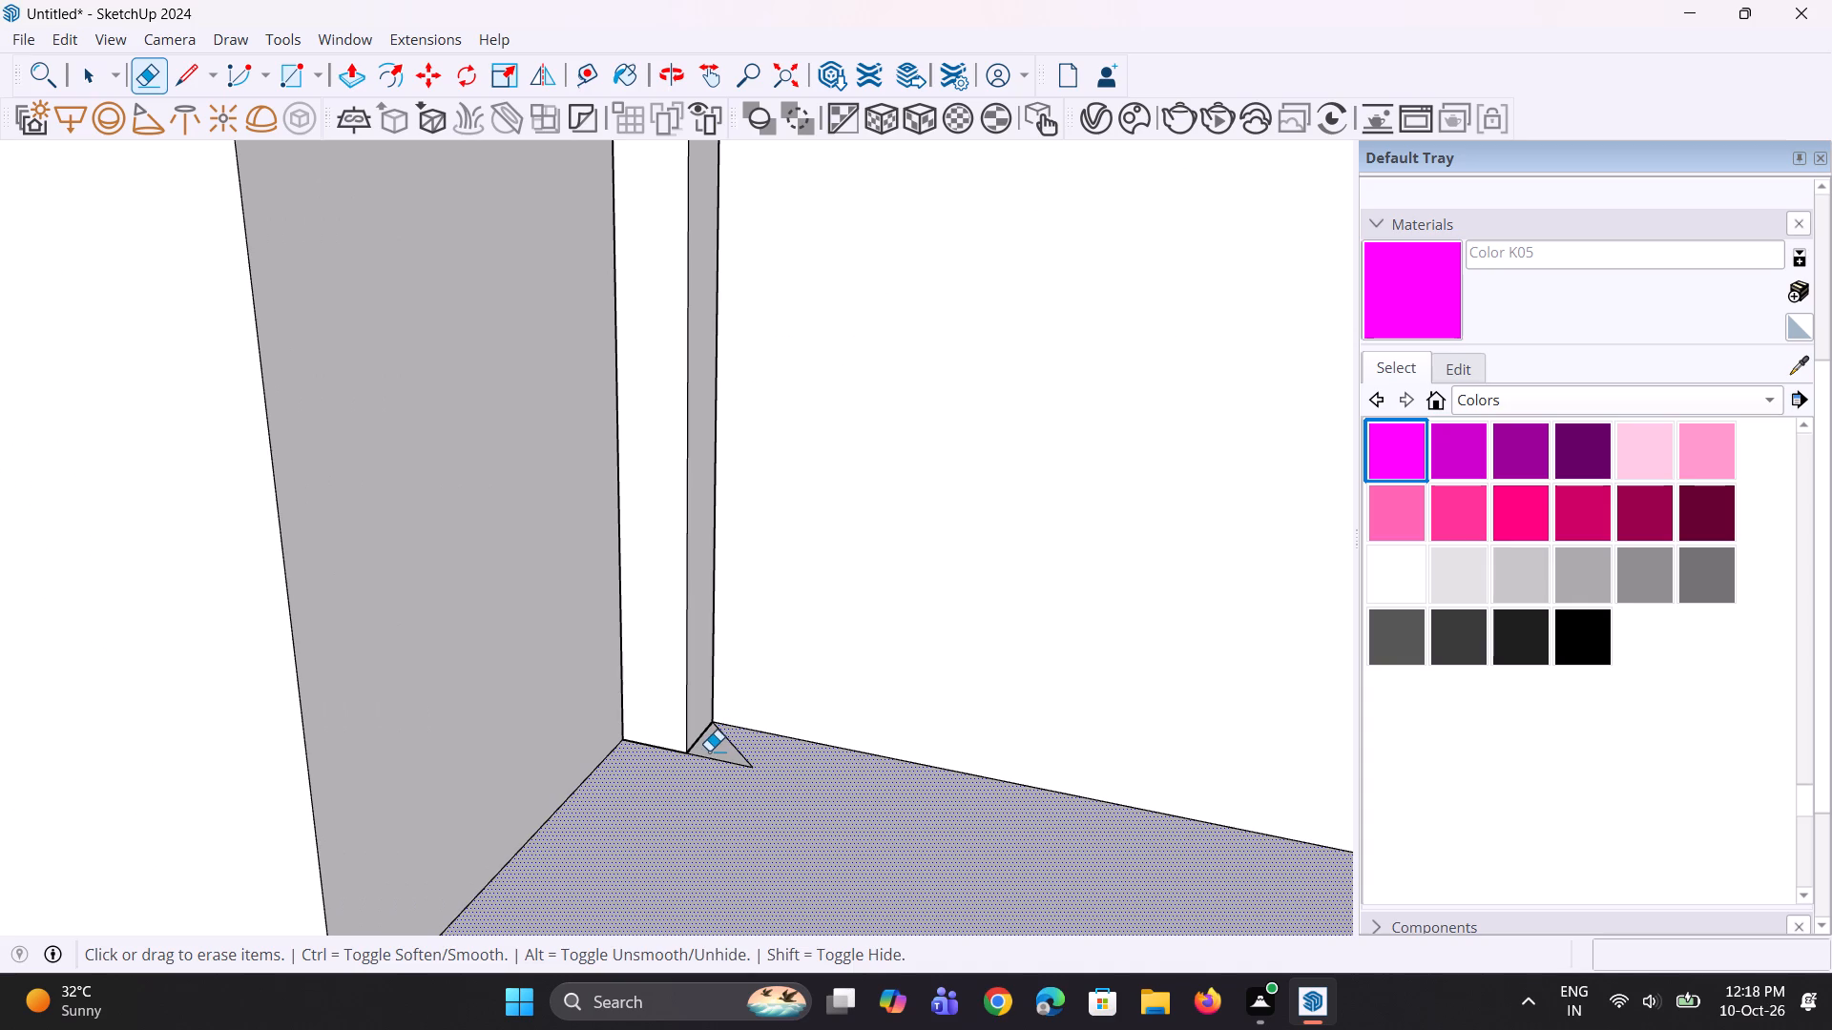
left_click(711, 766)
left_click(721, 763)
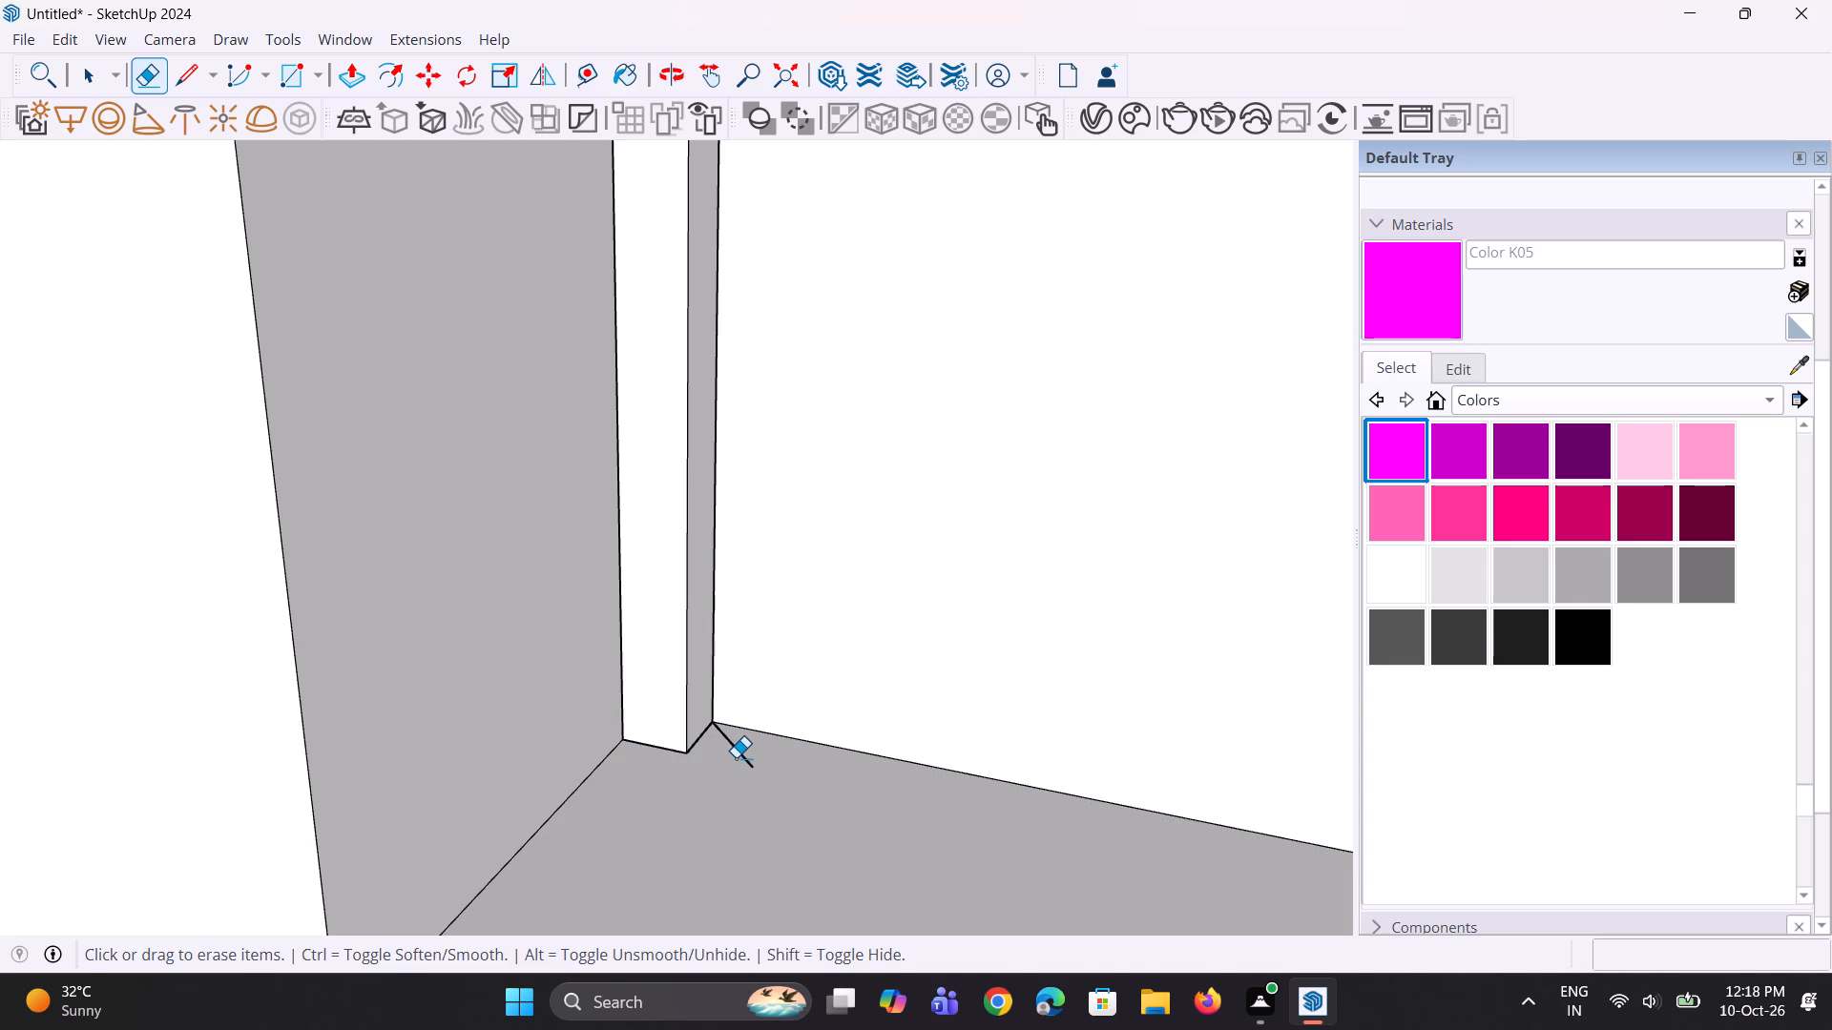
left_click(736, 757)
left_click(739, 752)
scroll(739, 752, "down", 2)
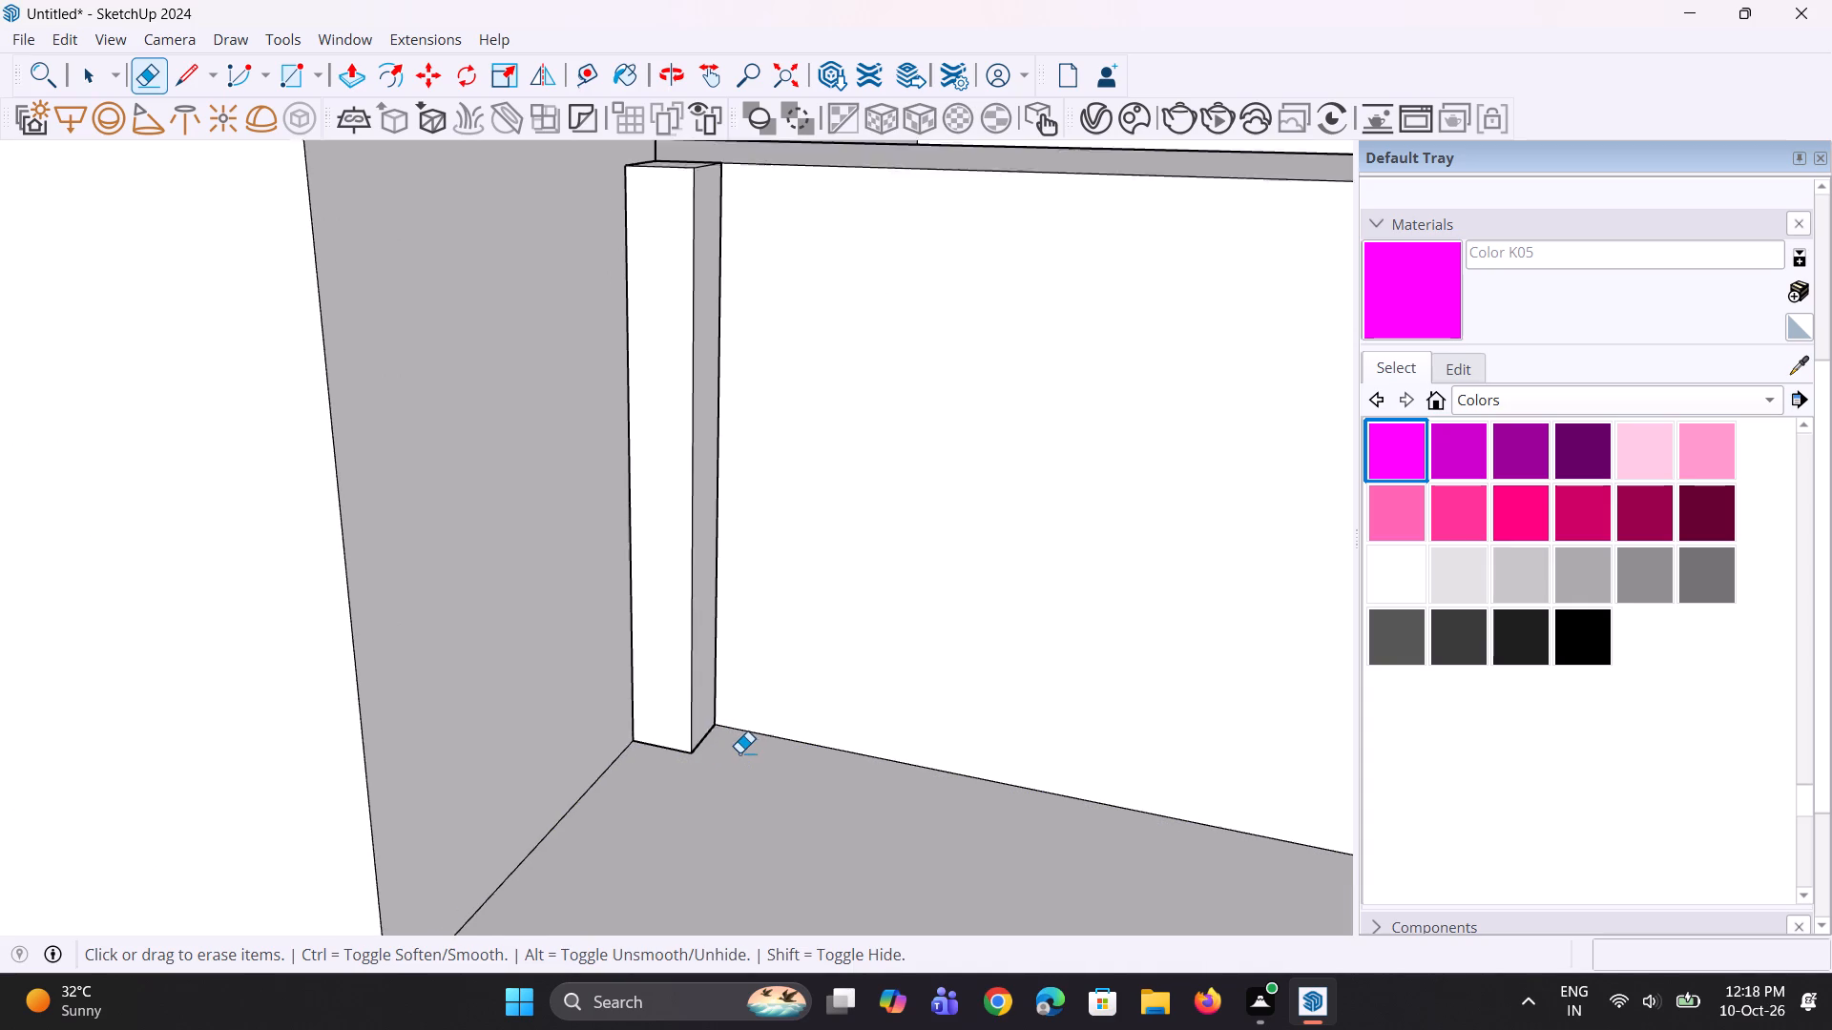
Copy the batten about 2 13/16" along the parapet and repeat the copy 75 times at that spacing.
scroll(739, 752, "down", 2)
middle_click_drag(737, 768, 823, 742)
key("space")
left_click(688, 687)
scroll(695, 728, "down", 4)
scroll(696, 731, "up", 1)
middle_click_drag(719, 731, 734, 727)
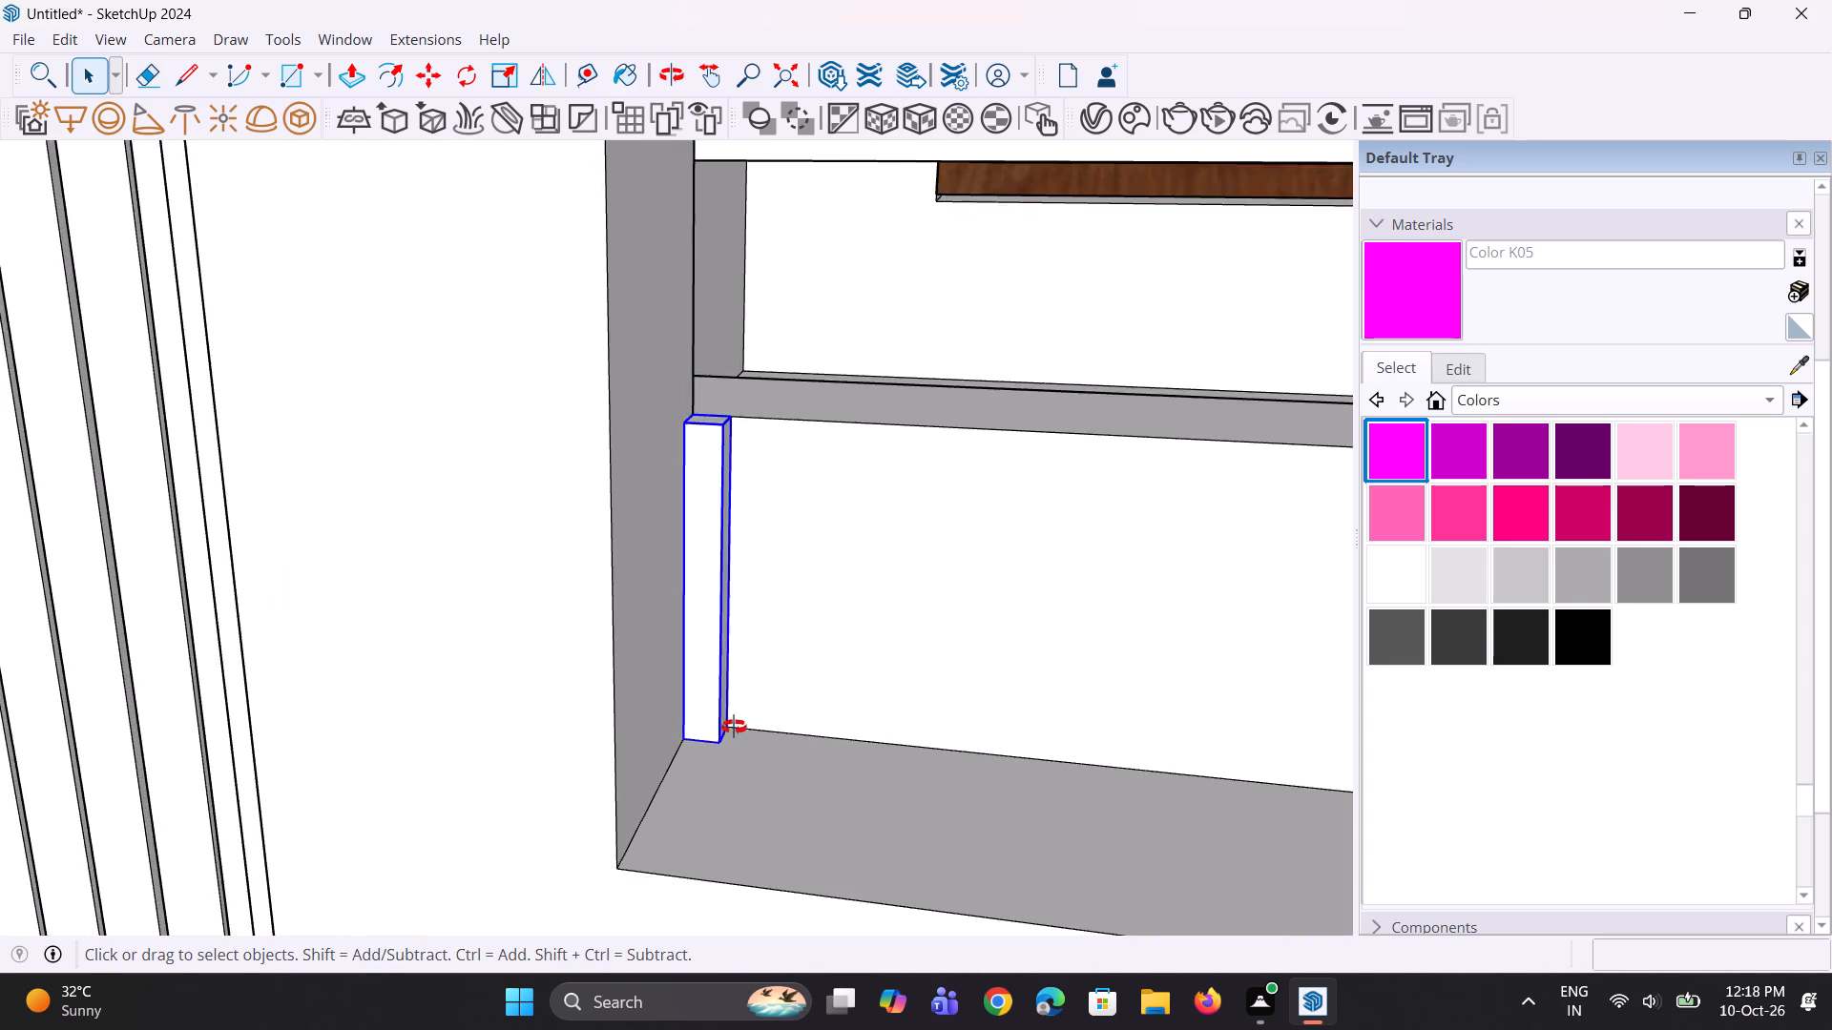
middle_click_drag(734, 727, 739, 724)
key("m")
left_click(686, 741)
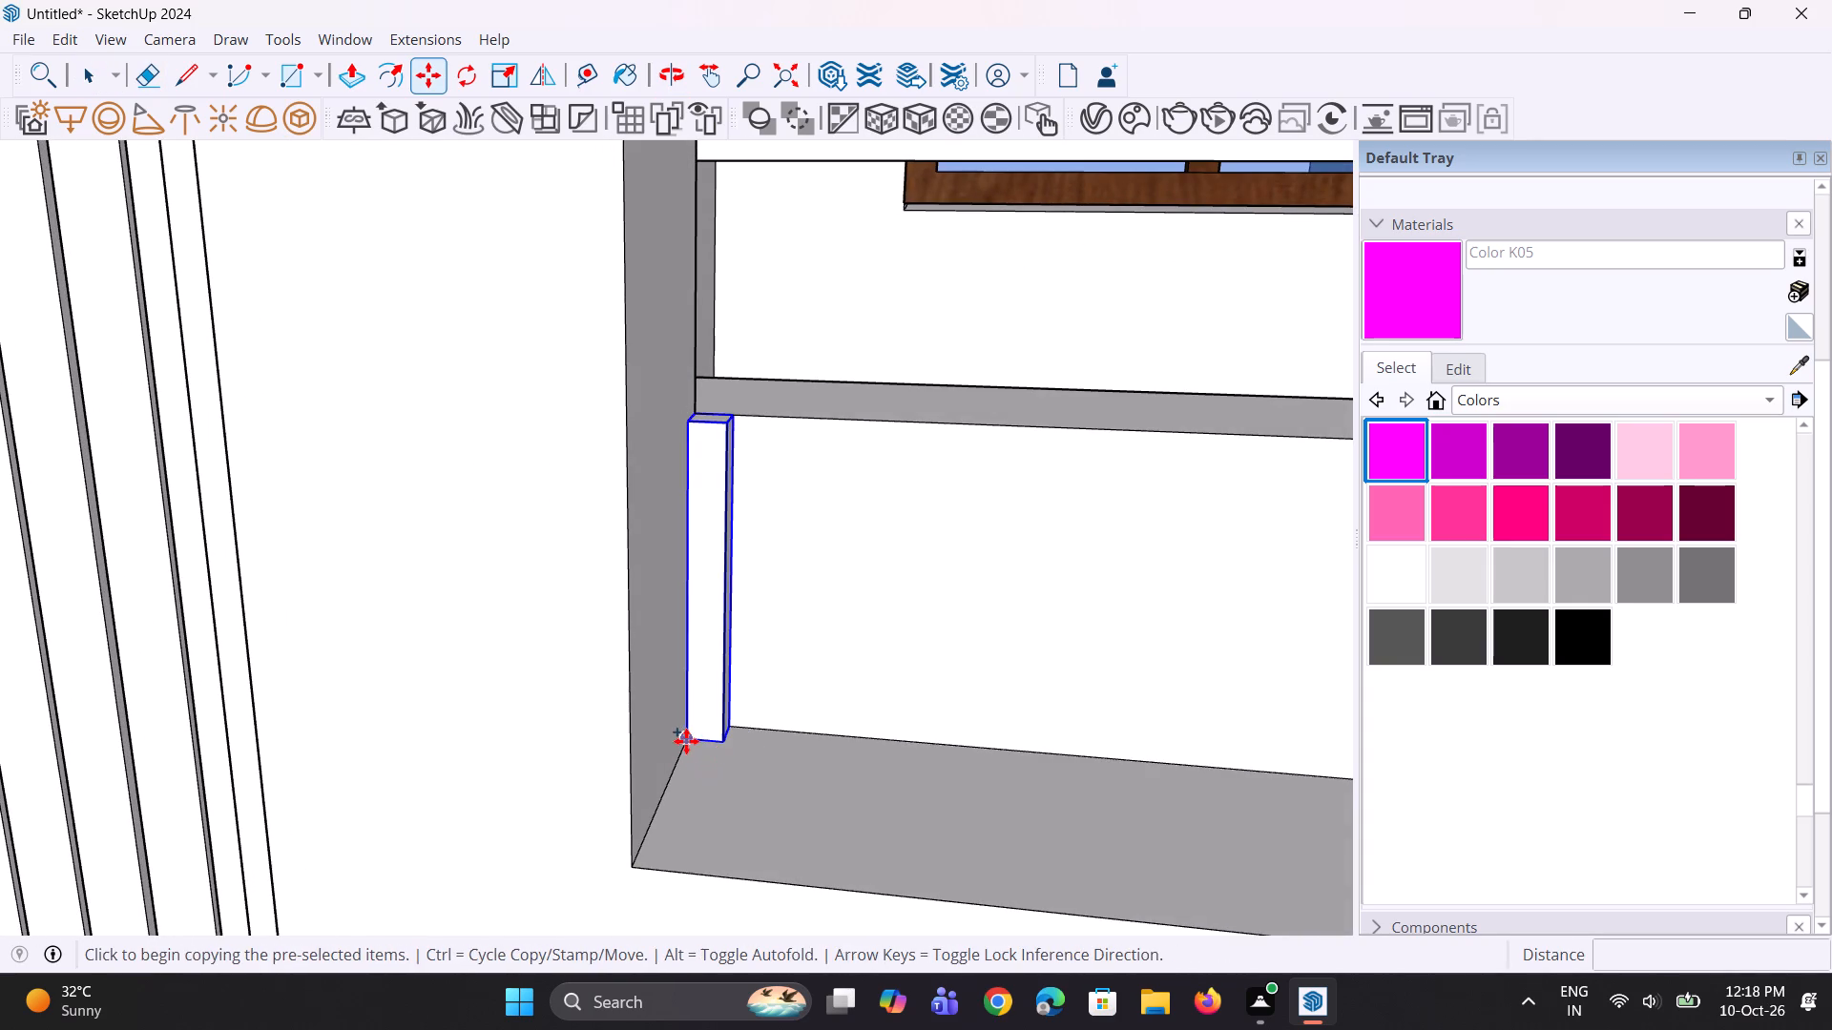
left_click(739, 751)
scroll(754, 751, "down", 9)
middle_click_drag(947, 807, 978, 738)
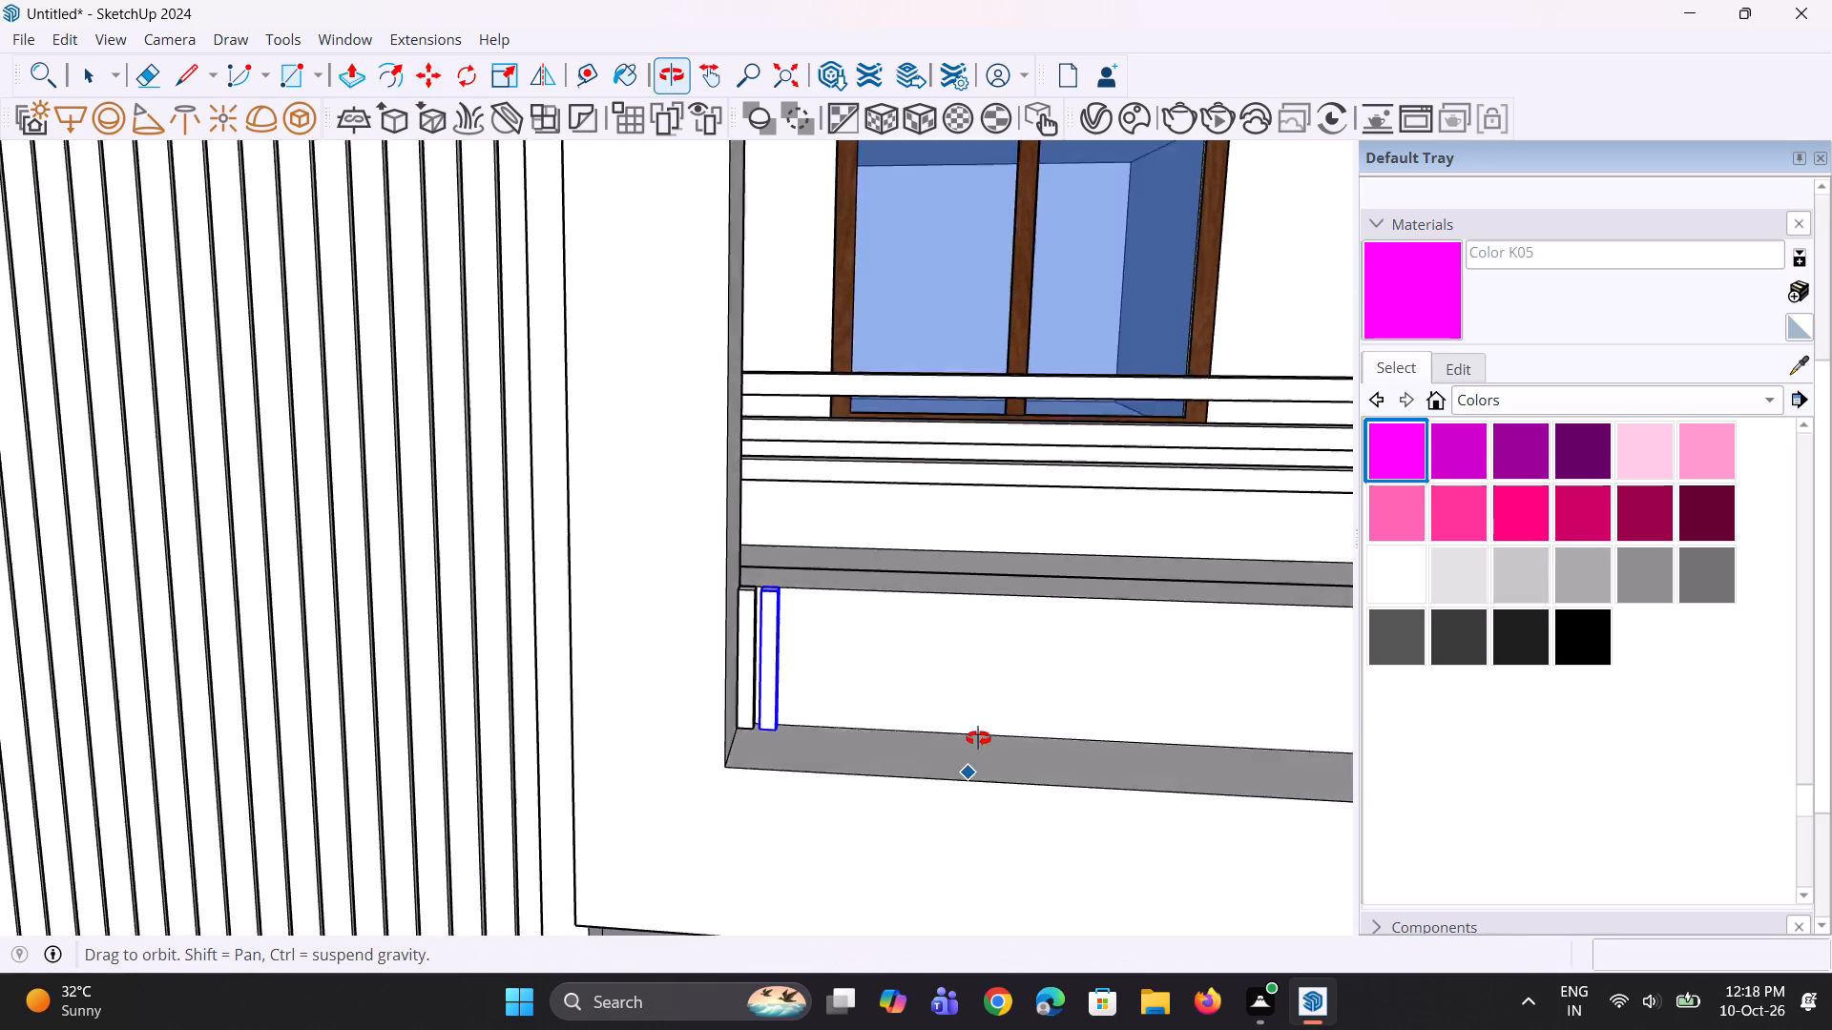
middle_click_drag(978, 738, 981, 727)
type("*75")
key("Return")
Delete the outermost surplus battens one by one where the row runs past the balcony frame's outer side.
scroll(741, 721, "down", 6)
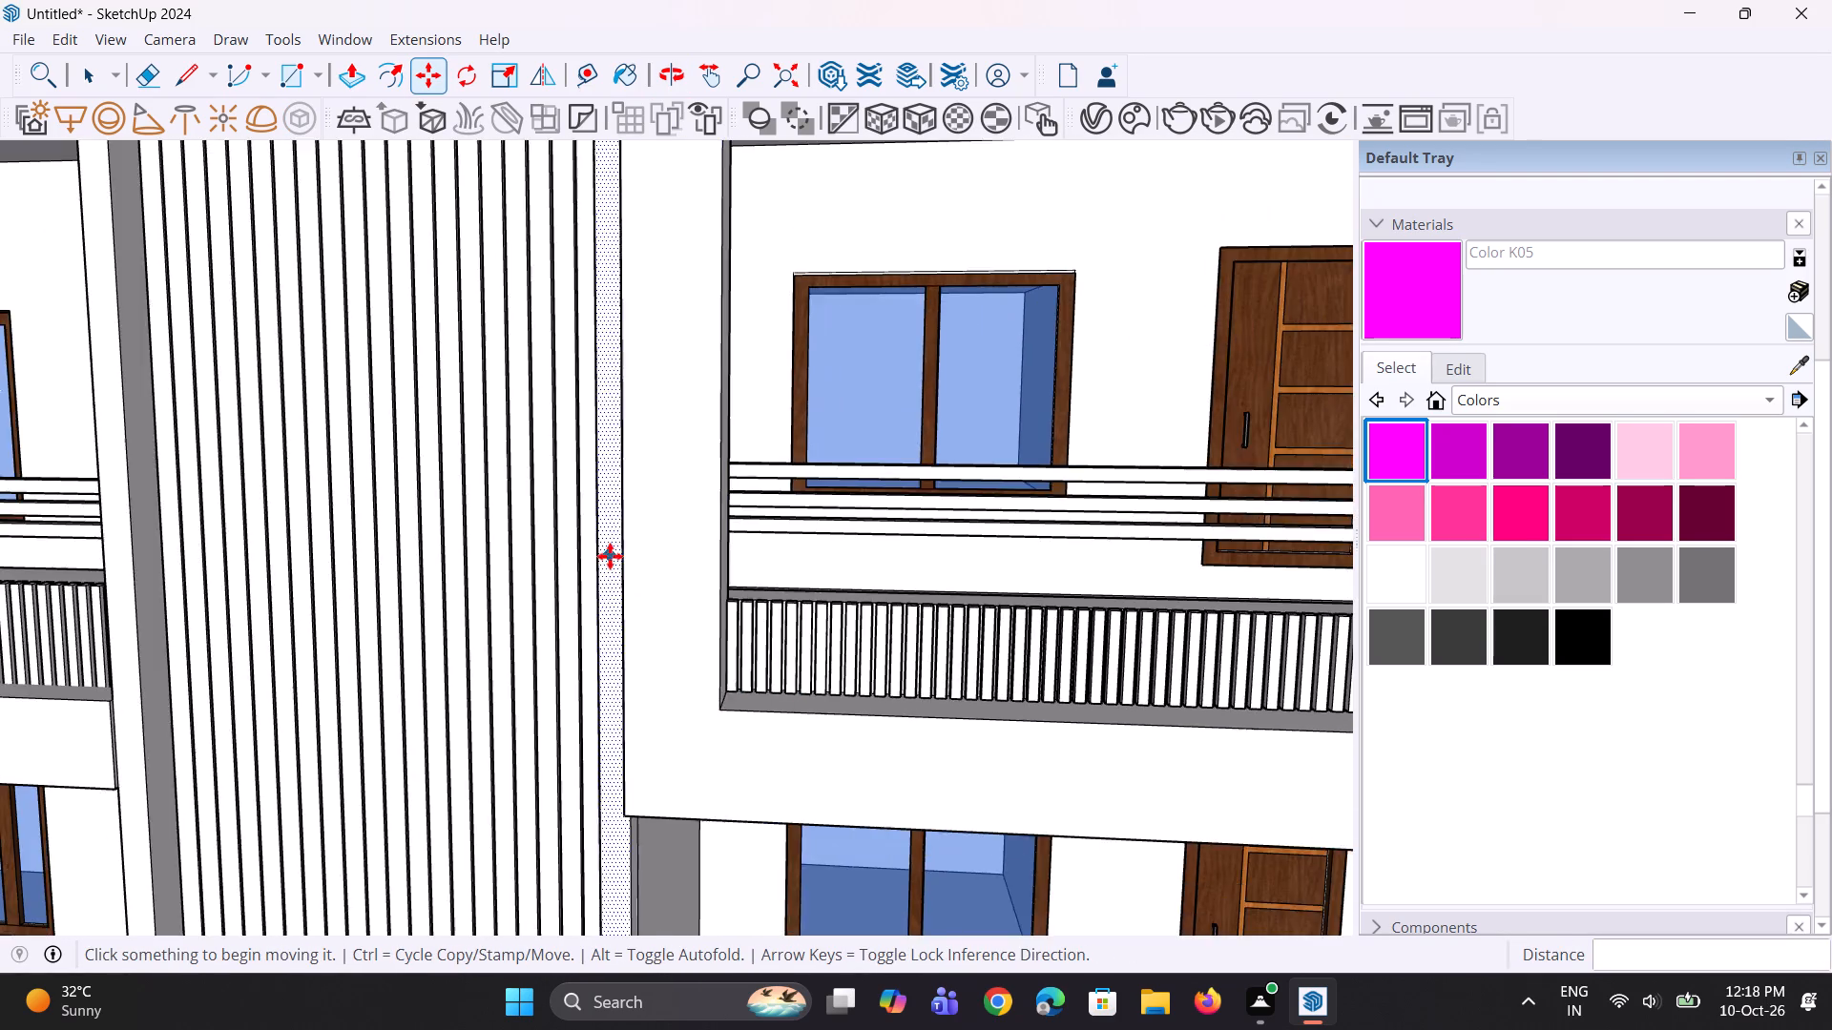
scroll(610, 556, "down", 8)
middle_click_drag(1116, 635, 1076, 649)
key("space")
key("space")
scroll(1276, 684, "up", 2)
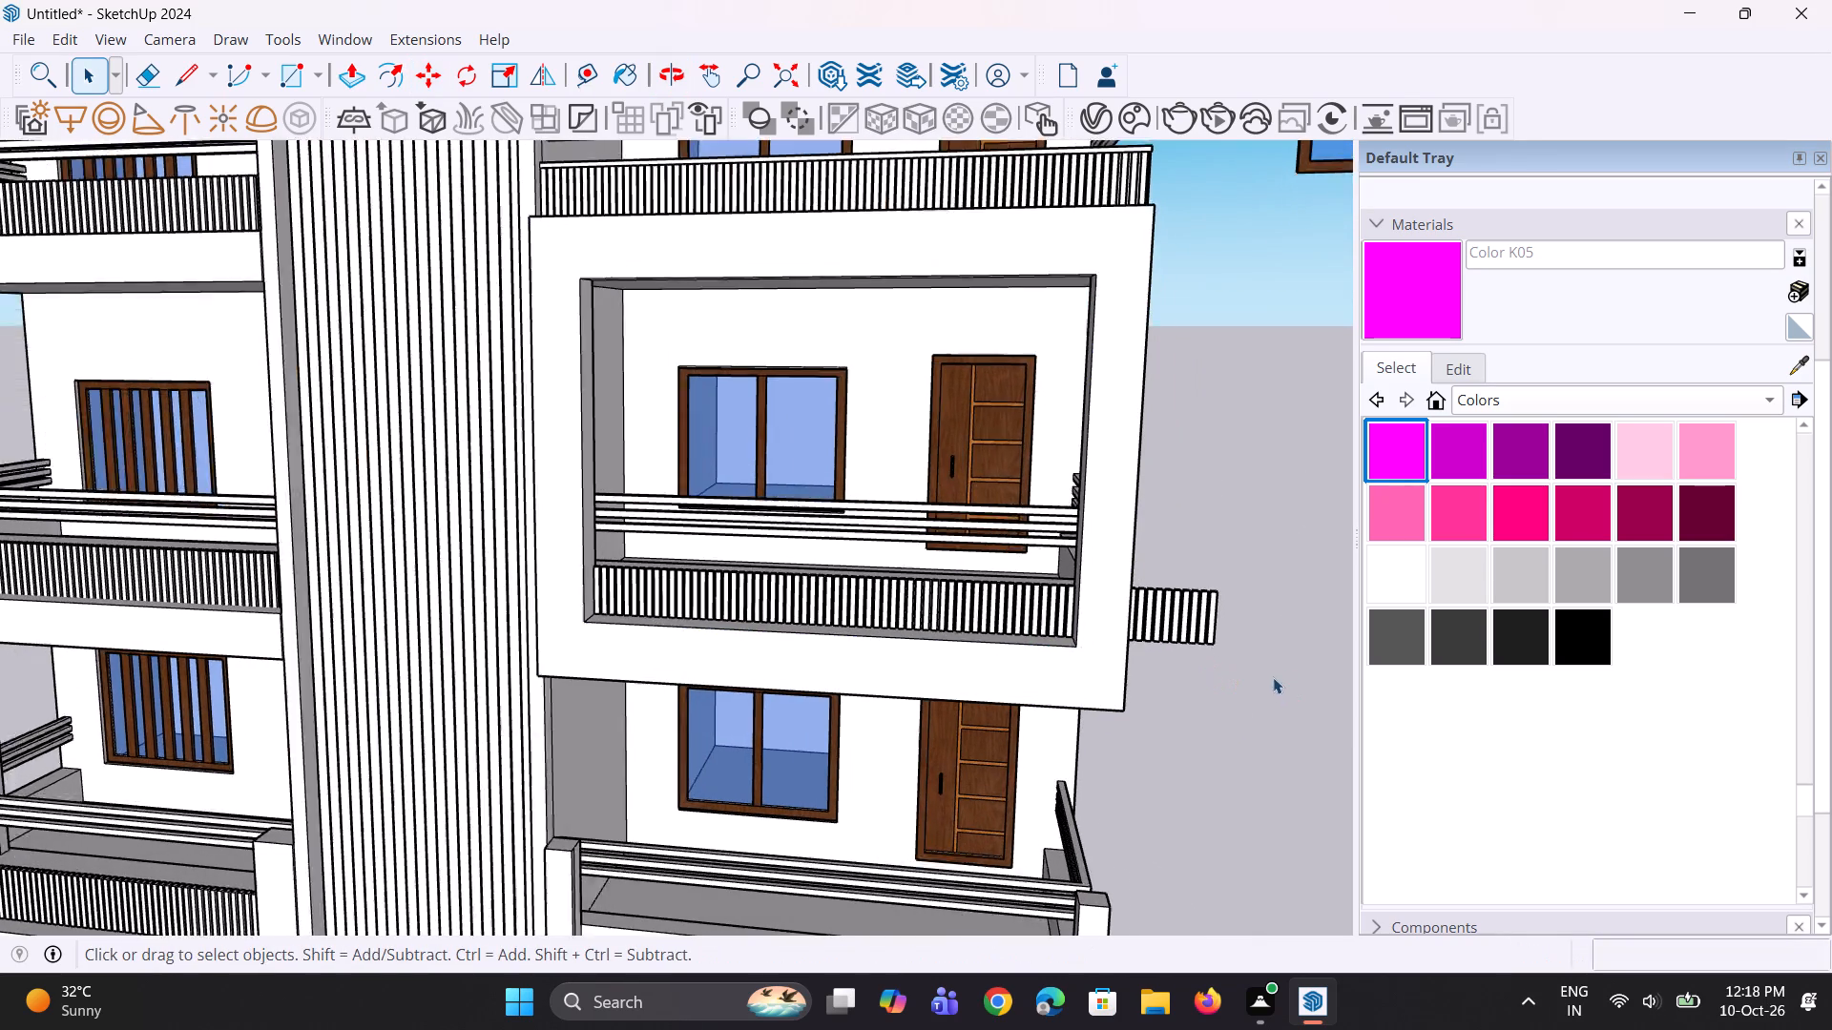
left_click(1209, 612)
key("Delete")
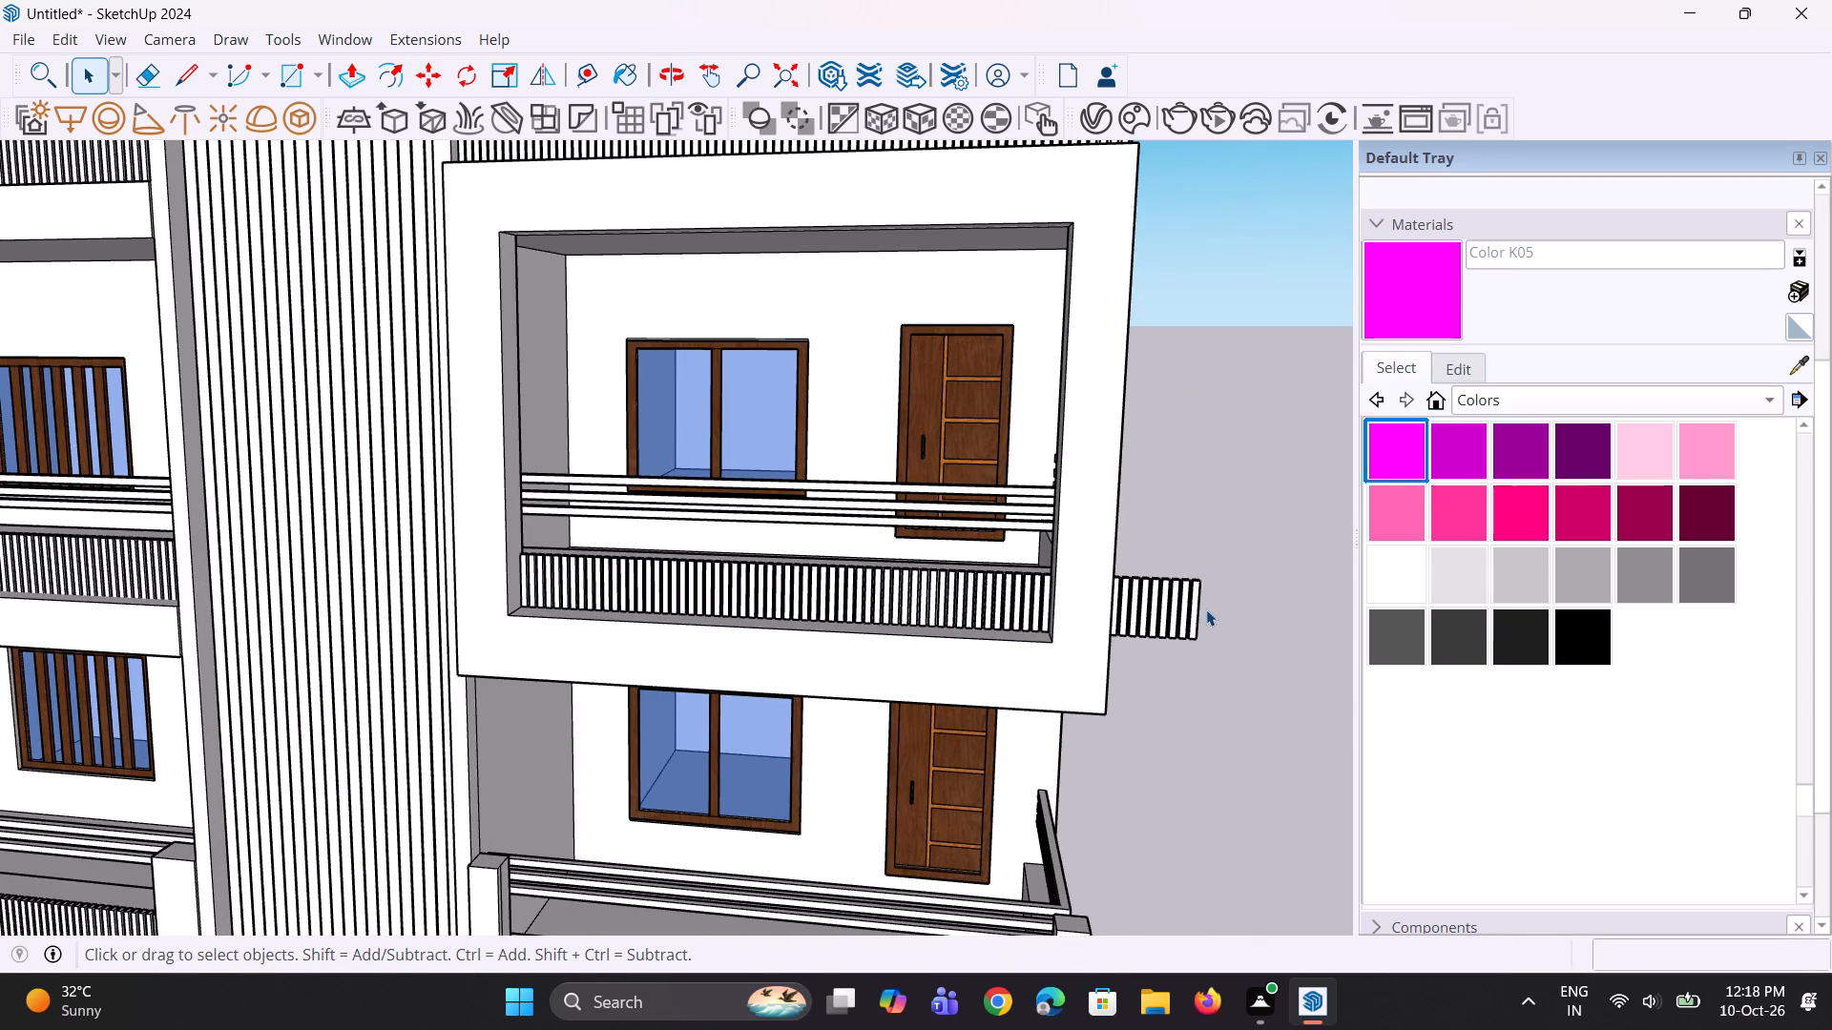
left_click(1196, 601)
key("Delete")
left_click(1188, 601)
key("Delete")
left_click(1174, 598)
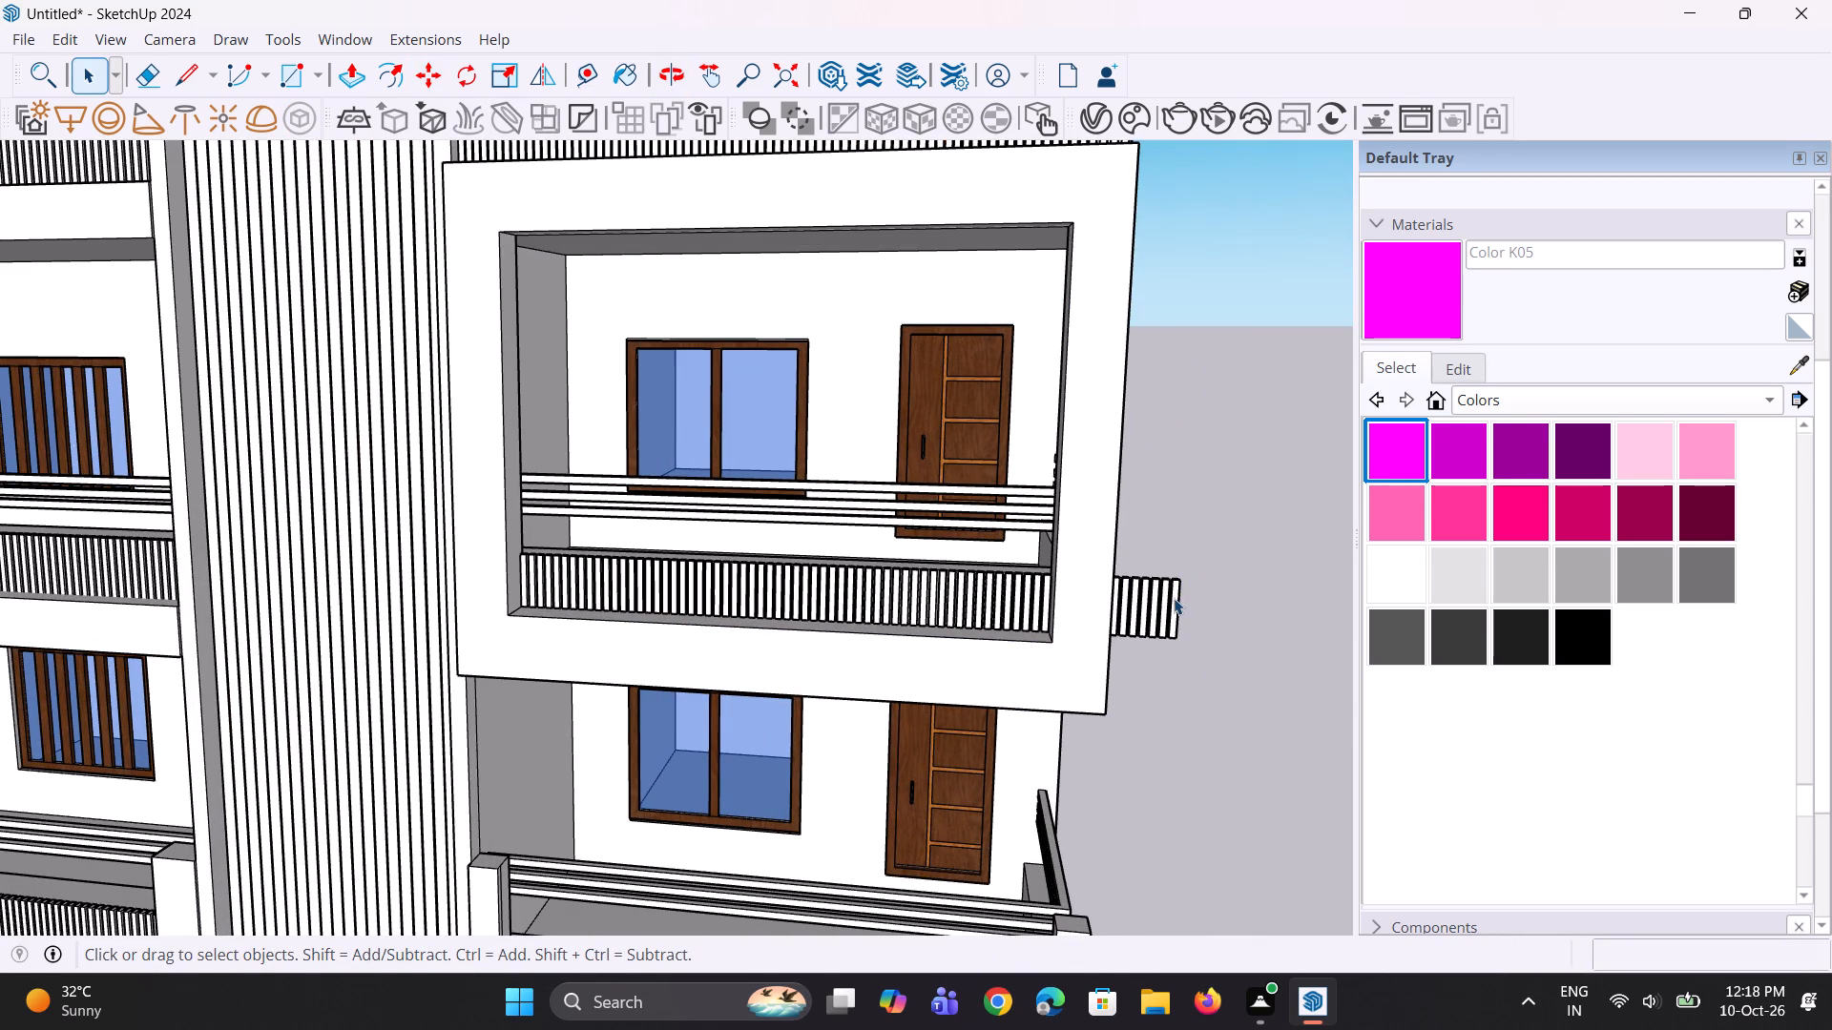
key("Delete")
left_click(1163, 600)
key("Delete")
left_click(1158, 603)
key("Delete")
Delete the remaining surplus battens one by one beyond the balcony frame's outer side, including the one touching the frame.
double_click(1154, 606)
key("Delete")
left_click(1152, 607)
key("Delete")
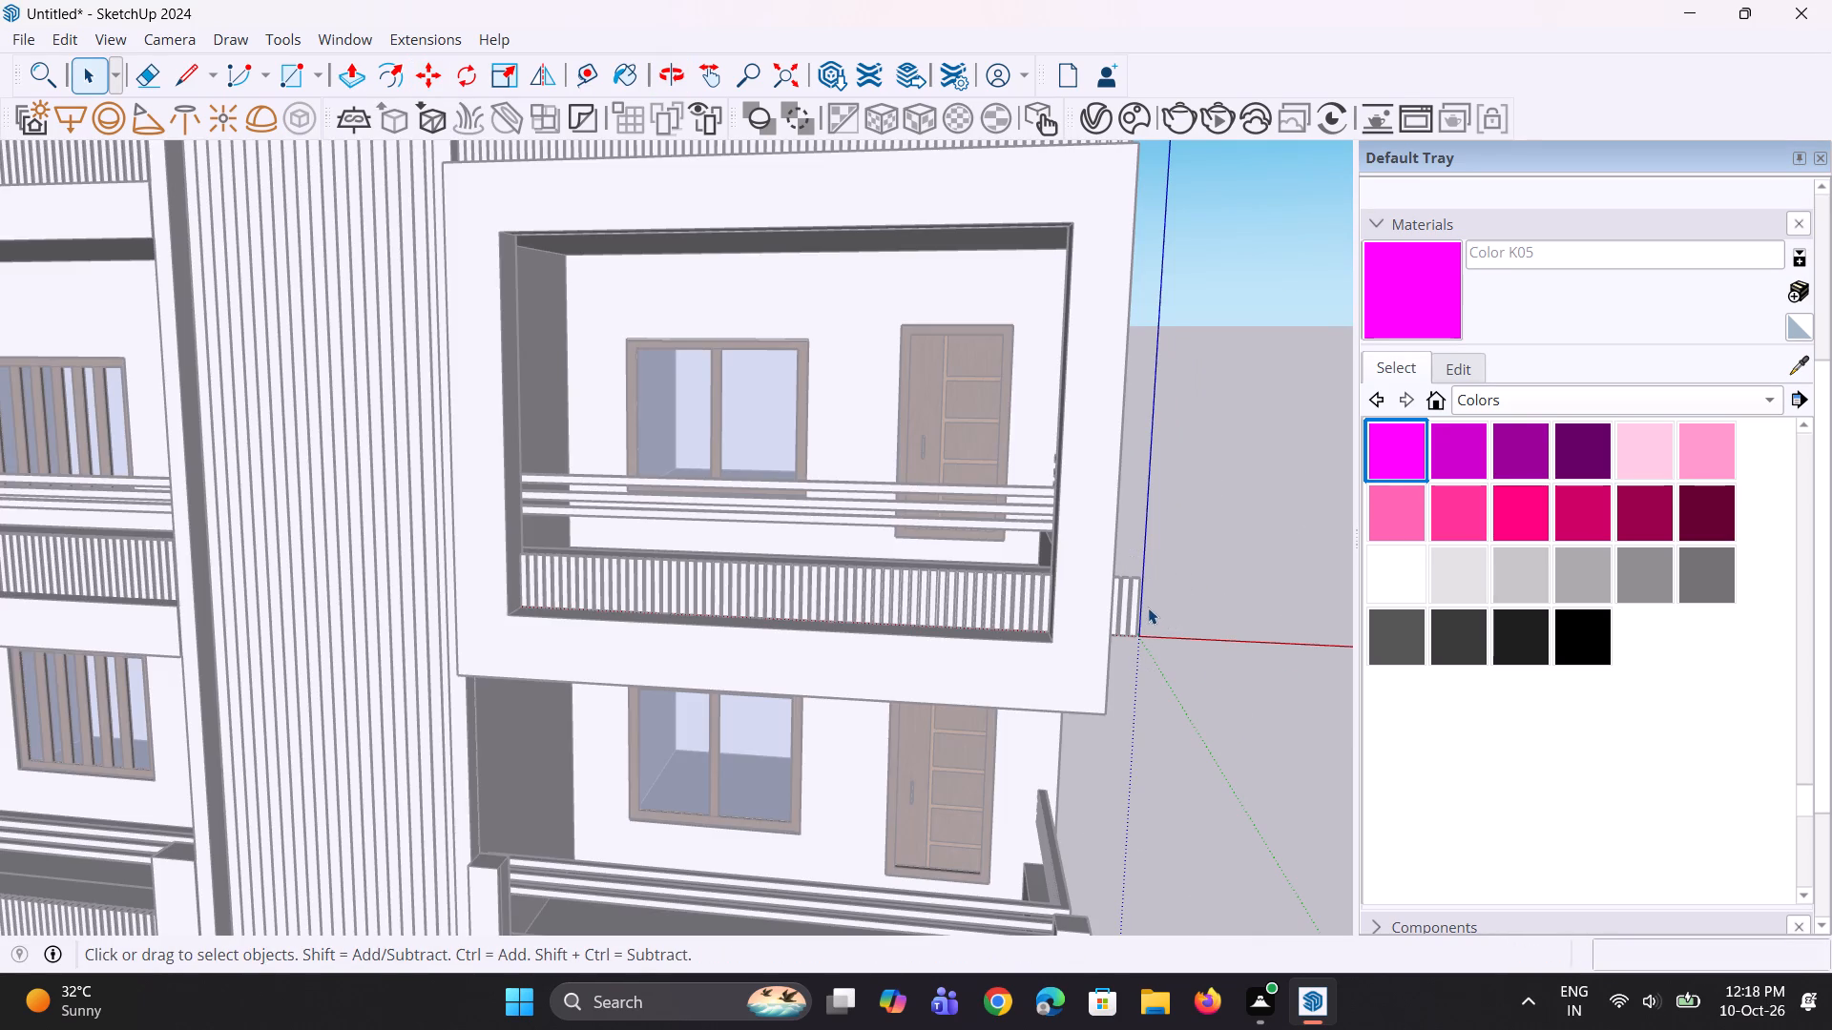
key("ctrl+z")
key("space")
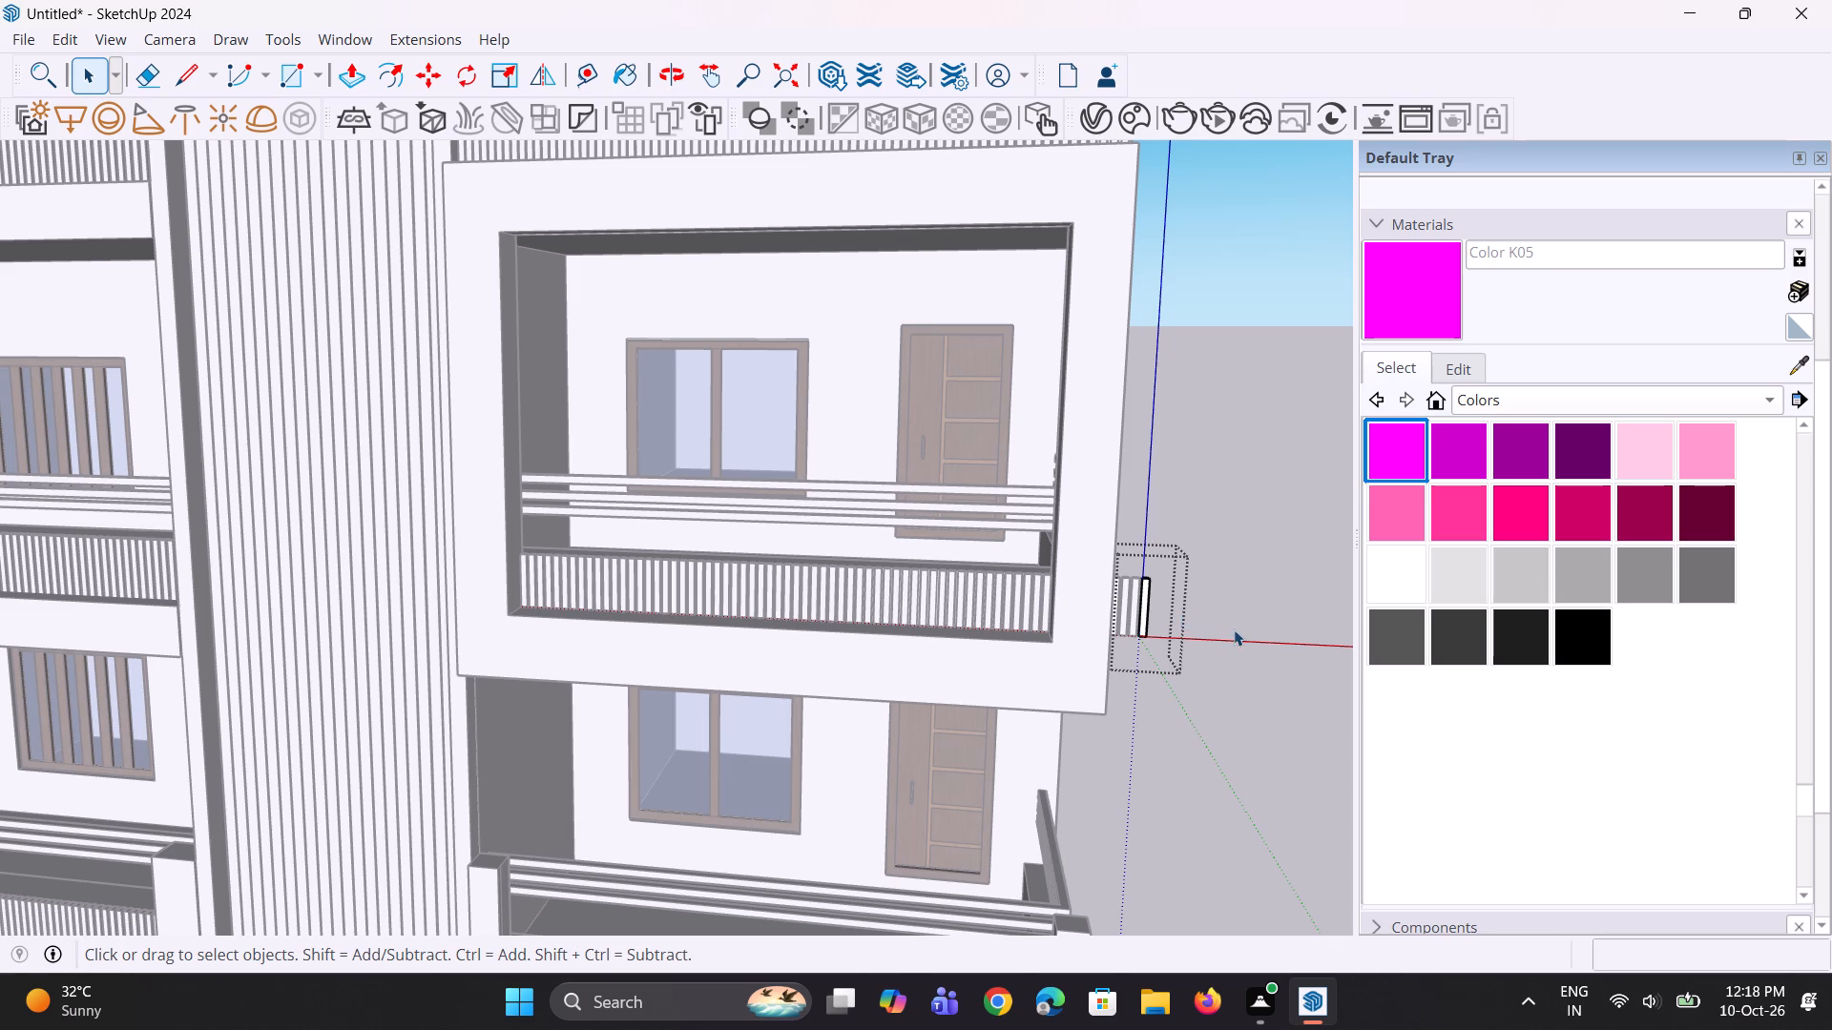
double_click(1234, 629)
scroll(1176, 631, "up", 6)
left_click(1104, 595)
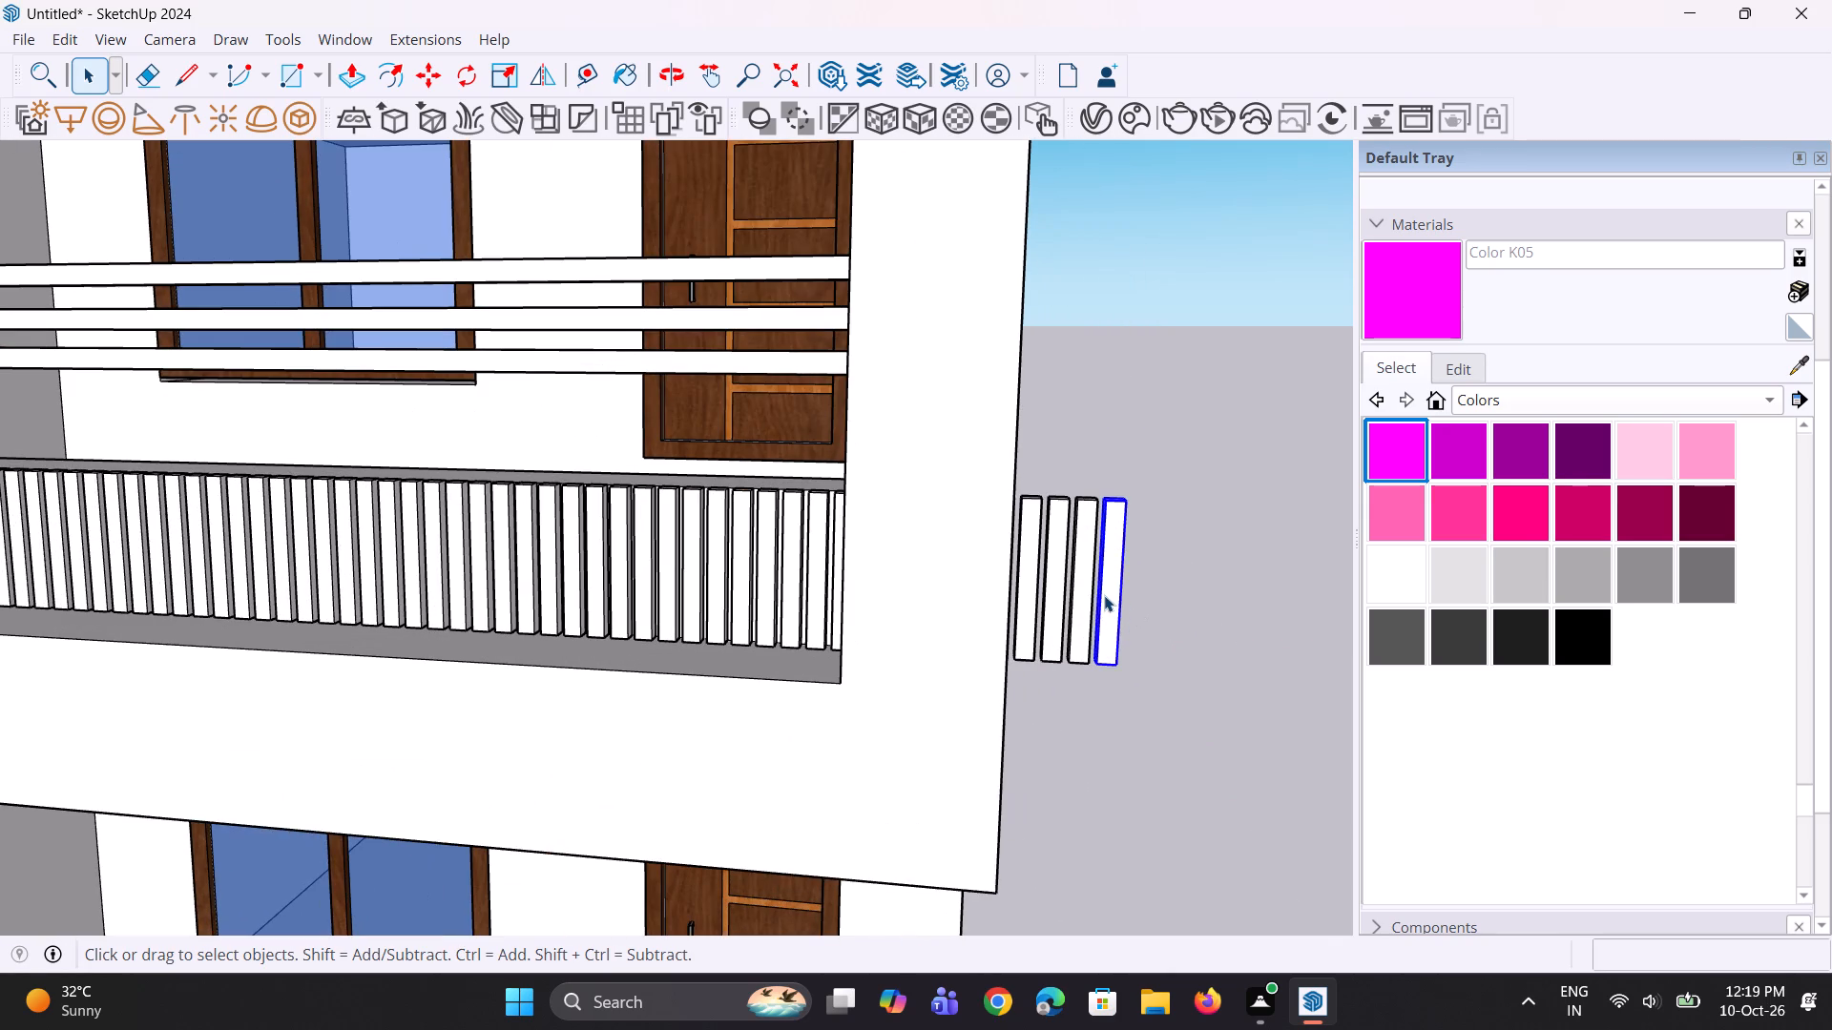
key("Delete")
left_click(1084, 597)
key("Delete")
left_click(1064, 615)
key("Delete")
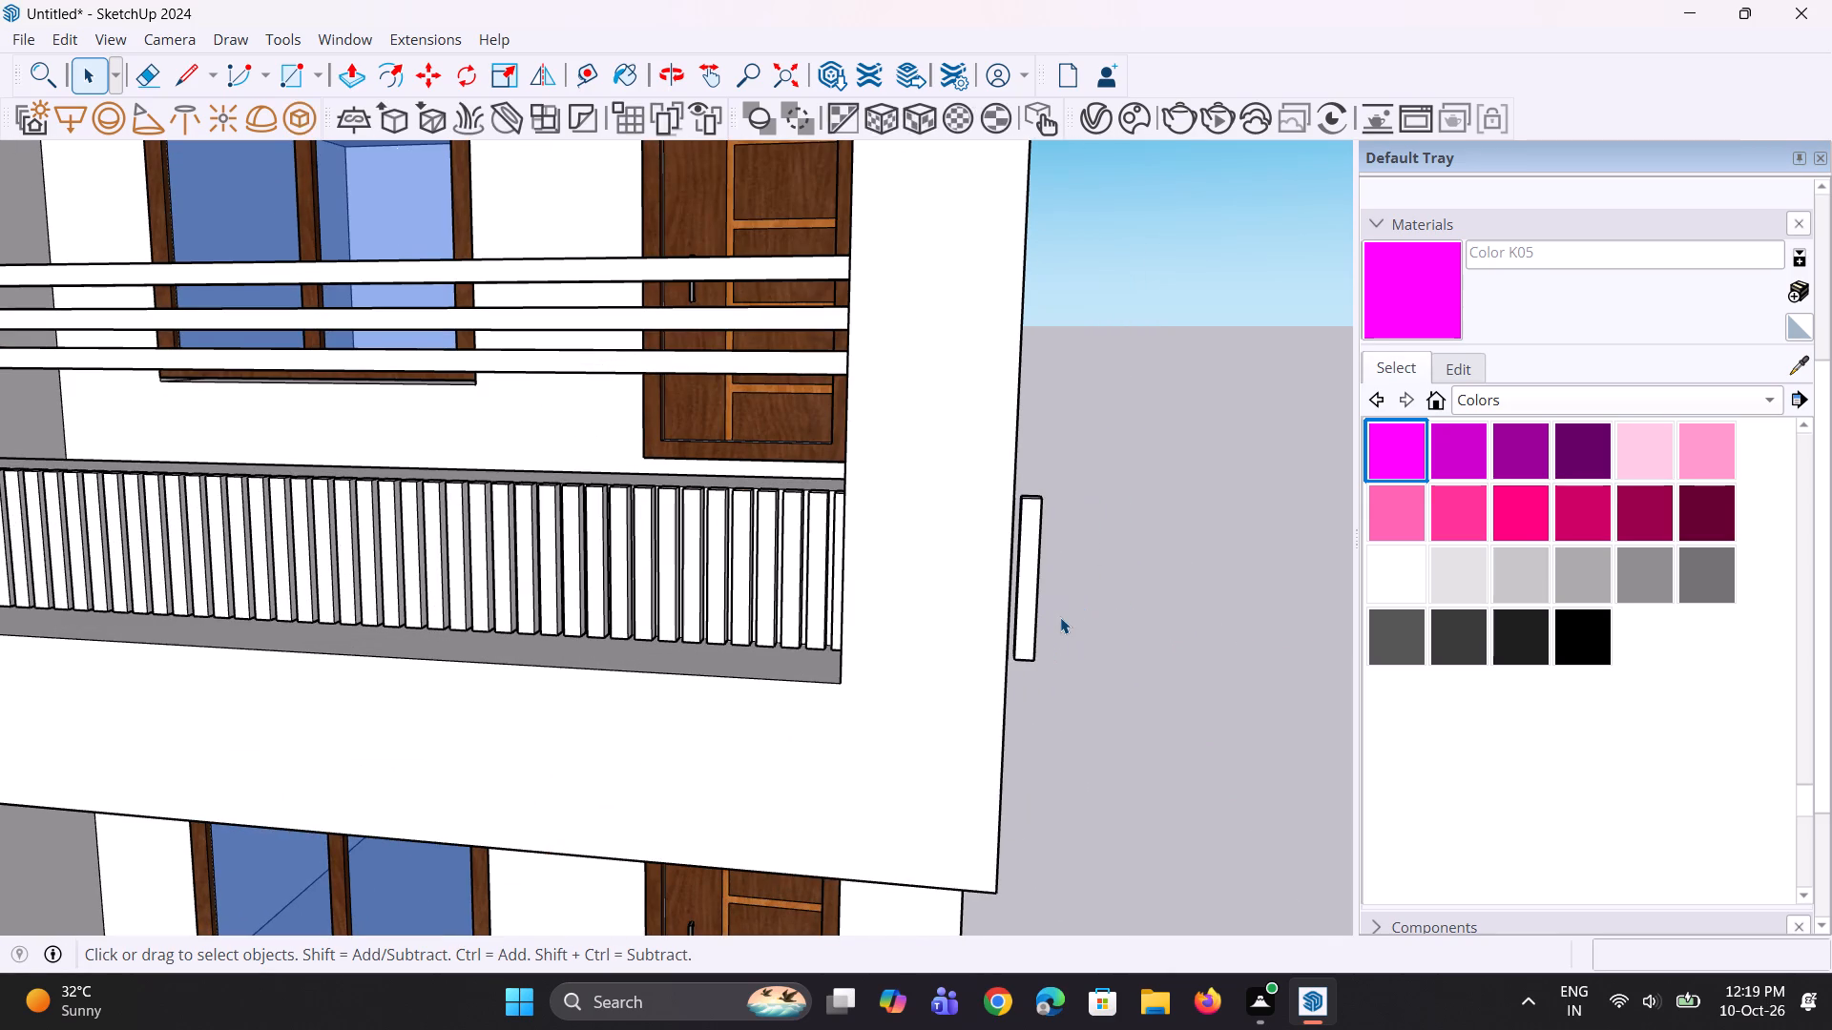
left_click(1039, 614)
key("Delete")
scroll(1030, 617, "up", 1)
middle_click_drag(950, 652, 812, 696)
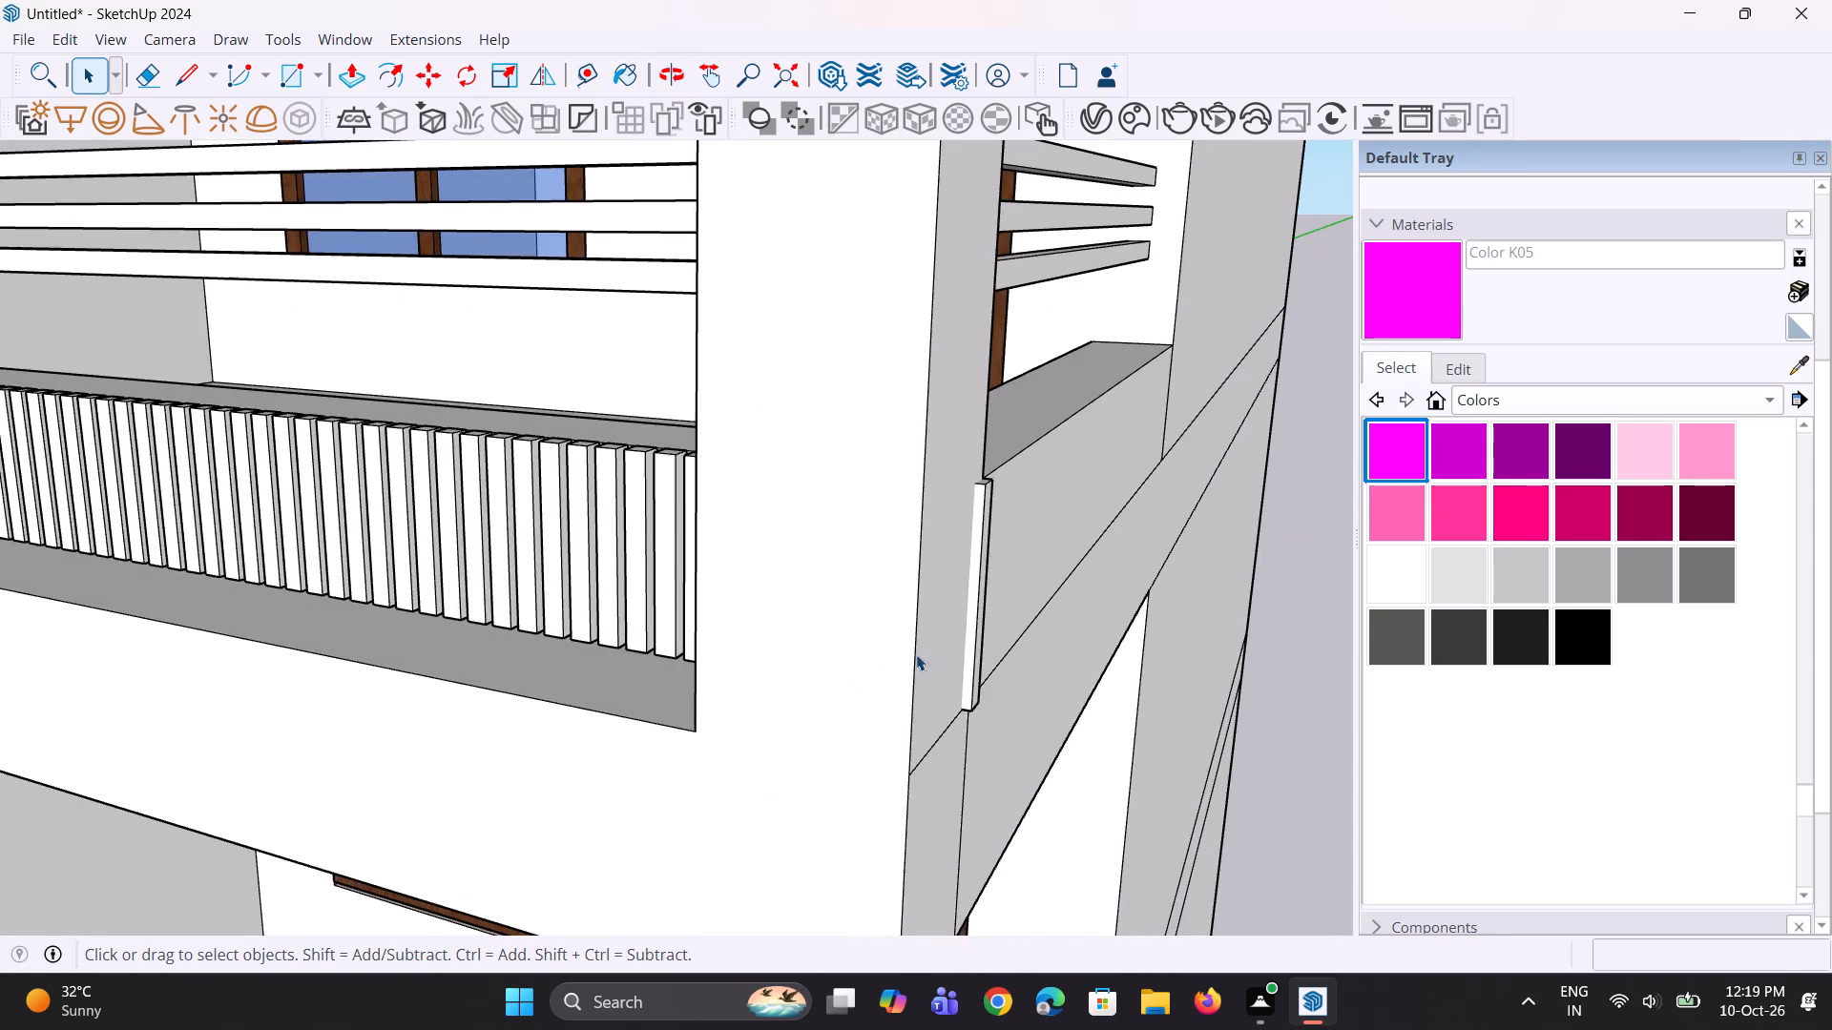
scroll(925, 650, "up", 1)
left_click(982, 628)
key("Delete")
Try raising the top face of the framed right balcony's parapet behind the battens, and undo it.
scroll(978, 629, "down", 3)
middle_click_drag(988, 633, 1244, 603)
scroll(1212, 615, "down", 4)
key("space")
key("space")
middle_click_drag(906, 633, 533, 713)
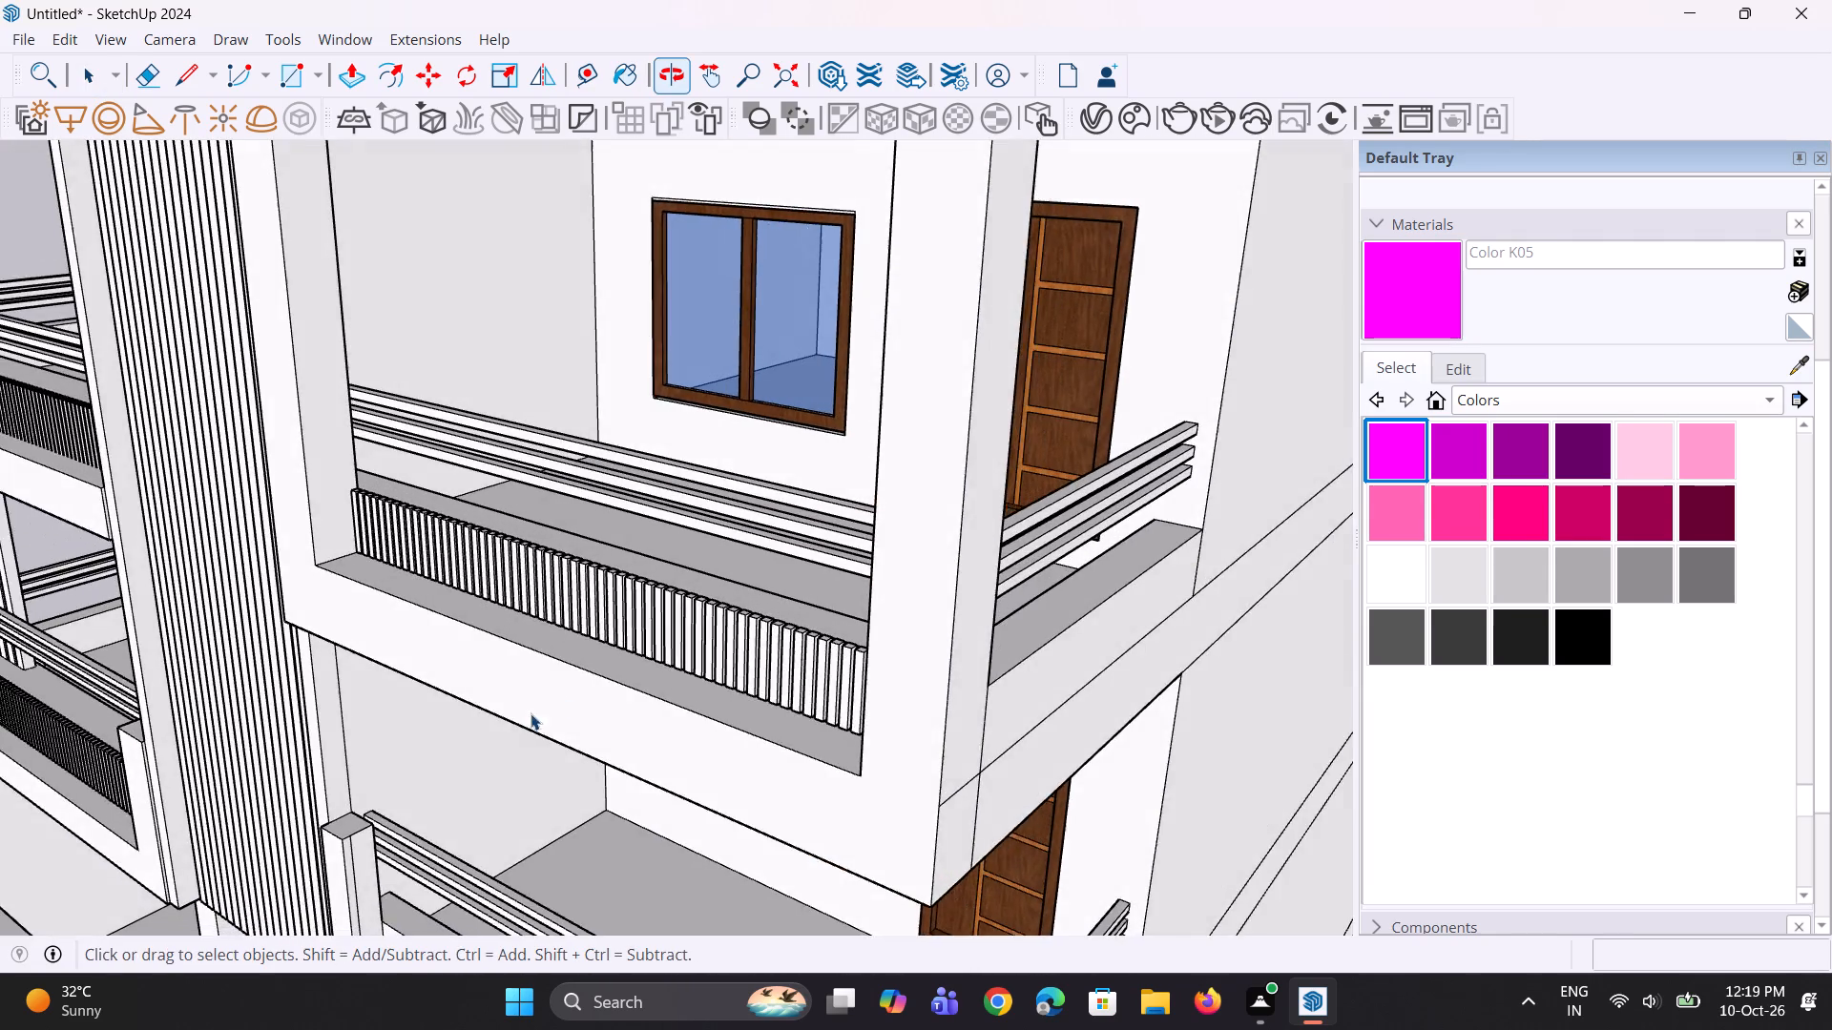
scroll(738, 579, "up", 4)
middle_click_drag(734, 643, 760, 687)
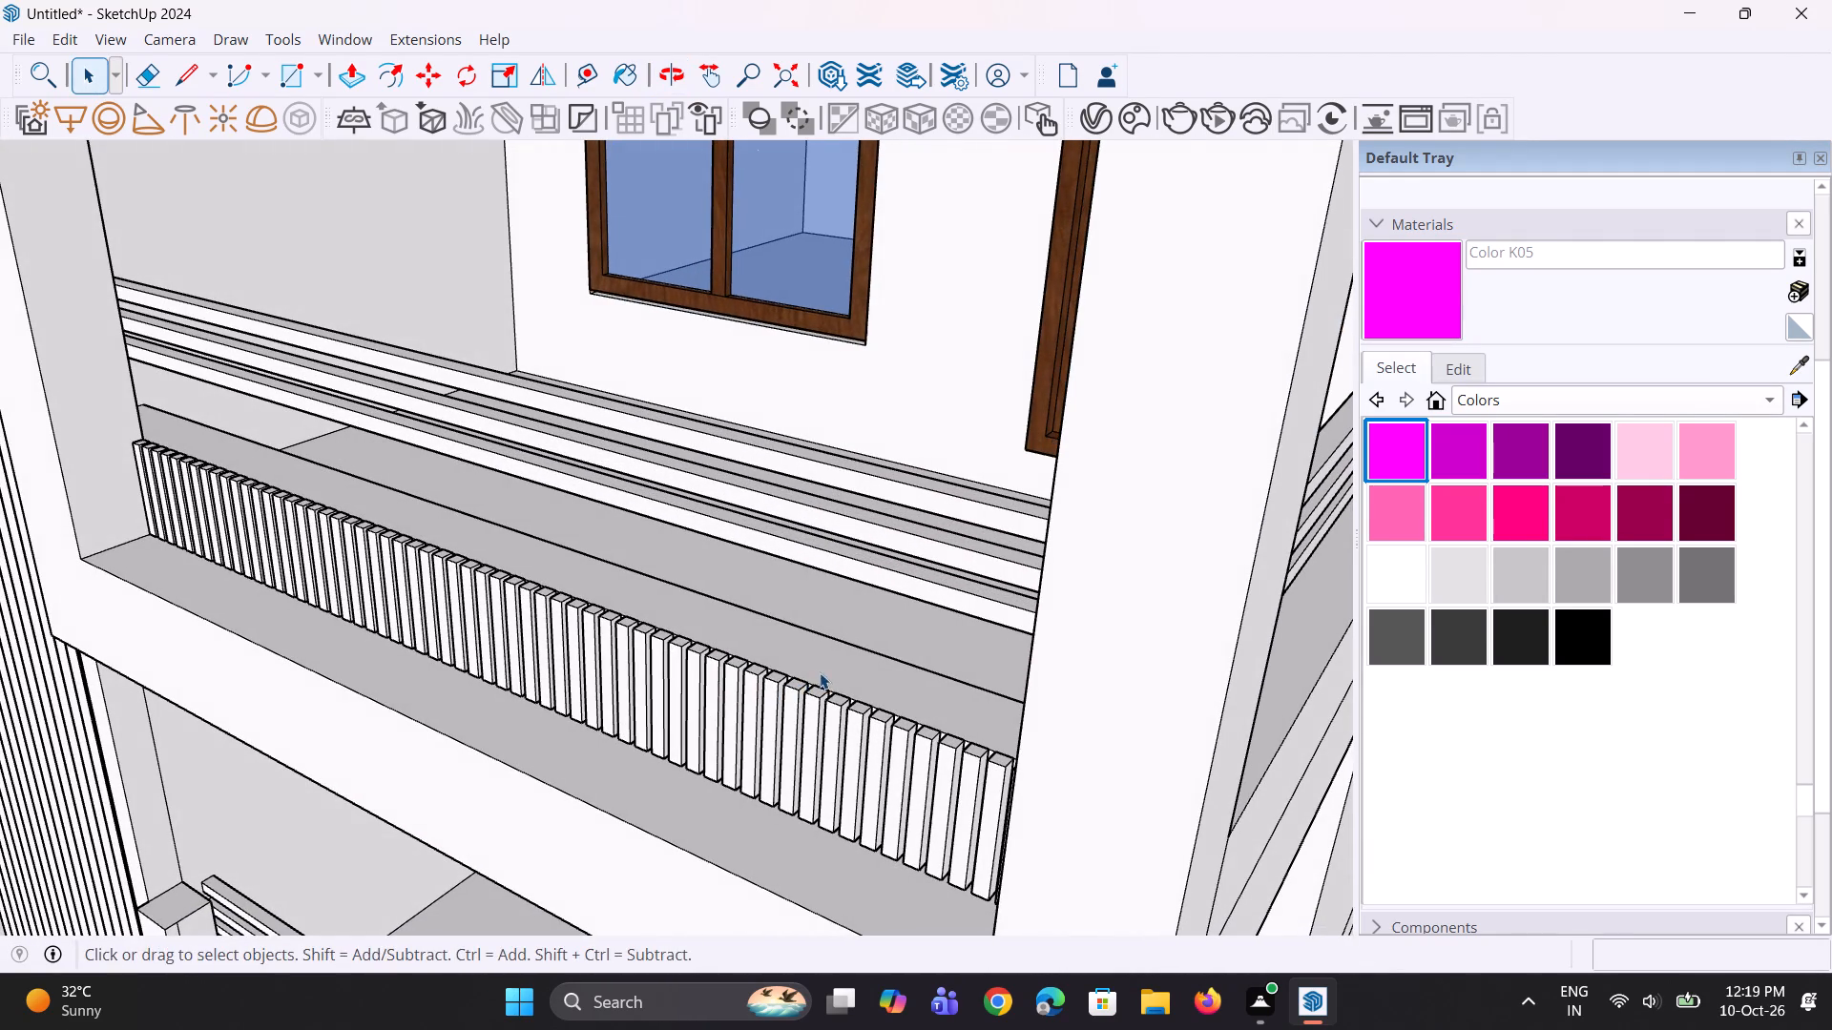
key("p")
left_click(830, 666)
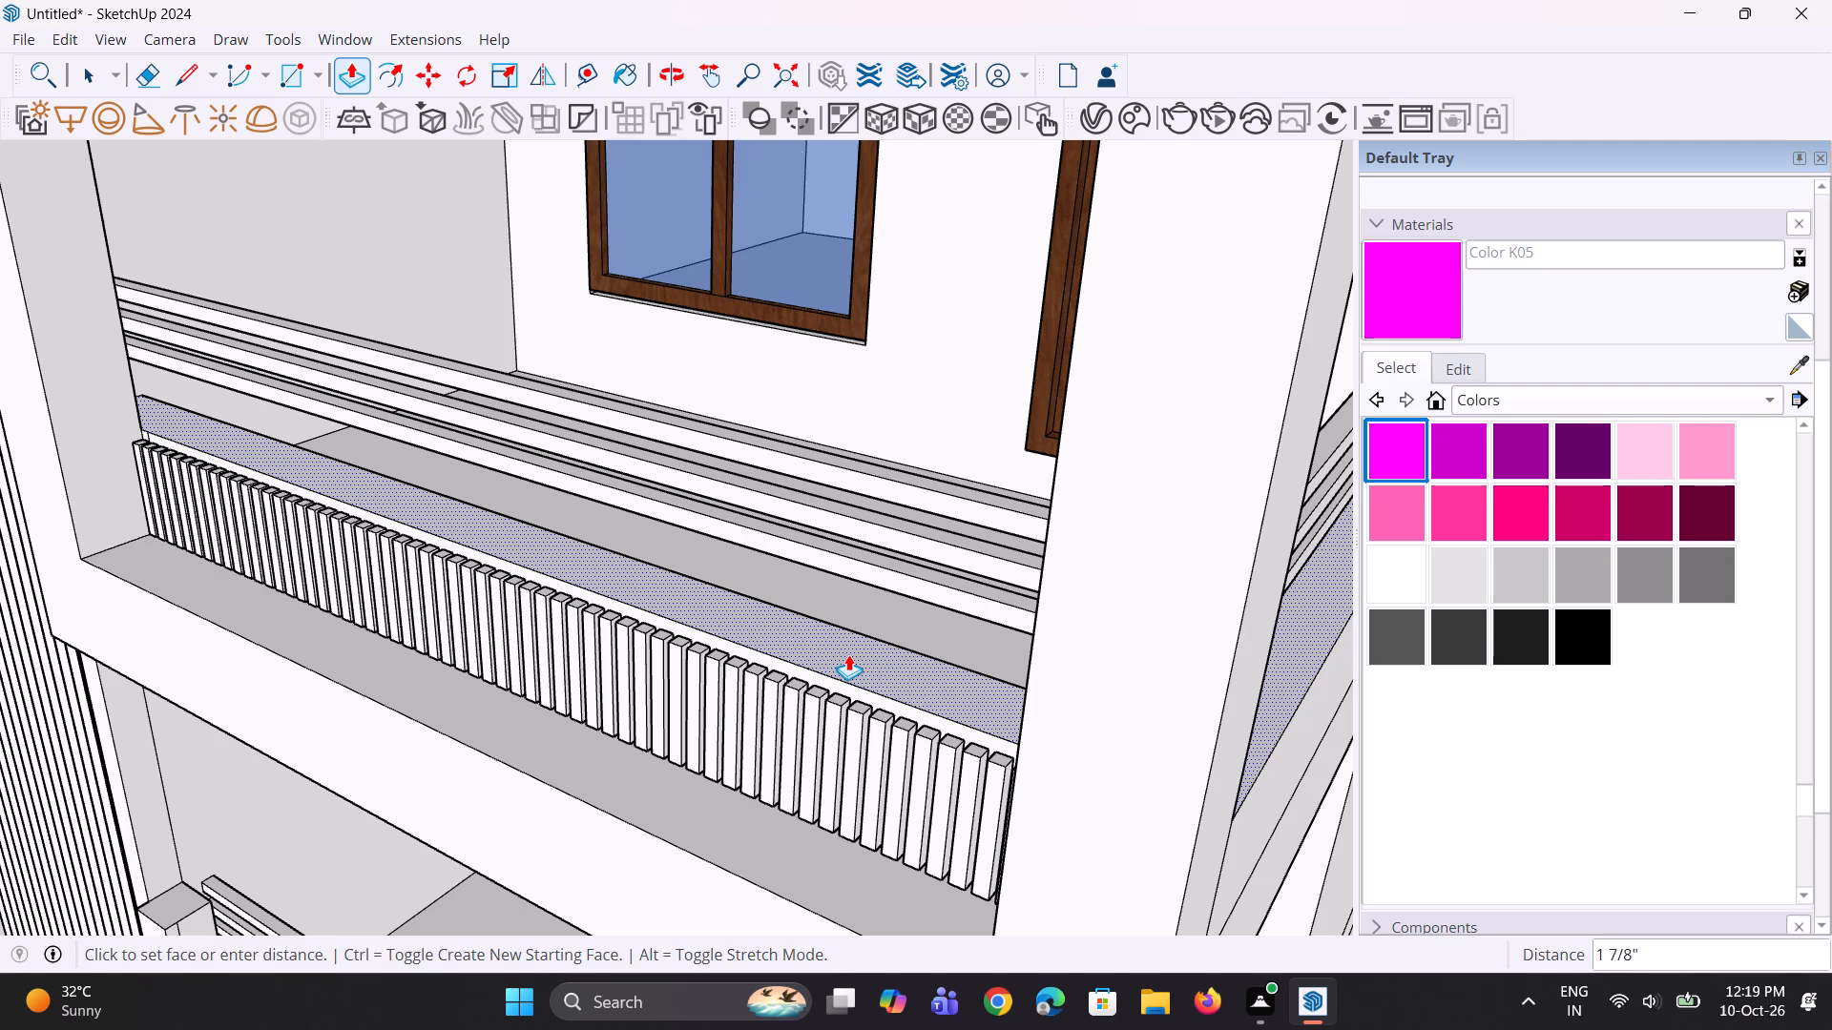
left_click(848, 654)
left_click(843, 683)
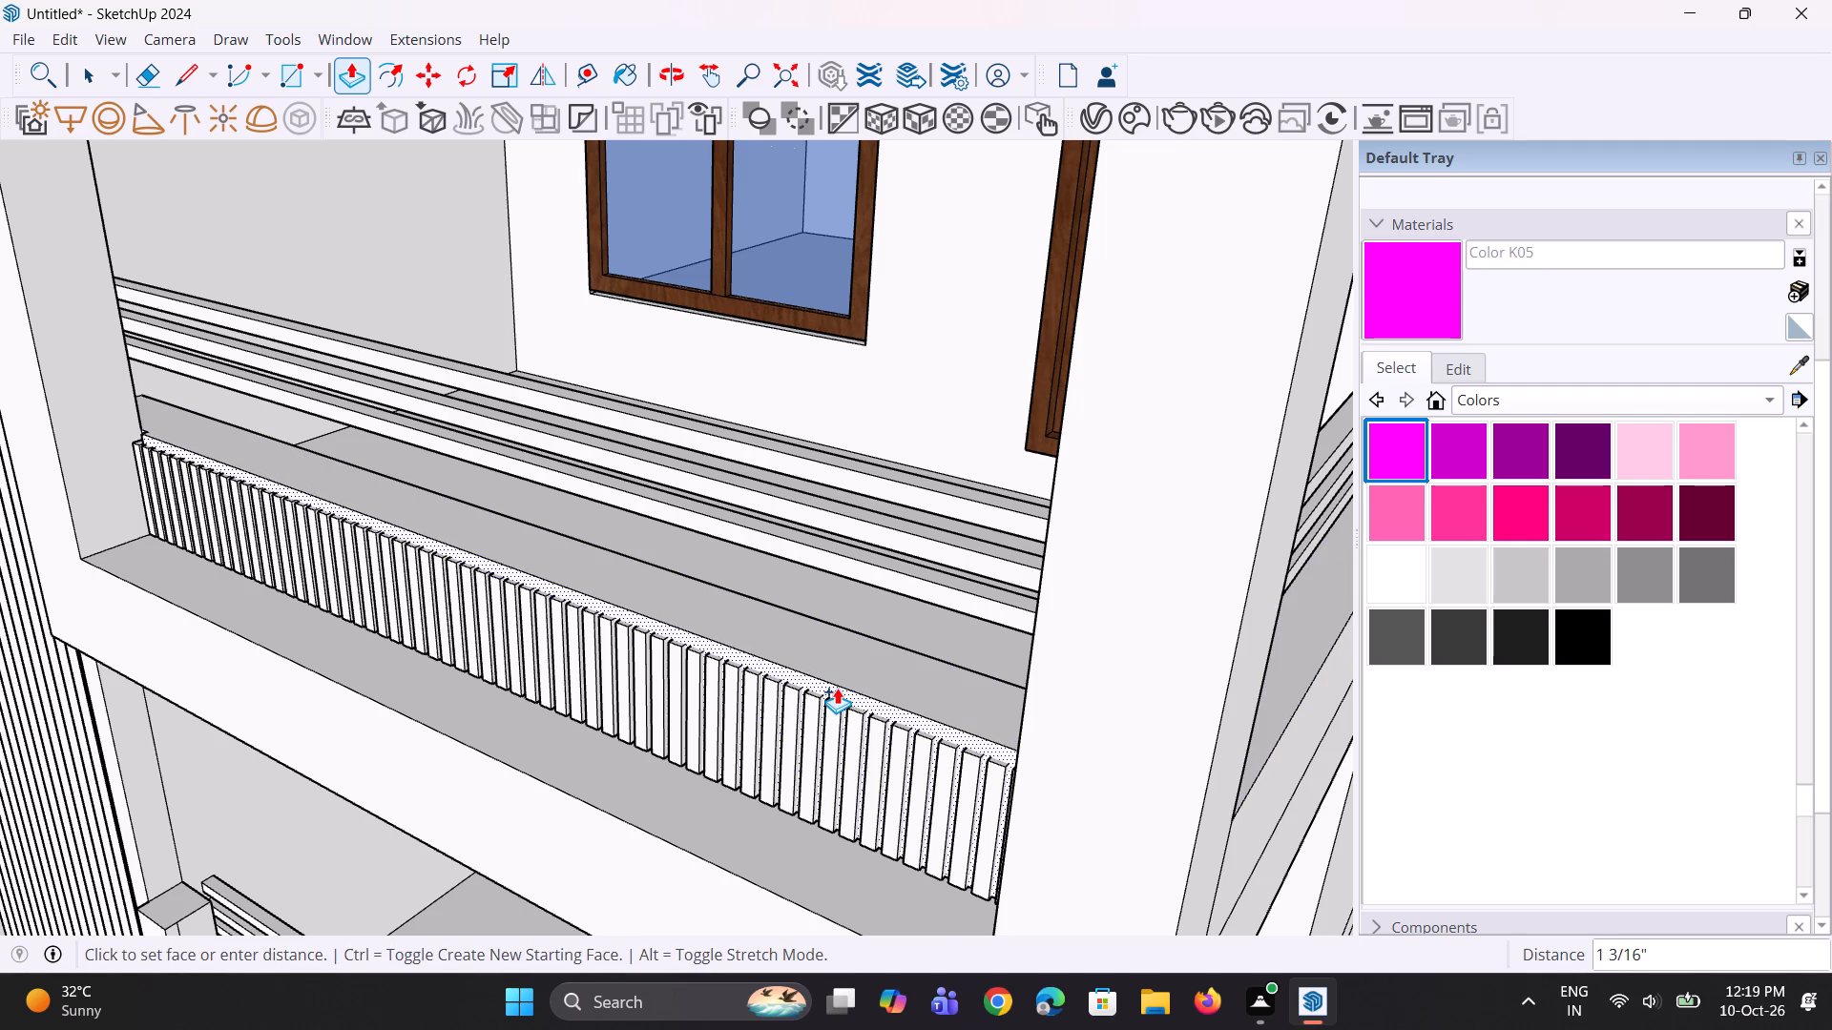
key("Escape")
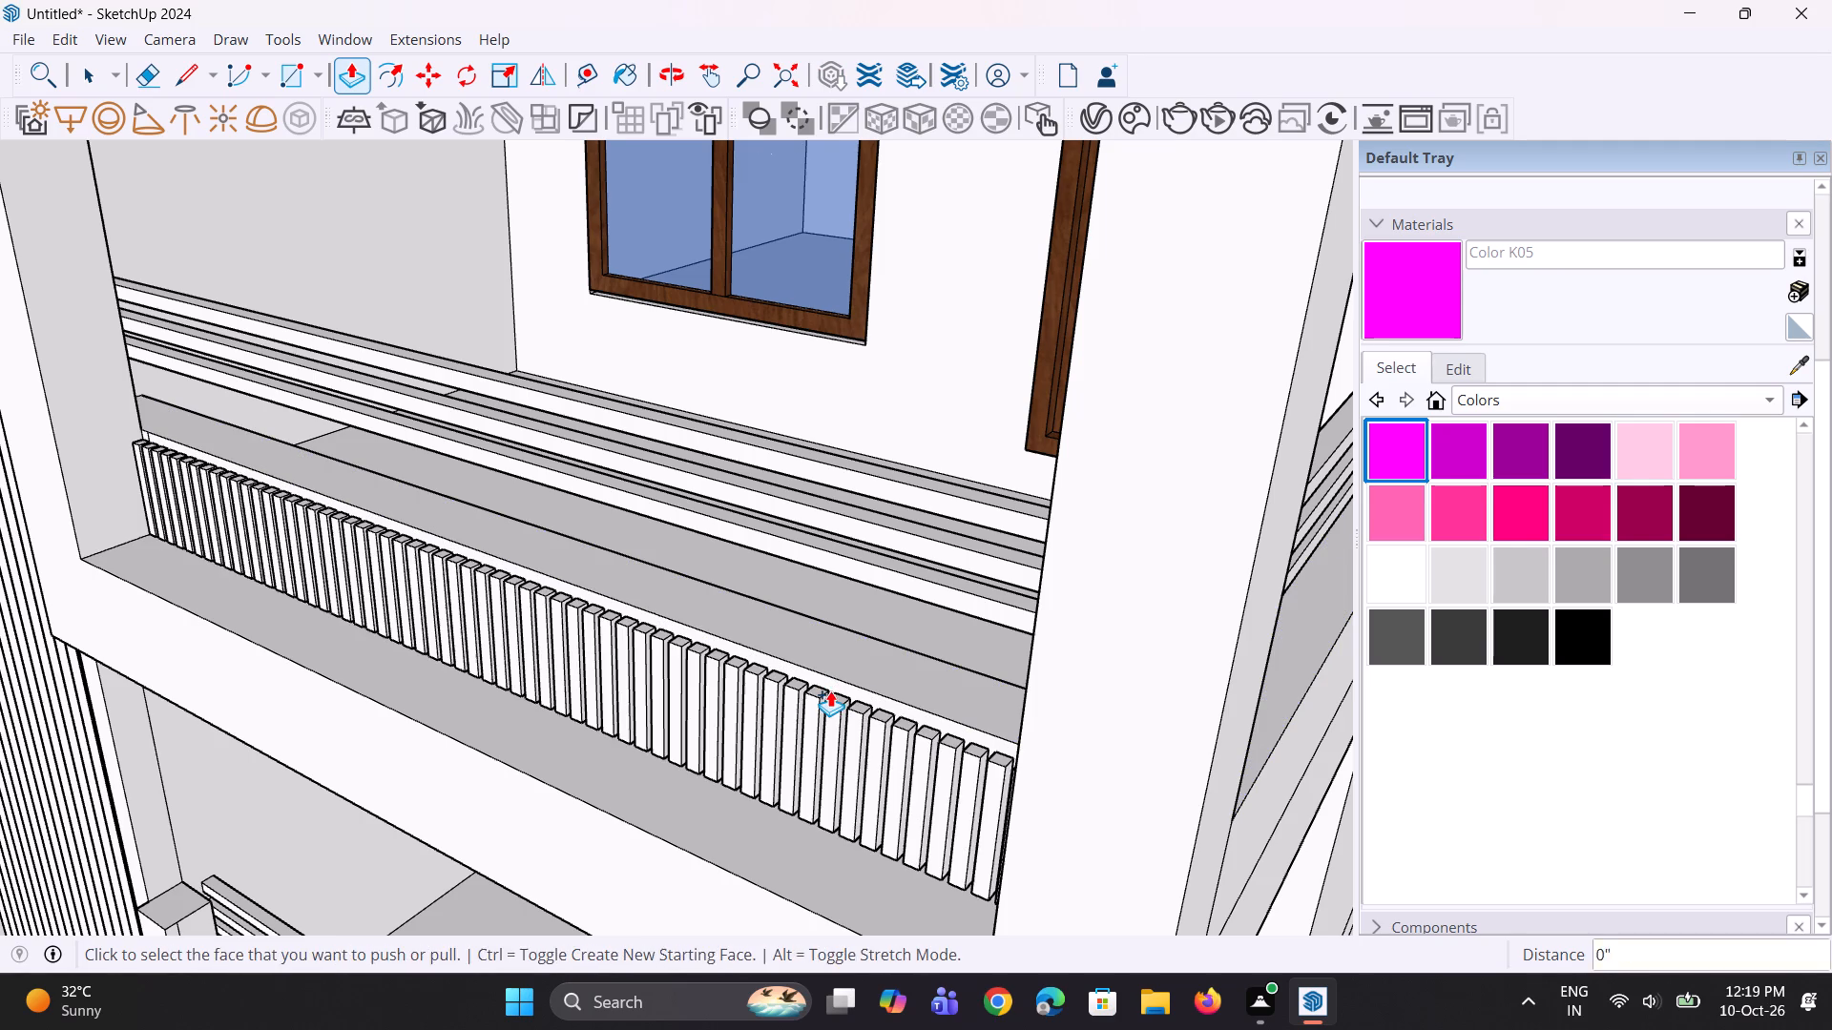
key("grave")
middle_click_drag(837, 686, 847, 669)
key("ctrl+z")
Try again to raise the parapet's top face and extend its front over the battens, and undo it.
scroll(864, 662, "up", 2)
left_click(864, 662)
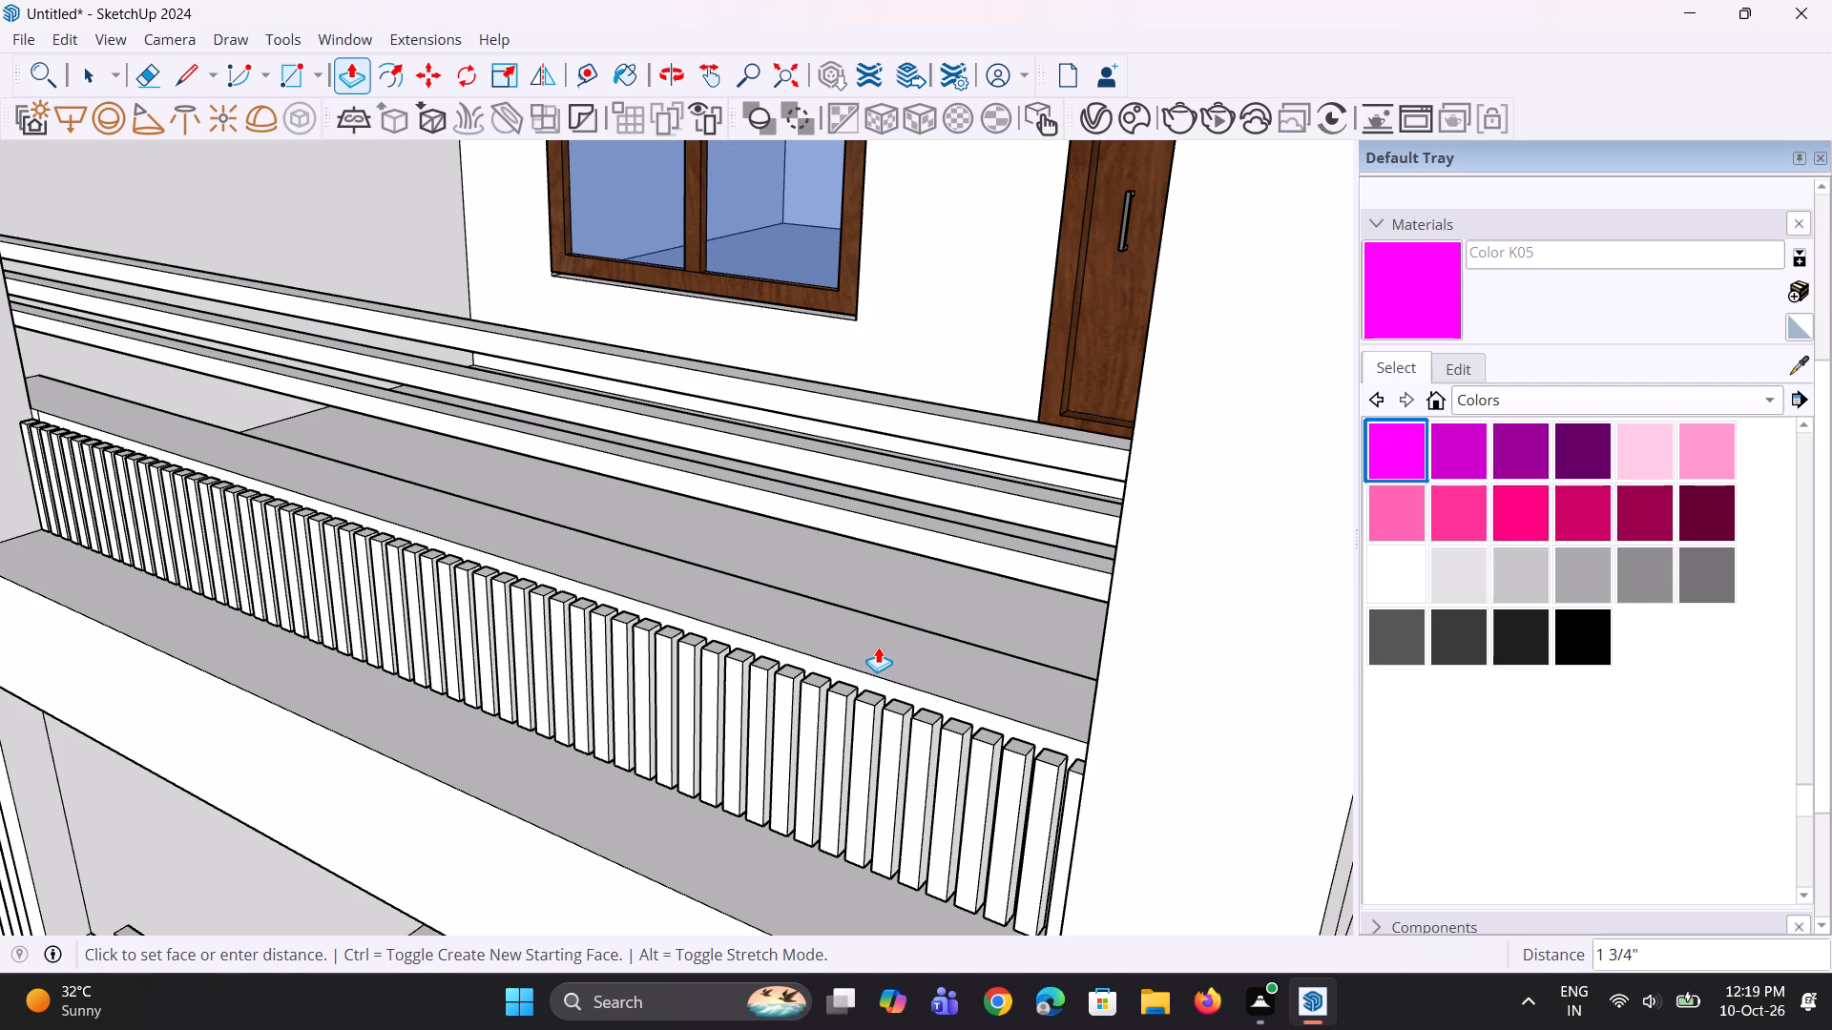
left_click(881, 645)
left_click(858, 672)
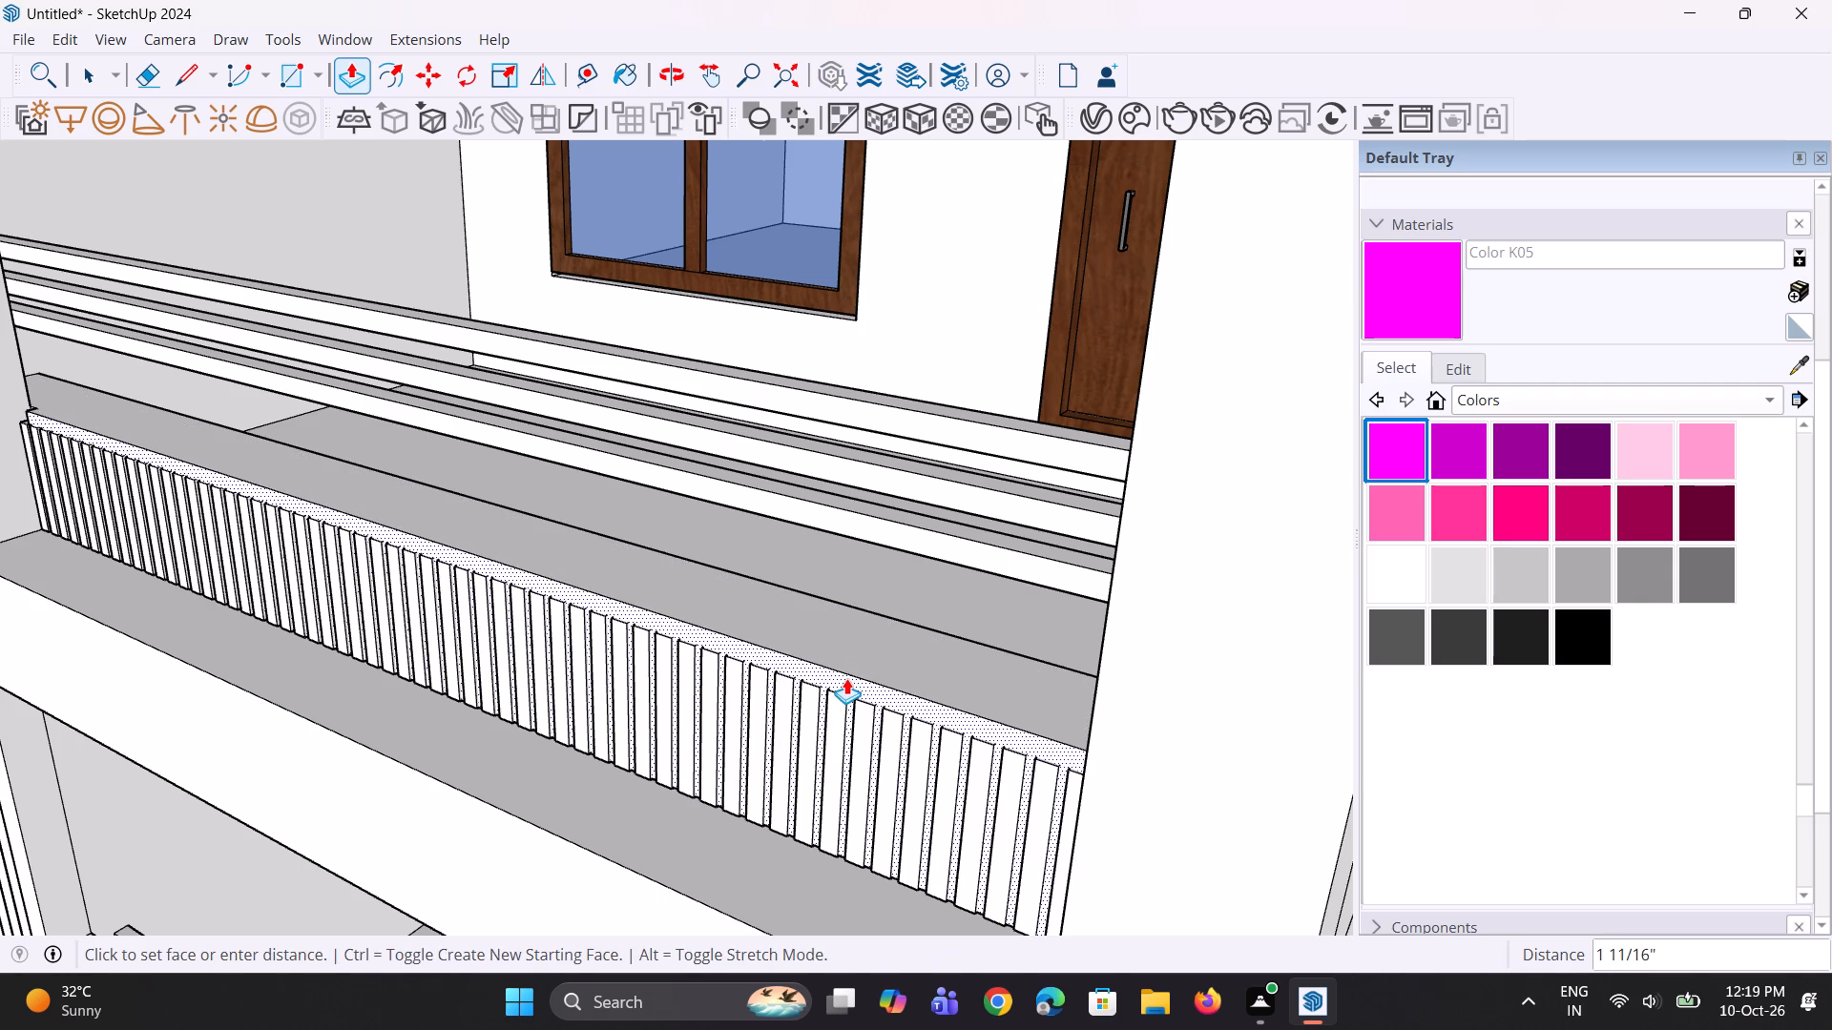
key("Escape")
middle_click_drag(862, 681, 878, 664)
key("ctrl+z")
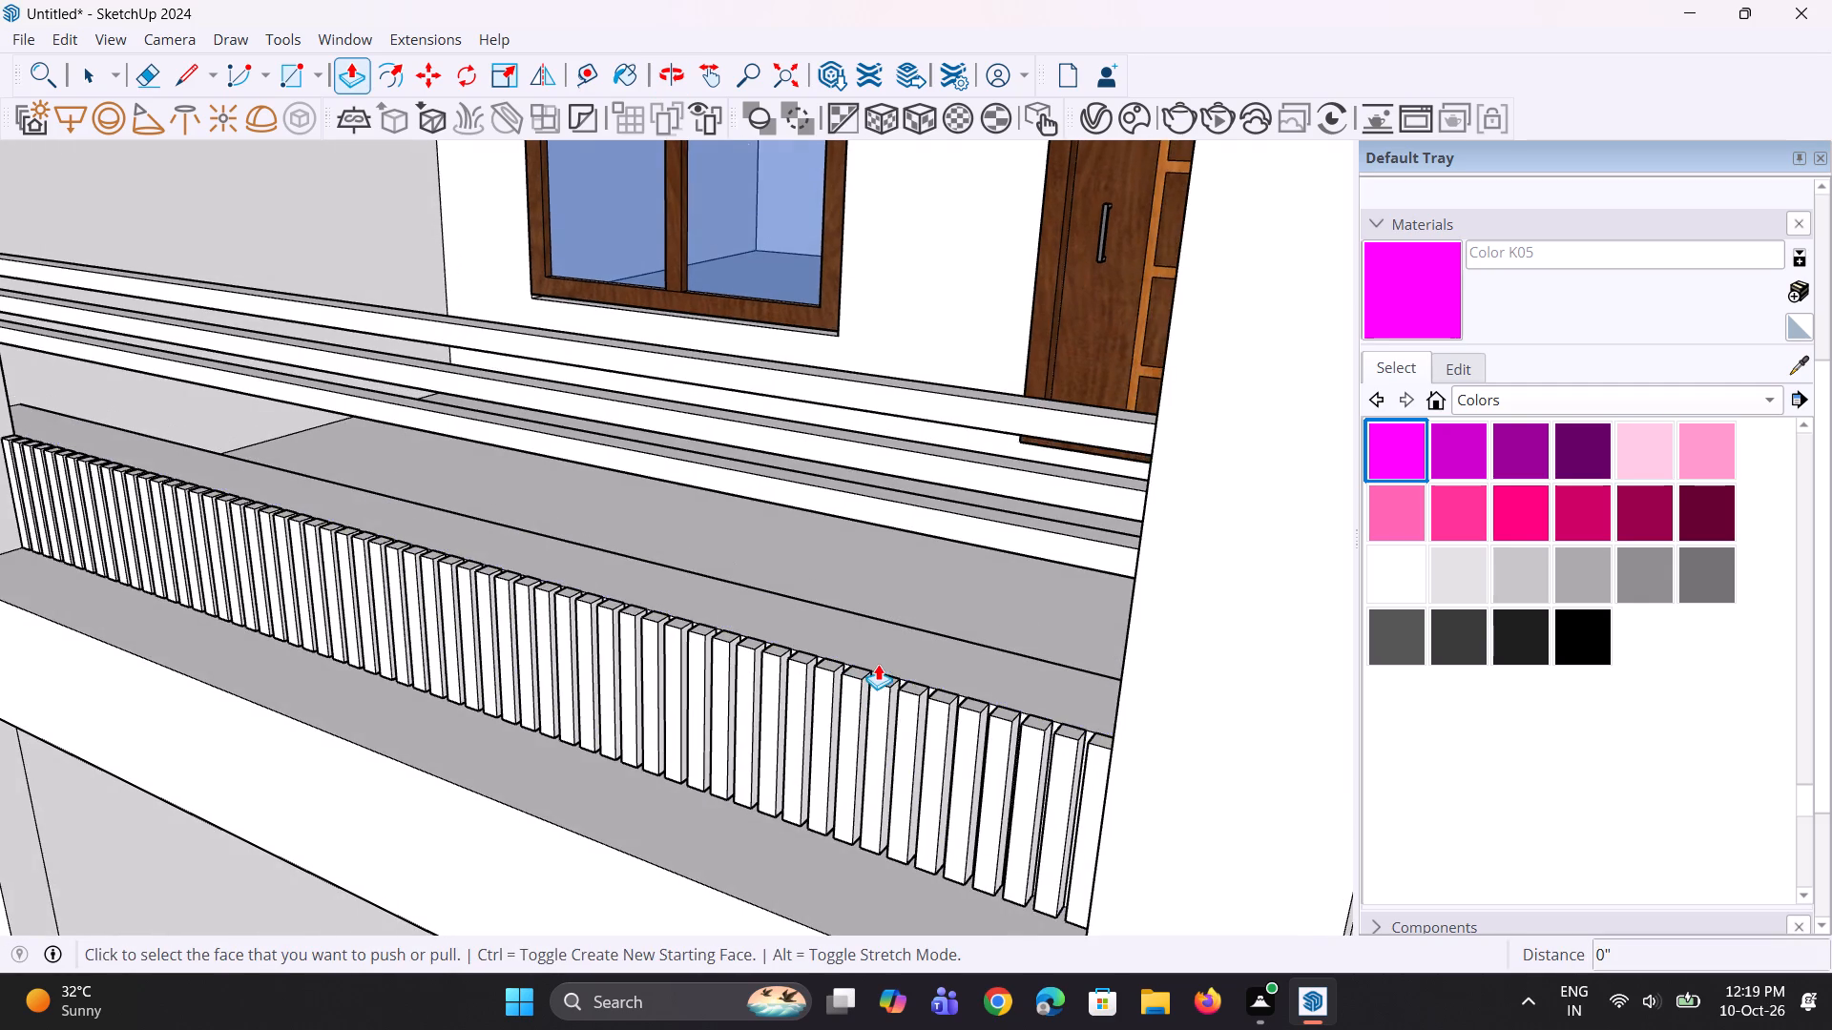
Raise the top face of the framed right balcony's parapet 2" above the battens with Push/Pull.
scroll(878, 664, "up", 1, "ctrl")
left_click(890, 654)
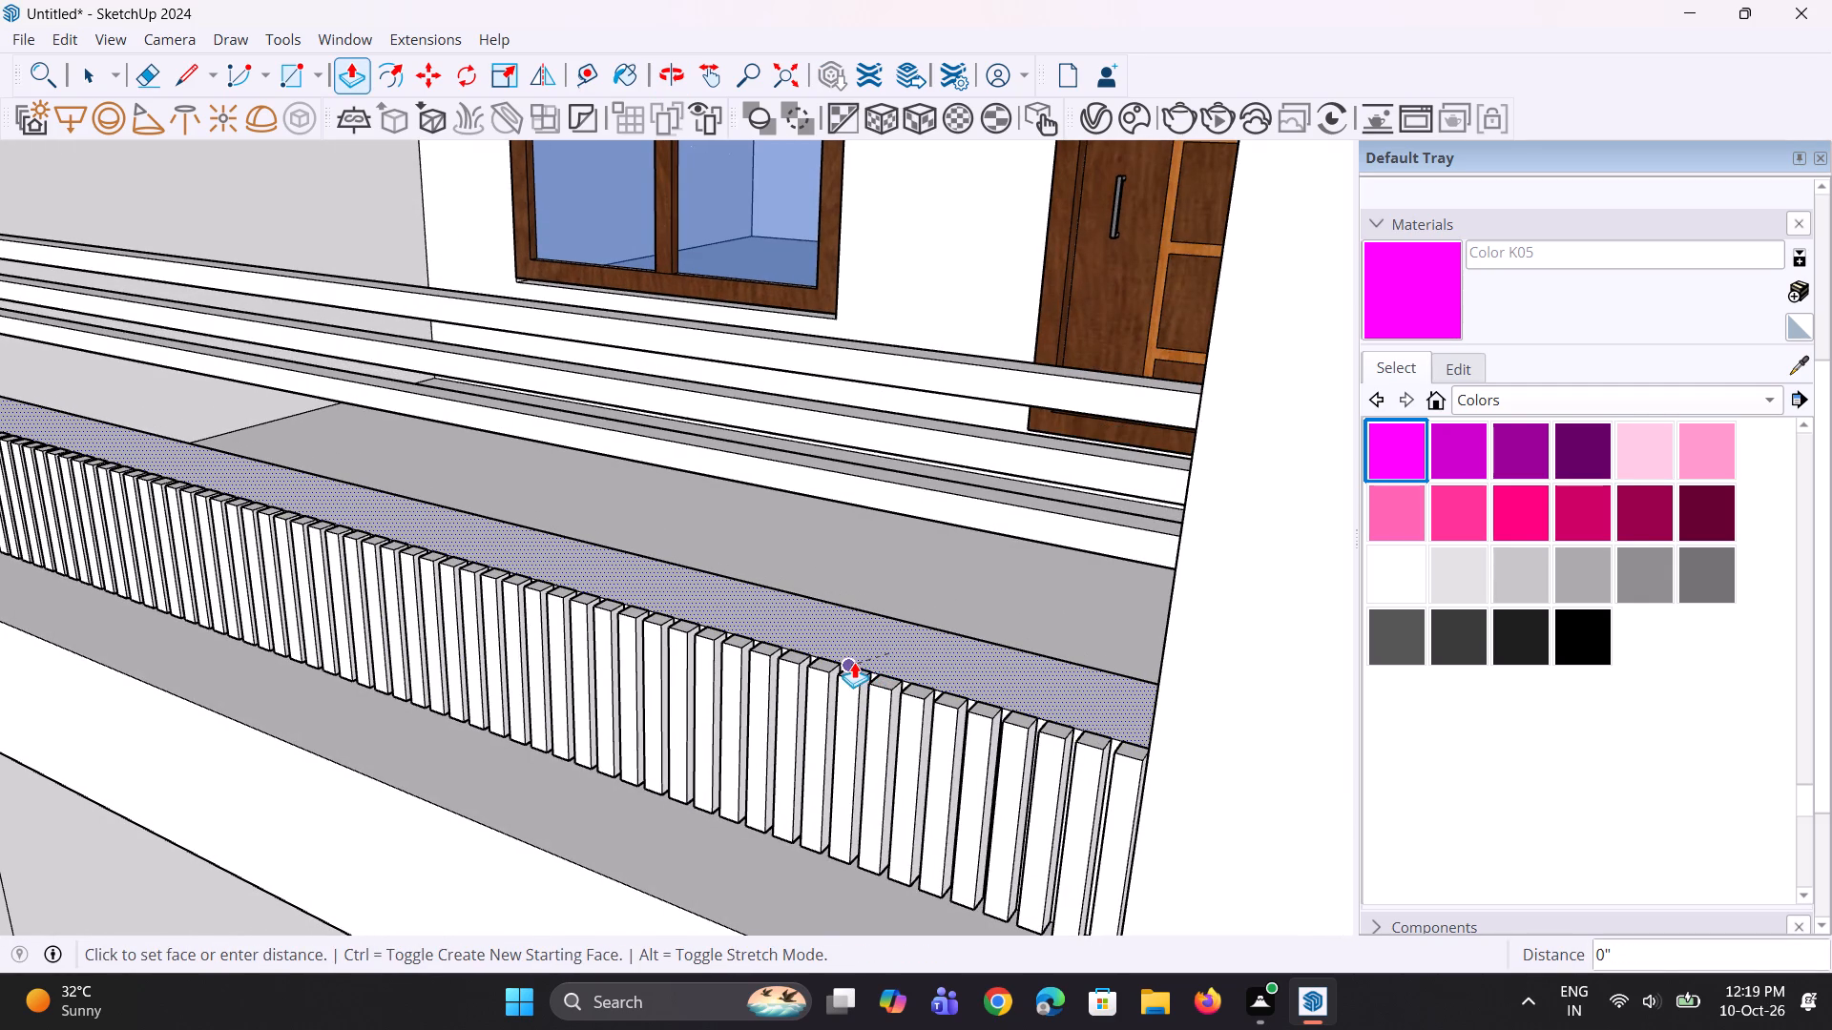
left_click(852, 668)
left_click(887, 654)
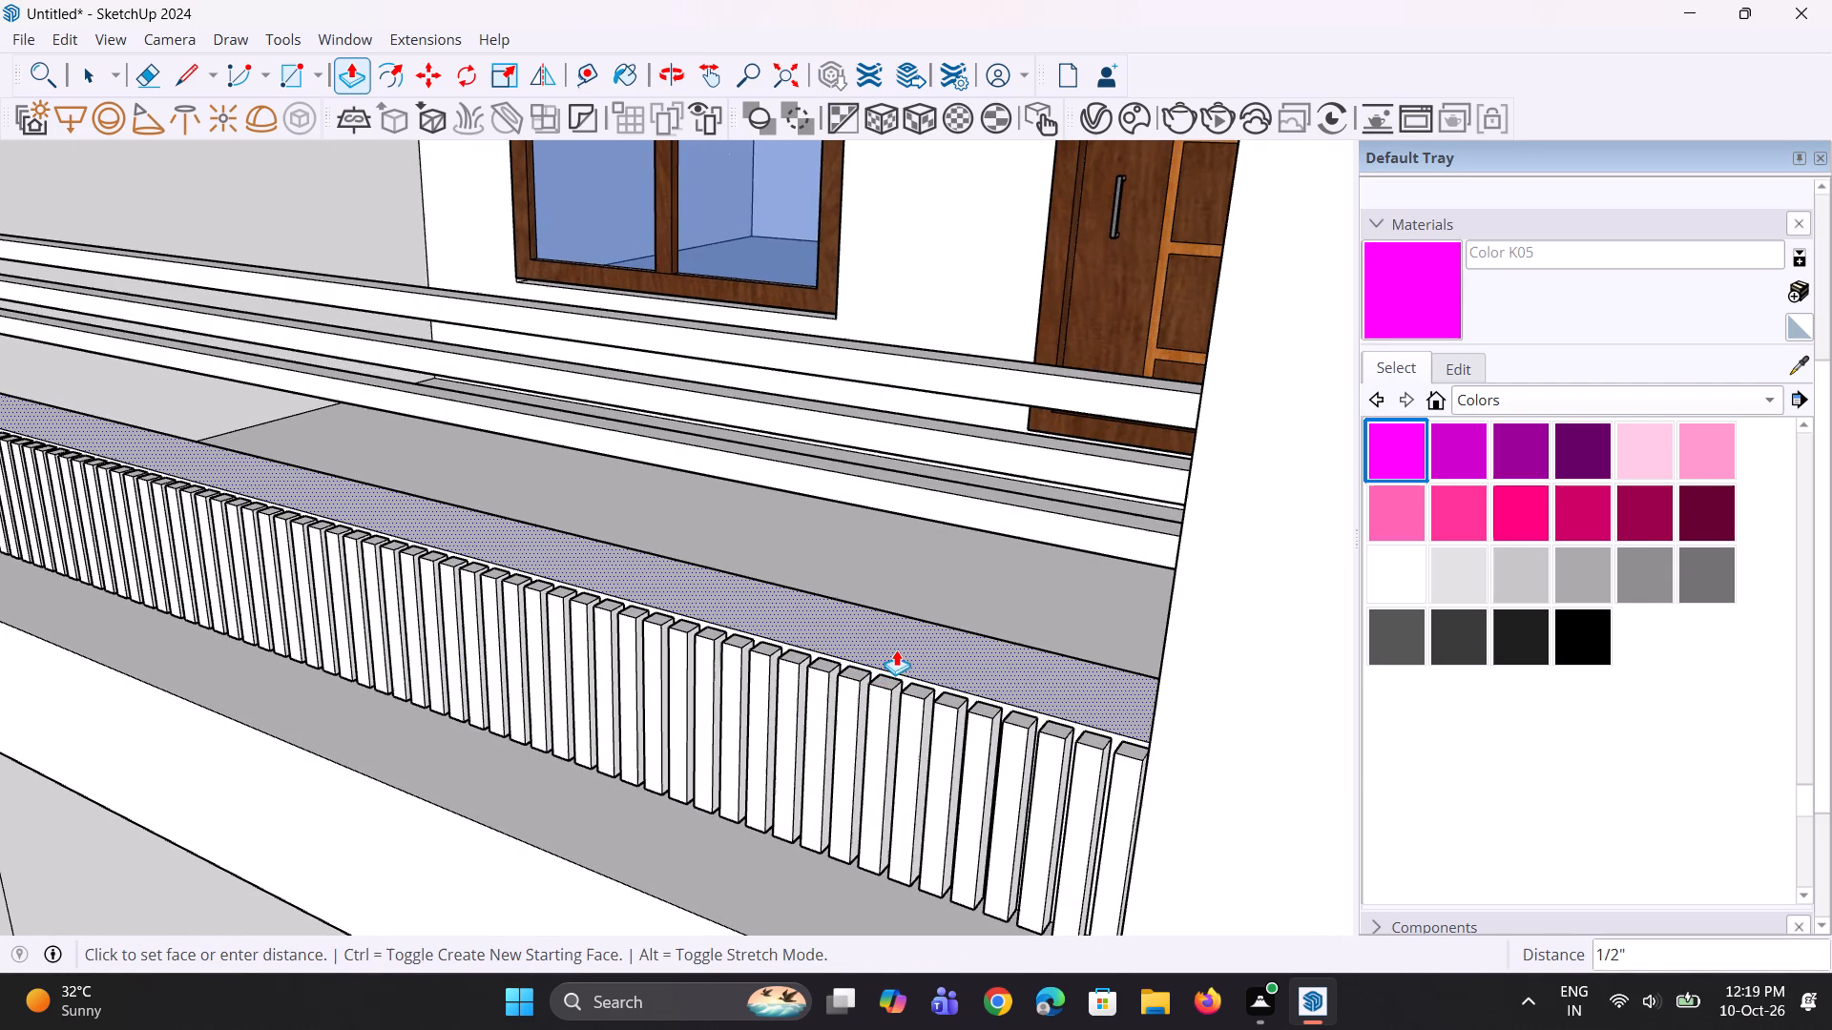
left_click(906, 634)
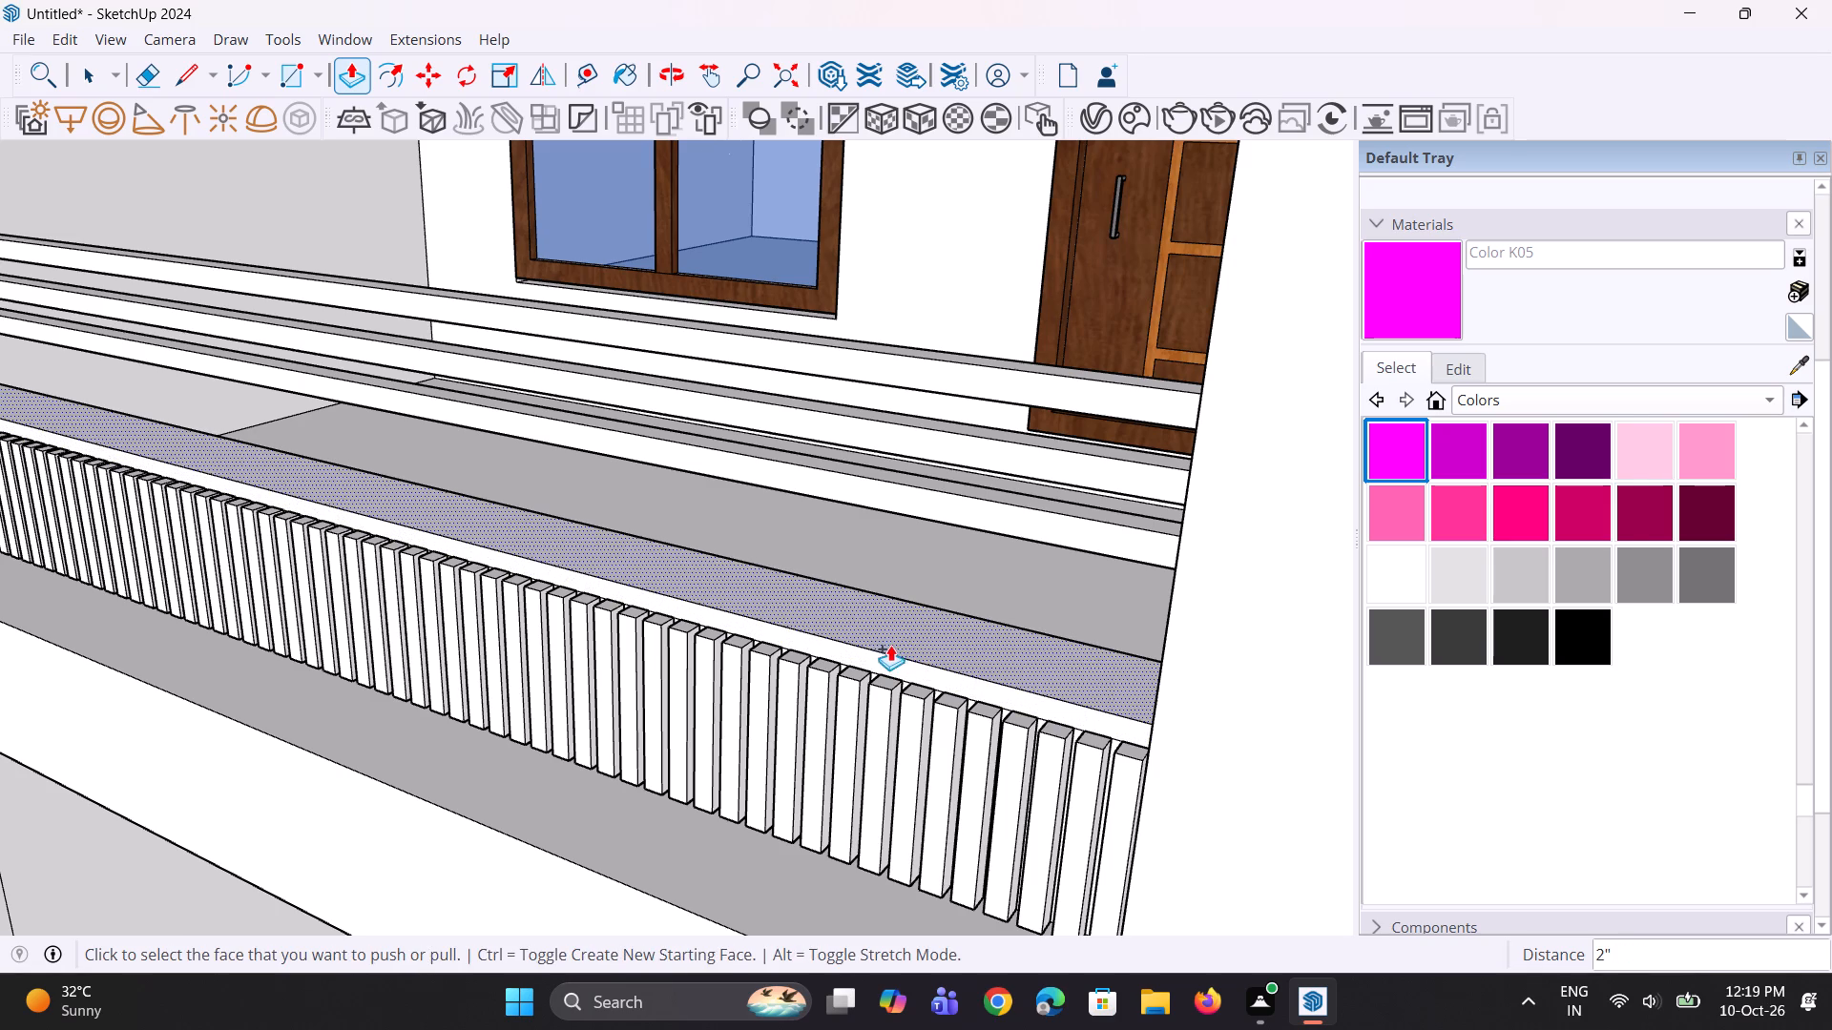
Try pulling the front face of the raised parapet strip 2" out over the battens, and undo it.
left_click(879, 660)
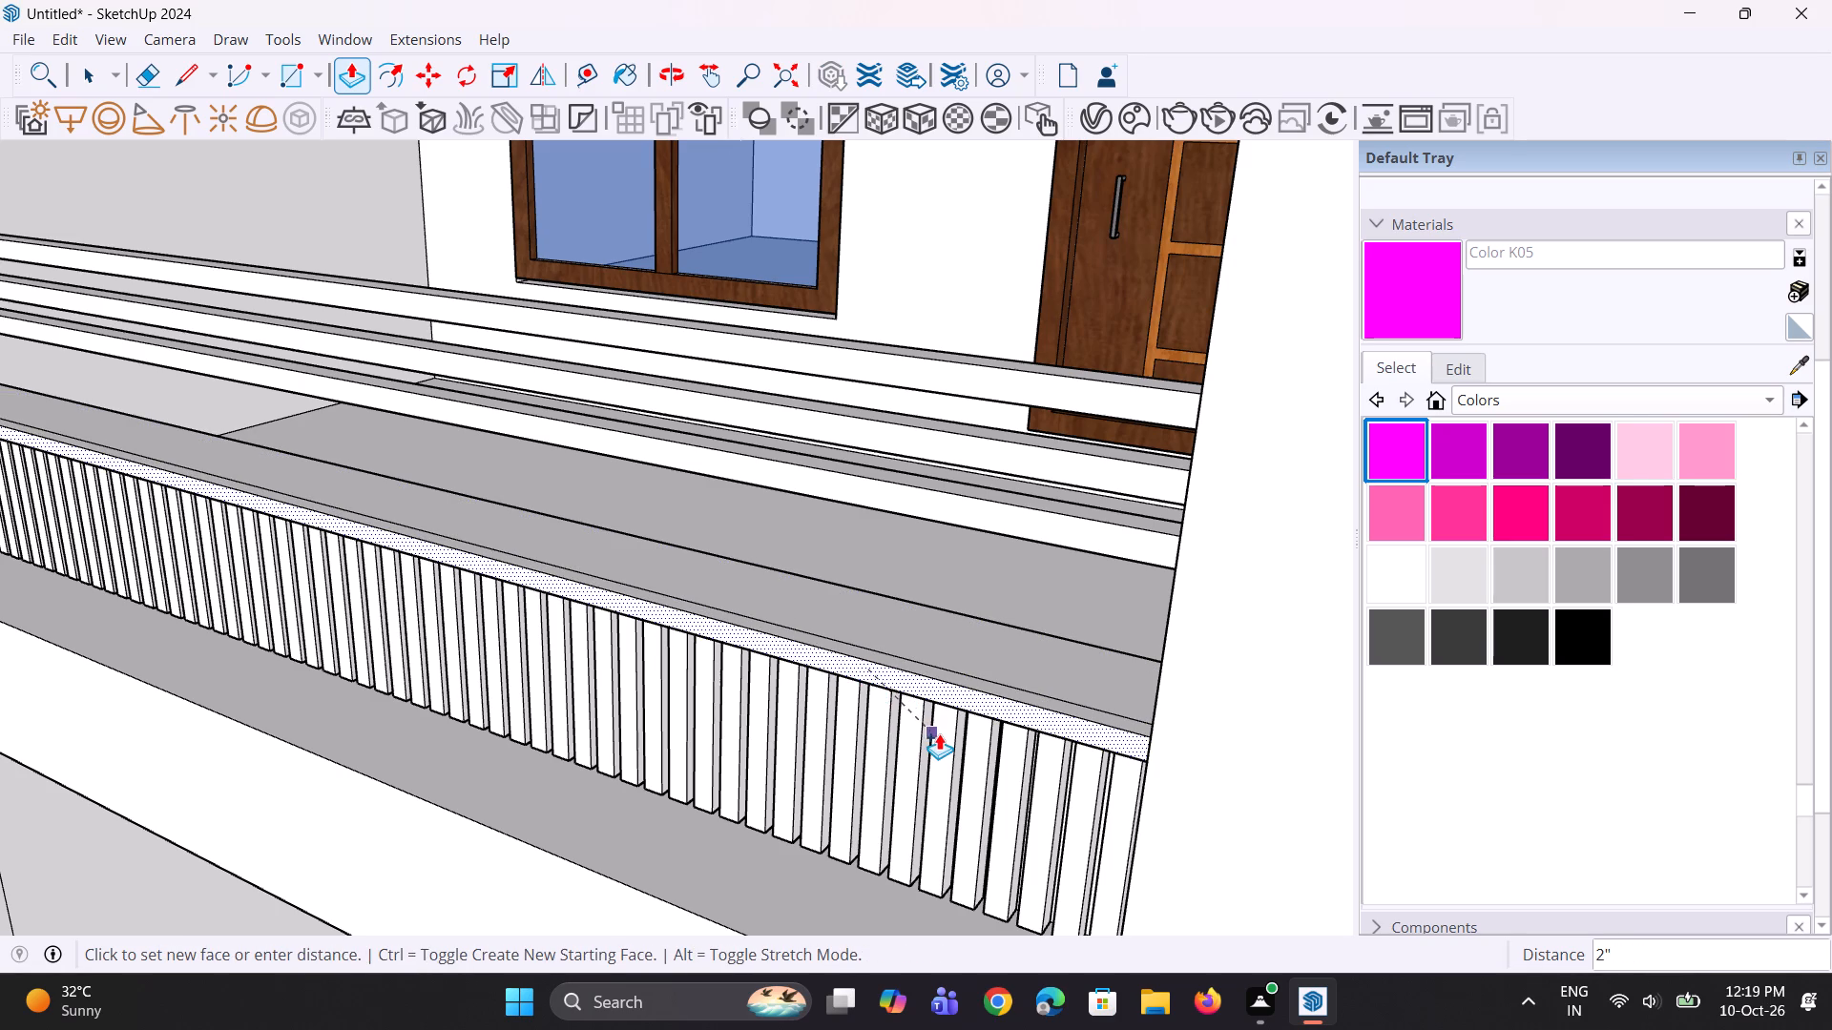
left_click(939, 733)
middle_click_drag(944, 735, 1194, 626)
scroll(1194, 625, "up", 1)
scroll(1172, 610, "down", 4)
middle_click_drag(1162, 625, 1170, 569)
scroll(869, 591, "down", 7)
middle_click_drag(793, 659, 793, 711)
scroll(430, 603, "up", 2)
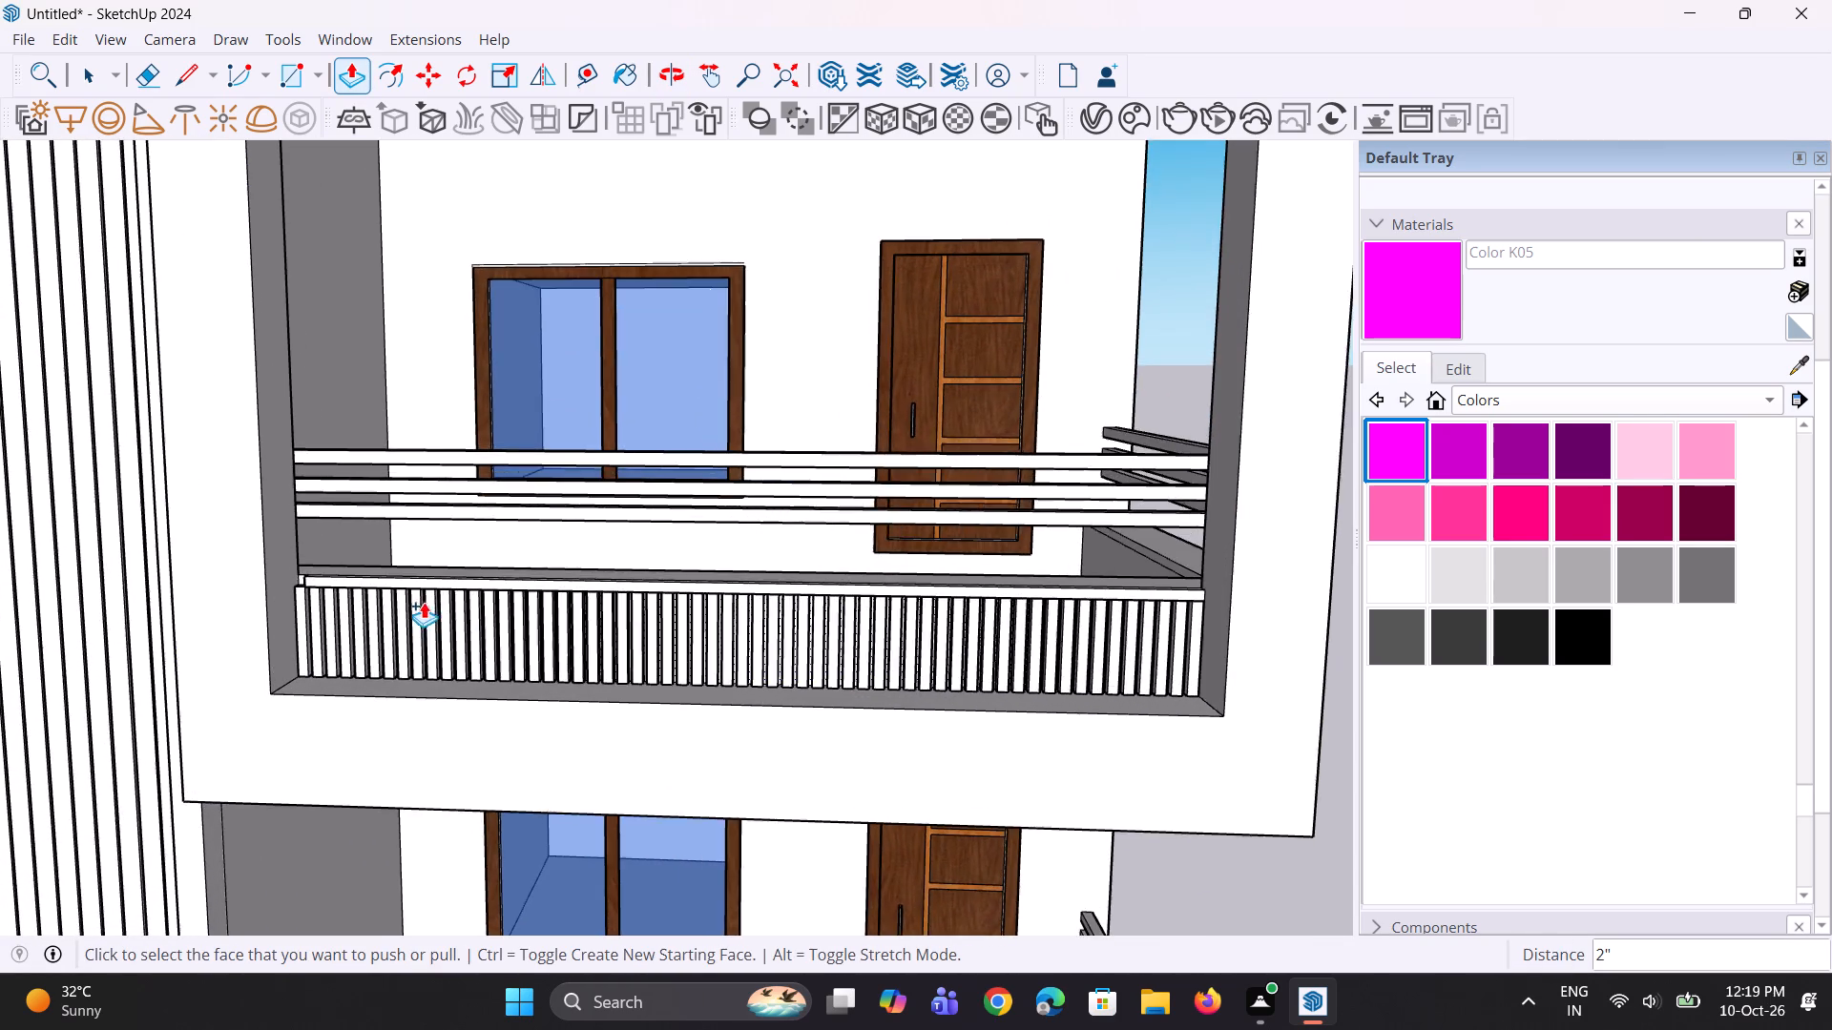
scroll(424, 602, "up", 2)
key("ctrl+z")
Erase the short vertical edge splitting the raised strip's front face at the balcony's inner end.
scroll(285, 595, "up", 6)
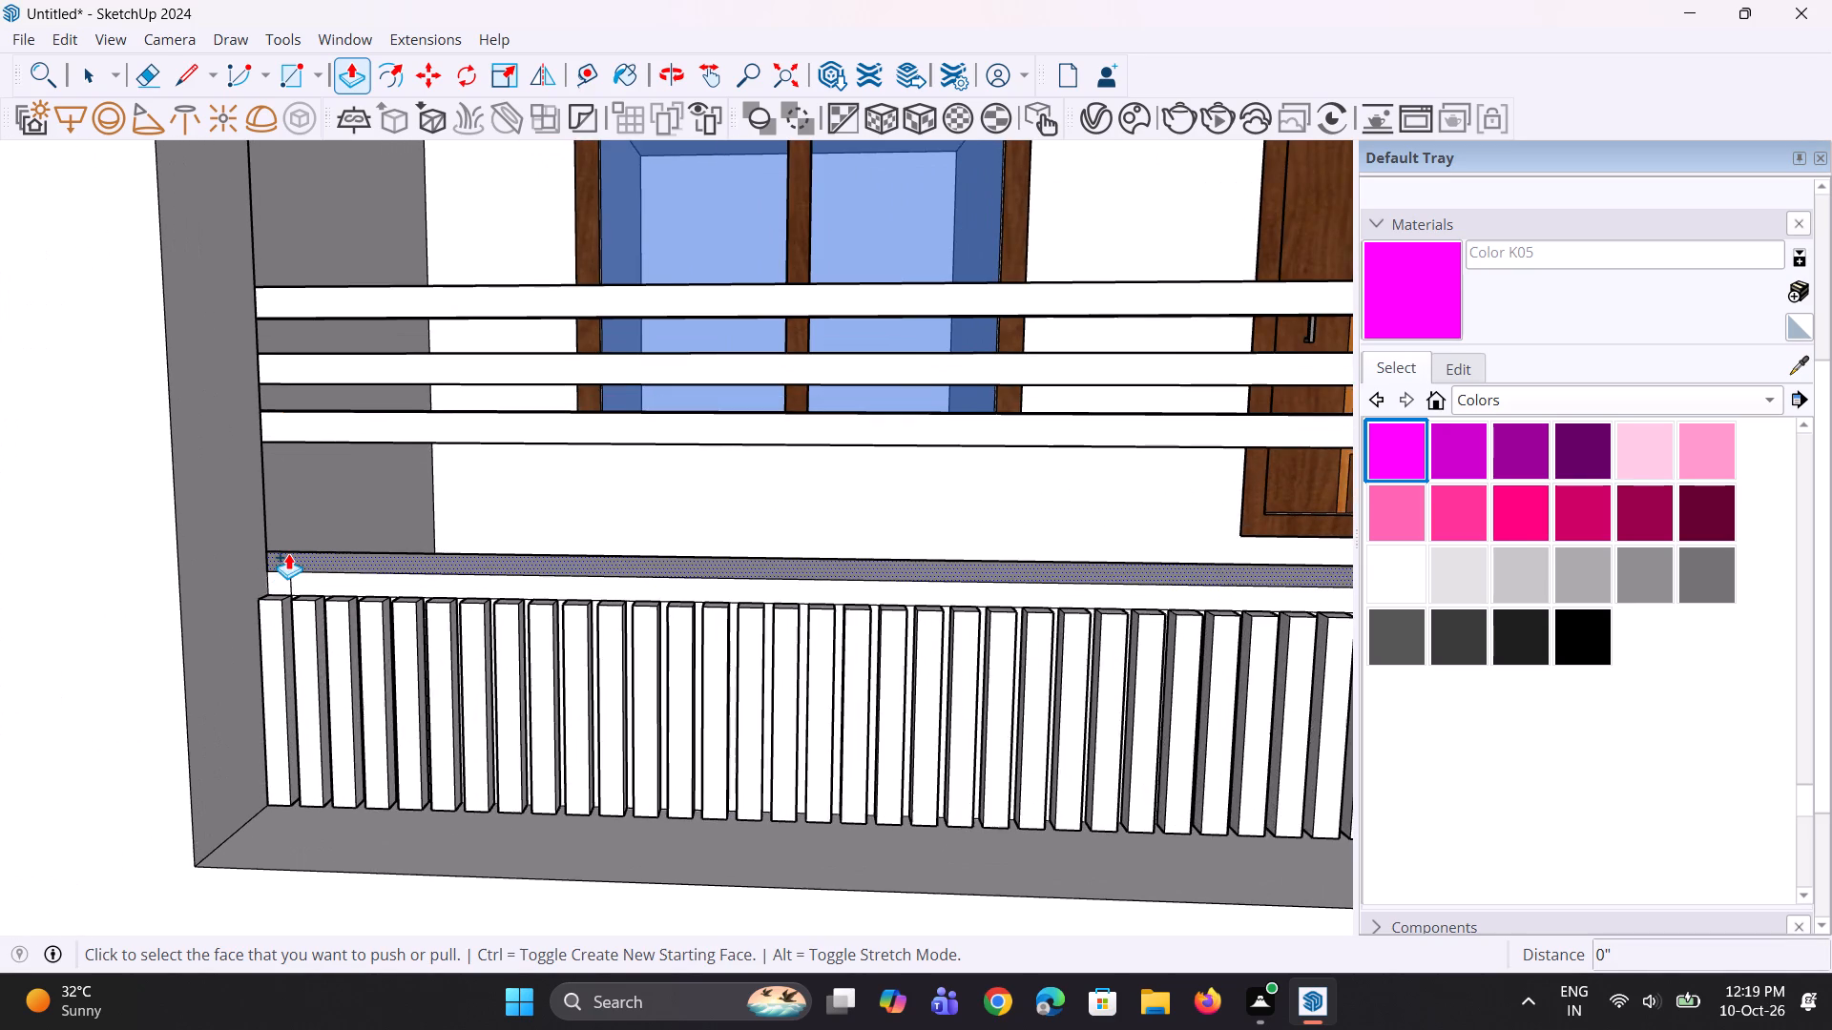
key("e")
scroll(294, 573, "up", 1)
left_click(286, 582)
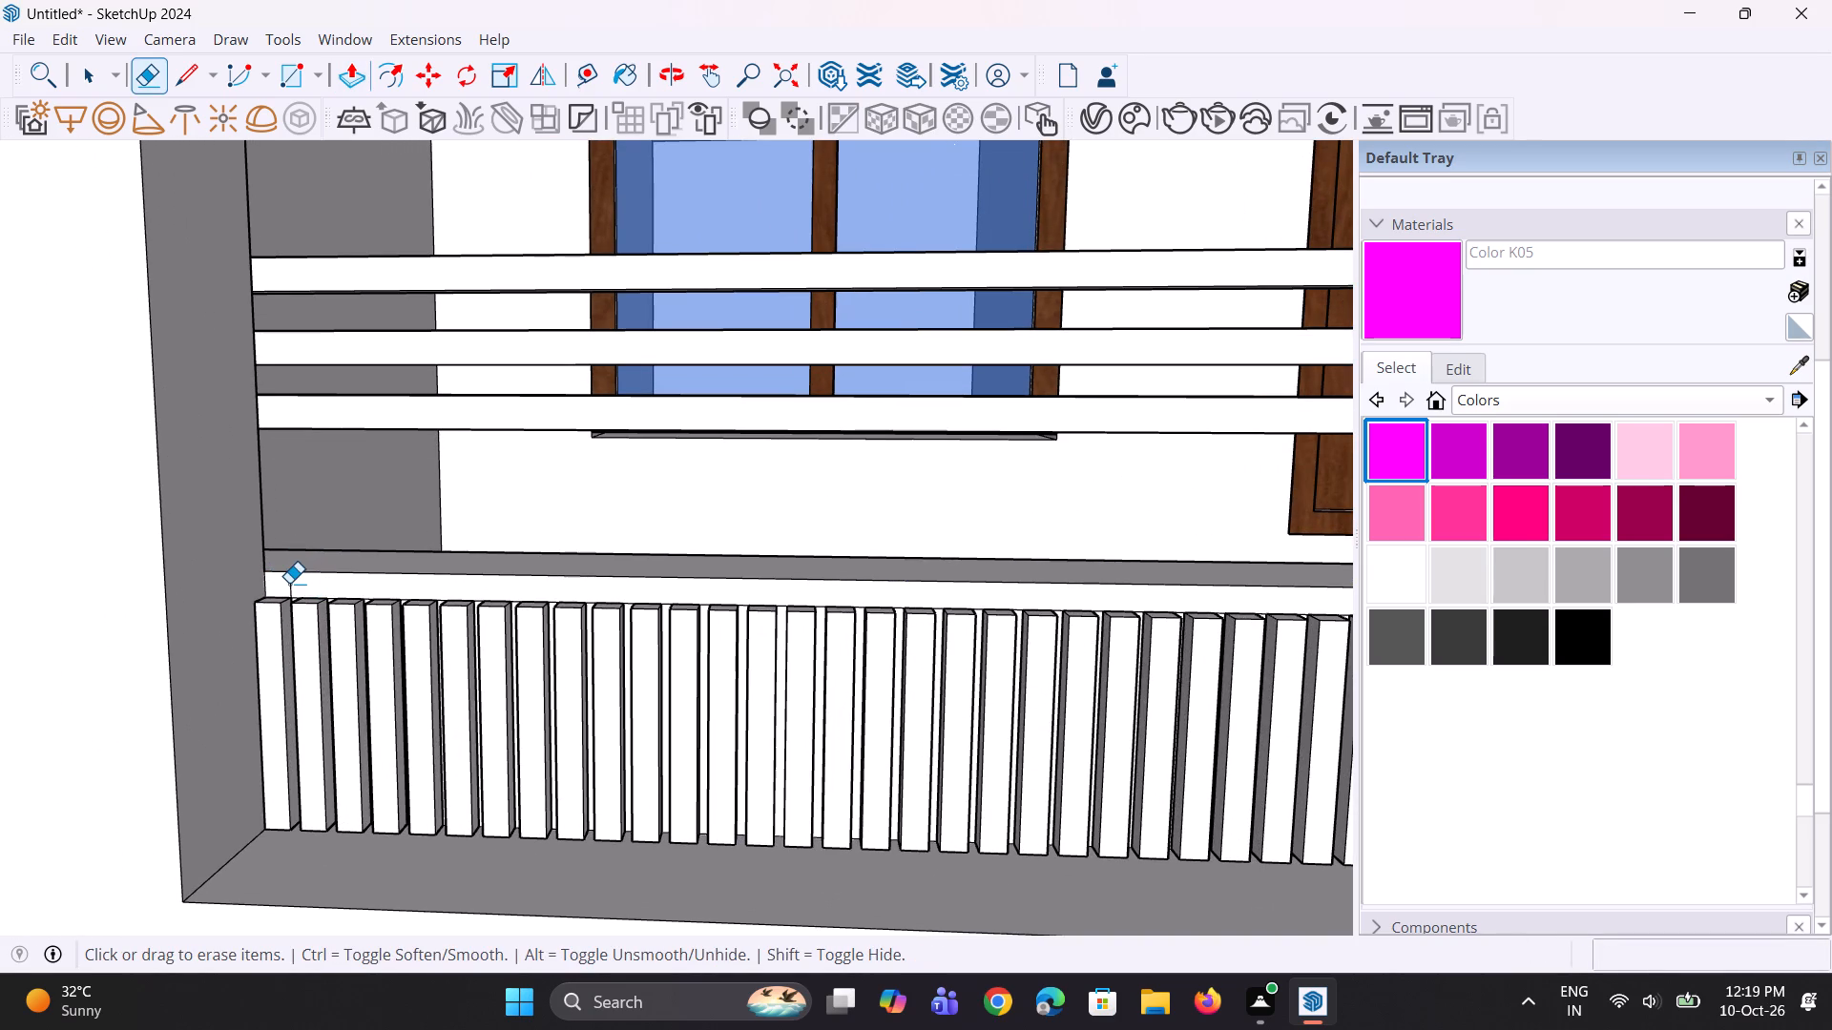
left_click(289, 583)
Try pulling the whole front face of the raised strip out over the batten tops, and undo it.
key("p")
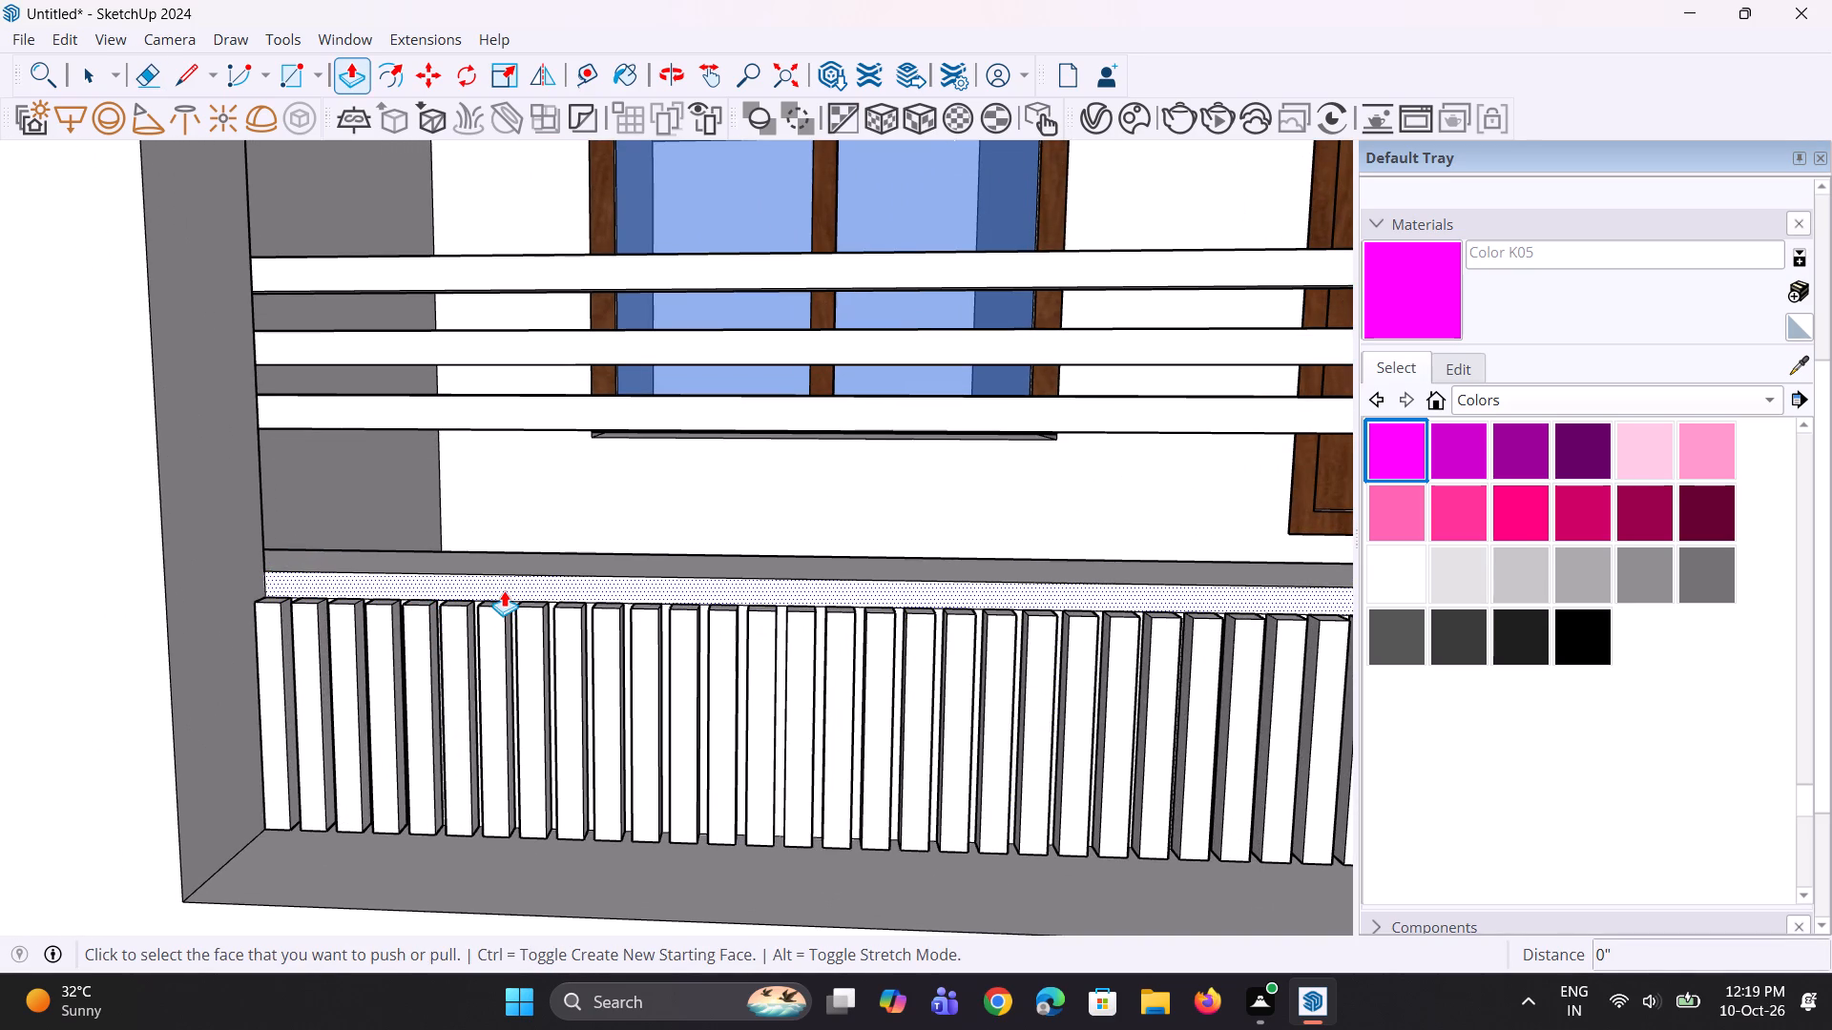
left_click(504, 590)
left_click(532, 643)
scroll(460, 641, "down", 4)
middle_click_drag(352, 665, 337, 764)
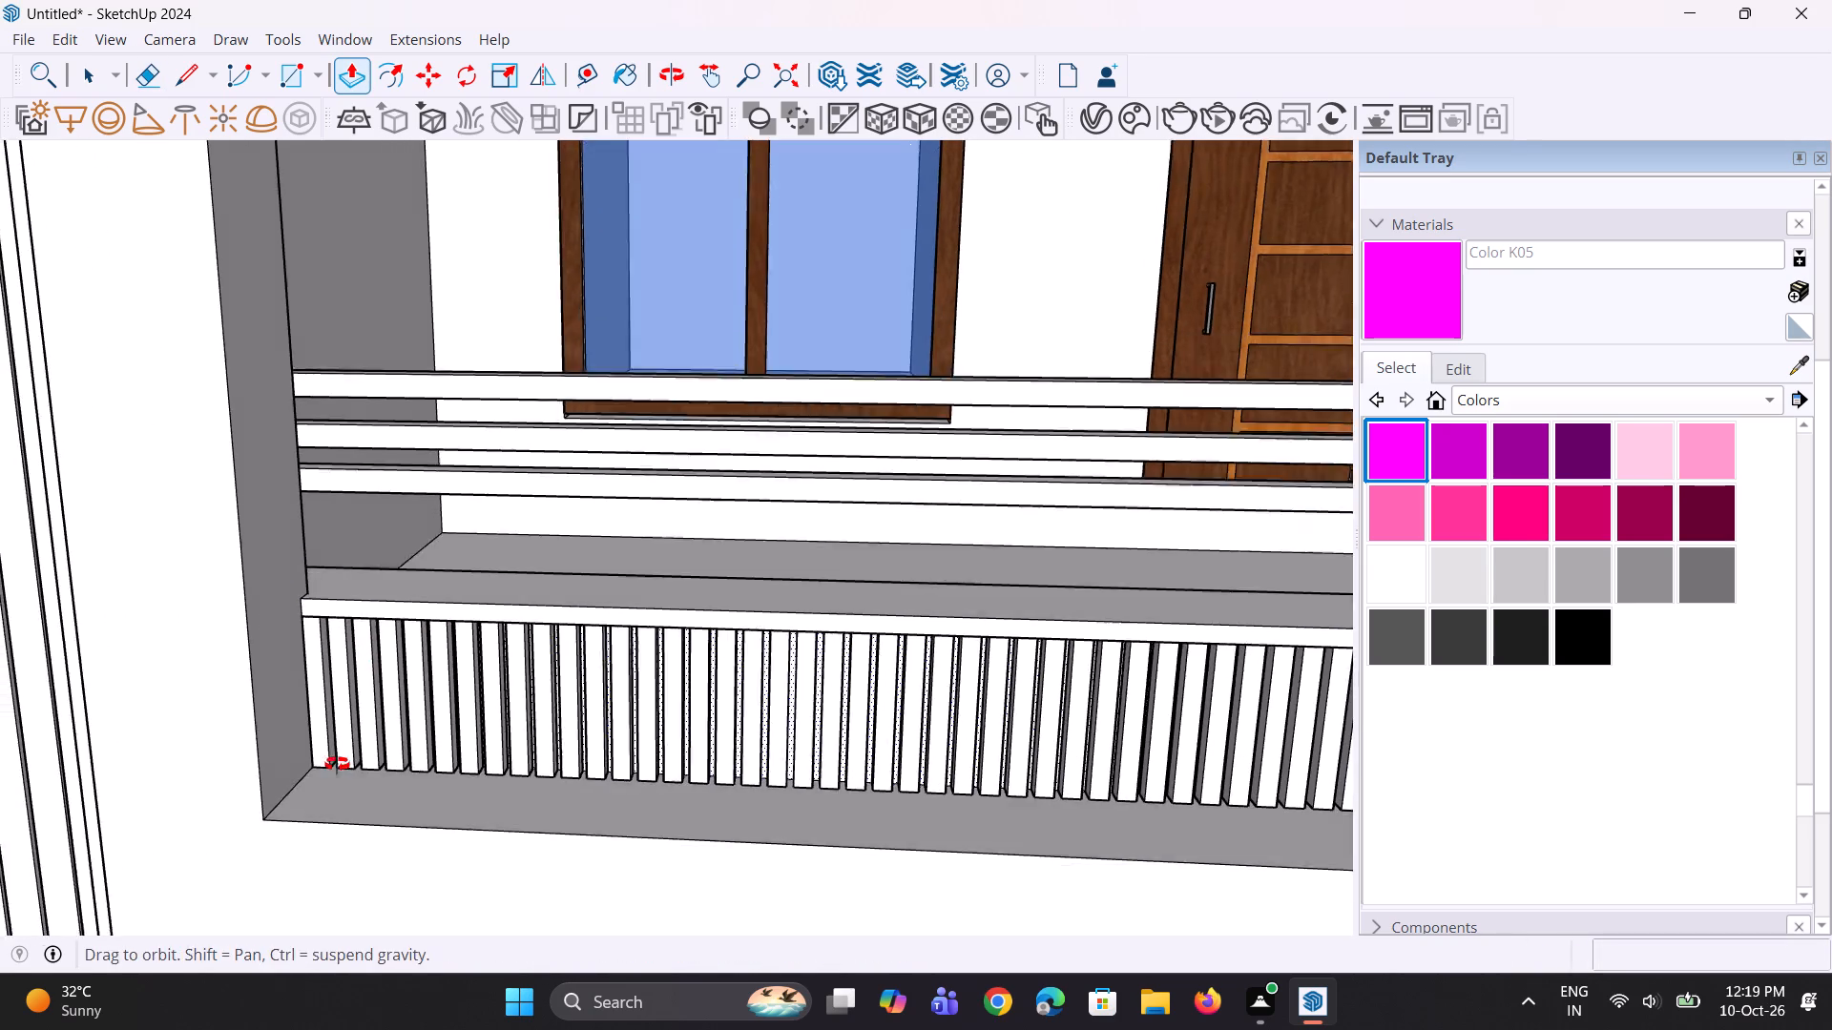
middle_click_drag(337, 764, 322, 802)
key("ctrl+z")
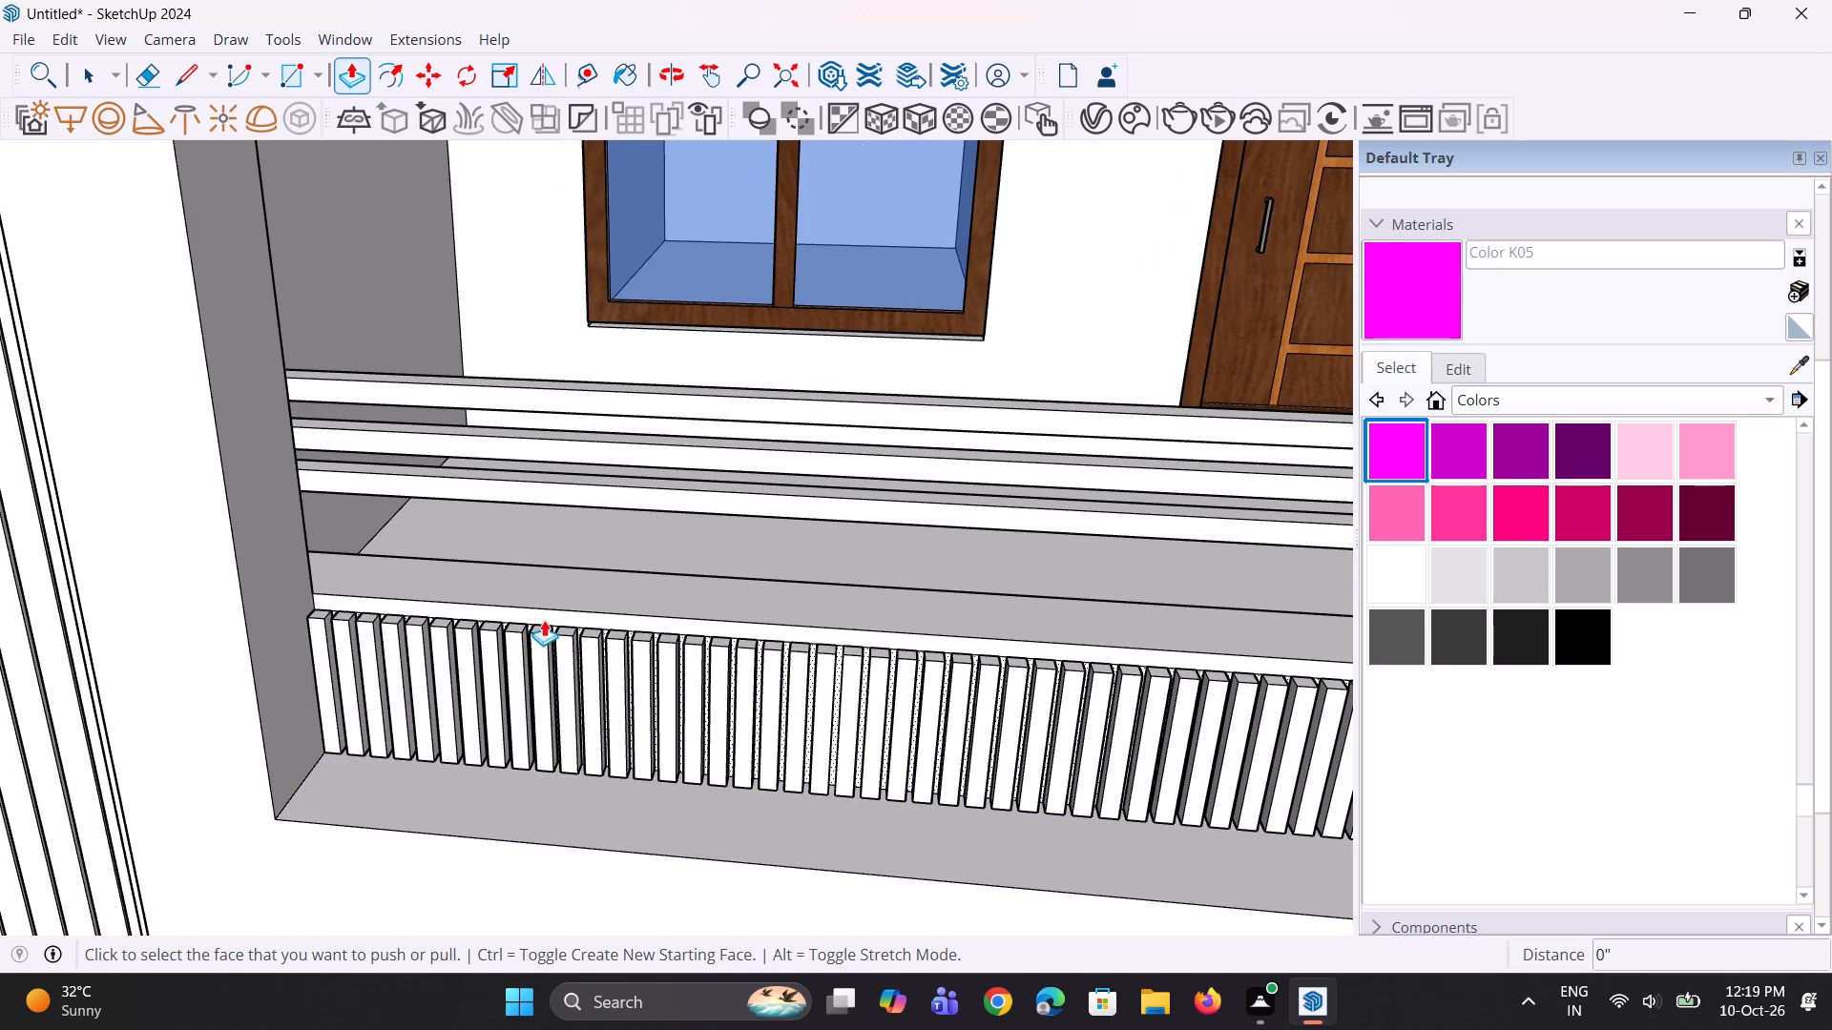
Pull the raised strip's front face out 2", flush with the batten fronts, to cap the row.
left_click(551, 614)
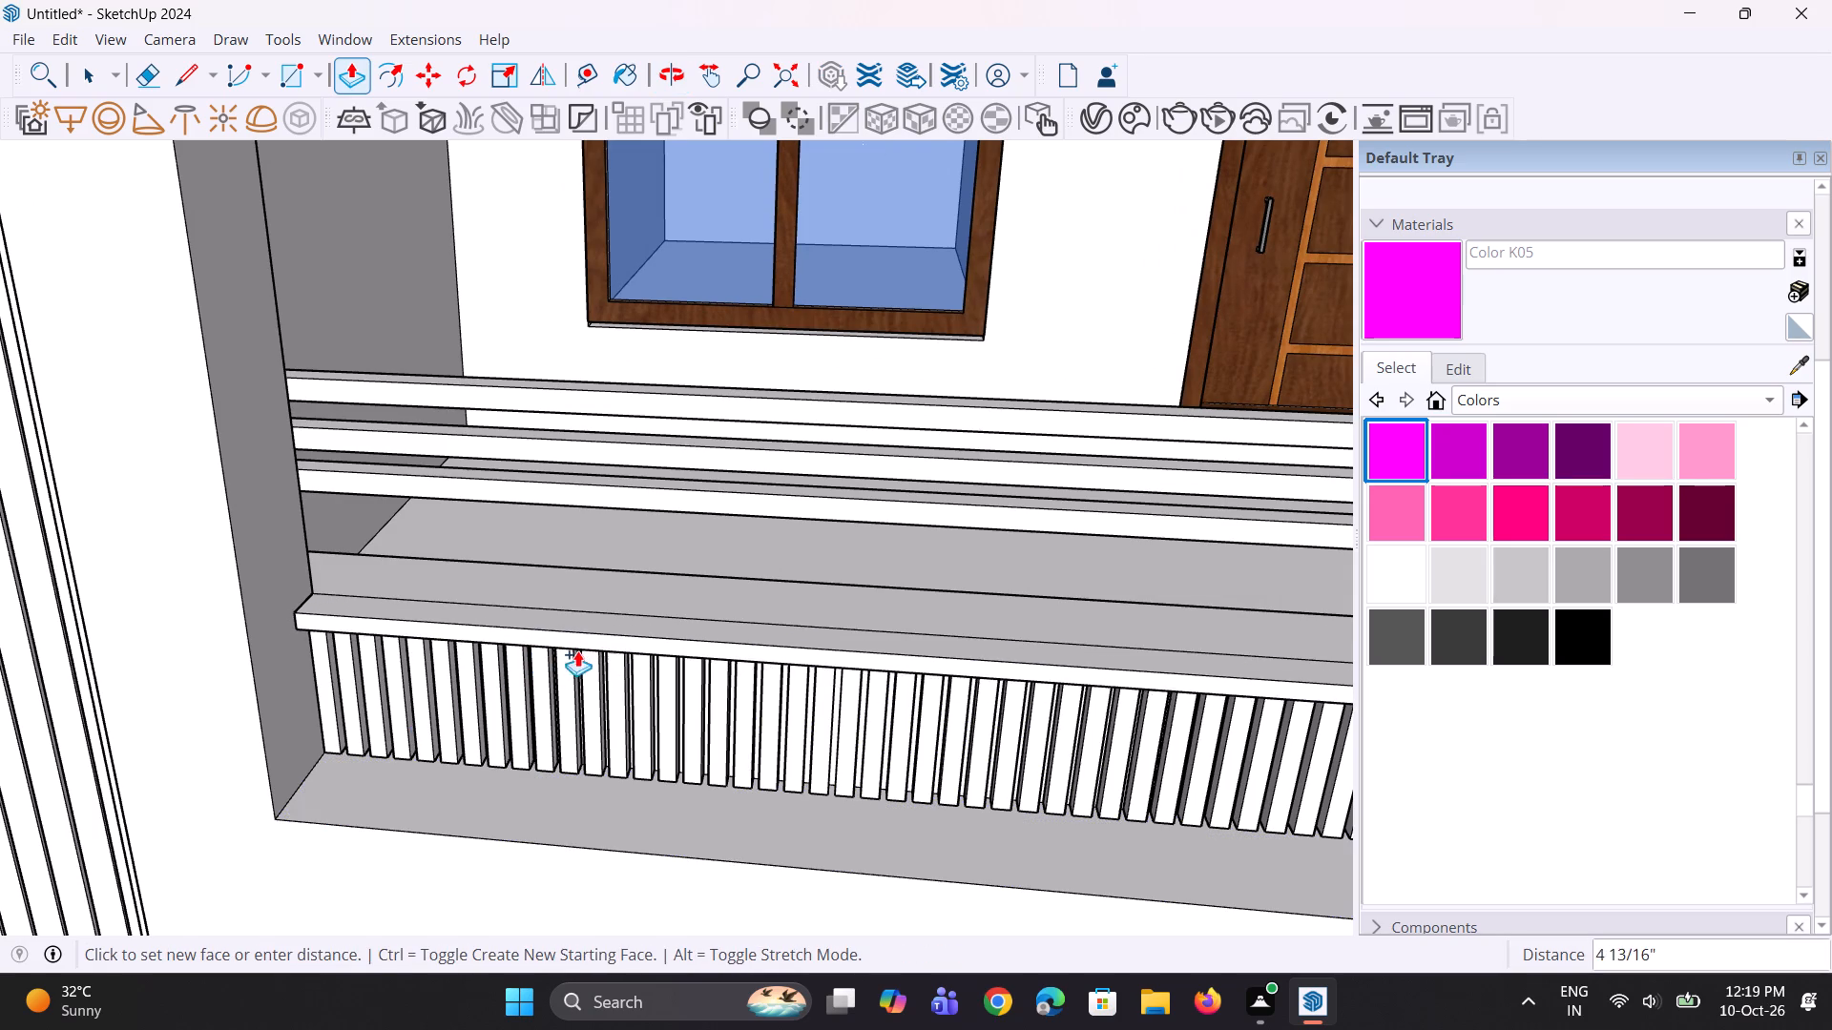
middle_click_drag(572, 641, 302, 279)
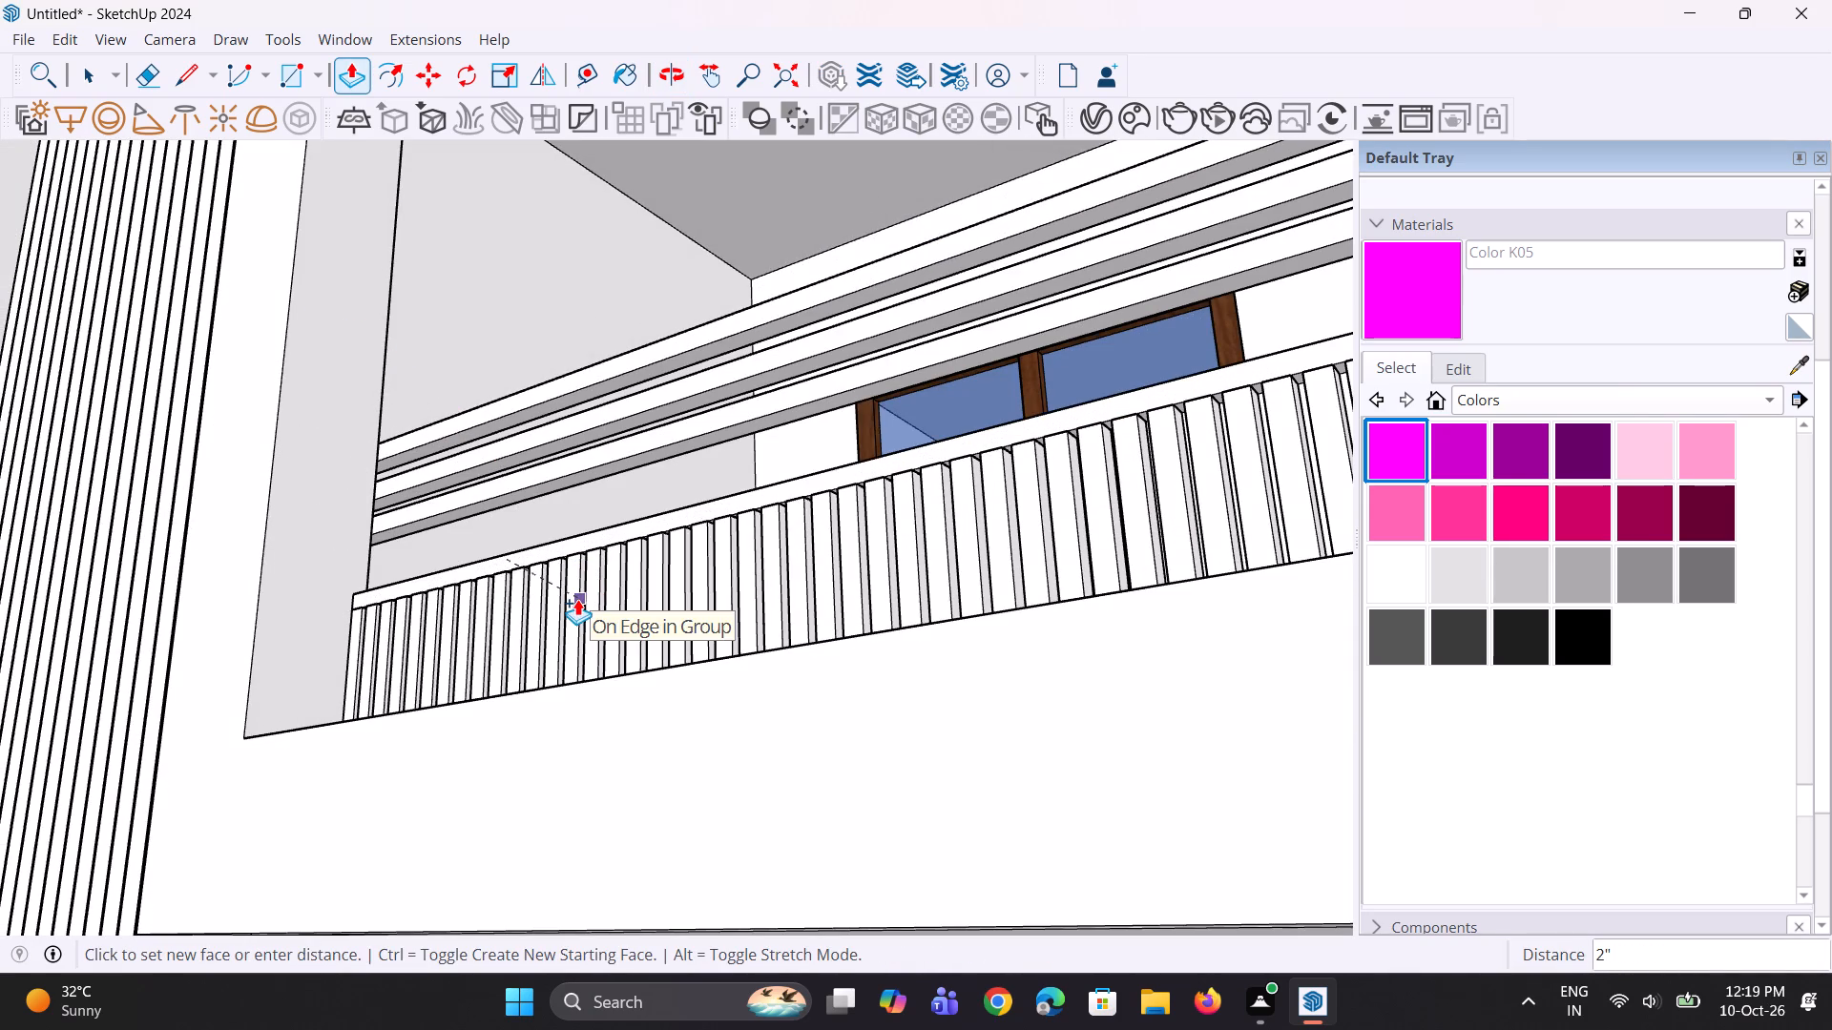
left_click(577, 599)
Examine the capped batten row on the framed right balcony against the other balconies on the building's front.
scroll(530, 649, "down", 4)
middle_click_drag(577, 618, 677, 911)
scroll(691, 712, "down", 6)
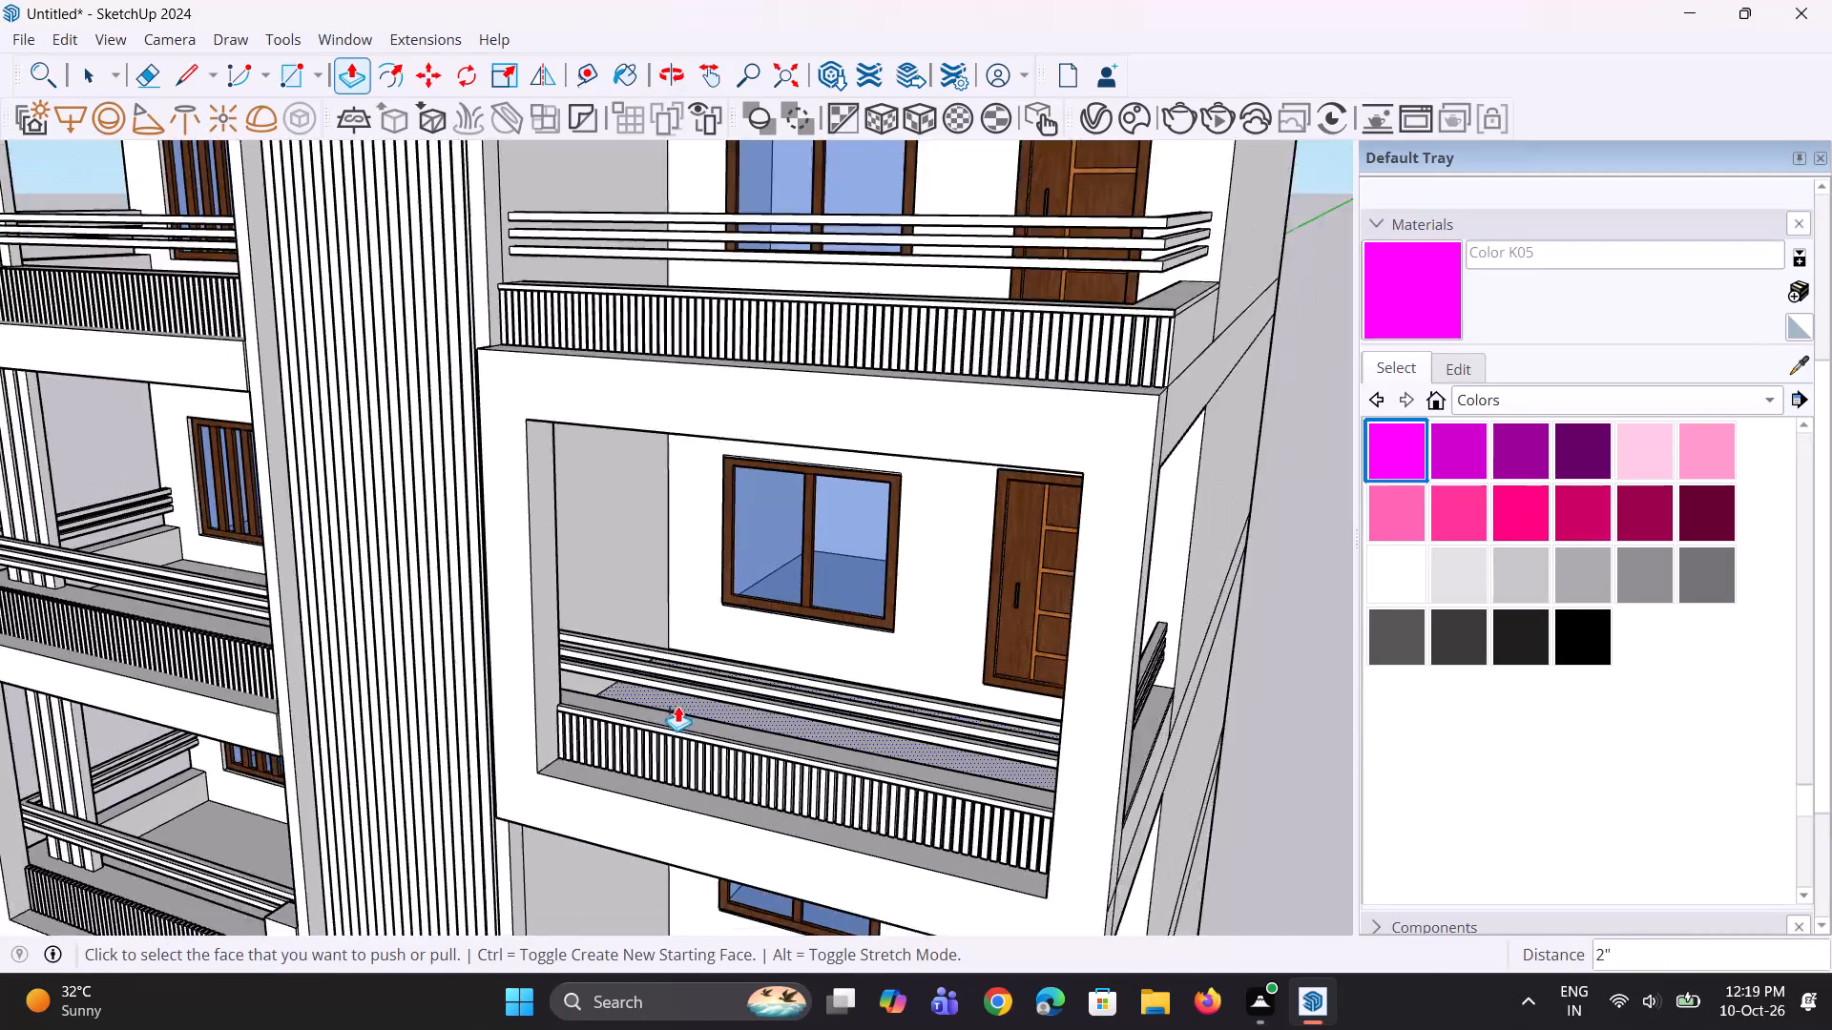
scroll(677, 715, "up", 1)
scroll(677, 716, "down", 3)
middle_click_drag(756, 770, 1074, 727)
key("space")
key("space")
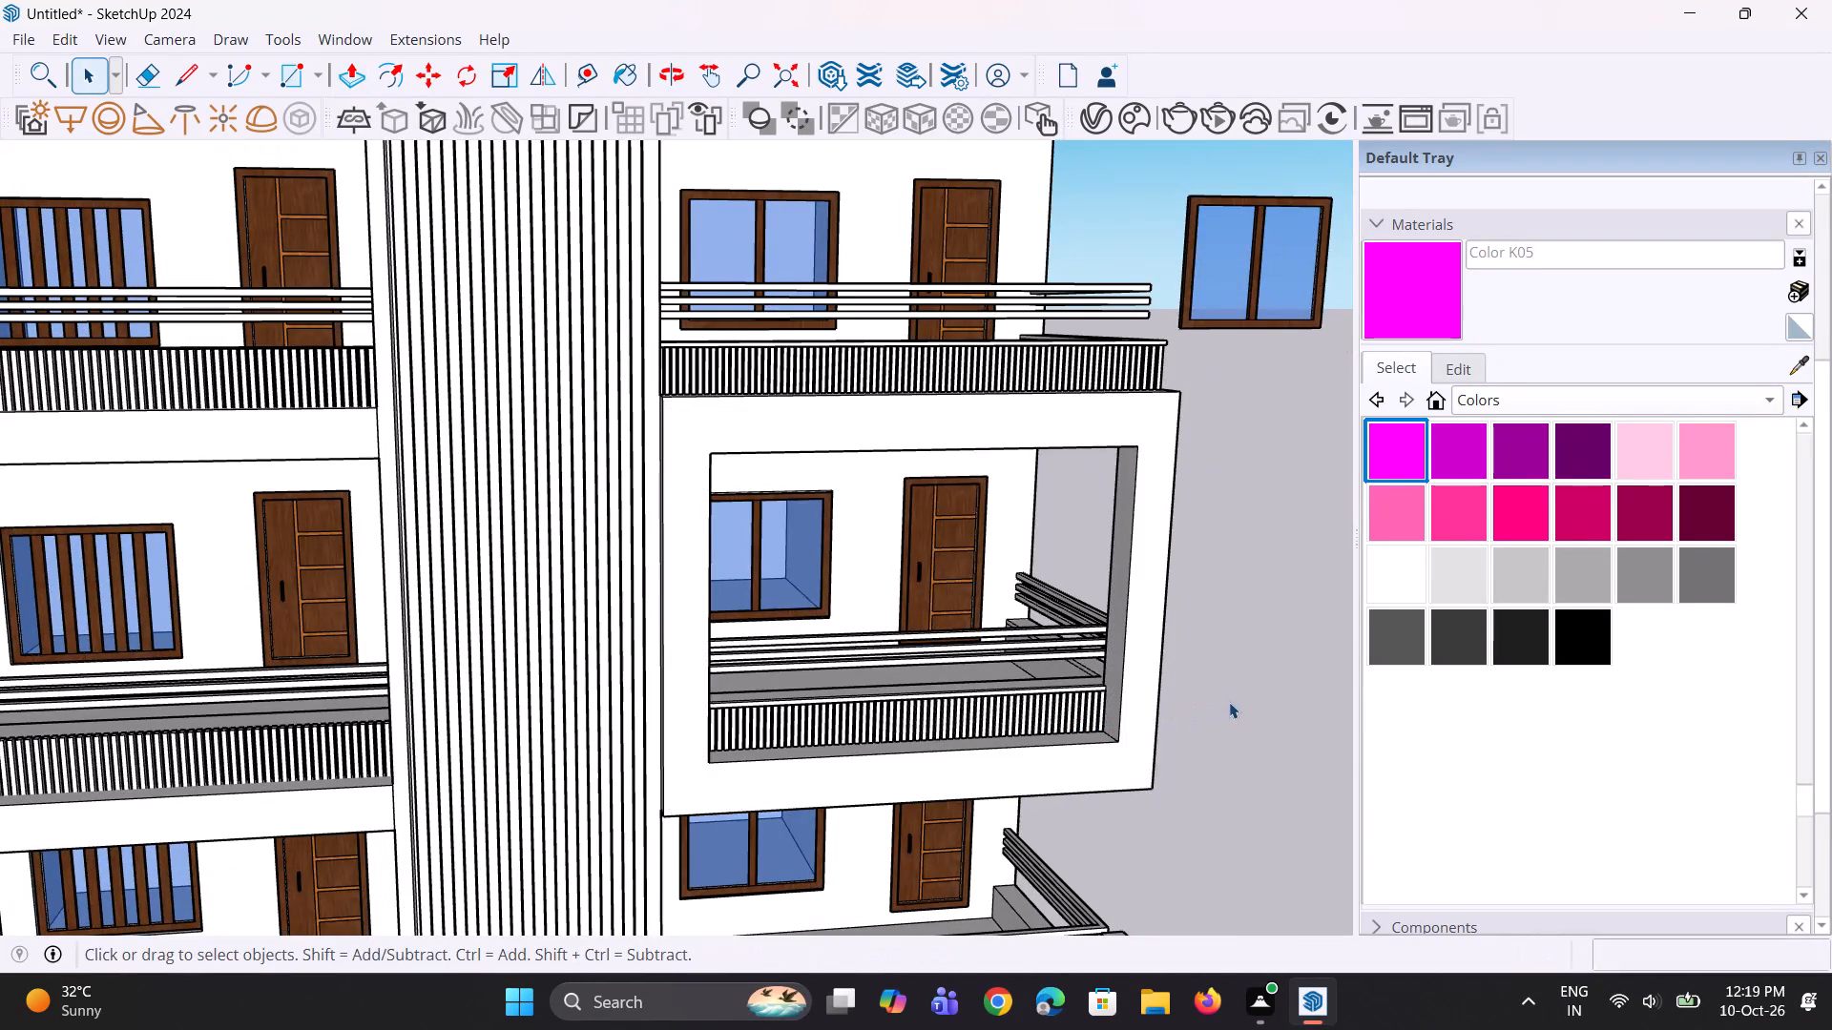
middle_click_drag(1231, 702, 1019, 670)
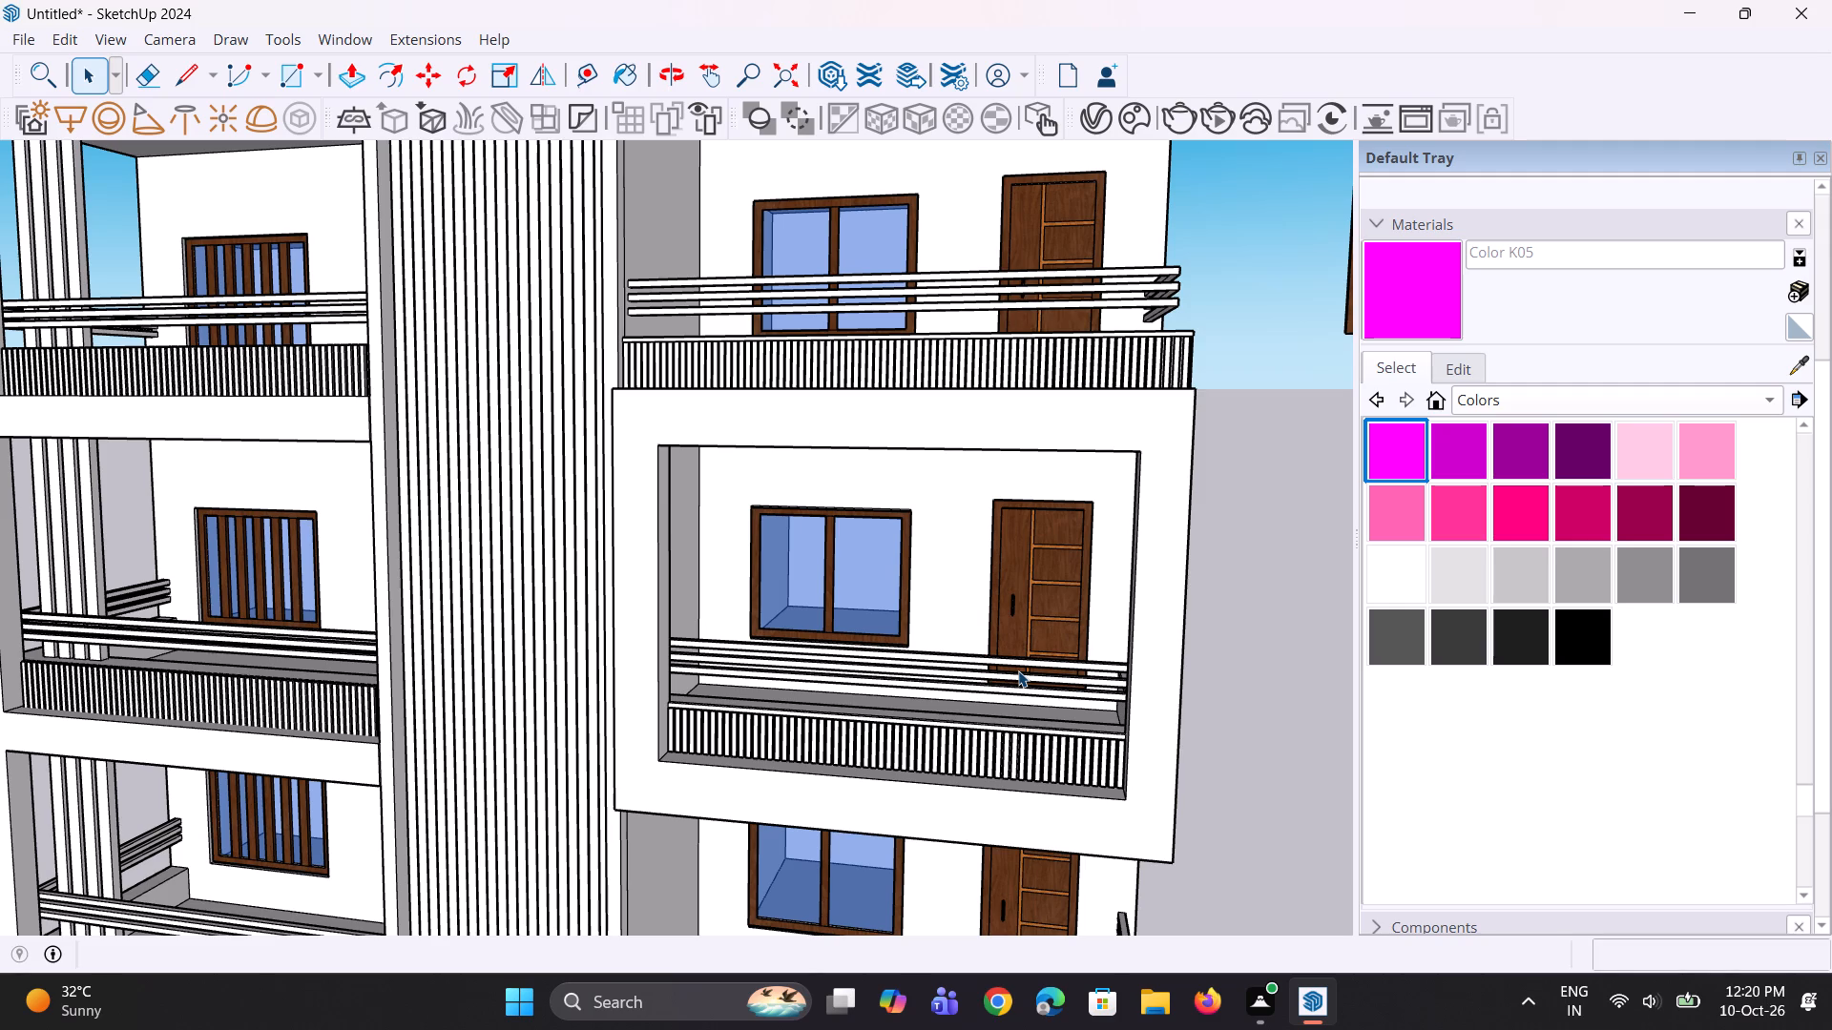
scroll(600, 540, "down", 8)
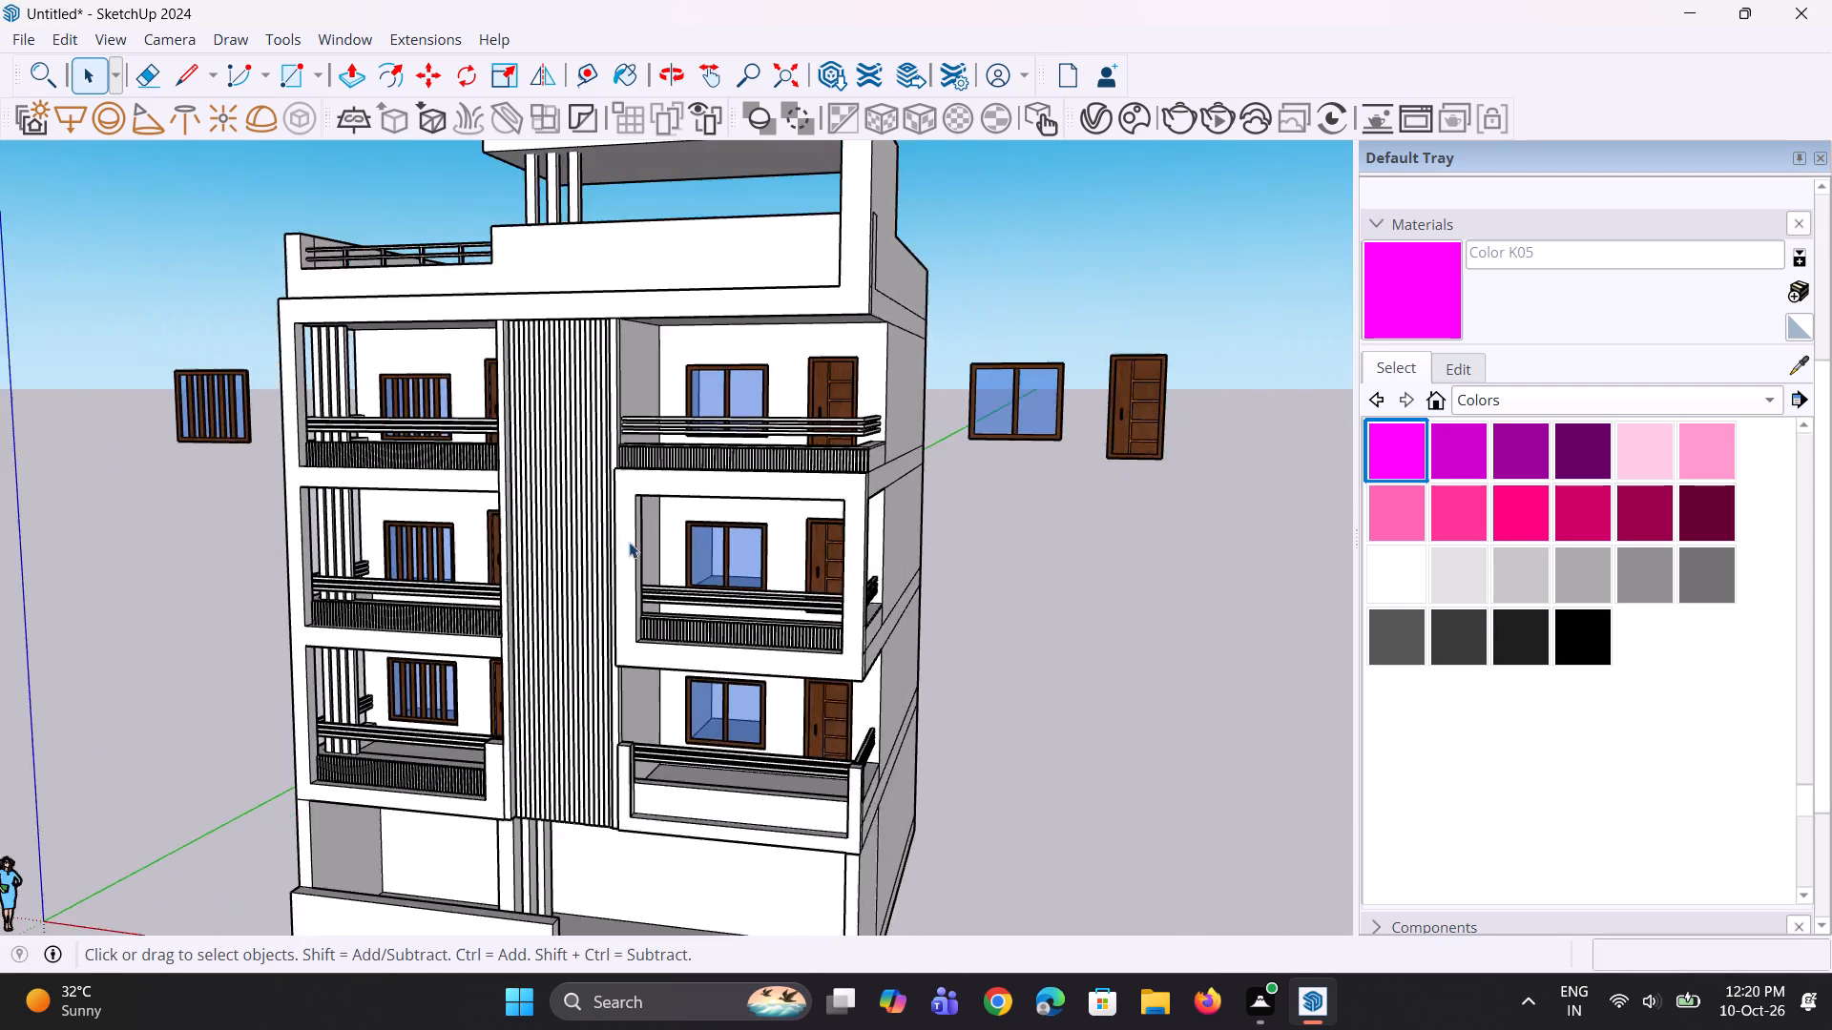
middle_click_drag(614, 546, 743, 491)
scroll(743, 491, "up", 1)
scroll(739, 468, "down", 5)
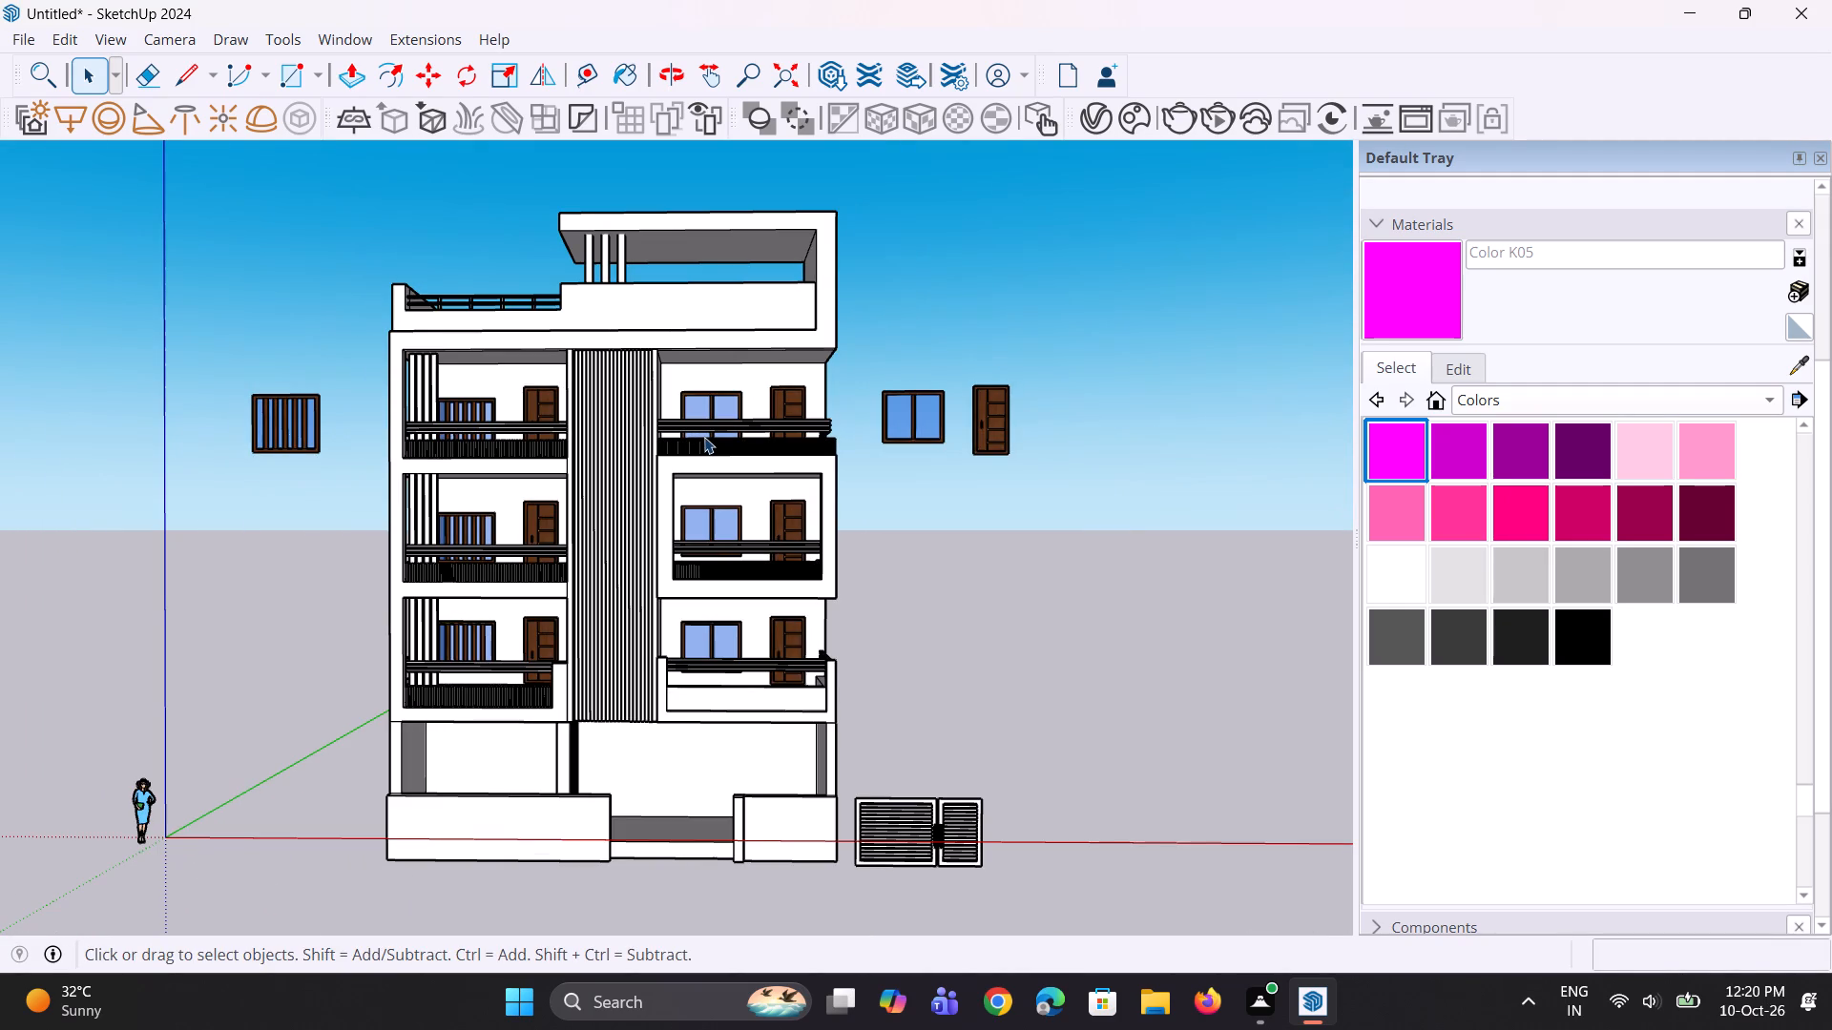
scroll(656, 605, "up", 8)
middle_click_drag(725, 777, 702, 802)
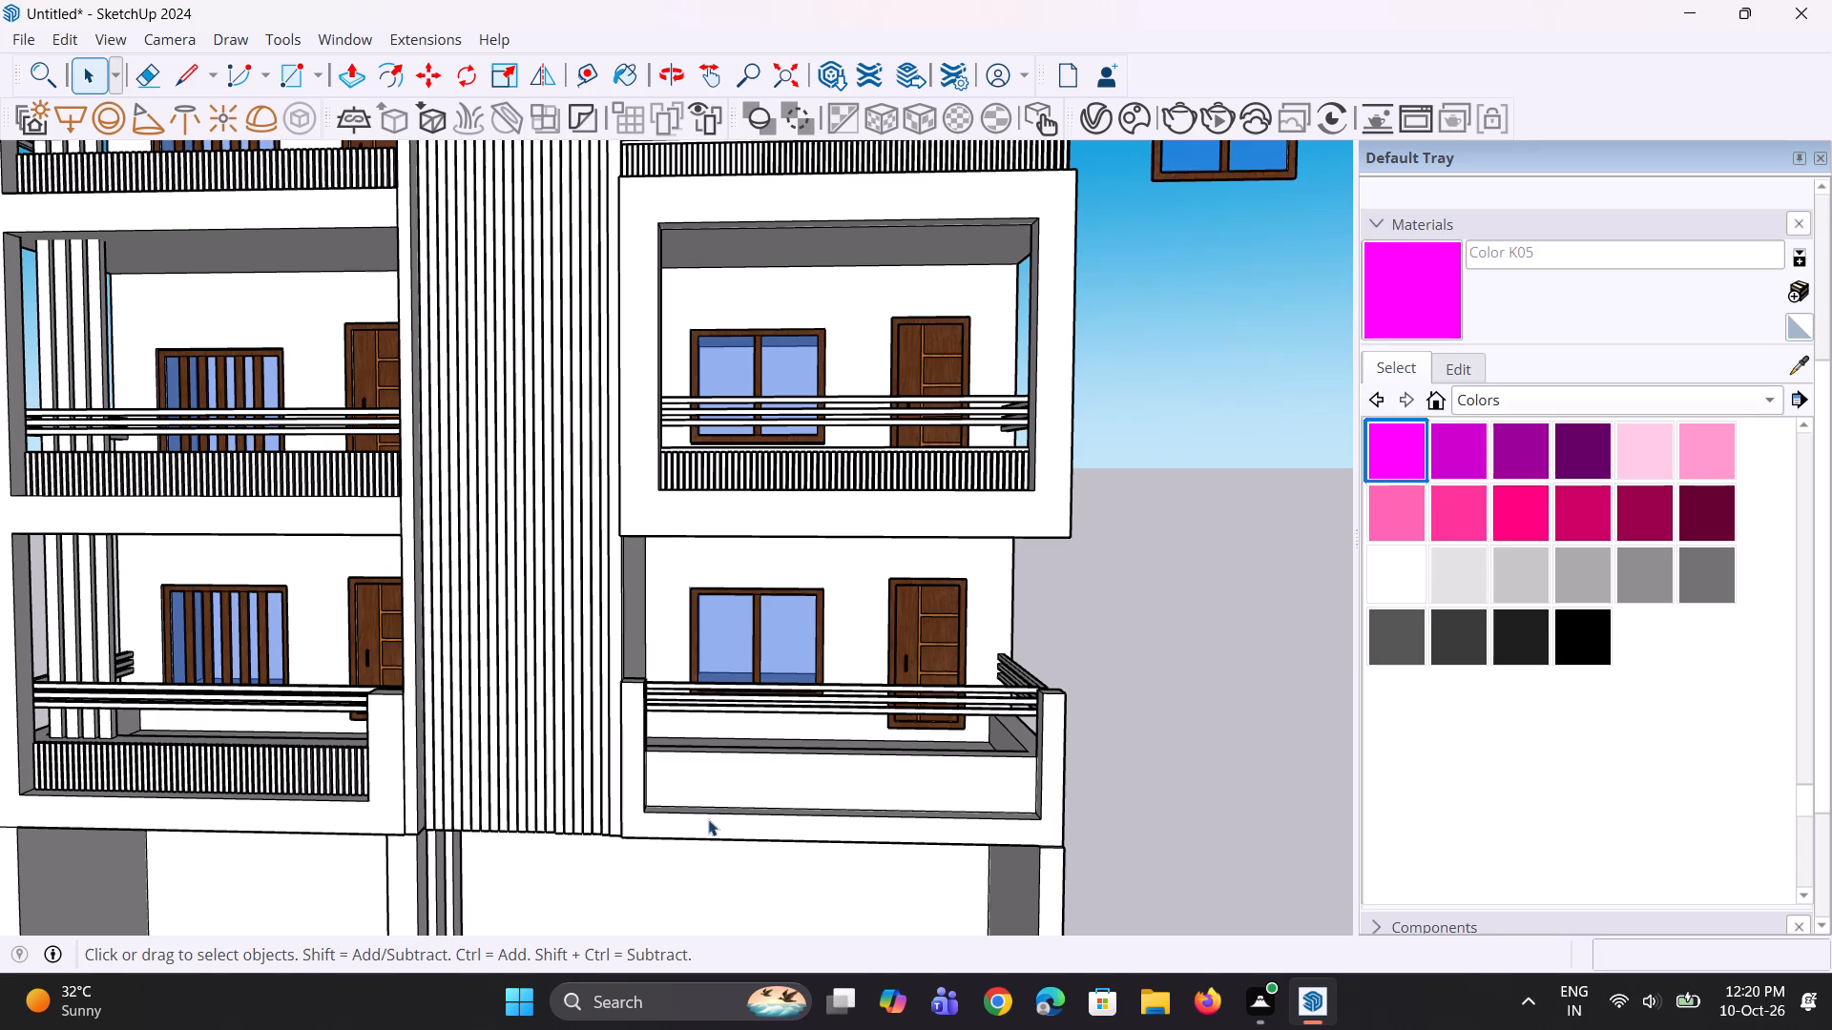
scroll(680, 668, "down", 5)
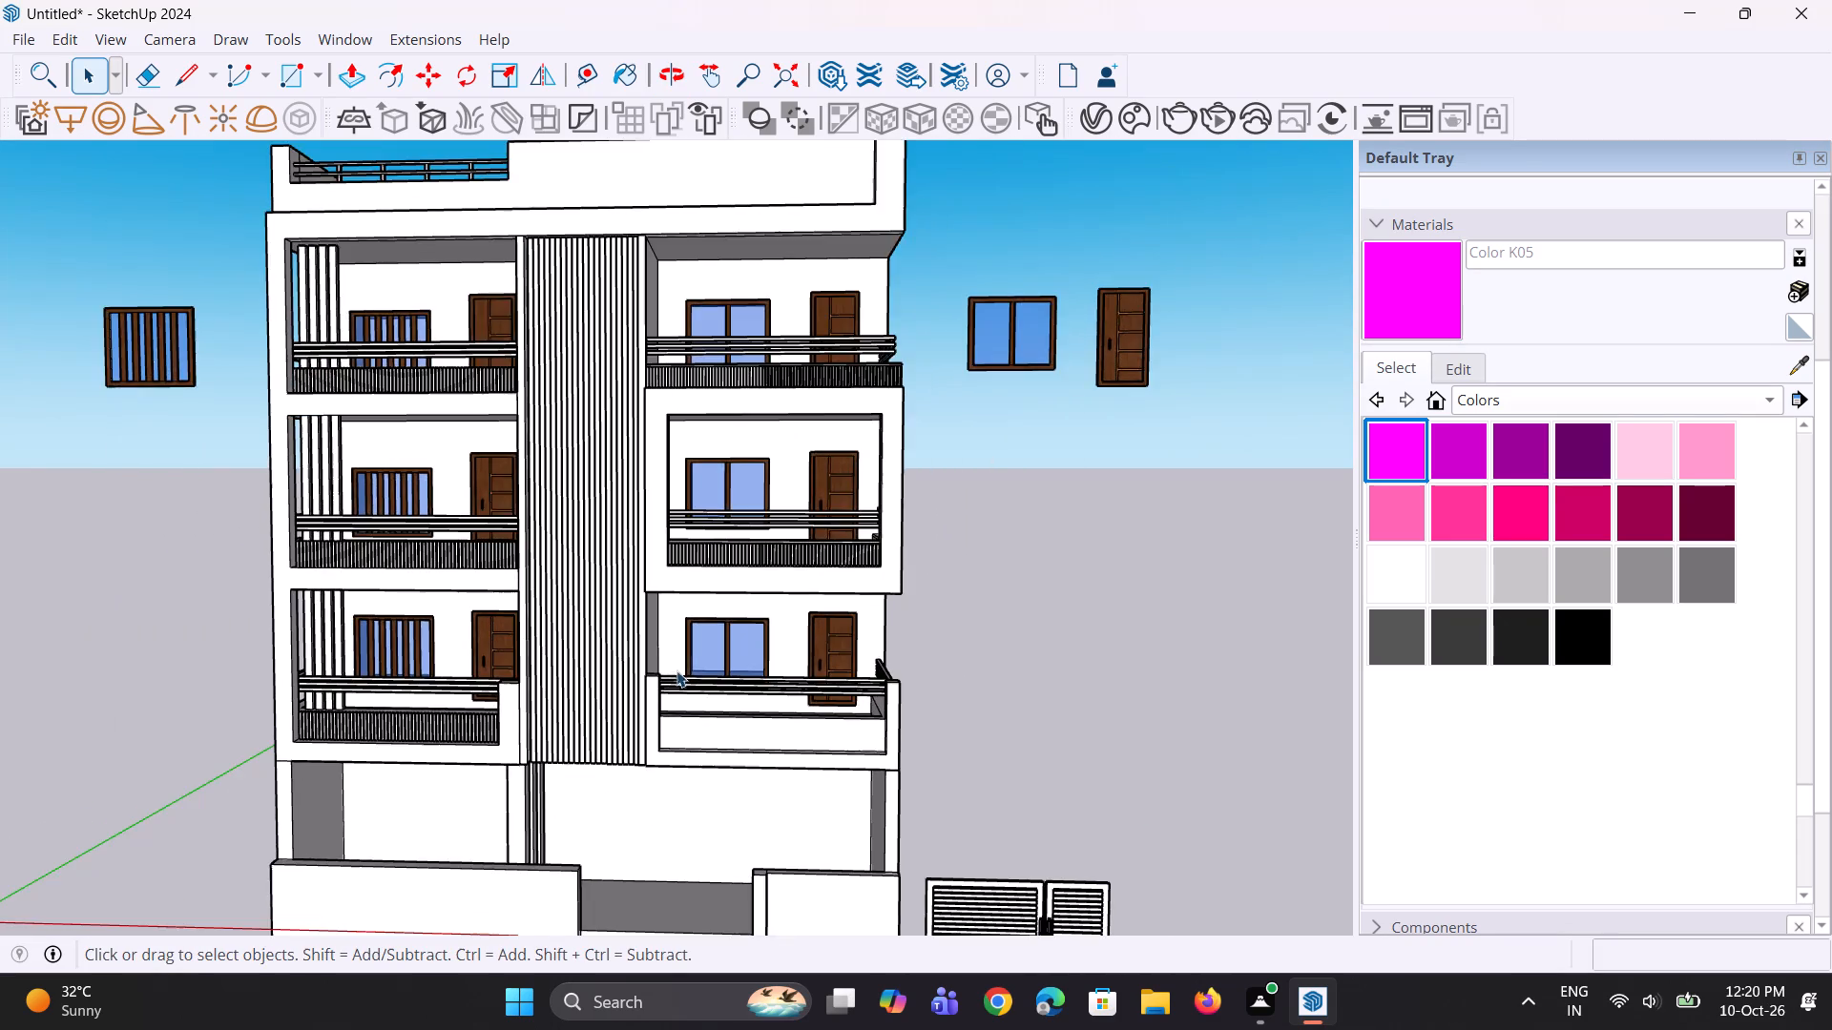
Copy the inner vertical edge of the lowest right balcony's parapet panel 2" along the panel.
scroll(668, 754, "up", 8)
middle_click_drag(644, 732, 614, 735)
scroll(654, 742, "up", 4)
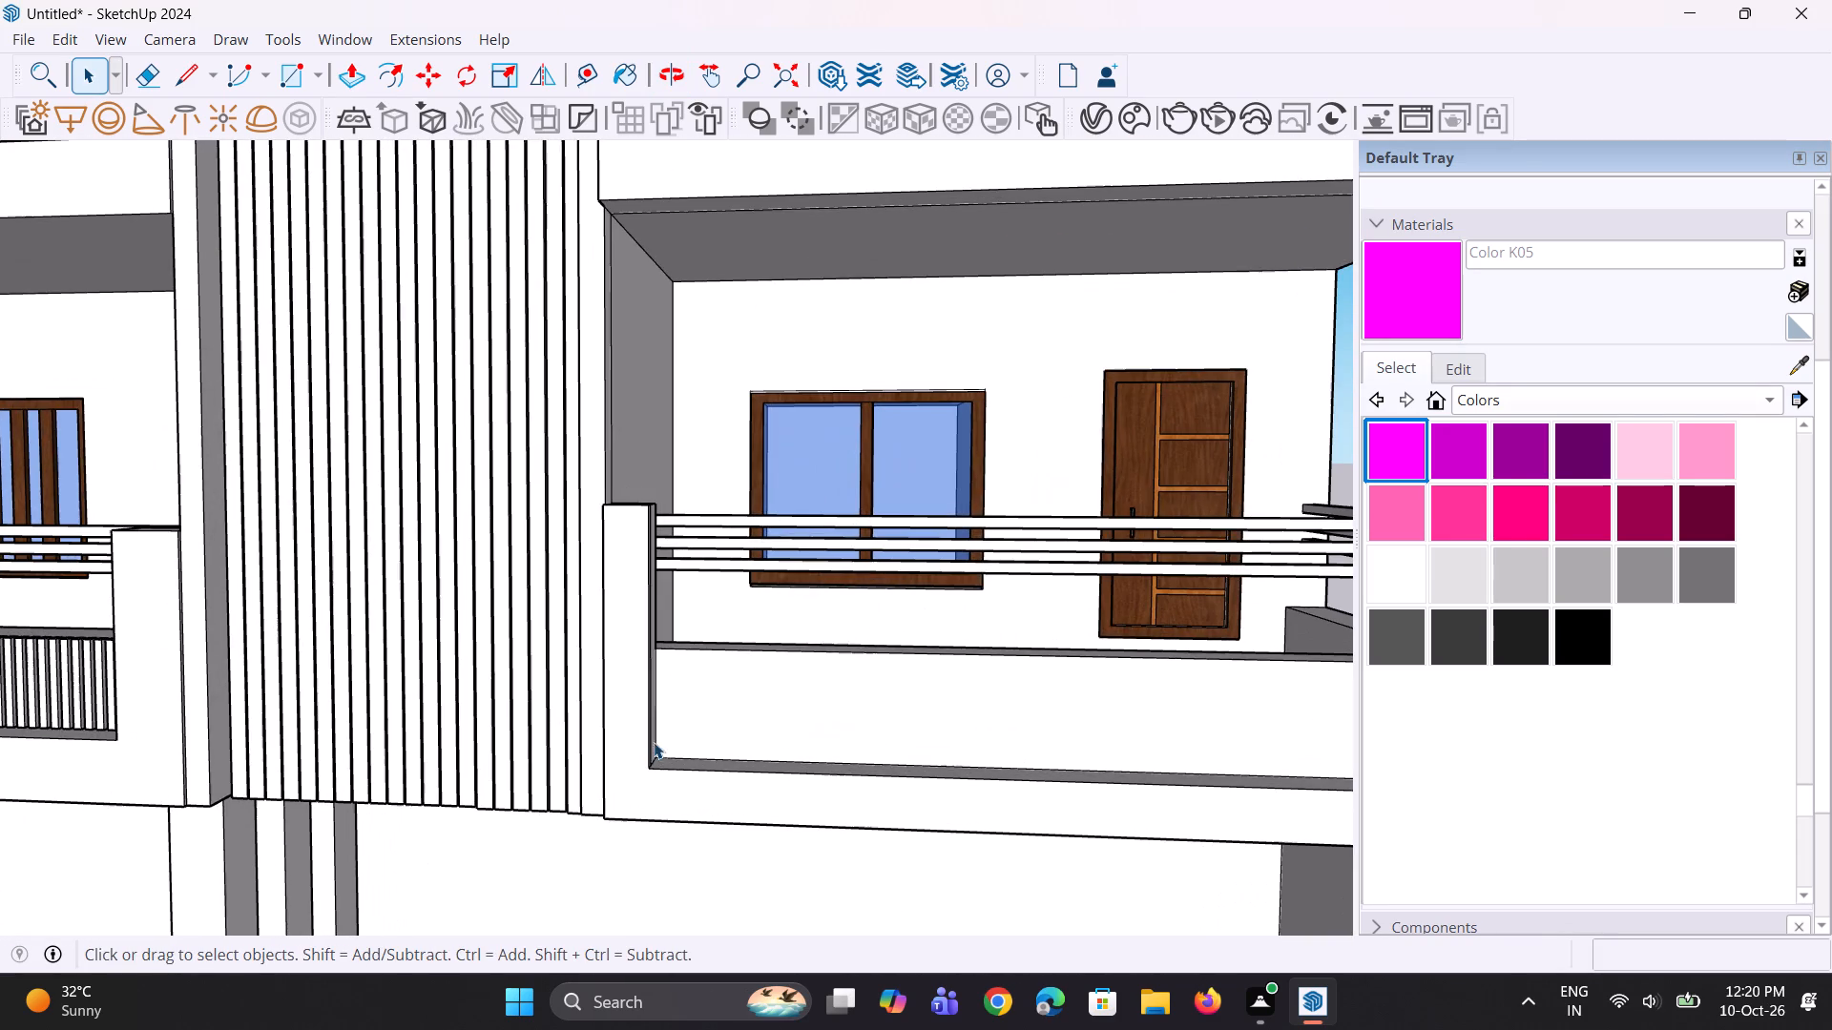
left_click(656, 741)
scroll(656, 741, "up", 4)
middle_click_drag(653, 776, 654, 798)
scroll(656, 773, "up", 5)
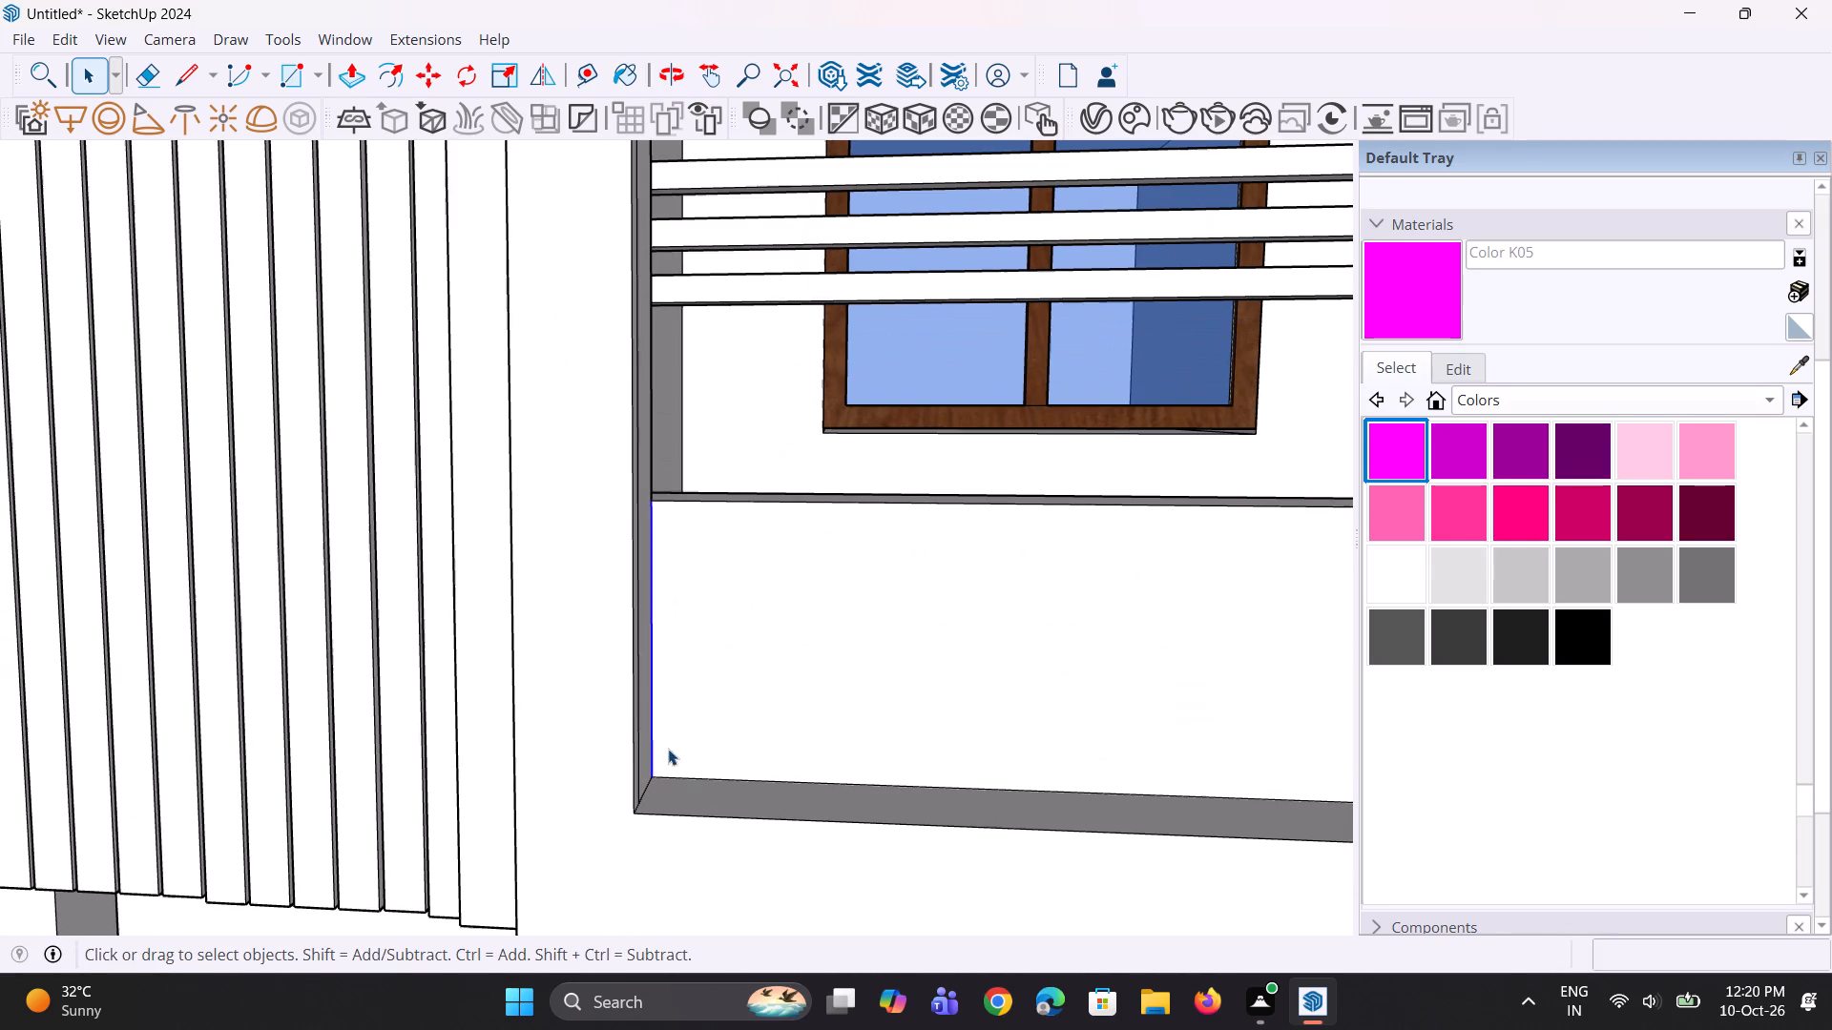
key("m")
left_click(652, 779)
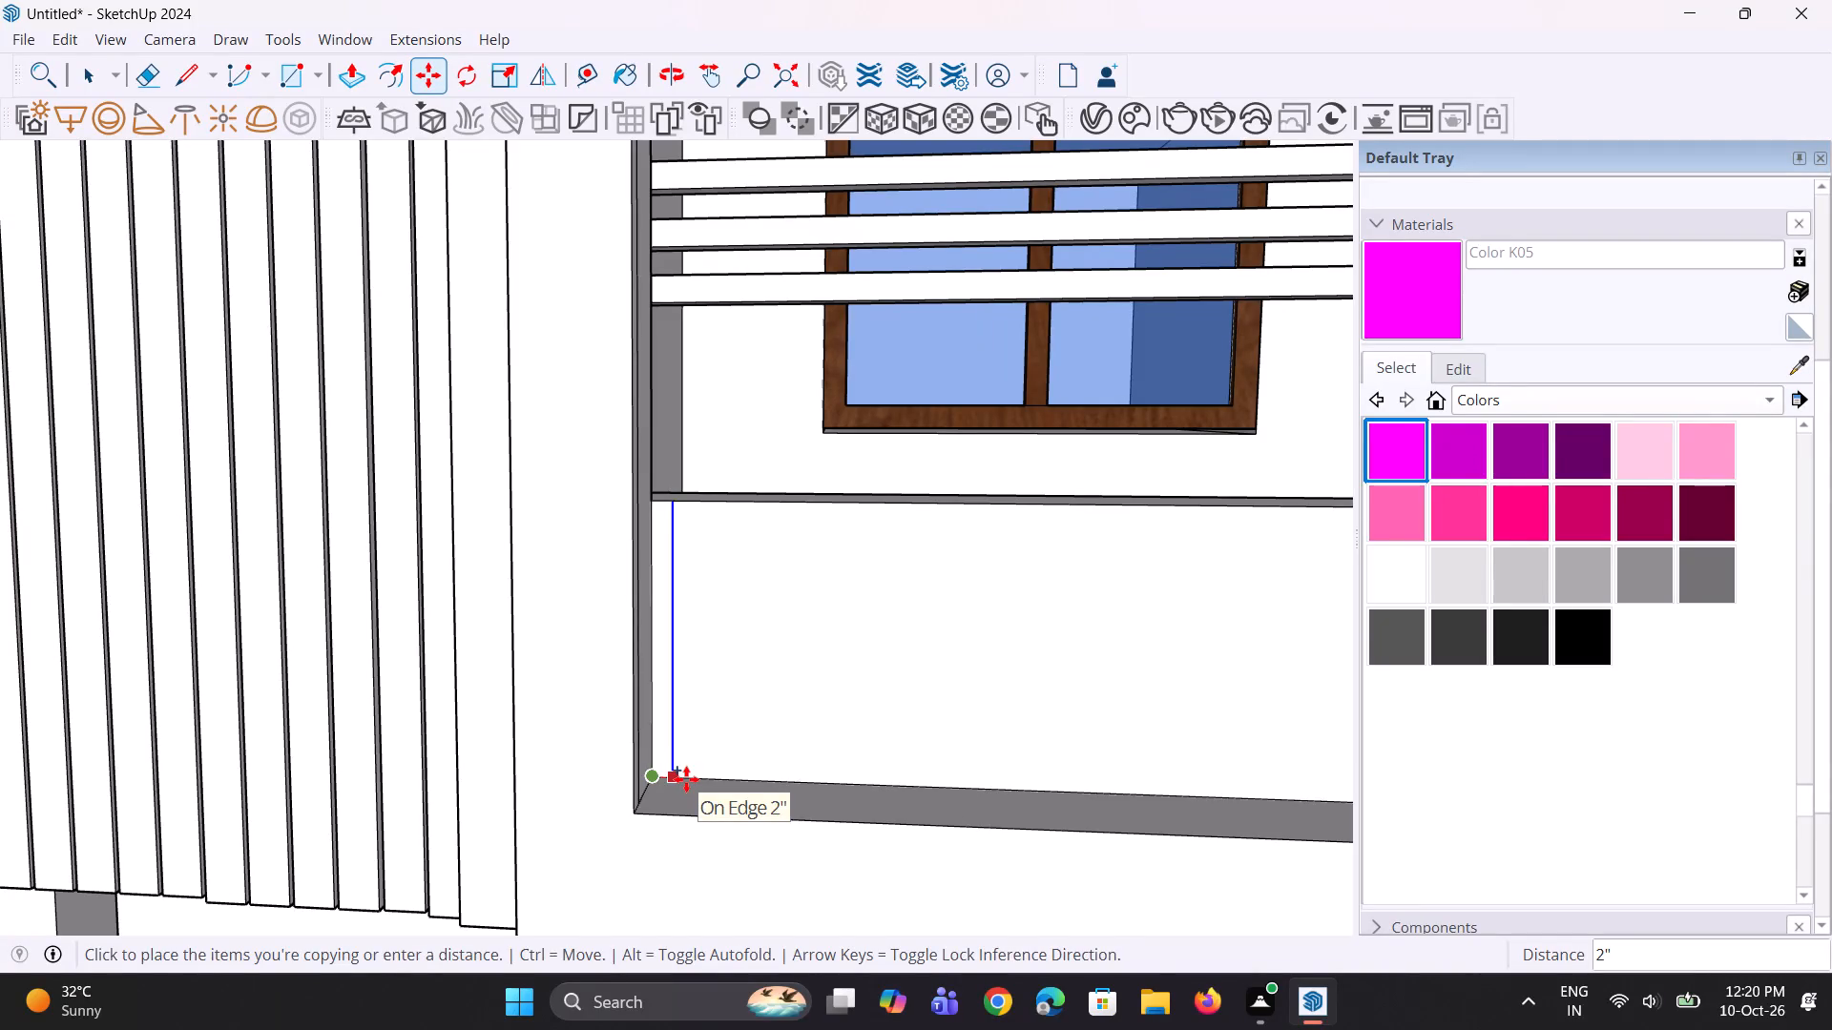
left_click(686, 779)
scroll(665, 734, "up", 1)
middle_click_drag(657, 733, 603, 750)
key("space")
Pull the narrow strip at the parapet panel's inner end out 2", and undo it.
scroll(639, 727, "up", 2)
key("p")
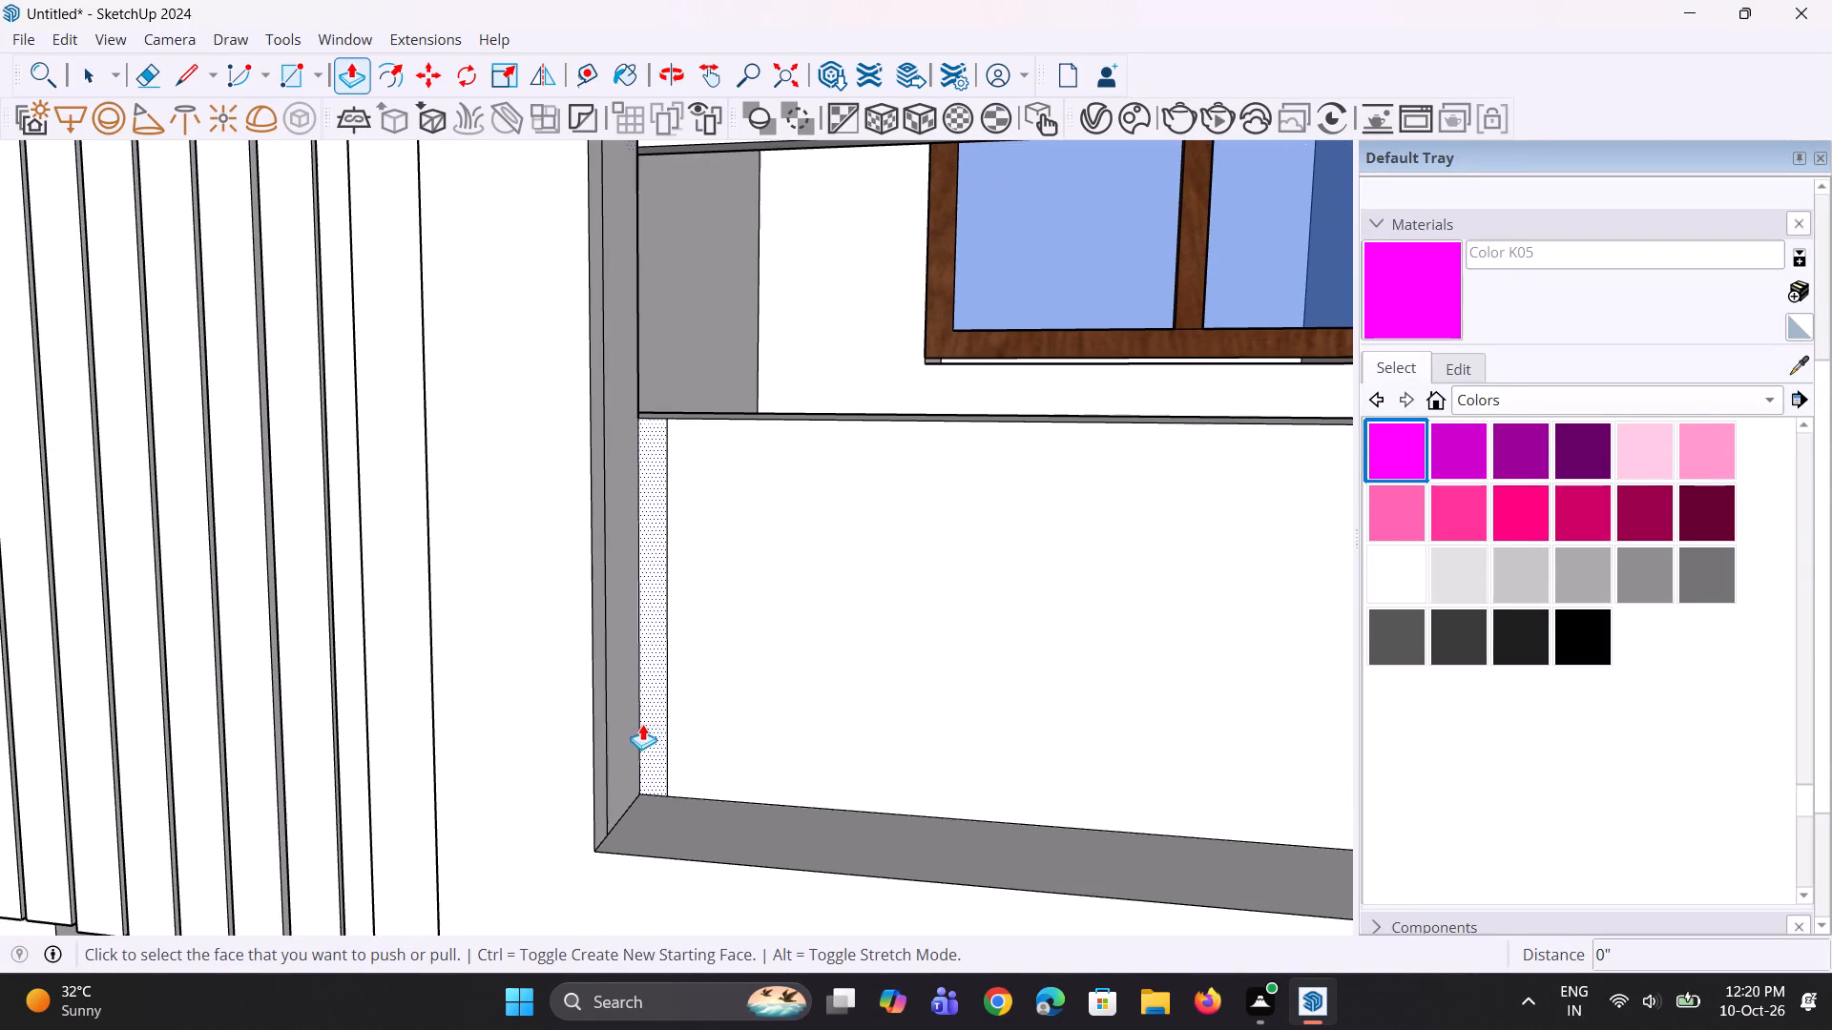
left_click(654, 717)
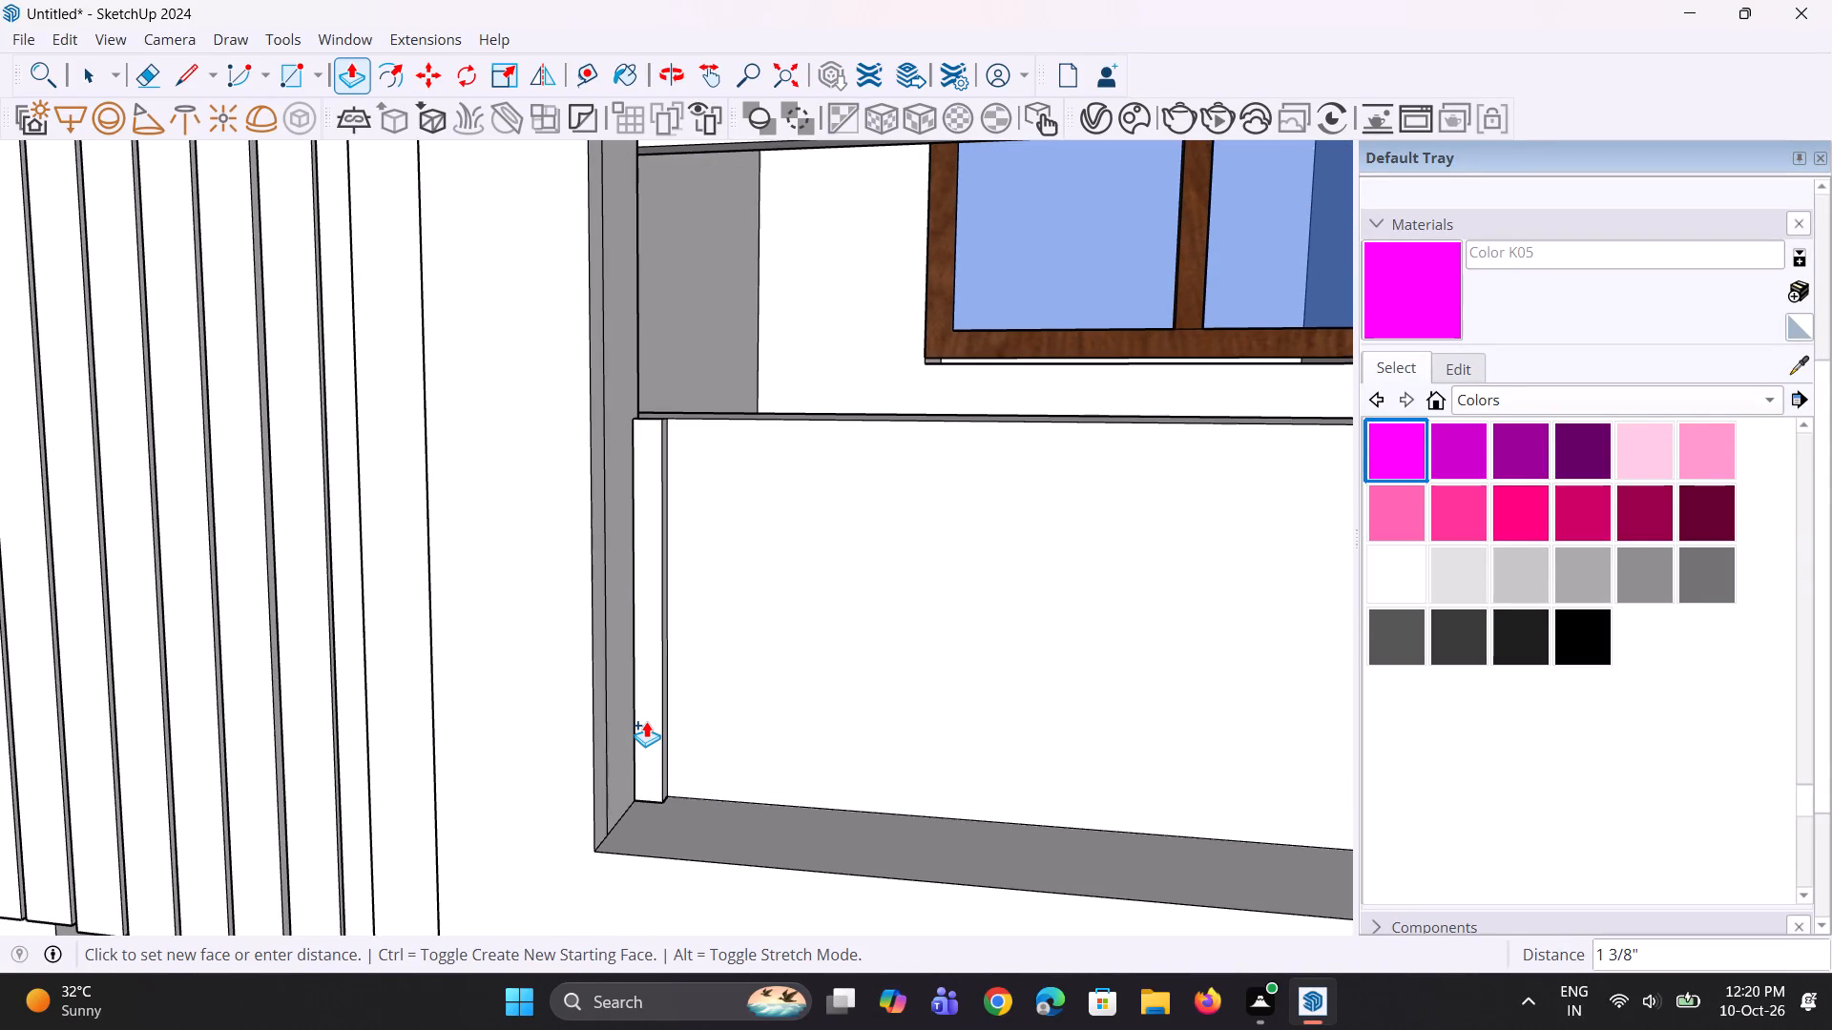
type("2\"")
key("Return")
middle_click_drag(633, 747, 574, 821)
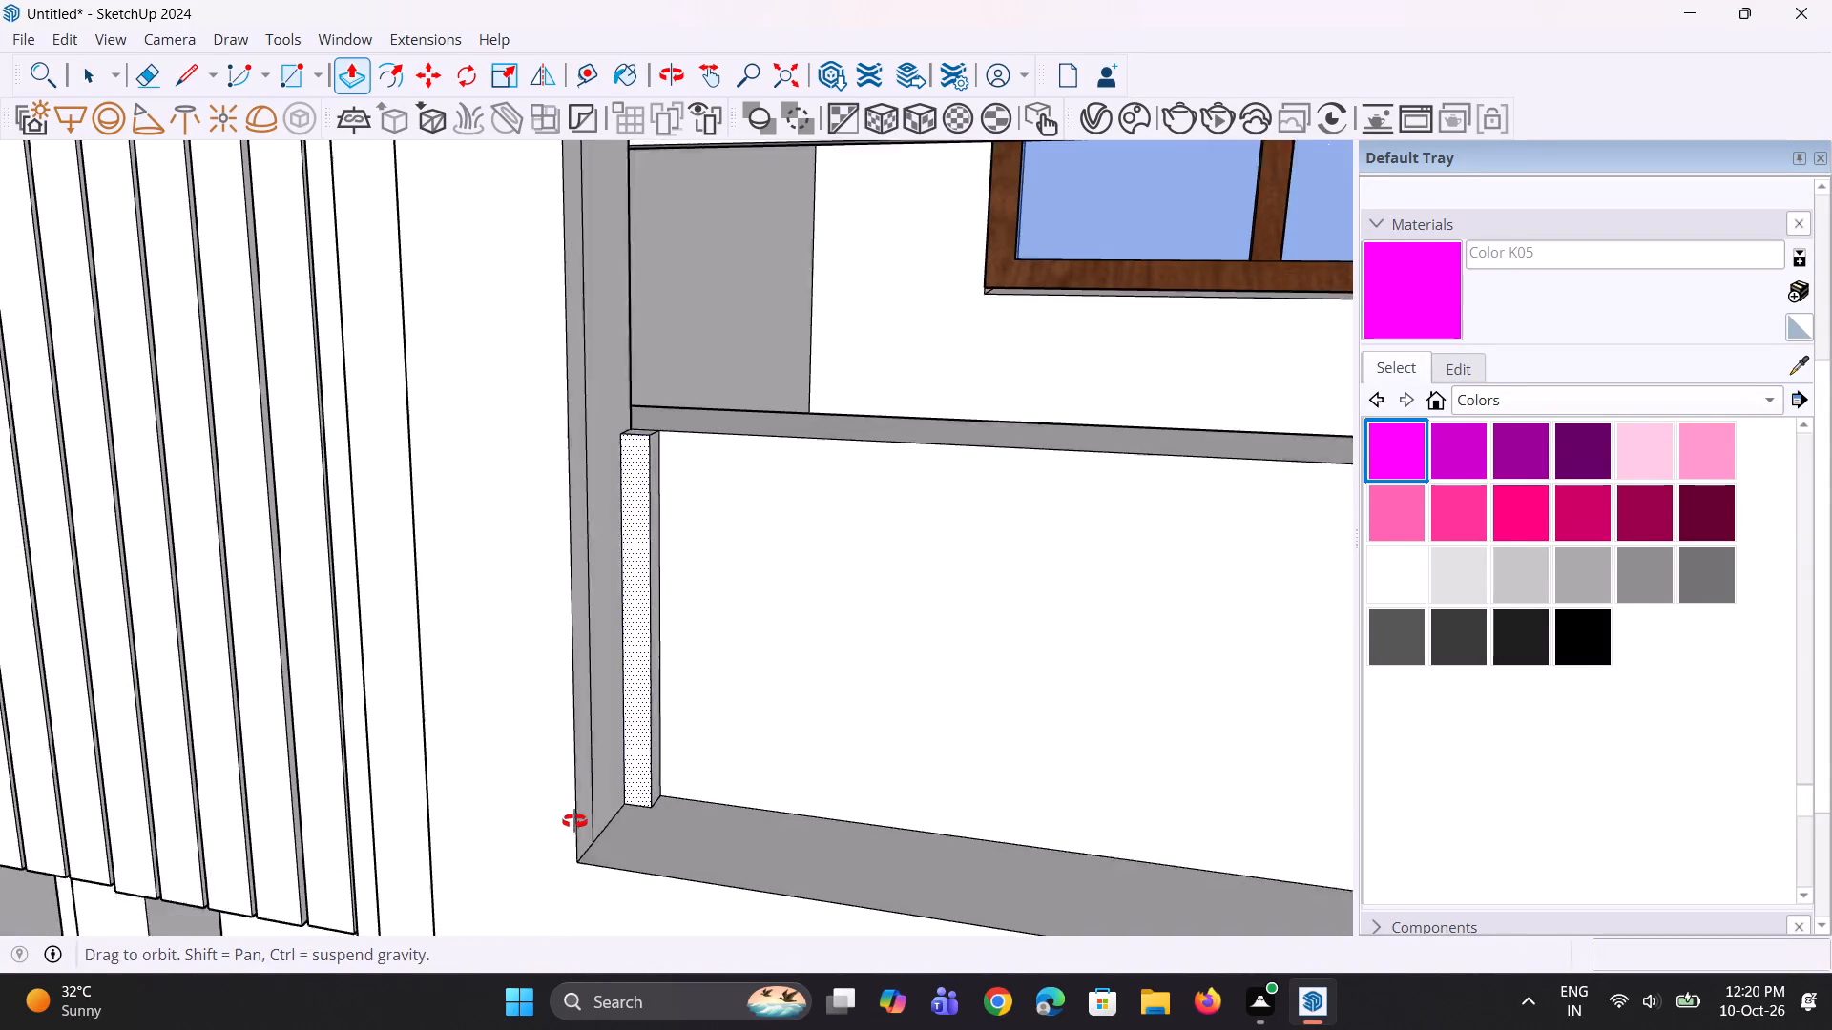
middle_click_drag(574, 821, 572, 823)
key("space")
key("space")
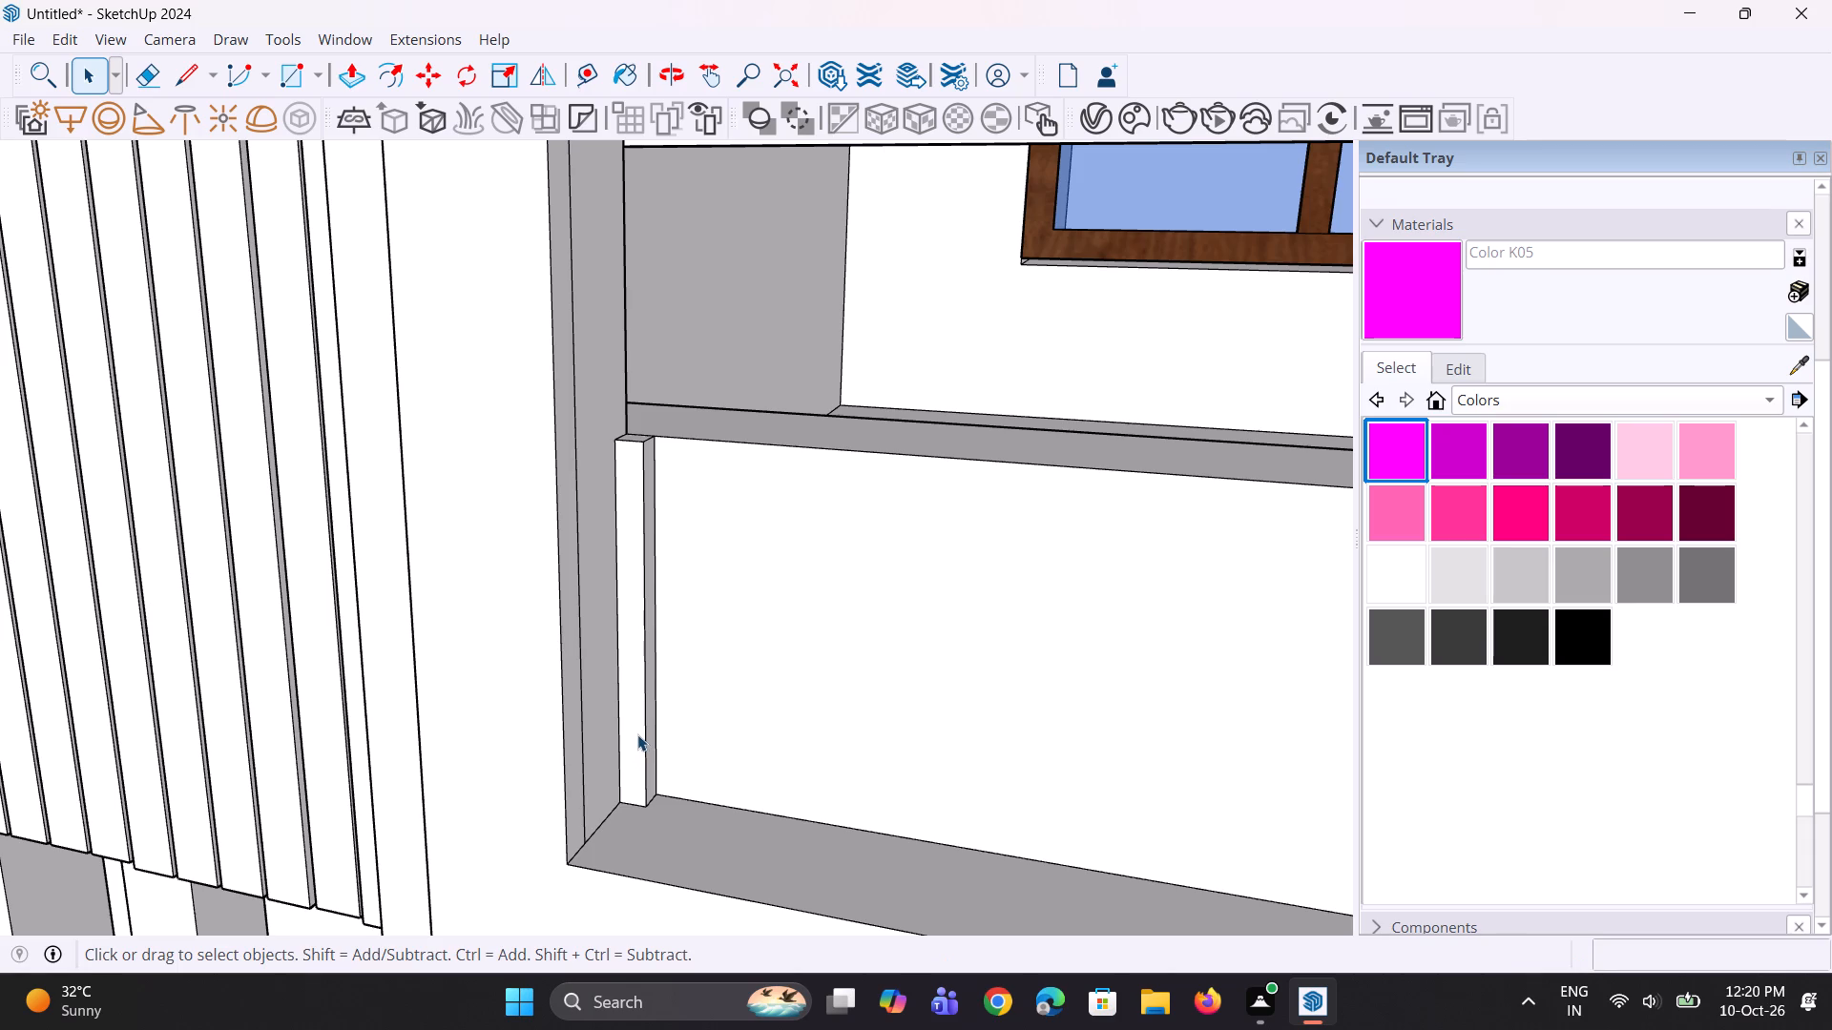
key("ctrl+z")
Copy the strip's new vertical edge about 2" further along the panel to outline a second narrow strip.
middle_click_drag(638, 745, 653, 753)
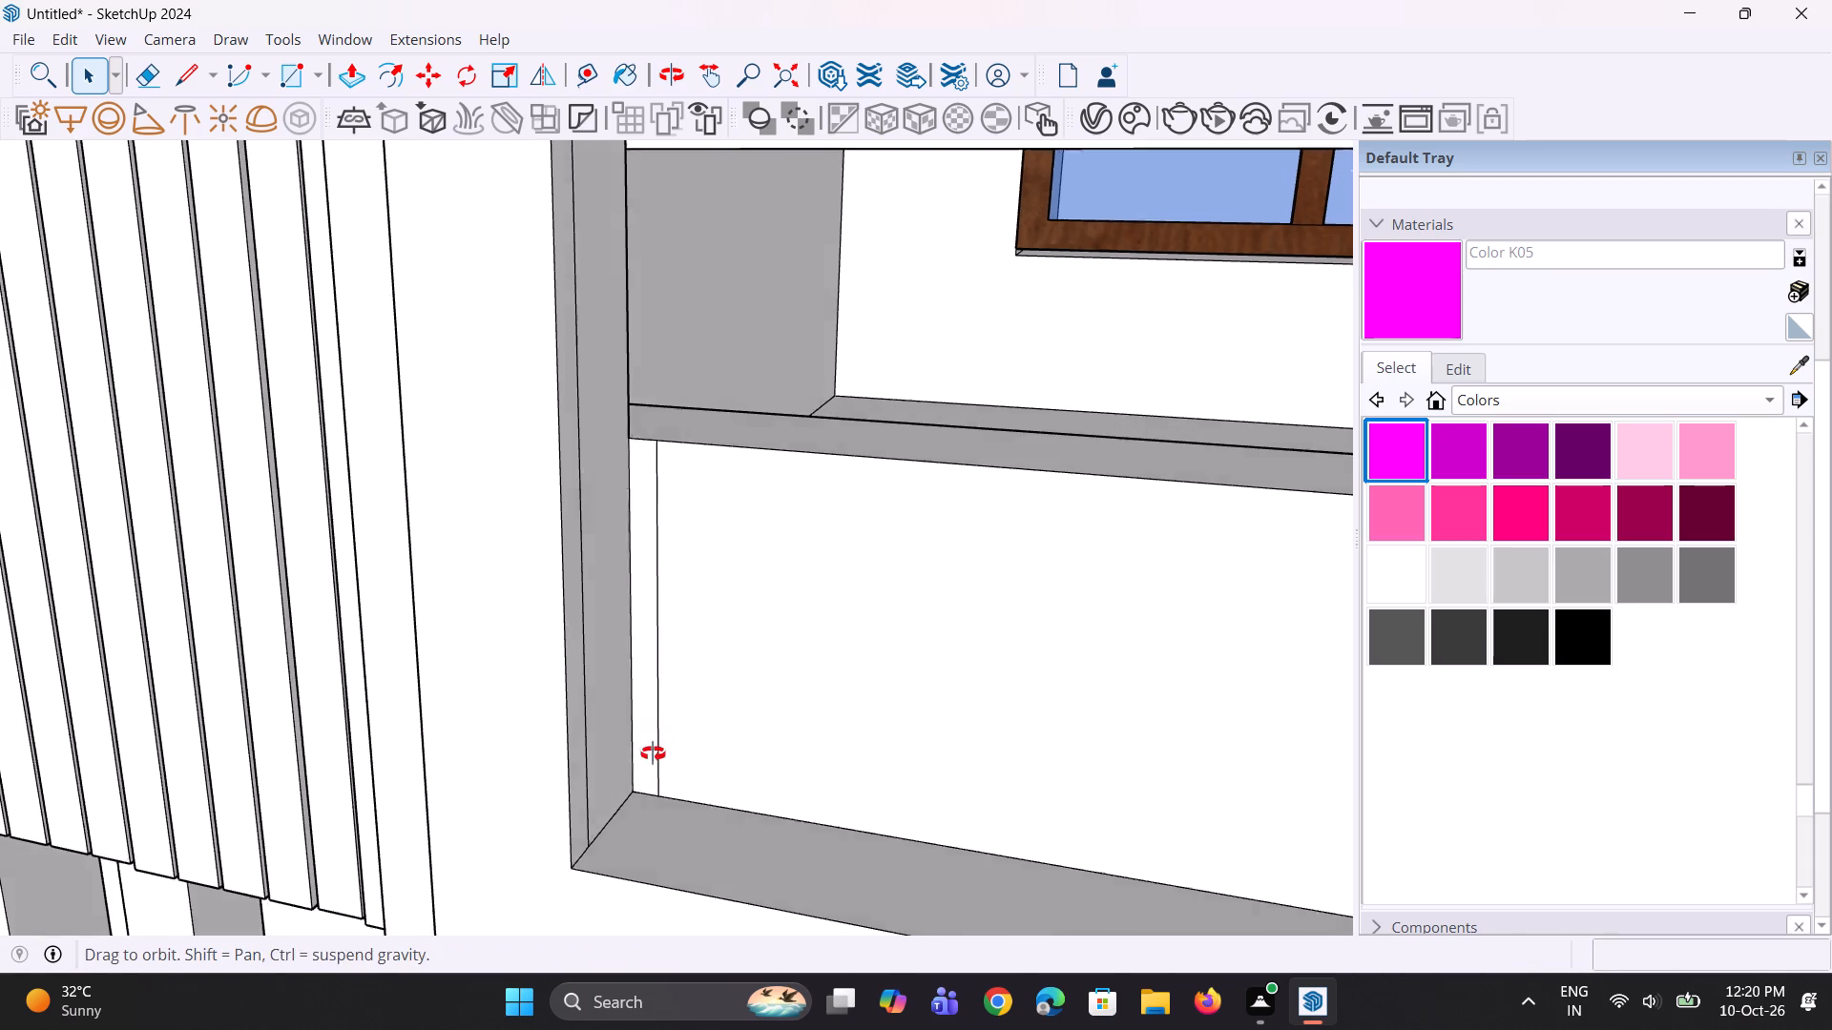
middle_click_drag(653, 753, 676, 753)
left_click(672, 745)
middle_click_drag(684, 781, 739, 736)
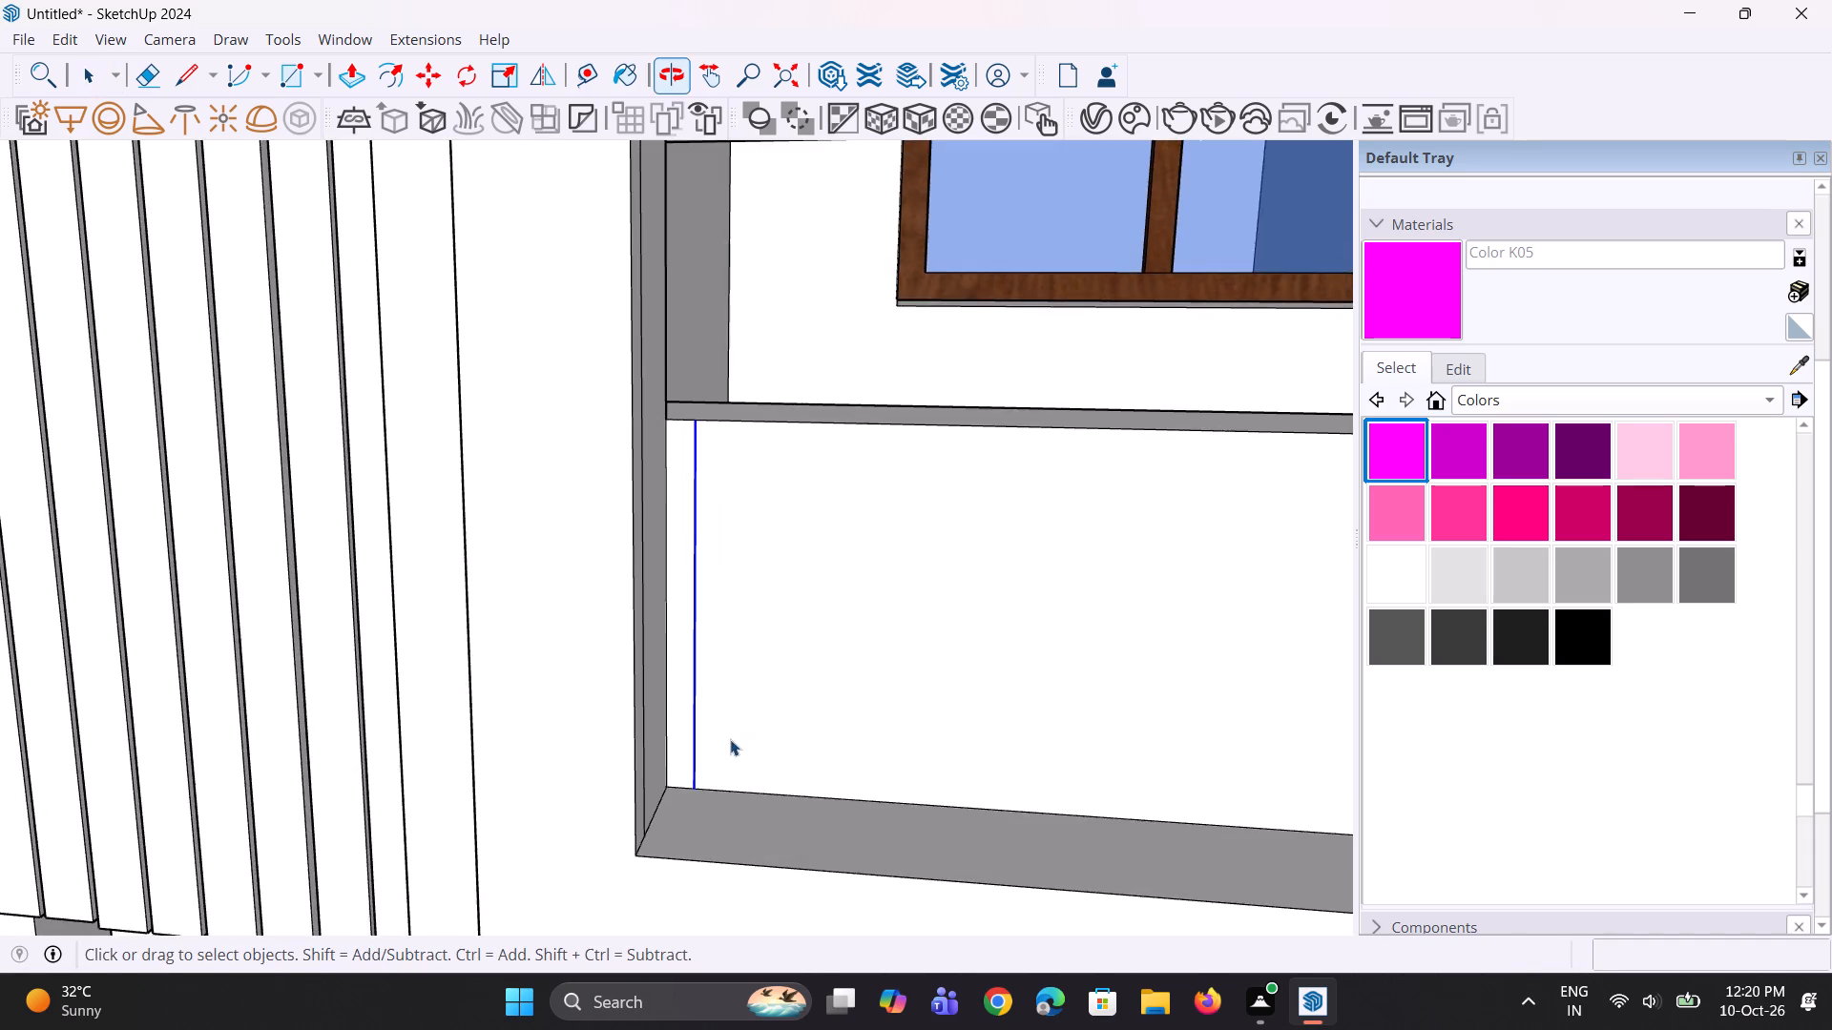
scroll(729, 749, "up", 2)
key("m")
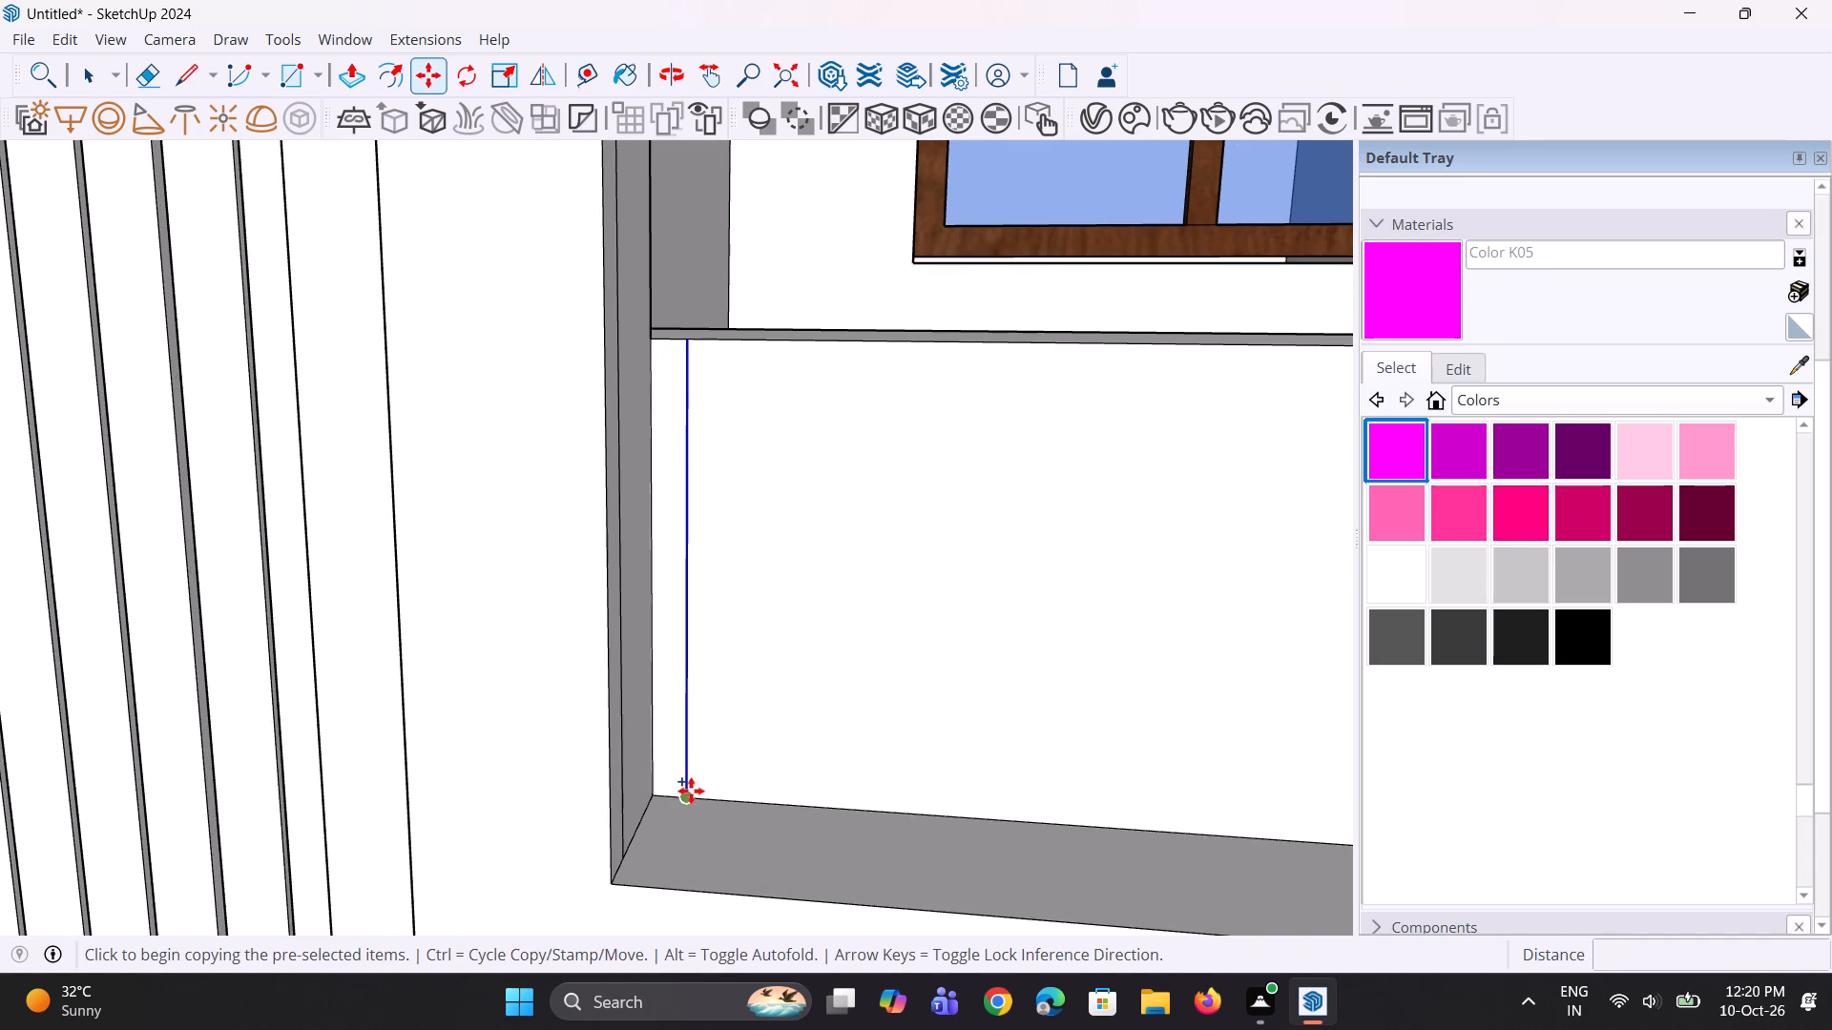
left_click(689, 793)
left_click(713, 797)
middle_click_drag(746, 800, 658, 845)
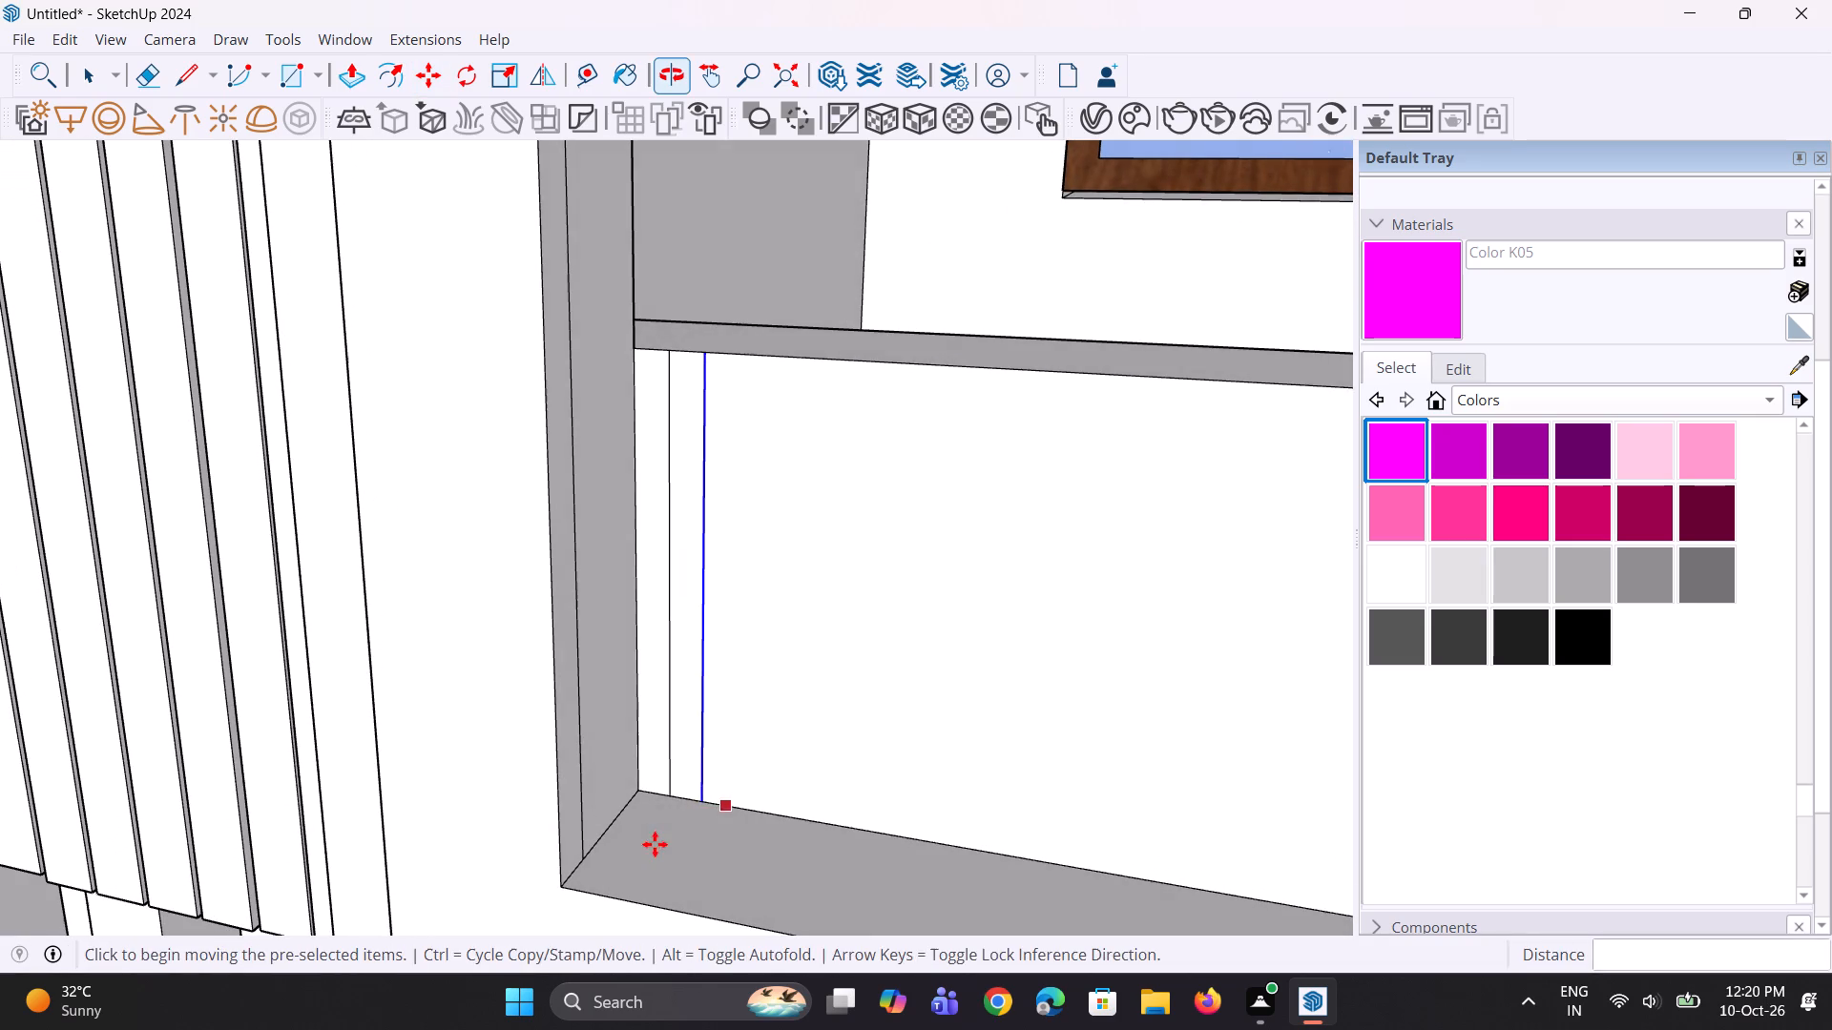
Pull the second narrow strip out 2" to form a batten.
key("p")
left_click(681, 767)
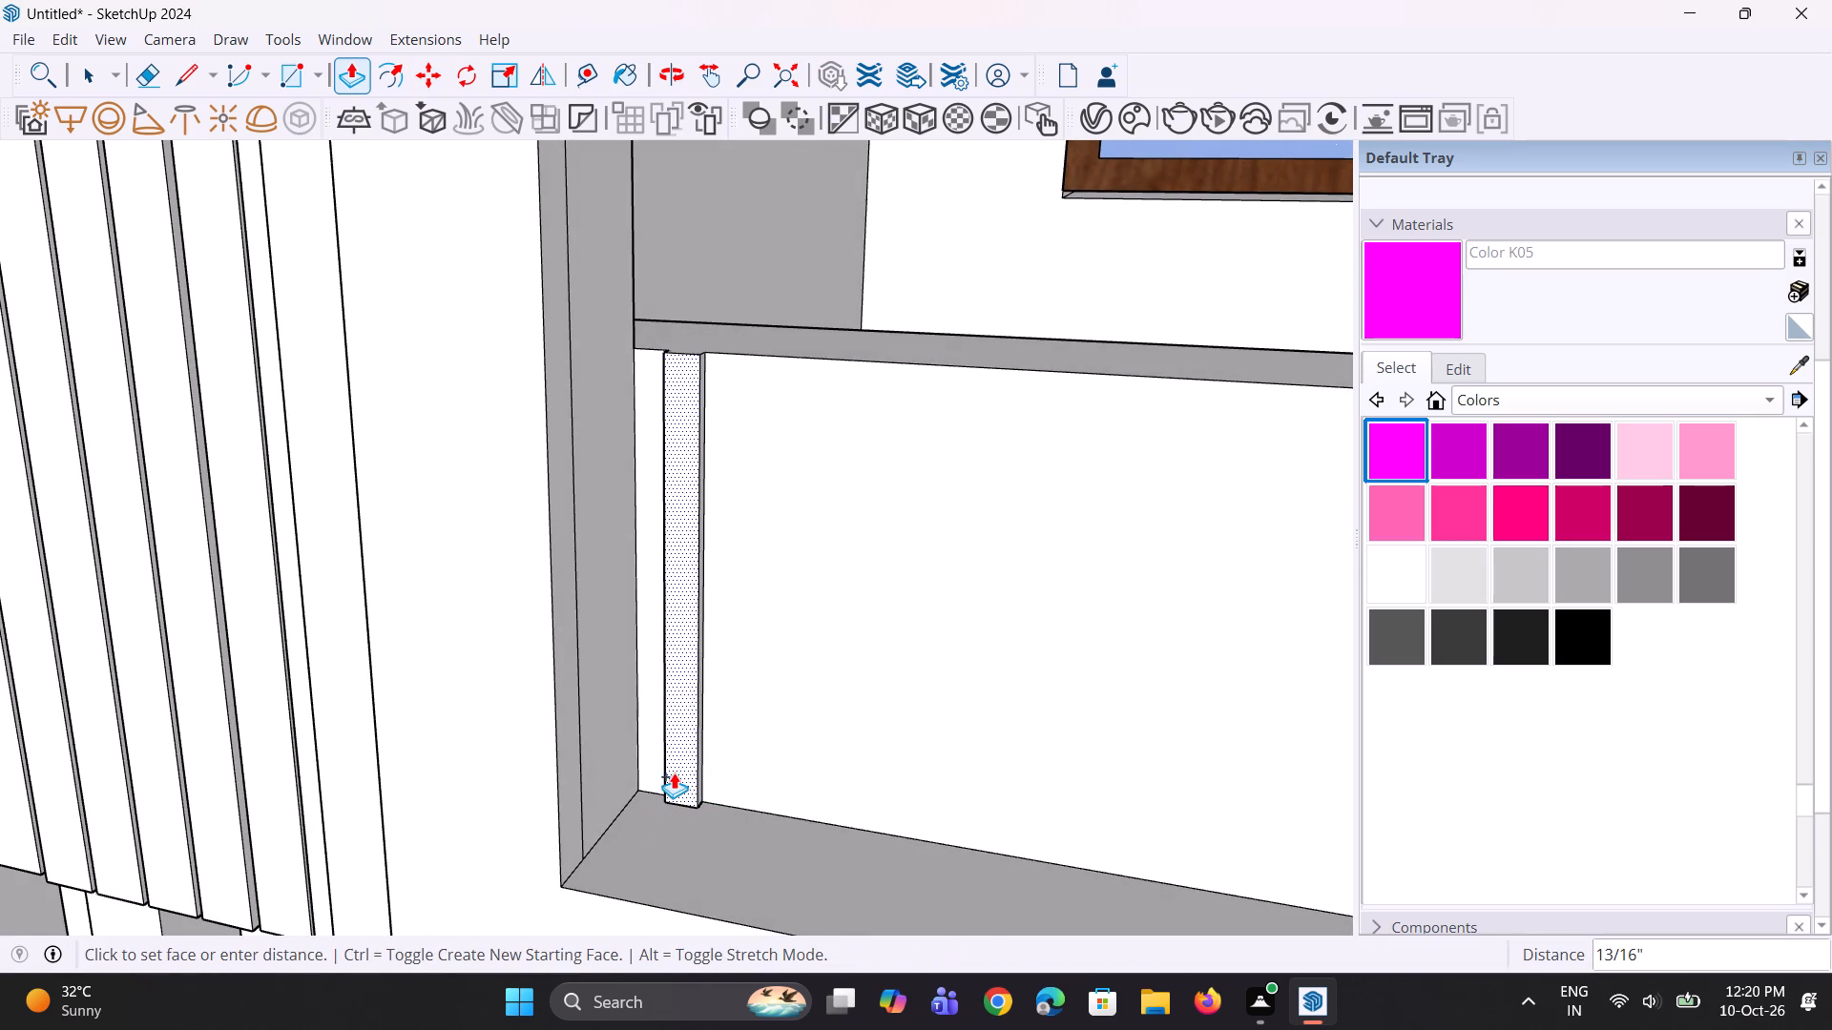
key("2")
key("shift+quotedbl")
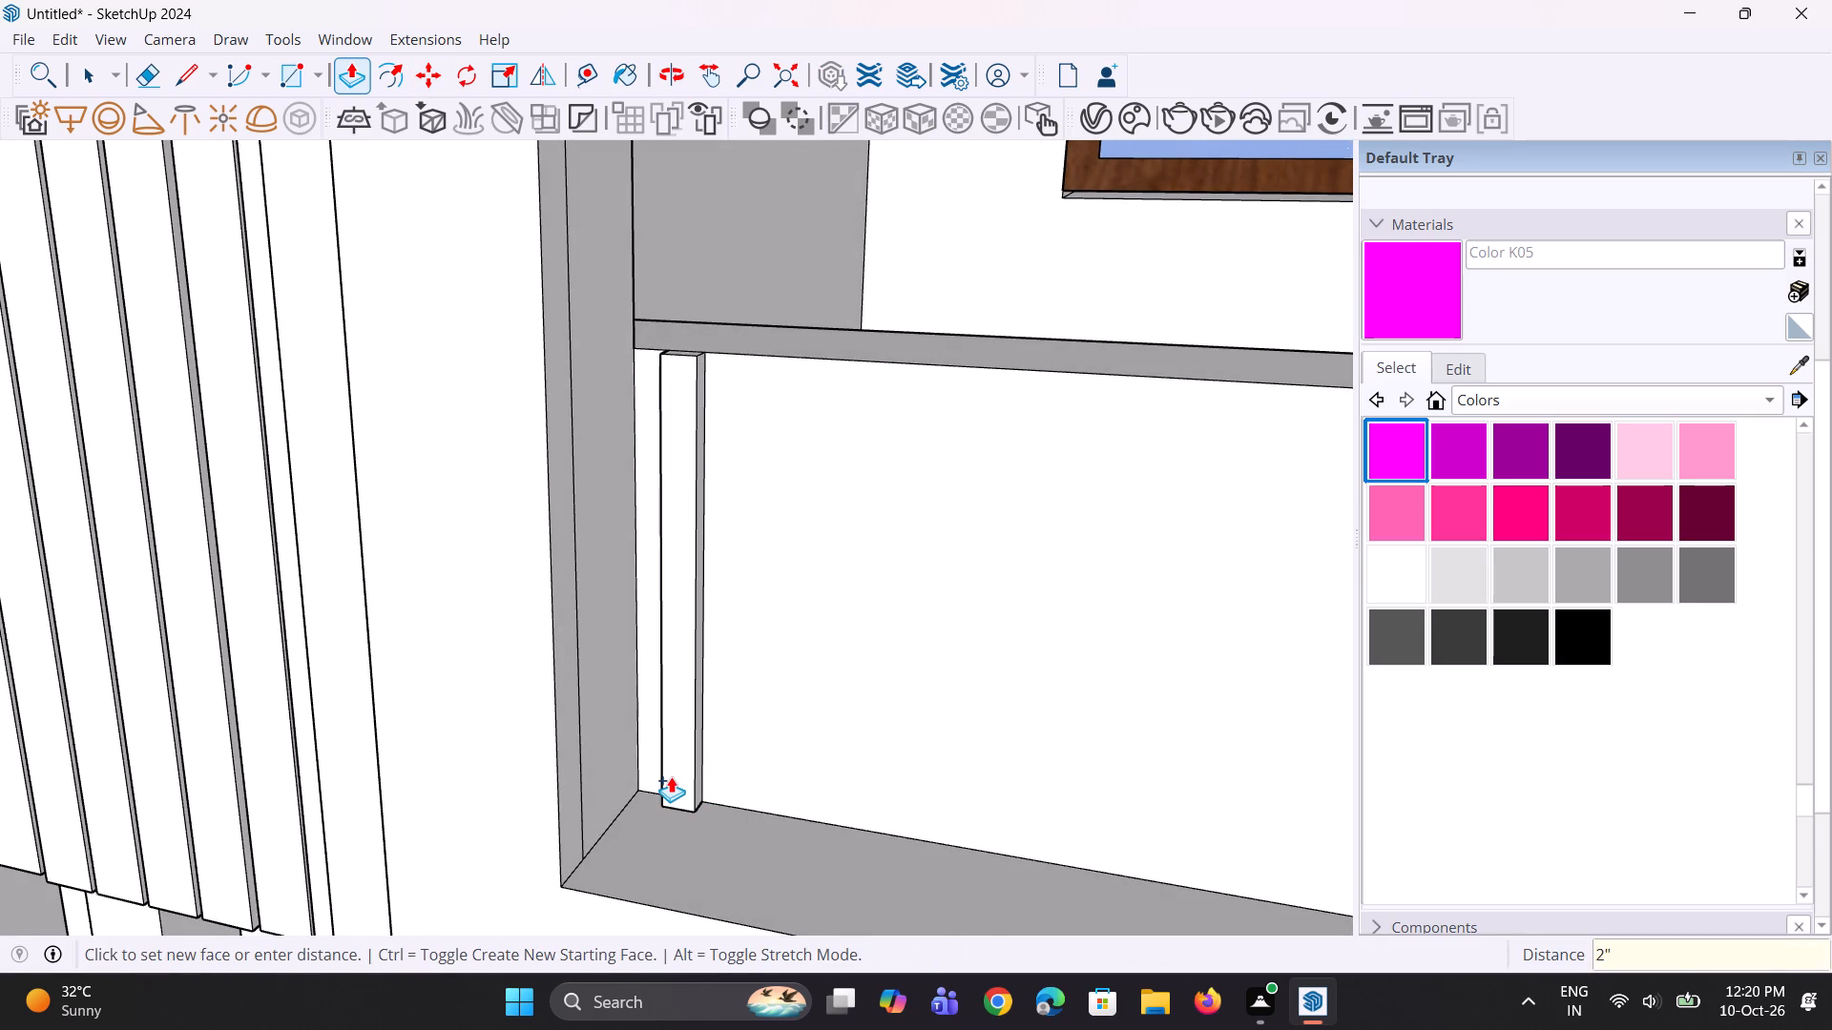
key("Return")
middle_click_drag(622, 821, 592, 842)
key("space")
key("space")
Select the batten's front, side and top faces and make them a group.
left_click(657, 775)
middle_click_drag(666, 834, 841, 808)
scroll(768, 730, "up", 12)
middle_click_drag(726, 713, 801, 773)
scroll(801, 773, "up", 4)
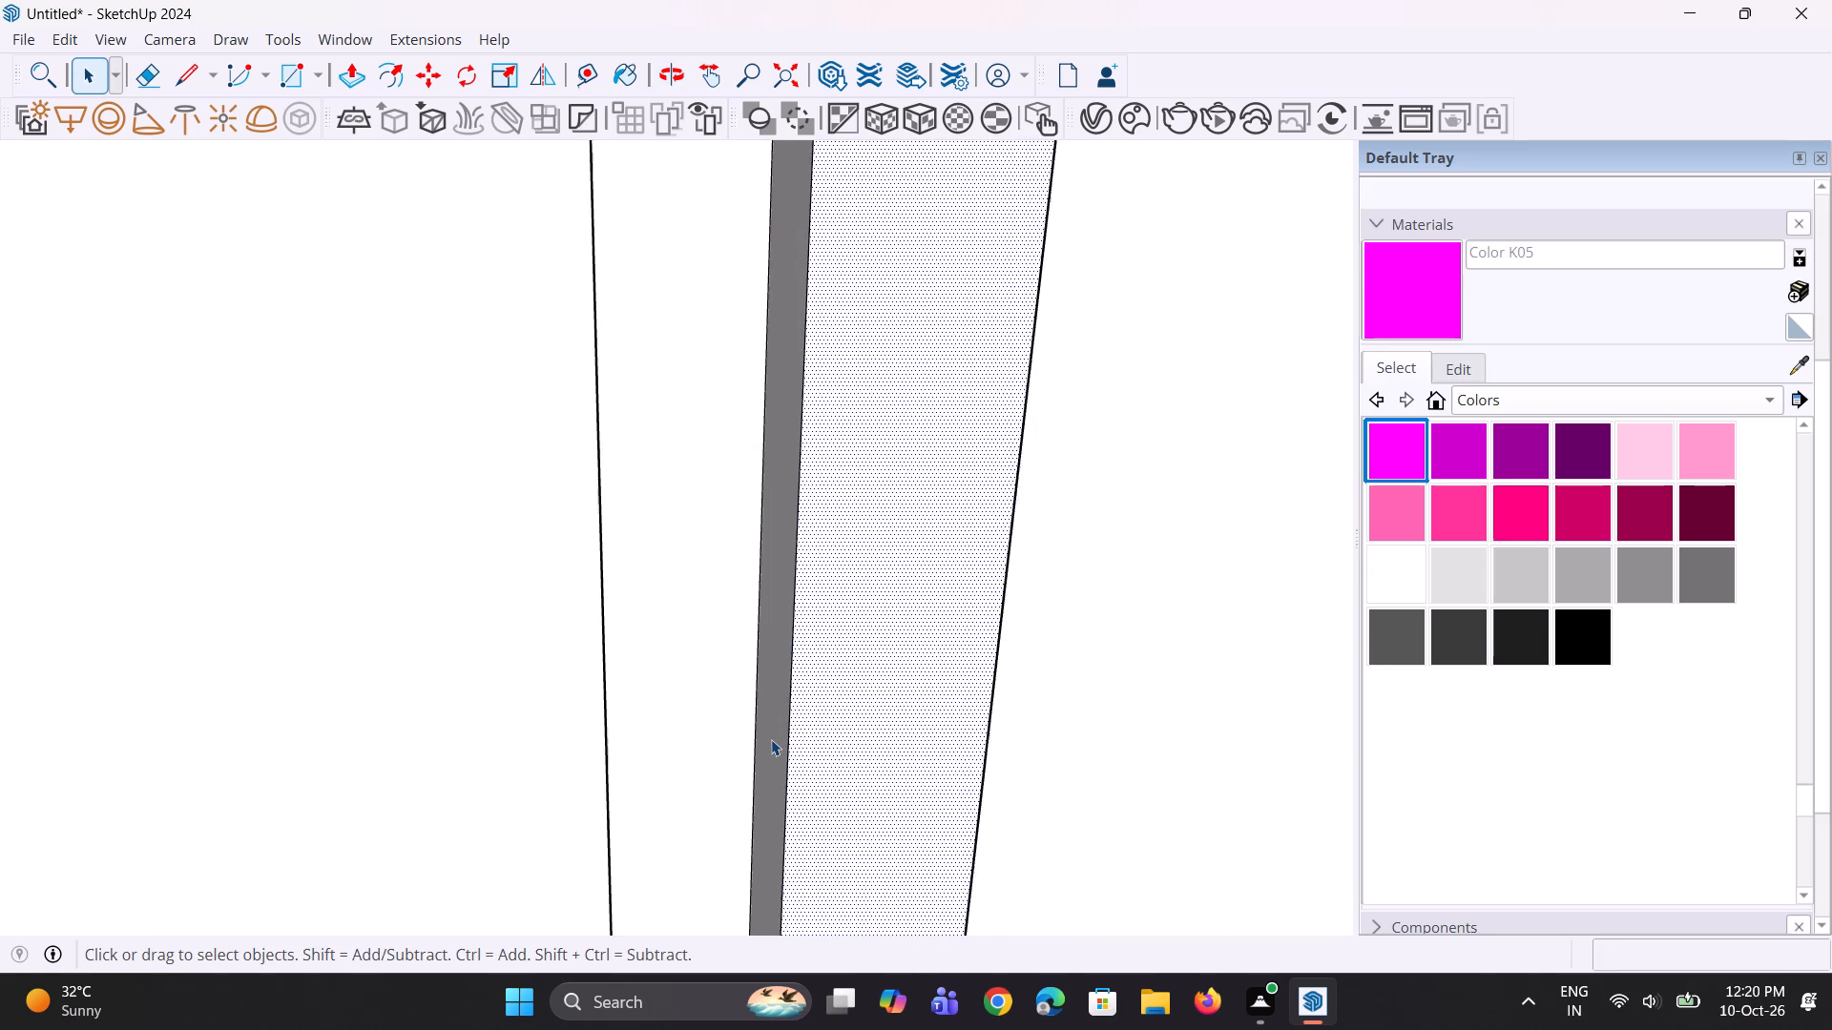
scroll(771, 739, "up", 2)
left_click(771, 739, "ctrl")
scroll(835, 770, "down", 4)
middle_click_drag(1160, 821, 1131, 821)
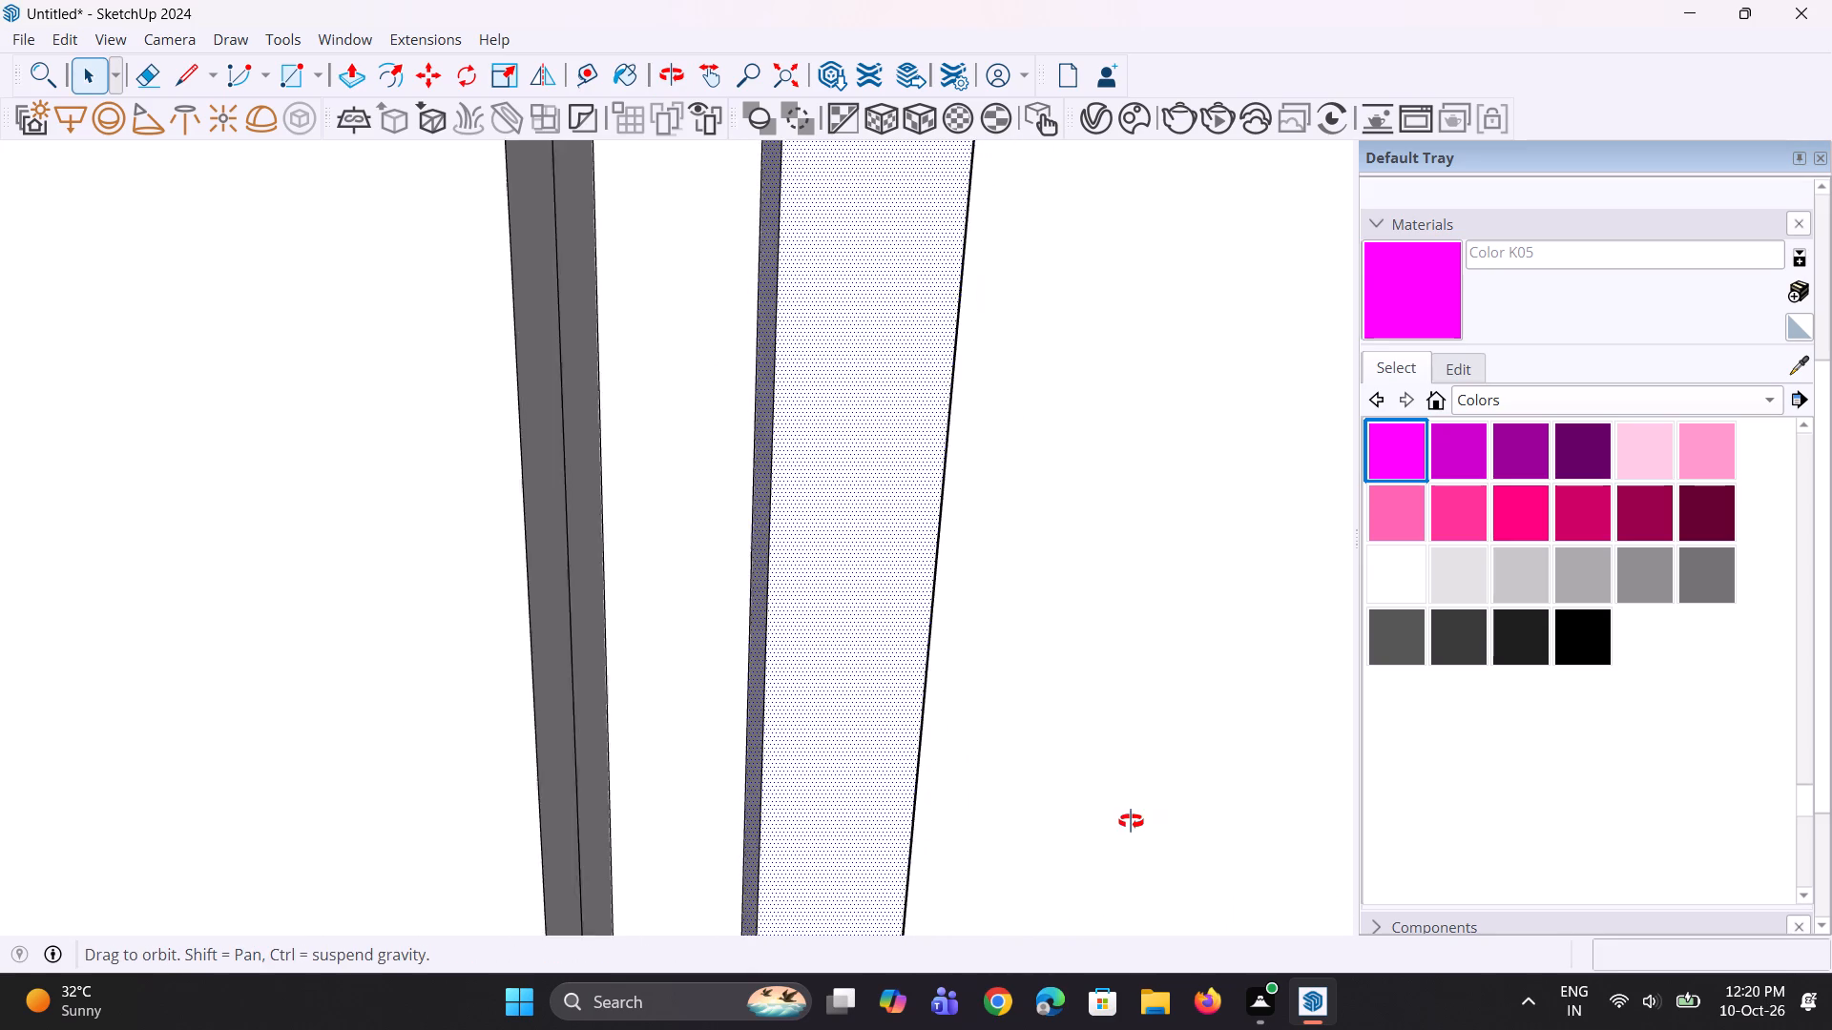
middle_click_drag(1131, 821, 1086, 822)
scroll(677, 797, "up", 6)
middle_click_drag(701, 810, 758, 835)
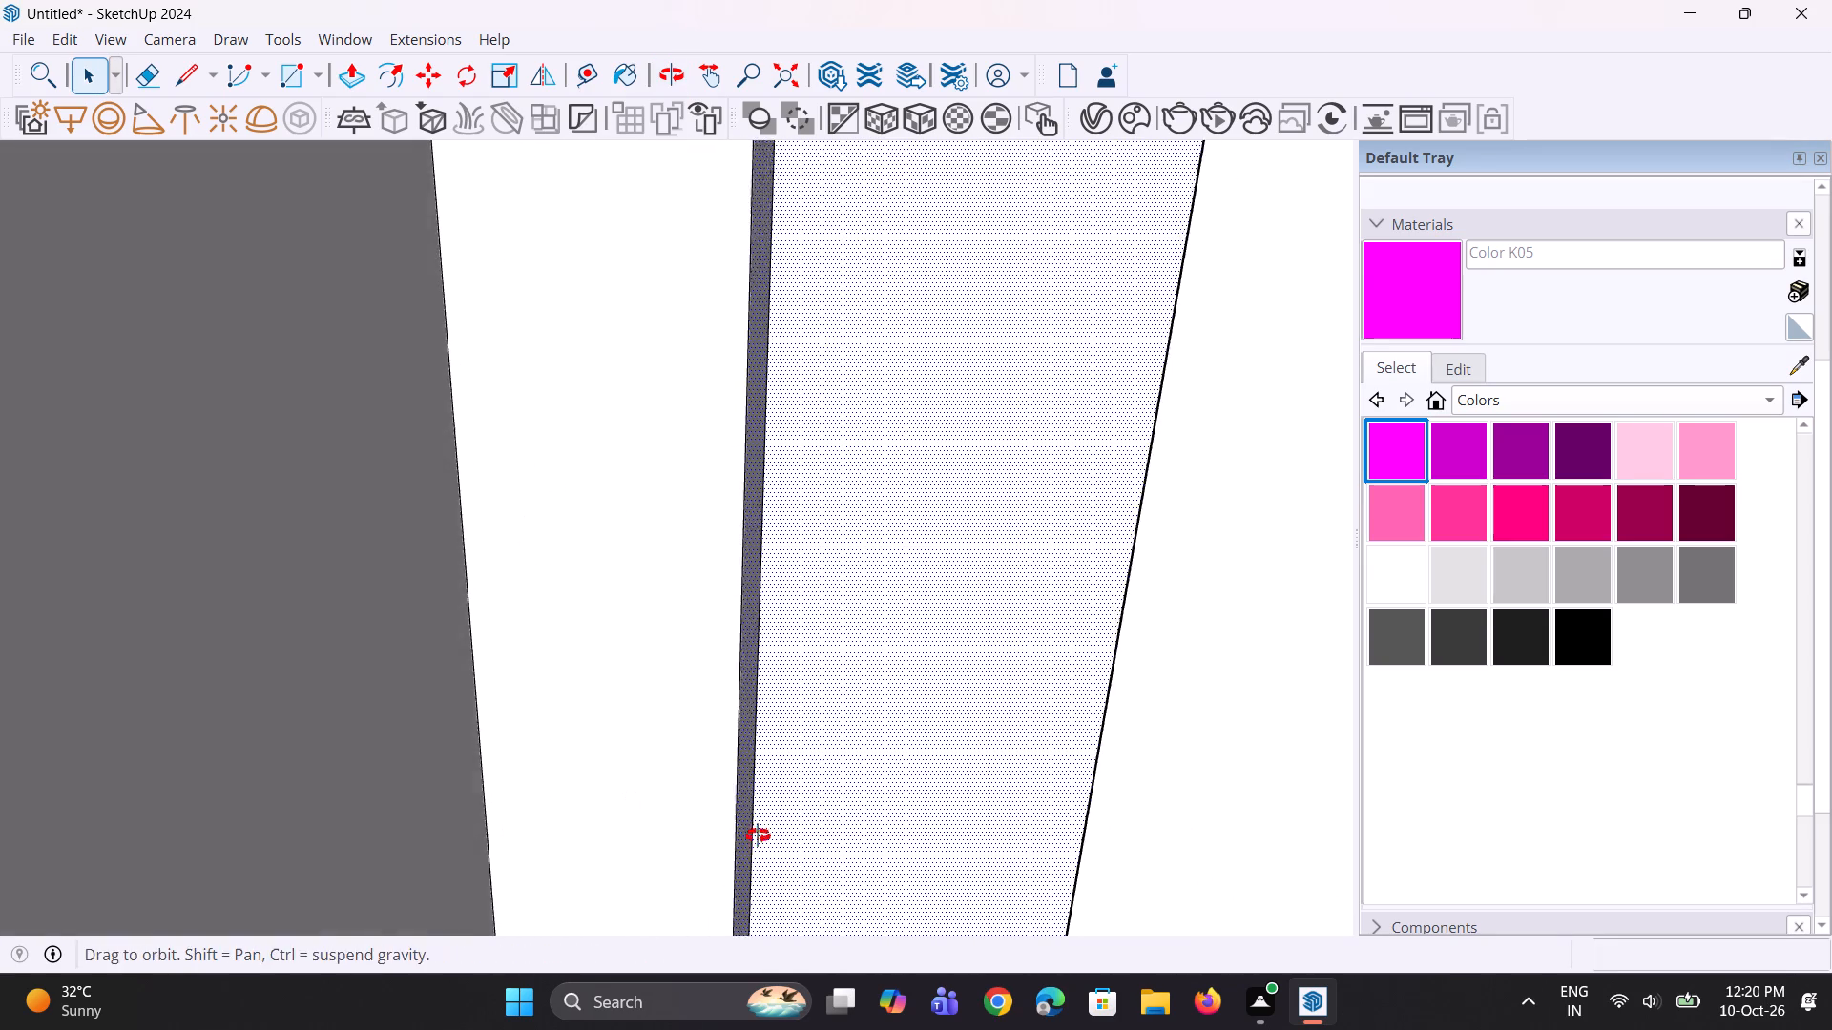
middle_click_drag(758, 835, 816, 835)
left_click(799, 814, "ctrl")
left_click(958, 815, "ctrl")
scroll(950, 815, "down", 4)
middle_click_drag(1002, 818, 720, 796)
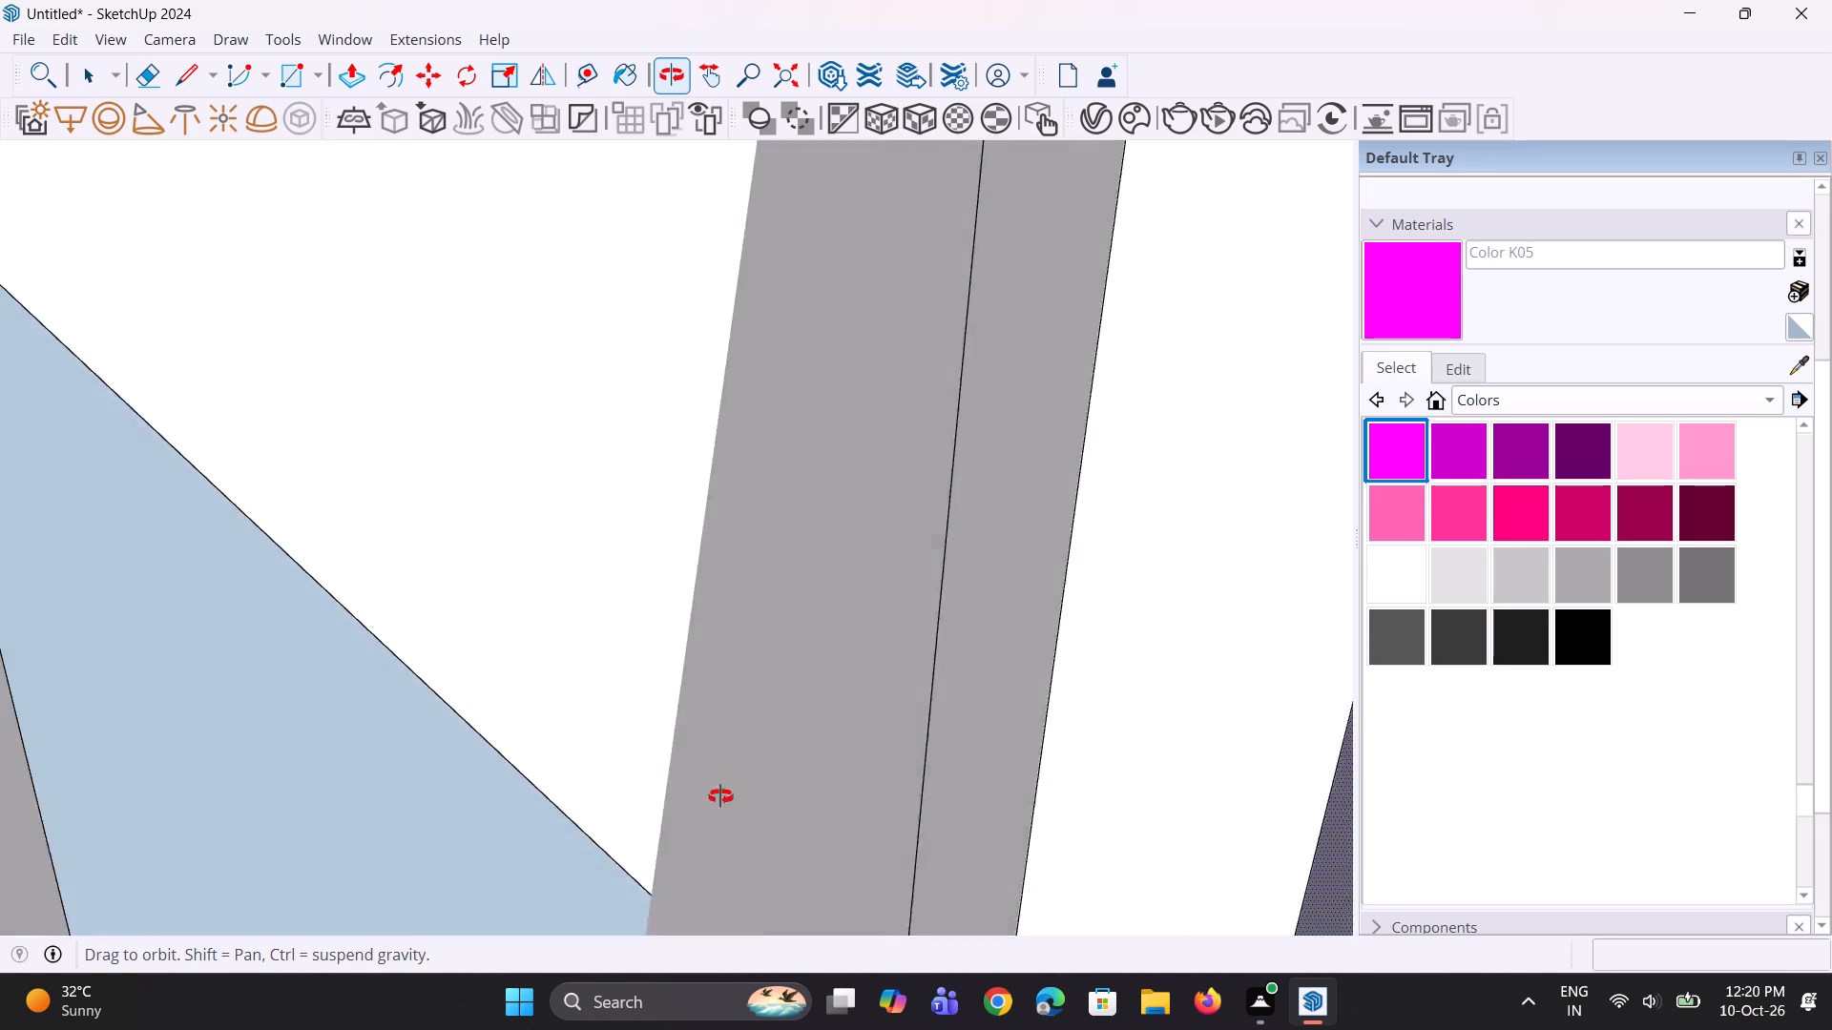
middle_click_drag(720, 796, 614, 775)
scroll(617, 770, "down", 20)
scroll(617, 770, "down", 3)
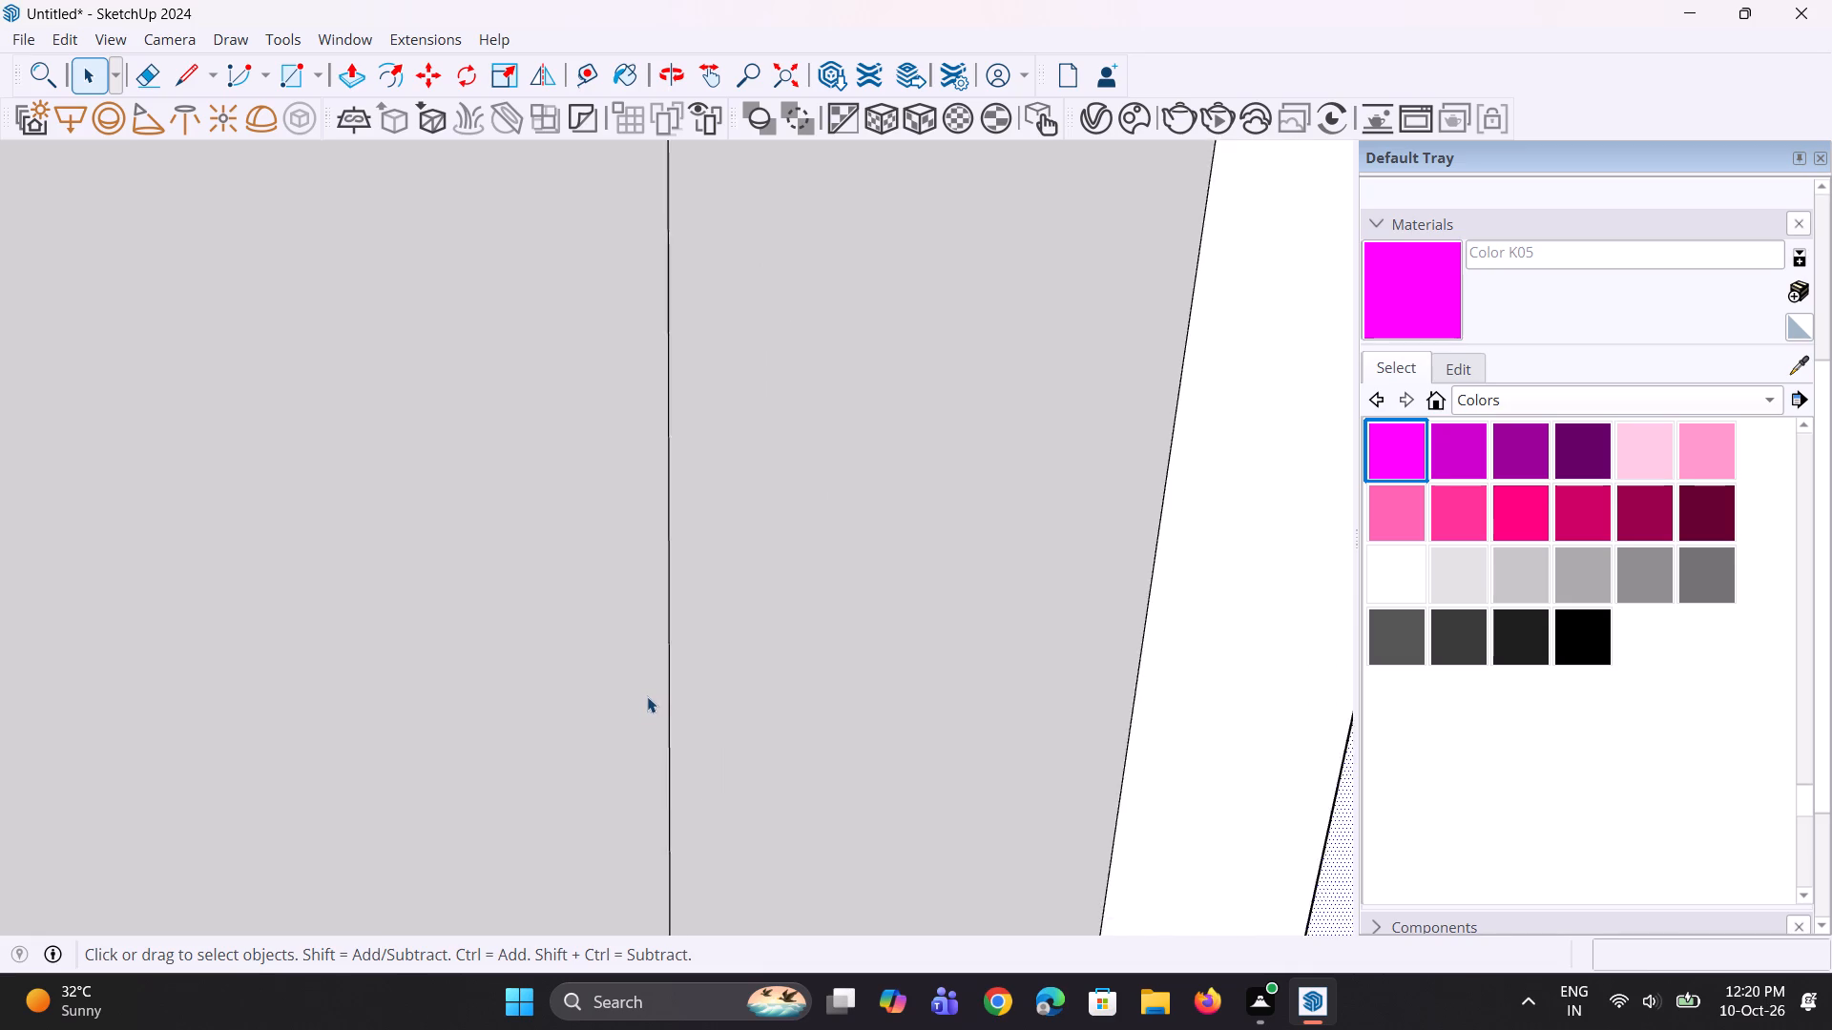
scroll(647, 696, "down", 20)
scroll(647, 696, "down", 12)
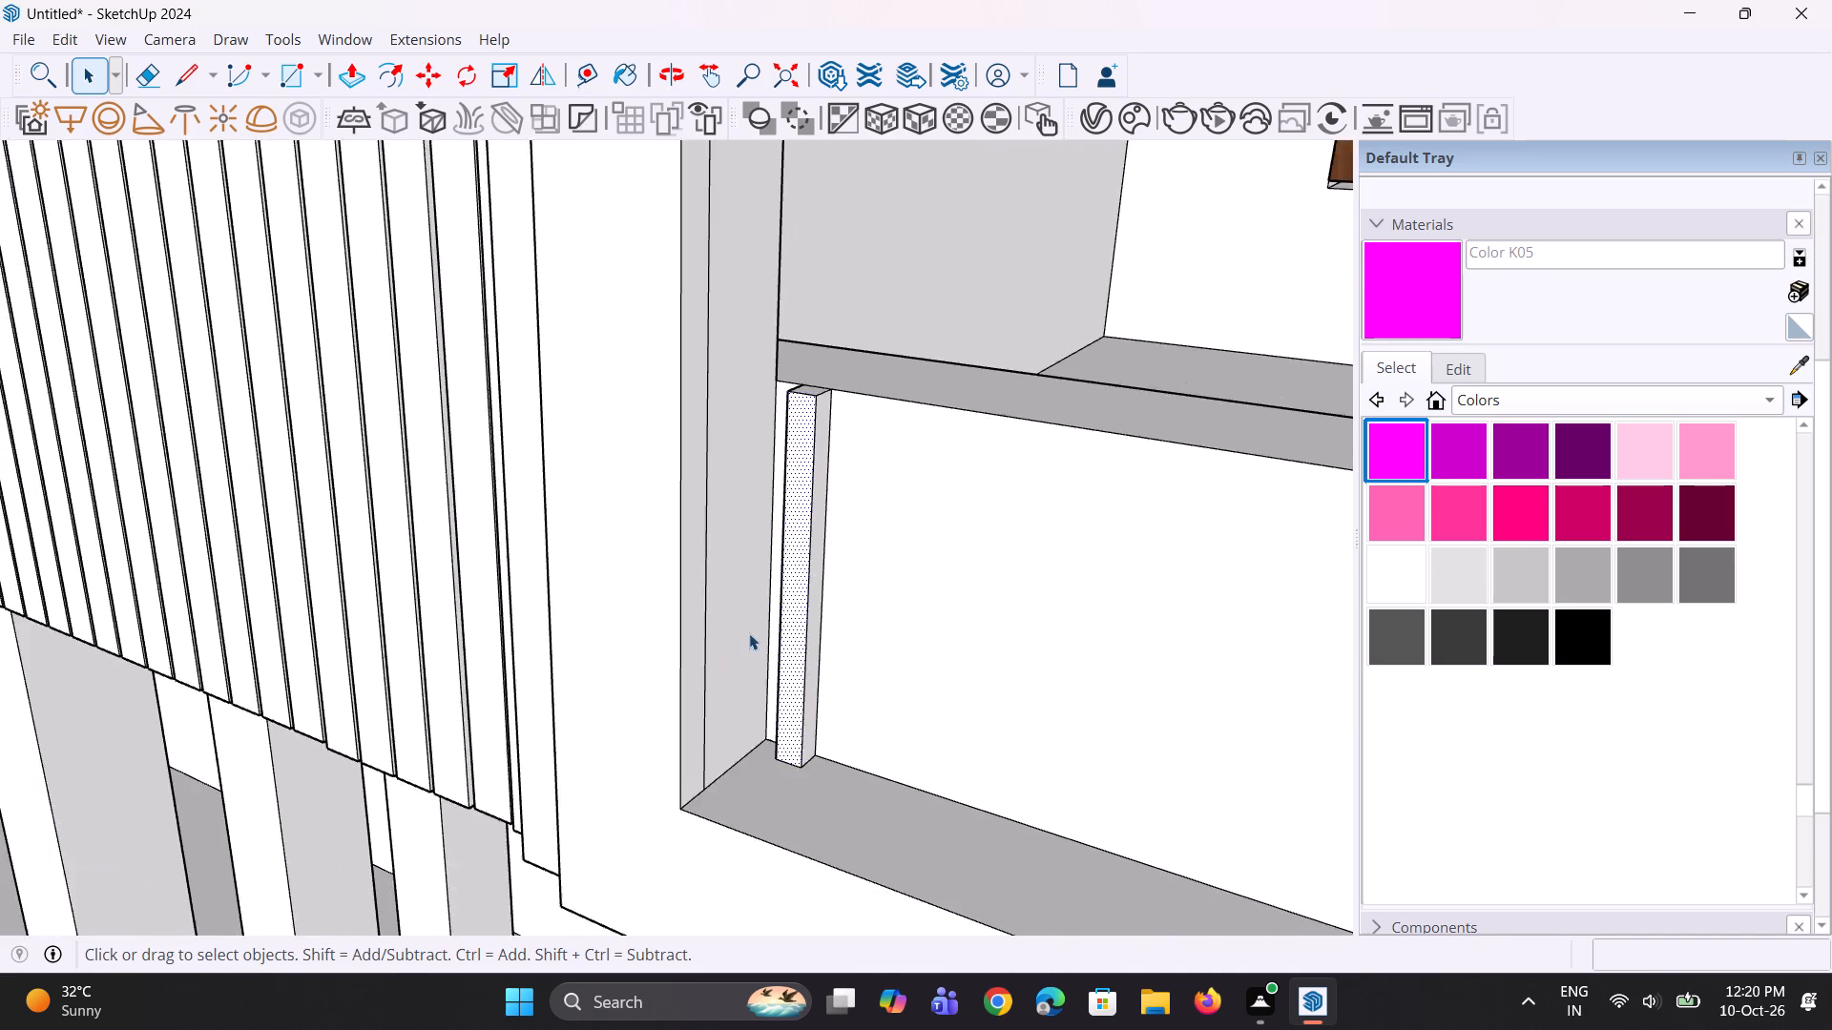
scroll(749, 633, "down", 7)
middle_click_drag(790, 636, 781, 647)
scroll(780, 631, "up", 14)
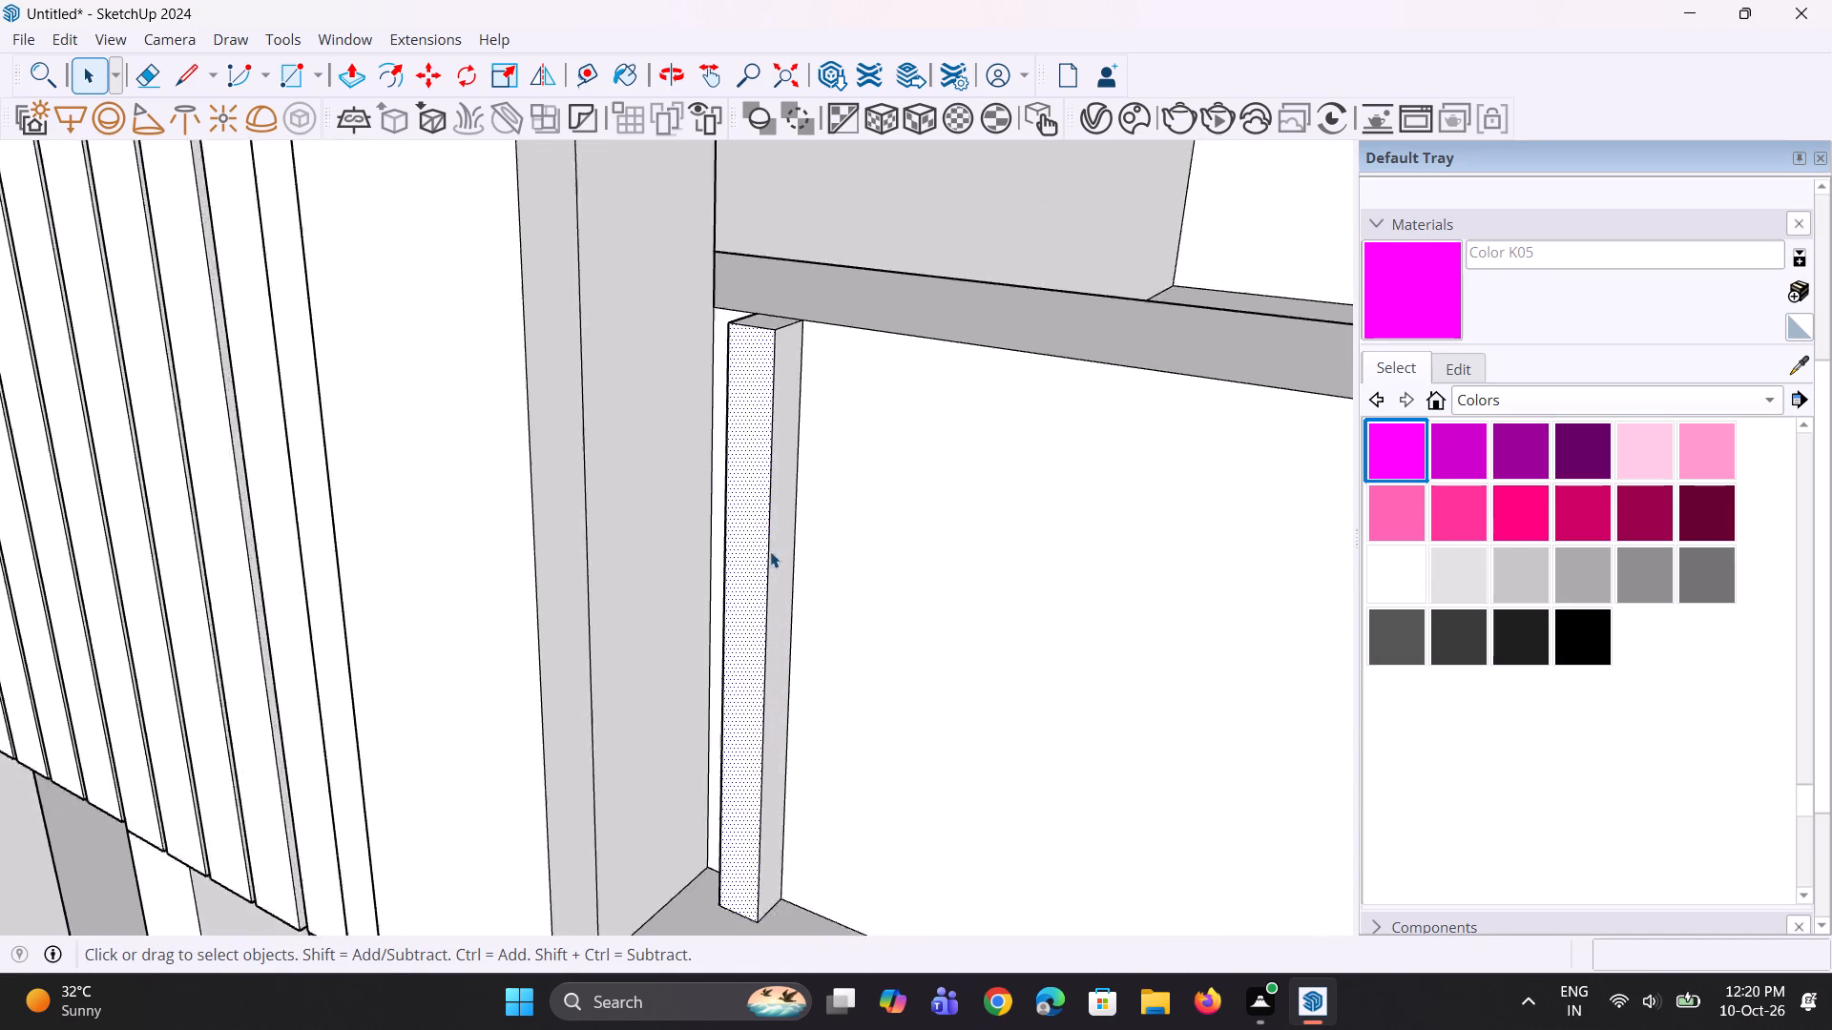
scroll(770, 551, "up", 2)
left_click(776, 521, "shift")
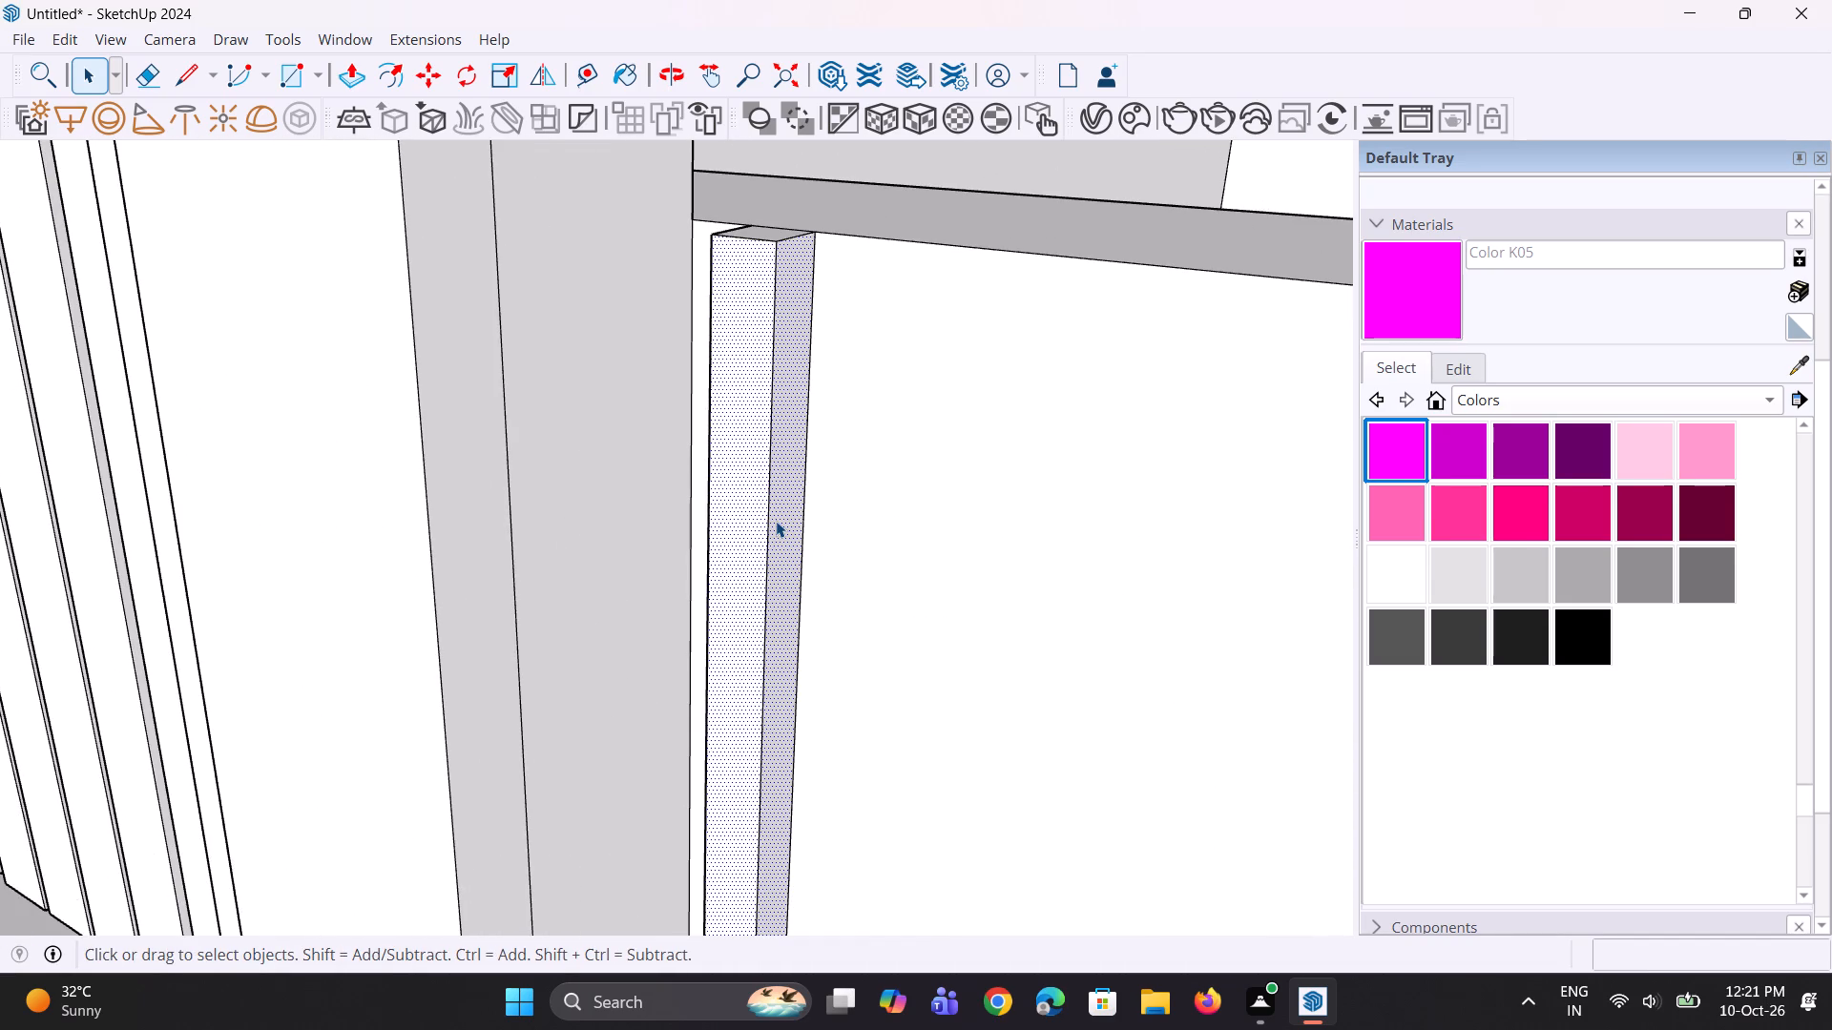
left_click(781, 519, "ctrl")
left_click(746, 536, "ctrl")
middle_click_drag(773, 603, 828, 617, "ctrl")
scroll(769, 583, "up", 7)
middle_click_drag(810, 629, 947, 678)
scroll(947, 678, "up", 3)
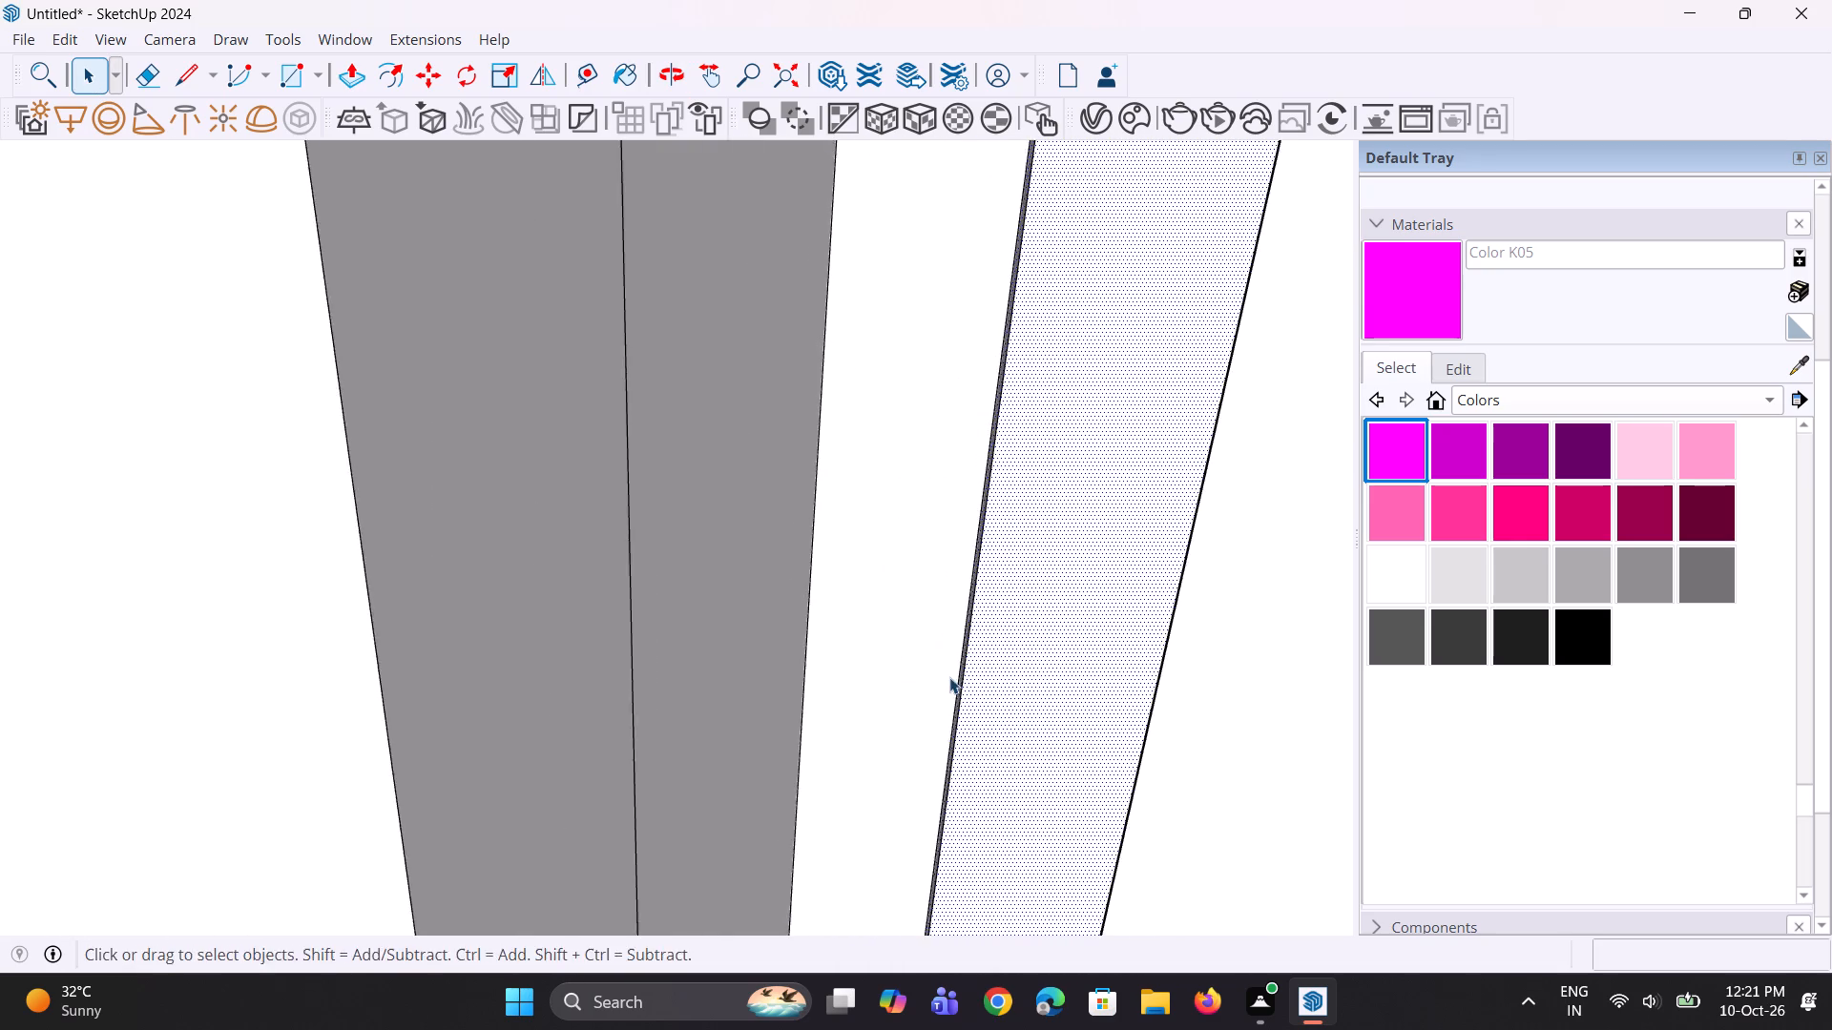
middle_click_drag(955, 689, 996, 709)
left_click(1025, 707, "ctrl")
scroll(953, 759, "down", 5)
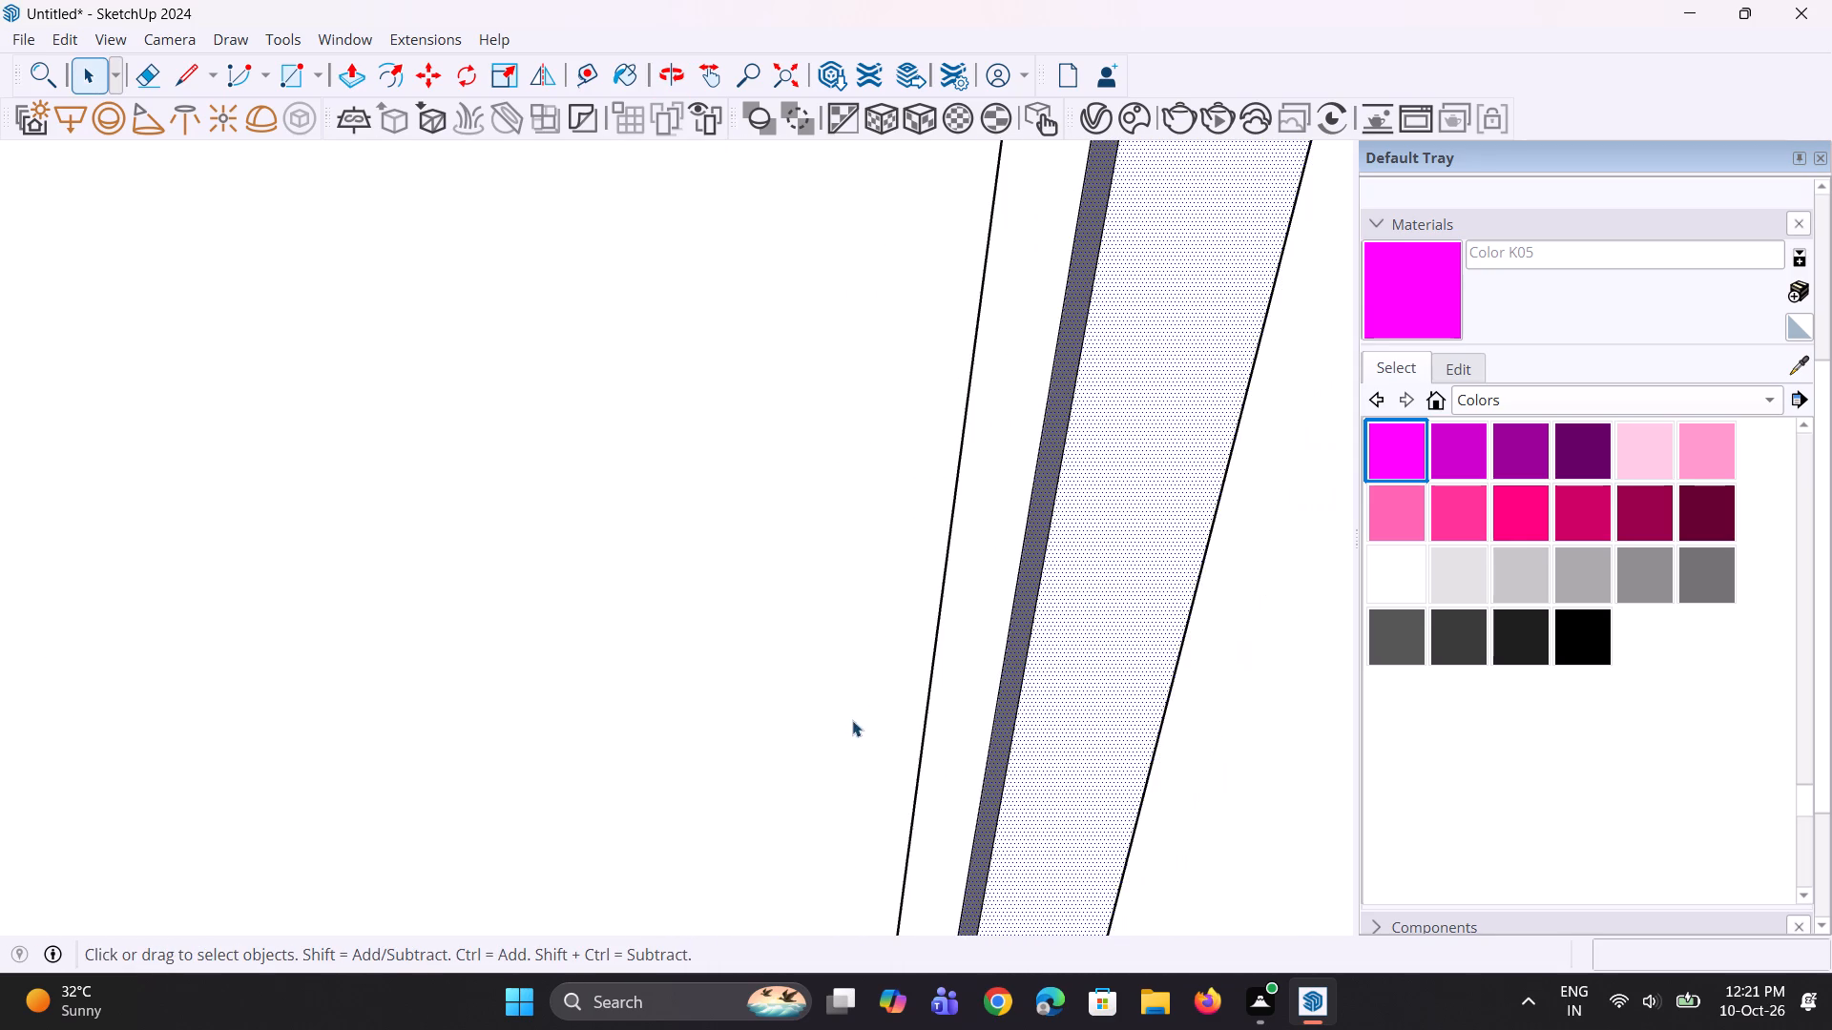
scroll(852, 720, "down", 3)
middle_click_drag(1068, 730, 958, 730)
scroll(882, 726, "down", 8)
scroll(946, 726, "up", 1)
middle_click_drag(946, 725, 862, 696)
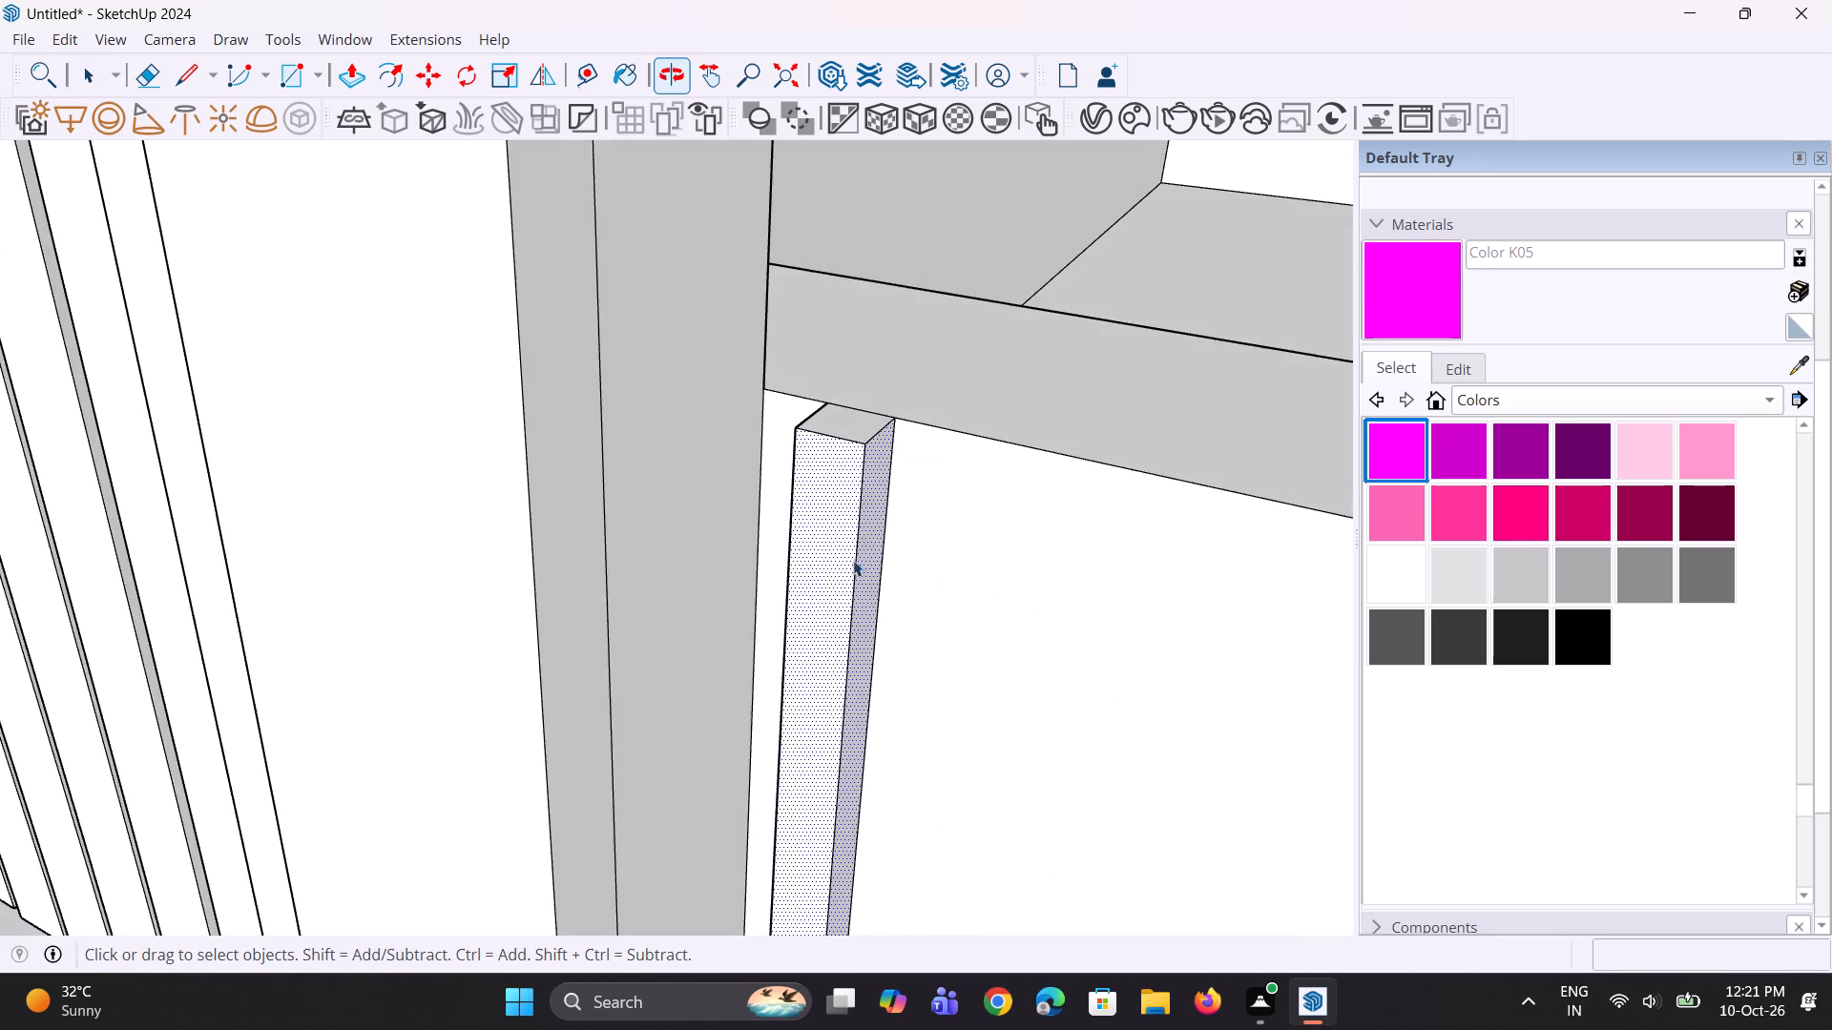
scroll(850, 463, "up", 3)
left_click(864, 433, "ctrl")
middle_click_drag(853, 567, 862, 530)
right_click(857, 525)
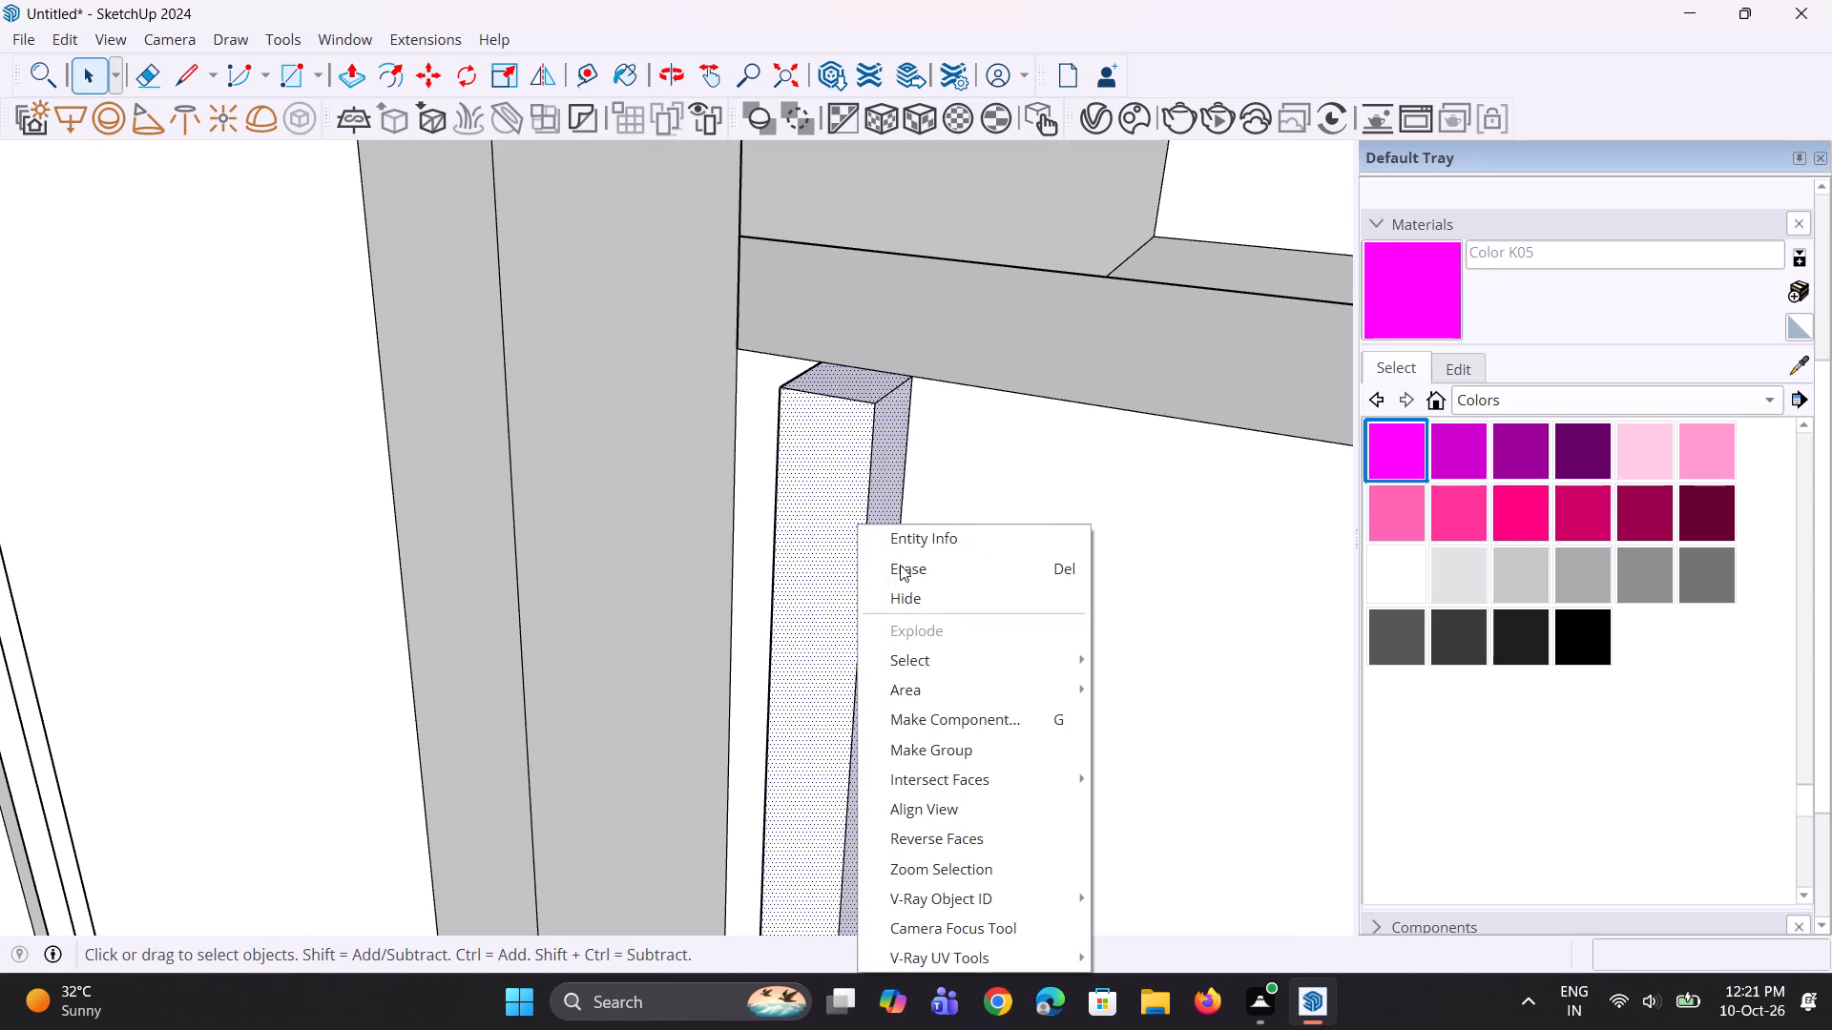
left_click(926, 748)
Move the batten group 2" into the panel's inner corner, against the balcony's side wall.
scroll(910, 500, "down", 15)
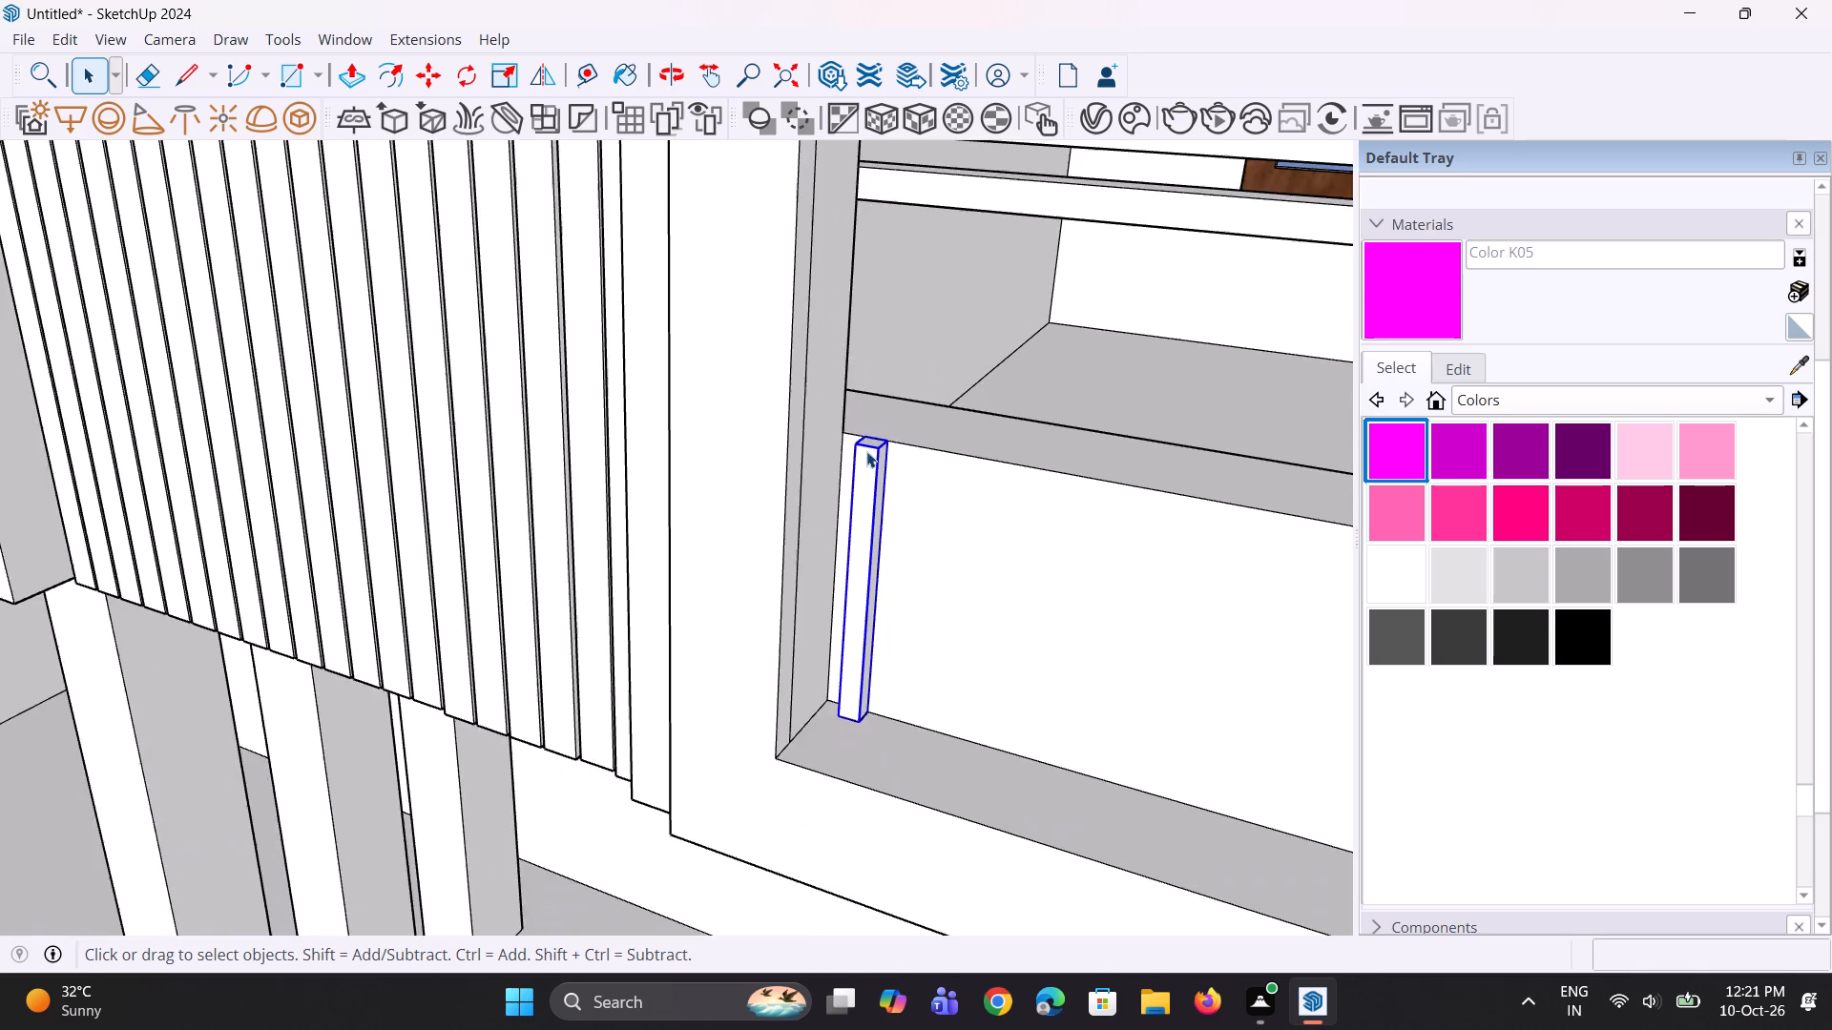
scroll(850, 729, "up", 9)
key("m")
scroll(819, 712, "up", 3)
scroll(924, 730, "up", 1)
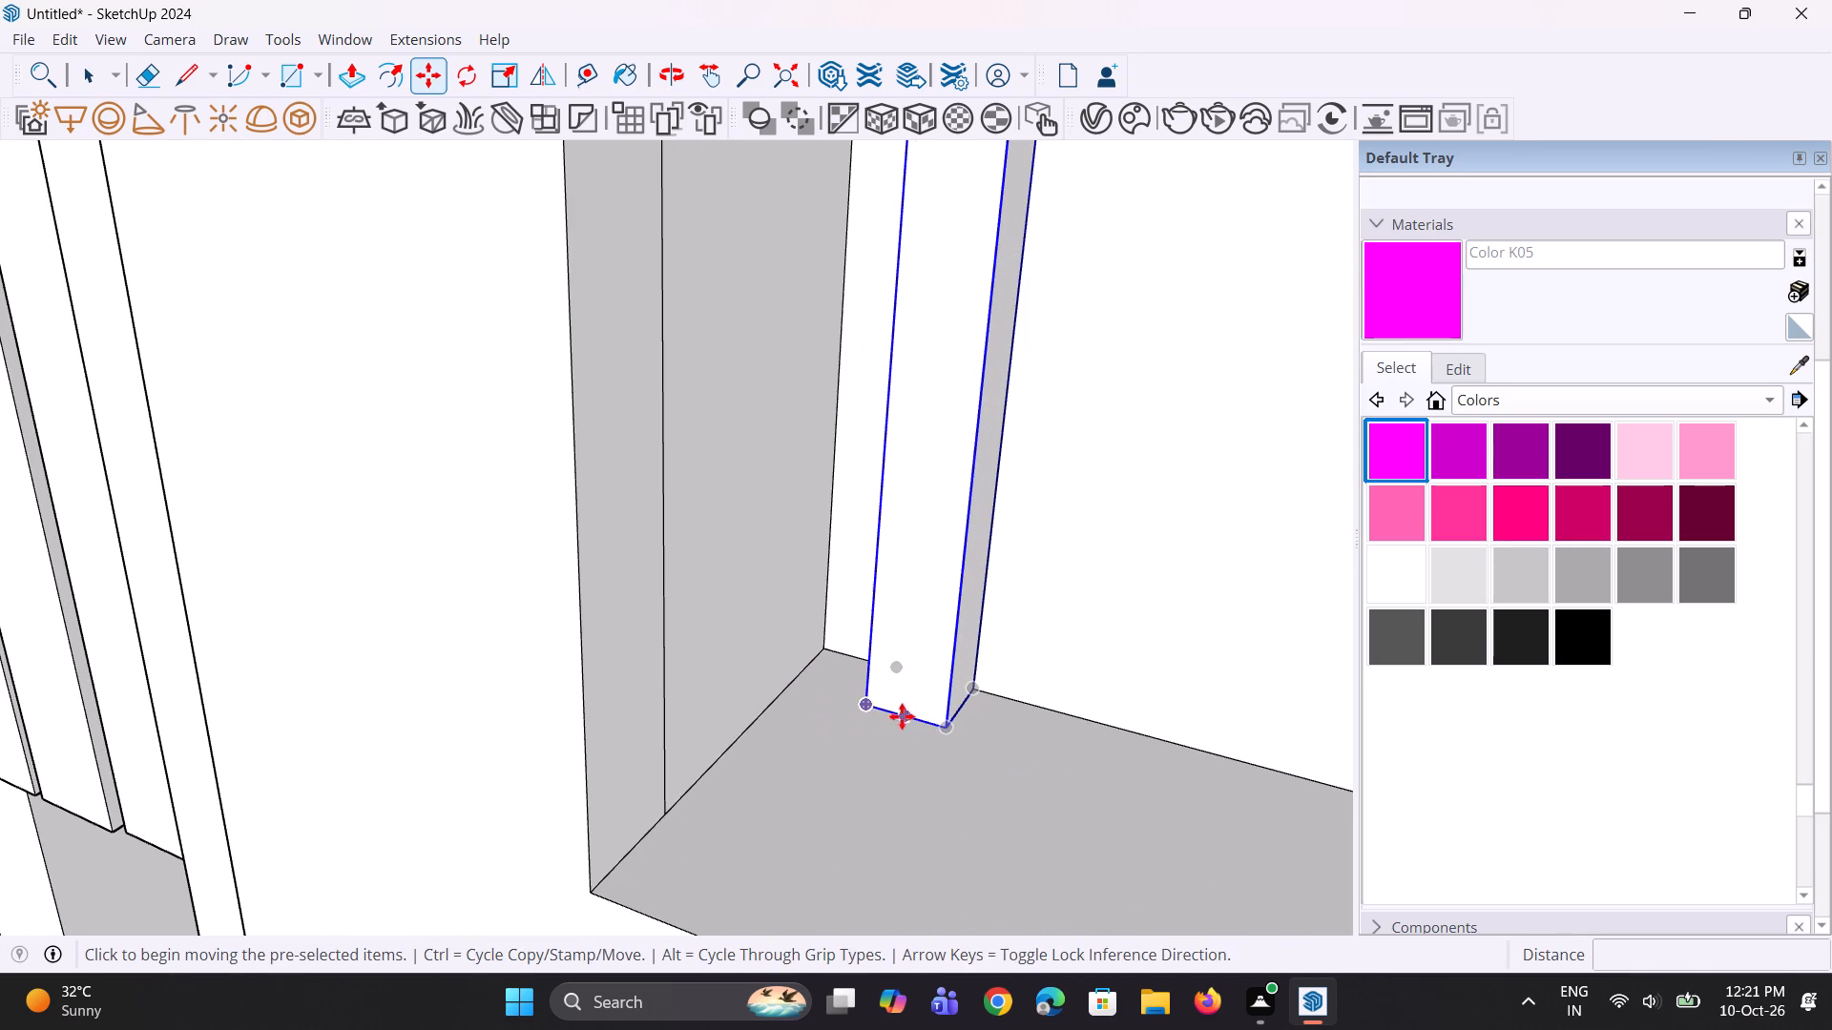
left_click(865, 710)
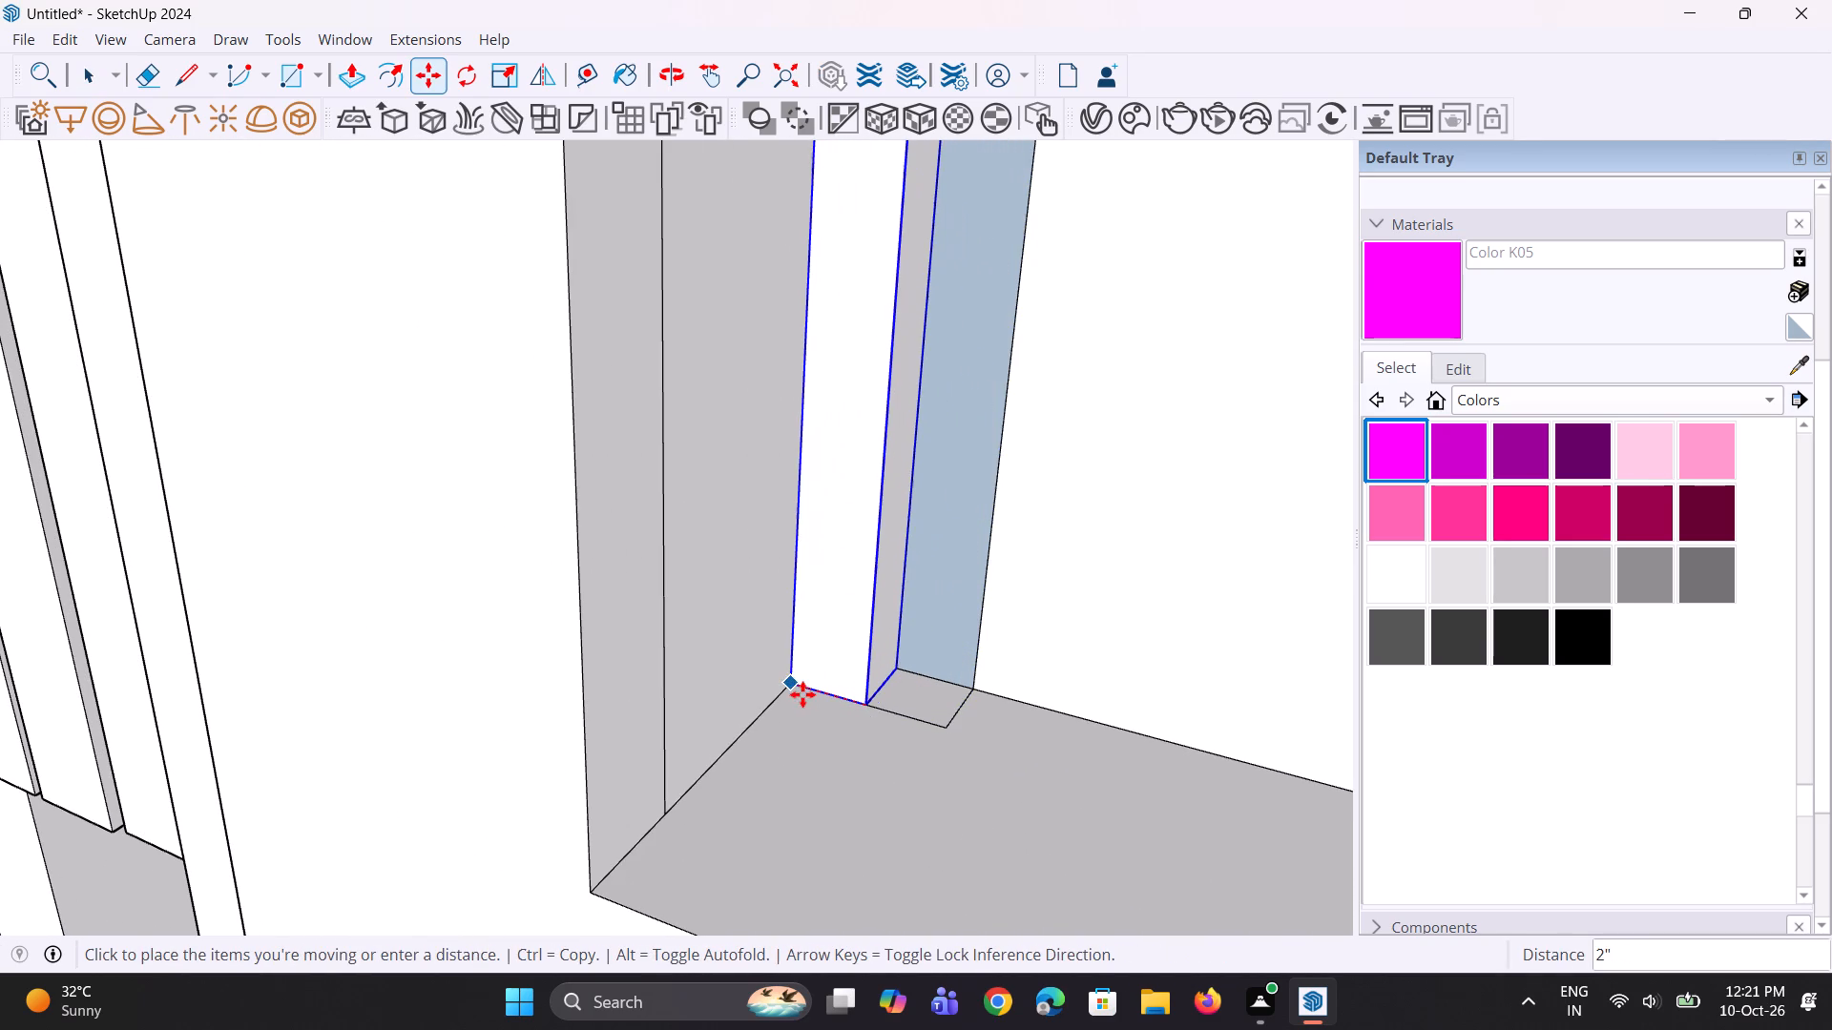
left_click(800, 694)
middle_click_drag(830, 742, 789, 743)
scroll(856, 775, "down", 5)
key("space")
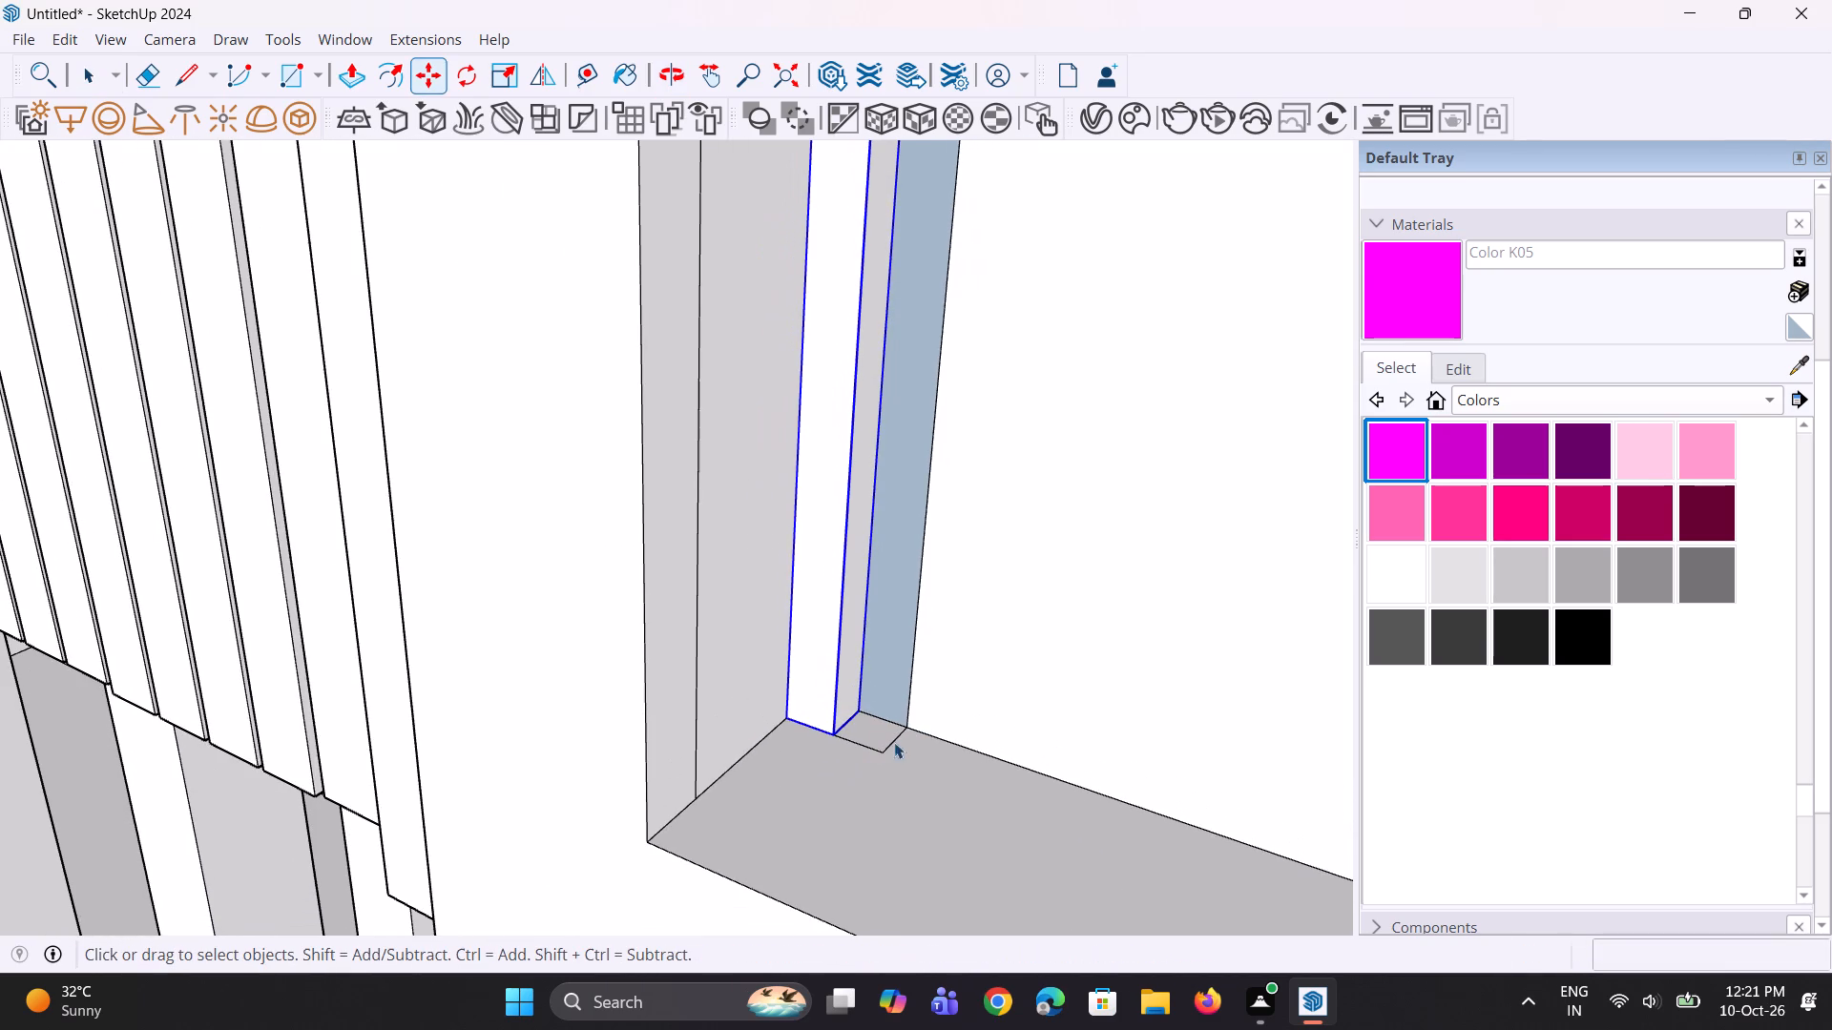
Erase the two leftover footprint edges on the ledge where the batten stood.
key("space")
left_click(908, 690)
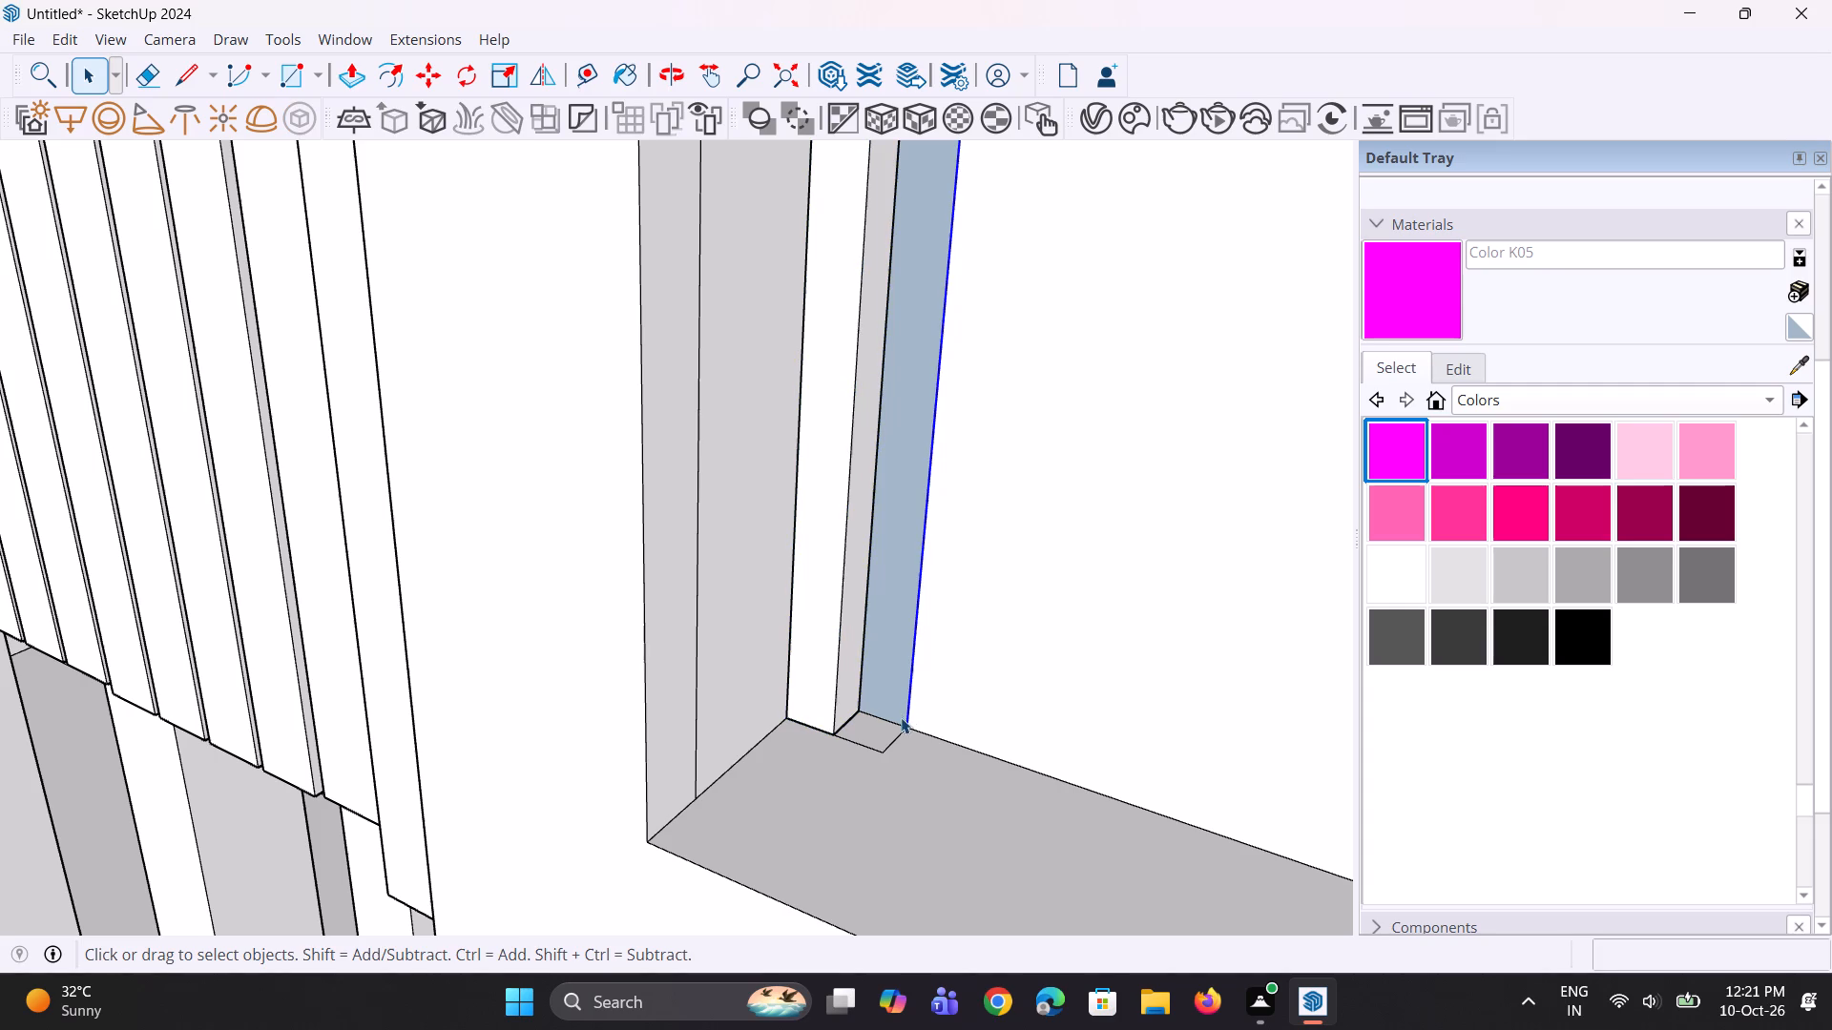
key("Escape")
scroll(877, 731, "up", 3)
key("e")
left_click(864, 755)
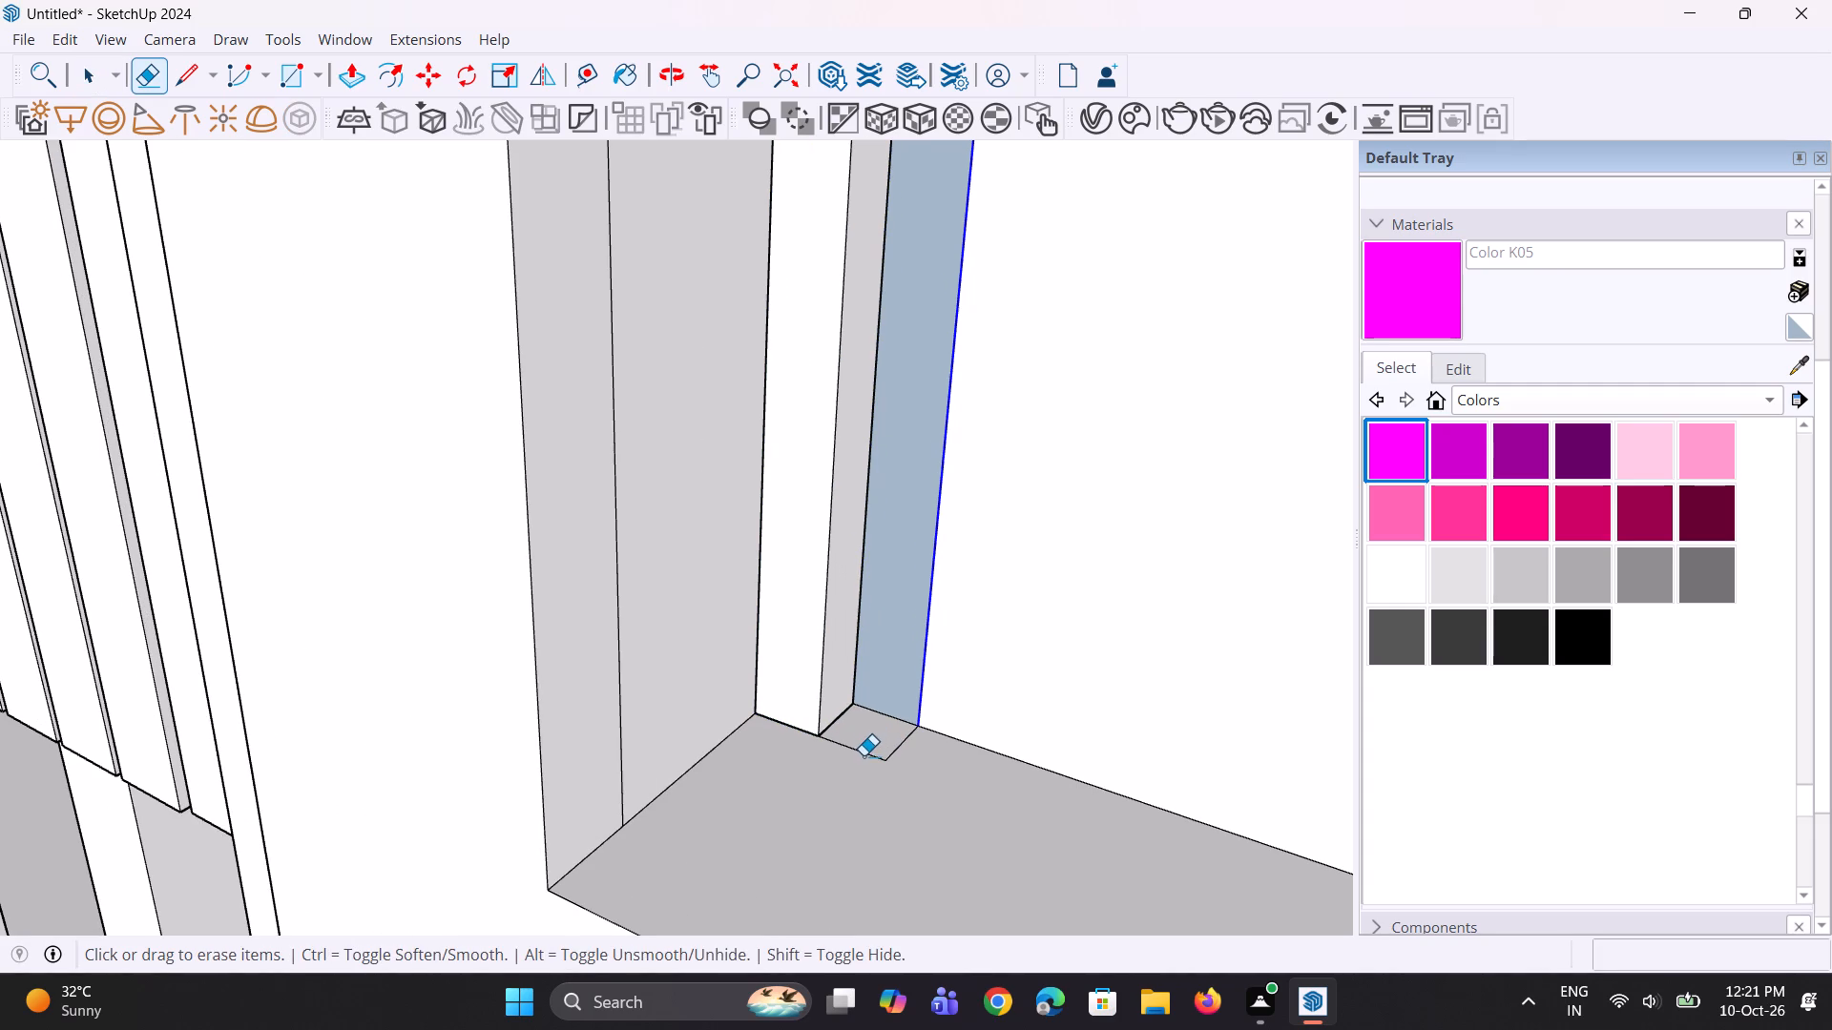
left_click(898, 748)
key("space")
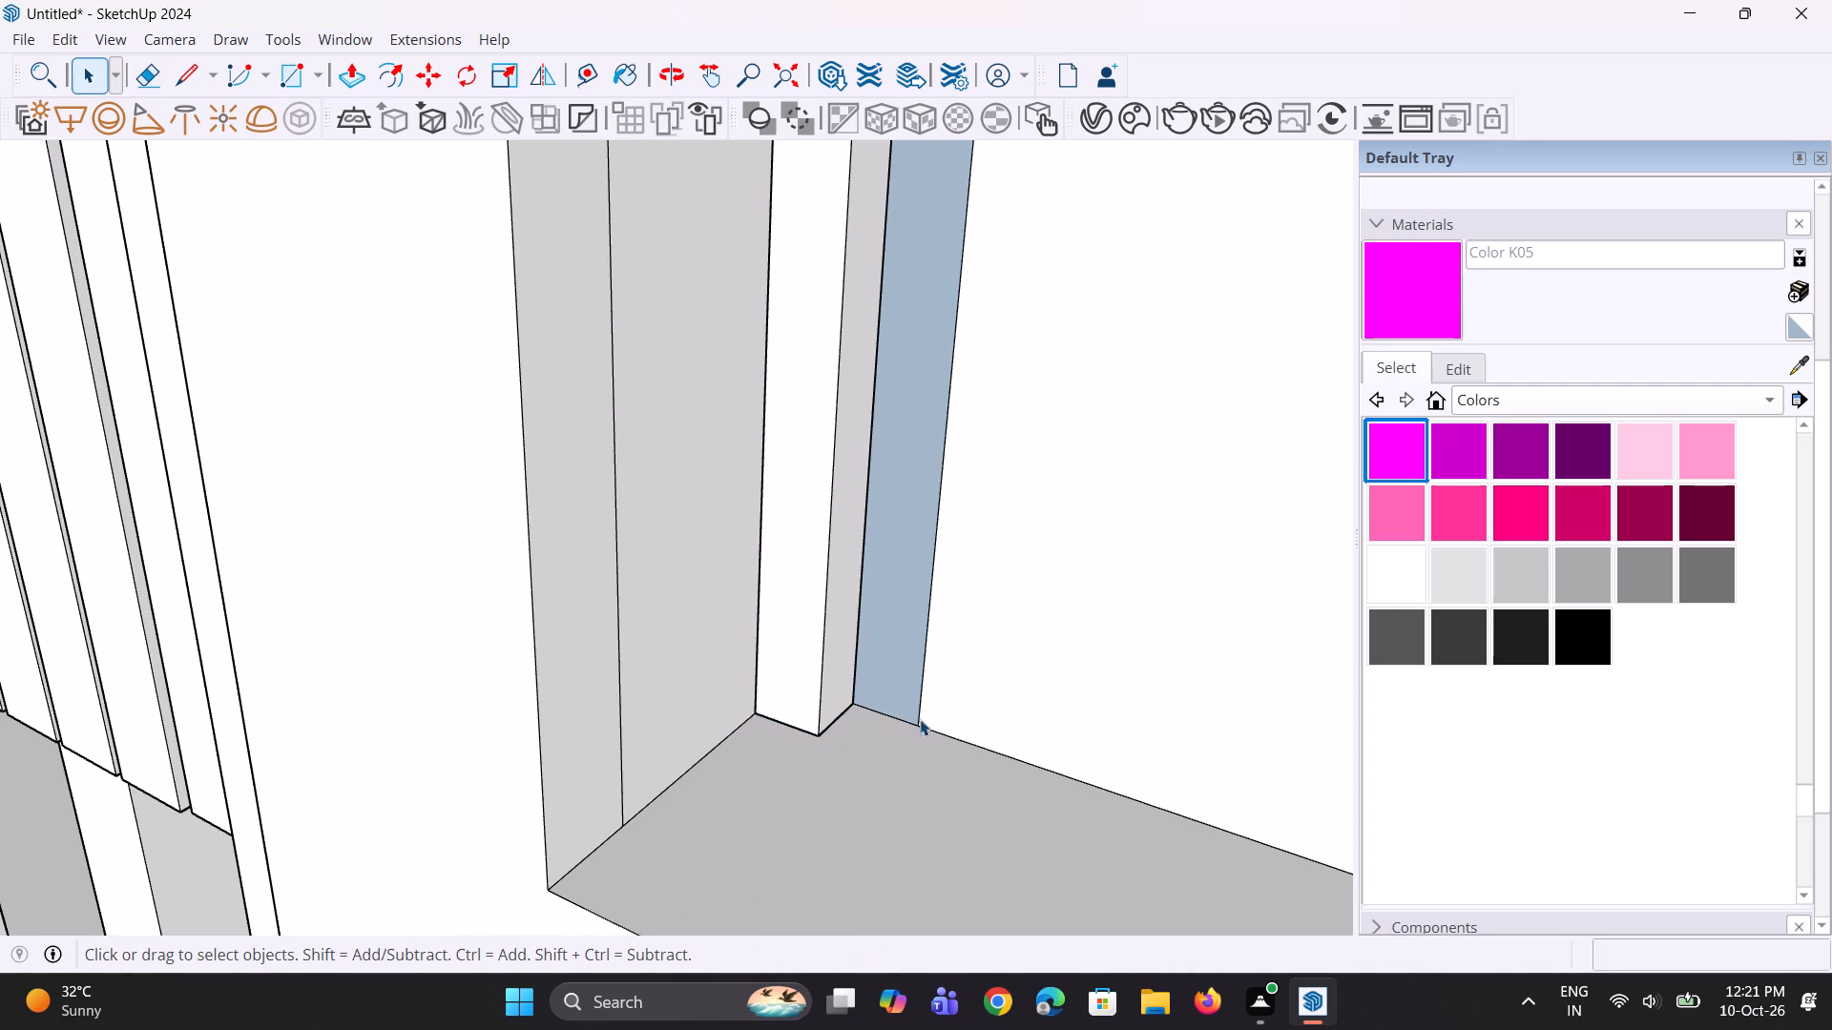
Move the vertical edge beside the opening back to the batten's rear corner to close the gap in the parapet face.
left_click(922, 694)
scroll(919, 722, "up", 2)
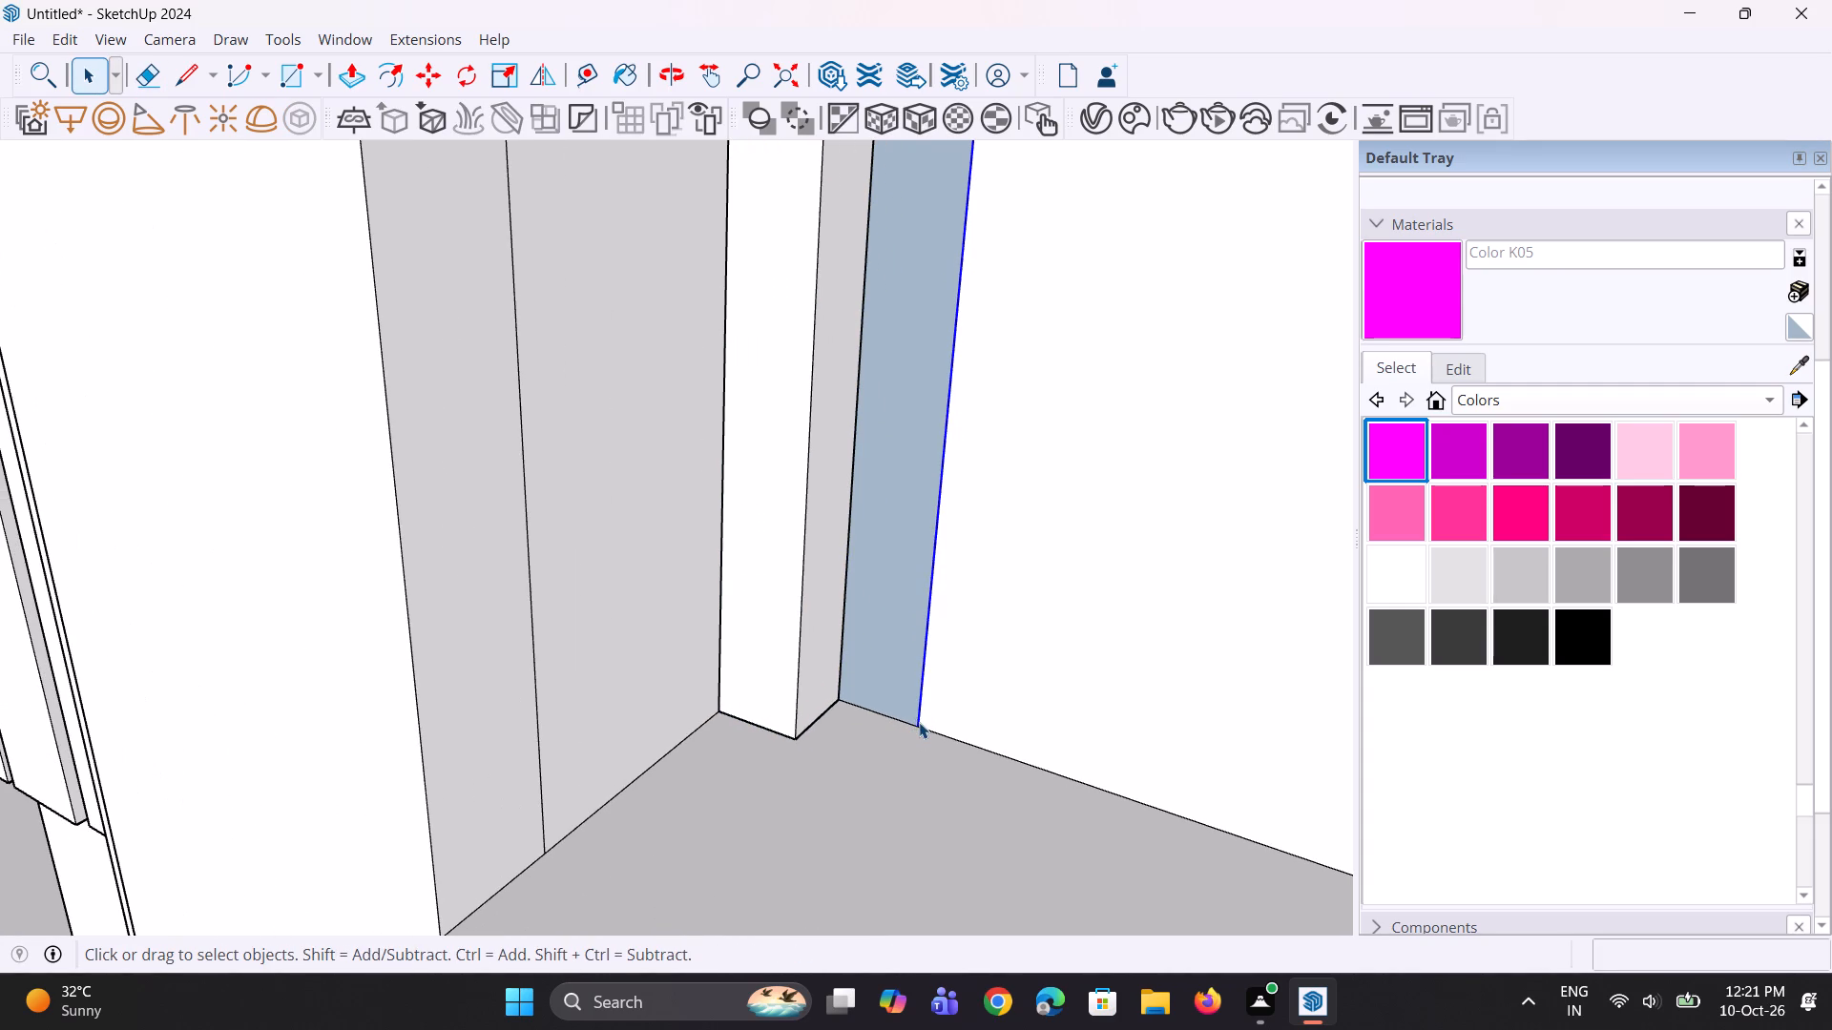
key("m")
left_click(917, 728)
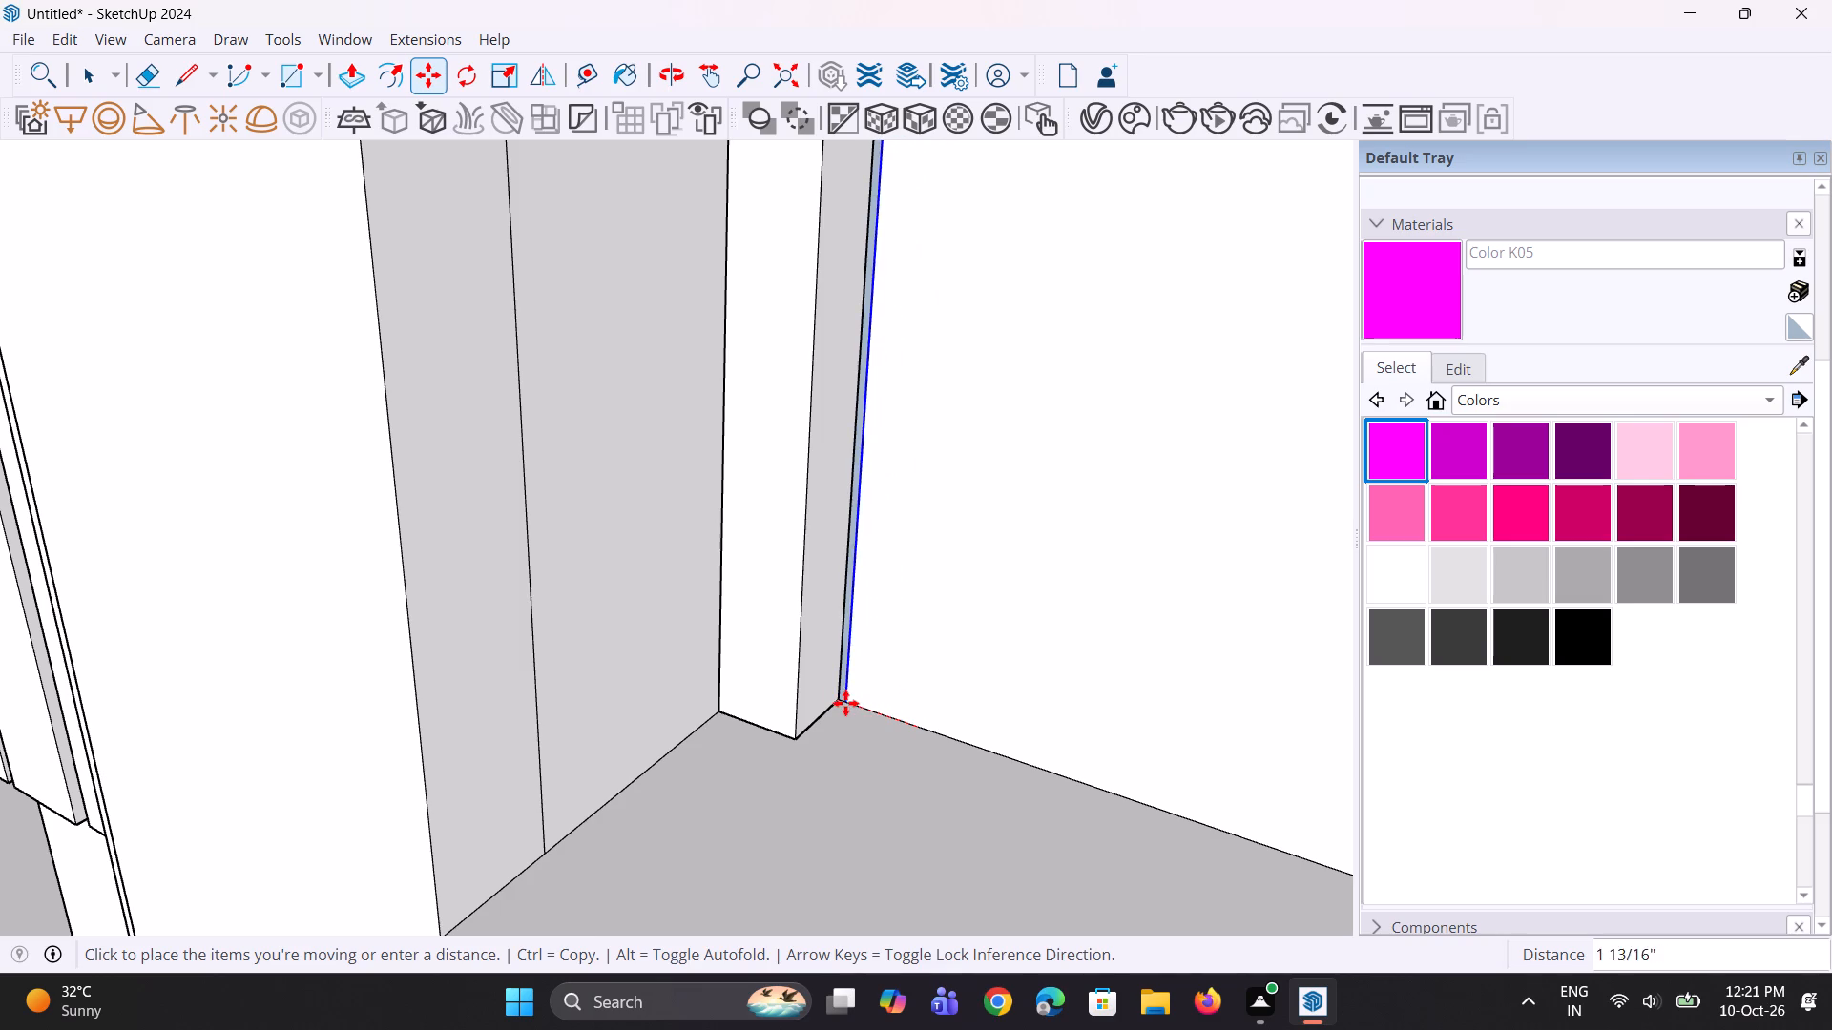
left_click(841, 703)
scroll(813, 759, "down", 2)
middle_click_drag(818, 764, 871, 741)
key("space")
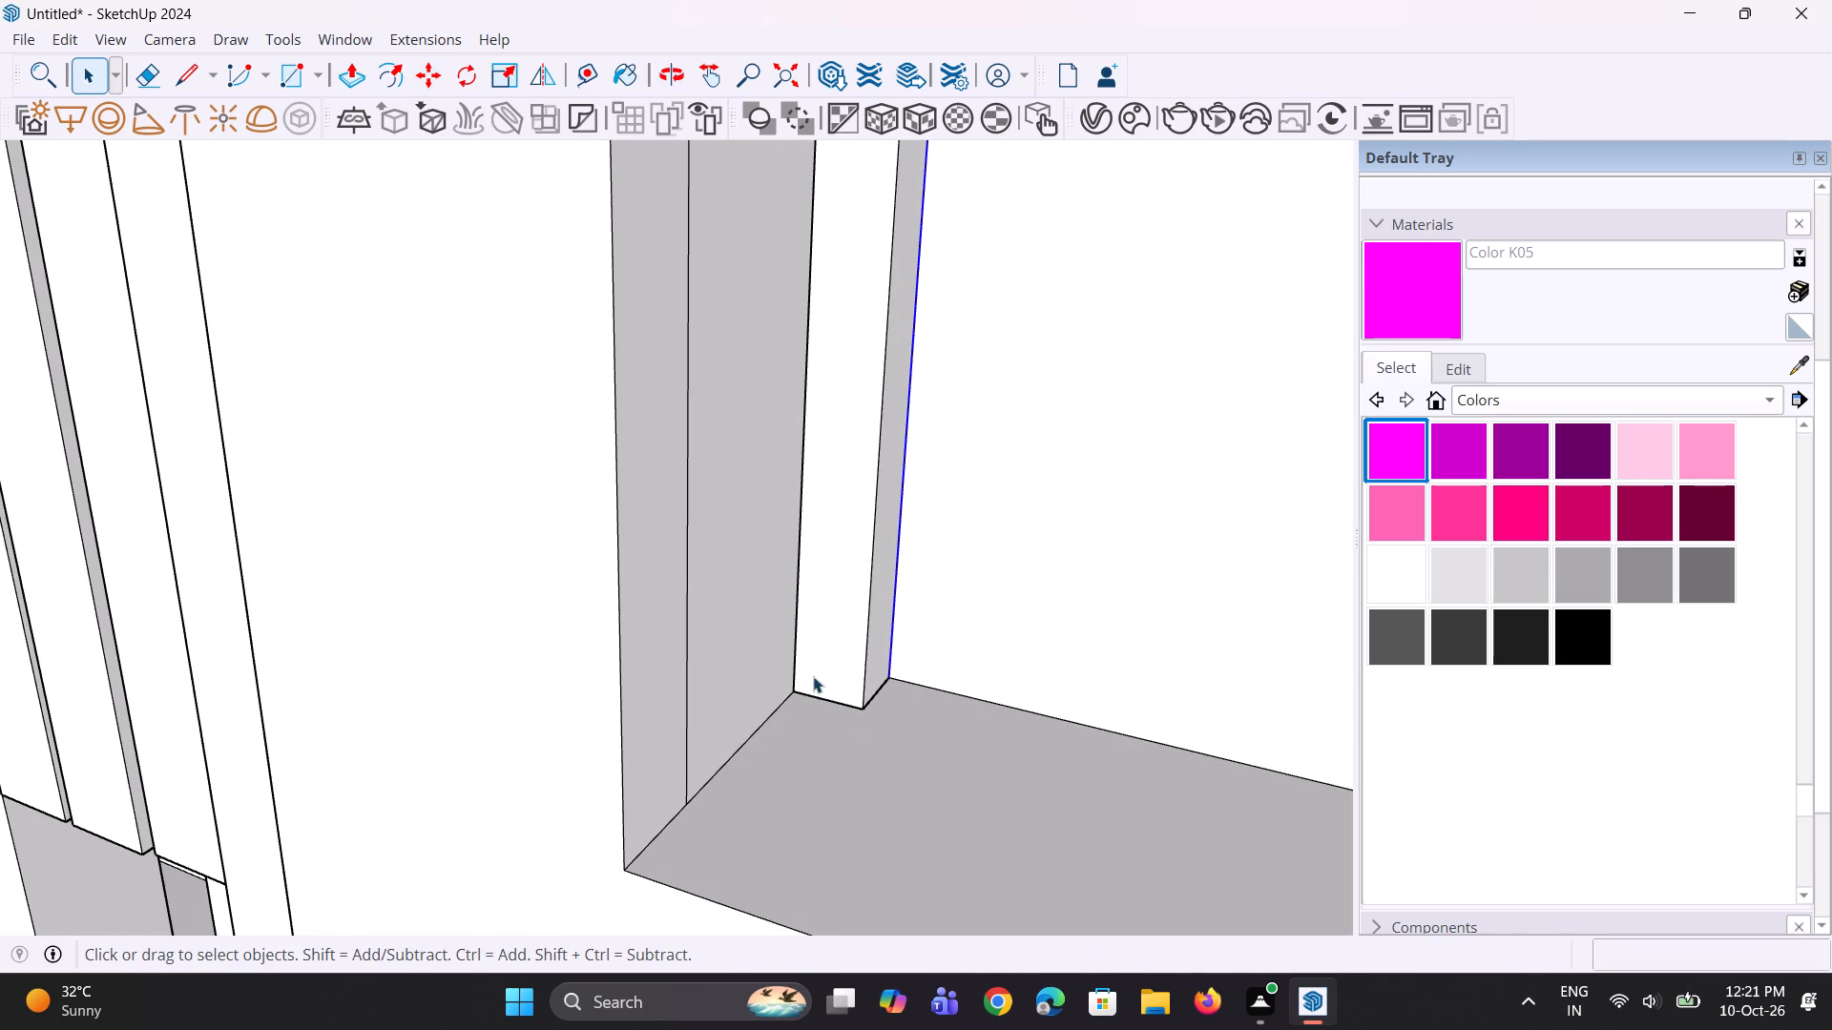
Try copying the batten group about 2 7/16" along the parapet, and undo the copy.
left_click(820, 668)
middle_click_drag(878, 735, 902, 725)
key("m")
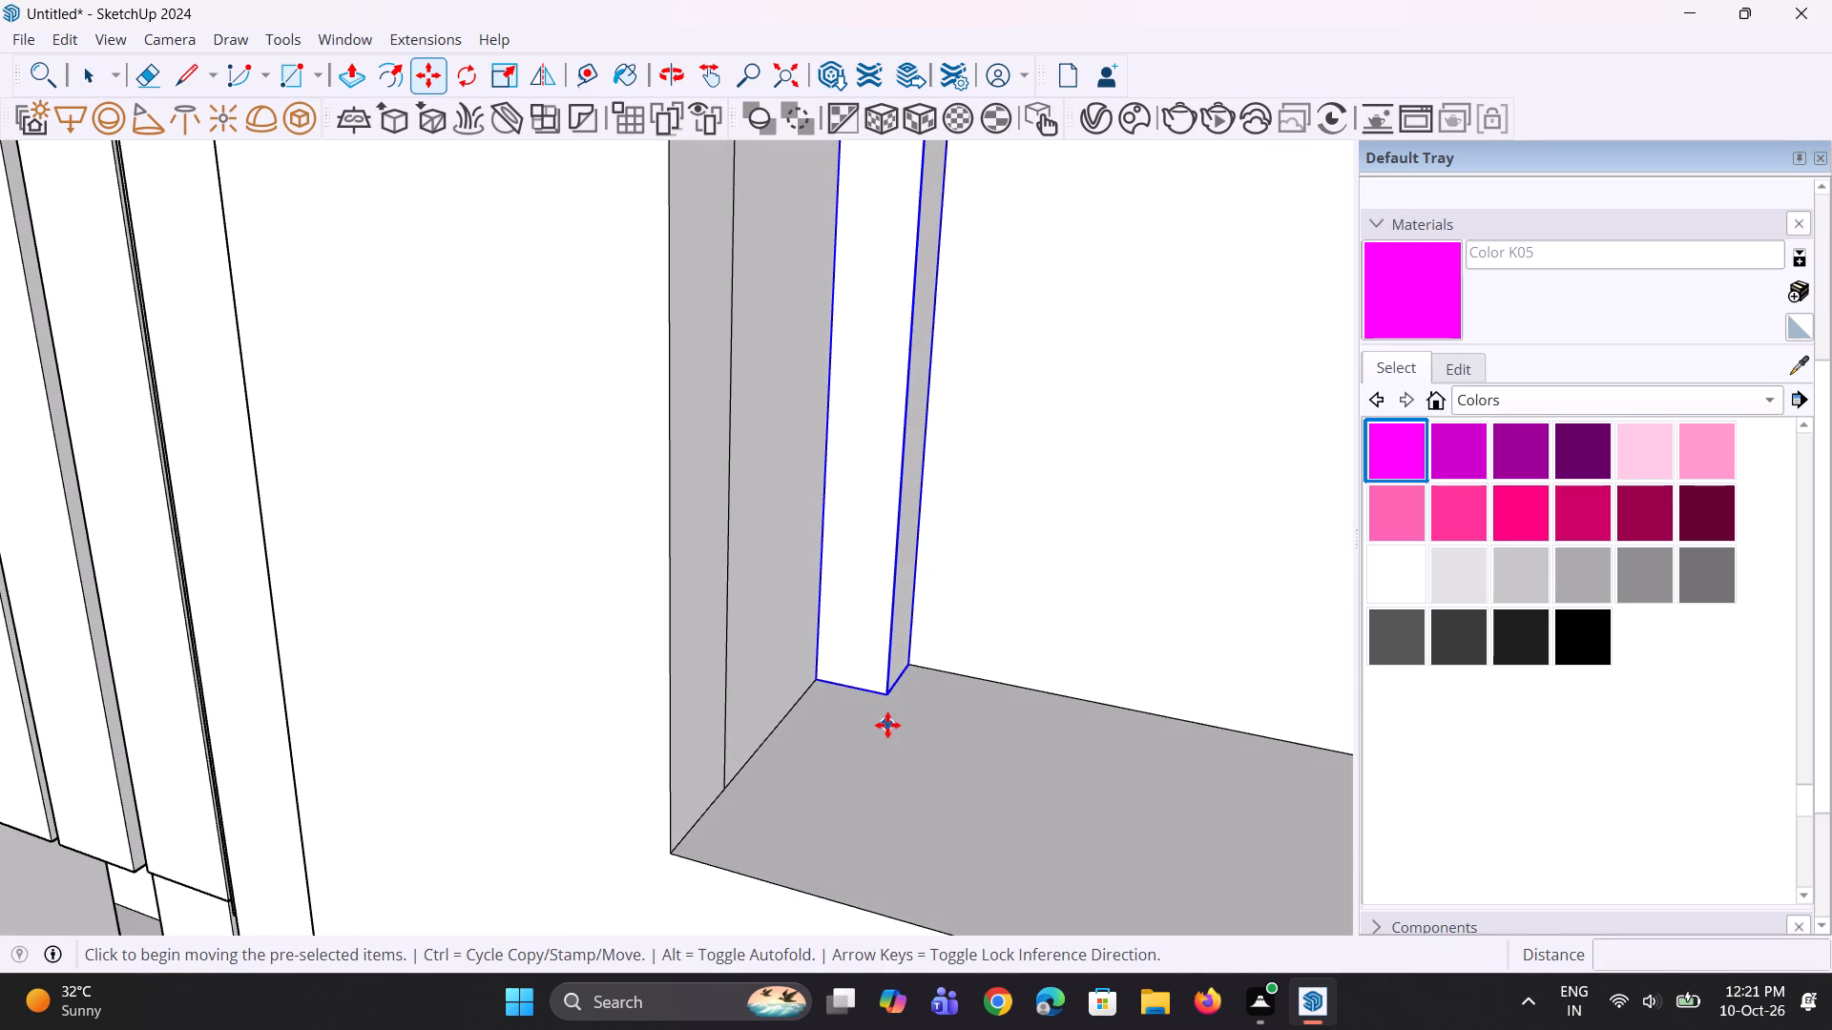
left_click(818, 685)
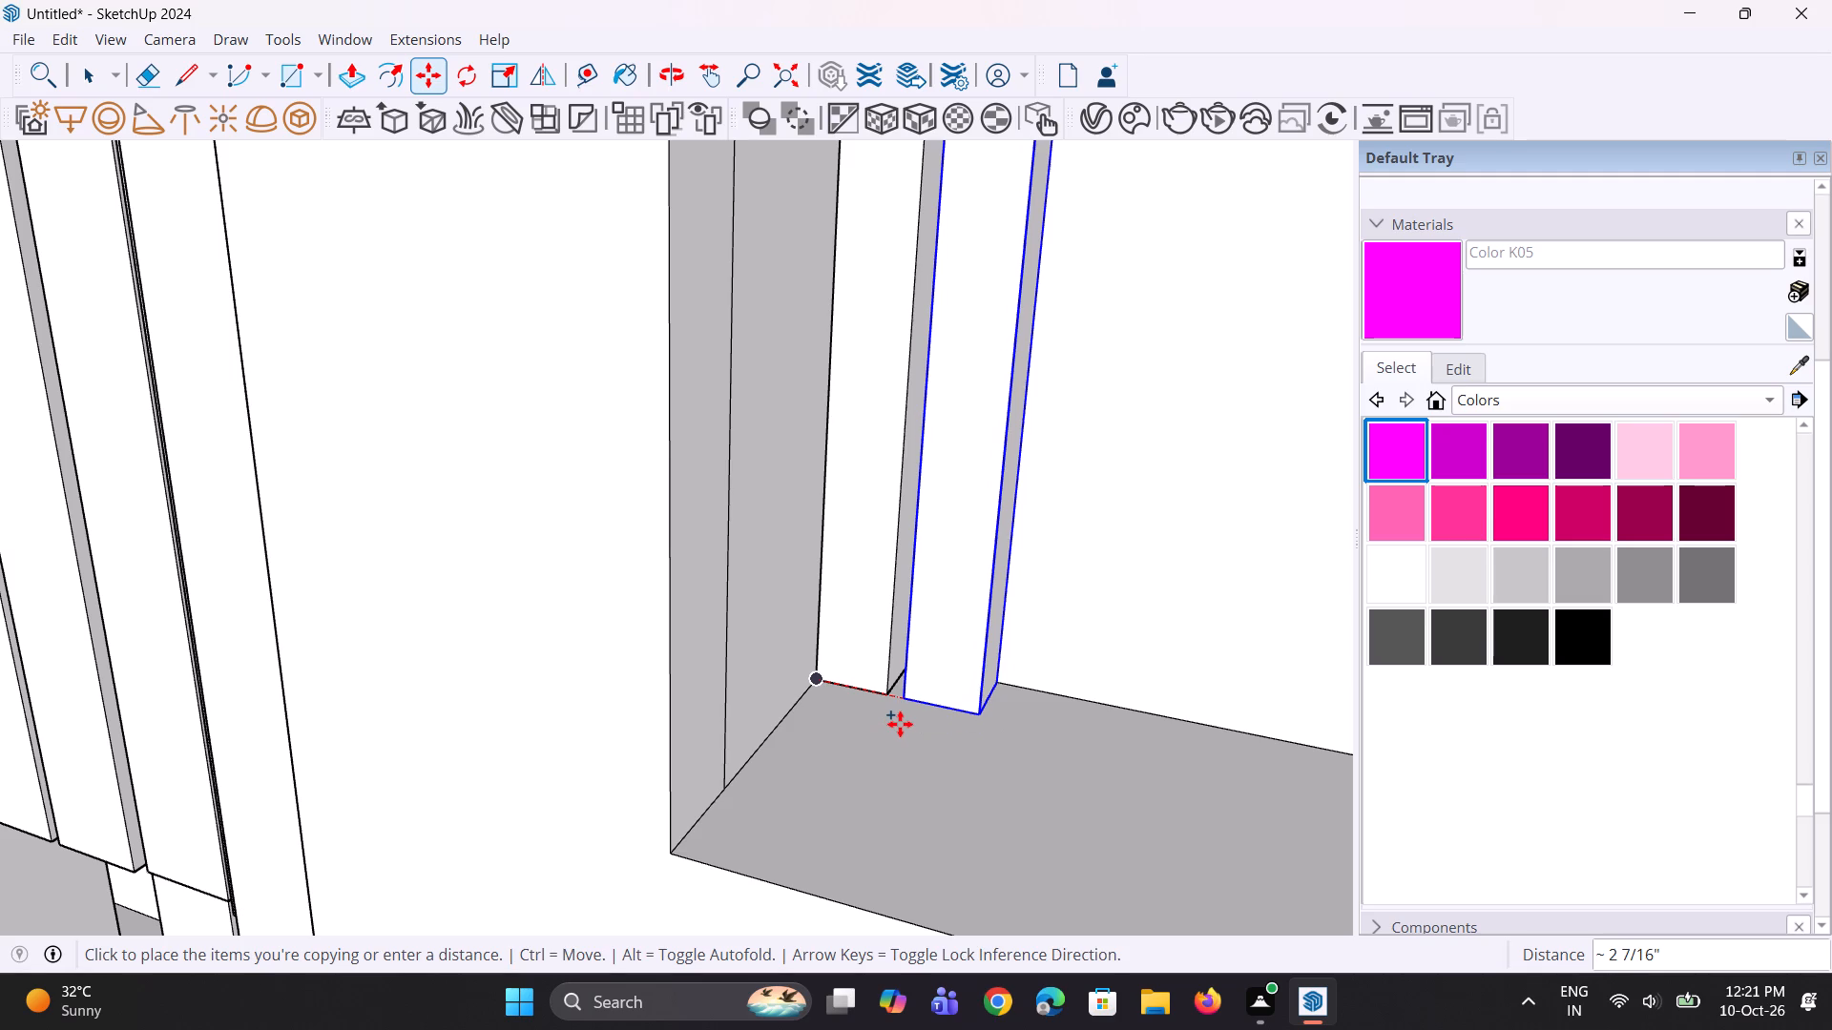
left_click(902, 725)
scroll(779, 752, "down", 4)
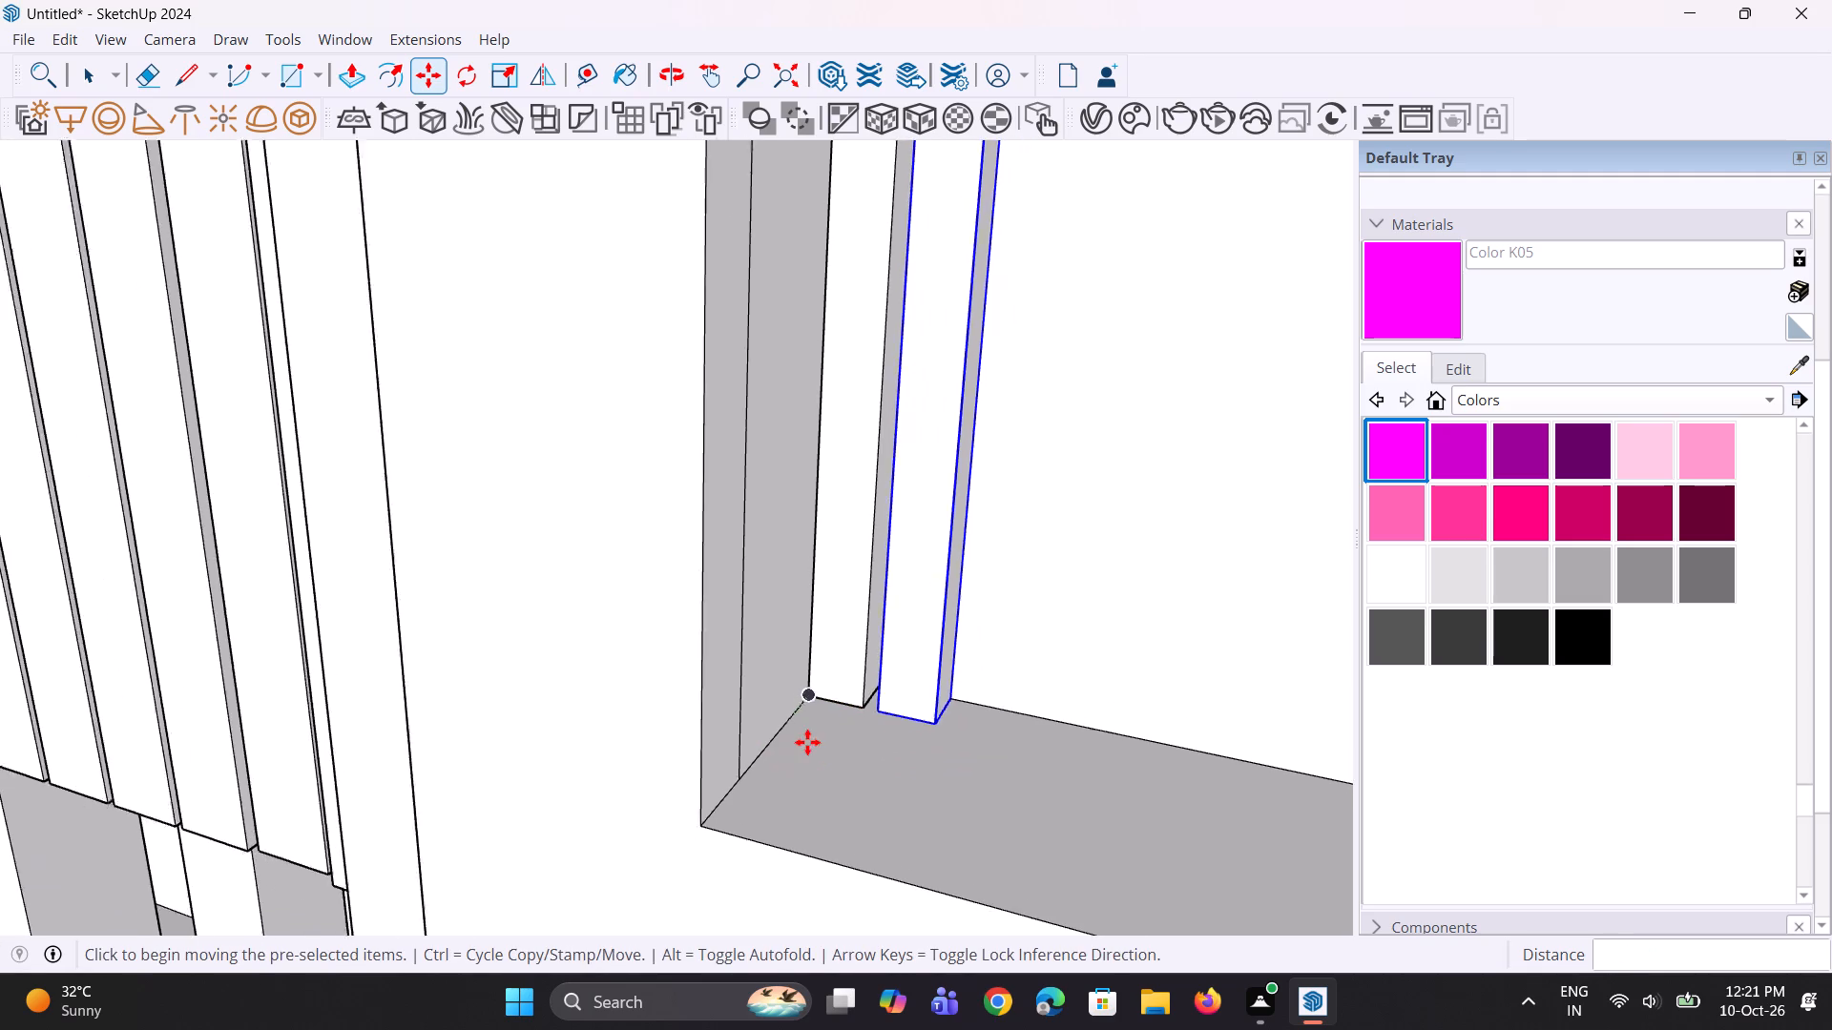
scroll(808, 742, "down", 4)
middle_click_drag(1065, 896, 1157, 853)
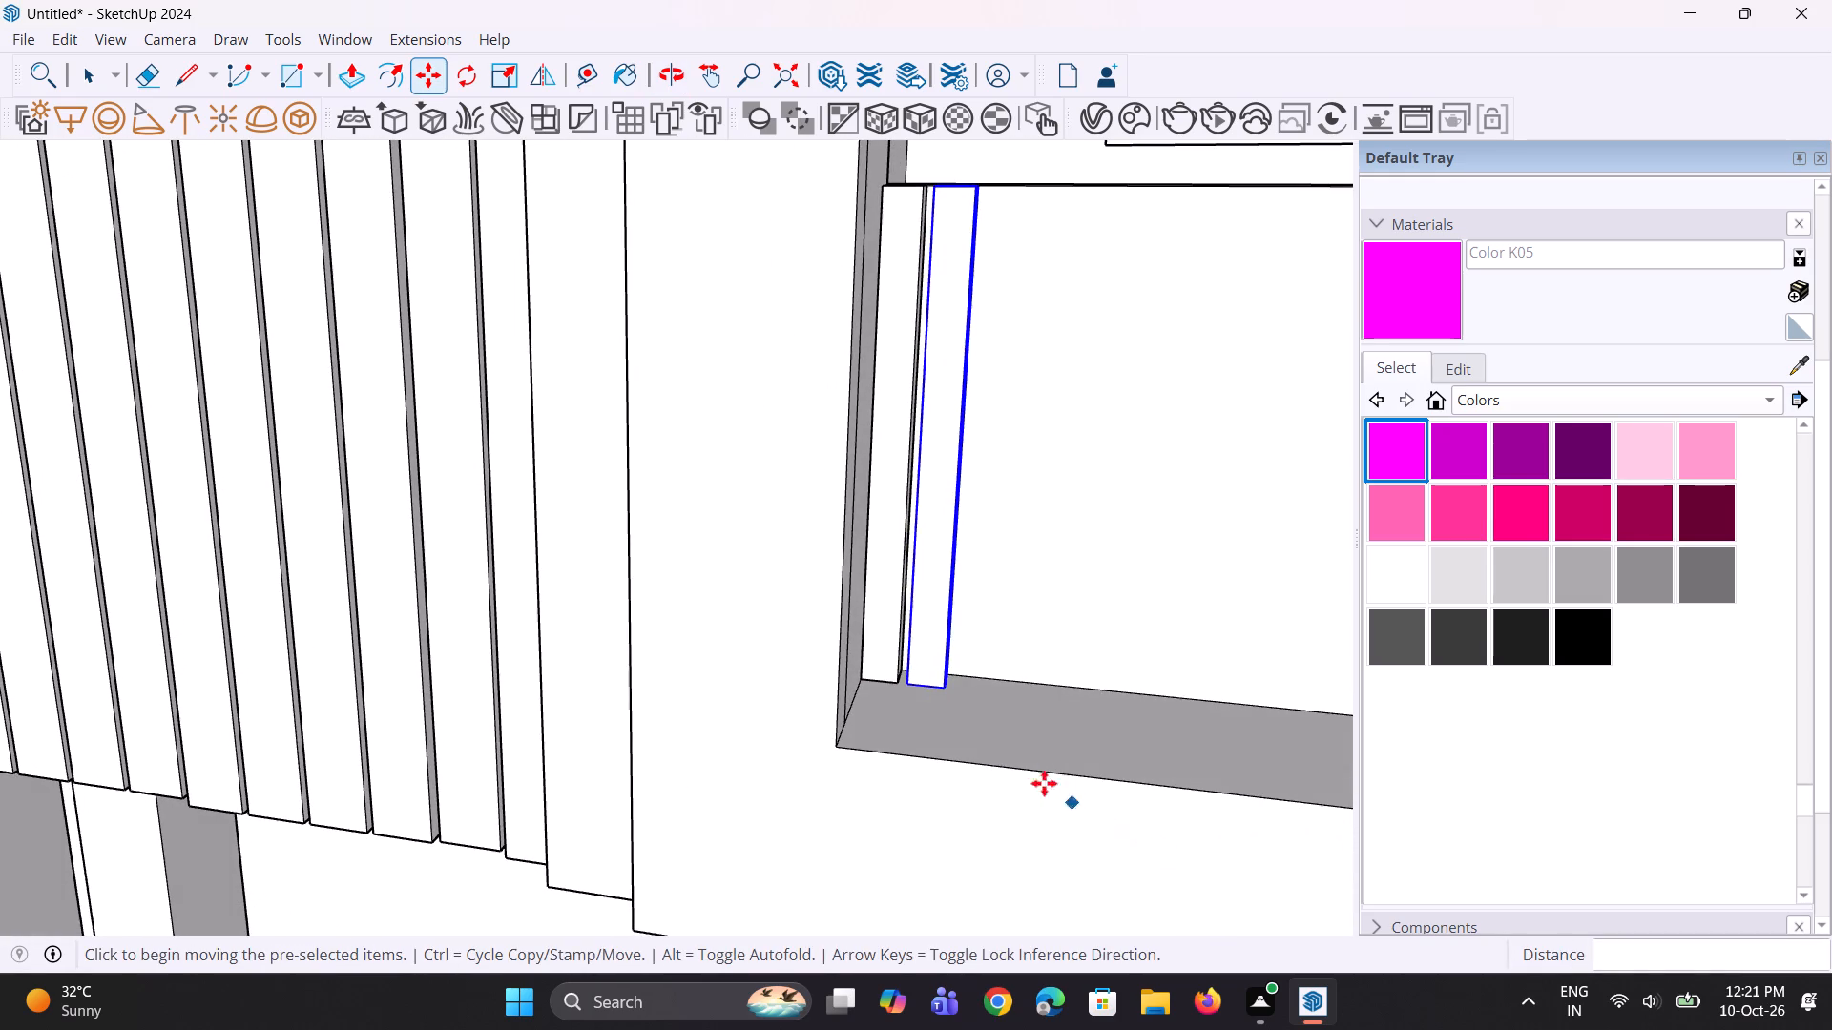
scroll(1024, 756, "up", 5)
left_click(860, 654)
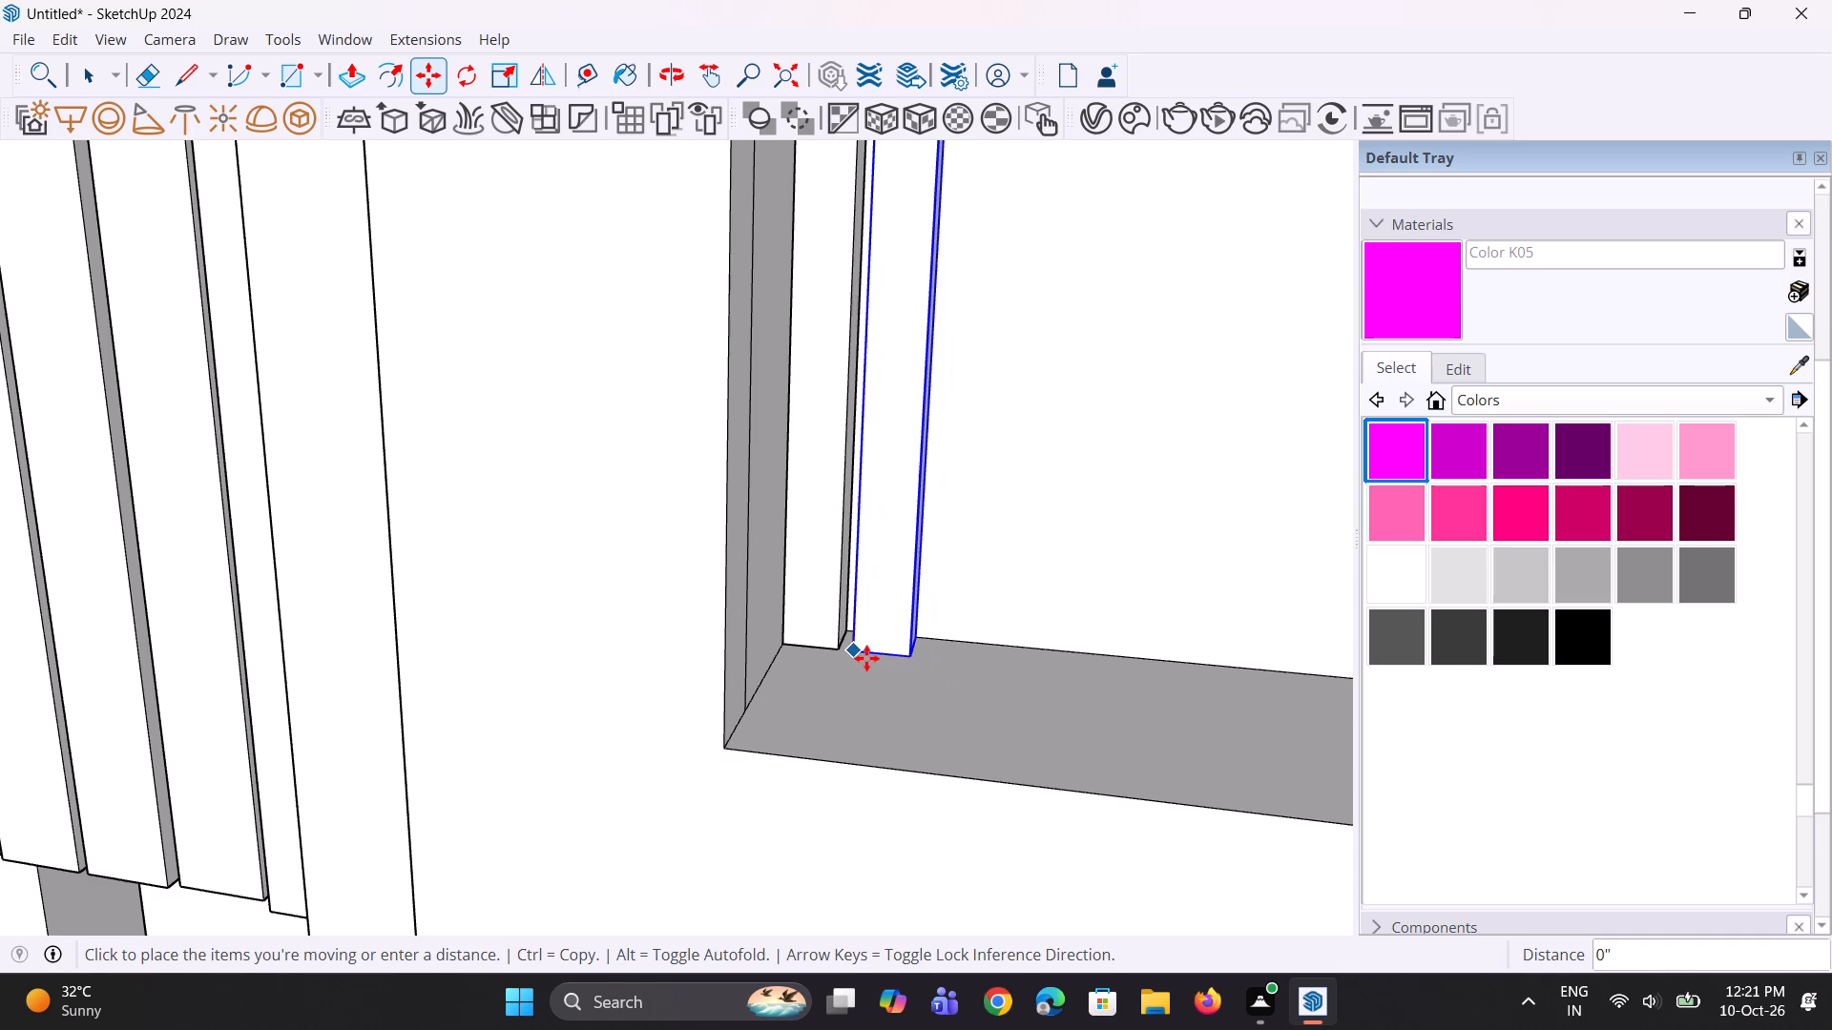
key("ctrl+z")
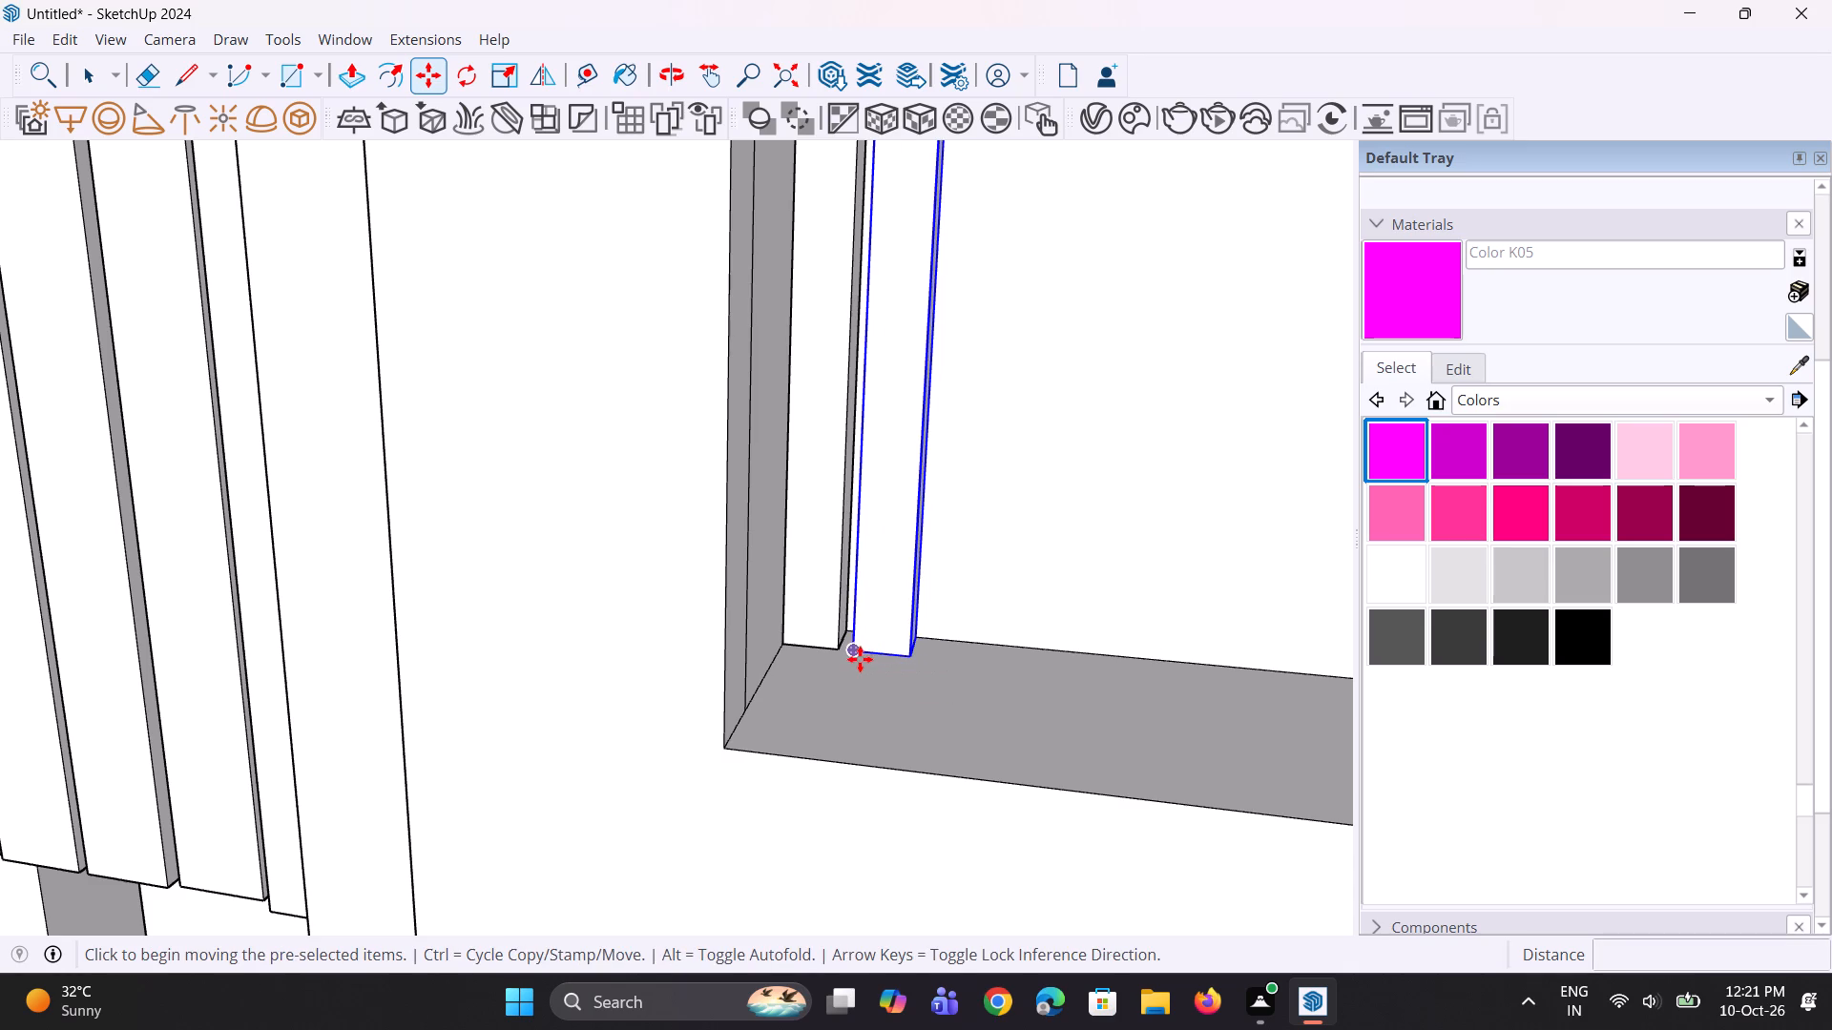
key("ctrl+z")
Copy the corner batten group 2 5/8" along the parapet and array it as 70 copies.
key("space")
left_click(811, 642)
scroll(808, 641, "up", 2)
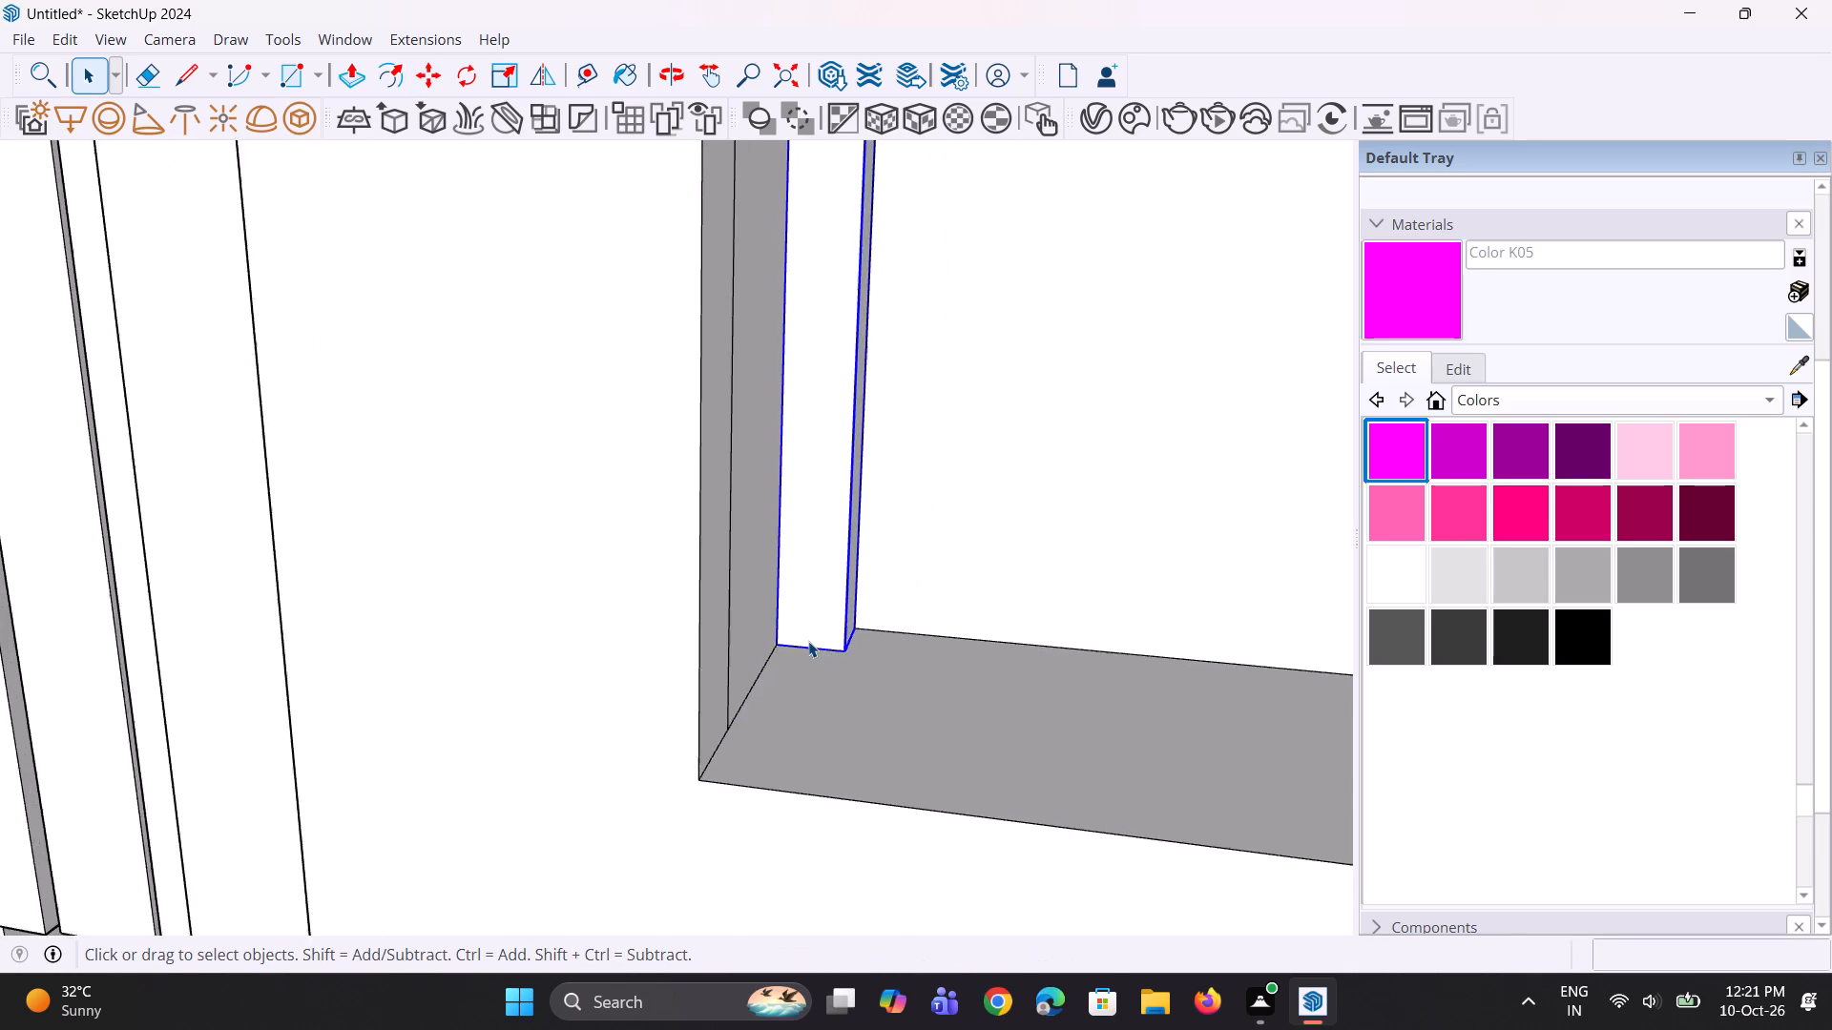
scroll(808, 641, "up", 1)
key("m")
left_click(773, 649)
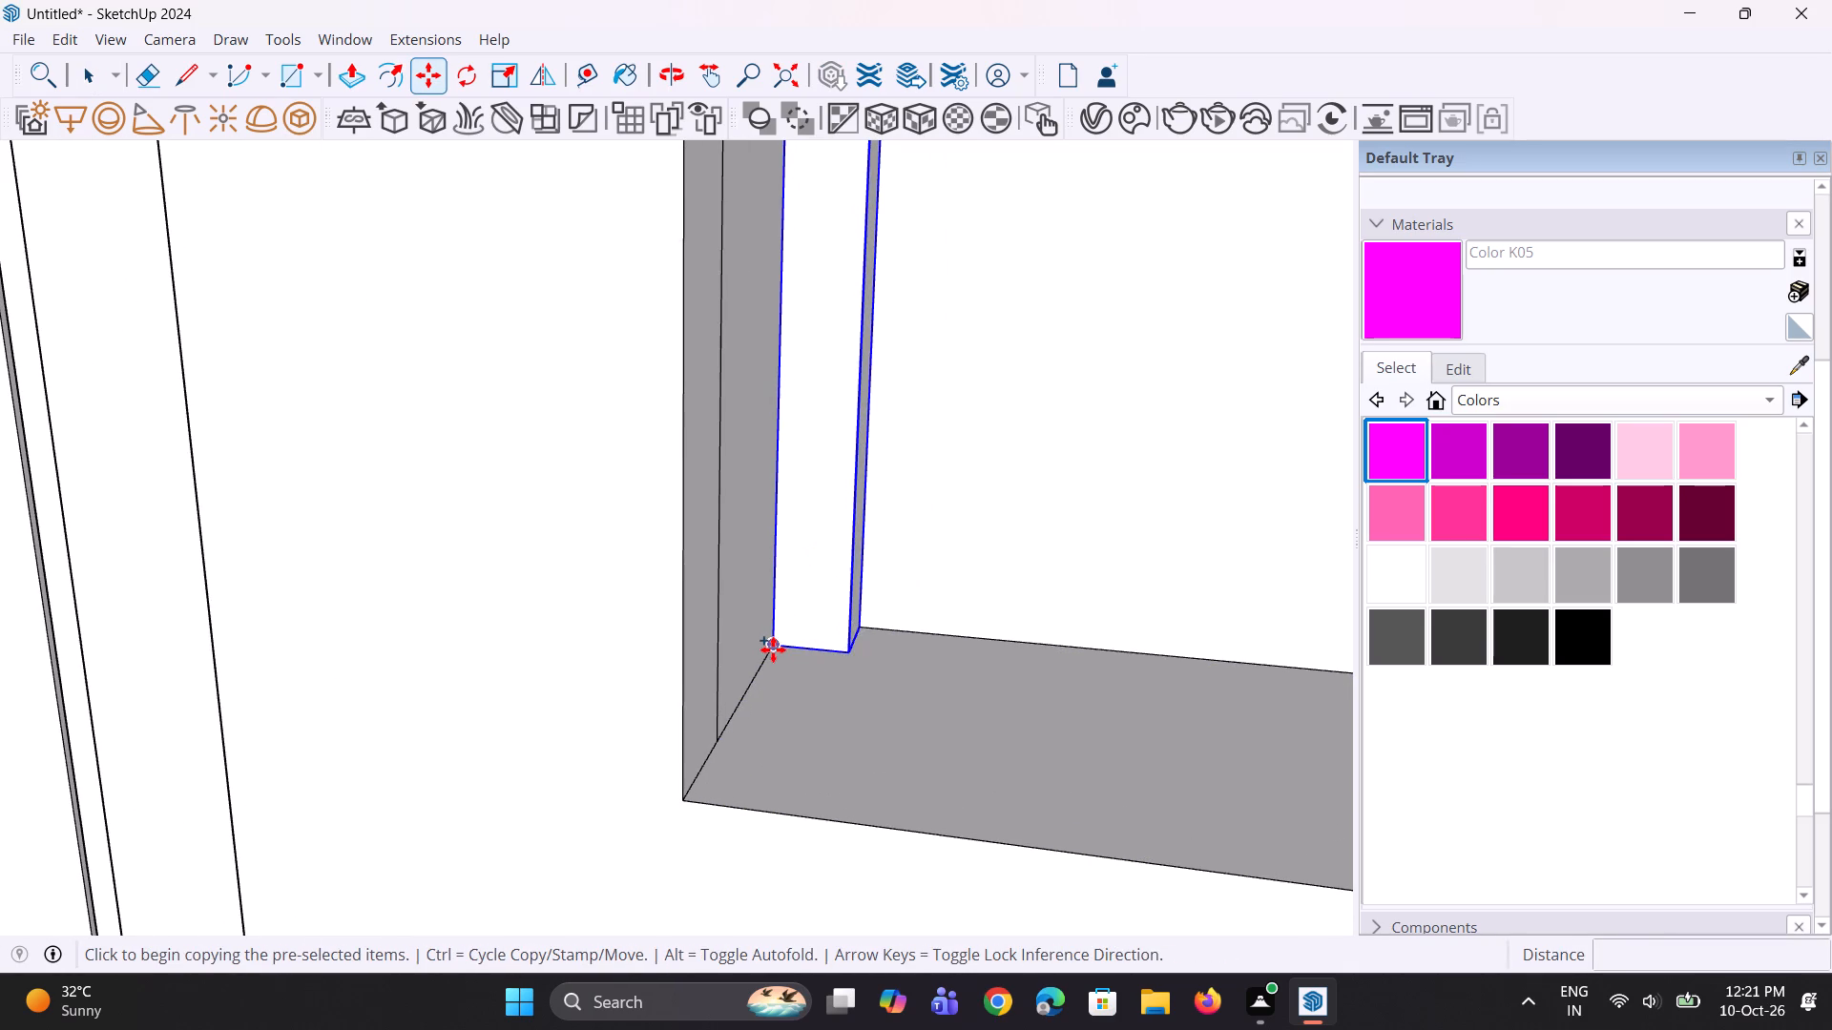
left_click(873, 664)
key("asterisk")
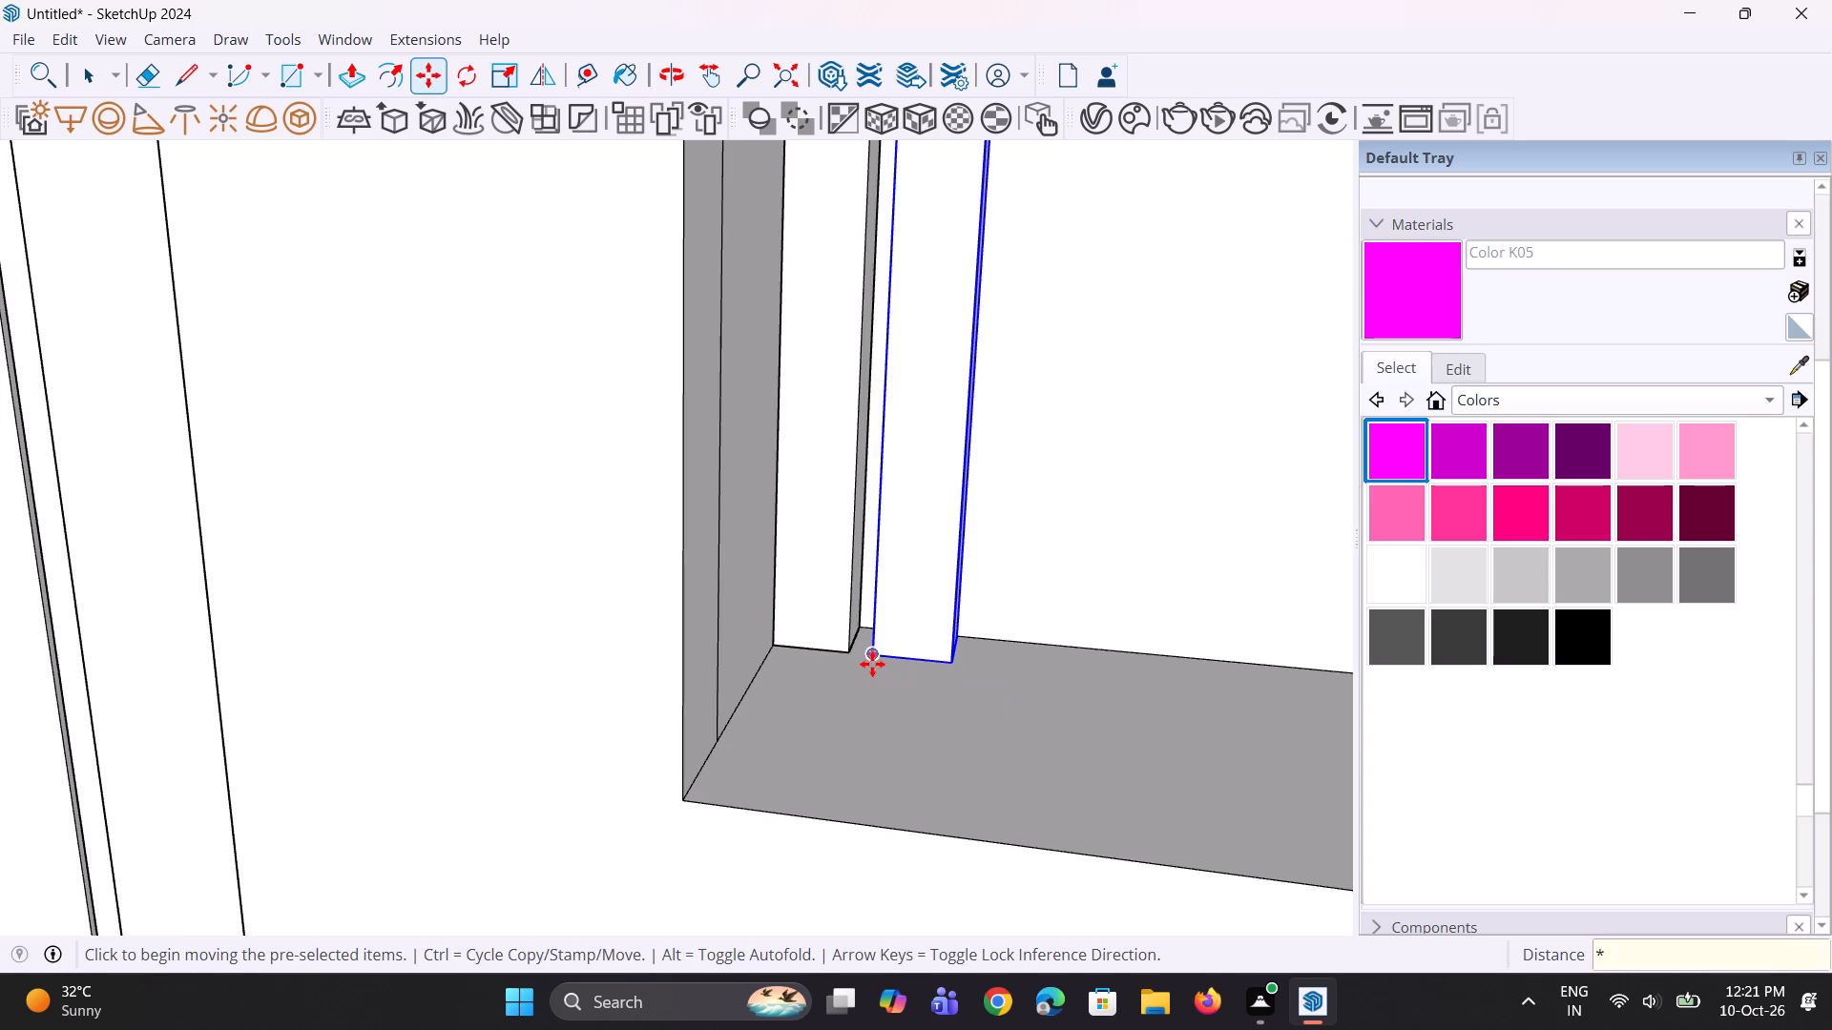
type("70")
key("Return")
key("period")
Examine the batten row across the lowest right balcony from the front and from its open side.
scroll(867, 664, "down", 8)
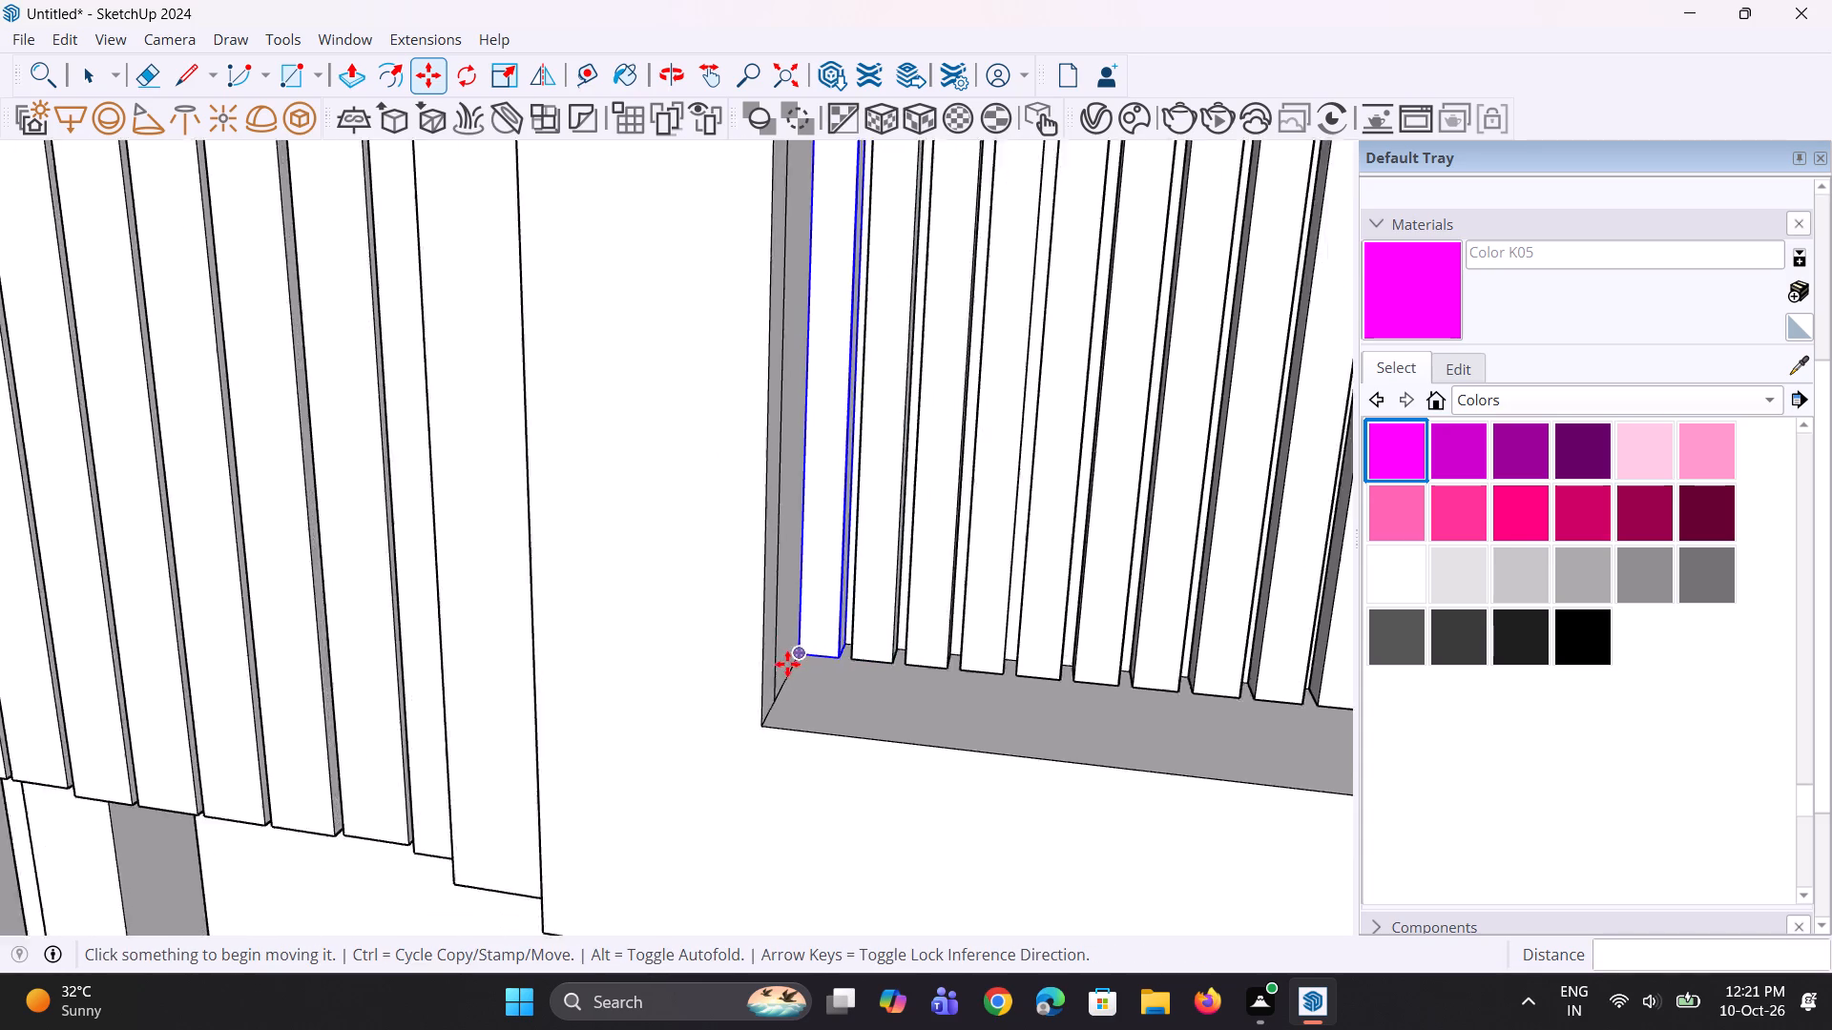
scroll(787, 664, "down", 20)
scroll(787, 664, "down", 4)
middle_click_drag(1125, 762, 1124, 714)
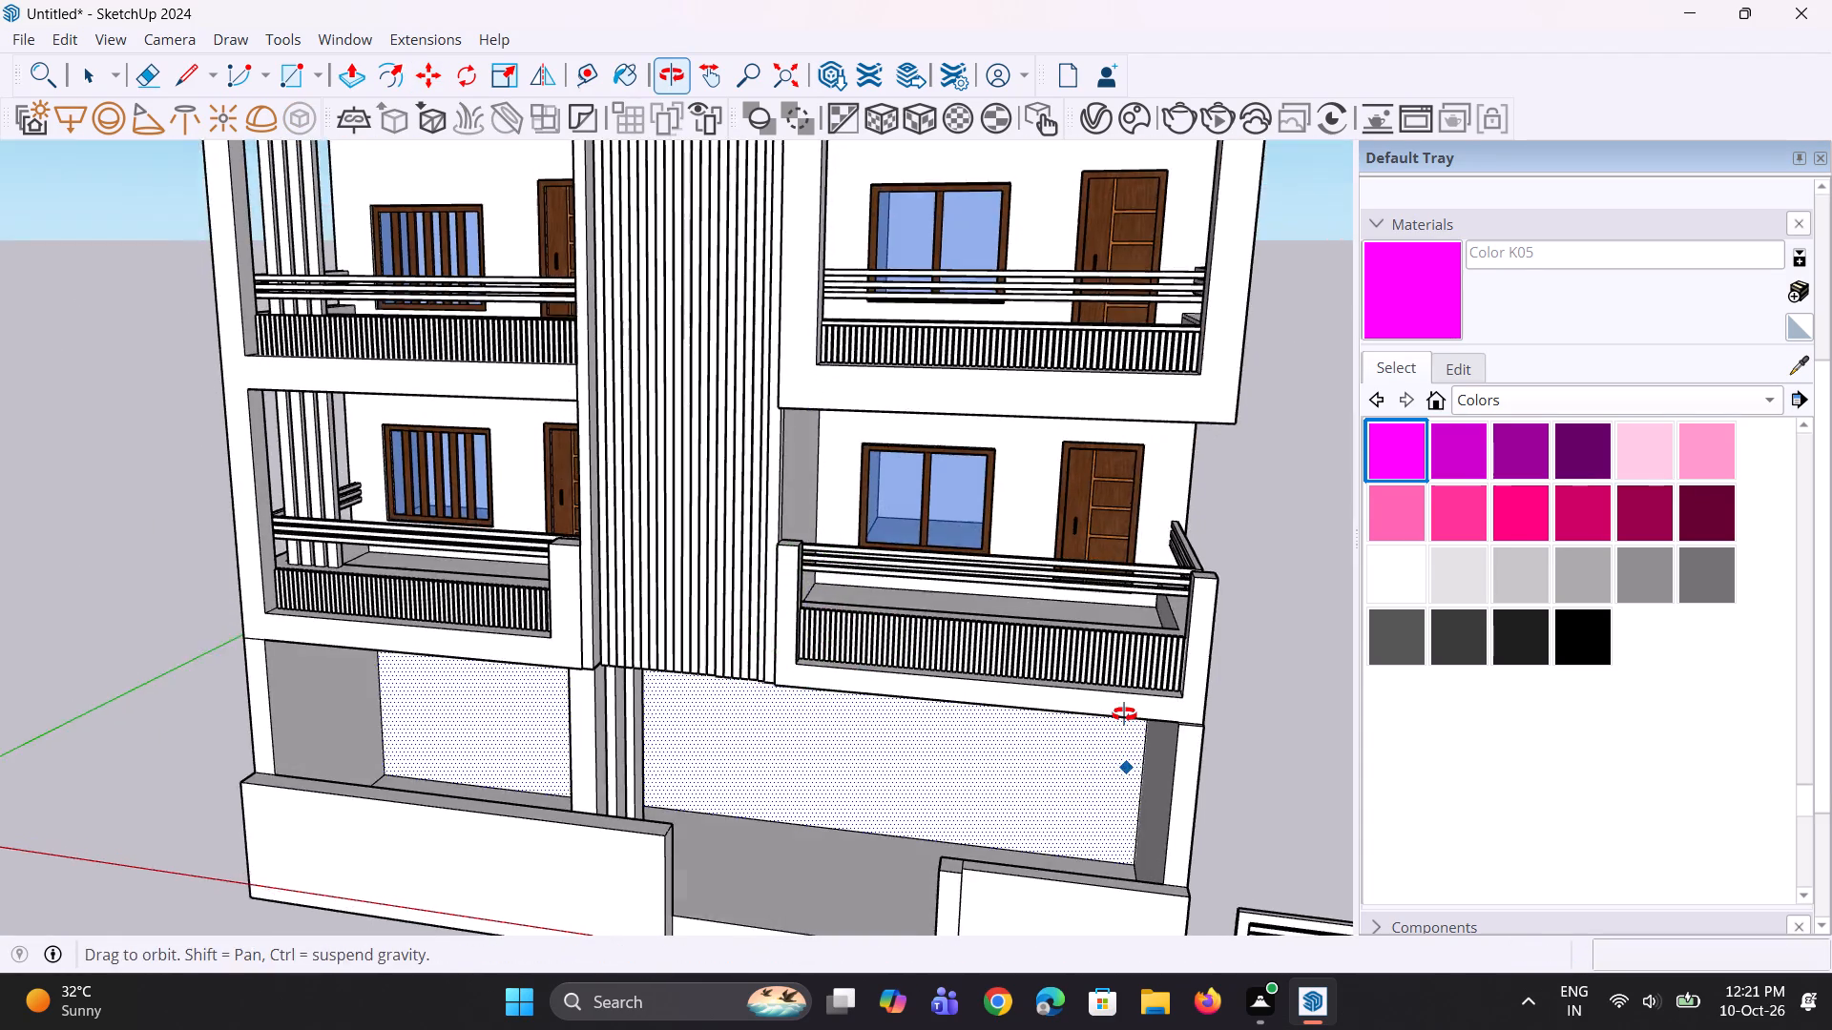
middle_click_drag(1124, 714, 1105, 698)
key("space")
key("space")
middle_click_drag(1348, 754, 1132, 759)
scroll(1124, 759, "up", 4)
middle_click_drag(1115, 774, 1302, 794)
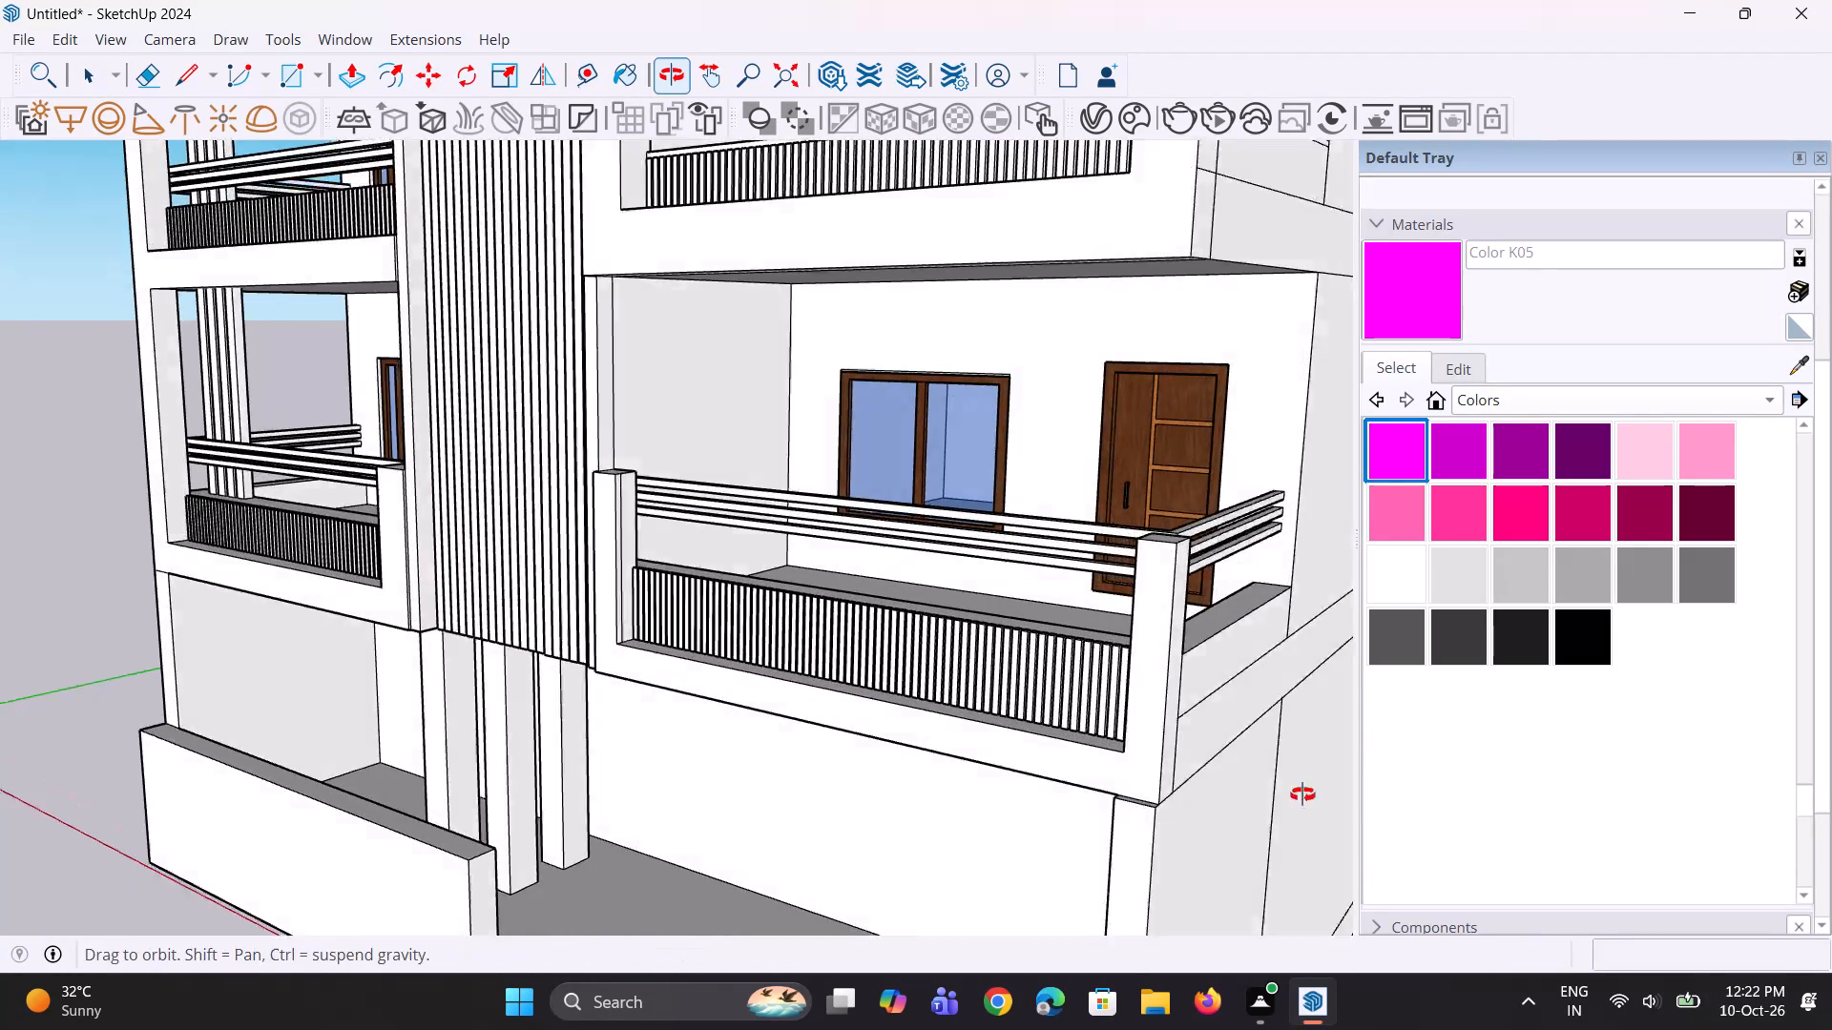
middle_click_drag(1302, 794, 1384, 772)
key("space")
key("space")
left_click(1351, 764)
Raise the parapet's top face about 2 13/16" above the batten tops with Push/Pull.
scroll(994, 670, "down", 5)
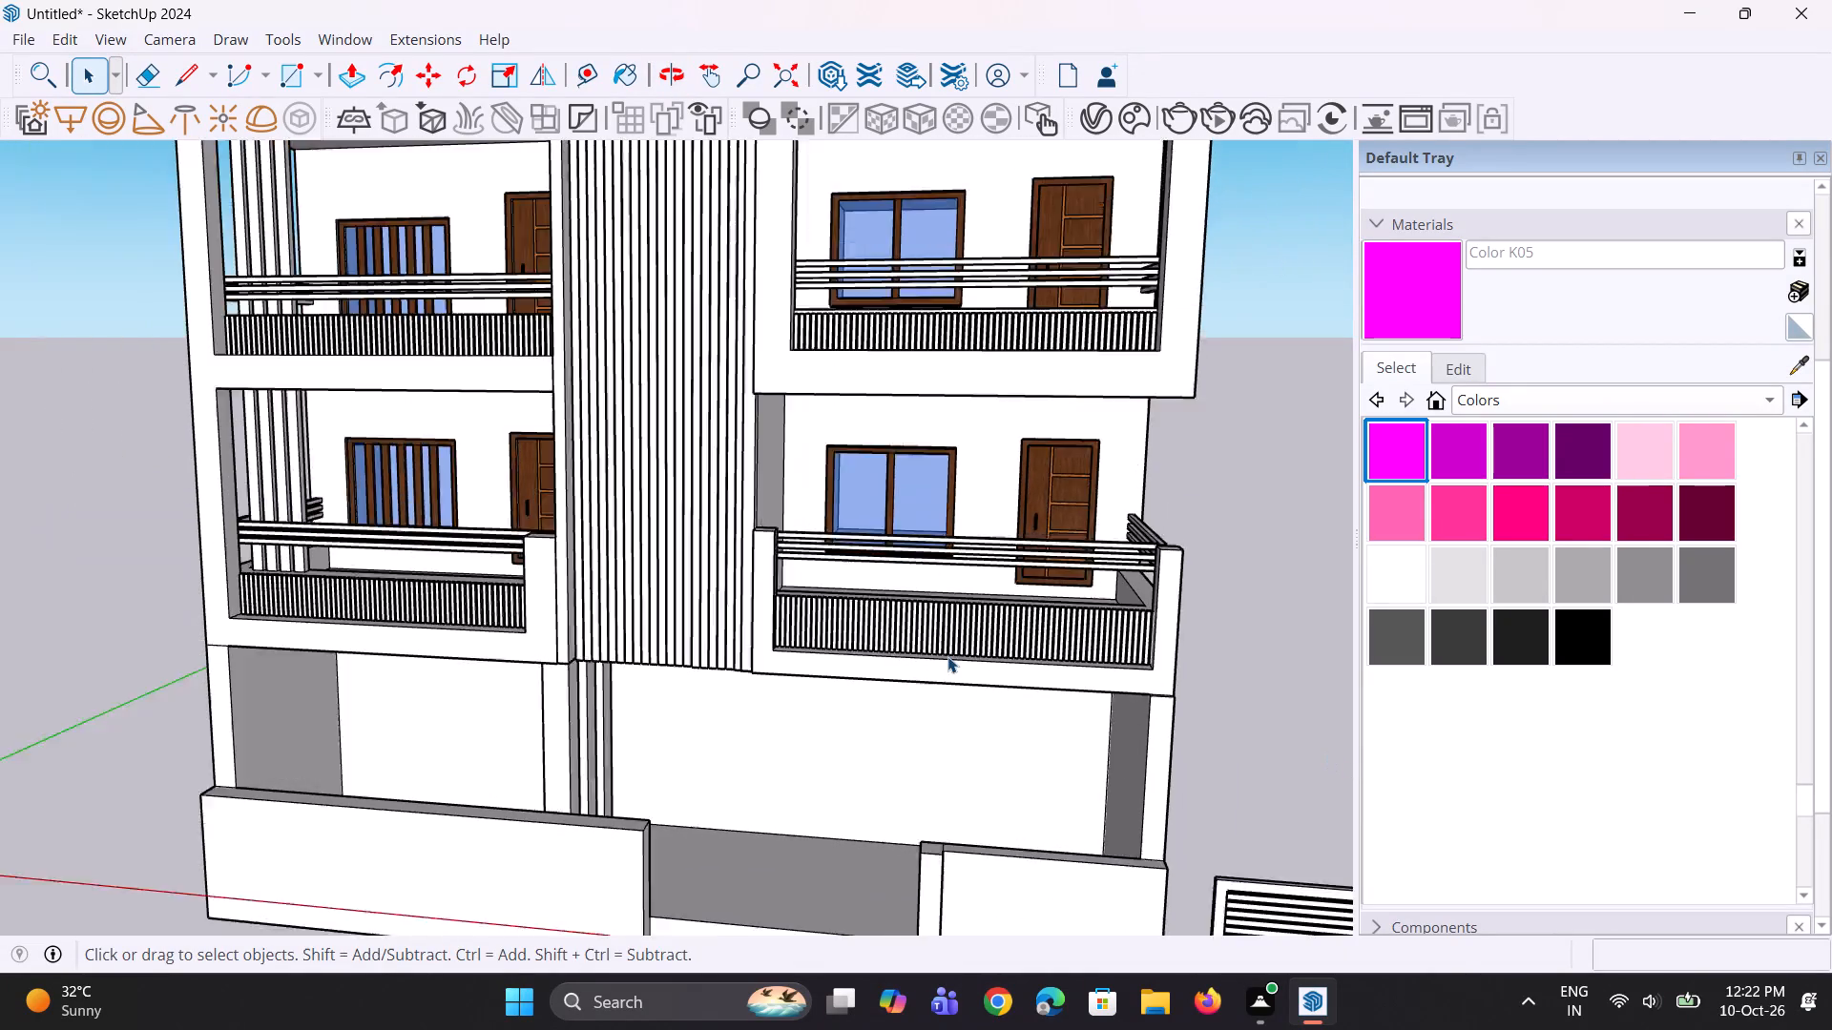
middle_click_drag(947, 656, 950, 801)
scroll(1004, 641, "up", 7)
middle_click_drag(1024, 633, 890, 659)
scroll(934, 646, "up", 2)
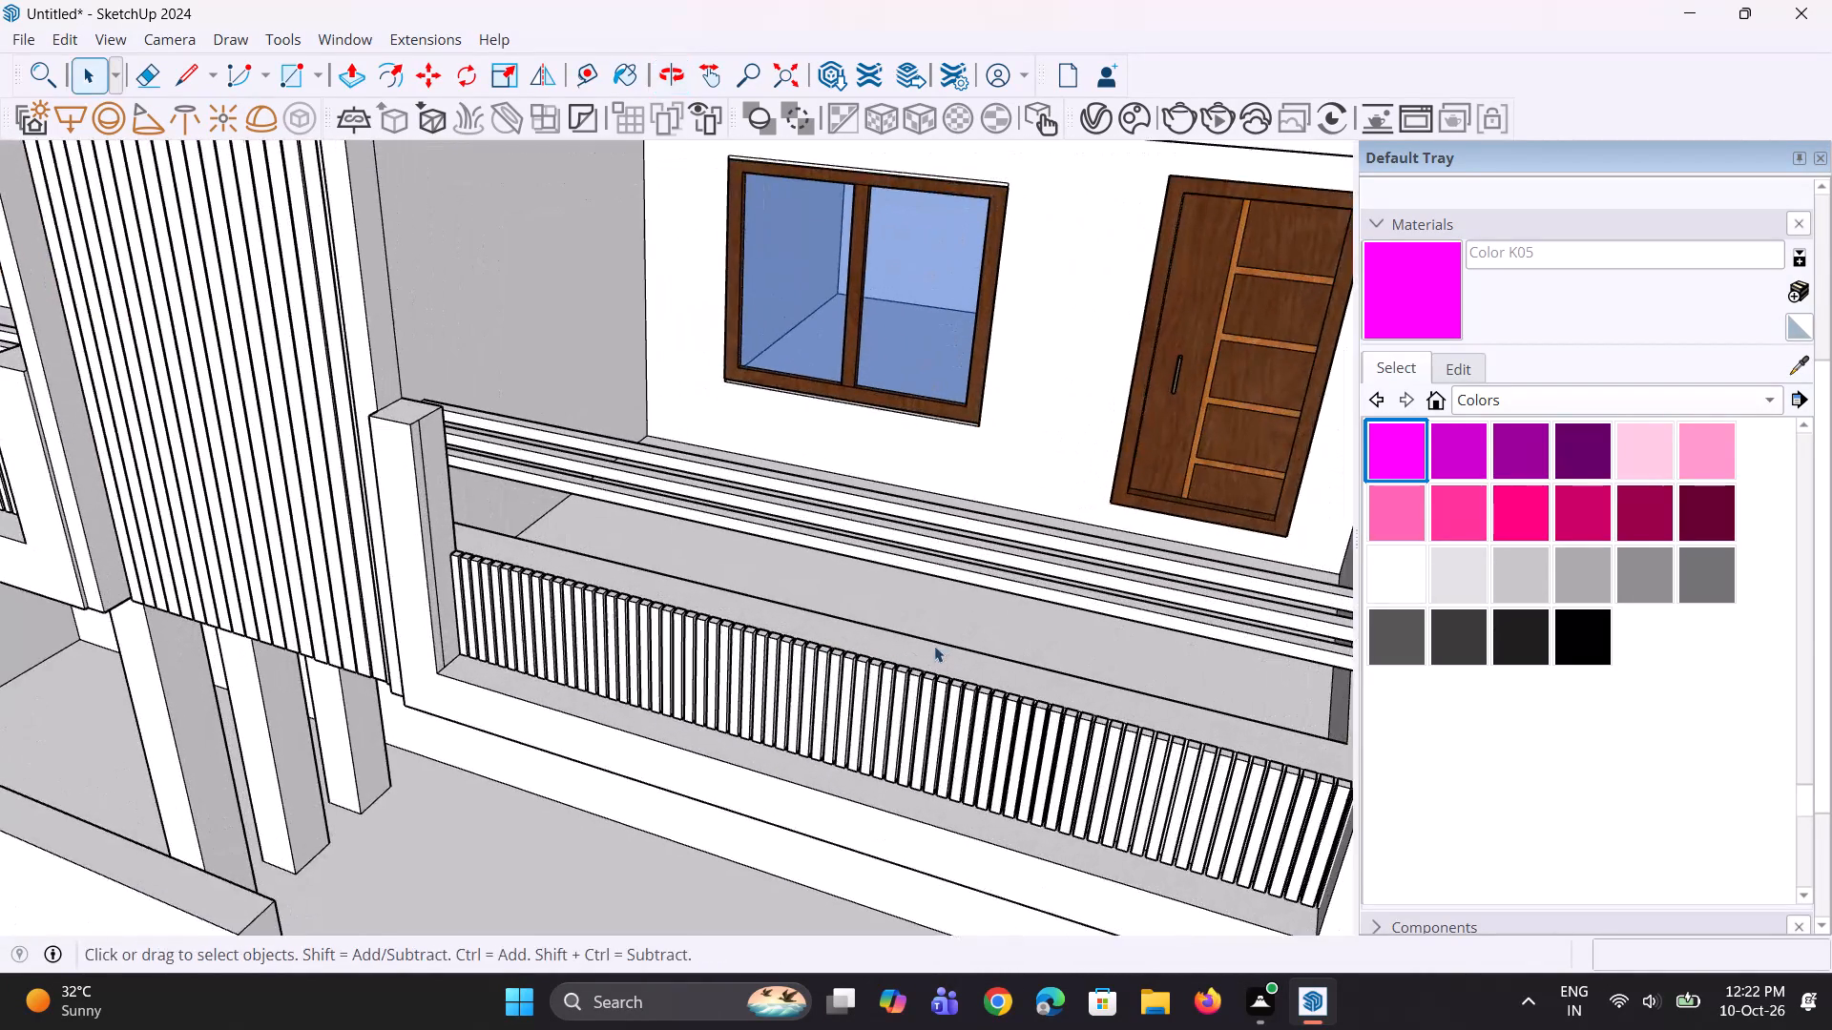
scroll(934, 646, "up", 3)
key("p")
left_click(974, 668)
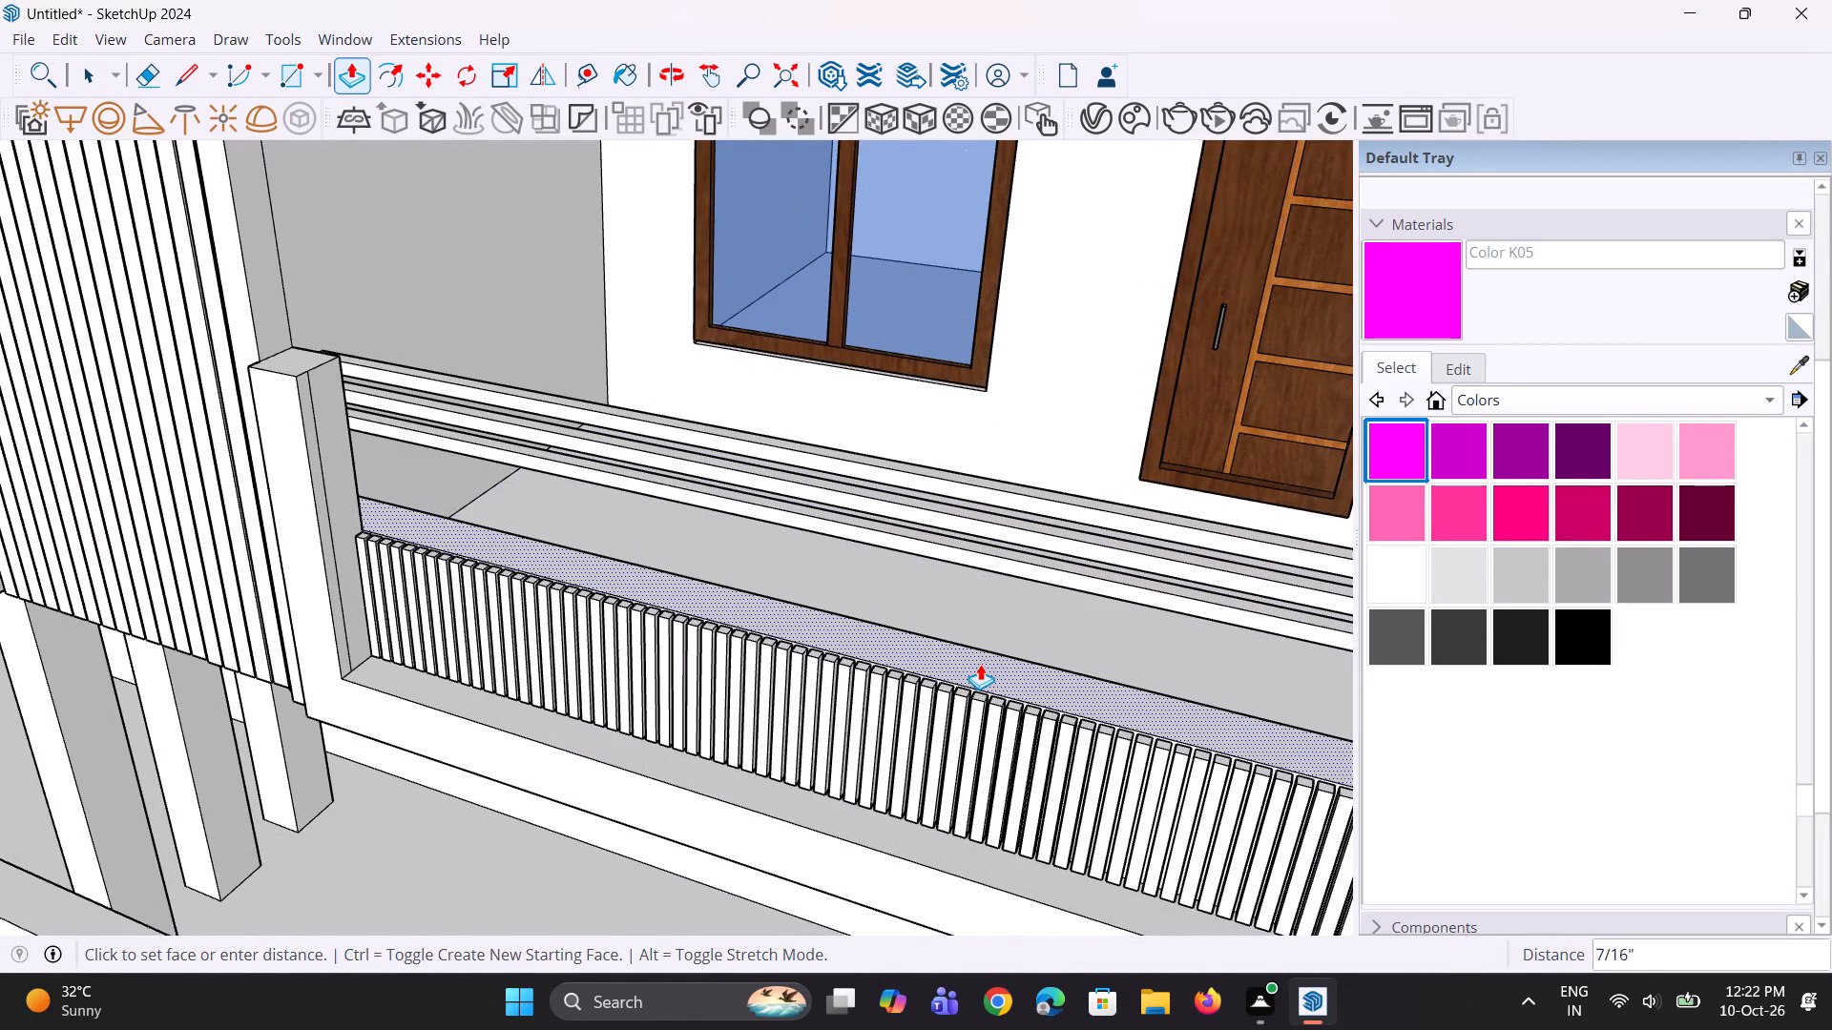
left_click(926, 700)
scroll(984, 661, "up", 1)
middle_click_drag(980, 661, 953, 705)
left_click(954, 706)
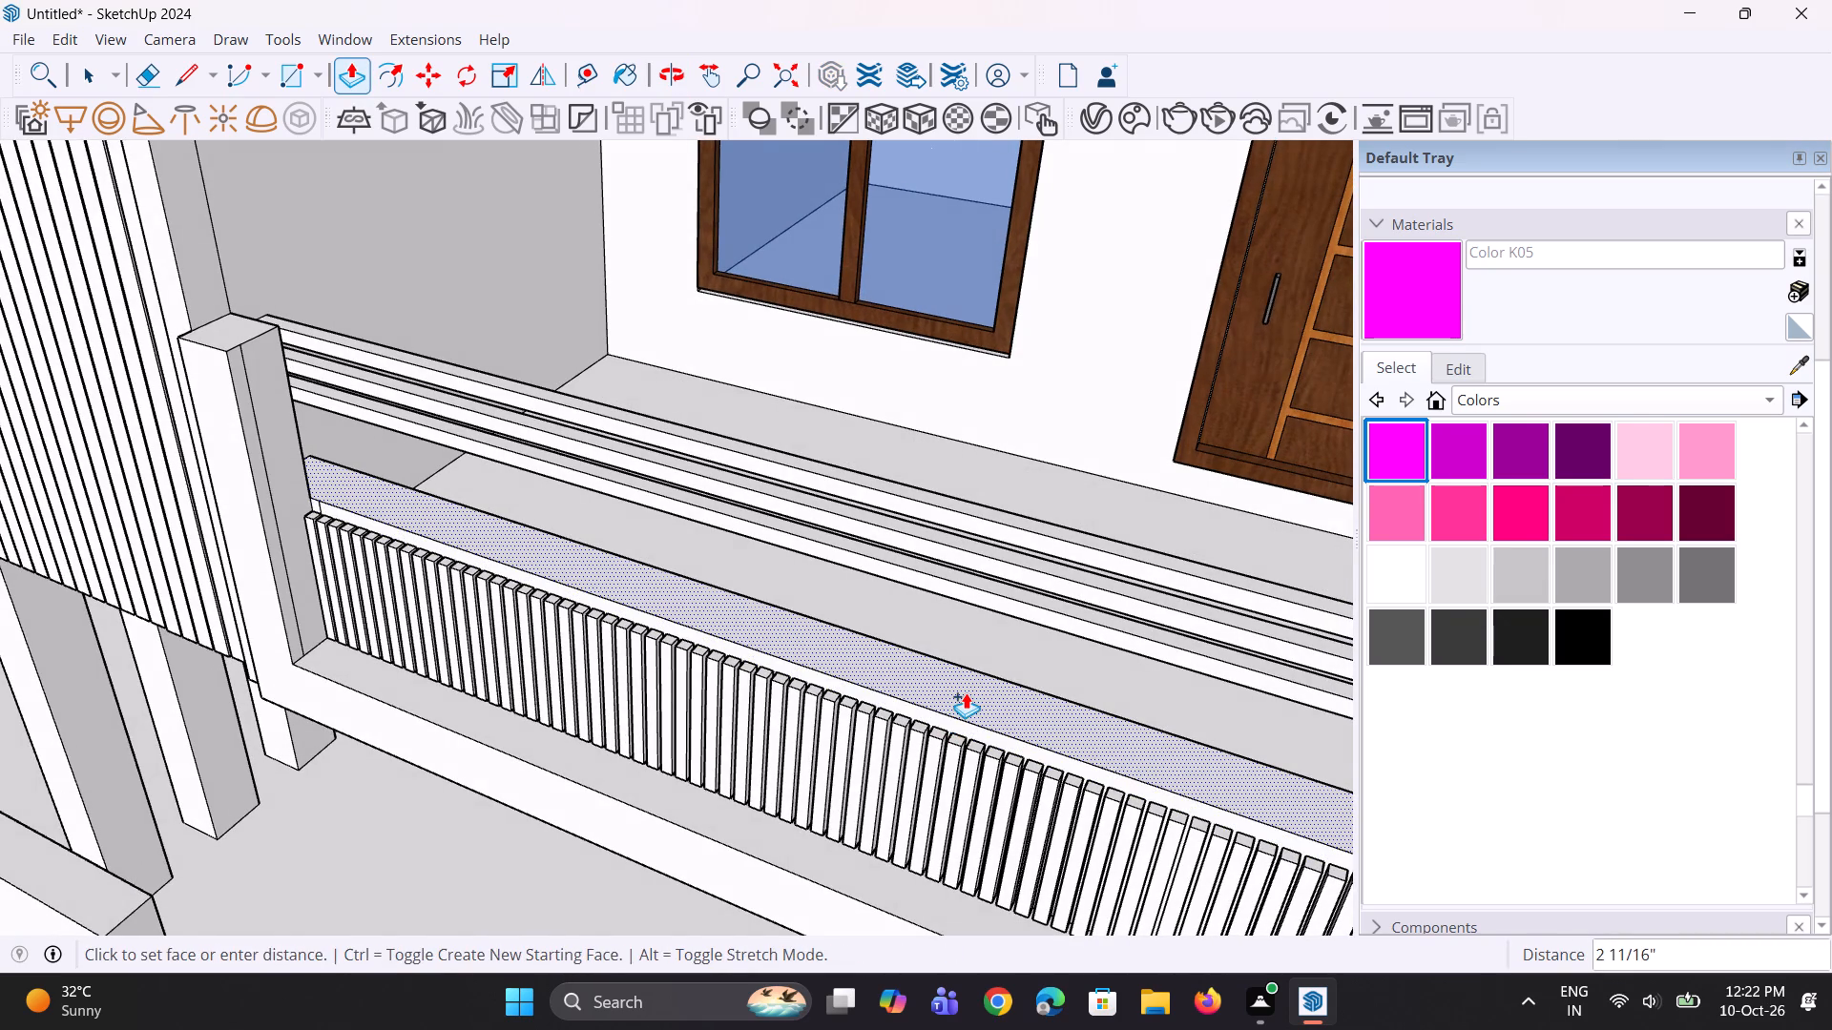
left_click(964, 691)
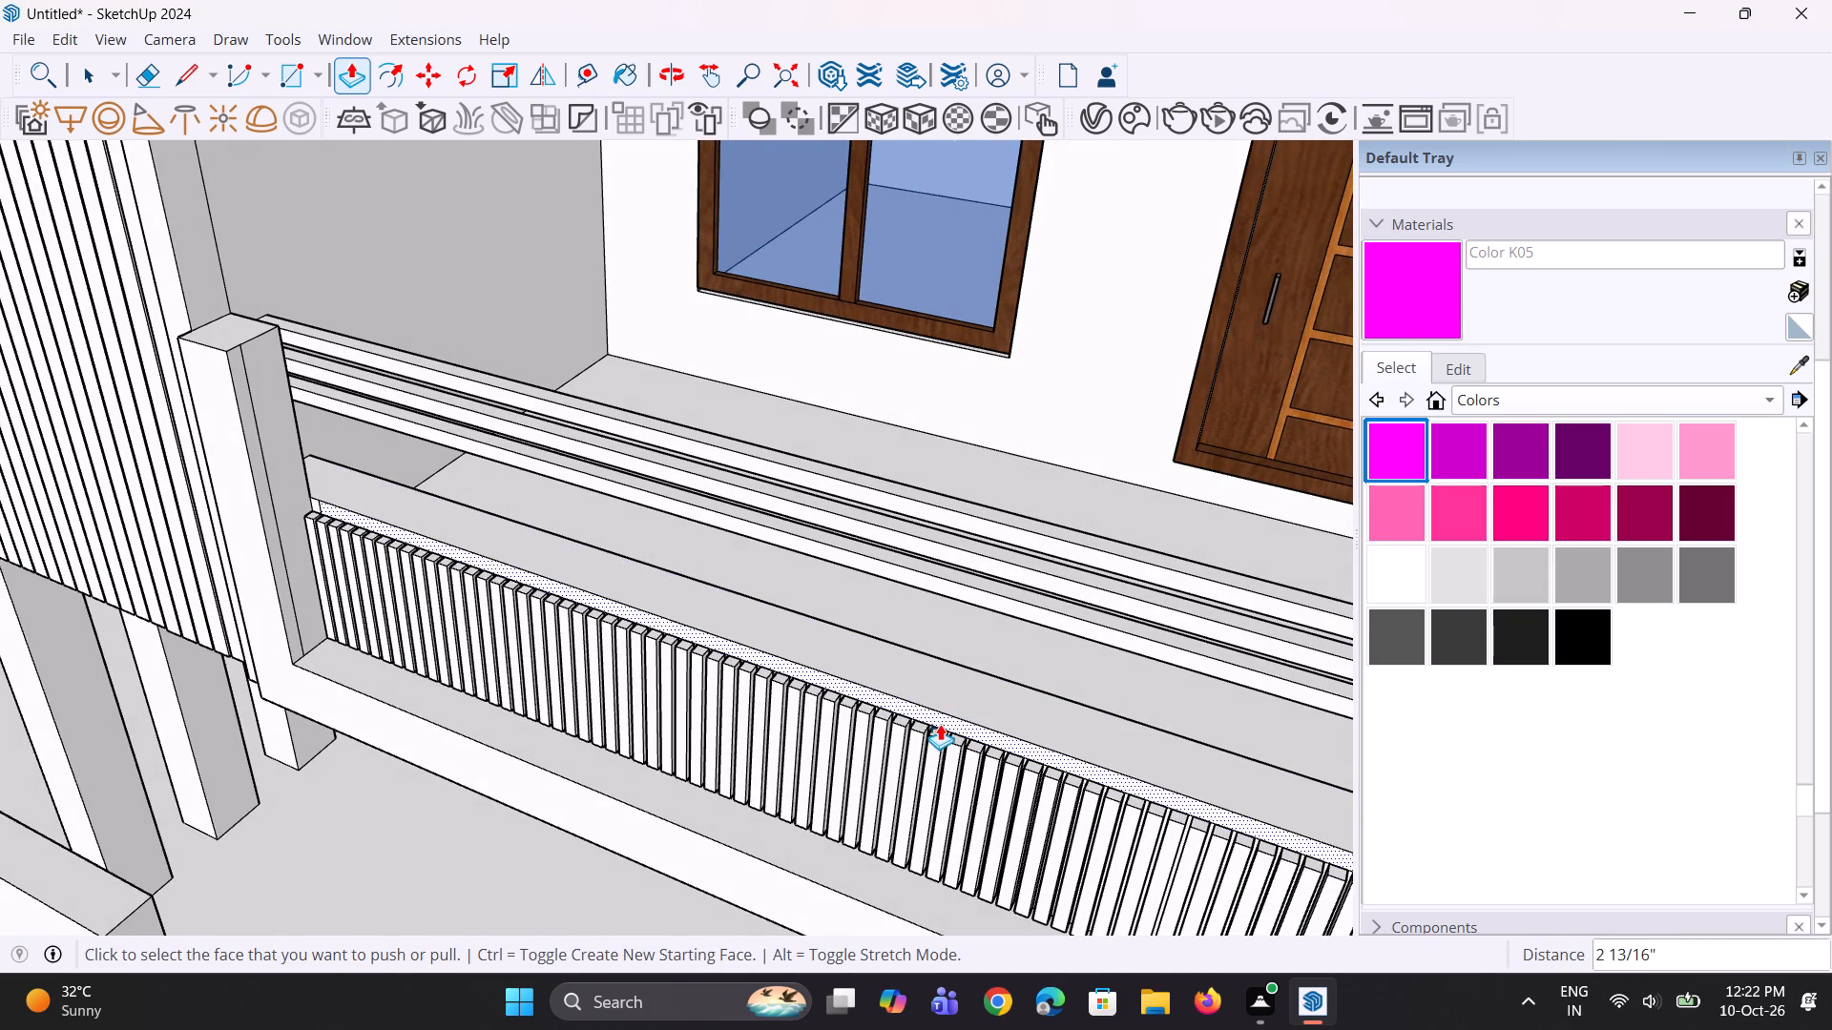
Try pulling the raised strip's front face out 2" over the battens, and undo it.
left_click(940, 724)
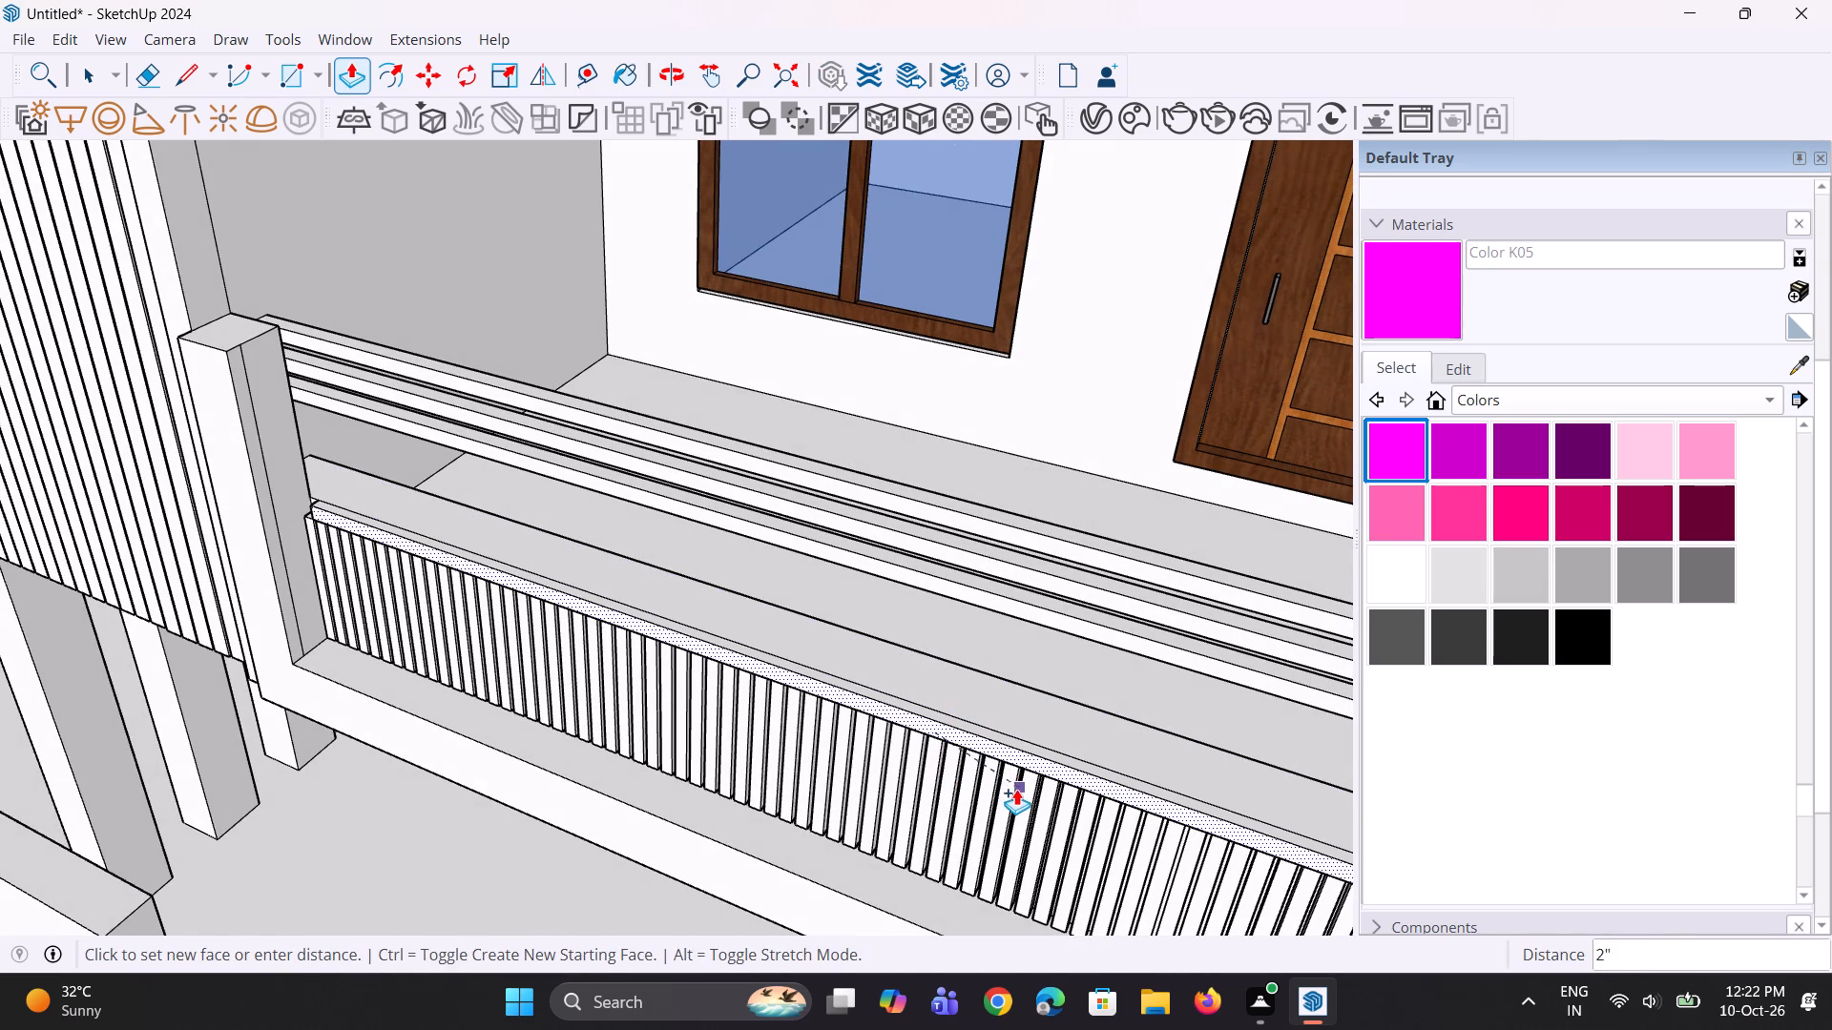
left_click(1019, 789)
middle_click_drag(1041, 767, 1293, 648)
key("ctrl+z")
Erase the stray vertical edge dividing the raised strip's front face above the first batten, beside the balcony's side post.
scroll(411, 522, "up", 2)
scroll(303, 556, "up", 5)
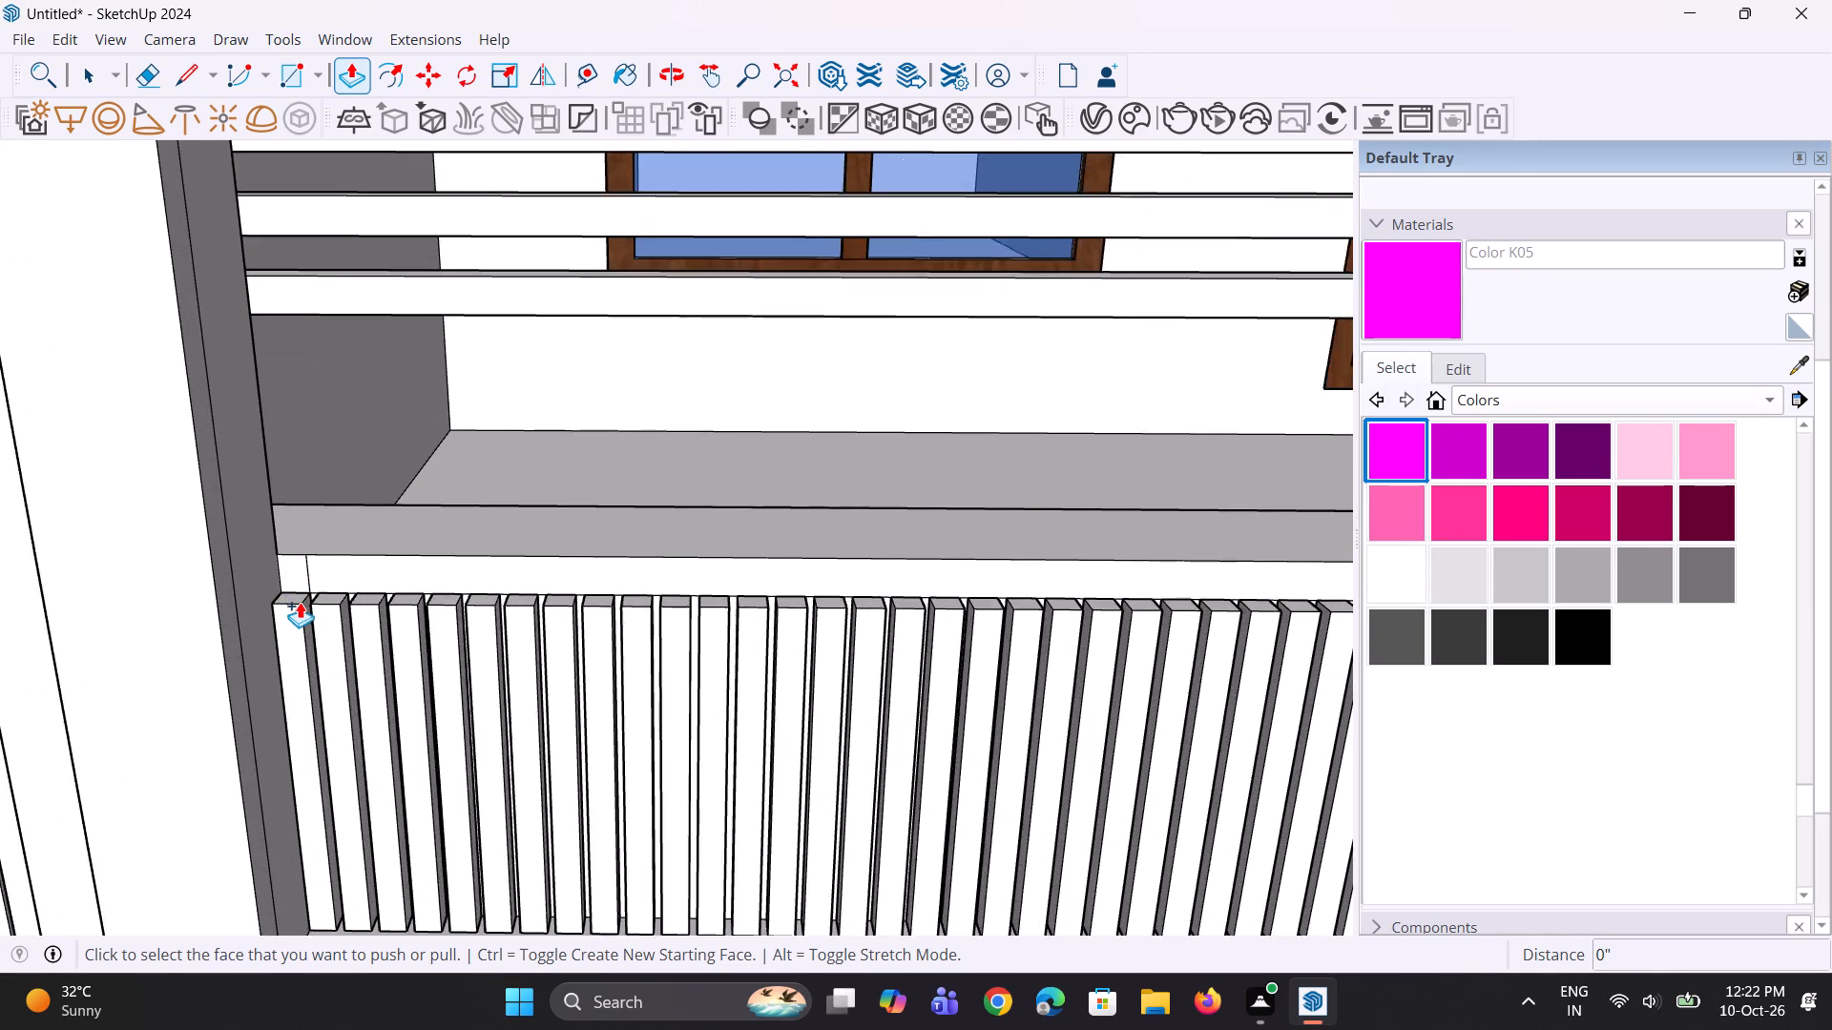
scroll(300, 602, "up", 2)
key("e")
left_click(306, 572)
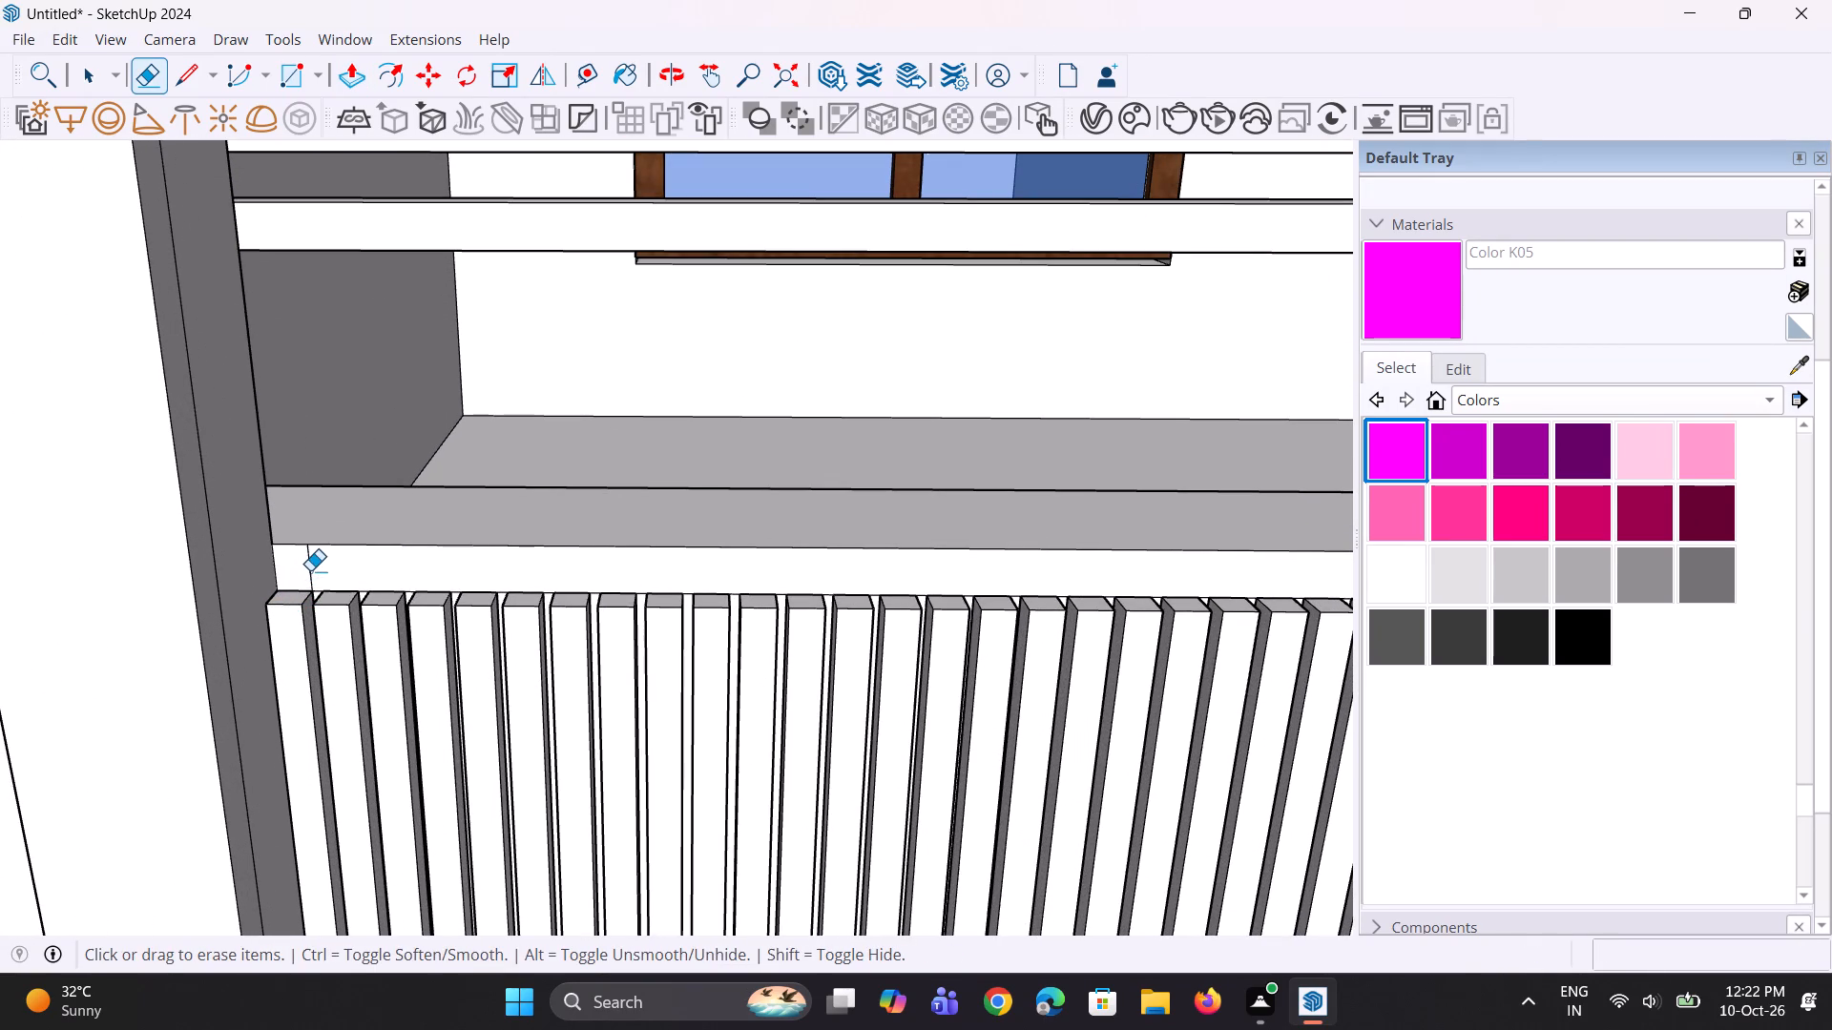
left_click(310, 570)
Pull the raised strip's full front face out 2" to cap the battens.
key("p")
left_click(397, 574)
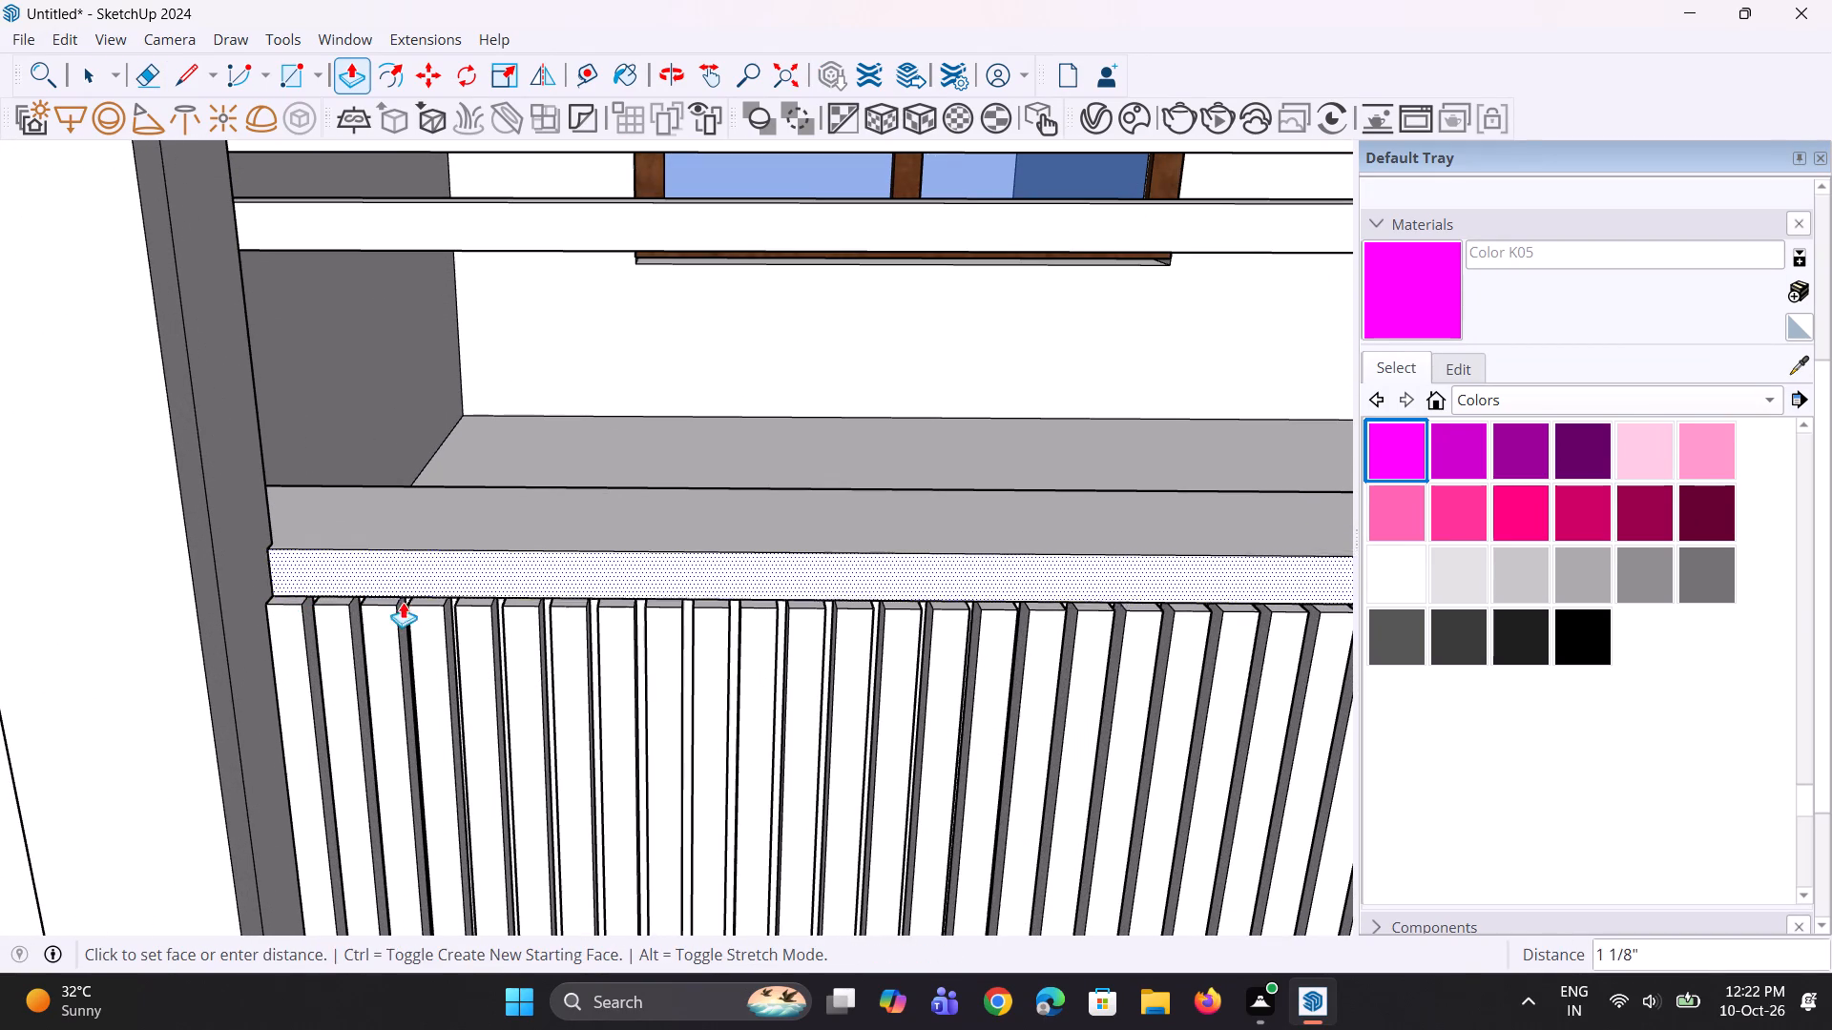
left_click(565, 661)
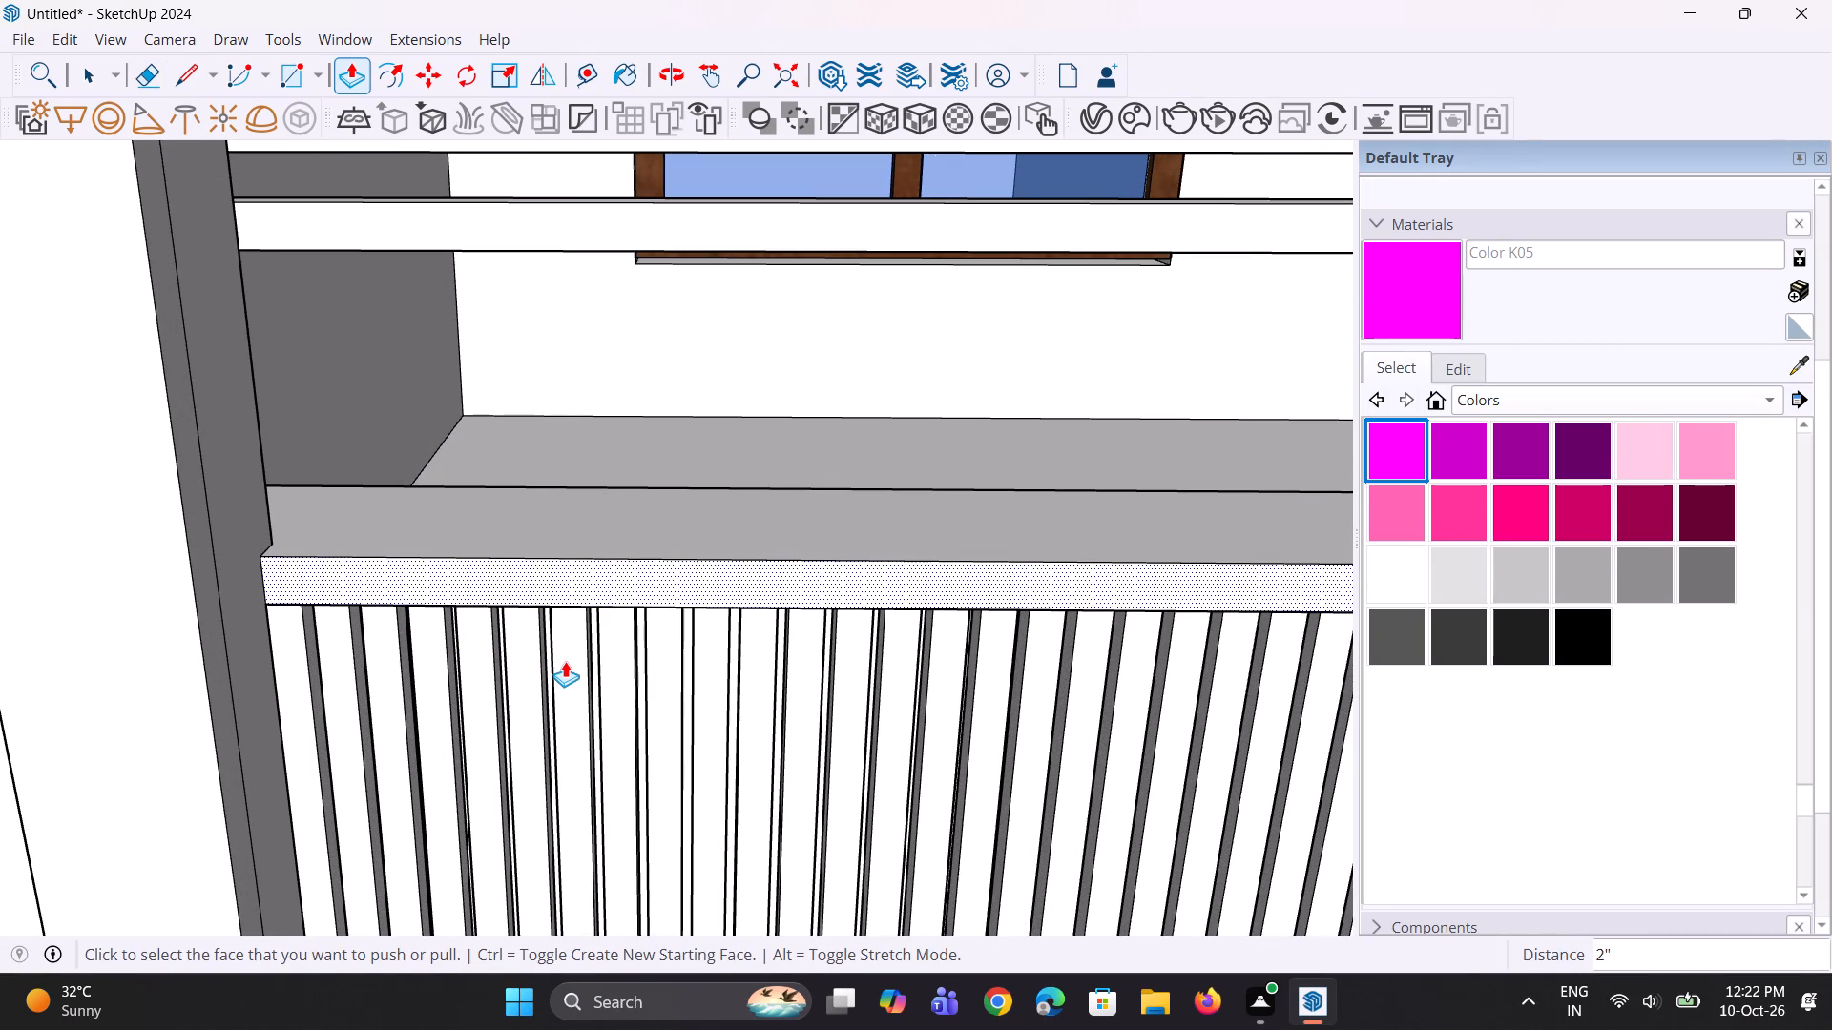
Examine the capped batten parapet on the lowest right balcony and the surrounding building front.
scroll(565, 660, "down", 3)
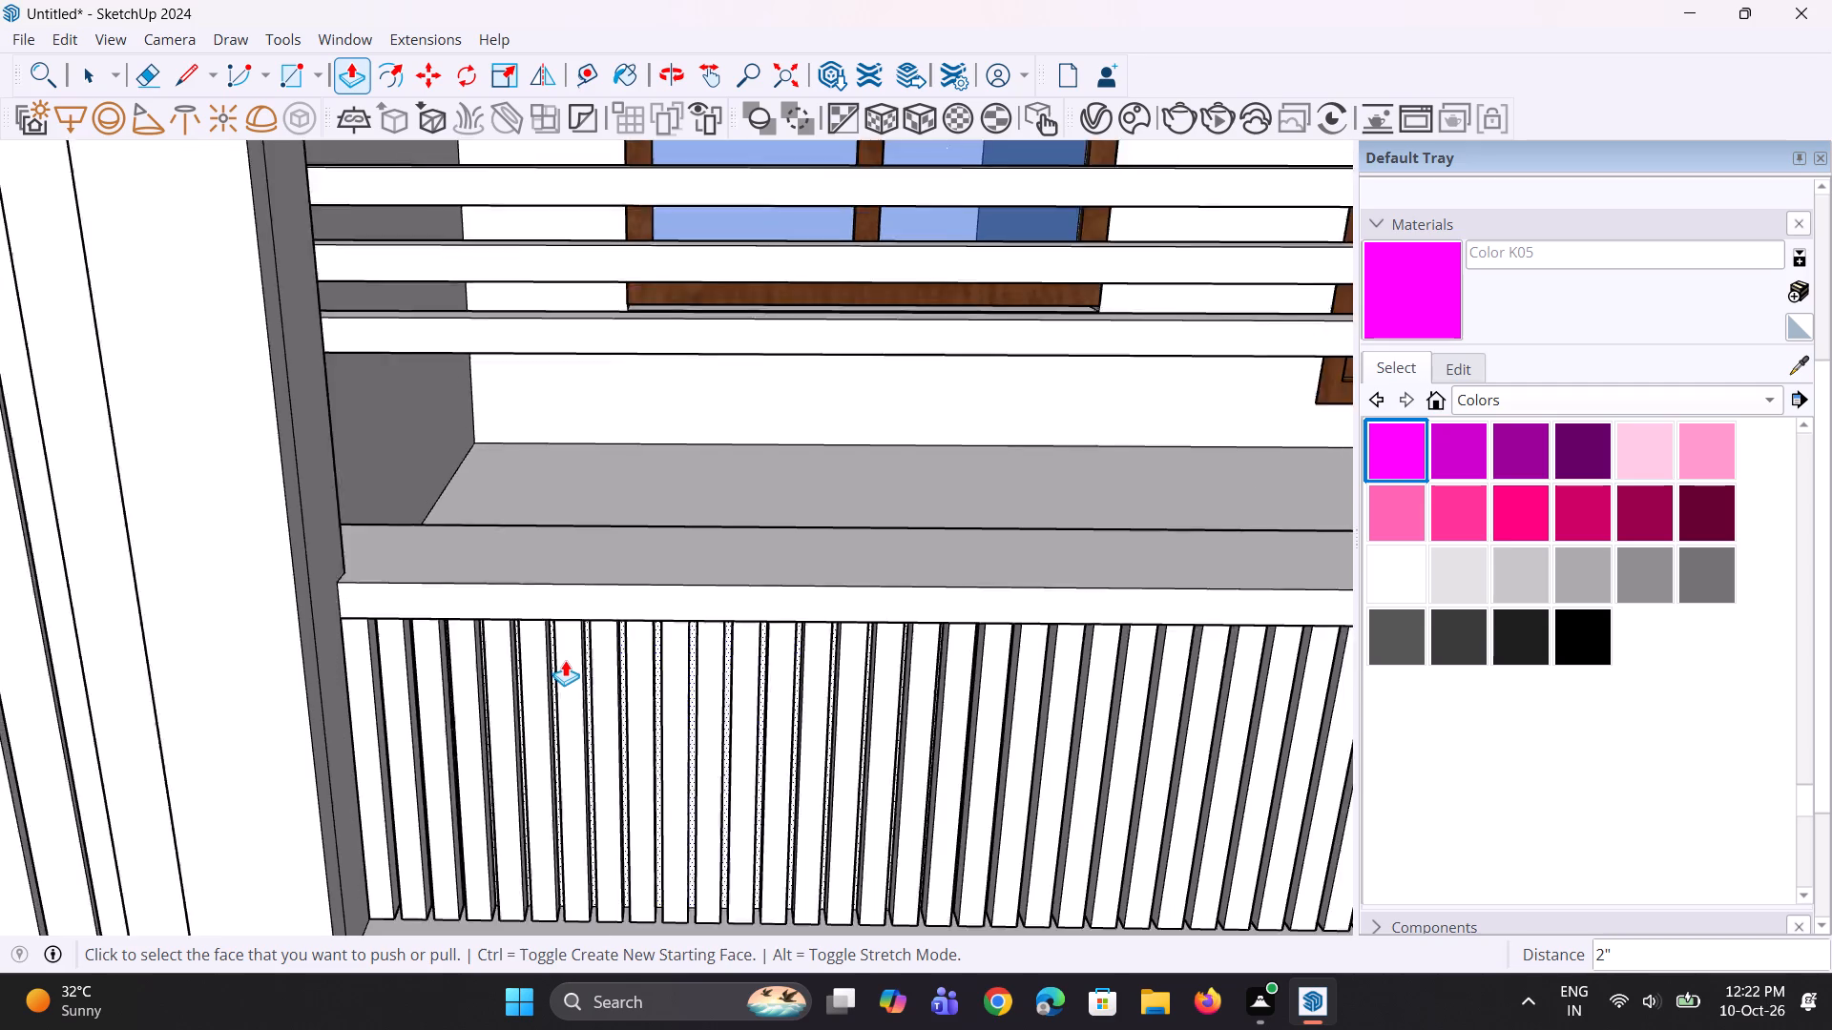
scroll(565, 660, "down", 9)
middle_click_drag(505, 617, 454, 576)
scroll(400, 560, "down", 5)
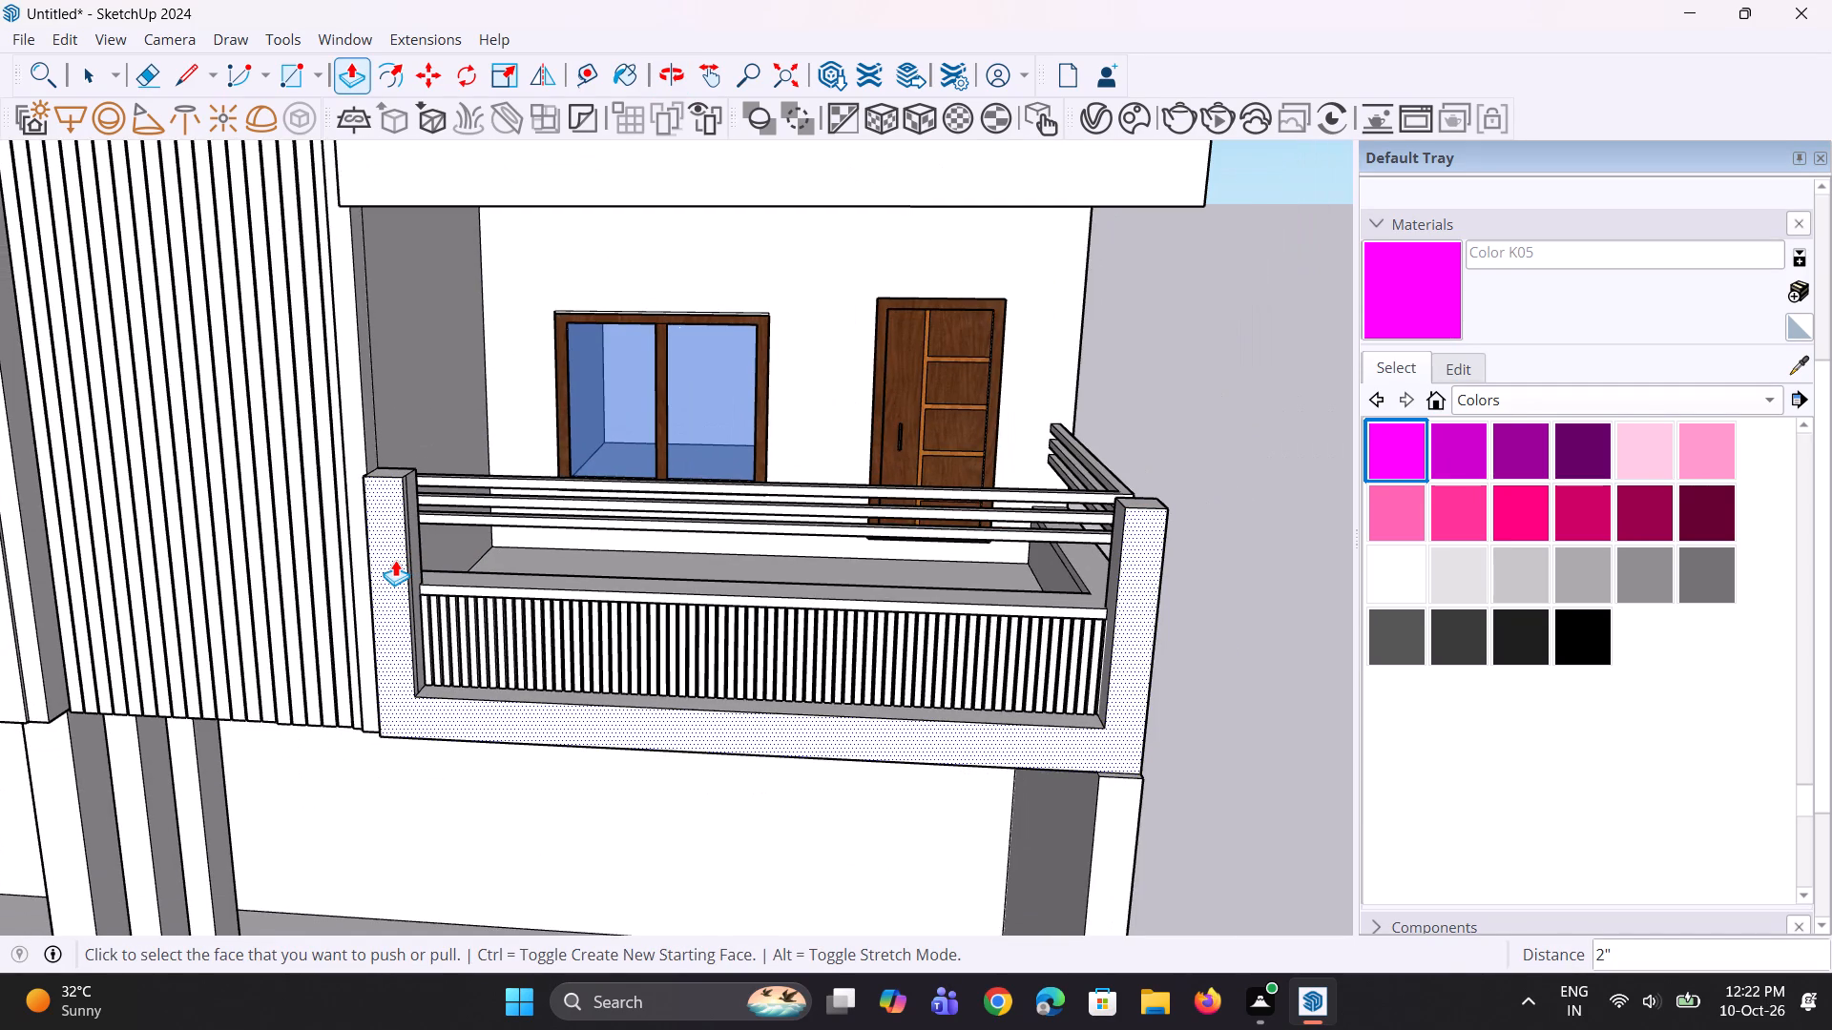
scroll(395, 560, "down", 12)
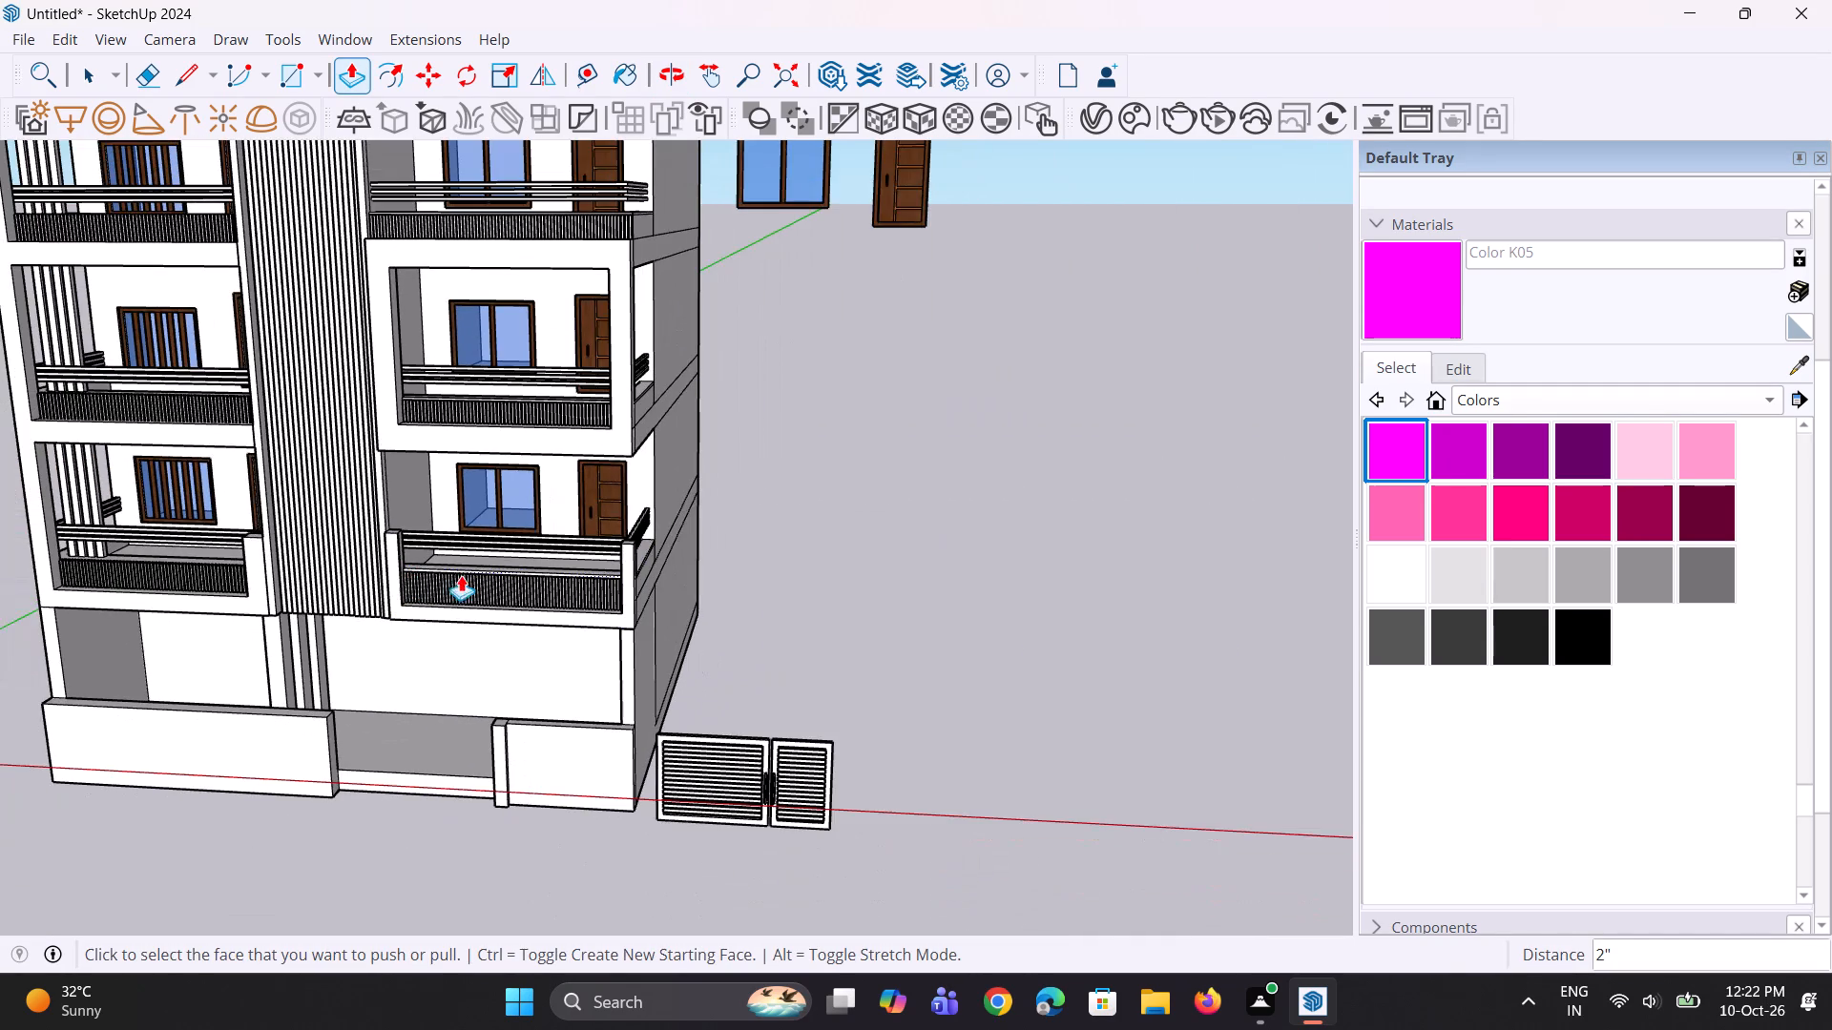
key("space")
key("space")
left_click(770, 617)
scroll(568, 710, "up", 2)
middle_click_drag(562, 711, 574, 674)
scroll(567, 636, "up", 2)
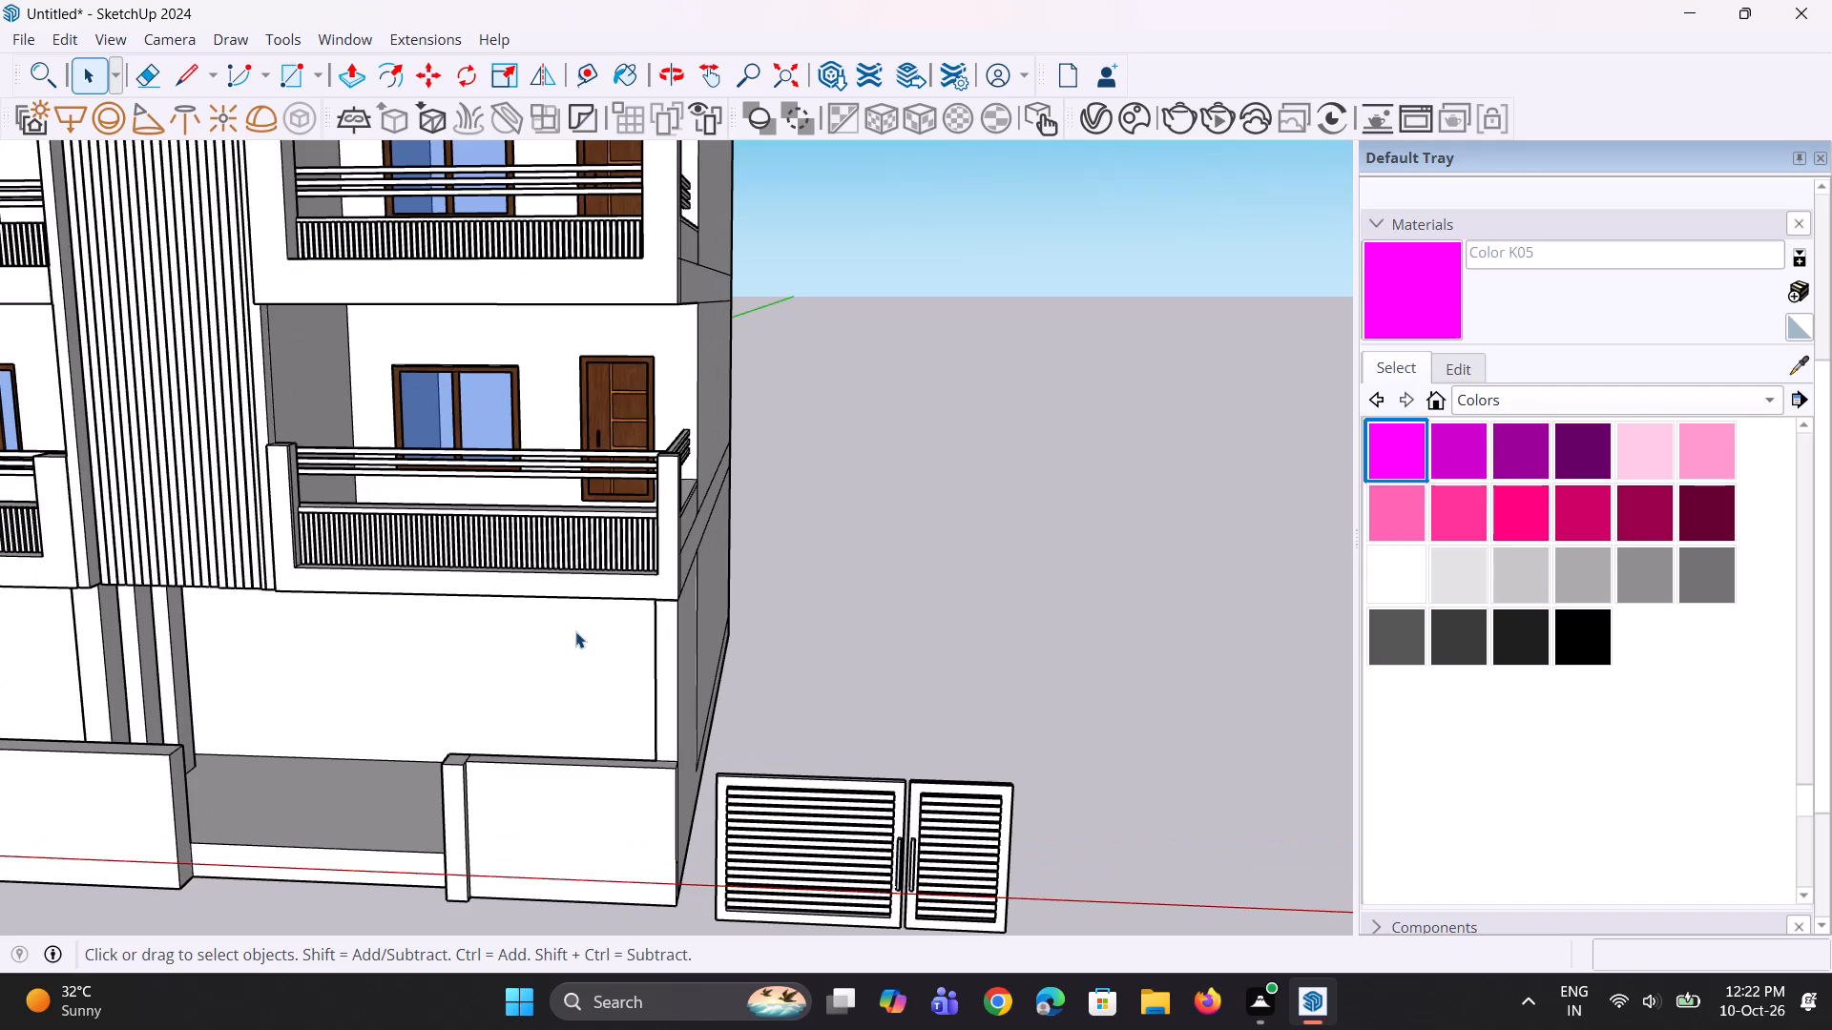
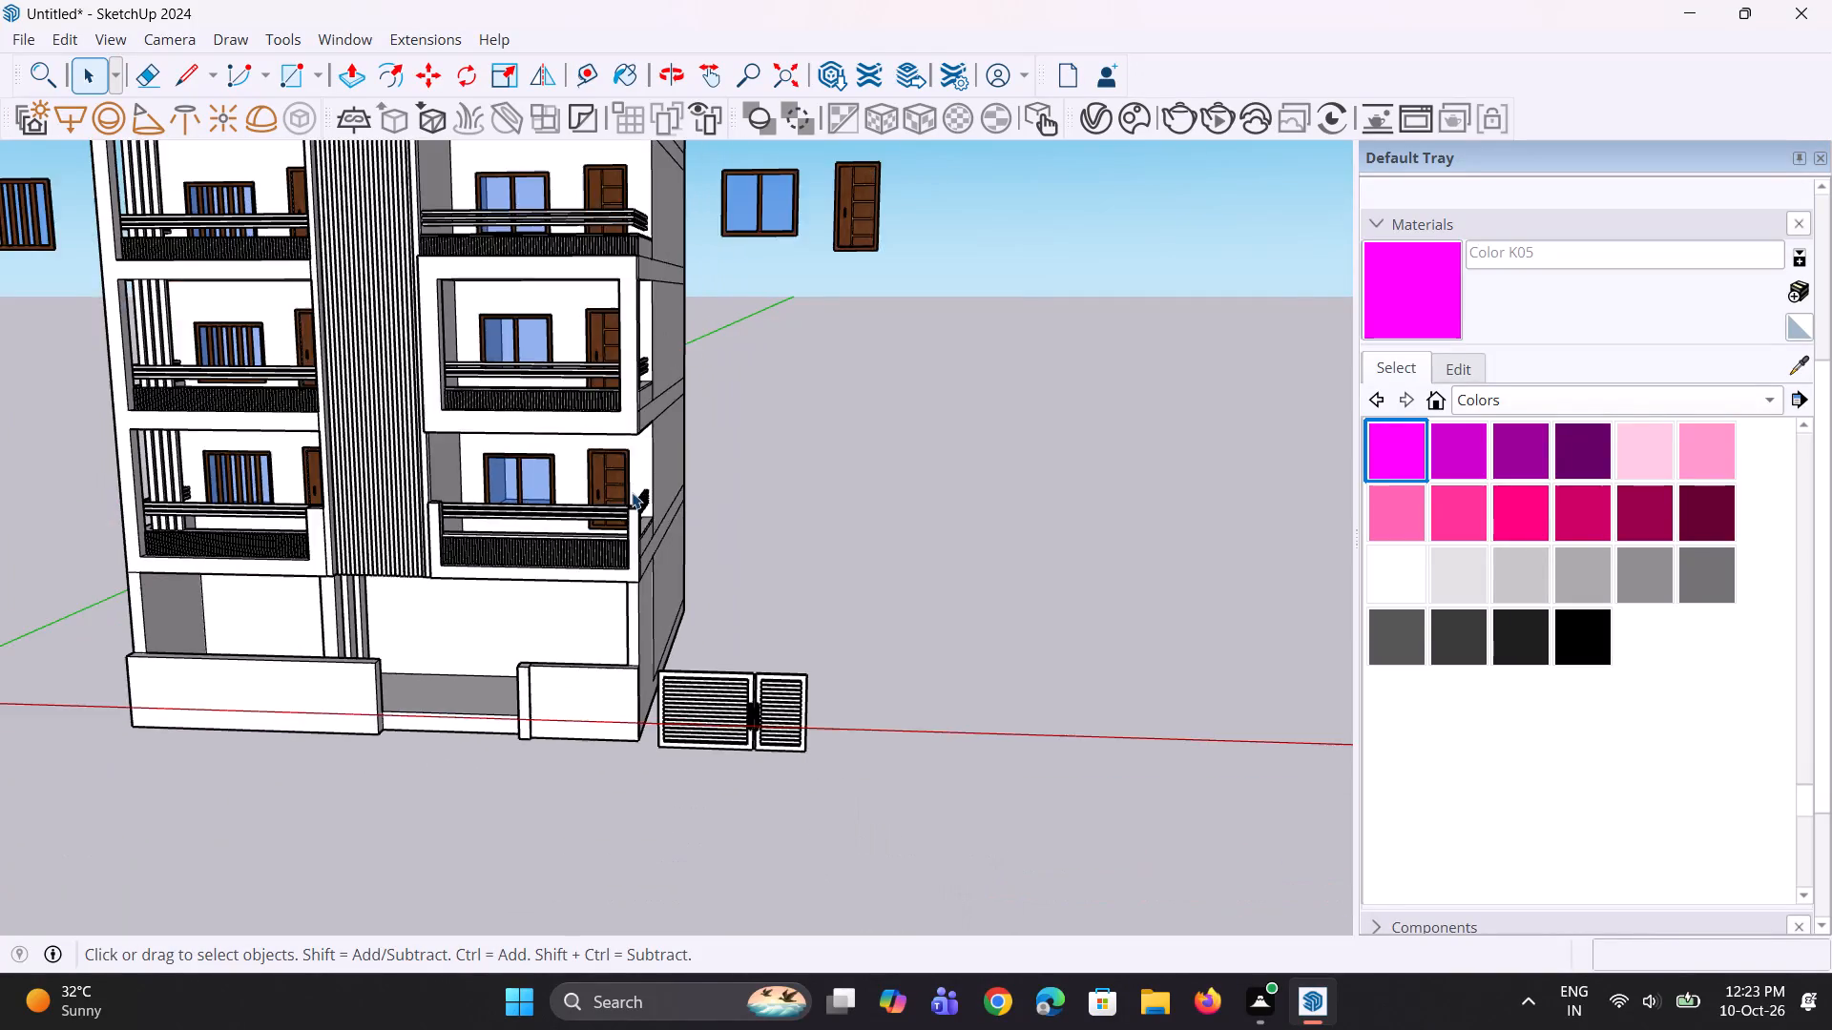
Examine the building front with its battened balcony parapets, from the compound wall up to the roof parapet.
scroll(632, 492, "down", 3)
middle_click_drag(489, 564, 506, 505)
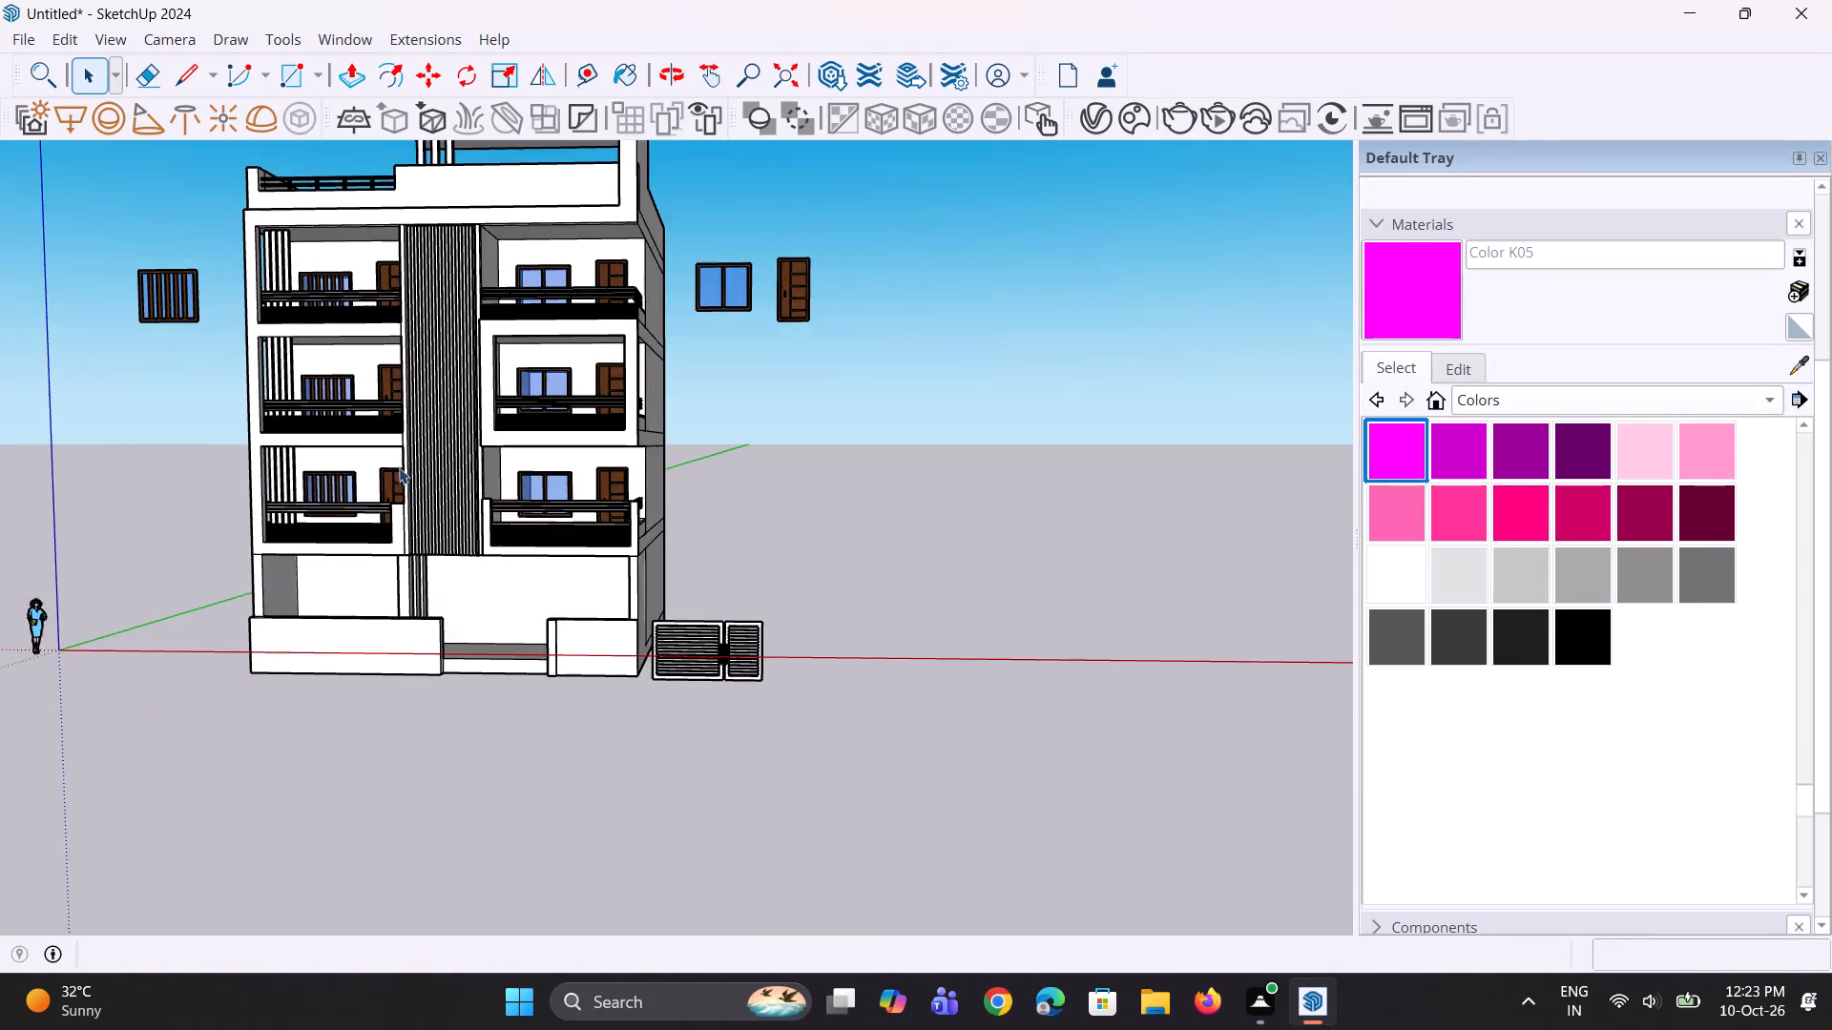
scroll(302, 380, "up", 8)
middle_click_drag(361, 358, 424, 397)
scroll(423, 397, "down", 2)
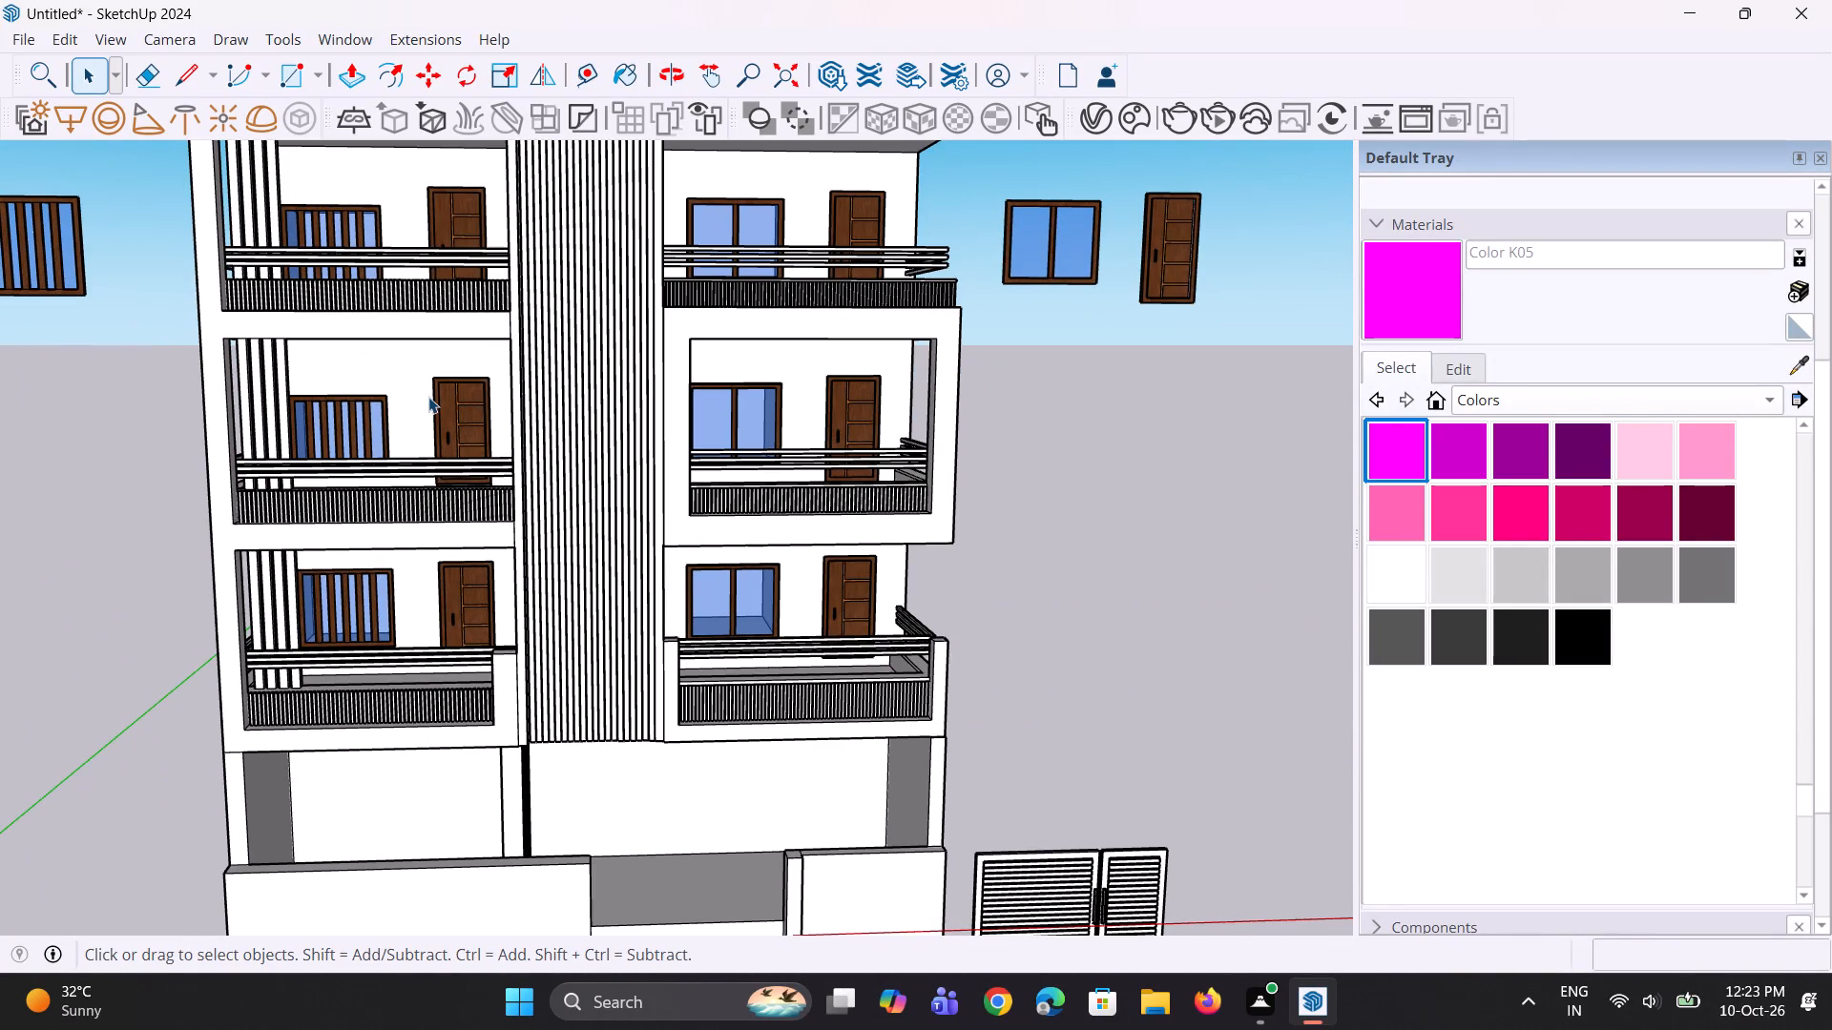
scroll(385, 414, "down", 7)
middle_click_drag(412, 408, 410, 465)
scroll(478, 230, "up", 3)
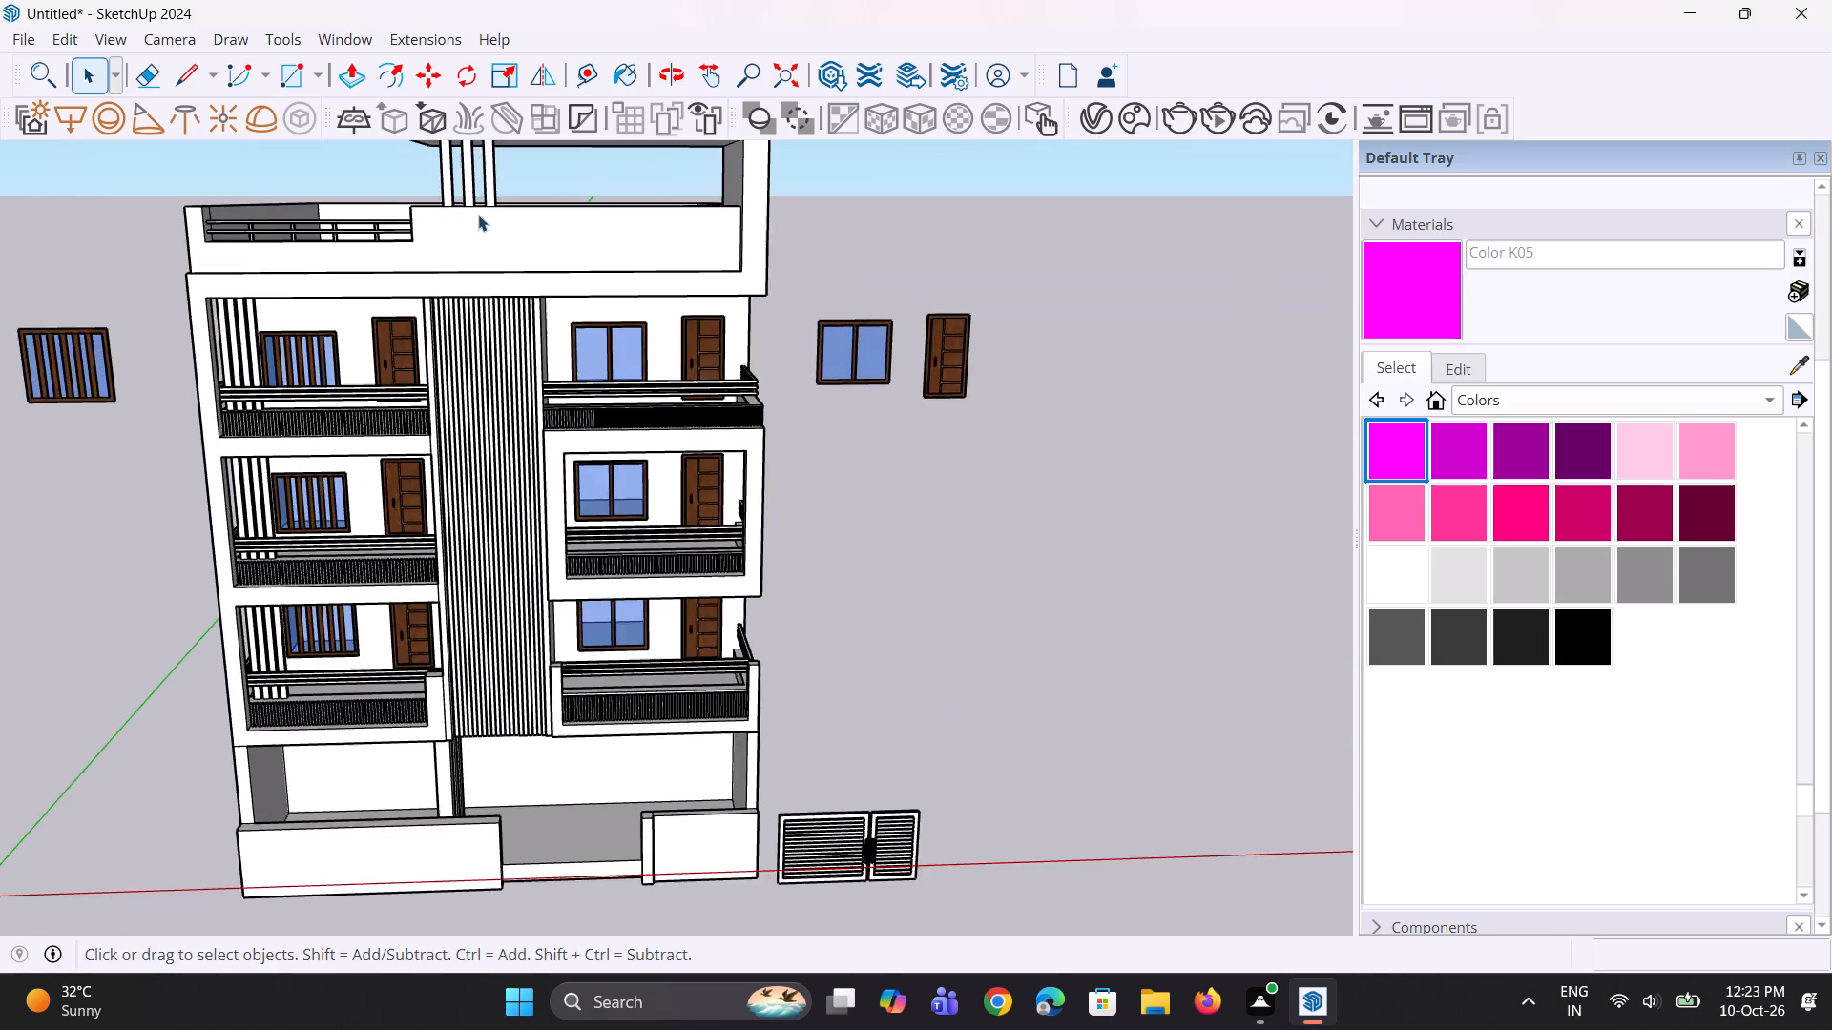
Copy the front top edge of the raised roof parapet about 4" down its face to mark out a strip.
scroll(478, 215, "up", 5)
middle_click_drag(371, 154, 614, 282)
scroll(541, 269, "up", 4)
left_click(485, 280)
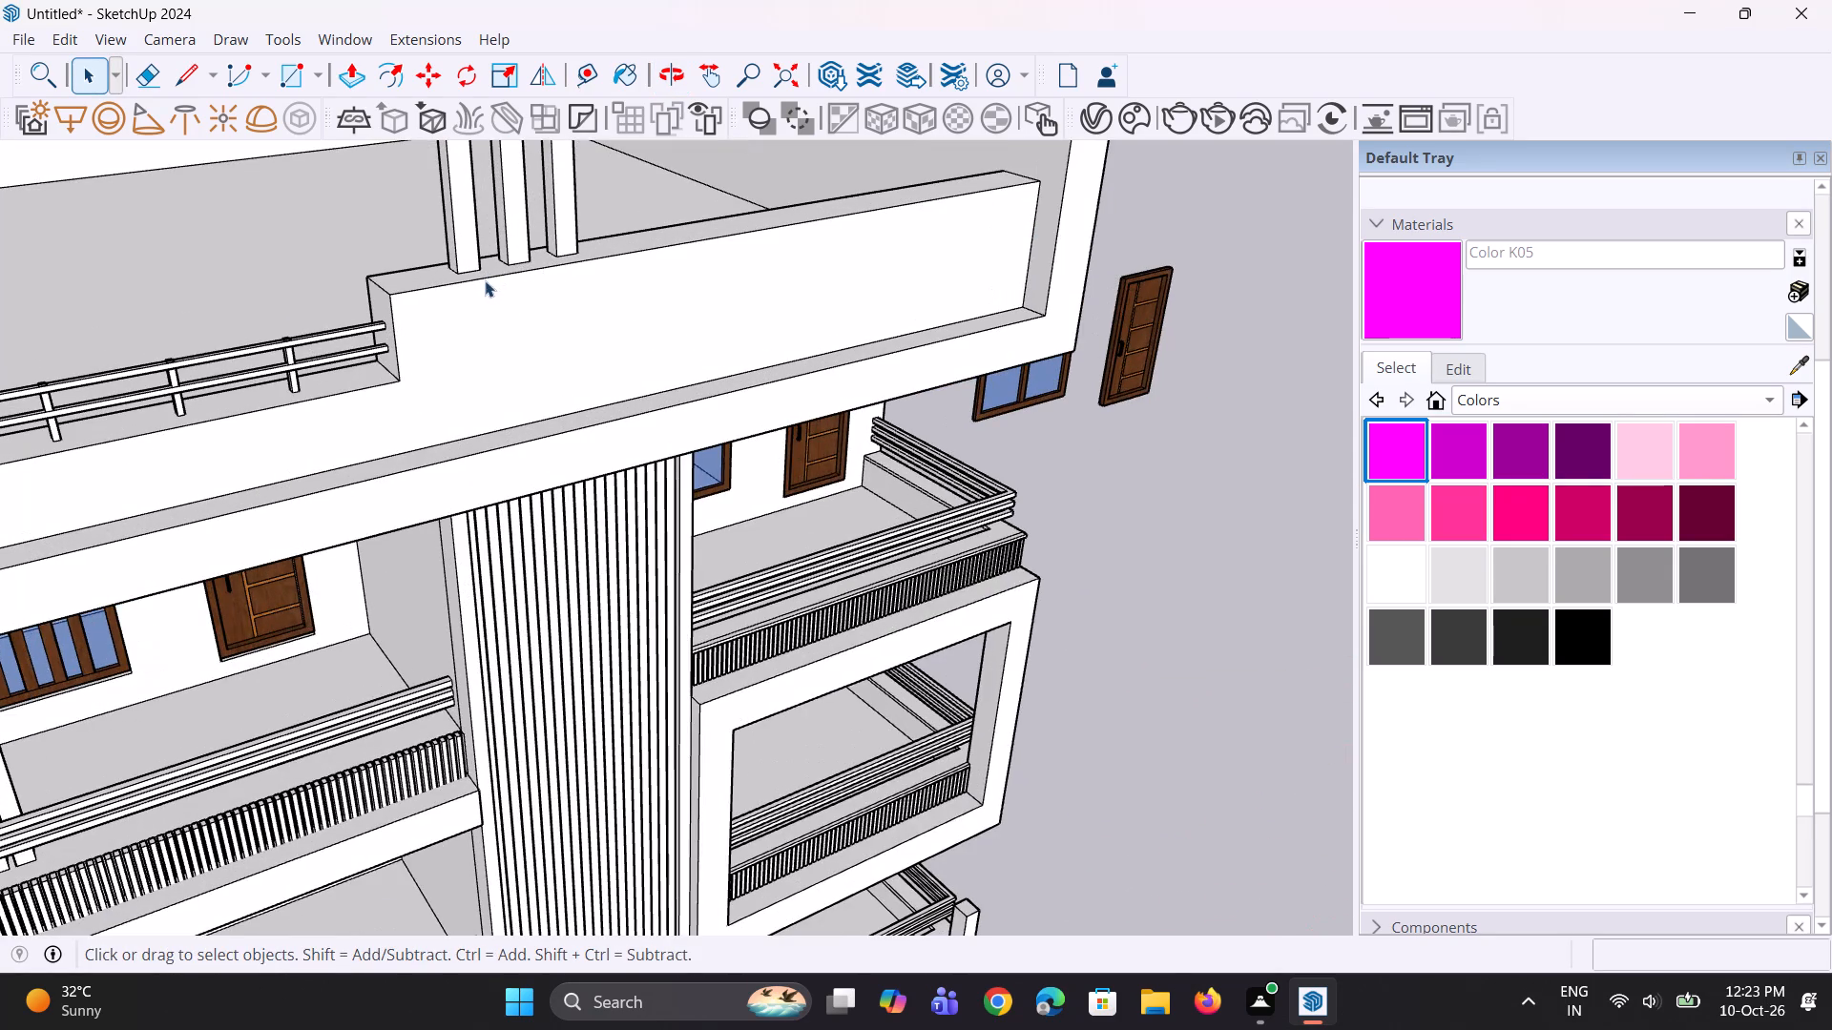
scroll(415, 305, "up", 6)
key("m")
scroll(345, 309, "up", 1)
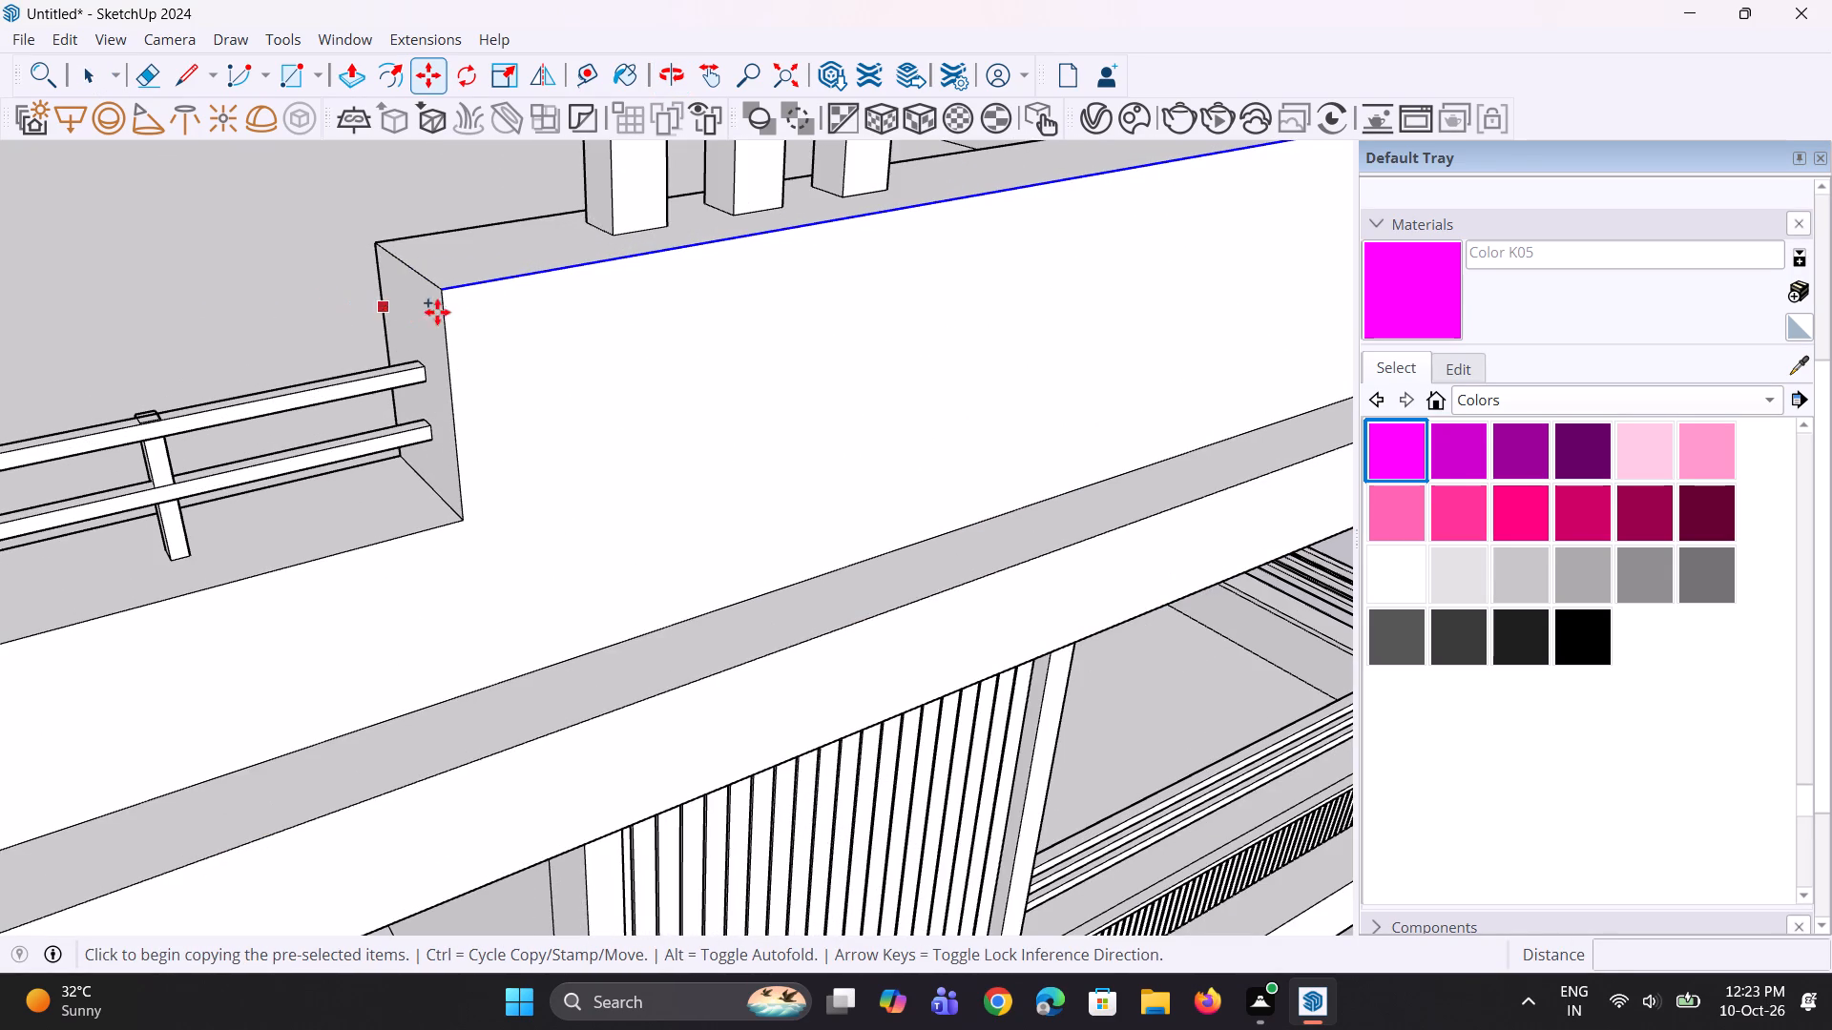
left_click(447, 290)
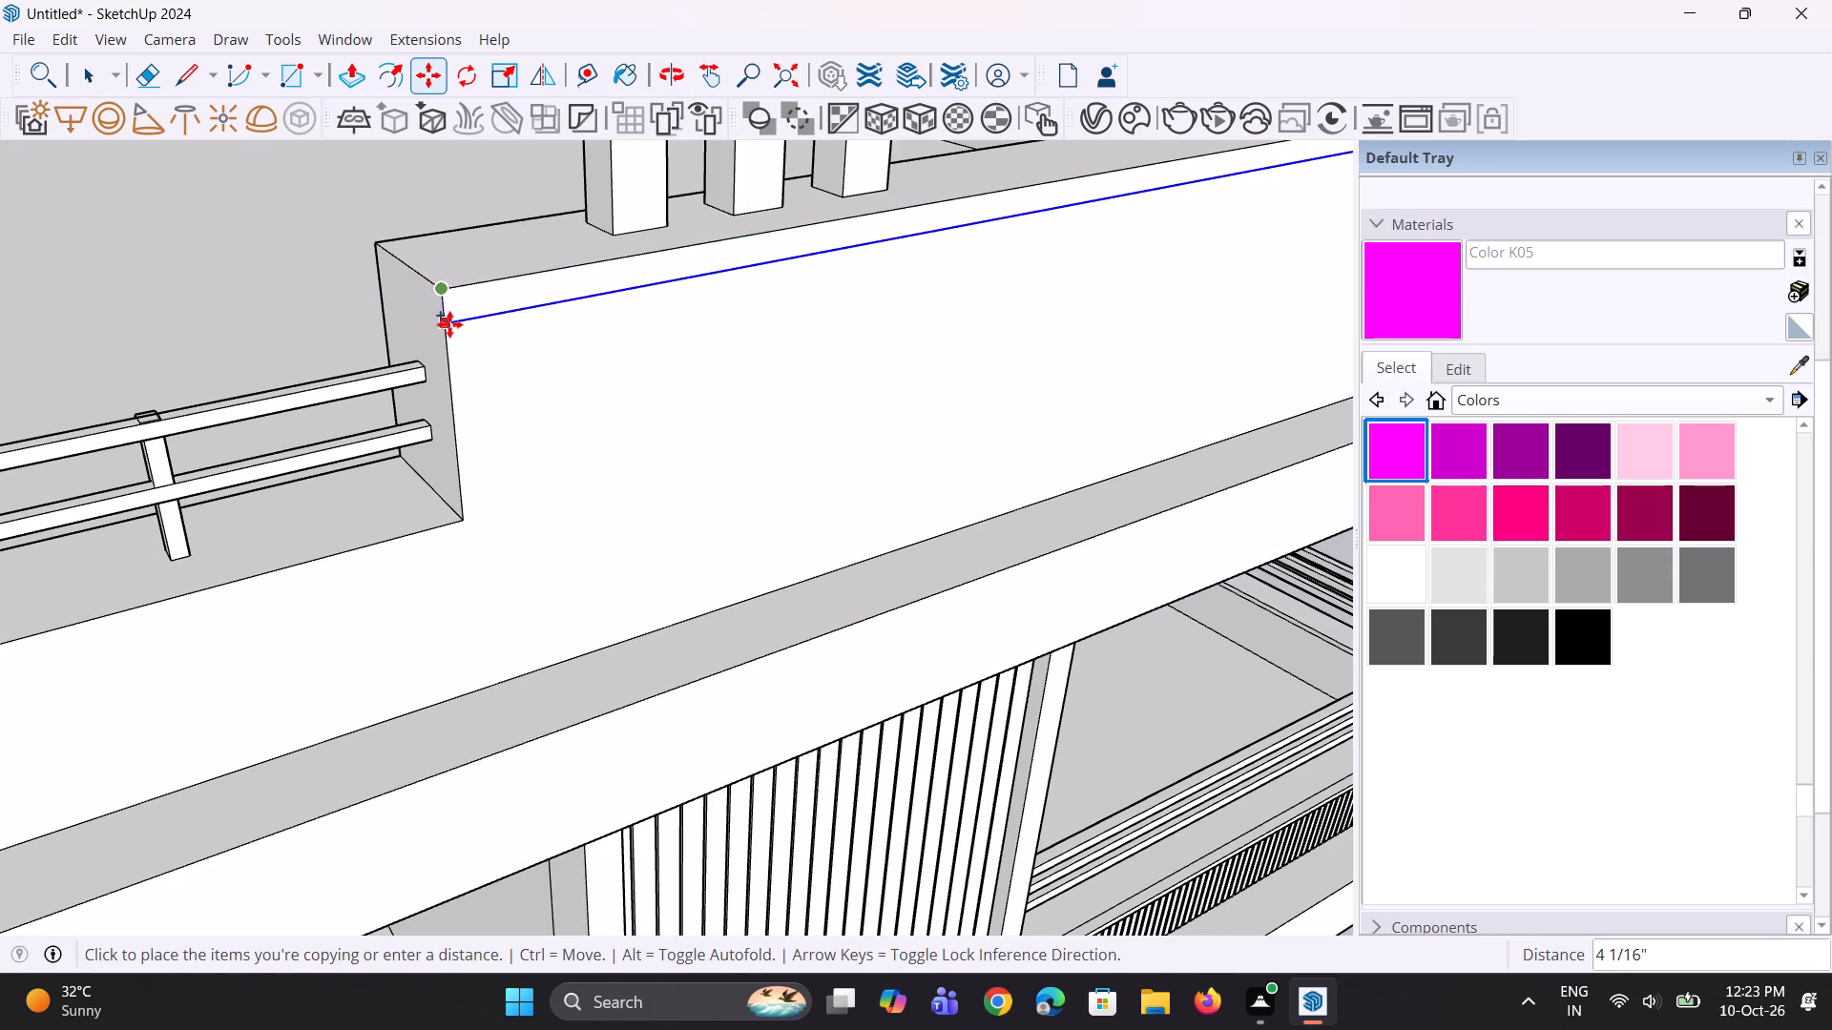
left_click(449, 326)
Pull the strip along the top of the raised roof parapet outward about 3 11/16" as a projecting lip.
middle_click_drag(458, 345, 327, 367)
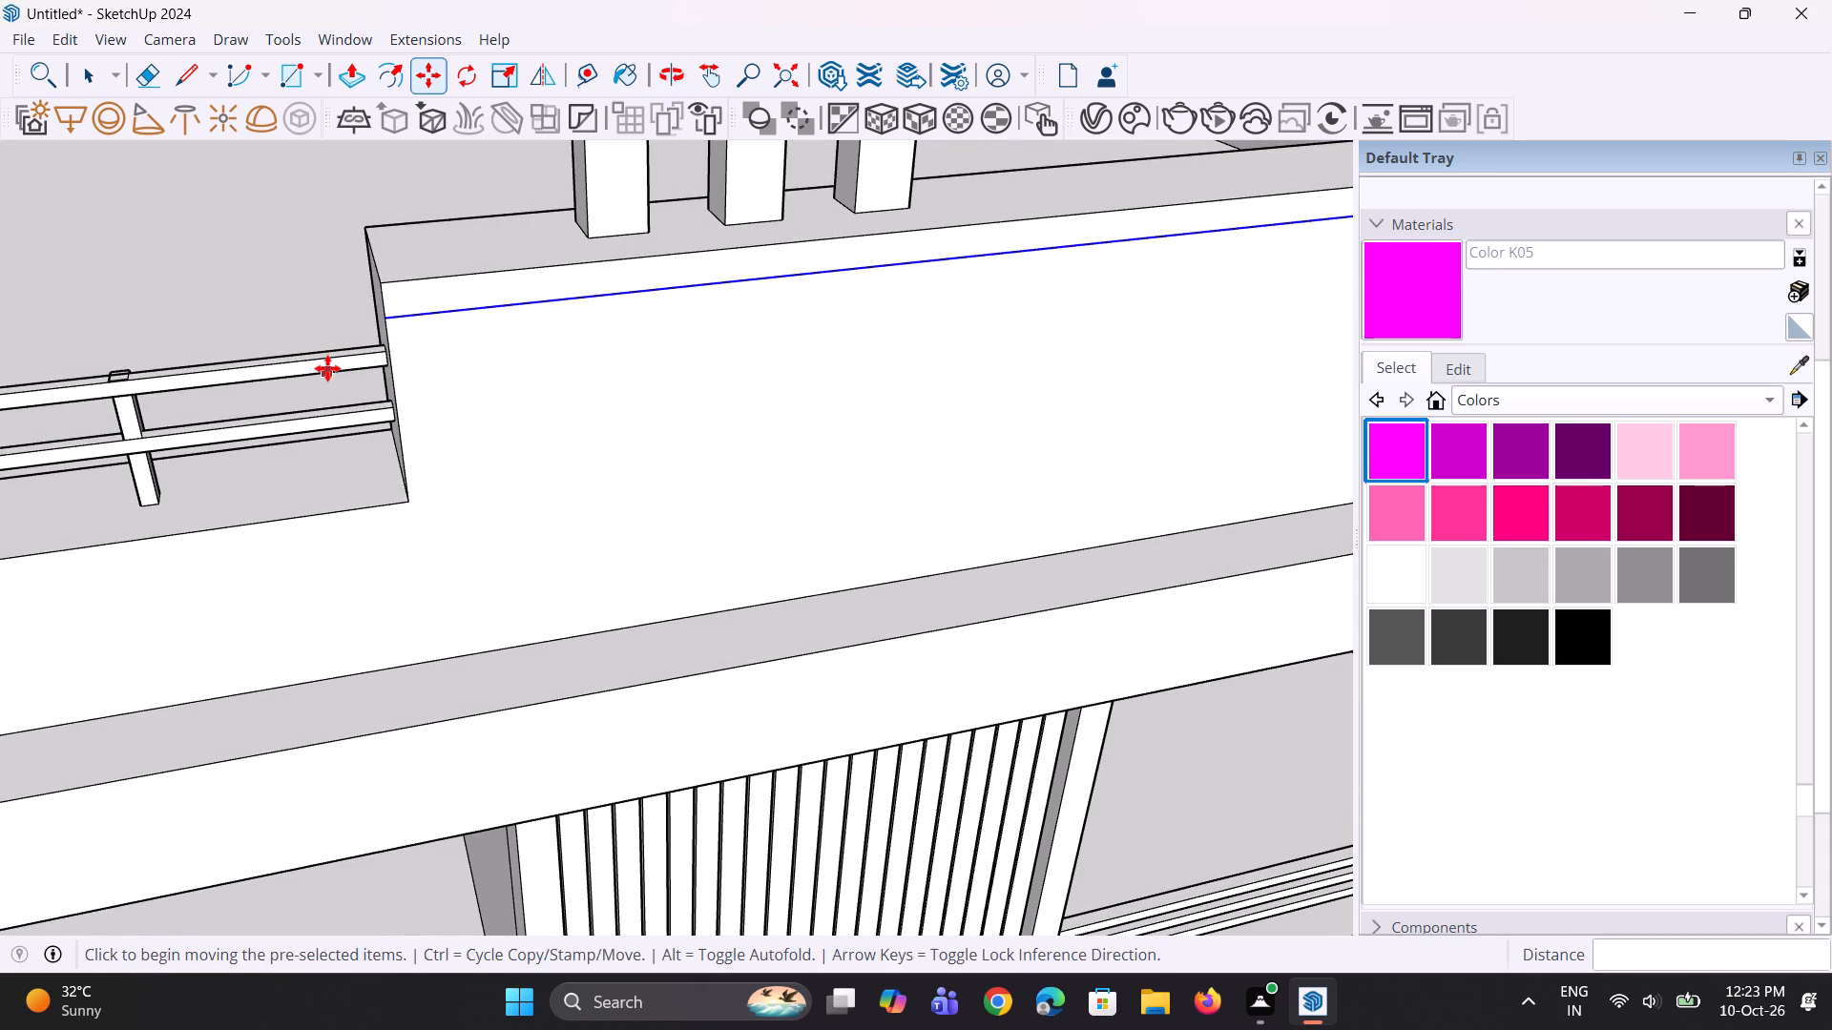
key("space")
key("p")
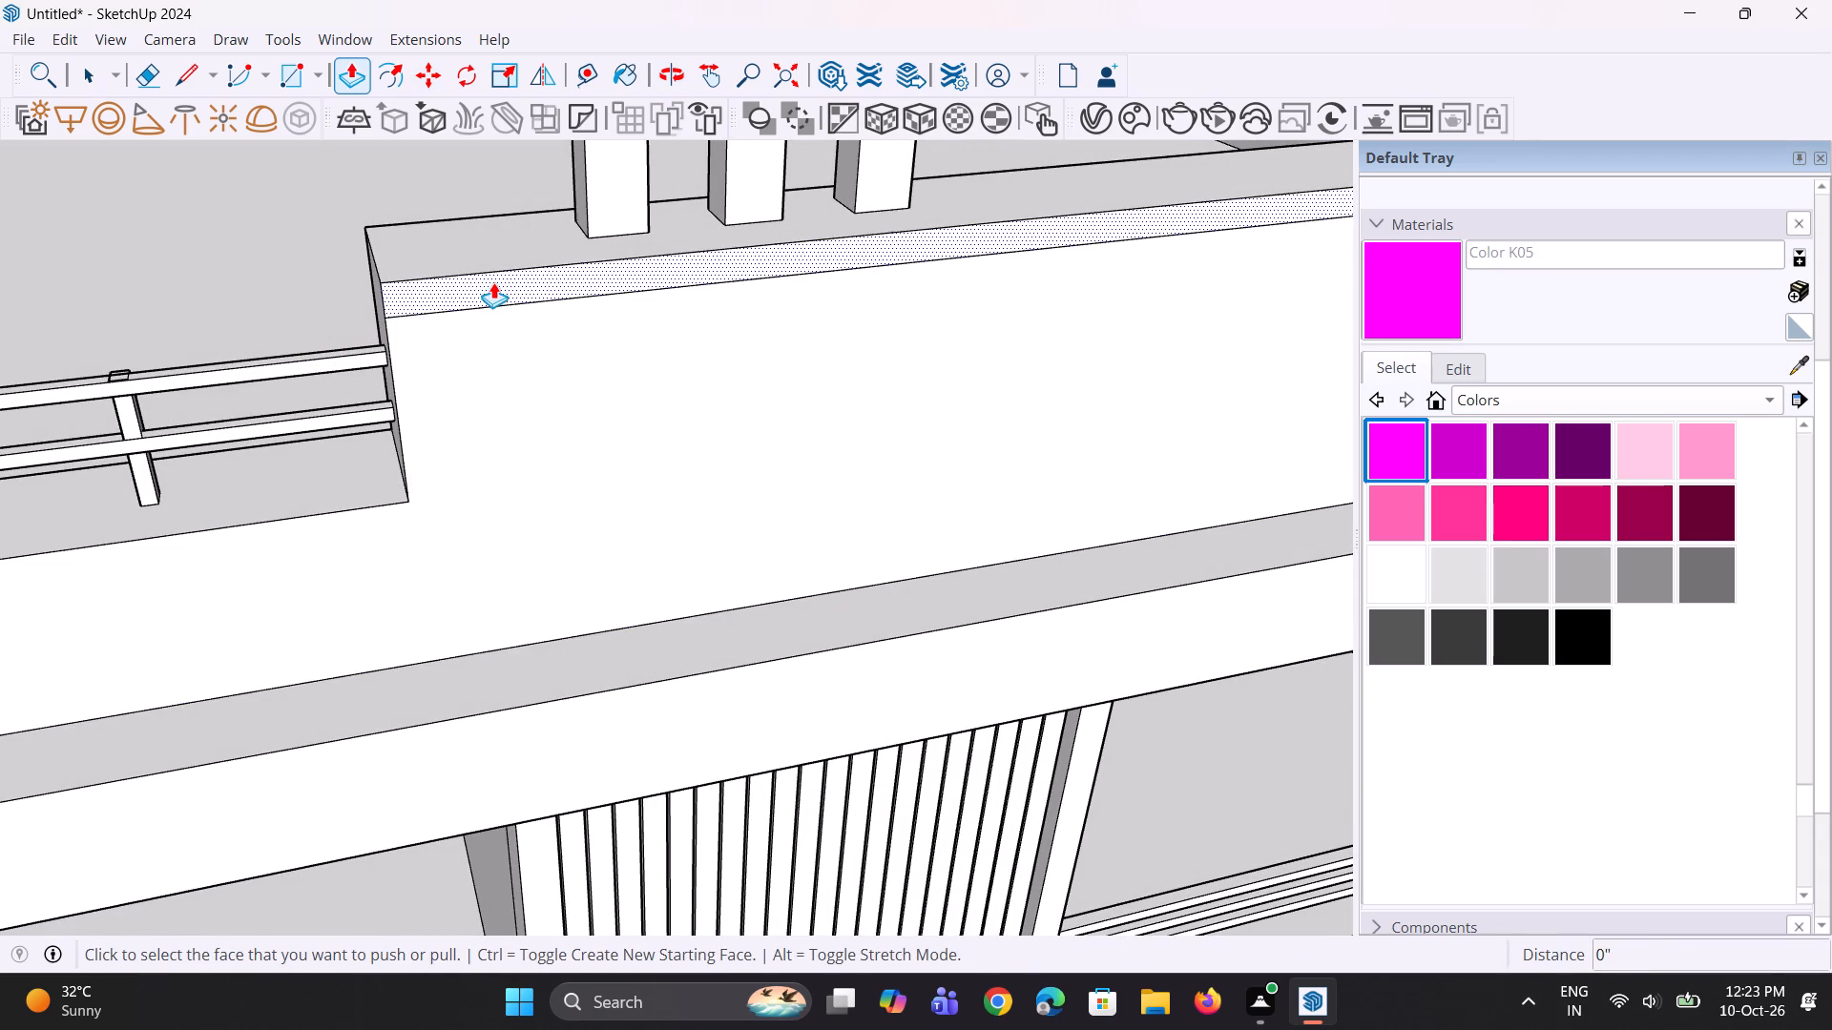
left_click(493, 282)
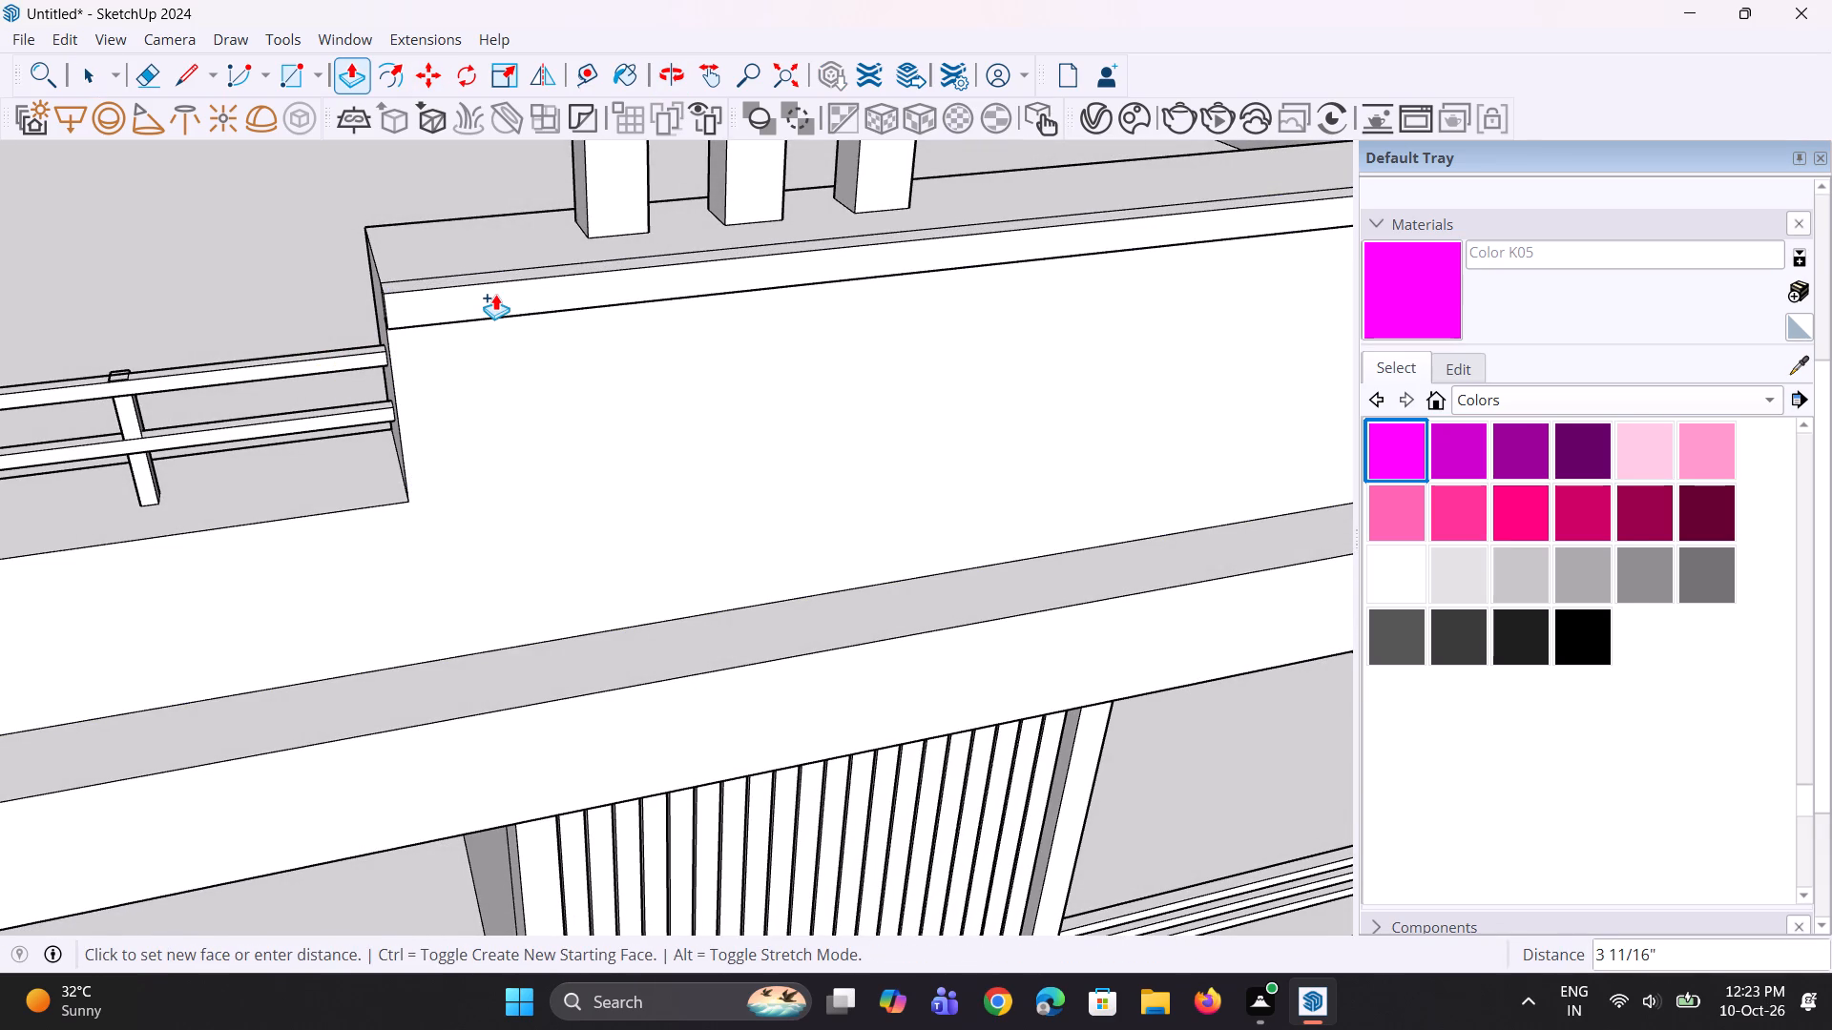
left_click(495, 294)
Examine the roof parapet's projecting lip and the whole building front down to the compound wall.
middle_click_drag(453, 300, 363, 164)
scroll(369, 242, "down", 9)
middle_click_drag(1034, 482, 872, 513)
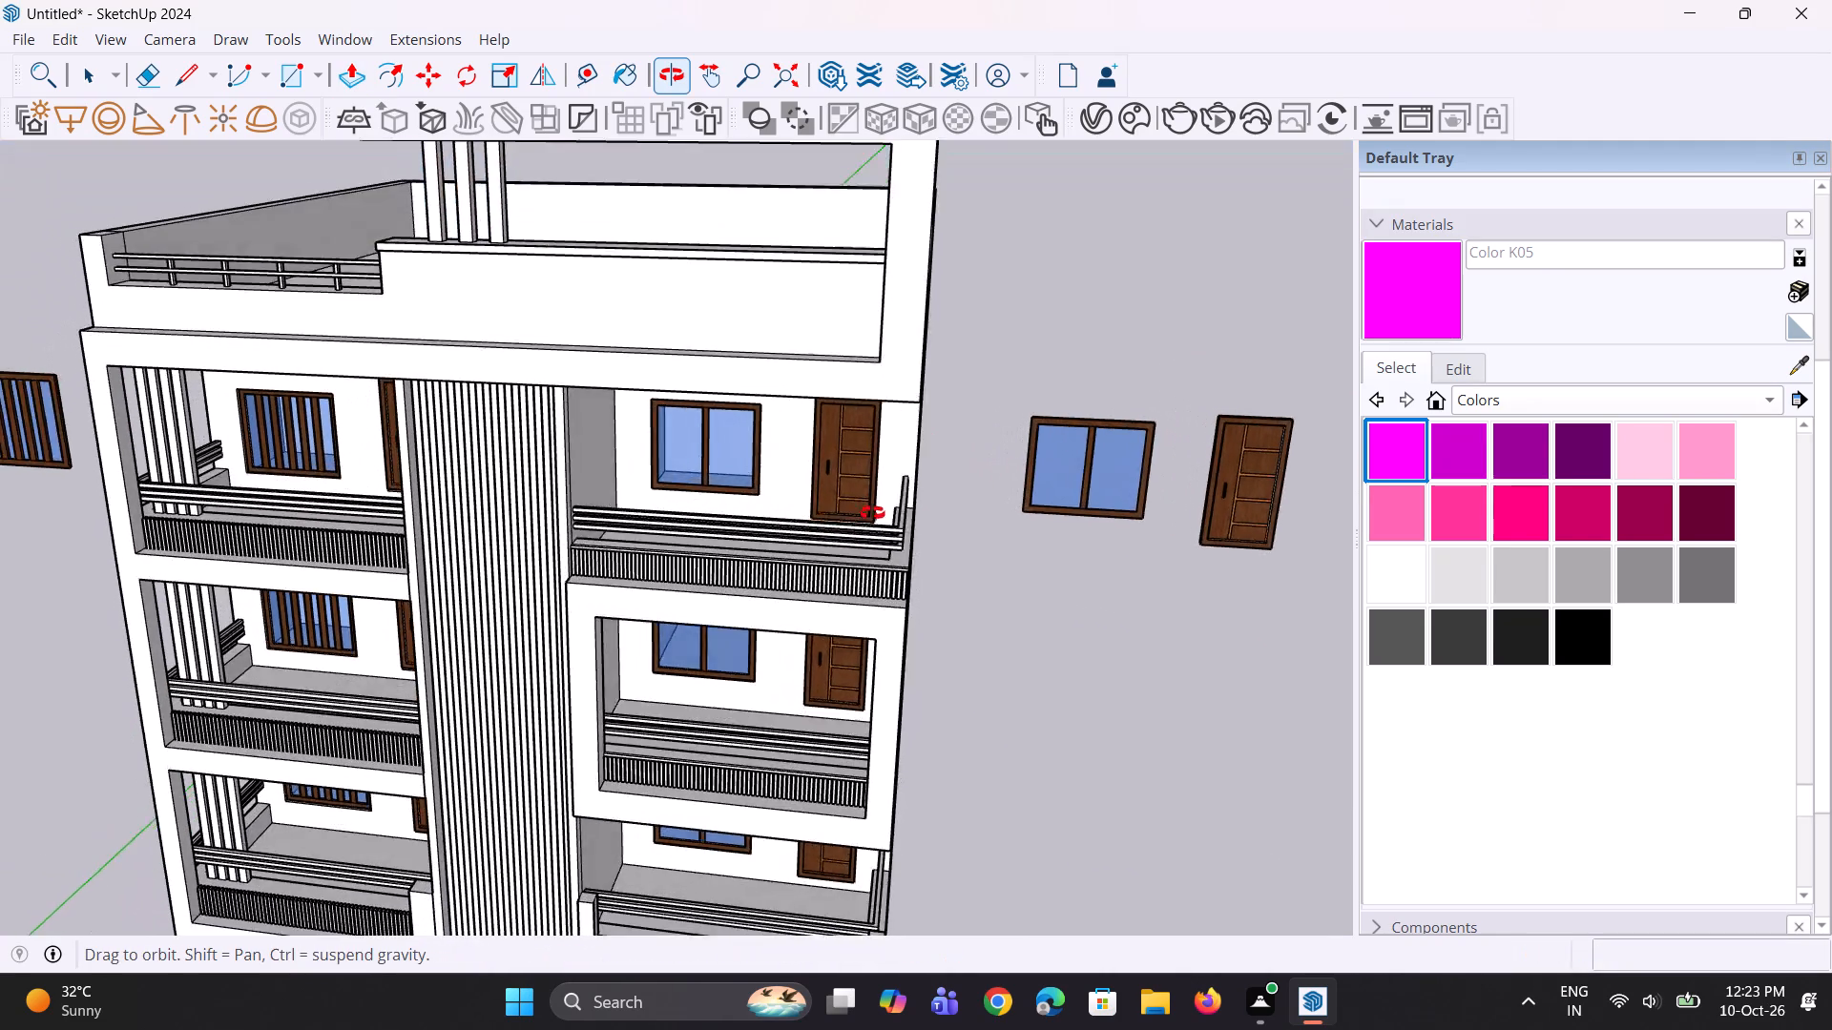
middle_click_drag(872, 513, 939, 515)
middle_click_drag(831, 457, 897, 410)
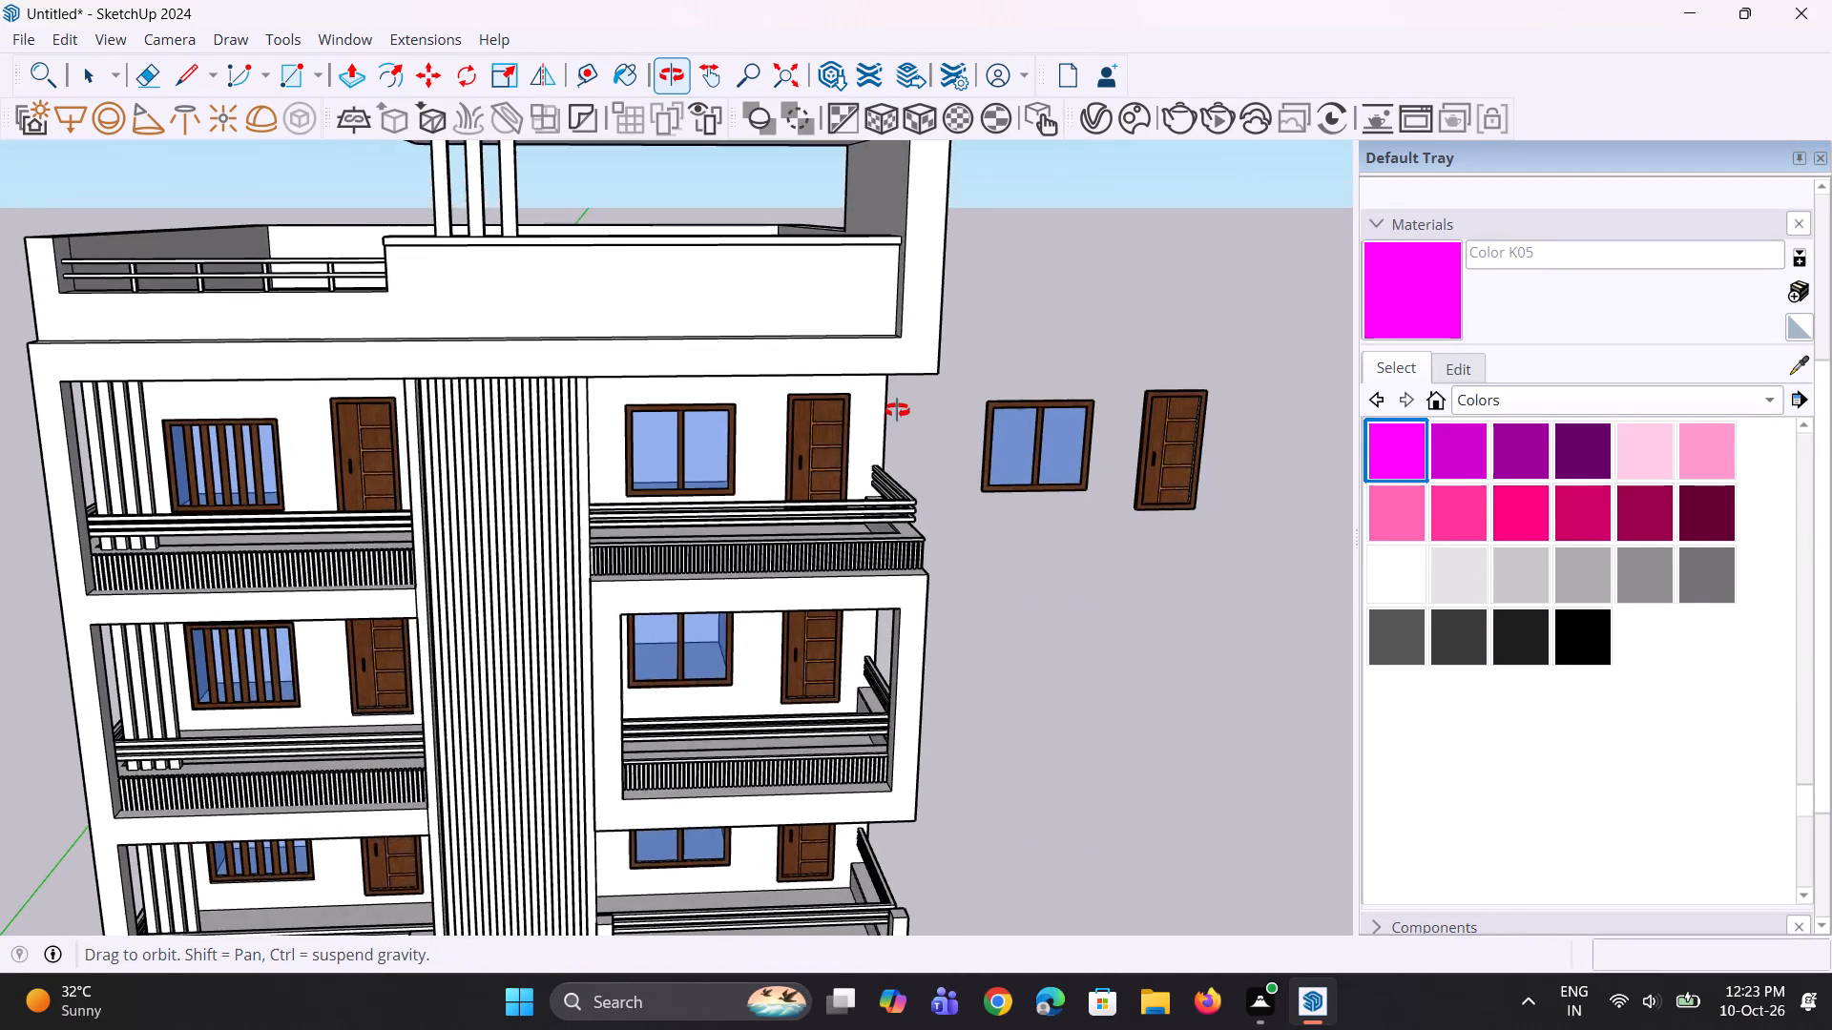
middle_click_drag(897, 410, 888, 444)
scroll(822, 517, "down", 5)
middle_click_drag(819, 529, 838, 421)
key("space")
key("space")
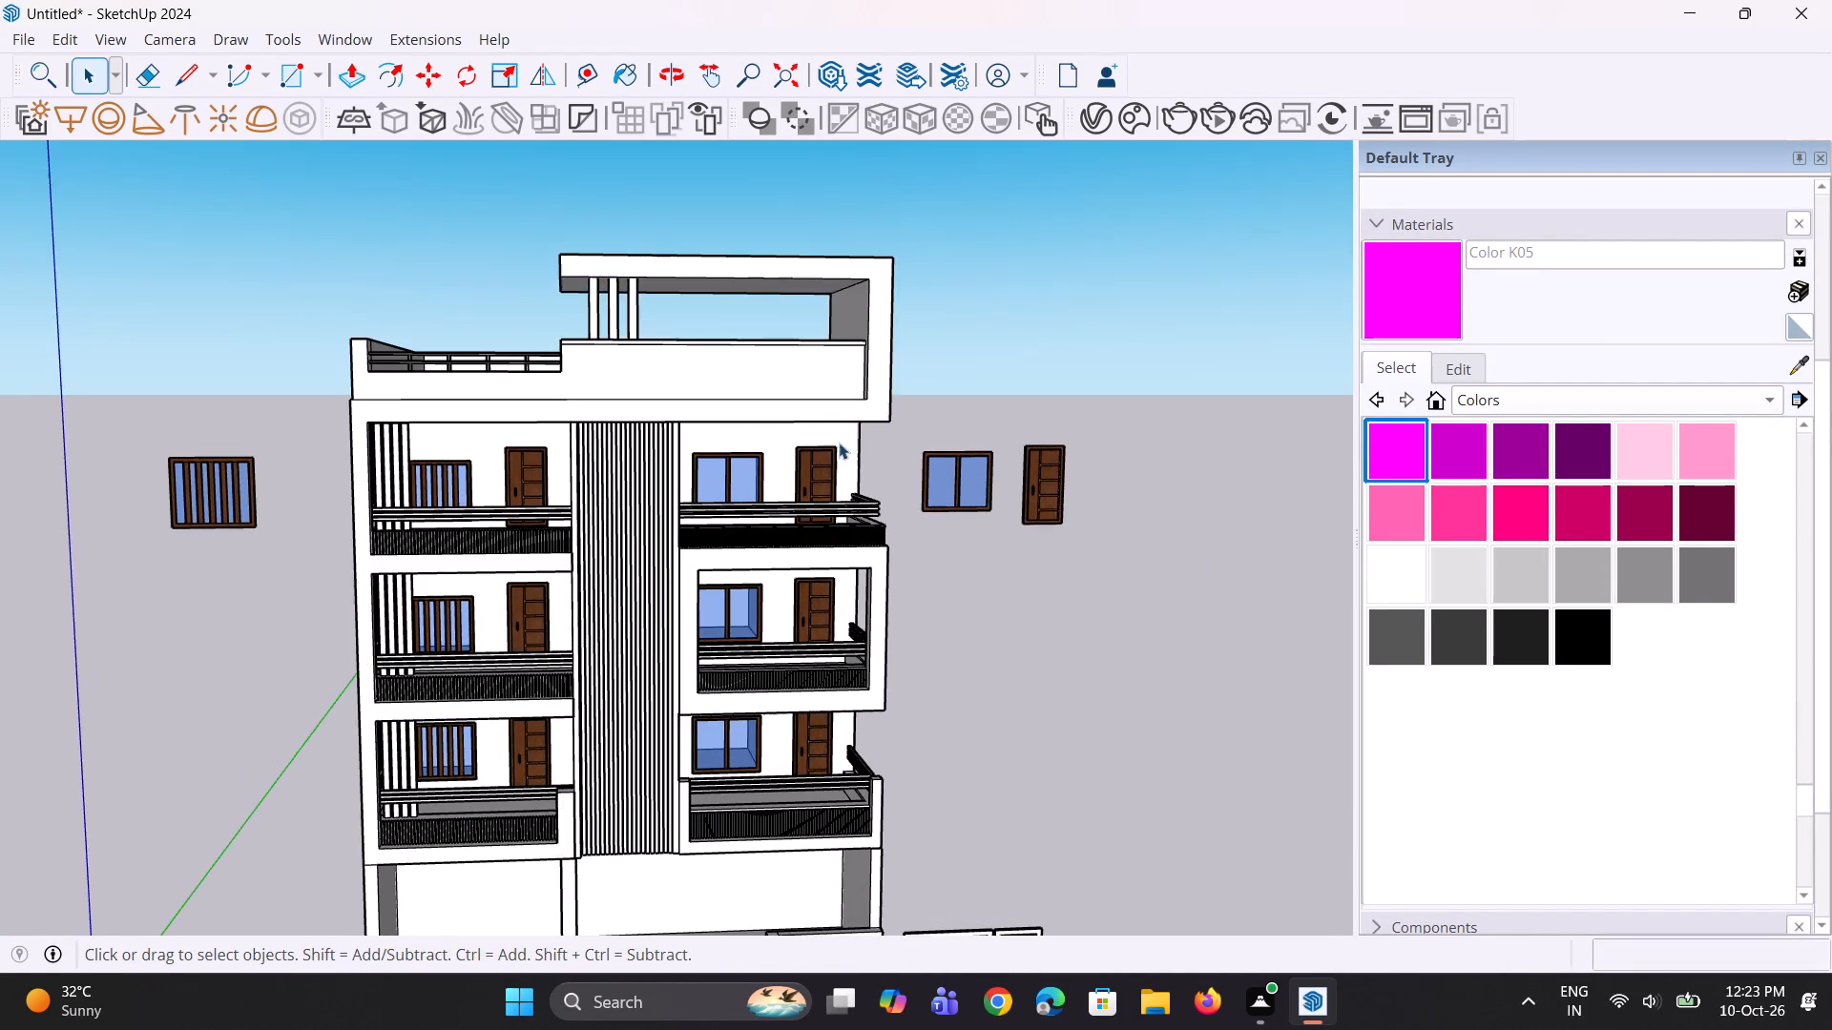
scroll(799, 453, "down", 4)
middle_click_drag(798, 453, 786, 467)
scroll(650, 712, "up", 8)
middle_click(648, 715)
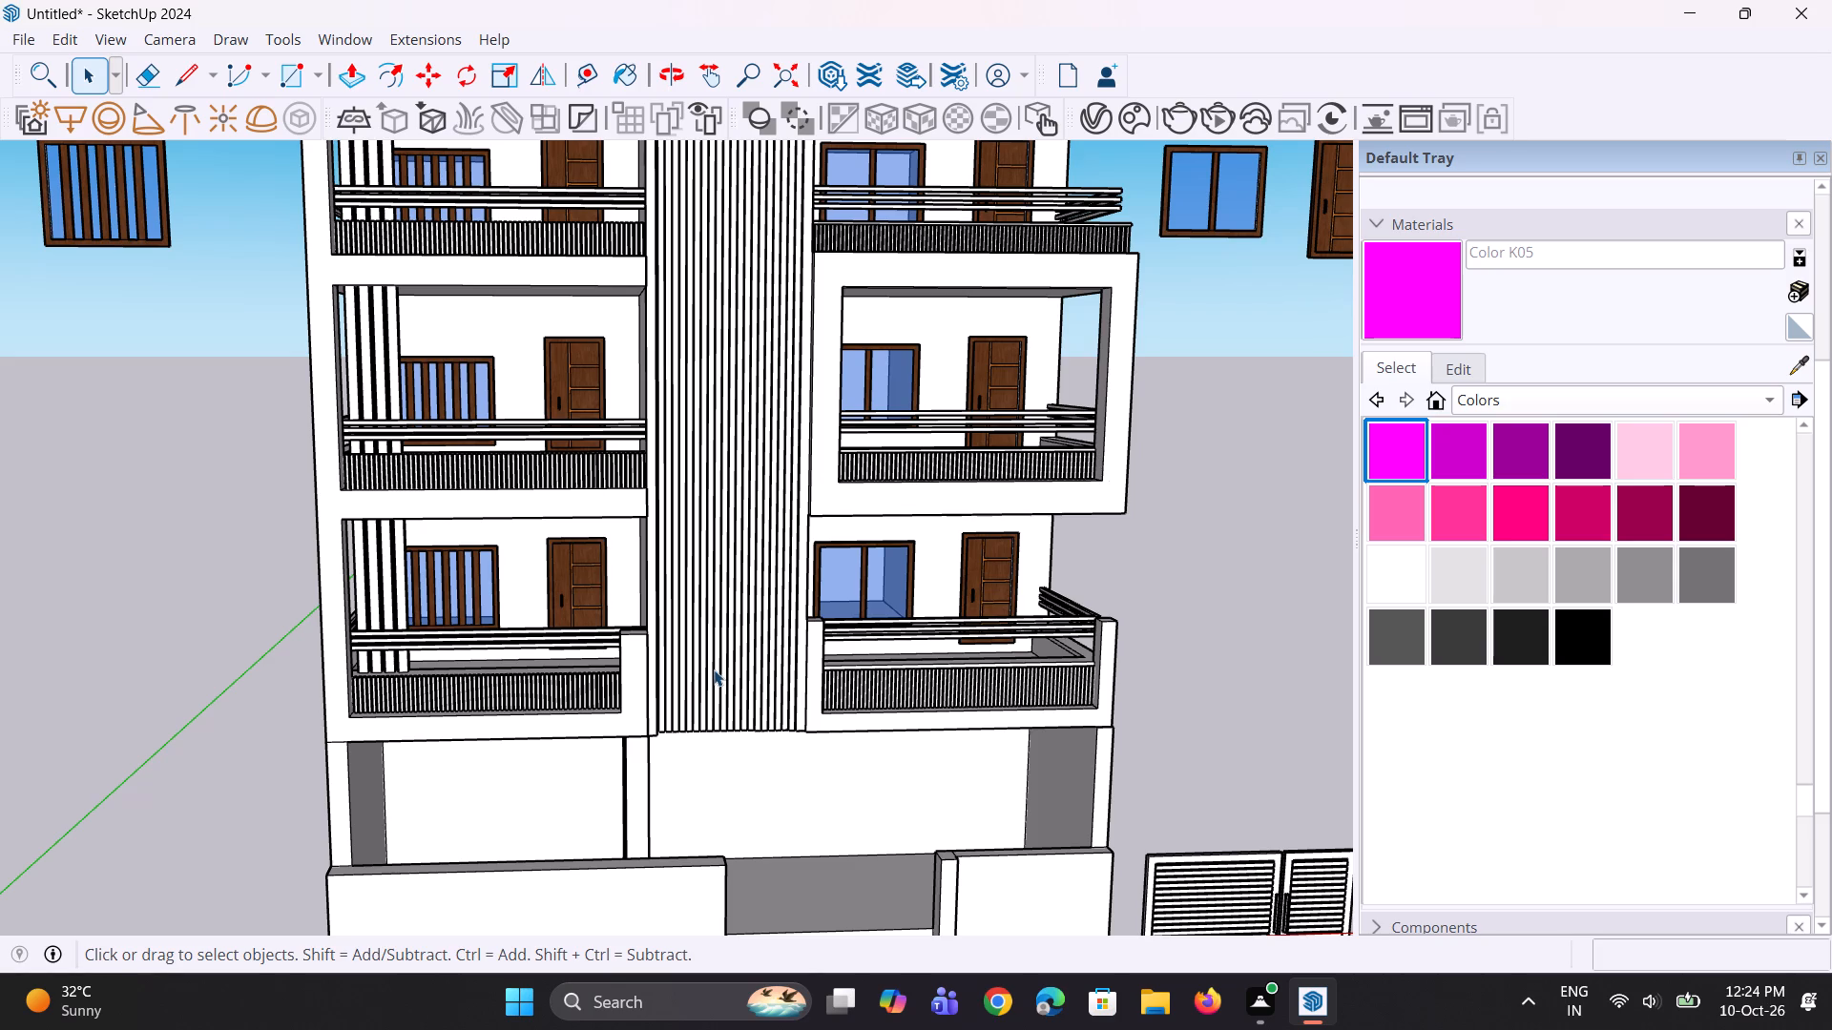
scroll(808, 843, "down", 3)
scroll(741, 769, "down", 4)
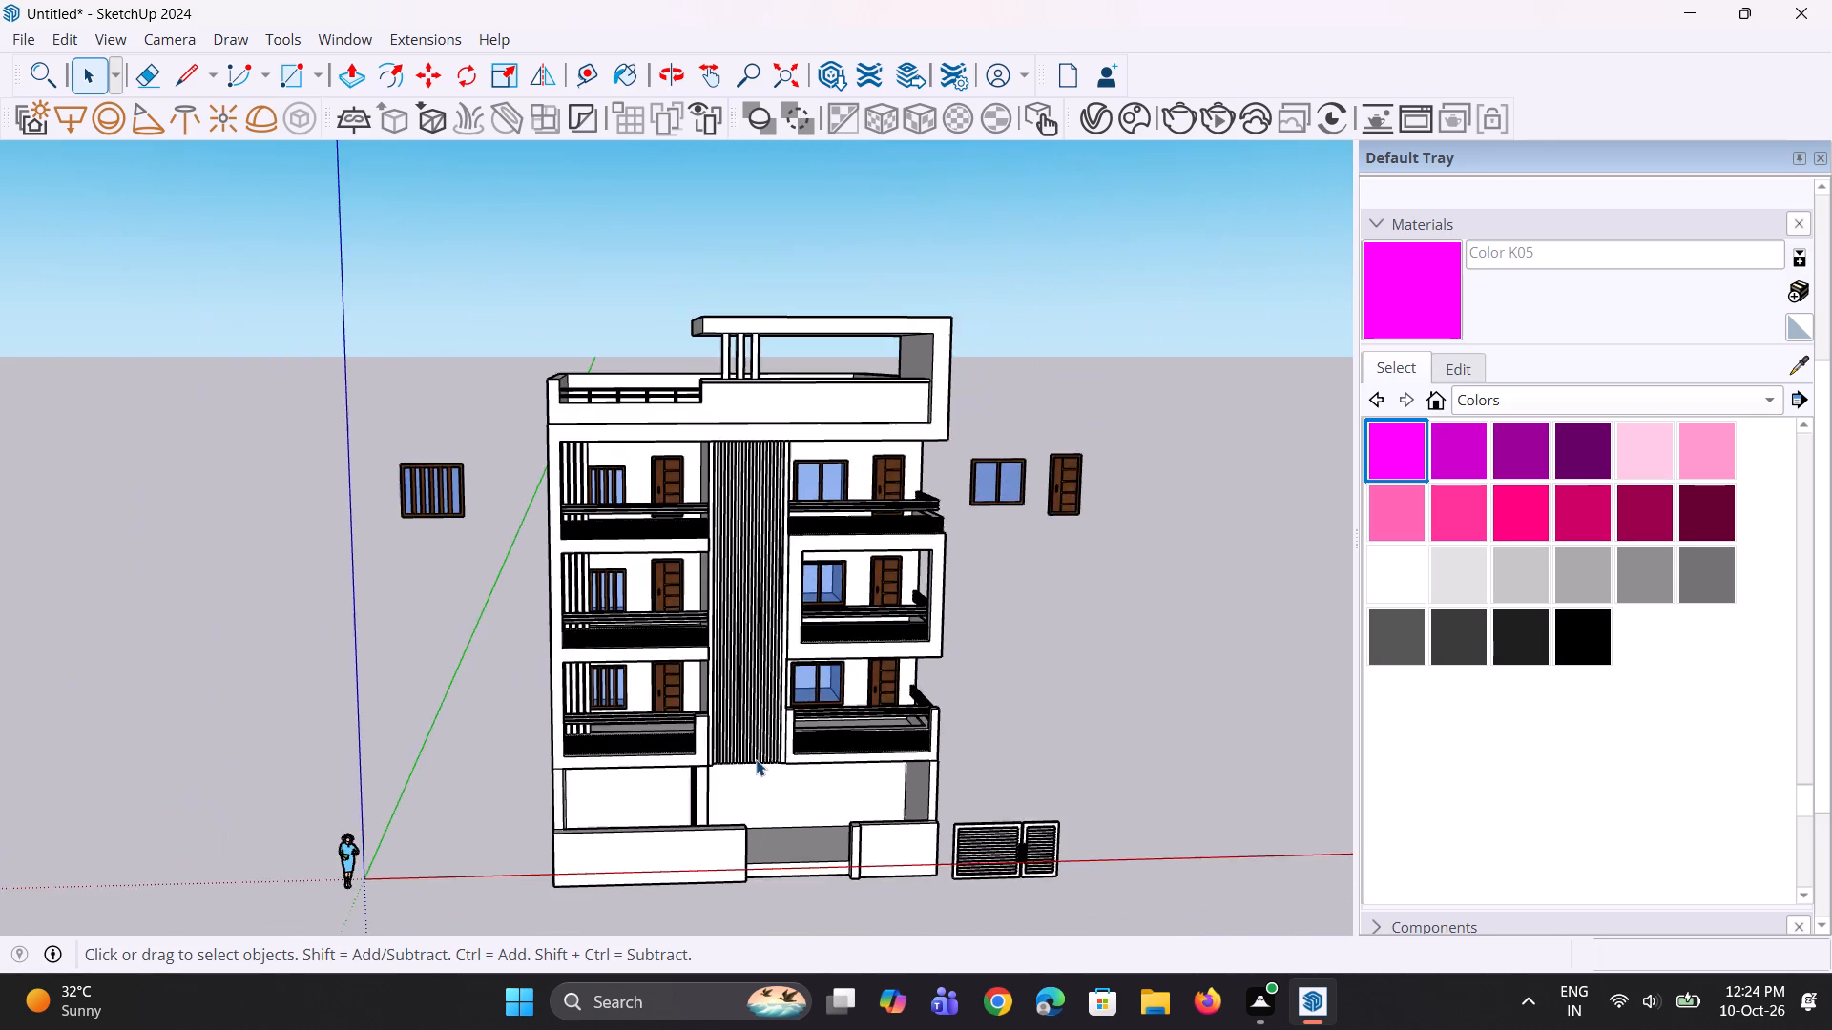
scroll(738, 721, "down", 3)
Copy the left compound wall's front vertical edge beside the gate opening about 11 7/16" along the wall face.
scroll(792, 849, "up", 12)
middle_click_drag(795, 860, 620, 875)
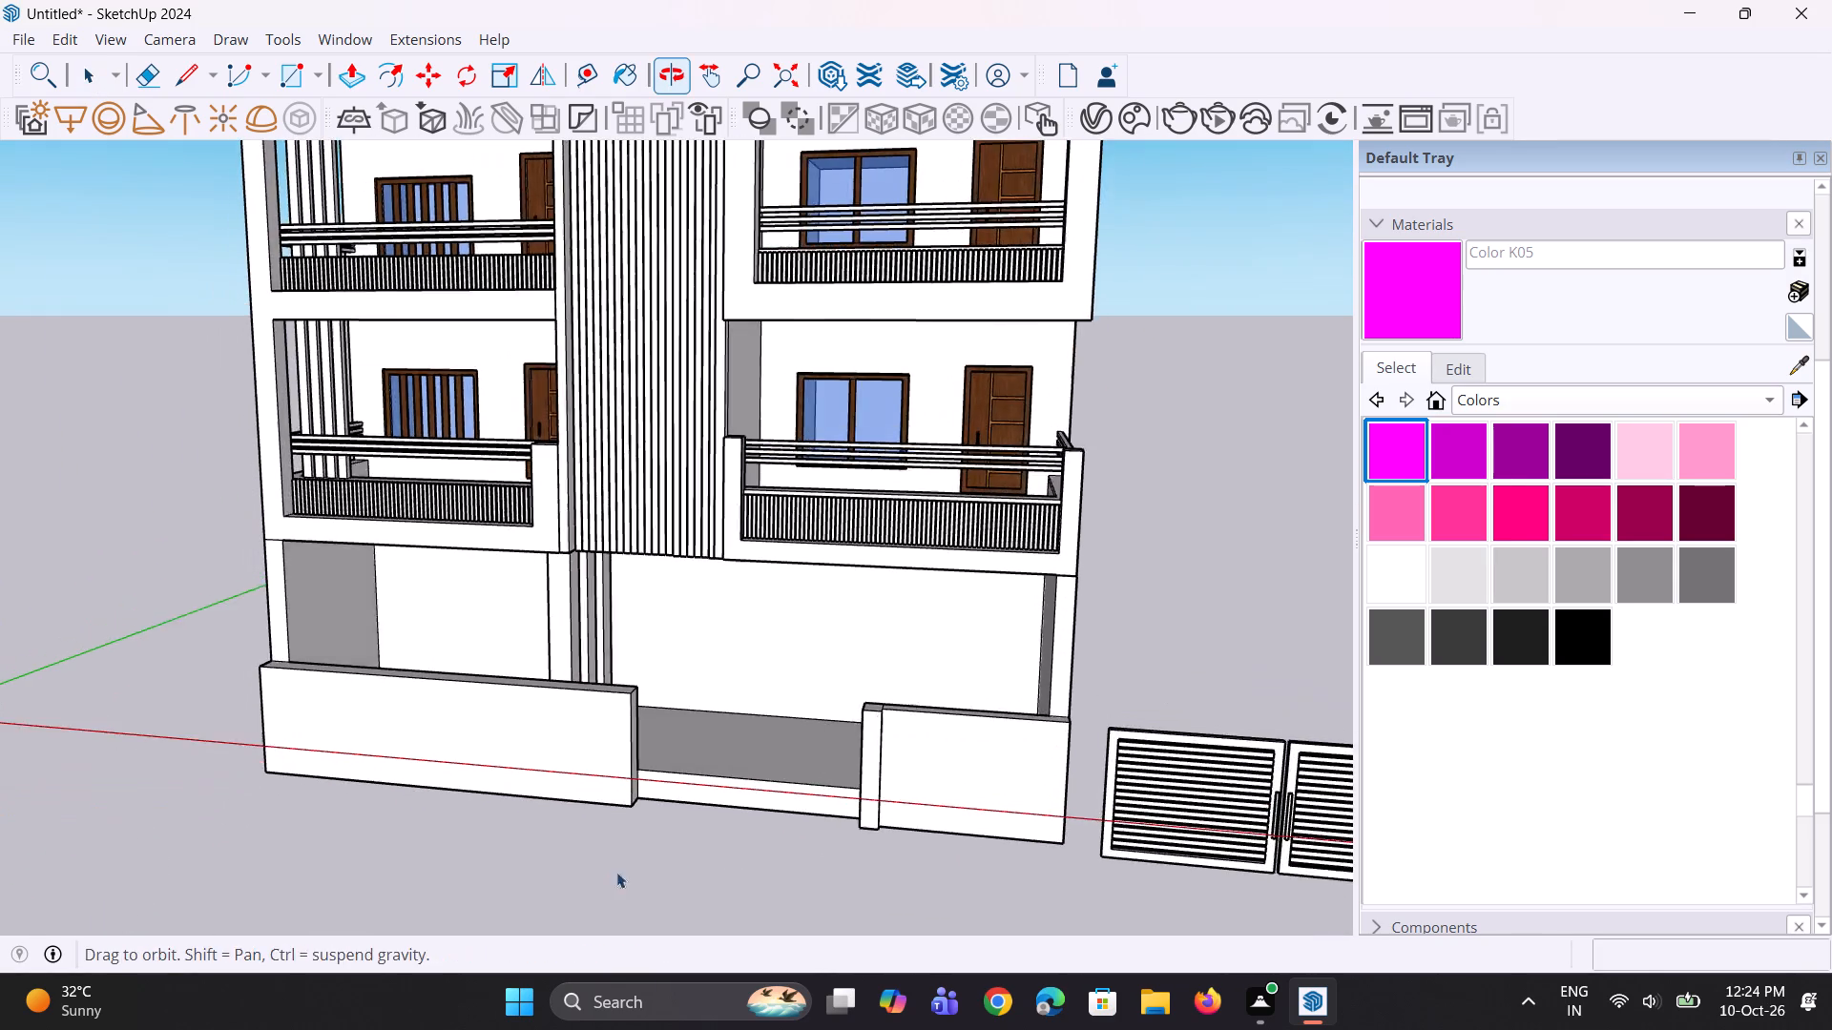
scroll(578, 785, "up", 3)
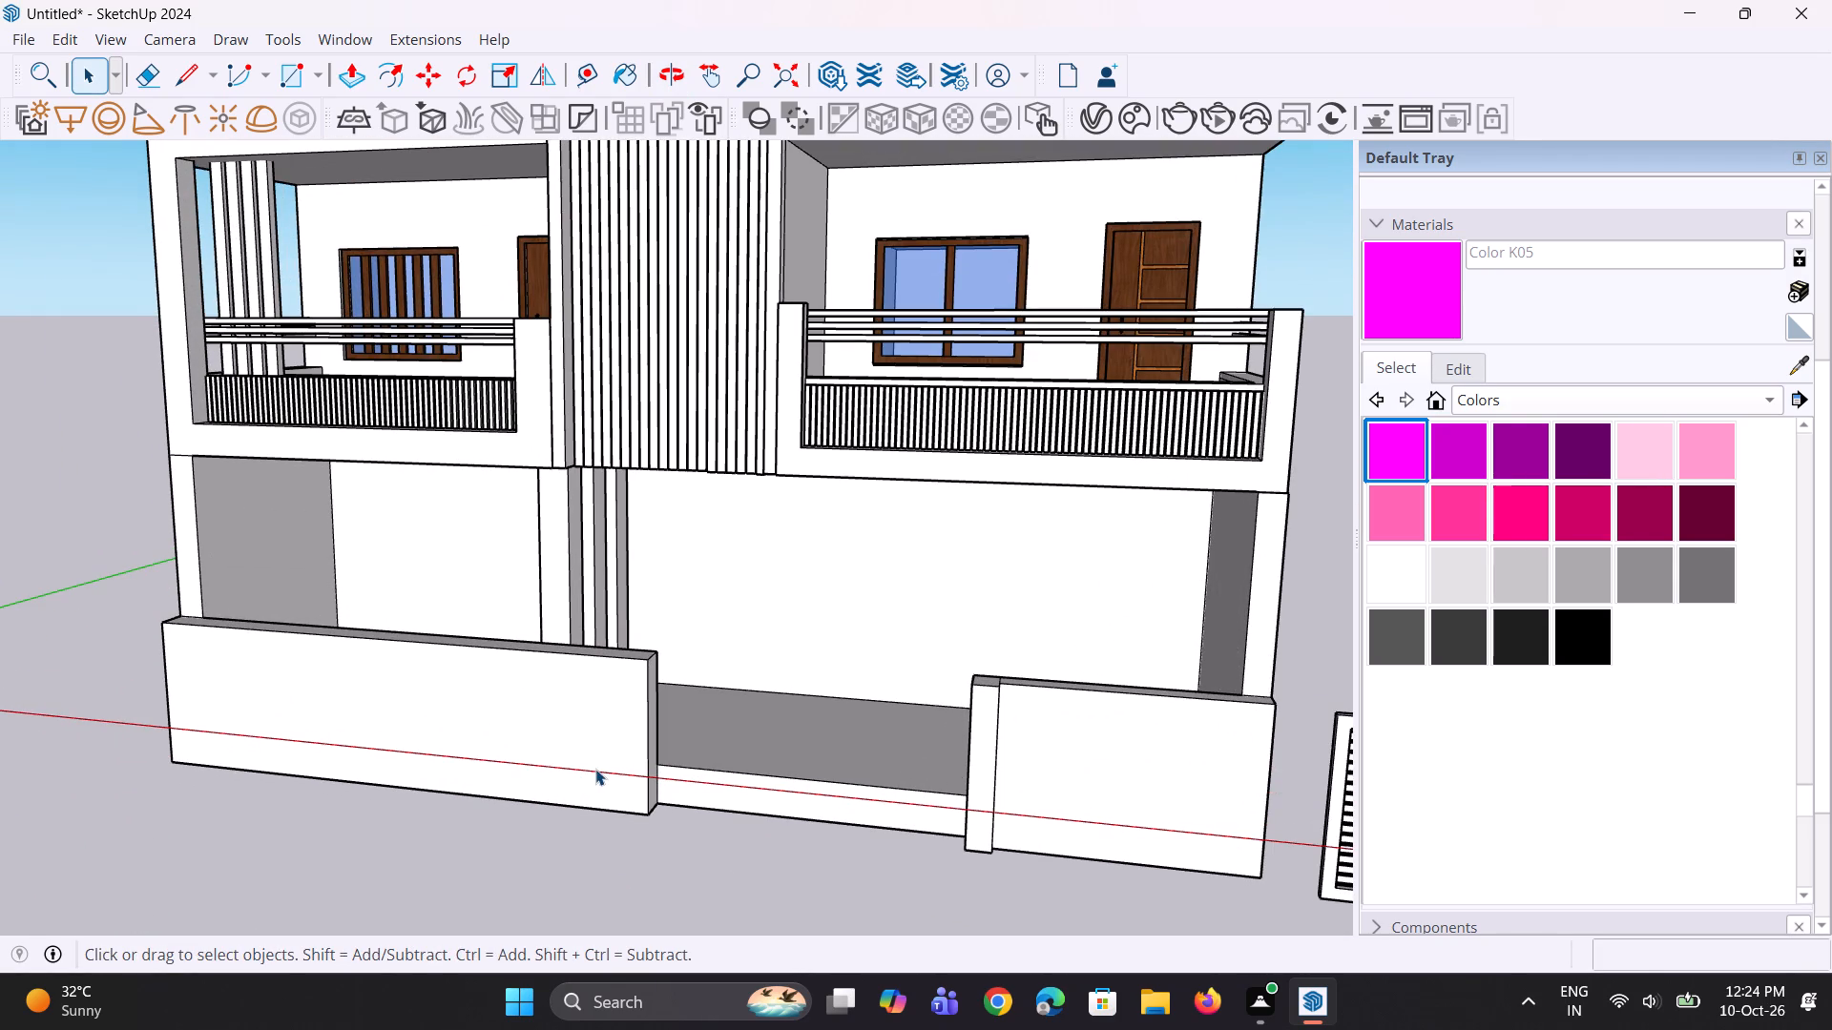
middle_click_drag(596, 769, 464, 858)
scroll(563, 738, "up", 3)
middle_click_drag(577, 726, 548, 726)
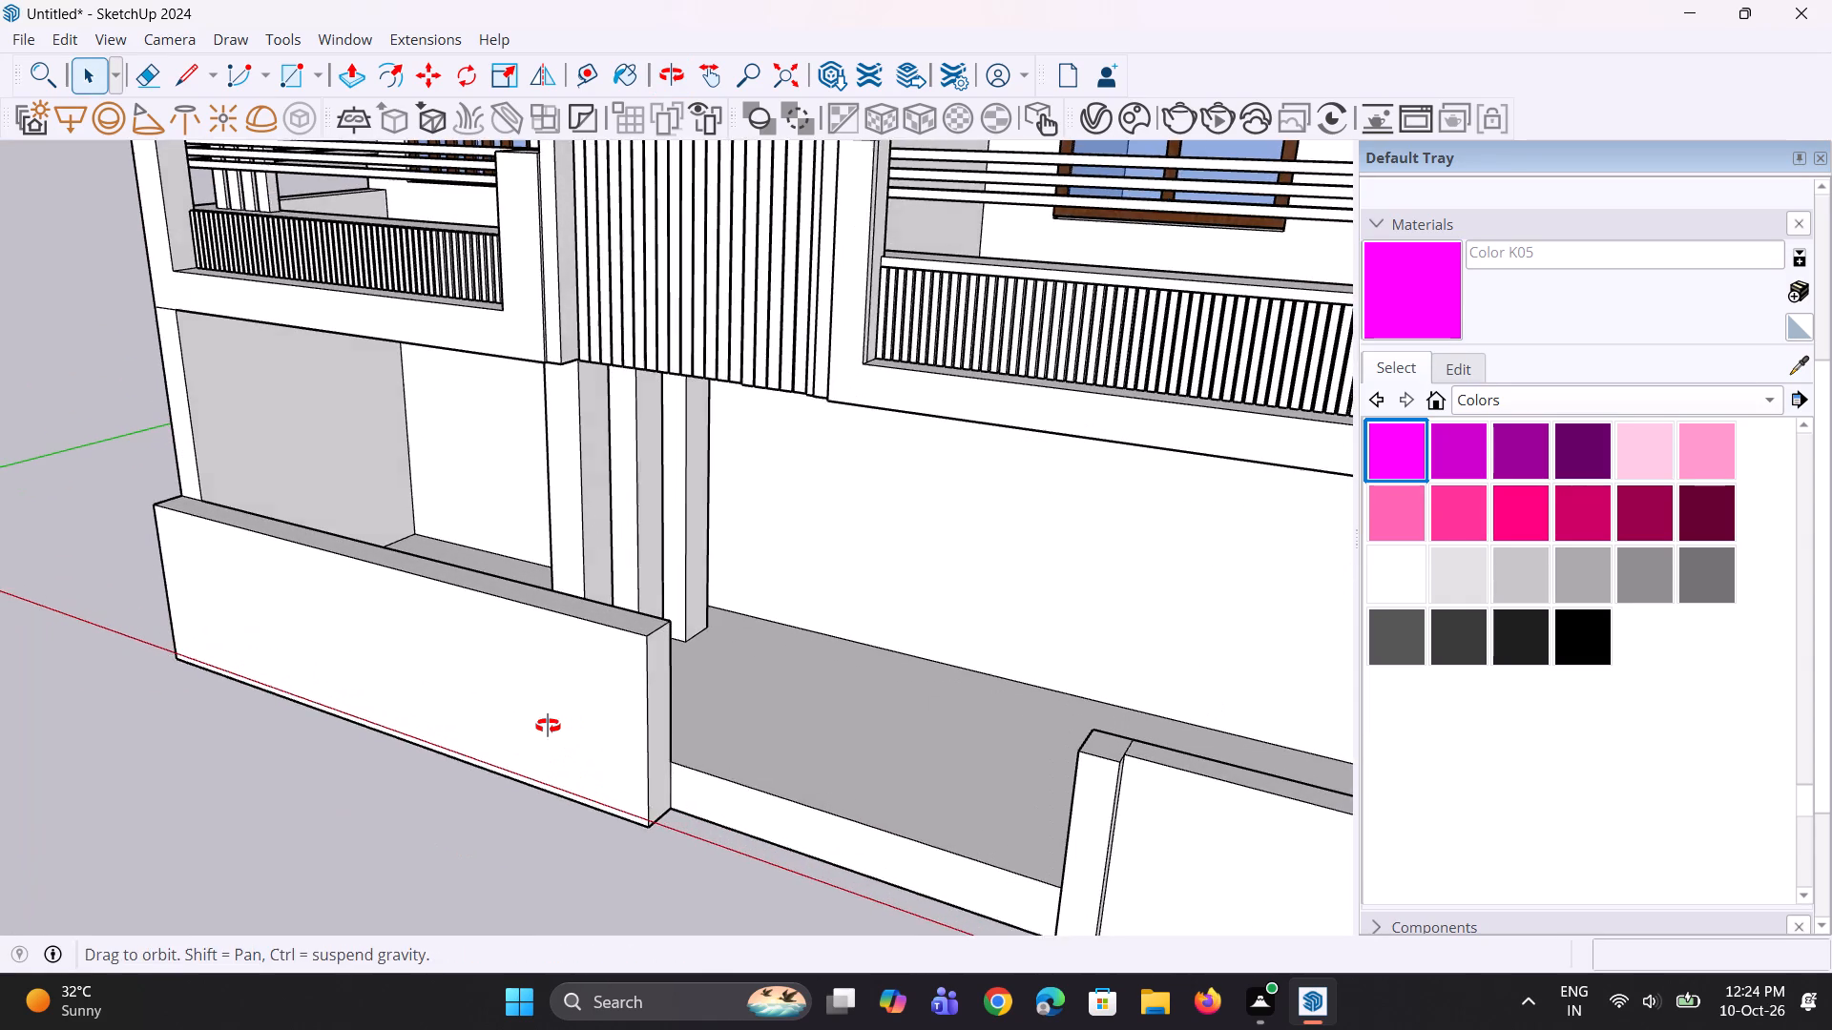
middle_click_drag(548, 726, 503, 728)
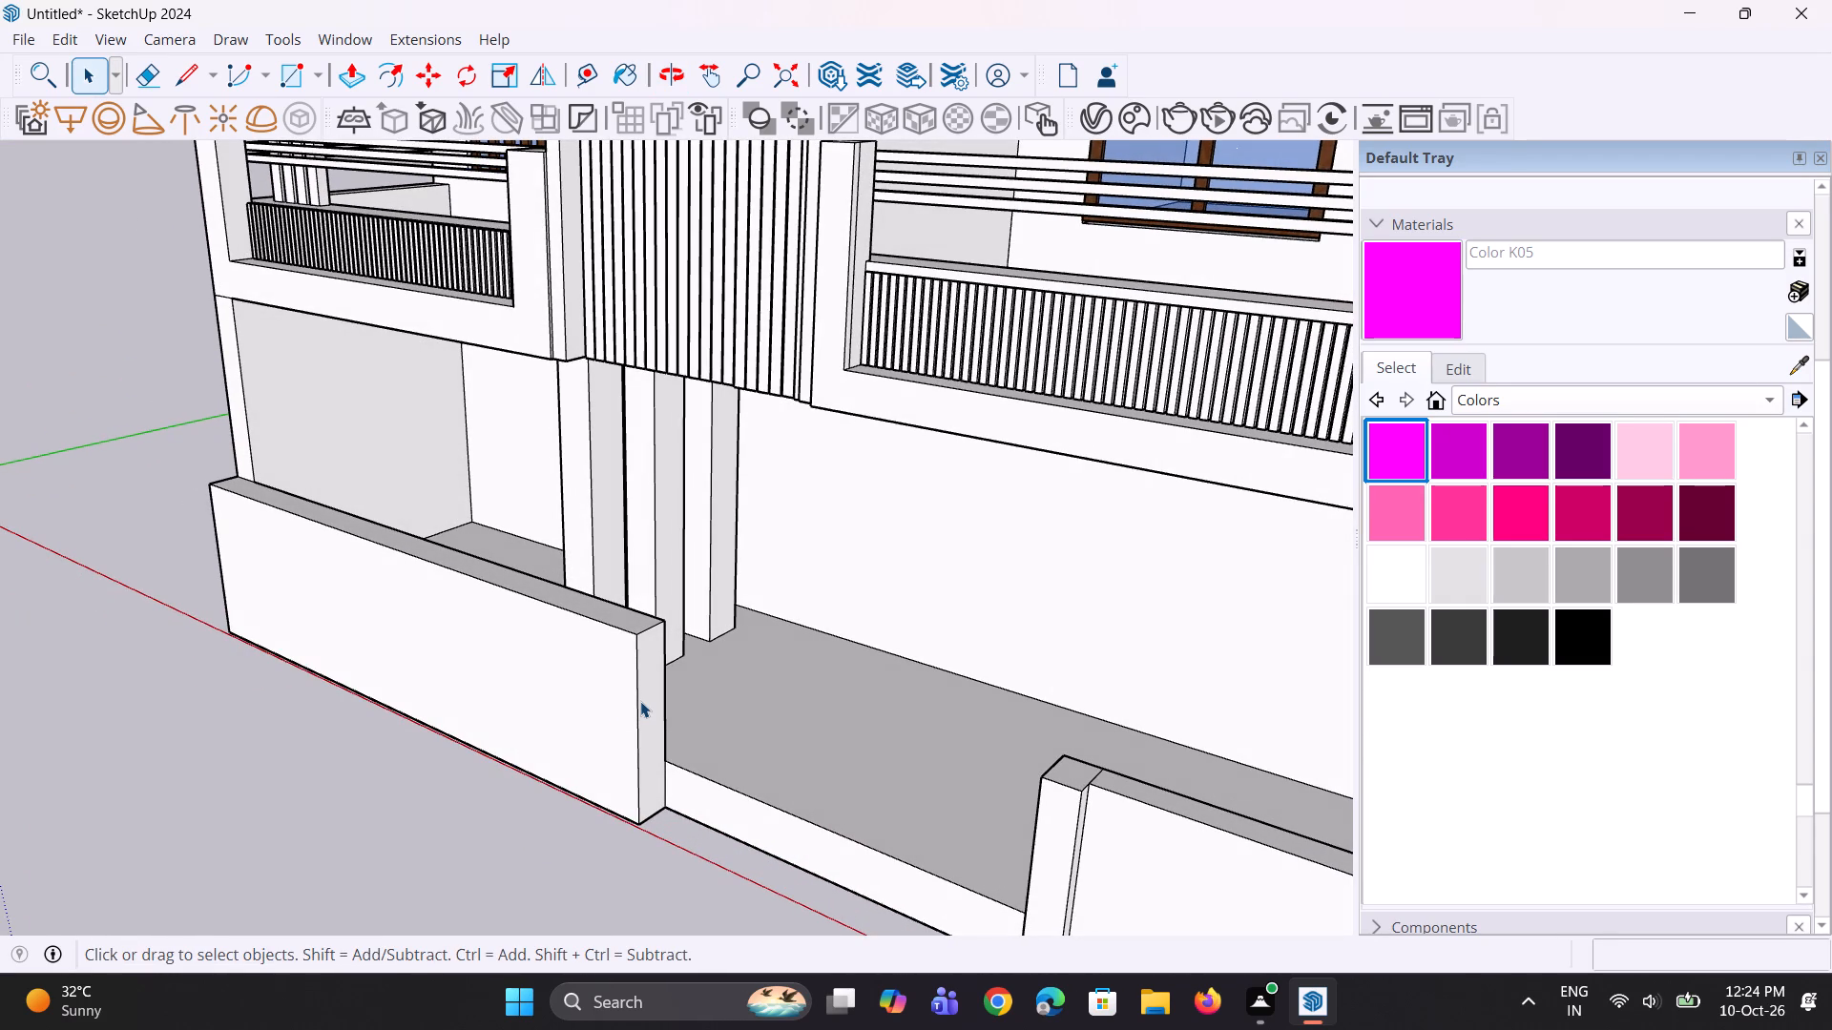
left_click(635, 691)
middle_click_drag(631, 787, 891, 688)
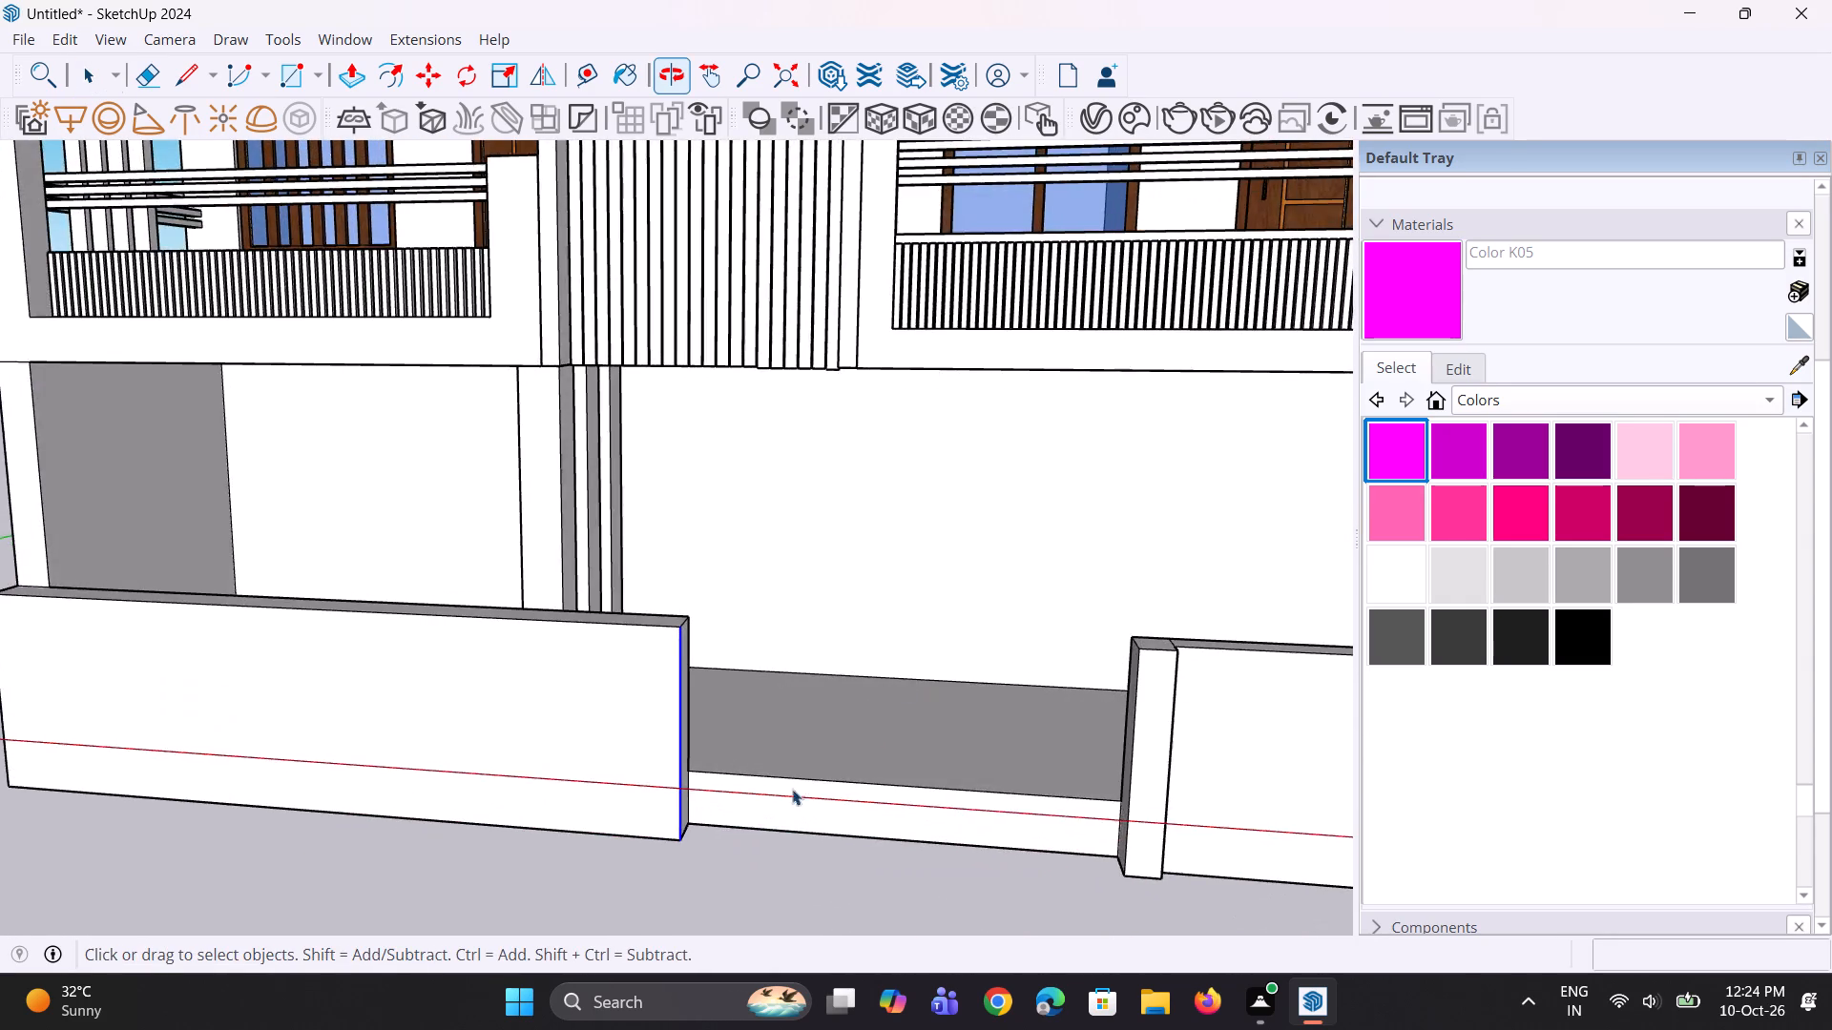
scroll(682, 895, "up", 2)
key("m")
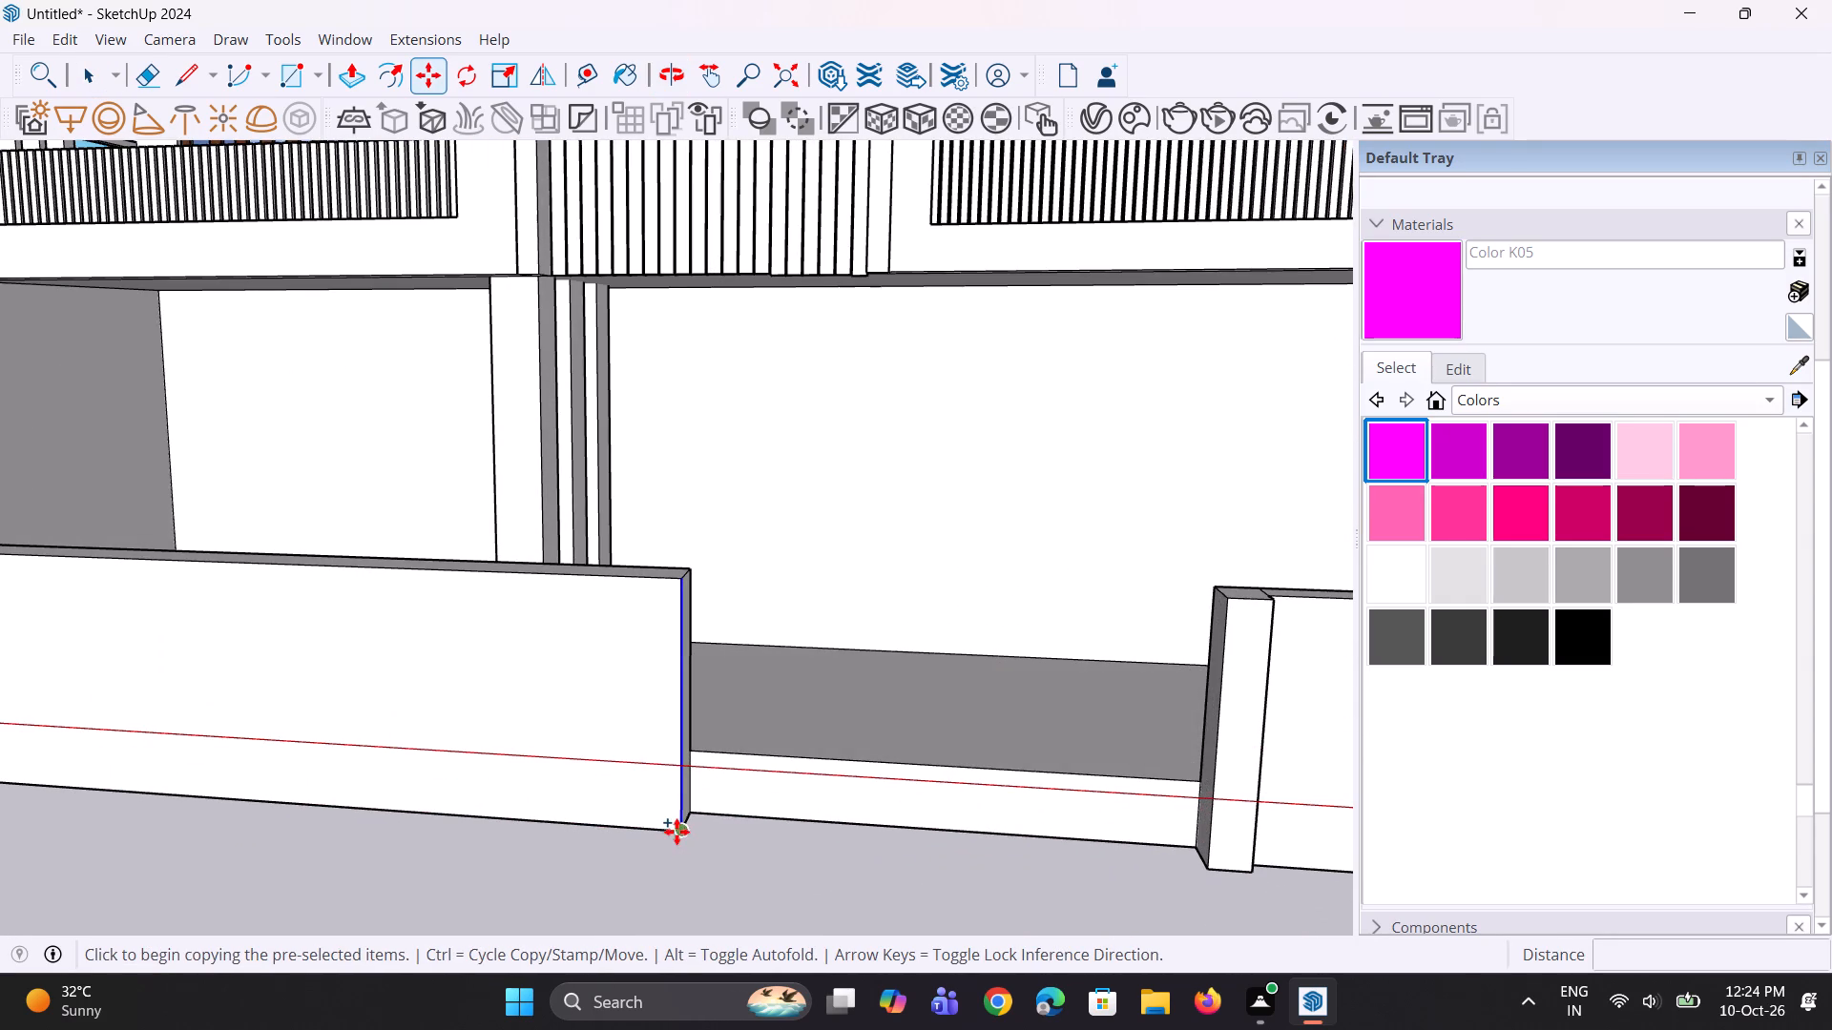
left_click(673, 828)
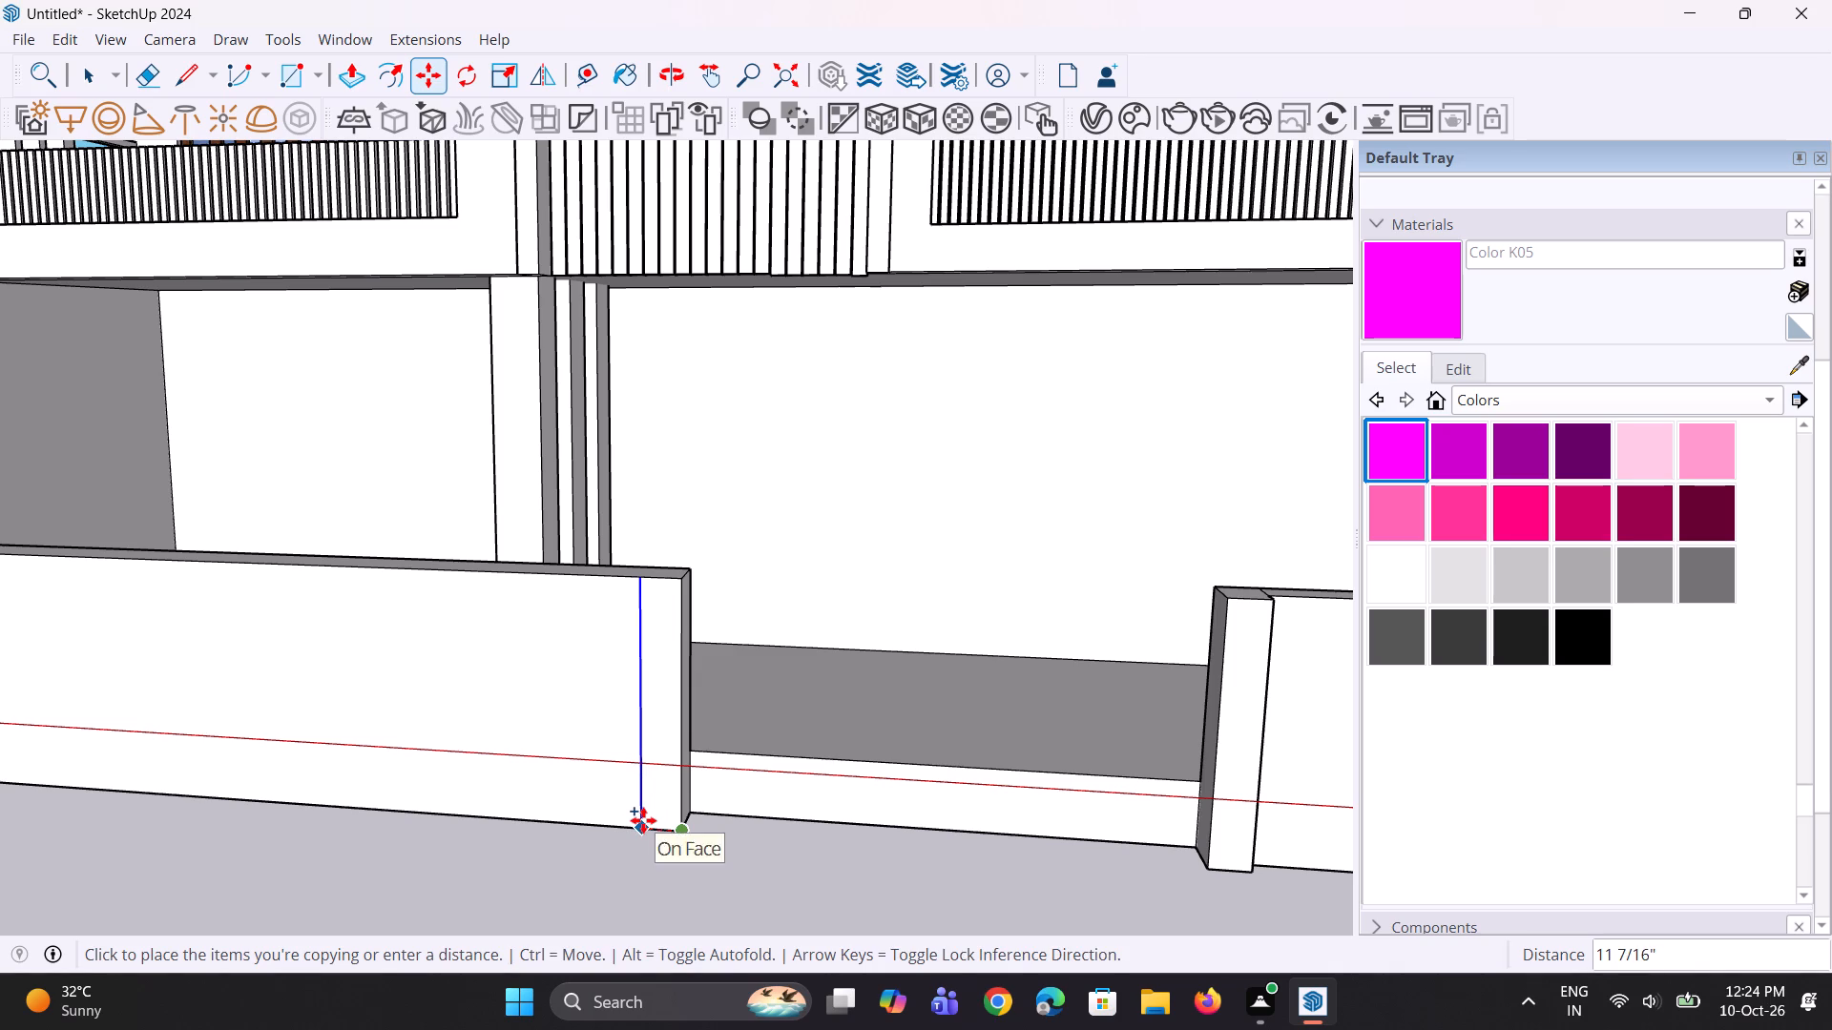
left_click(643, 820)
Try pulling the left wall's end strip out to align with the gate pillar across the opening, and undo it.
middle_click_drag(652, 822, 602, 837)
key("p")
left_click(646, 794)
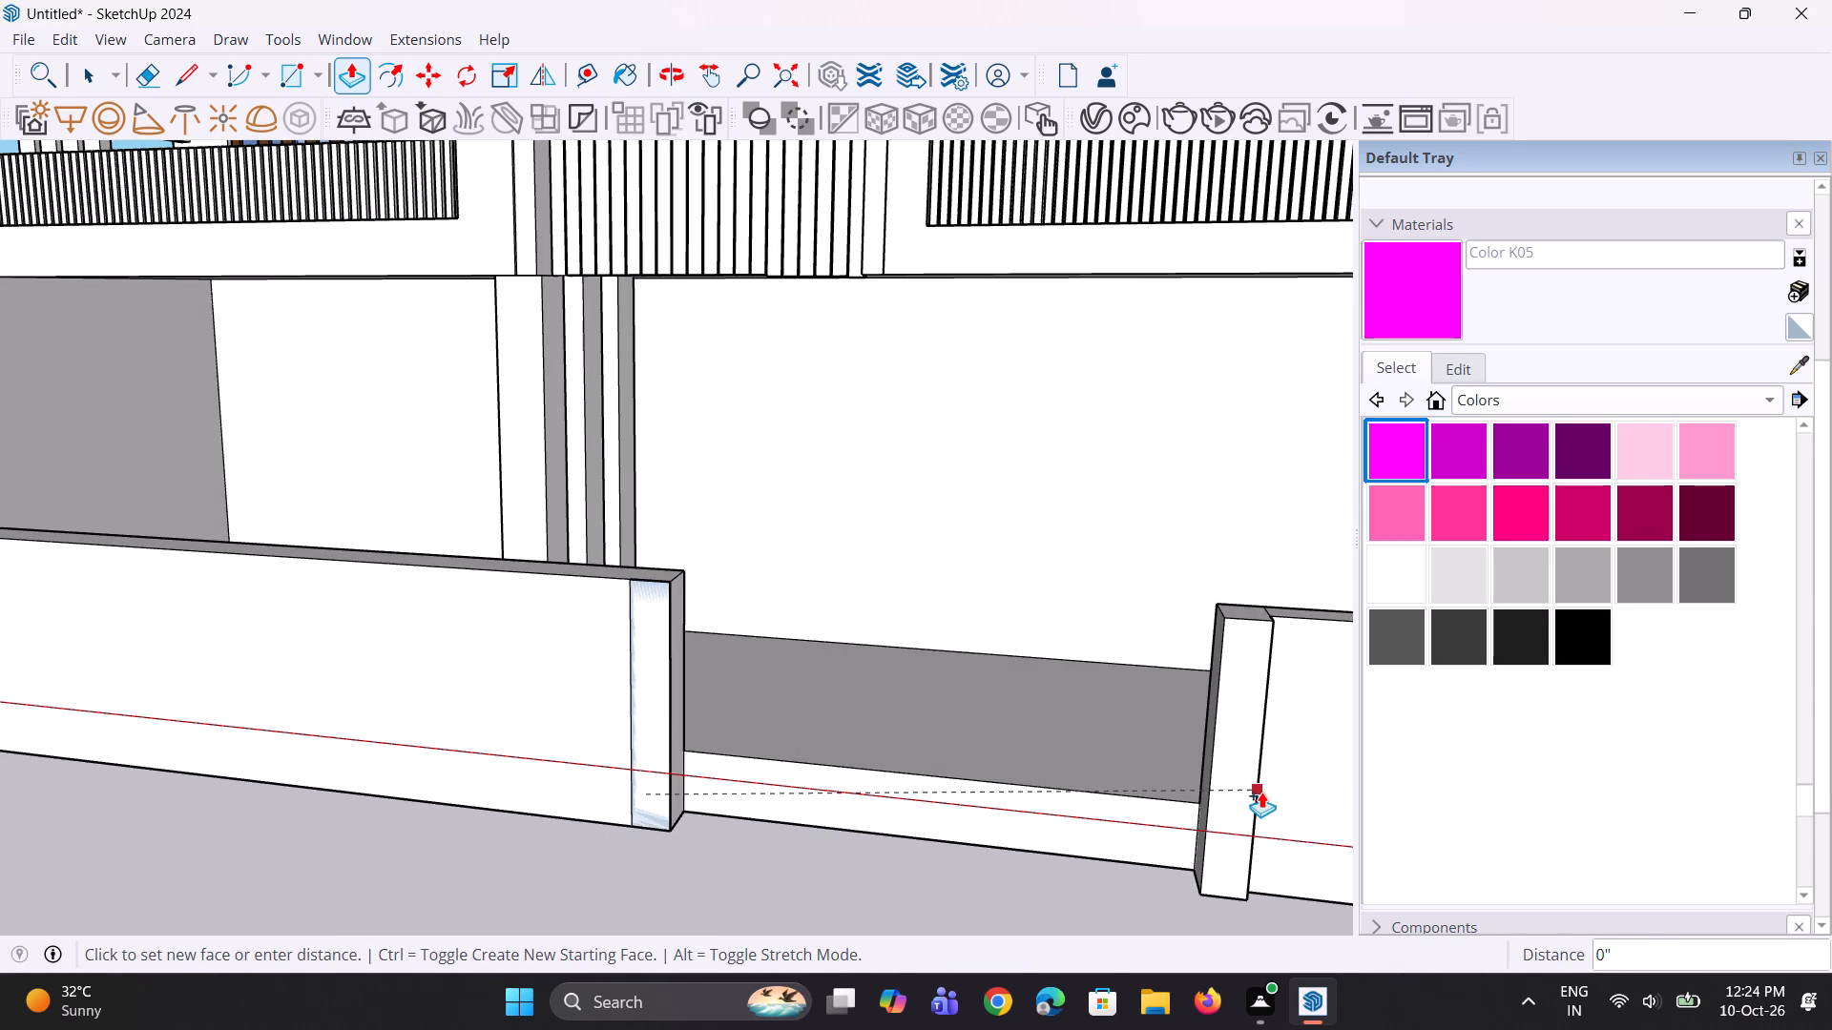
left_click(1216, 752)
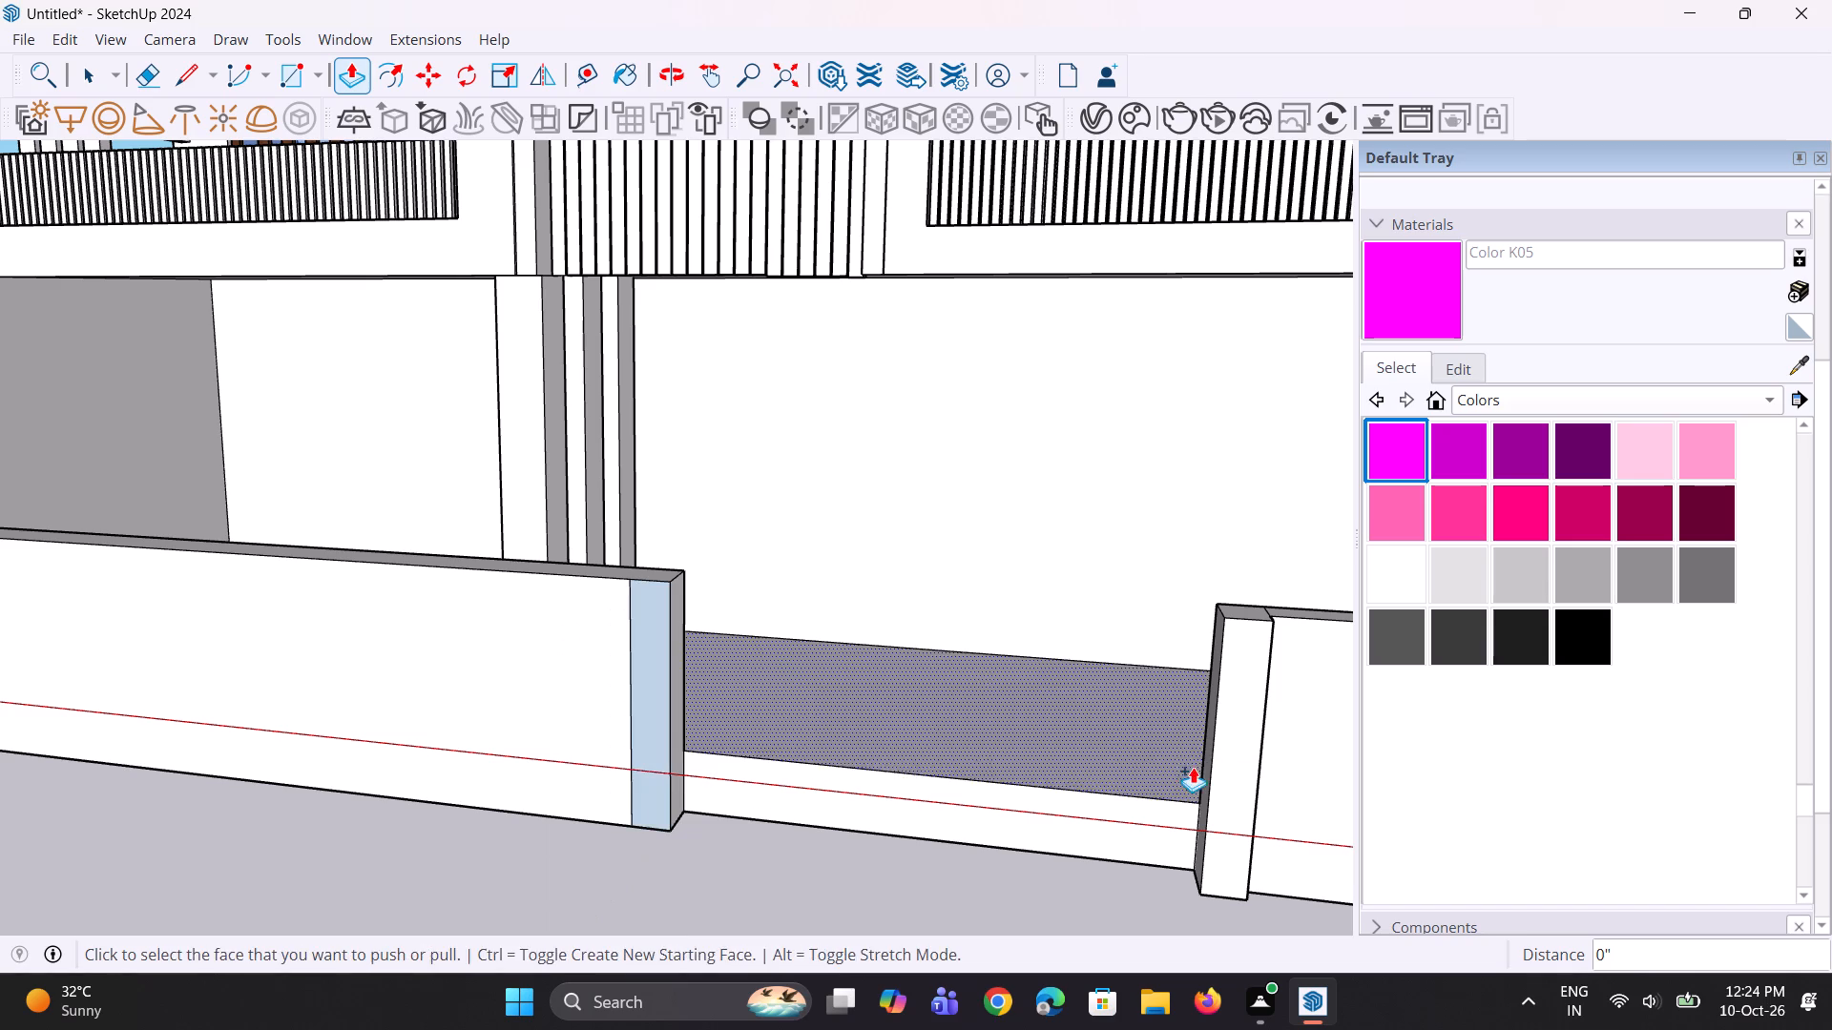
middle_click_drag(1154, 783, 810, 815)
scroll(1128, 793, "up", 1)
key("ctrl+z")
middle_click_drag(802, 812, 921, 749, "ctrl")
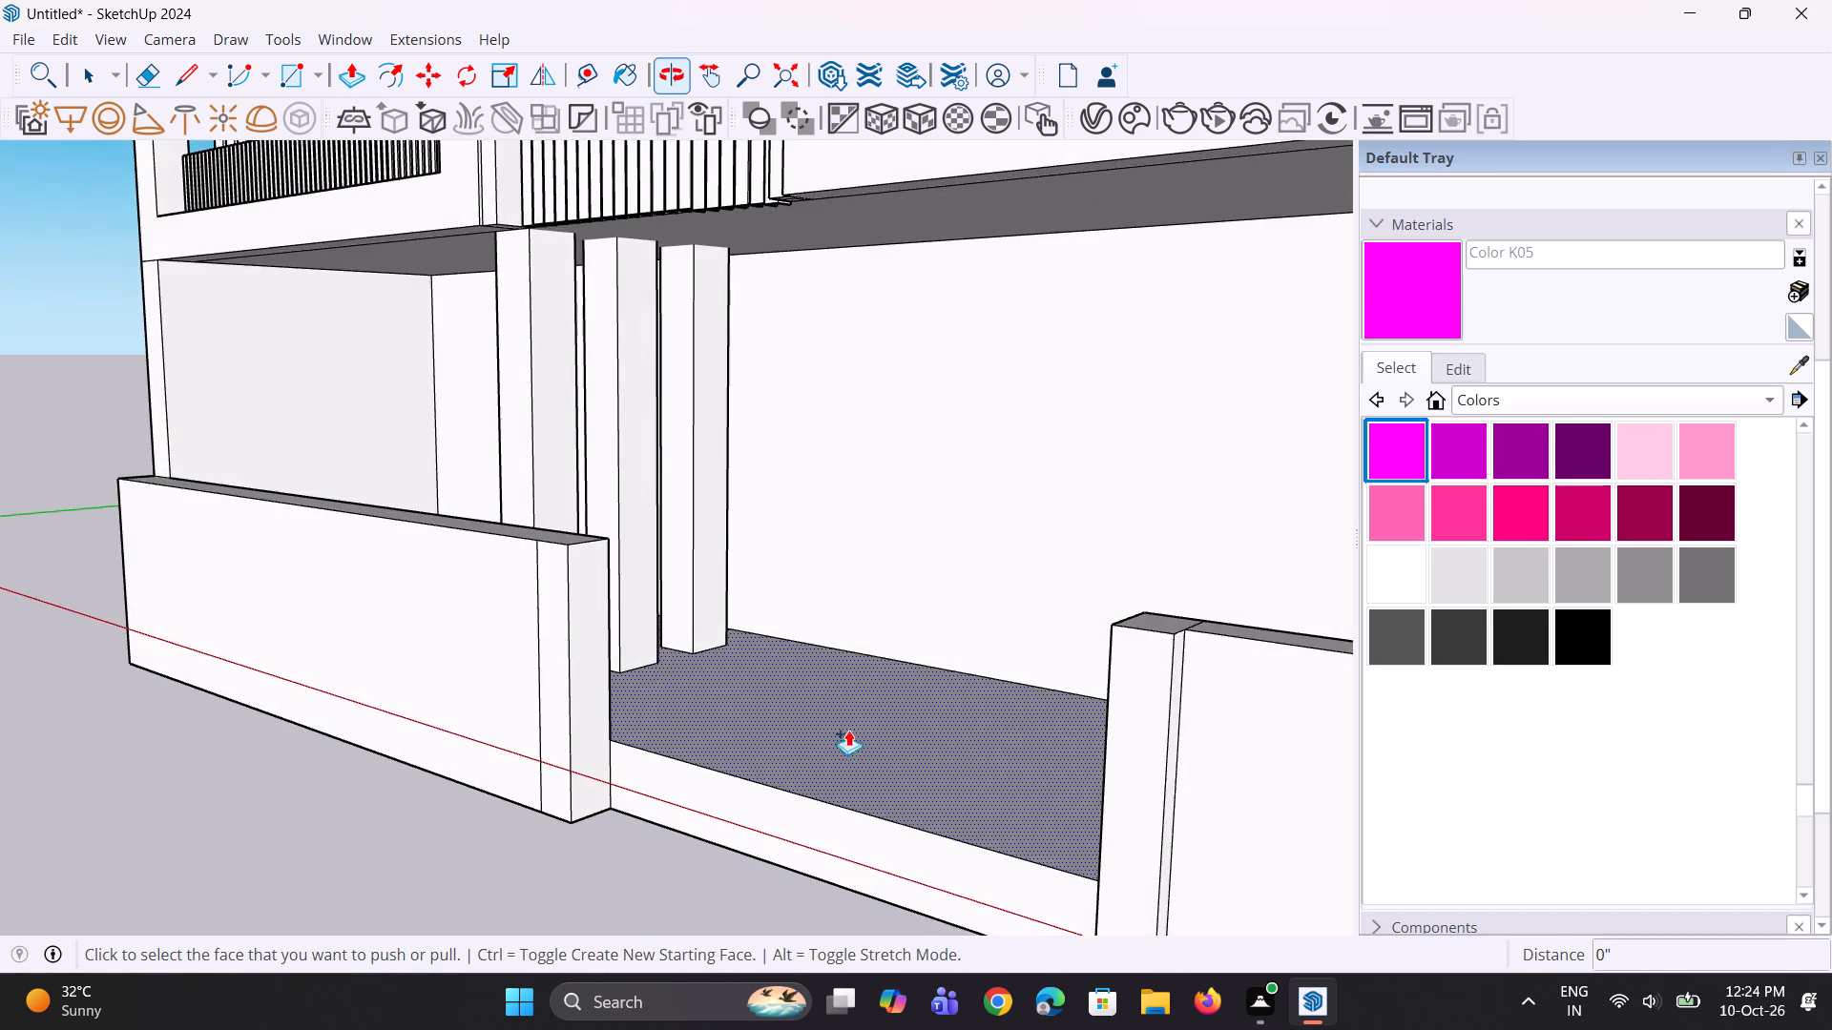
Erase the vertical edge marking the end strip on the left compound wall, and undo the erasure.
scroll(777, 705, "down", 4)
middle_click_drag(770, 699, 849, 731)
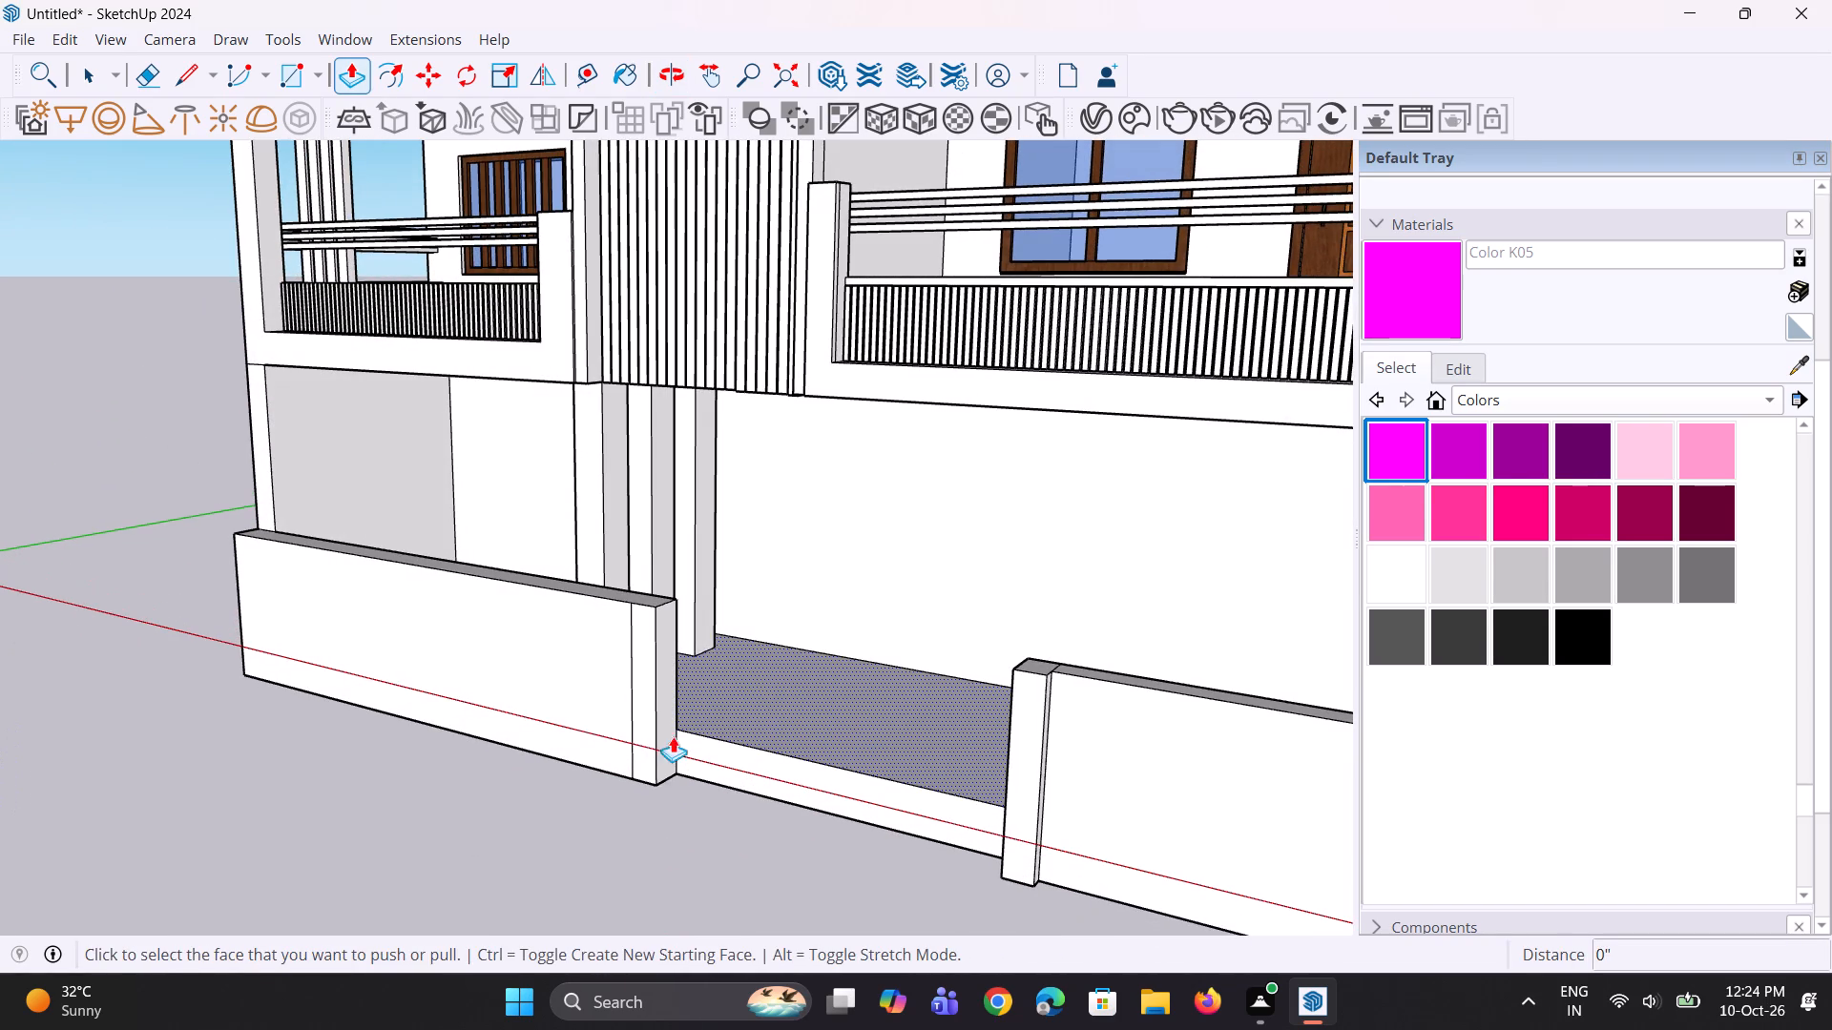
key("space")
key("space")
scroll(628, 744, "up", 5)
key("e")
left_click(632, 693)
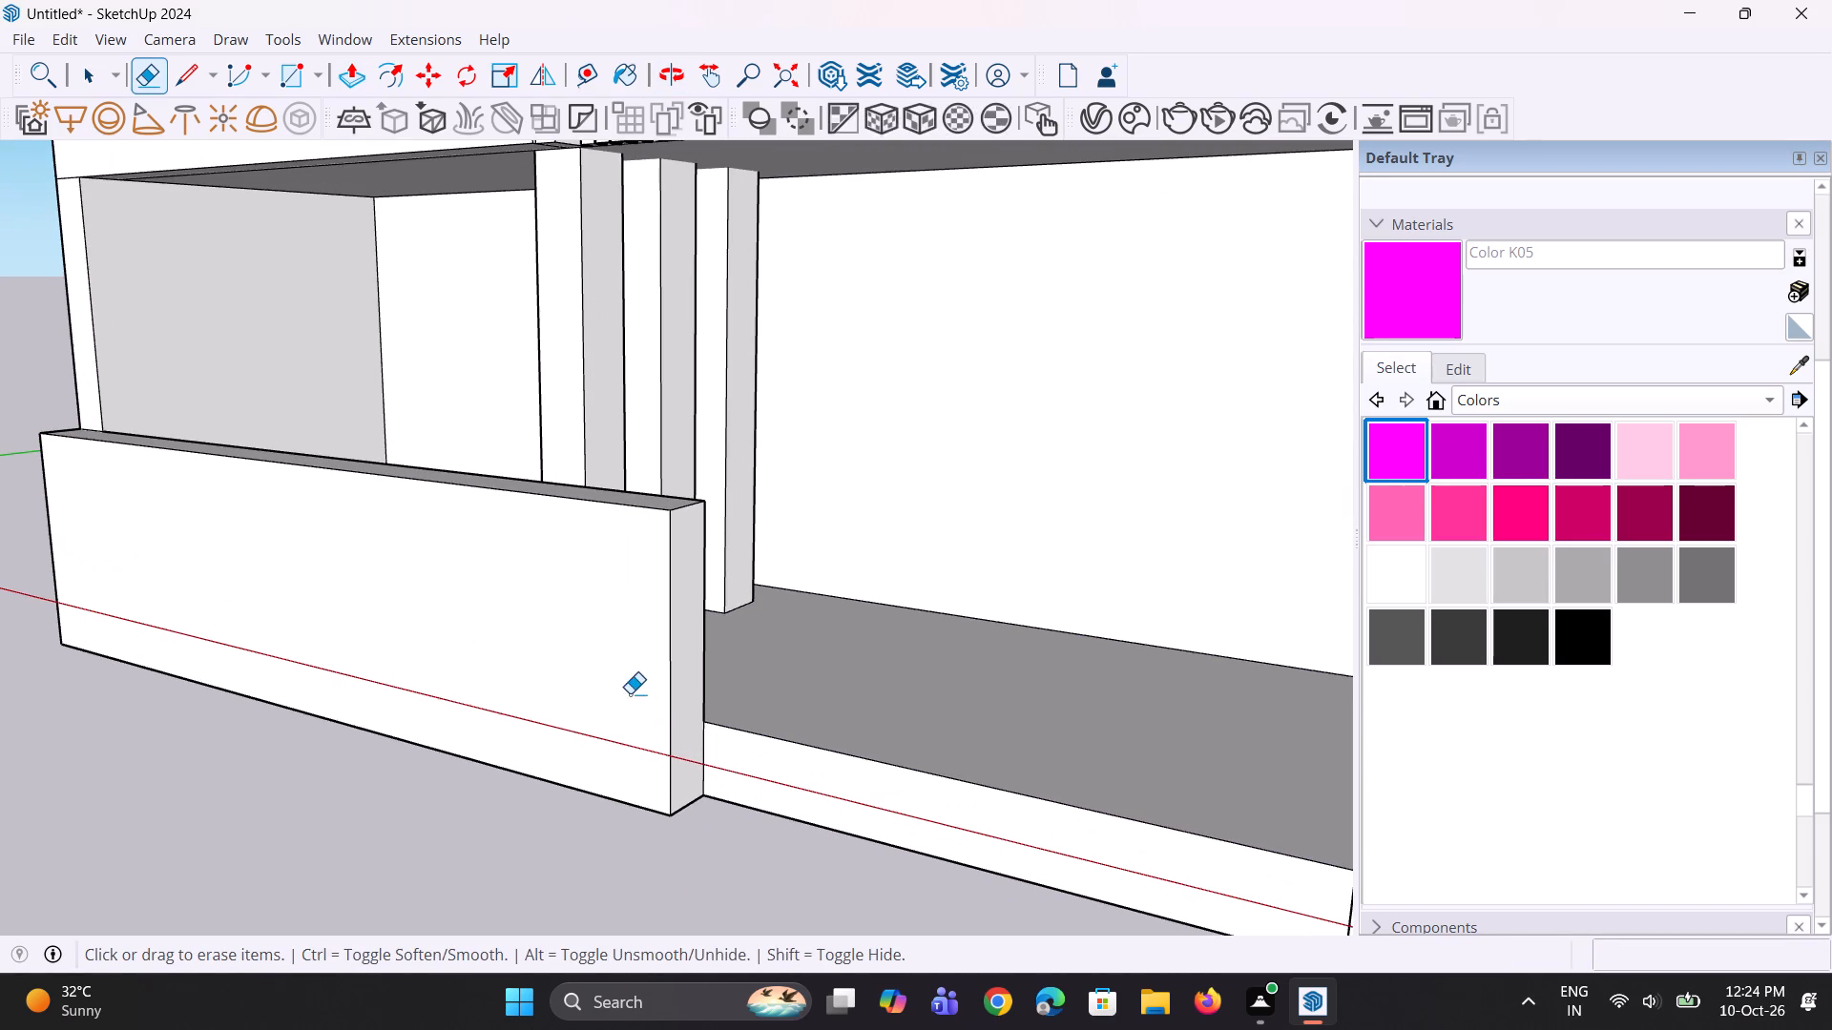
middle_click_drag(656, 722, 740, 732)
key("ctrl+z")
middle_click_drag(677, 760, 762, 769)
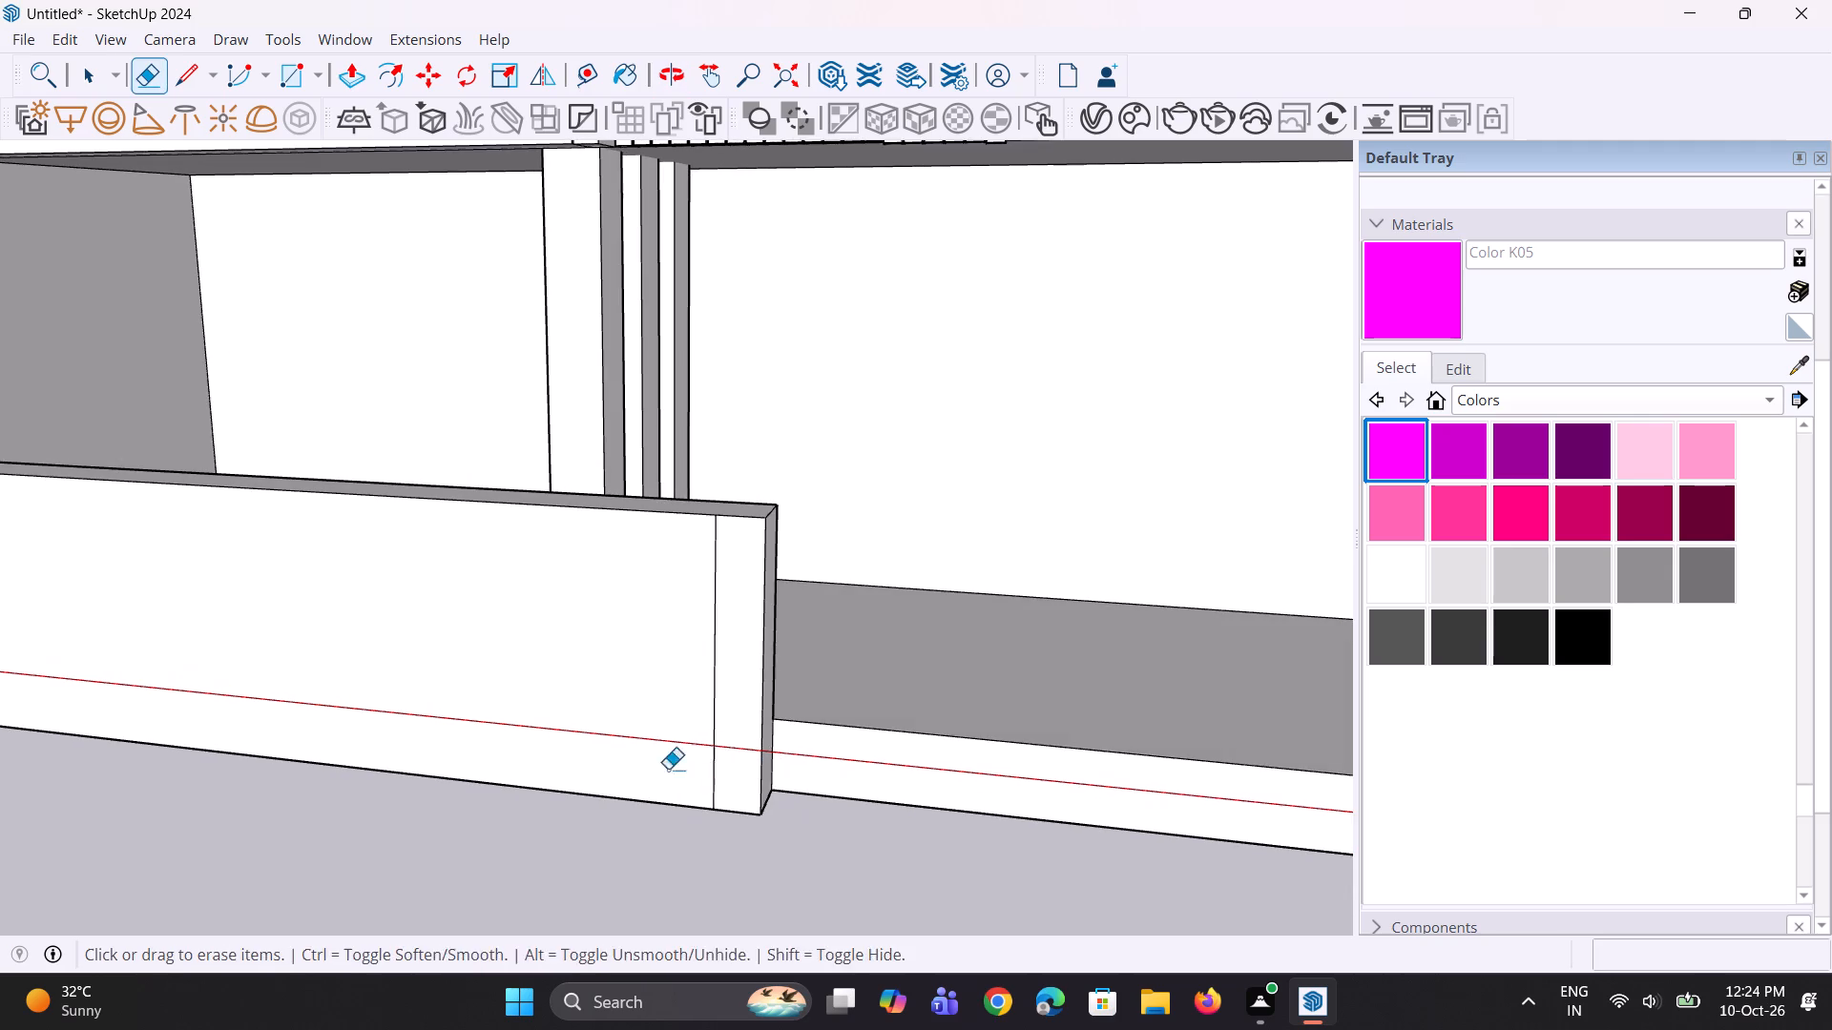
Push the left compound wall's main front face back about 8 1/8", leaving its end strip projecting as a gate pillar.
key("space")
scroll(603, 787, "down", 3)
middle_click_drag(572, 805, 822, 765)
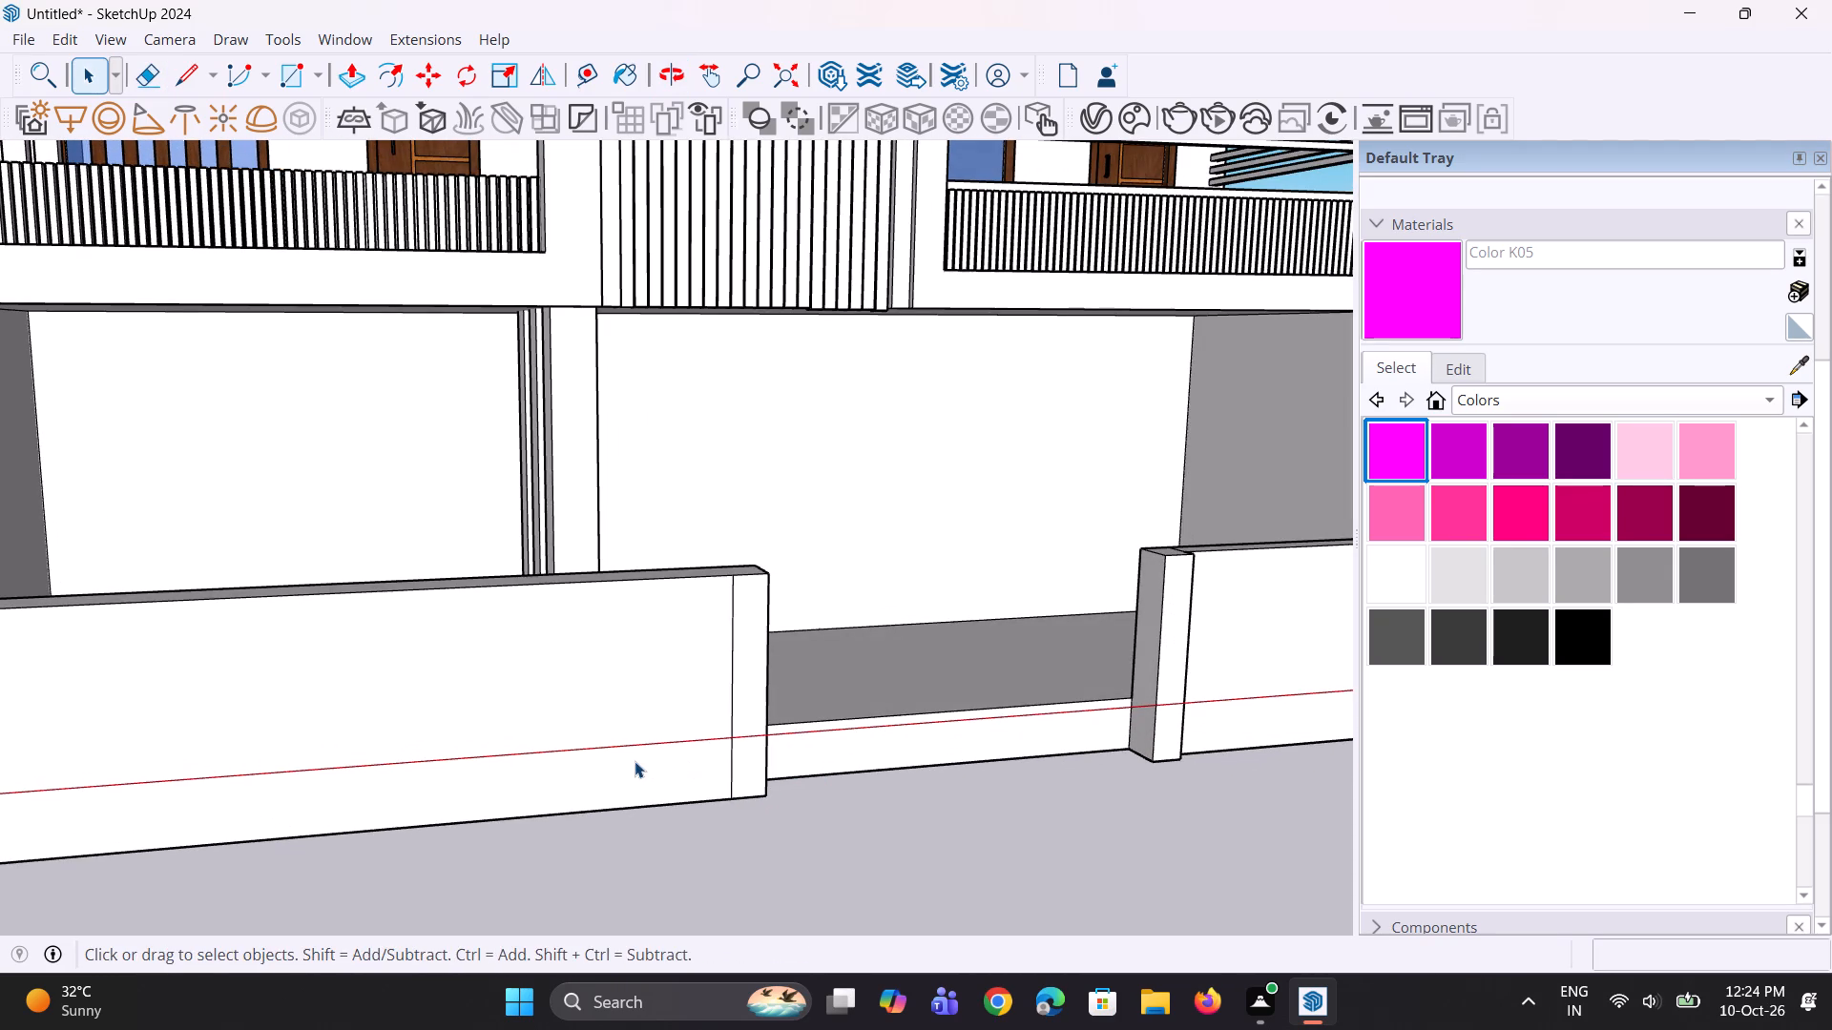
key("p")
left_click(599, 739)
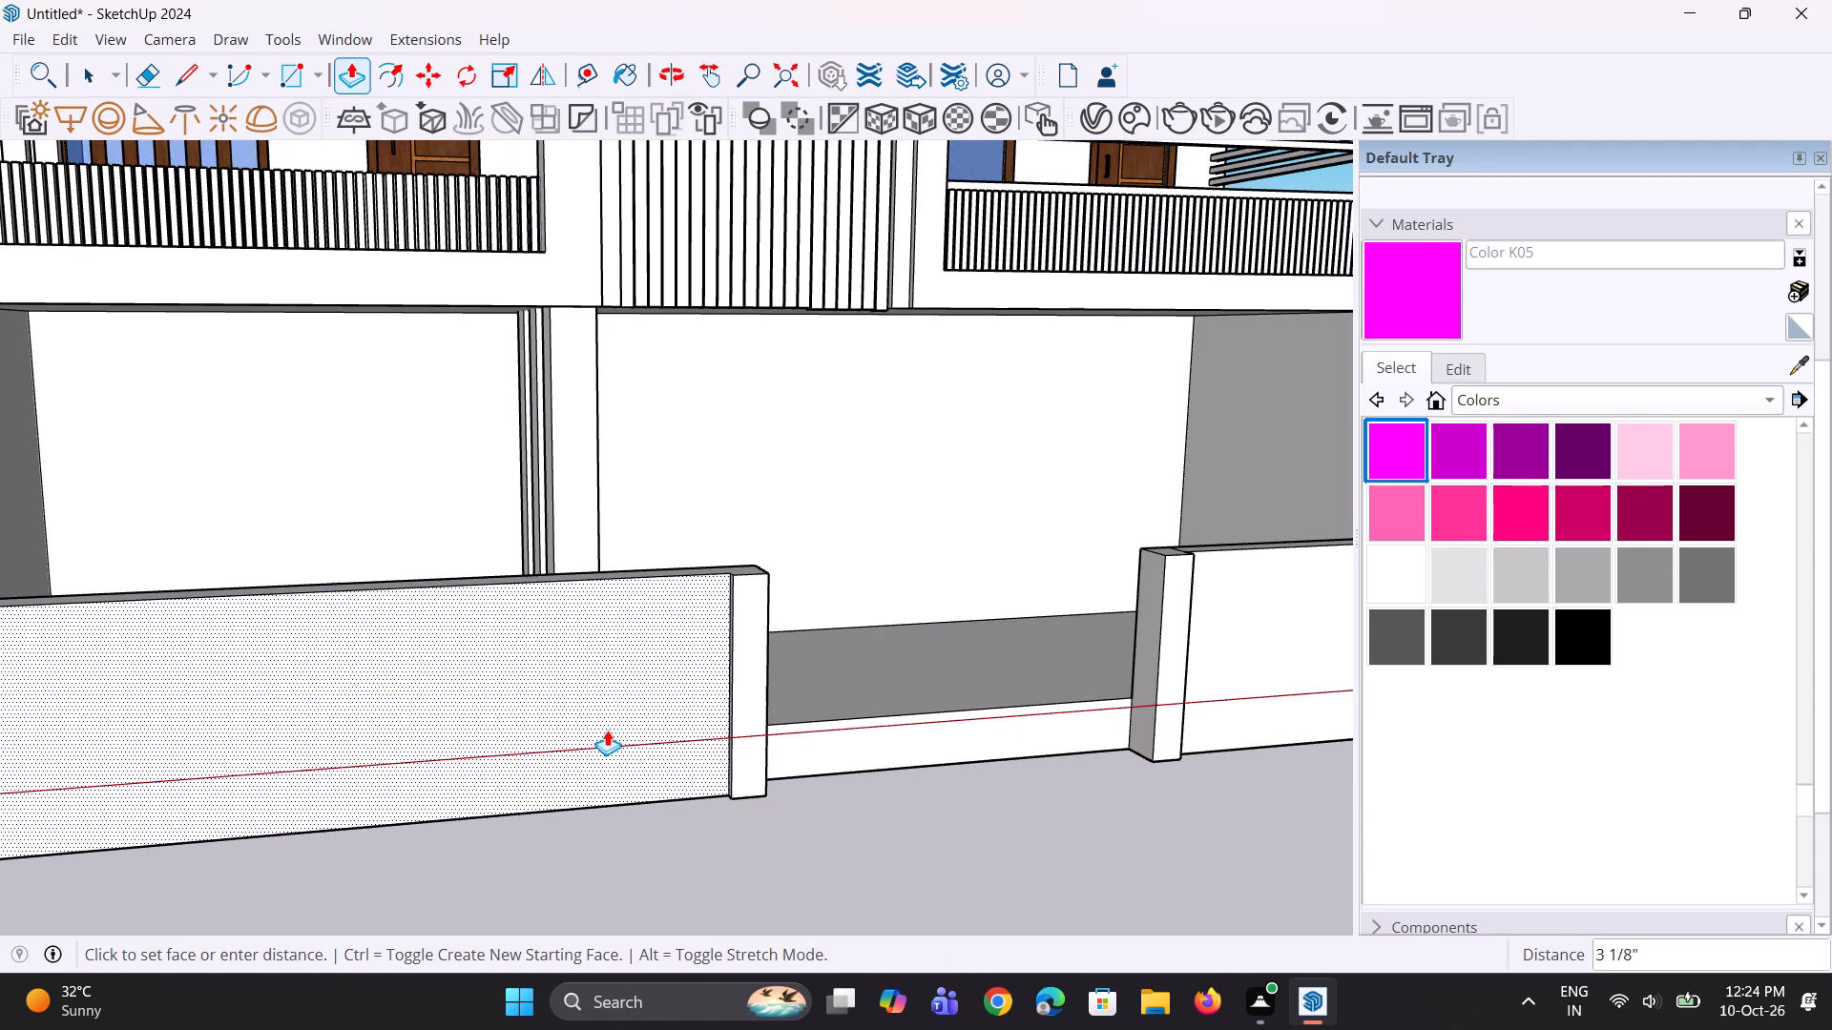
left_click(605, 725)
middle_click_drag(680, 737, 590, 815)
scroll(605, 777, "down", 5)
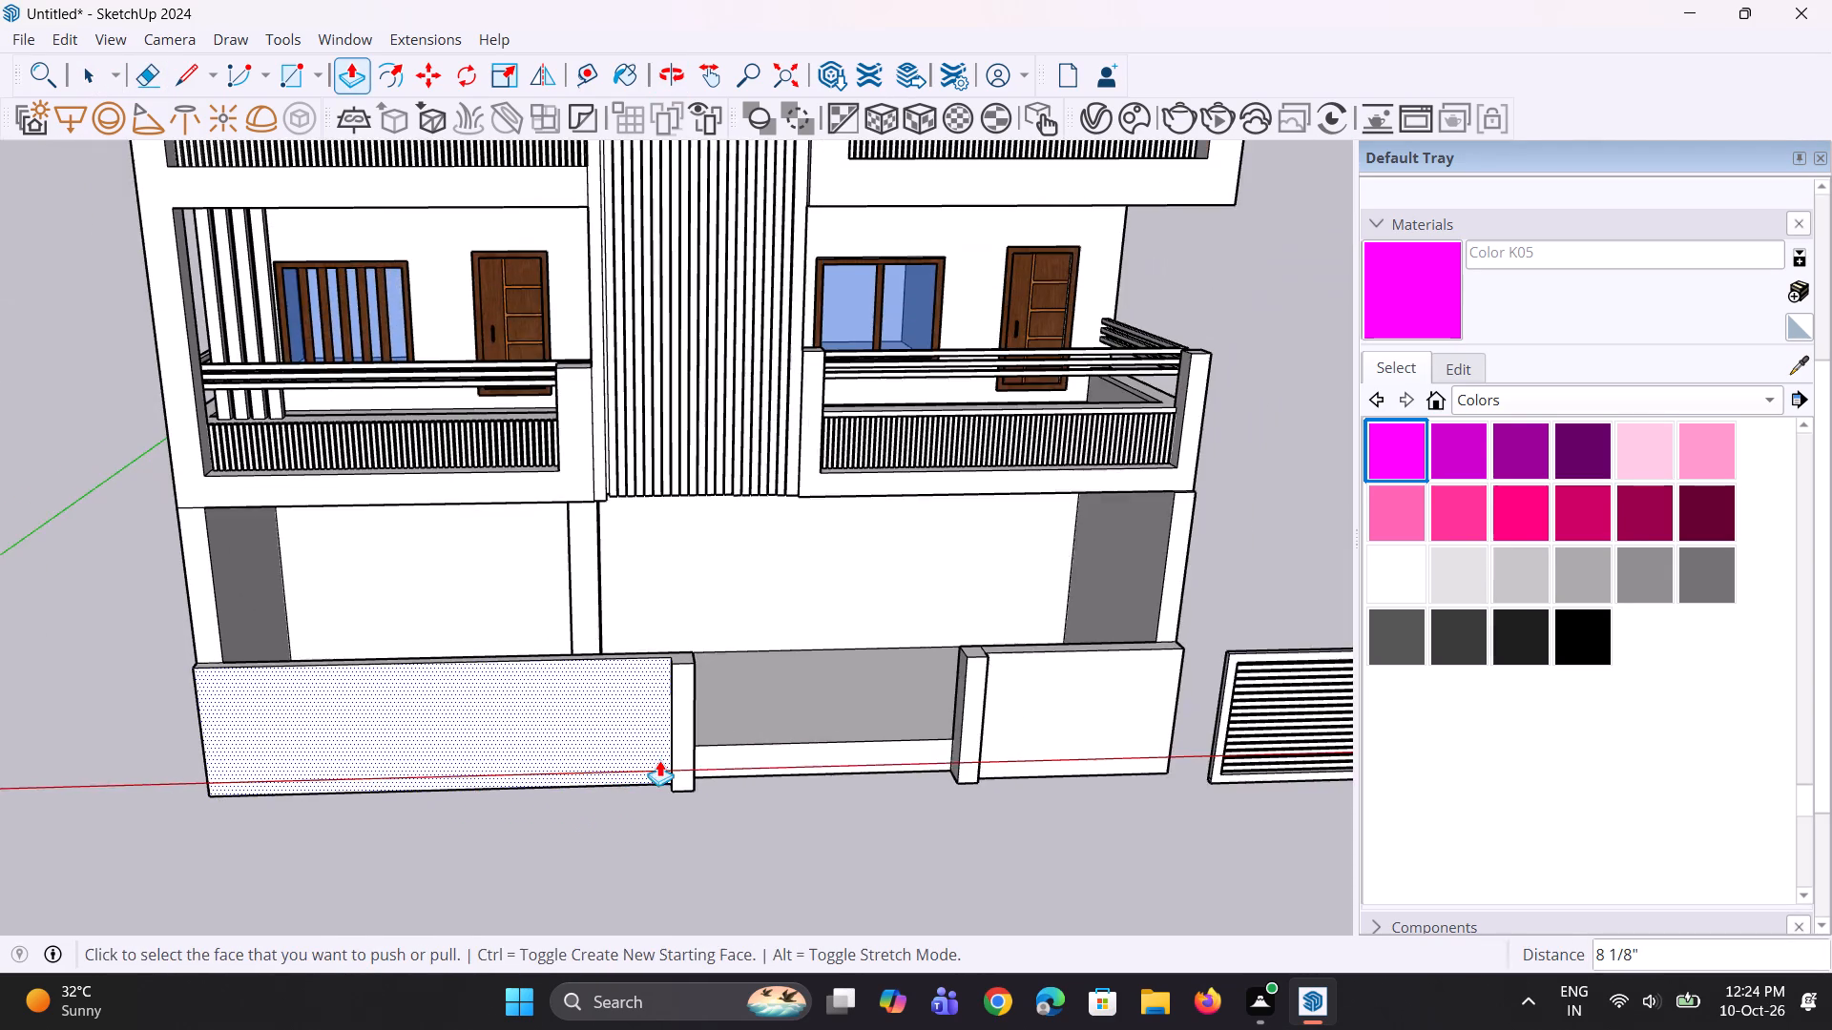
middle_click_drag(655, 760, 572, 744)
key("space")
Examine the left gate pillar and the whole building front from several angles.
middle_click_drag(572, 743, 593, 706)
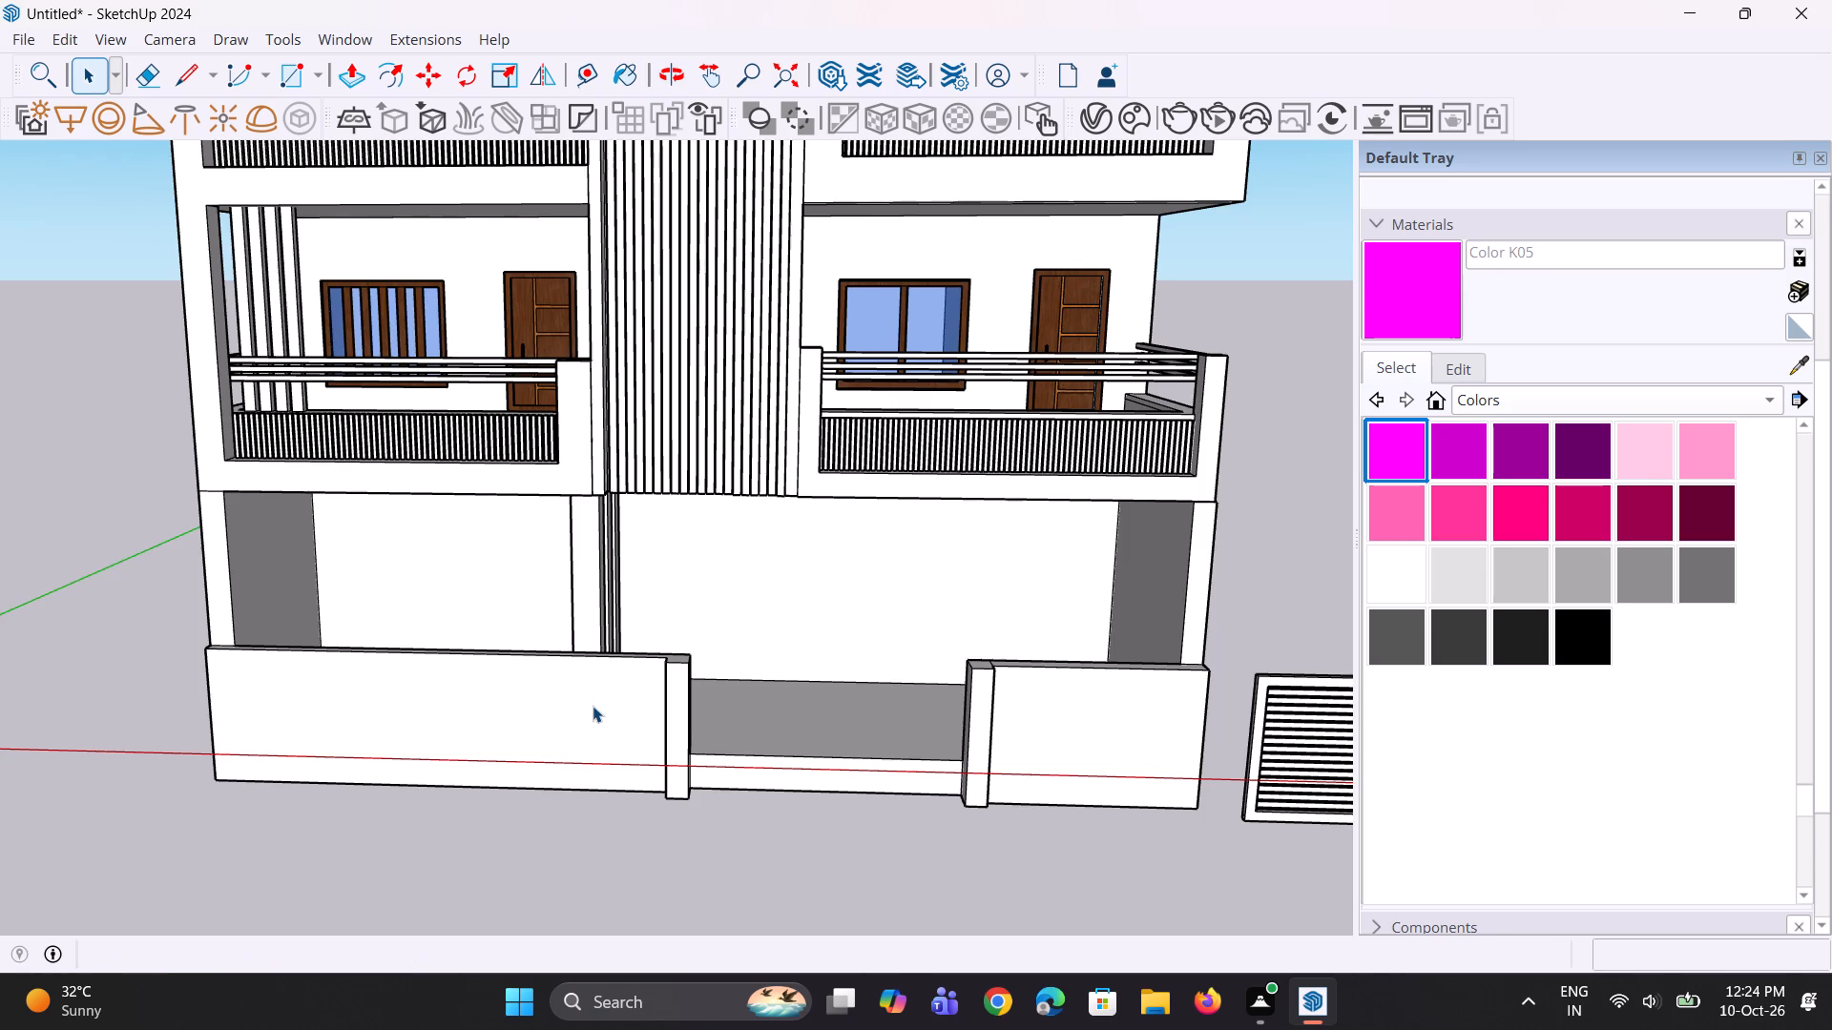
scroll(593, 706, "down", 8)
middle_click_drag(573, 723, 636, 711)
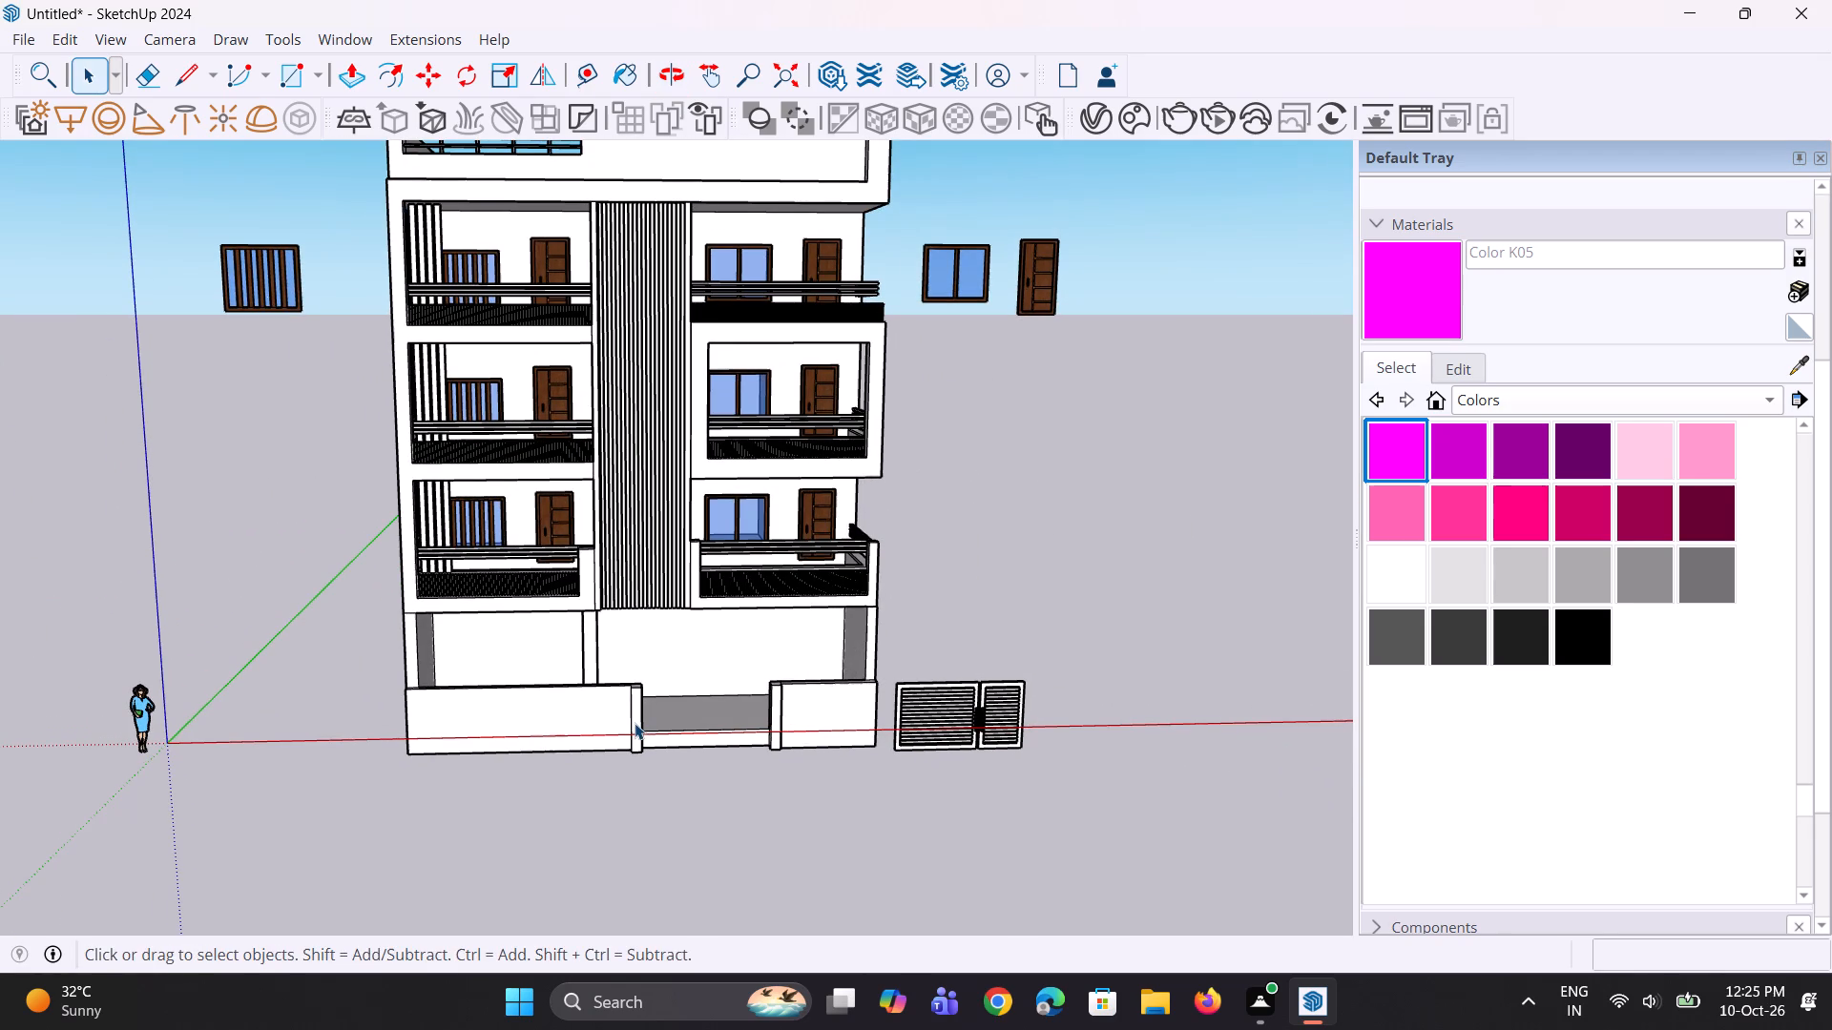
middle_click_drag(485, 746, 534, 819)
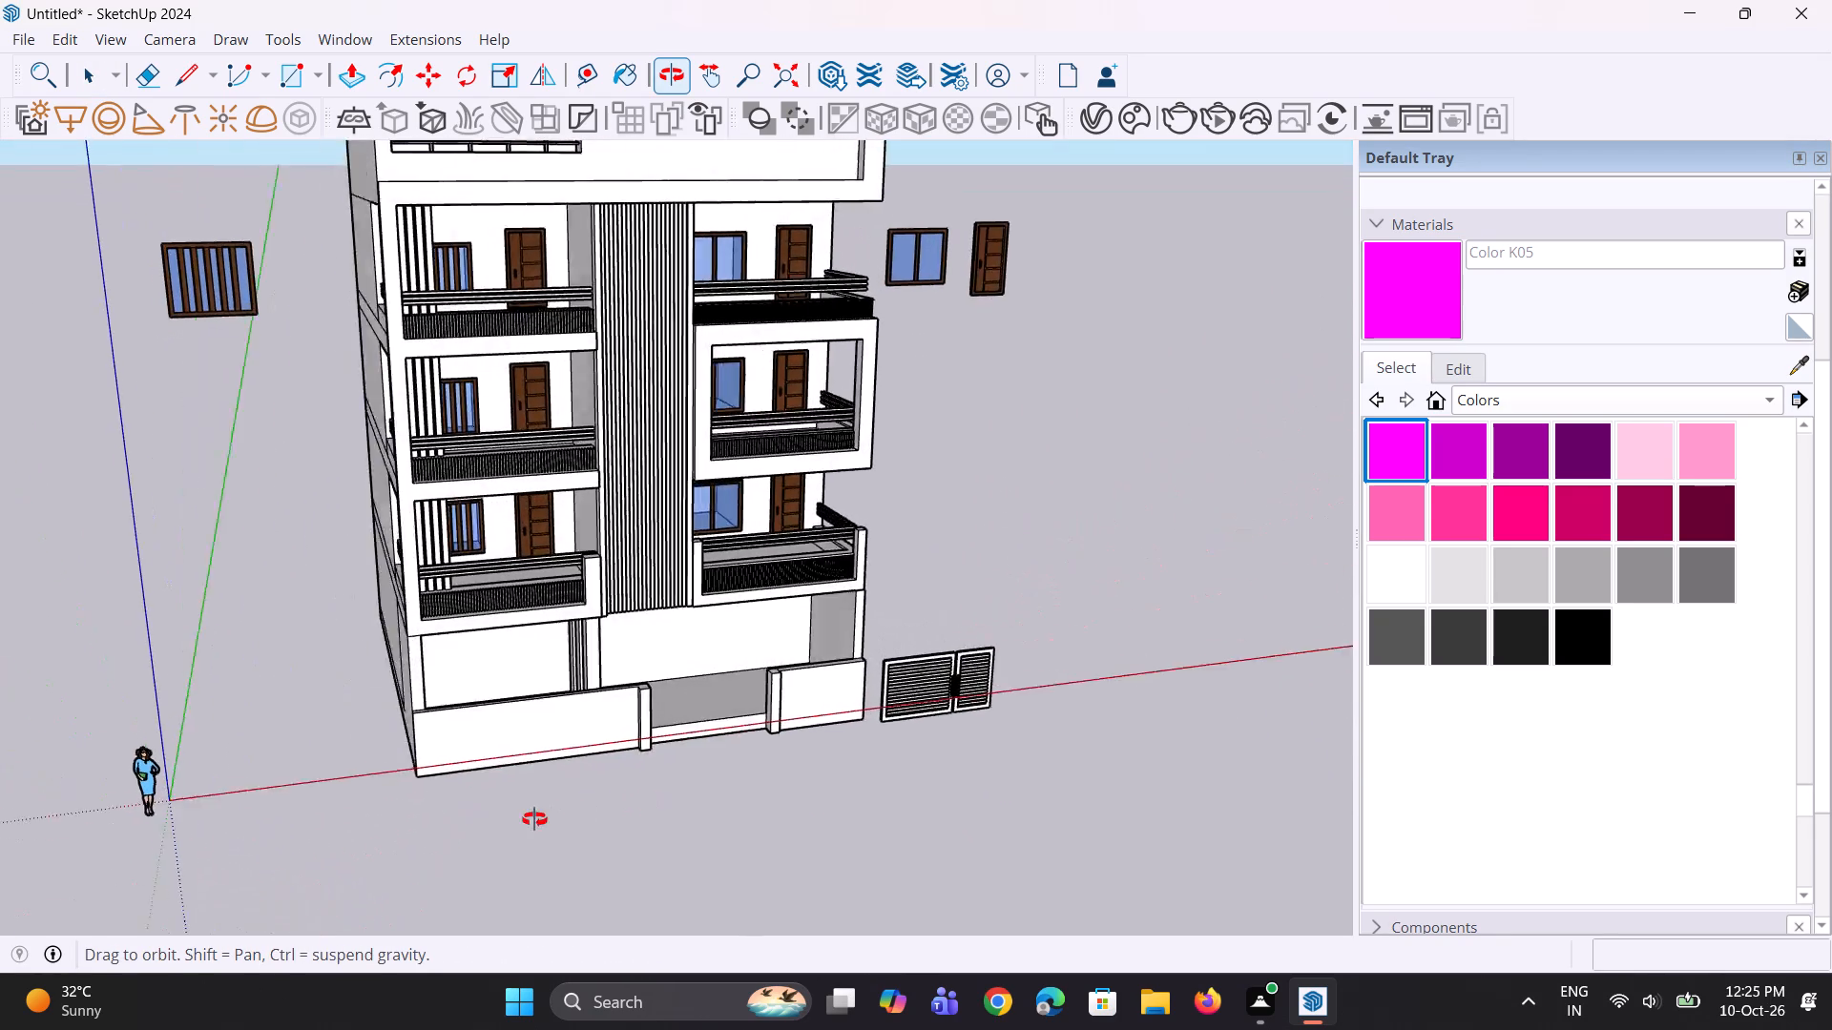
middle_click_drag(534, 819, 510, 820)
middle_click_drag(440, 774, 417, 604)
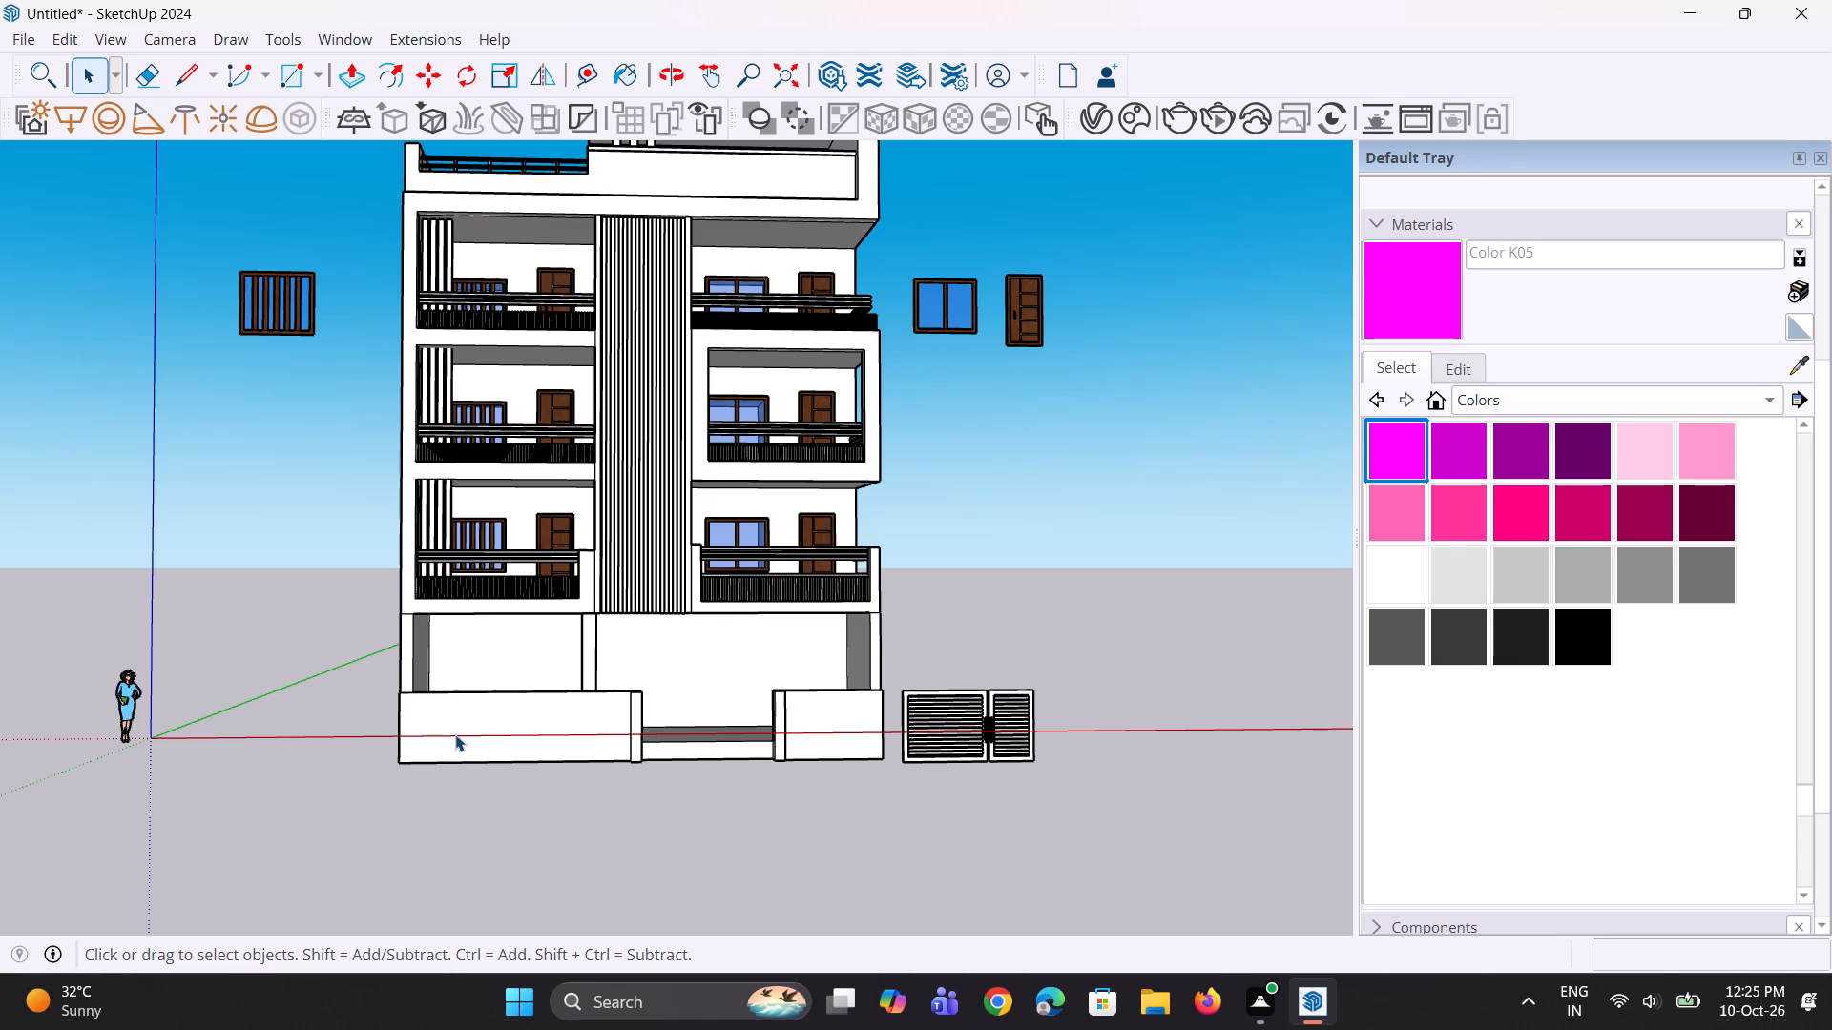
scroll(574, 697, "down", 3)
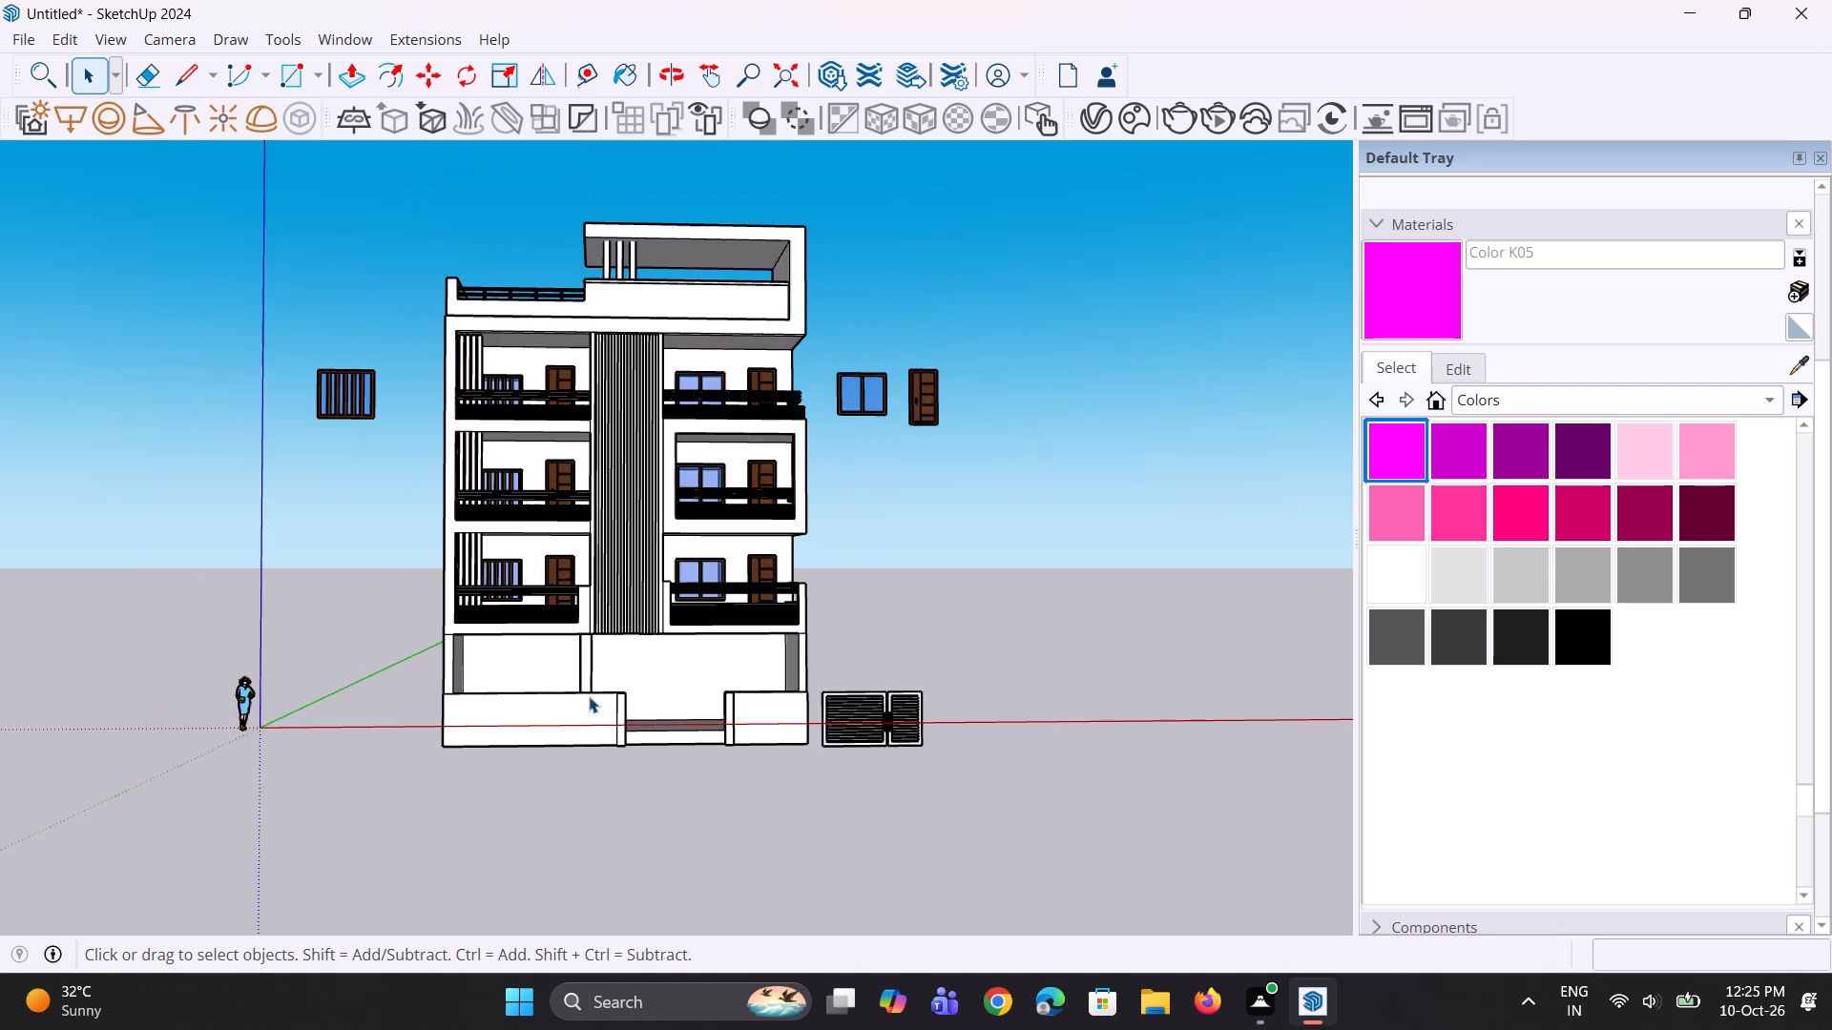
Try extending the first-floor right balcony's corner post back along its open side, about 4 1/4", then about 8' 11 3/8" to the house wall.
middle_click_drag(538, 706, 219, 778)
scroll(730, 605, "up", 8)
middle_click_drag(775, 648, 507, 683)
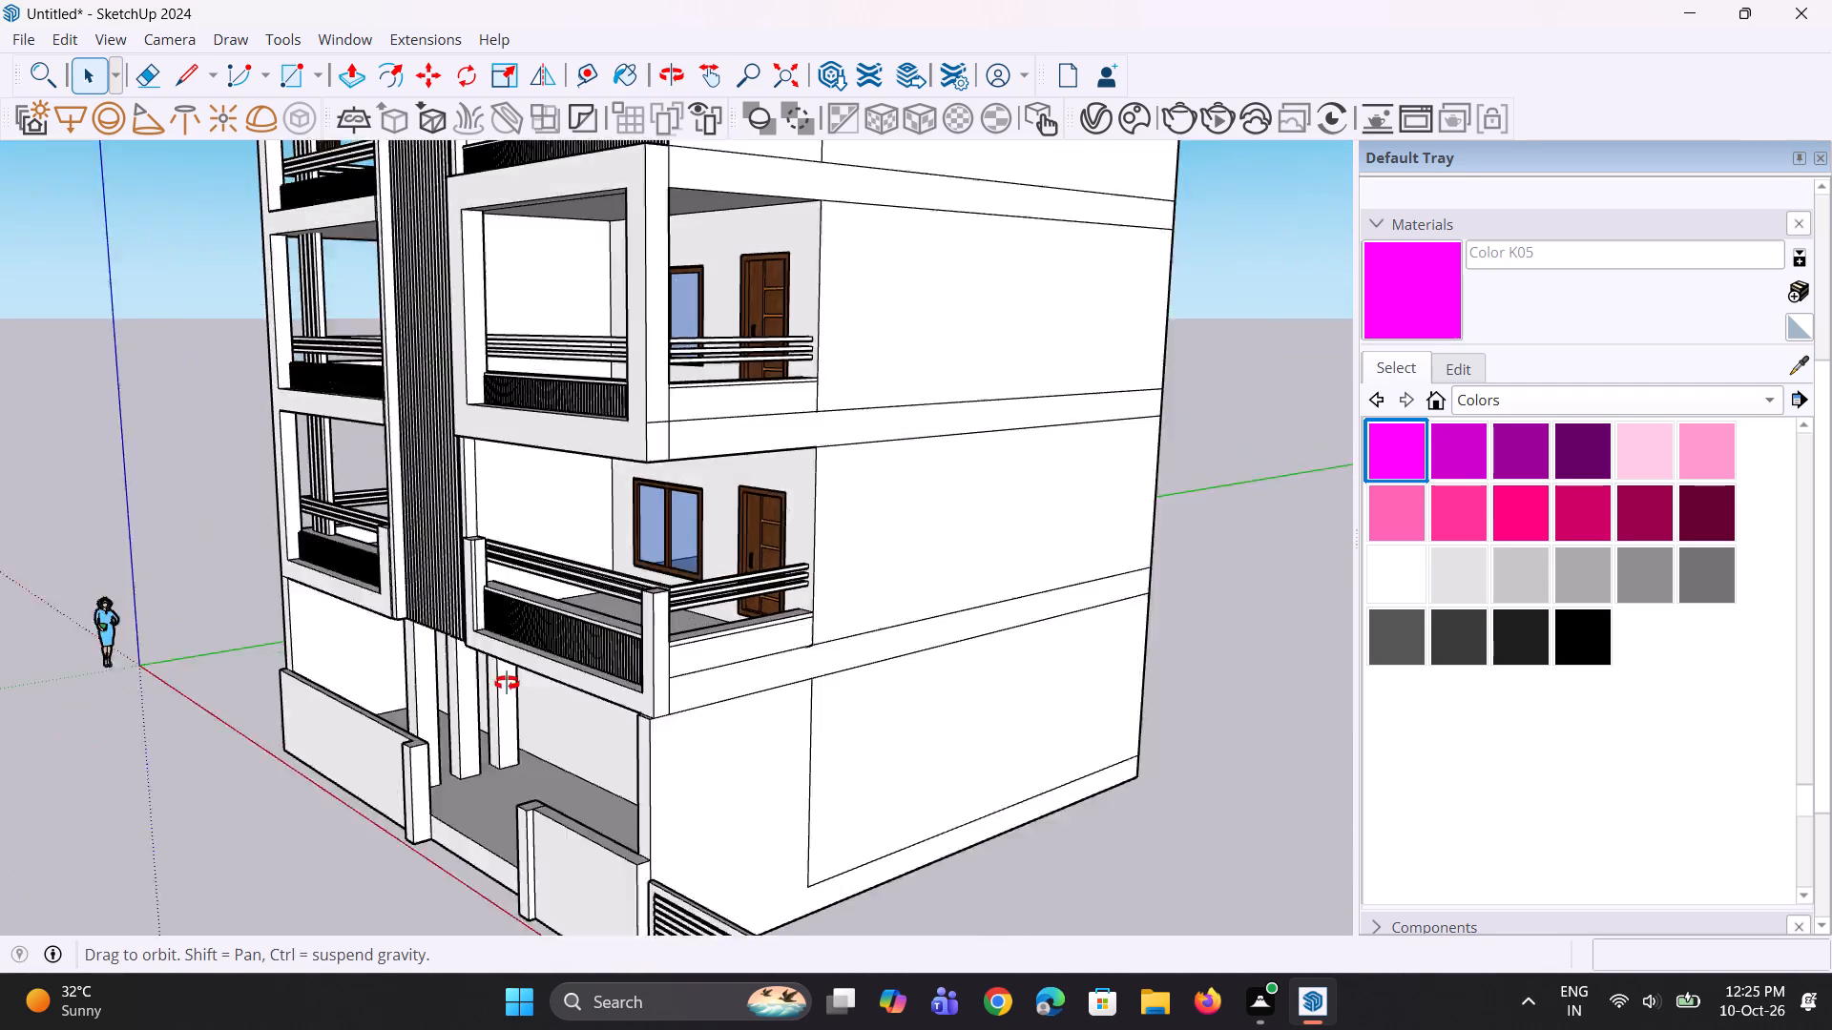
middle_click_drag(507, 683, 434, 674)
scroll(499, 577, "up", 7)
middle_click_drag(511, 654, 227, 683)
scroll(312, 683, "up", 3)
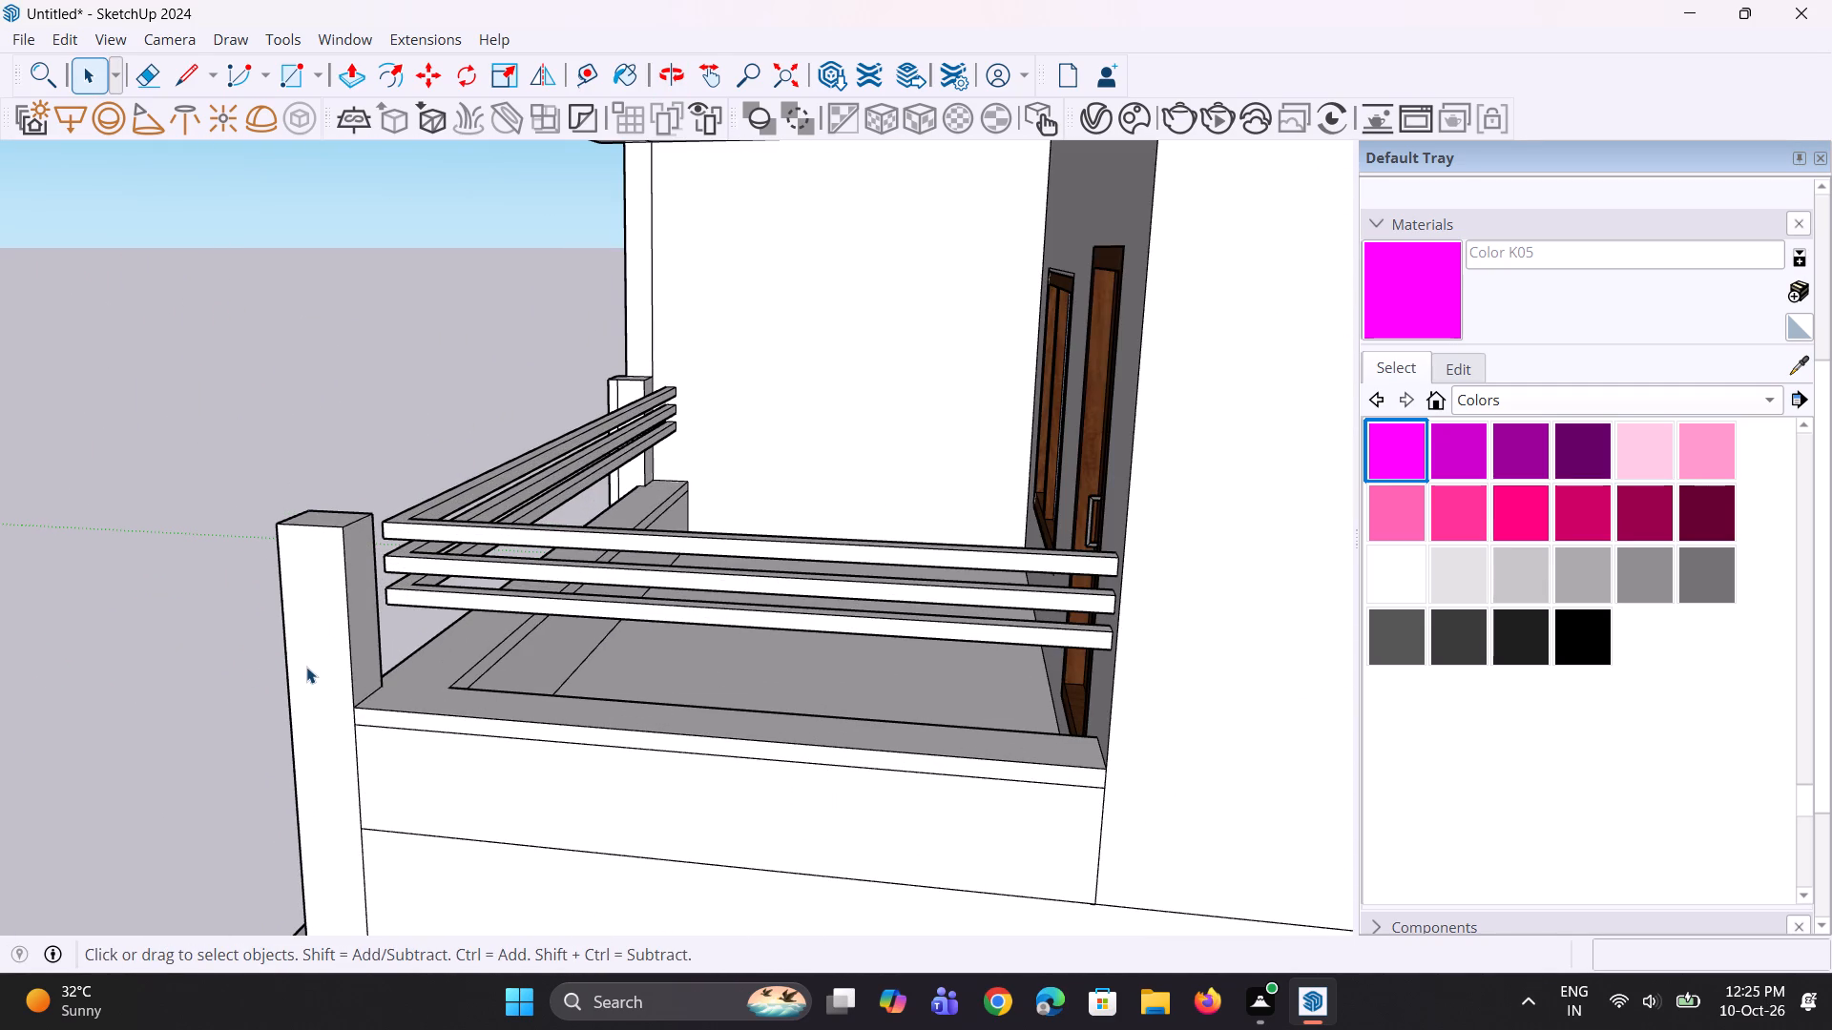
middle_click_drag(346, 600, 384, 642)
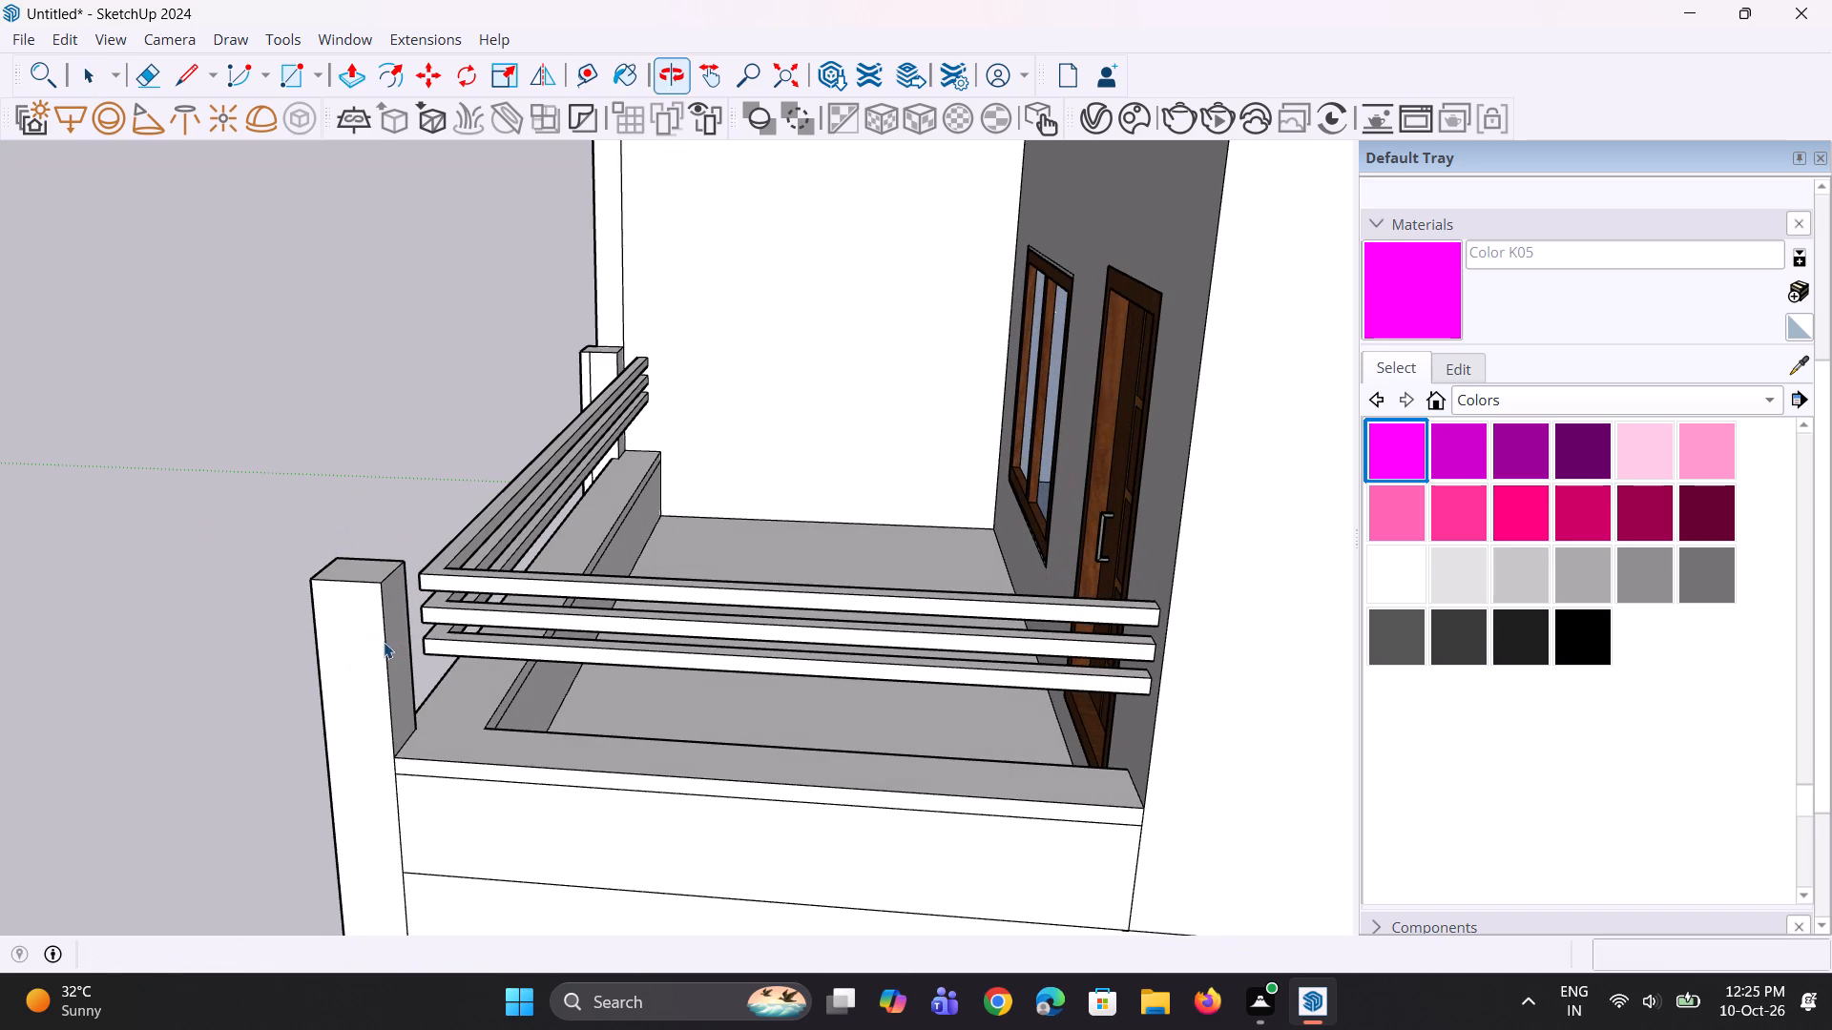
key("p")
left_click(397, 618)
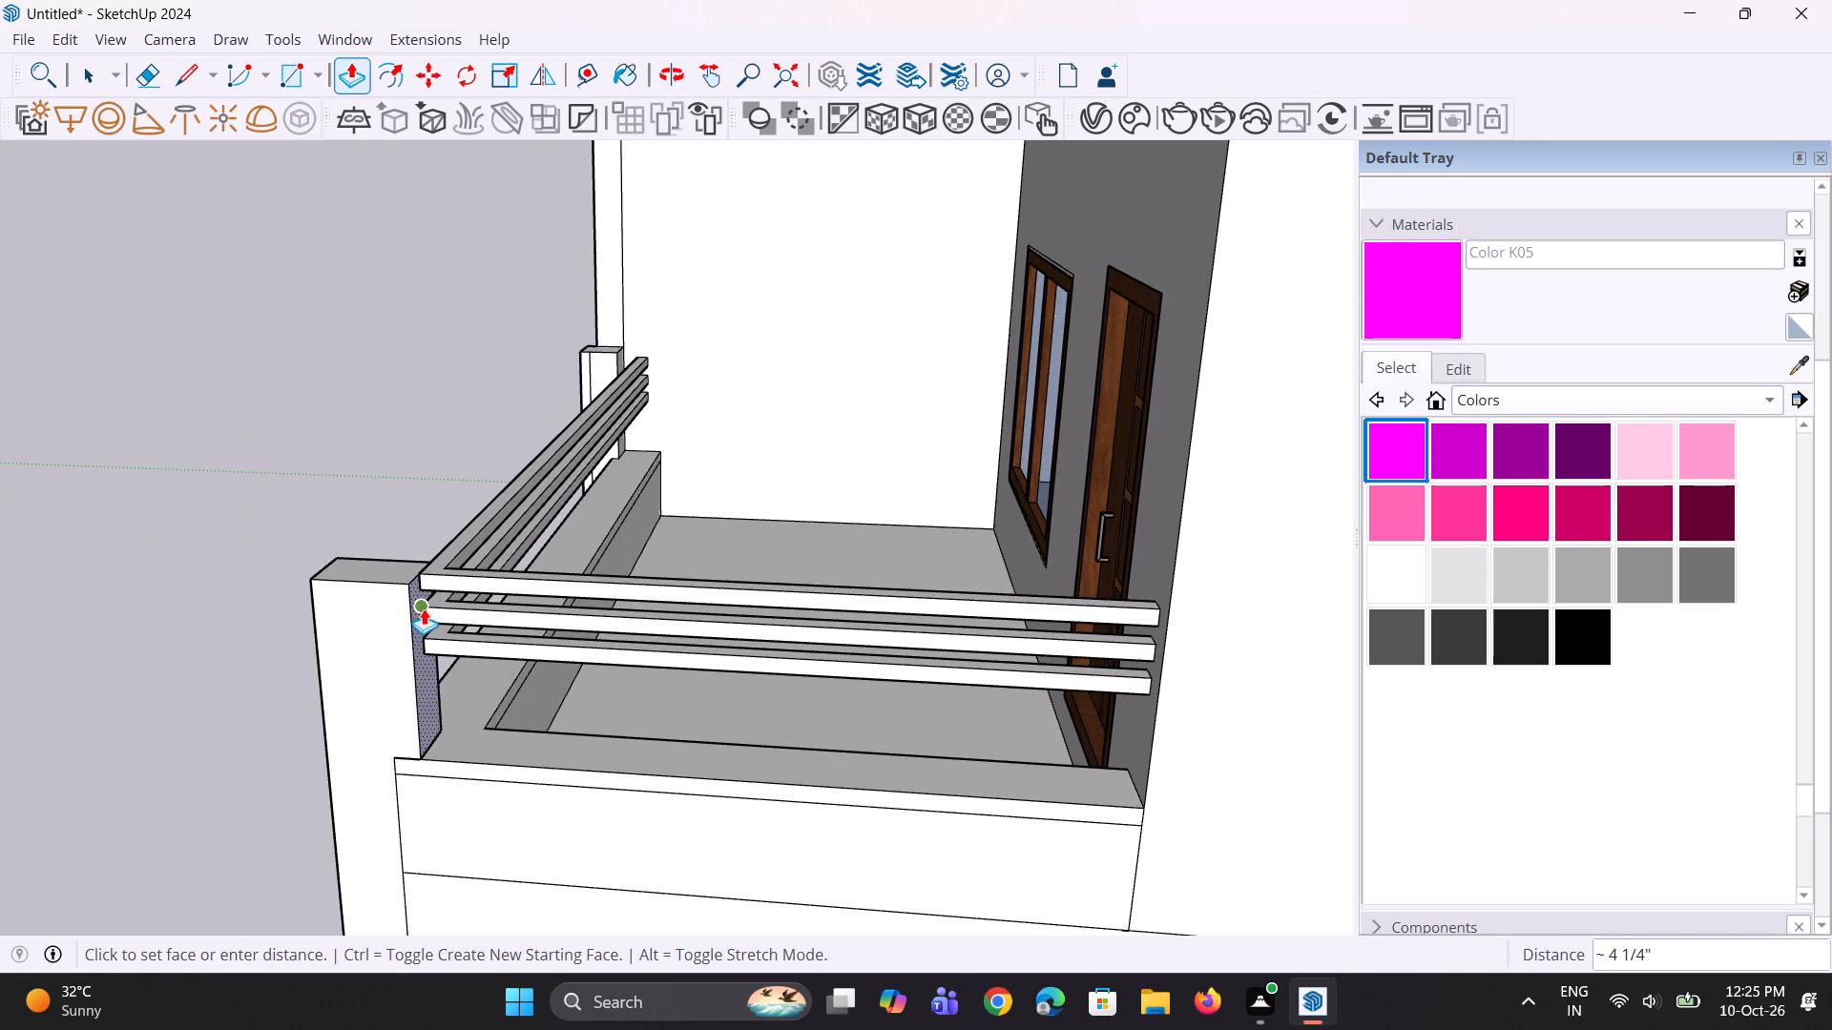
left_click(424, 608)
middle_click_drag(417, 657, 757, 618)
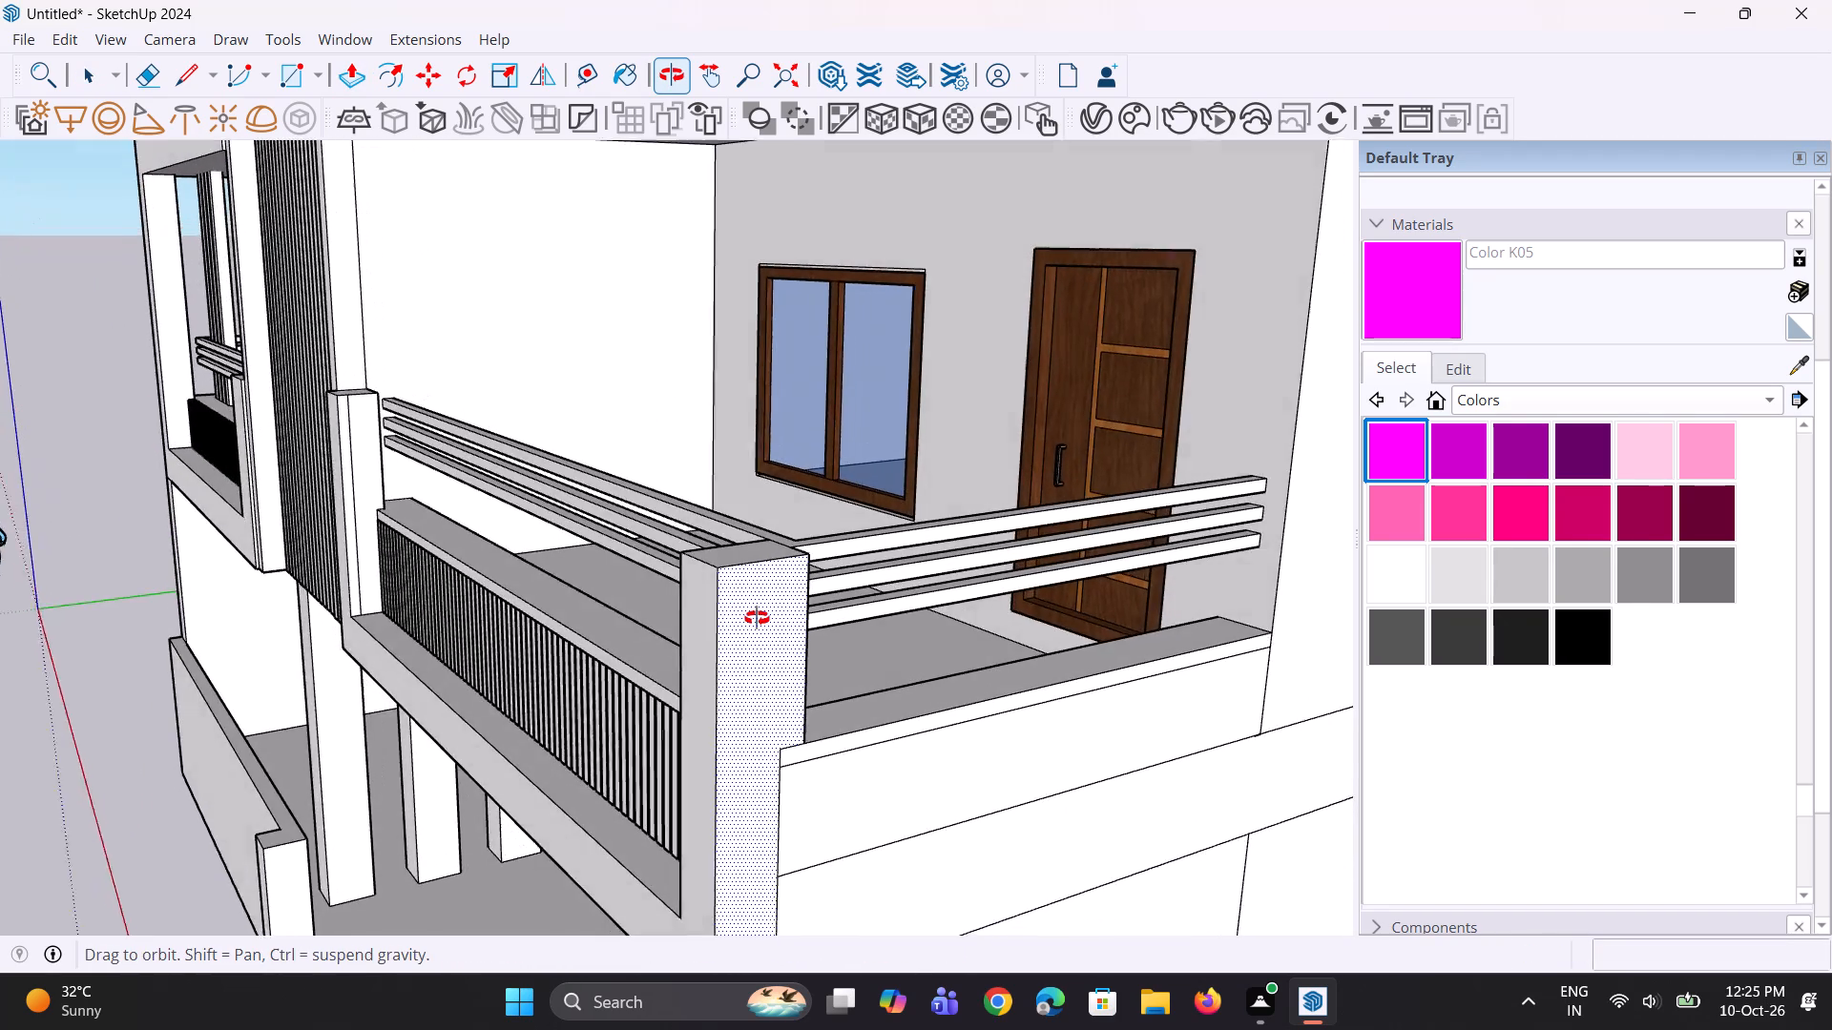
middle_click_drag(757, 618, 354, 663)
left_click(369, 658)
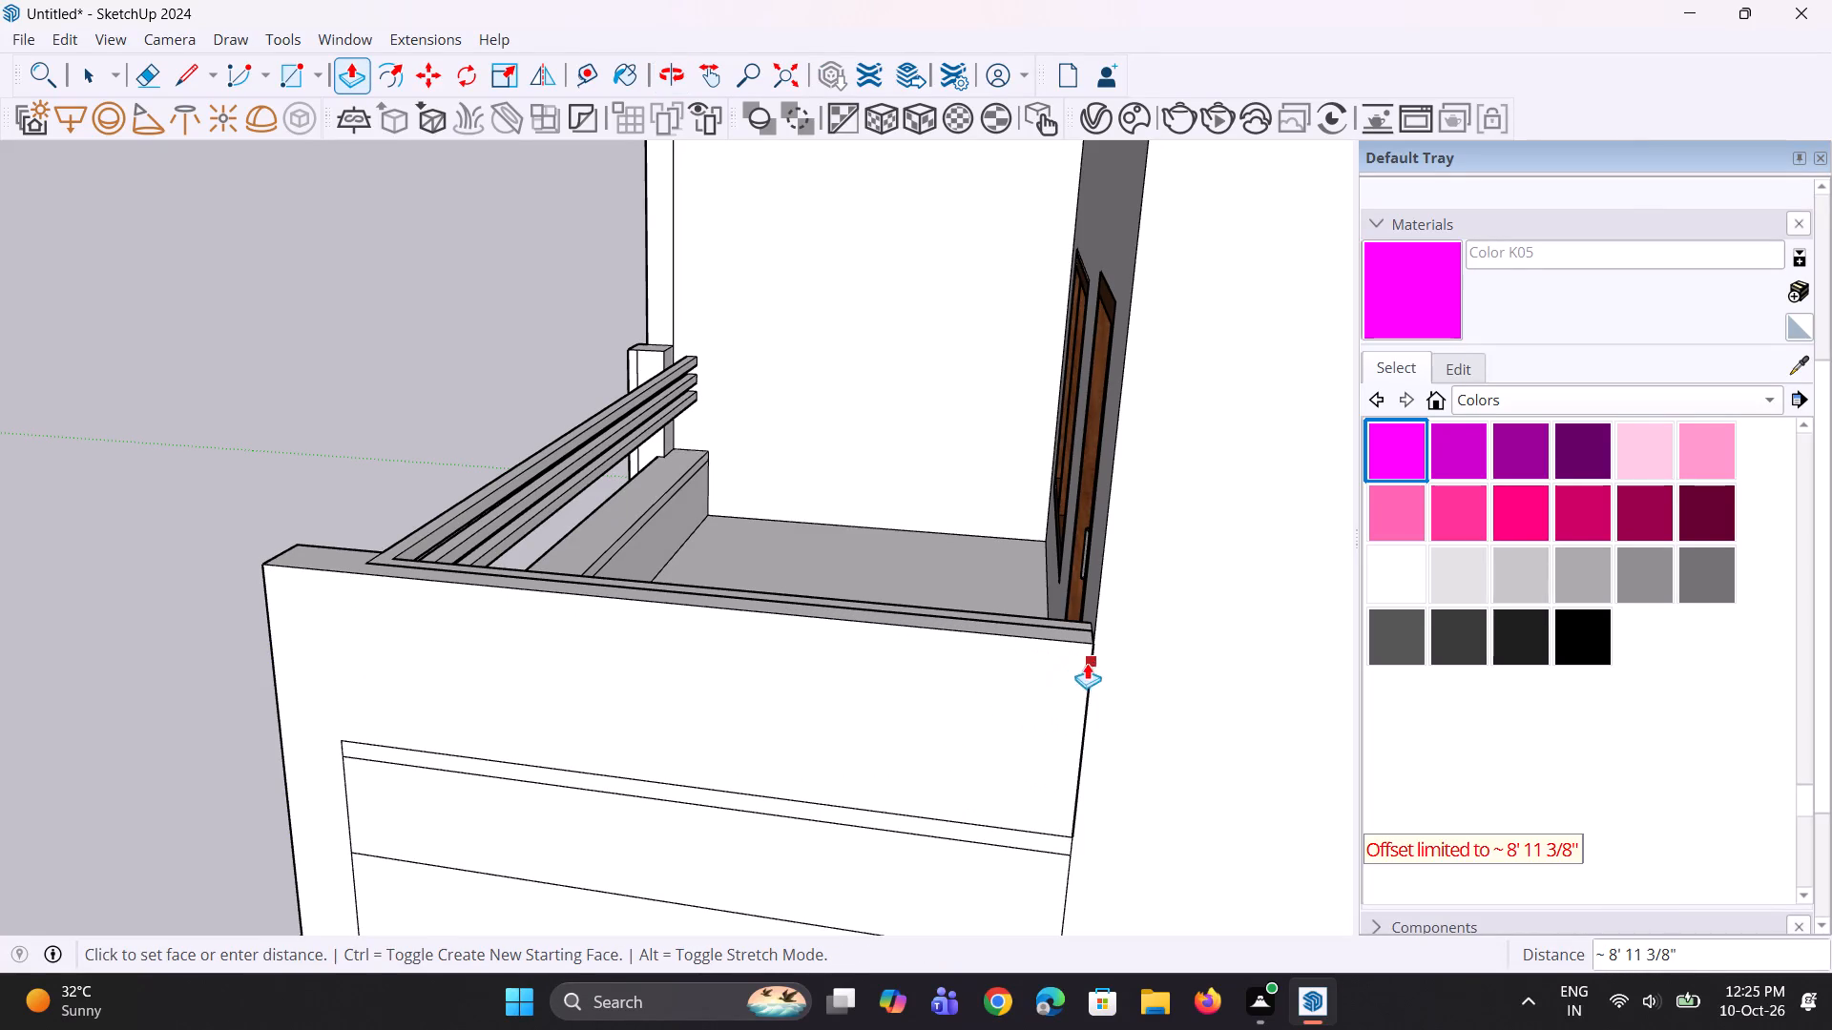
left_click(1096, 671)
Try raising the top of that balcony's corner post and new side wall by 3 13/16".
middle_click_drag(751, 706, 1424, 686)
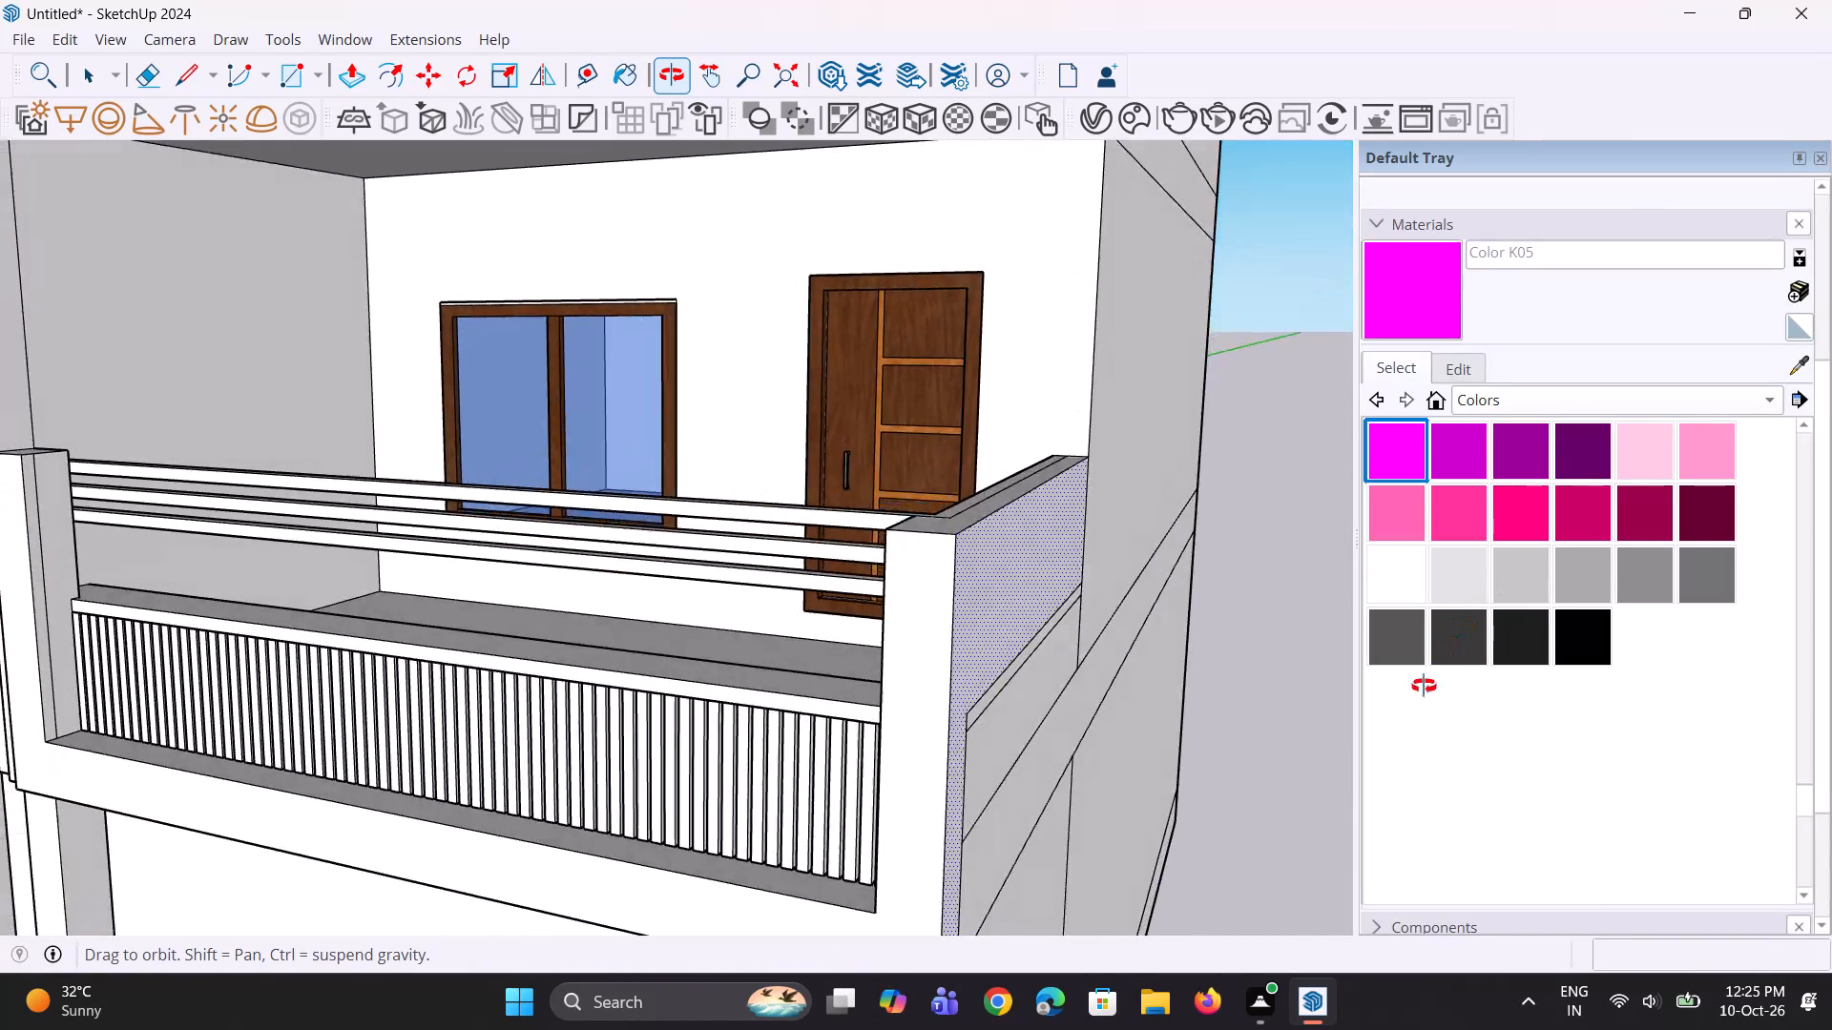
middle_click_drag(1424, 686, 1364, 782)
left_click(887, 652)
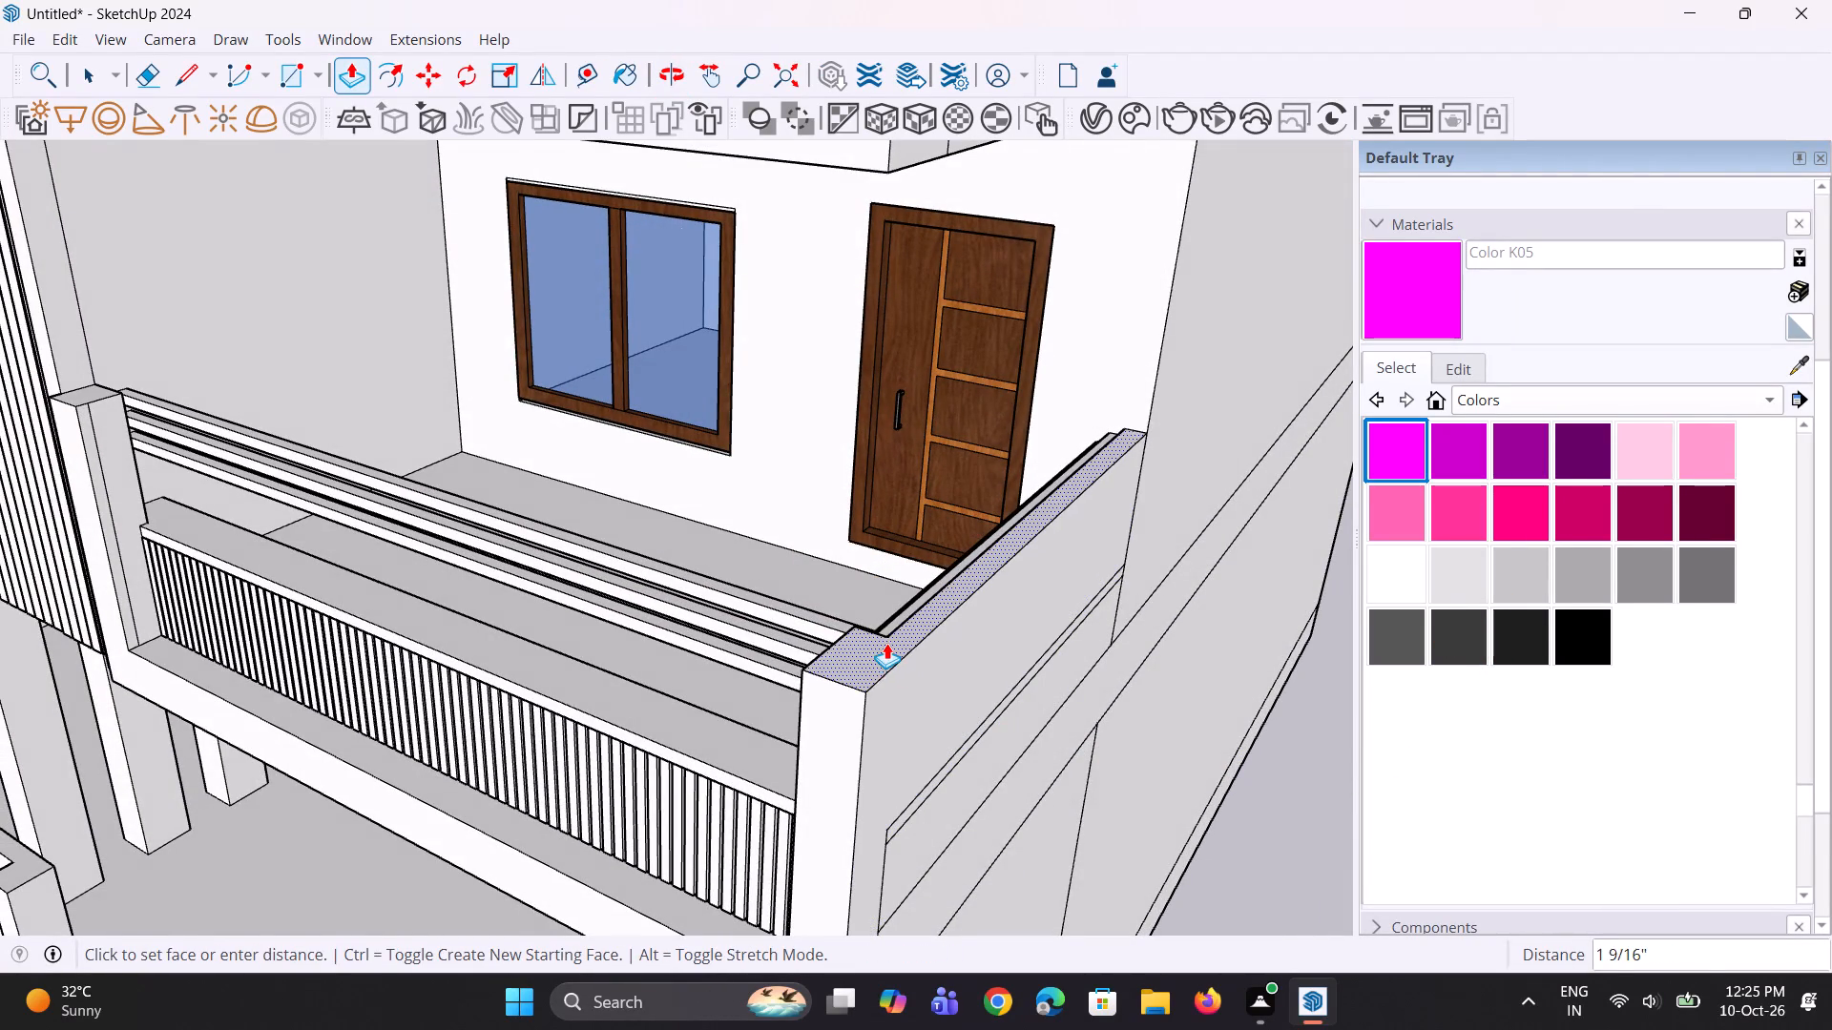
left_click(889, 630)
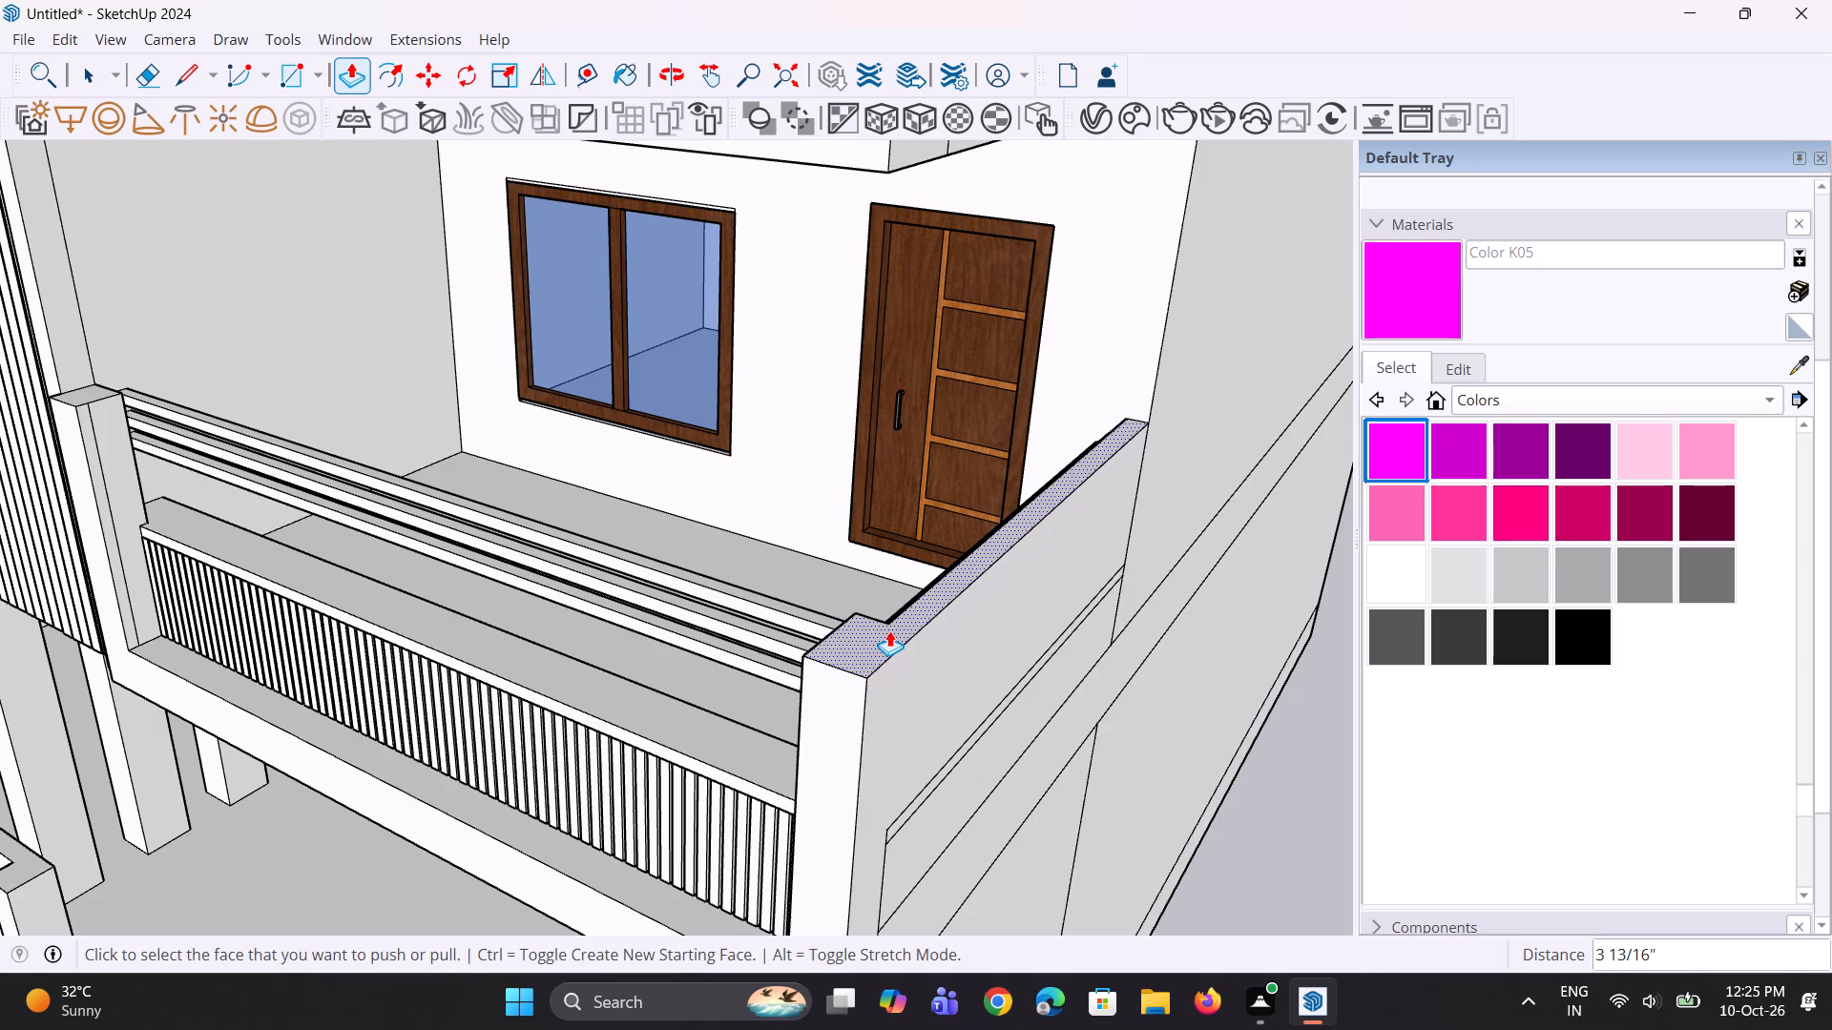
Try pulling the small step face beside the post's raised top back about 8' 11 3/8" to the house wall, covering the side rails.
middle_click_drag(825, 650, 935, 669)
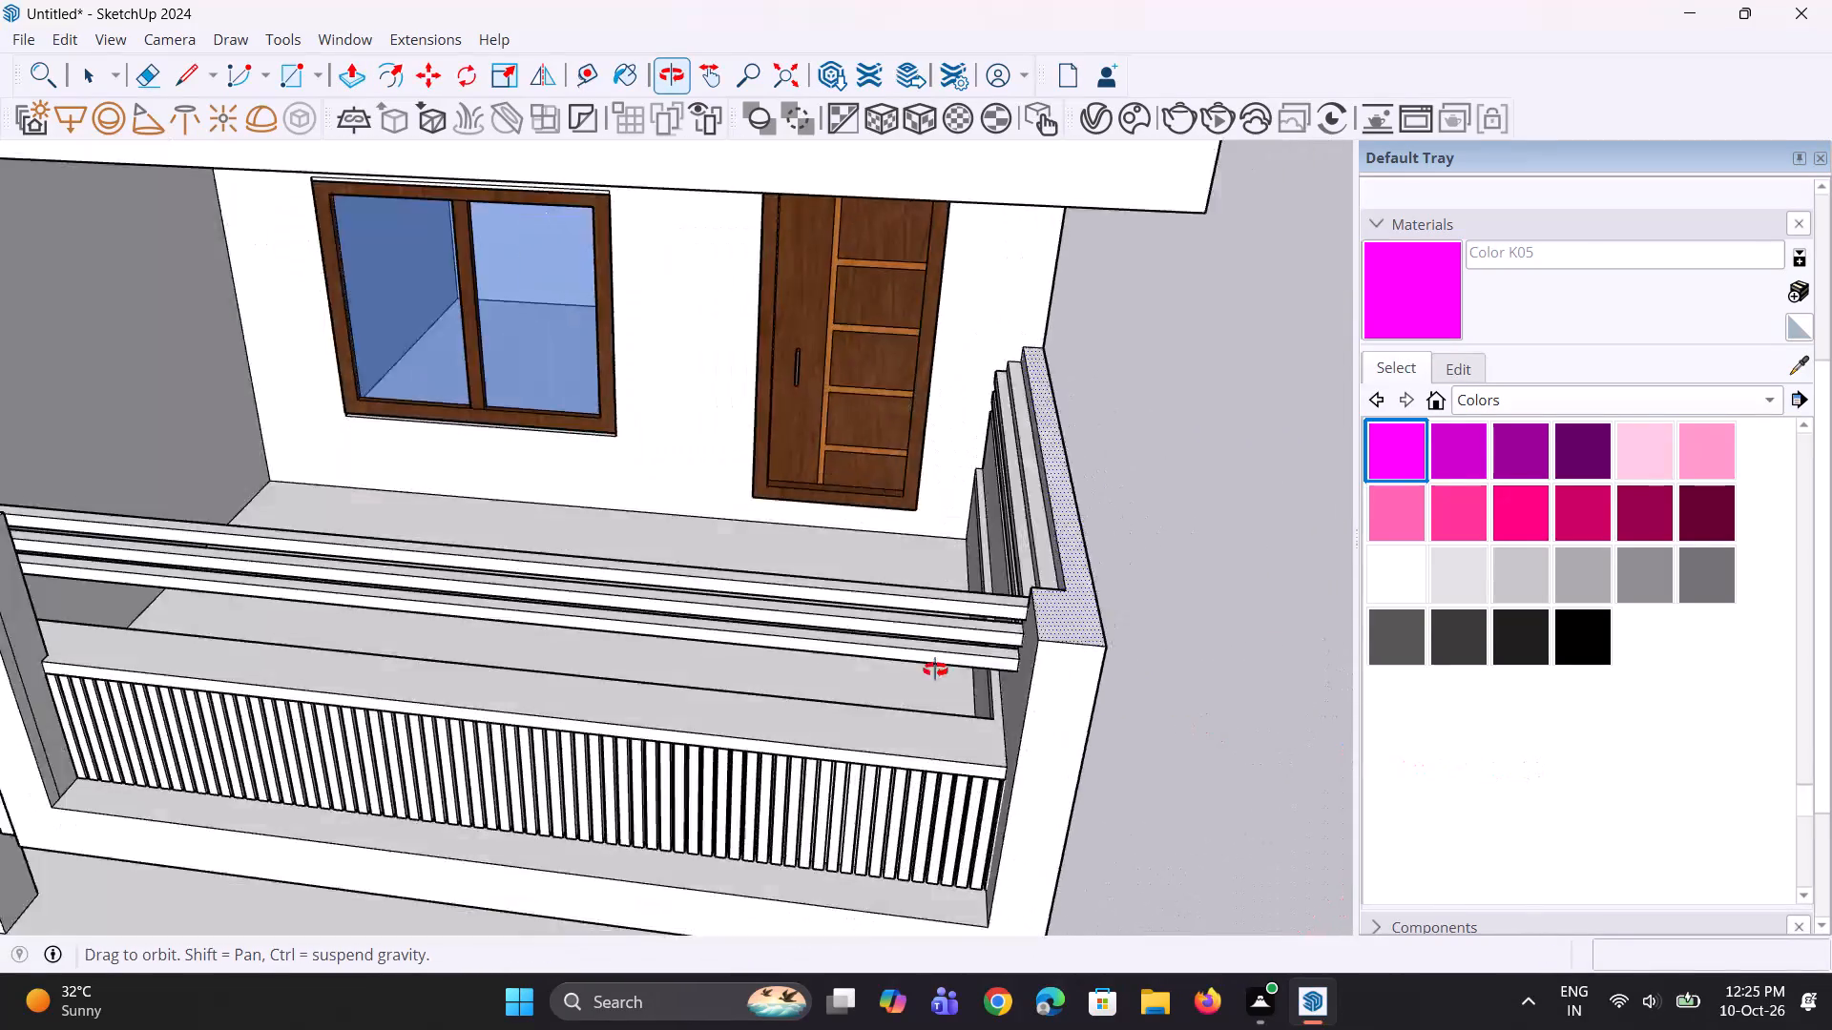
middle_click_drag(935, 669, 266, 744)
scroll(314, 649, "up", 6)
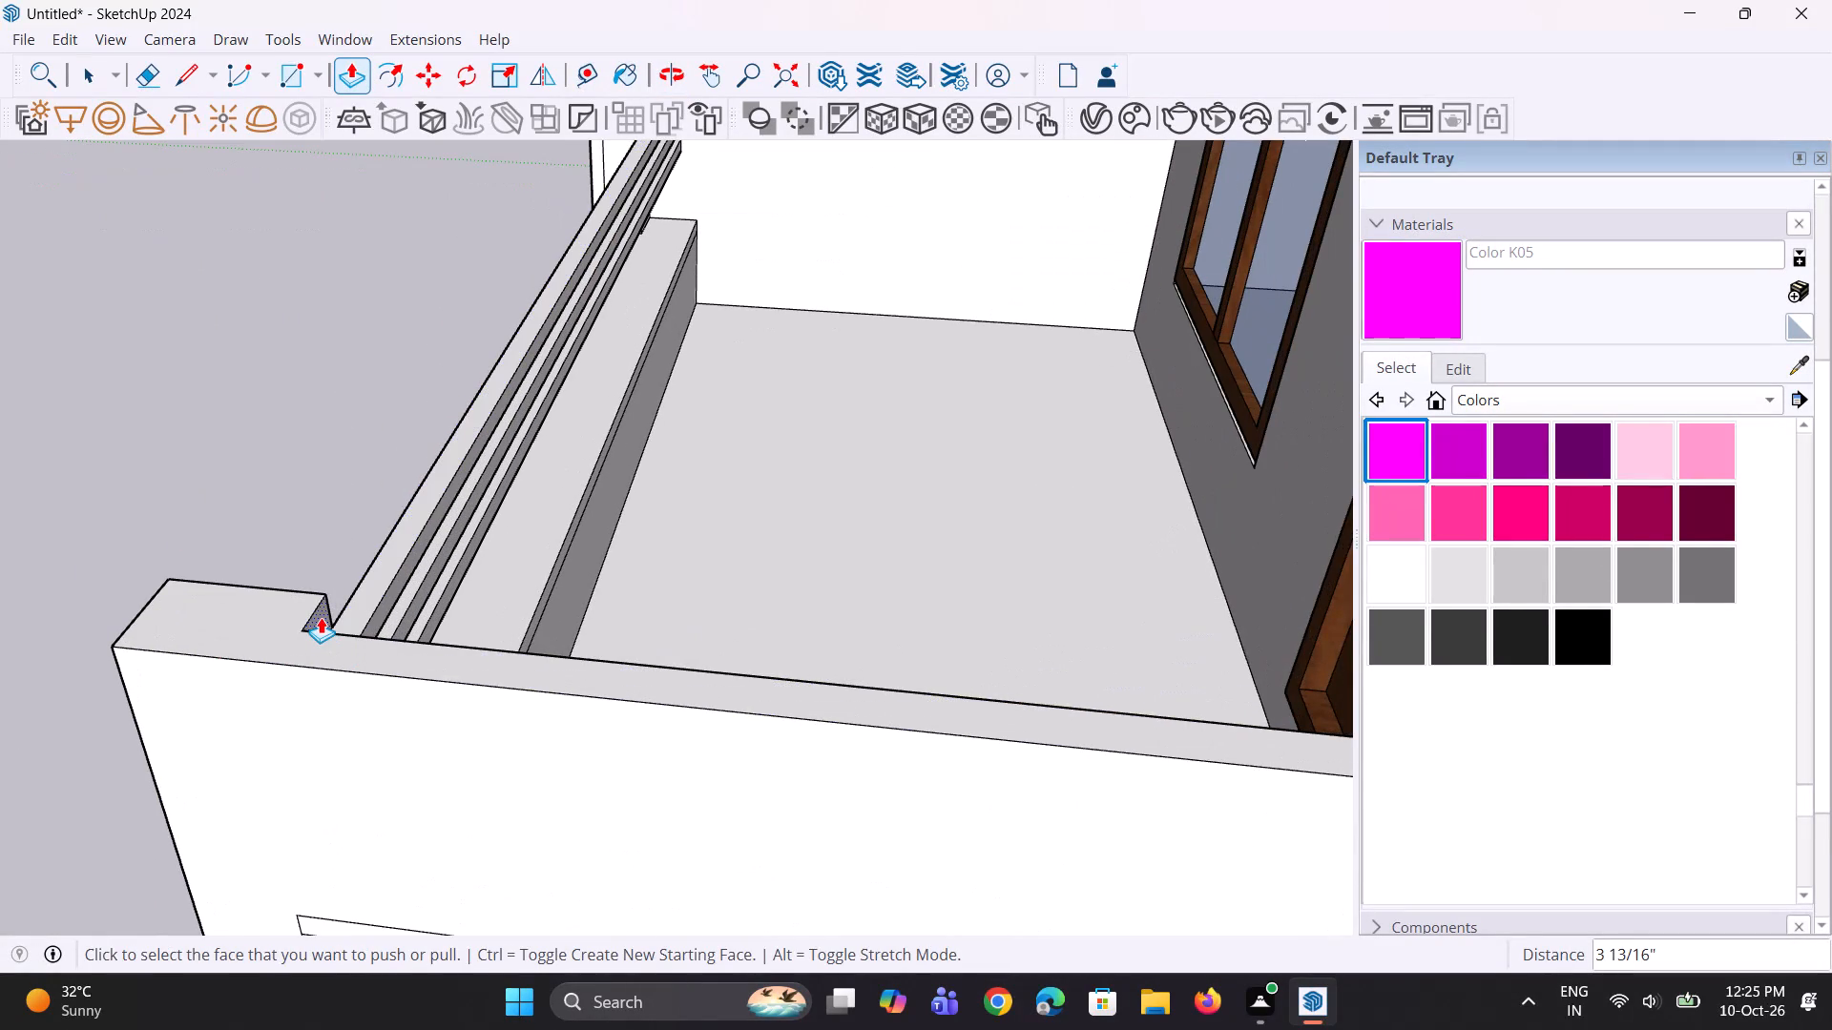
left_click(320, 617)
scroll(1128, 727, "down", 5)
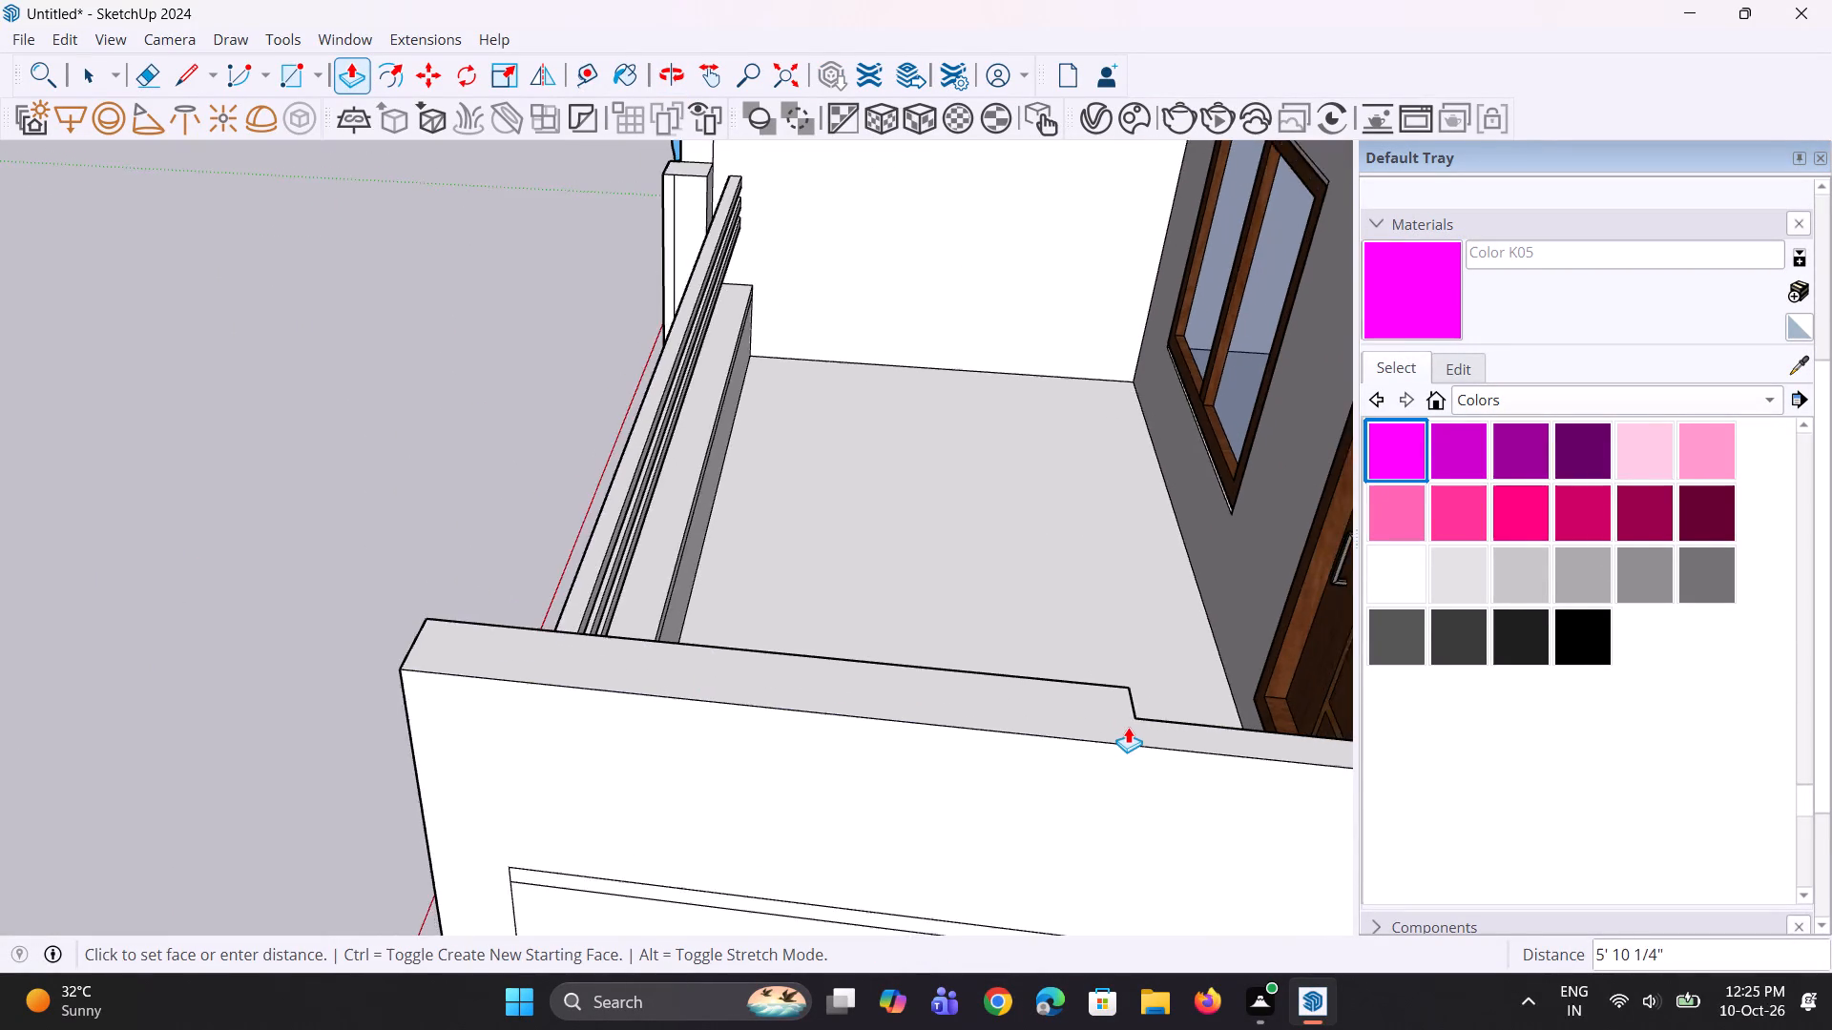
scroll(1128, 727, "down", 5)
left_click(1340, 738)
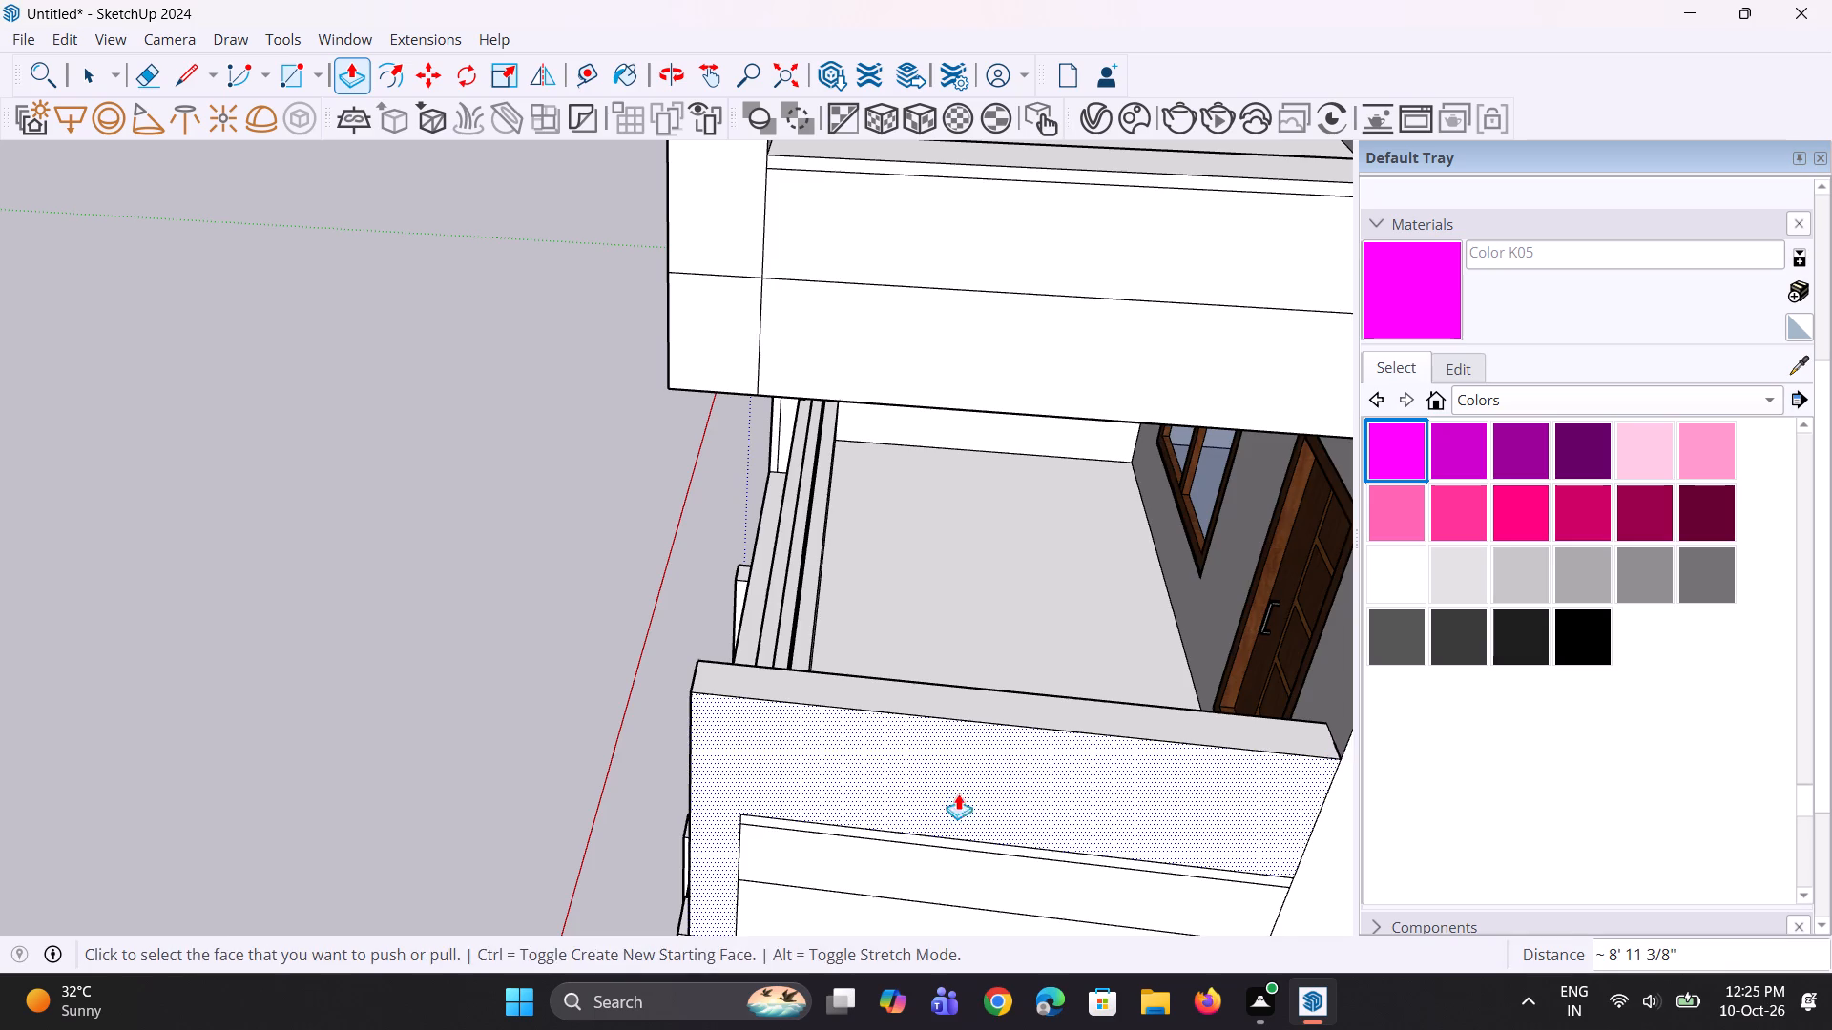
Examine the first-floor balcony's solid side wall from the side and the front.
middle_click_drag(944, 801, 1116, 808)
scroll(860, 759, "down", 8)
middle_click_drag(785, 779, 980, 758)
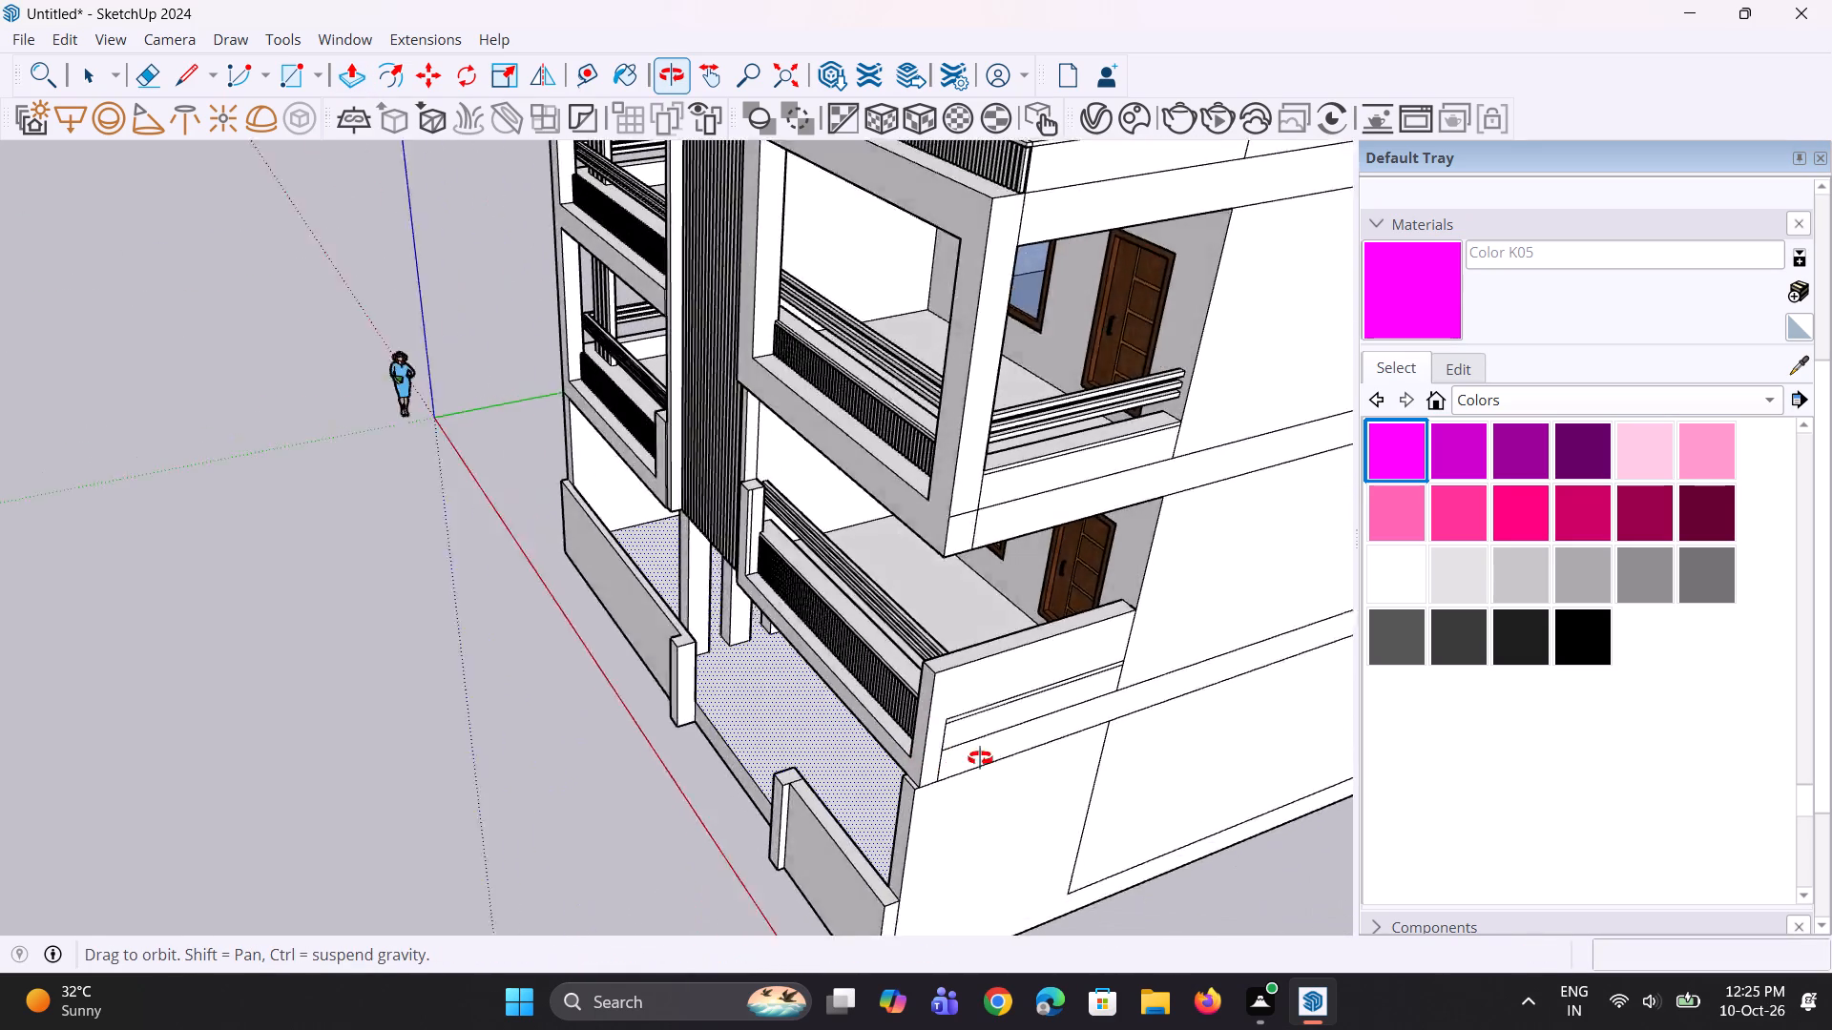
middle_click_drag(980, 758, 1225, 608)
scroll(1058, 555, "up", 3)
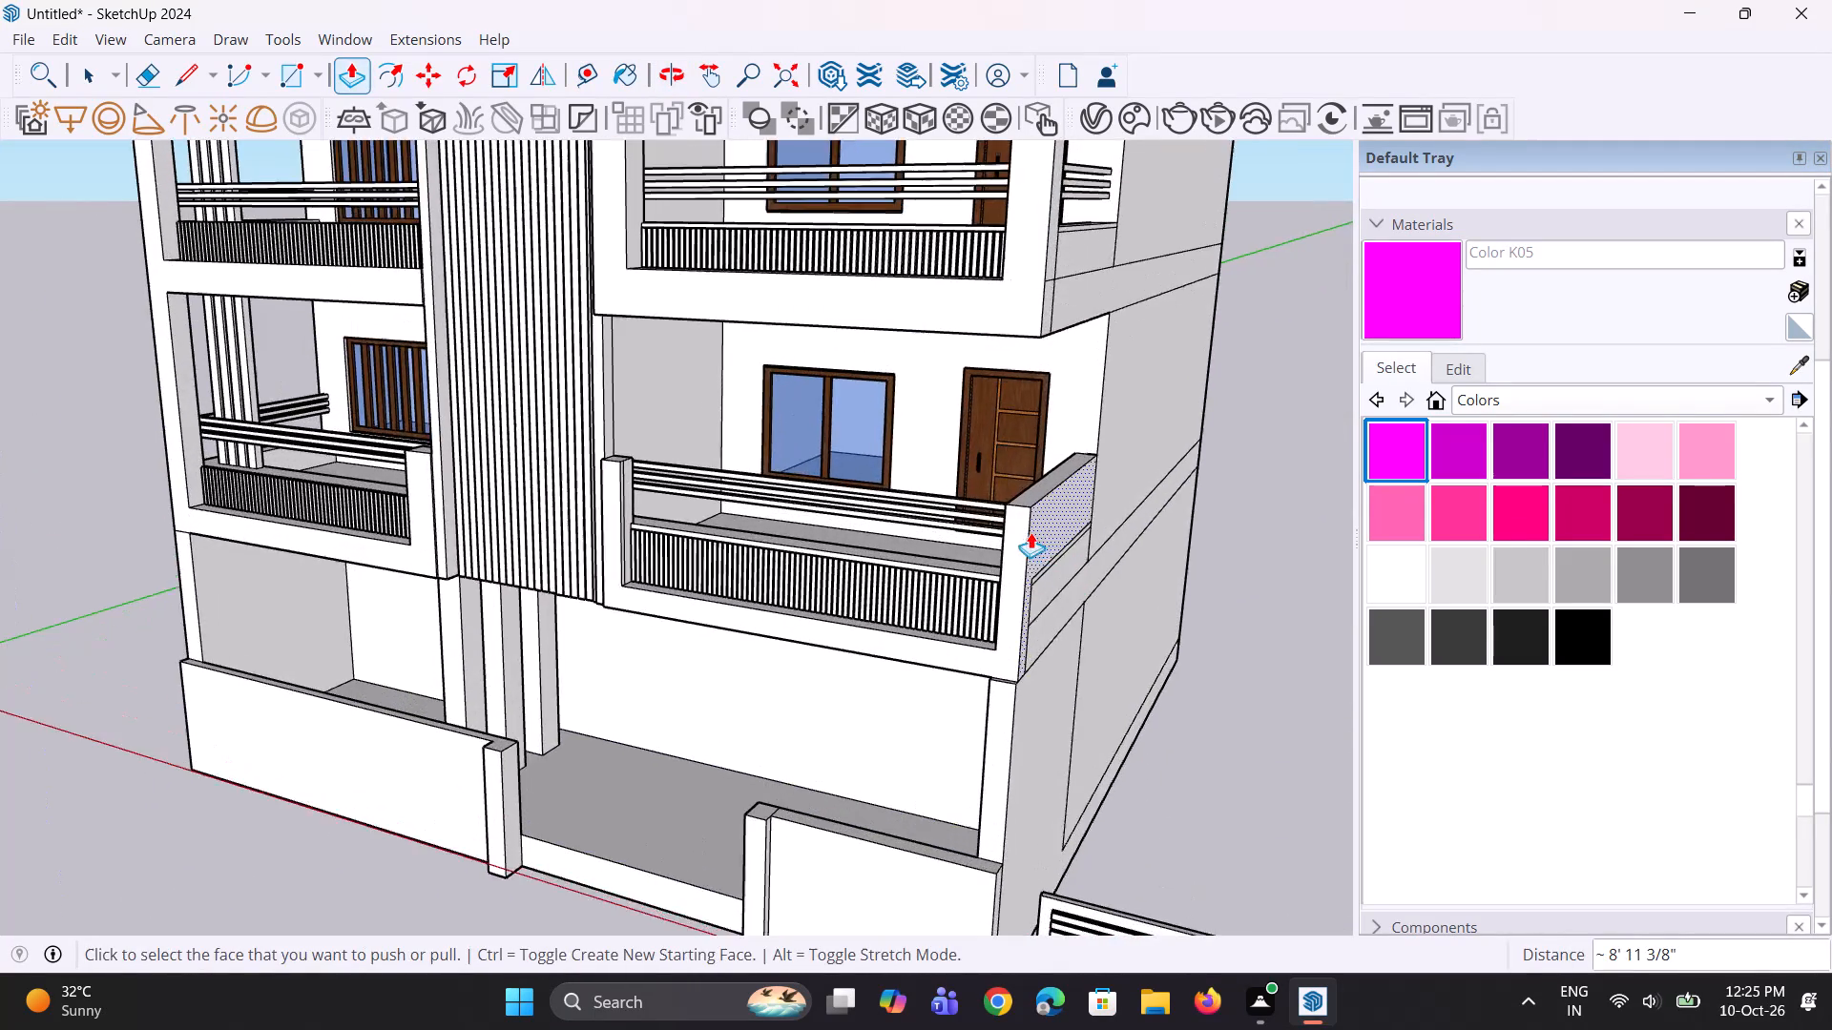
middle_click_drag(1028, 531, 1153, 523)
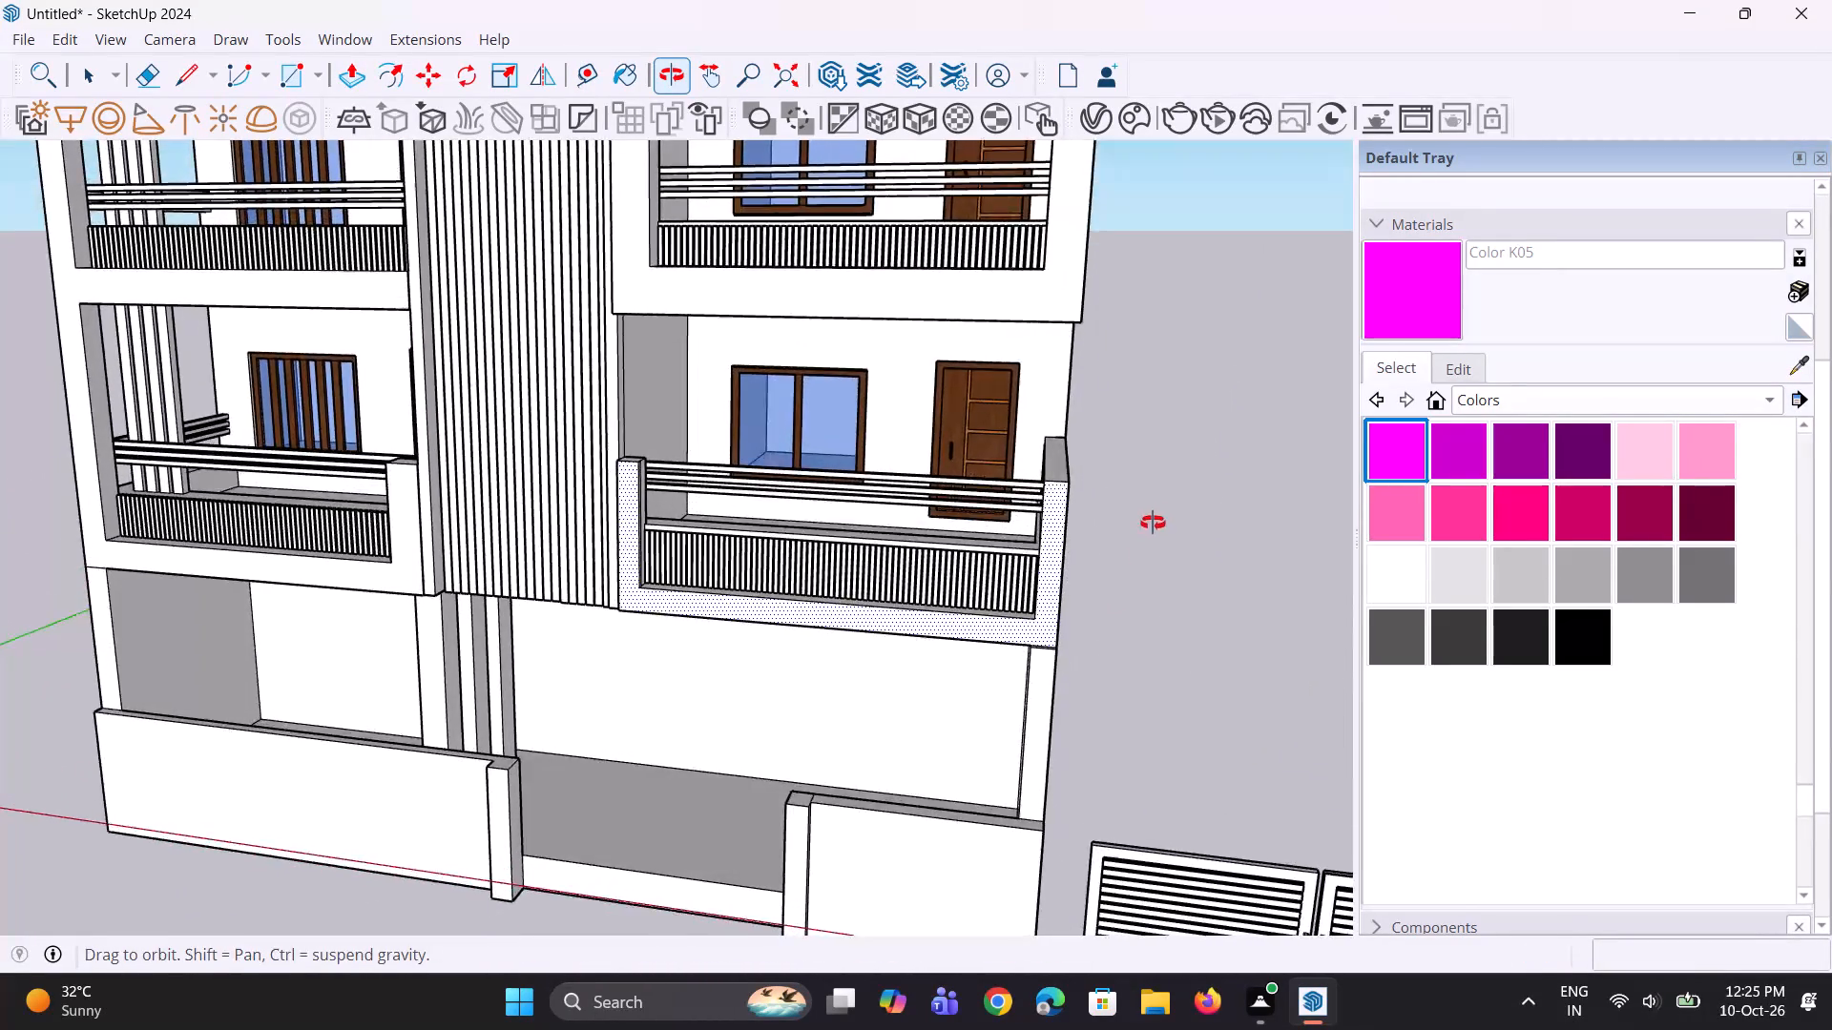
middle_click_drag(1153, 523, 0, 627)
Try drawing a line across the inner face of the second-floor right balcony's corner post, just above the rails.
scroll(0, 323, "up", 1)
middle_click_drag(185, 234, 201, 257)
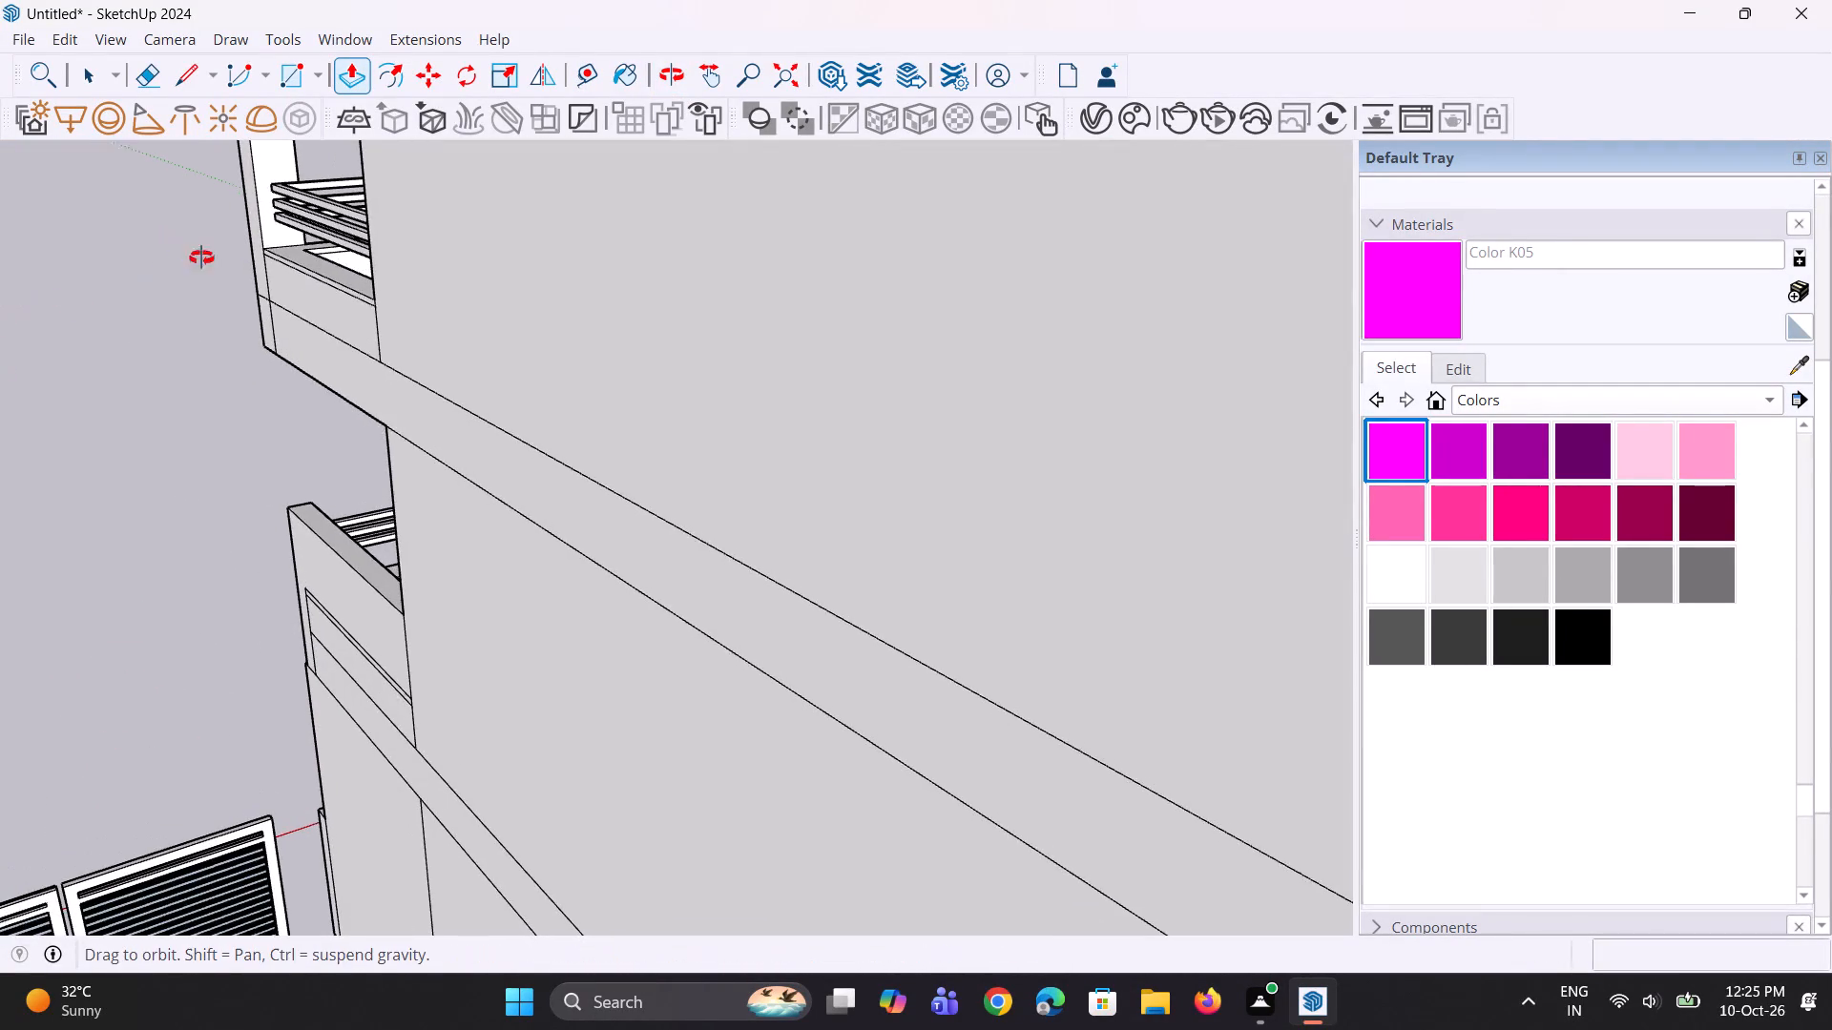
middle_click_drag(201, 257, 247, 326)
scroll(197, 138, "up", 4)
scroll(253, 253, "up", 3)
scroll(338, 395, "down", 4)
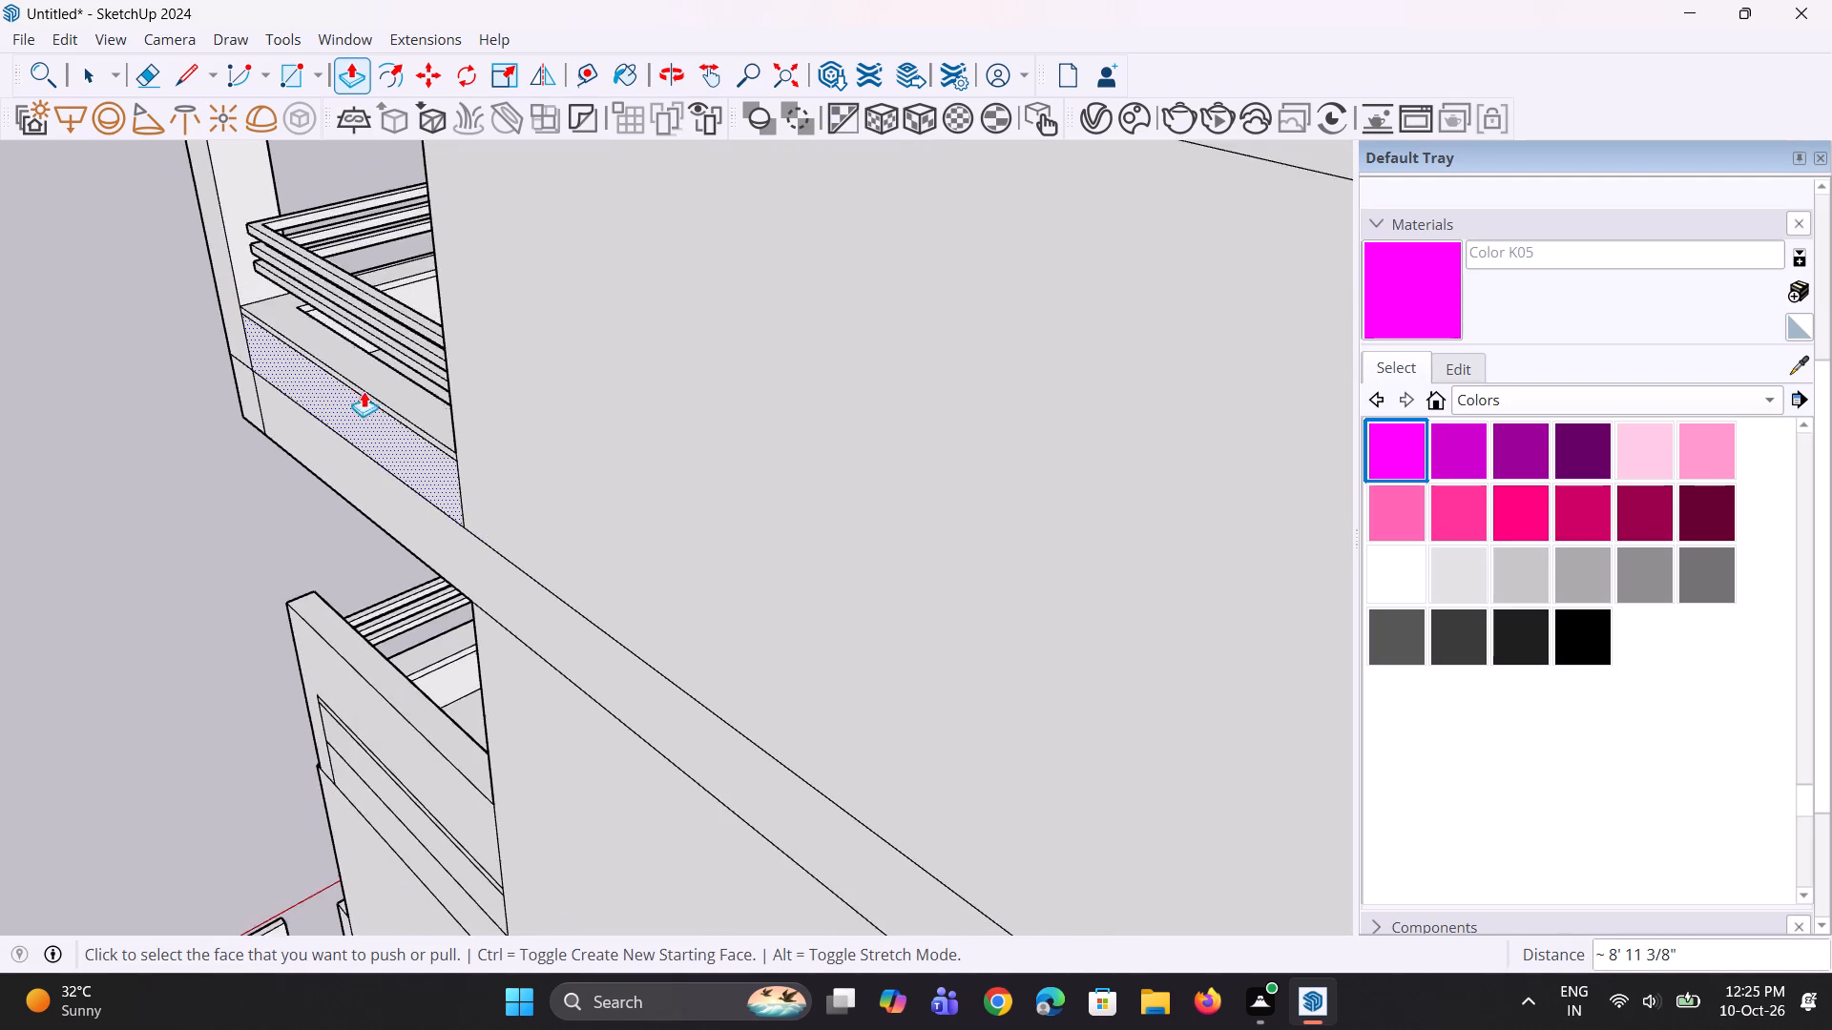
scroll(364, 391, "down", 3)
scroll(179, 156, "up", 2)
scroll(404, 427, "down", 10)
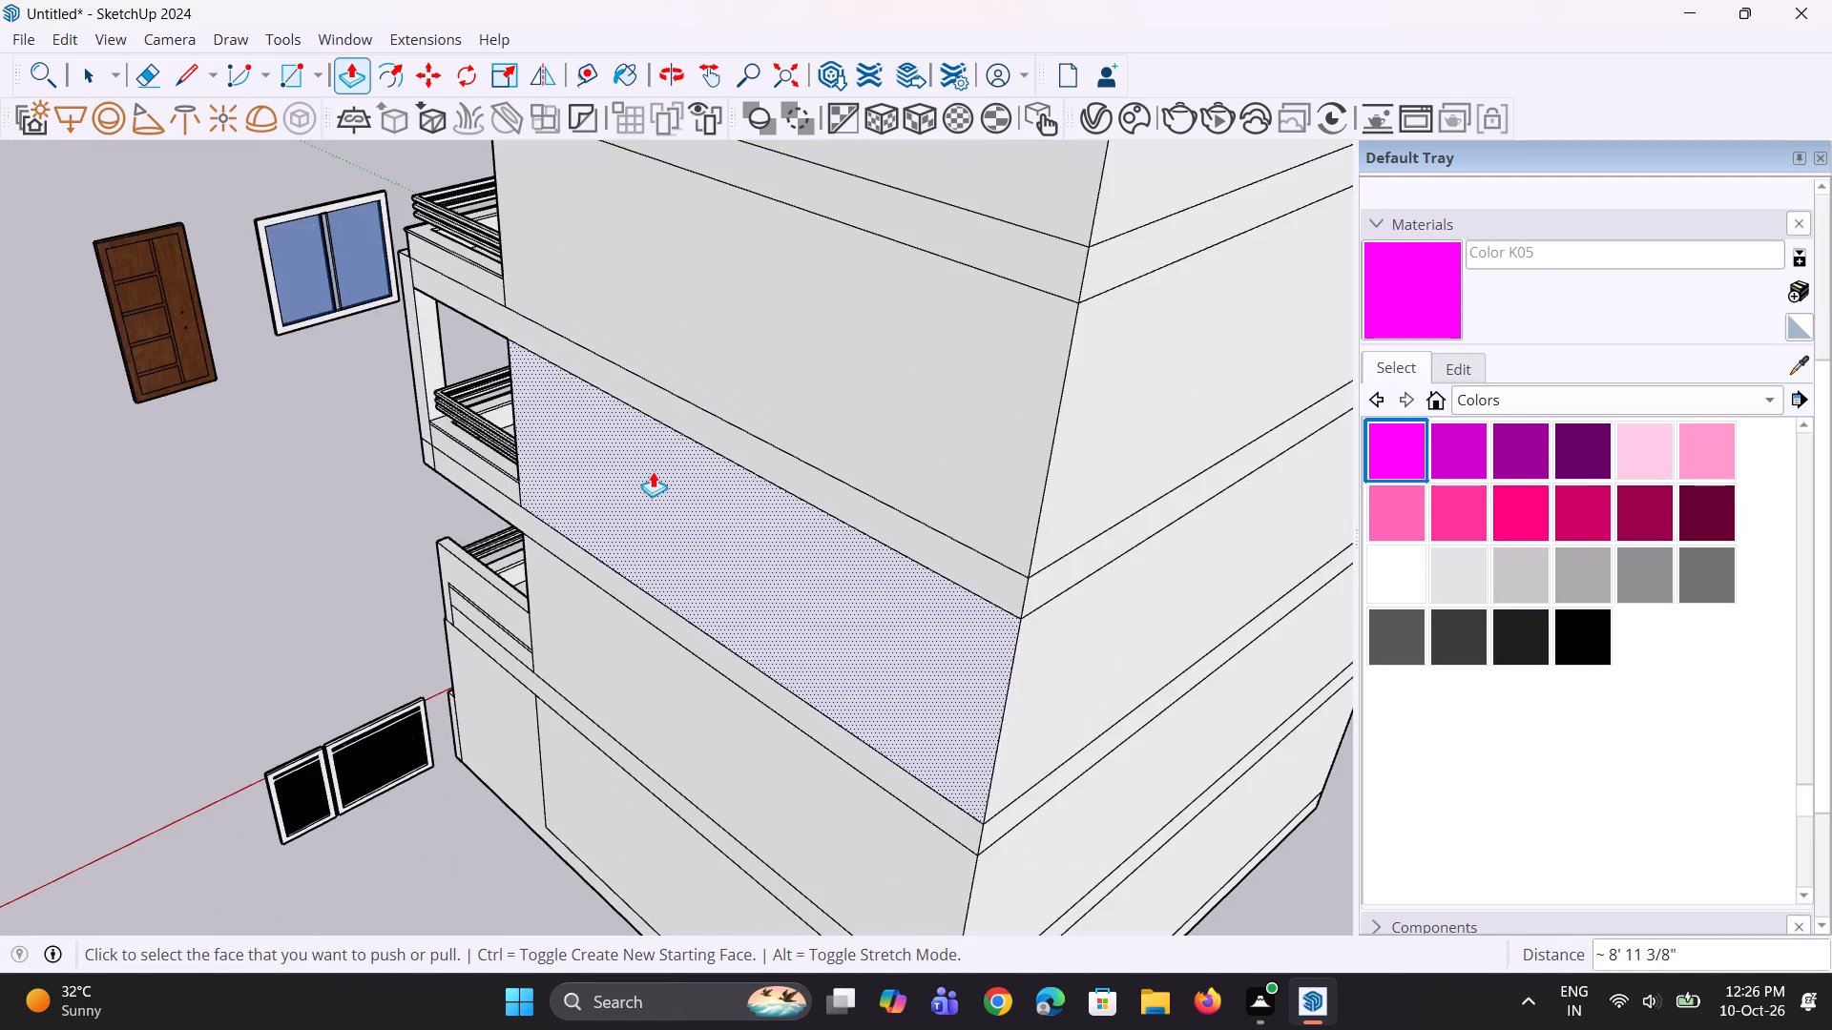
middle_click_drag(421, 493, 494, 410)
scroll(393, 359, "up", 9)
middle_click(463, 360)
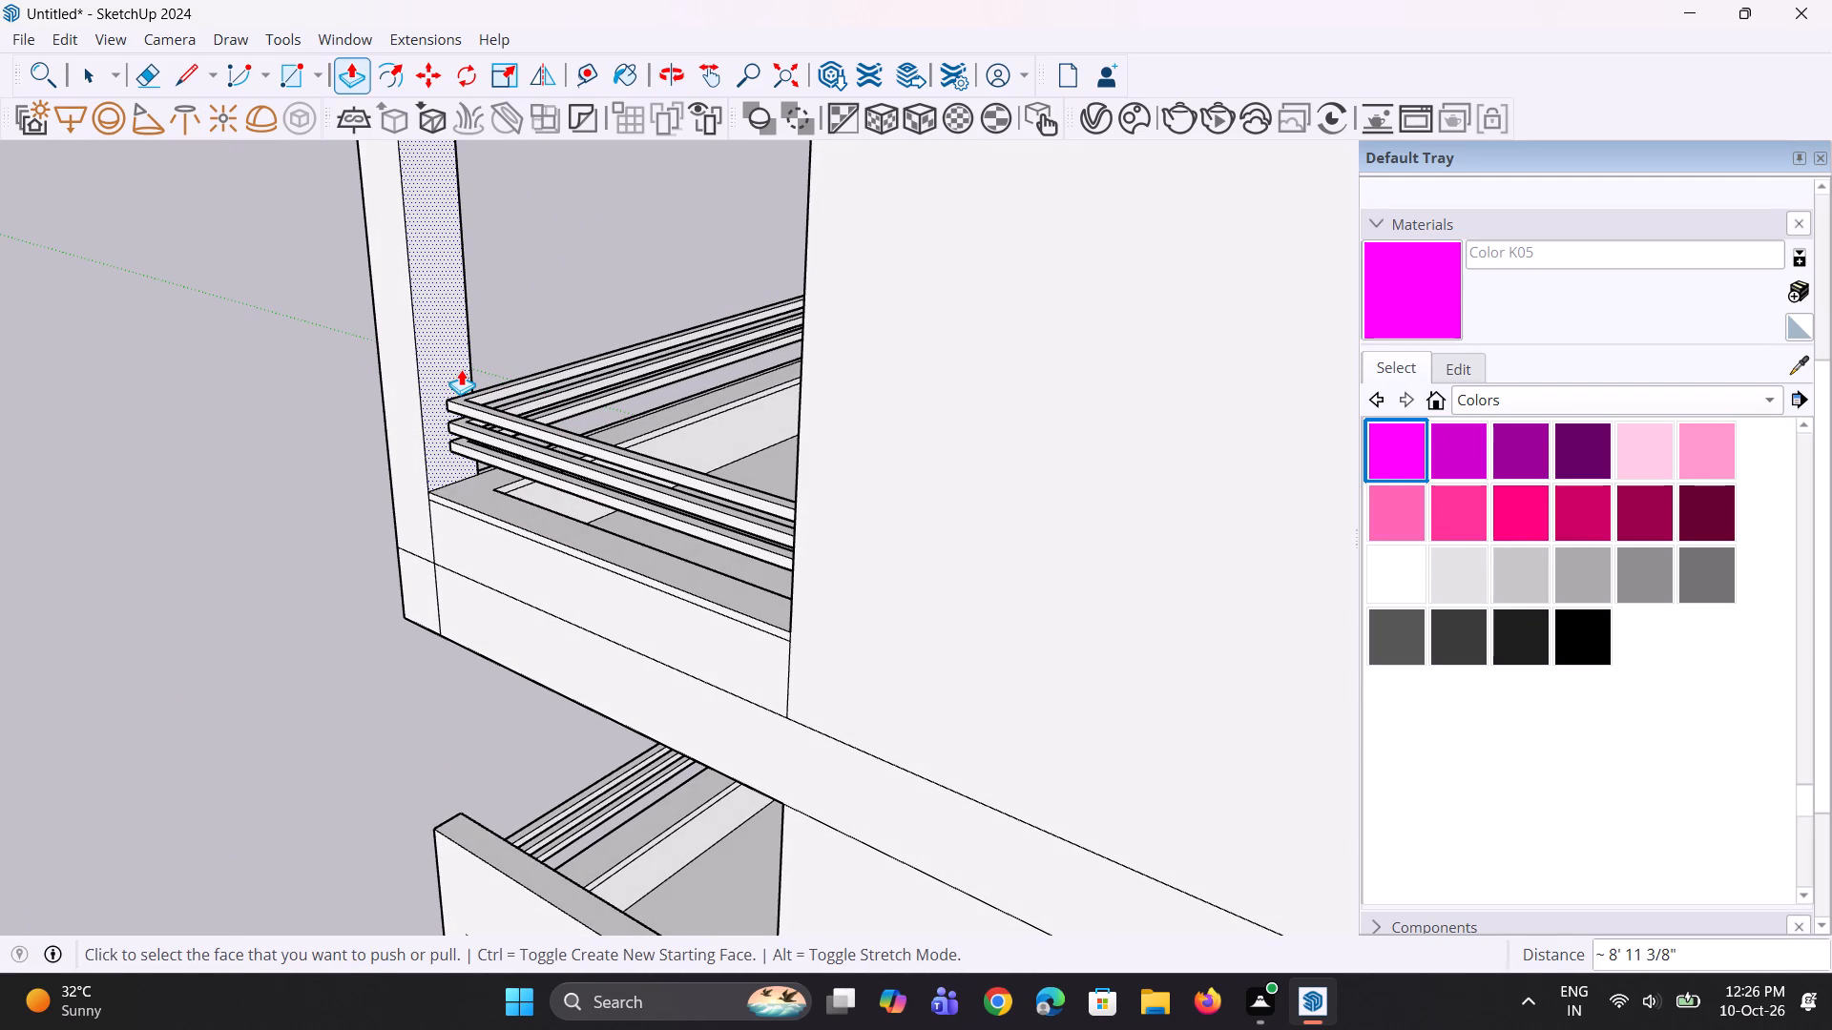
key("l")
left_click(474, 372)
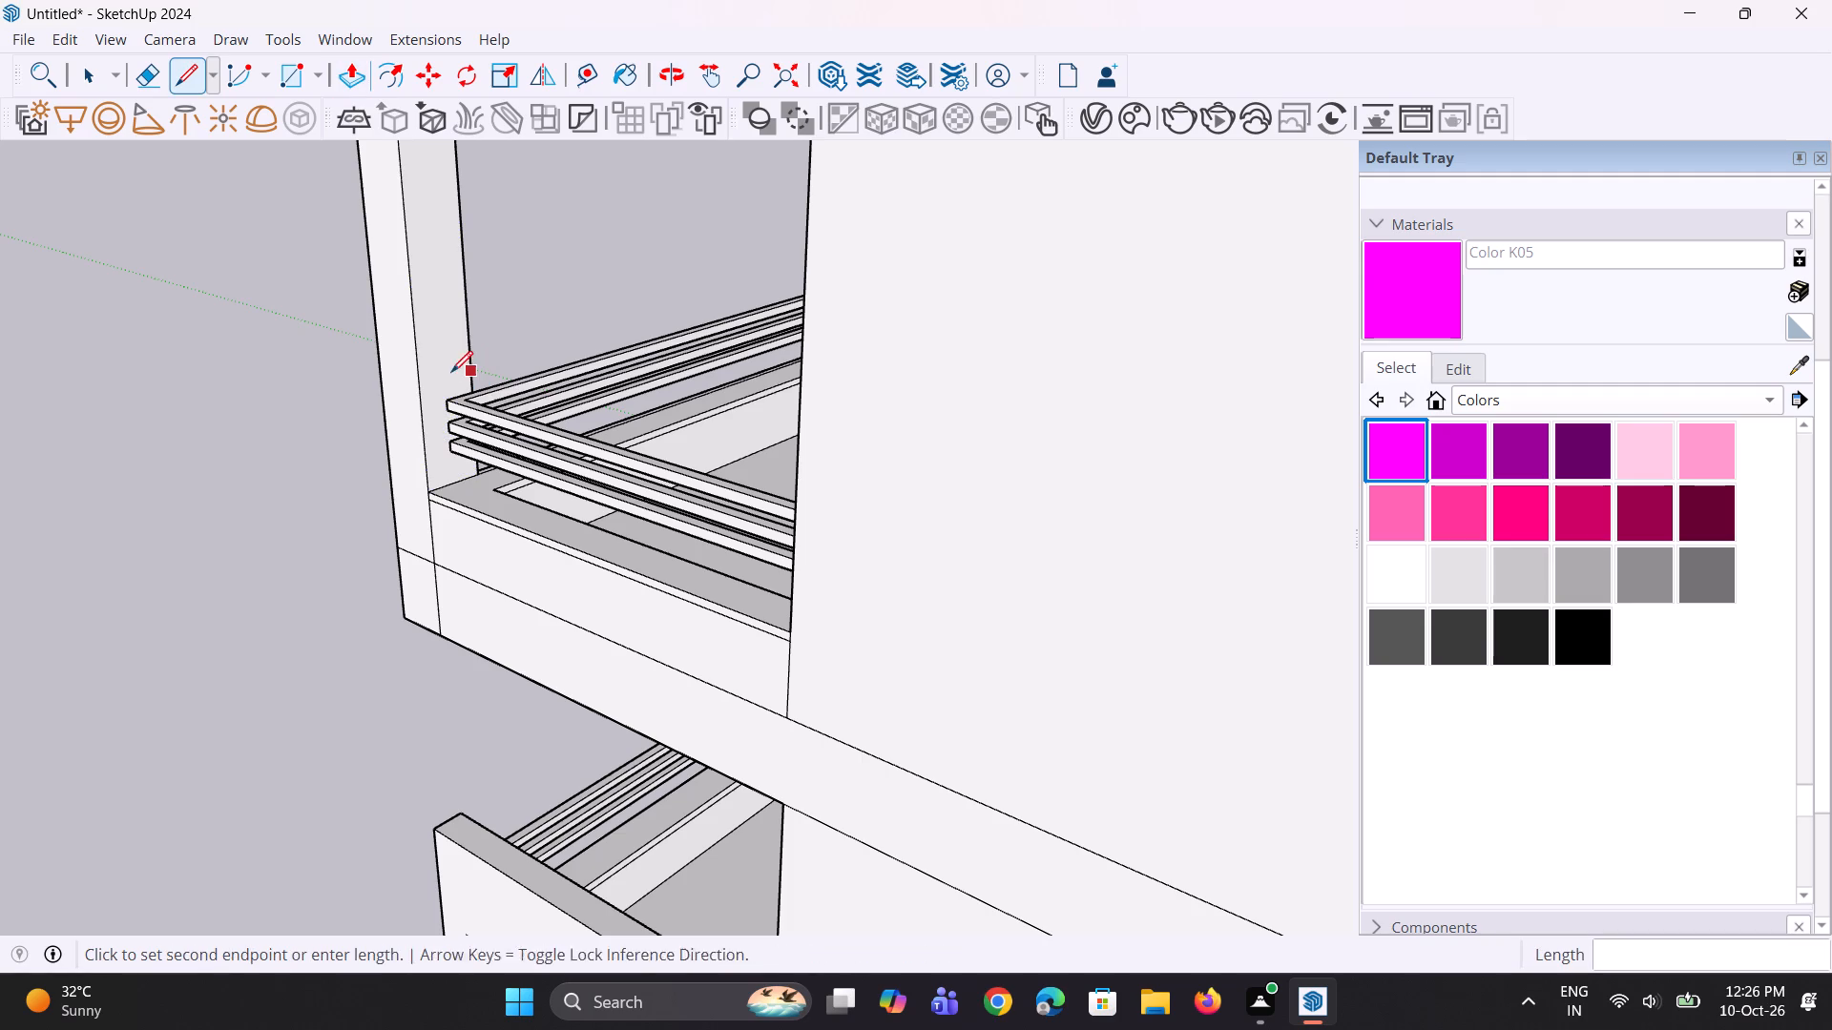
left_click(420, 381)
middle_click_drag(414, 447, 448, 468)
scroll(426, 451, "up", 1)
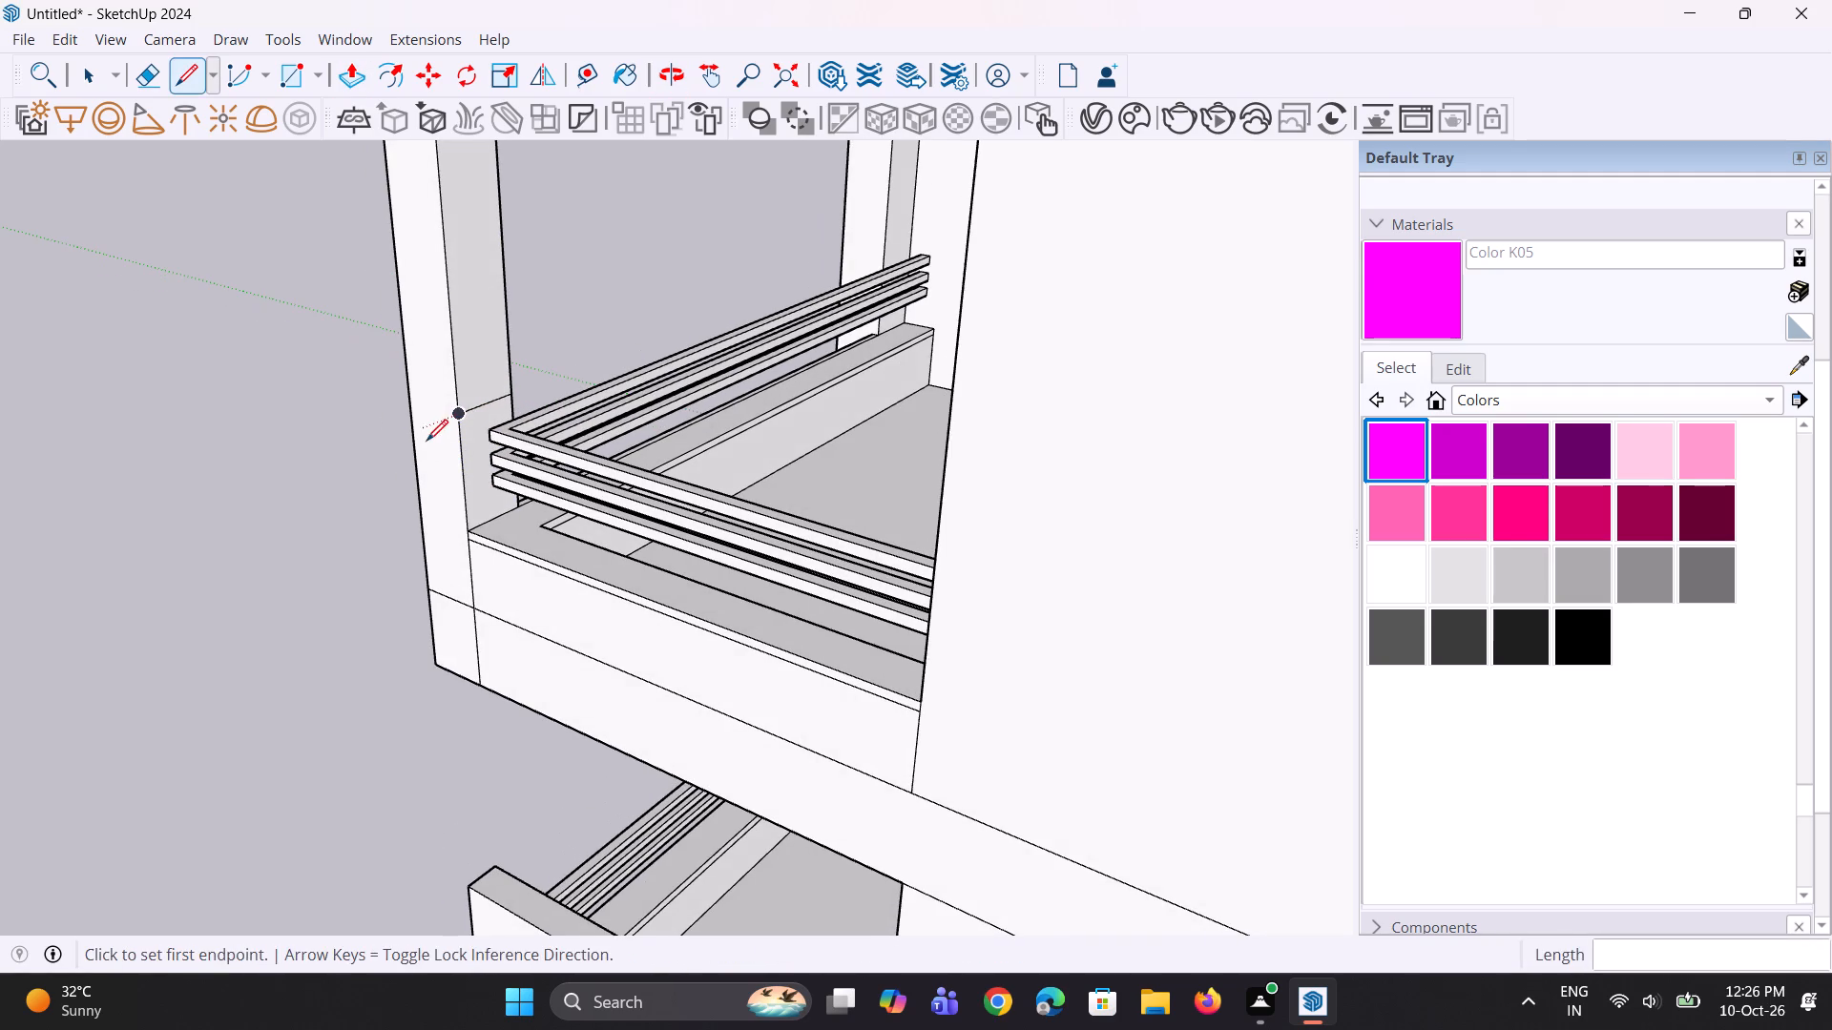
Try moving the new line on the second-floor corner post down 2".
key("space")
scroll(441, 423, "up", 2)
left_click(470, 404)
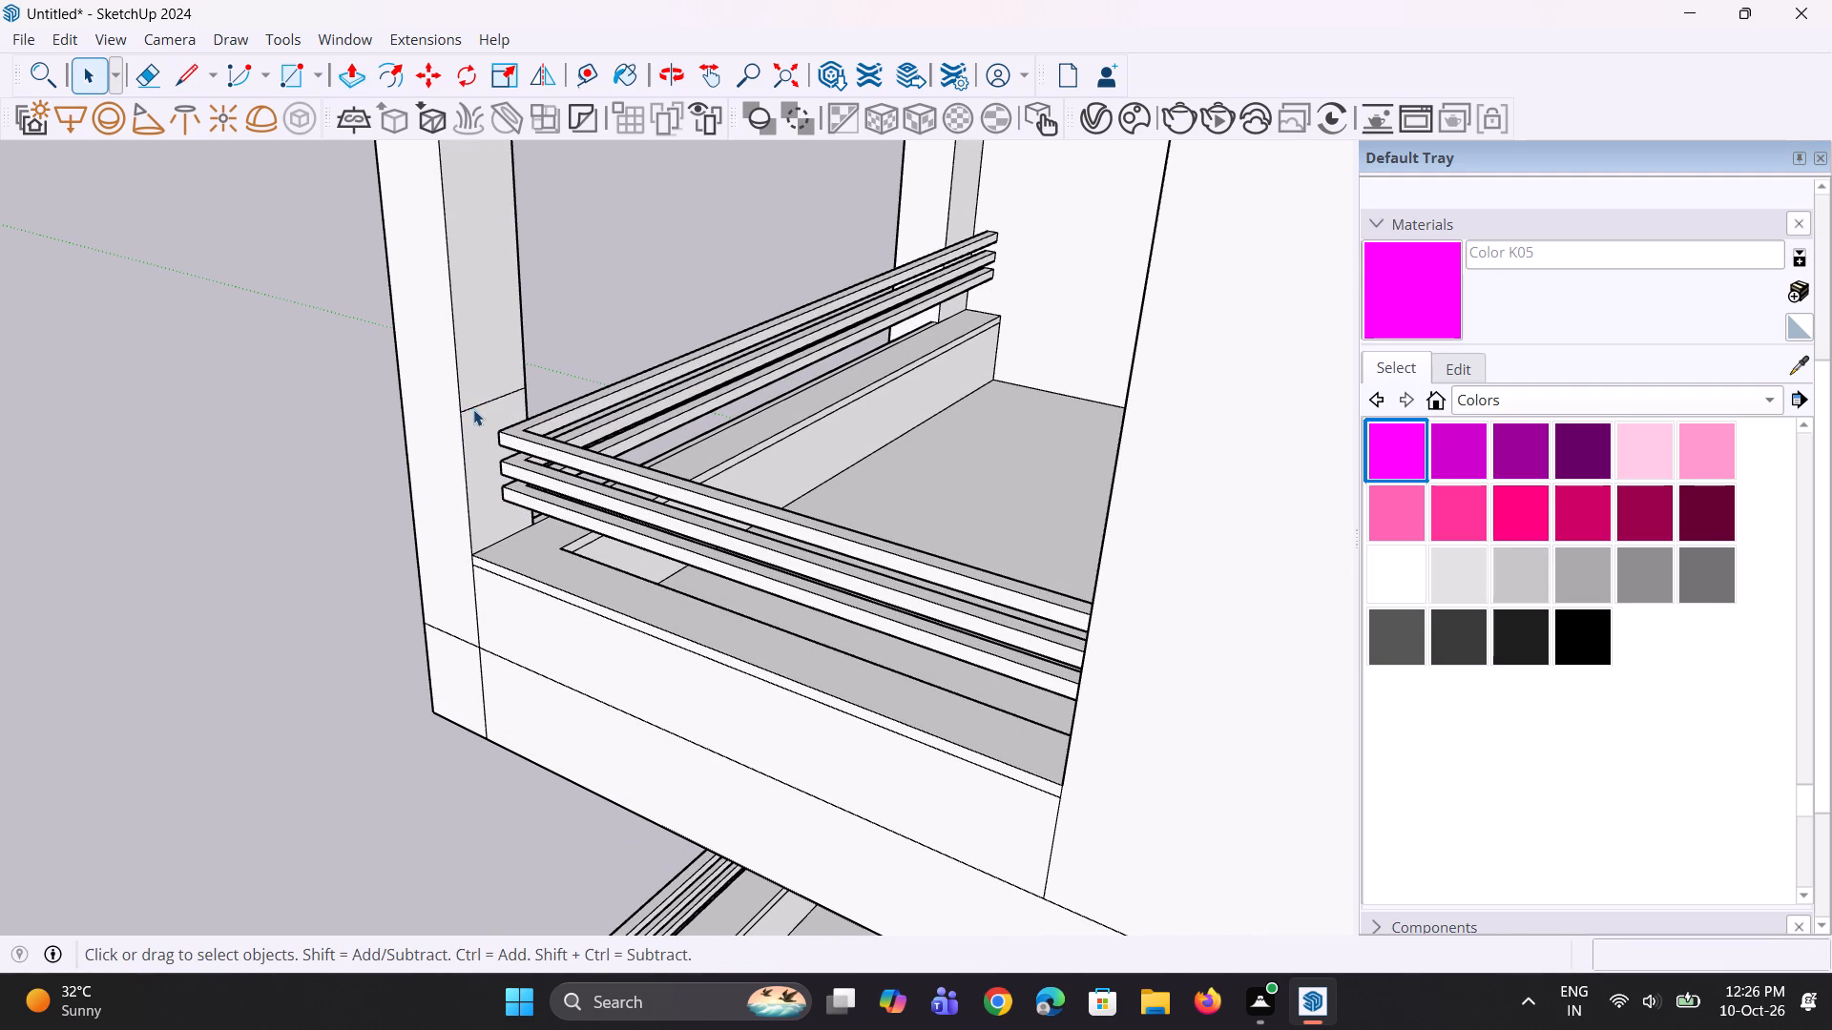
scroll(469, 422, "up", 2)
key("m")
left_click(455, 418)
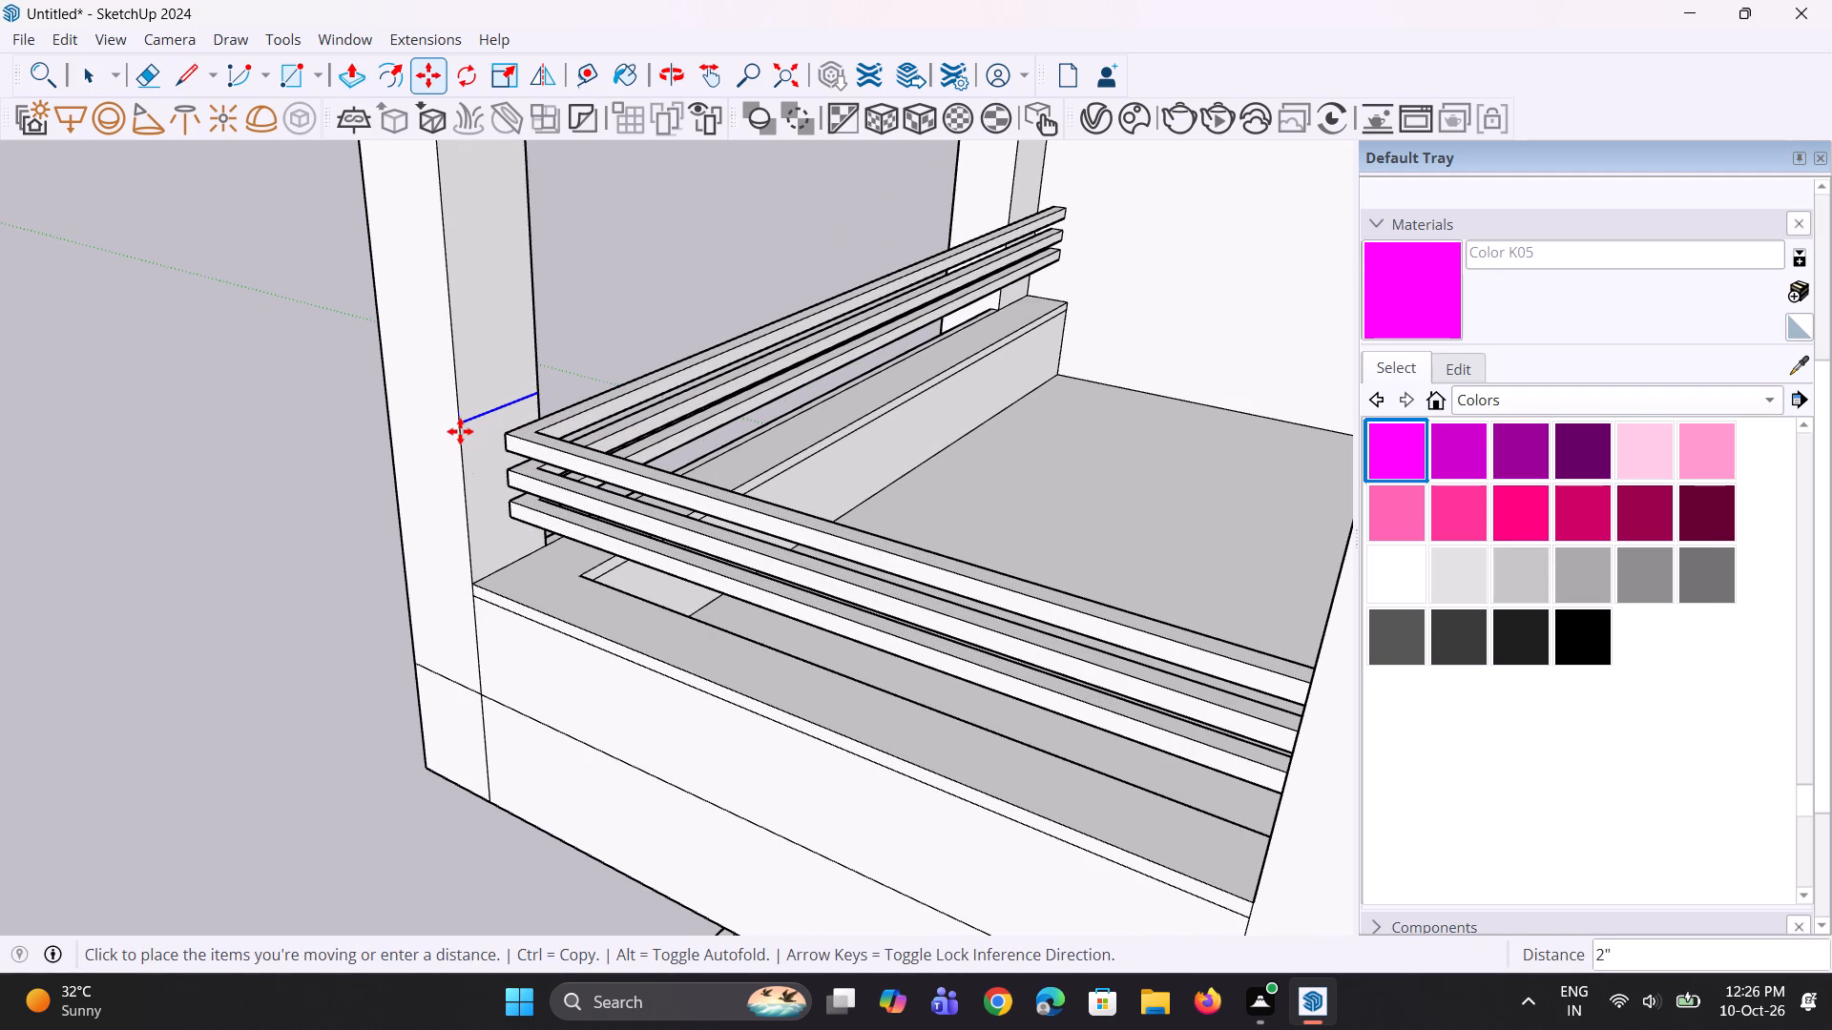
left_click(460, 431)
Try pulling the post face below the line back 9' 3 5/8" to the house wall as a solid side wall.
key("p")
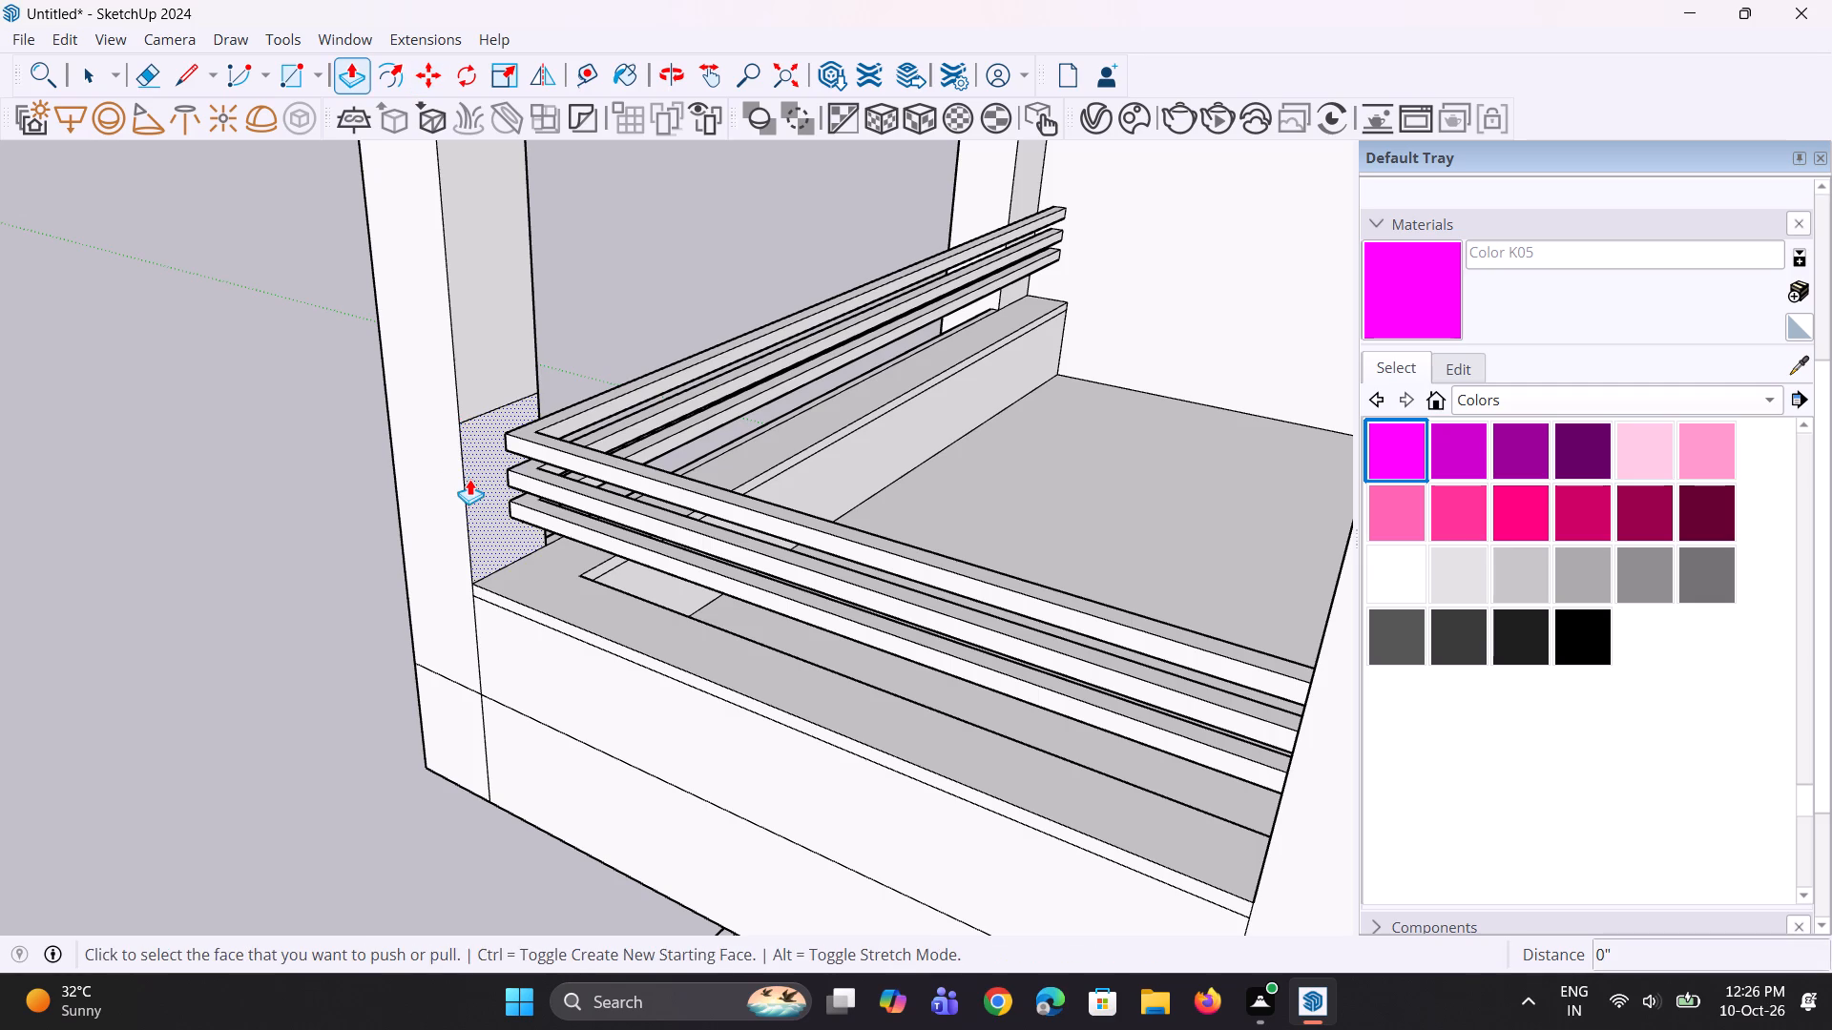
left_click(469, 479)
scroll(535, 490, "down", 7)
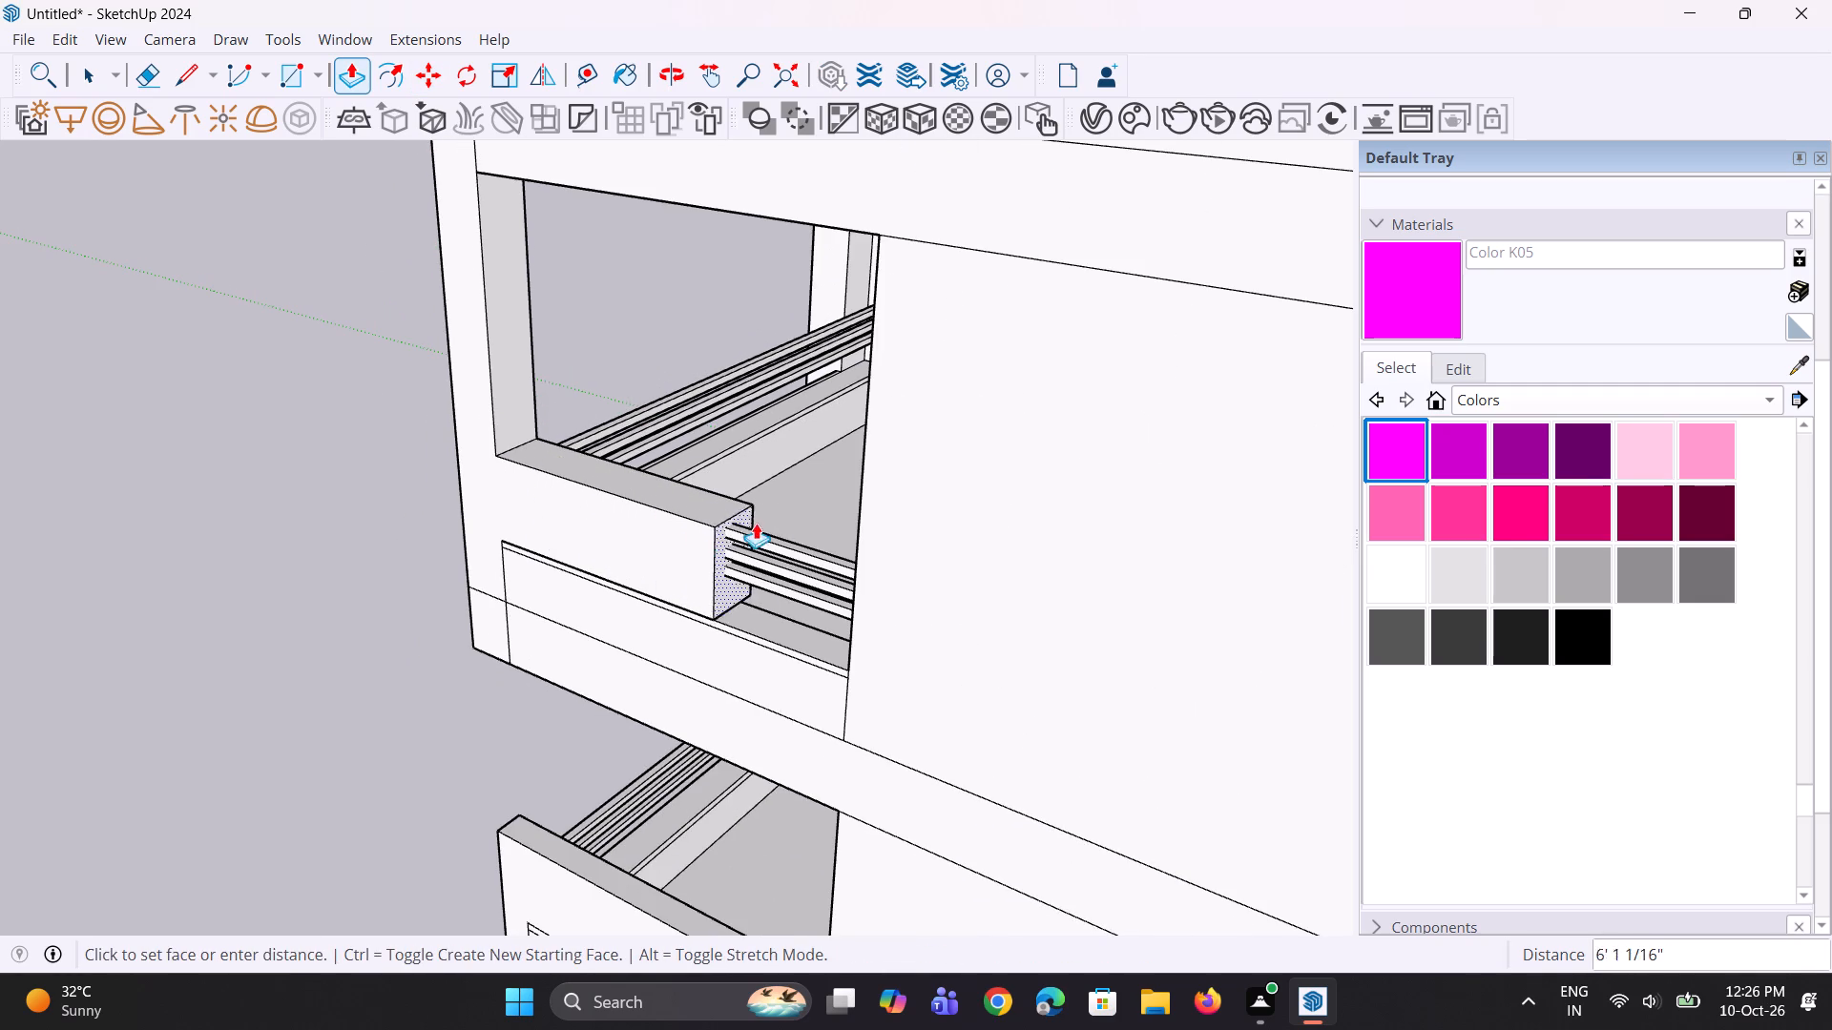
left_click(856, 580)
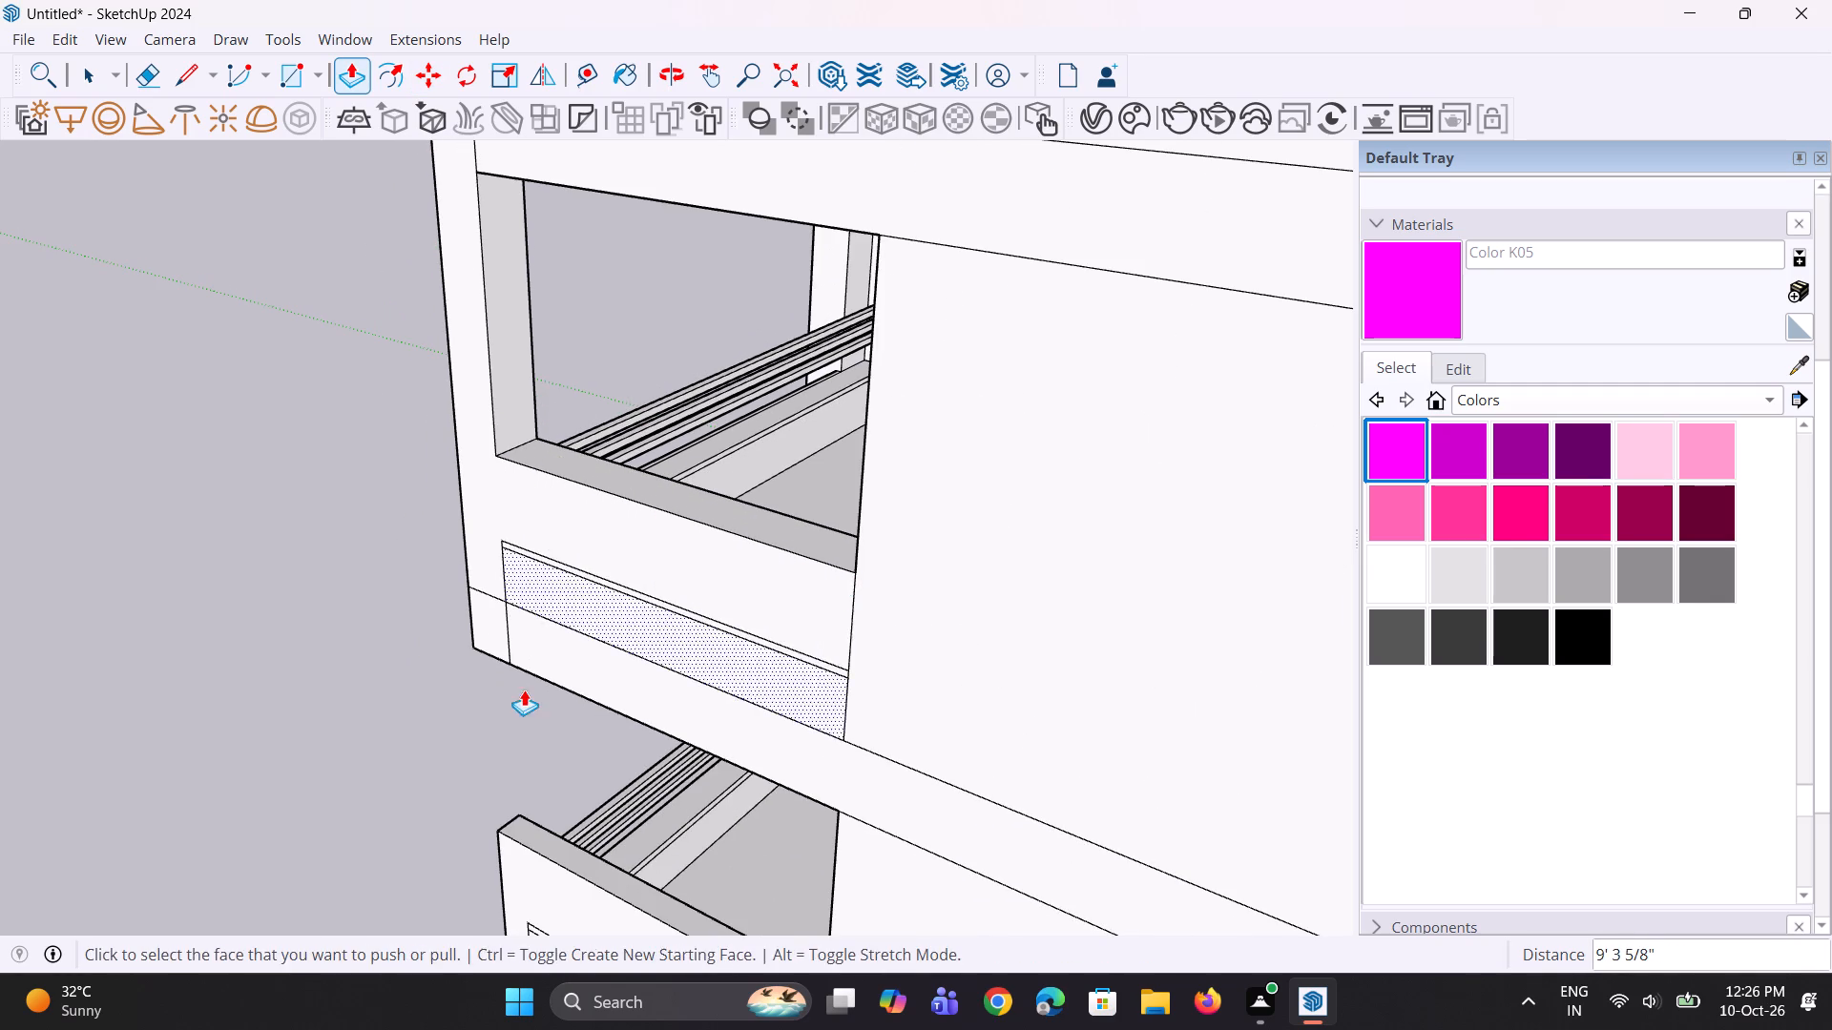
Examine both right-hand balconies with their solid side walls from the building's front.
middle_click_drag(560, 686, 1080, 713)
scroll(772, 621, "down", 4)
middle_click_drag(817, 644, 1231, 524)
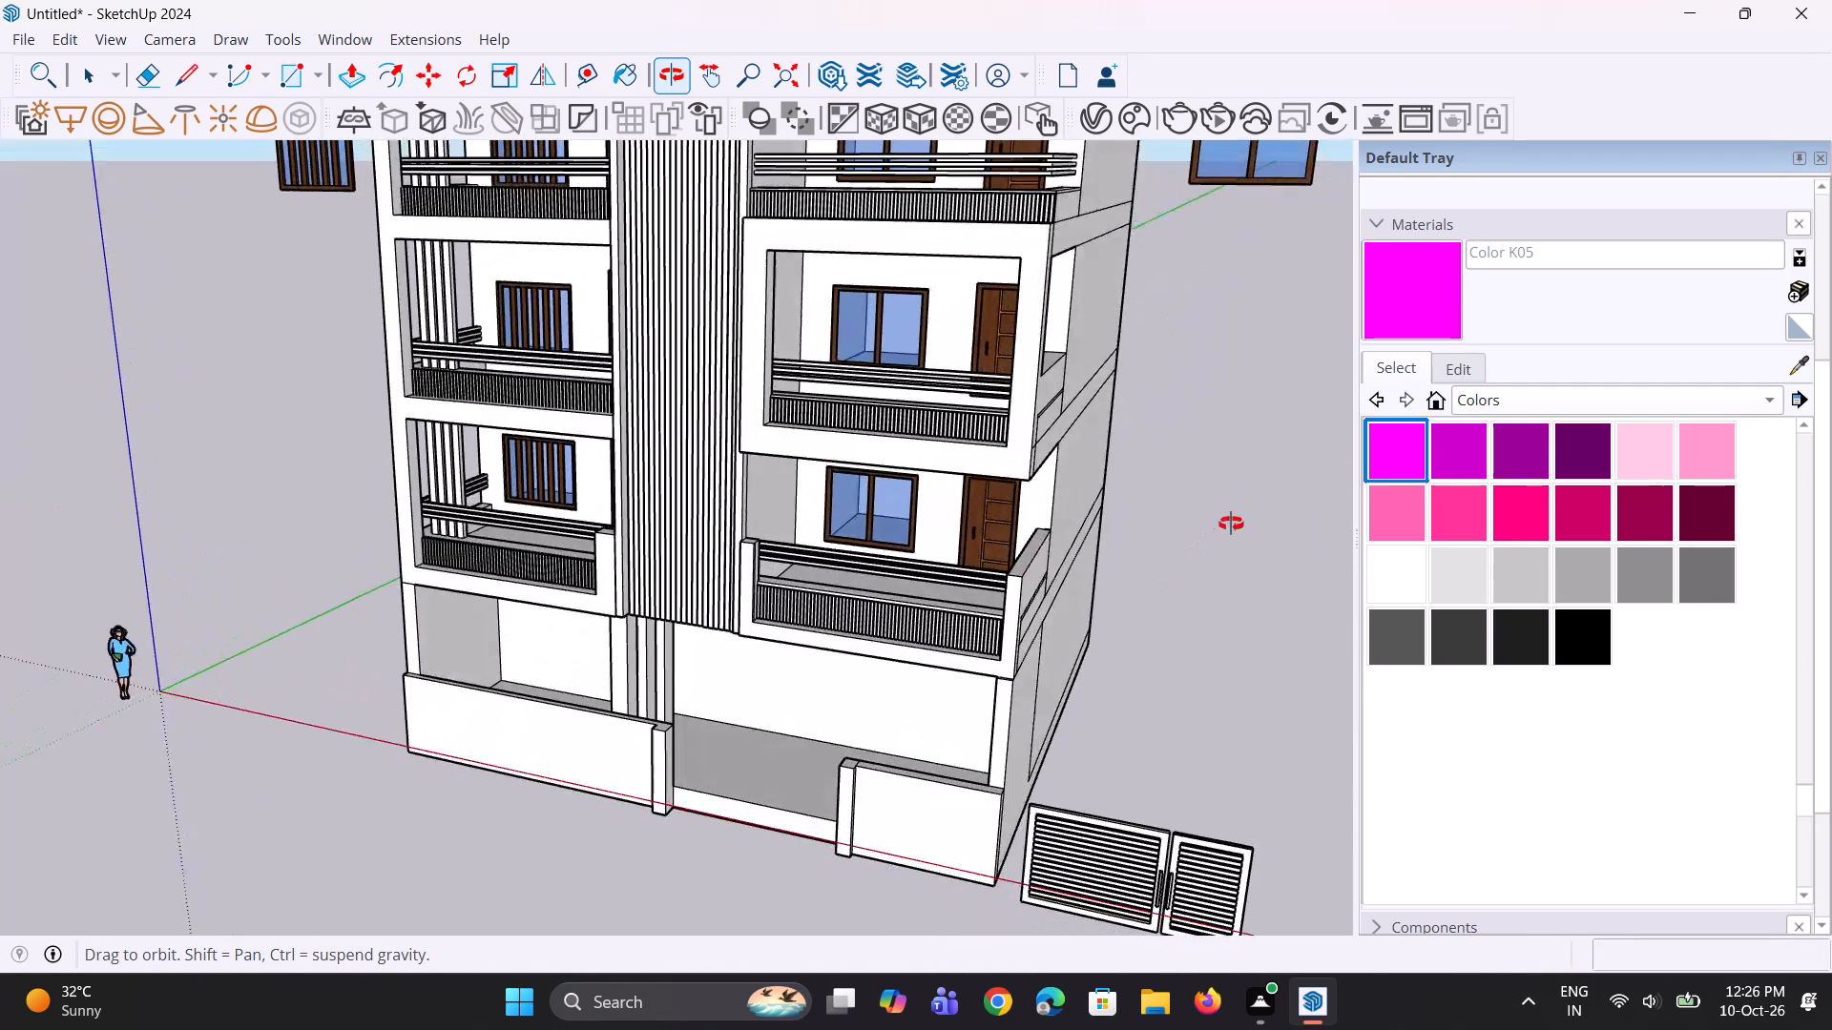
middle_click_drag(1231, 524, 1235, 523)
scroll(971, 541, "up", 2)
middle_click_drag(911, 569, 985, 520)
scroll(775, 598, "up", 3)
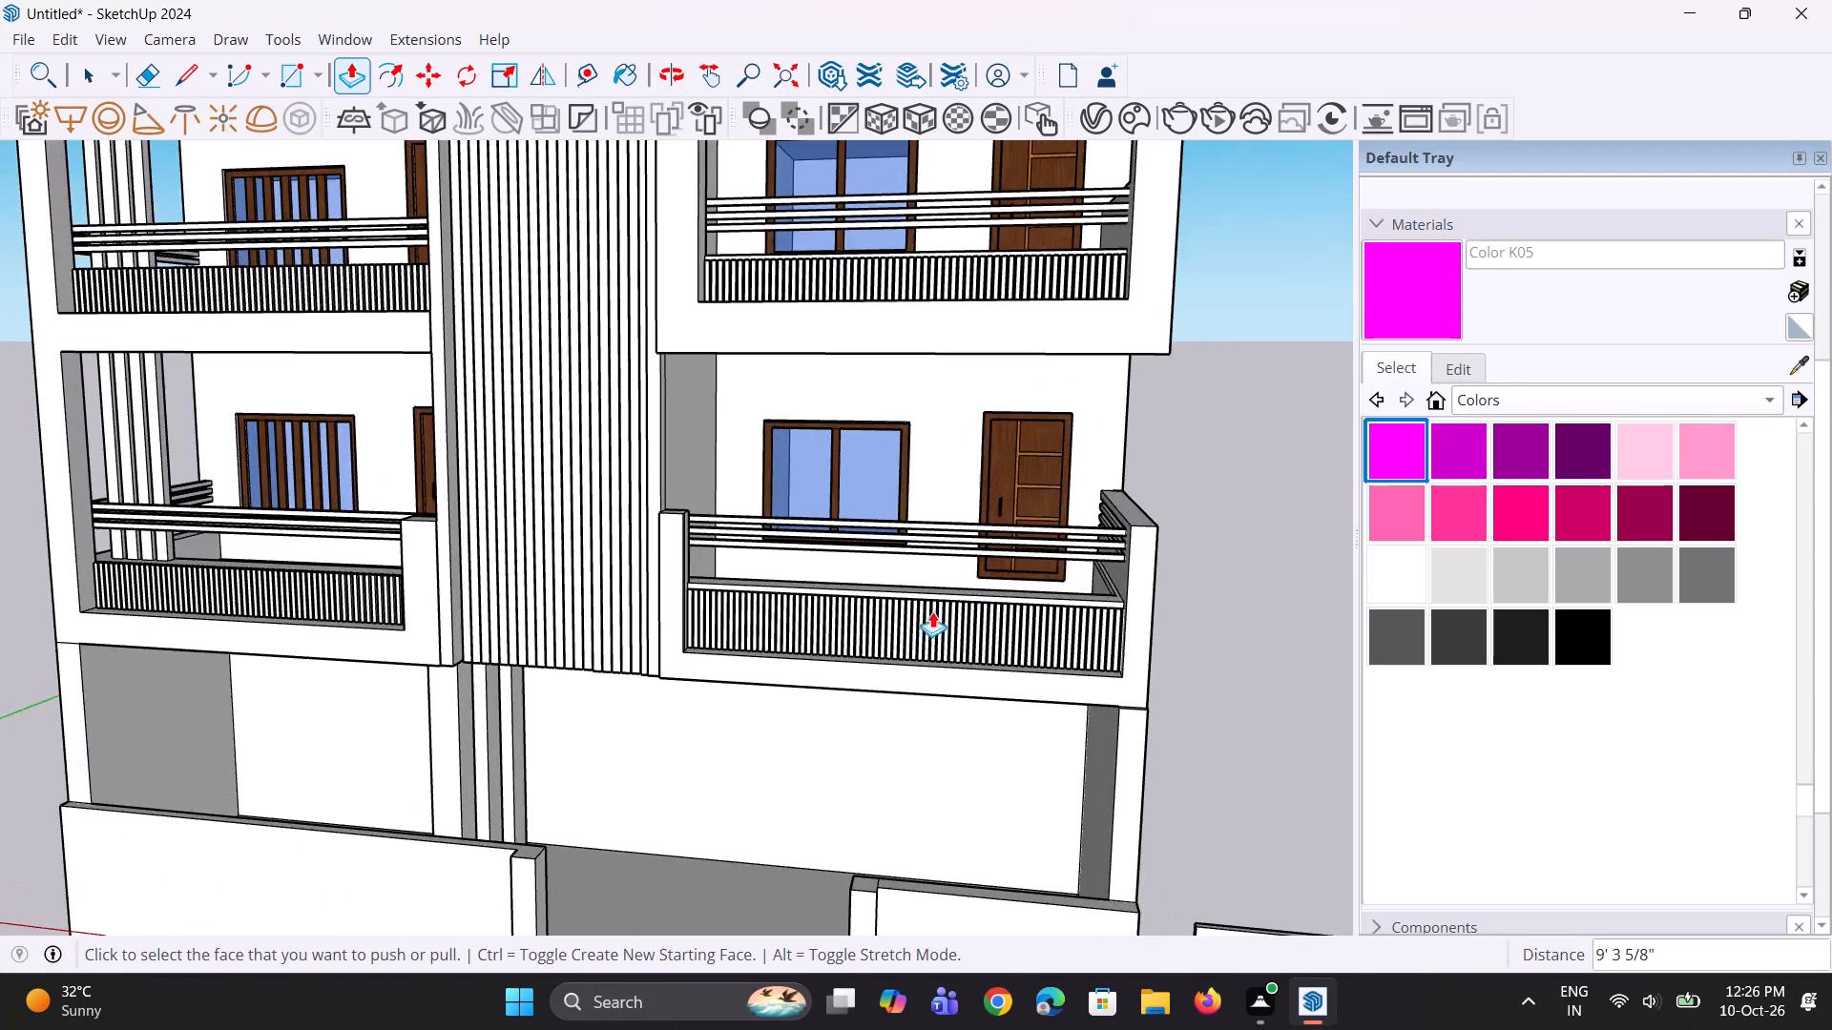
scroll(932, 611, "up", 2)
middle_click_drag(1049, 624, 936, 648)
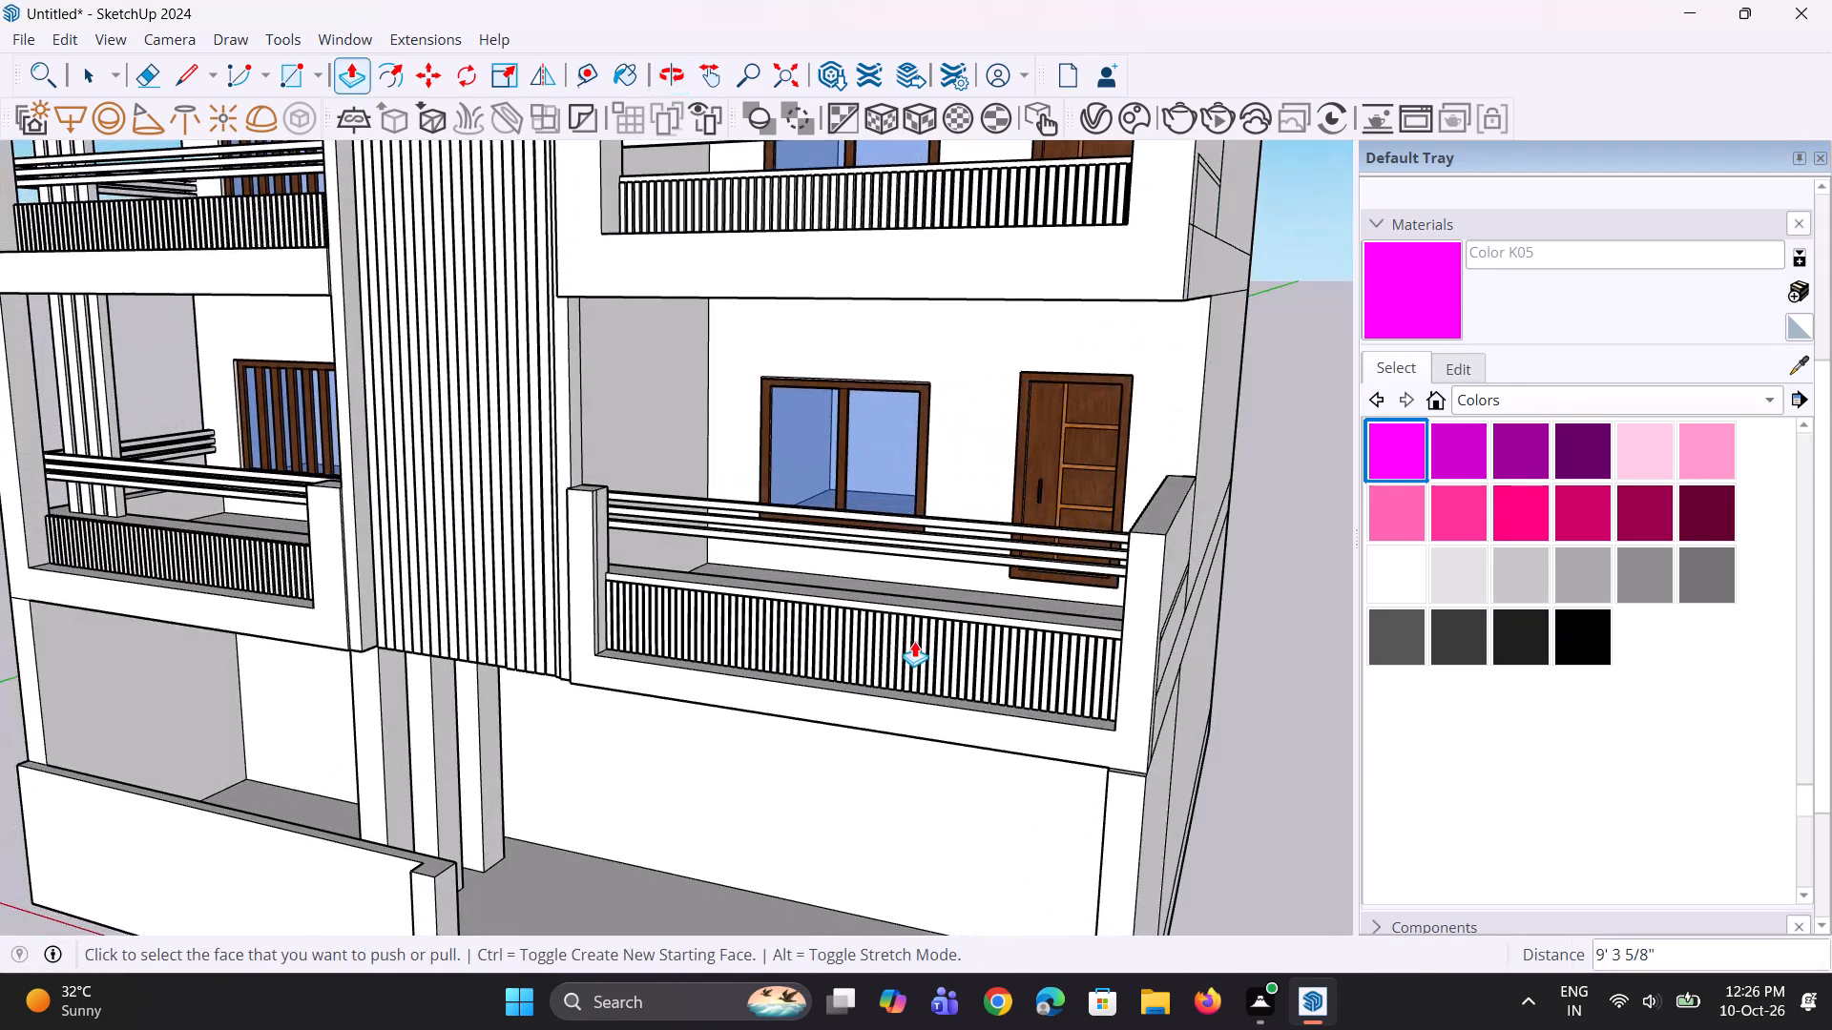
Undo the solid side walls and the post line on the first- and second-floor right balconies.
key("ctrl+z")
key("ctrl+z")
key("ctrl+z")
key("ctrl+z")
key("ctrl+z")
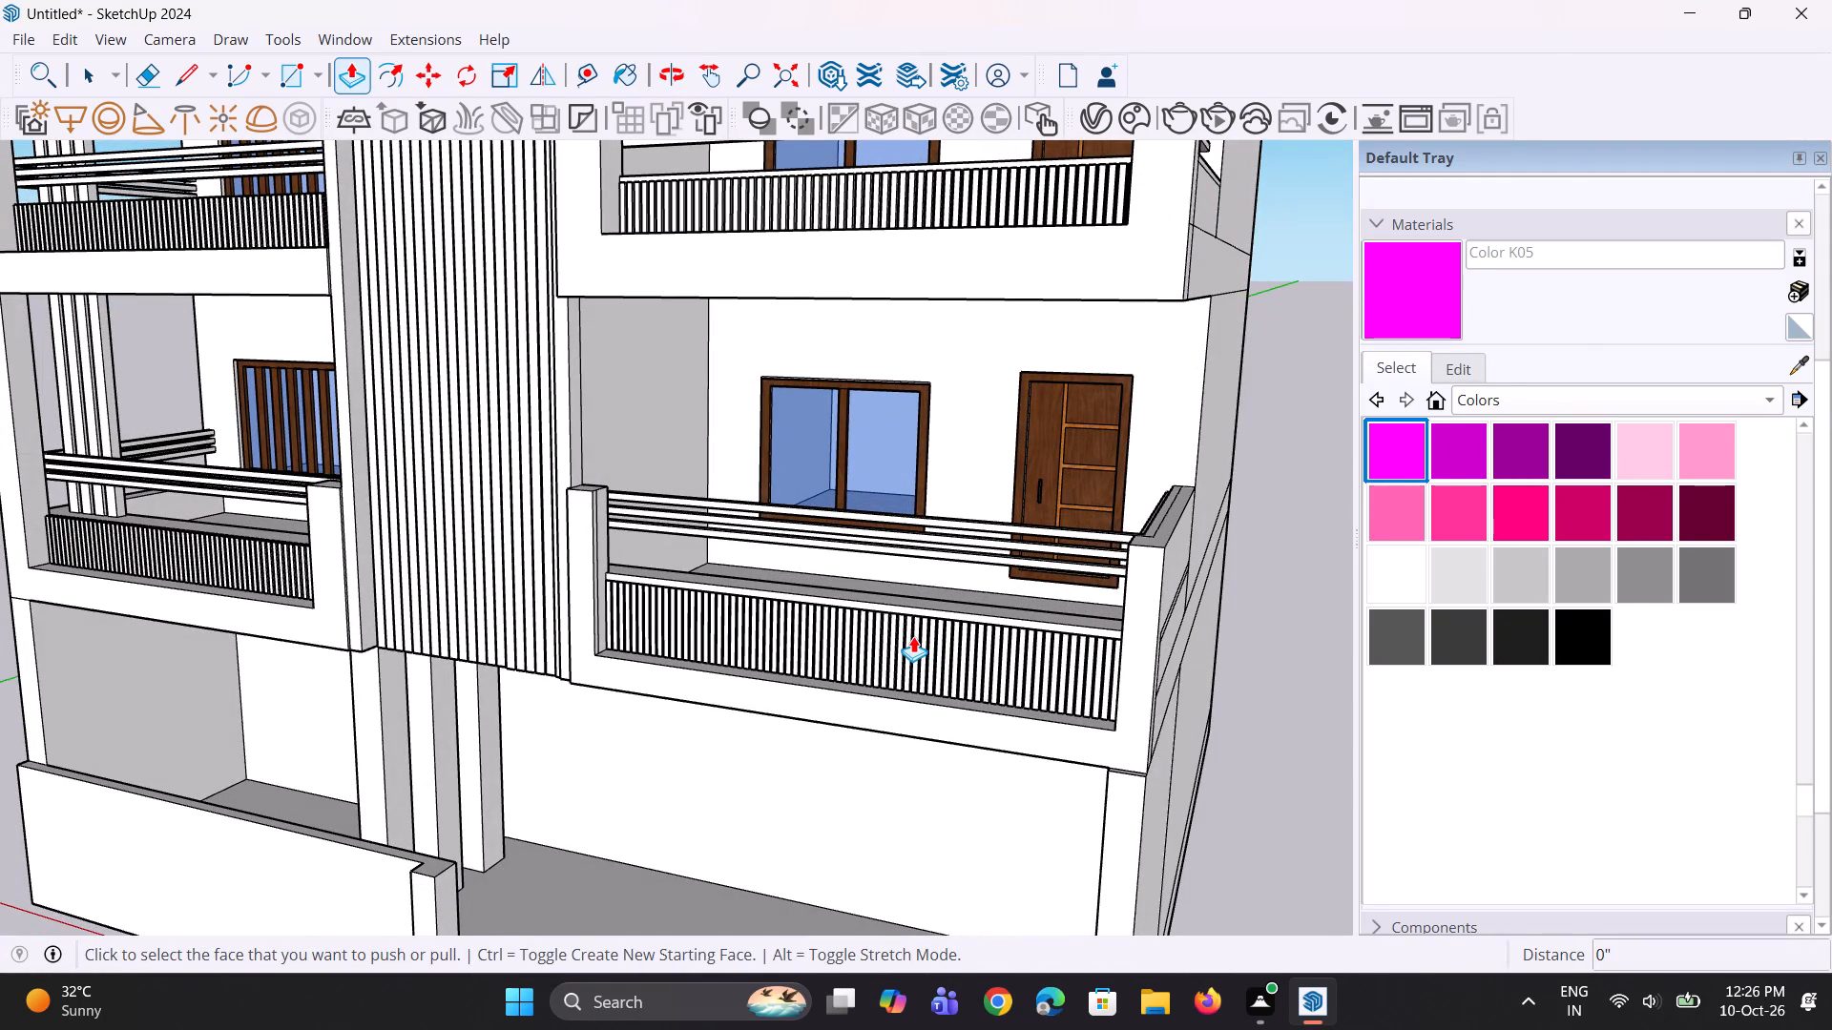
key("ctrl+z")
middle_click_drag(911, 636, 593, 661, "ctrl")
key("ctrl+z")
Examine the right-hand balconies with their open side railings and the whole building front.
middle_click_drag(692, 647, 730, 655)
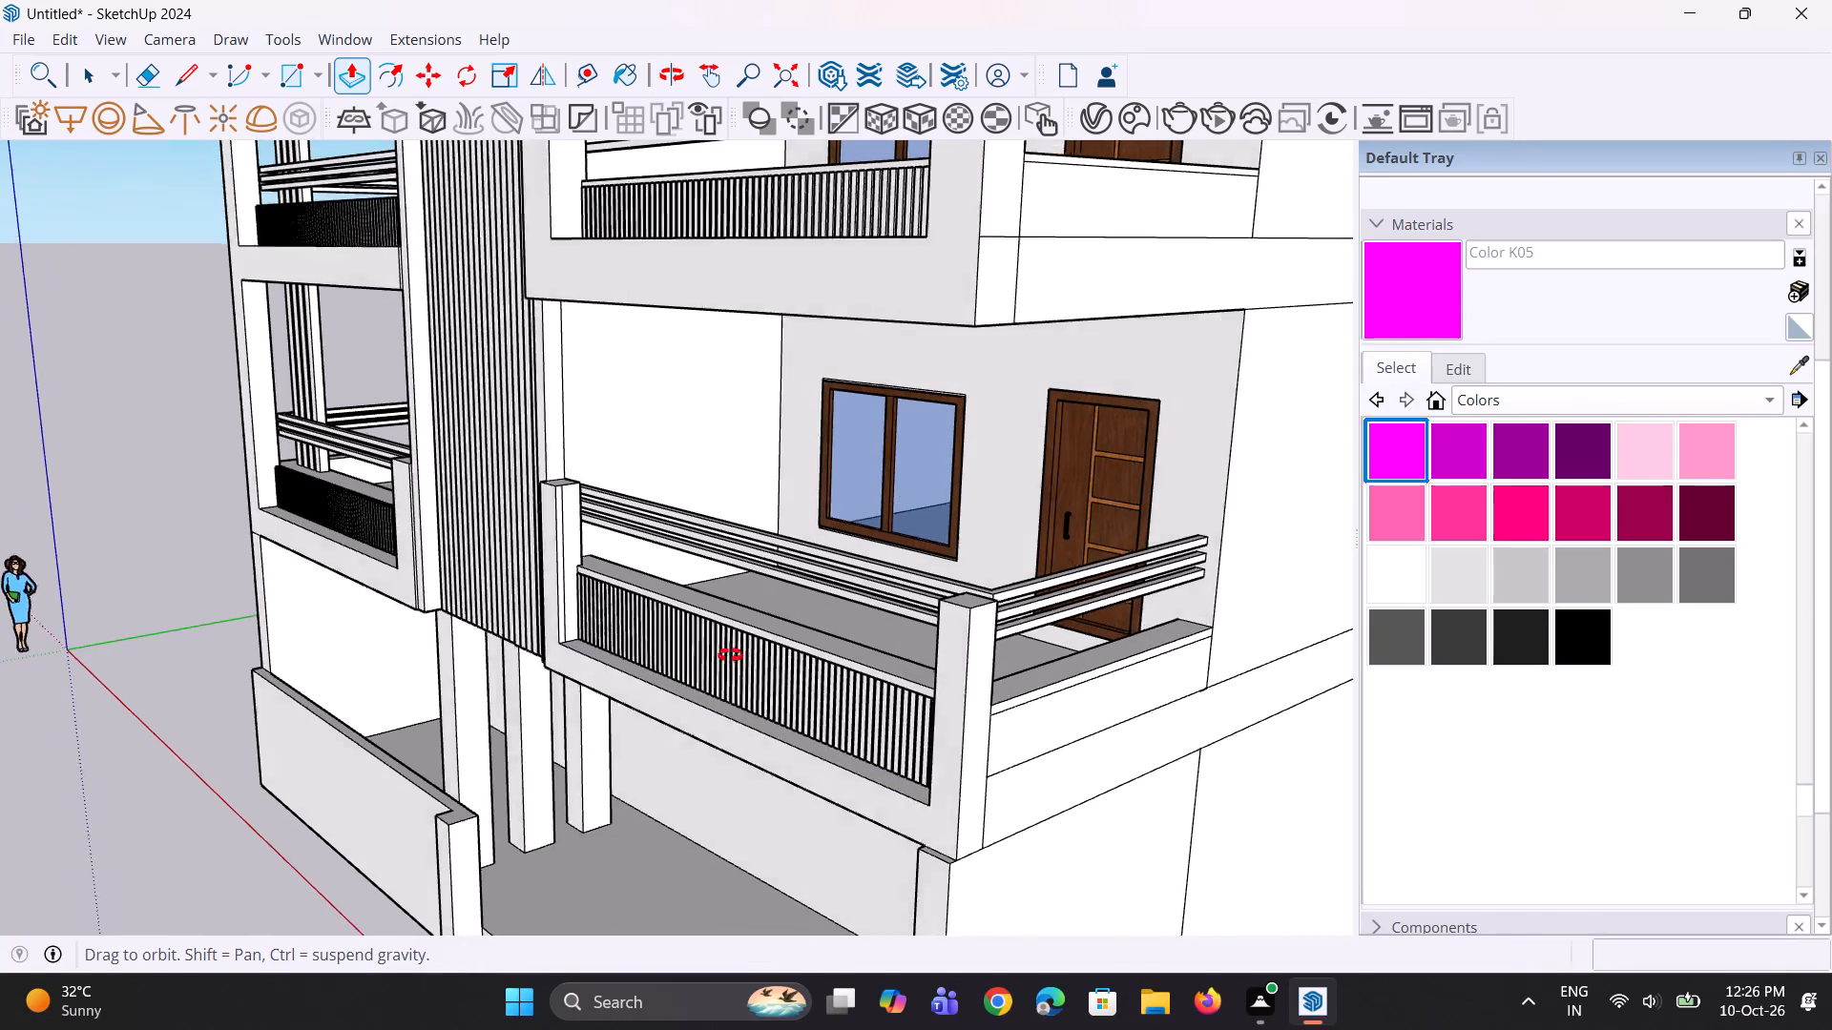
middle_click_drag(730, 655, 754, 659)
scroll(593, 649, "down", 4)
middle_click_drag(590, 649, 620, 646)
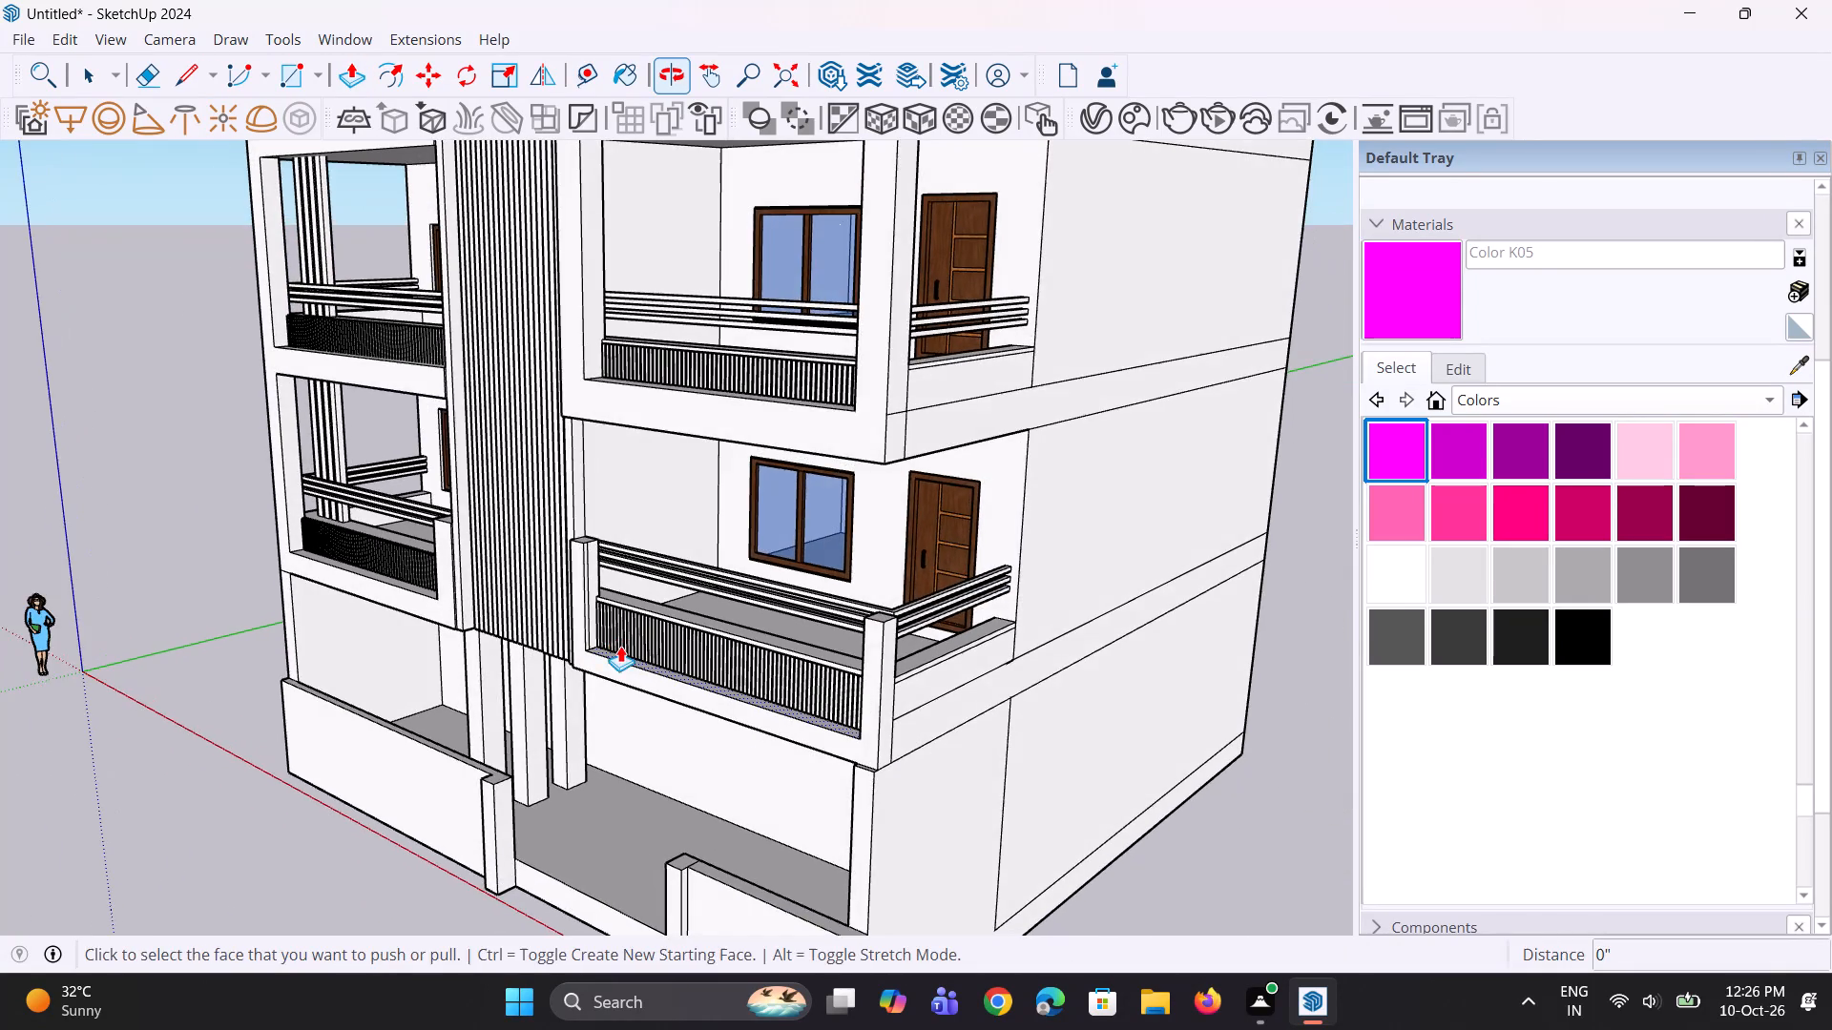
scroll(620, 646, "down", 3)
middle_click_drag(675, 636, 939, 586)
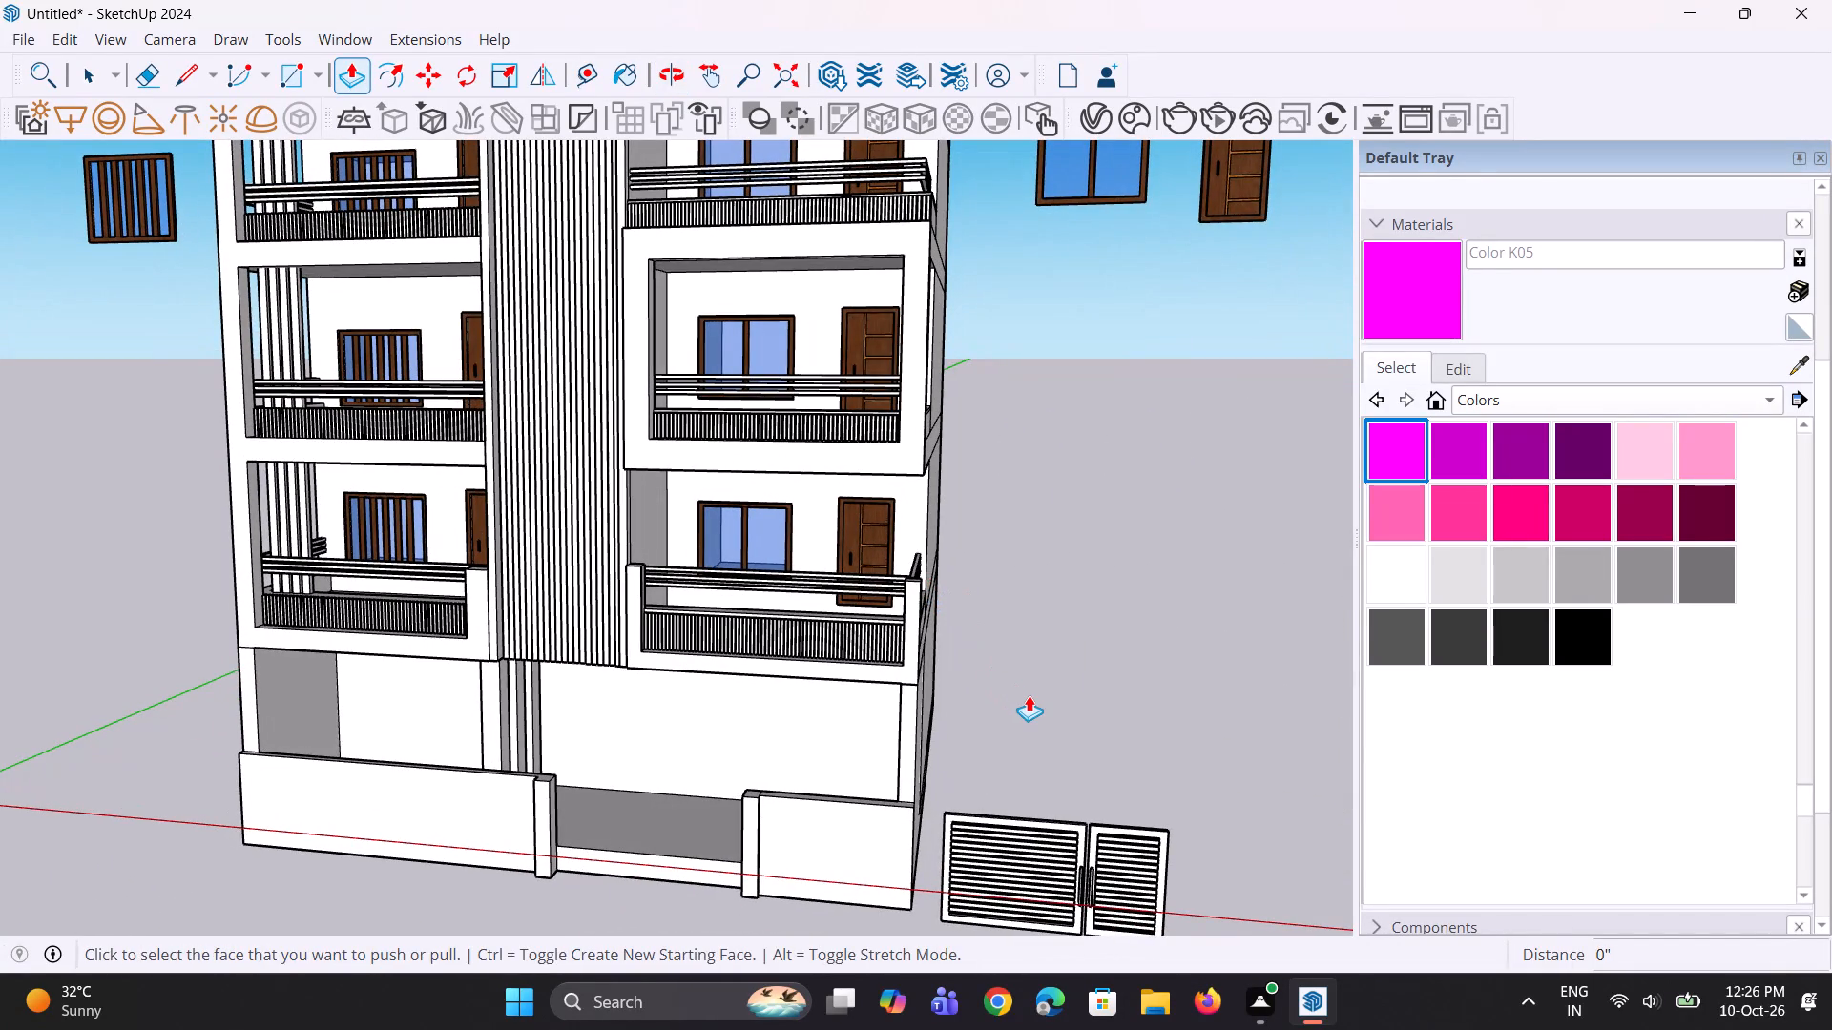
key("space")
key("space")
scroll(553, 780, "down", 5)
scroll(551, 772, "up", 1)
middle_click_drag(572, 749, 587, 729)
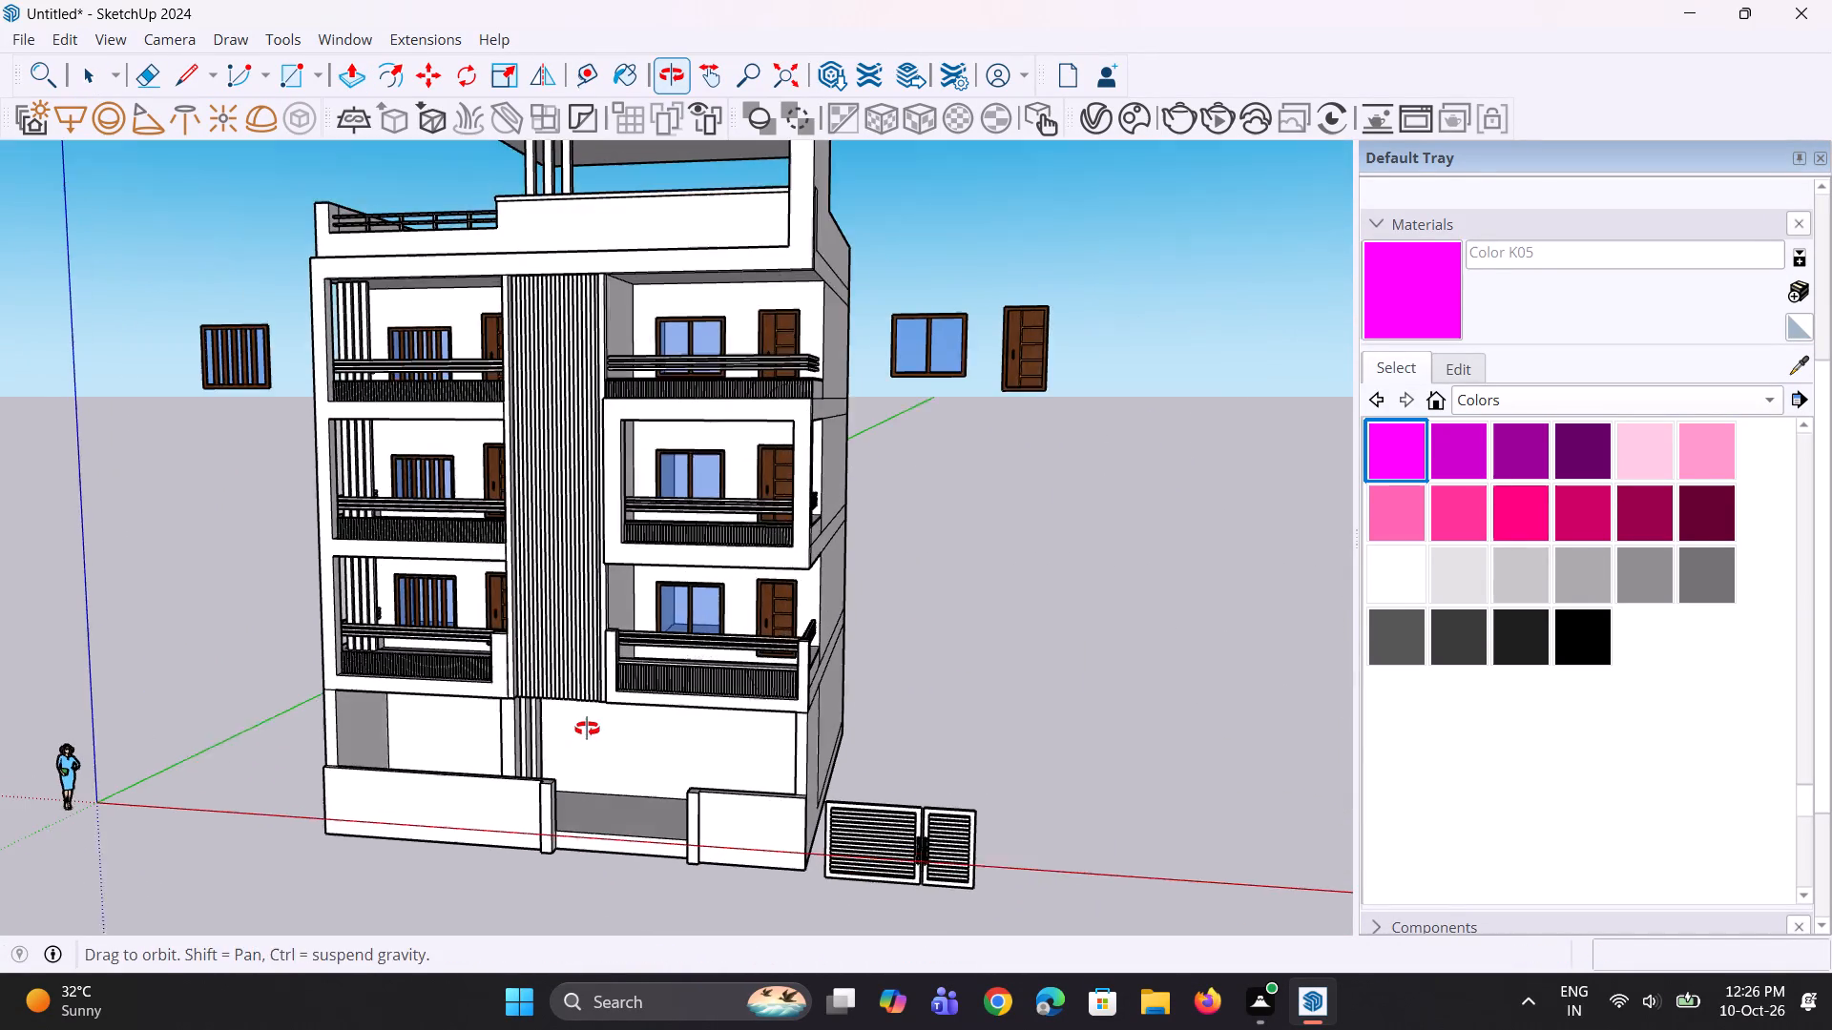
Examine the right-hand balconies and the whole building front from several angles.
middle_click_drag(587, 729, 587, 728)
scroll(778, 444, "up", 6)
middle_click_drag(783, 477, 743, 525)
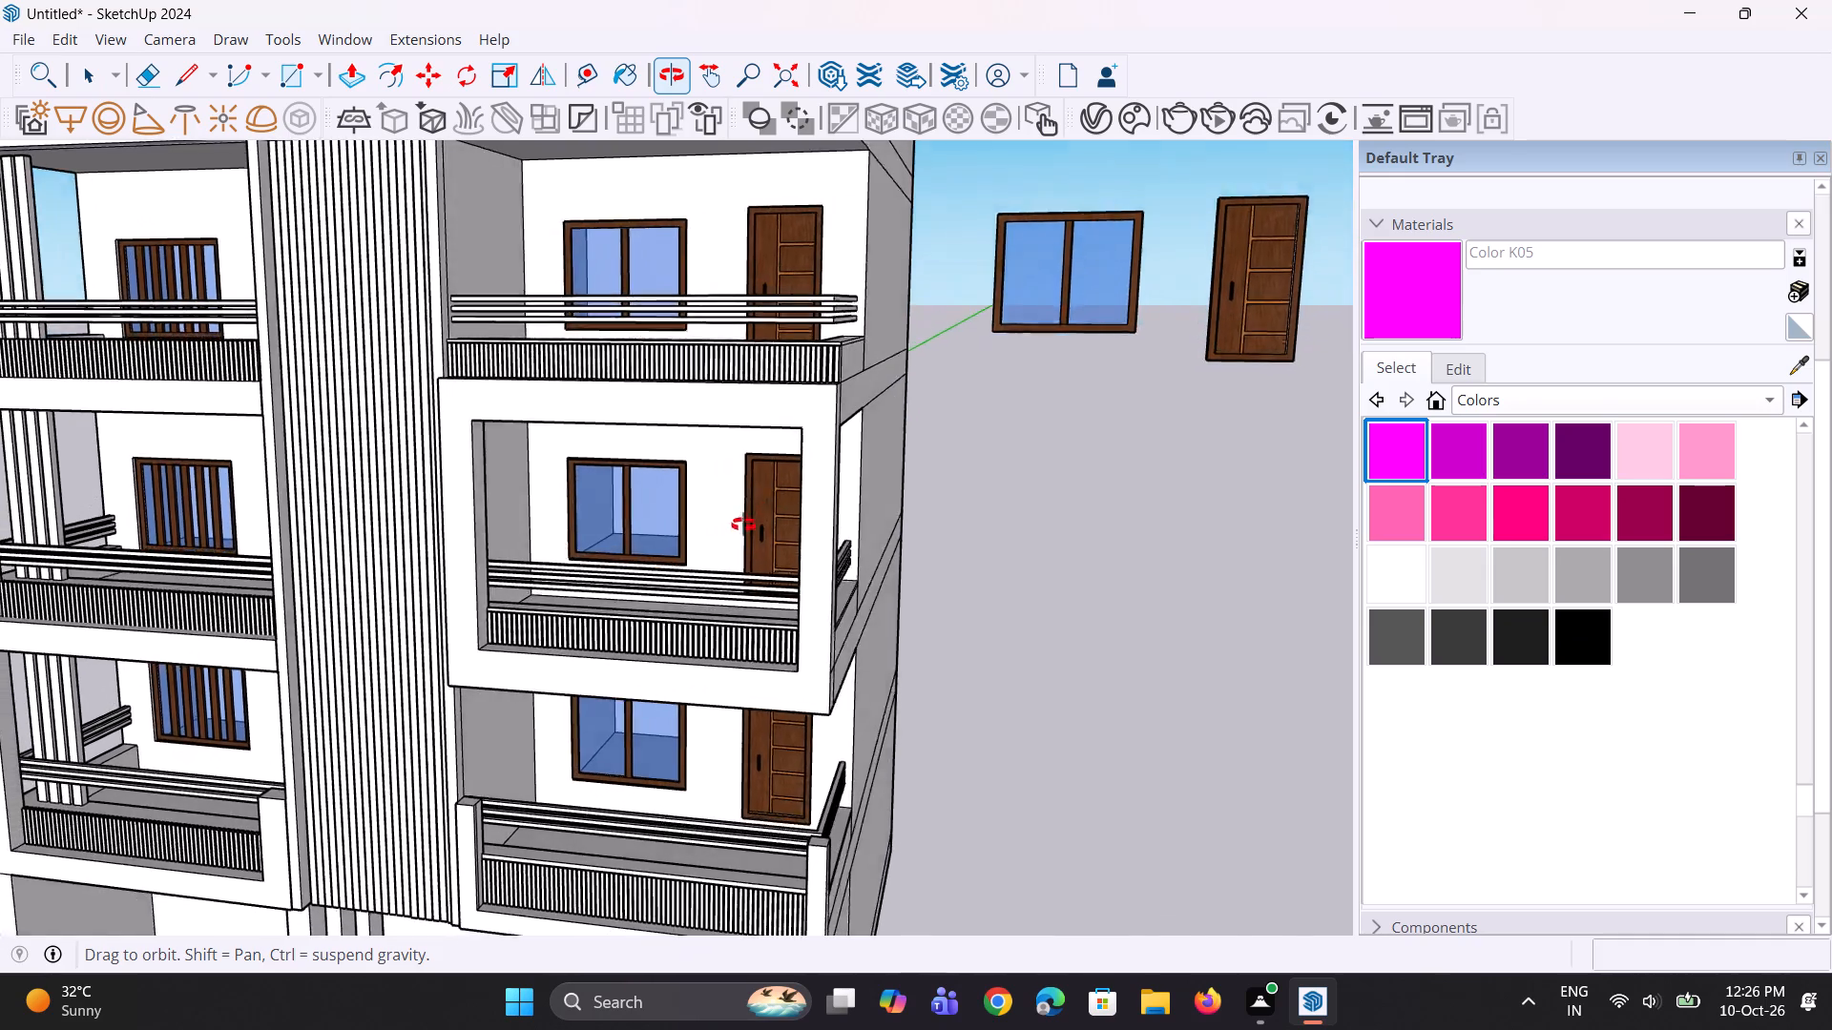
middle_click_drag(743, 525, 641, 568)
scroll(645, 572, "down", 2)
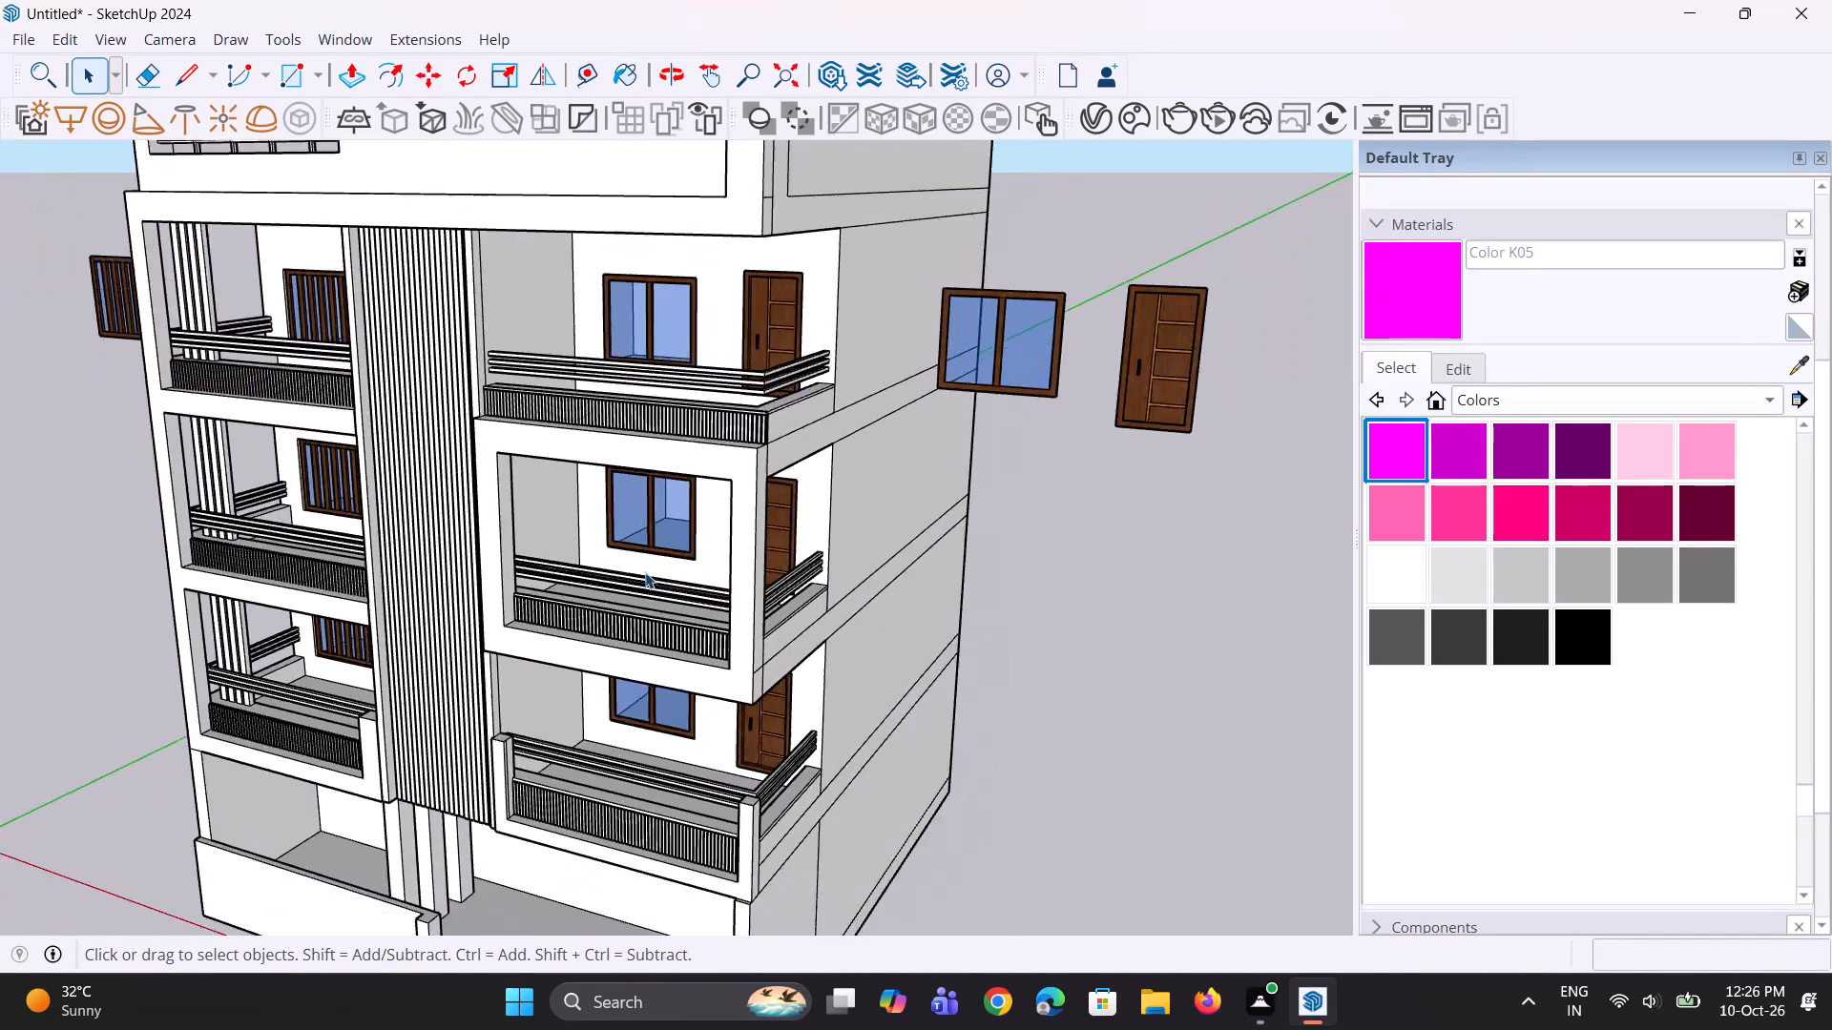
scroll(645, 572, "down", 6)
middle_click_drag(651, 569, 676, 550)
scroll(660, 561, "up", 1)
key("space")
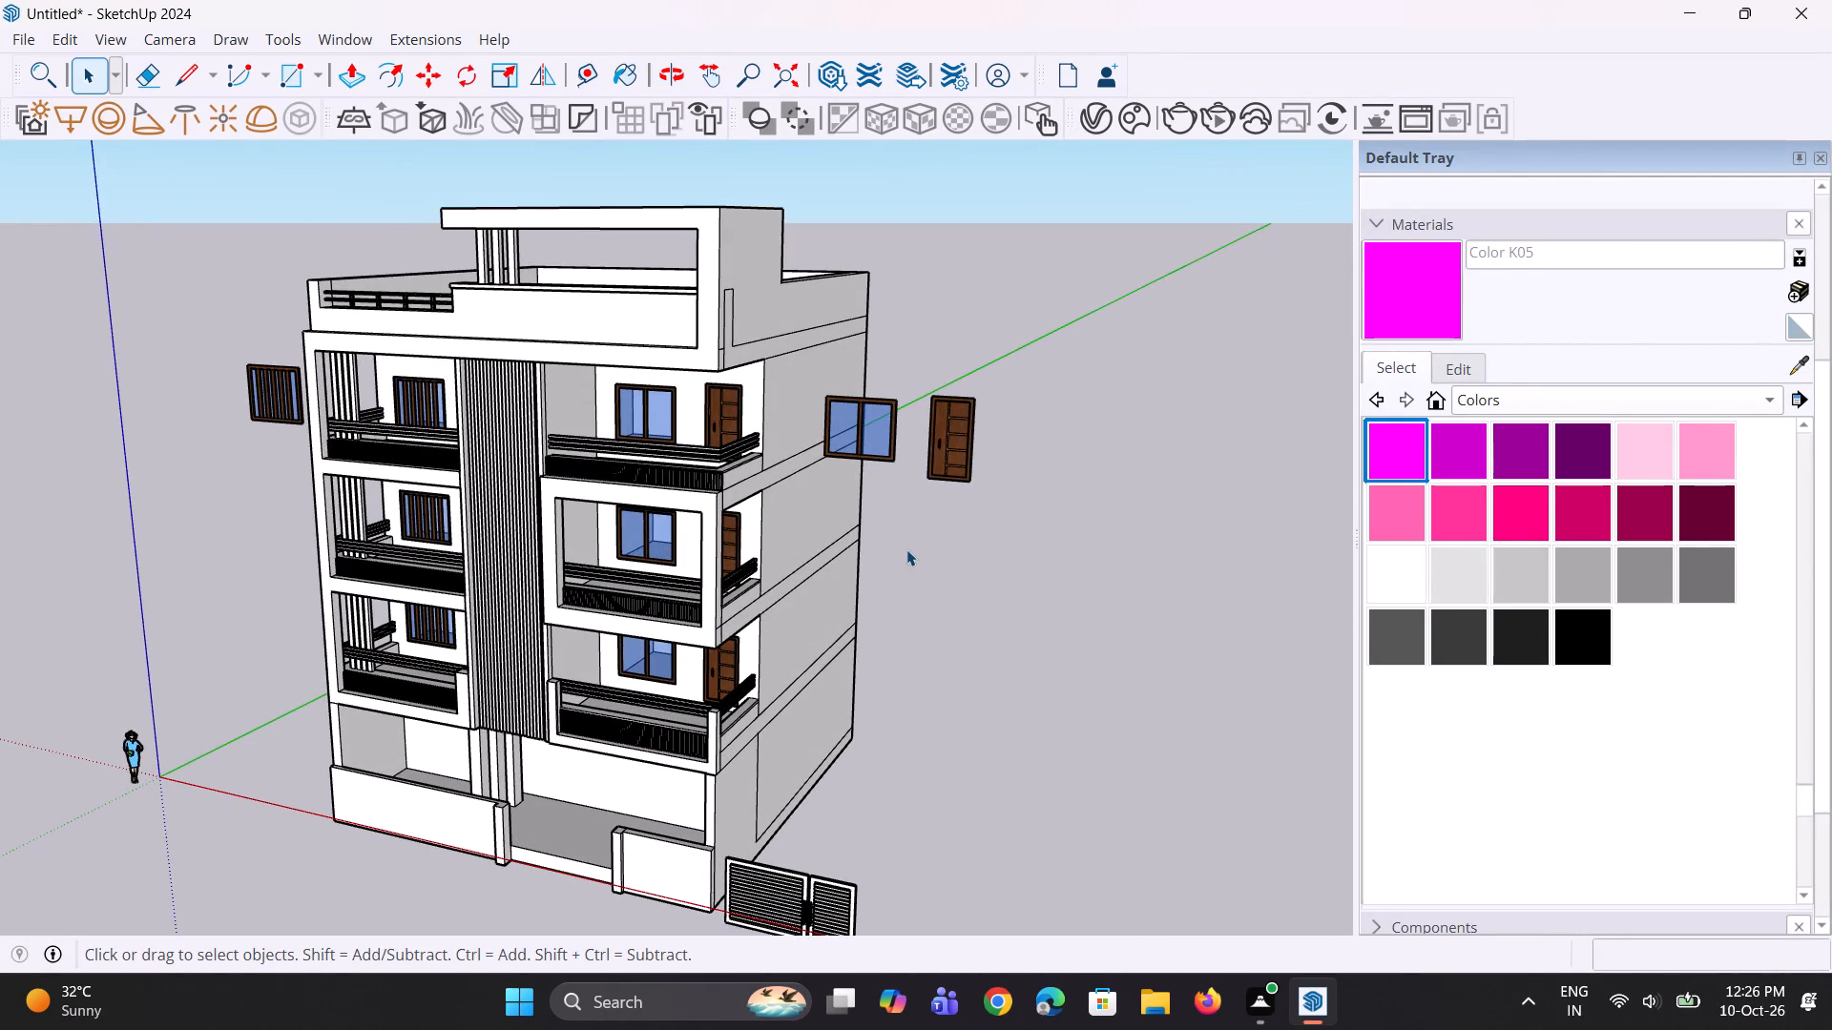
key("space")
left_click(906, 549)
middle_click_drag(758, 617, 901, 595)
scroll(659, 562, "up", 1)
scroll(658, 561, "down", 4)
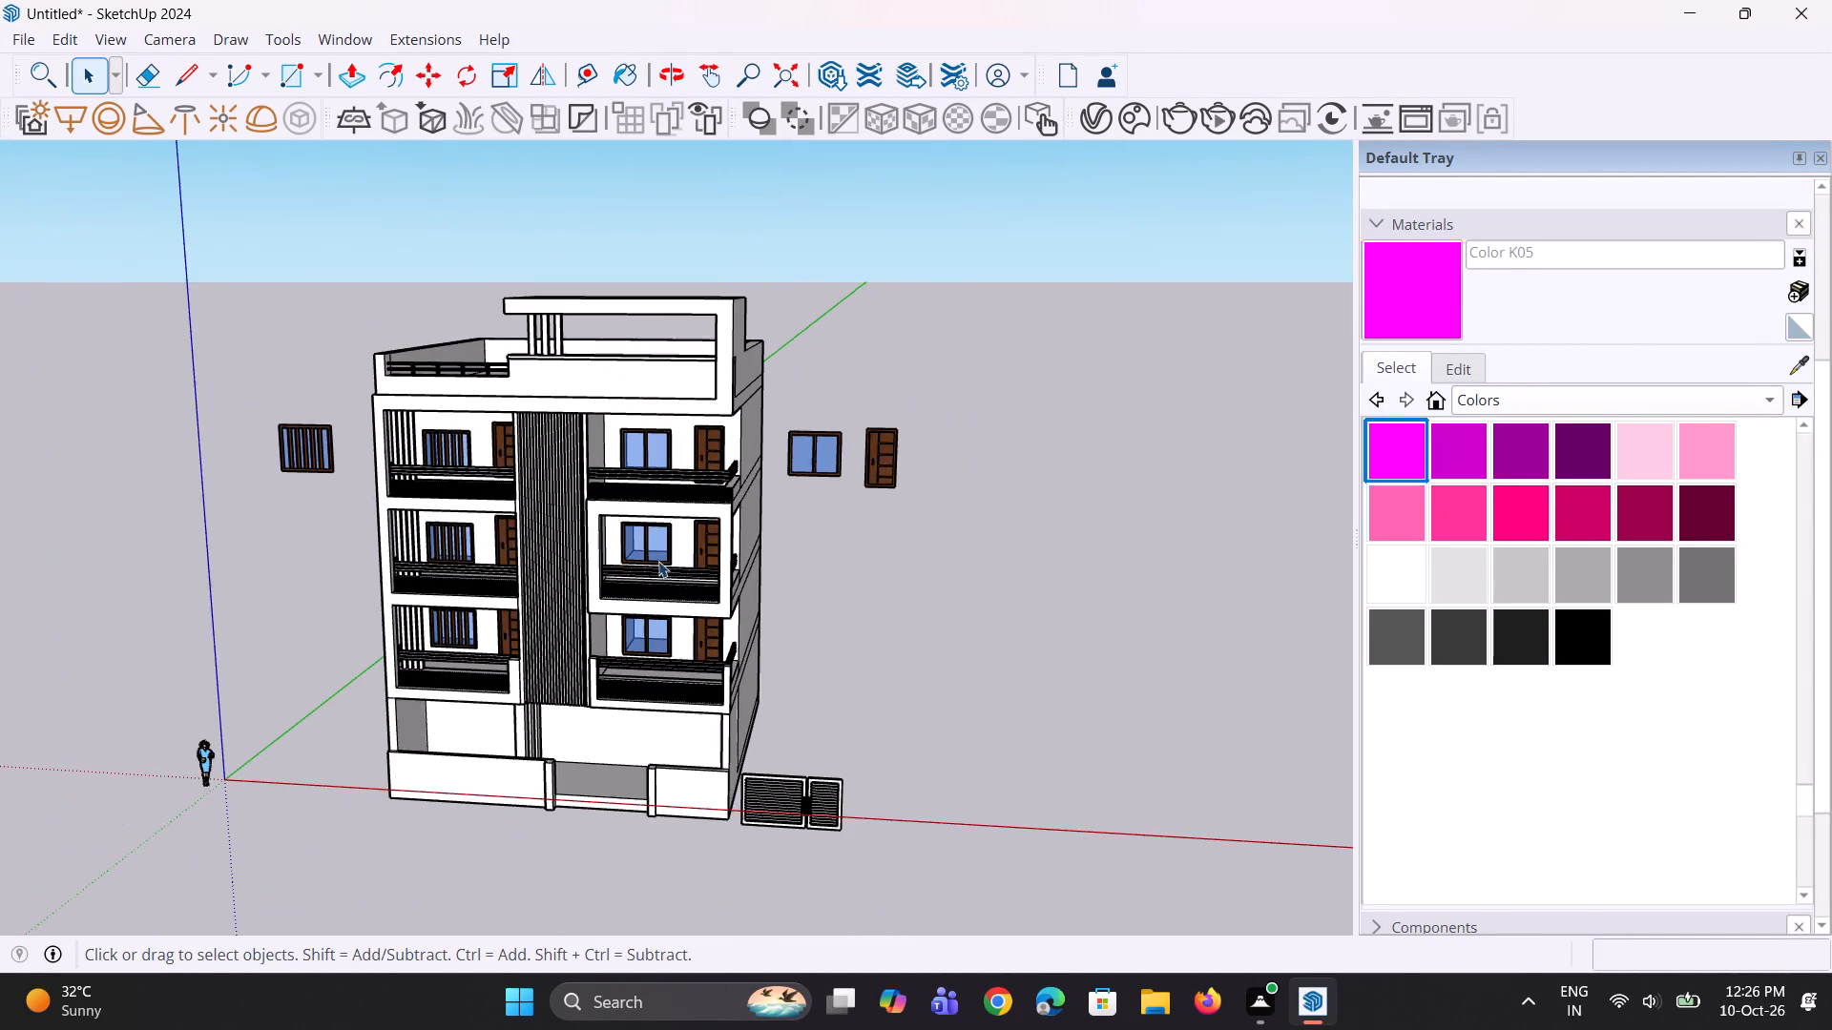
middle_click_drag(581, 572, 587, 556)
middle_click_drag(313, 563, 331, 540)
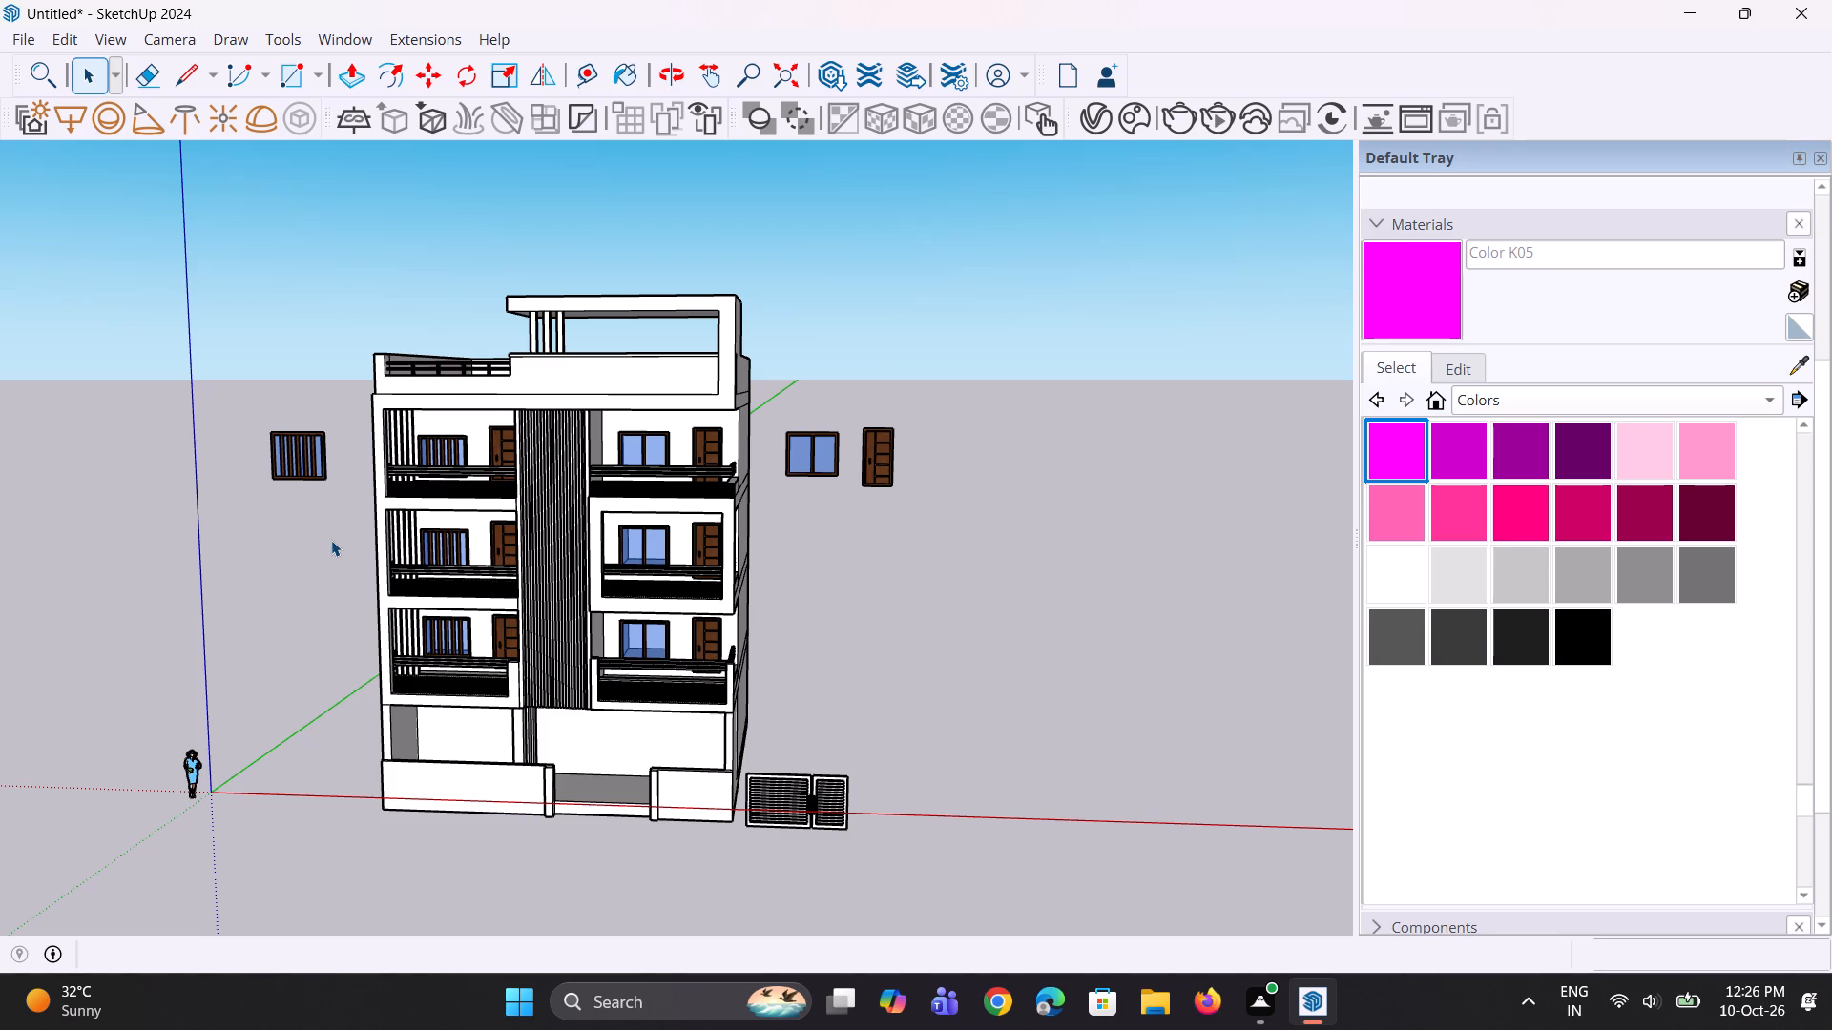
Offset the outline of the top-floor right balcony's ceiling inward by about 1' 1 3/8".
scroll(527, 457, "down", 3)
middle_click_drag(489, 546, 452, 259)
scroll(566, 398, "up", 10)
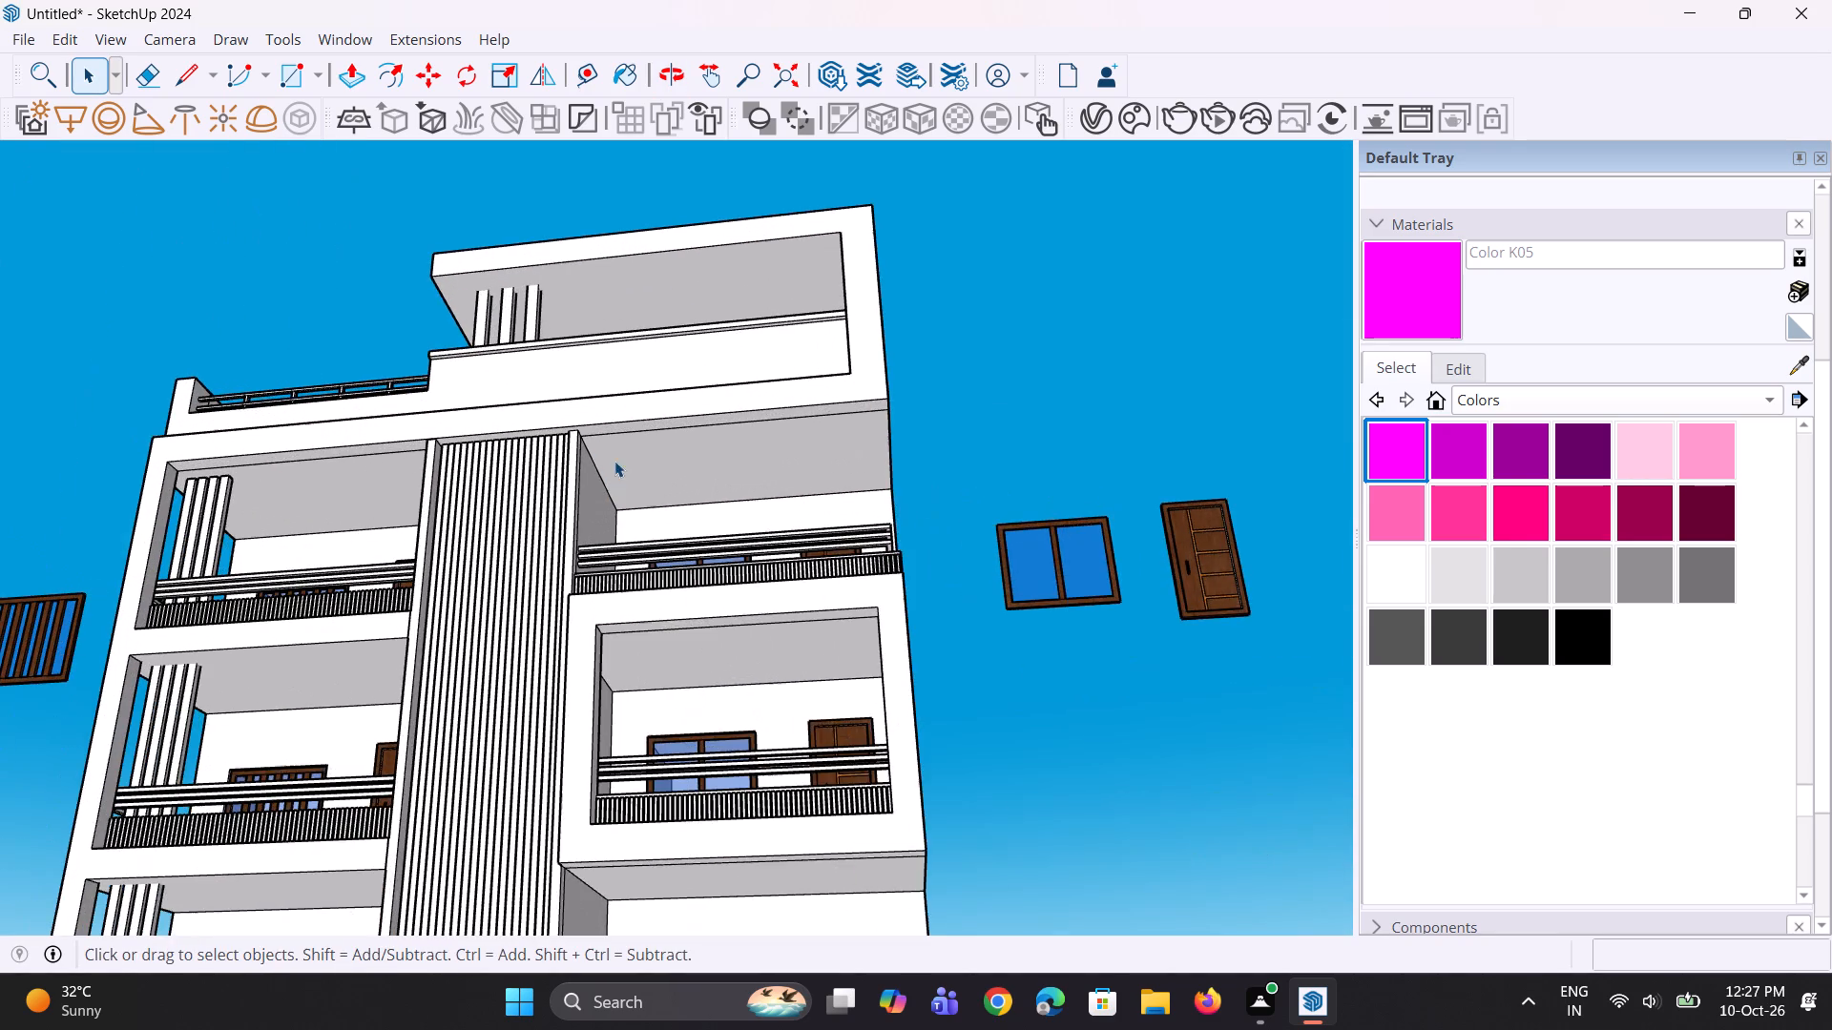
middle_click_drag(607, 423, 576, 377)
scroll(586, 440, "up", 6)
middle_click_drag(598, 460, 598, 473)
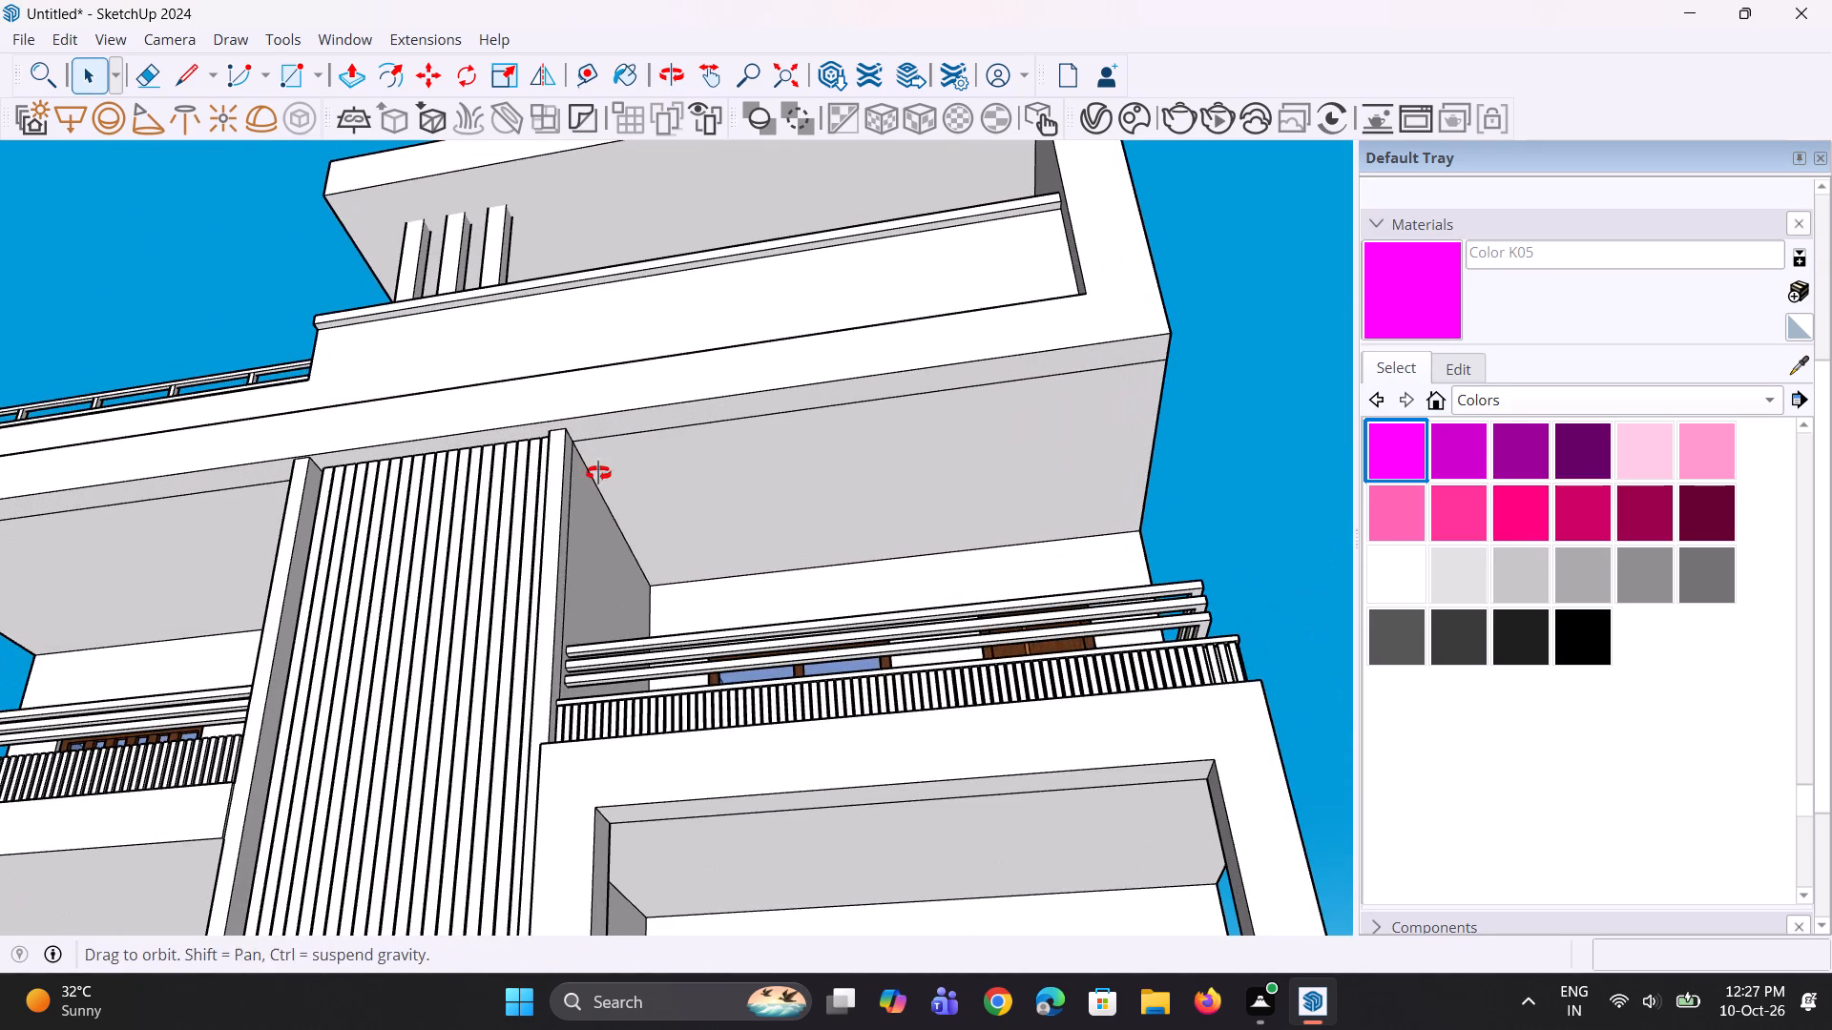
middle_click_drag(598, 473, 591, 485)
left_click(704, 500)
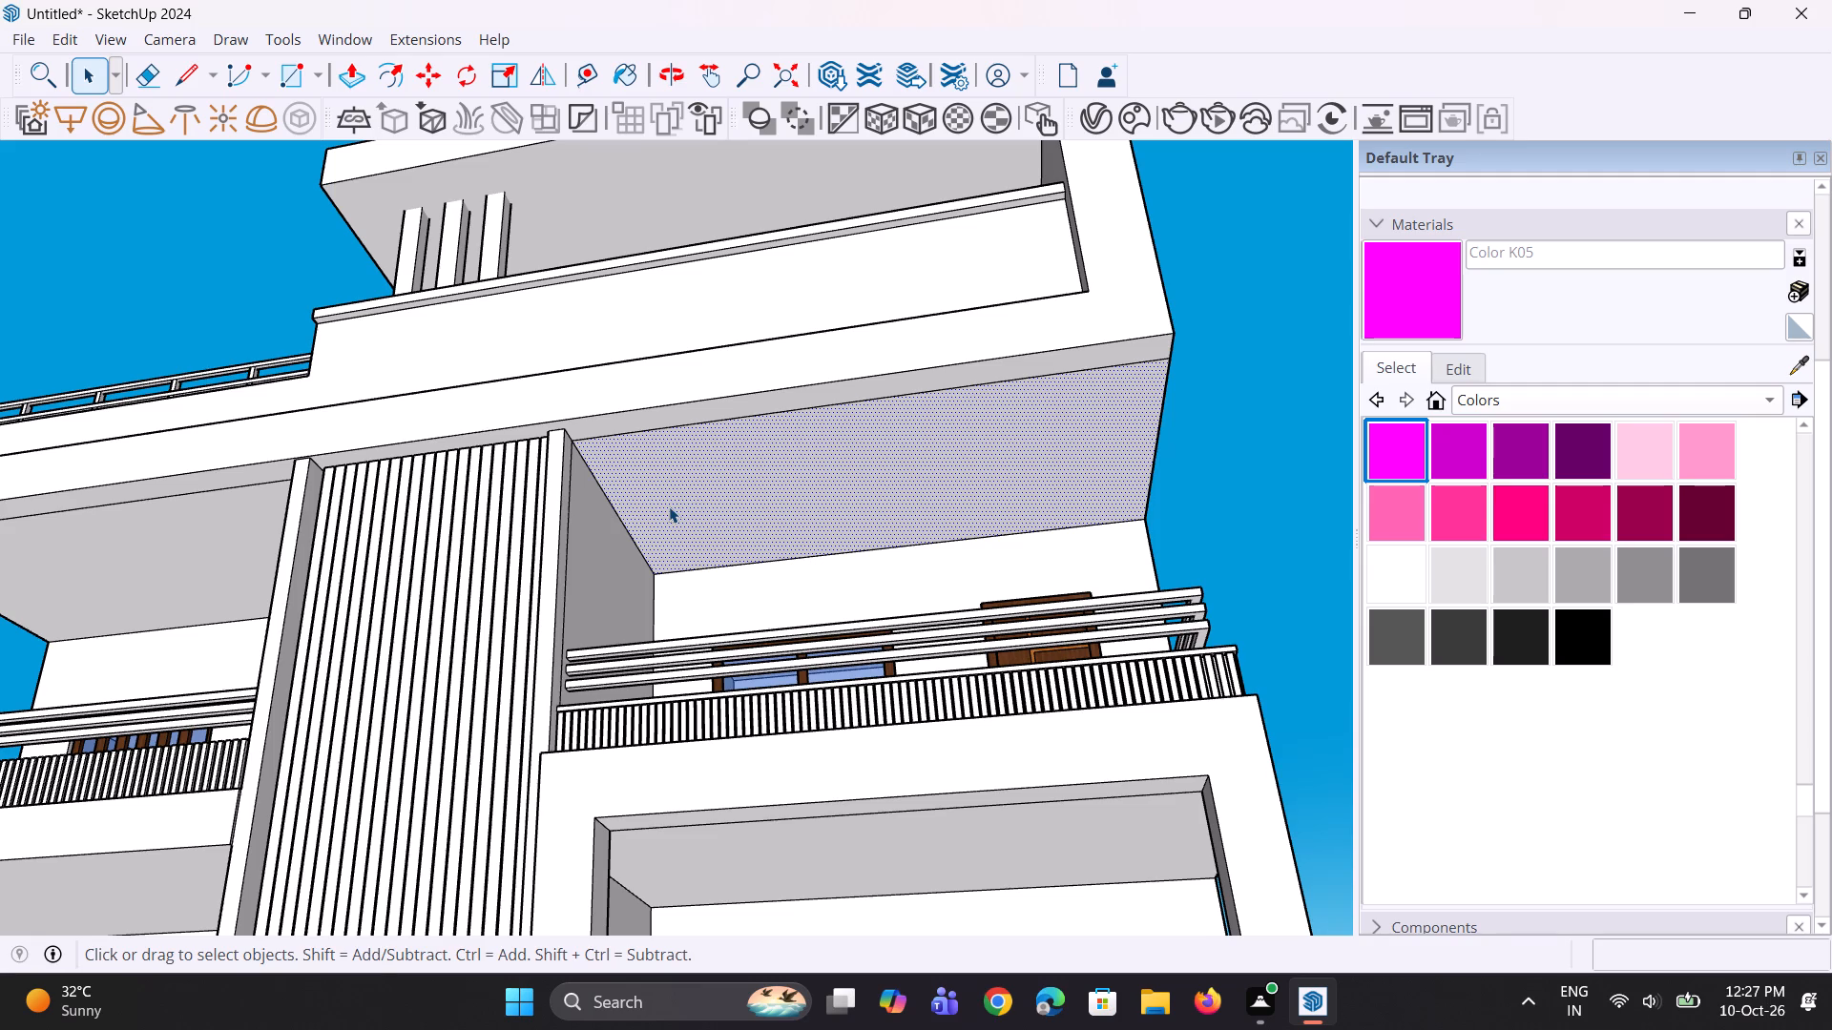
scroll(682, 491, "up", 1)
middle_click_drag(682, 490, 657, 411)
key("f")
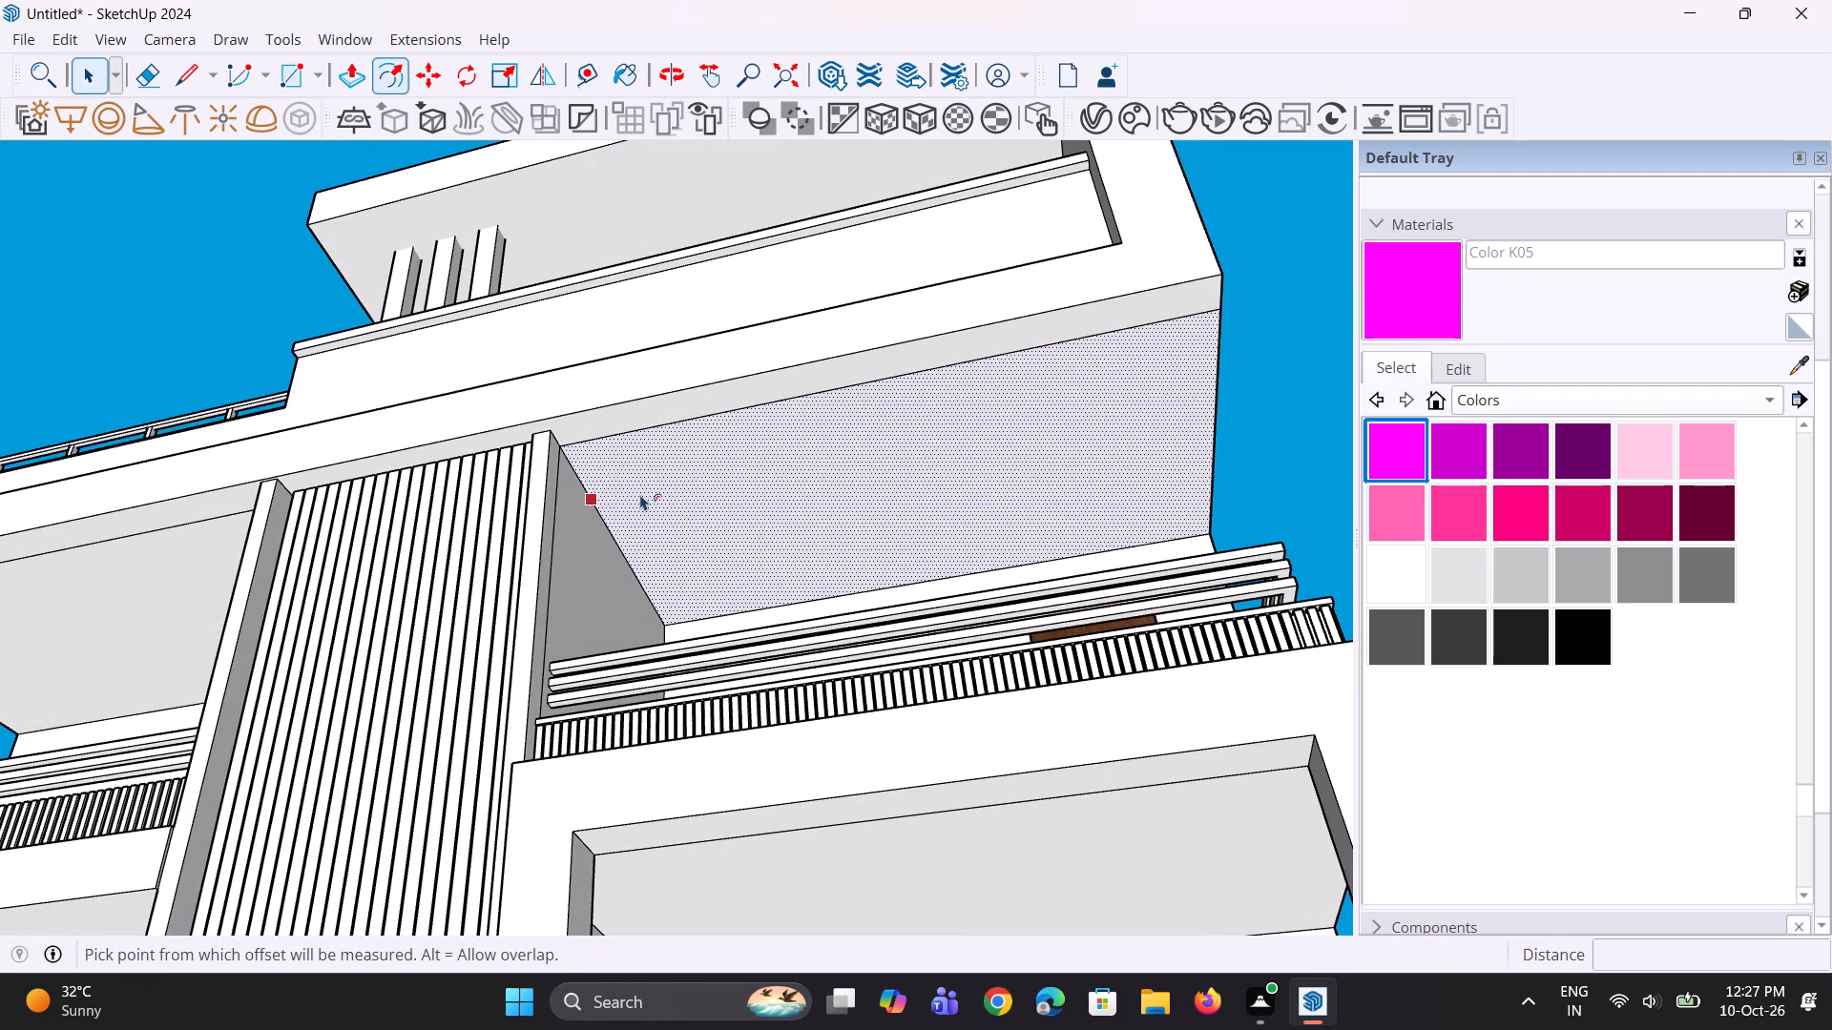
left_click(635, 506)
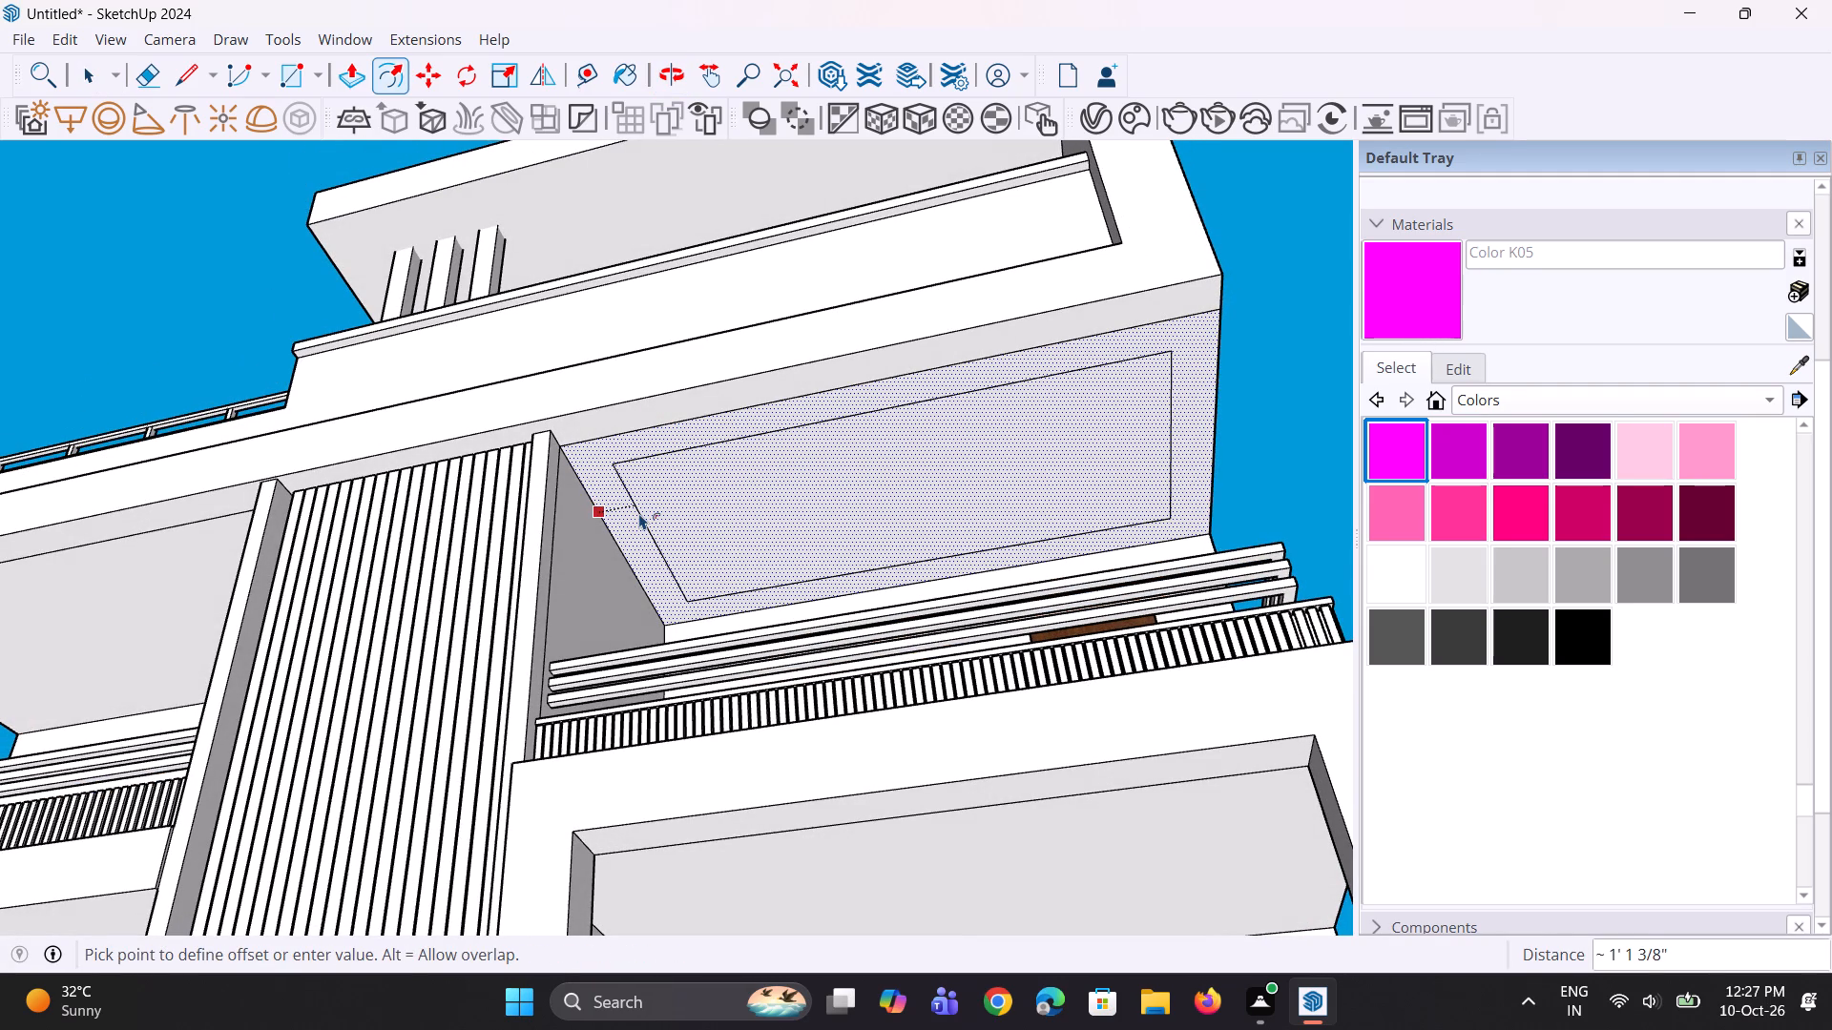
left_click(639, 513)
Select the short edge of the inner ceiling outline nearest the battened central wall.
middle_click_drag(674, 524, 685, 558)
type("v")
key("space")
key("space")
left_click(655, 528)
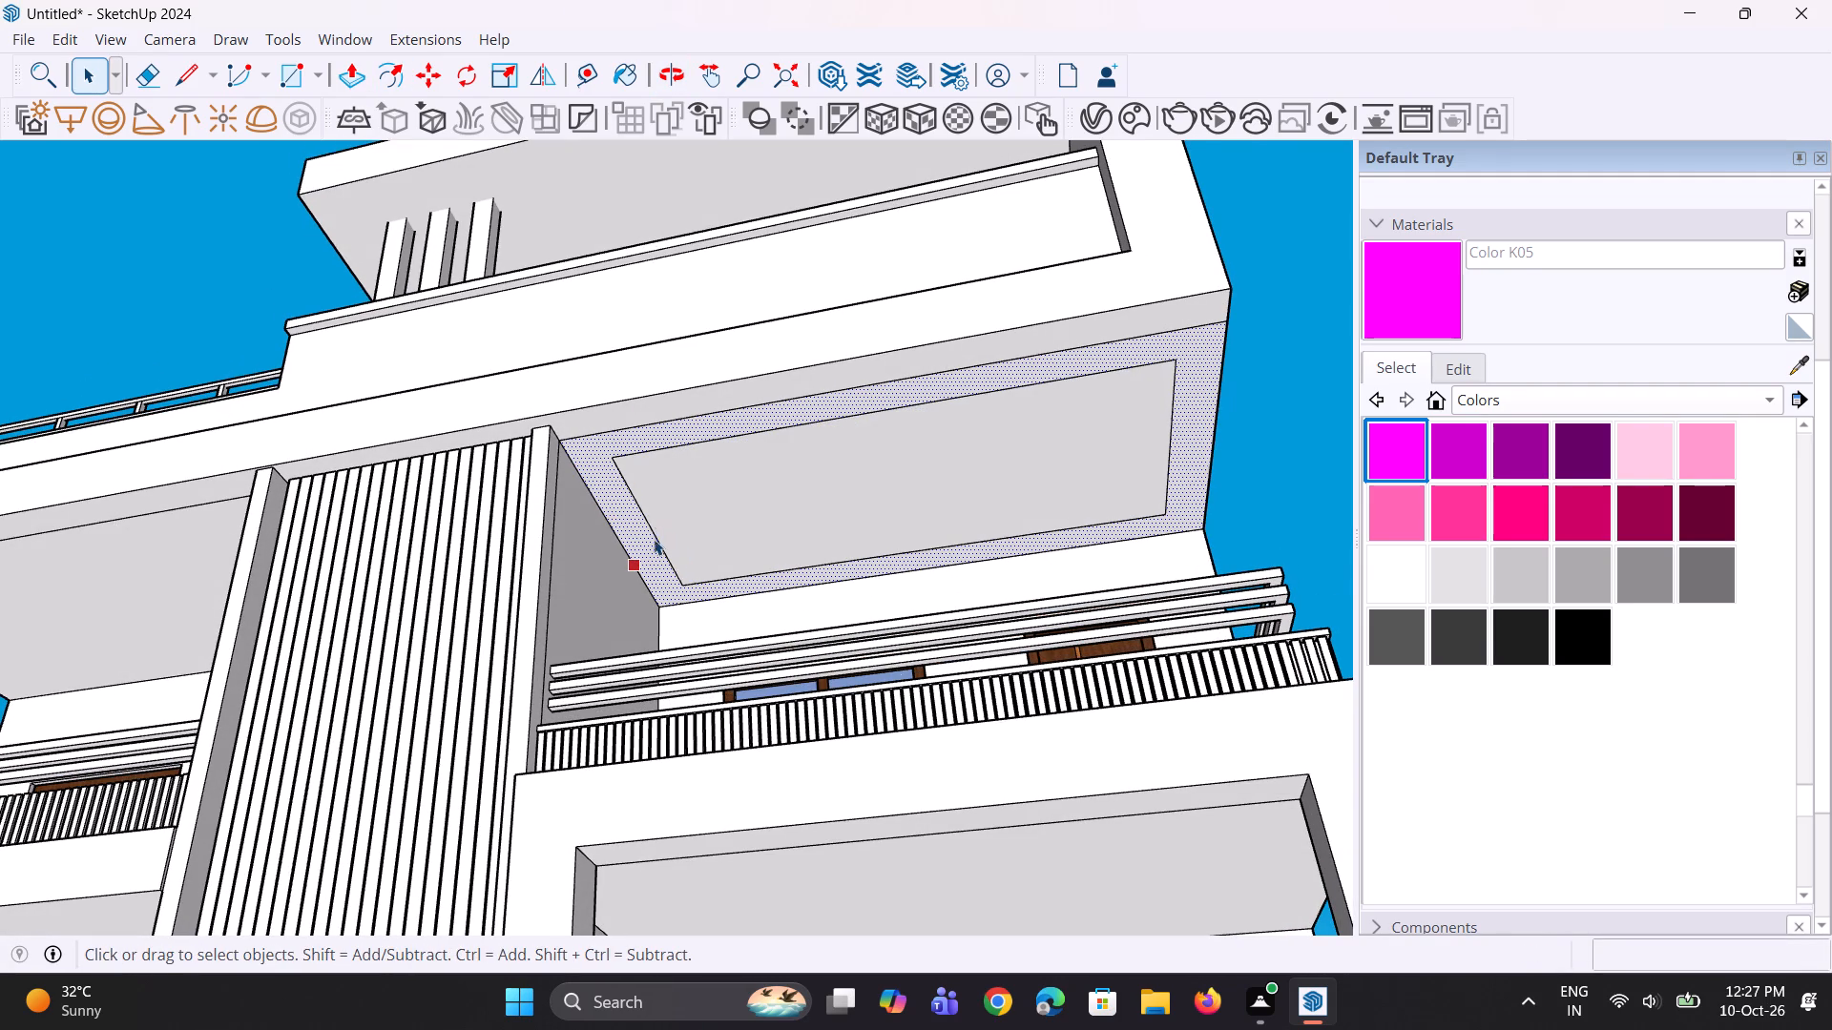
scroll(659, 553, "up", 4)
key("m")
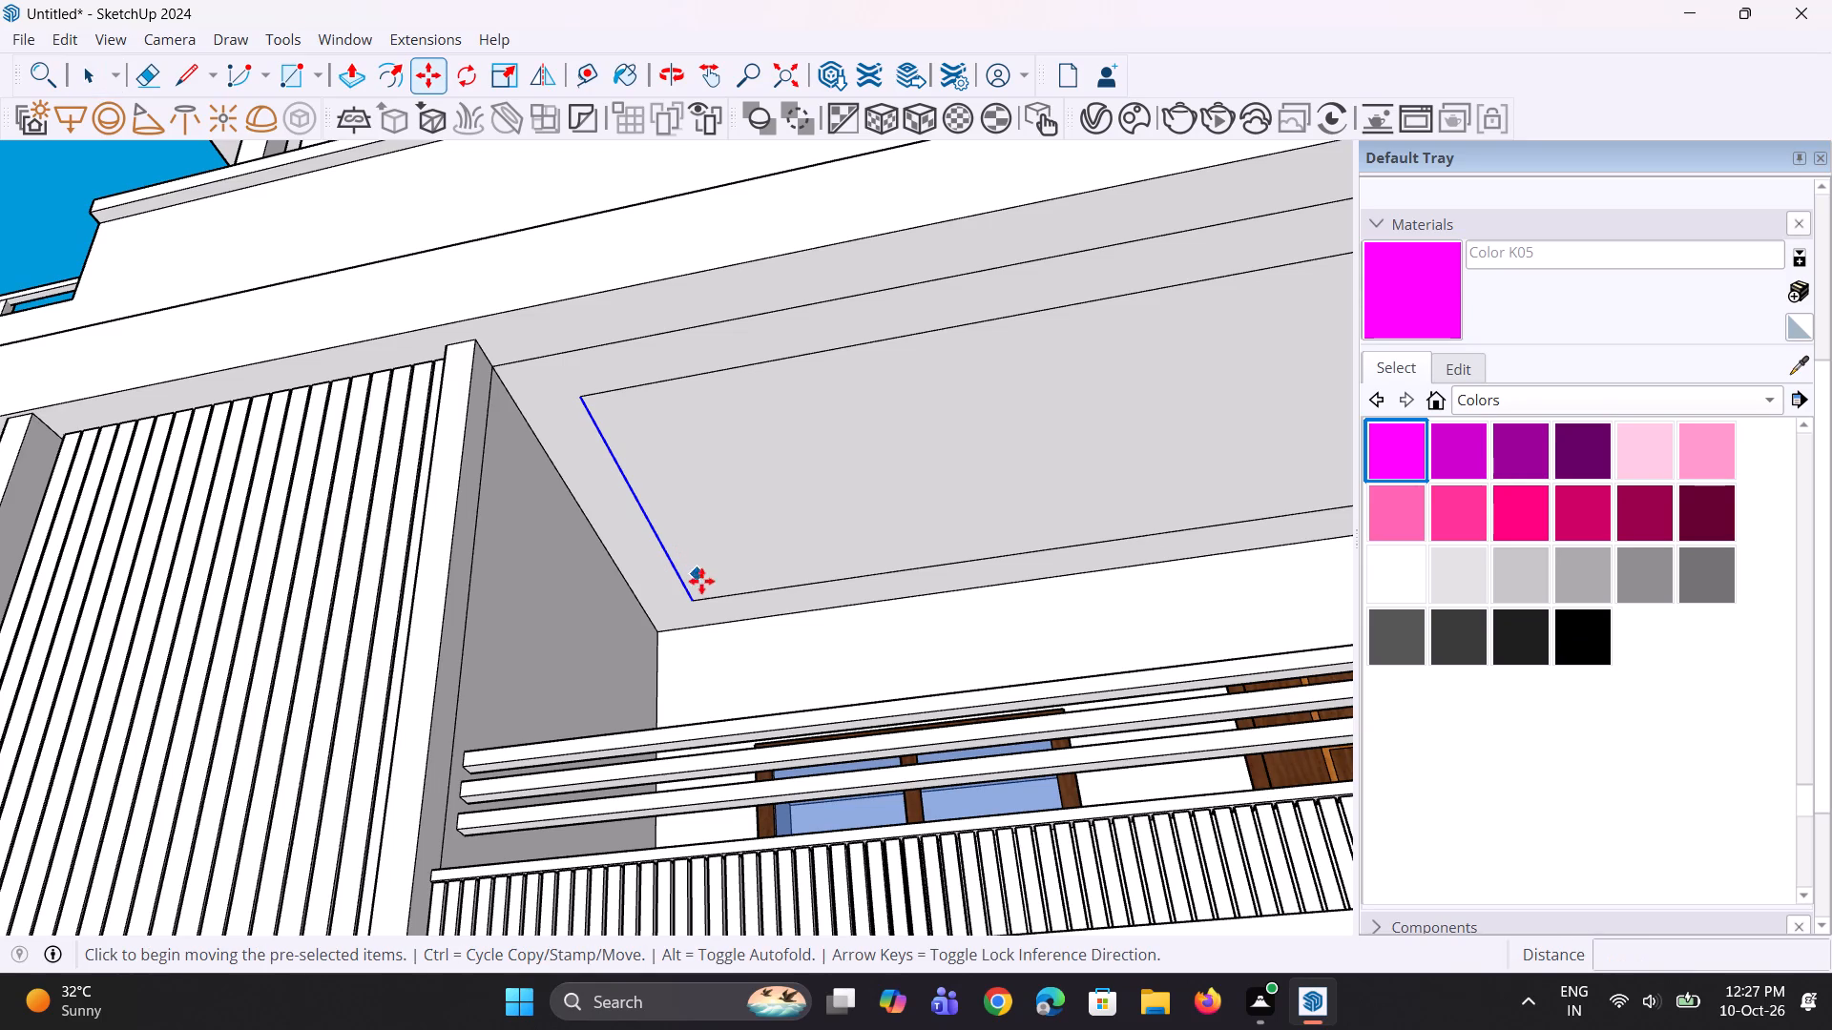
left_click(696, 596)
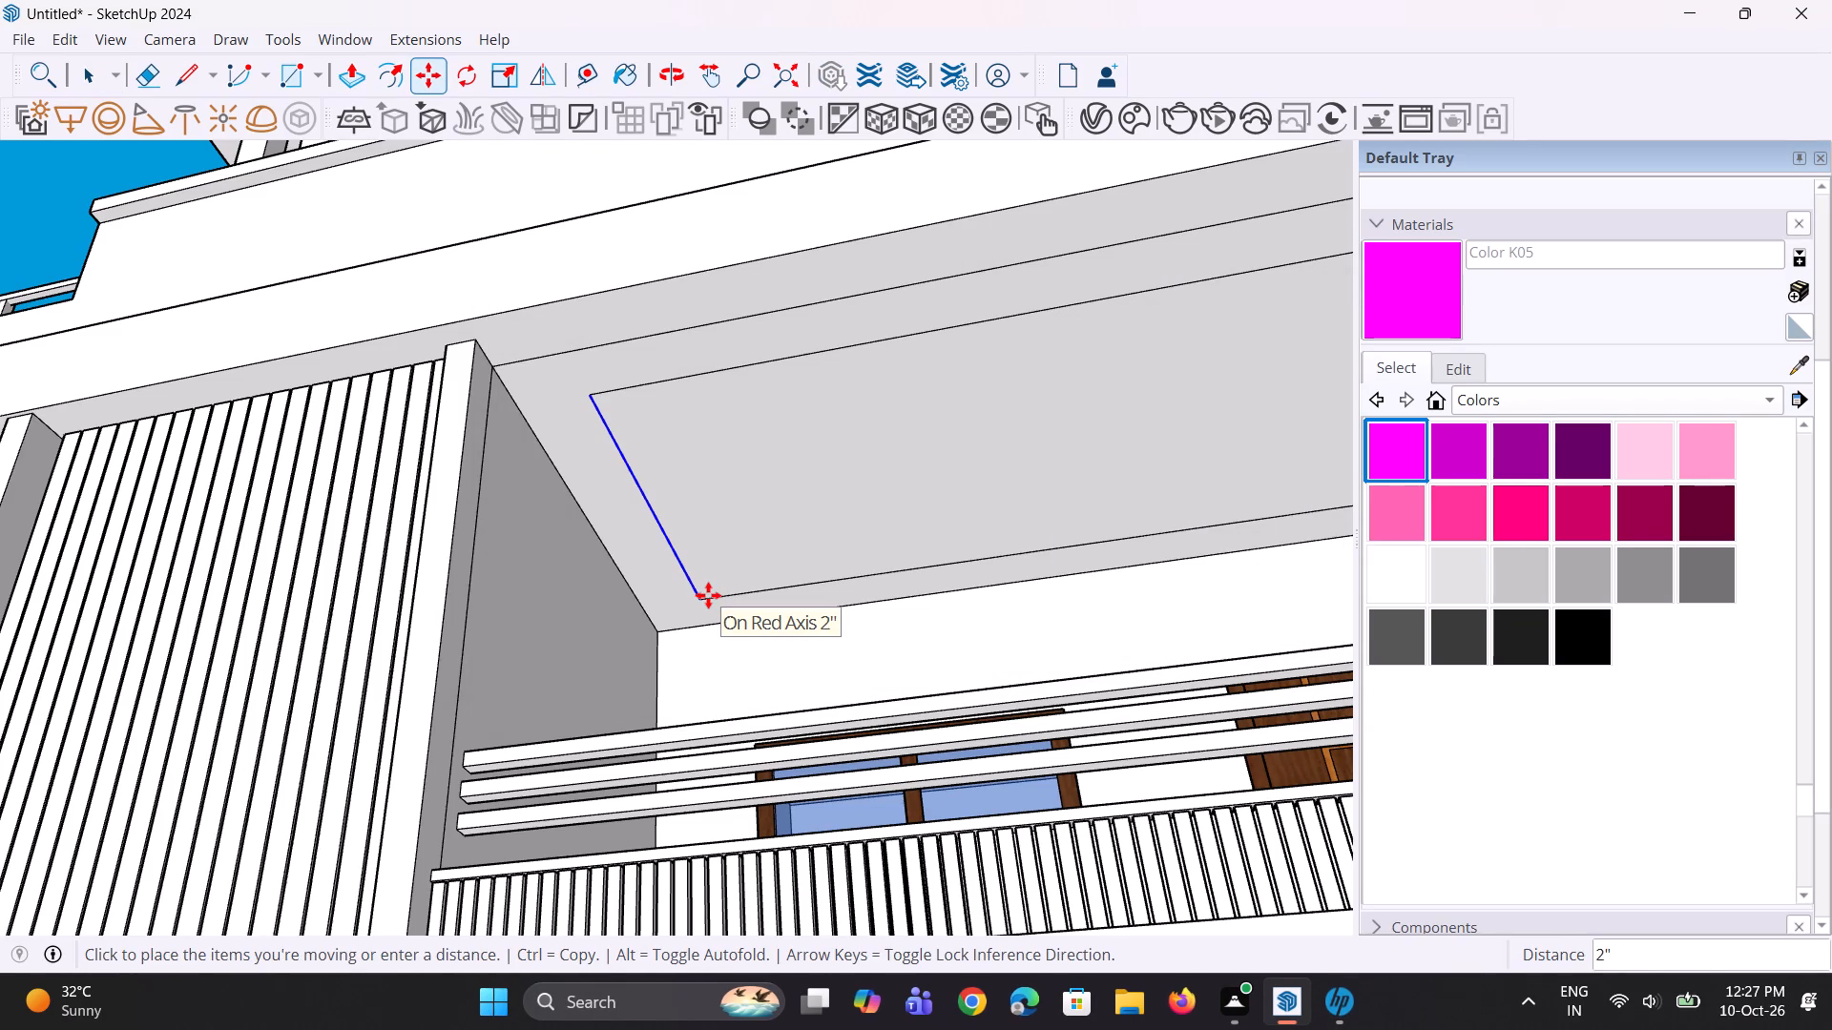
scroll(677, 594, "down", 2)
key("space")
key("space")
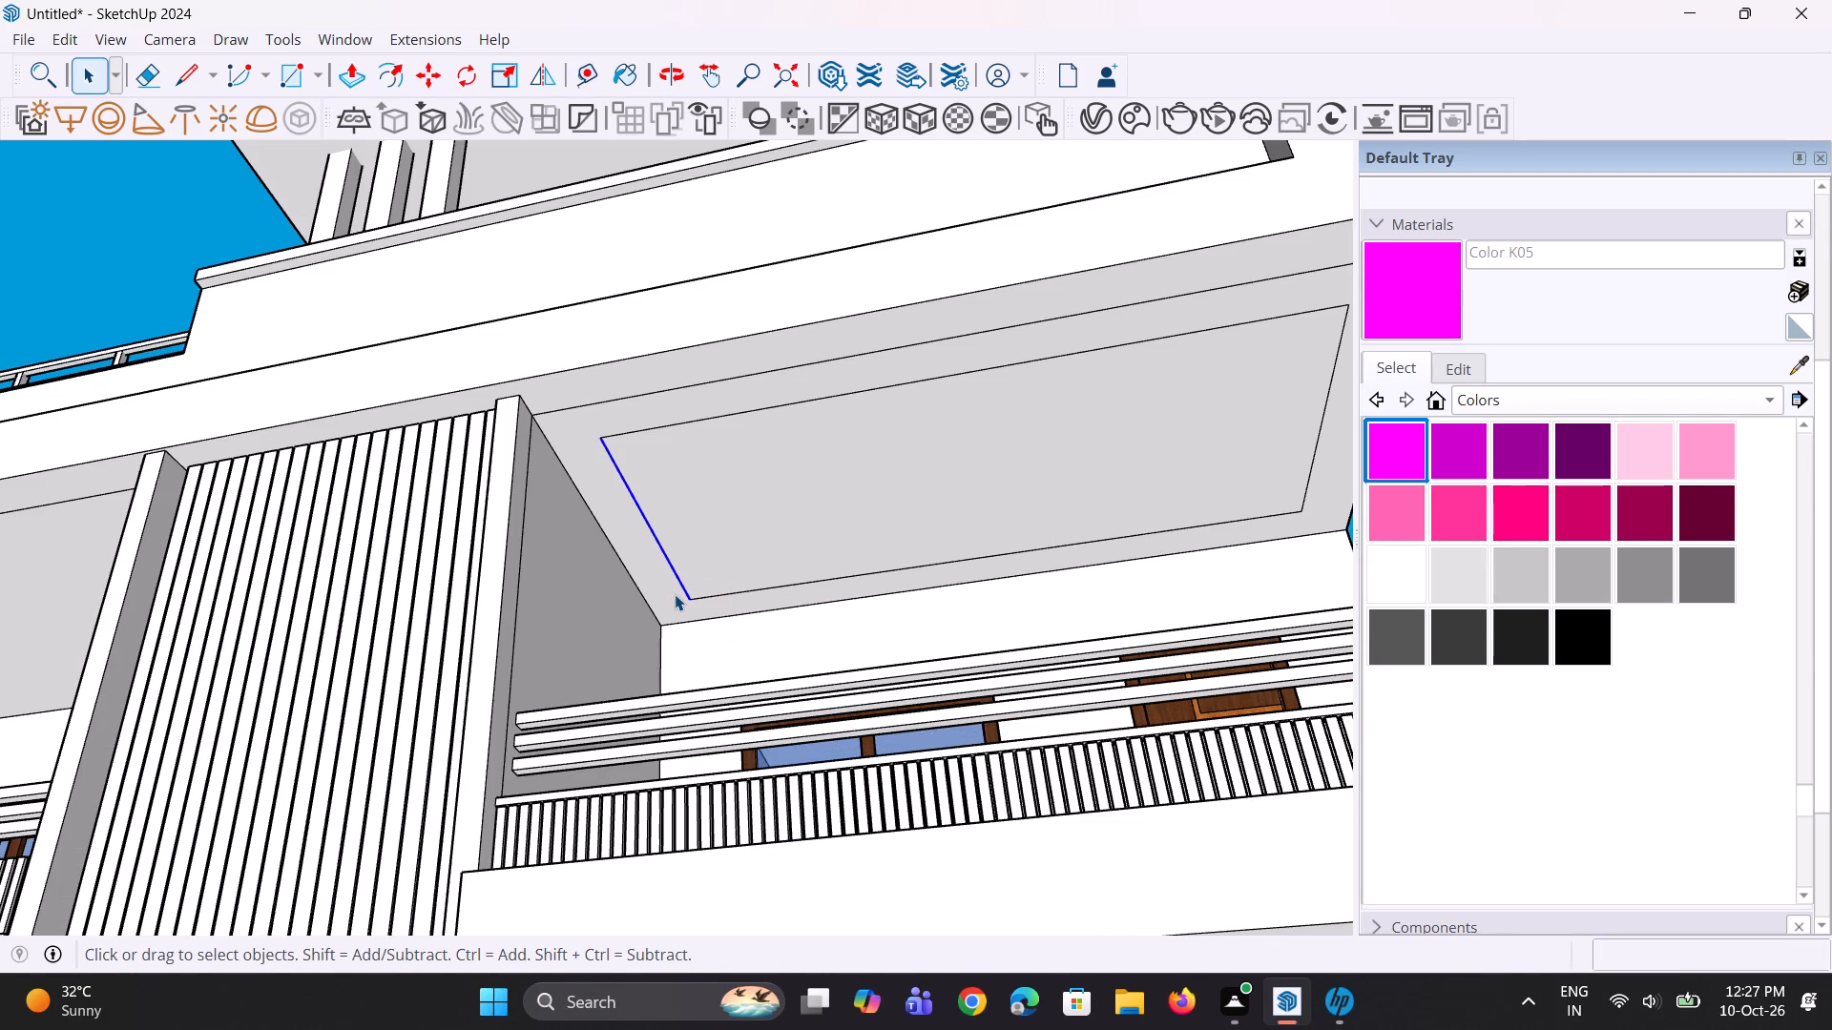
Save the model in Documents as plan11111.
key("ctrl+s")
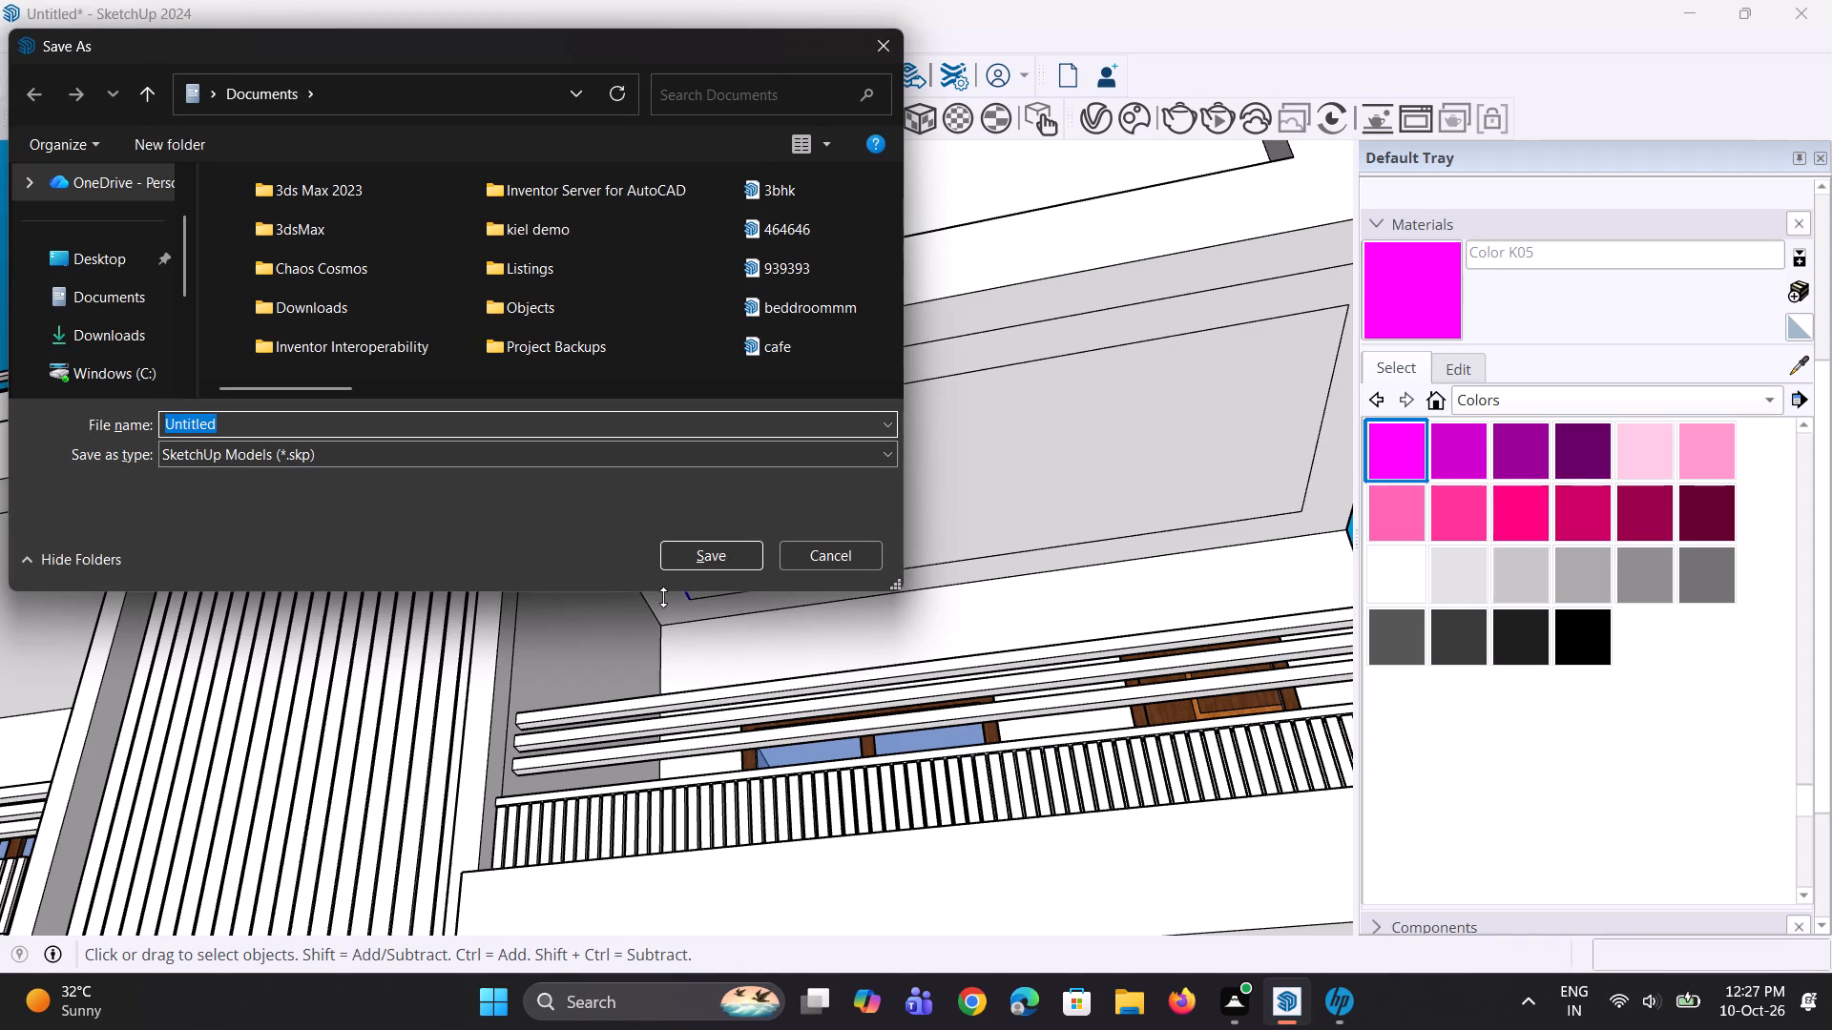
type("plan")
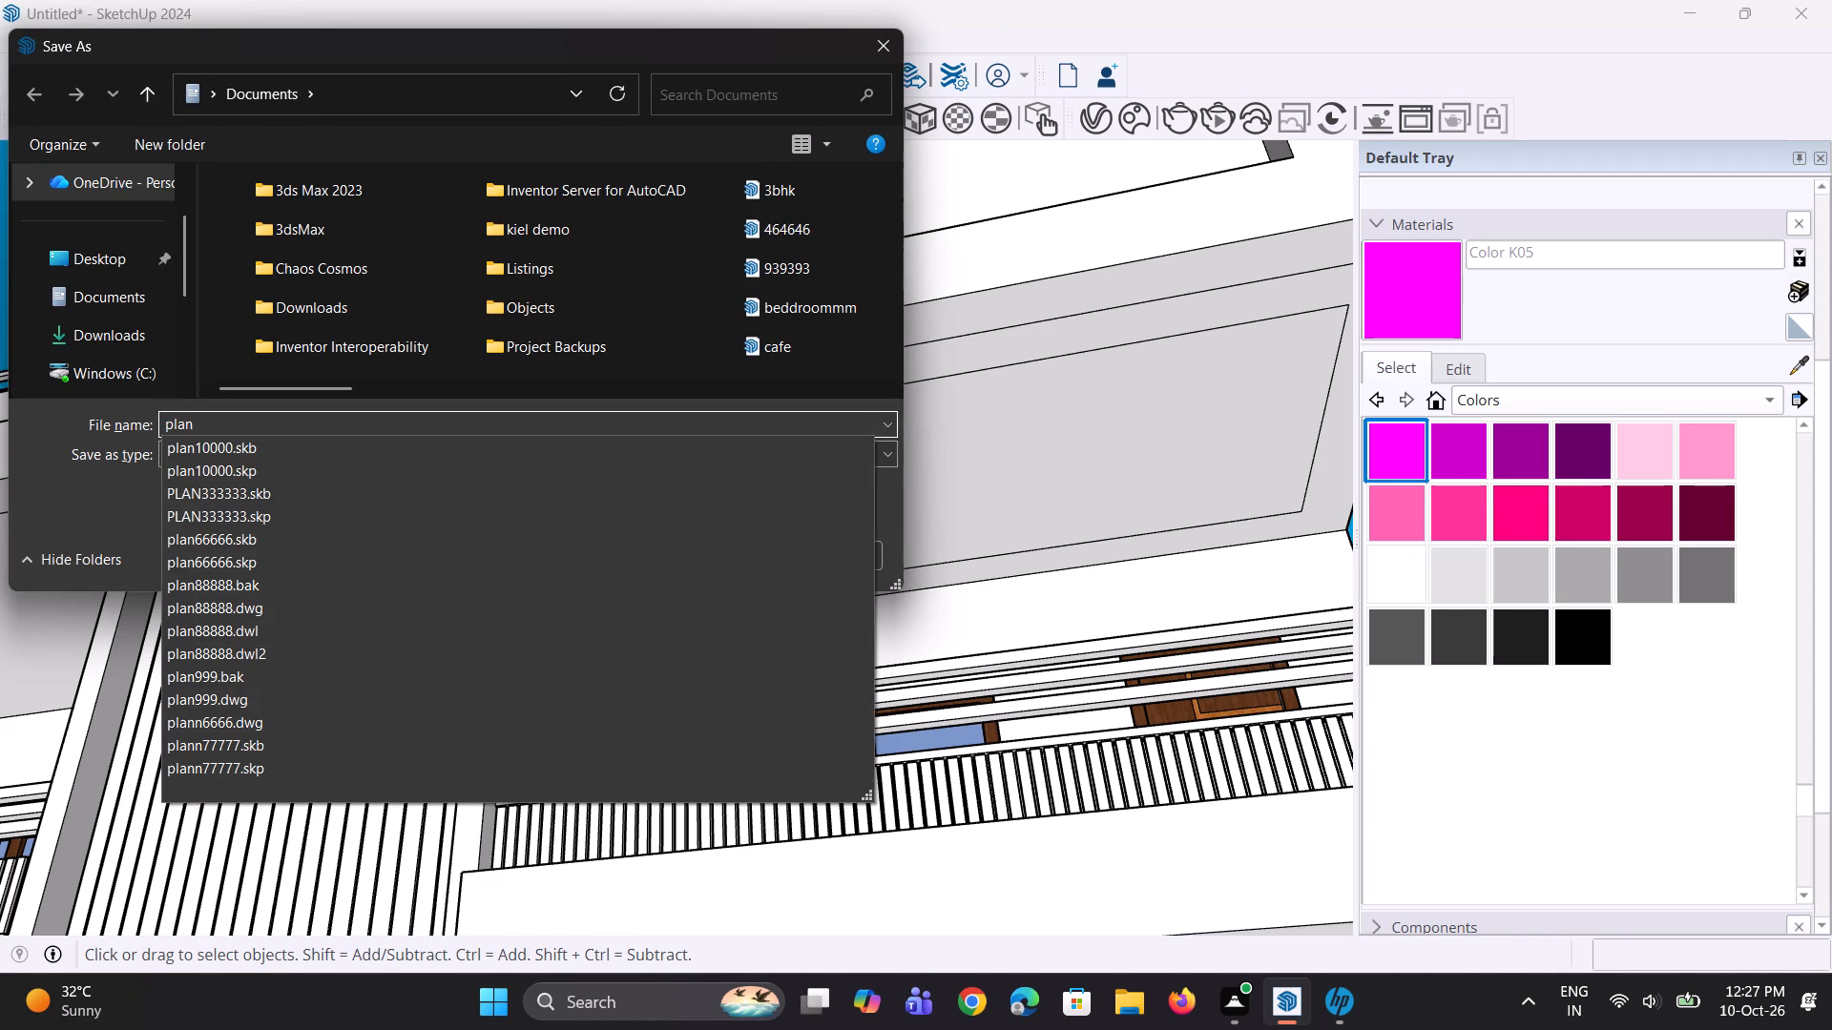
type("111")
key("BackSpace")
key("BackSpace")
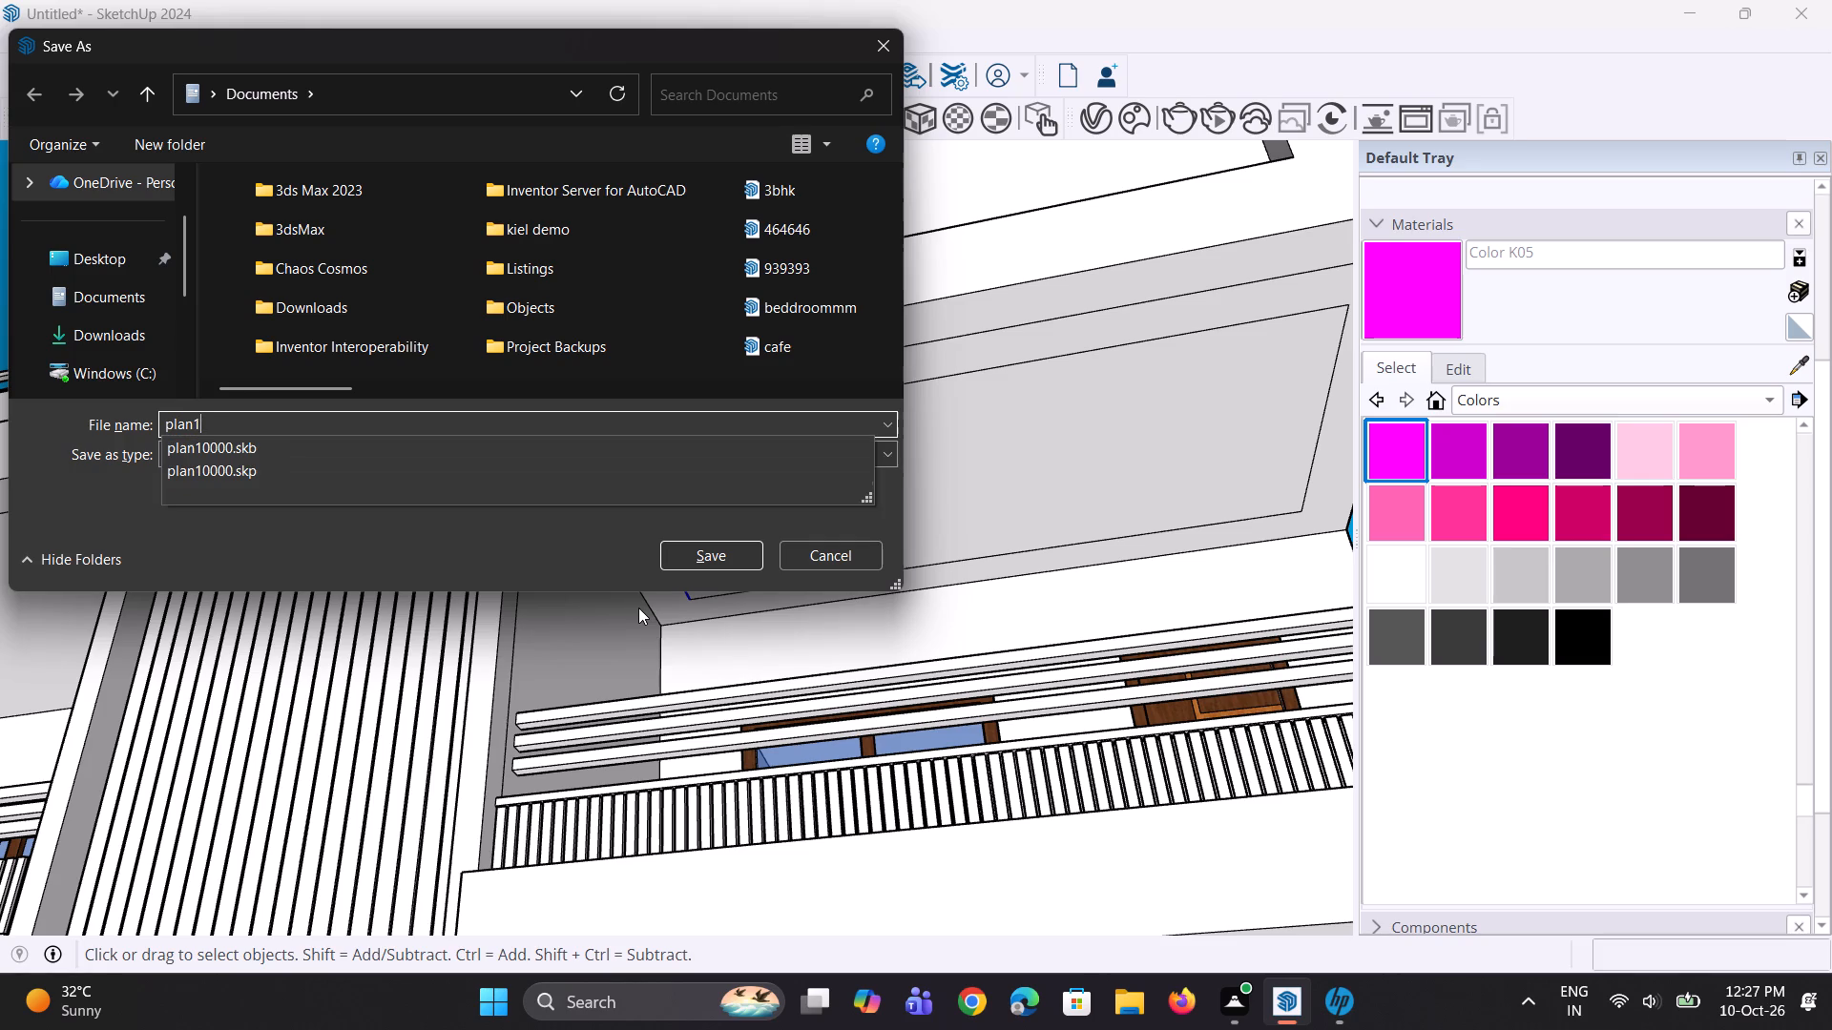
key("BackSpace")
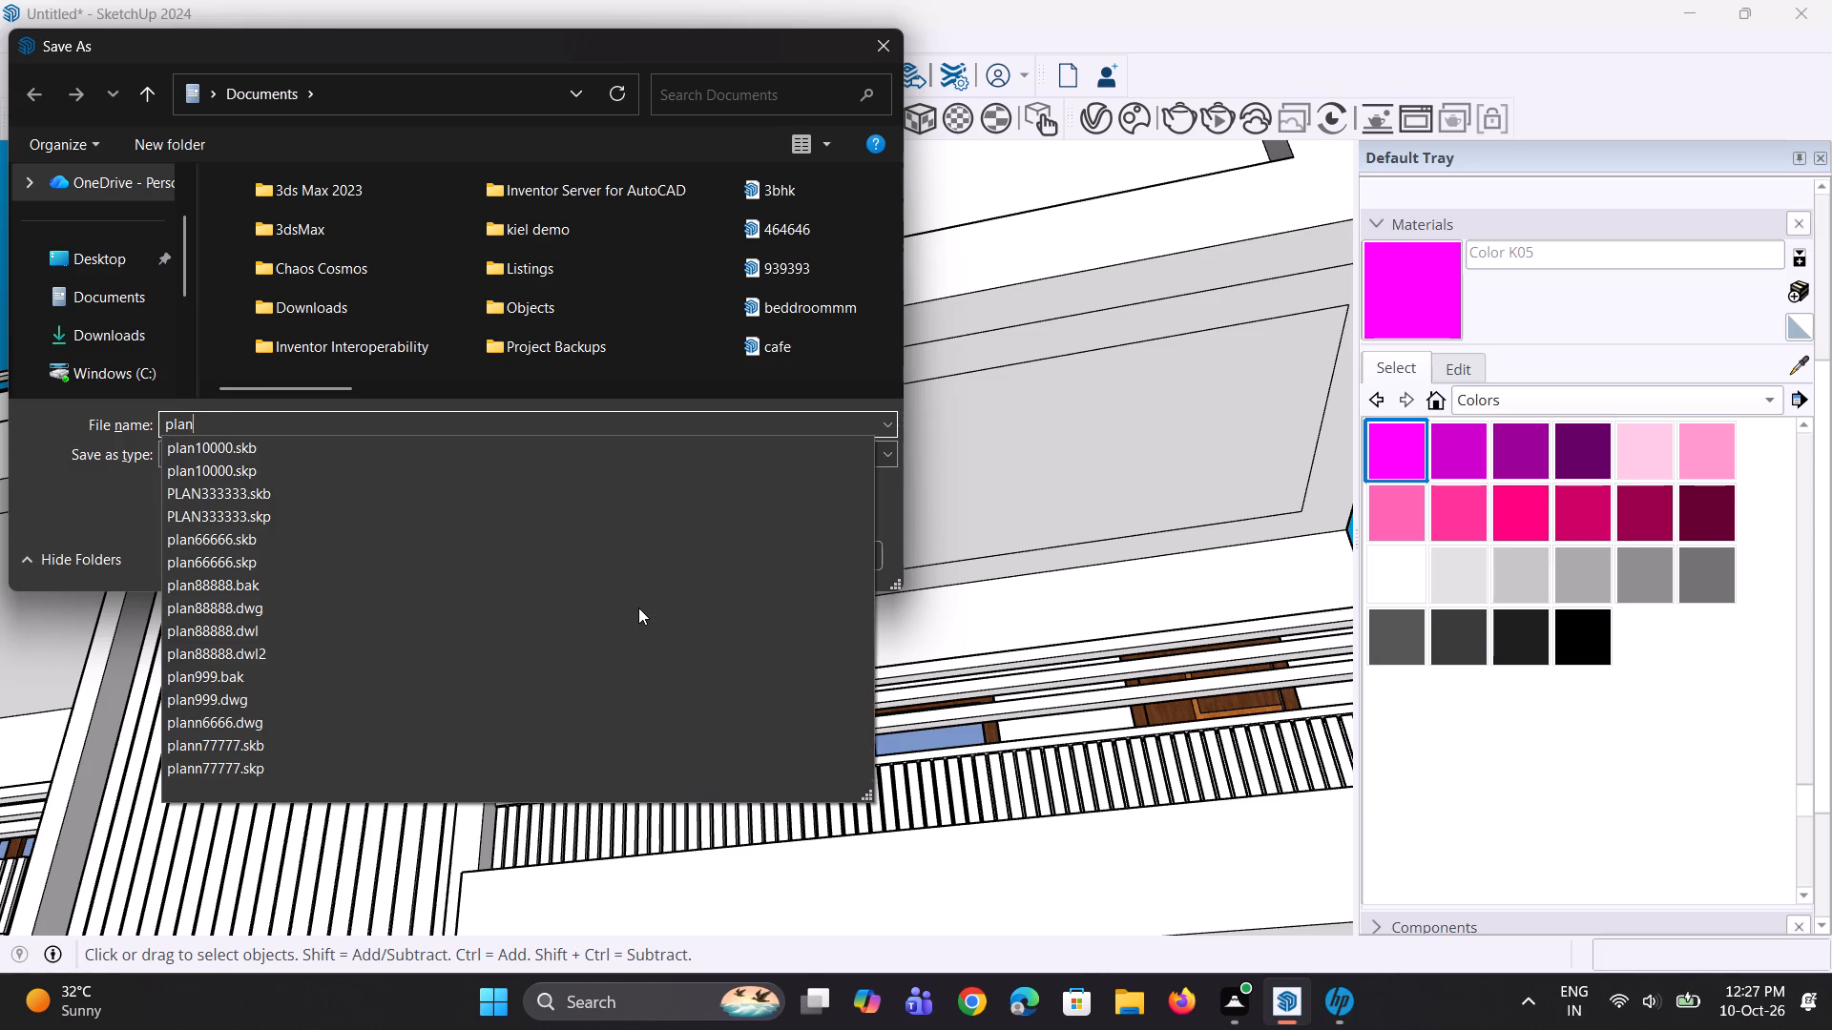
type("11111")
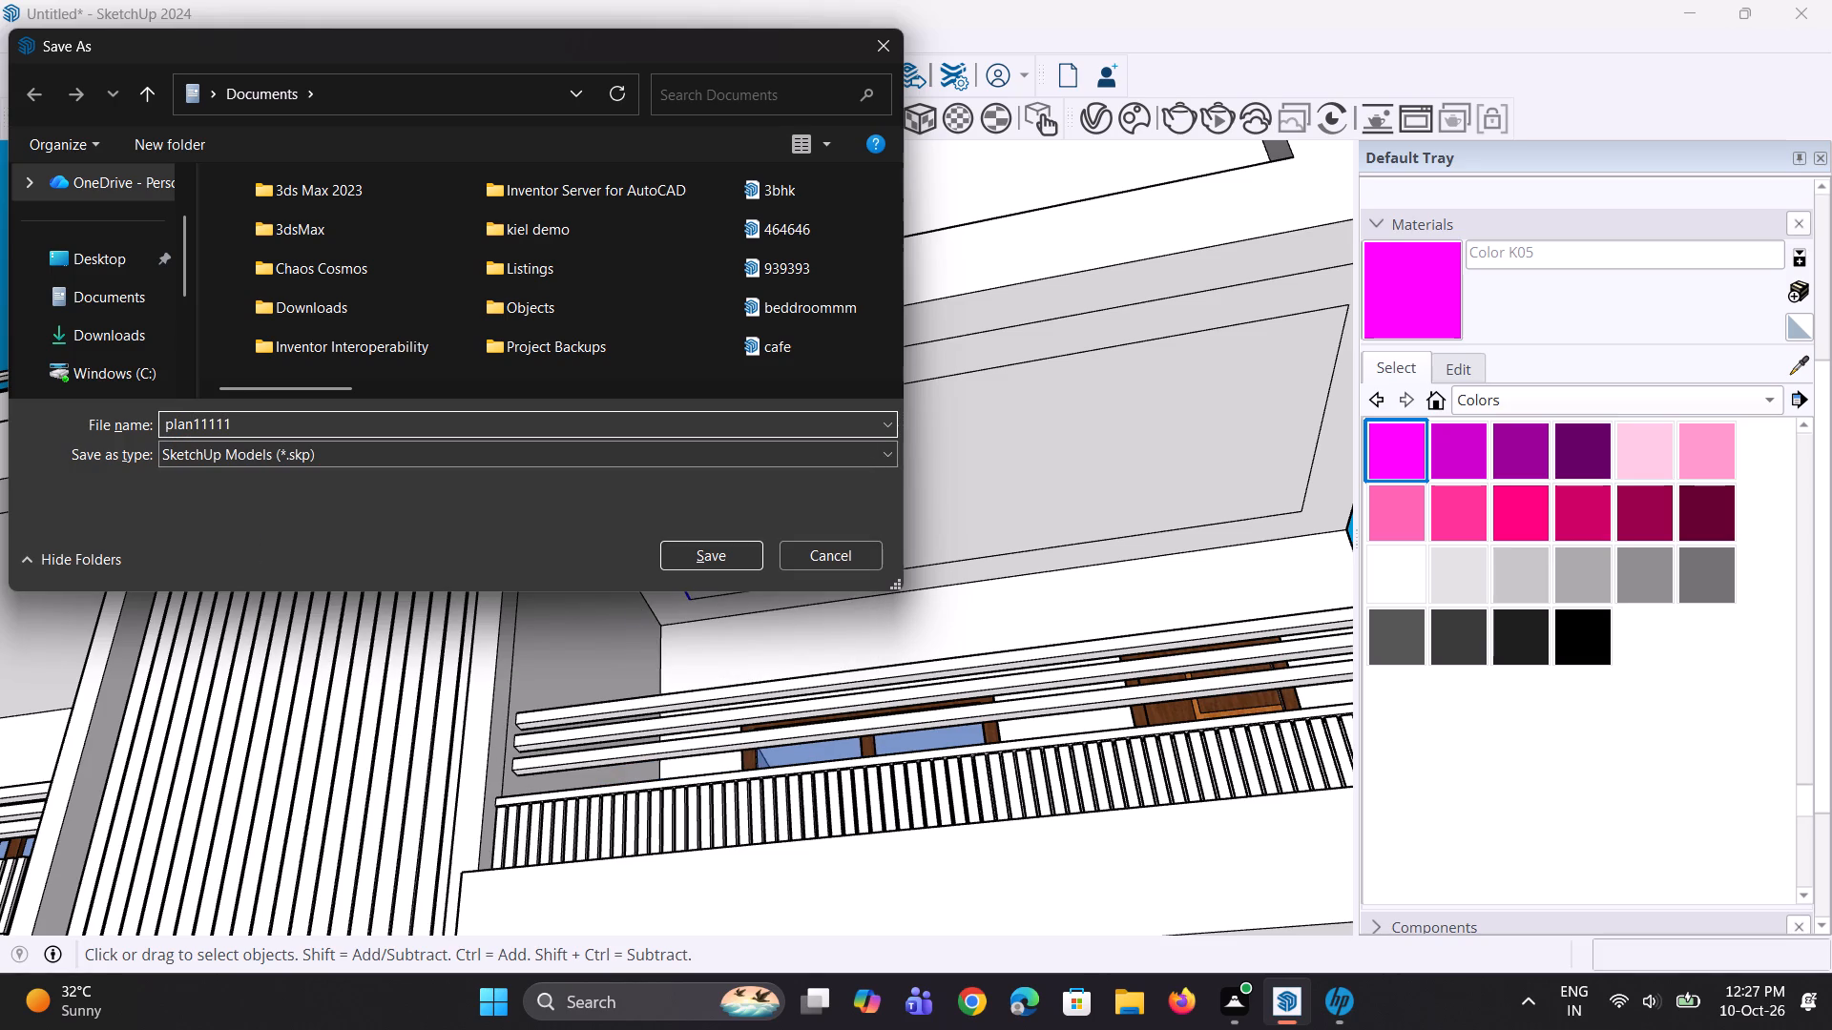
left_click(692, 566)
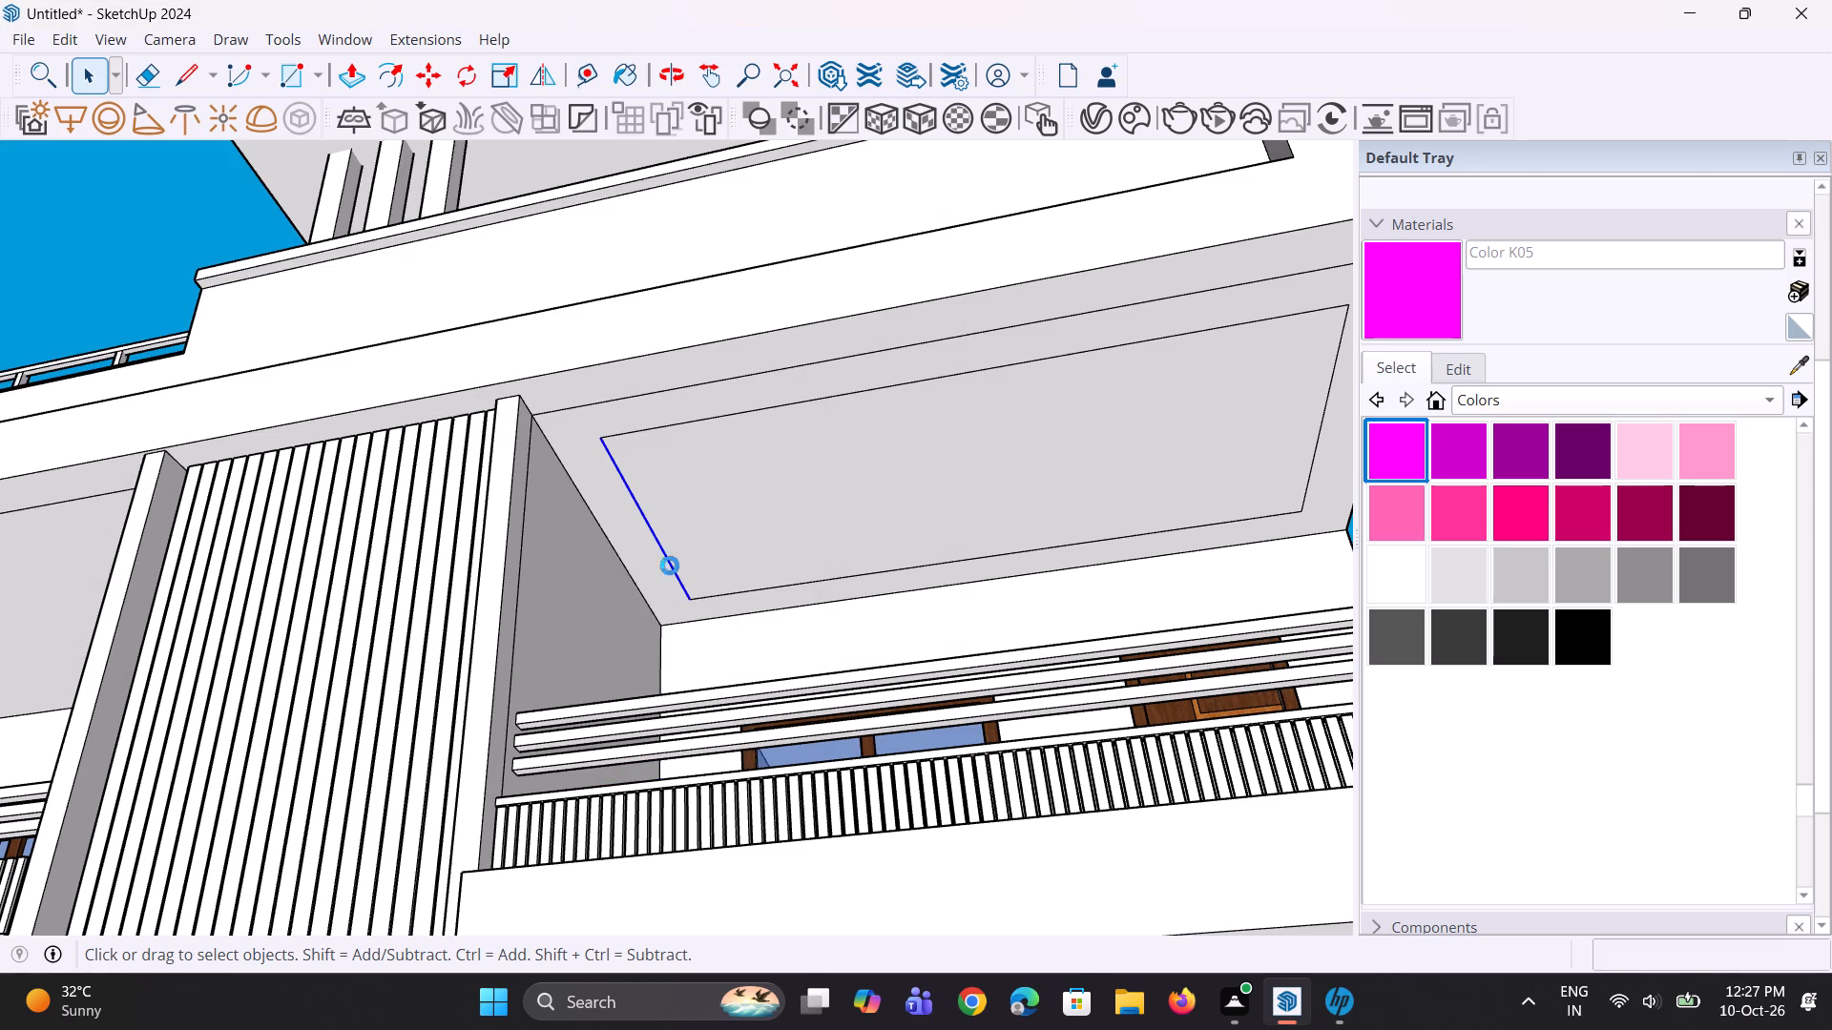
Copy the selected short ceiling edge about 1' 4 15/16" along the inner outline, away from the battened wall.
scroll(570, 553, "down", 3)
middle_click_drag(578, 547, 591, 566)
scroll(667, 590, "up", 1)
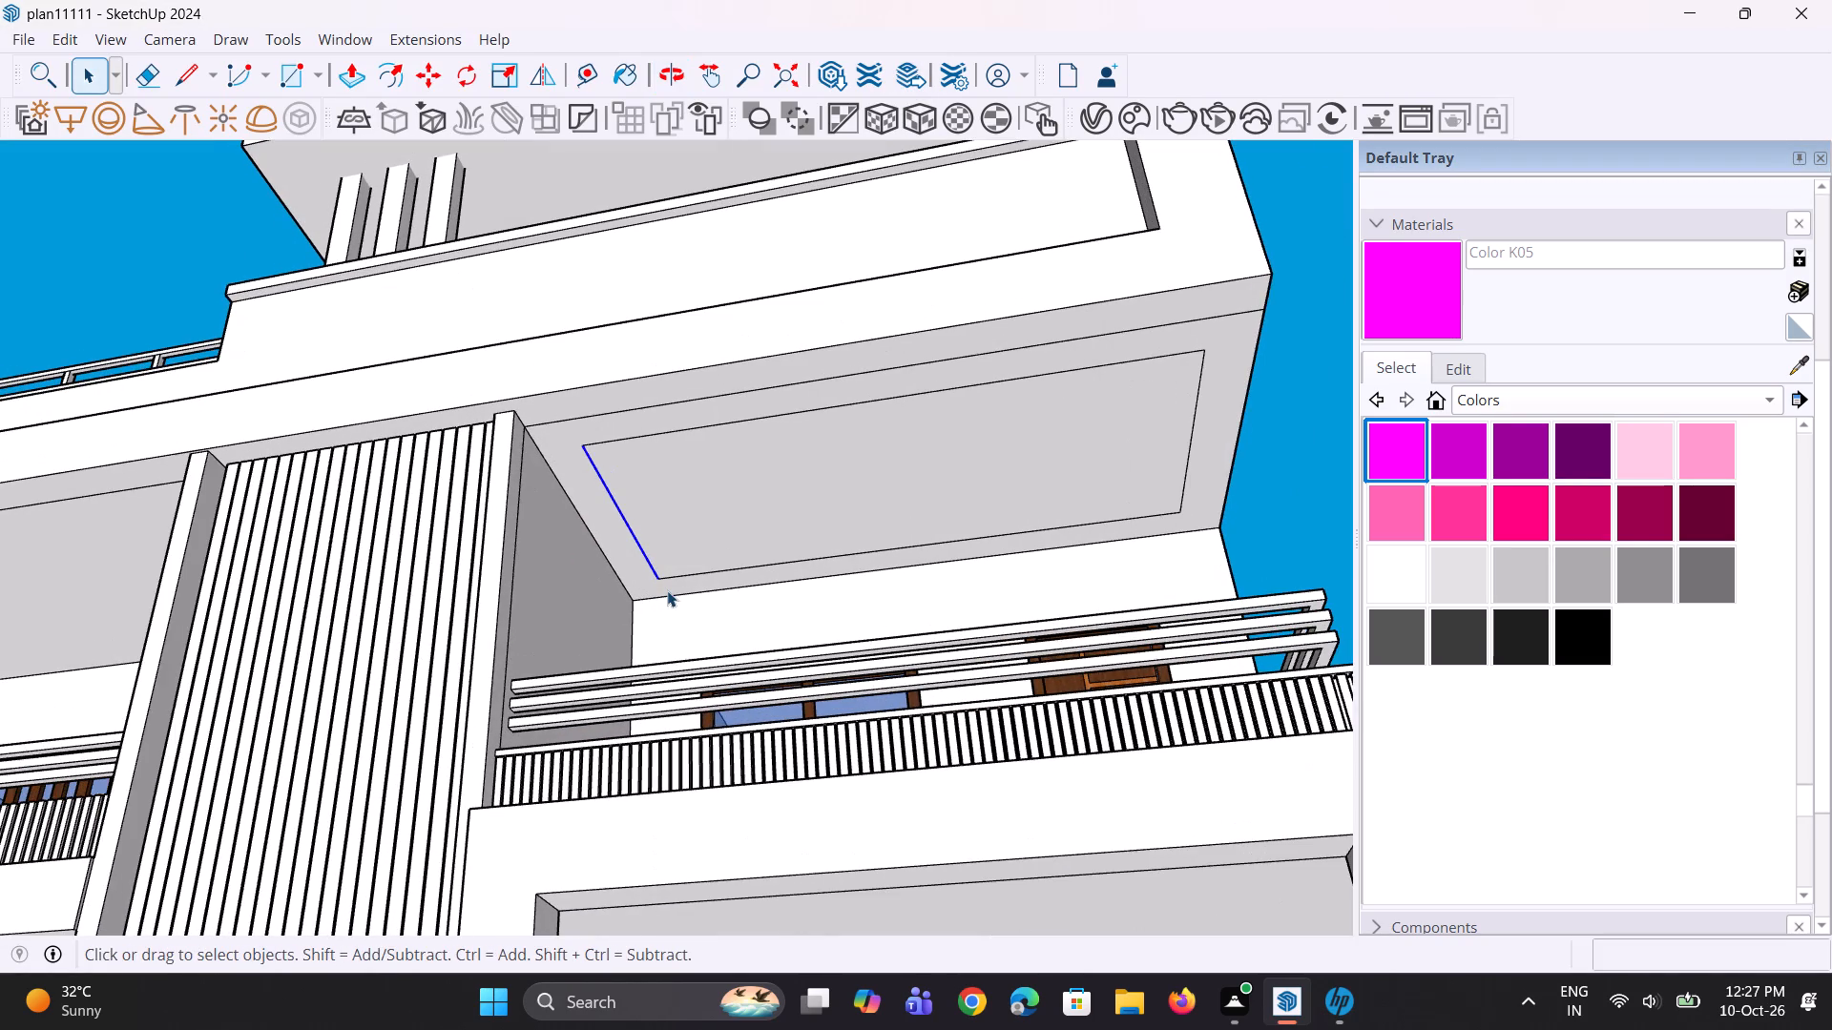
key("m")
scroll(671, 587, "up", 1)
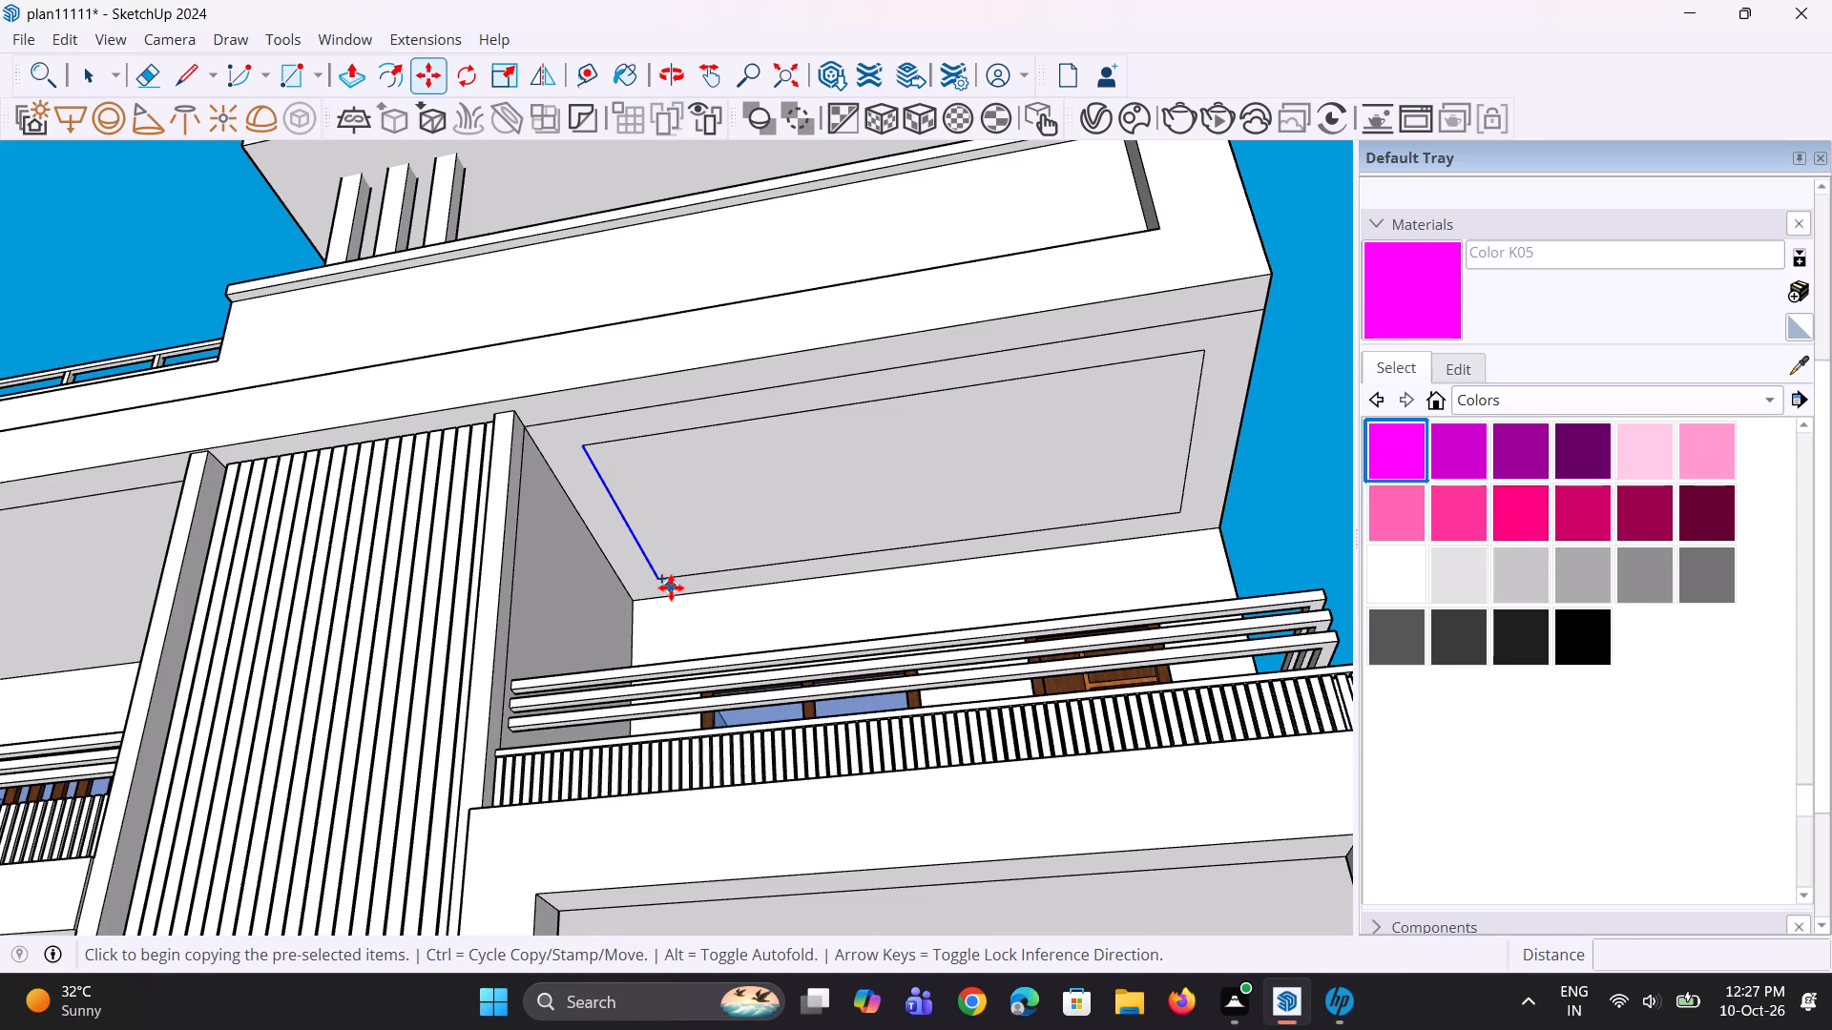
scroll(671, 587, "up", 2)
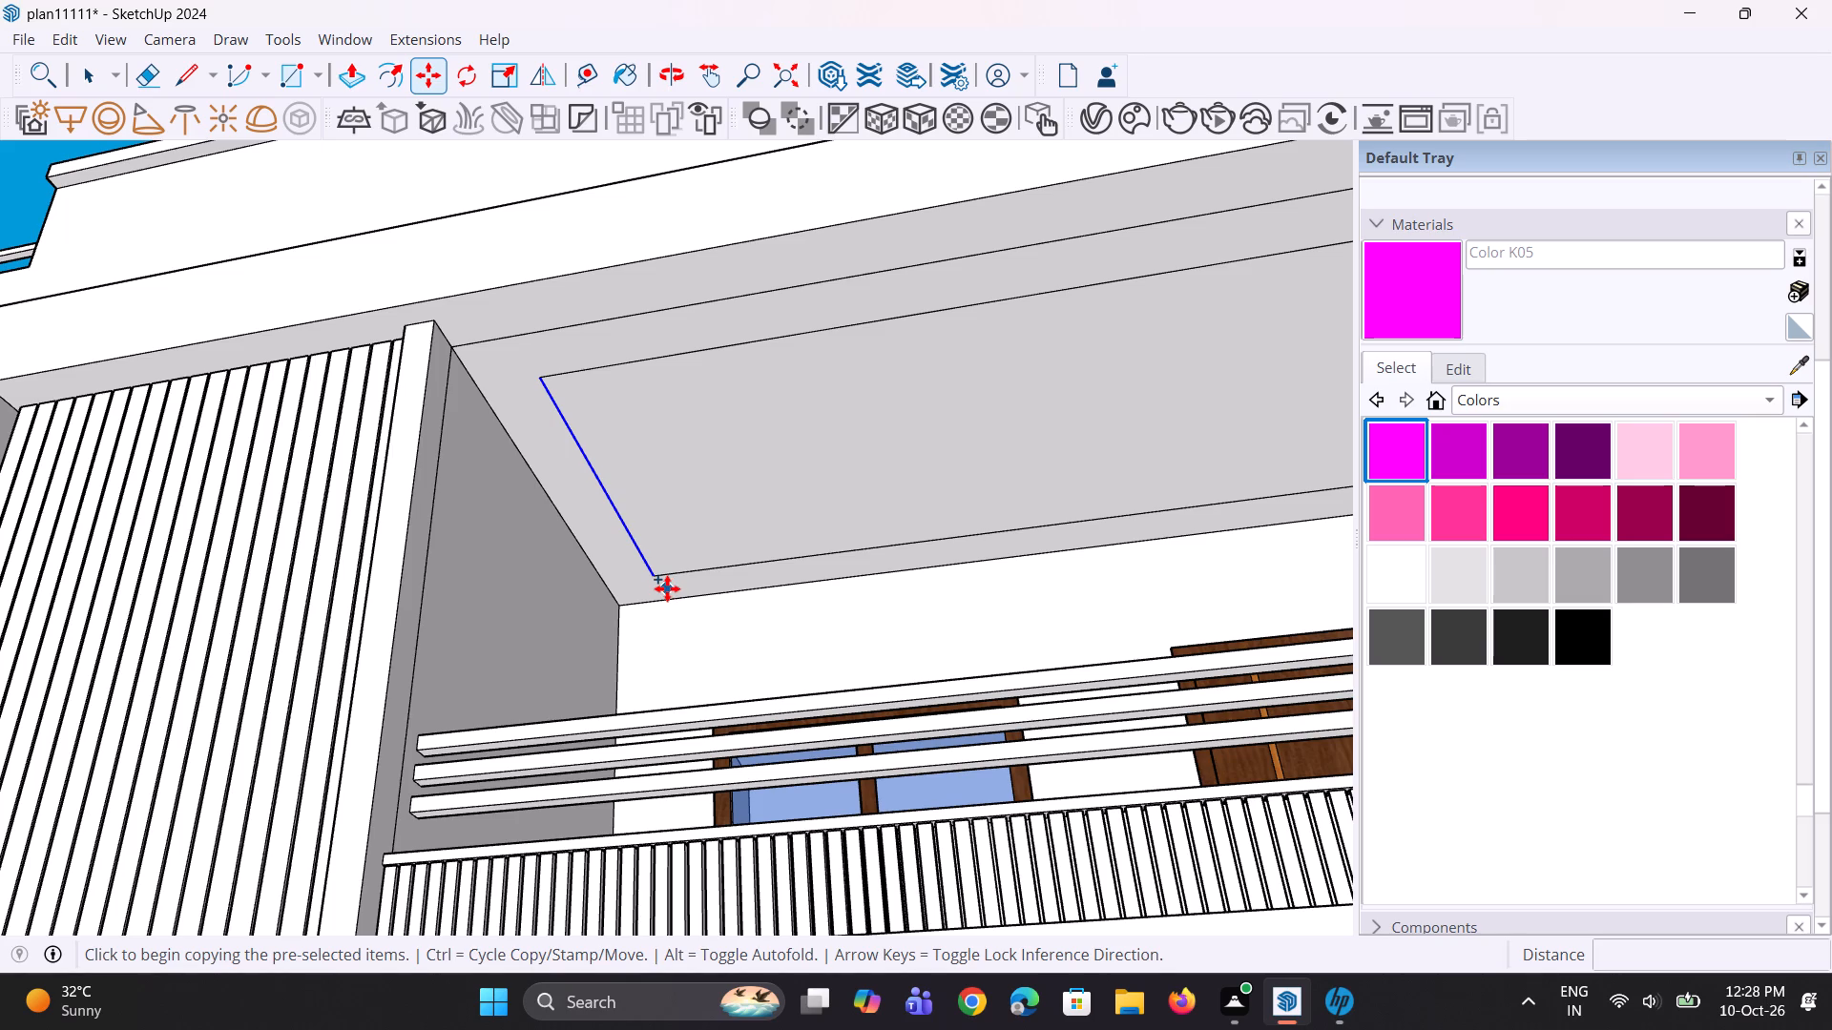
scroll(633, 553, "down", 3)
middle_click_drag(633, 553, 628, 543)
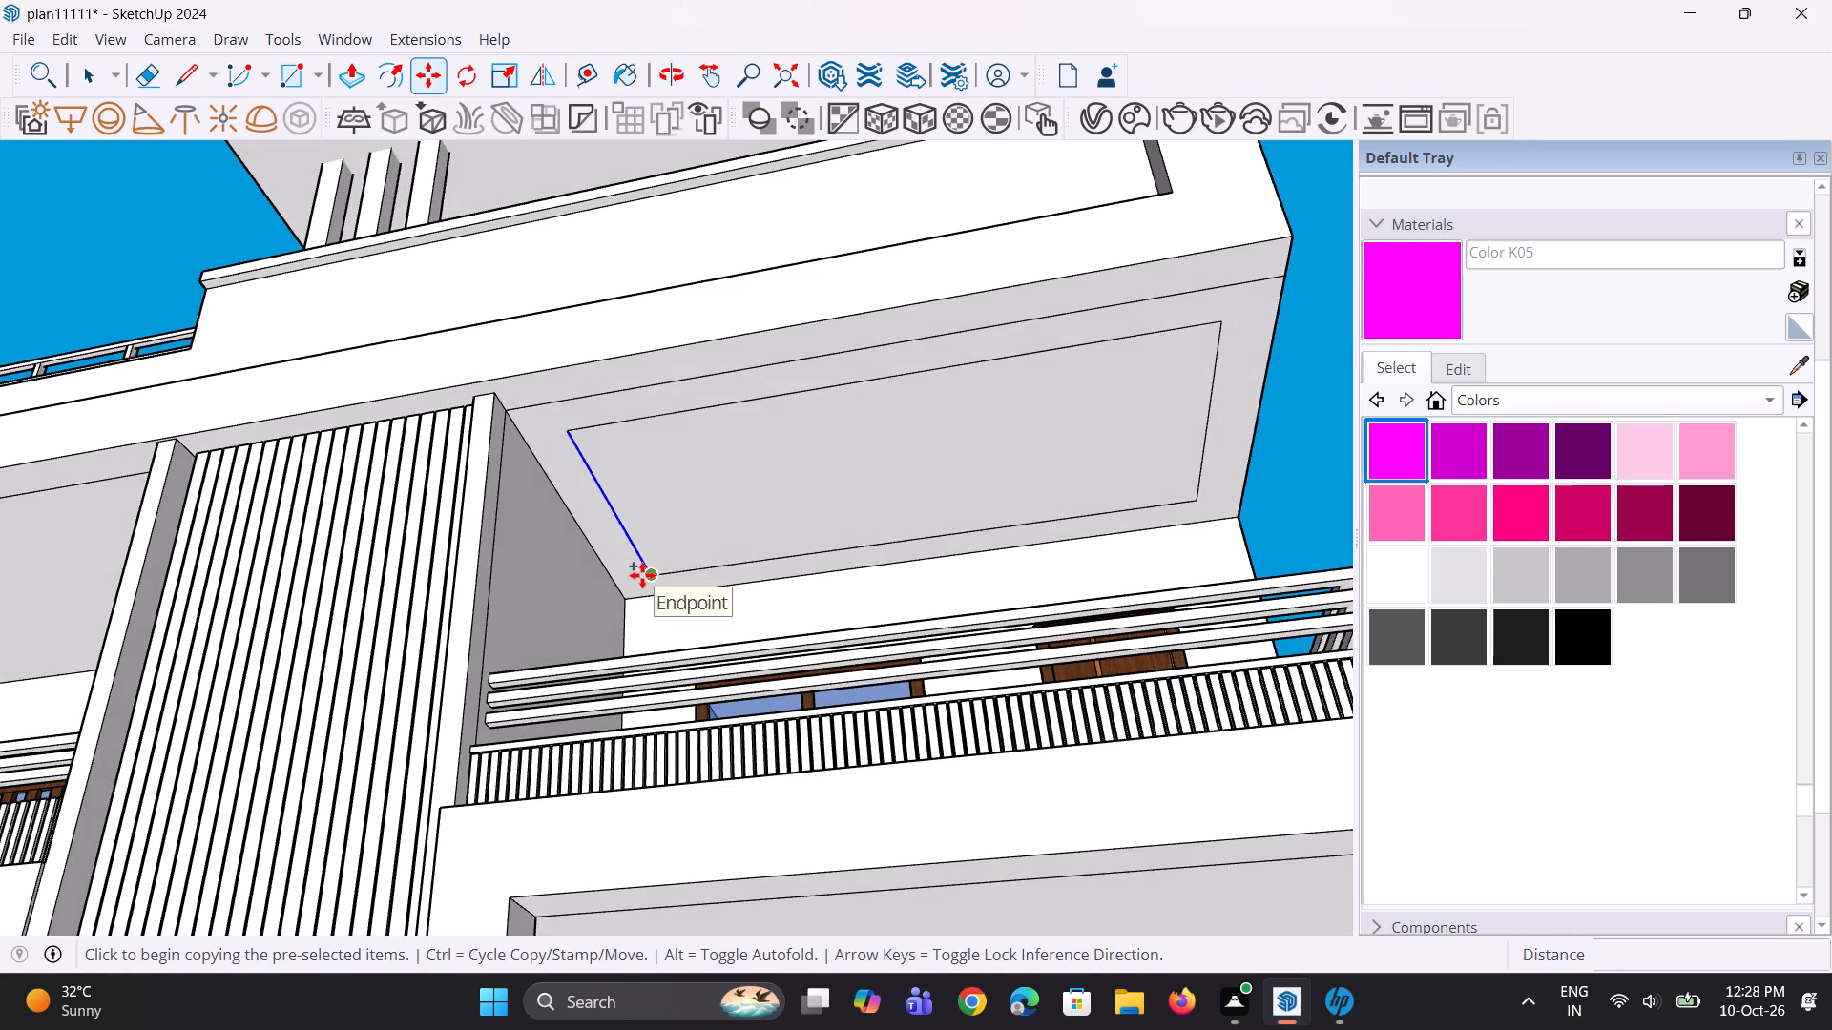
key("m")
scroll(654, 578, "up", 4)
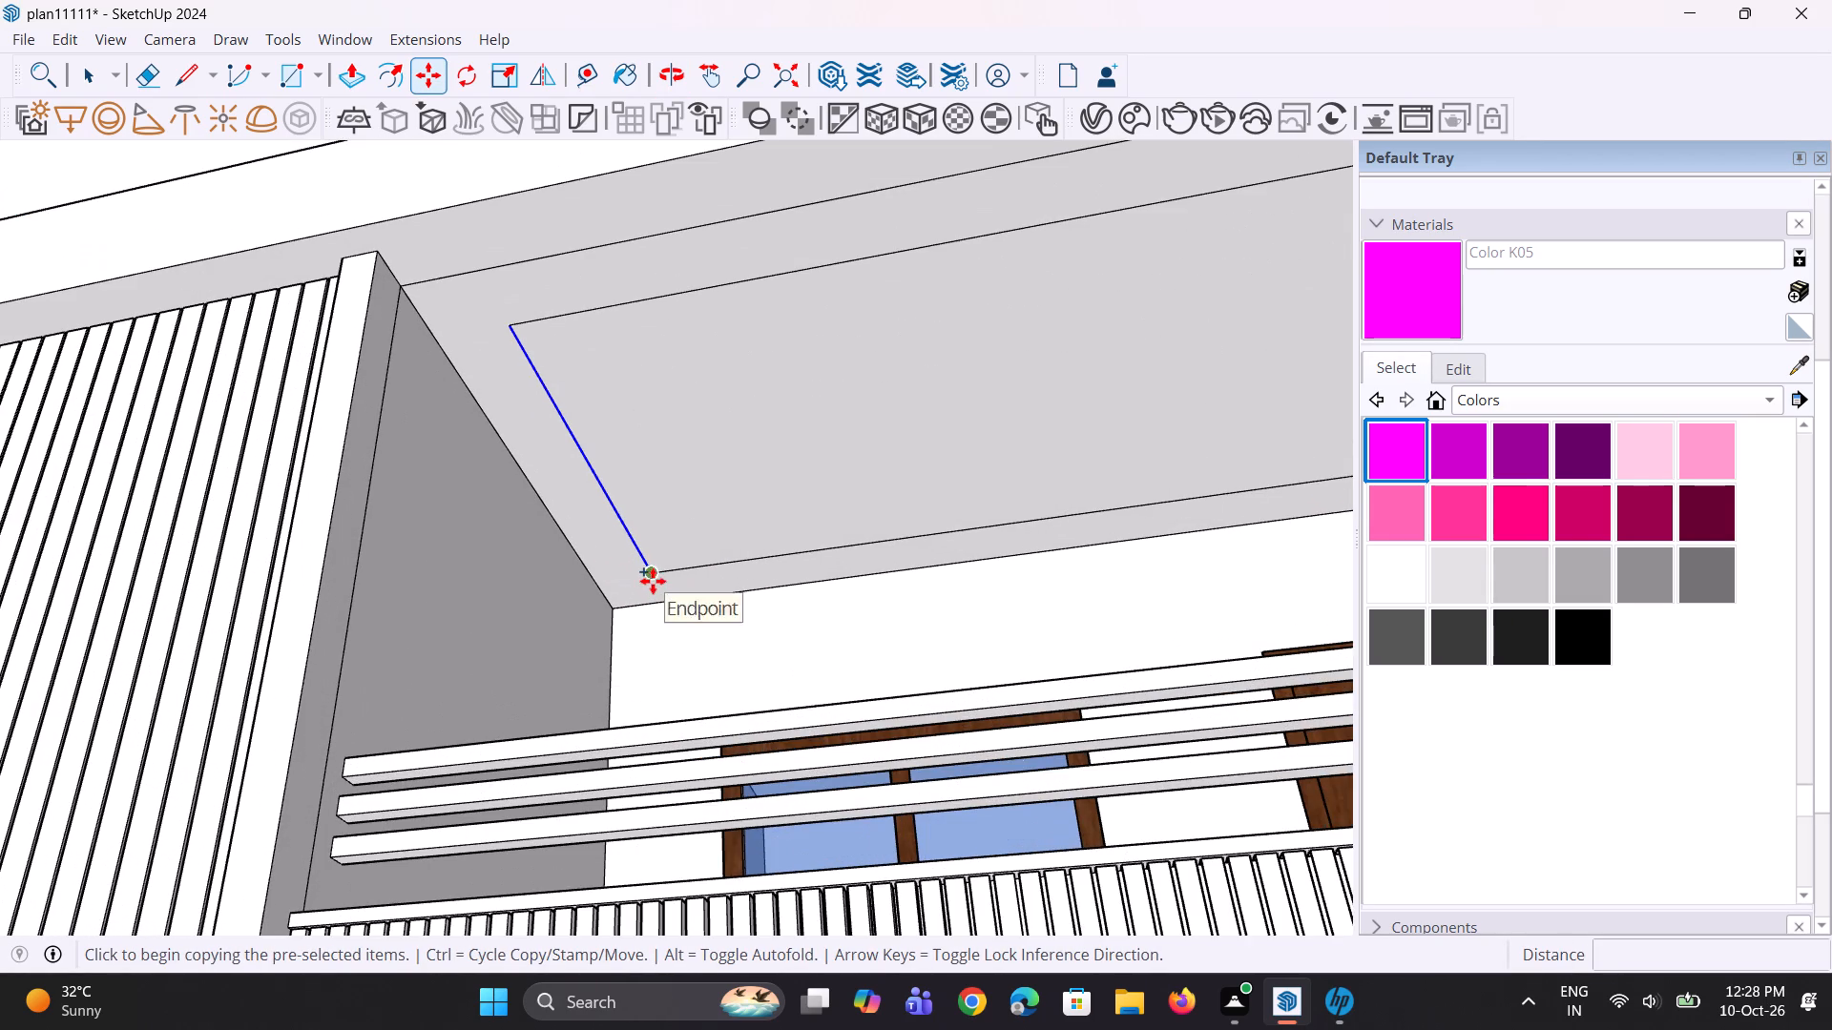
left_click(653, 581)
left_click(727, 571)
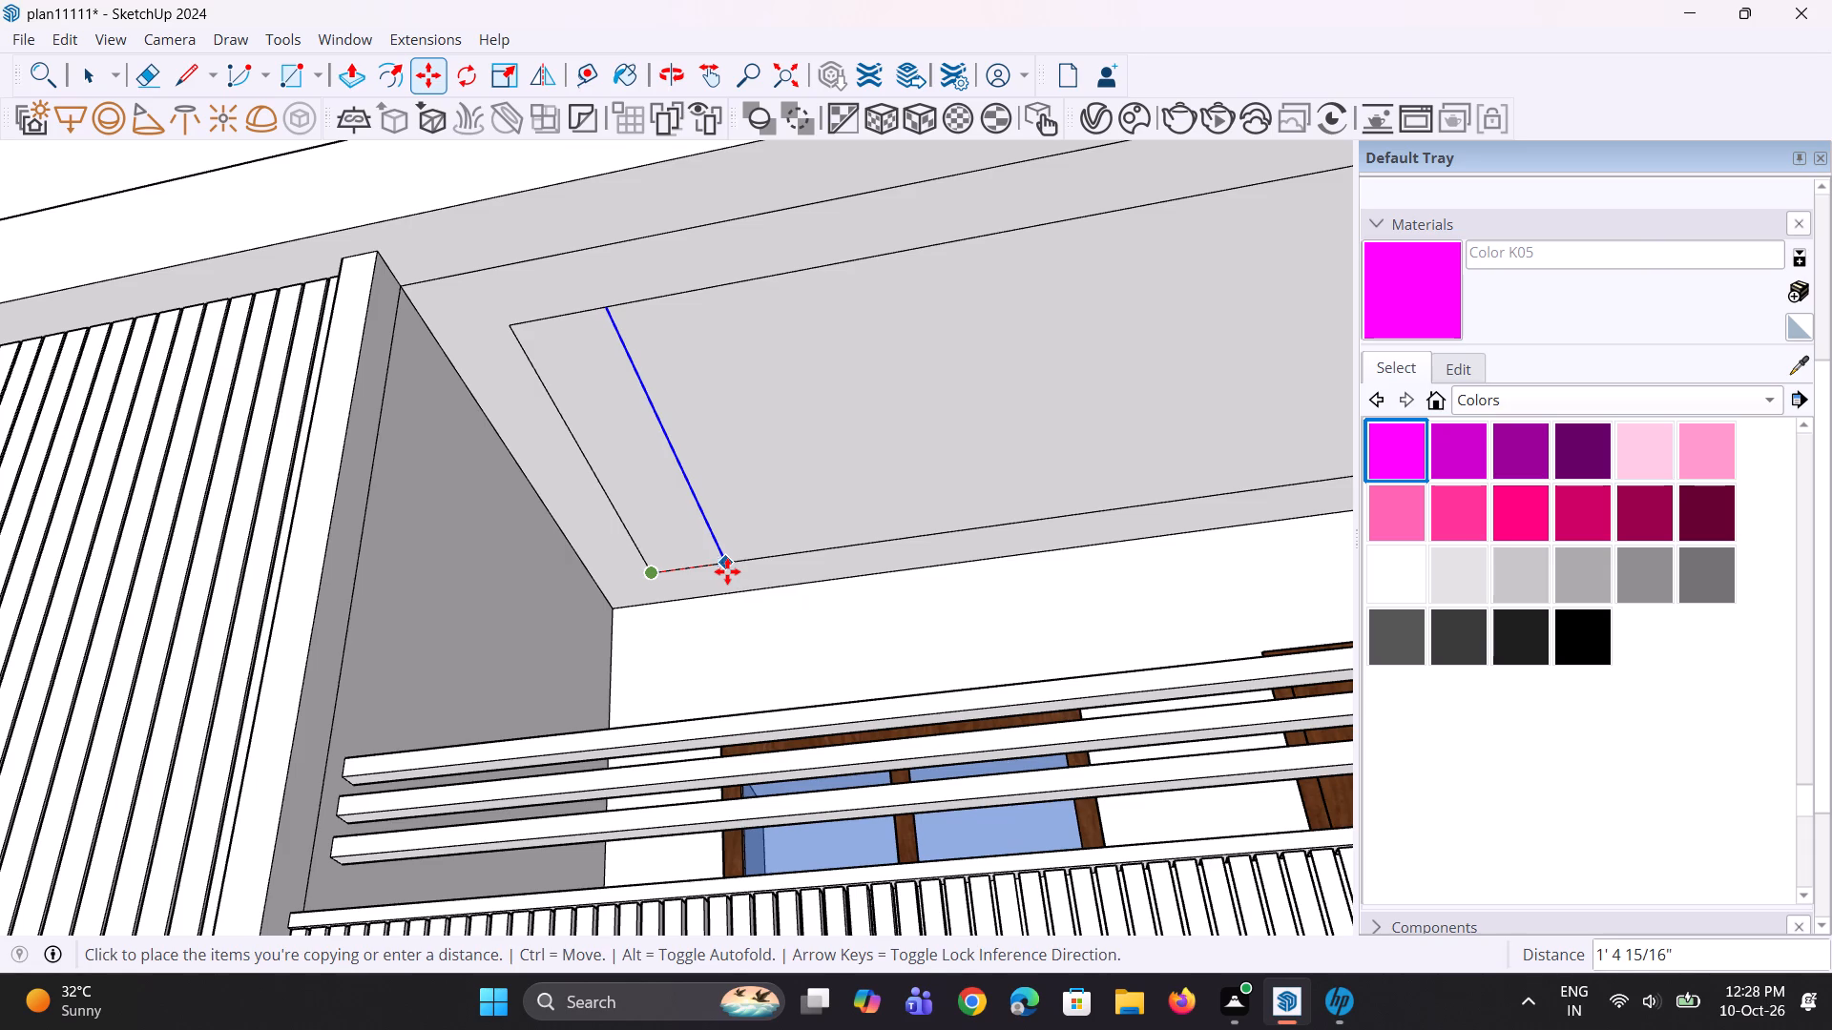
Copy the new ceiling line about 1' 5 13/16" further along the inner outline and repeat it as 10 copies.
scroll(689, 553, "down", 8)
middle_click_drag(692, 583, 713, 542)
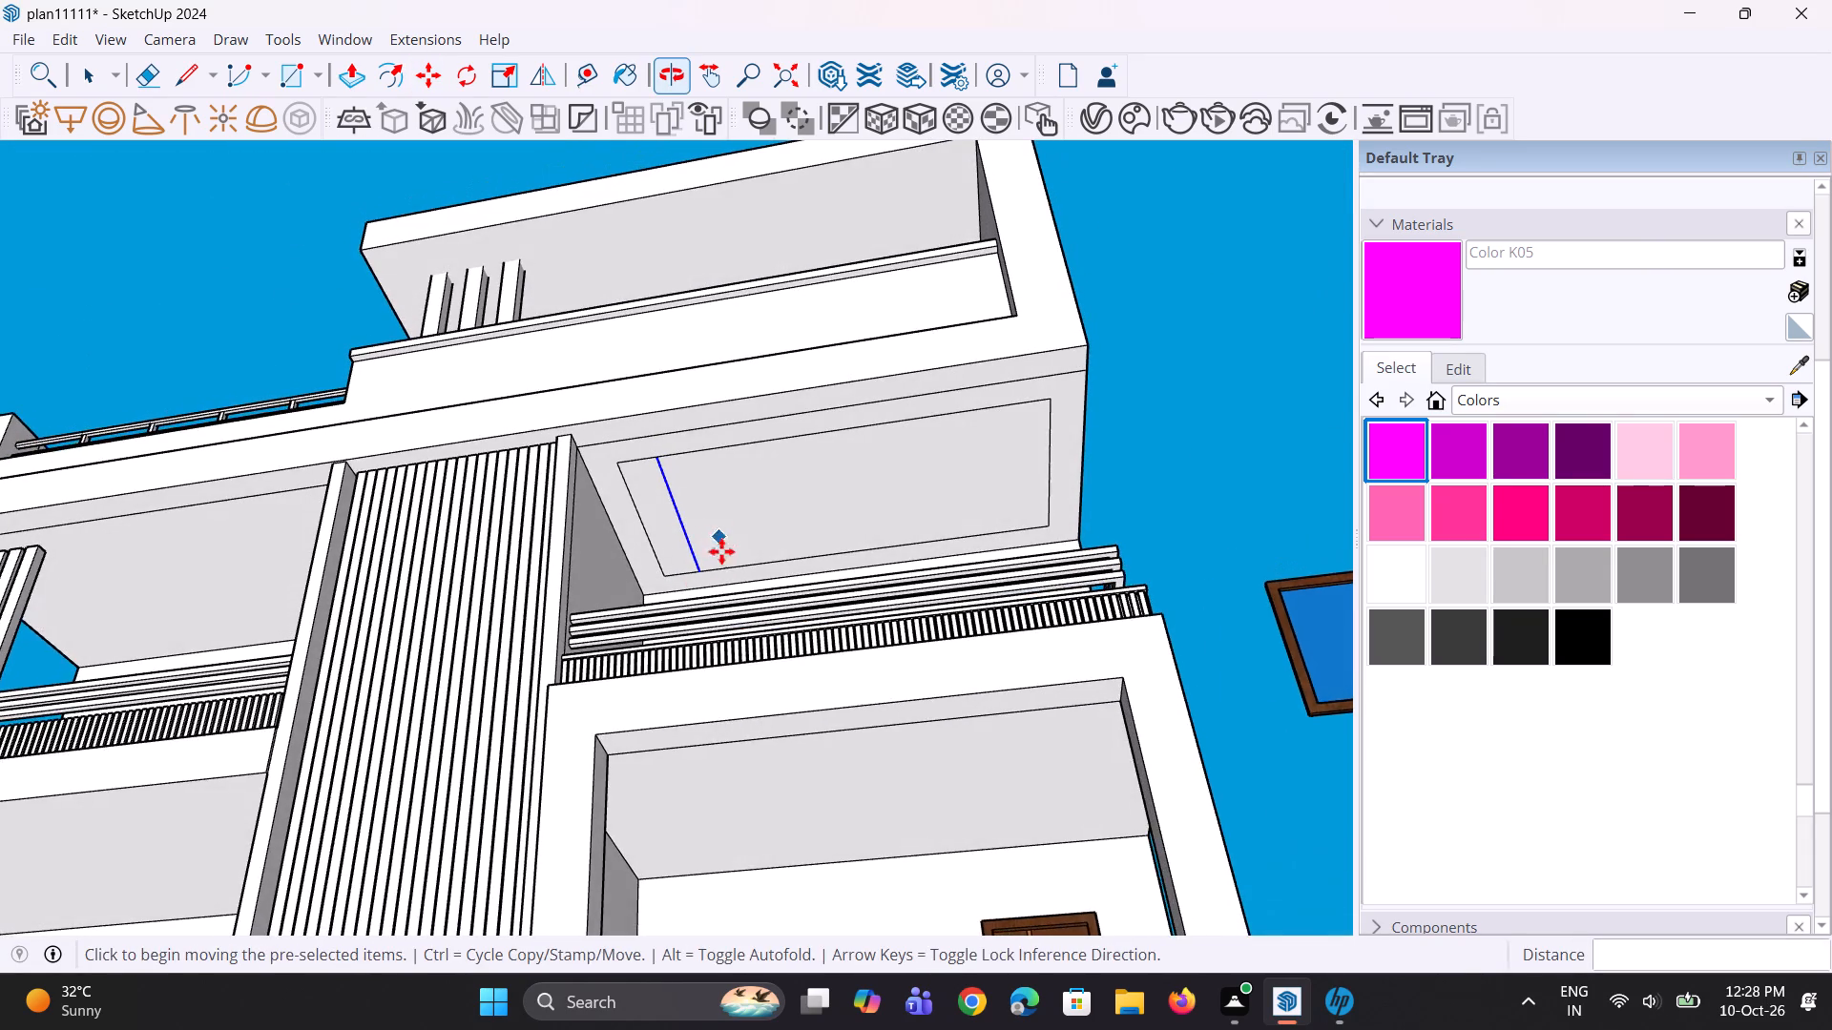
scroll(725, 571, "up", 2)
key("m")
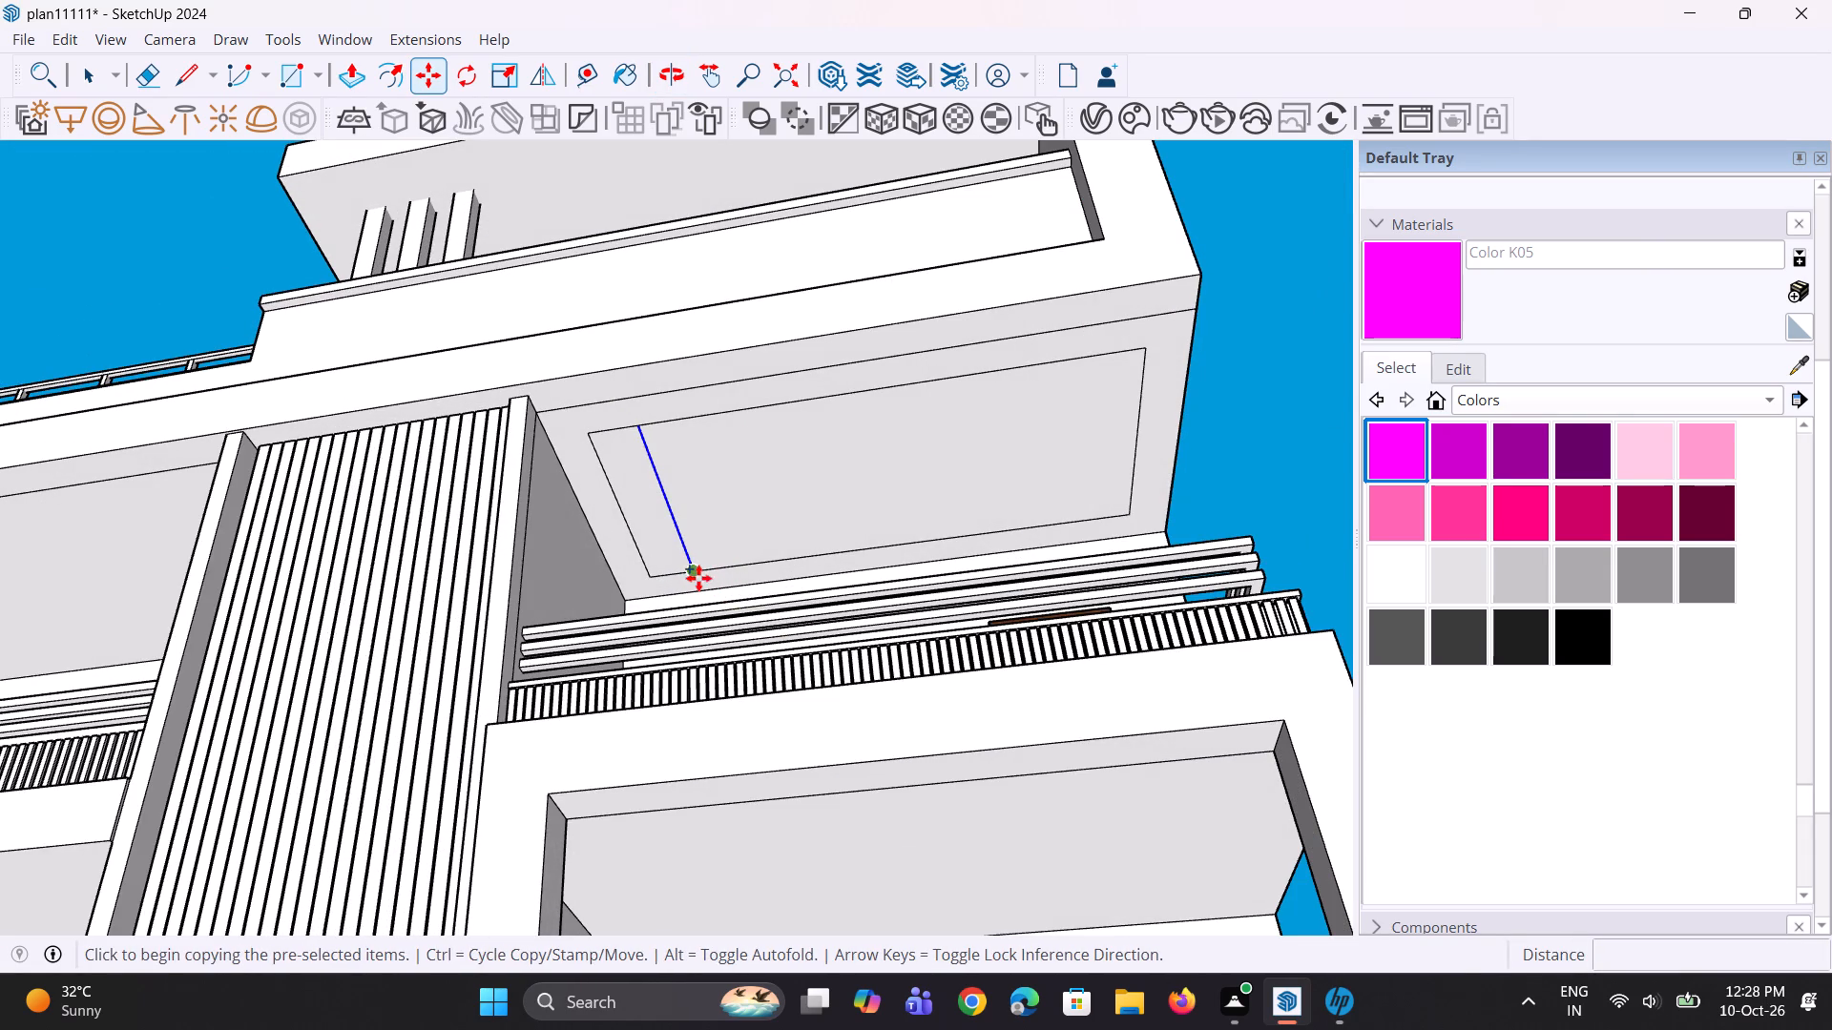
left_click(698, 578)
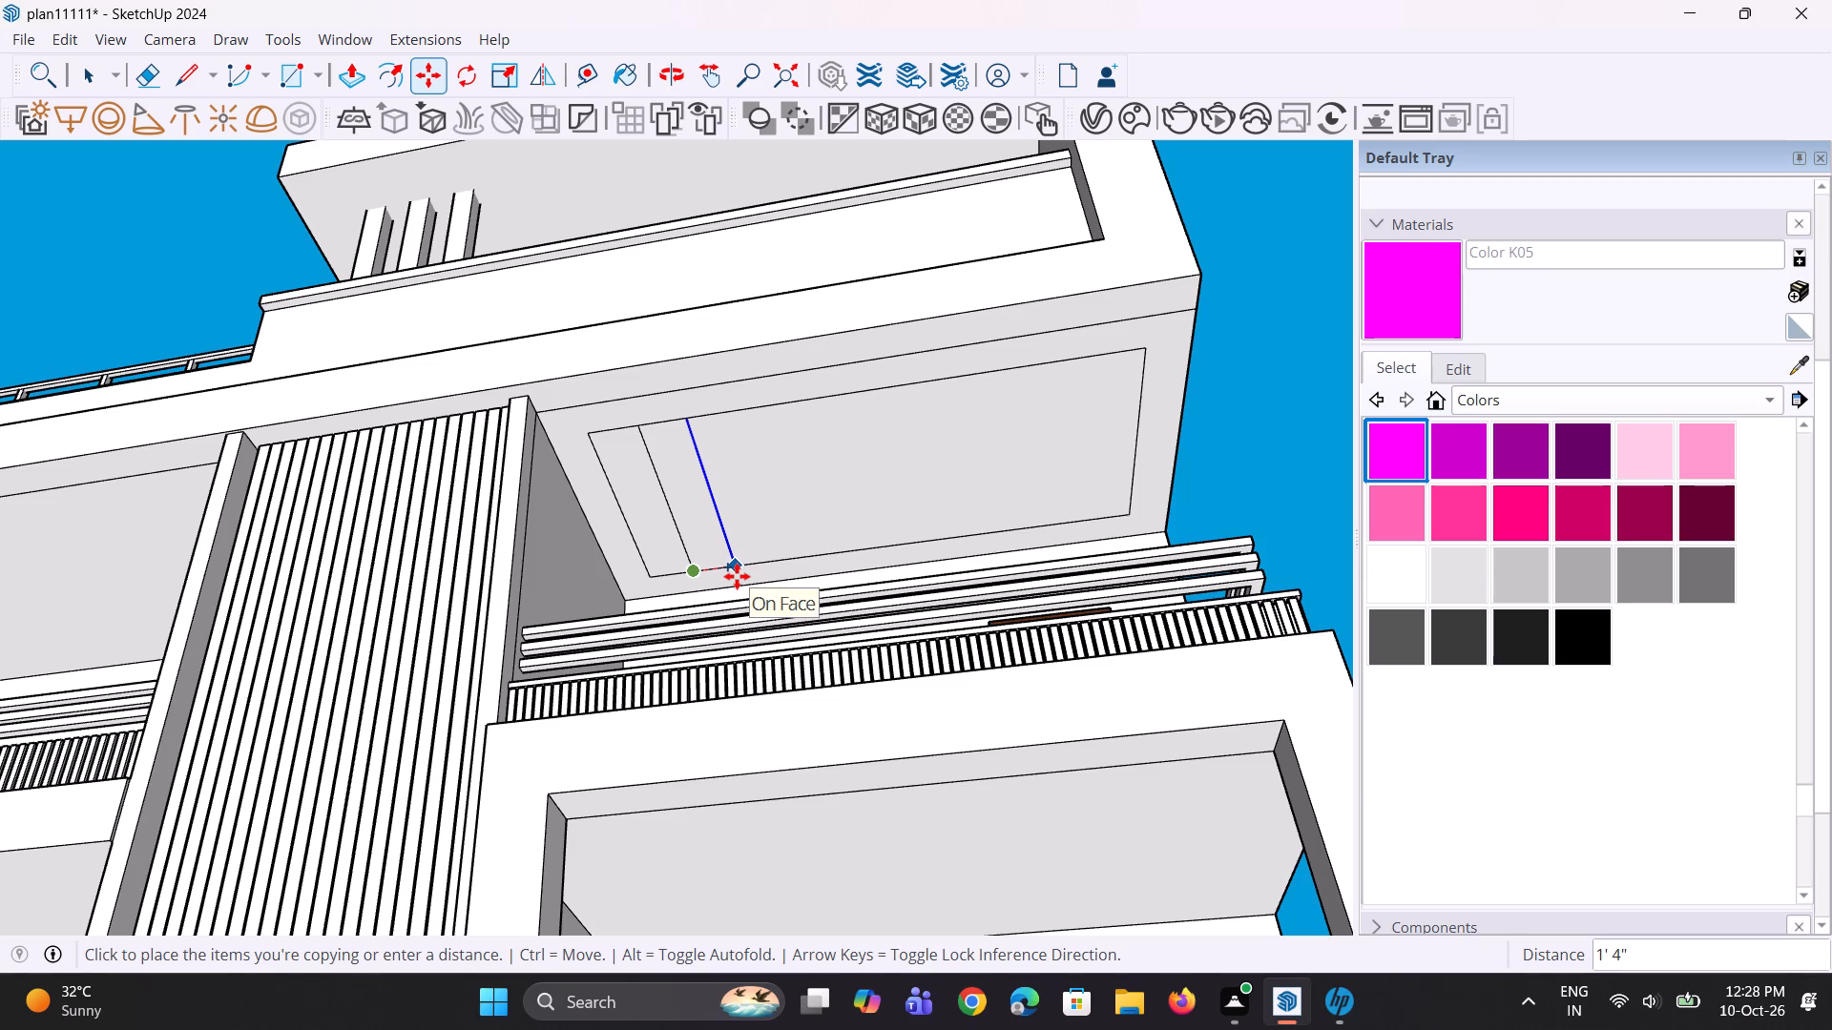
left_click(741, 575)
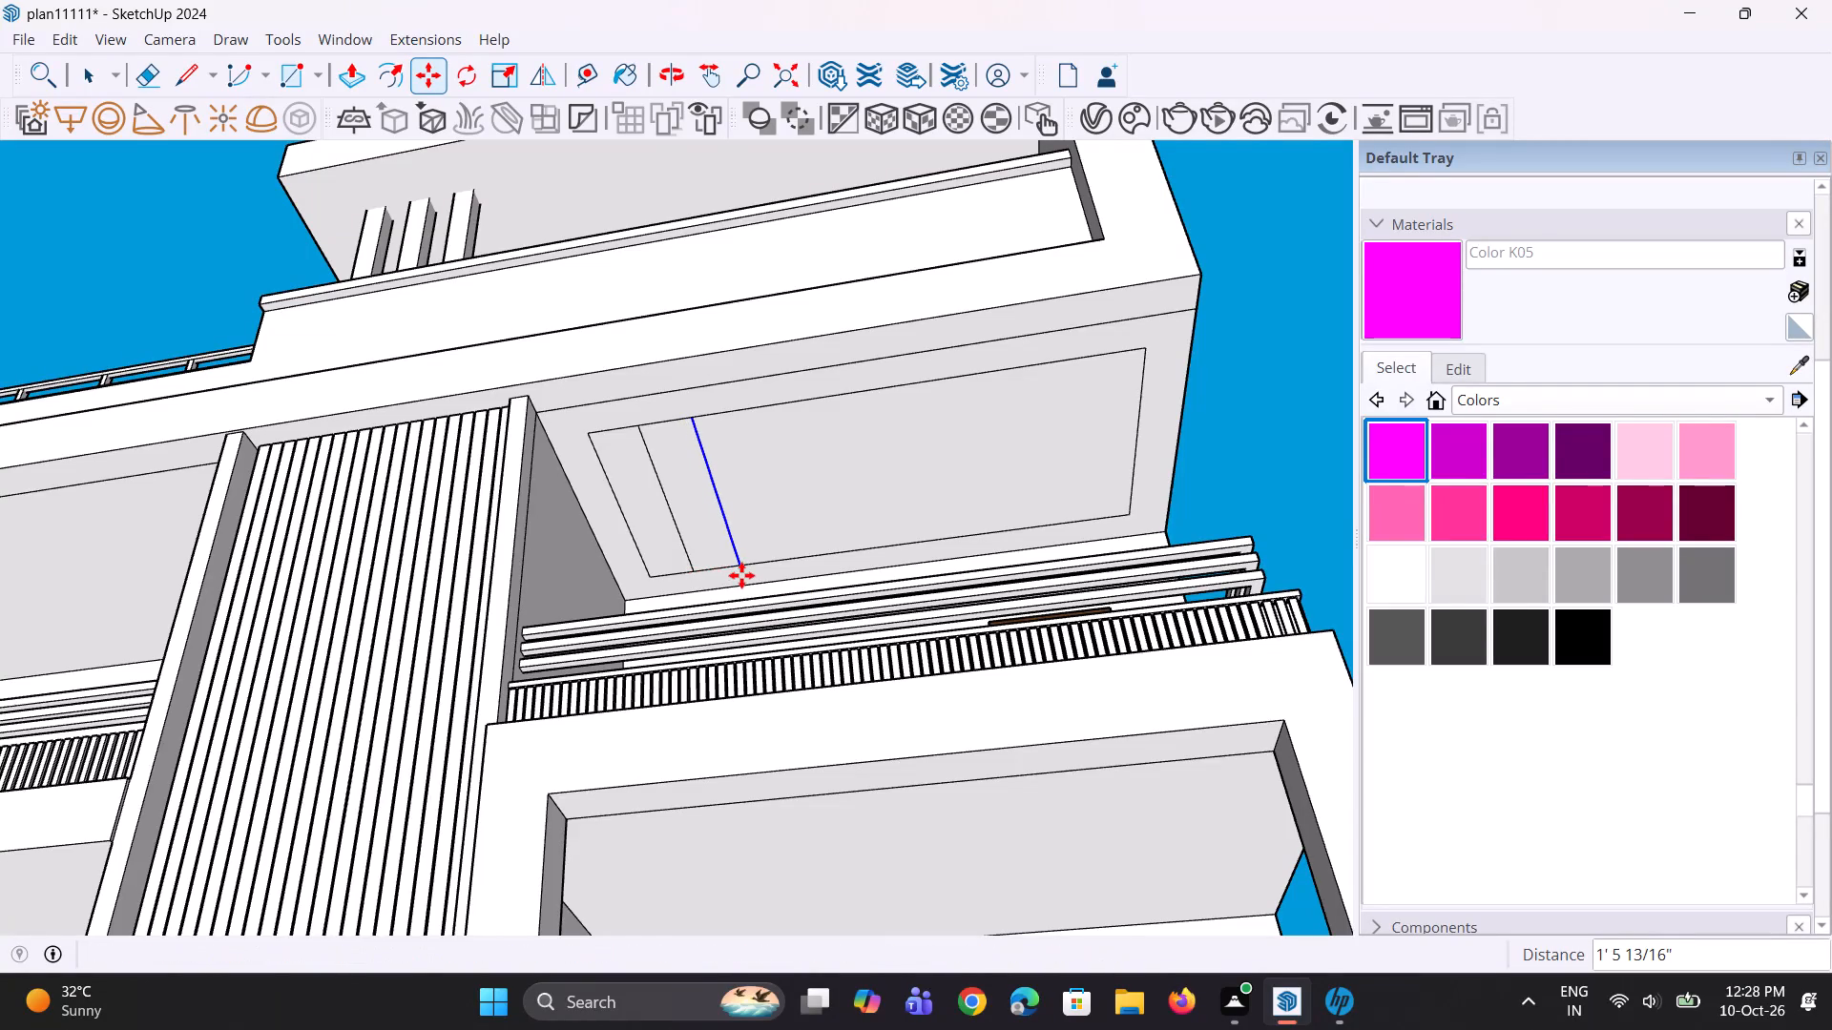
type("*10")
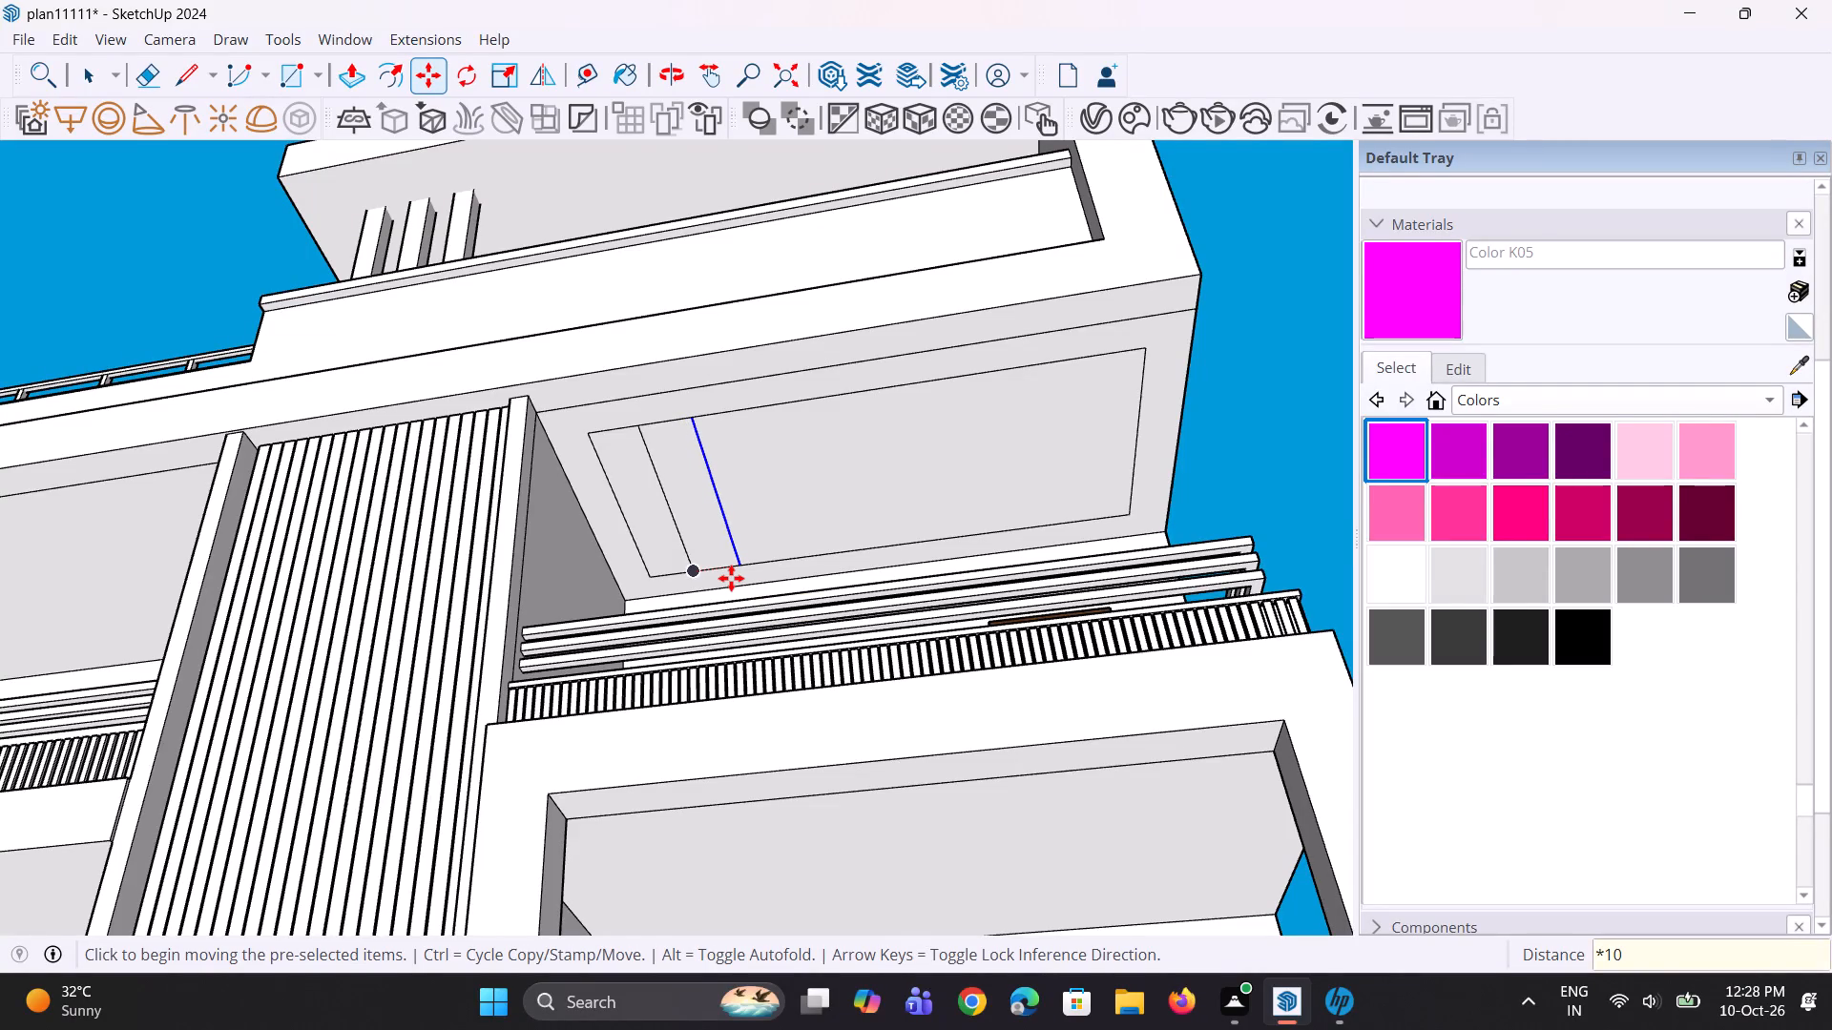
key("Return")
Delete the two surplus line copies that lie beyond the outer end of the inner ceiling outline.
scroll(731, 578, "down", 3)
middle_click_drag(740, 607, 692, 587)
key("space")
key("space")
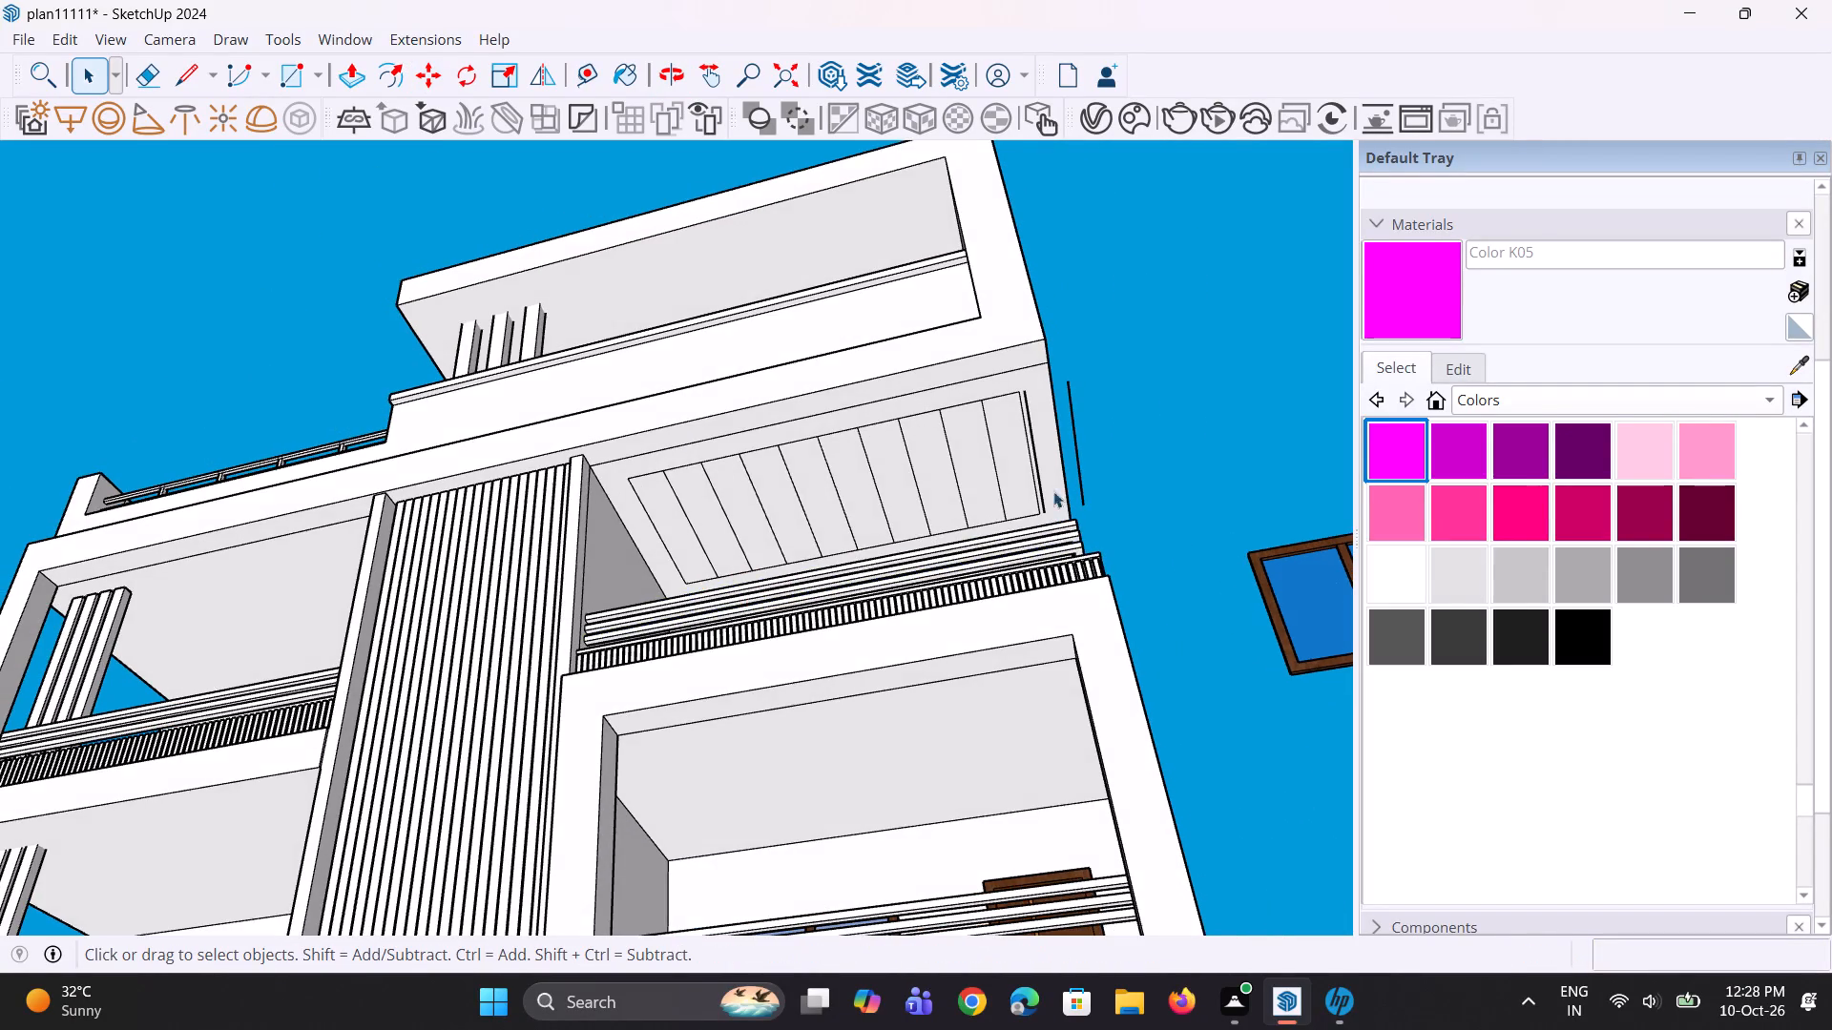
scroll(1072, 476, "up", 5)
left_click(1082, 451)
scroll(1081, 452, "up", 2)
key("Delete")
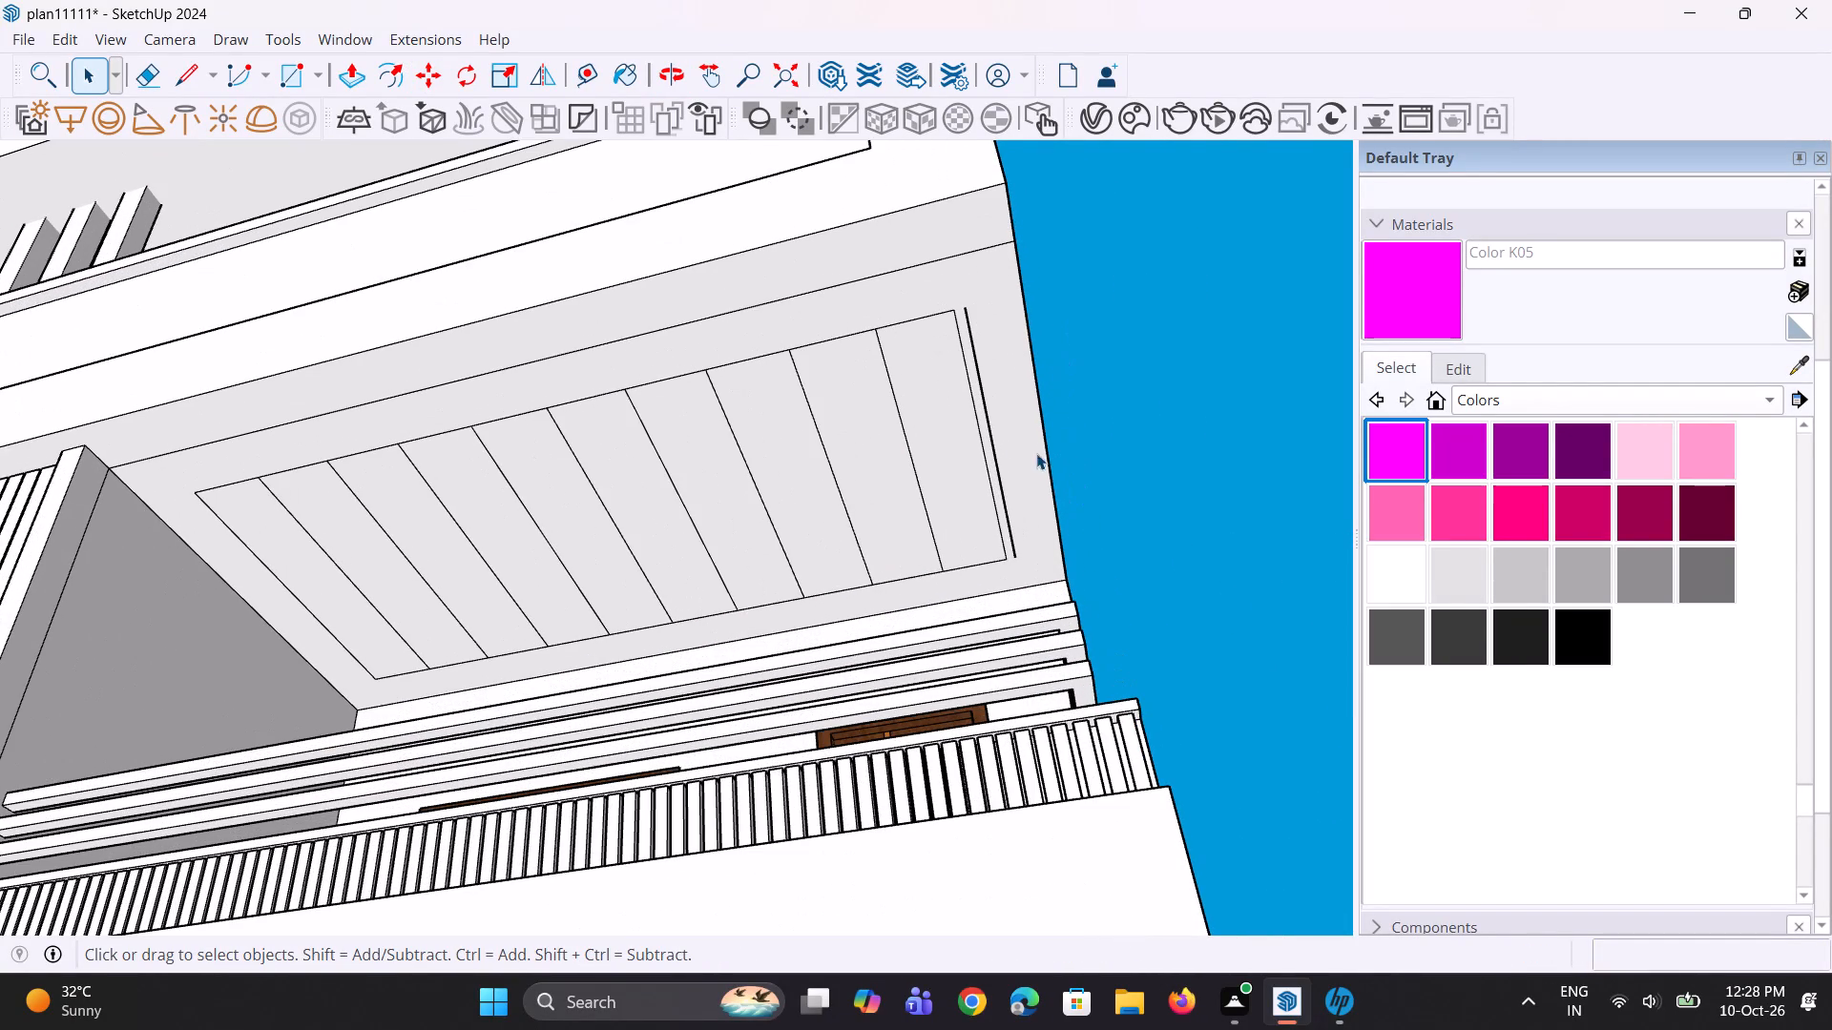
left_click(991, 432)
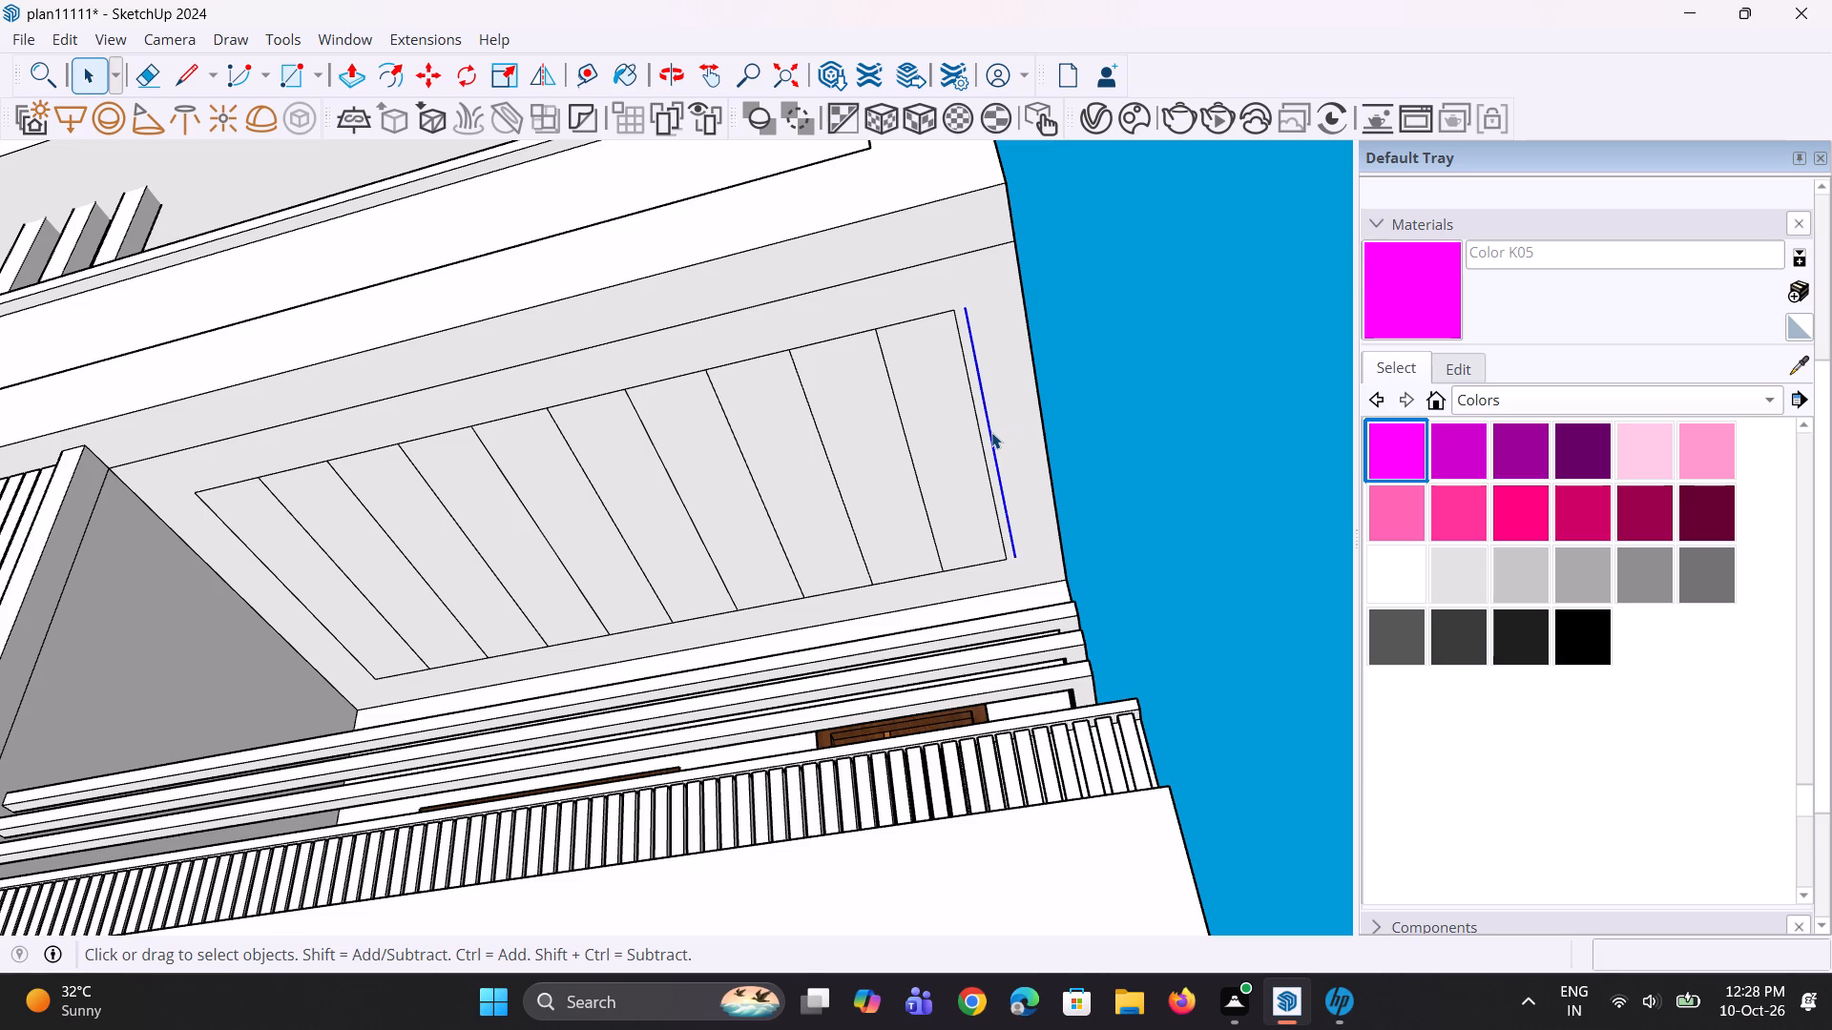
key("Delete")
left_click(1079, 464)
scroll(910, 525, "down", 5)
middle_click_drag(901, 535, 1031, 597)
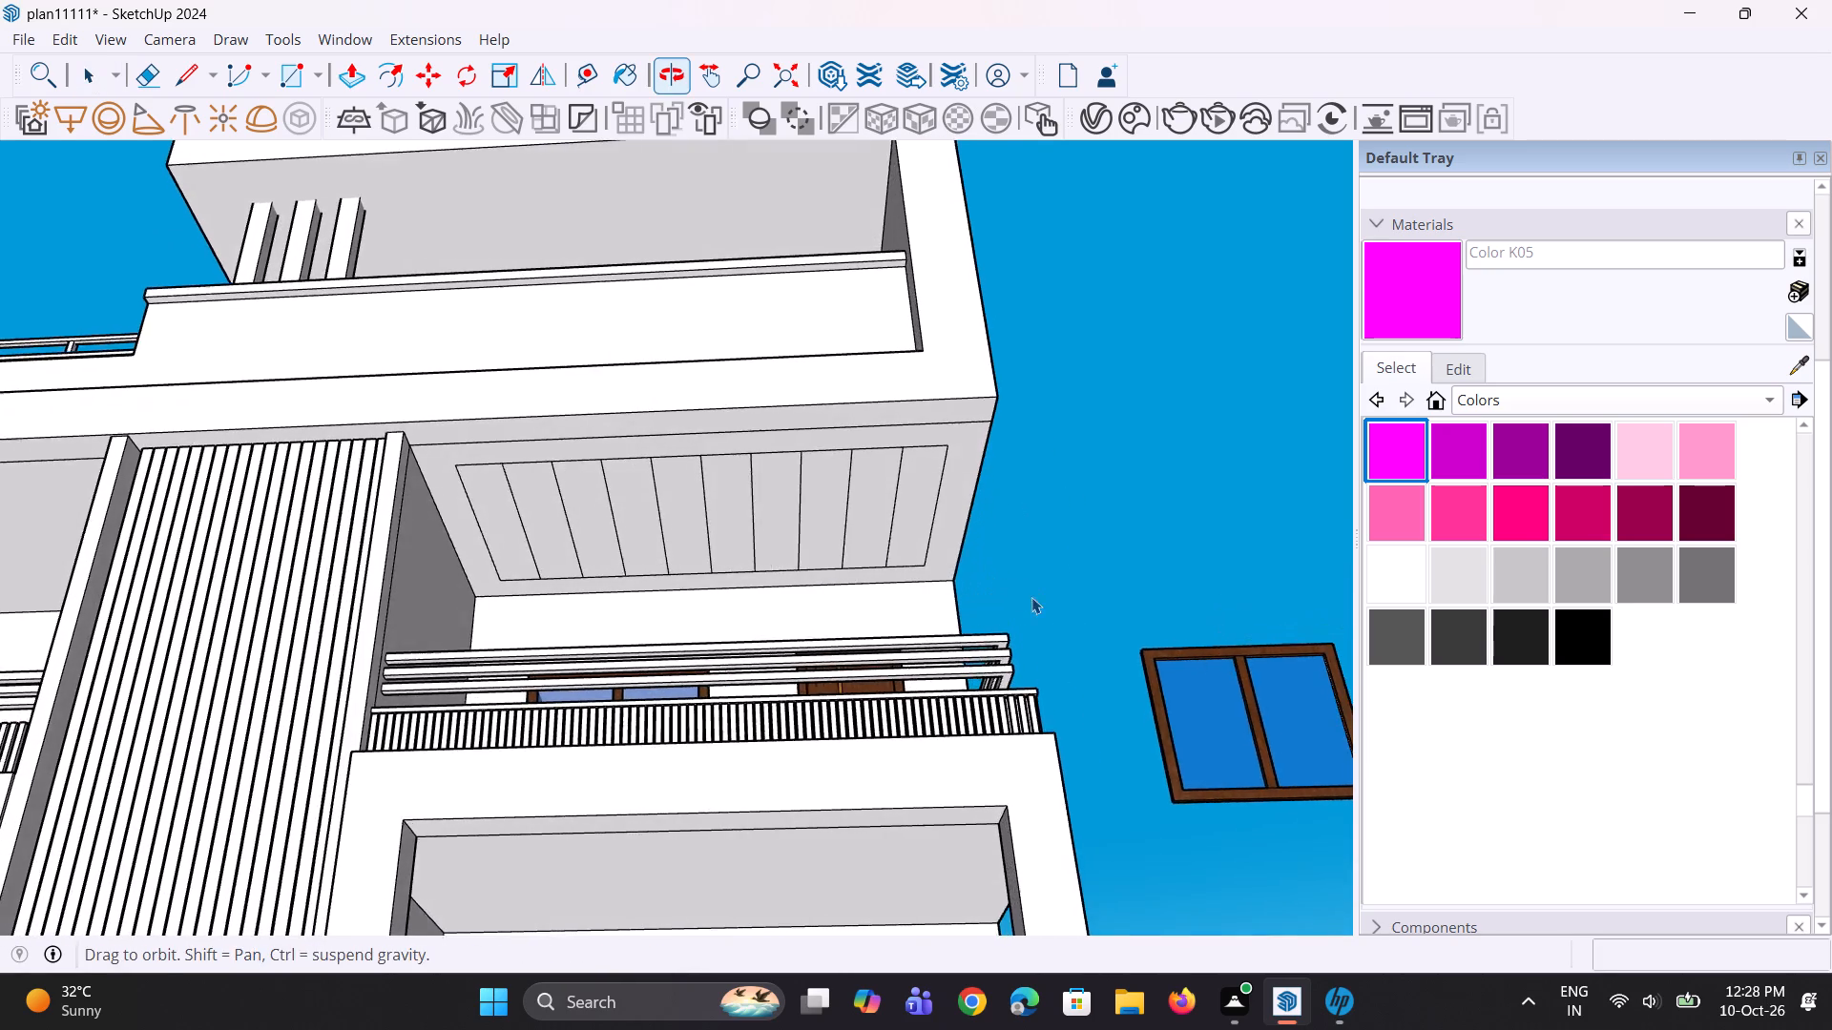
Copy all nine dividing lines of the top balcony ceiling a short distance away from the battened wall, forming narrow strips.
scroll(905, 563, "up", 2)
middle_click_drag(901, 563, 894, 582)
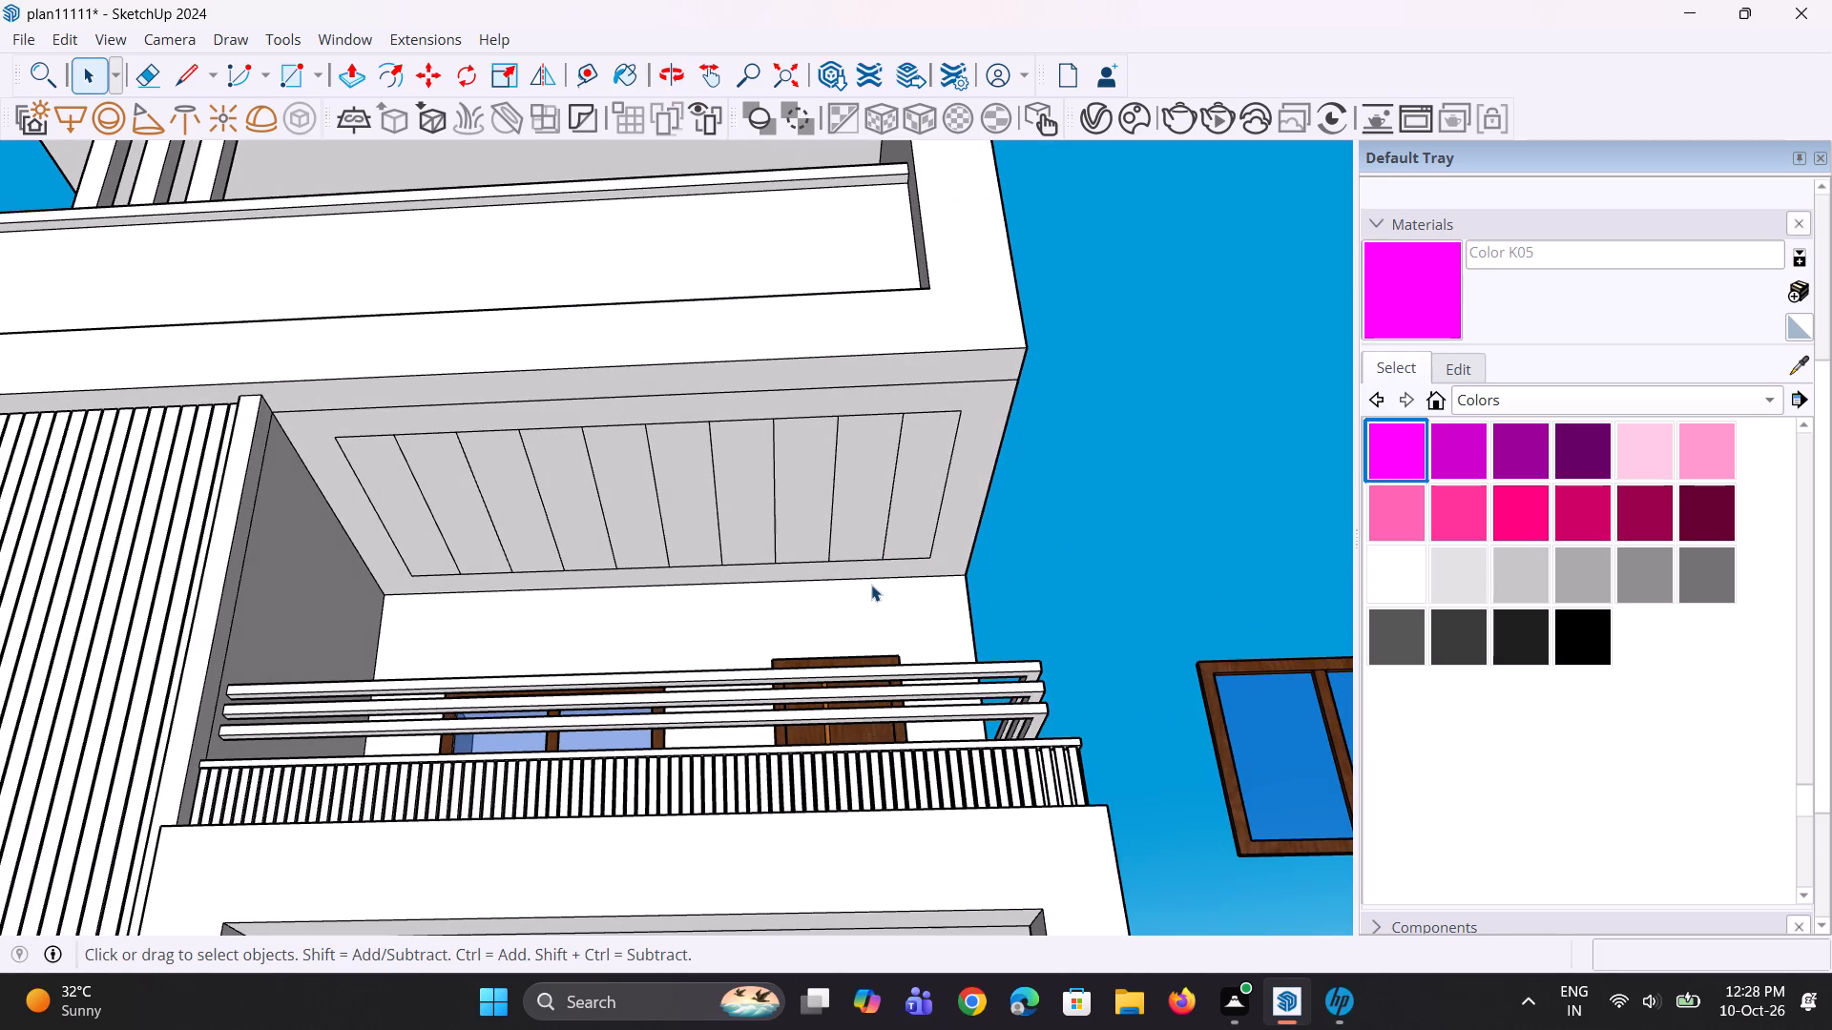
scroll(871, 585, "up", 1)
middle_click_drag(871, 585, 855, 509)
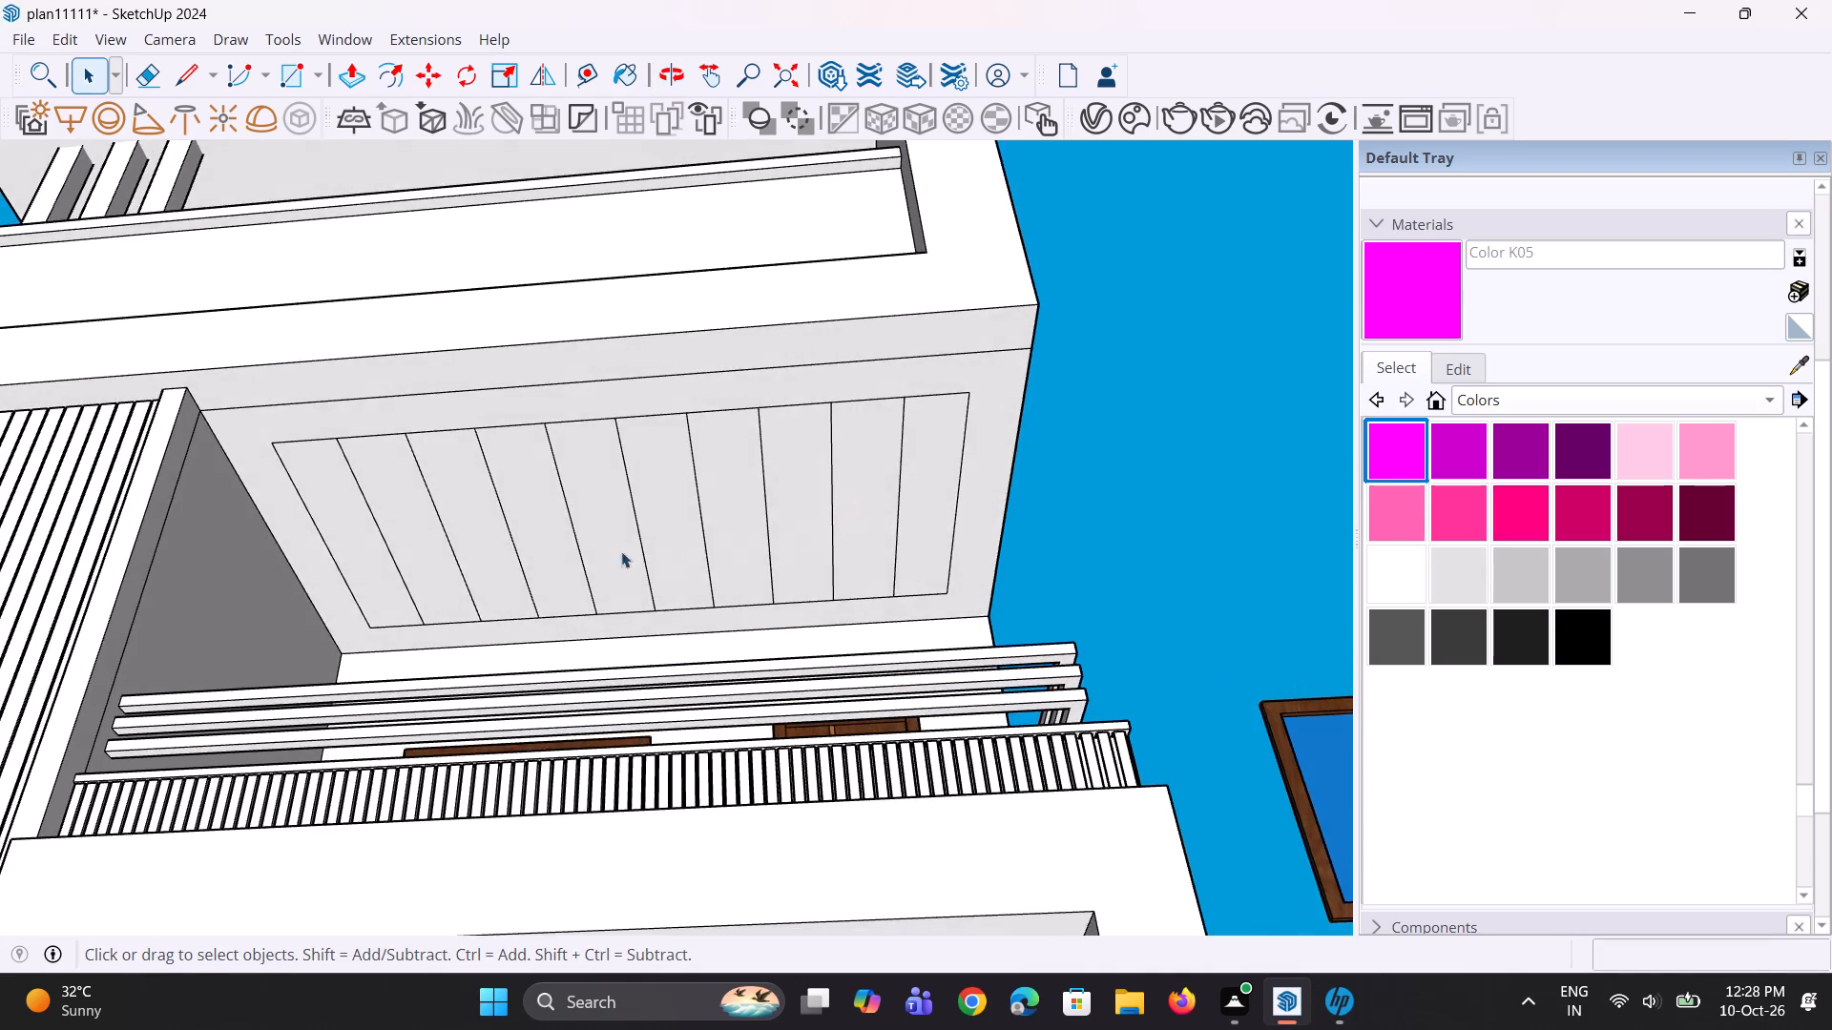
scroll(600, 552, "up", 5)
middle_click_drag(389, 641, 502, 685)
scroll(525, 663, "down", 4)
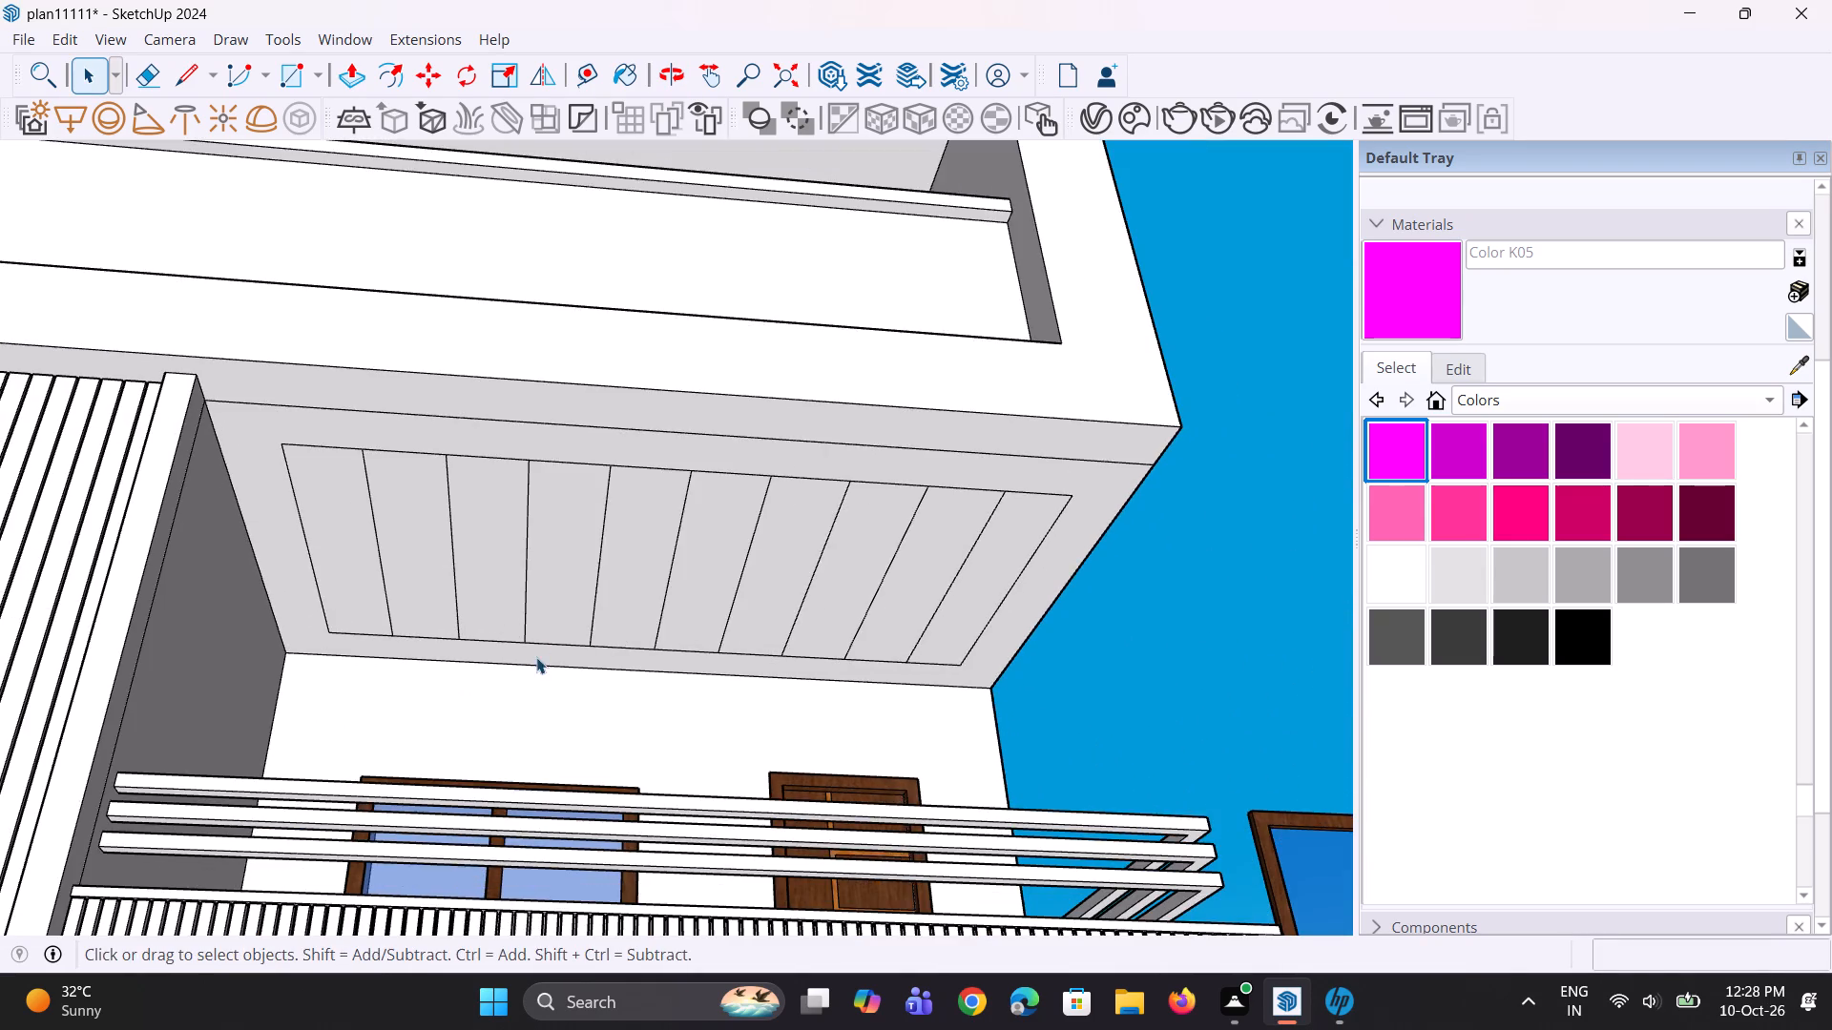
middle_click_drag(536, 657, 509, 670)
scroll(418, 608, "up", 1)
left_click(400, 583)
scroll(428, 595, "up", 3)
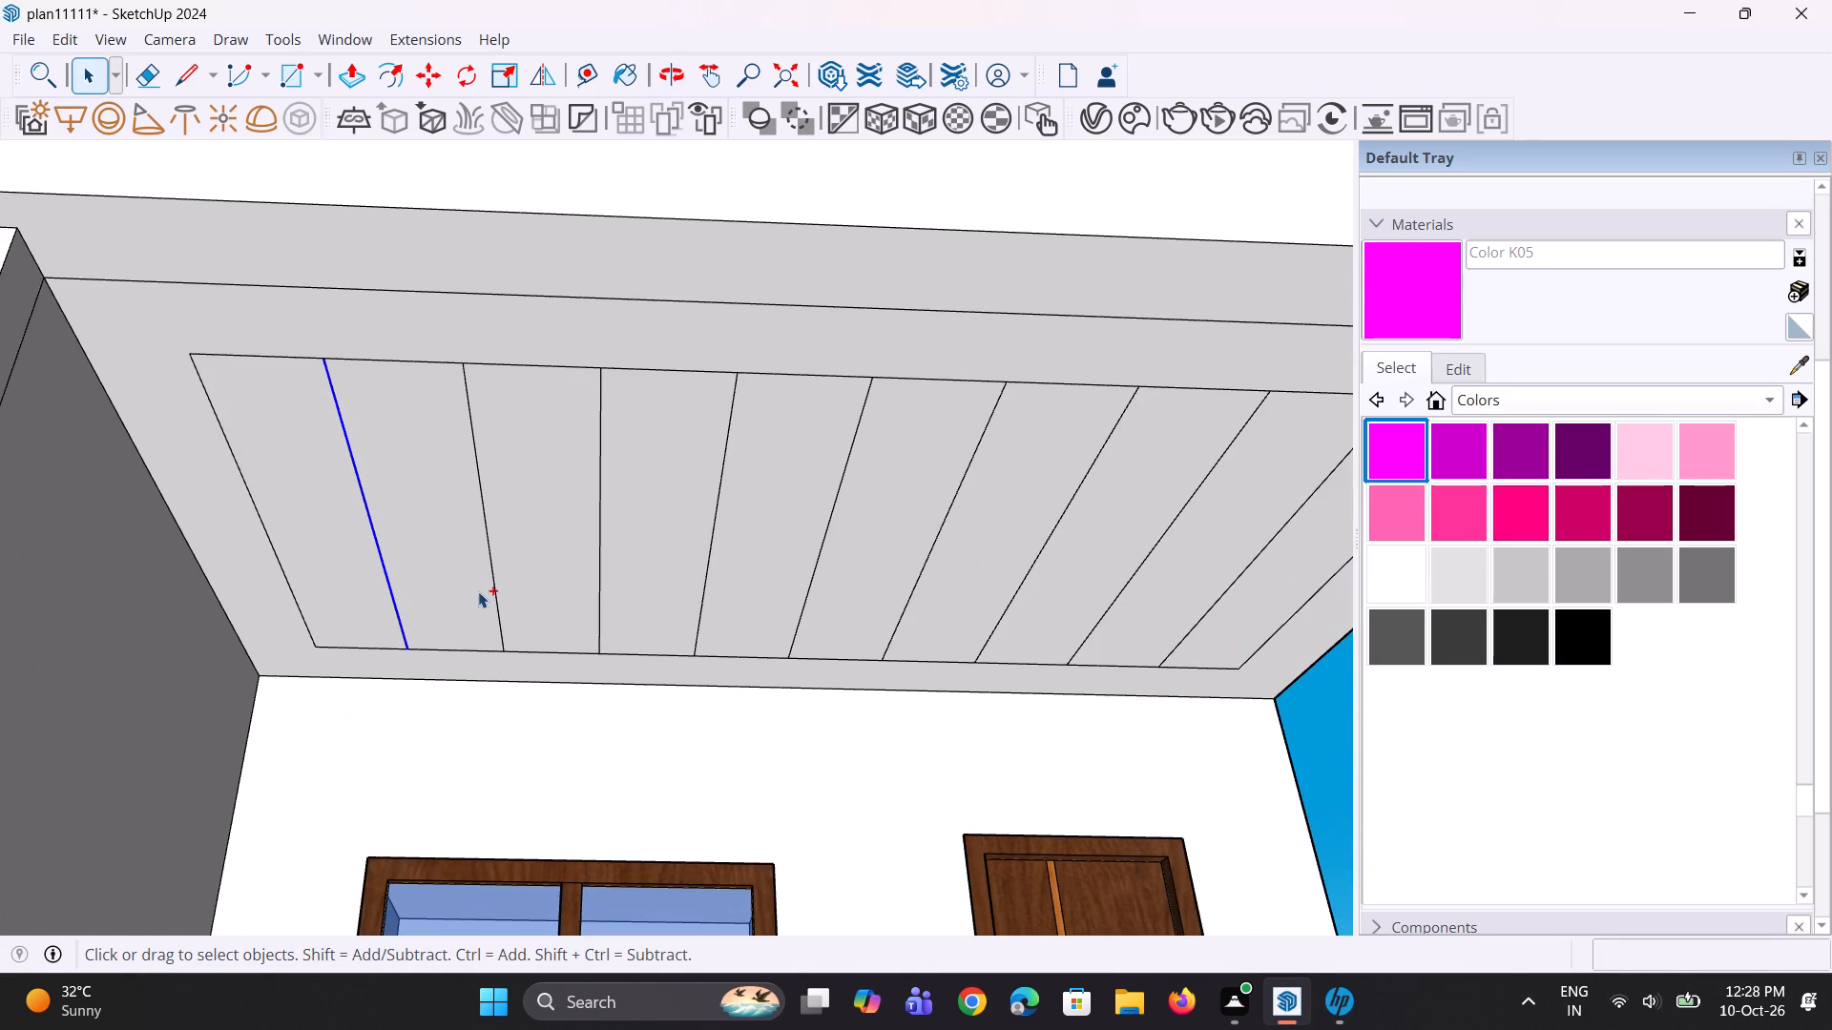
left_click(495, 593, "ctrl")
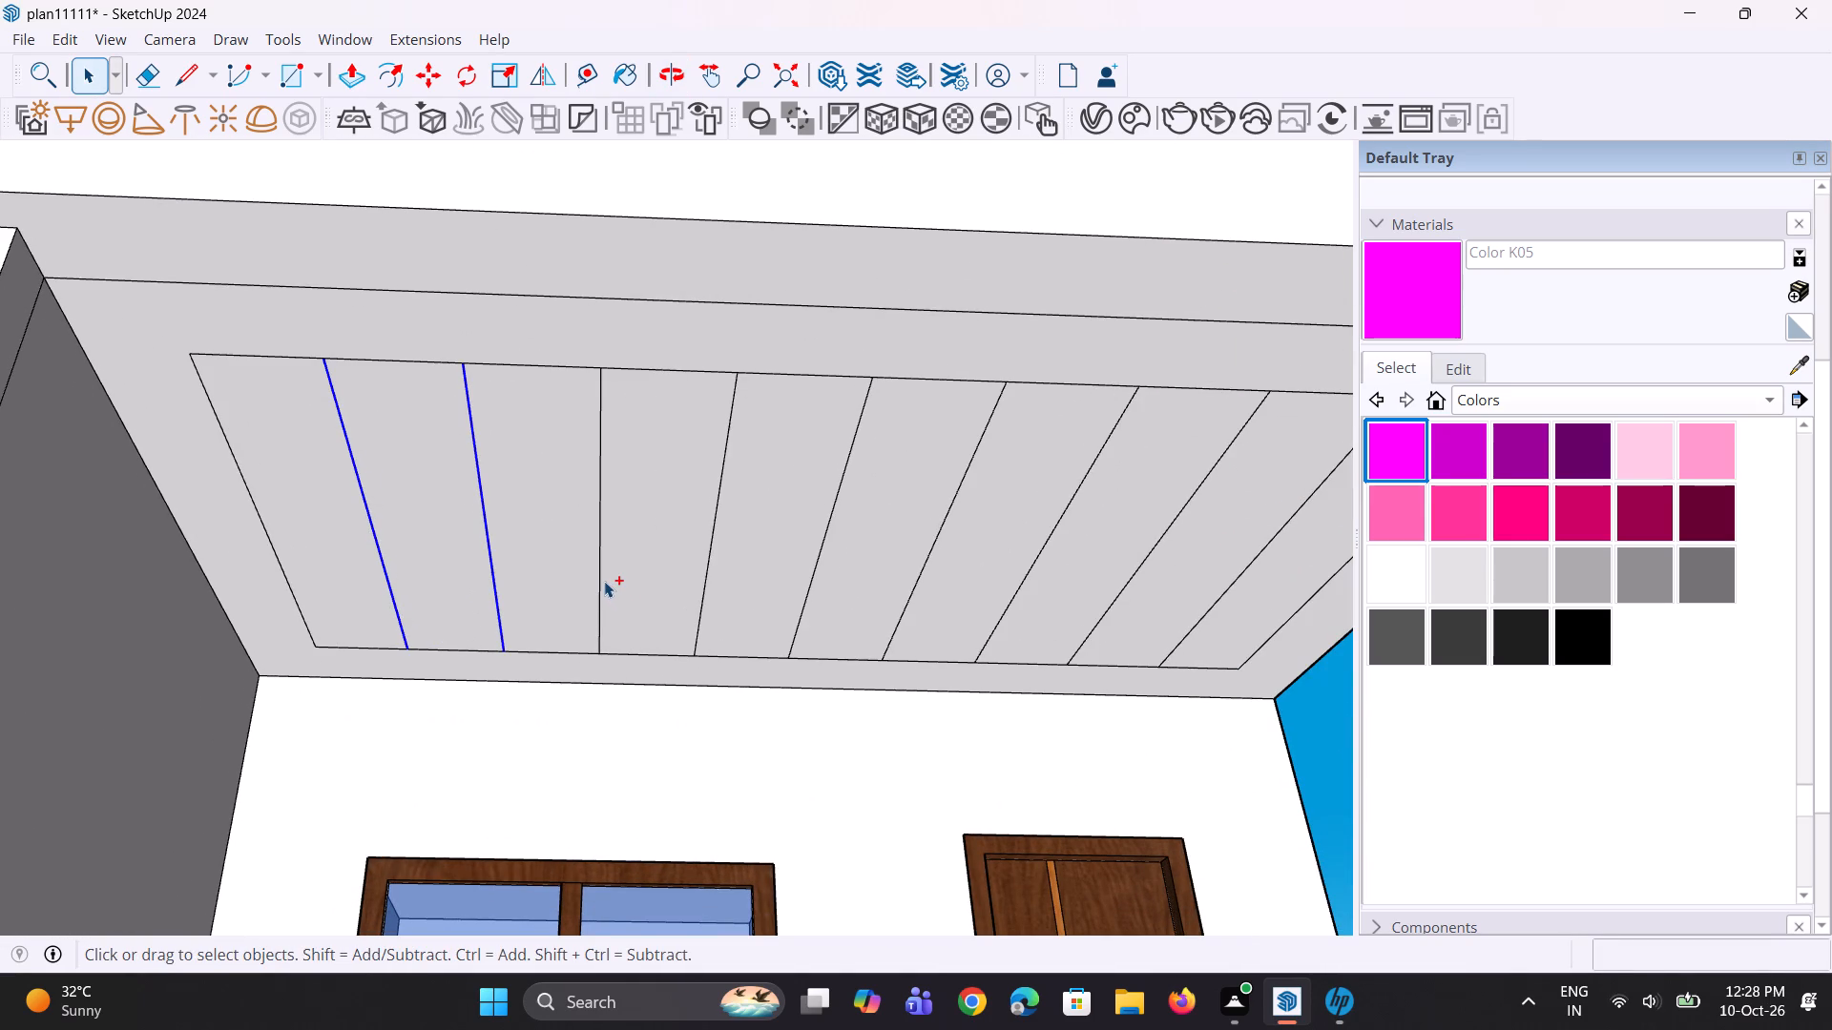
left_click(603, 578, "ctrl")
left_click(703, 587, "ctrl")
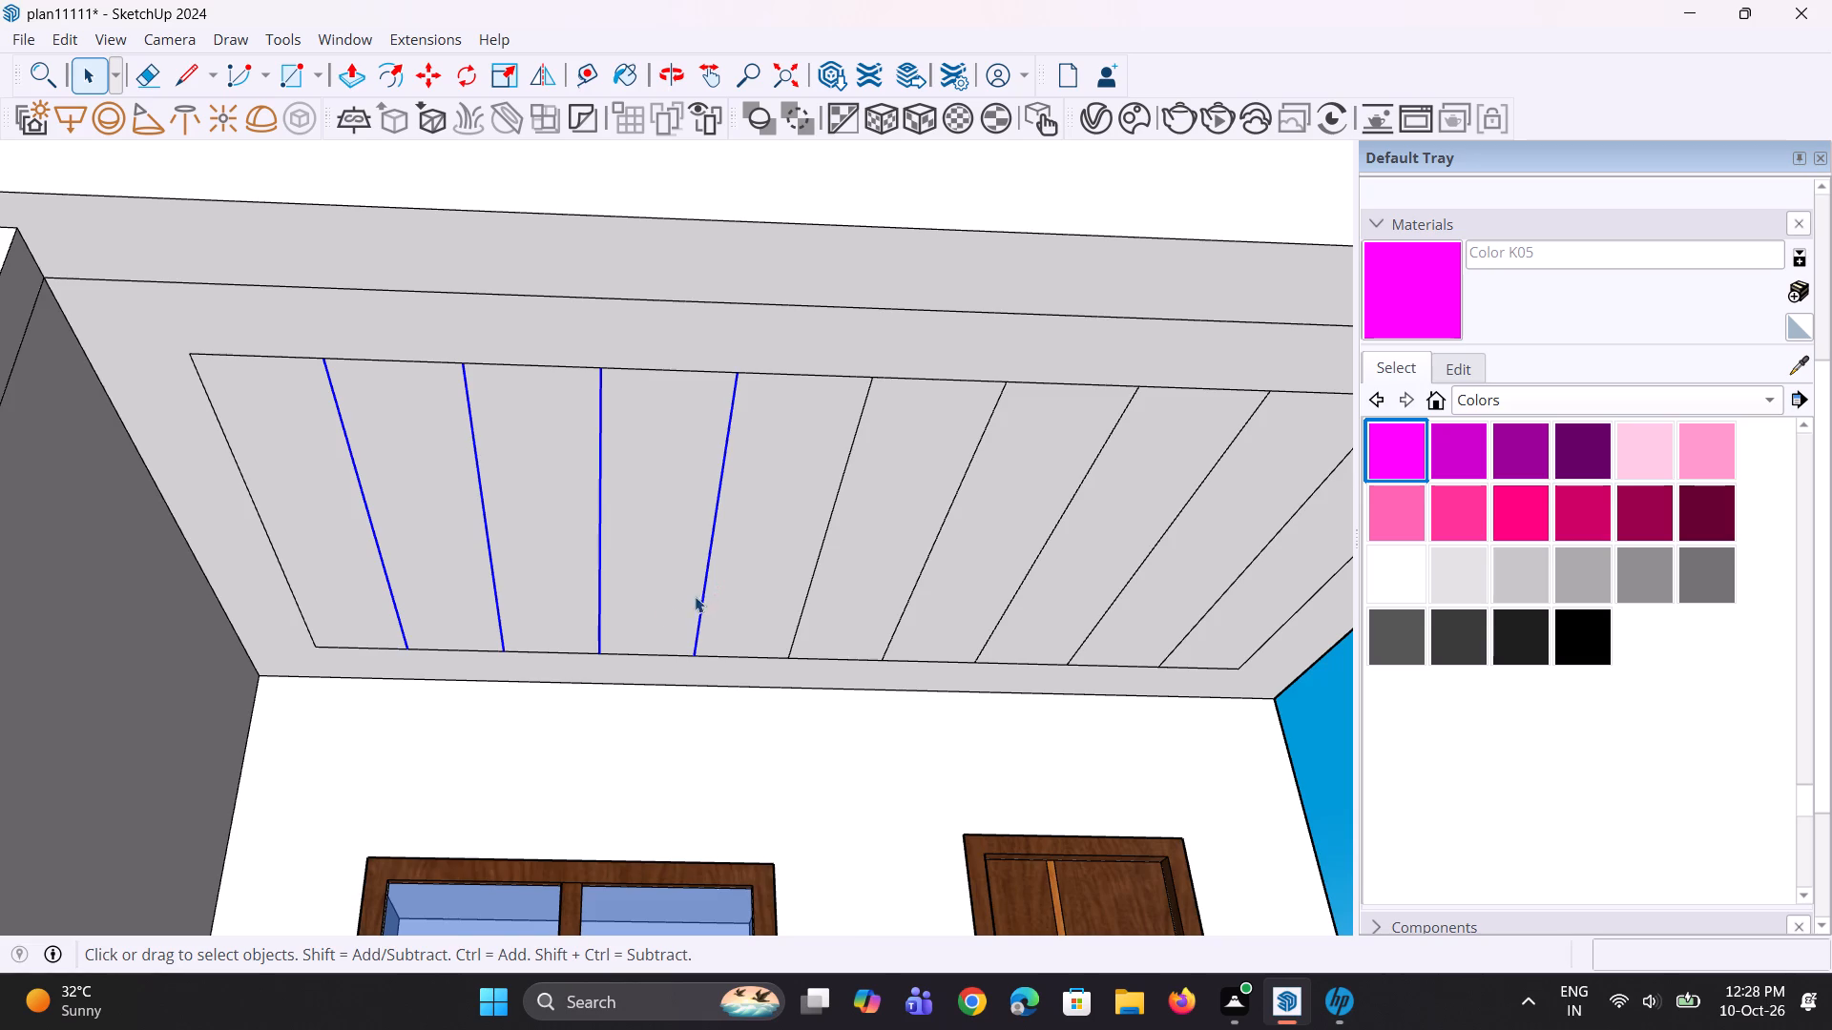
scroll(646, 608, "down", 3)
scroll(769, 600, "up", 2, "ctrl")
left_click(764, 593, "ctrl")
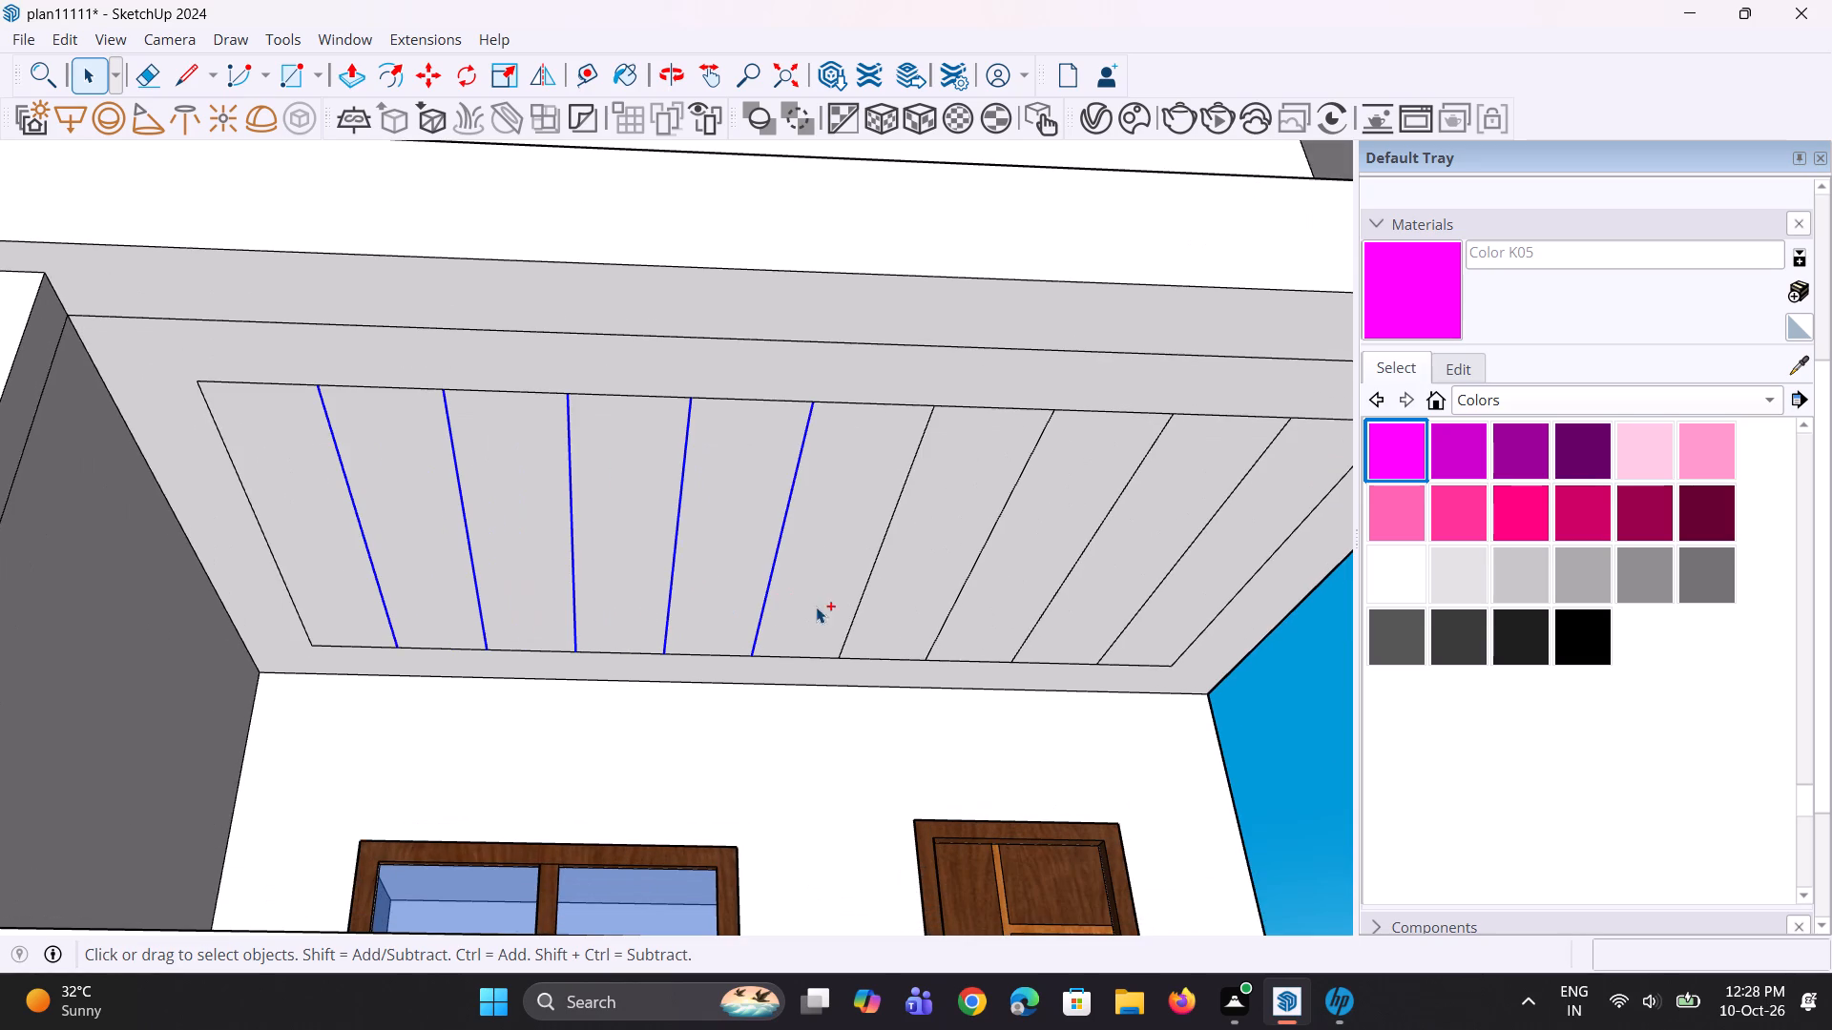
left_click(860, 601, "ctrl")
scroll(927, 626, "up", 1, "ctrl")
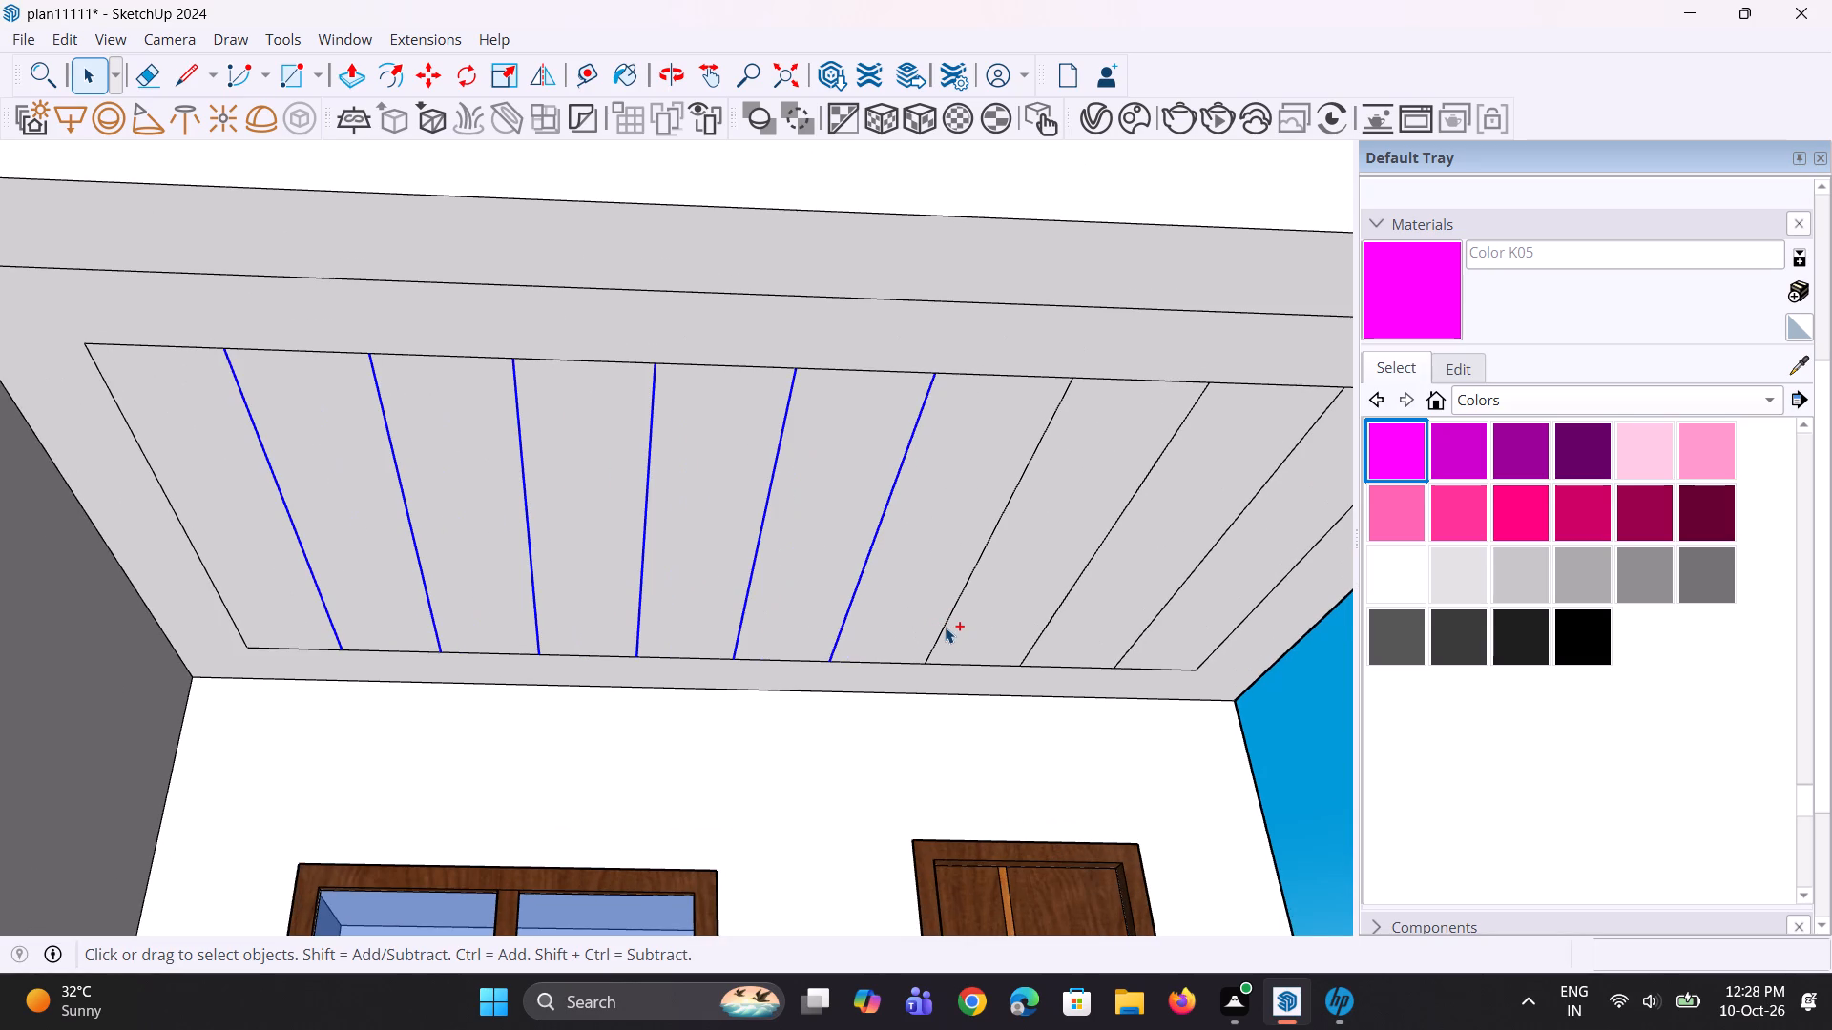
left_click(944, 625, "ctrl")
left_click(1048, 630, "ctrl")
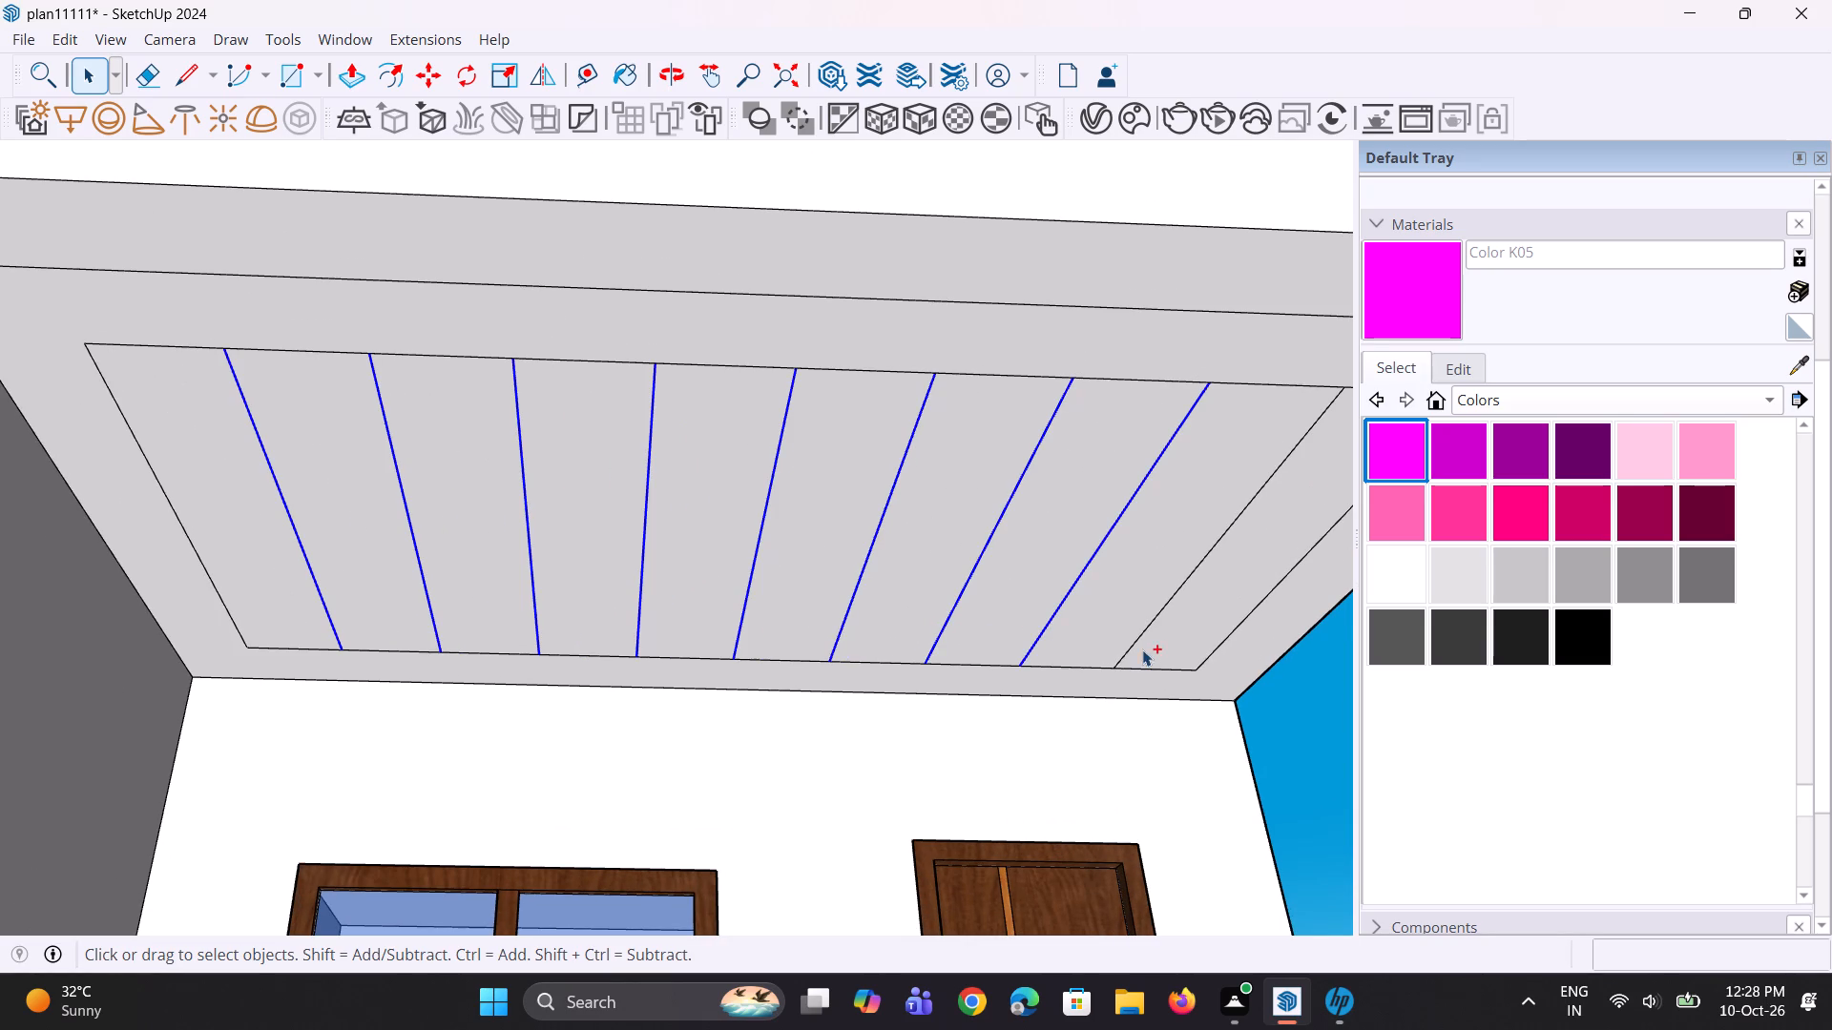
left_click(1125, 655, "ctrl")
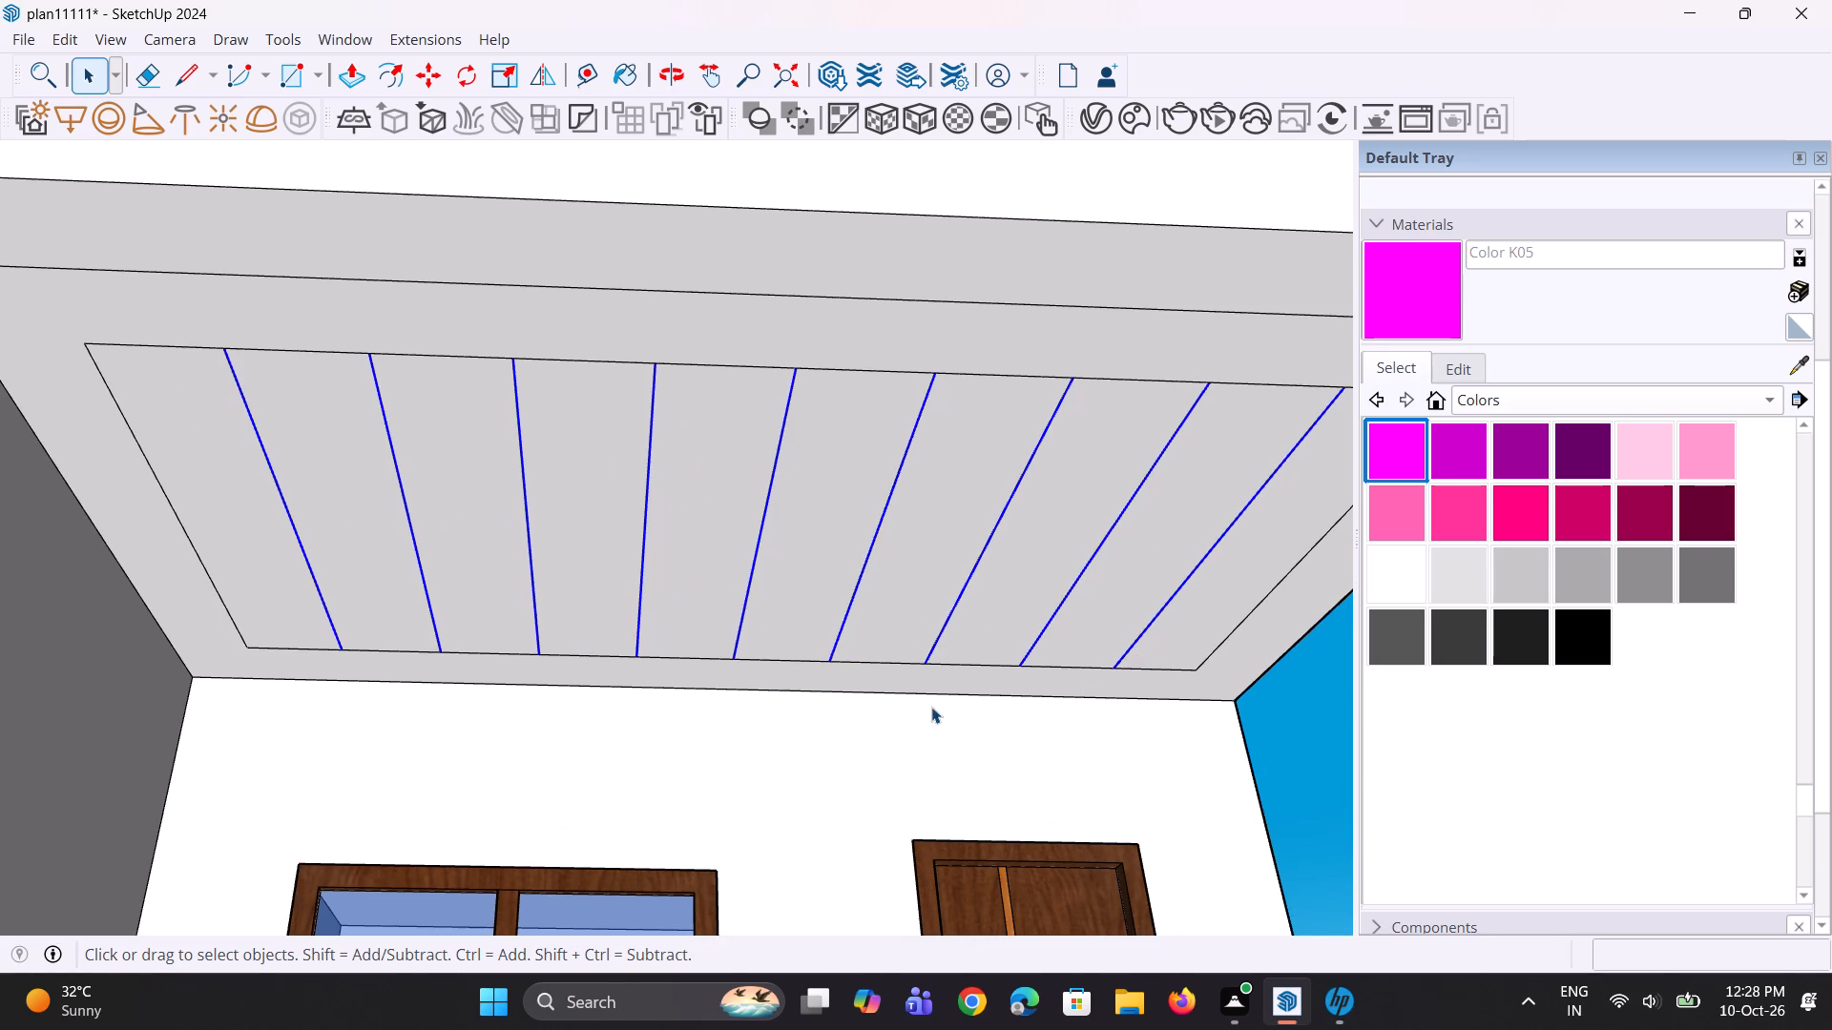
key("m")
middle_click_drag(335, 703, 335, 595)
scroll(327, 649, "up", 2)
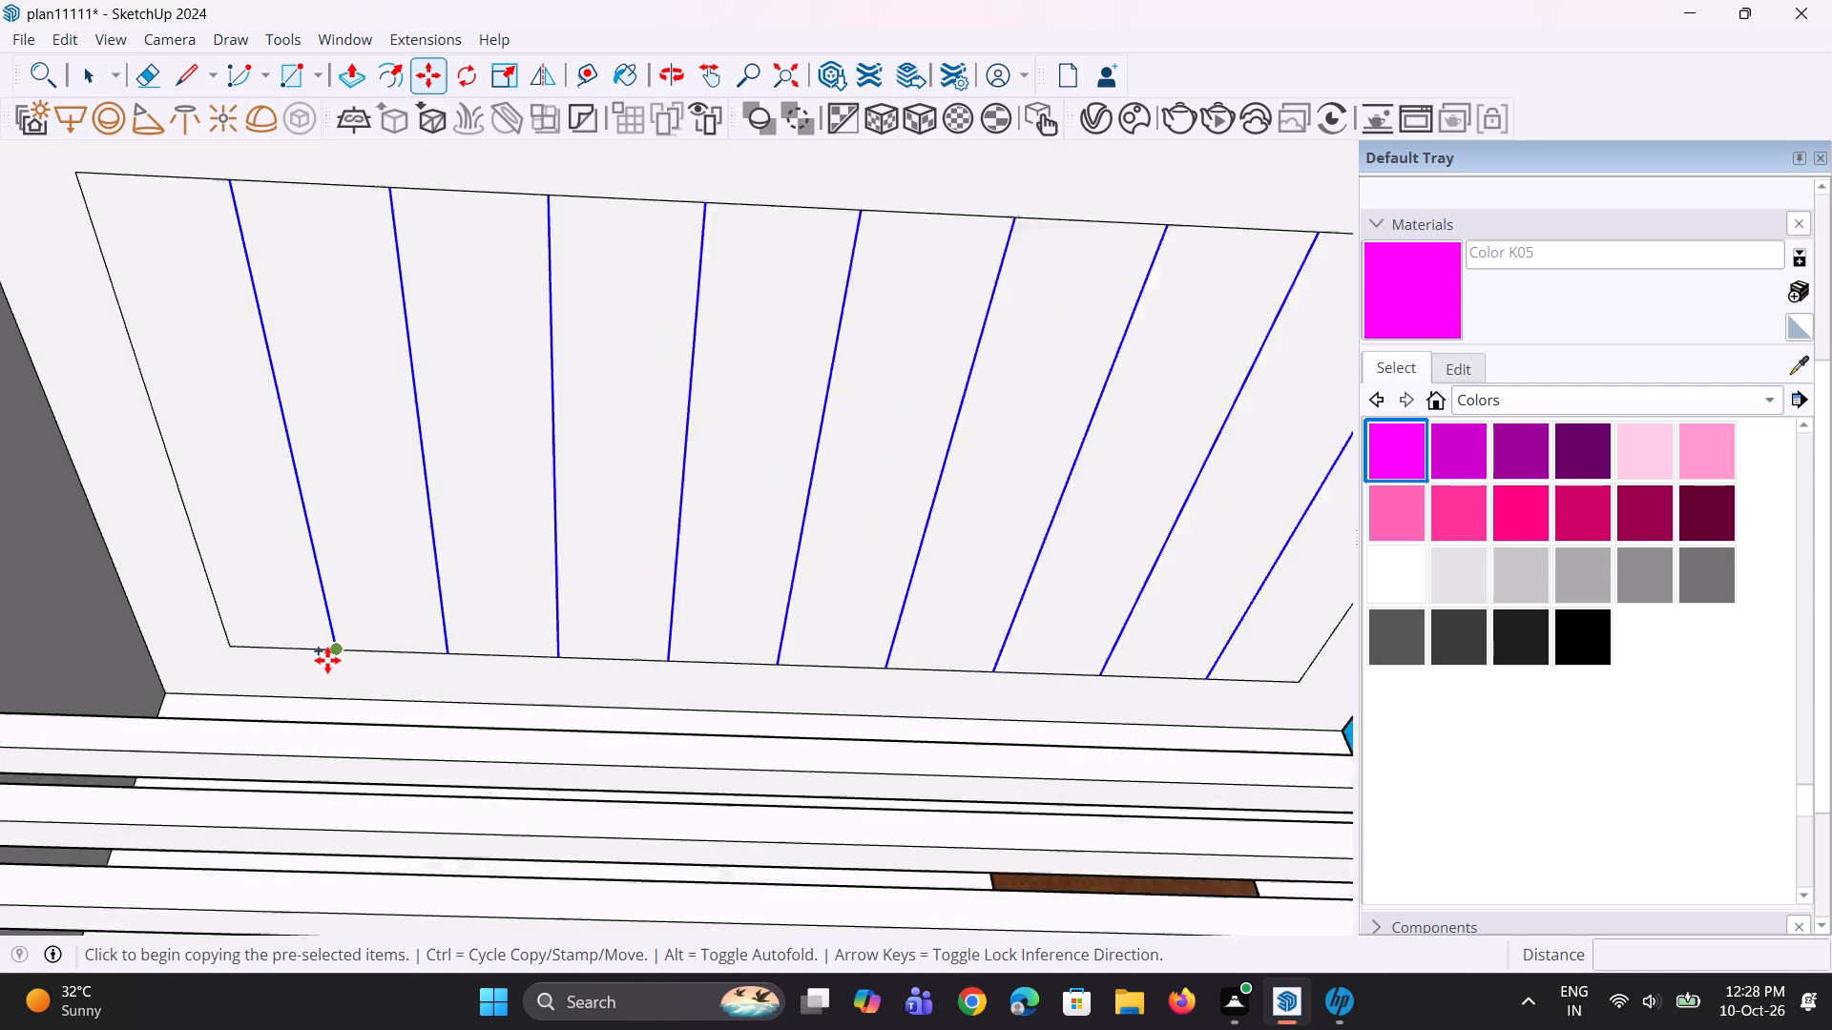
scroll(327, 660, "up", 4)
left_click(335, 651)
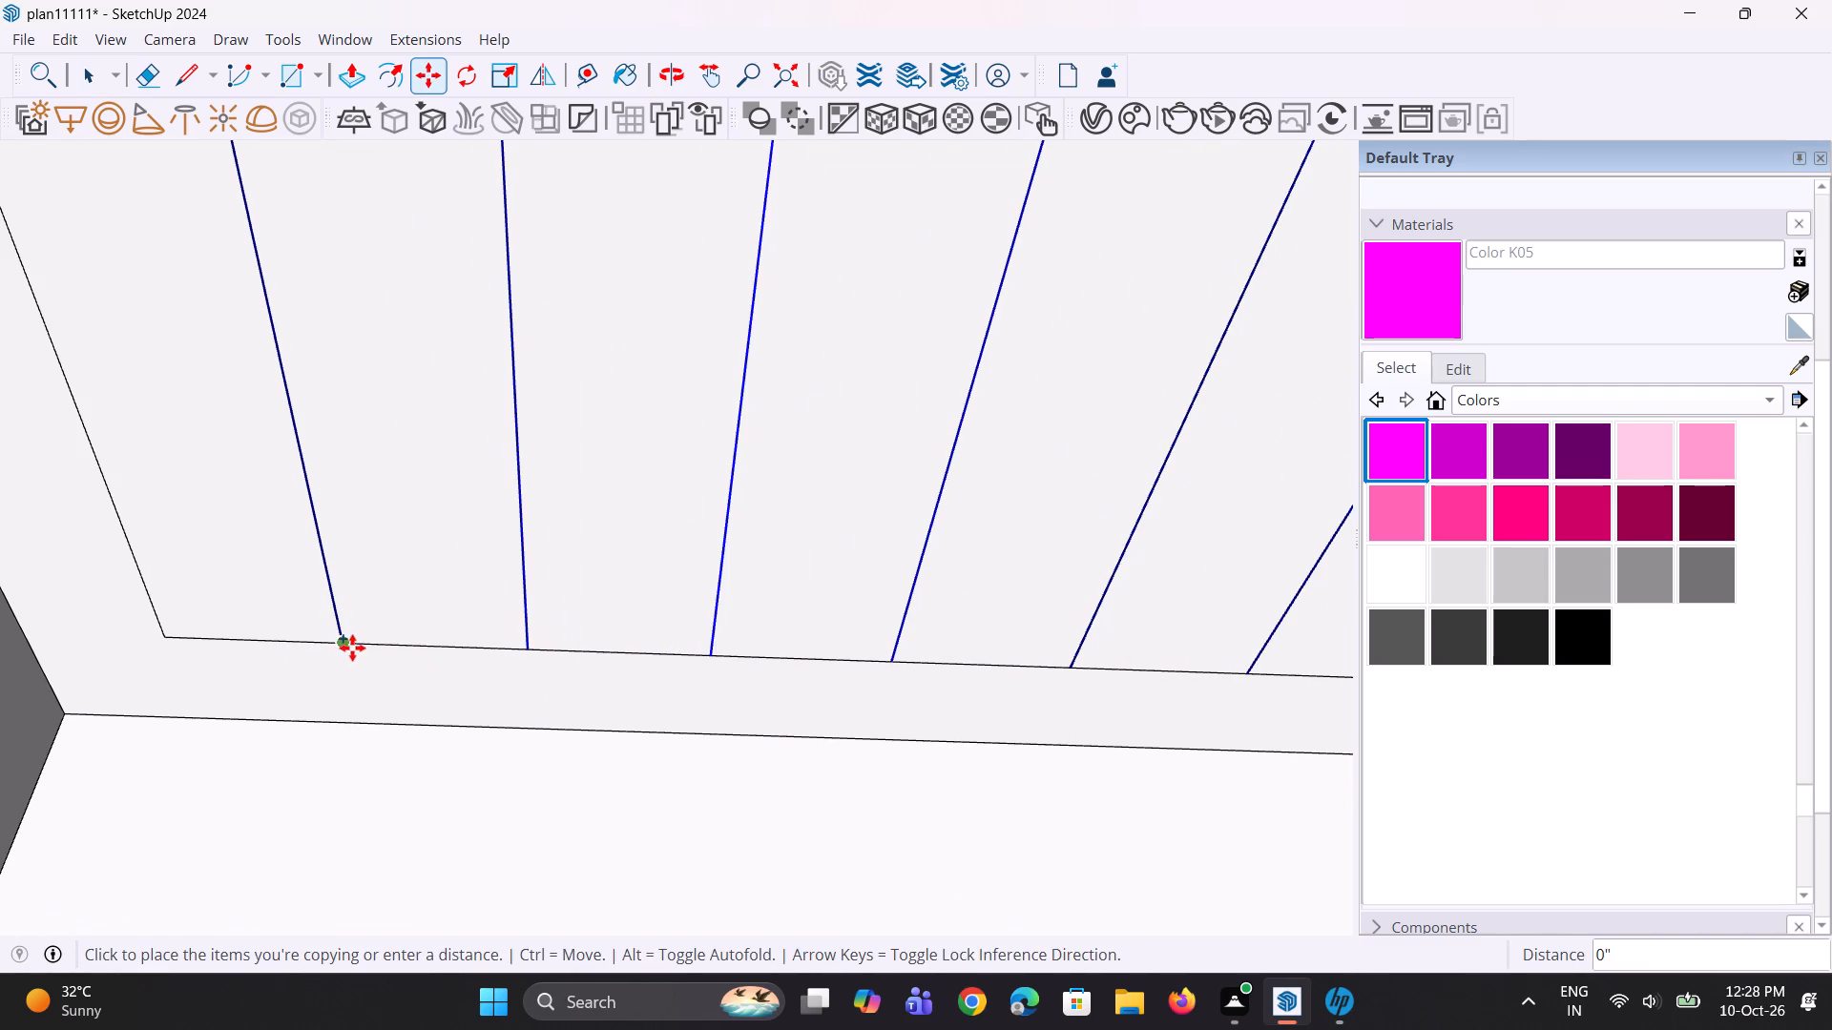
left_click(360, 647)
scroll(360, 647, "down", 5)
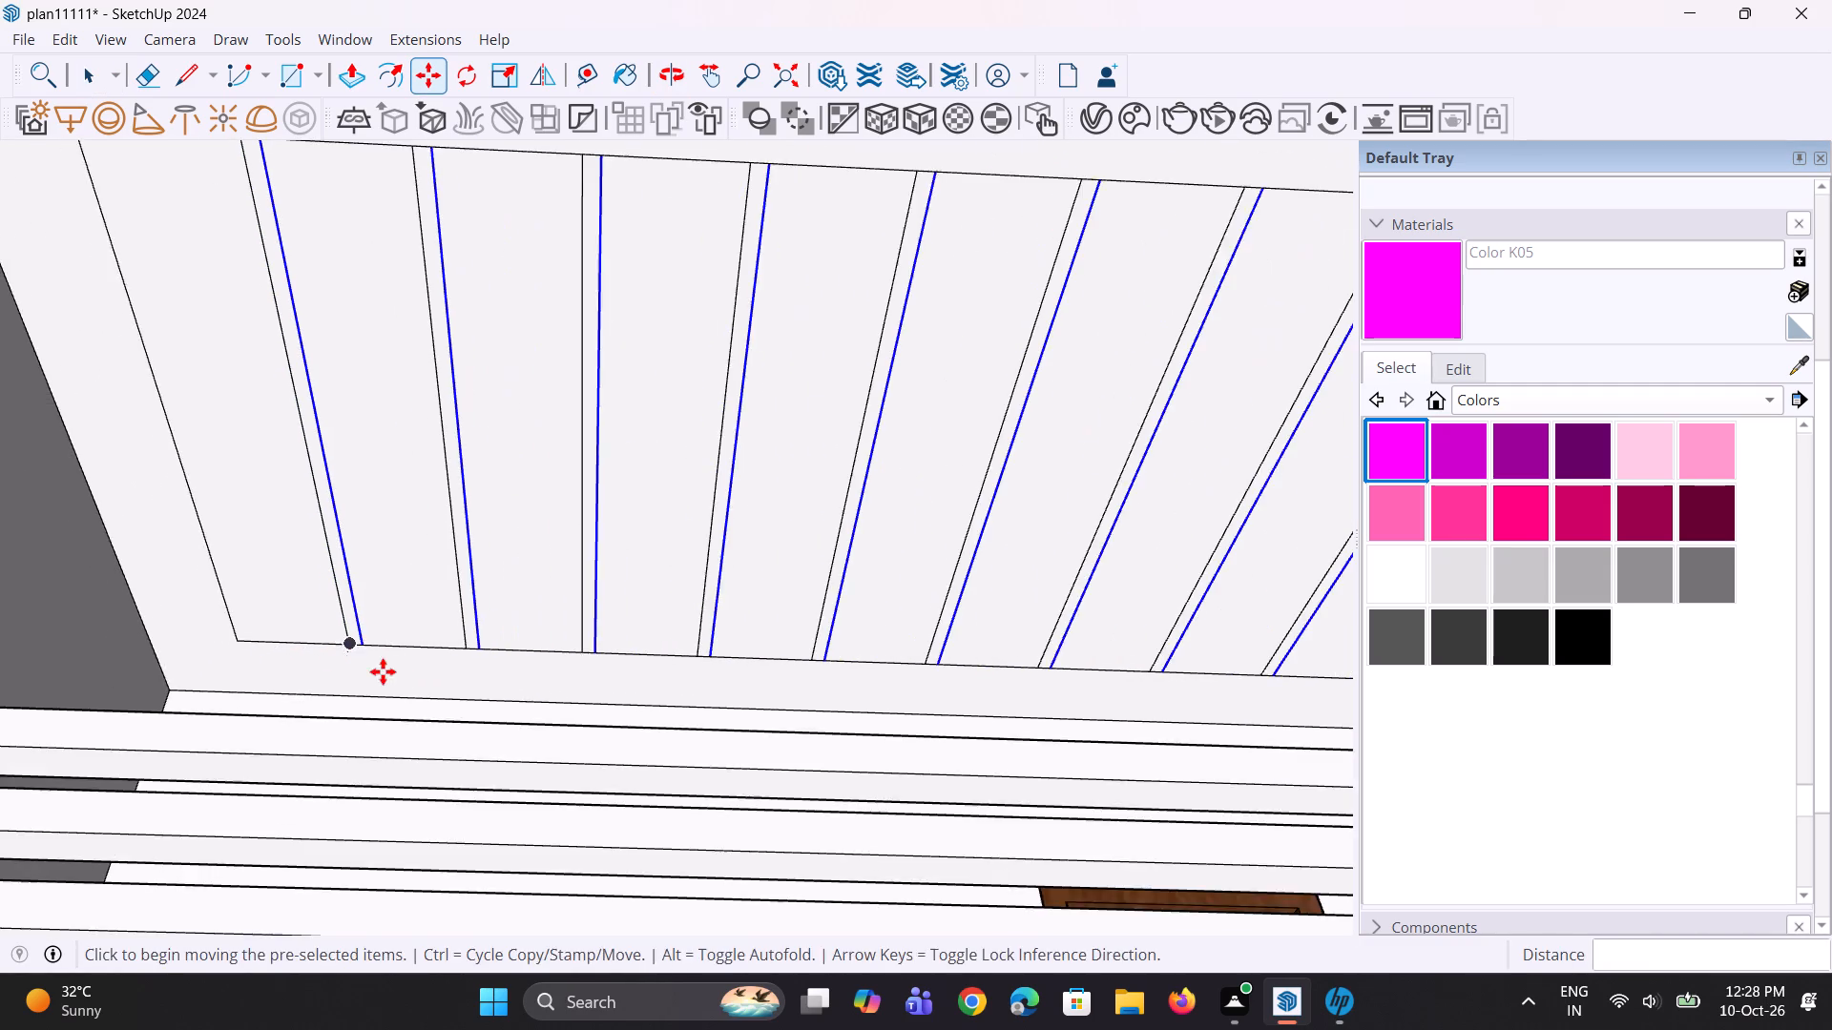
Push/Pull the border face around the top balcony ceiling's inner outline downward by about 1 7/16".
middle_click_drag(401, 677, 378, 724)
scroll(378, 712, "down", 5)
middle_click_drag(380, 711, 372, 690)
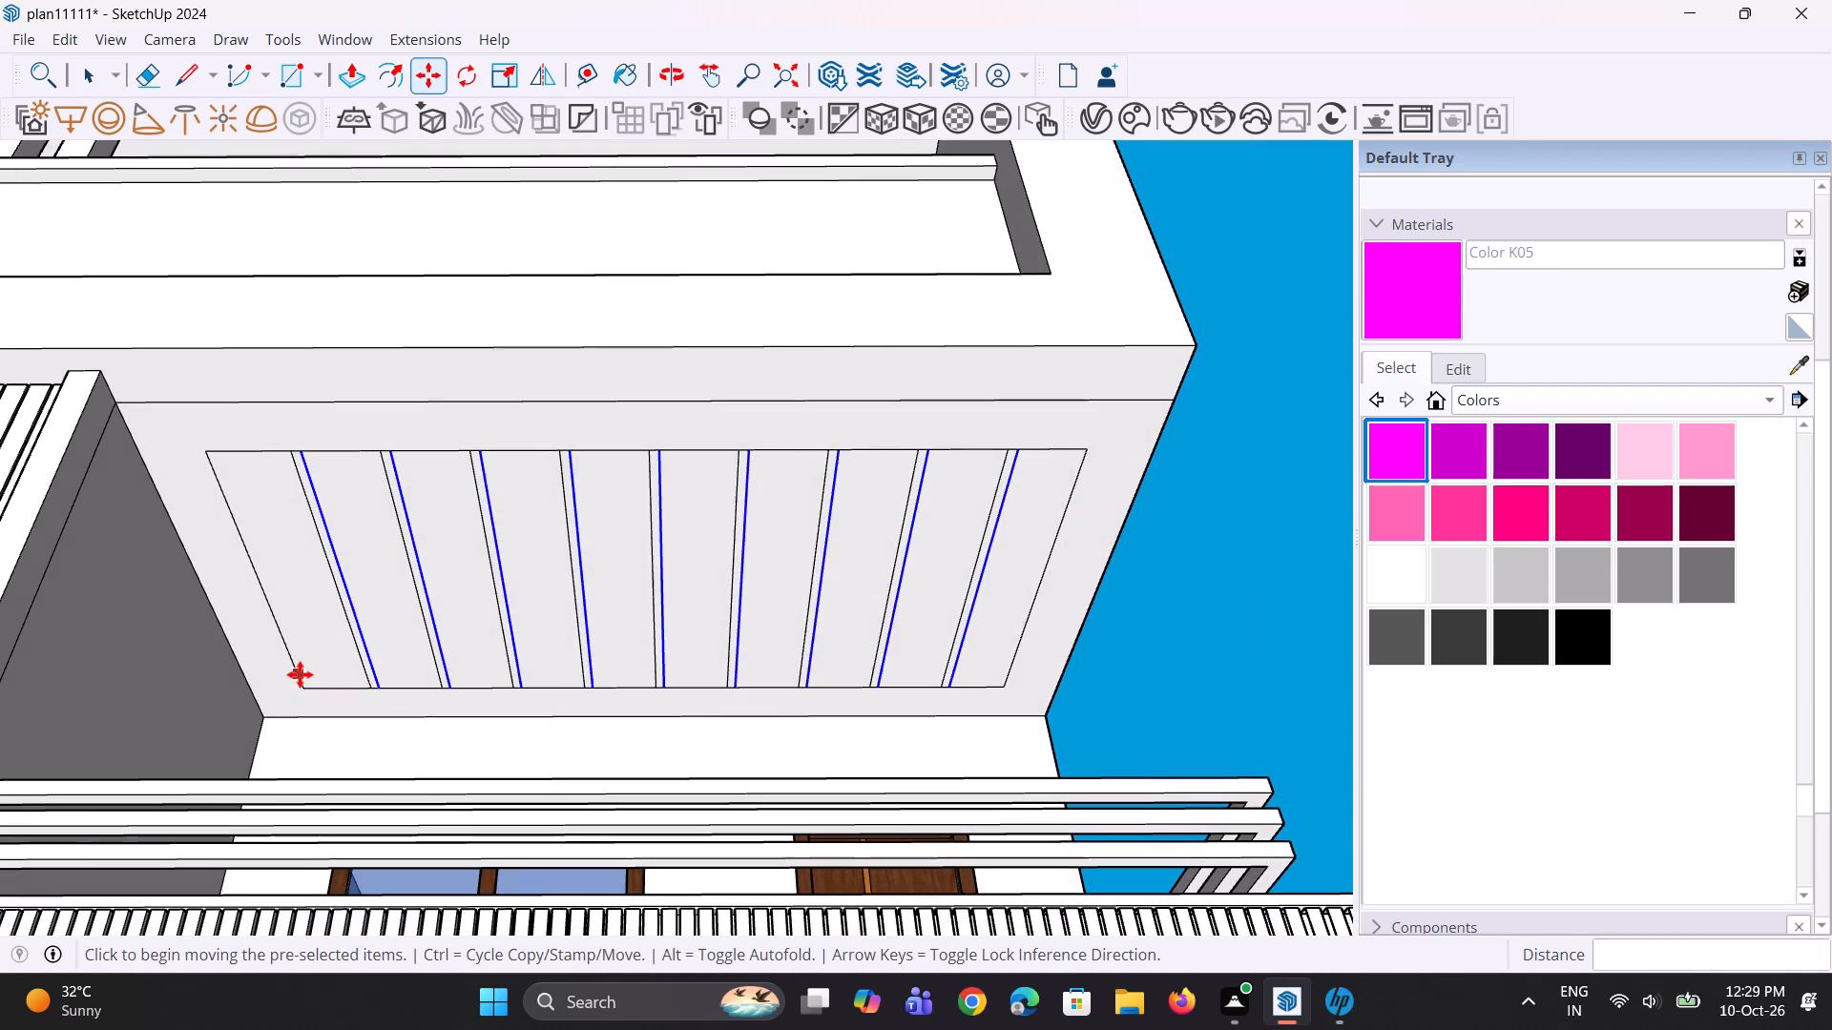
scroll(300, 674, "down", 2)
middle_click(300, 674)
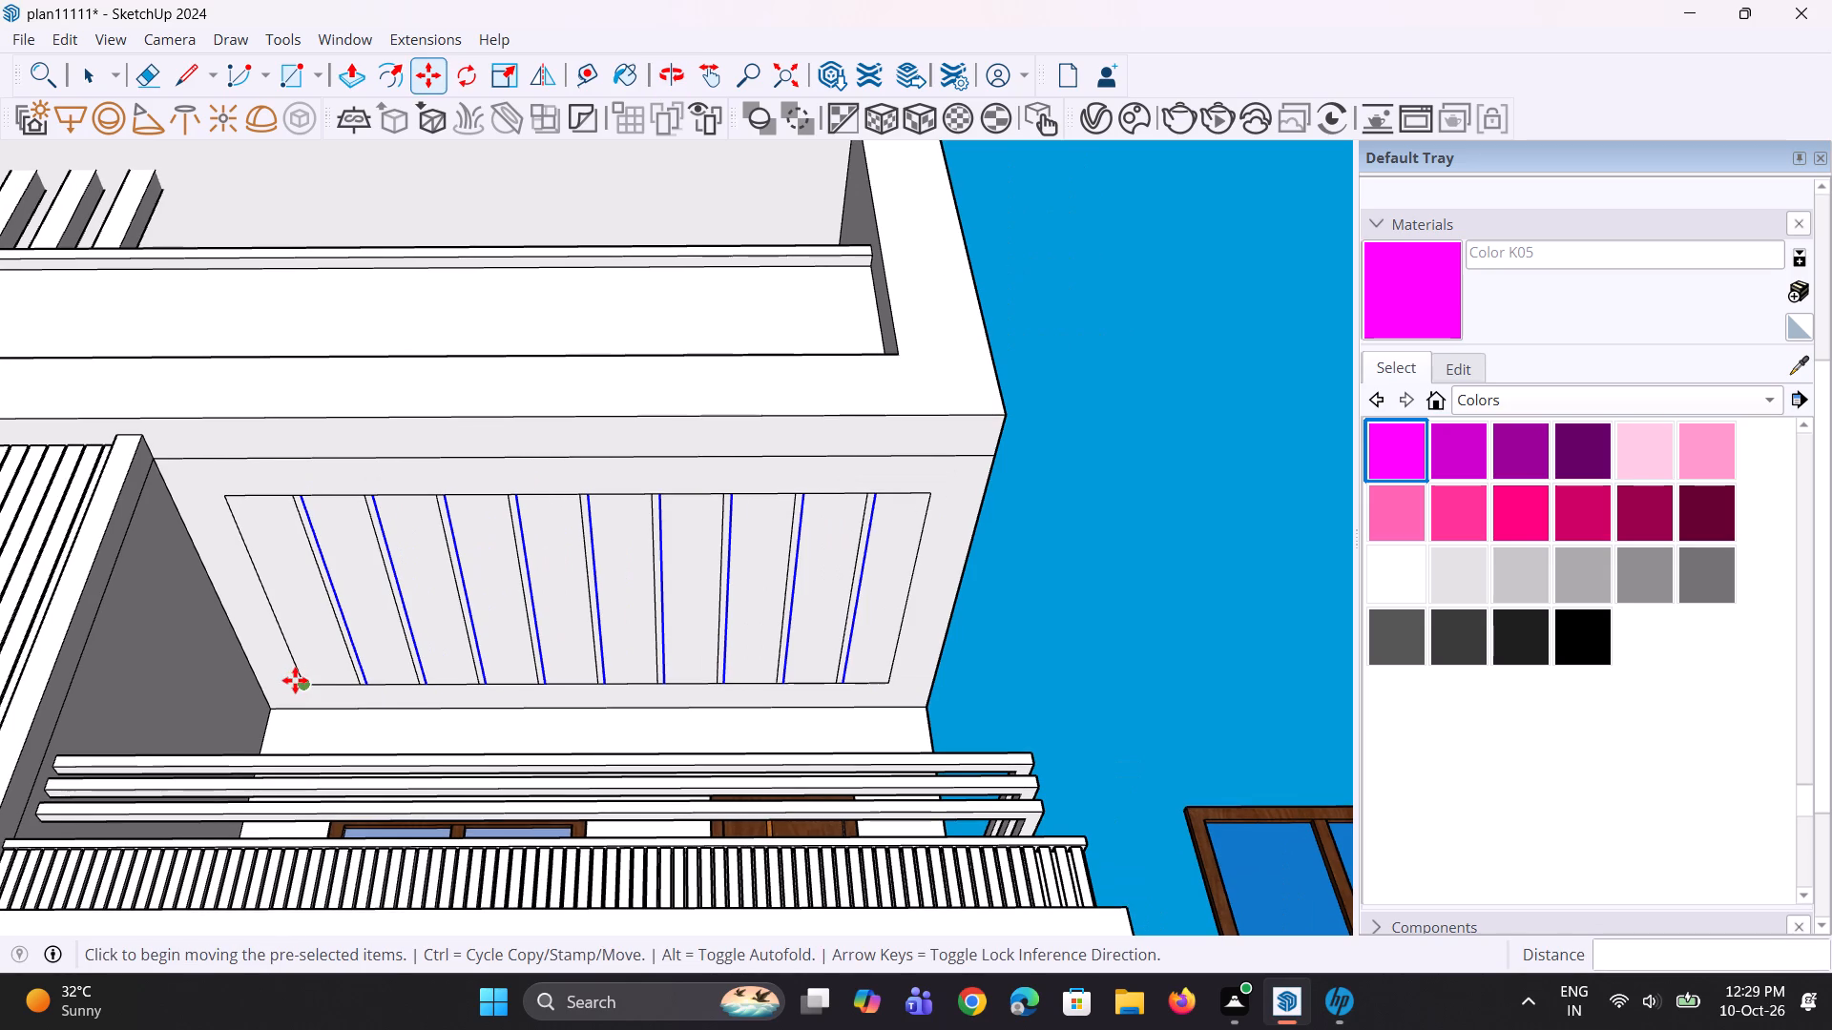
scroll(292, 681, "down", 4)
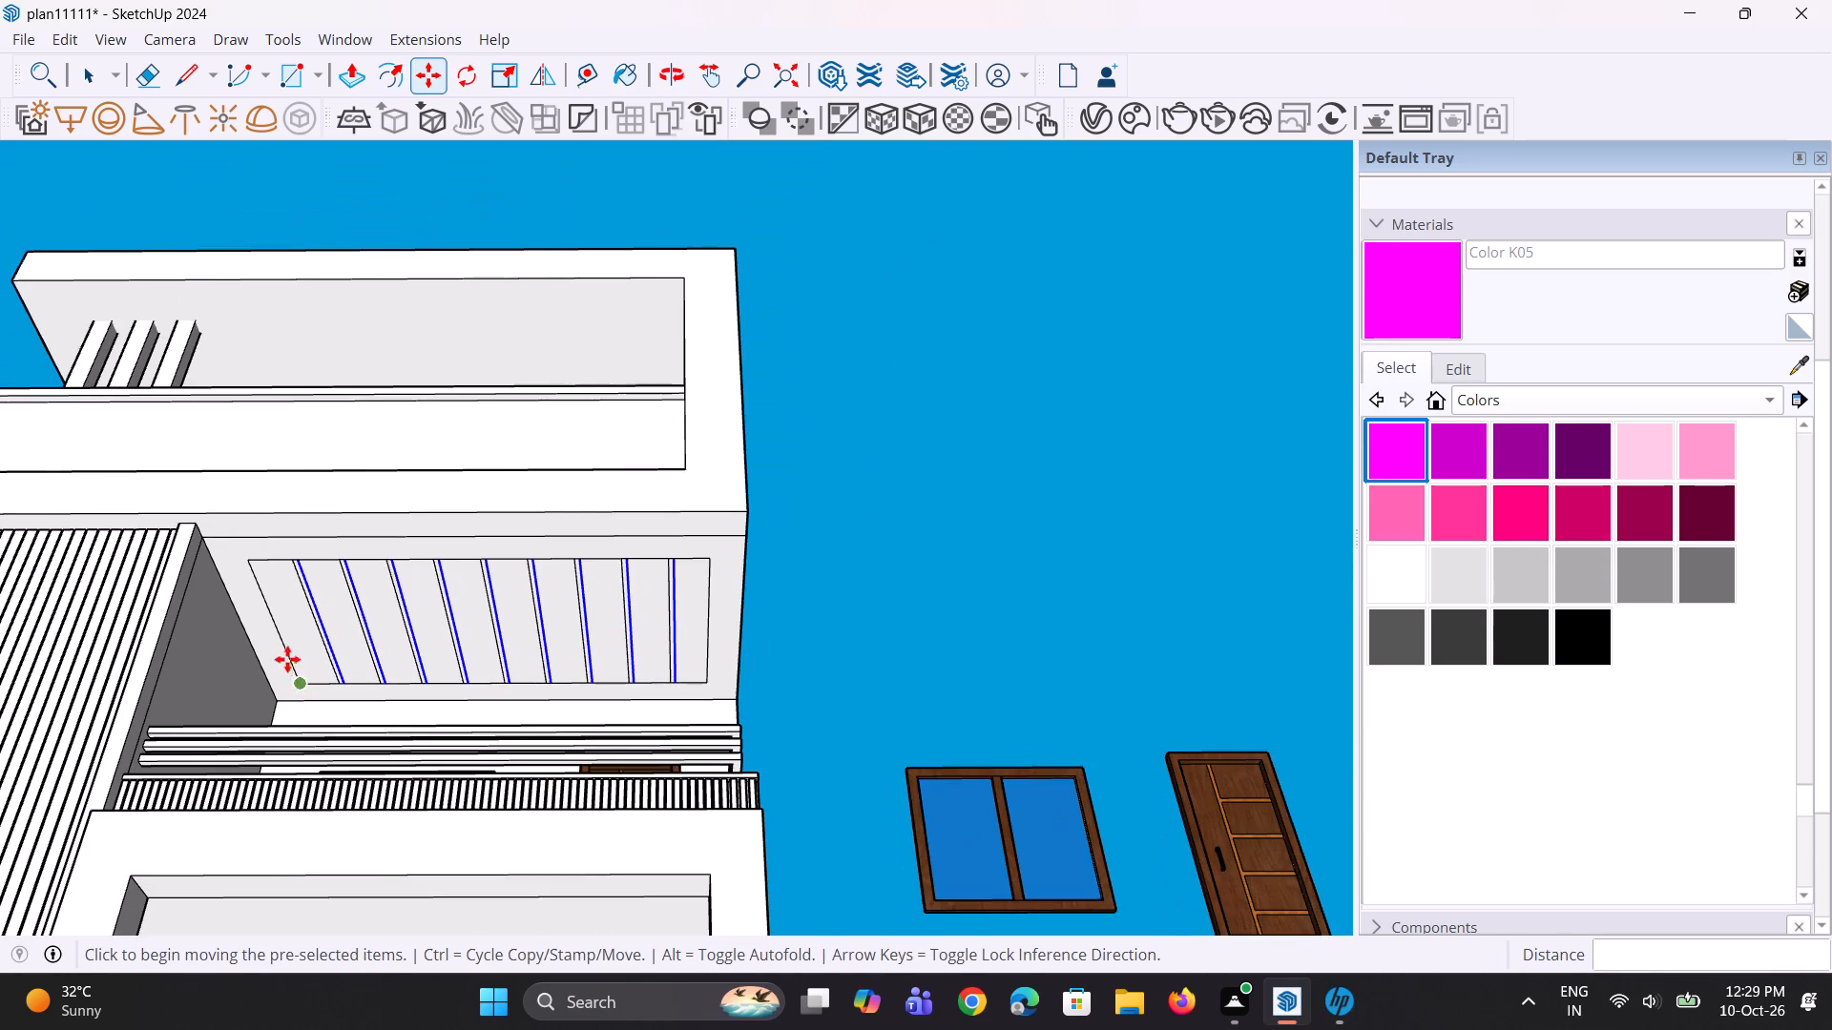
middle_click_drag(287, 659, 281, 640)
scroll(281, 640, "up", 1)
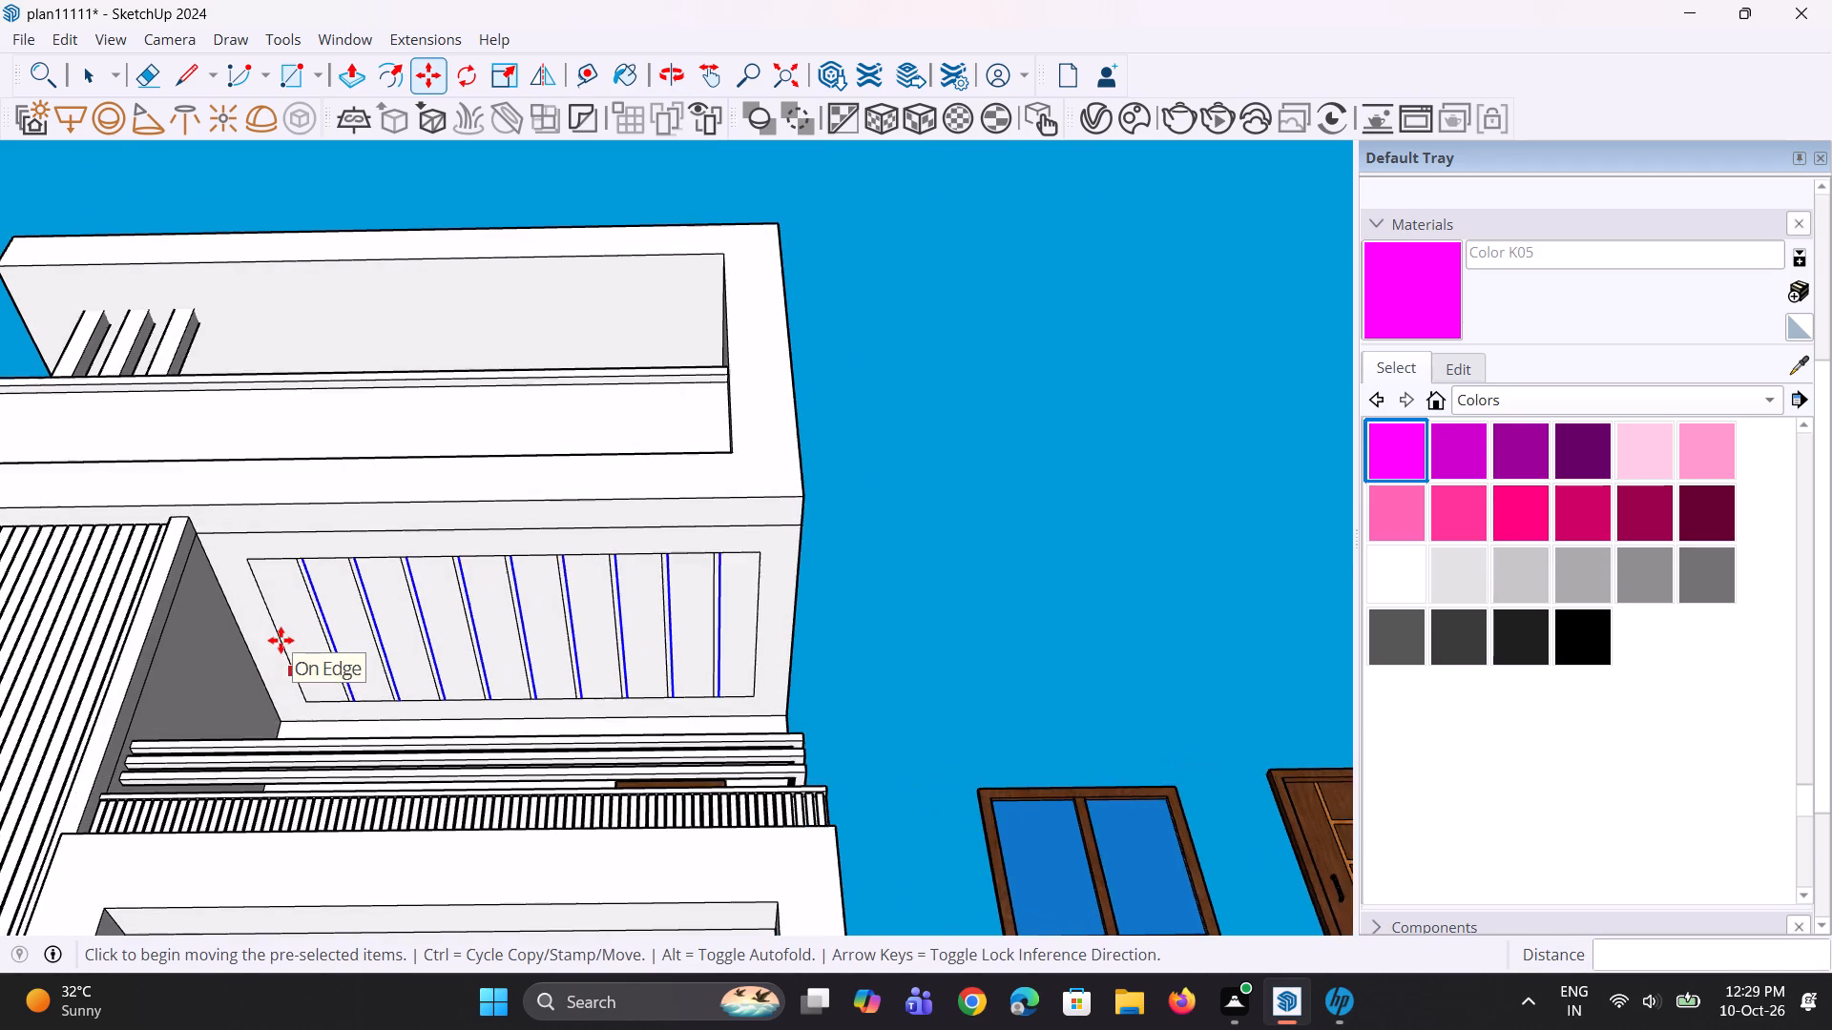
scroll(281, 640, "down", 3)
middle_click_drag(280, 643, 275, 671)
scroll(277, 624, "up", 2)
key("space")
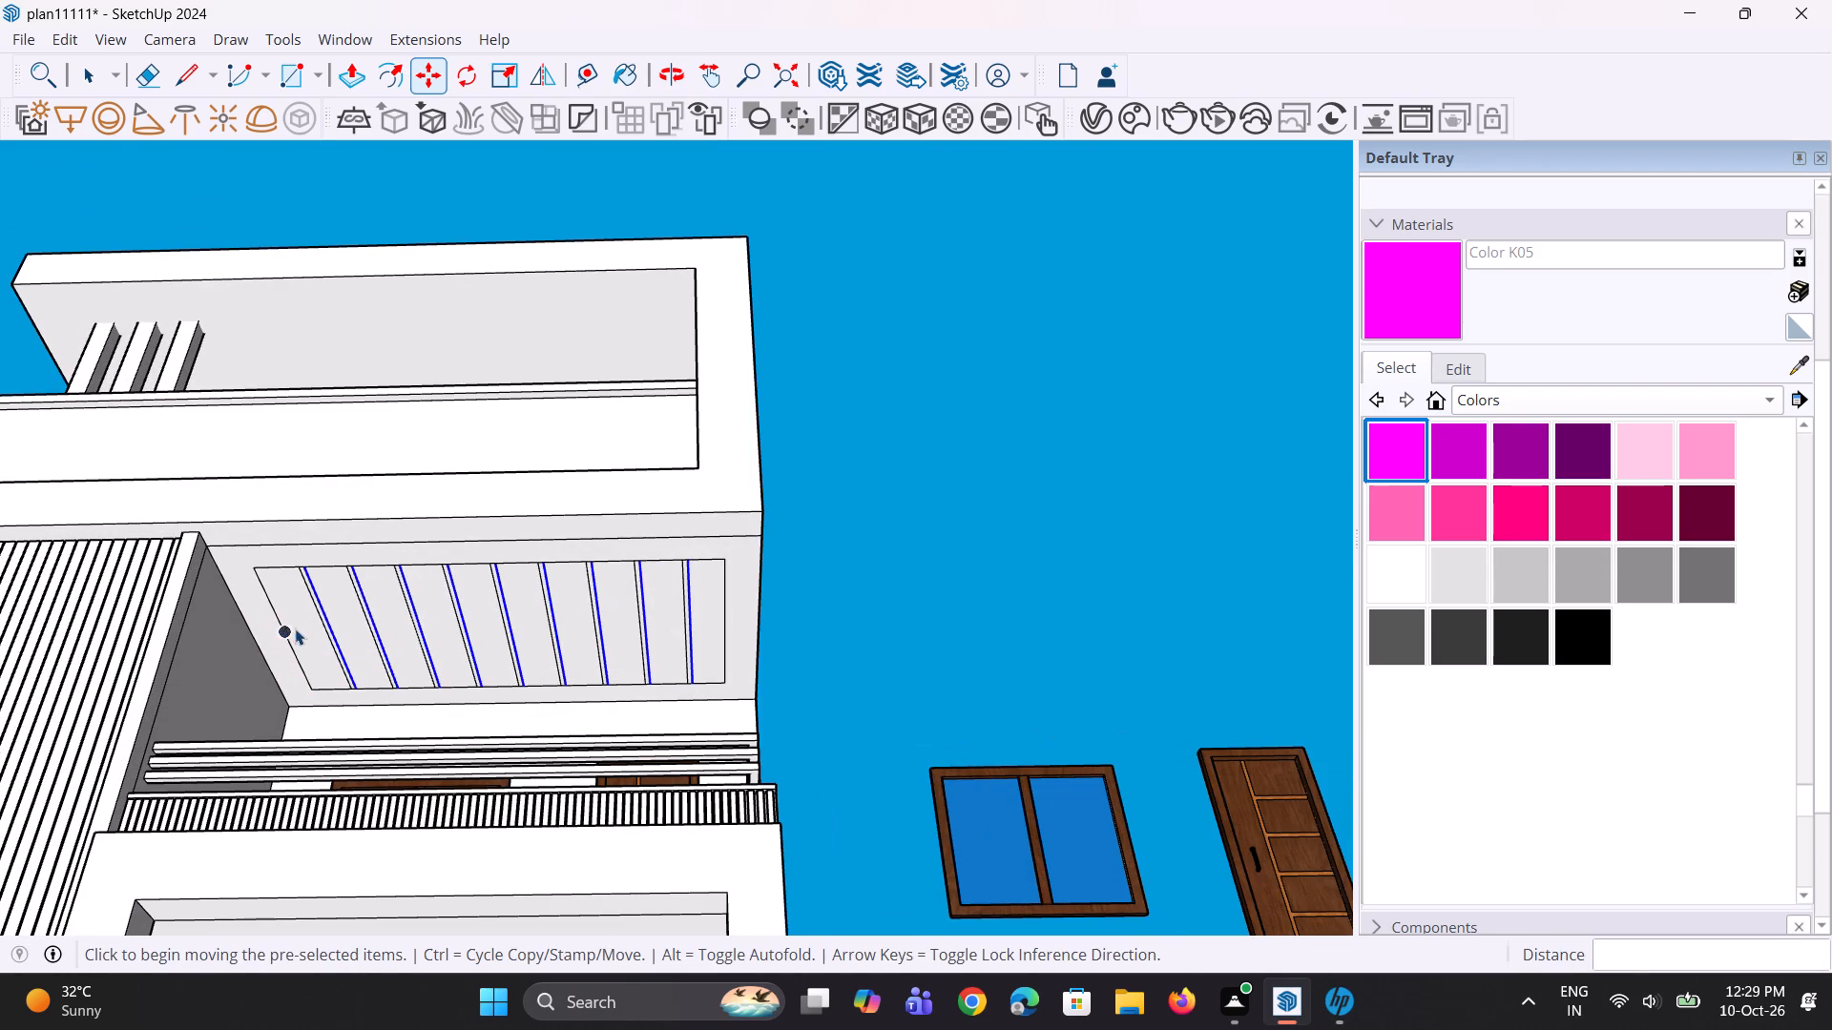
key("space")
key("p")
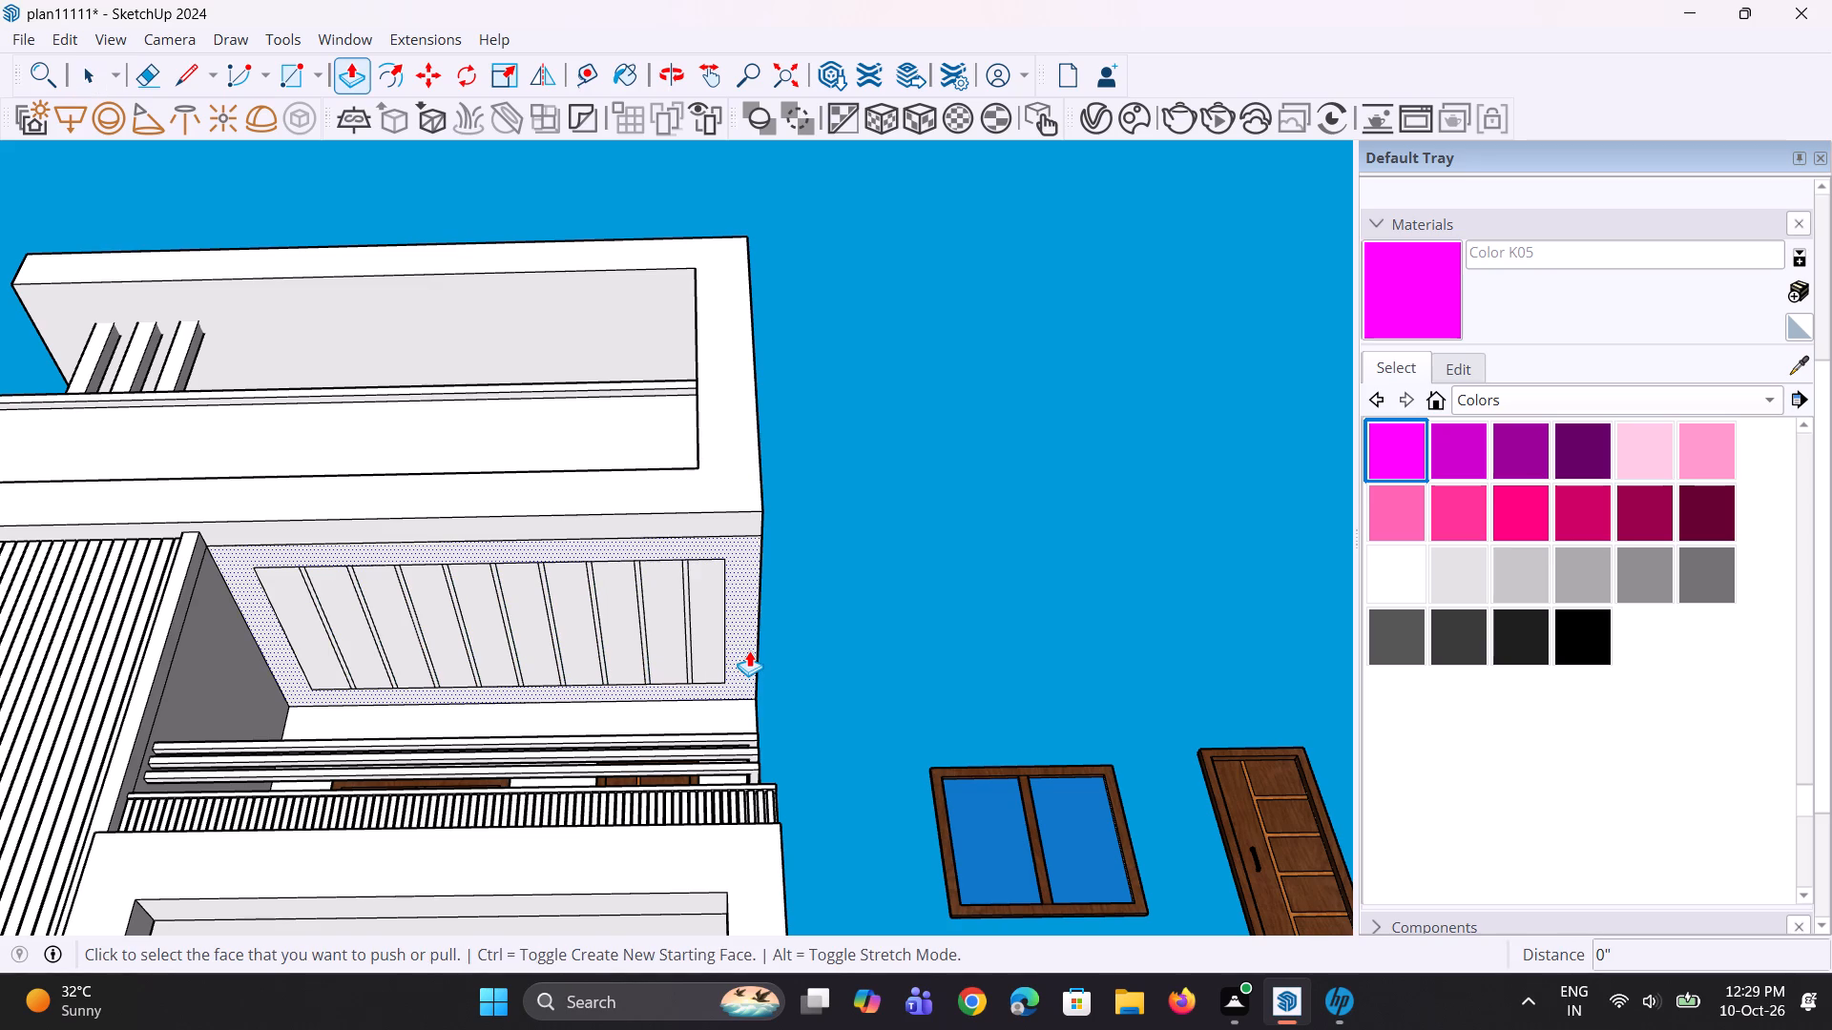
left_click(749, 650)
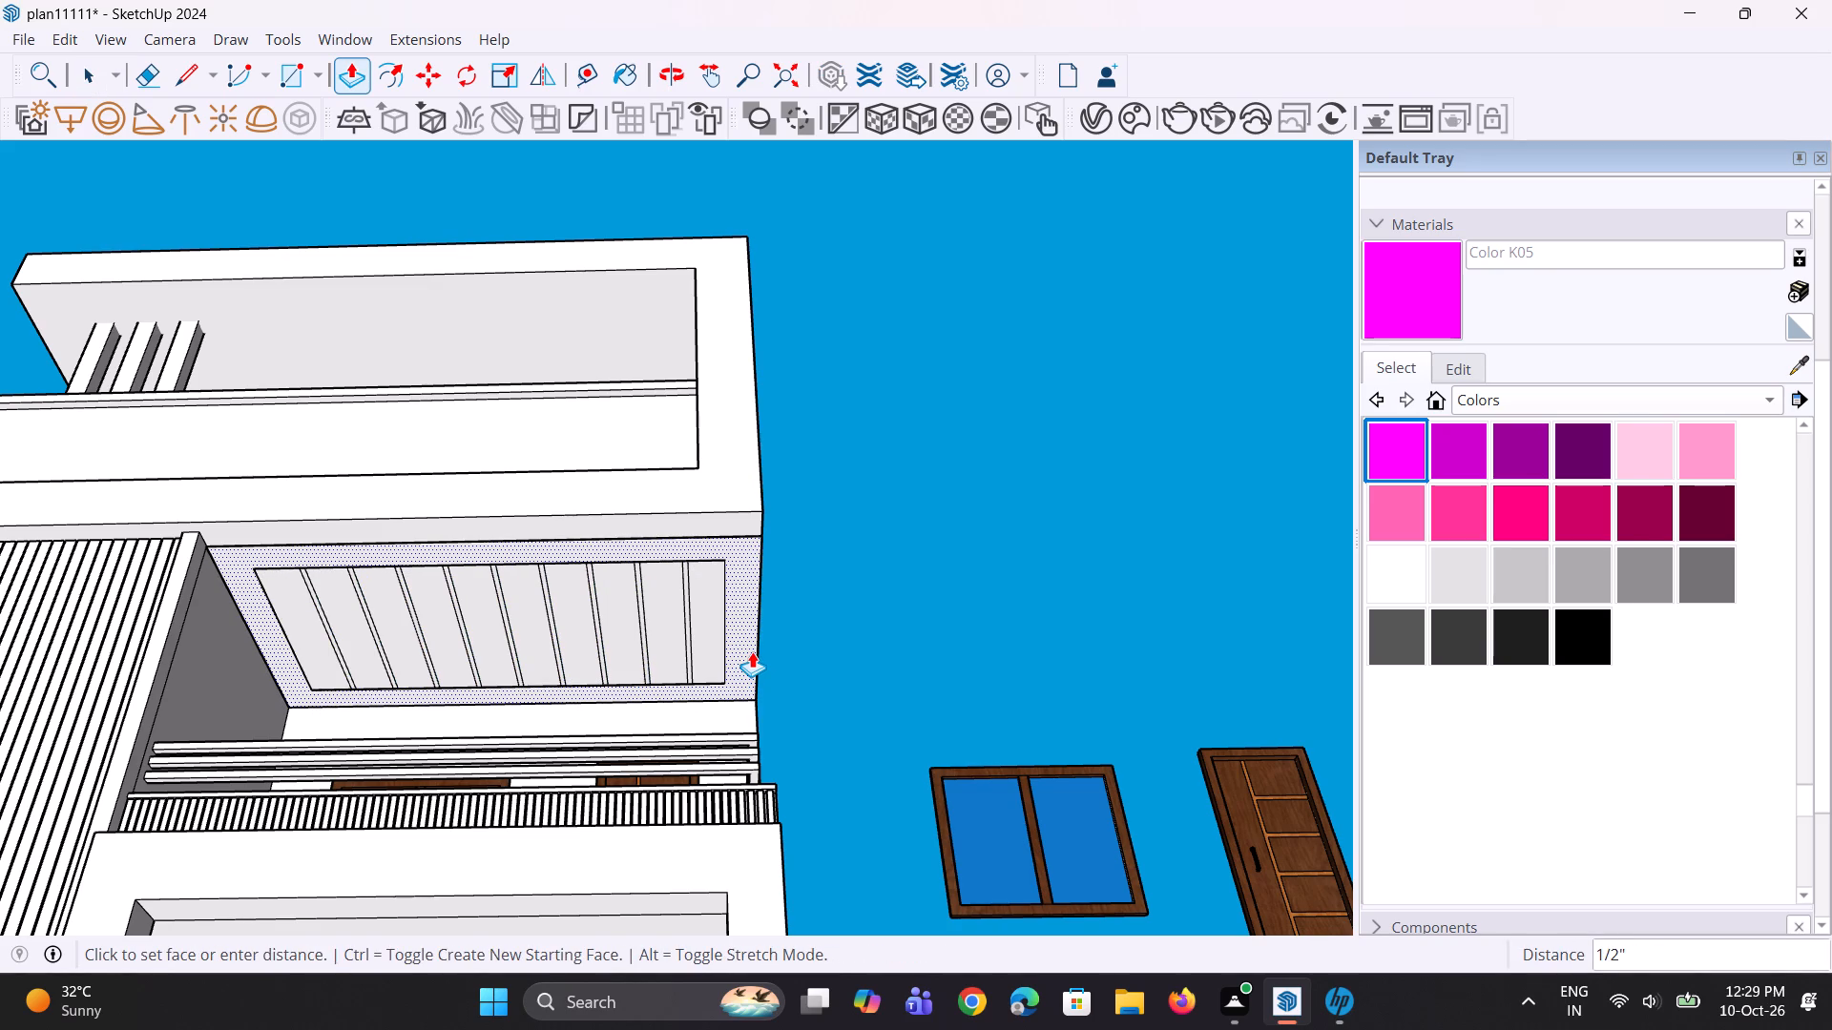
left_click(752, 654)
Push/Pull each of the nine narrow strips between the ceiling panels down by the same 1 7/16" as the border.
scroll(169, 653, "up", 2)
scroll(364, 617, "up", 3)
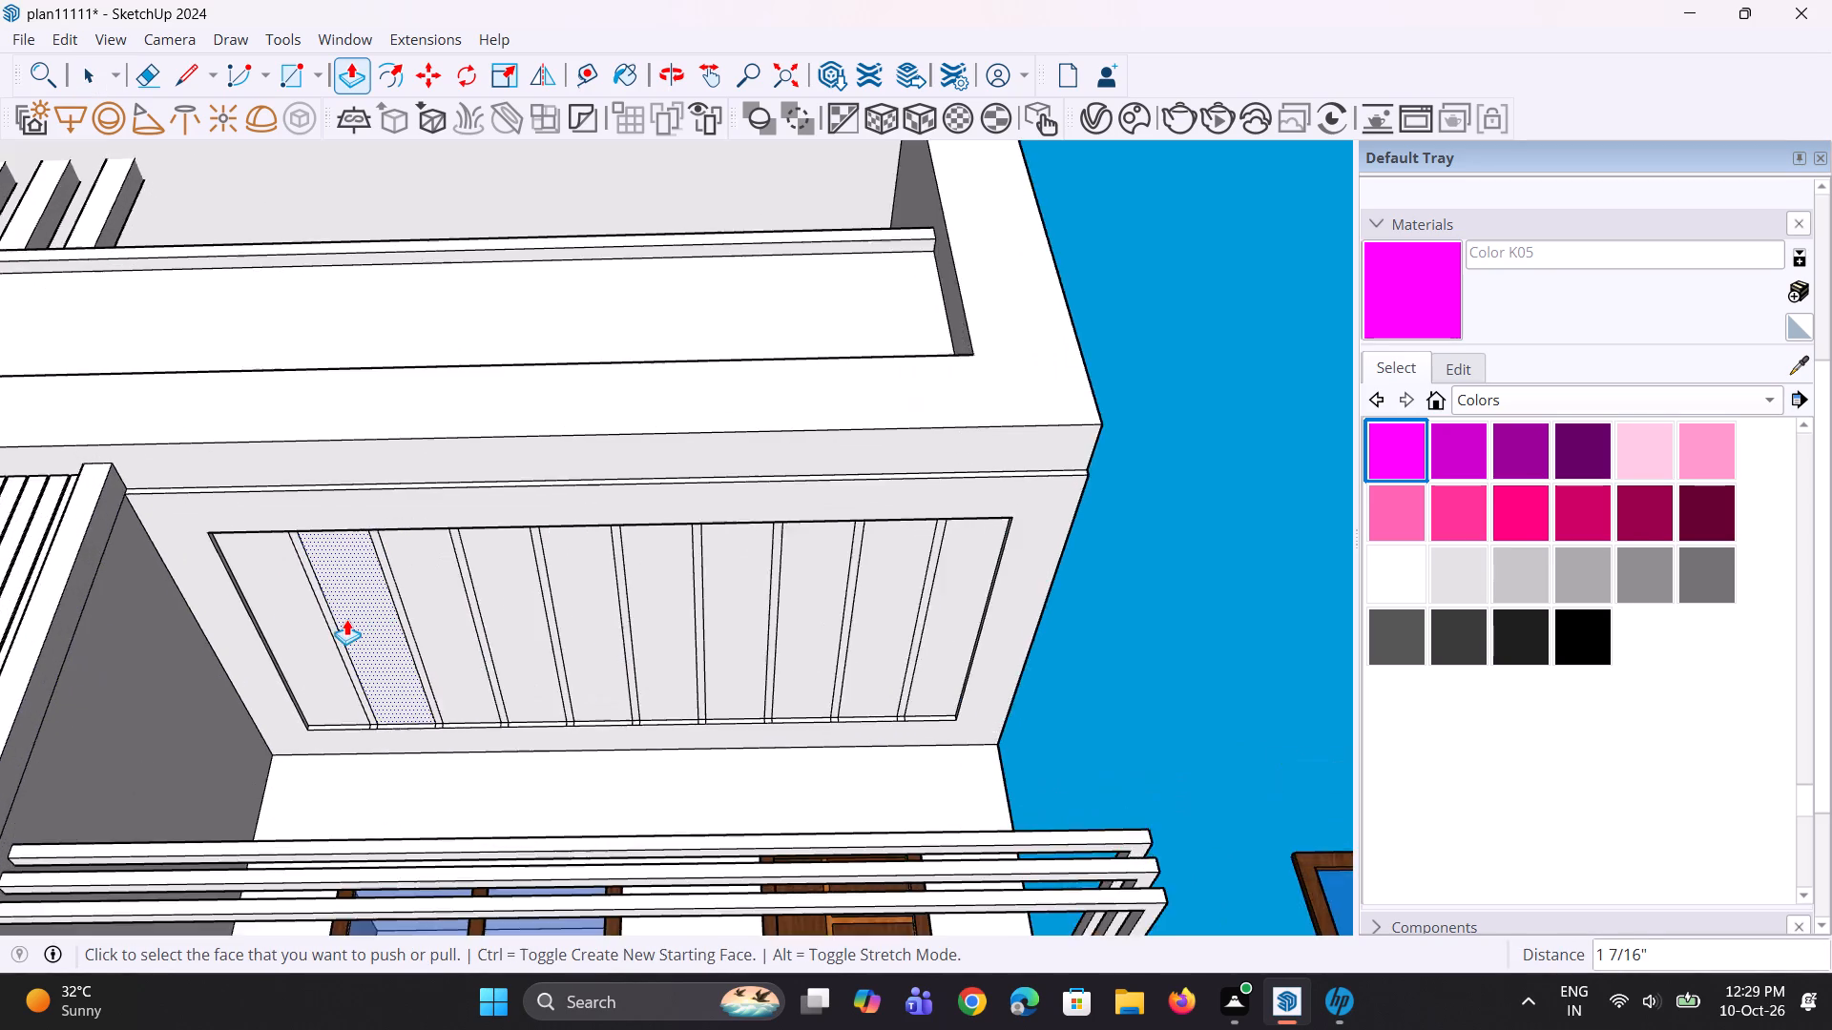
scroll(346, 619, "up", 3)
double_click(331, 635)
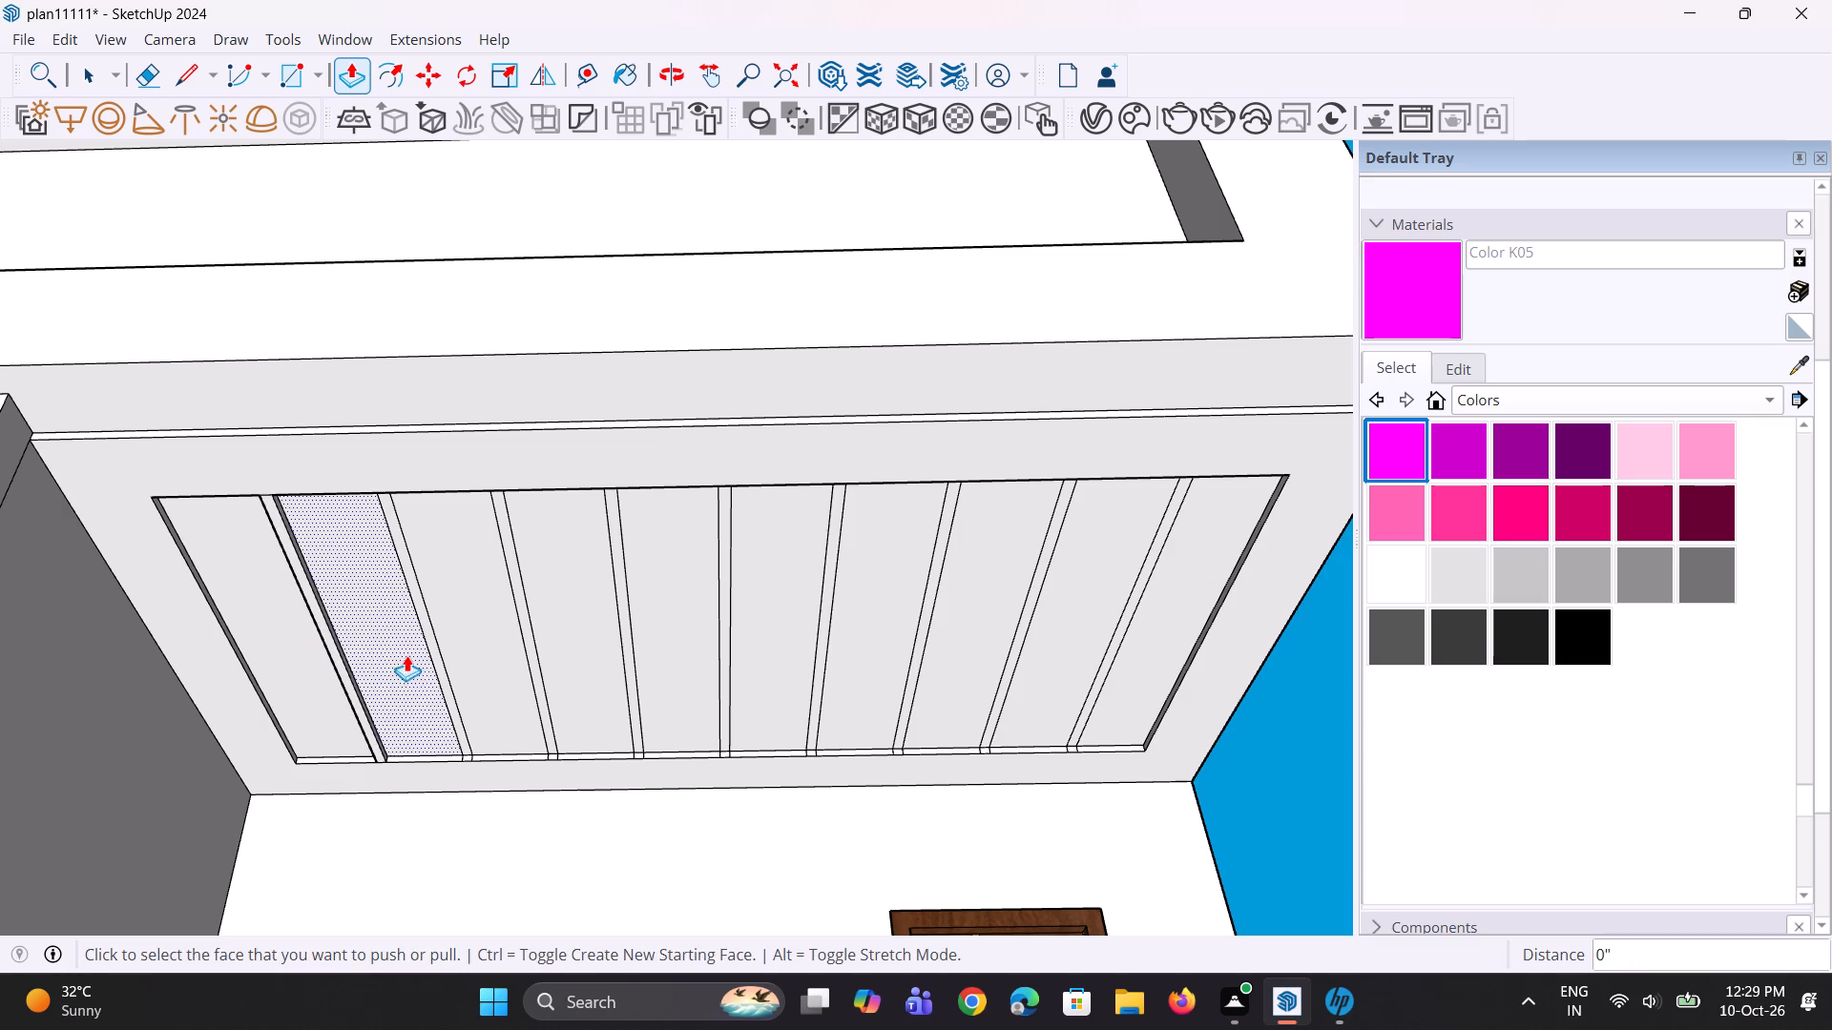
double_click(442, 683)
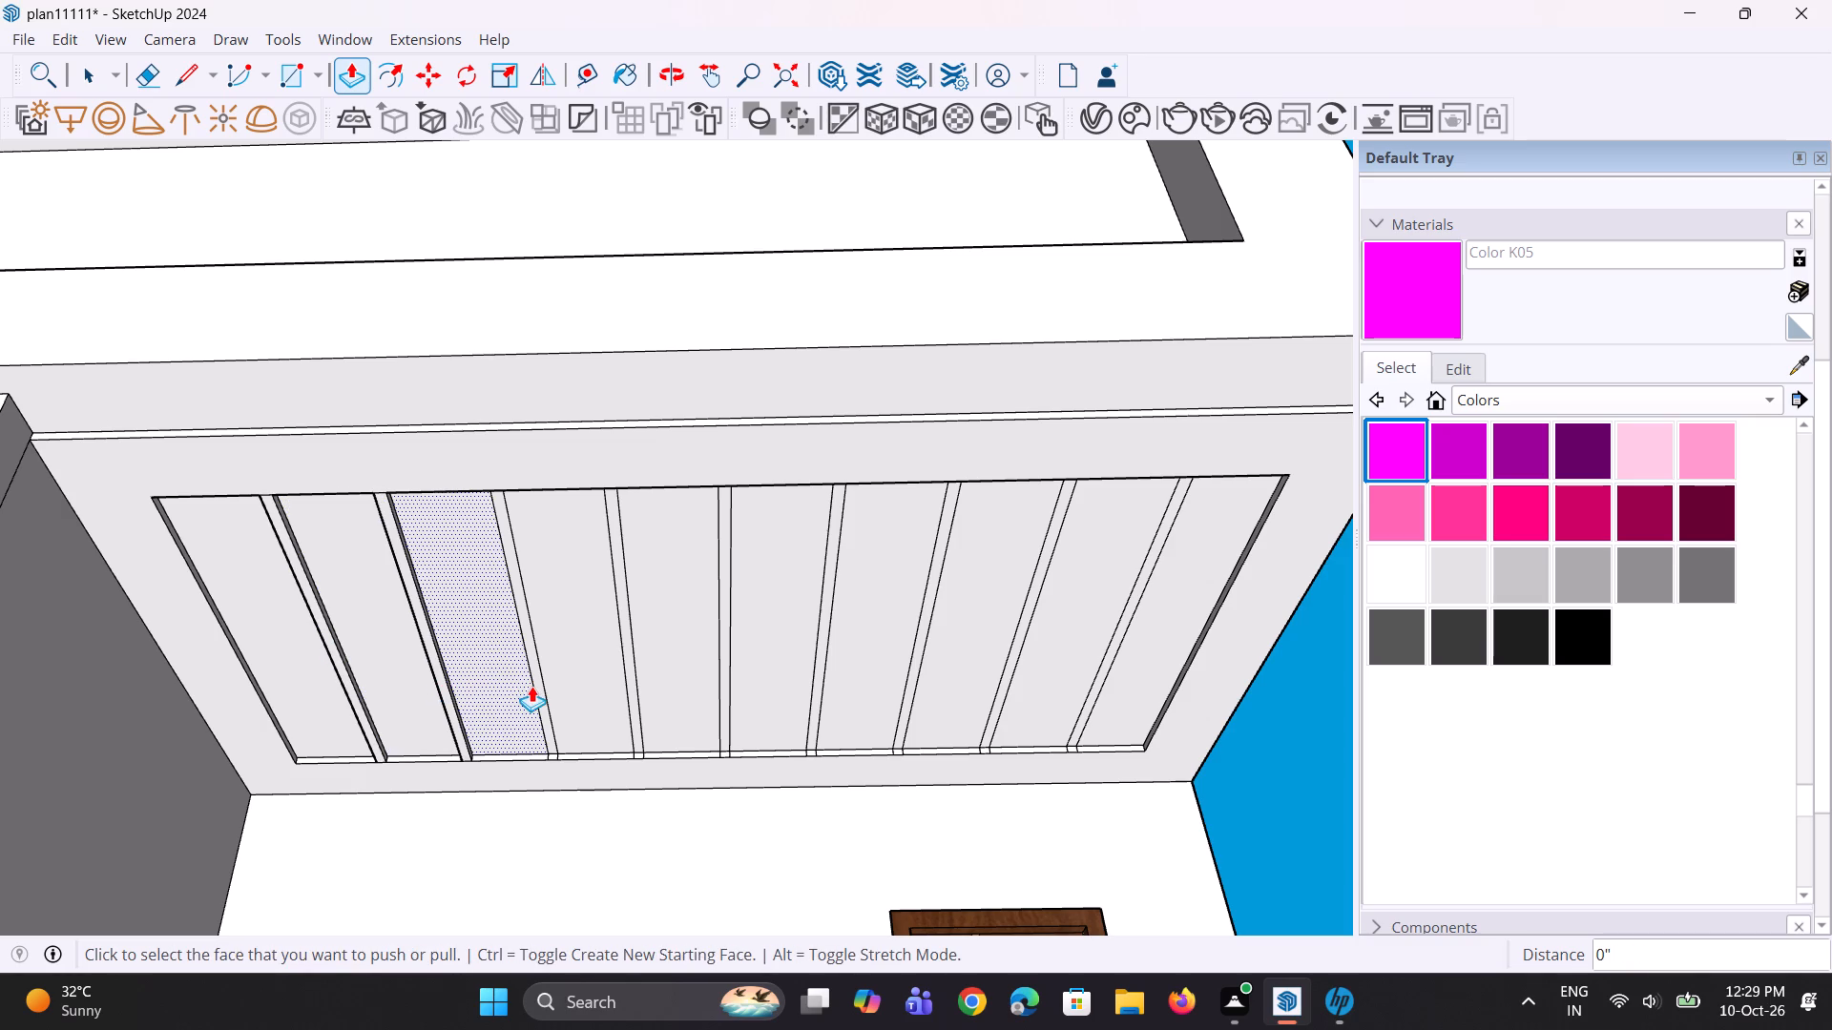
double_click(541, 694)
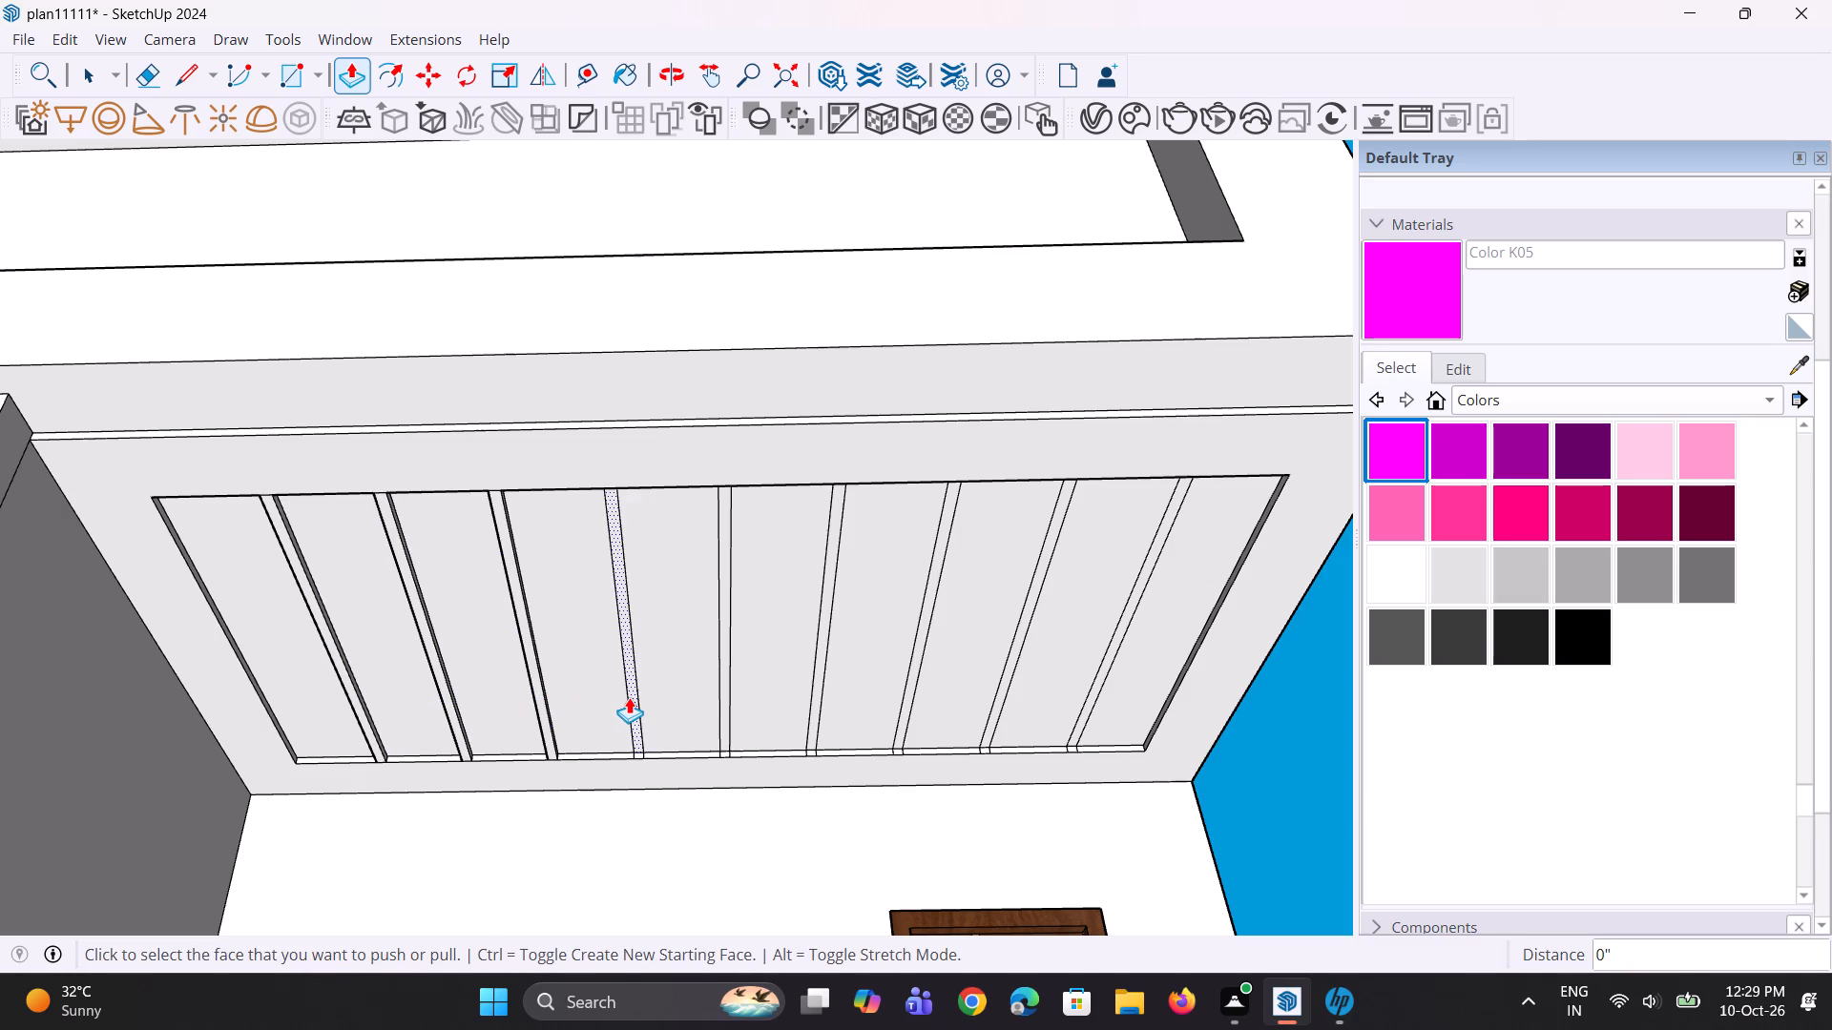
double_click(629, 697)
scroll(676, 717, "up", 2)
double_click(732, 729)
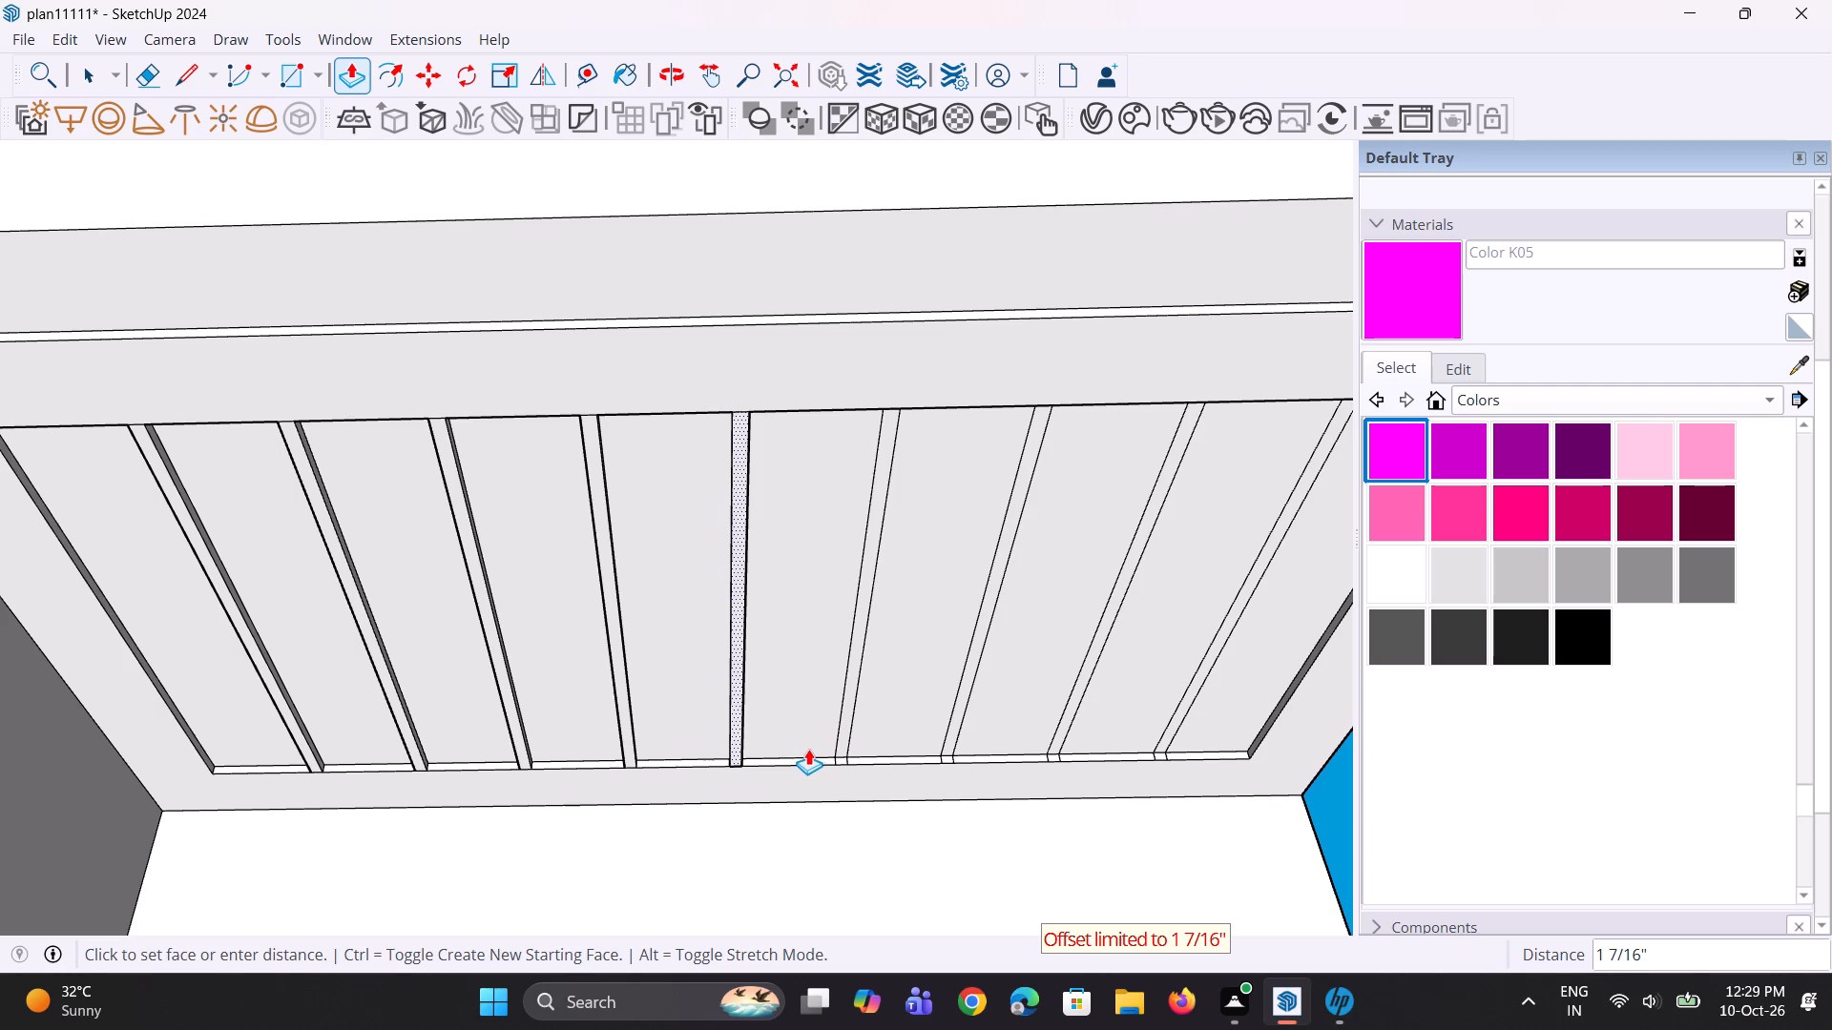
key("Escape")
scroll(704, 738, "up", 2)
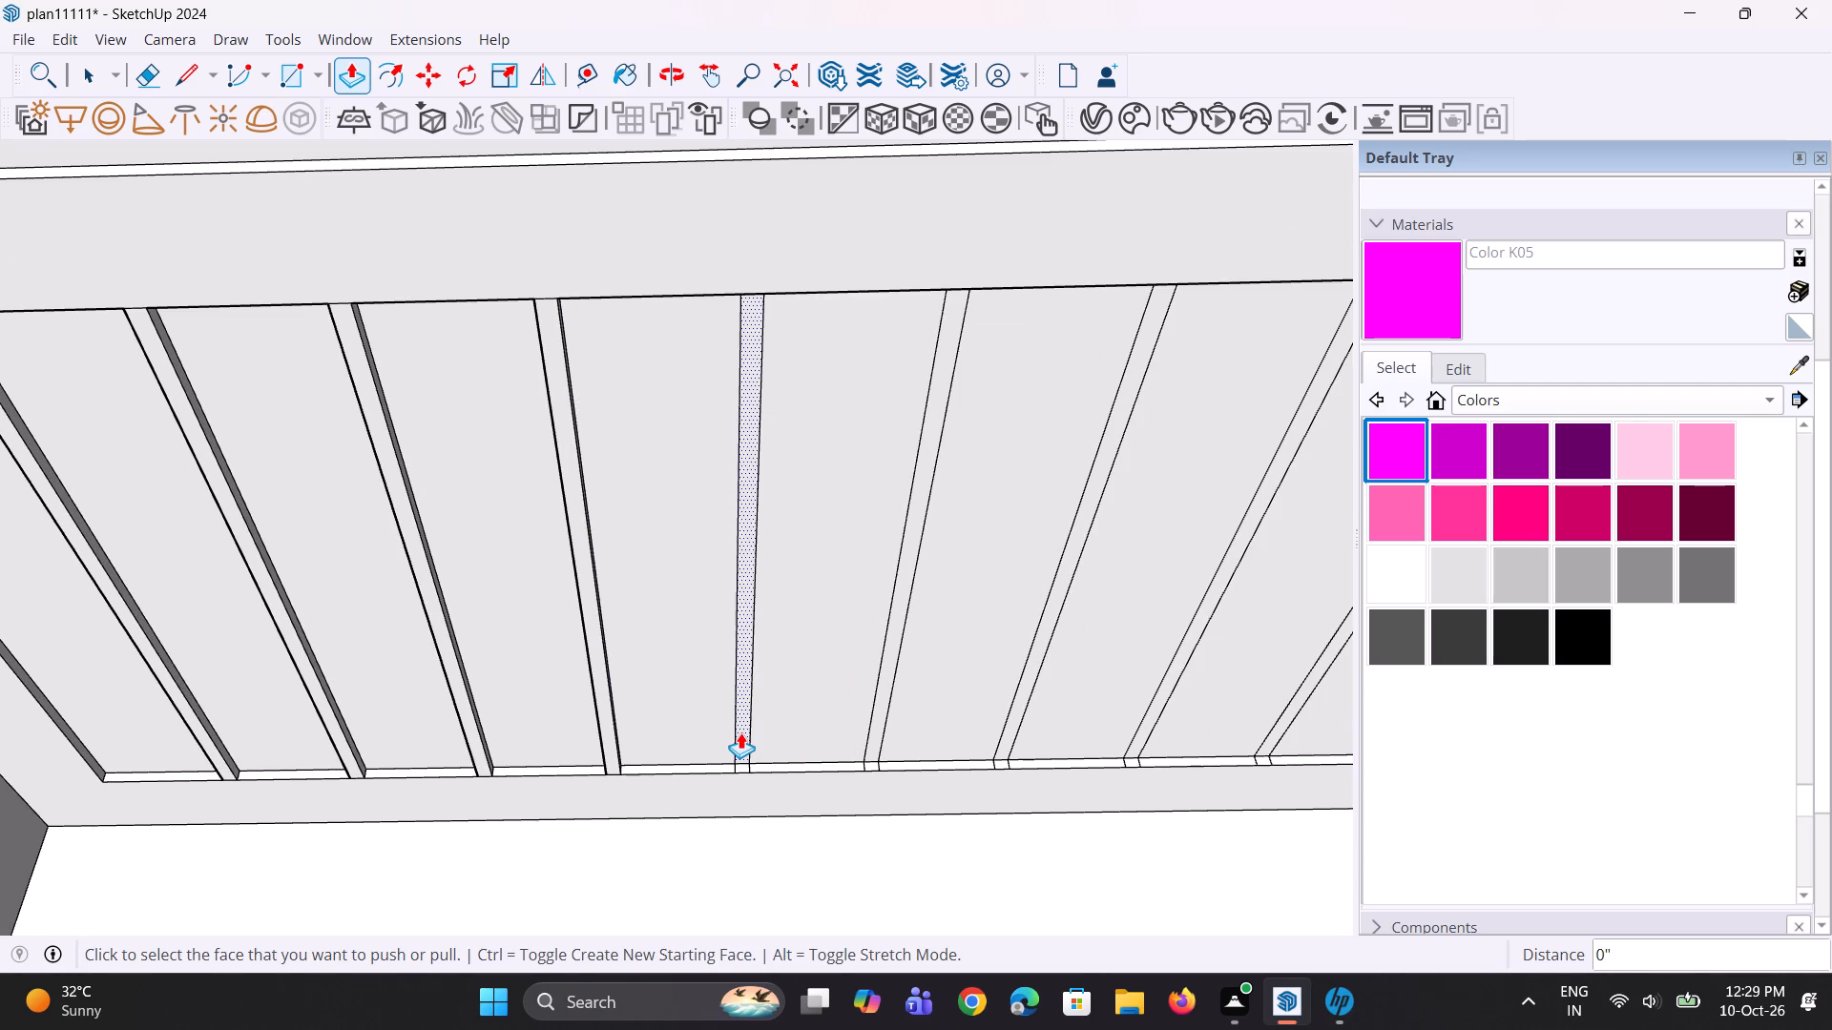
double_click(740, 732)
double_click(872, 745)
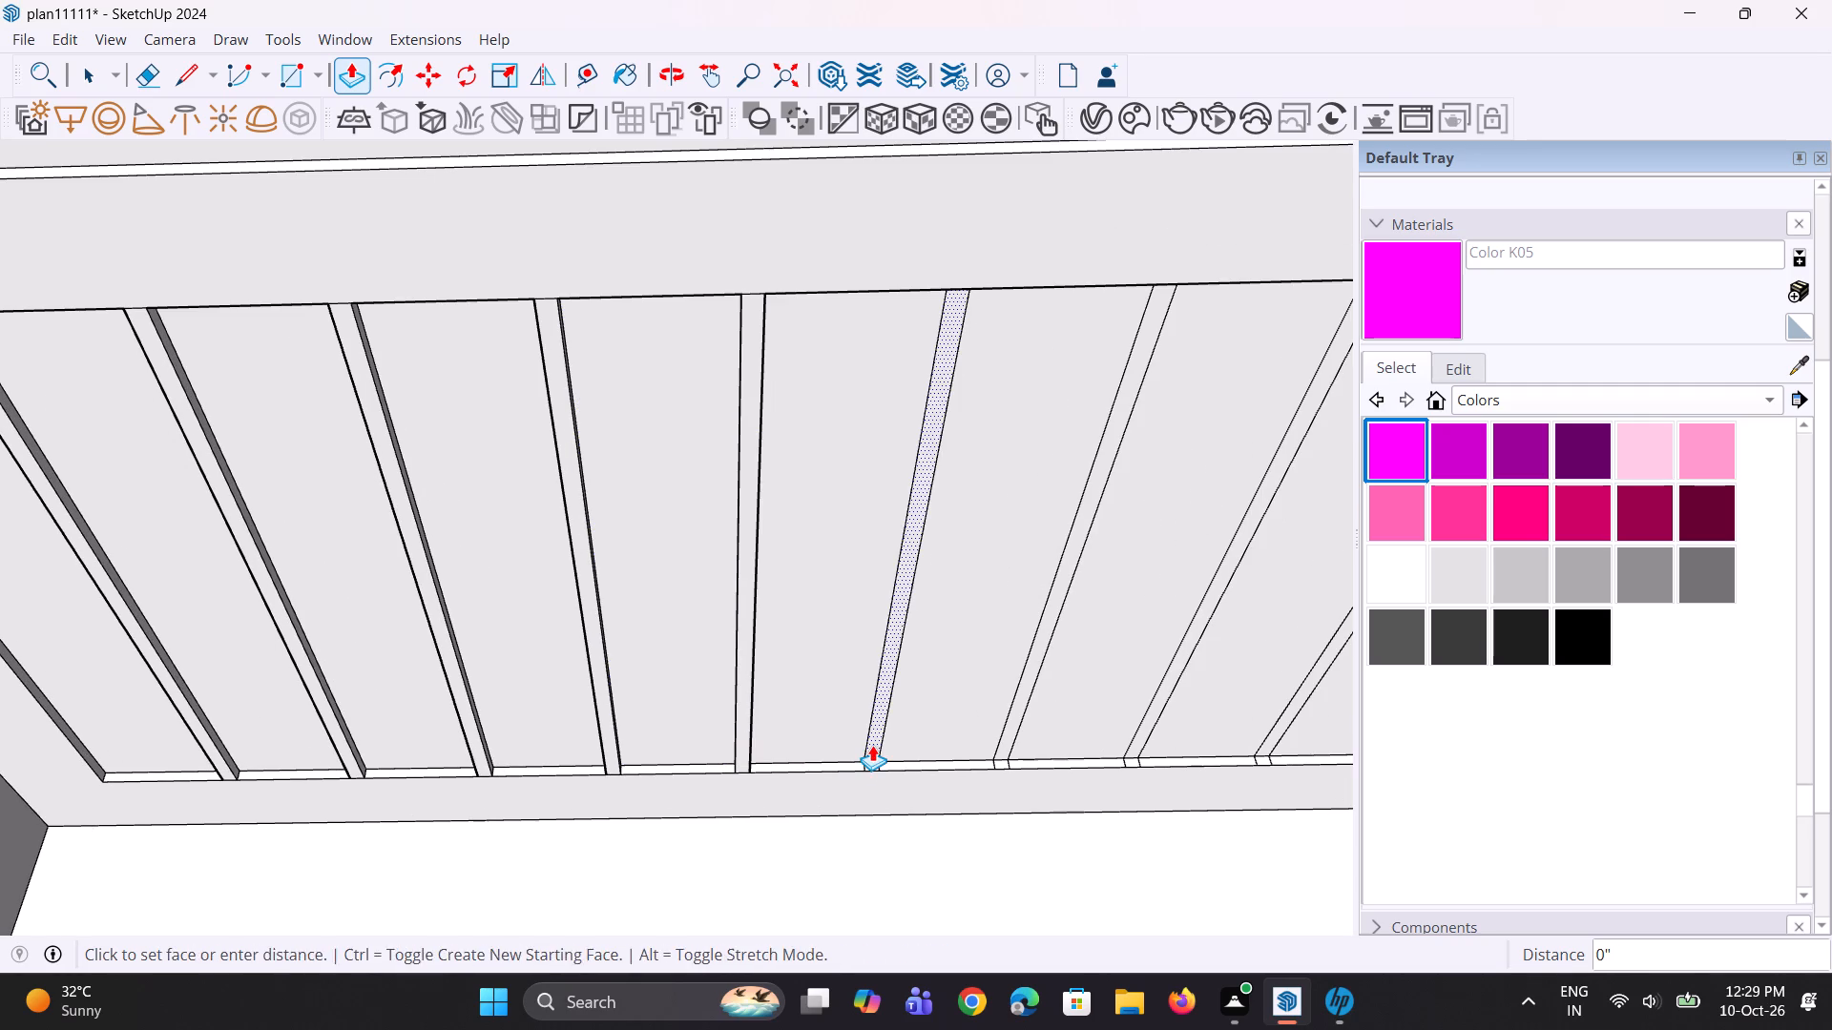
scroll(576, 693, "down", 4)
scroll(945, 712, "up", 4)
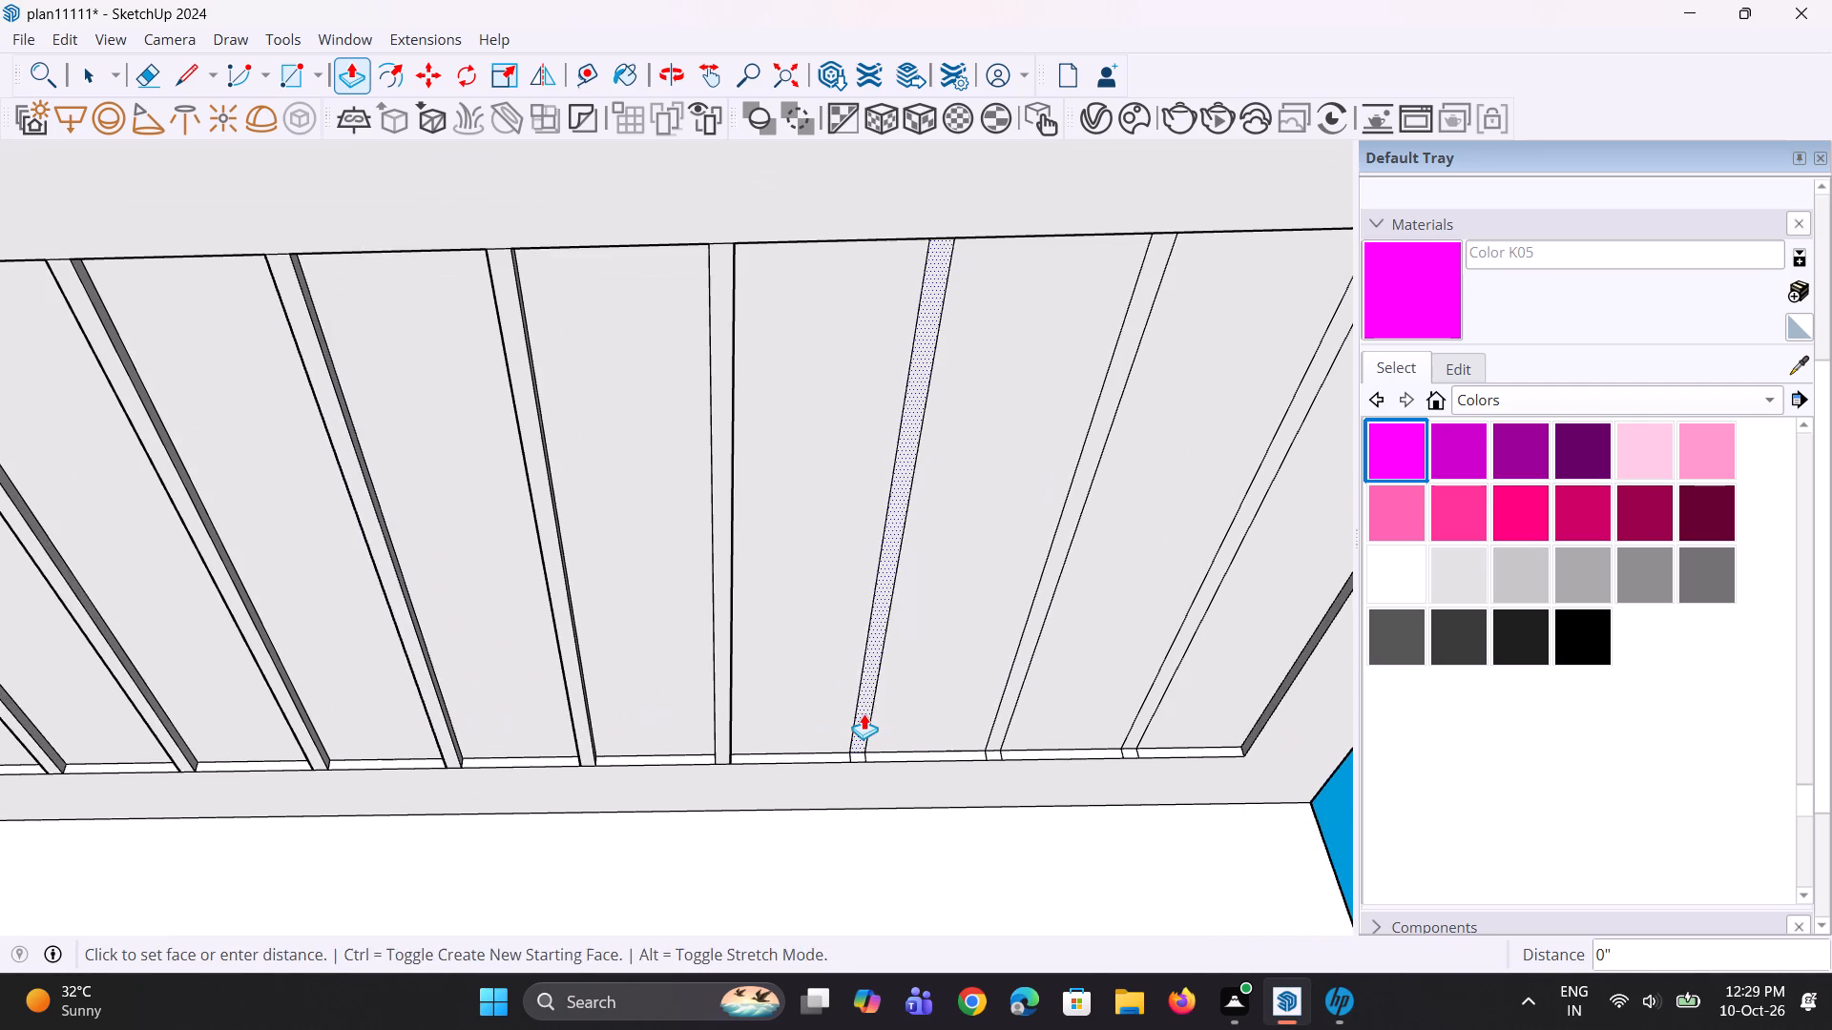
double_click(864, 713)
double_click(1009, 720)
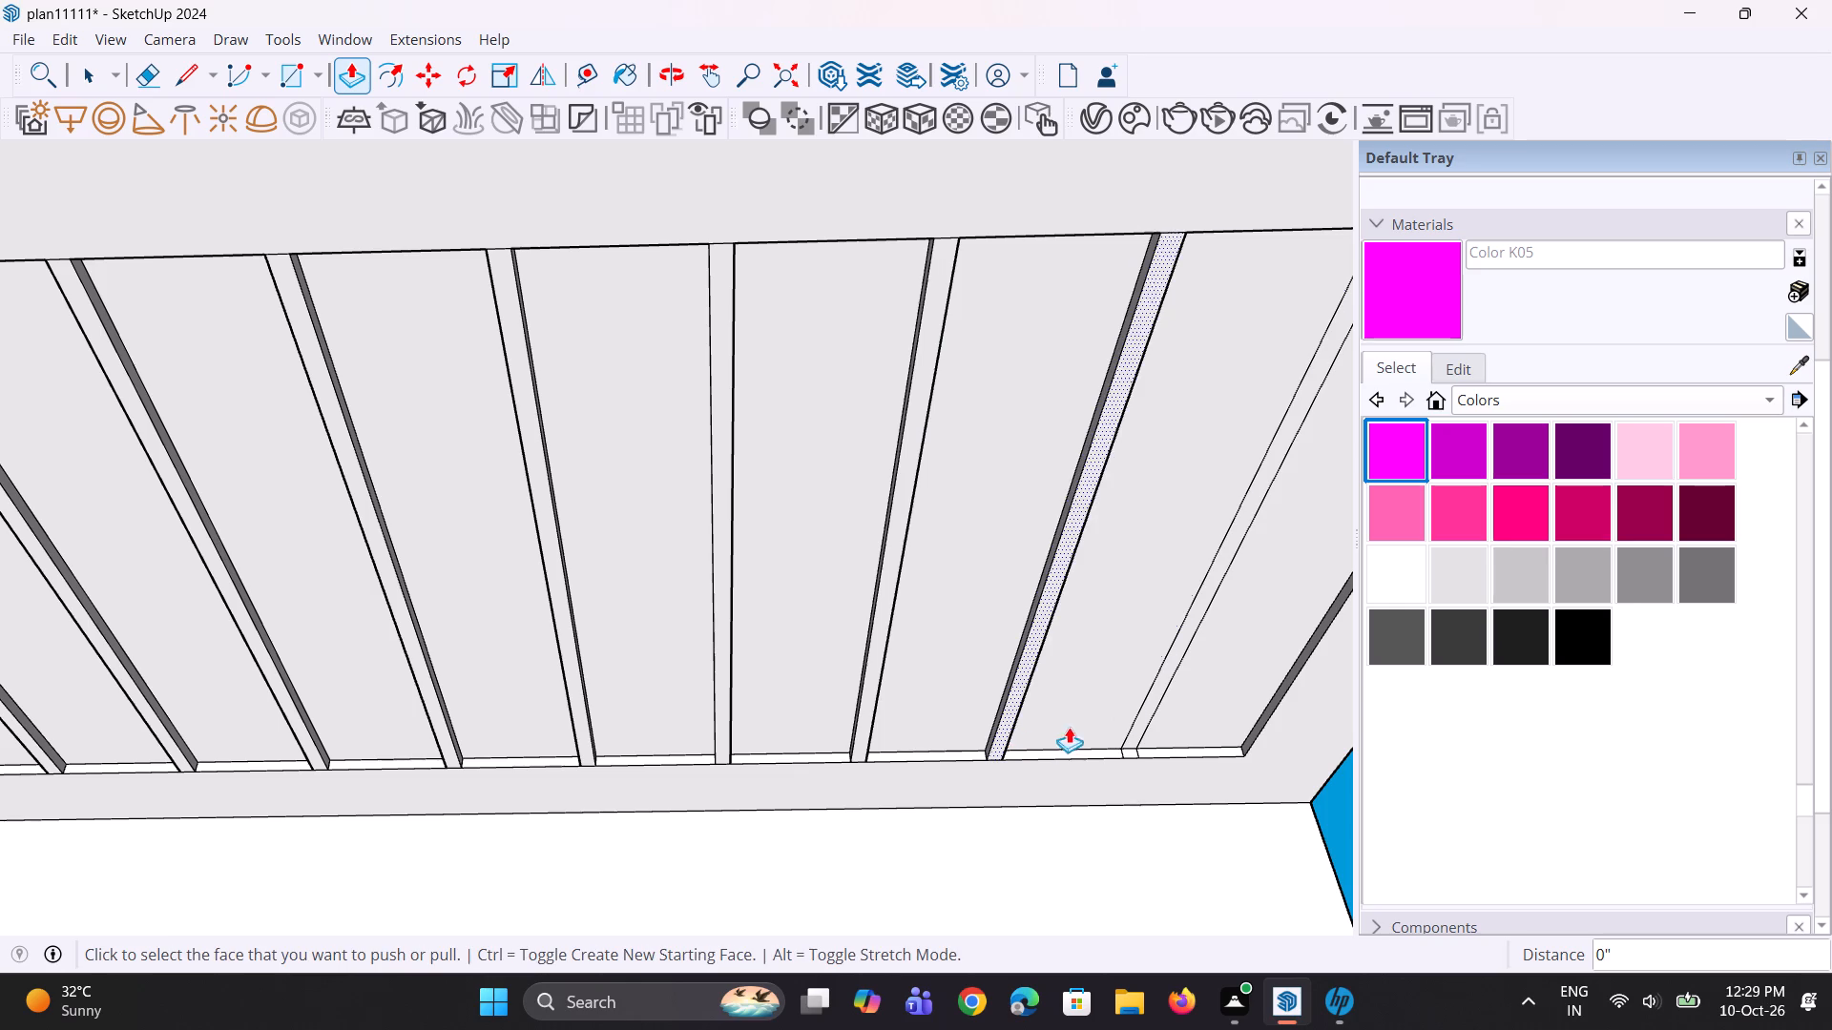
double_click(1135, 732)
Examine the panelled ceiling in the top balcony and the building's whole front from several angles.
scroll(871, 724, "down", 8)
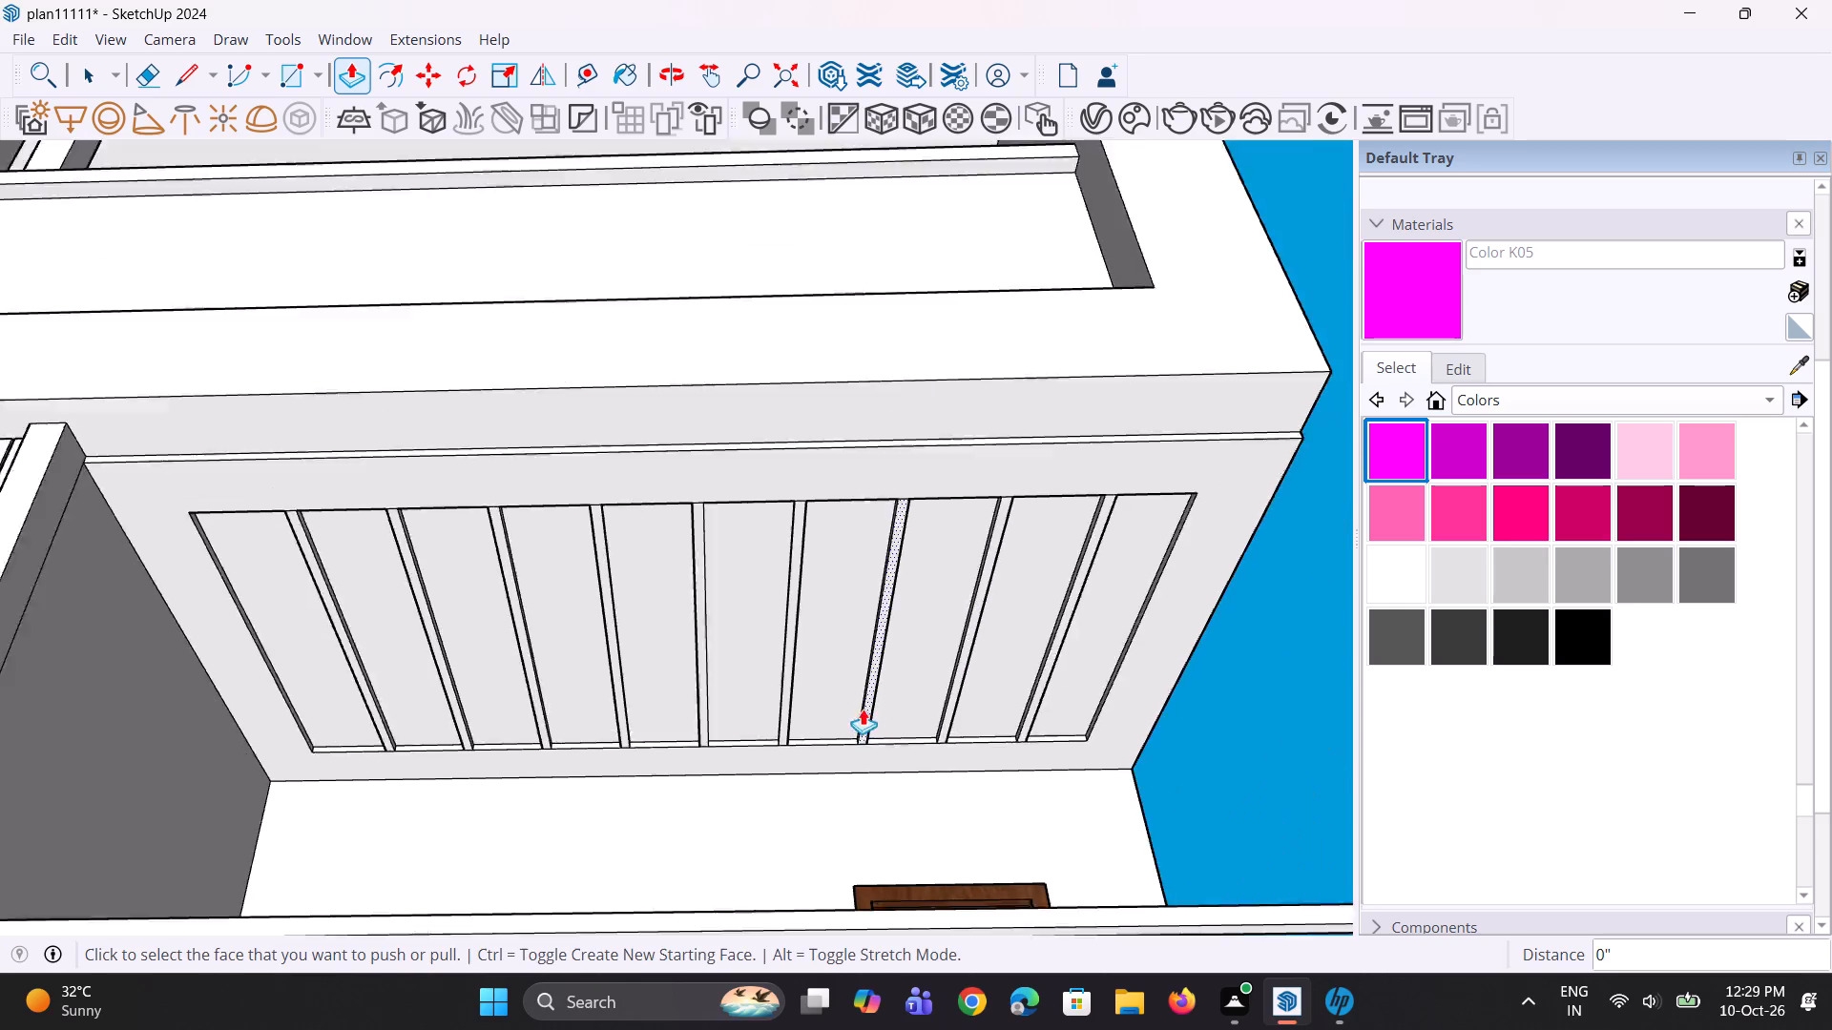
scroll(863, 709, "down", 1)
middle_click_drag(768, 718, 557, 826)
scroll(613, 777, "down", 4)
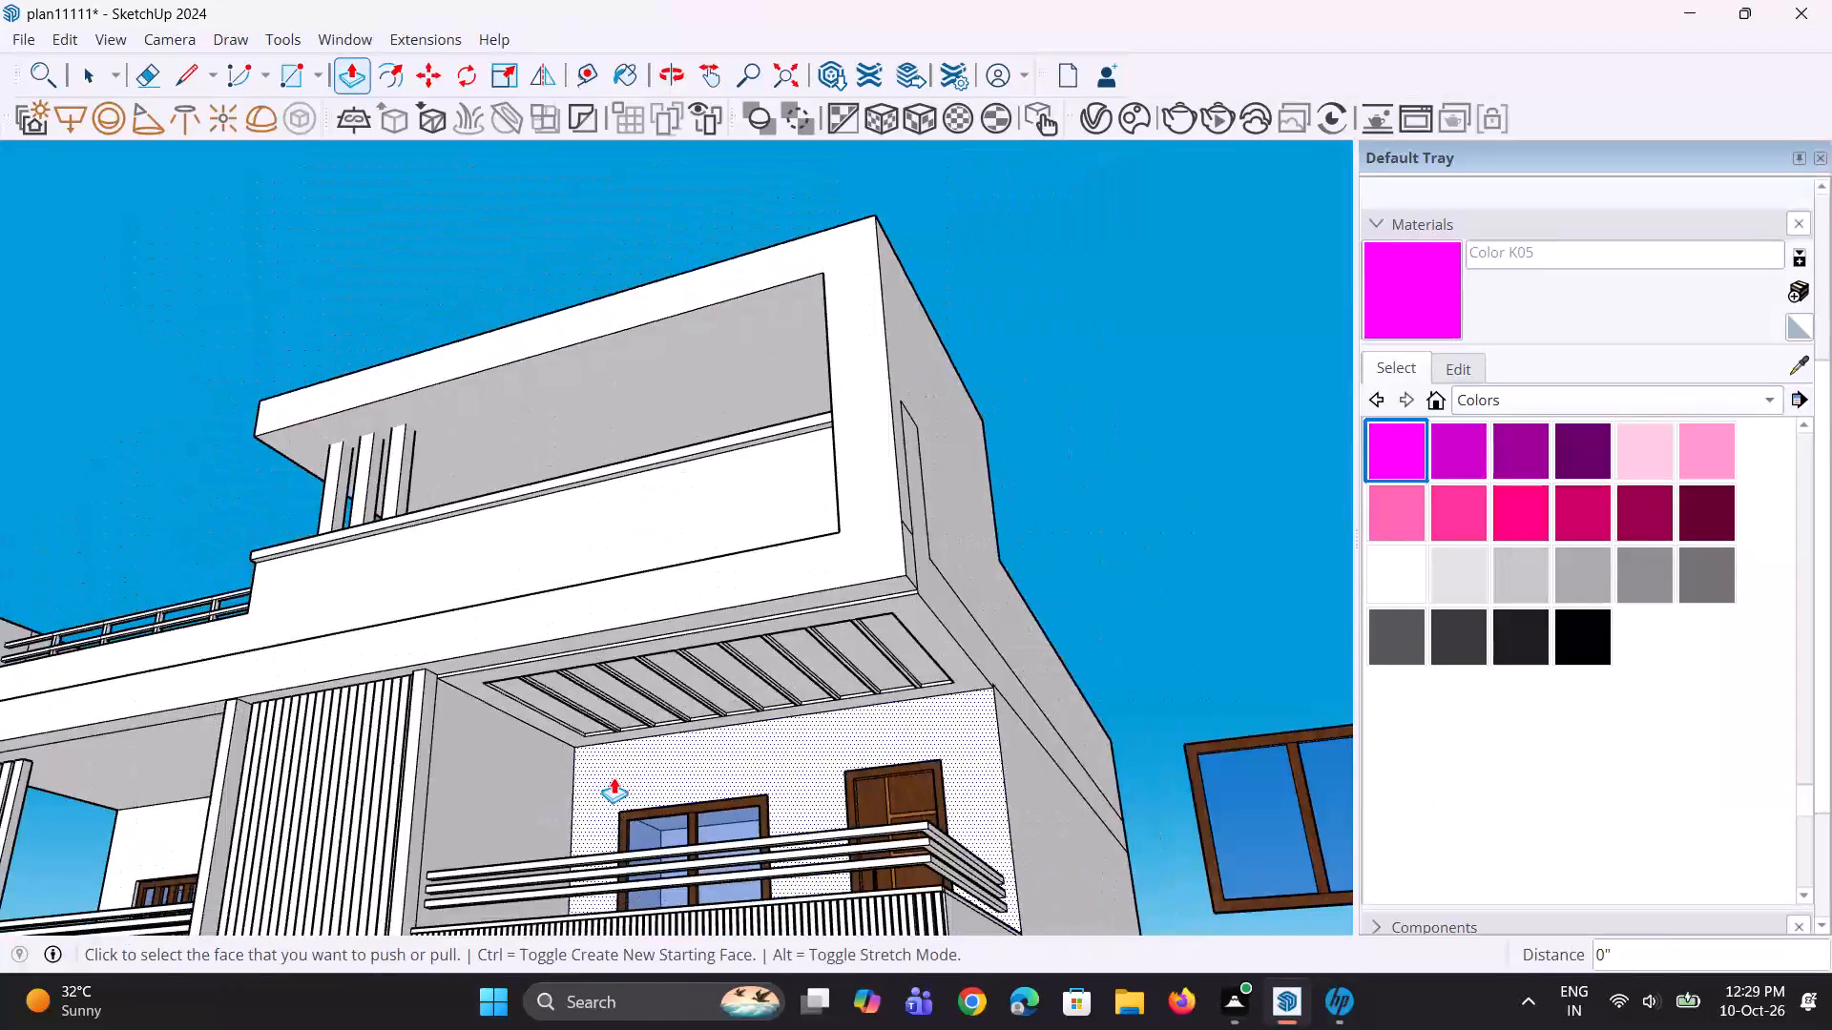
scroll(614, 777, "up", 1)
middle_click_drag(627, 781, 700, 793)
key("space")
key("space")
left_click(1071, 591)
scroll(697, 683, "down", 1)
middle_click_drag(702, 683, 882, 683)
scroll(689, 673, "down", 4)
middle_click_drag(683, 673, 657, 764)
scroll(637, 638, "down", 5)
middle_click_drag(623, 658, 644, 741)
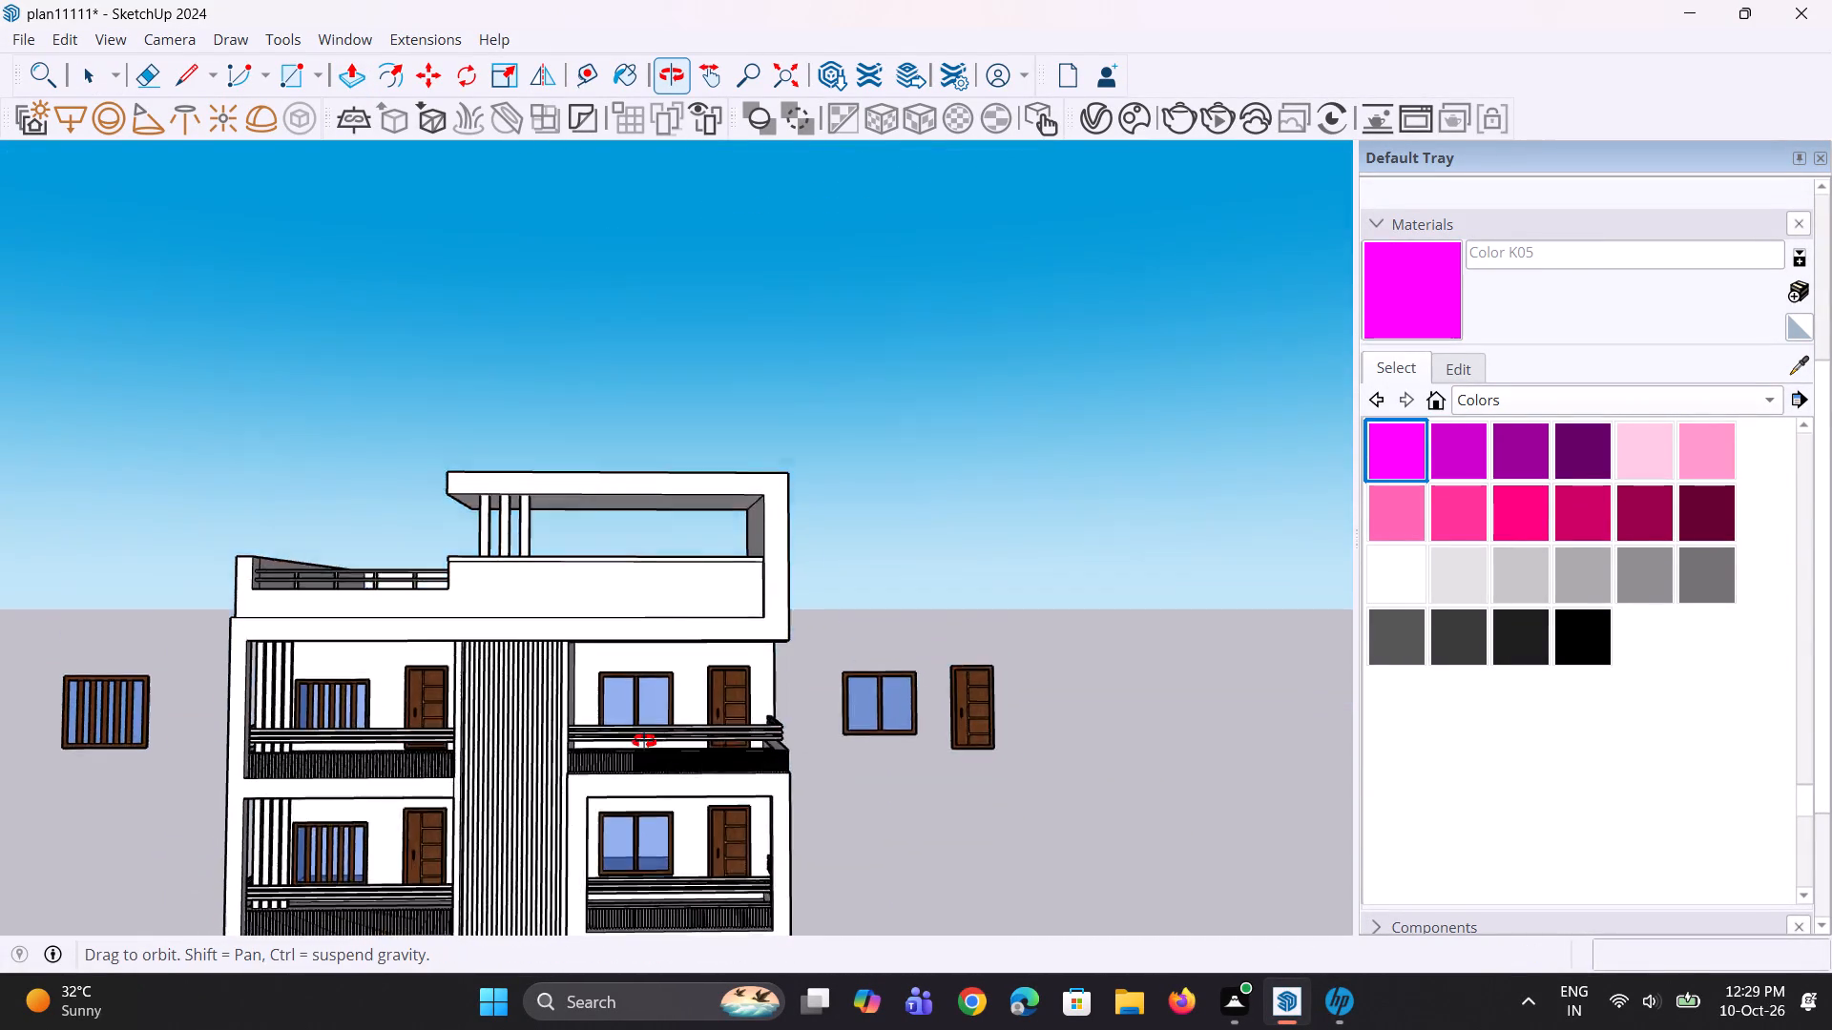
Offset the ceiling outline of the right-hand balcony one floor below the top one inward by about 1' 3".
middle_click_drag(644, 741, 603, 477)
scroll(603, 477, "down", 4)
middle_click_drag(618, 791, 624, 767)
scroll(606, 721, "up", 4)
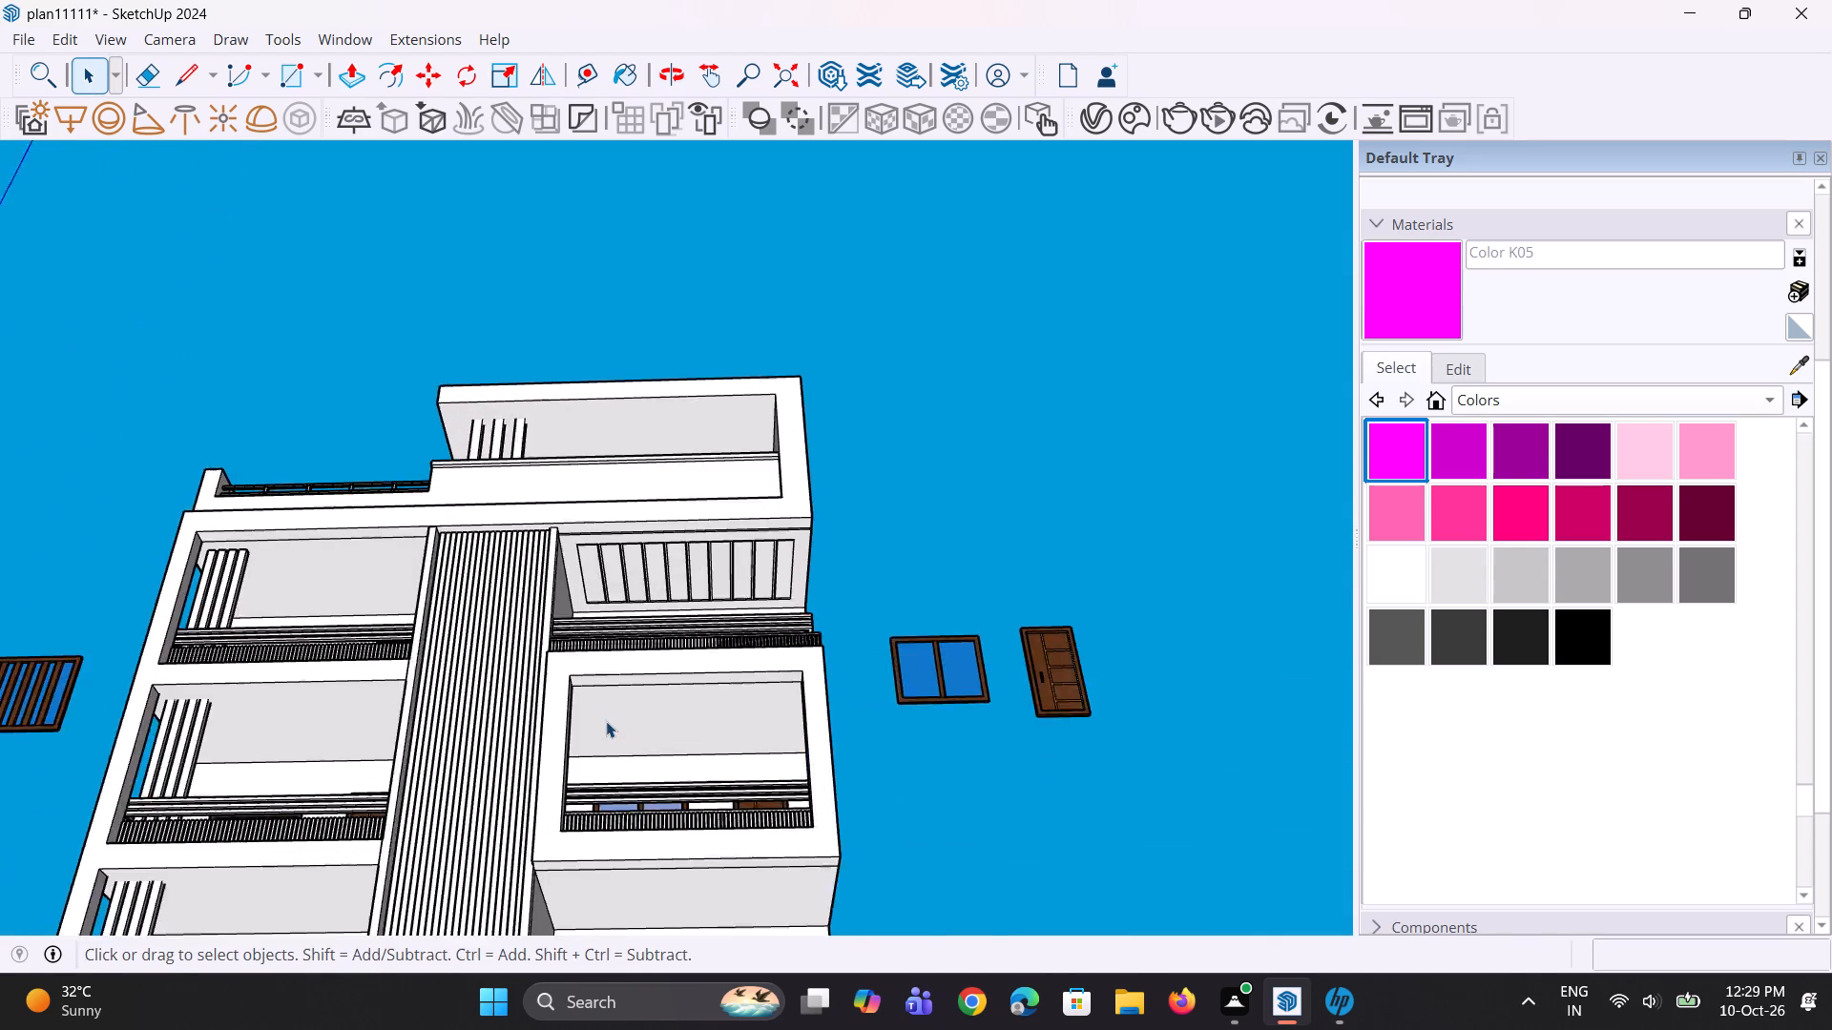
scroll(606, 721, "up", 4)
middle_click_drag(628, 761, 554, 773)
left_click(622, 723)
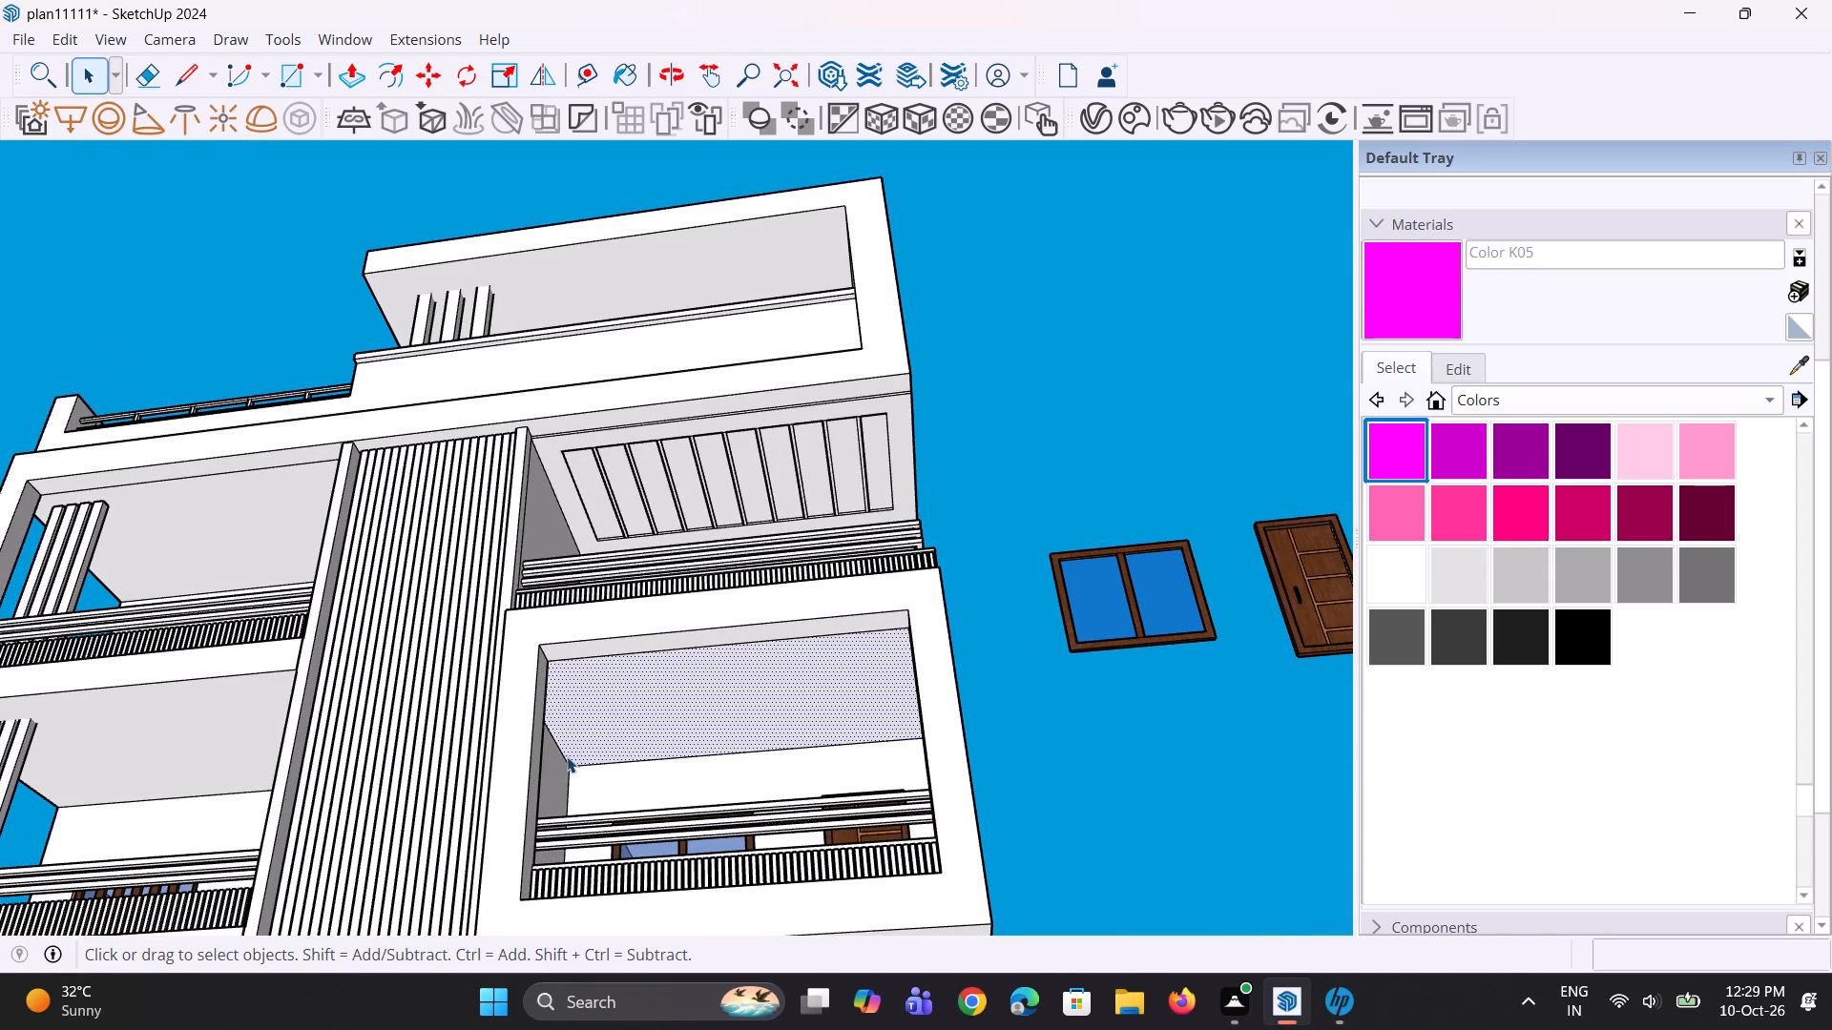
key("f")
left_click(618, 758)
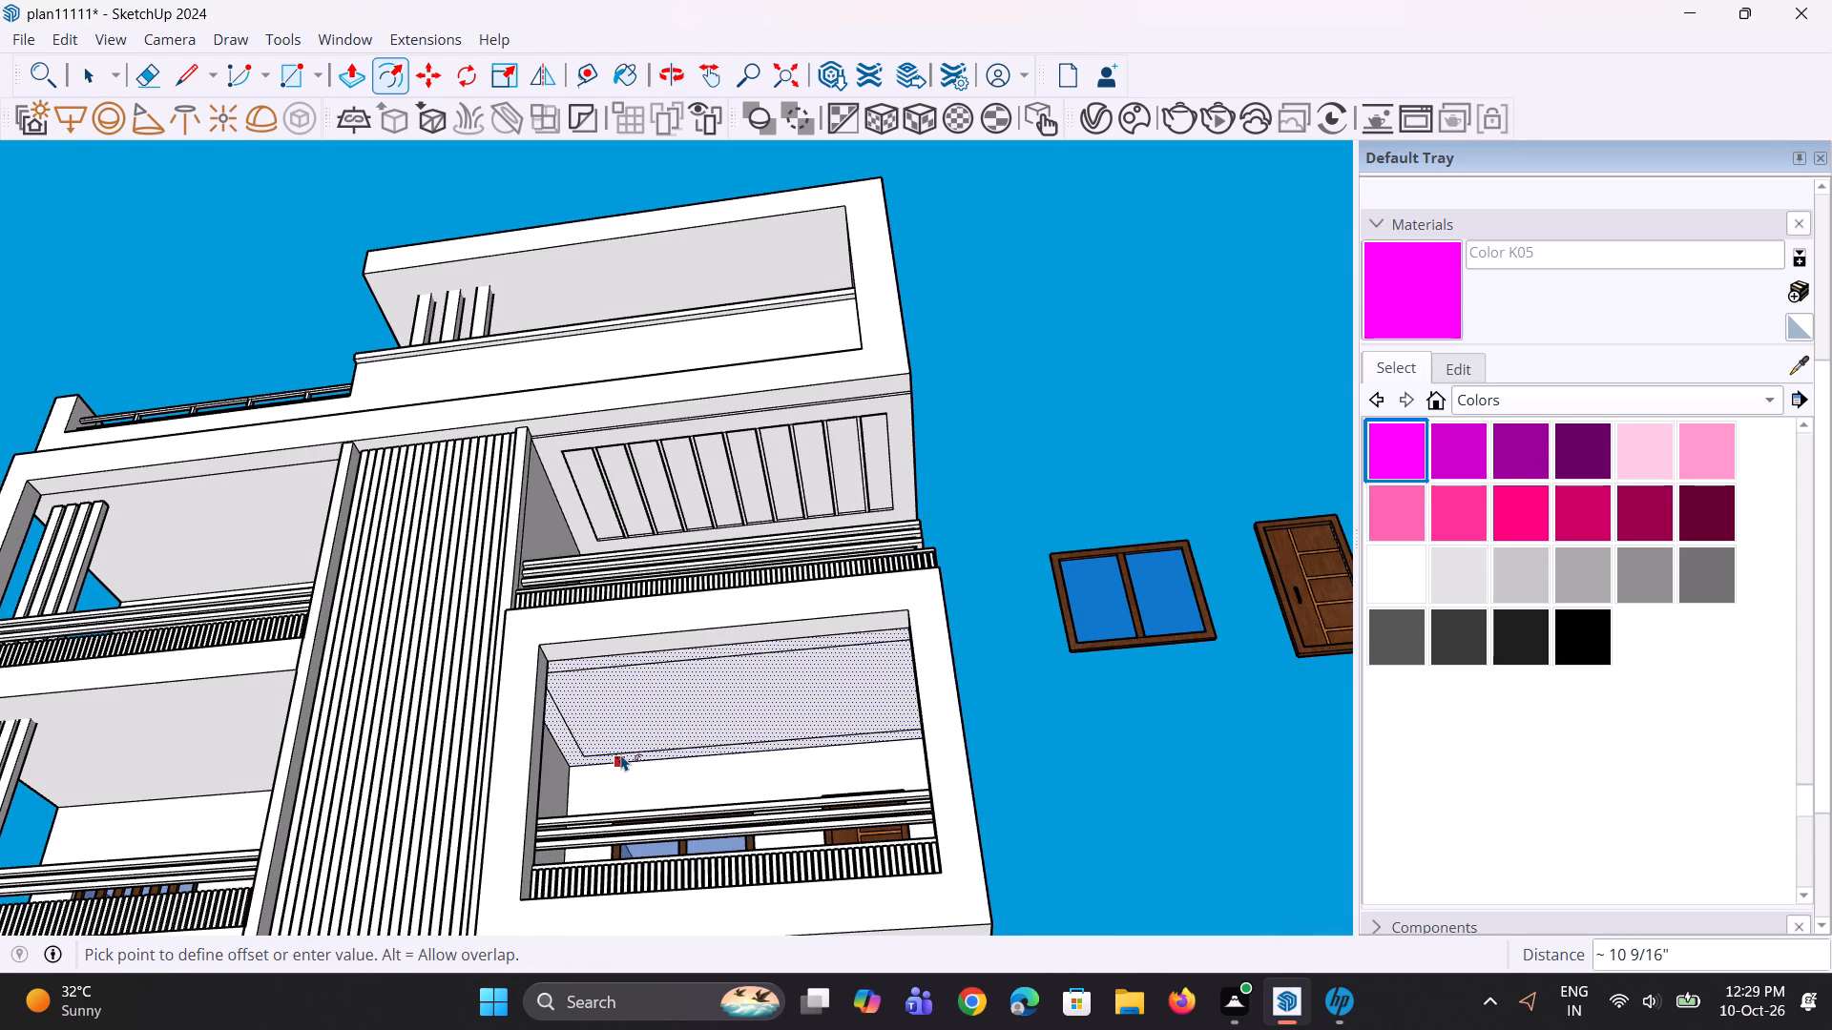
middle_click_drag(621, 754, 625, 726)
scroll(625, 726, "up", 5)
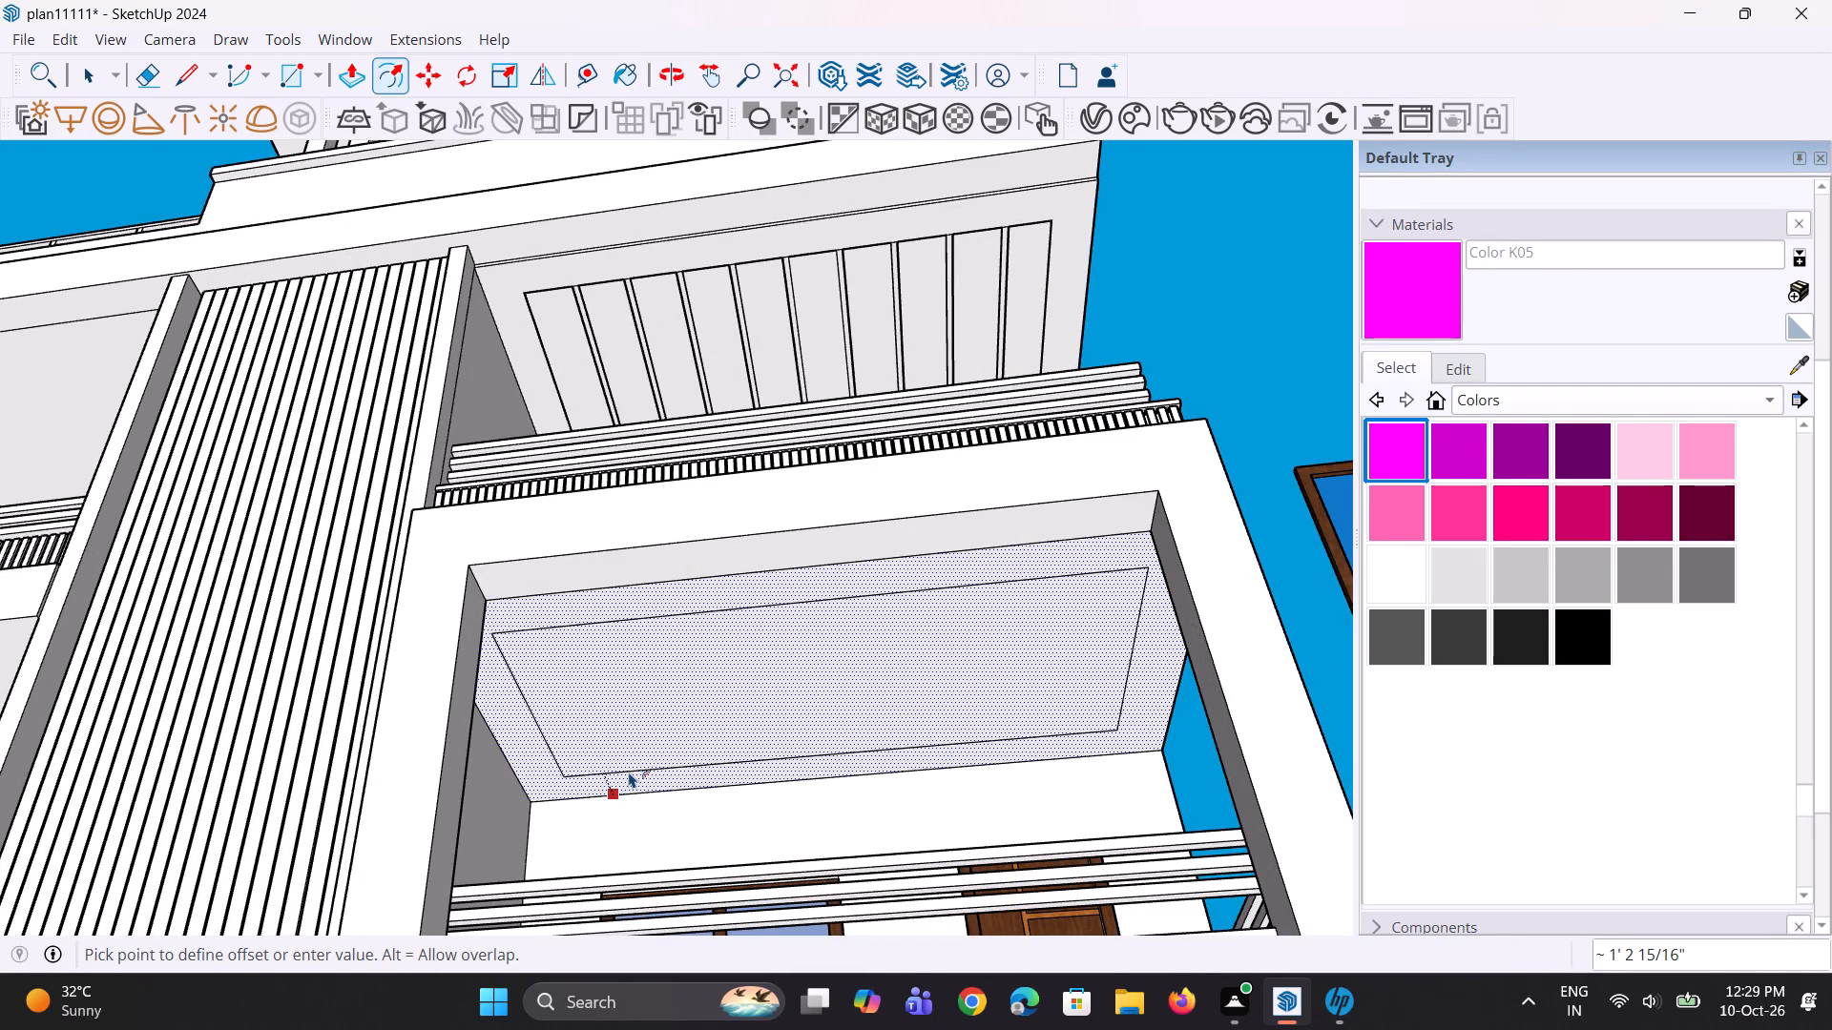
left_click(629, 772)
key("space")
key("space")
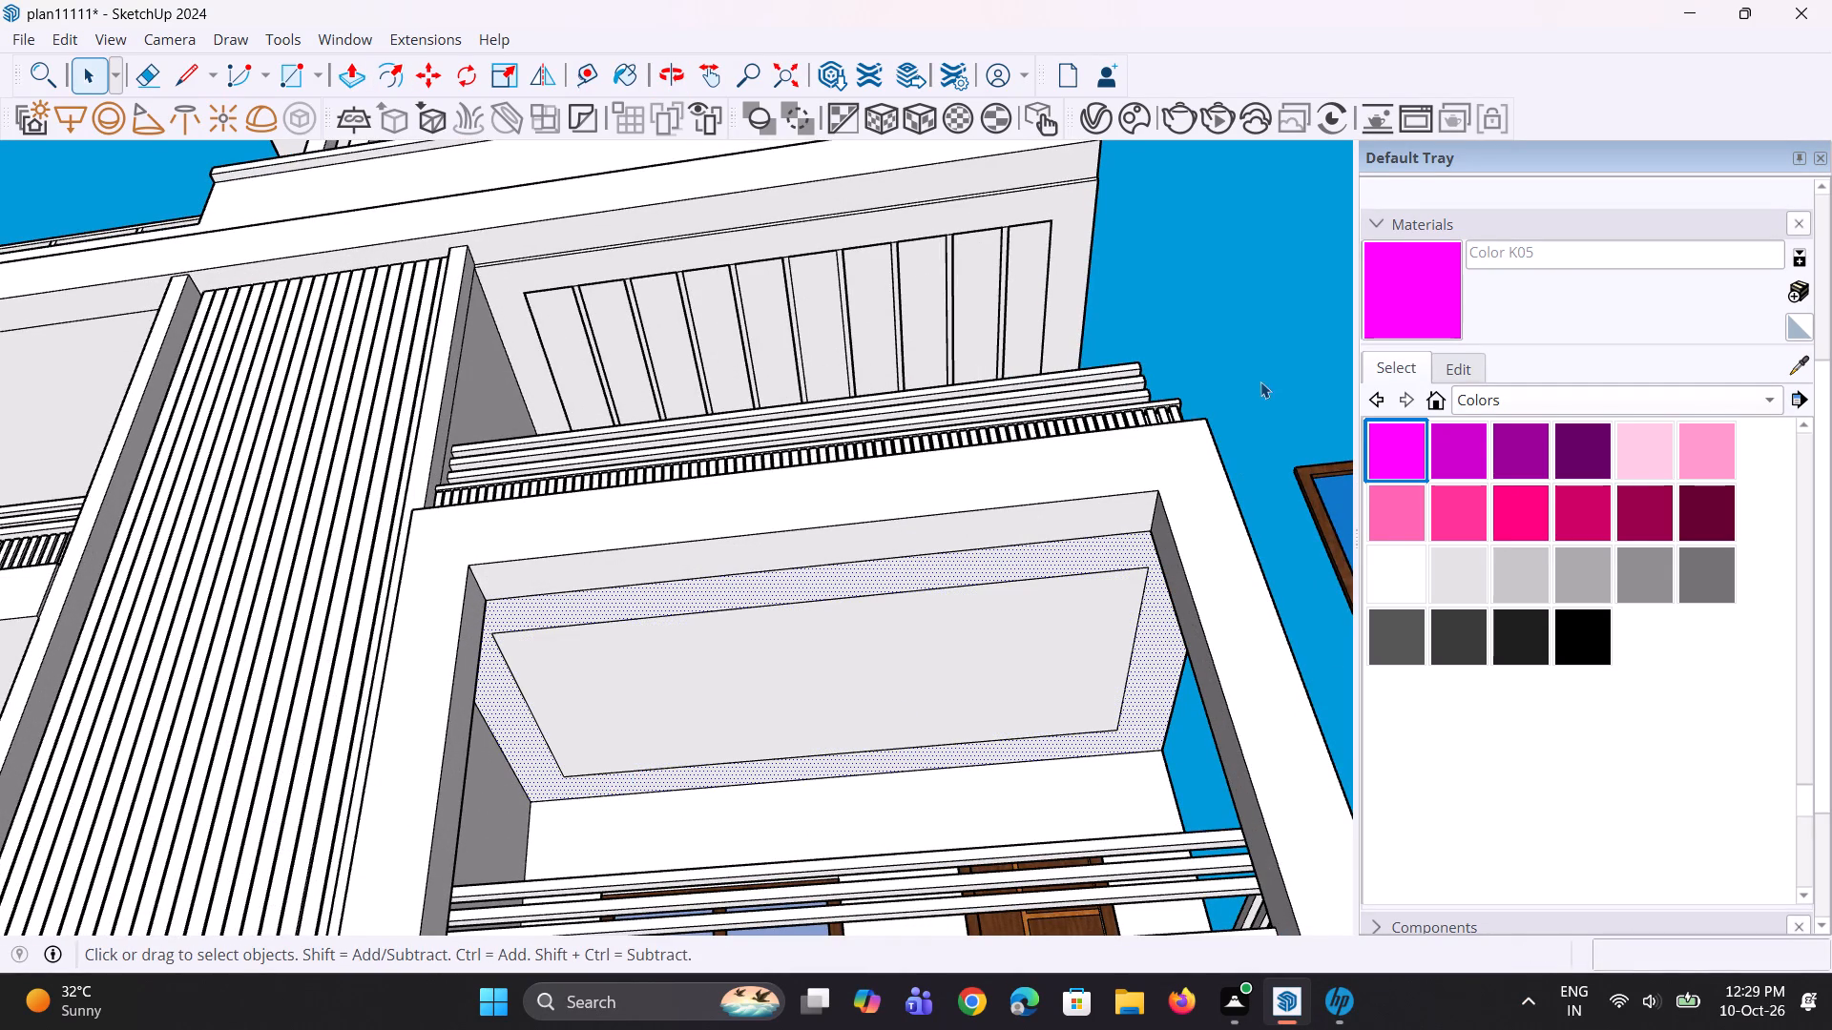
left_click_drag(1265, 346, 1262, 355)
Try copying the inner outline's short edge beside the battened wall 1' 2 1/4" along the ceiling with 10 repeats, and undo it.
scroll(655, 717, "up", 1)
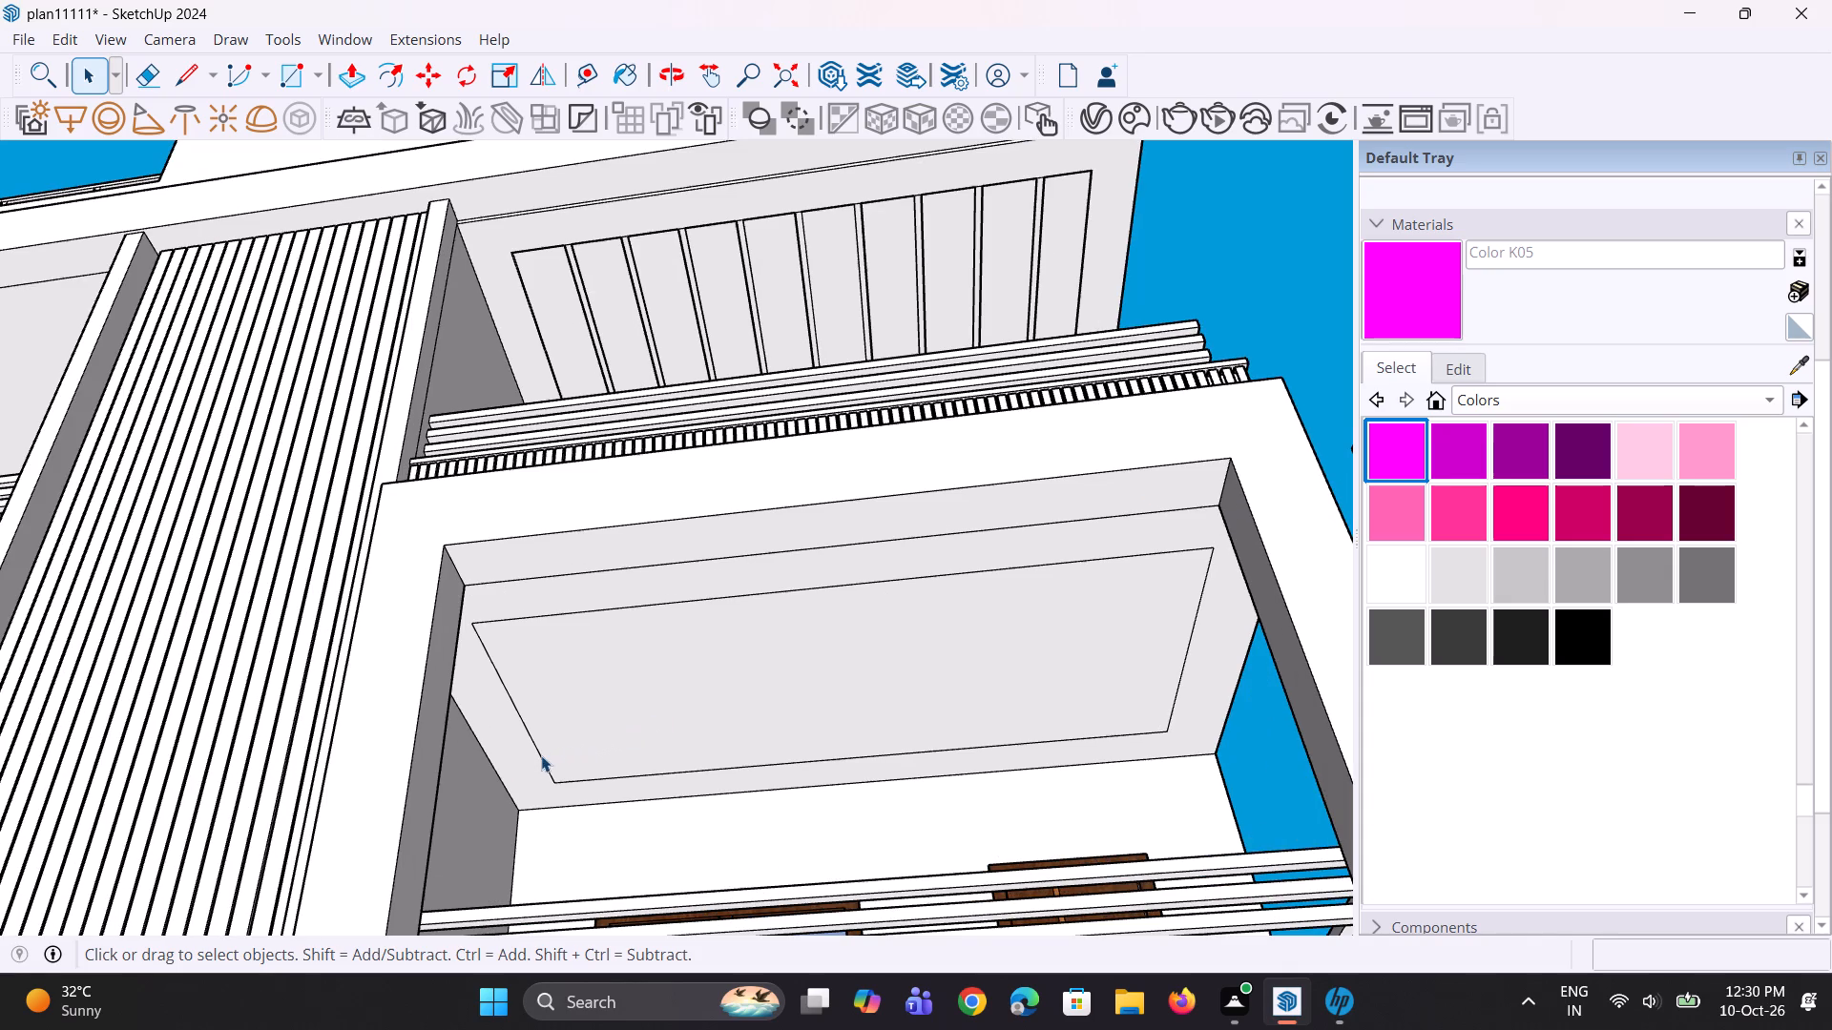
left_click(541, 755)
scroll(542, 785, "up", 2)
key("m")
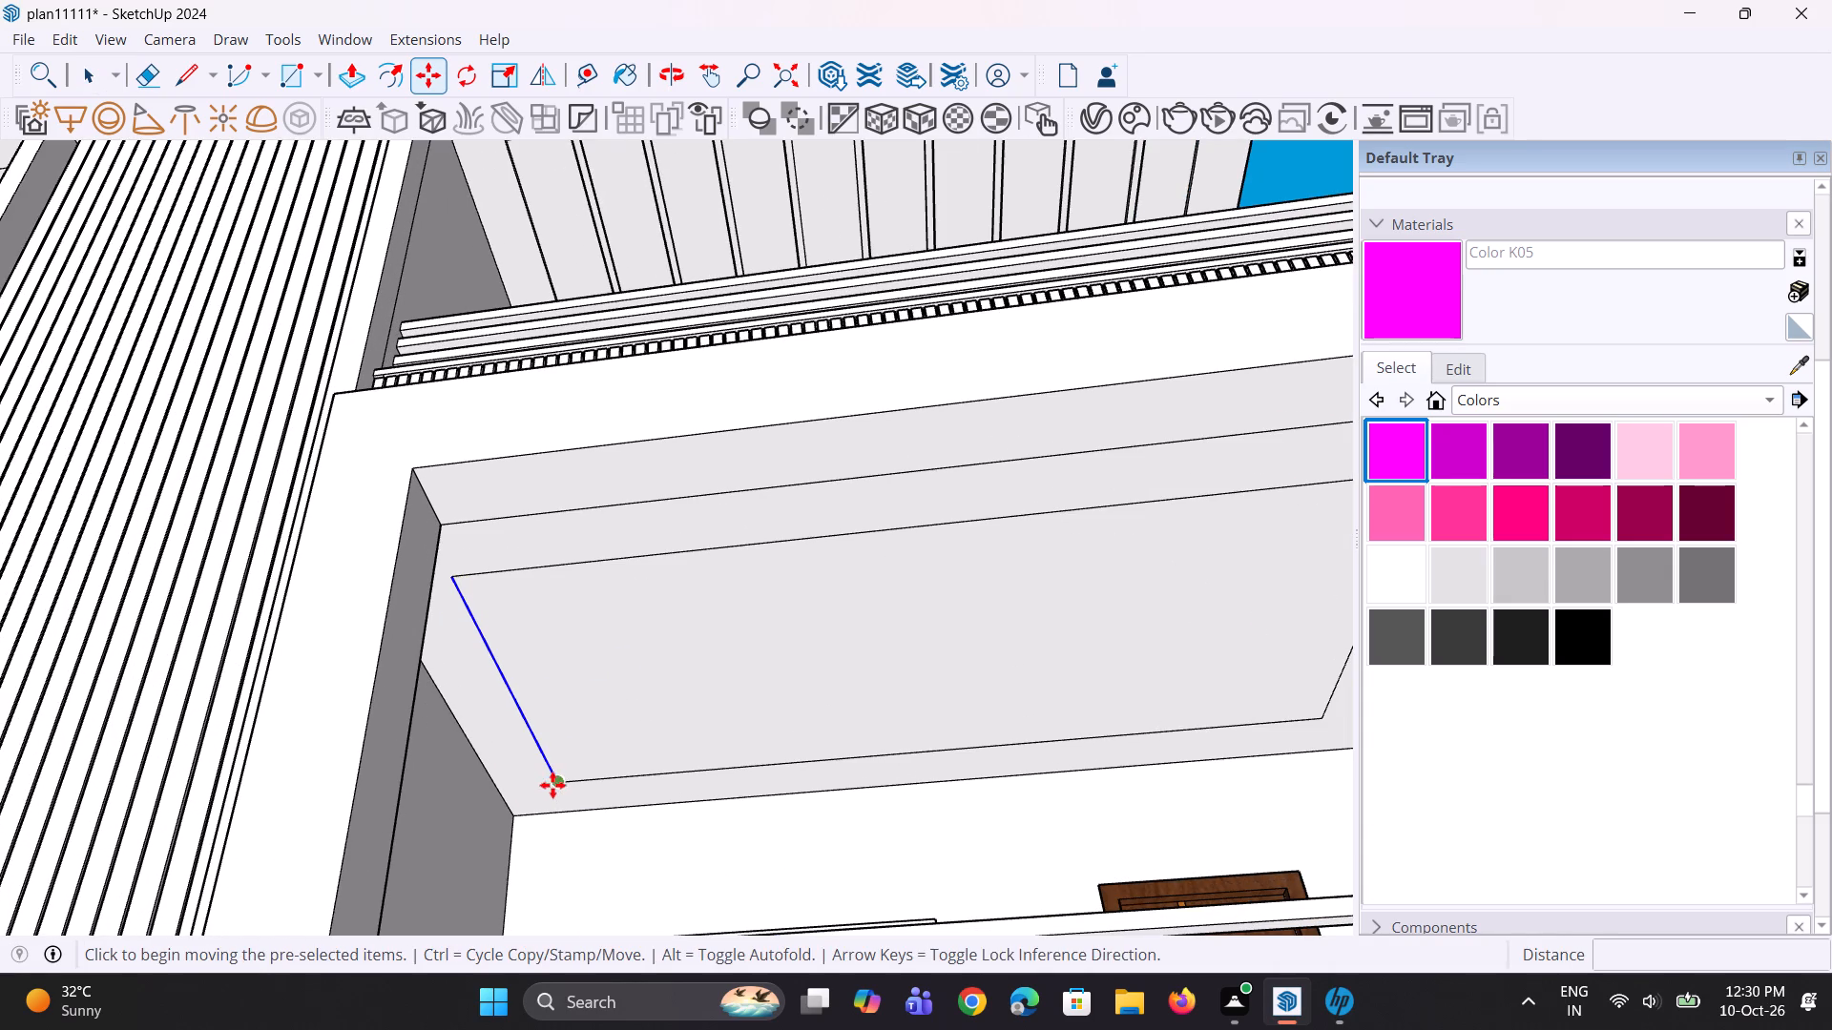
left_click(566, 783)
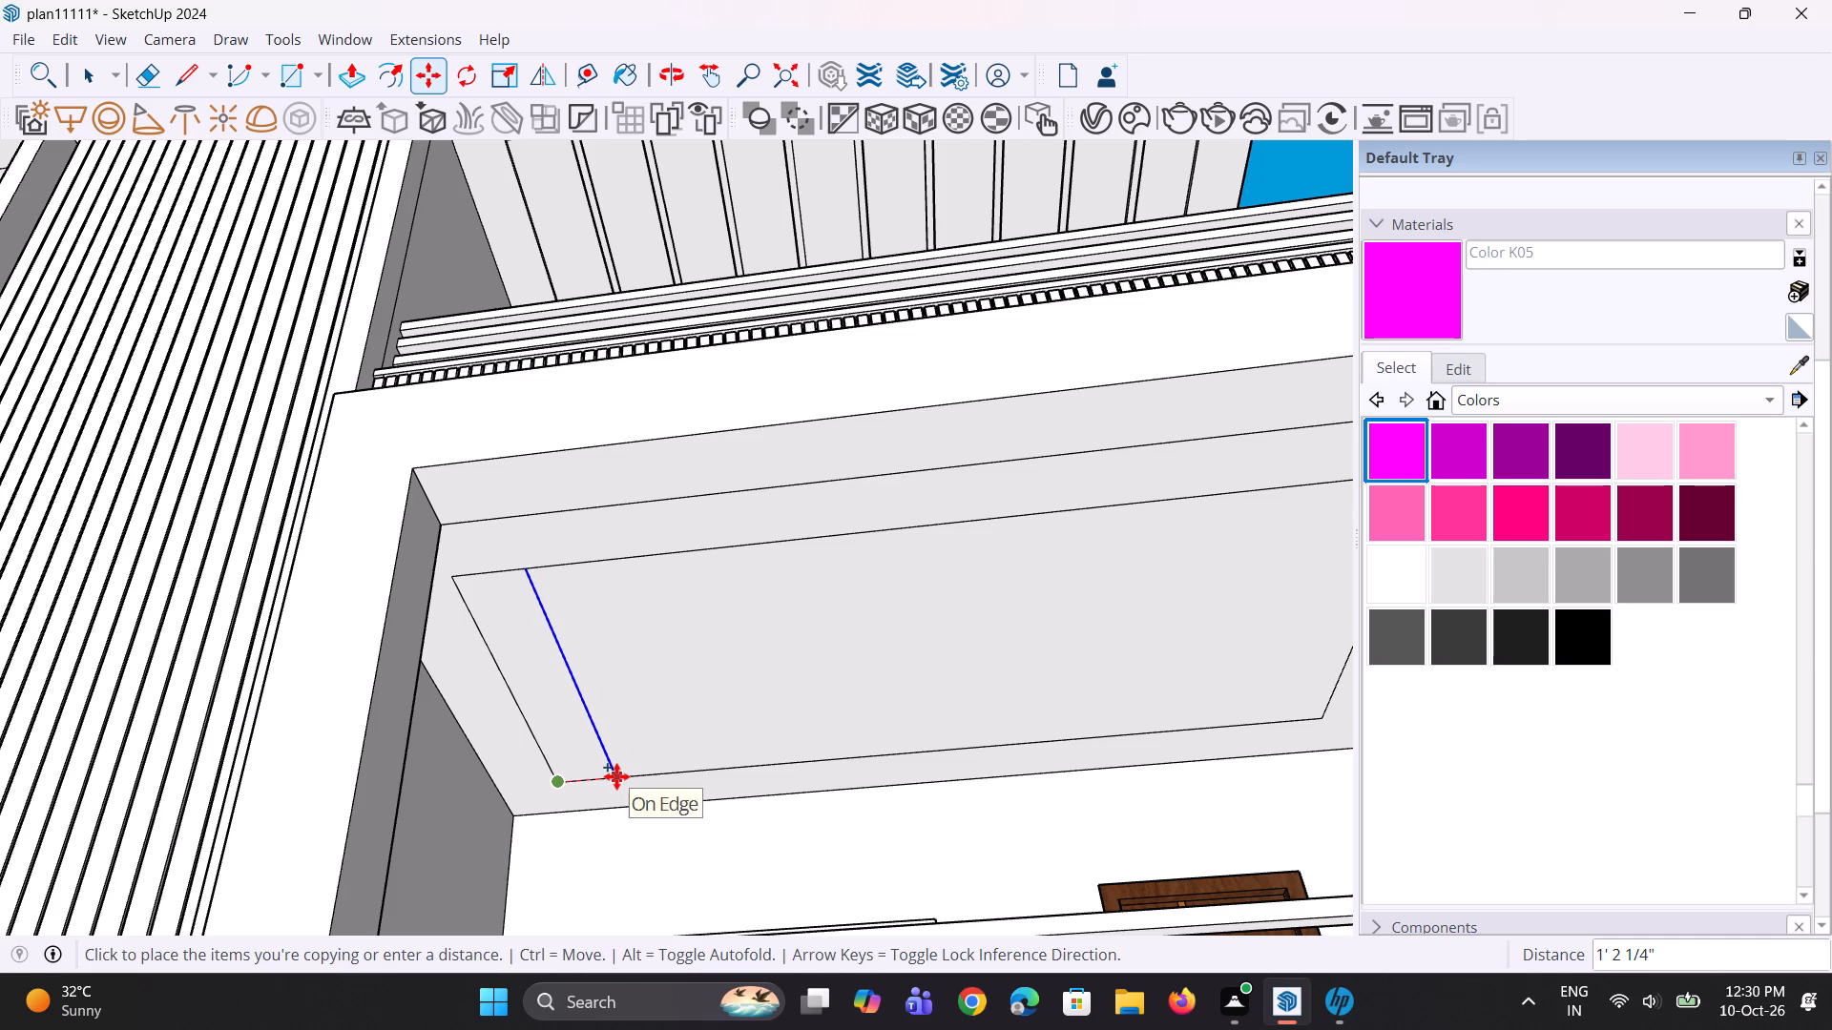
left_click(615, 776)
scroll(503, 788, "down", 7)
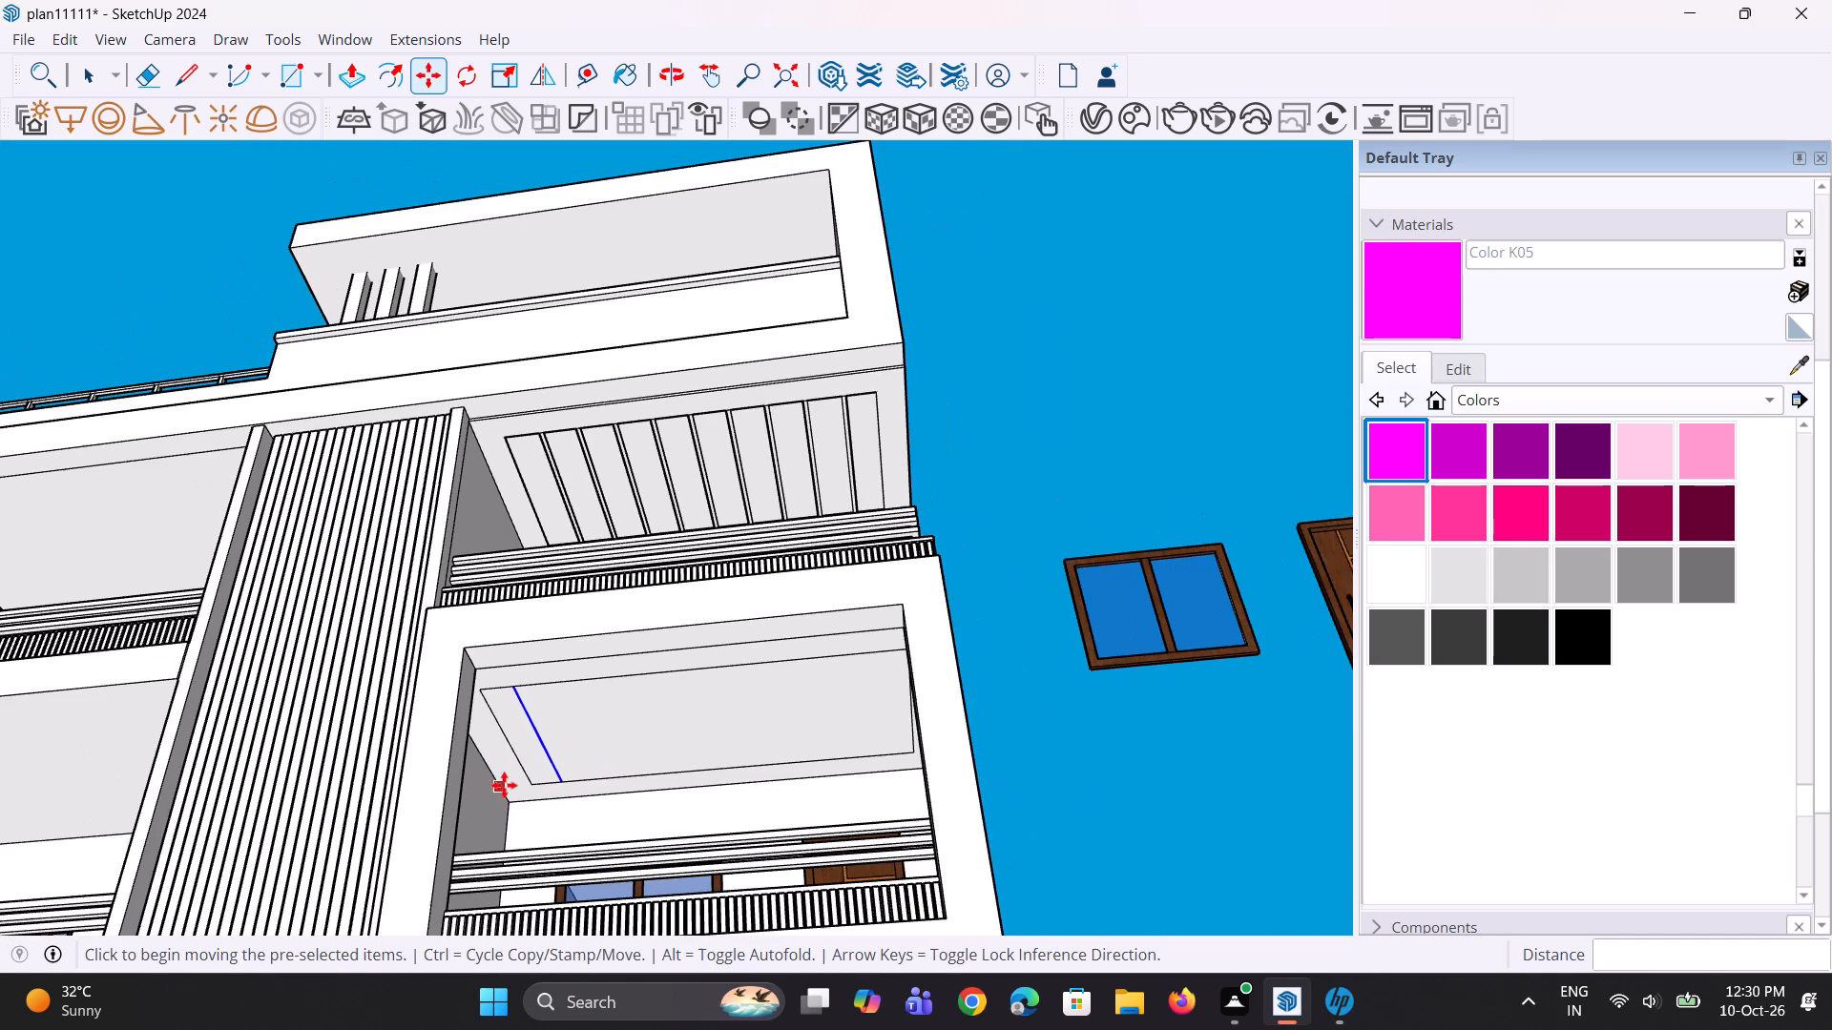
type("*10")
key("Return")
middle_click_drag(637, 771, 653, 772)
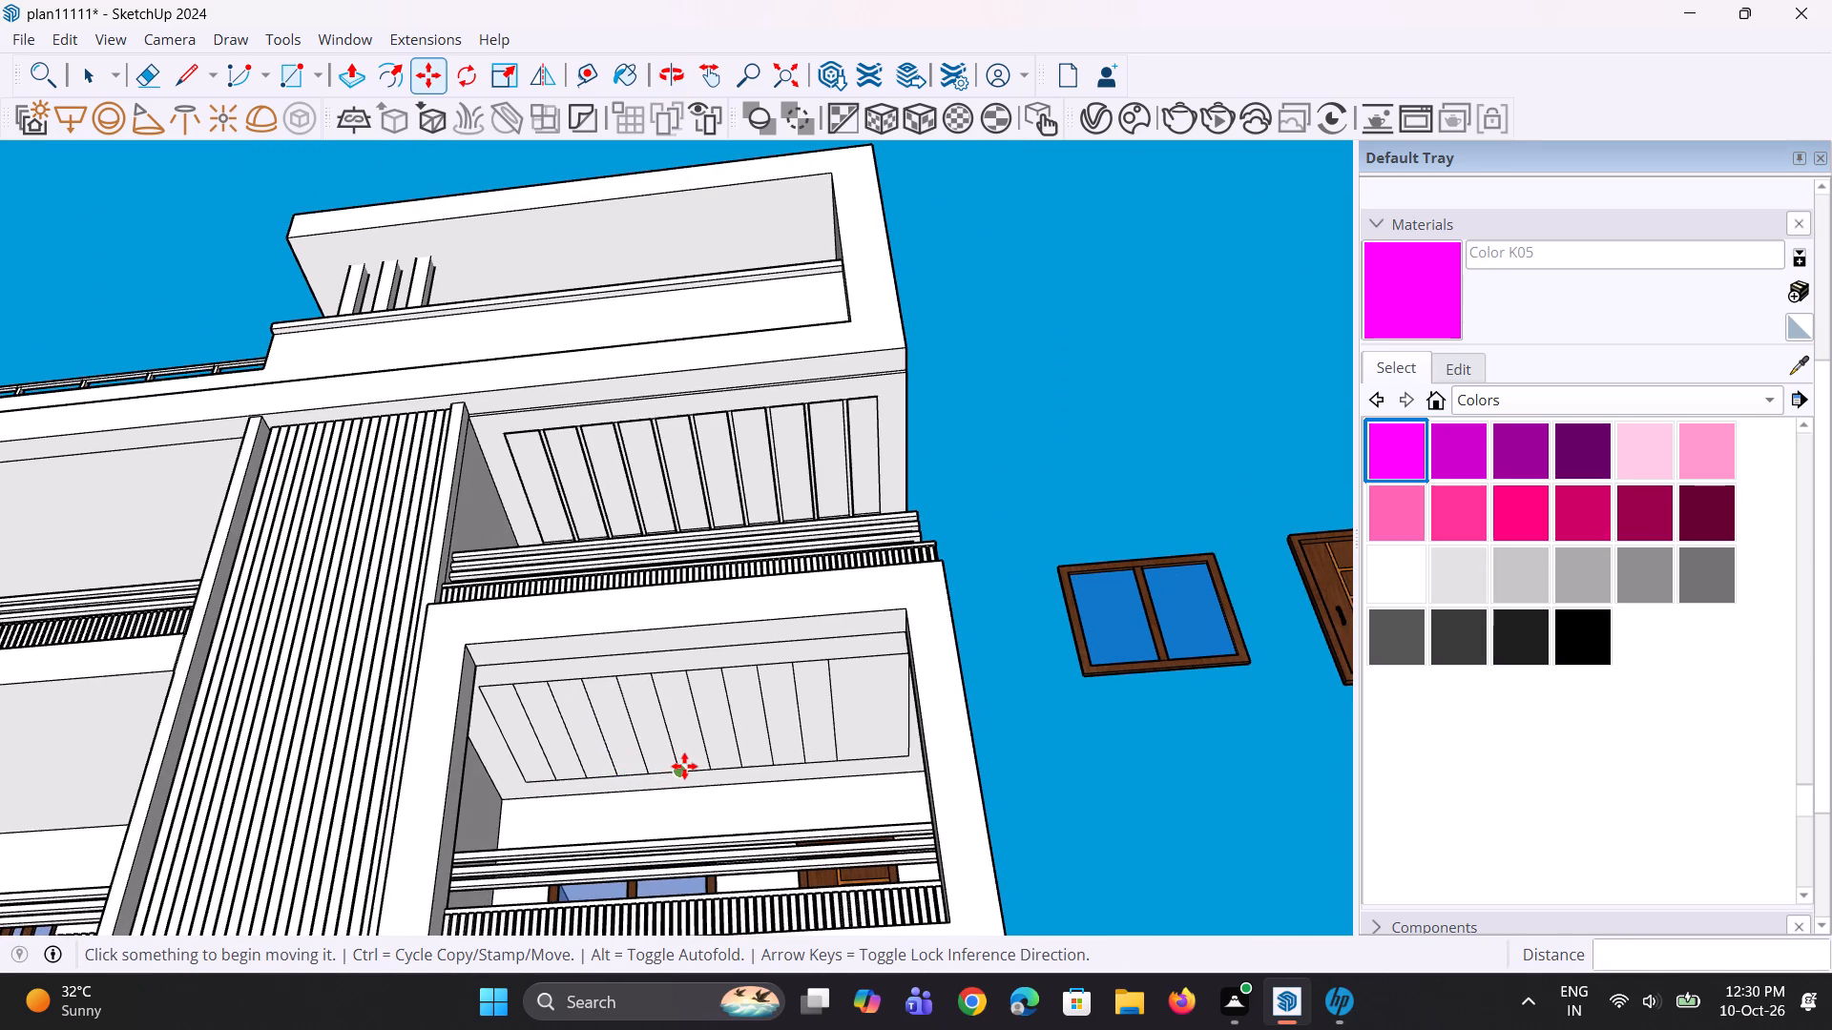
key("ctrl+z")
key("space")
Copy the inner outline's short edge beside the battened wall about 1' 2 1/2" along the ceiling and array it 14 times.
scroll(528, 784, "up", 2)
key("space")
left_click(514, 766)
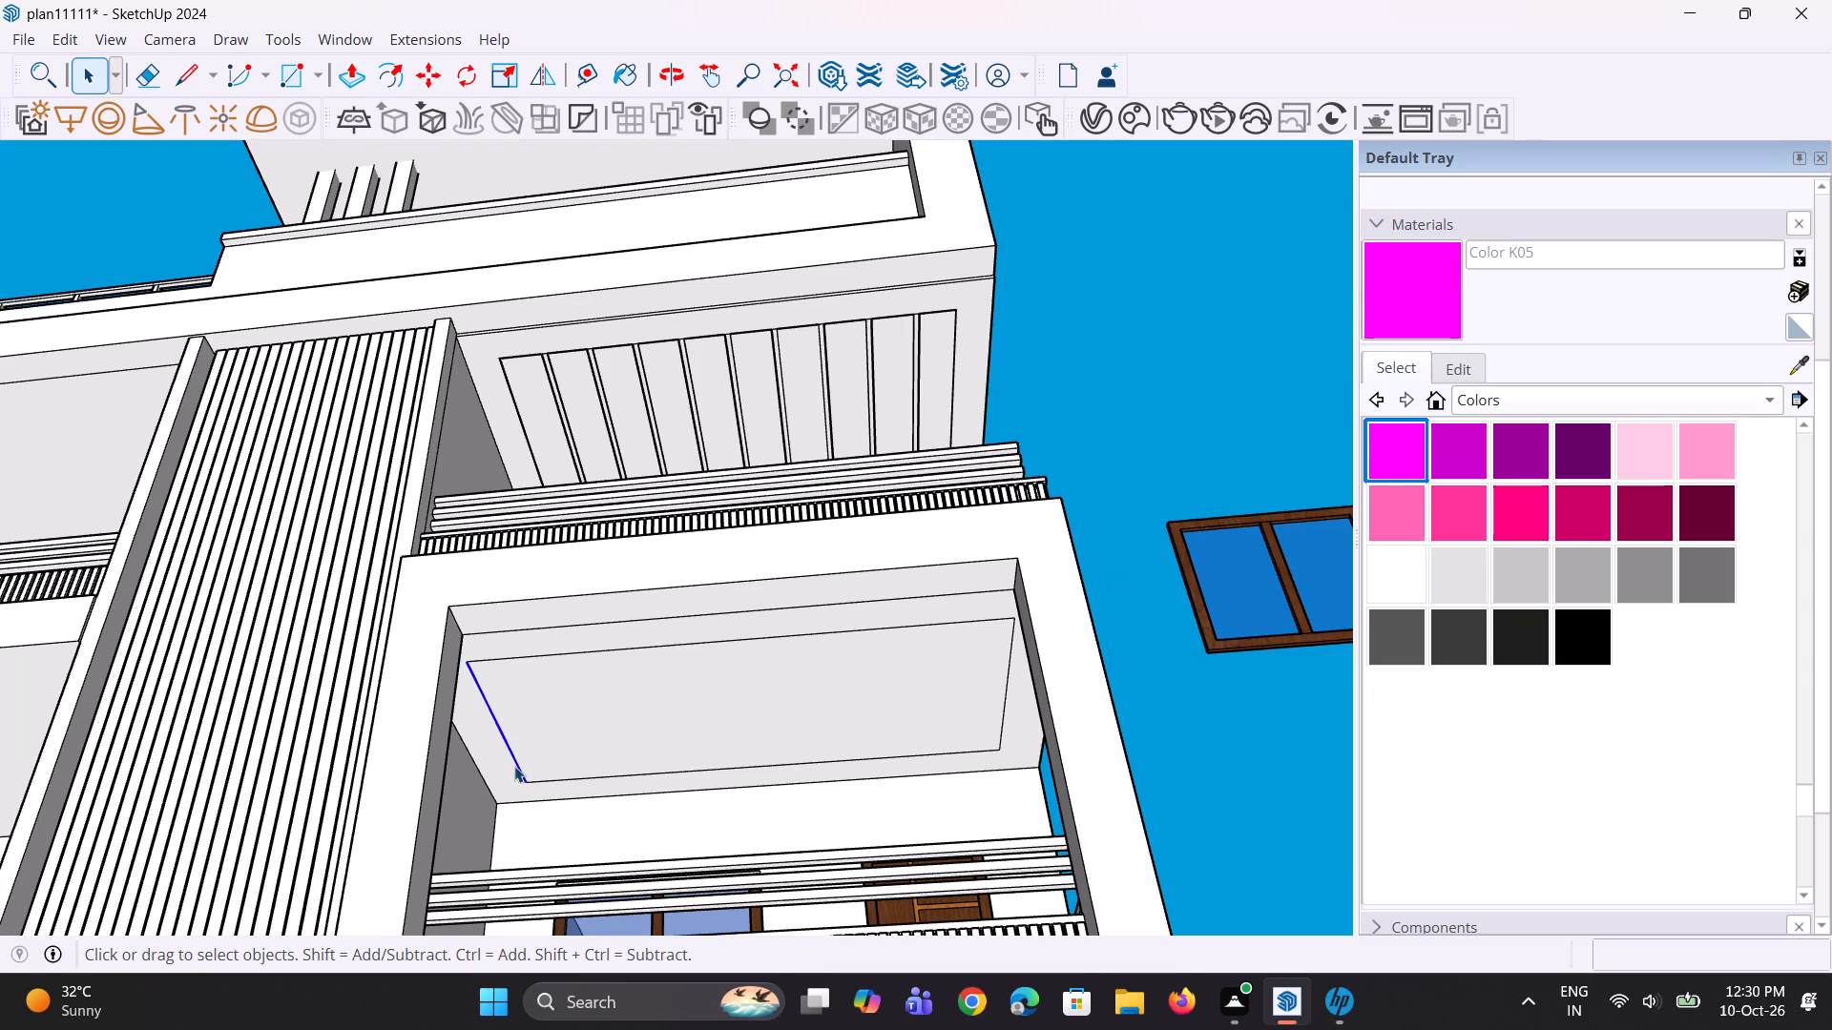
scroll(515, 768, "up", 4)
key("m")
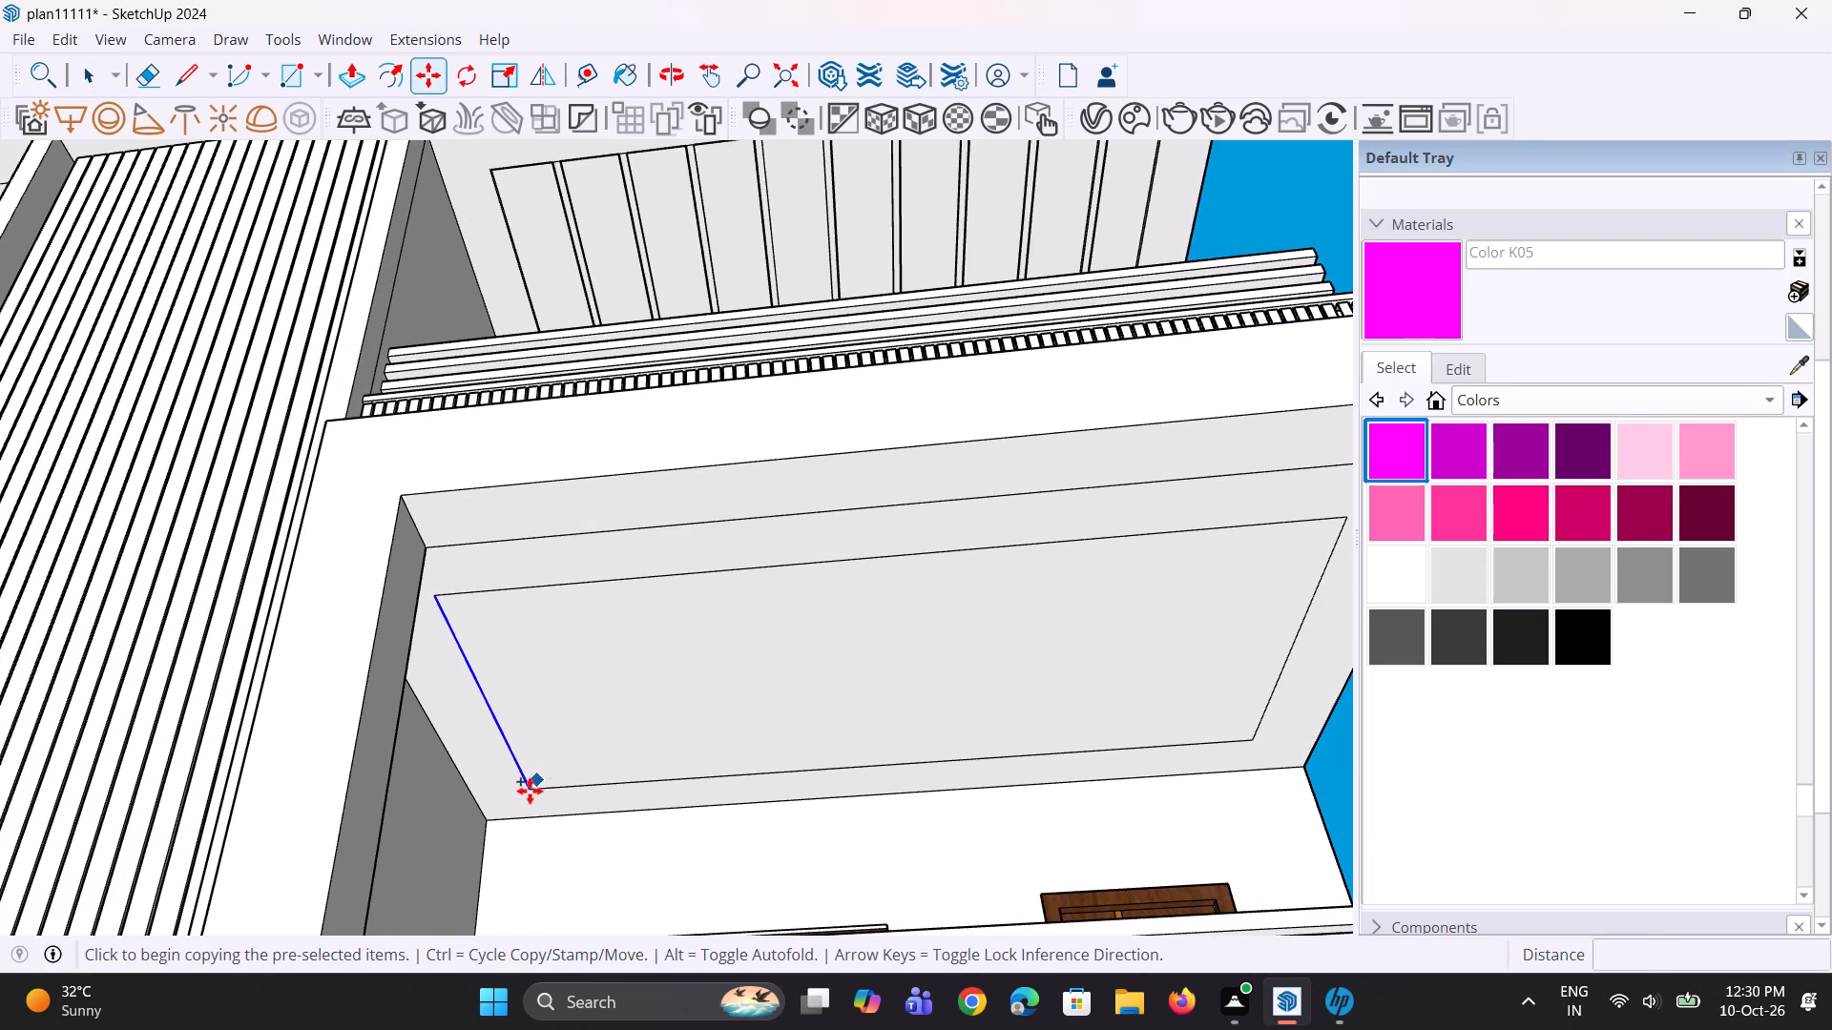
left_click(529, 793)
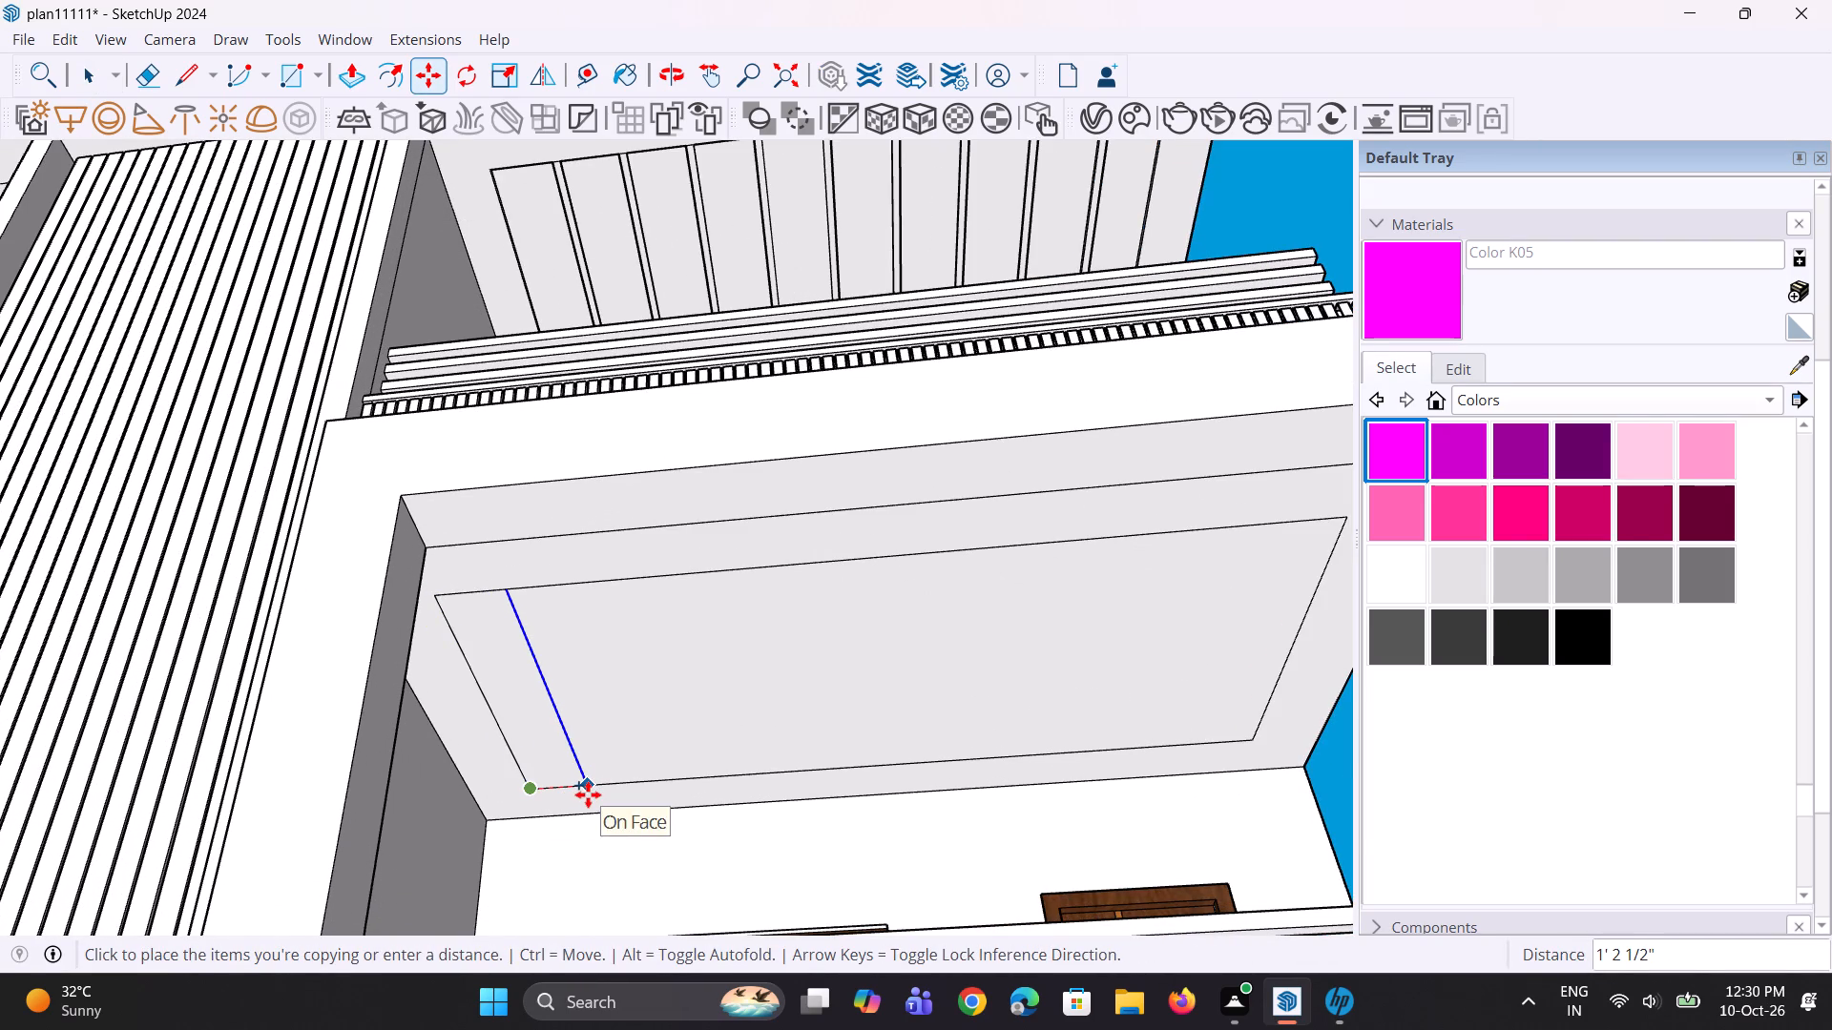
left_click(588, 794)
type("*14")
key("Return")
scroll(569, 721, "down", 4)
middle_click_drag(632, 772, 593, 776)
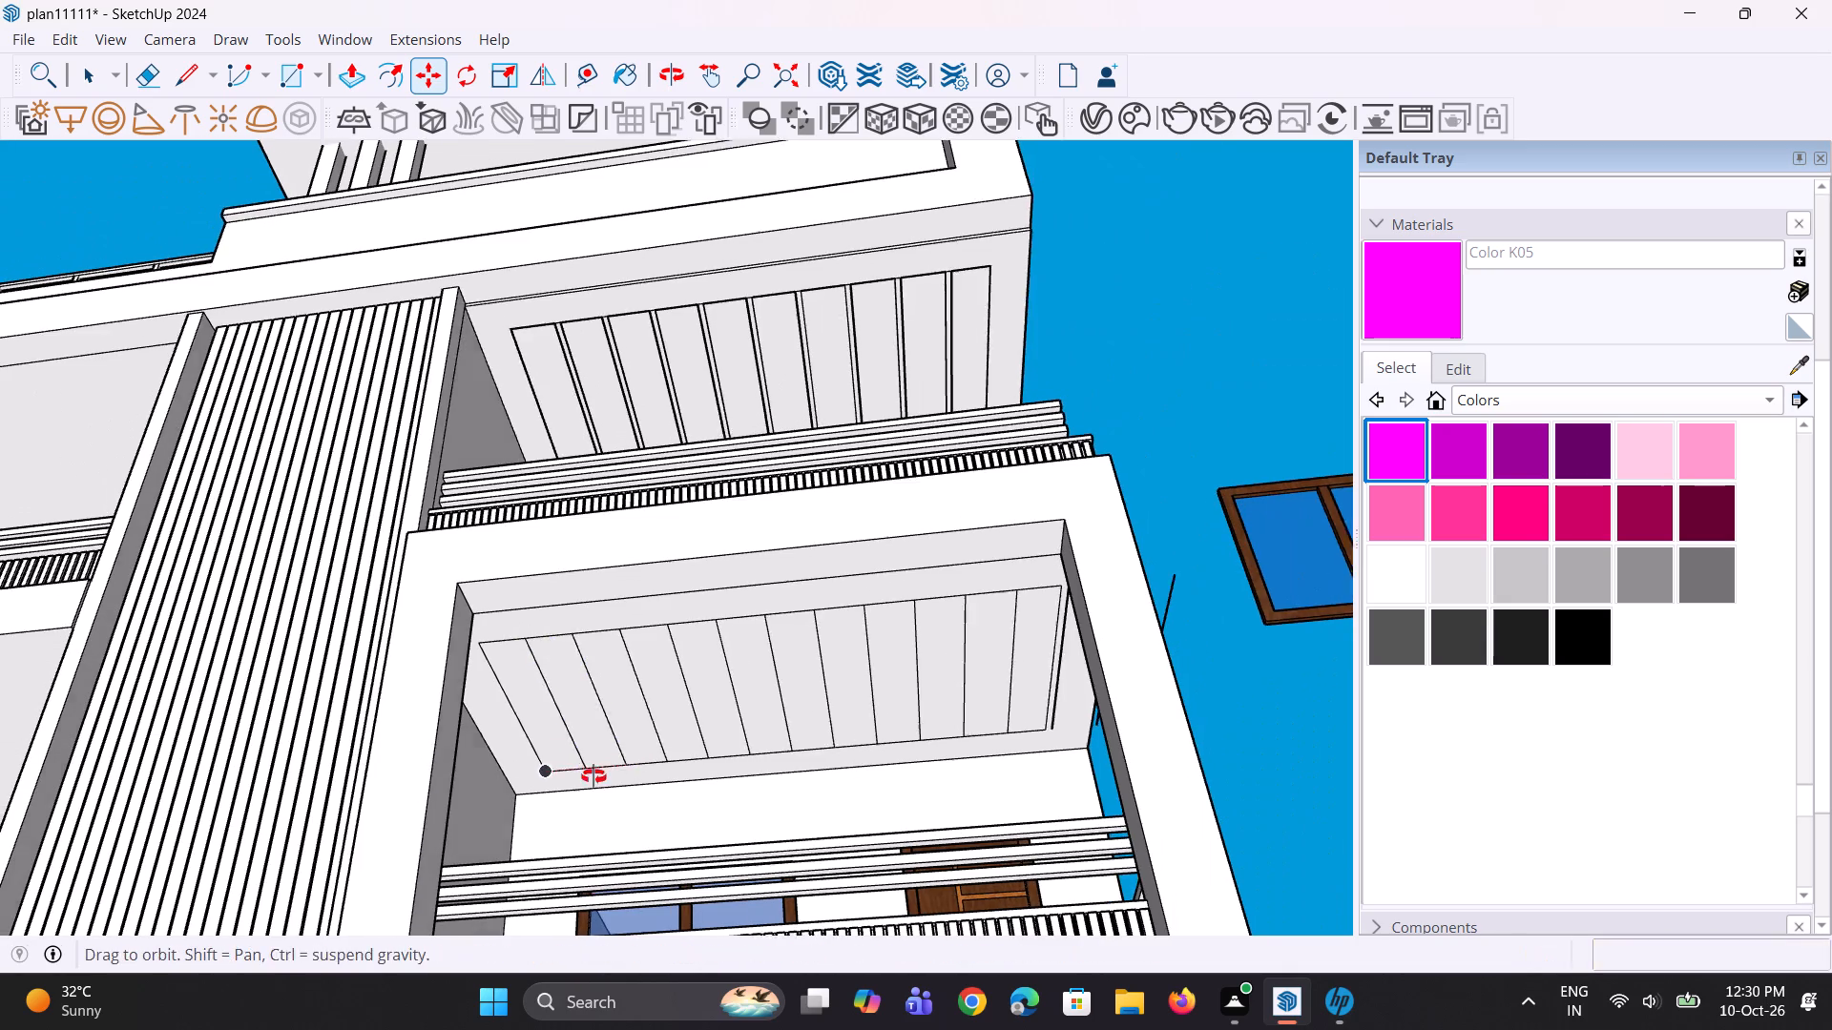
middle_click_drag(593, 776, 572, 776)
key("space")
key("space")
Delete the three surplus line copies lying beyond the far end of the lower balcony ceiling's inner outline.
scroll(1114, 675, "up", 1)
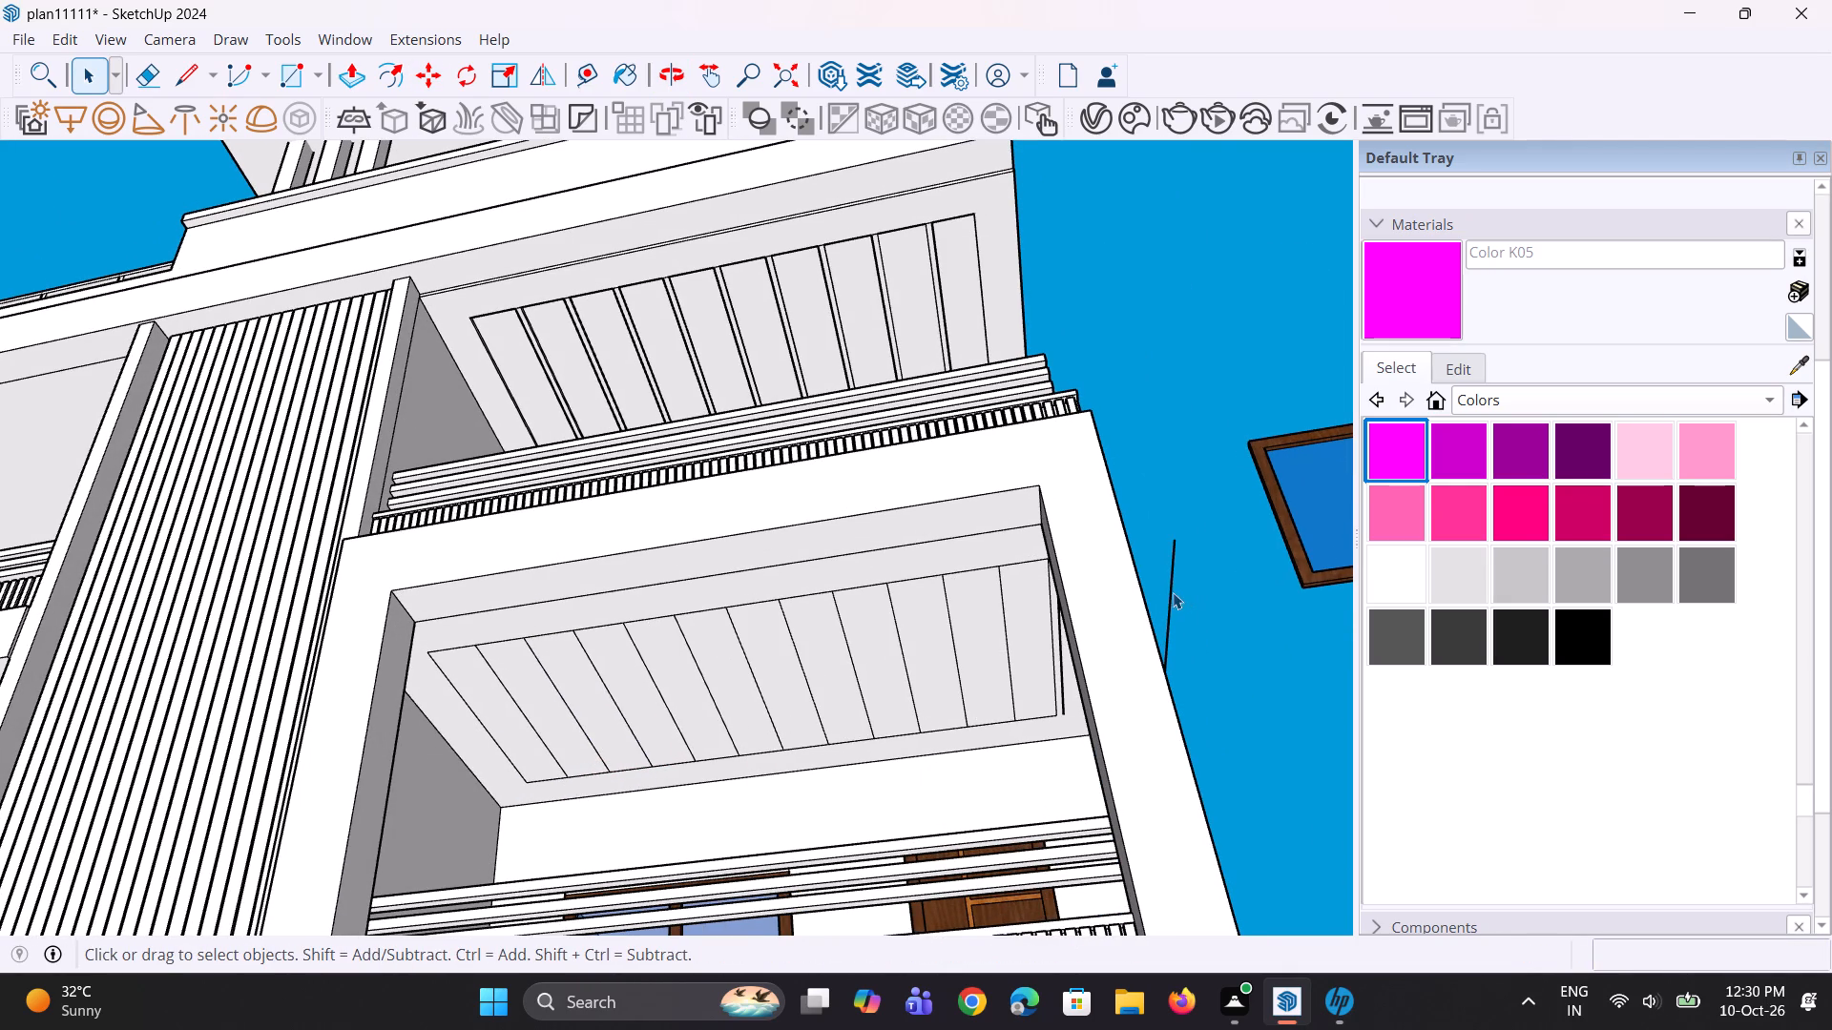
left_click(1173, 592)
key("Delete")
middle_click_drag(1142, 690, 917, 791)
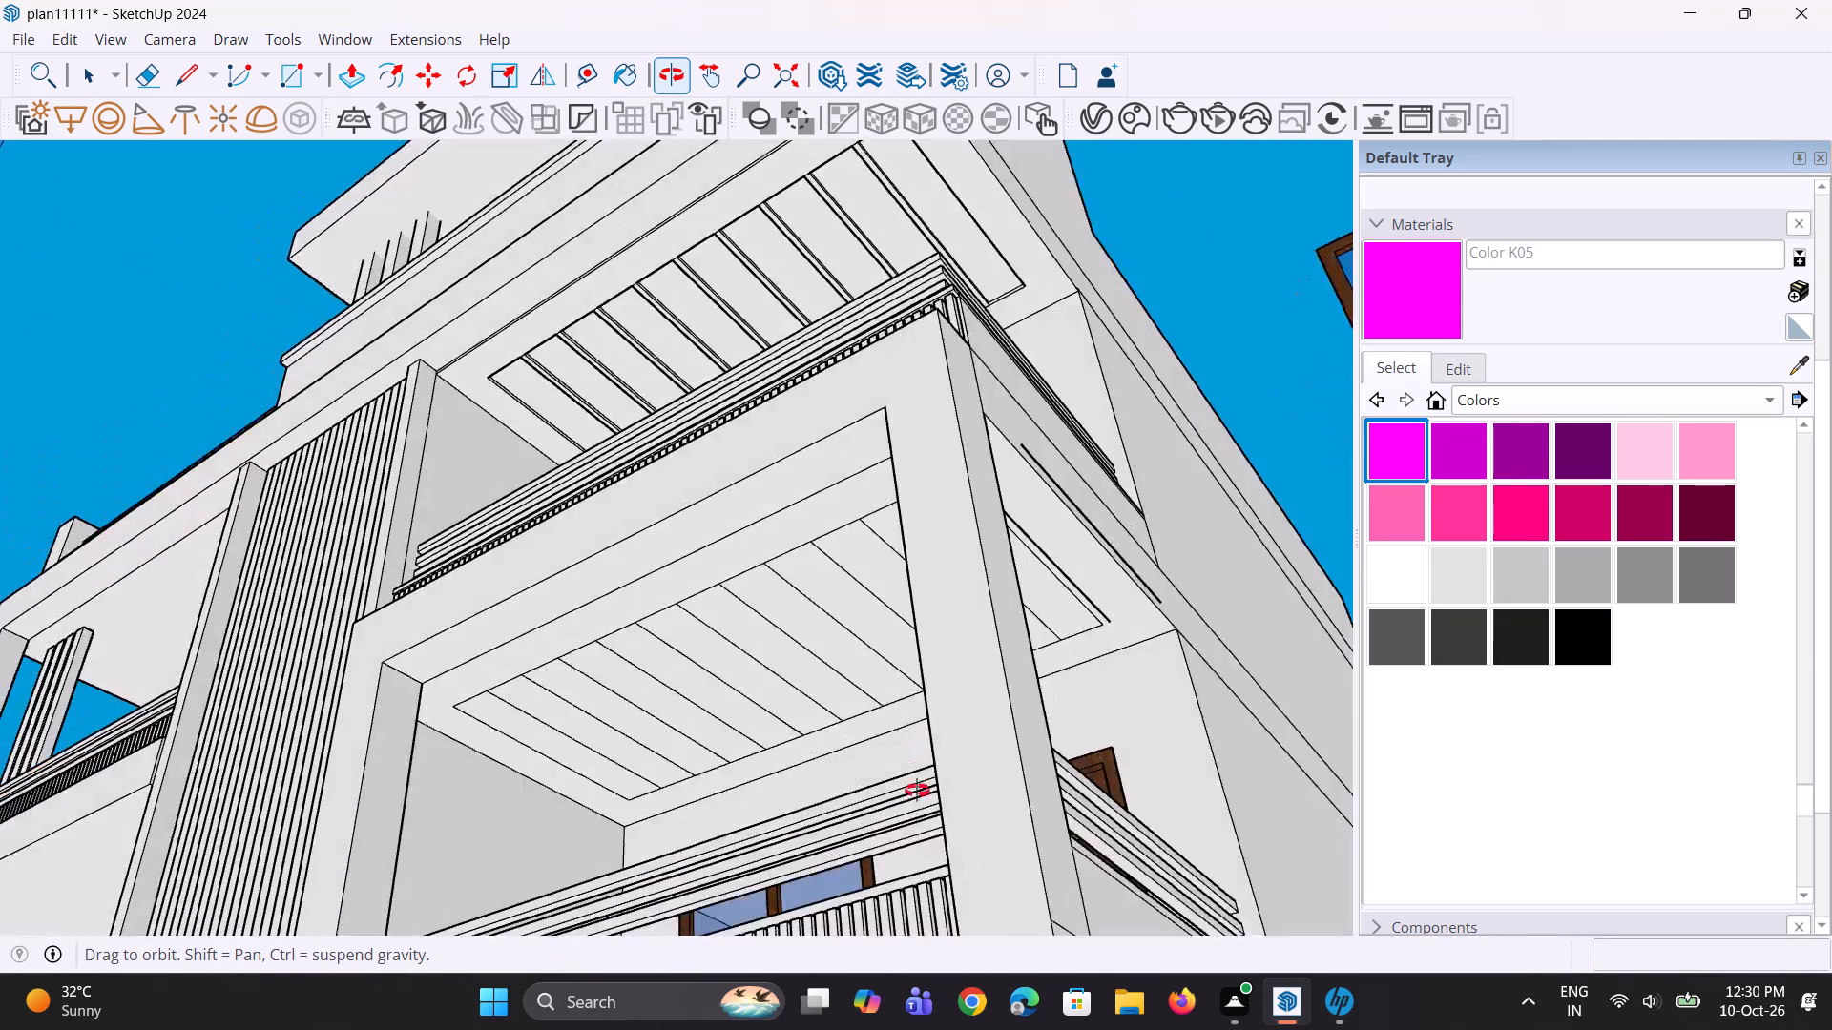
middle_click_drag(917, 791, 922, 809)
scroll(922, 809, "up", 1)
scroll(1043, 660, "up", 2)
left_click(1102, 551)
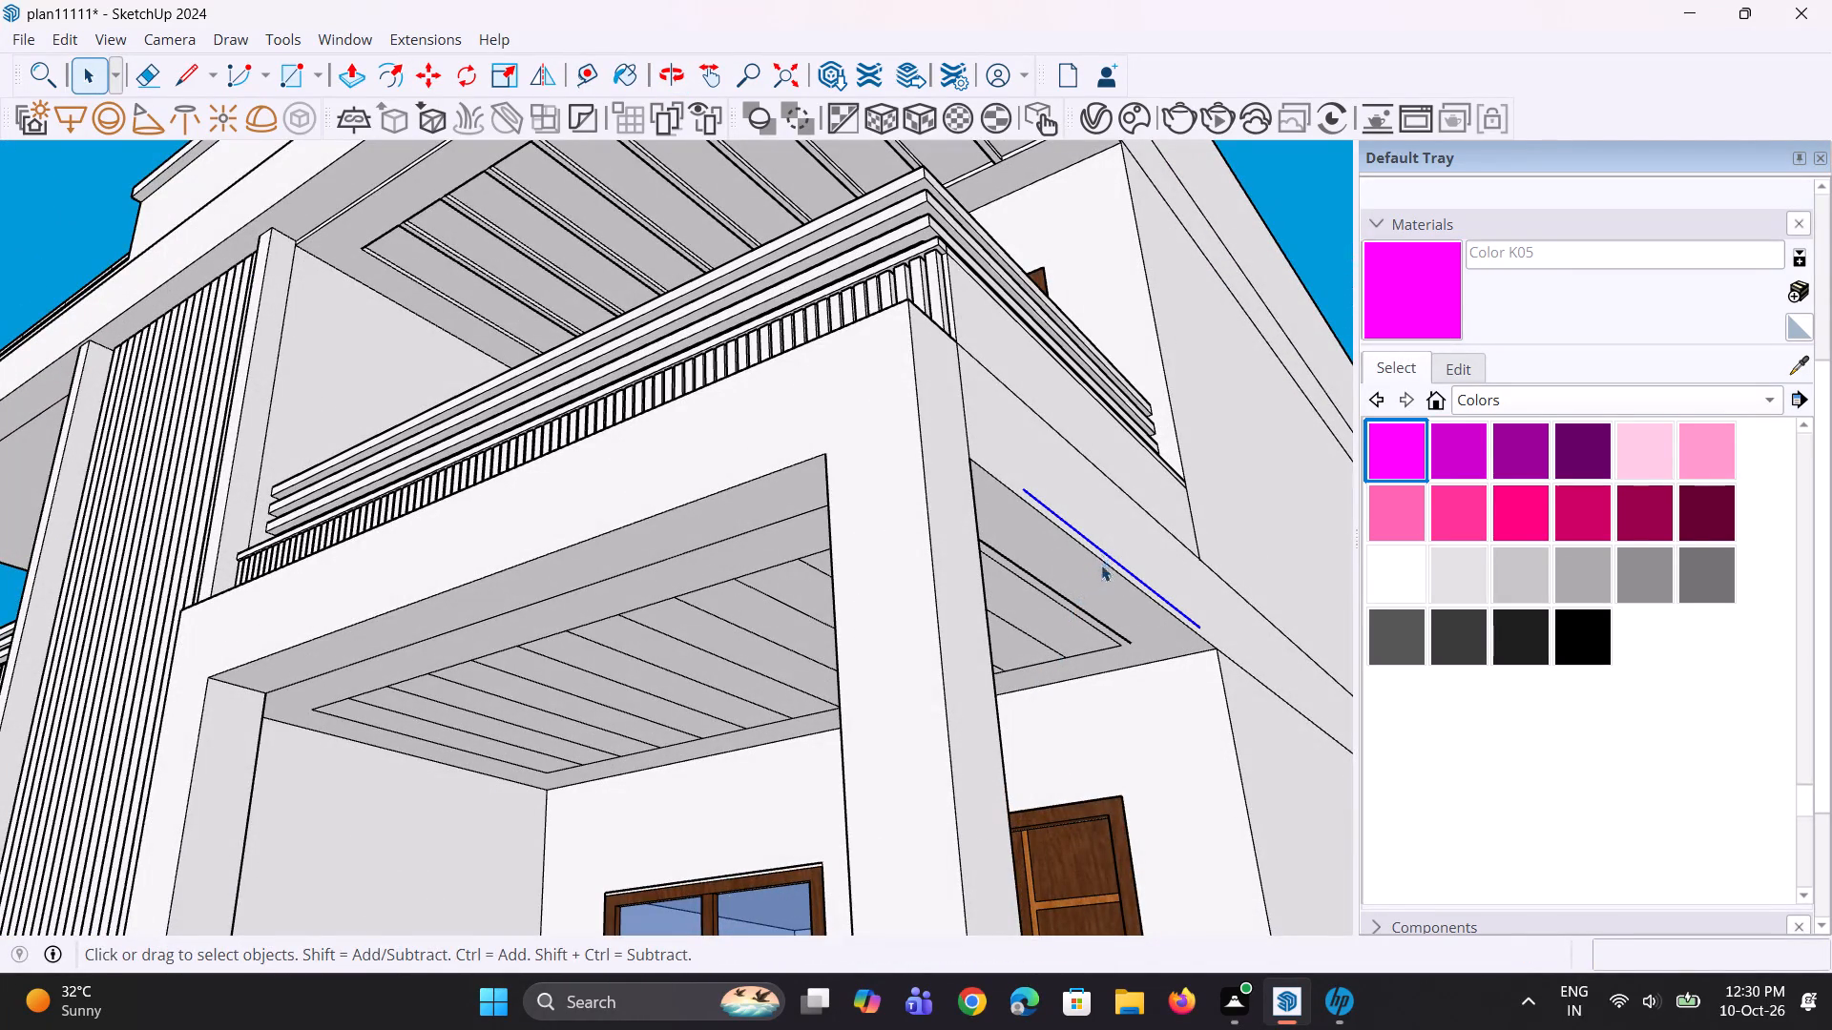
key("Delete")
middle_click_drag(1082, 624, 1086, 595)
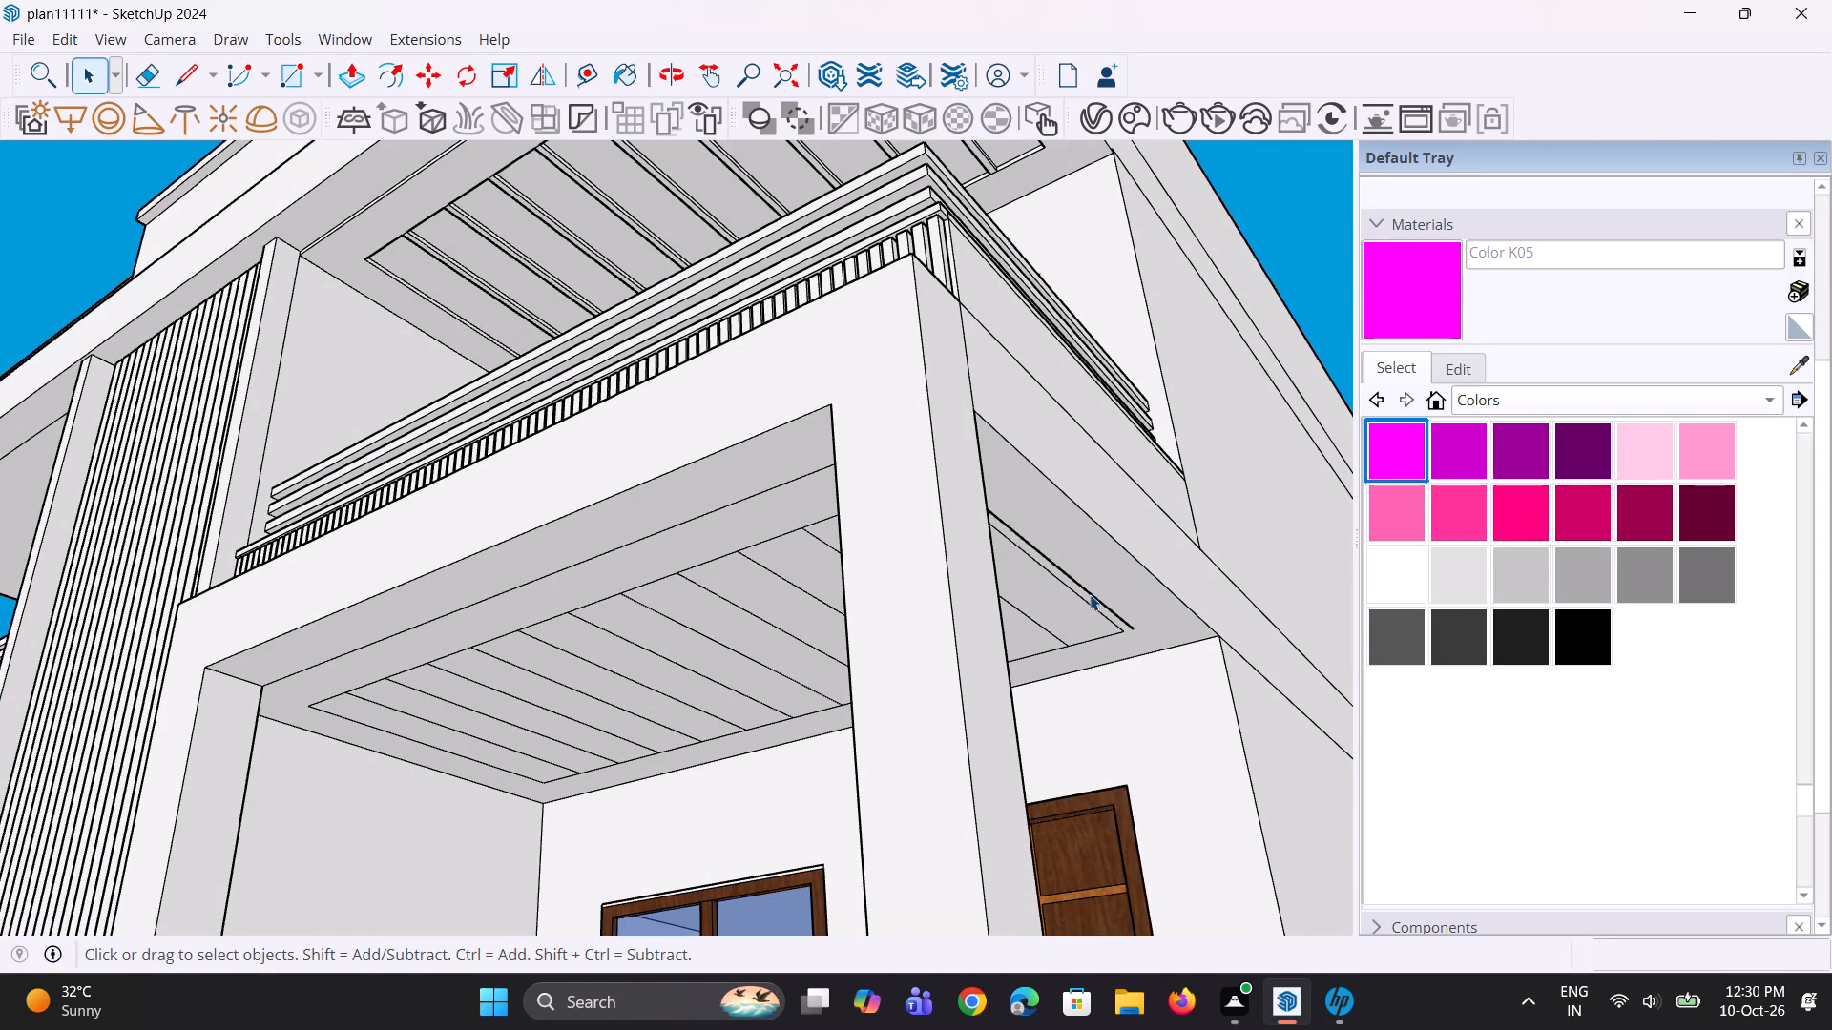
left_click(1090, 595)
key("Delete")
Copy all eleven dividing lines of the lower balcony ceiling 2" away from the battened wall, forming narrow strips.
middle_click_drag(1011, 669, 1161, 643)
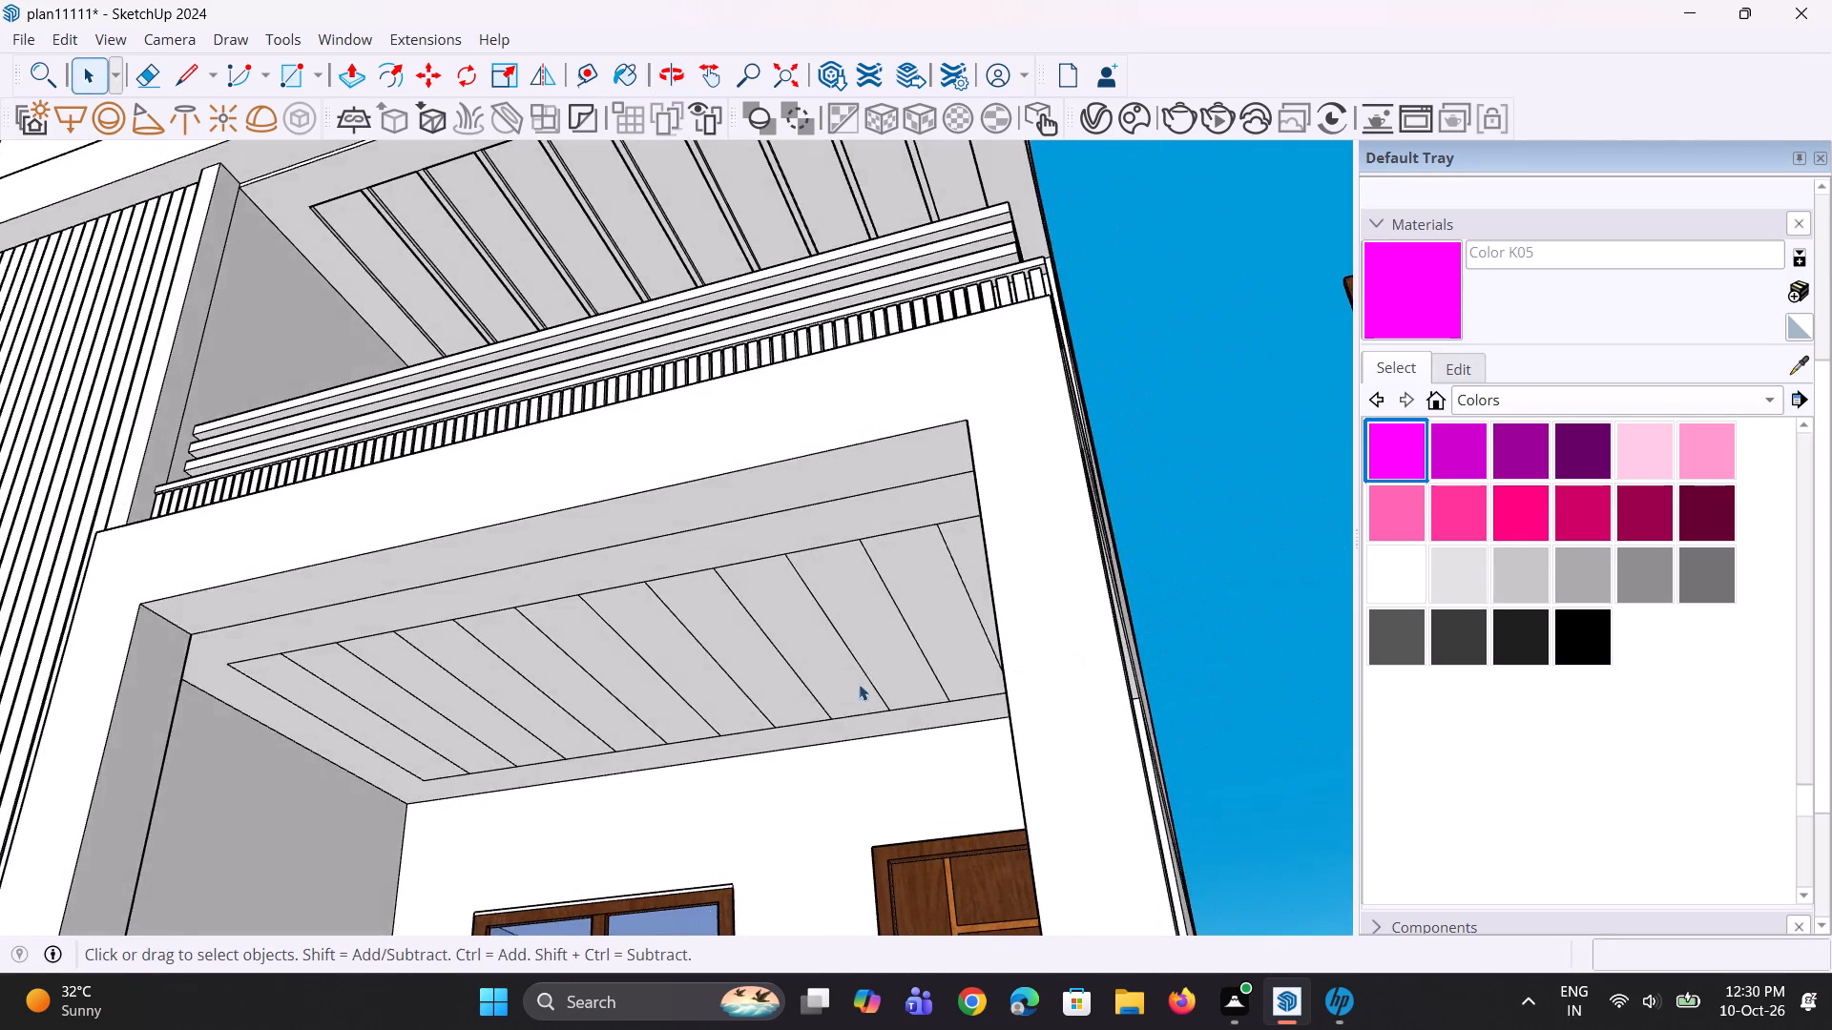
scroll(748, 684, "down", 4)
middle_click_drag(713, 711, 852, 684)
key("space")
scroll(546, 701, "up", 5)
key("space")
left_click(469, 691)
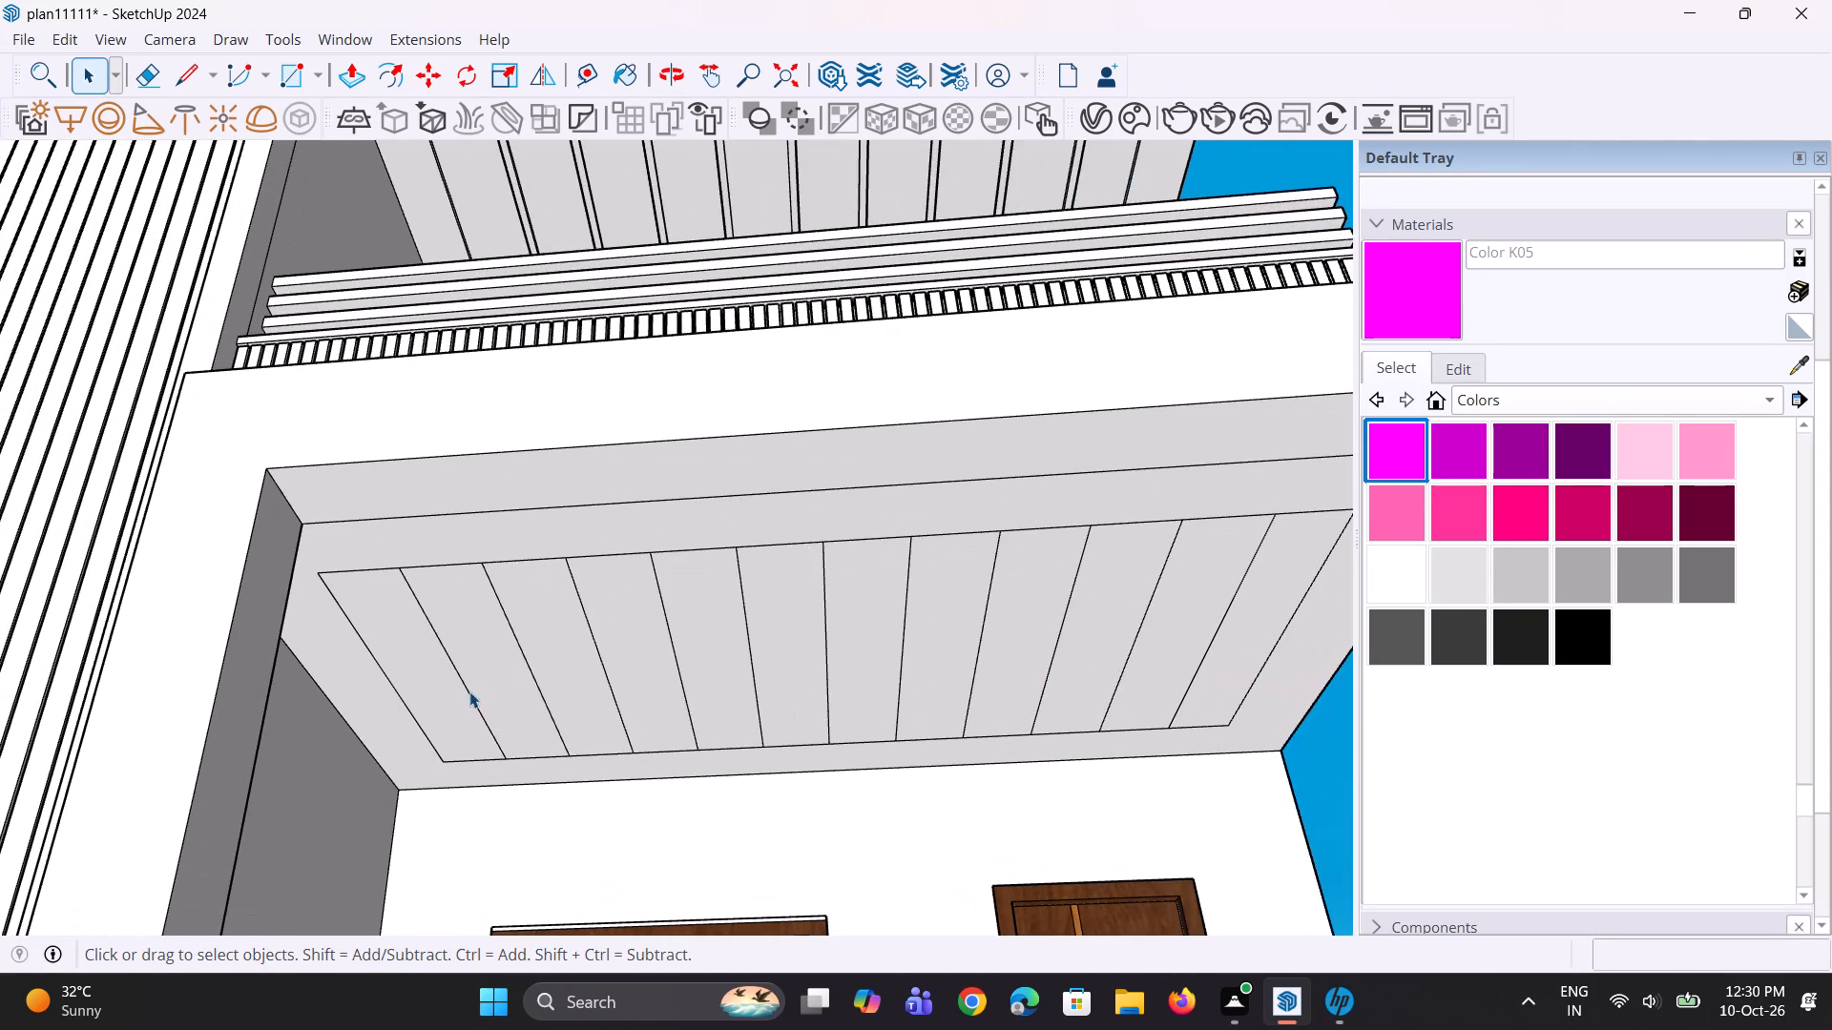
scroll(531, 709, "up", 2)
left_click(547, 696, "ctrl")
left_click(630, 691, "ctrl")
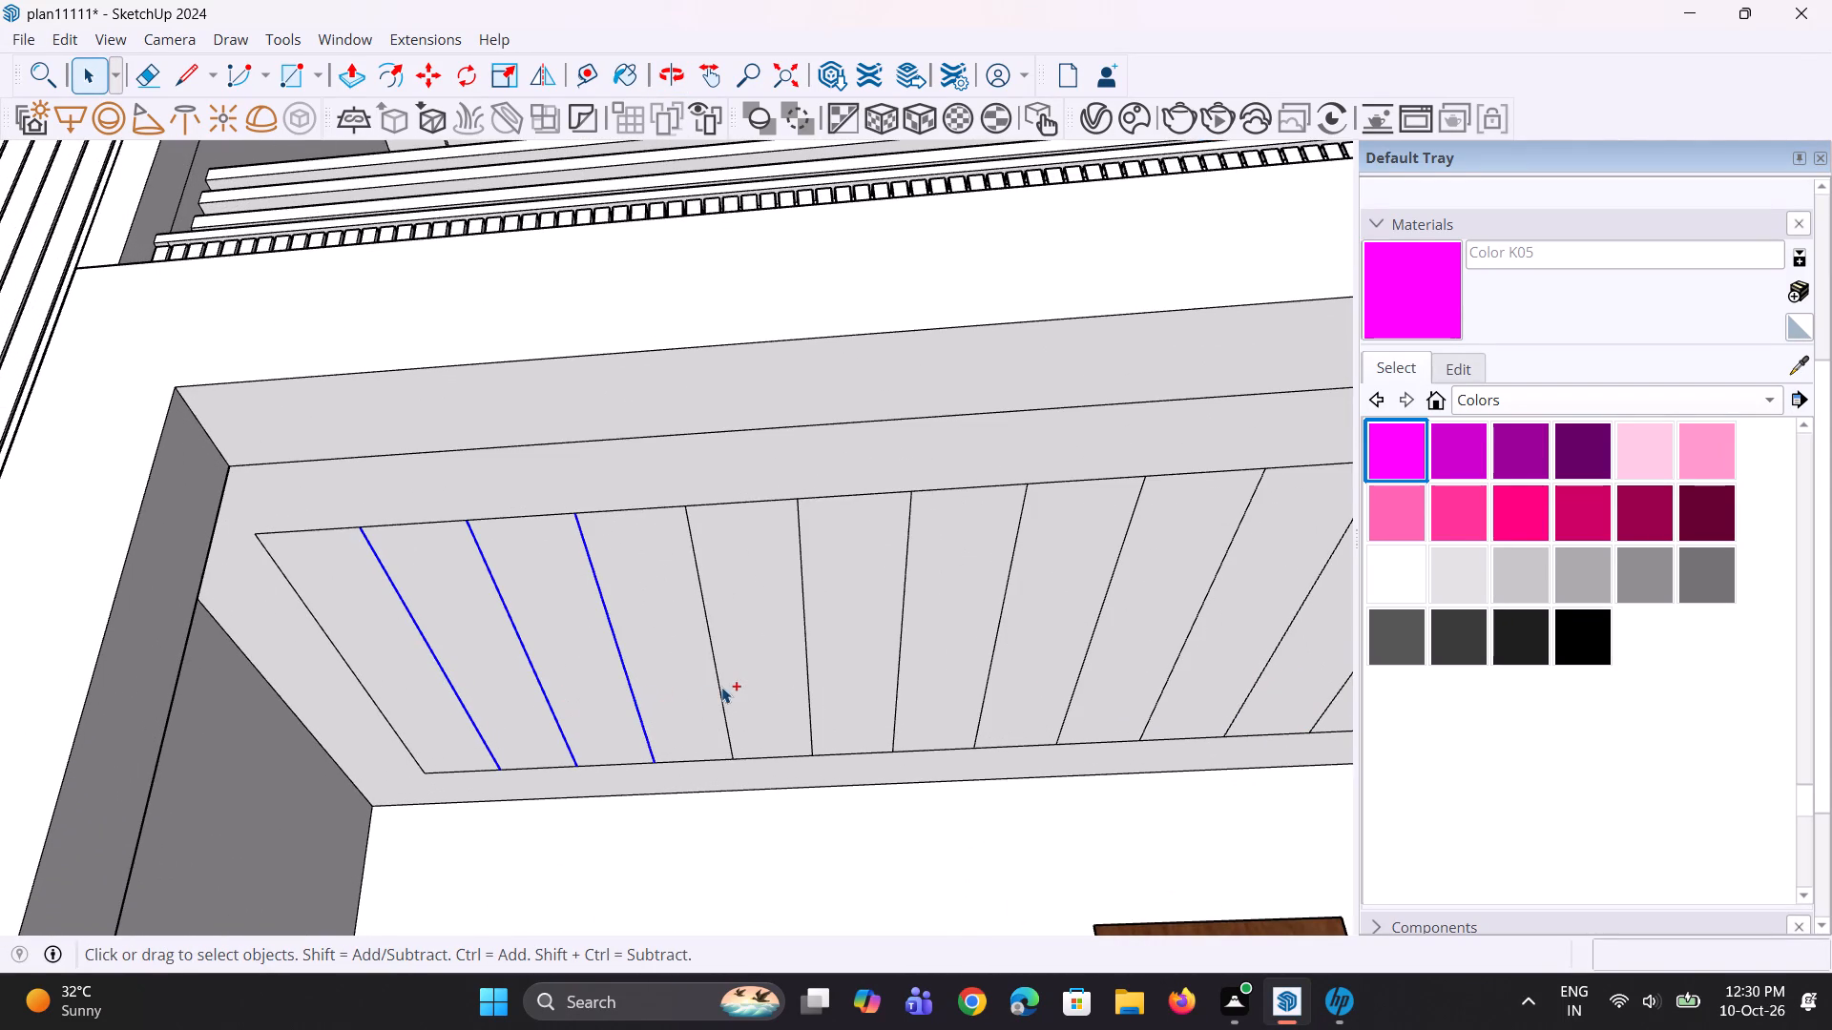
left_click(723, 687, "ctrl")
scroll(636, 722, "down", 4)
scroll(796, 704, "up", 5)
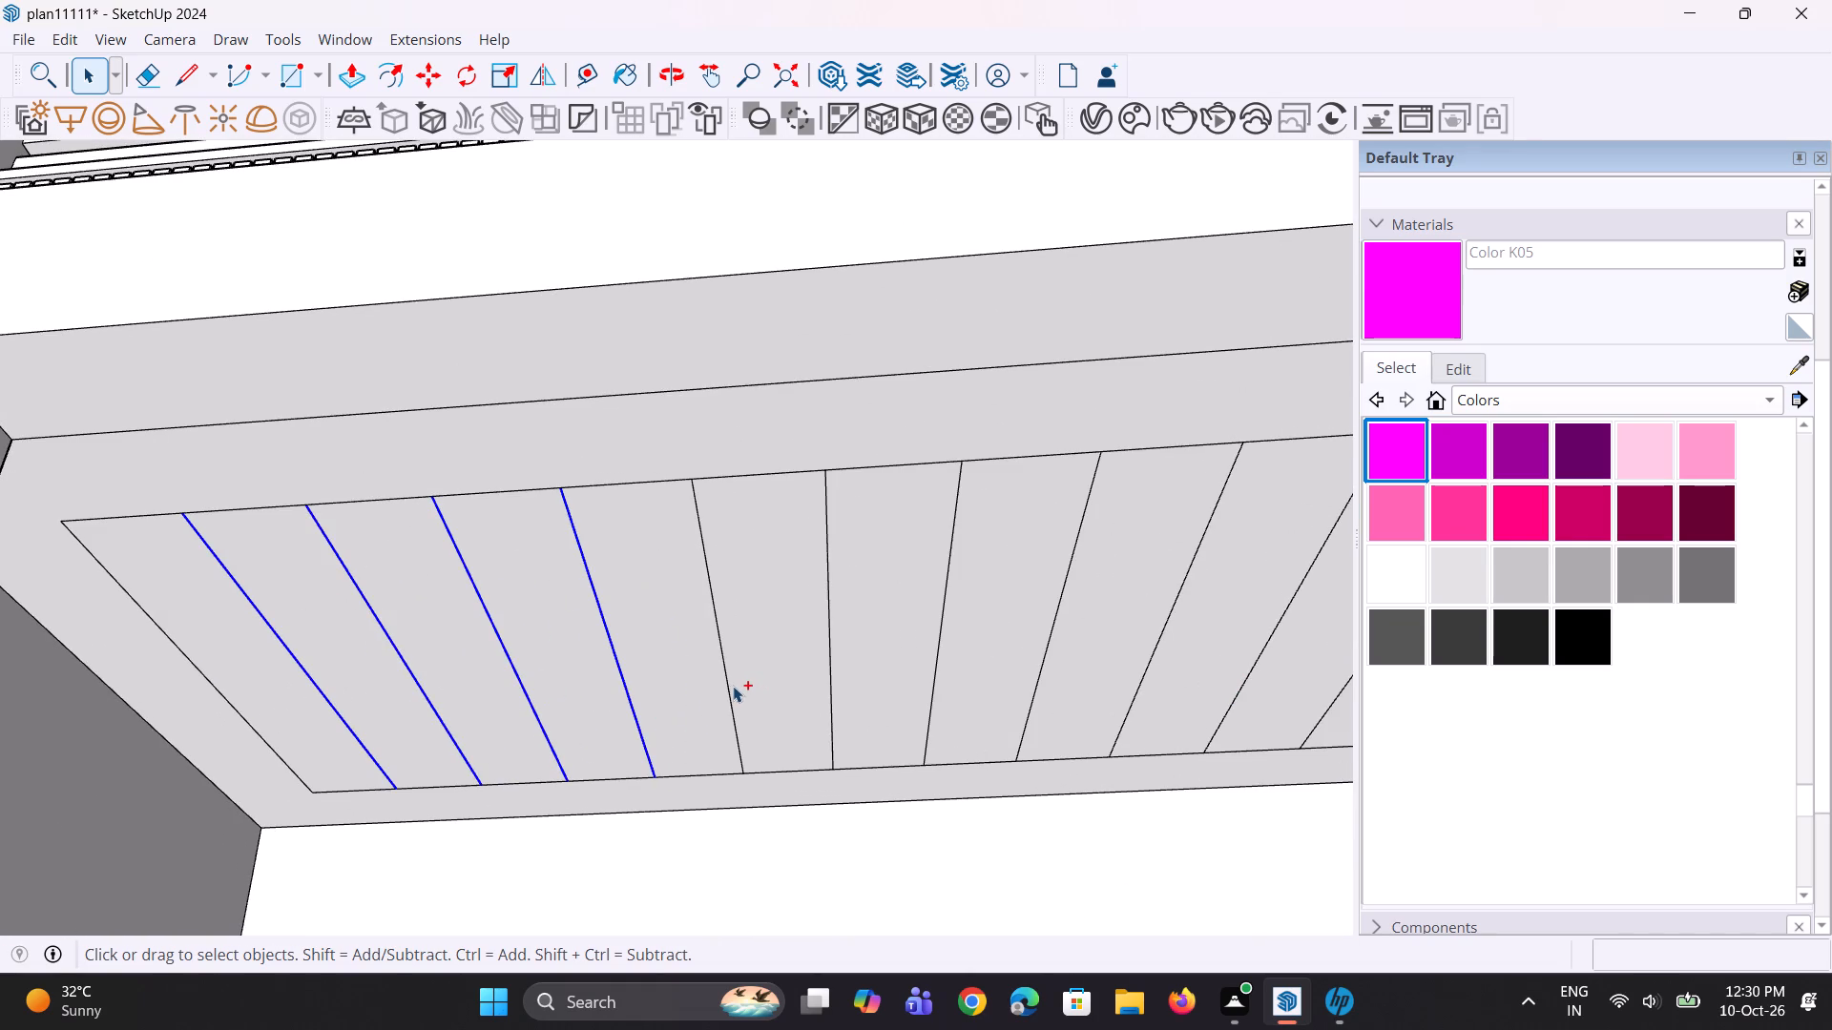
left_click(729, 684, "ctrl")
left_click(833, 697, "ctrl")
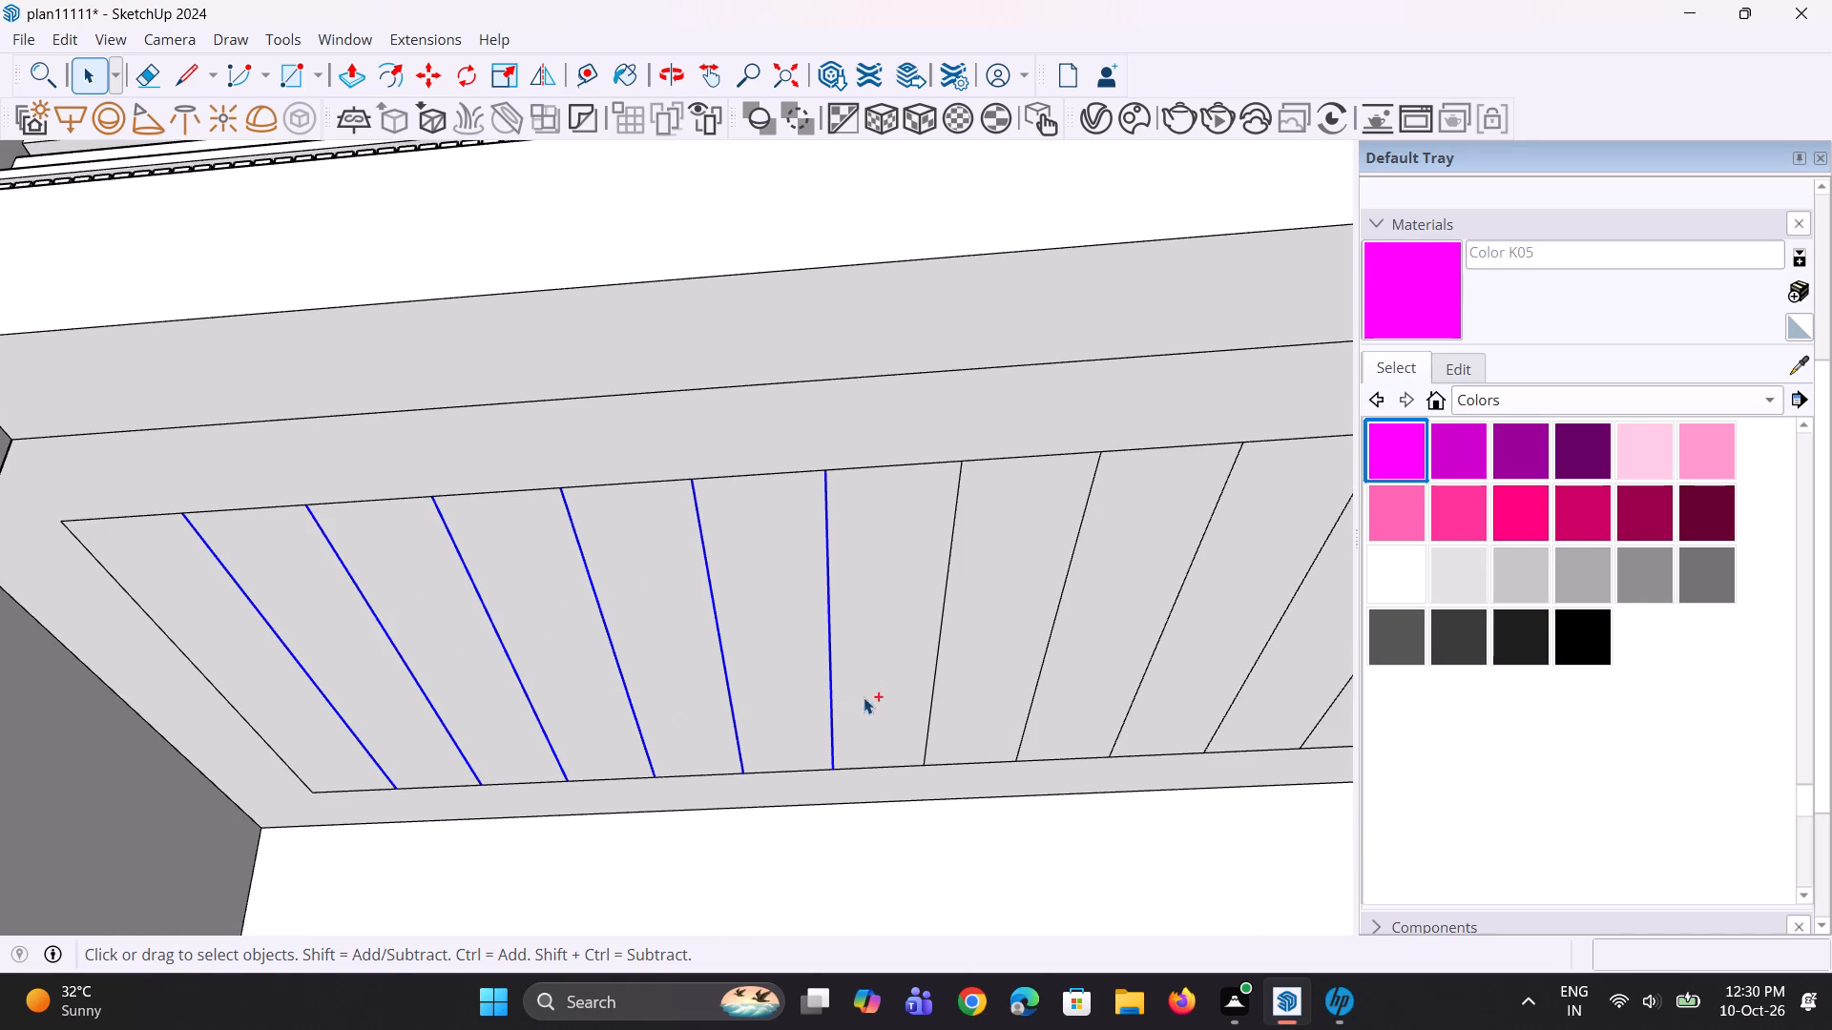
left_click(934, 695, "ctrl")
scroll(763, 747, "down", 3)
scroll(922, 711, "up", 1)
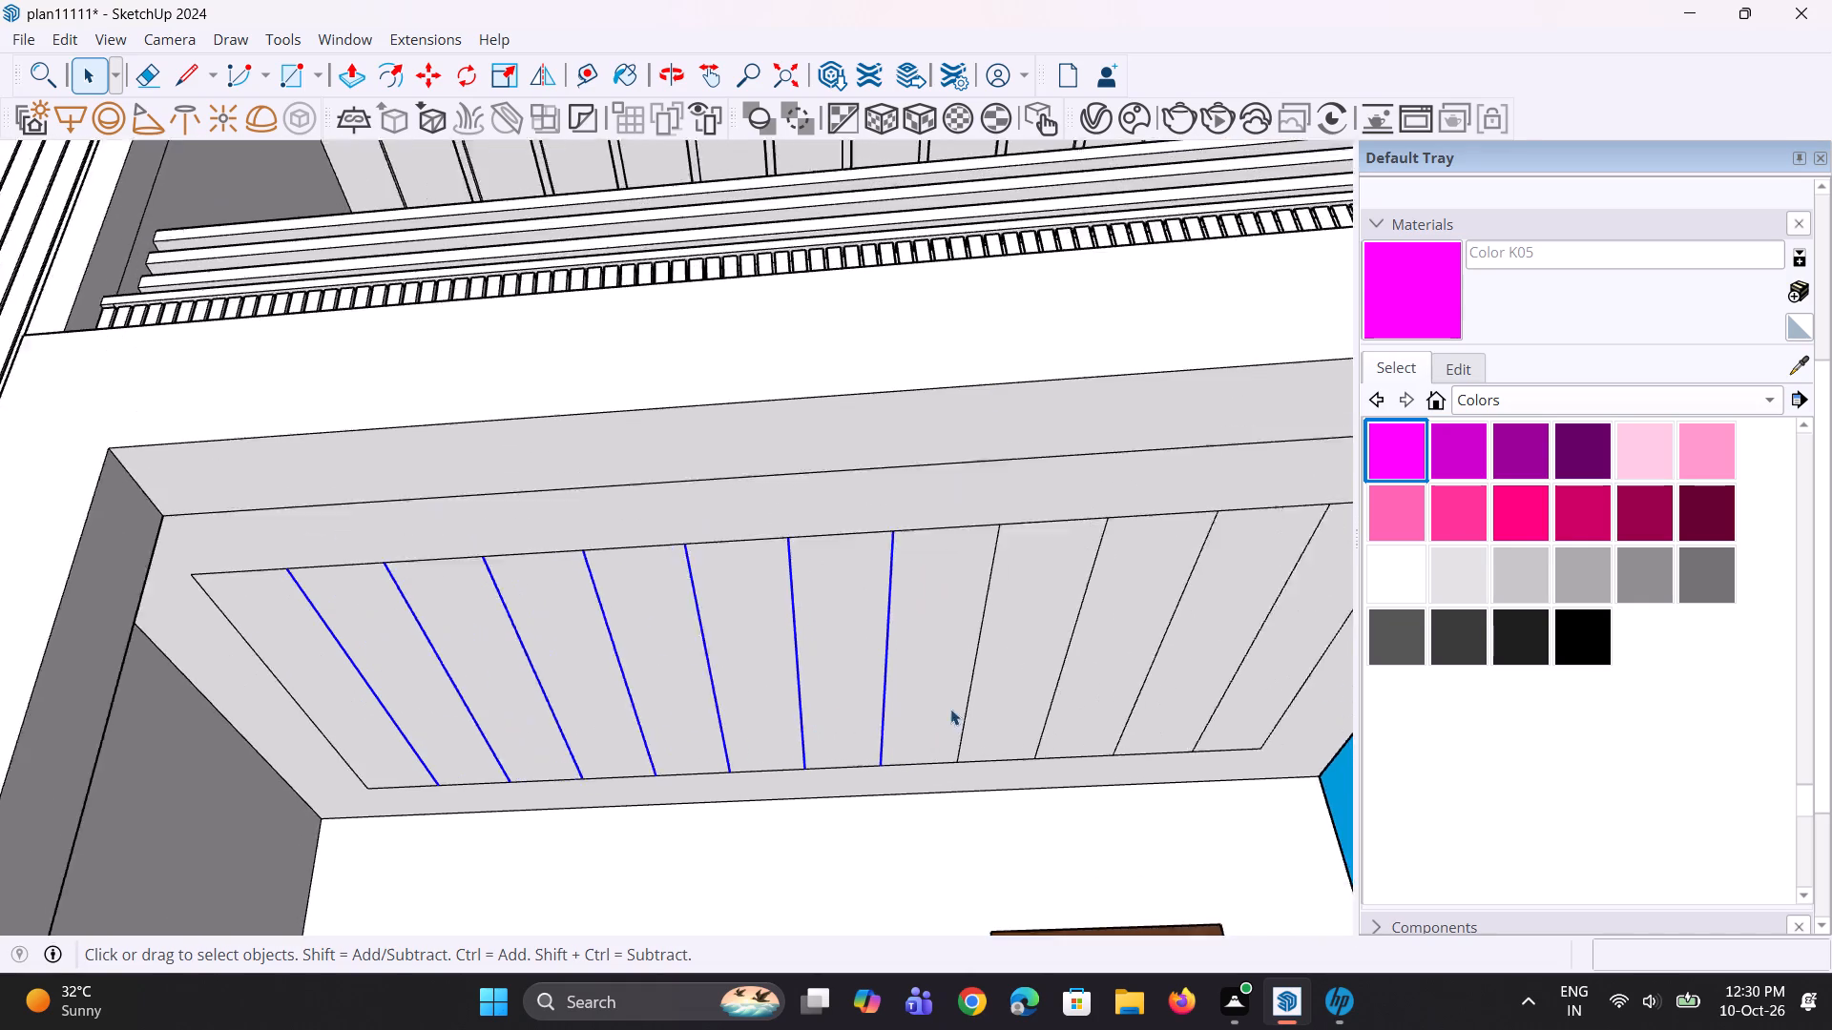
scroll(950, 709, "up", 3)
left_click(972, 704, "ctrl")
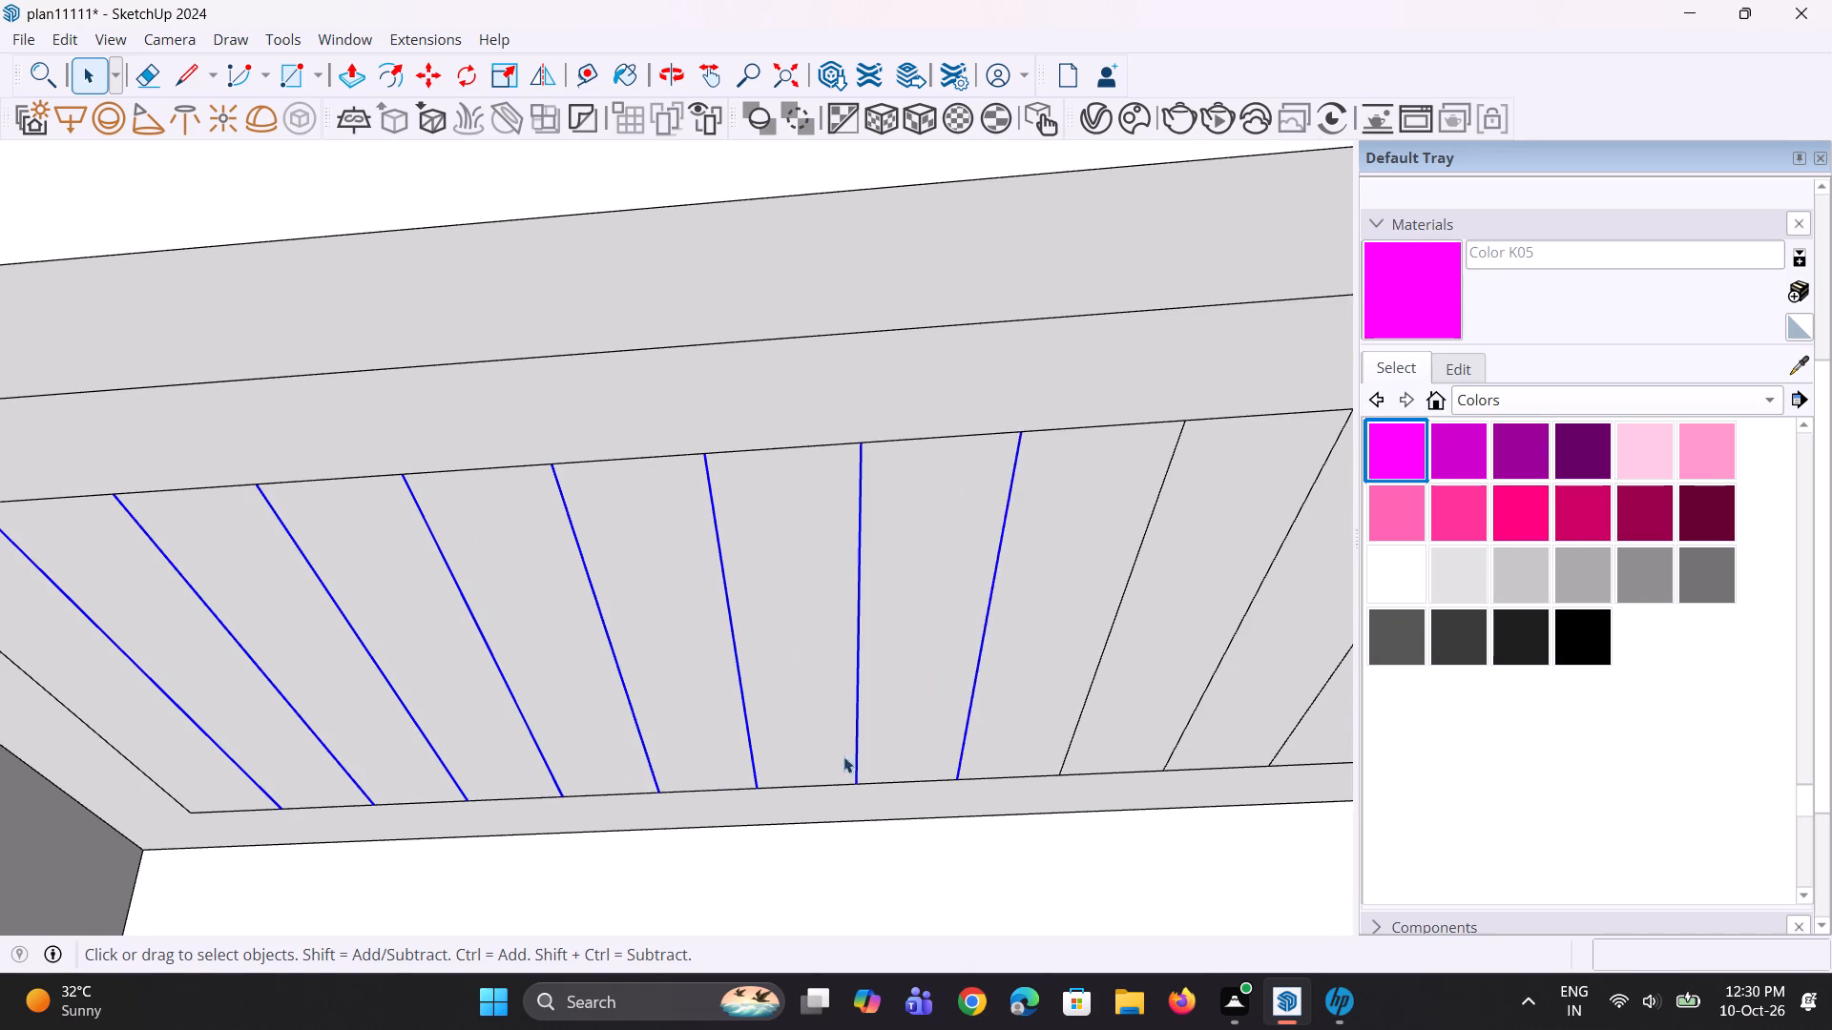
scroll(667, 737, "down", 6)
scroll(953, 702, "up", 4)
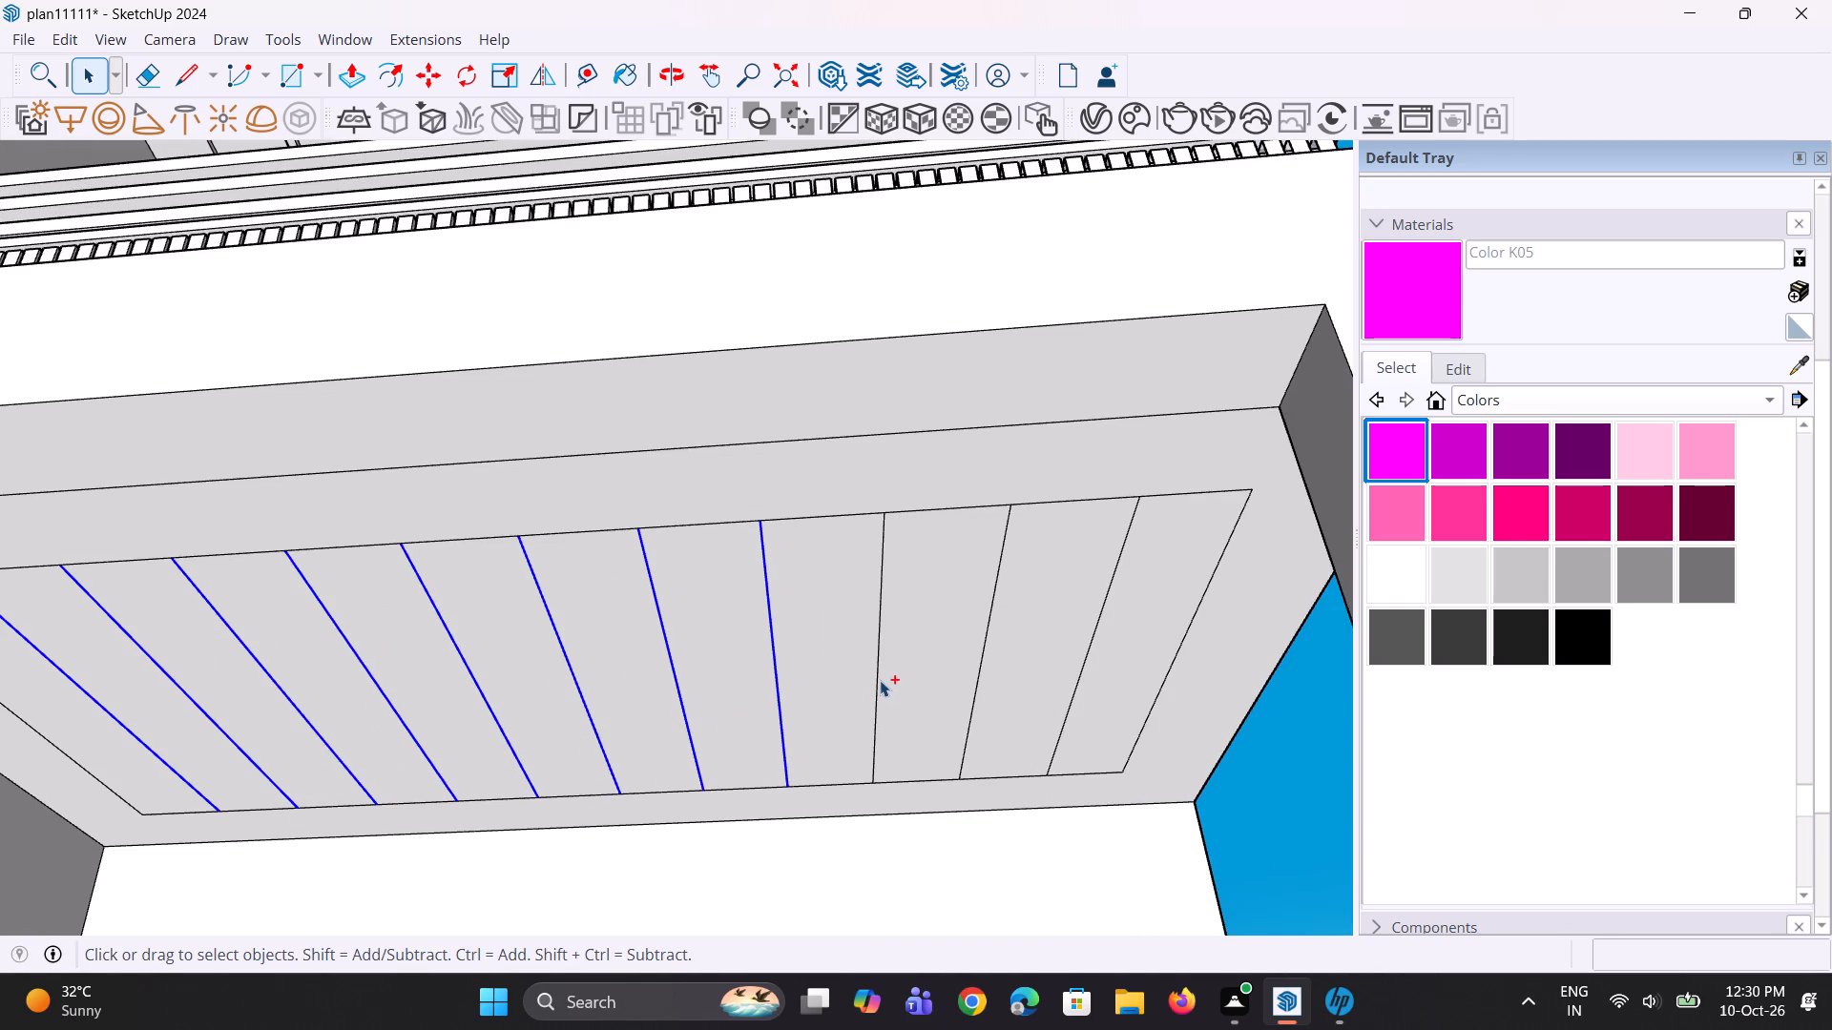
left_click(879, 679, "ctrl")
scroll(972, 703, "up", 2, "ctrl")
left_click(972, 703, "ctrl")
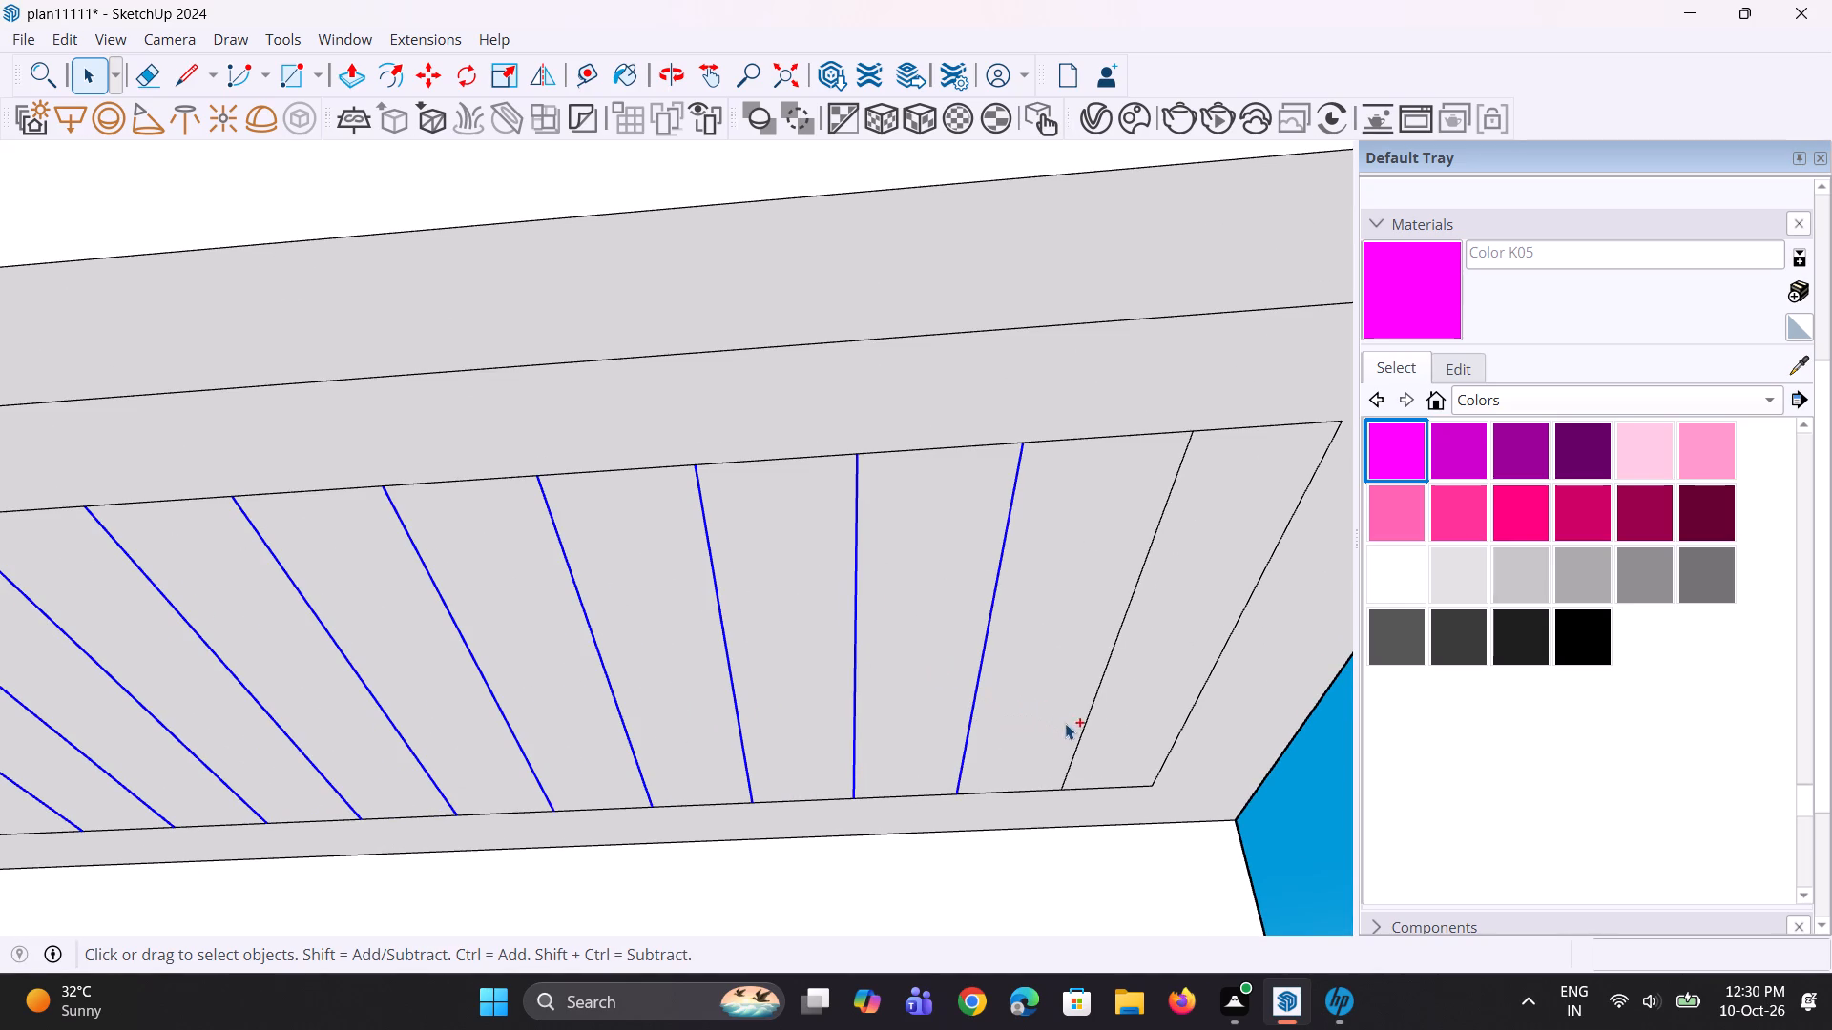
left_click(1082, 731, "ctrl")
scroll(1022, 754, "down", 6)
scroll(1063, 831, "up", 3)
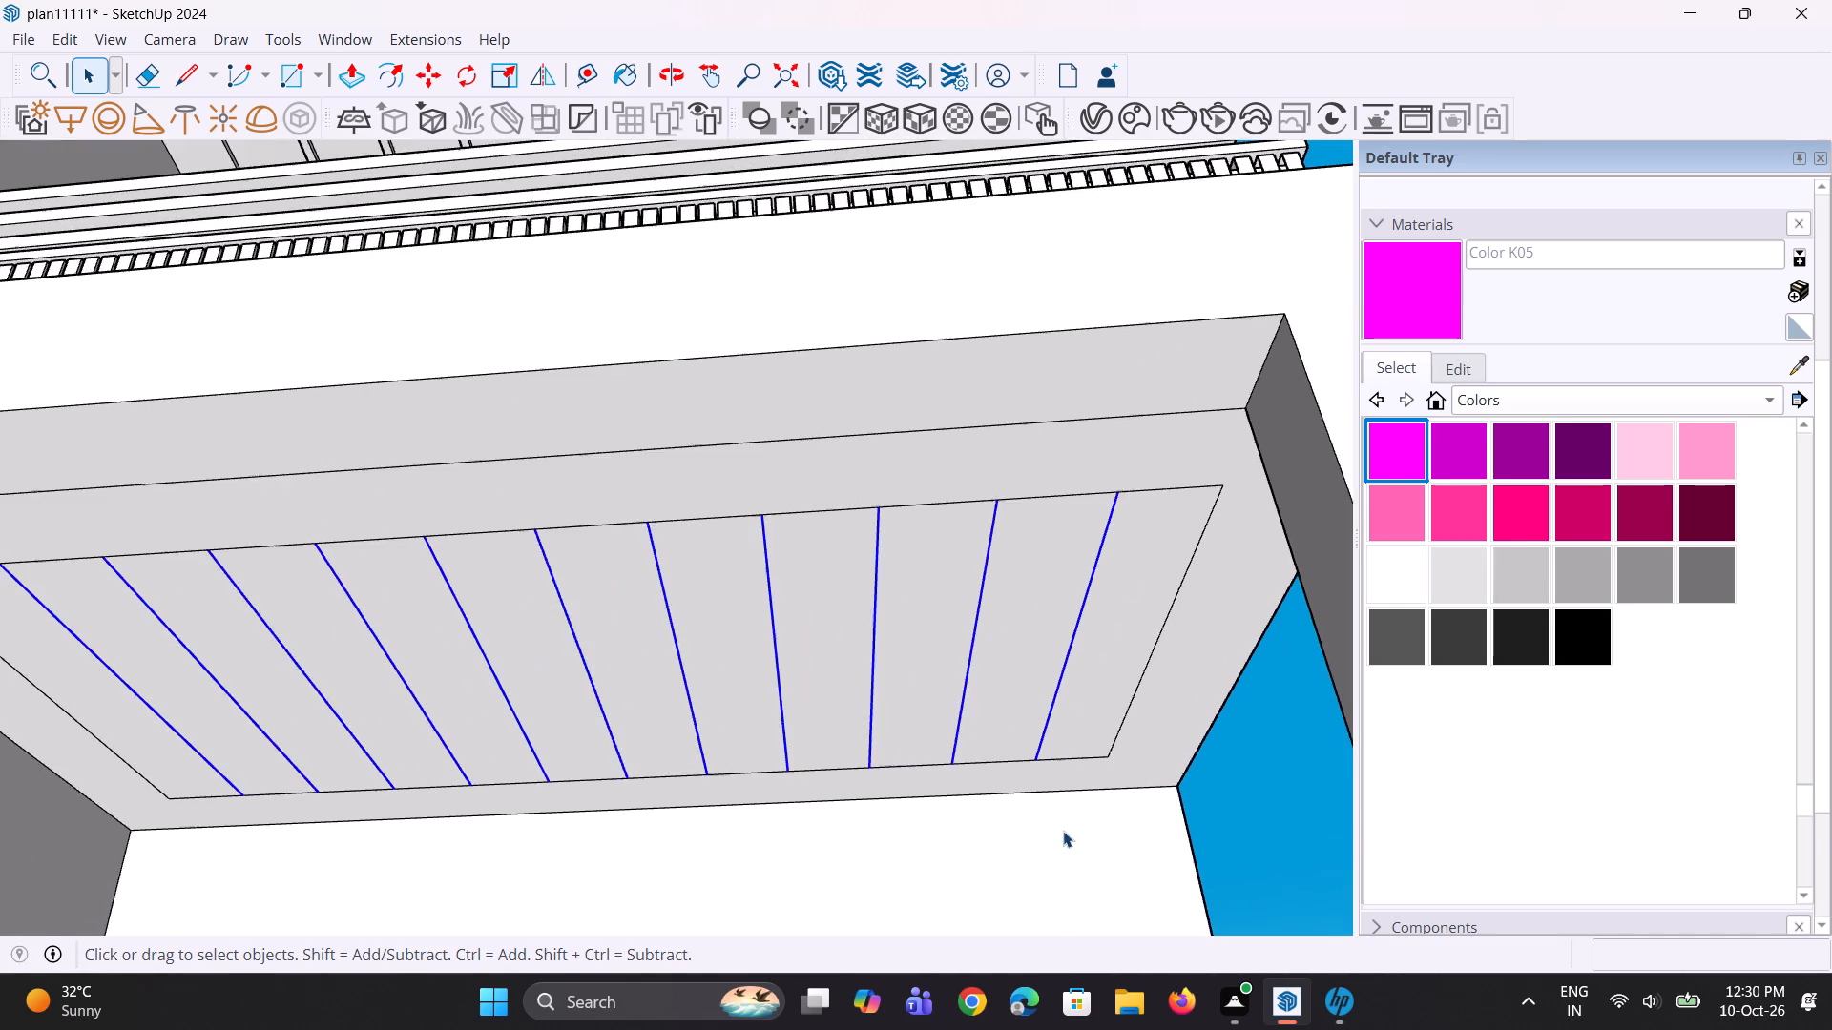
scroll(1063, 831, "up", 2)
key("m")
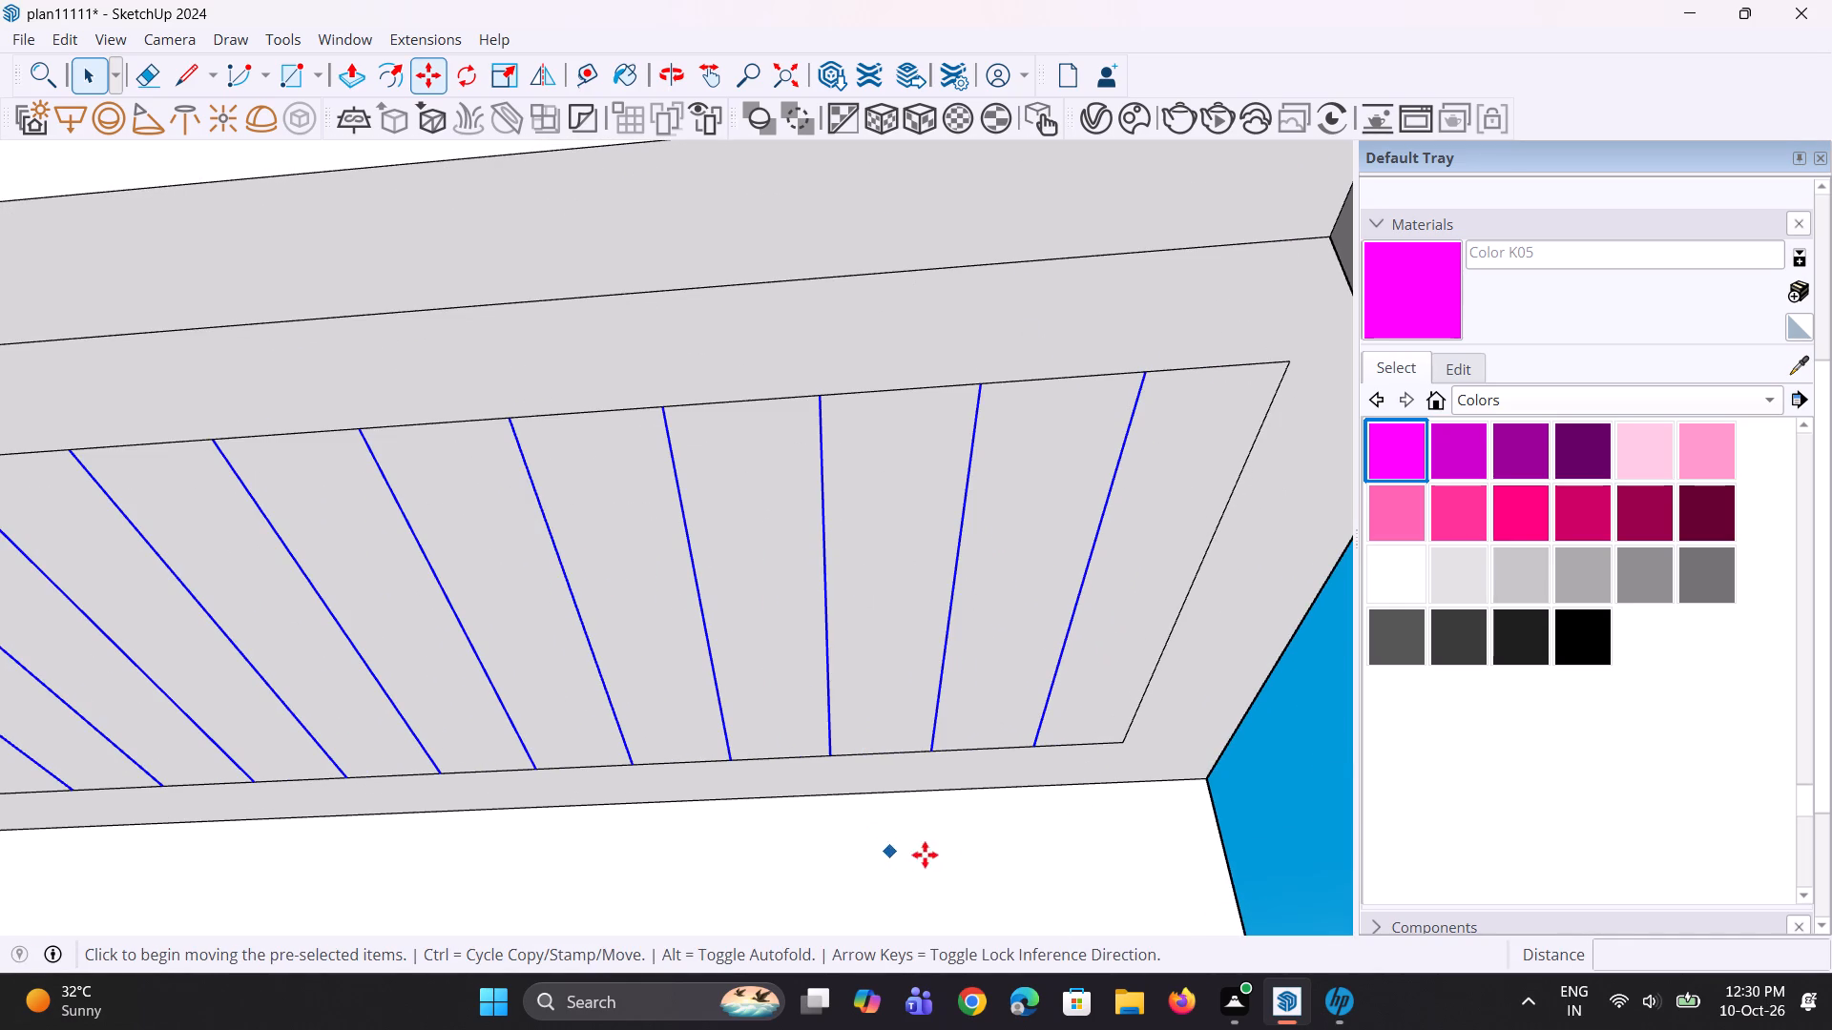
scroll(993, 708, "up", 5)
left_click(1039, 754)
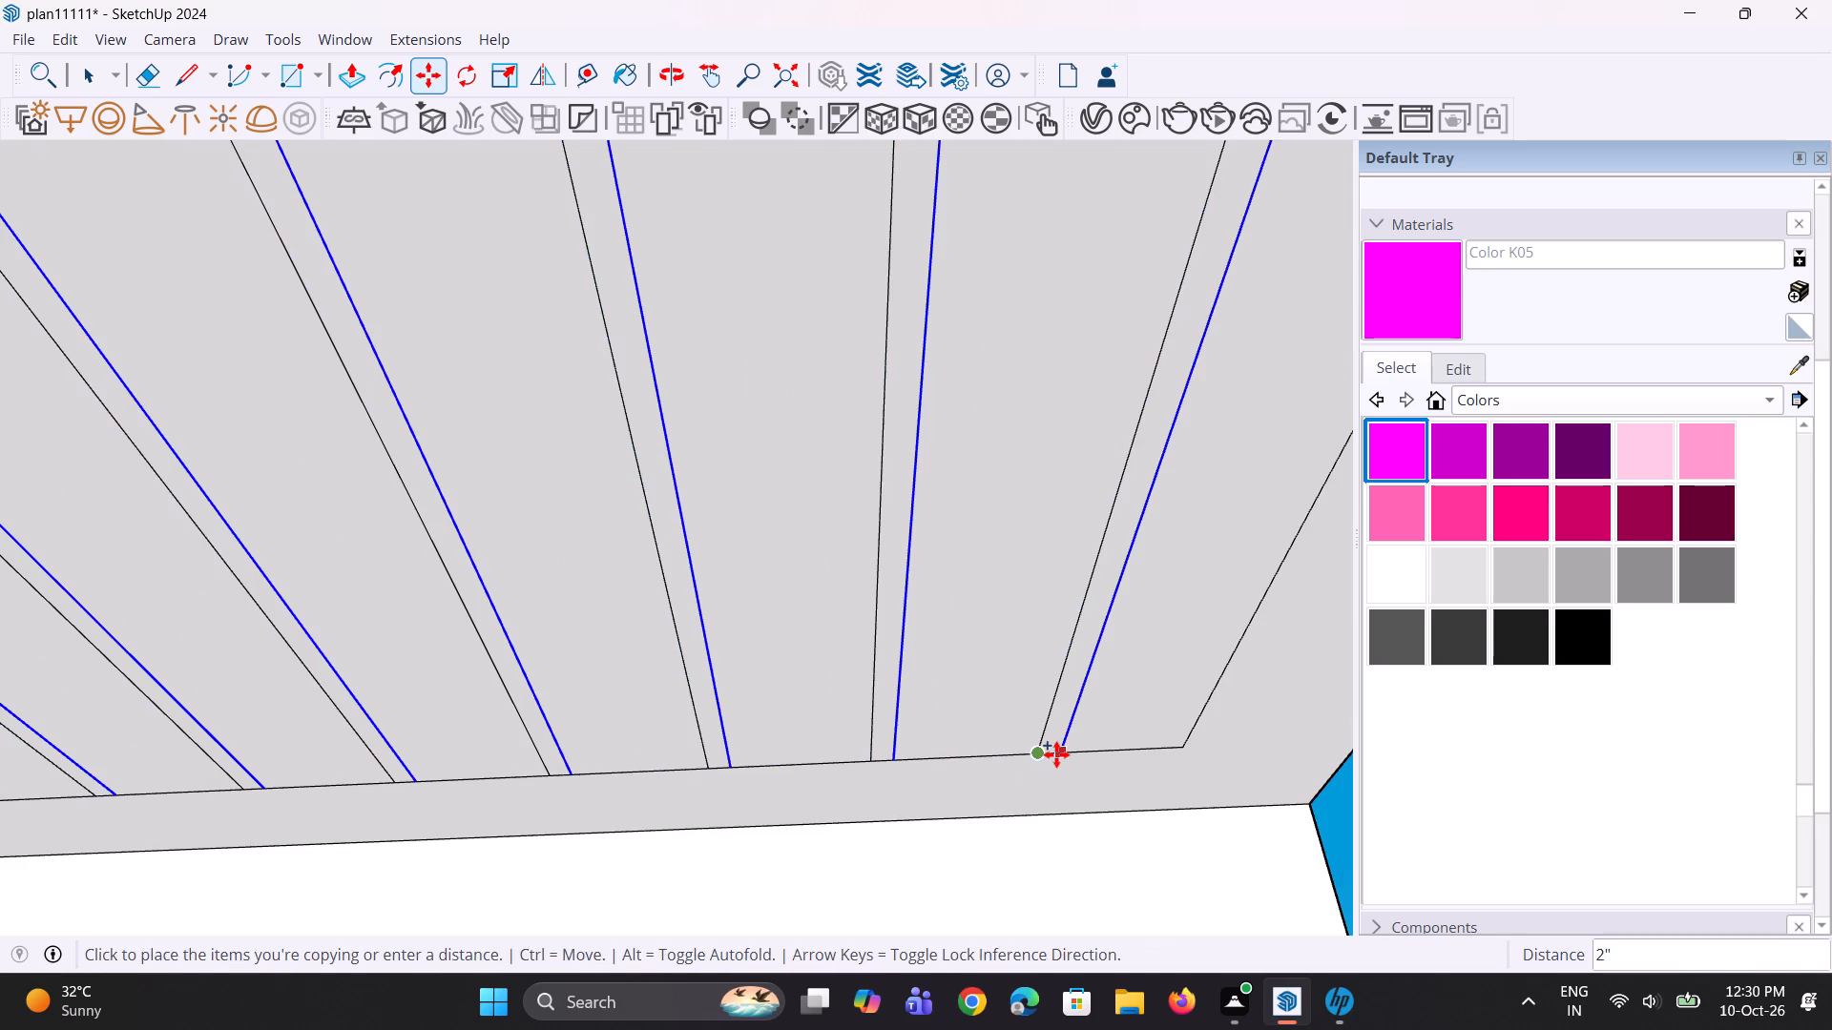
left_click(1056, 754)
scroll(1048, 732, "down", 9)
key("space")
key("space")
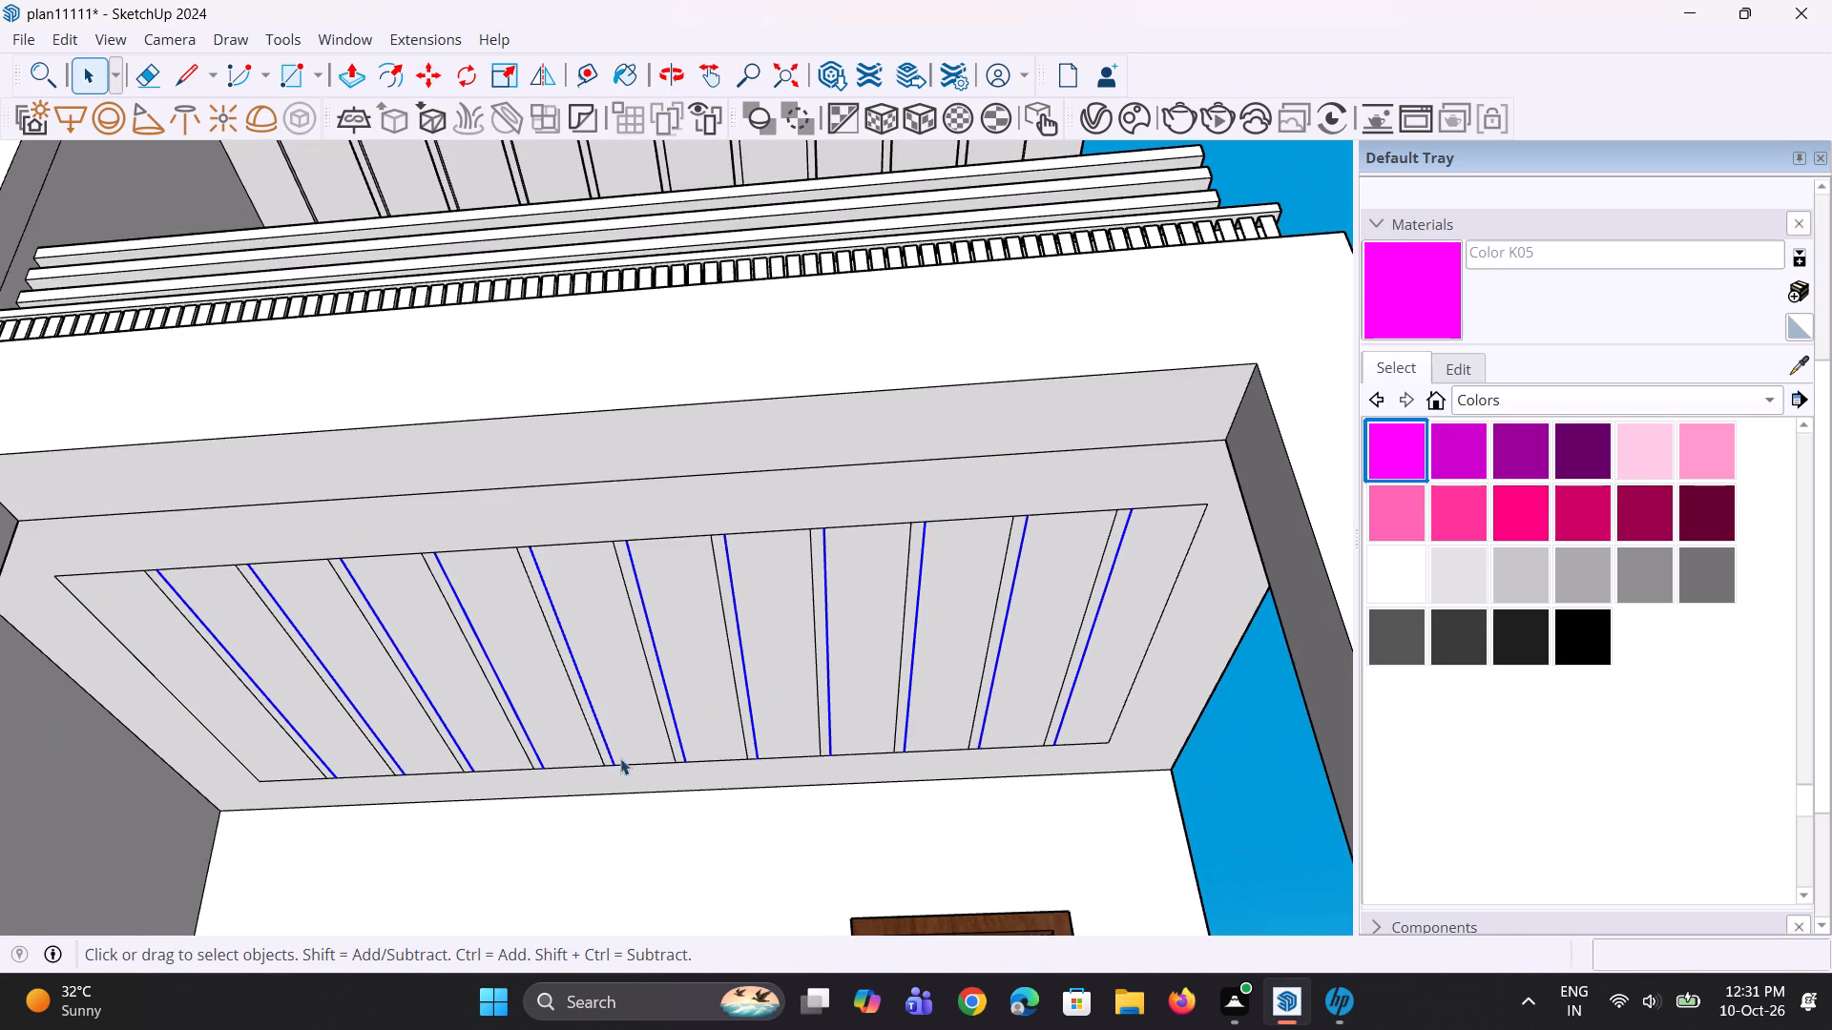
Copy the inner outline's short edge beside the battened wall 2" inward along the lower balcony ceiling, forming an edge strip.
scroll(620, 756, "down", 4)
middle_click_drag(554, 766, 550, 799)
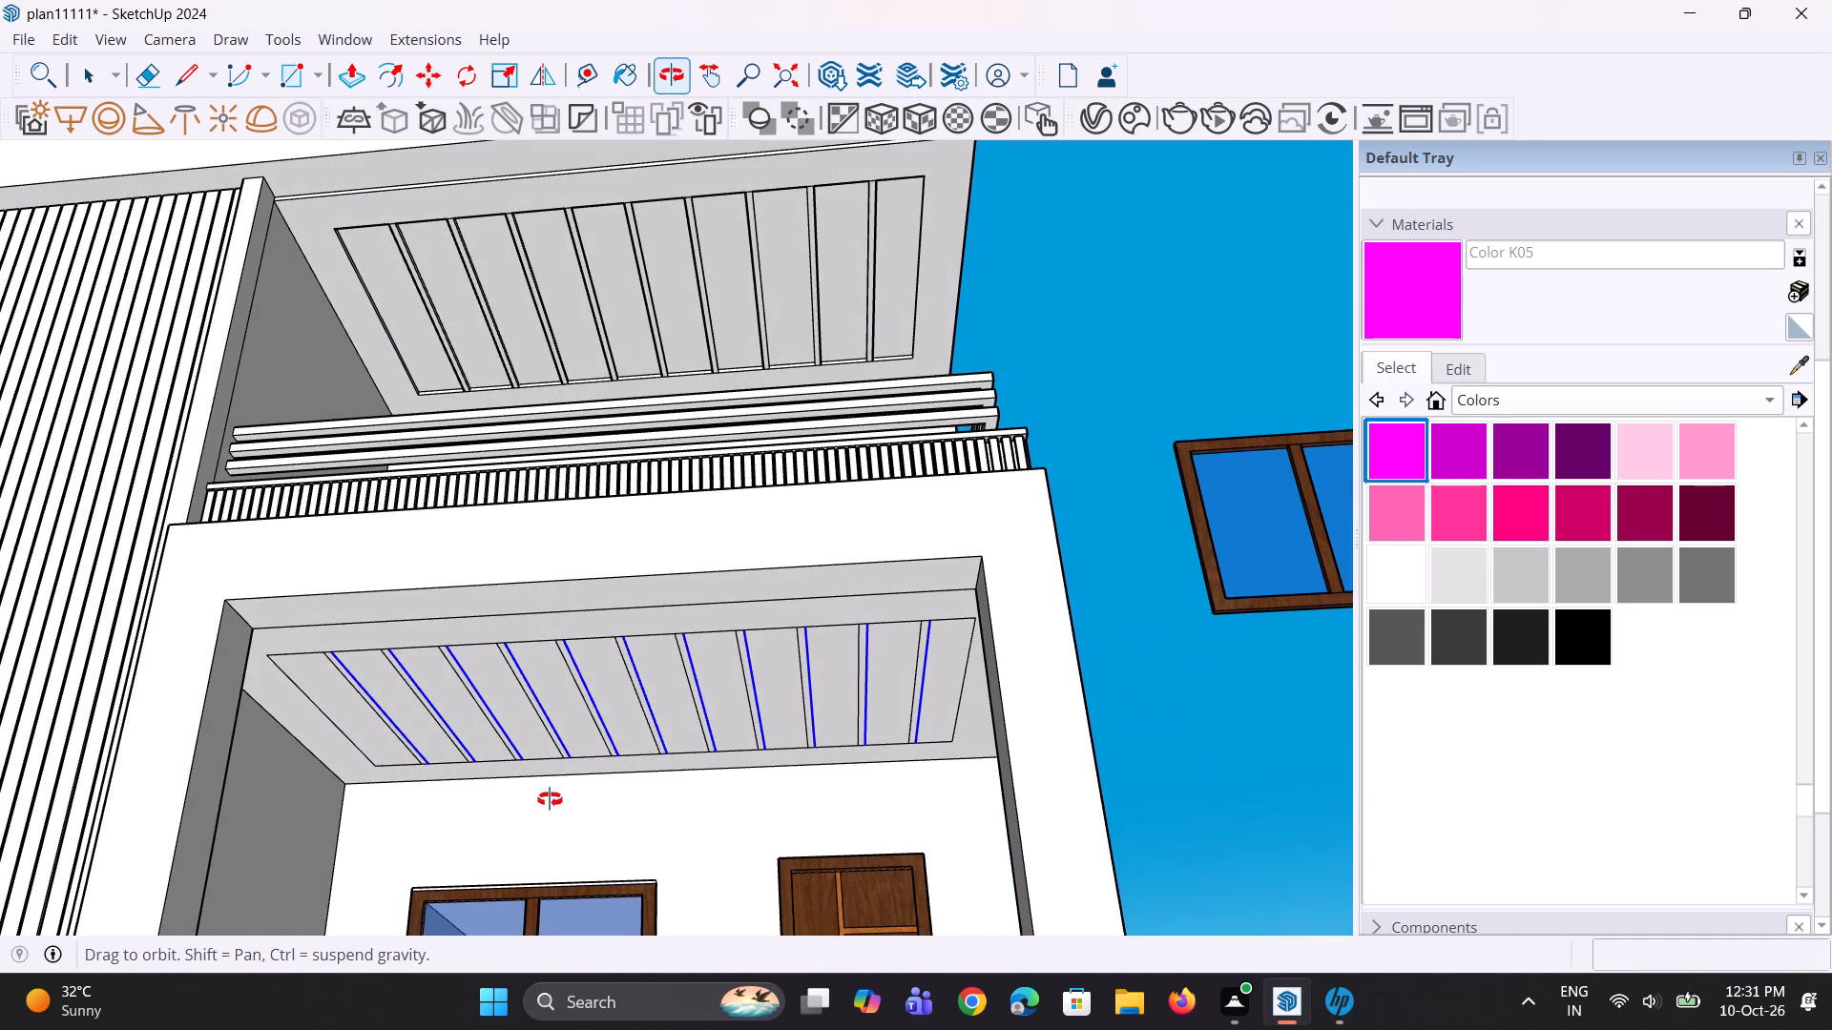
middle_click_drag(550, 799, 548, 788)
scroll(303, 777, "up", 2)
middle_click_drag(323, 752, 358, 699)
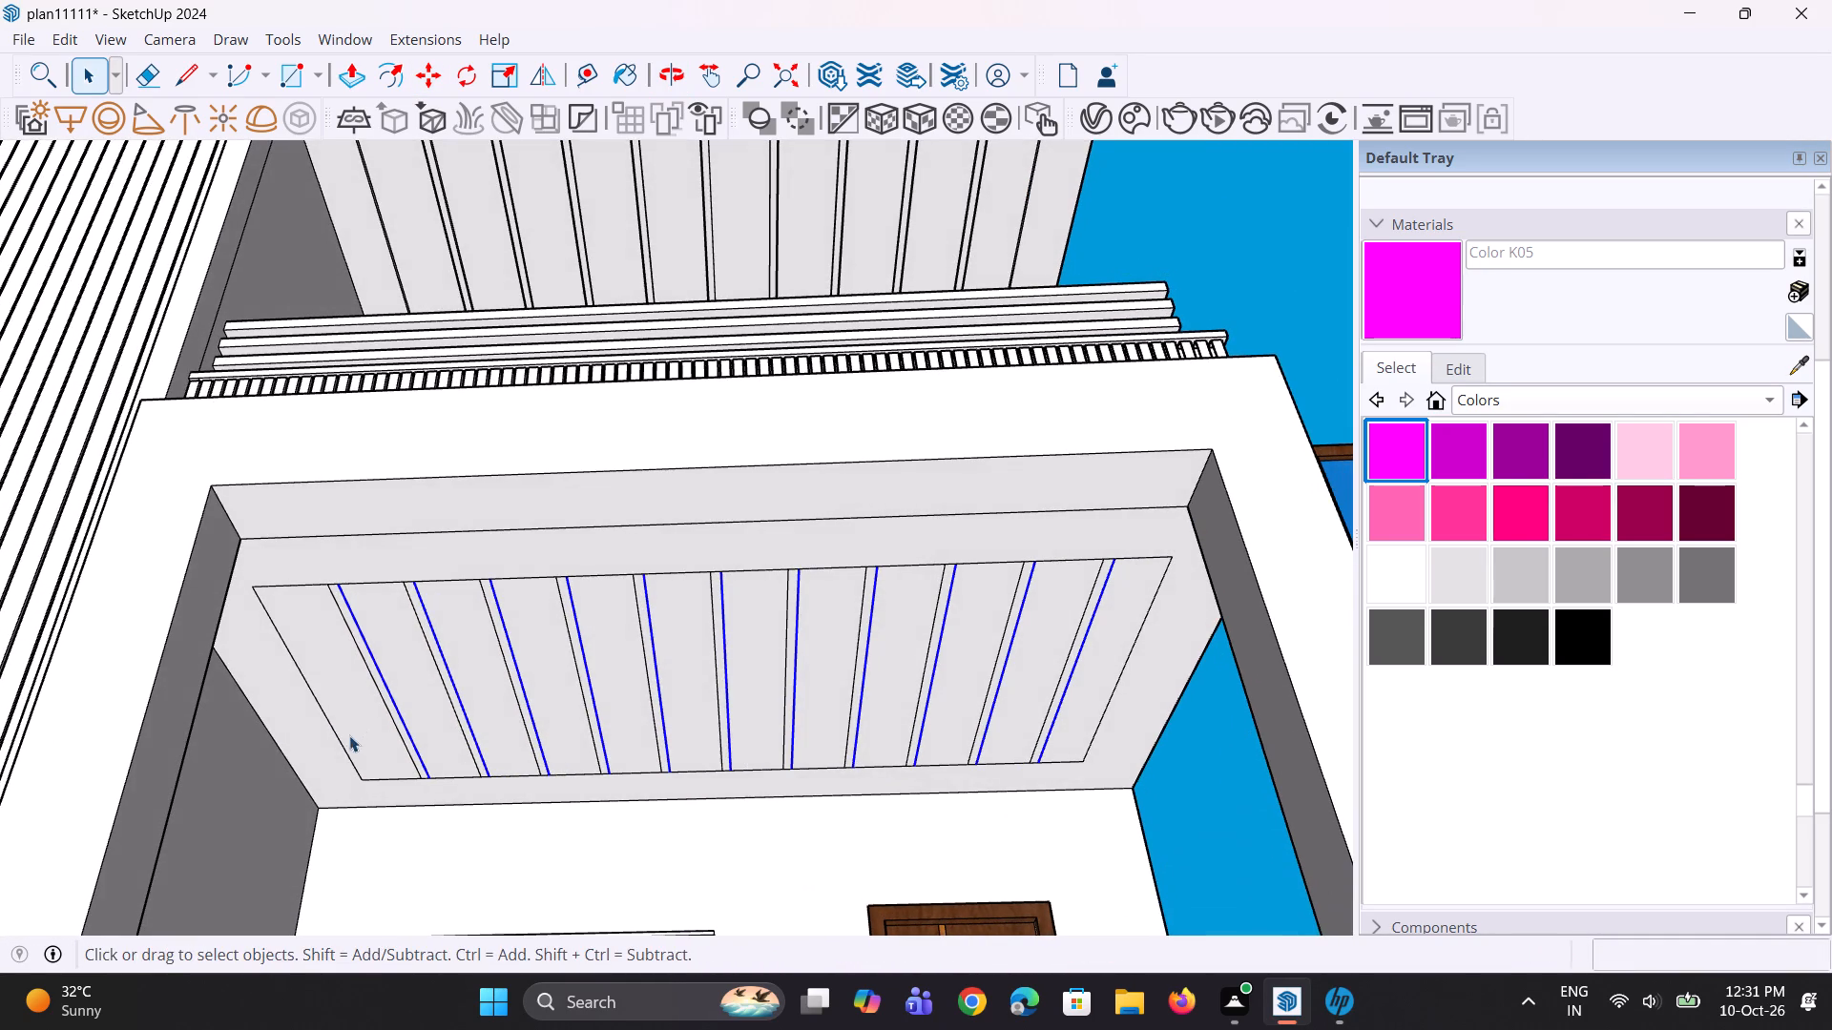
left_click(344, 745)
scroll(349, 775, "up", 5)
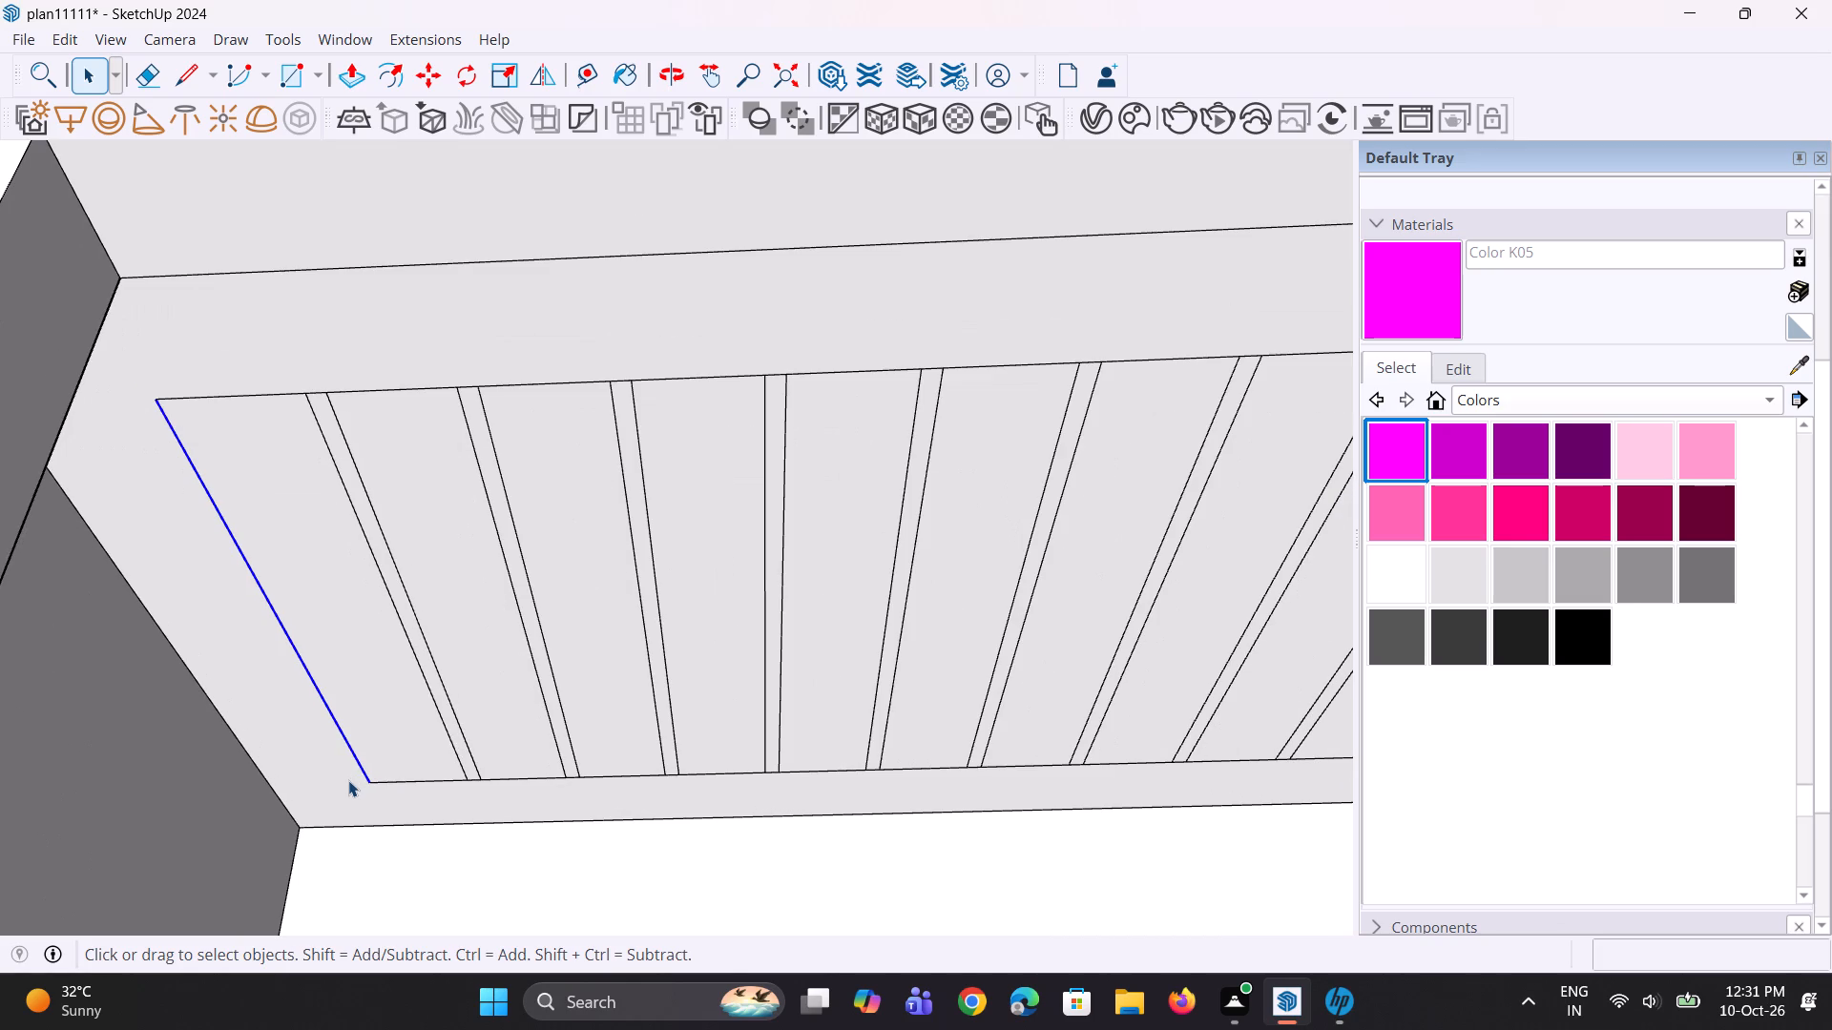
key("m")
left_click(369, 782)
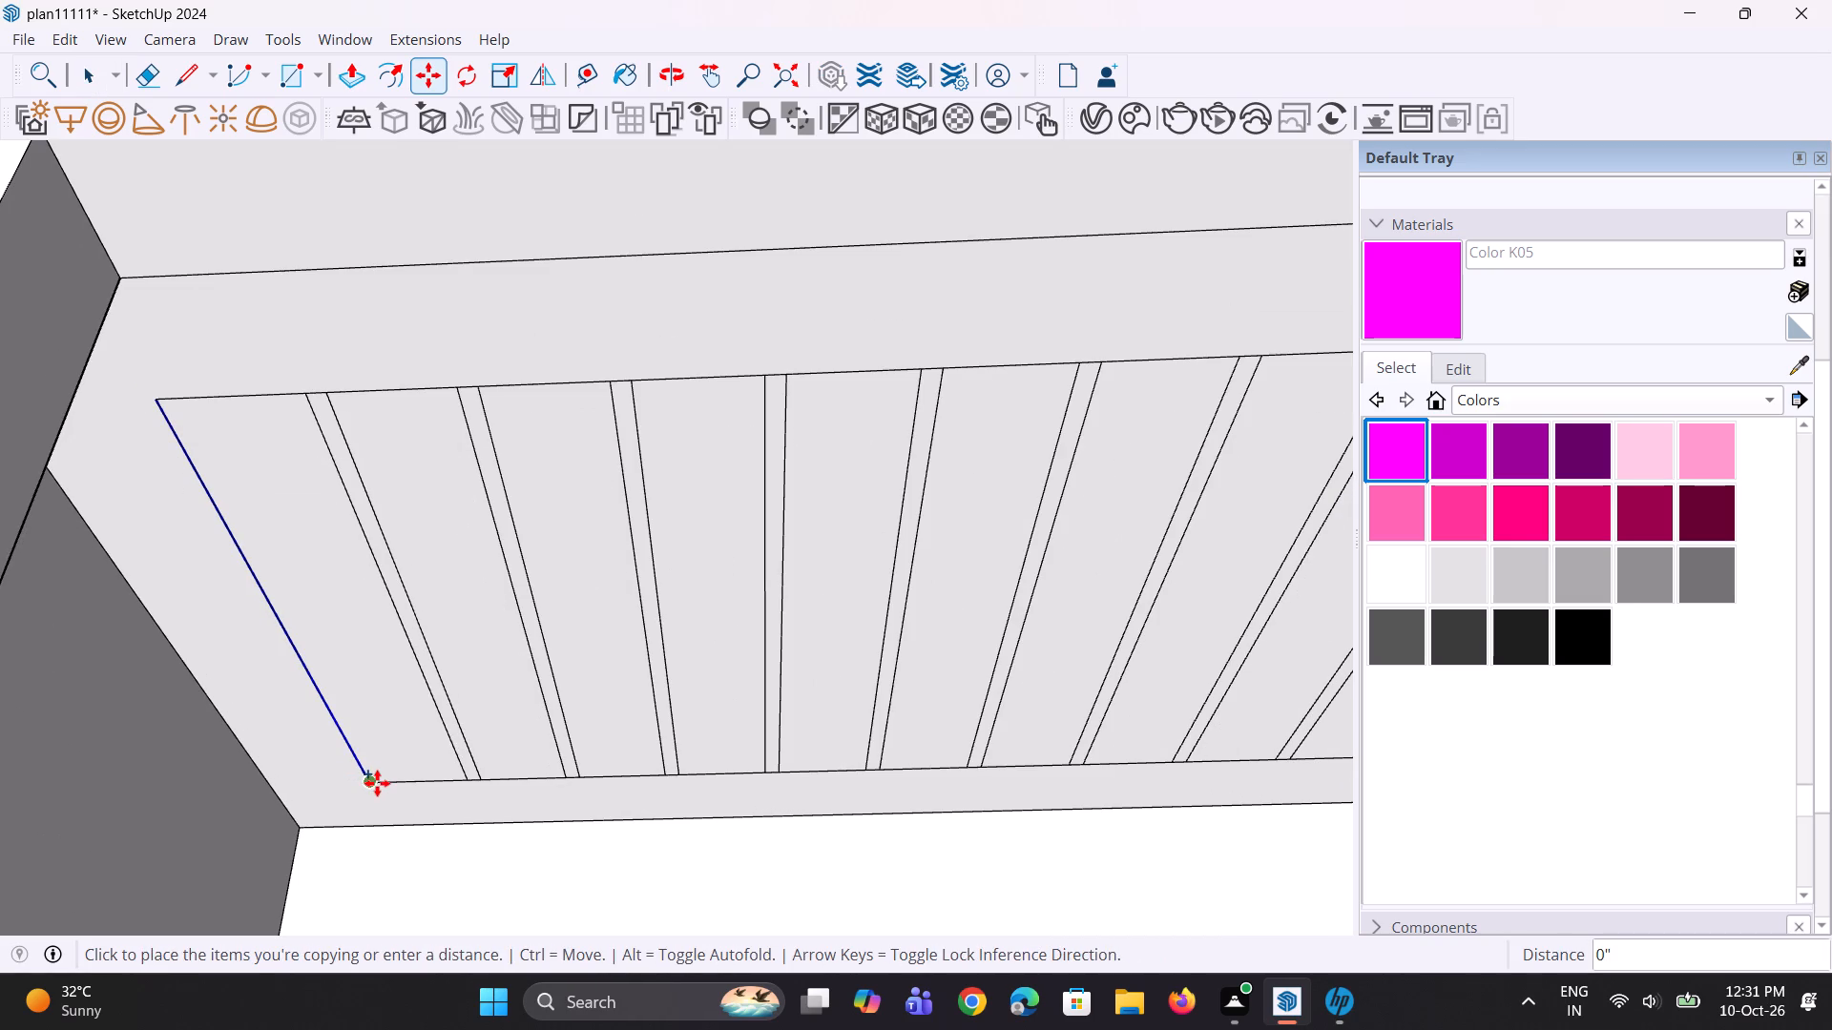
left_click(385, 783)
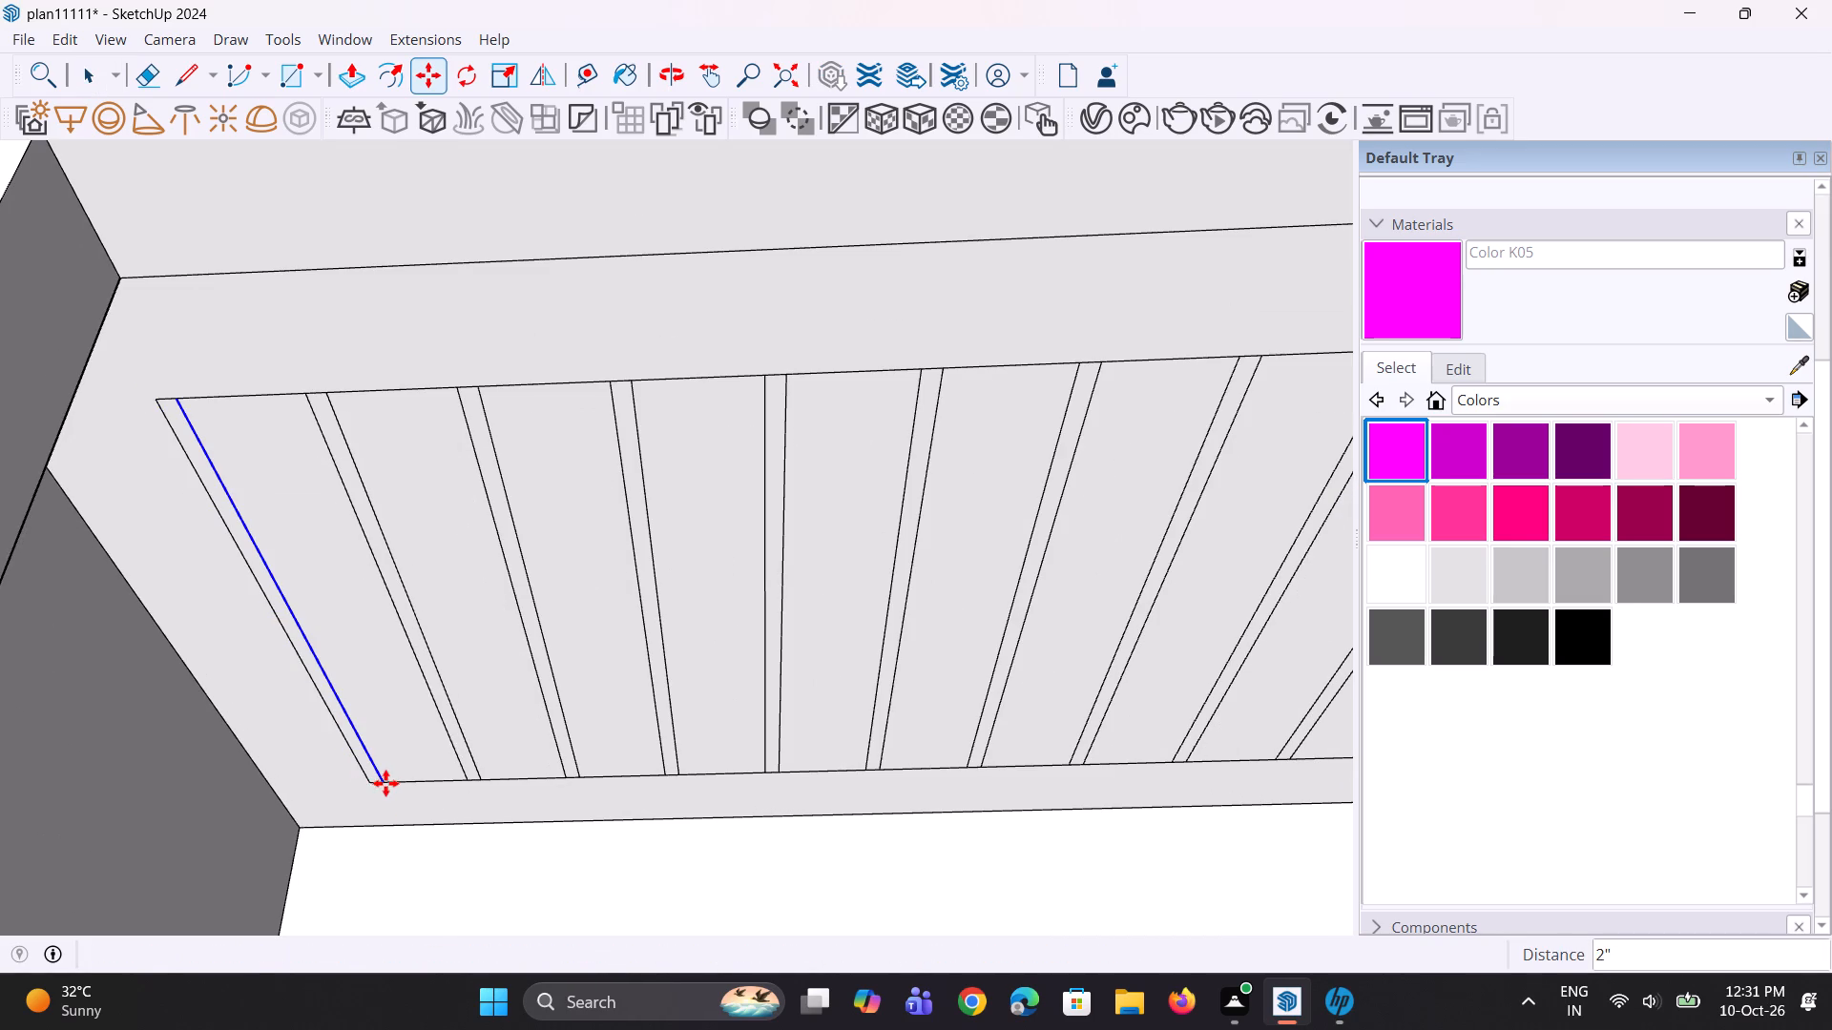
scroll(333, 781, "down", 5)
key("space")
key("space")
Copy the inner outline's short edge at the lower balcony ceiling's far end slightly inward, forming a matching narrow edge strip.
scroll(242, 754, "down", 3)
scroll(976, 739, "up", 3)
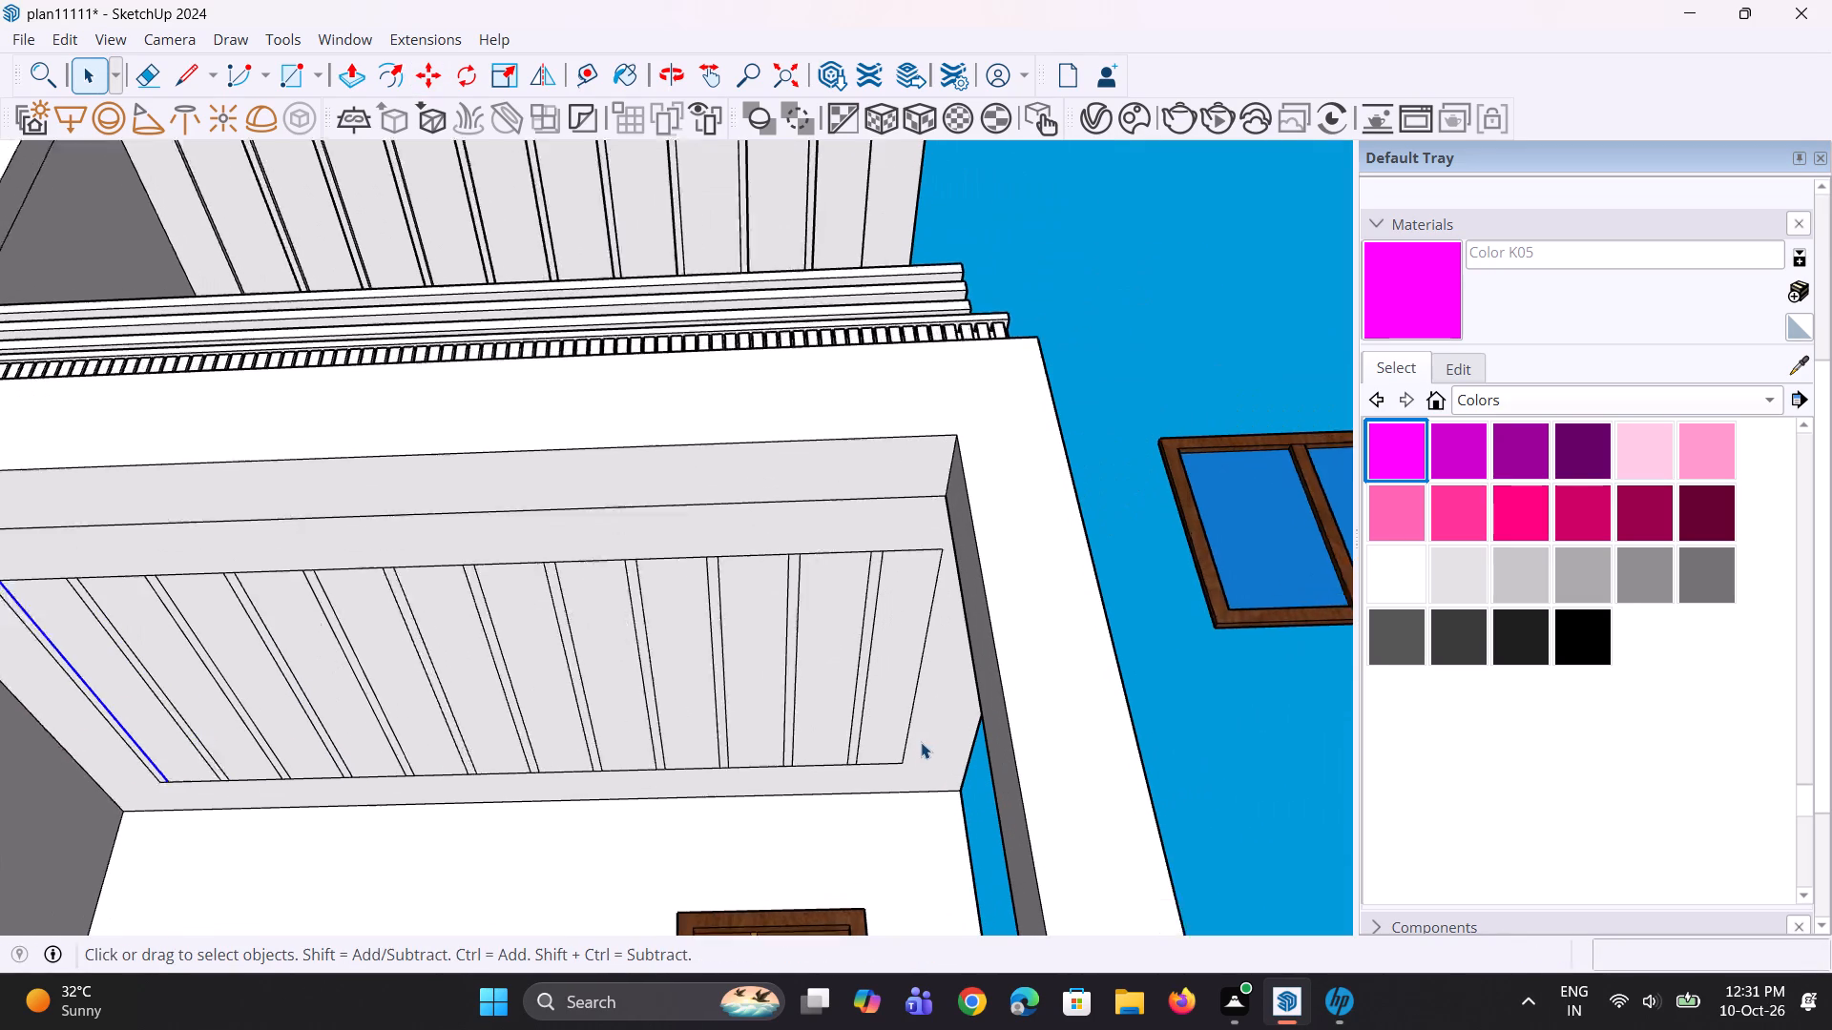
scroll(921, 742, "up", 1)
left_click(911, 711)
scroll(911, 755, "up", 2)
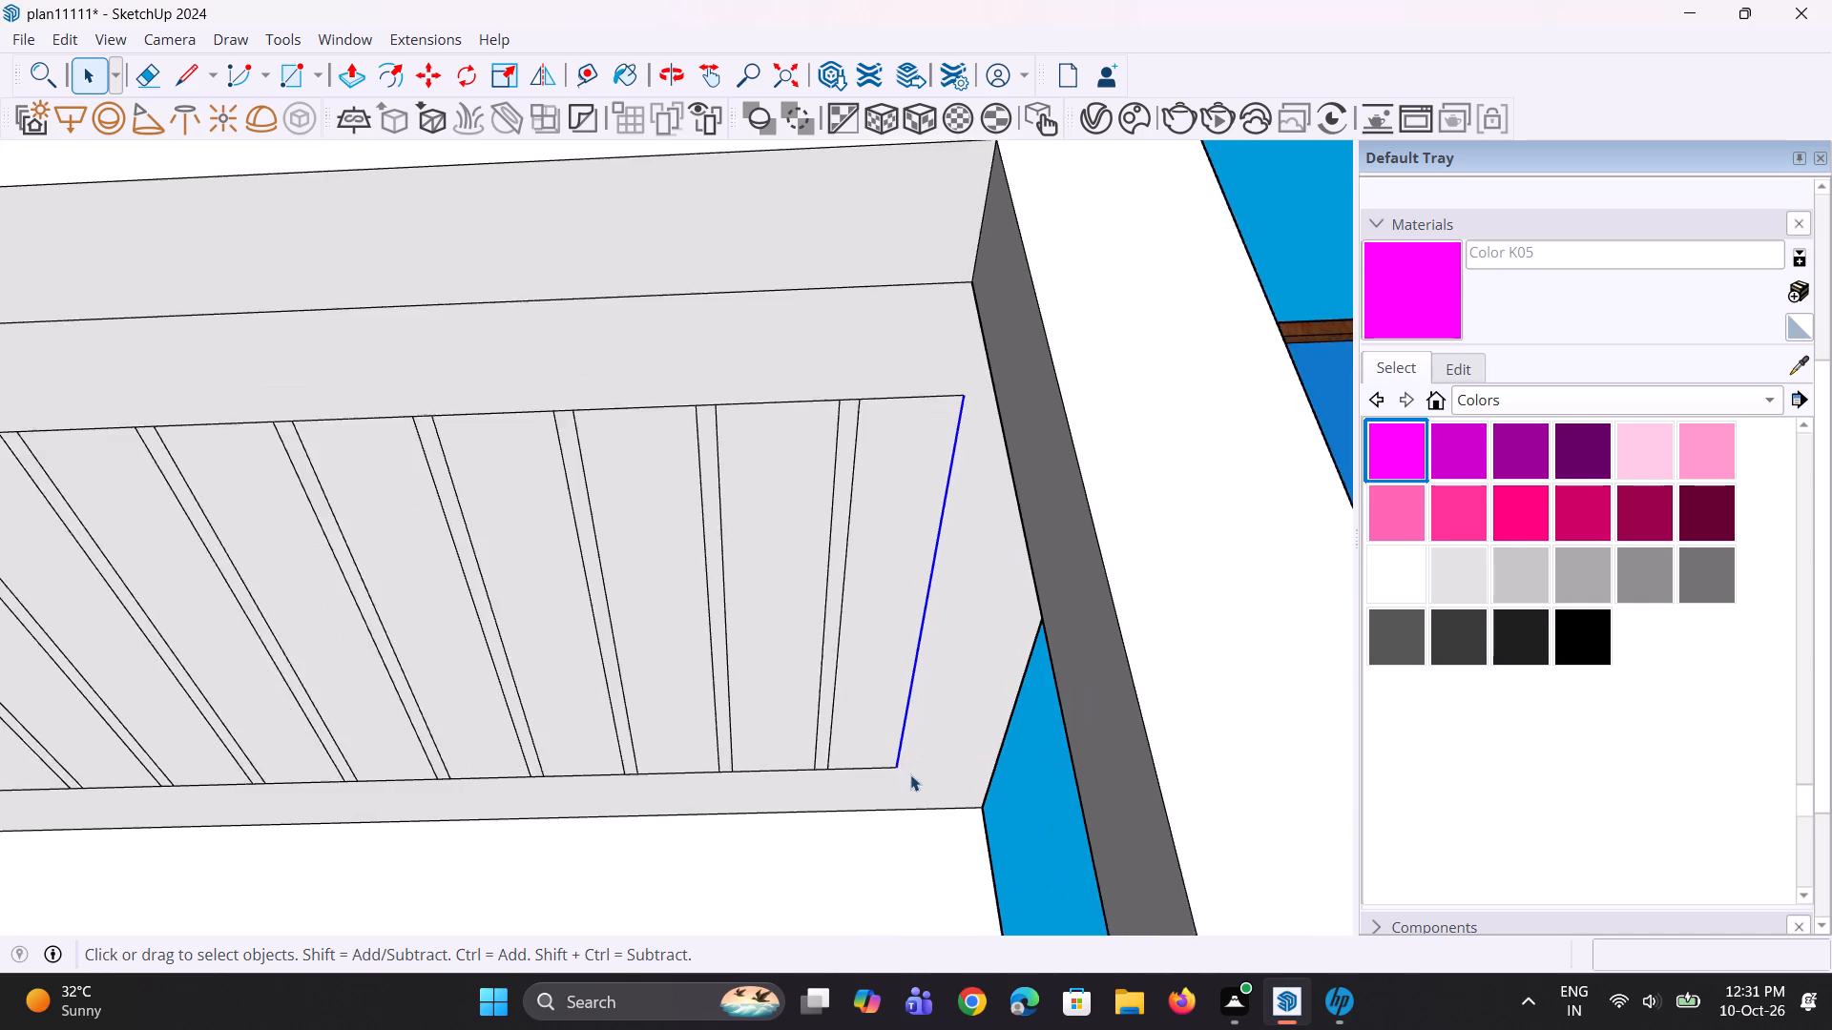
scroll(910, 774, "up", 2)
key("m")
left_click(899, 769)
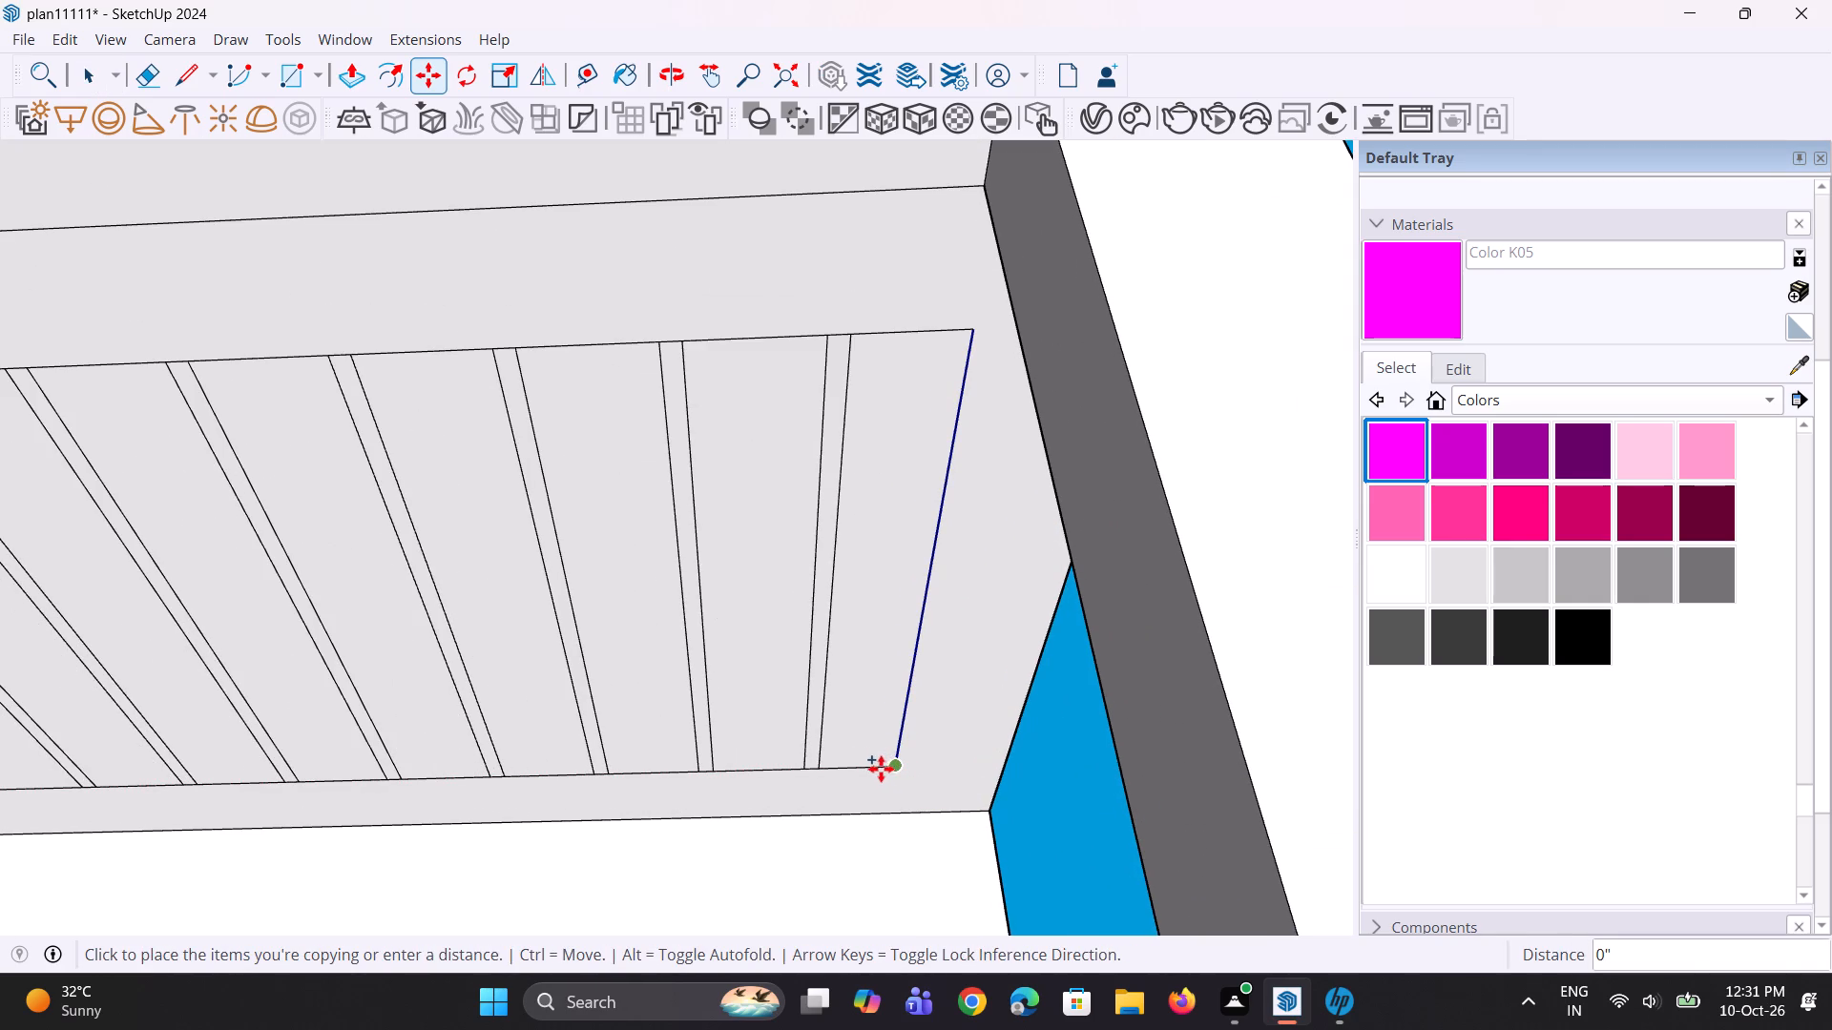
left_click(881, 769)
key("space")
scroll(899, 774, "down", 1)
key("space")
key("space")
scroll(903, 774, "down", 4)
key("space")
middle_click_drag(906, 772, 920, 769)
key("space")
left_click(1203, 711)
Push/pull the lower balcony ceiling's outer border face down 1 1/8".
scroll(1036, 712, "up", 1)
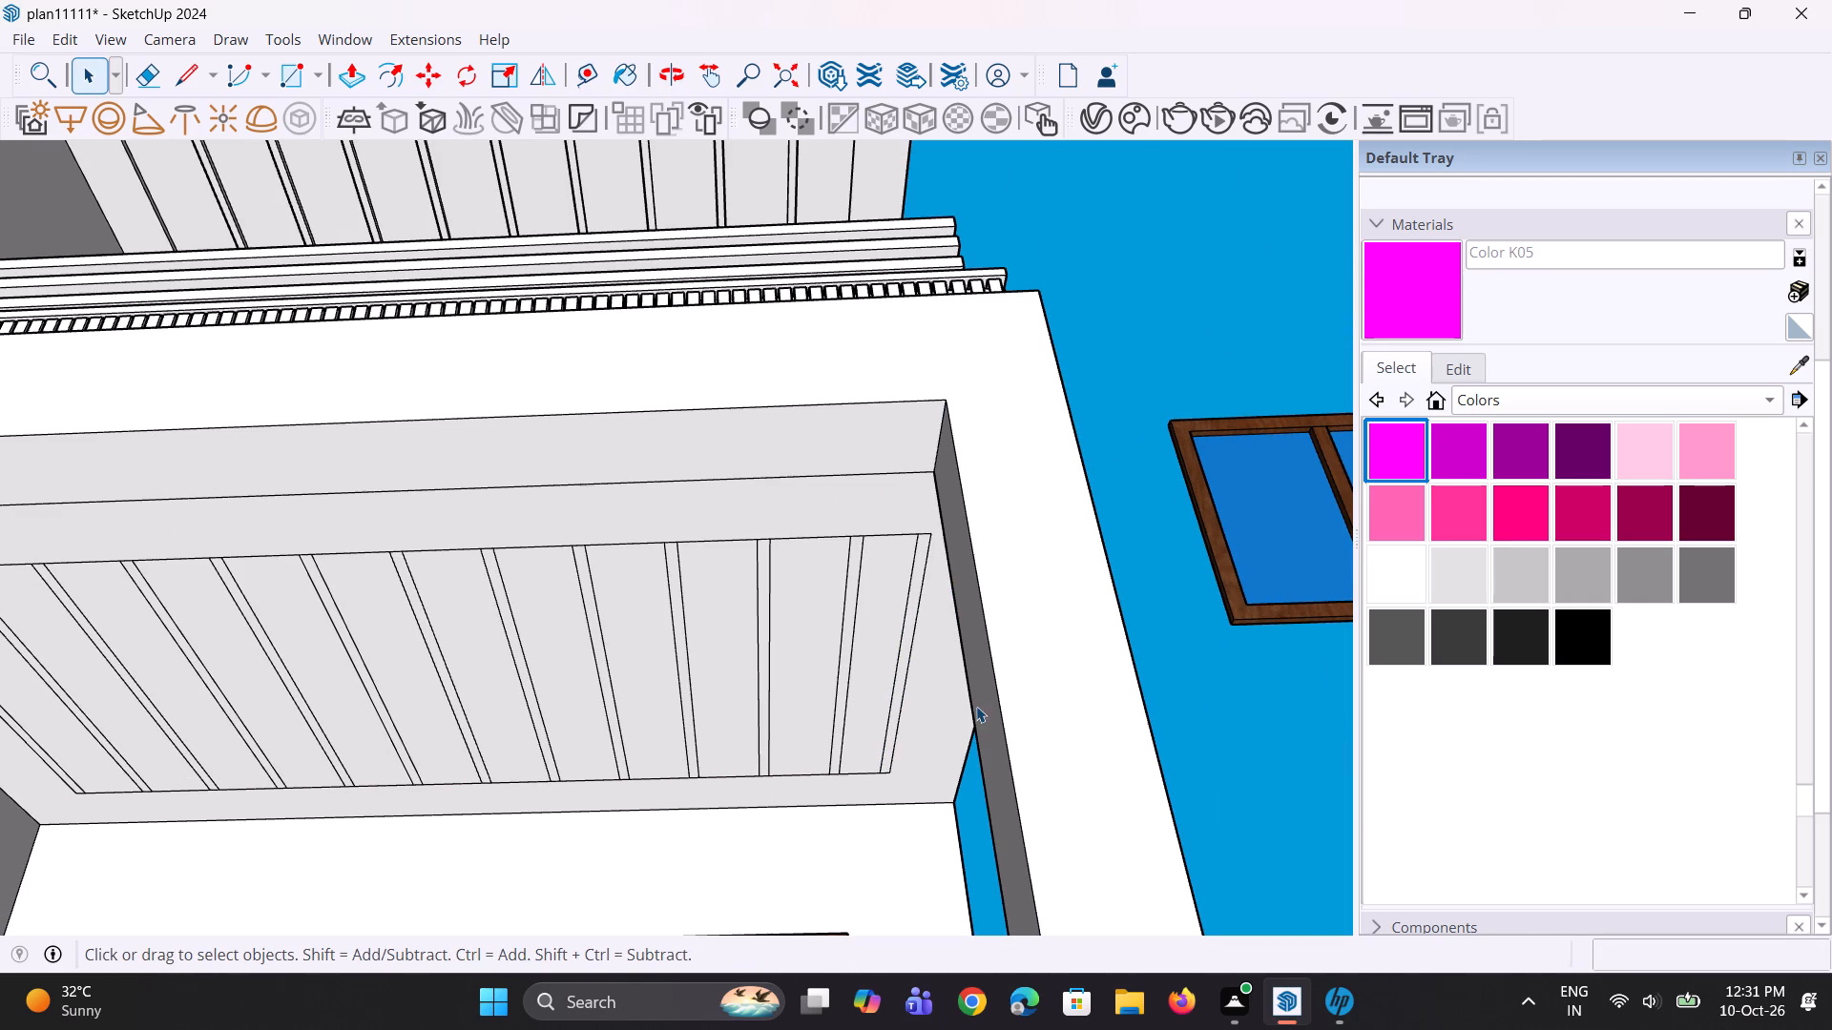
key("p")
left_click(941, 703)
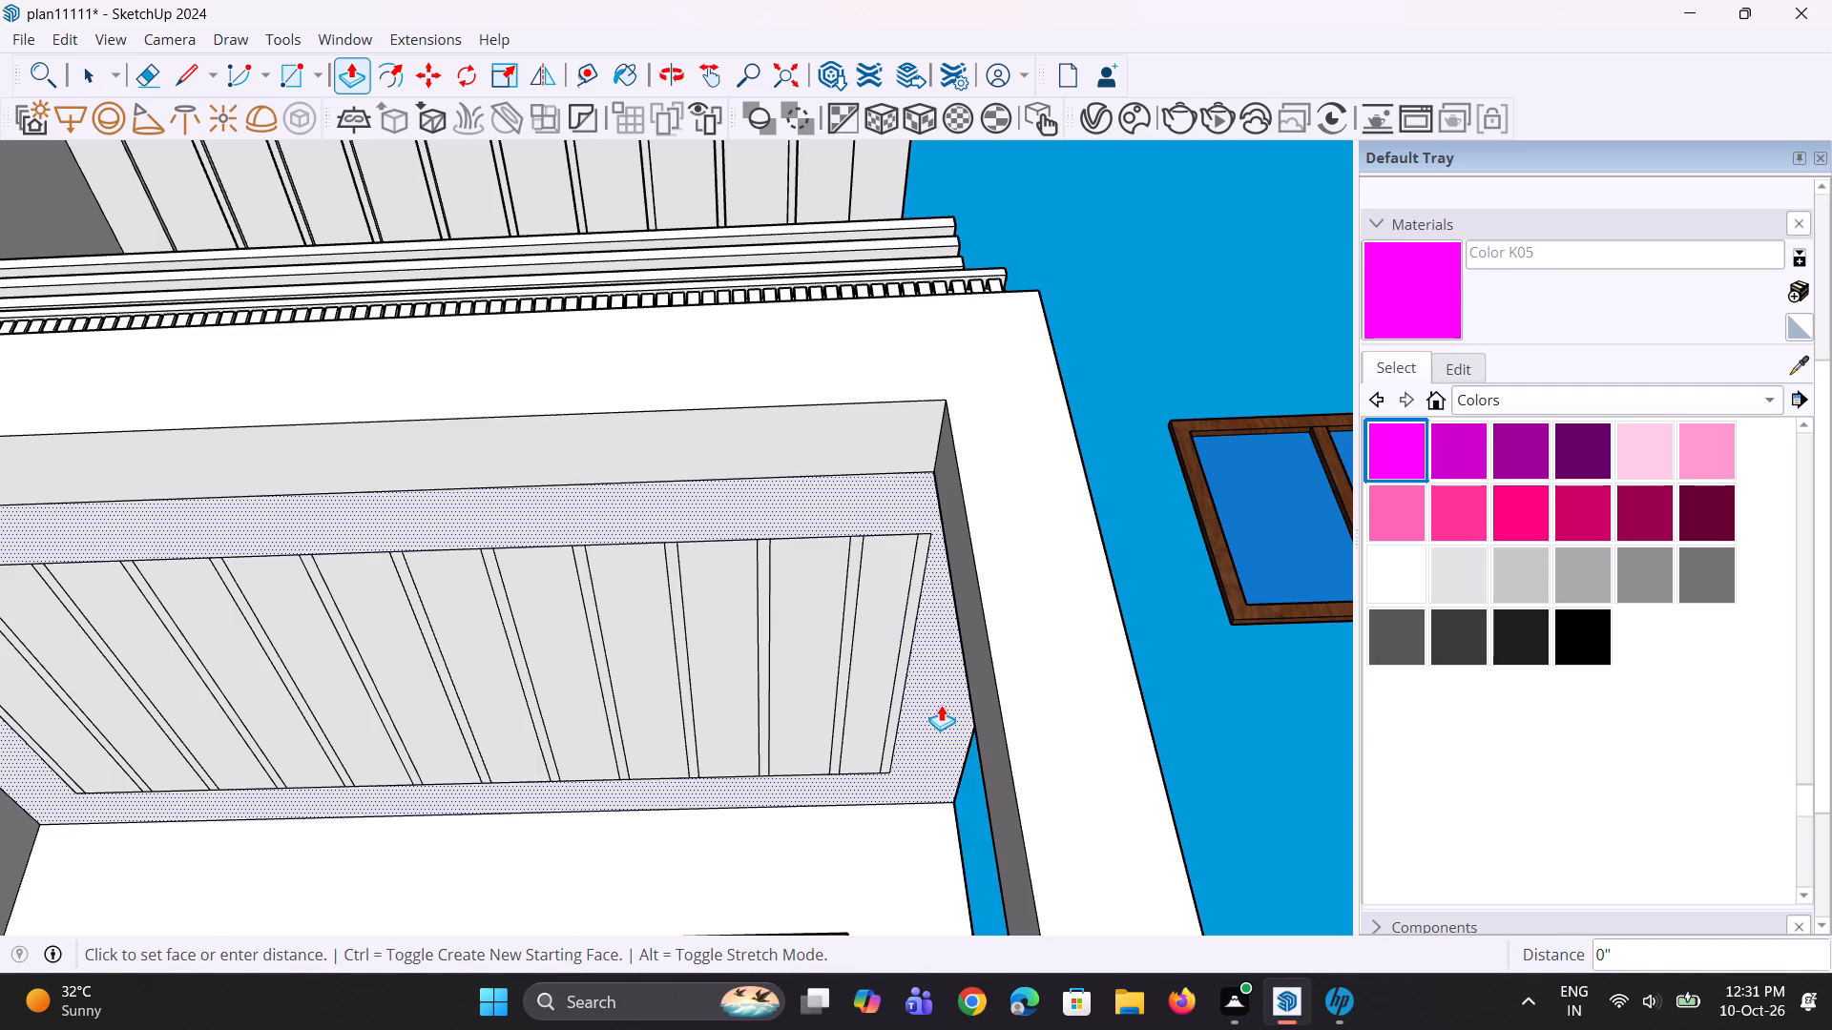
left_click(947, 708)
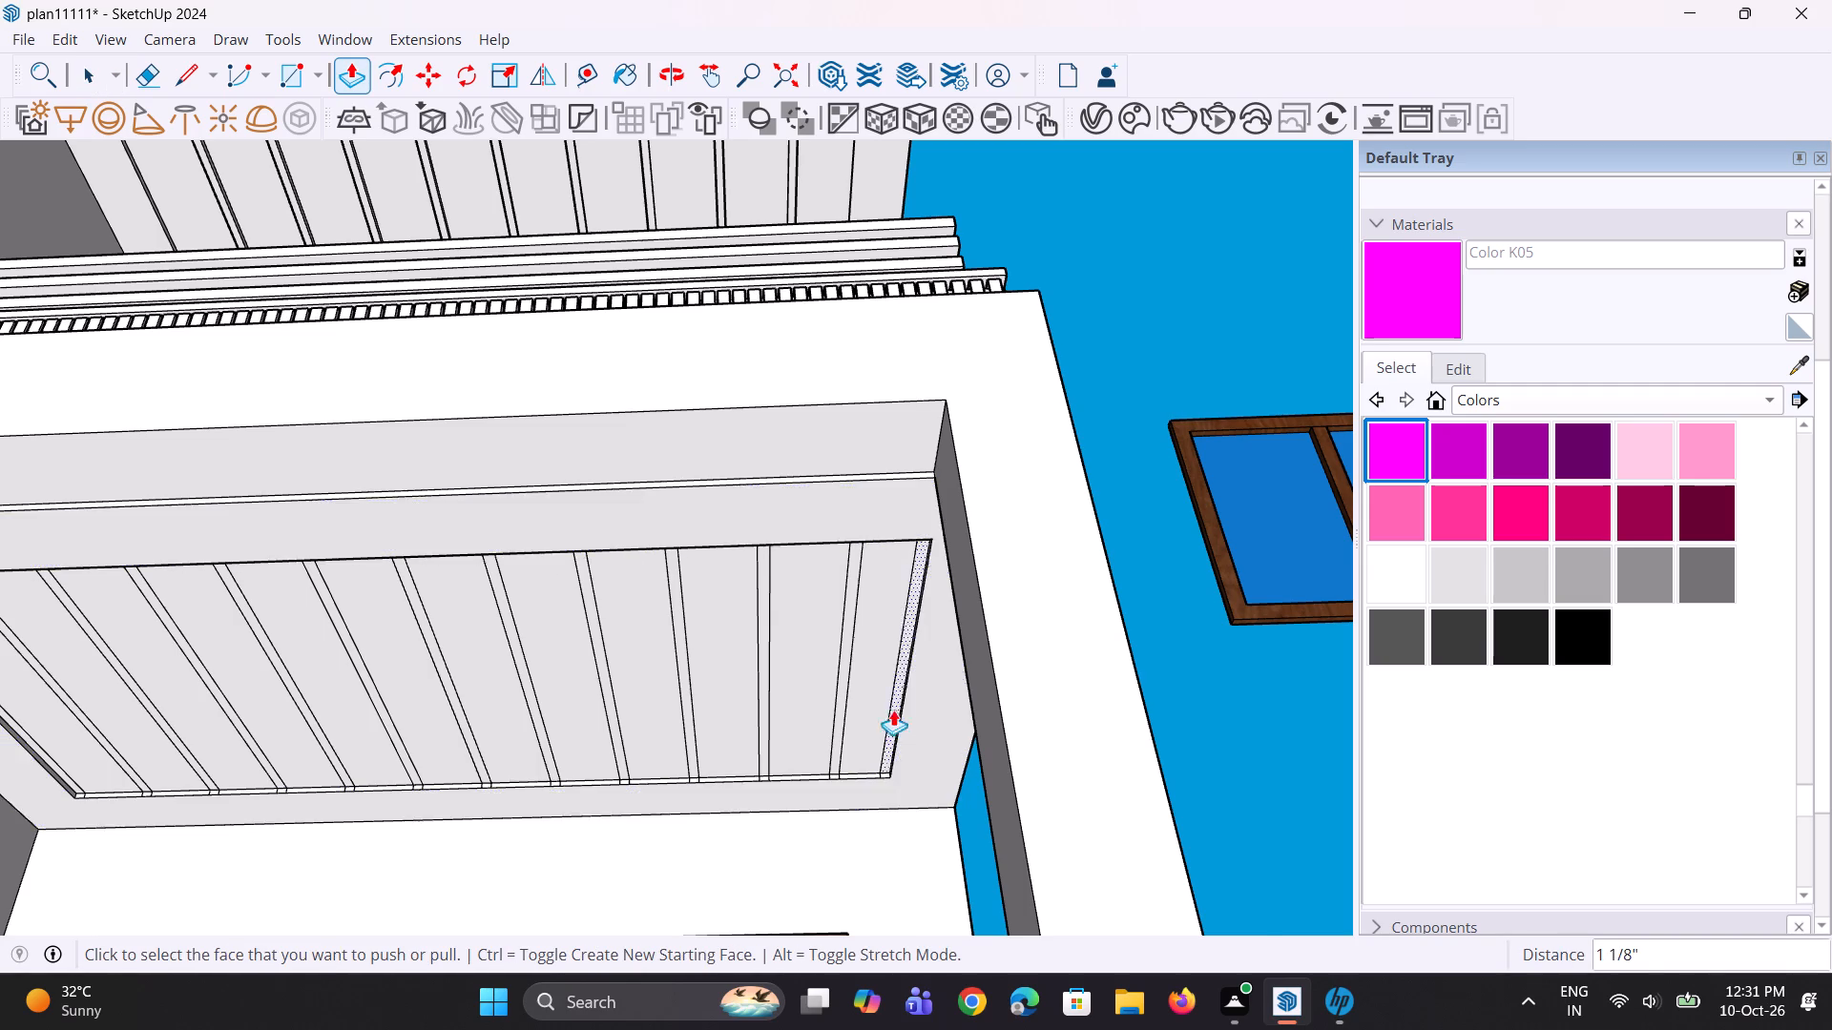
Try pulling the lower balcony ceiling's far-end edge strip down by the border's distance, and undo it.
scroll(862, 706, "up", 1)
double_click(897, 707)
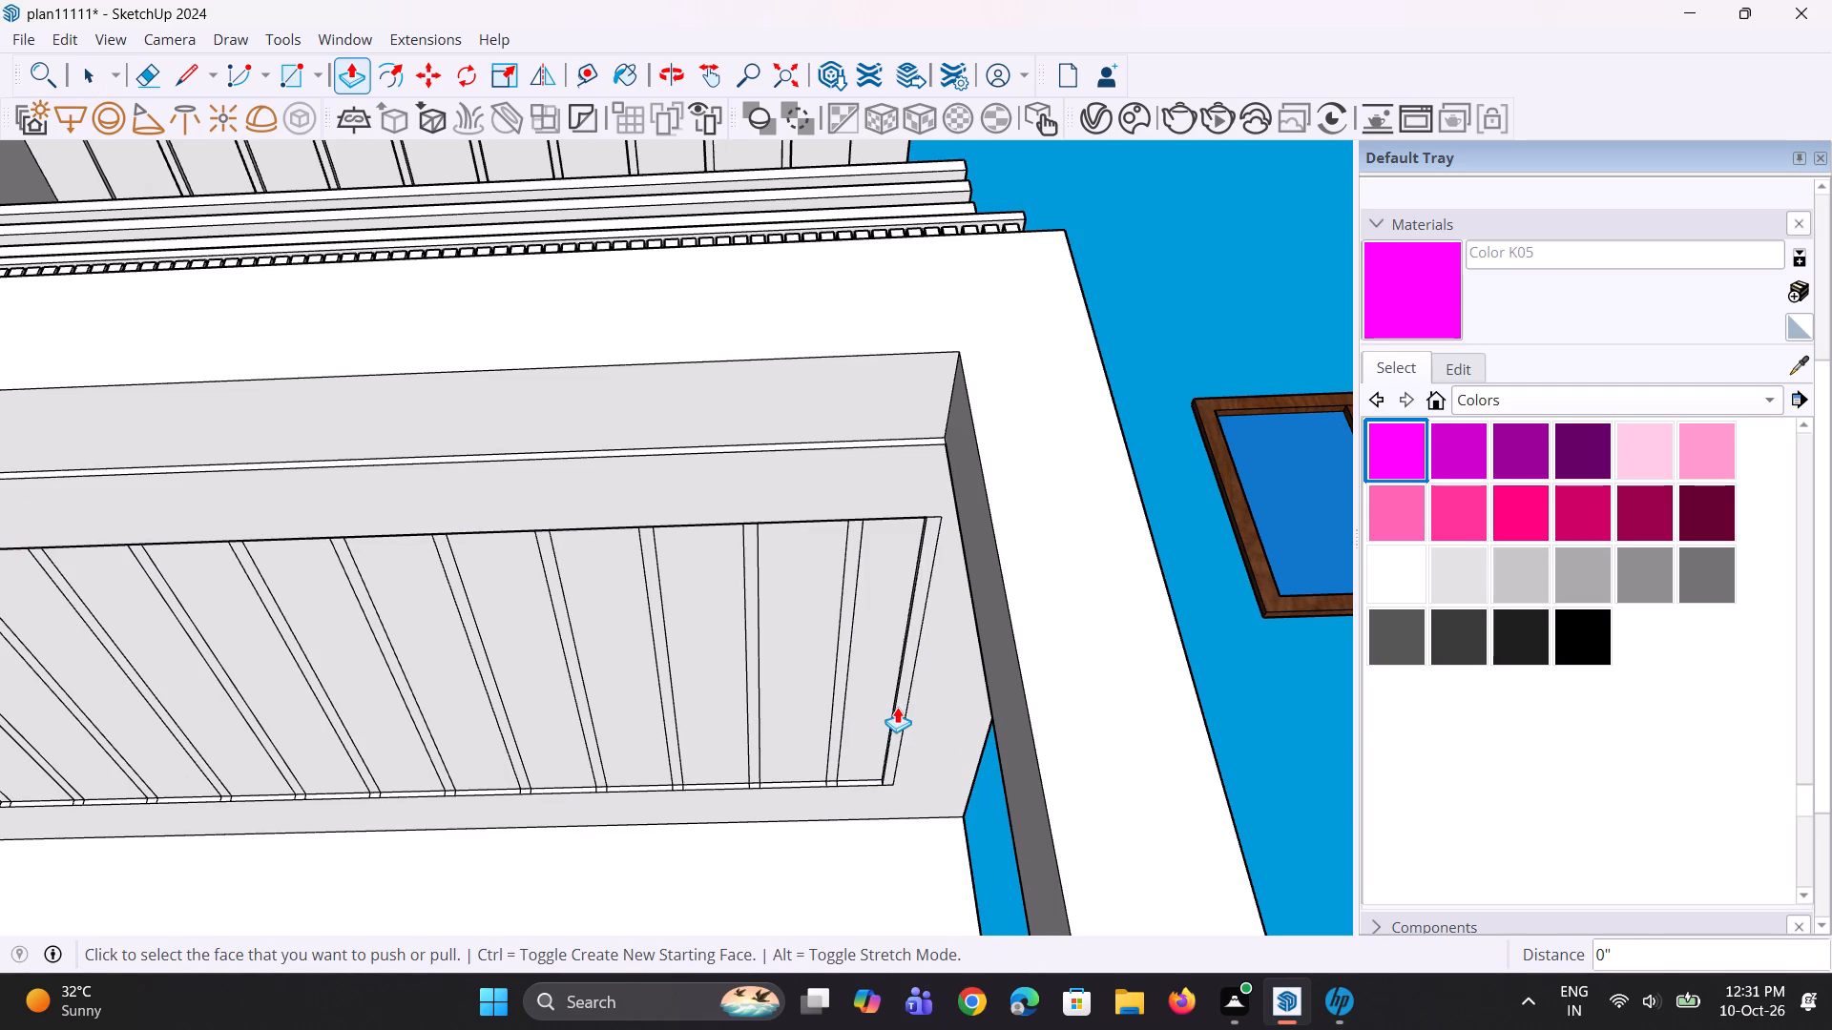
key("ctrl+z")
Pull the far-end edge strip and the eight adjacent narrow strips of the lower balcony ceiling down 1 1/8", level with the border.
scroll(902, 752, "up", 2, "ctrl")
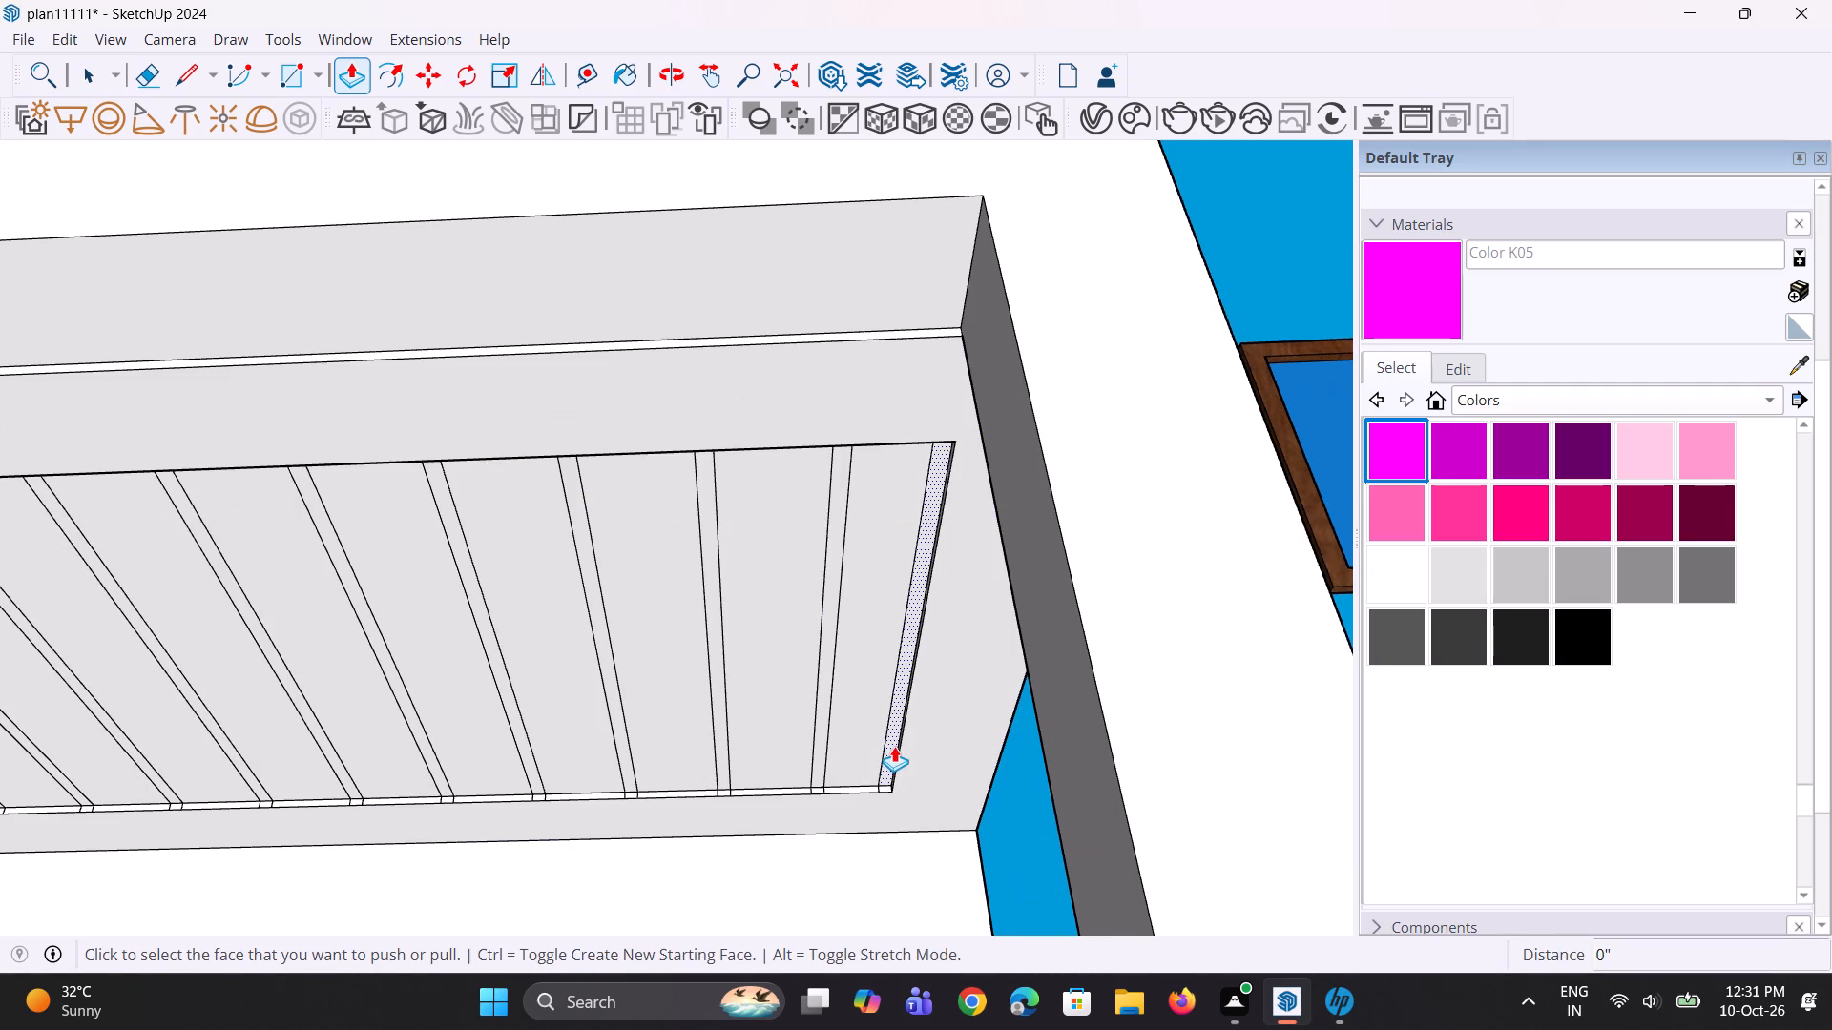
left_click(894, 746)
left_click(924, 751)
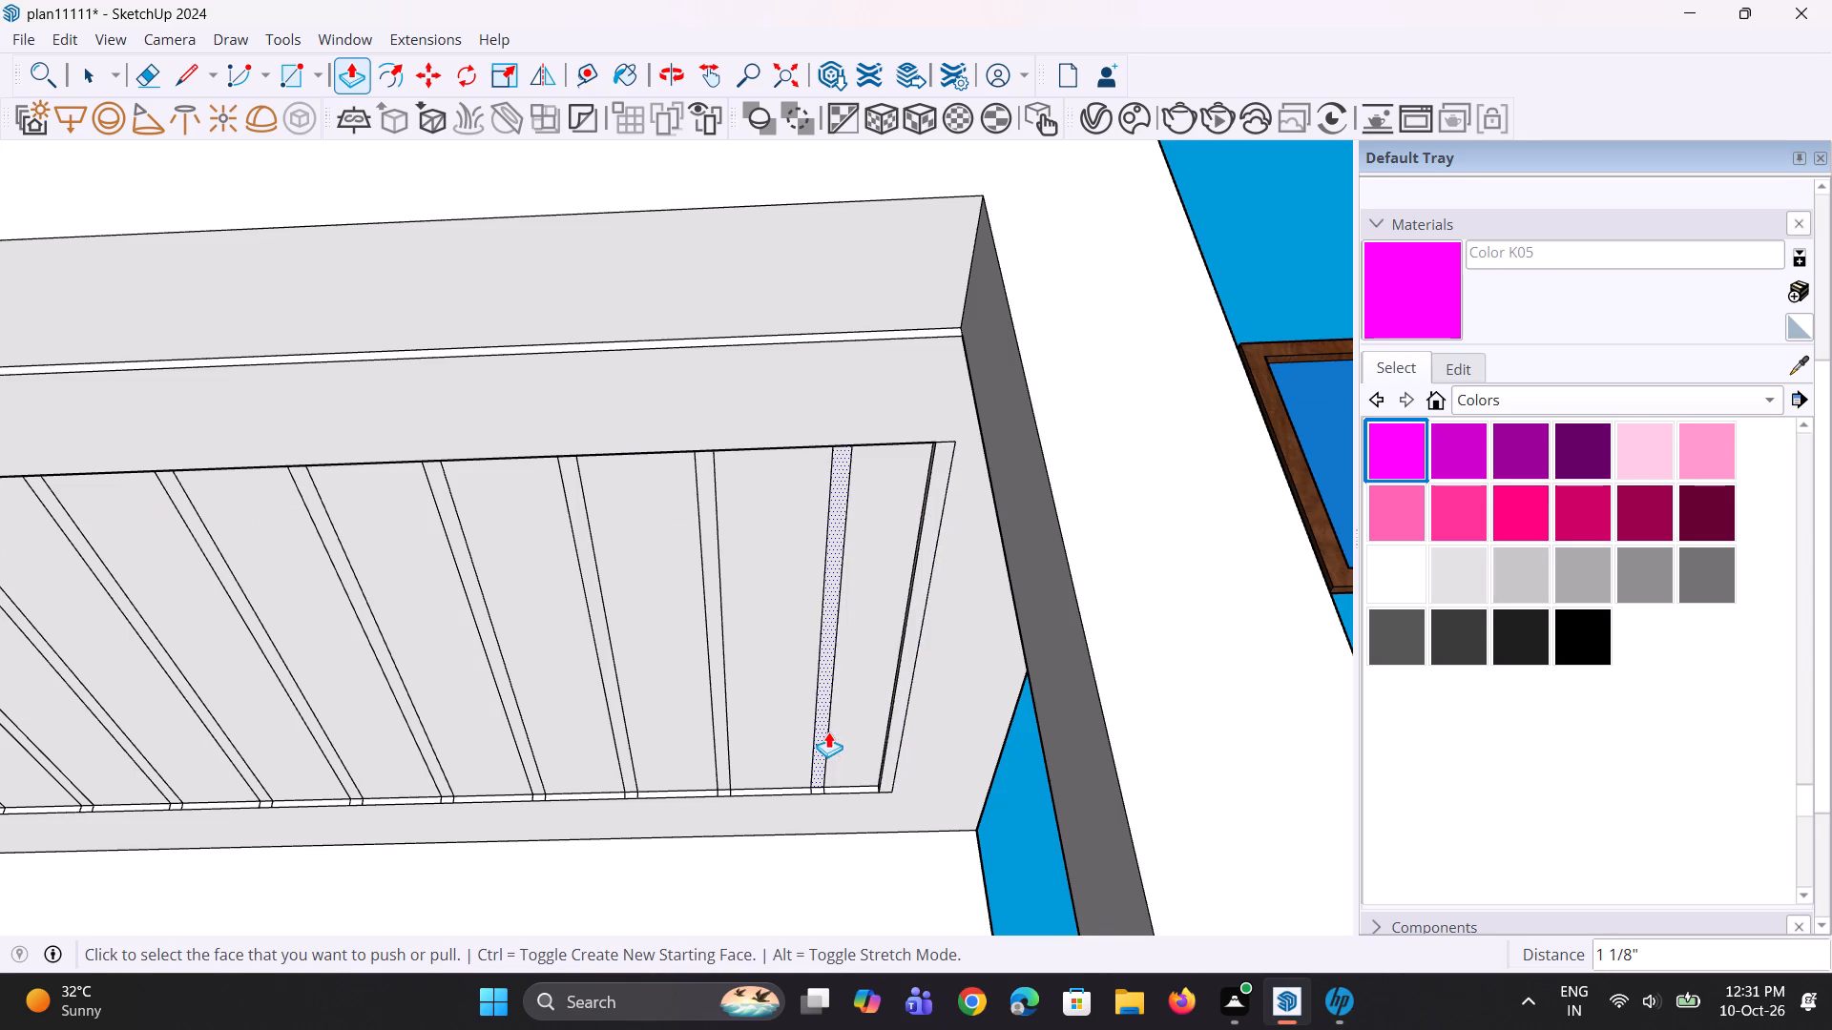
double_click(827, 731)
double_click(725, 762)
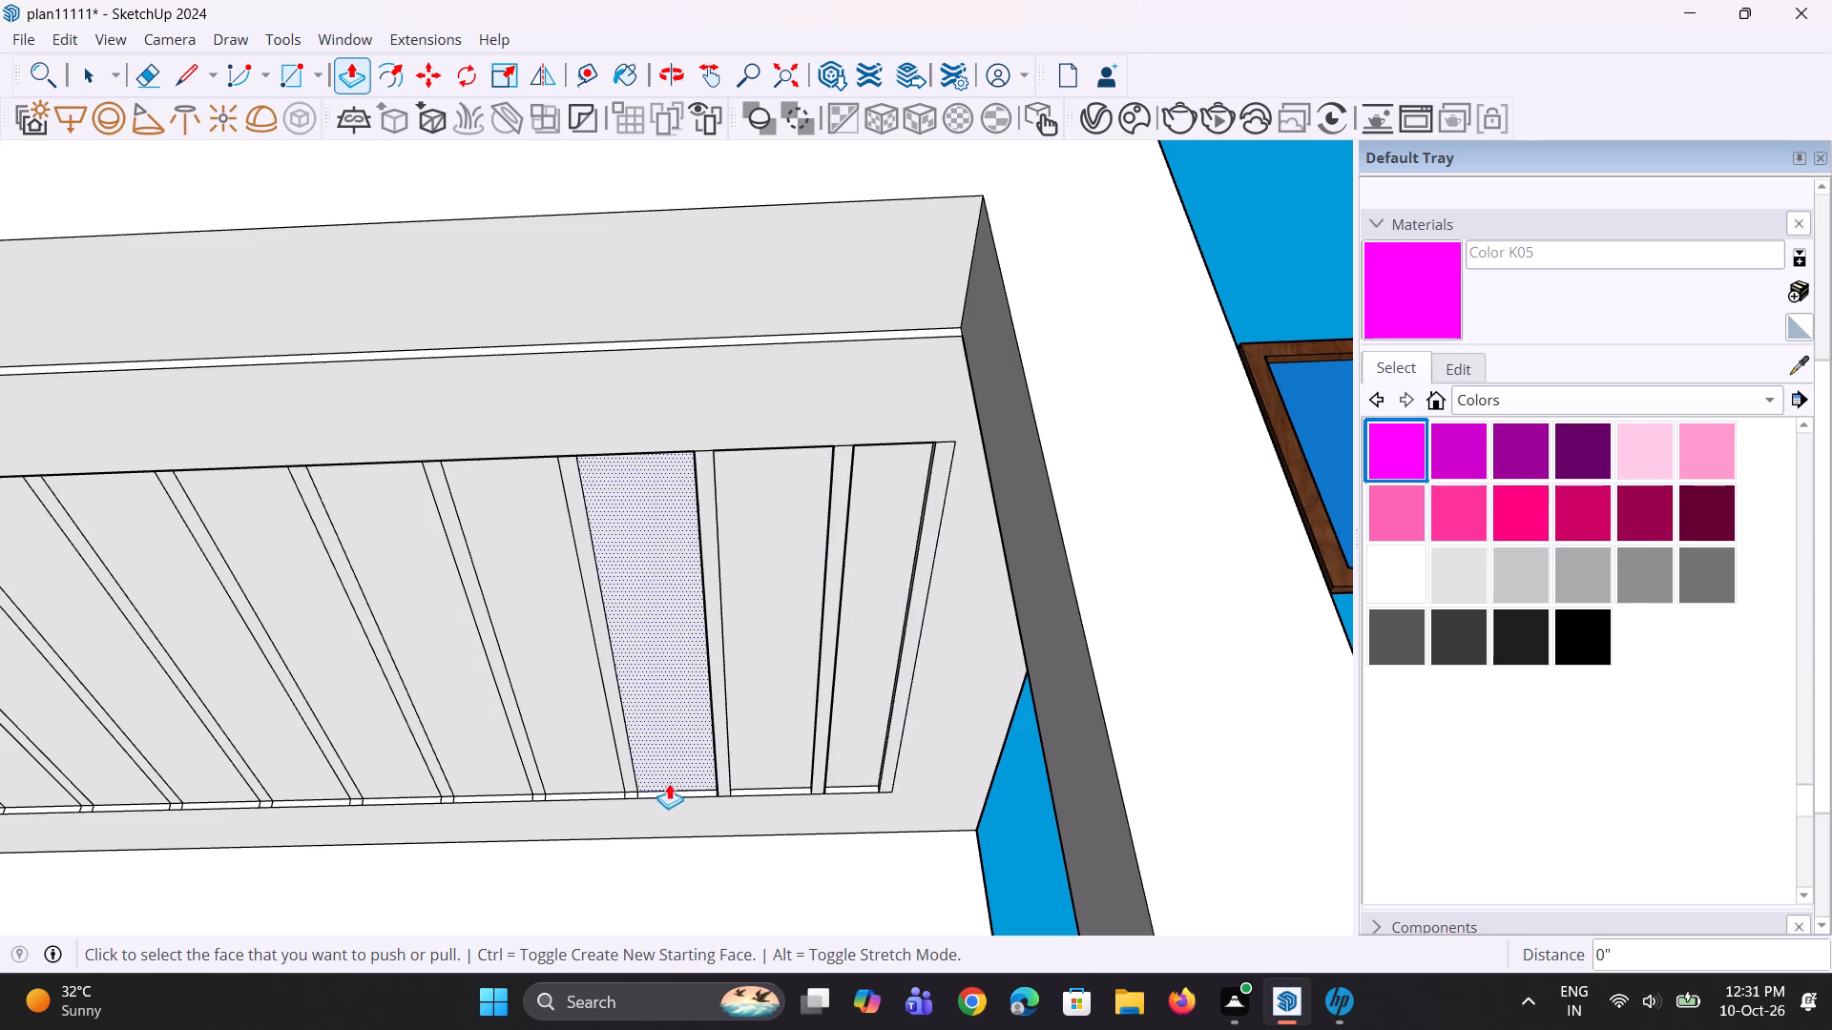
double_click(633, 772)
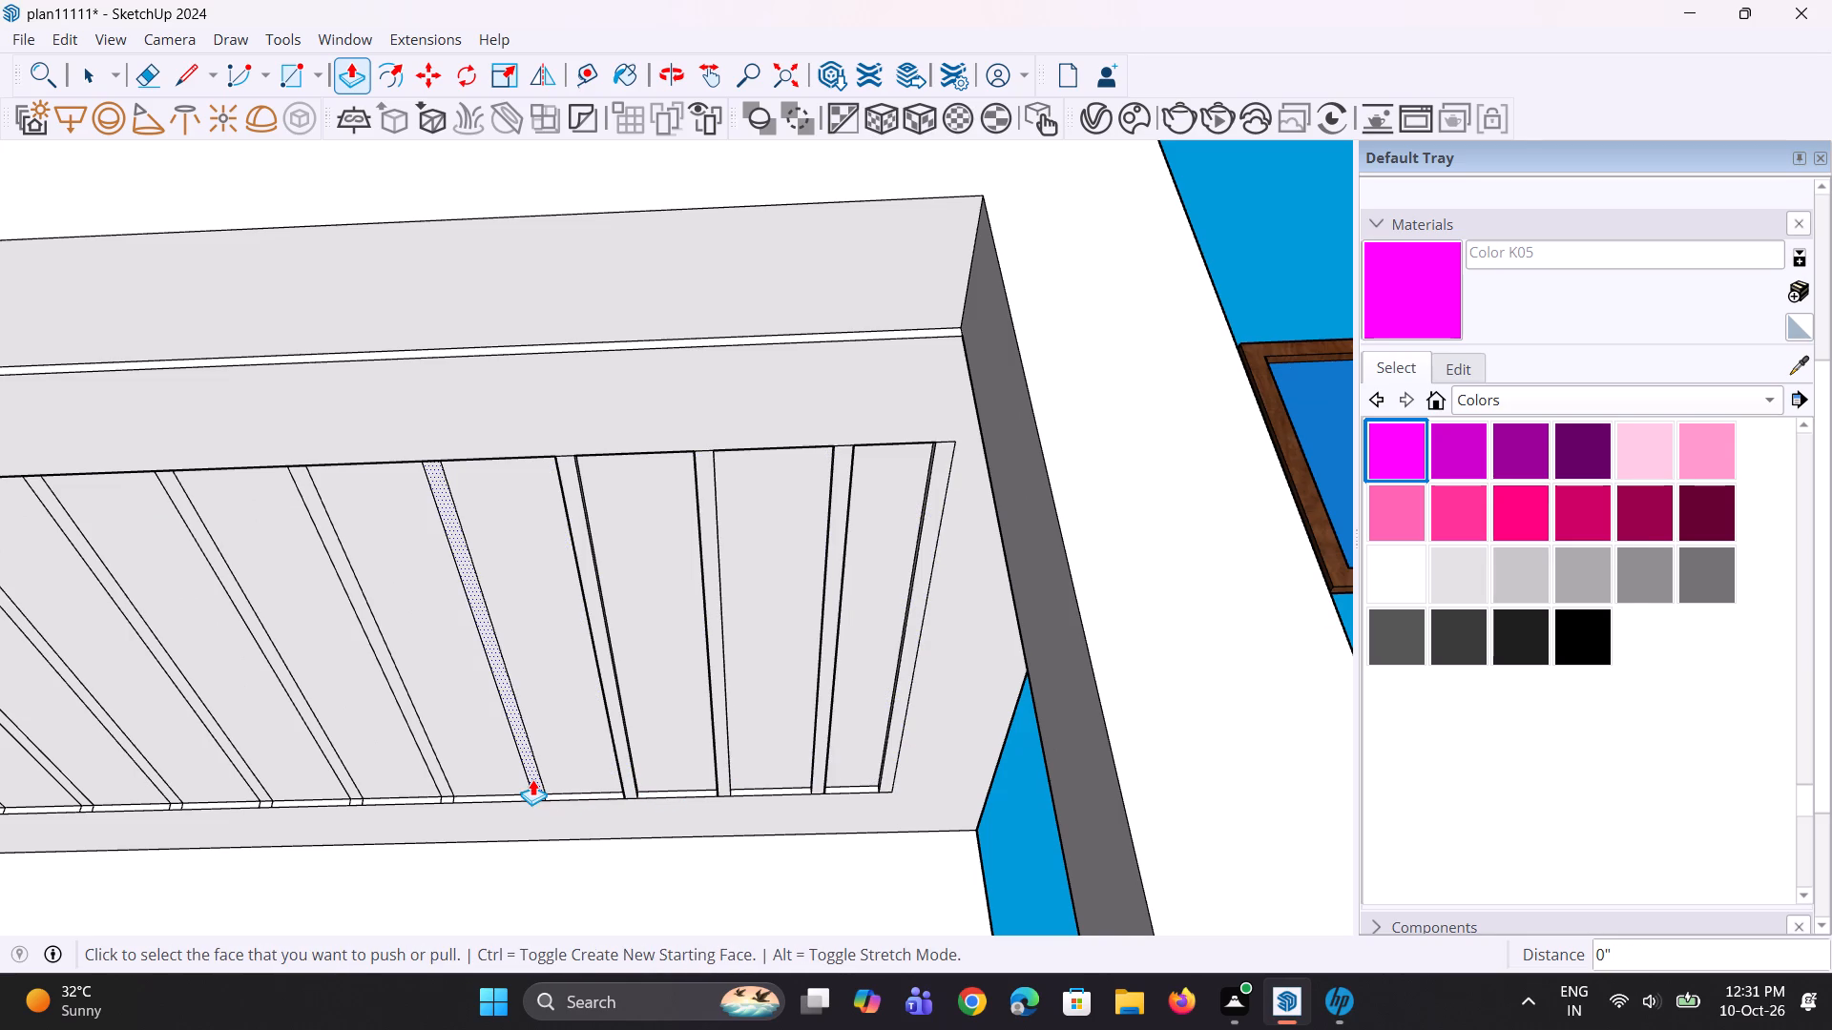
double_click(532, 779)
scroll(587, 782, "down", 6)
middle_click_drag(670, 761, 768, 740)
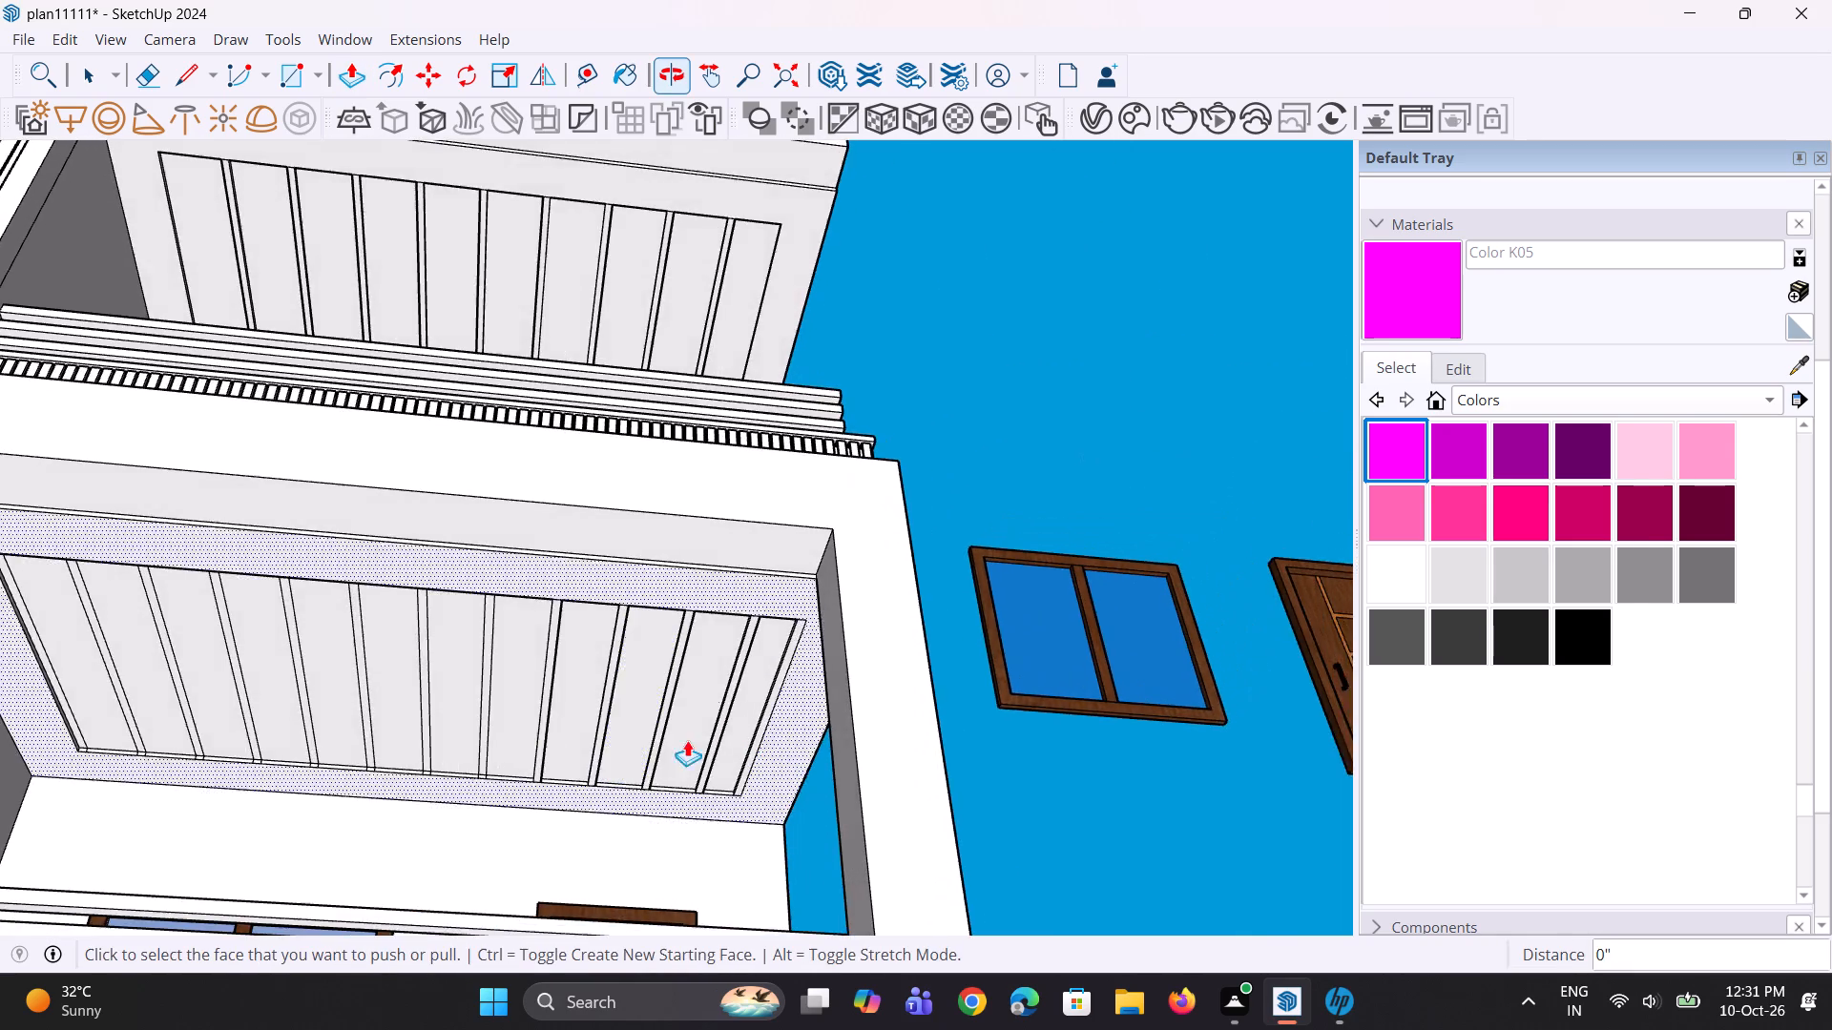
scroll(513, 740, "up", 3)
double_click(475, 742)
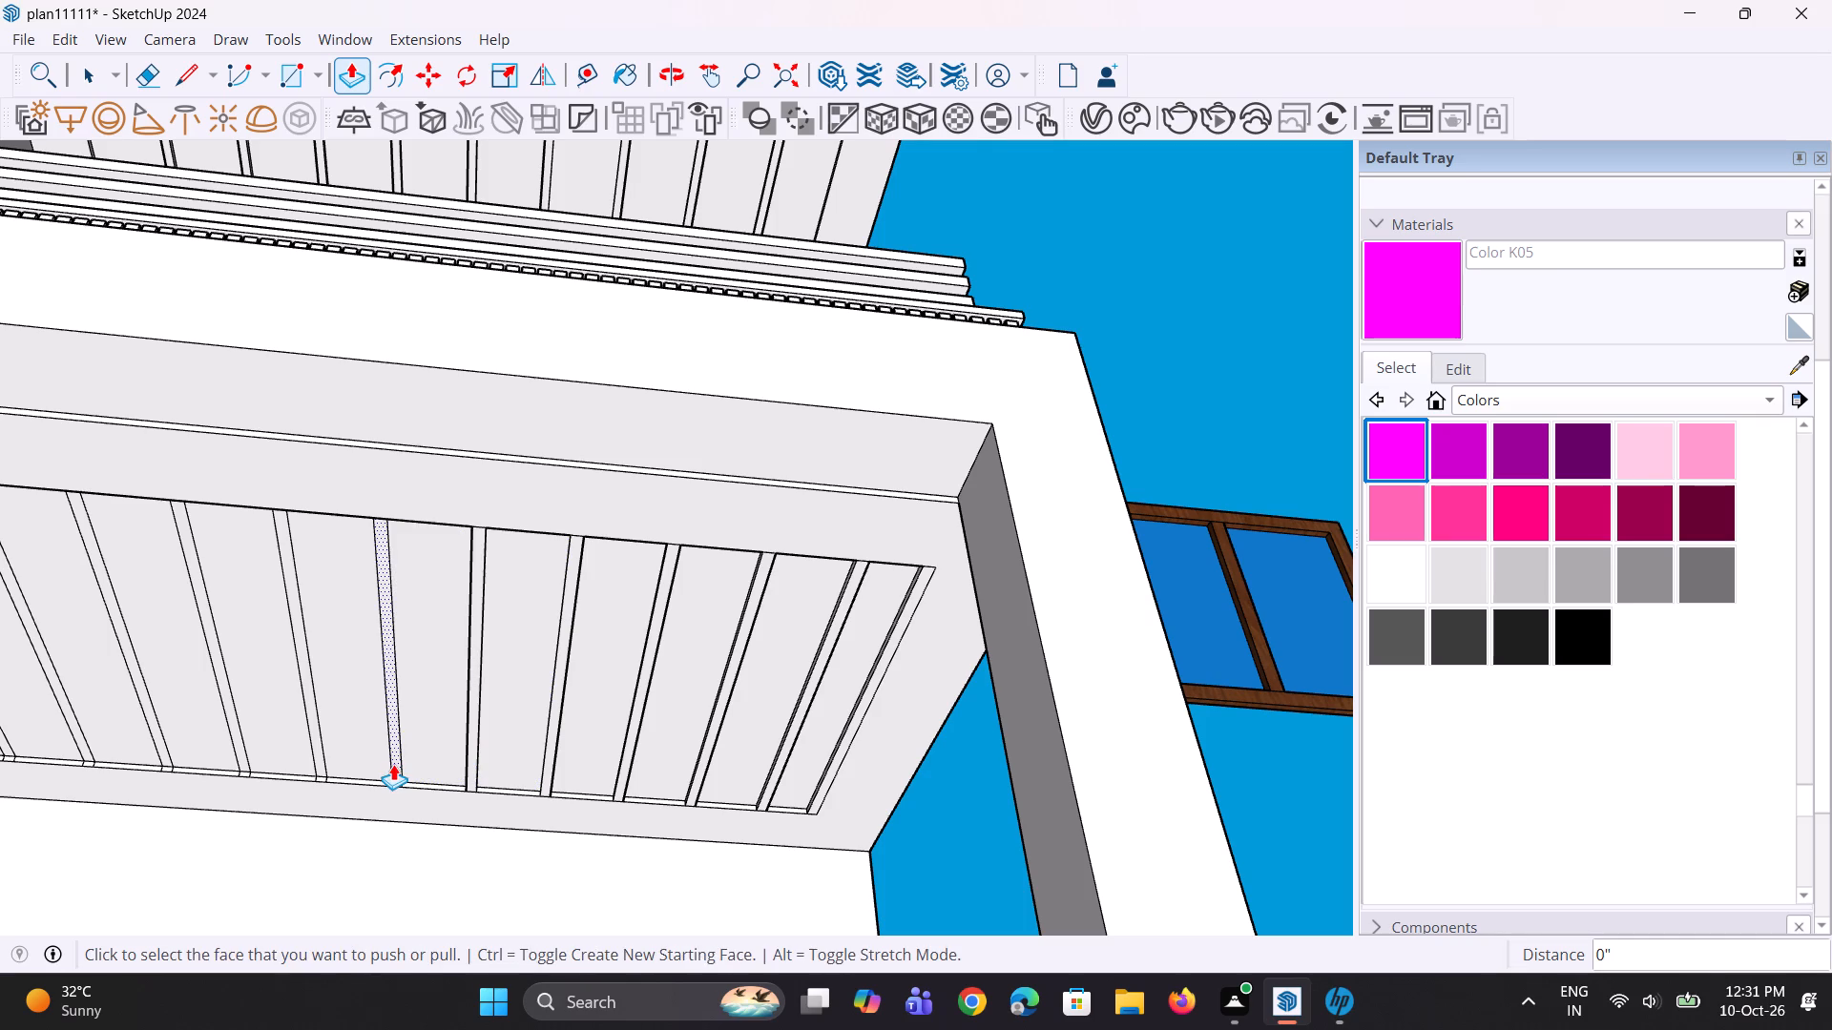
double_click(393, 764)
double_click(319, 763)
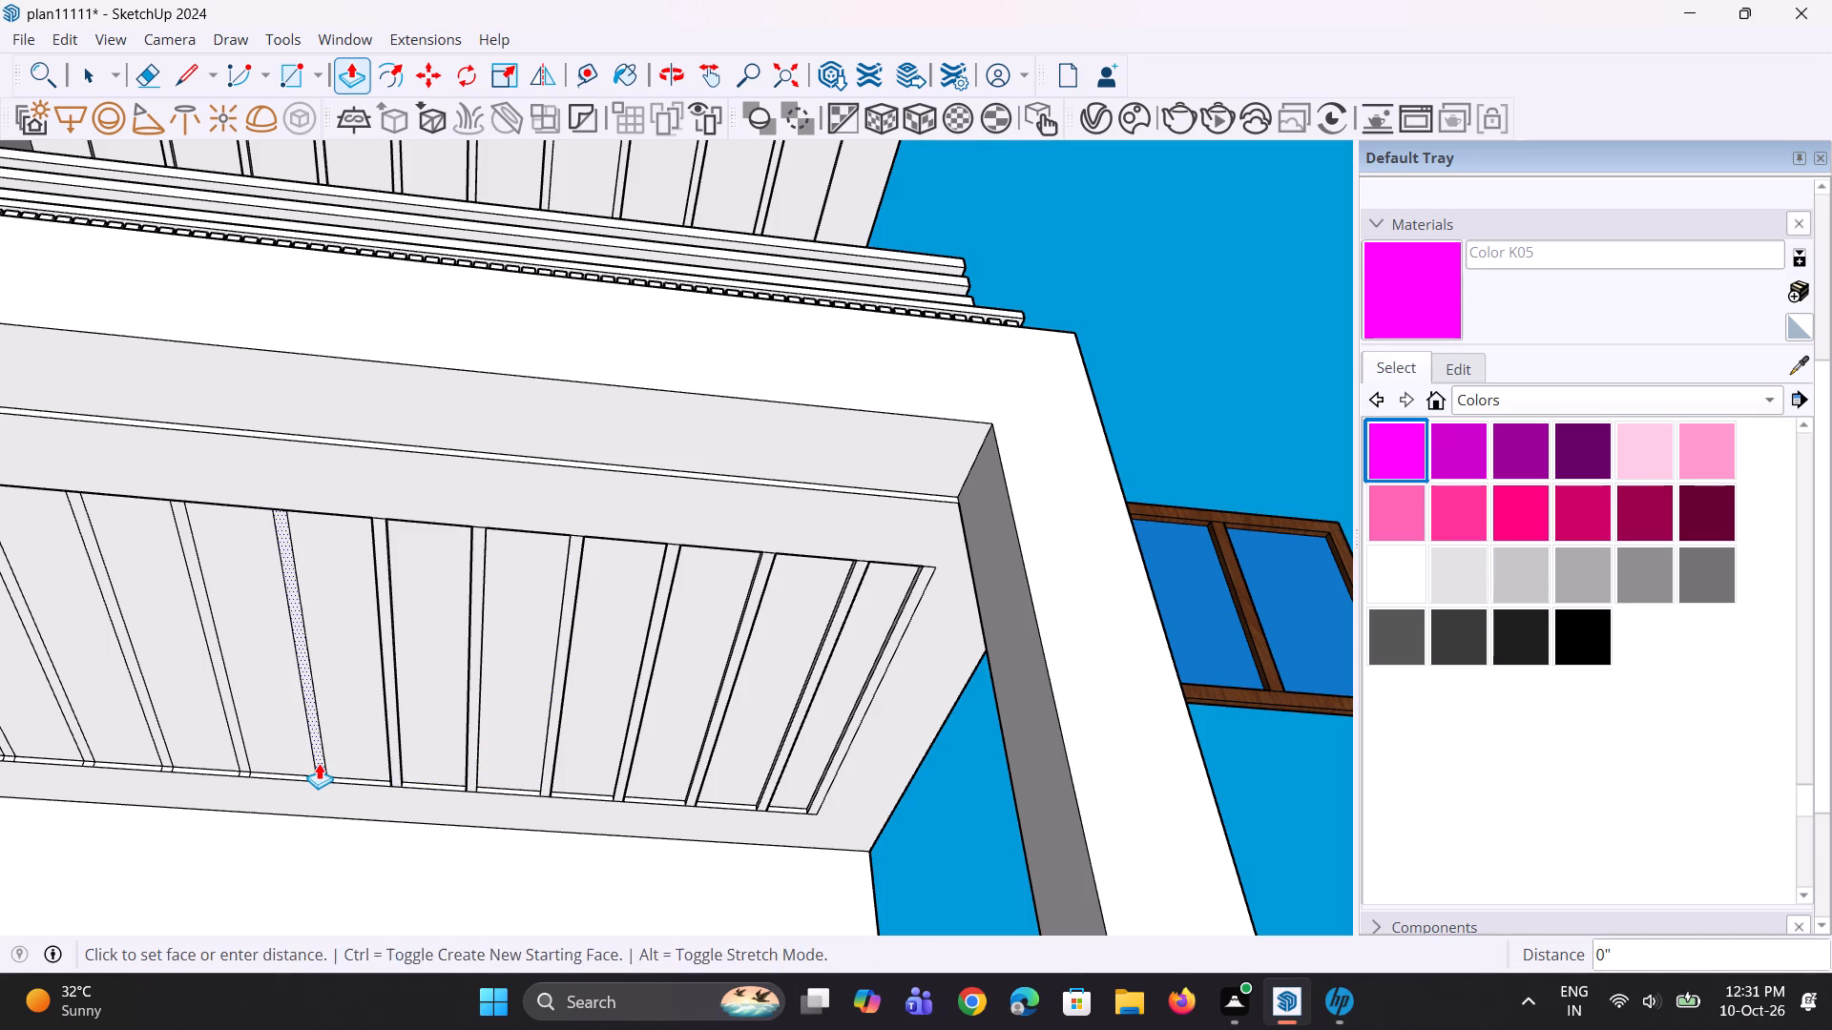
double_click(243, 768)
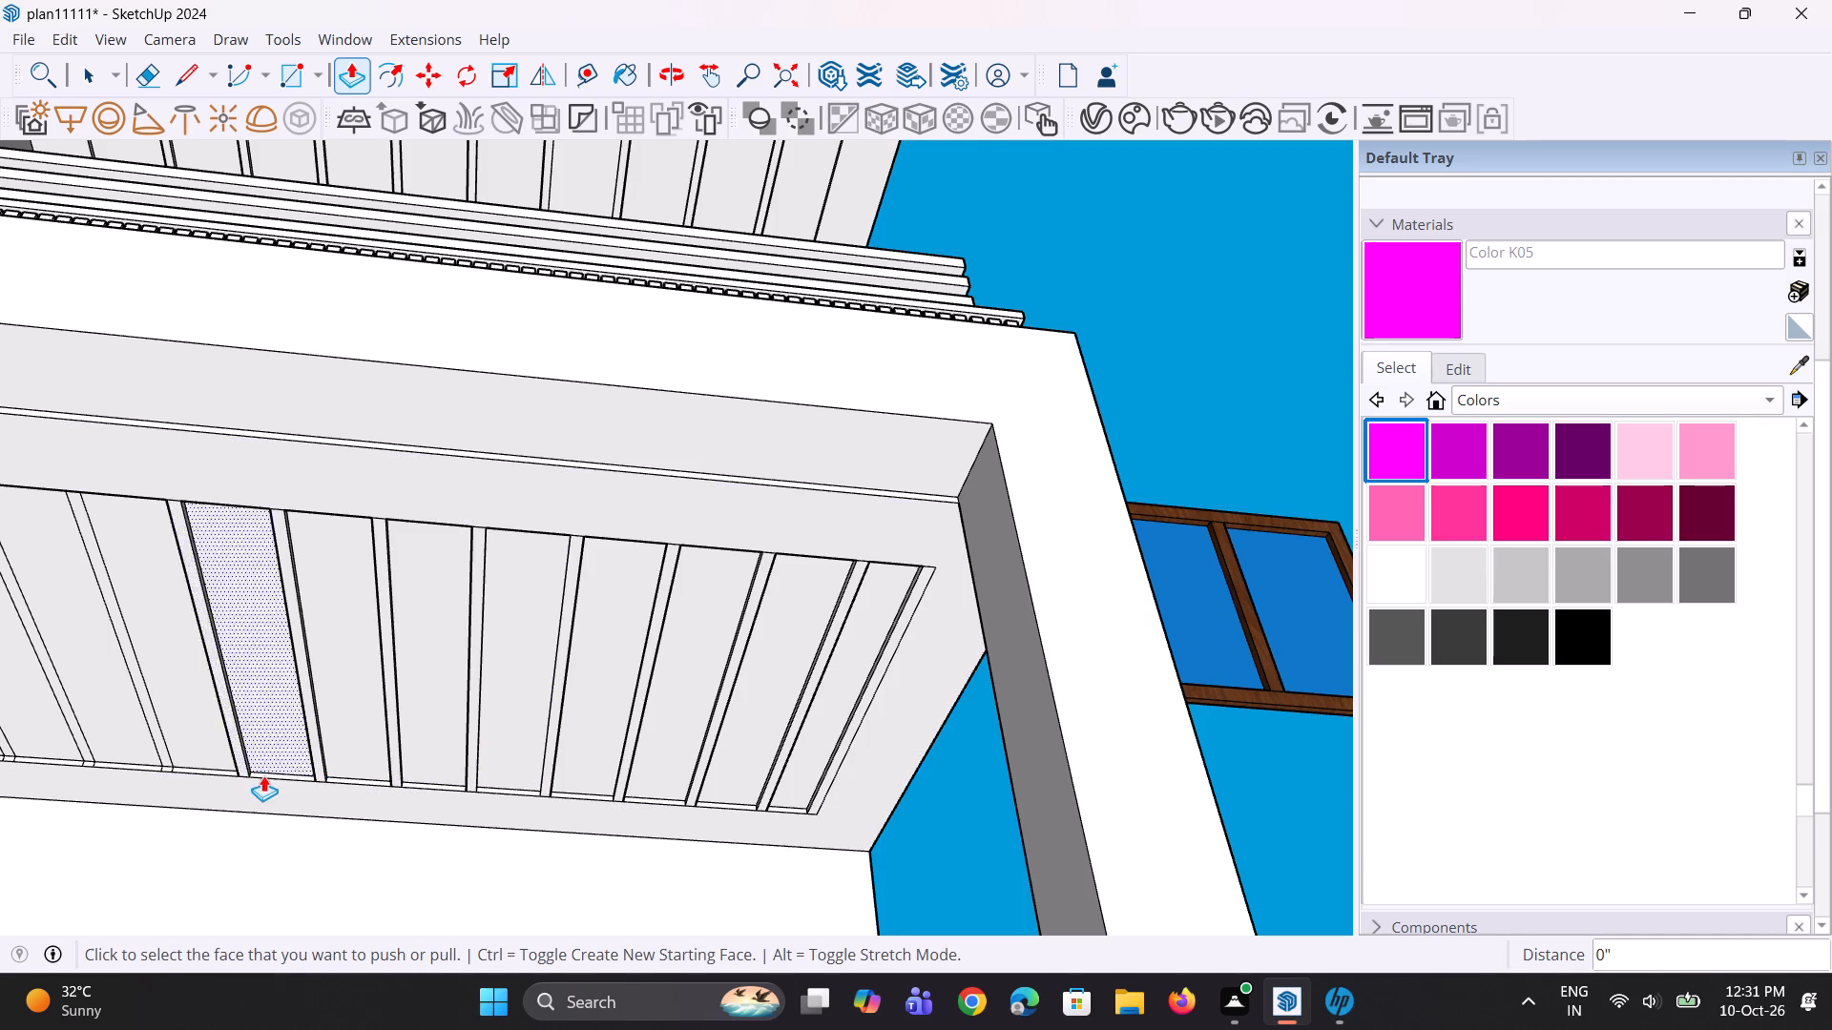
Pull the edge strip beside the battened wall and the three remaining narrow strips of the lower balcony ceiling down 1 1/8".
scroll(263, 775, "down", 8)
scroll(83, 738, "up", 9)
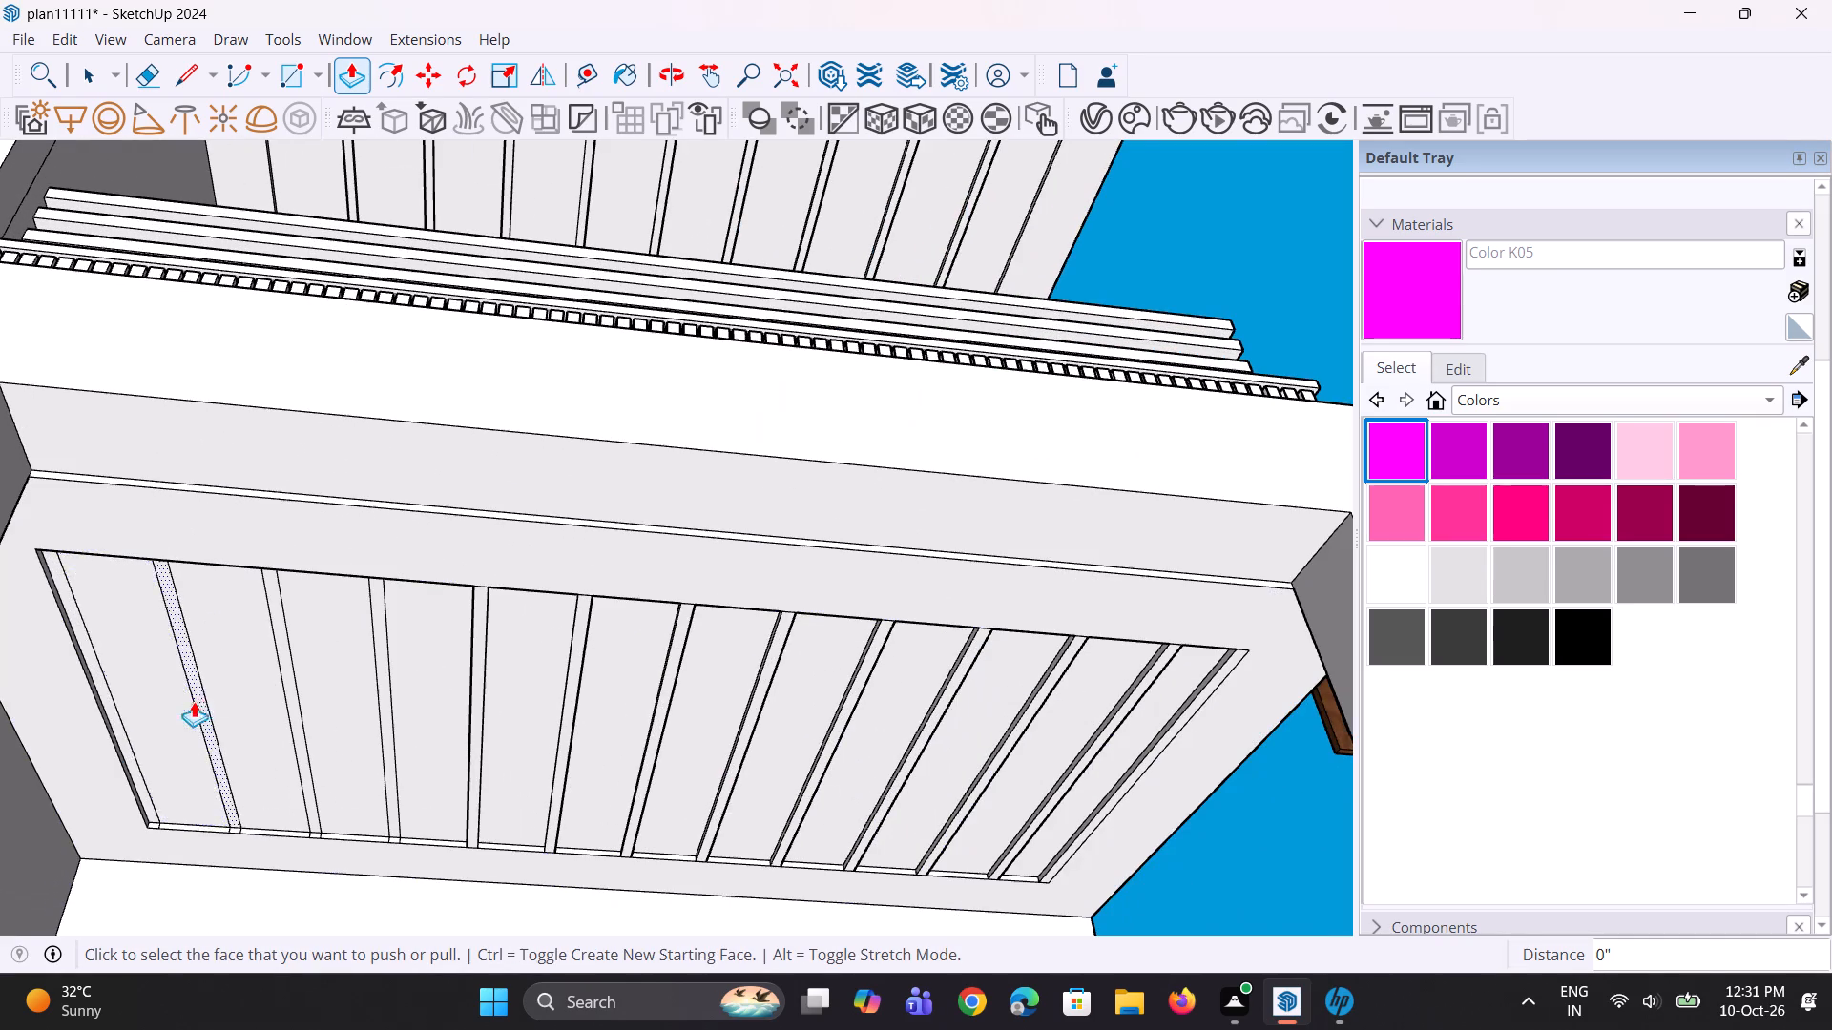
double_click(121, 725)
double_click(211, 739)
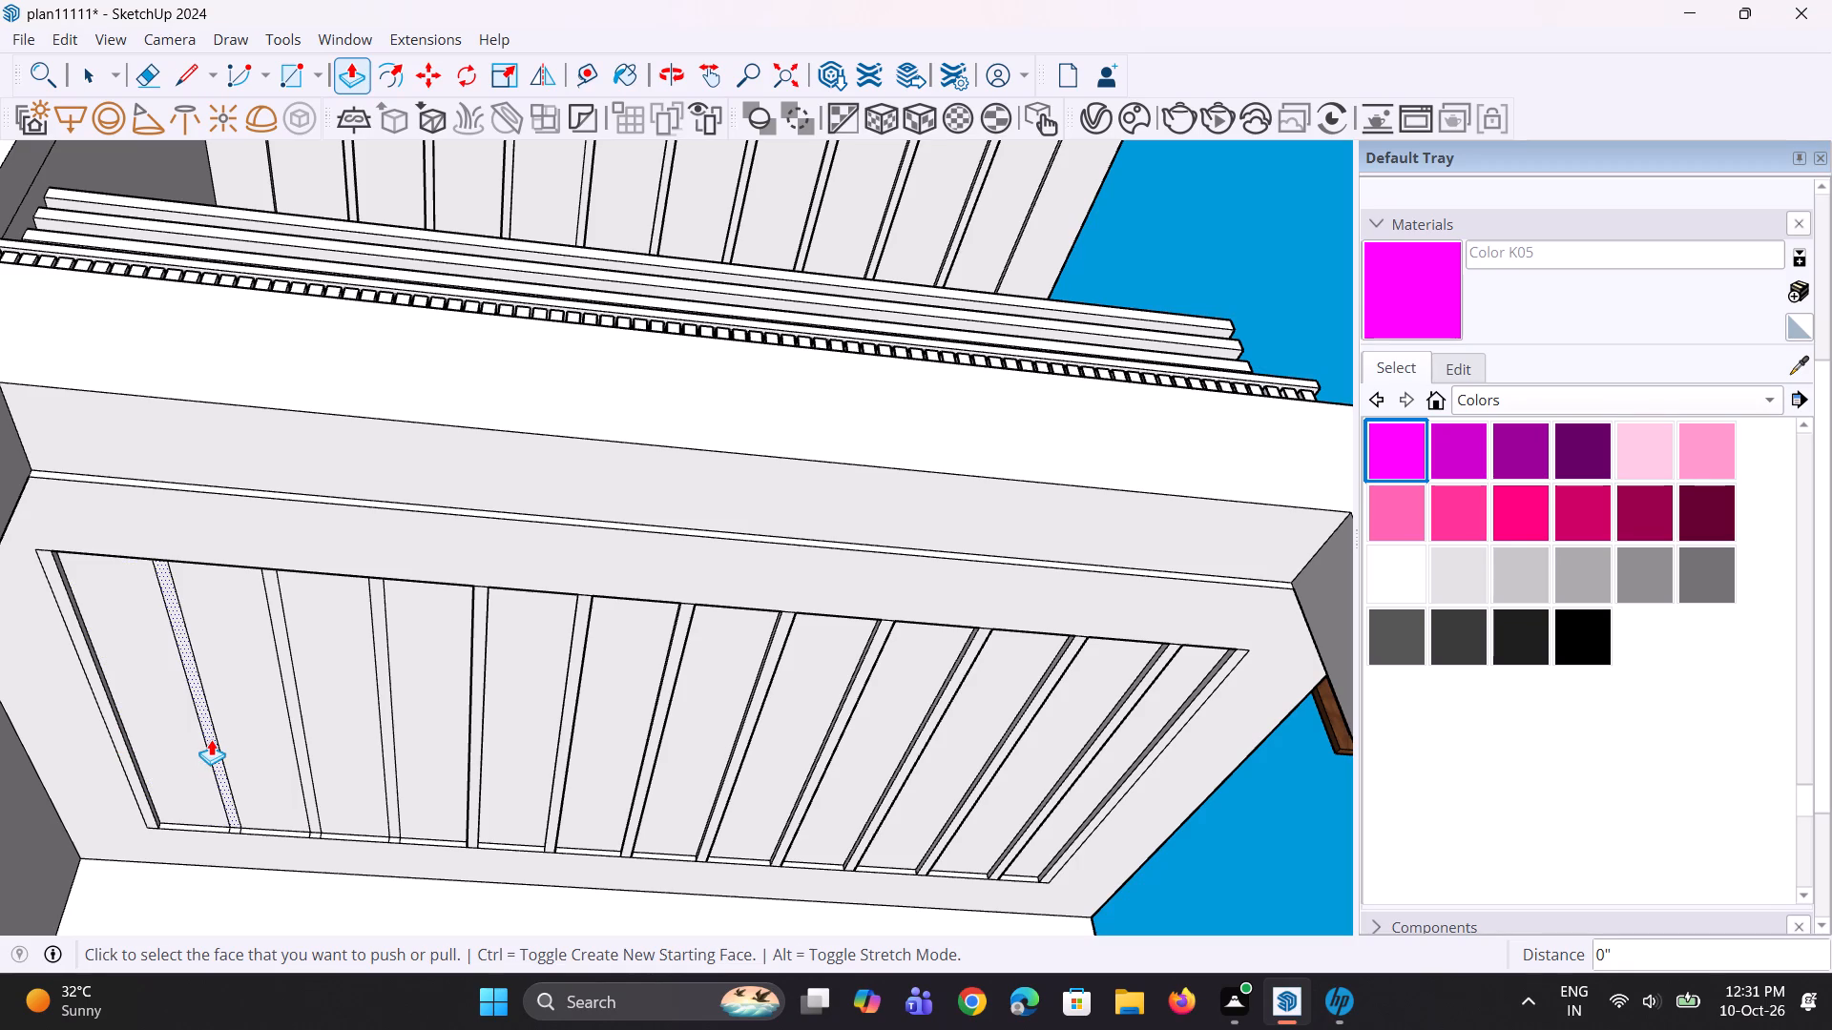
double_click(299, 751)
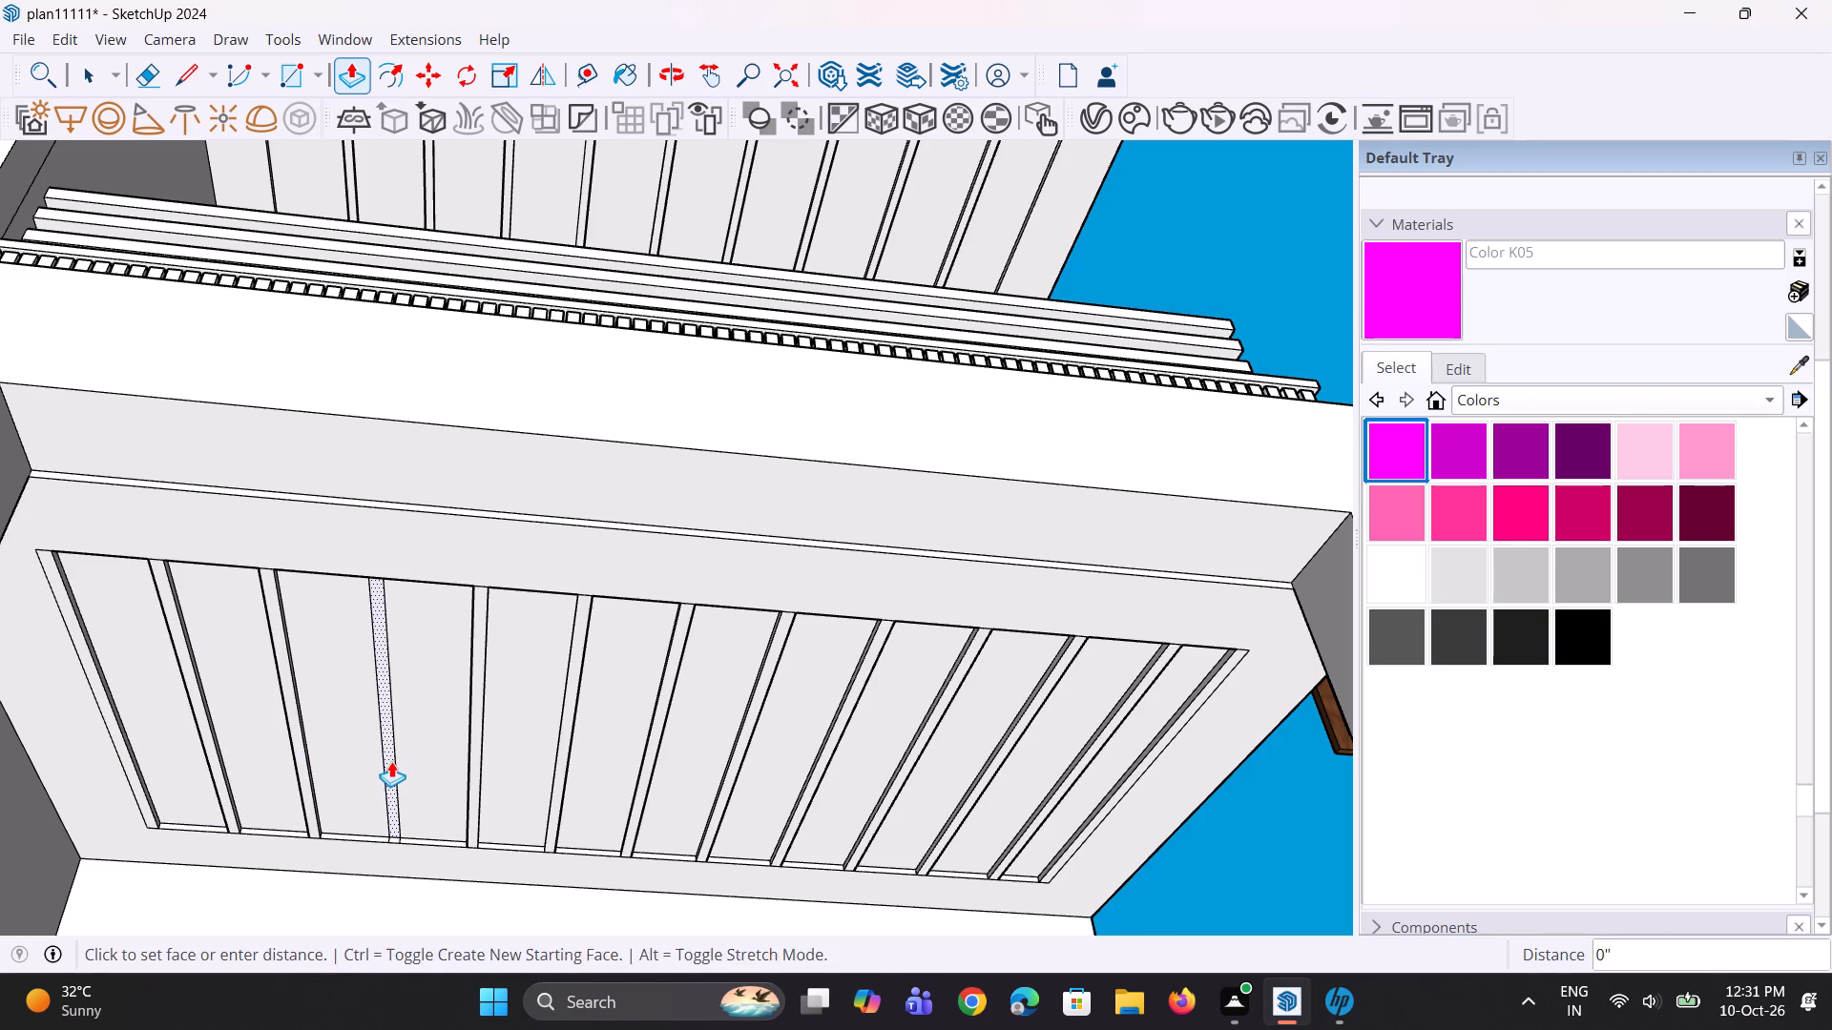
double_click(391, 761)
double_click(478, 777)
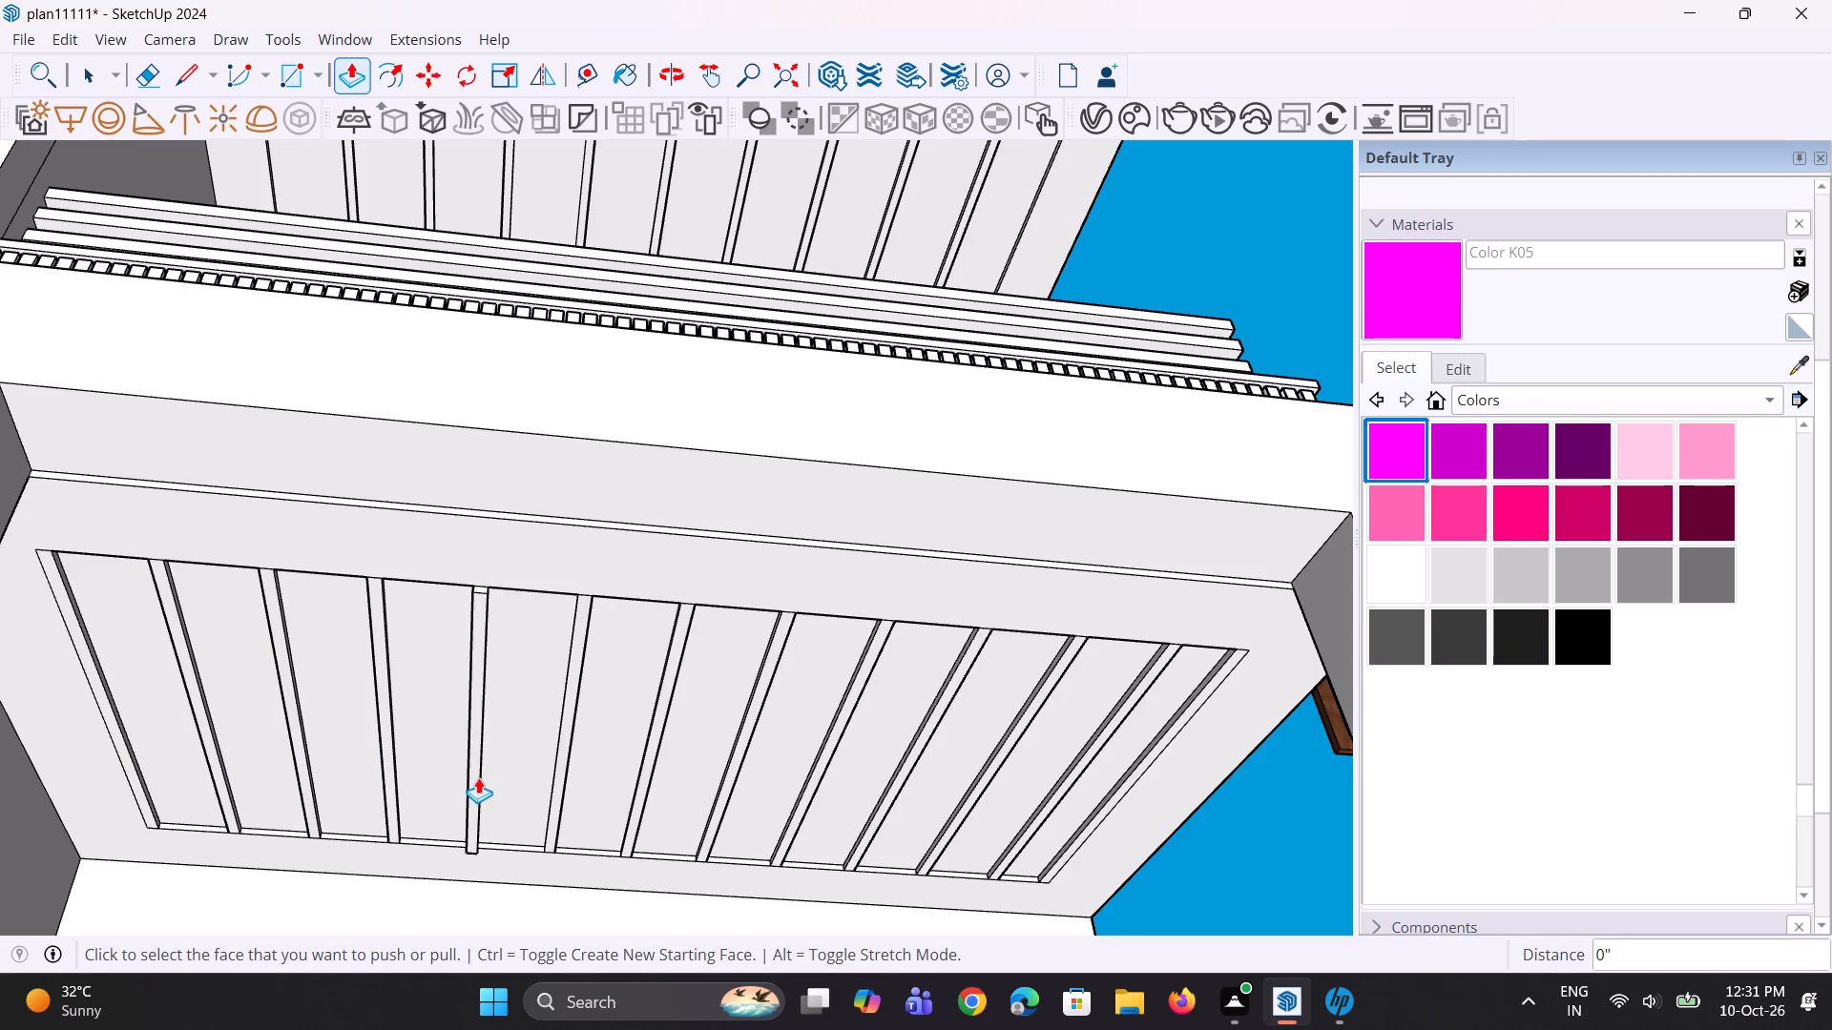
middle_click_drag(493, 792, 614, 819)
key("ctrl+z")
middle_click_drag(540, 827, 488, 847)
key("space")
key("space")
scroll(380, 803, "down", 5)
key("space")
key("space")
Offset the top-floor left-hand balcony ceiling's outline inward by about 1' 4".
middle_click_drag(460, 772, 377, 800)
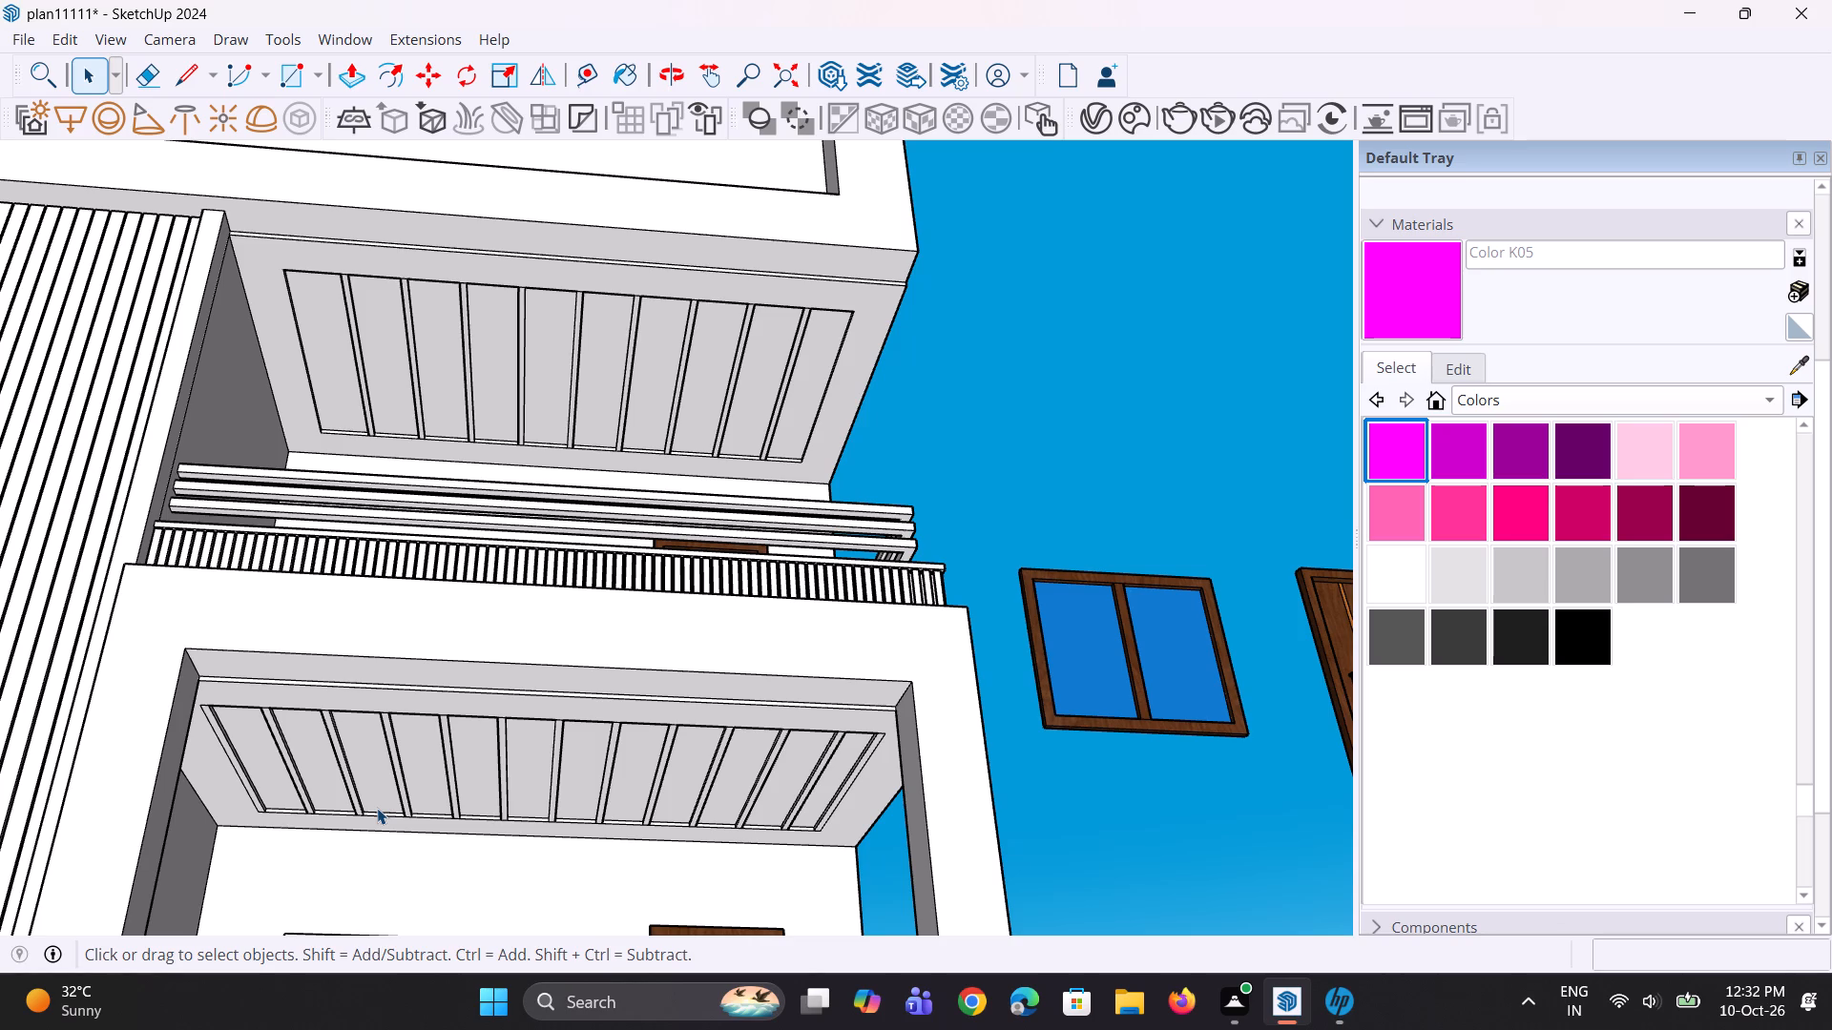
scroll(449, 816, "down", 3)
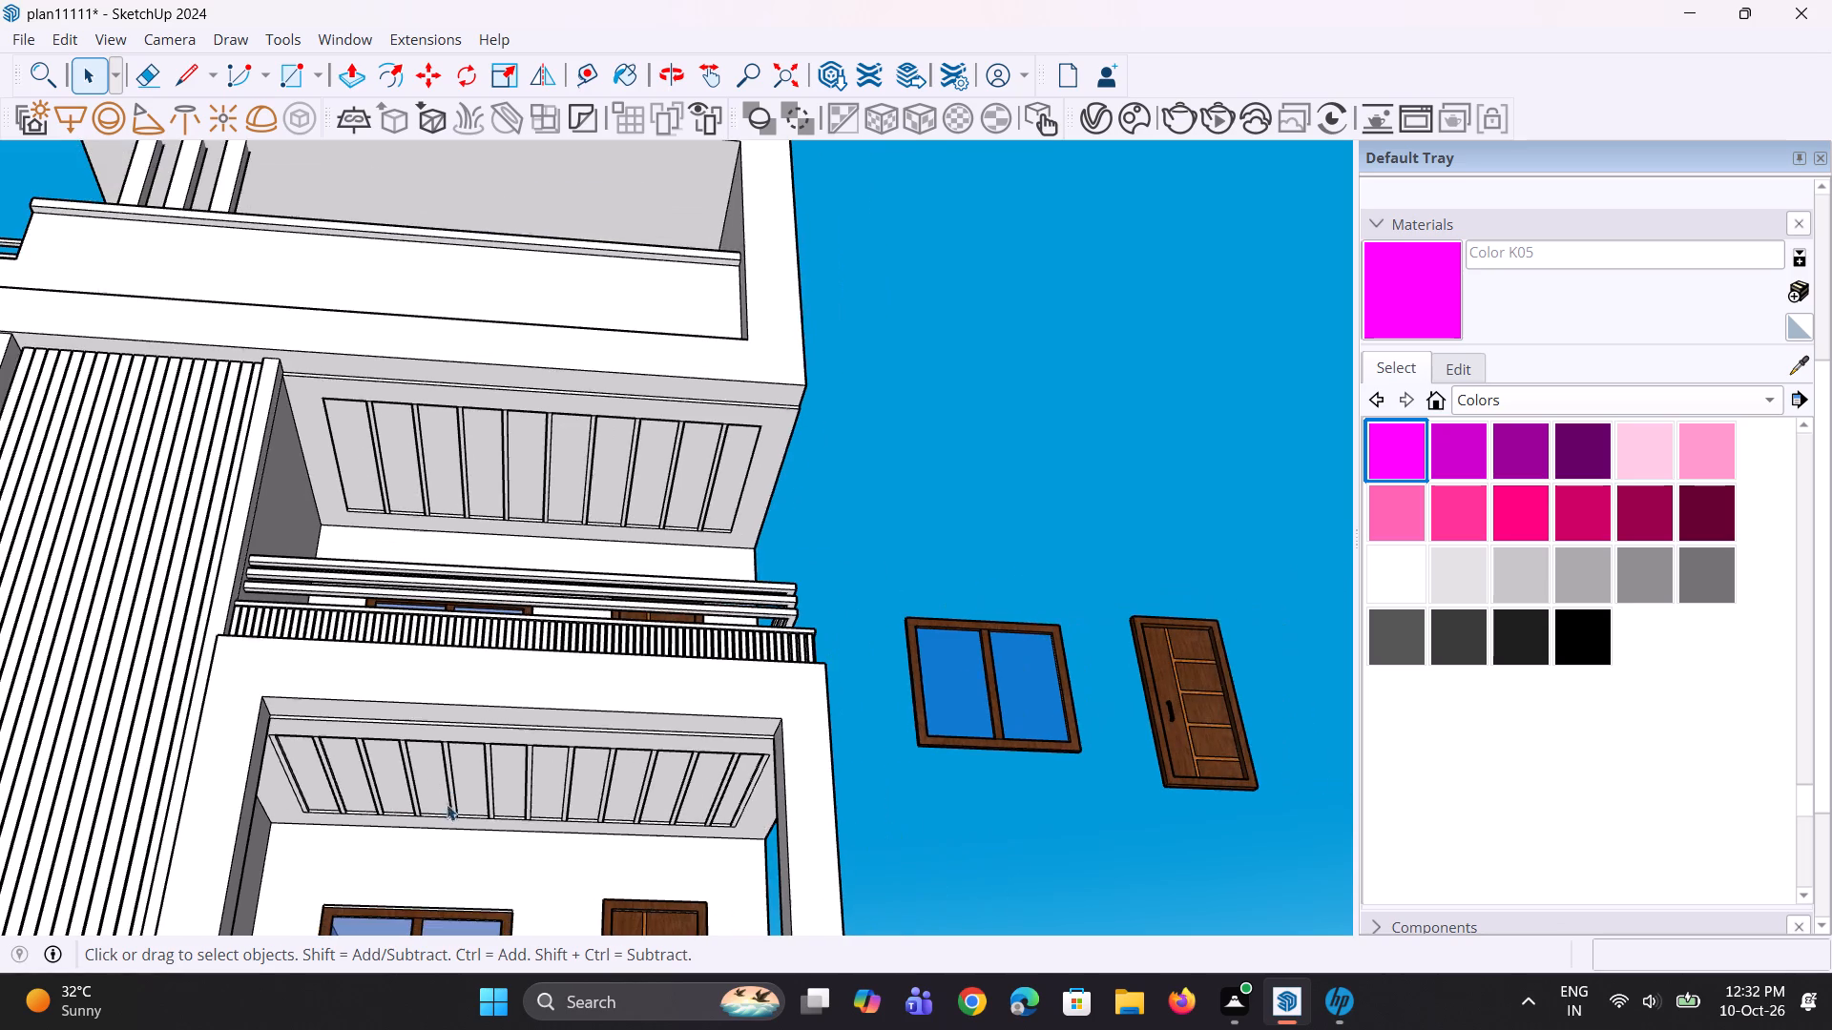
middle_click_drag(468, 743, 393, 698)
scroll(395, 699, "down", 3)
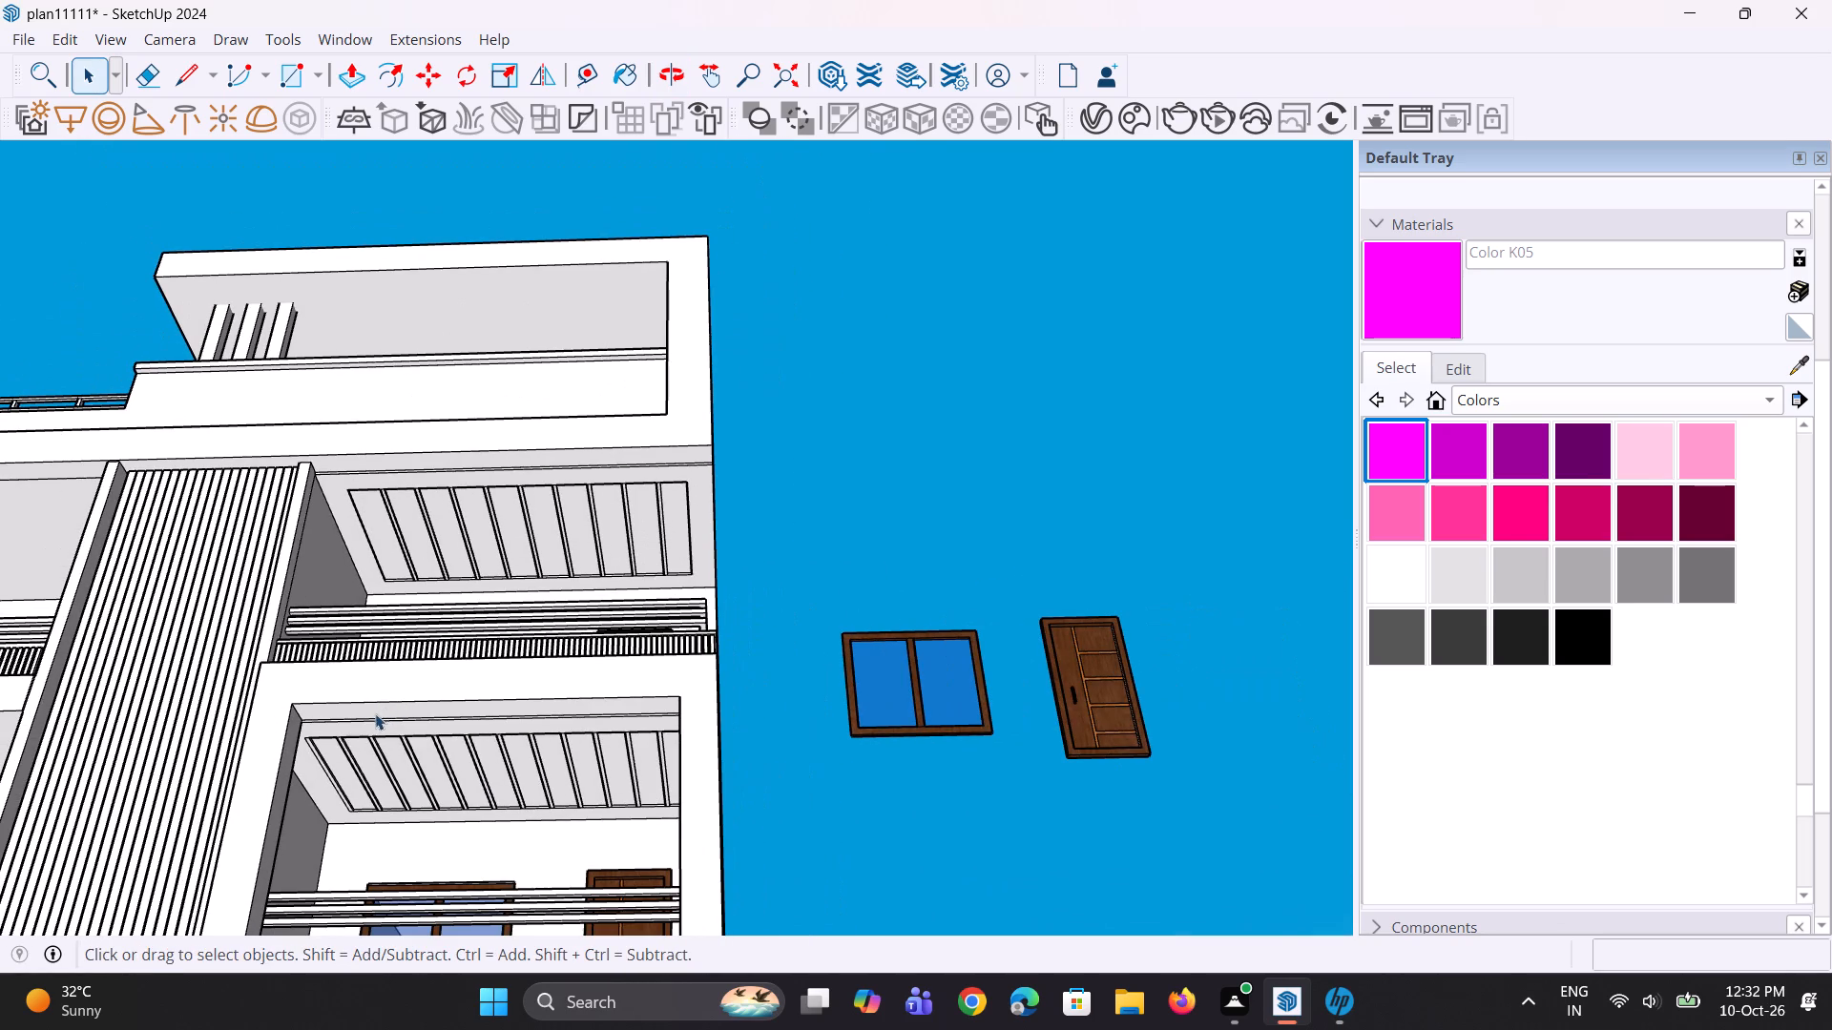
scroll(469, 671, "down", 4)
middle_click_drag(459, 680, 518, 639)
scroll(518, 639, "down", 3)
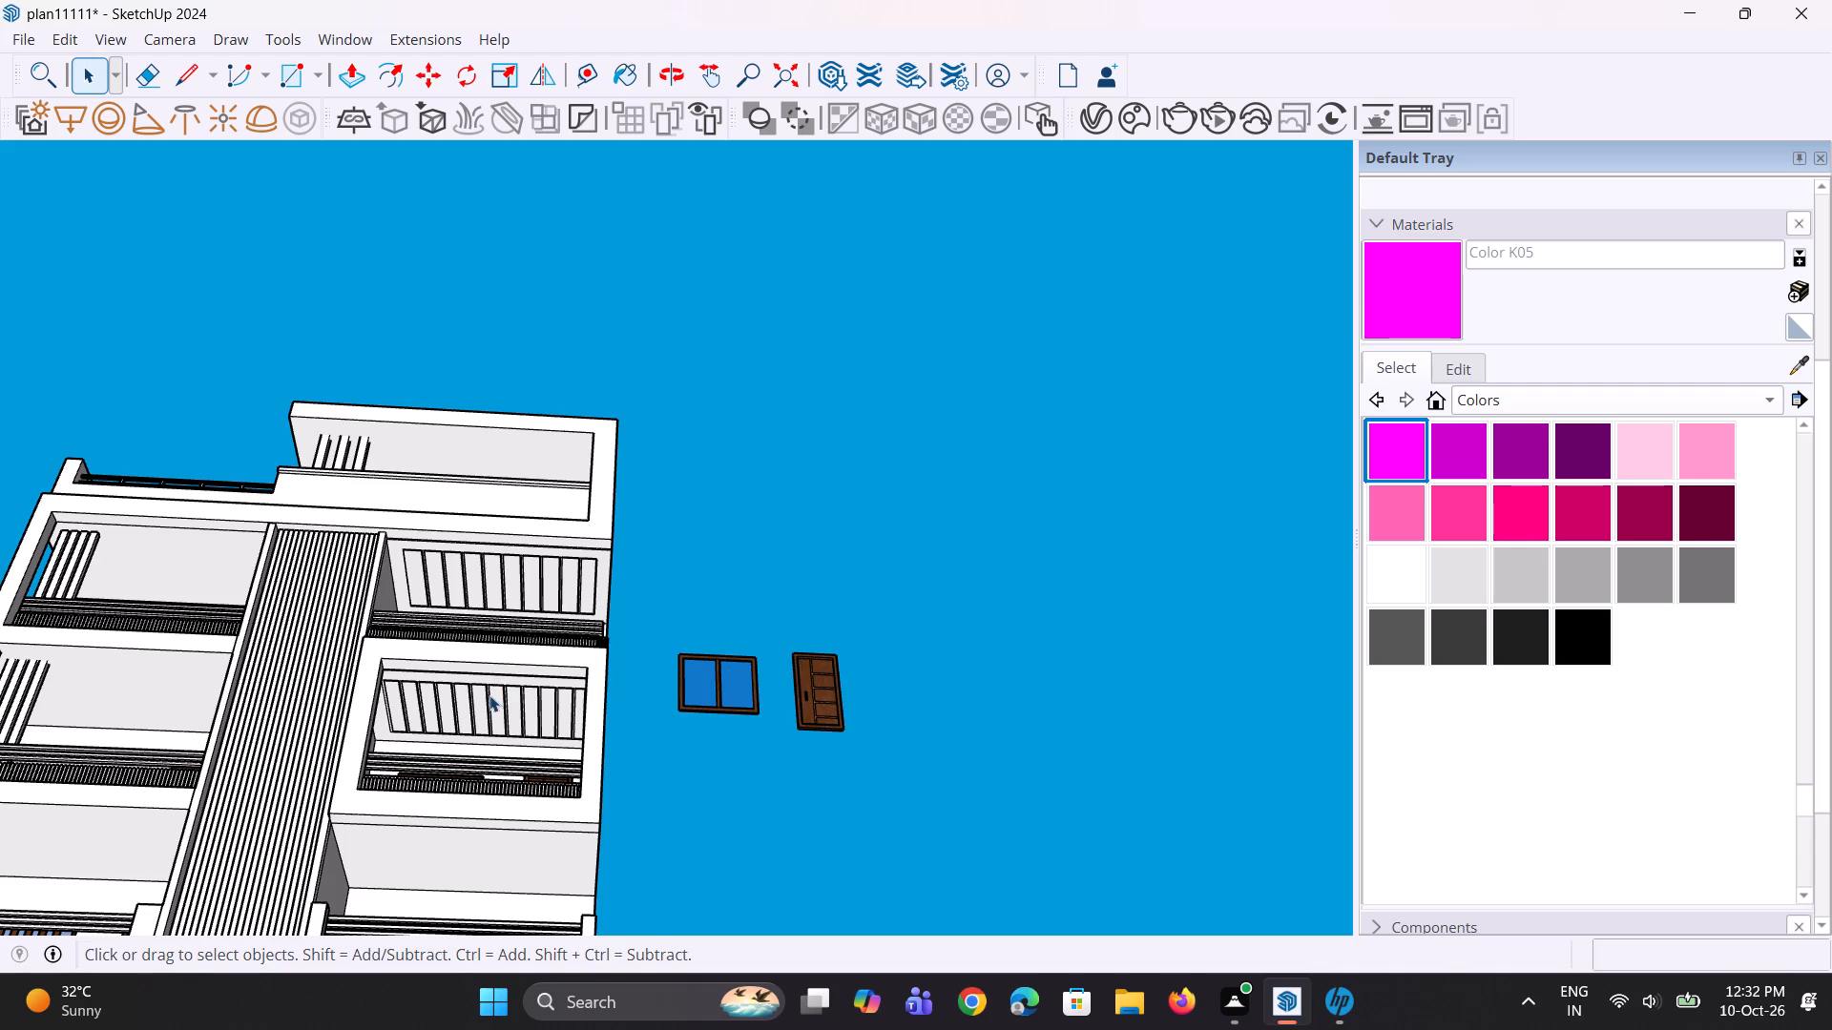
scroll(486, 704, "down", 3)
middle_click_drag(467, 751, 531, 870)
scroll(254, 557, "up", 2)
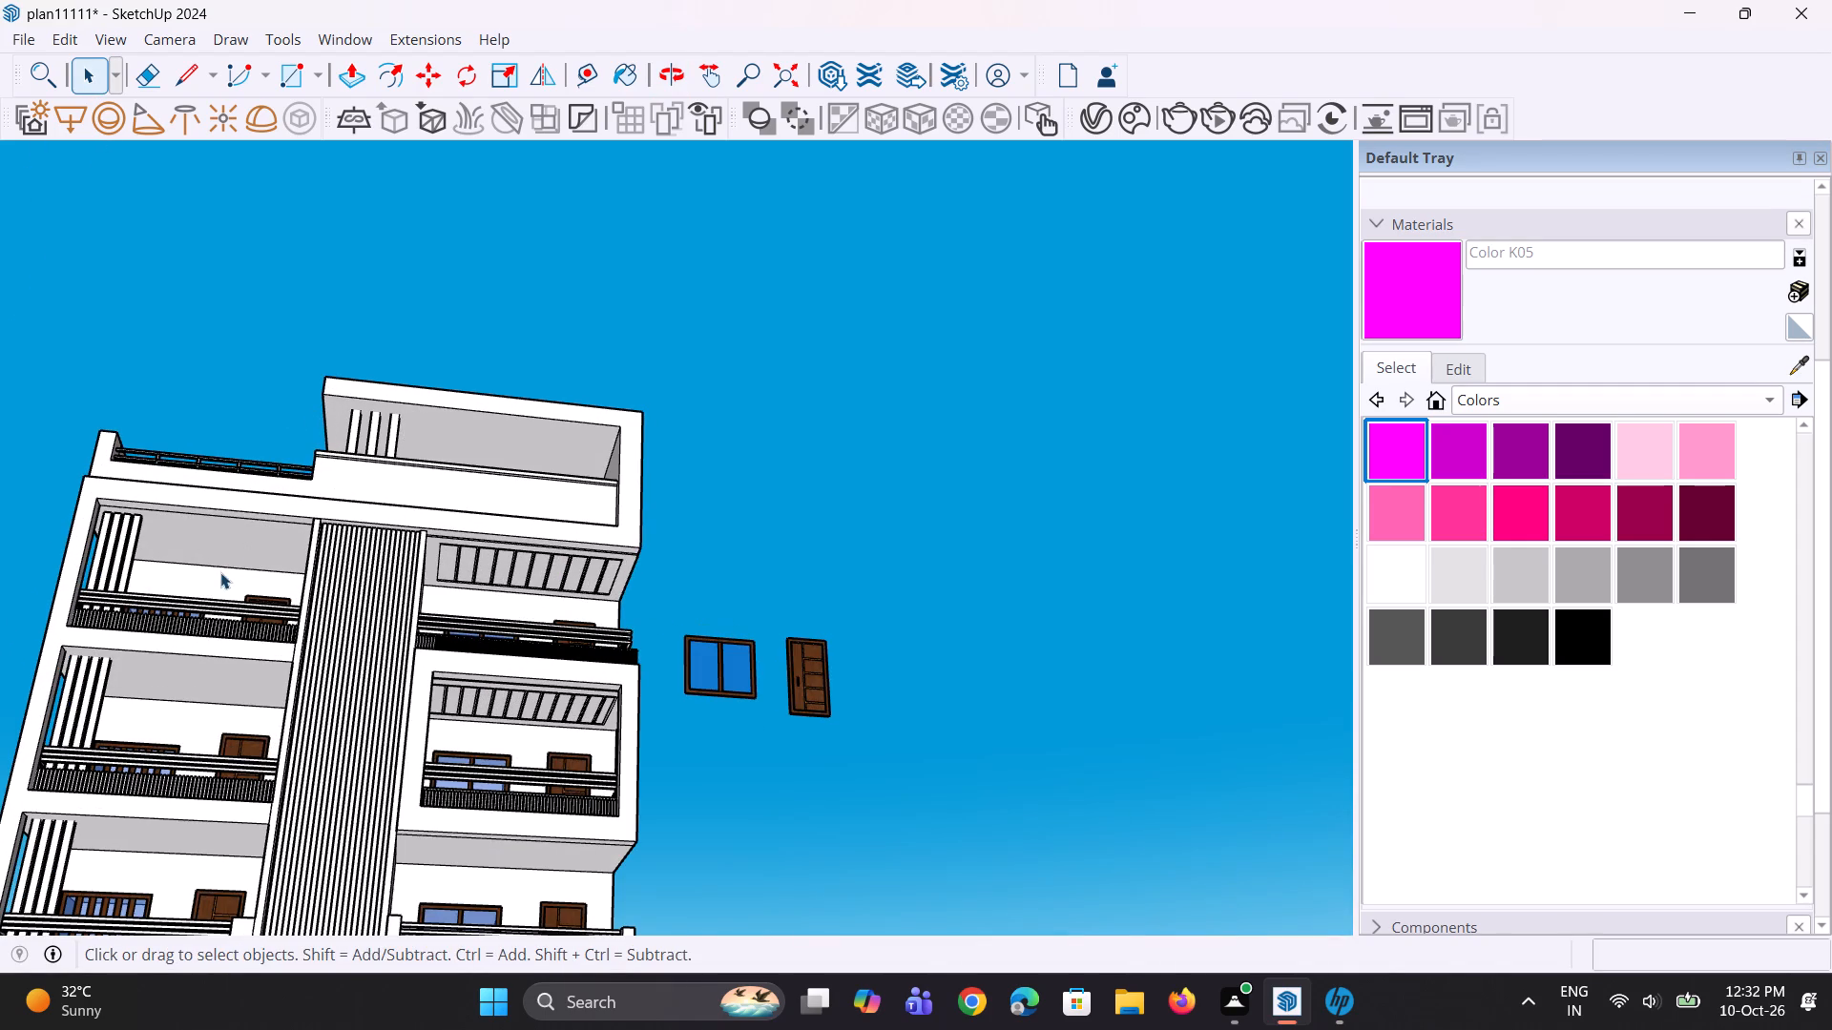
left_click(220, 572)
left_click(258, 562)
middle_click_drag(453, 697, 411, 875)
scroll(395, 846, "down", 1)
scroll(277, 542, "up", 2)
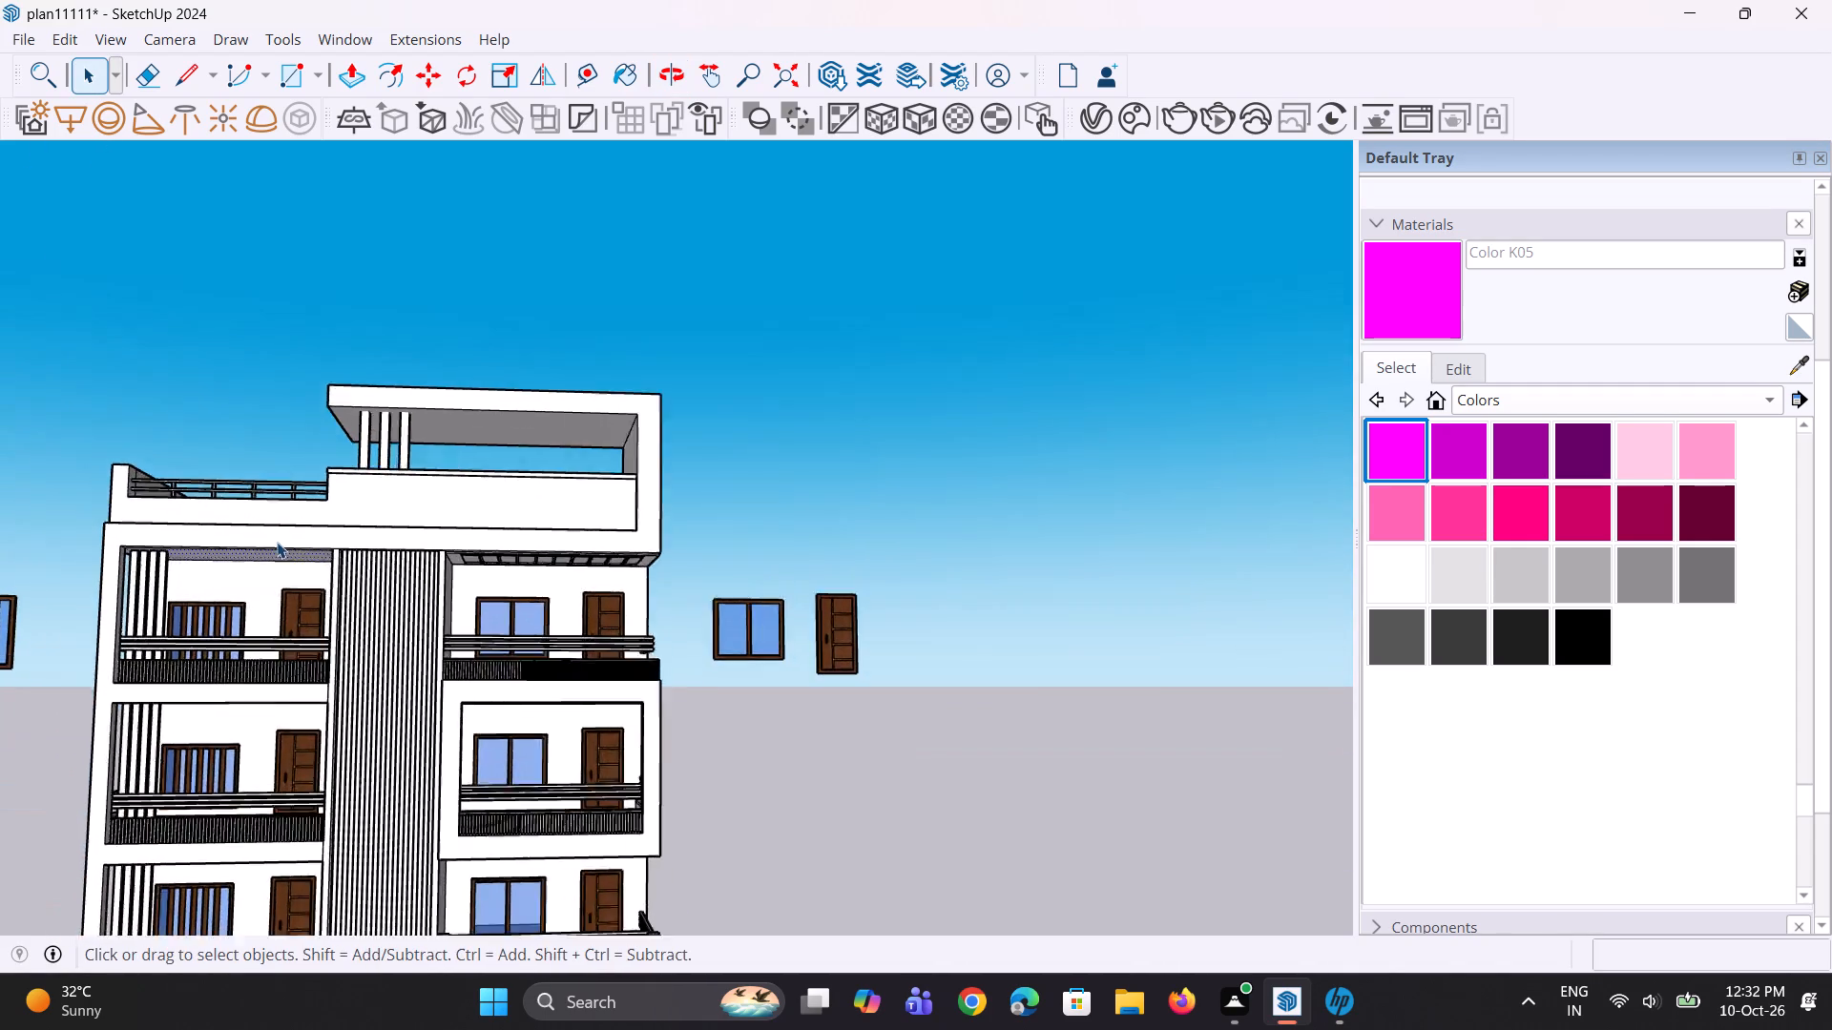
scroll(277, 542, "up", 6)
middle_click_drag(192, 607, 125, 435)
scroll(158, 528, "up", 3)
middle_click_drag(170, 596, 106, 553)
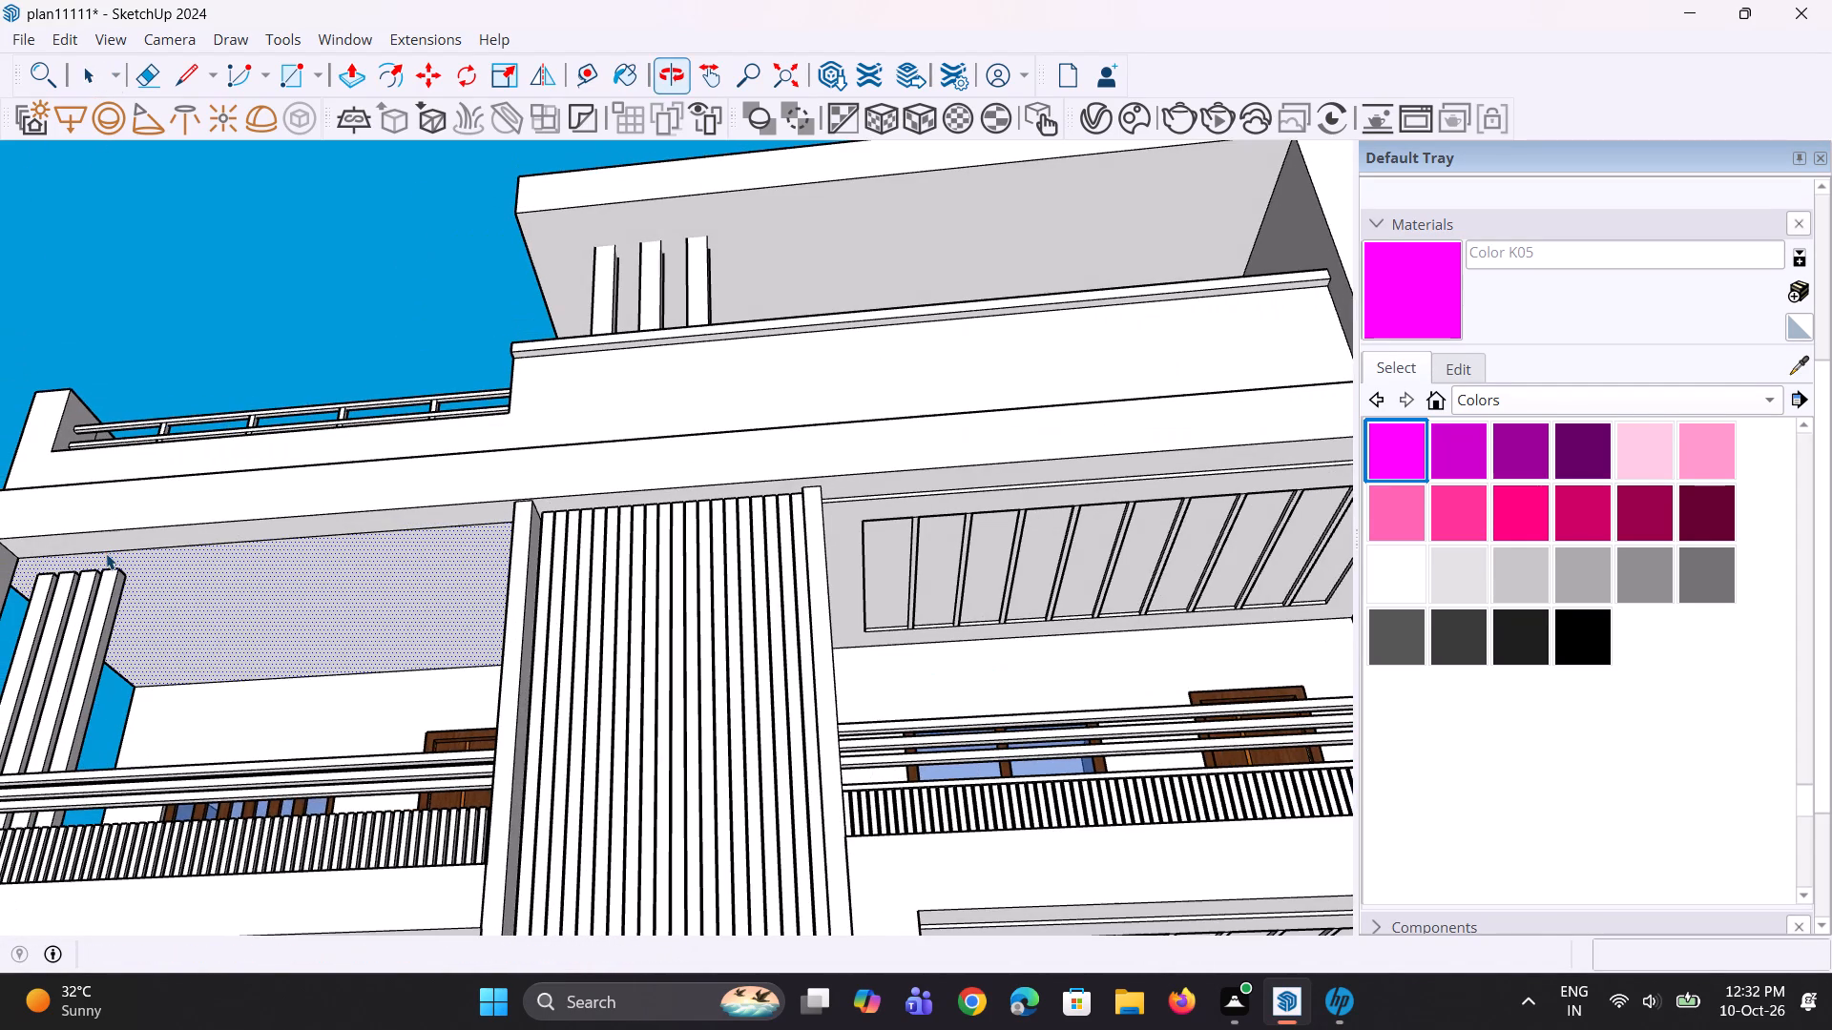
key("f")
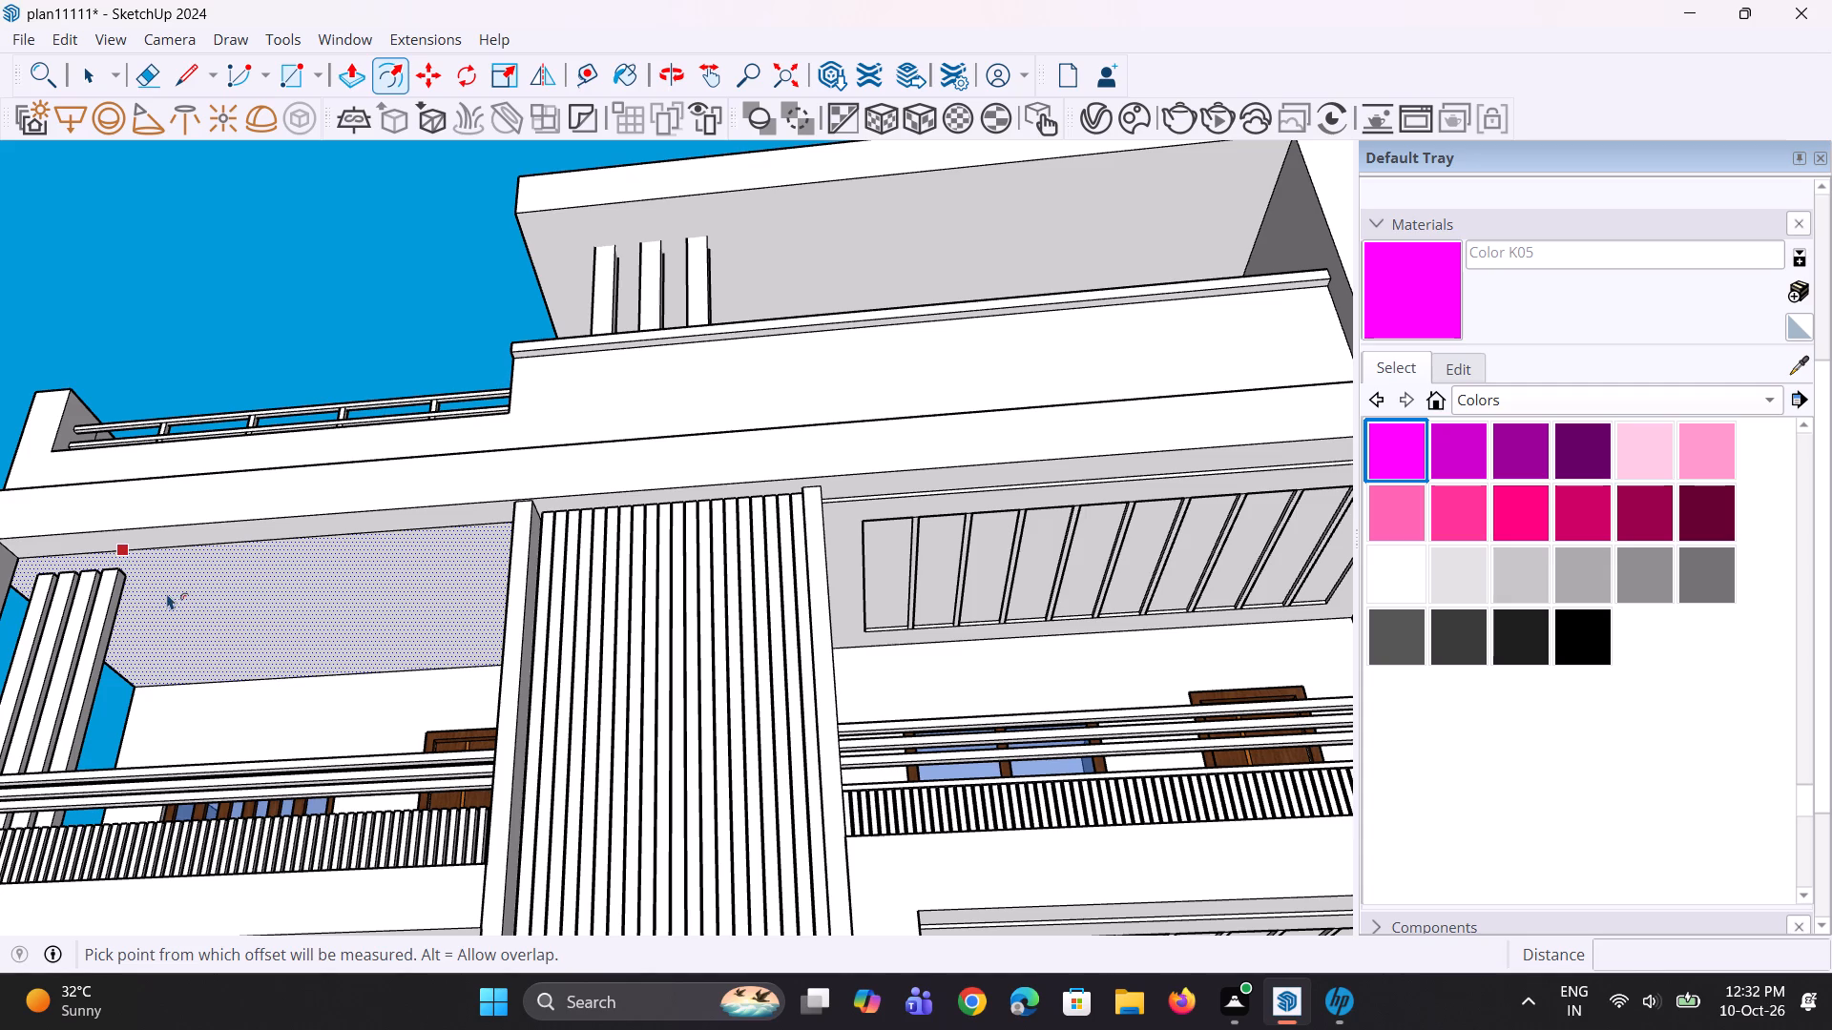
left_click(246, 662)
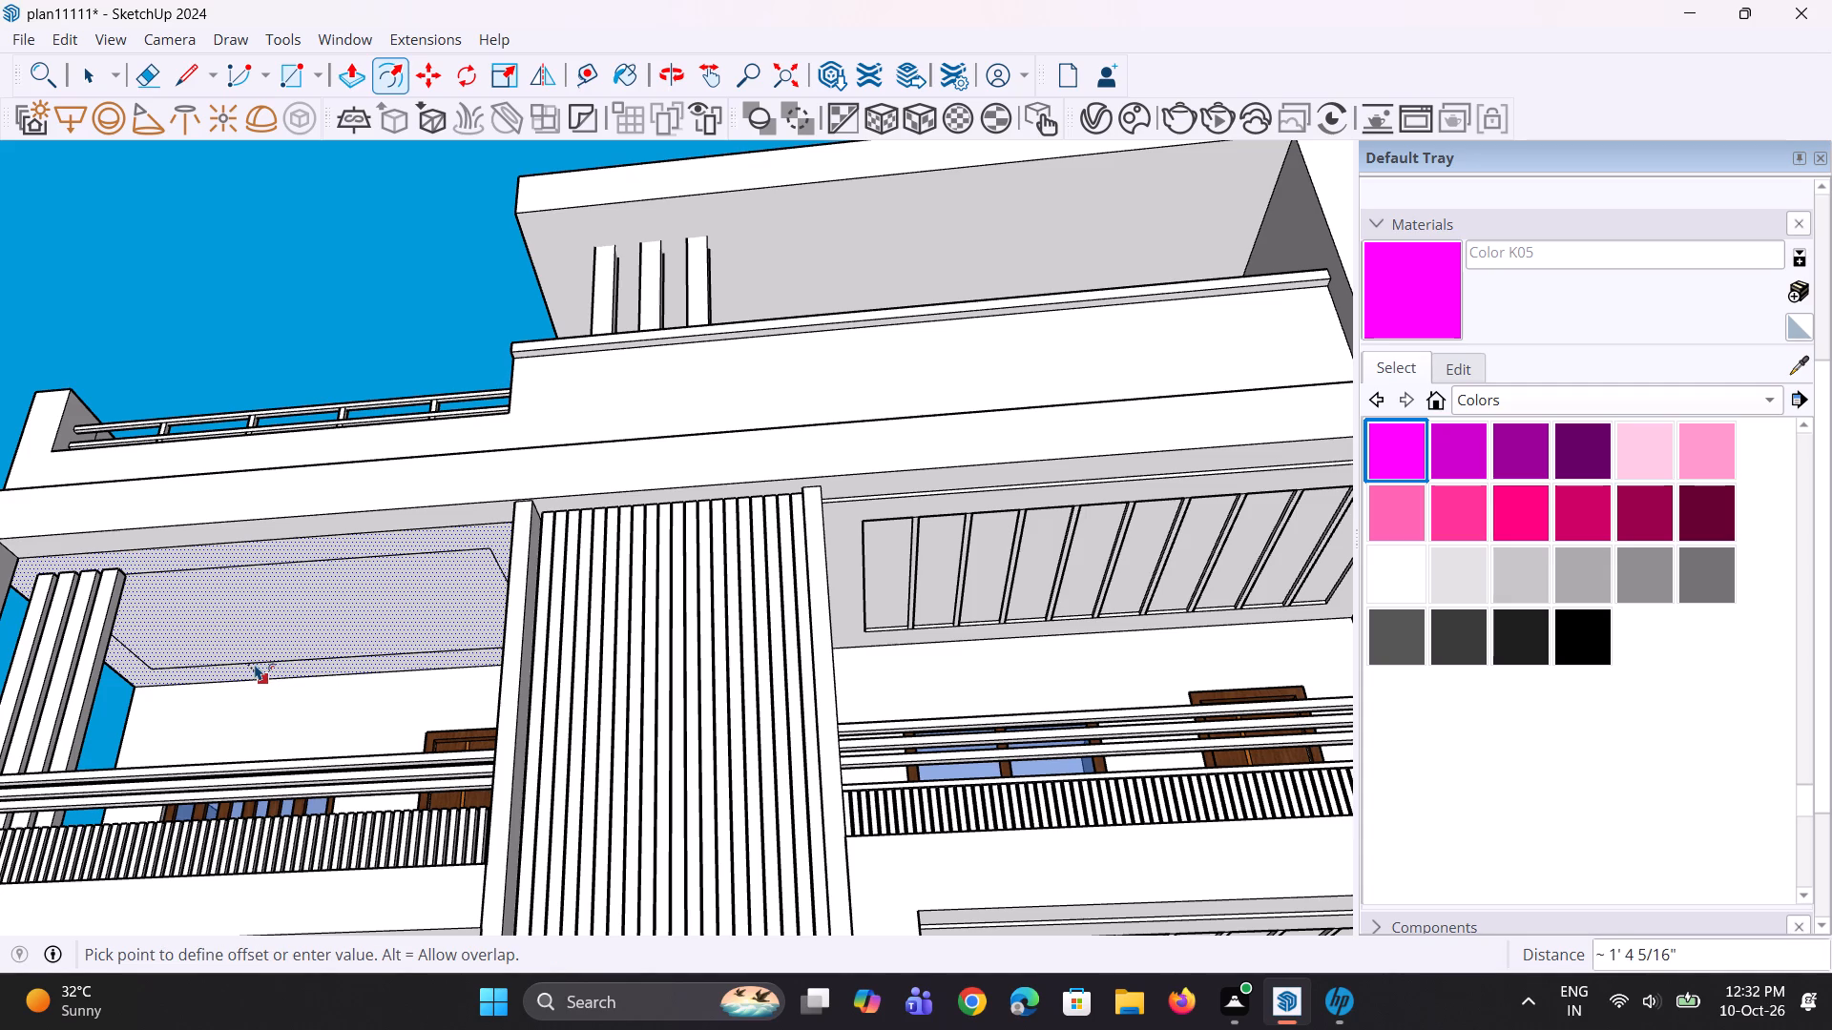
left_click(255, 664)
middle_click_drag(230, 670, 75, 625)
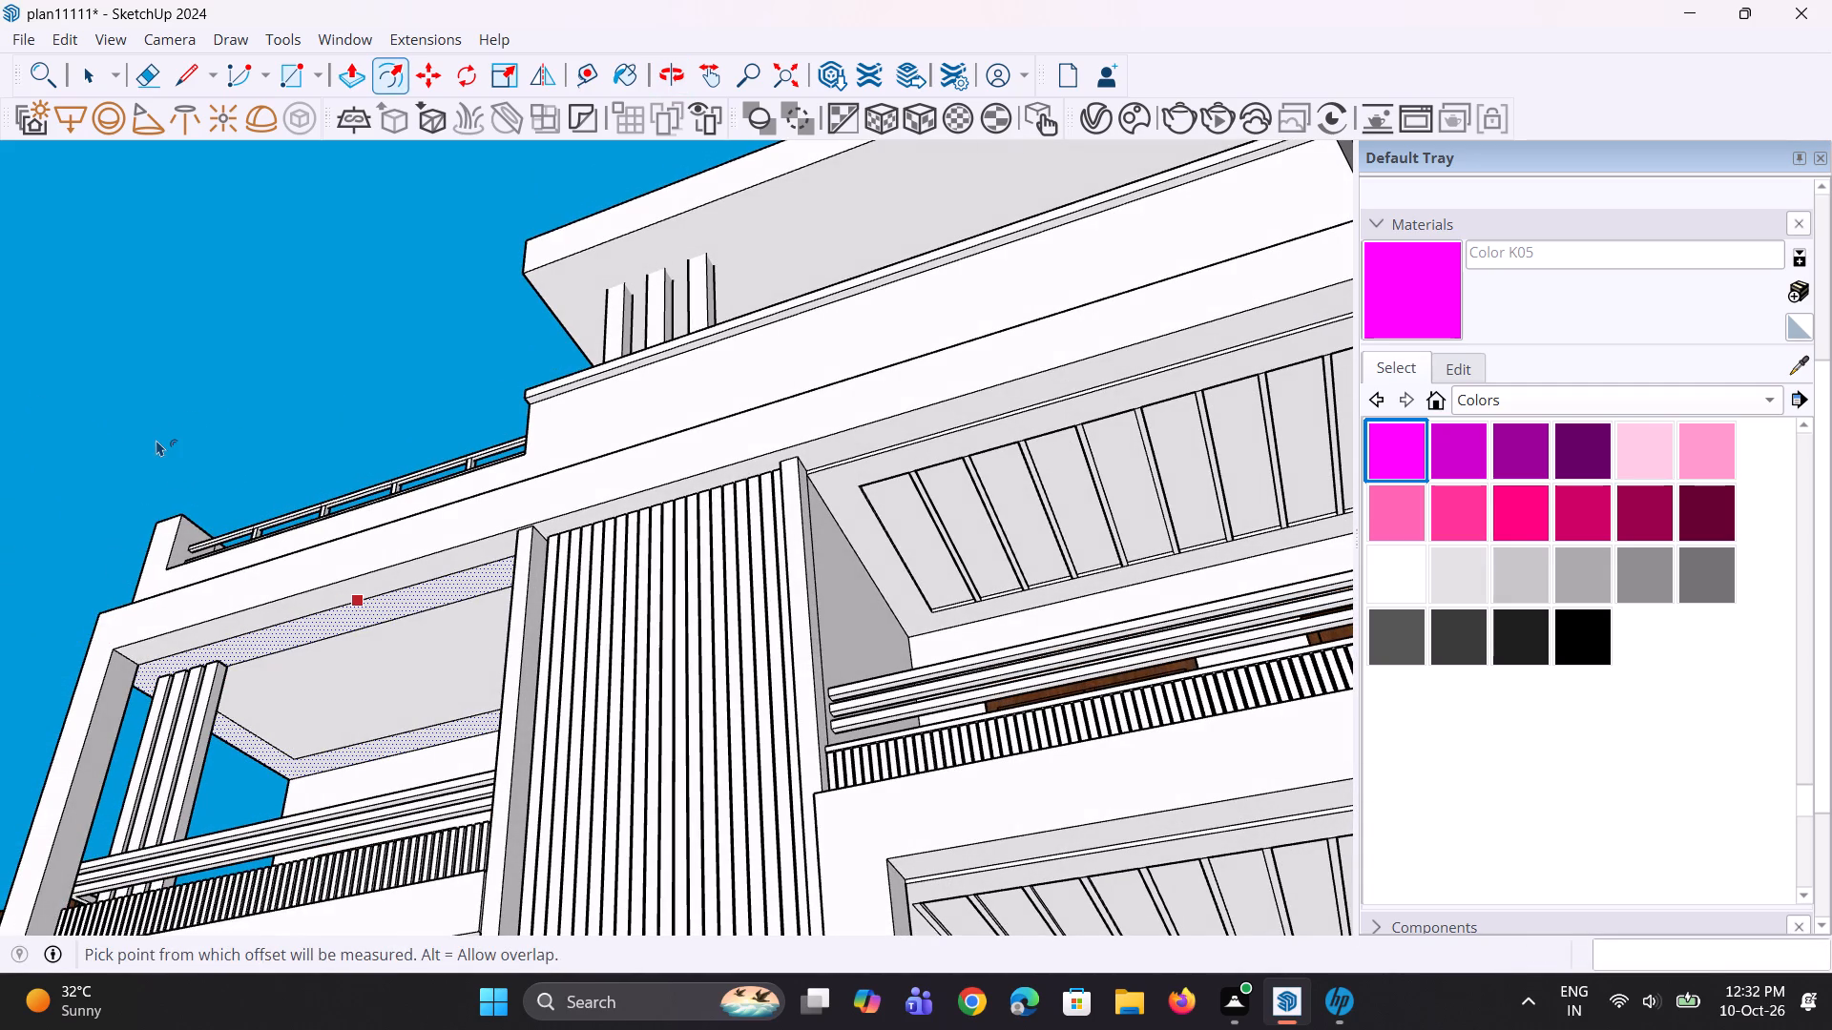
key("space")
key("space")
left_click(156, 439)
scroll(226, 729, "up", 1)
middle_click_drag(226, 729, 105, 704)
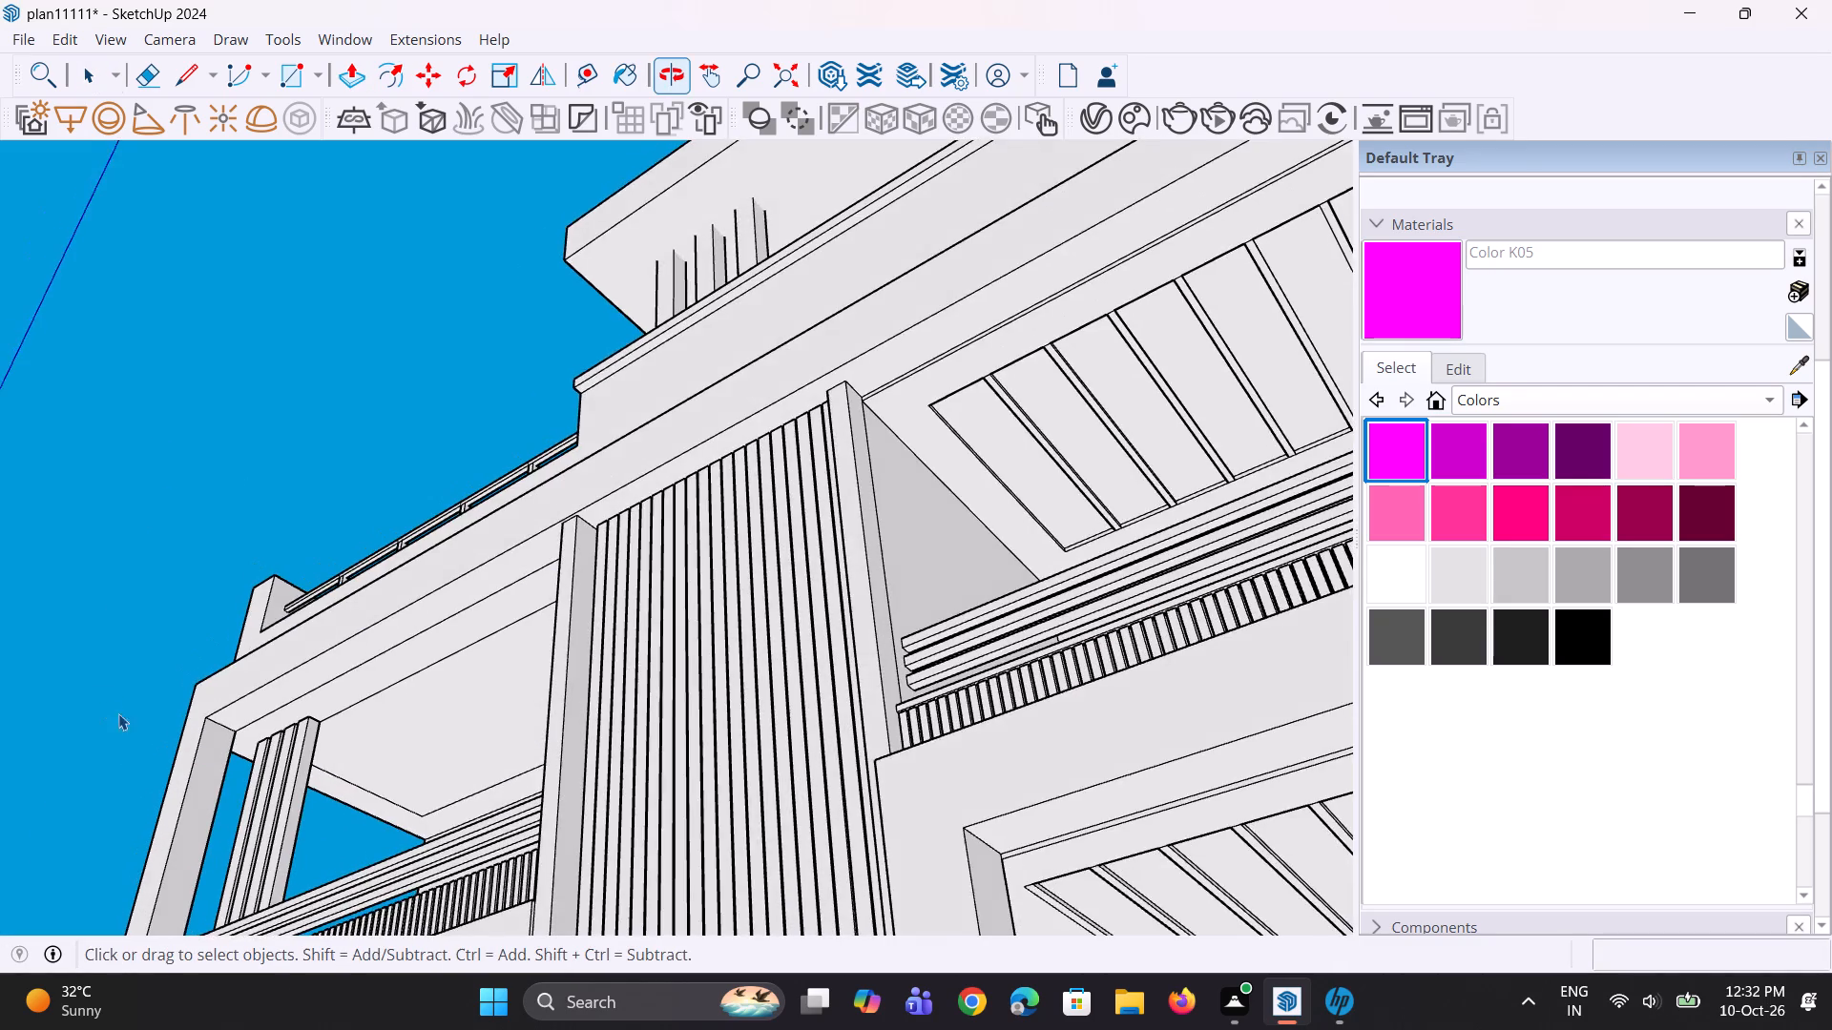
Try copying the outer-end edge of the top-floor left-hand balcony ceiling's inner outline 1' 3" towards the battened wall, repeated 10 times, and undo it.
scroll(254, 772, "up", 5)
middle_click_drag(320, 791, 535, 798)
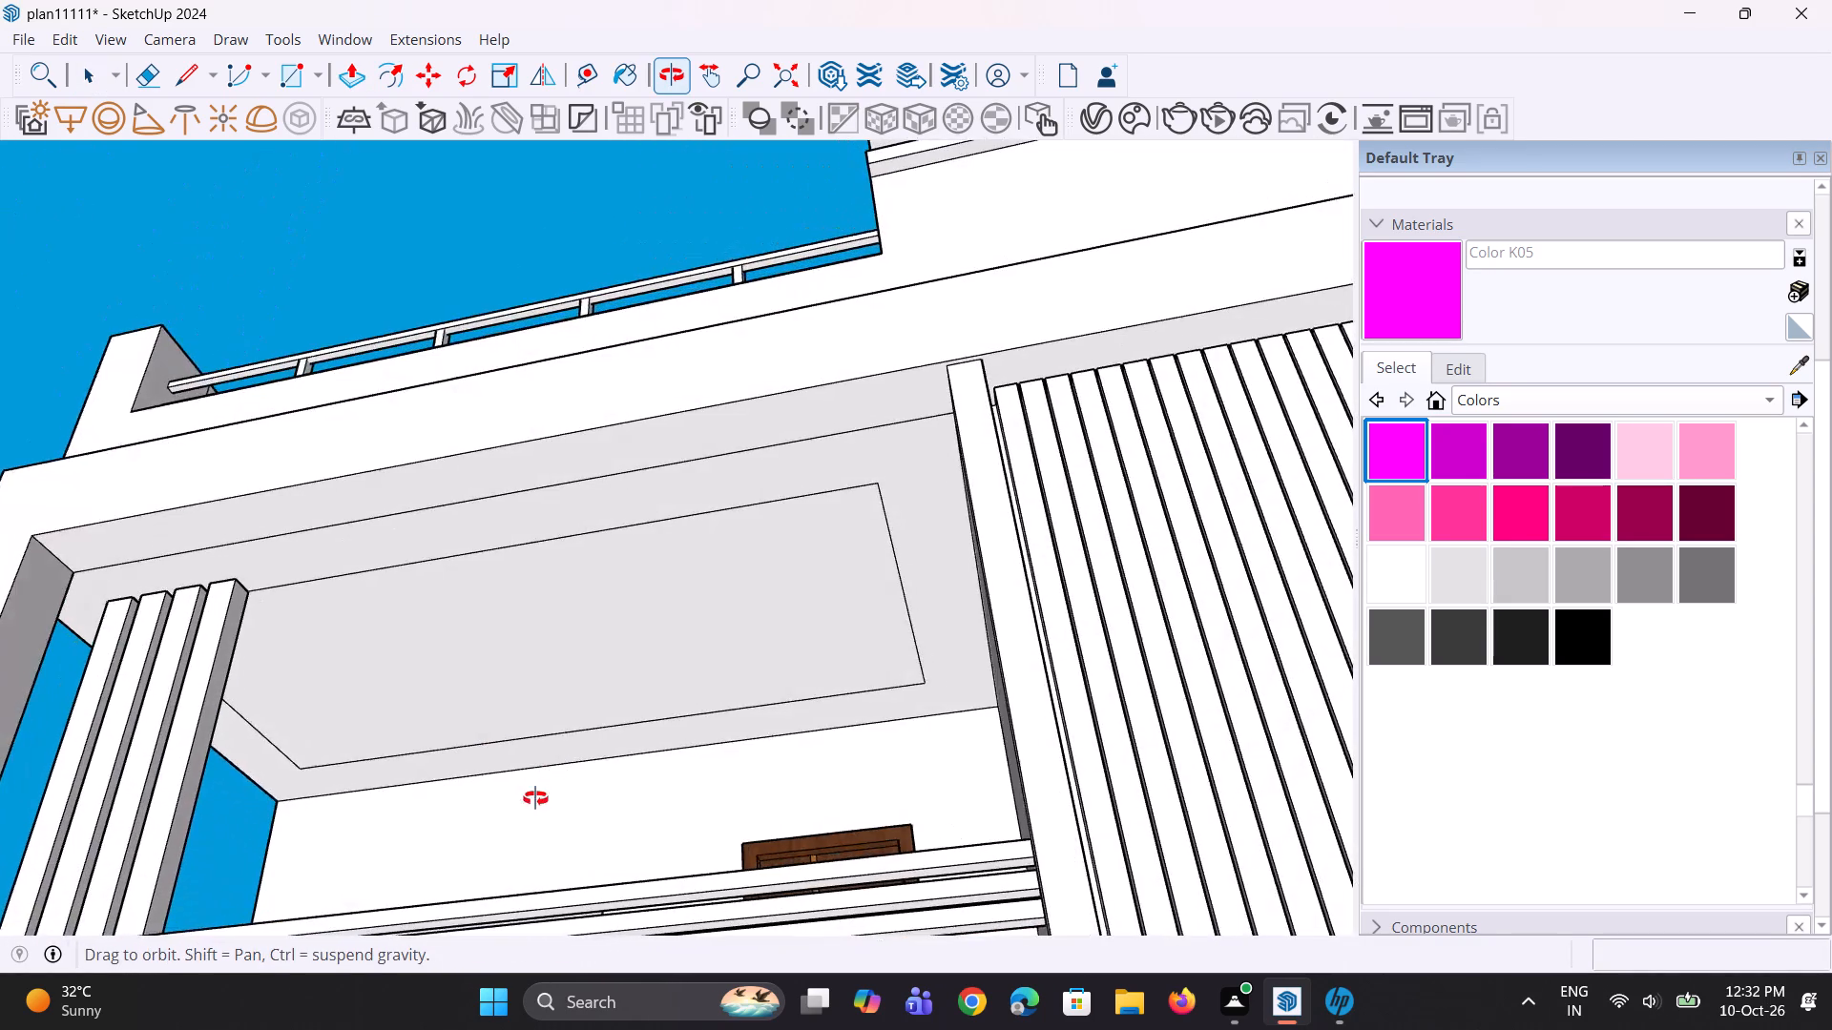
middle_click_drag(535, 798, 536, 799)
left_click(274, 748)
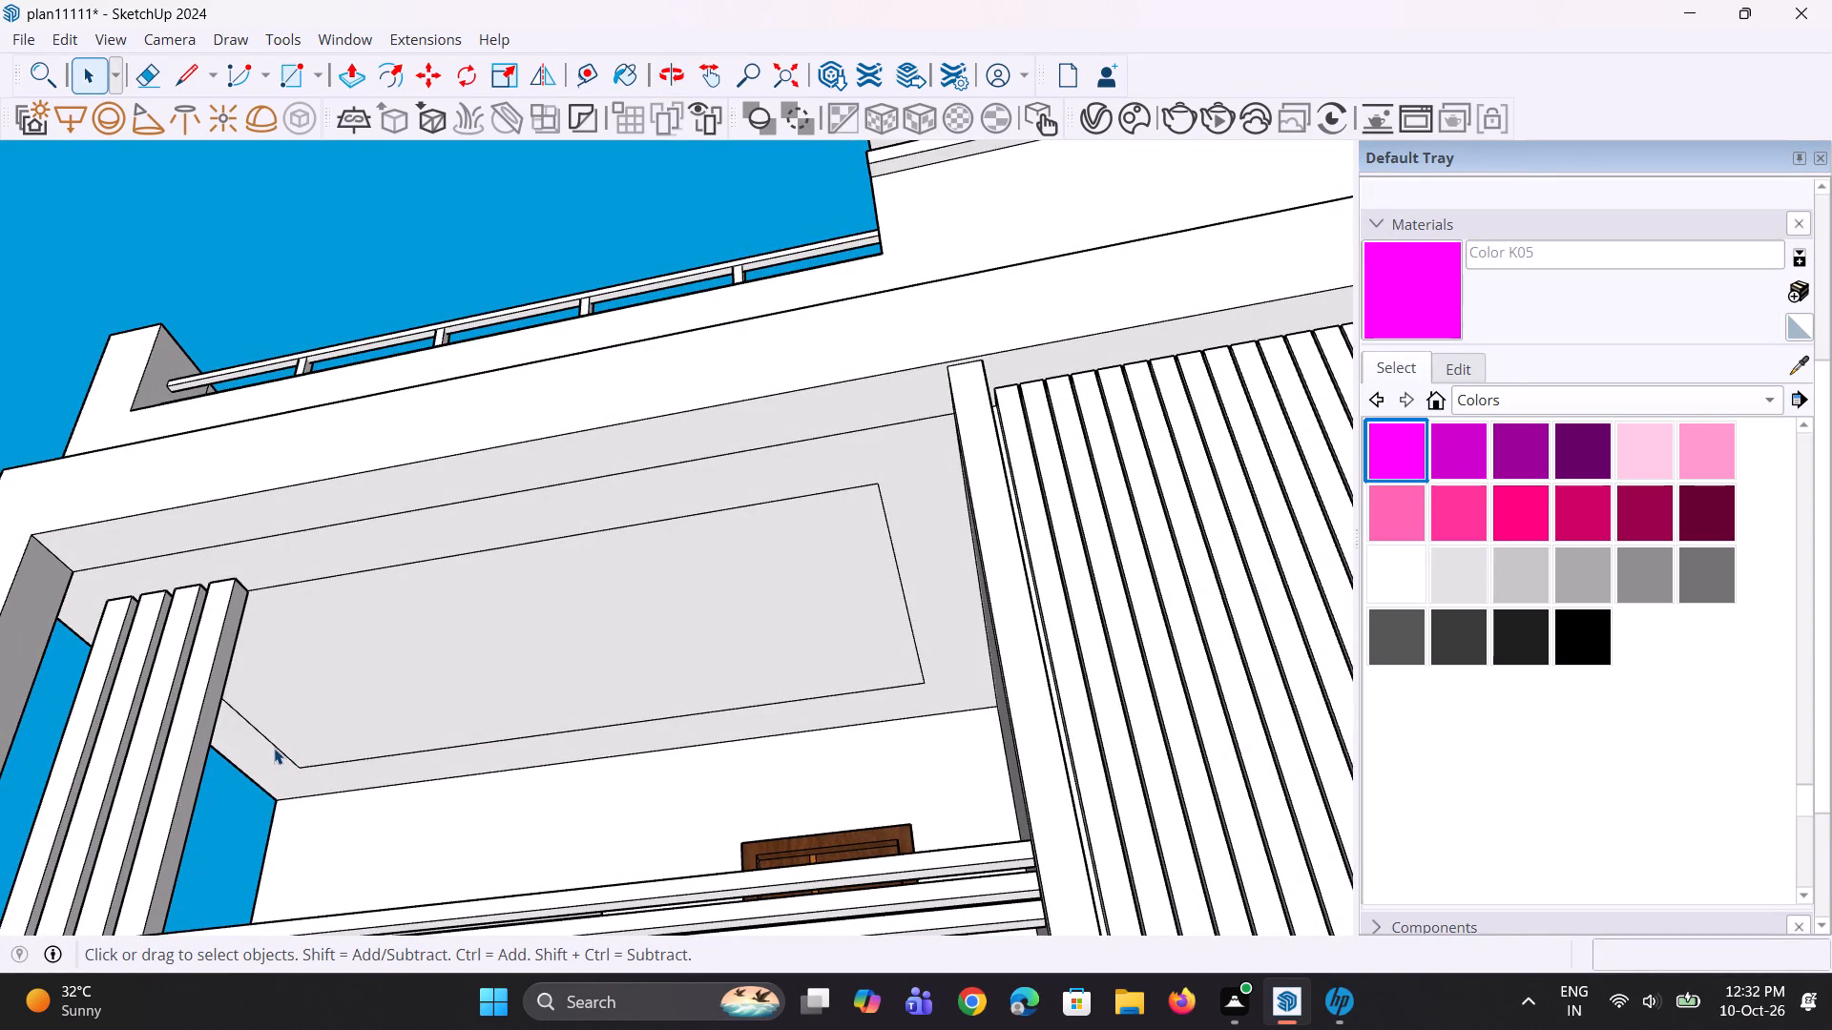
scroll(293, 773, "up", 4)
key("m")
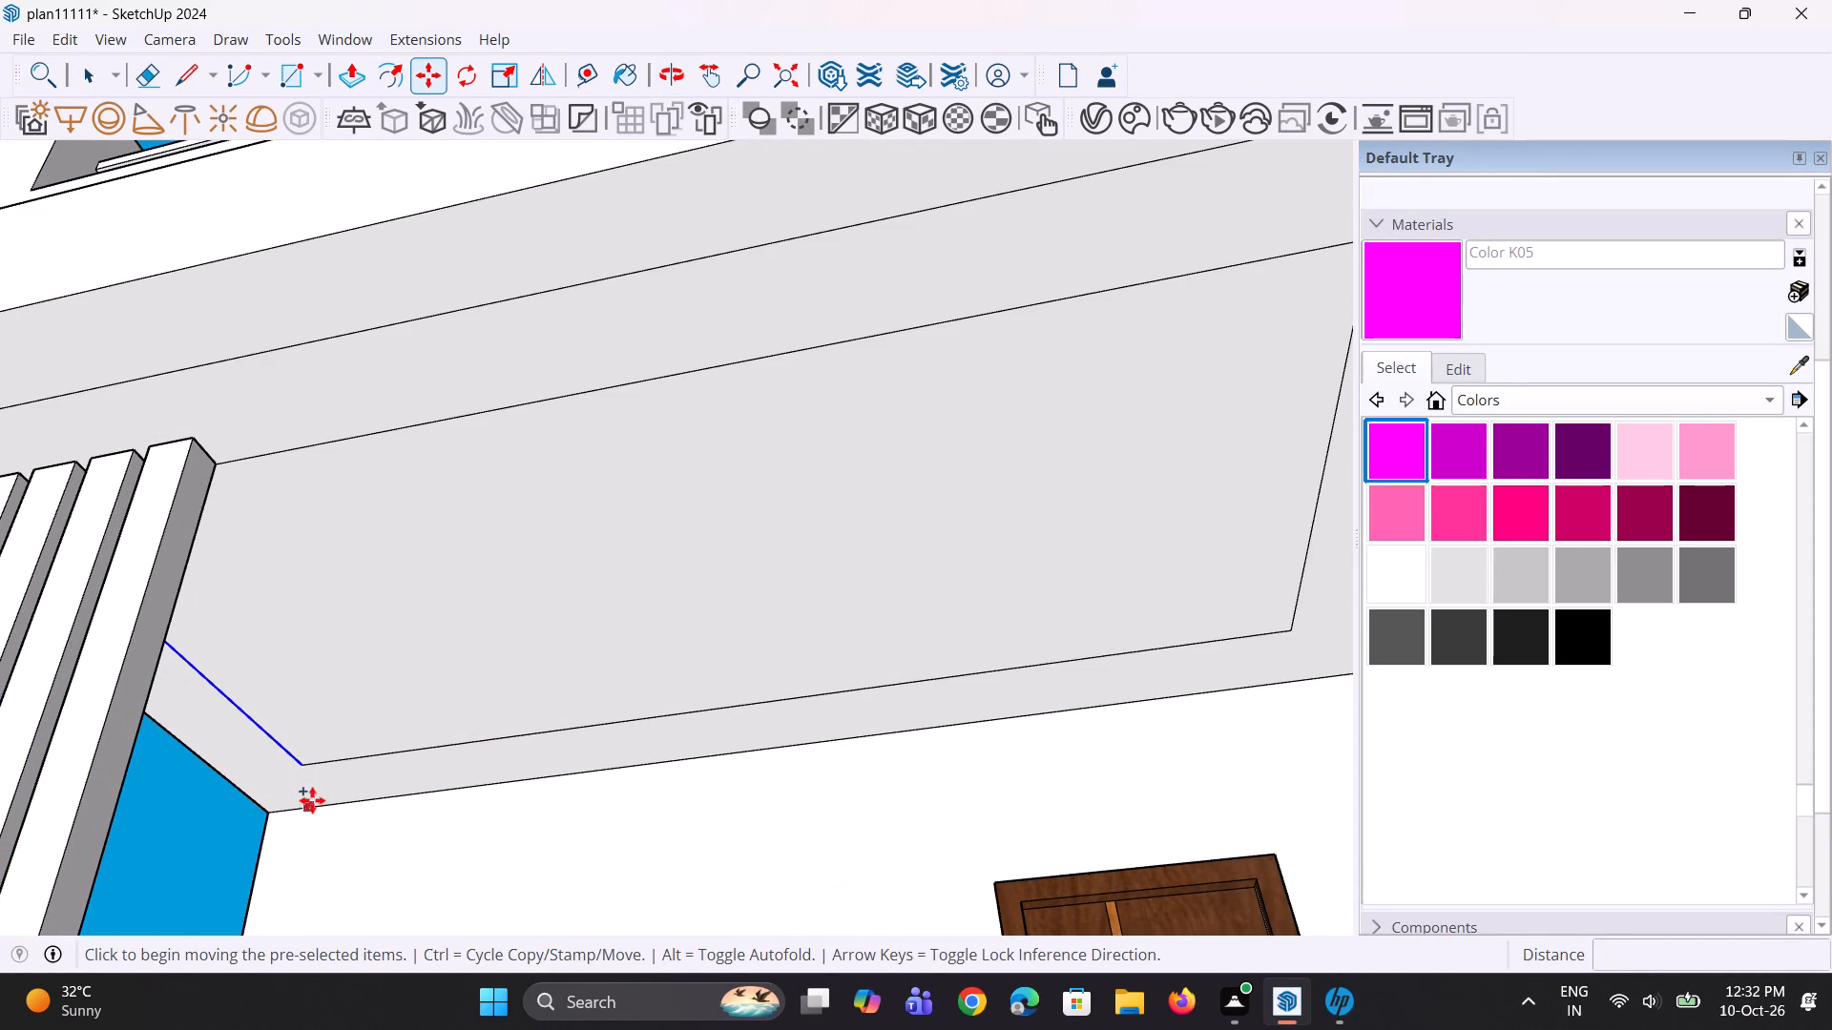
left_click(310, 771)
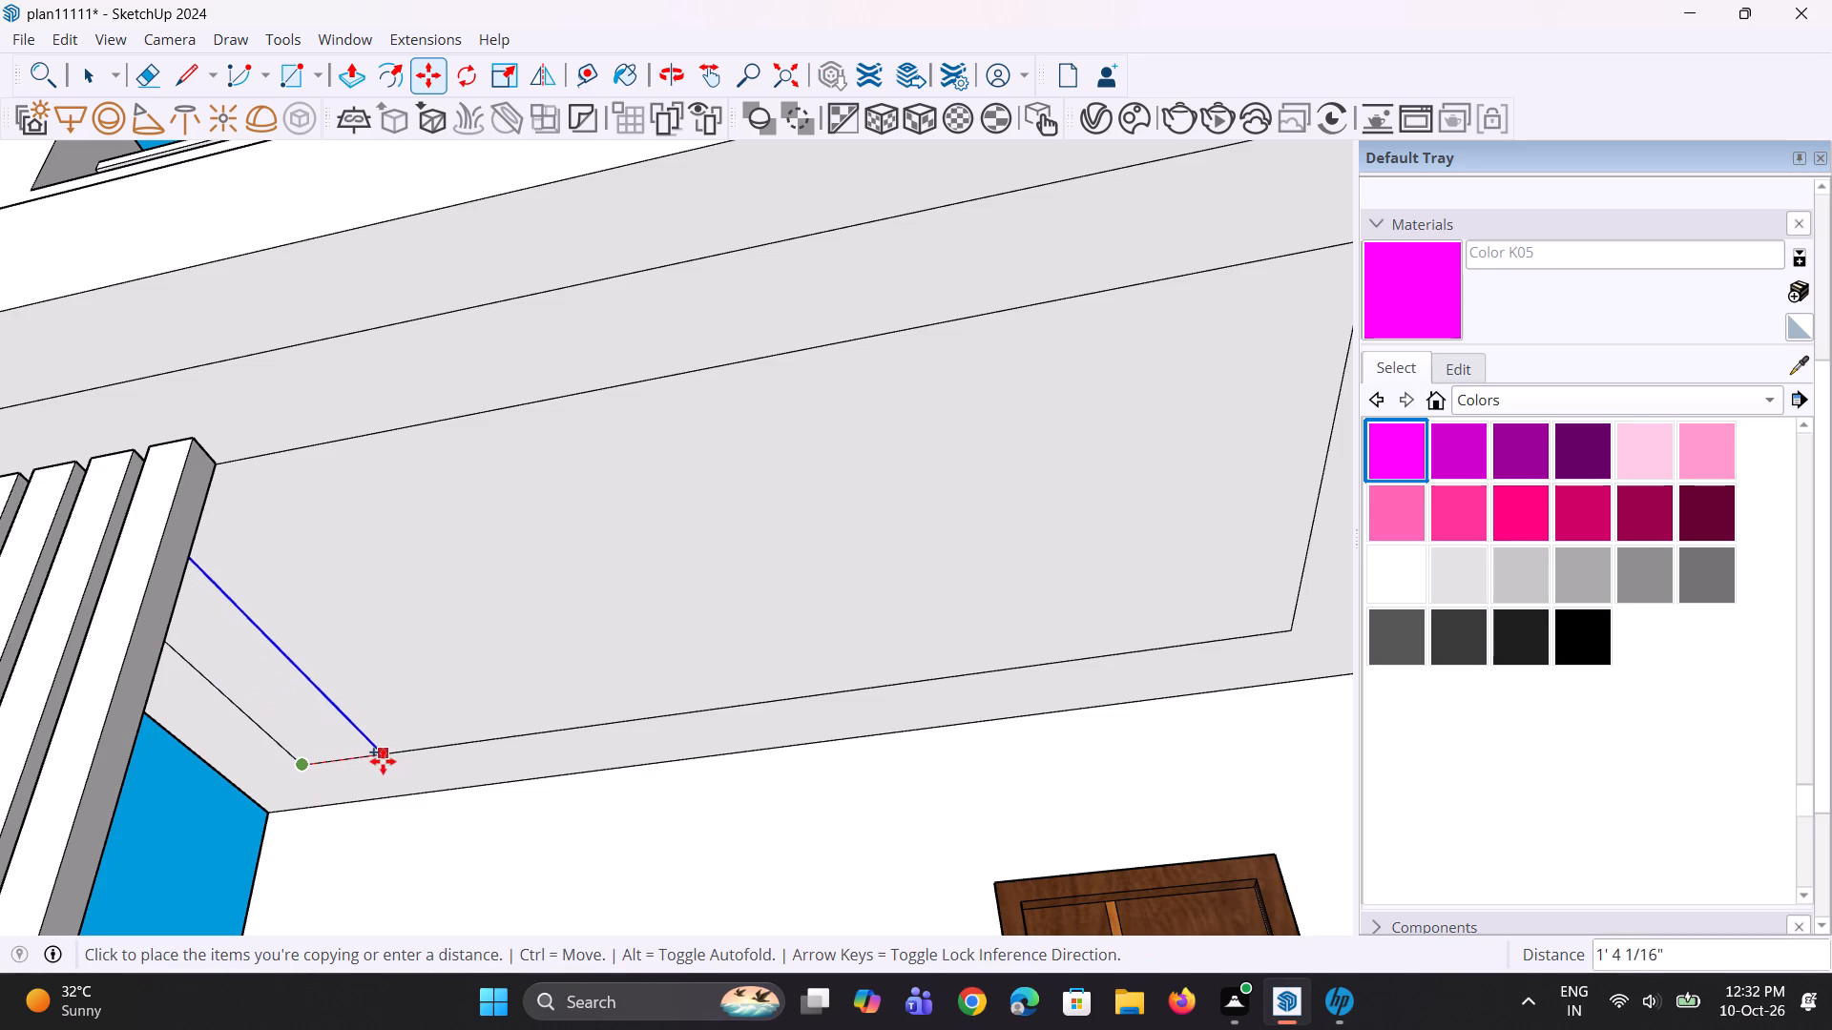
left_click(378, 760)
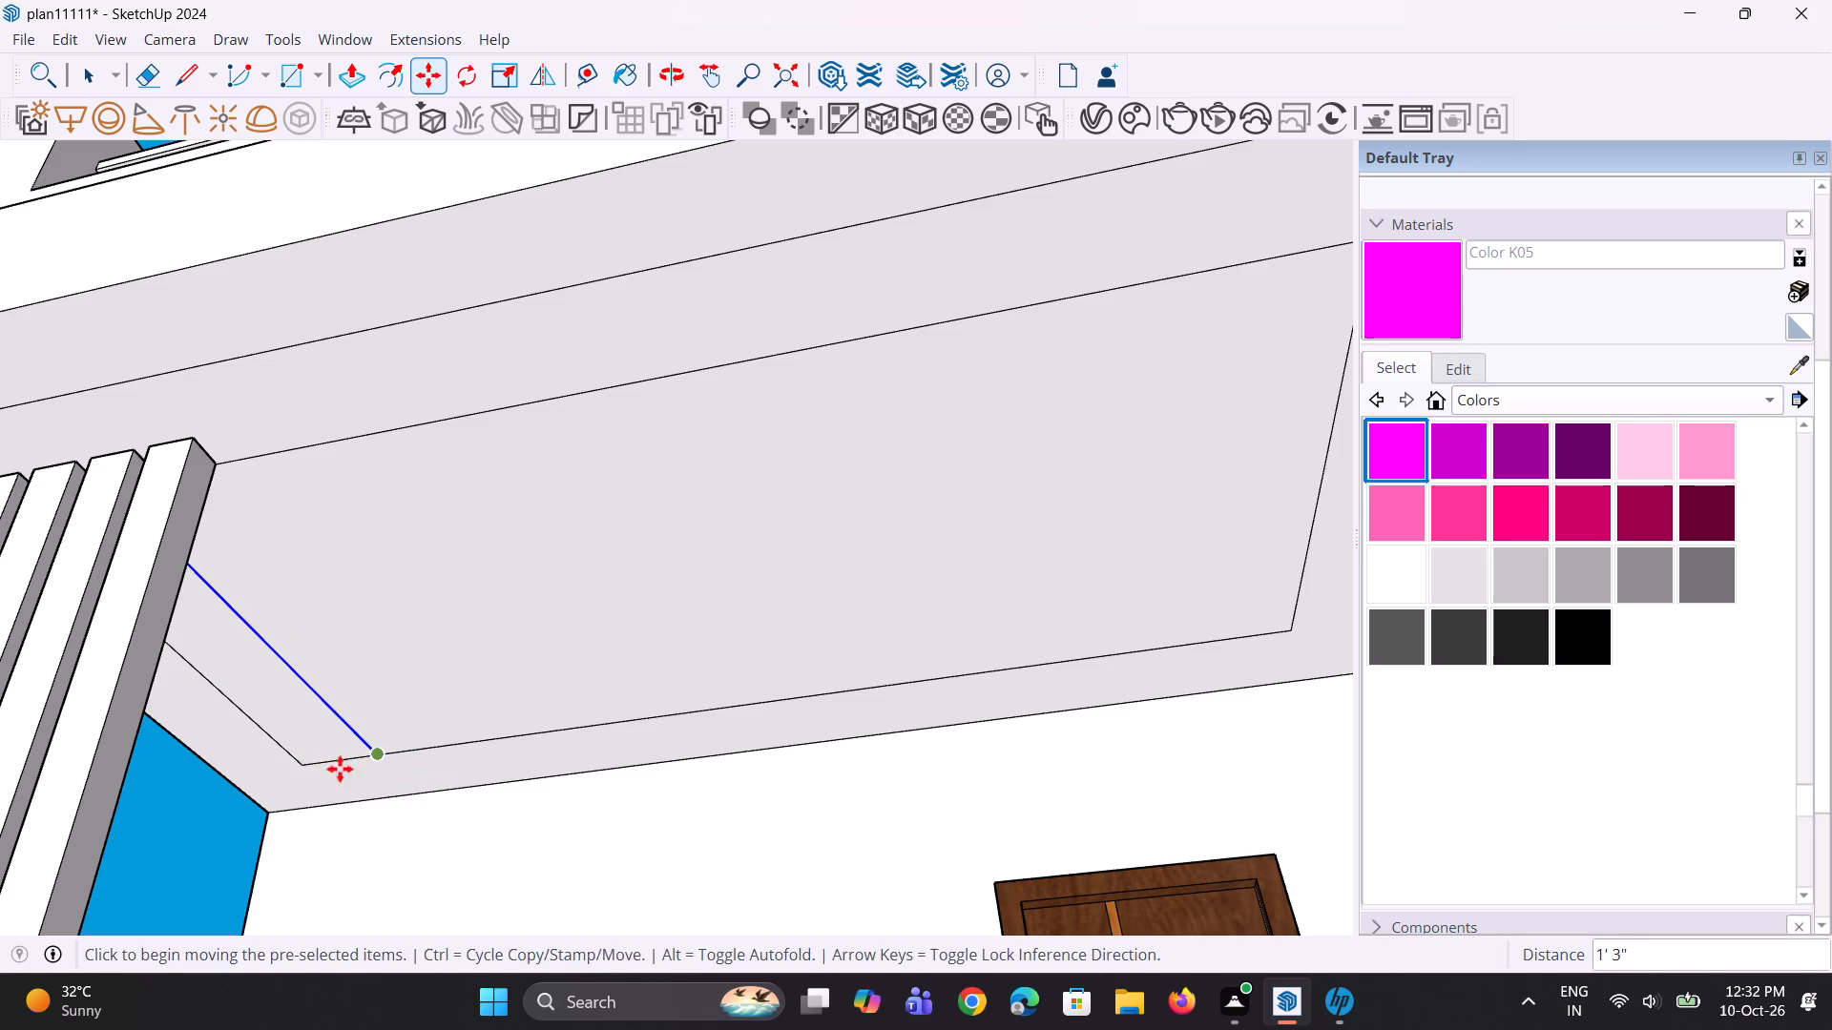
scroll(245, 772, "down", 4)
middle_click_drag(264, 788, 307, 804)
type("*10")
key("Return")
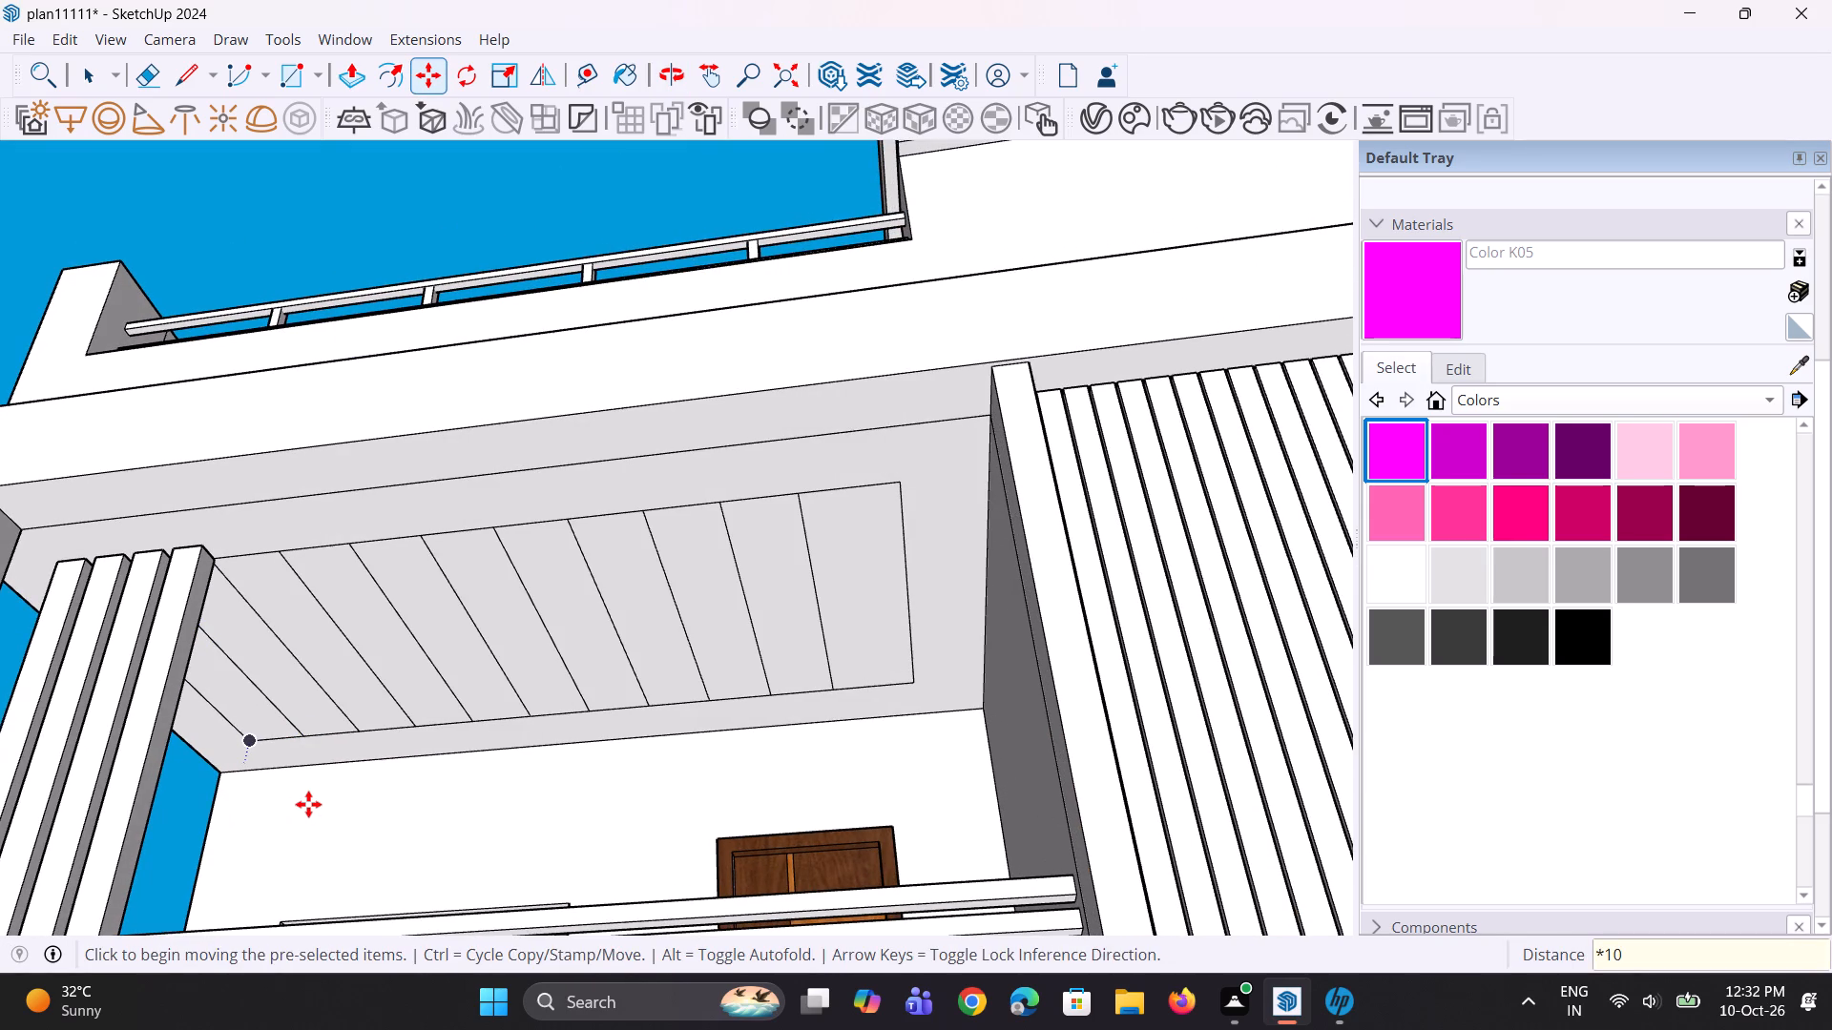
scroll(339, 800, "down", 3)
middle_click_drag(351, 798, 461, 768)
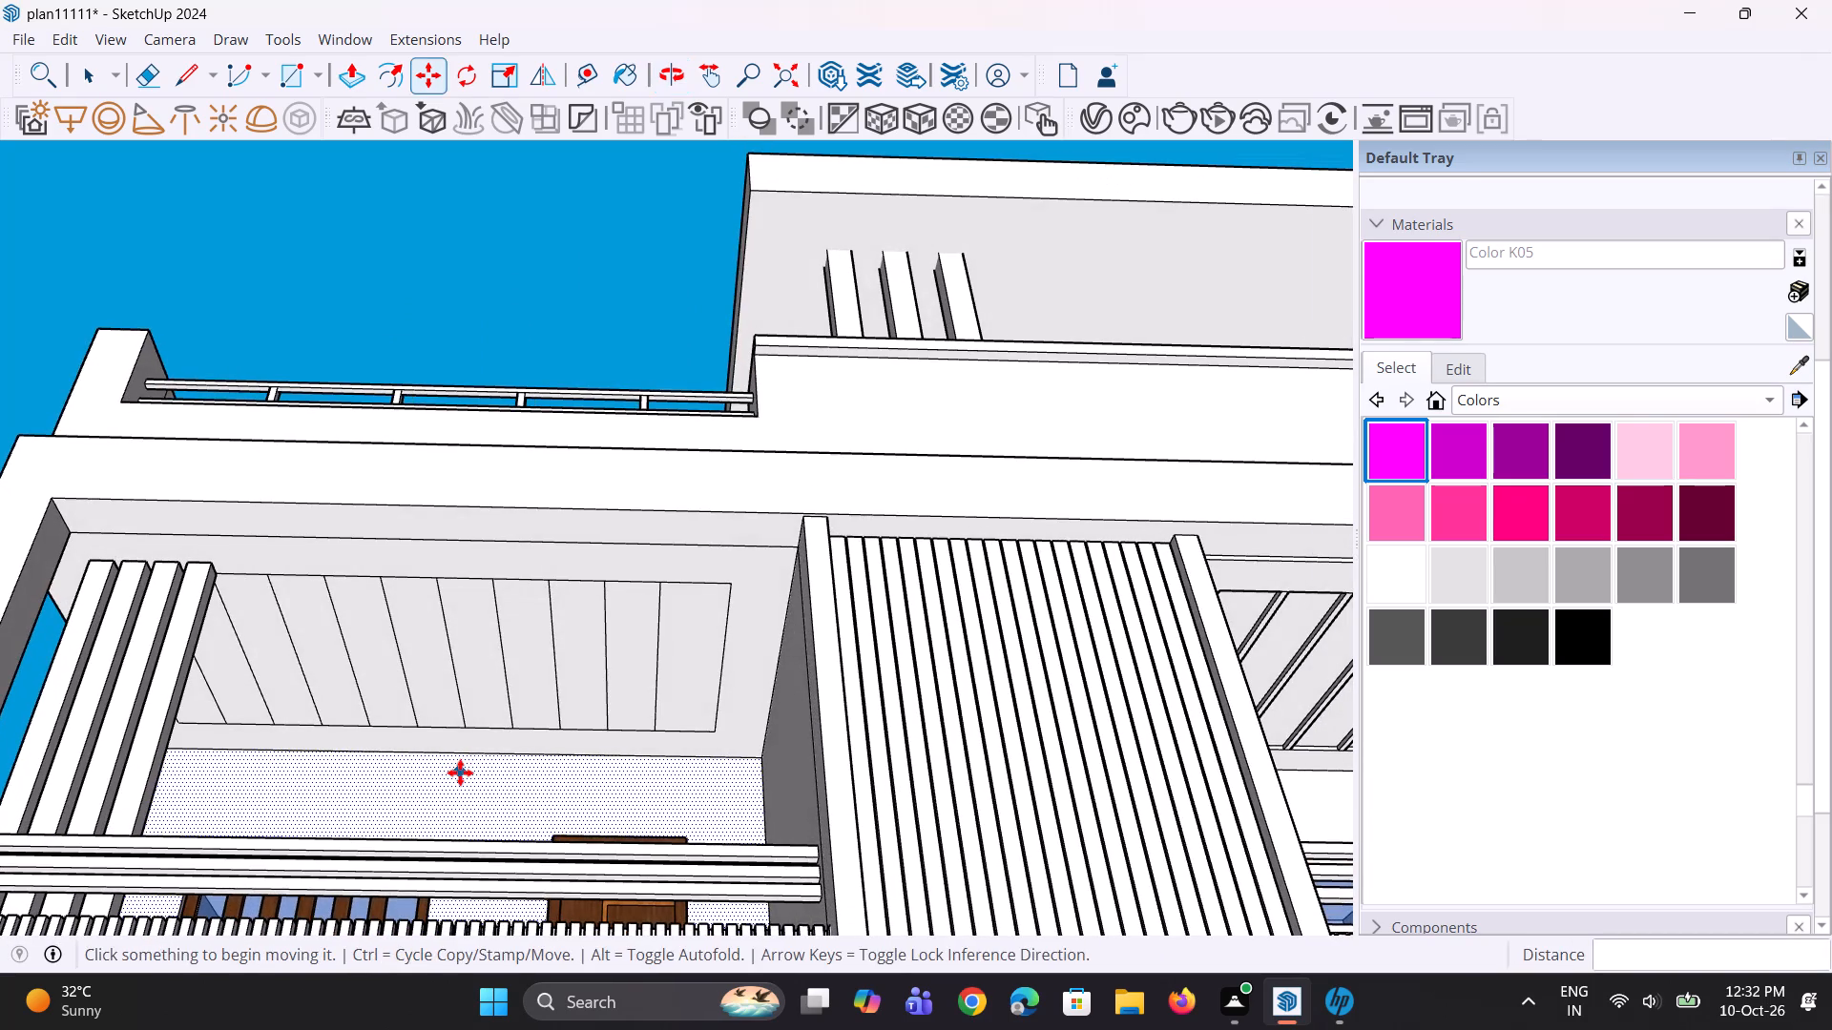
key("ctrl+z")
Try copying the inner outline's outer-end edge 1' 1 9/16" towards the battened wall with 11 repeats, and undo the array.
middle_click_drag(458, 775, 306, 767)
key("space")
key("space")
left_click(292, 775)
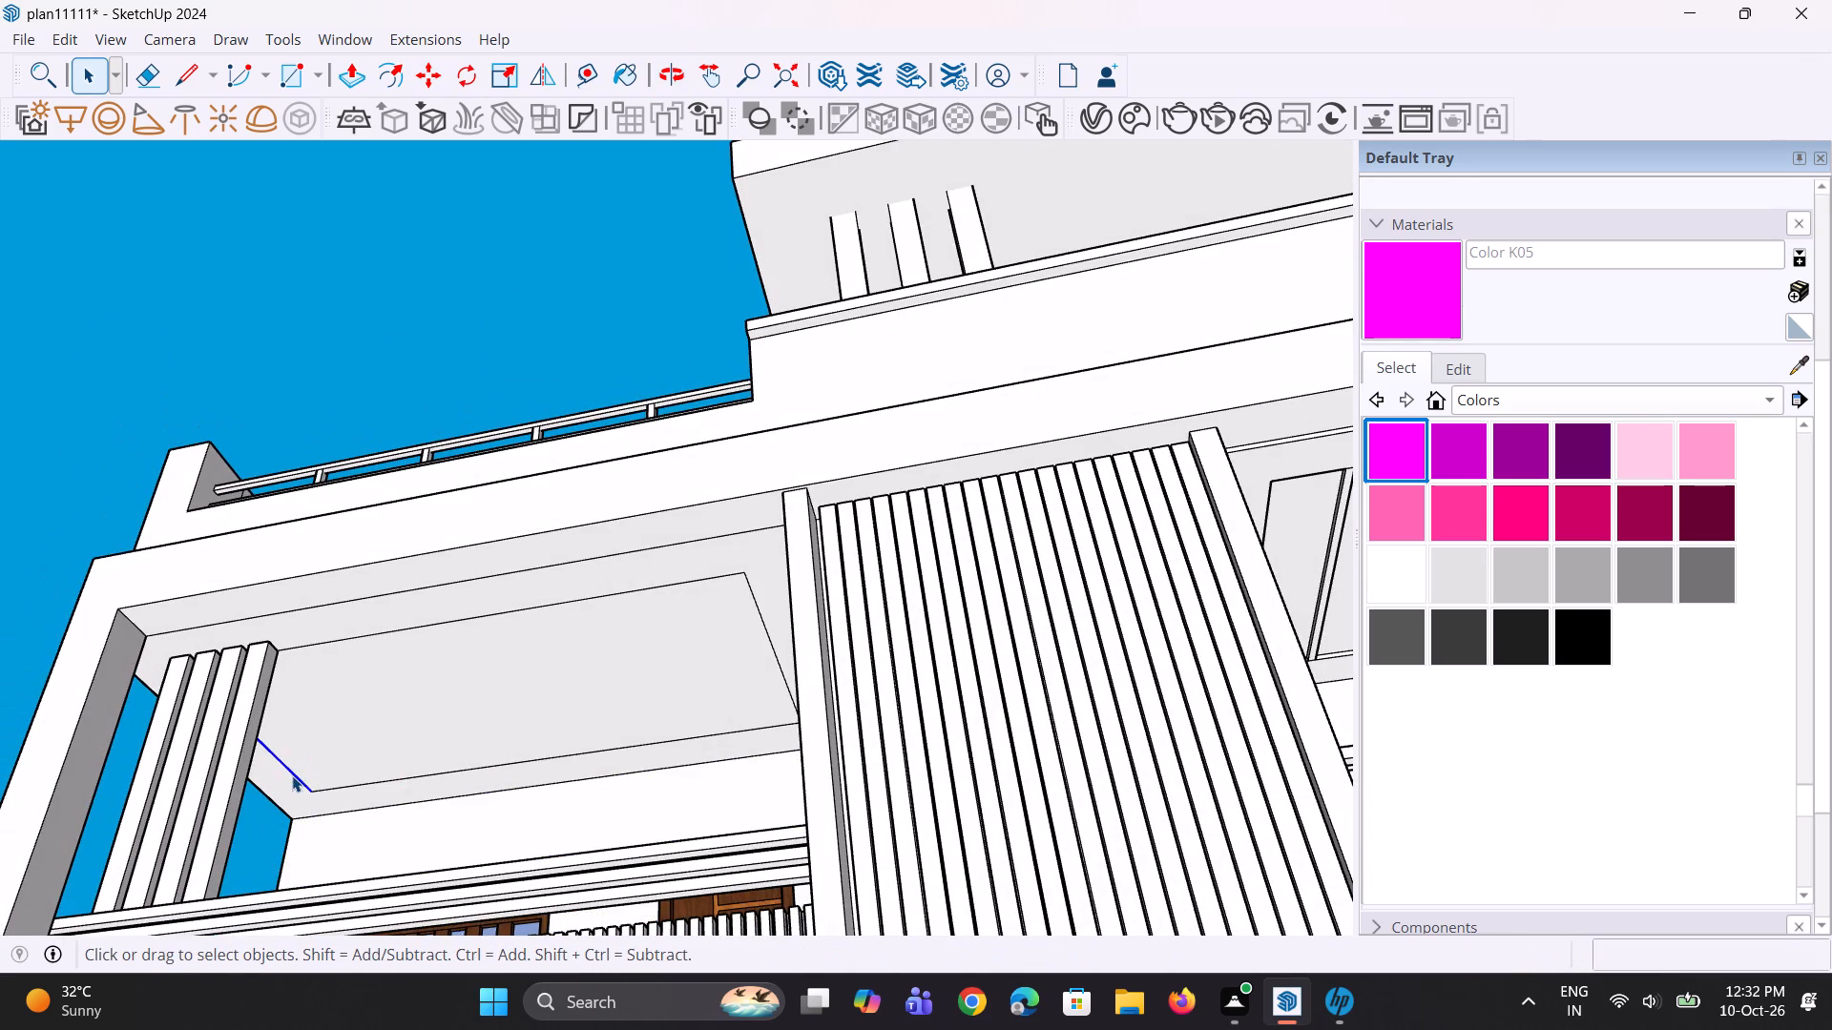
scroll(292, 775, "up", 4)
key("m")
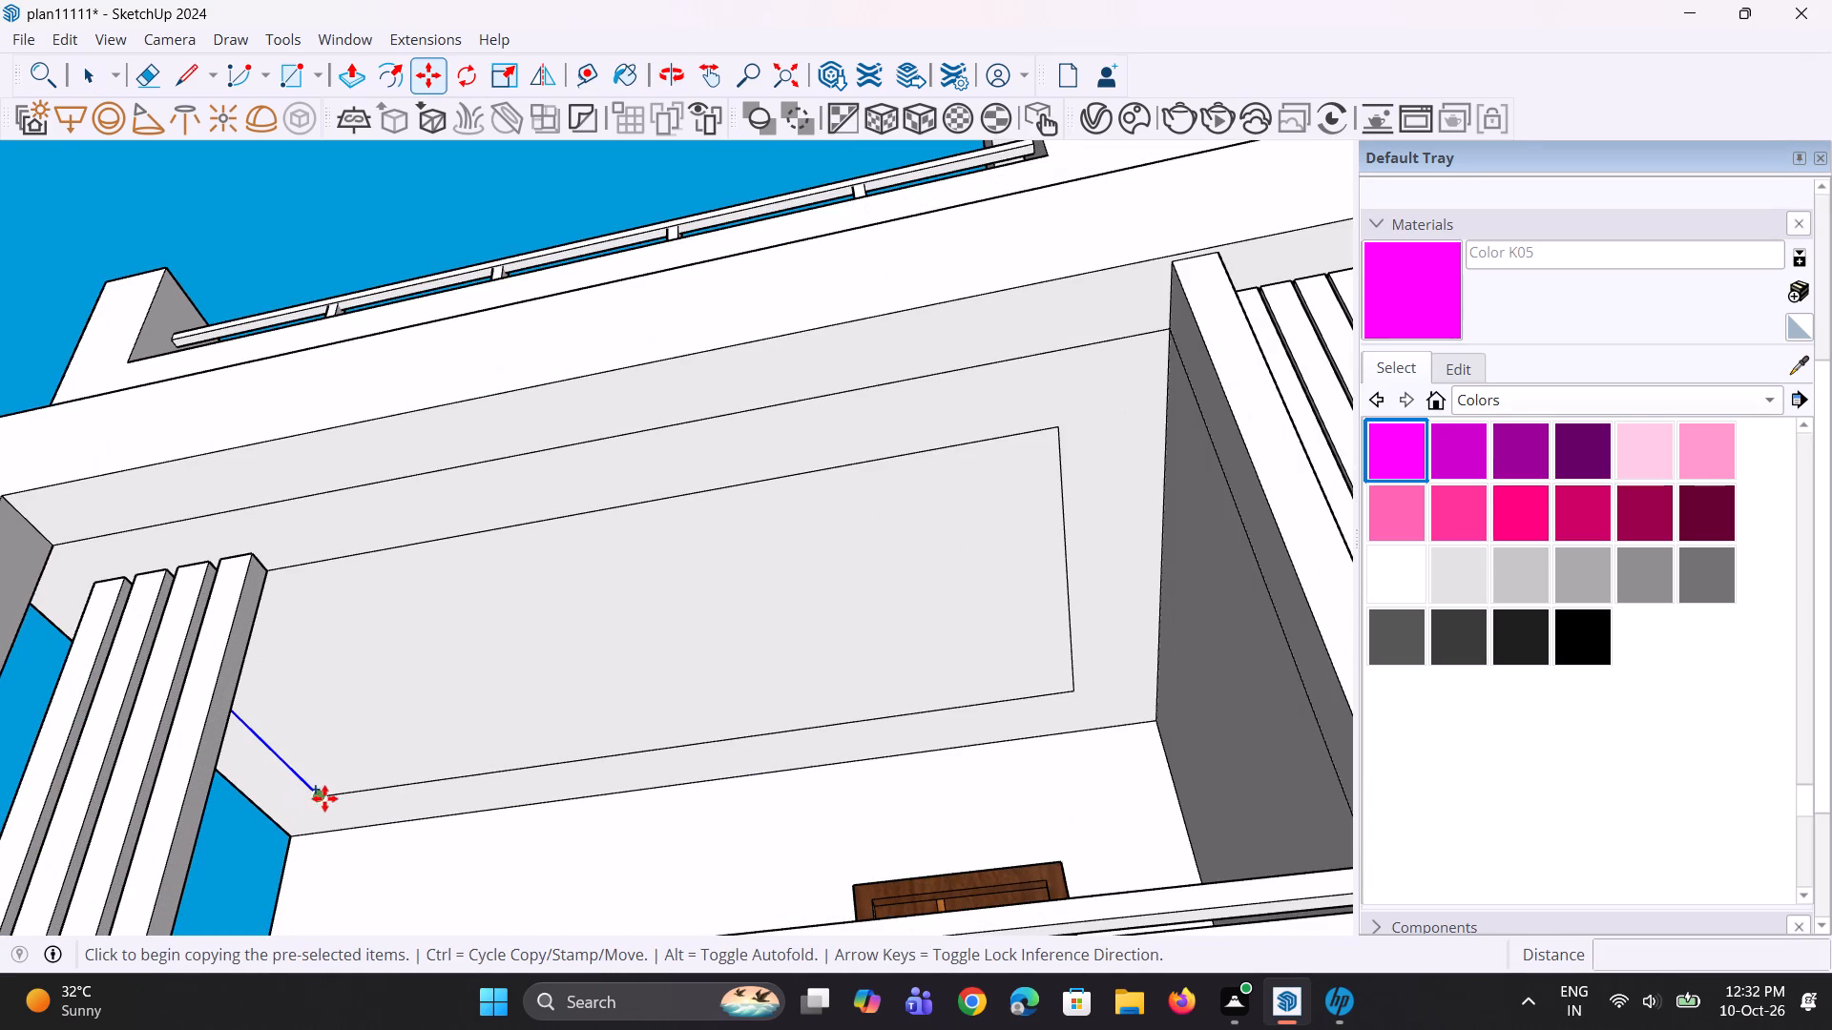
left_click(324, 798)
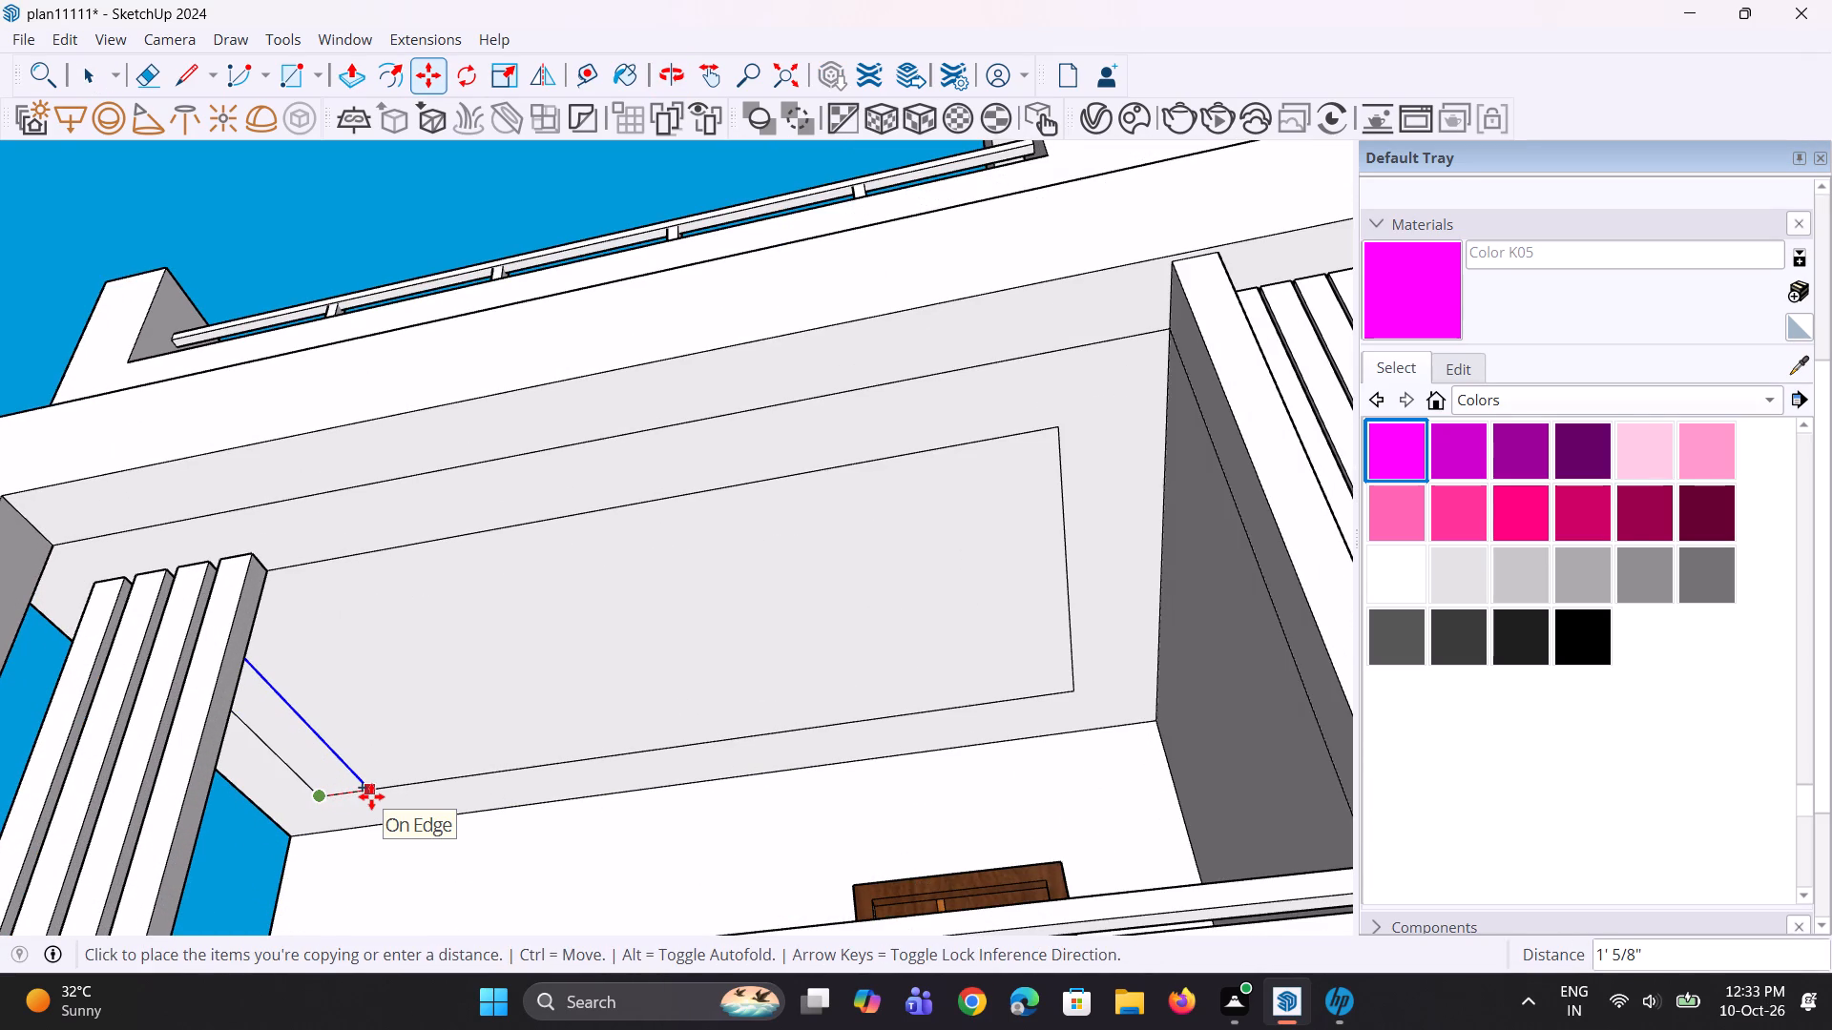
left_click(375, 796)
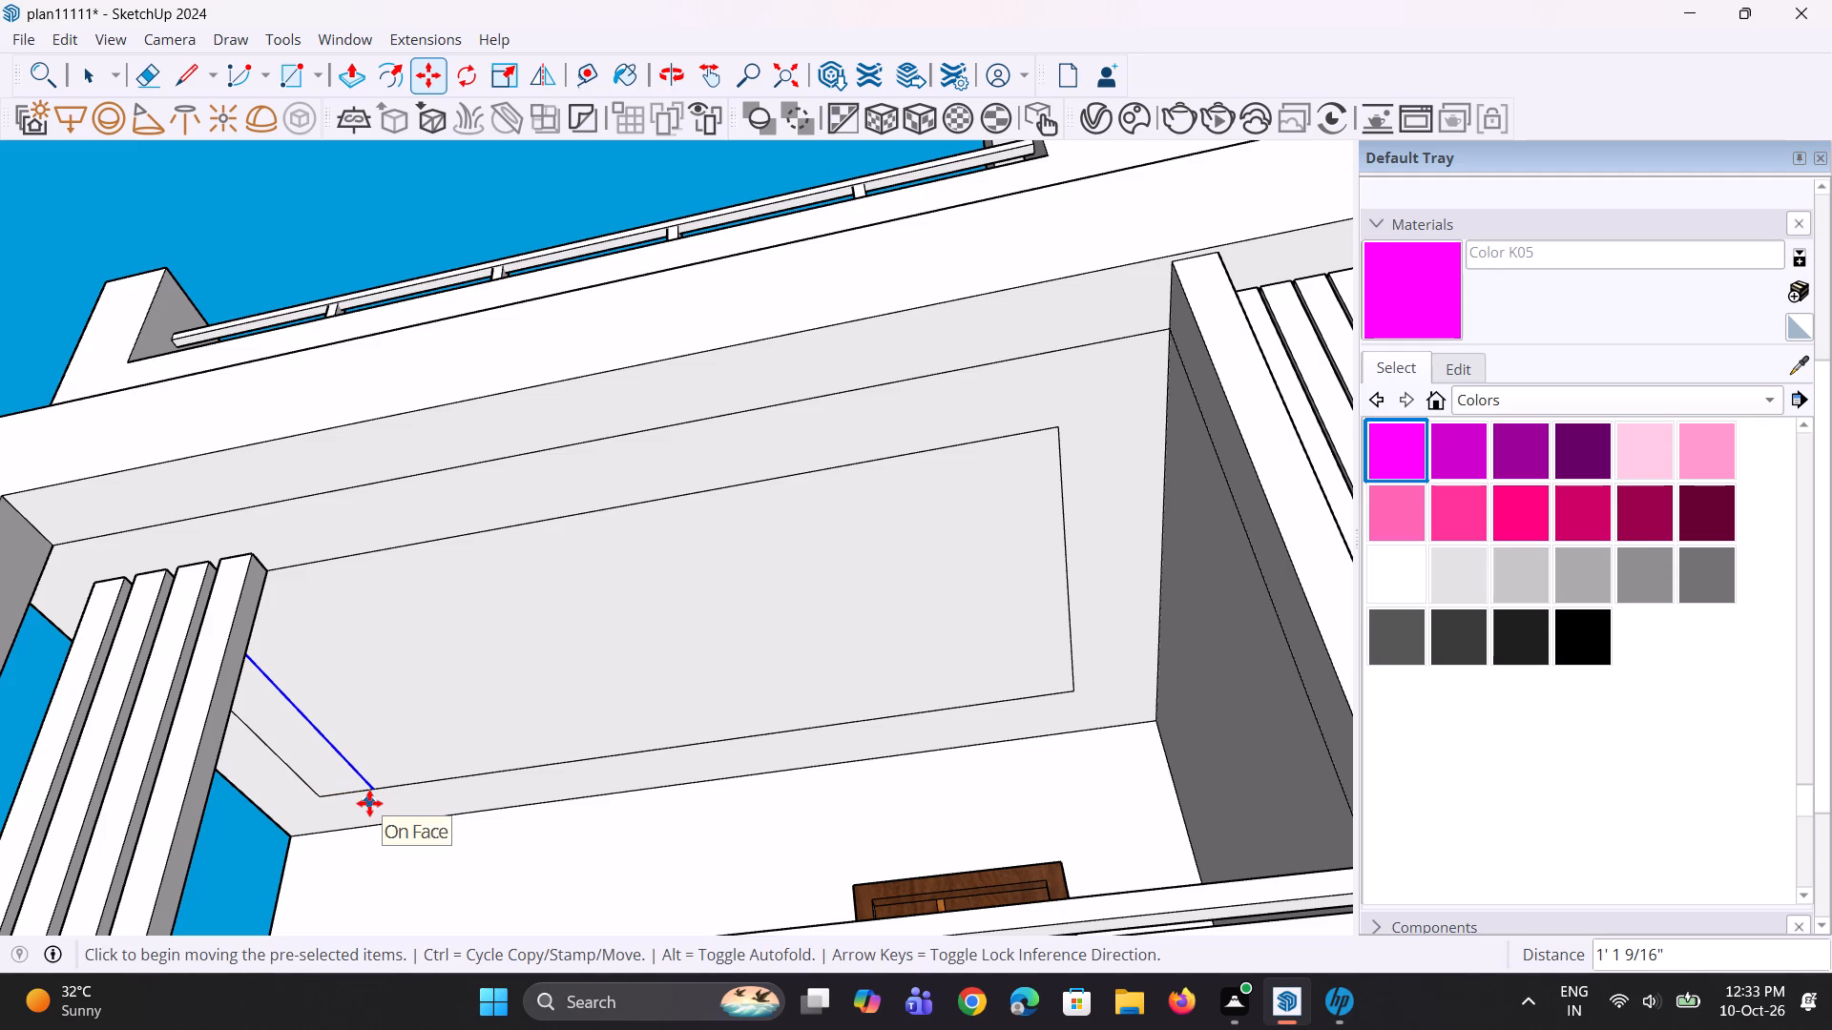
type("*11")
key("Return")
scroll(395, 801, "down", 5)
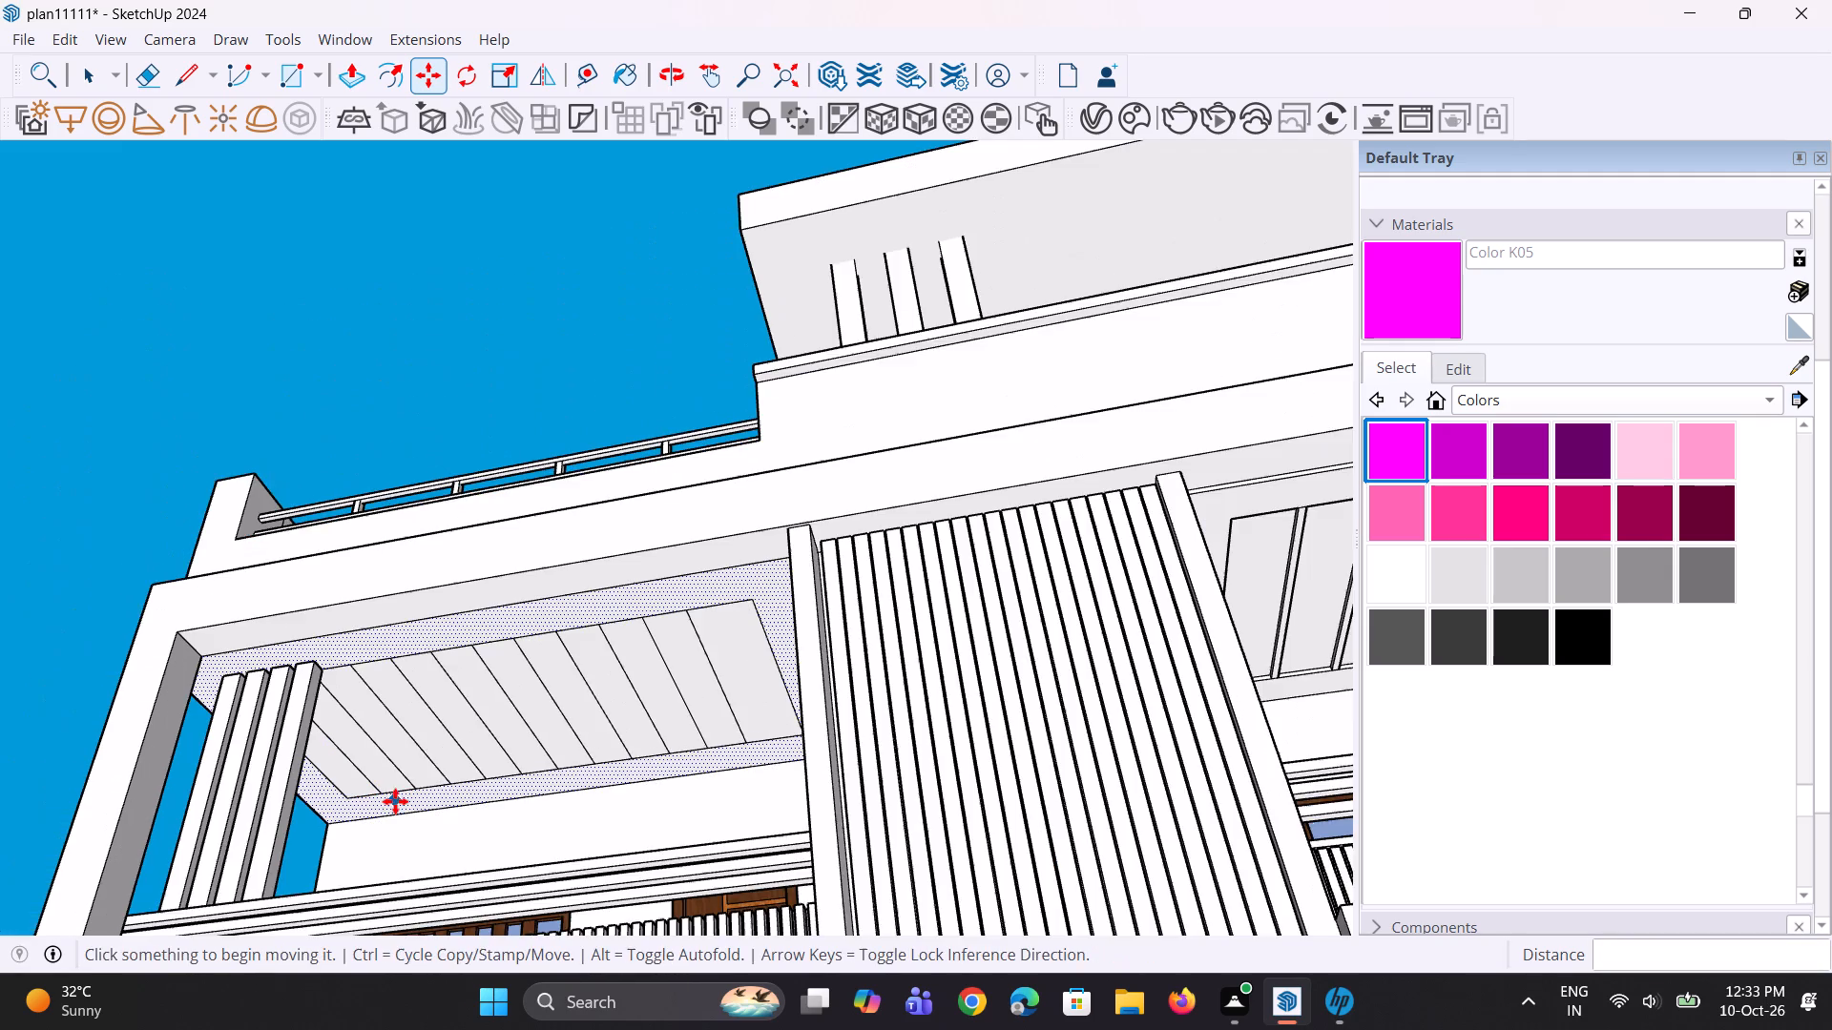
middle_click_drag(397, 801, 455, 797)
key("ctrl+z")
Copy the inner outline's outer-end edge about 1' 3/4" towards the battened wall and repeat it 14 times across the ceiling.
scroll(358, 801, "up", 5)
key("space")
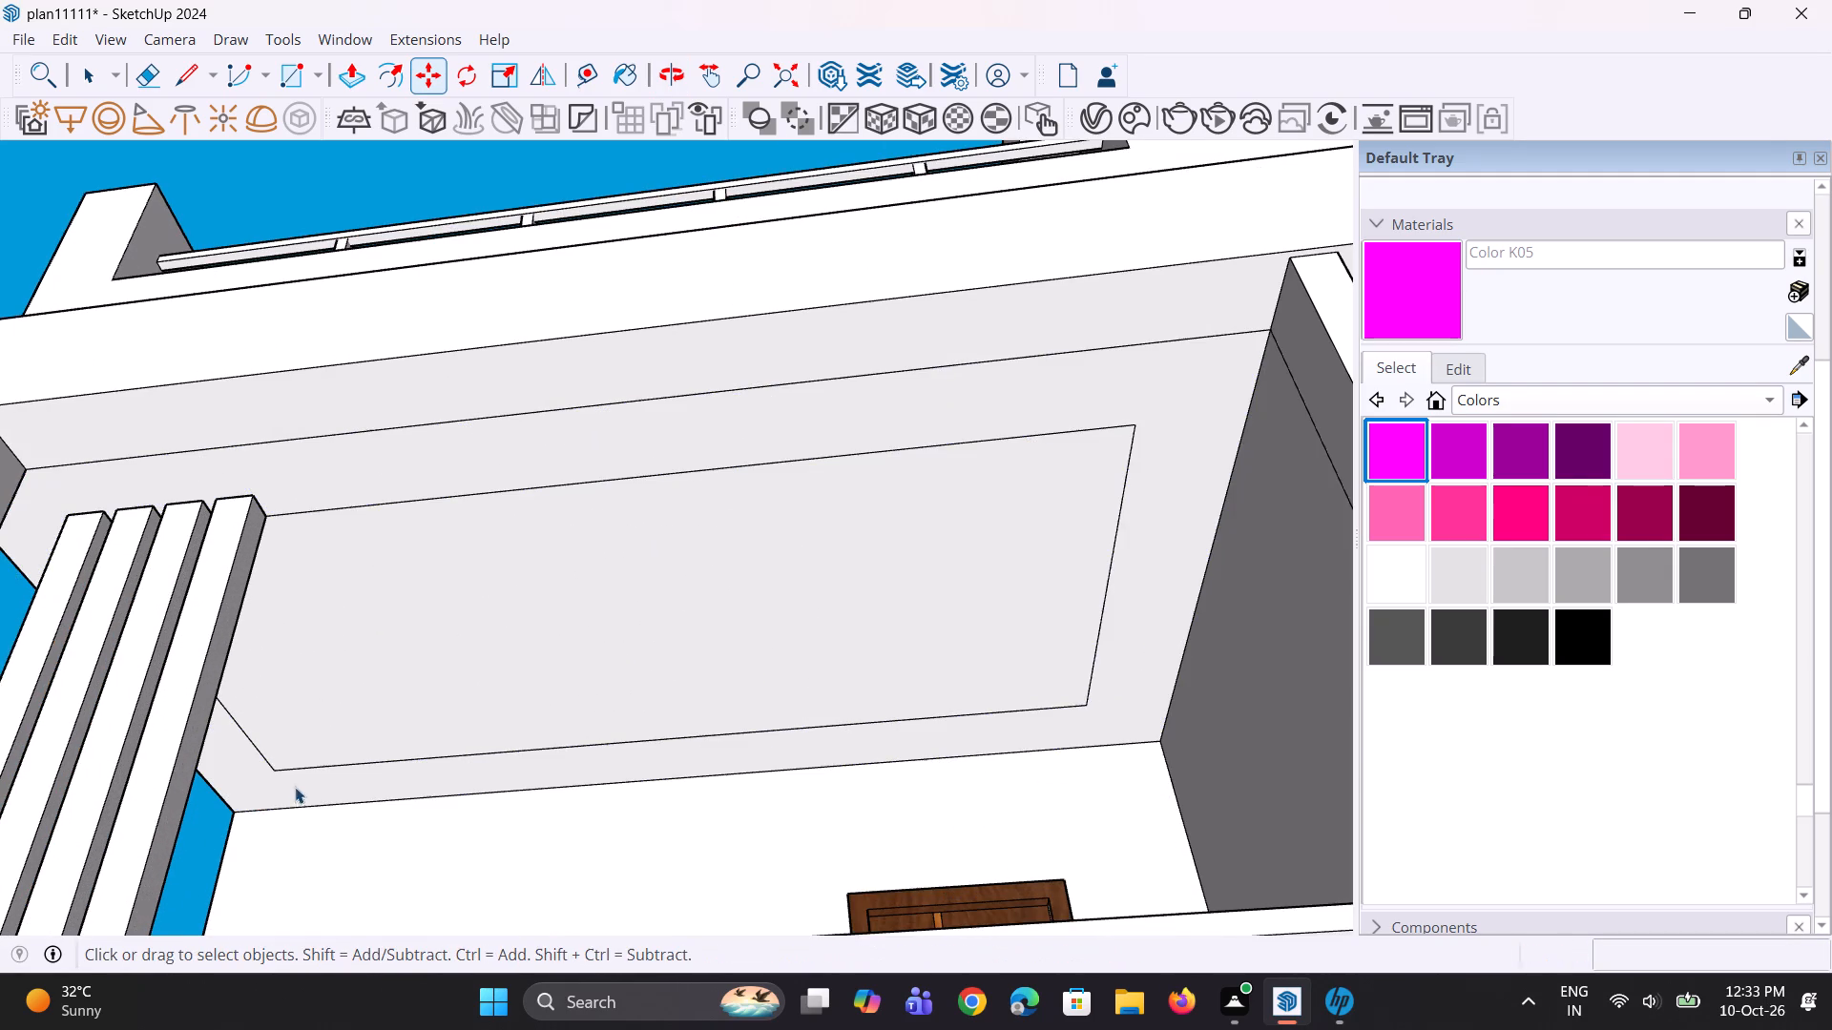
left_click(267, 760)
scroll(262, 763, "up", 2)
key("m")
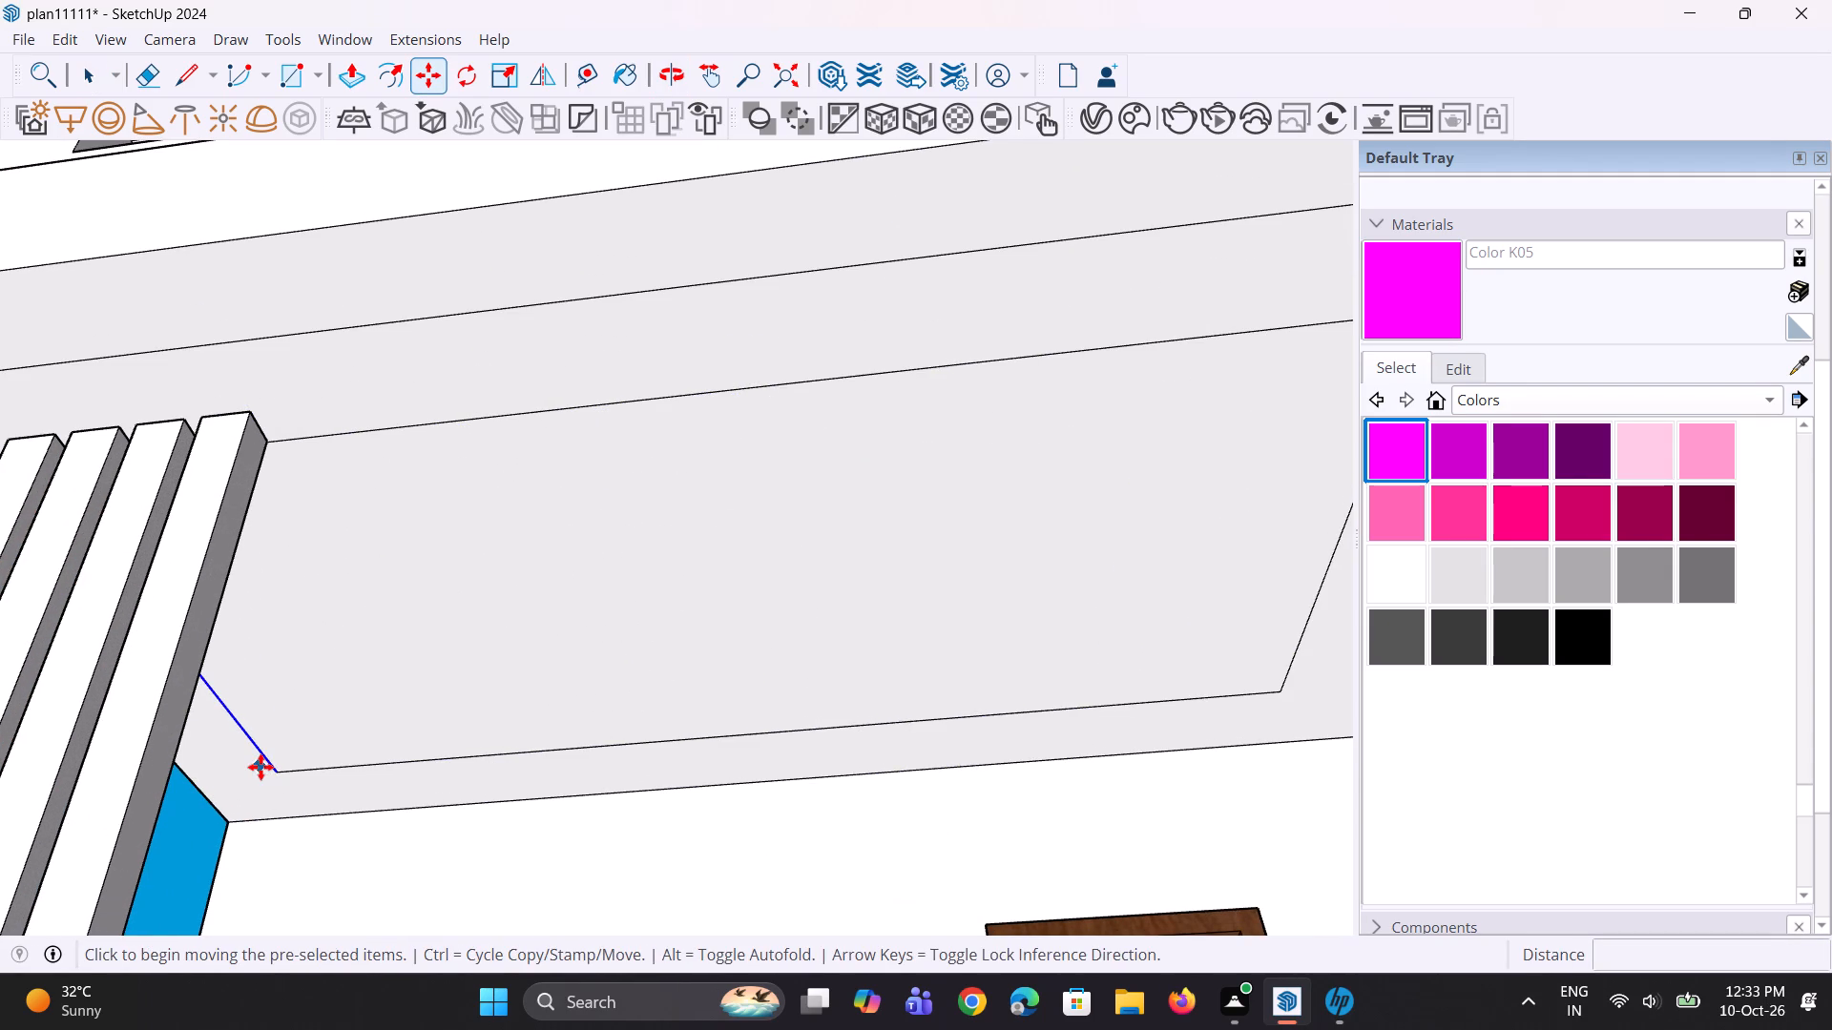
left_click(275, 775)
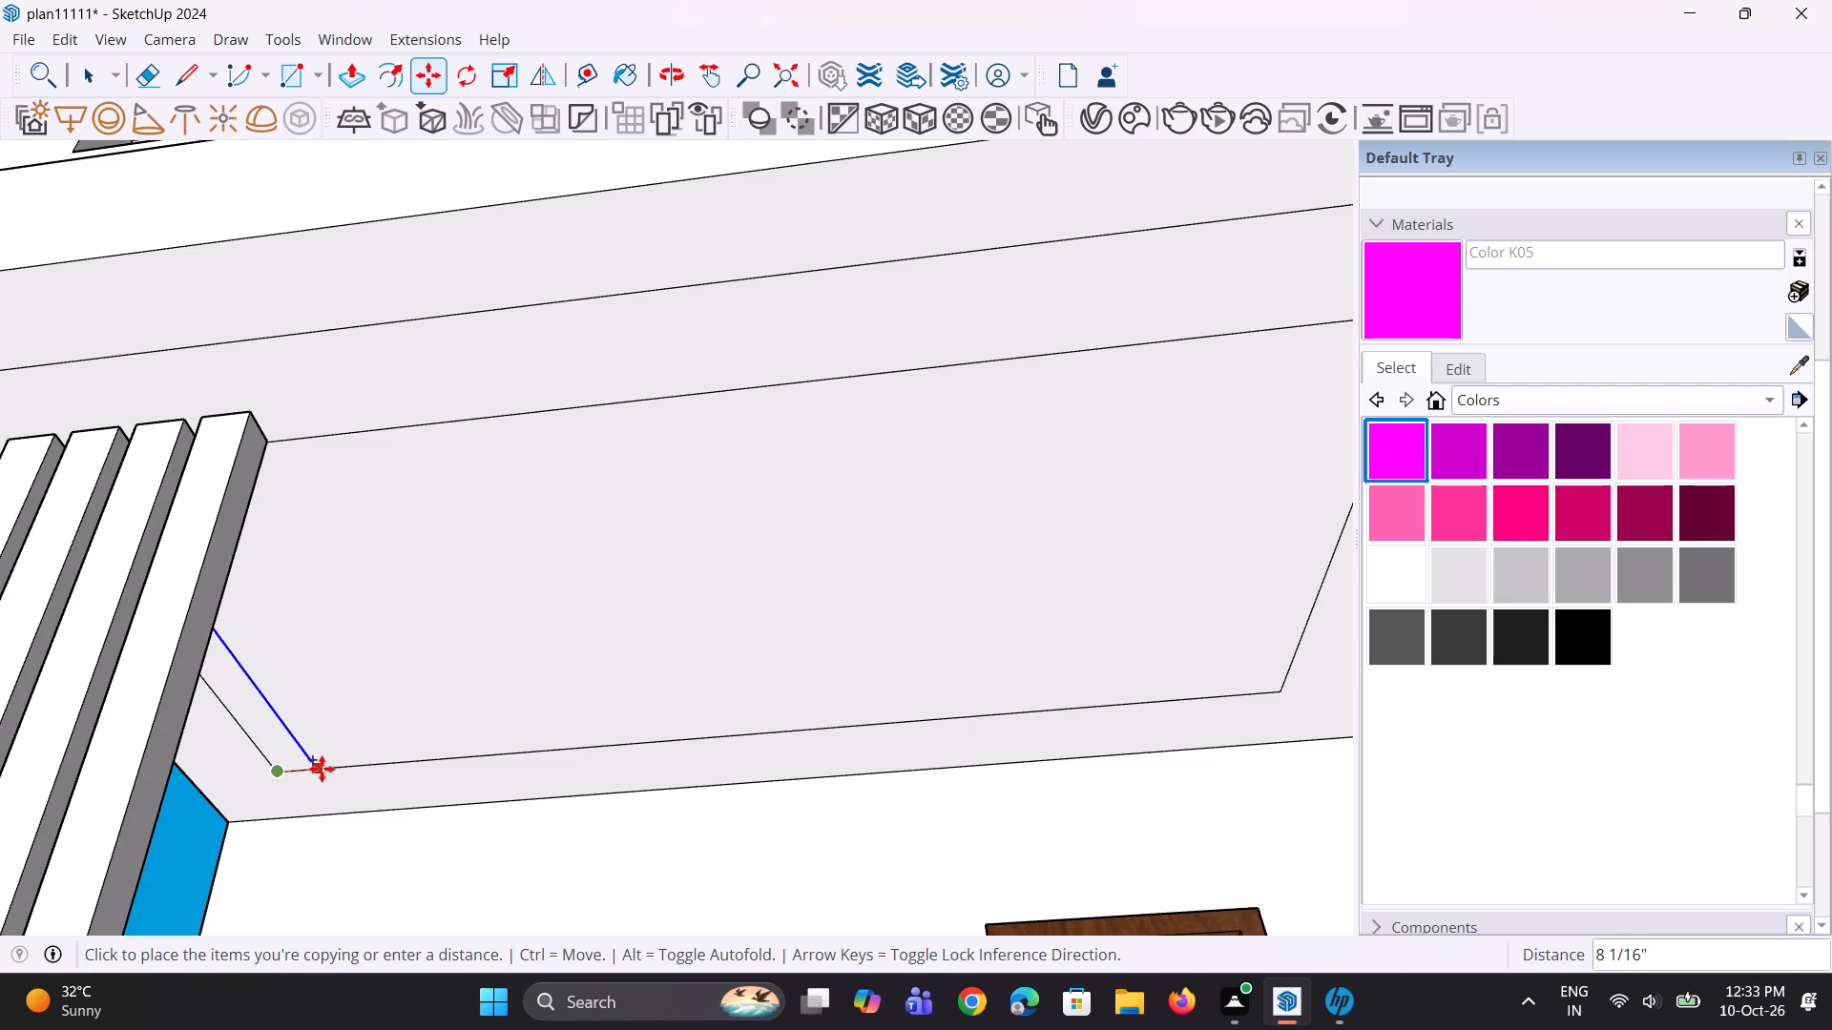
left_click(347, 767)
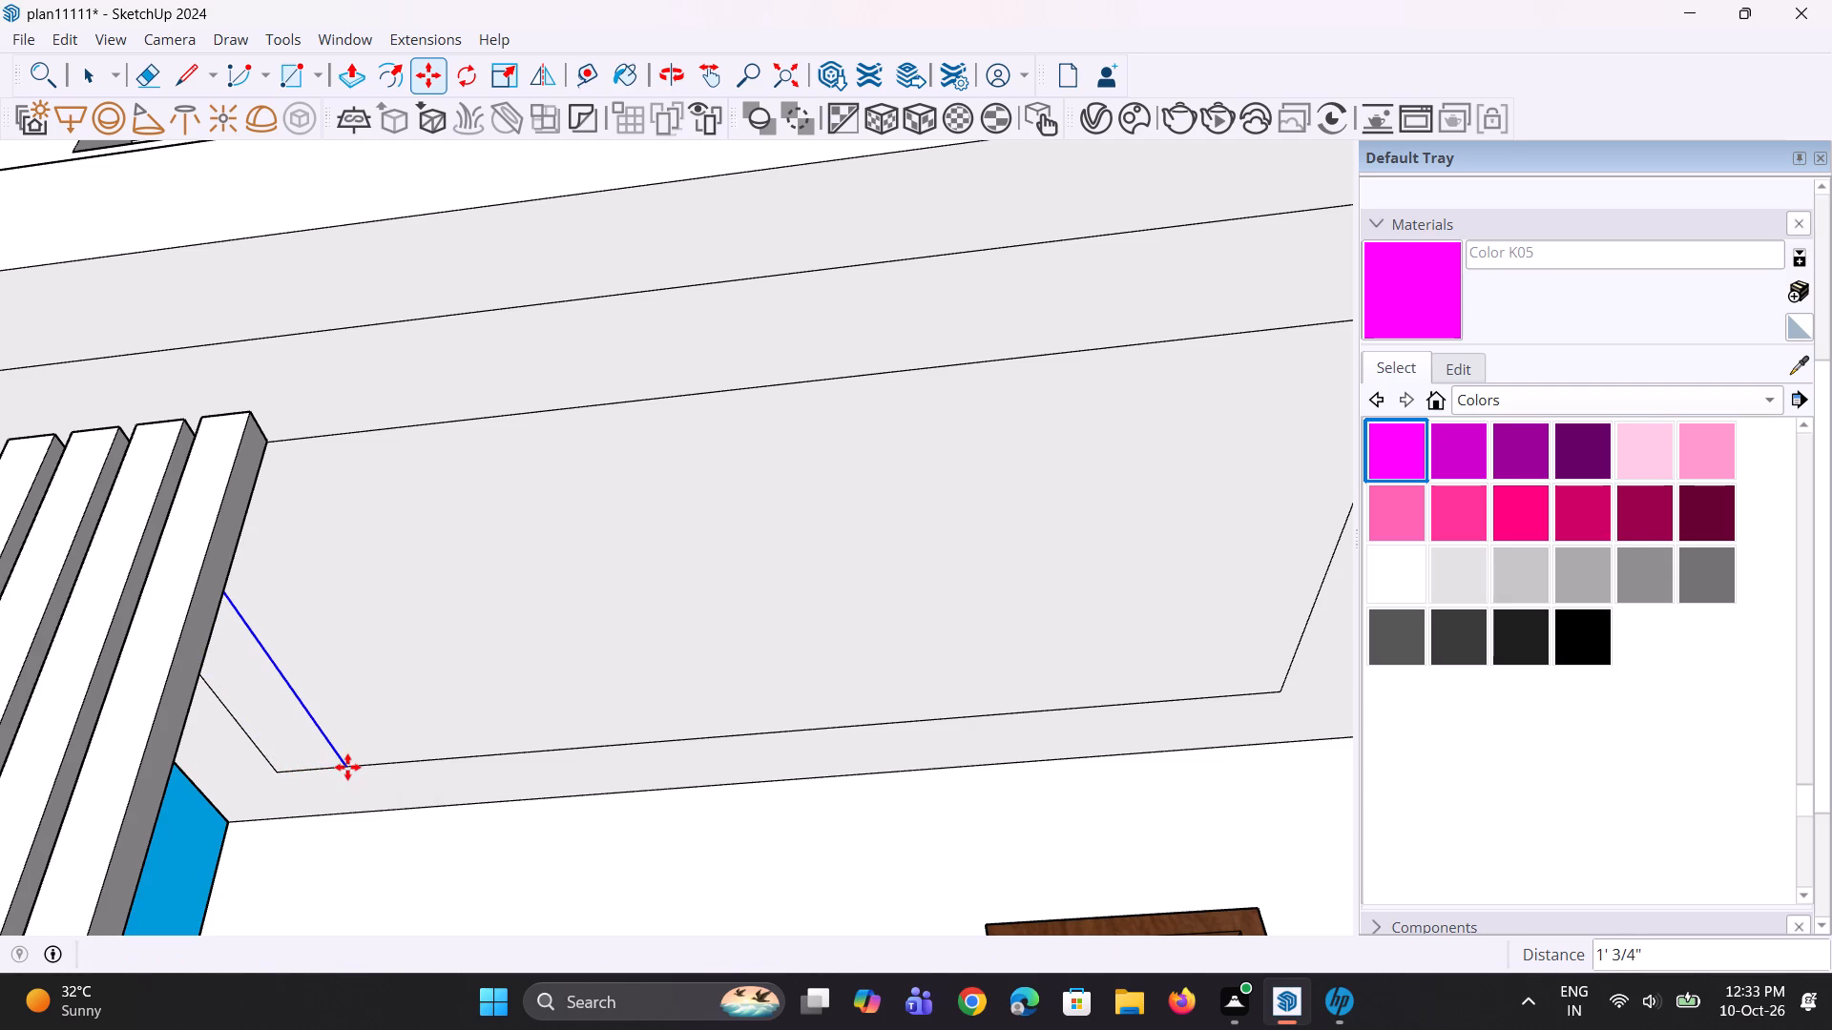
key("asterisk")
type("14")
key("Return")
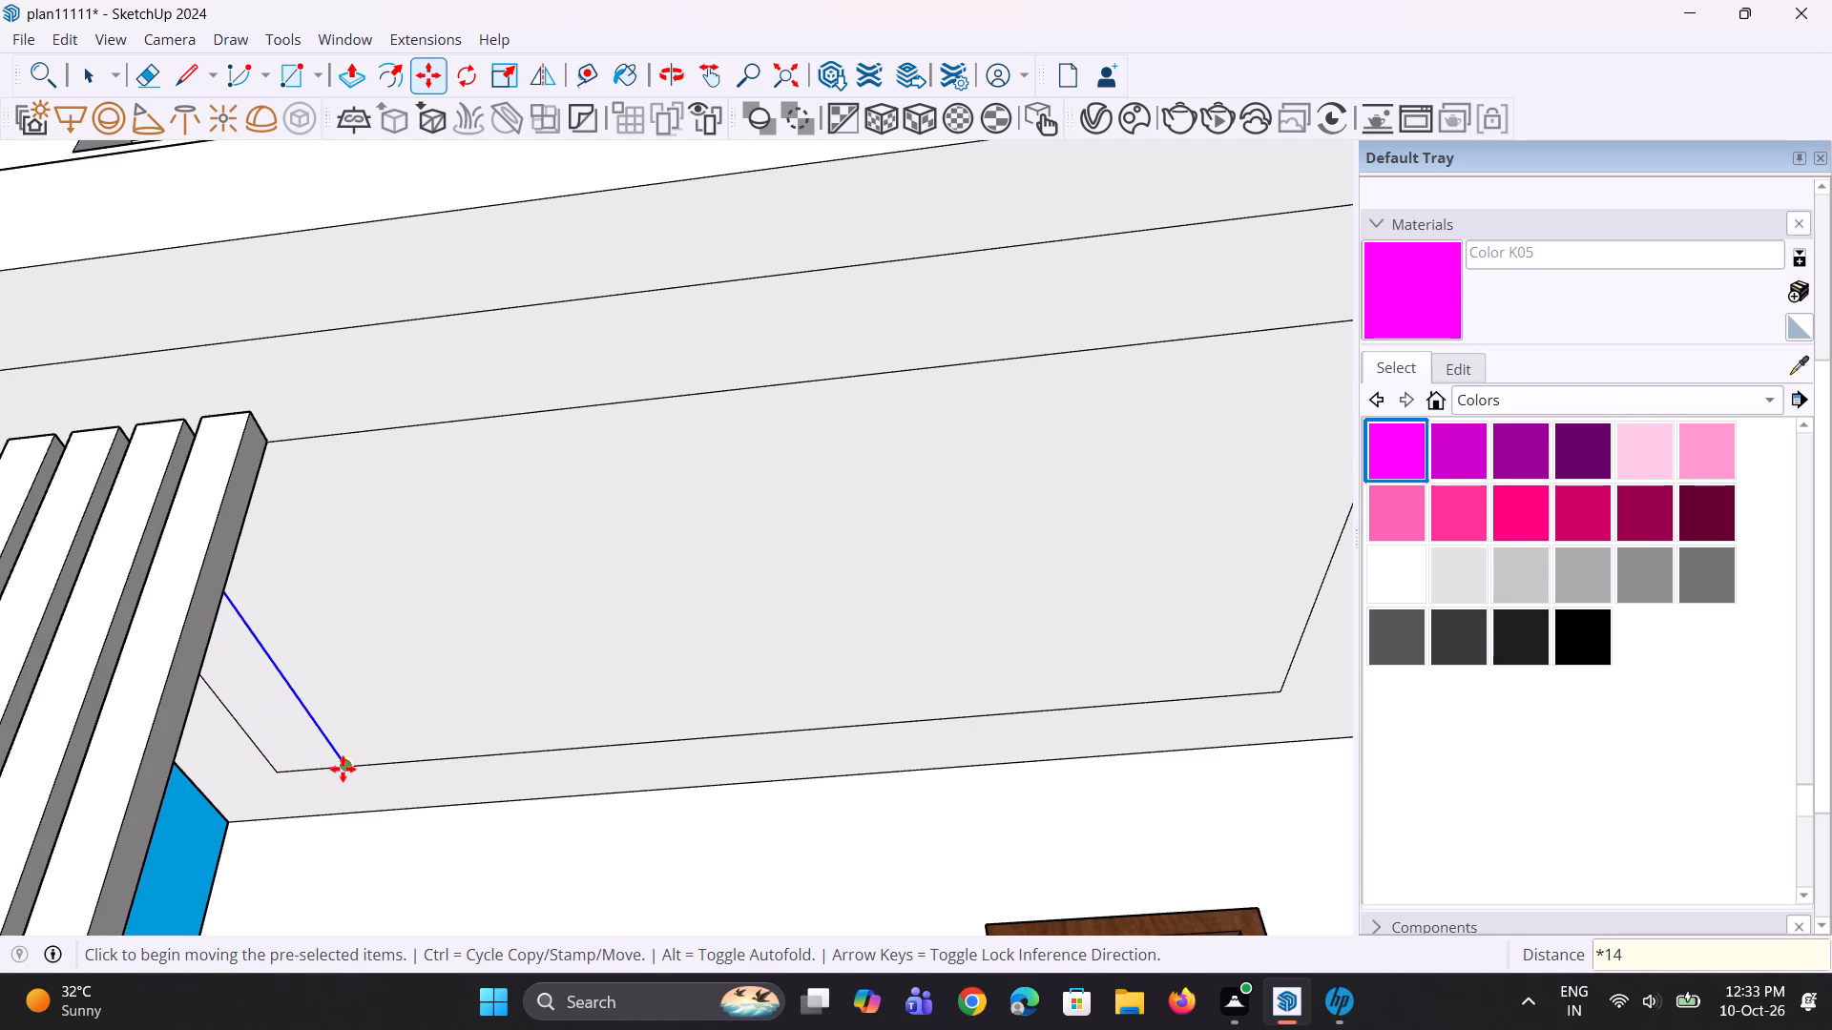
scroll(343, 769, "down", 11)
middle_click_drag(394, 770, 713, 718)
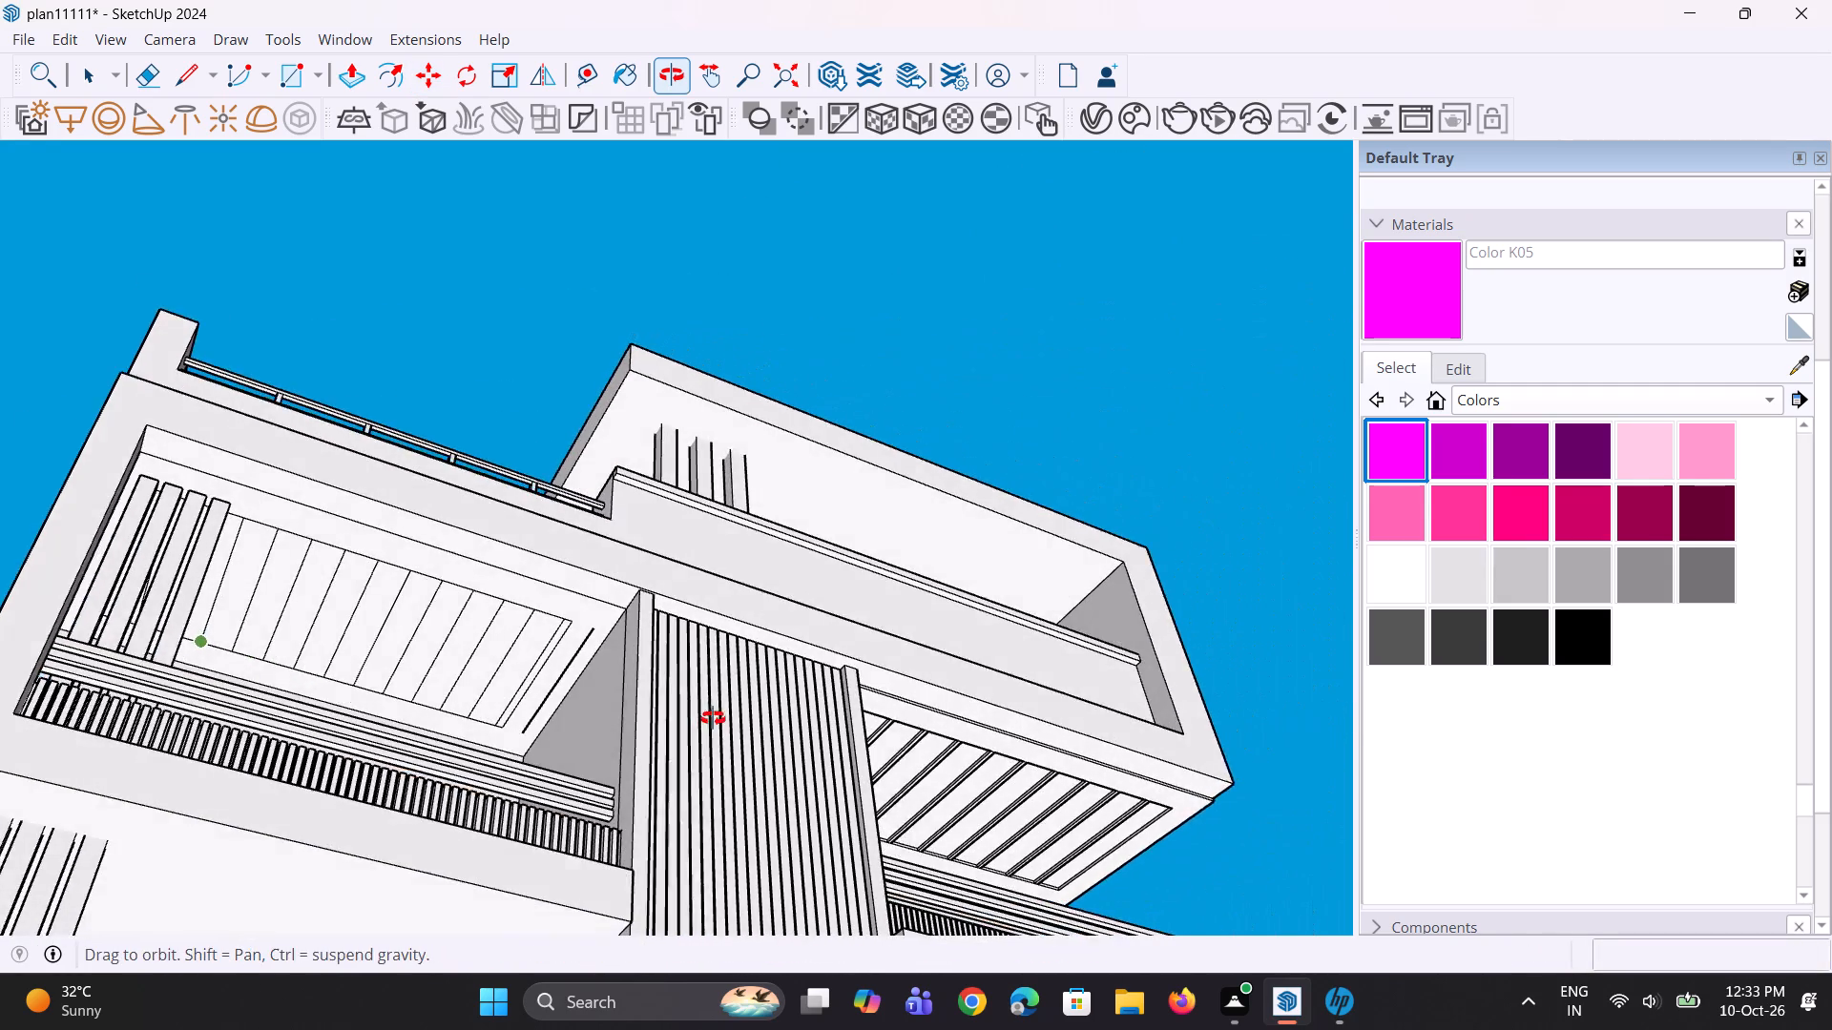
middle_click_drag(713, 718, 715, 717)
Delete the surplus line beyond the ceiling's inner outline near the battened wall, plus the outline's old end edge and its two leftover stubs.
scroll(548, 696, "up", 6)
key("space")
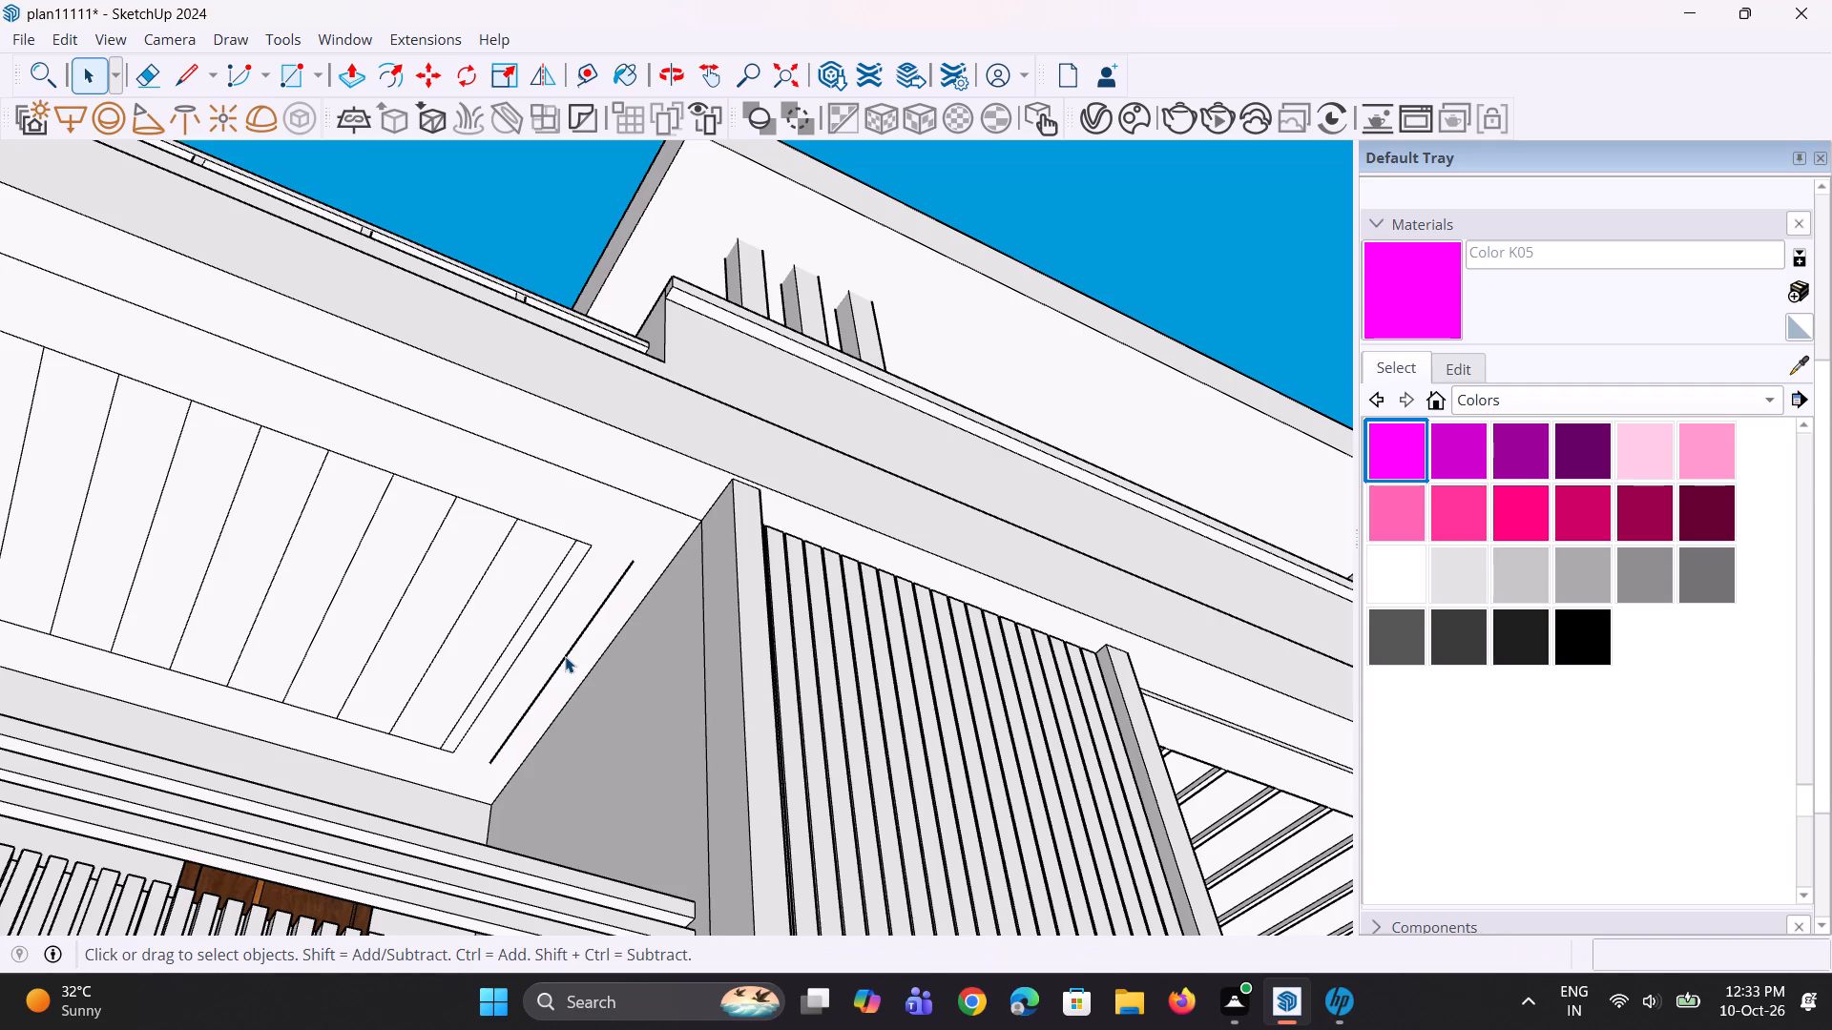
left_click(565, 656)
scroll(565, 656, "up", 2)
key("Delete")
left_click(532, 614)
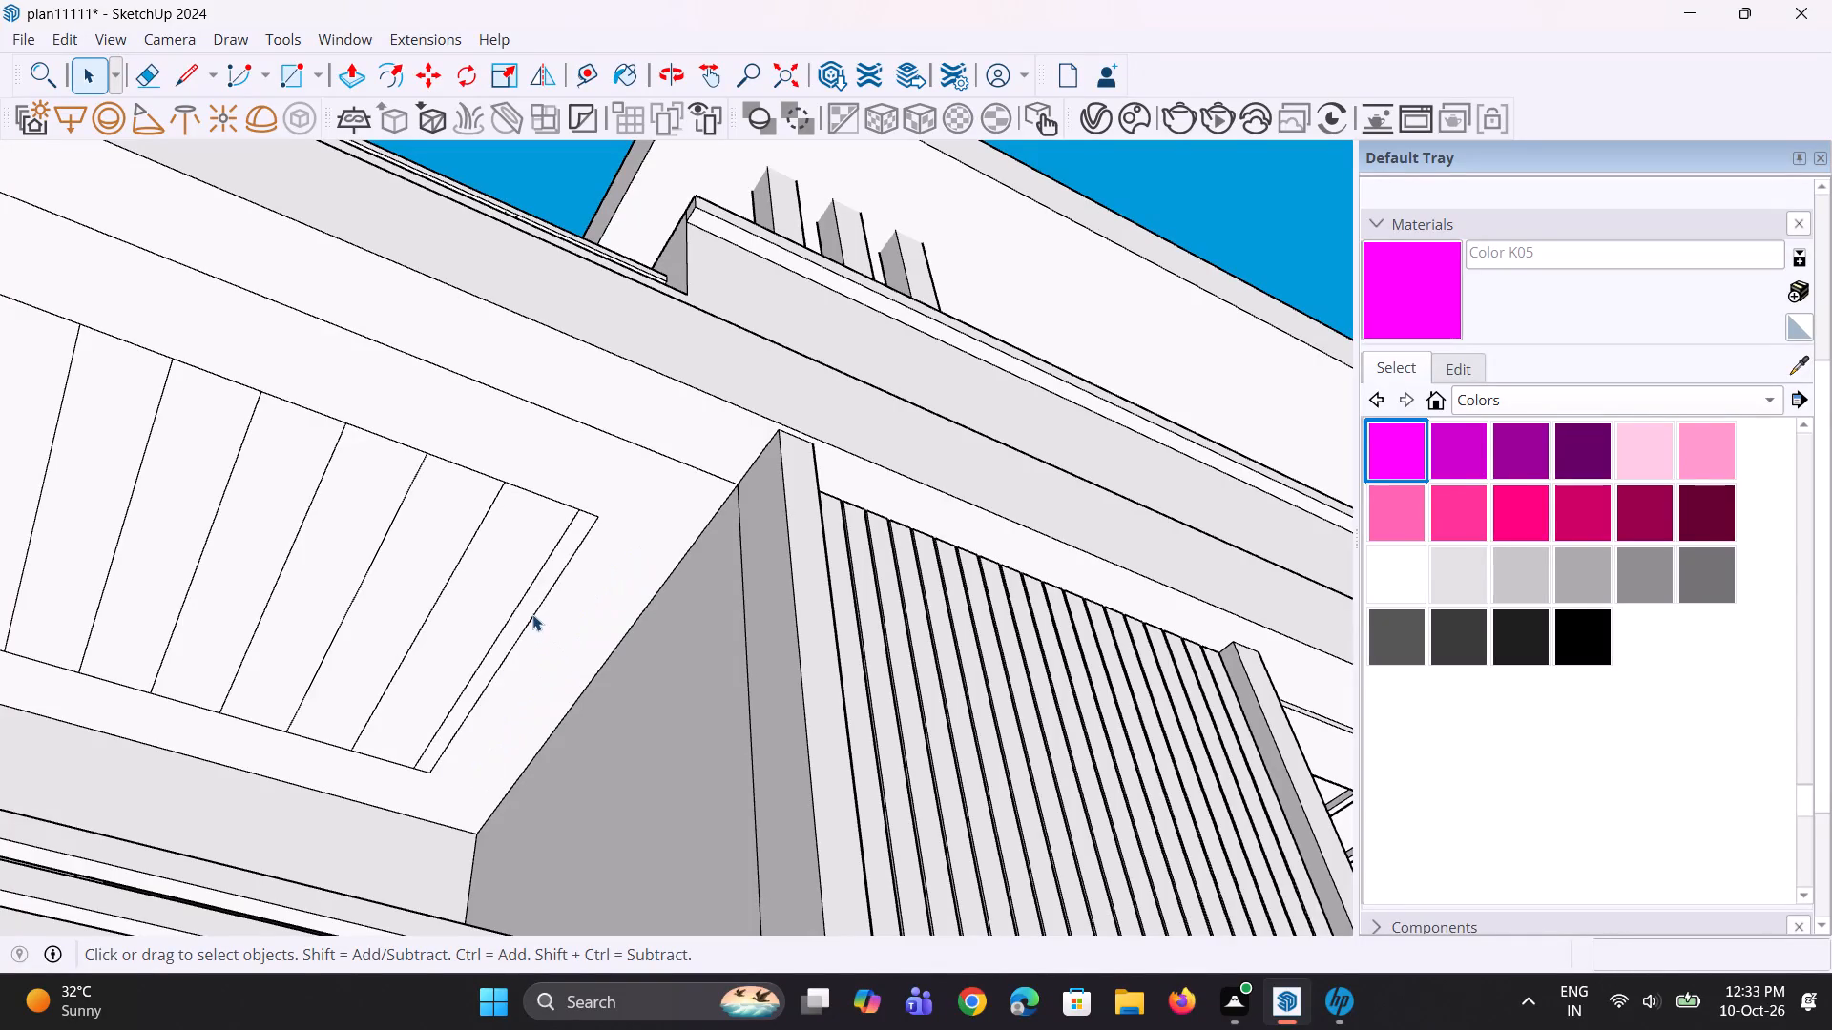
key("Delete")
scroll(557, 558, "up", 1)
left_click(591, 508)
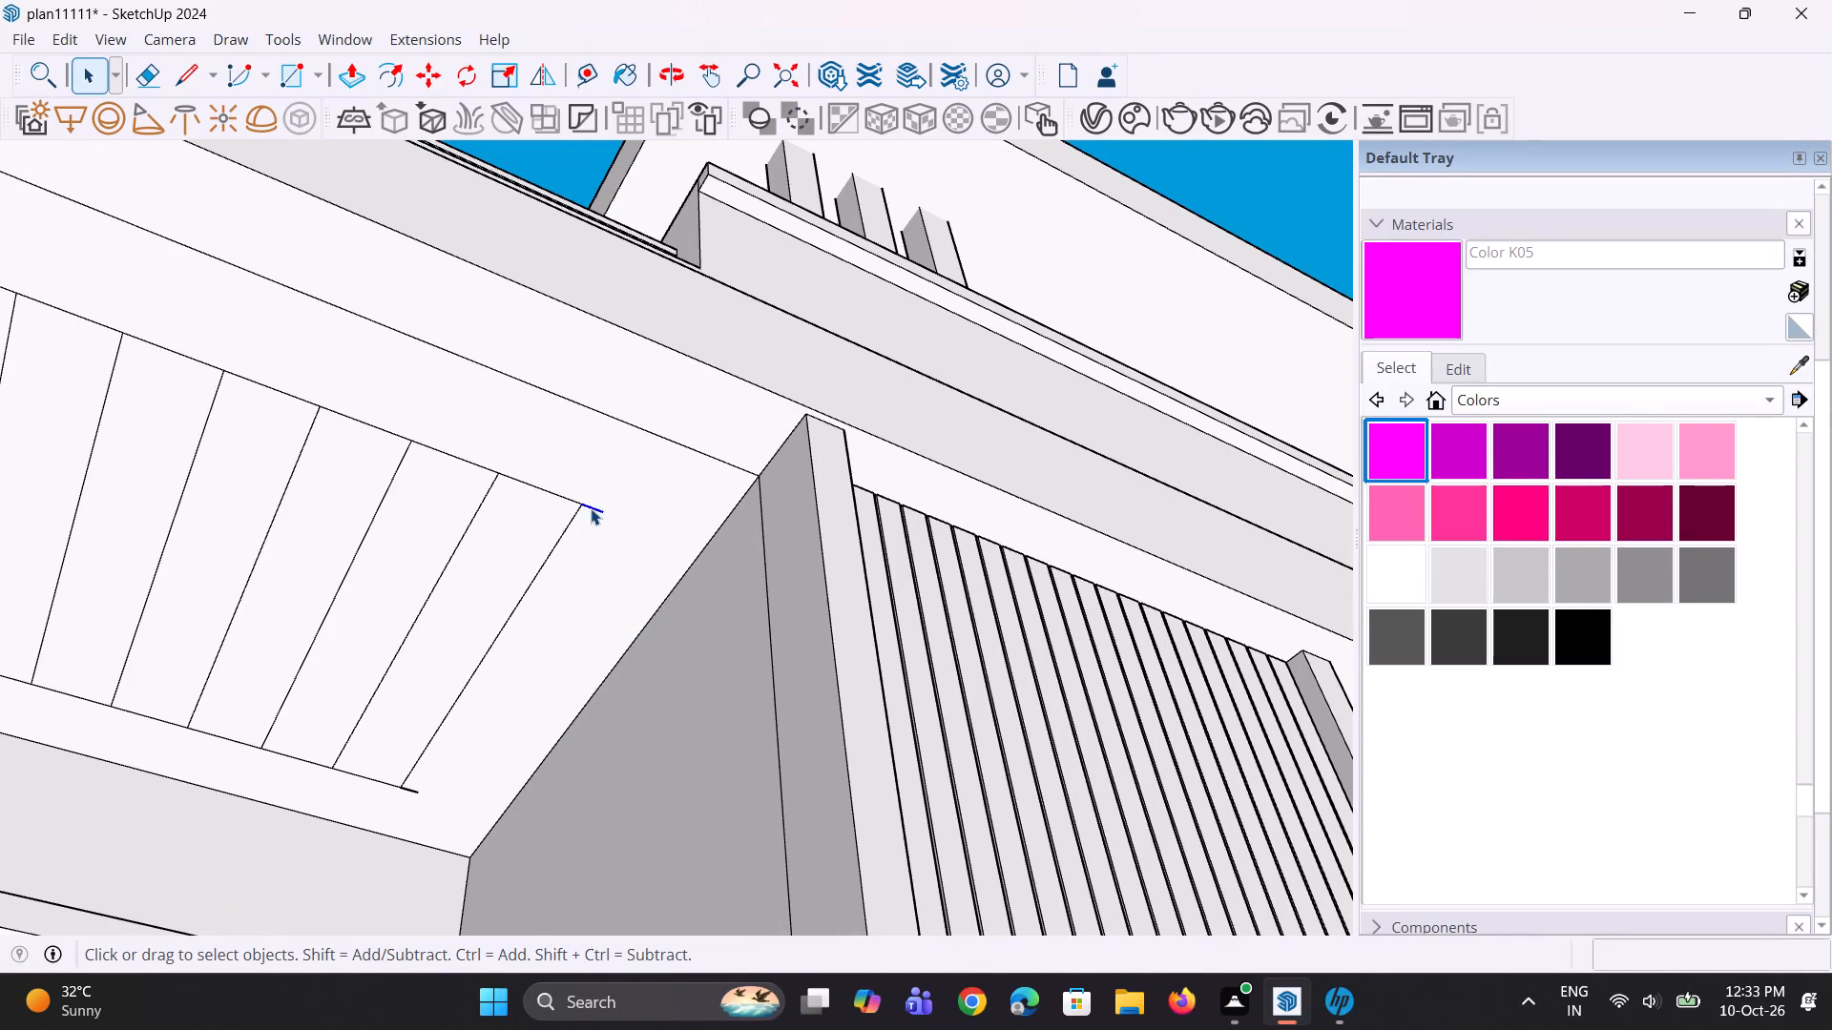
key("Delete")
scroll(513, 725, "up", 2)
left_click(397, 802)
key("Delete")
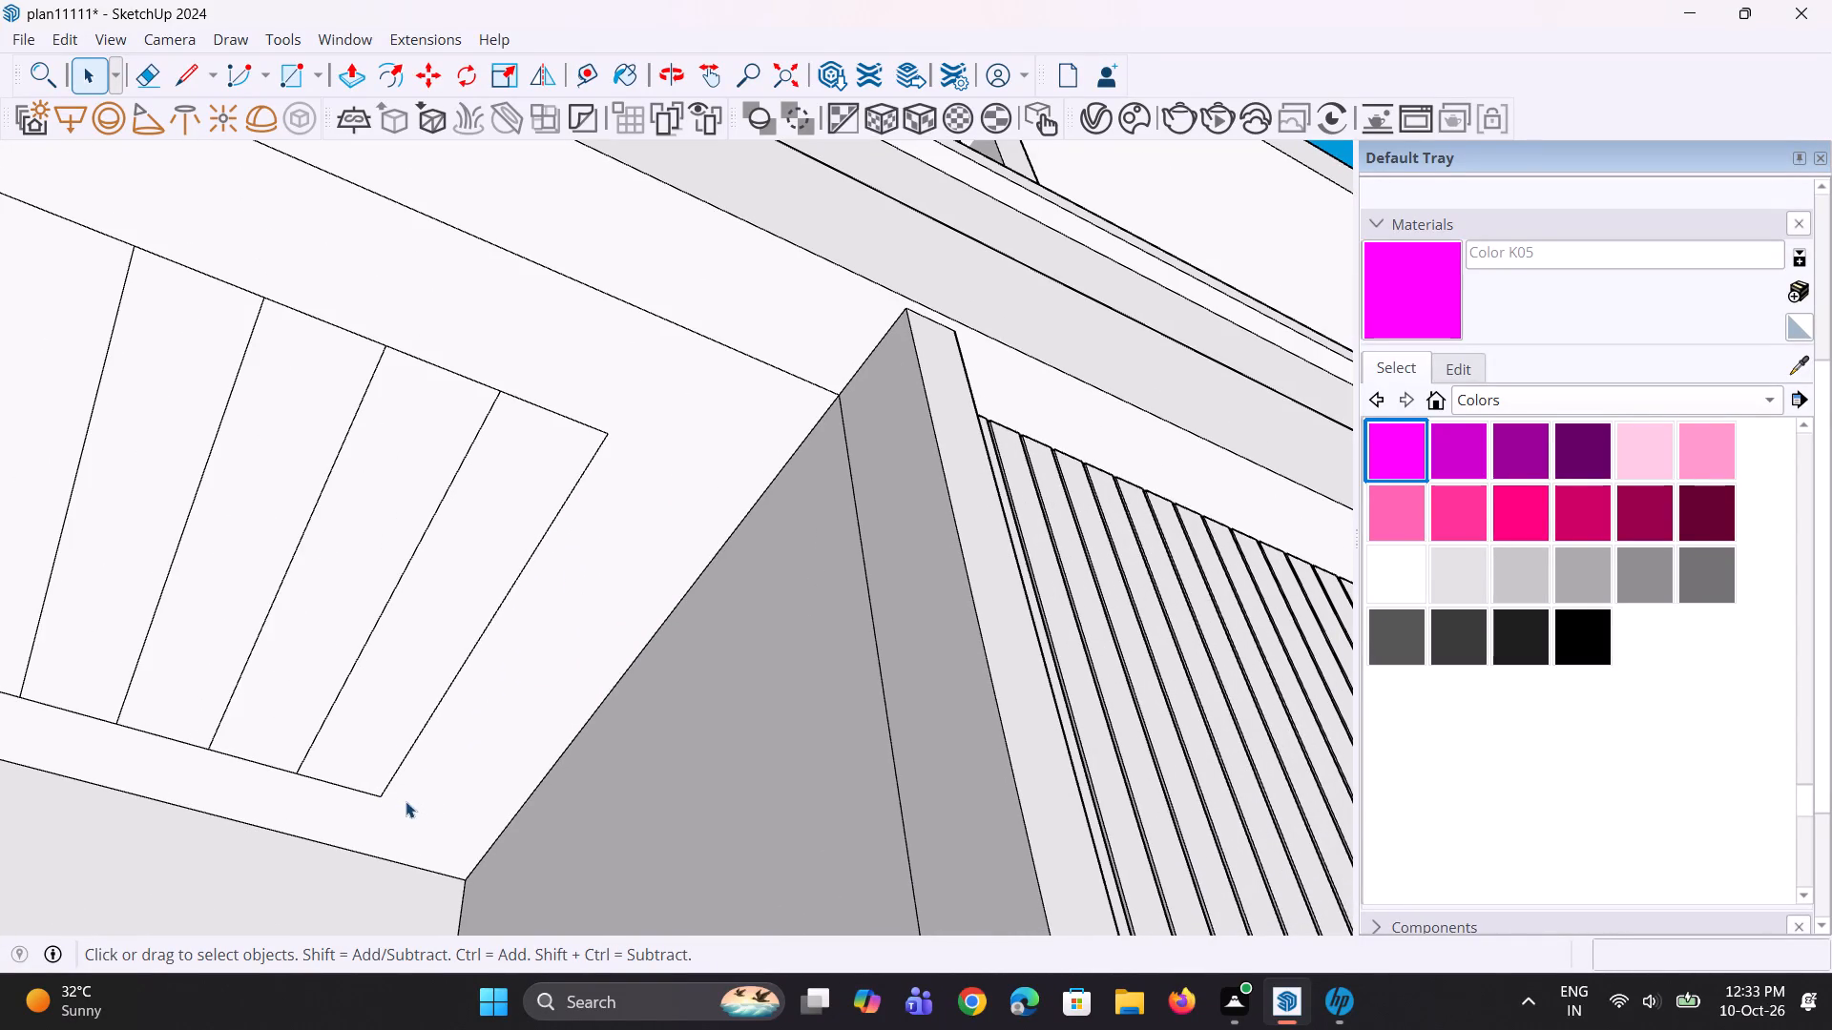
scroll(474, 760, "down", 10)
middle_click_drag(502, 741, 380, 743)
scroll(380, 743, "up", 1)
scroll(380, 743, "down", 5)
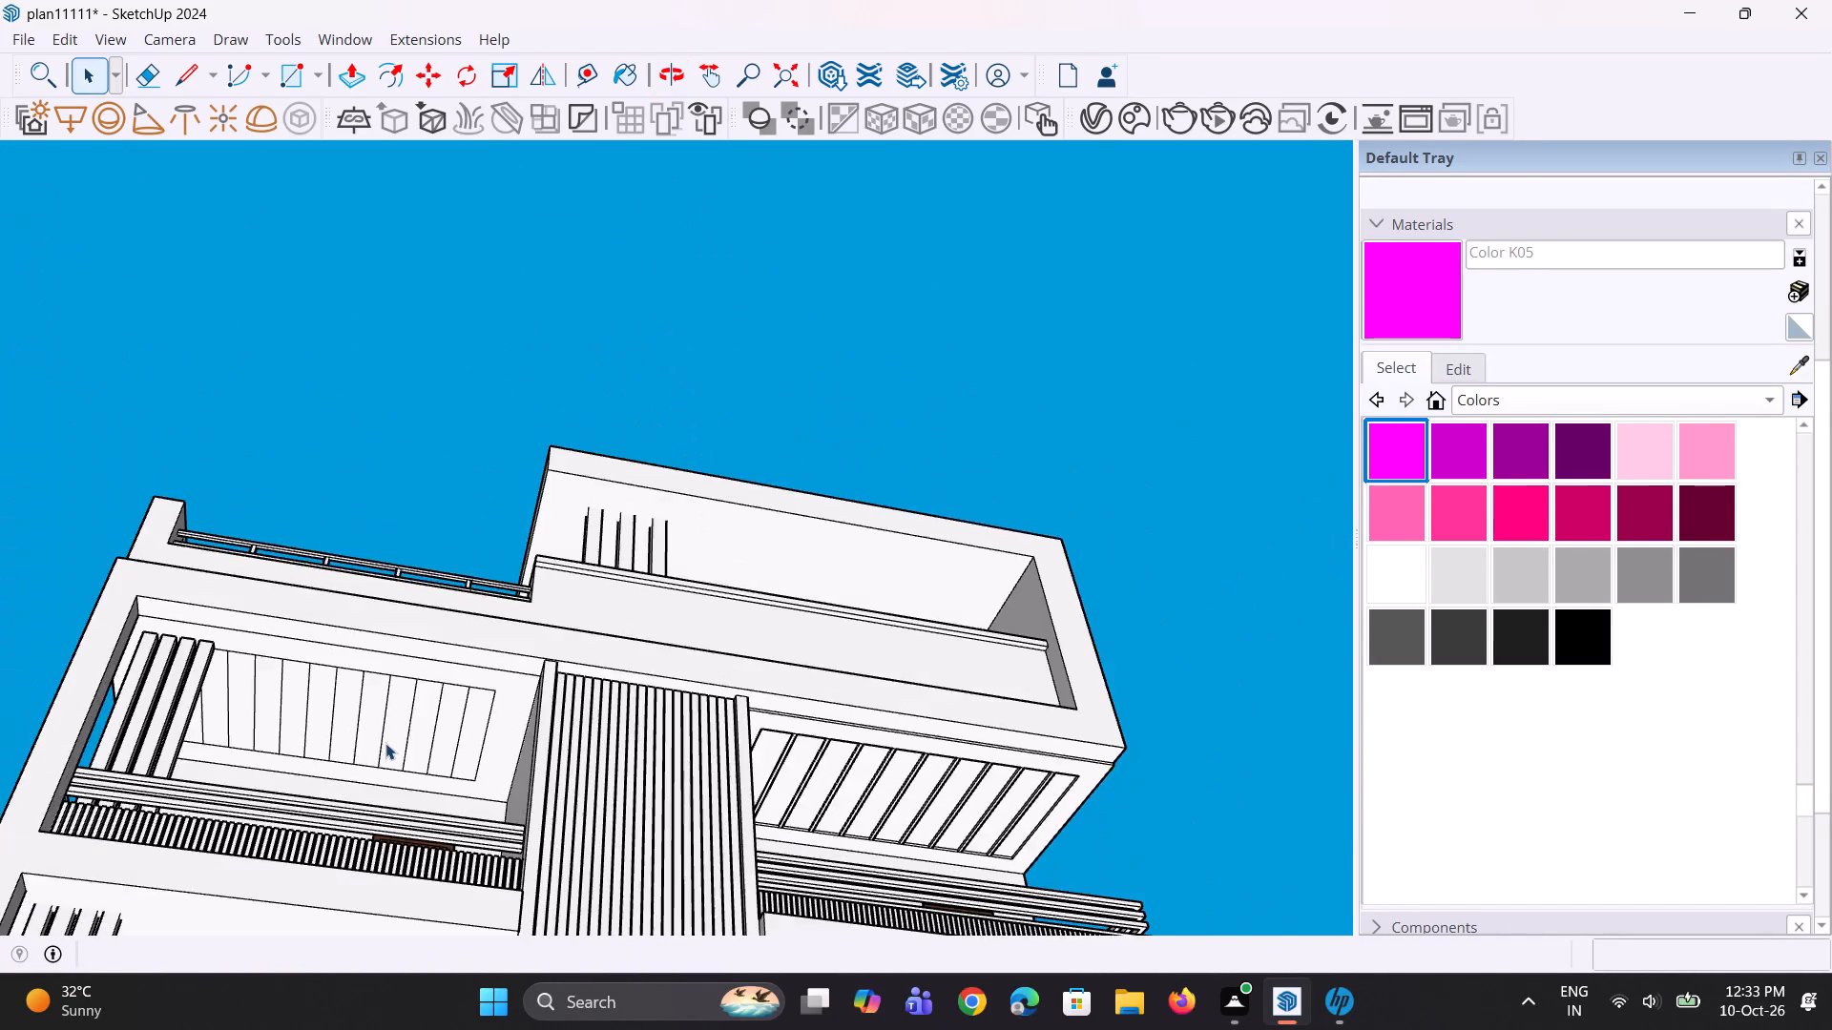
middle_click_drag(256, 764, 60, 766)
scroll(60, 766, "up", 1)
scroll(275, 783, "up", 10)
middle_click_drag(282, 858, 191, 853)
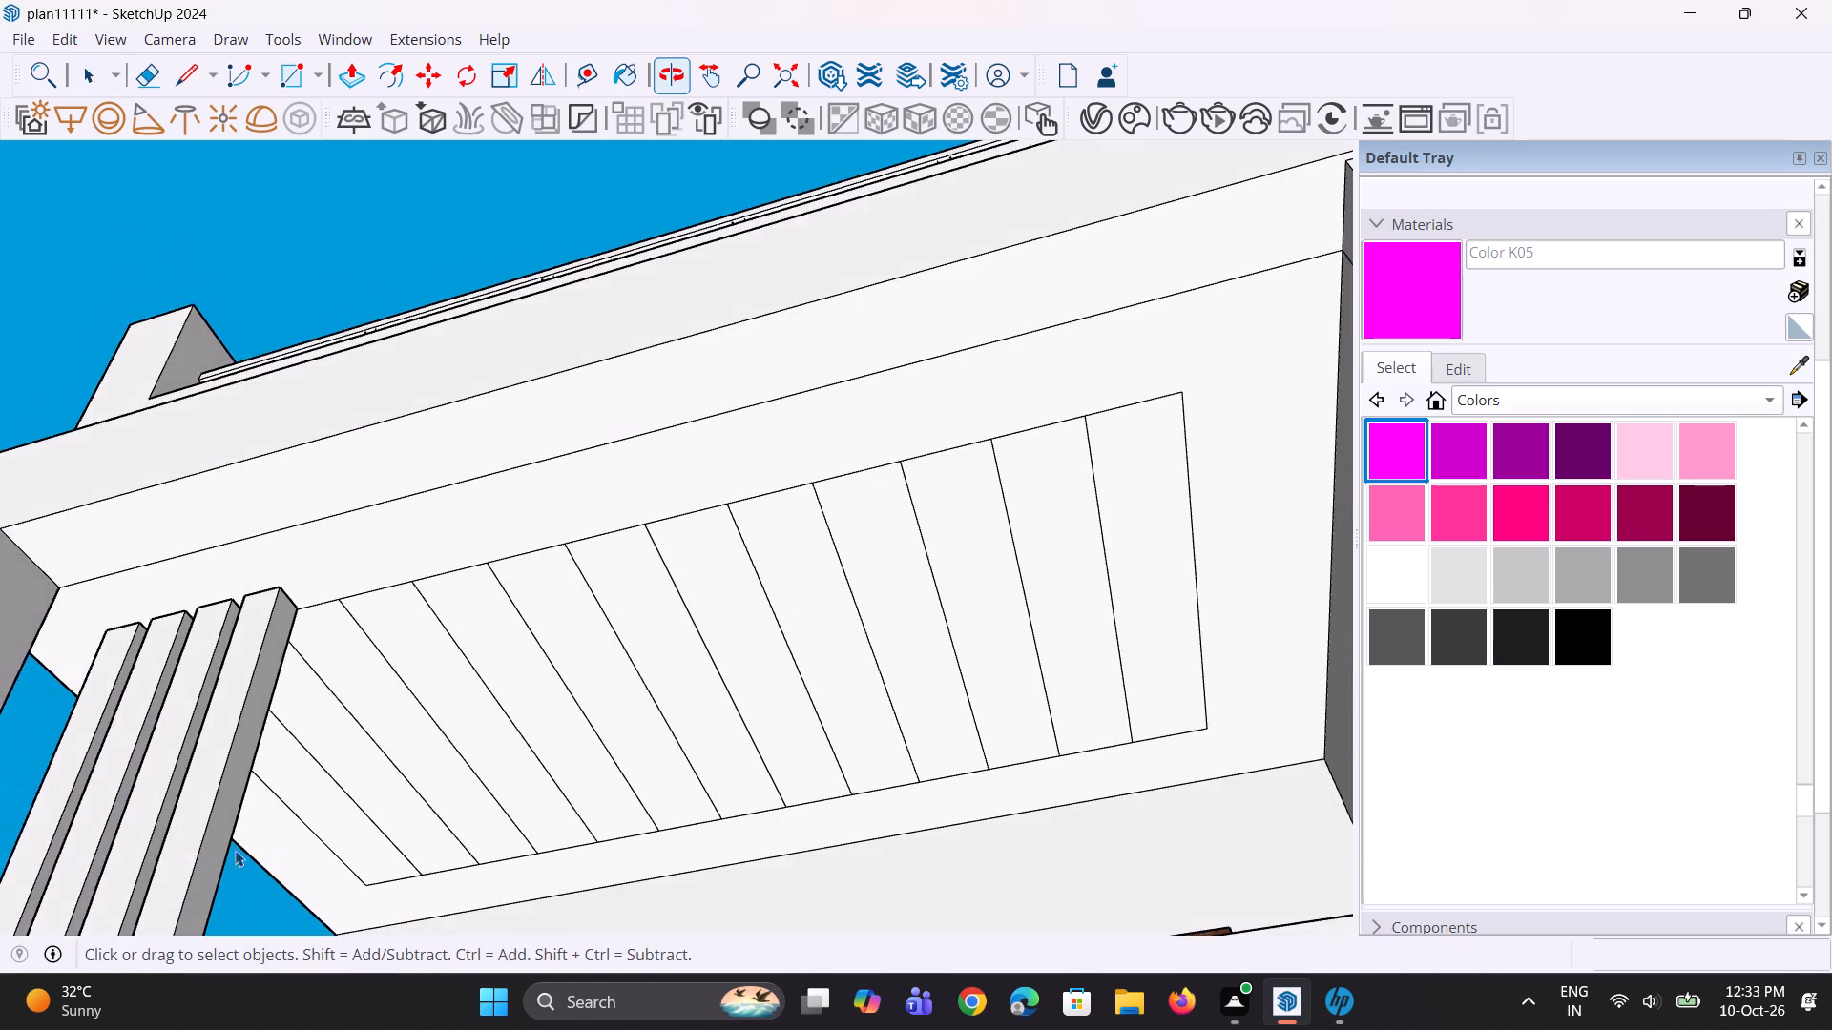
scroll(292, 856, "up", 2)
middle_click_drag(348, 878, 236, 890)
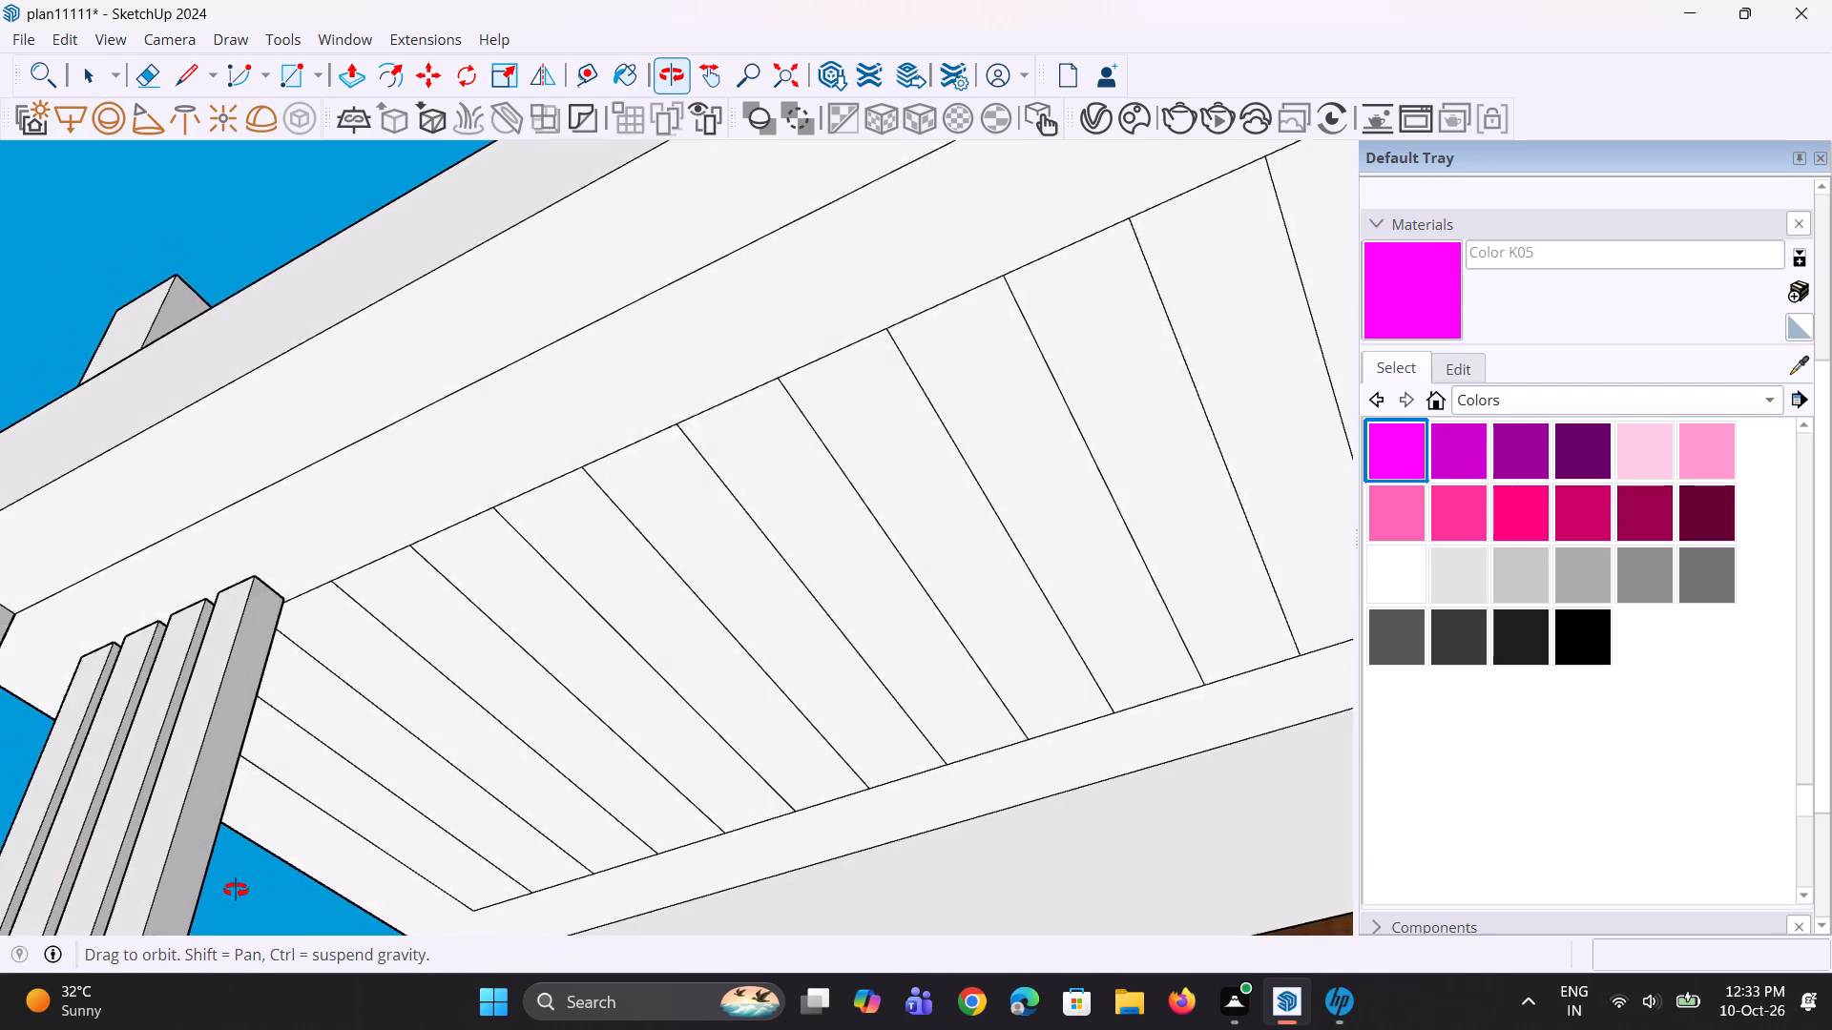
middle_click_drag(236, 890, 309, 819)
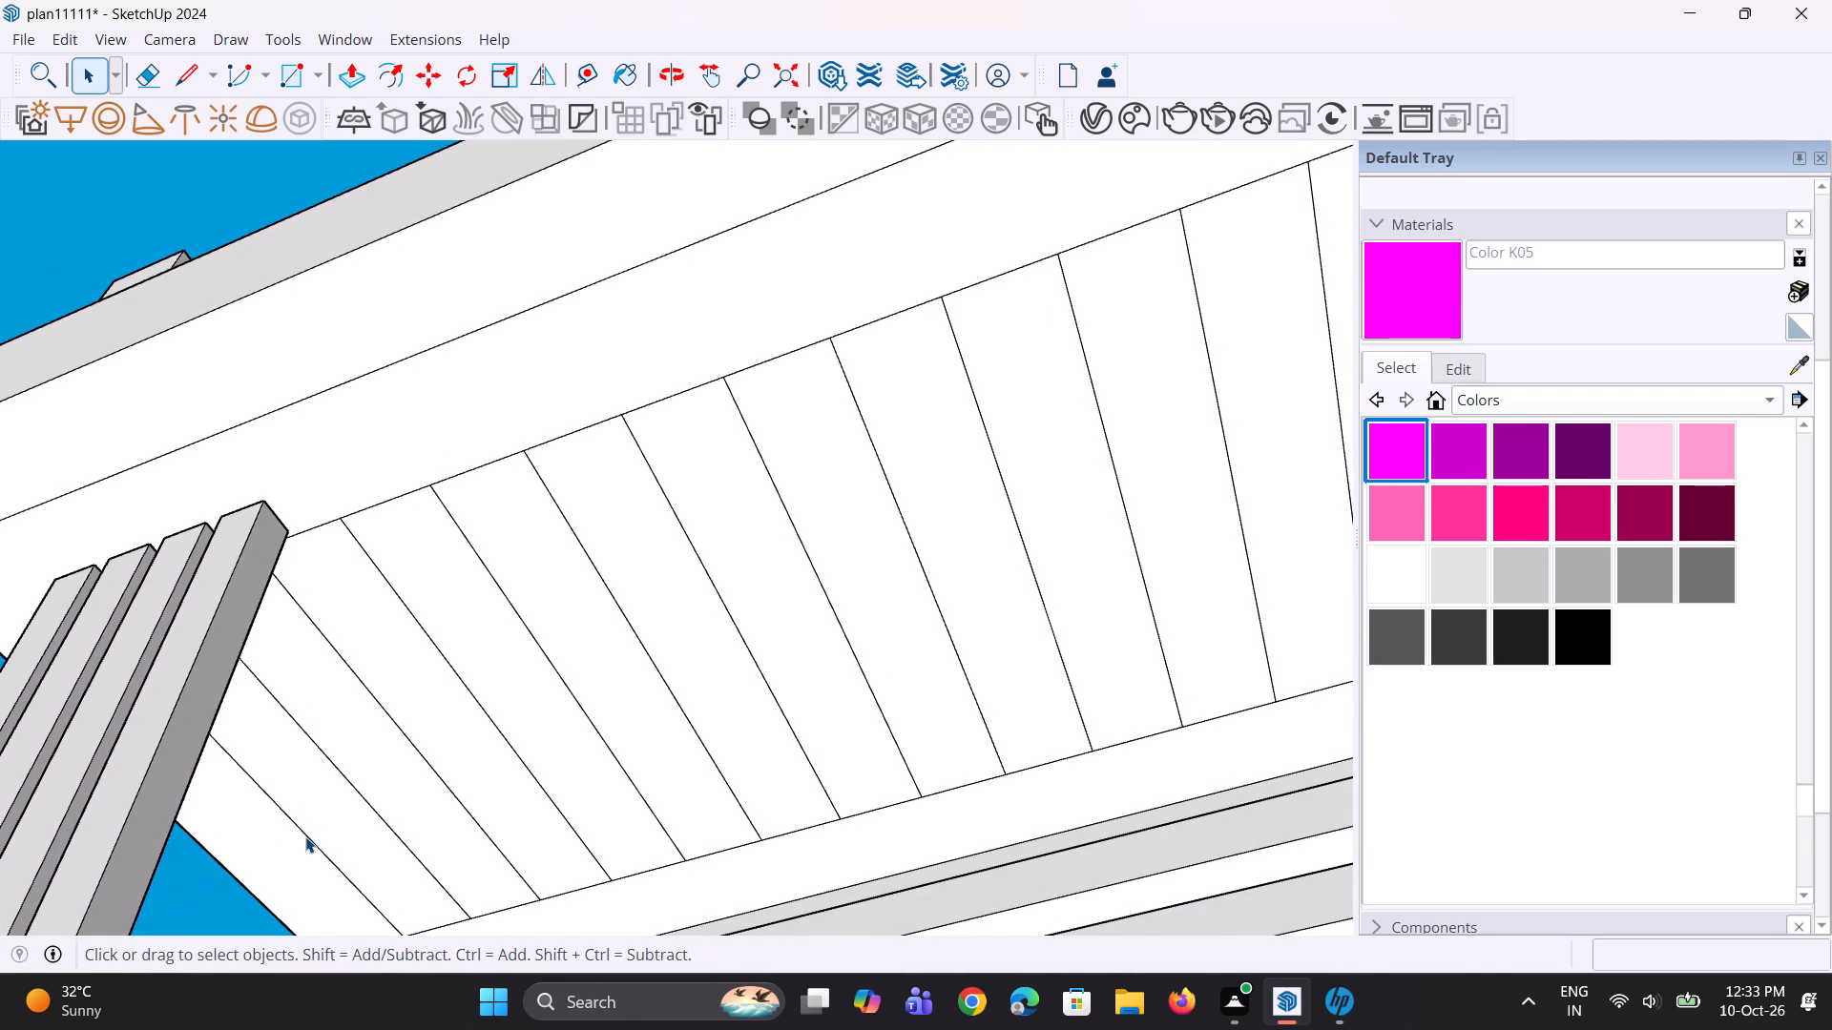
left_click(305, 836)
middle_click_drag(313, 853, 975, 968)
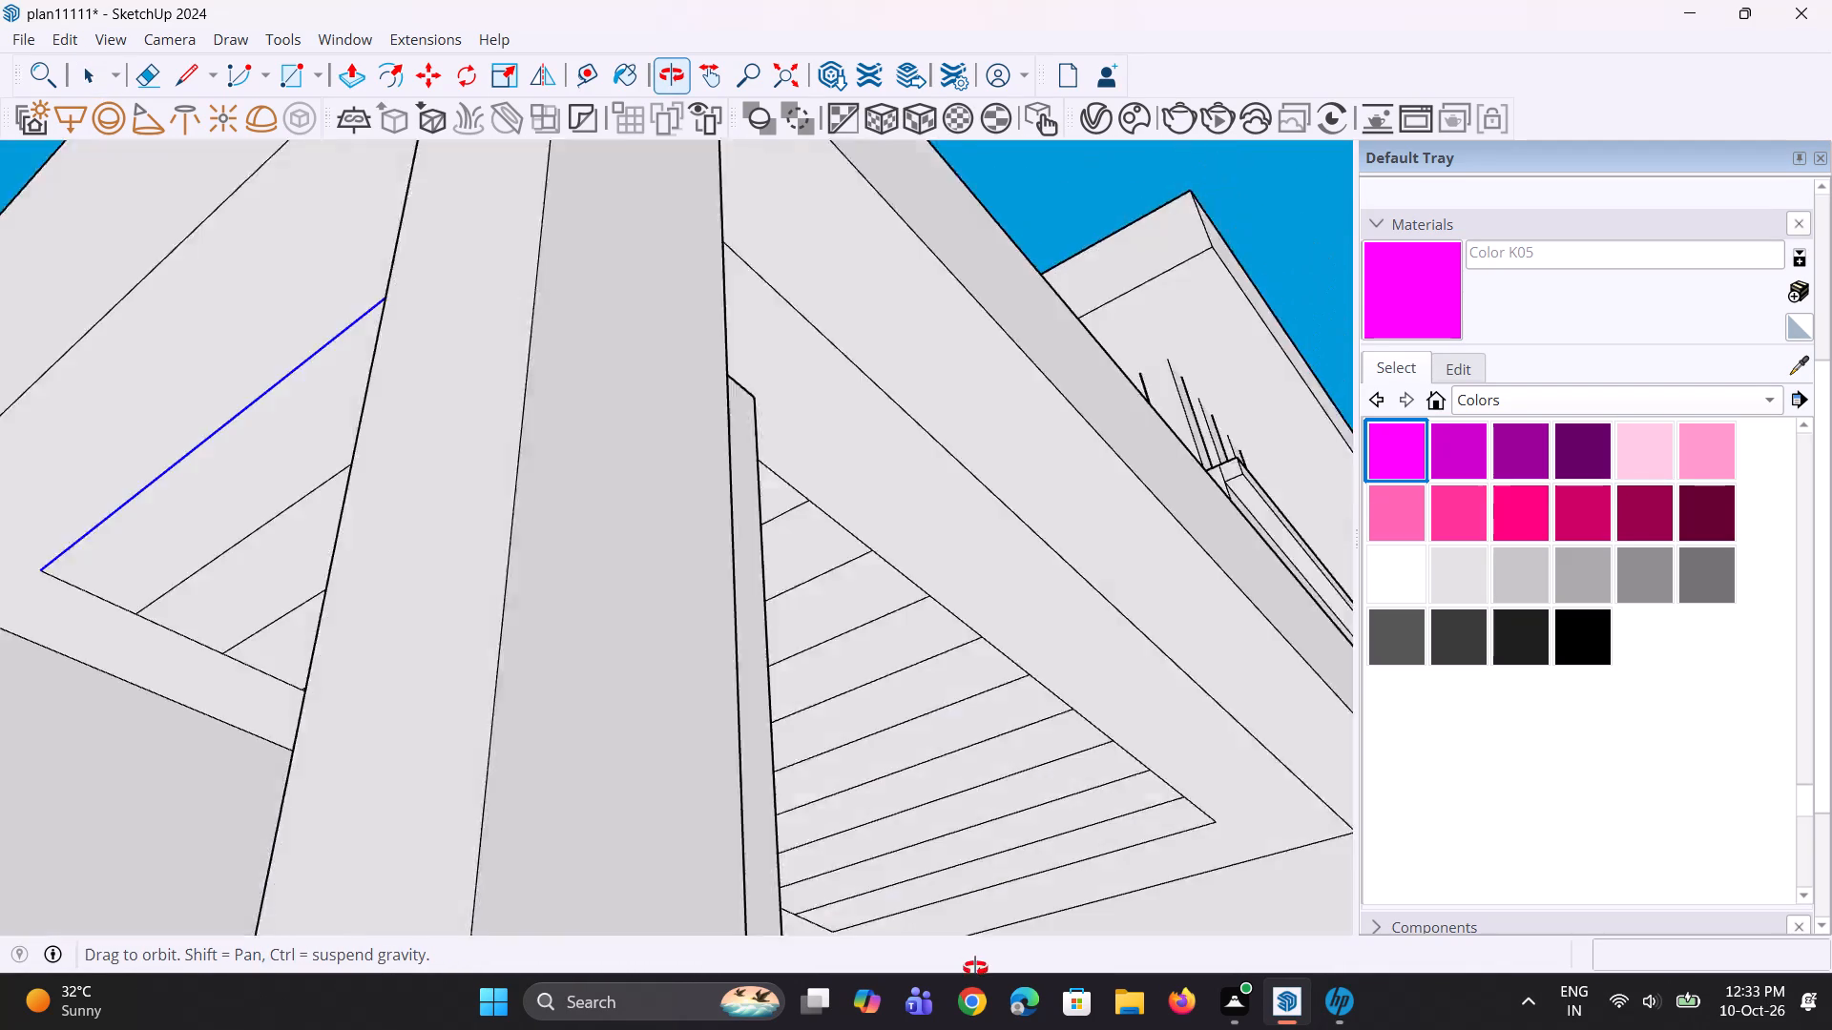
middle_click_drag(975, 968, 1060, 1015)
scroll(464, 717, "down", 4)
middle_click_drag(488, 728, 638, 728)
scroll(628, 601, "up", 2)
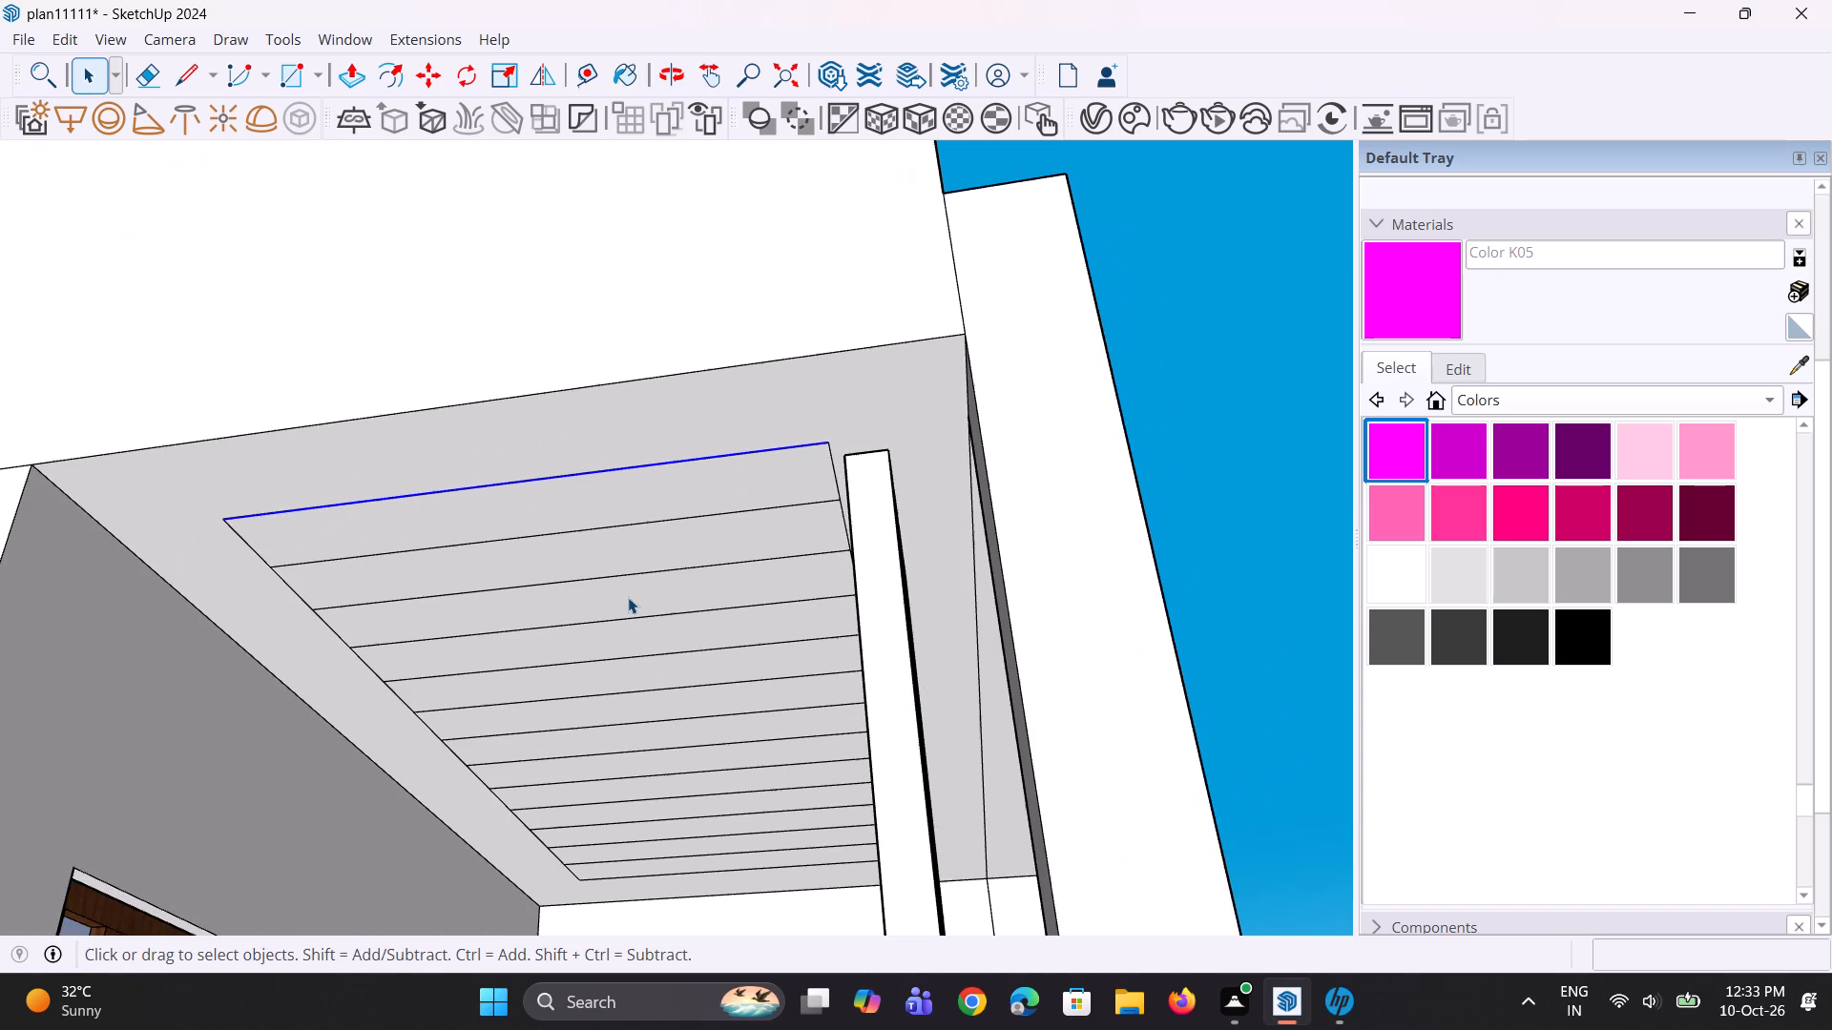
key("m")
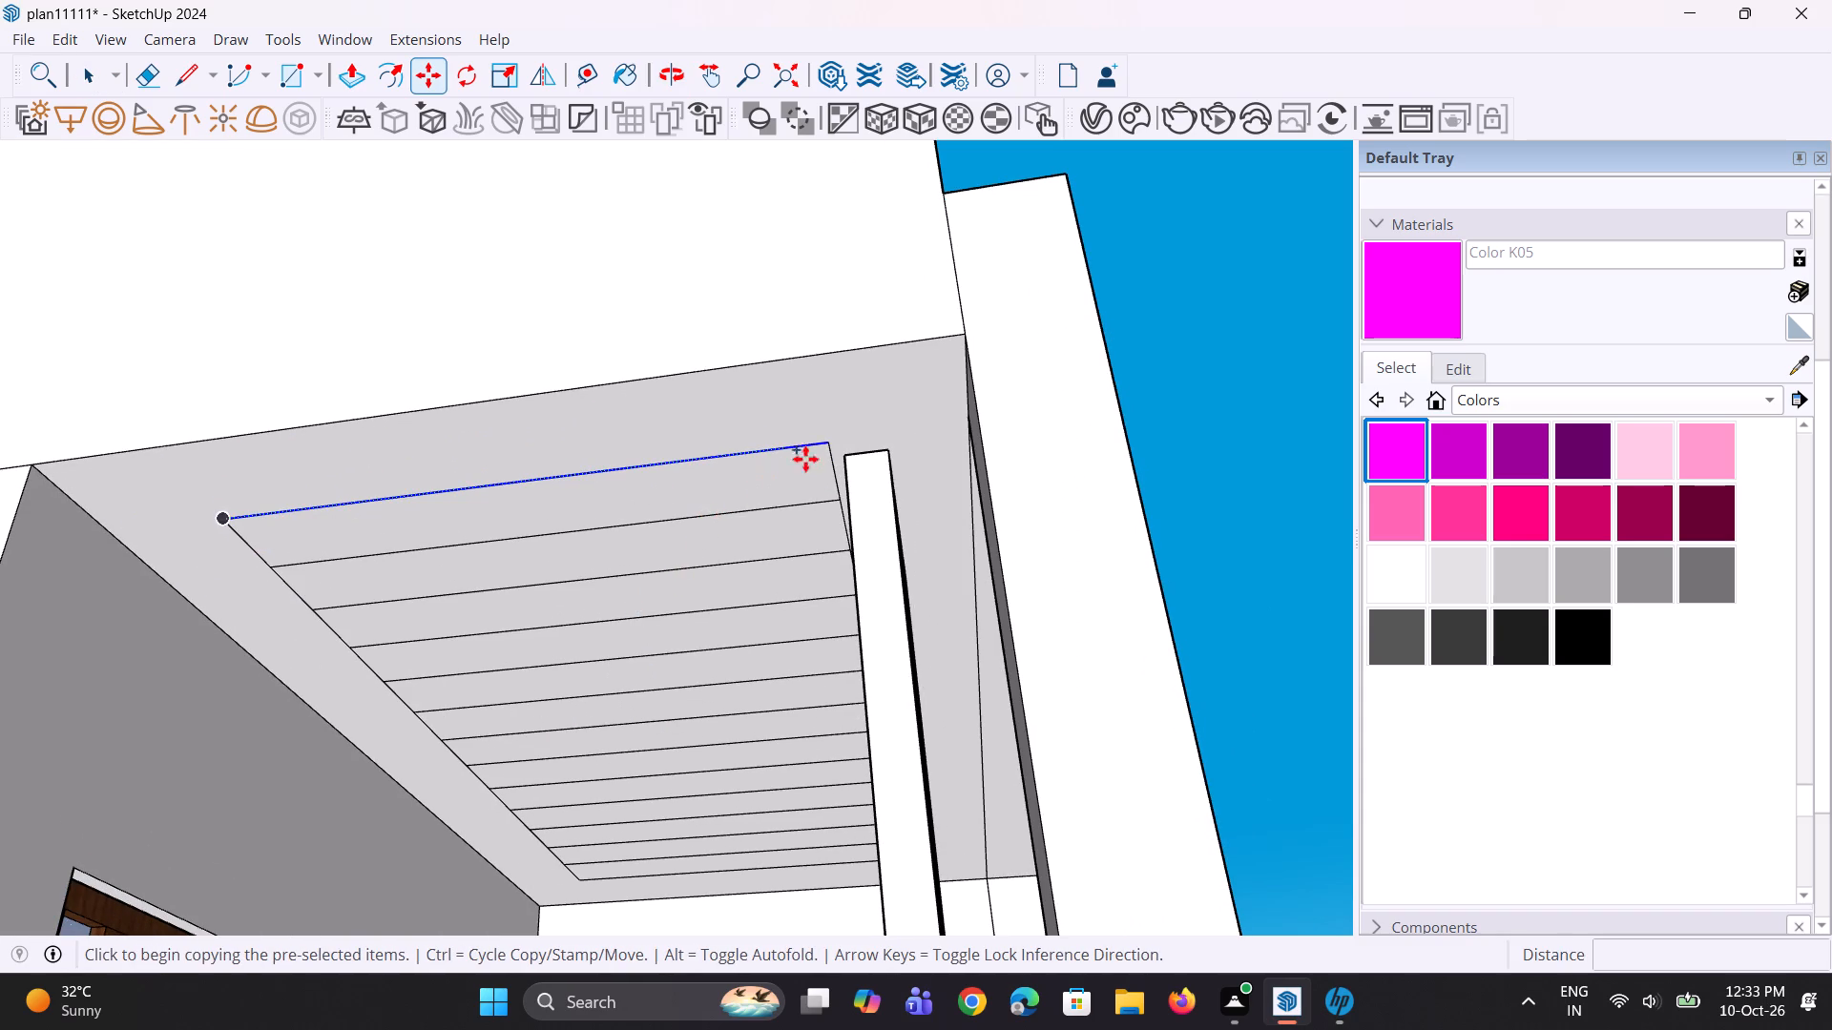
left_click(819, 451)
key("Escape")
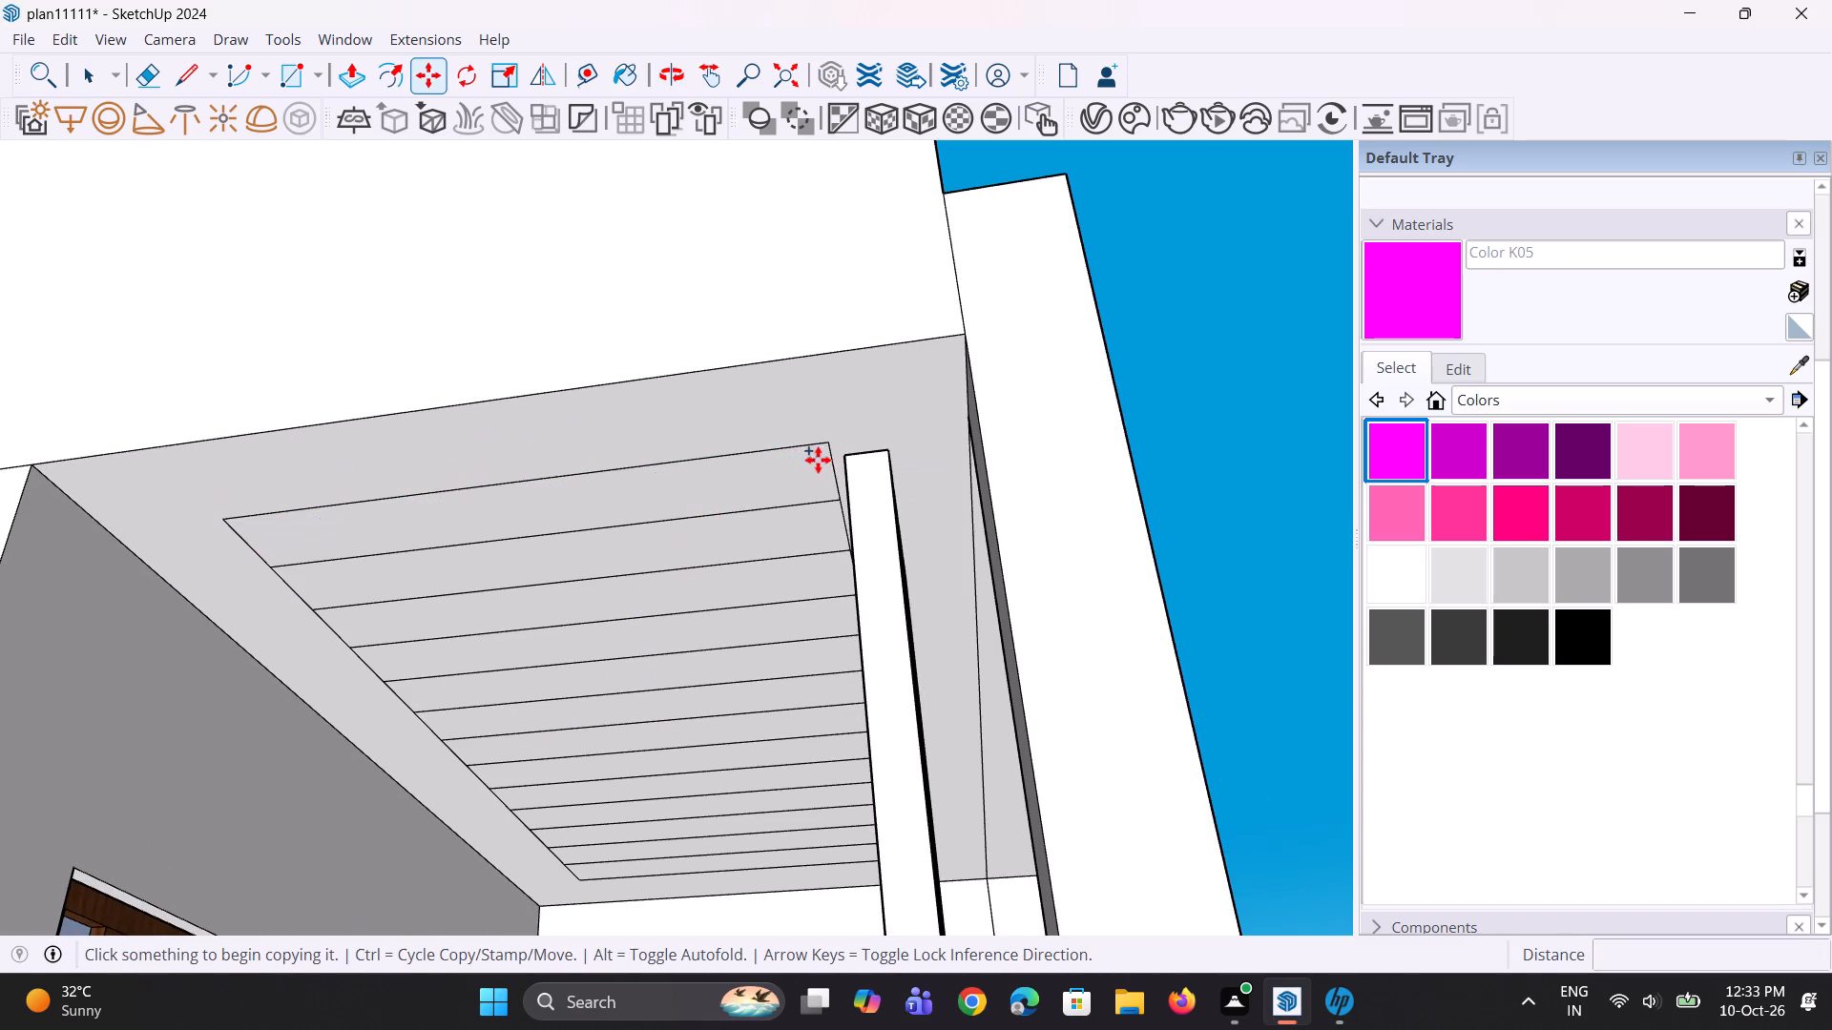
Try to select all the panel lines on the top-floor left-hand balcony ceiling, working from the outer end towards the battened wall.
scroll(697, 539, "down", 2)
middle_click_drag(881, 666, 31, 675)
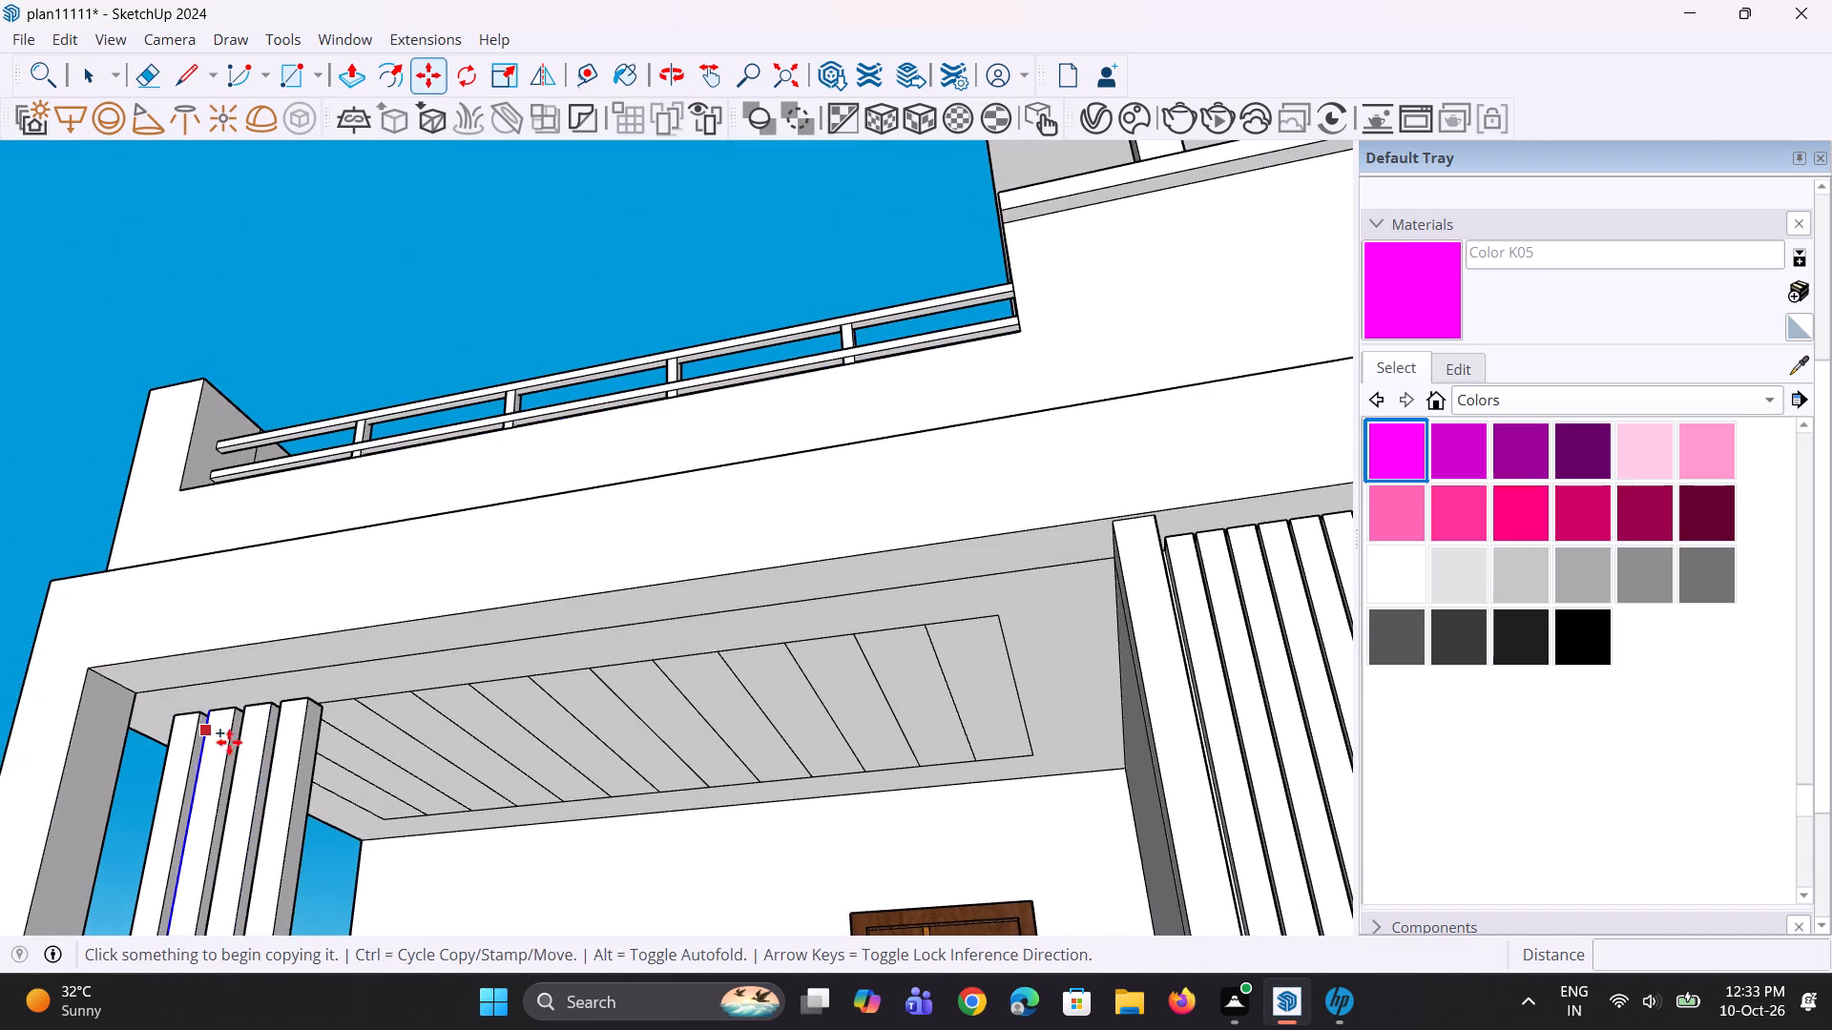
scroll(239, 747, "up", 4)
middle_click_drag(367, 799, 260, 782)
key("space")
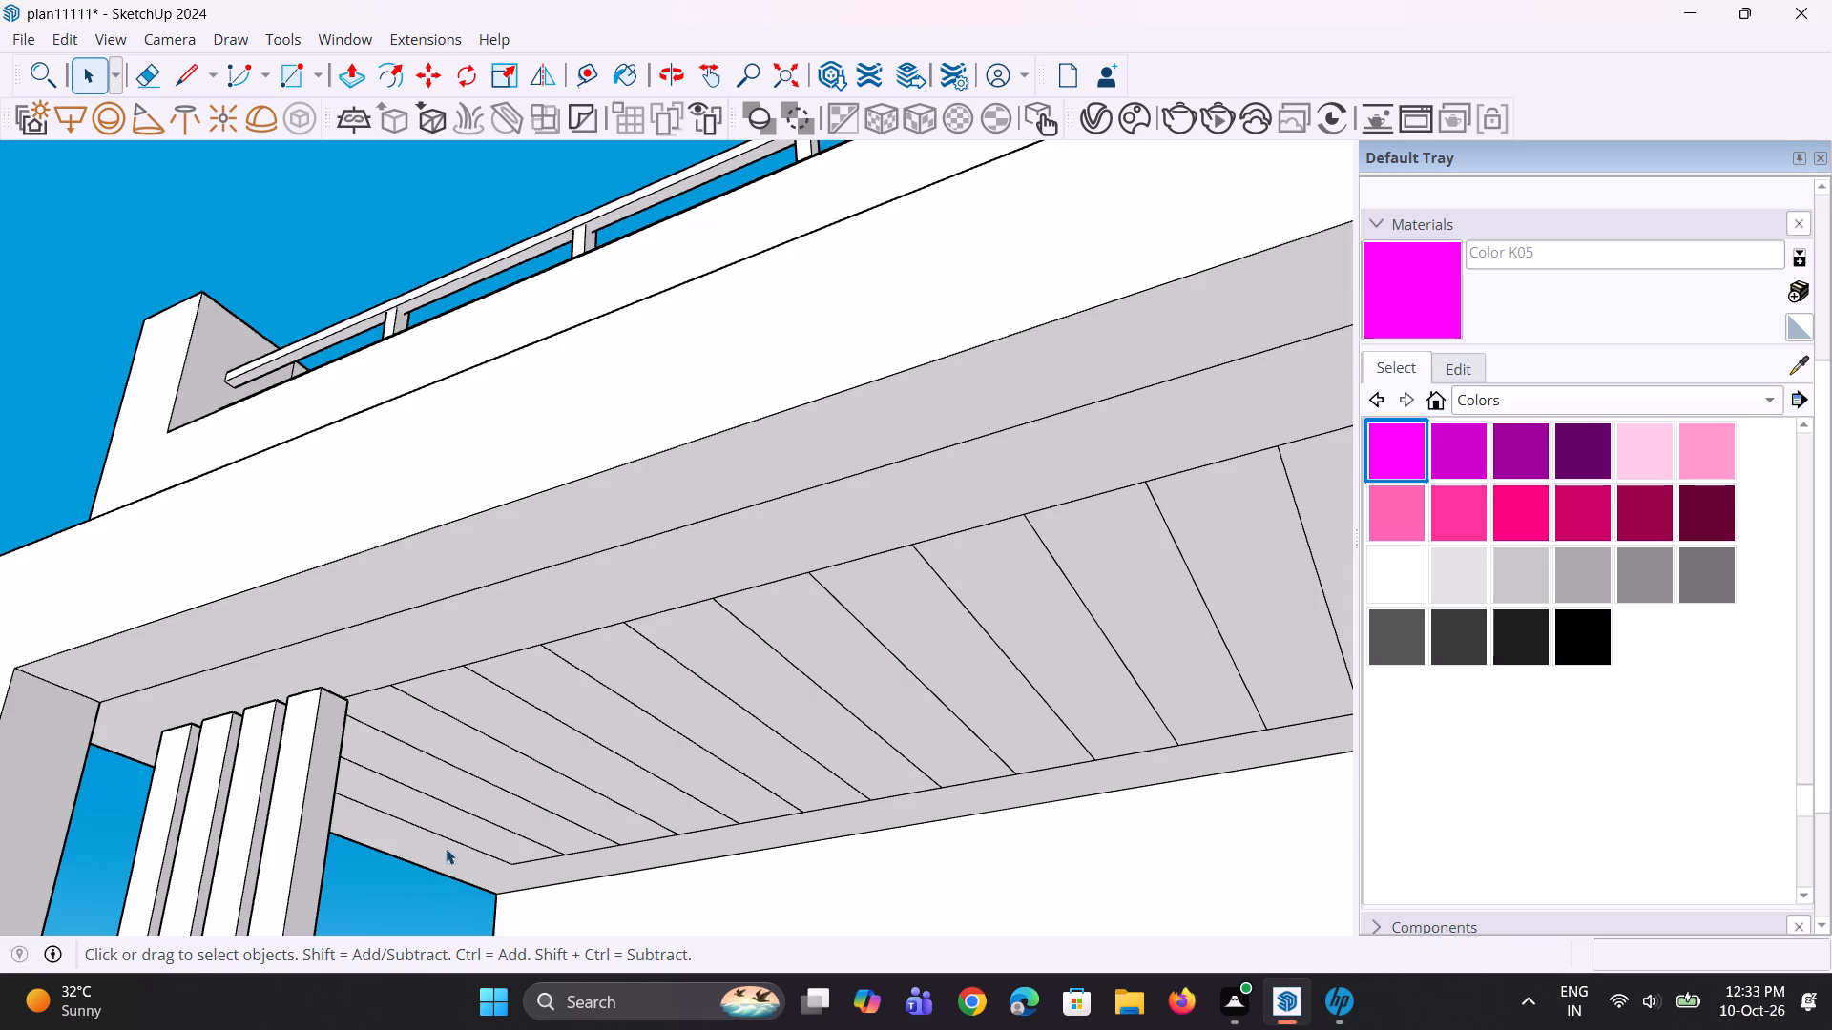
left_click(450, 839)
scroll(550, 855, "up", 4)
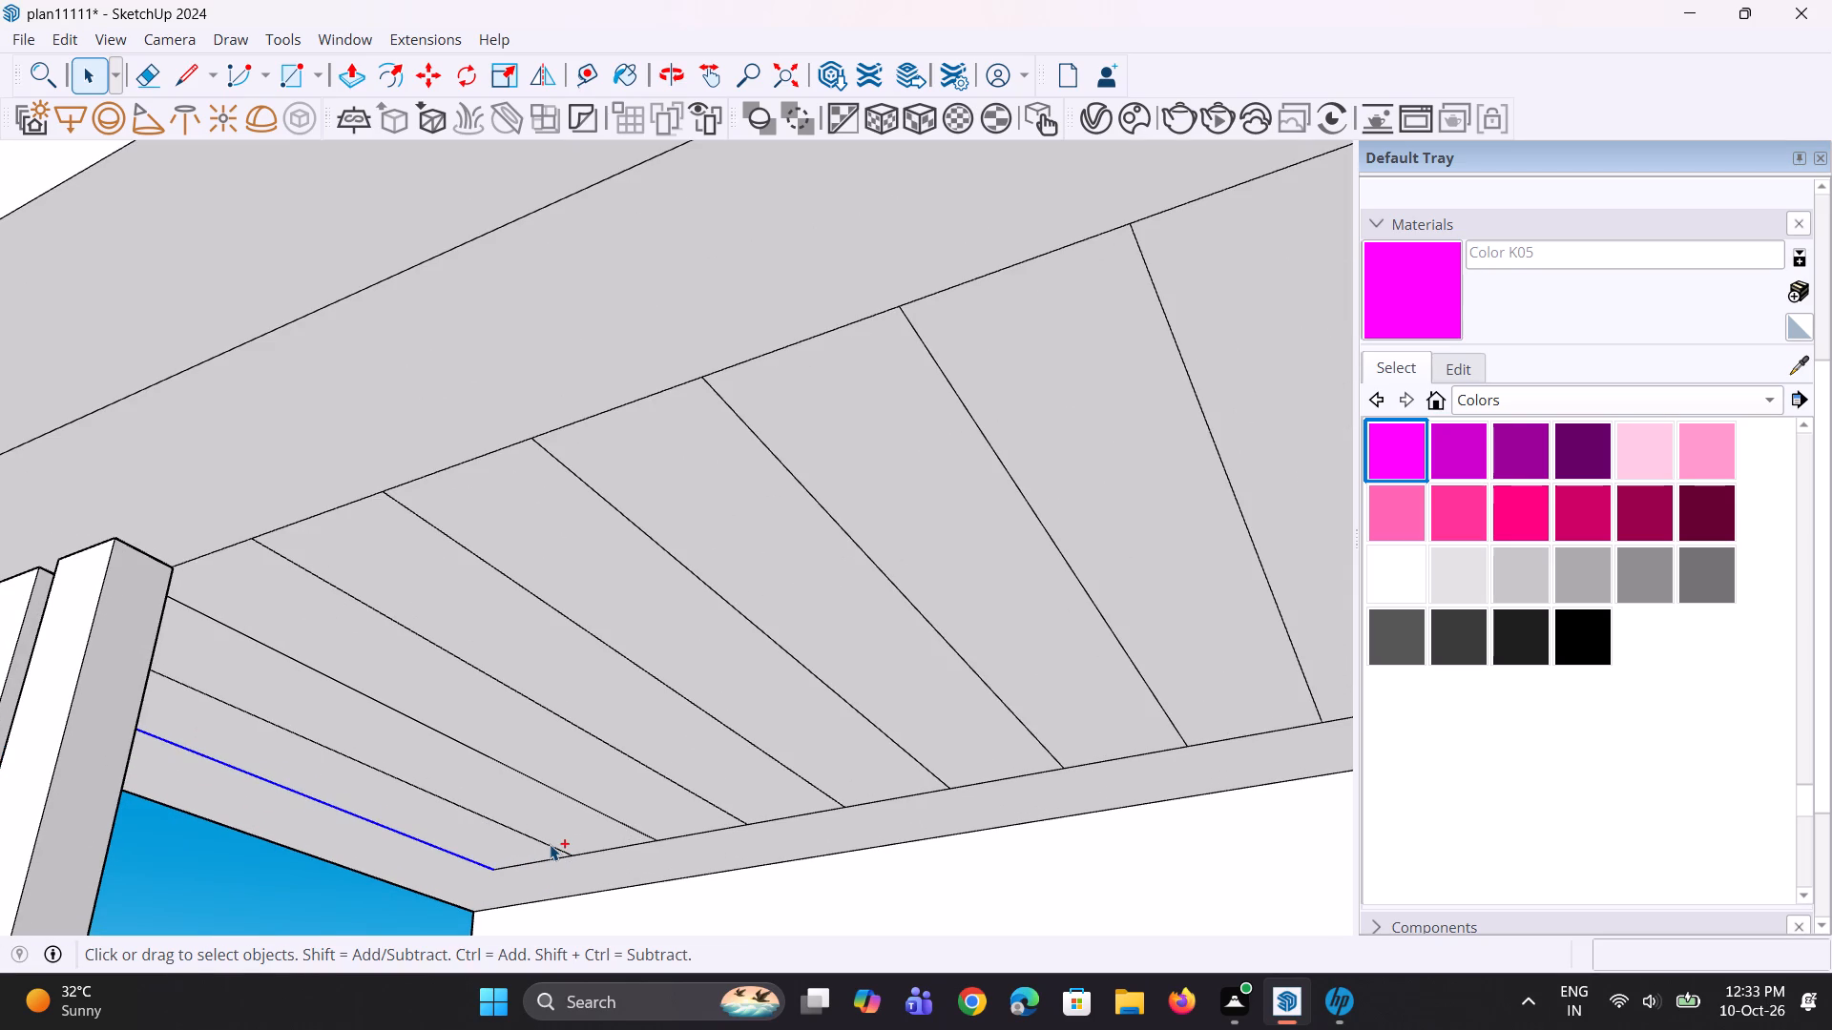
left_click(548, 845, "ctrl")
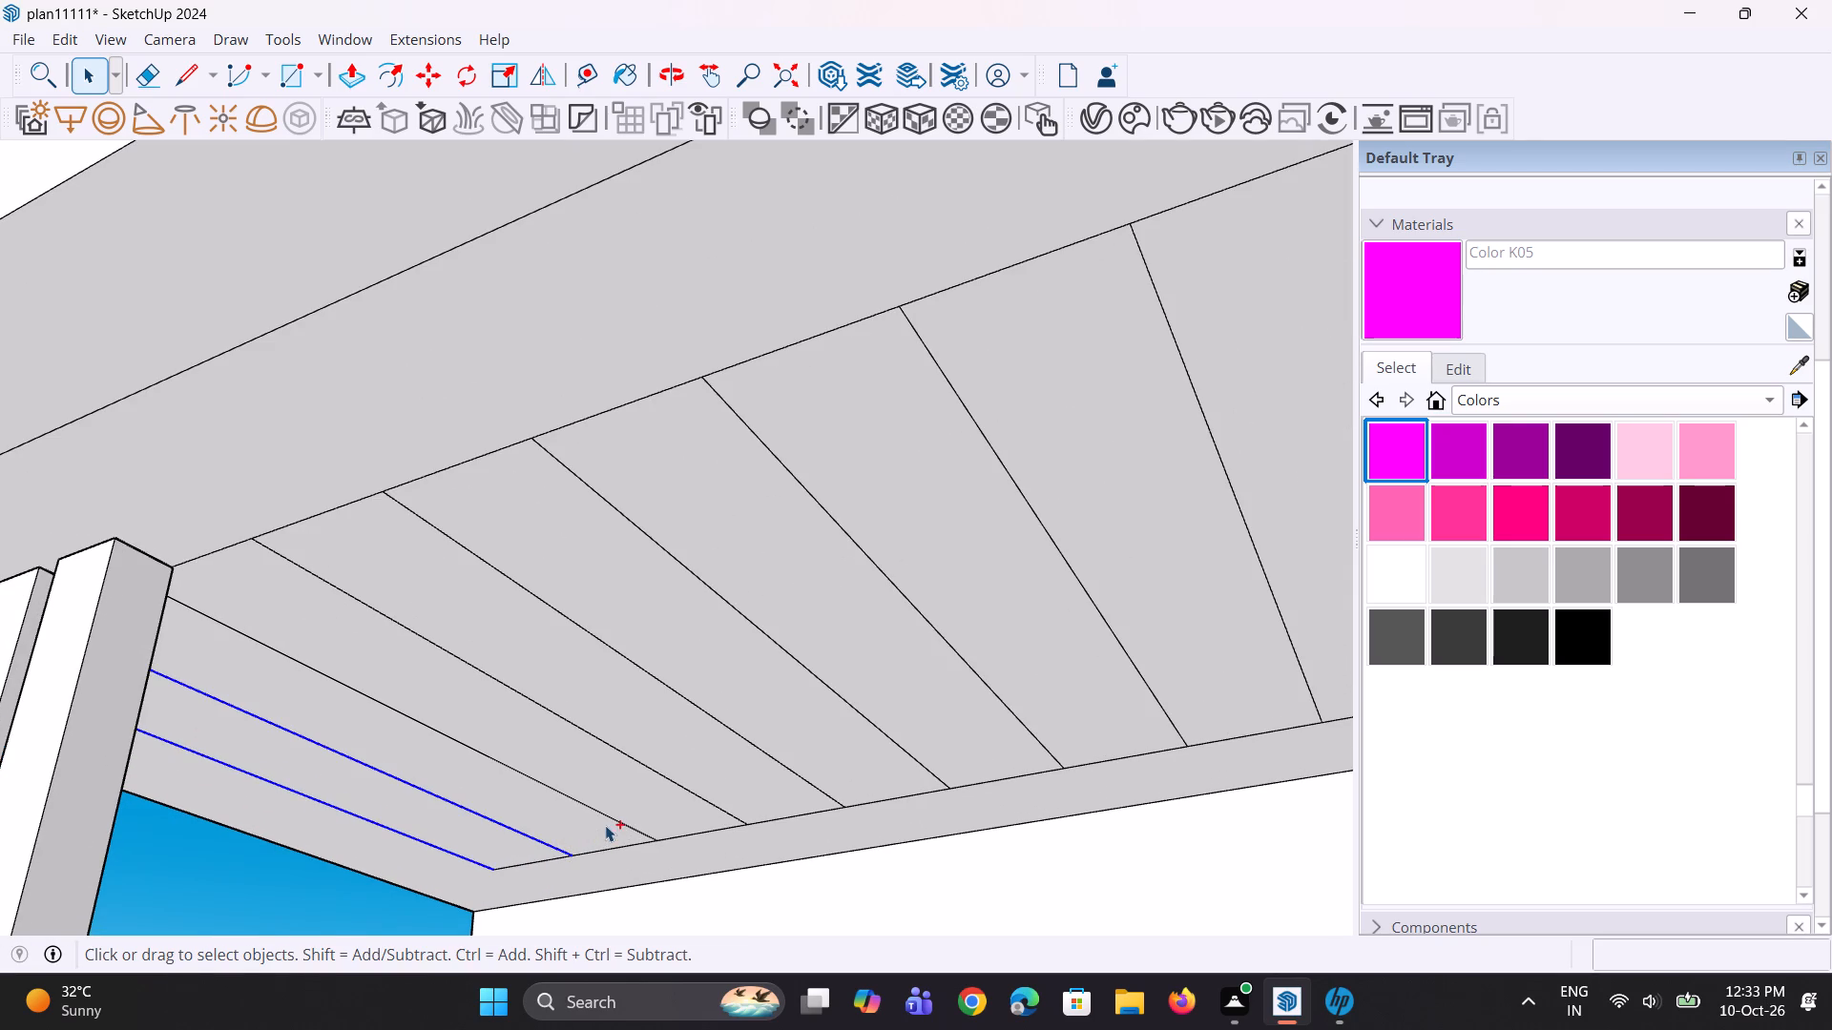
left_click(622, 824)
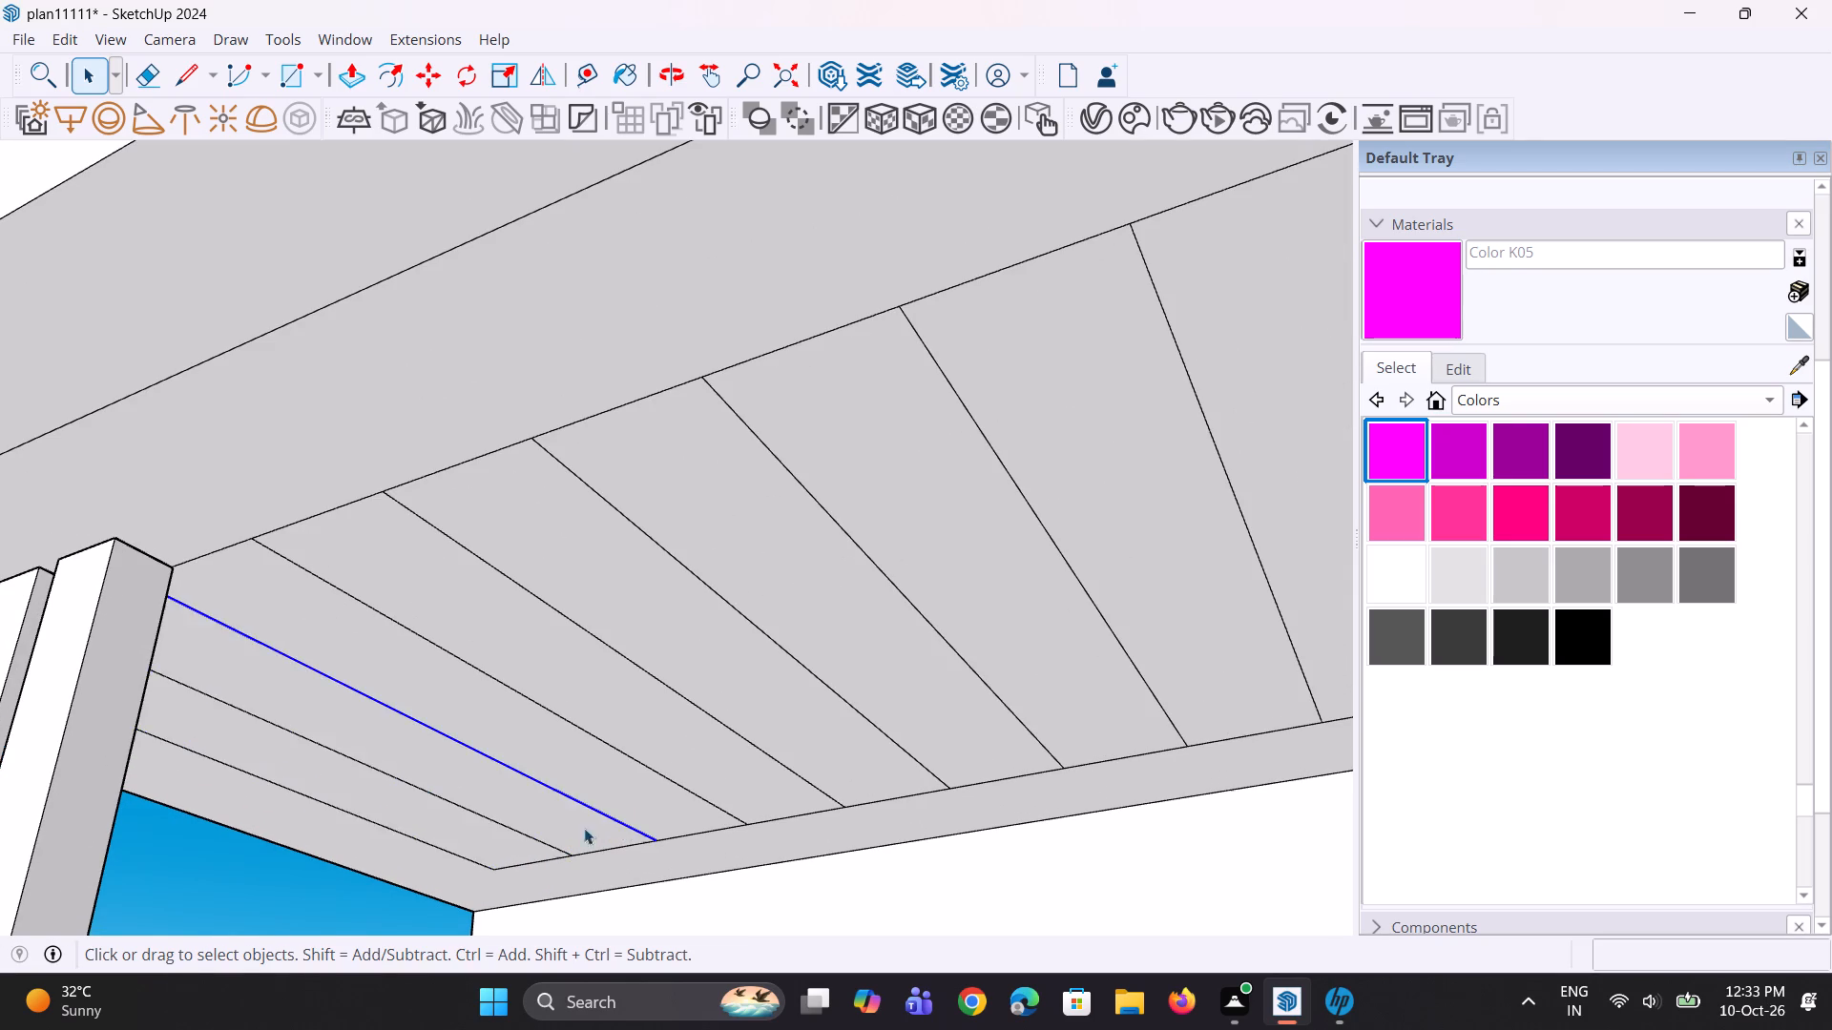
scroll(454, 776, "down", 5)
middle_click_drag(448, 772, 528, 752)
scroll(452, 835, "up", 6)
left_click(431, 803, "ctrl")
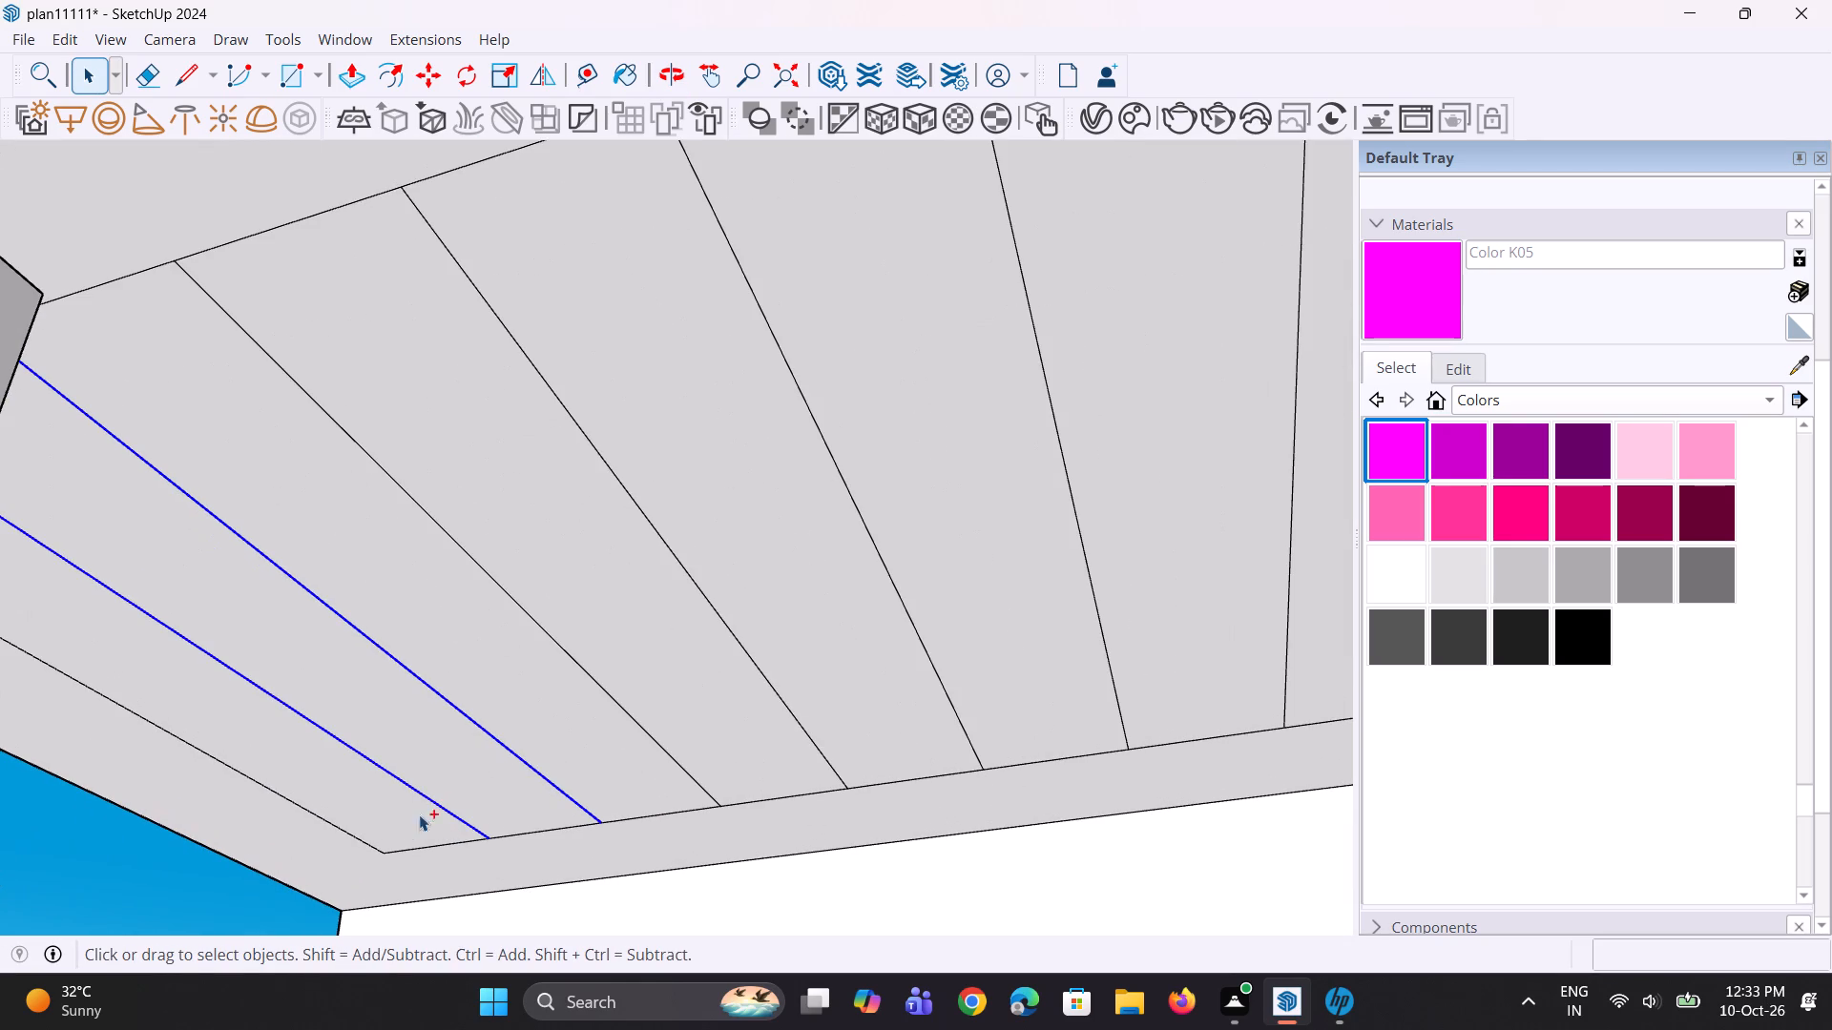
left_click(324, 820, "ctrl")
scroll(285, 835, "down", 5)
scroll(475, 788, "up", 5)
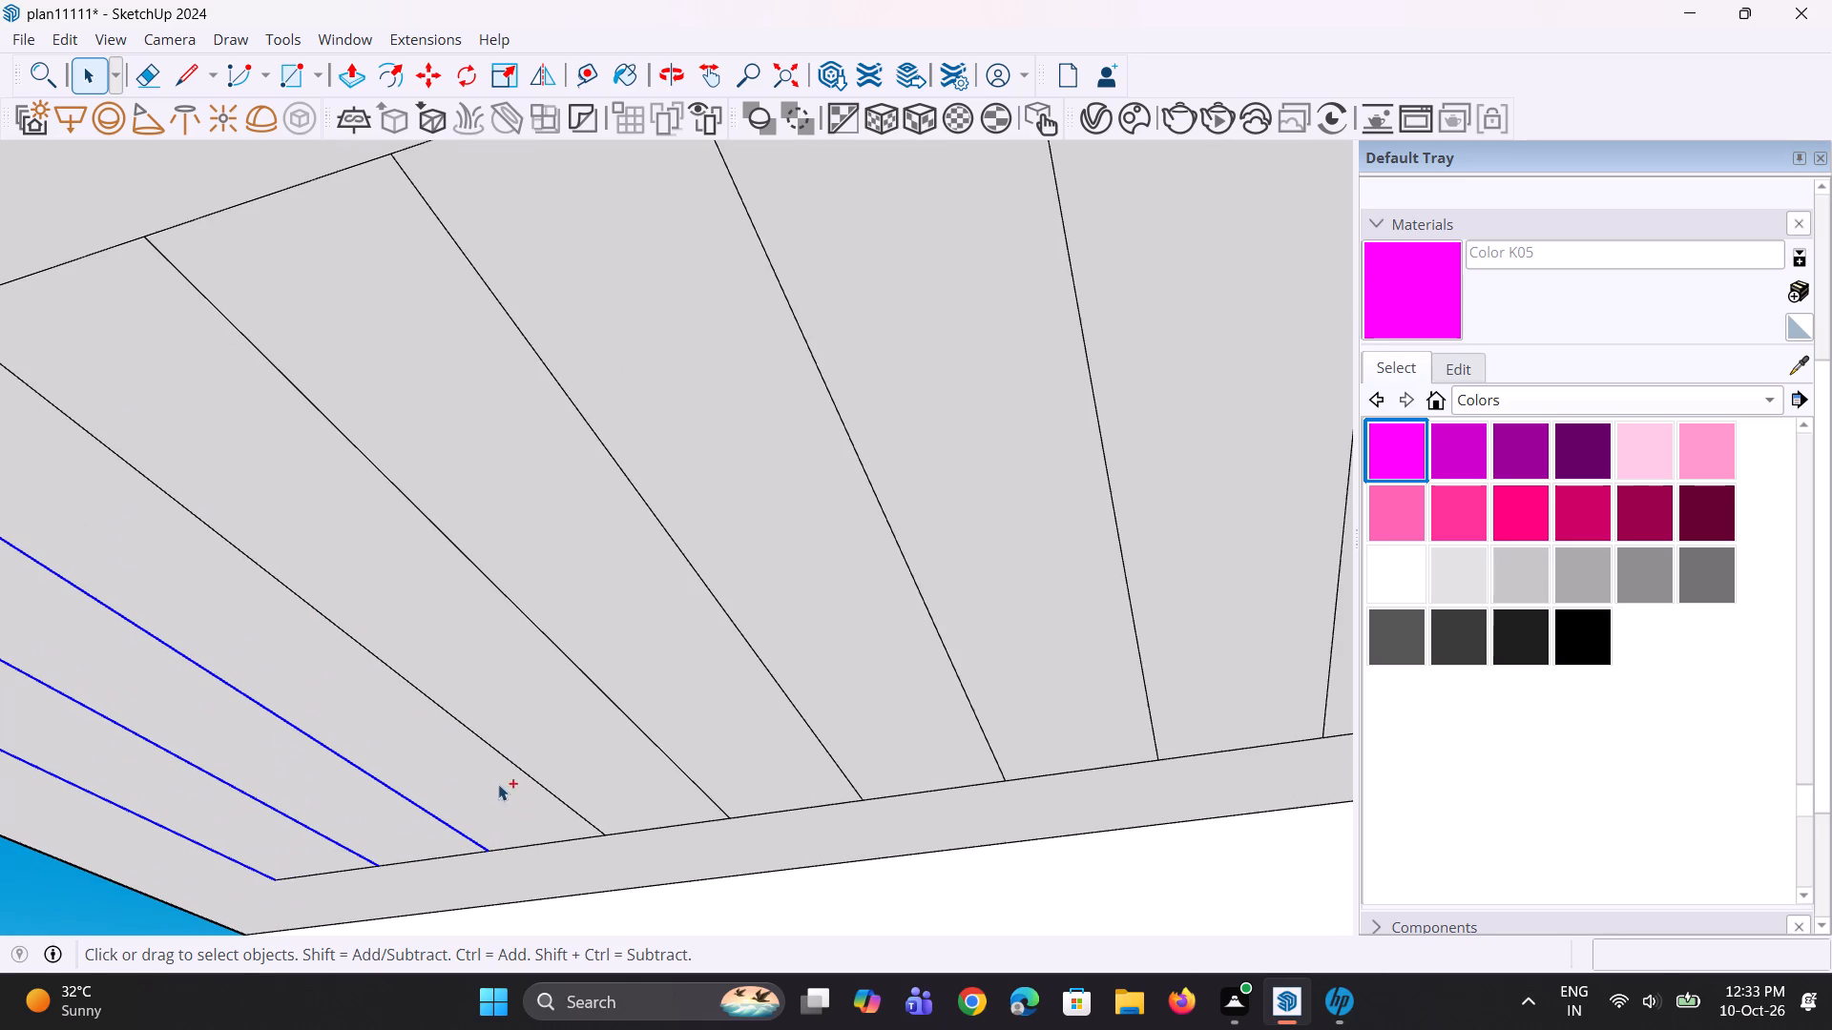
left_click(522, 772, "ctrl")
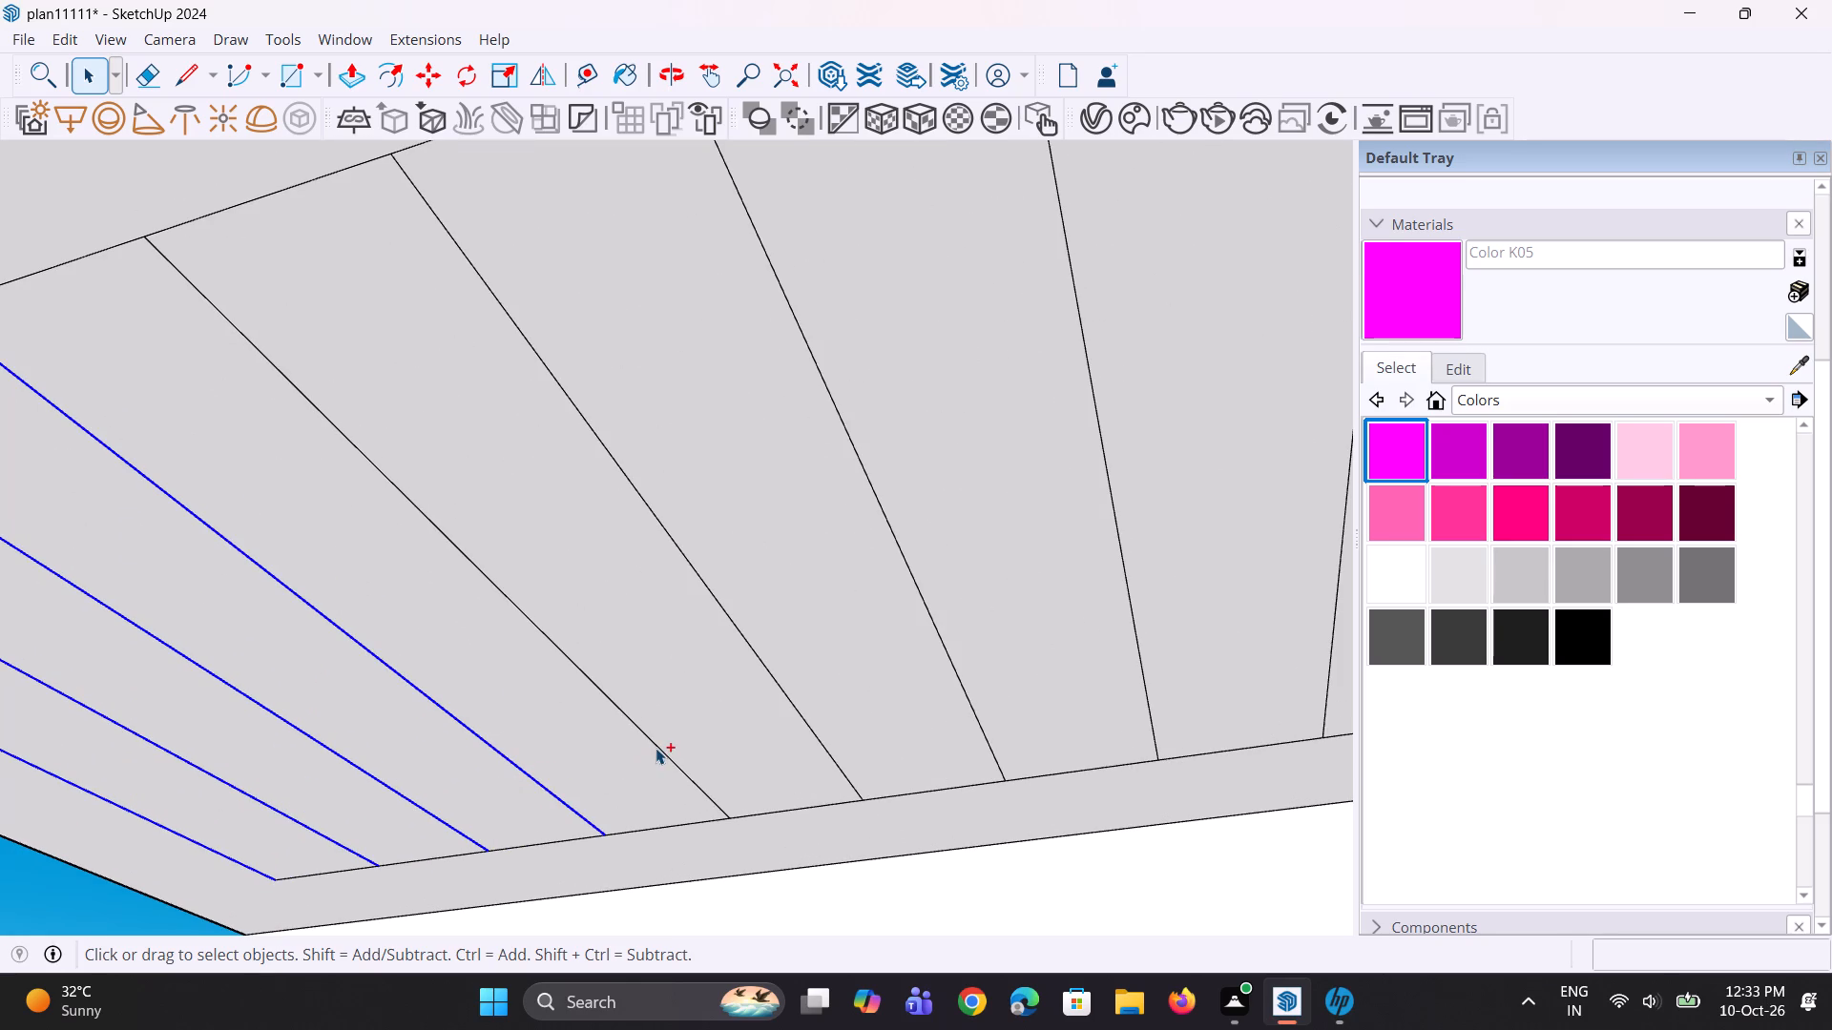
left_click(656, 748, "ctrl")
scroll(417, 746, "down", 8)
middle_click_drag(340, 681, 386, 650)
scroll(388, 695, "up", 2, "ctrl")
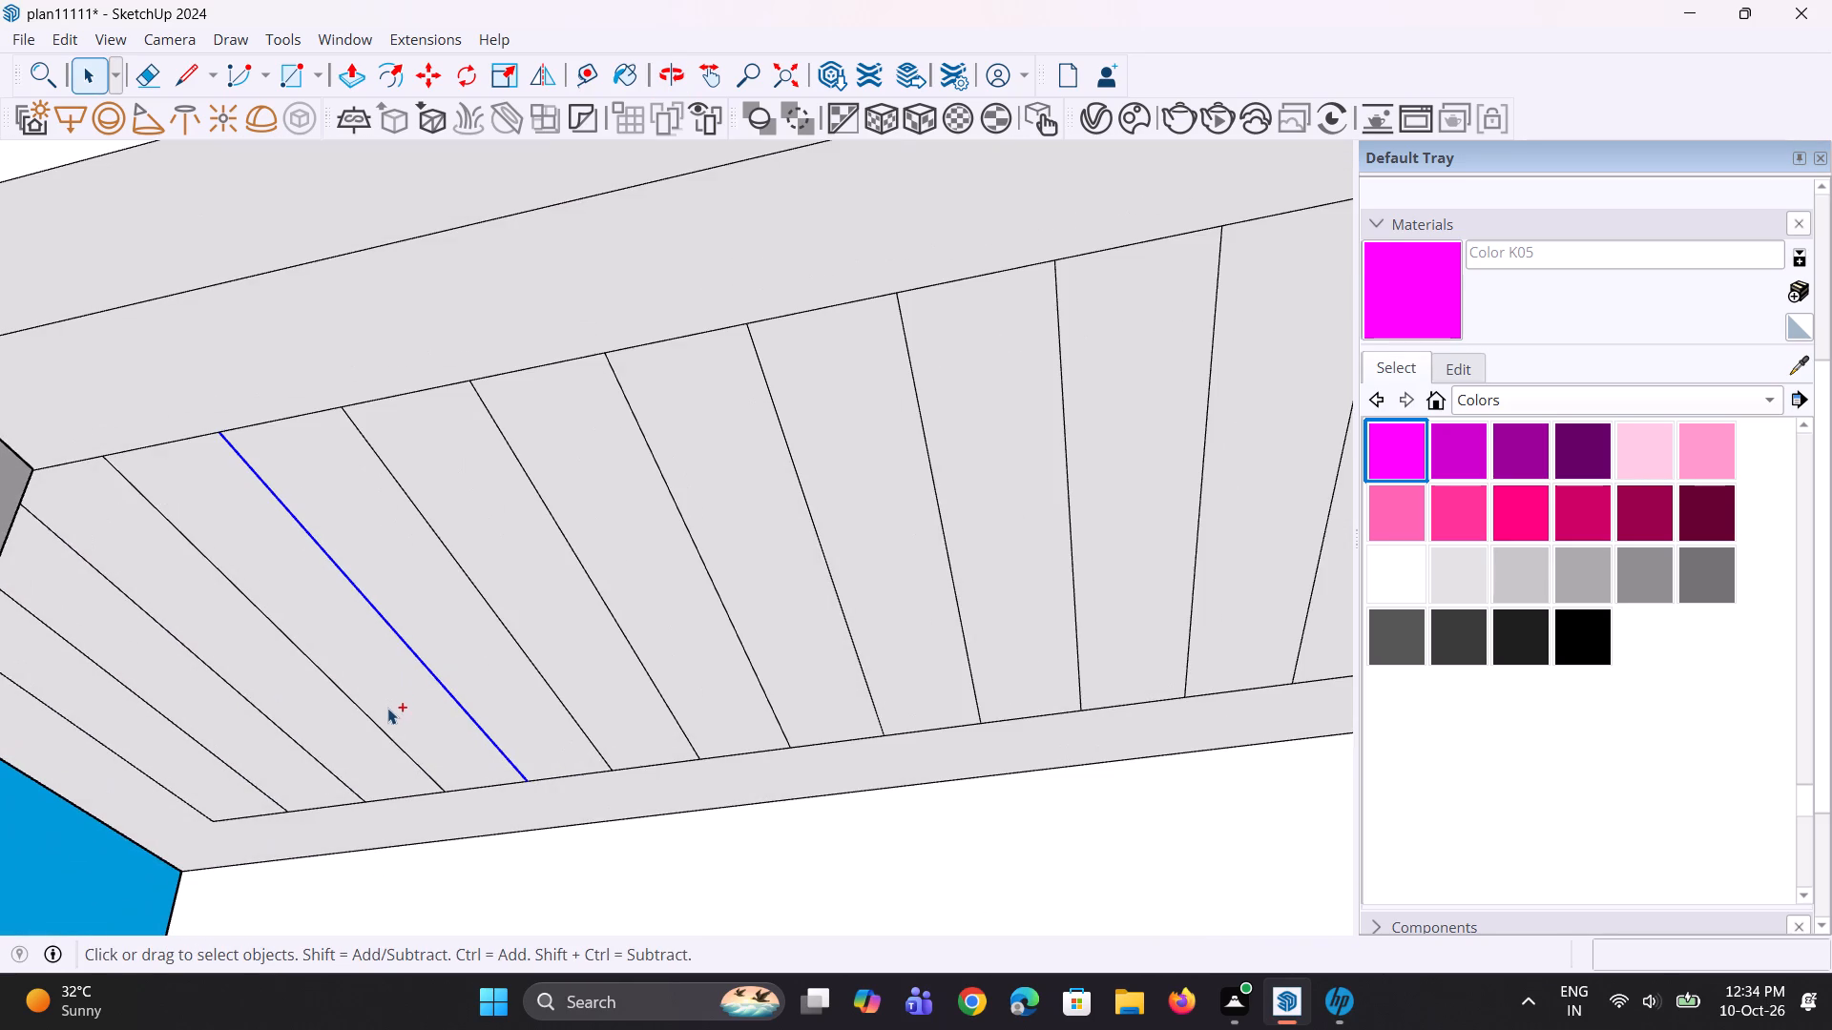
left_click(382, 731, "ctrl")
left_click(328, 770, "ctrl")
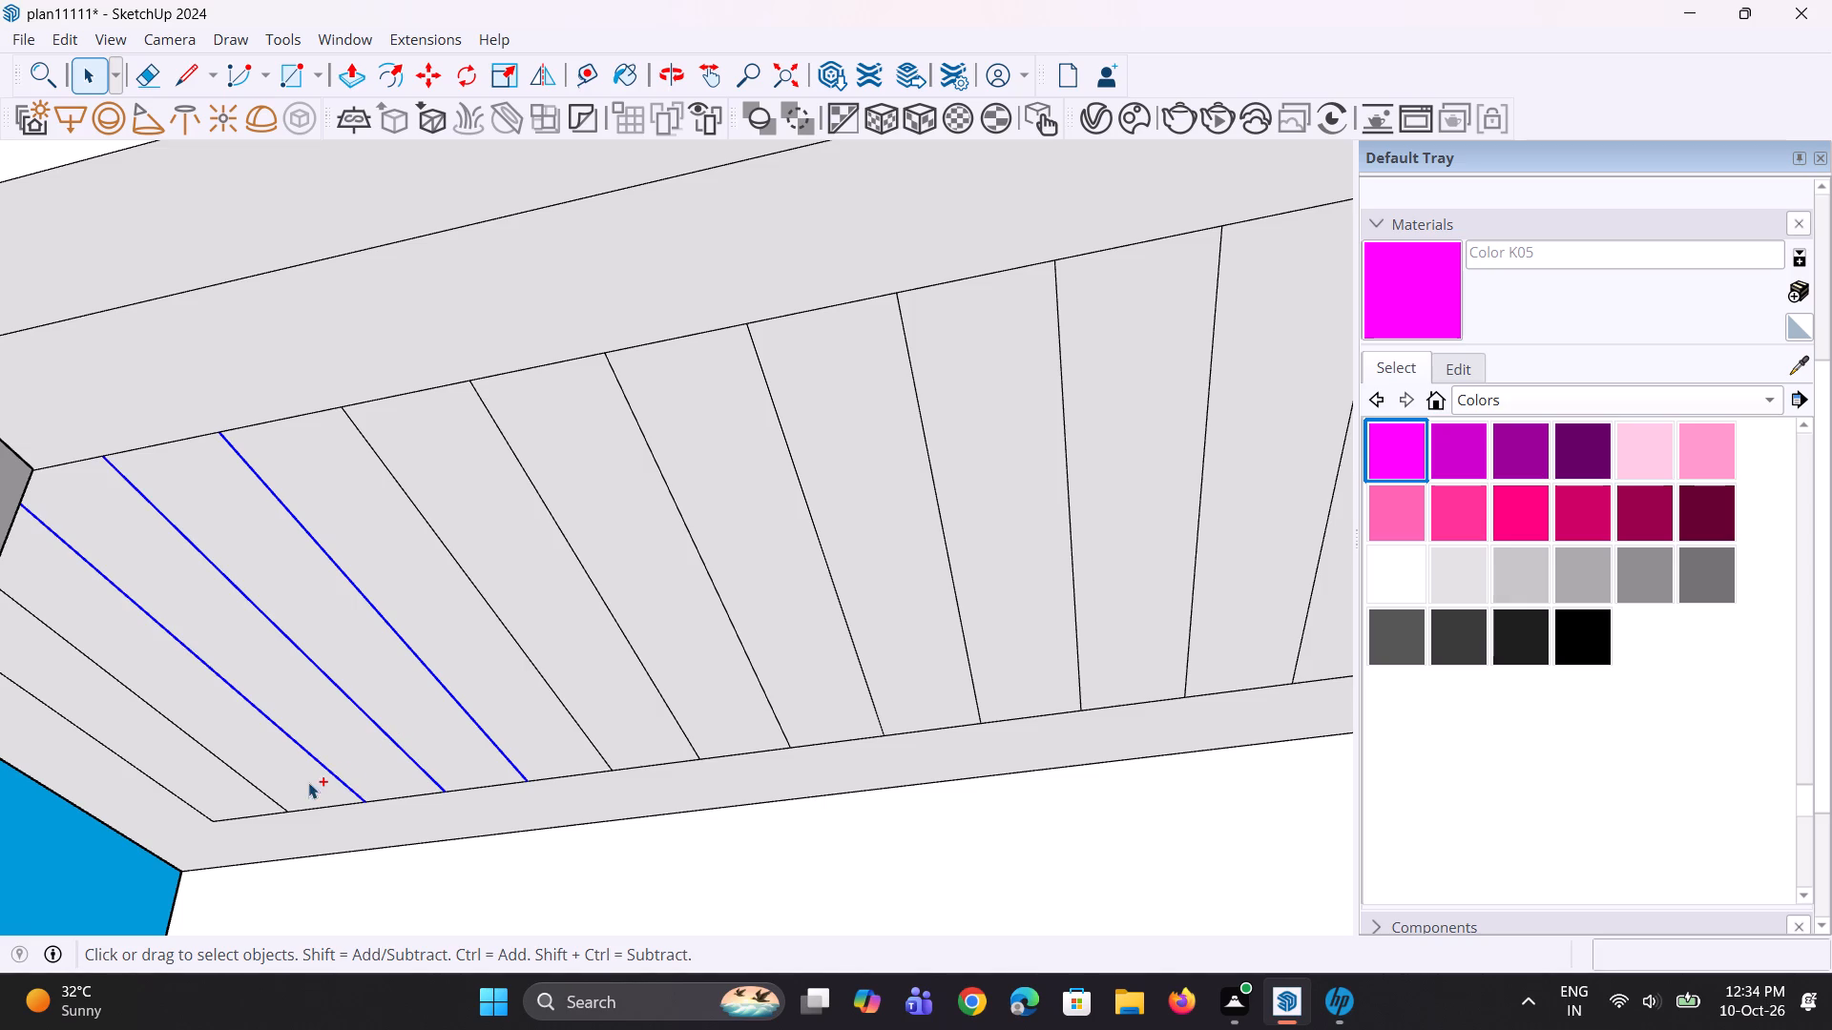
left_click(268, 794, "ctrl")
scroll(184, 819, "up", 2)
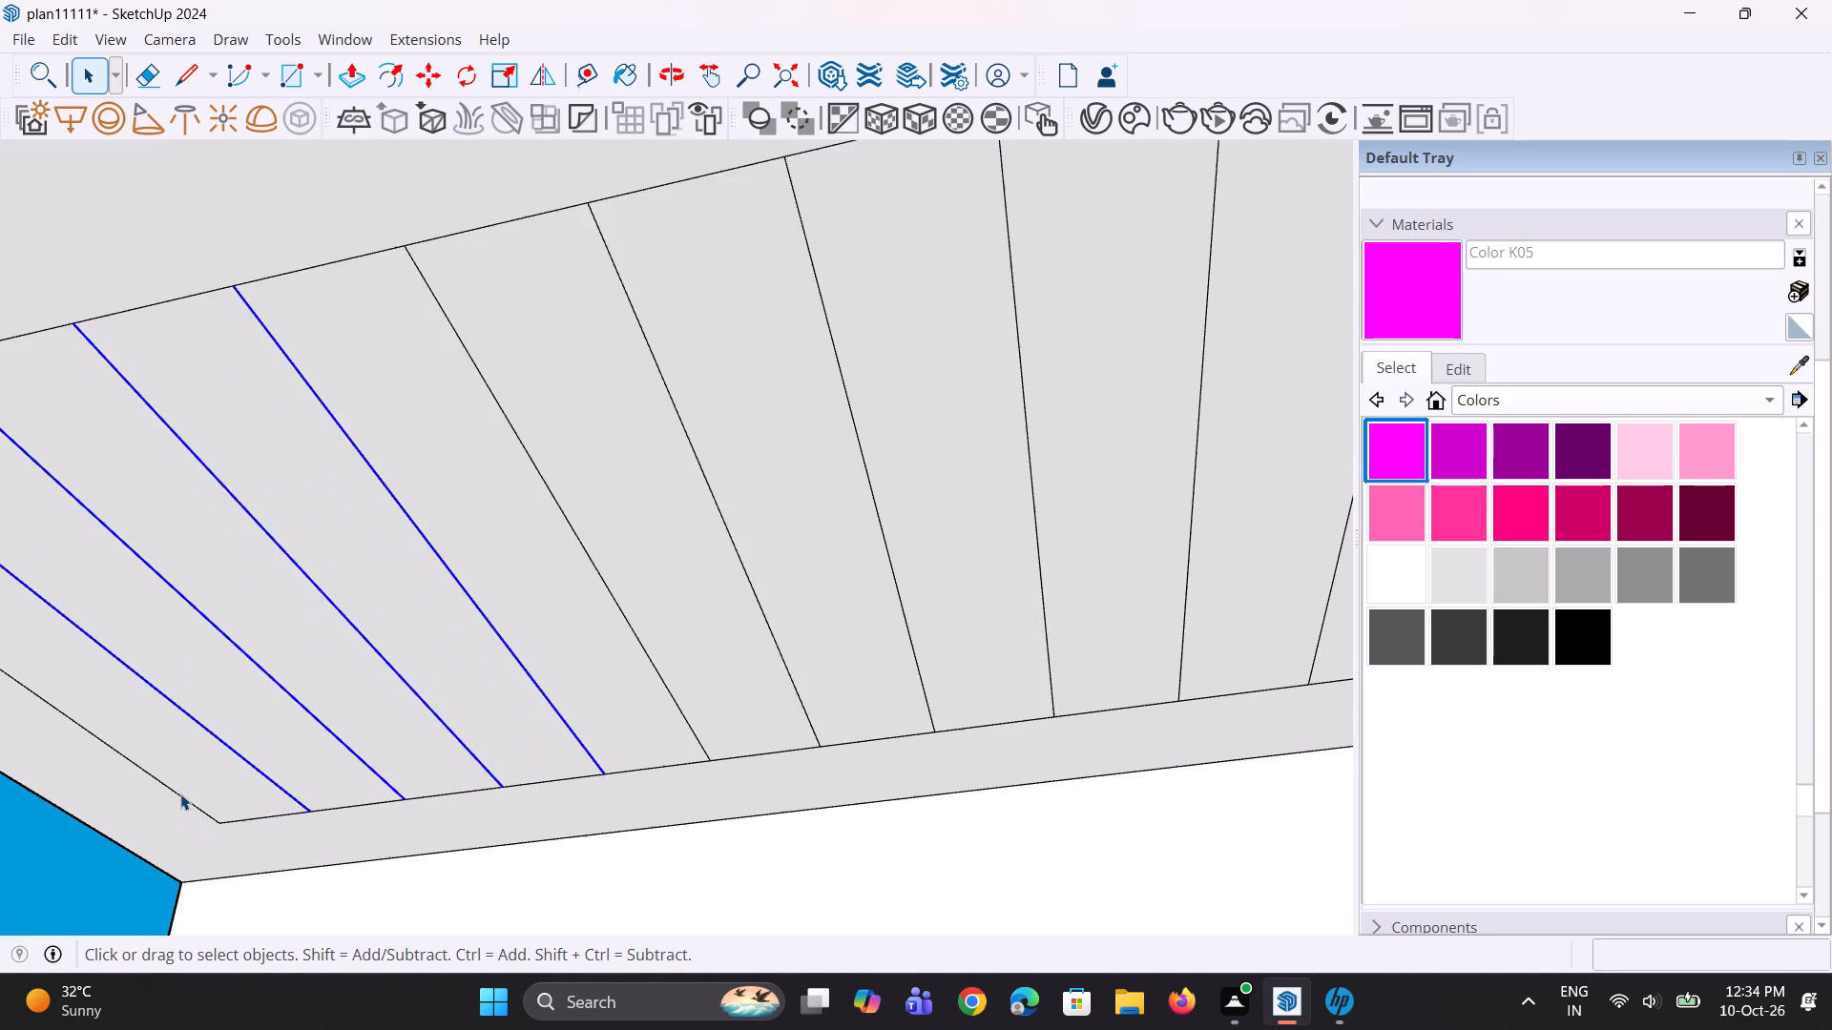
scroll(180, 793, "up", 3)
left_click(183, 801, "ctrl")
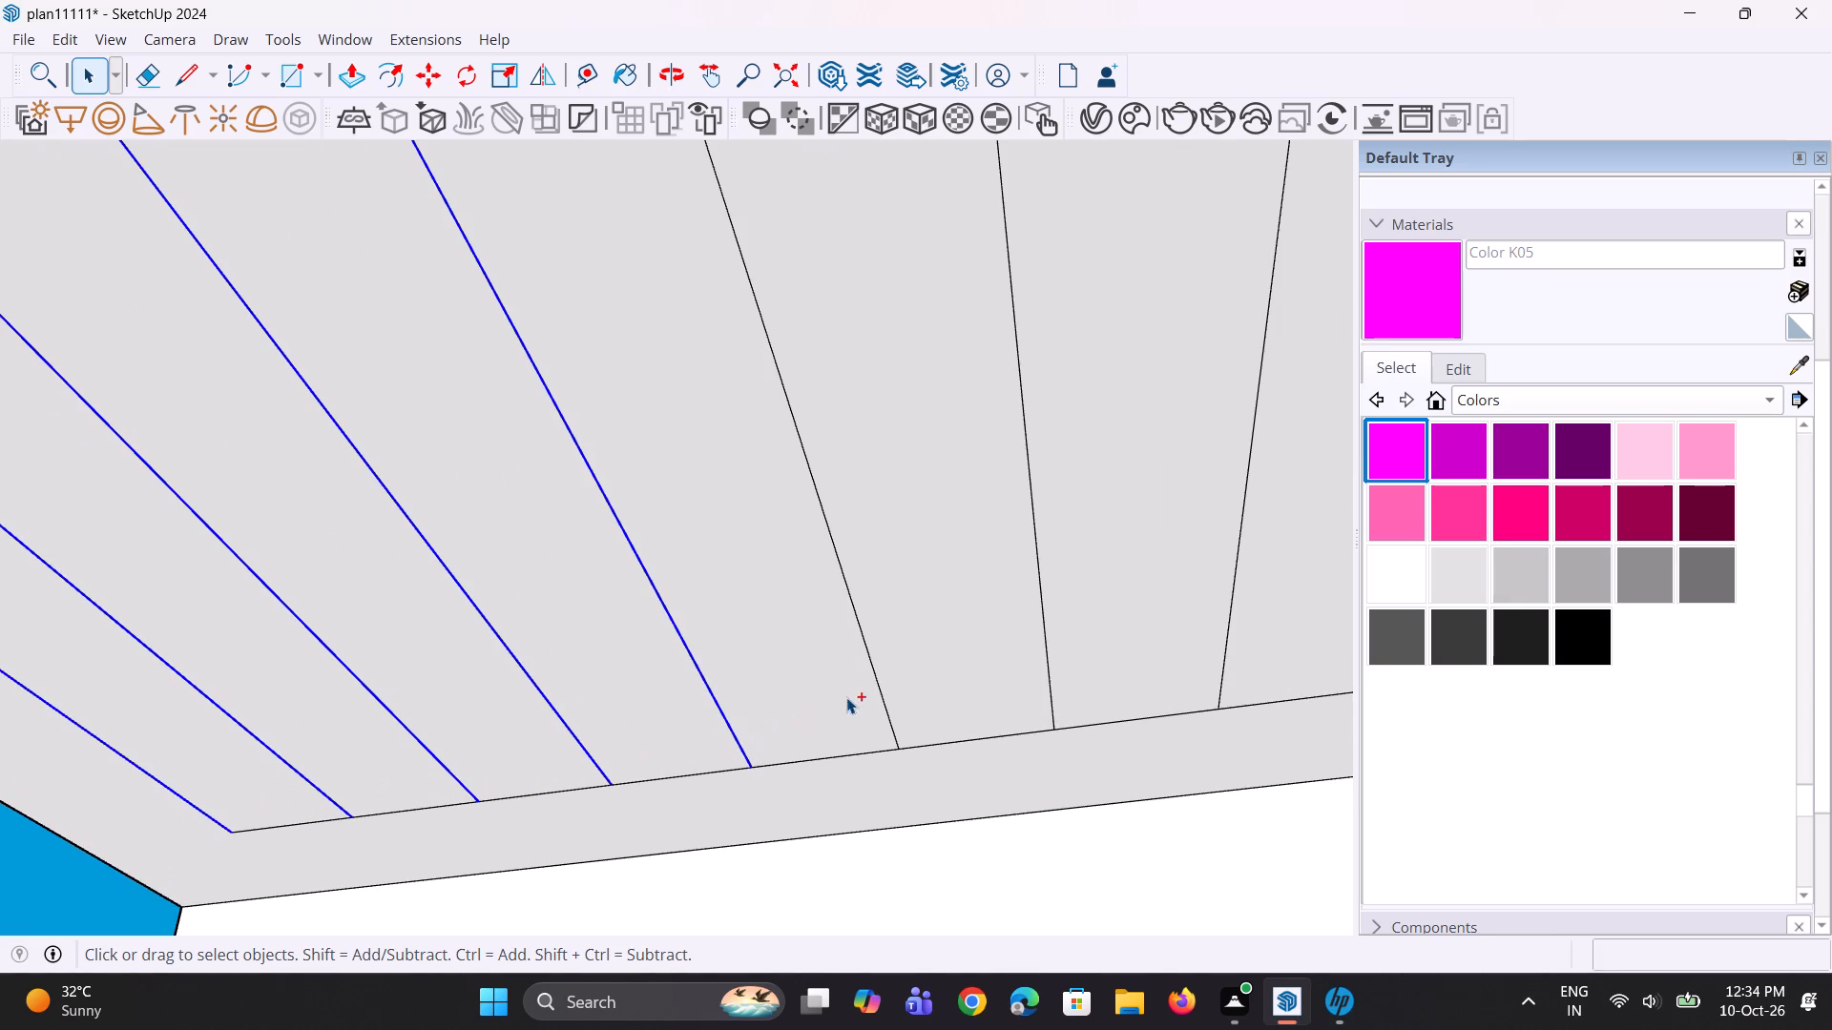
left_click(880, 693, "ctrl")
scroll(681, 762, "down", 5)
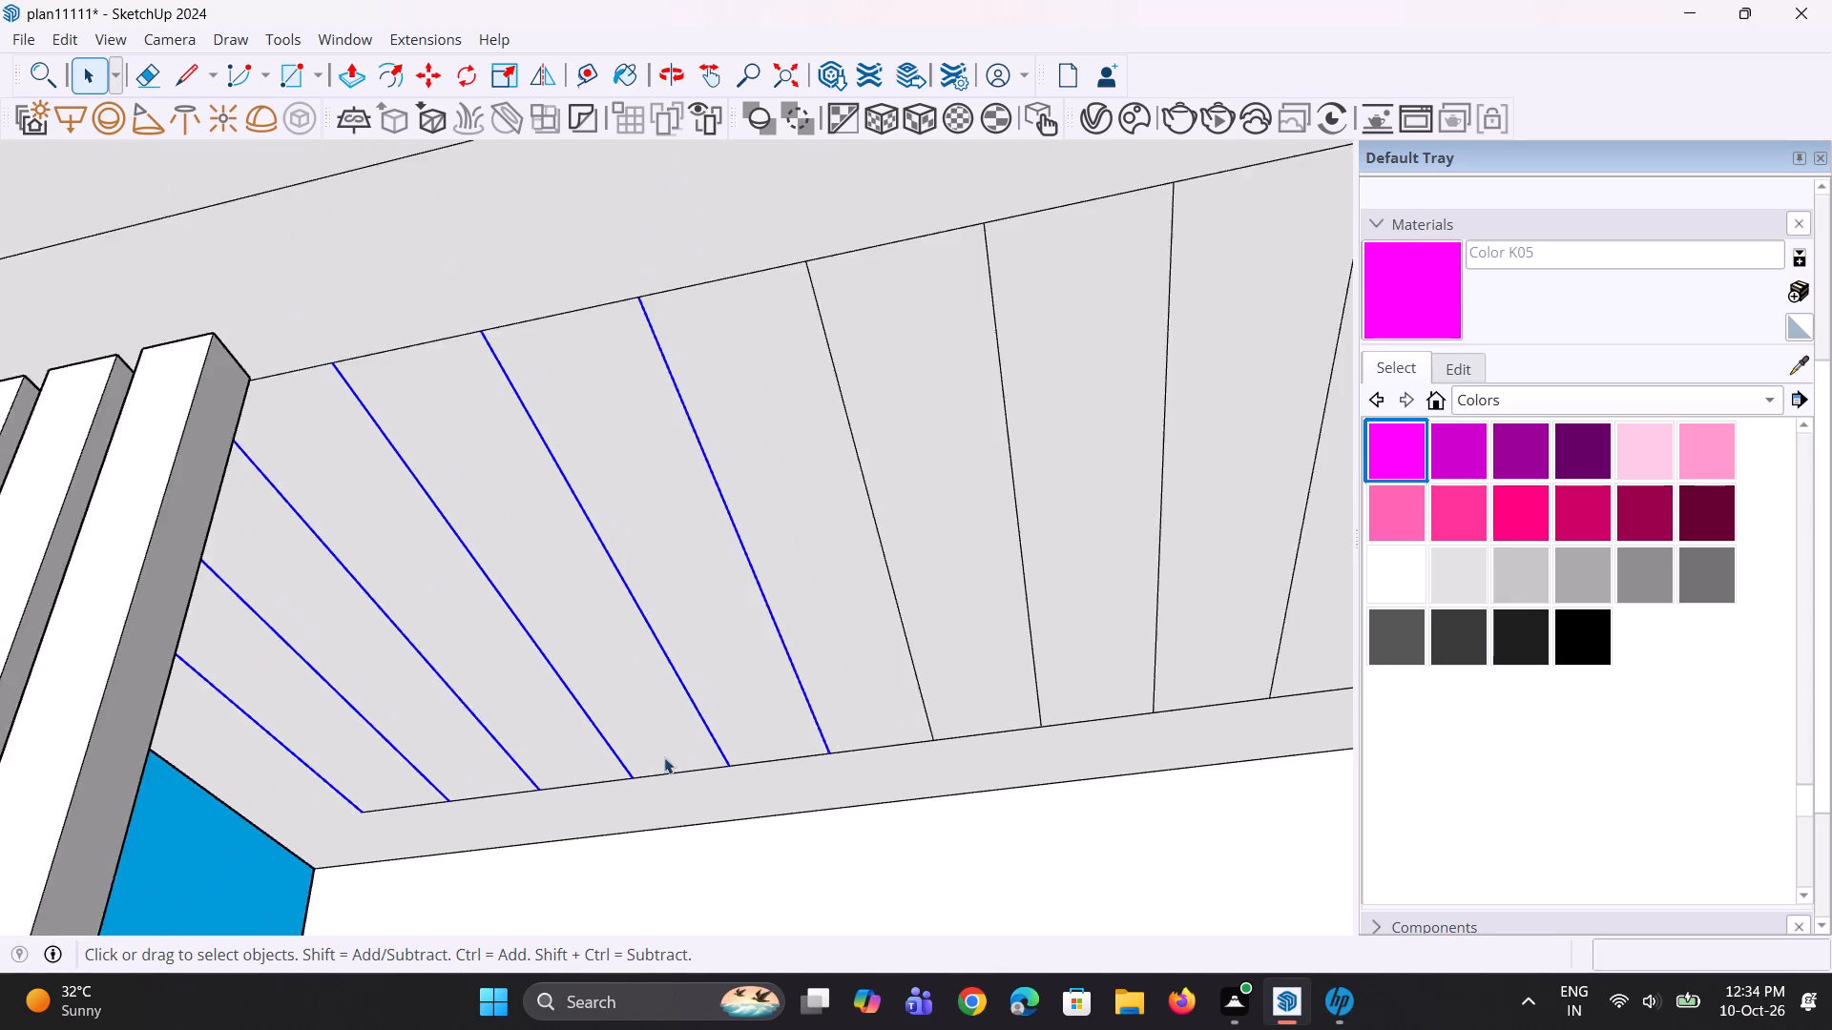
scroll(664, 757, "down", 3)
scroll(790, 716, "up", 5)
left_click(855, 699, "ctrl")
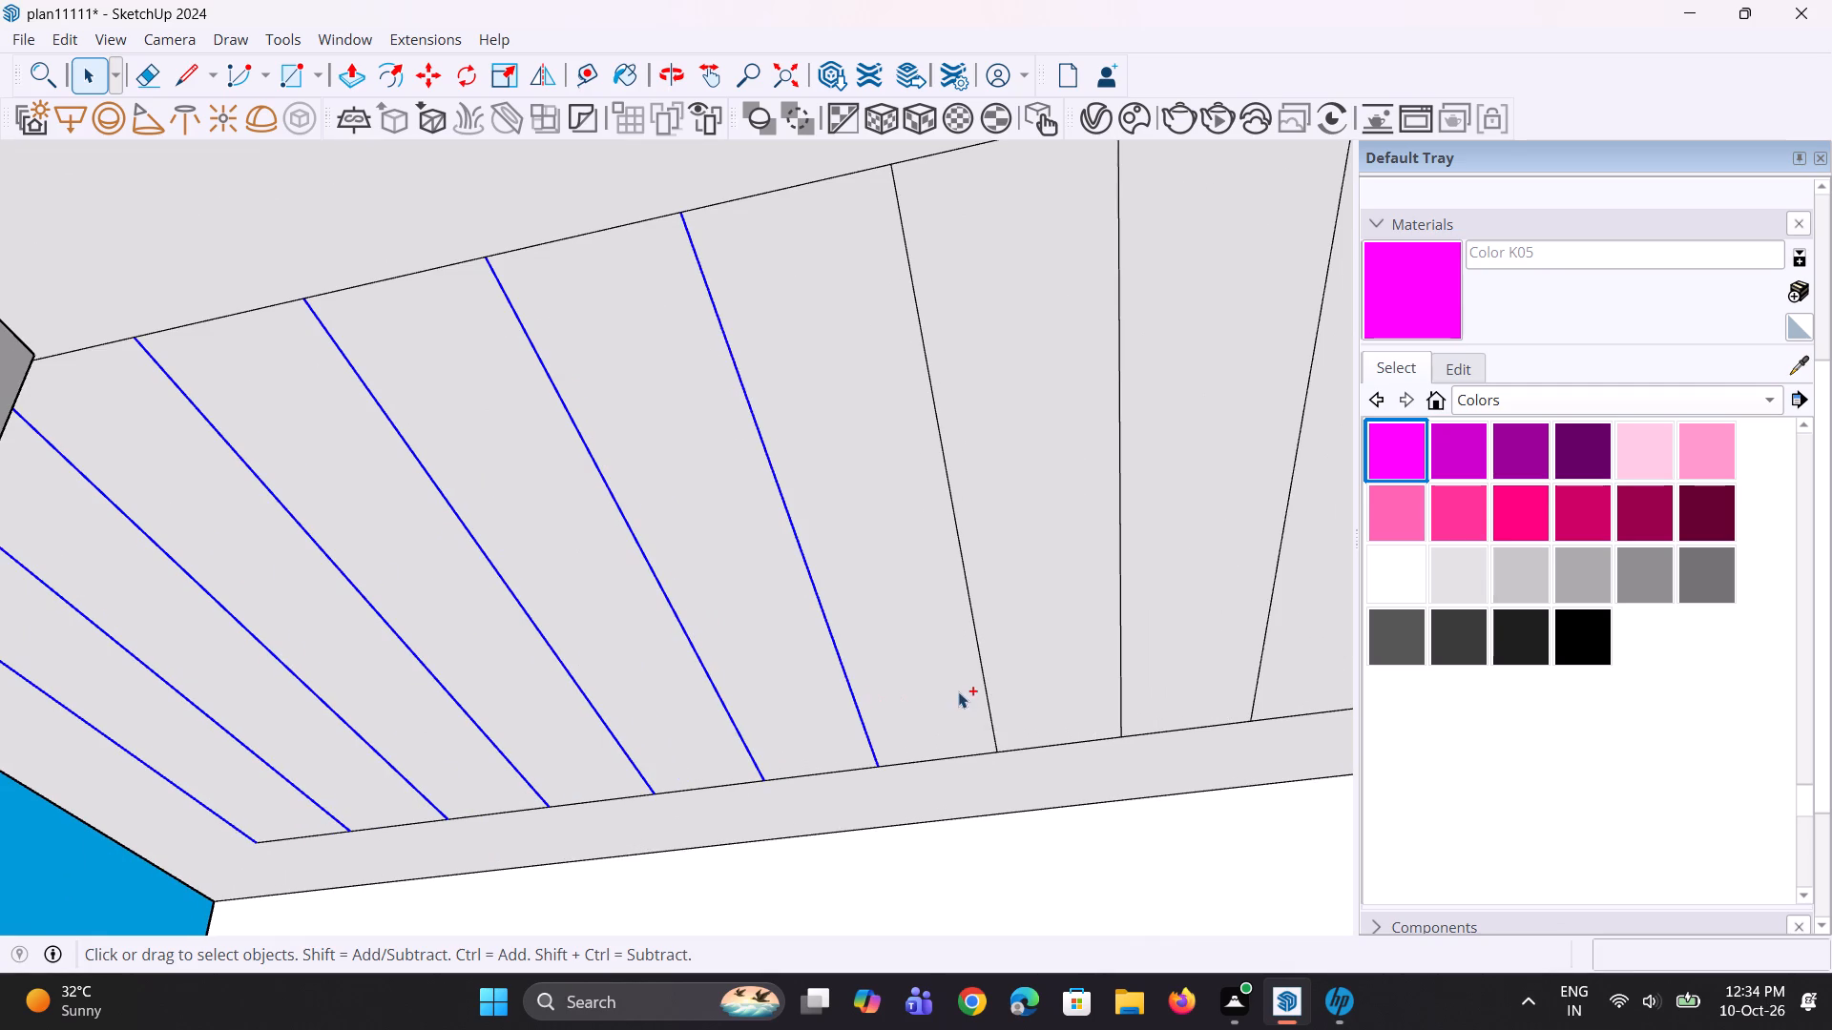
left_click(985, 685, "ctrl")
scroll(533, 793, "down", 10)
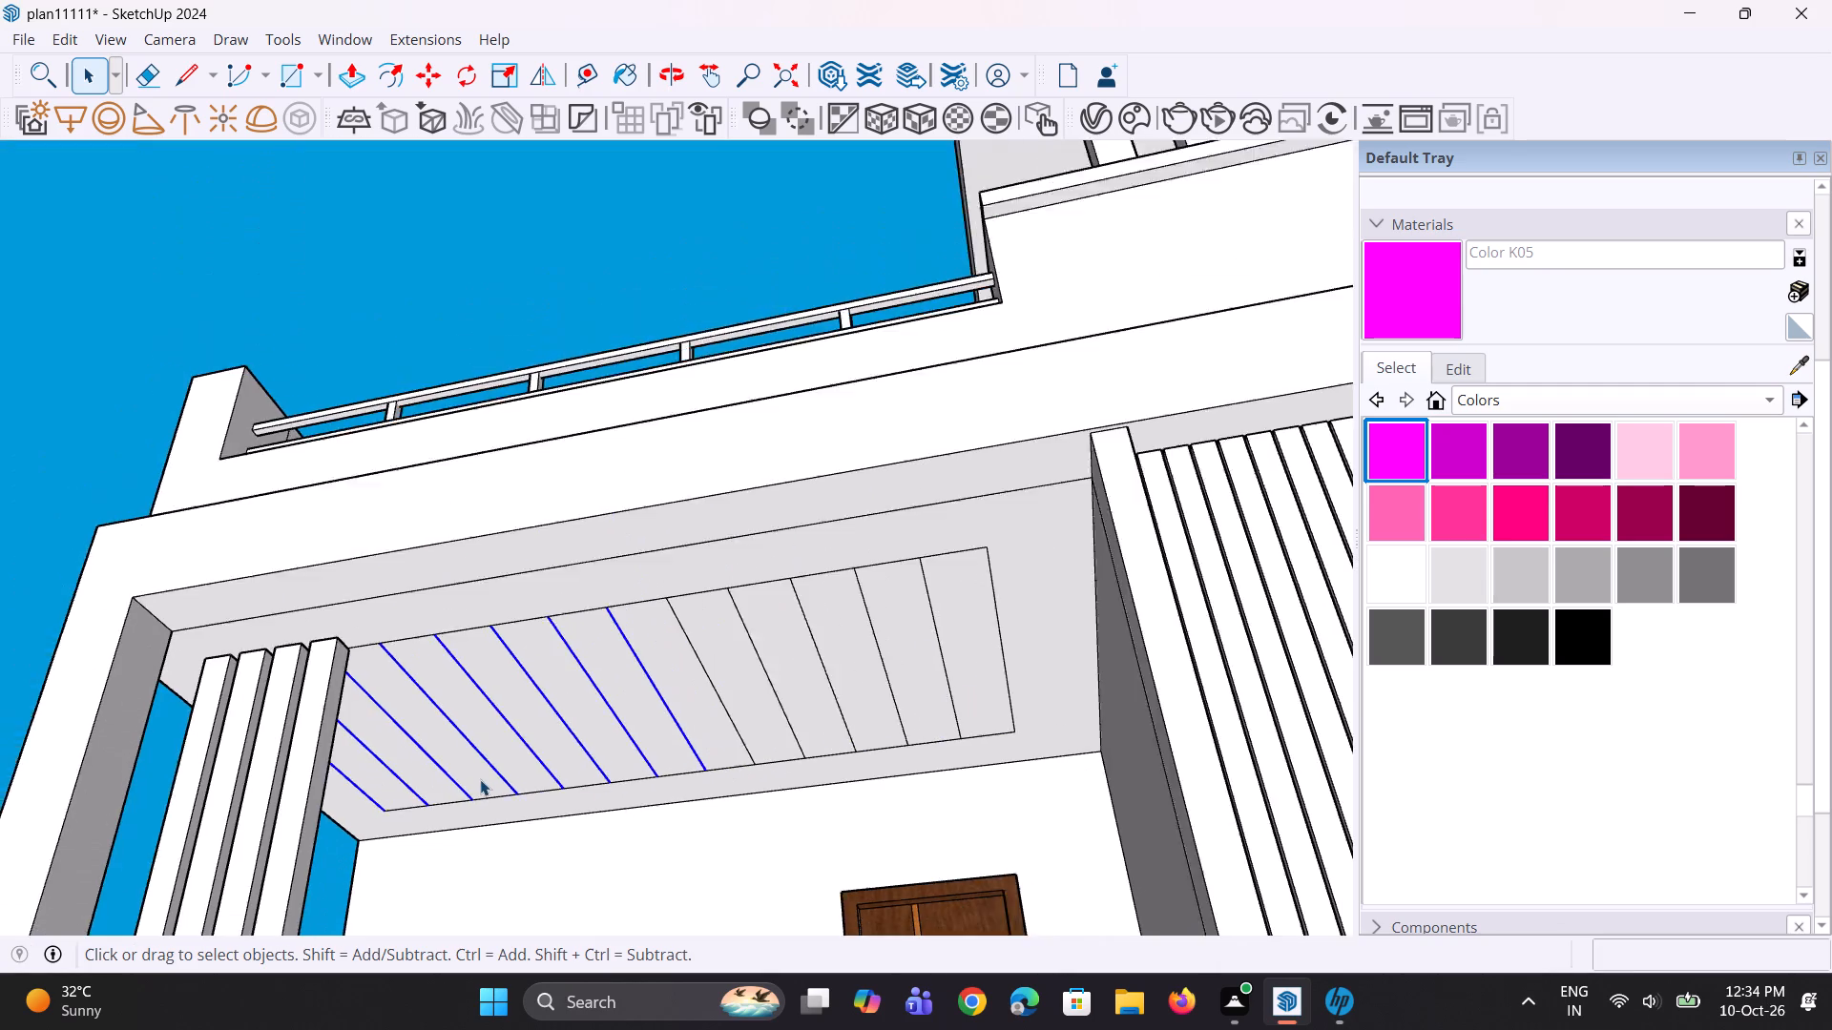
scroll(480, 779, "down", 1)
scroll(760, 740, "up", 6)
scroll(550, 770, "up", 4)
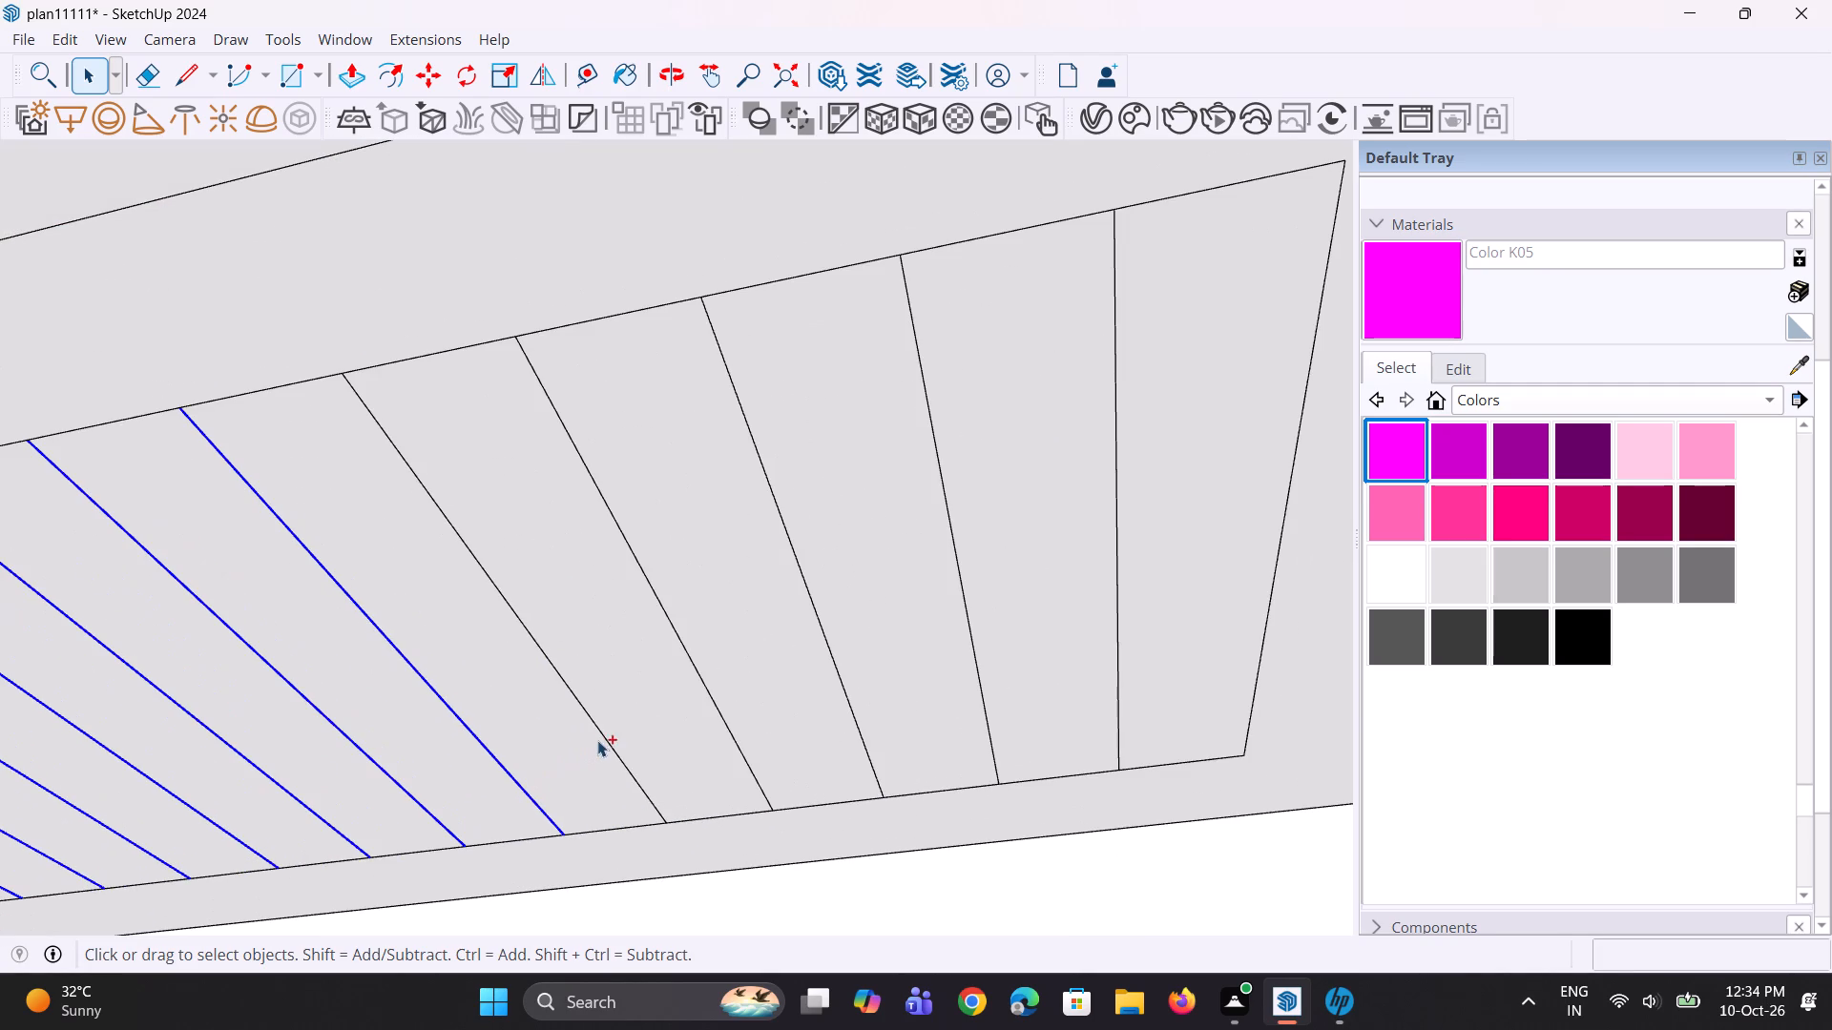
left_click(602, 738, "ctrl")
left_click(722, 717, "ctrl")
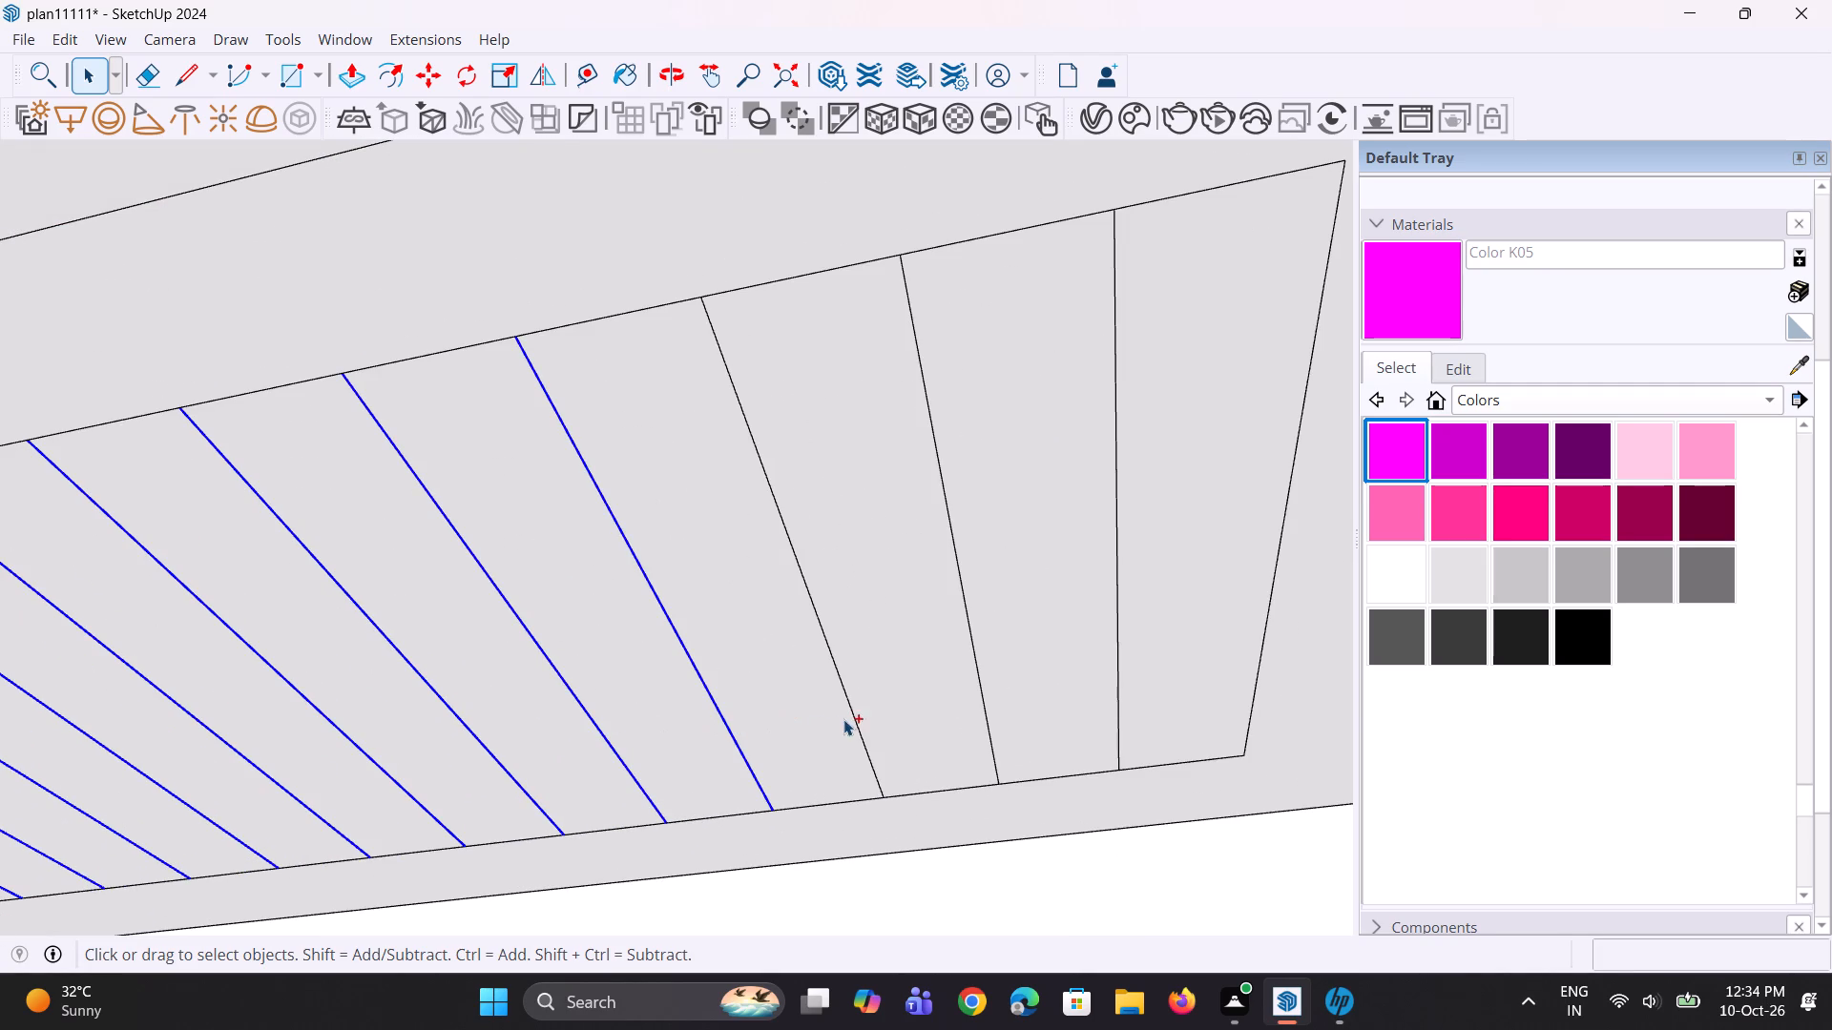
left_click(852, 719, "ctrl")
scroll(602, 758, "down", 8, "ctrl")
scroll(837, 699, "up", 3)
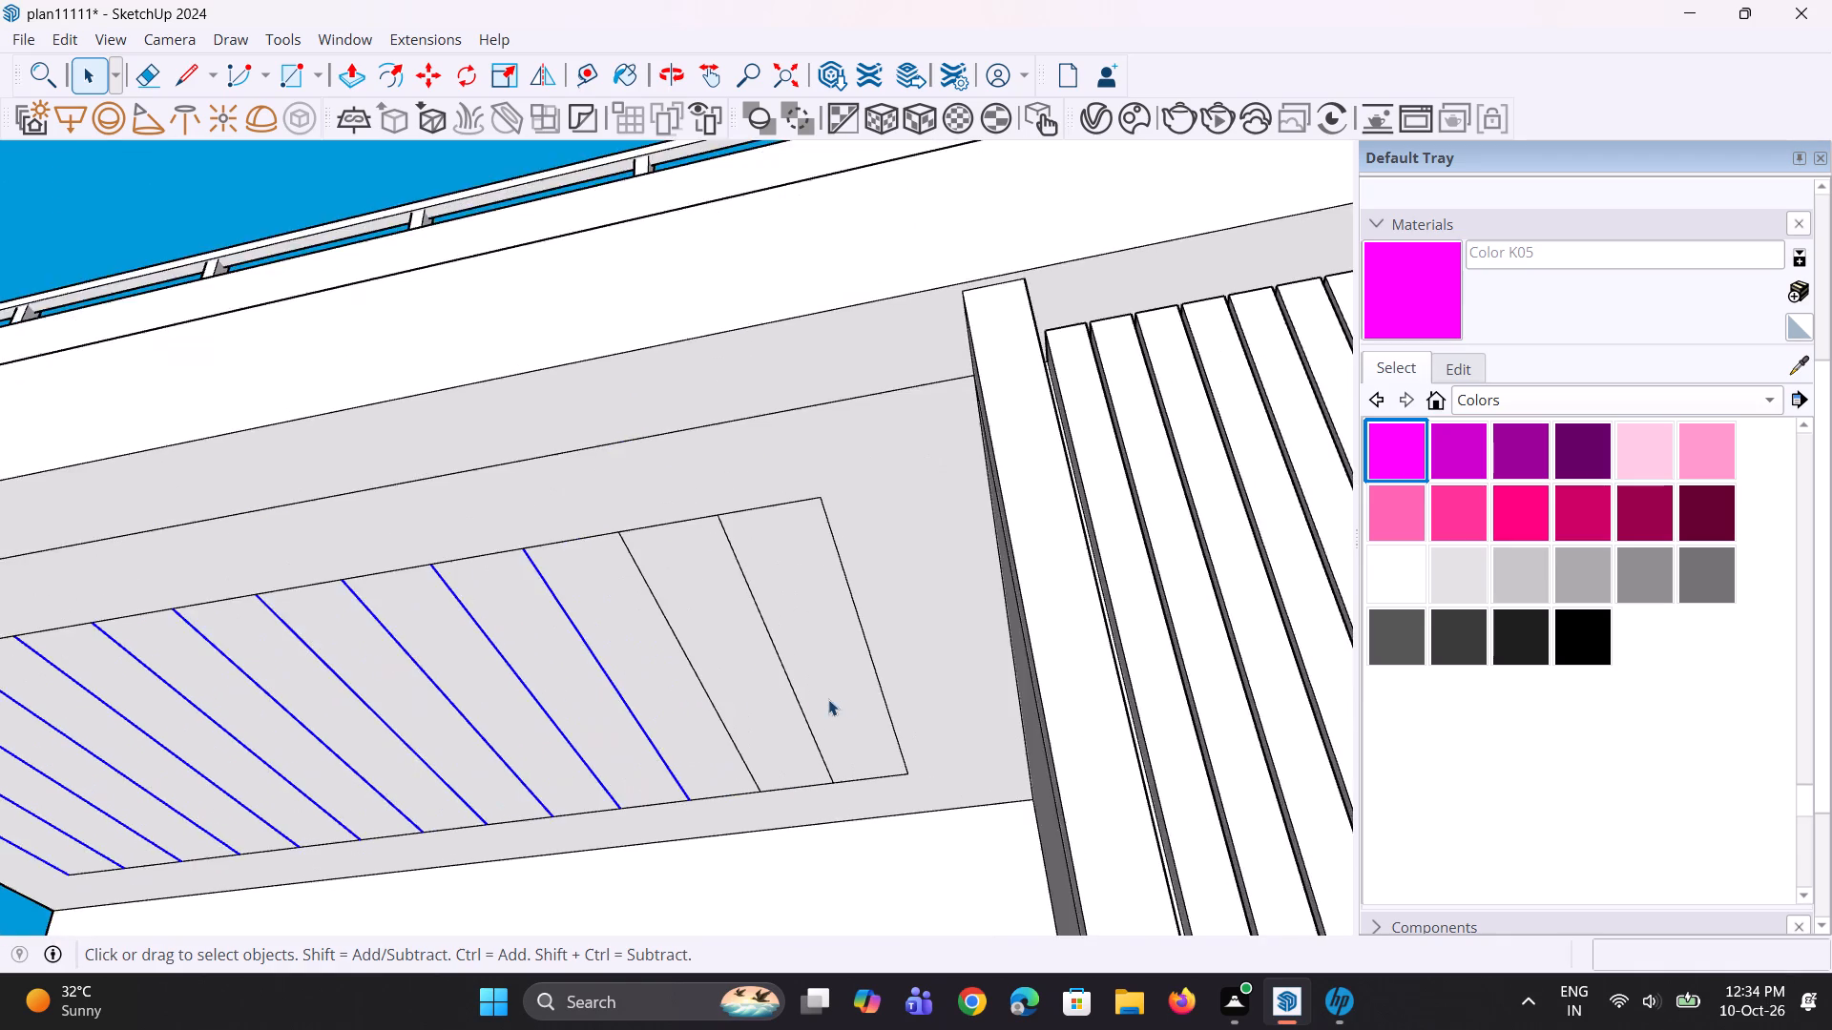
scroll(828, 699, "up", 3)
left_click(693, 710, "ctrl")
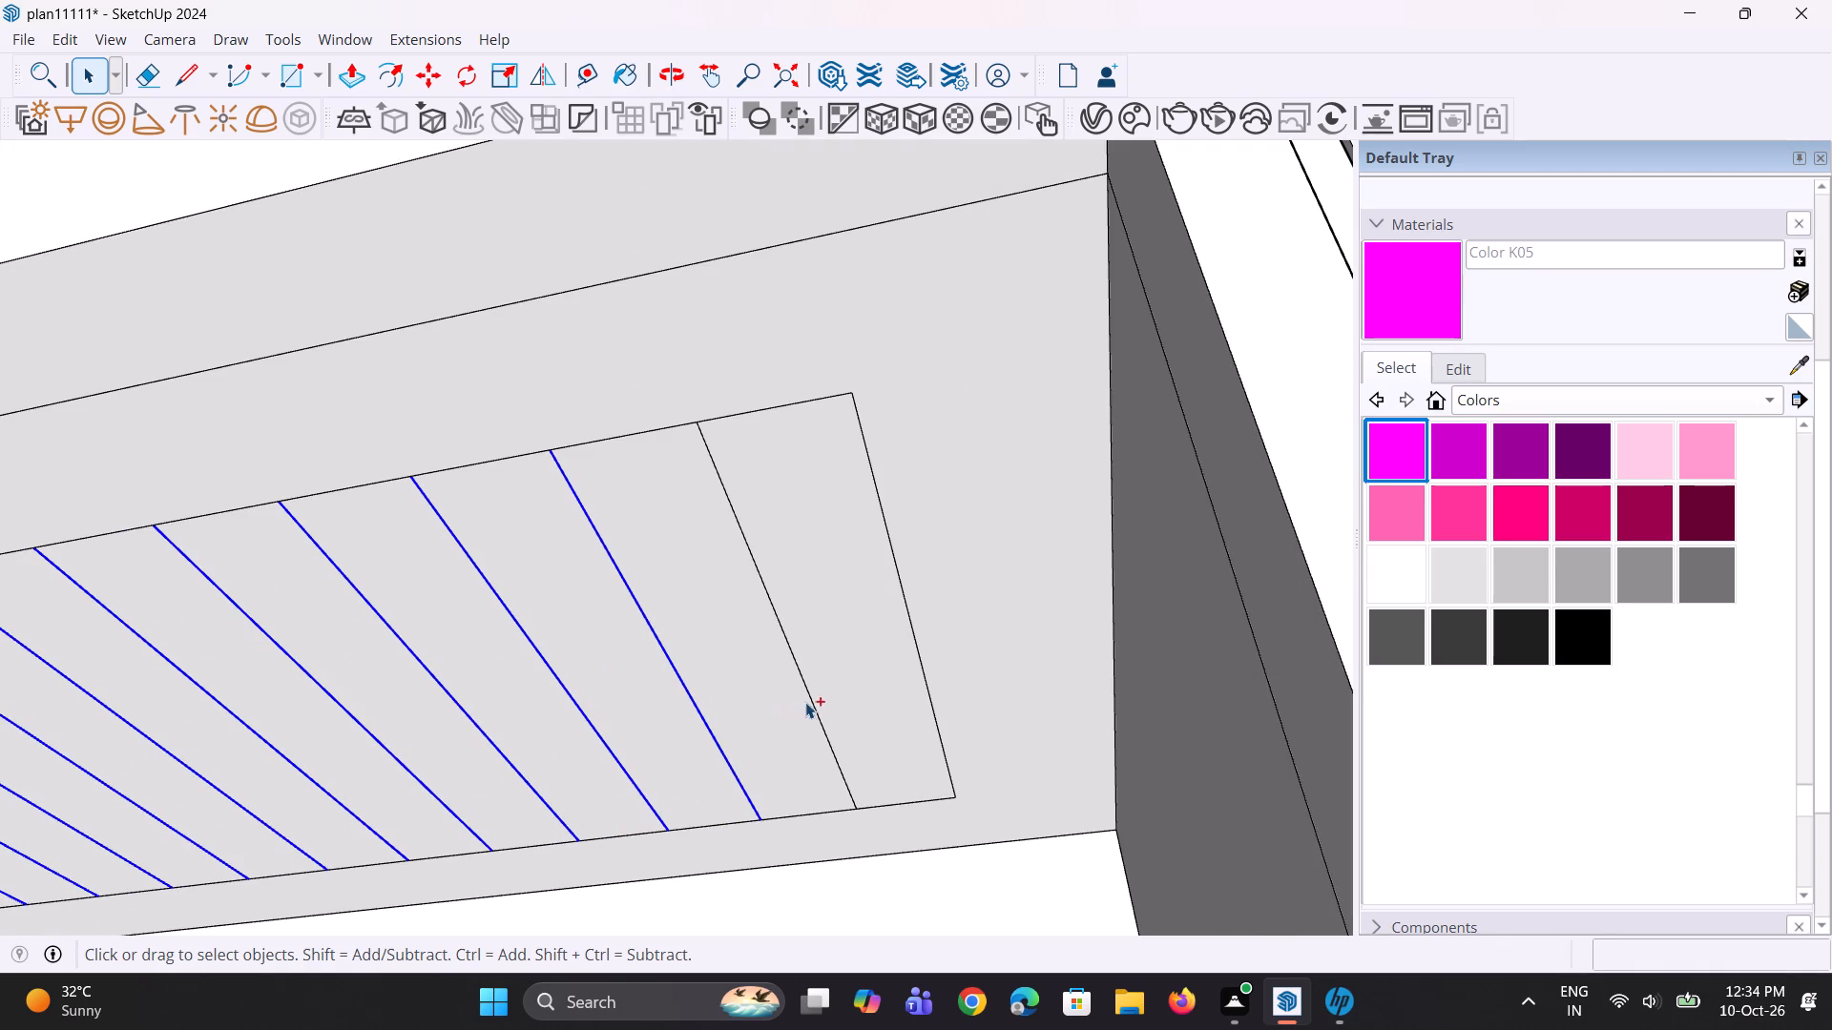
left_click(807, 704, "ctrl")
Select all the panel lines and both end edges on the top-floor left-hand balcony ceiling and copy them about 2" towards the battened wall.
left_click(831, 747)
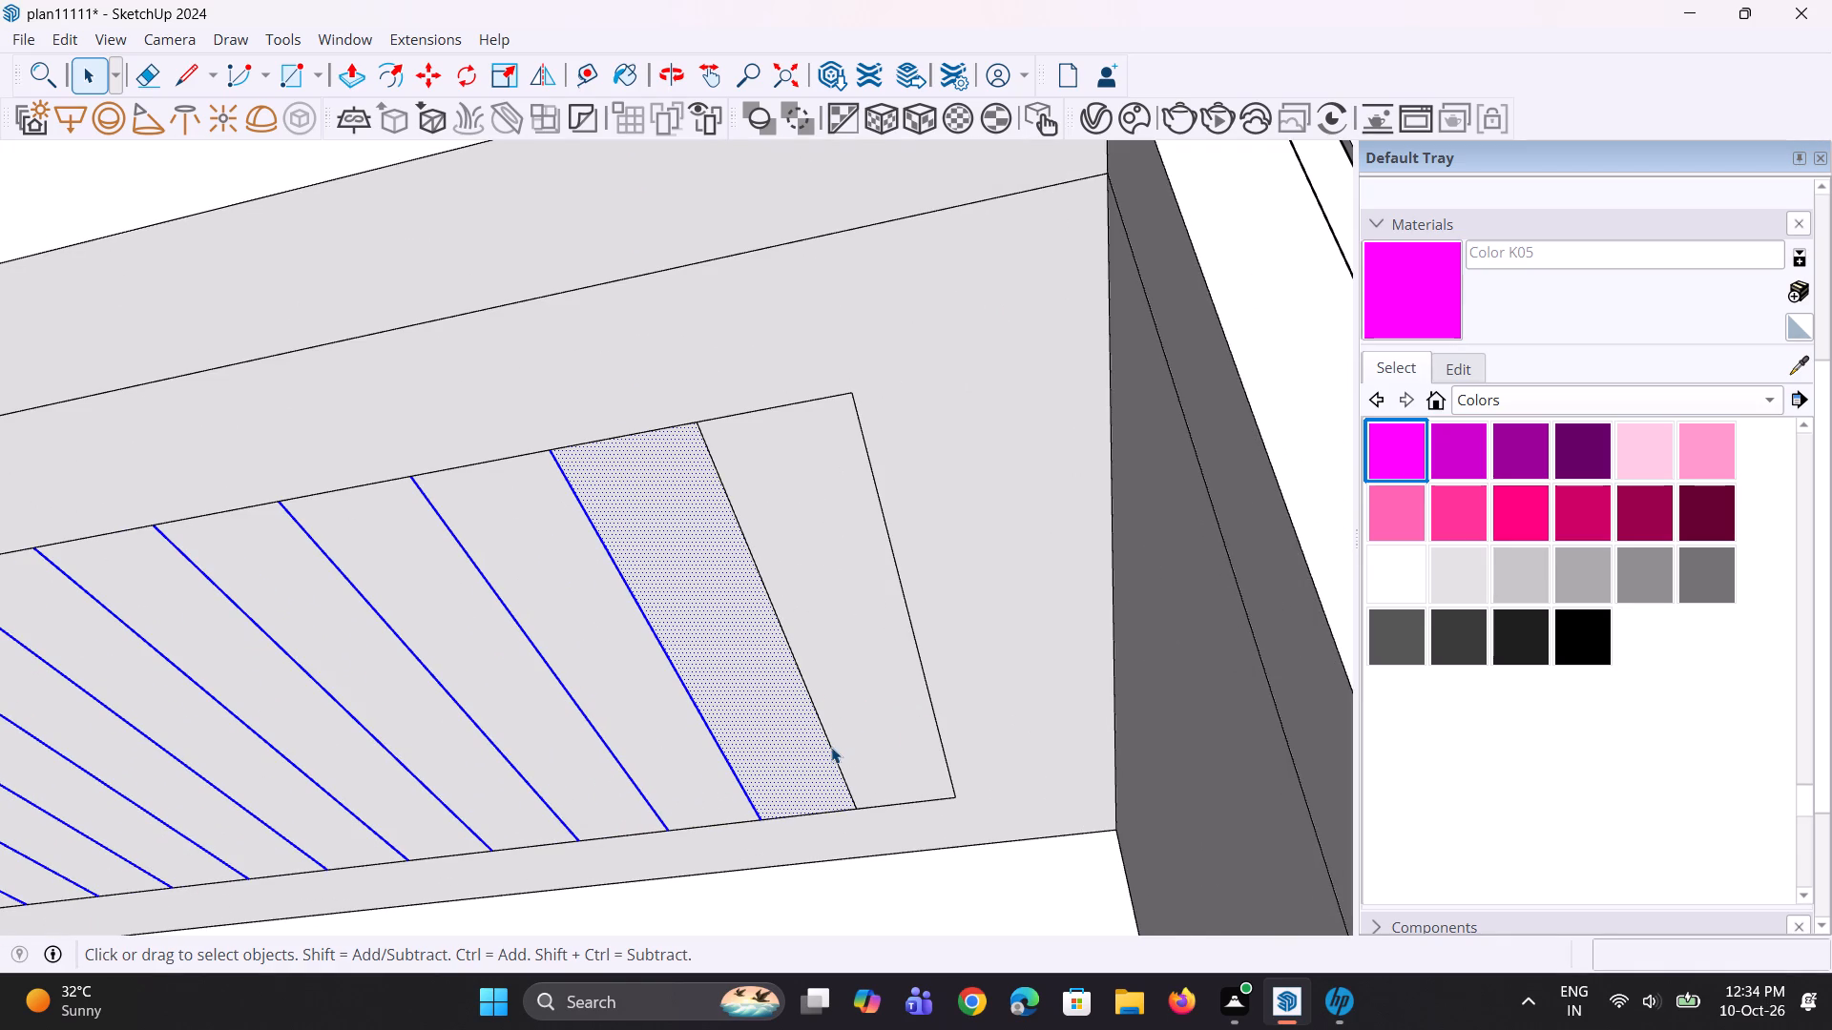
scroll(922, 742, "up", 3)
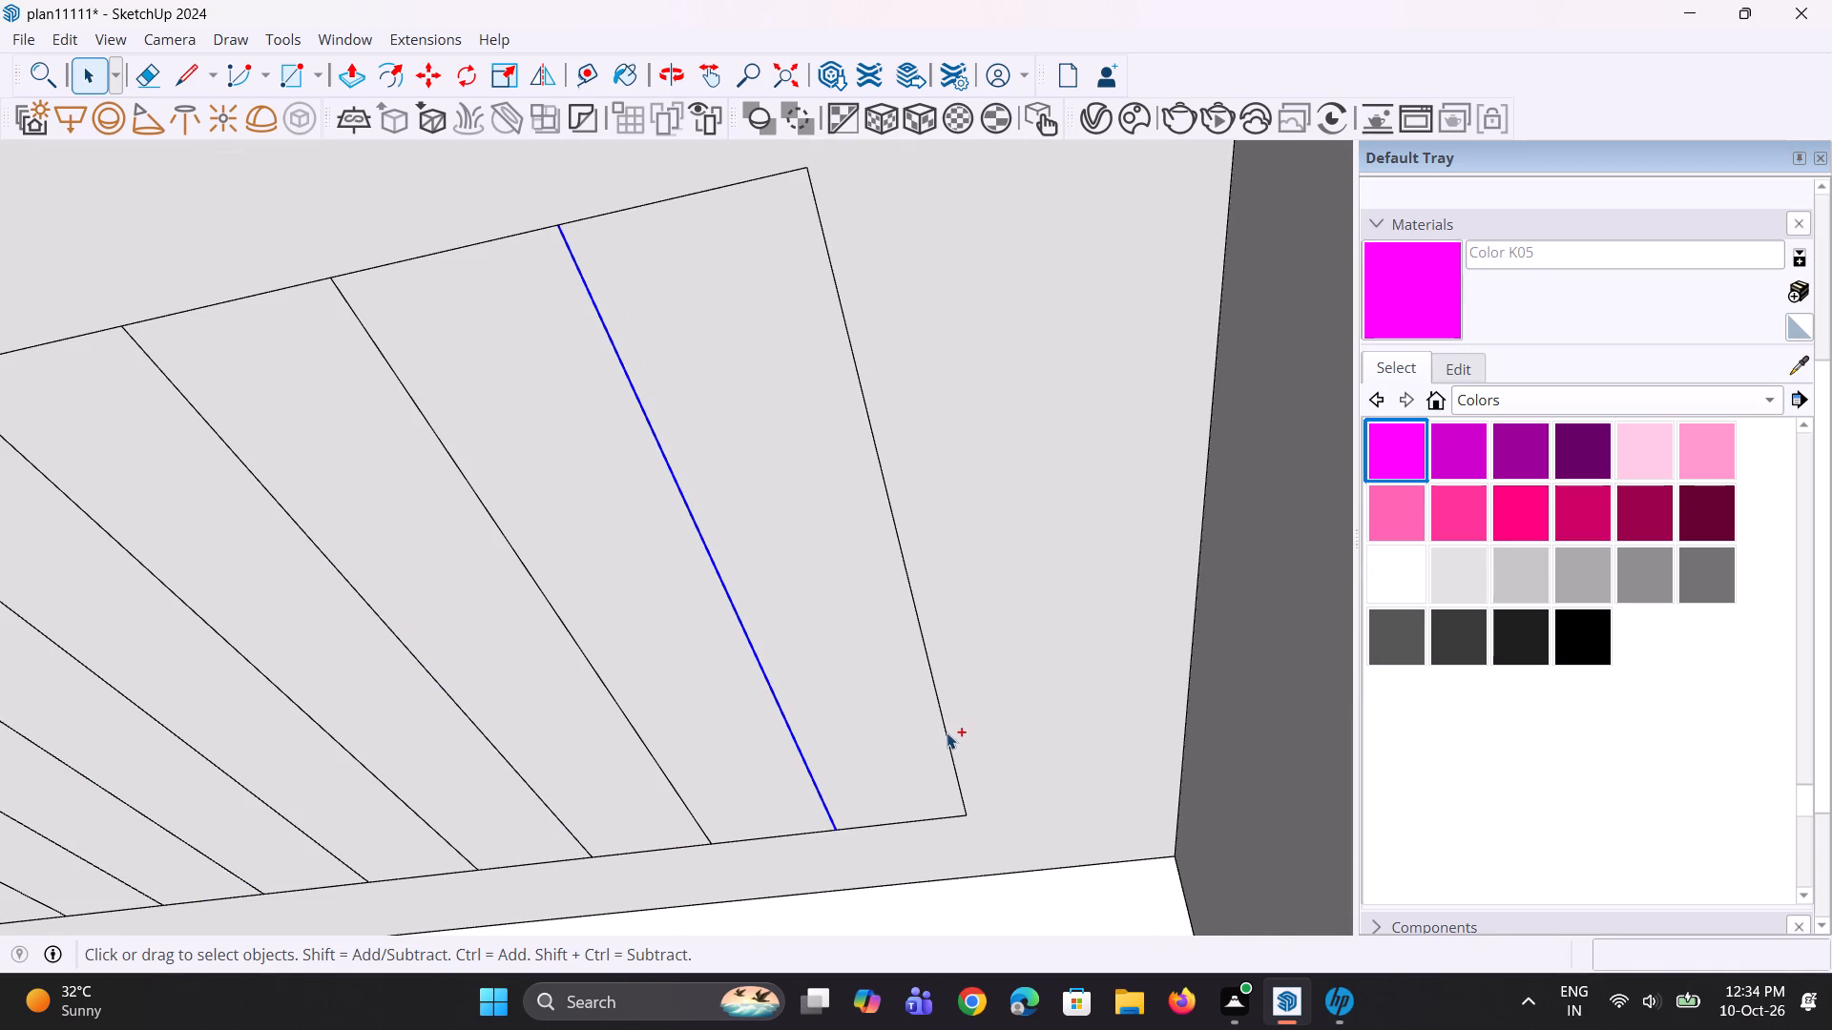
left_click(947, 732, "ctrl")
scroll(715, 782, "up", 1, "ctrl")
left_click(669, 788, "ctrl")
scroll(524, 832, "up", 2)
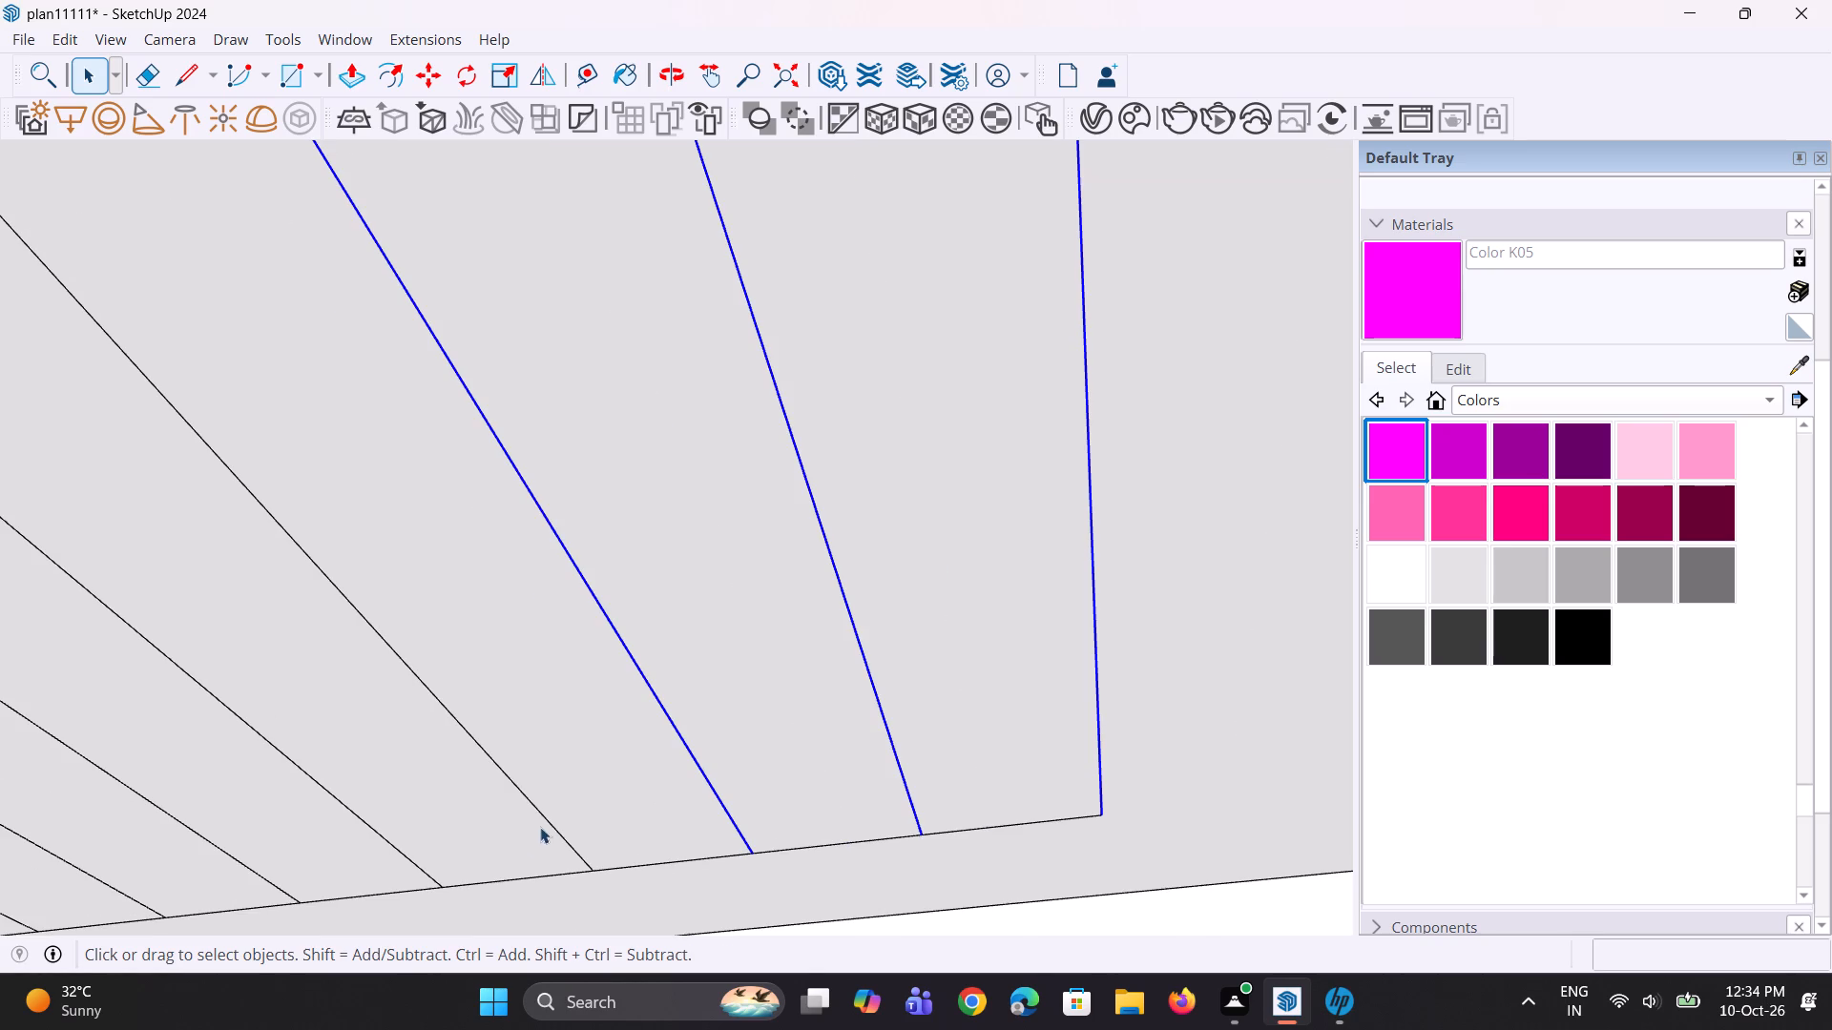
left_click(557, 834, "ctrl")
scroll(647, 818, "down", 6)
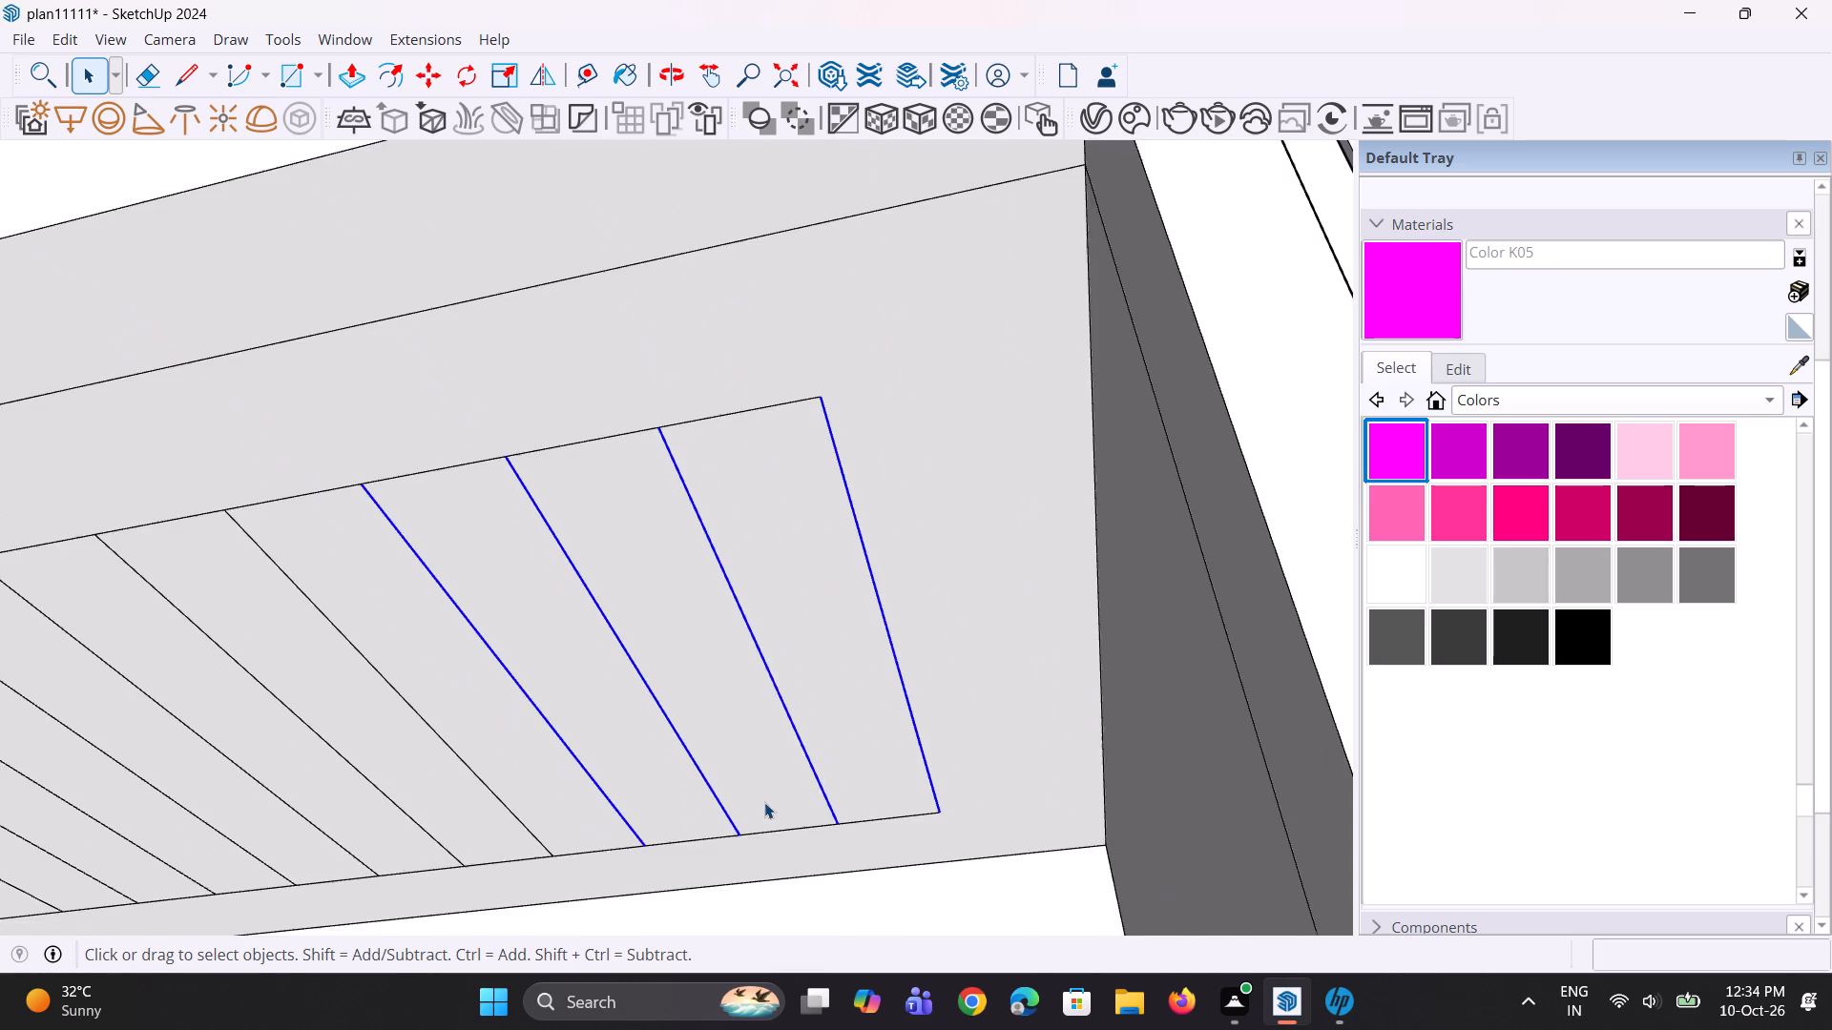
scroll(453, 841, "up", 5)
left_click(531, 798, "ctrl")
scroll(568, 813, "down", 7)
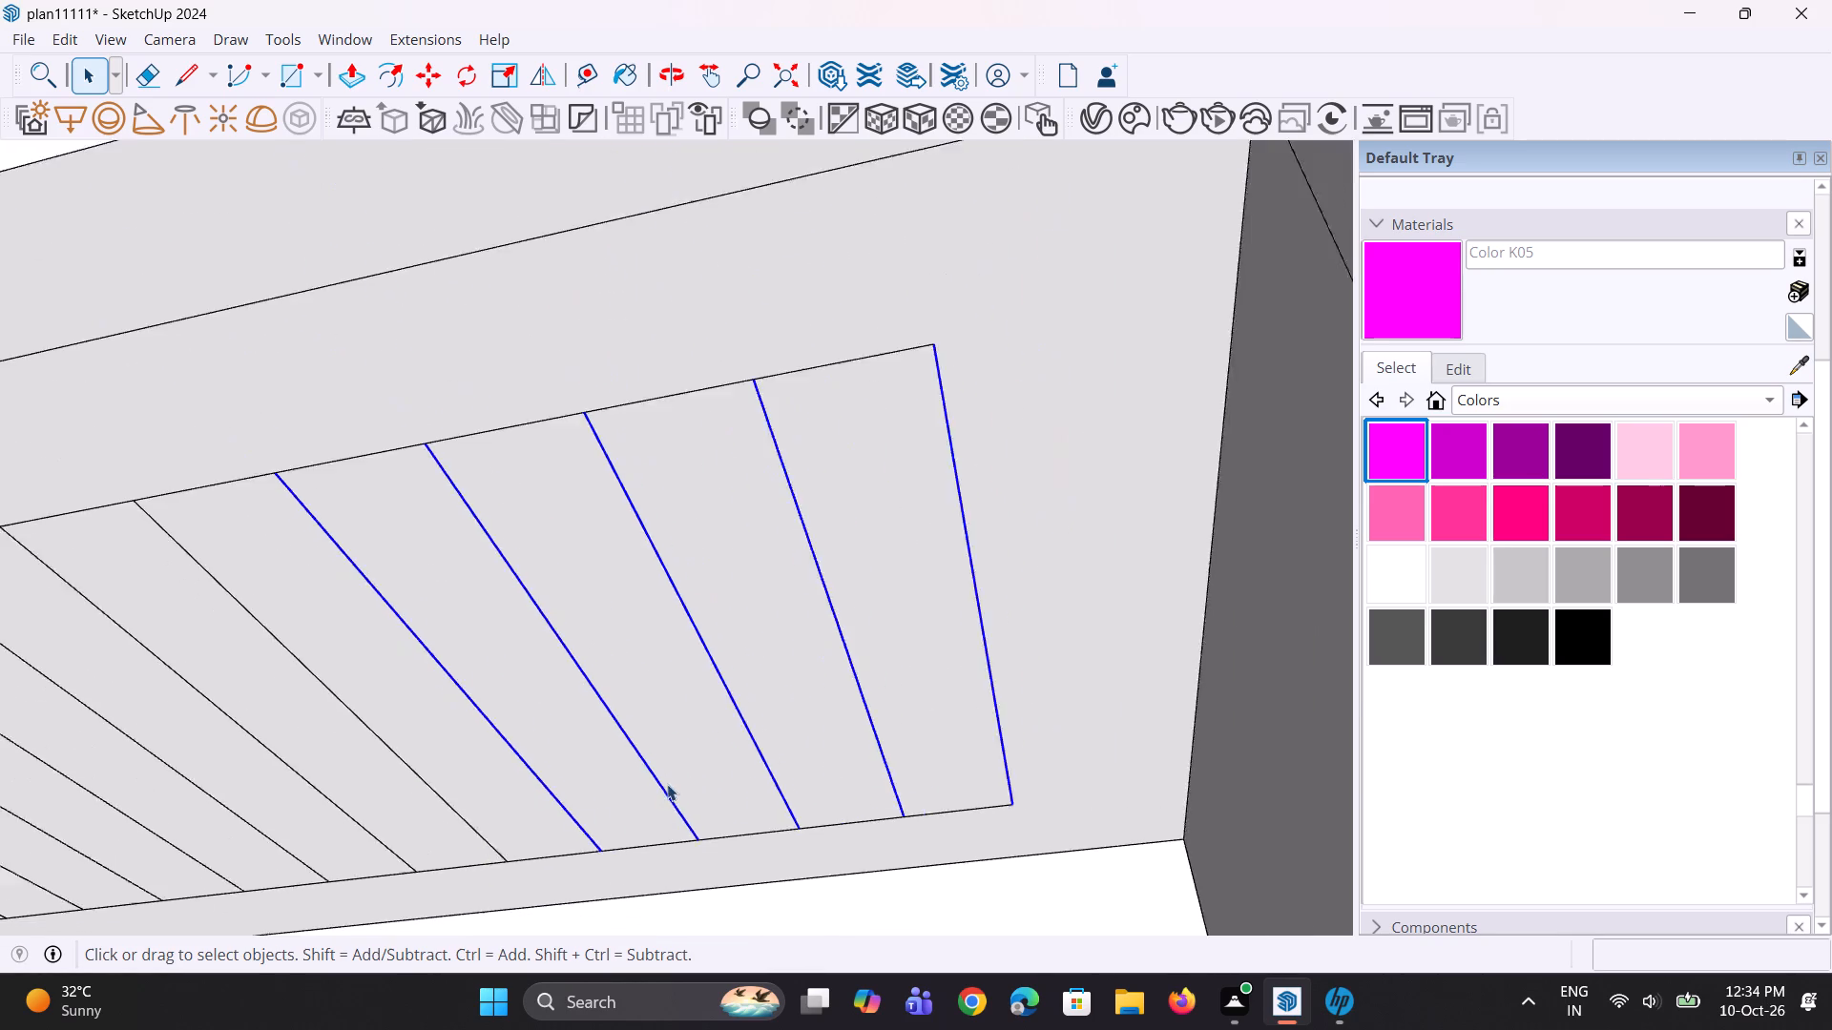
scroll(667, 784, "down", 1)
scroll(375, 830, "up", 3)
scroll(484, 798, "up", 2)
left_click(551, 773, "ctrl")
scroll(565, 796, "down", 2)
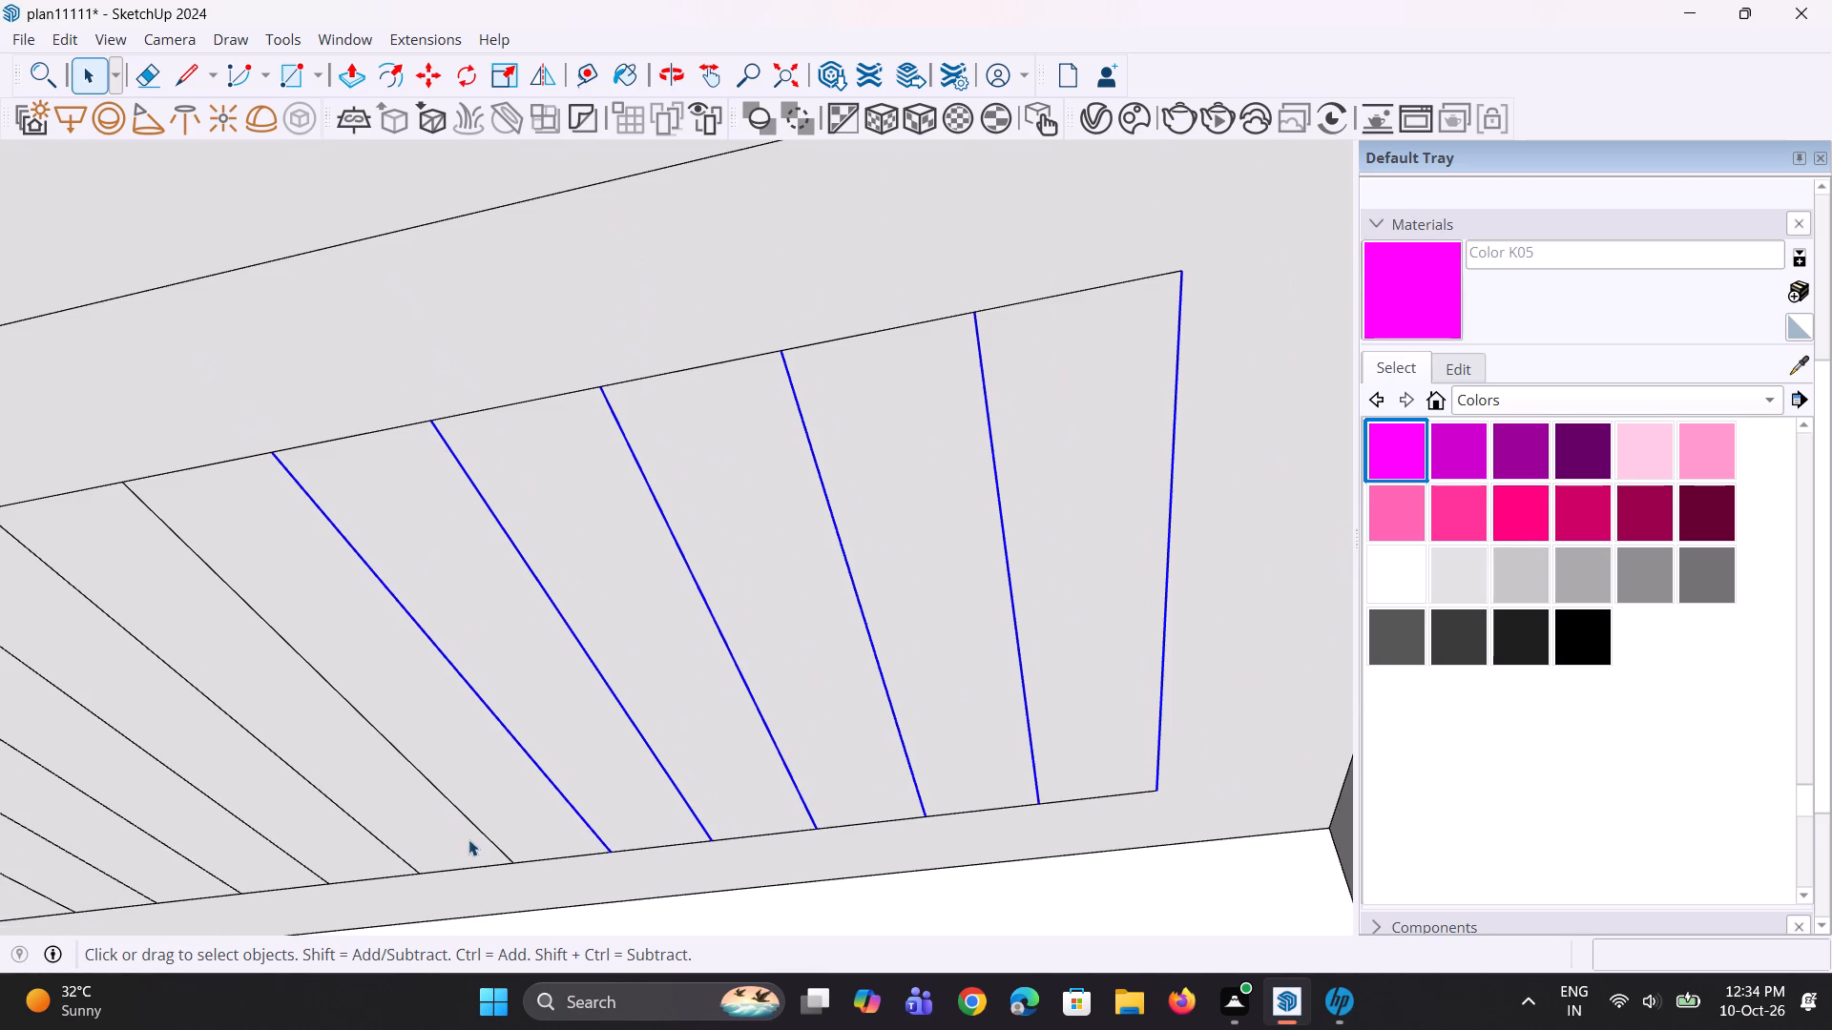
left_click(474, 826, "ctrl")
scroll(489, 827, "down", 4)
scroll(365, 854, "up", 4)
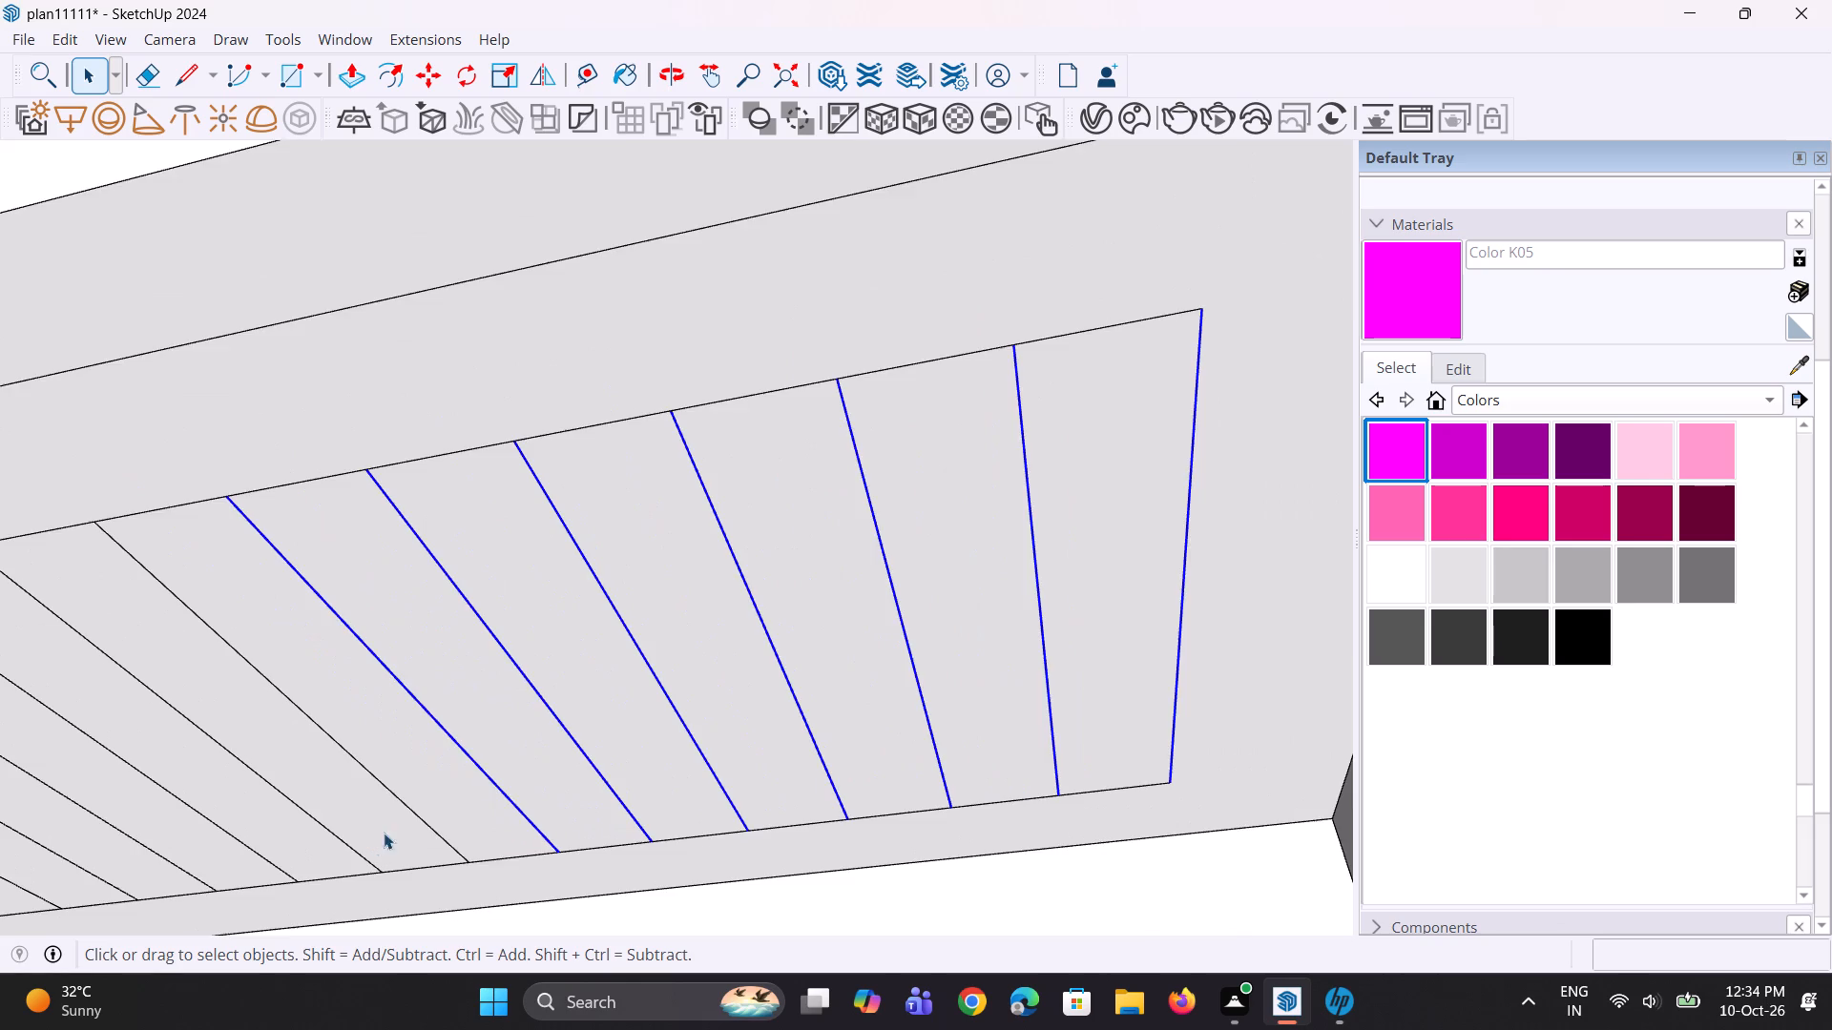
scroll(384, 833, "up", 2)
left_click(423, 808, "ctrl")
scroll(456, 811, "down", 5)
scroll(395, 825, "up", 6)
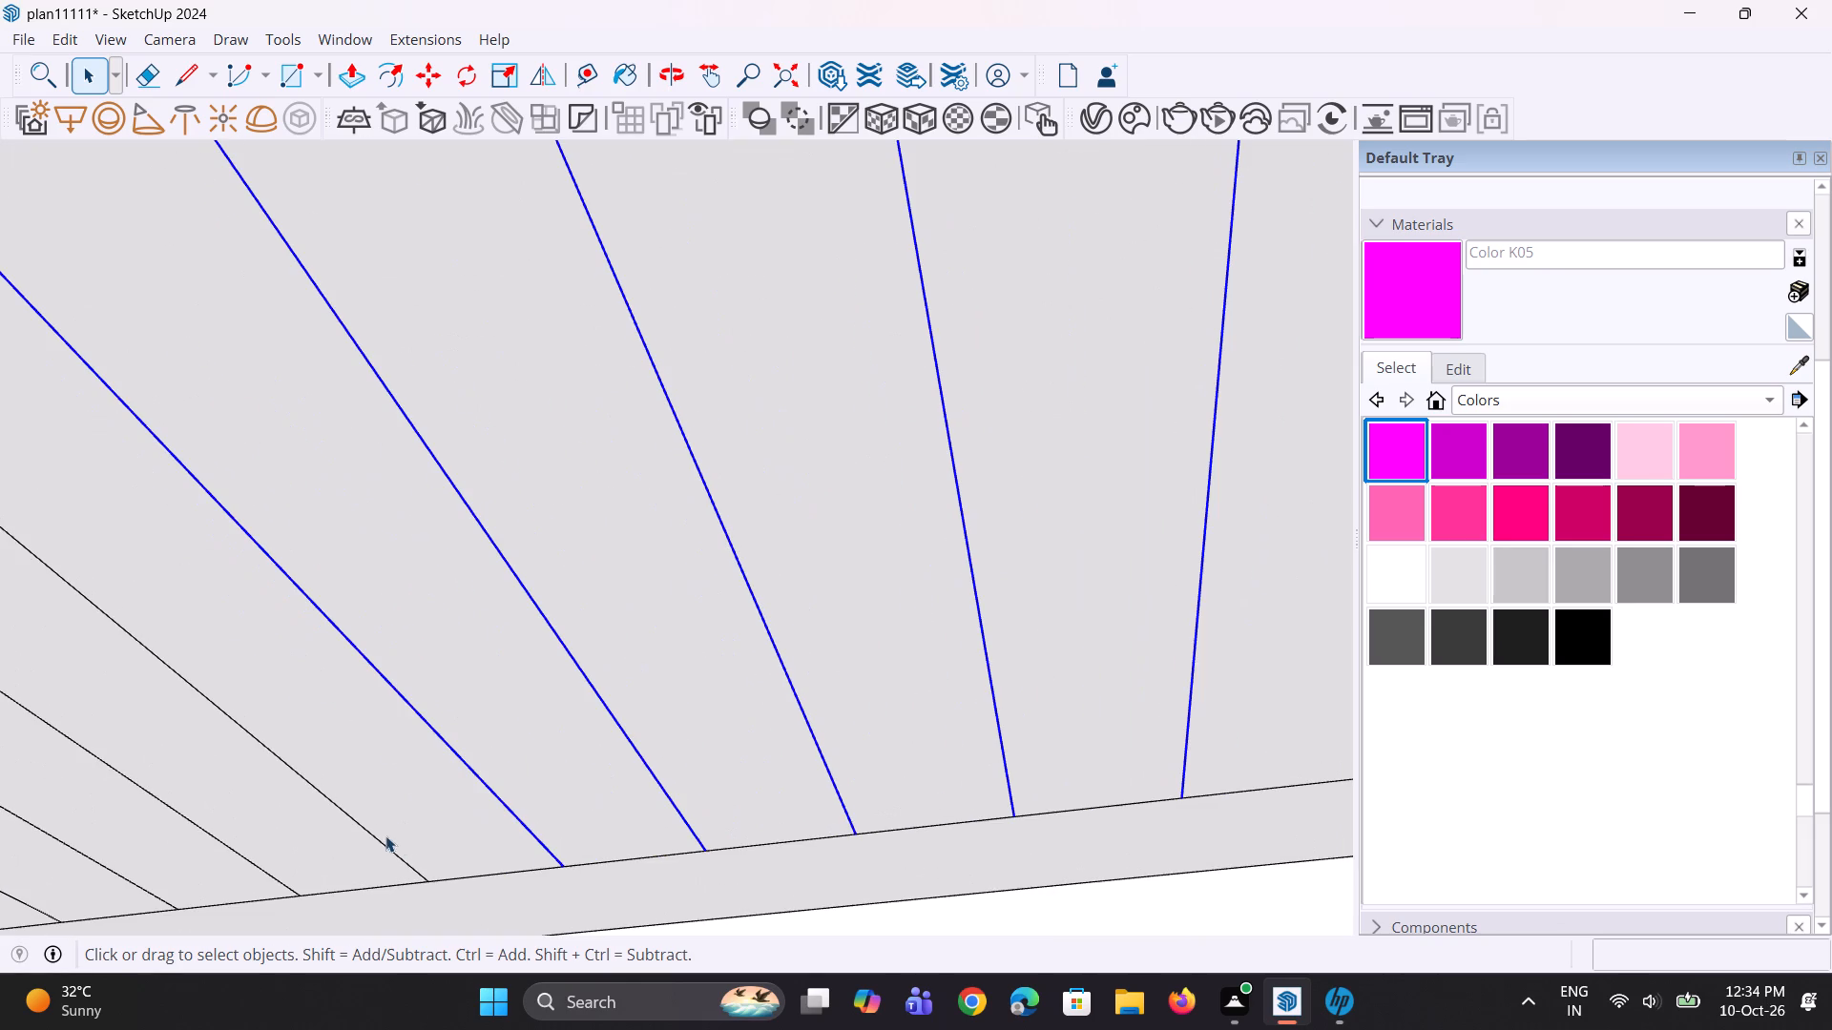
left_click(383, 838, "ctrl")
scroll(425, 834, "down", 12)
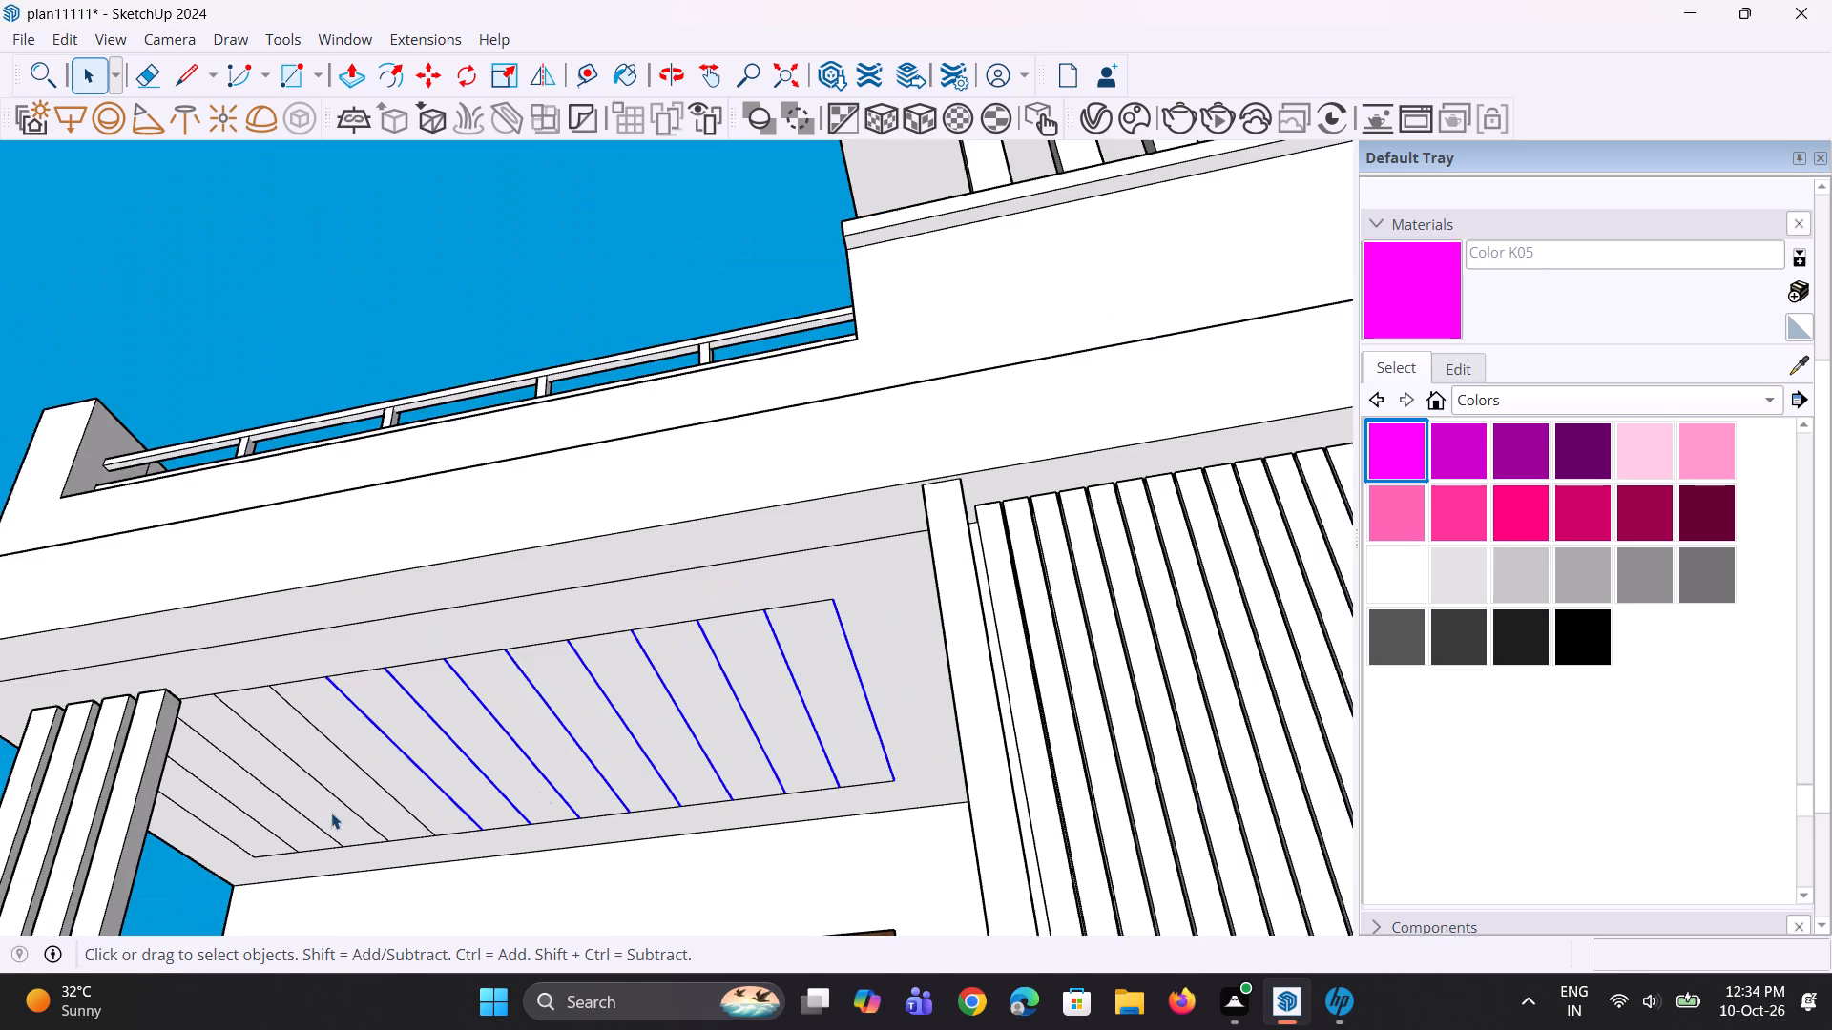
scroll(331, 813, "up", 5)
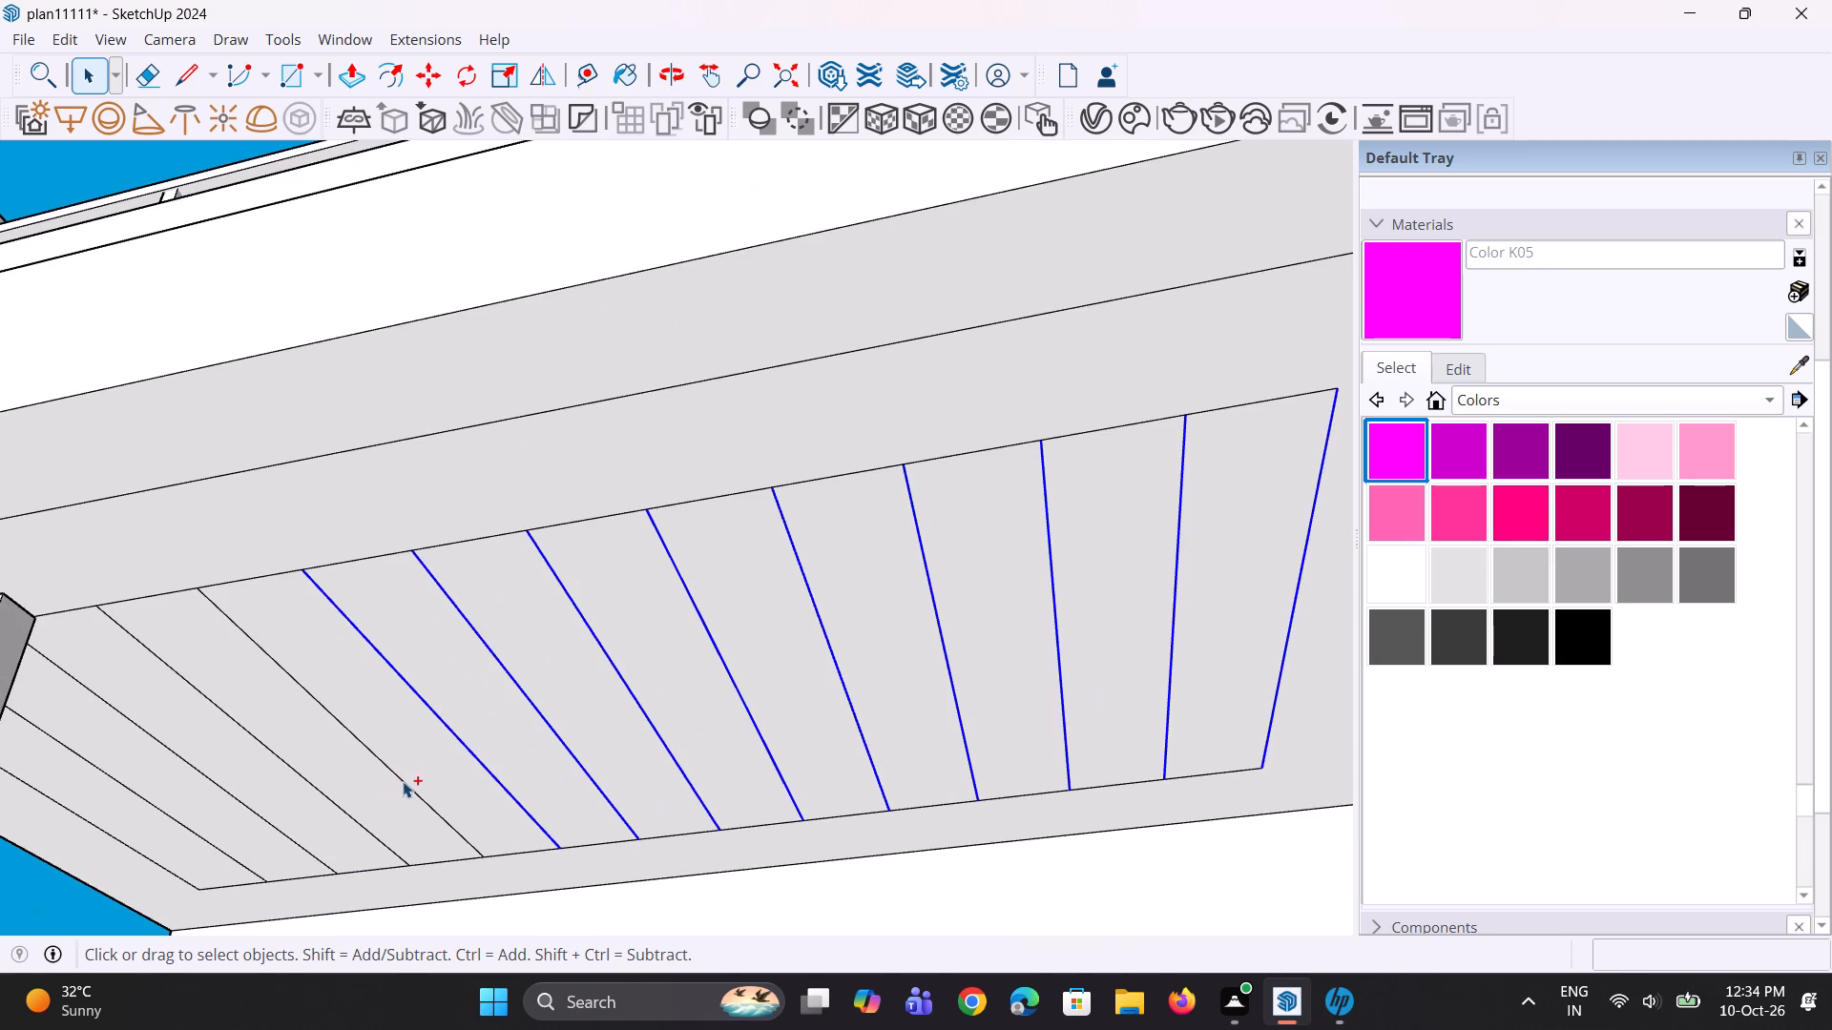
left_click(403, 786, "ctrl")
left_click(369, 834, "ctrl")
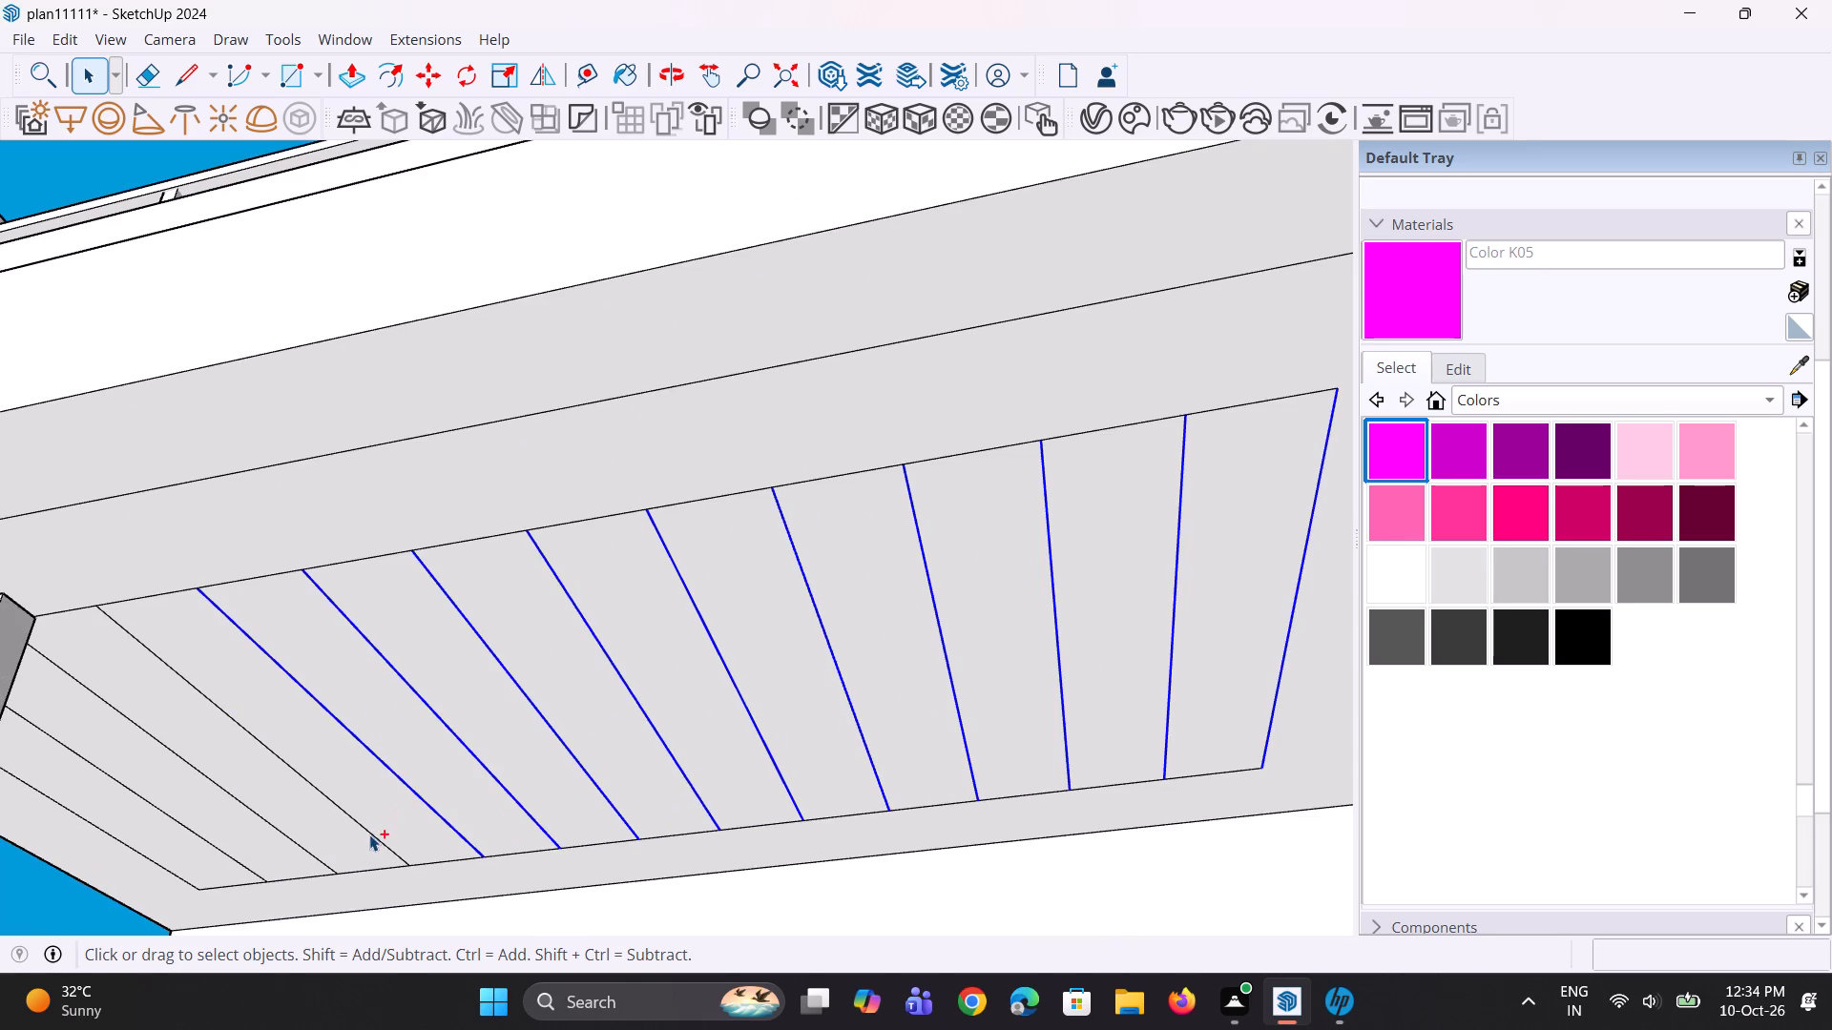
scroll(424, 827, "down", 4)
scroll(260, 855, "up", 9)
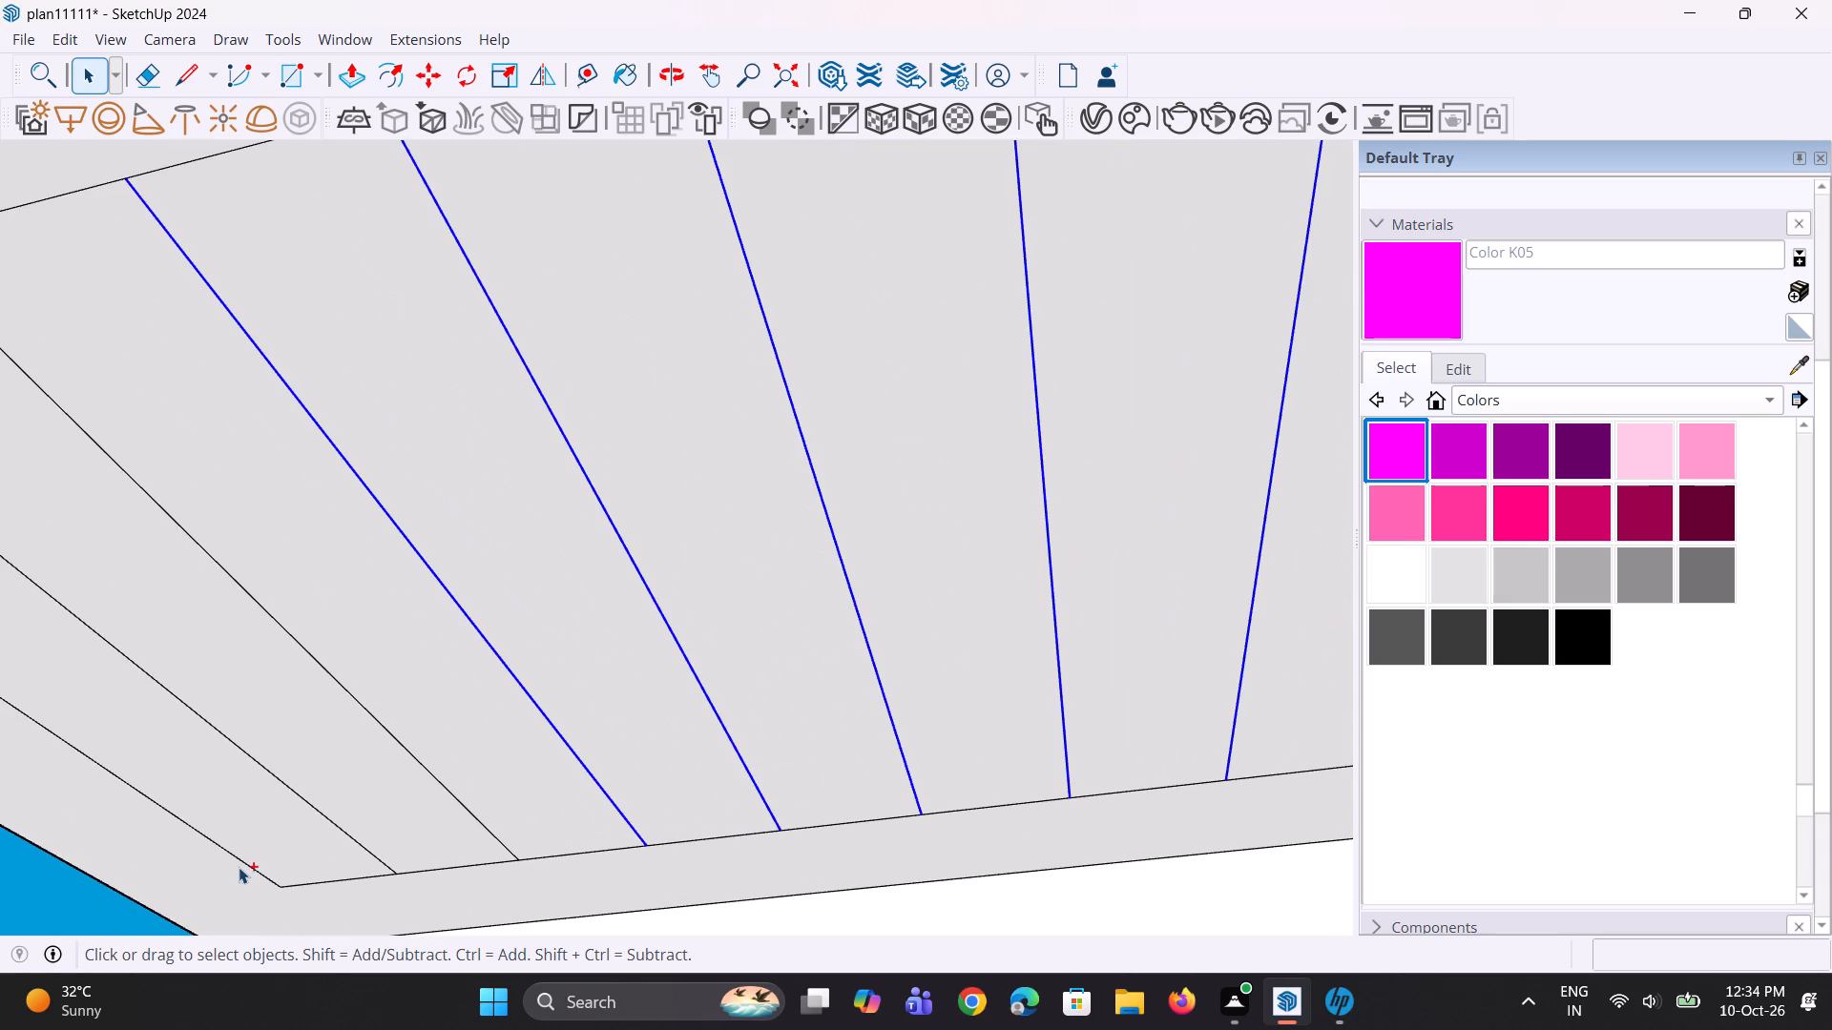
left_click(249, 867, "ctrl")
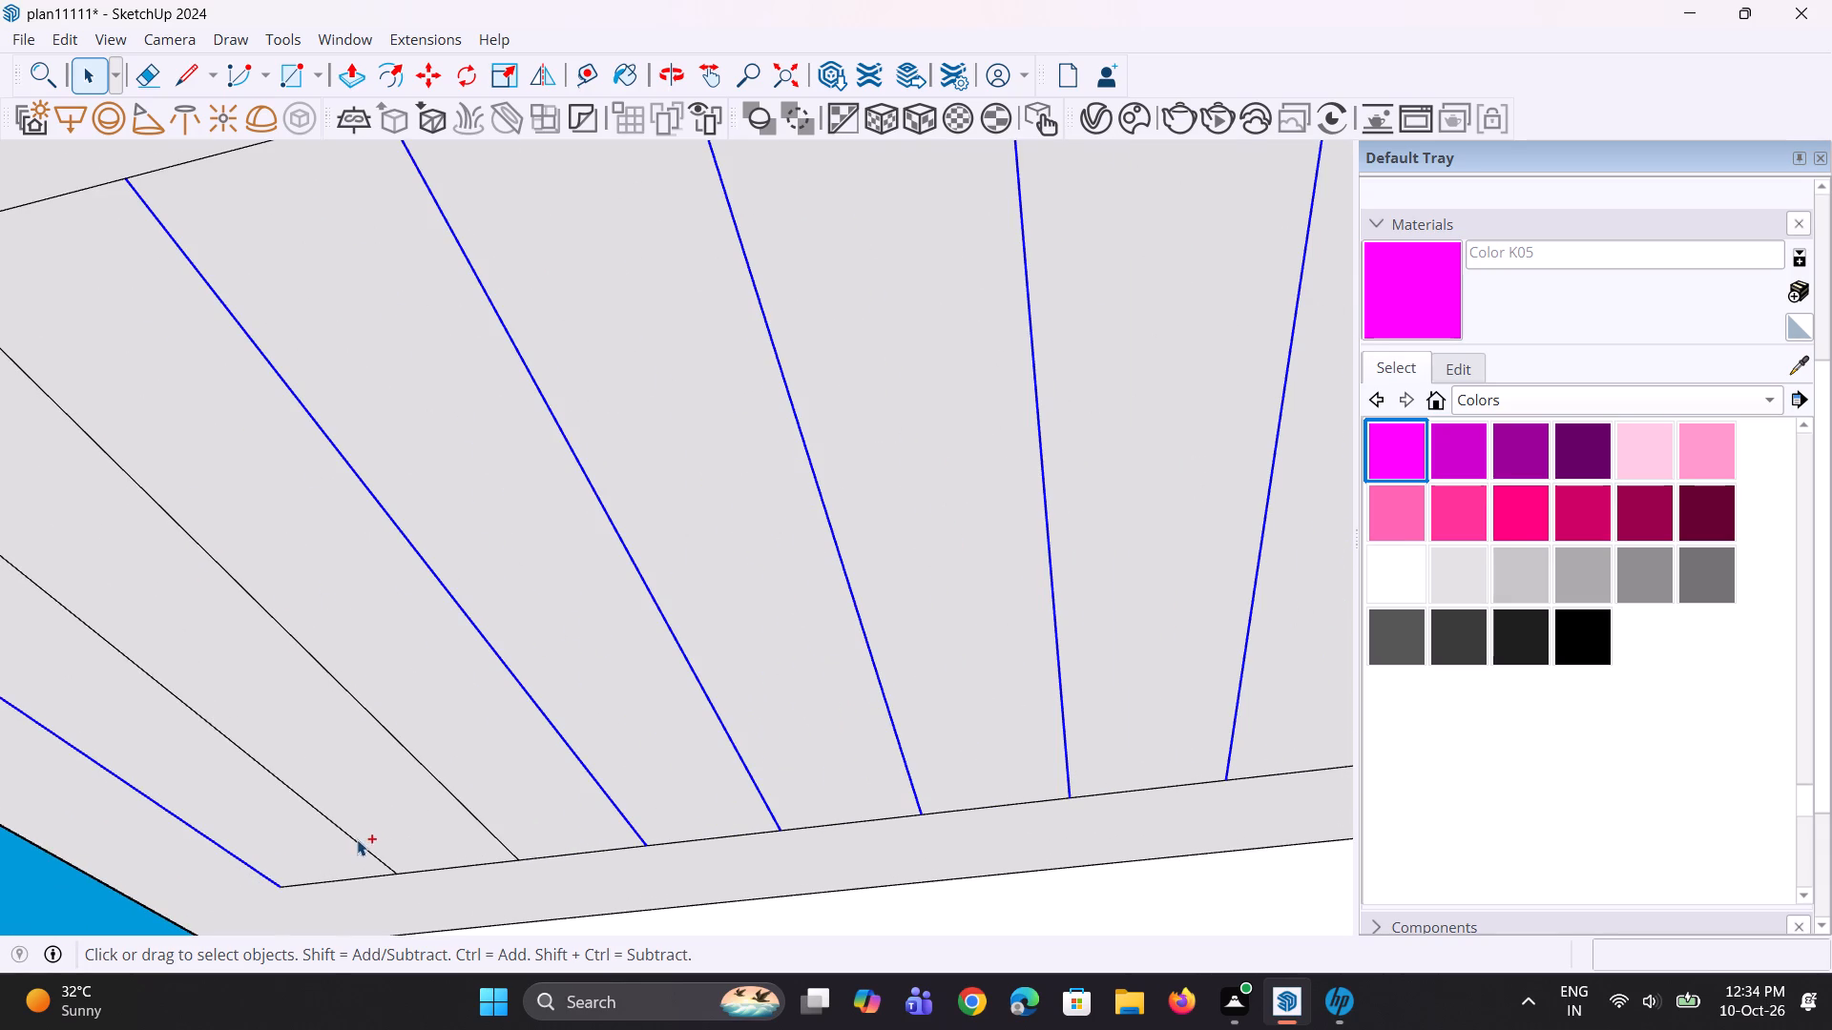
left_click(357, 839, "ctrl")
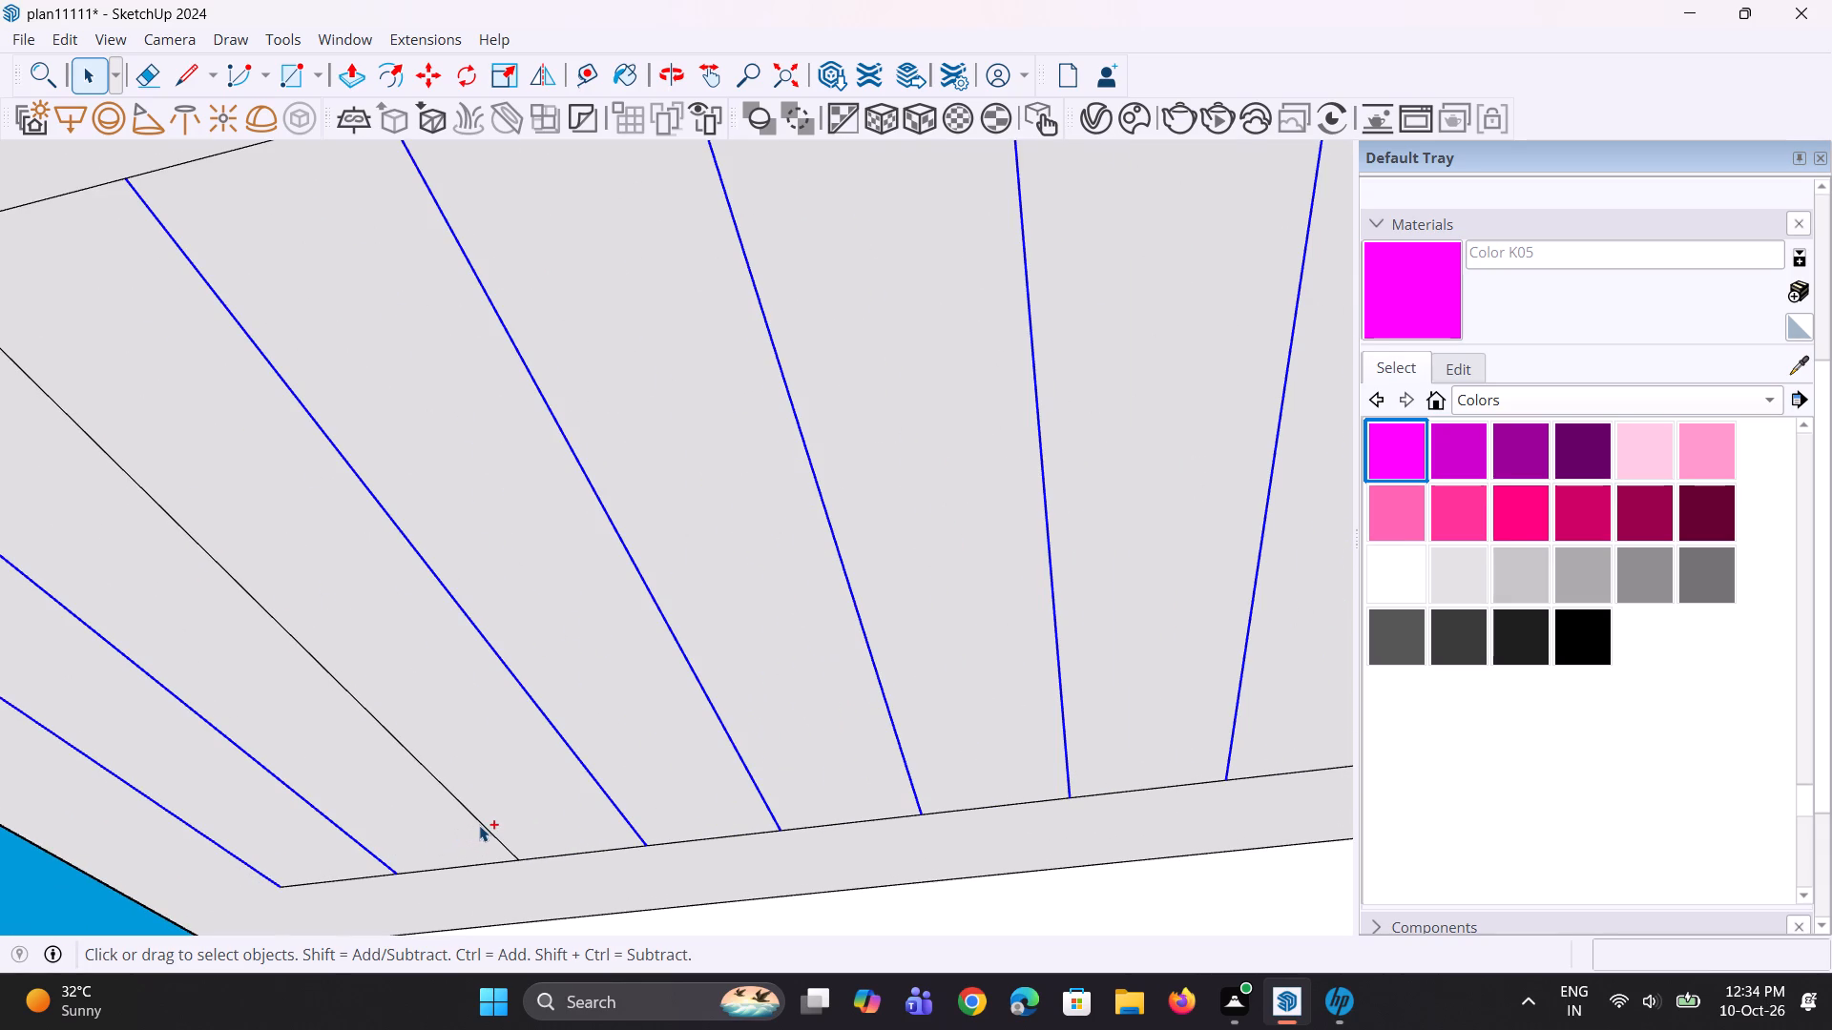
left_click(482, 824, "ctrl")
scroll(173, 767, "down", 6)
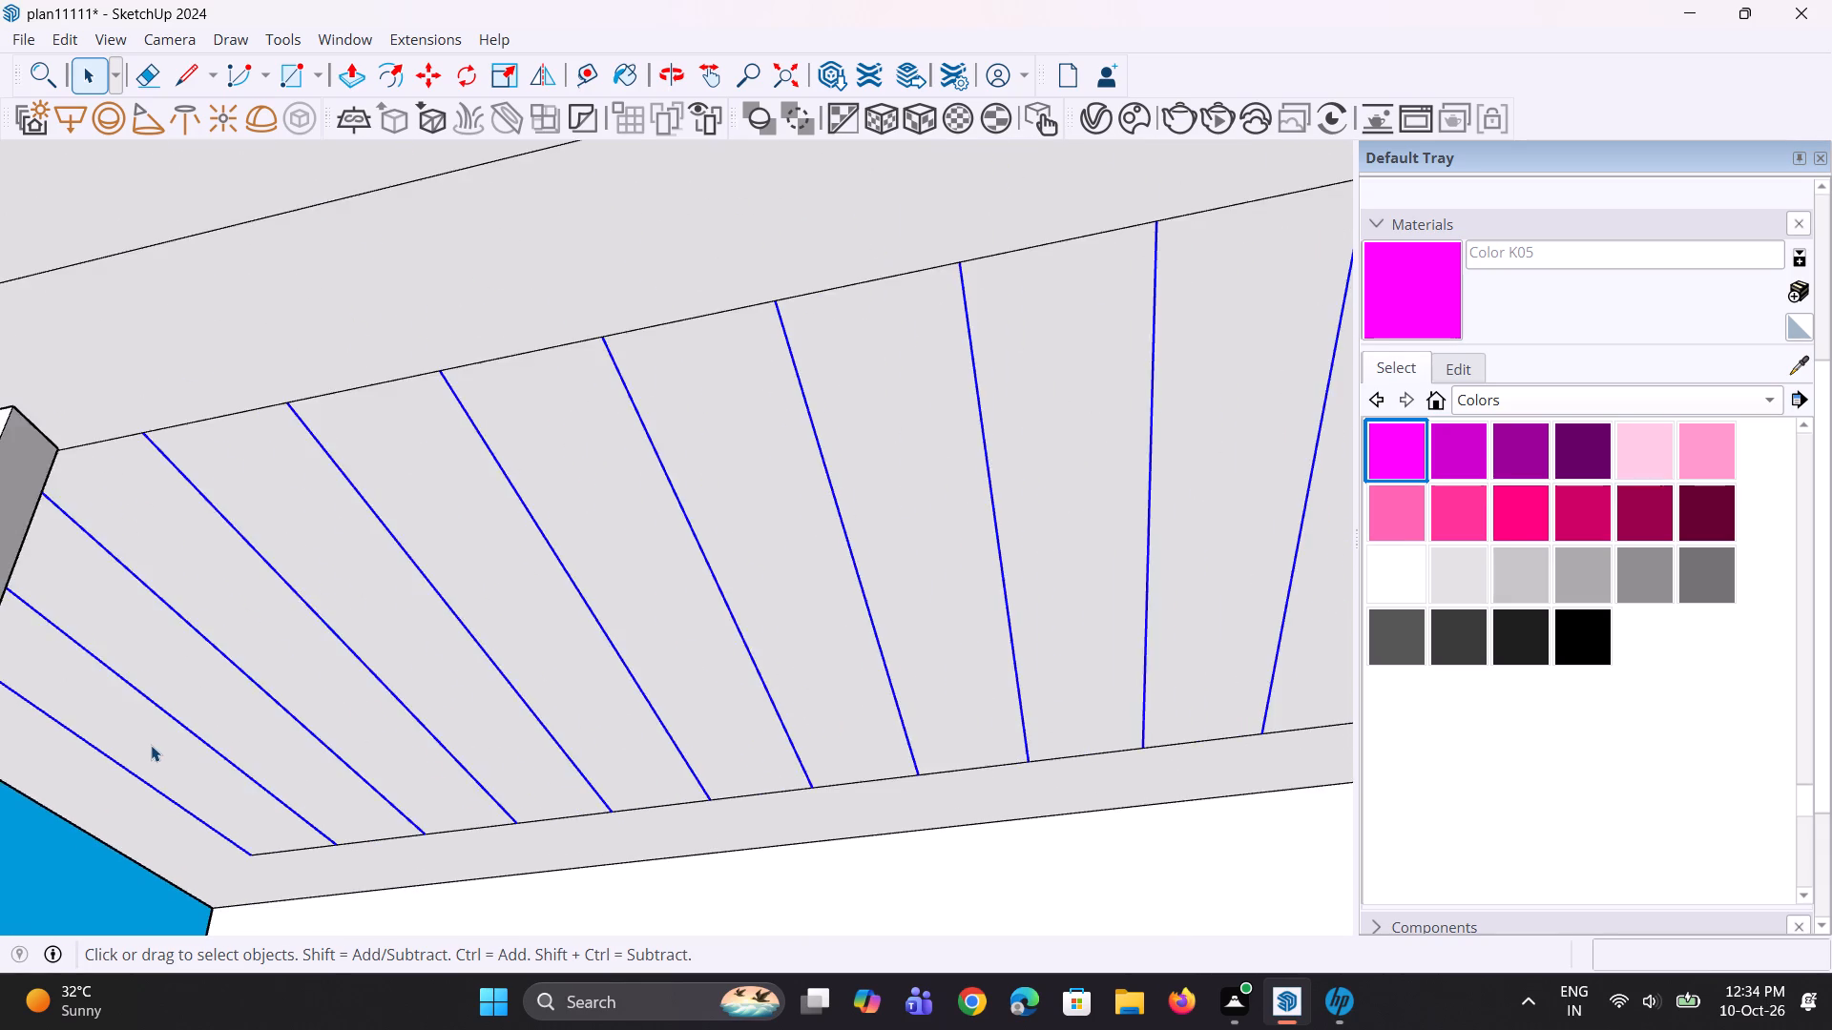
scroll(151, 745, "down", 6)
middle_click_drag(234, 793, 325, 790)
scroll(510, 788, "up", 2)
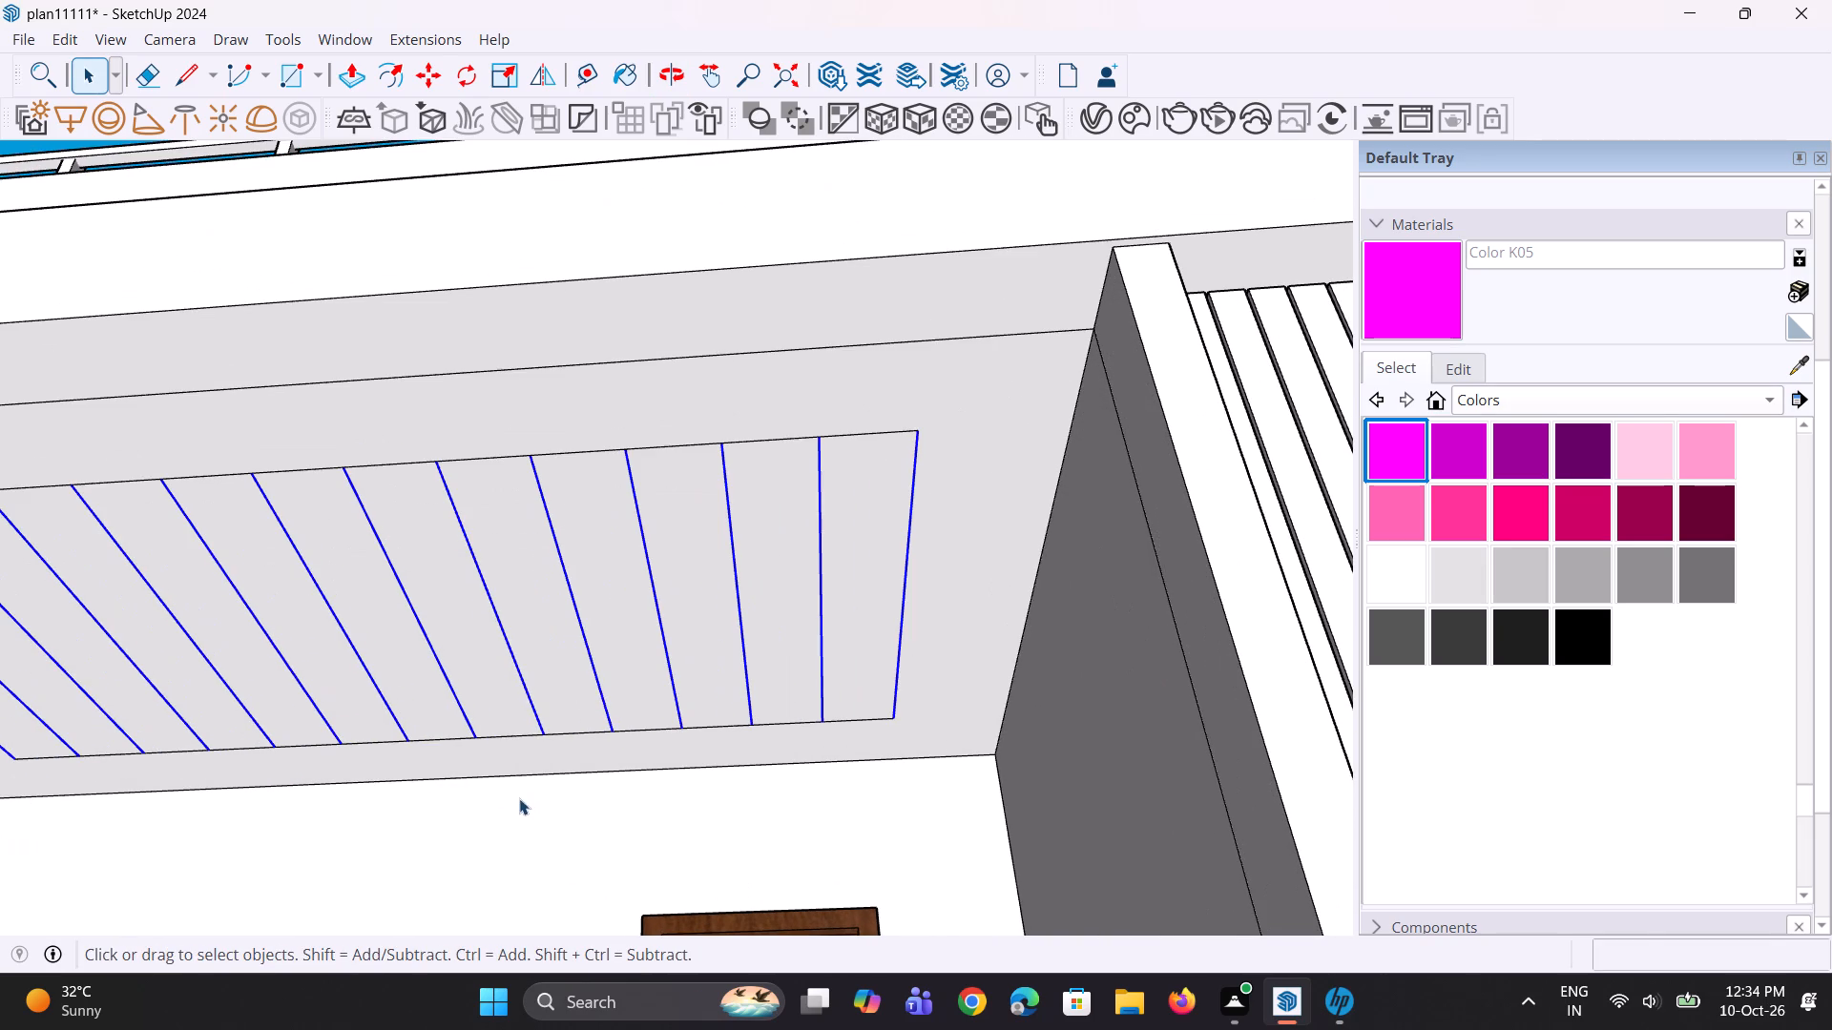
key("m")
scroll(891, 711, "up", 1)
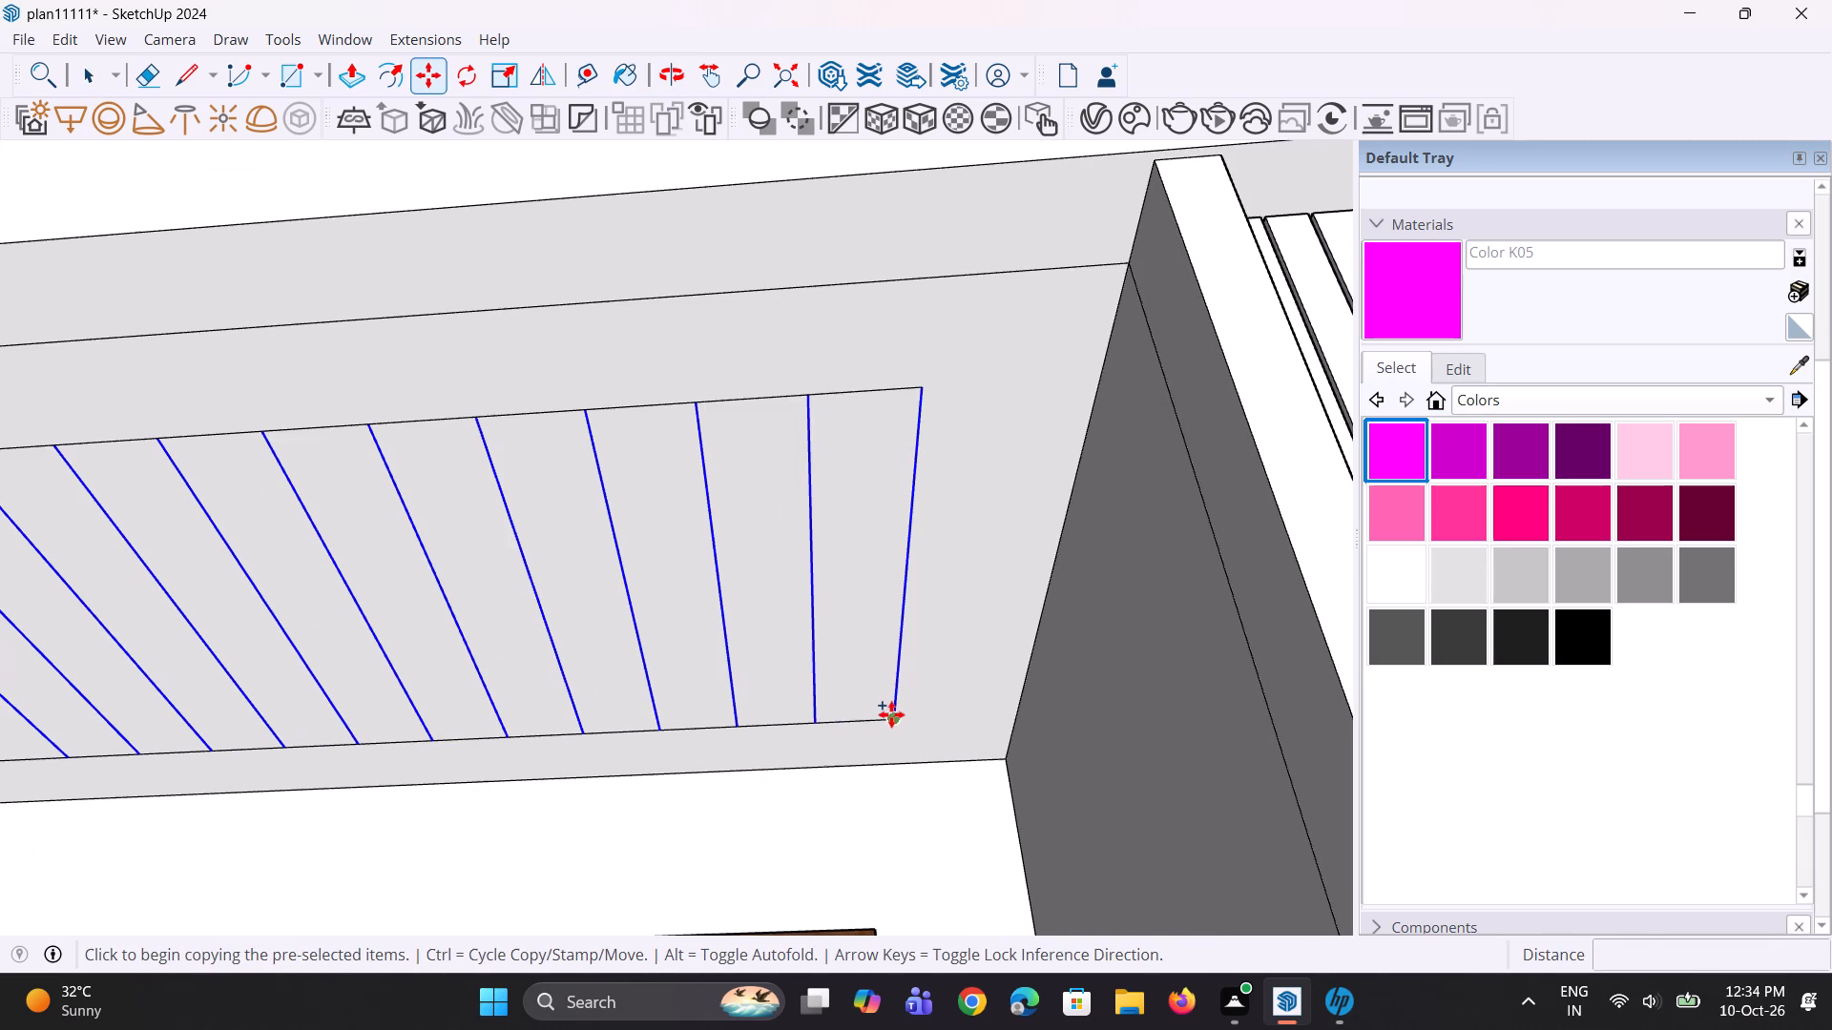
left_click(892, 721)
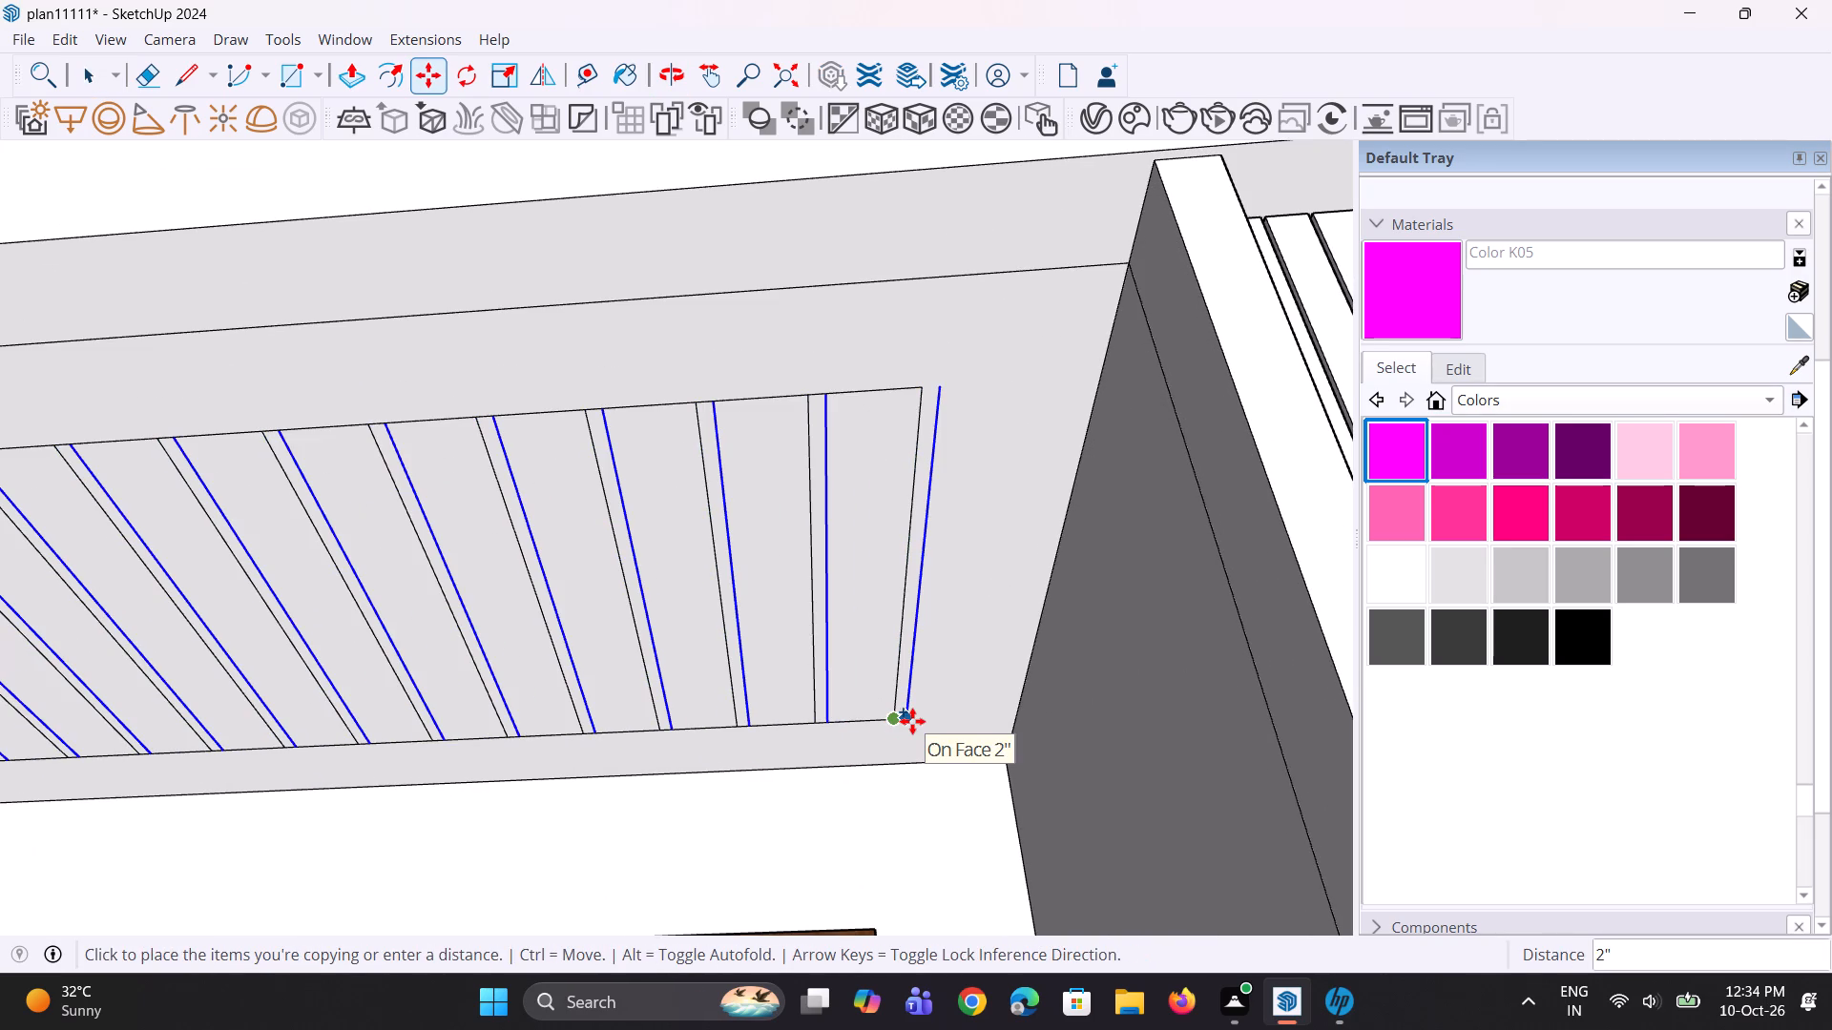
left_click(912, 721)
key("space")
key("space")
scroll(611, 775, "down", 7)
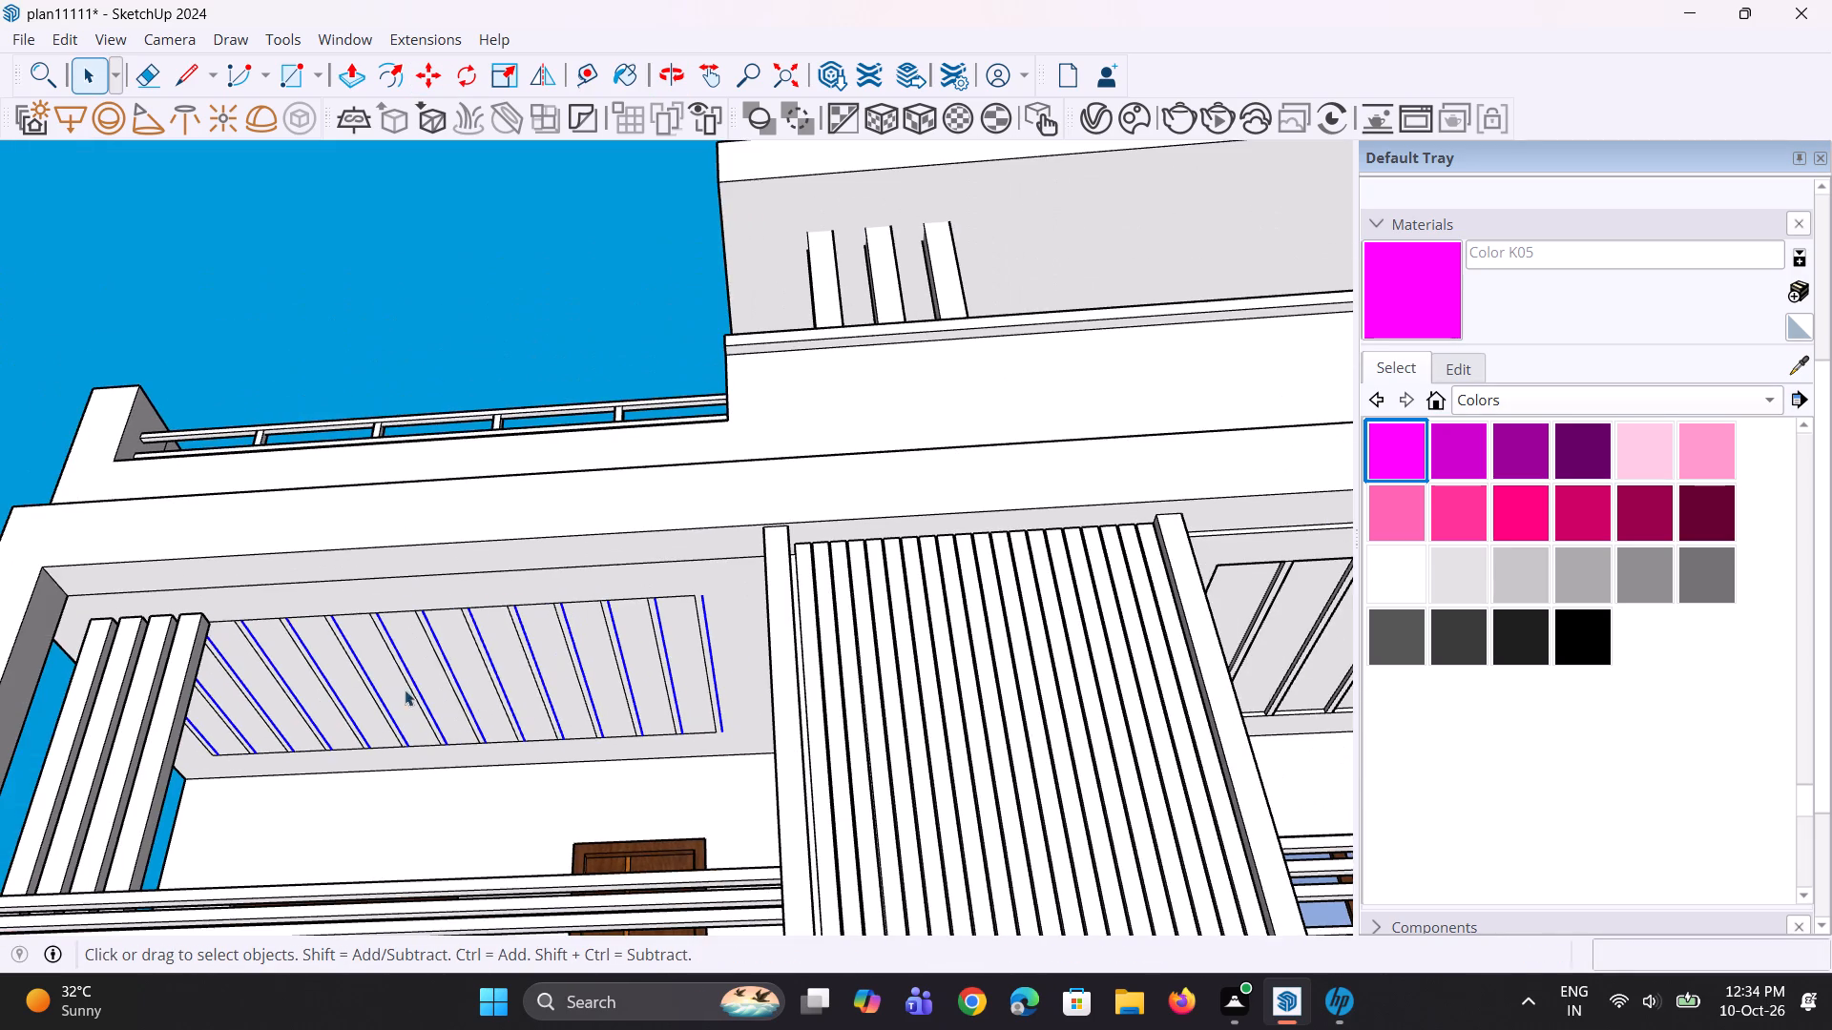
Draw two short lines joining the inner outline's corners to the ends of the copied line beside the battened wall, closing the last strip.
scroll(993, 722, "up", 2)
key("l")
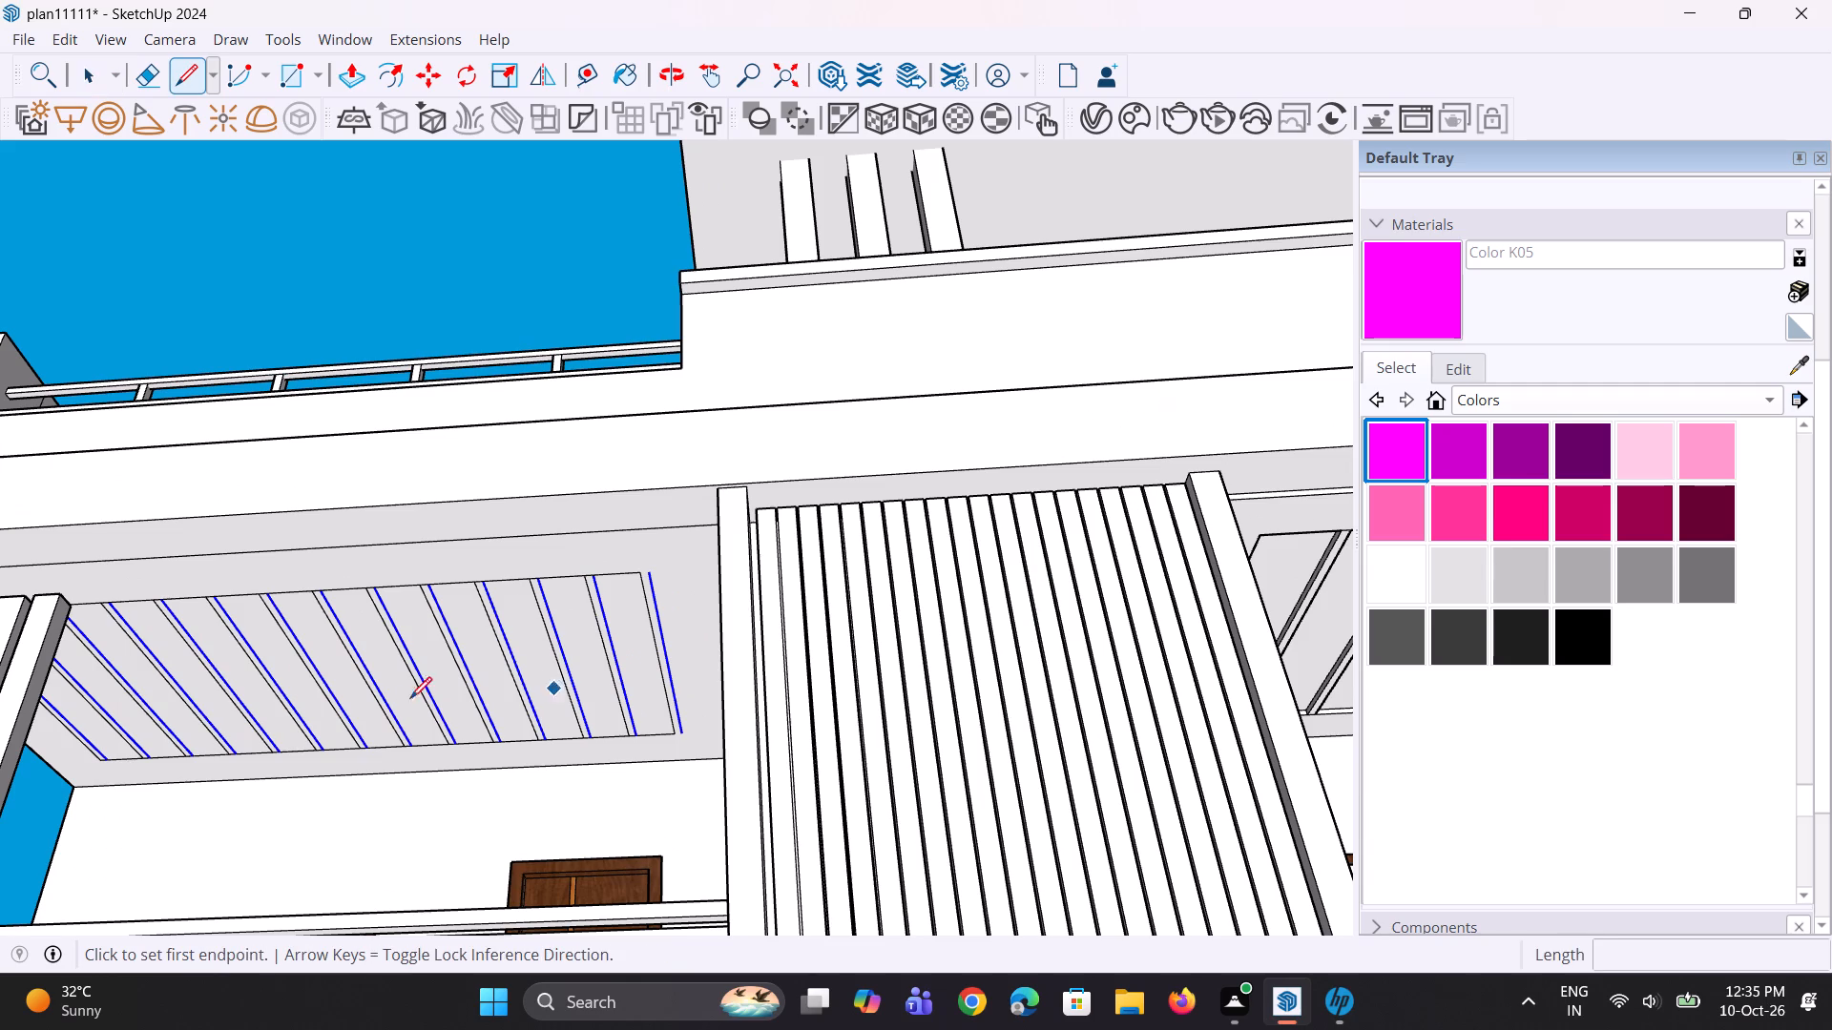
scroll(293, 674, "up", 2)
scroll(756, 532, "up", 2)
scroll(666, 536, "up", 8)
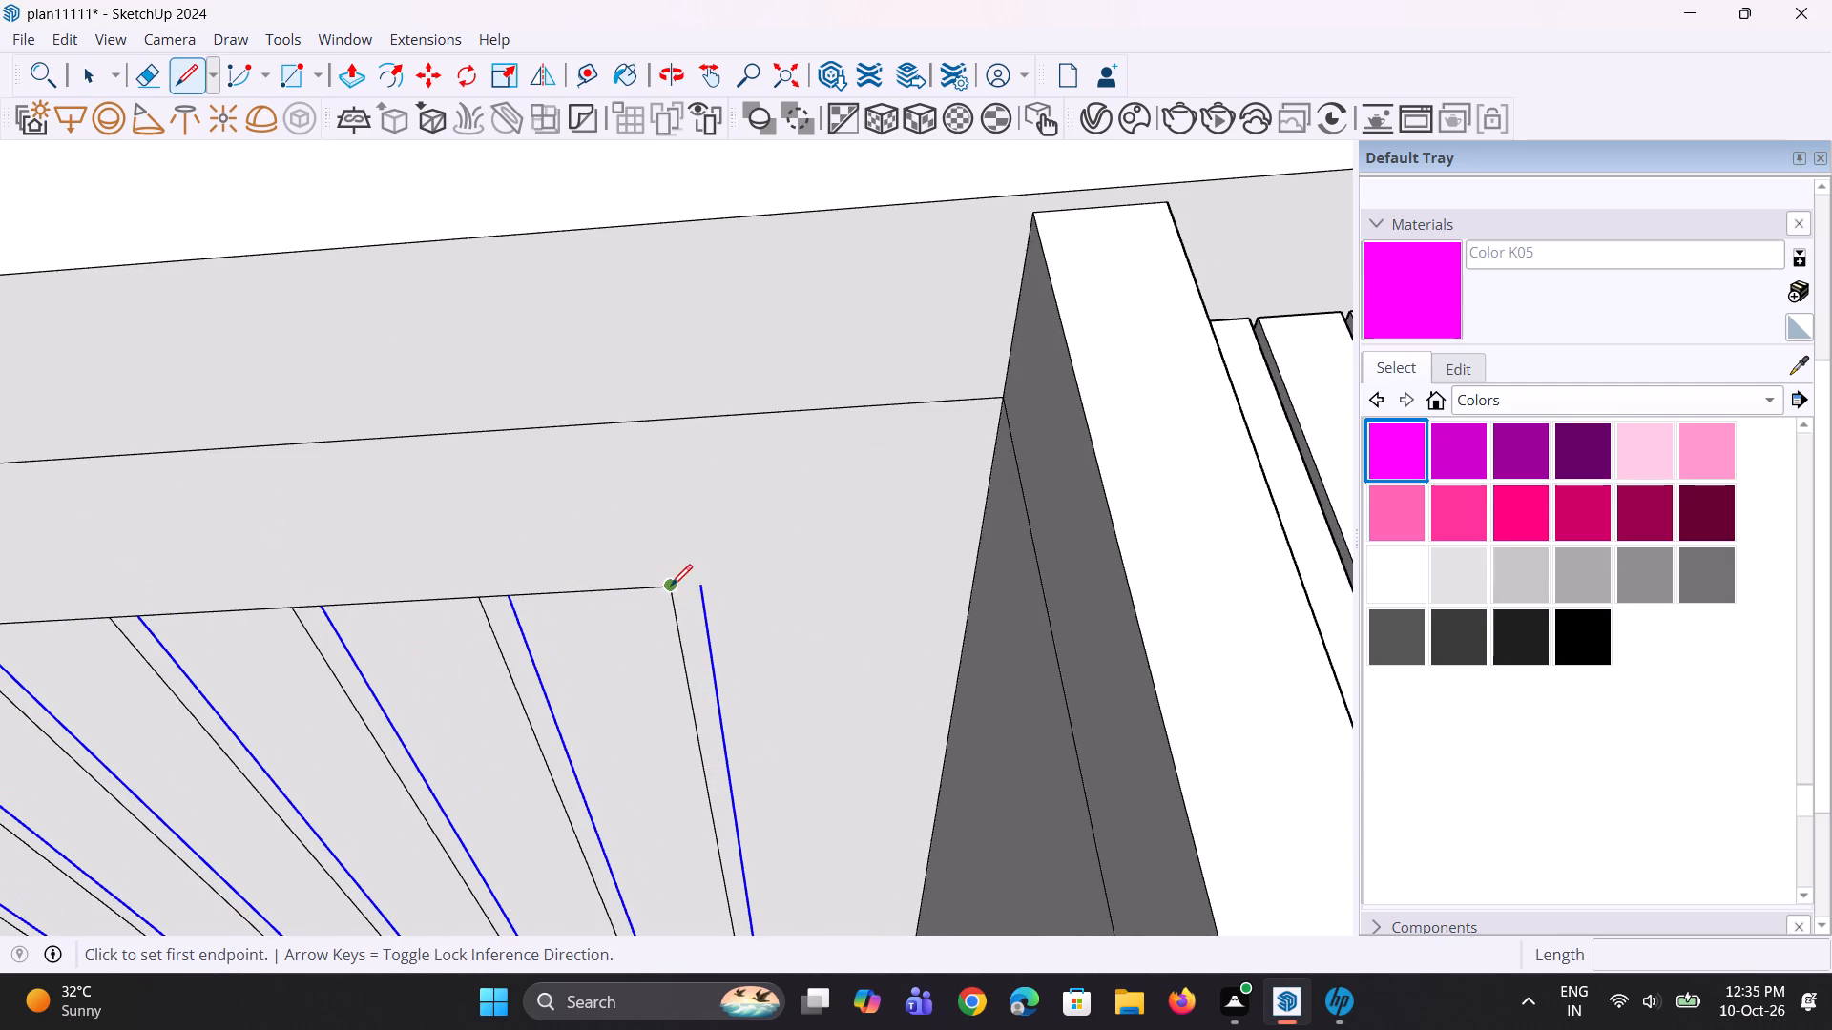
left_click(671, 586)
left_click(708, 586)
scroll(601, 568, "down", 3)
key("space")
key("space")
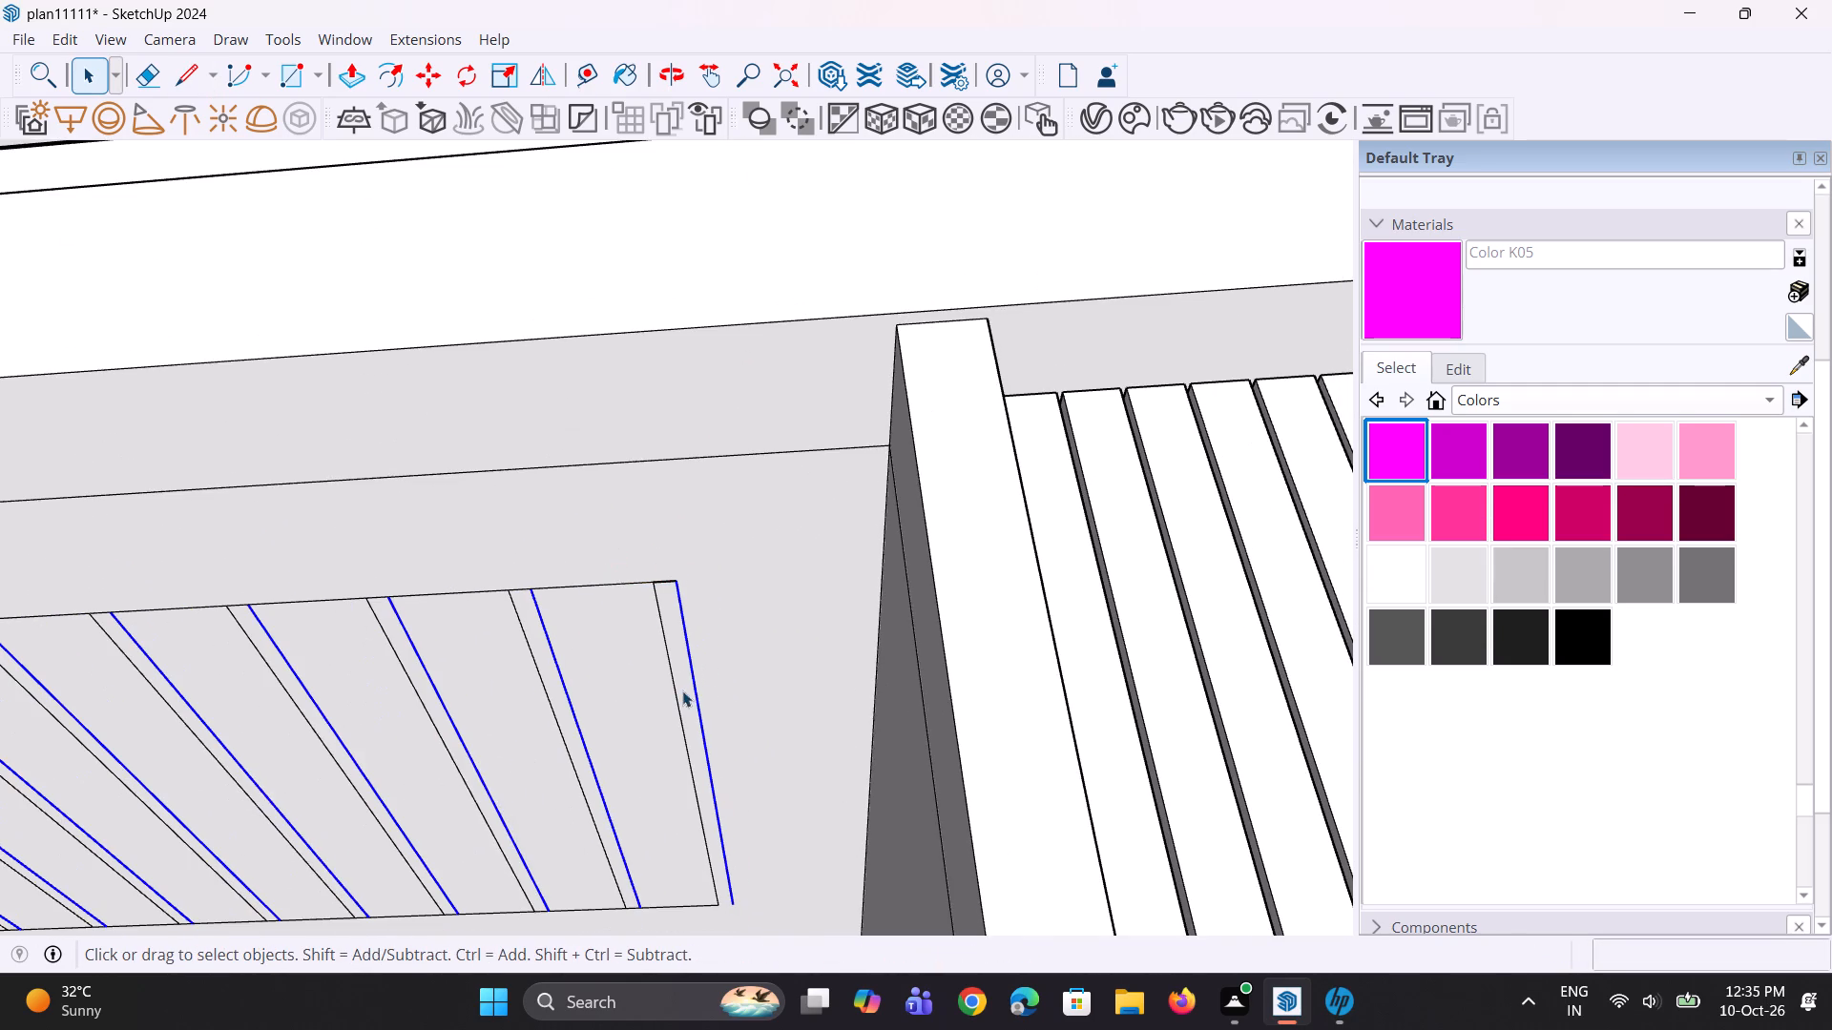
scroll(607, 579, "down", 4)
middle_click_drag(613, 577, 635, 503)
scroll(707, 859, "up", 5)
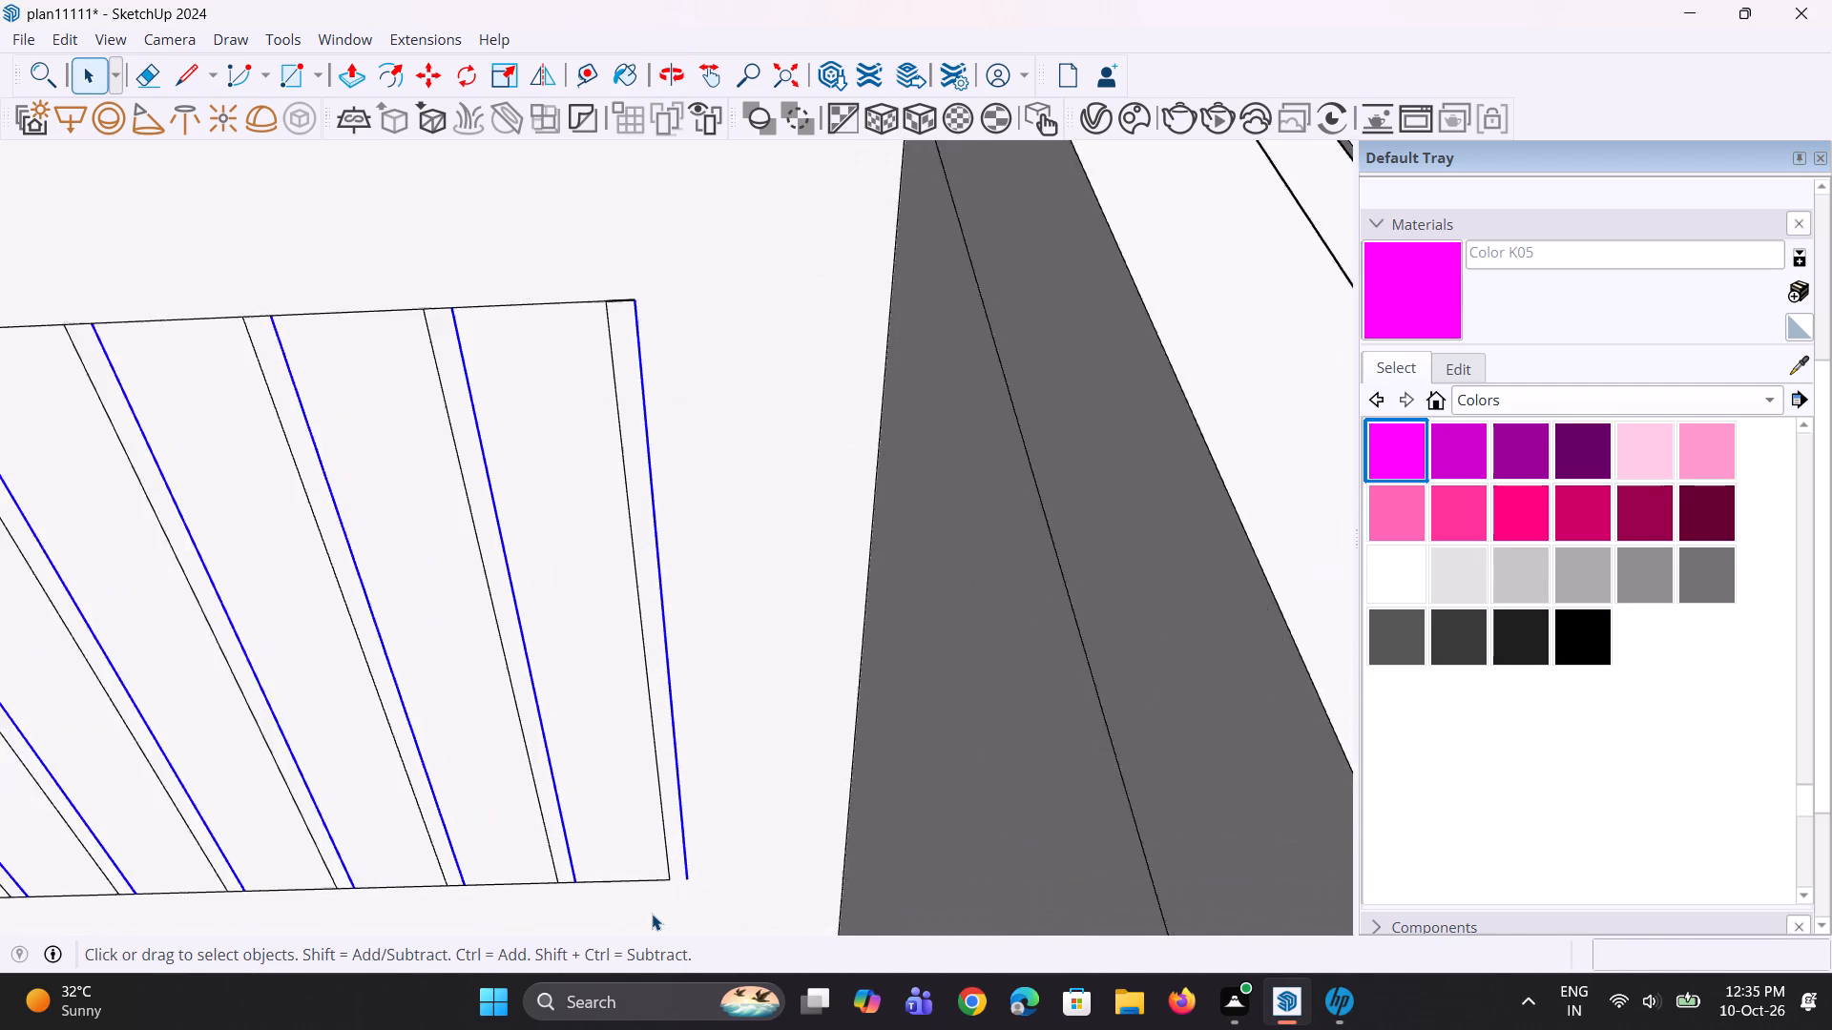
scroll(652, 914, "up", 1)
key("l")
left_click(674, 875)
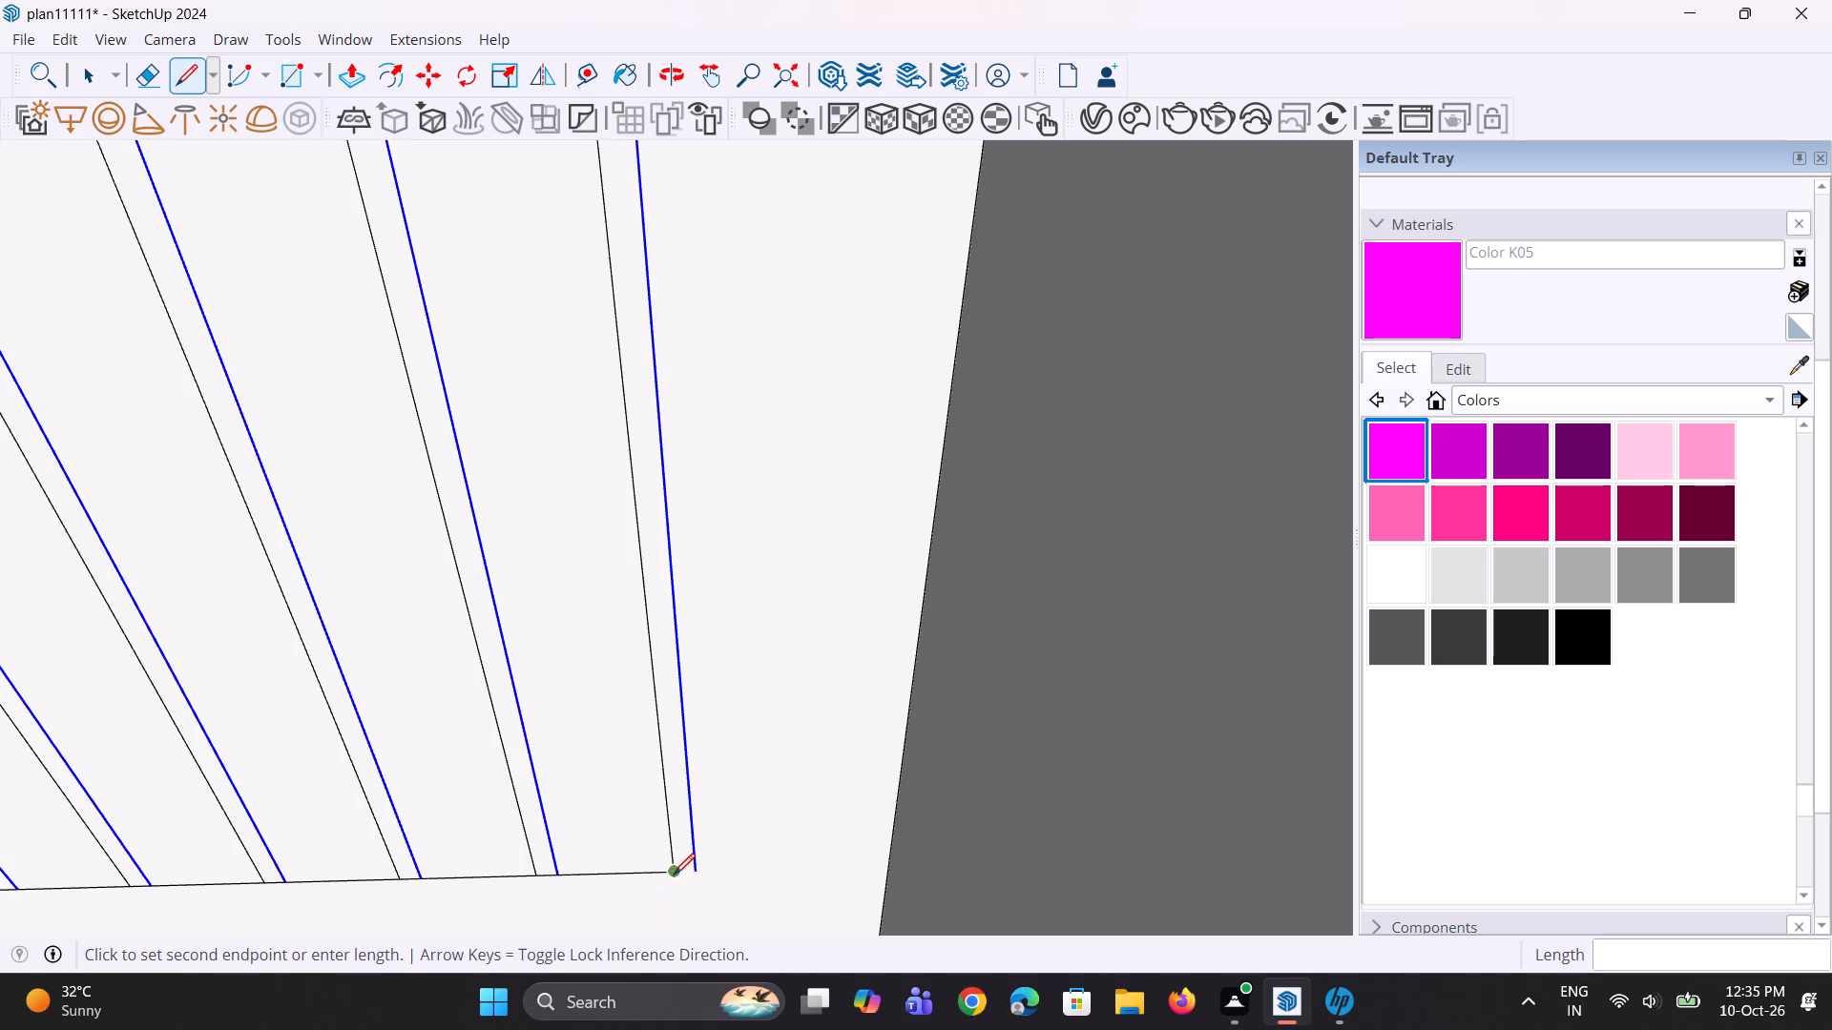
left_click(697, 870)
key("space")
scroll(633, 878, "down", 4)
key("space")
middle_click_drag(643, 915, 648, 937)
scroll(639, 703, "down", 9)
left_click(510, 303)
Push/Pull the ceiling's border face around the panelled area down by about 15/16".
middle_click_drag(542, 762, 546, 823)
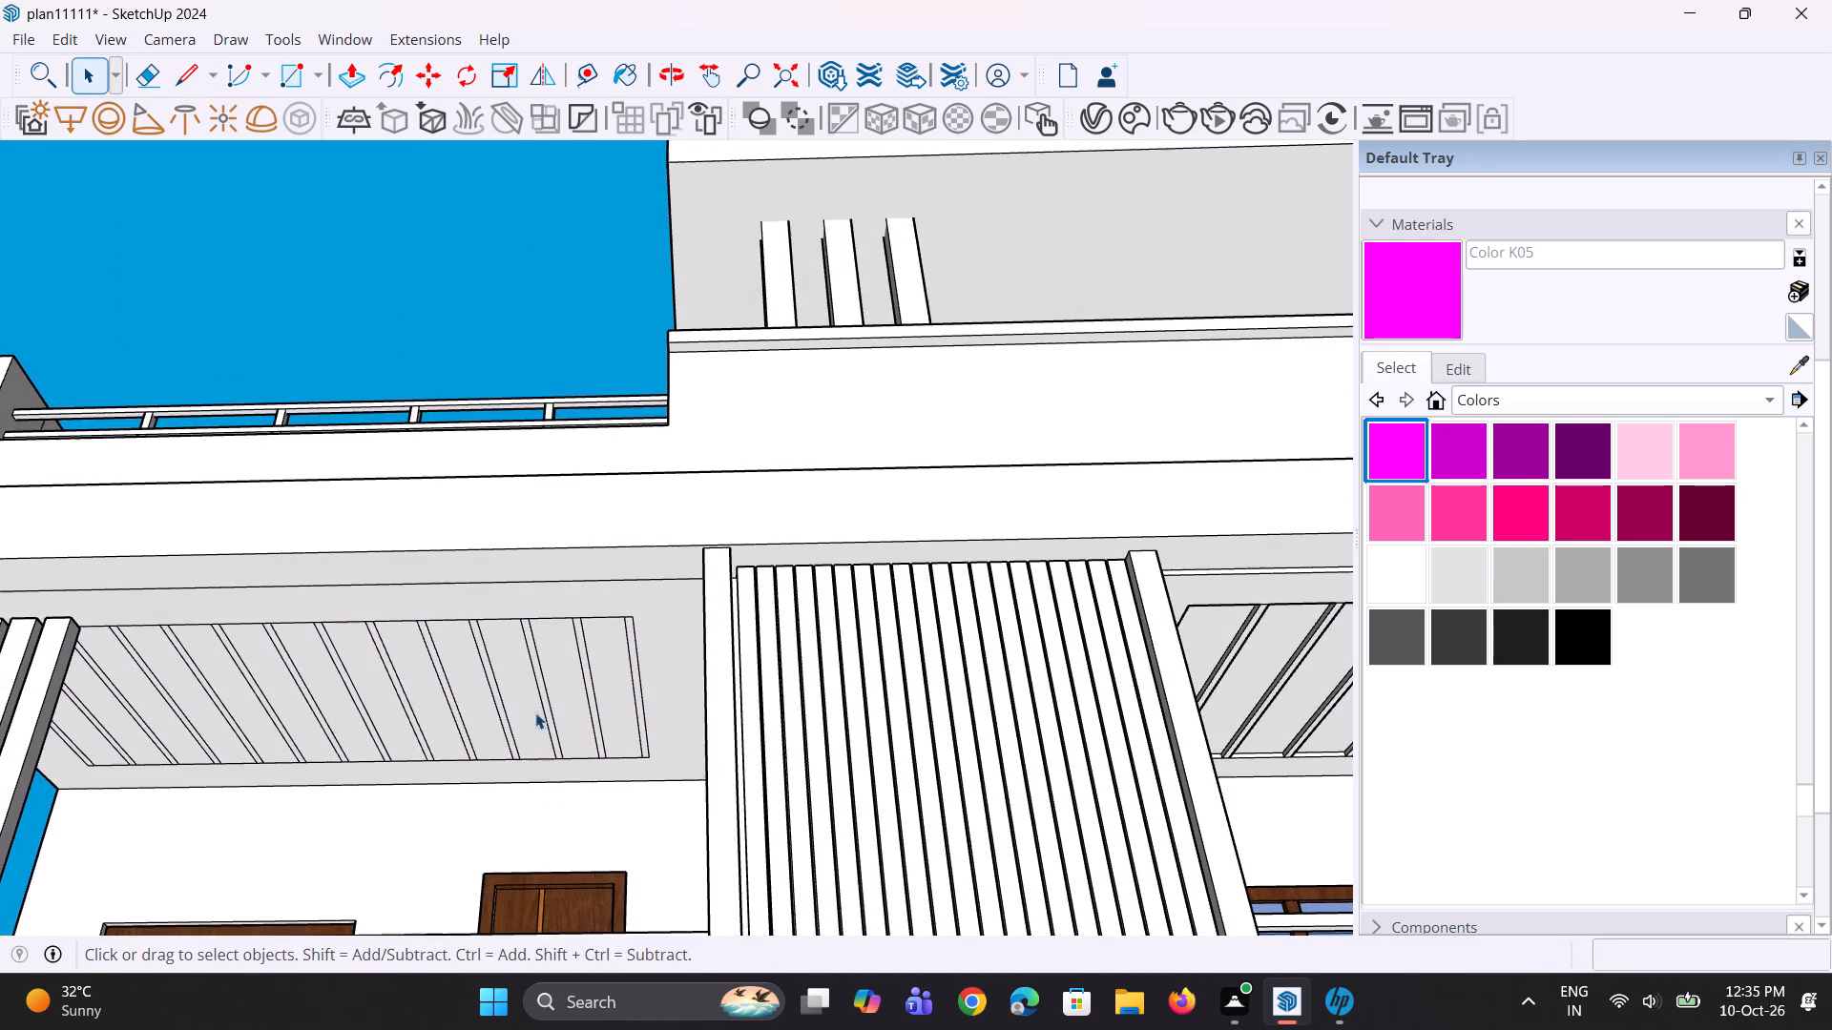
scroll(535, 620, "up", 1)
key("p")
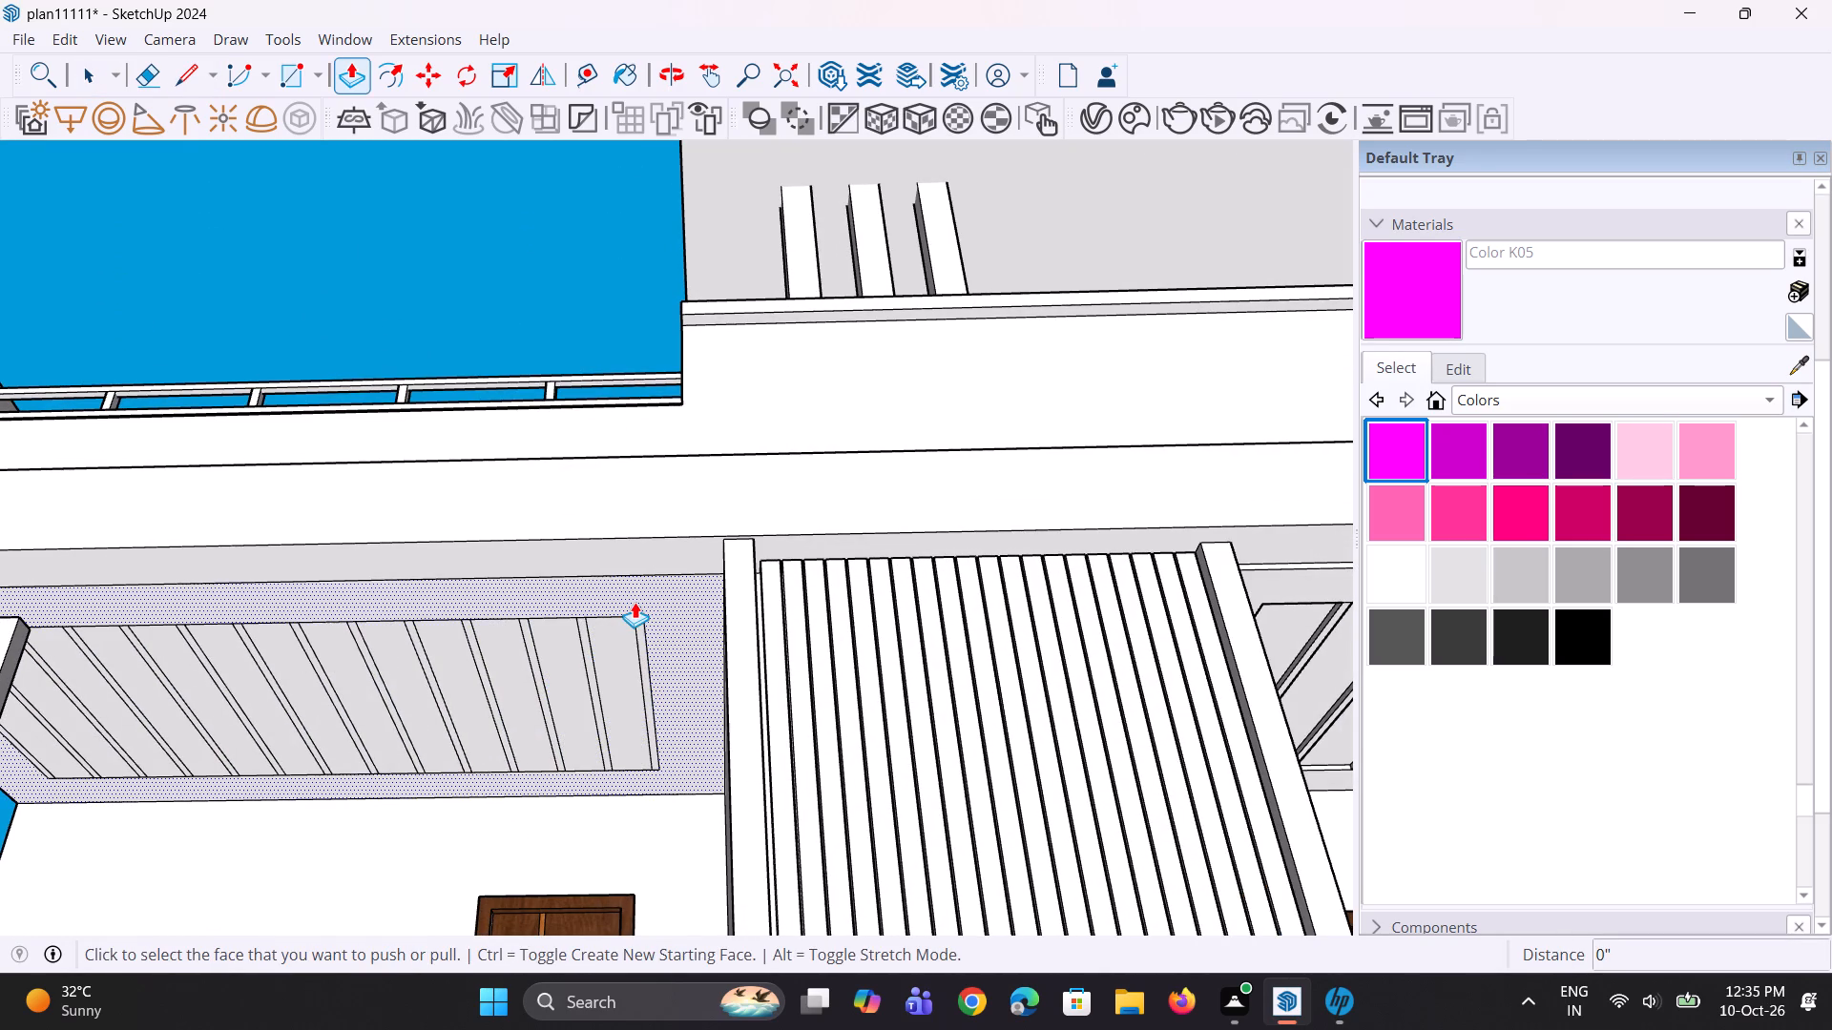
left_click(635, 602)
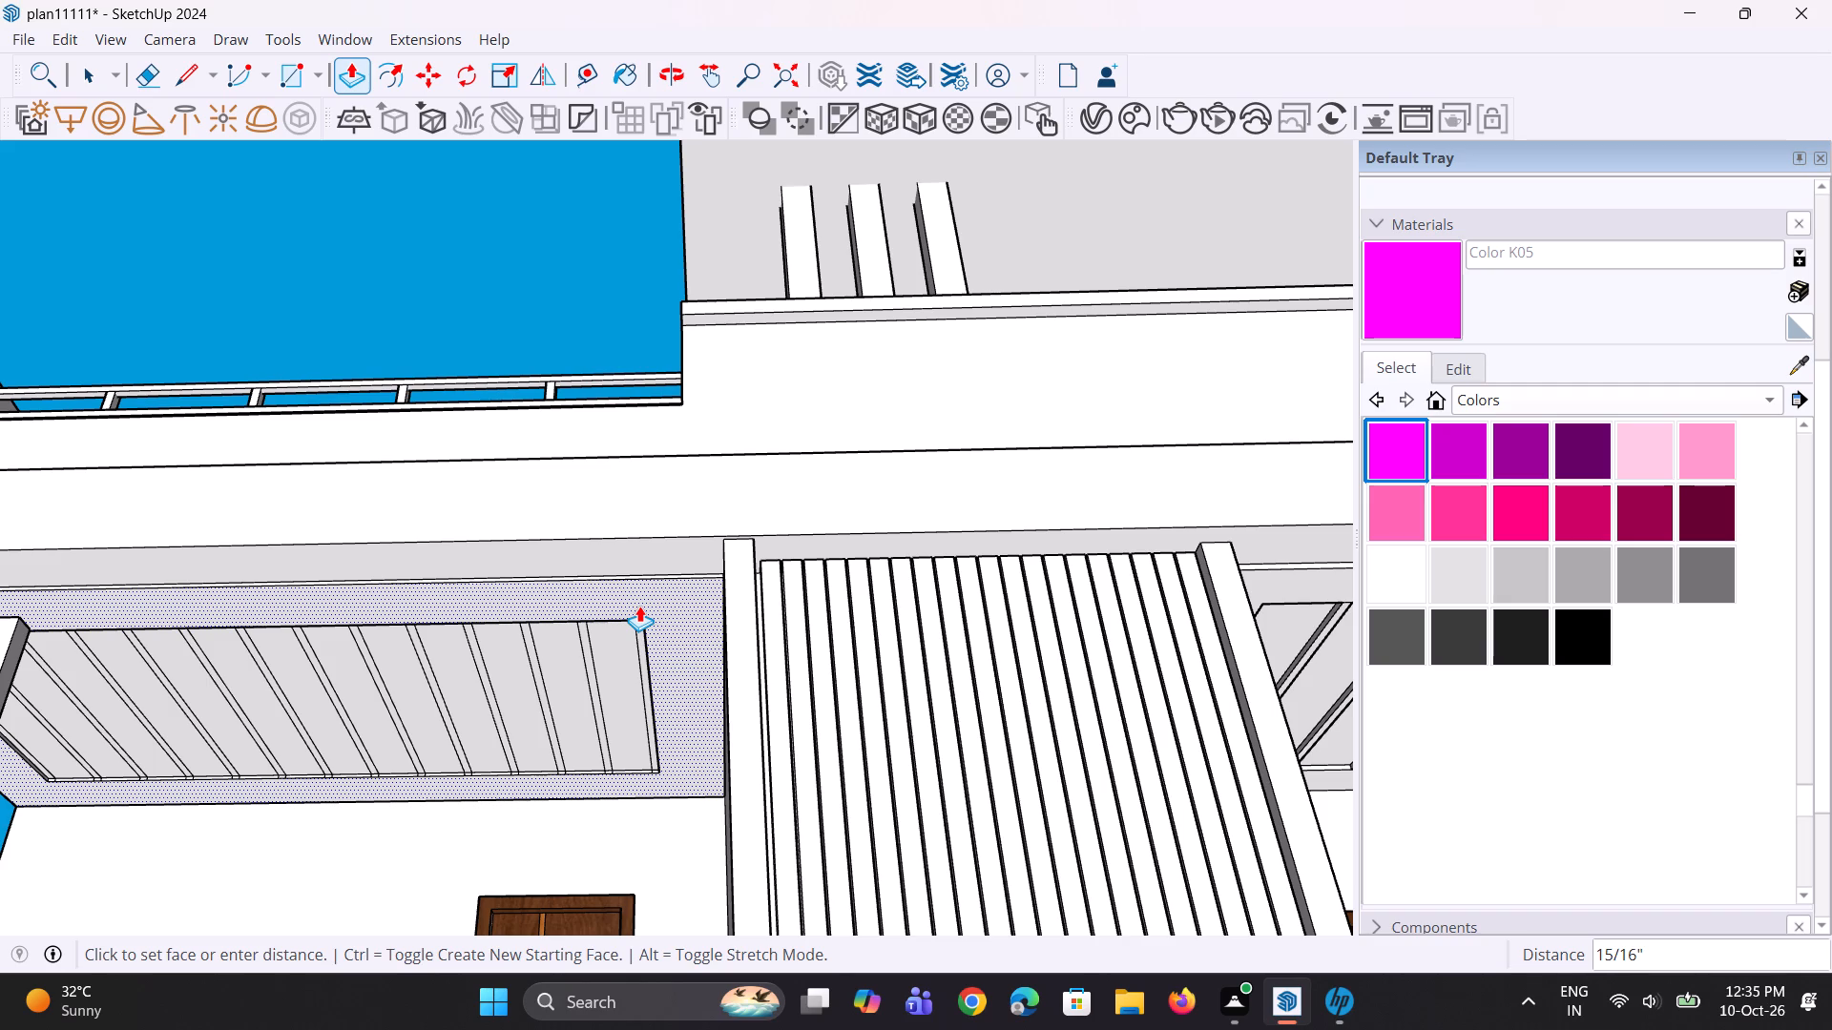
left_click(639, 606)
Push/Pull the five narrow ceiling strips nearest the battened wall down by the same 15/16" as the border.
scroll(638, 685, "up", 3)
double_click(651, 679)
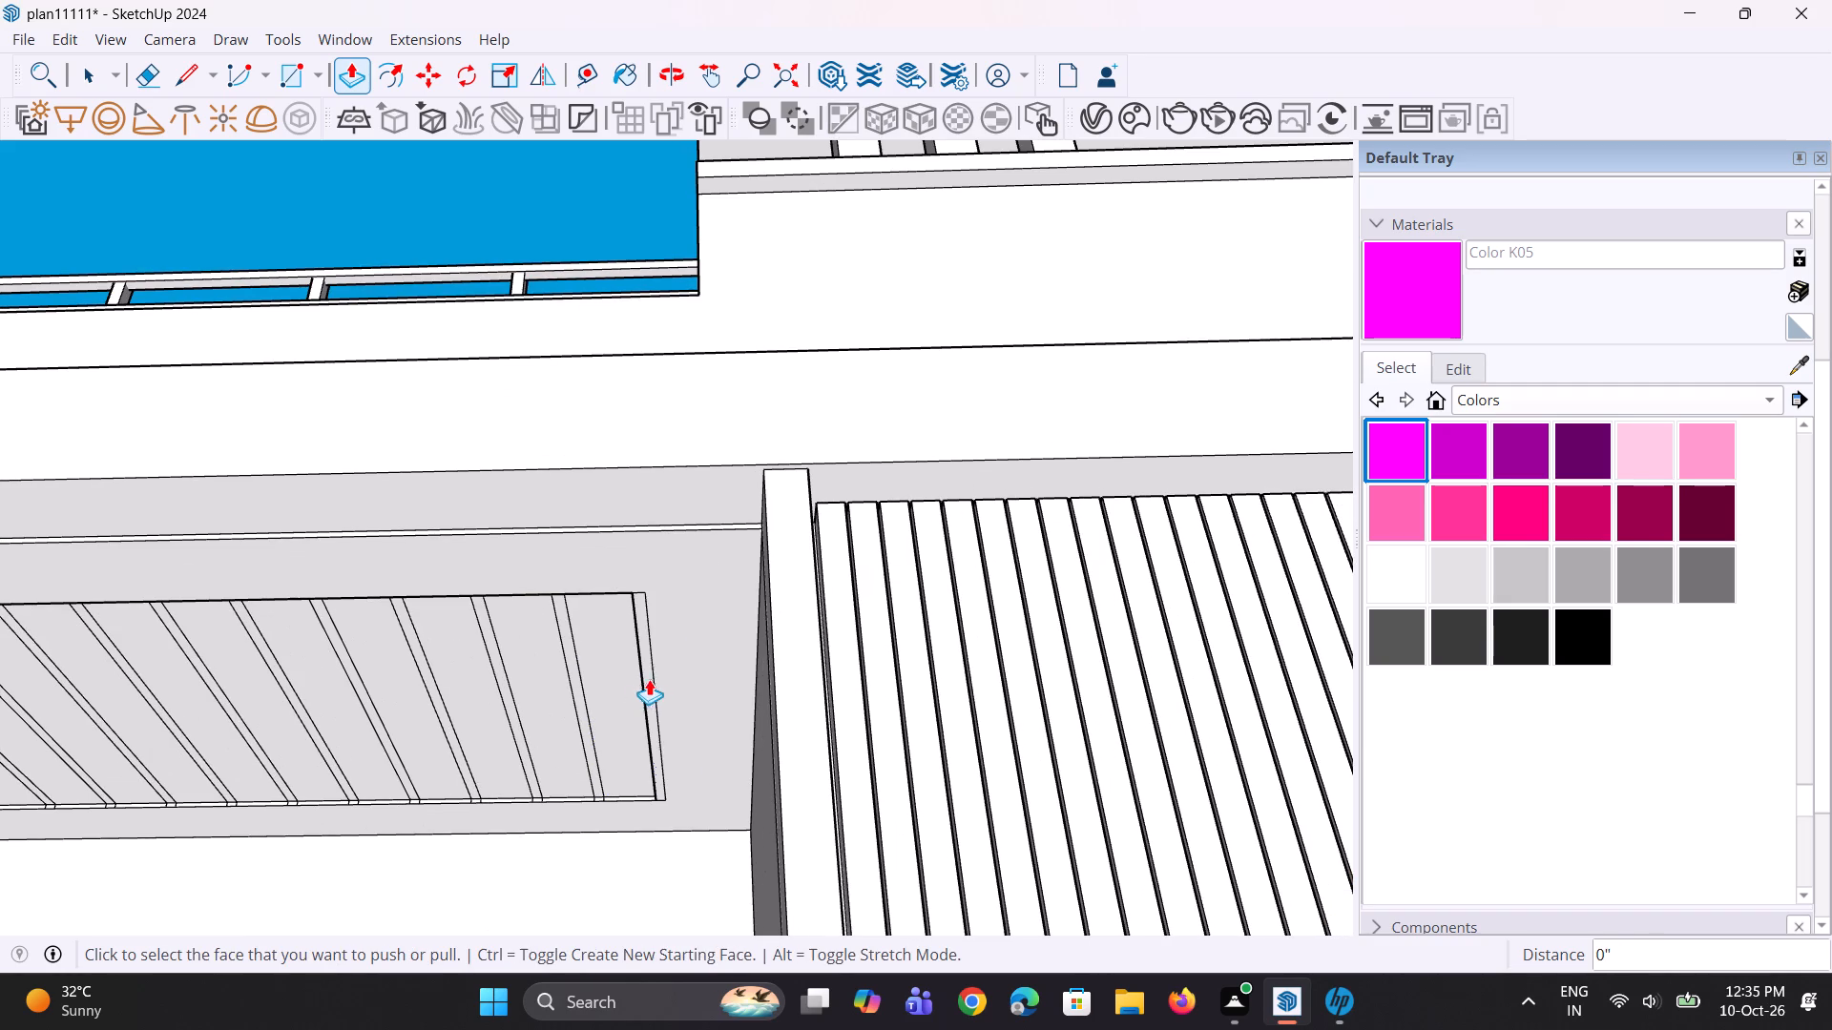
double_click(581, 705)
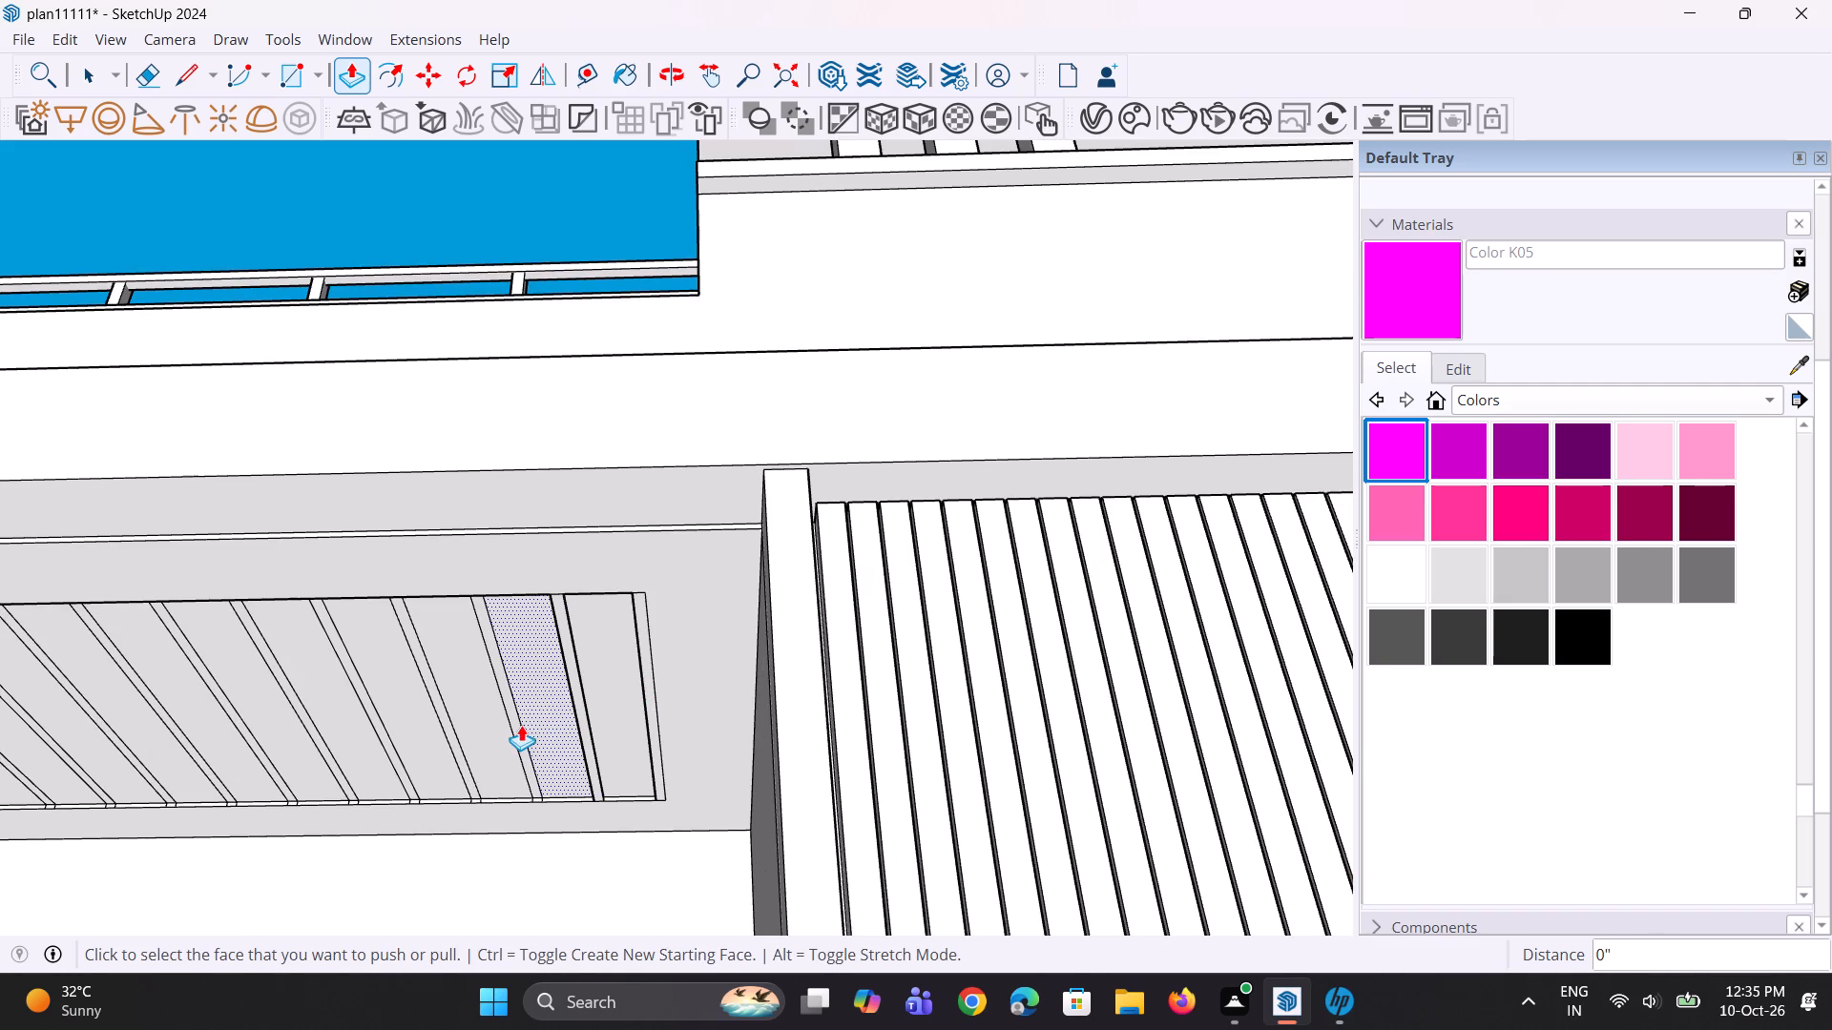
left_click(515, 732)
left_click(514, 733)
scroll(456, 752, "up", 3)
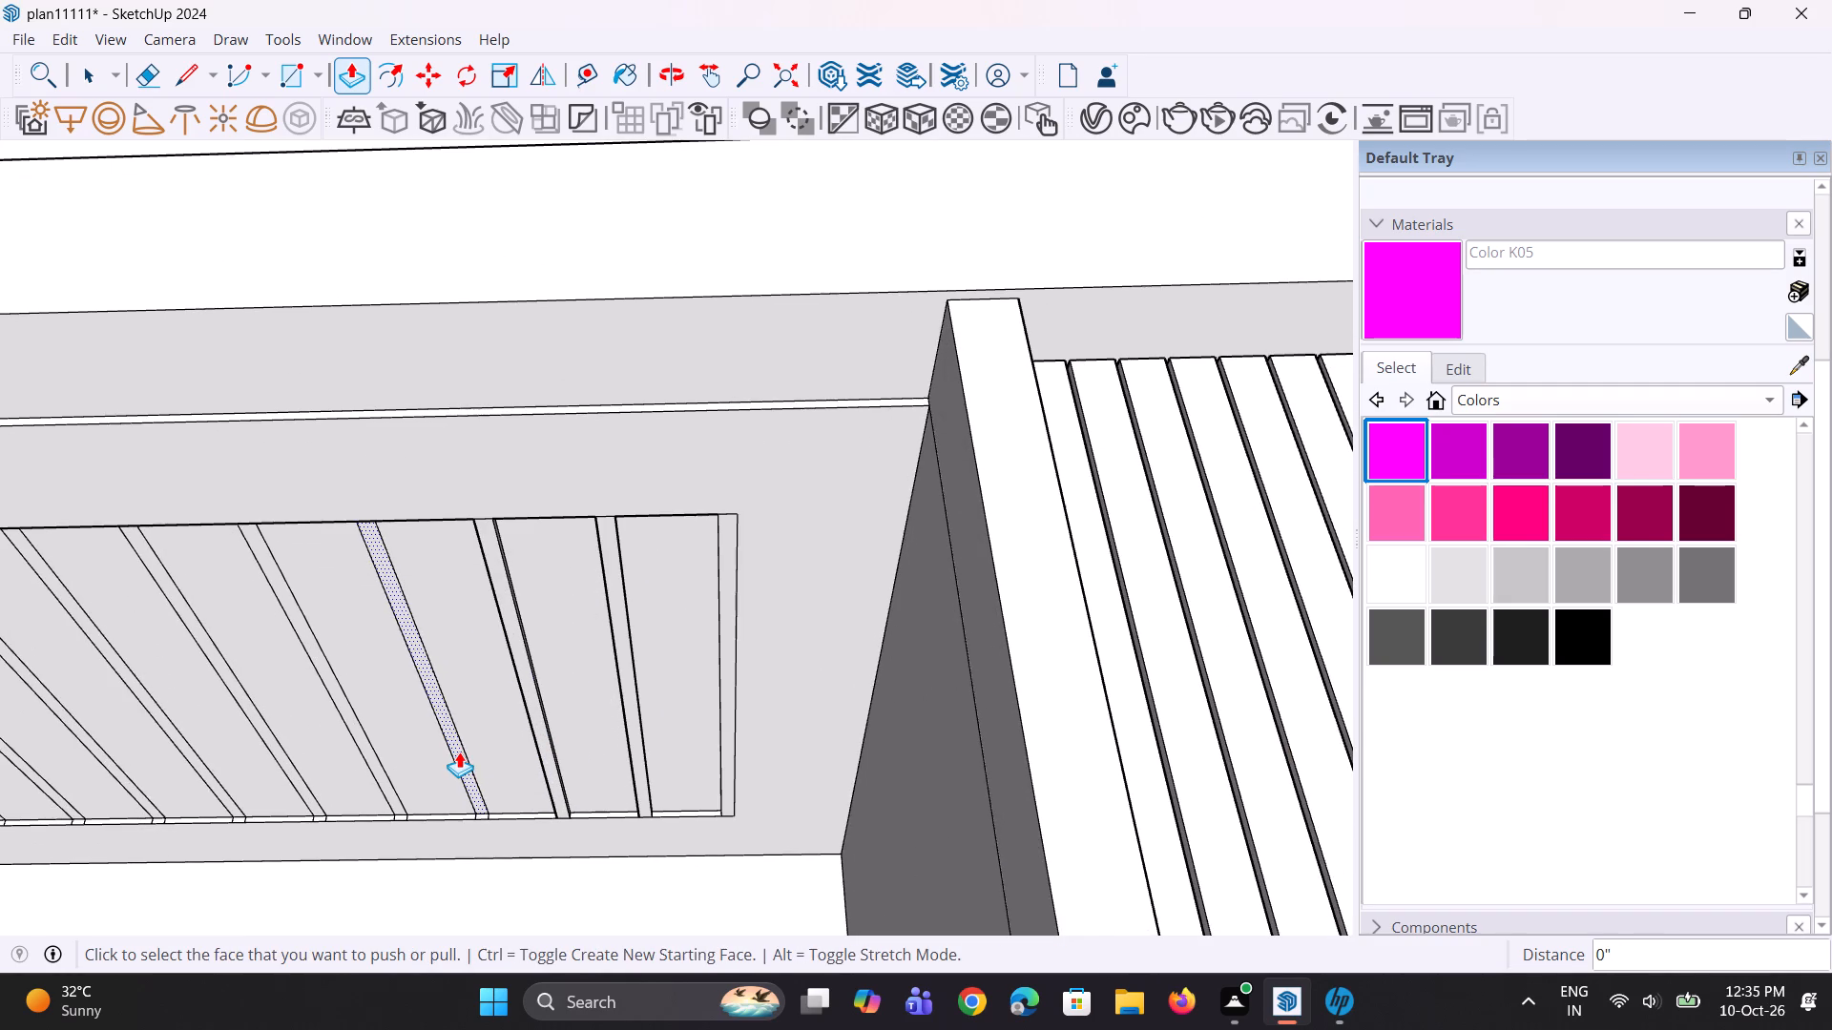
double_click(459, 752)
double_click(385, 783)
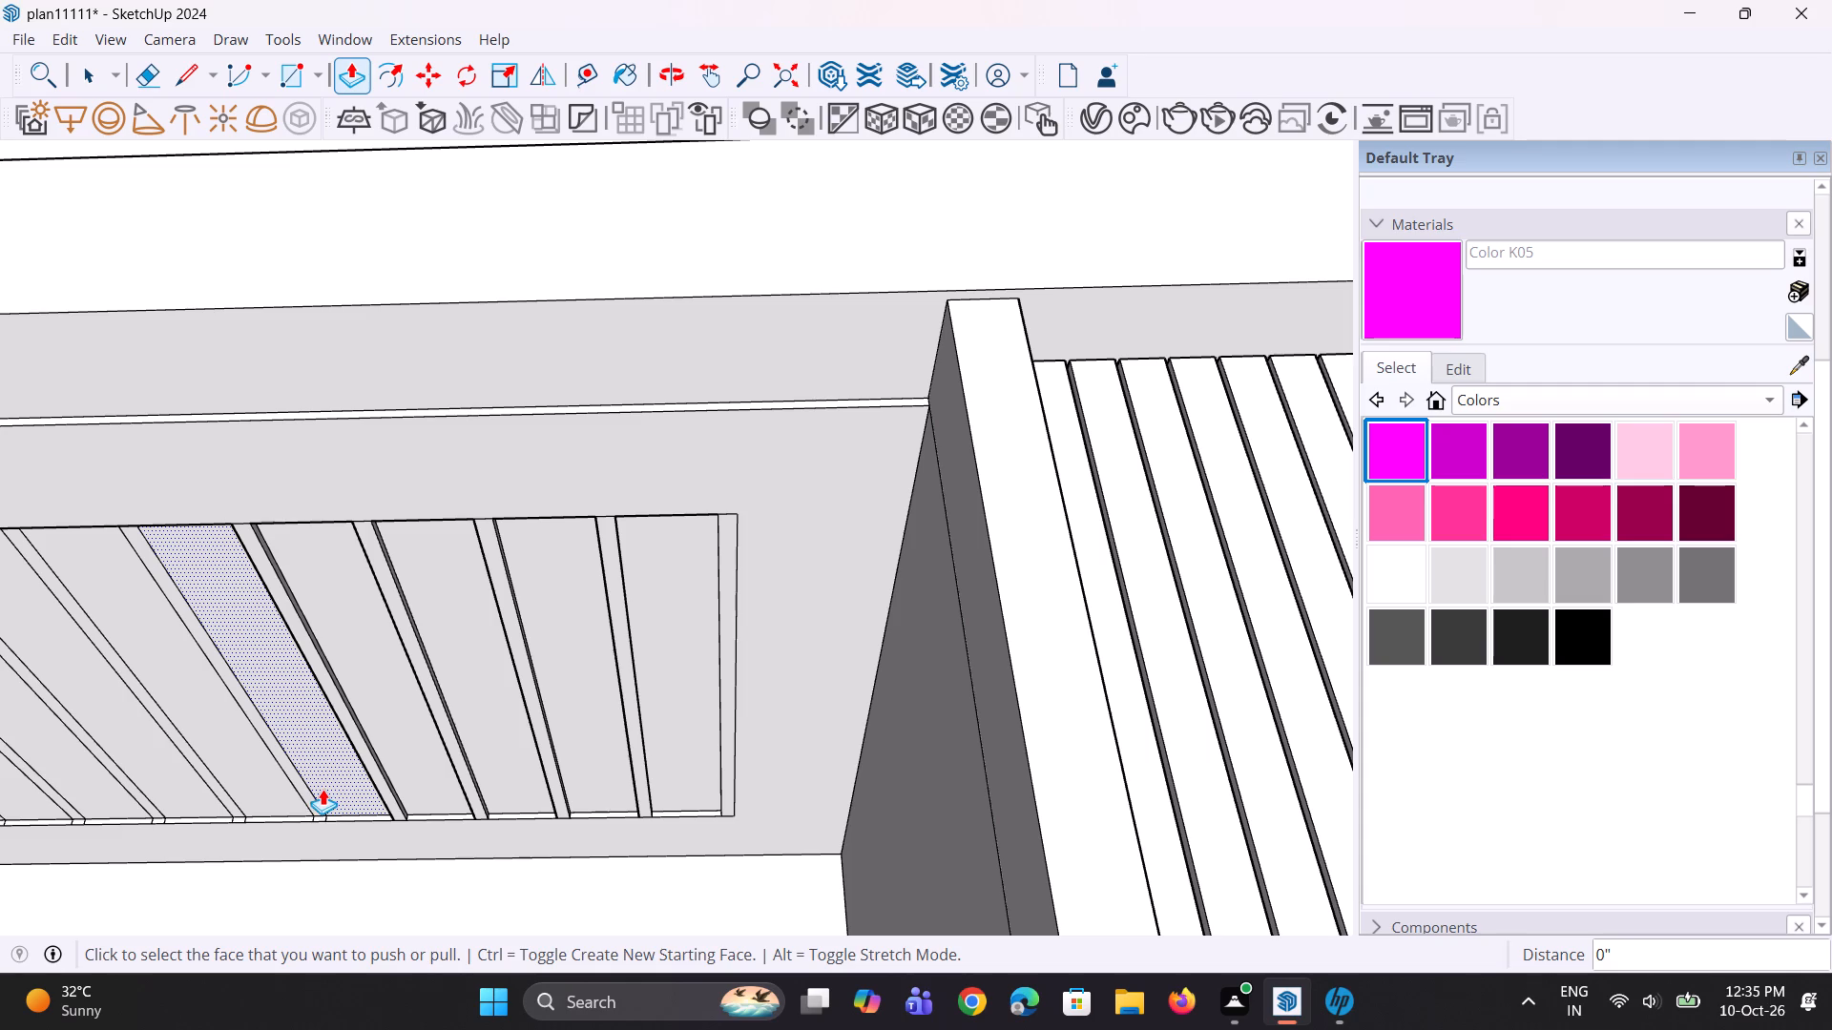
double_click(316, 791)
key("ctrl+z")
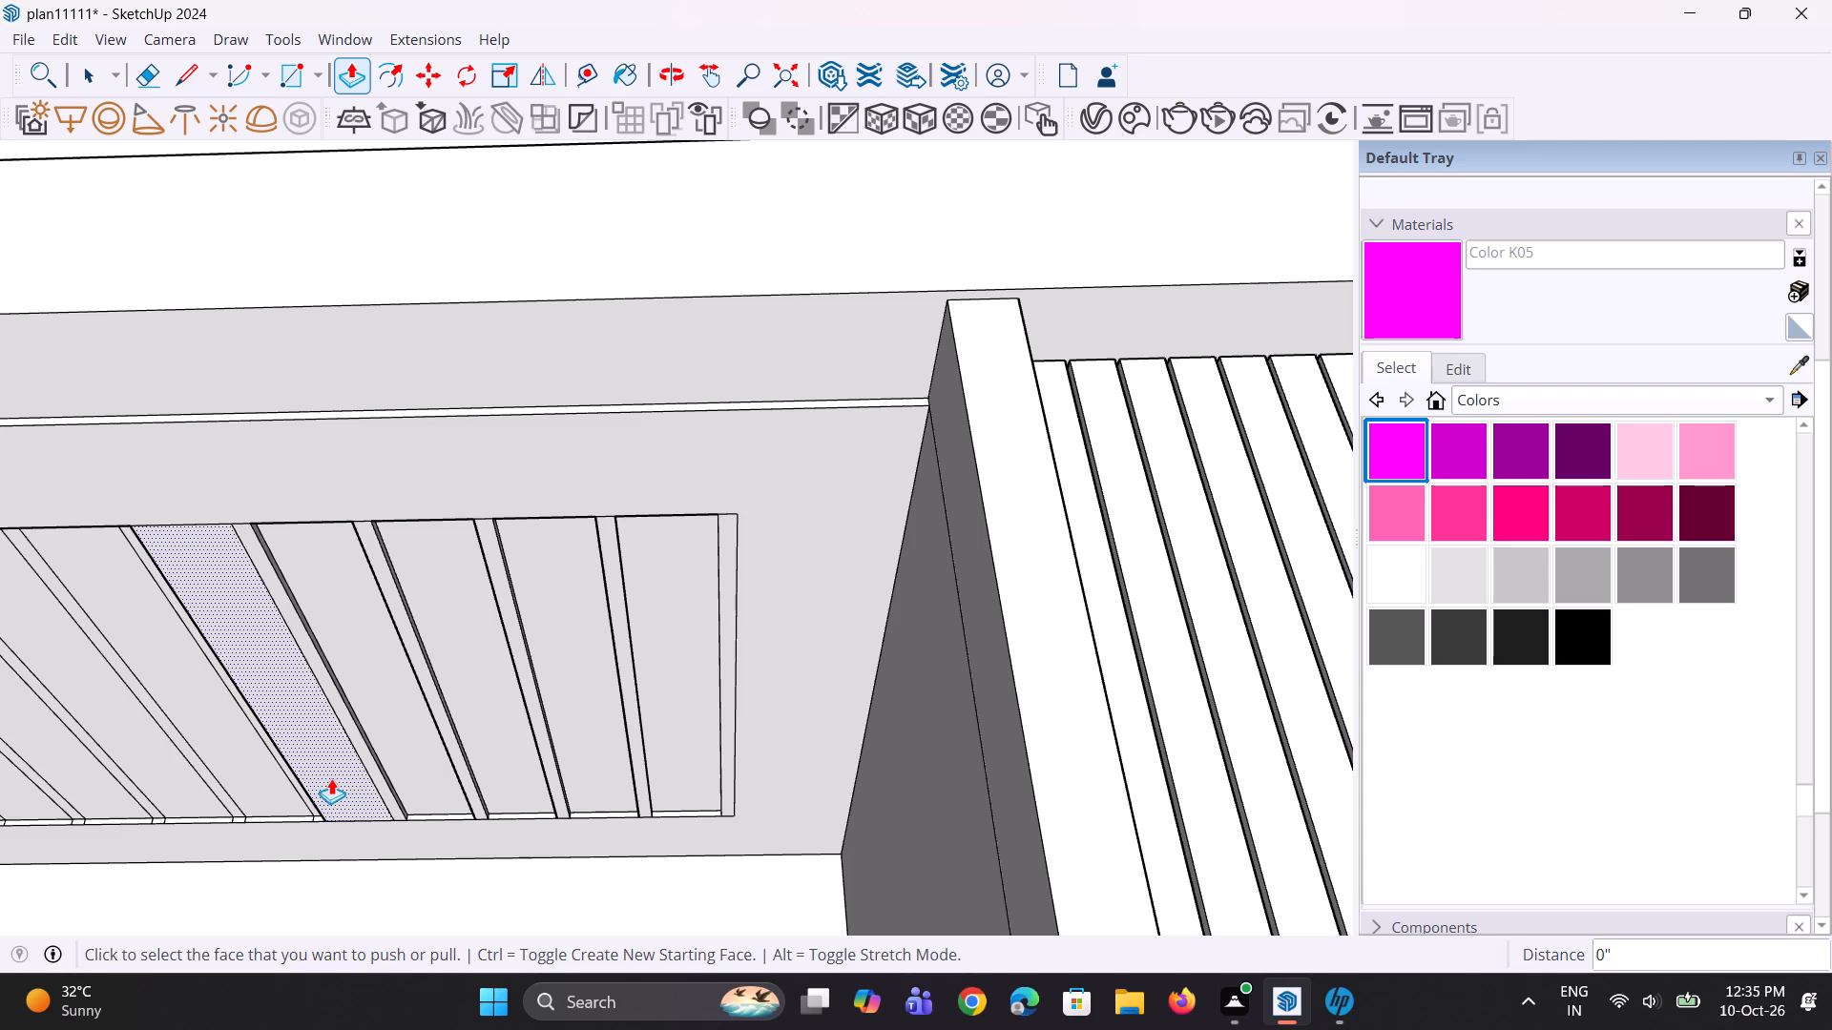
Push/Pull the next five narrow strips of the left-hand balcony ceiling down by 15/16", continuing towards the outer end.
scroll(309, 783, "up", 4)
double_click(300, 784)
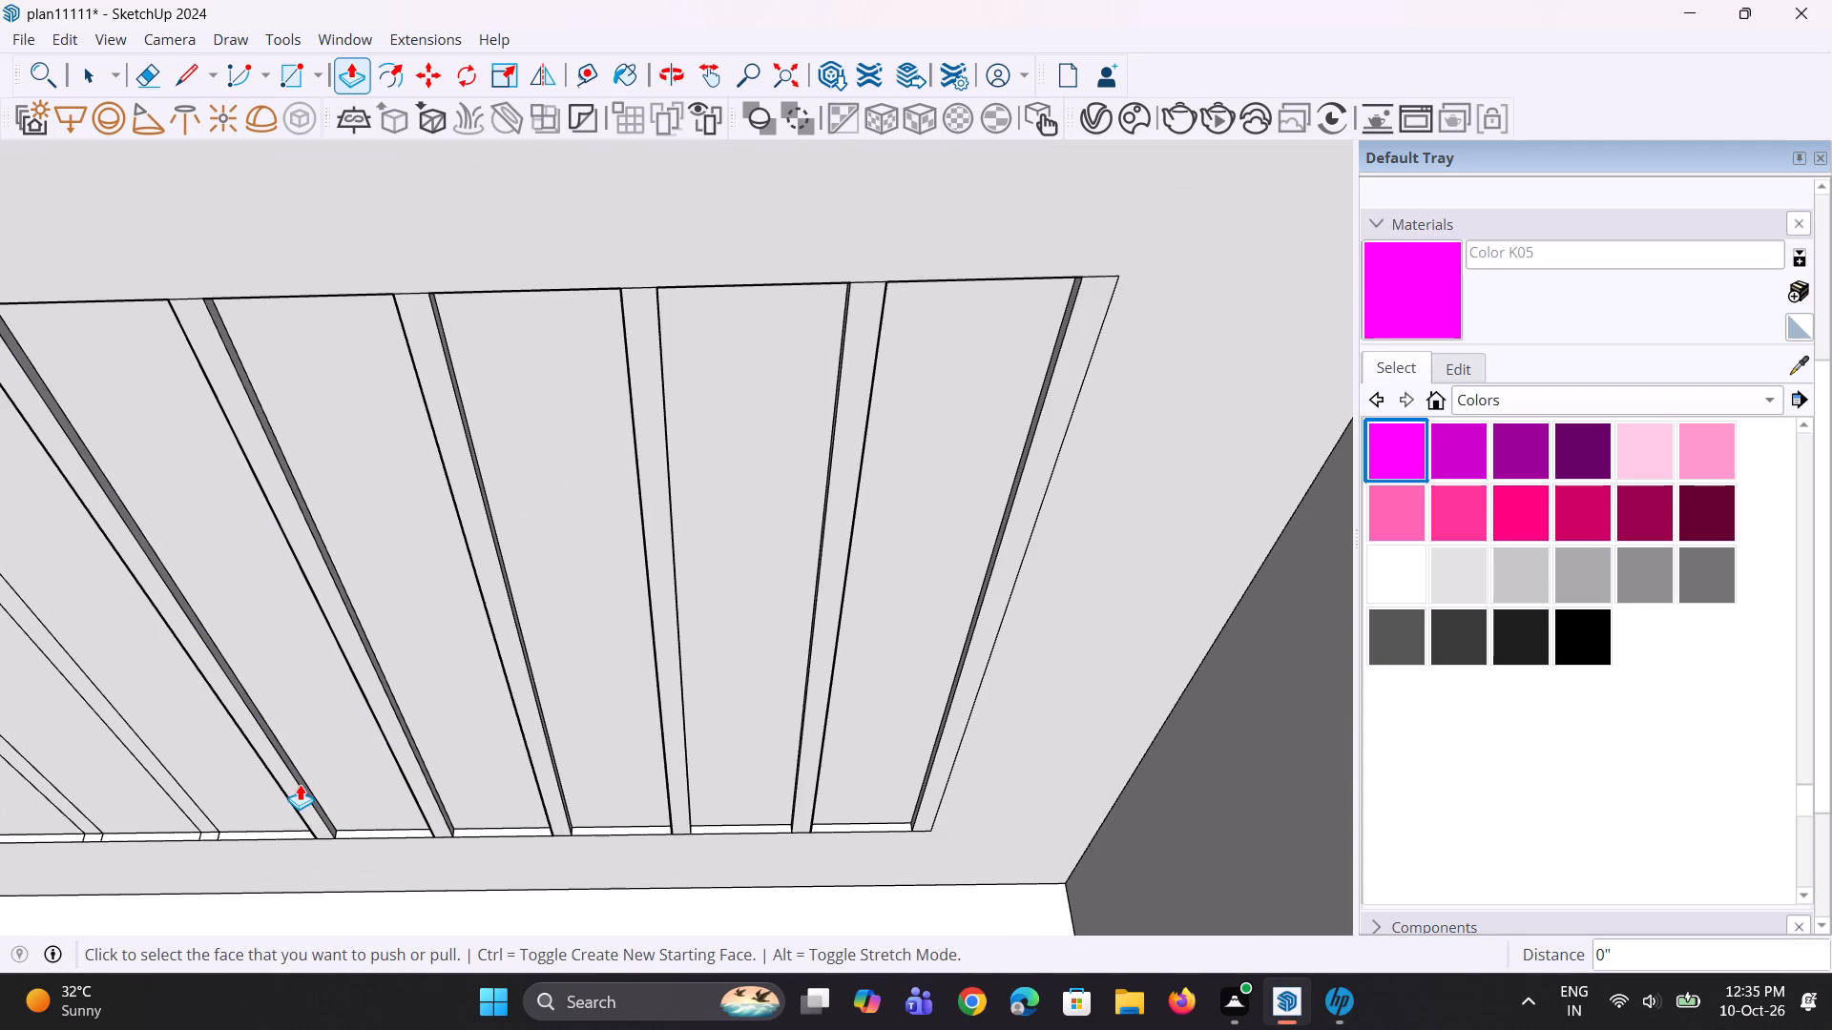
scroll(300, 784, "down", 1)
scroll(200, 829, "up", 2)
double_click(207, 816)
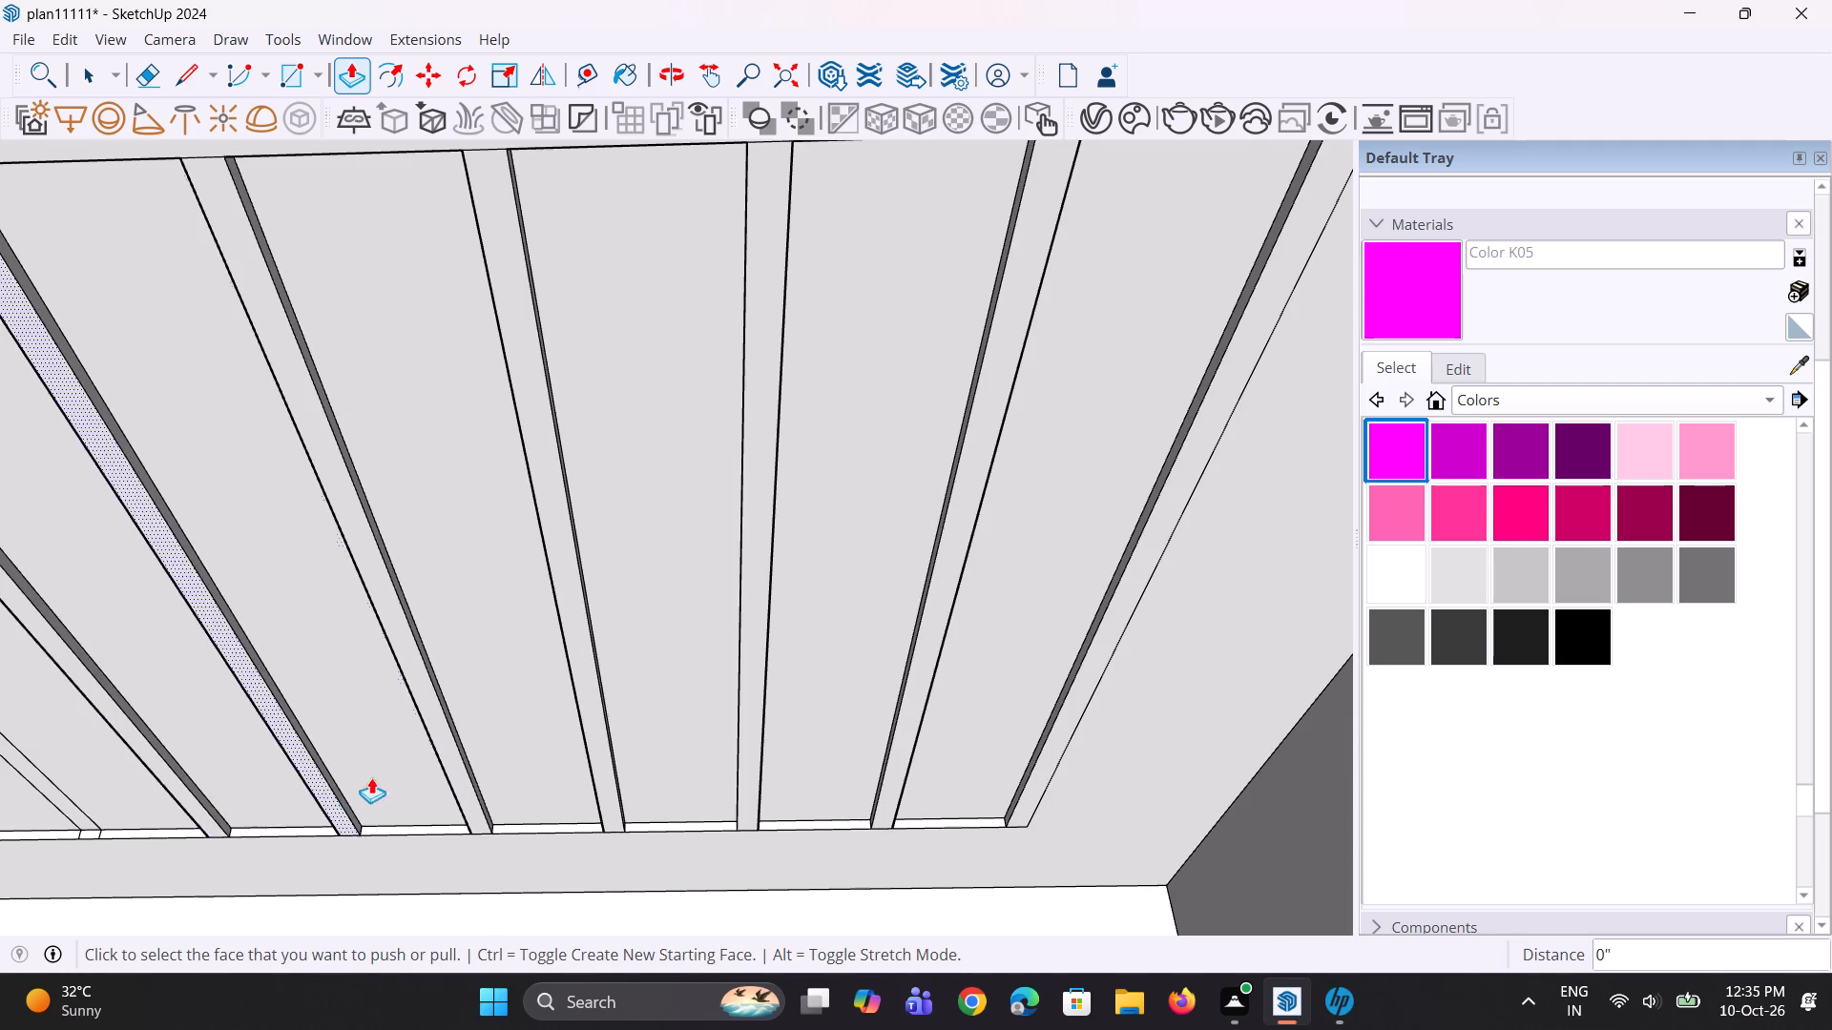
scroll(381, 776, "down", 11)
scroll(405, 788, "up", 5)
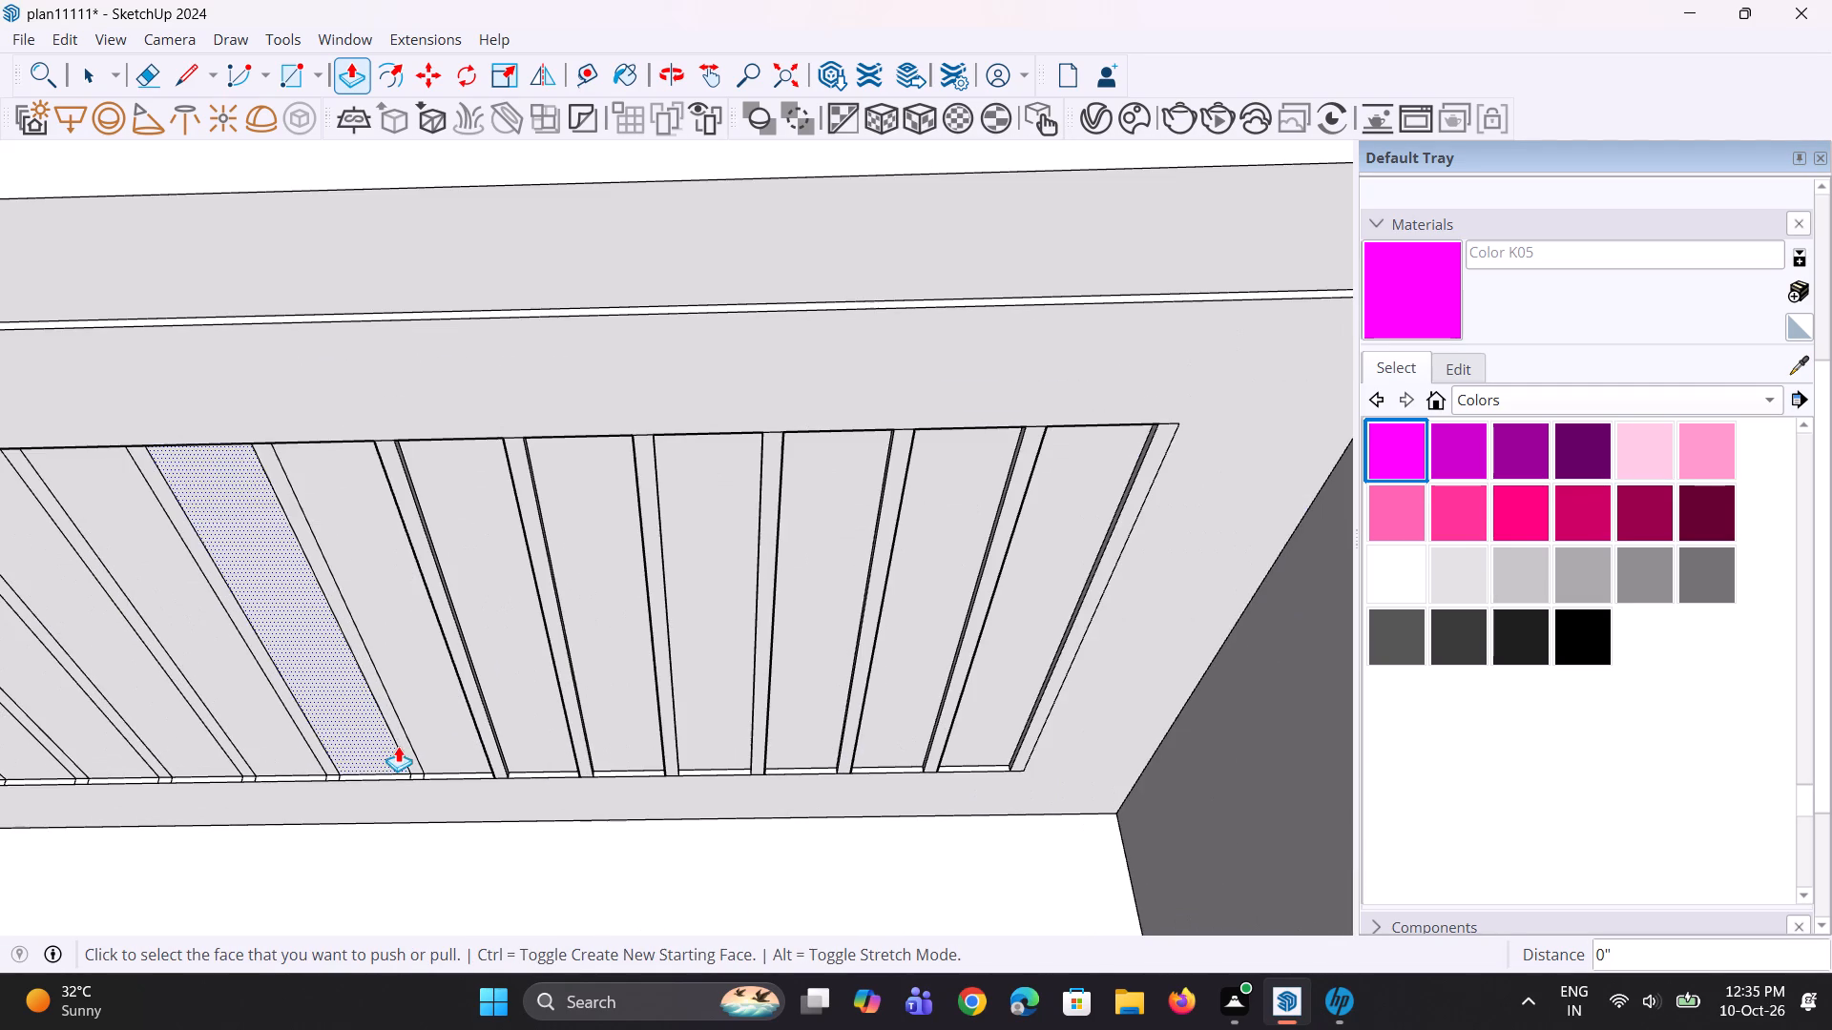
double_click(406, 740)
left_click(329, 769)
left_click_drag(329, 769, 326, 769)
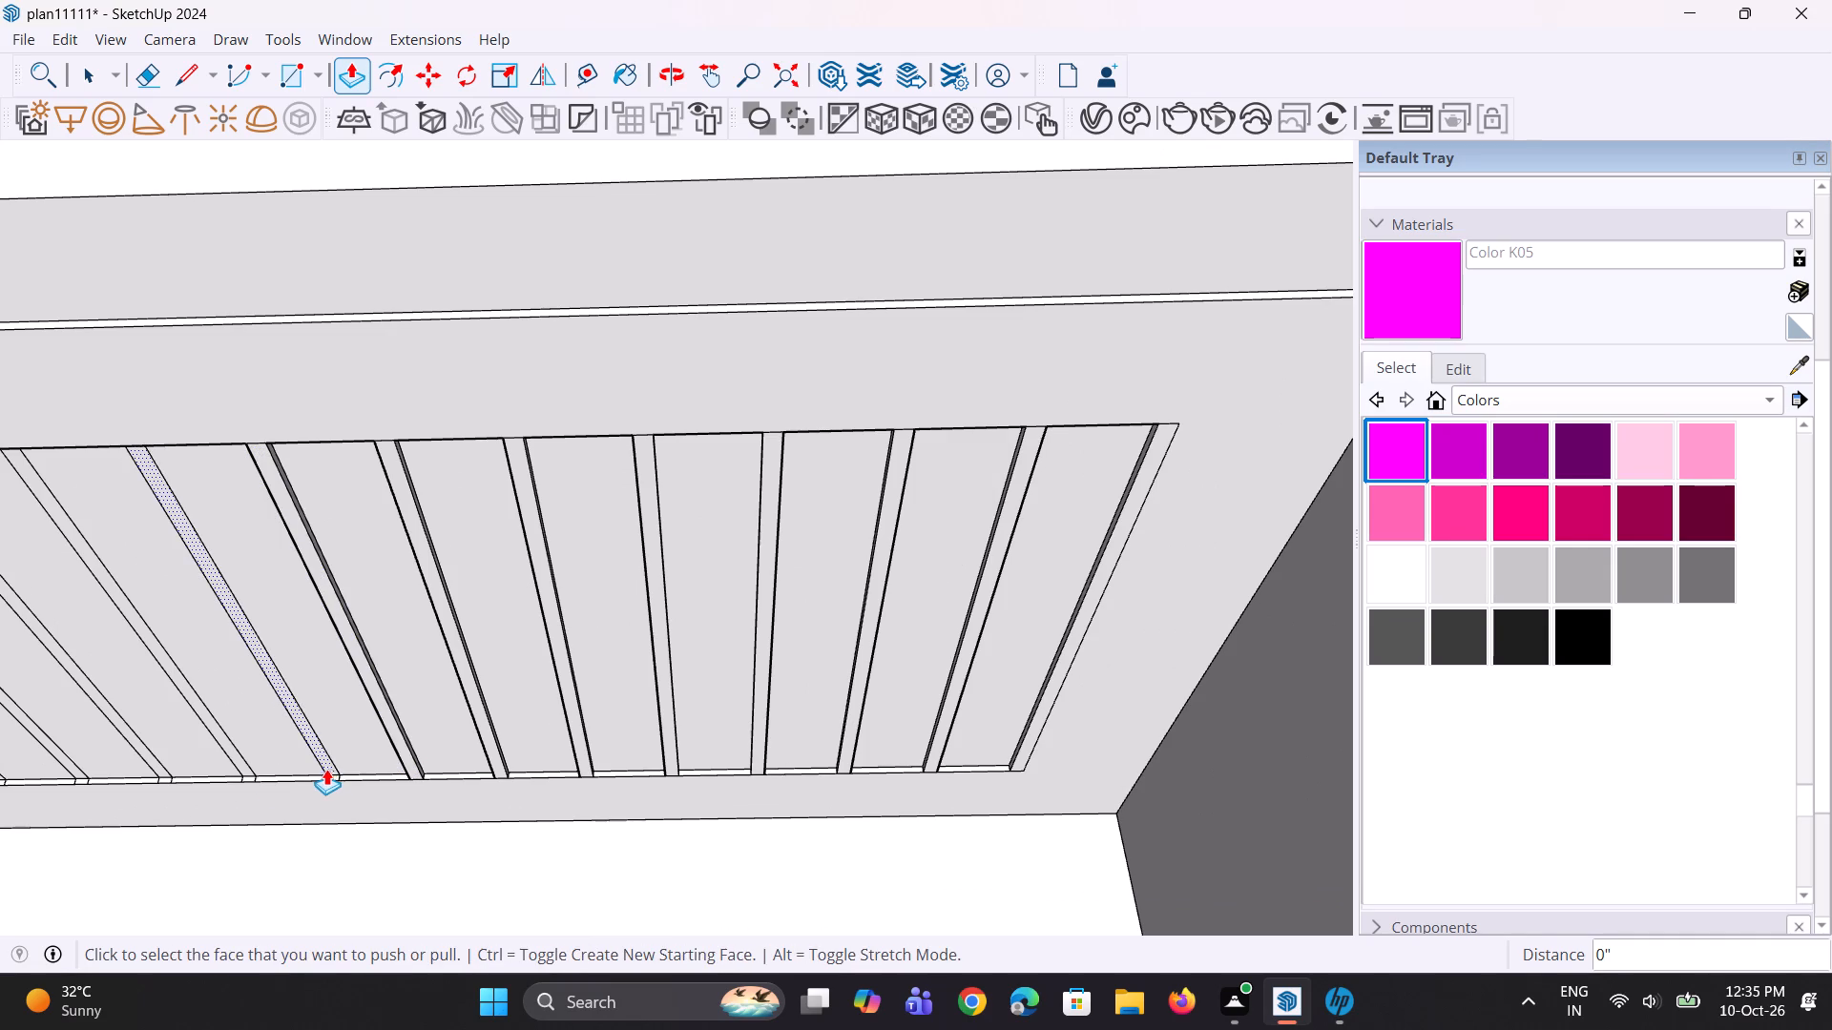
left_click_drag(326, 769, 316, 772)
double_click(248, 771)
Push/Pull the last four narrow strips at the ceiling's outer end, beside the vertical fins, down by 15/16".
scroll(318, 784, "down", 2)
scroll(407, 766, "down", 1)
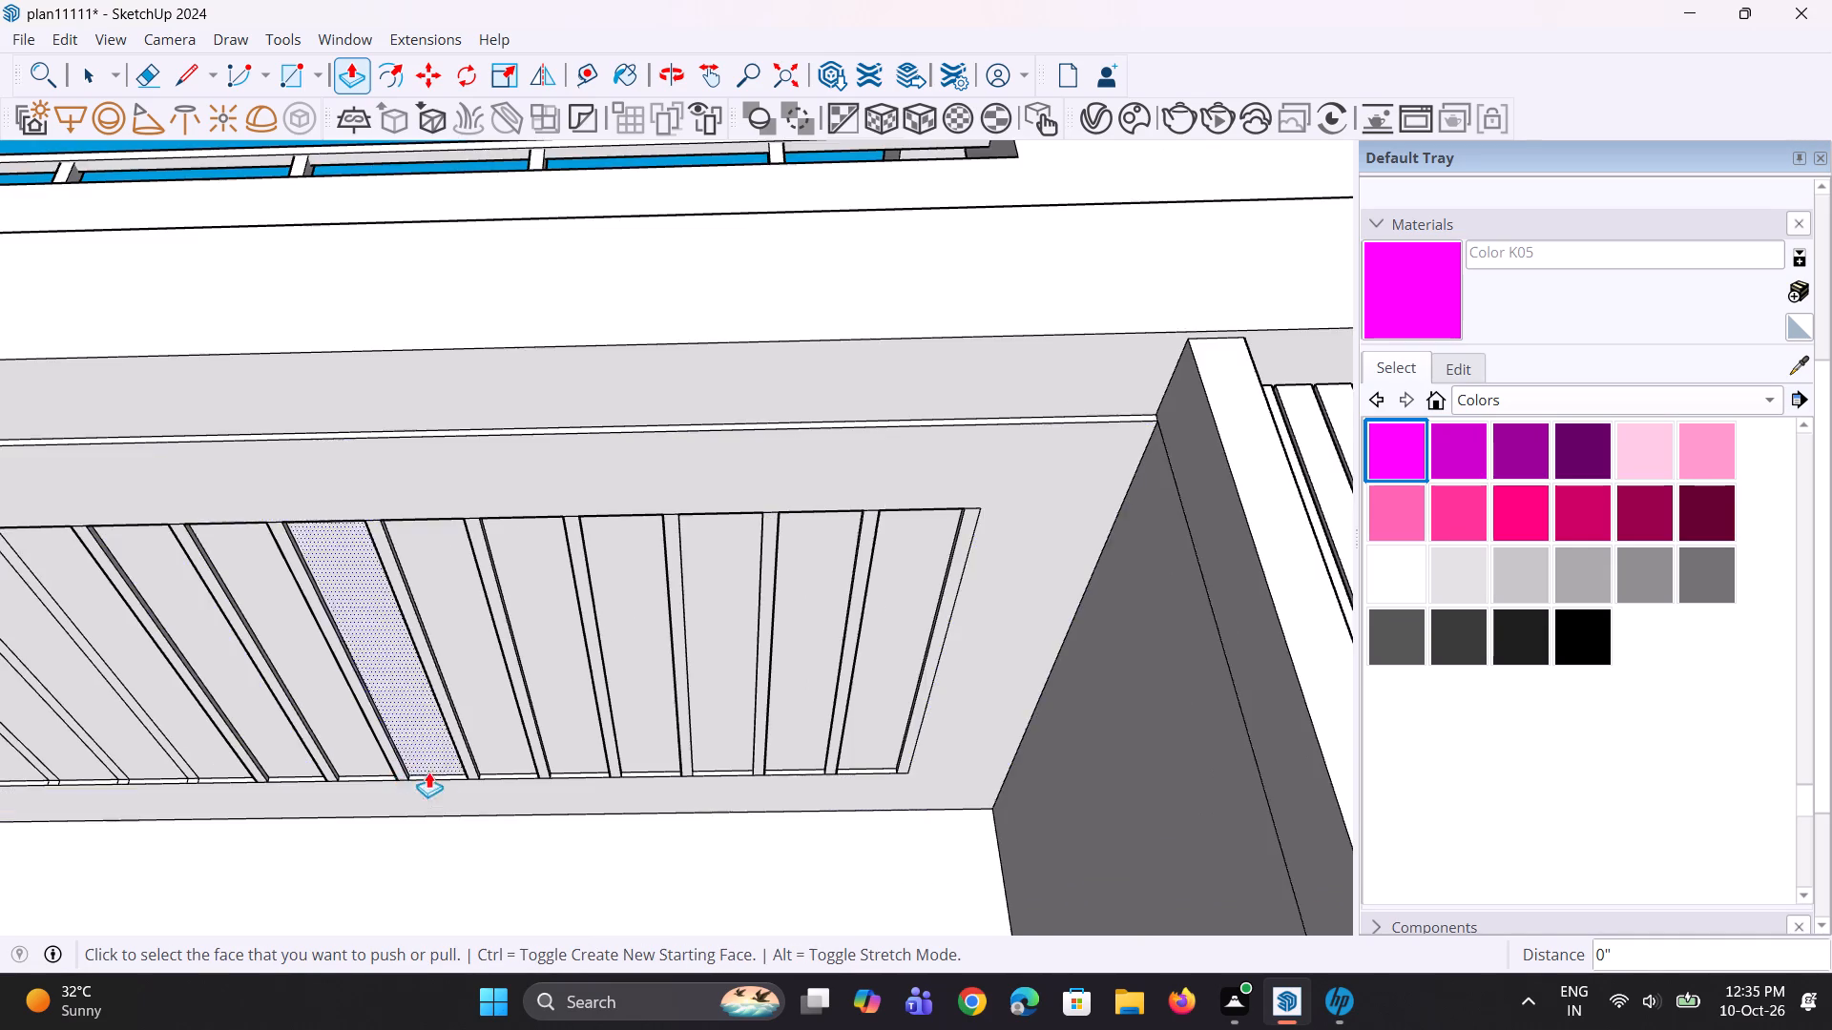
scroll(428, 772, "down", 4)
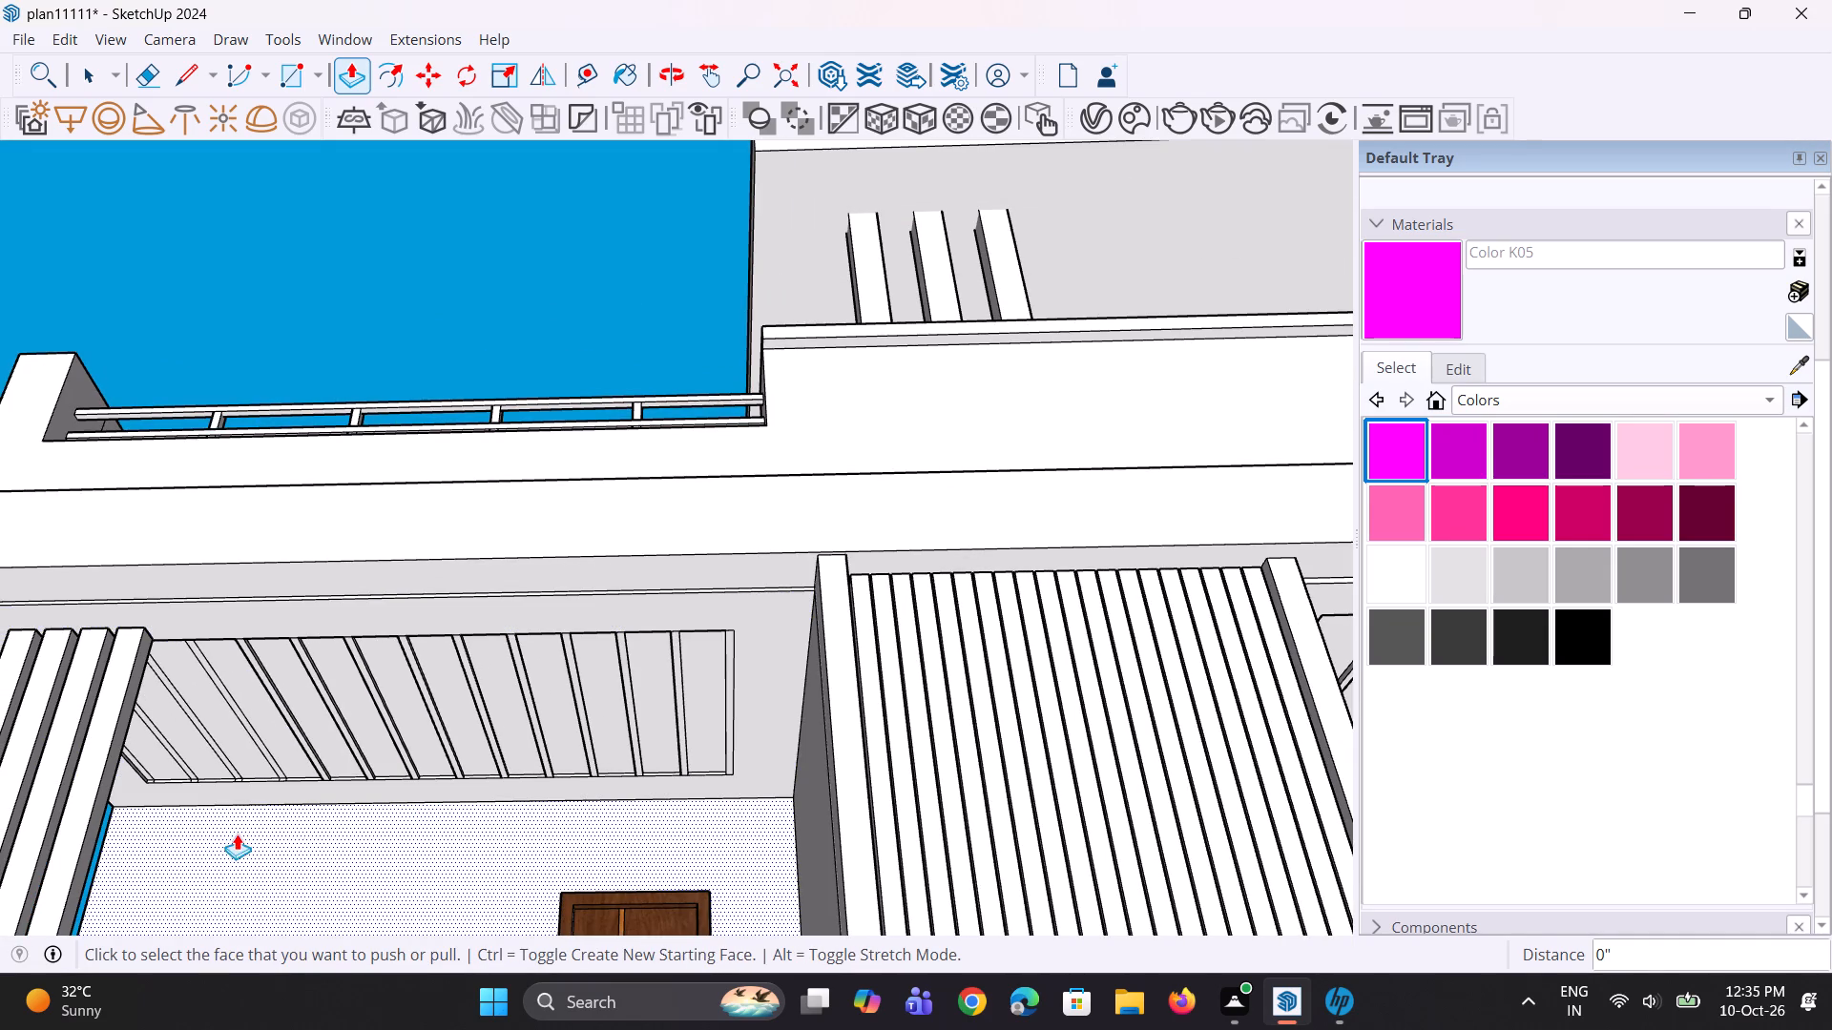
scroll(104, 792, "up", 10)
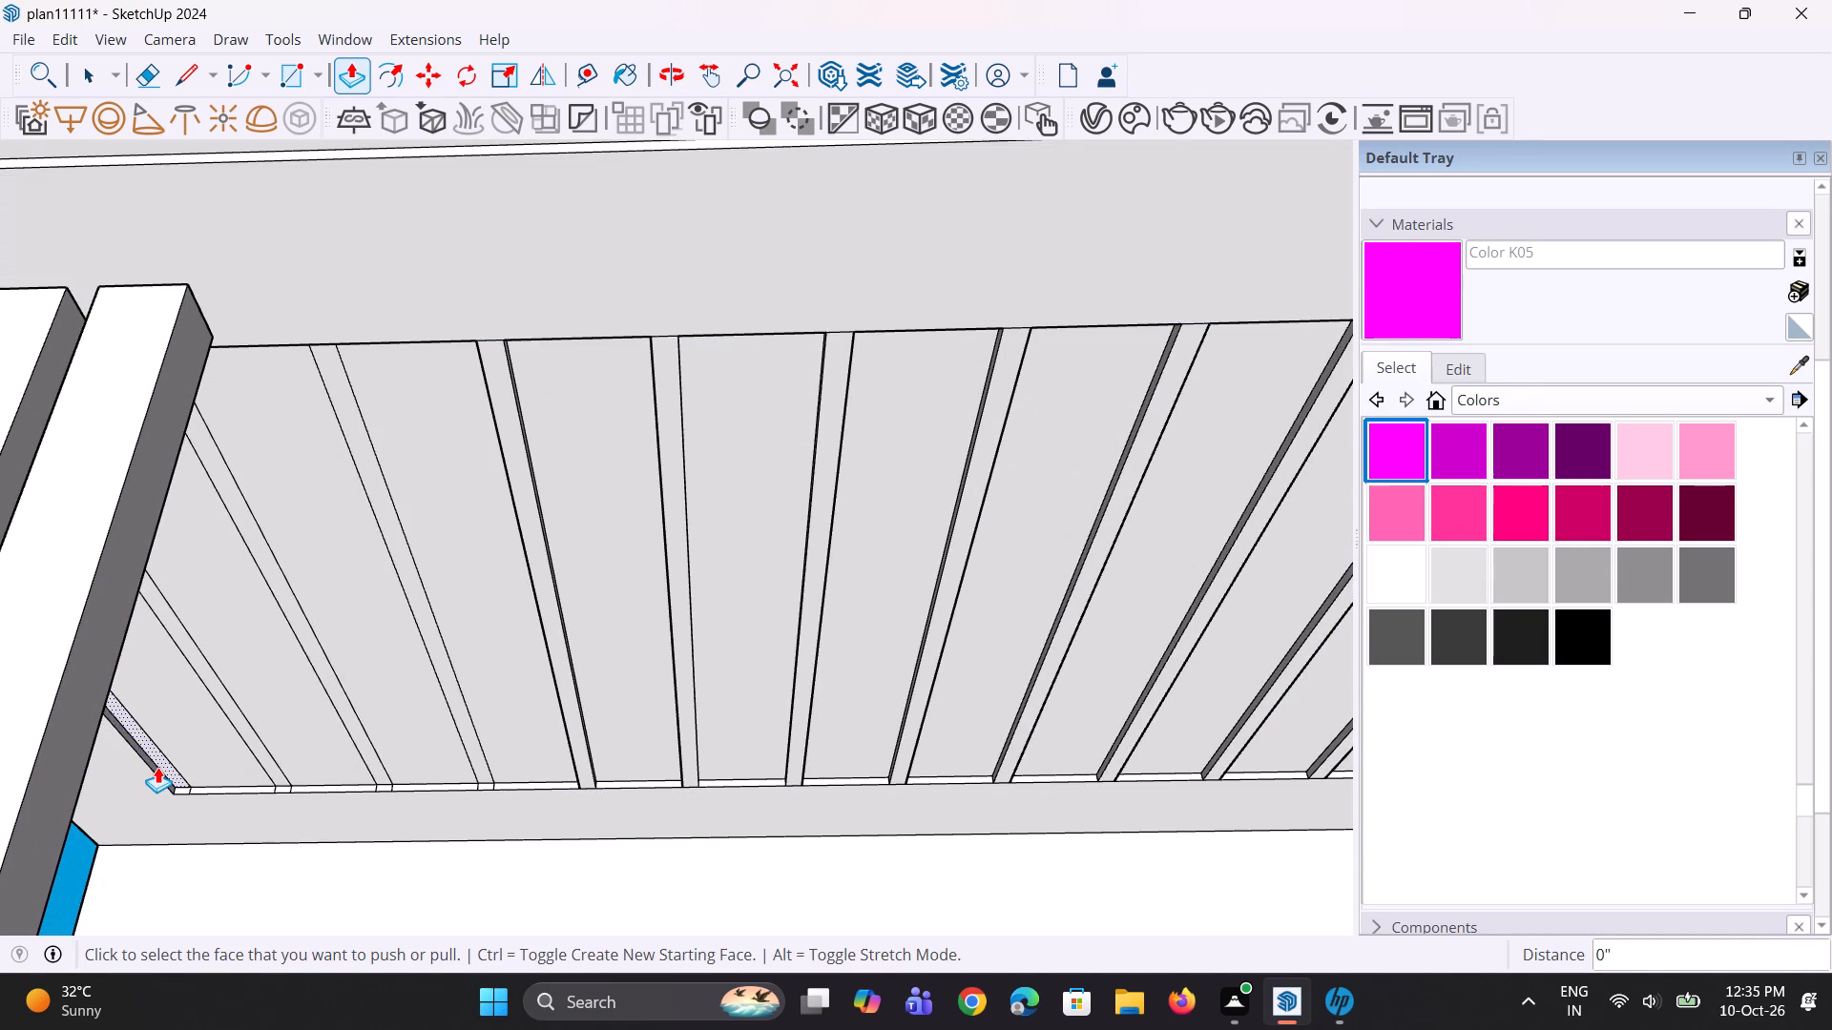
double_click(157, 767)
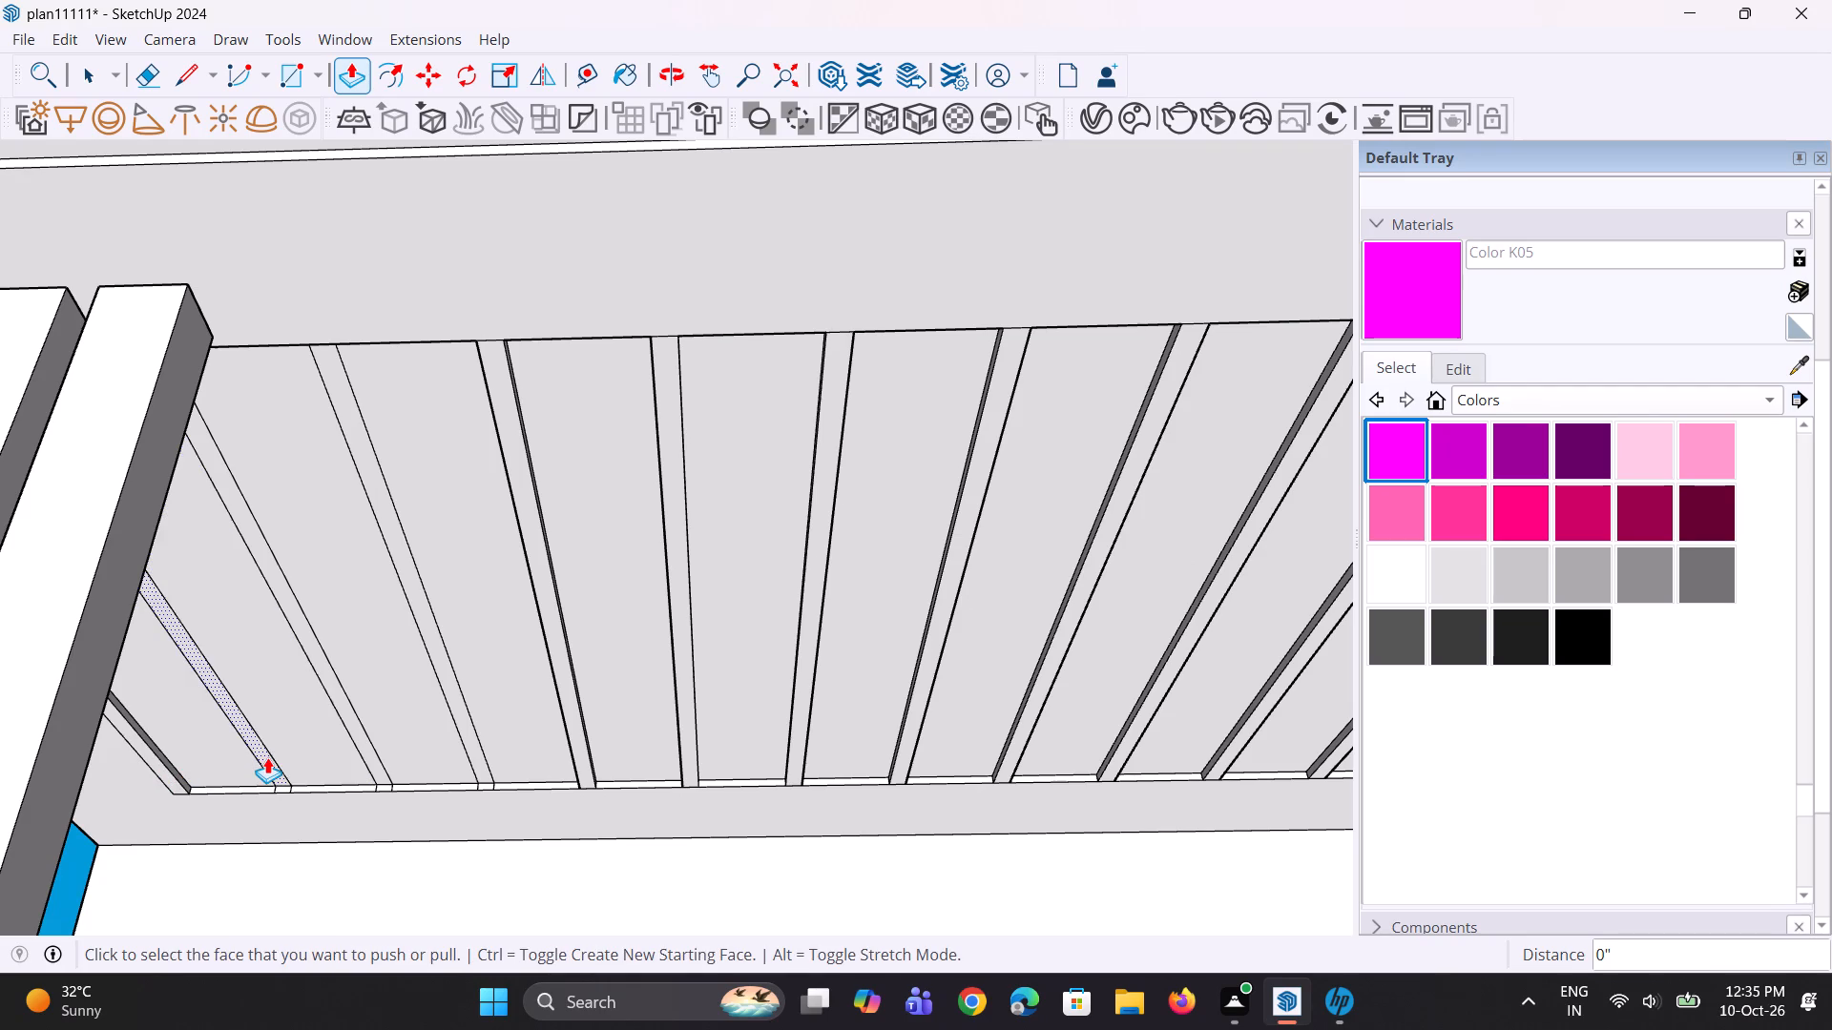
double_click(267, 757)
double_click(361, 748)
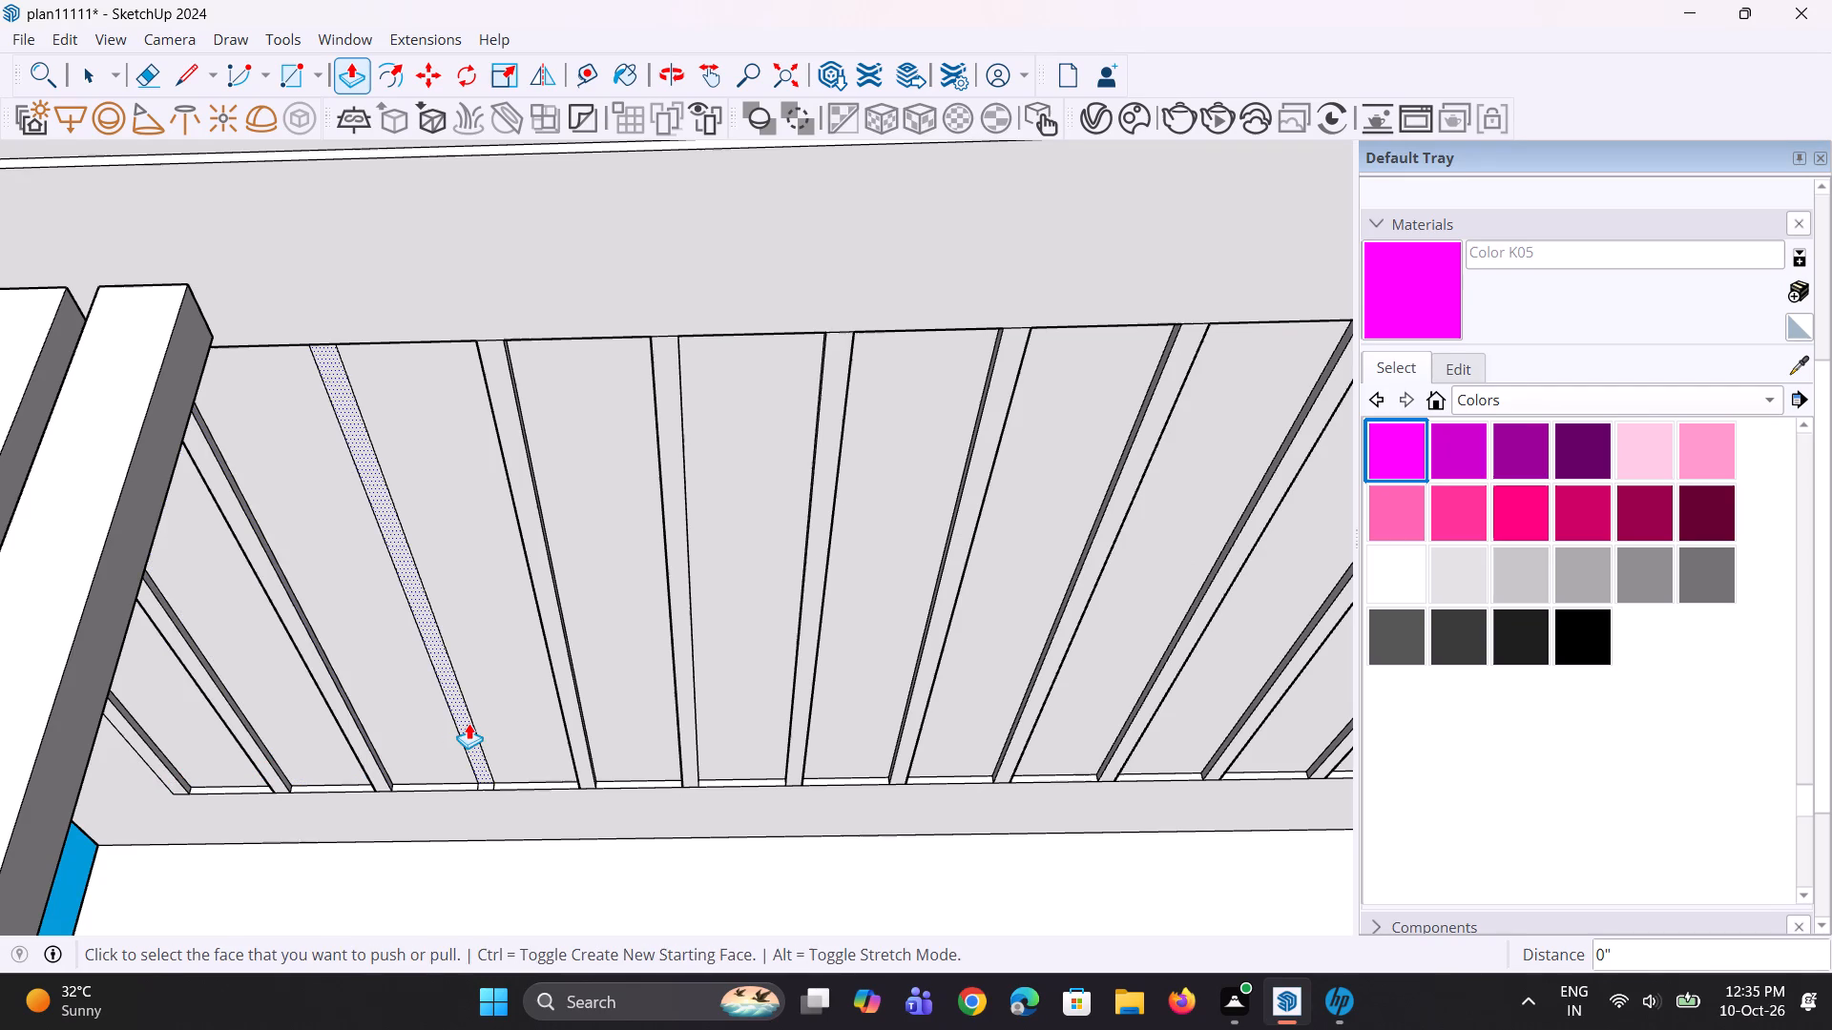
double_click(468, 723)
Examine the panelled top-floor left-hand balcony ceiling from several angles to check that every strip has been pulled, and leave Push/Pull.
scroll(451, 767, "down", 9)
middle_click_drag(660, 764, 566, 687)
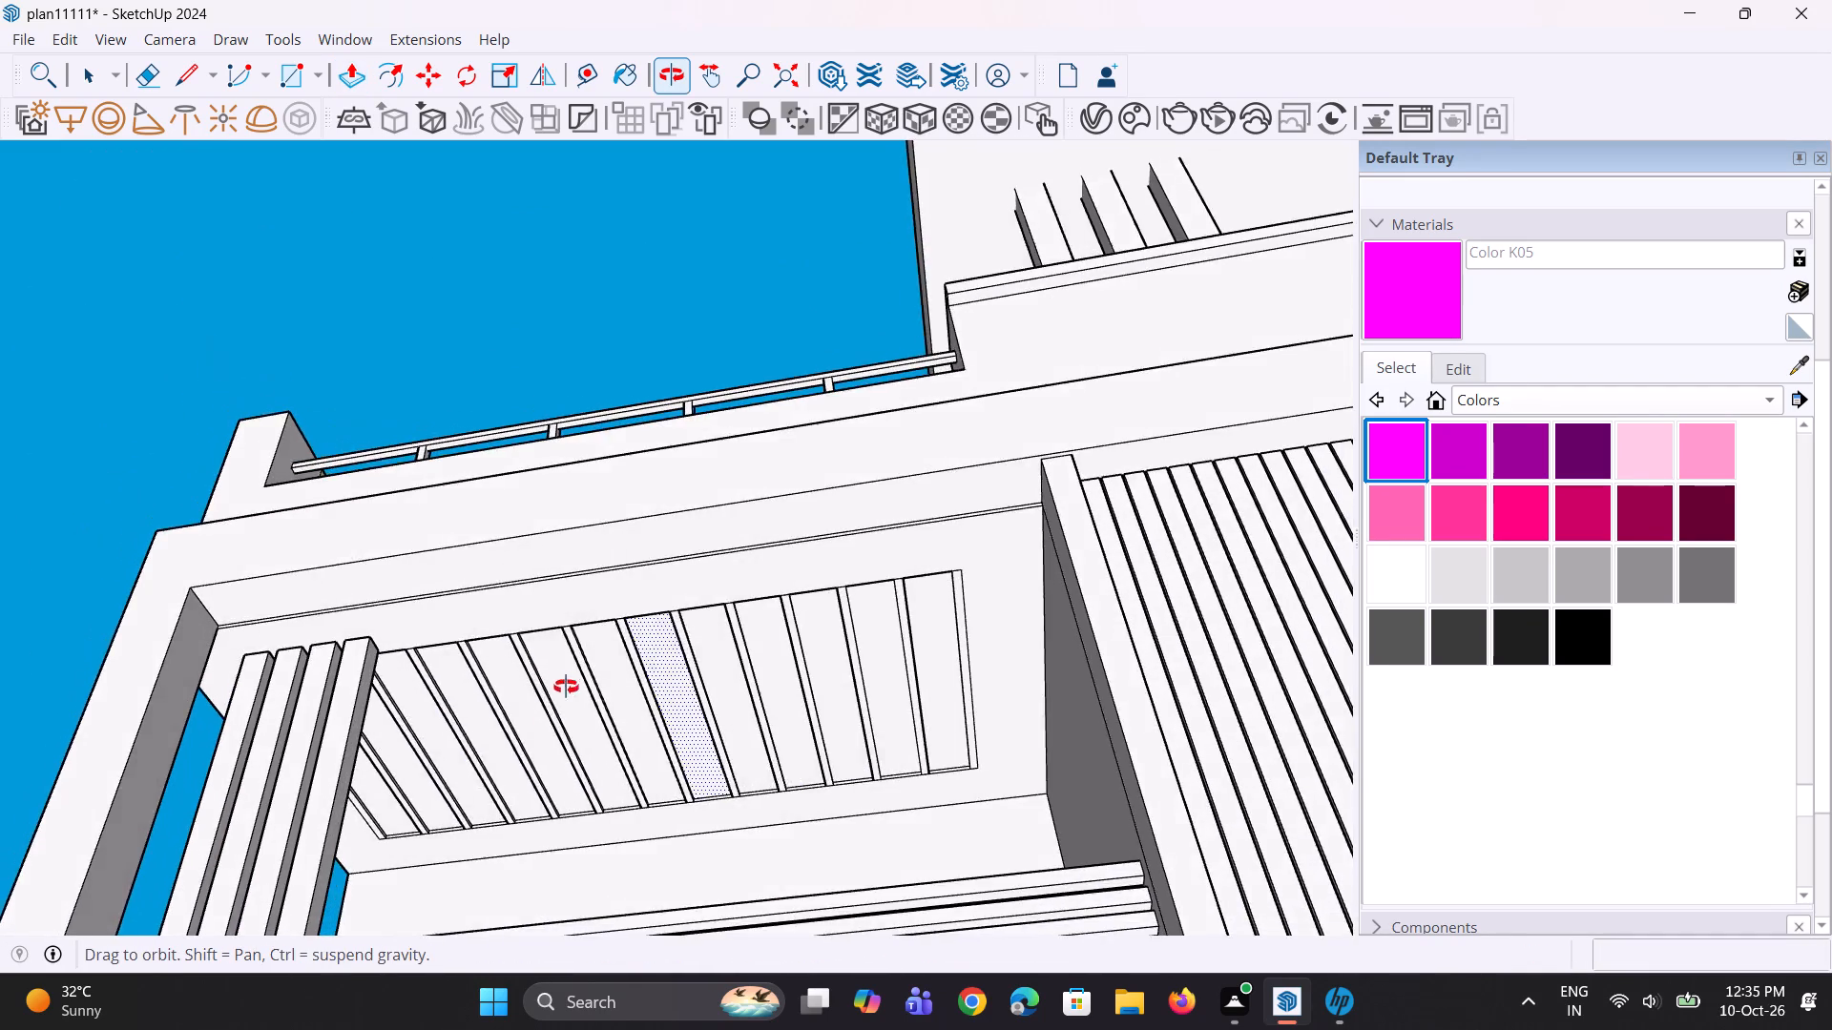
middle_click_drag(566, 687, 779, 775)
scroll(940, 724, "up", 5)
middle_click_drag(867, 731, 836, 726)
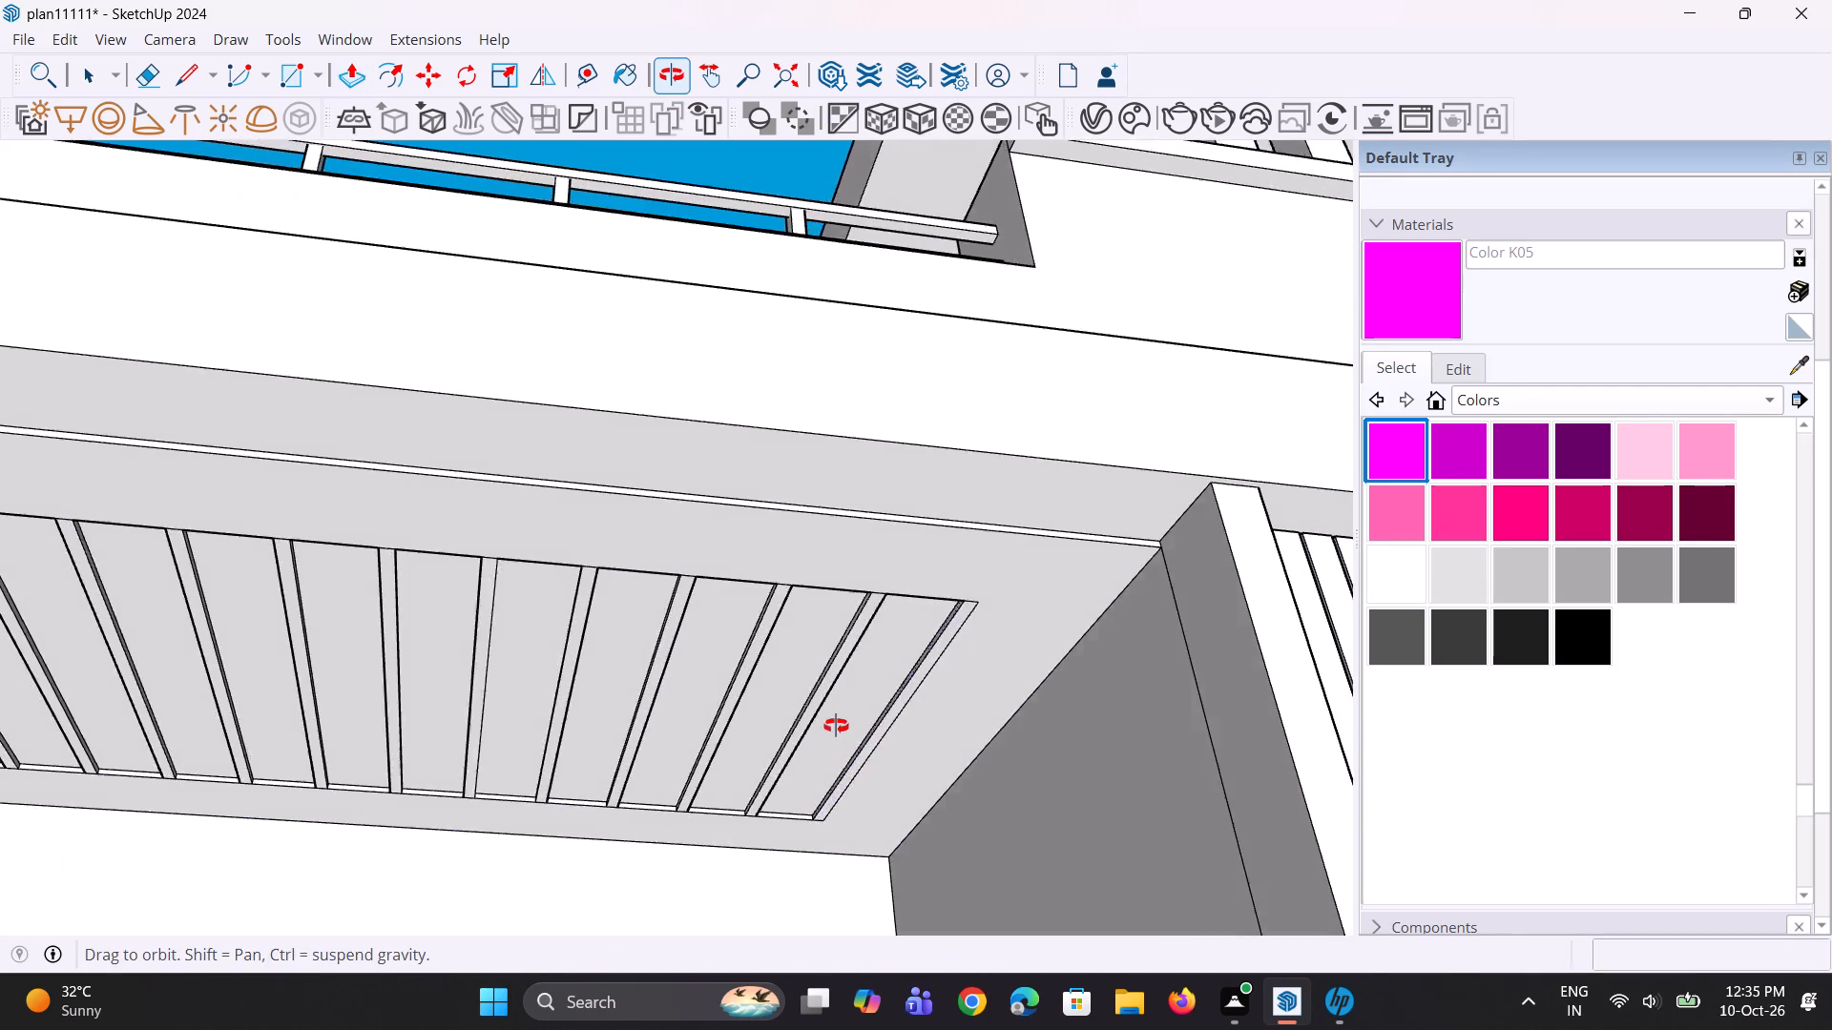
middle_click_drag(836, 726, 772, 733)
scroll(762, 732, "down", 4)
middle_click_drag(738, 777, 721, 820)
key("space")
key("space")
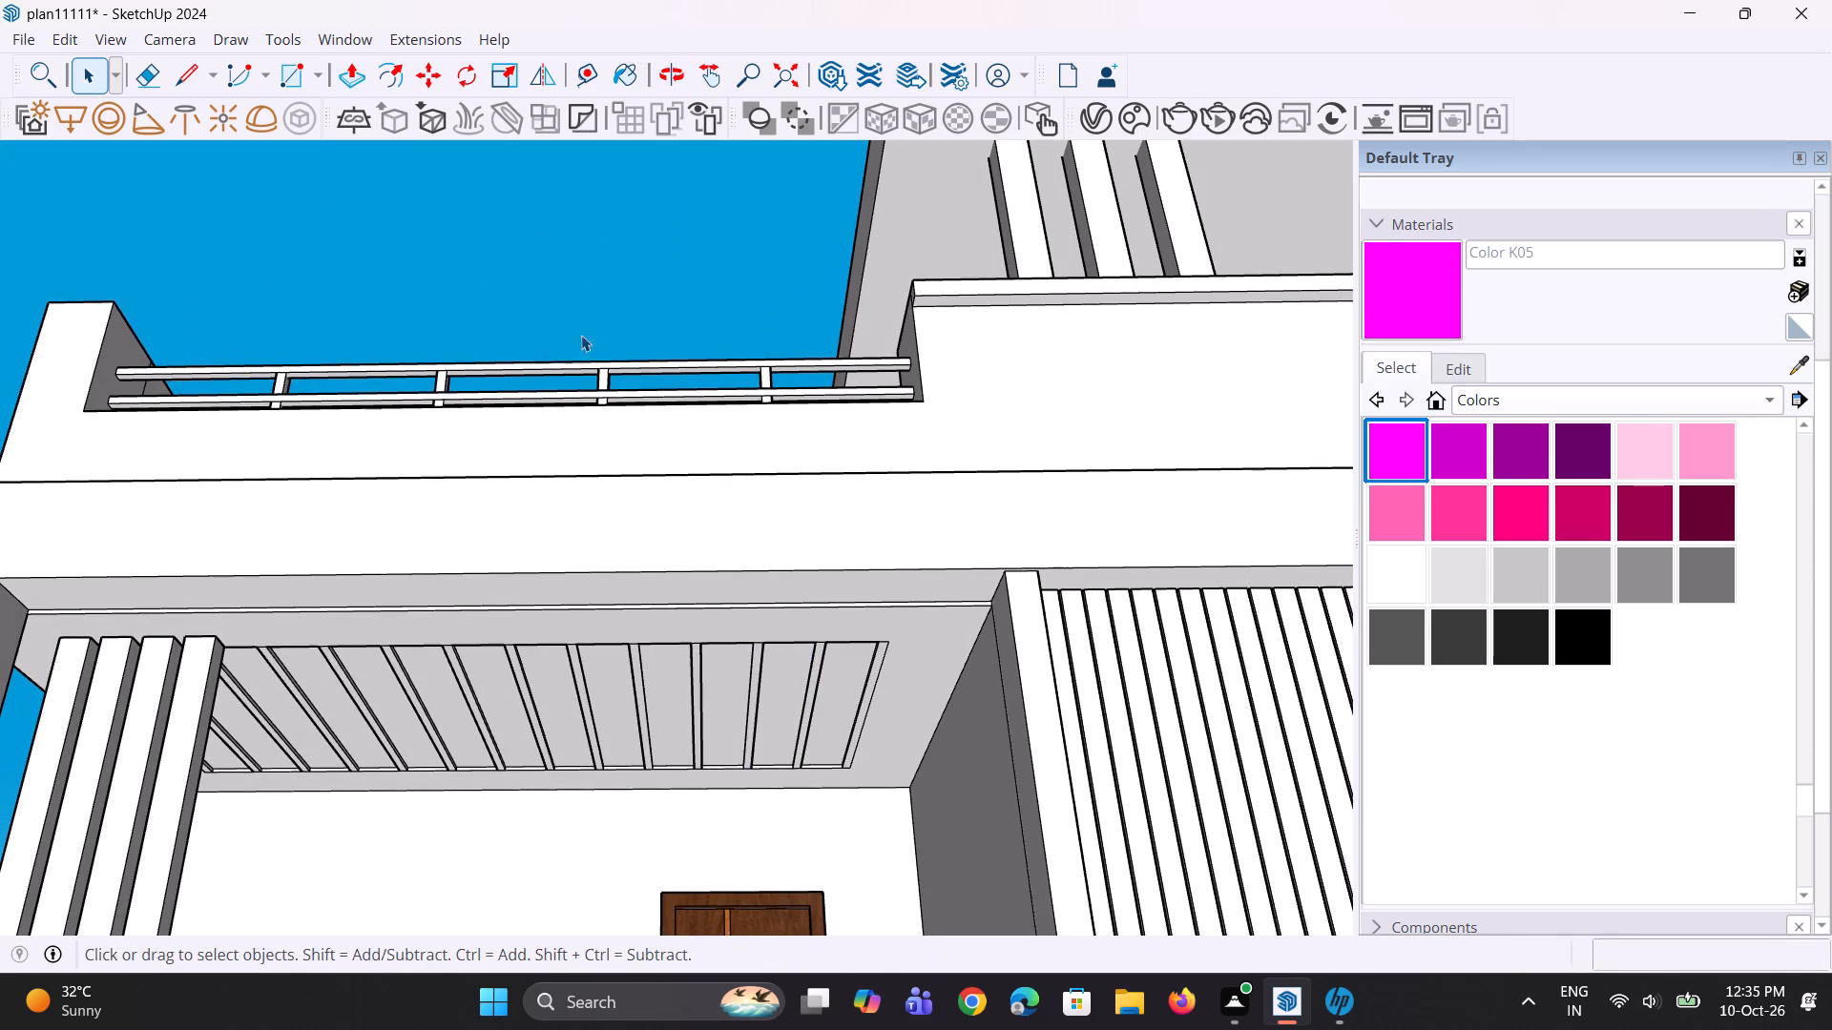
left_click(589, 296)
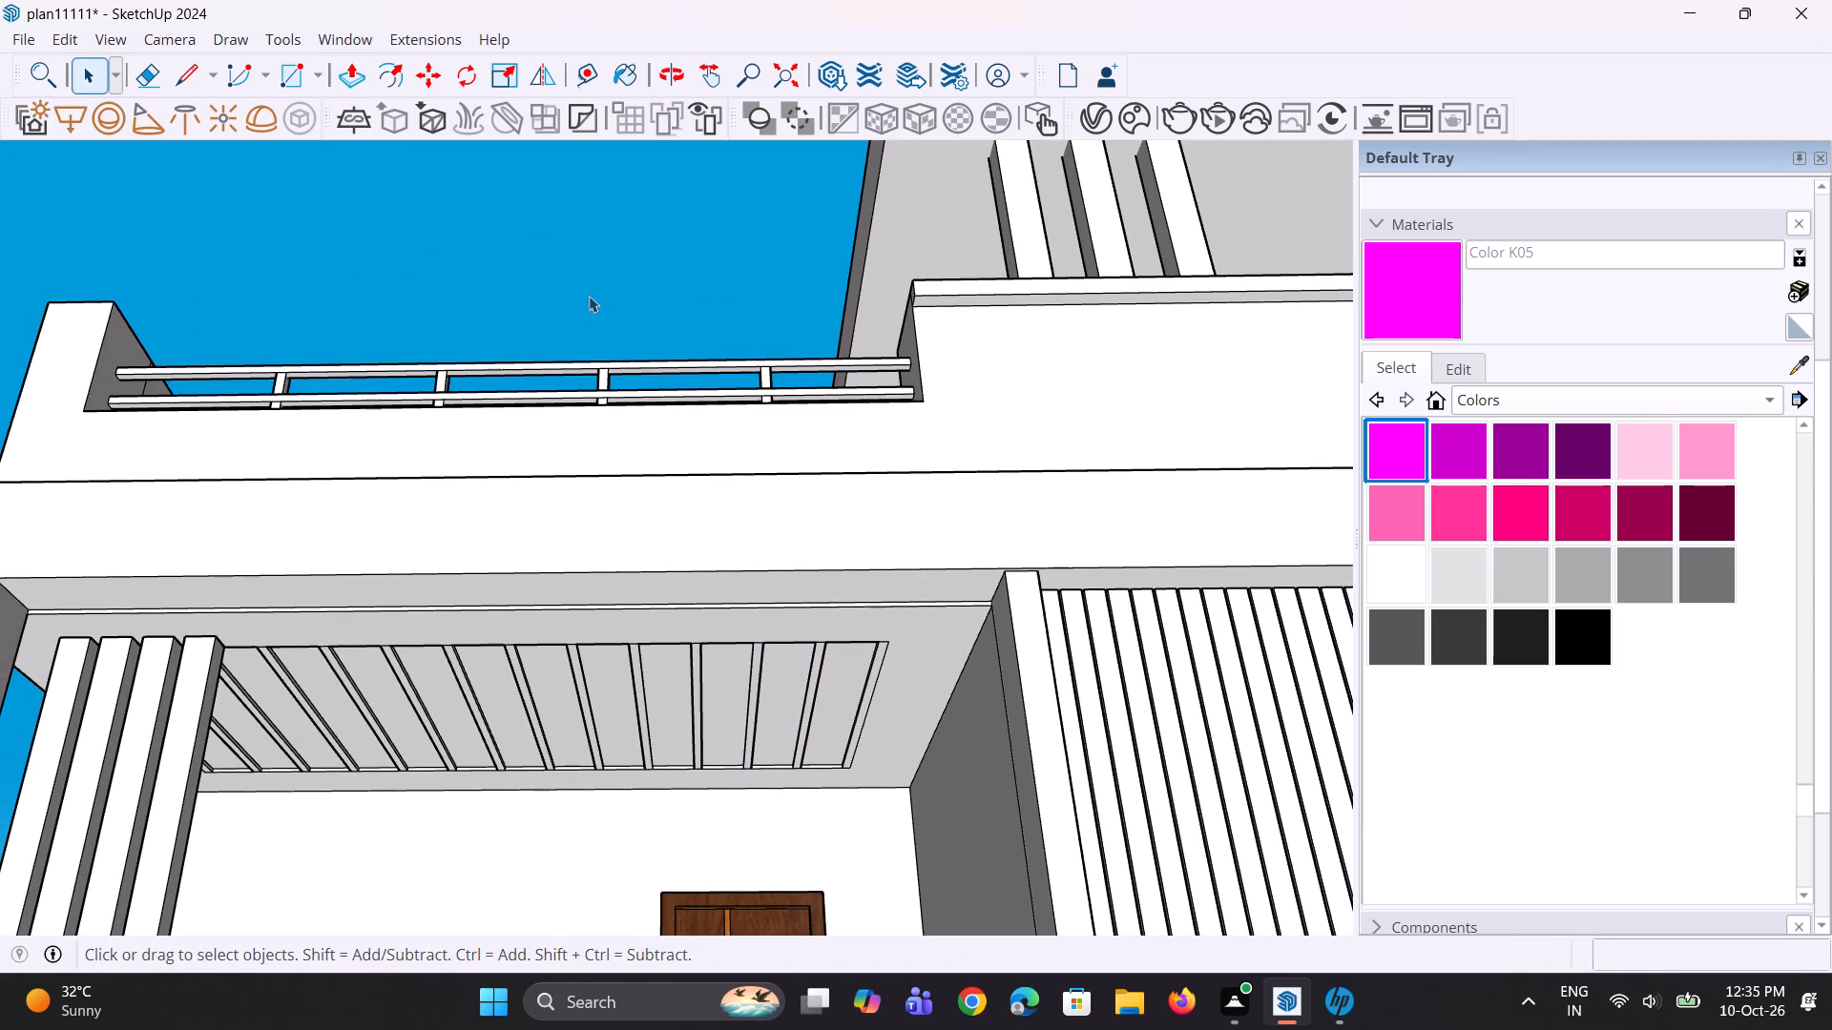
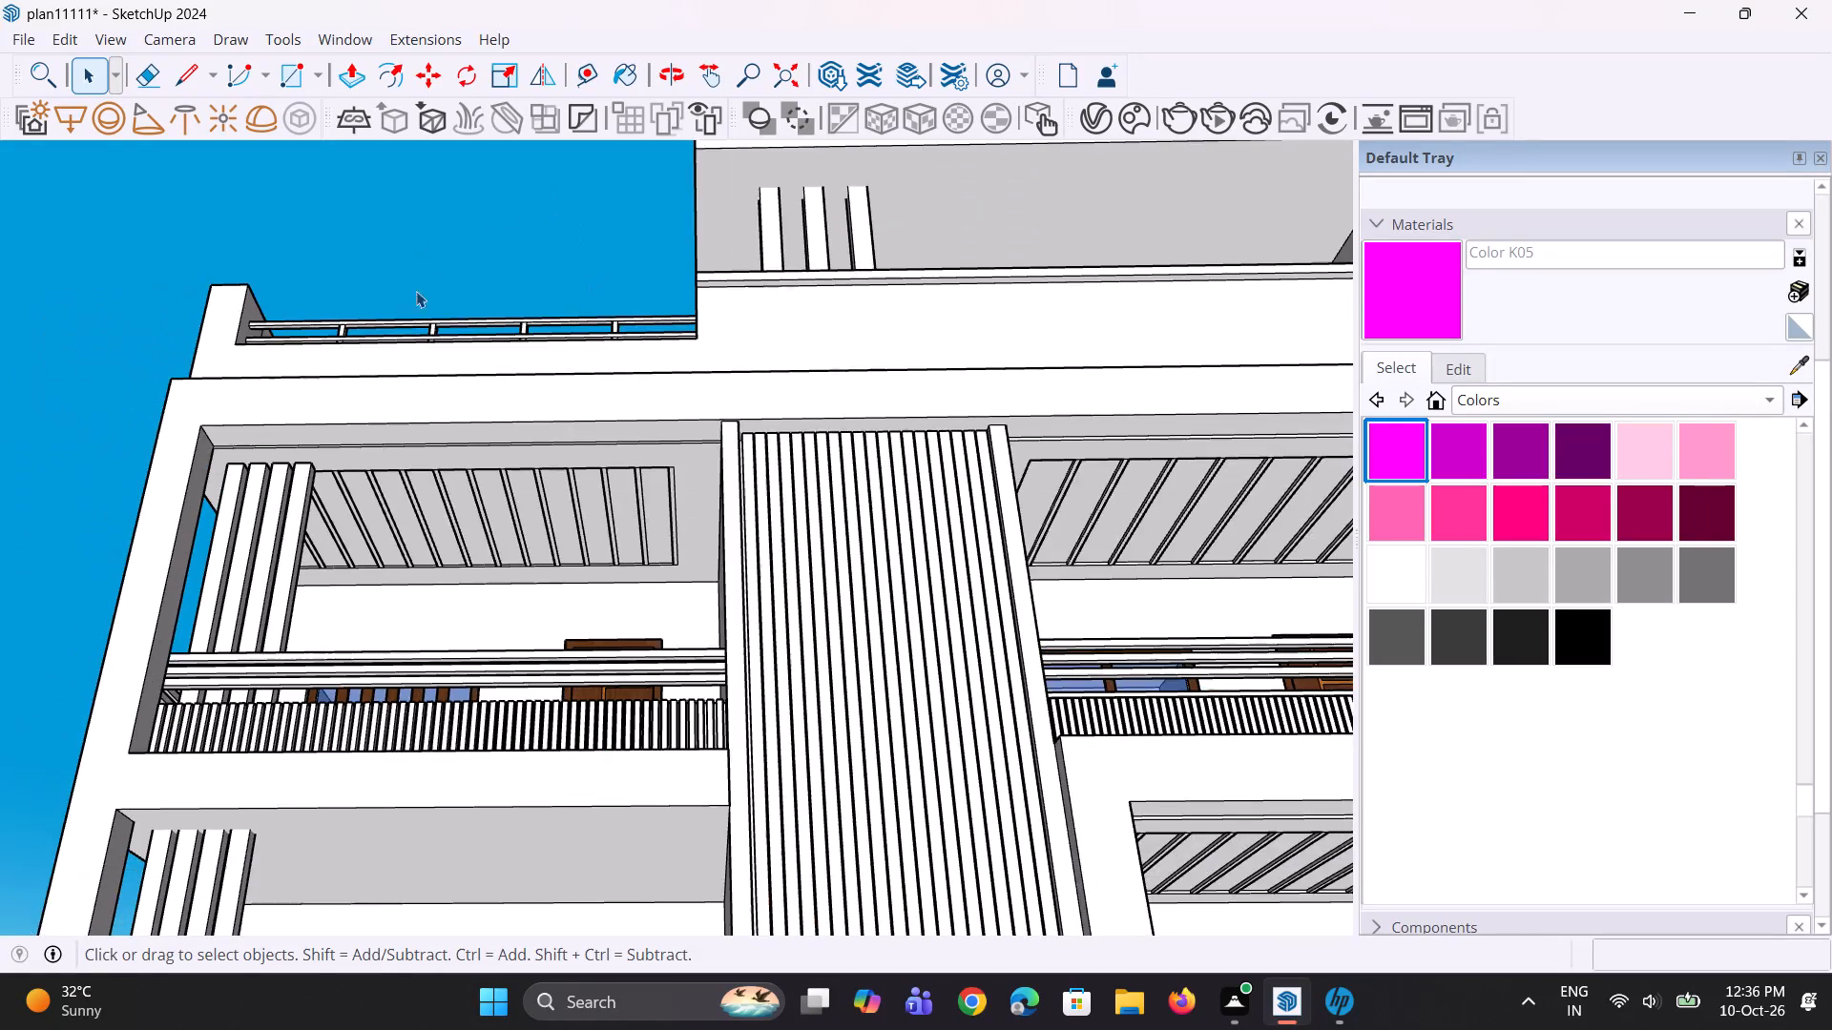
Examine the building's front facade from below, including the upper balconies, their slatted ceilings and the central vertical louvre panel.
middle_click_drag(406, 392, 414, 445)
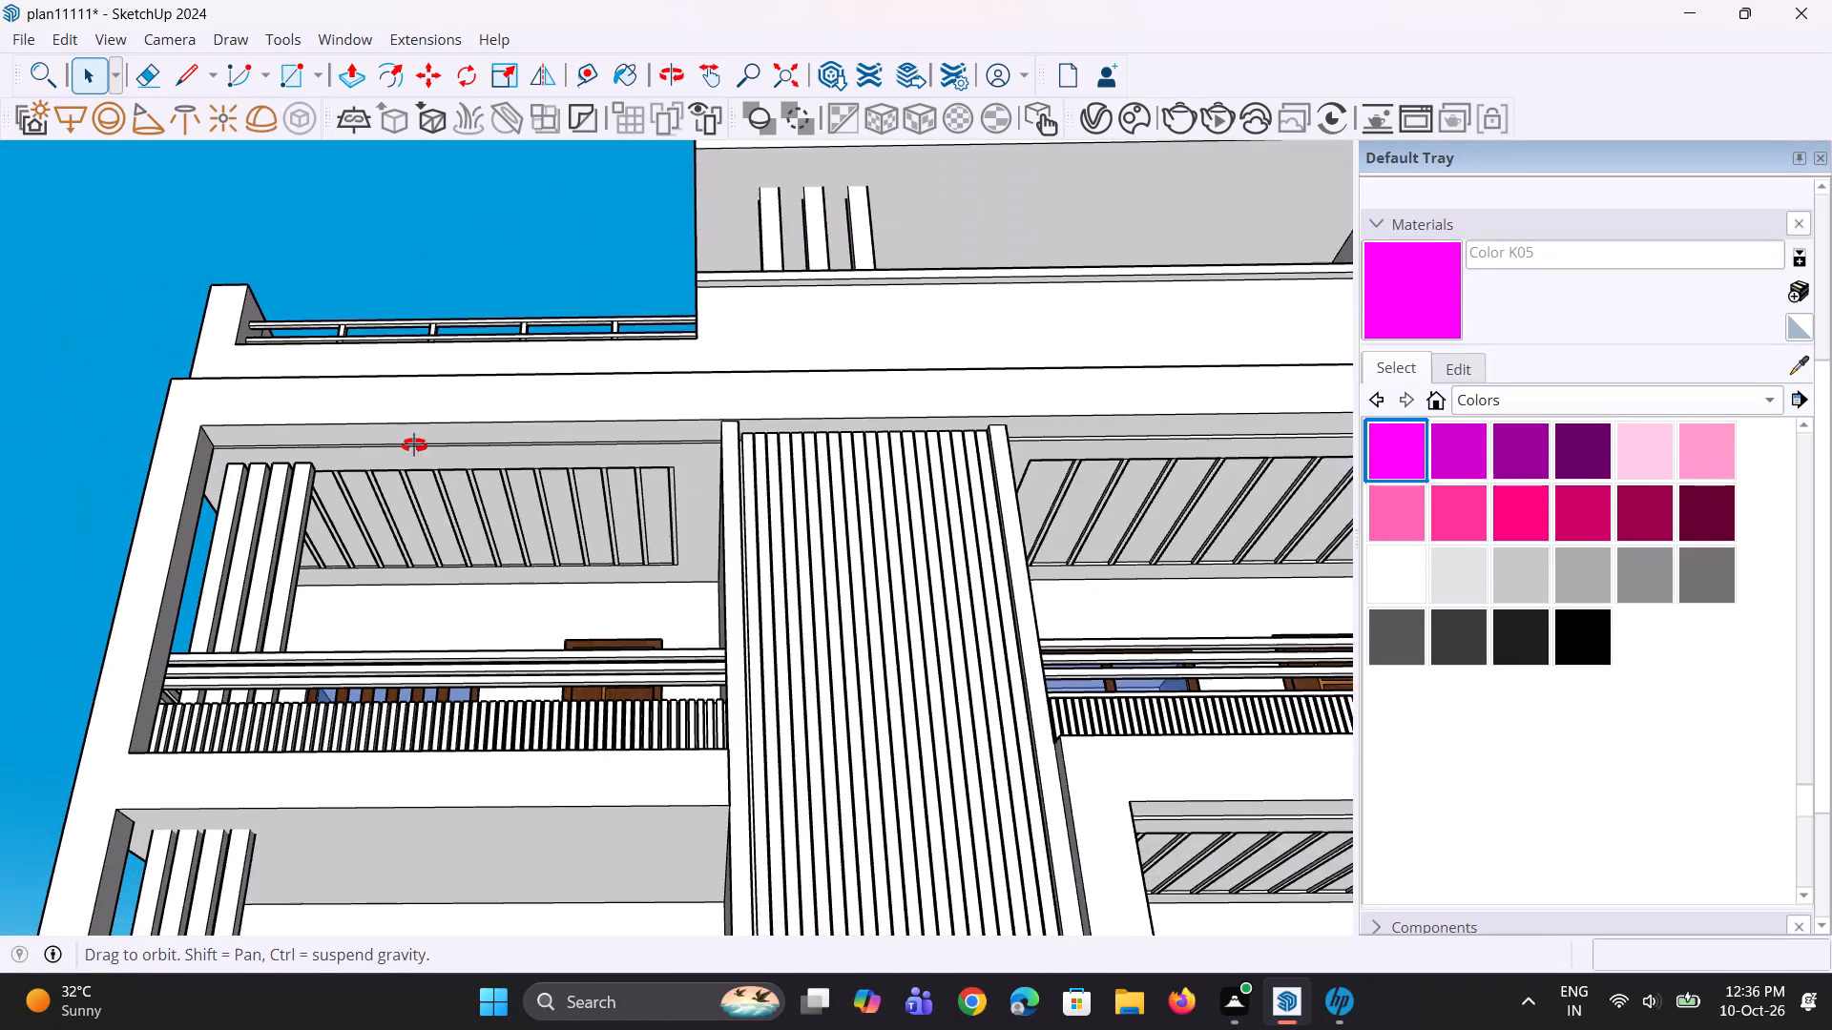
middle_click_drag(414, 445, 453, 589)
scroll(452, 598, "up", 4)
middle_click_drag(448, 606, 435, 461)
scroll(422, 400, "down", 5)
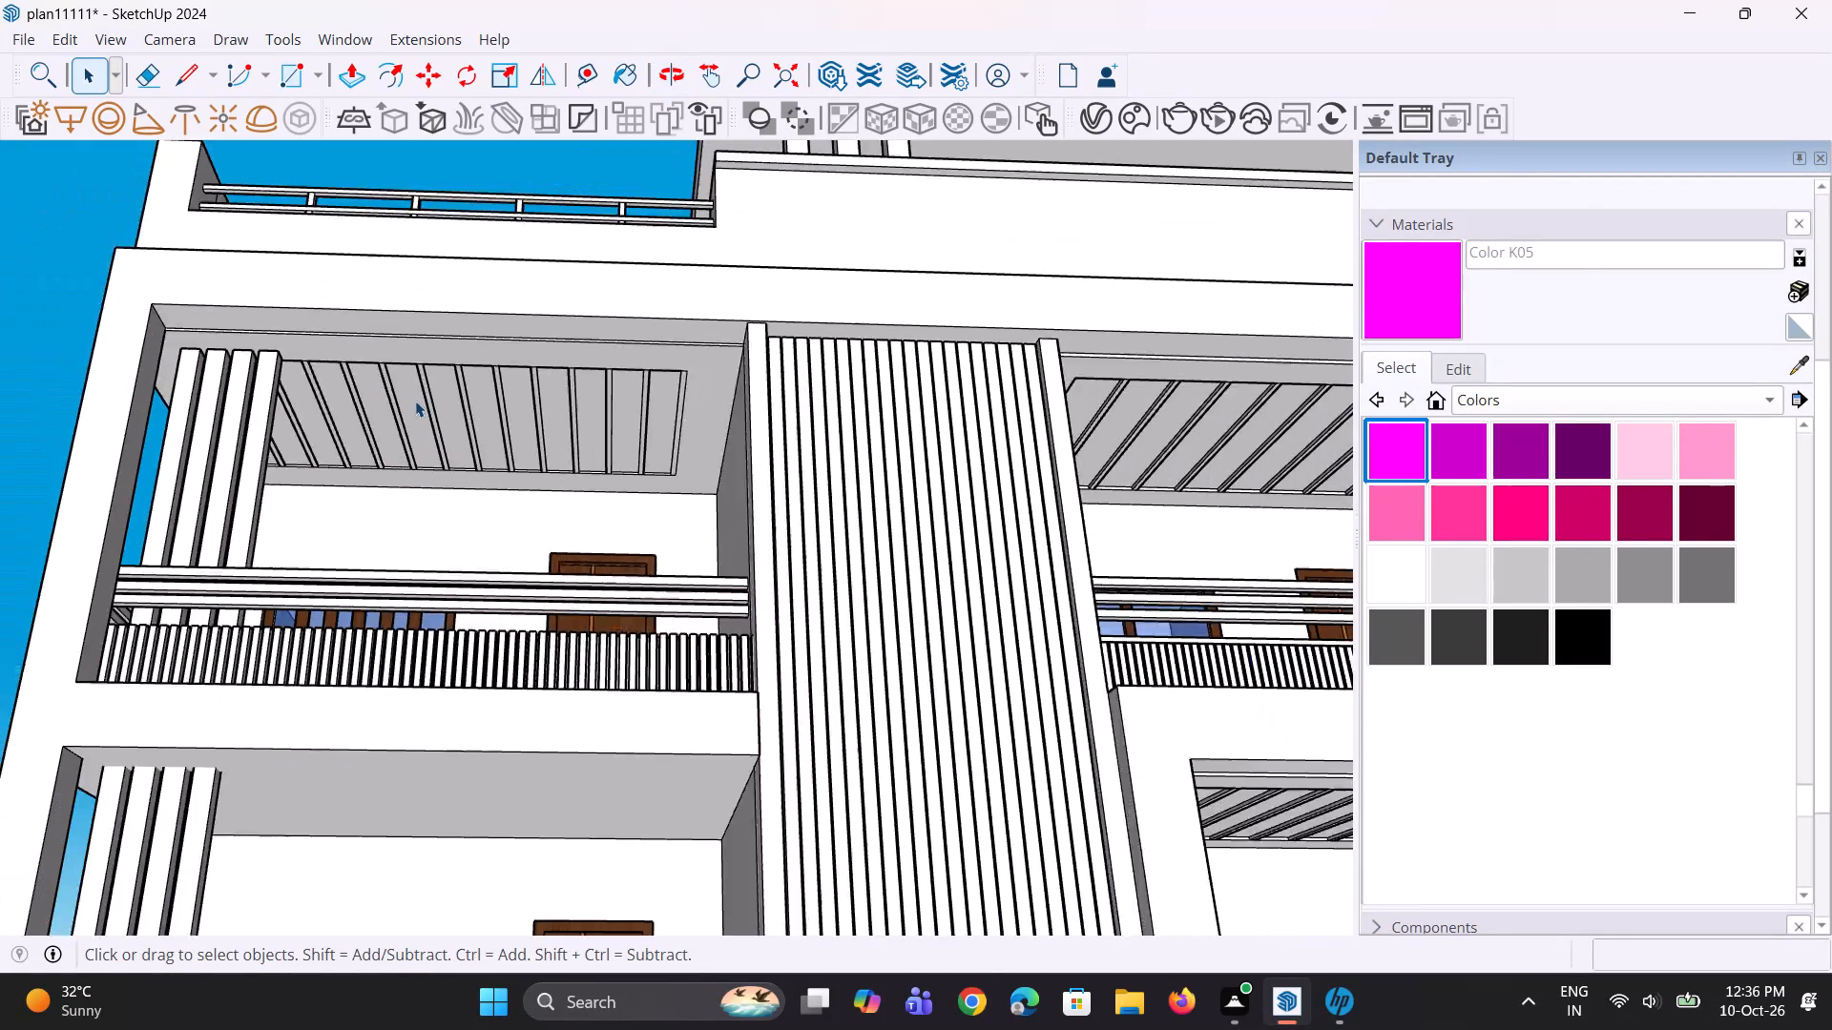
scroll(415, 401, "down", 3)
scroll(499, 710, "down", 1)
middle_click_drag(495, 721, 481, 666)
scroll(462, 520, "down", 5)
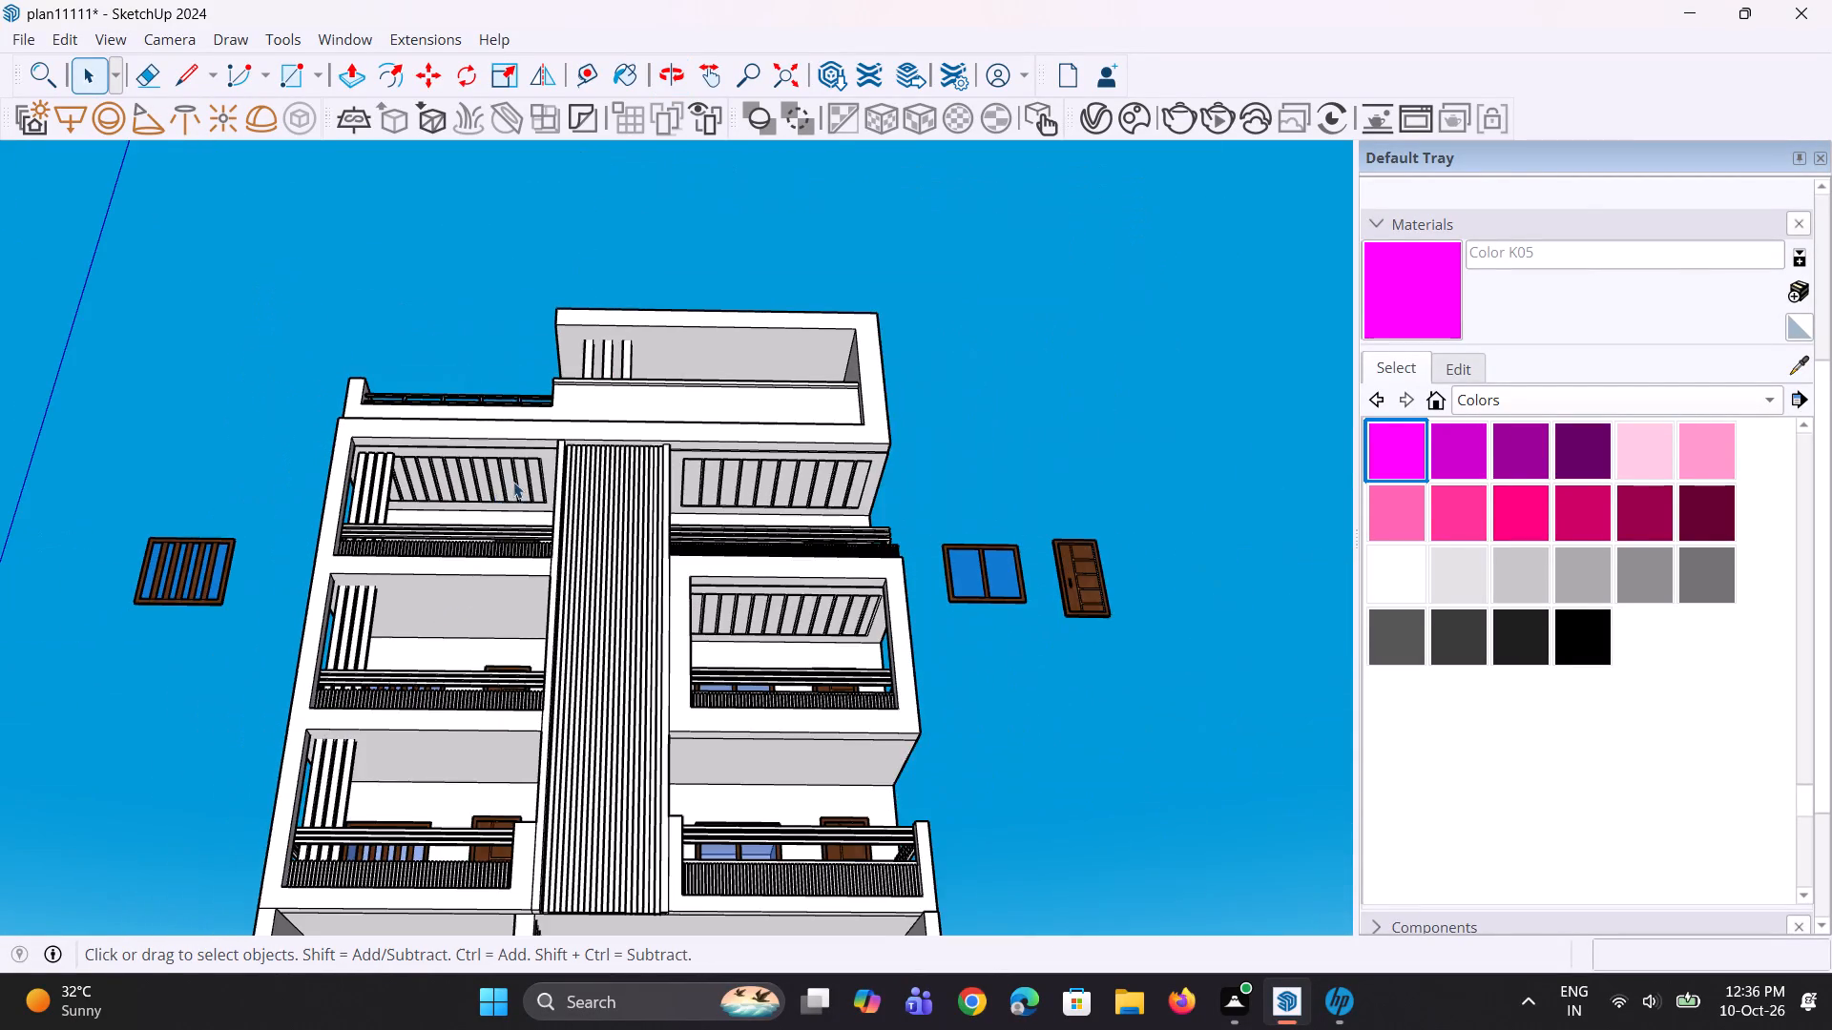
middle_click_drag(504, 505, 510, 564)
scroll(625, 587, "up", 3)
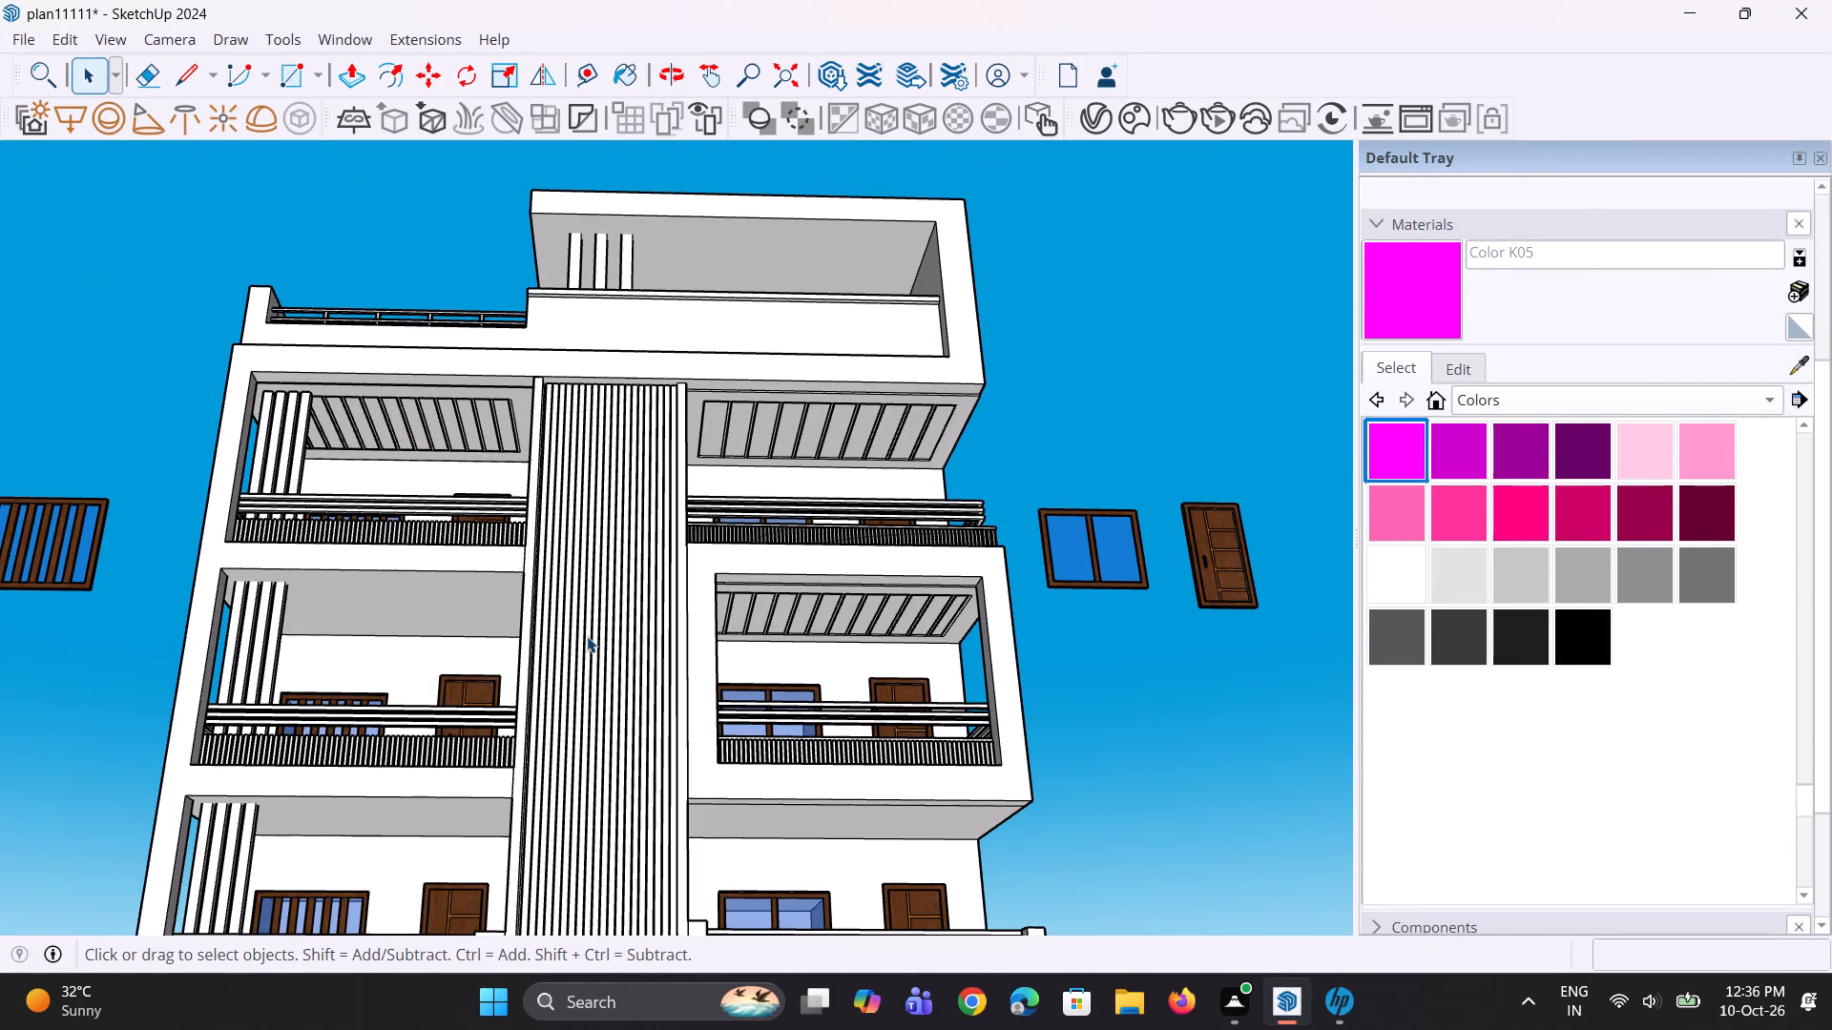
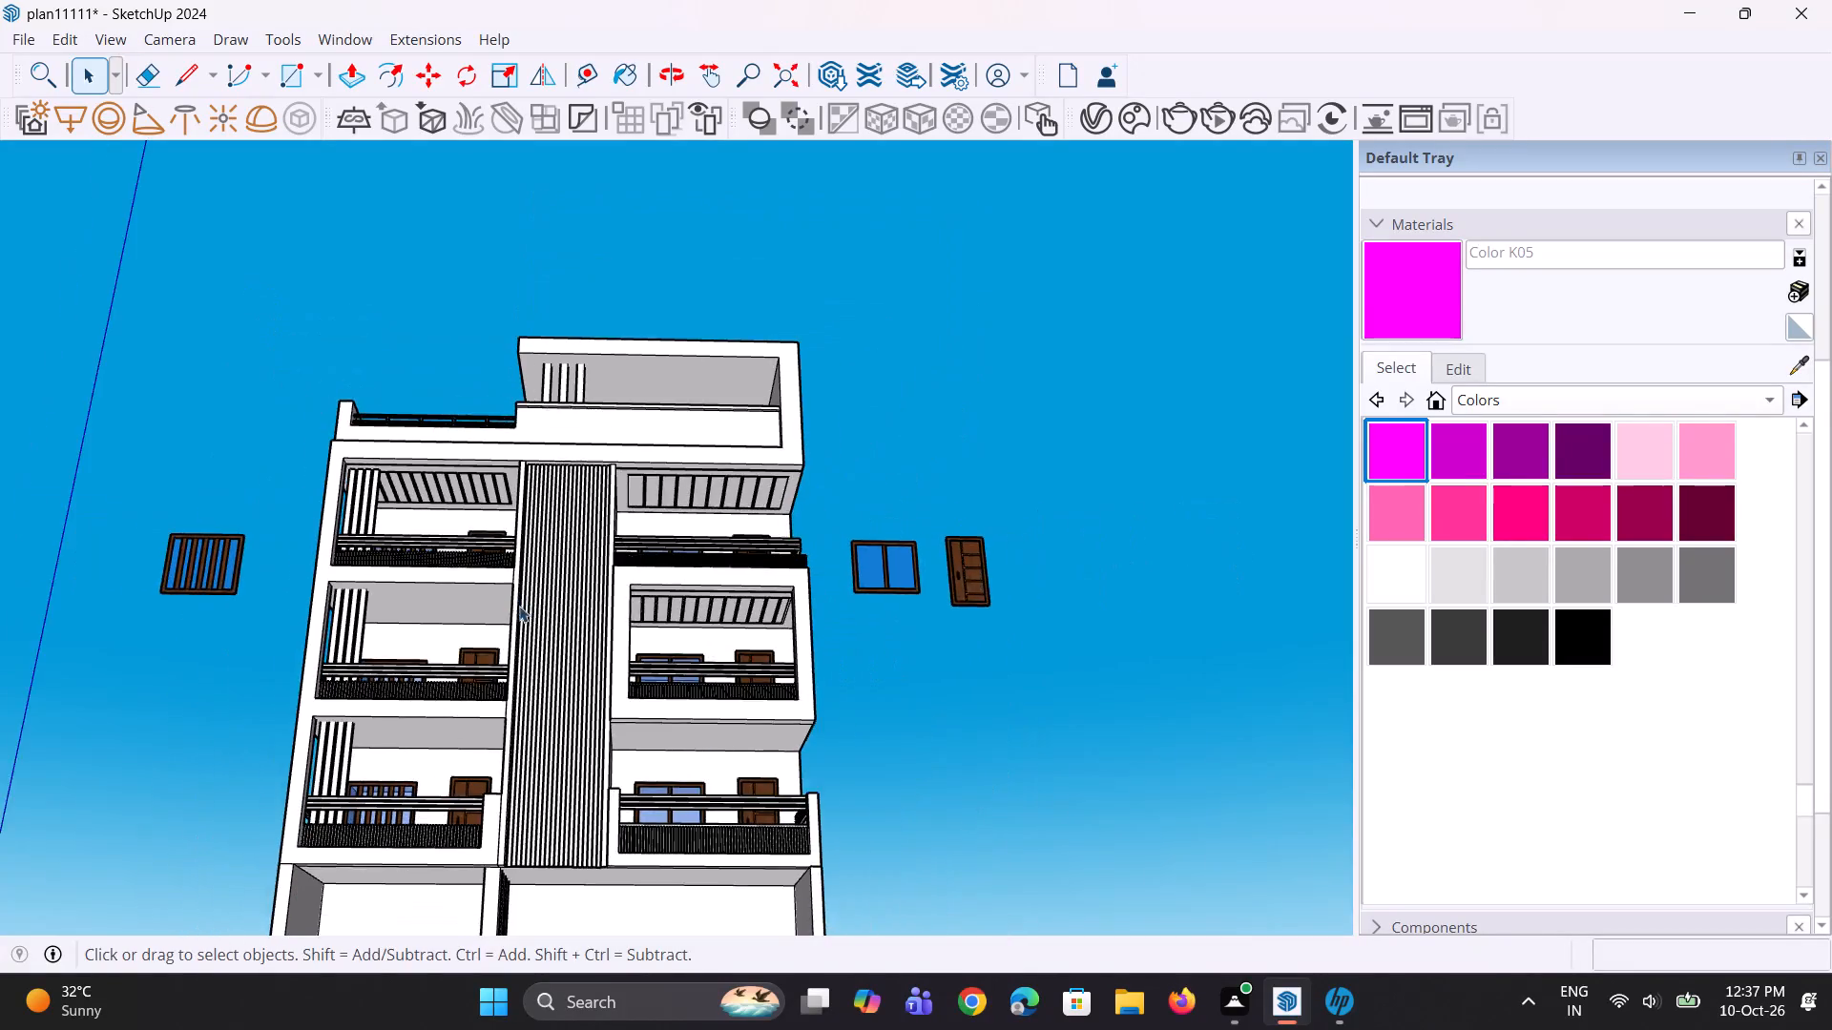
Examine the front facade from below, comparing the left balconies' plain ceilings with the slatted ceilings of the other balconies.
middle_click_drag(519, 606, 475, 749)
scroll(458, 832, "up", 1)
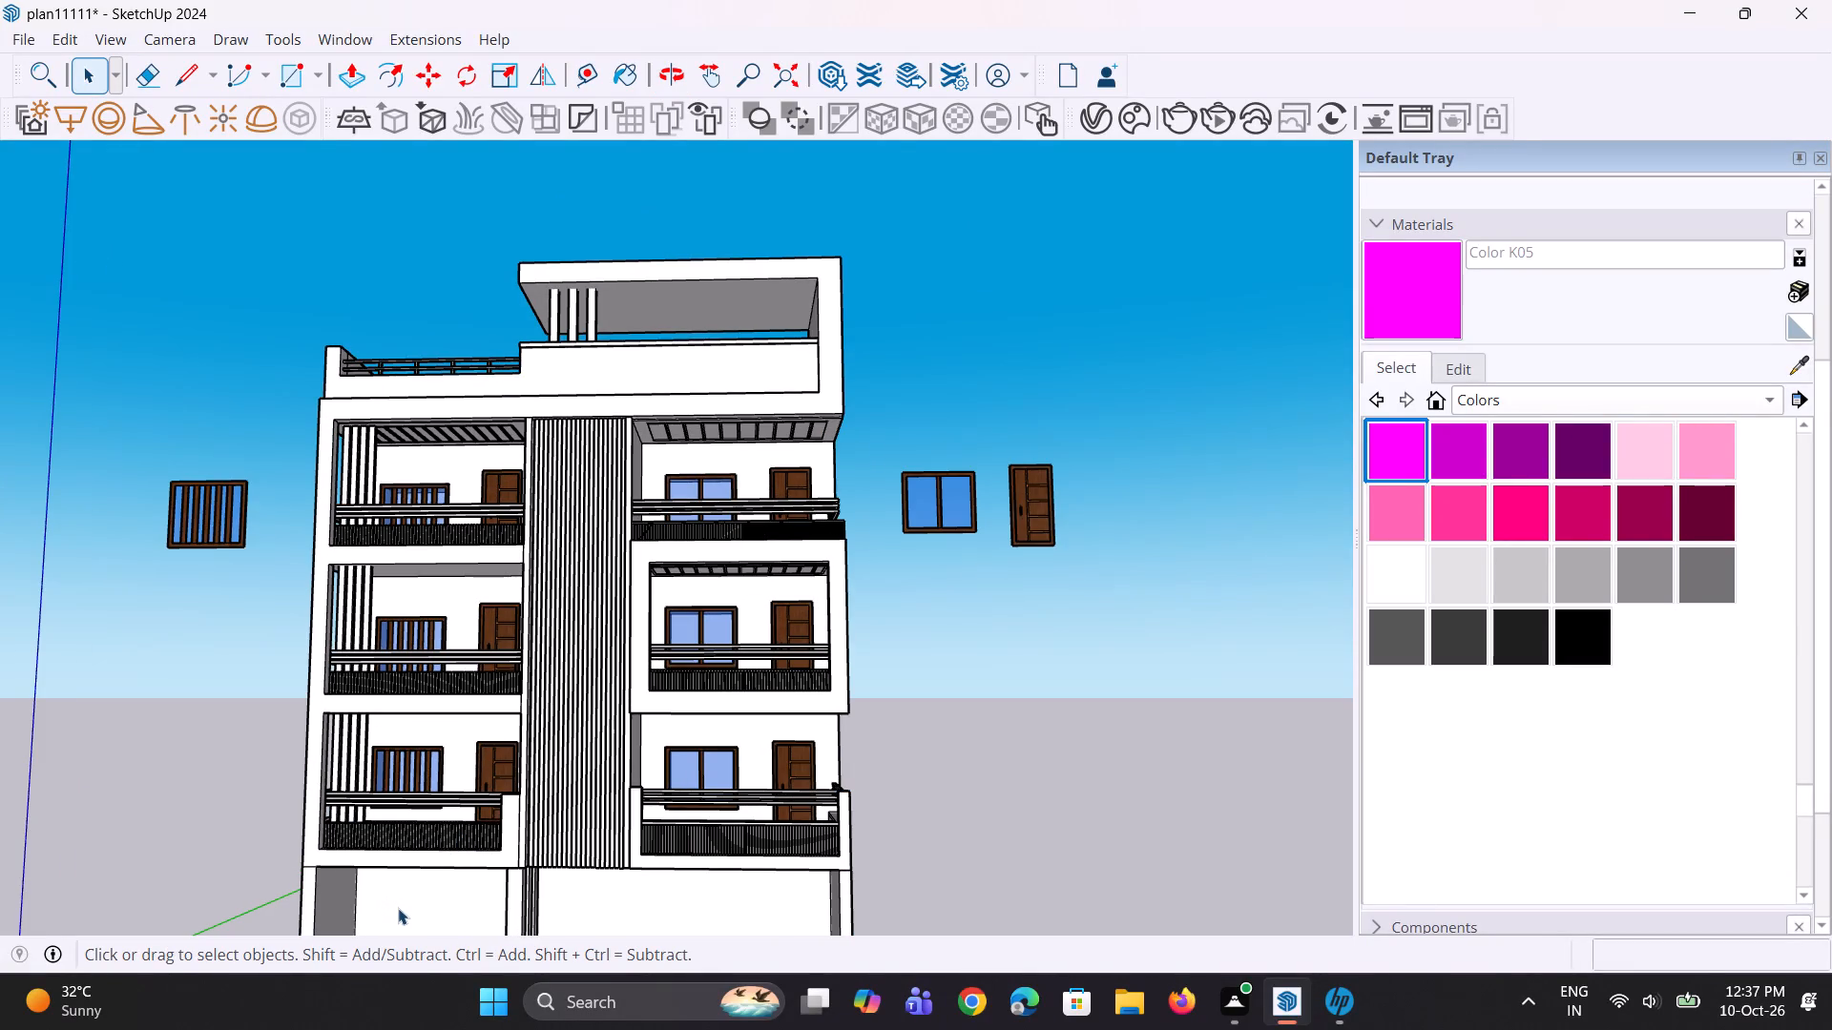
scroll(487, 711, "down", 3)
middle_click_drag(479, 714, 451, 646)
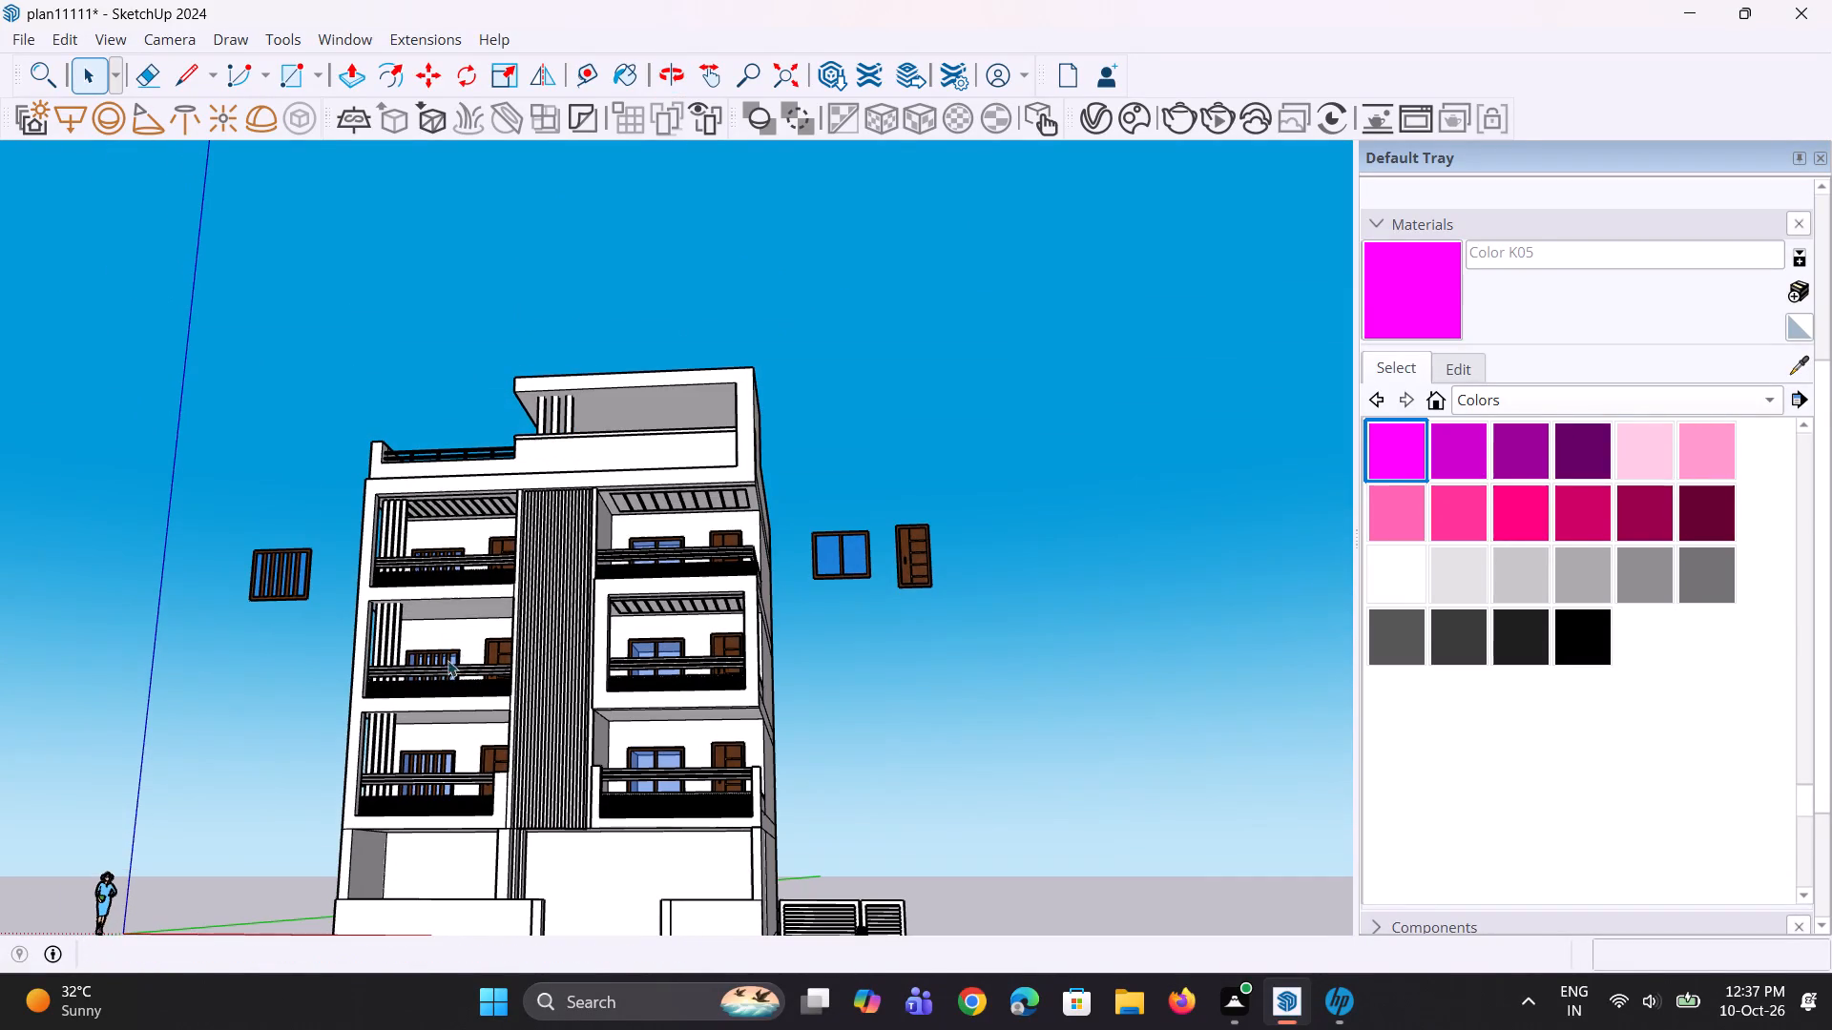
scroll(420, 672, "up", 1)
middle_click_drag(420, 672, 410, 651)
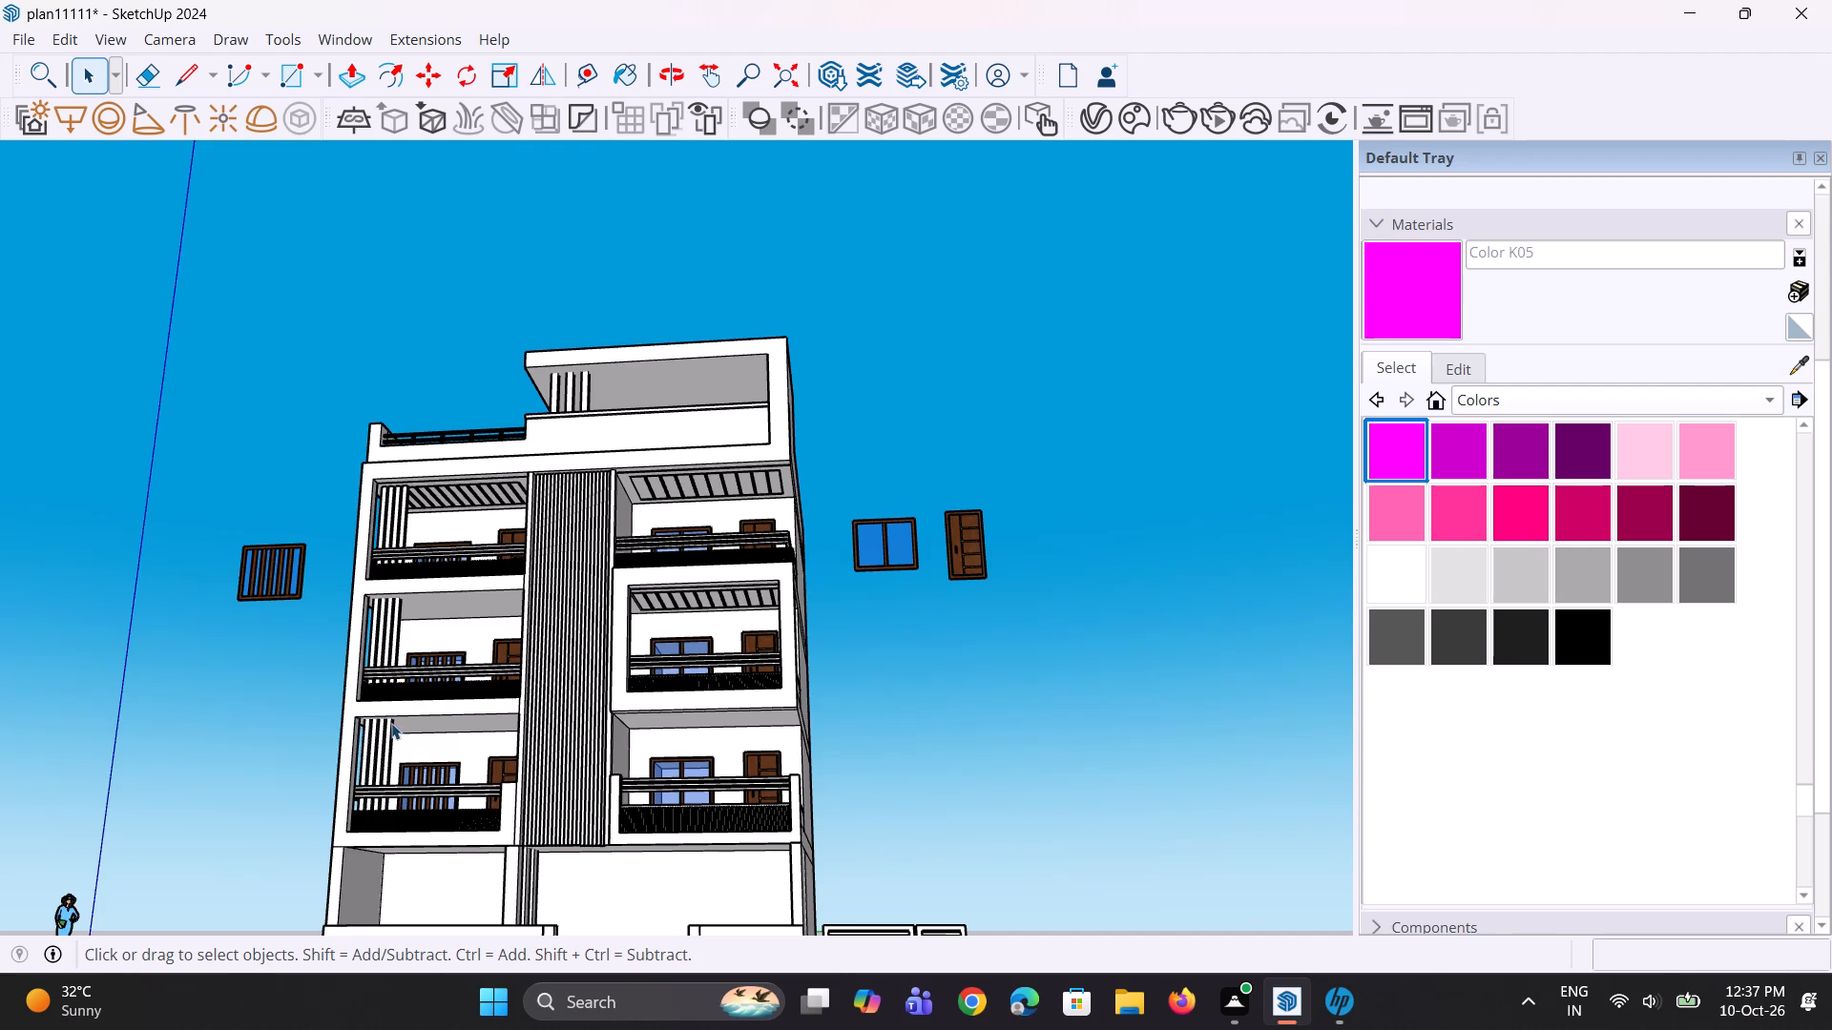
scroll(394, 735, "up", 1)
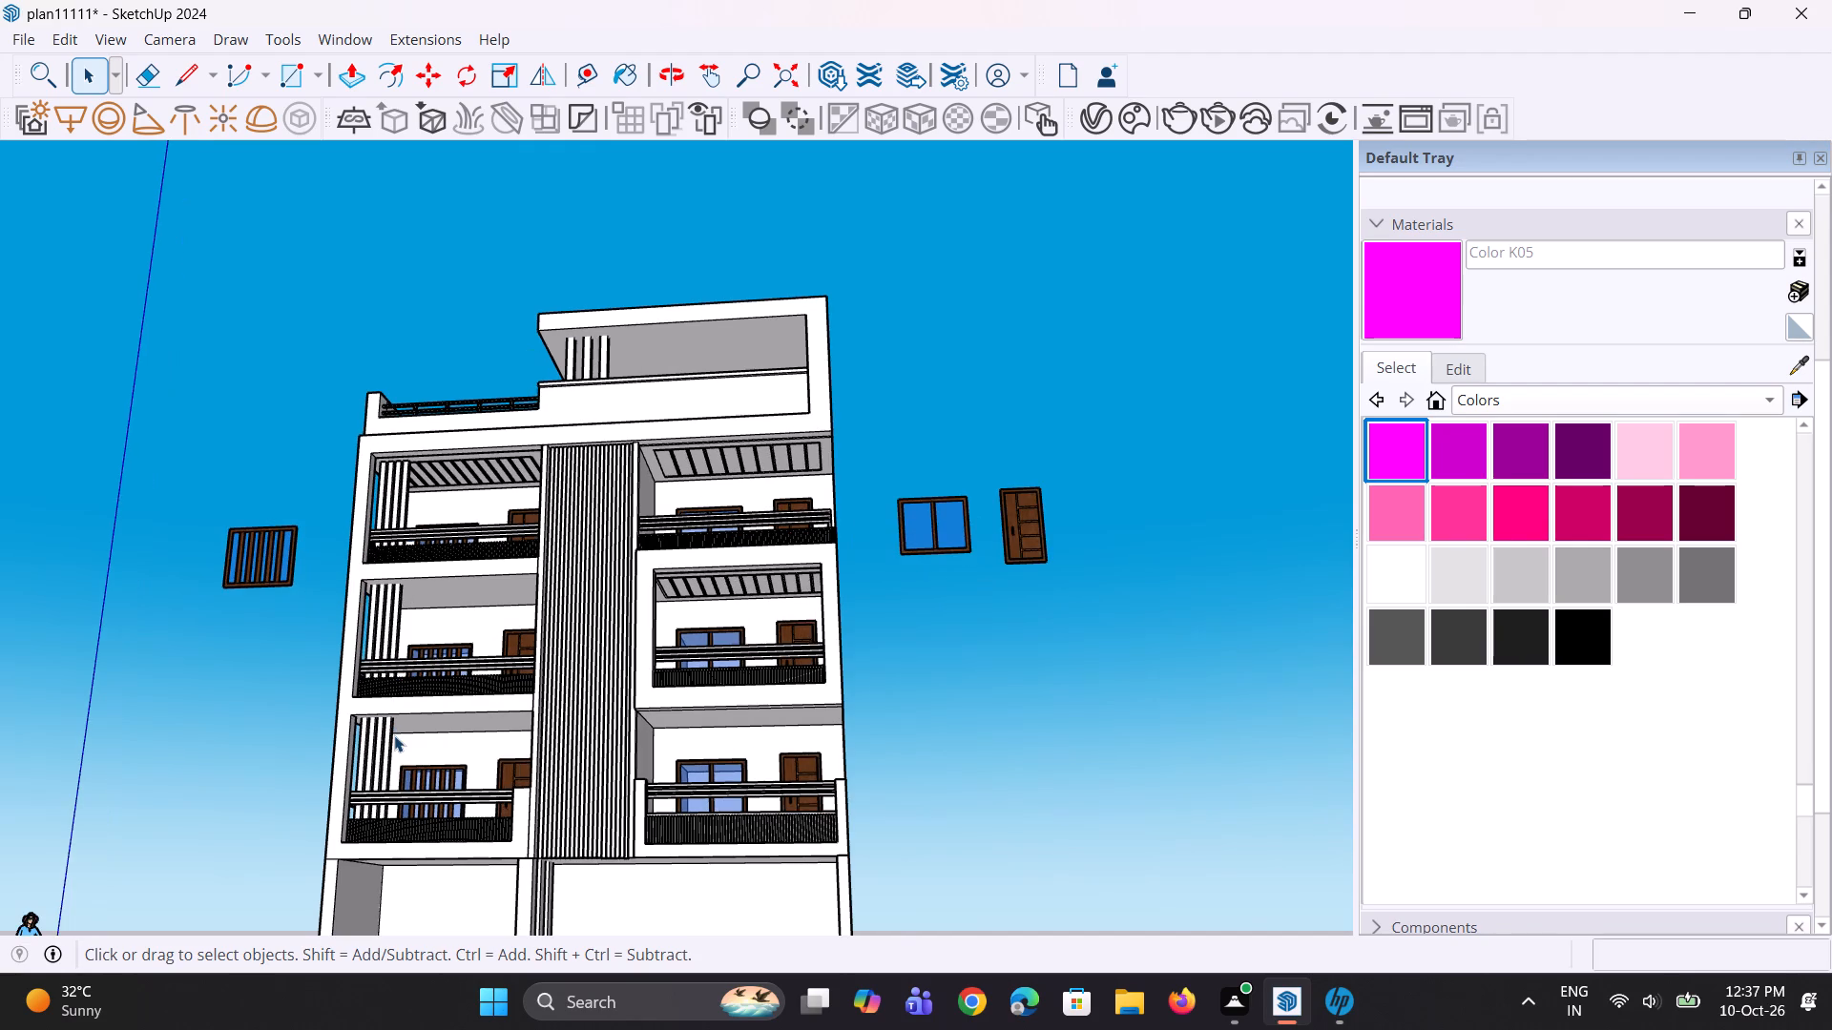
scroll(394, 735, "up", 1)
middle_click_drag(394, 740, 373, 710)
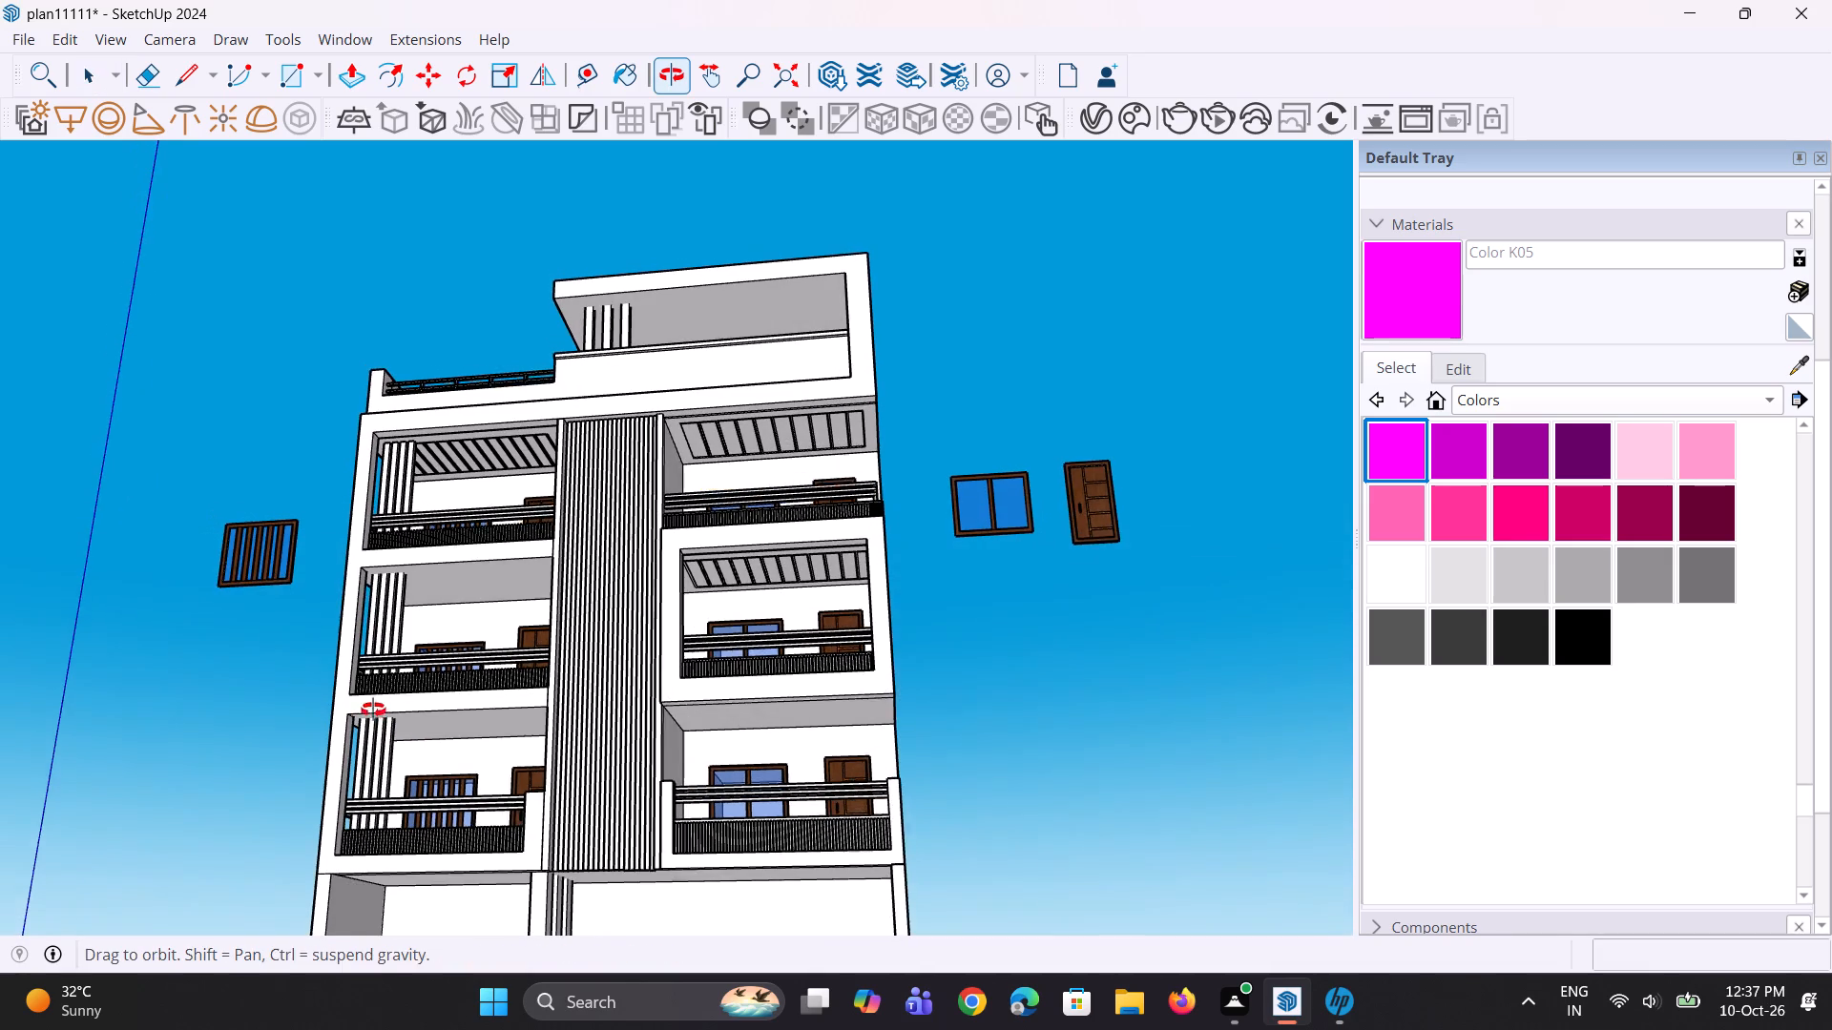
middle_click_drag(373, 710, 368, 700)
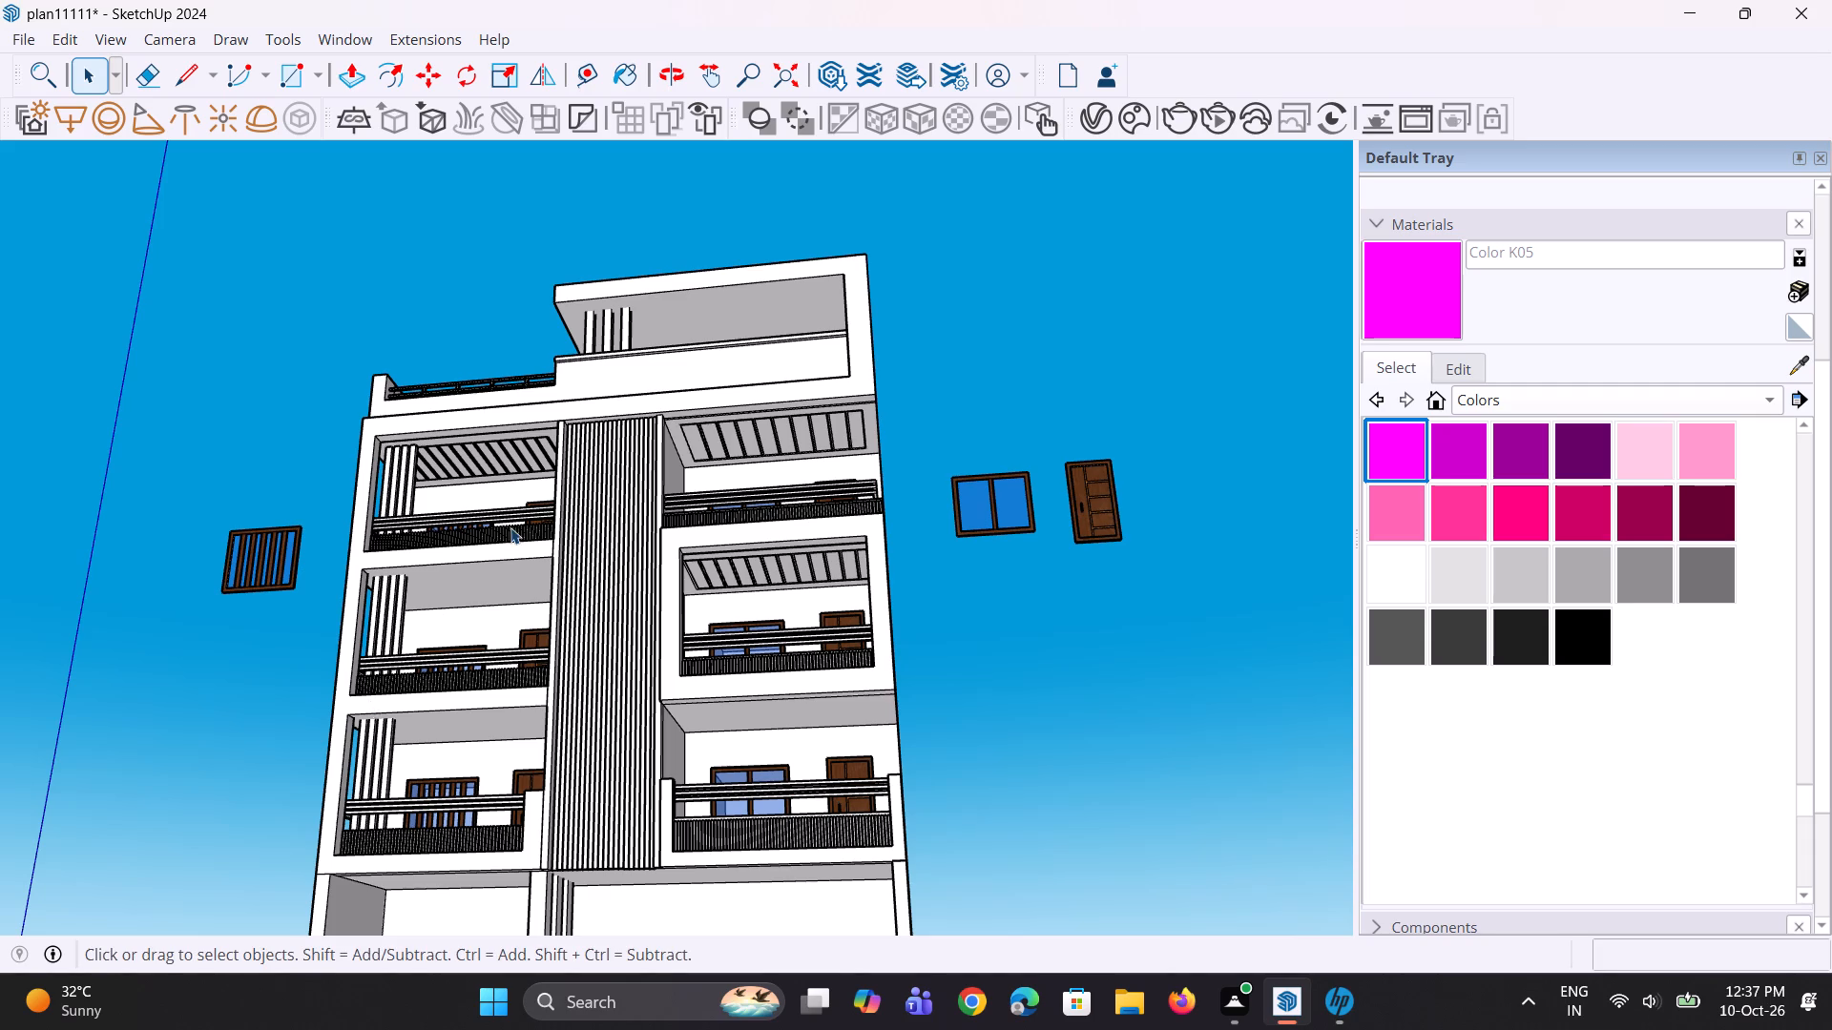
scroll(510, 527, "down", 3)
middle_click_drag(483, 570, 483, 541)
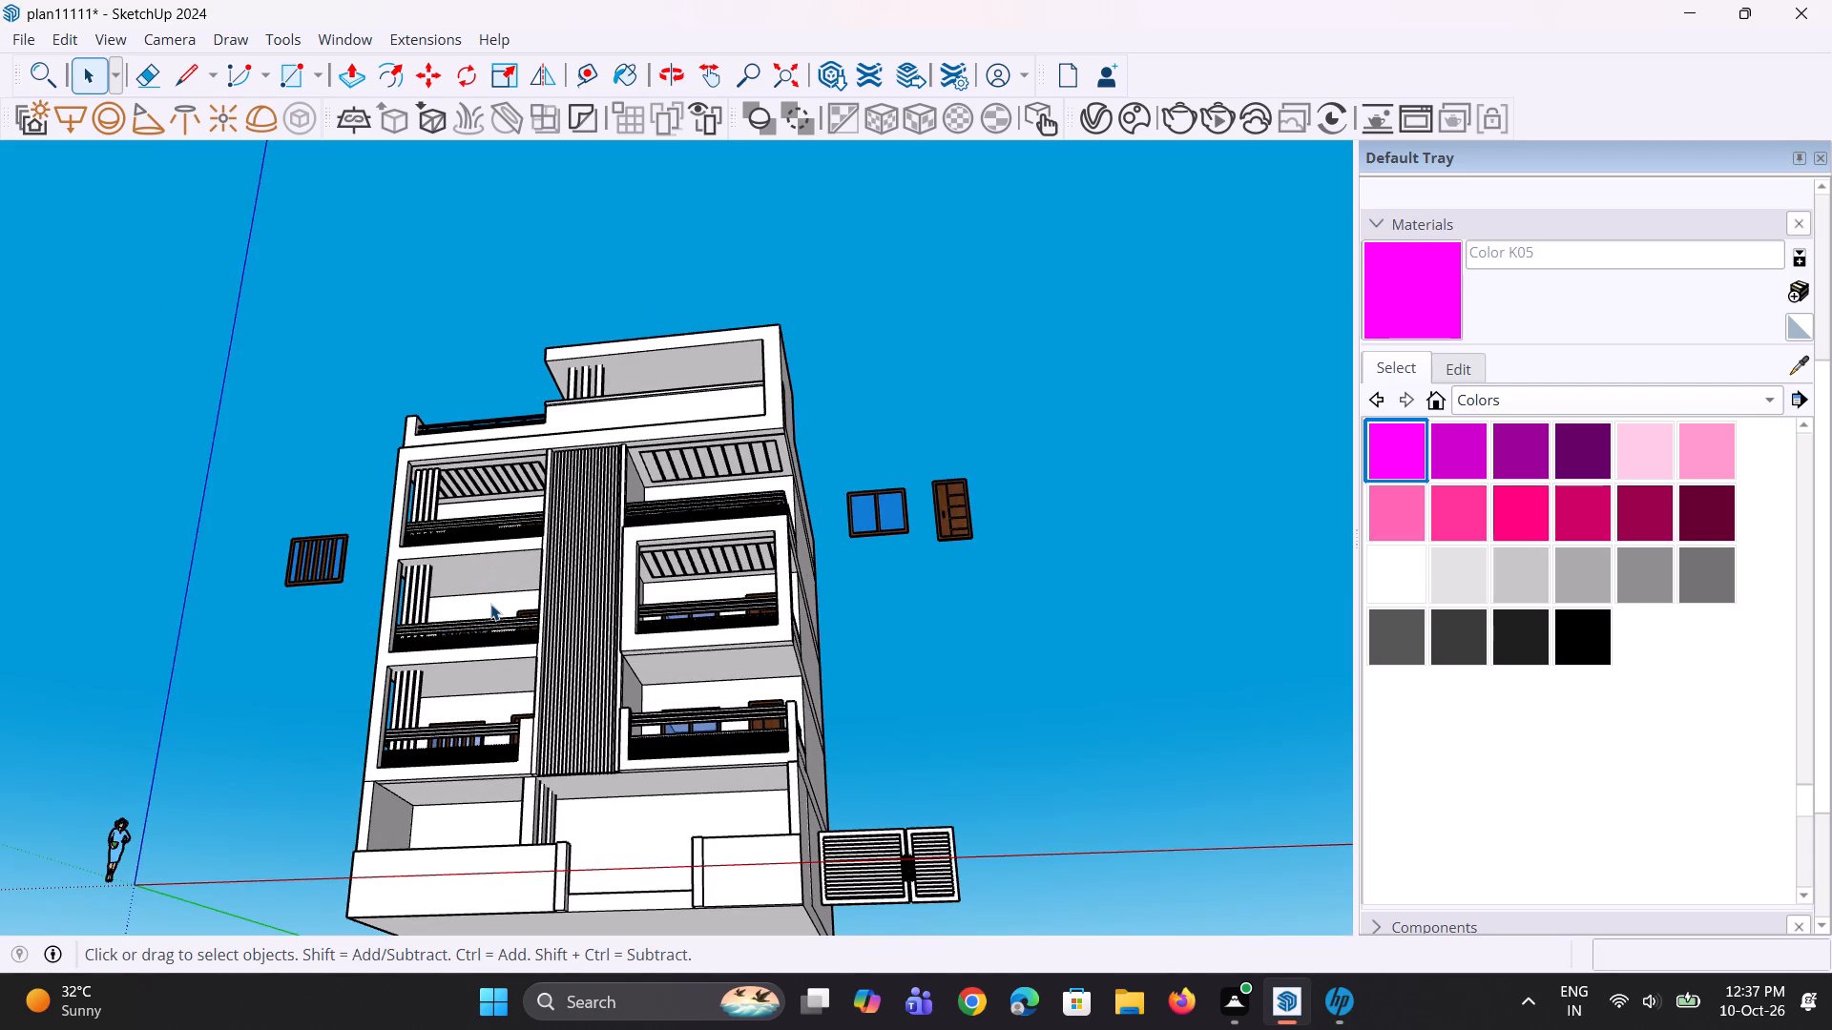
scroll(490, 604, "up", 1)
middle_click_drag(480, 602, 473, 575)
scroll(482, 587, "up", 3)
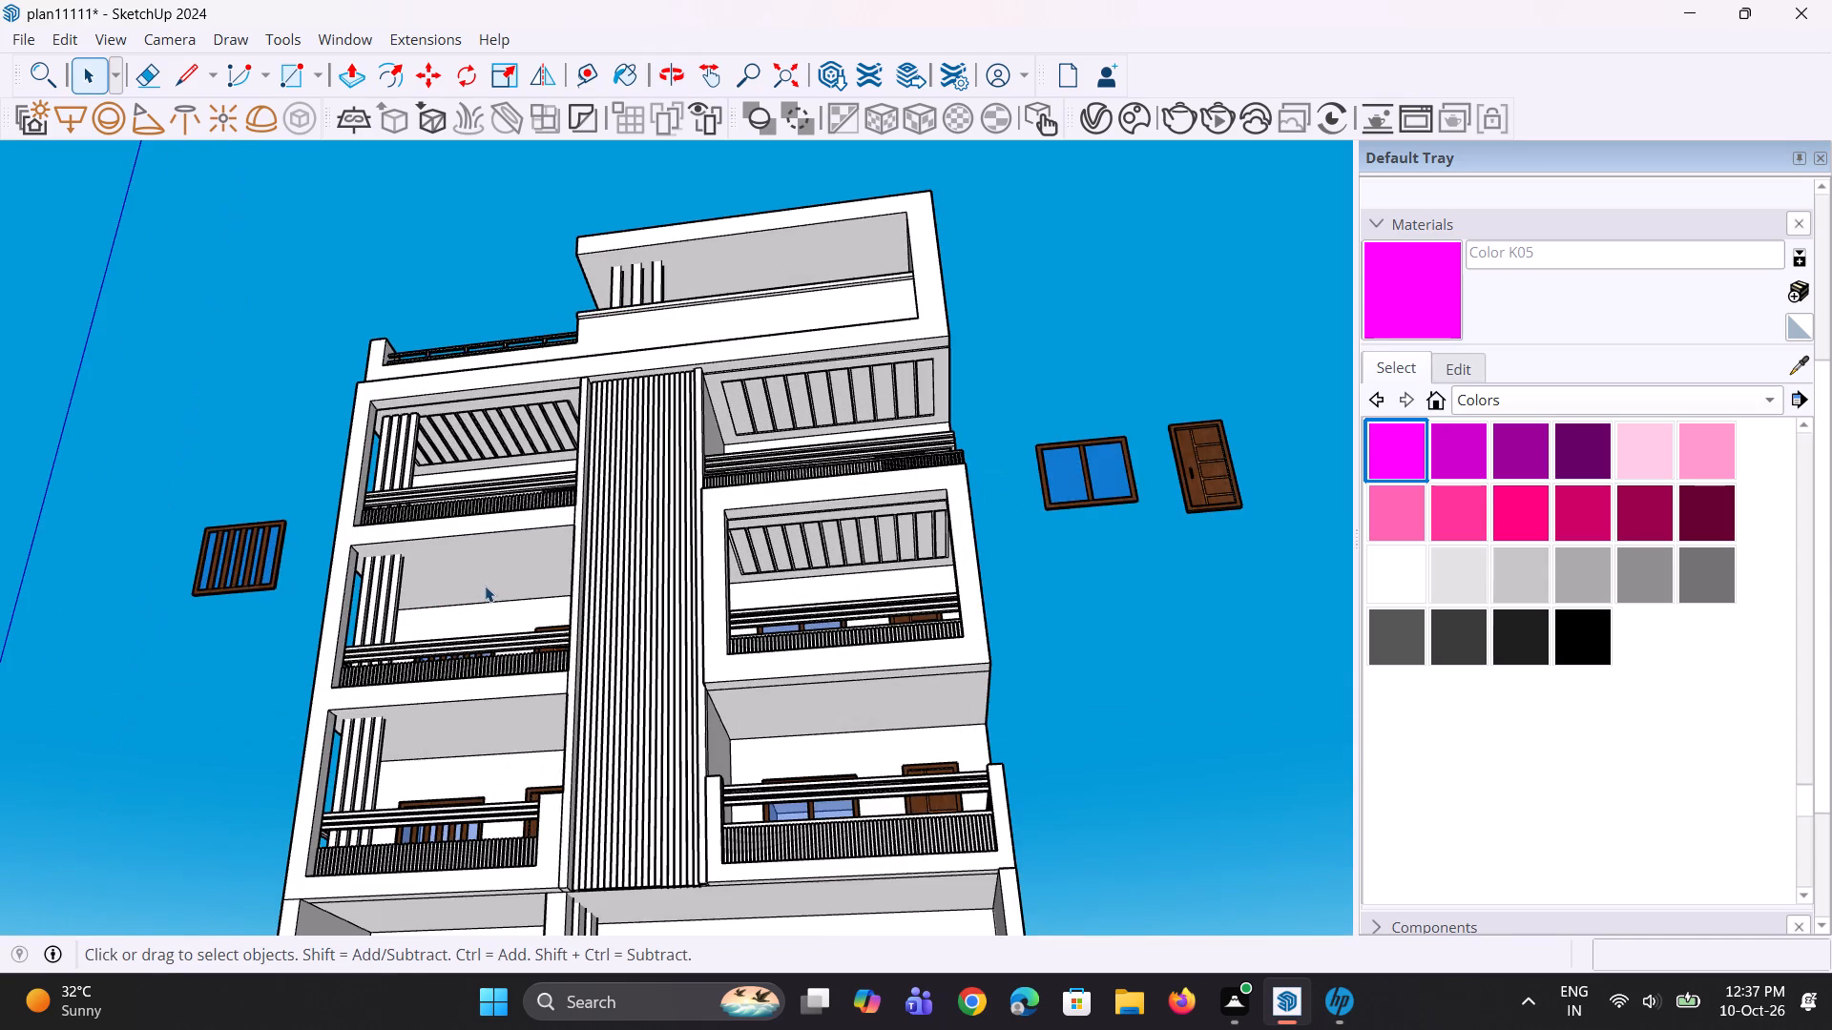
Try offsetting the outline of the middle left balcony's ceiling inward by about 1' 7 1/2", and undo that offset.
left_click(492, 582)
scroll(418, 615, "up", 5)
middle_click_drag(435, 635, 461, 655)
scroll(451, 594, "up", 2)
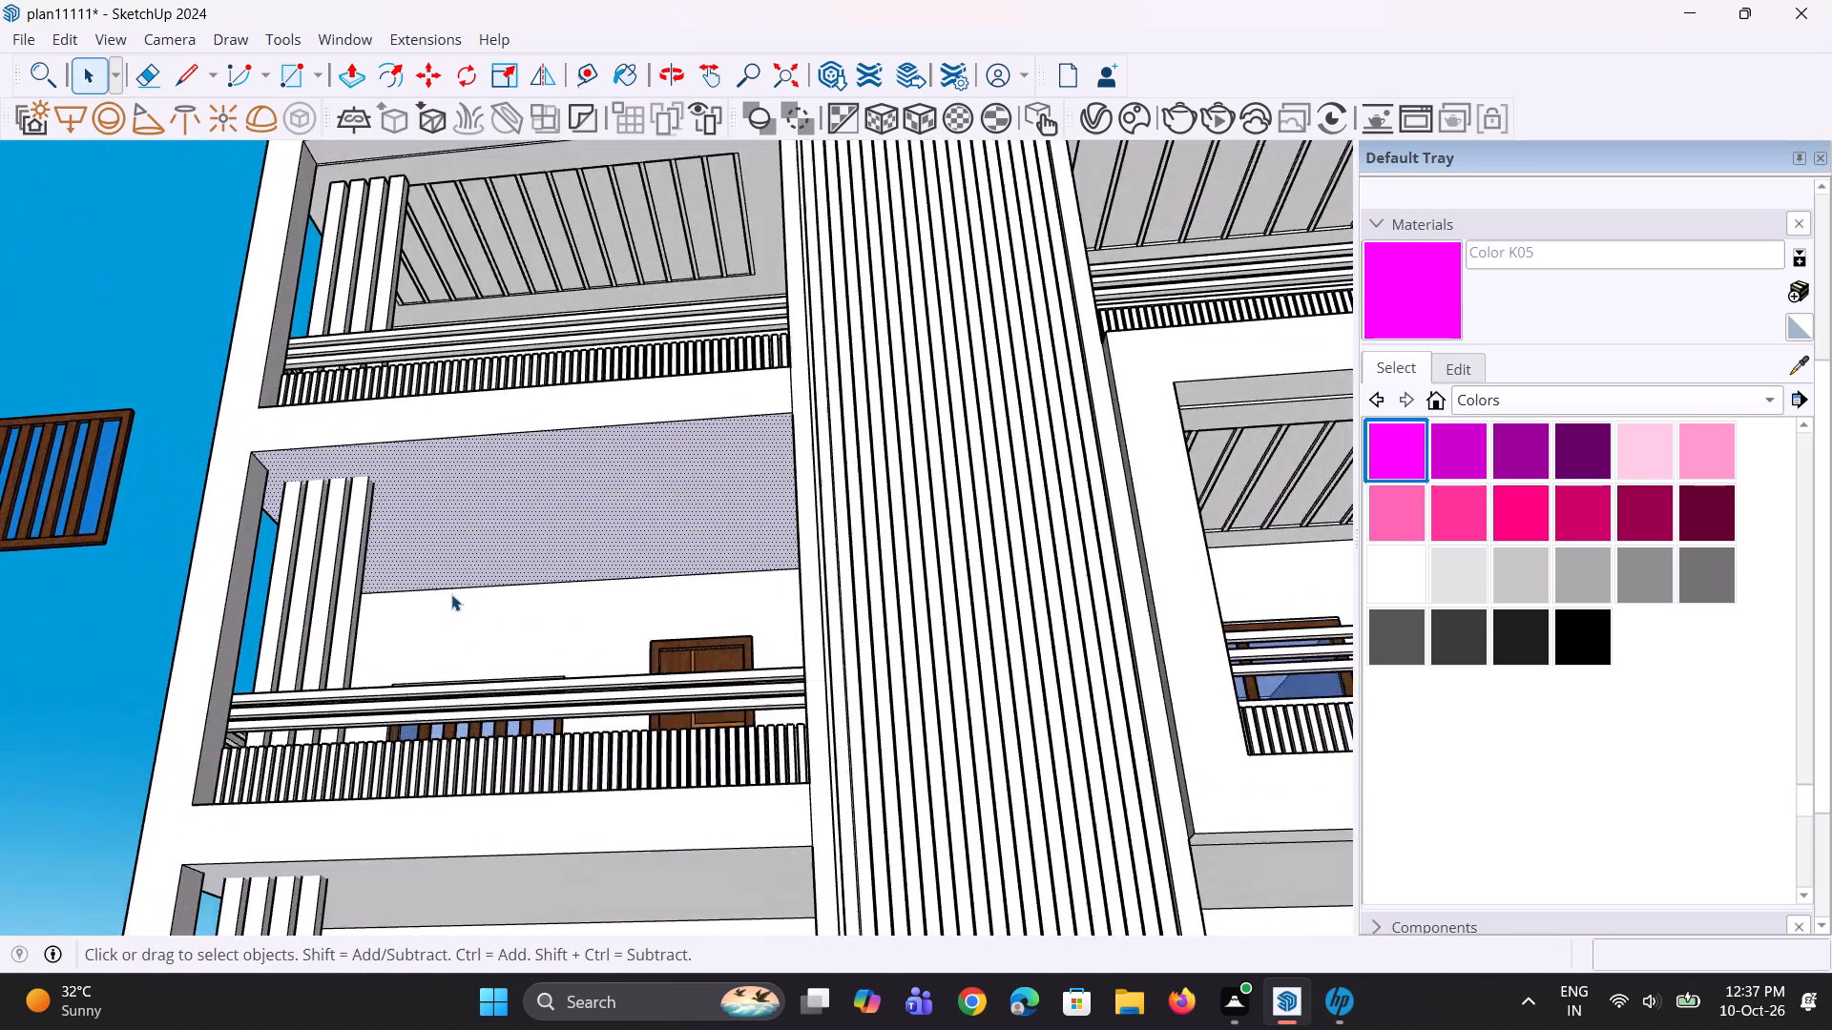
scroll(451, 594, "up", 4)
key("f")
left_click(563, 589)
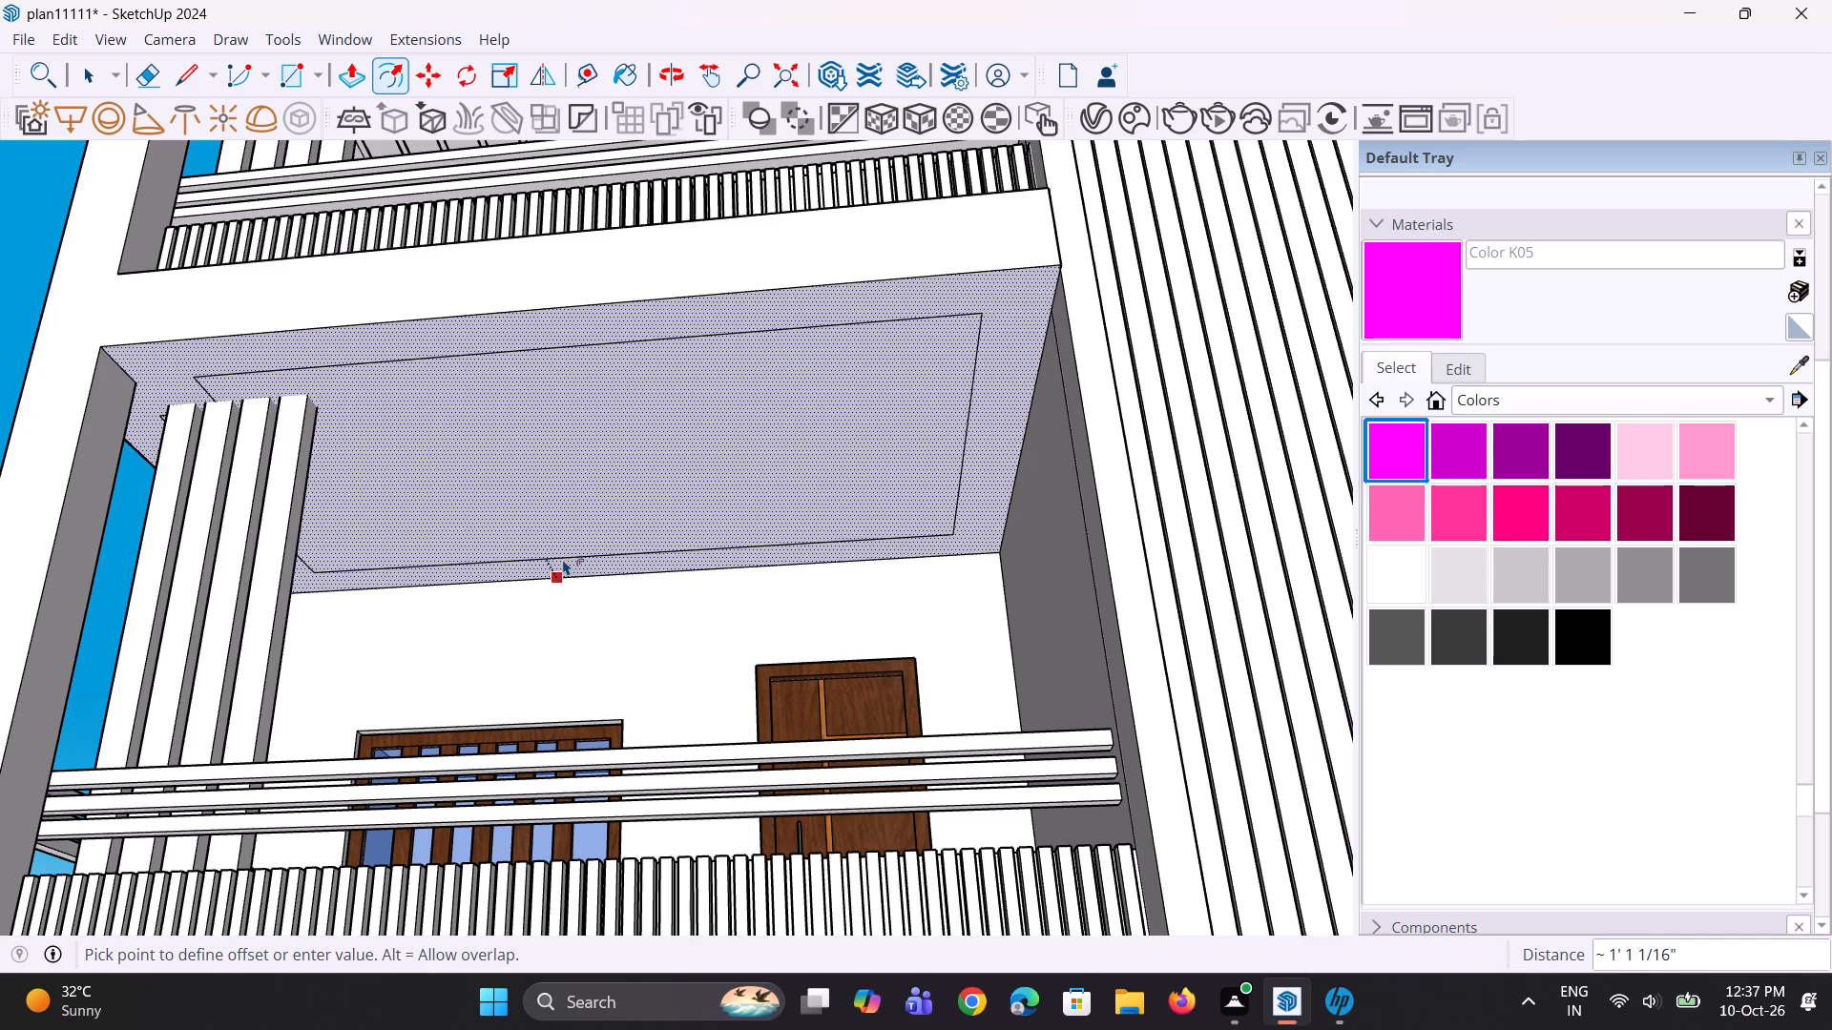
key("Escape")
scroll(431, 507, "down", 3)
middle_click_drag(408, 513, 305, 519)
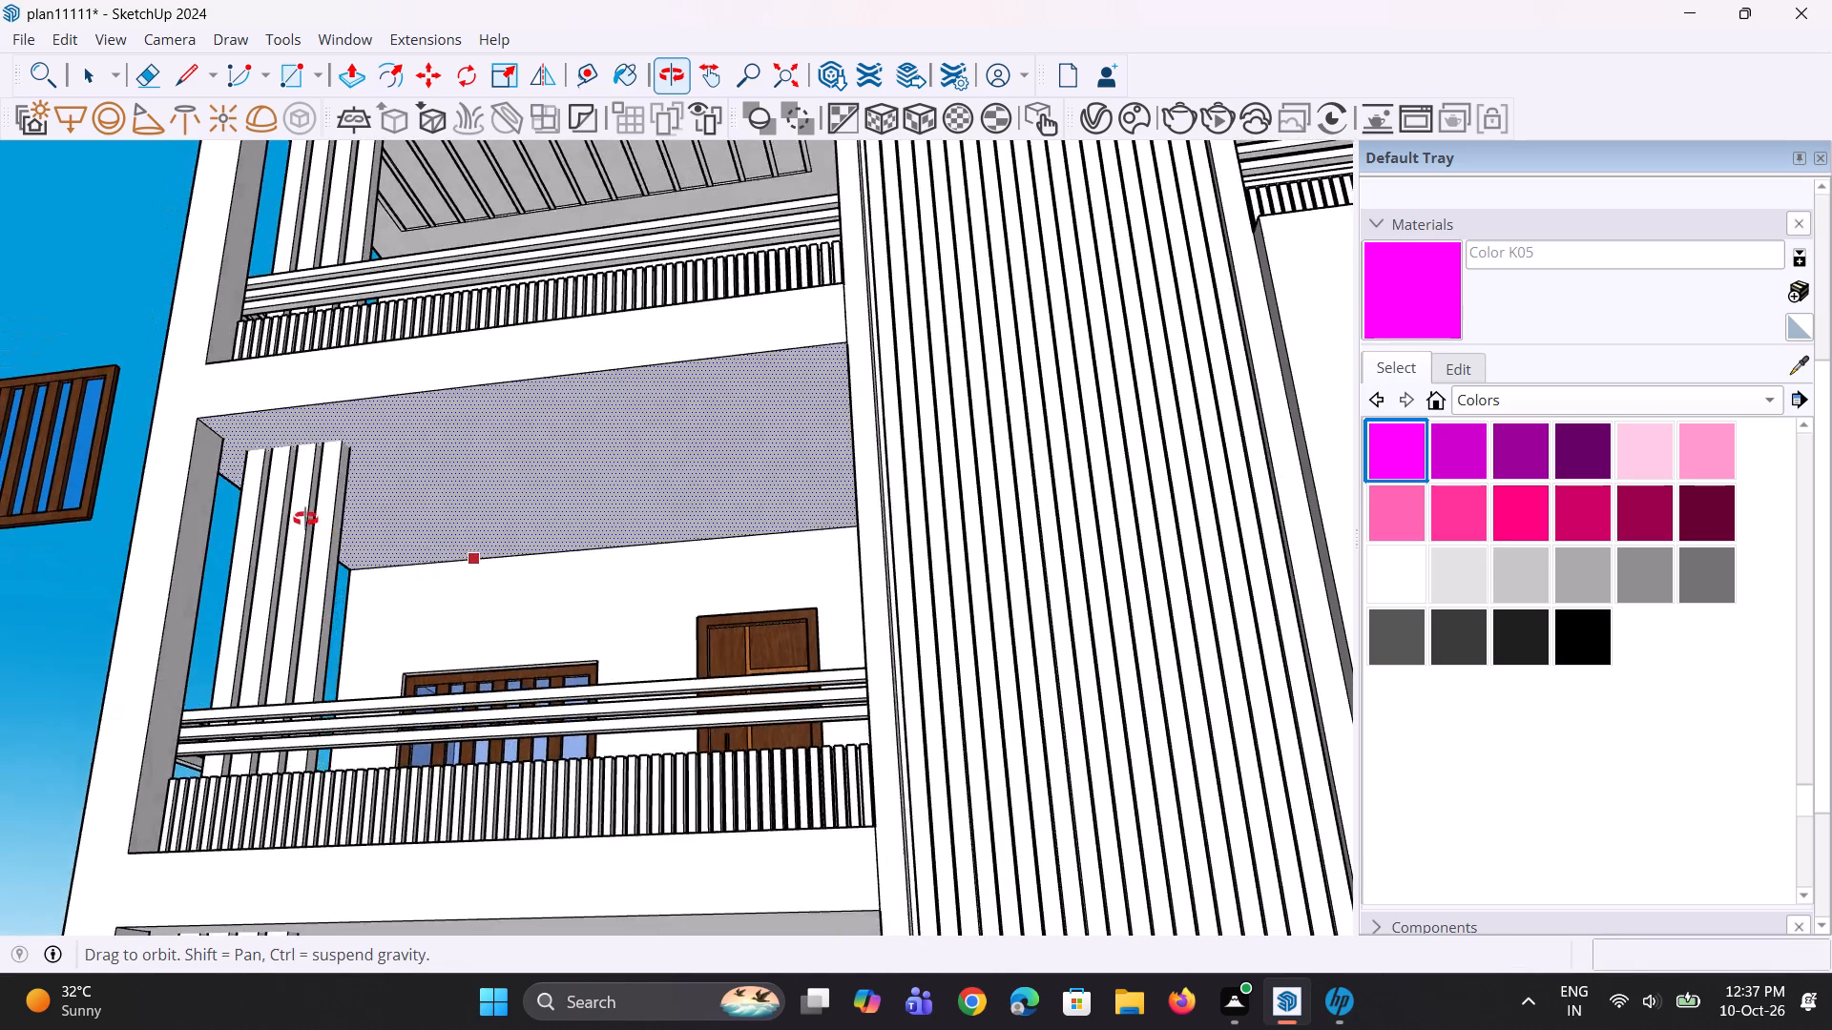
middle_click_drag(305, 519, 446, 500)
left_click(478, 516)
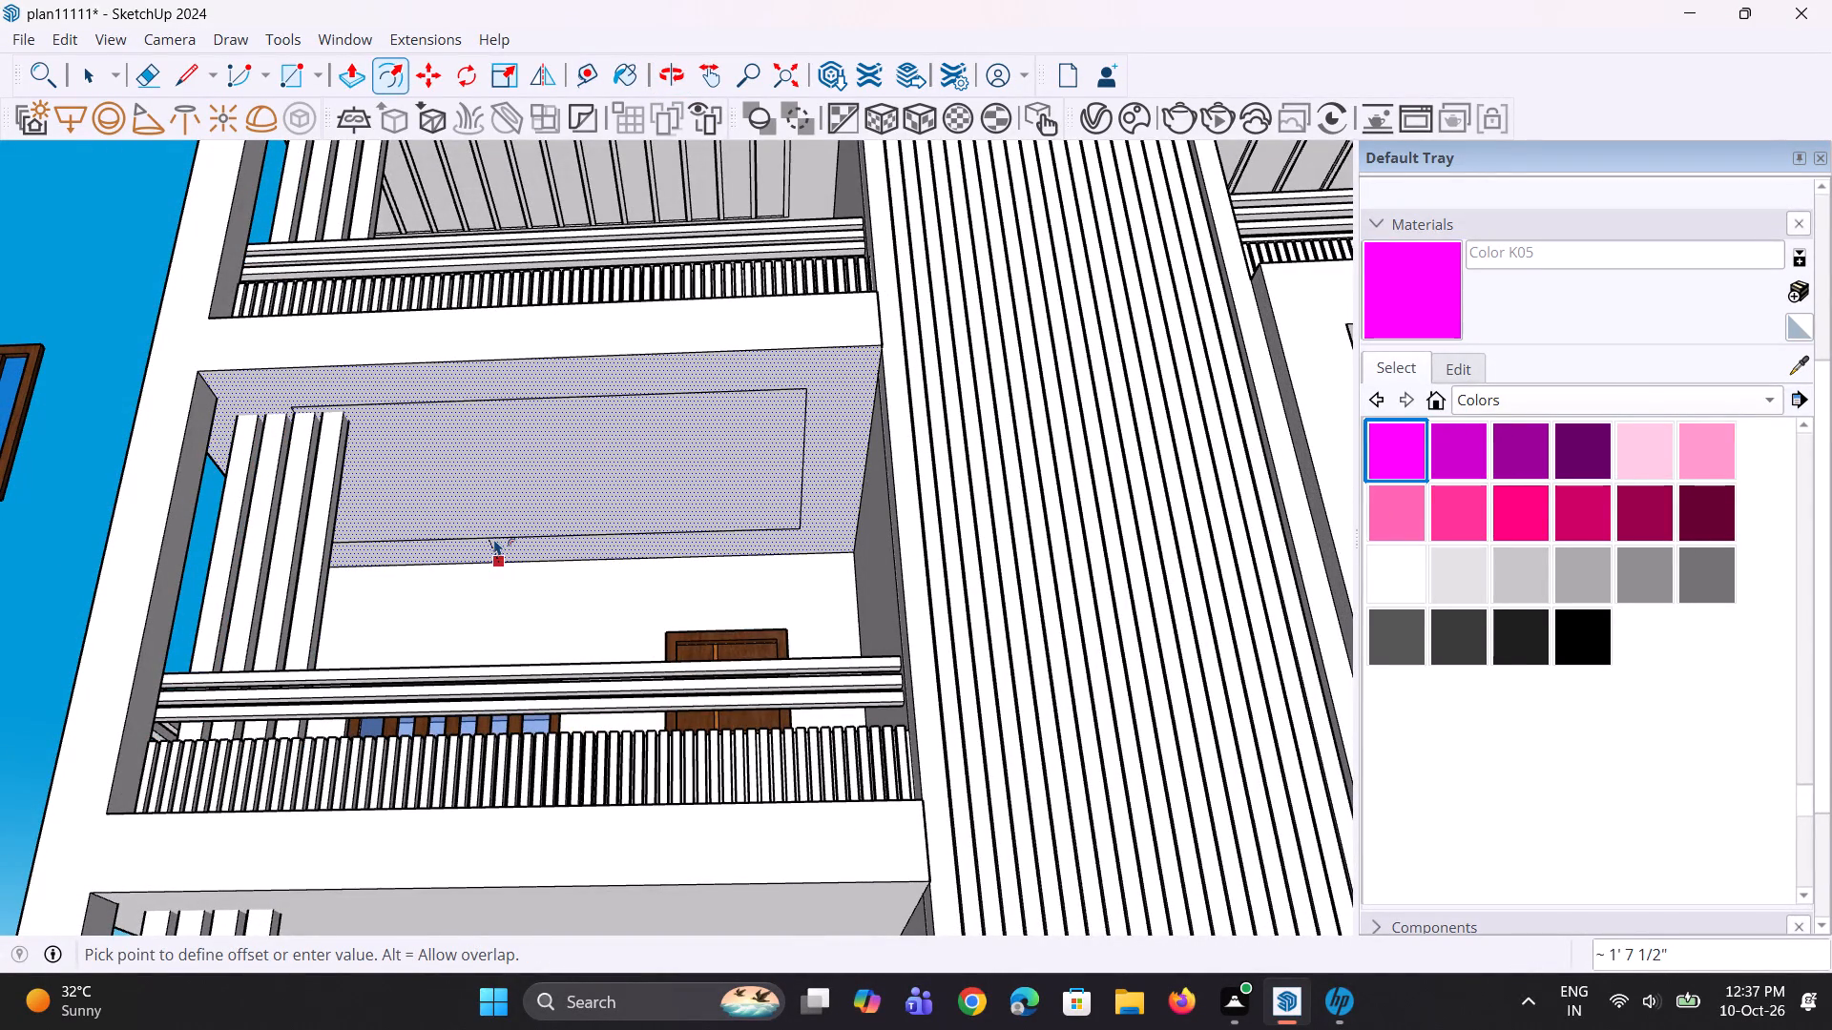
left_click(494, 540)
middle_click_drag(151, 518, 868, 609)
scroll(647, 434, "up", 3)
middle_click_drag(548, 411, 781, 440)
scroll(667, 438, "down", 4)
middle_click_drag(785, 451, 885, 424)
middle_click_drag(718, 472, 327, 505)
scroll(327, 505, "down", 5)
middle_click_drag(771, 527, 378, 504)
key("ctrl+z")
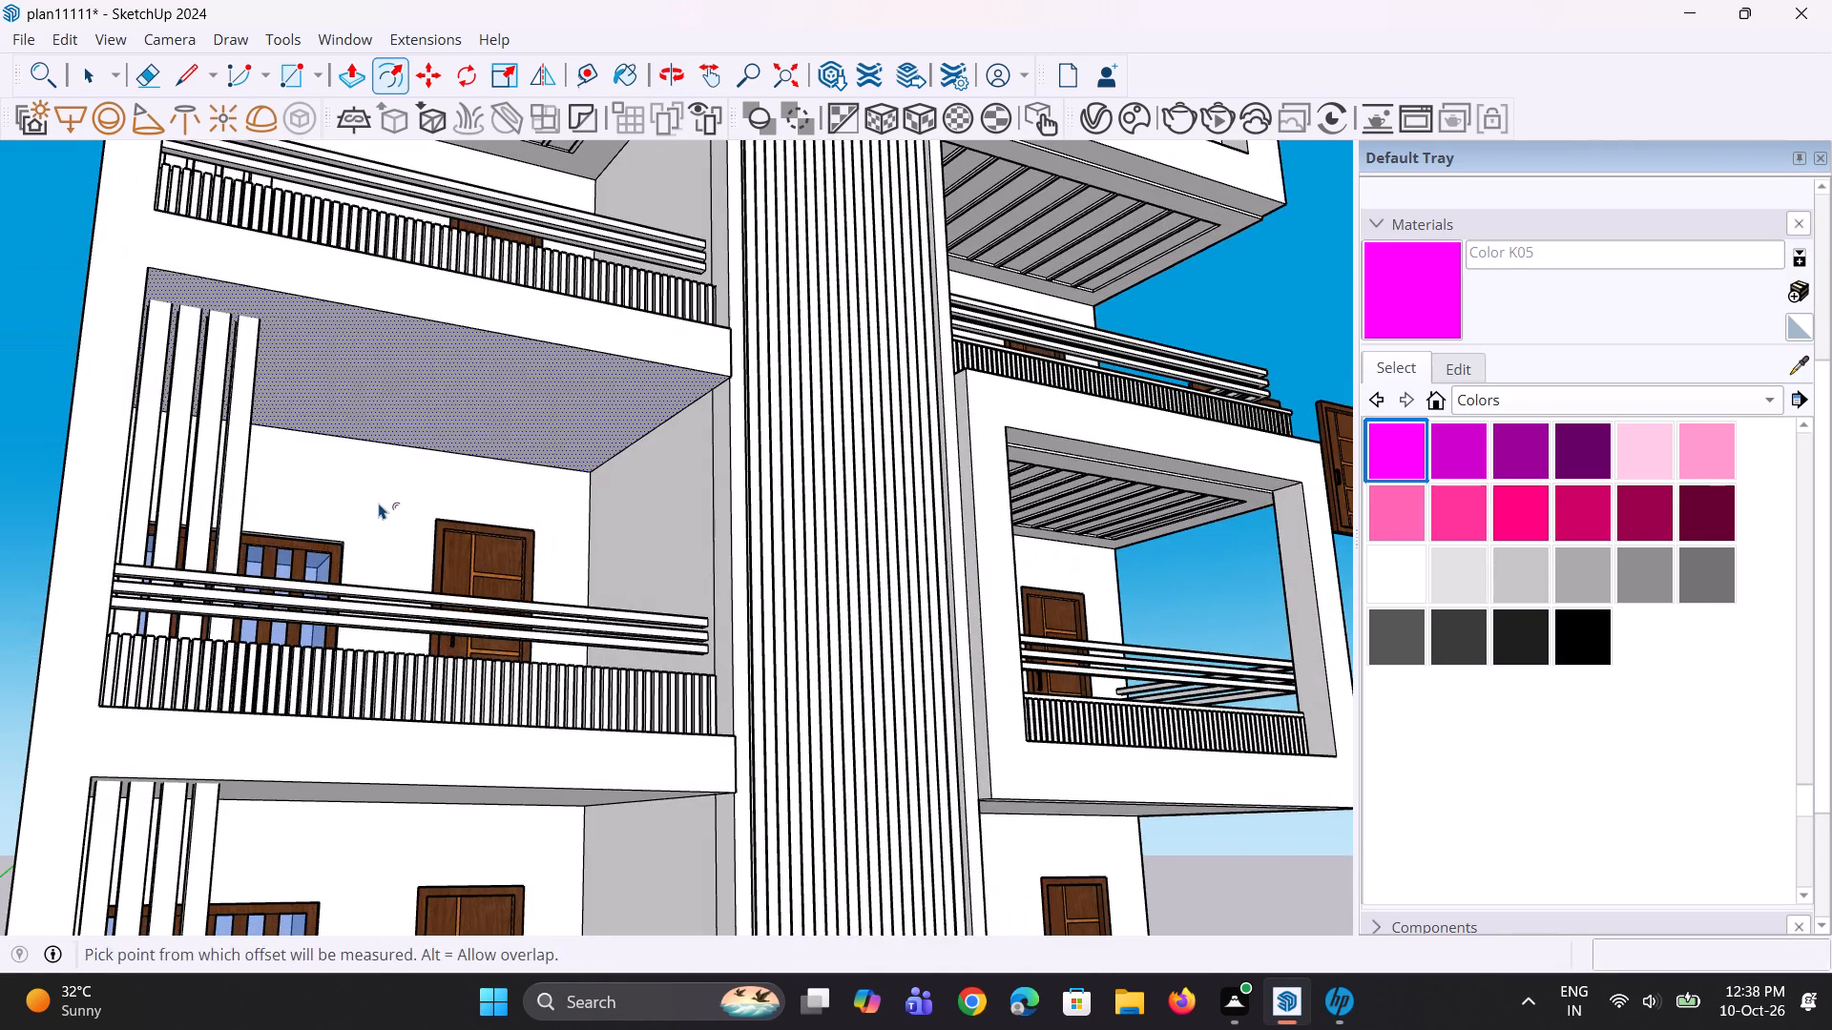
Offset the outline of the middle left balcony's ceiling inward by about 1' 4".
middle_click_drag(379, 503, 365, 447)
left_click(386, 445)
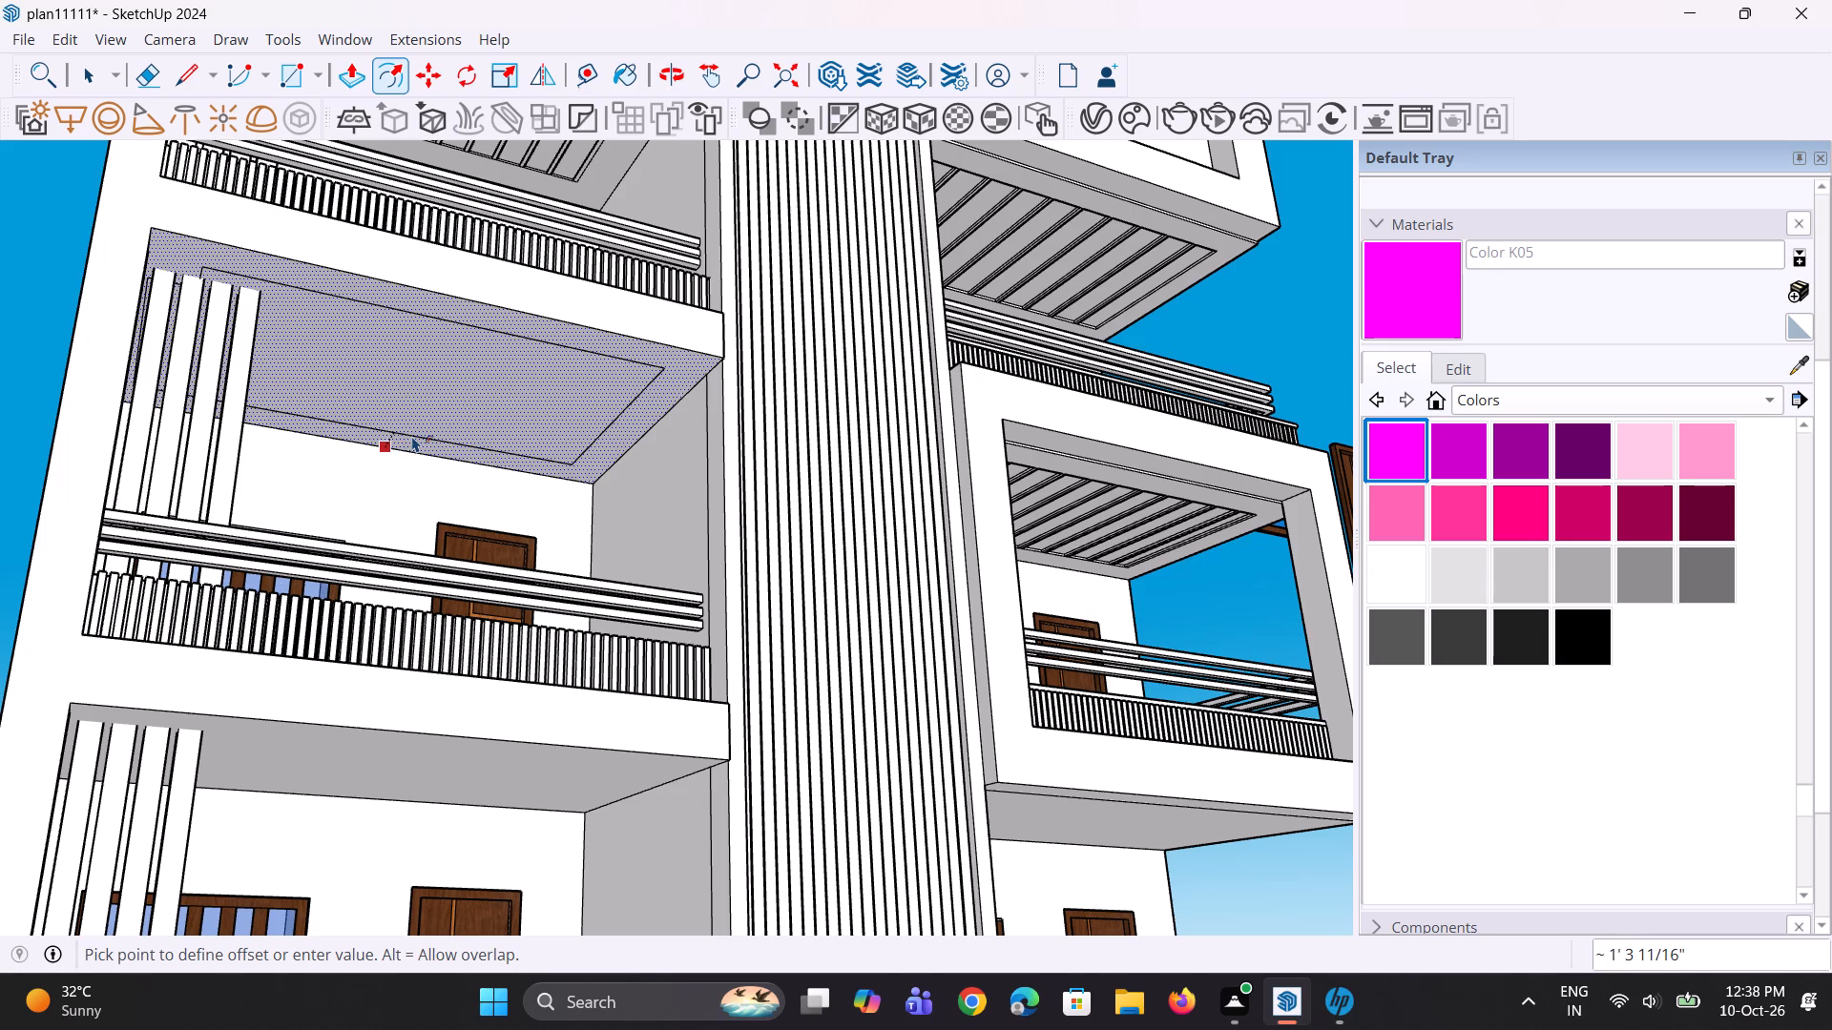
left_click(412, 436)
Move the short notch edge of the inset ceiling outline along the green axis to line up with the outer side edge behind the vertical fins.
middle_click_drag(347, 484, 866, 507)
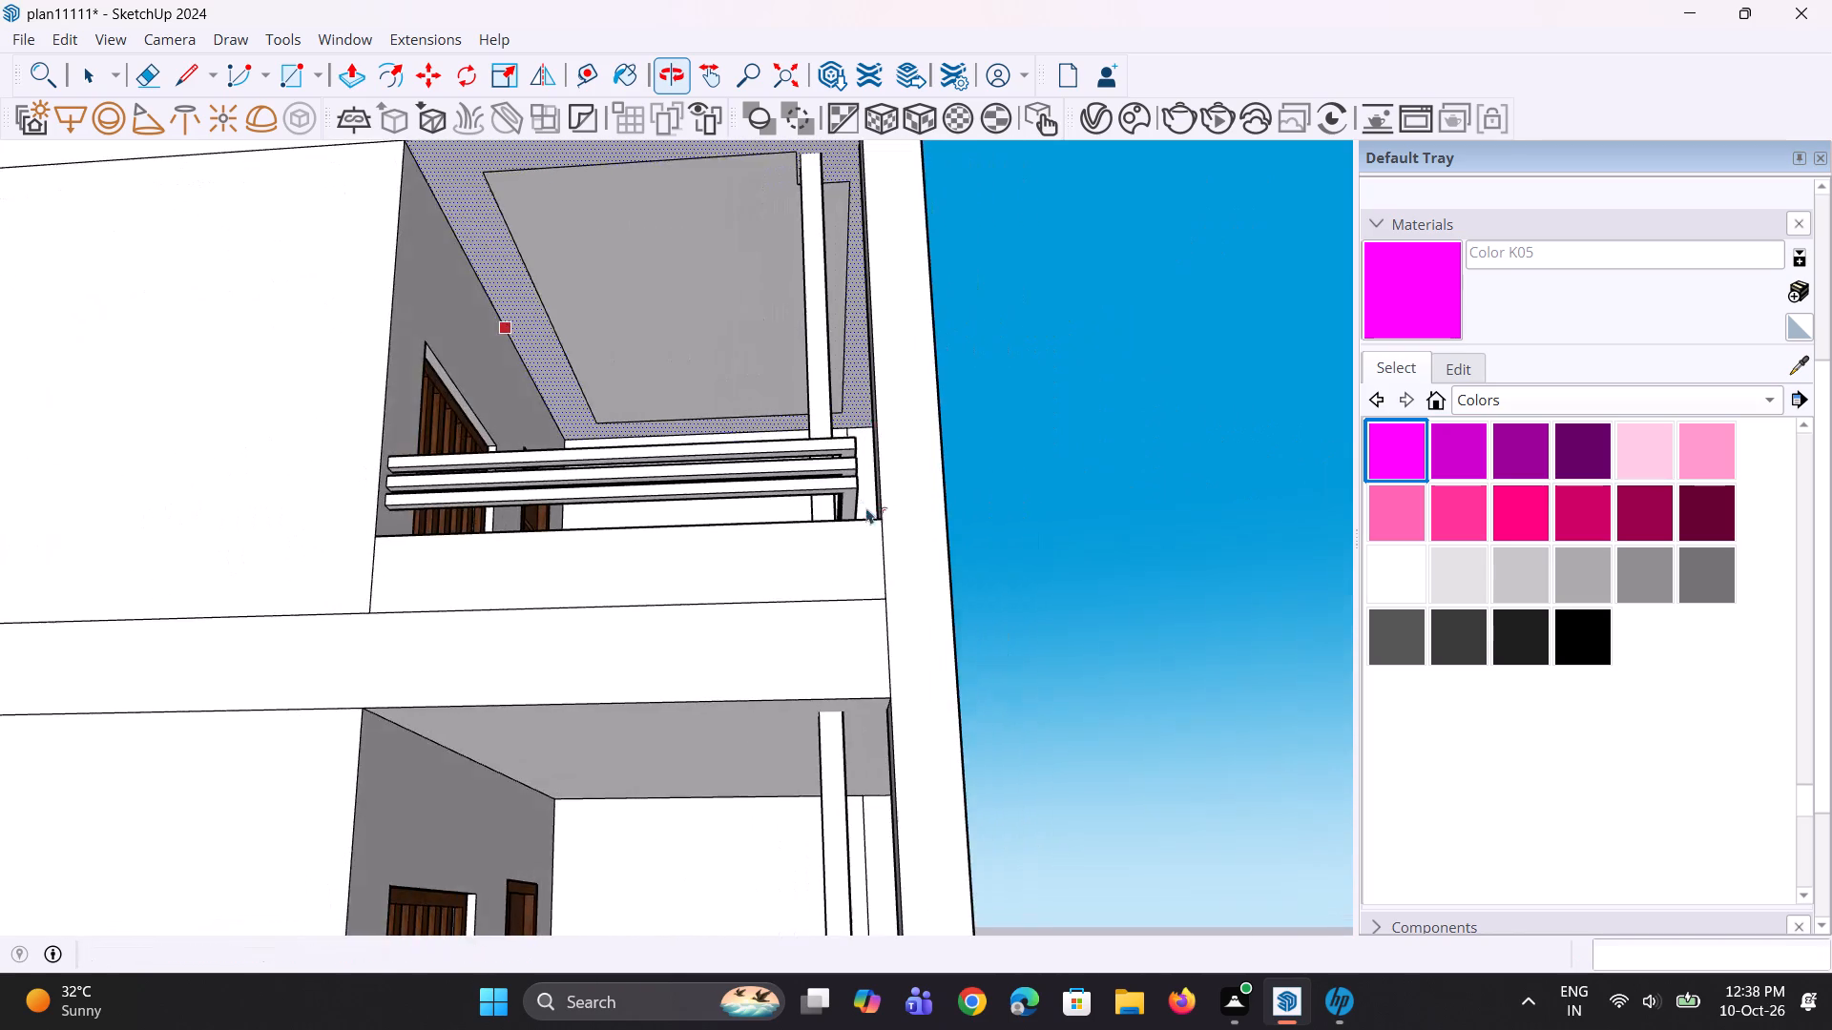
scroll(565, 500, "down", 4)
middle_click_drag(604, 493, 710, 461)
scroll(812, 270, "up", 8)
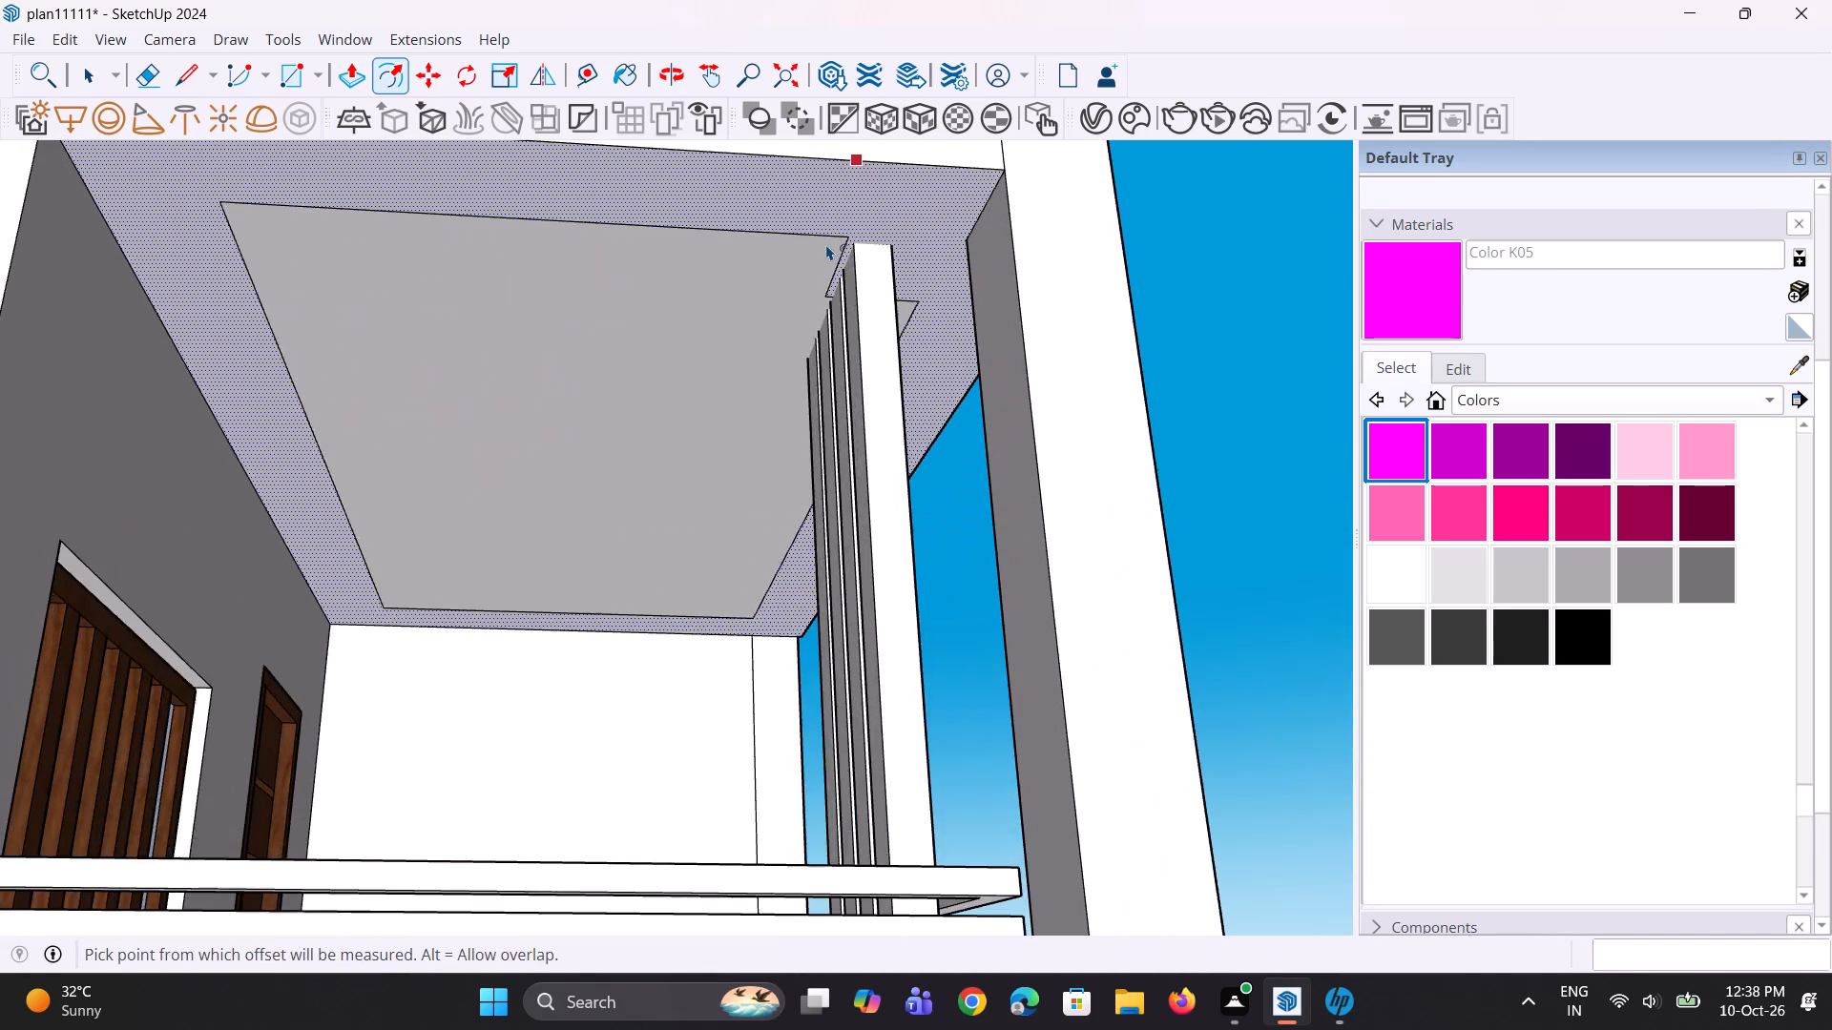
scroll(826, 244, "up", 3)
middle_click_drag(822, 293, 786, 357)
scroll(825, 320, "up", 8)
key("space")
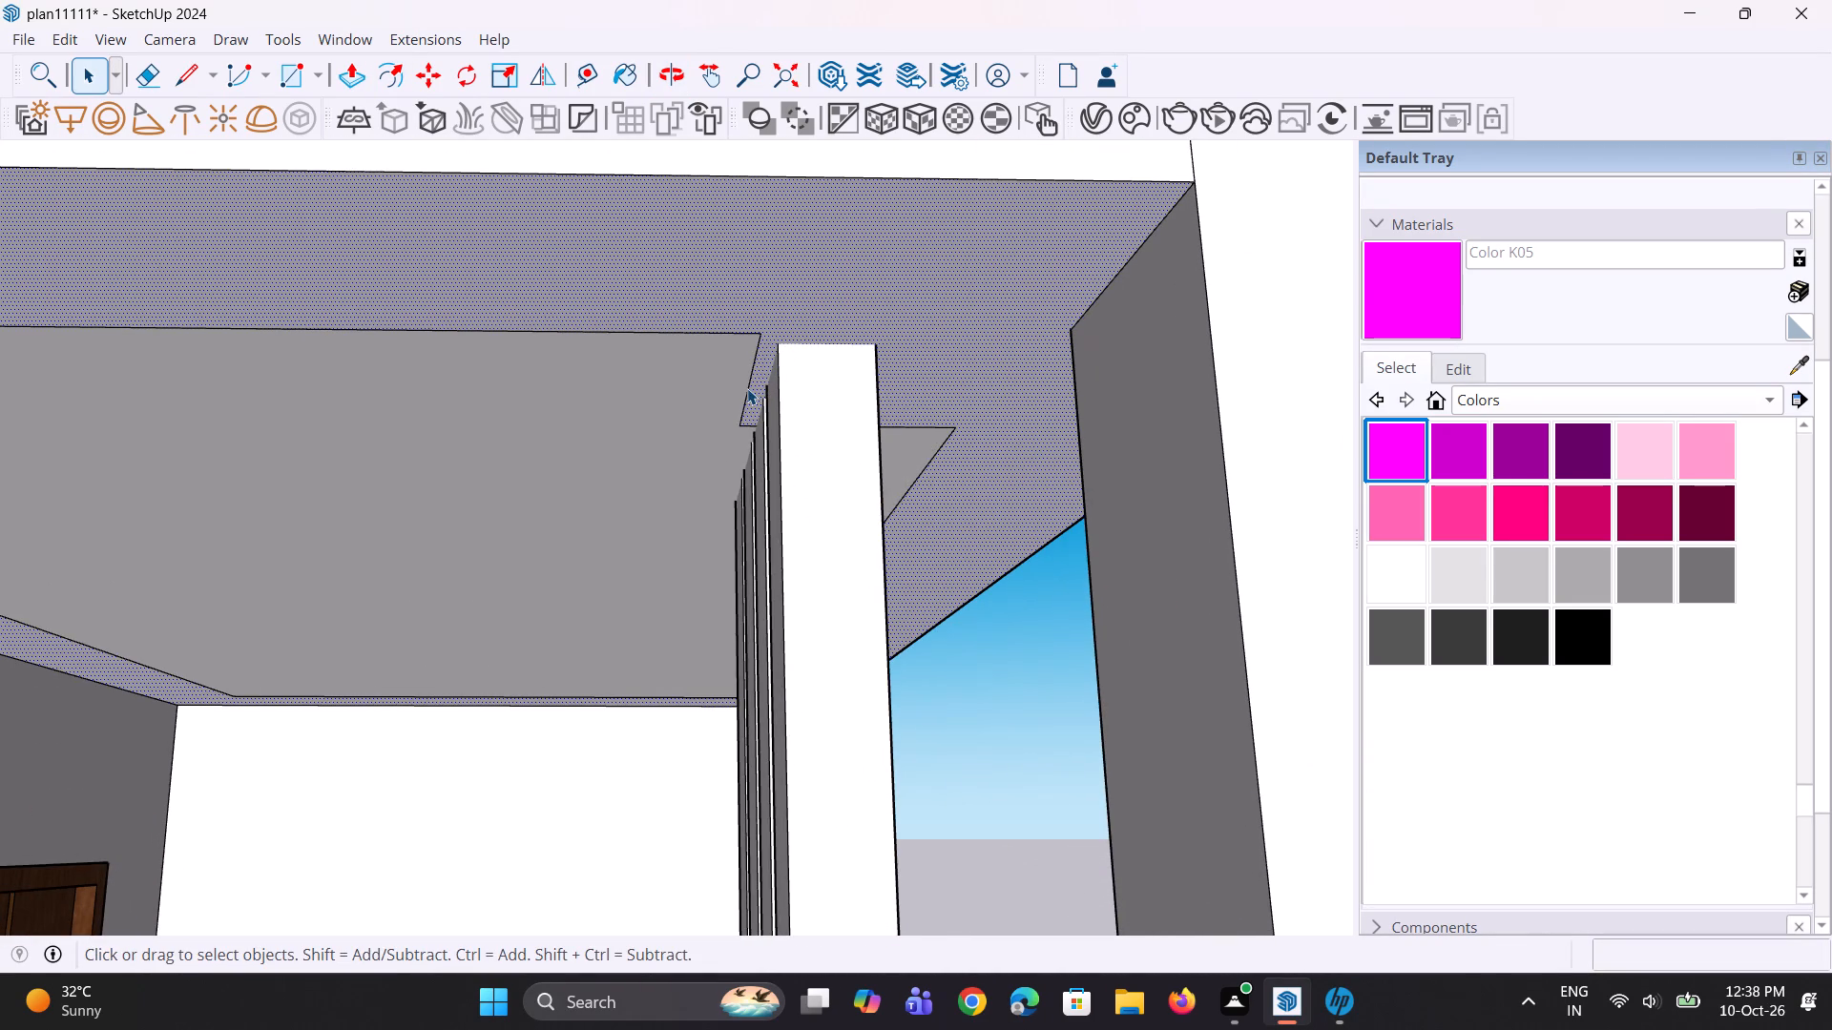
left_click(750, 388)
key("m")
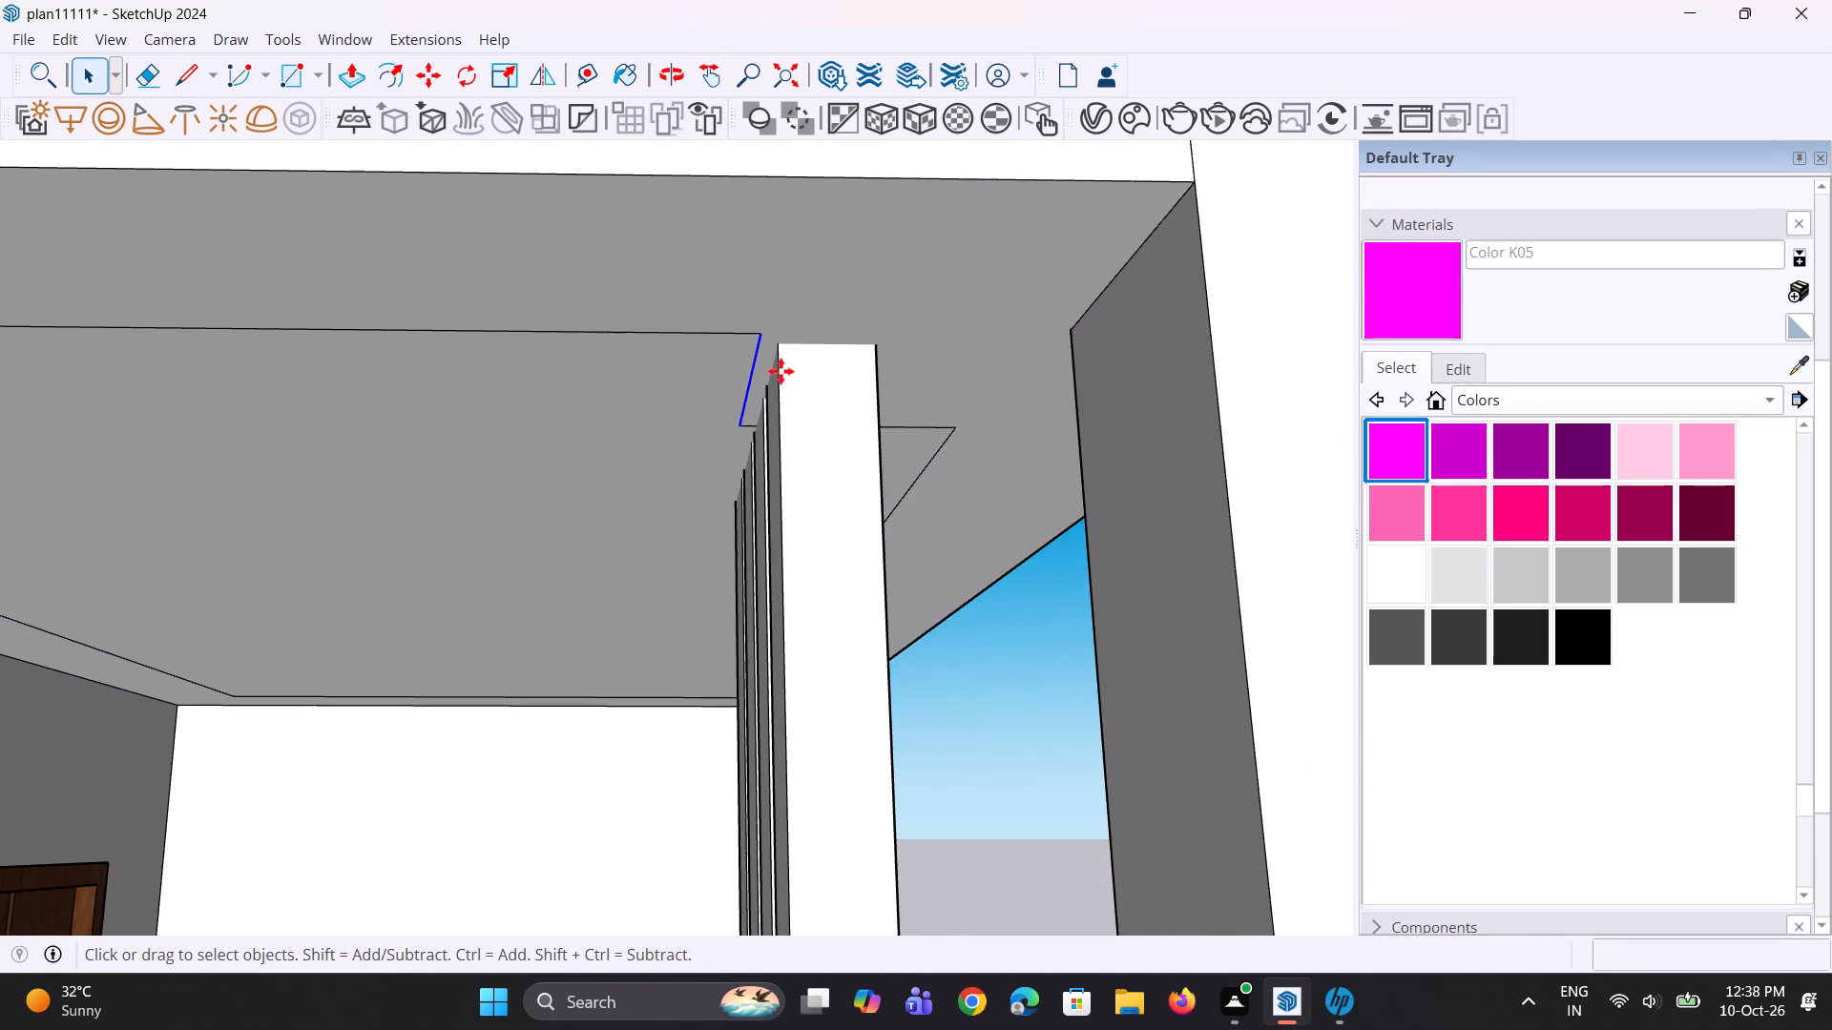
left_click(761, 334)
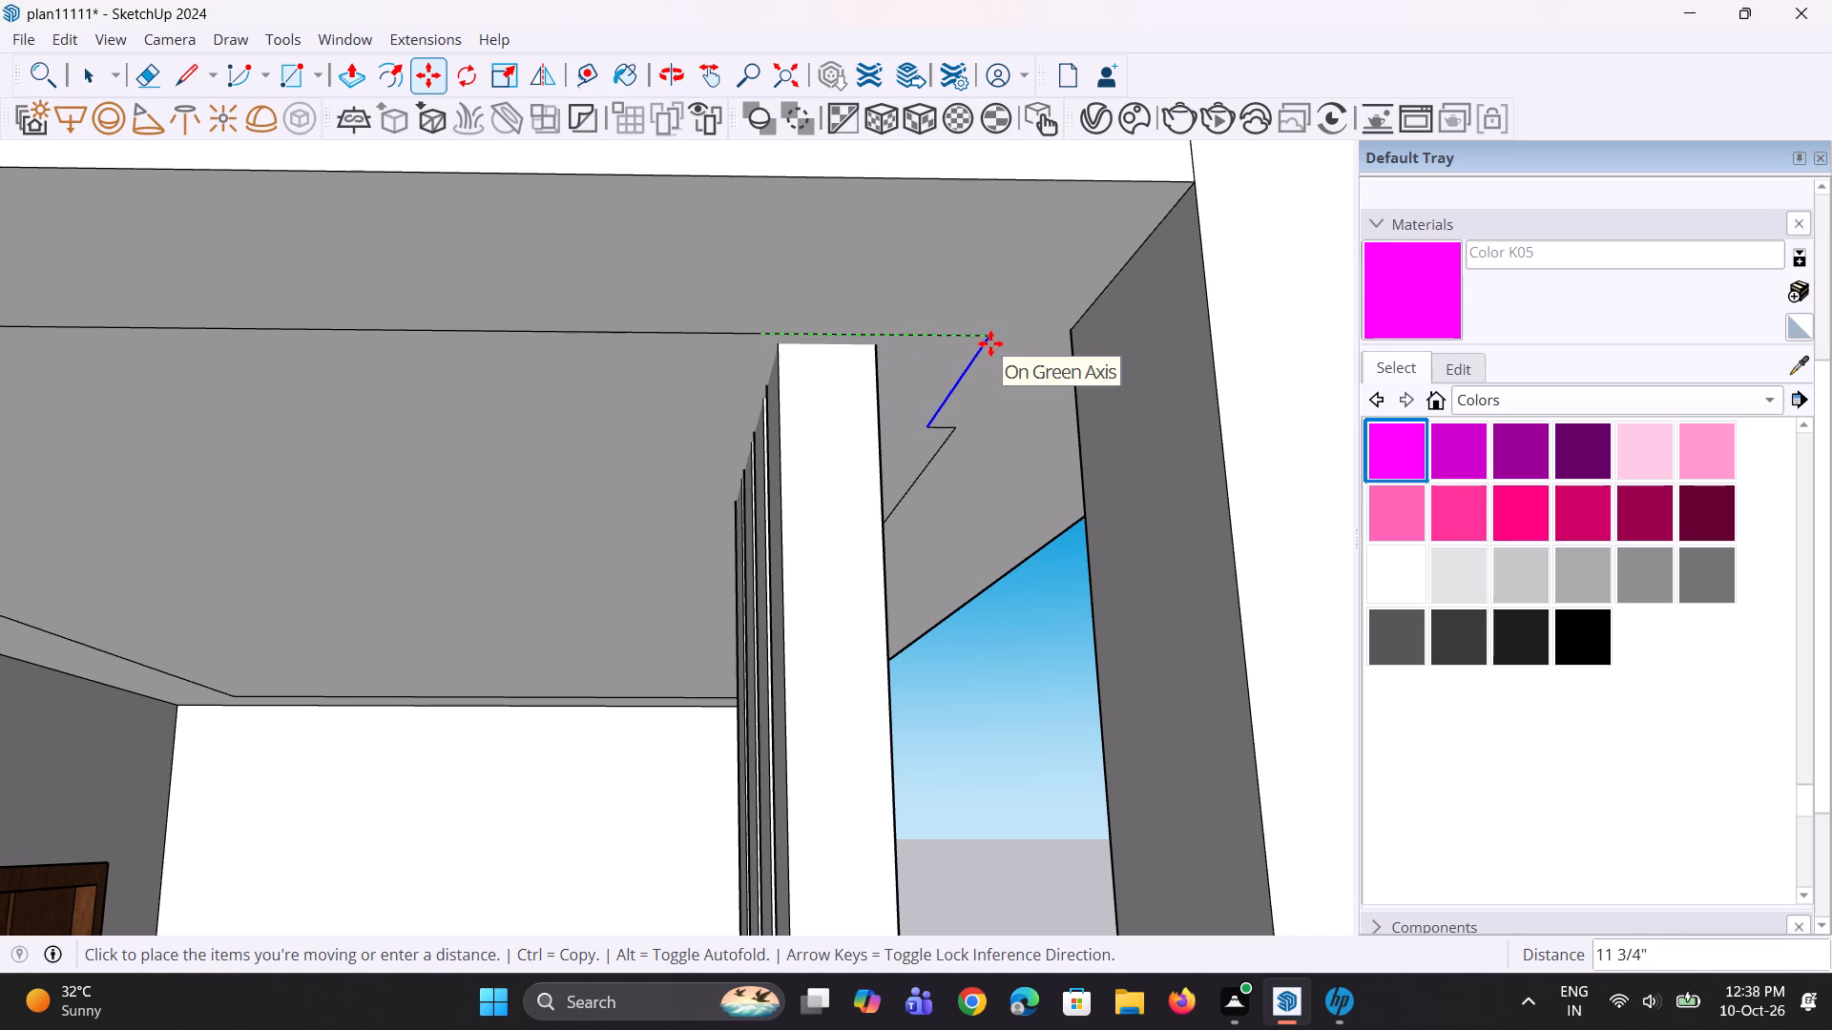
key("Escape")
scroll(956, 359, "down", 3)
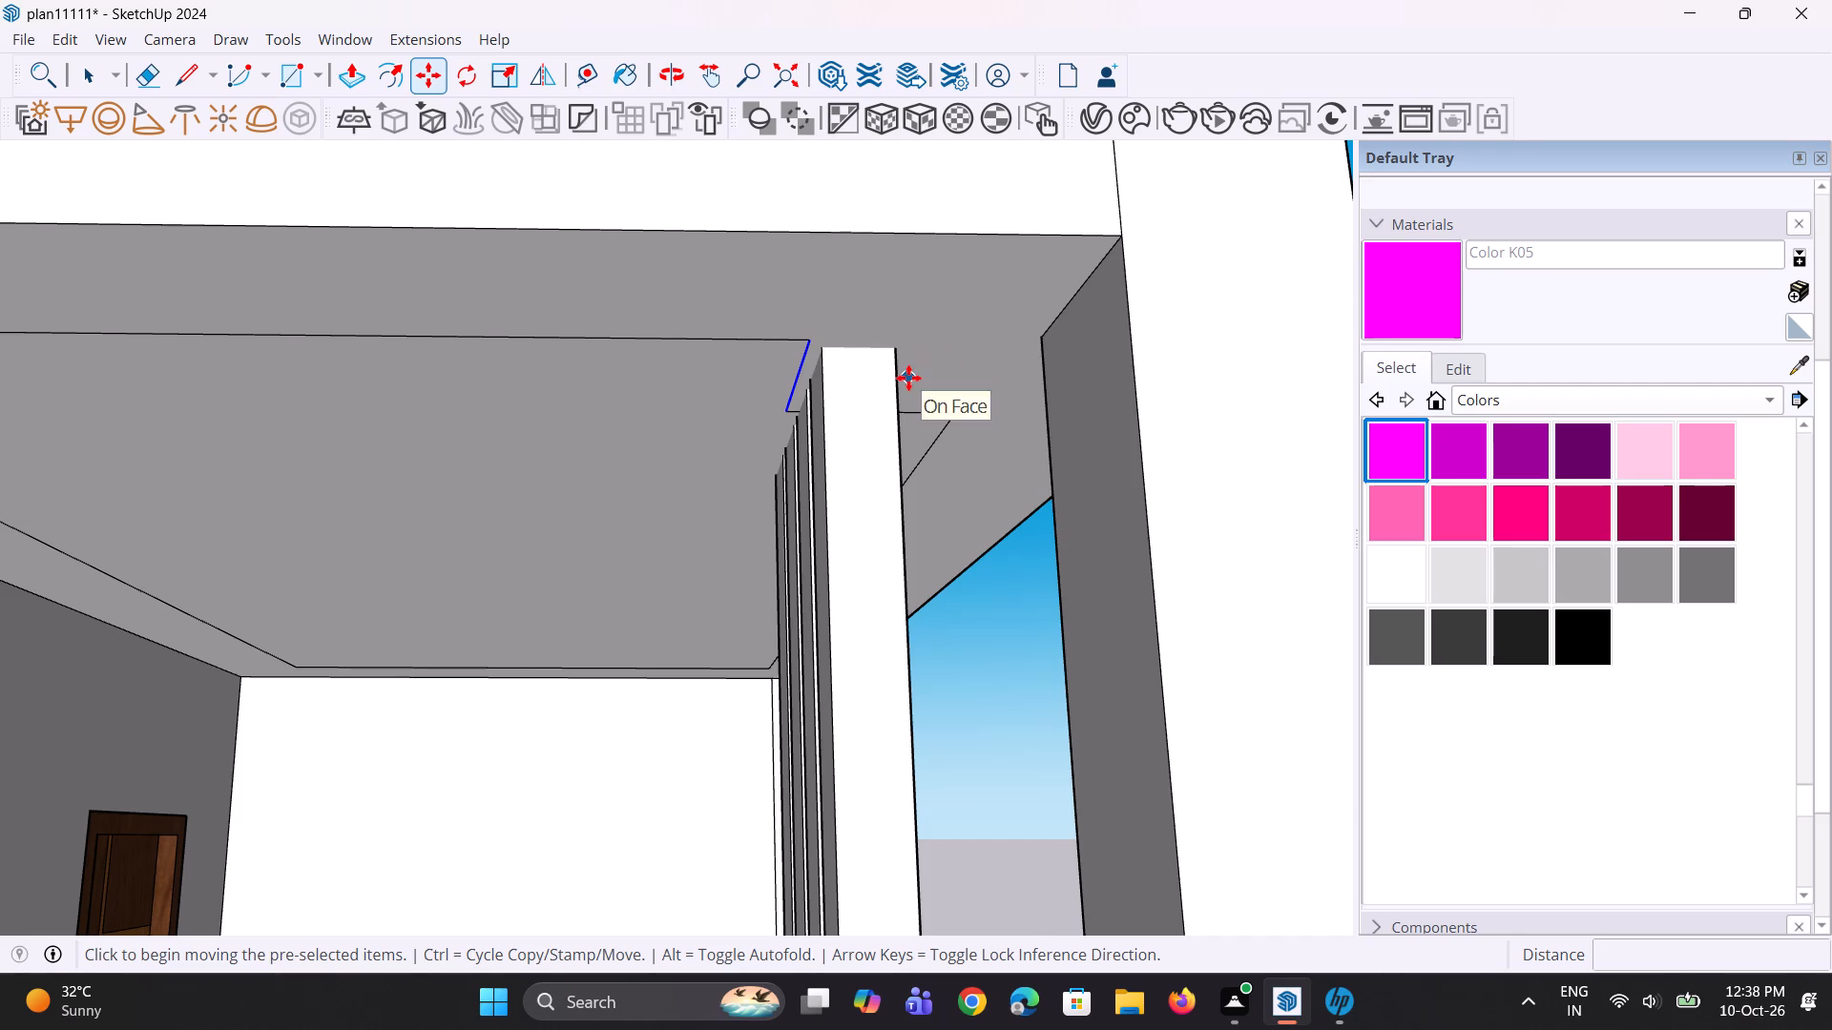
scroll(908, 378, "down", 4)
middle_click_drag(877, 398, 545, 422)
middle_click_drag(627, 422, 410, 422)
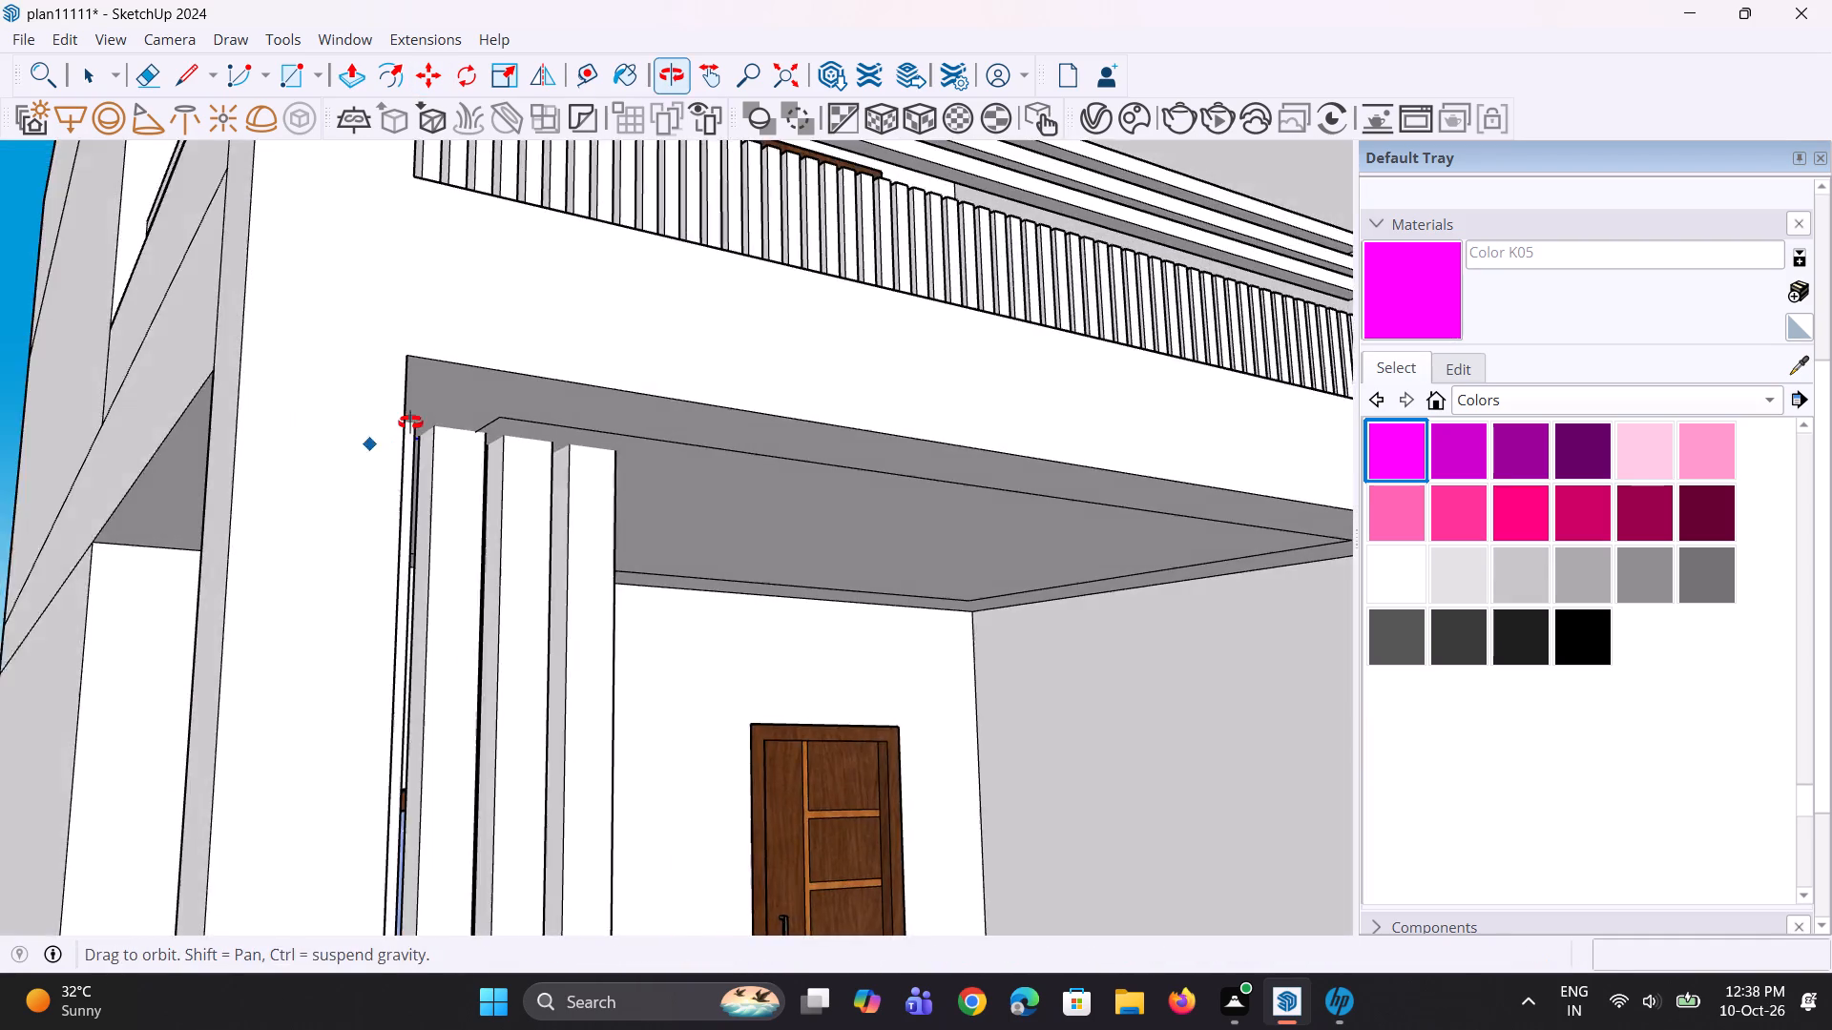
scroll(456, 419, "up", 9)
middle_click_drag(468, 438, 427, 506)
scroll(435, 499, "up", 4)
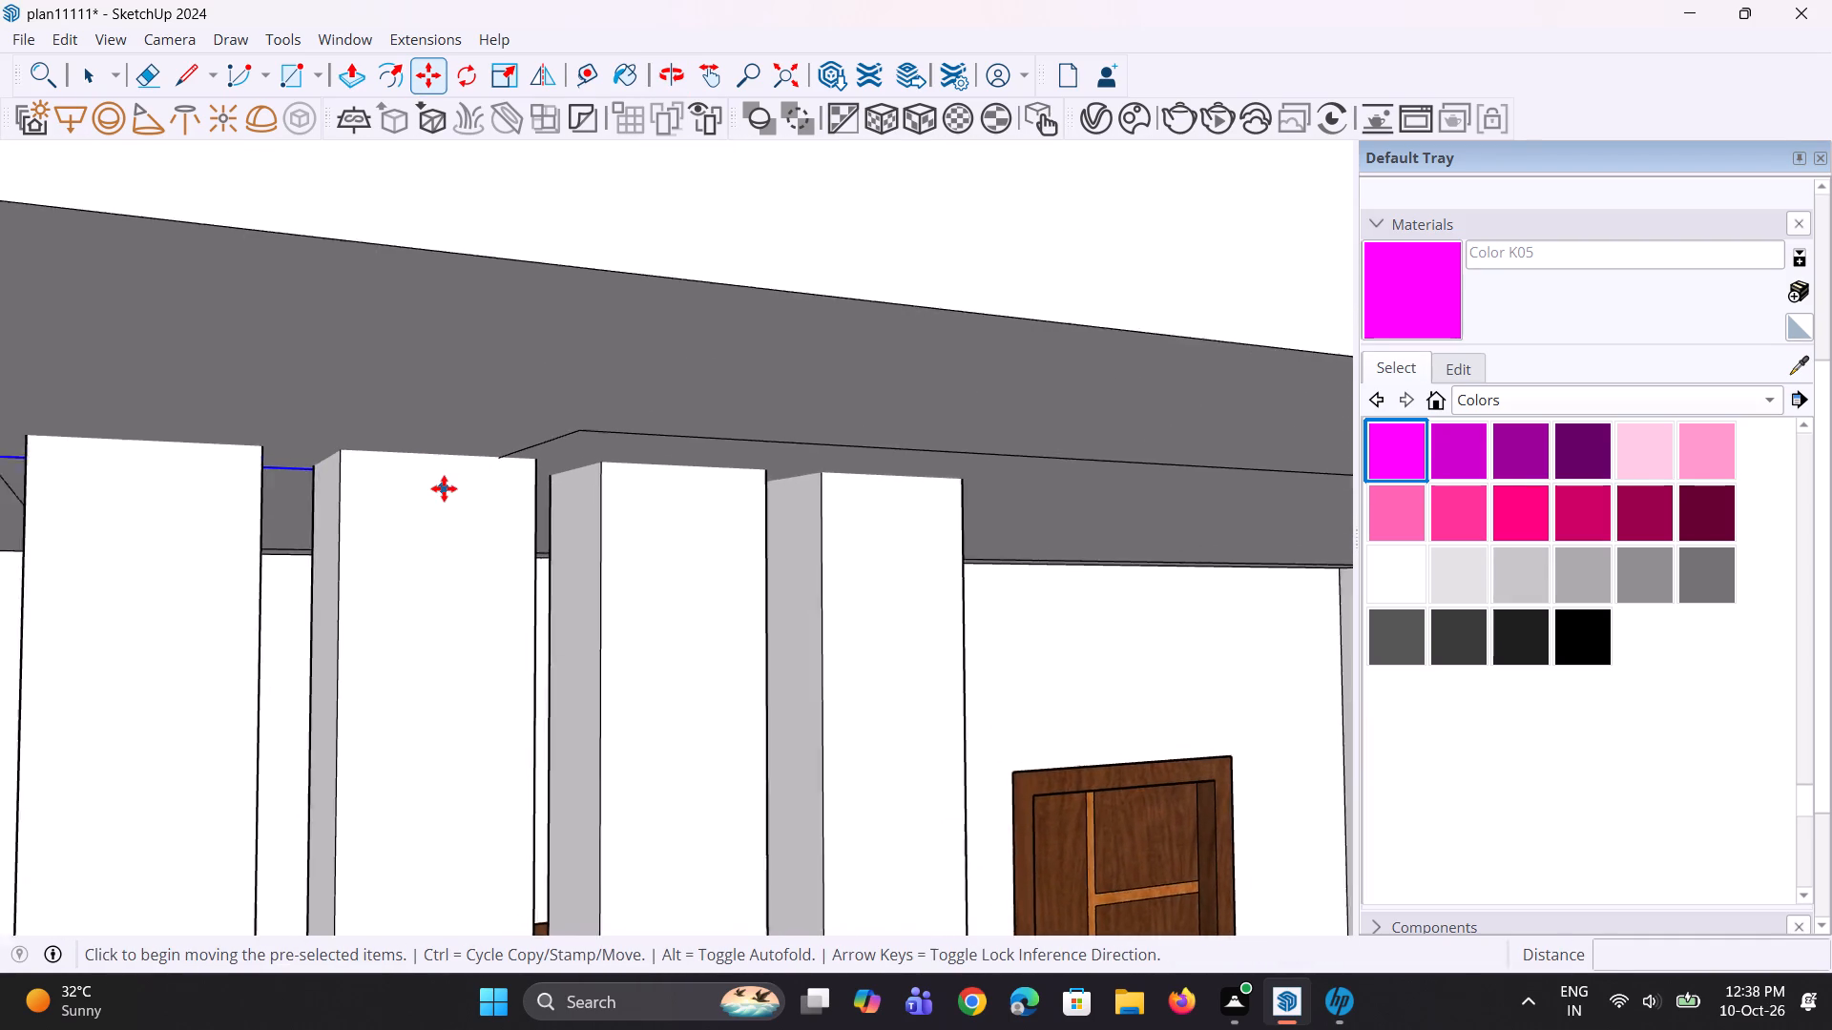
scroll(444, 488, "up", 5)
middle_click_drag(445, 487, 897, 426)
scroll(897, 426, "up", 1)
scroll(904, 421, "down", 11)
middle_click_drag(382, 563, 668, 506)
scroll(667, 507, "down", 9)
middle_click_drag(670, 518, 602, 515)
middle_click_drag(620, 517, 646, 469)
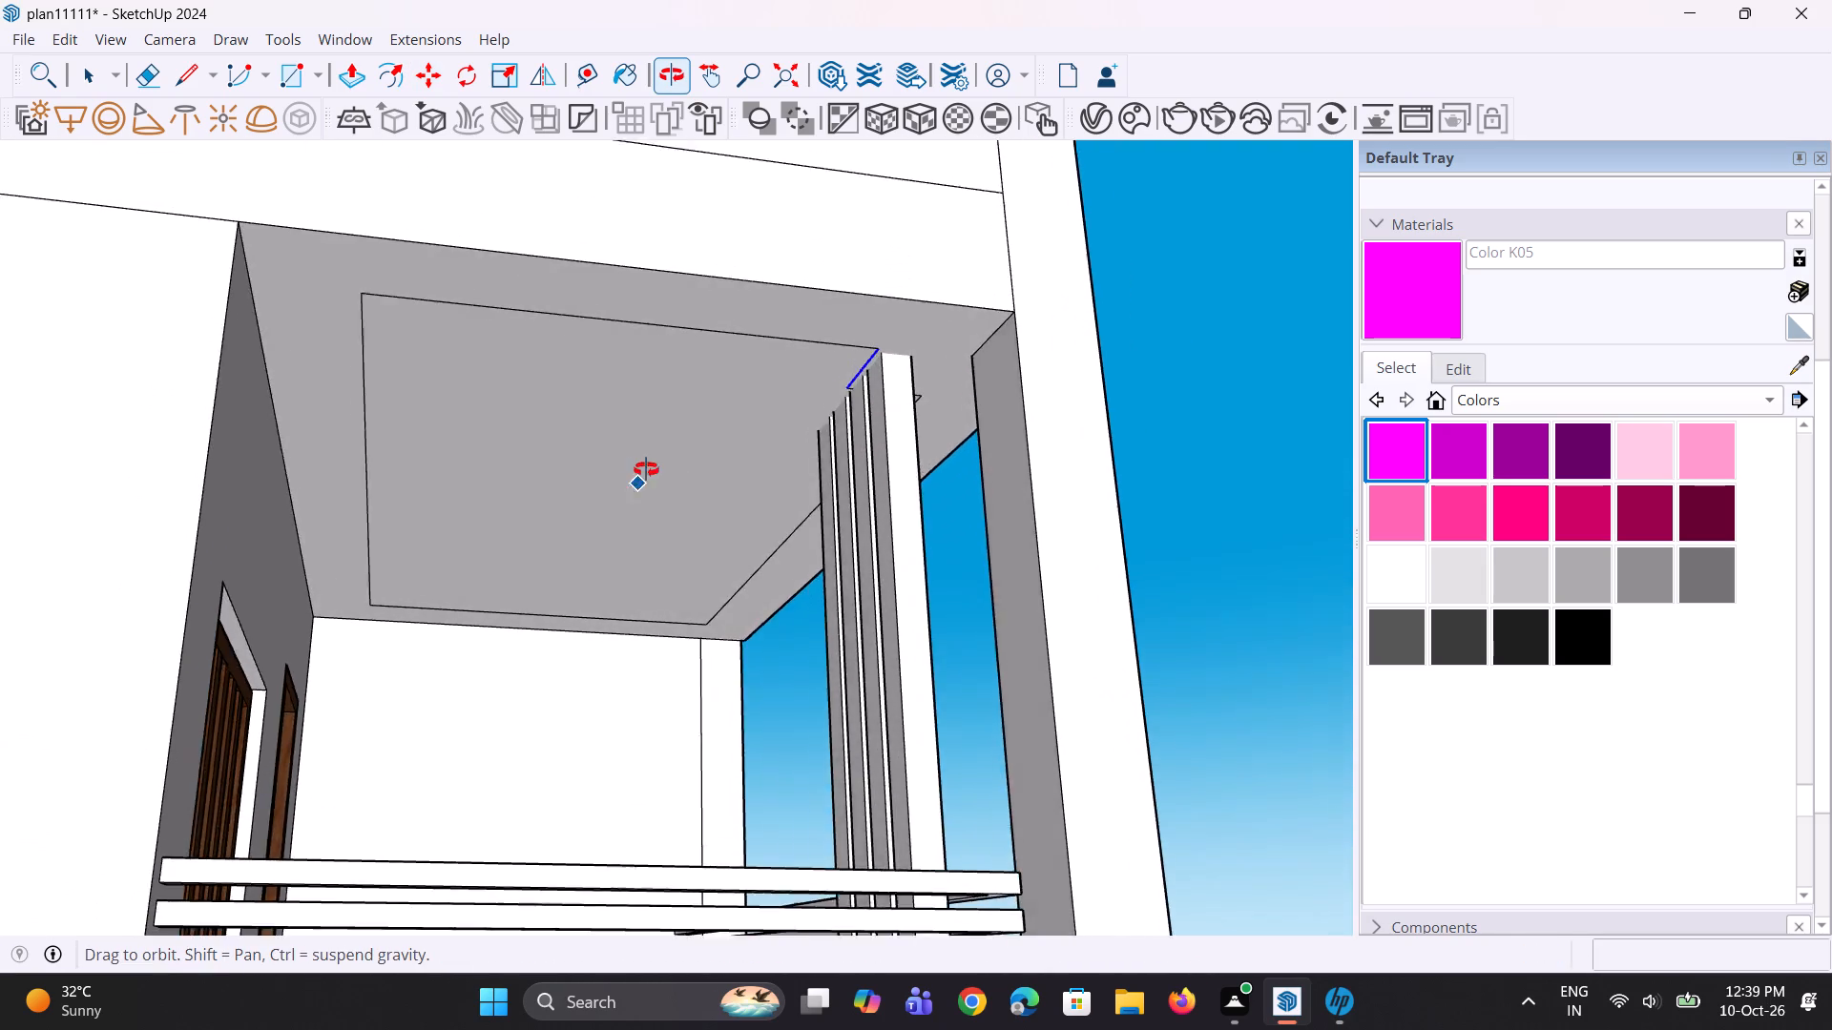
middle_click_drag(646, 469, 627, 495)
scroll(865, 441, "up", 6)
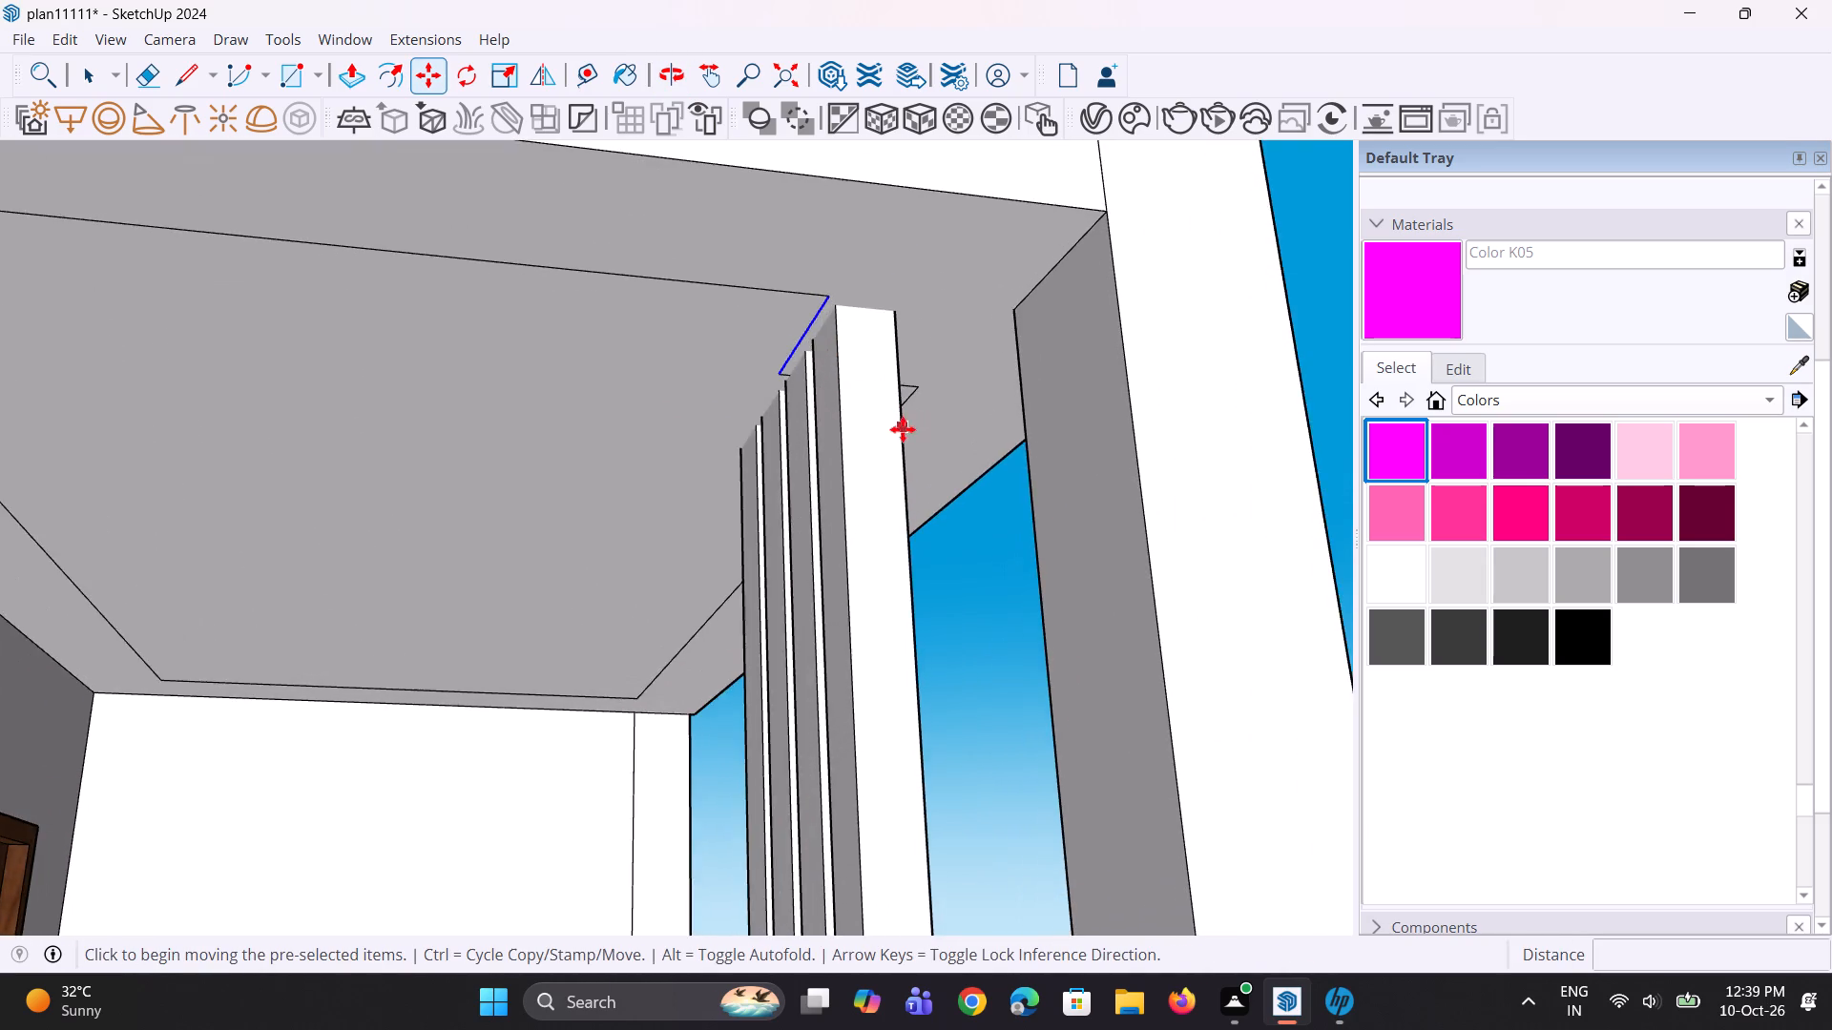
middle_click_drag(903, 429, 876, 450)
scroll(811, 411, "up", 2)
left_click(744, 389)
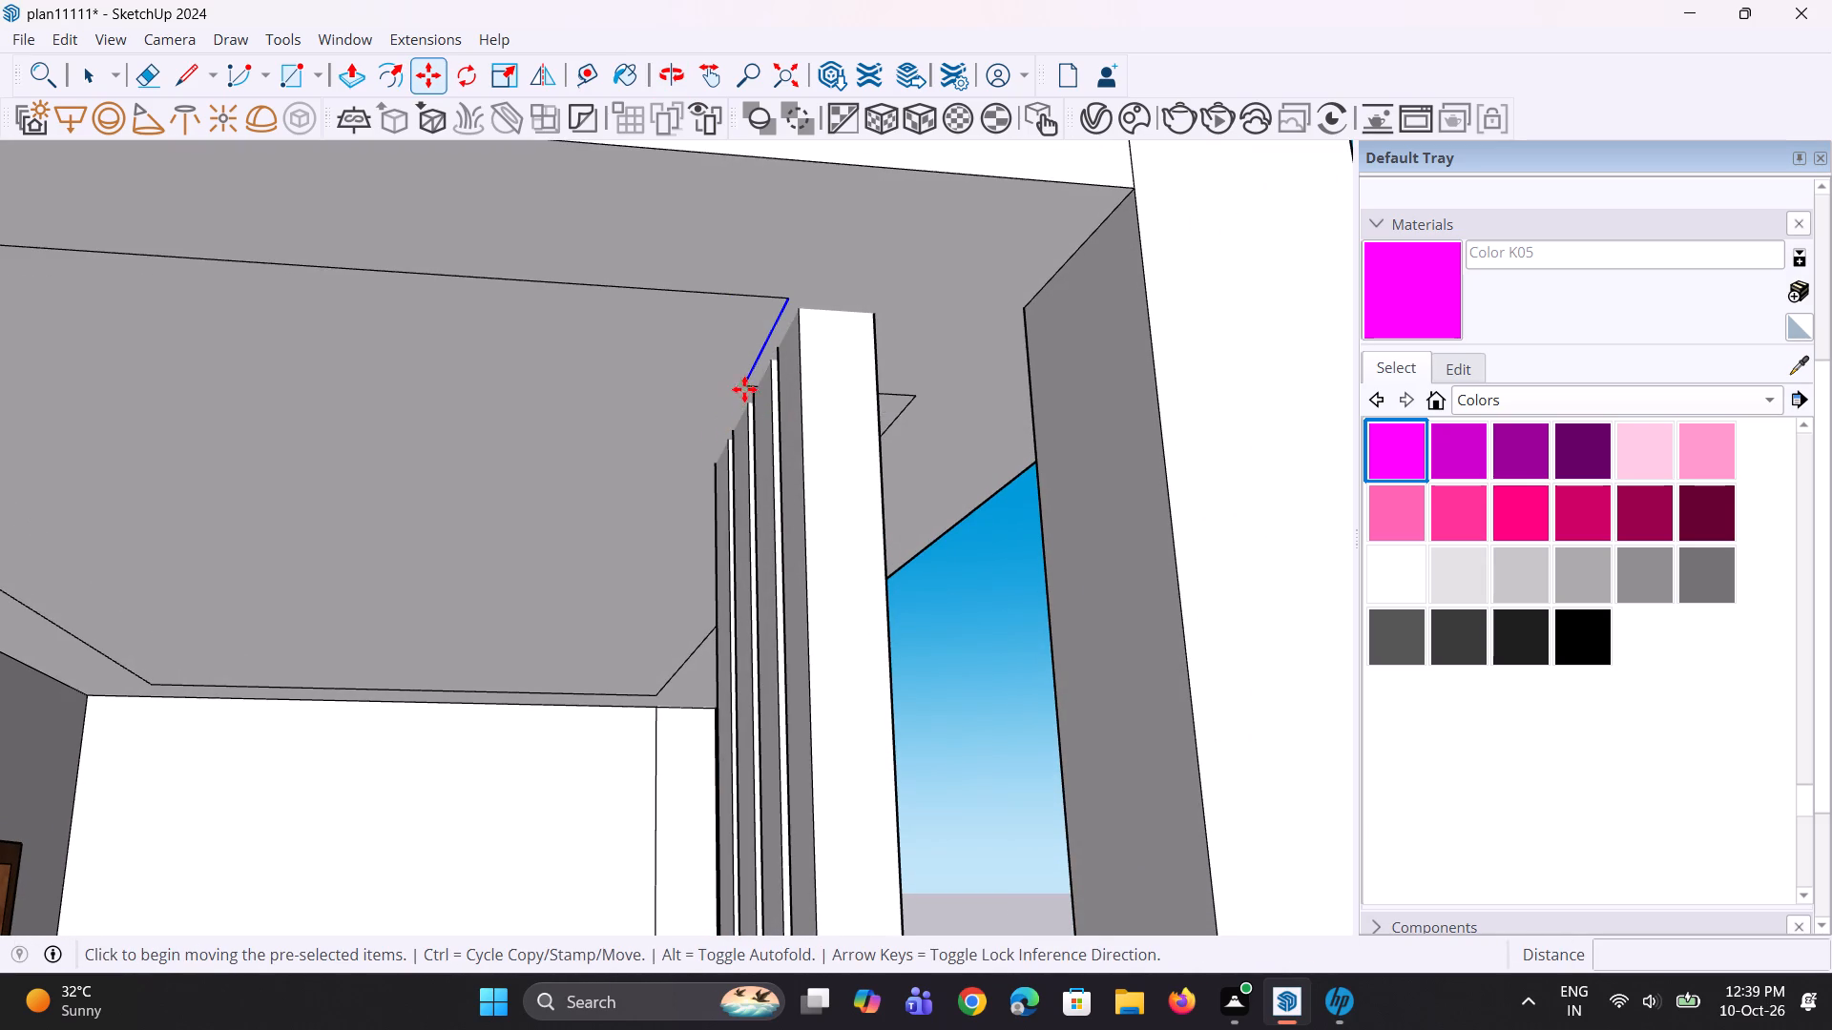
left_click(910, 402)
middle_click_drag(909, 403, 842, 426)
scroll(837, 422, "down", 5)
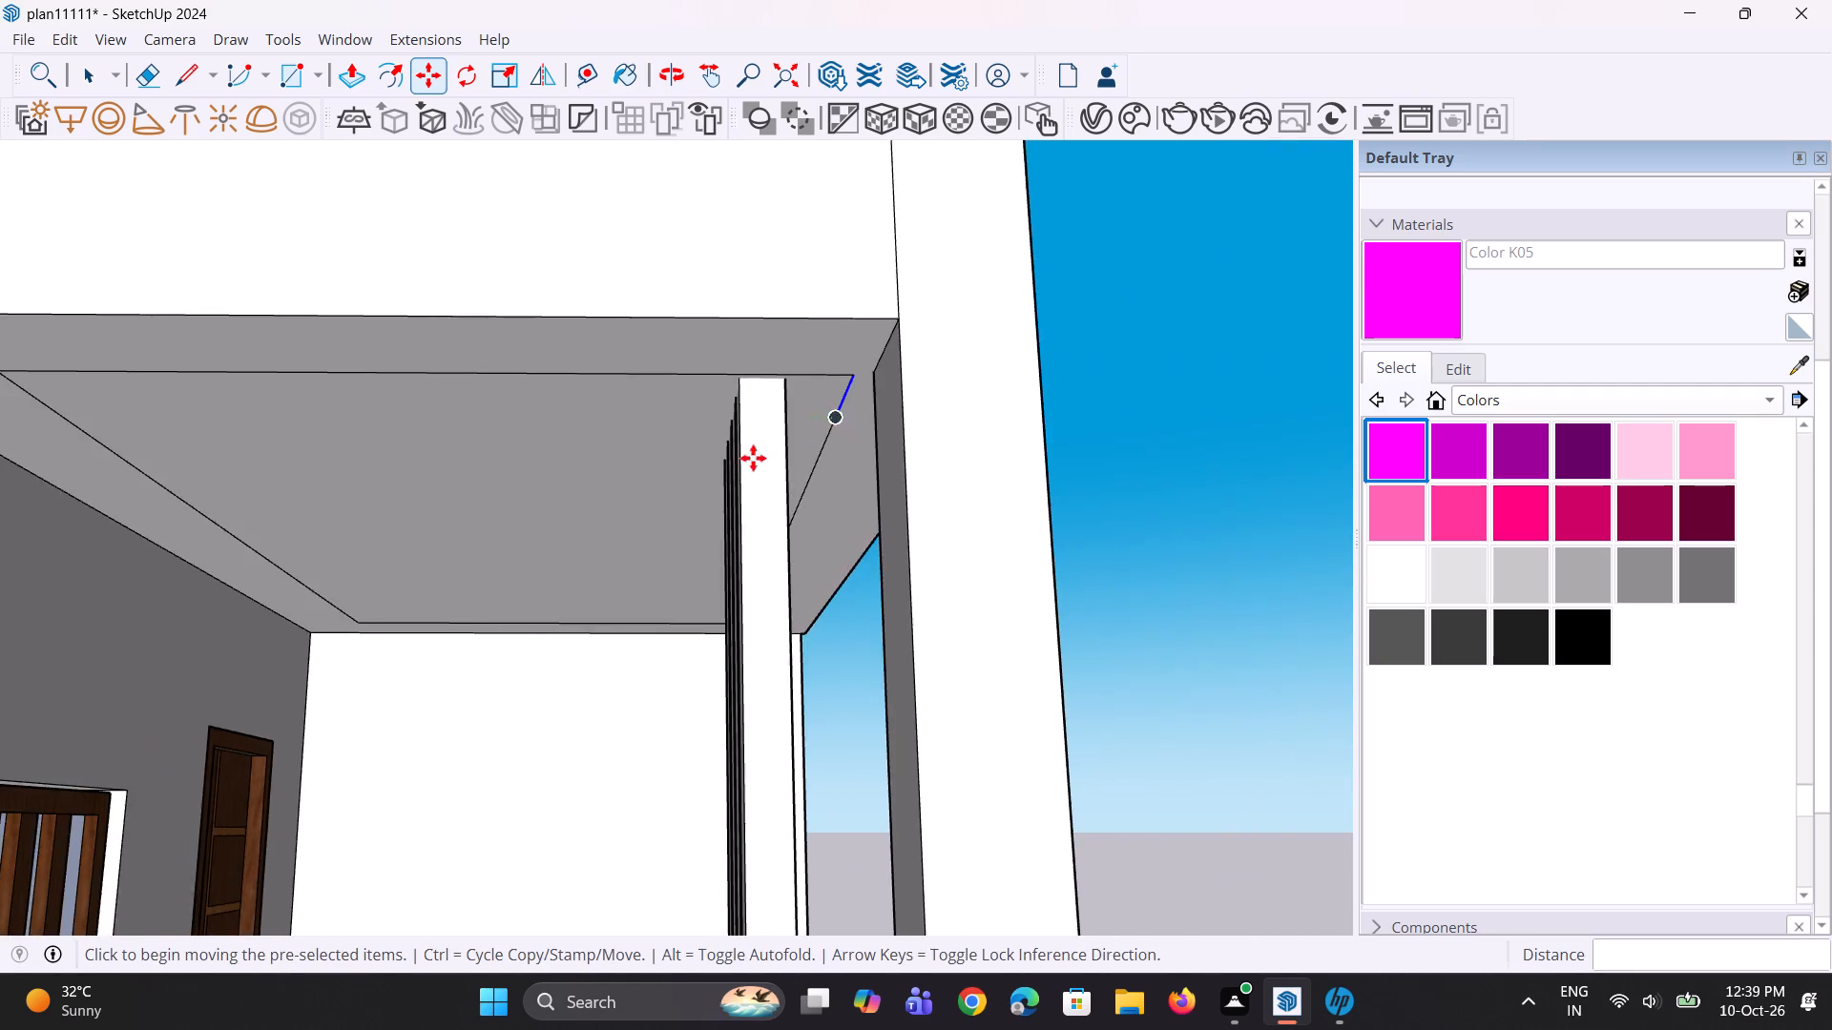
middle_click_drag(753, 458, 650, 414)
key("space")
key("space")
Copy the inset ceiling panel's outer side edge about 1' along the panel's length and array it as 12 copies.
scroll(414, 386, "down", 1)
middle_click_drag(466, 378, 610, 342)
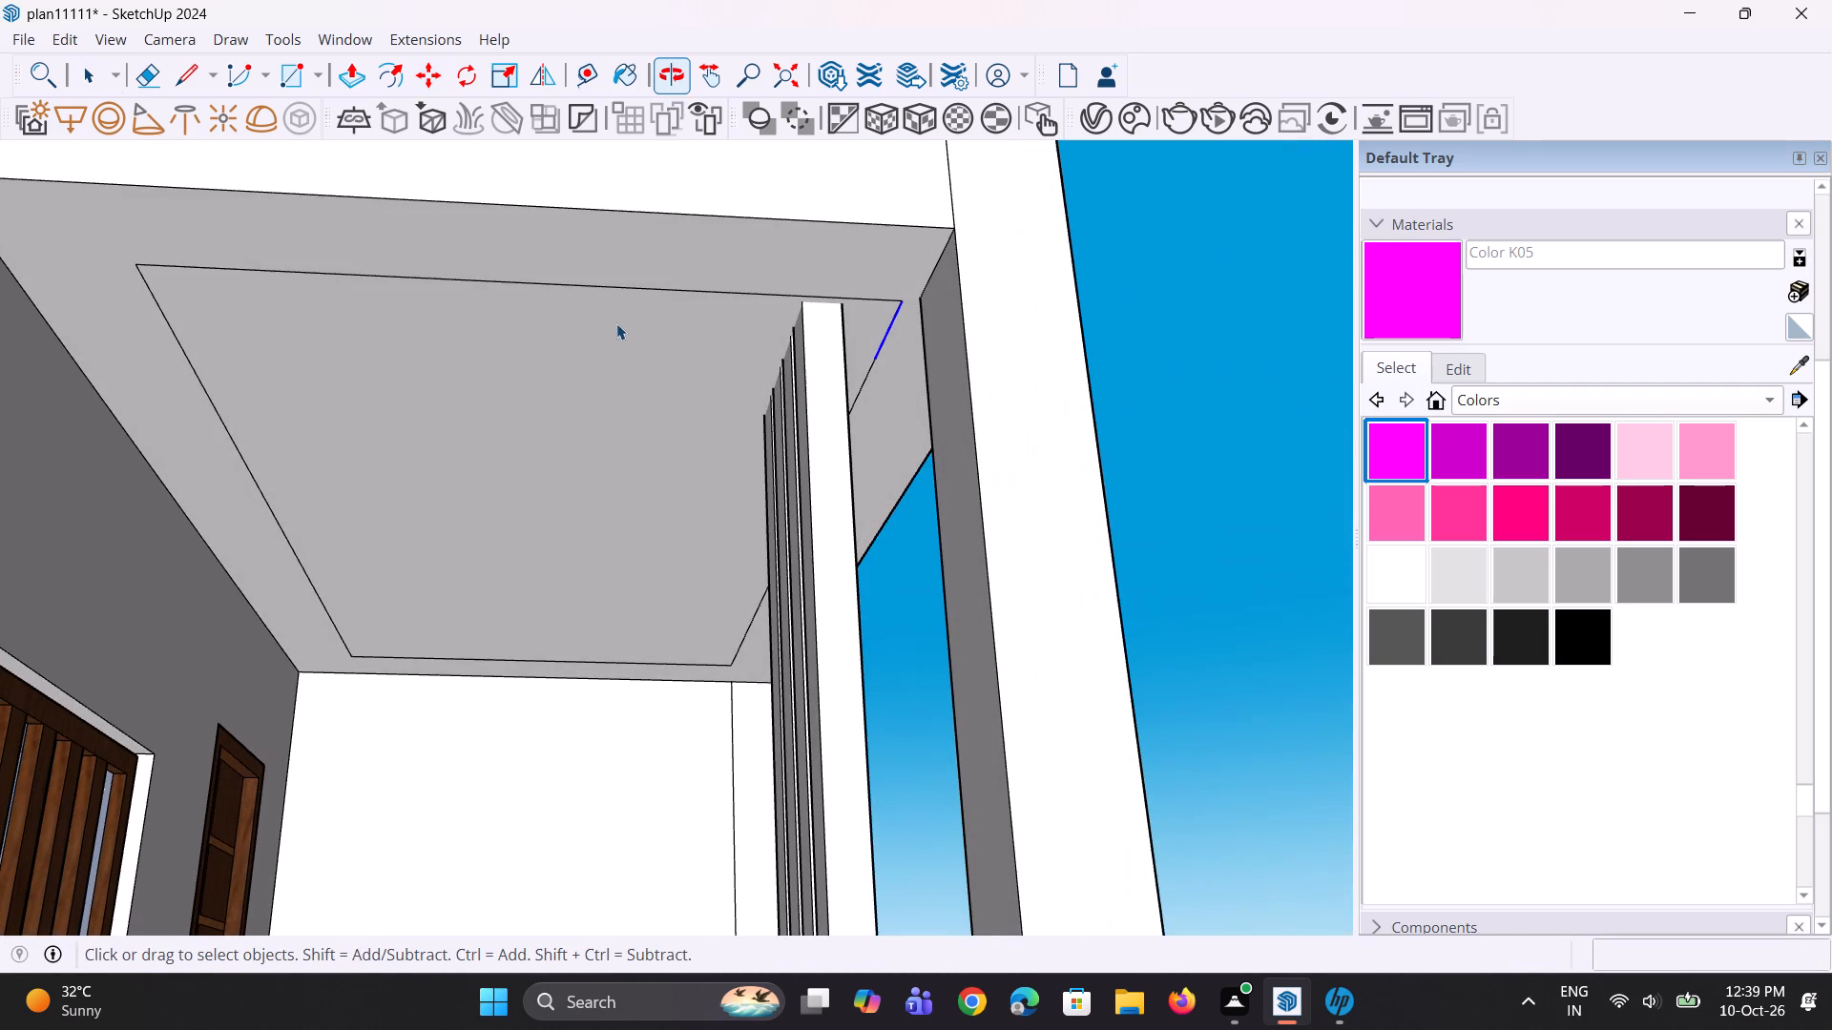
left_click(623, 294)
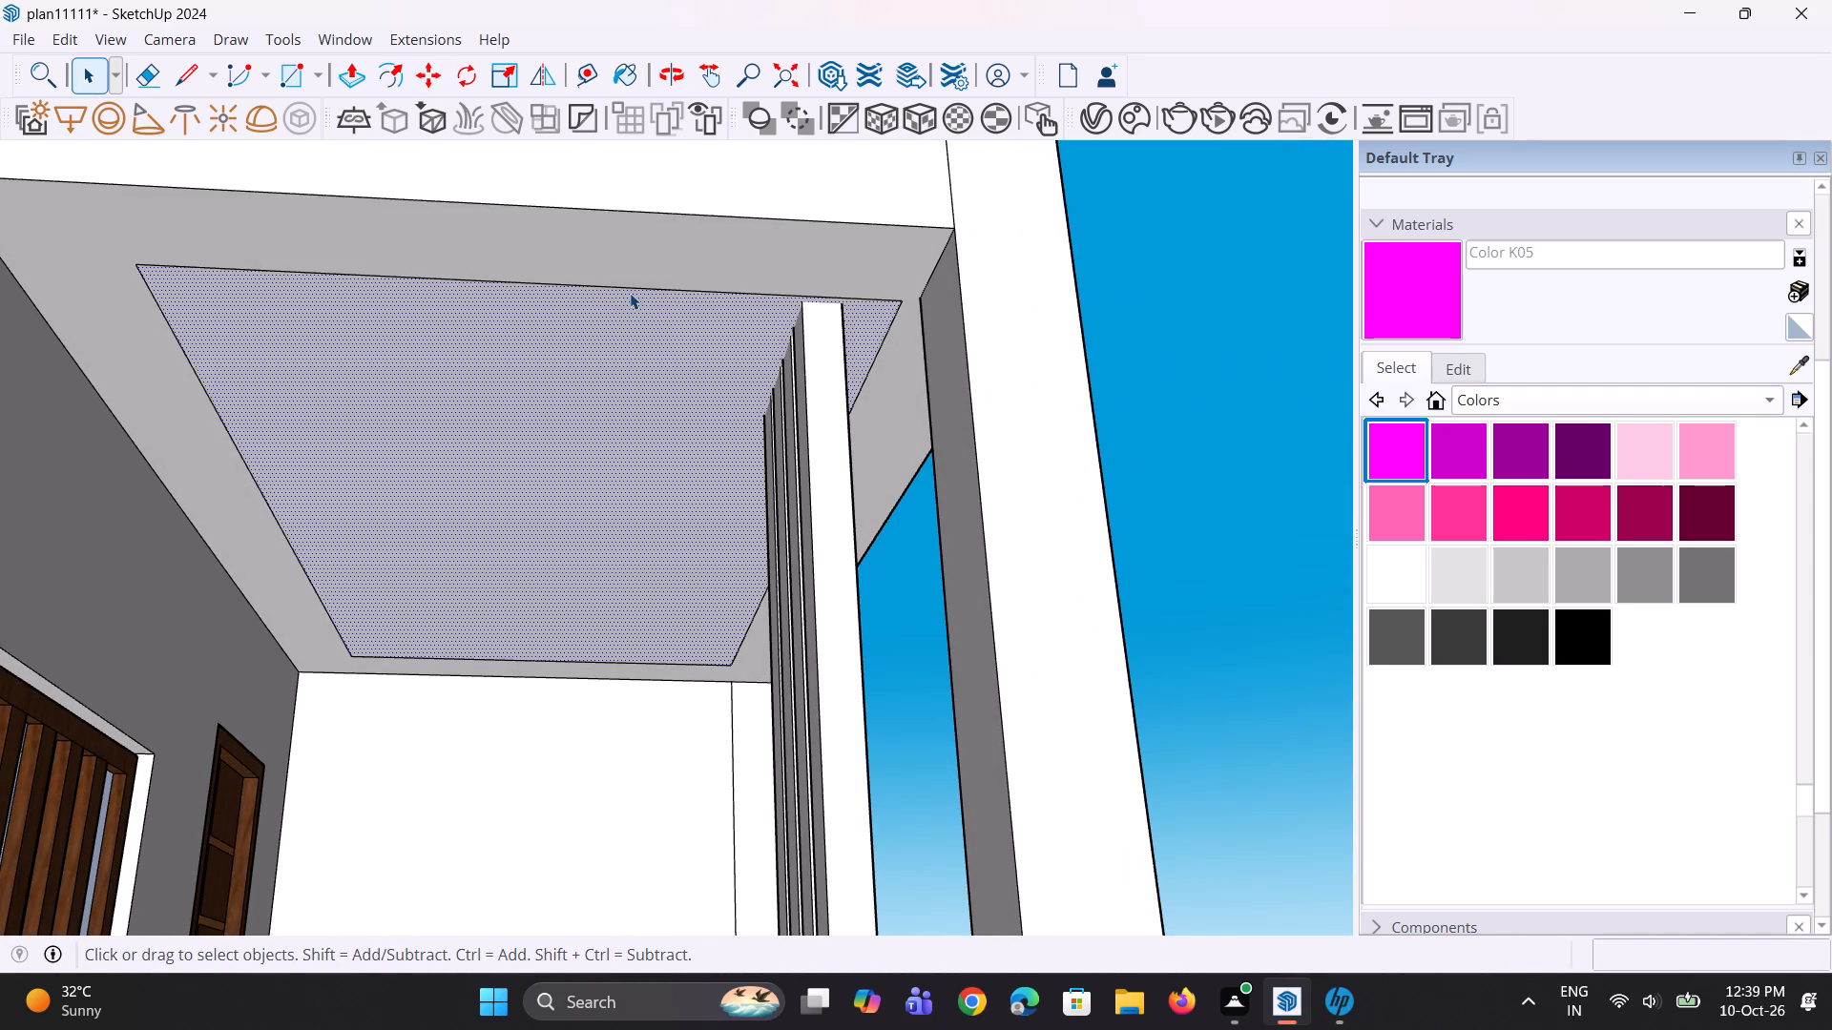
left_click(630, 293)
middle_click_drag(710, 330, 0, 362)
scroll(301, 461, "up", 3)
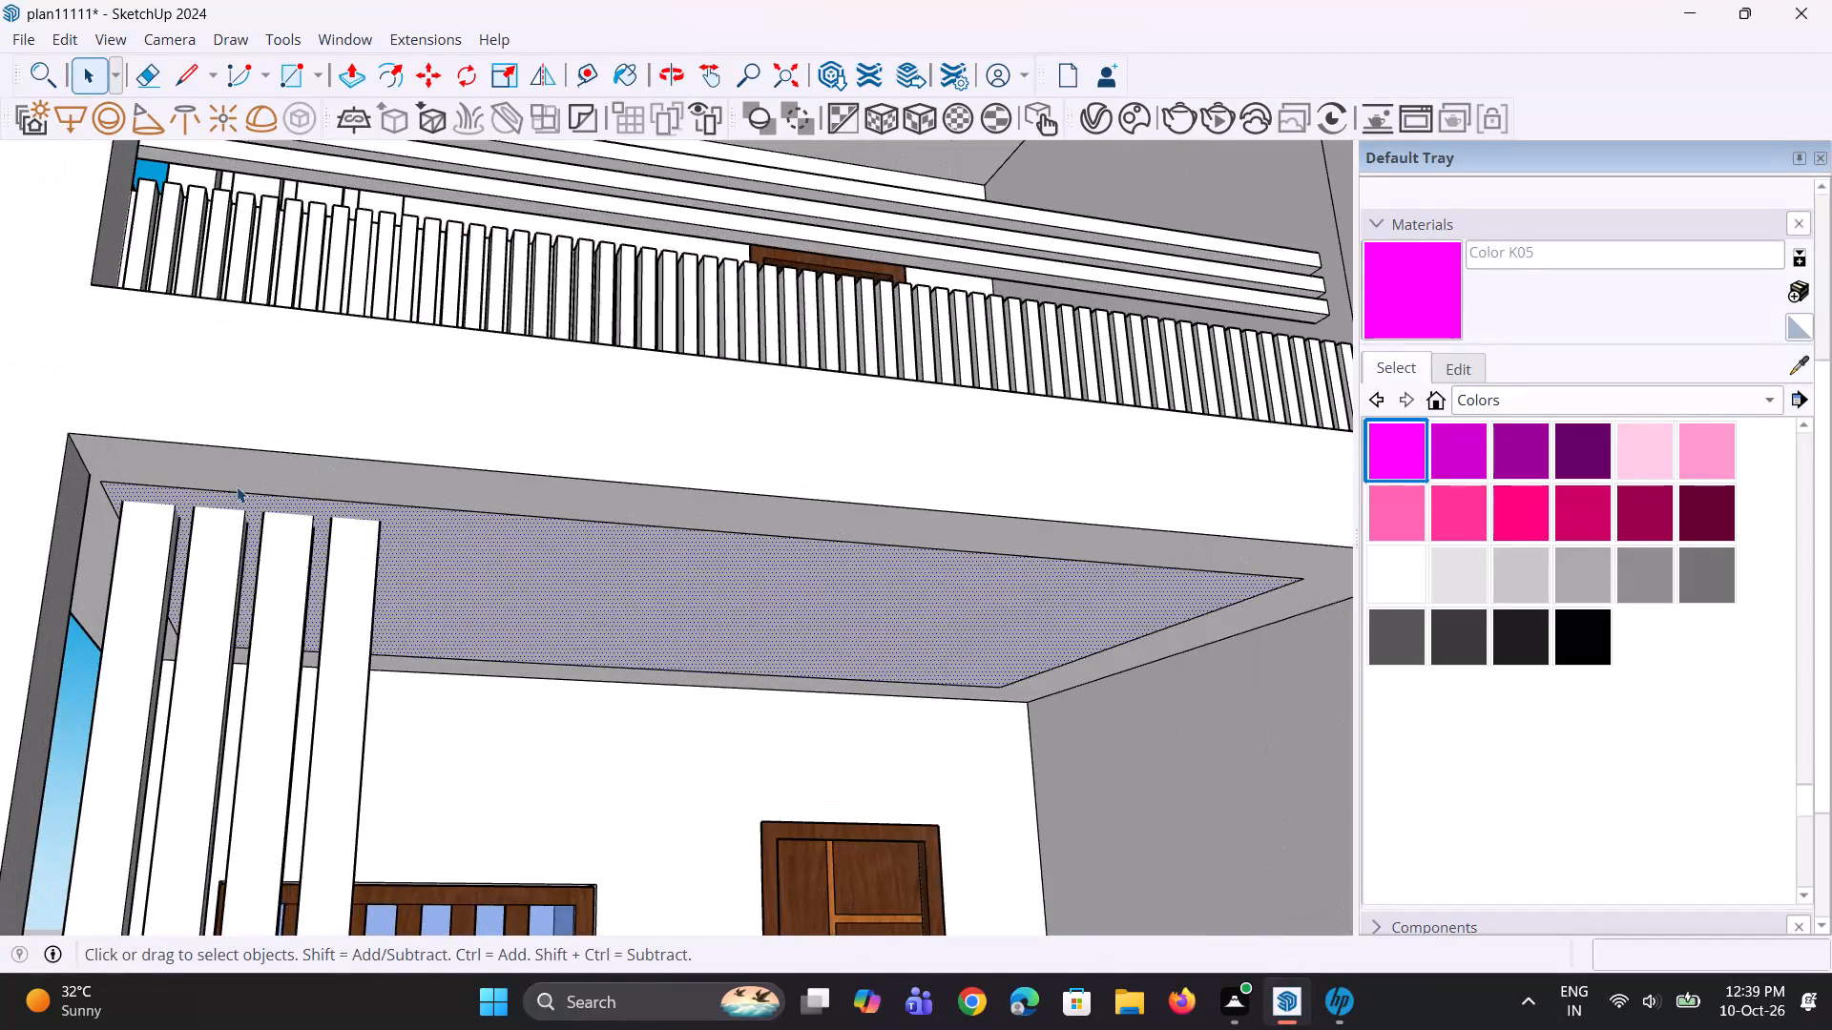
scroll(237, 486, "up", 3)
left_click(92, 494)
scroll(109, 489, "down", 4)
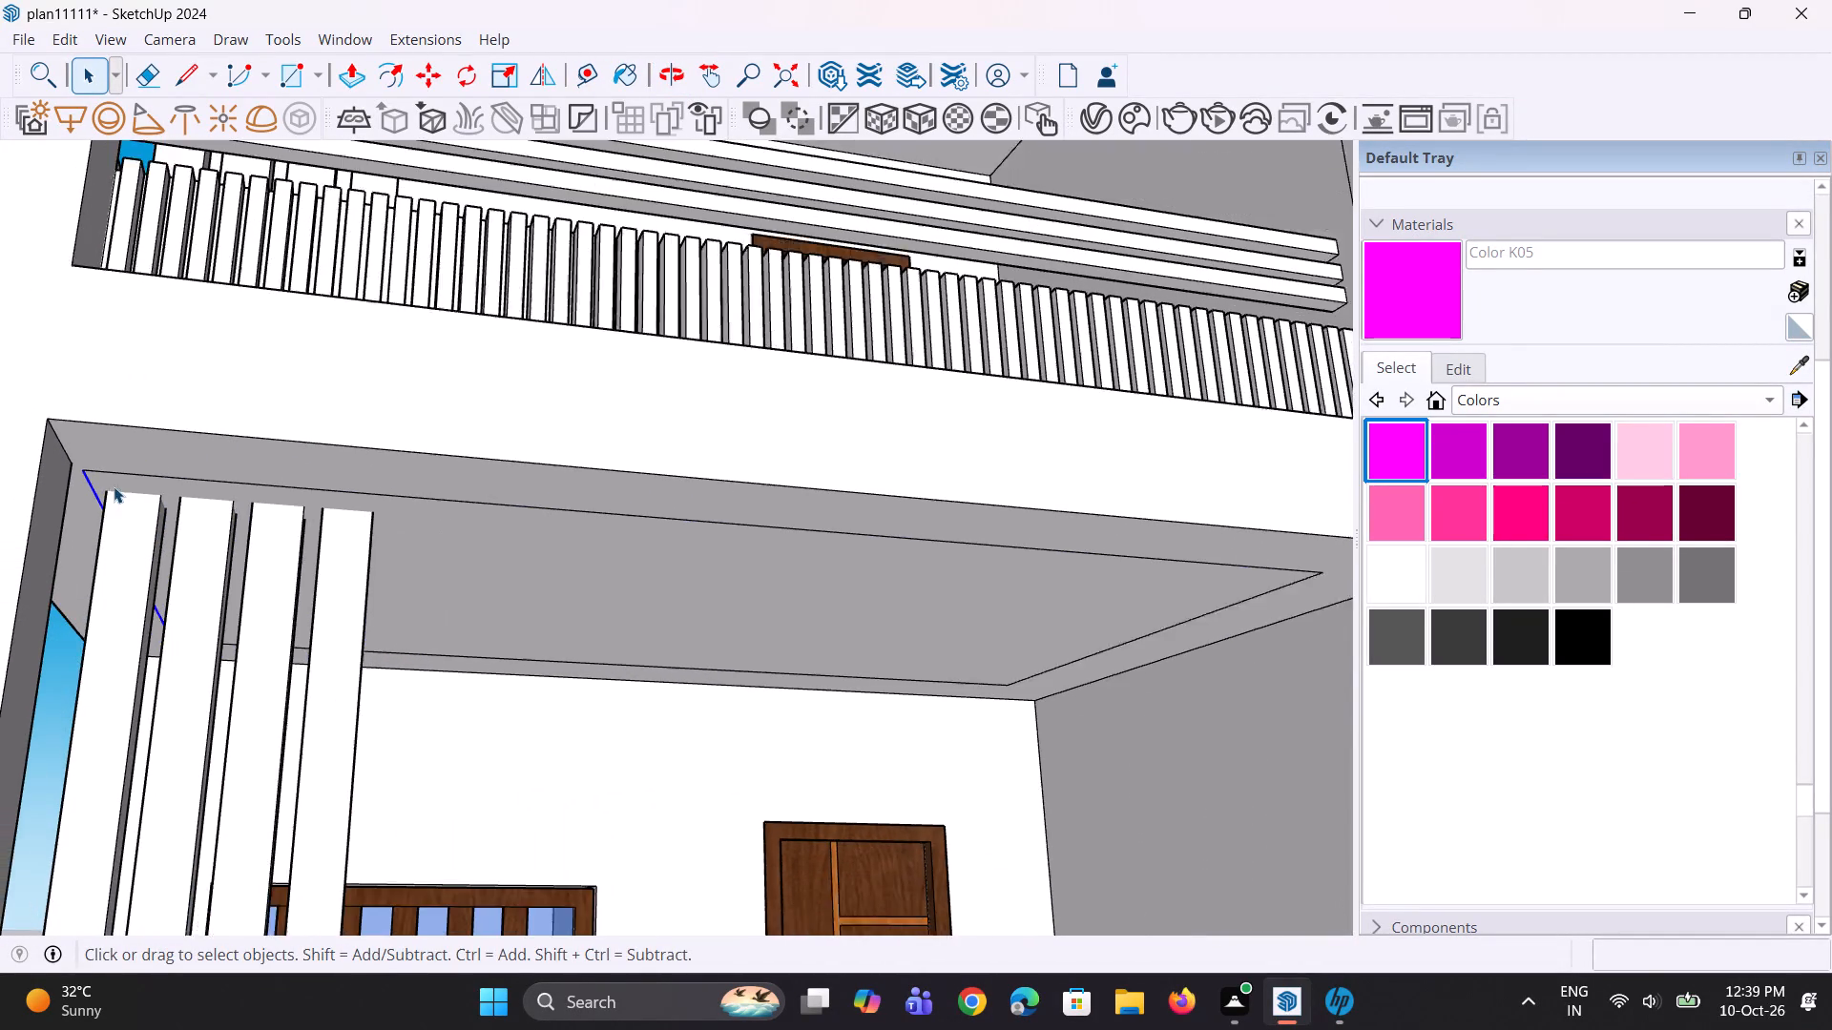
middle_click_drag(117, 501, 126, 522)
key("m")
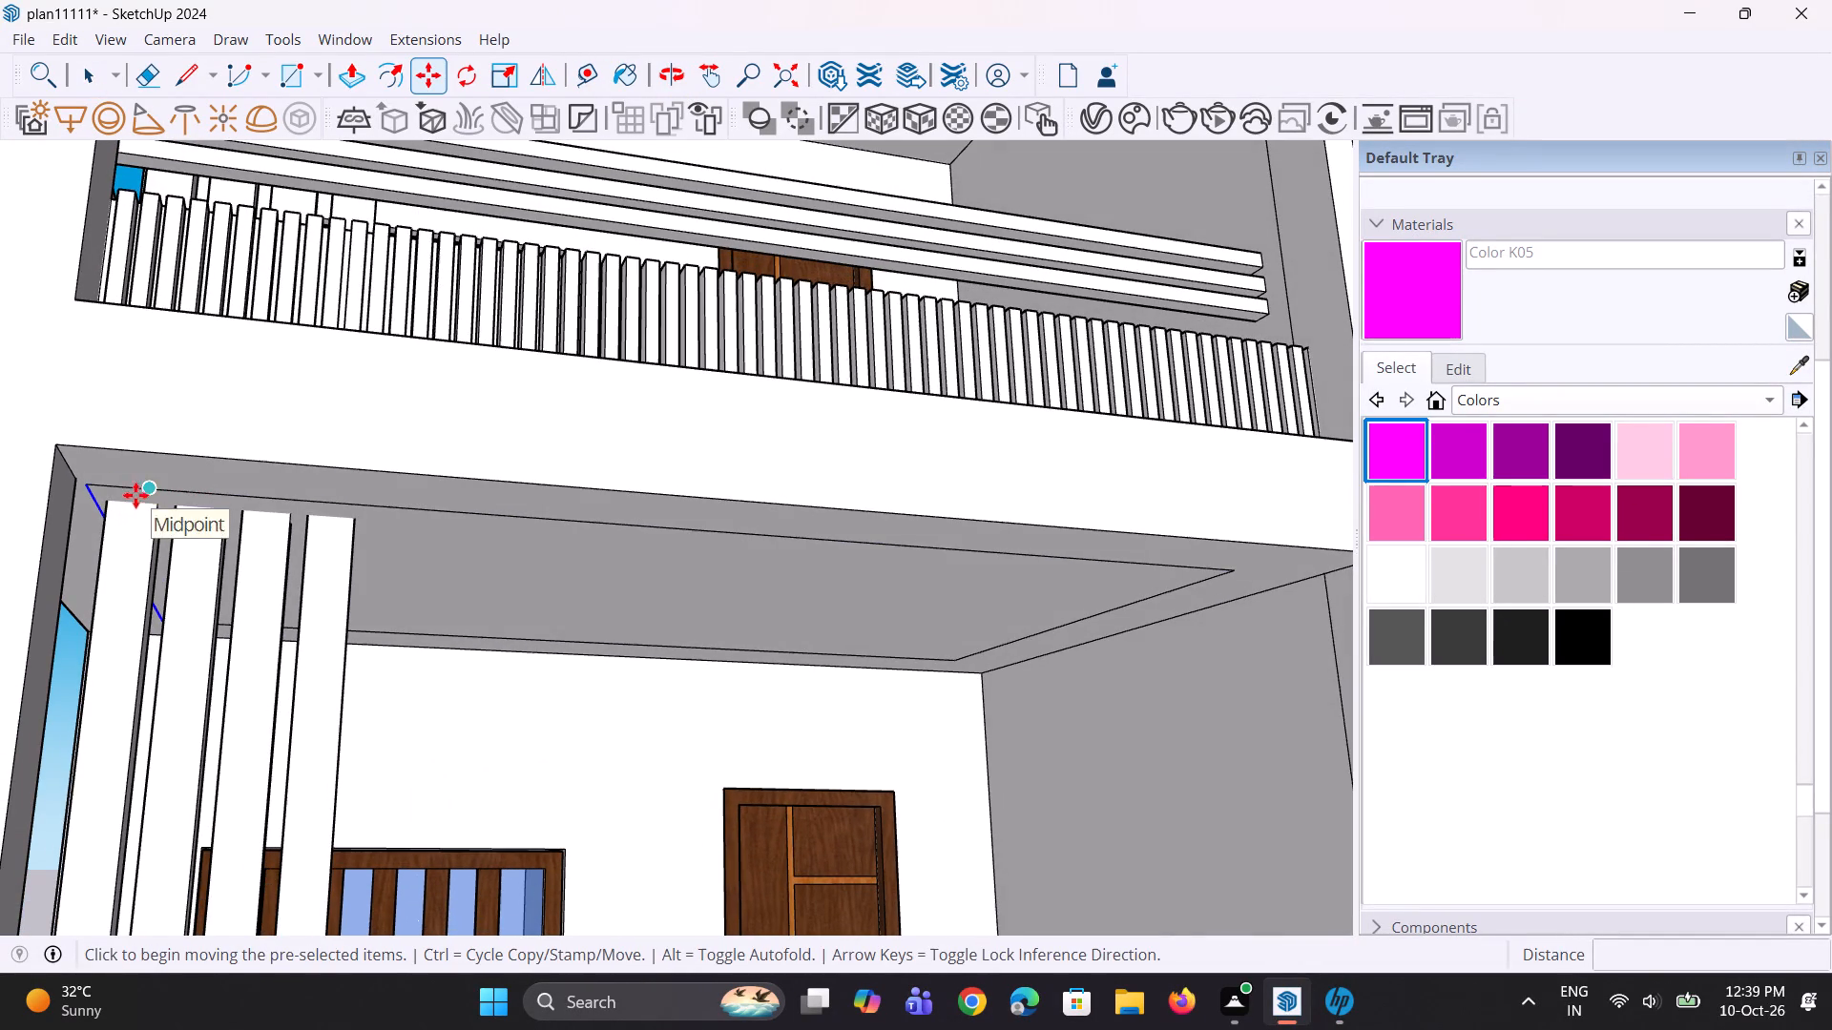
left_click(95, 484)
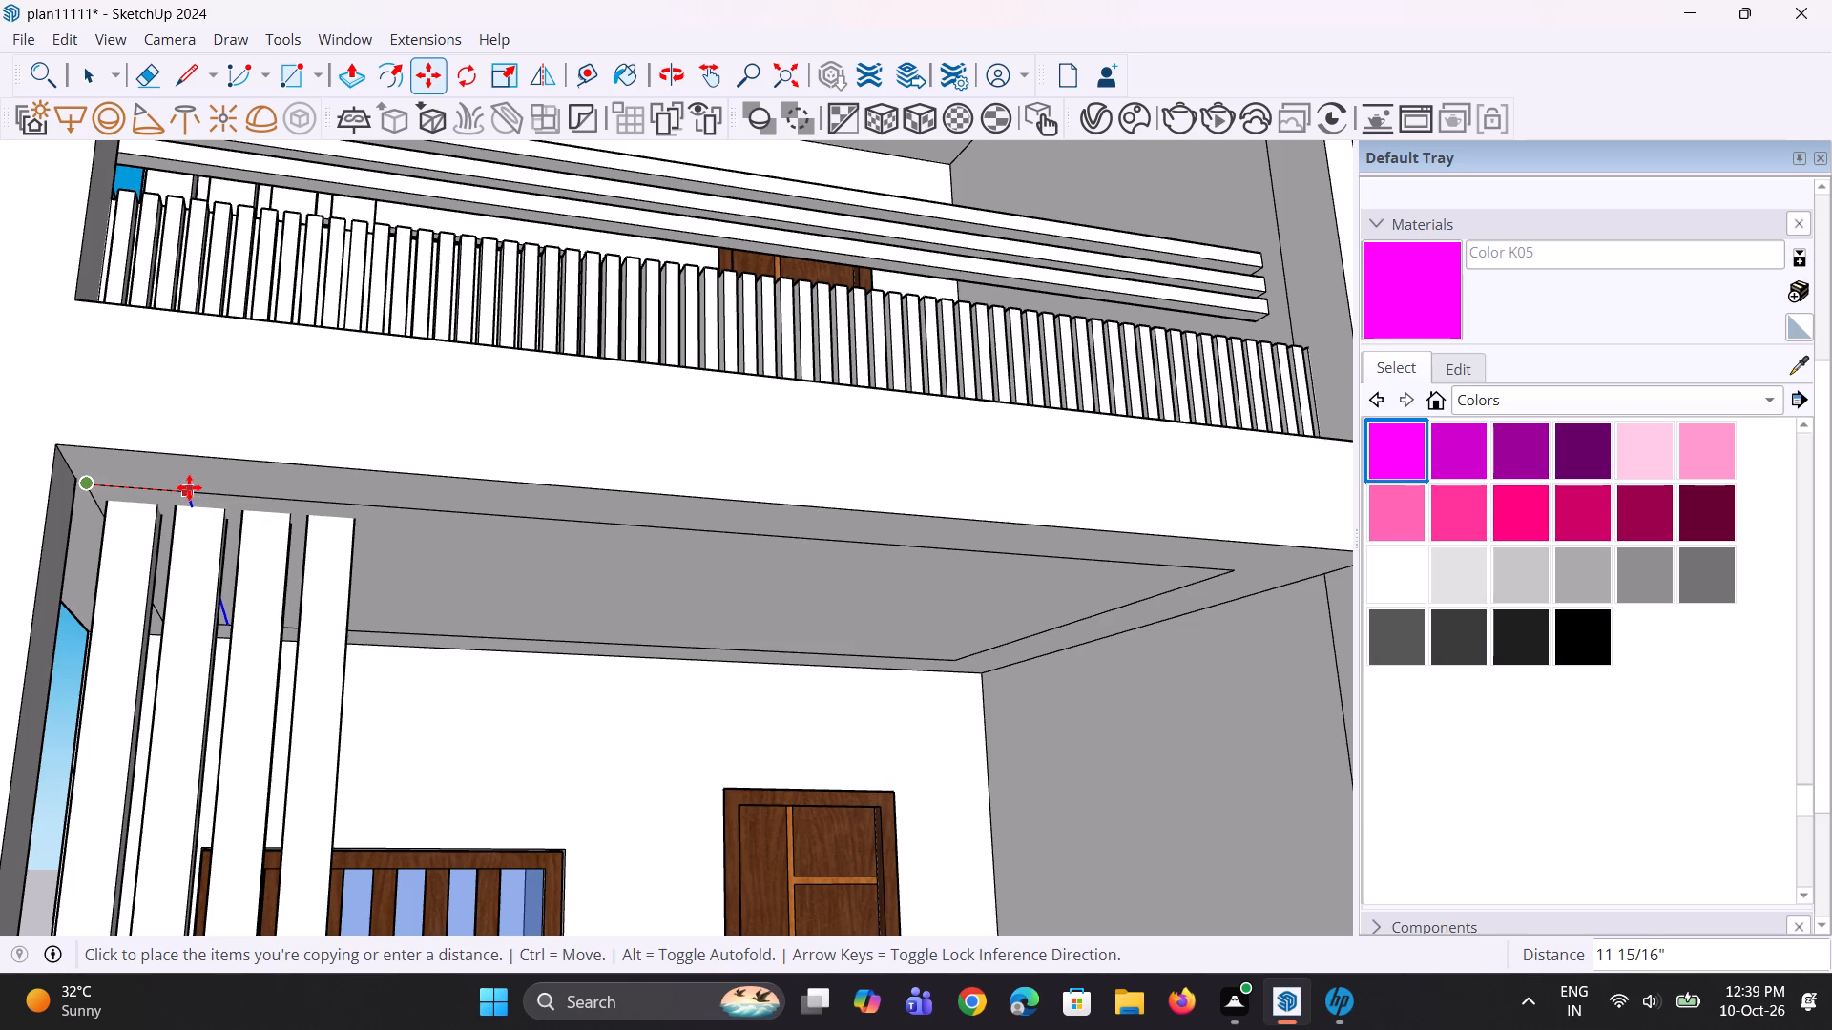
left_click(189, 487)
middle_click_drag(246, 526, 178, 516)
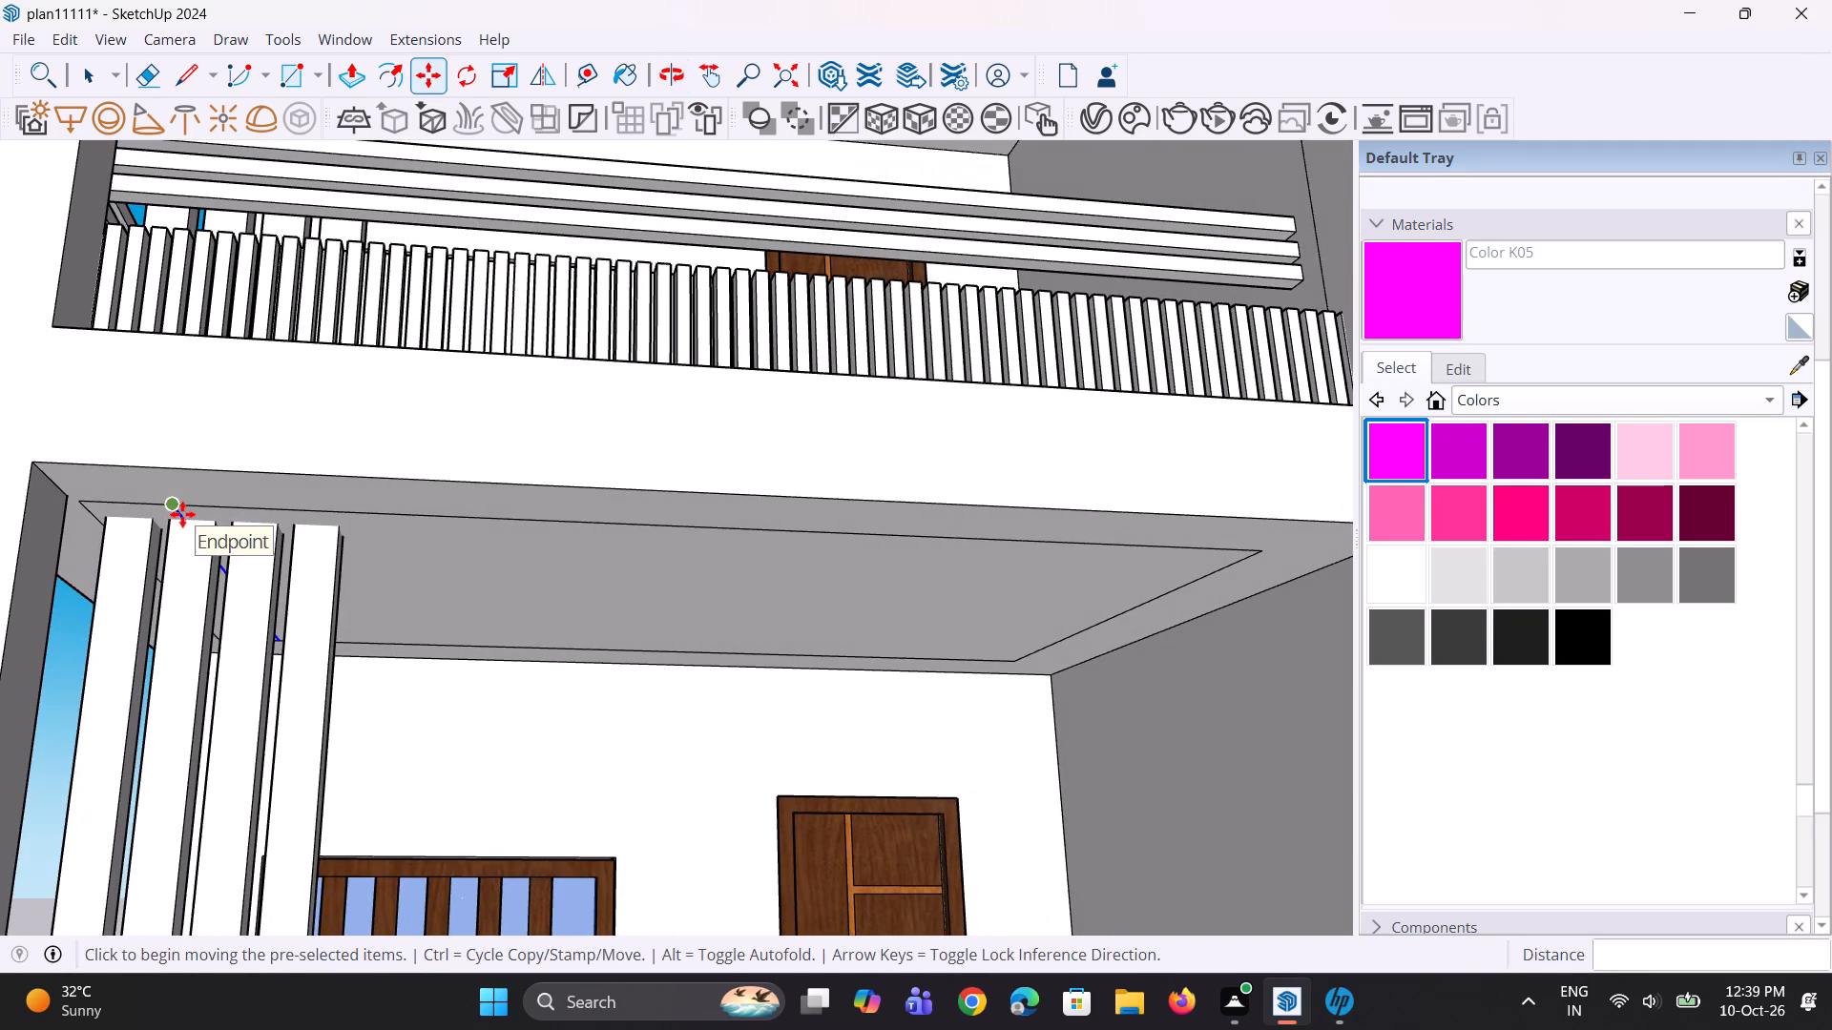
key("asterisk")
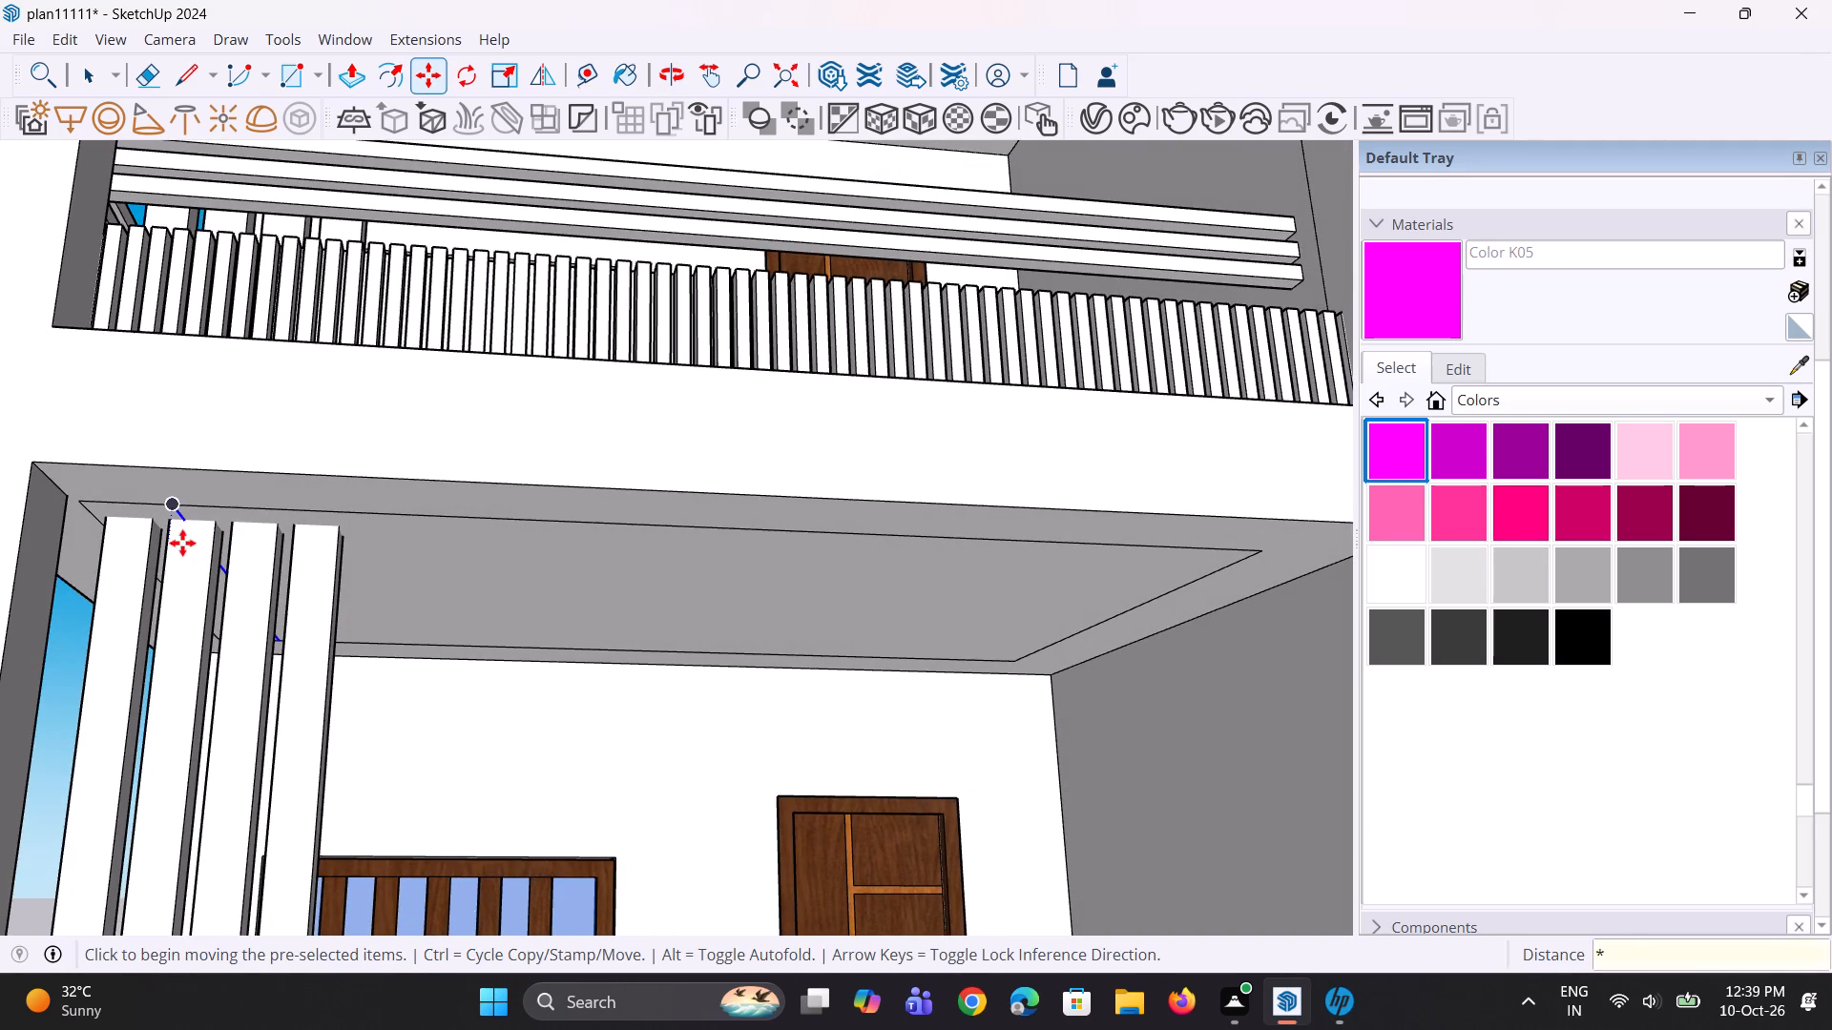
type("12")
key("Return")
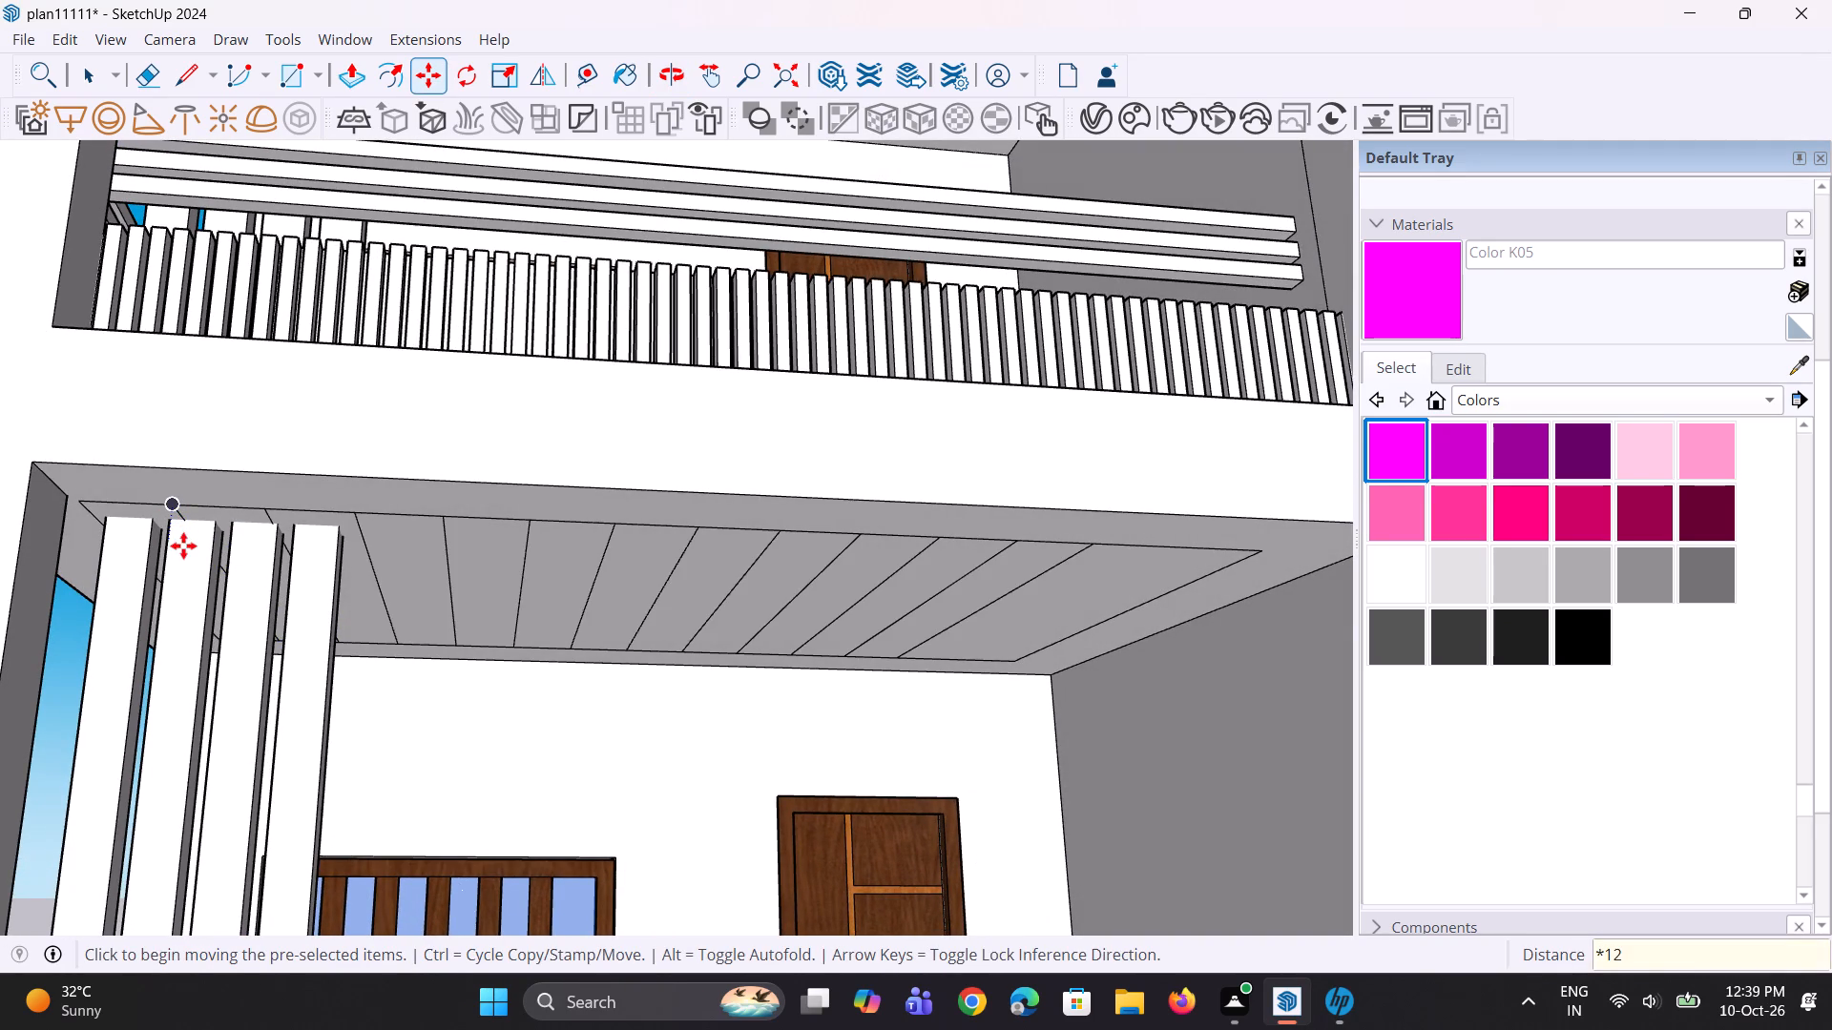
Undo the dividing-line array and the inset outline on the middle left balcony's ceiling.
scroll(200, 547, "down", 4)
middle_click_drag(338, 759, 266, 598)
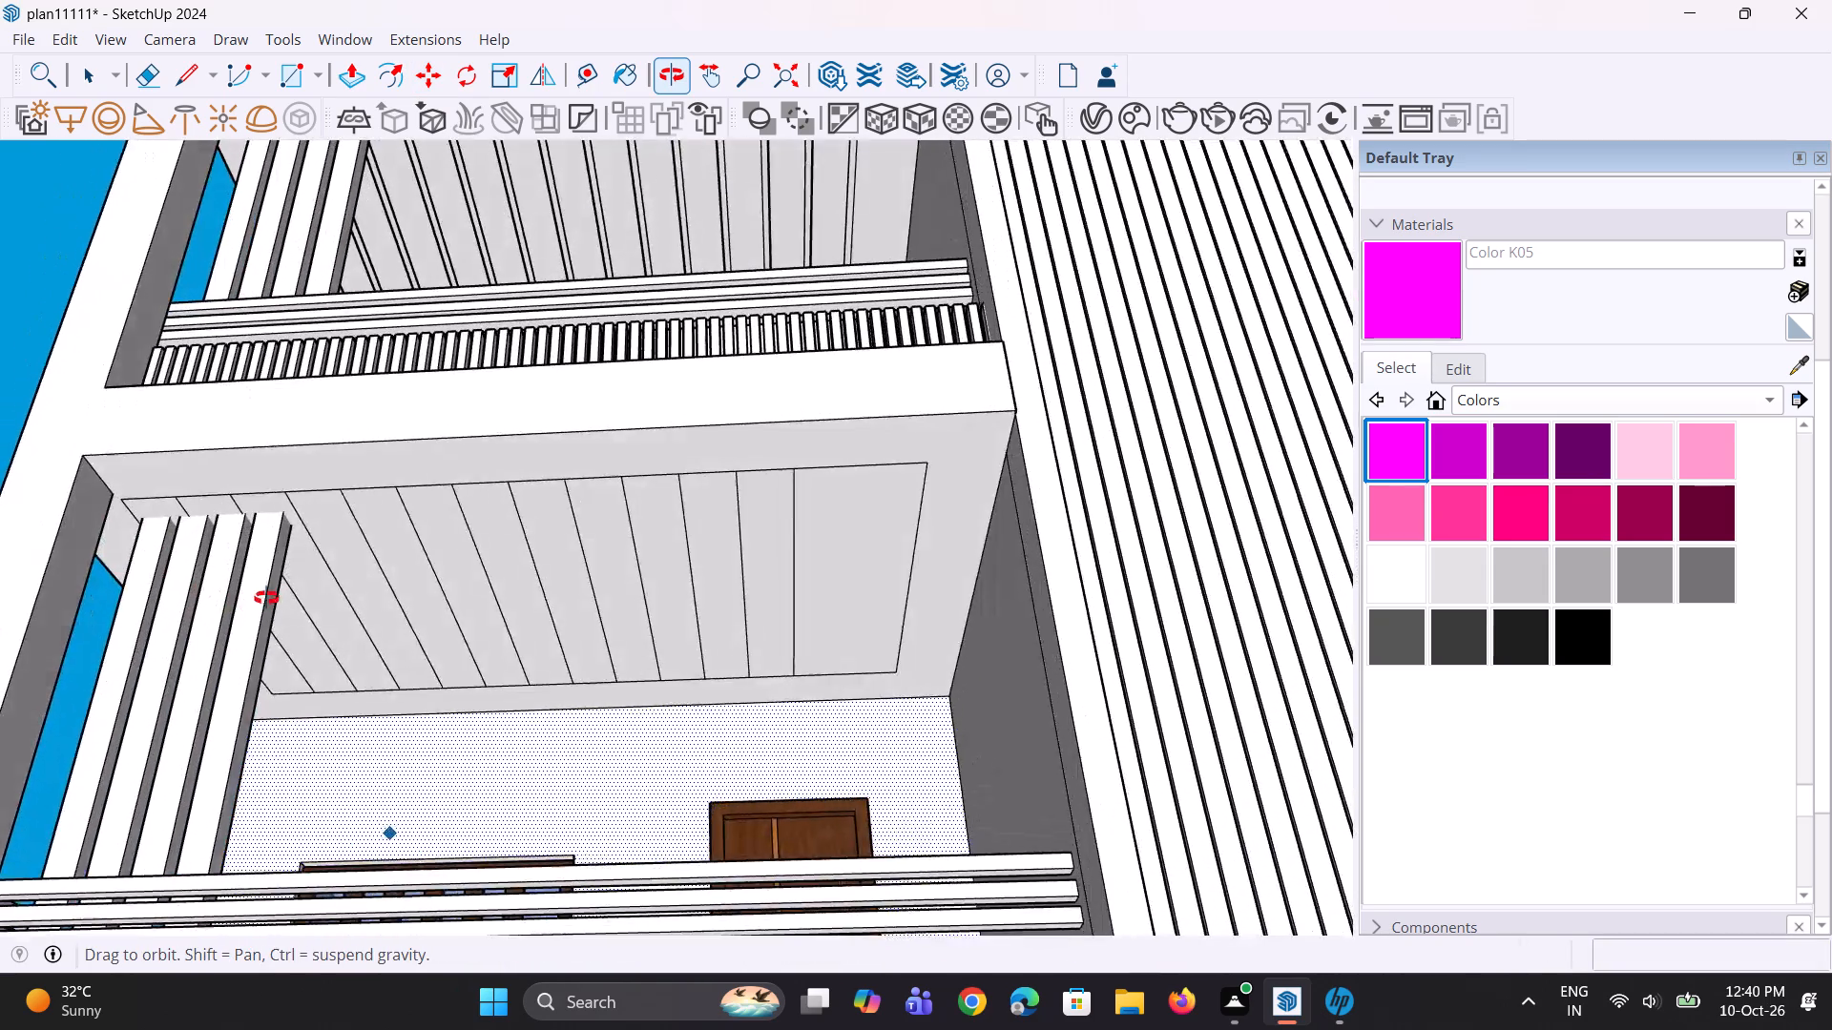
middle_click_drag(266, 598, 292, 577)
scroll(410, 613, "up", 2)
scroll(408, 621, "down", 7)
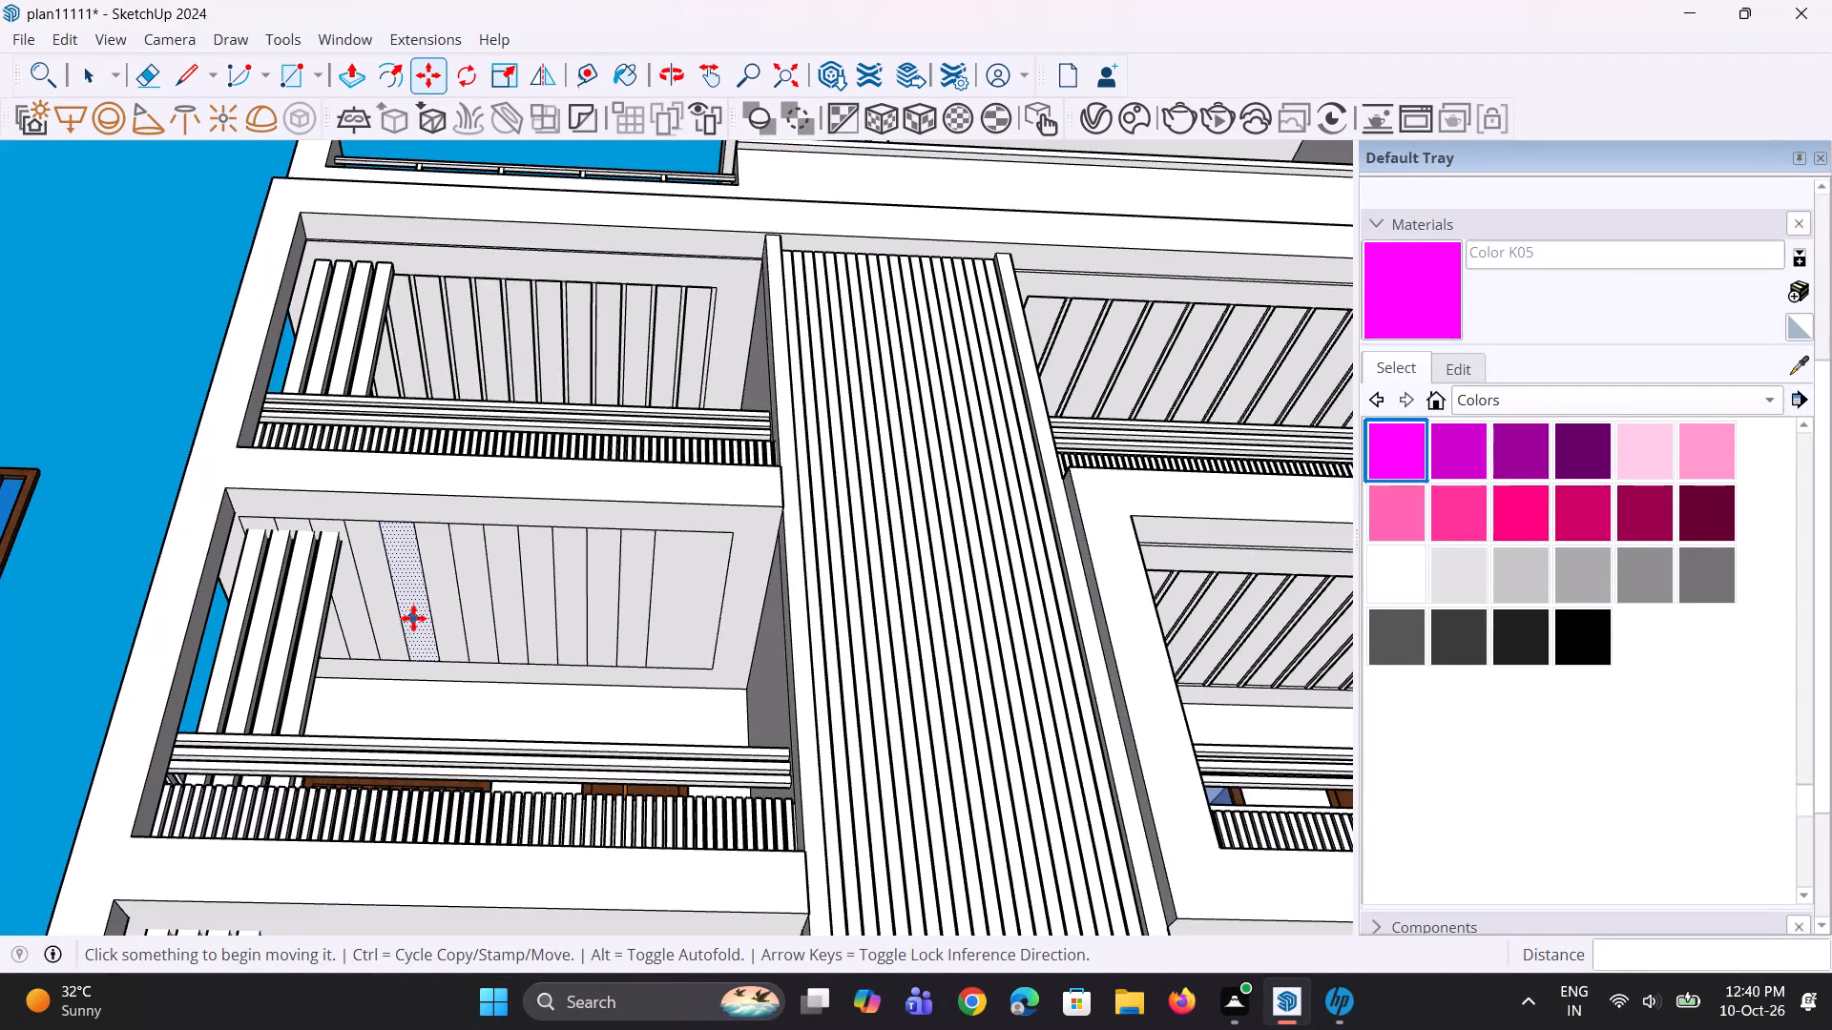
middle_click_drag(410, 606, 854, 703)
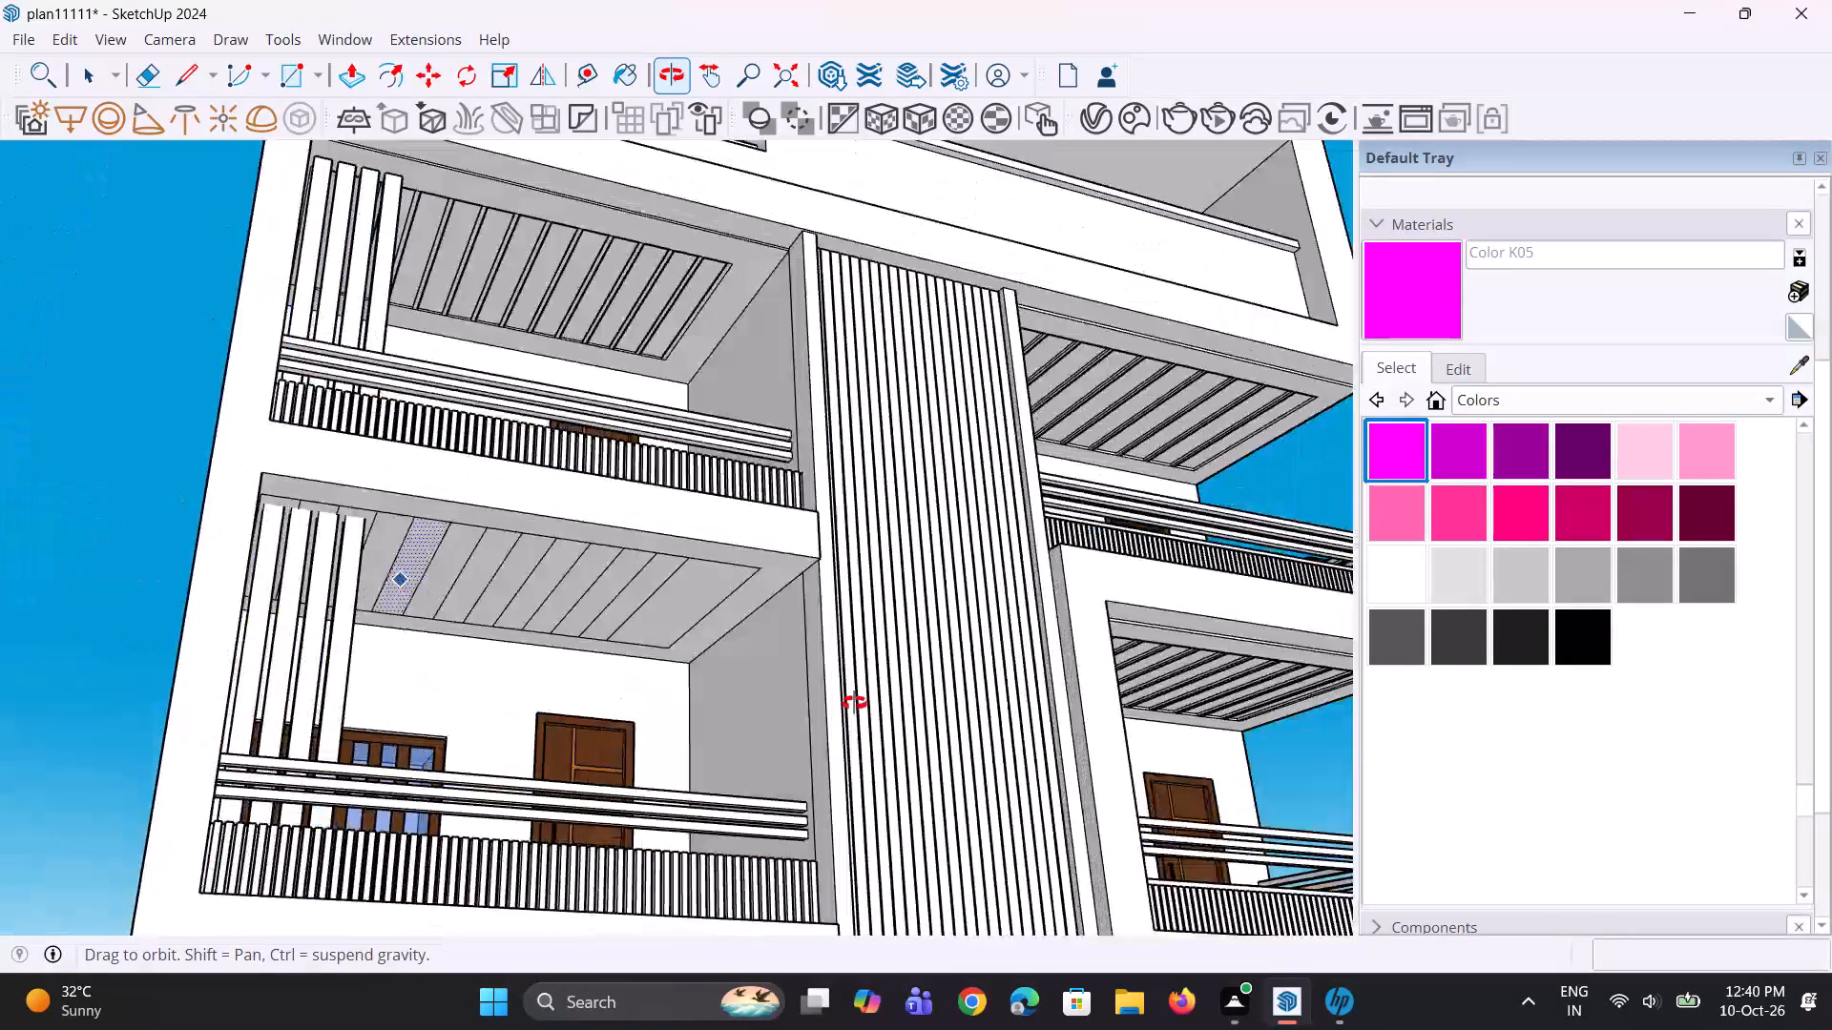
middle_click_drag(854, 703, 856, 662)
key("ctrl+z")
key("ctrl+z")
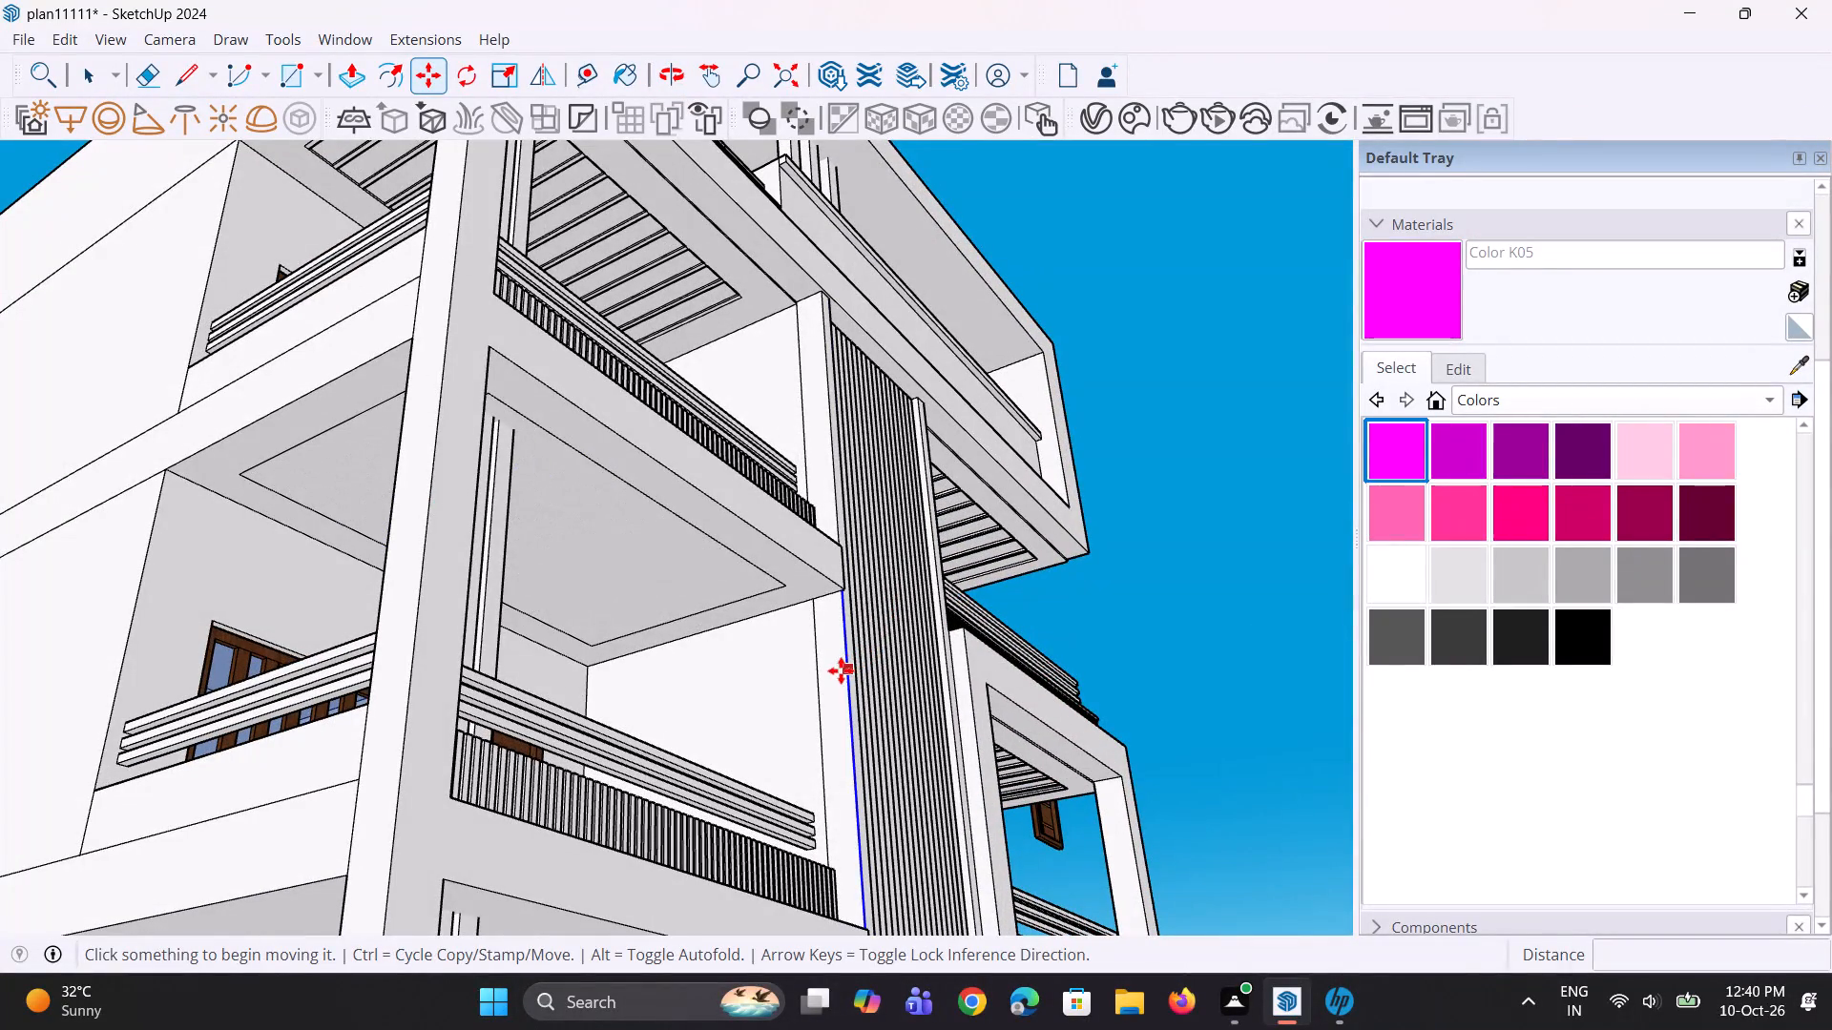
key("ctrl+z")
Offset the outline of the middle left balcony's ceiling inward by about 1' 4 1/2".
middle_click_drag(725, 626, 565, 640)
key("space")
left_click(552, 644)
middle_click_drag(554, 645, 545, 632)
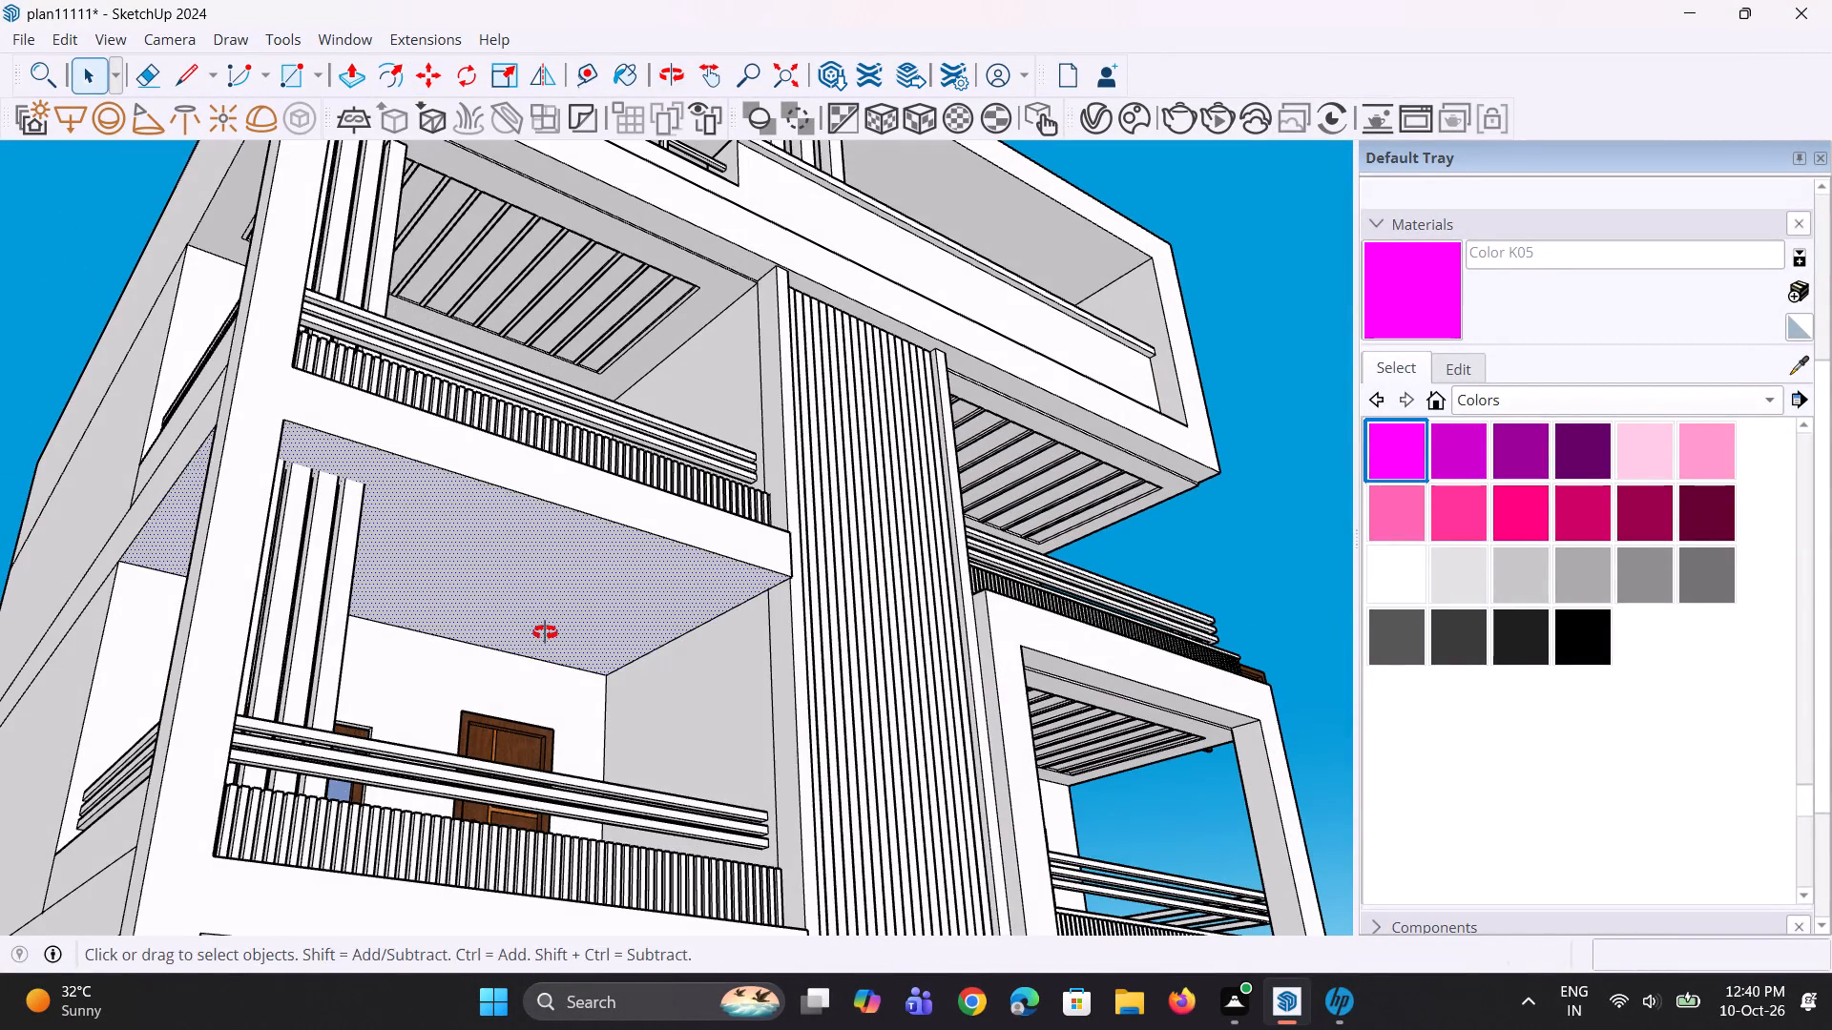
middle_click_drag(545, 632, 444, 619)
key("f")
left_click(446, 637)
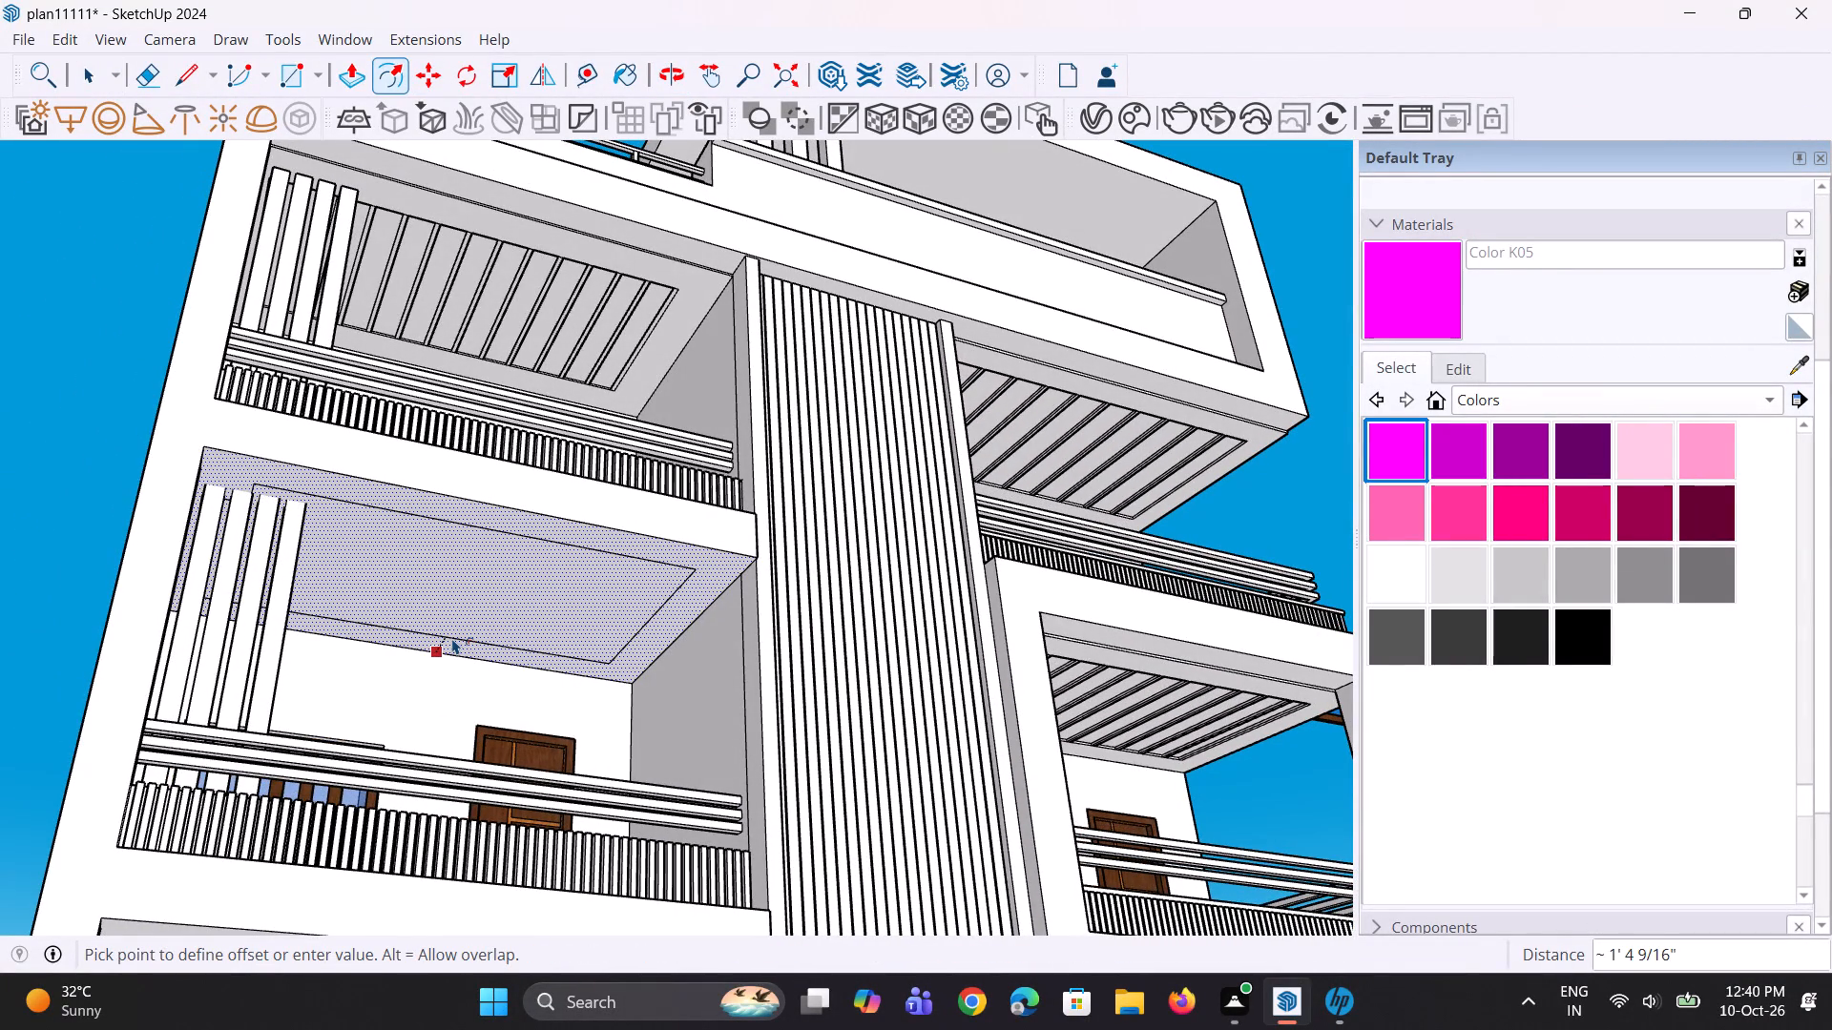
left_click(452, 638)
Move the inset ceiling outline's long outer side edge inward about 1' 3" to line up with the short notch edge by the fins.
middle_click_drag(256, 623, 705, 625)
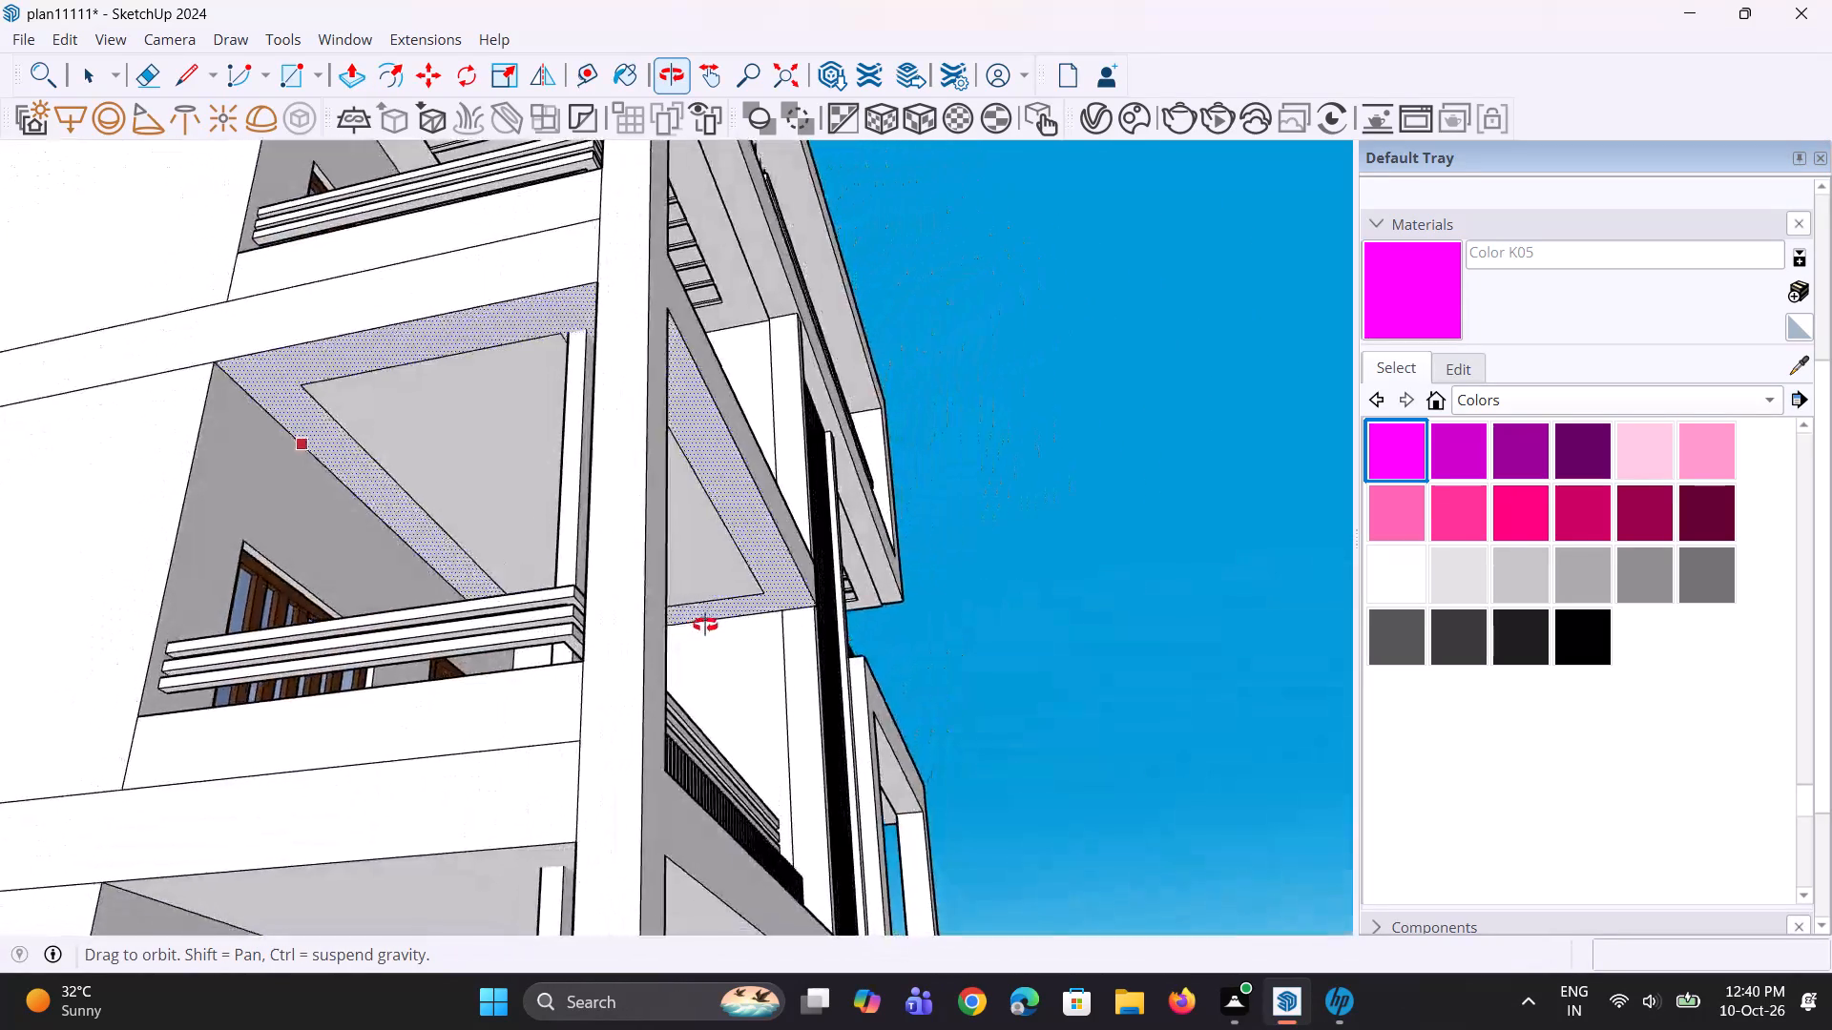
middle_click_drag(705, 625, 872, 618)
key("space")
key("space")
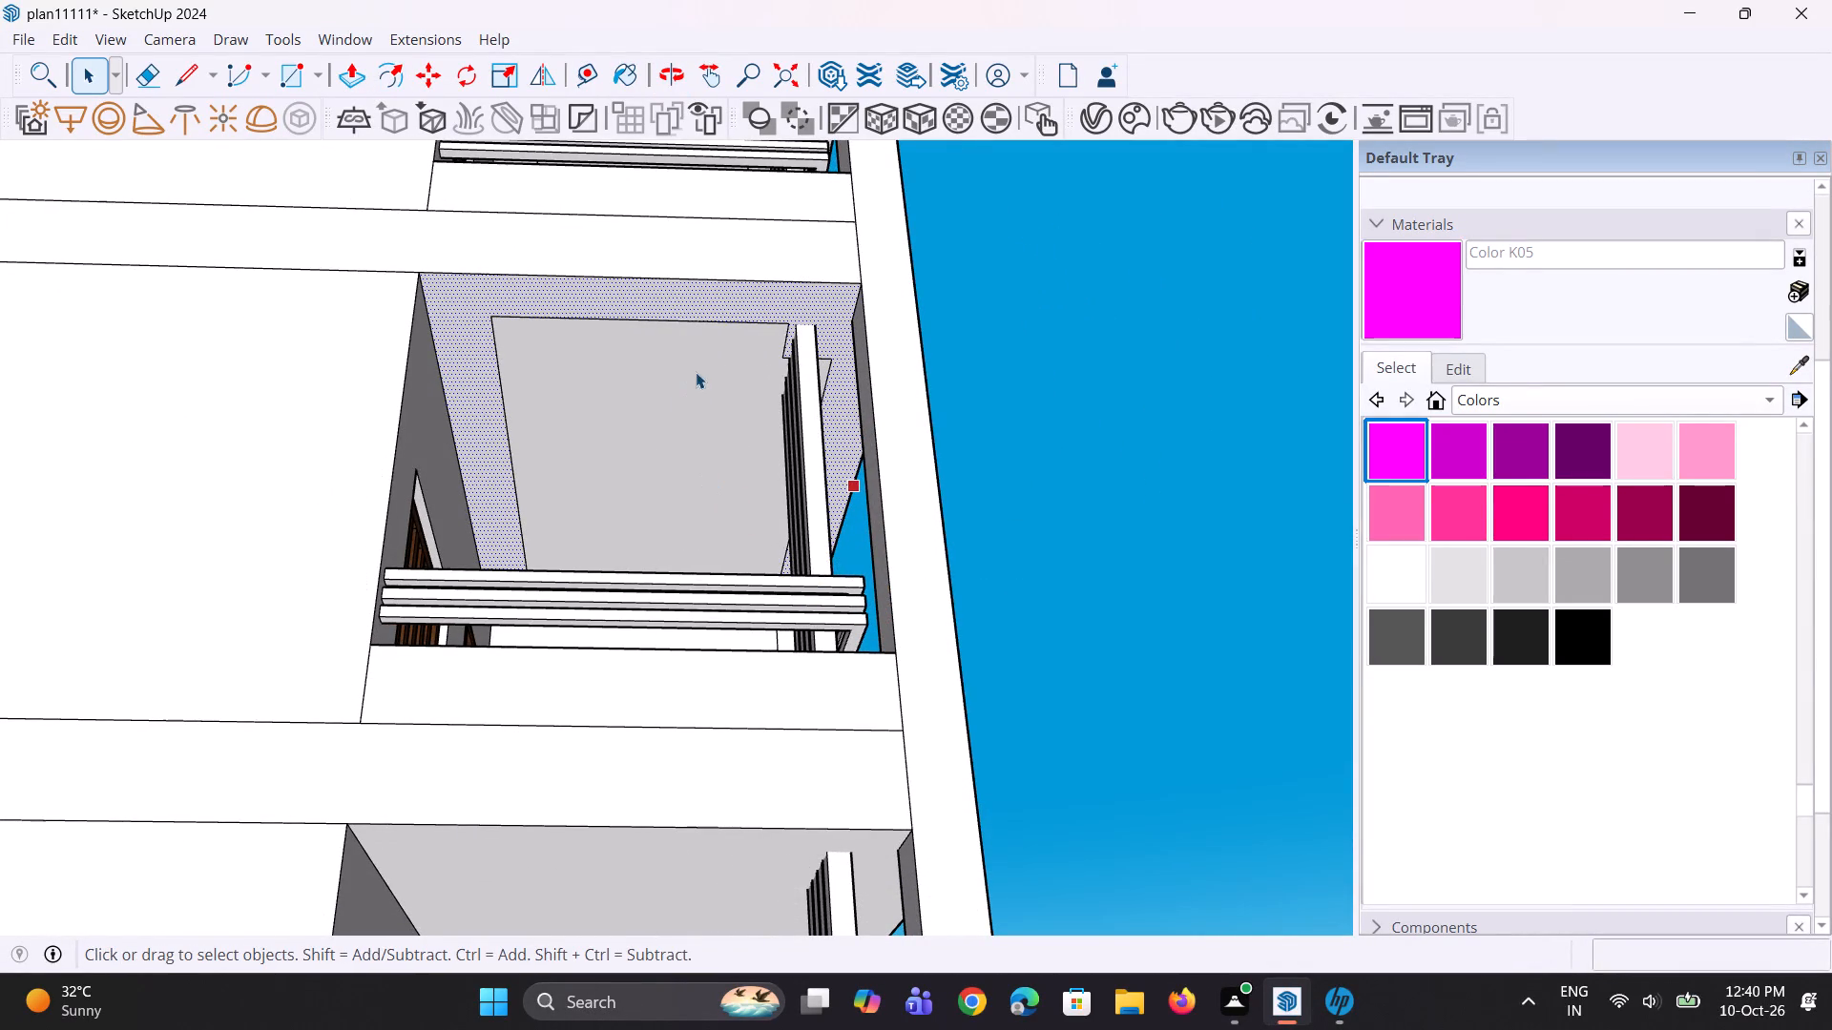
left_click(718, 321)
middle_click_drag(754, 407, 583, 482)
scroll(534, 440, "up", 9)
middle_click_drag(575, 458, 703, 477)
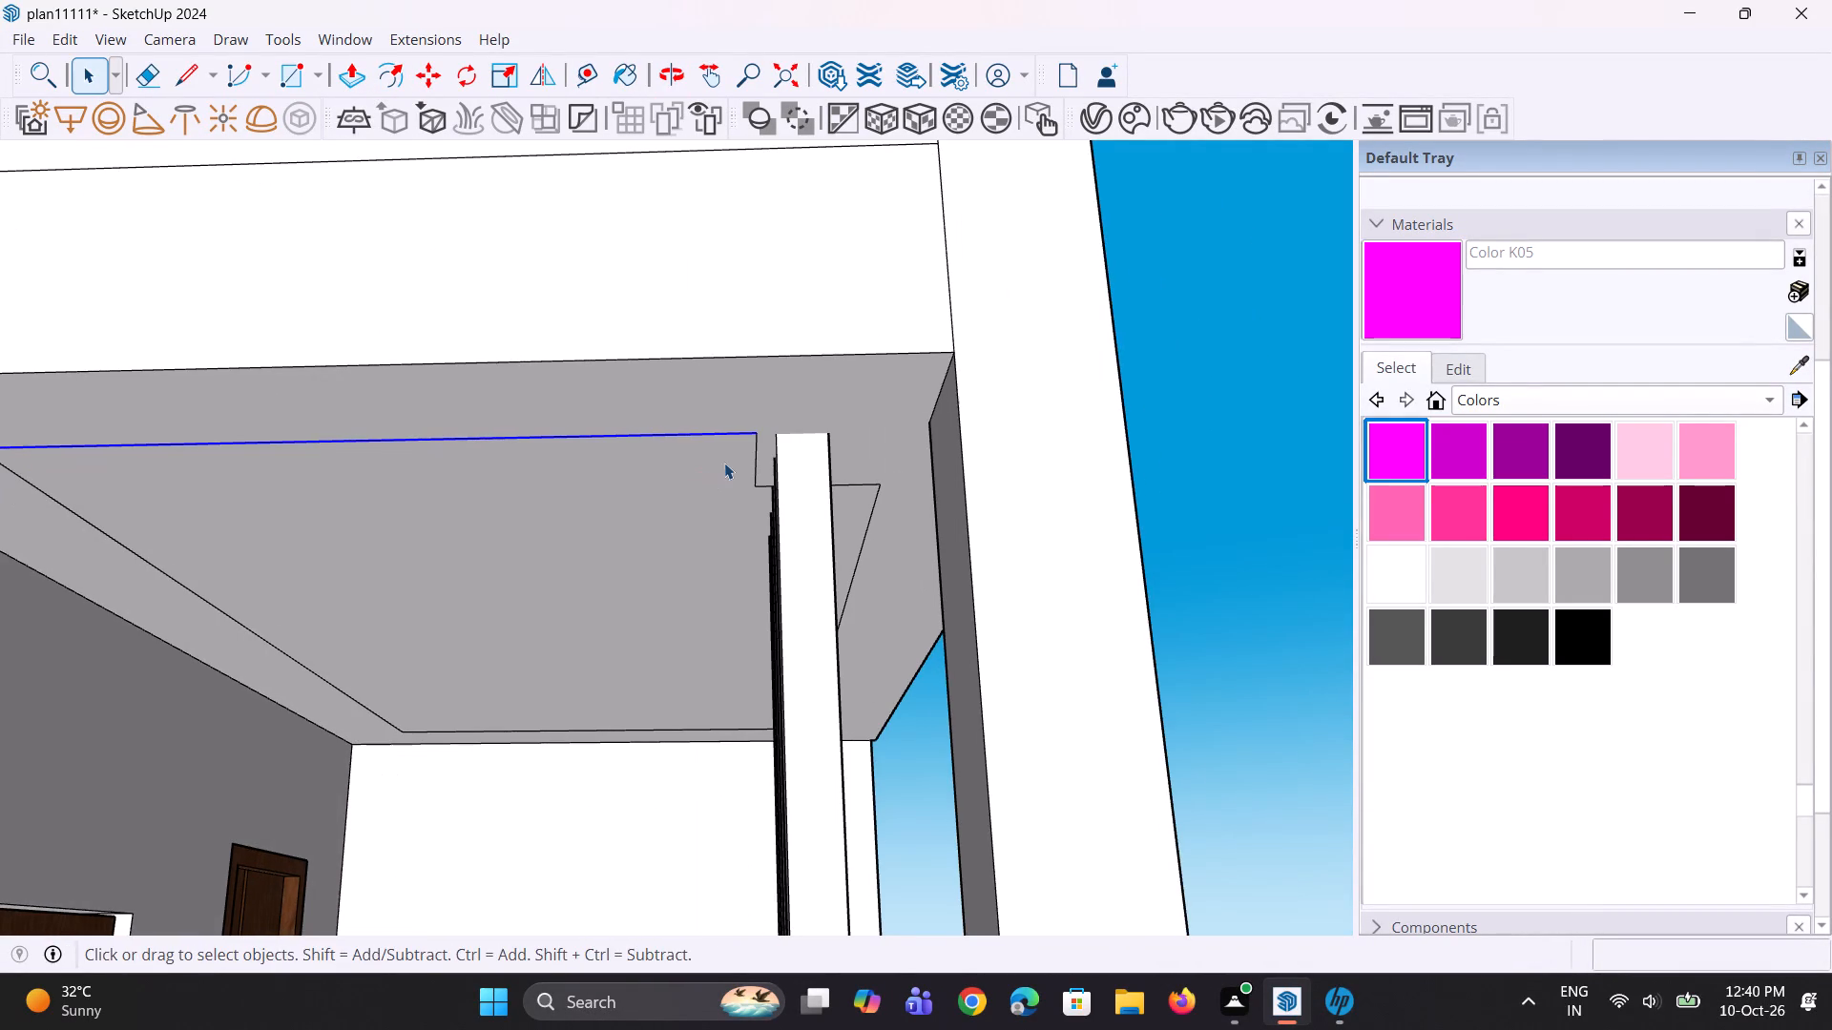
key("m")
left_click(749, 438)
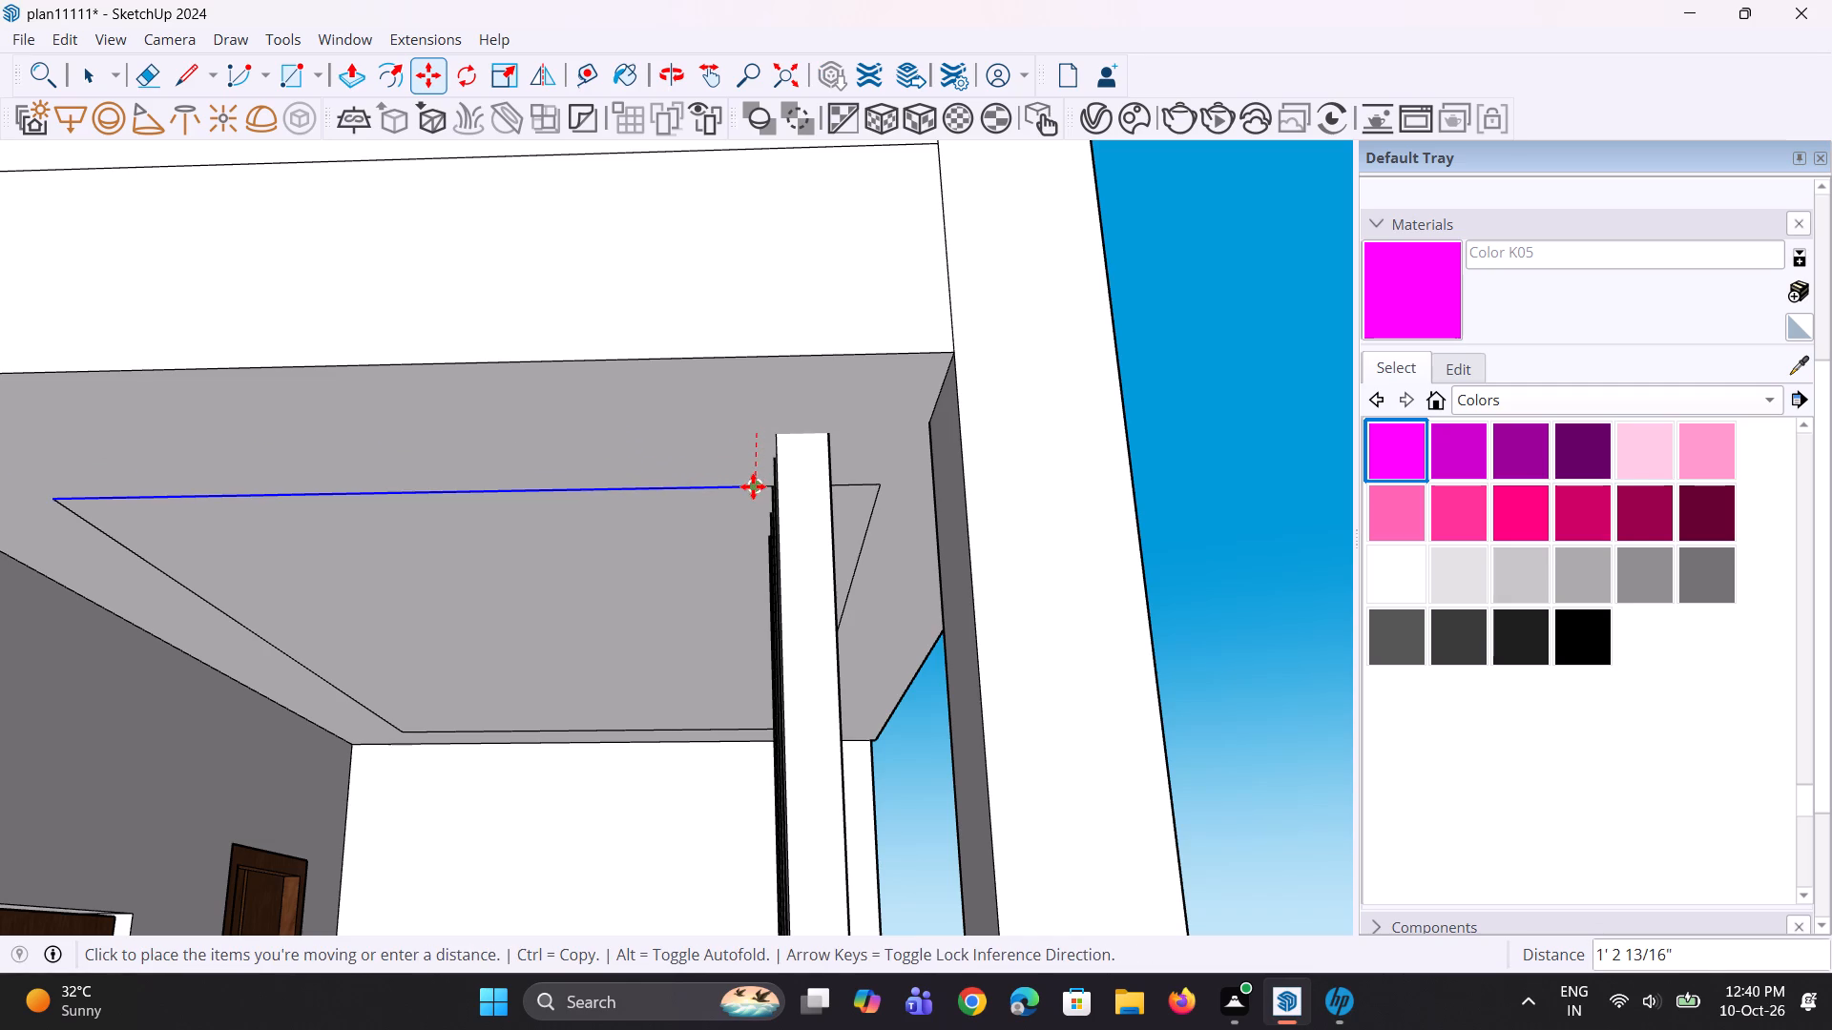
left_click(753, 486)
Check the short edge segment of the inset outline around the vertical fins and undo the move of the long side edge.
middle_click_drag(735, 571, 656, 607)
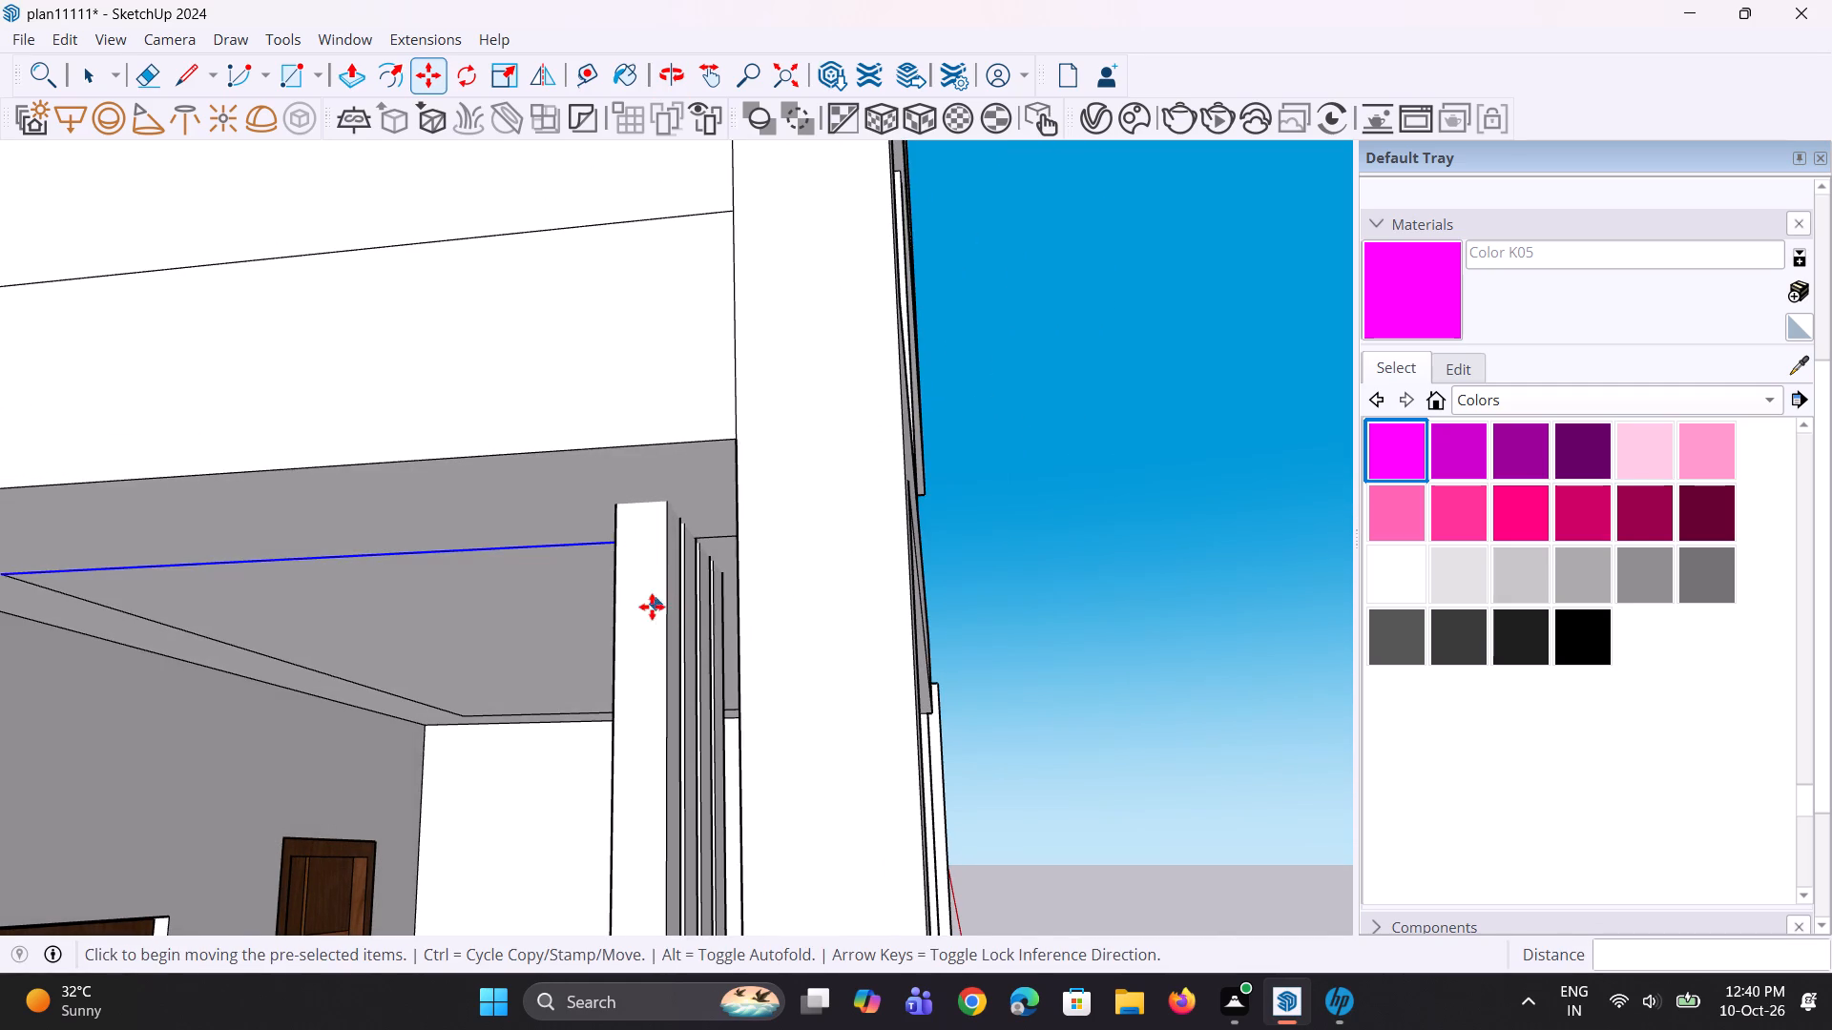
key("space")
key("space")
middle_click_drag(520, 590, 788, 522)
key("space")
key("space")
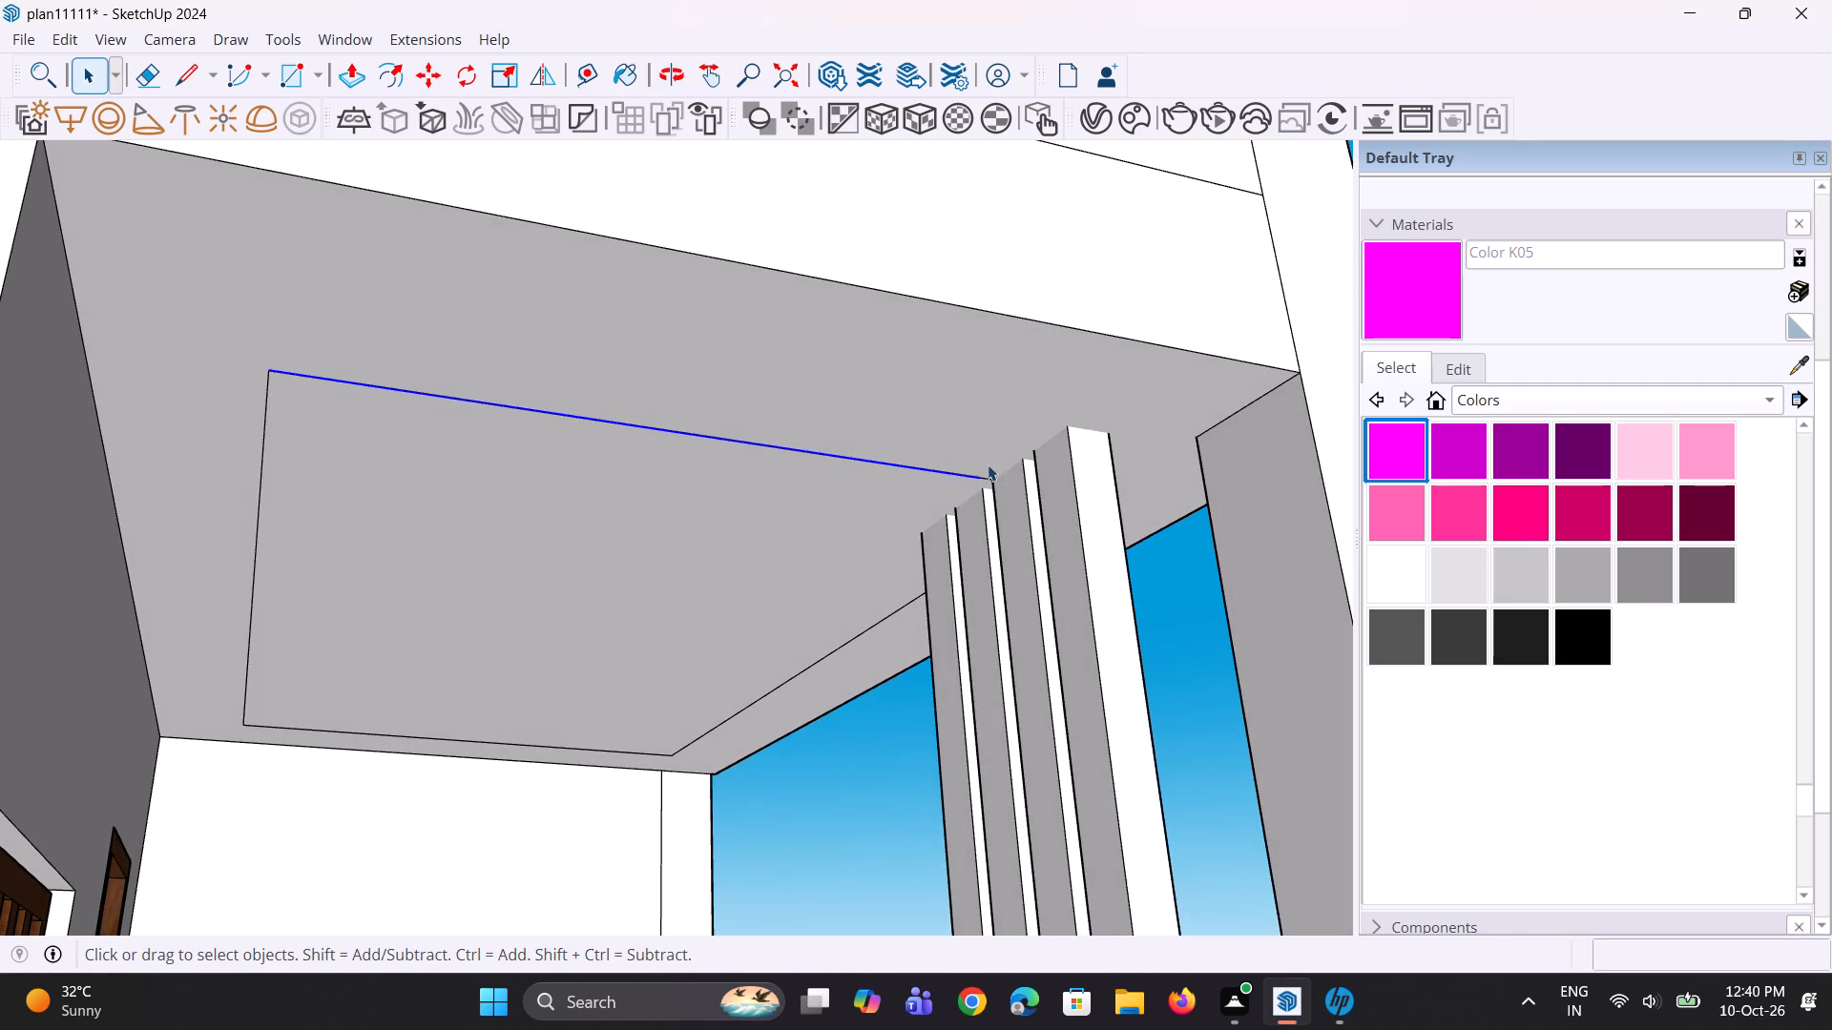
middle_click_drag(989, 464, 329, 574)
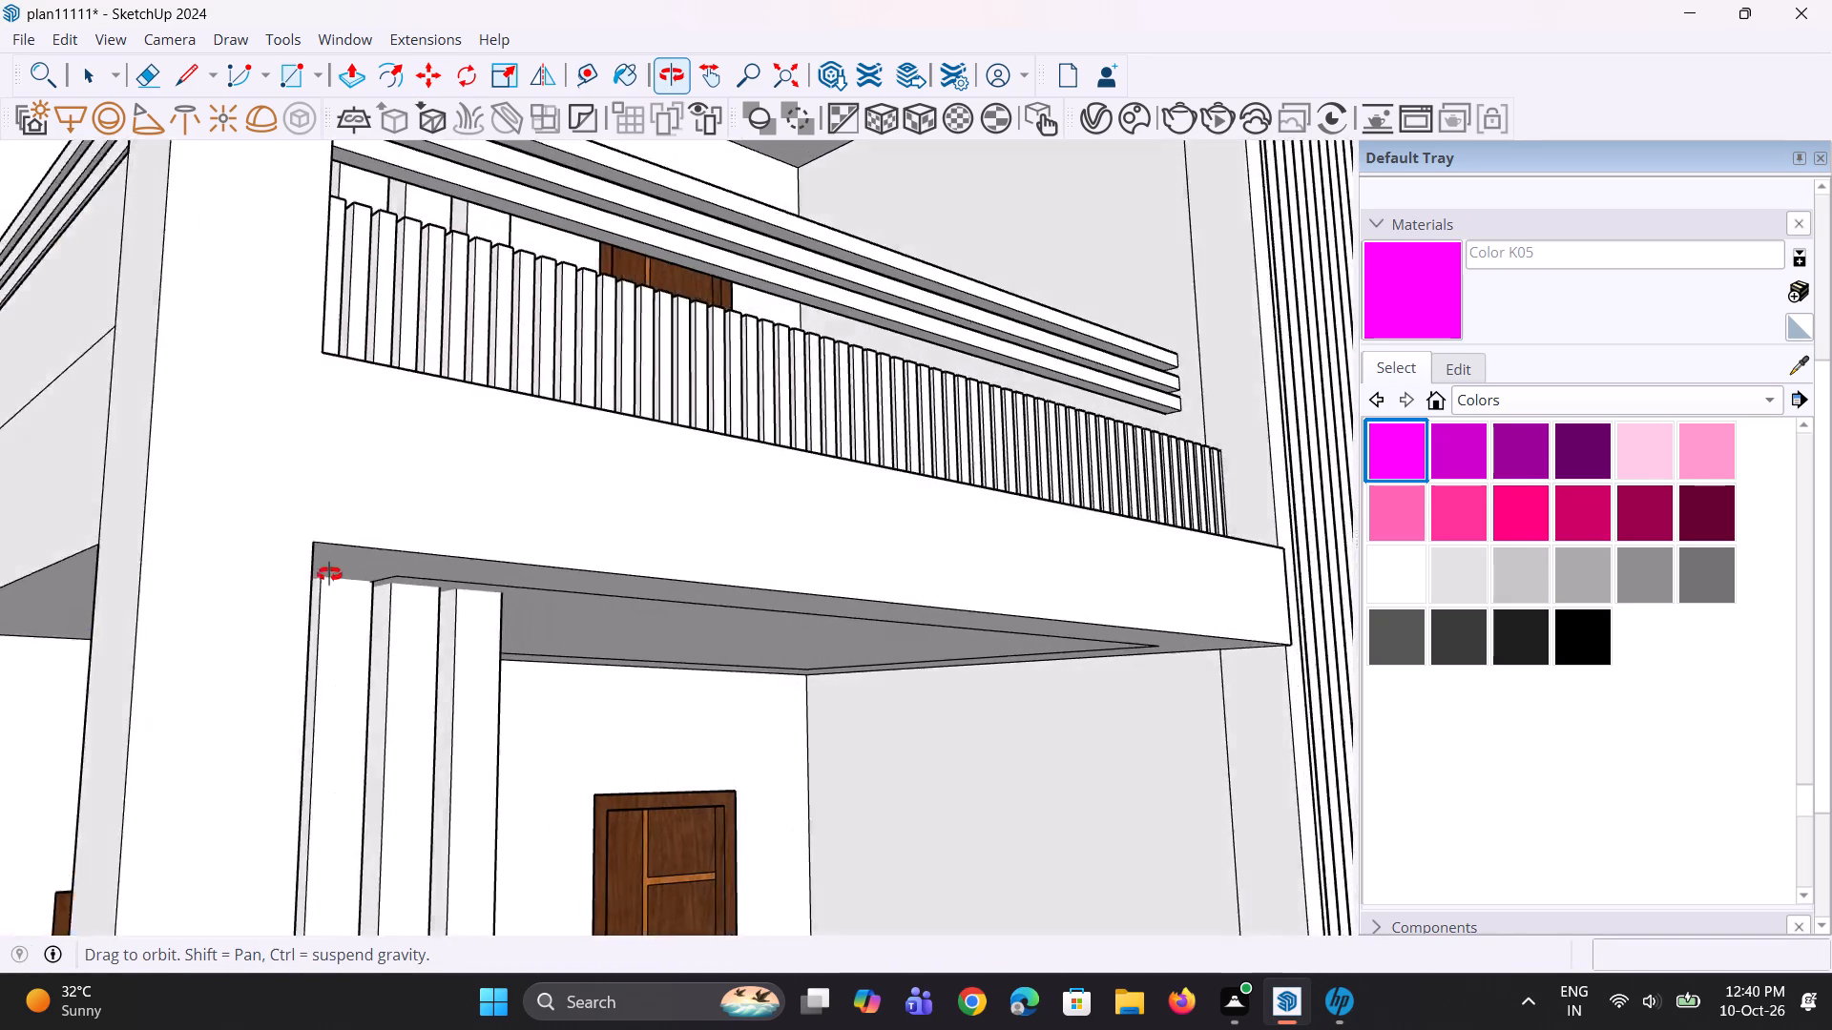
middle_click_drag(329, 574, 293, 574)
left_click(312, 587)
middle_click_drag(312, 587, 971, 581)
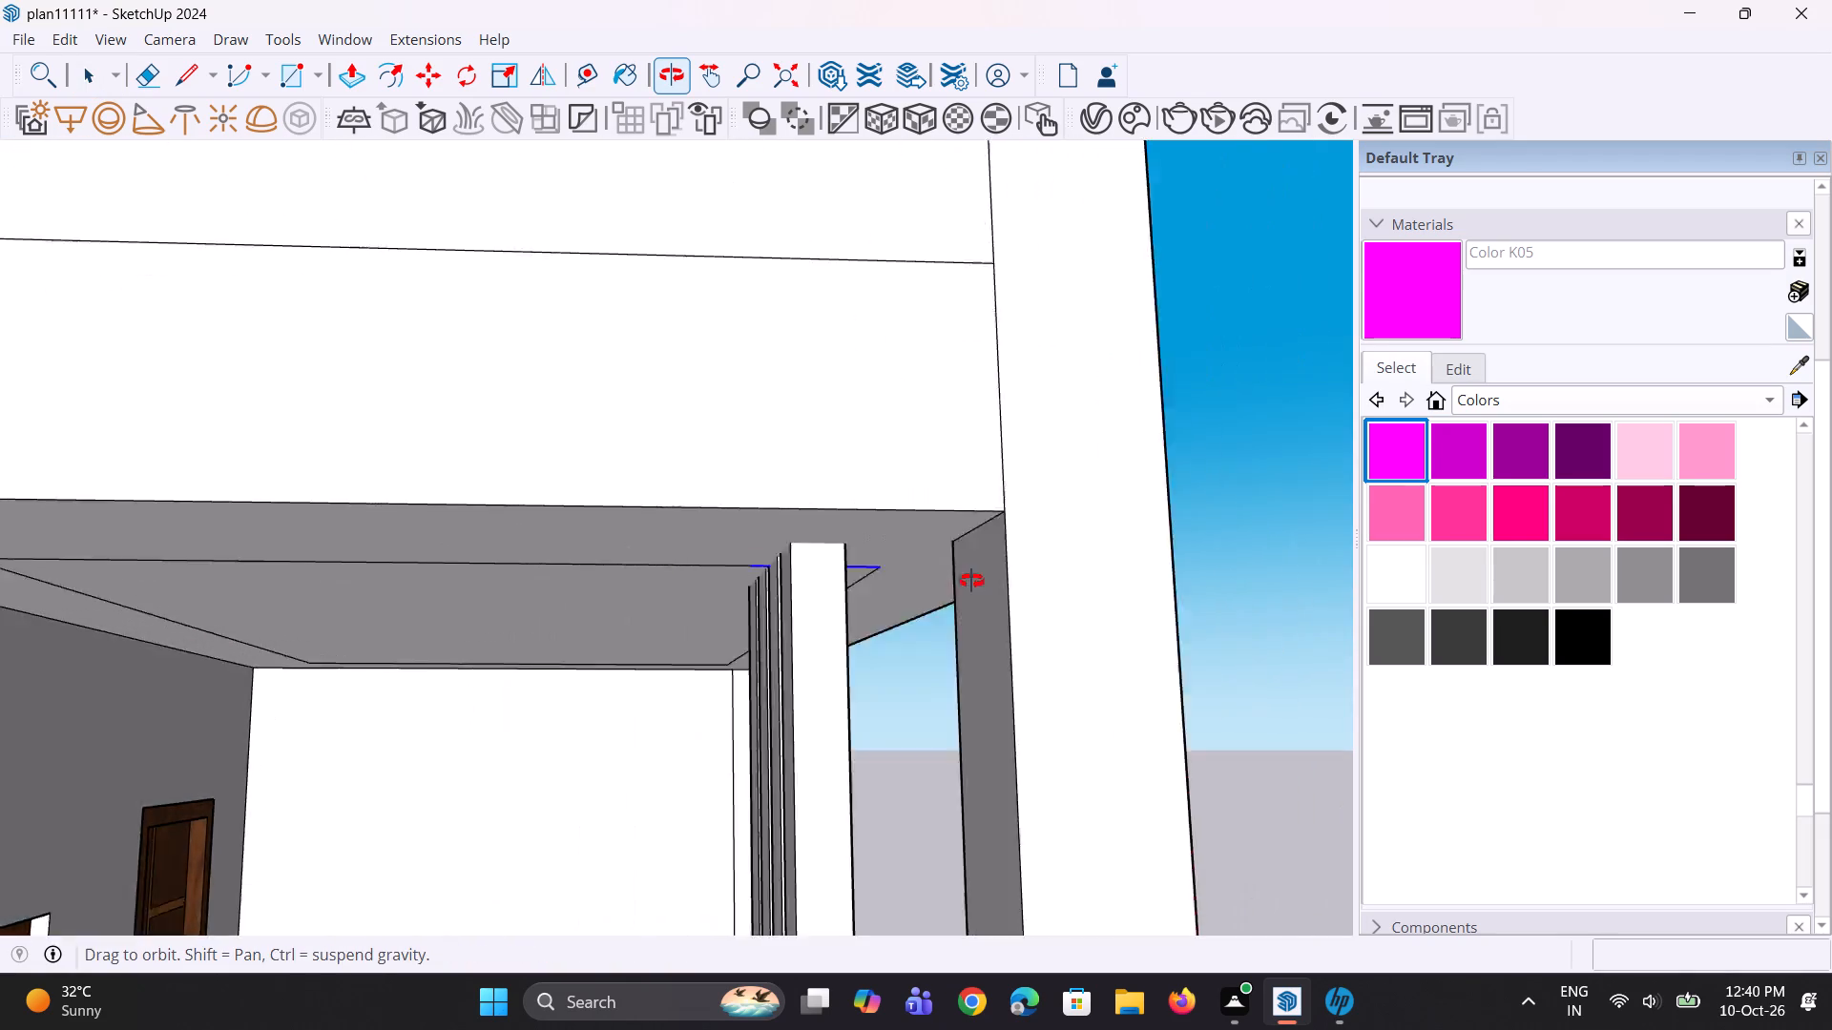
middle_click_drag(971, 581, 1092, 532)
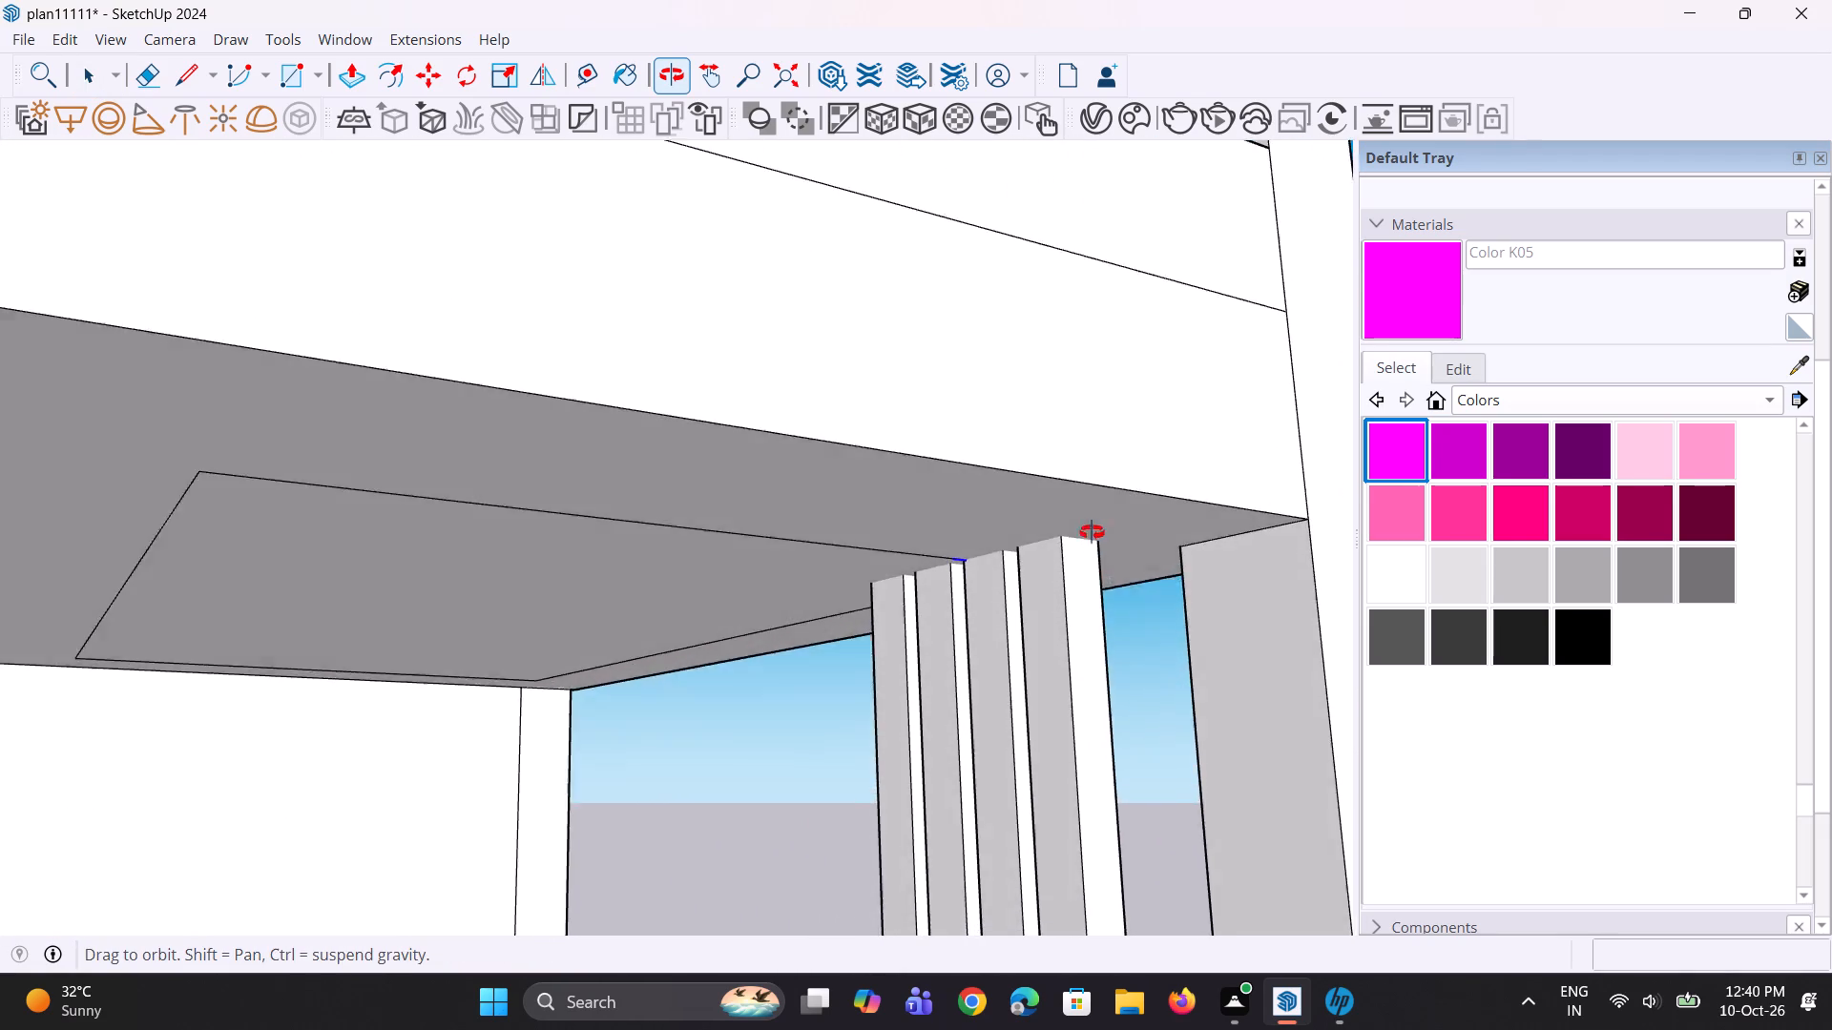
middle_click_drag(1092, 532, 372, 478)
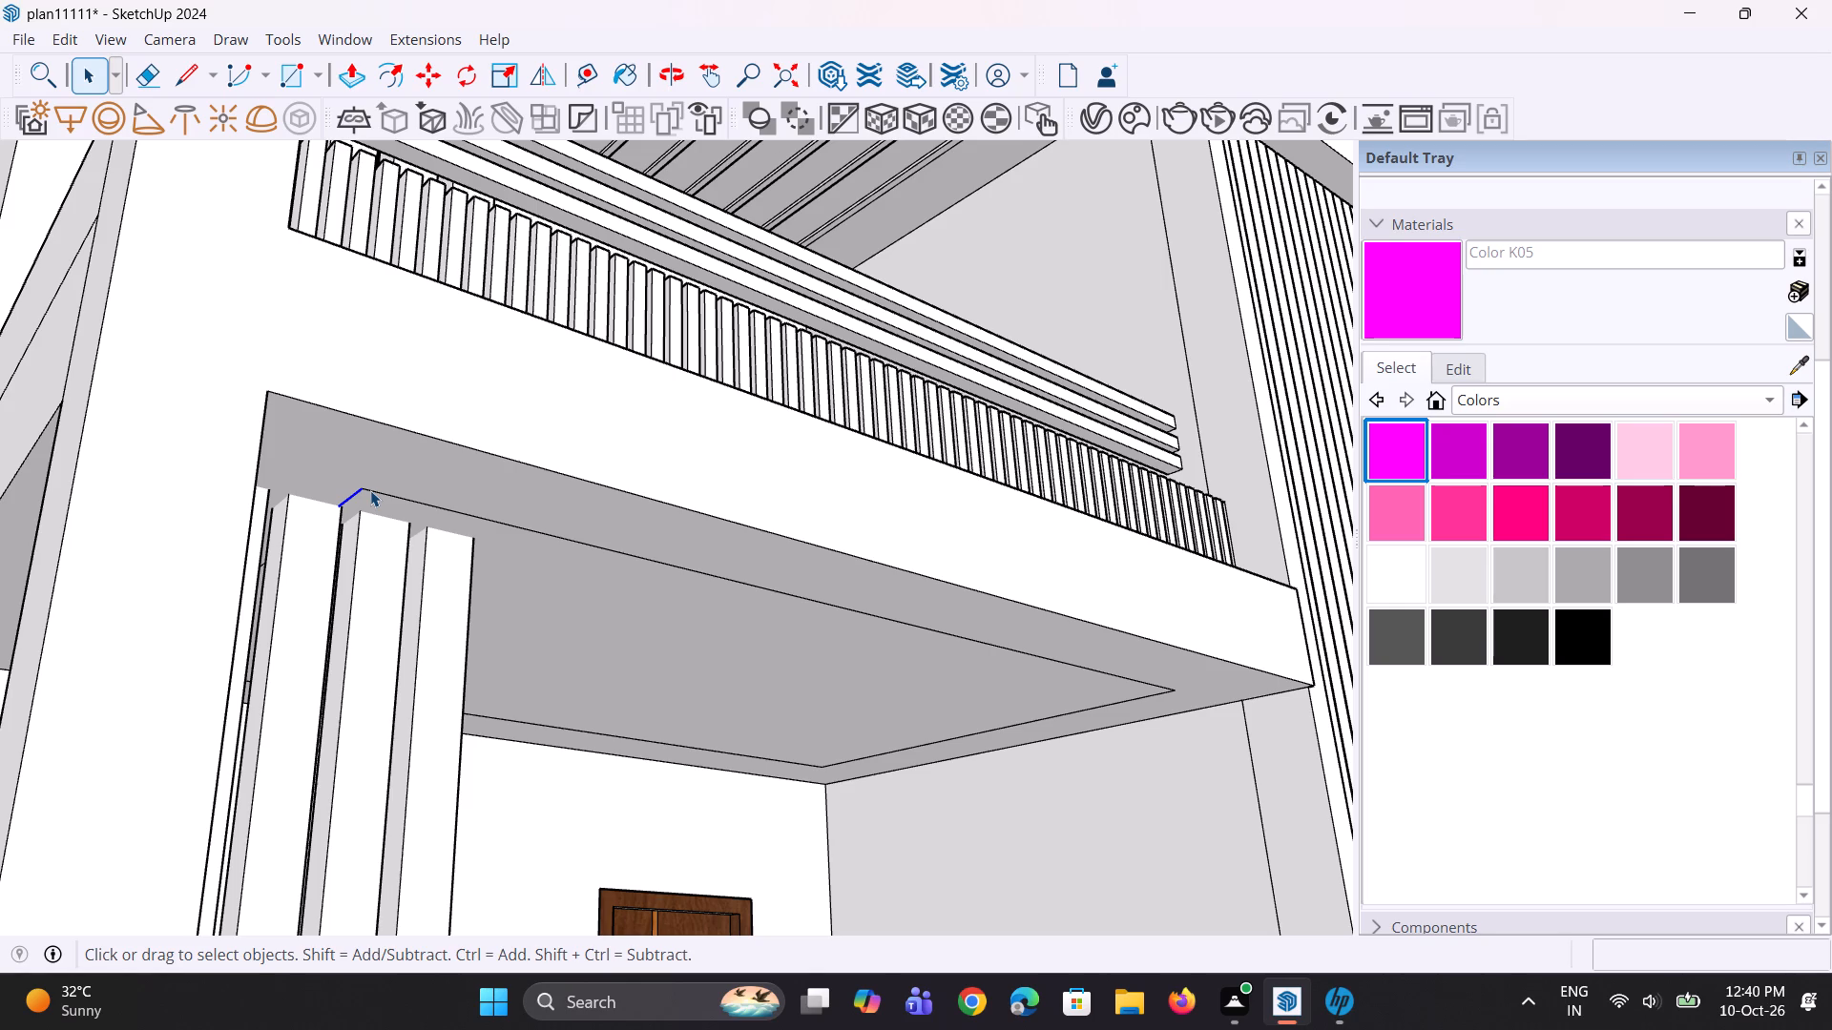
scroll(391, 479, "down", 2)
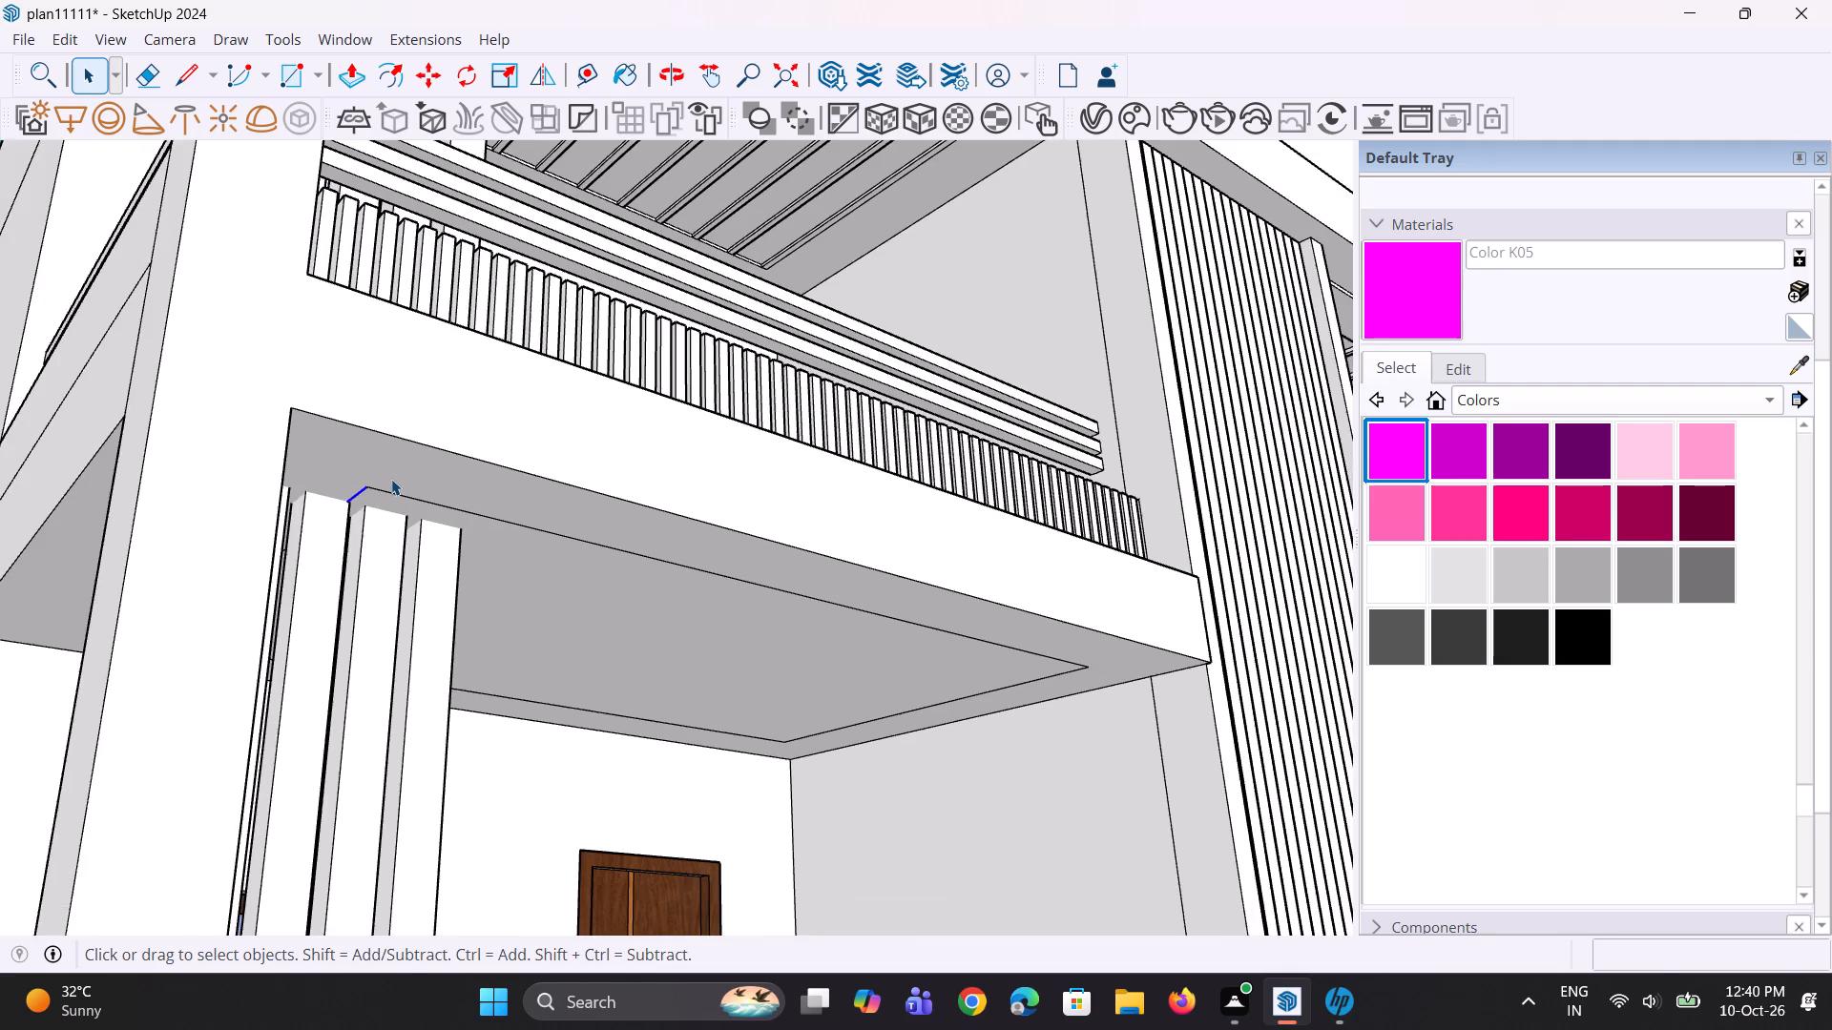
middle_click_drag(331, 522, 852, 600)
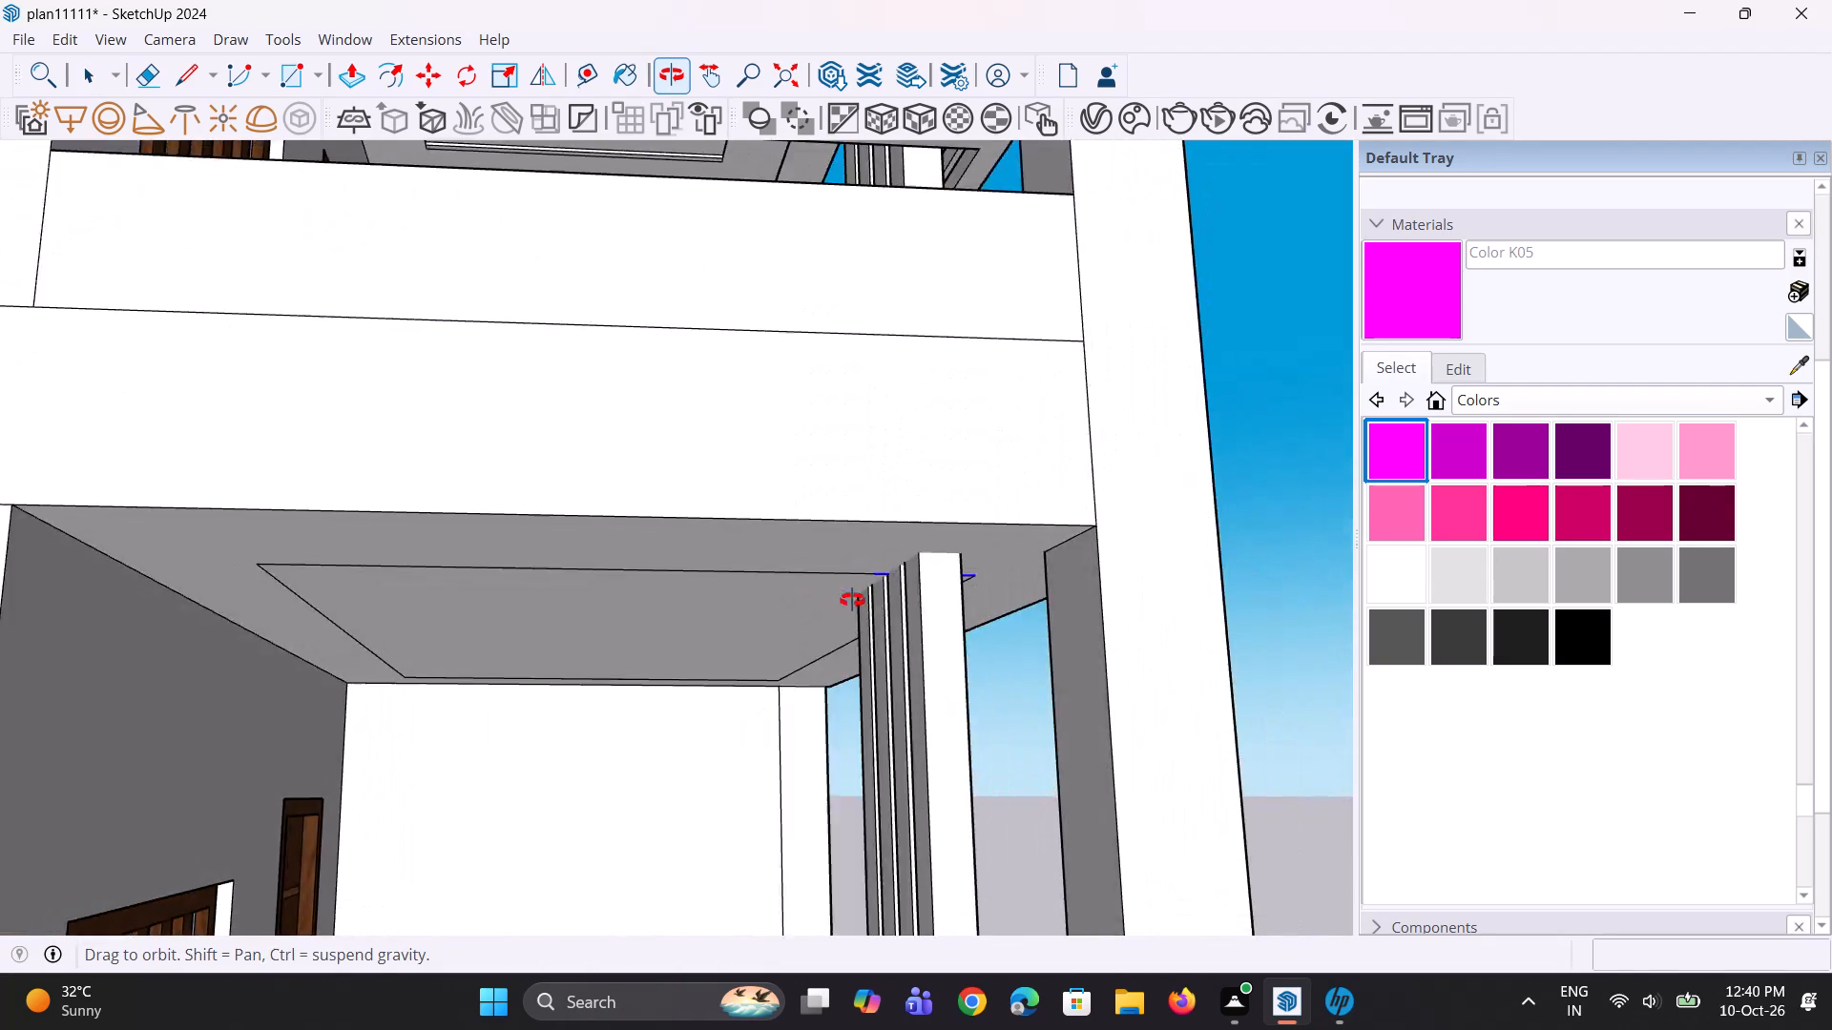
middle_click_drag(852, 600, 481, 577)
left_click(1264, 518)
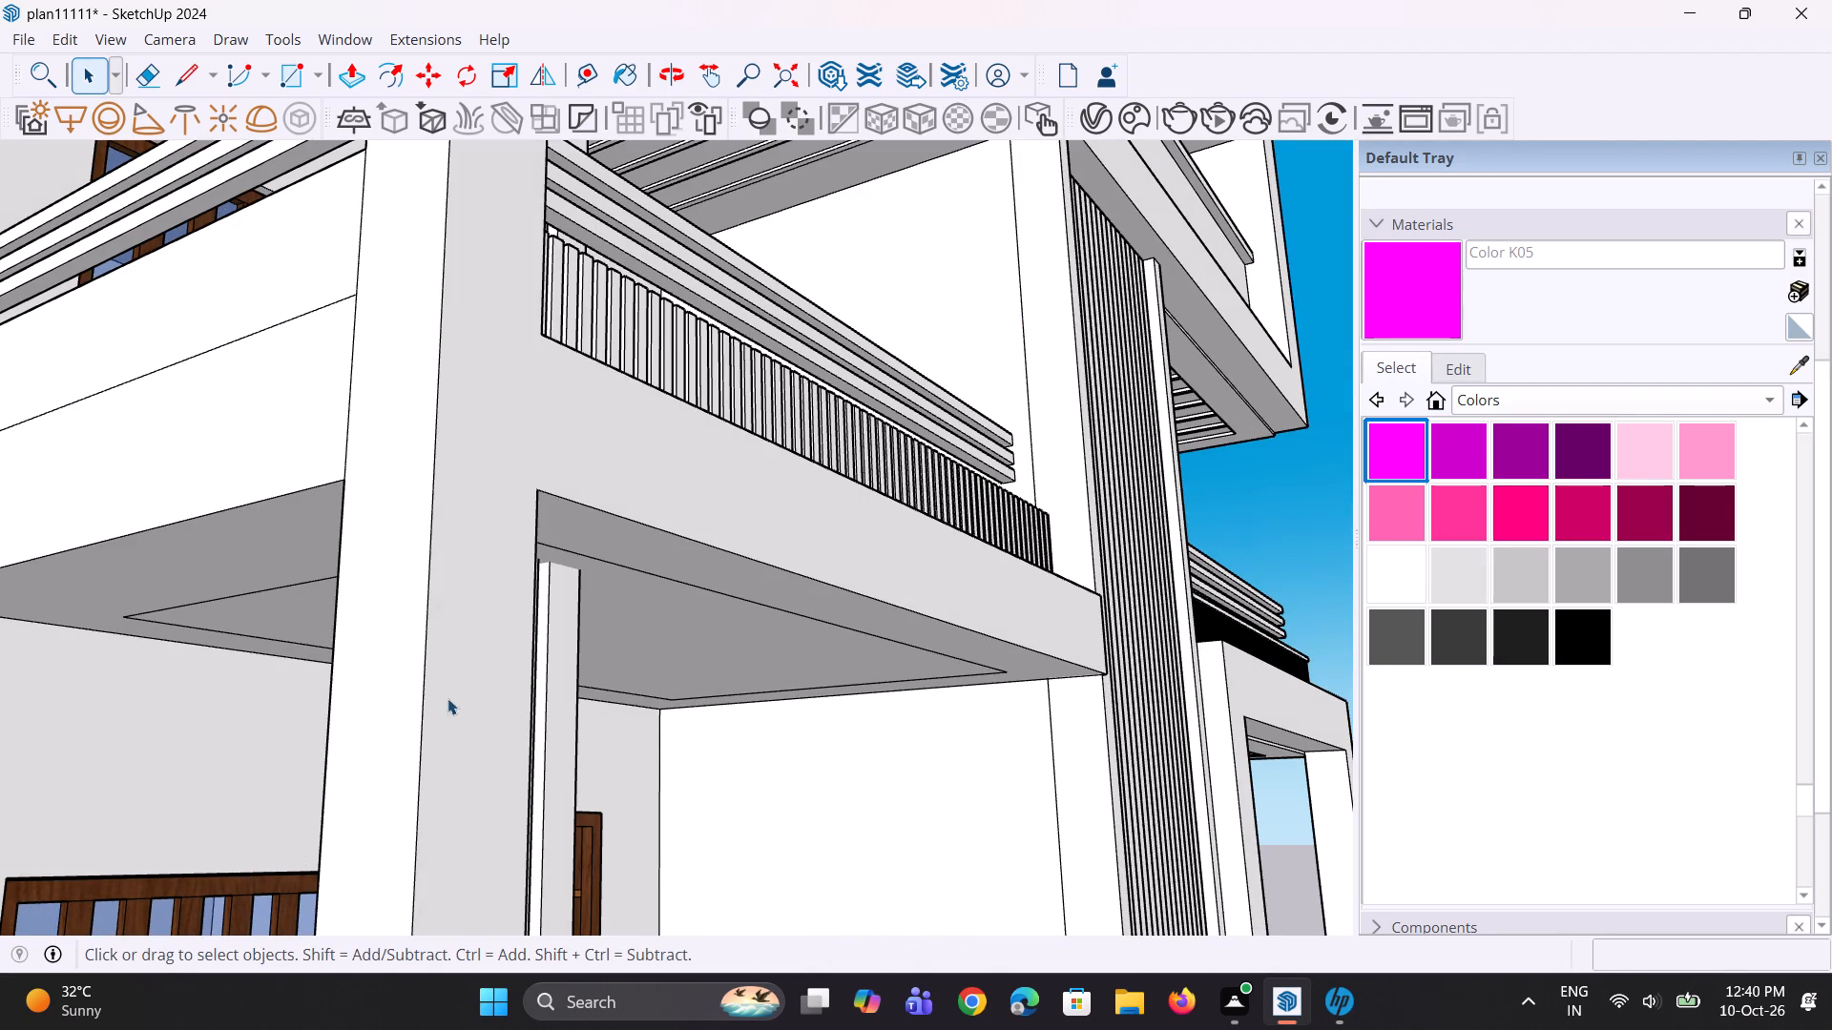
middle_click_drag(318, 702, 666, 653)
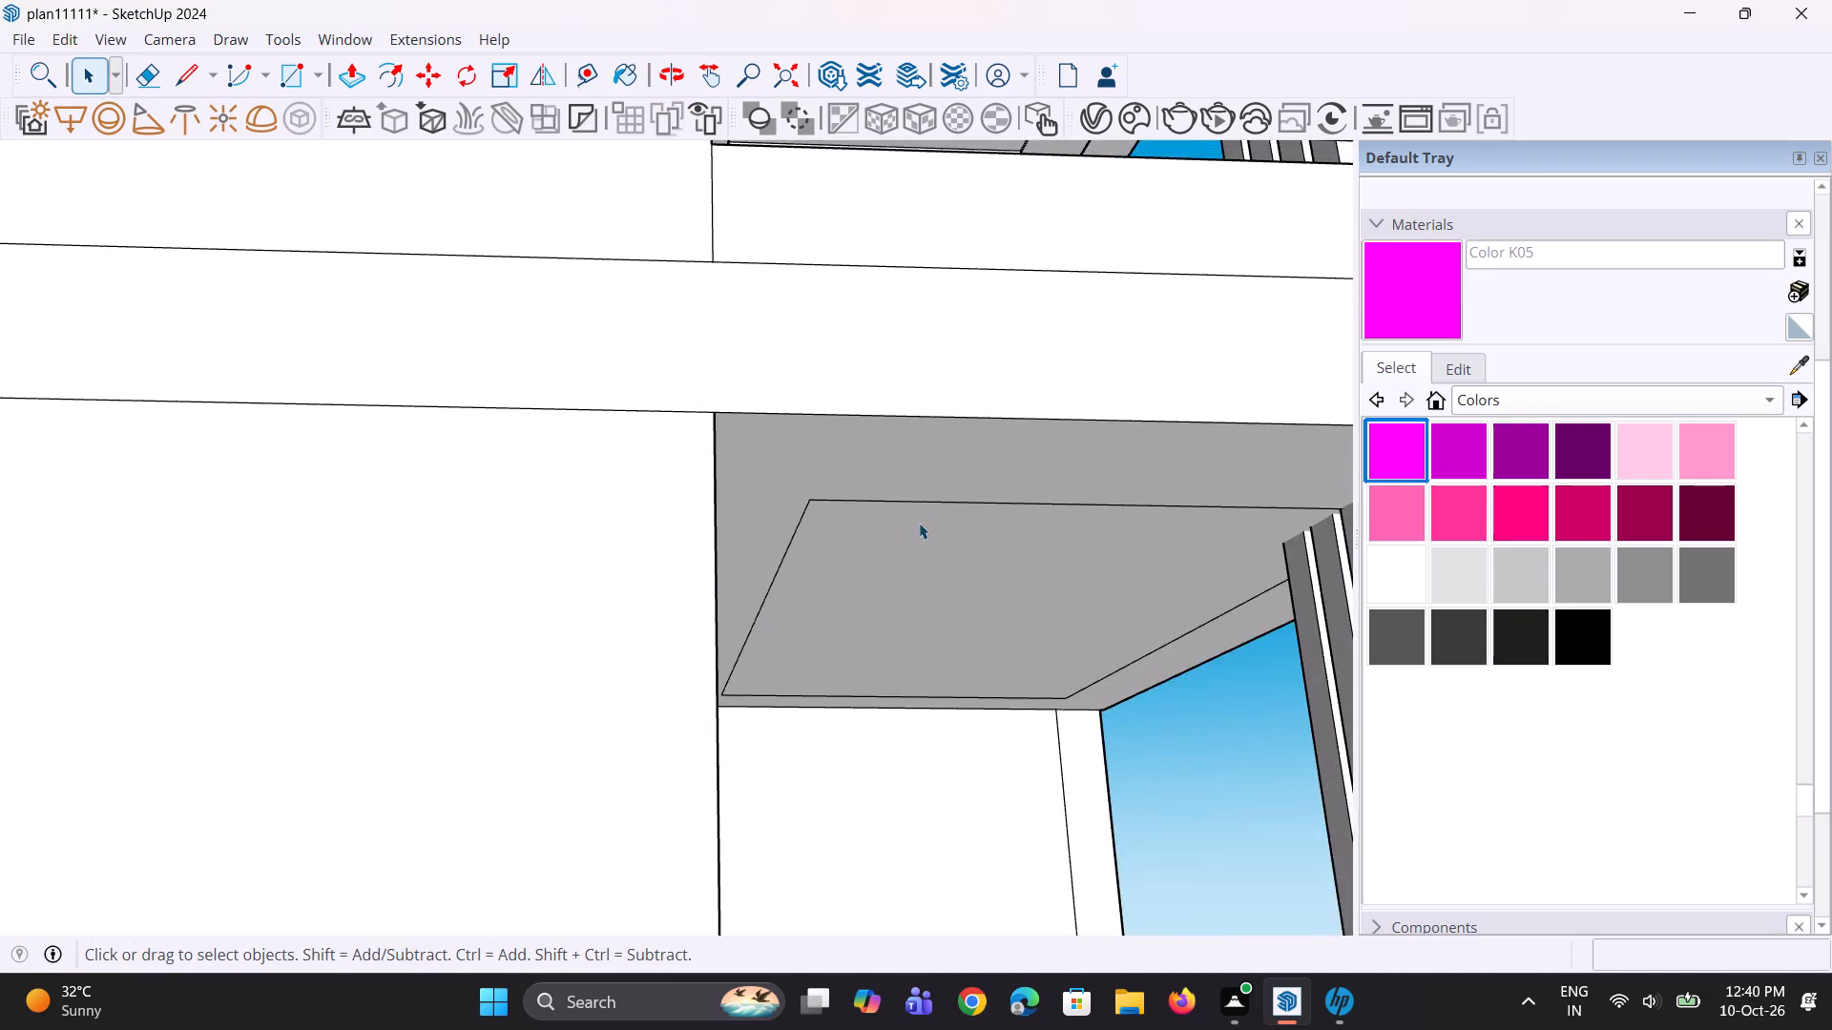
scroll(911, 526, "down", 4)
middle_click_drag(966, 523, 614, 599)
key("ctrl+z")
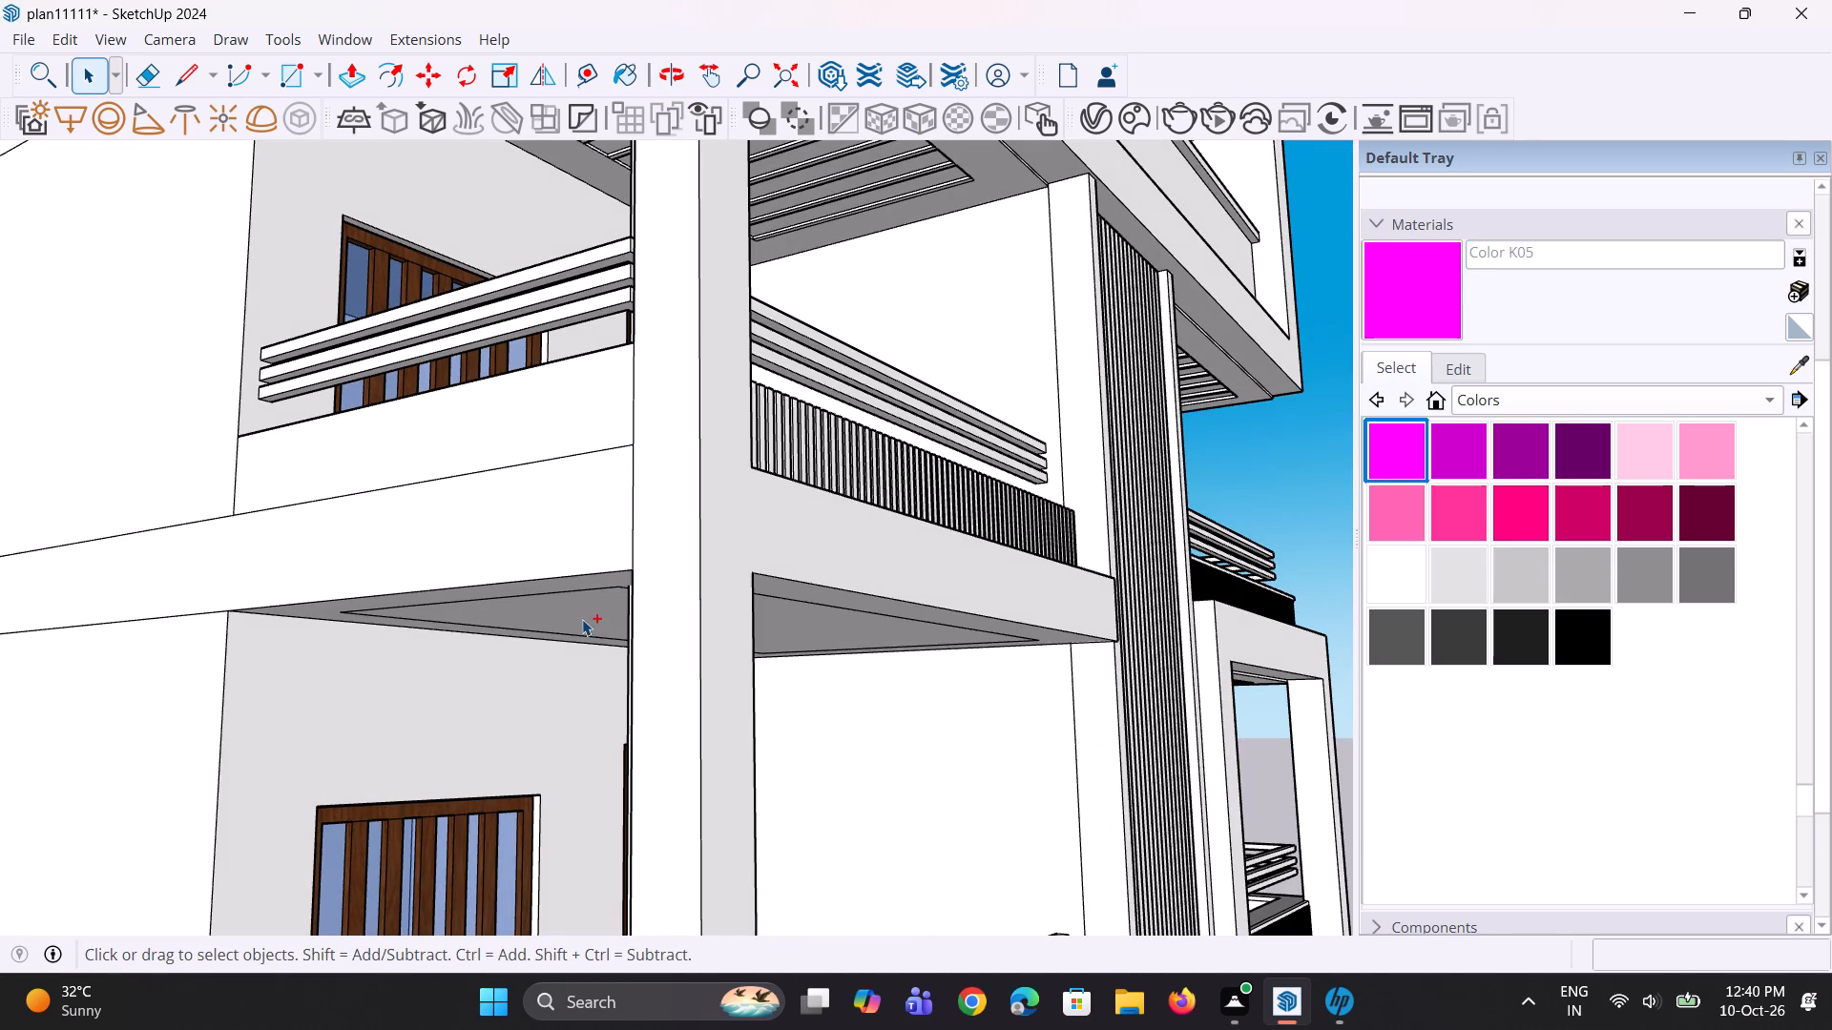
Move the inset ceiling outline's long outer side edge from its notch corner inward onto the short notch edge beside the vertical fins.
middle_click_drag(569, 628, 536, 625, "ctrl")
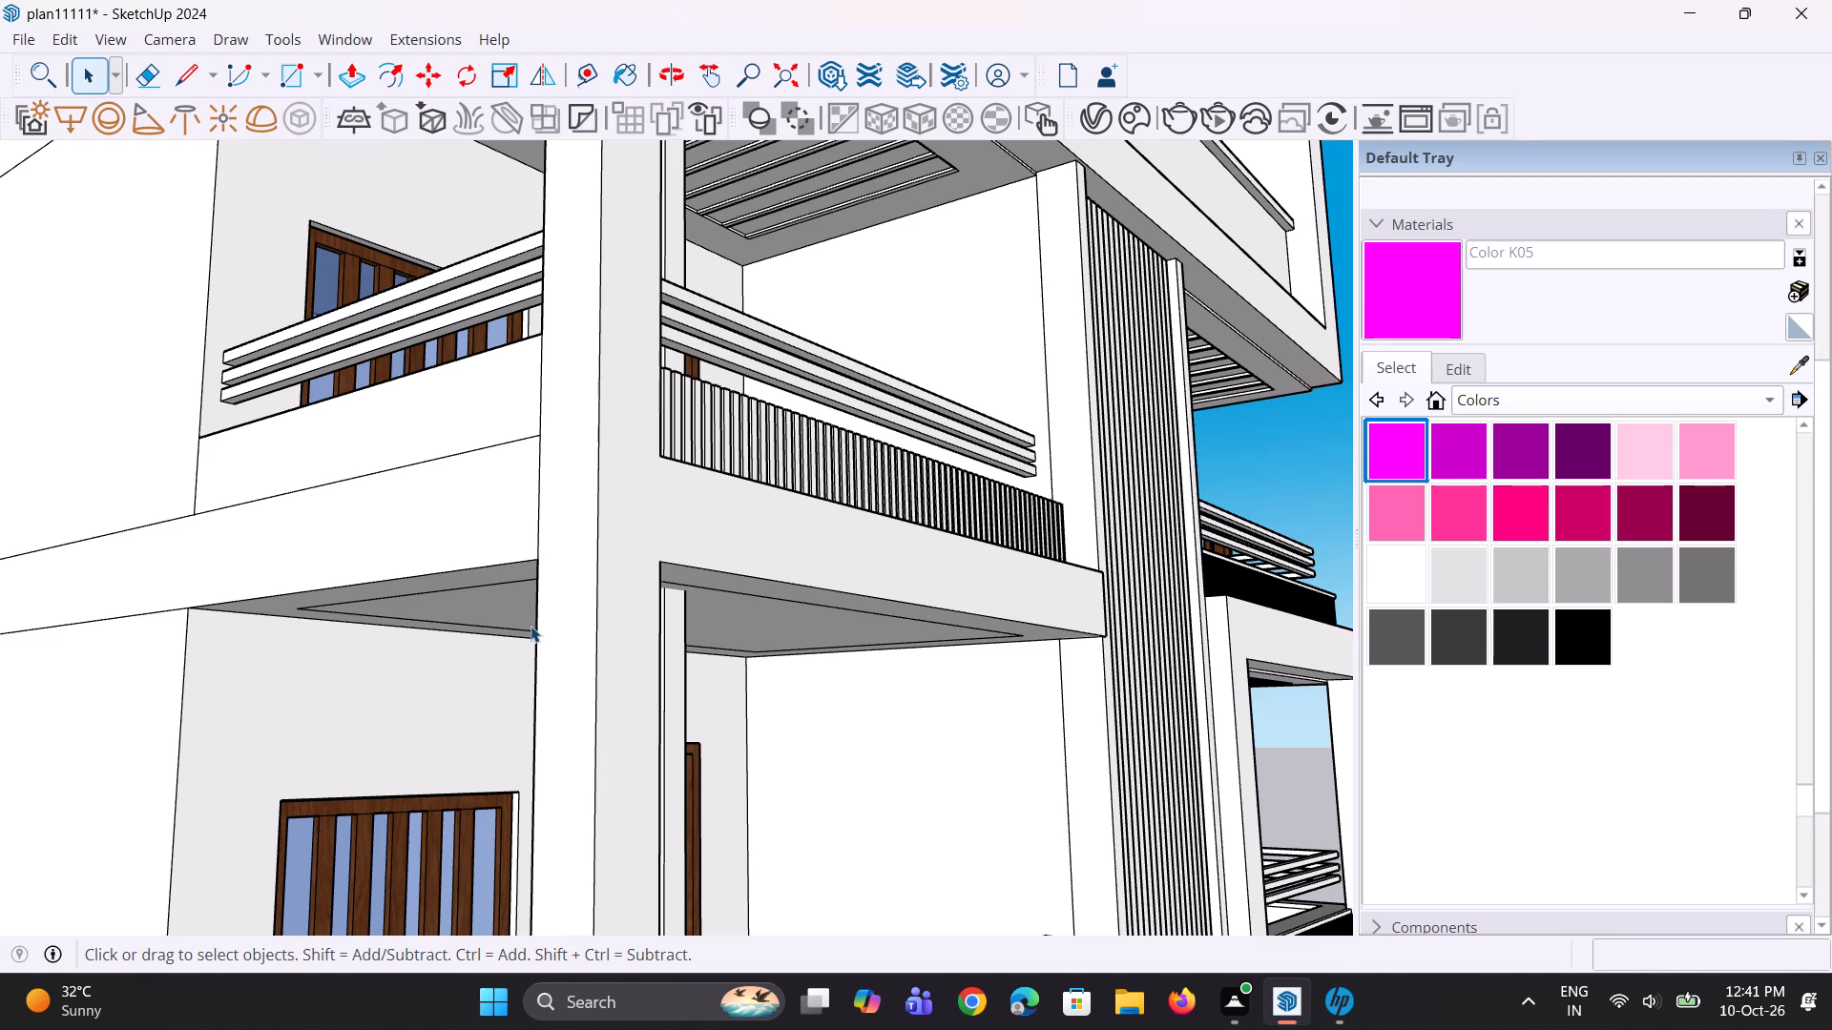
scroll(530, 627, "down", 1)
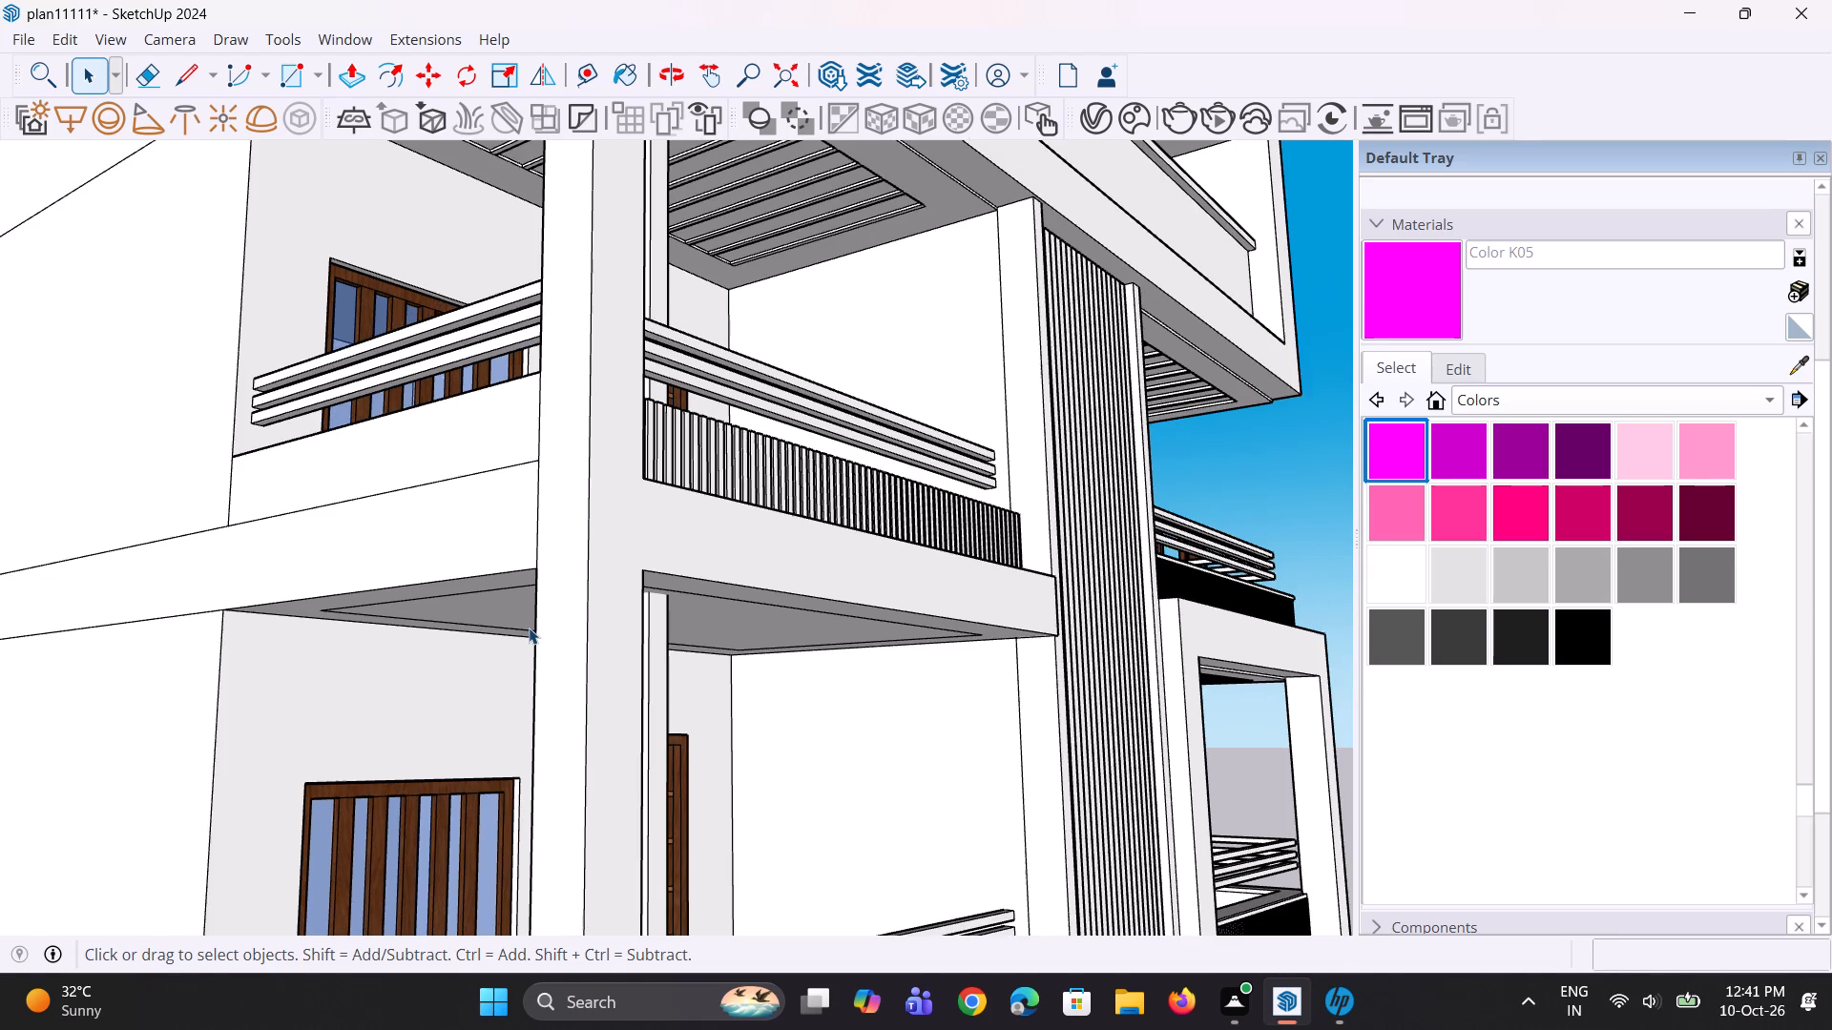
scroll(529, 628, "down", 1)
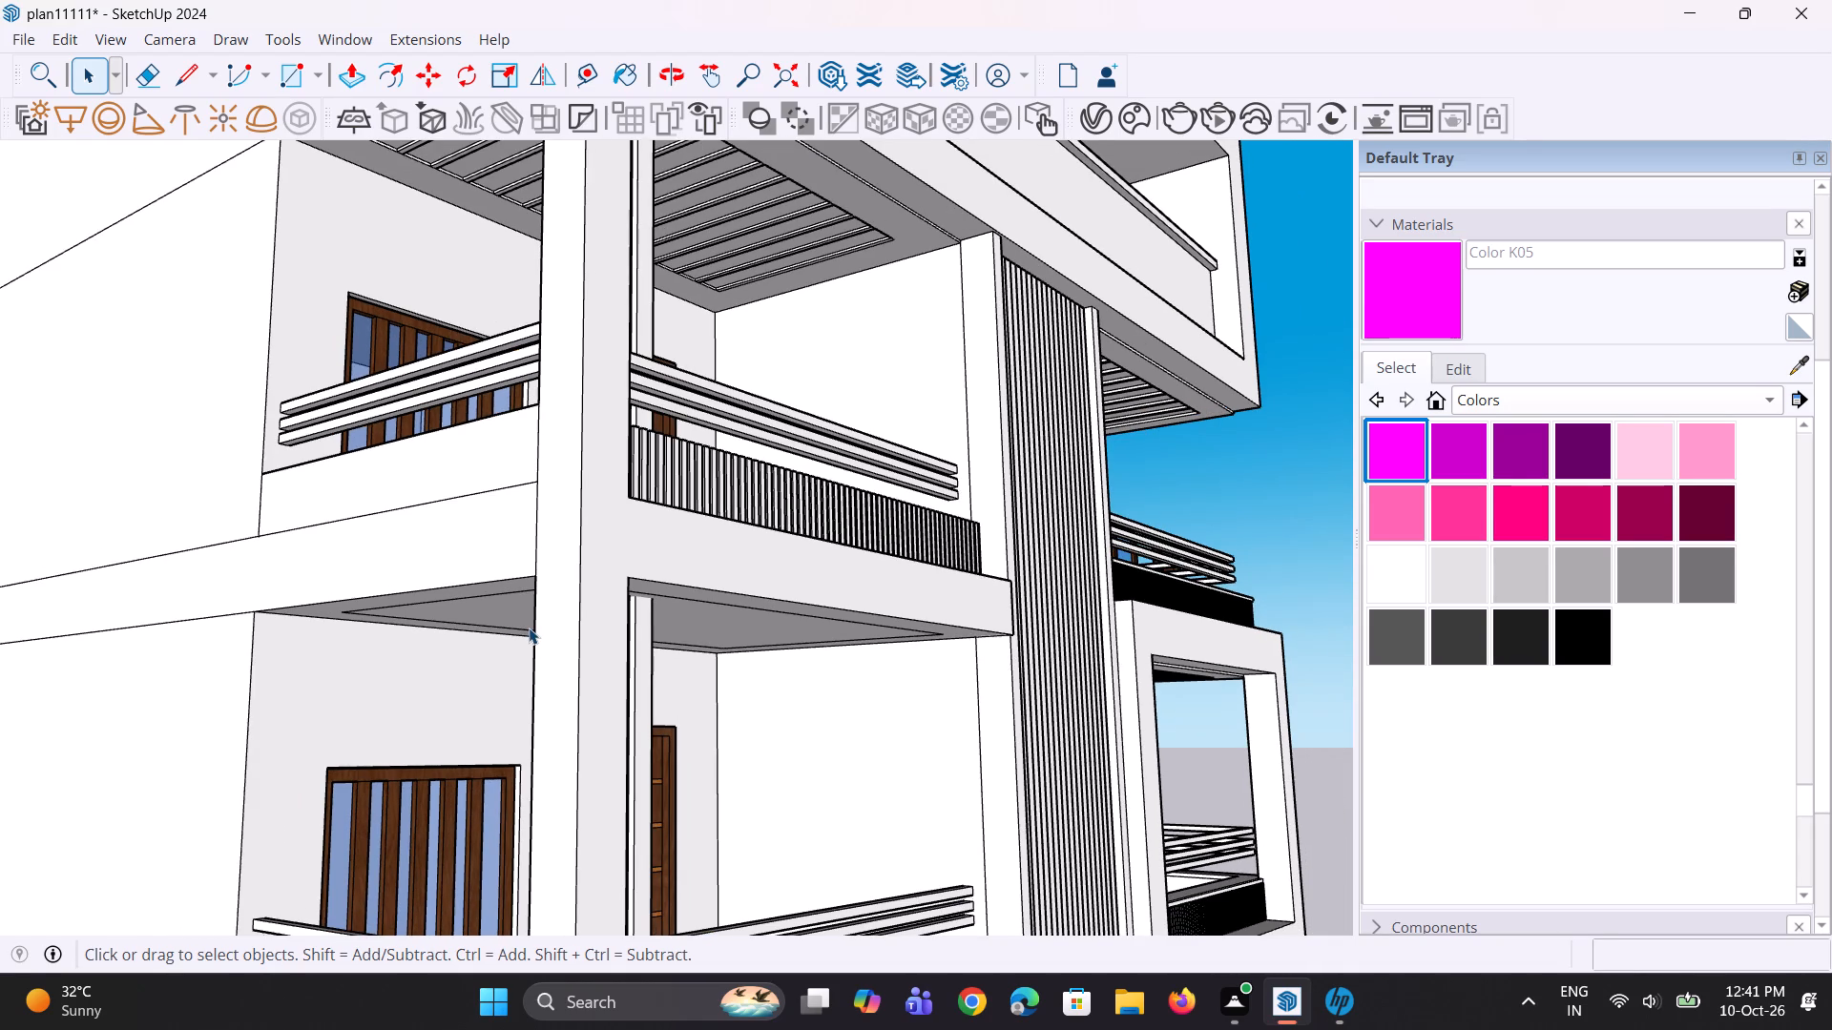
scroll(457, 574, "down", 4)
middle_click_drag(431, 608, 535, 551)
scroll(535, 551, "up", 1)
left_click(1224, 666)
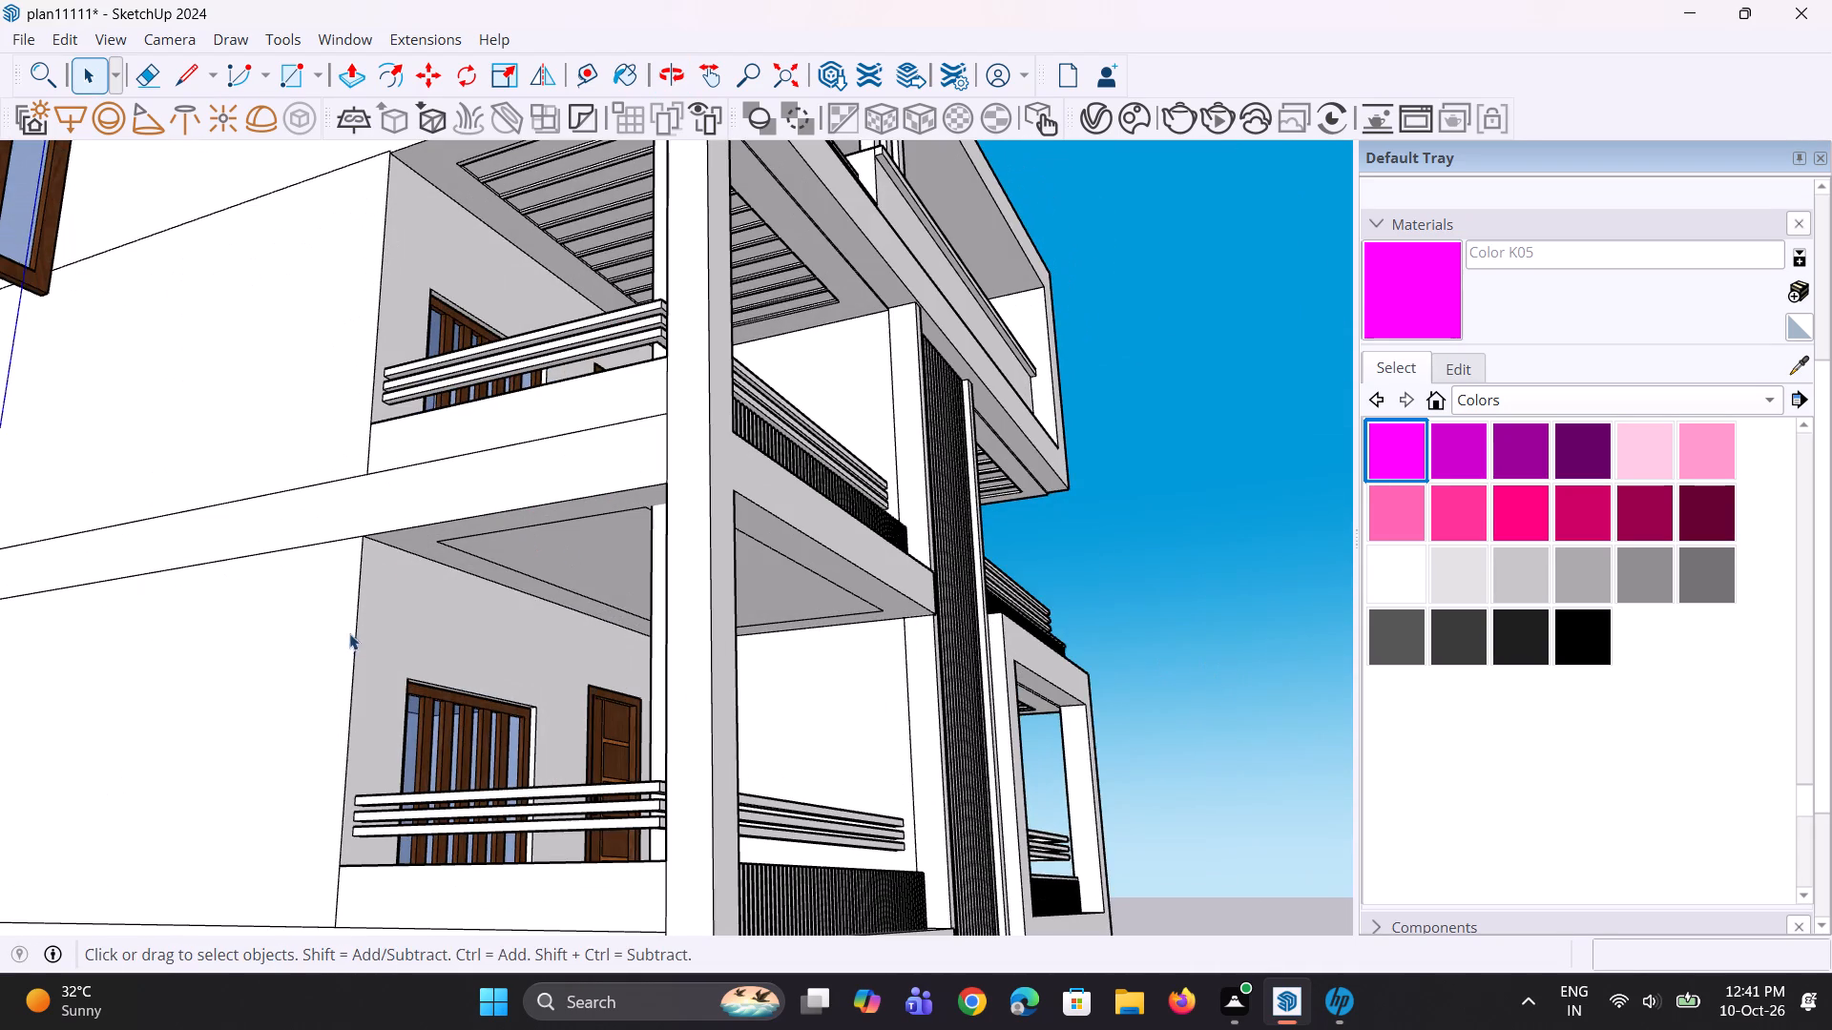
middle_click_drag(358, 608, 564, 430)
scroll(829, 352, "up", 6)
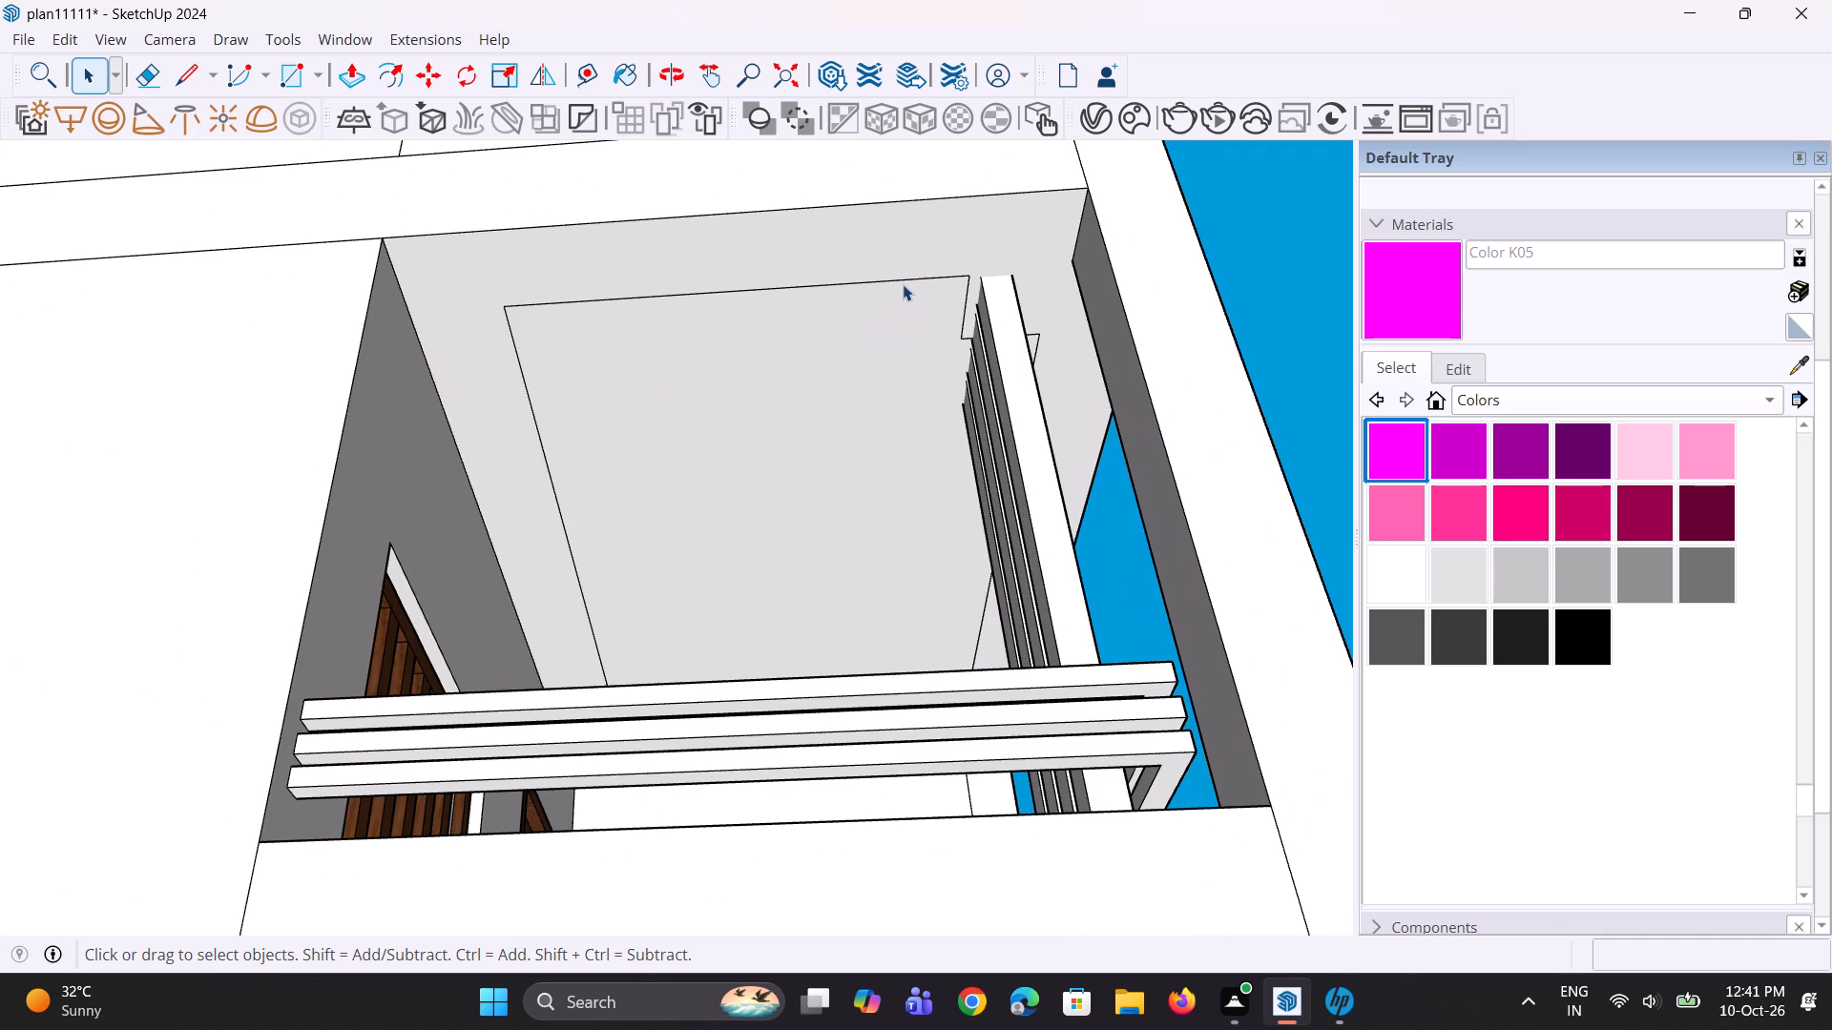
left_click(902, 282)
middle_click_drag(917, 338, 929, 338)
scroll(939, 337, "up", 3)
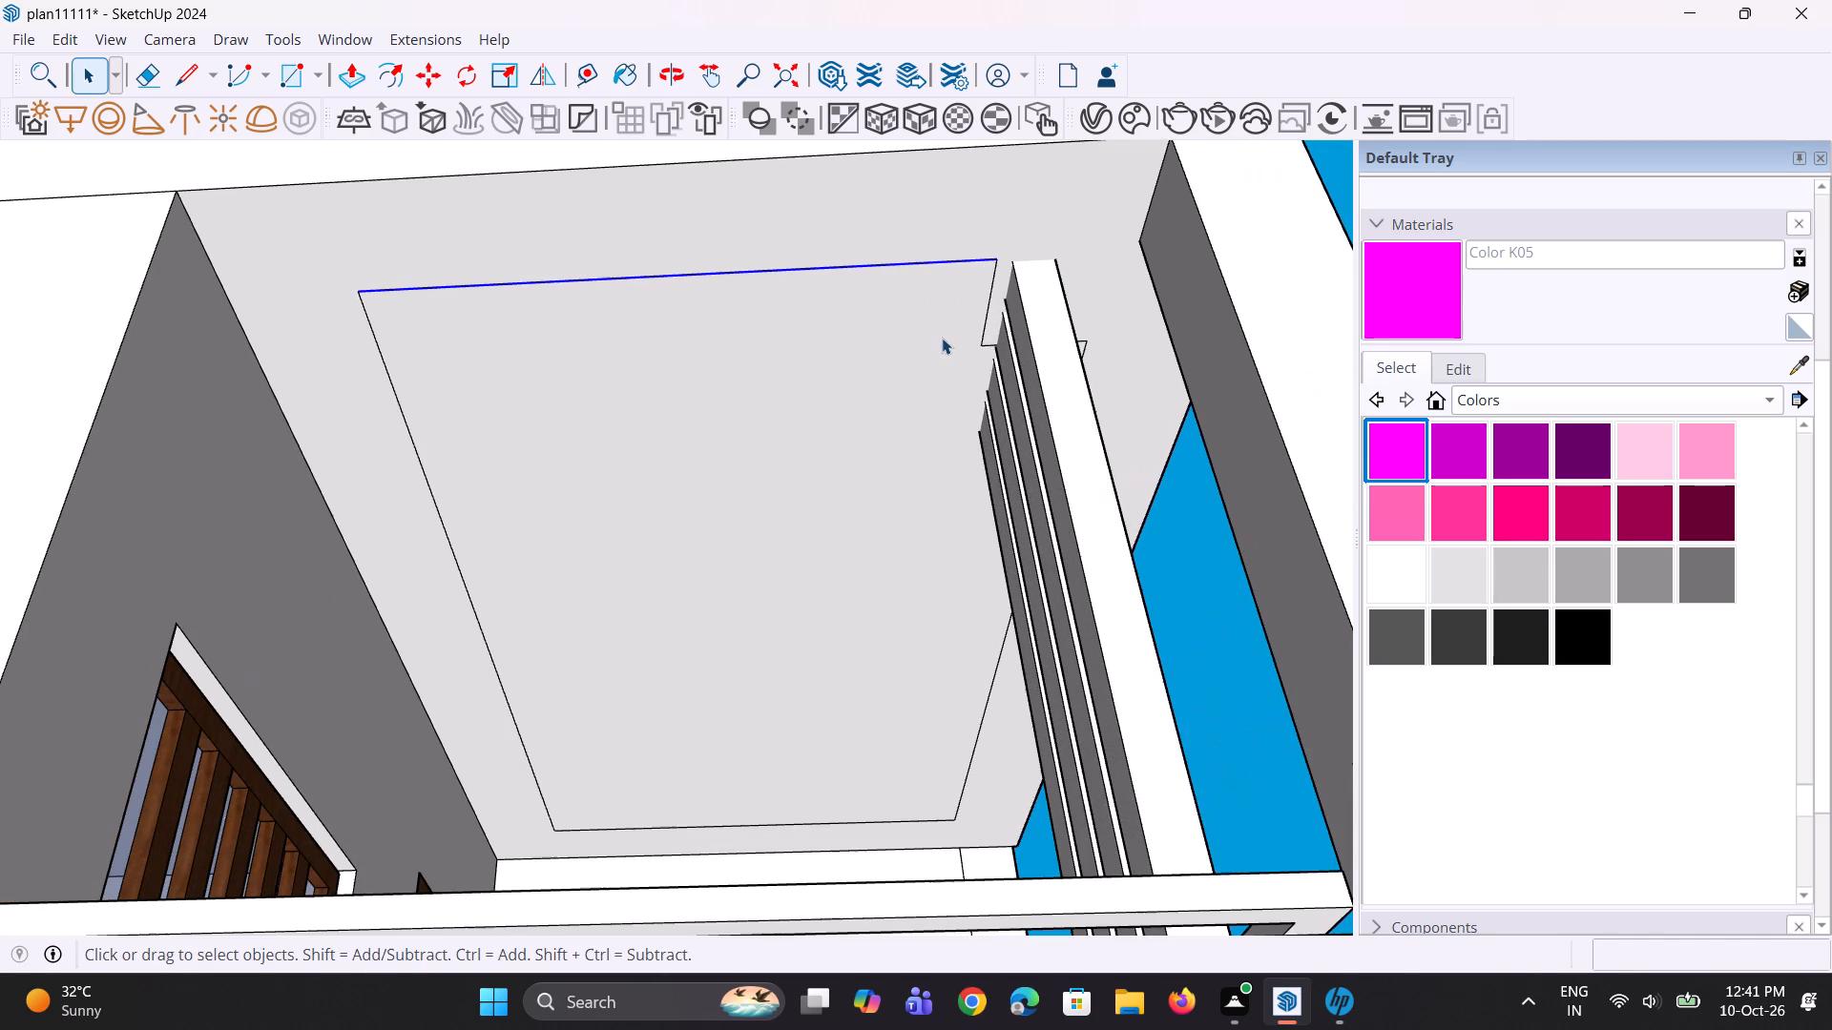
key("m")
left_click(992, 267)
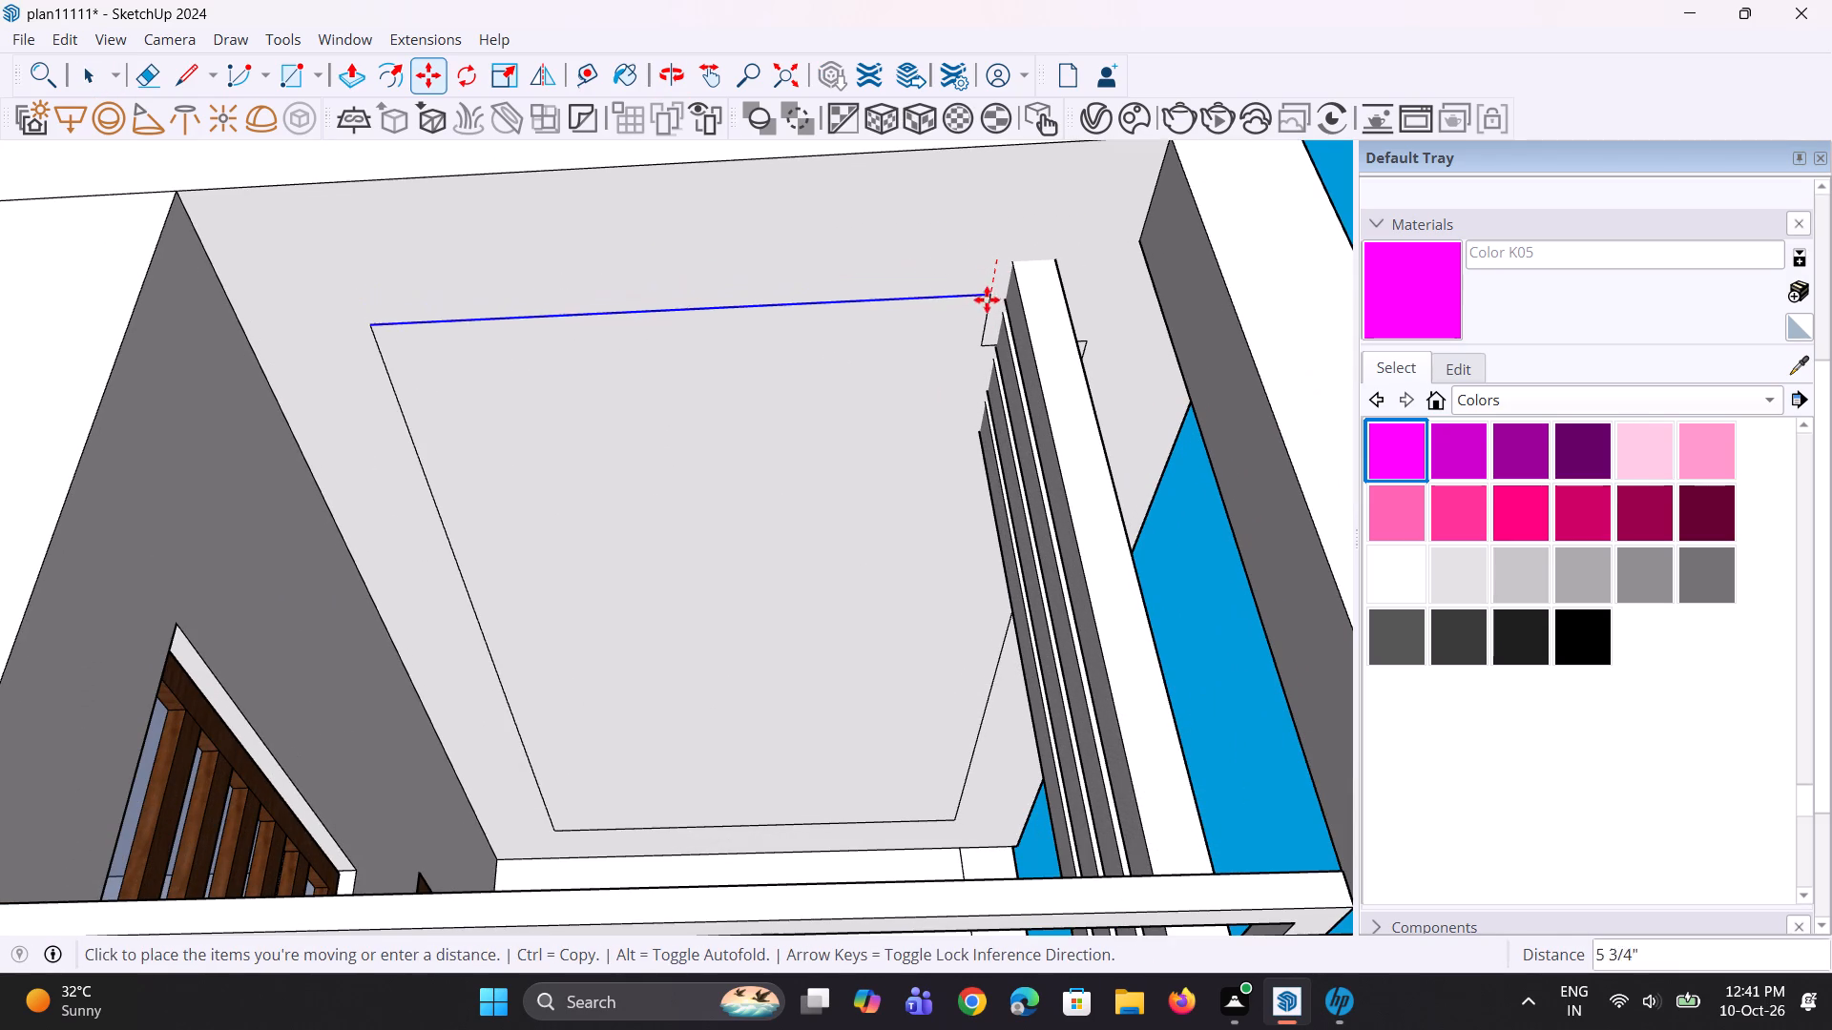
left_click(984, 345)
middle_click_drag(963, 392, 958, 408)
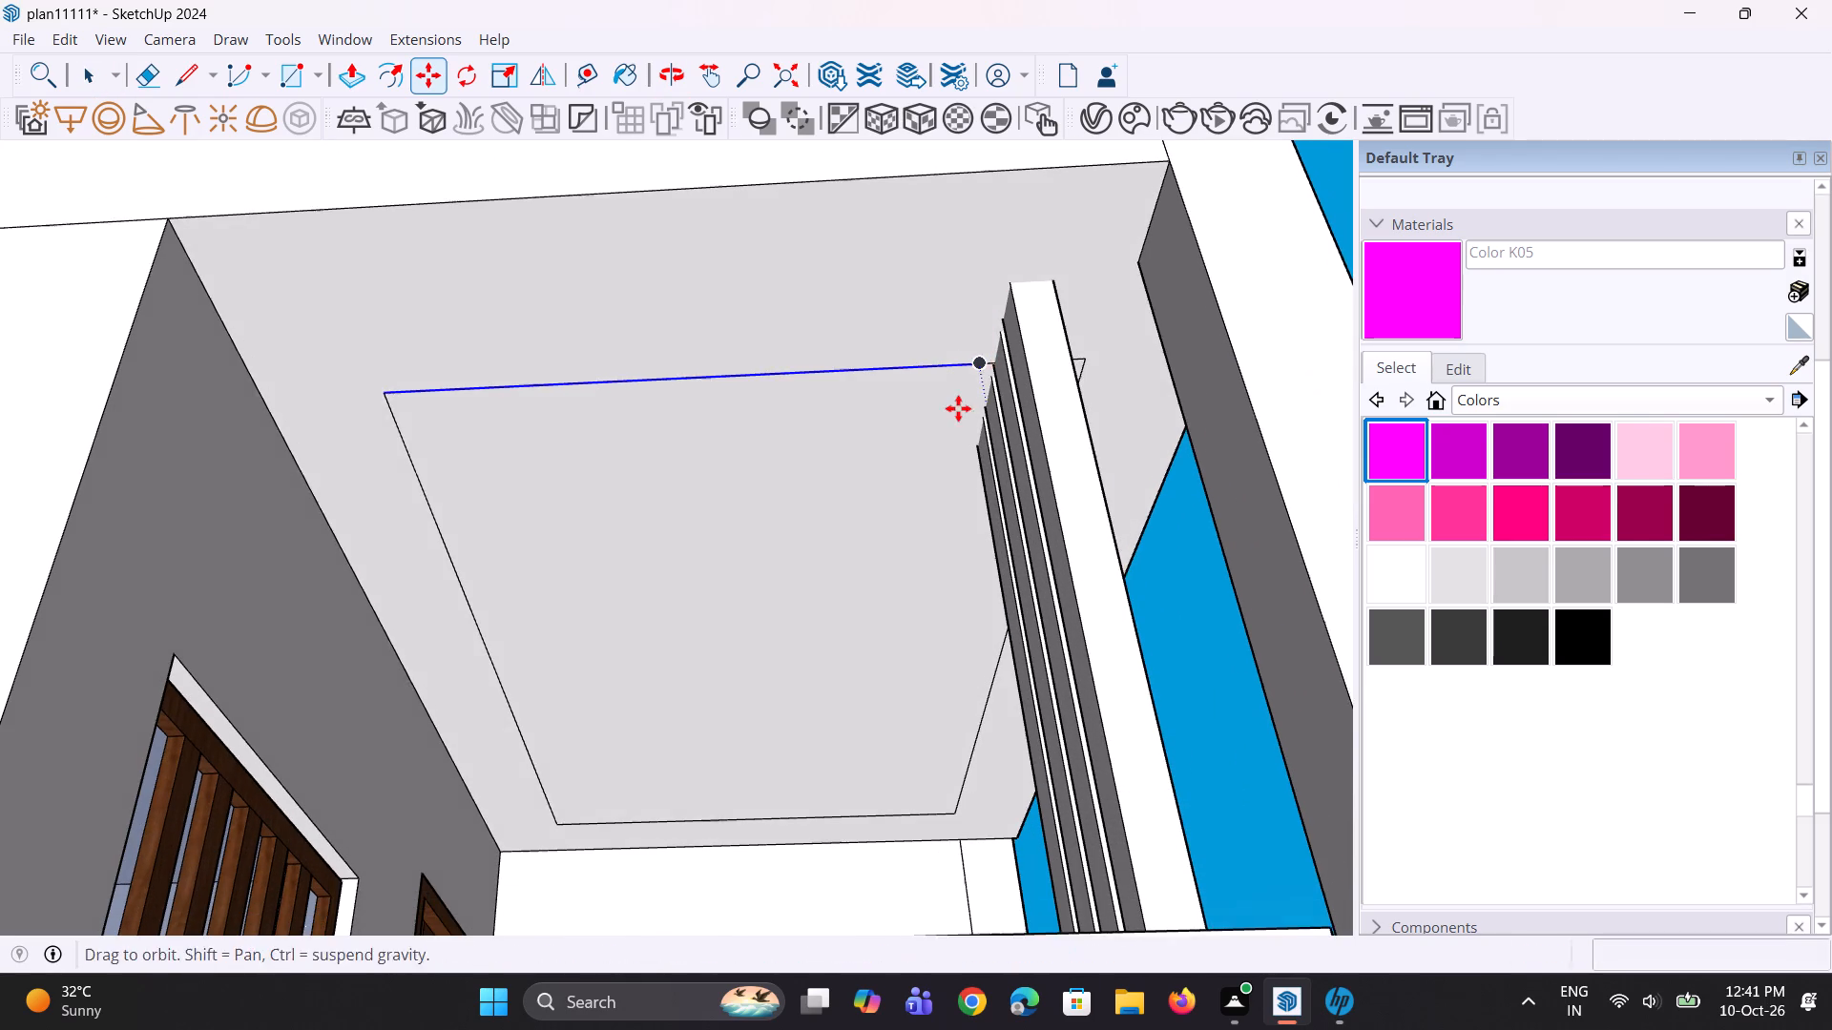
Try to combine the inset outline's long side edge with the short collinear segment behind the vertical fins.
key("space")
key("space")
scroll(987, 376, "up", 3)
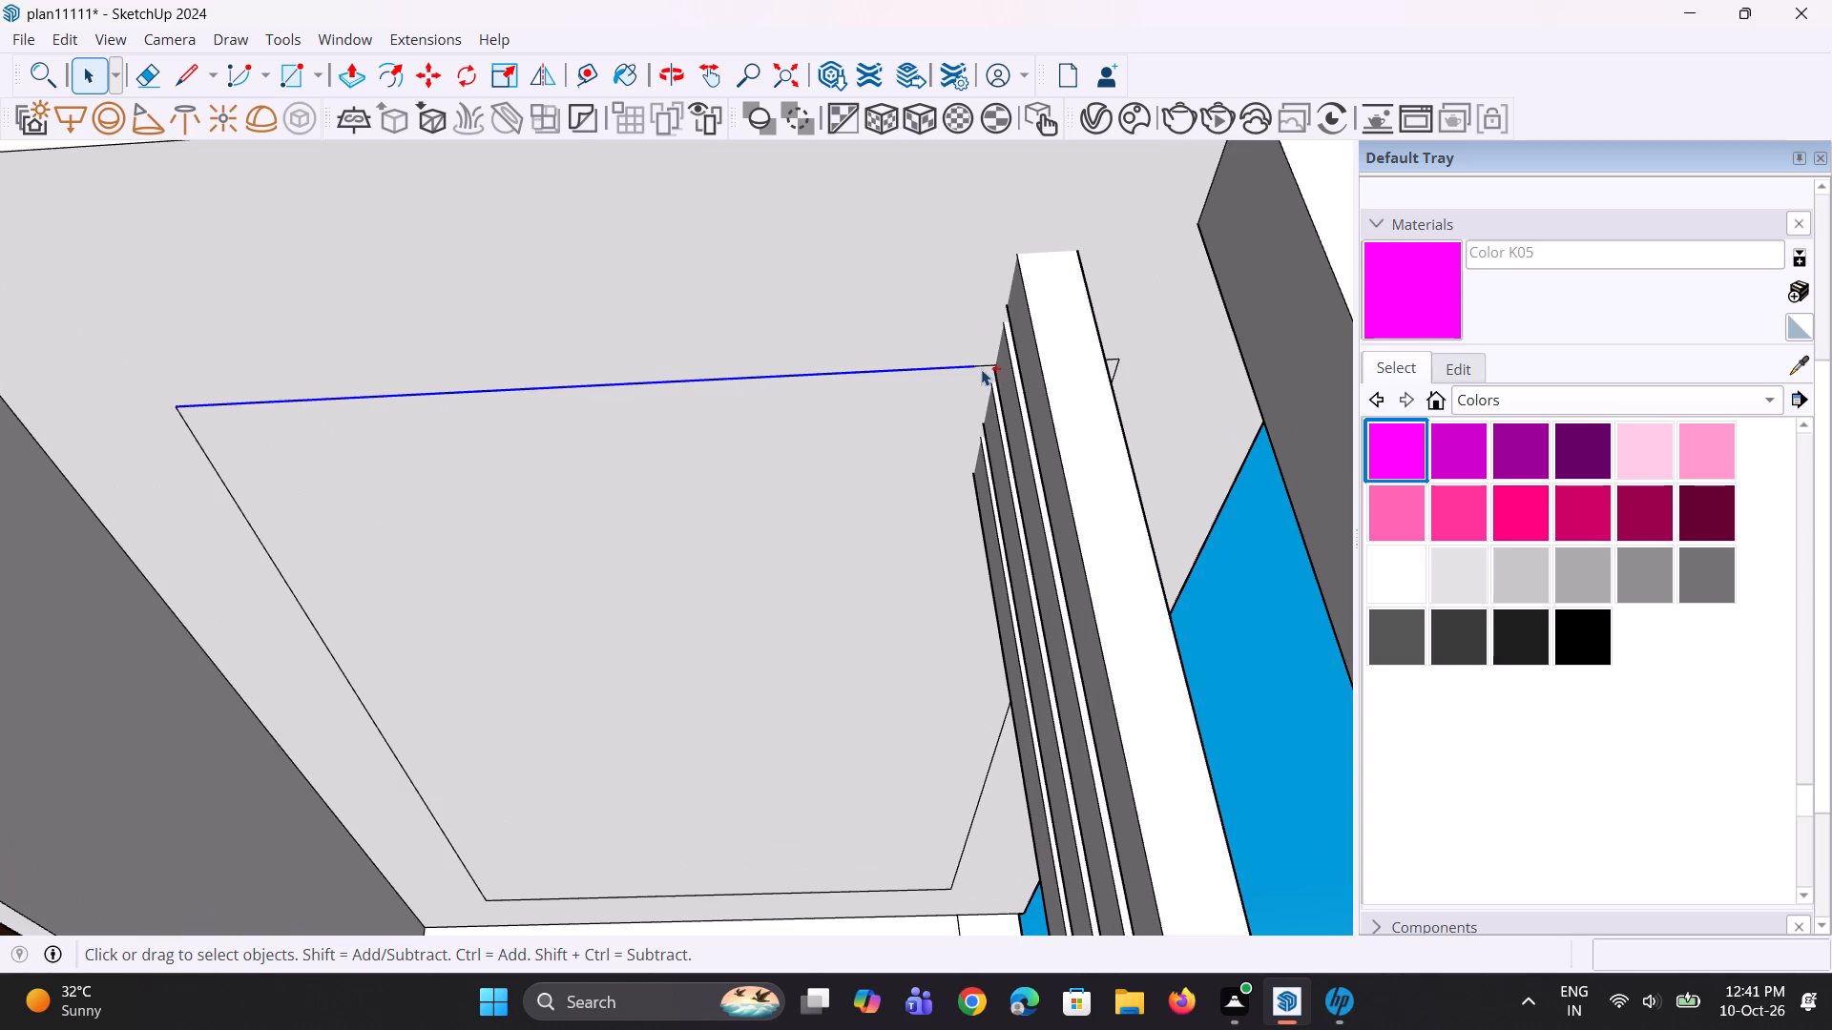
left_click(986, 365, "ctrl")
scroll(975, 371, "up", 1)
middle_click_drag(975, 375, 965, 390)
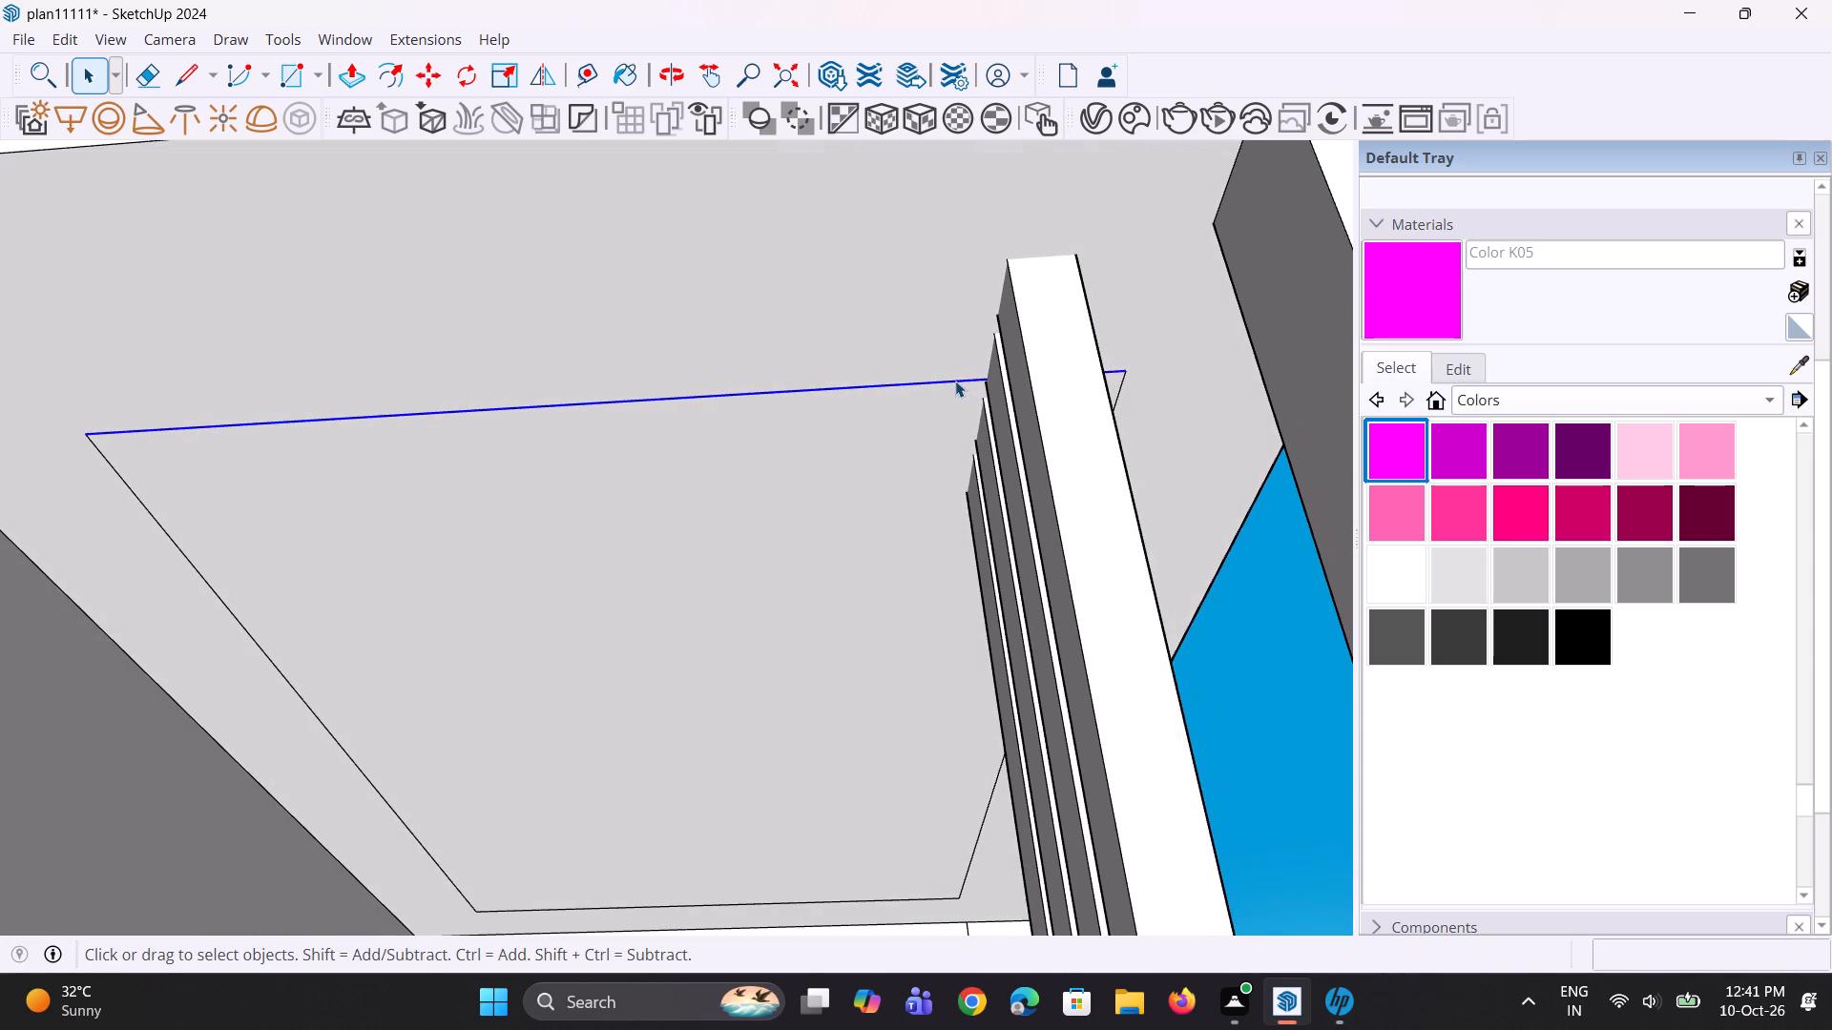
right_click(955, 381)
left_click(1006, 603)
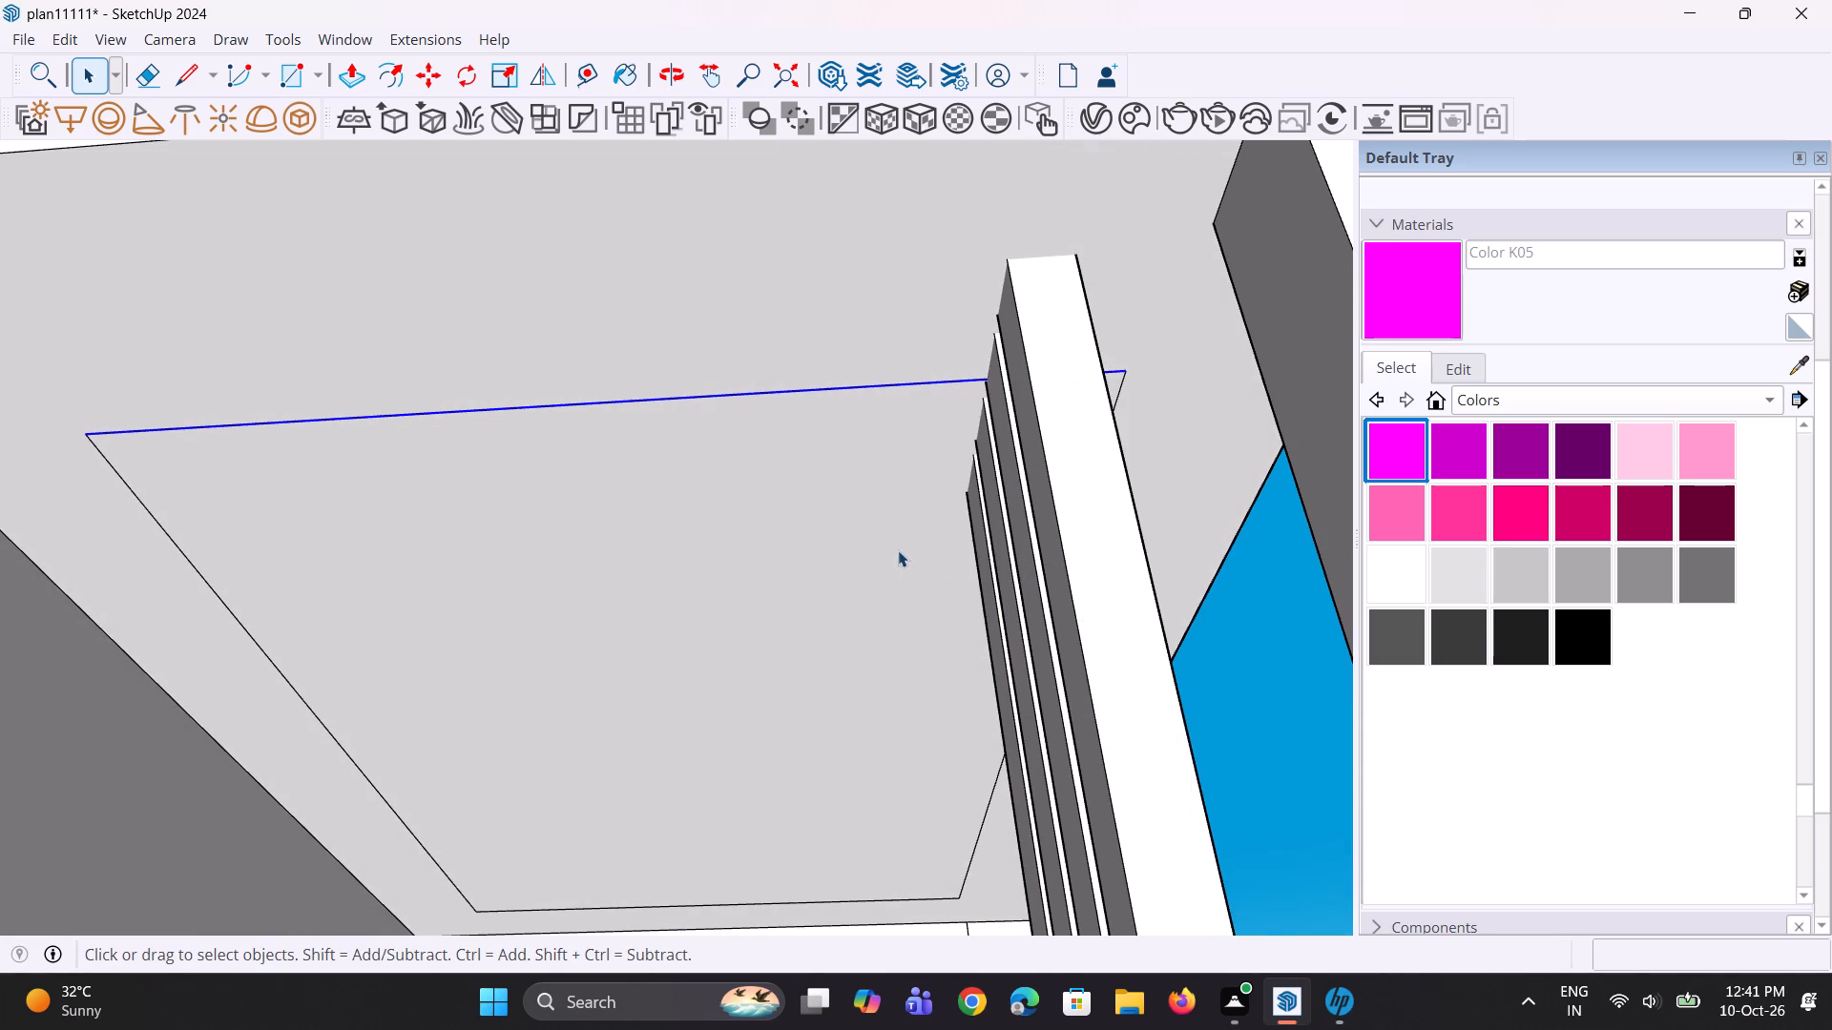
Examine the inset ceiling outline's long side edge and where it meets the edges around the vertical fins.
key("space")
left_click(791, 397)
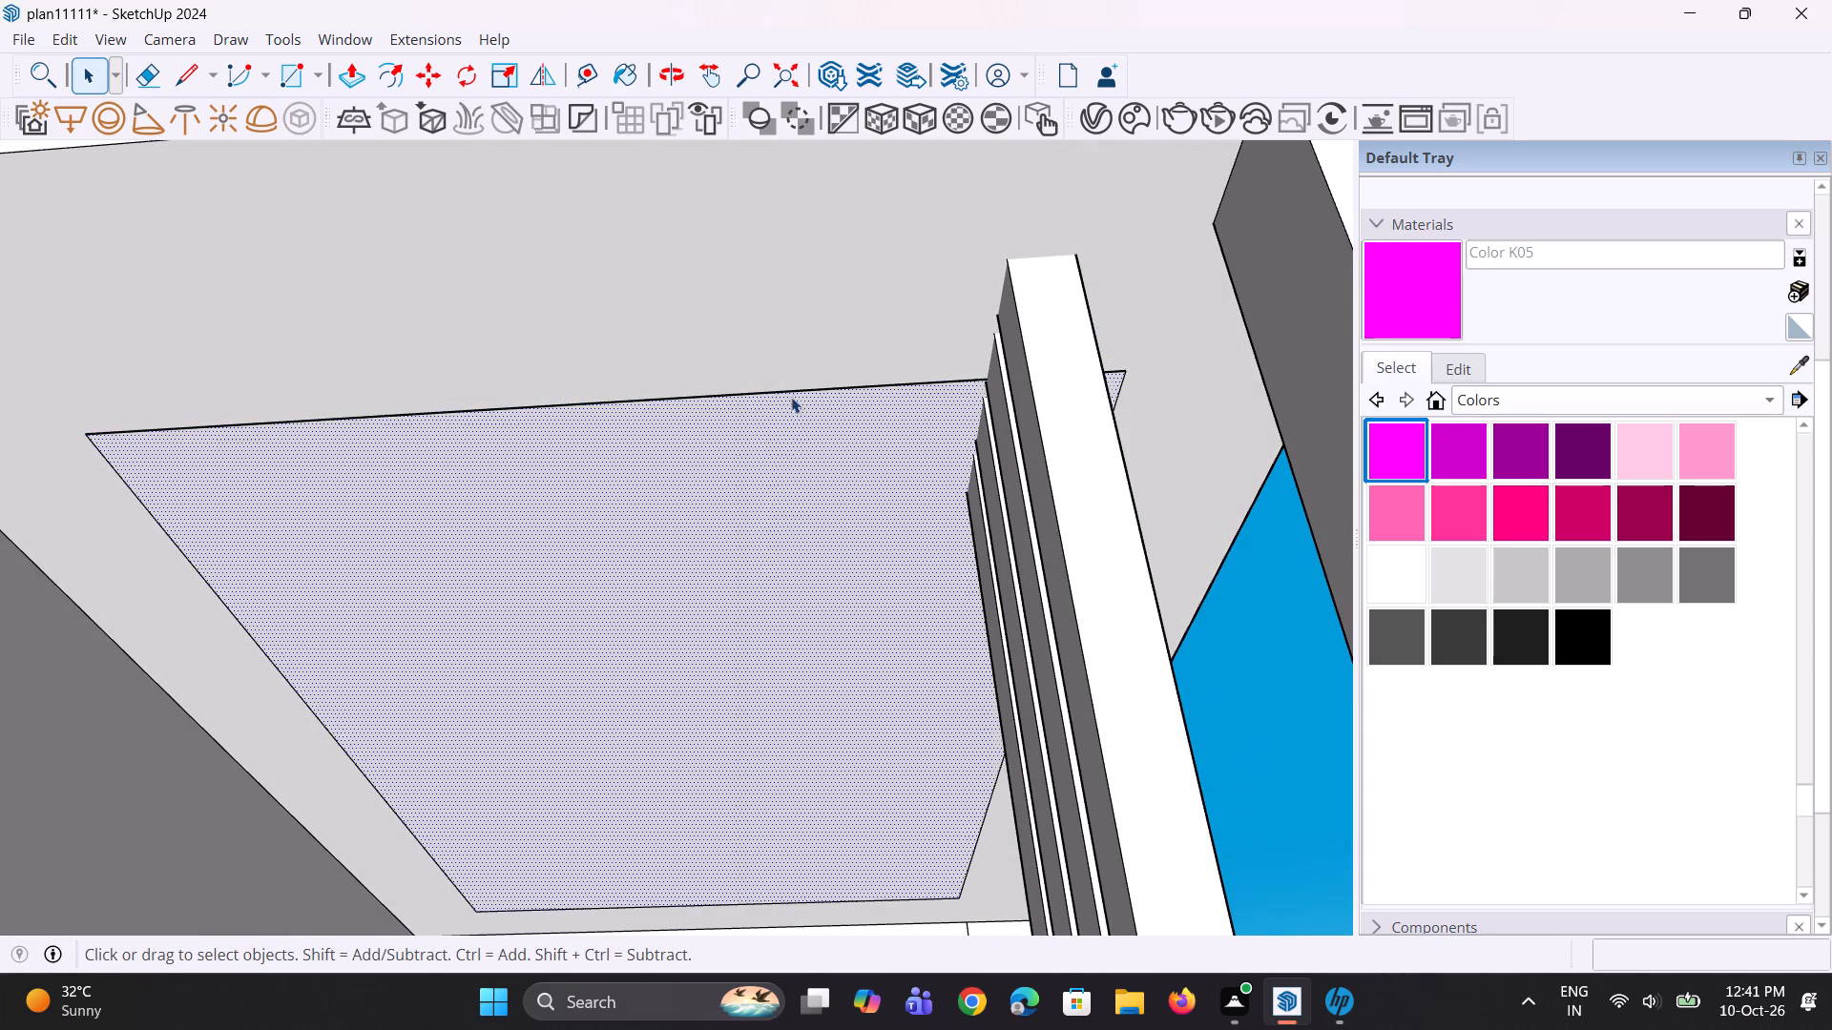
left_click(796, 394)
scroll(986, 381, "up", 1)
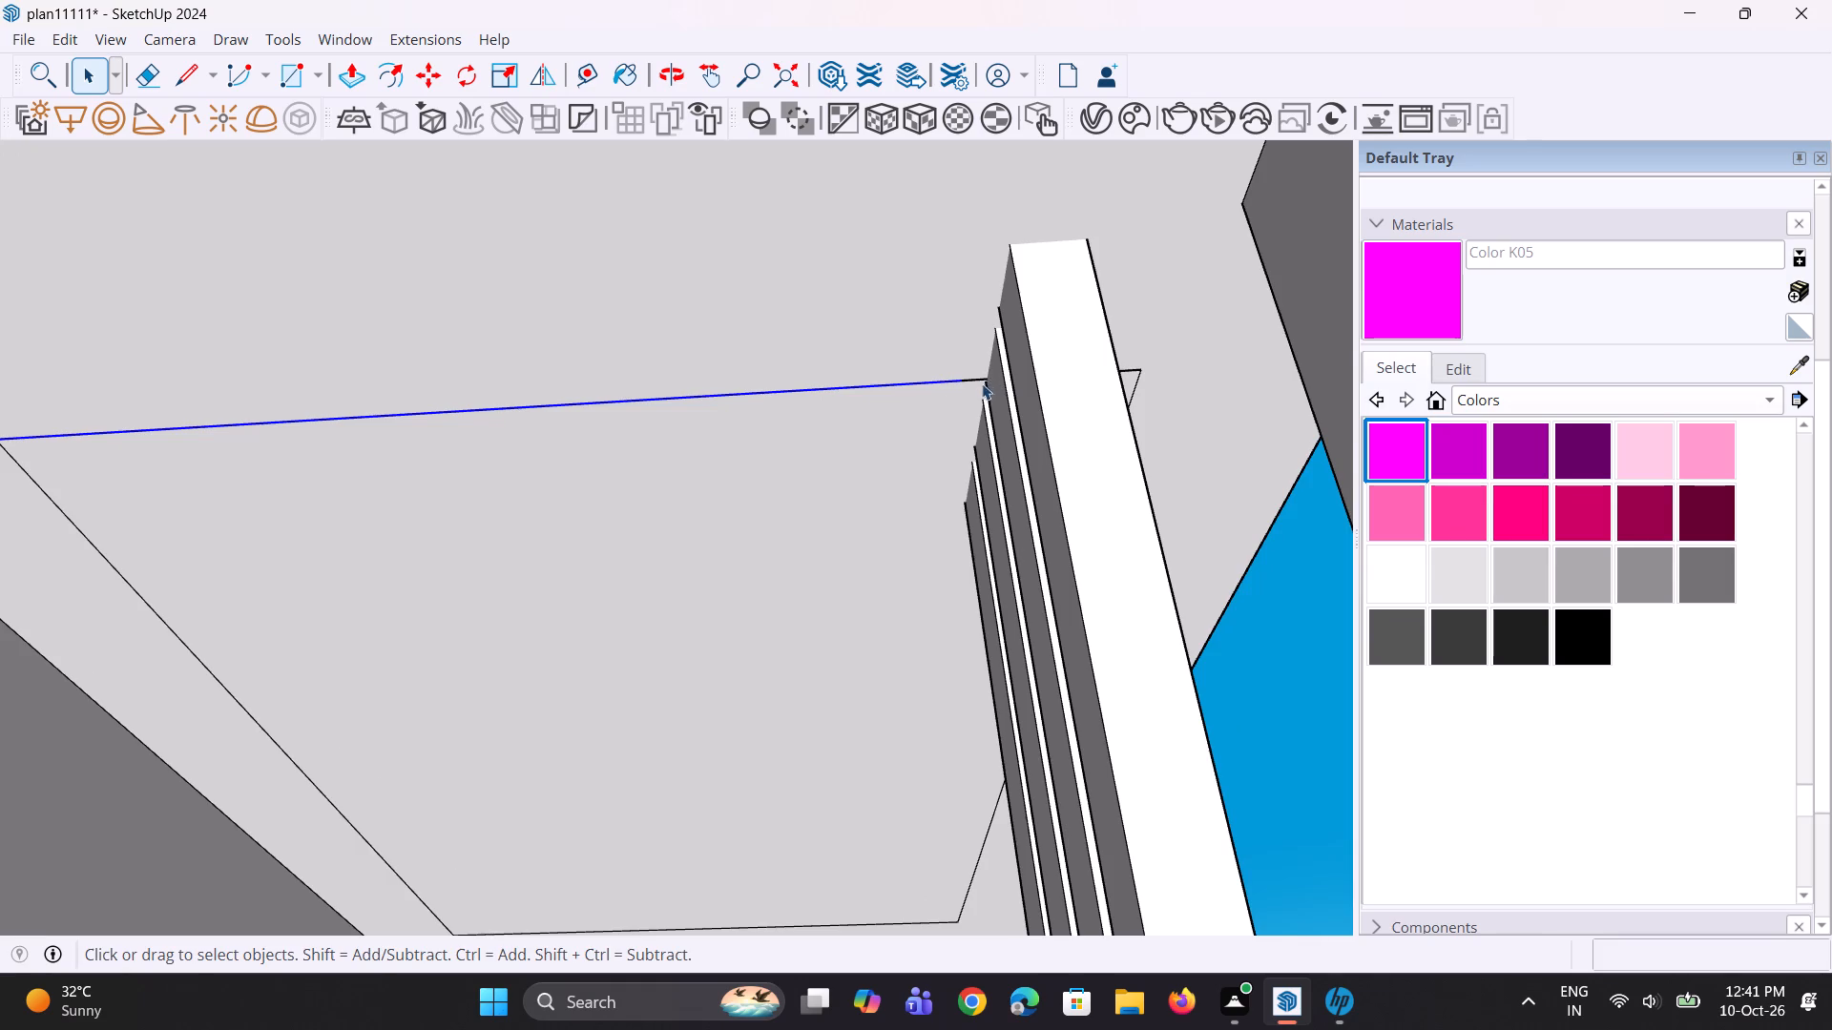
scroll(982, 384, "up", 1)
middle_click_drag(974, 388, 1073, 590)
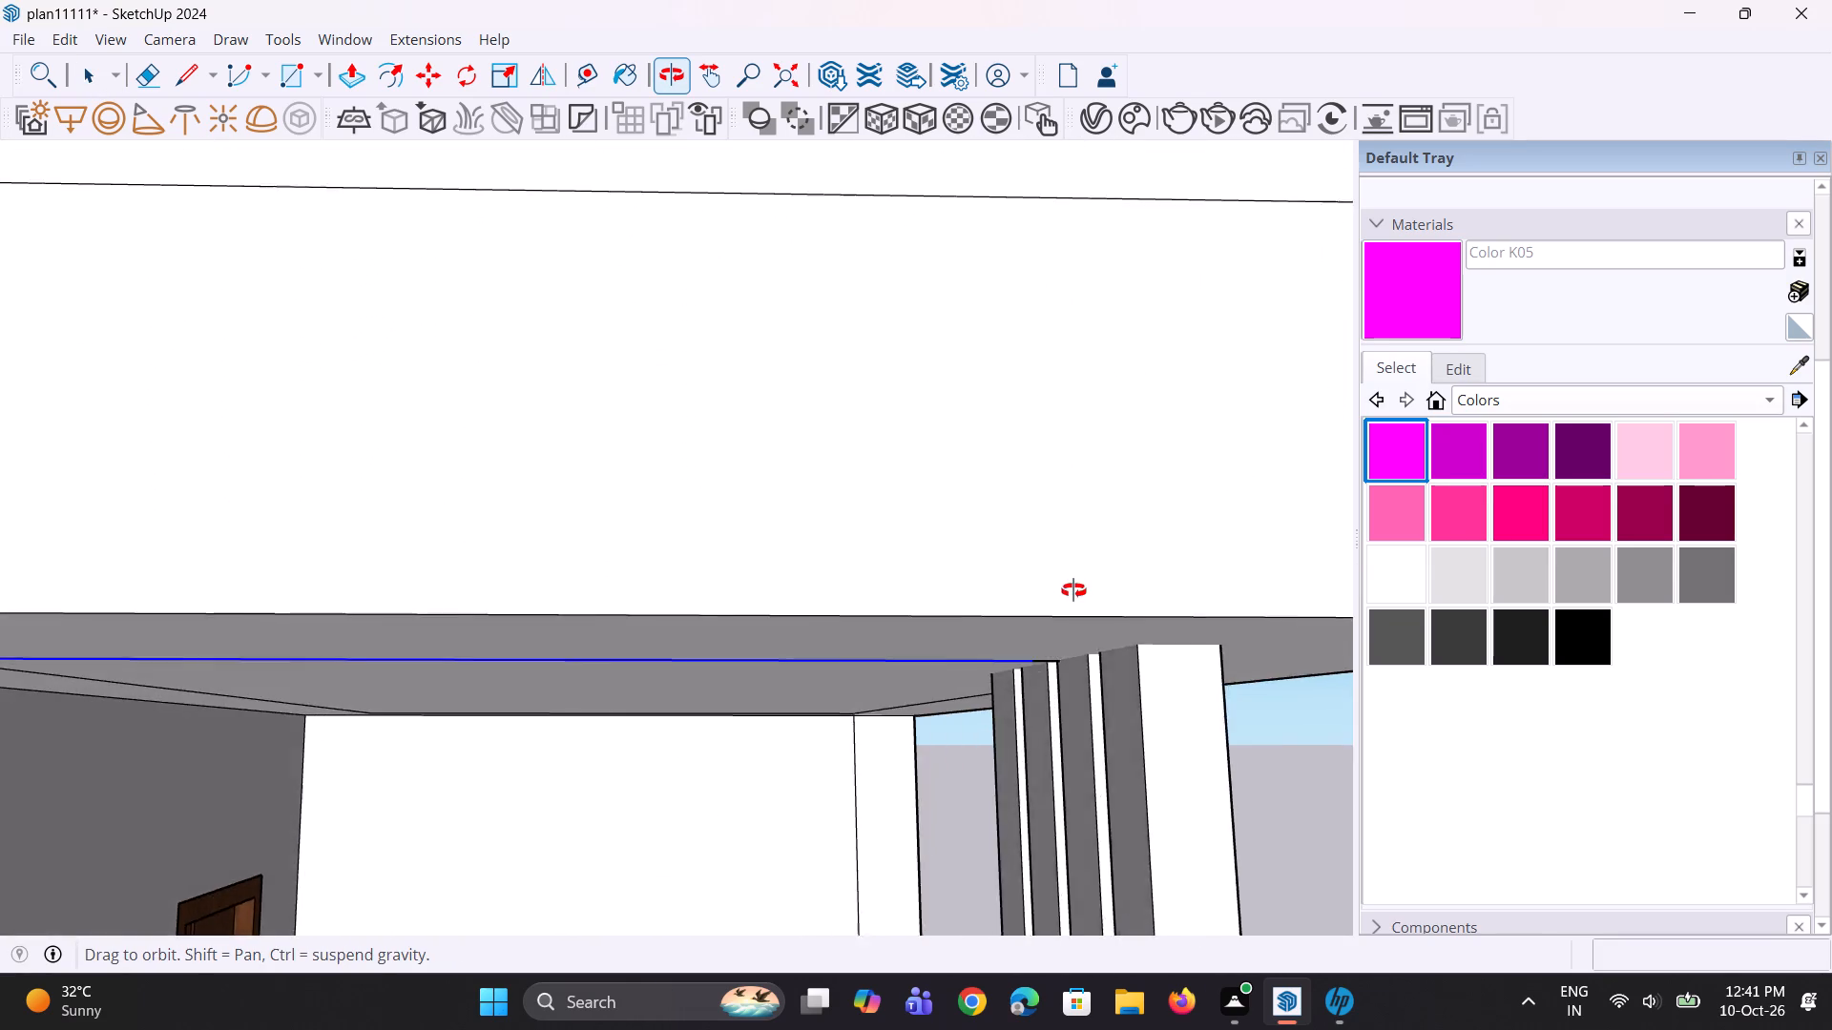
middle_click_drag(1073, 590, 1278, 445)
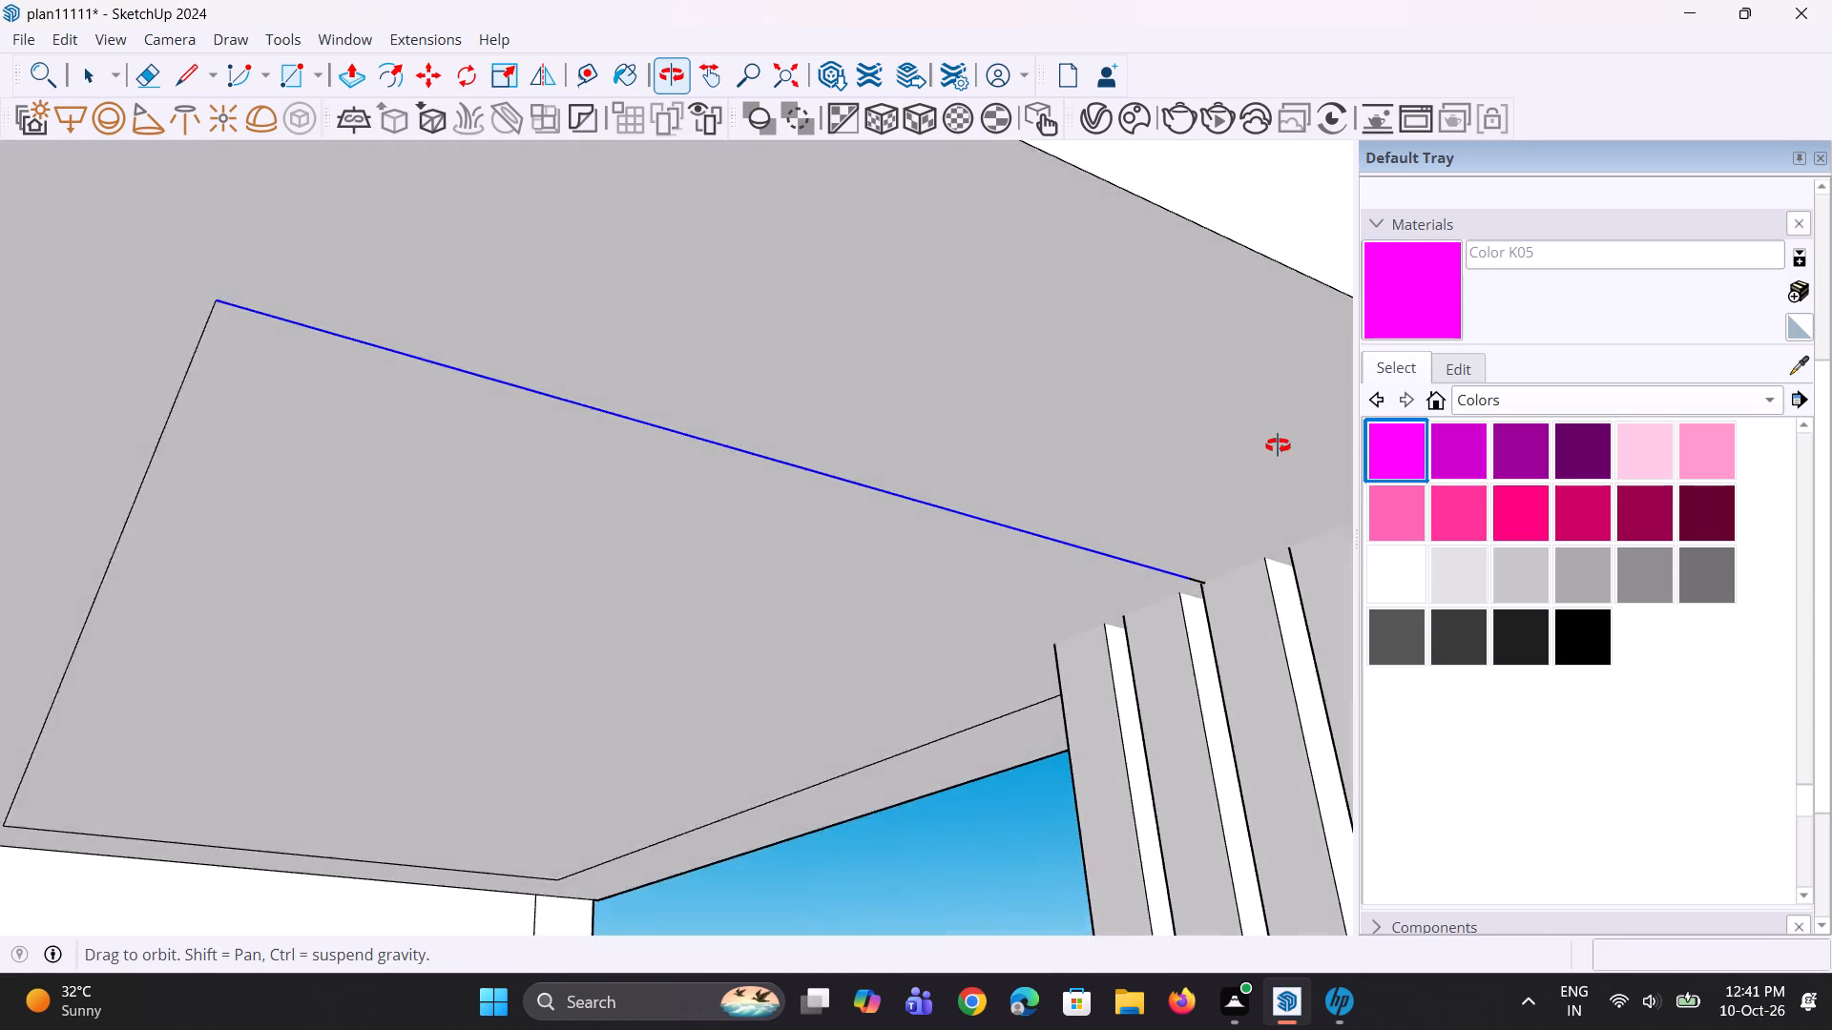
middle_click_drag(1278, 445, 1195, 447)
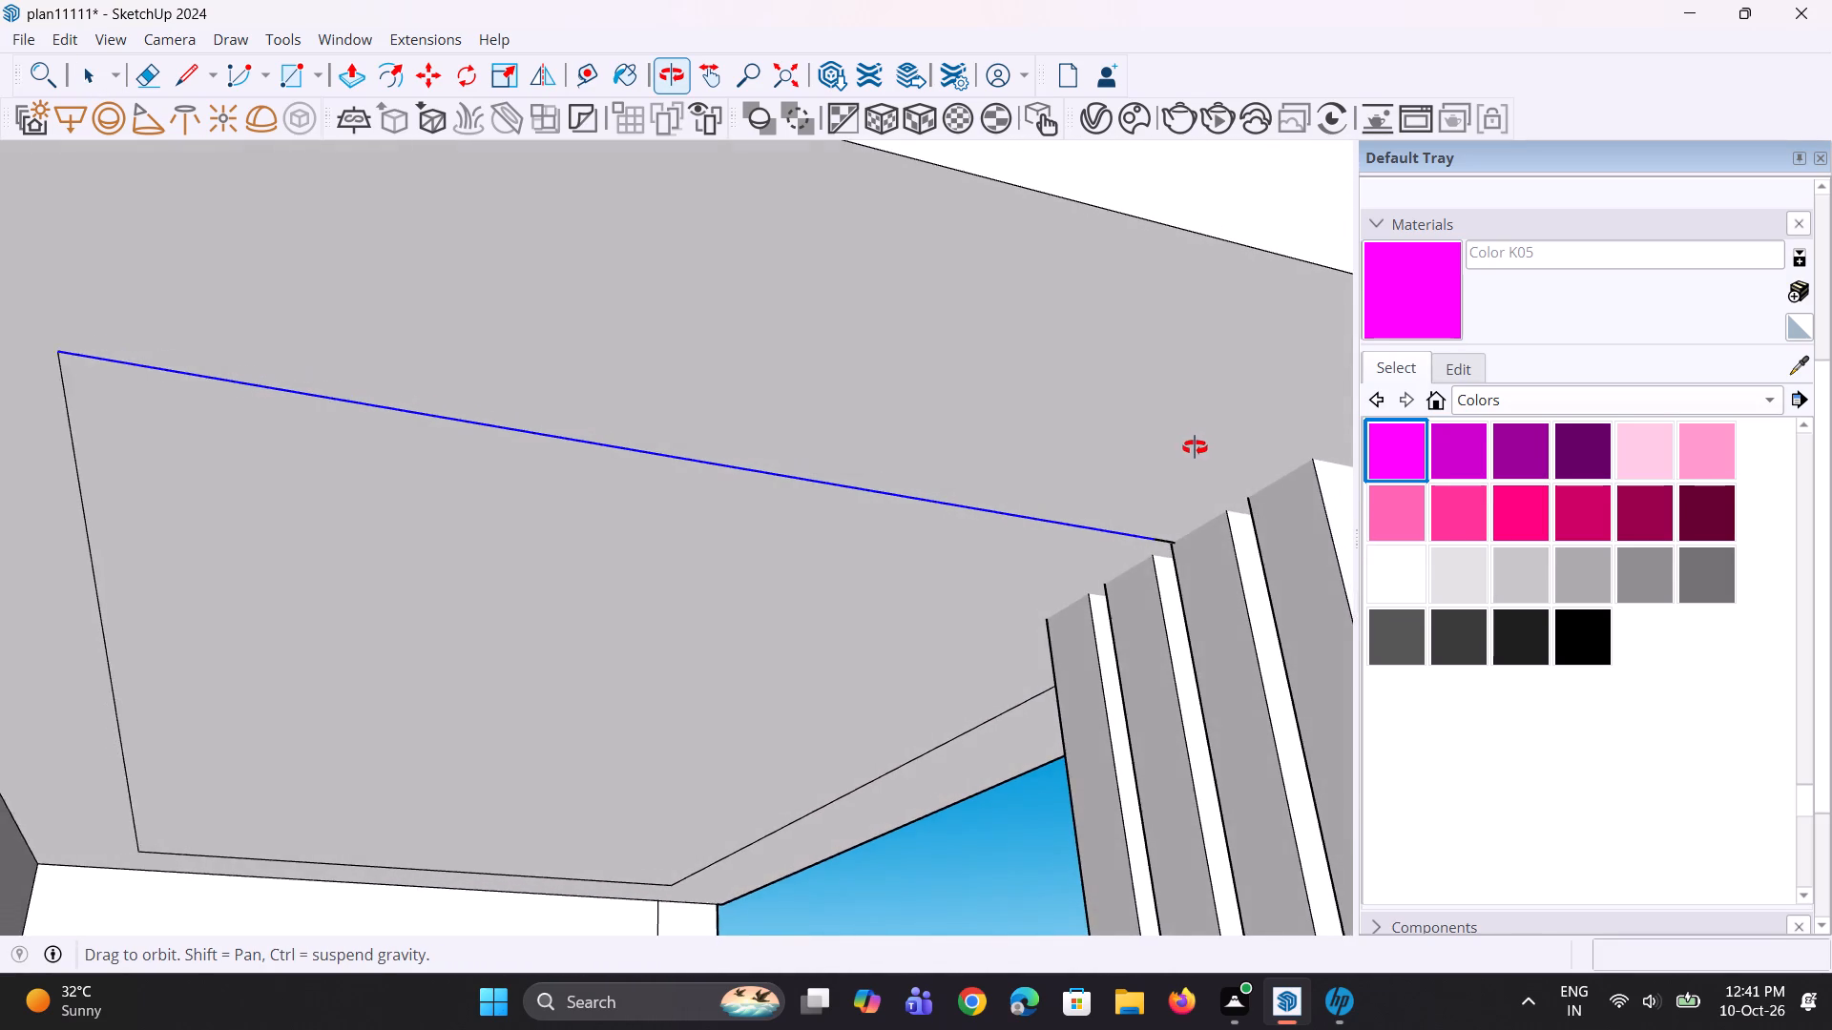
middle_click_drag(1195, 447, 815, 440)
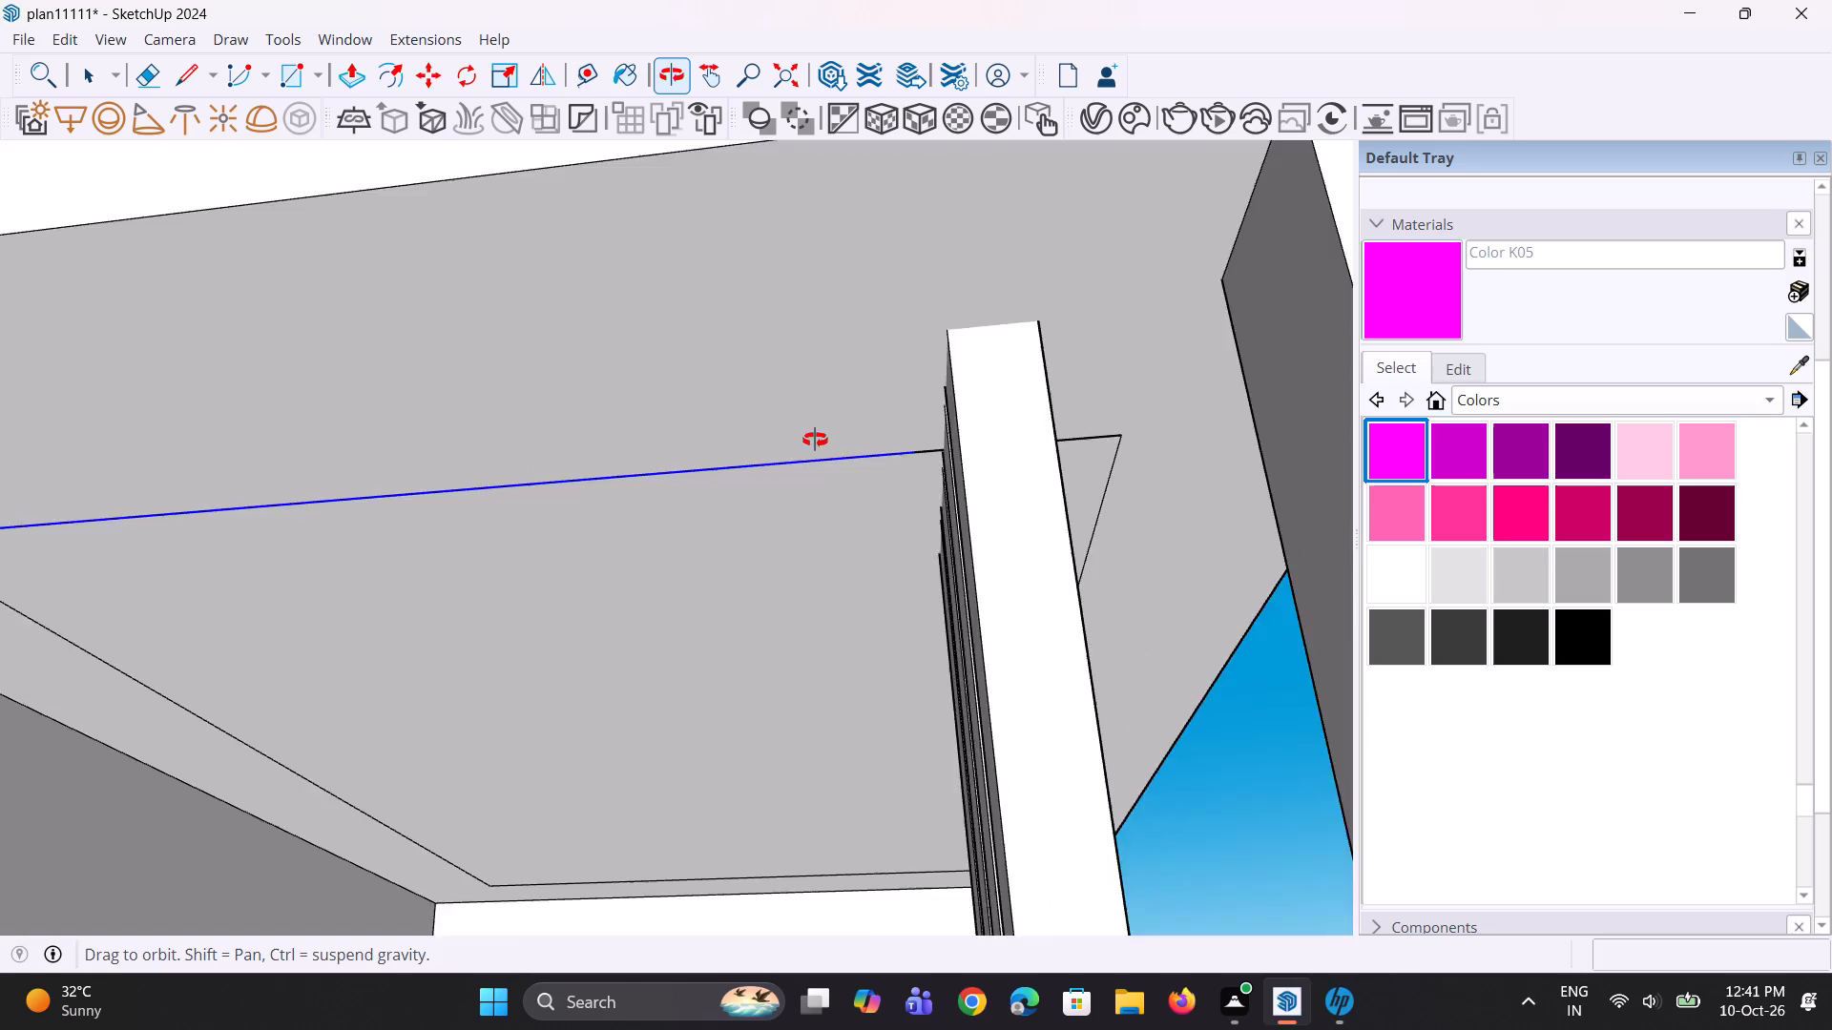
middle_click_drag(815, 440, 0, 480)
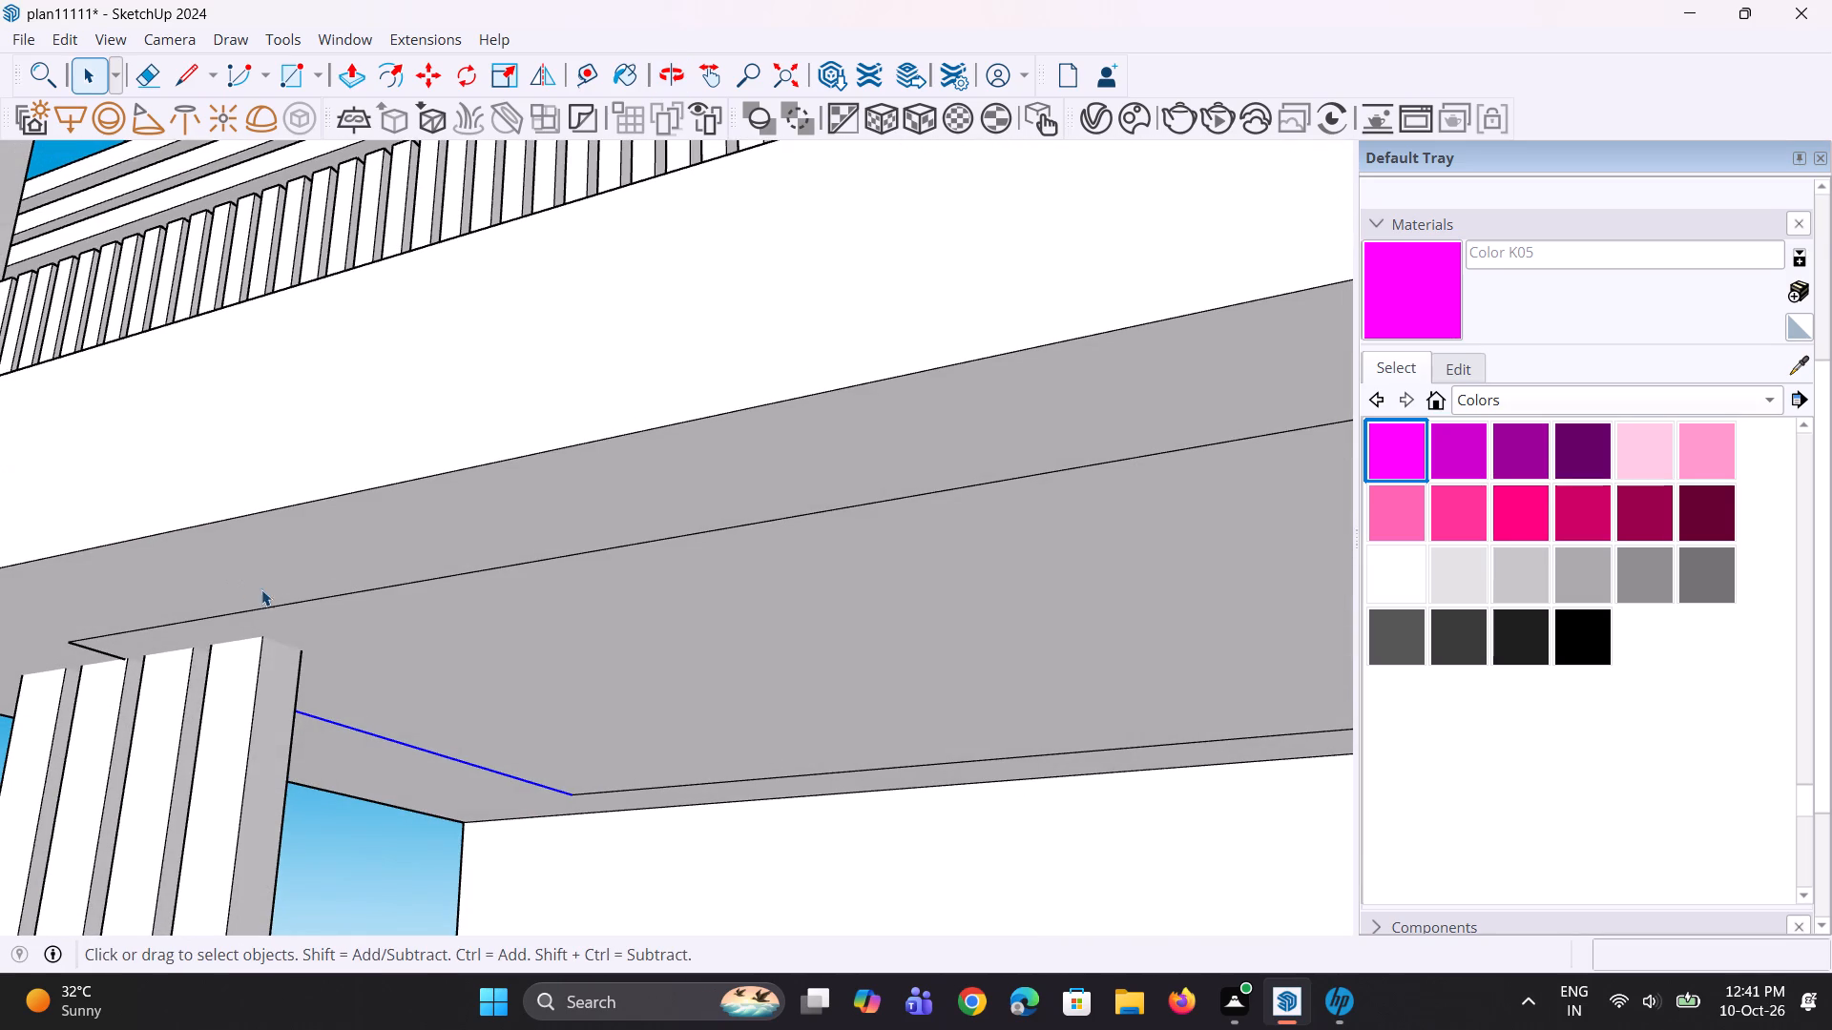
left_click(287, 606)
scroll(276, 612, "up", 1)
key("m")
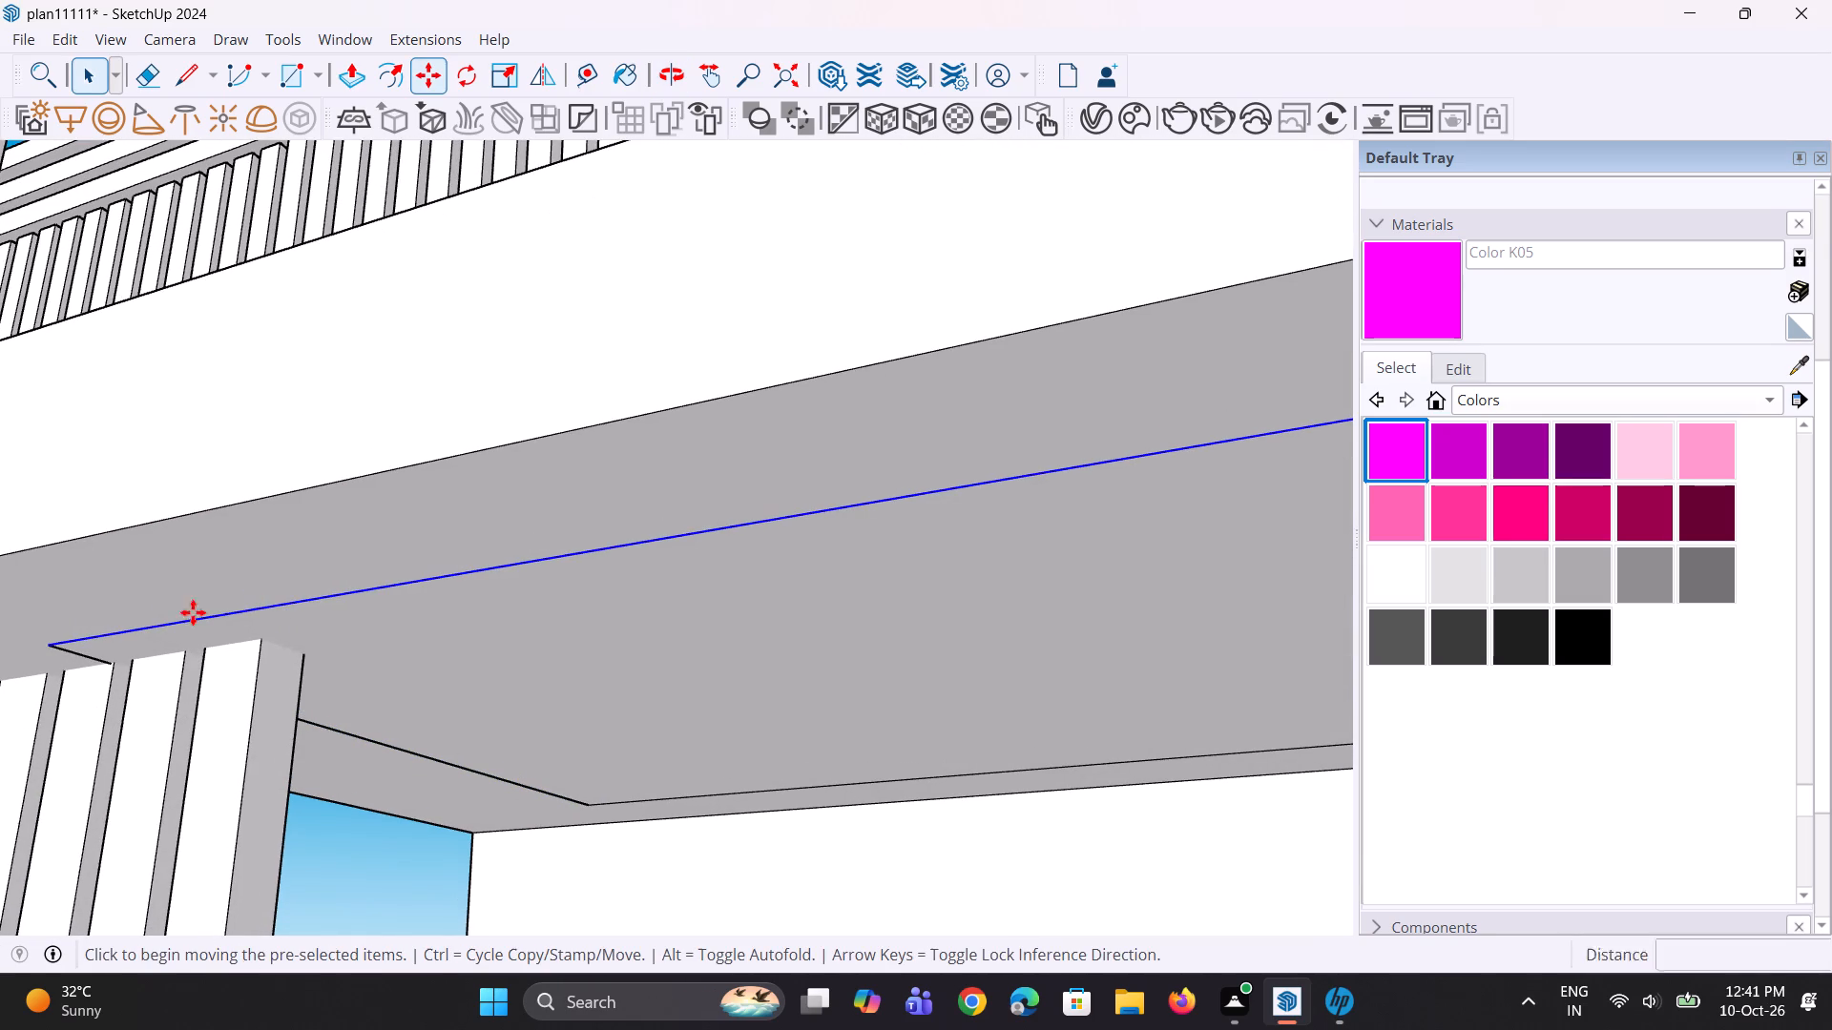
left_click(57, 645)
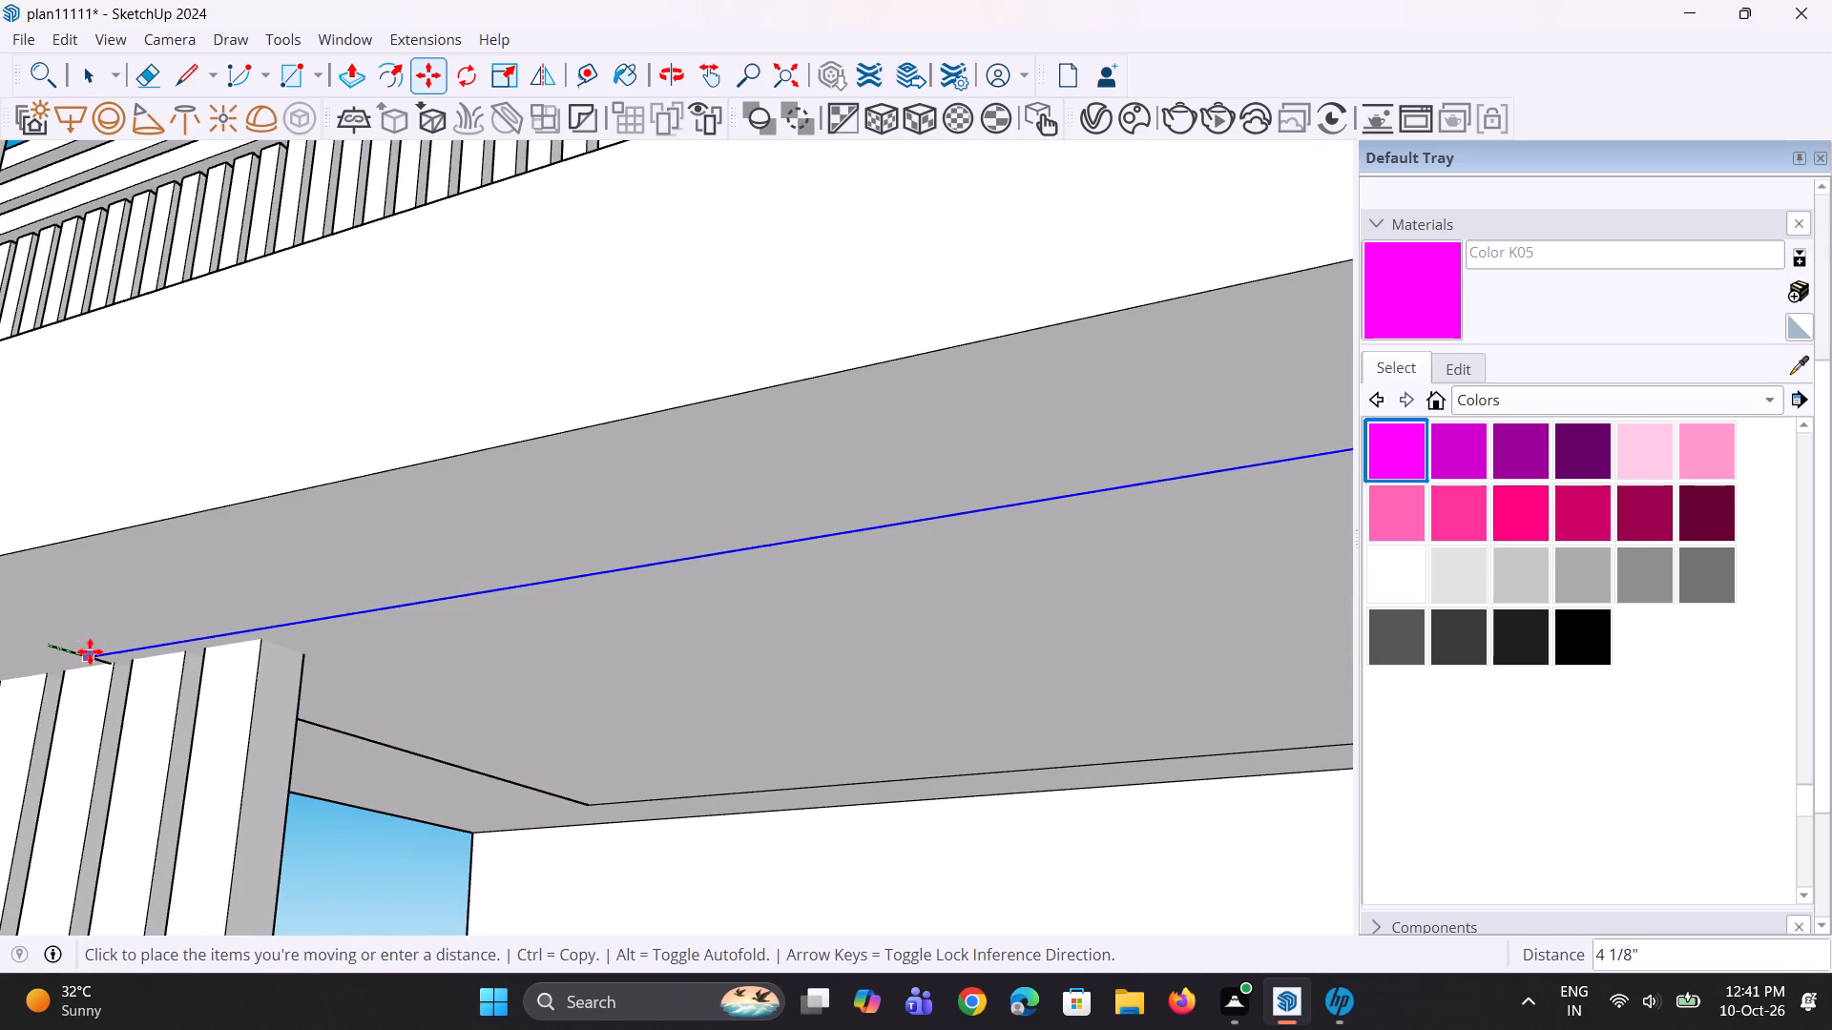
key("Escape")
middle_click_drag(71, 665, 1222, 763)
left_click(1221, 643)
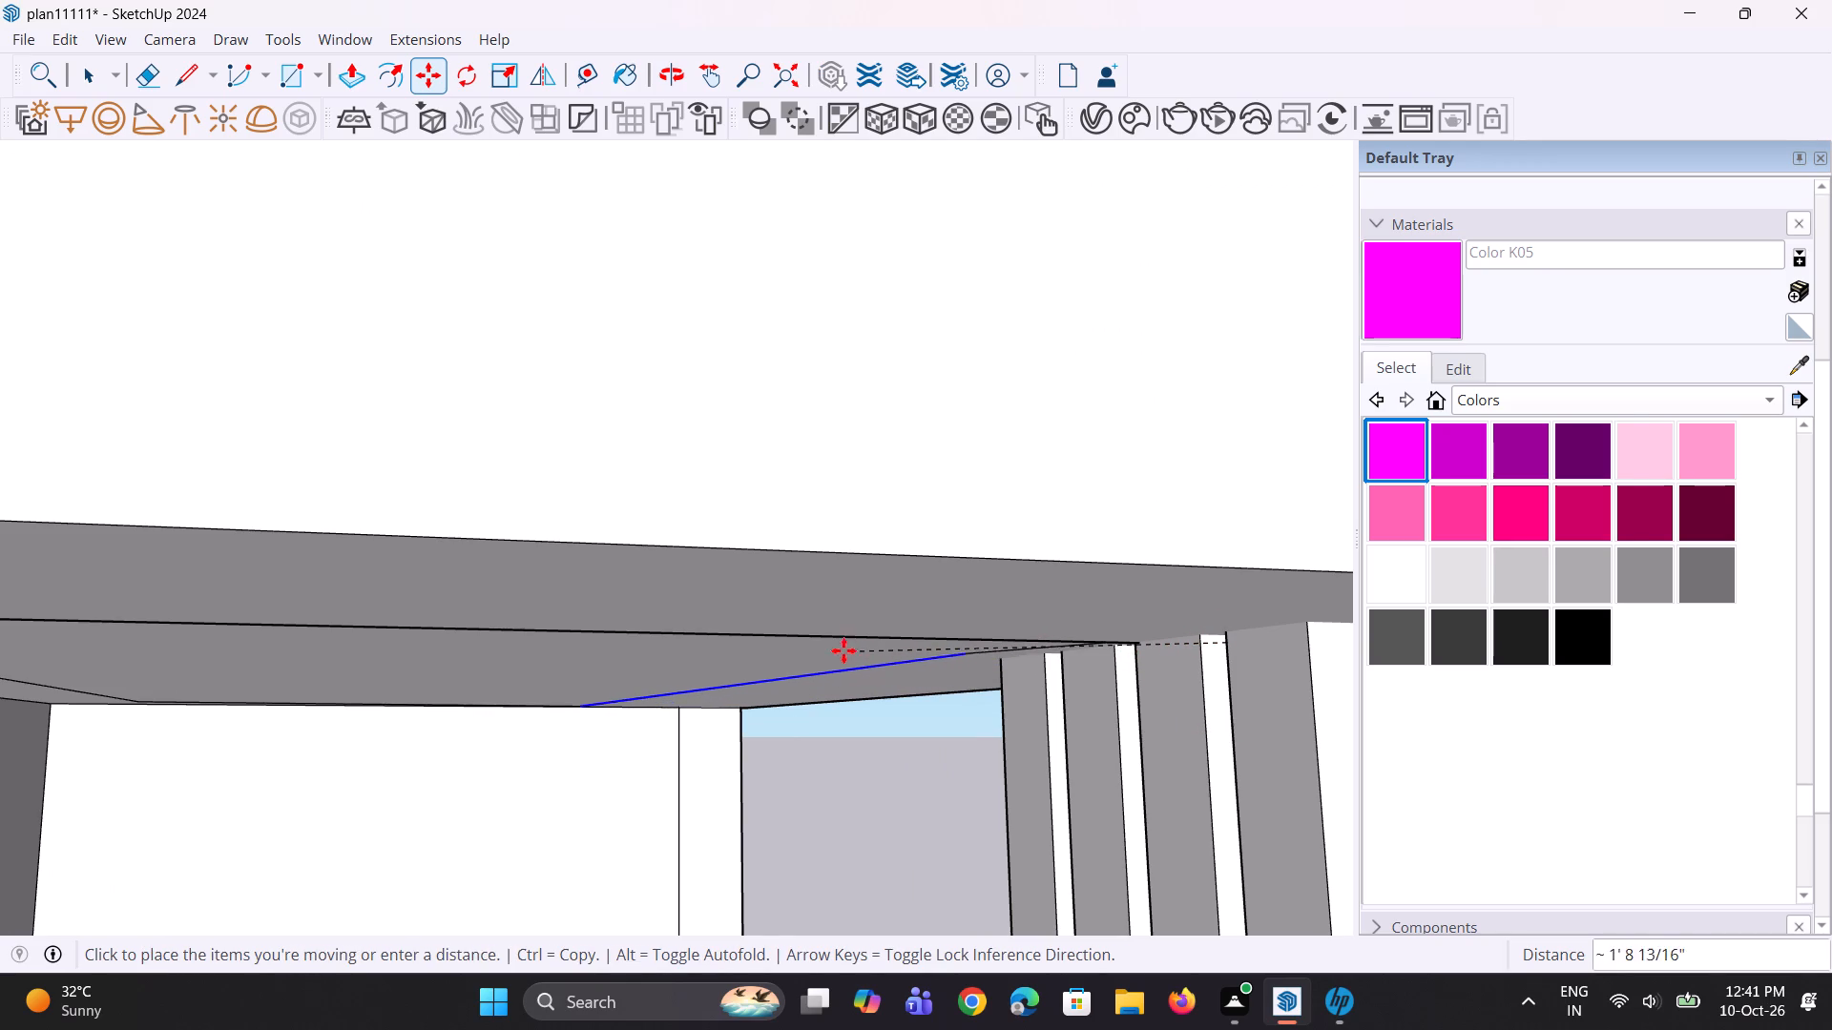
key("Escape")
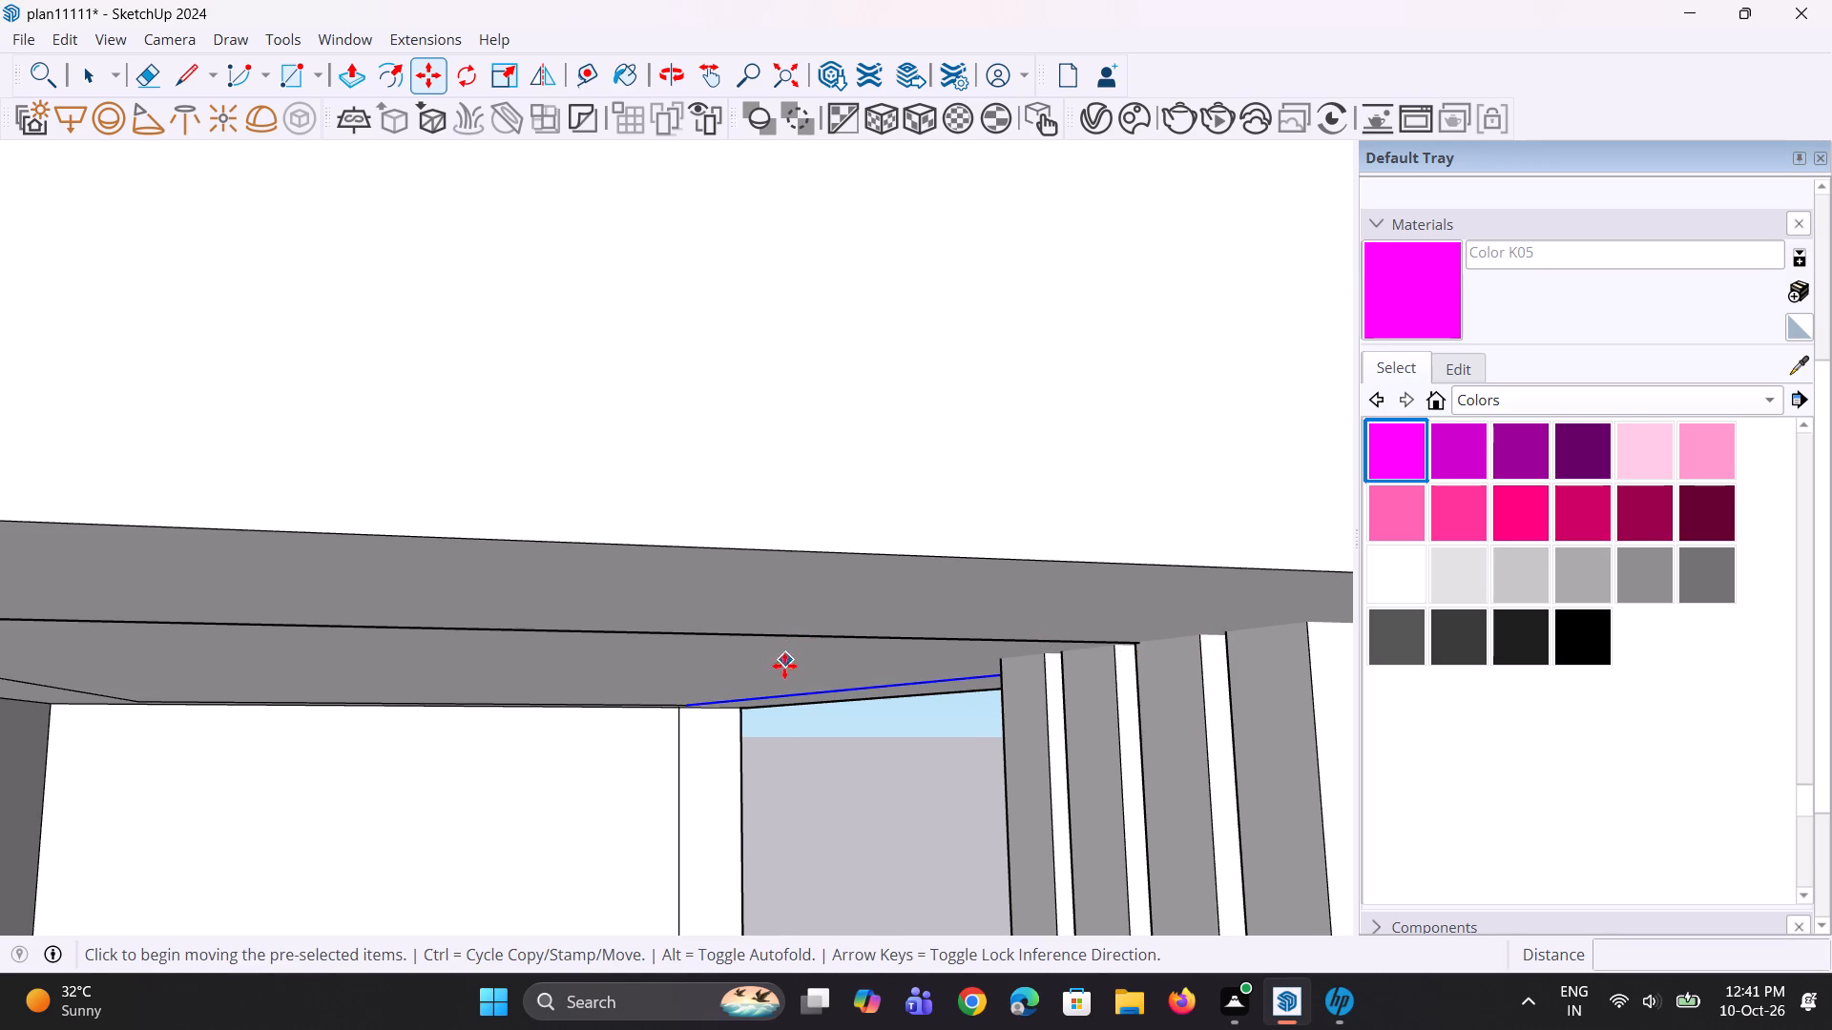
Undo the latest edits to the inset outline, back to the plain ceiling face of the middle left balcony.
key("ctrl+z")
key("ctrl+z")
key("ctrl+z")
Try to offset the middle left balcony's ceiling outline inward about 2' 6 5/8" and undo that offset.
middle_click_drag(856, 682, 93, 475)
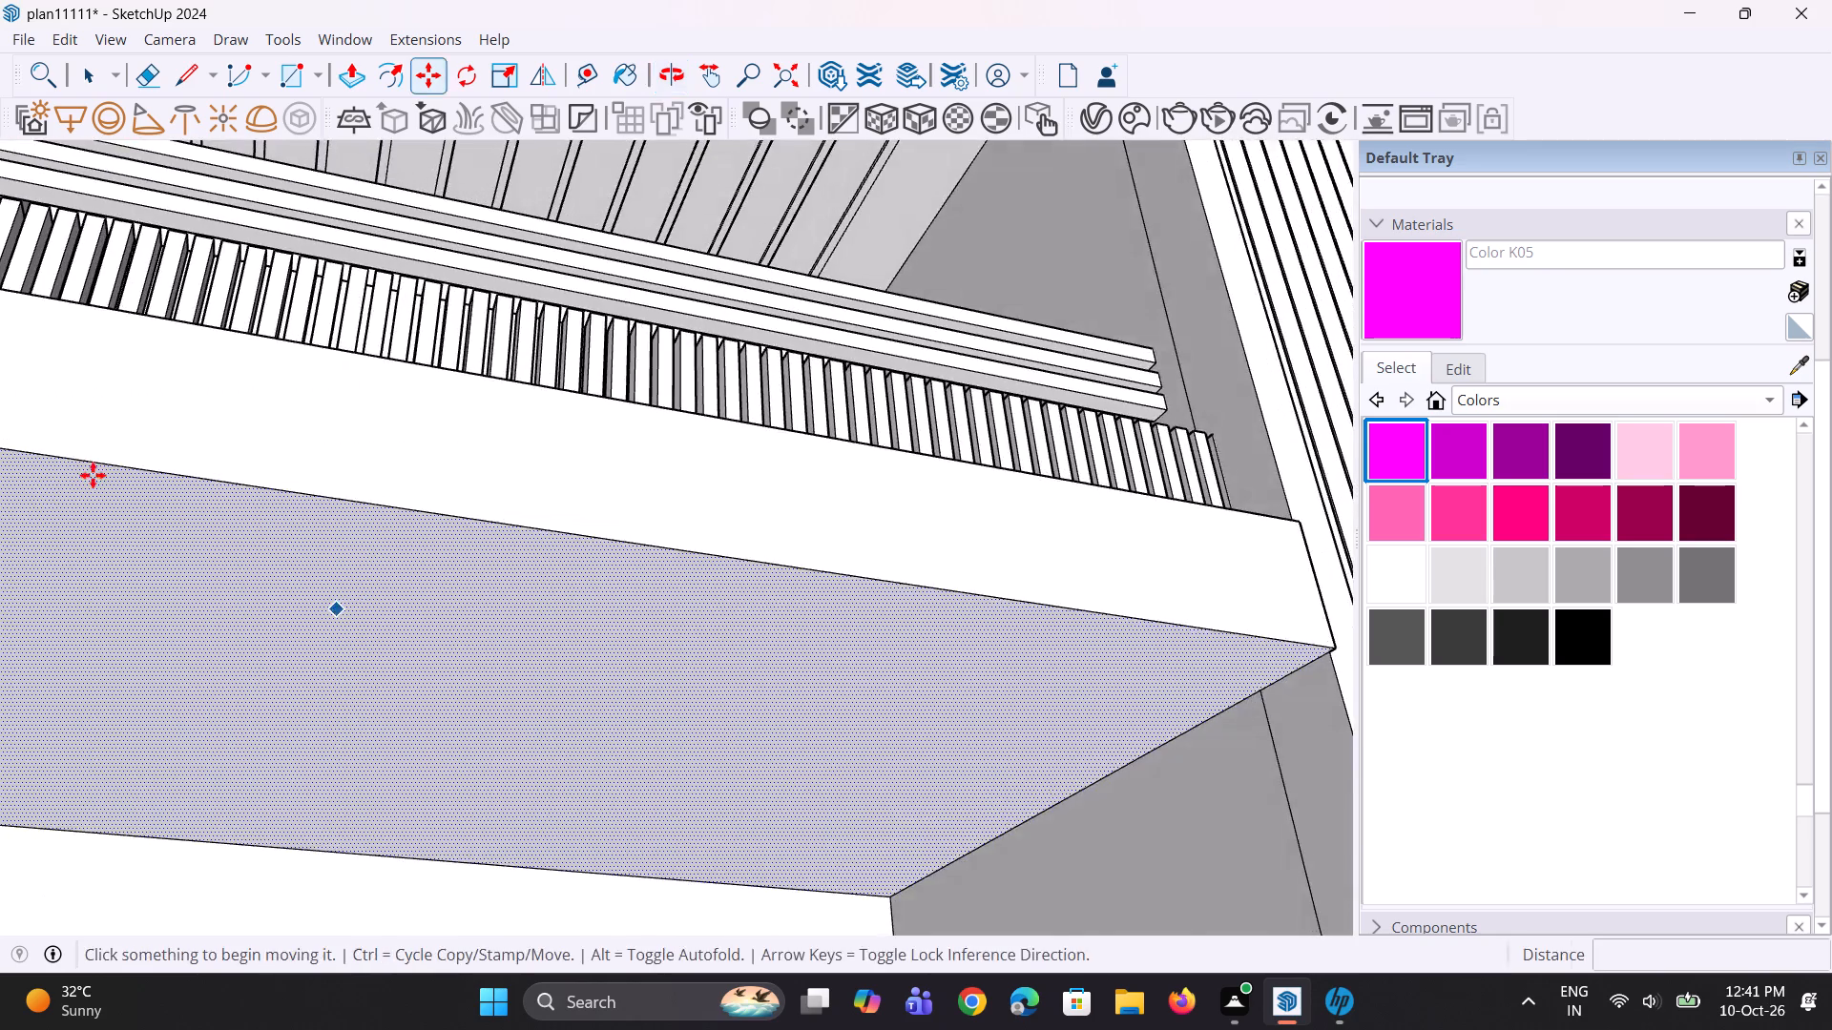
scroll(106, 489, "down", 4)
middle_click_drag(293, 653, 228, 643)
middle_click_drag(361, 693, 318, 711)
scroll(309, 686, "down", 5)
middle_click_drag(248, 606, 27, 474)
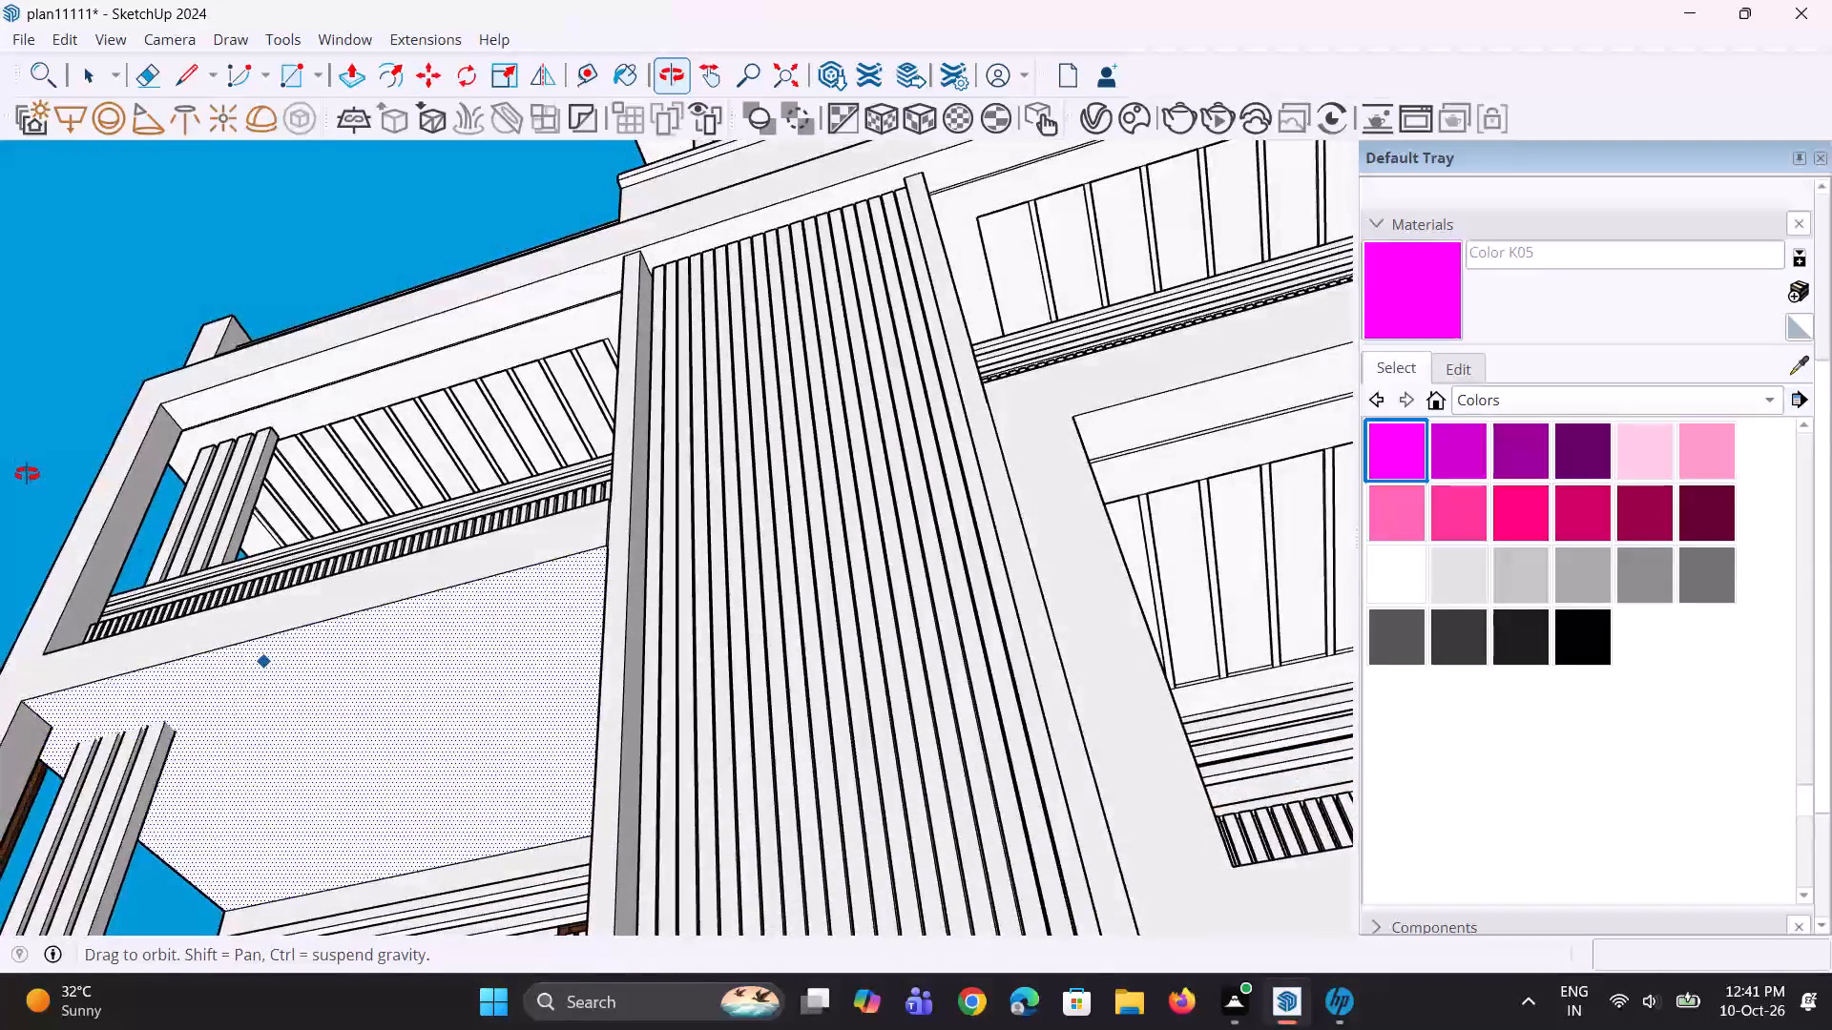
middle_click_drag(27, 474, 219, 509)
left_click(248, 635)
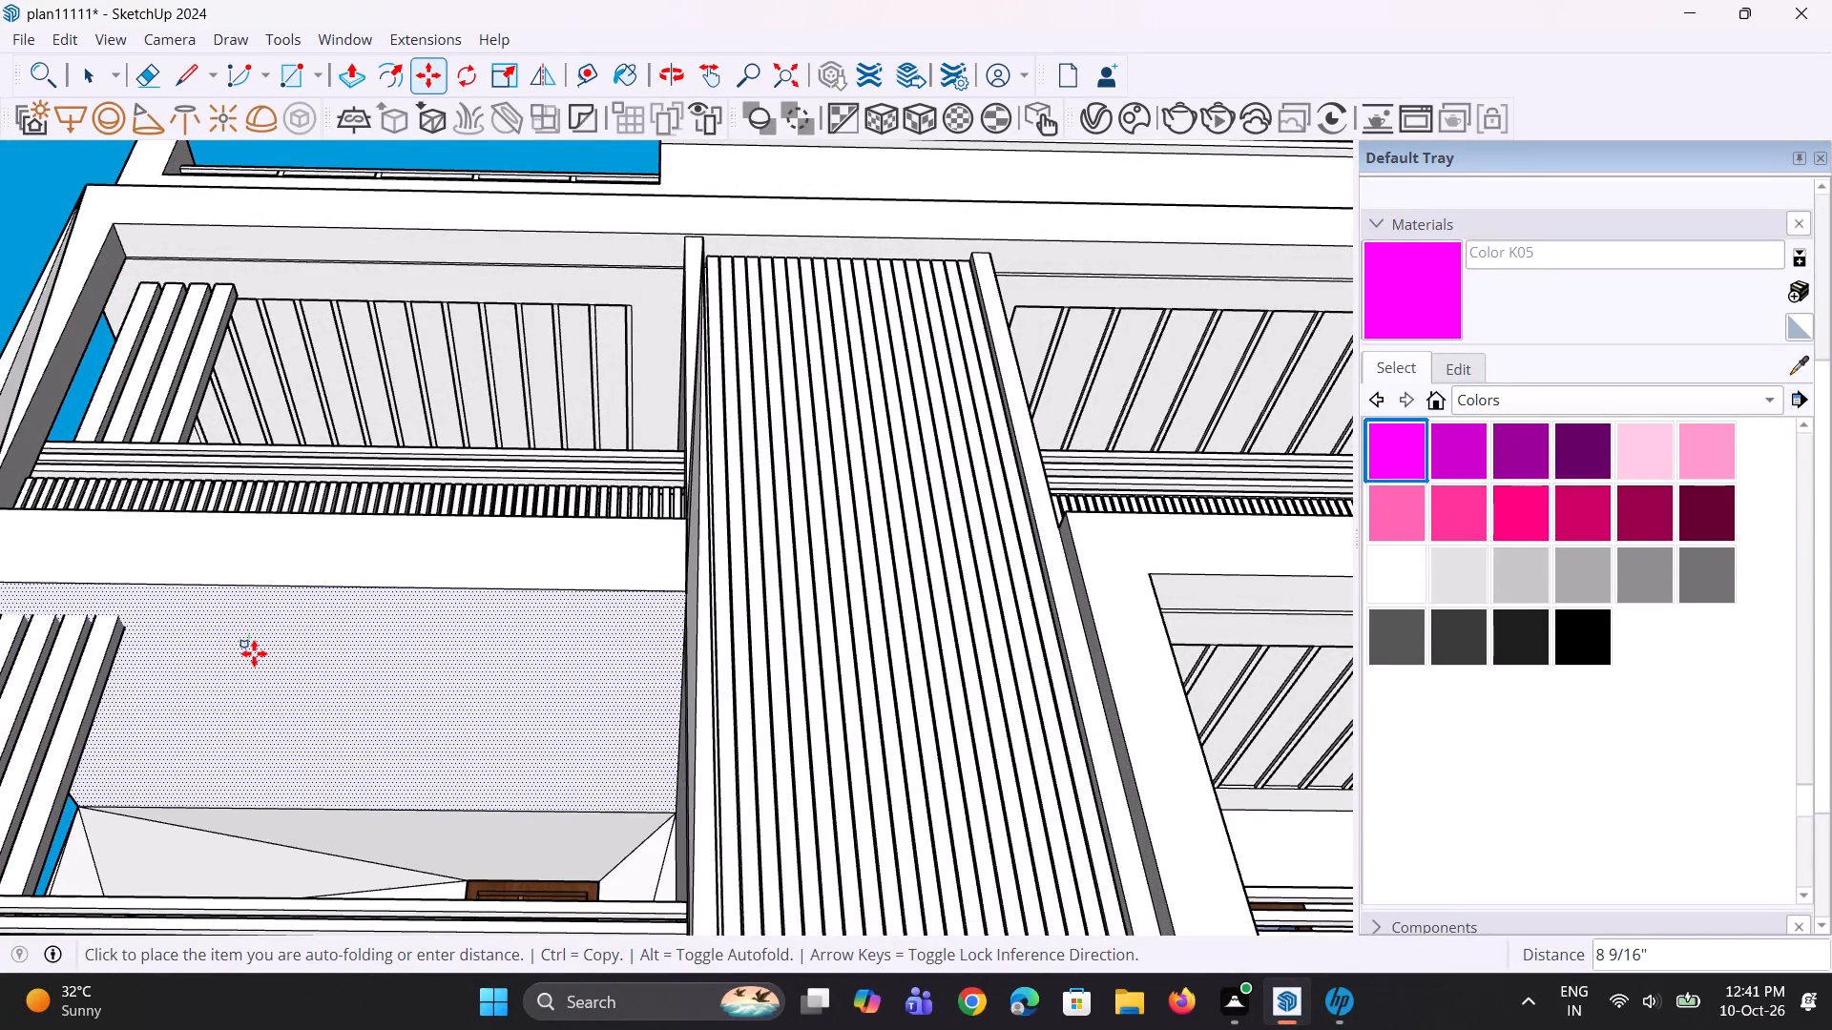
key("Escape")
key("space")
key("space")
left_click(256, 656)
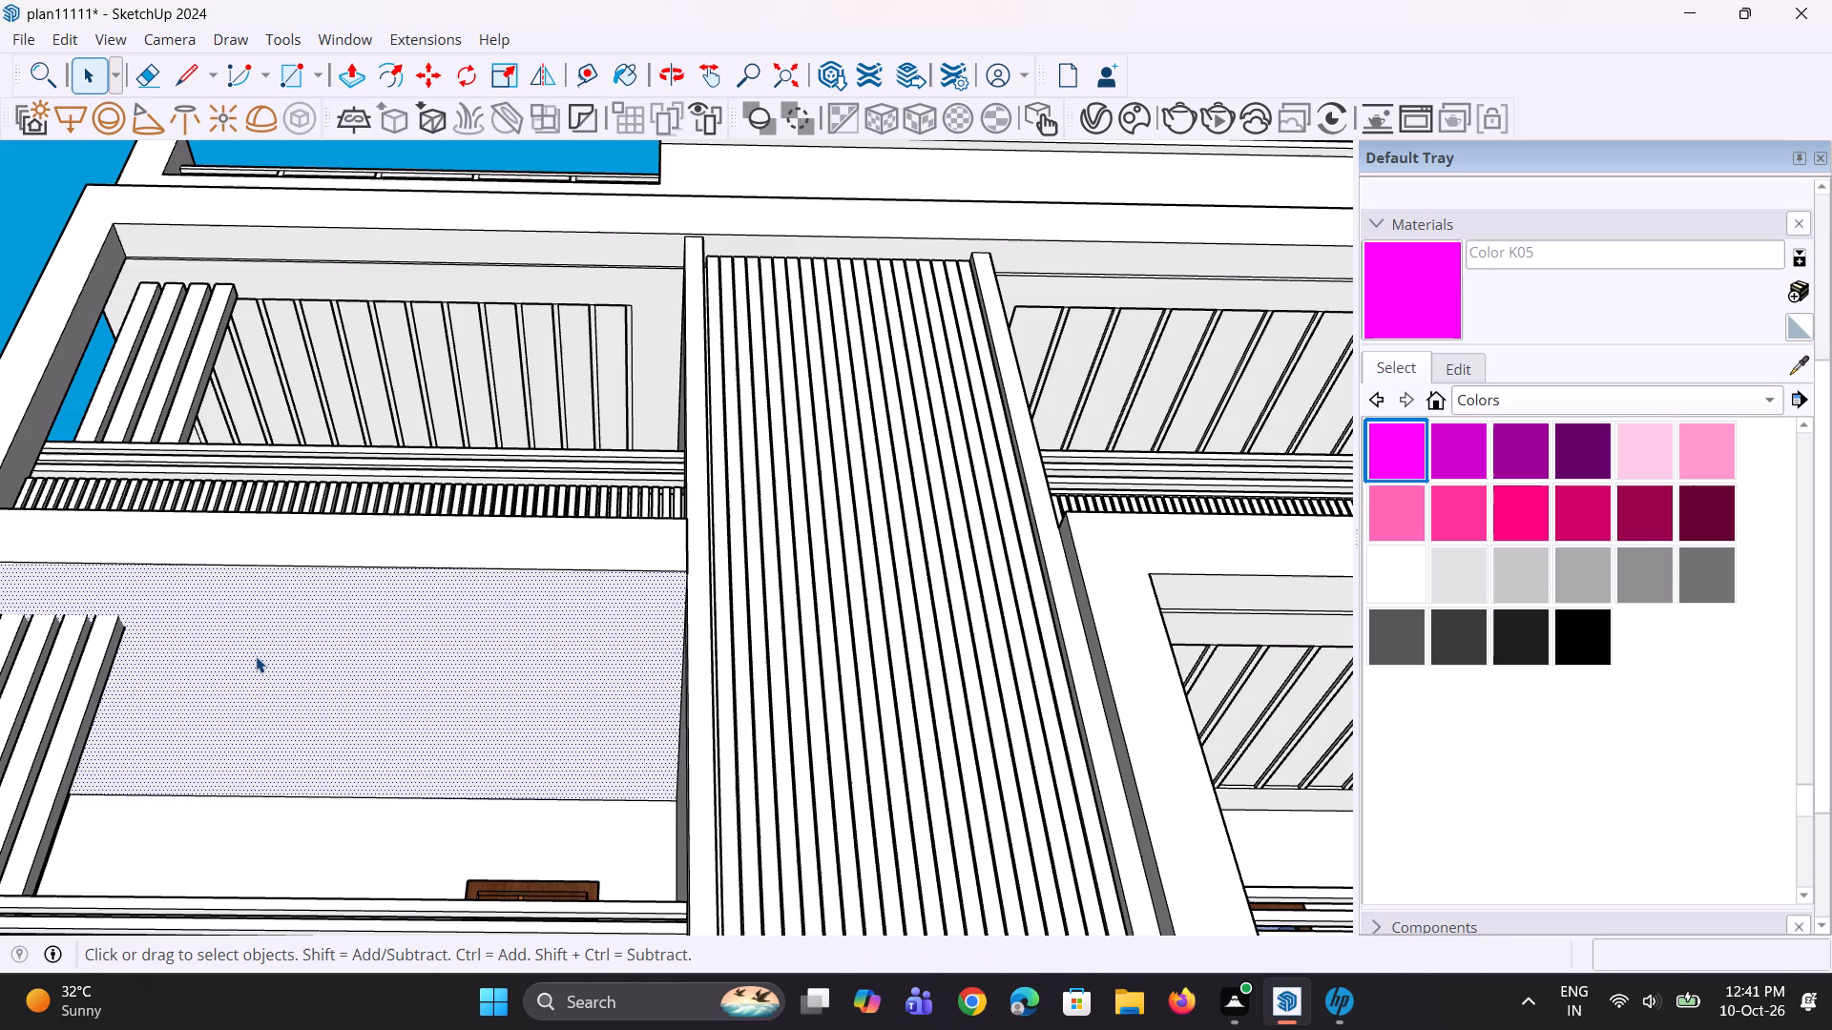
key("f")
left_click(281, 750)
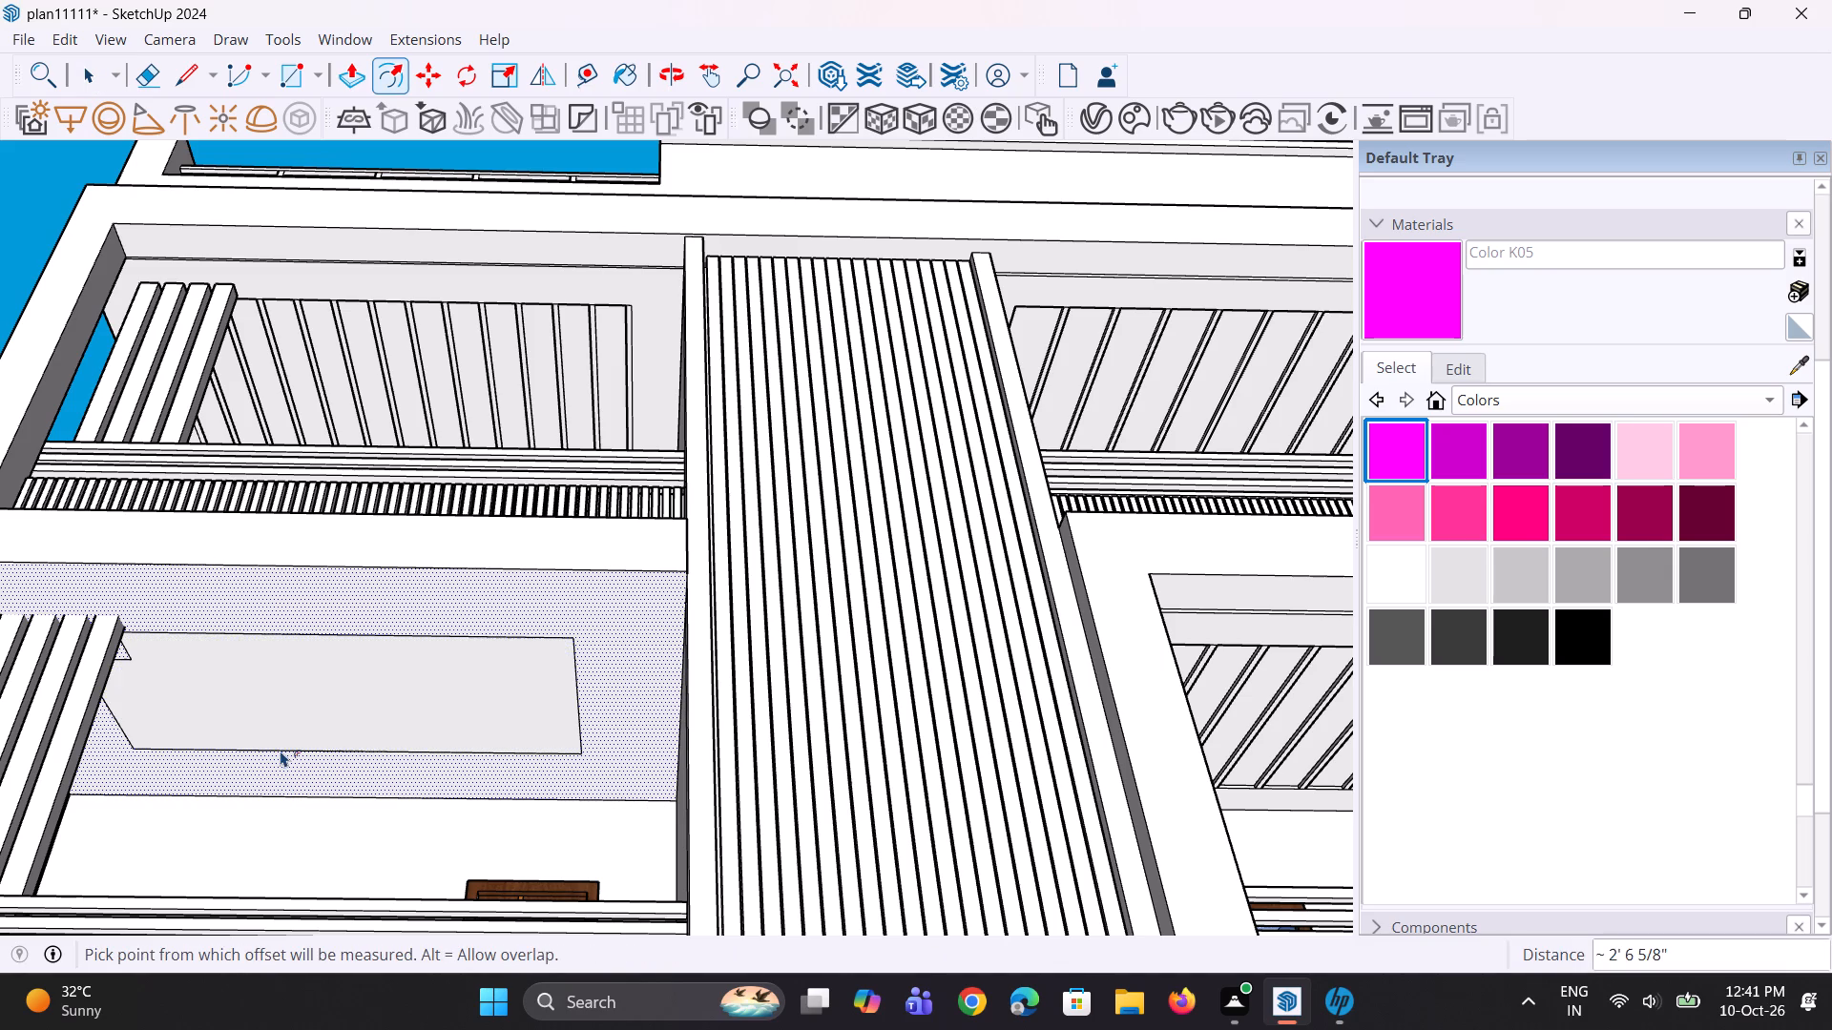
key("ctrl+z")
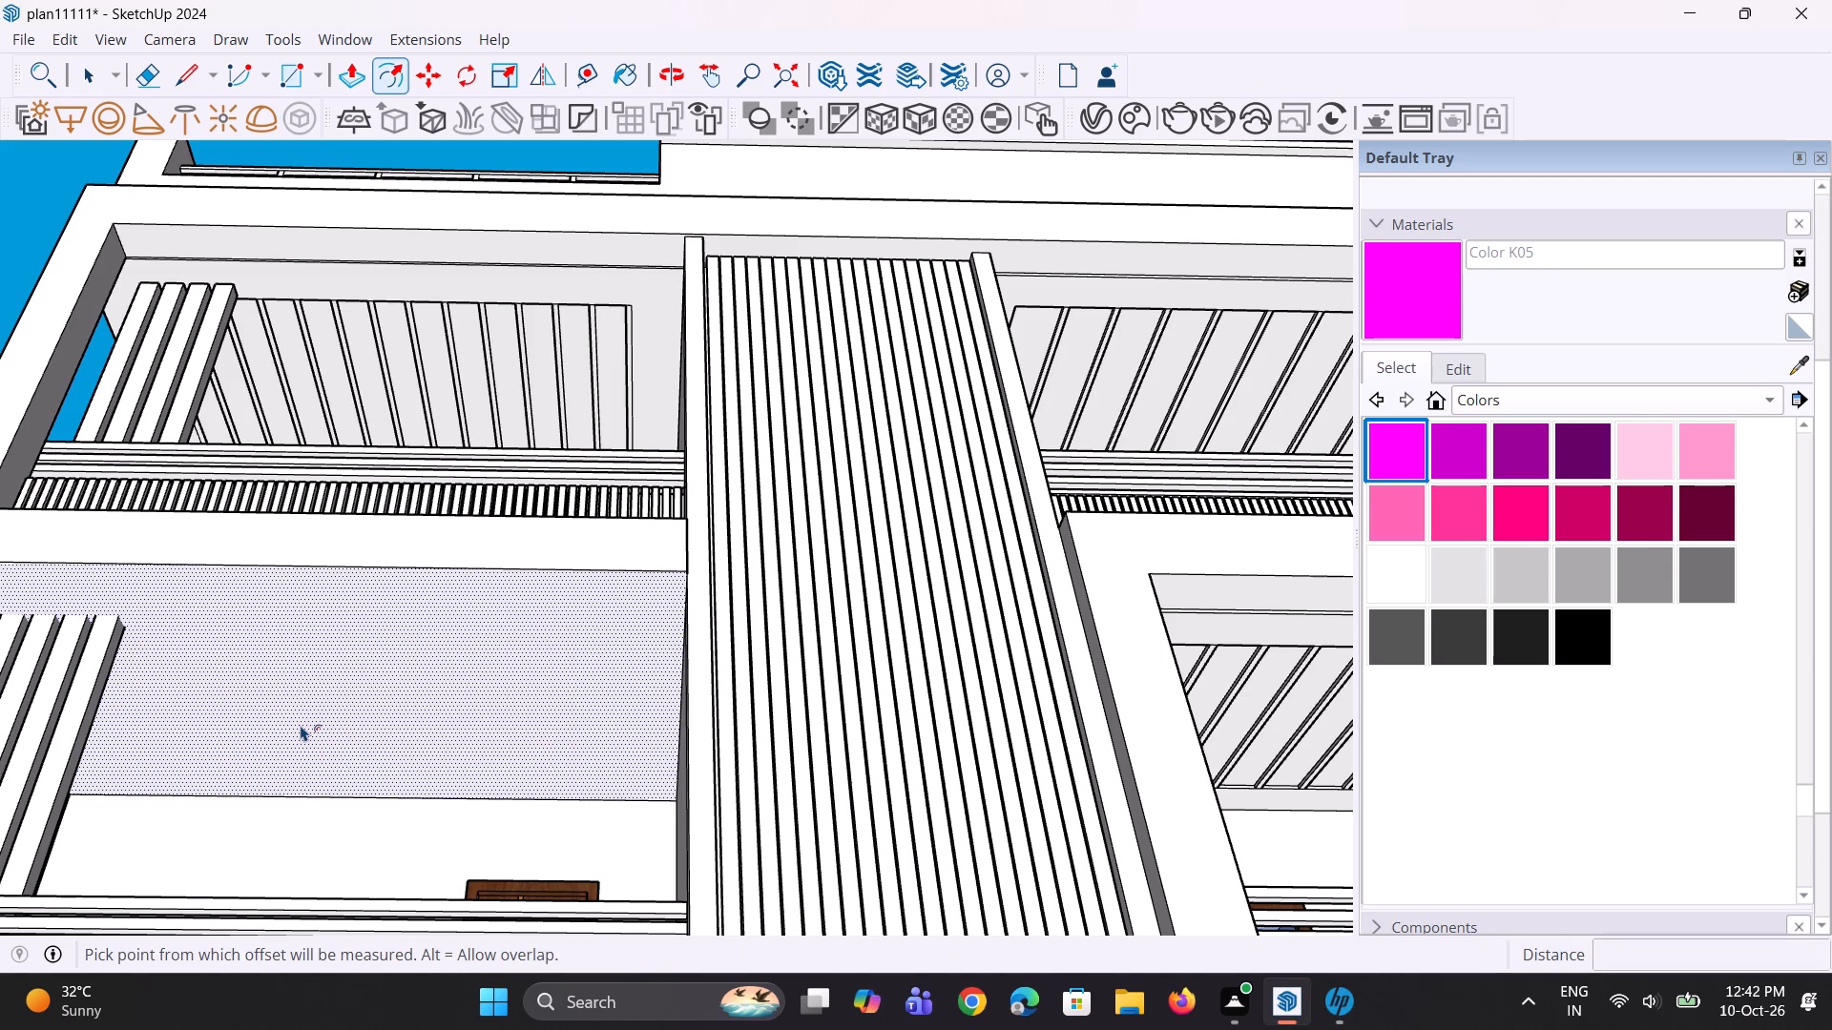
Offset the middle left balcony's ceiling face outline inward by about 2'.
left_click(314, 757)
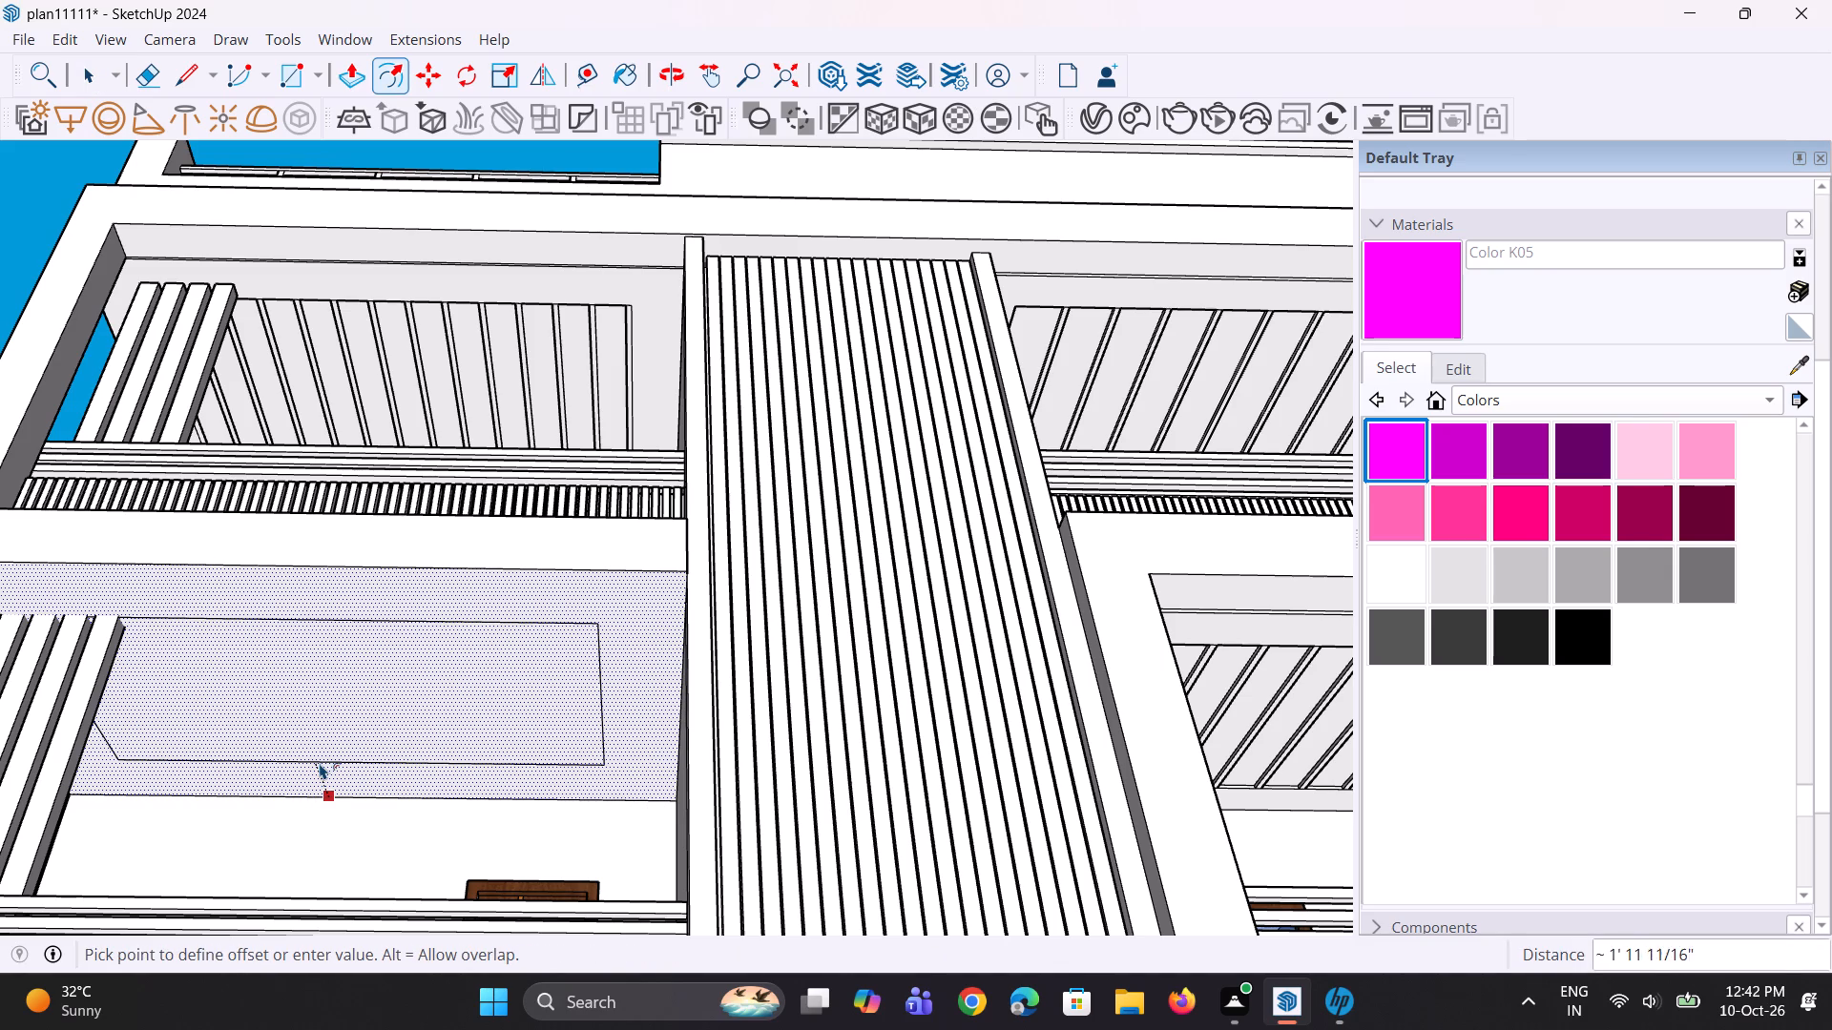
left_click(321, 755)
Move the inset outline's short notch edge by the vertical fins outward 1' 2 13/16" in line with the long side edge.
middle_click_drag(304, 742, 1102, 731)
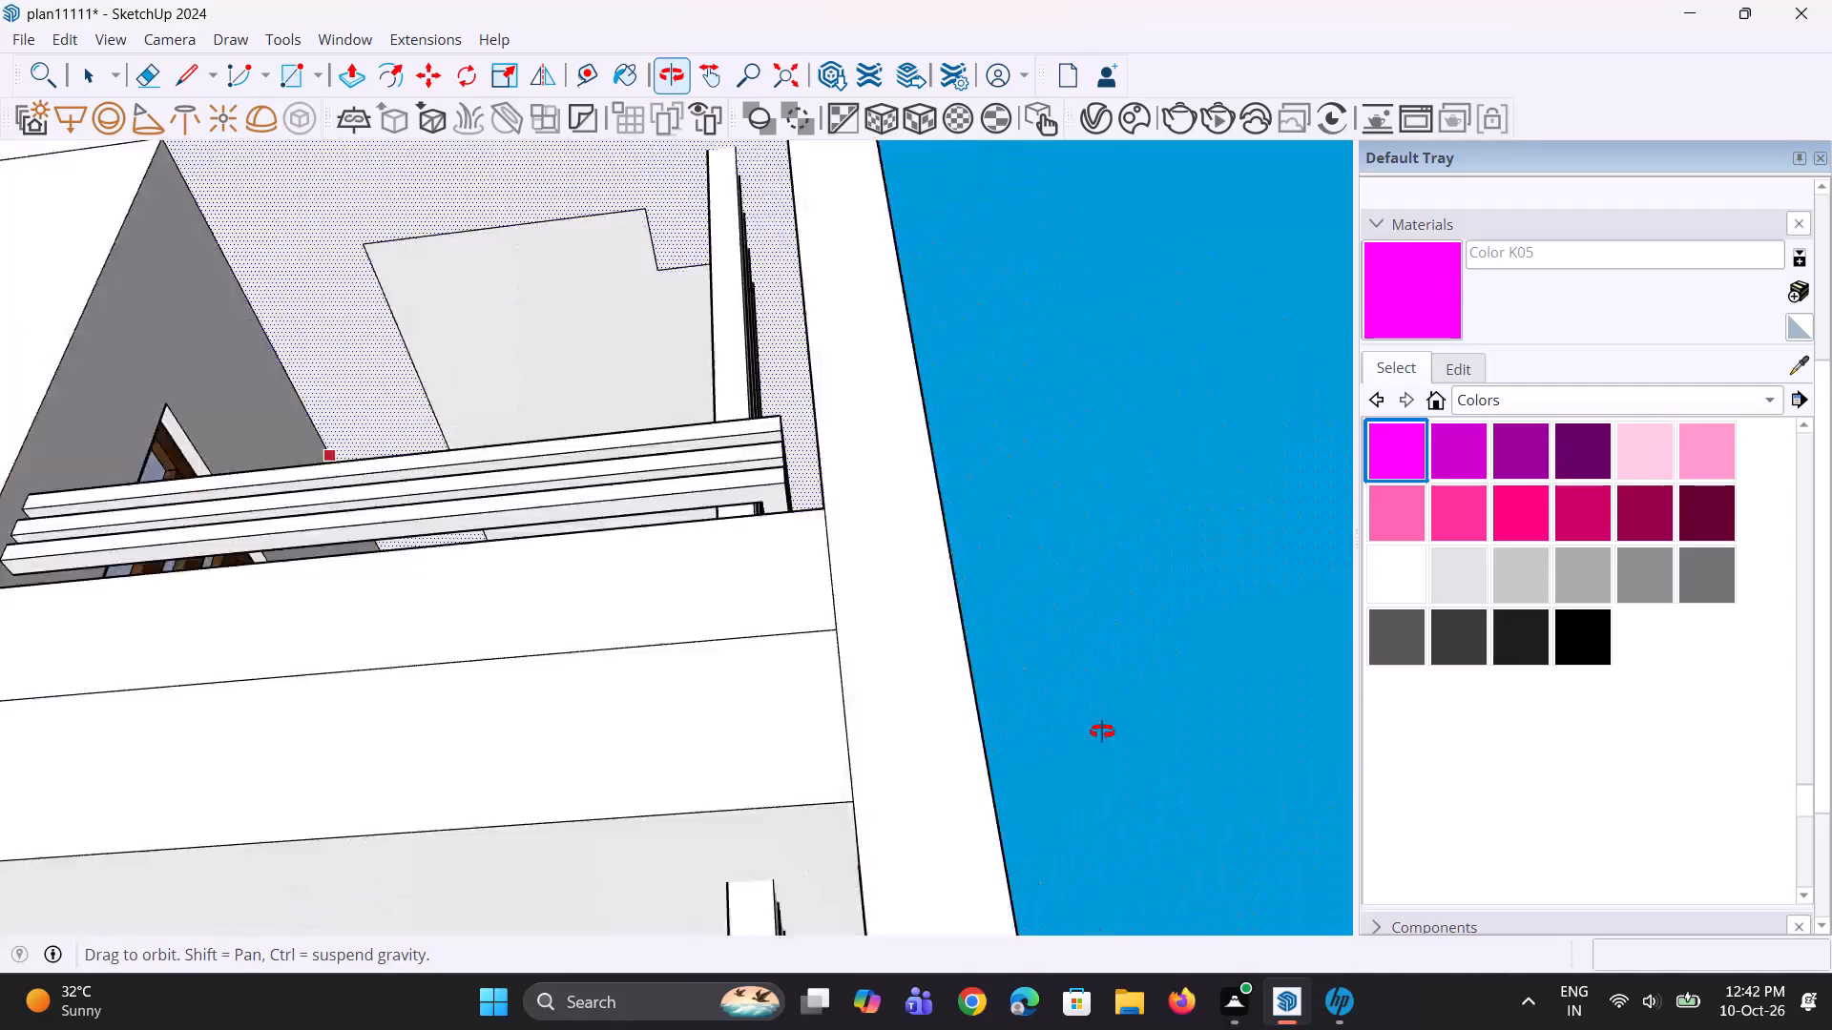
middle_click_drag(1102, 731, 1159, 830)
scroll(1234, 375, "up", 2)
scroll(1055, 412, "up", 2)
scroll(657, 510, "up", 3)
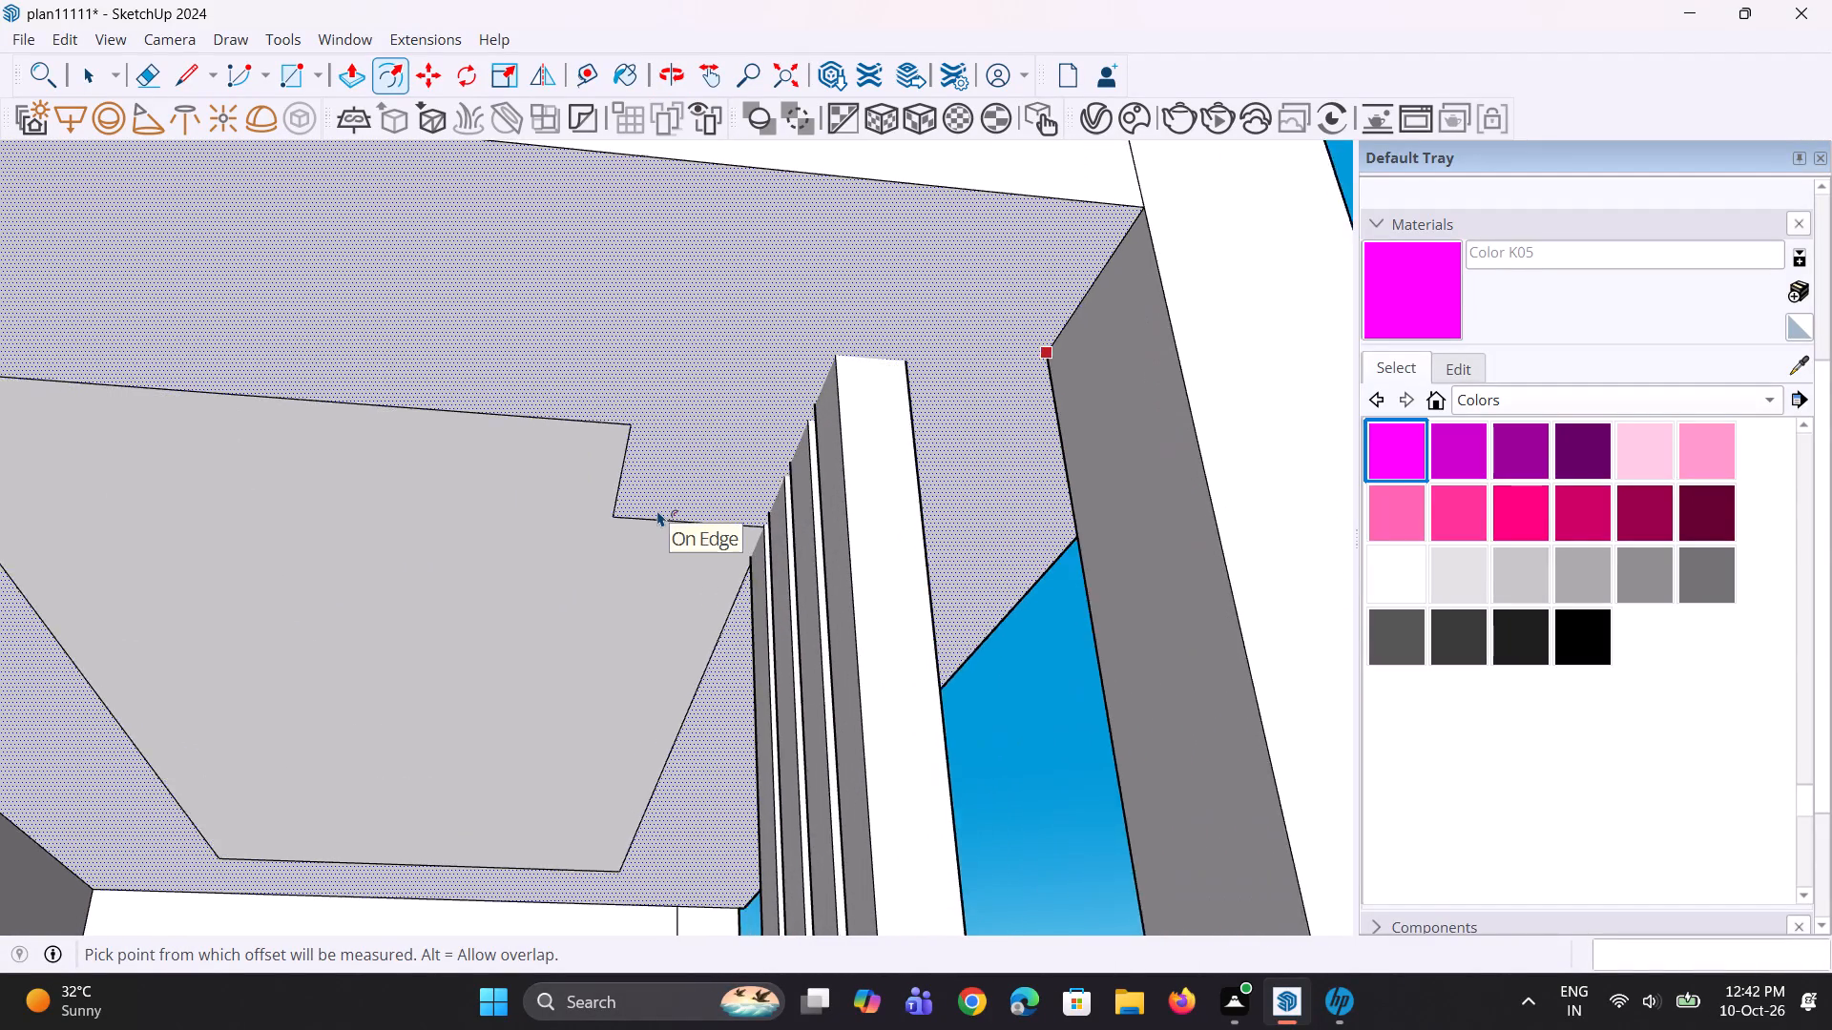
scroll(657, 510, "up", 1)
key("space")
left_click(698, 525)
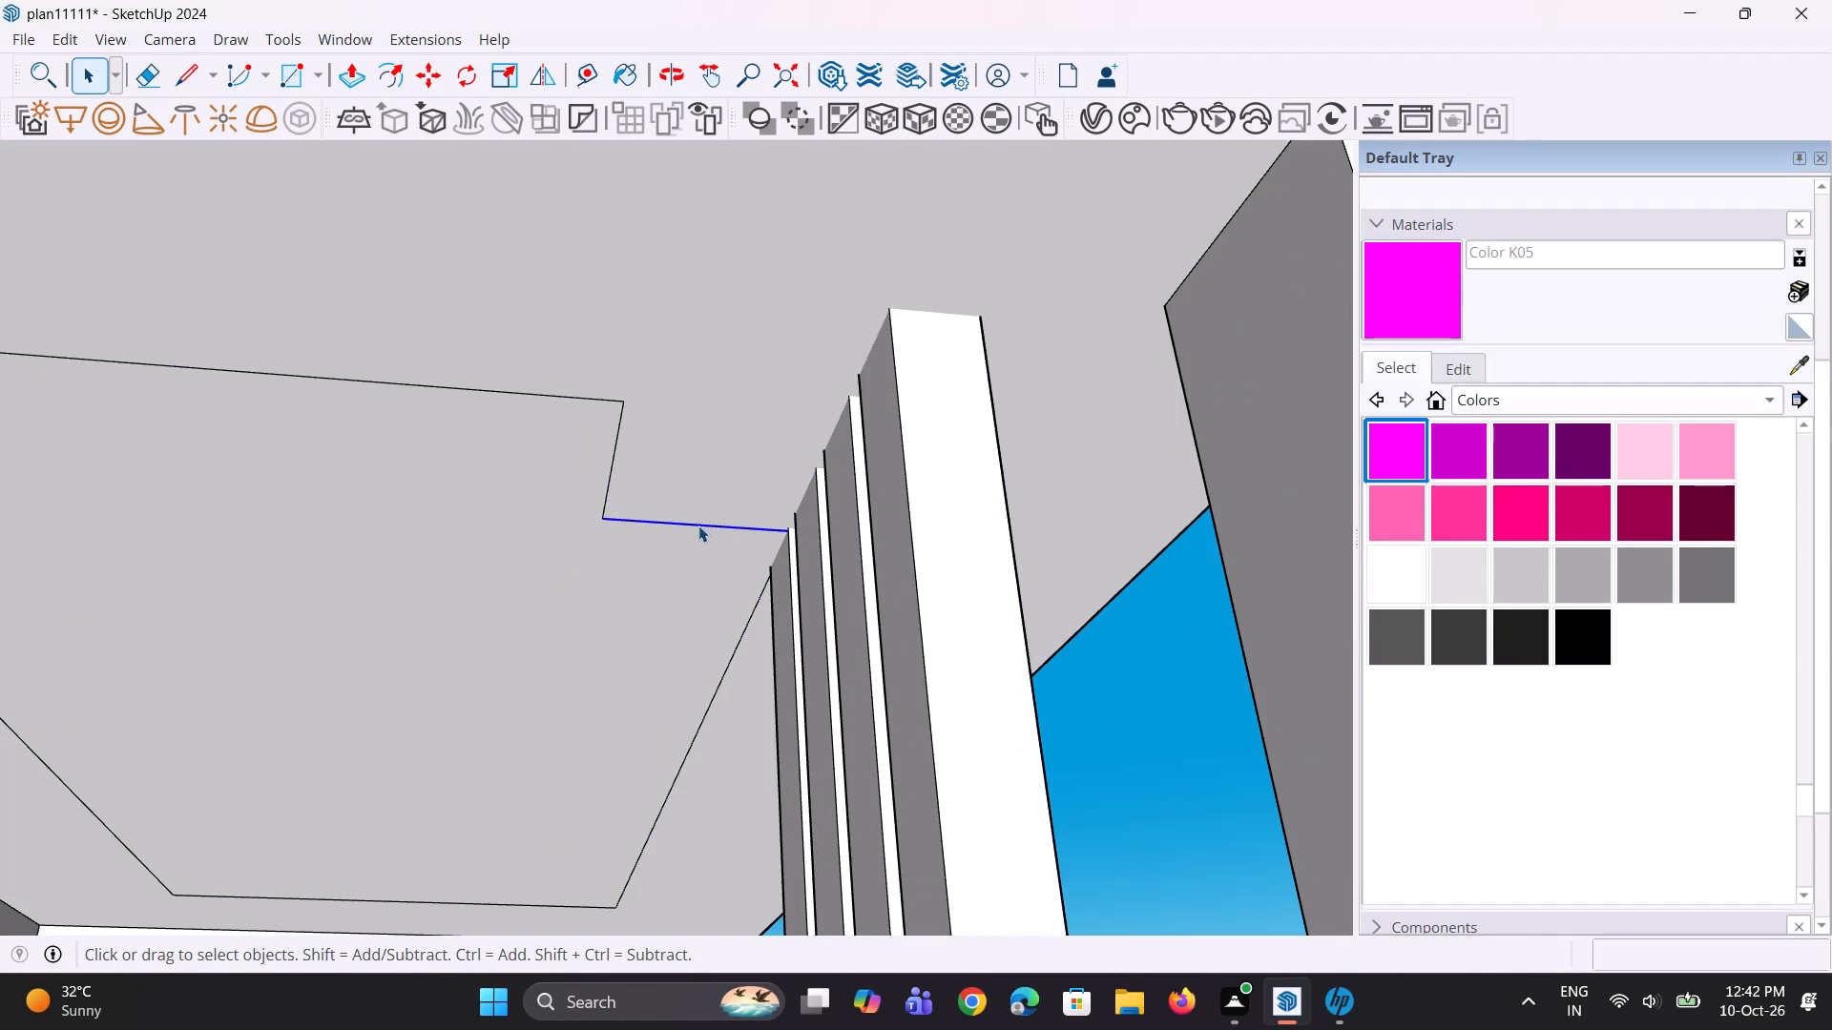
key("m")
left_click(609, 522)
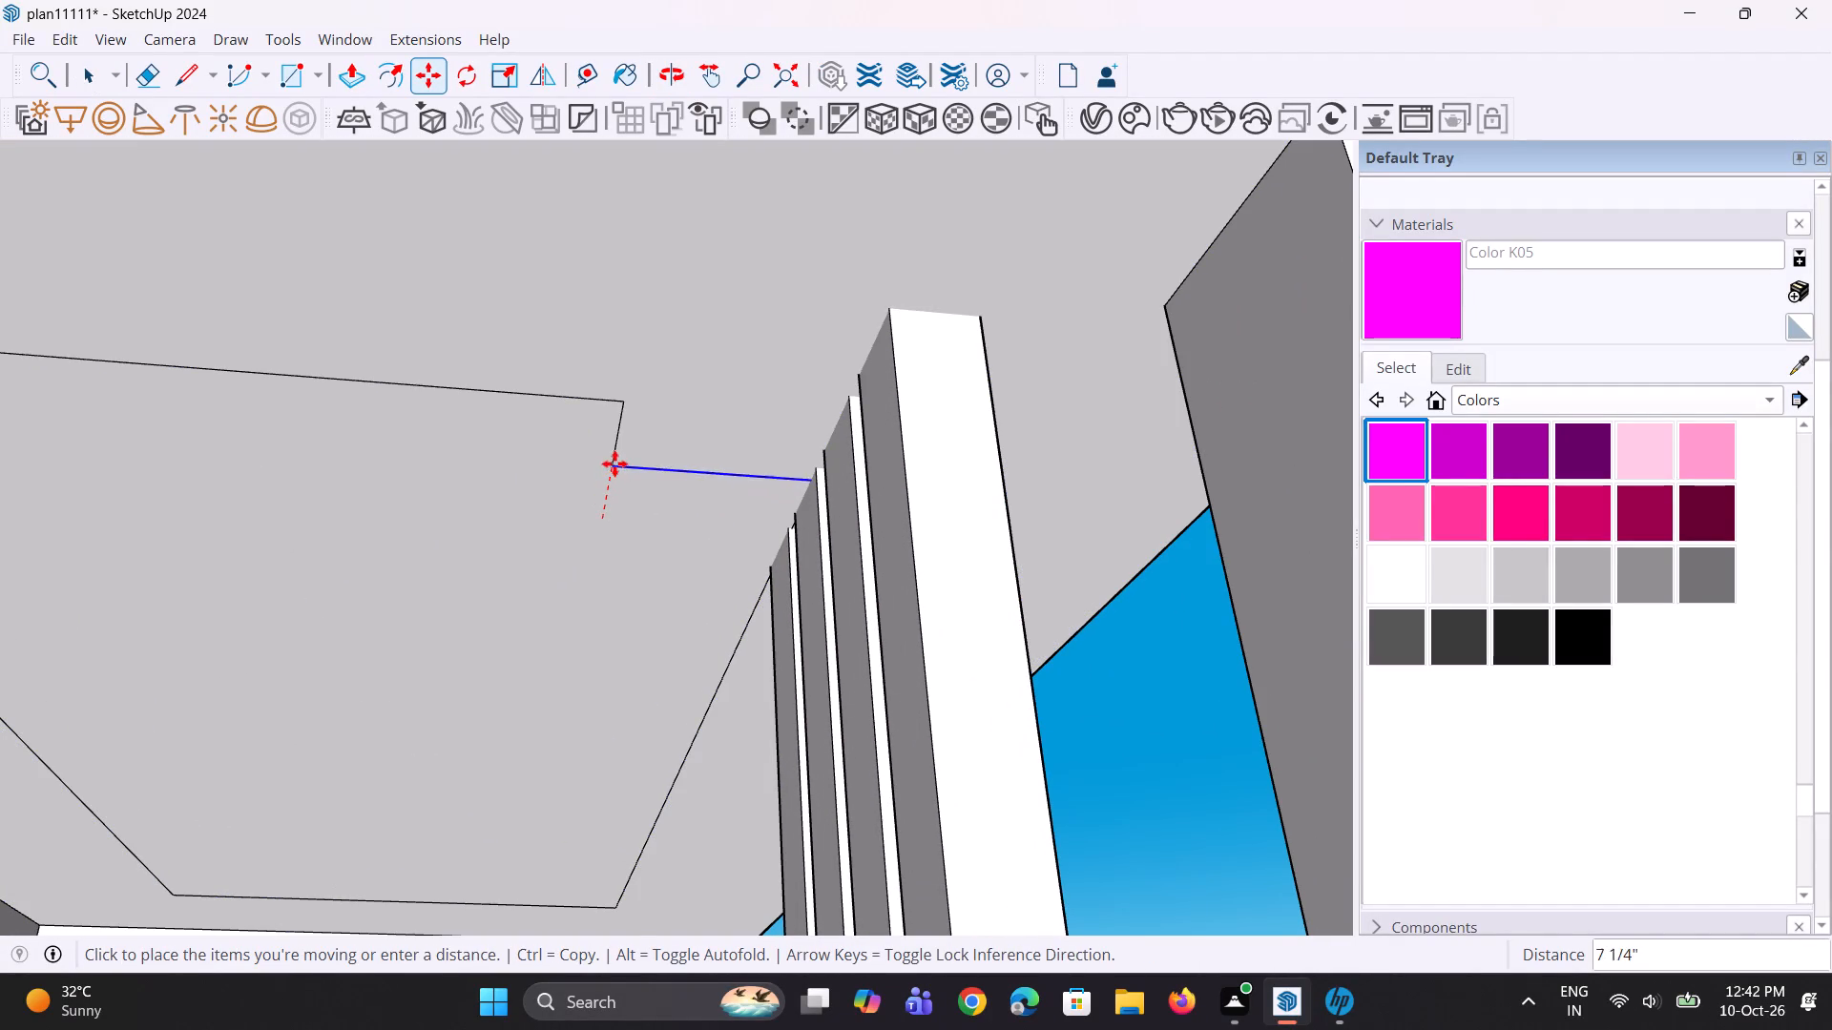
left_click(623, 406)
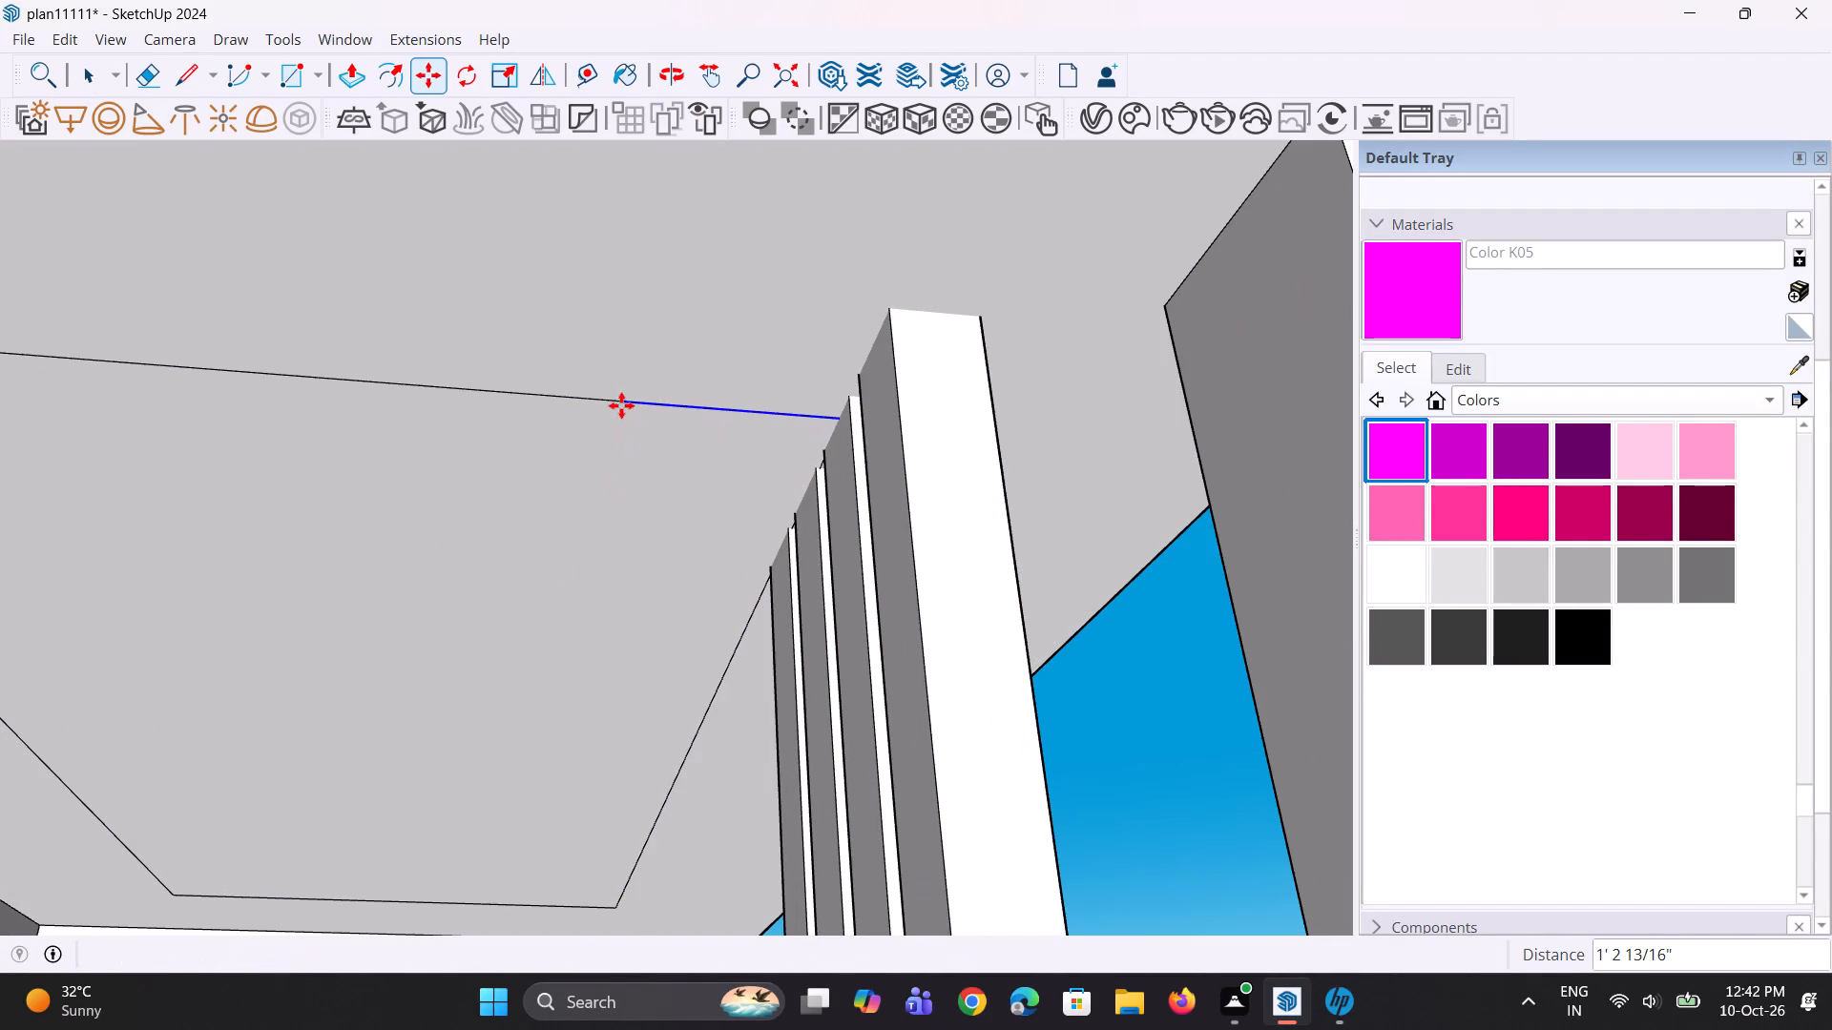
key("space")
key("space")
left_click(584, 400)
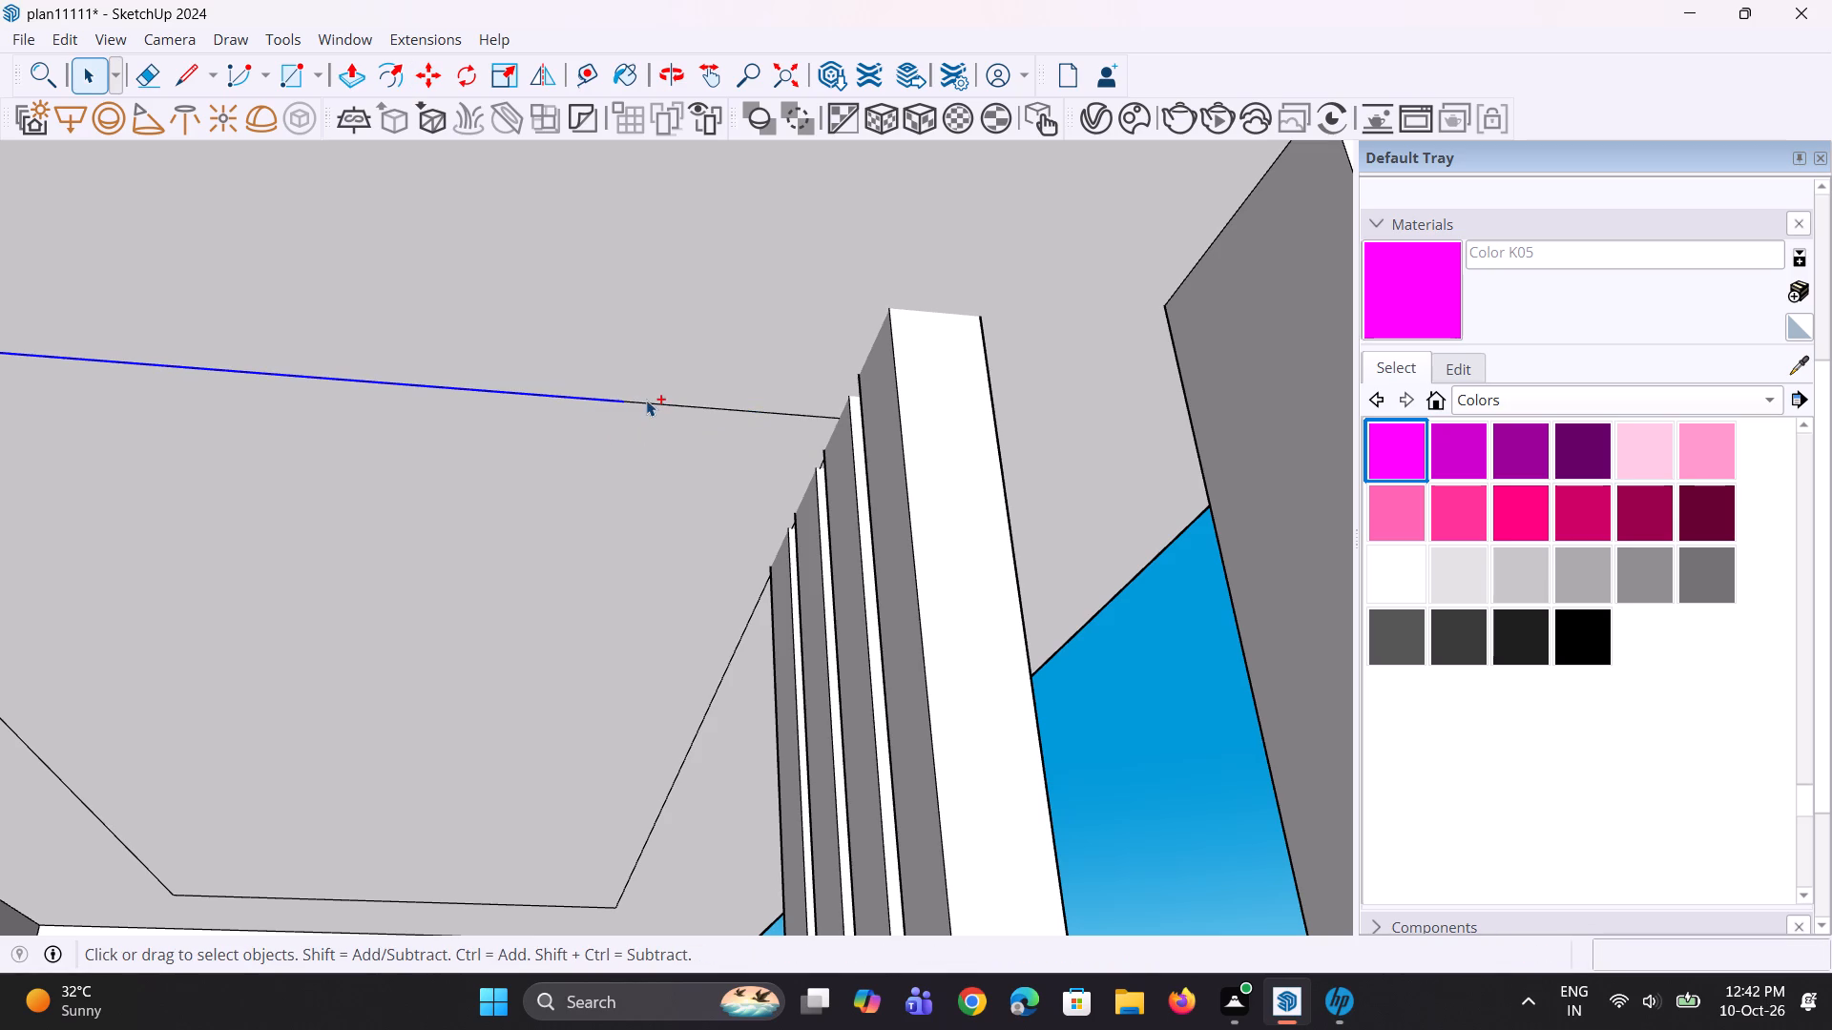
Move the inset outline's short end edge opposite the fins outward about 9" toward the side wall.
scroll(656, 524, "down", 4)
middle_click_drag(641, 570, 0, 528)
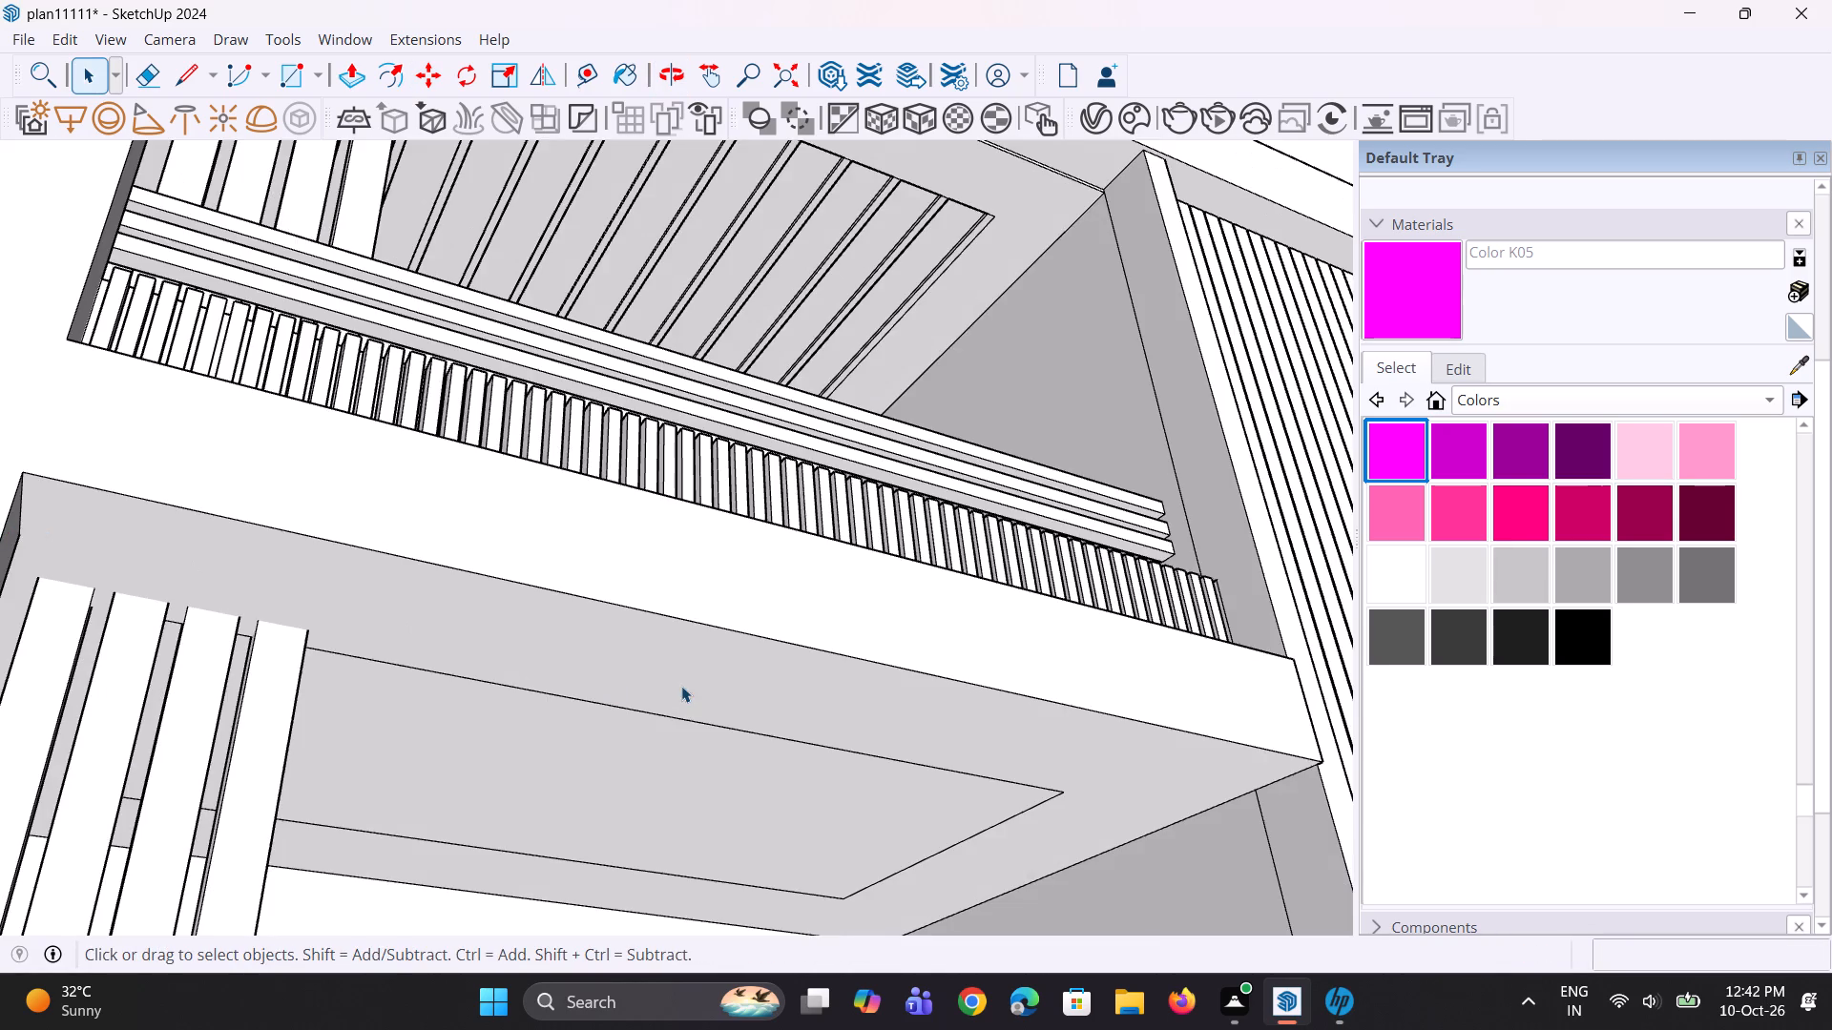
scroll(681, 686, "down", 5)
middle_click_drag(1117, 872, 947, 847)
scroll(902, 814, "up", 4)
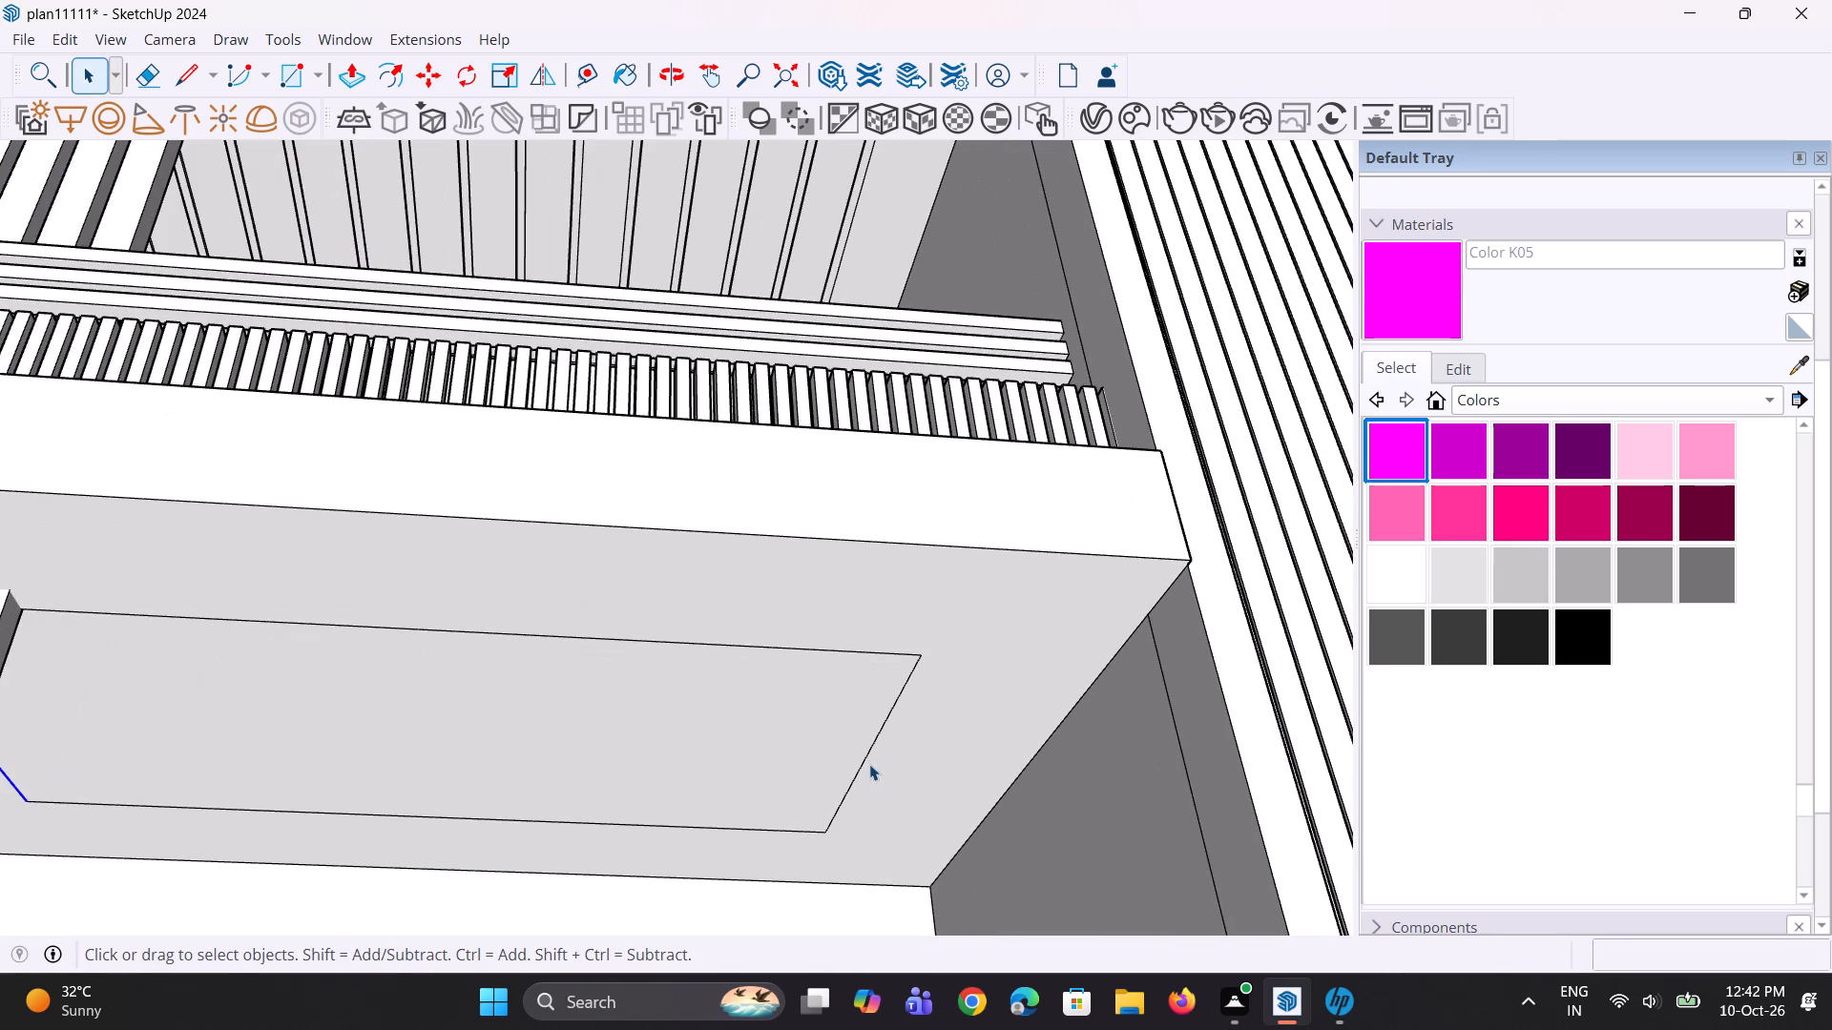
left_click(868, 756)
scroll(846, 803, "up", 2)
key("m")
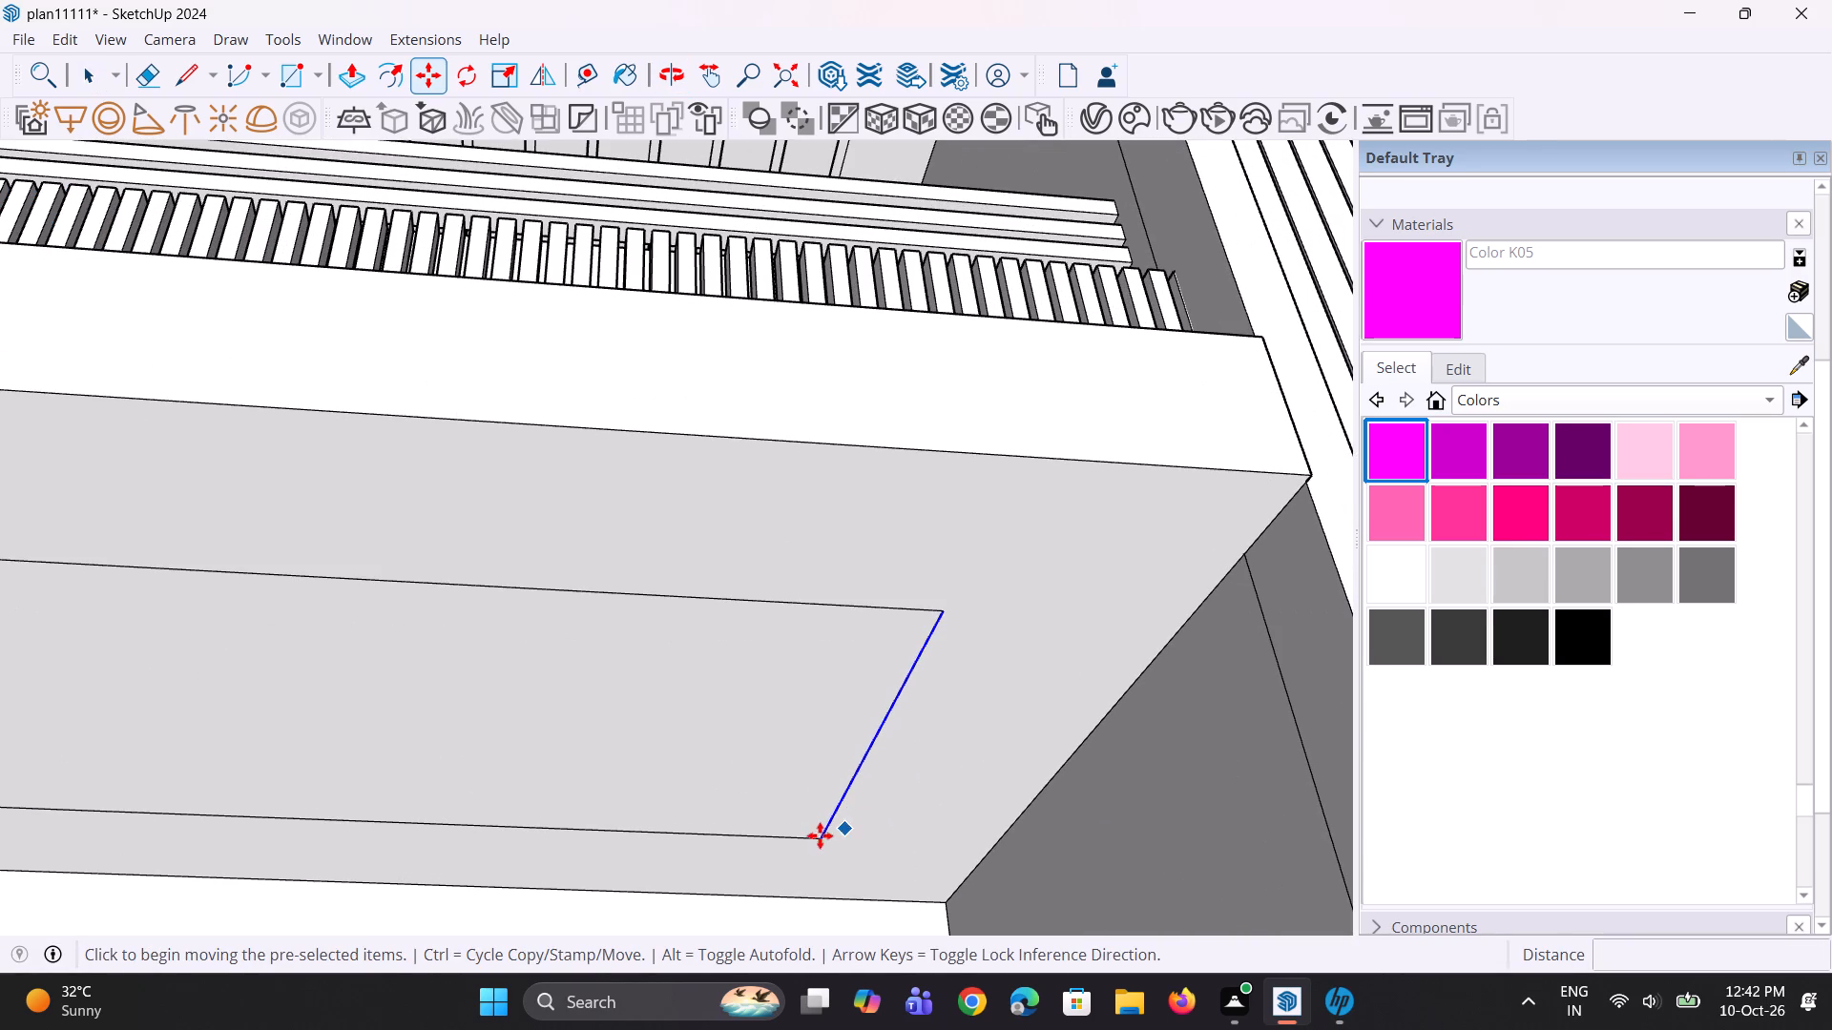
left_click(820, 835)
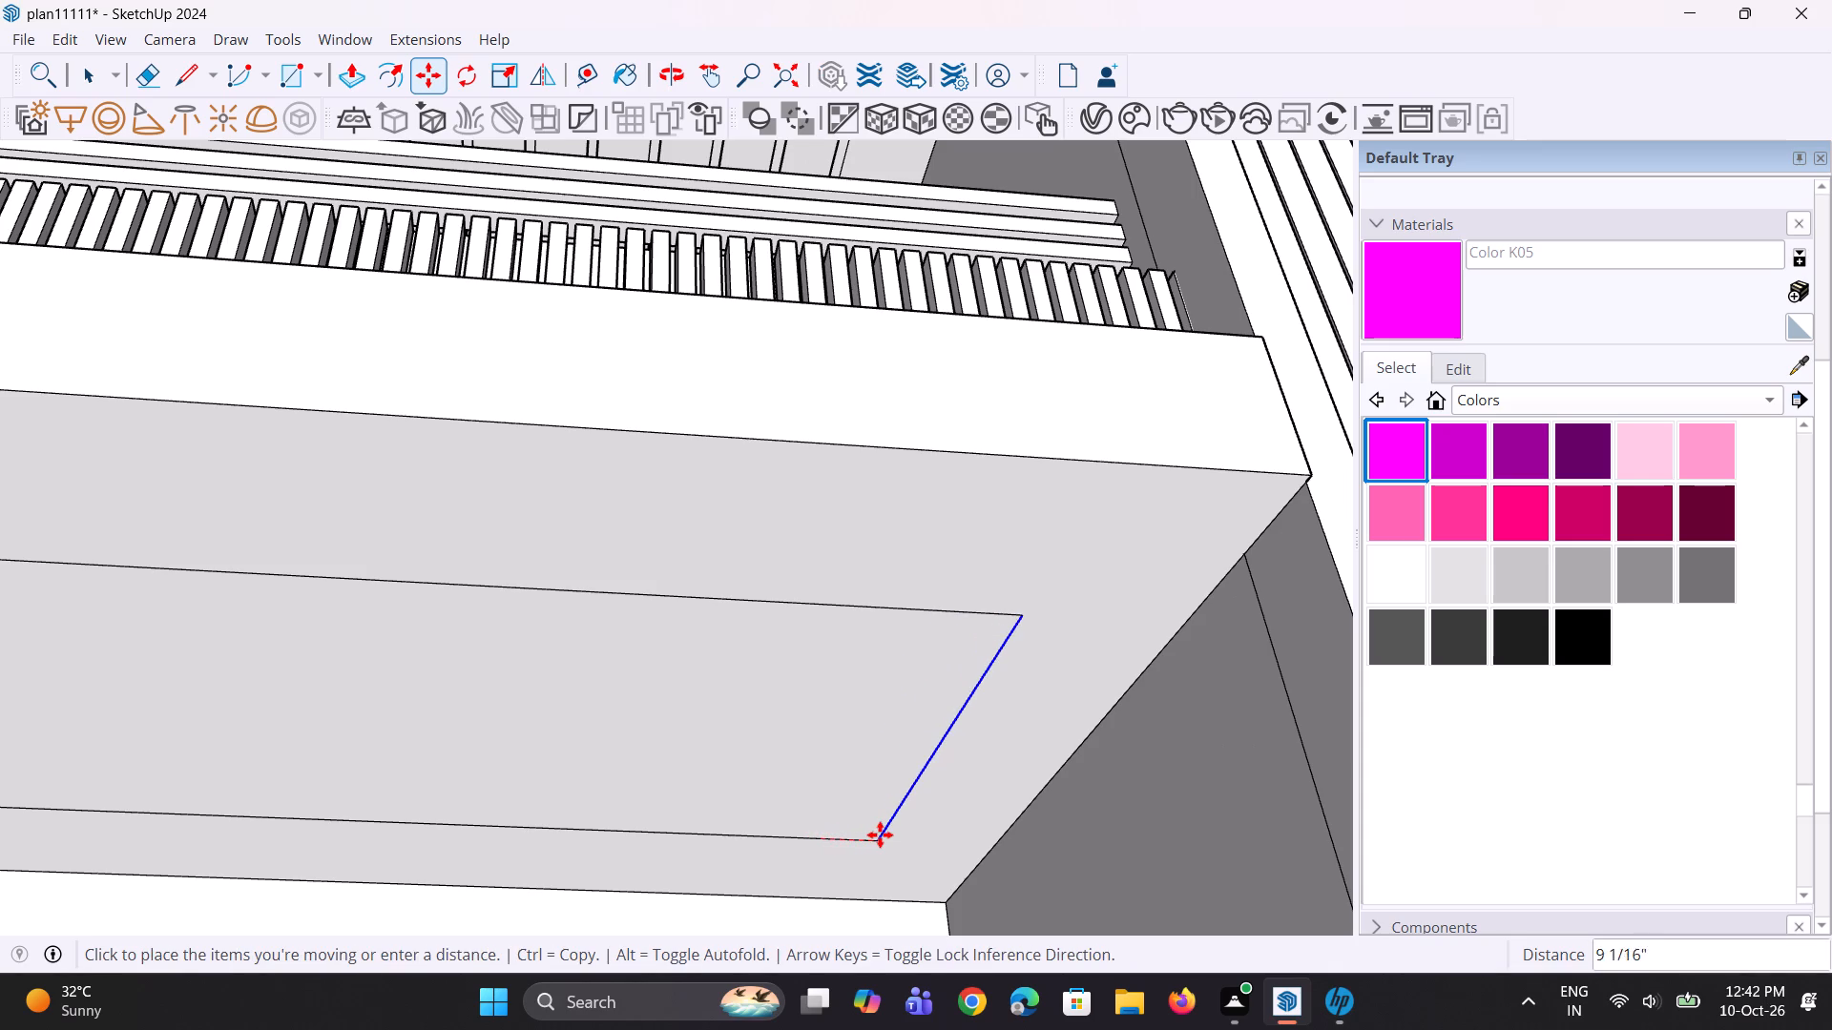
left_click(881, 834)
key("space")
Copy the inset outline's short end edge a short distance inward and repeat the copy 15 times toward the fins.
key("m")
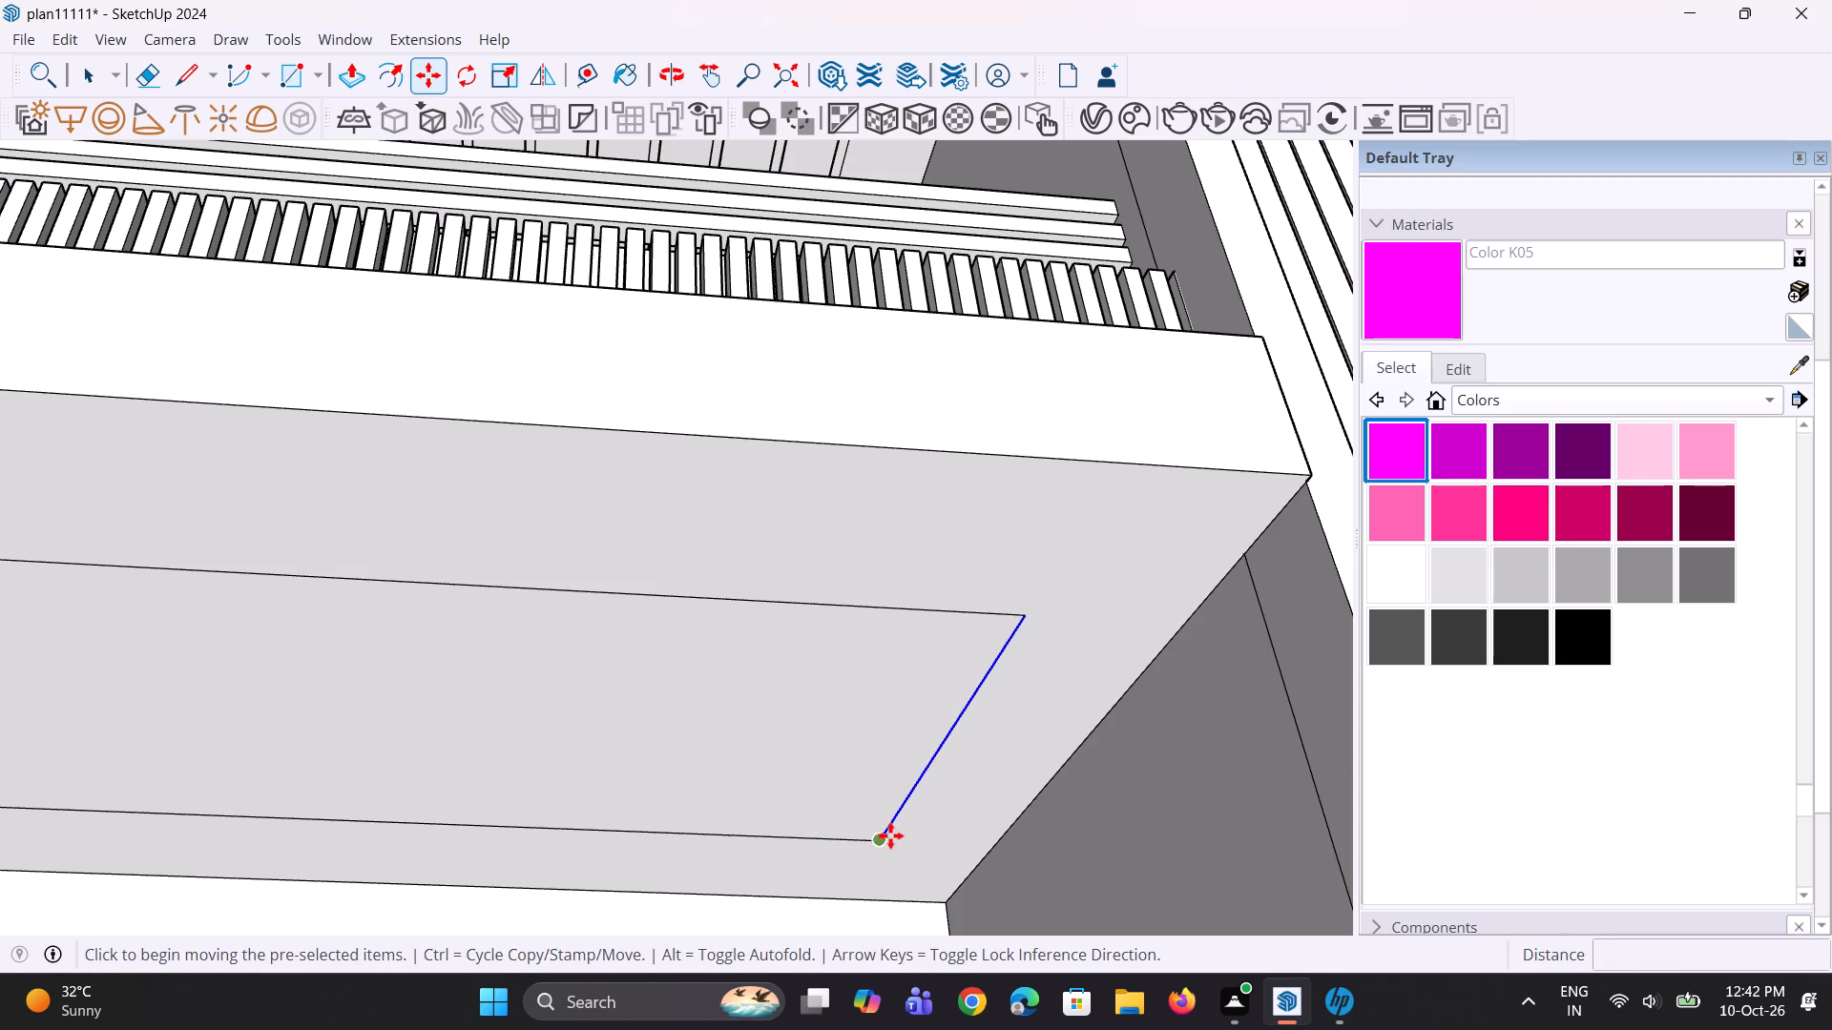
left_click(885, 839)
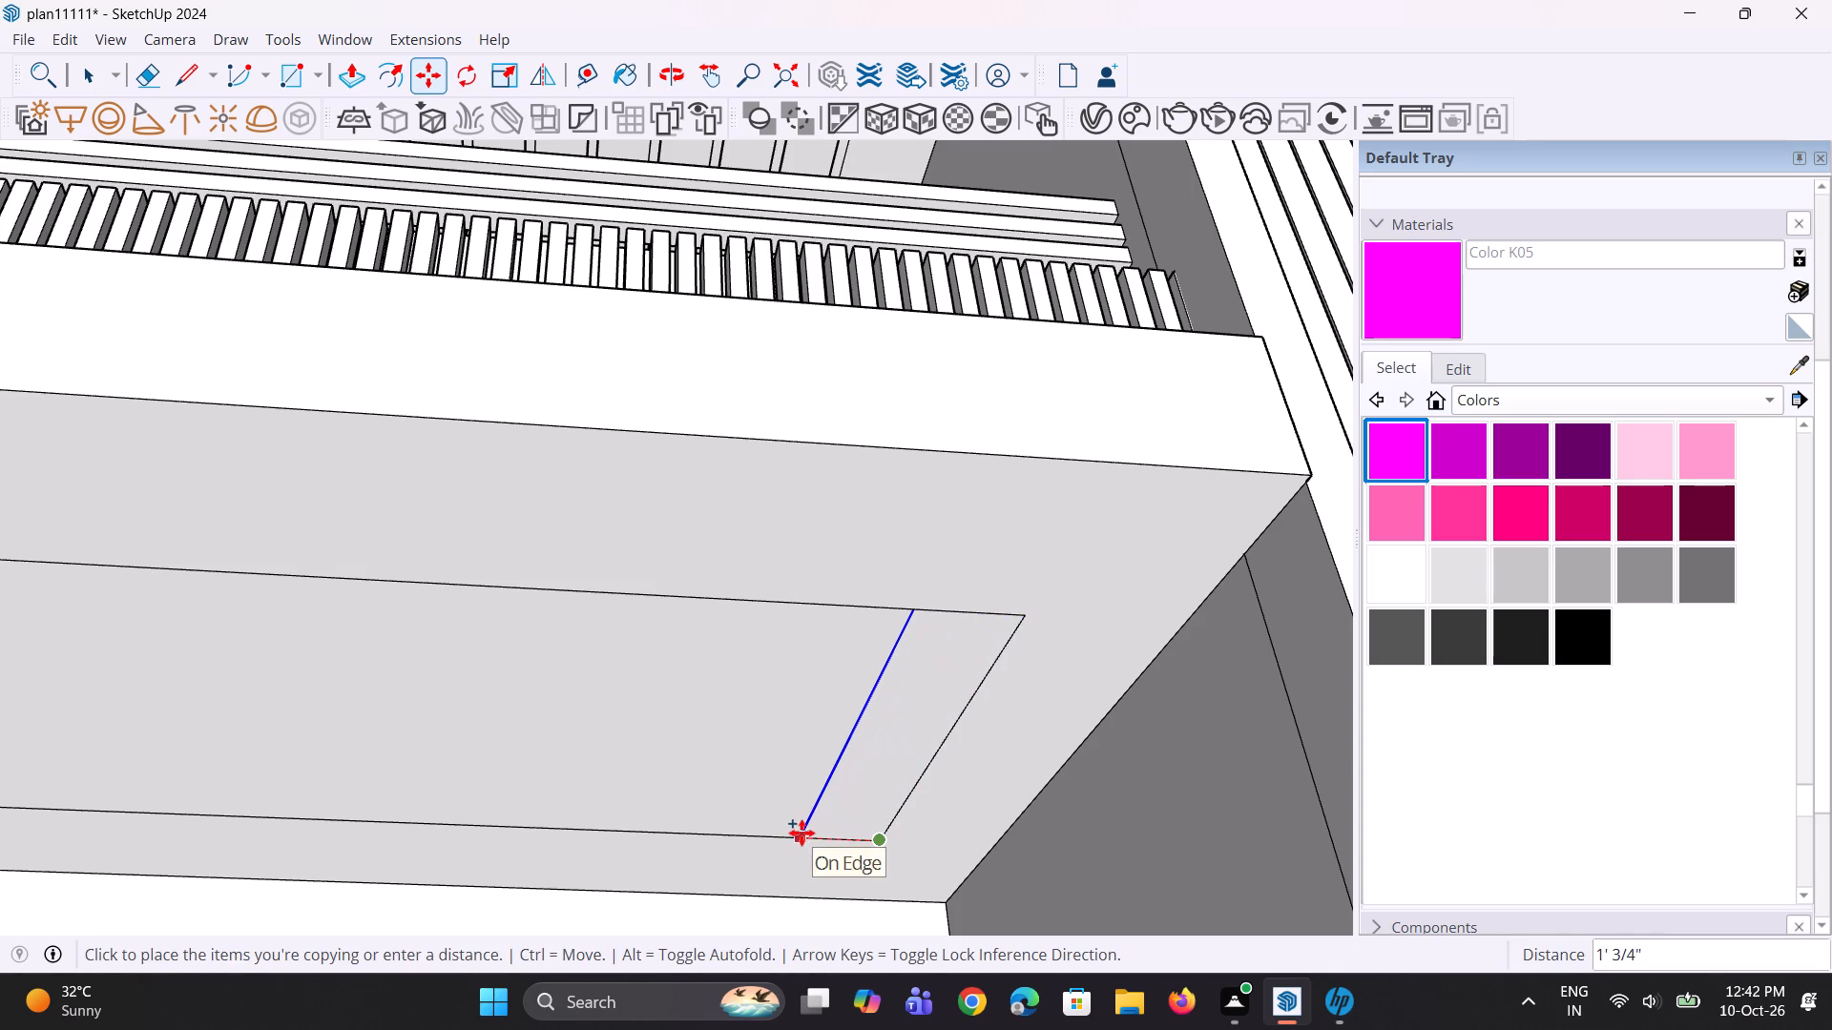
left_click(816, 831)
scroll(880, 851, "up", 1)
middle_click_drag(881, 851, 661, 759)
scroll(653, 743, "down", 4)
middle_click_drag(651, 720, 647, 699)
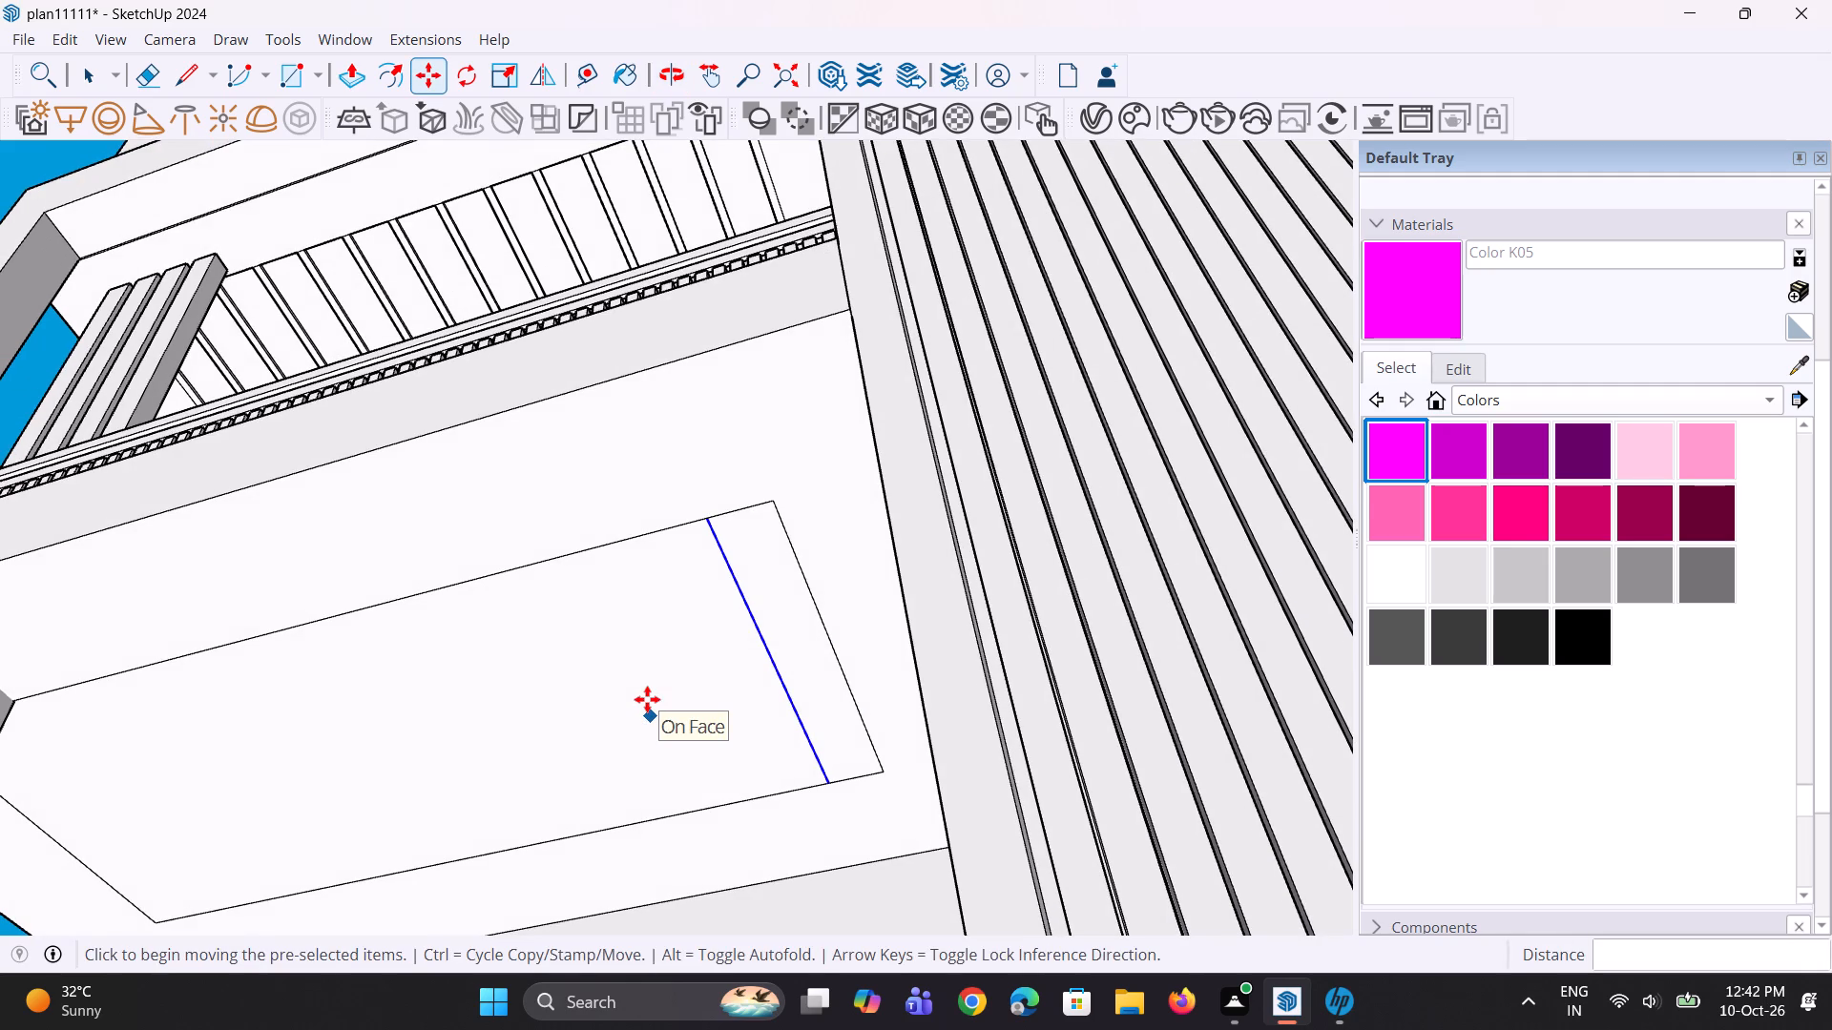
type("*15")
key("Return")
Delete the inset outline's original end edge by the vertical fins, just outside the last copied divider line.
scroll(647, 699, "down", 2)
middle_click_drag(625, 703, 663, 689)
scroll(0, 803, "up", 4)
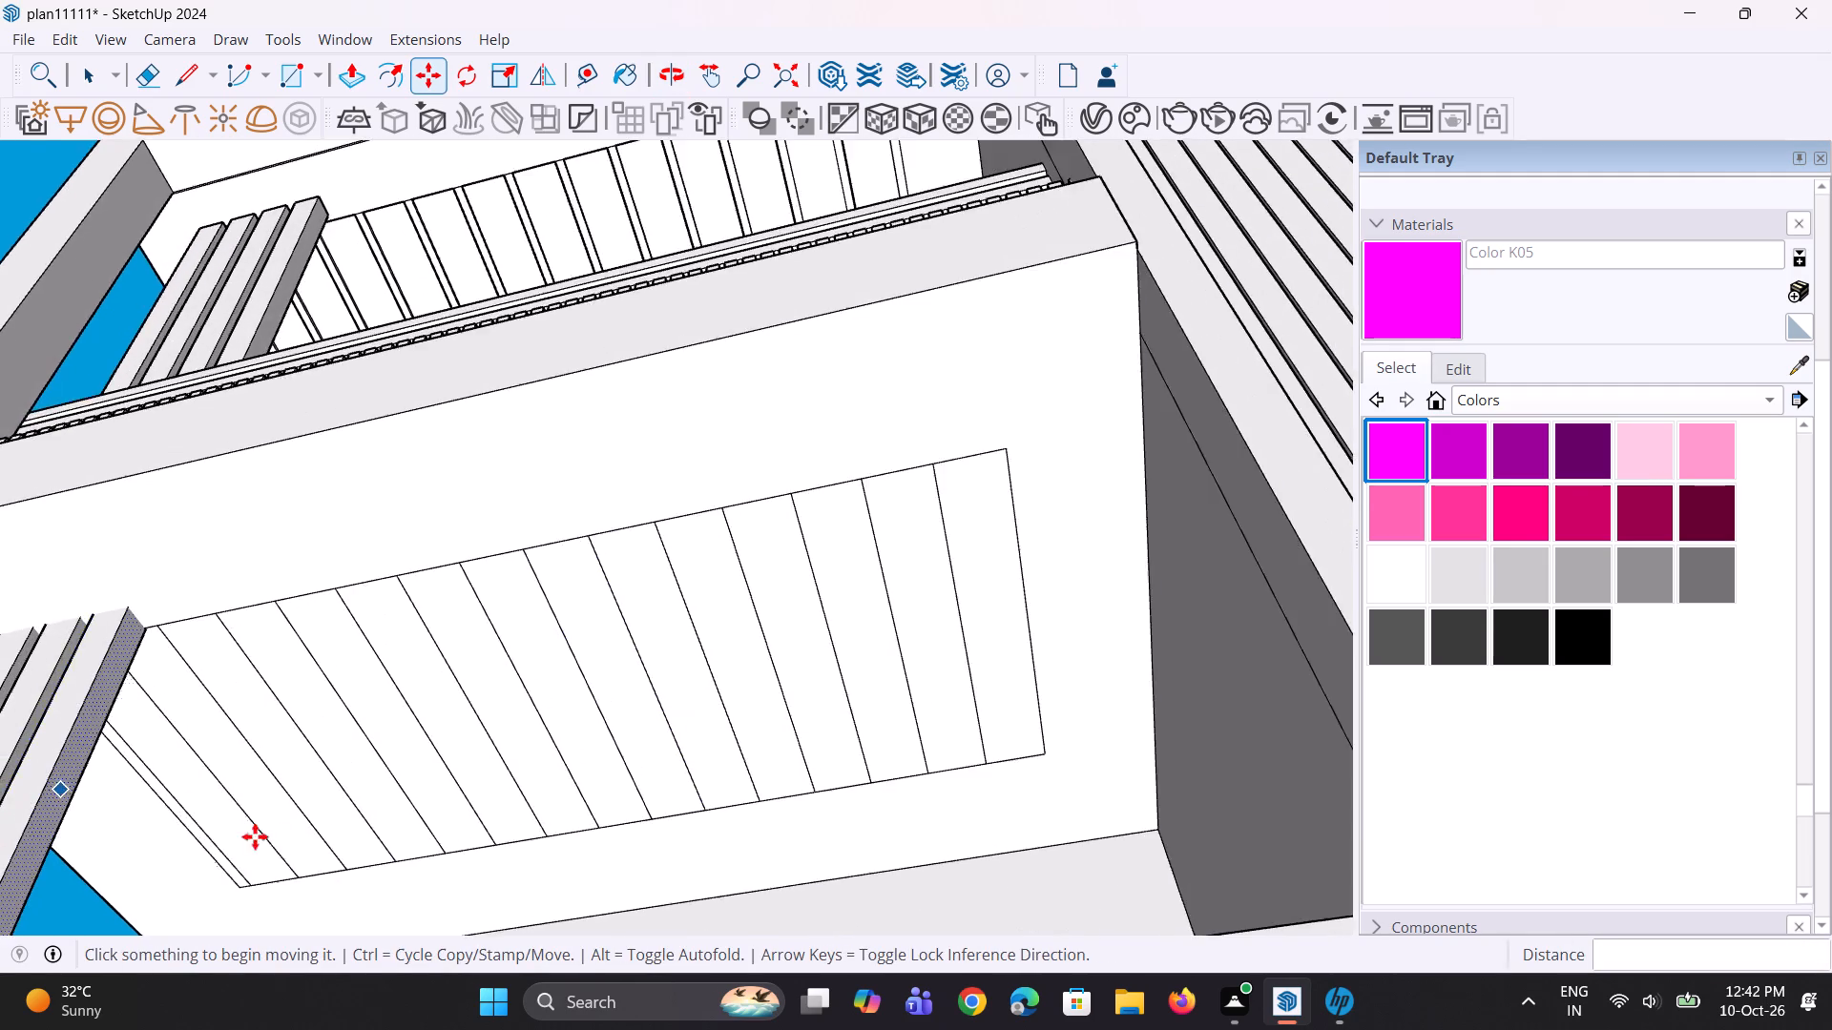
scroll(255, 836, "up", 2)
key("space")
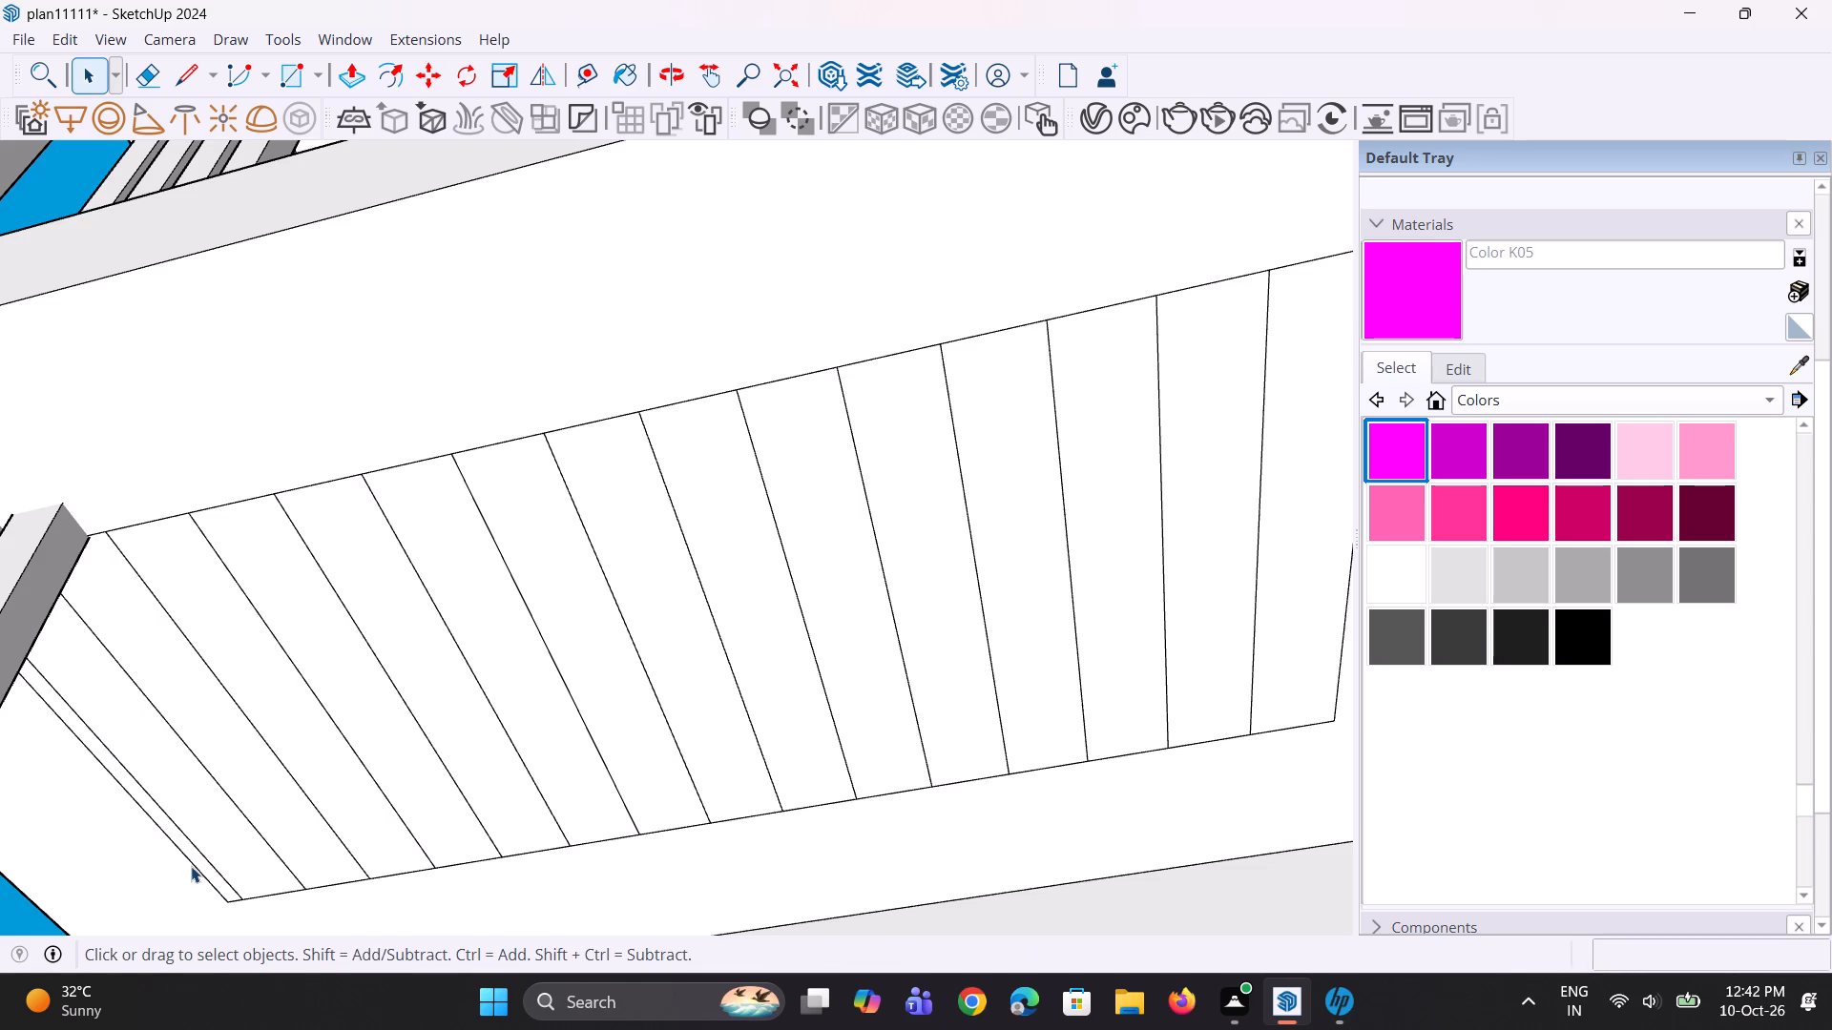
left_click(196, 863)
key("Delete")
scroll(270, 845, "down", 4)
scroll(248, 873, "up", 5)
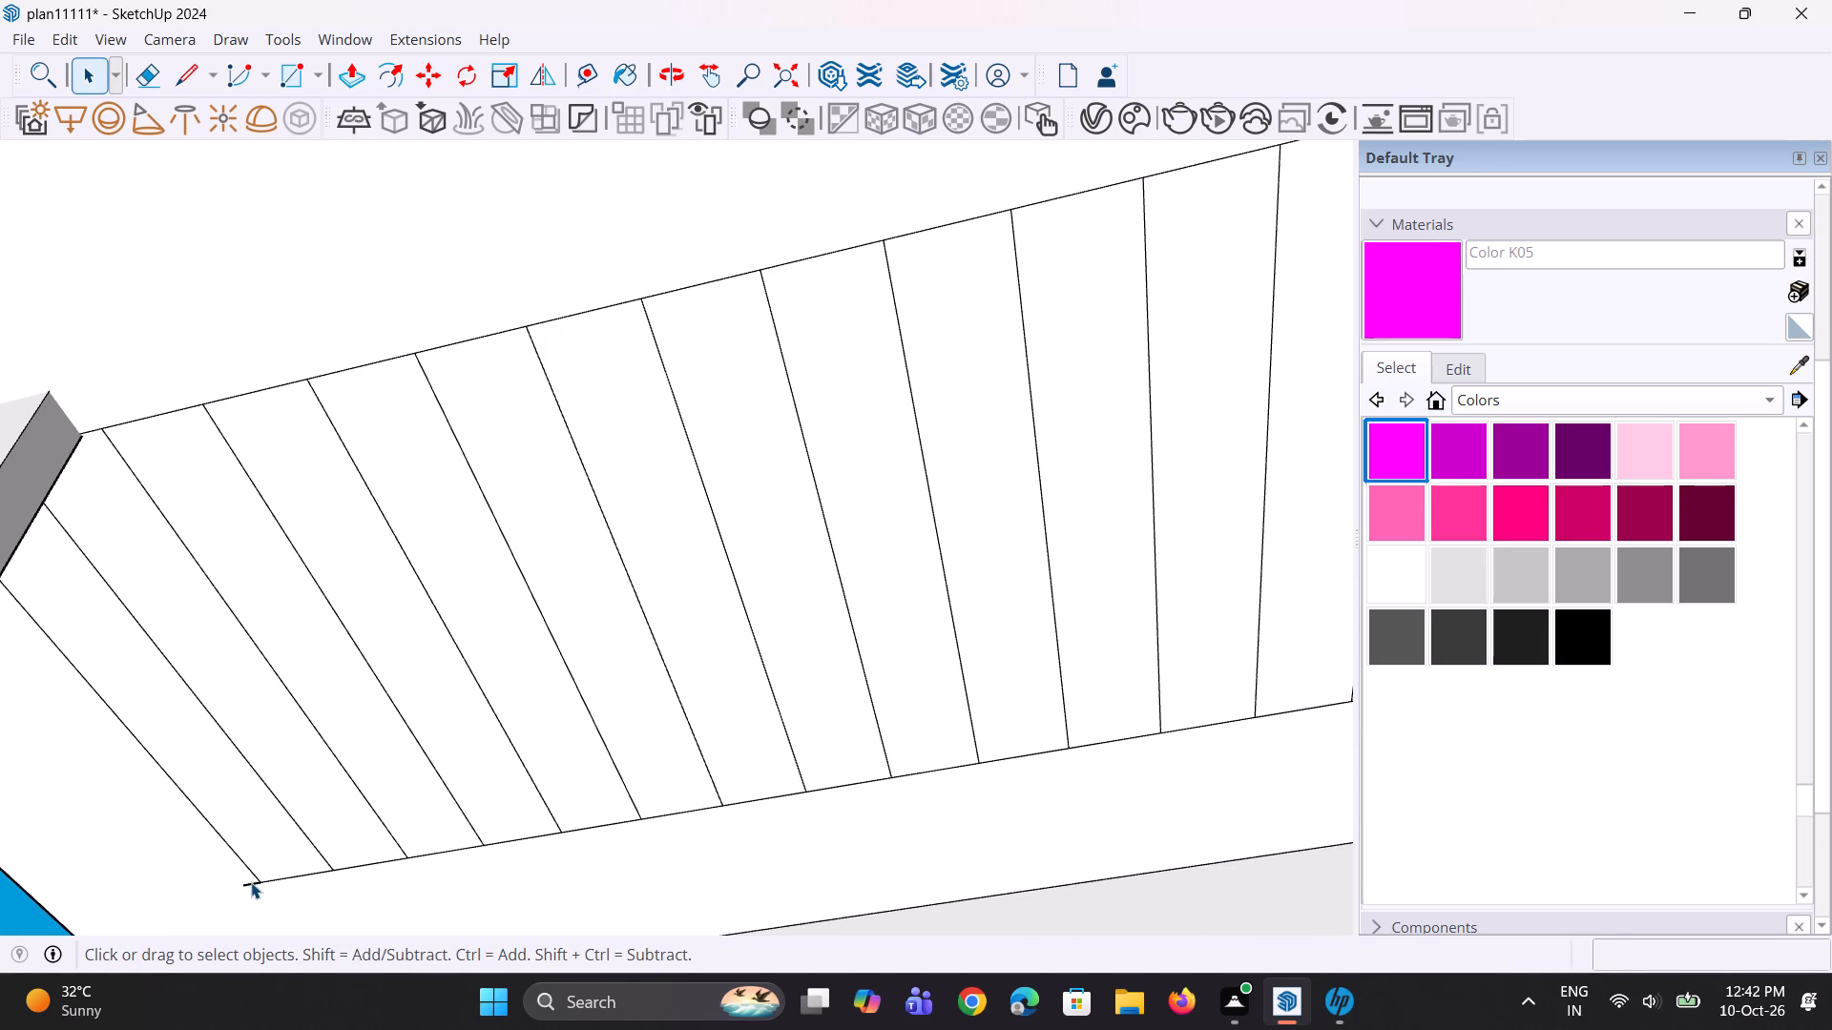
Delete the stub past the inset outline's corner and the short leftover line beyond the end divider by the vertical fins.
left_click(250, 882)
key("Delete")
middle_click_drag(287, 832, 447, 789)
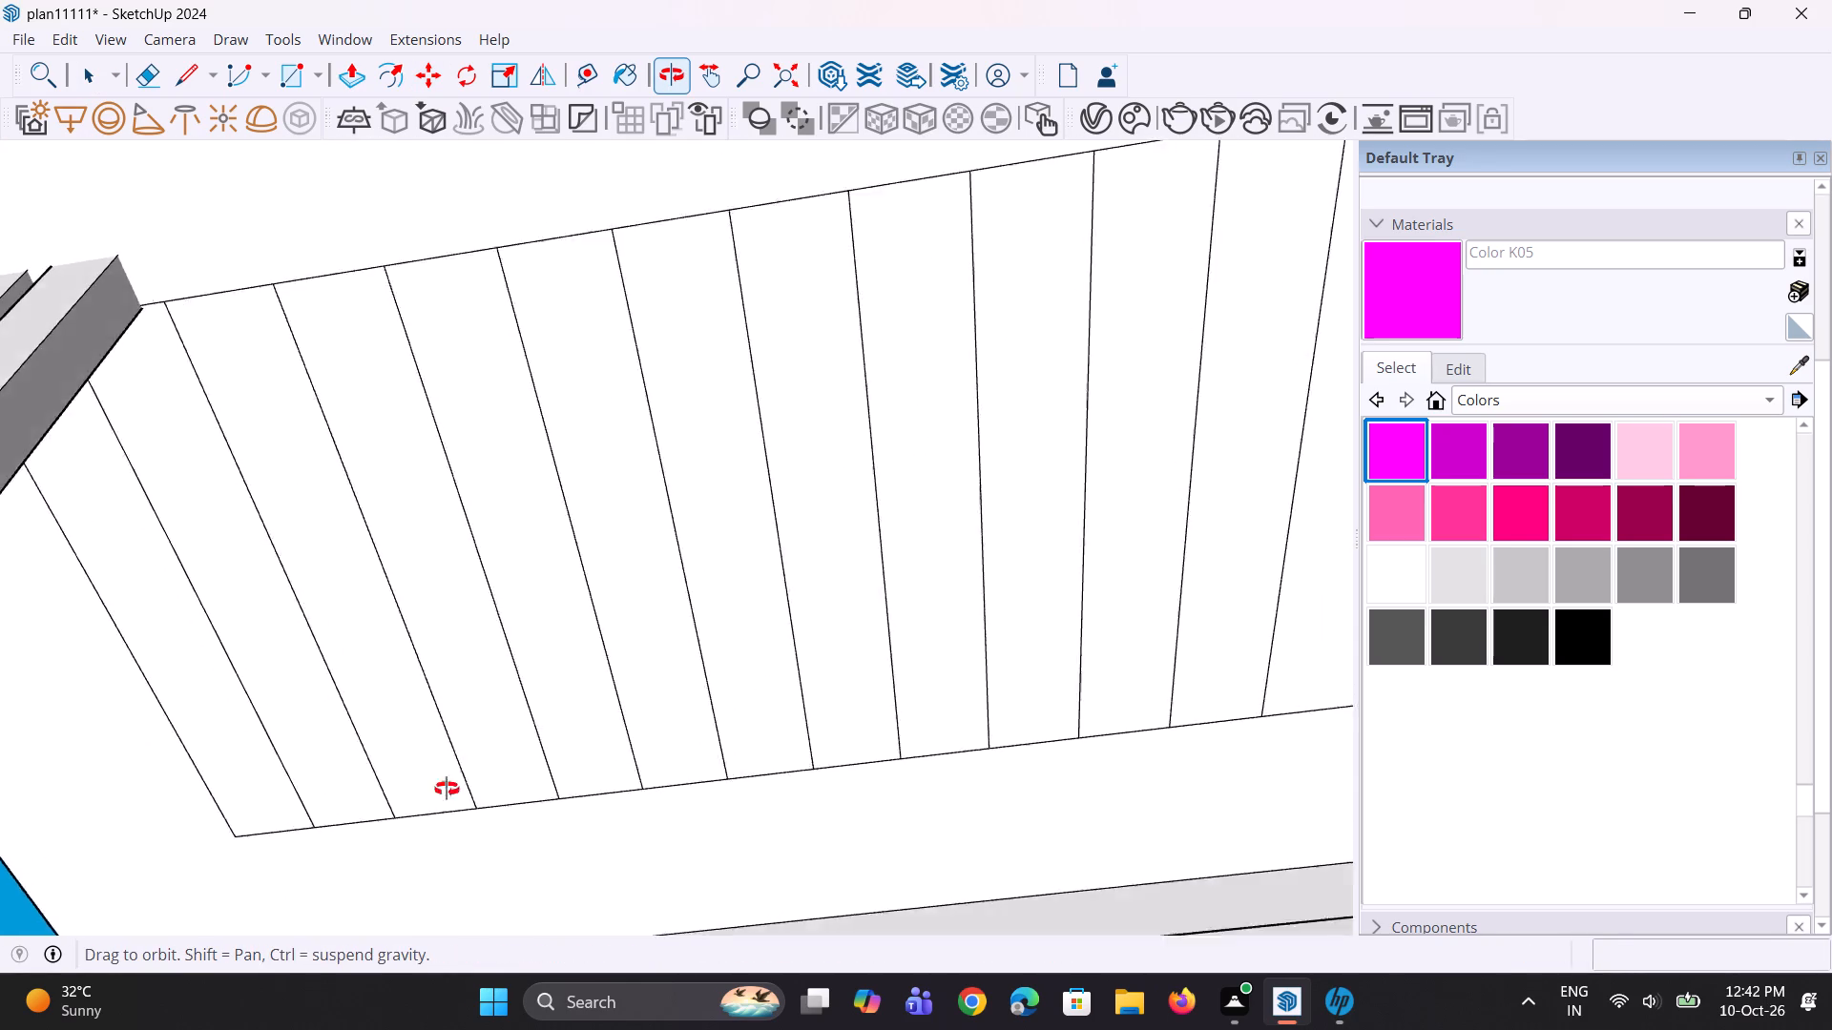
middle_click_drag(447, 789, 996, 845)
scroll(1133, 362, "up", 2)
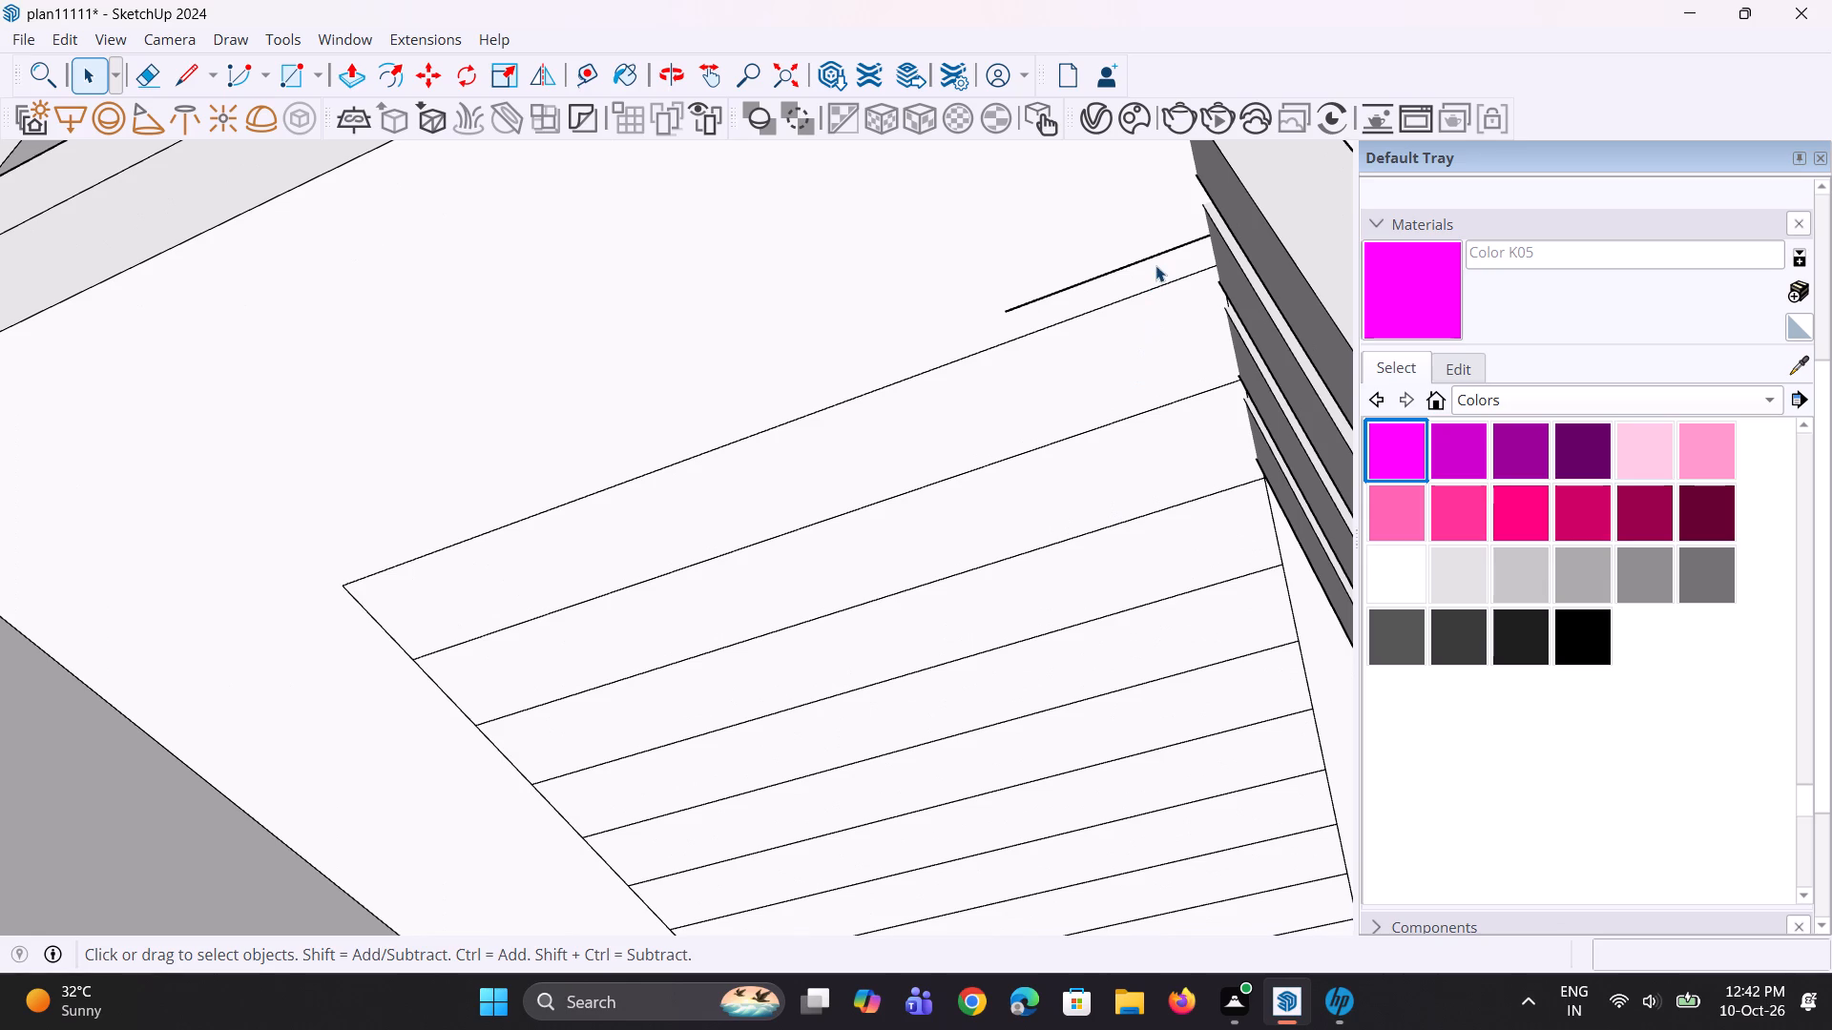
left_click(1162, 253)
key("Delete")
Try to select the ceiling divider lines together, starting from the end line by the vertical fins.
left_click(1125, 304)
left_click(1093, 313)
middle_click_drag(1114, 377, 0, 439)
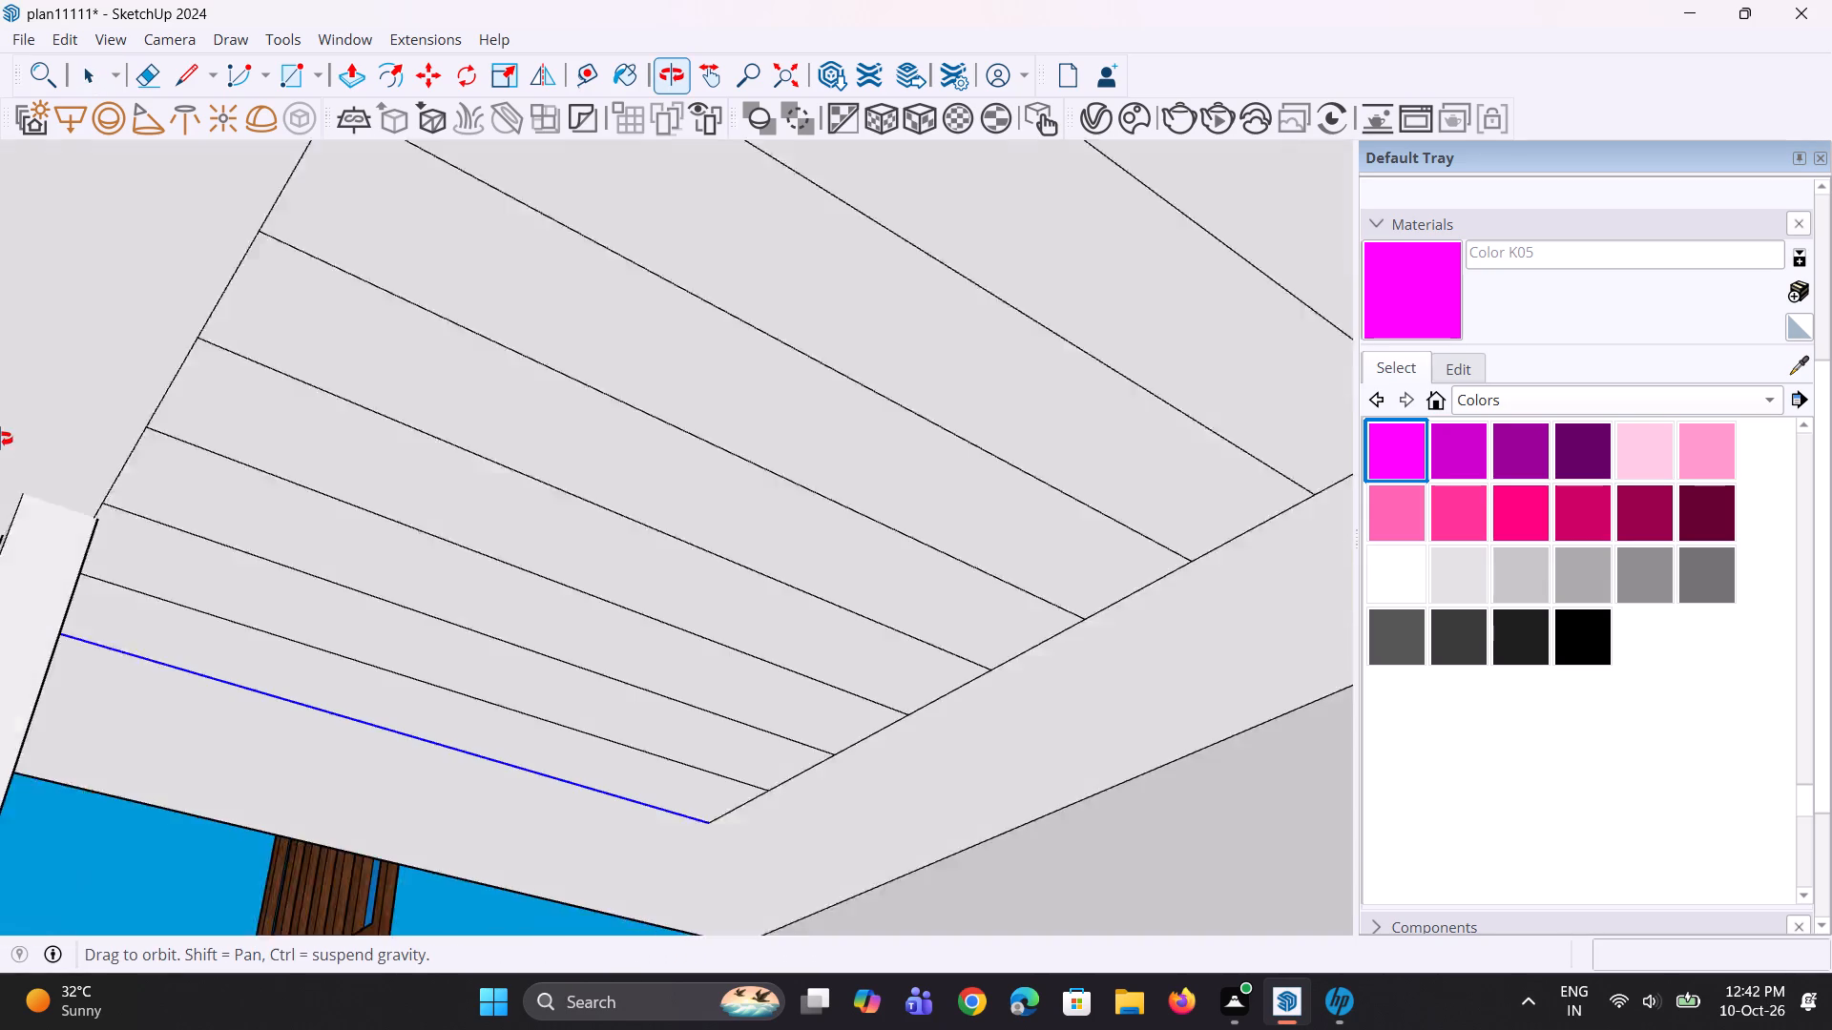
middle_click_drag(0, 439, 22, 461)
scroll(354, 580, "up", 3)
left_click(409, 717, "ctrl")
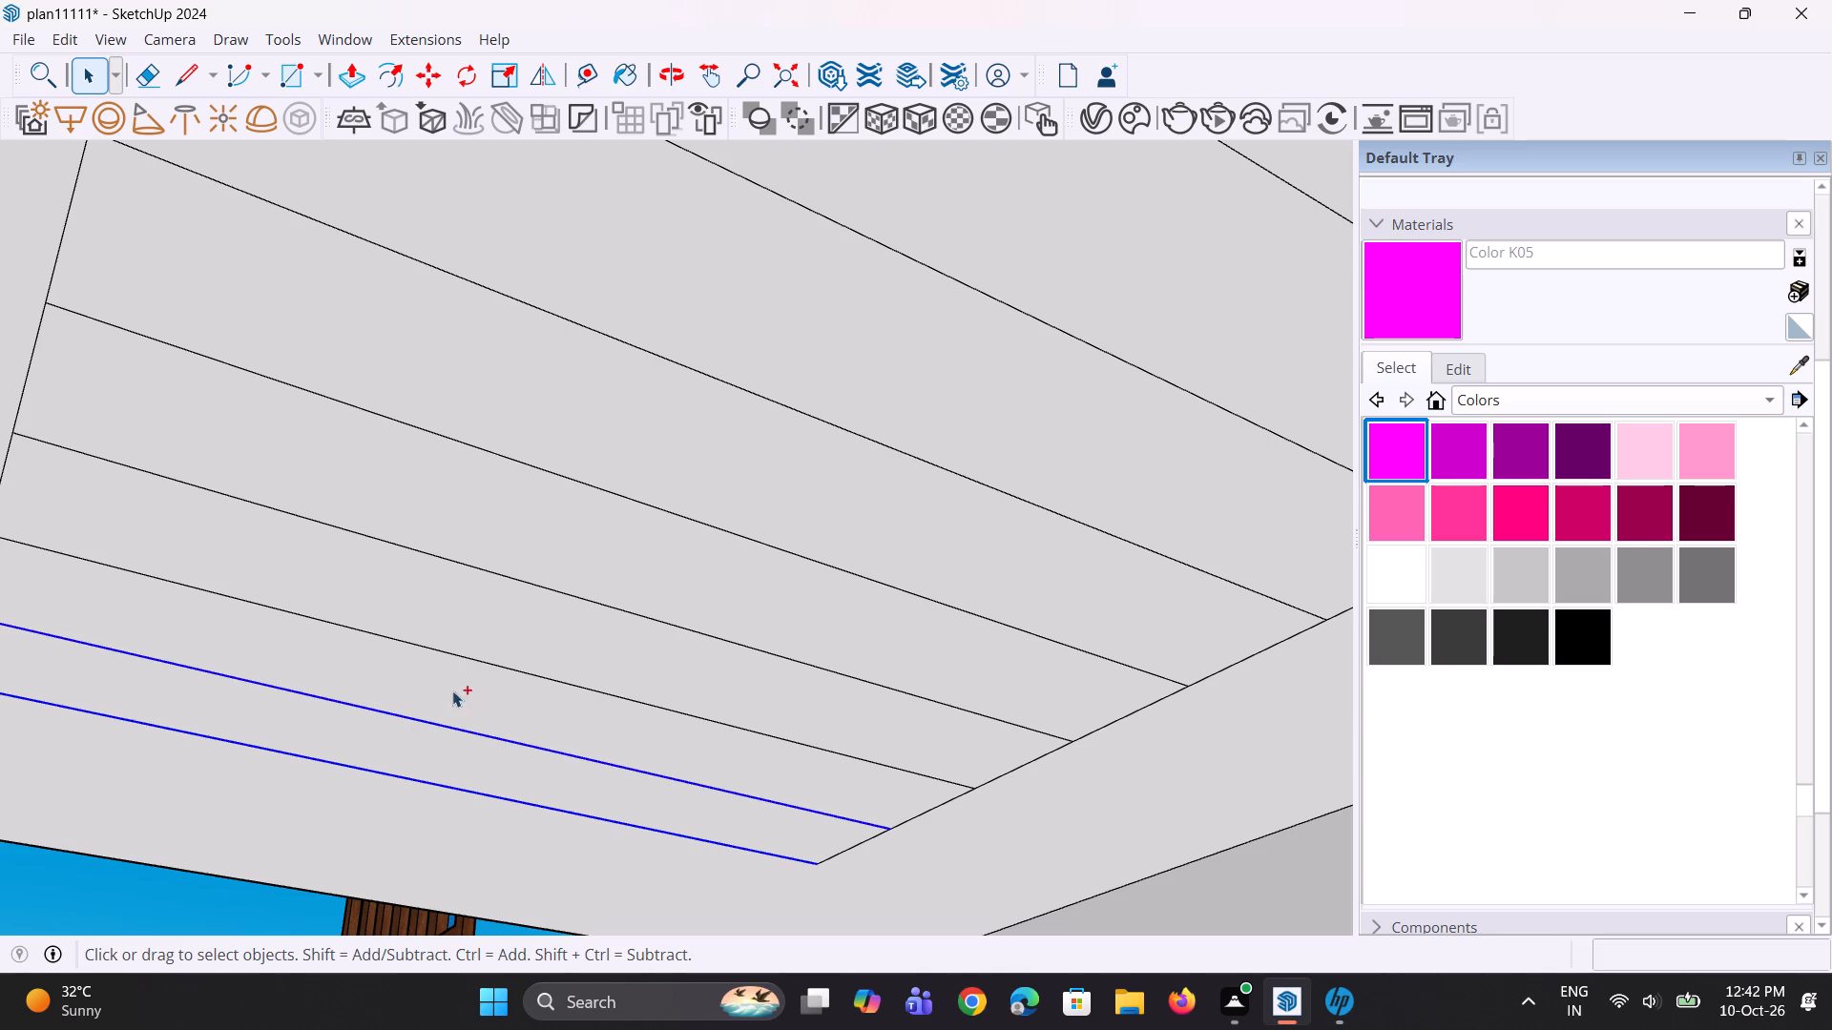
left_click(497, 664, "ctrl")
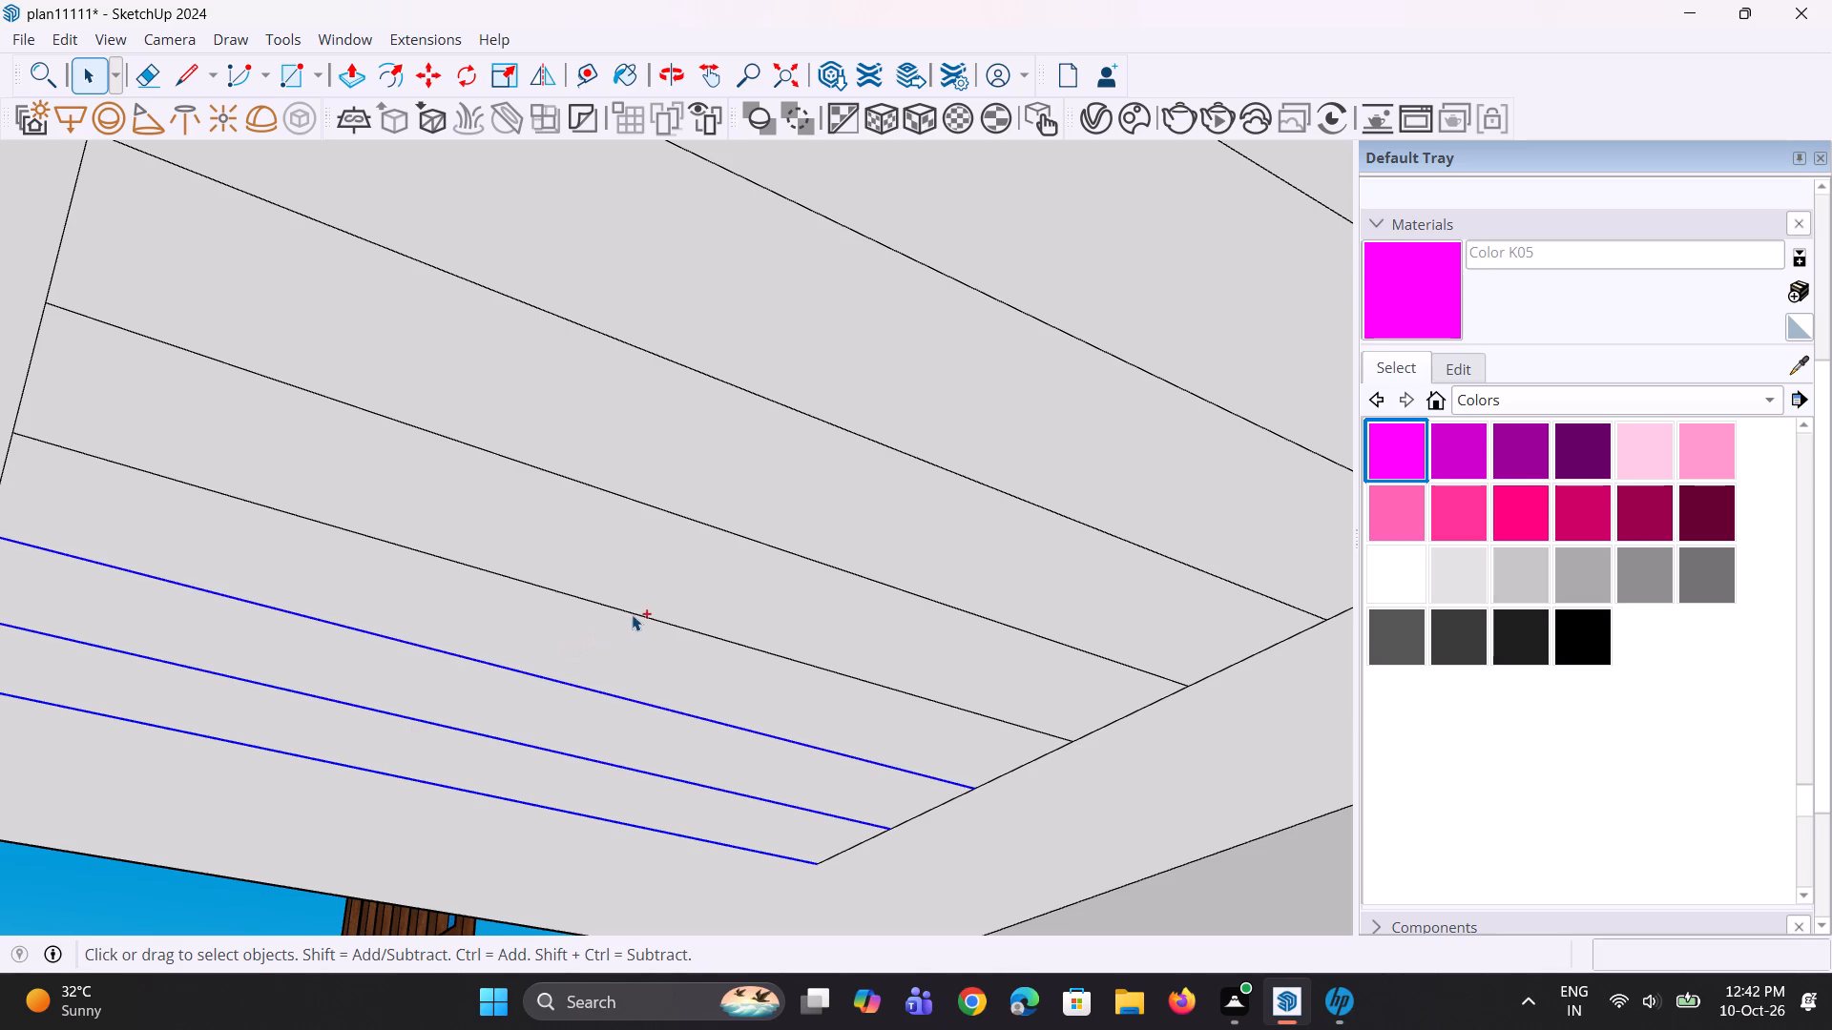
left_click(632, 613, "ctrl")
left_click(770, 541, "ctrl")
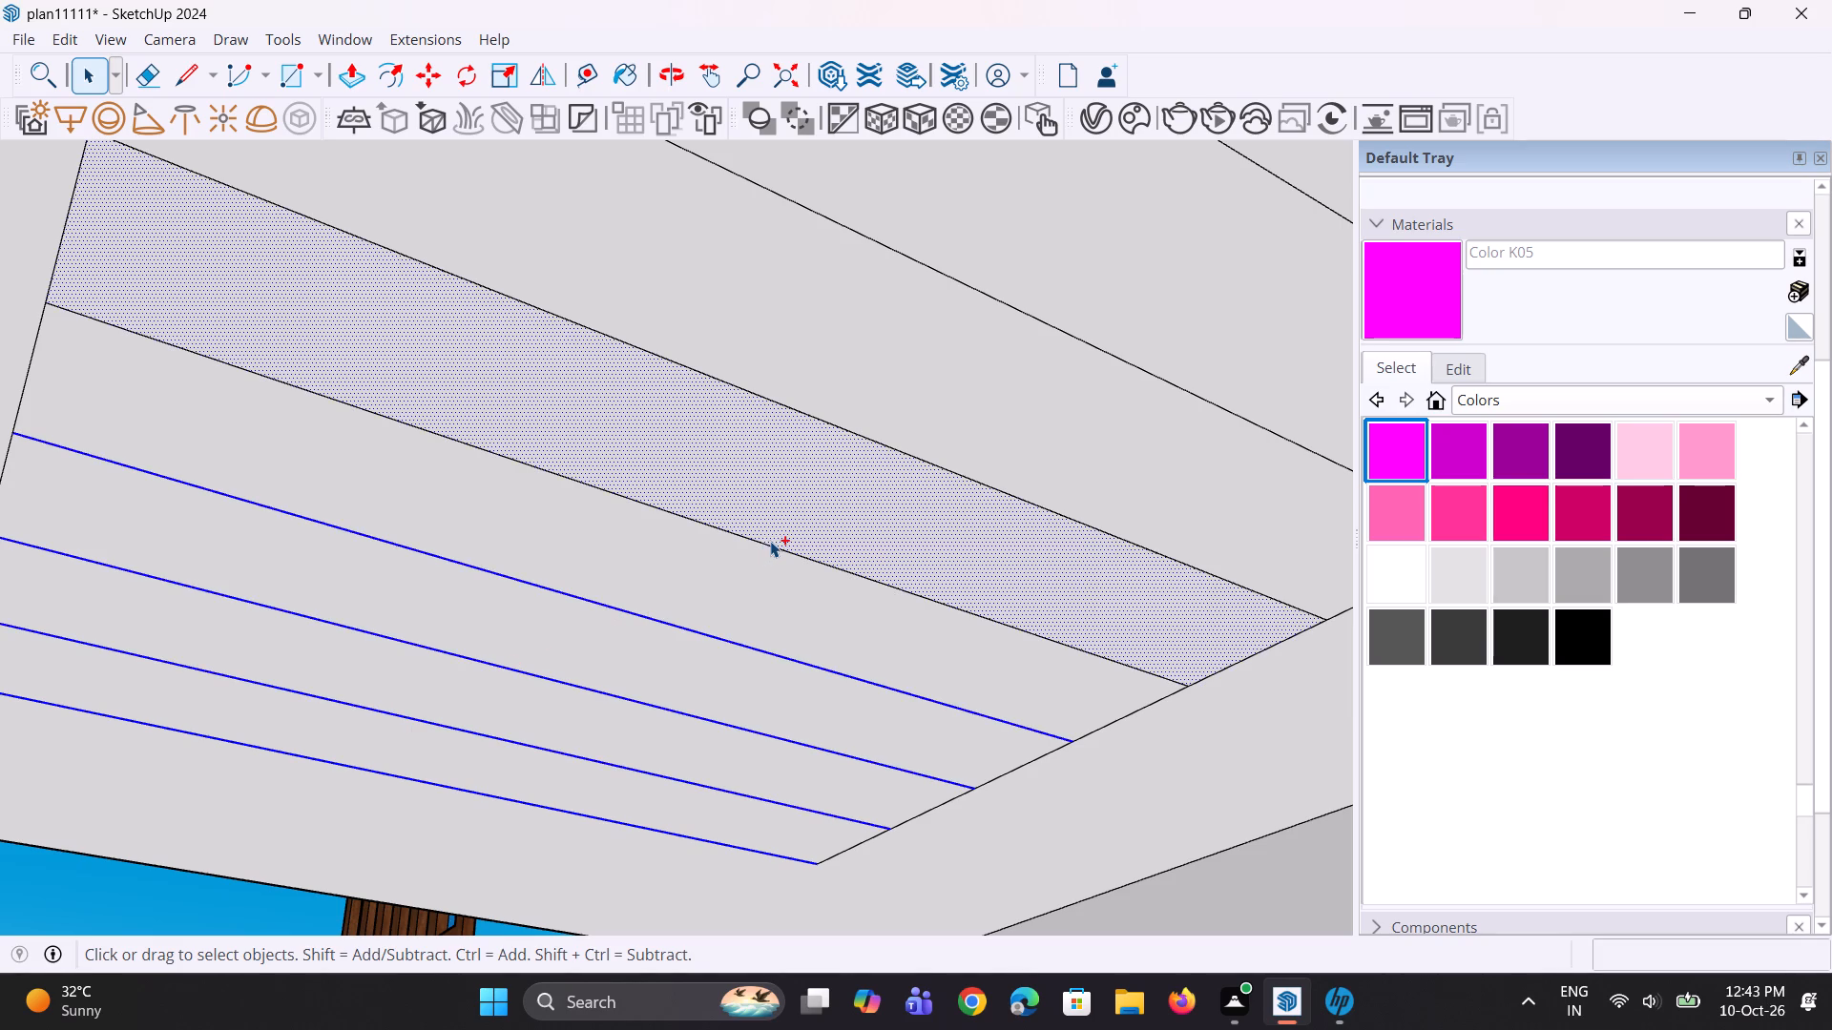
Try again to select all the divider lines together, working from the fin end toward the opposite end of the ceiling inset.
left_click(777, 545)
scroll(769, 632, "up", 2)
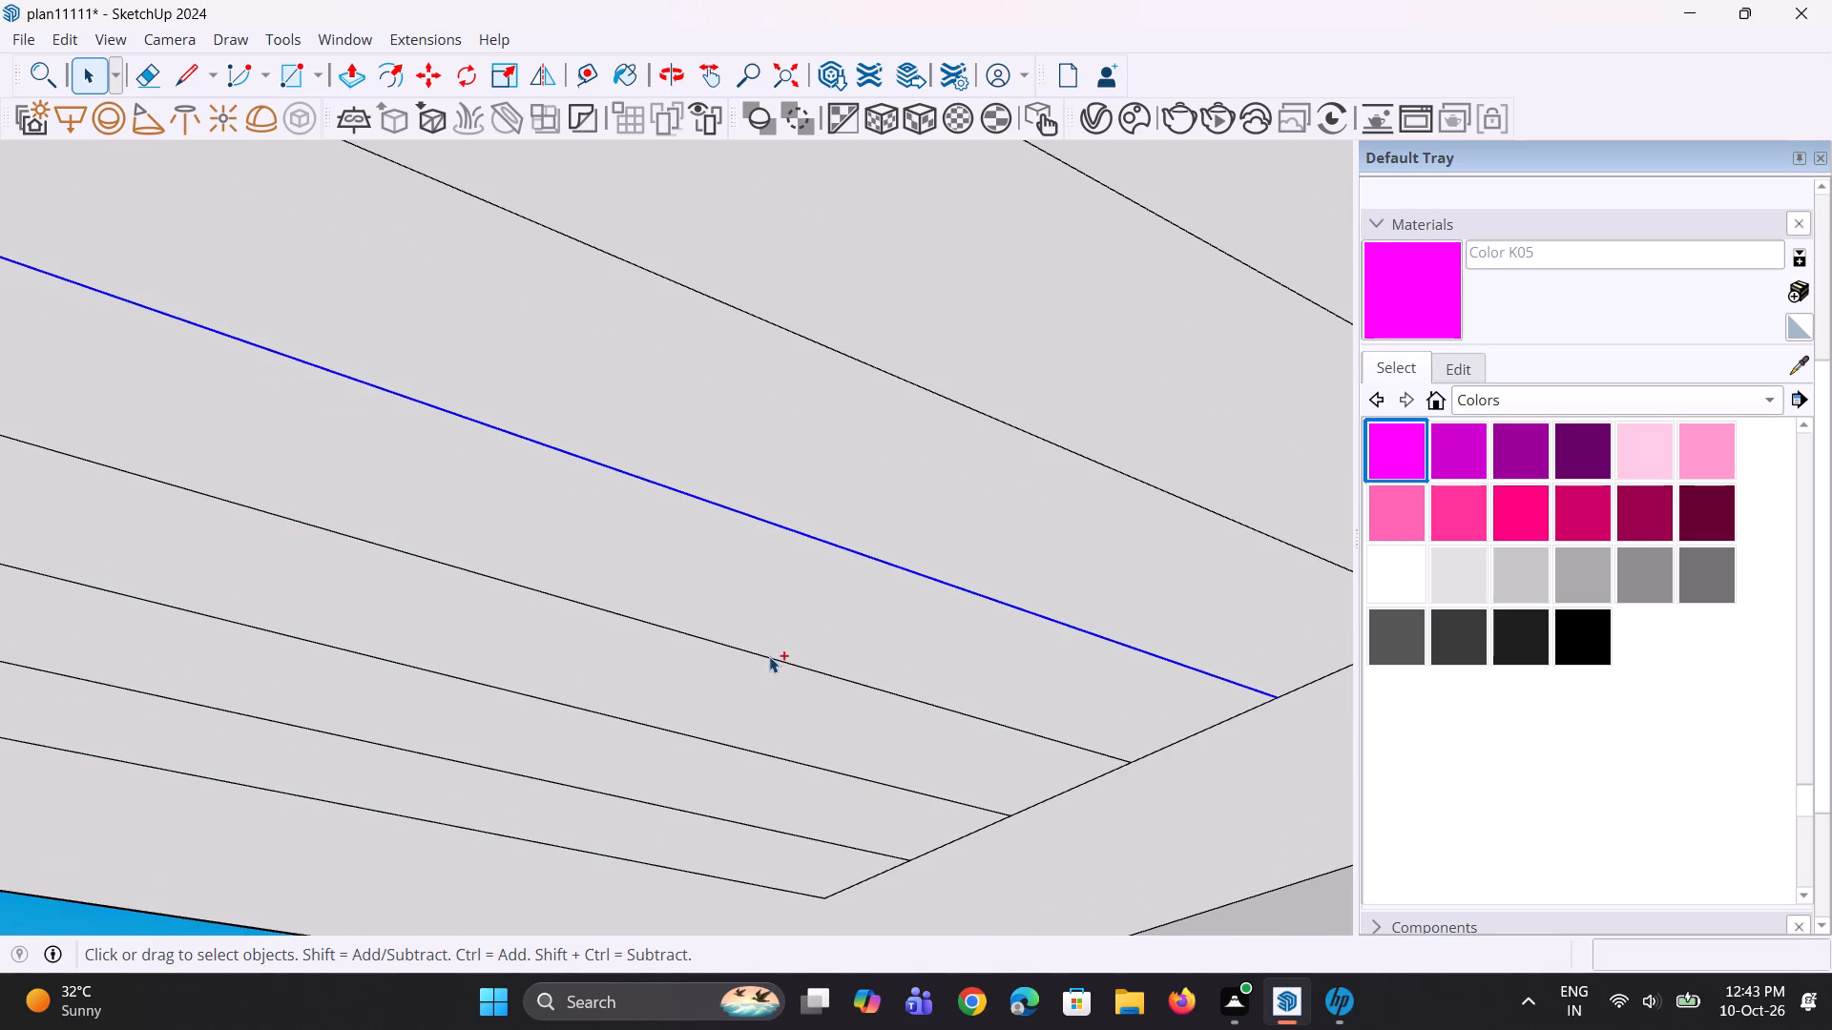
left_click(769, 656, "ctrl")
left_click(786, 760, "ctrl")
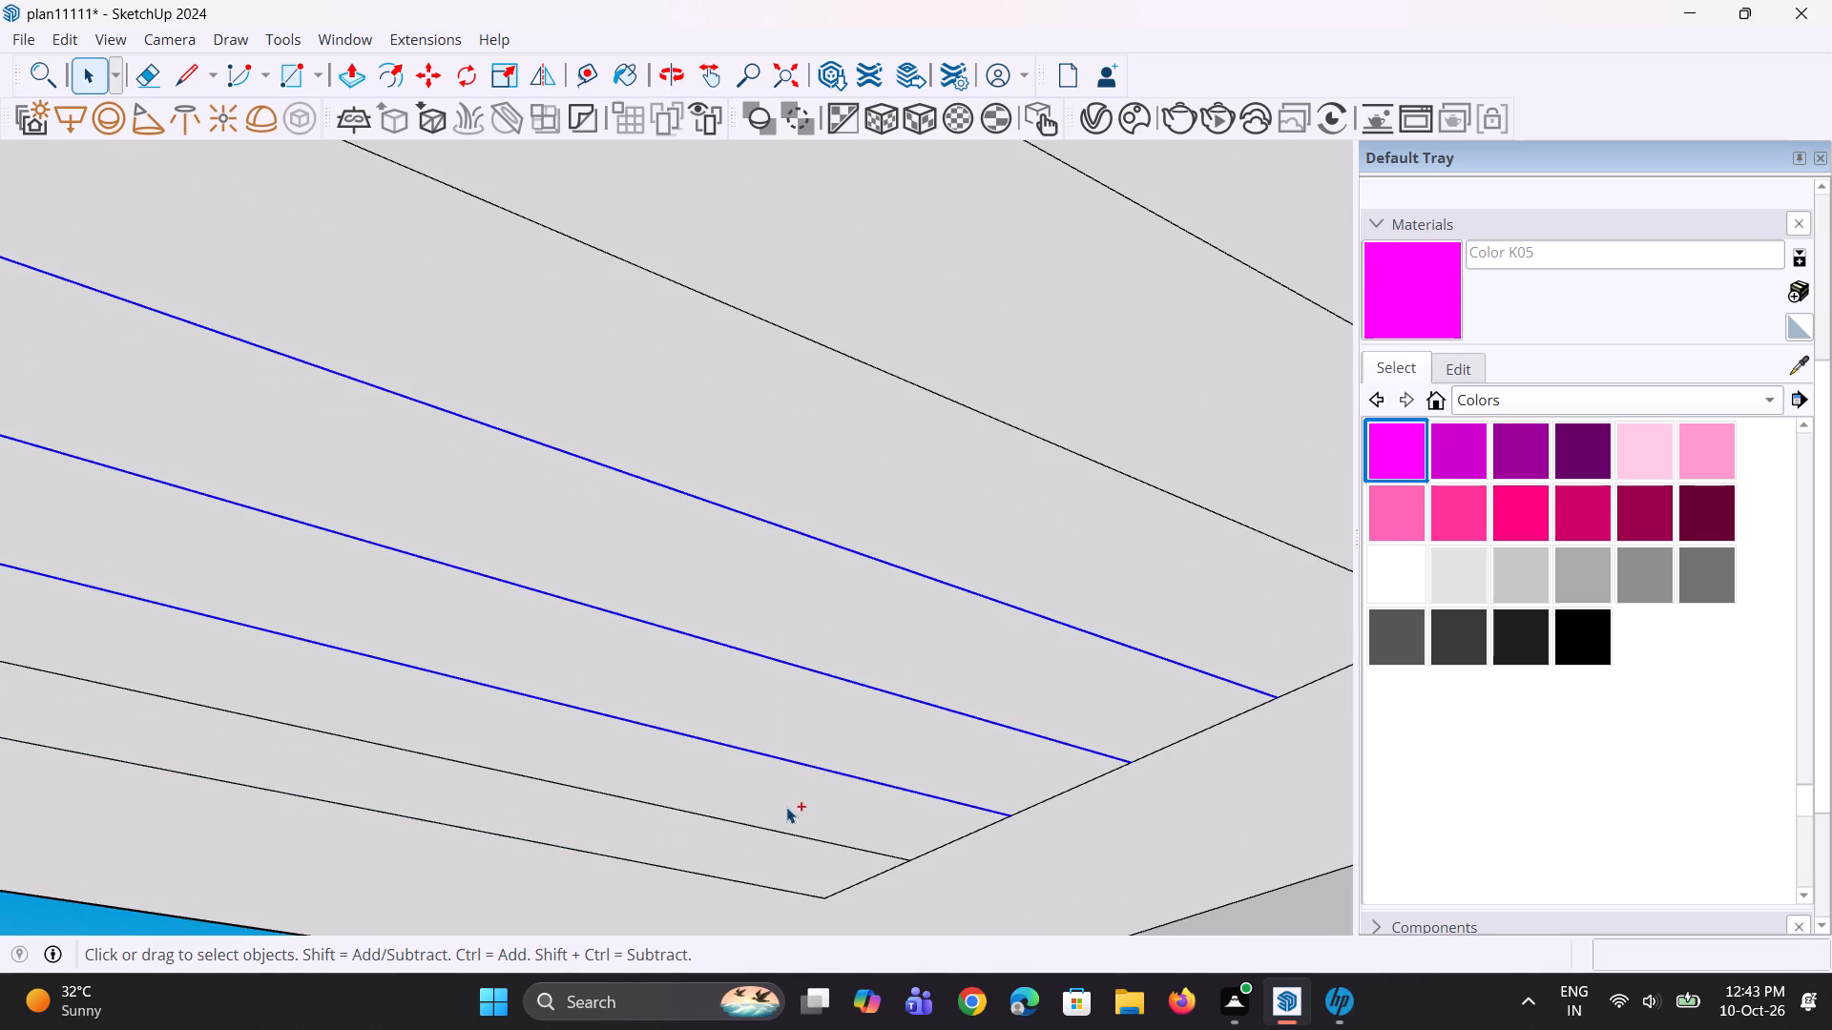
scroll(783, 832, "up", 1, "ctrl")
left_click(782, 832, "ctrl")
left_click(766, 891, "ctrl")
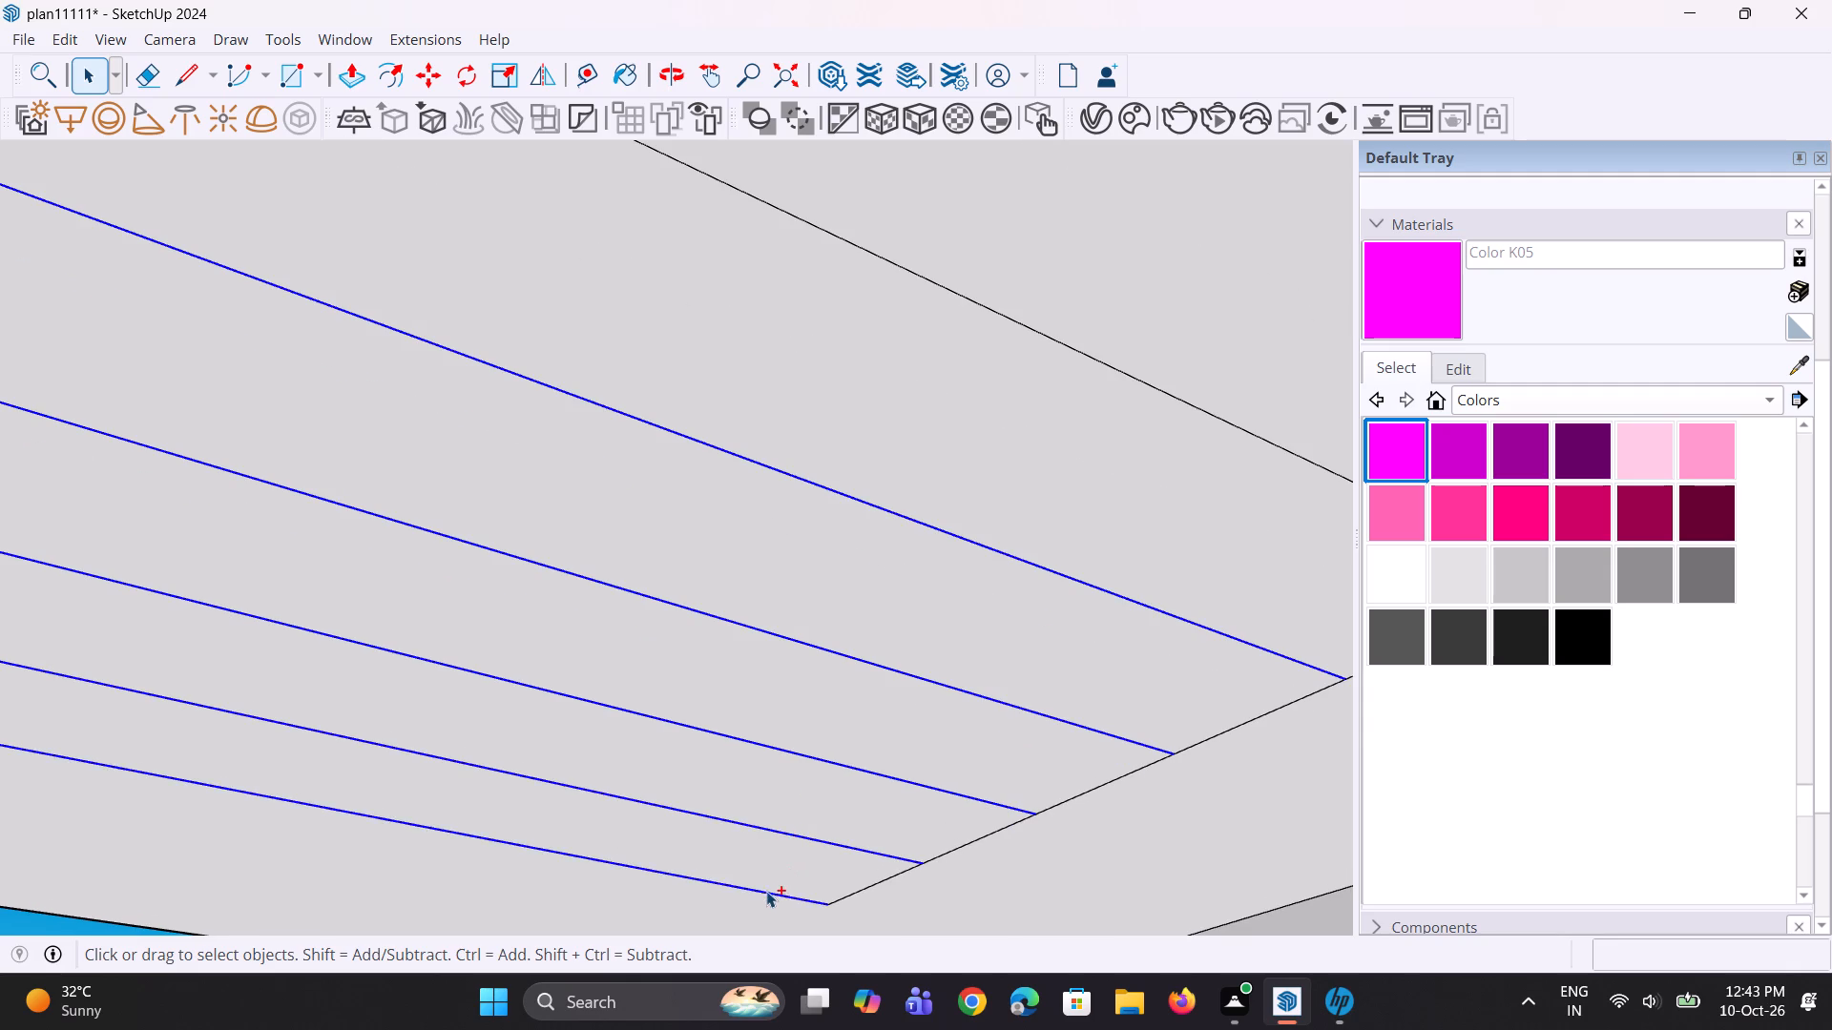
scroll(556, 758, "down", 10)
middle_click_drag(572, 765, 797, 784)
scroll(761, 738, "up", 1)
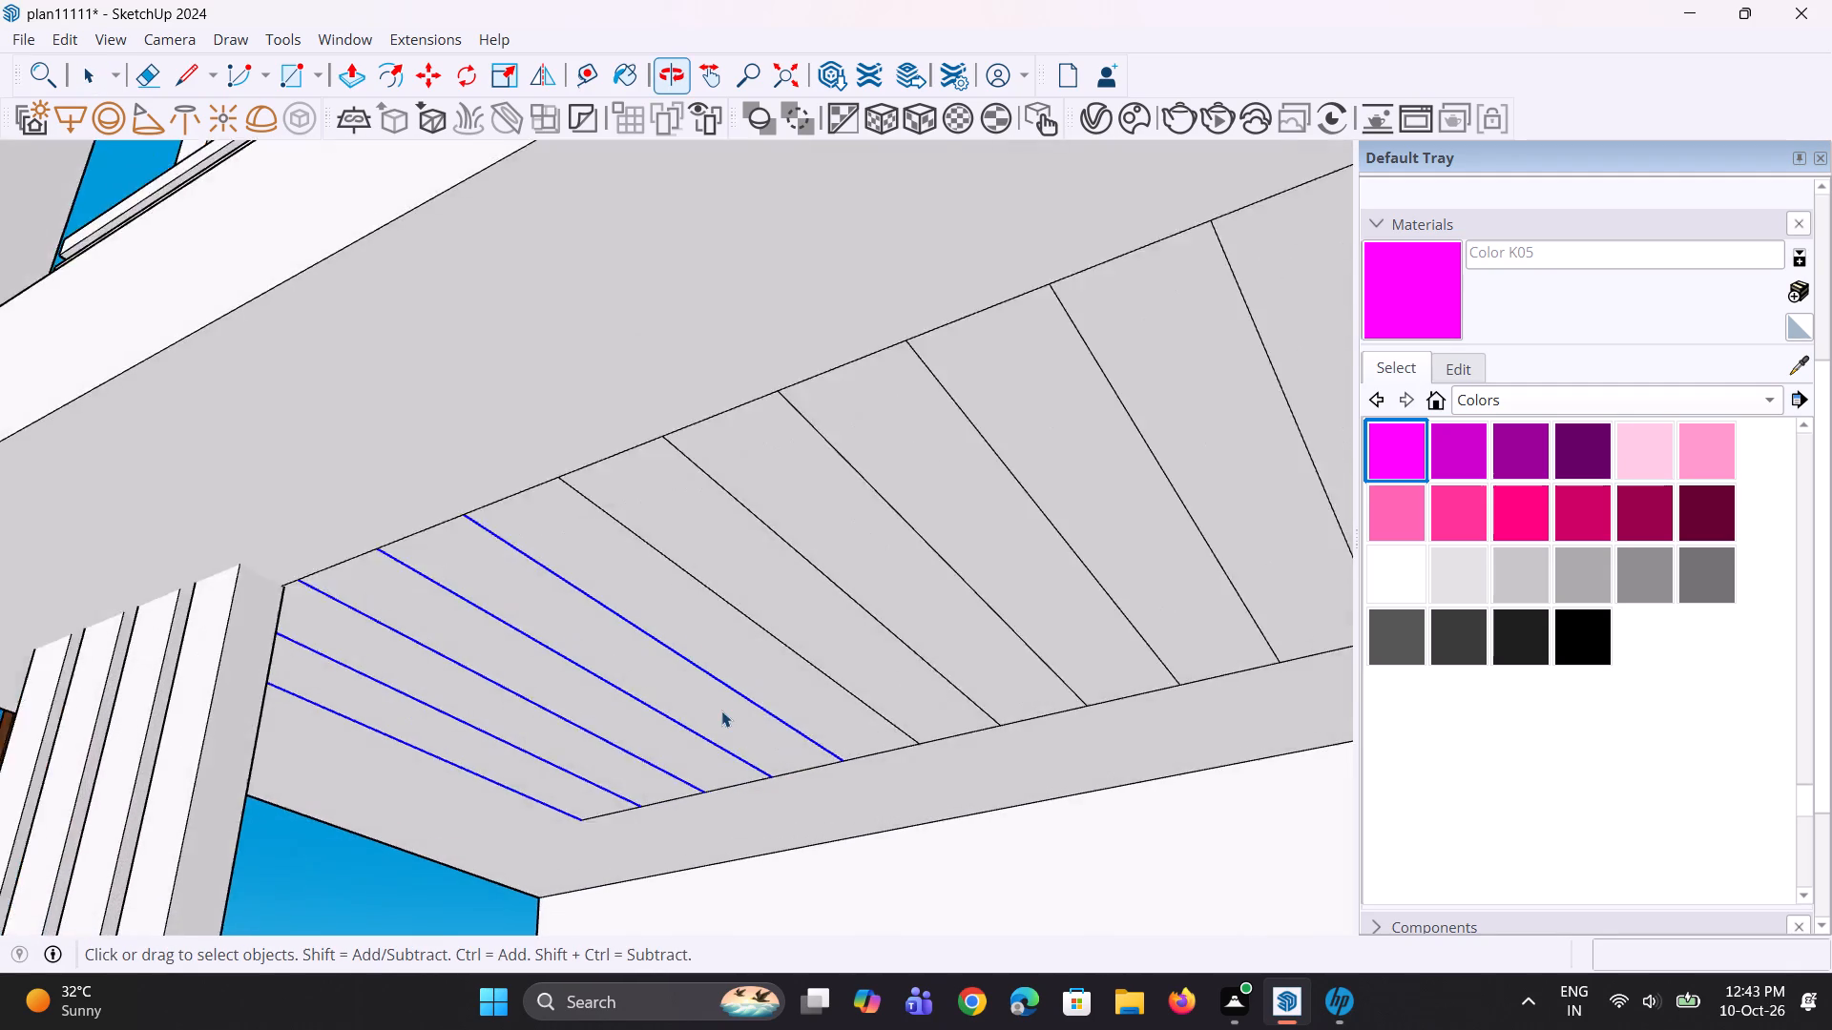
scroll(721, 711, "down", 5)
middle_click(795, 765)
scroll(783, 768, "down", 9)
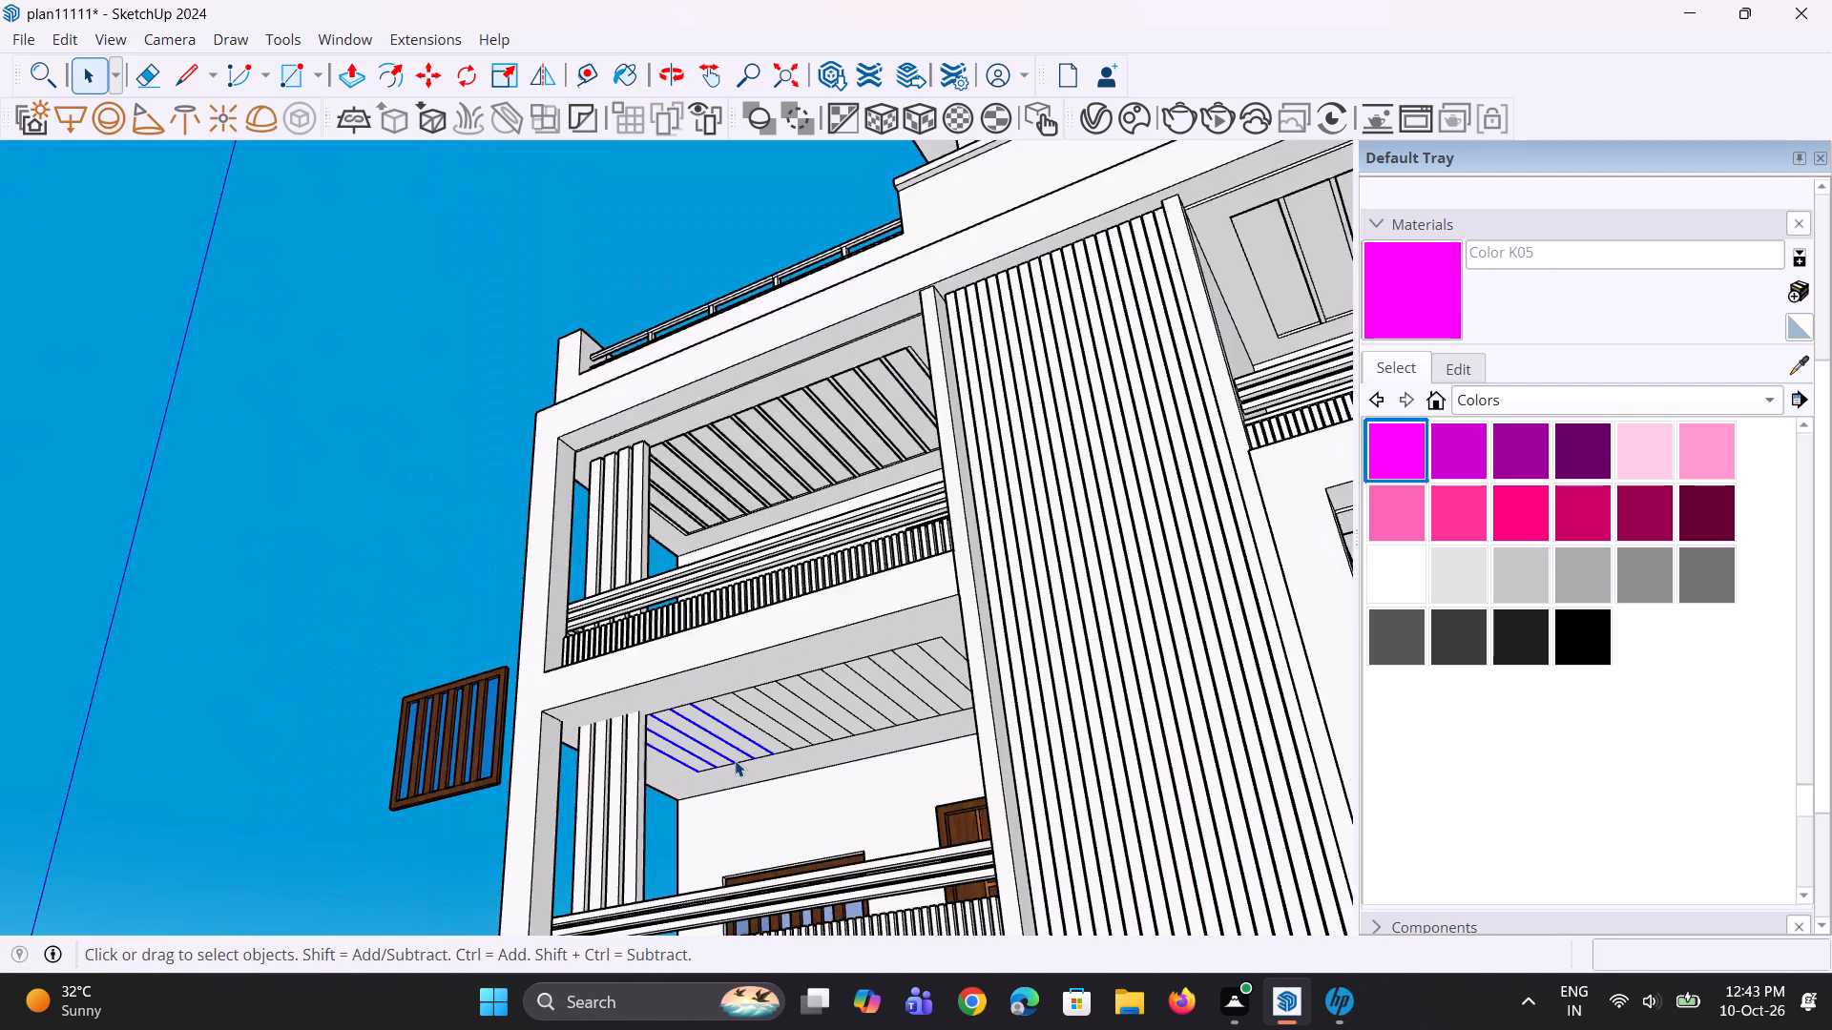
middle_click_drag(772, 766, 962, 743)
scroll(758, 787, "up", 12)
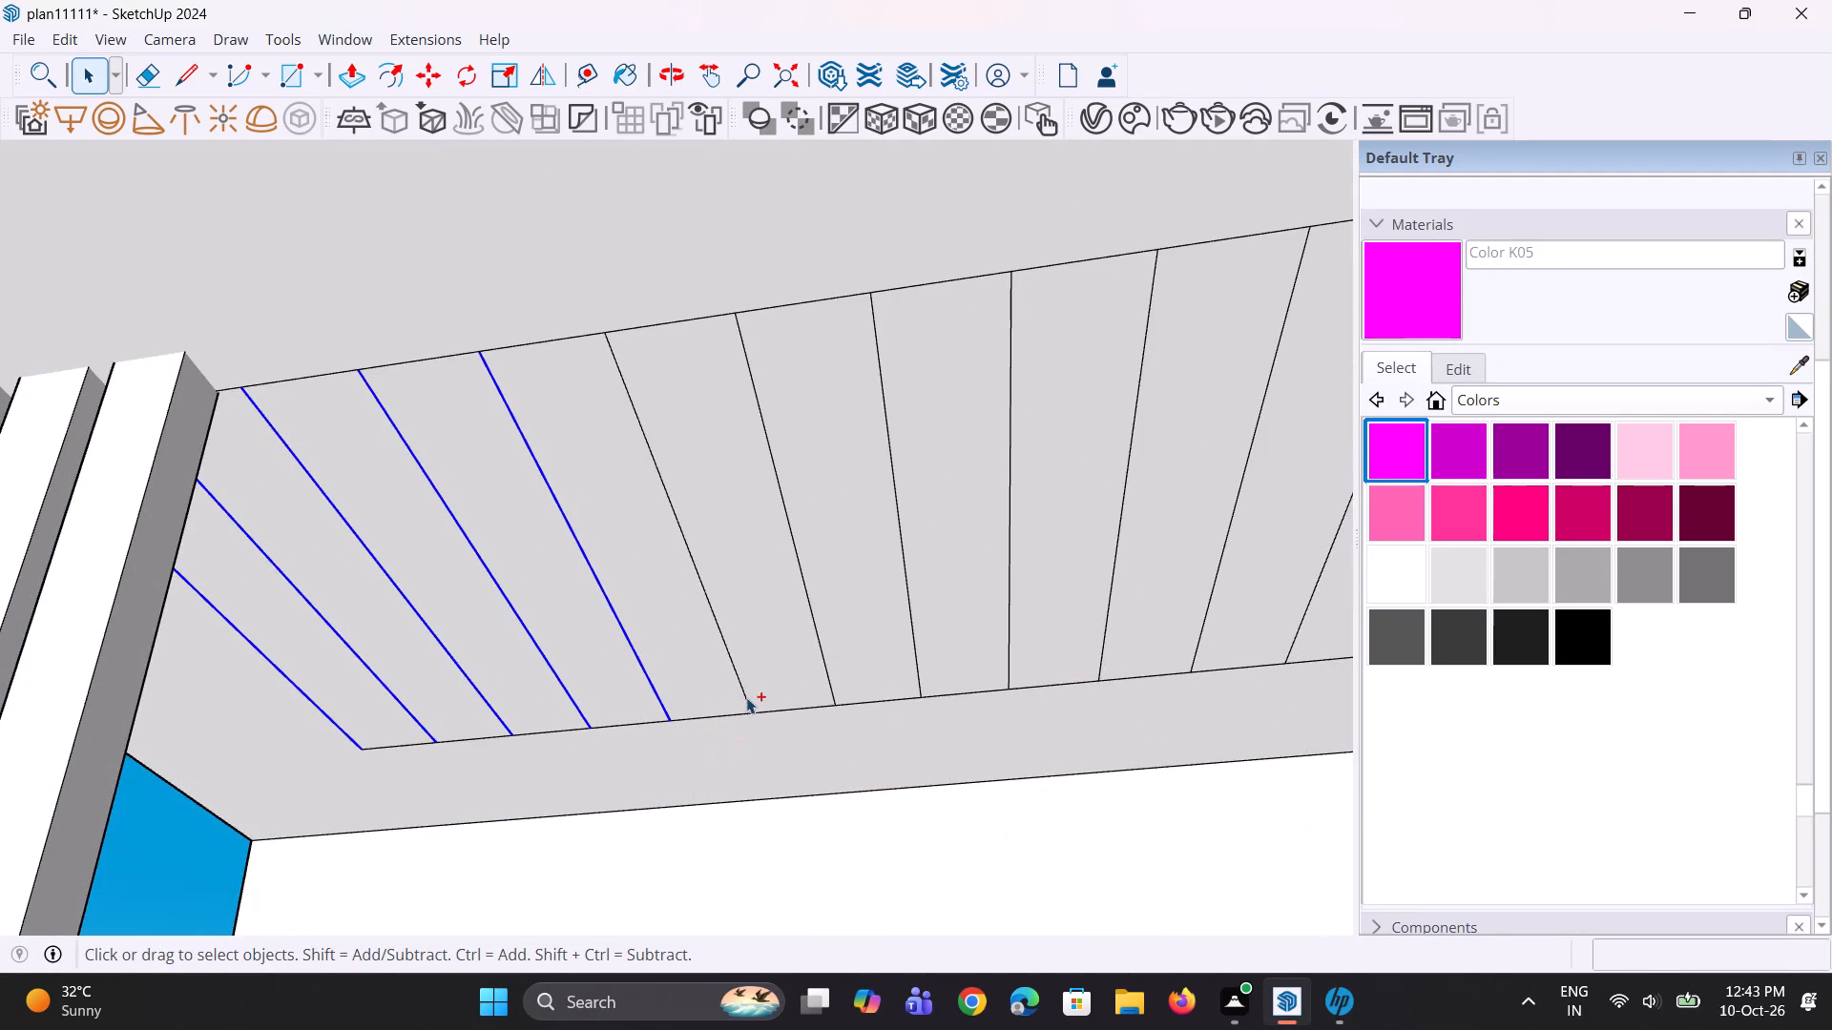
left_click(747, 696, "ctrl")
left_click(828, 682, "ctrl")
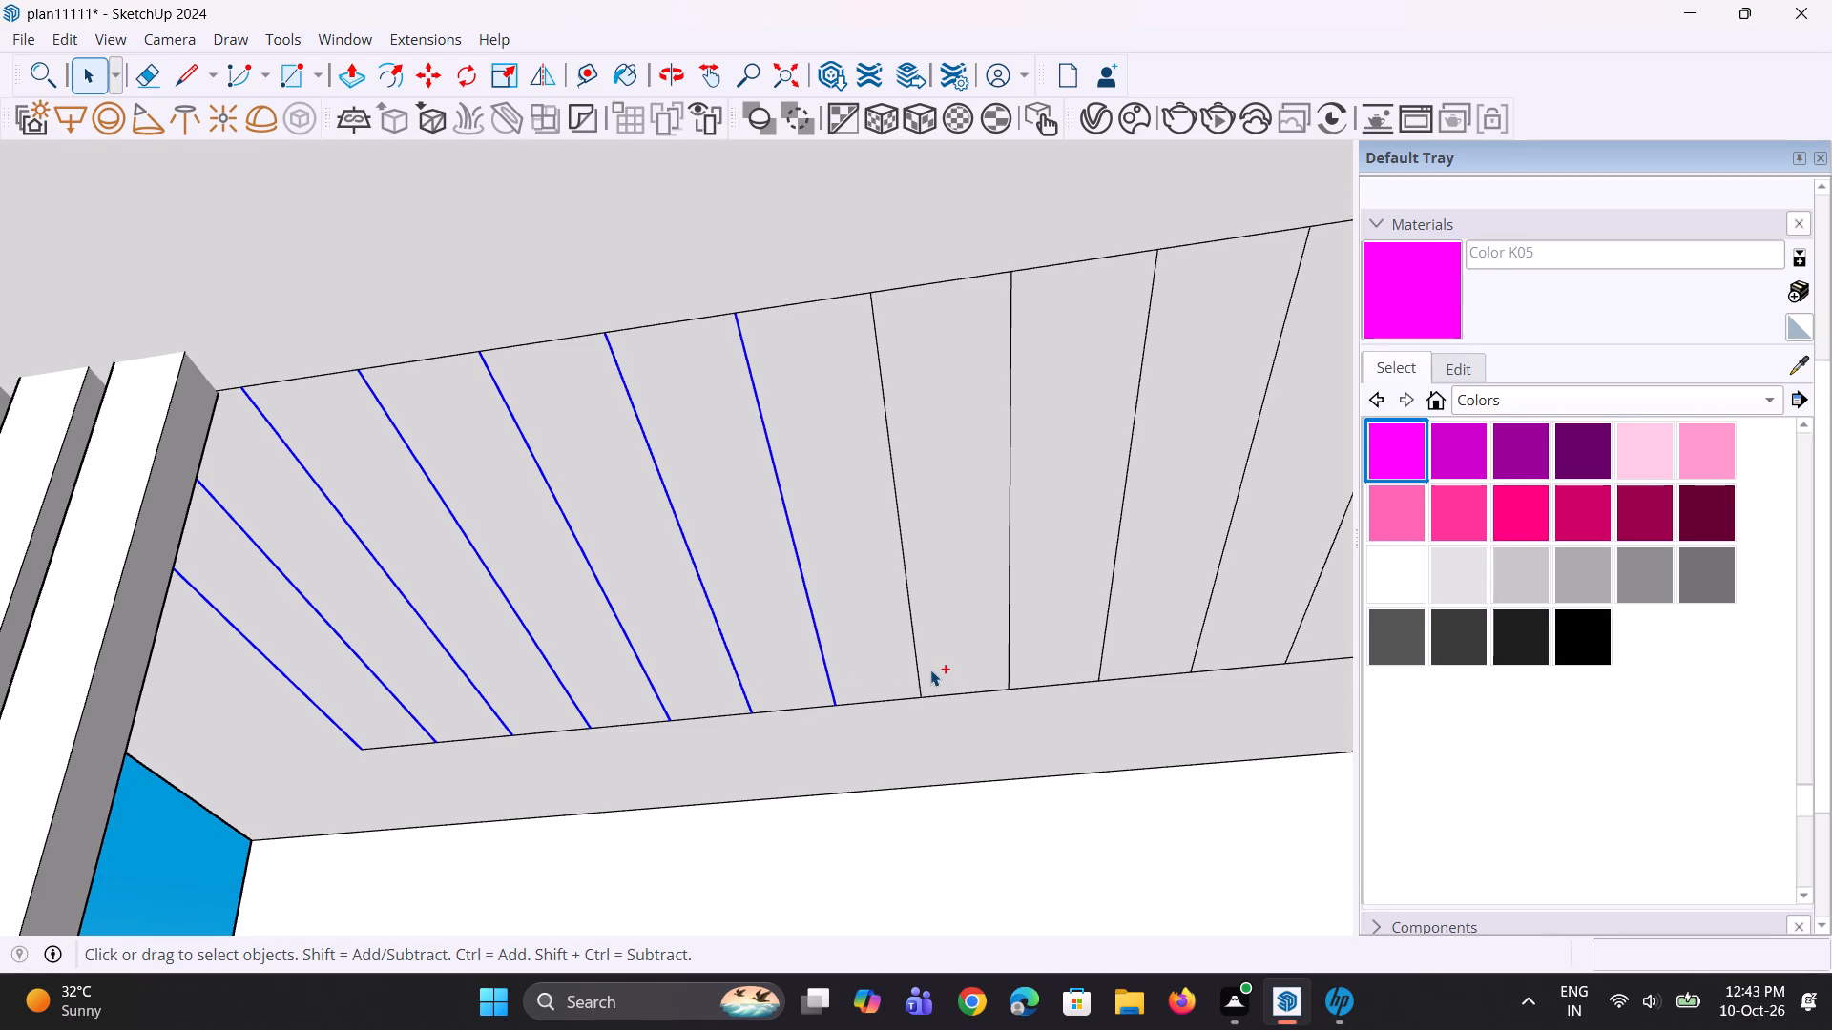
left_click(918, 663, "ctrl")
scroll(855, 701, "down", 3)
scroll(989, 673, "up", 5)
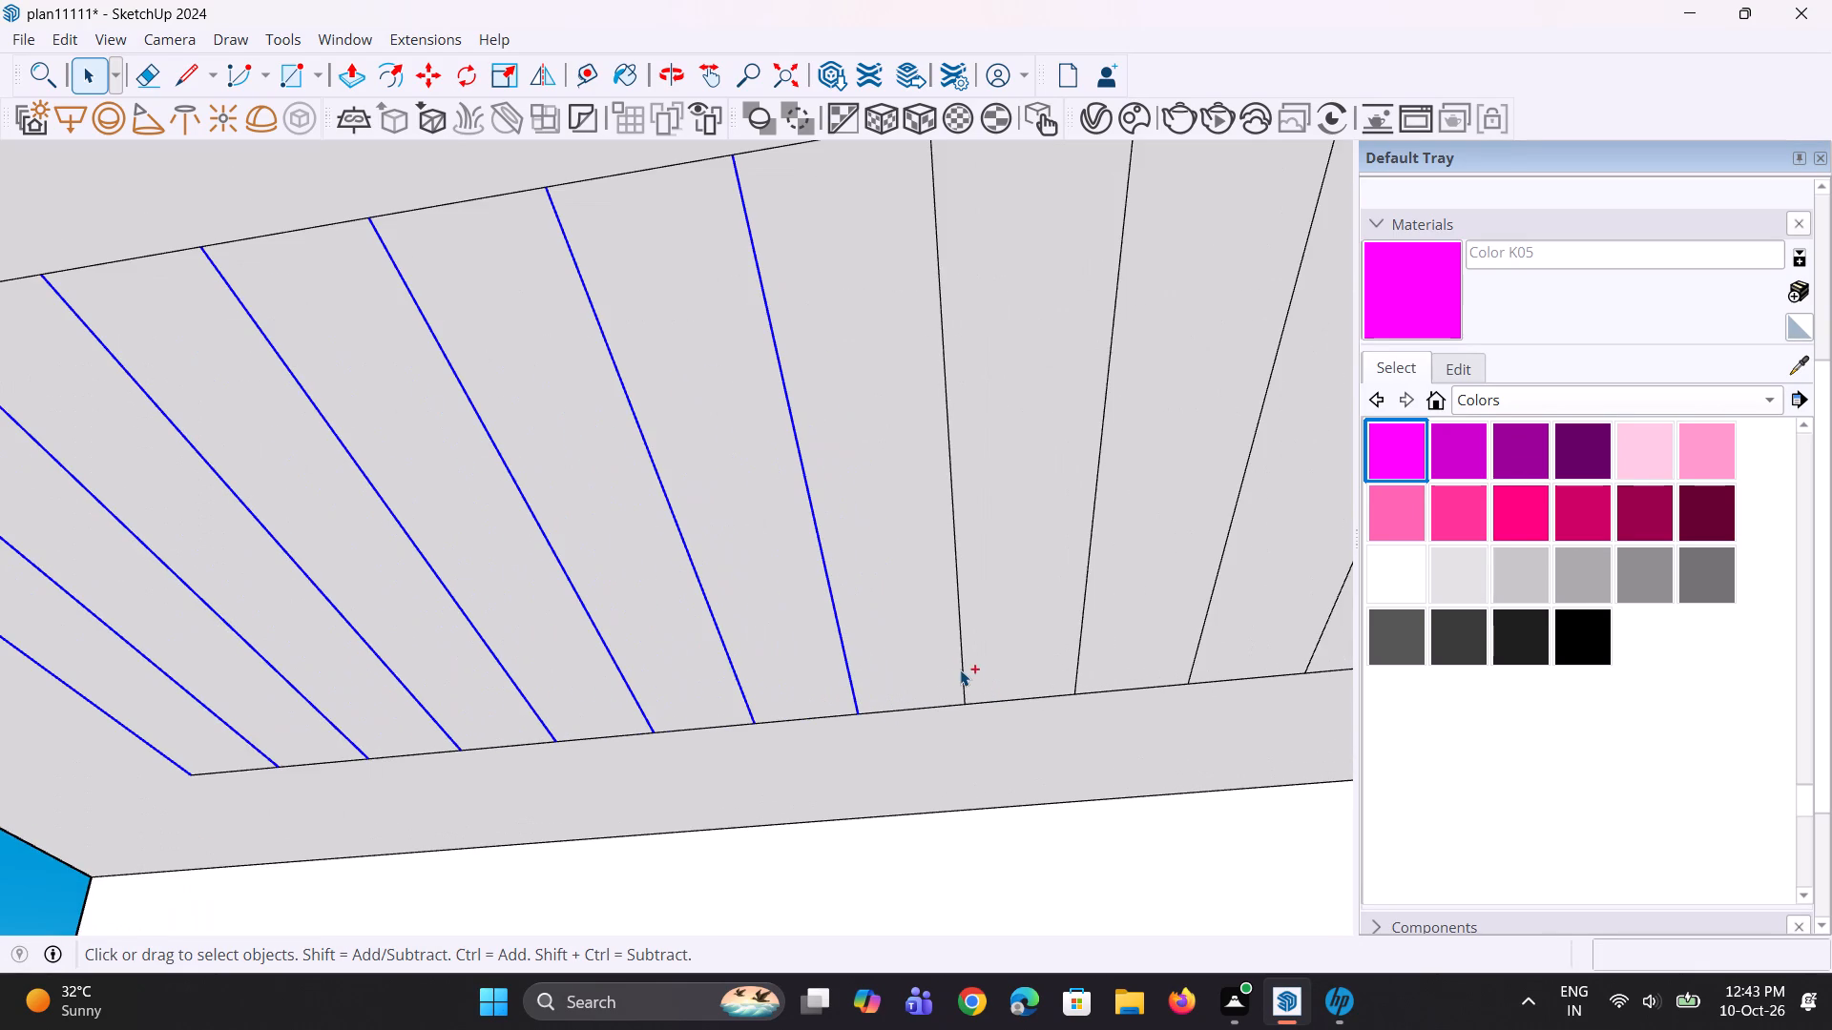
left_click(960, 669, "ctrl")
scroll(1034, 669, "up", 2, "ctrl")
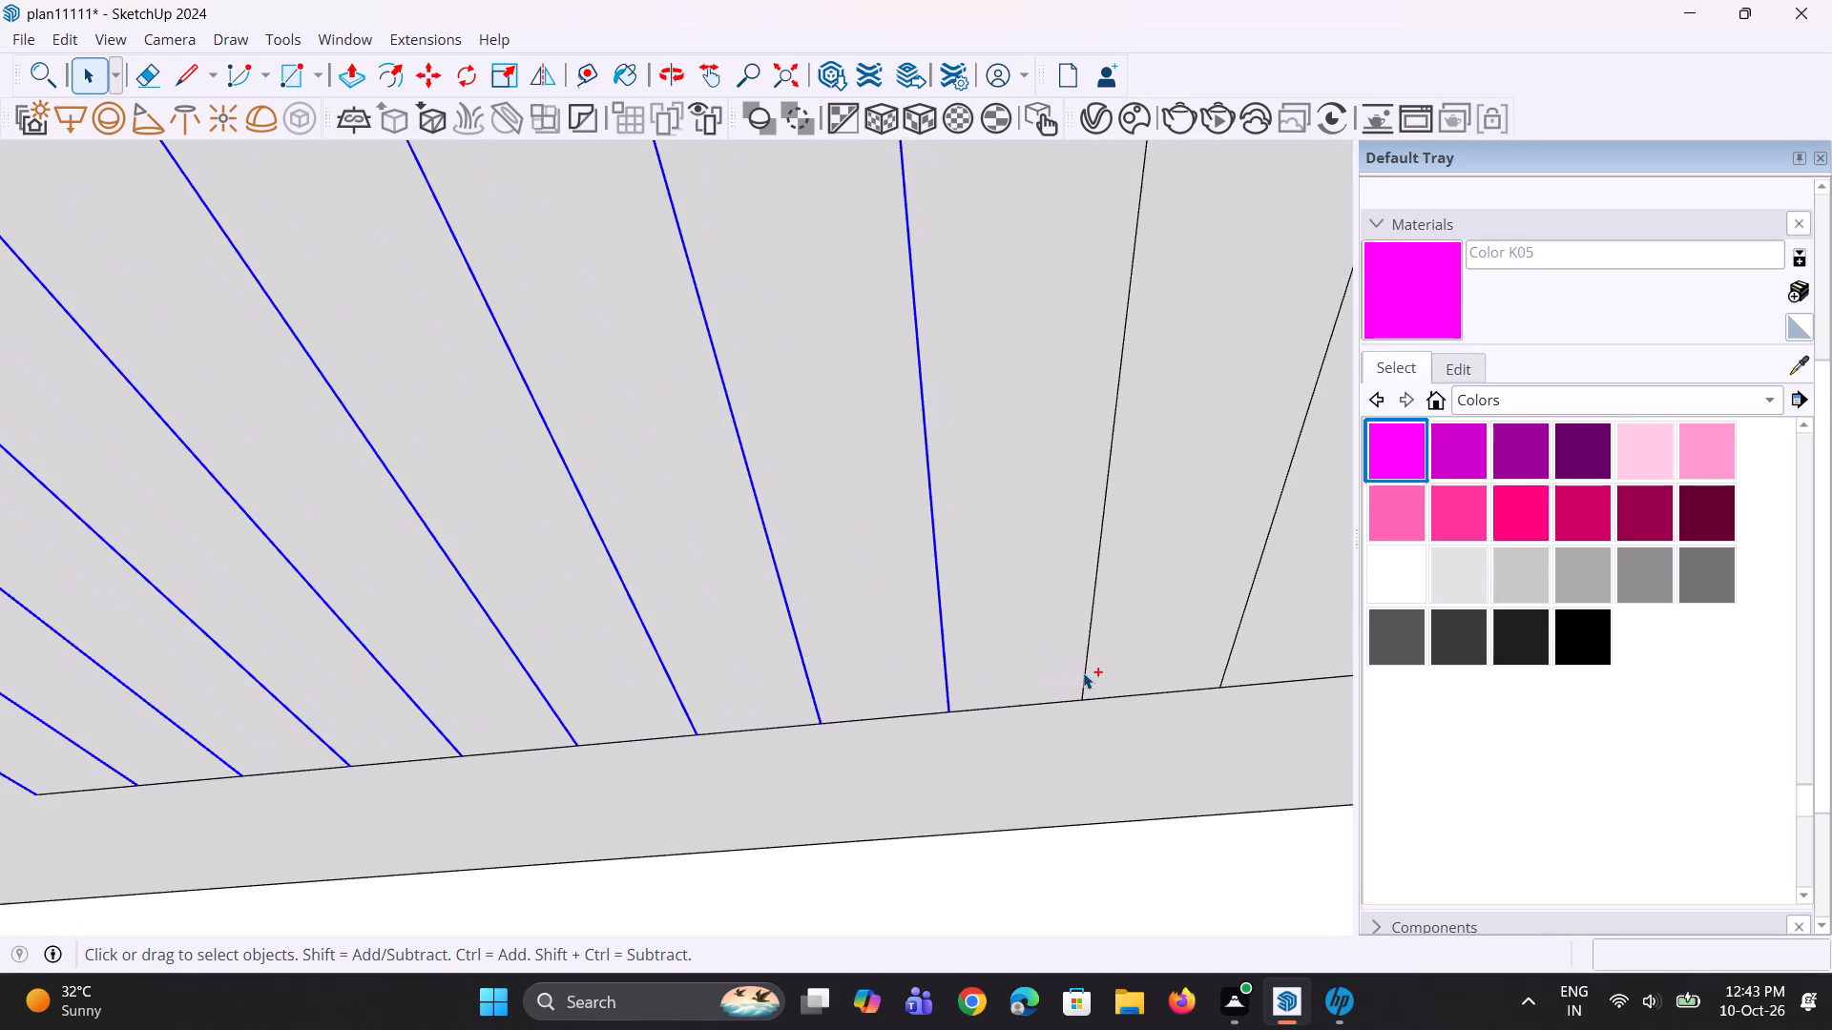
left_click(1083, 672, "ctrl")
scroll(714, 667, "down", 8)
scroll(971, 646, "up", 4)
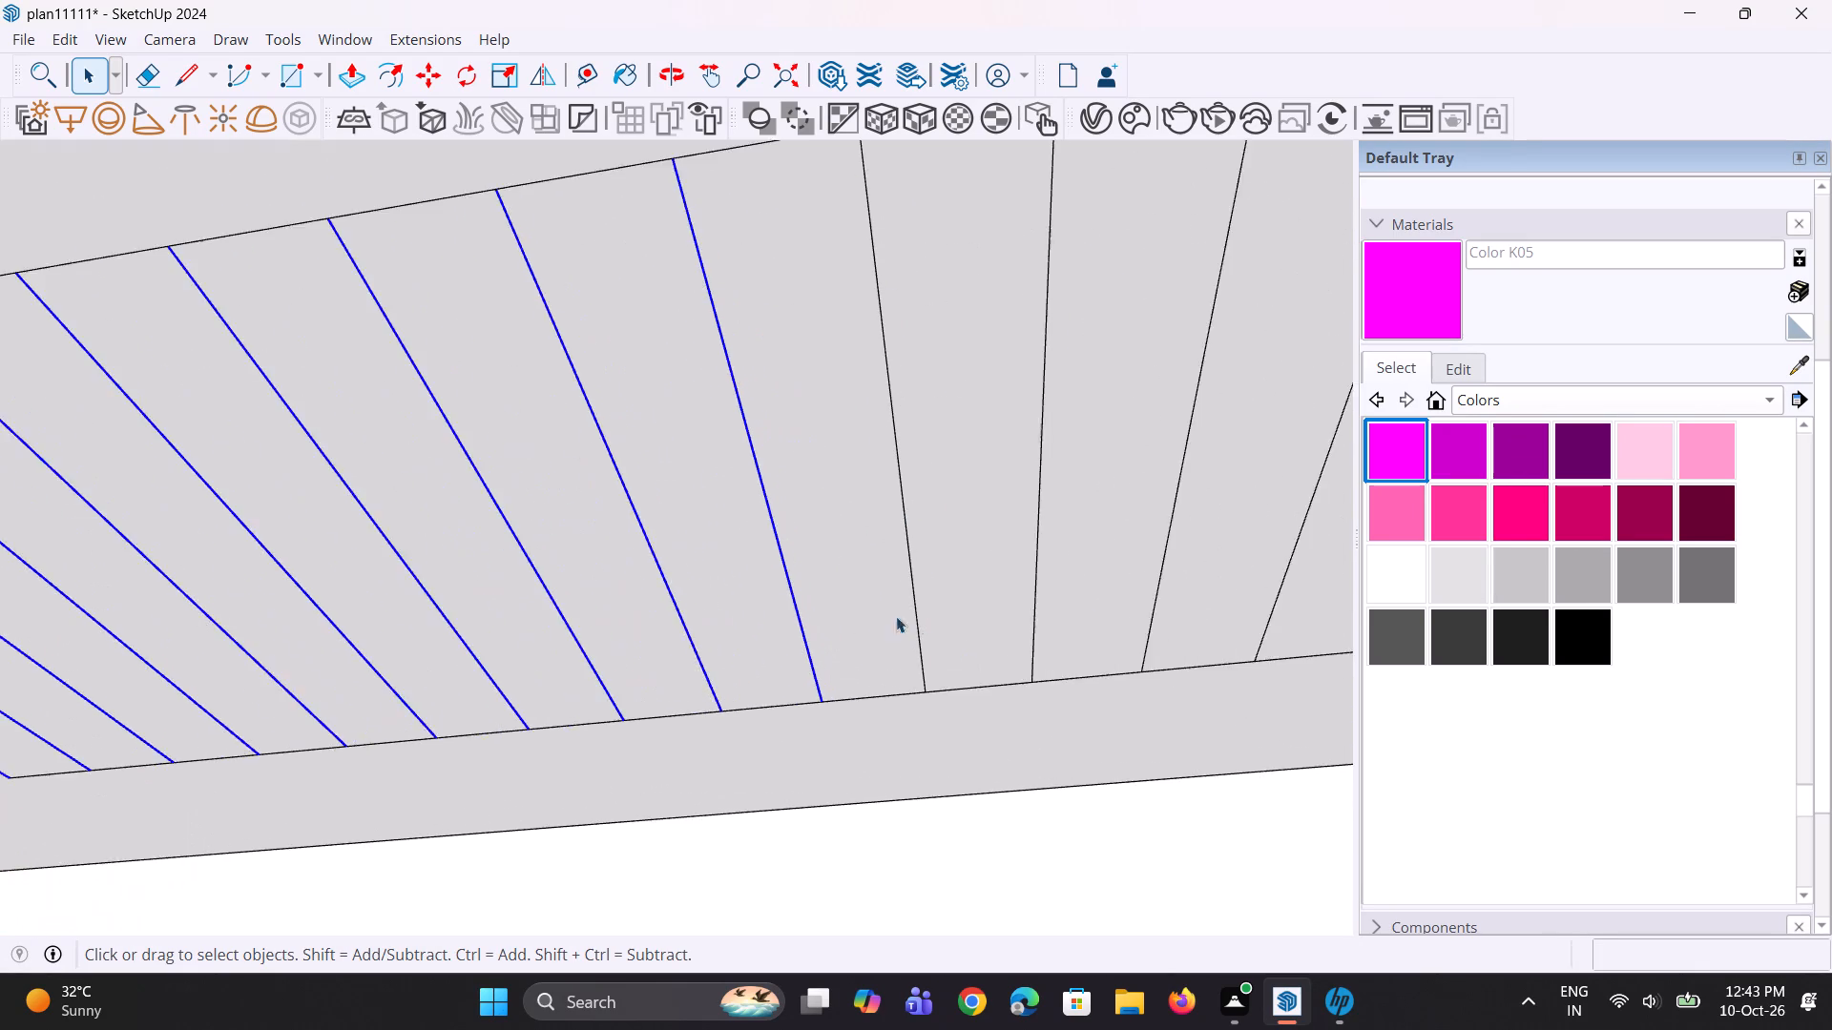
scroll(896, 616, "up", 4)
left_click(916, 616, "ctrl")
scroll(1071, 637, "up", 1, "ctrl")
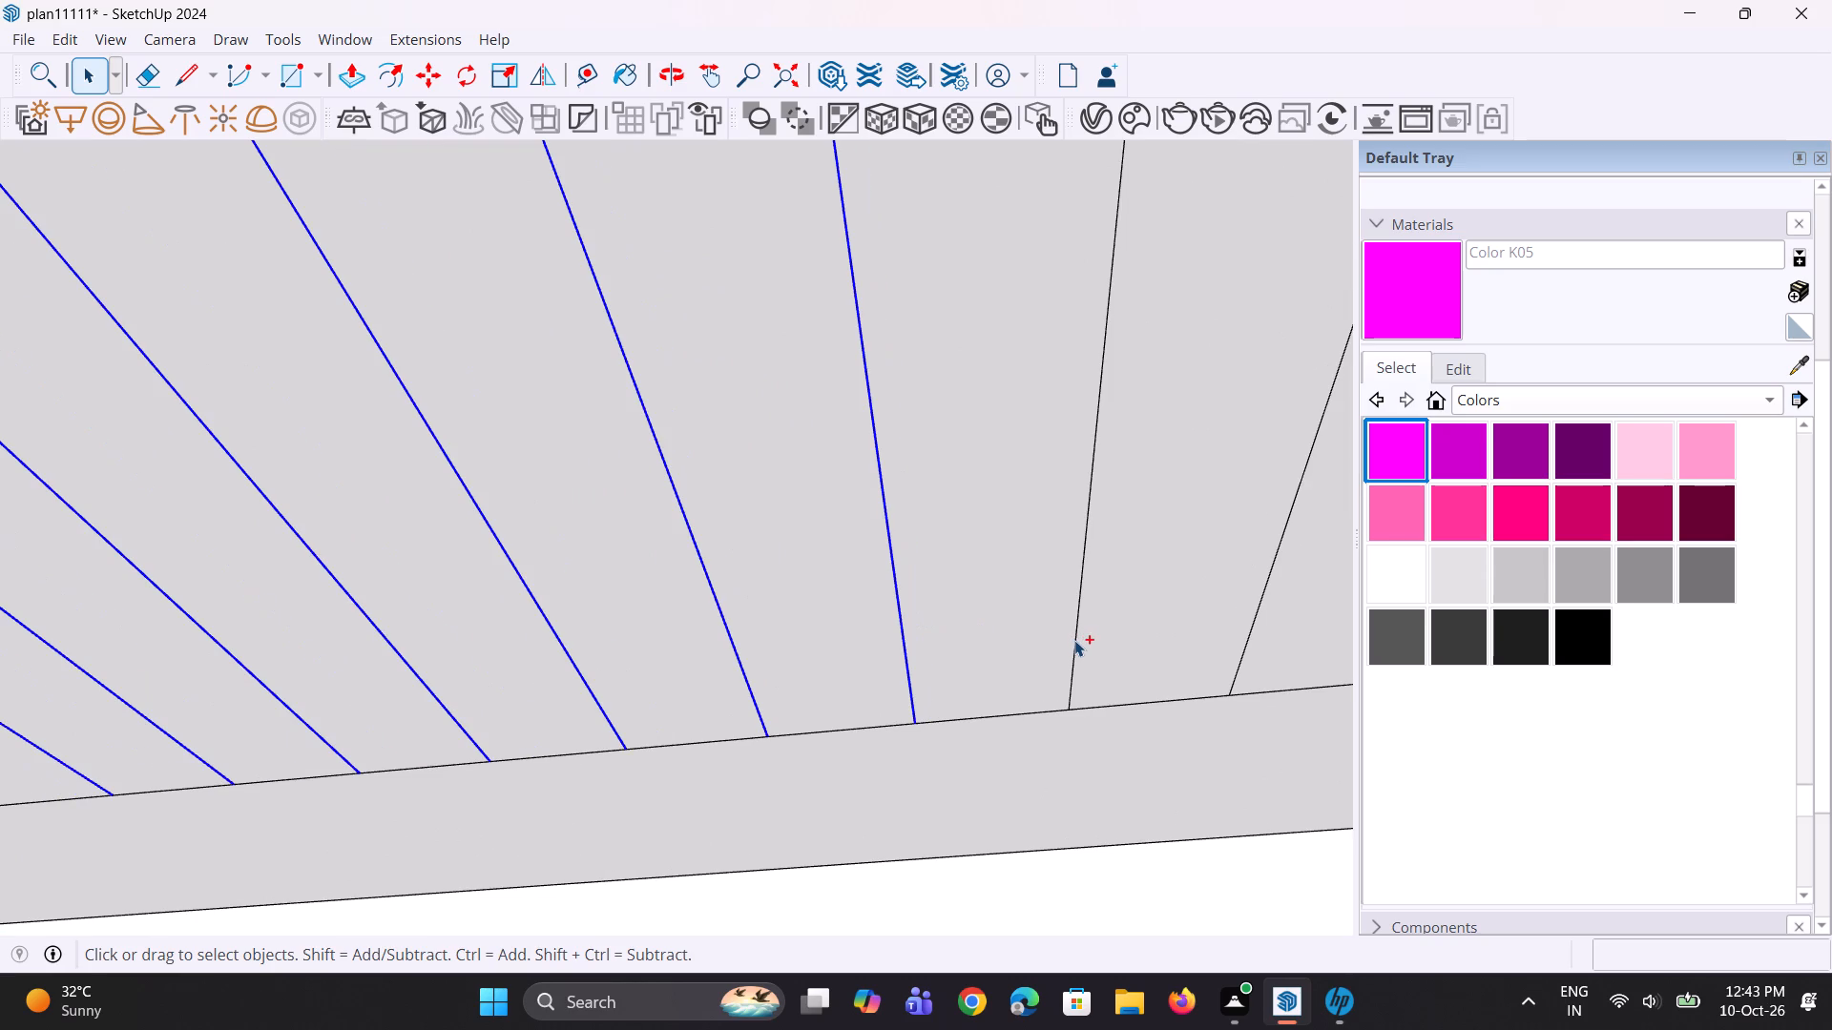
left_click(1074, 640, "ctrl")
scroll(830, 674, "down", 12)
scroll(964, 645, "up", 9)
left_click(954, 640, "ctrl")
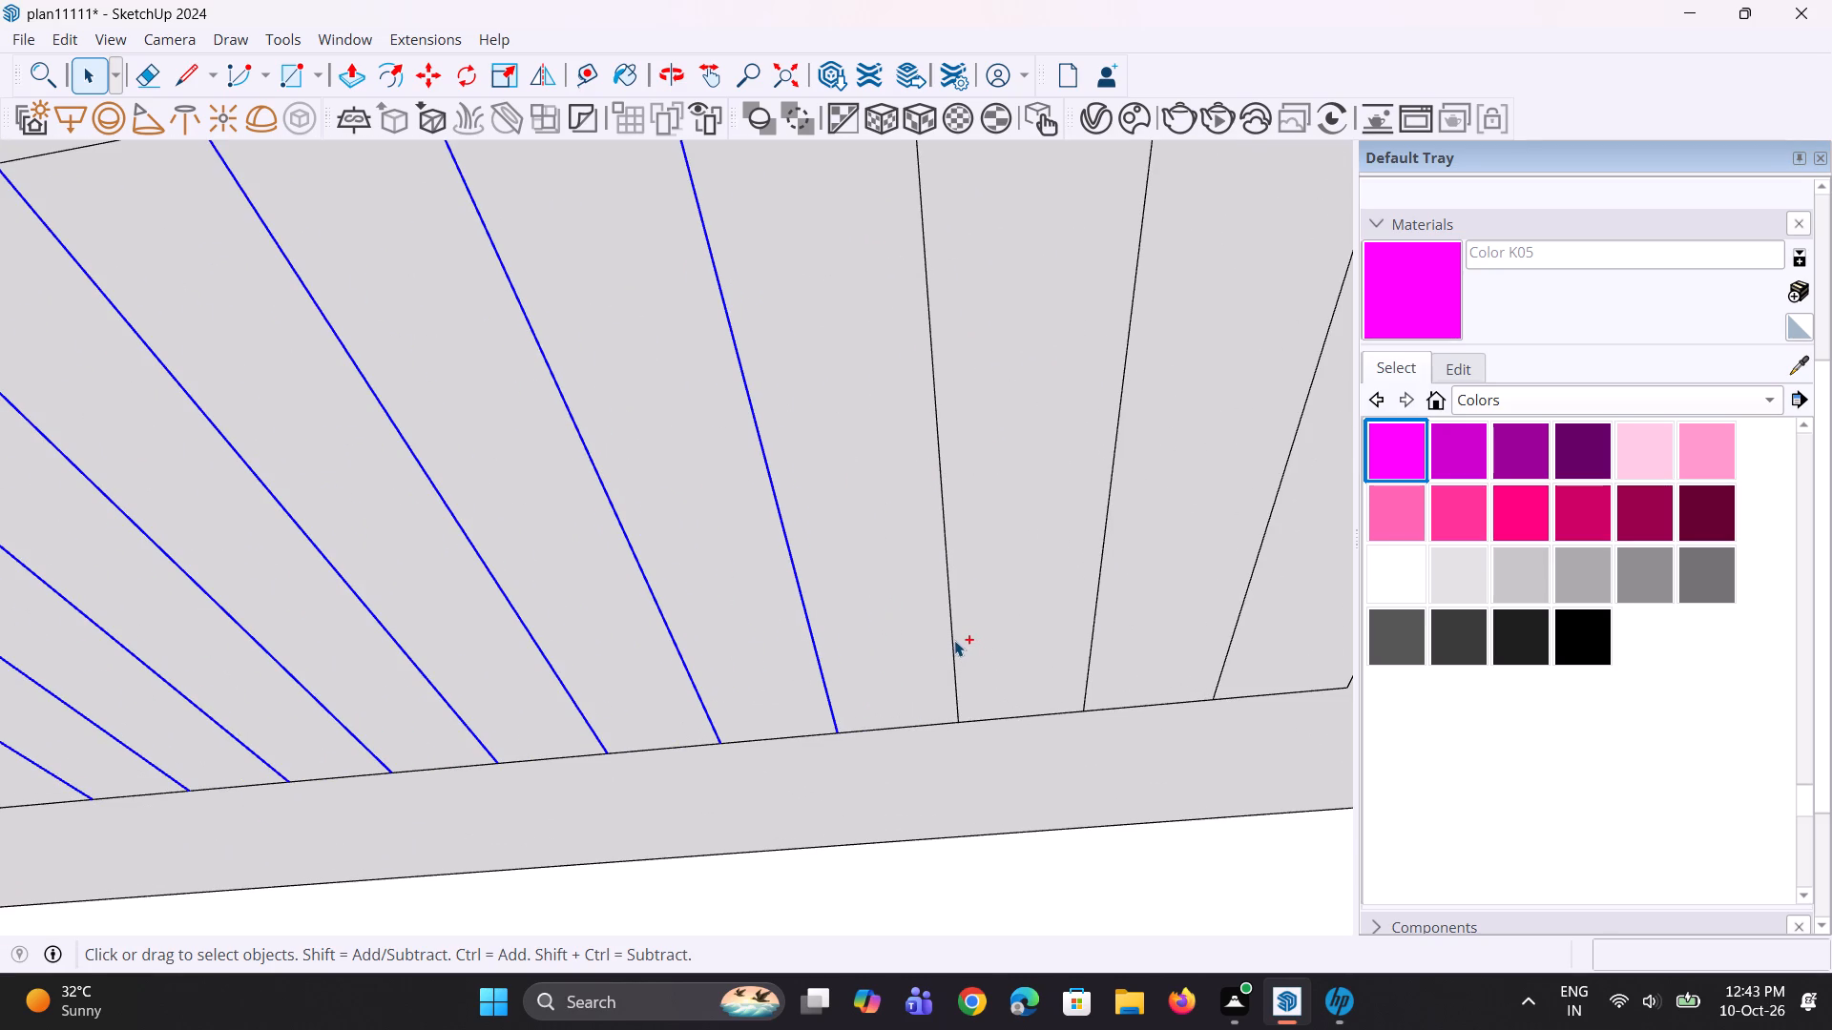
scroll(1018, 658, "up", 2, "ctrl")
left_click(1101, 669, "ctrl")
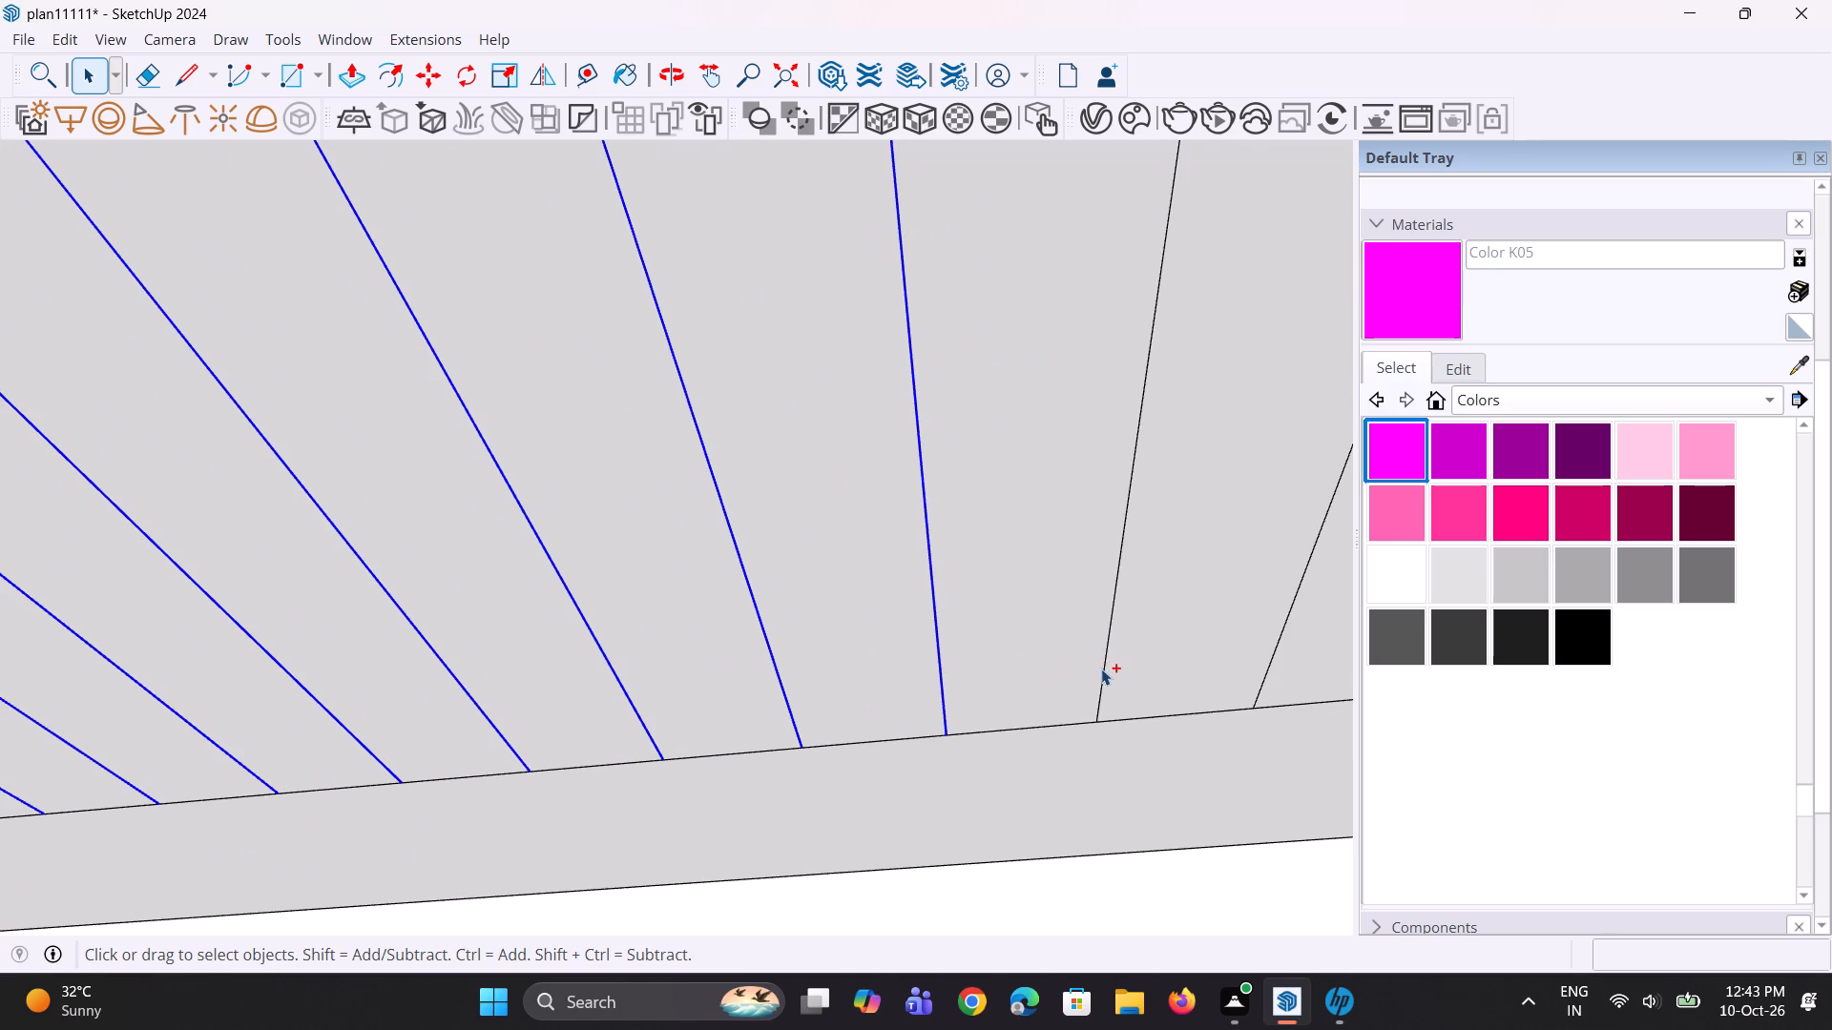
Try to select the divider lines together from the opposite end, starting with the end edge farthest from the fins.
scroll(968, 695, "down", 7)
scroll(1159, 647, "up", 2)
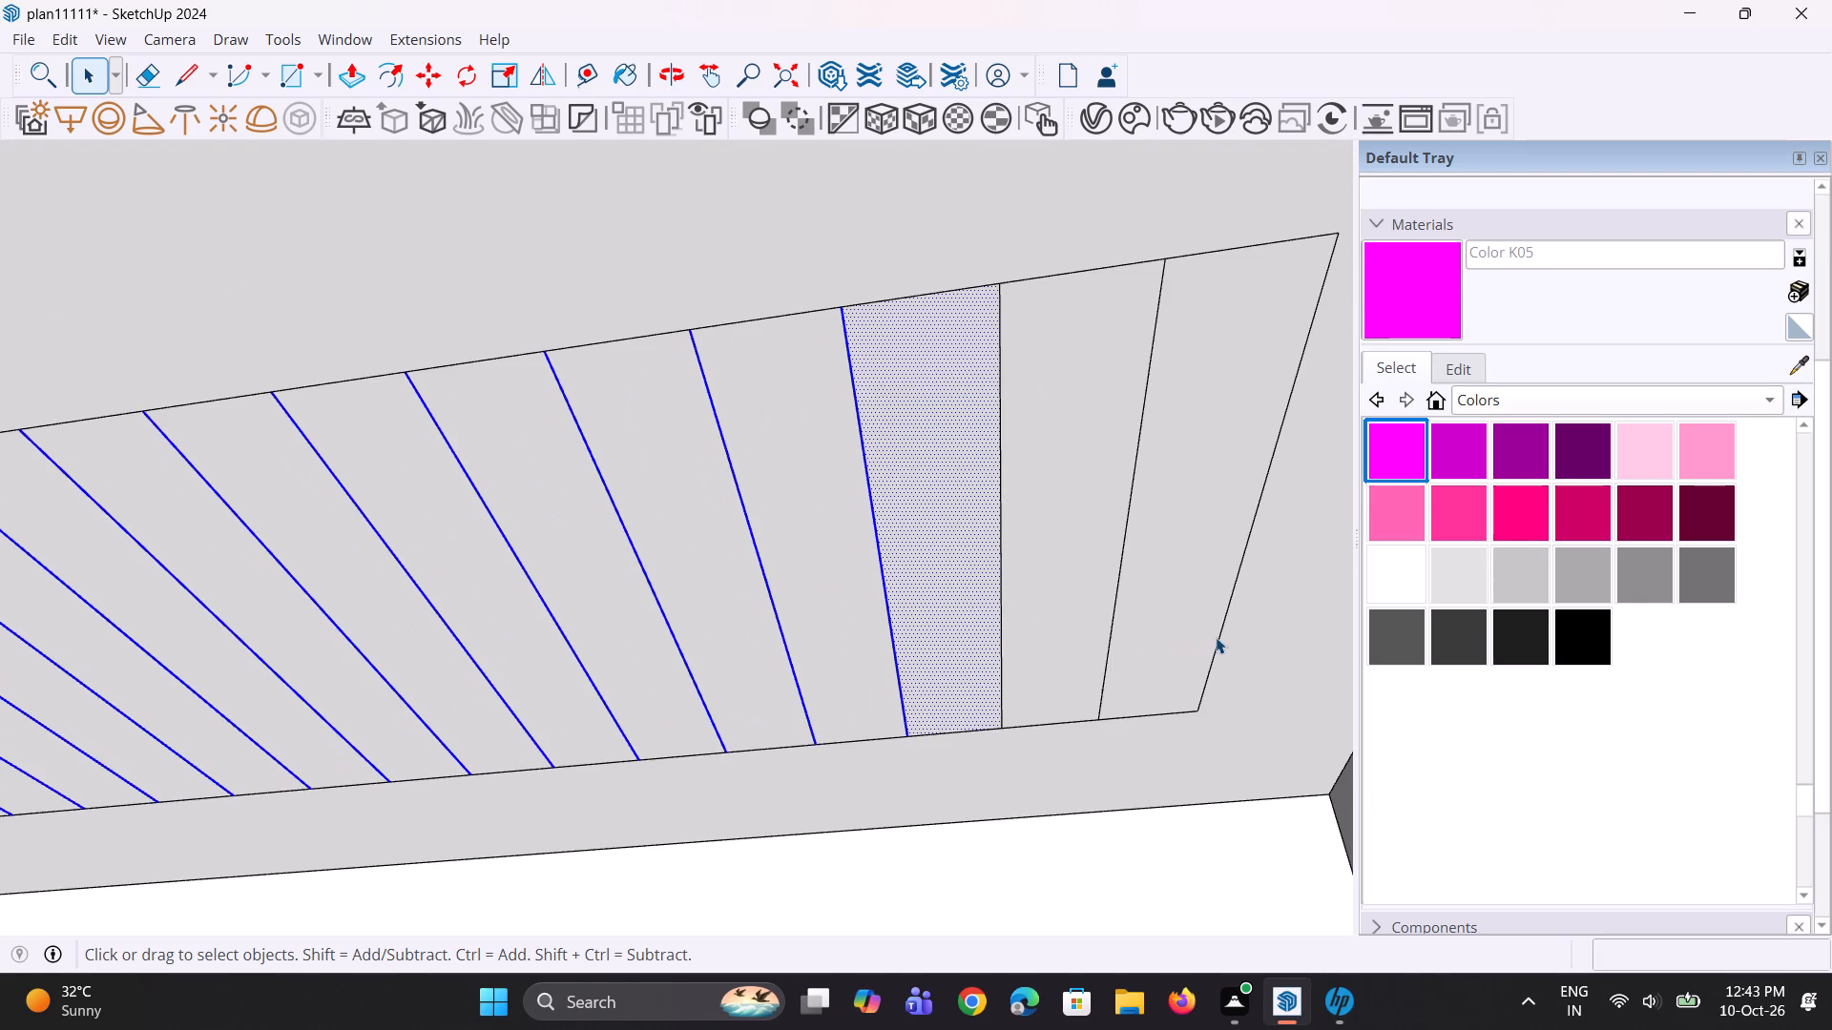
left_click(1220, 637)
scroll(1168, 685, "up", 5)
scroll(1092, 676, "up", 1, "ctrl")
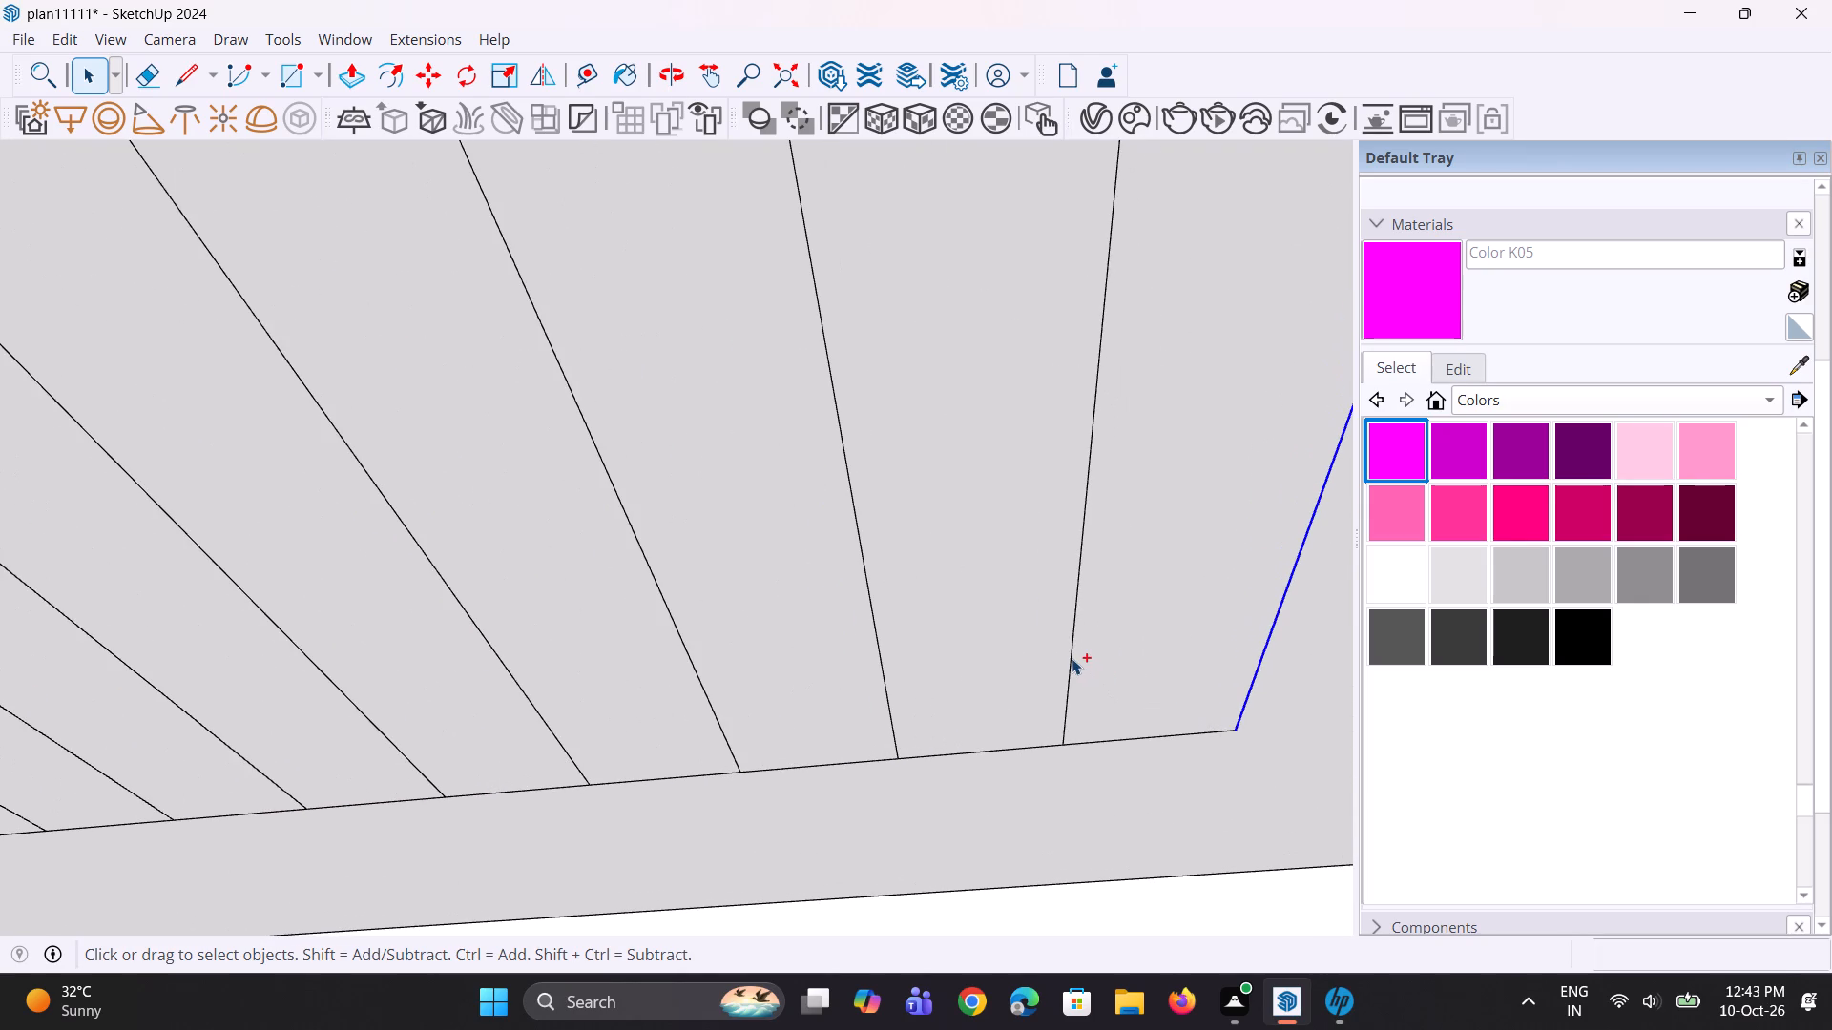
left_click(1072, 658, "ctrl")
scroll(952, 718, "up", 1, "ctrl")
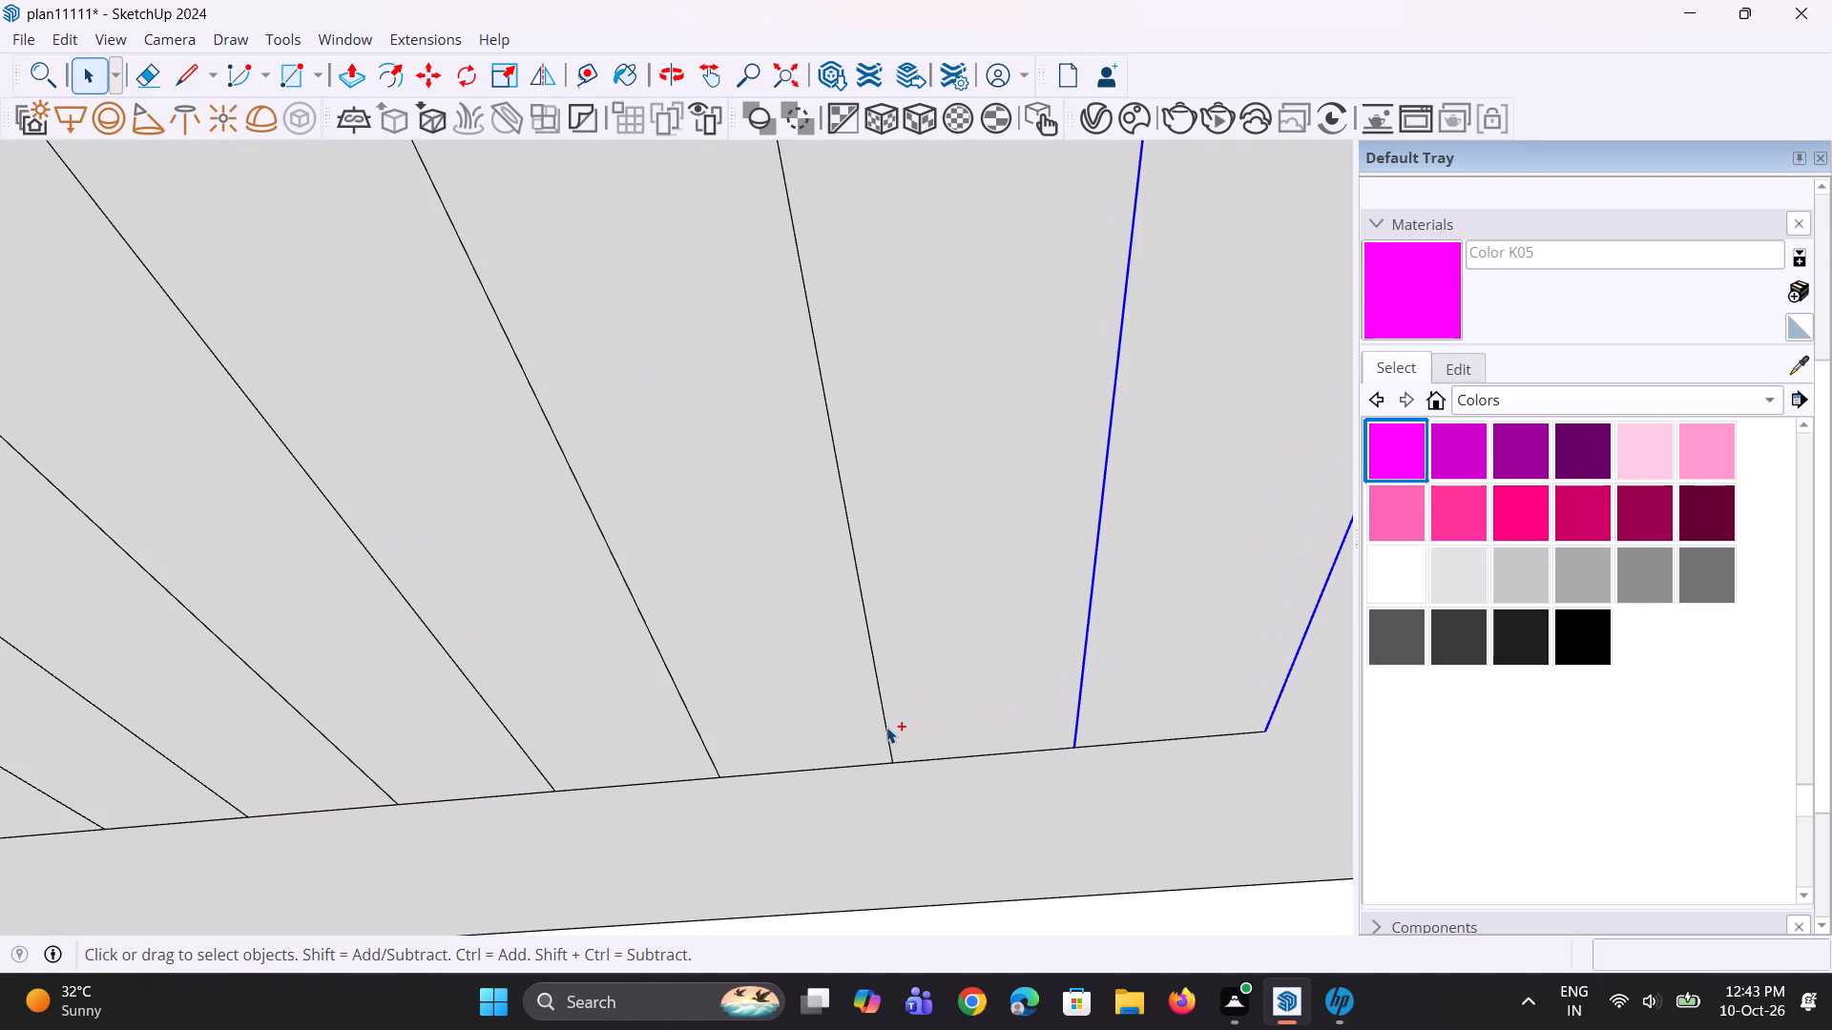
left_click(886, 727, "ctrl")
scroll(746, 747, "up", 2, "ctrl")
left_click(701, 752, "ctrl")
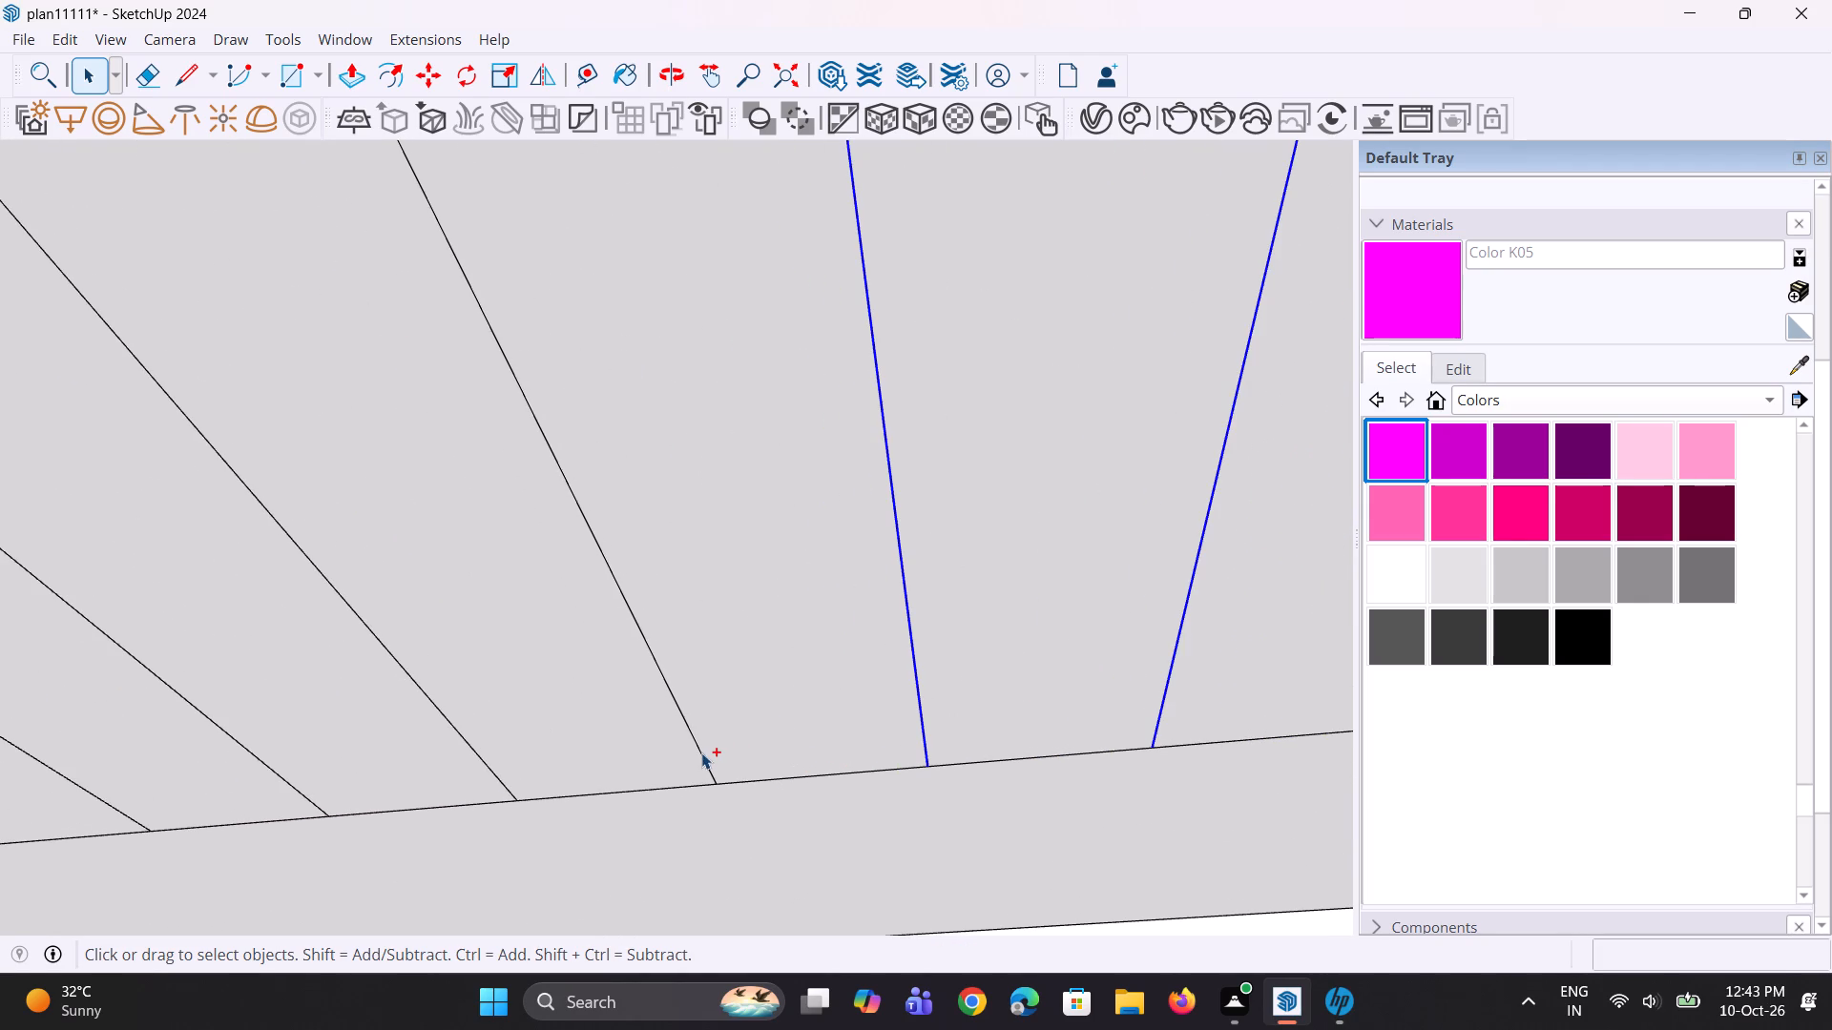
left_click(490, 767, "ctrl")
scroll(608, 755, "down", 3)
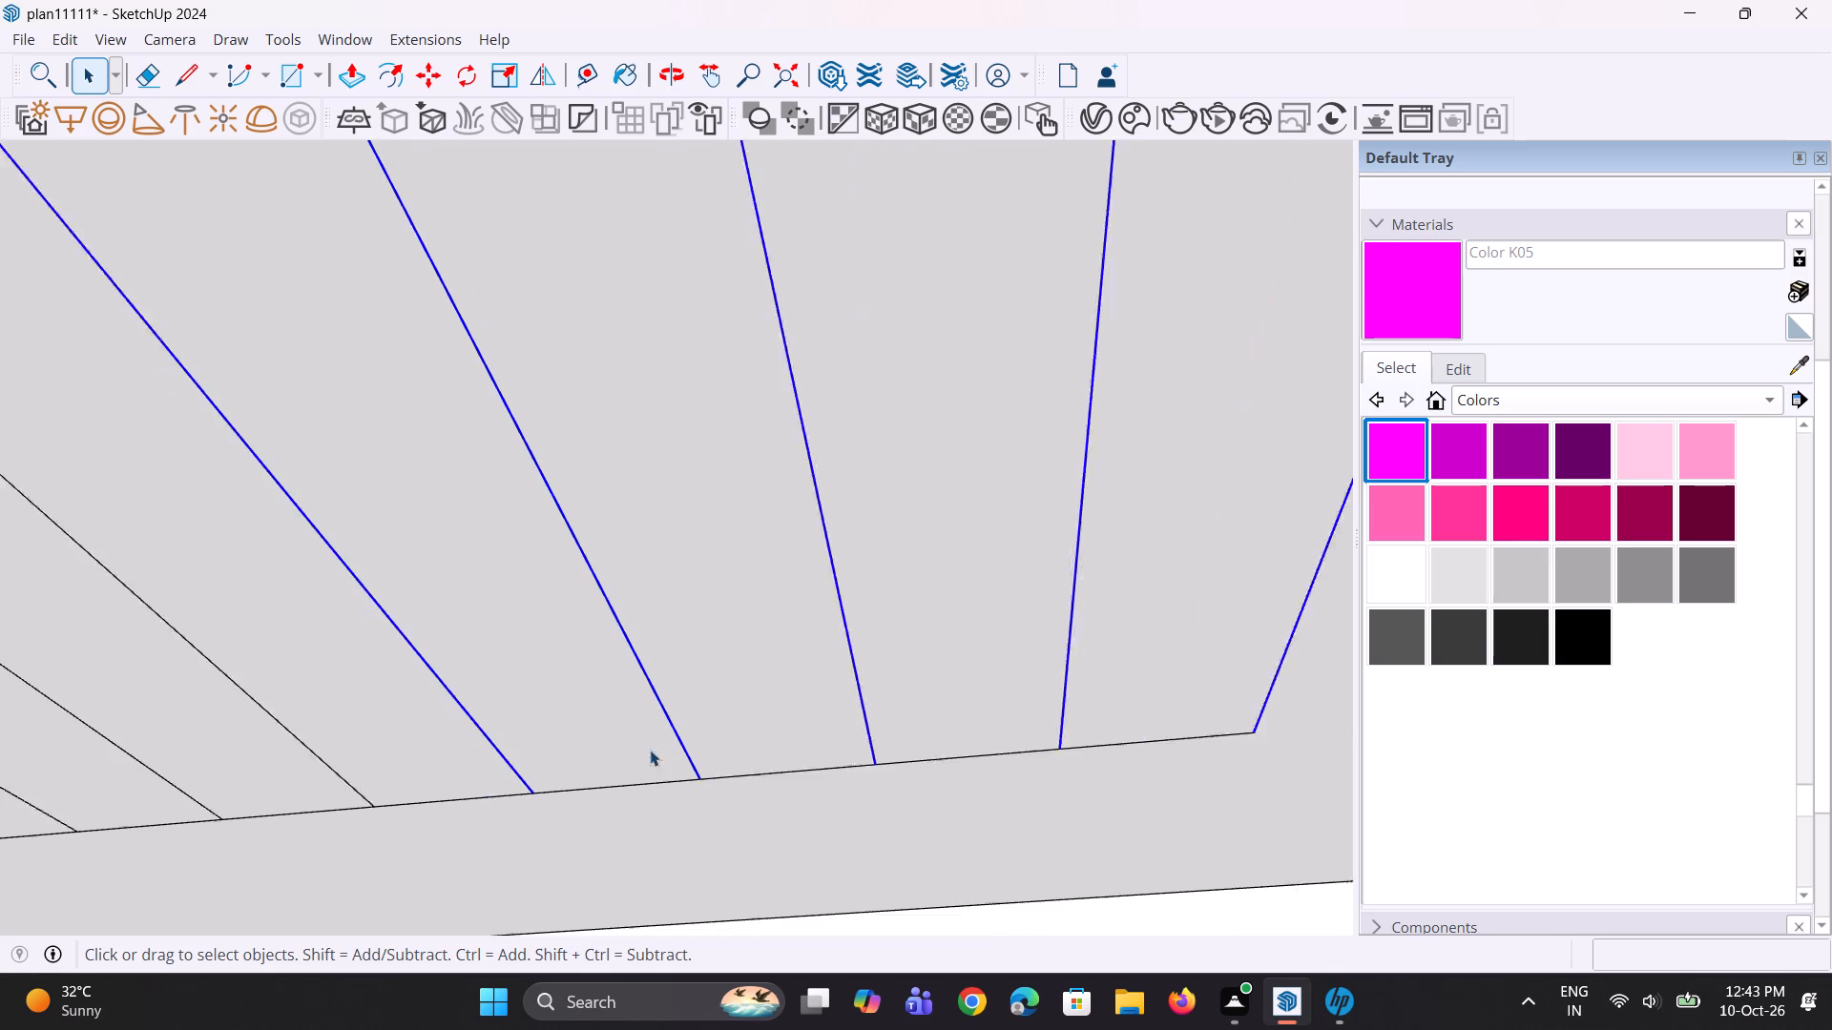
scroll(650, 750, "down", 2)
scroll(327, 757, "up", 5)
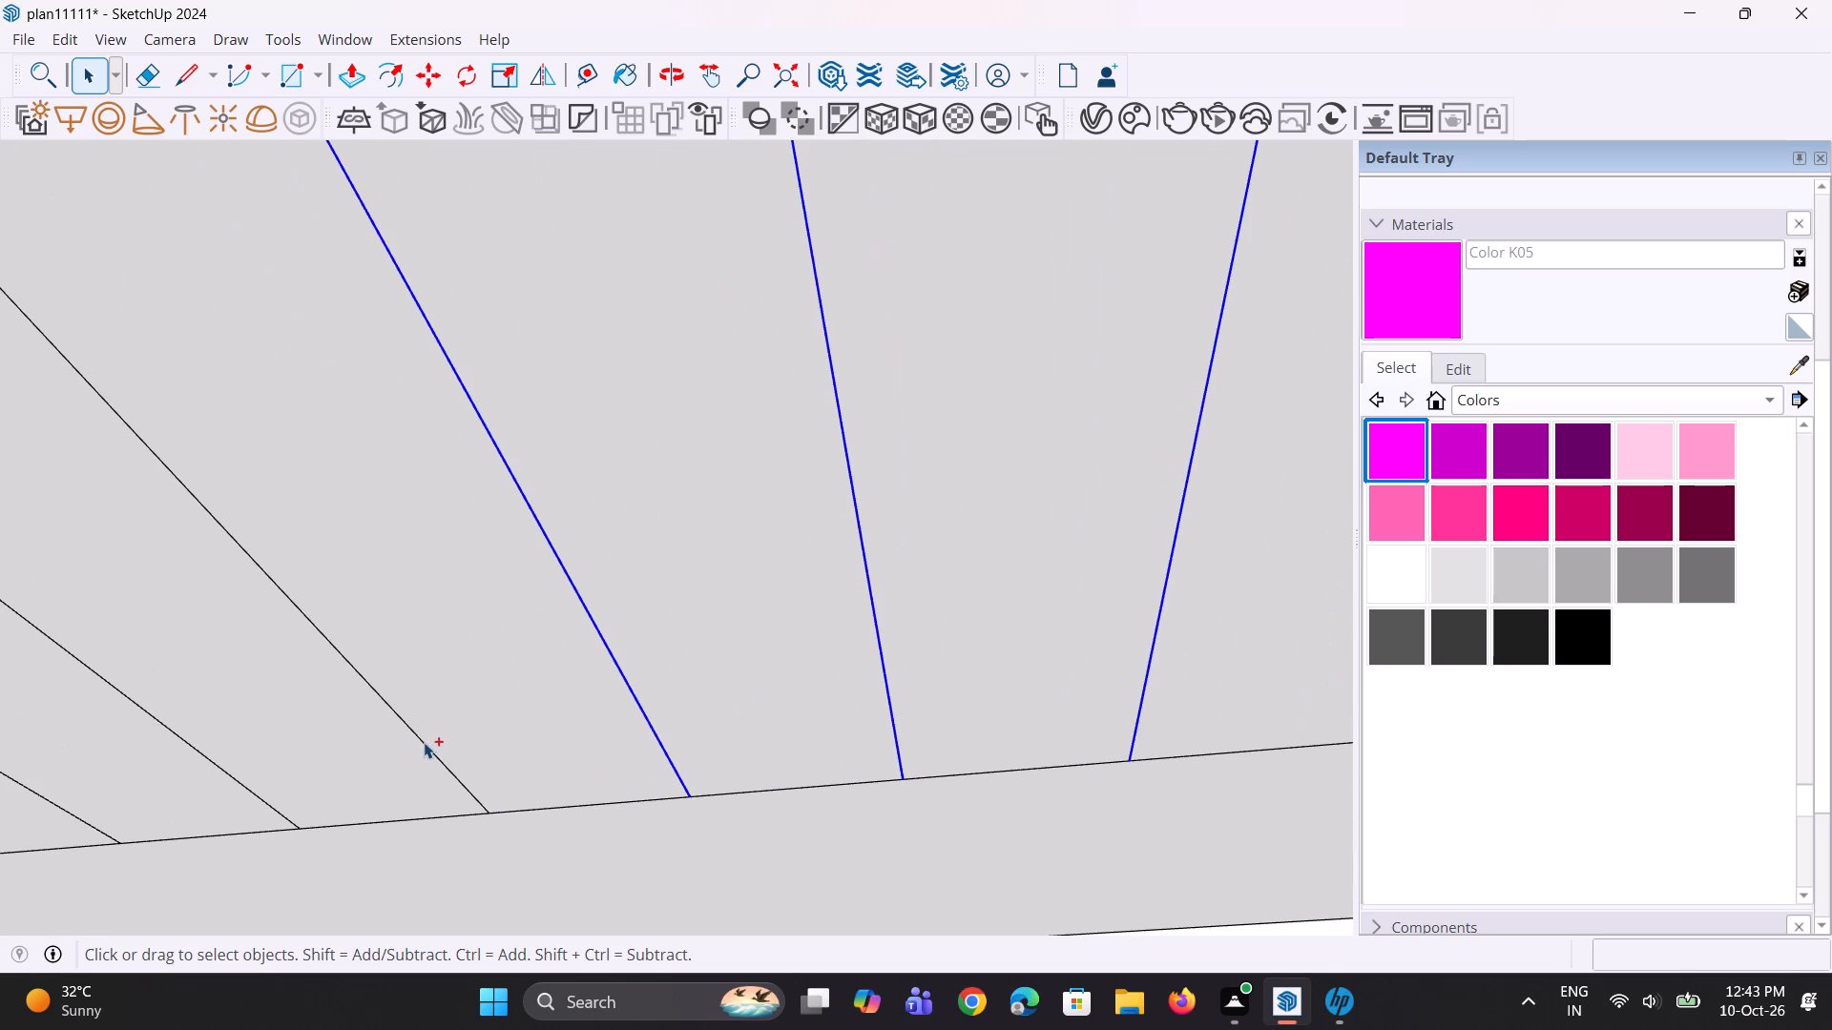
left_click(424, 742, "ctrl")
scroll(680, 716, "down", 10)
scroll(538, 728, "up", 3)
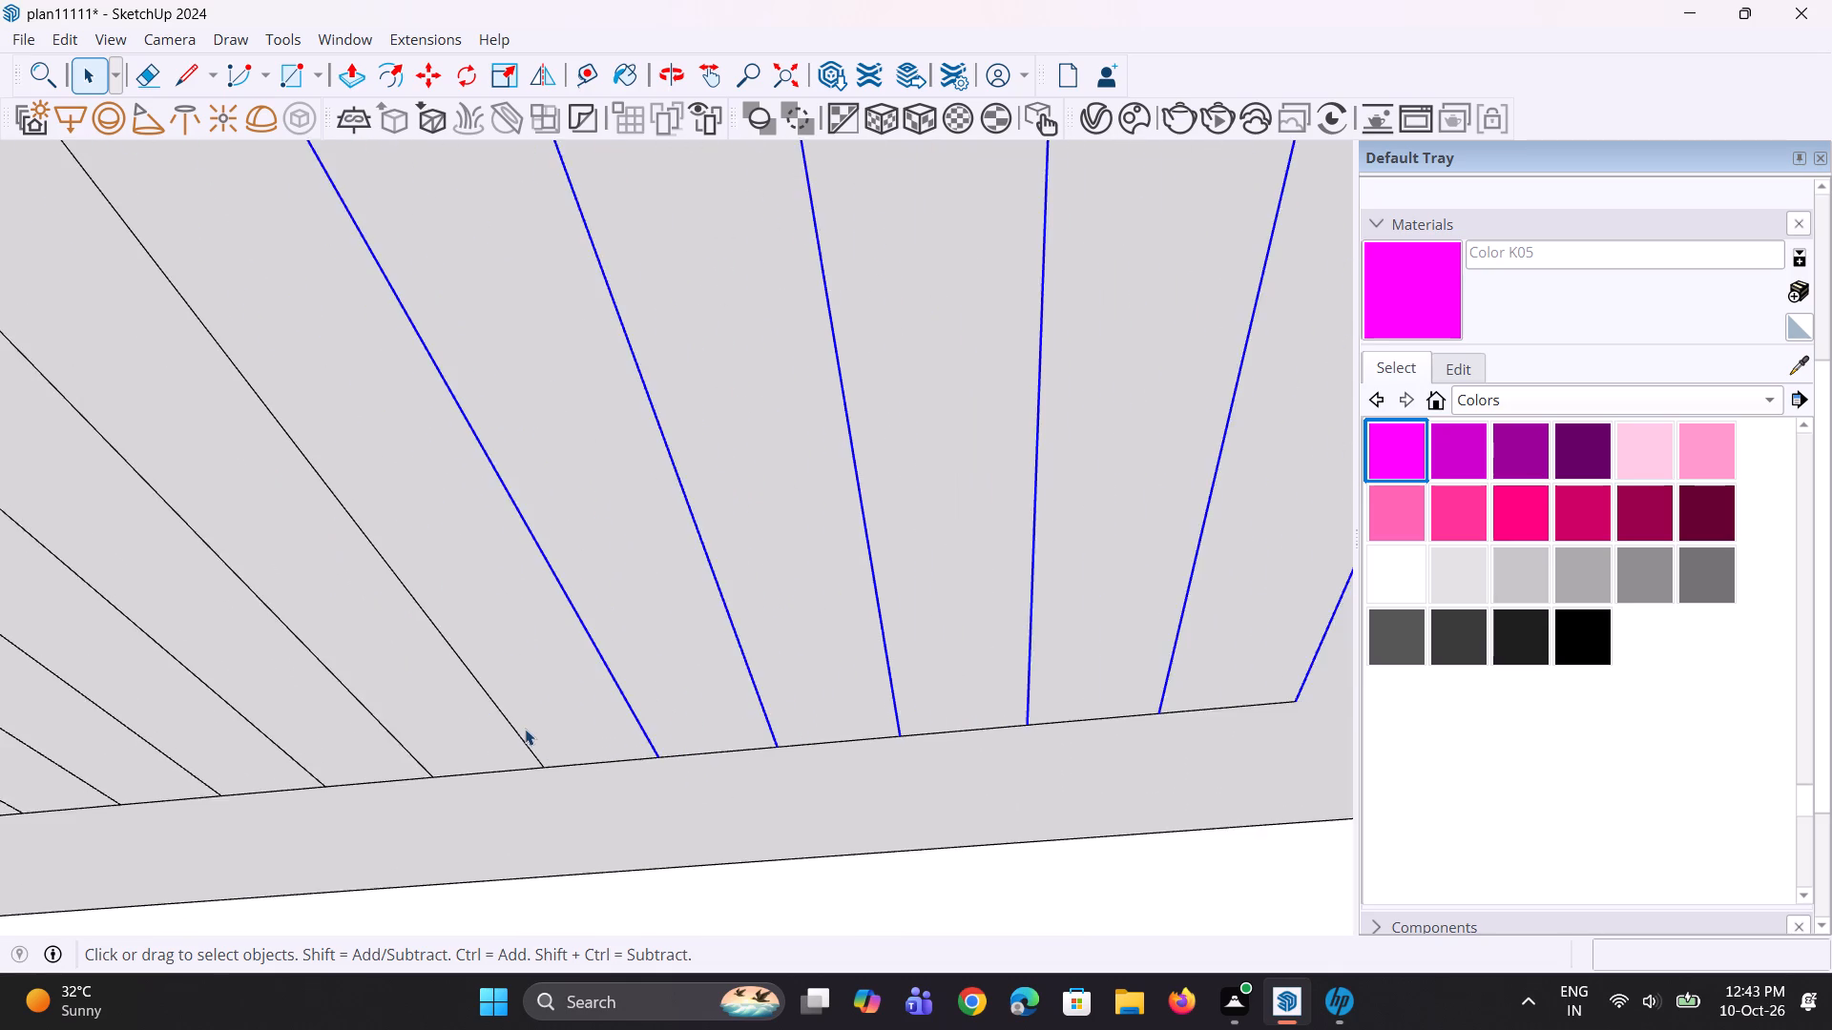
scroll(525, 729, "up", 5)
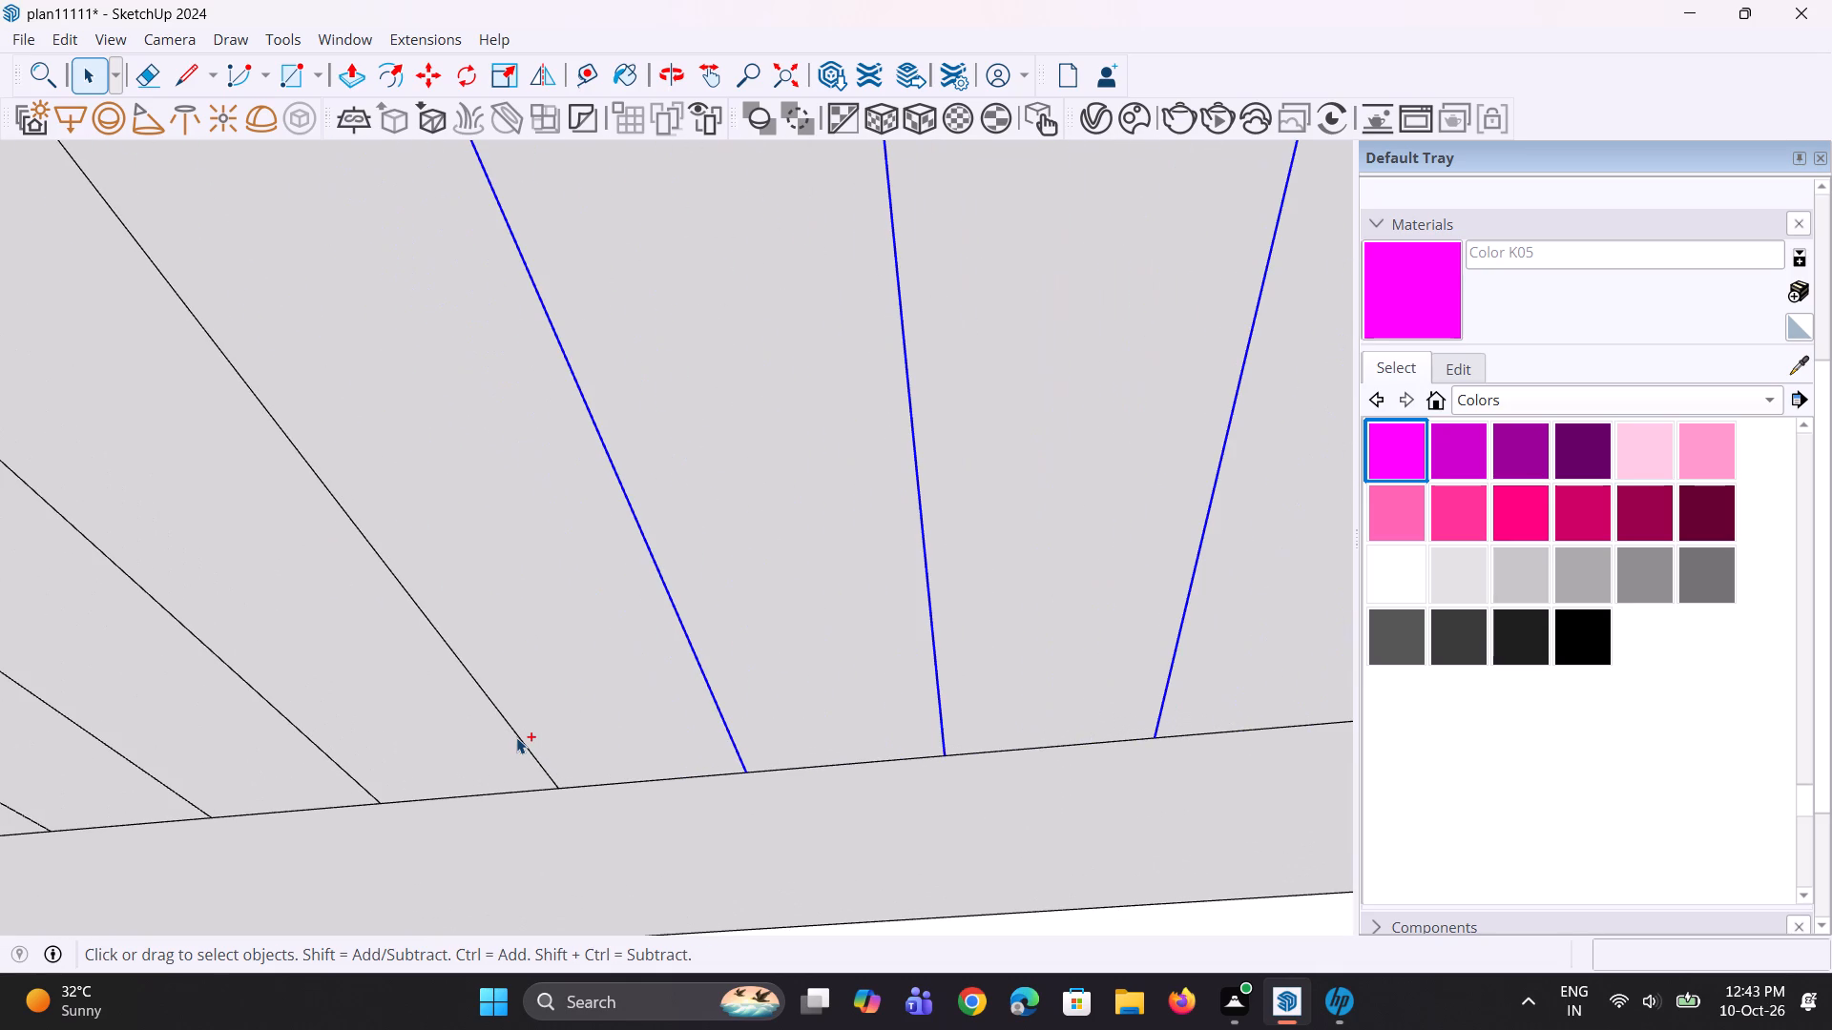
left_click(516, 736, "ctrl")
Start a fresh multi-selection with four adjacent divider lines in the middle of the ceiling inset, working toward the vertical fins.
scroll(694, 723, "down", 9)
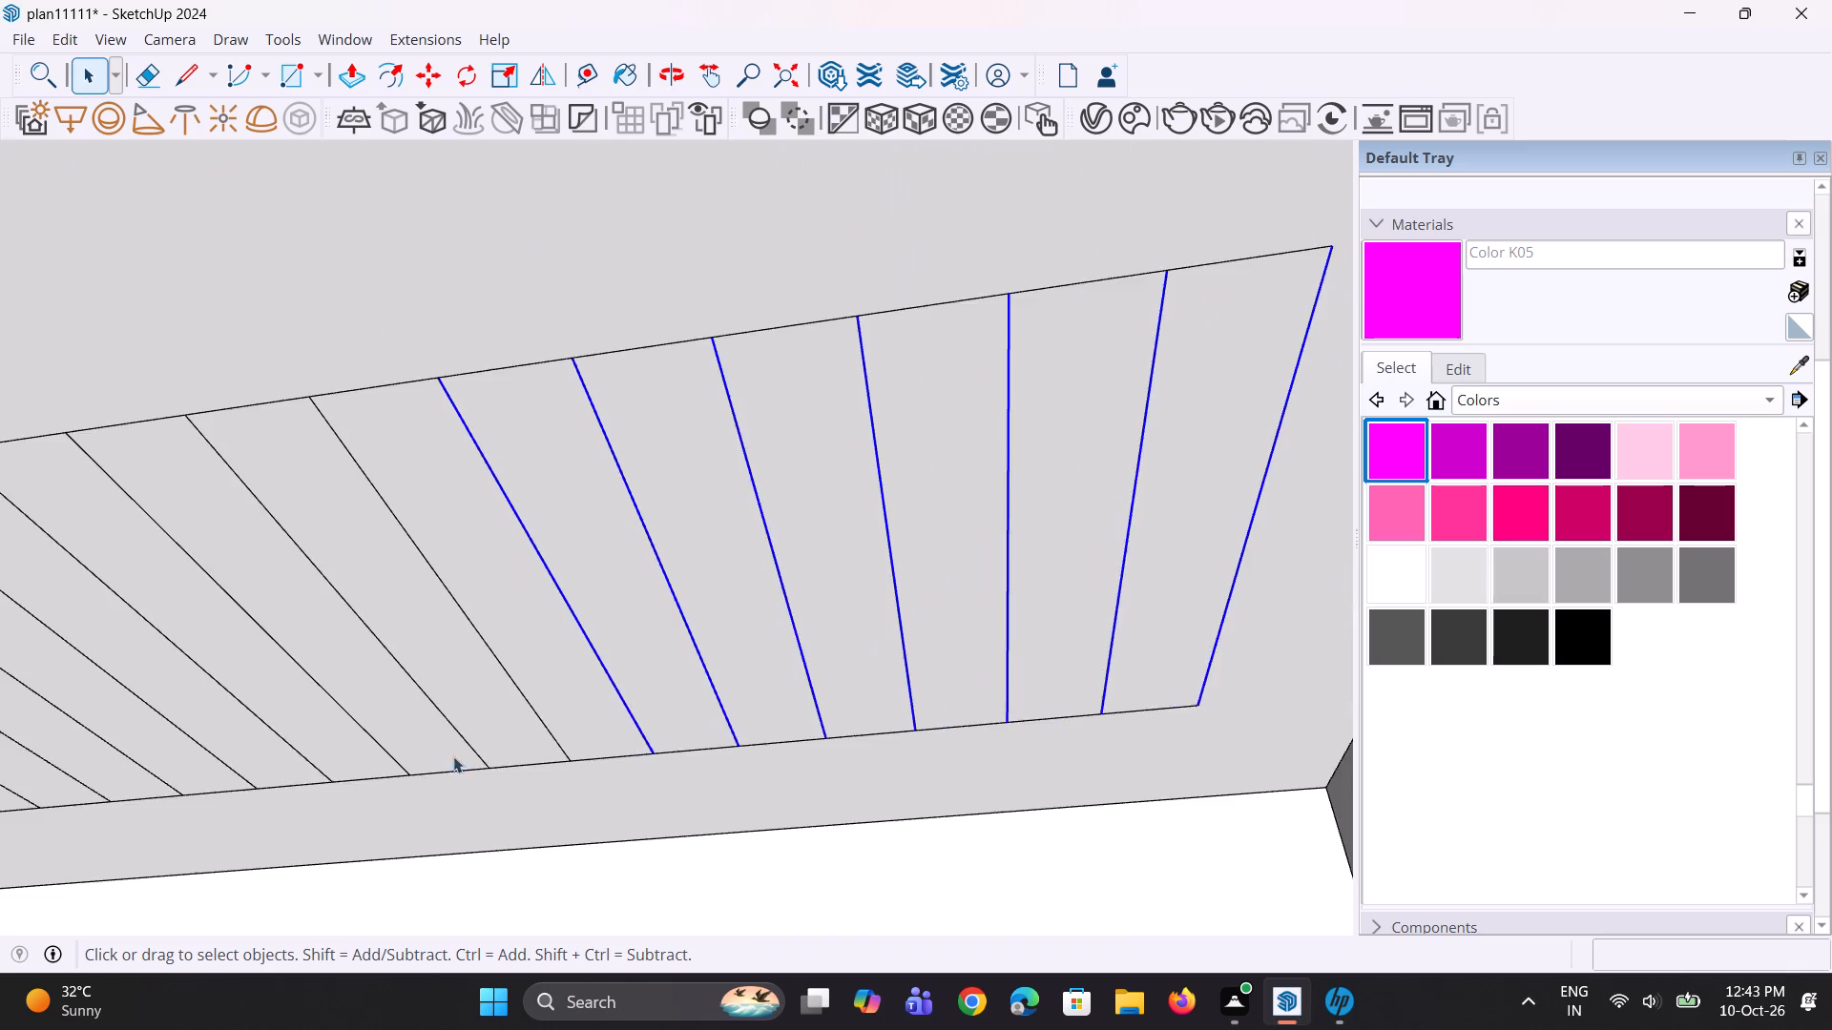
scroll(510, 736, "up", 6)
left_click(539, 727, "ctrl")
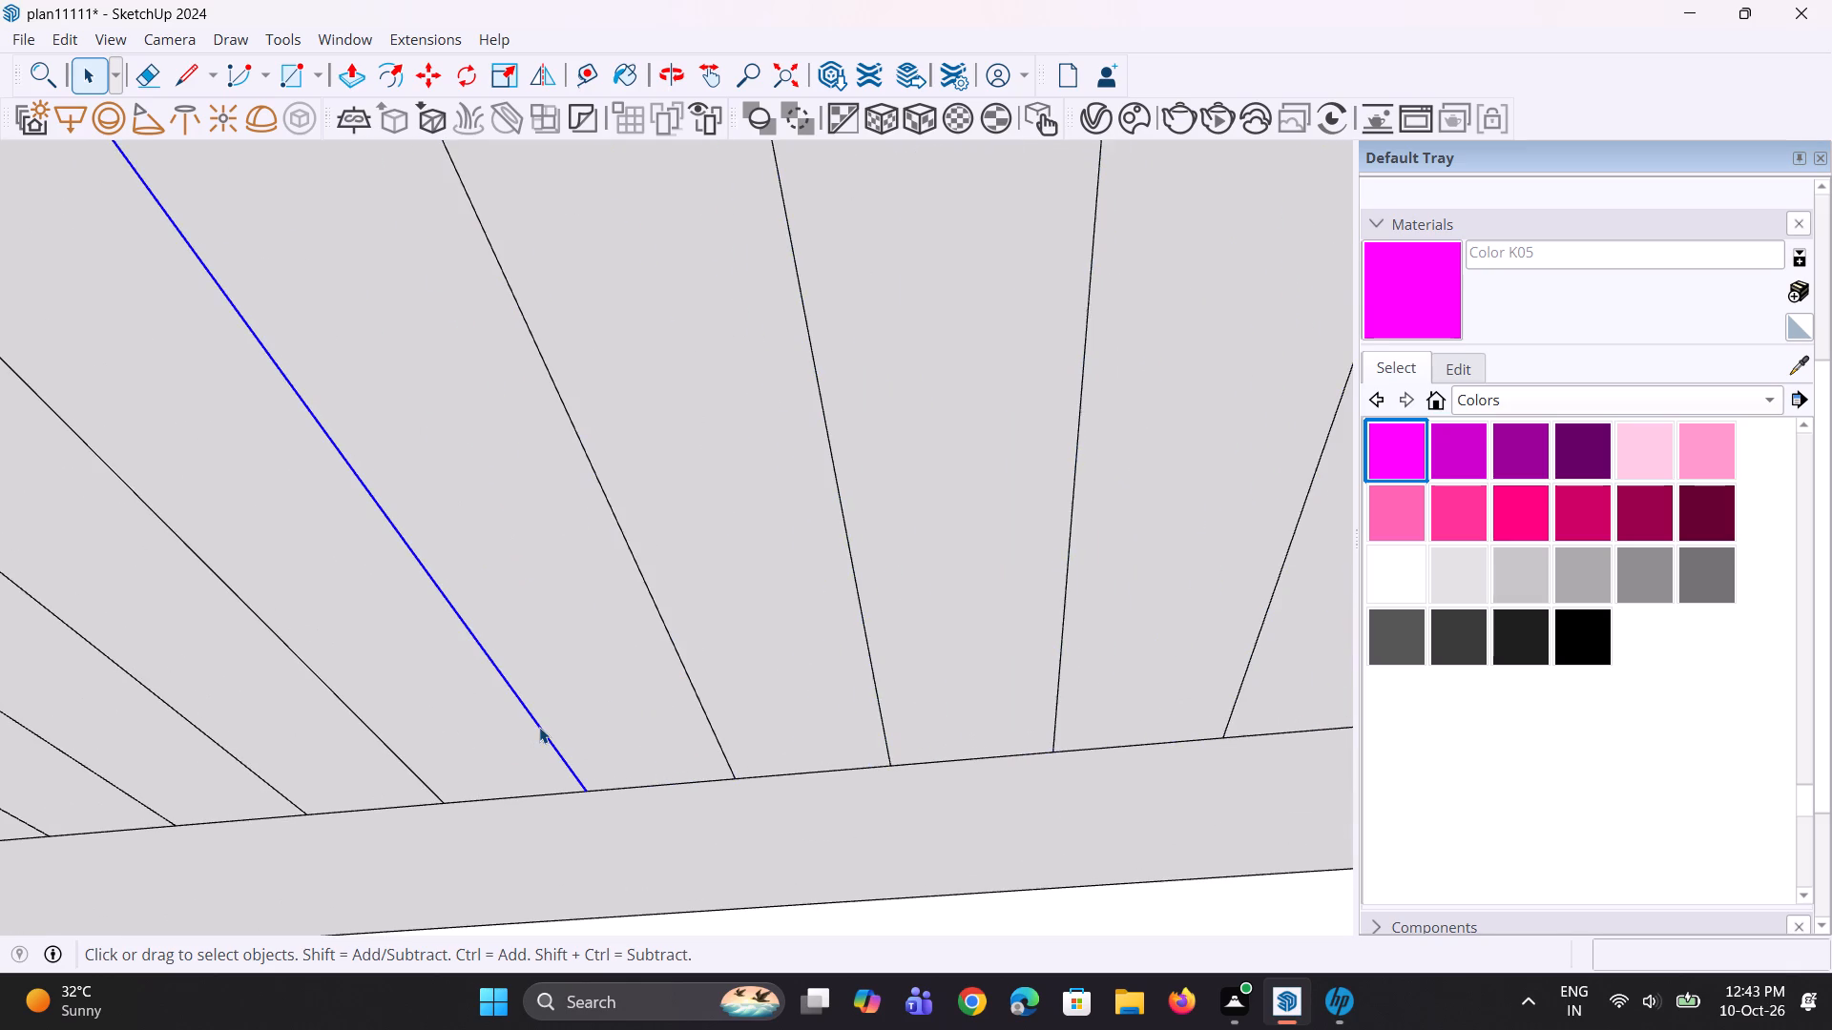
scroll(410, 780, "up", 2)
left_click(410, 770, "ctrl")
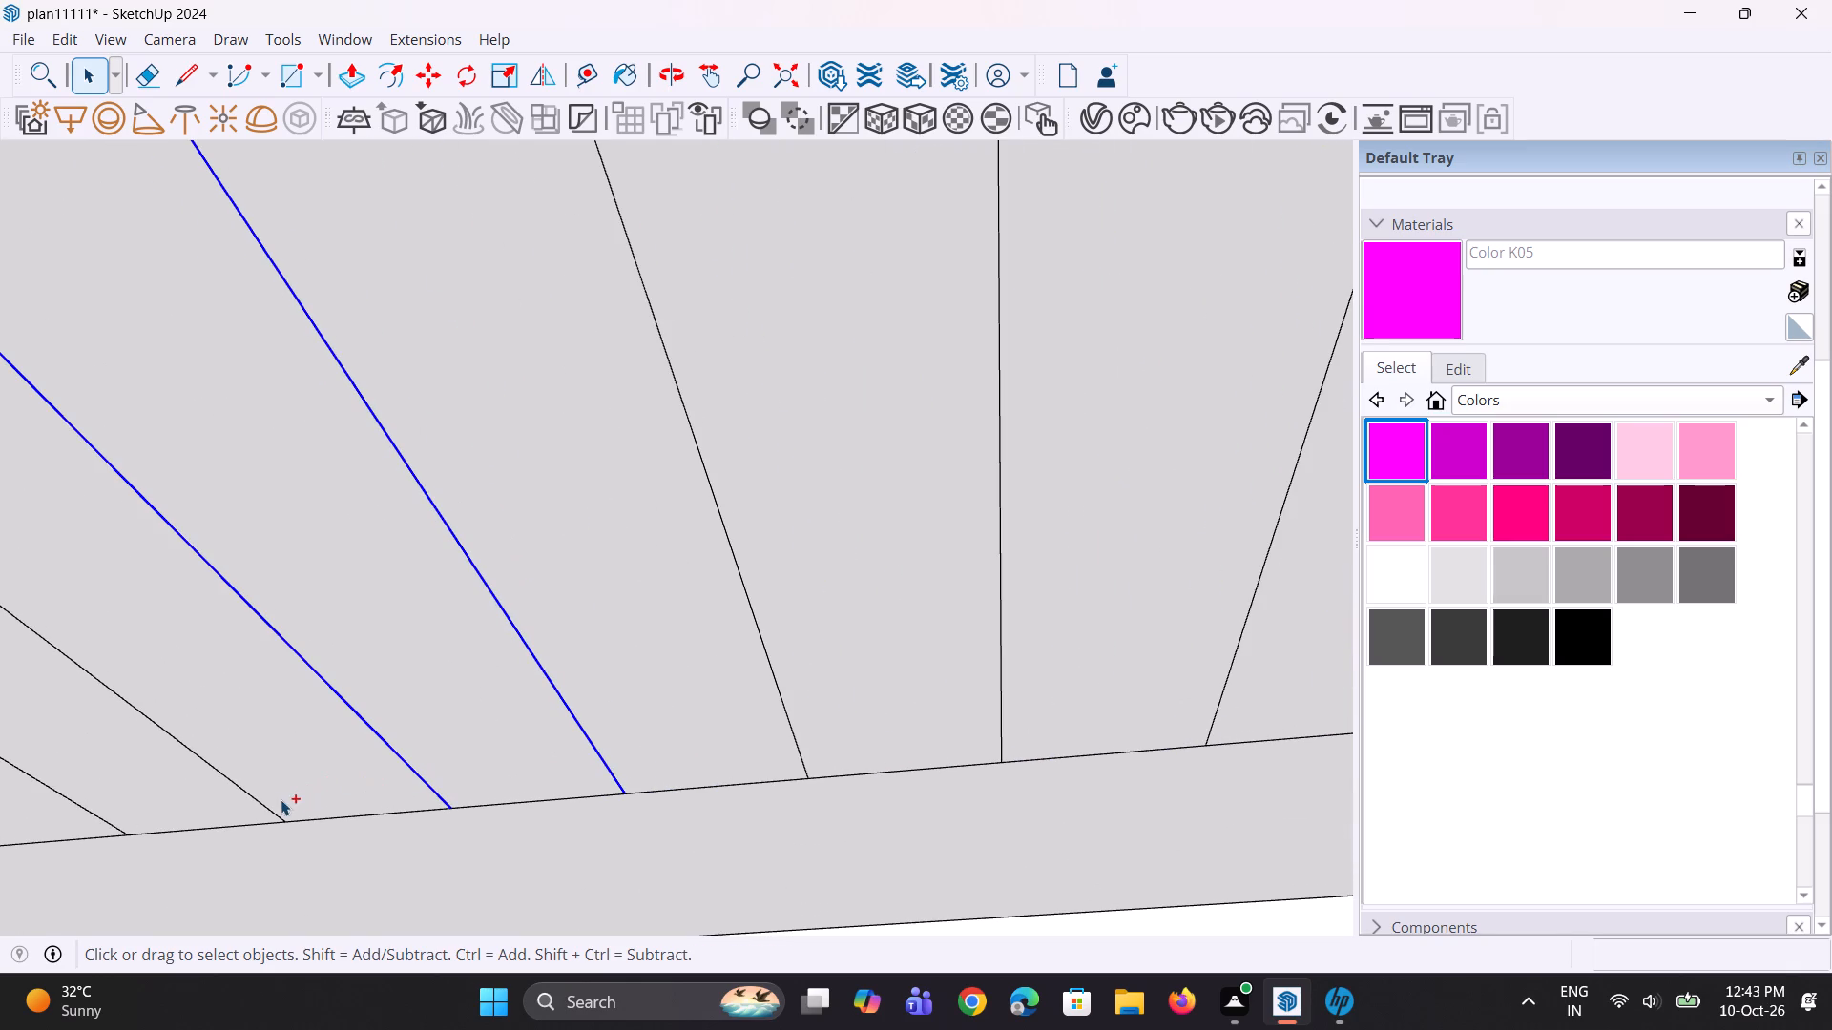
left_click(270, 811, "ctrl")
scroll(80, 817, "up", 1, "ctrl")
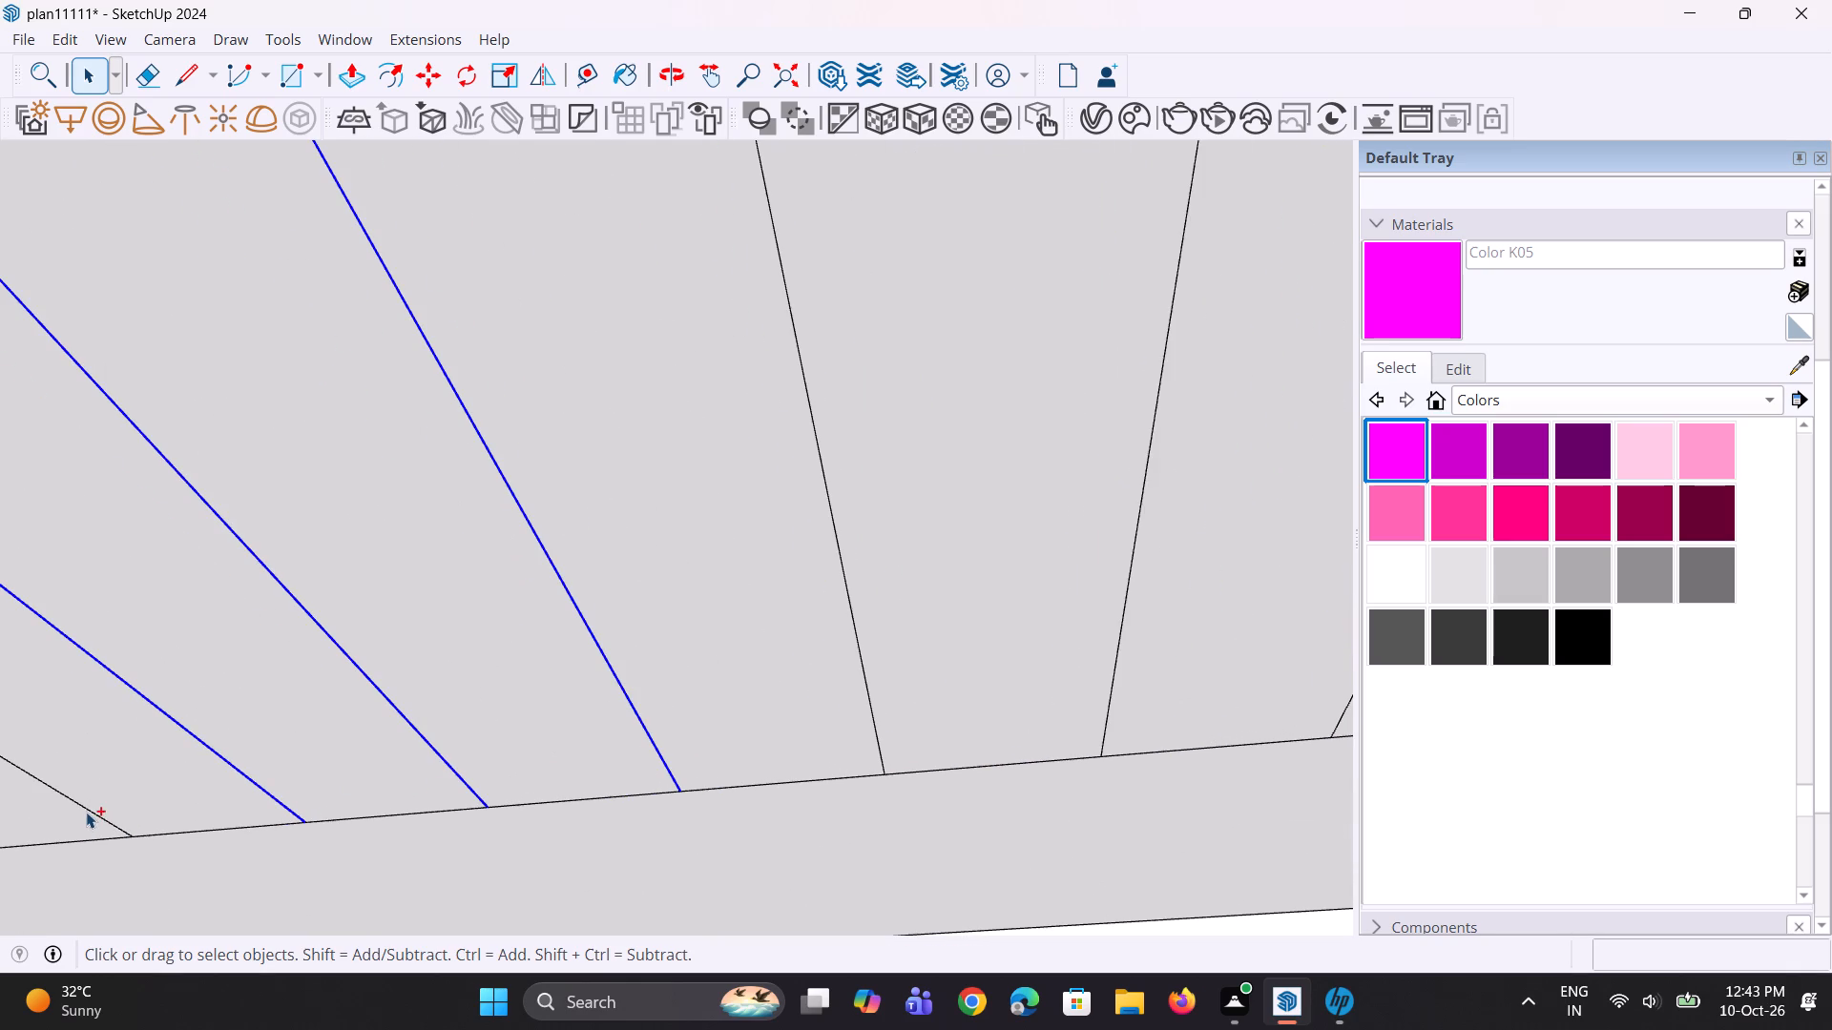
left_click(88, 809, "ctrl")
scroll(86, 815, "down", 9)
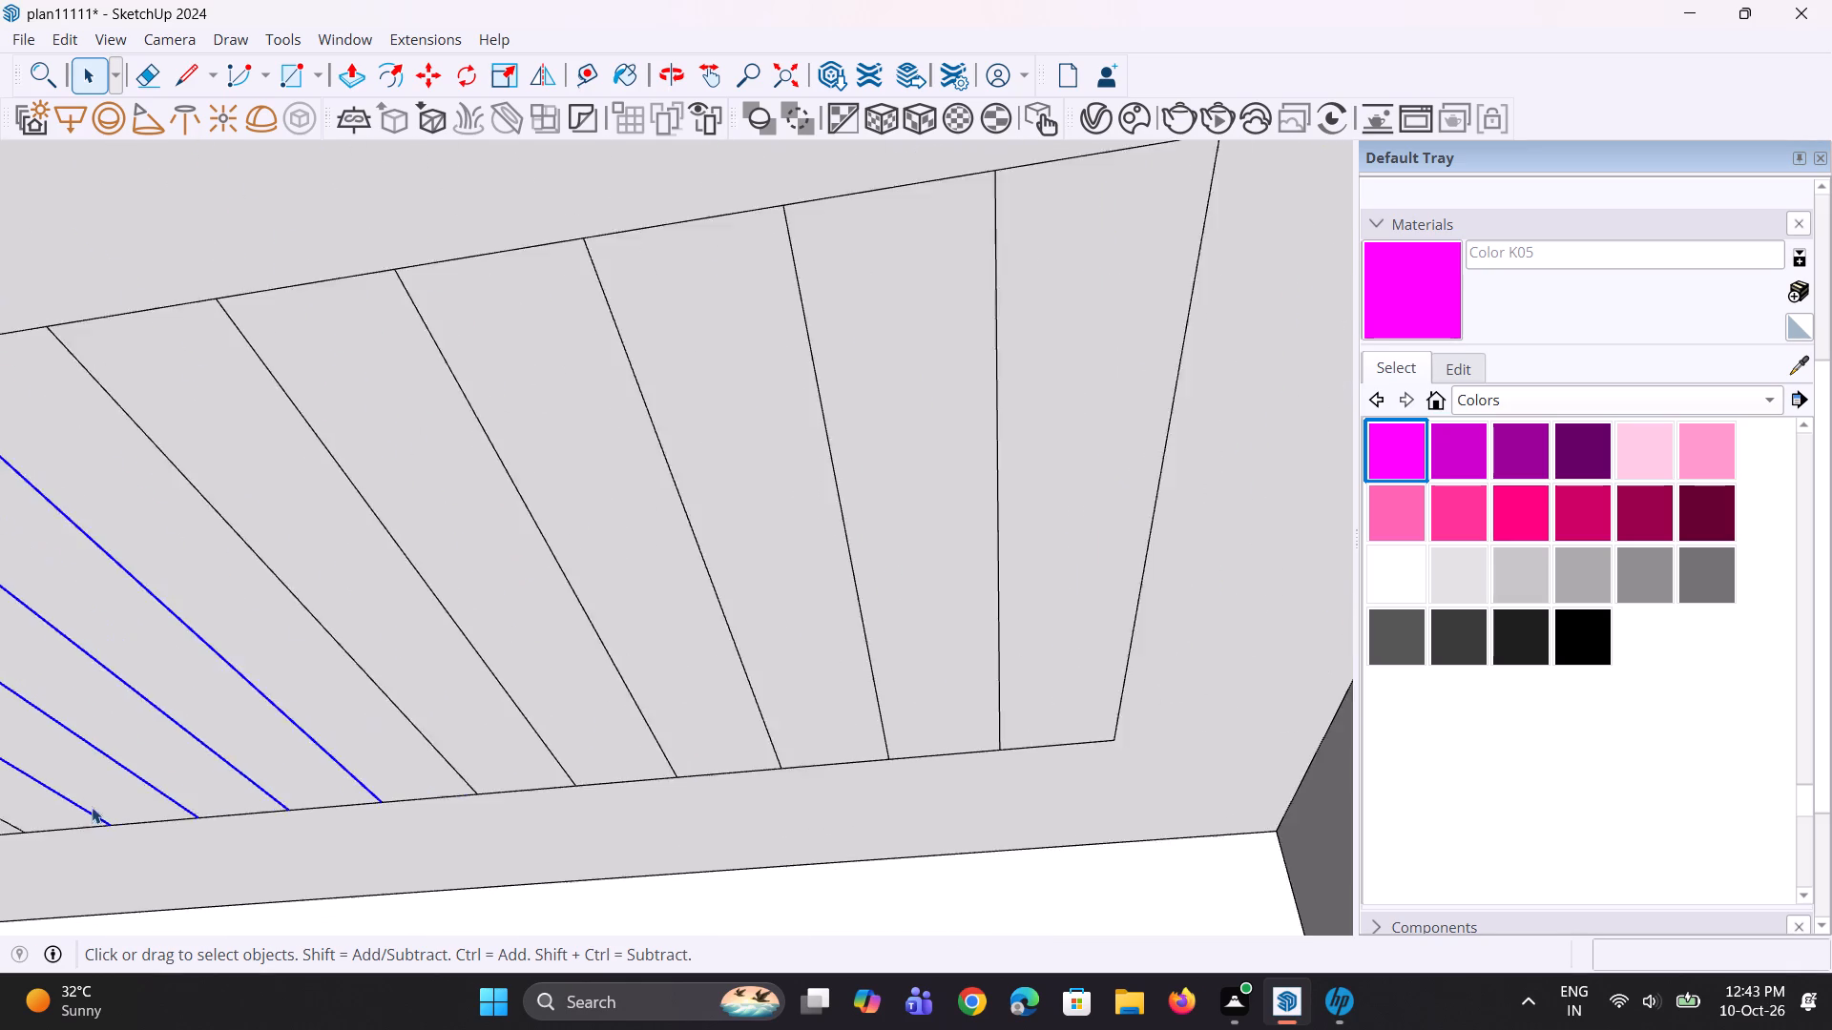
Add the seven divider lines toward the end farthest from the fins to the selection, including the end edge.
scroll(371, 751, "up", 2)
left_click(407, 751, "ctrl")
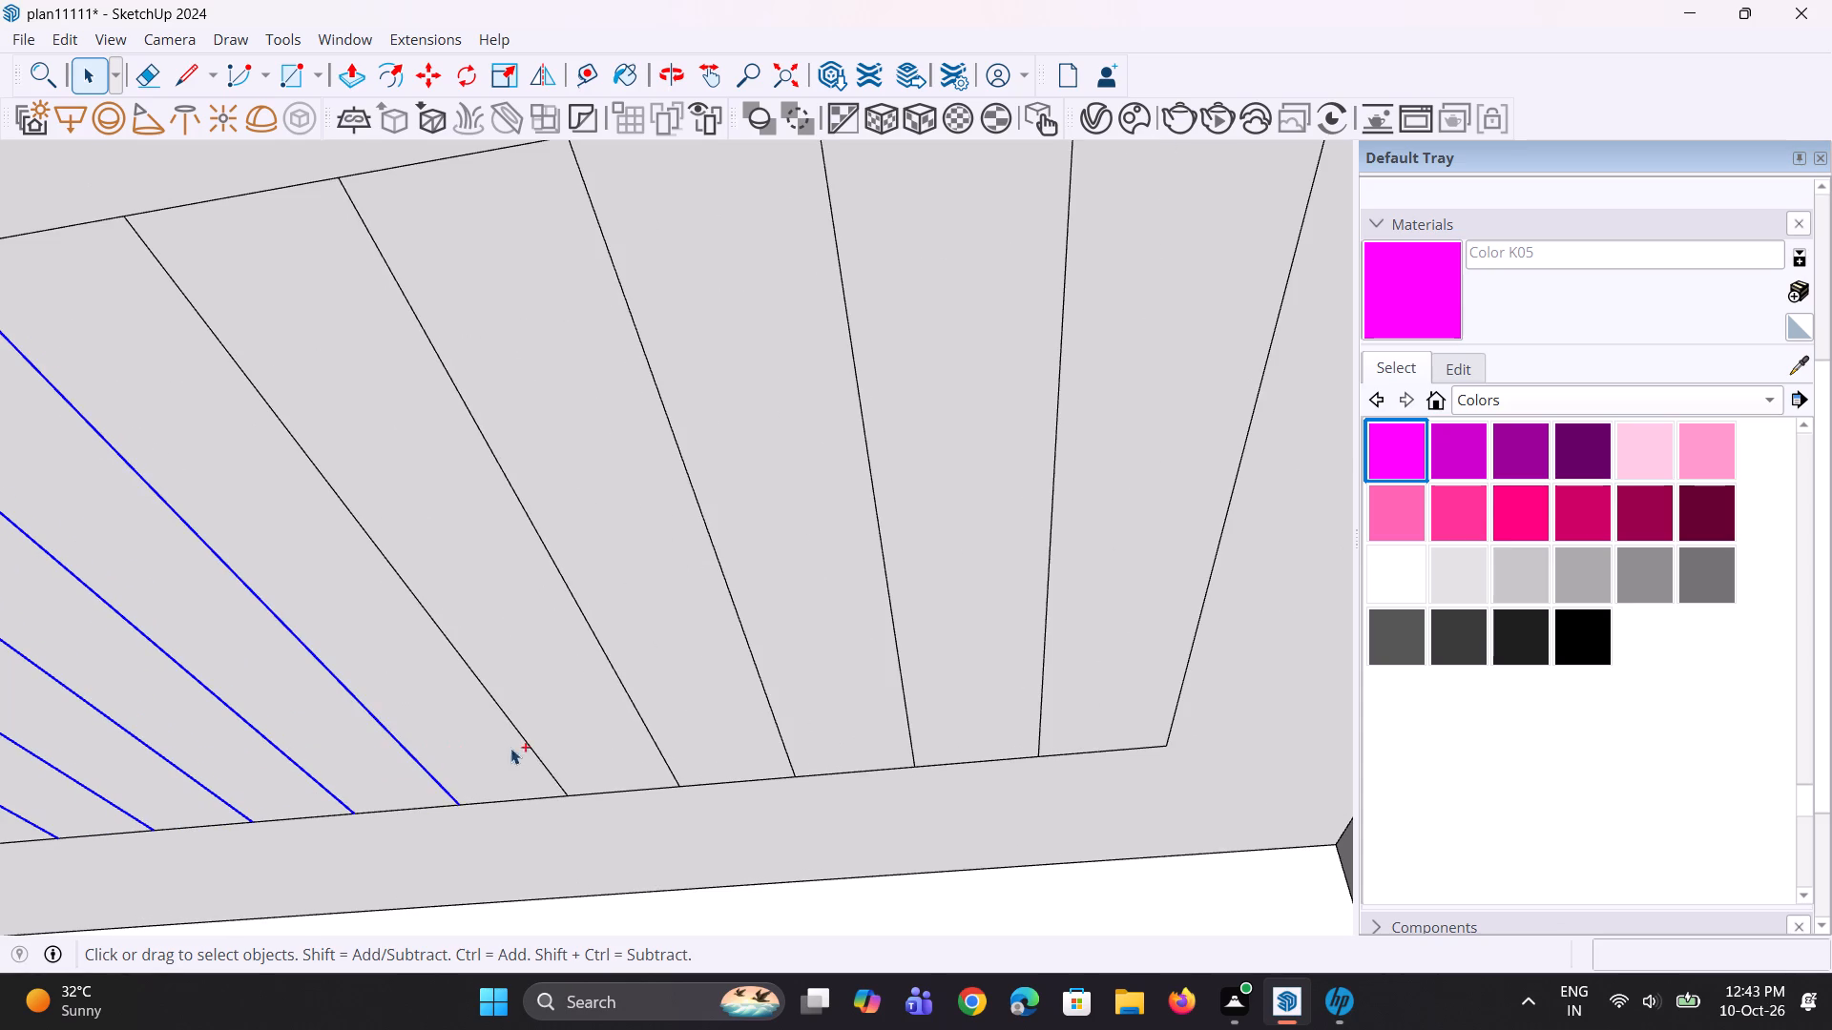
scroll(529, 744, "up", 2, "ctrl")
left_click(529, 744, "ctrl")
left_click(677, 730, "ctrl")
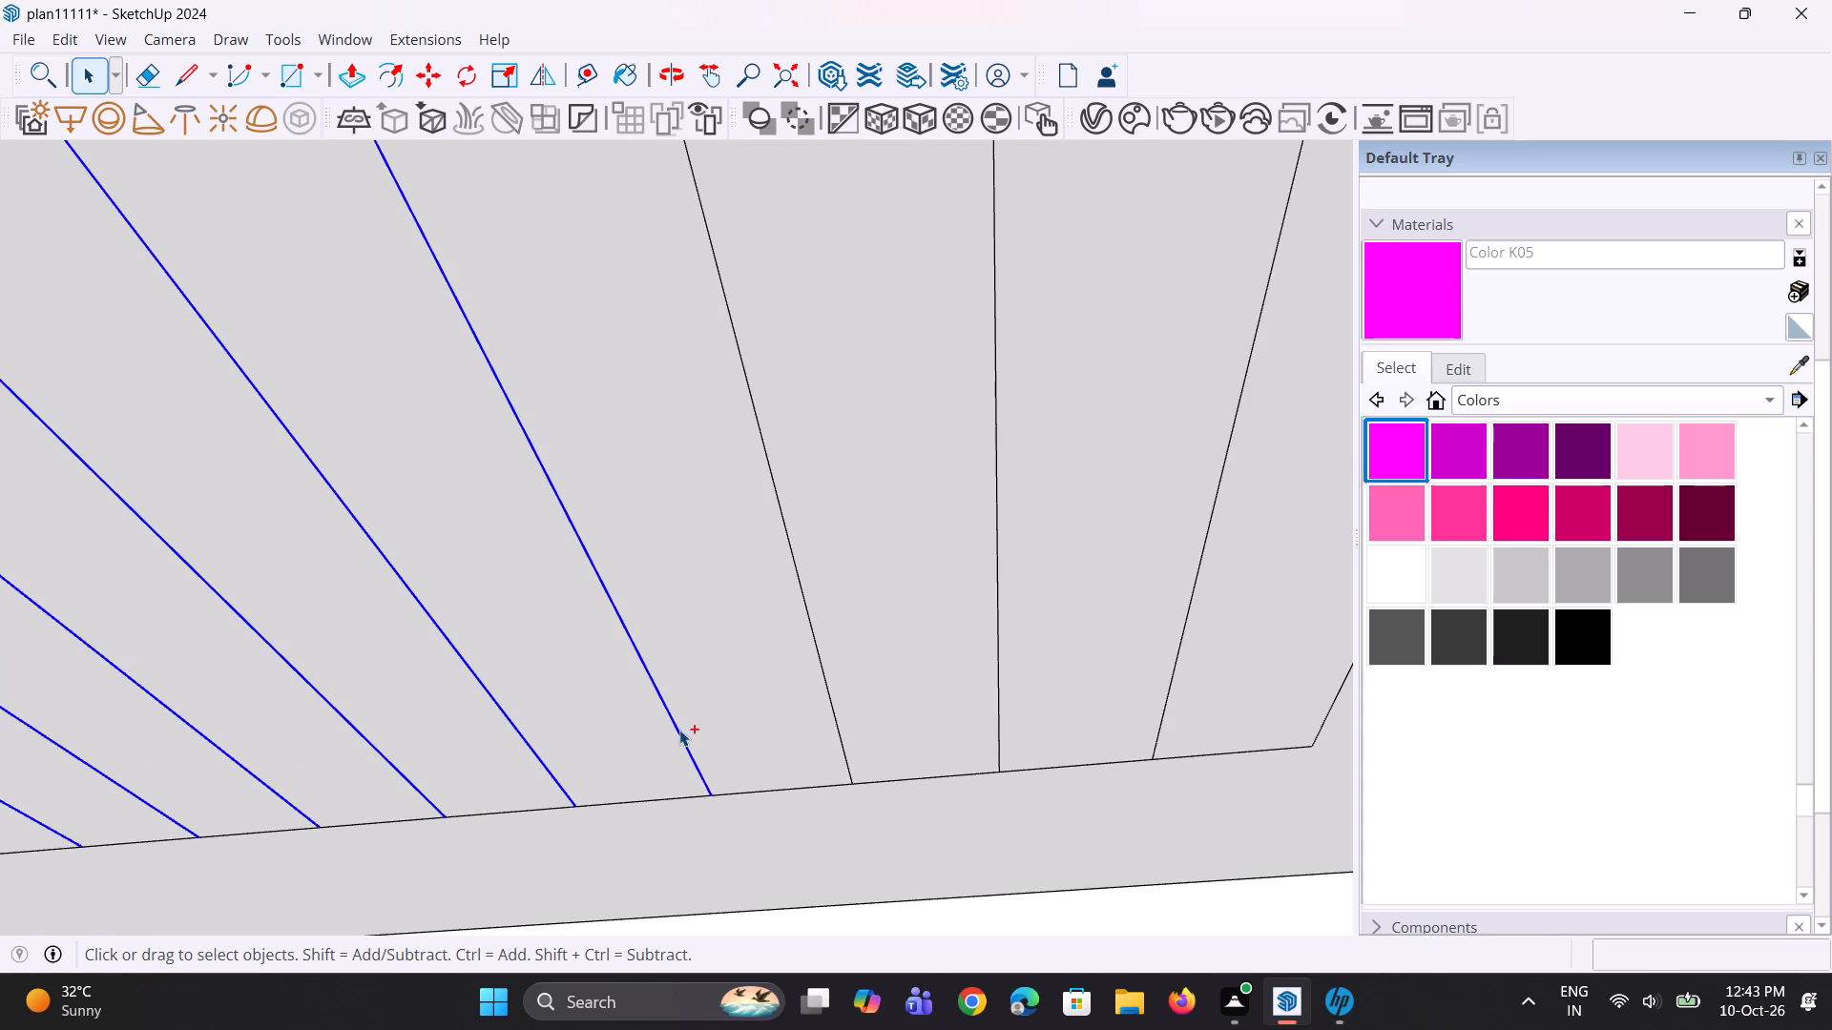
left_click(837, 720, "ctrl")
scroll(643, 765, "down", 9)
scroll(828, 704, "up", 6)
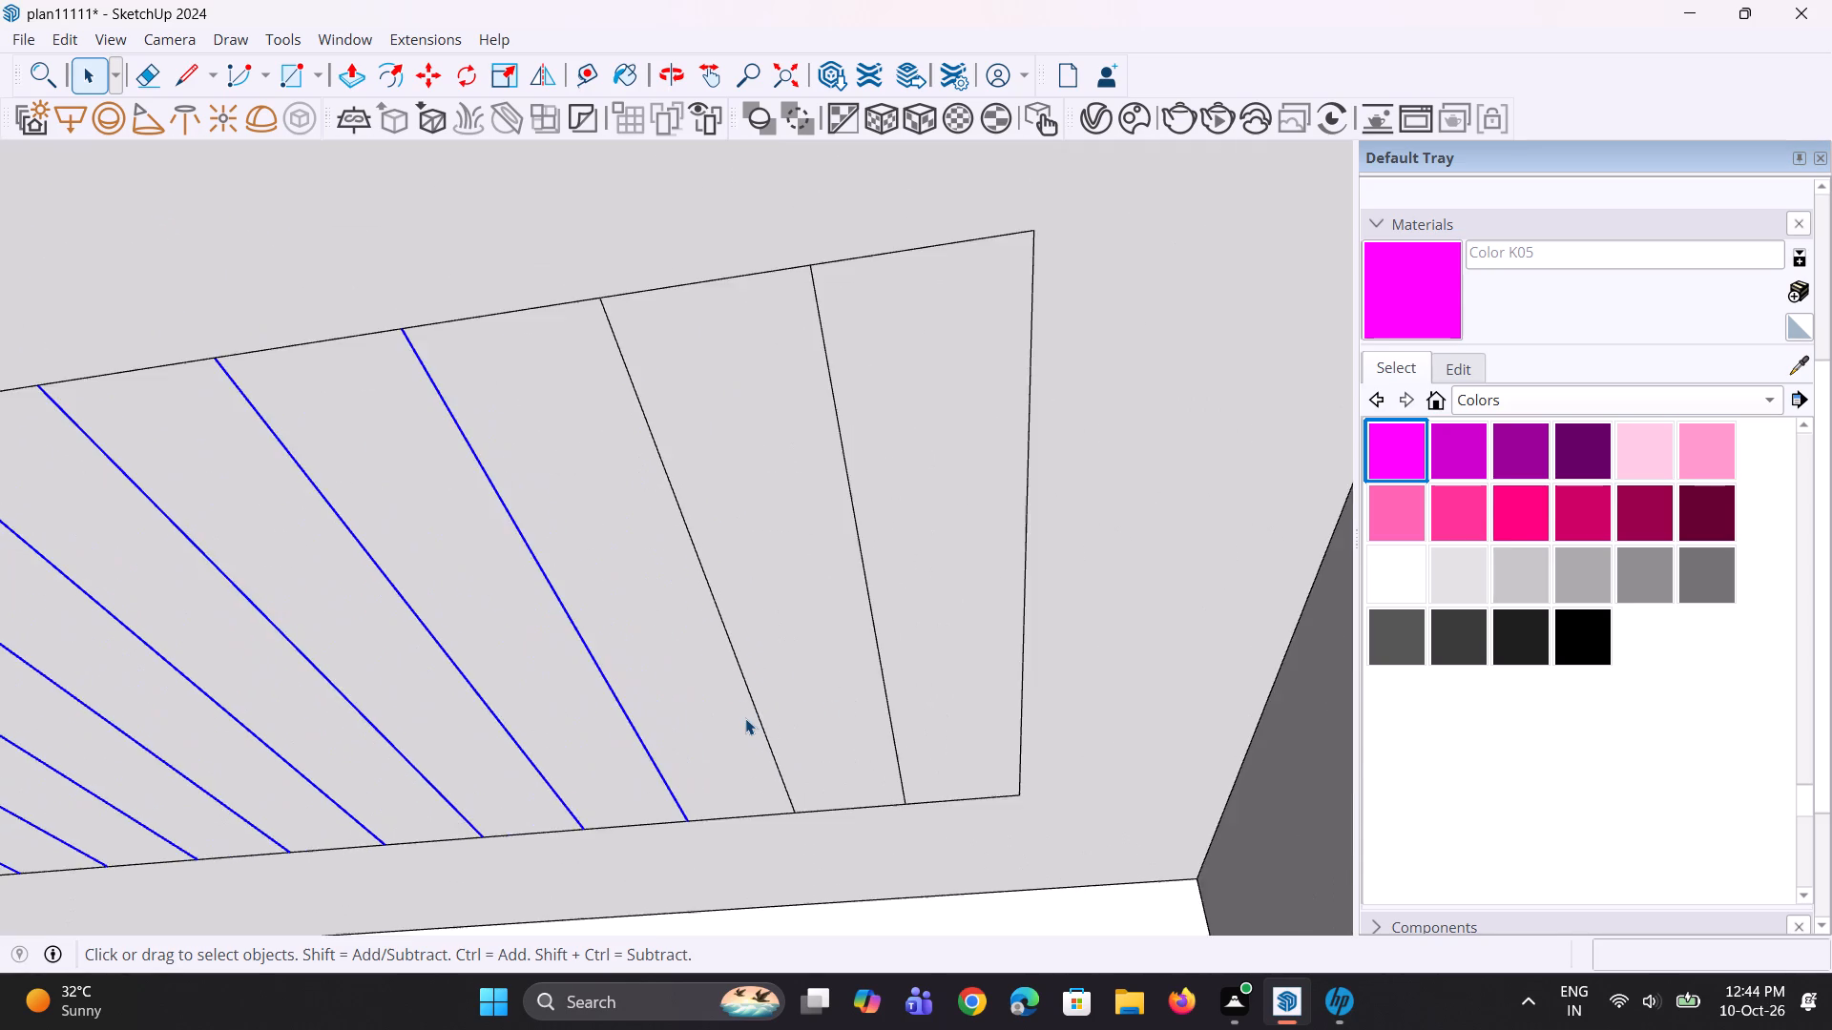
scroll(745, 718, "up", 3)
left_click(763, 719, "ctrl")
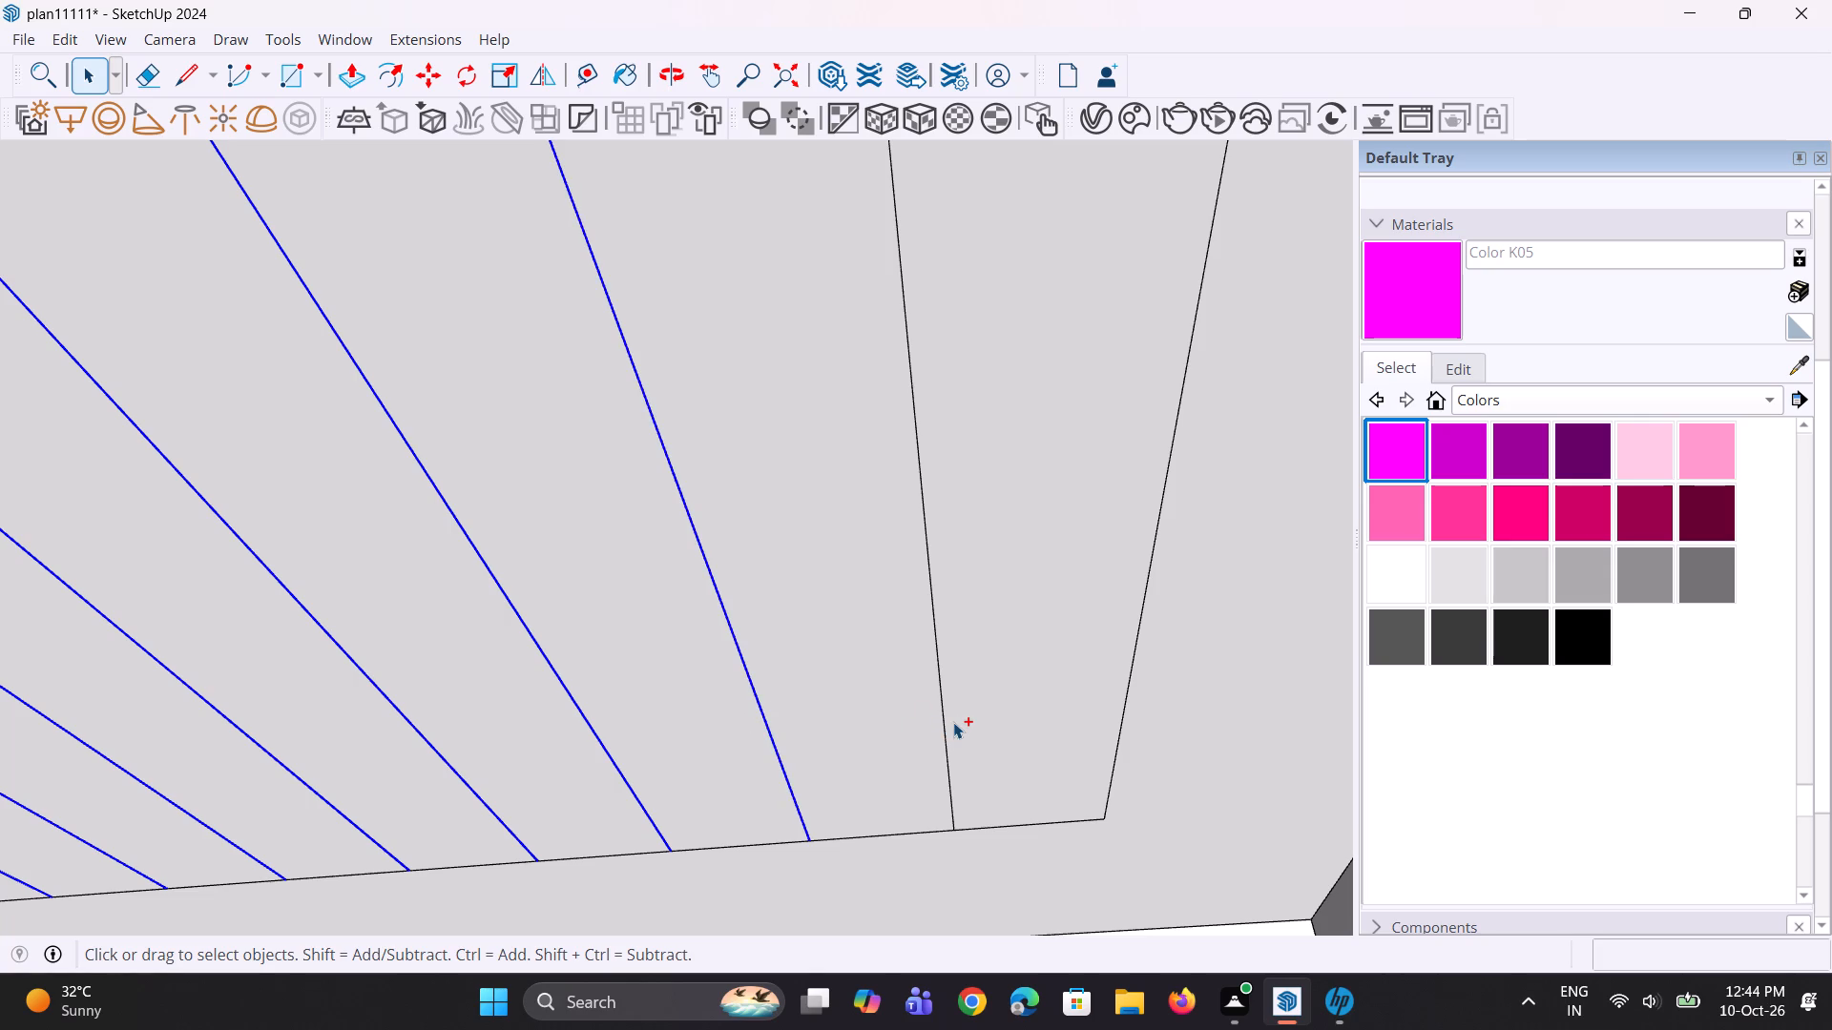
left_click(943, 708, "ctrl")
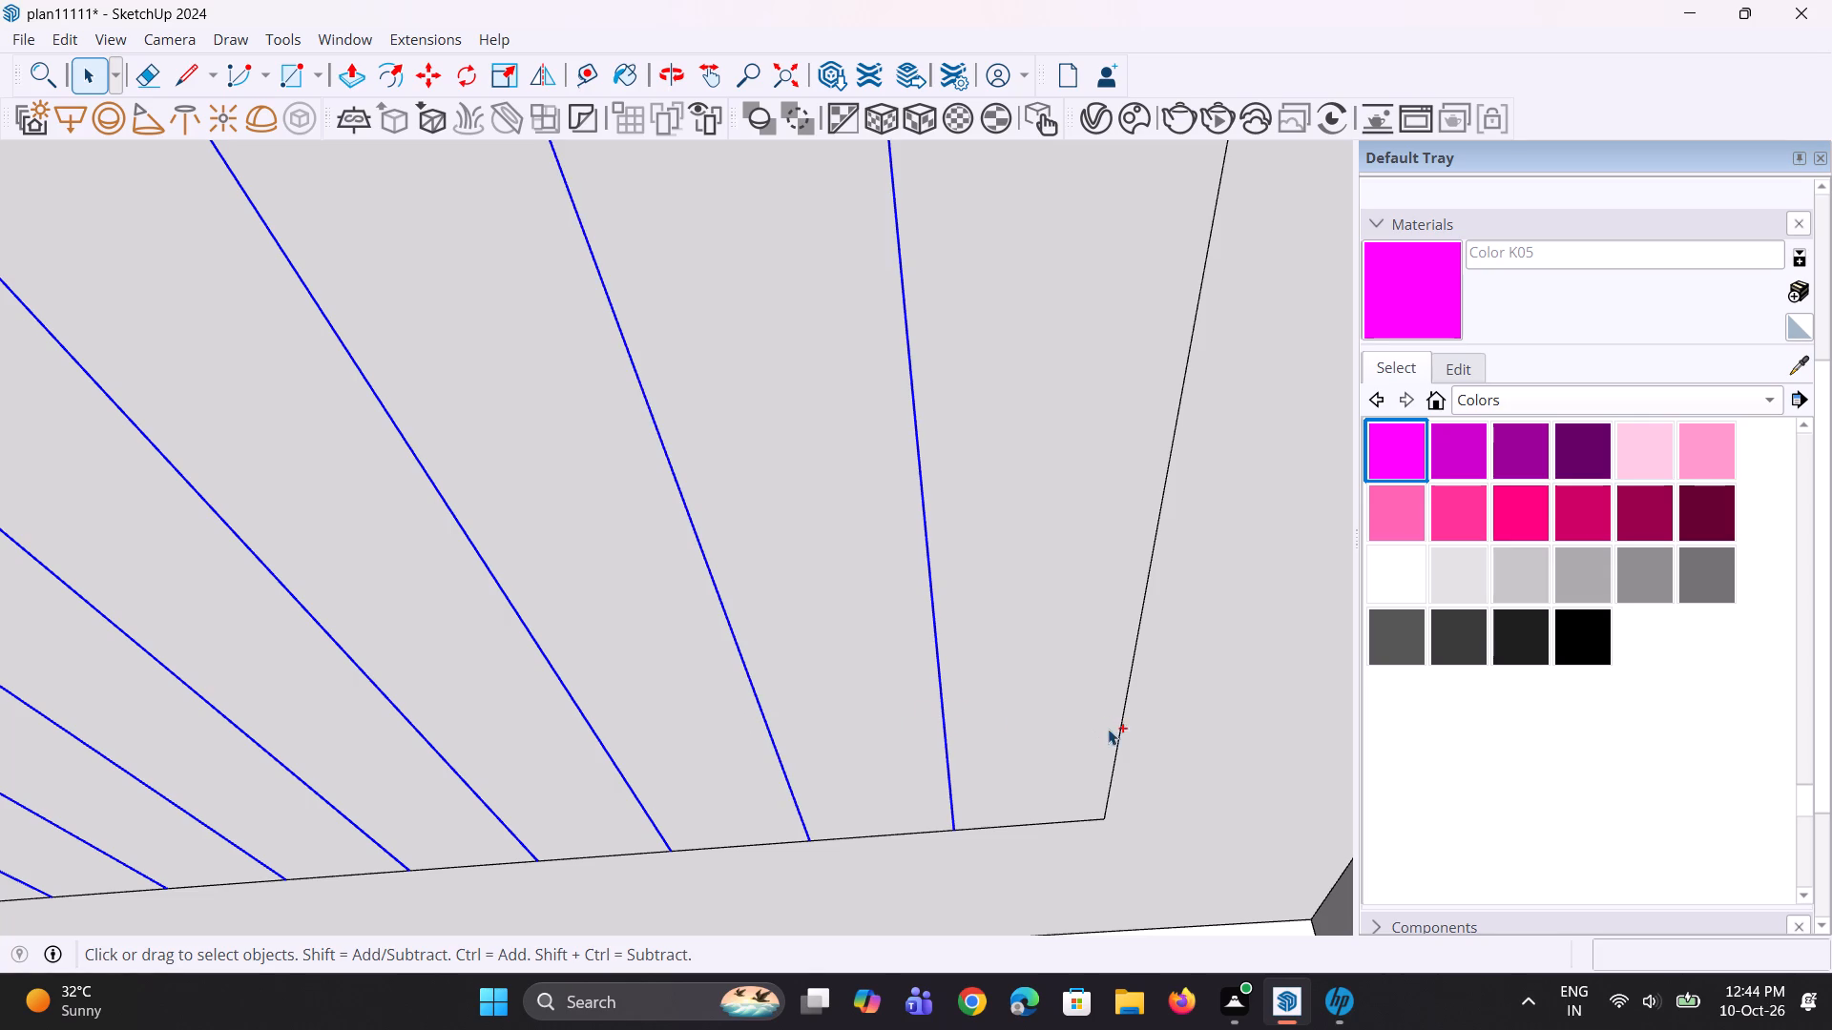
left_click(1118, 736, "ctrl")
scroll(1117, 738, "down", 8)
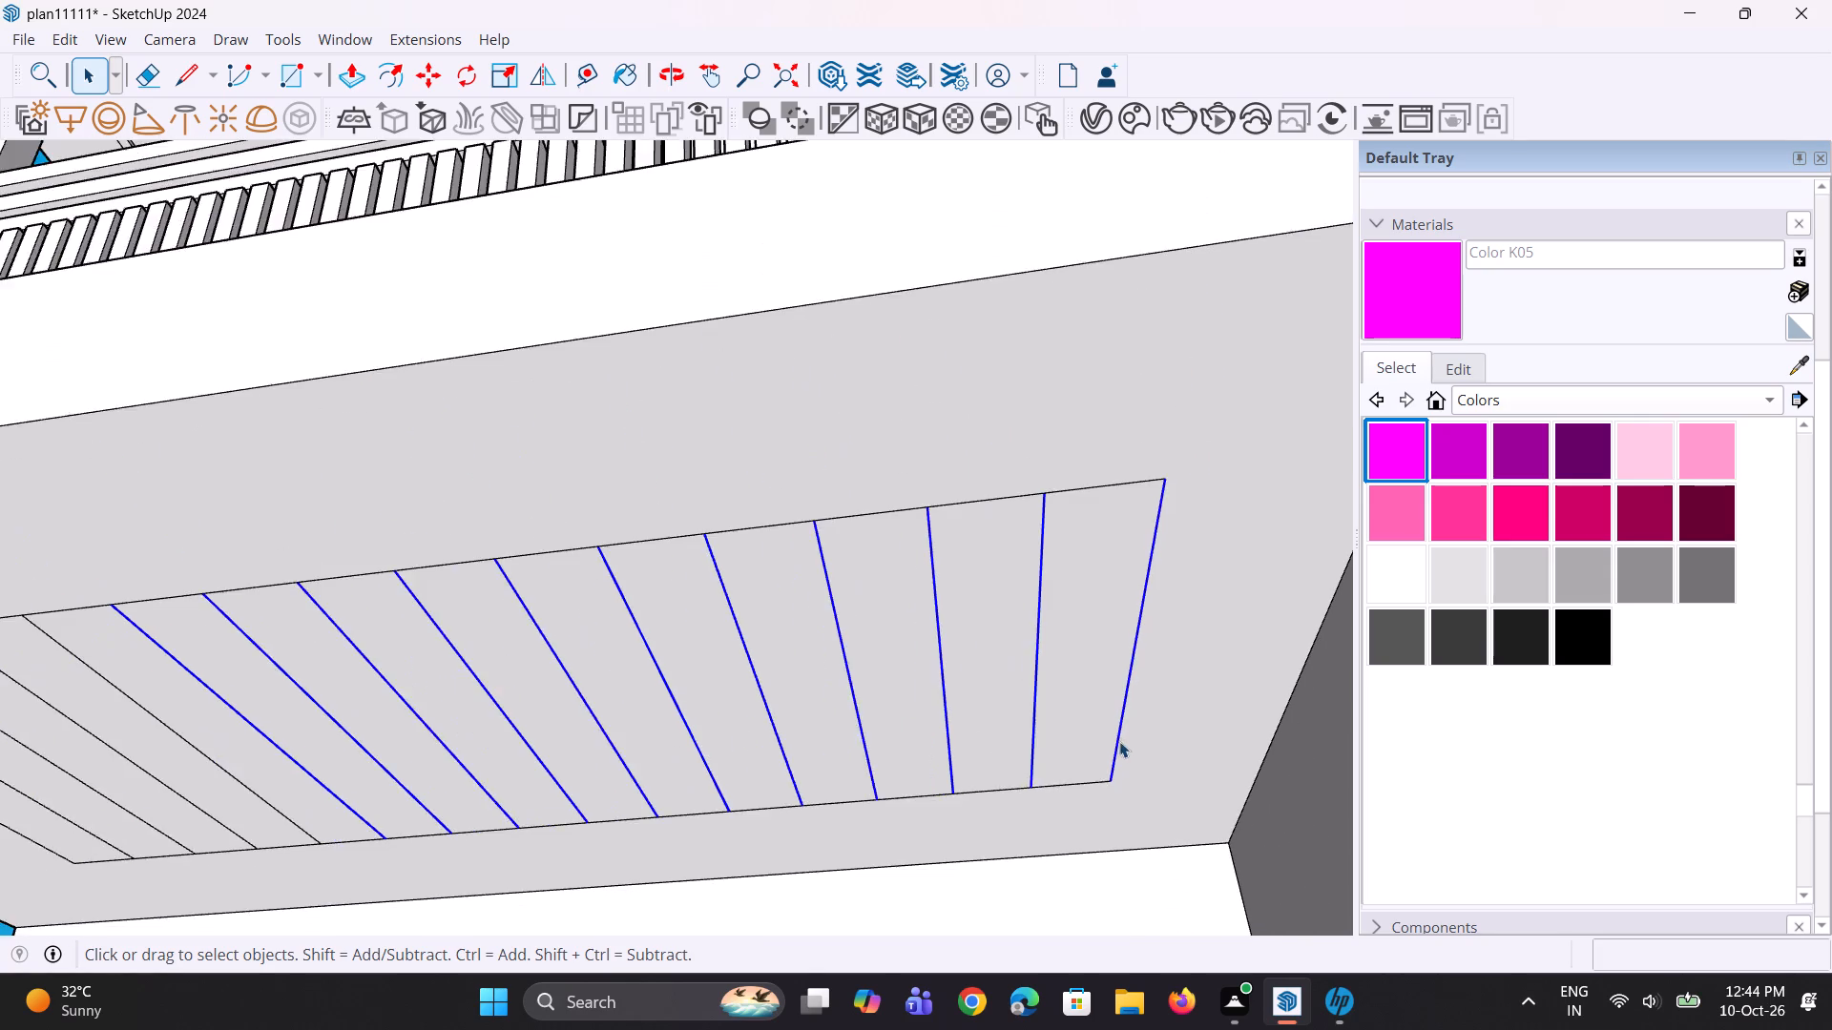
Add the five remaining lines near the fins to the selection and copy all selected lines about 15/16" toward the fins.
scroll(1121, 739, "down", 5)
scroll(608, 785, "up", 6)
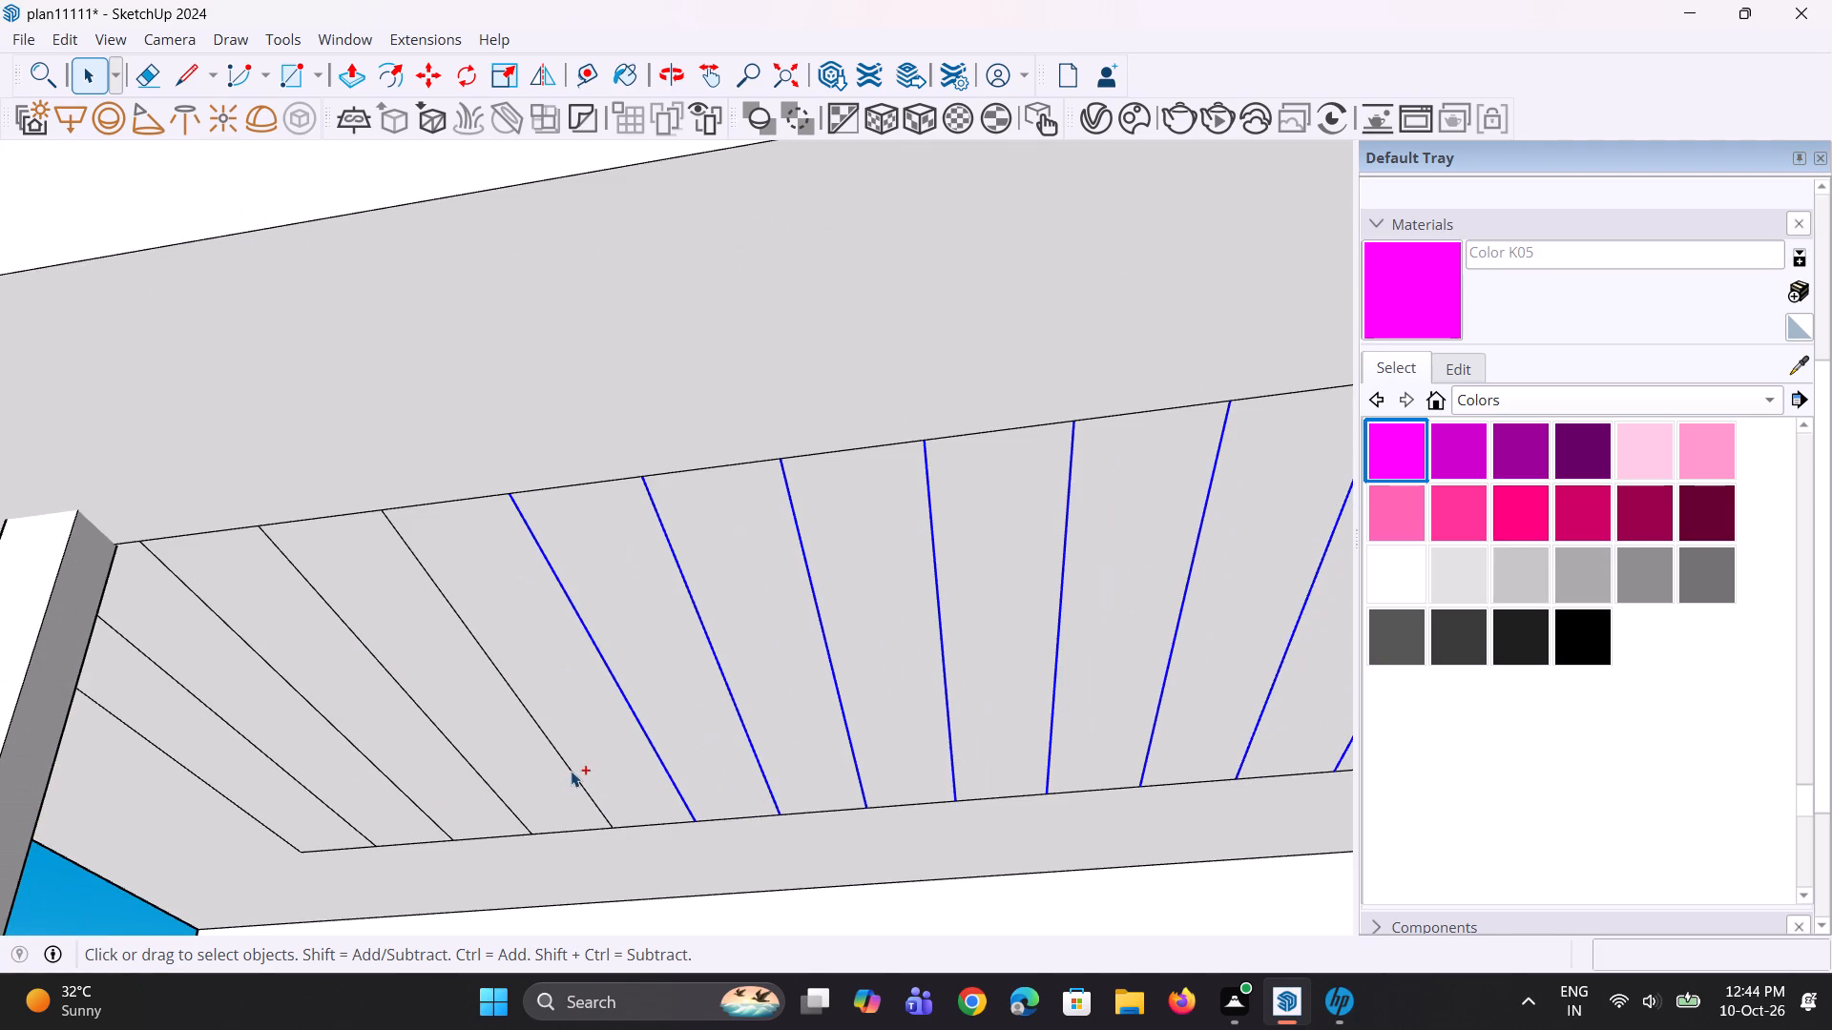
left_click(572, 768, "ctrl")
scroll(499, 800, "up", 2, "ctrl")
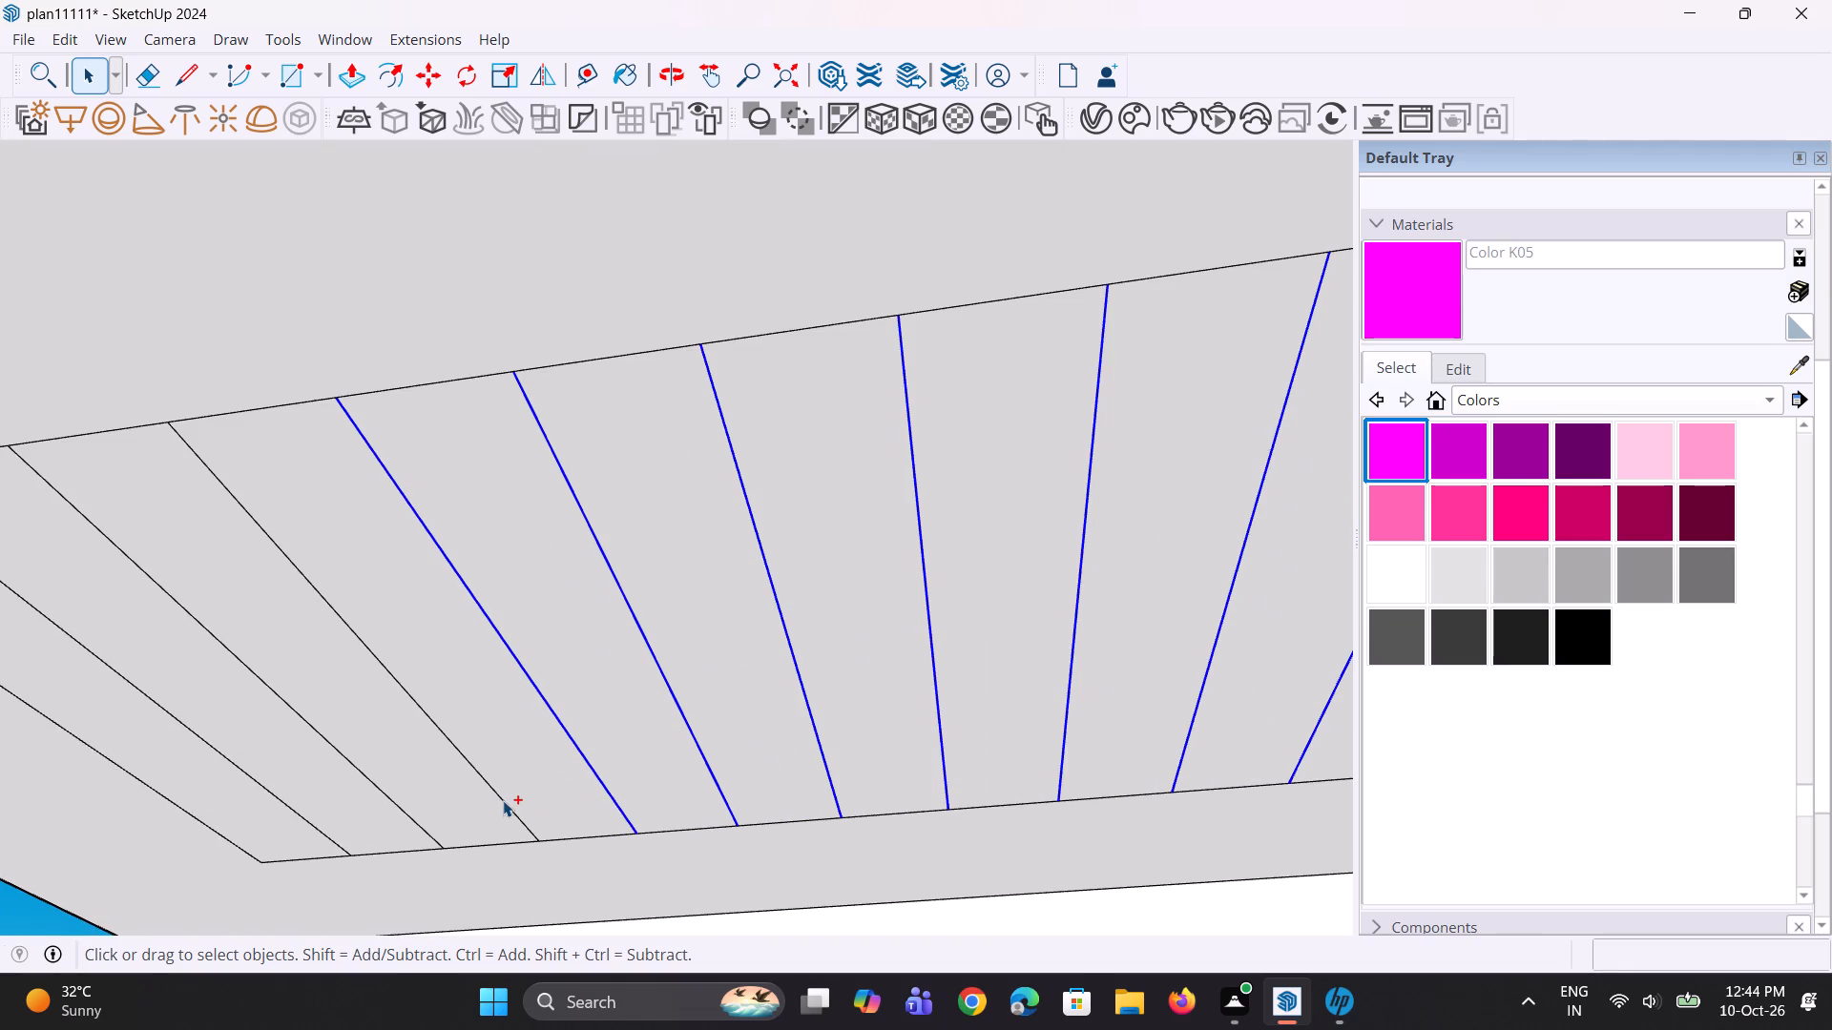
left_click(503, 799, "ctrl")
scroll(418, 817, "up", 1, "ctrl")
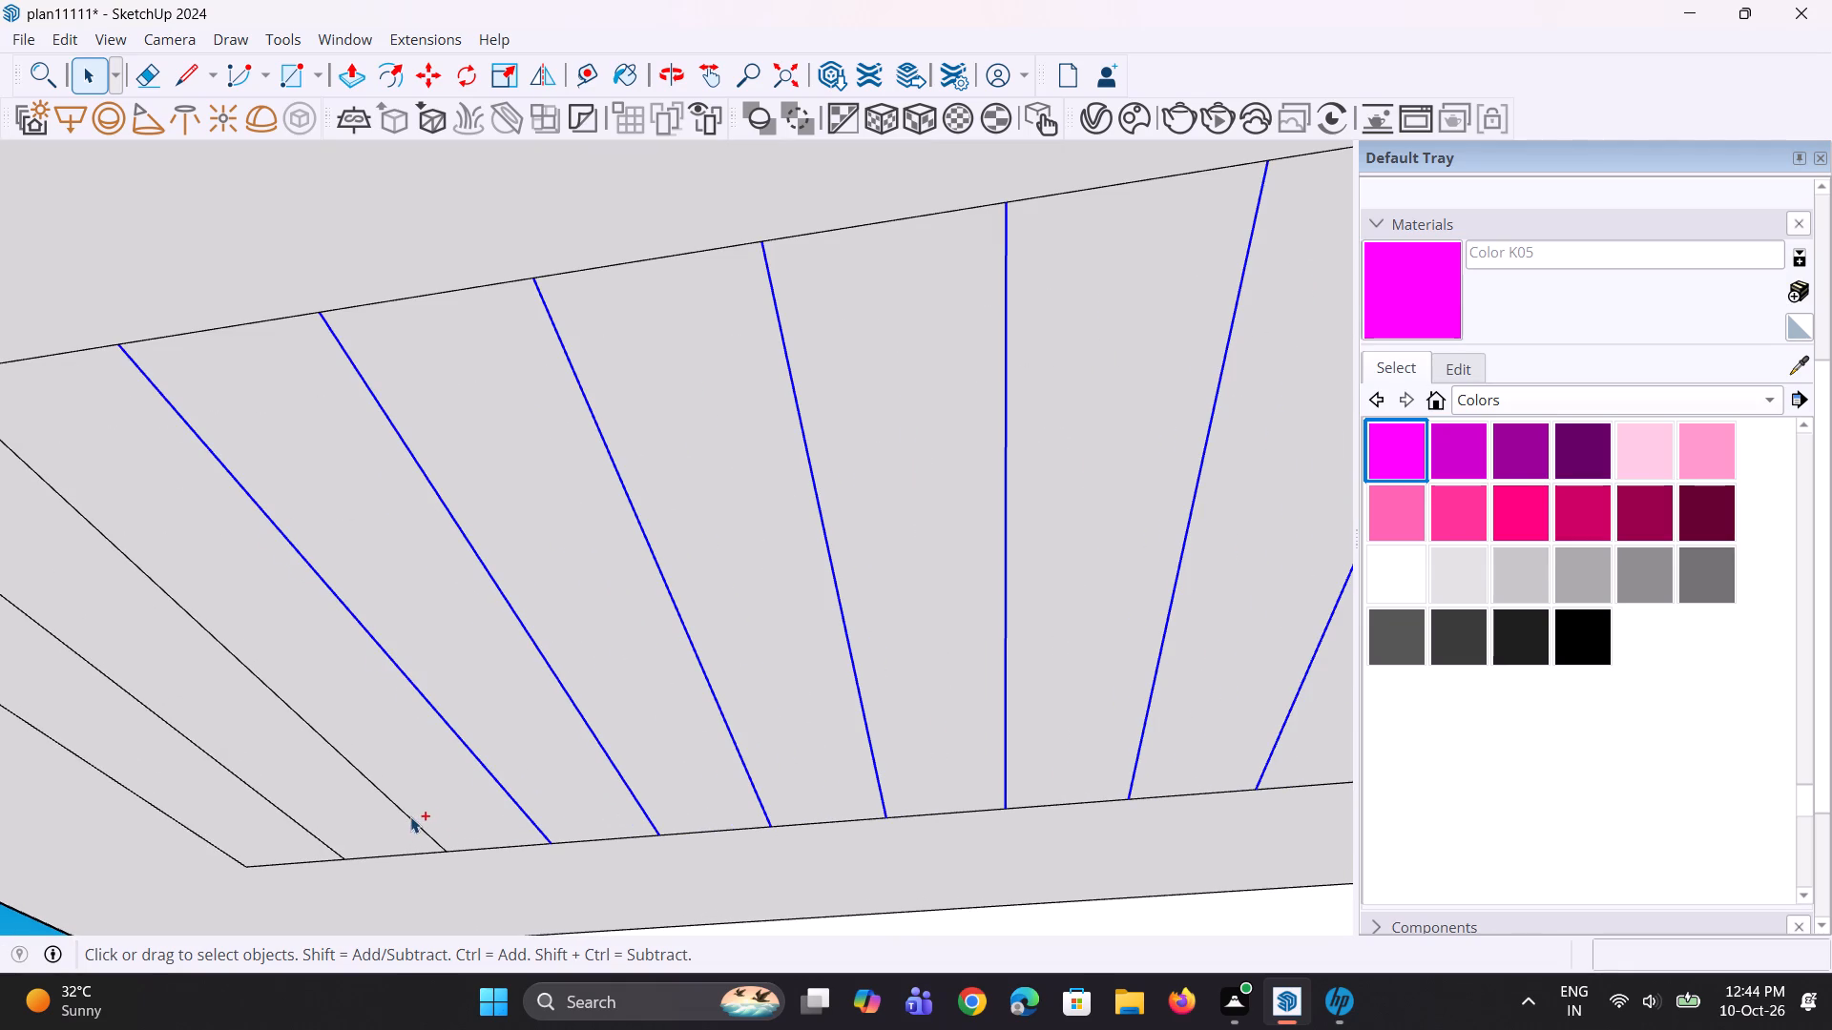
left_click(411, 816, "ctrl")
scroll(328, 842, "up", 2, "ctrl")
left_click(322, 844, "ctrl")
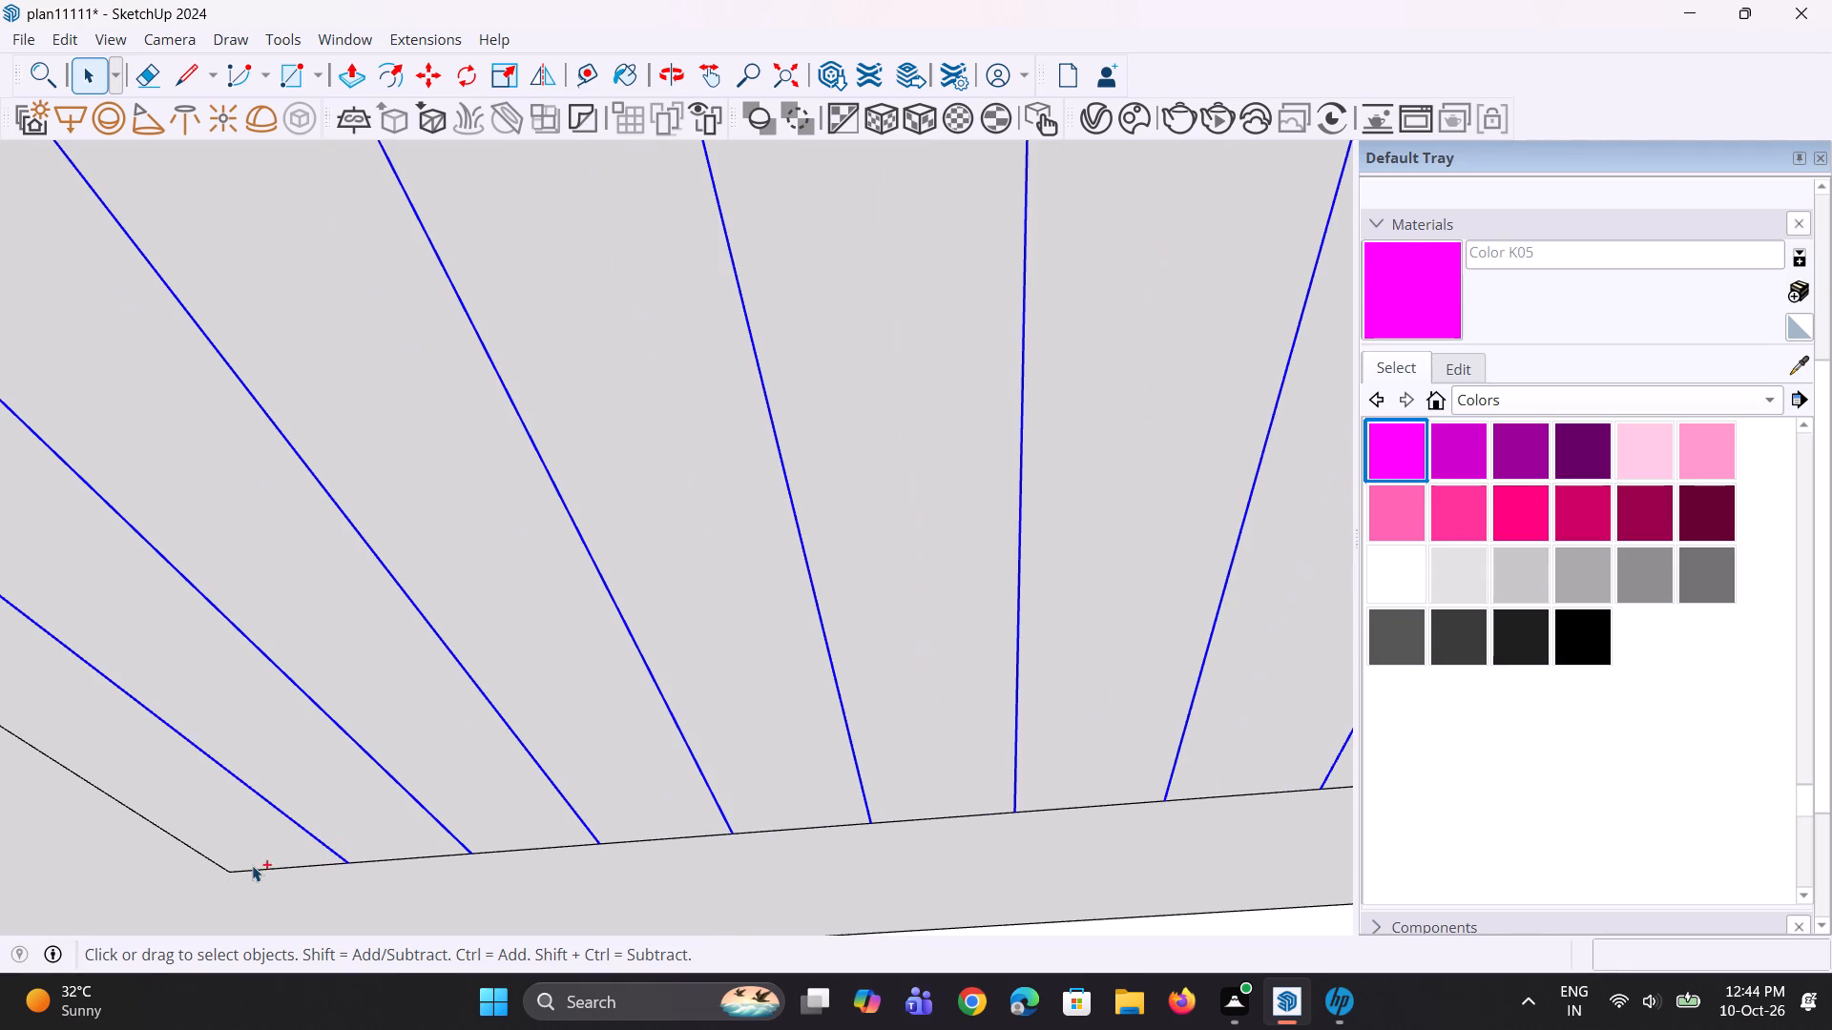
scroll(232, 870, "up", 1, "ctrl")
left_click(210, 856, "ctrl")
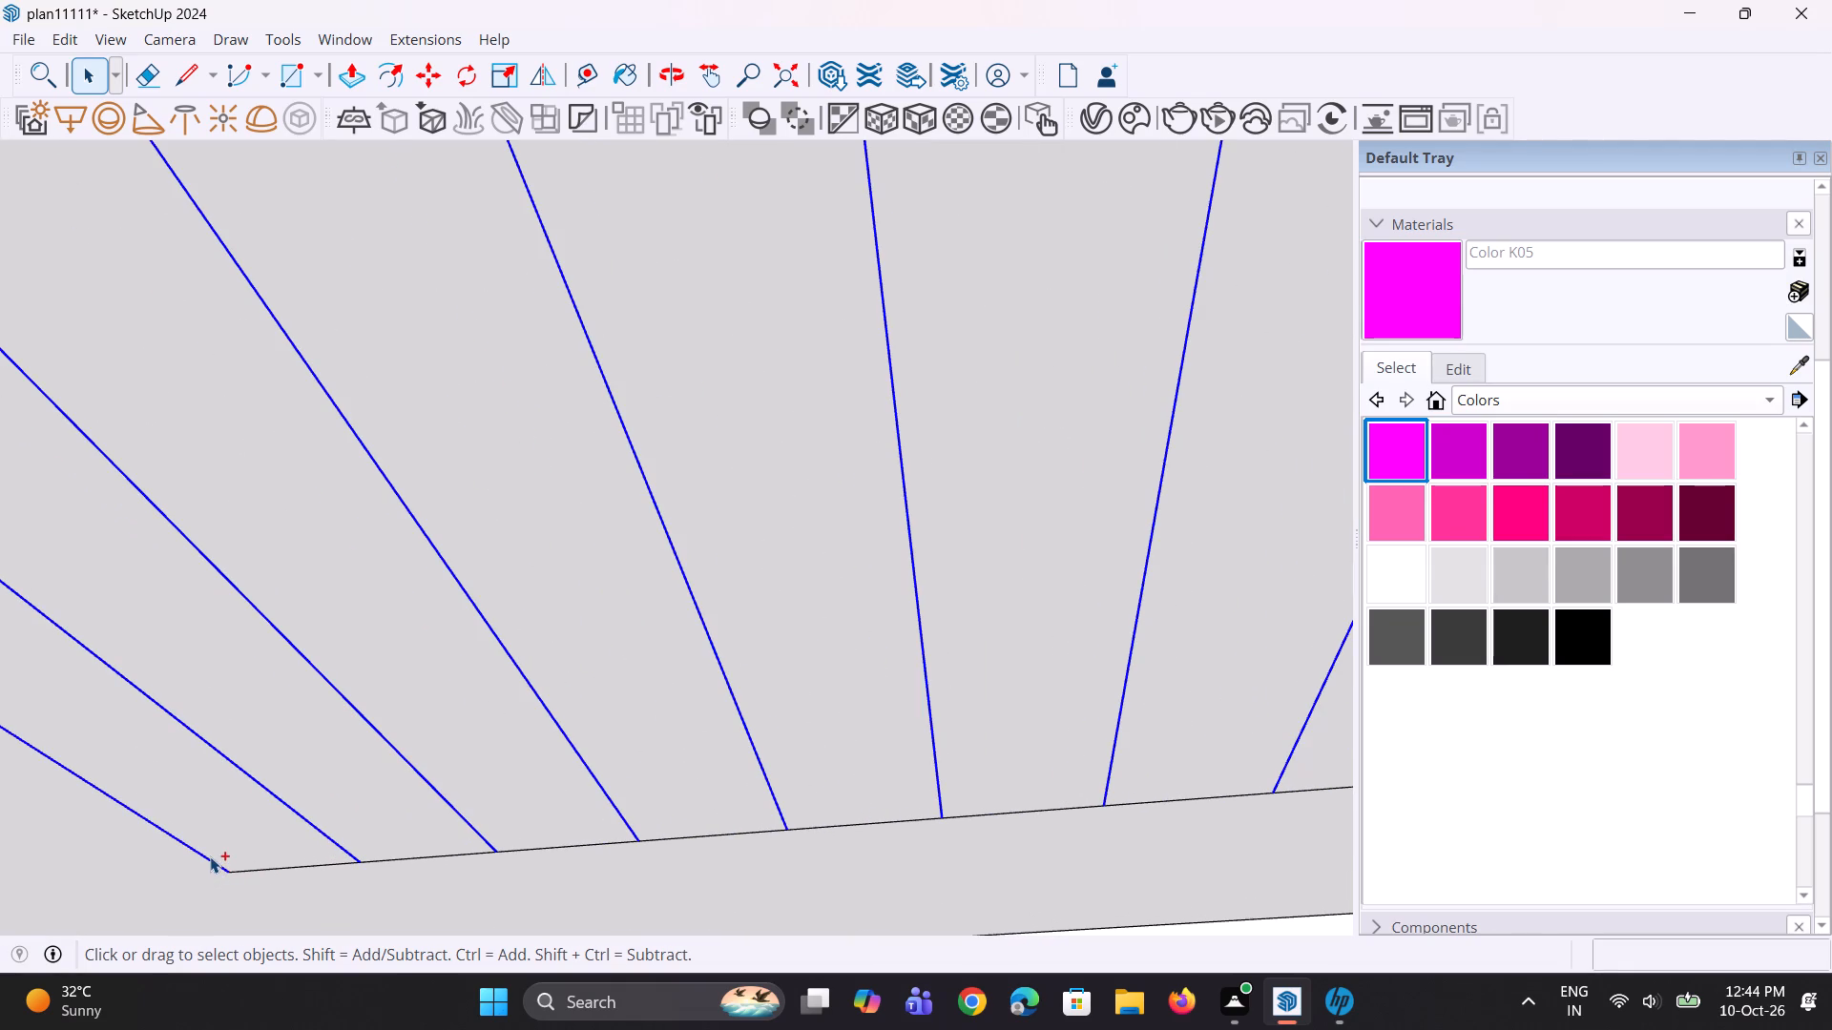
scroll(201, 848, "down", 8)
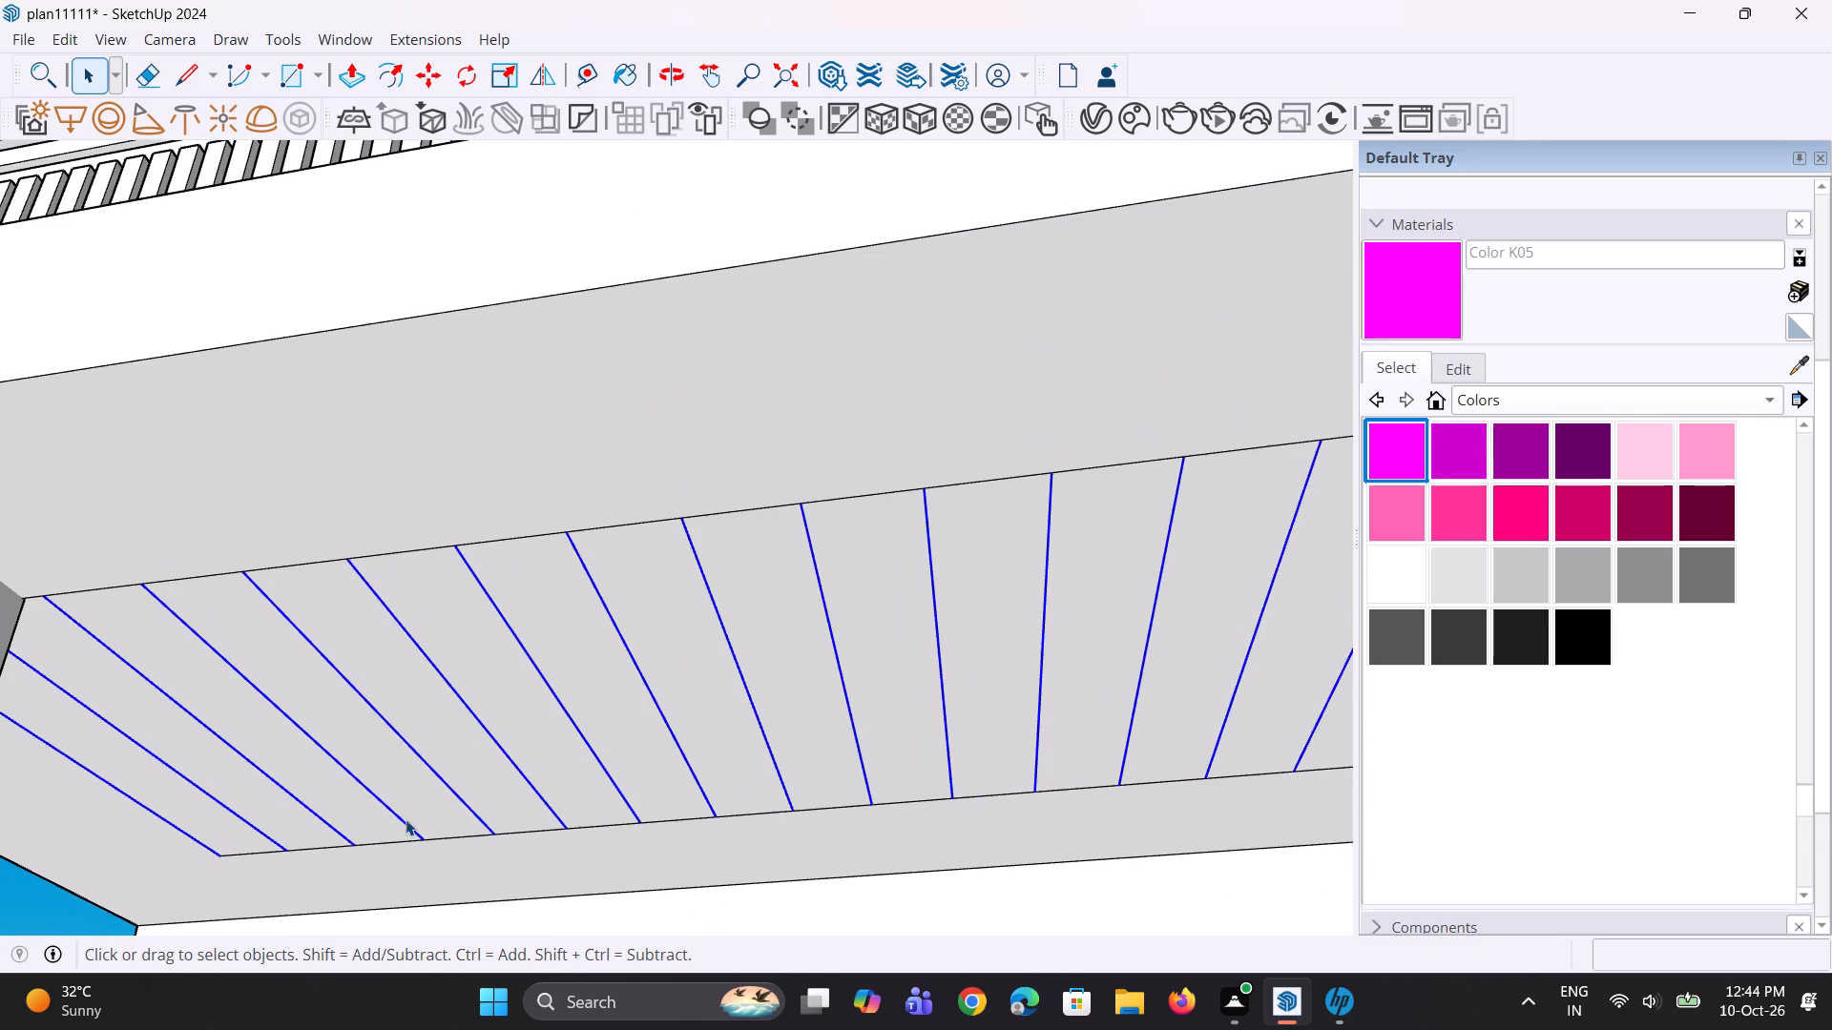
key("m")
scroll(545, 802, "up", 3)
scroll(697, 815, "up", 3)
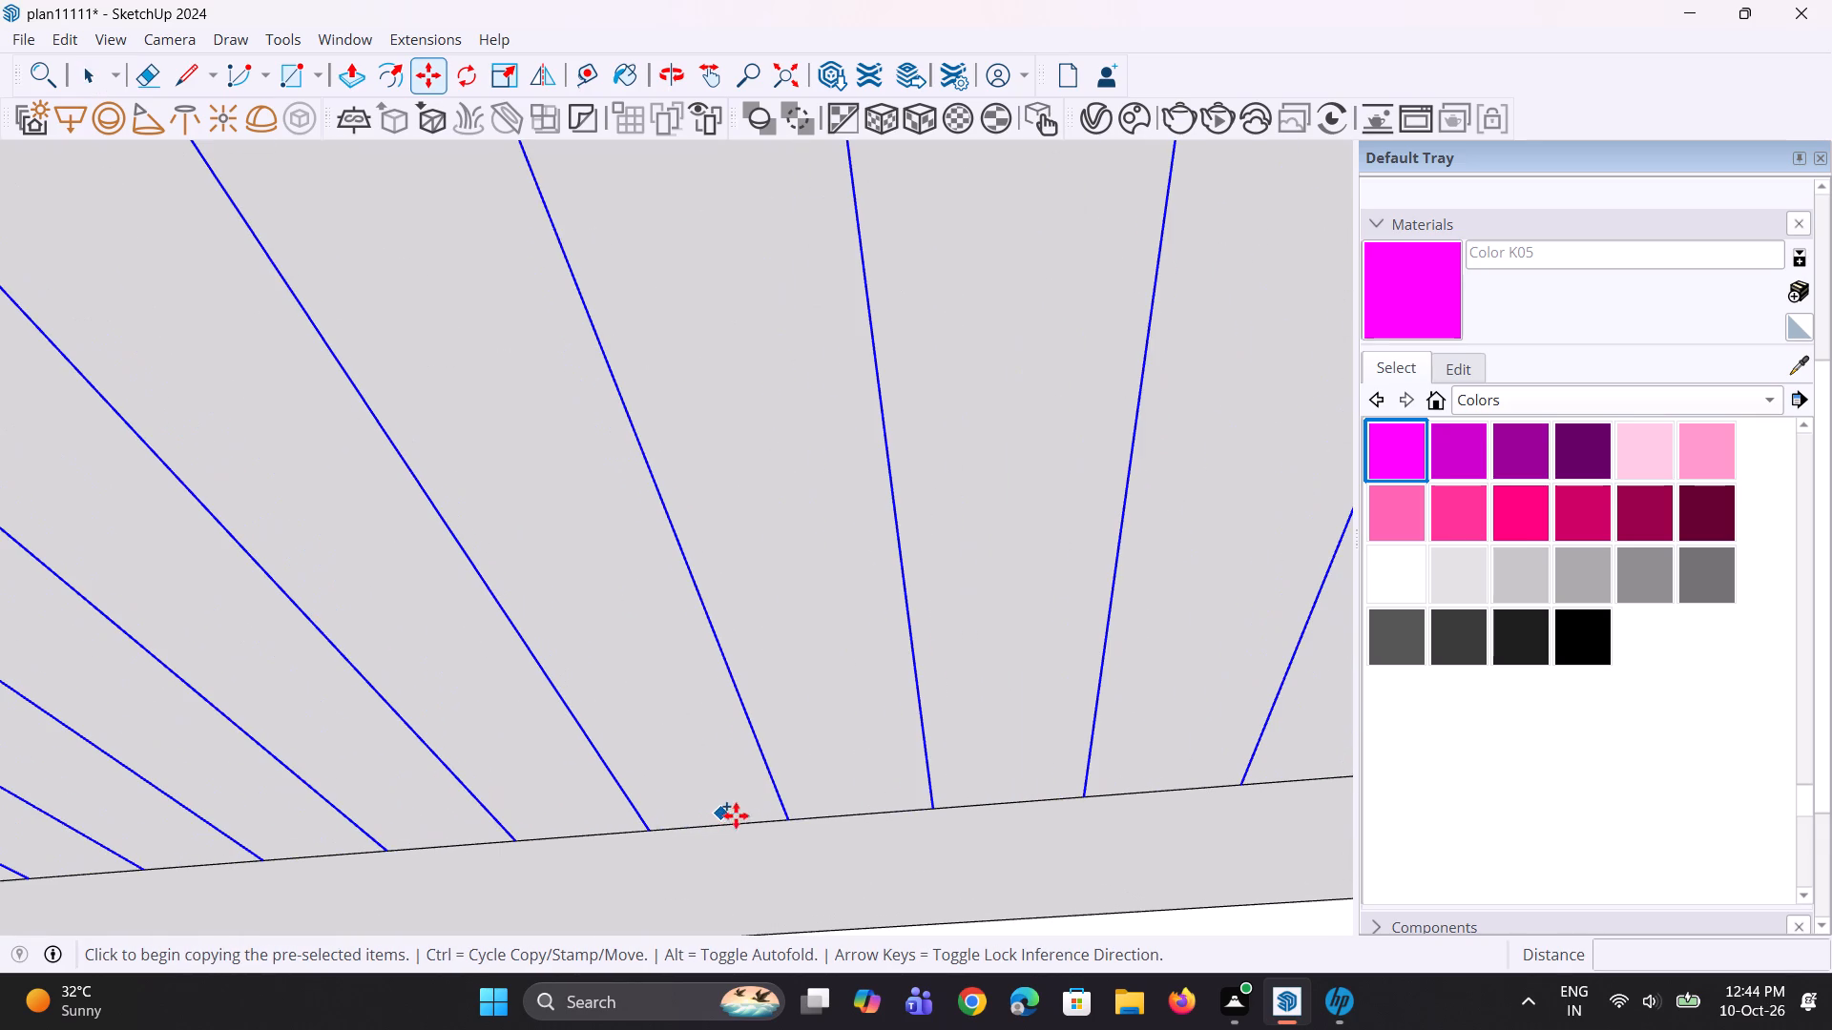
left_click(791, 814)
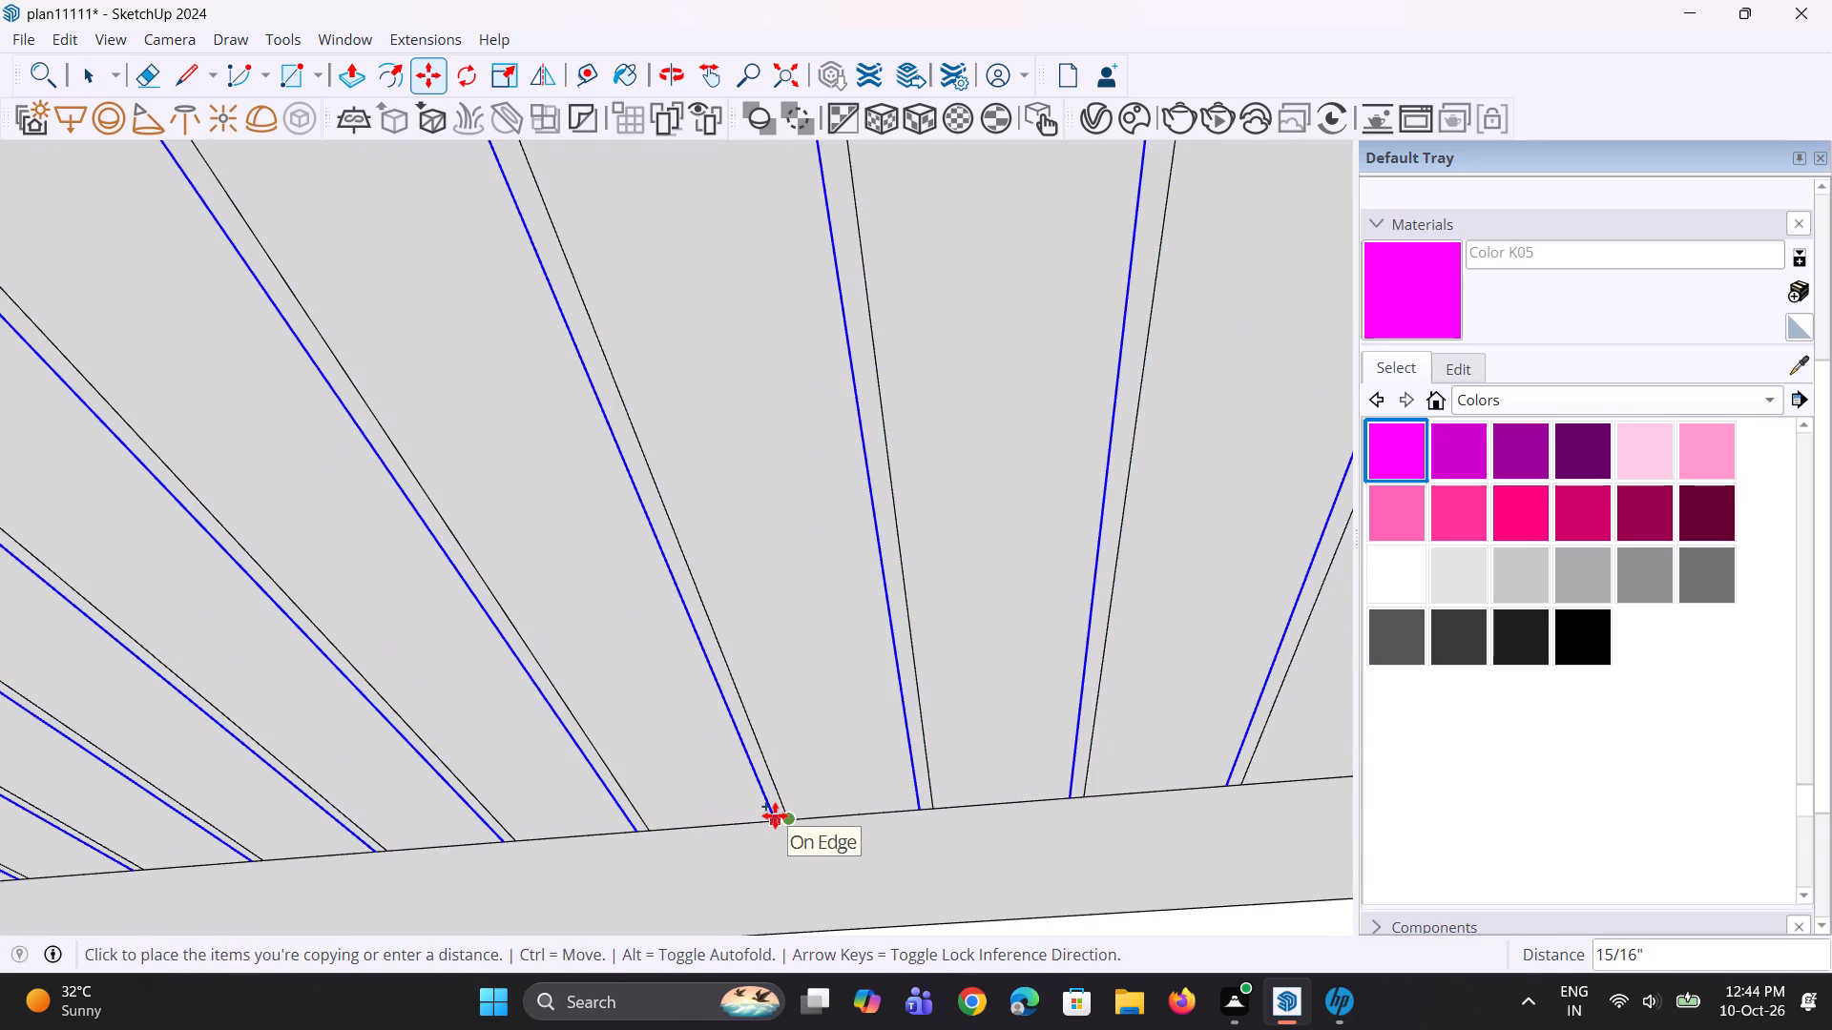
left_click(775, 815)
scroll(774, 815, "down", 4)
key("space")
key("space")
scroll(722, 814, "down", 8)
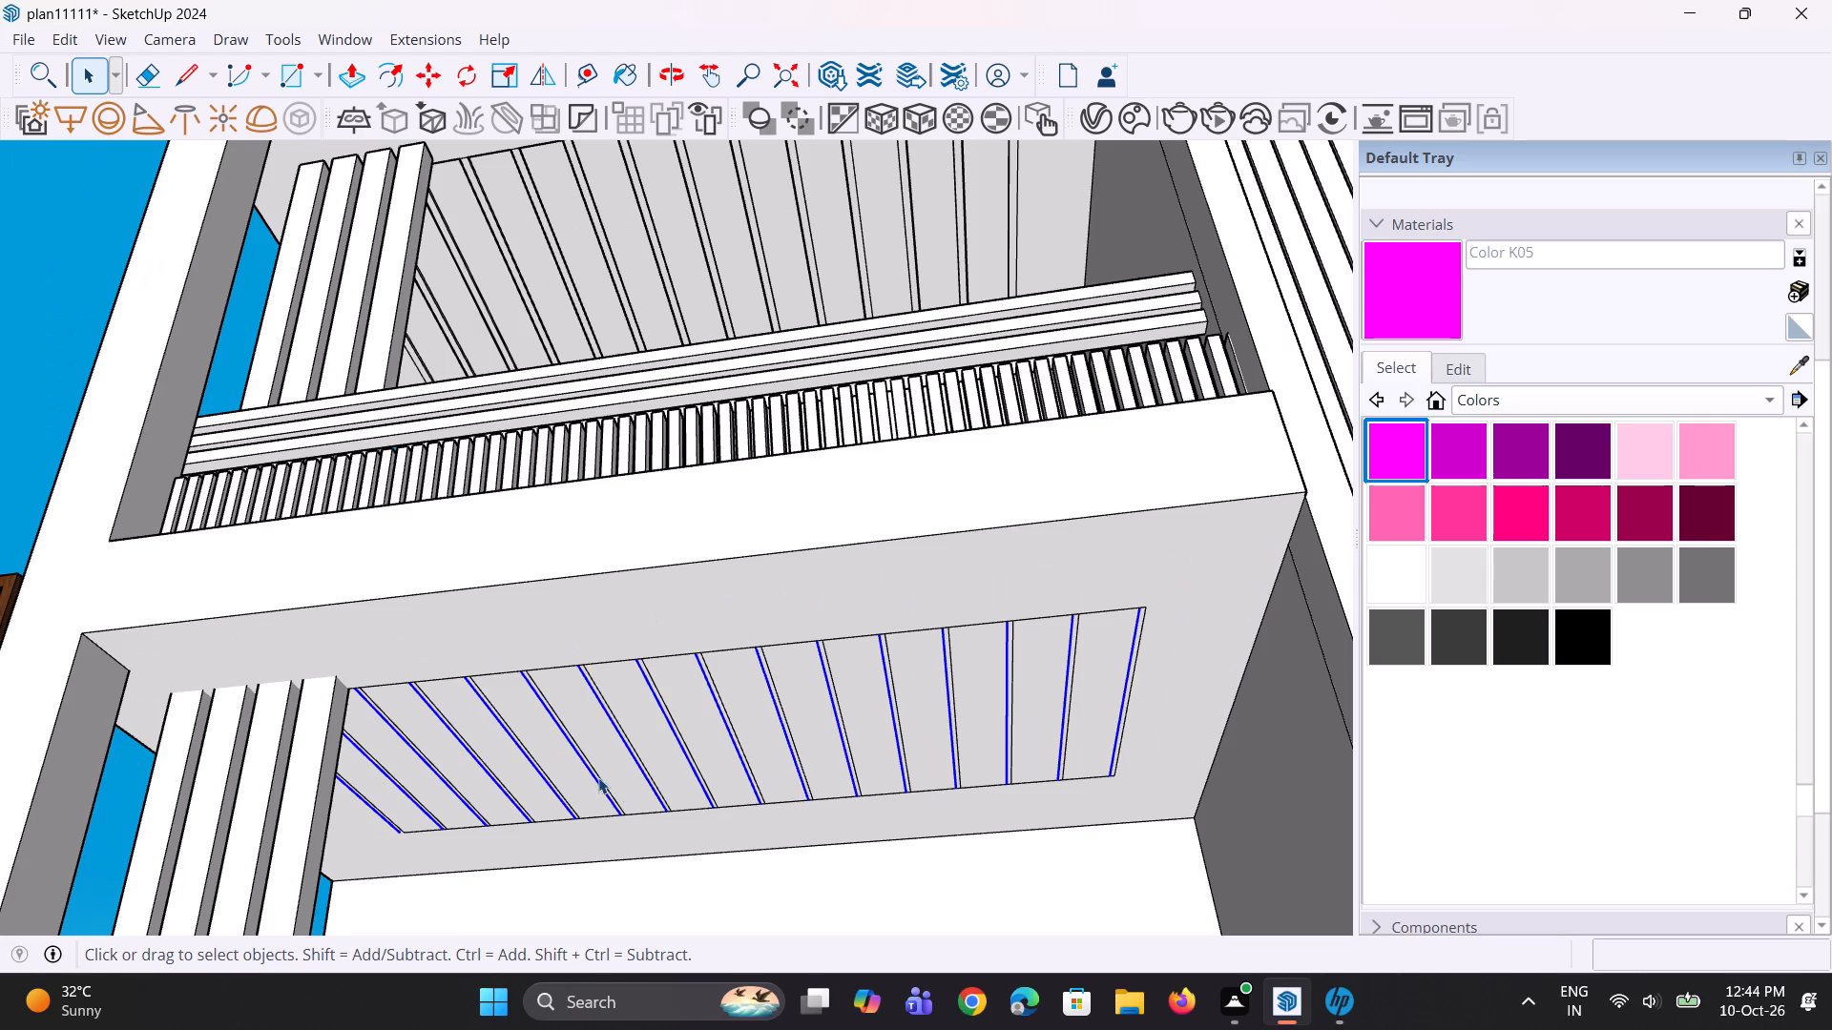
left_click(21, 466)
Push/Pull the ceiling border around the slatted inset downward by about 1 7/16".
scroll(182, 542, "down", 5)
middle_click_drag(200, 550, 220, 578)
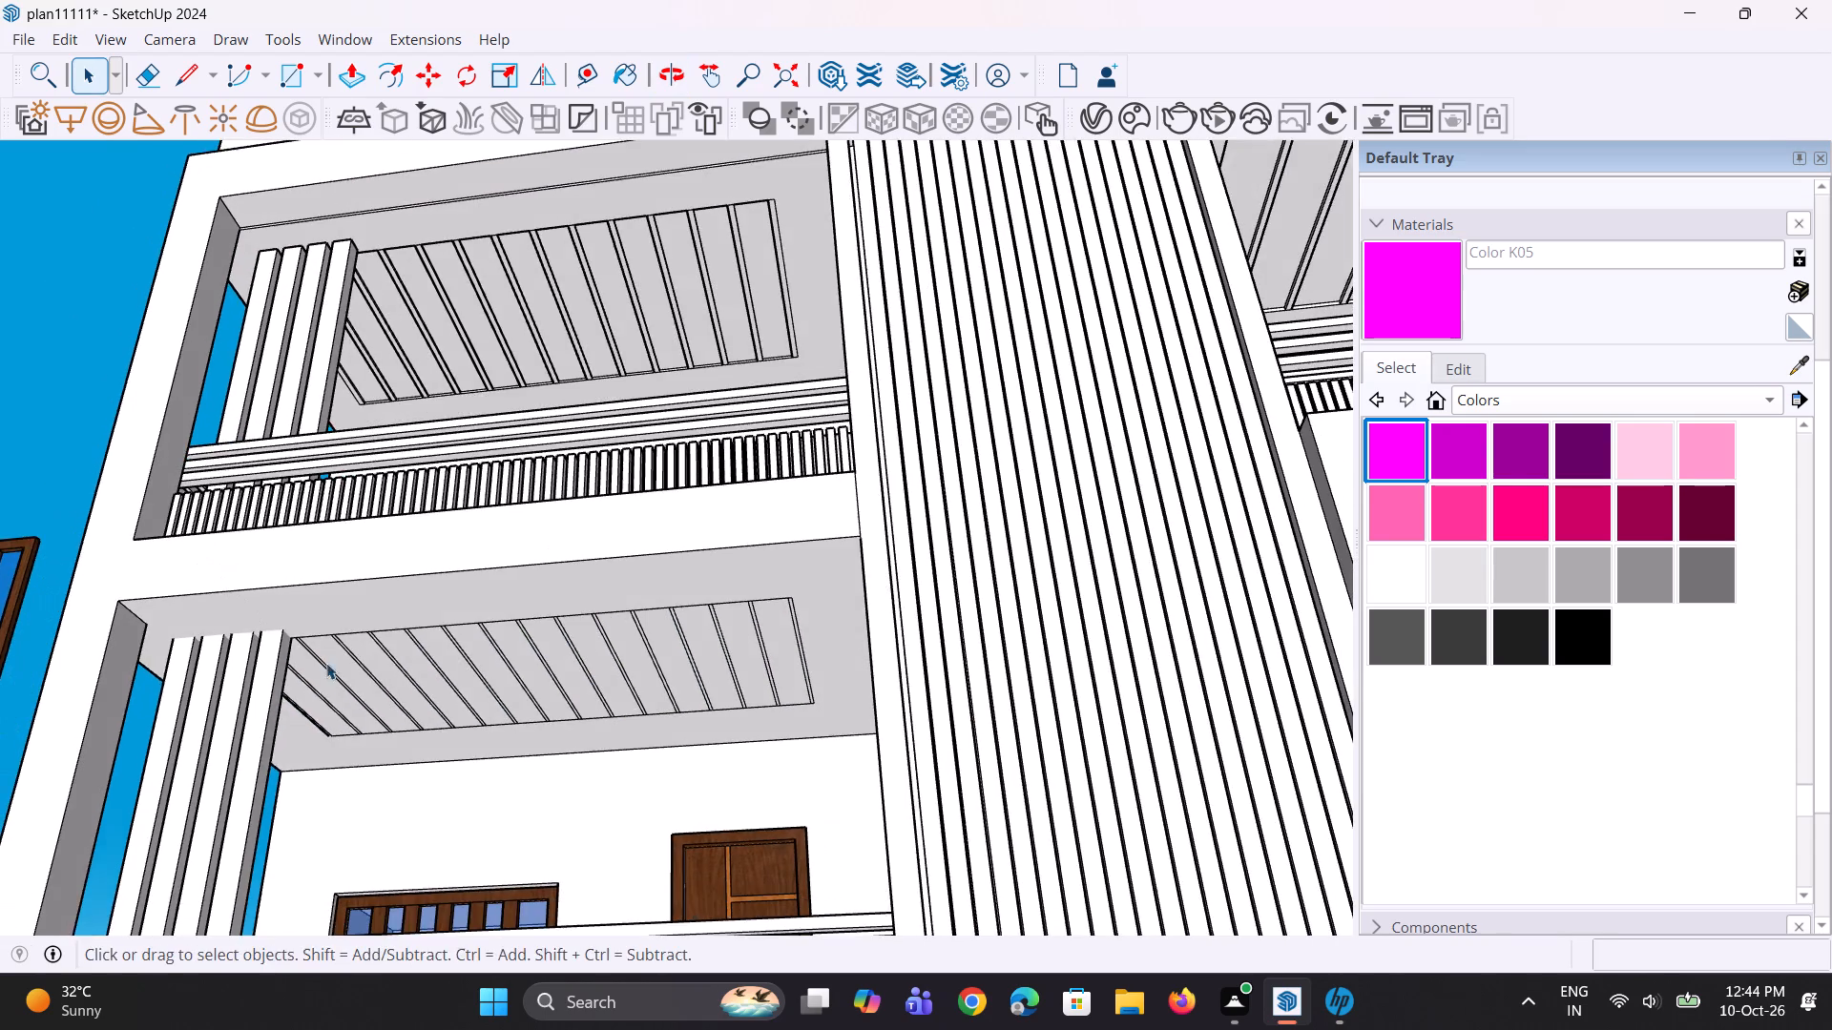
scroll(406, 709, "up", 3)
middle_click_drag(434, 694, 438, 655)
scroll(434, 694, "up", 1)
key("p")
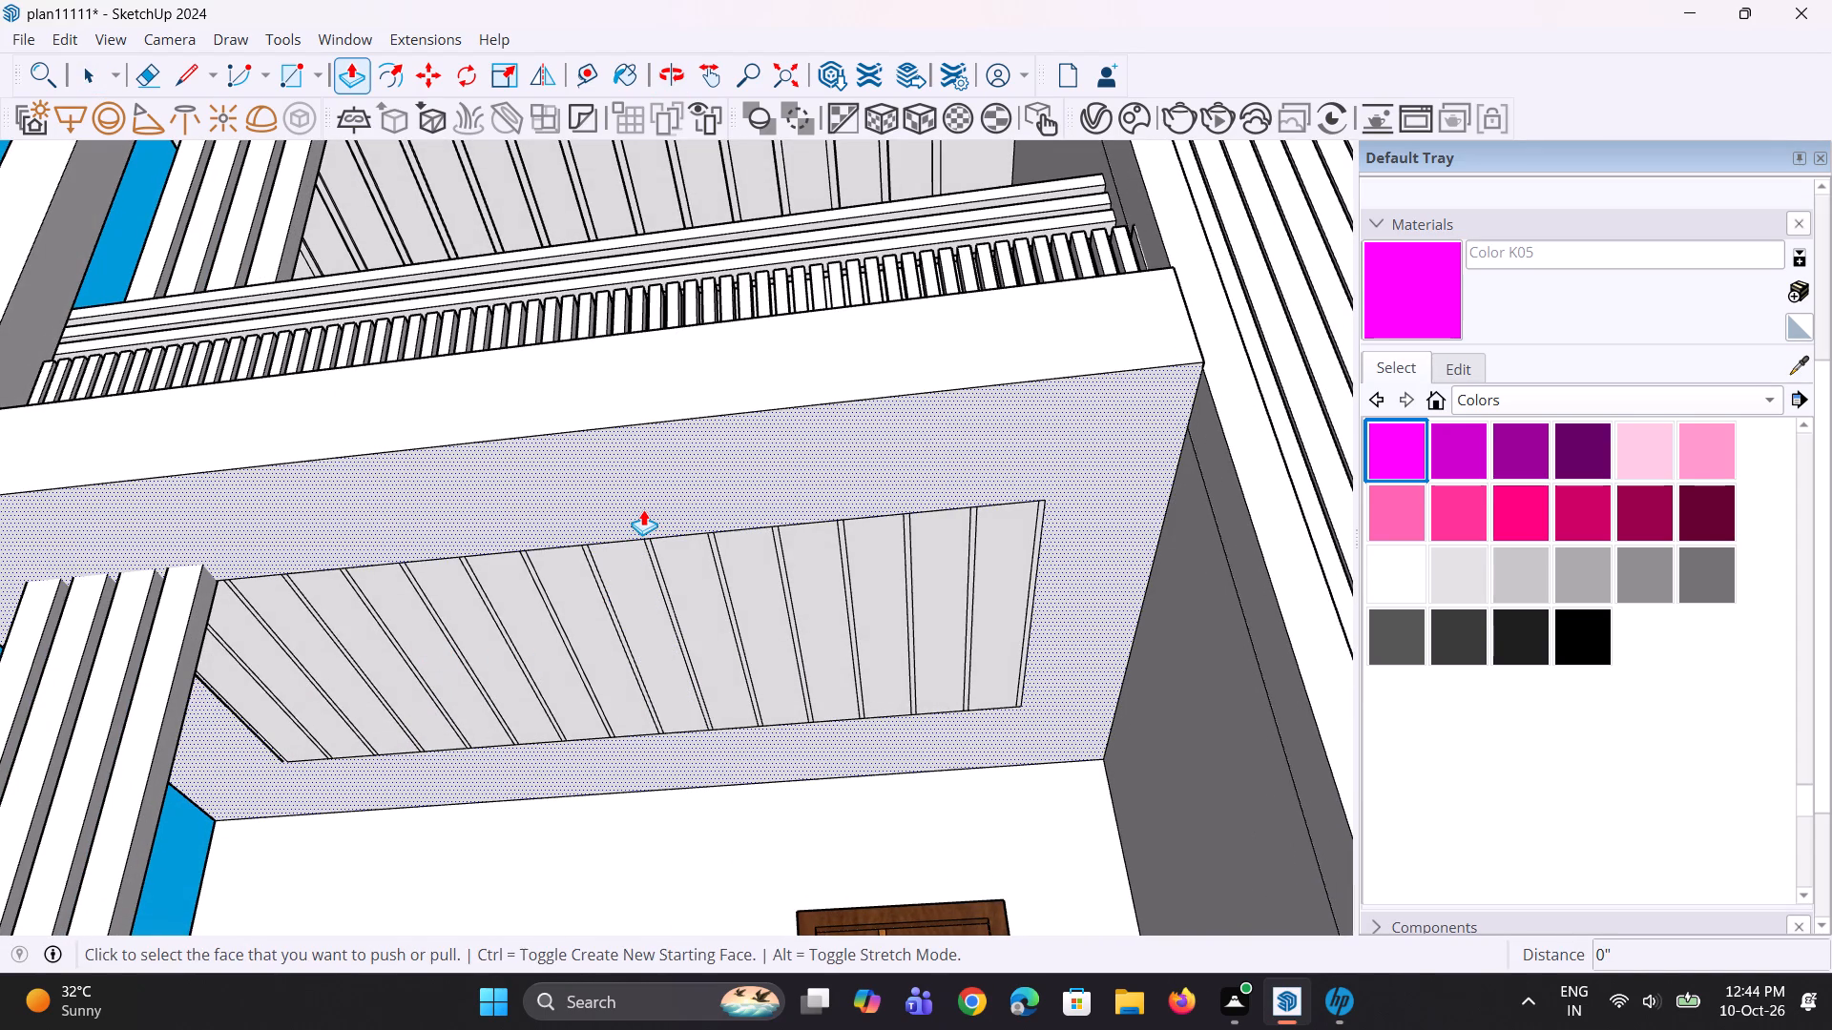
left_click(643, 509)
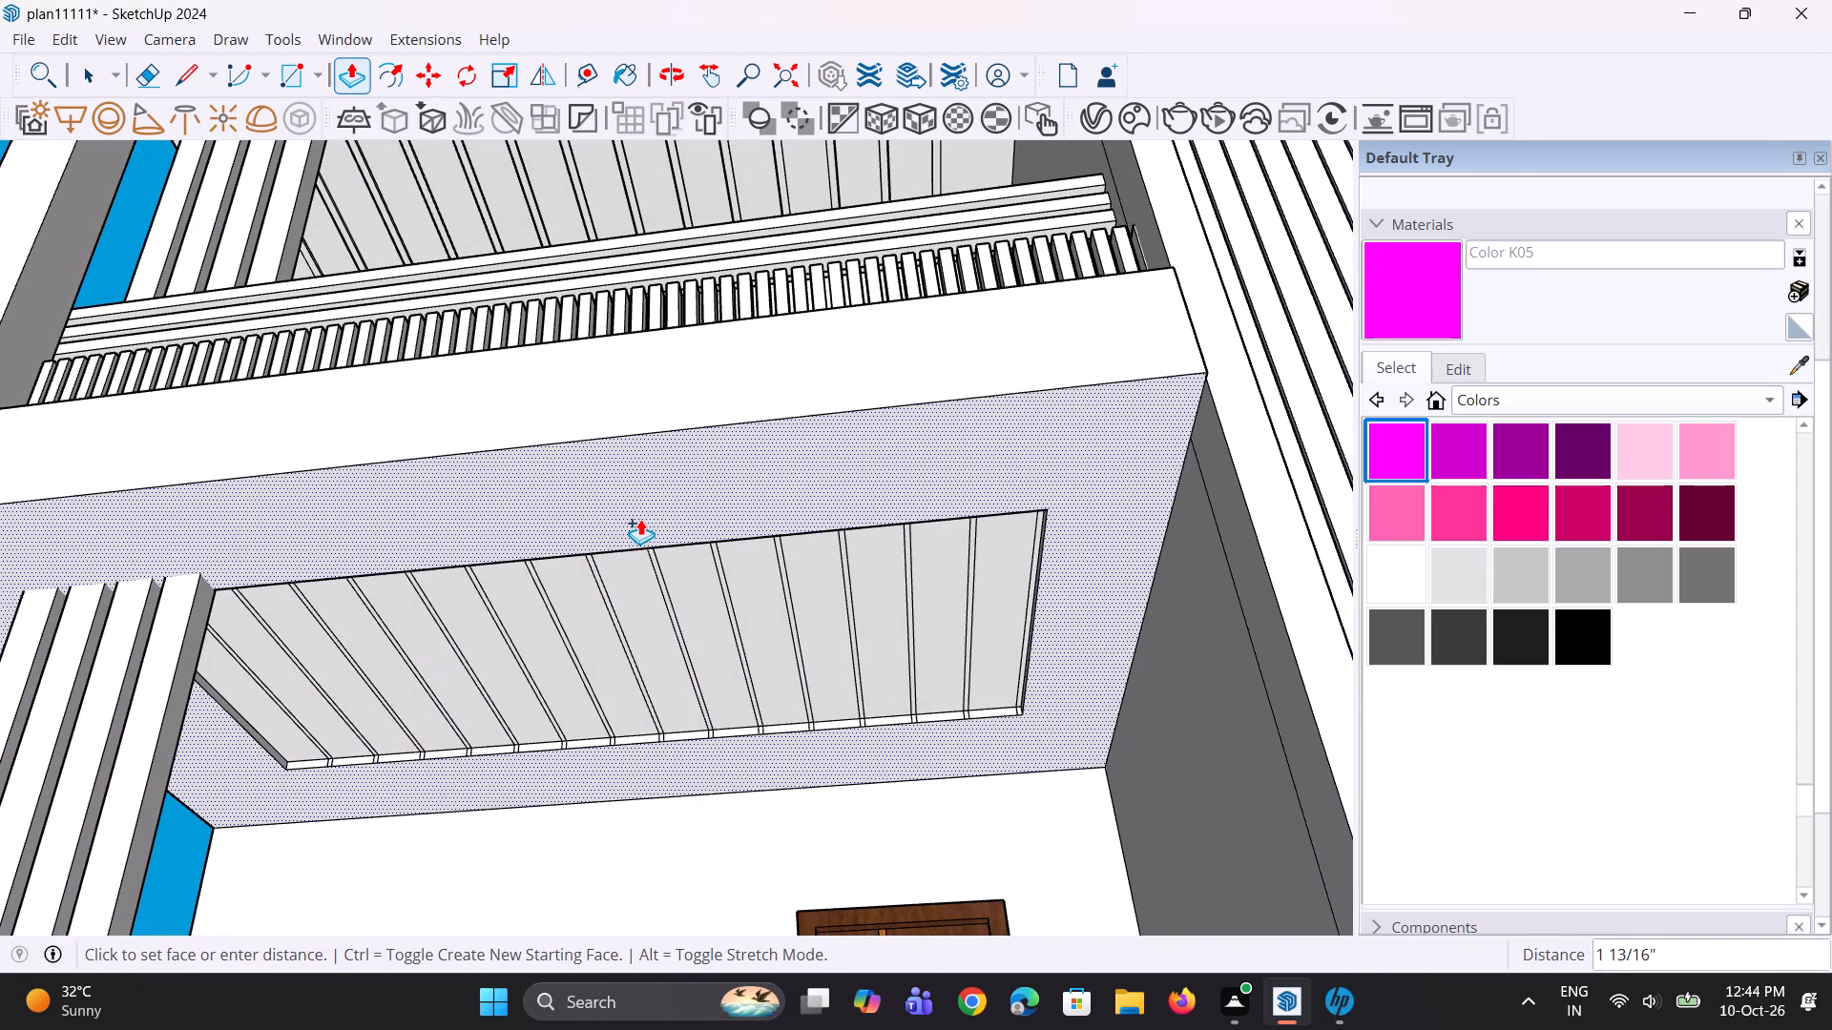
left_click(643, 517)
Pull down the first eight narrow strips by the same distance, starting at the inset end farthest from the fins.
scroll(814, 624, "up", 2)
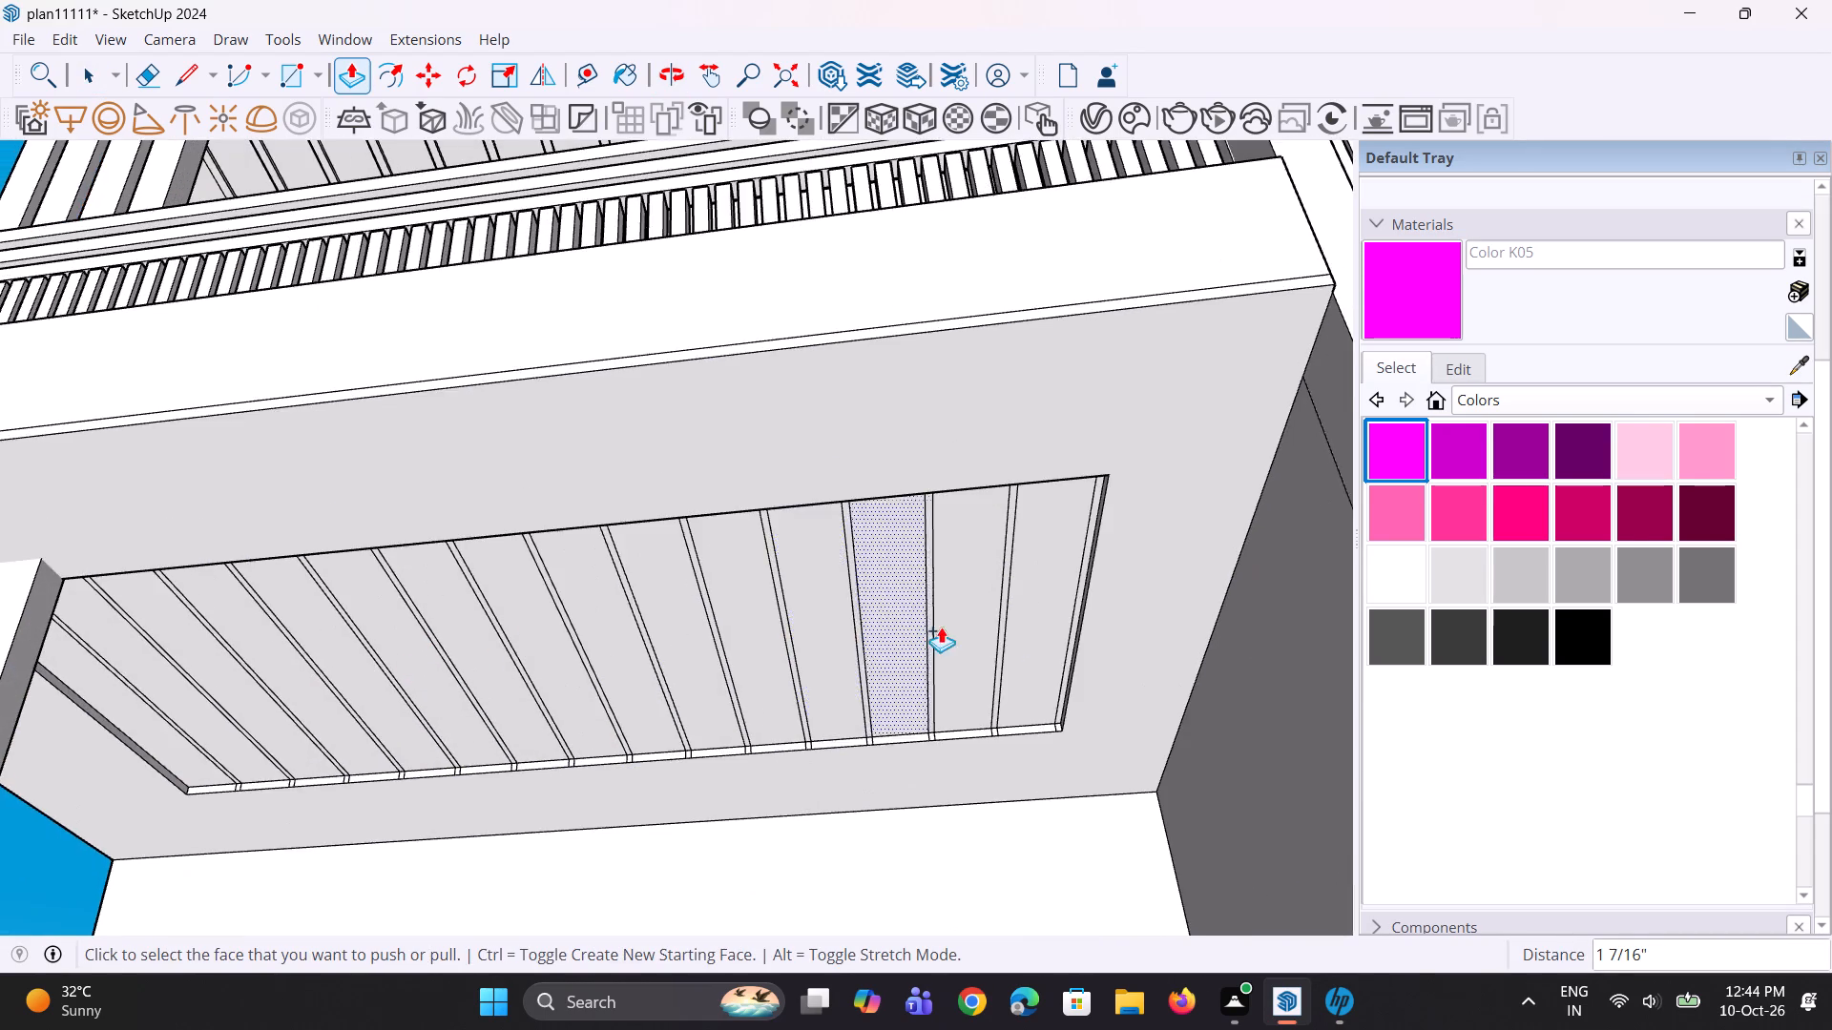
scroll(1024, 634, "up", 4)
double_click(1087, 631)
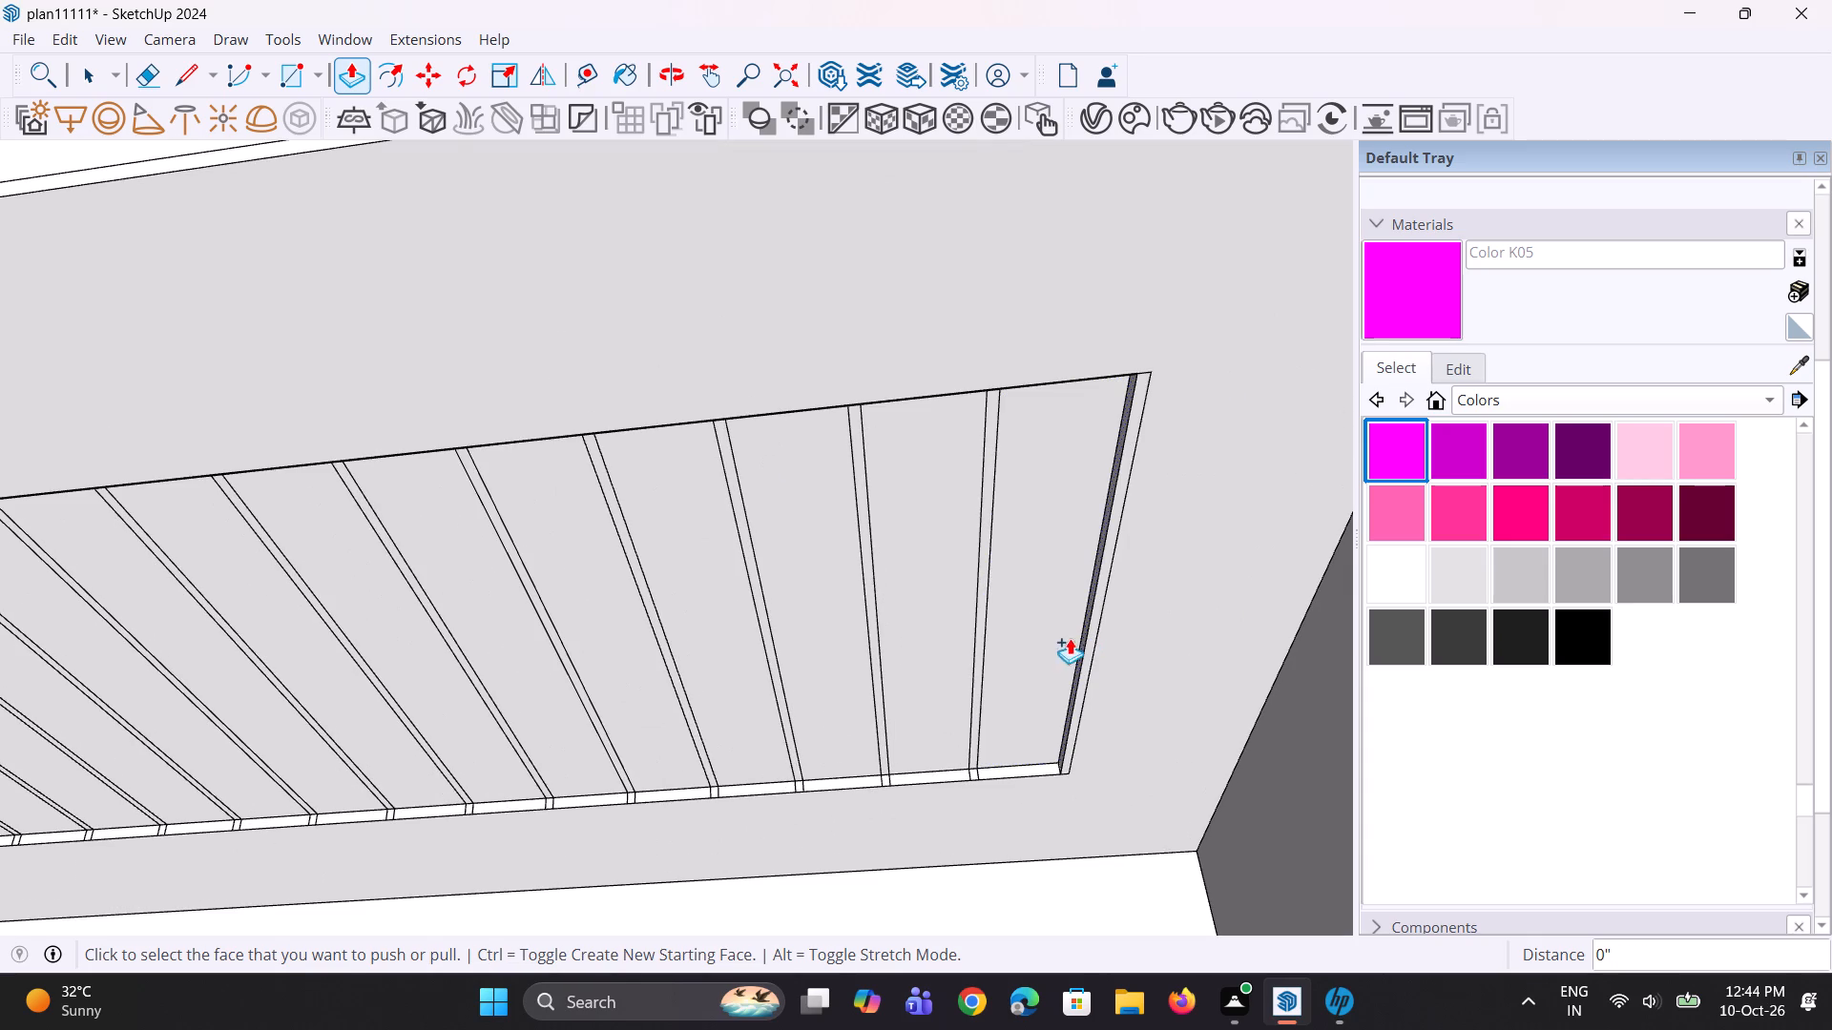
double_click(982, 632)
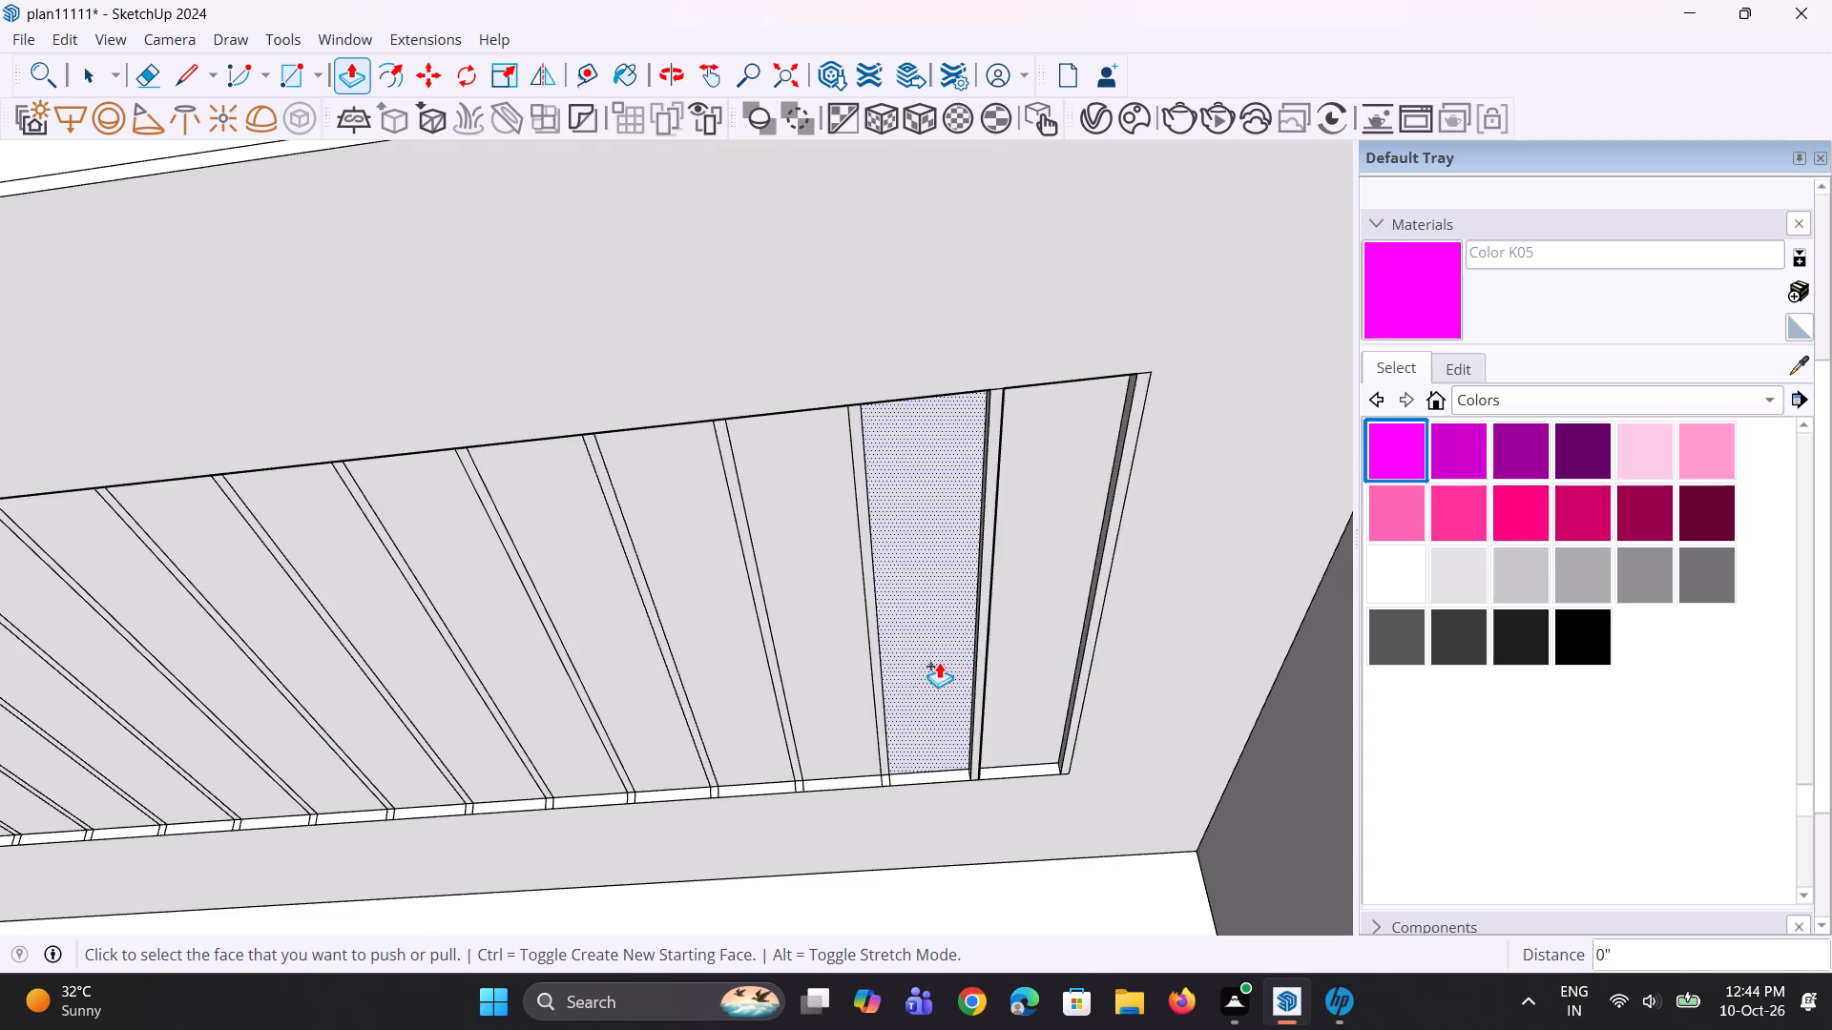
double_click(879, 687)
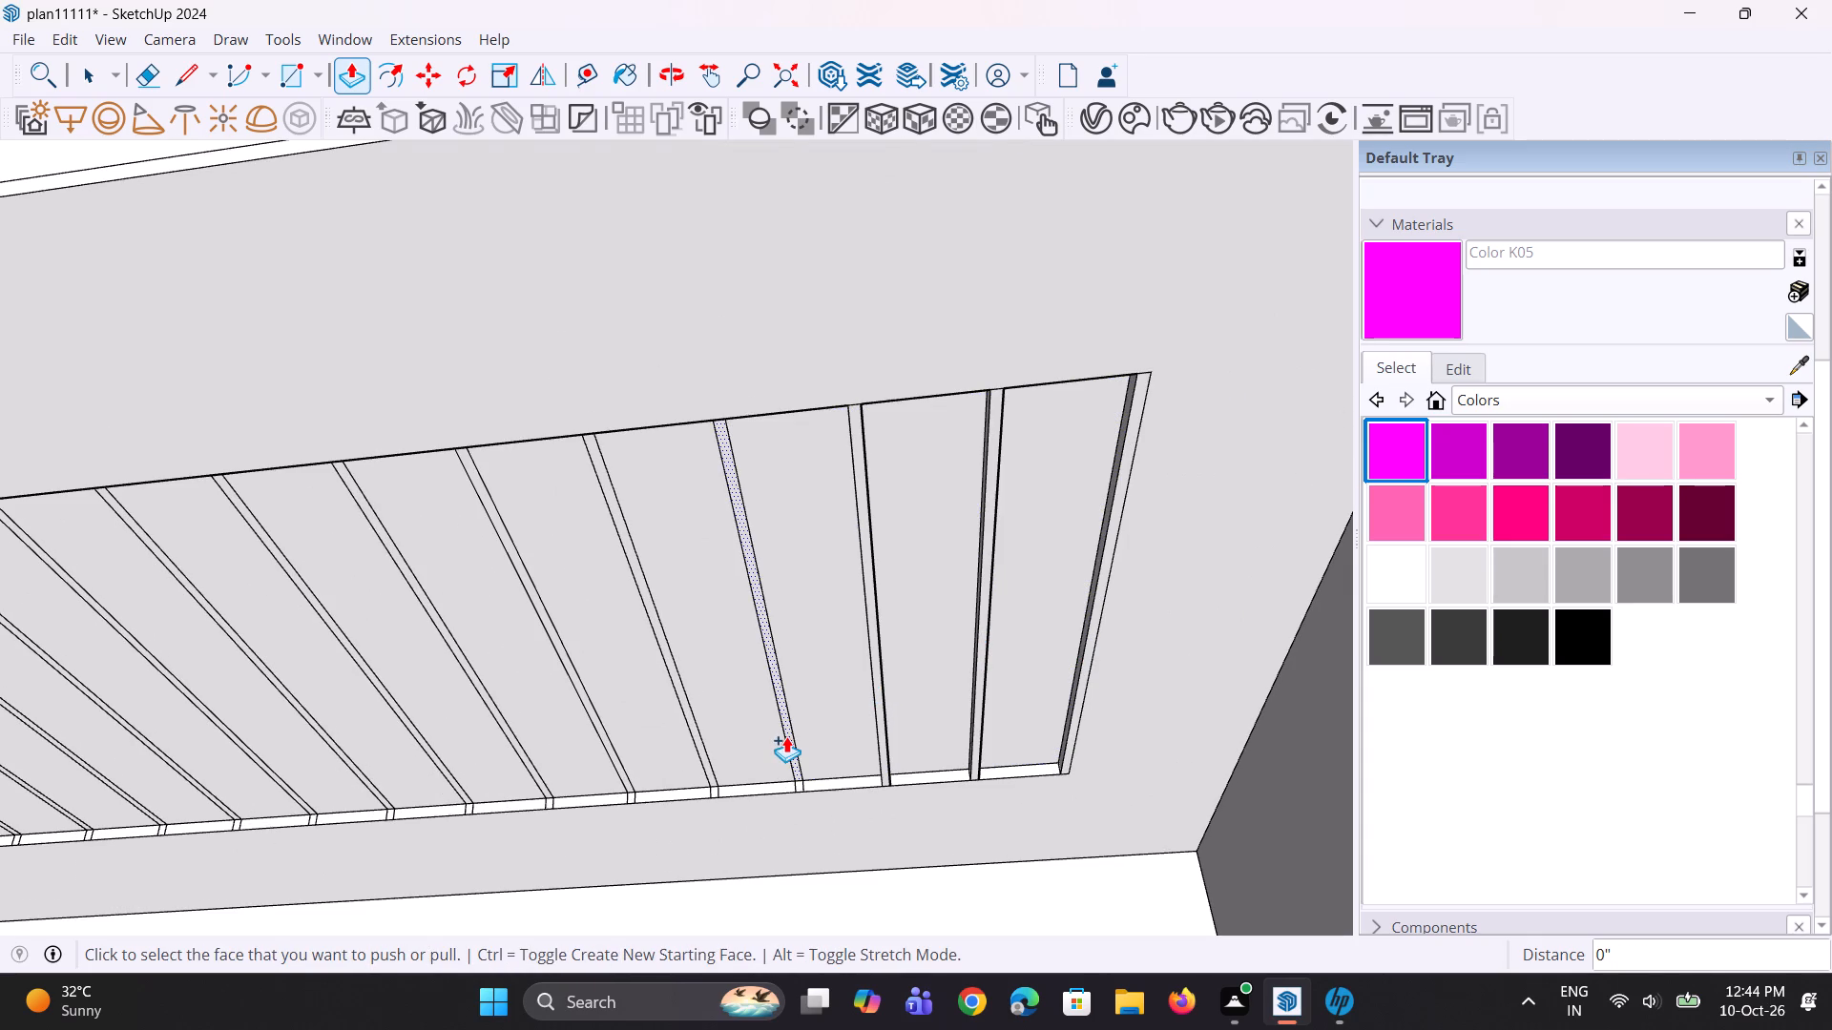
middle_click_drag(882, 739, 760, 749)
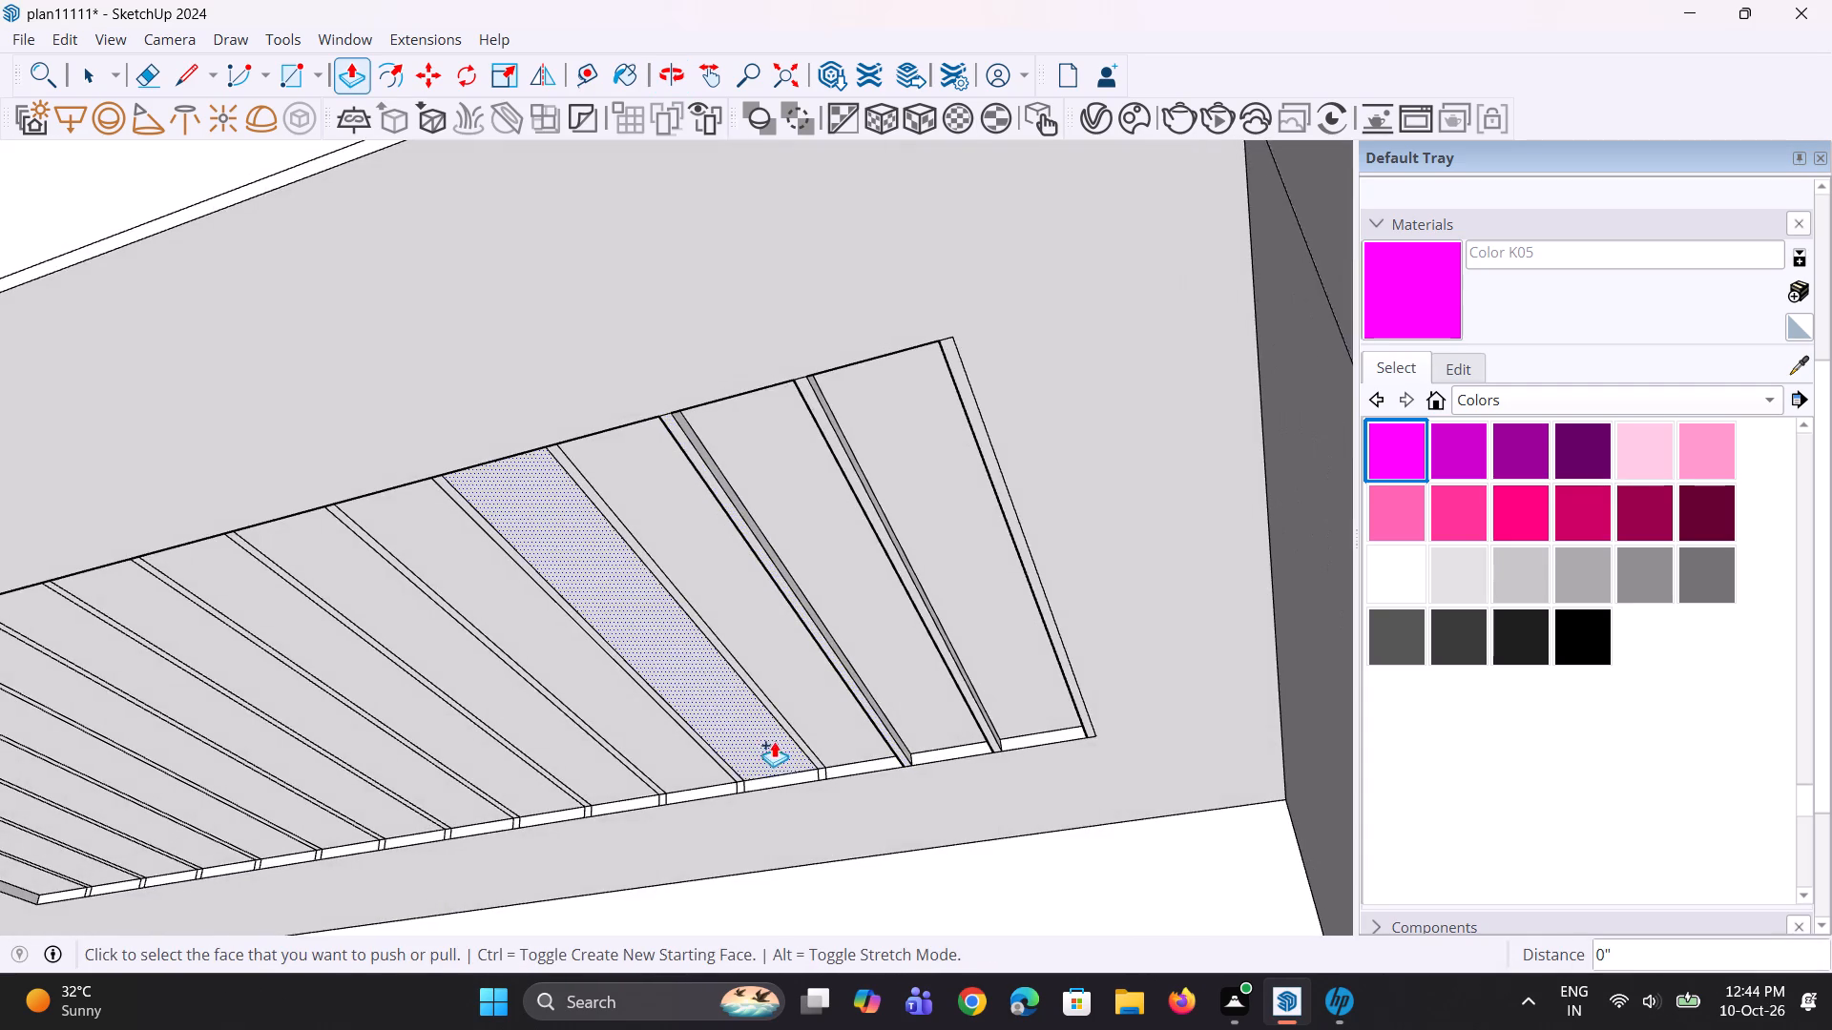
scroll(782, 738, "up", 2)
double_click(792, 731)
double_click(711, 773)
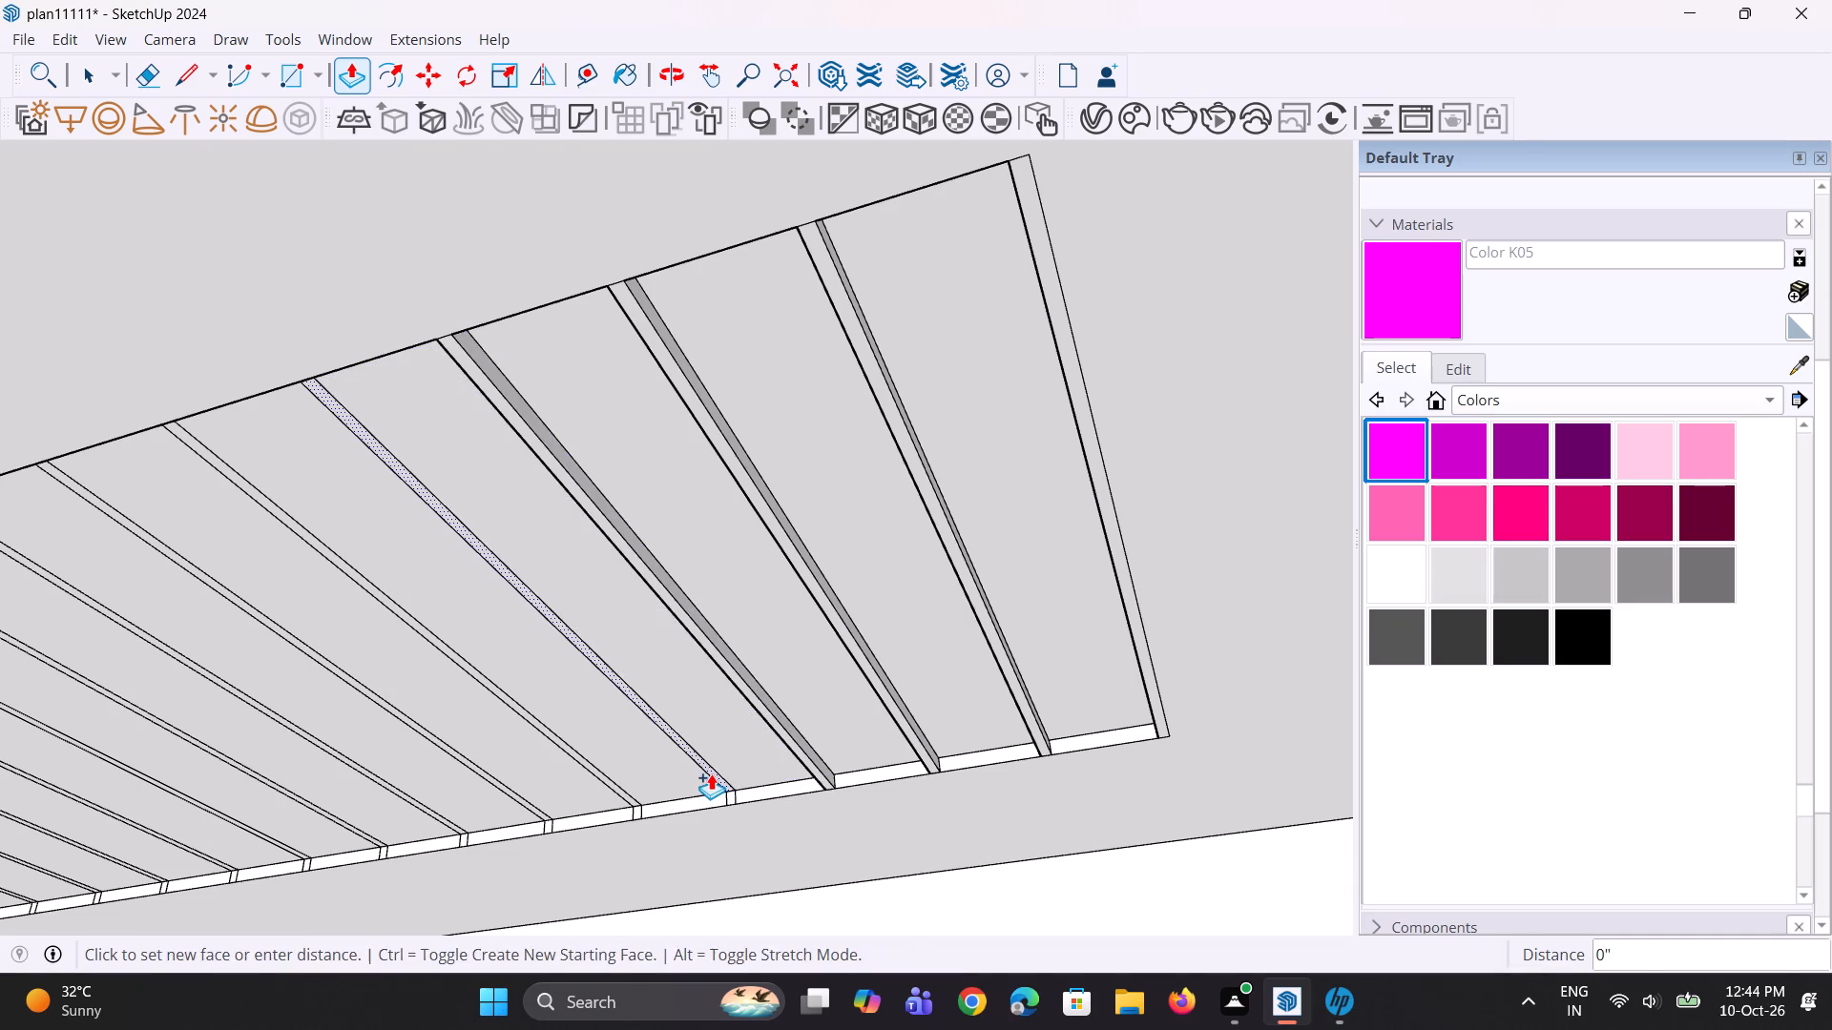
double_click(620, 793)
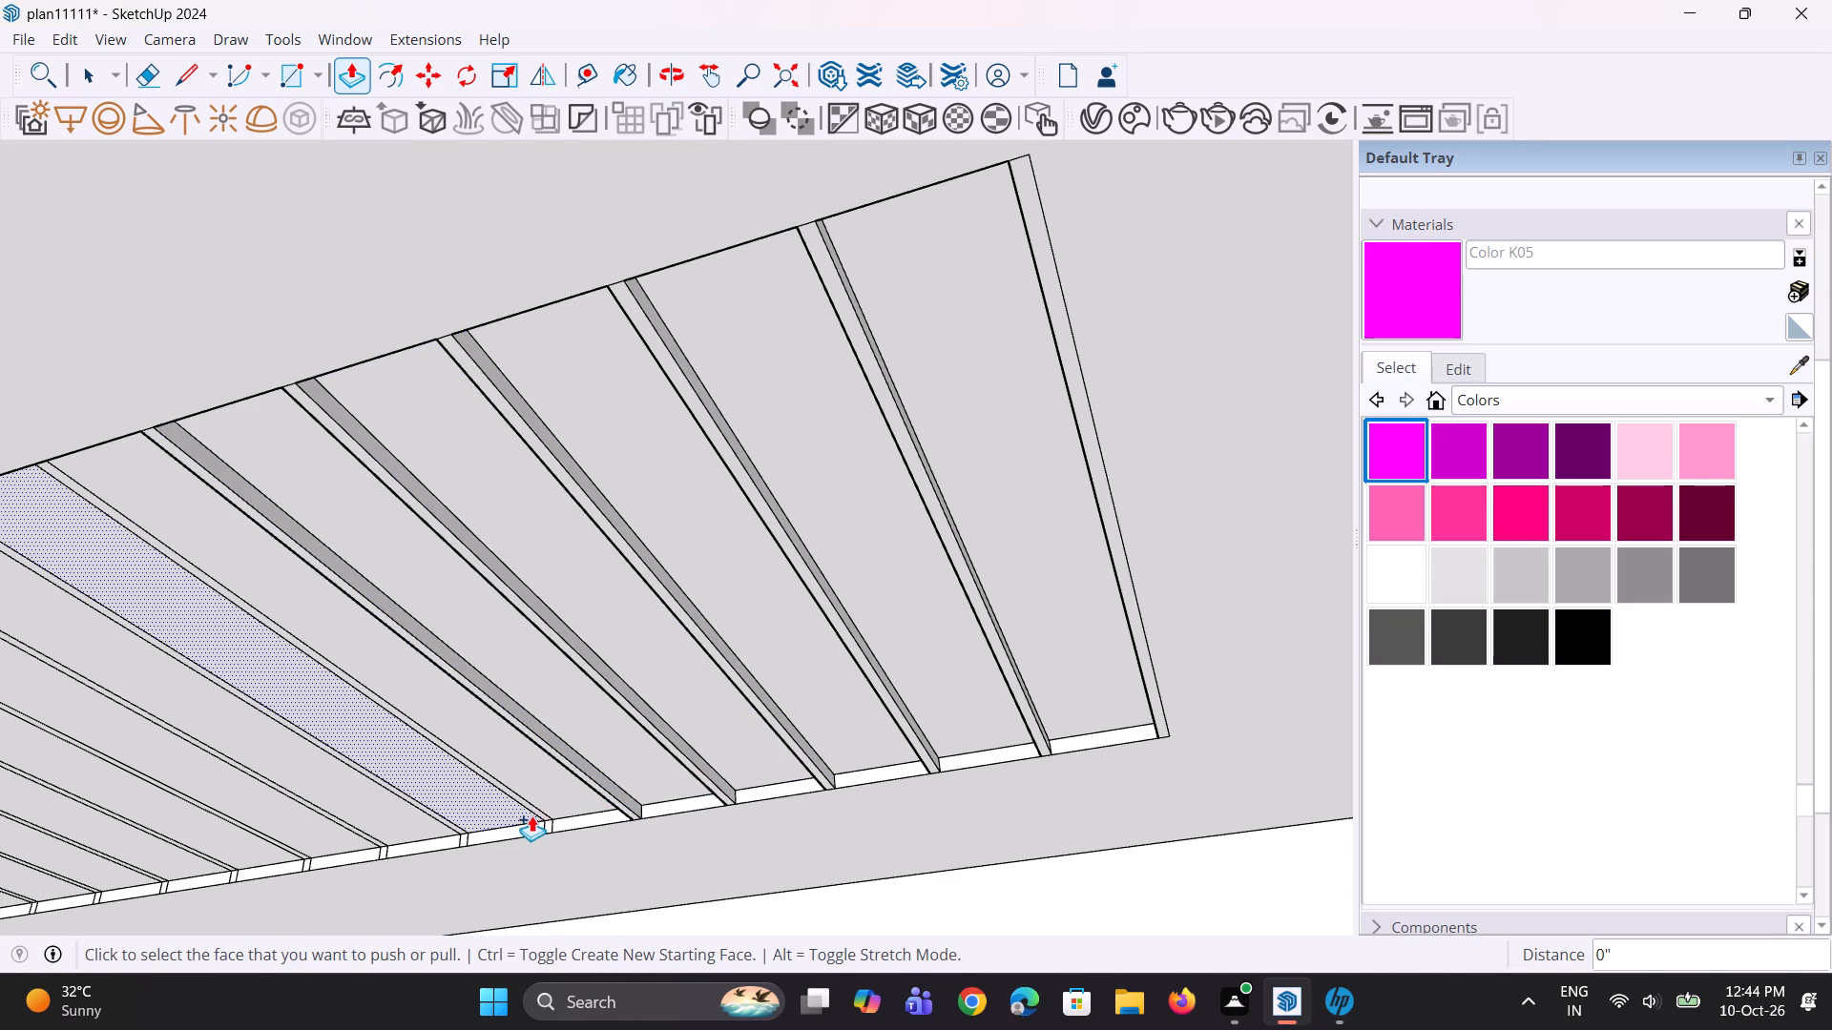
double_click(538, 812)
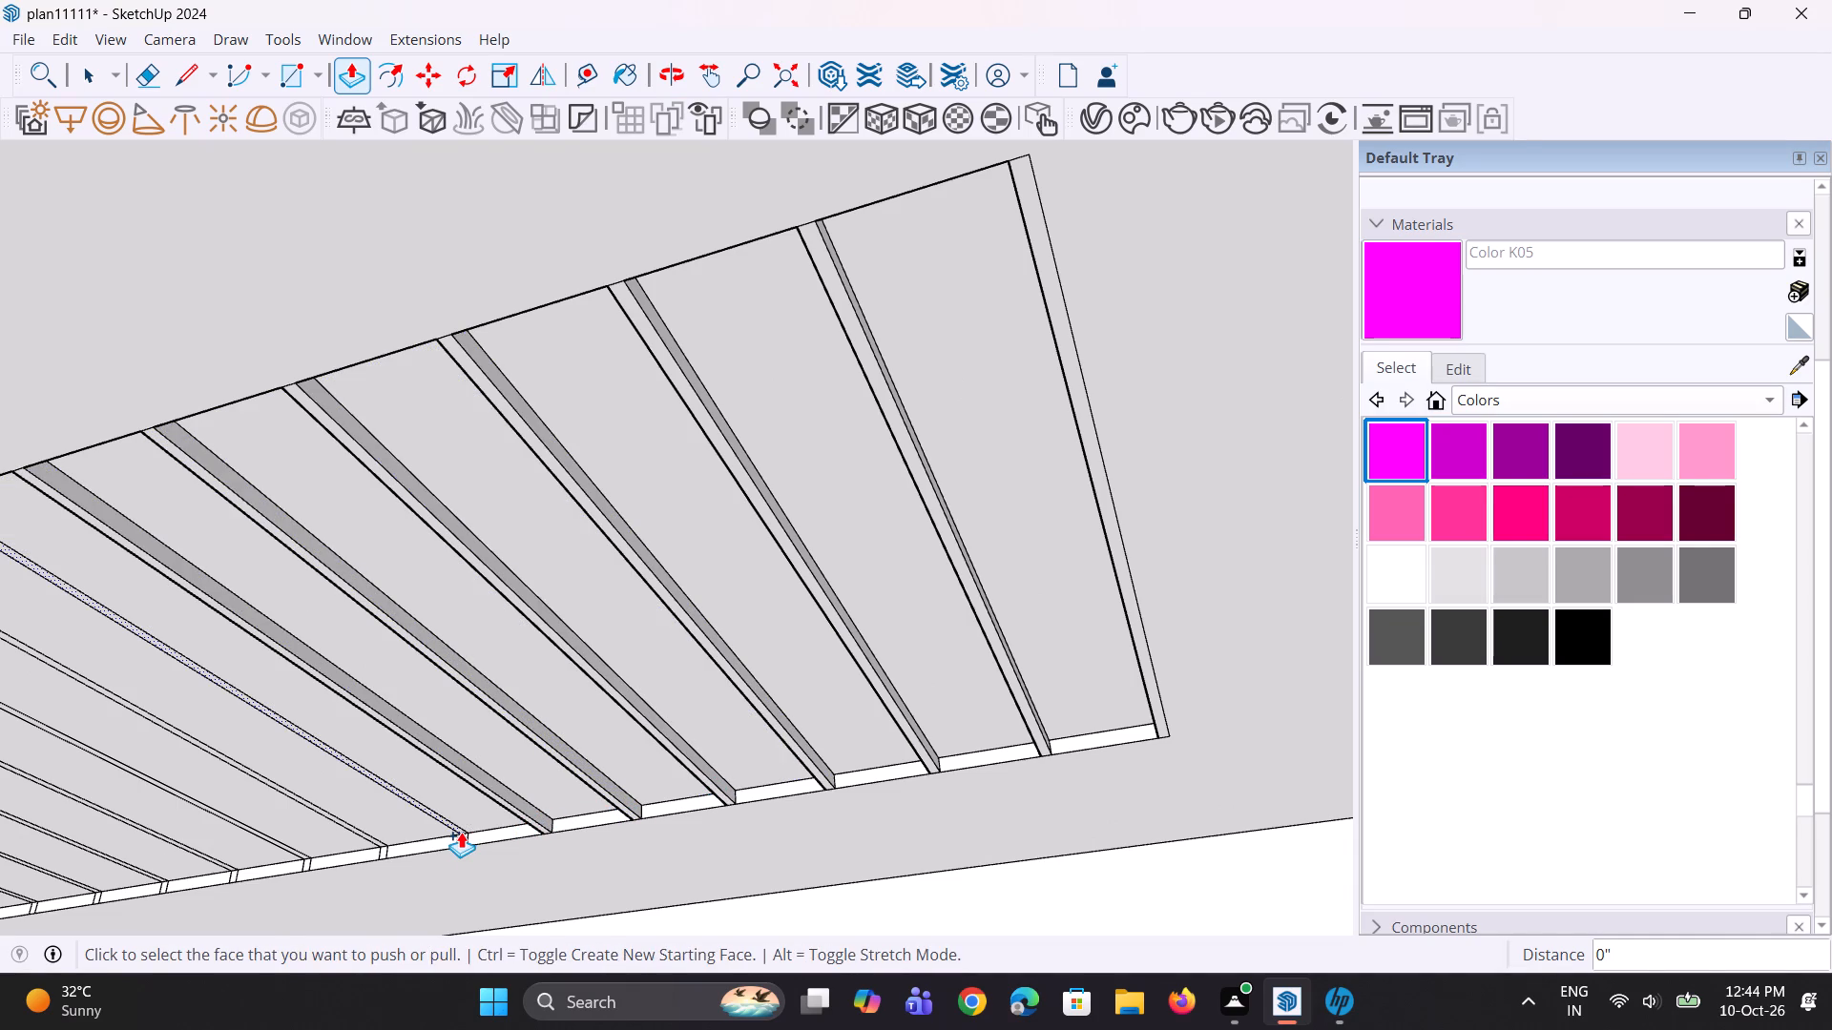
double_click(461, 832)
Pull down the remaining seven narrow strips of the middle left balcony's ceiling inset by the same distance, working toward the fins.
middle_click_drag(411, 852, 794, 835)
scroll(399, 767, "up", 2)
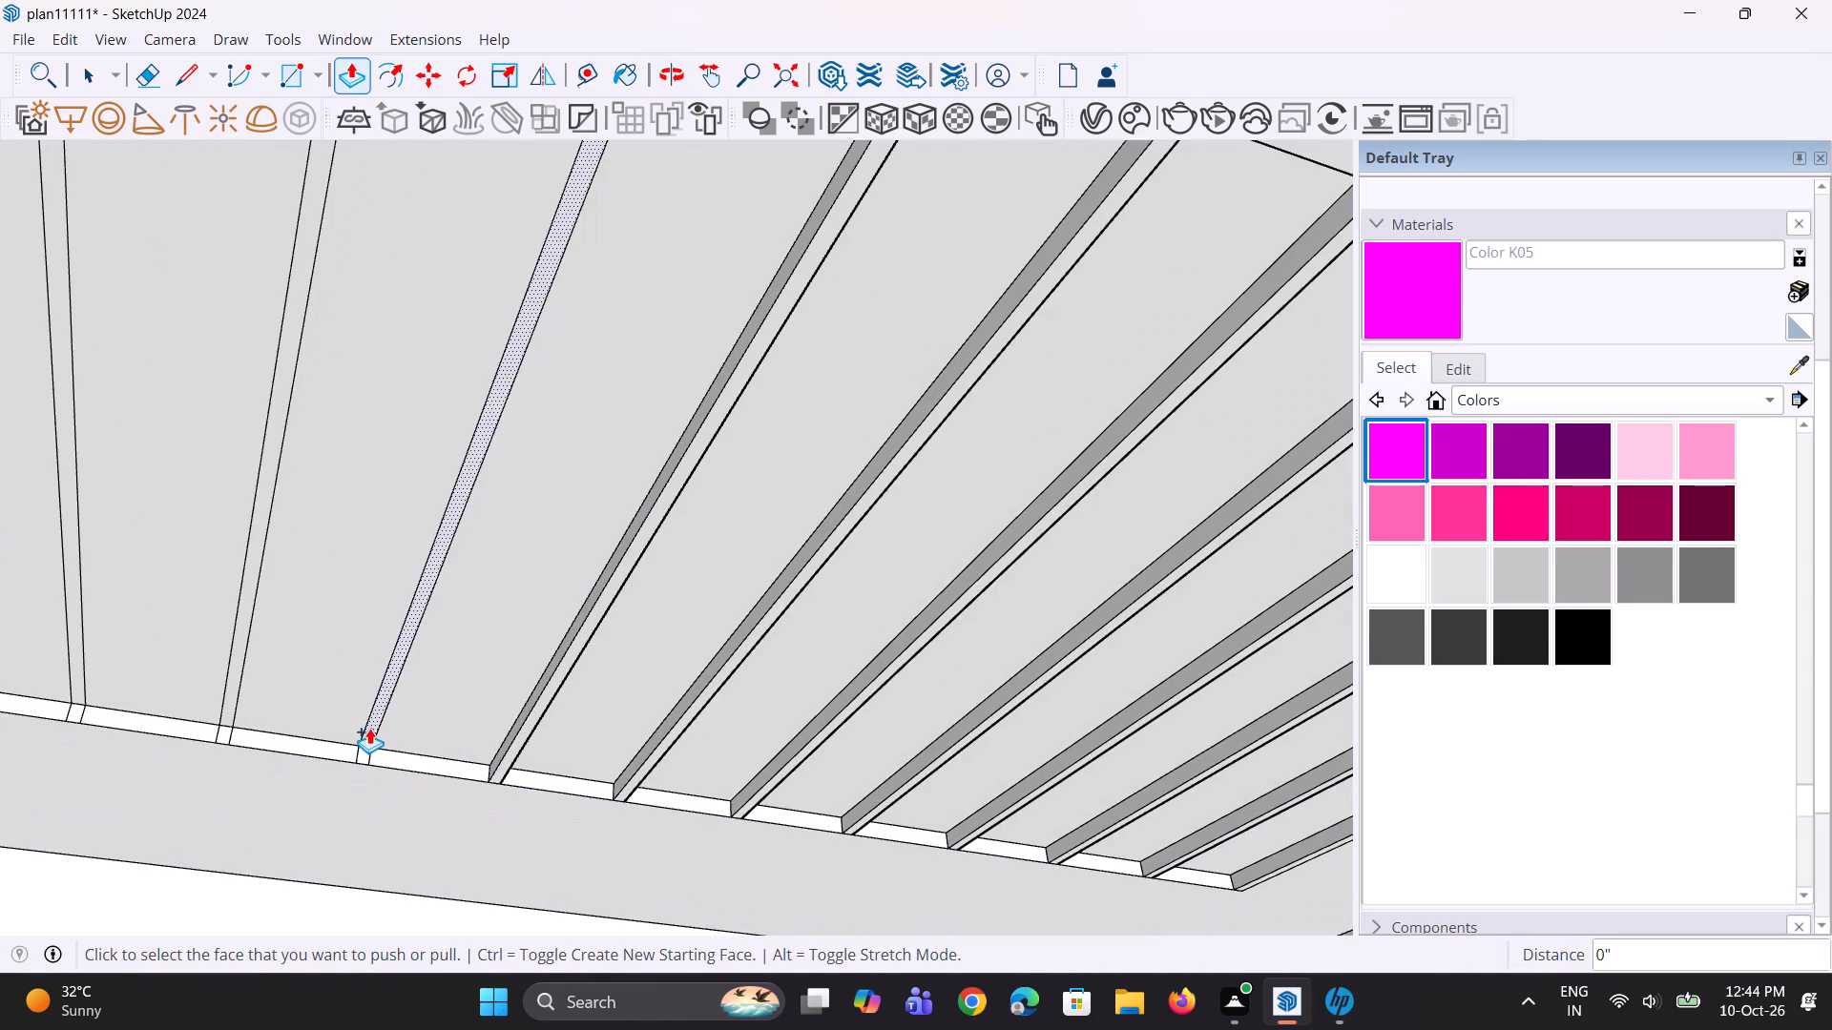
double_click(369, 728)
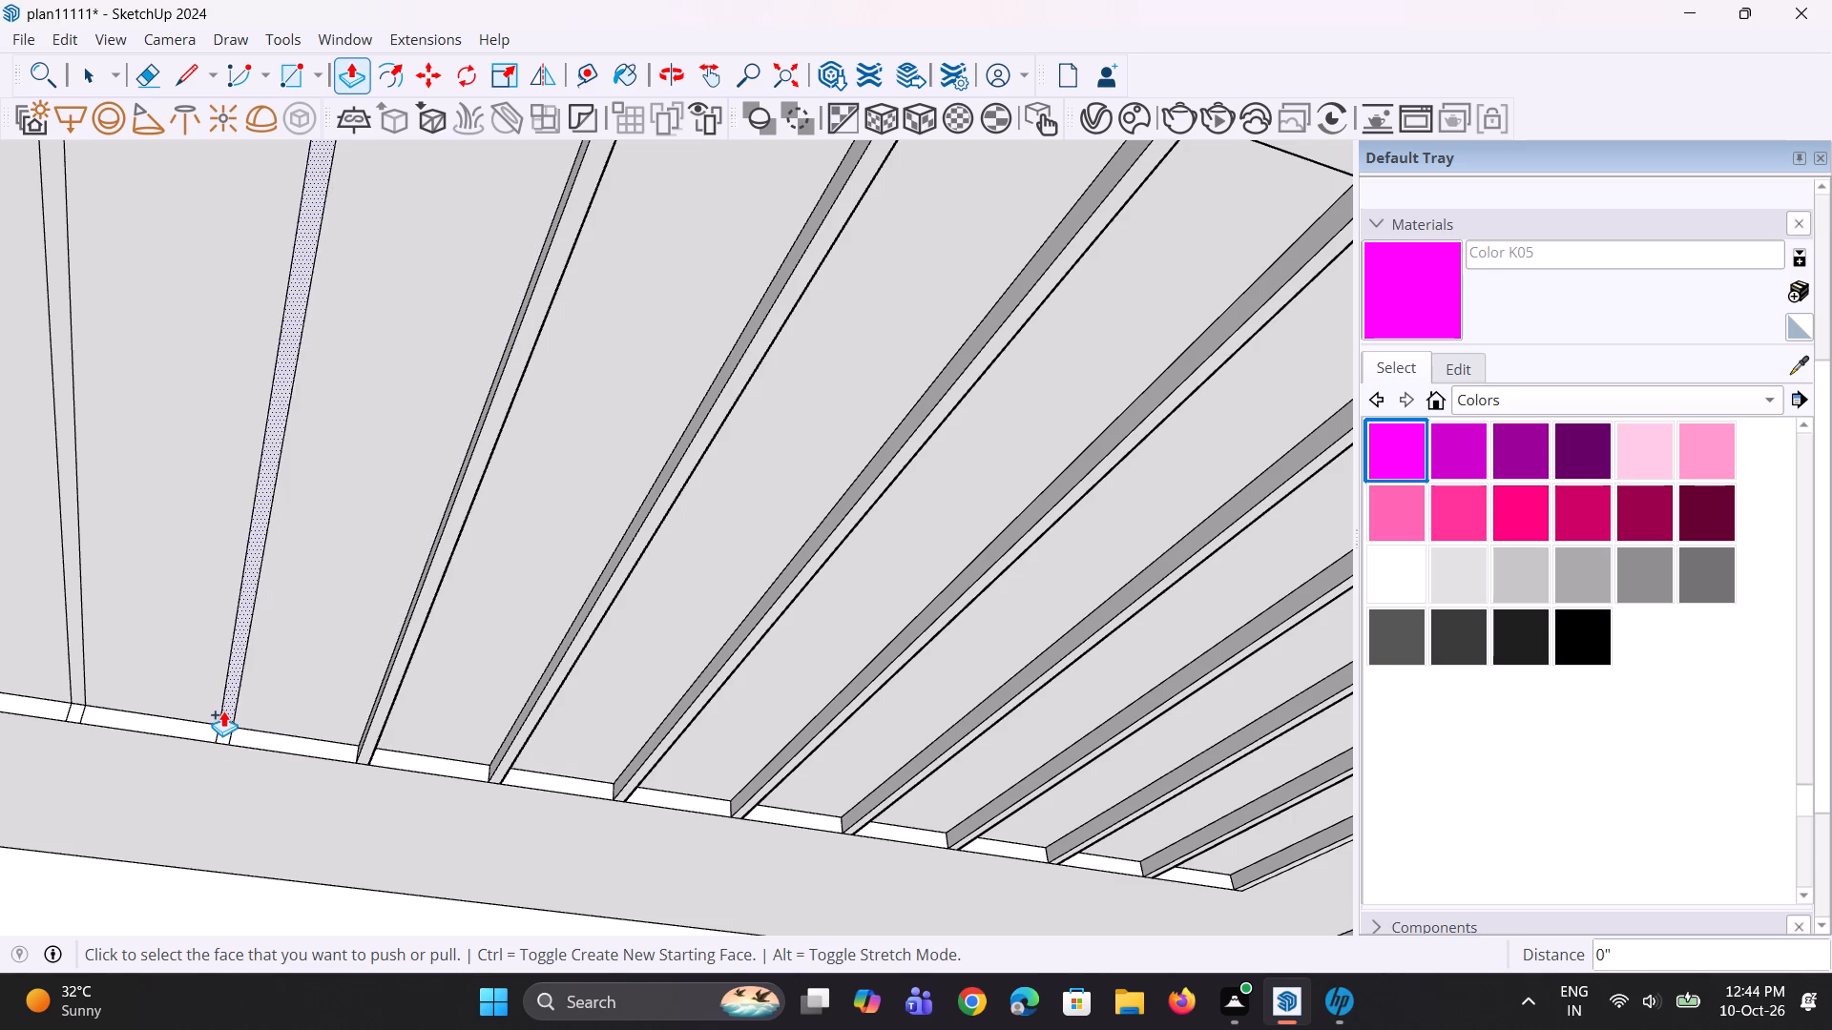
double_click(223, 711)
double_click(79, 696)
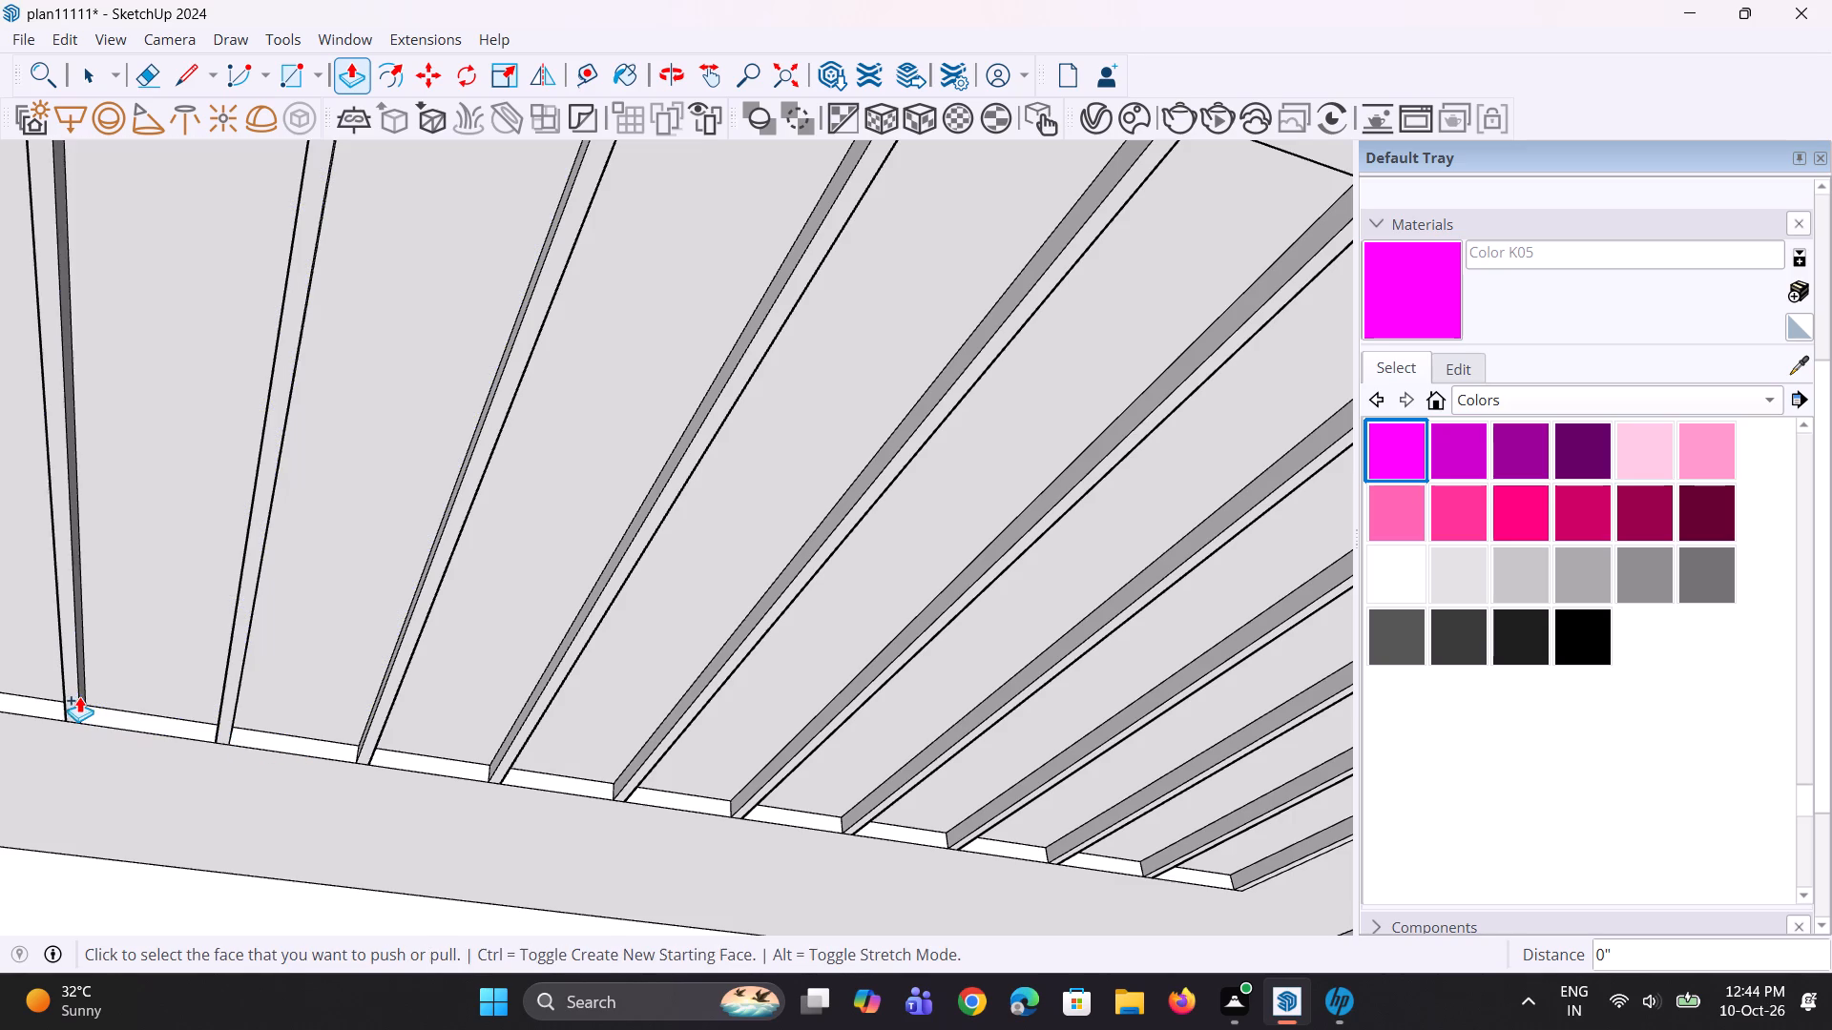
scroll(149, 720, "down", 6)
scroll(315, 716, "down", 4)
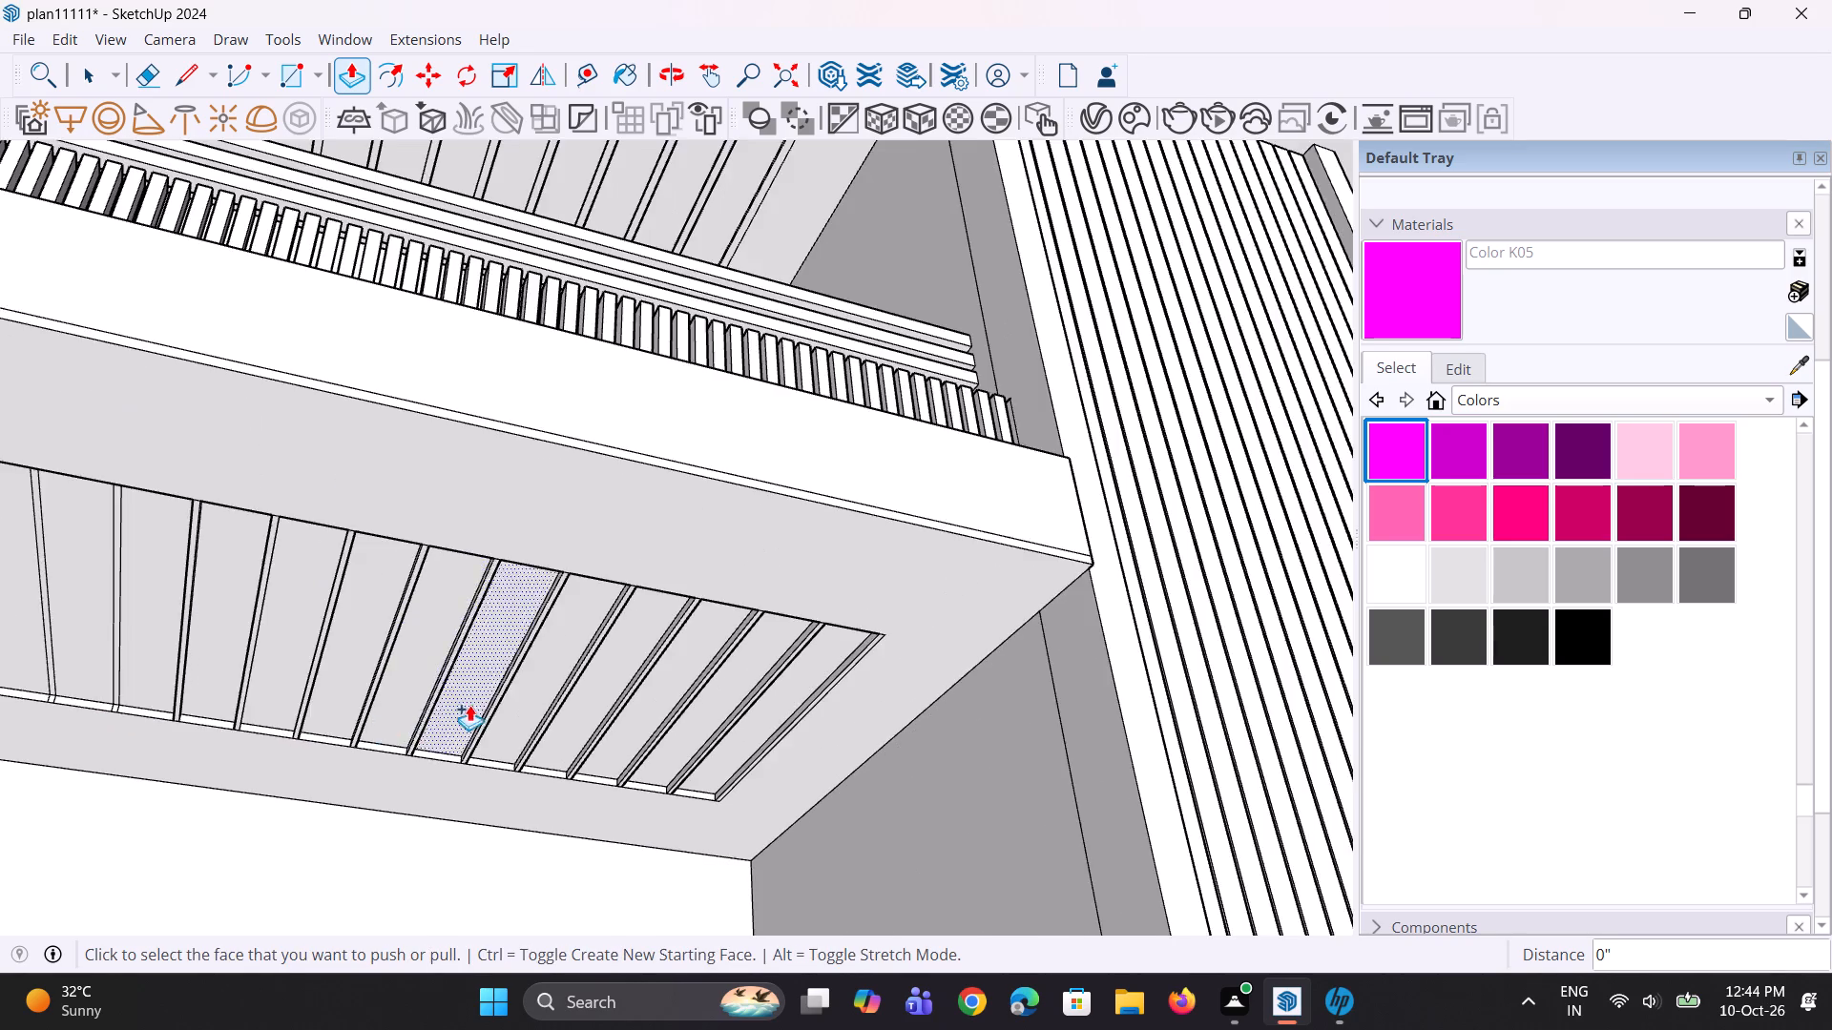
scroll(469, 705, "down", 4)
scroll(188, 692, "up", 8)
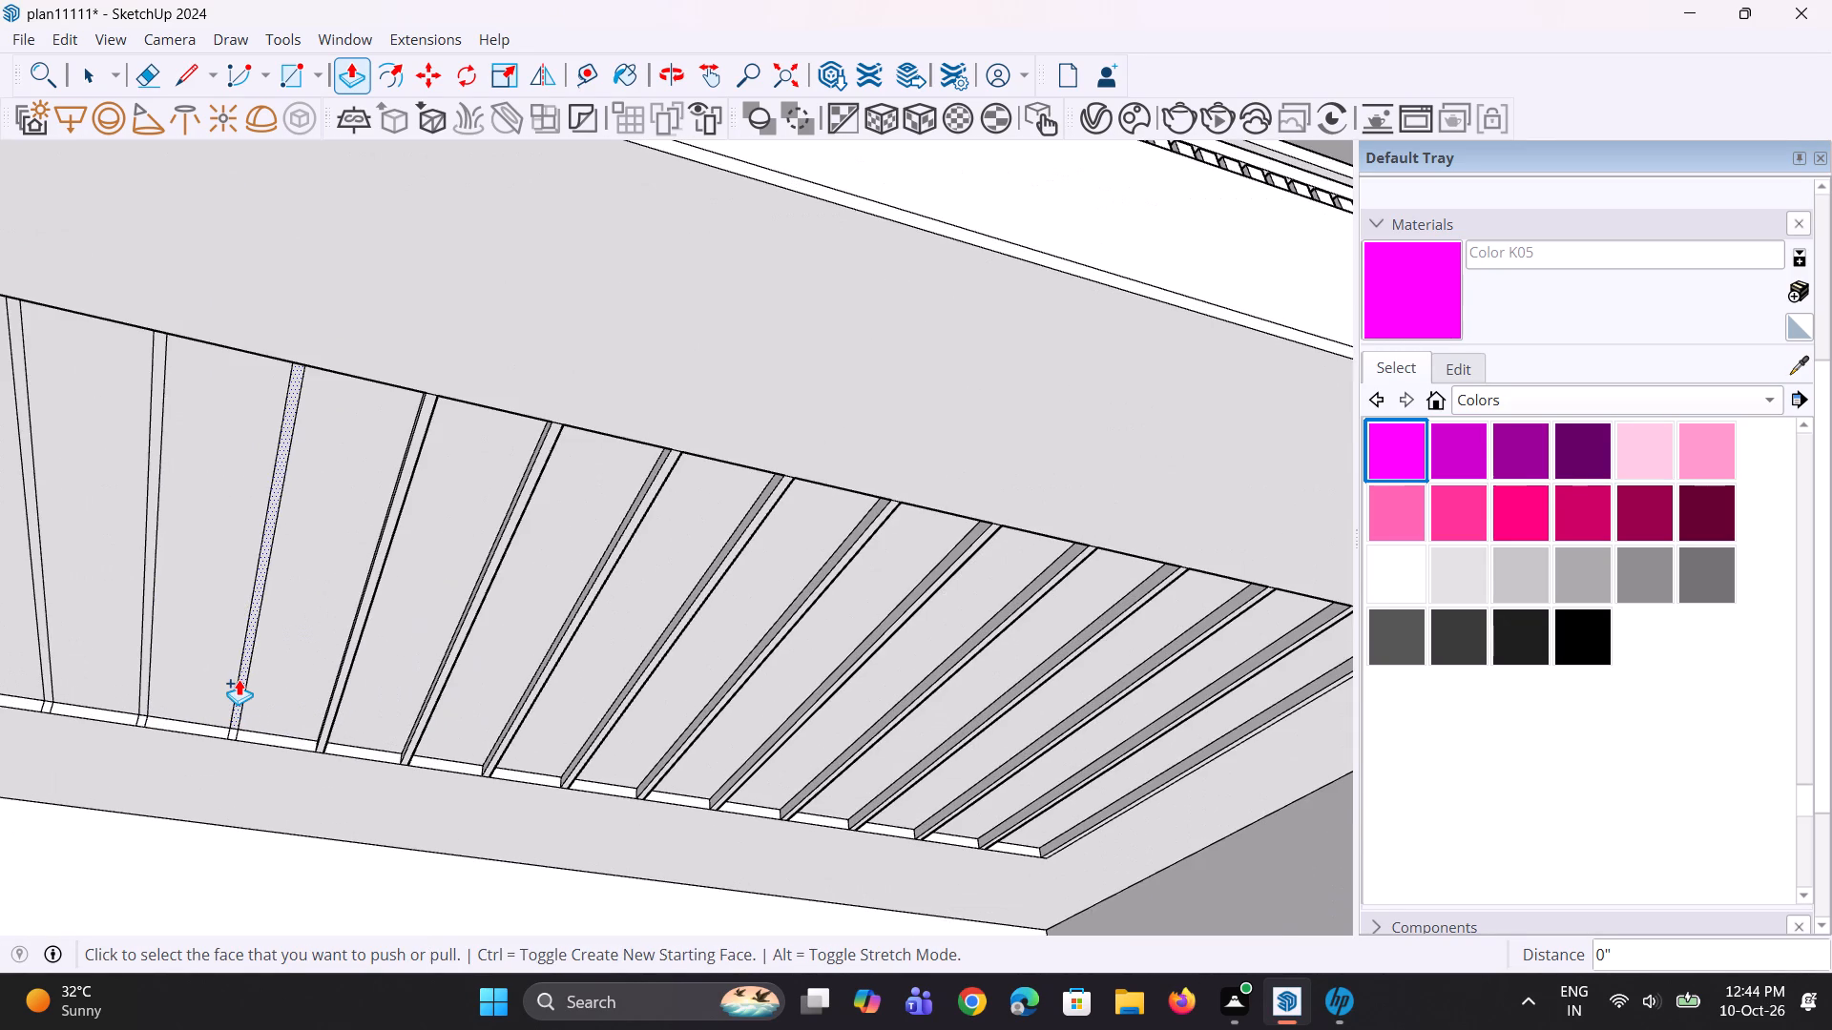
double_click(239, 679)
double_click(145, 684)
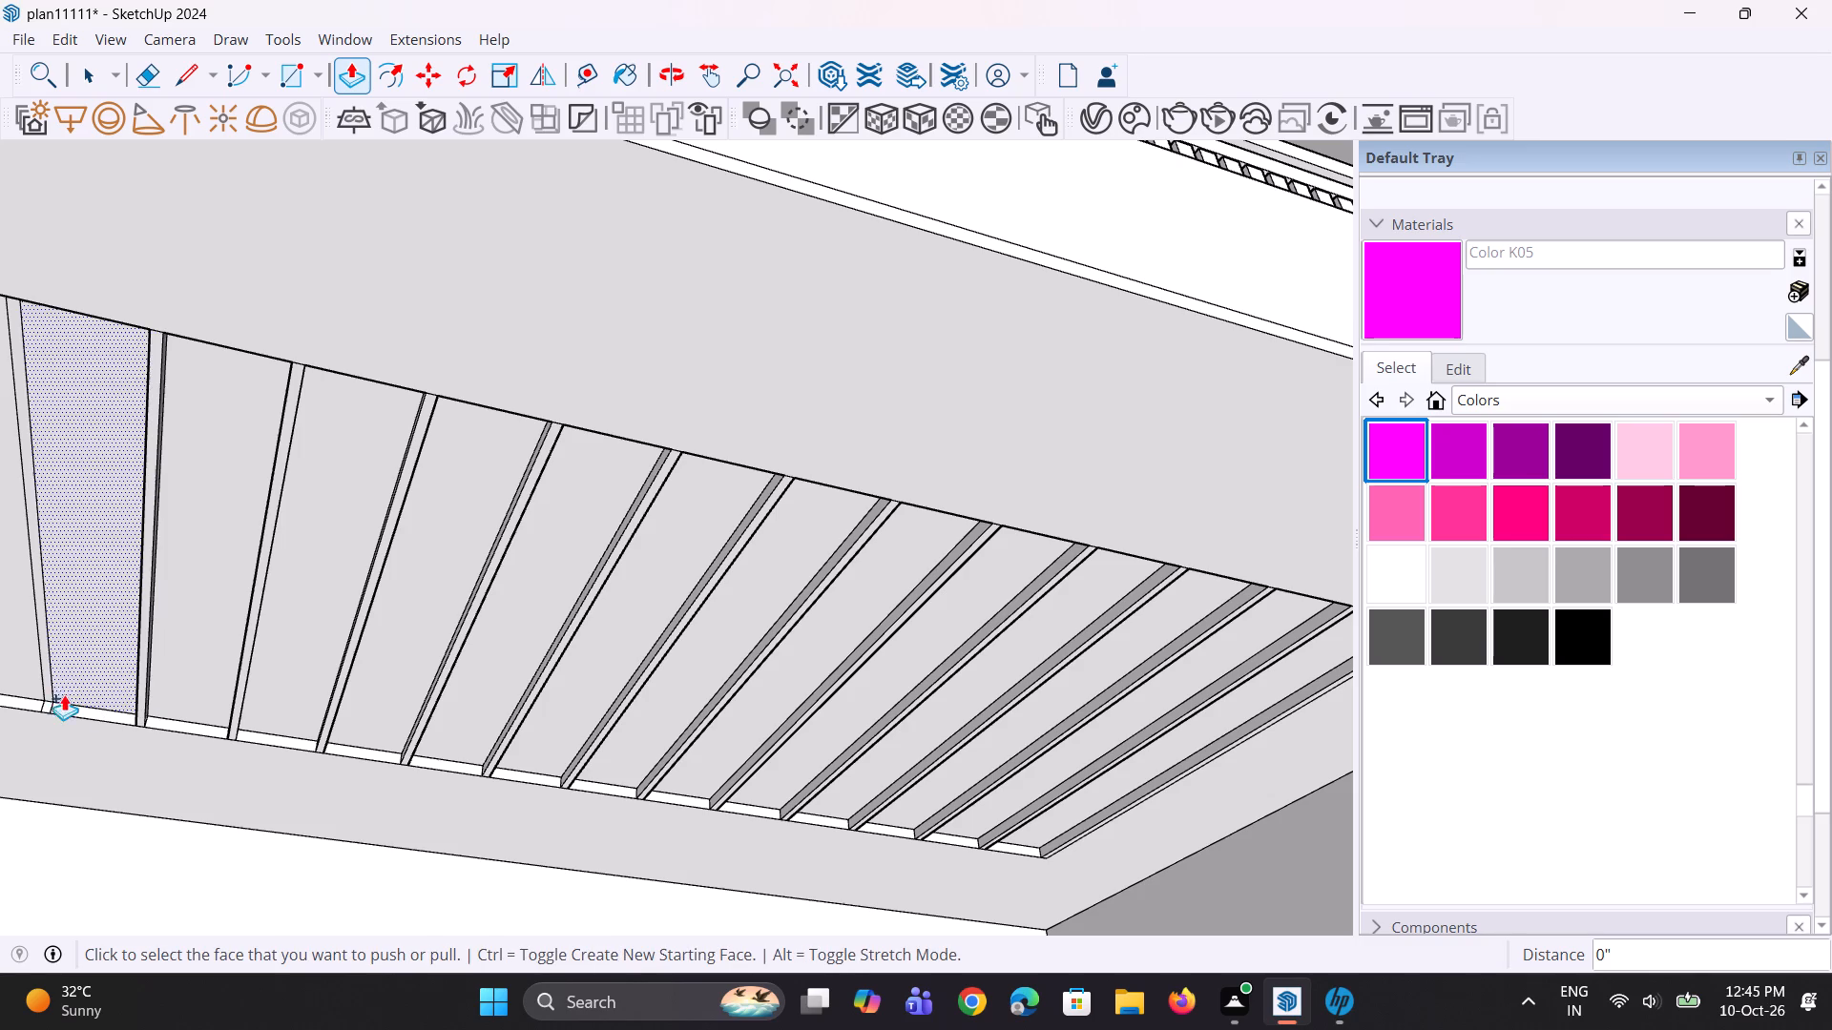
double_click(43, 688)
scroll(99, 680, "down", 9)
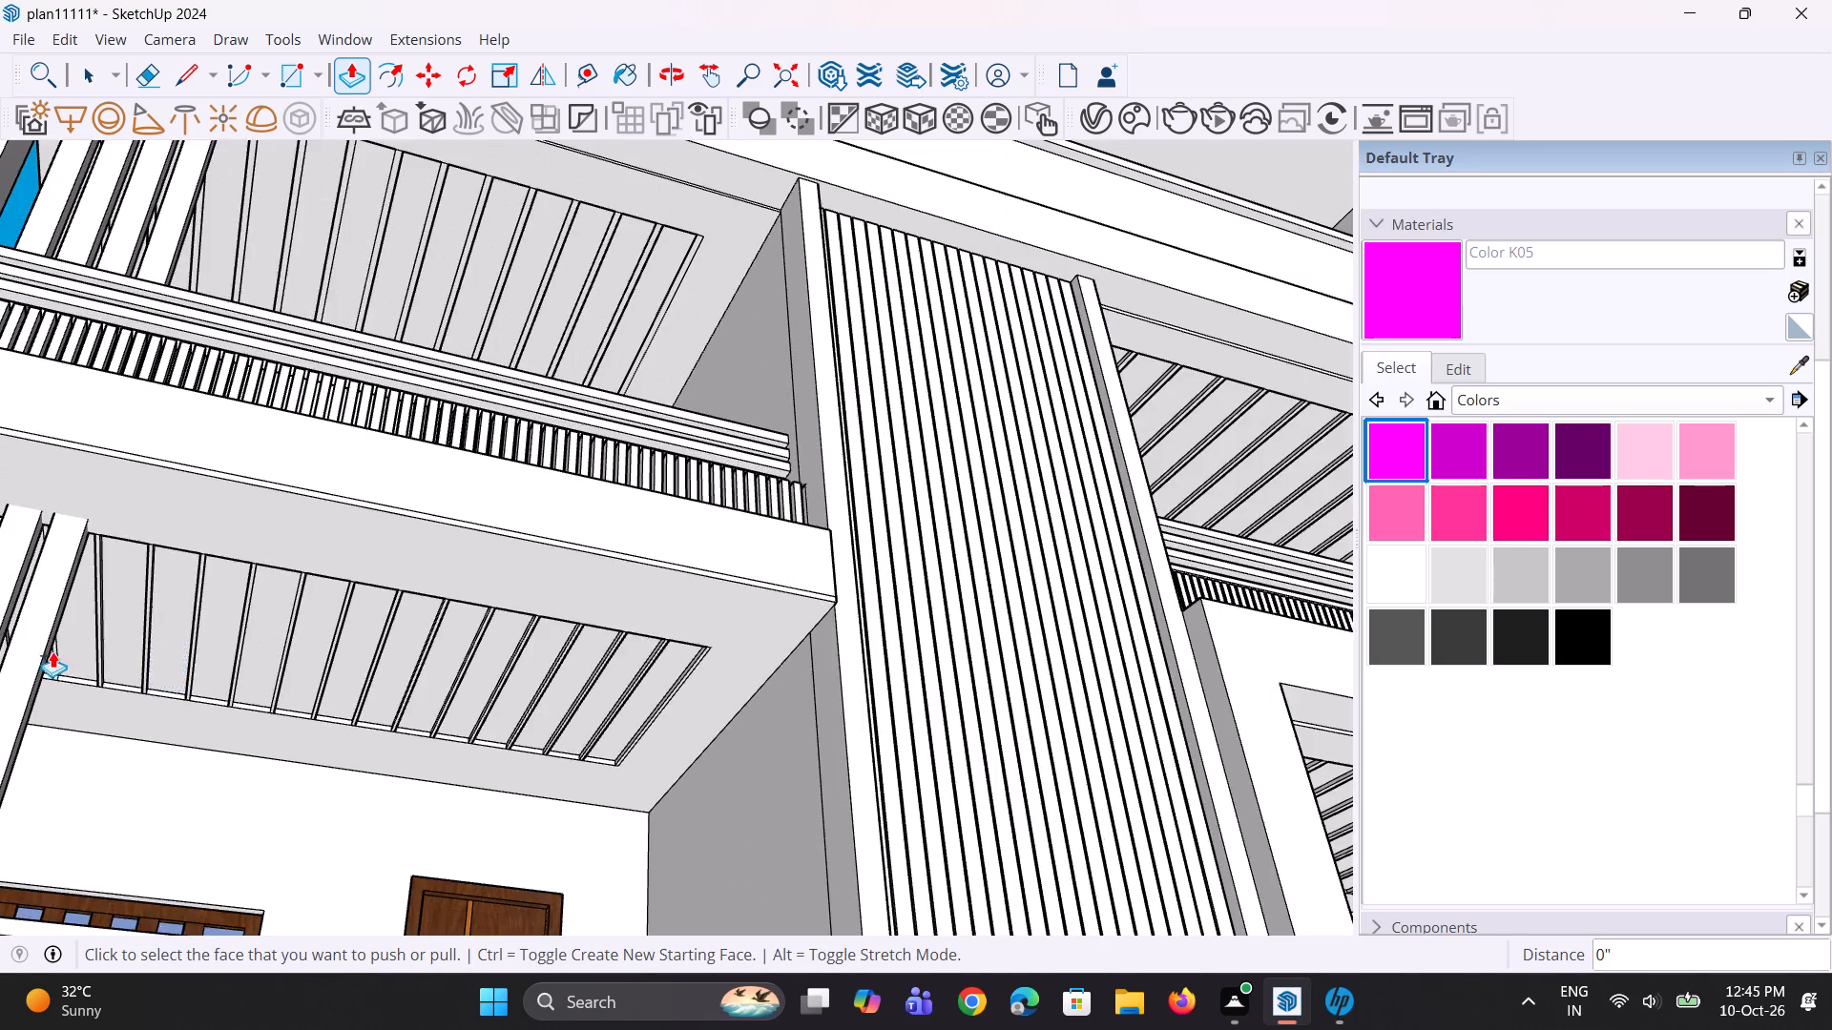
scroll(52, 651, "down", 10)
middle_click_drag(99, 669, 723, 791)
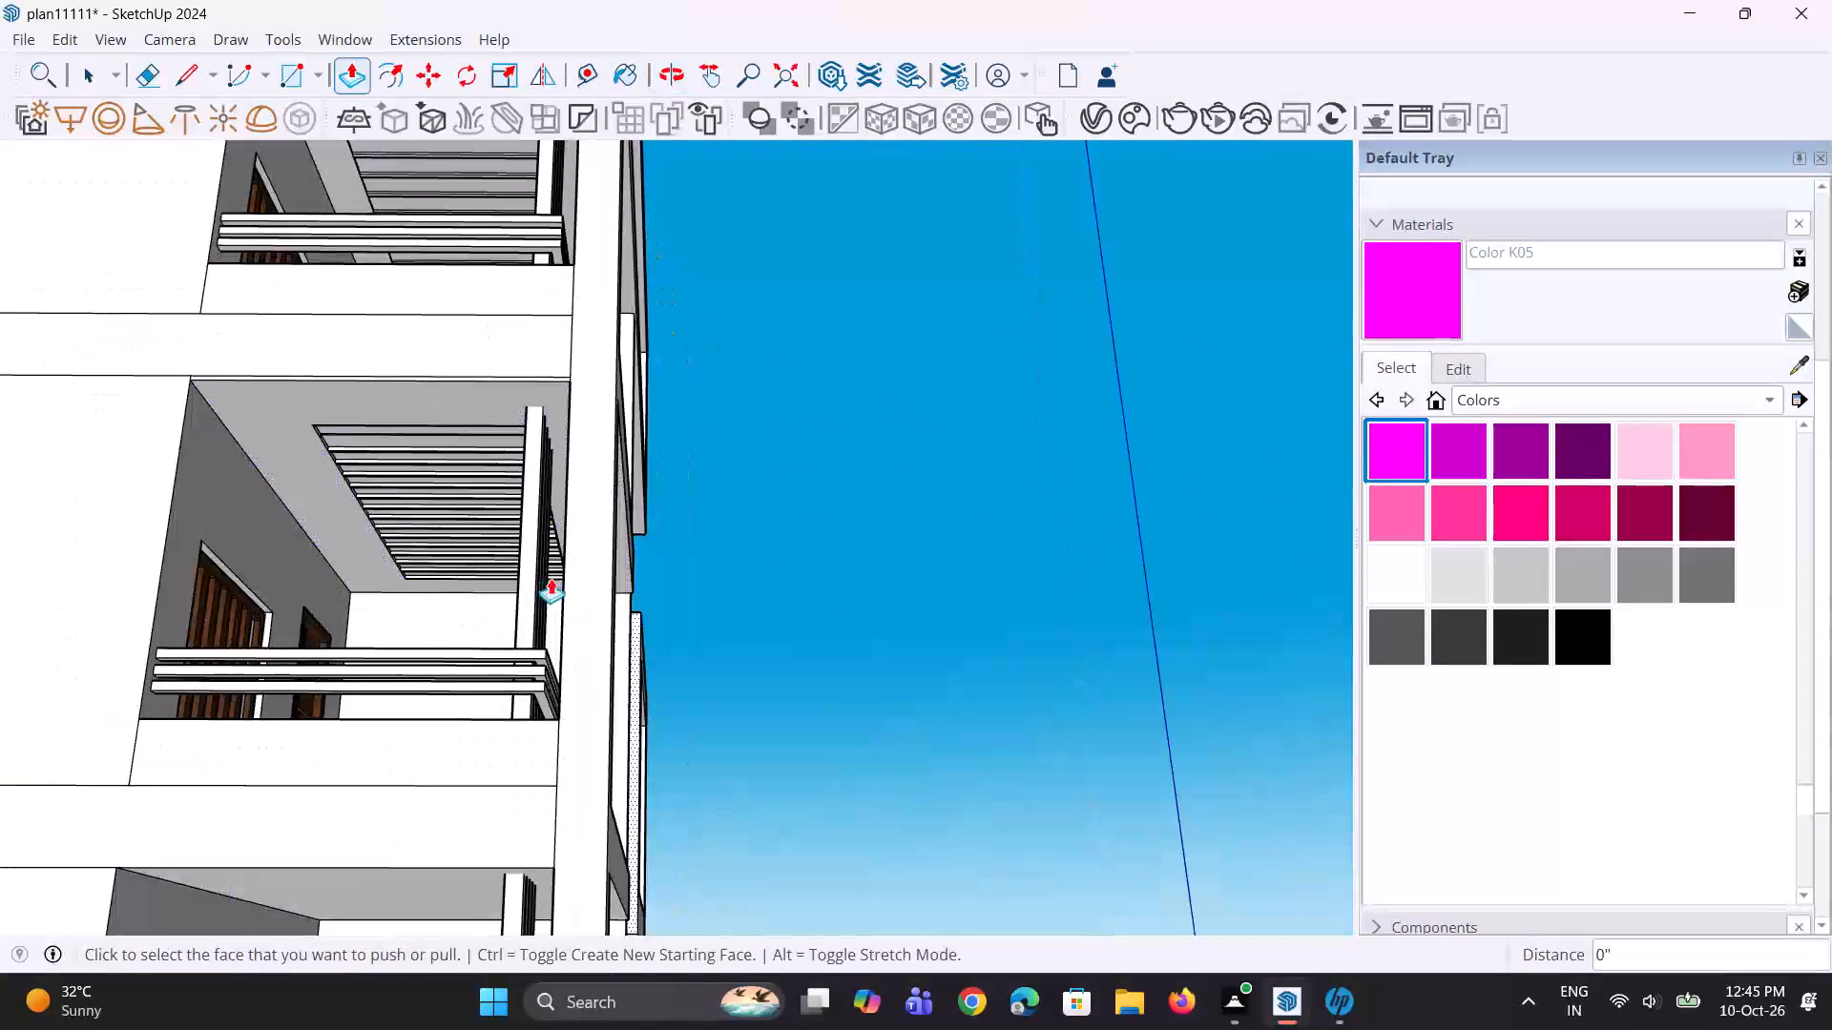
scroll(472, 498, "up", 8)
middle_click_drag(315, 424, 305, 331)
scroll(304, 330, "up", 3)
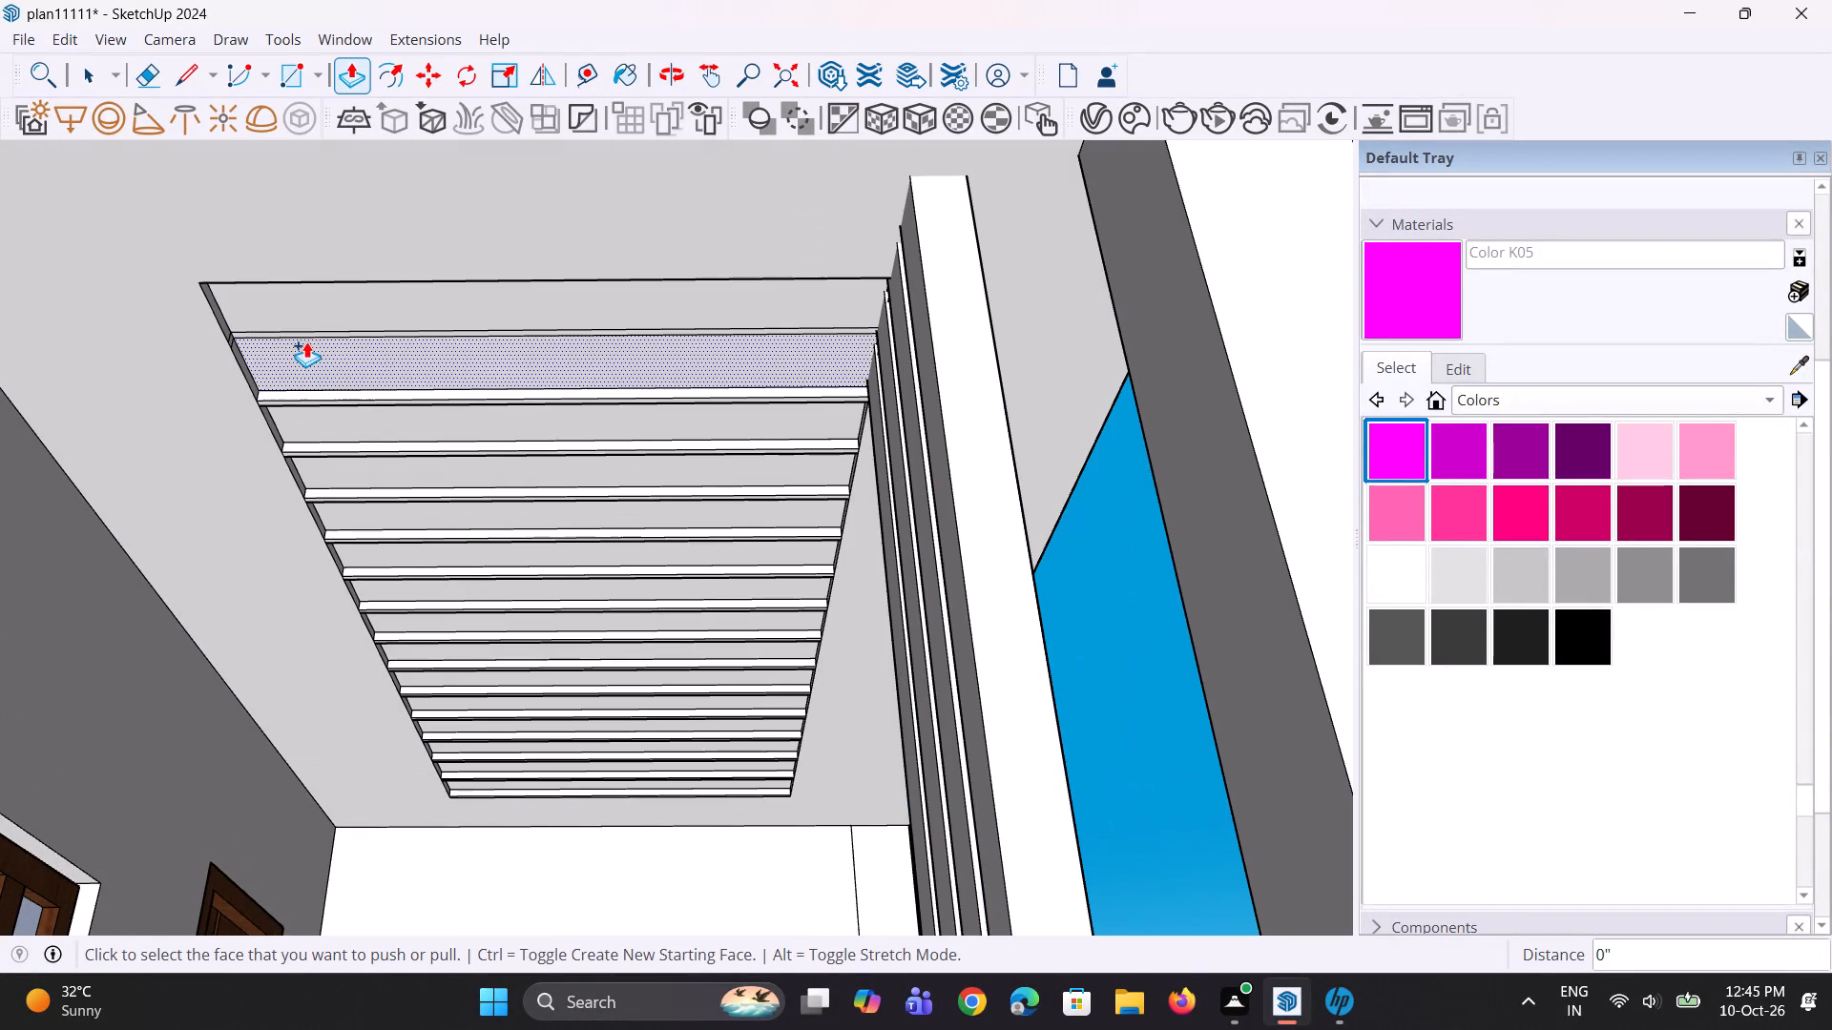
double_click(318, 337)
Examine the slatted balcony ceilings and the overall front facade from several angles and distances.
scroll(273, 427, "down", 6)
middle_click_drag(353, 449, 280, 455)
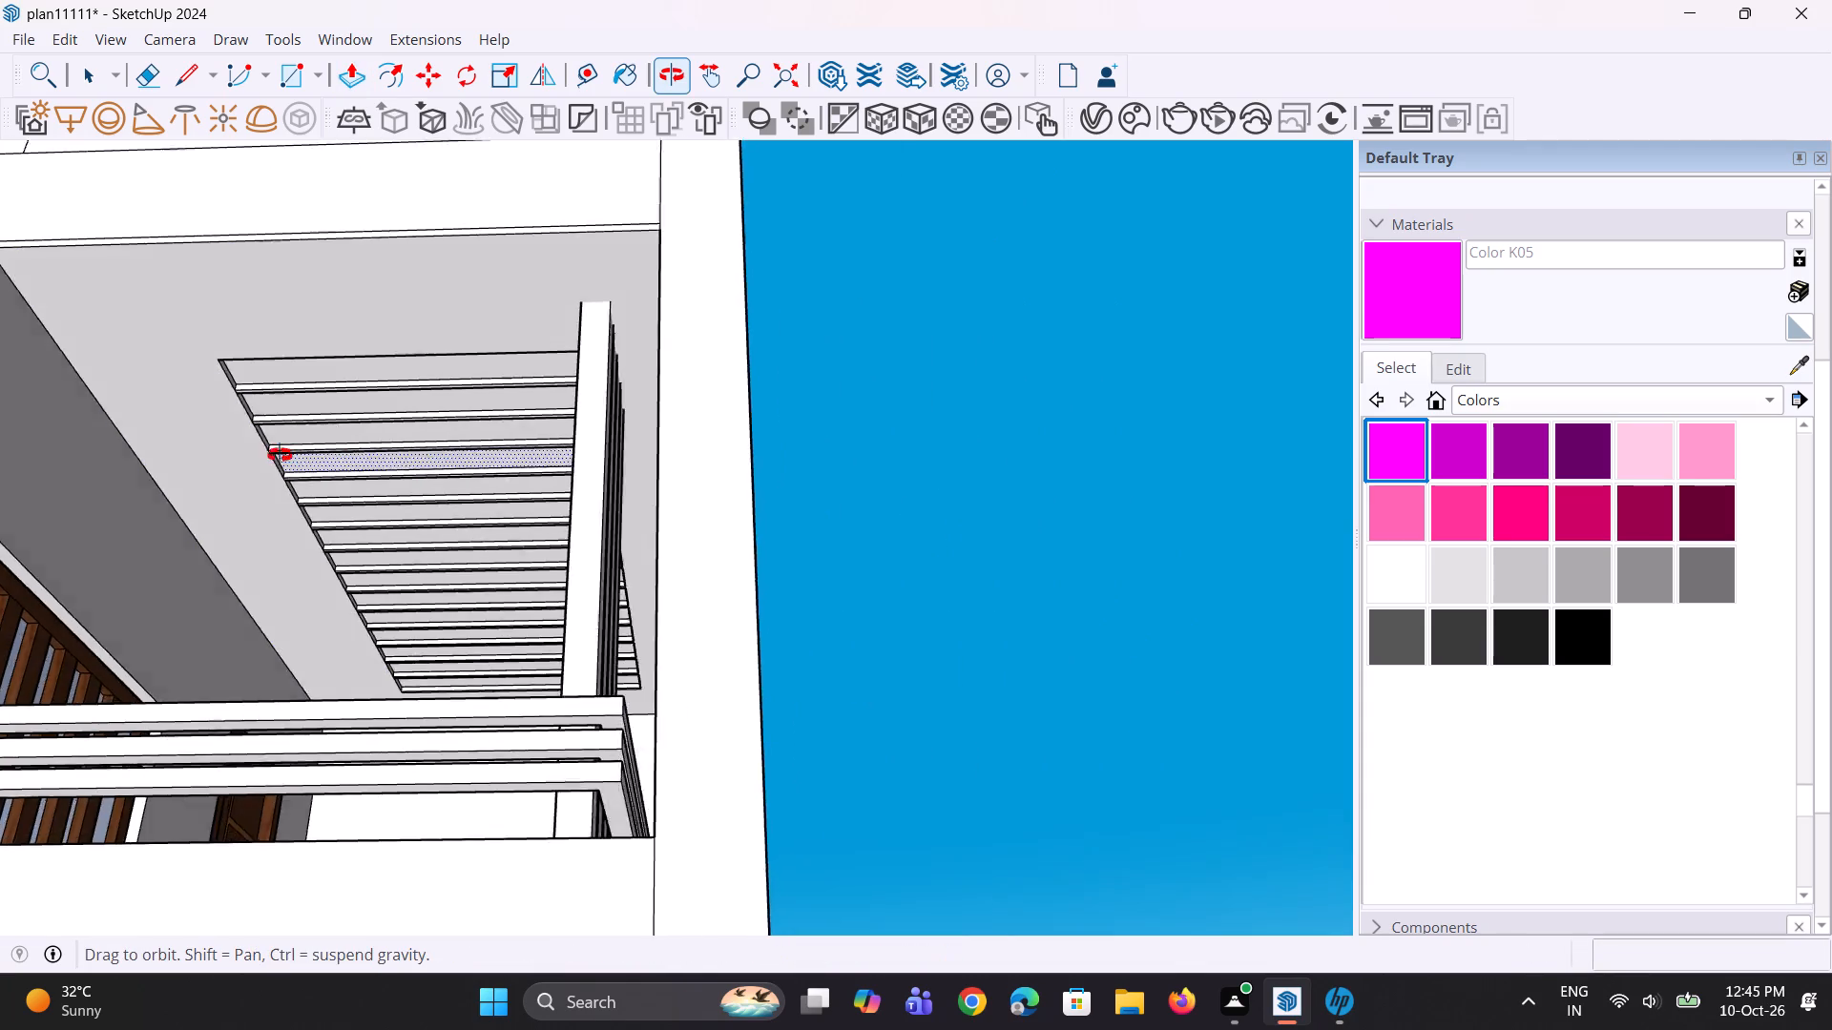
middle_click_drag(280, 455, 260, 261)
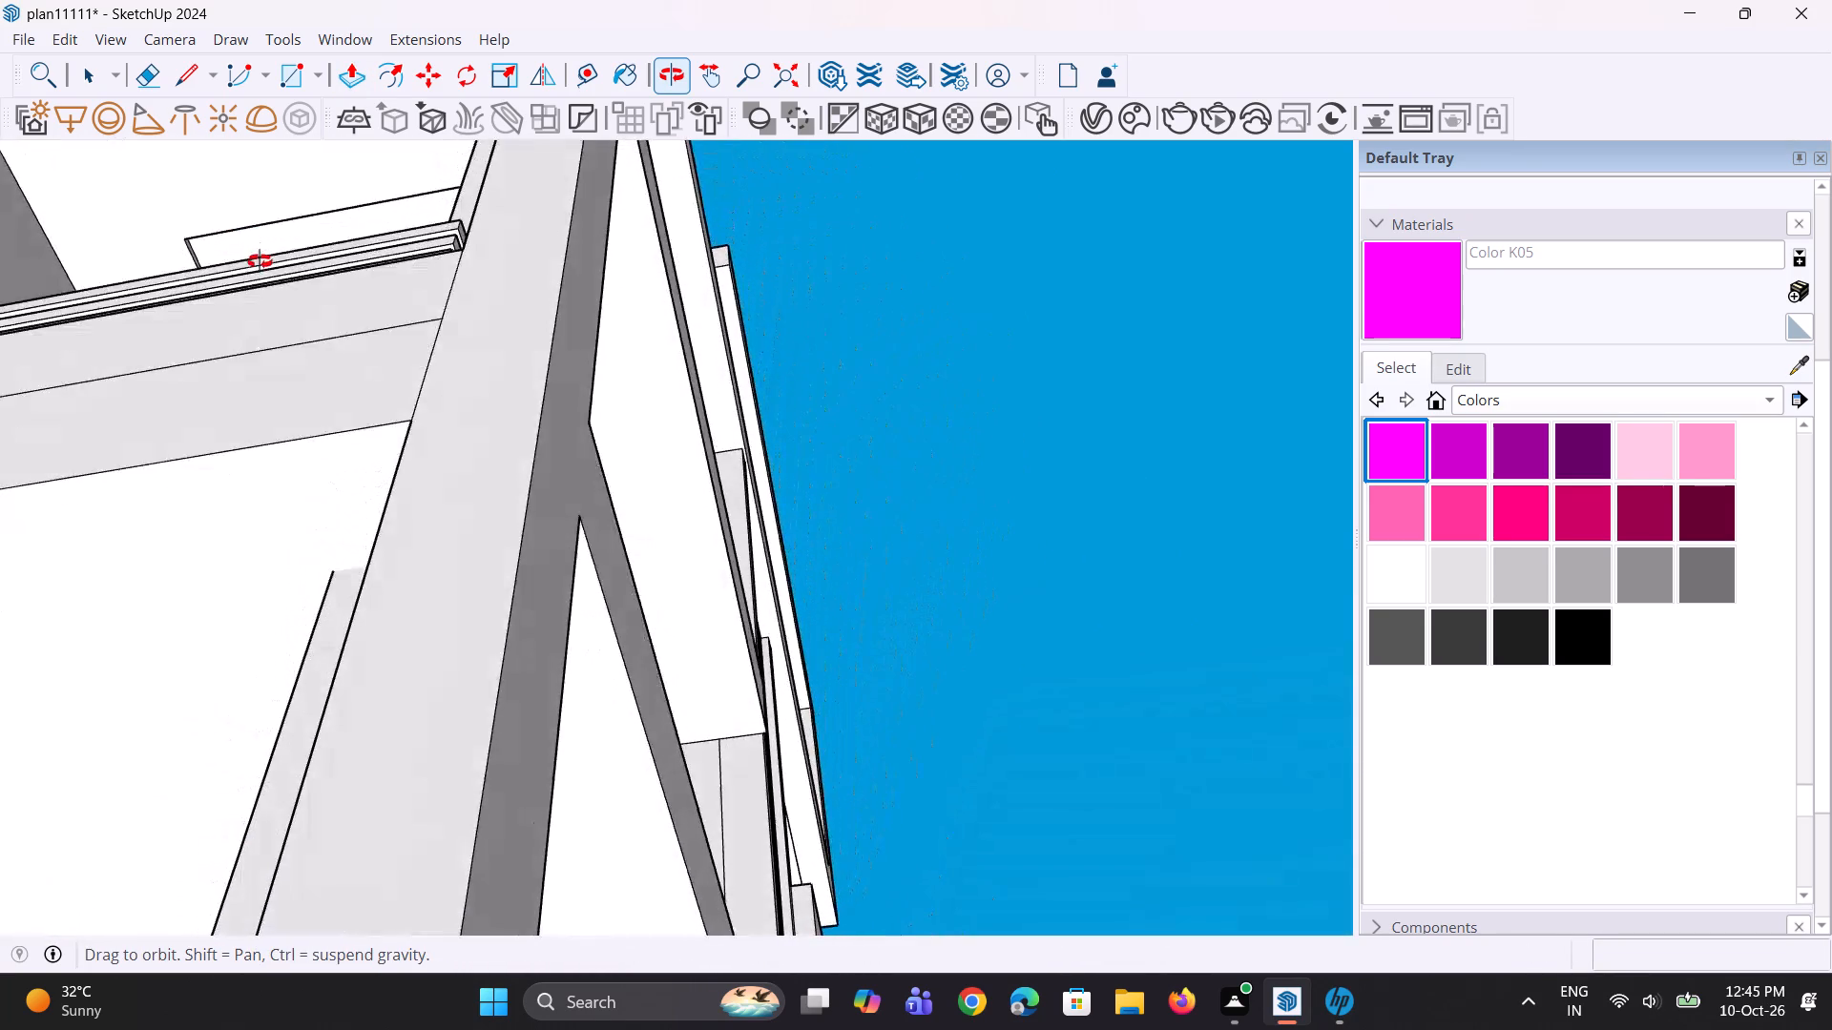
middle_click_drag(260, 261, 0, 412)
scroll(653, 620, "down", 4)
middle_click_drag(384, 617, 95, 578)
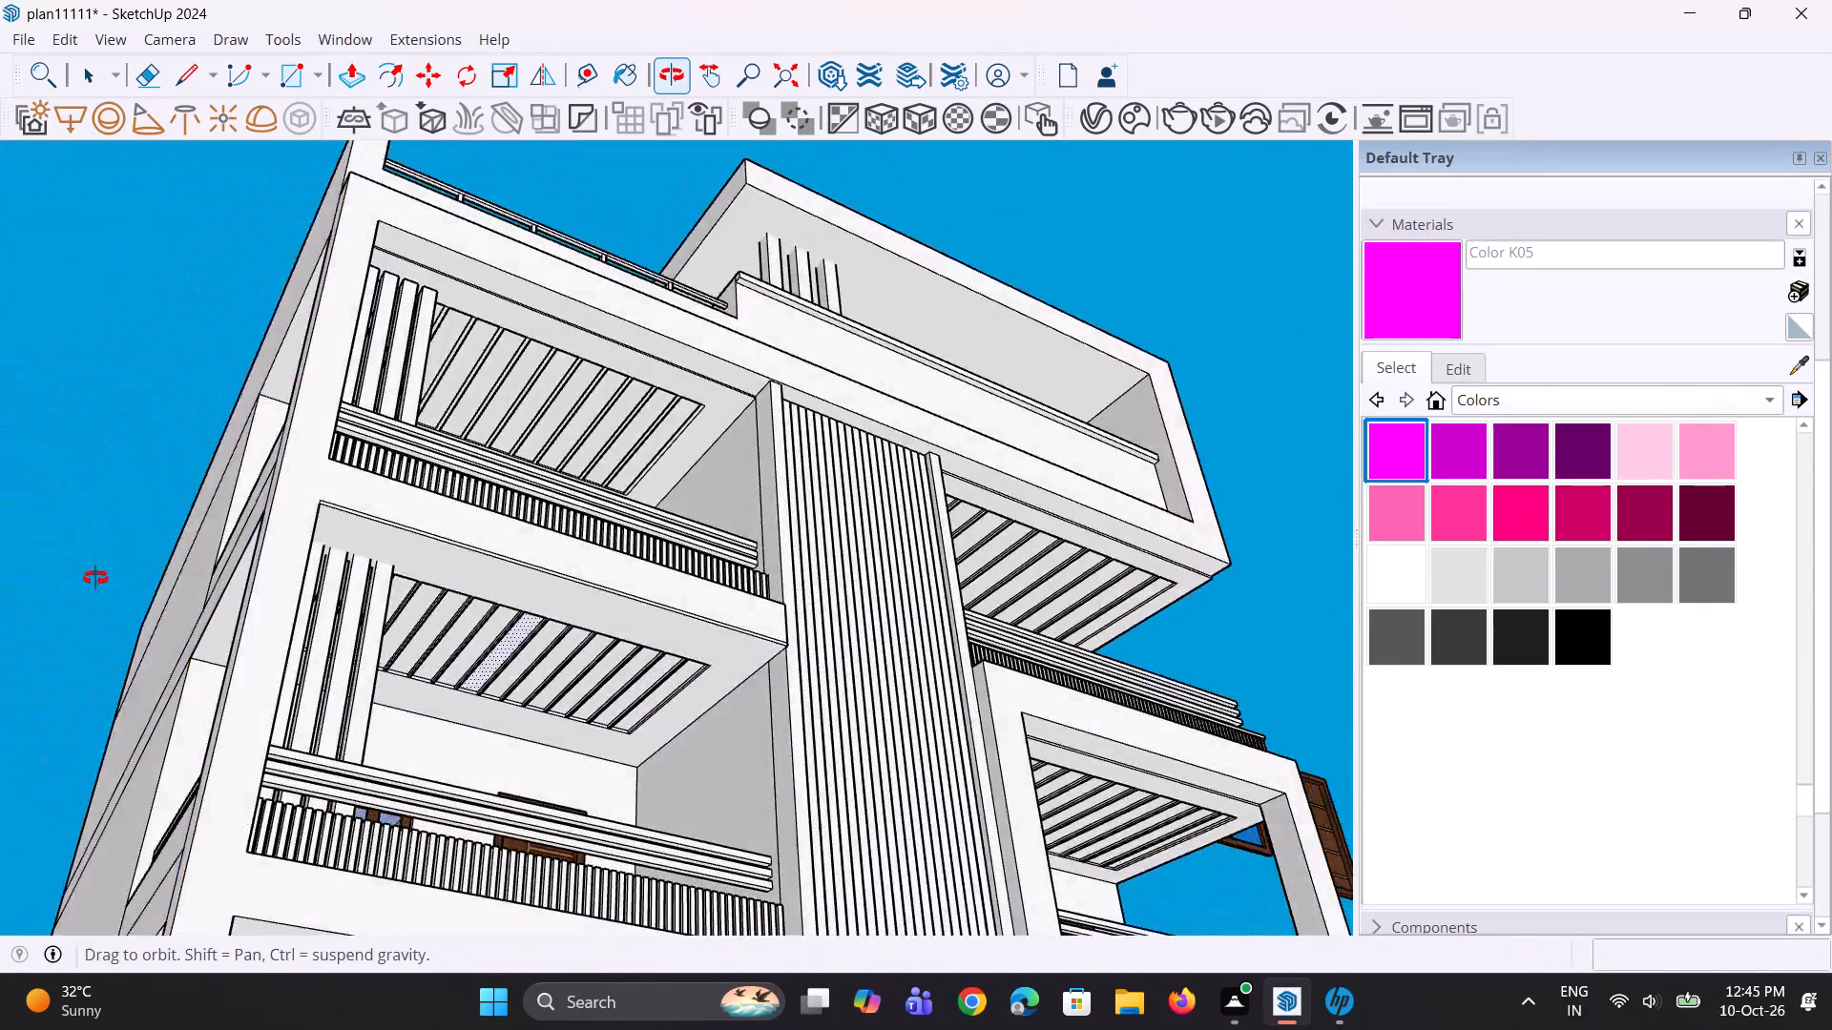
middle_click_drag(95, 578, 0, 492)
scroll(475, 613, "up", 6)
middle_click_drag(341, 644, 163, 653)
scroll(234, 784, "up", 5)
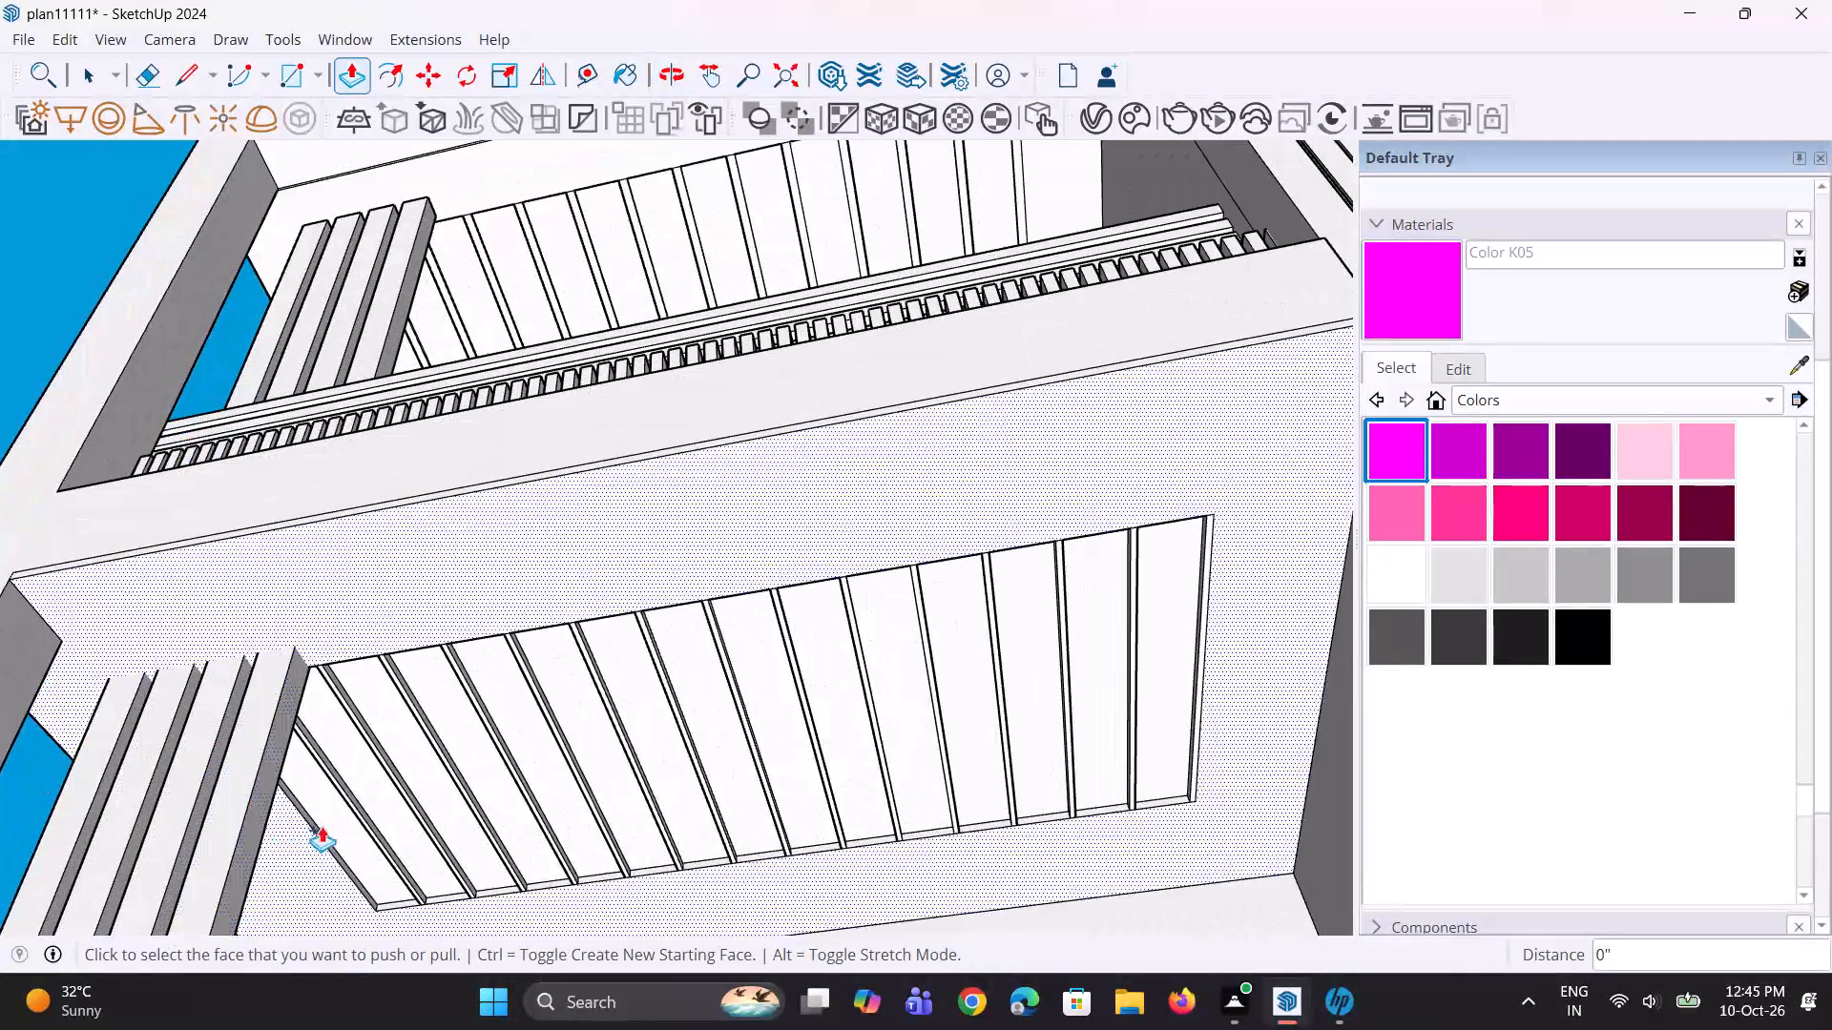
scroll(322, 826, "up", 7)
scroll(316, 844, "down", 10)
key("space")
key("space")
scroll(336, 815, "down", 5)
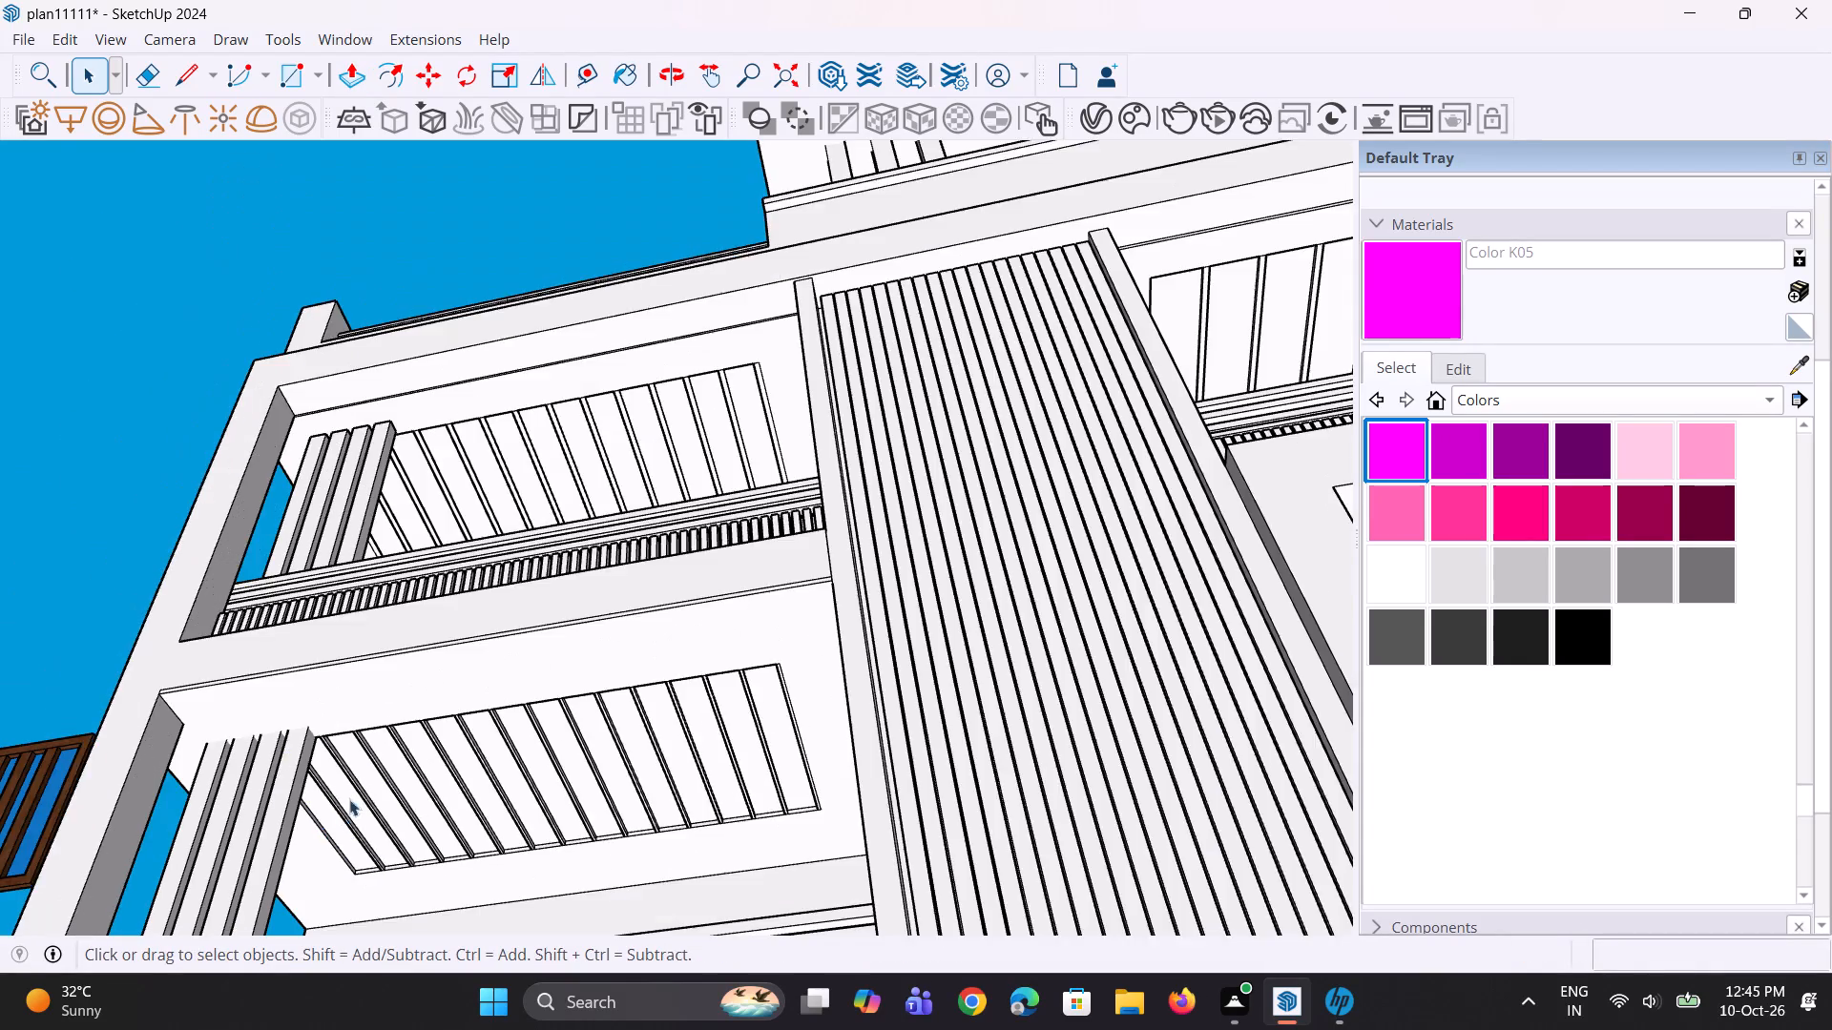
scroll(349, 799, "down", 5)
middle_click_drag(349, 795, 487, 777)
left_click(147, 436)
scroll(569, 526, "down", 4)
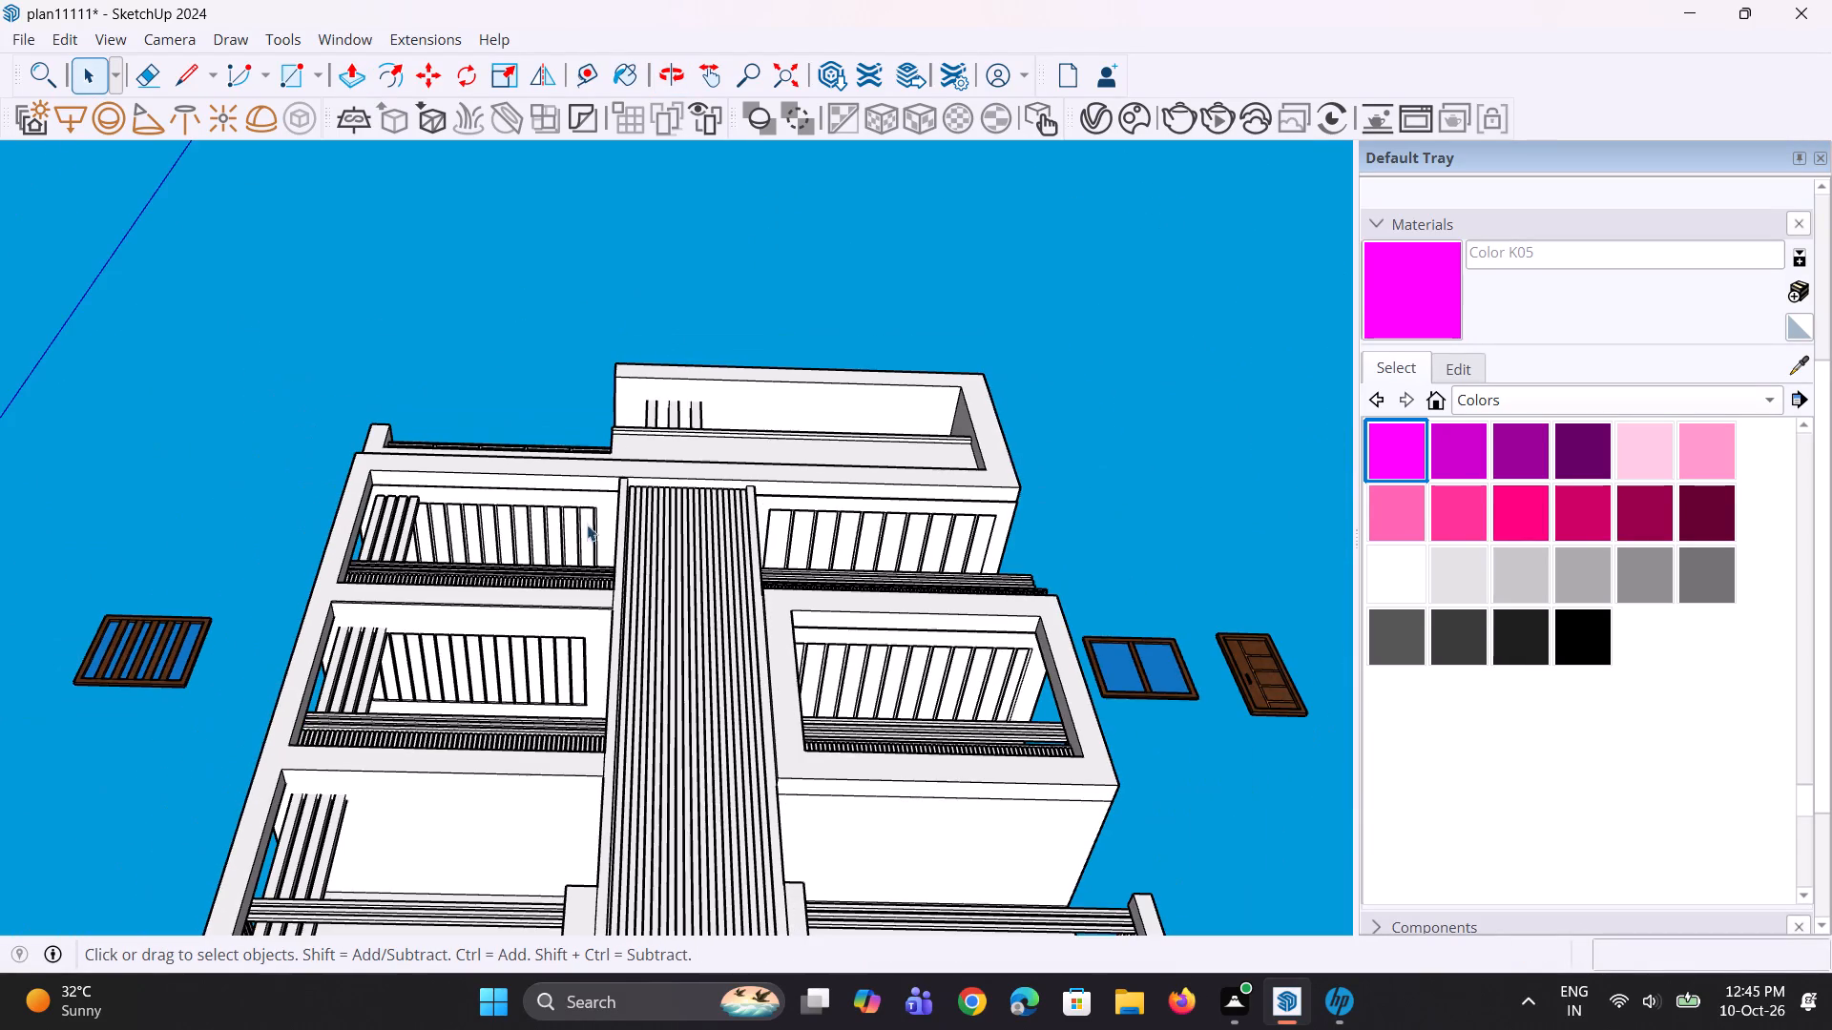
middle_click_drag(601, 513, 548, 672)
scroll(584, 555, "down", 4)
middle_click_drag(588, 635, 647, 791)
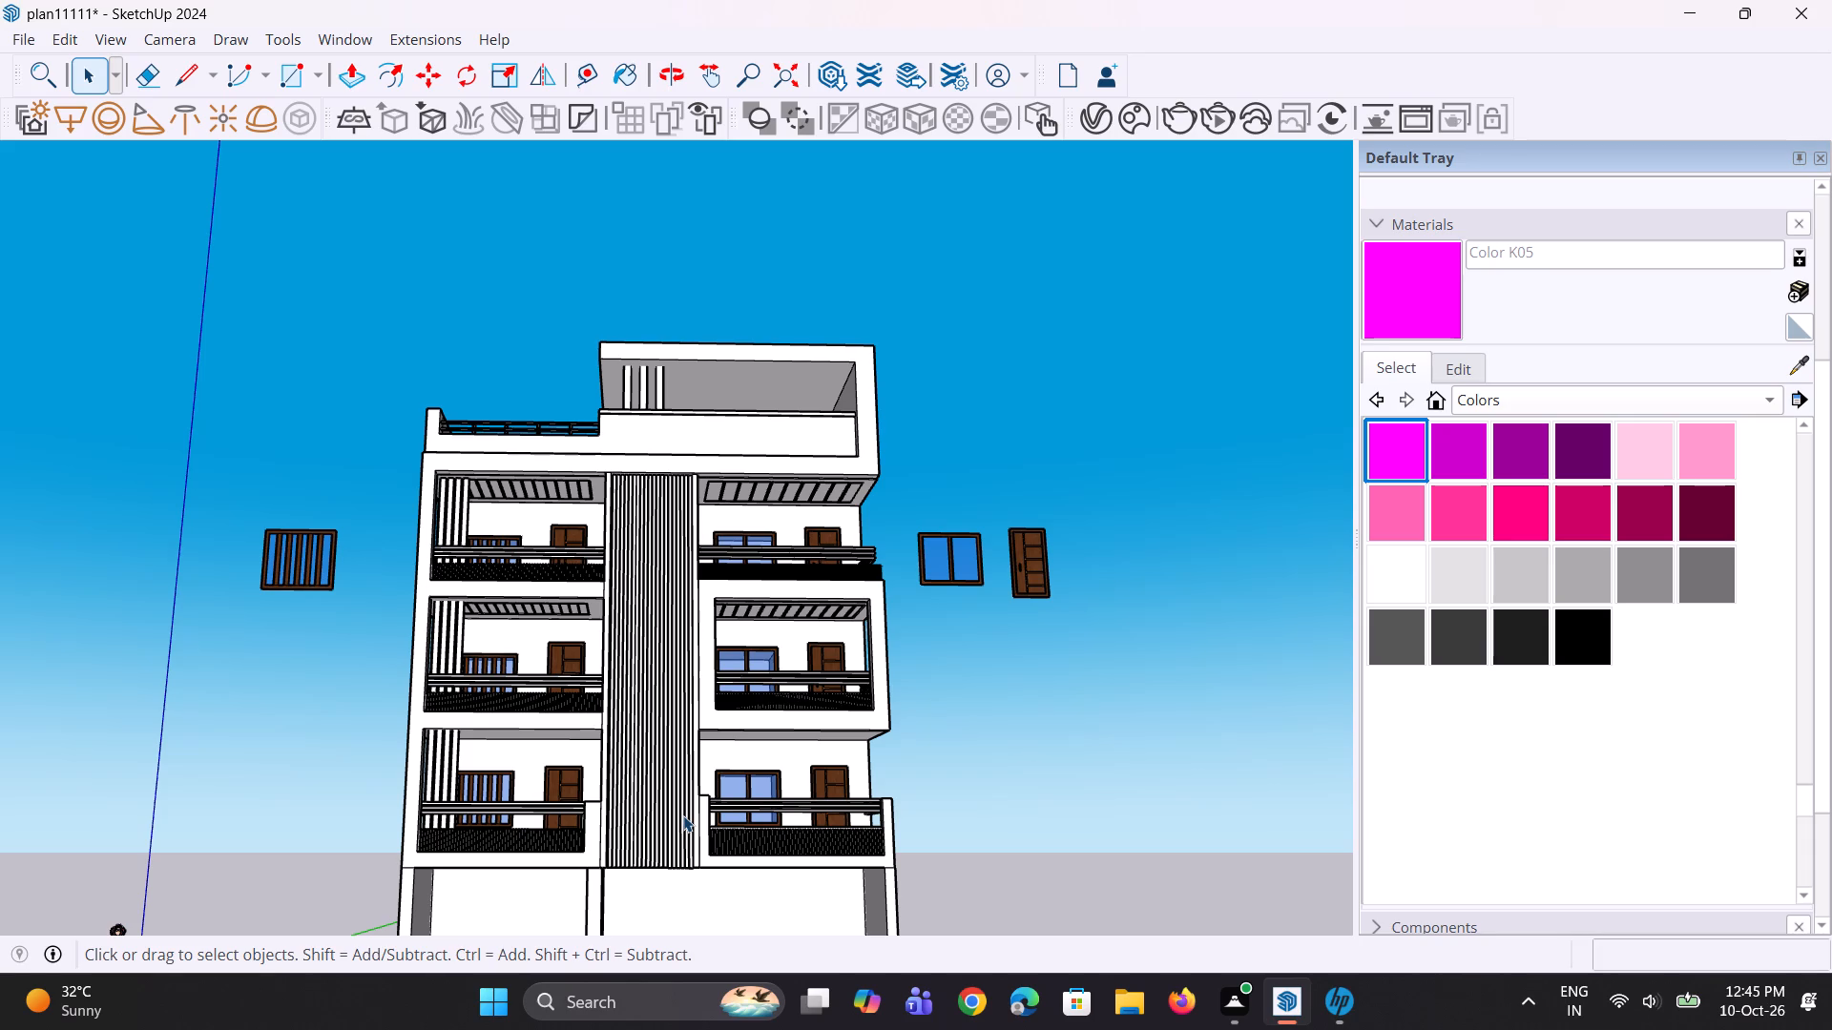
scroll(803, 802, "down", 3)
middle_click_drag(811, 828, 811, 802)
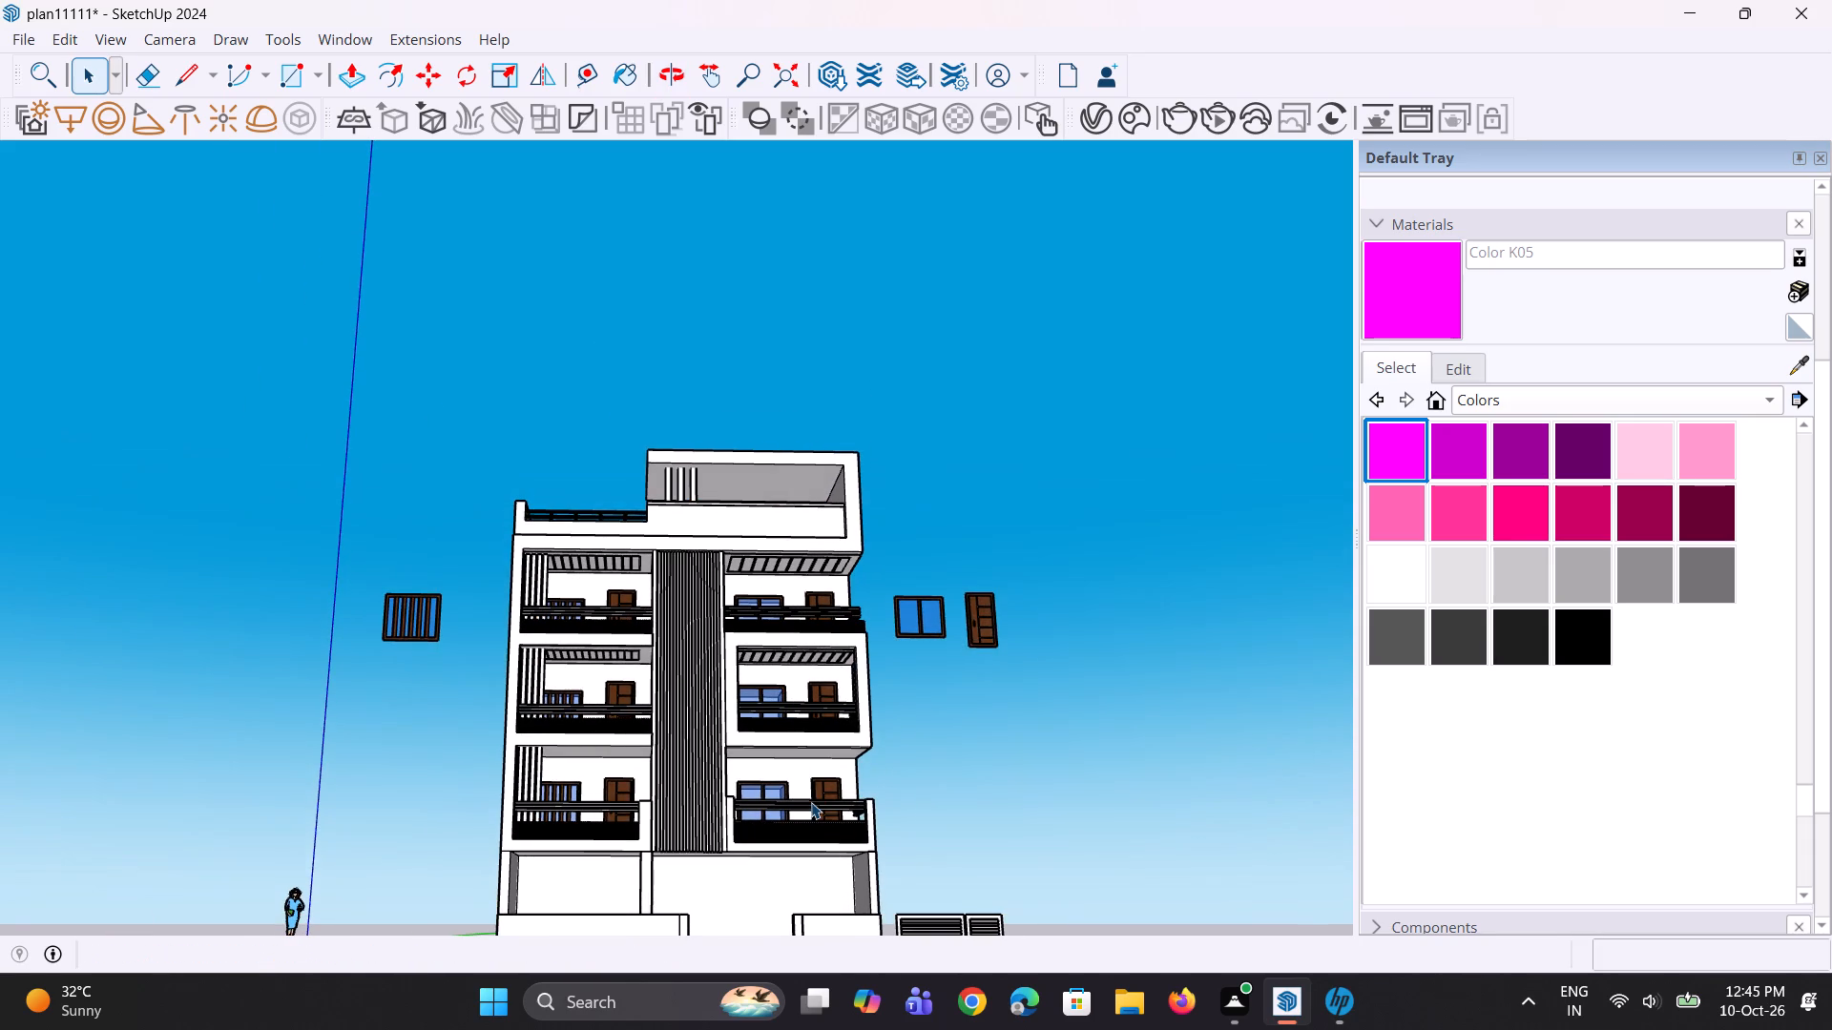
scroll(805, 832, "down", 3)
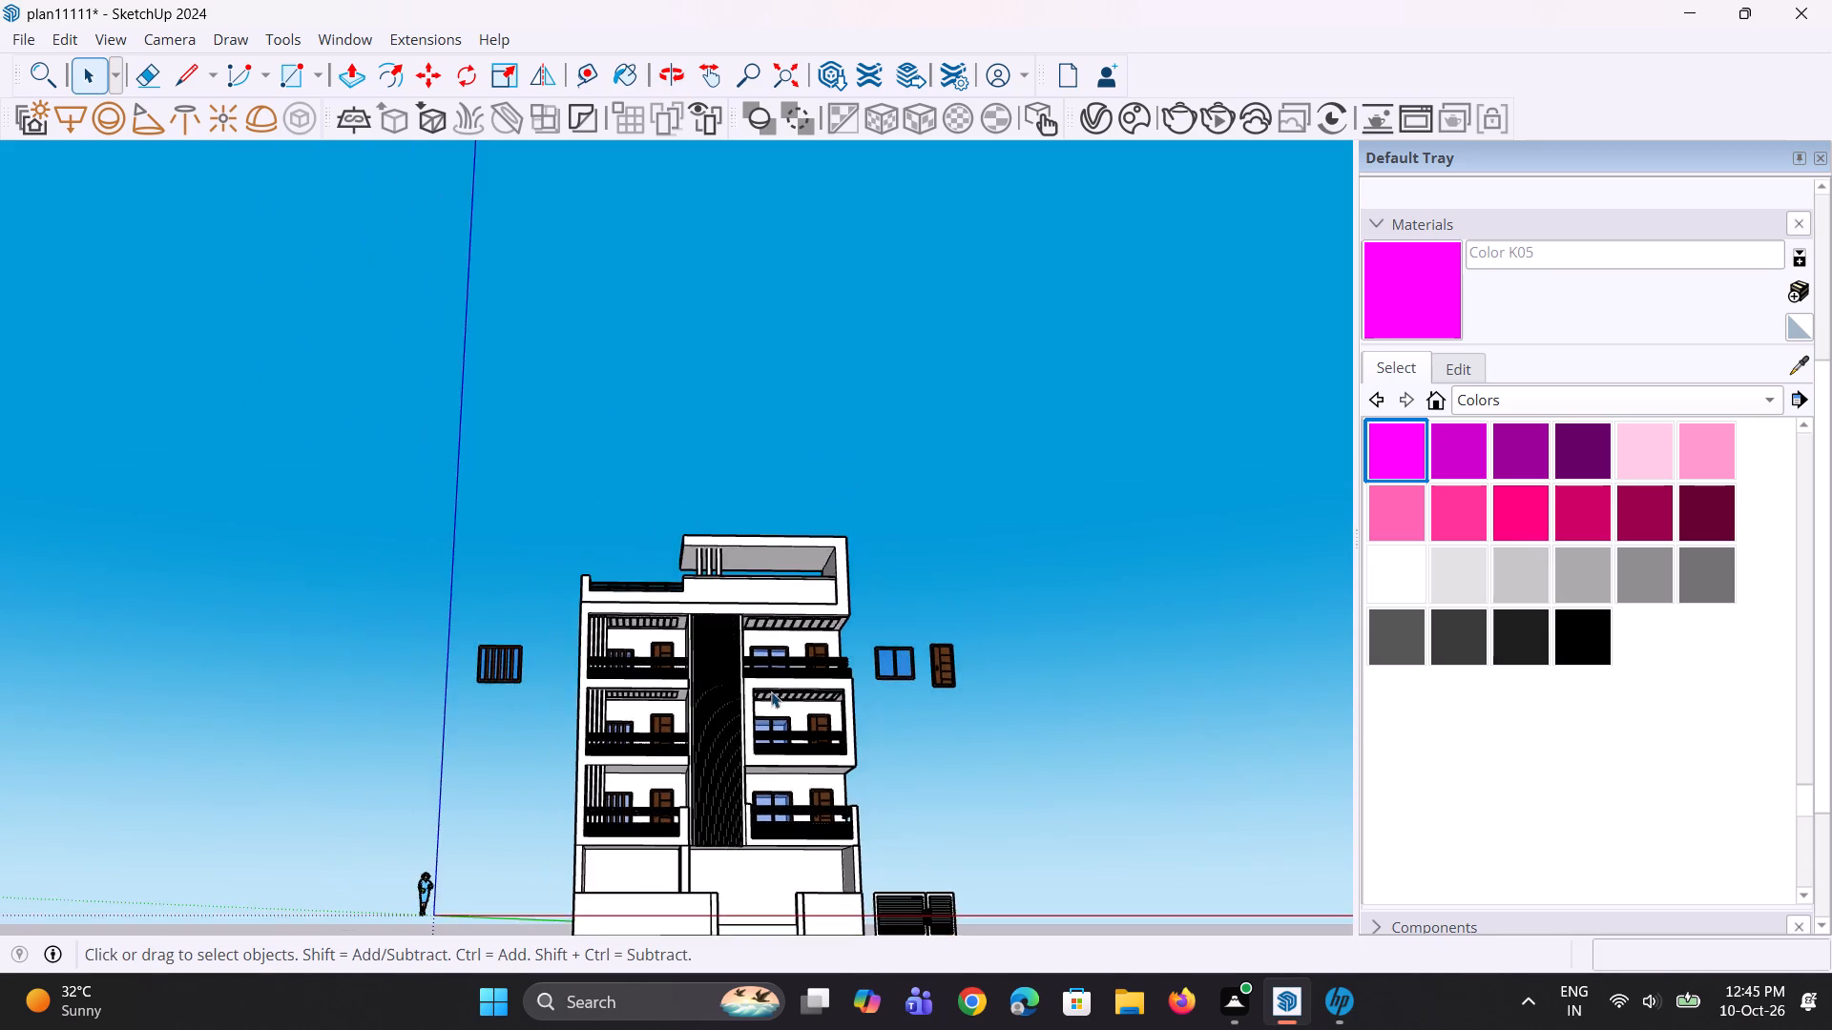
scroll(769, 688, "down", 4)
middle_click_drag(756, 765, 733, 833)
Offset the outline of the lowest right balcony's ceiling face inward to form an inset rectangle with a border.
scroll(765, 803, "up", 12)
middle_click_drag(776, 760, 760, 645)
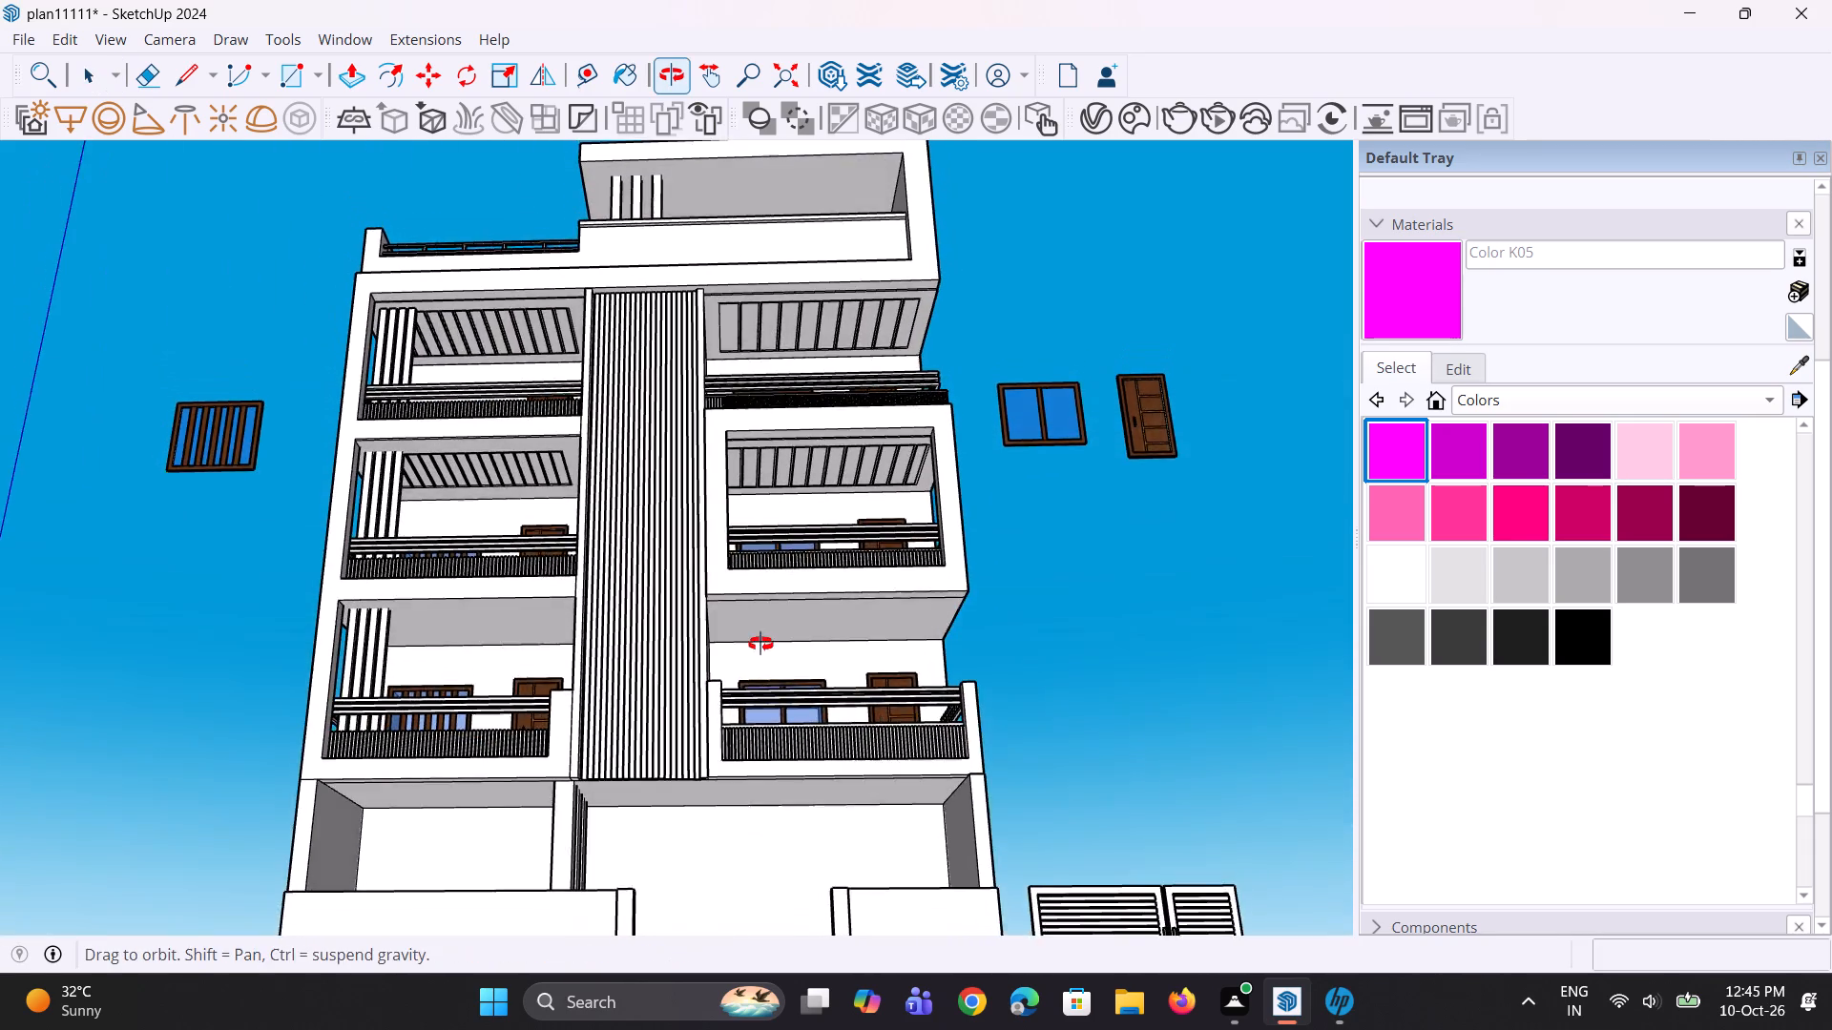
scroll(765, 636, "up", 6)
middle_click_drag(765, 636, 749, 575)
left_click(759, 588)
scroll(740, 649, "up", 5)
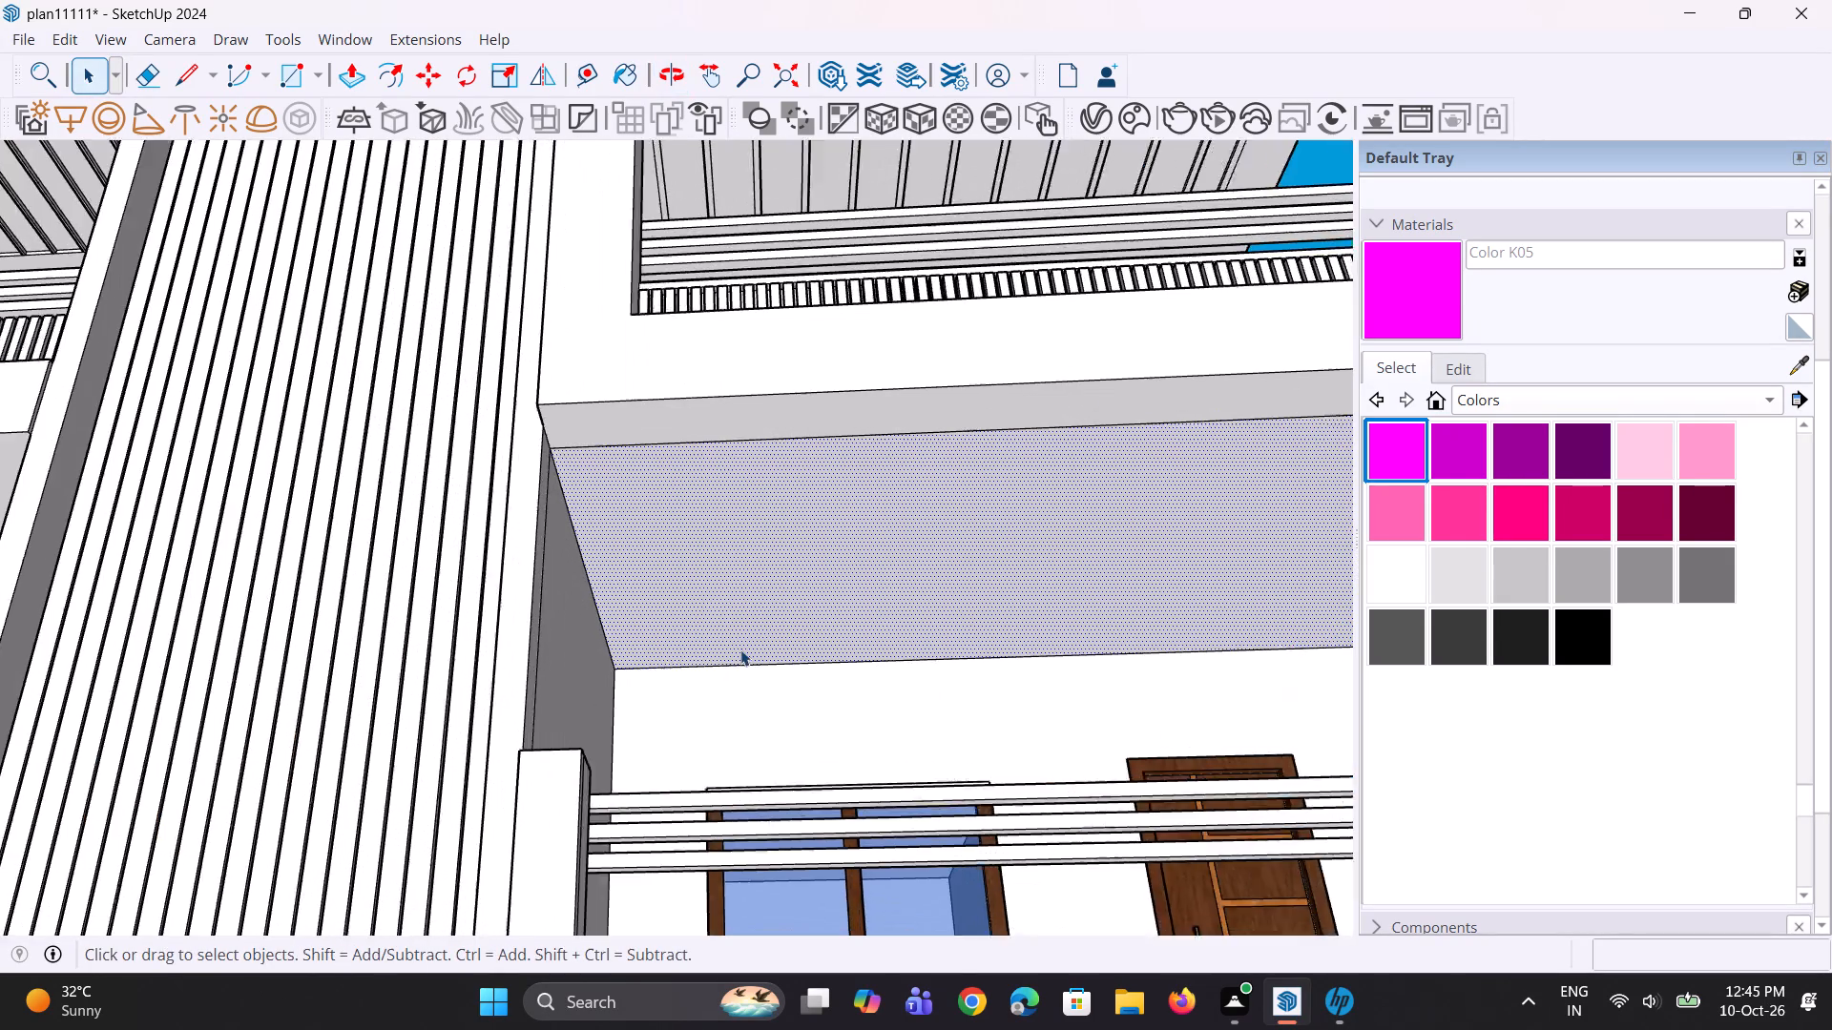
scroll(740, 649, "up", 1)
key("f")
left_click(772, 659)
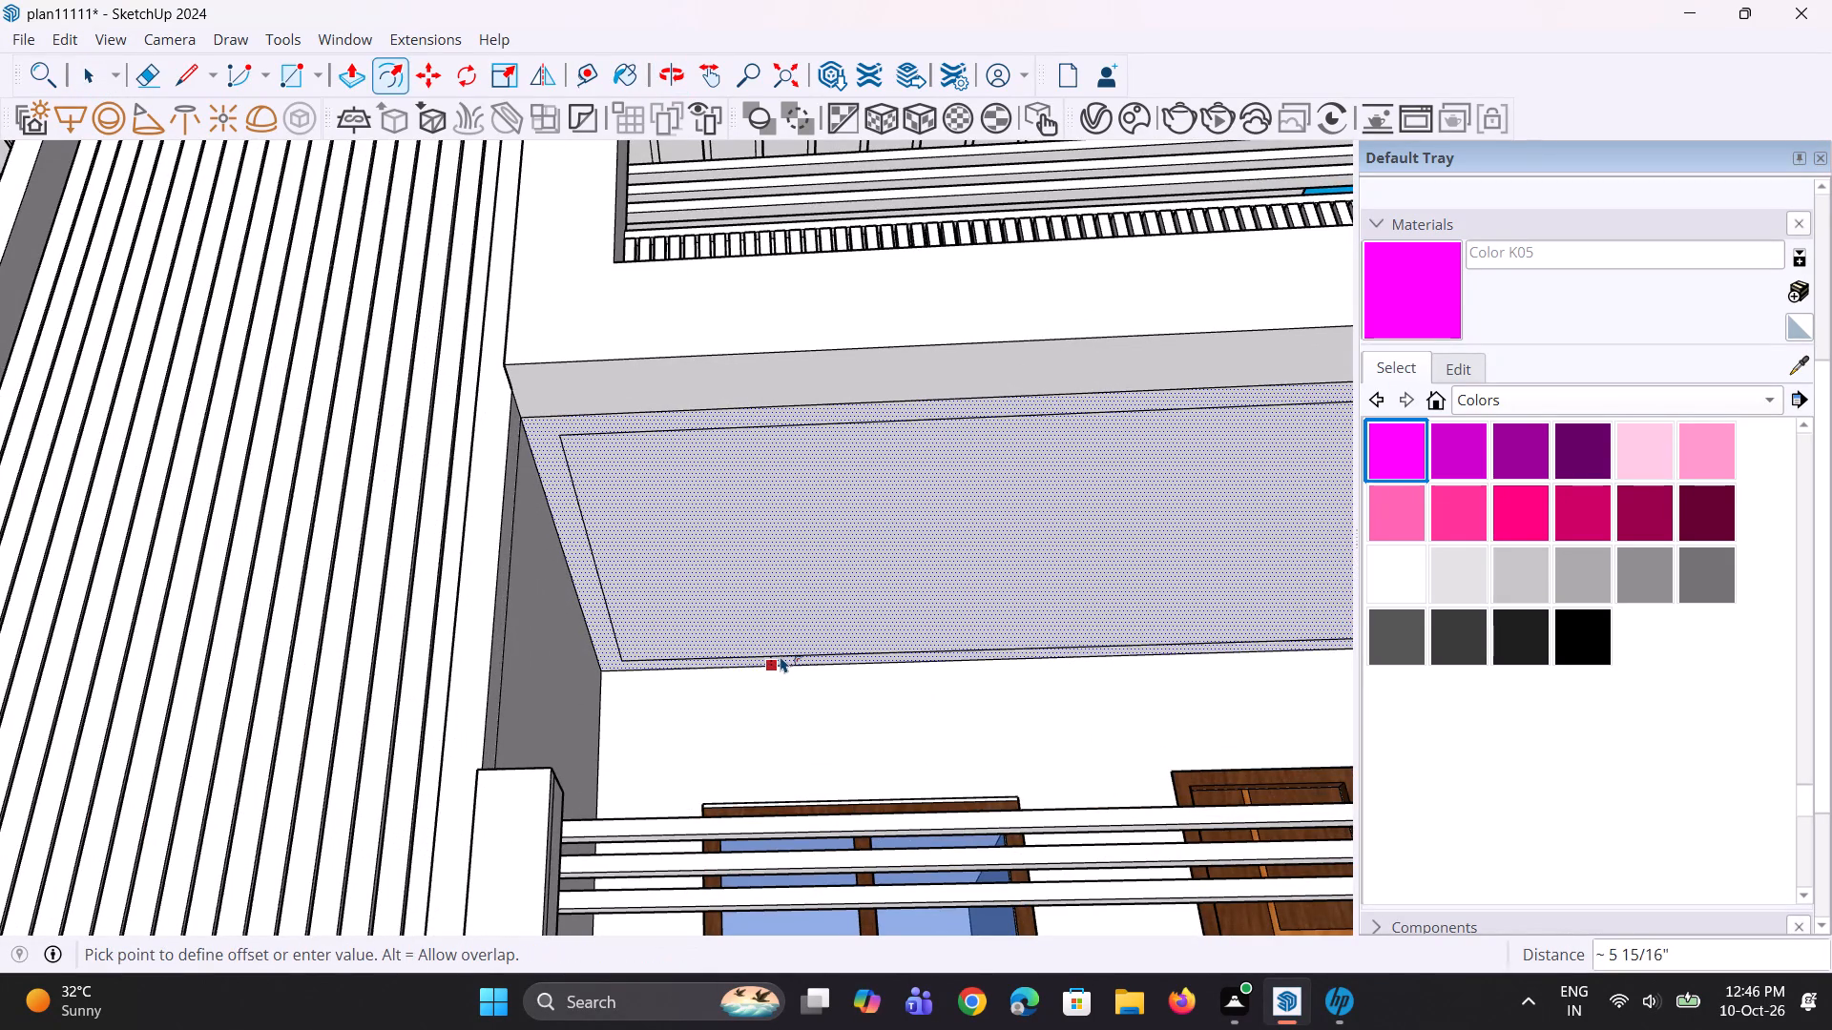
scroll(773, 651, "down", 5)
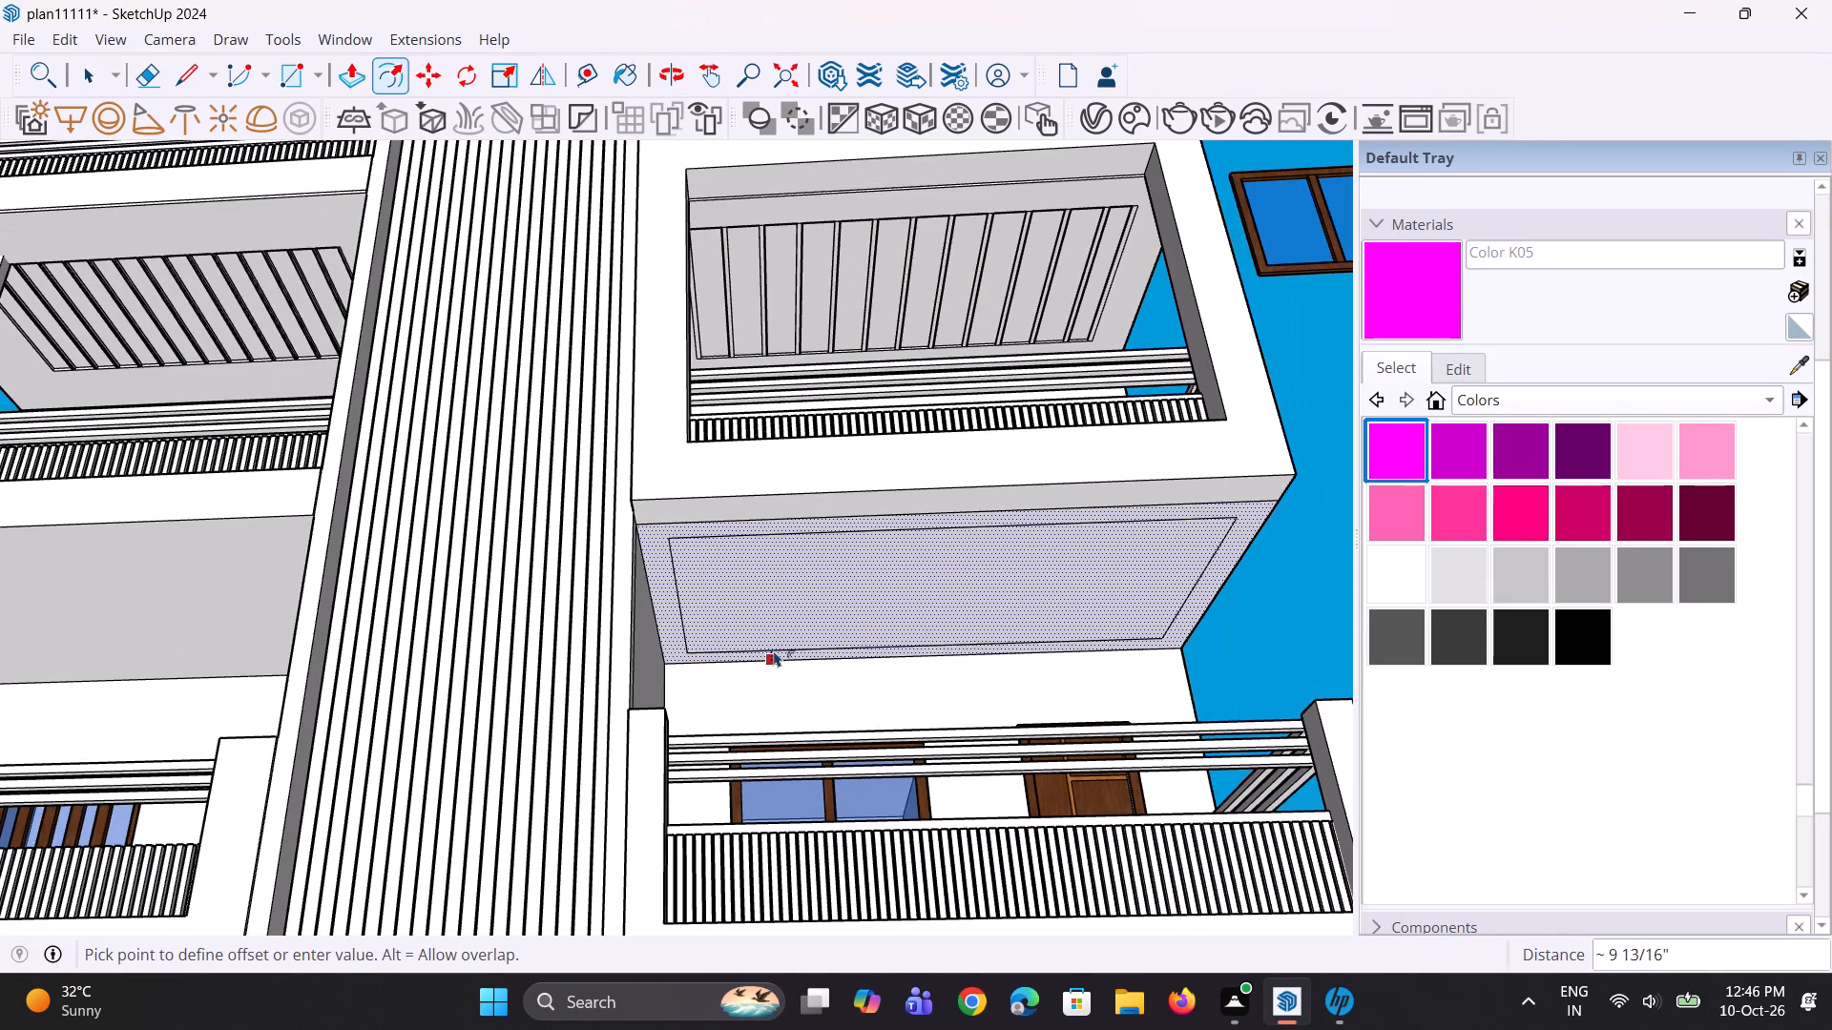
left_click(778, 645)
middle_click_drag(824, 663, 816, 583)
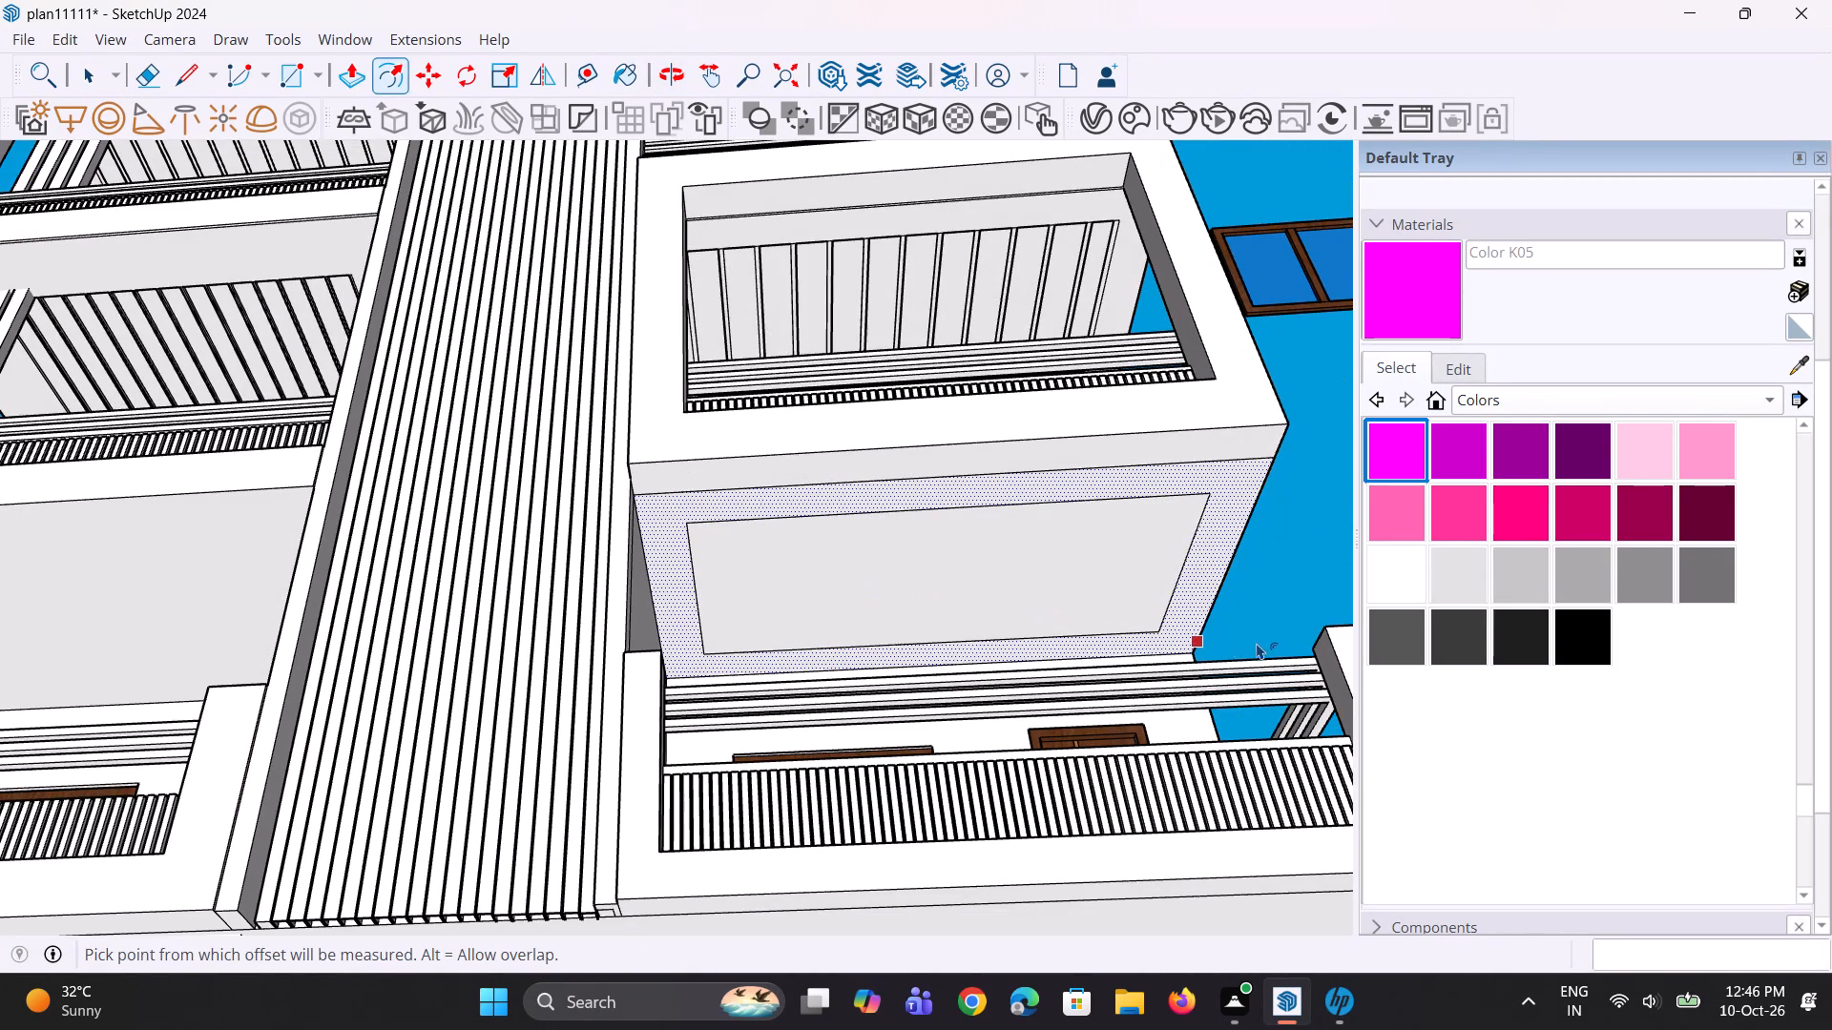
key("space")
key("space")
key("space")
left_click(1267, 620)
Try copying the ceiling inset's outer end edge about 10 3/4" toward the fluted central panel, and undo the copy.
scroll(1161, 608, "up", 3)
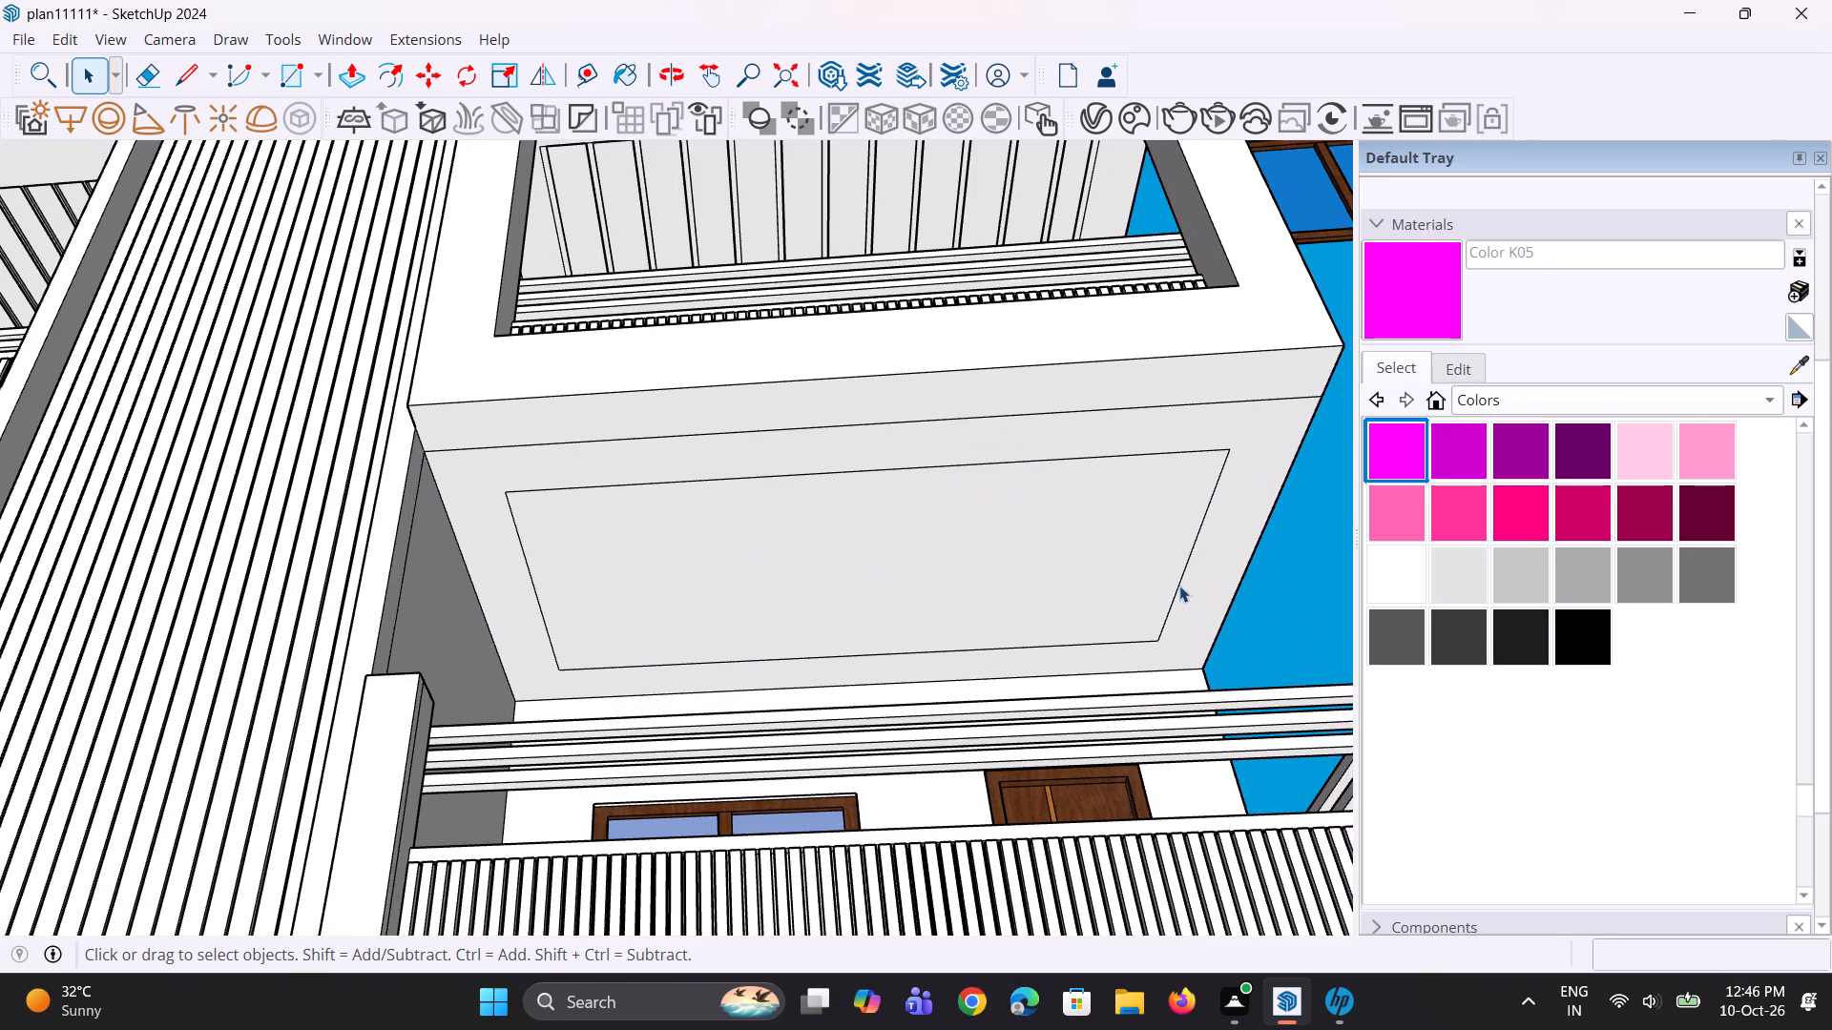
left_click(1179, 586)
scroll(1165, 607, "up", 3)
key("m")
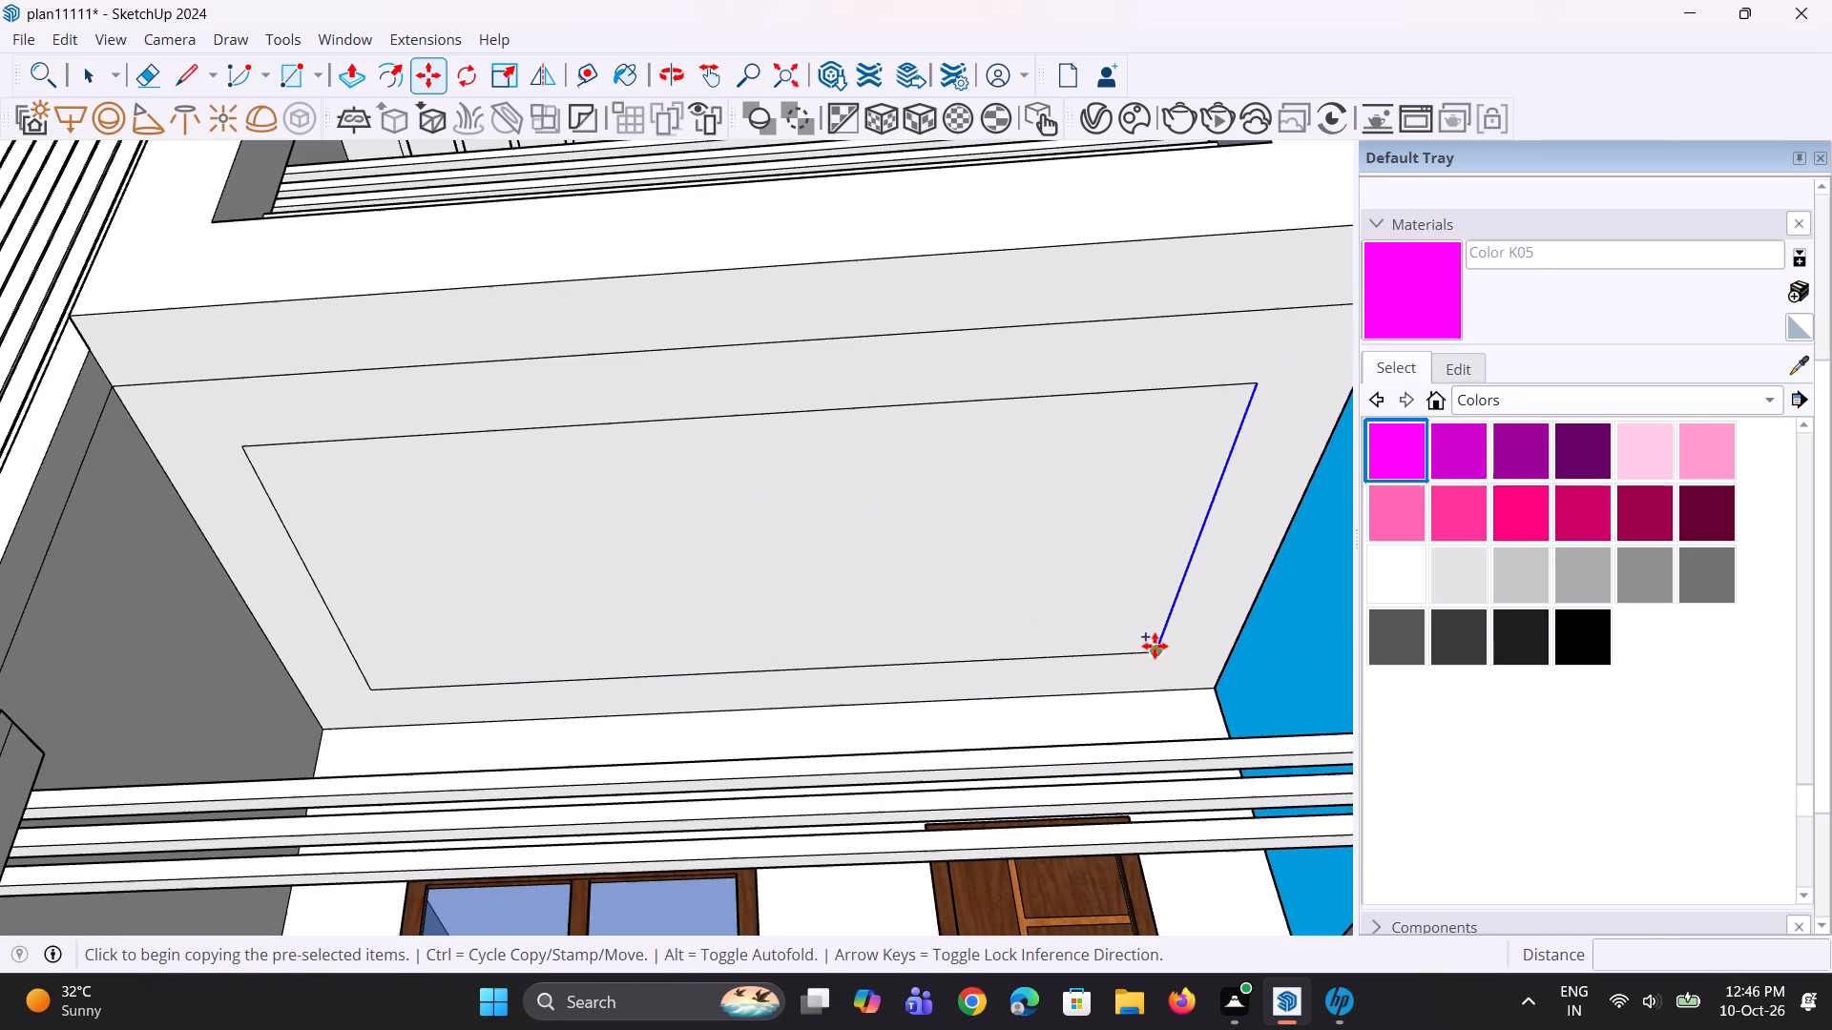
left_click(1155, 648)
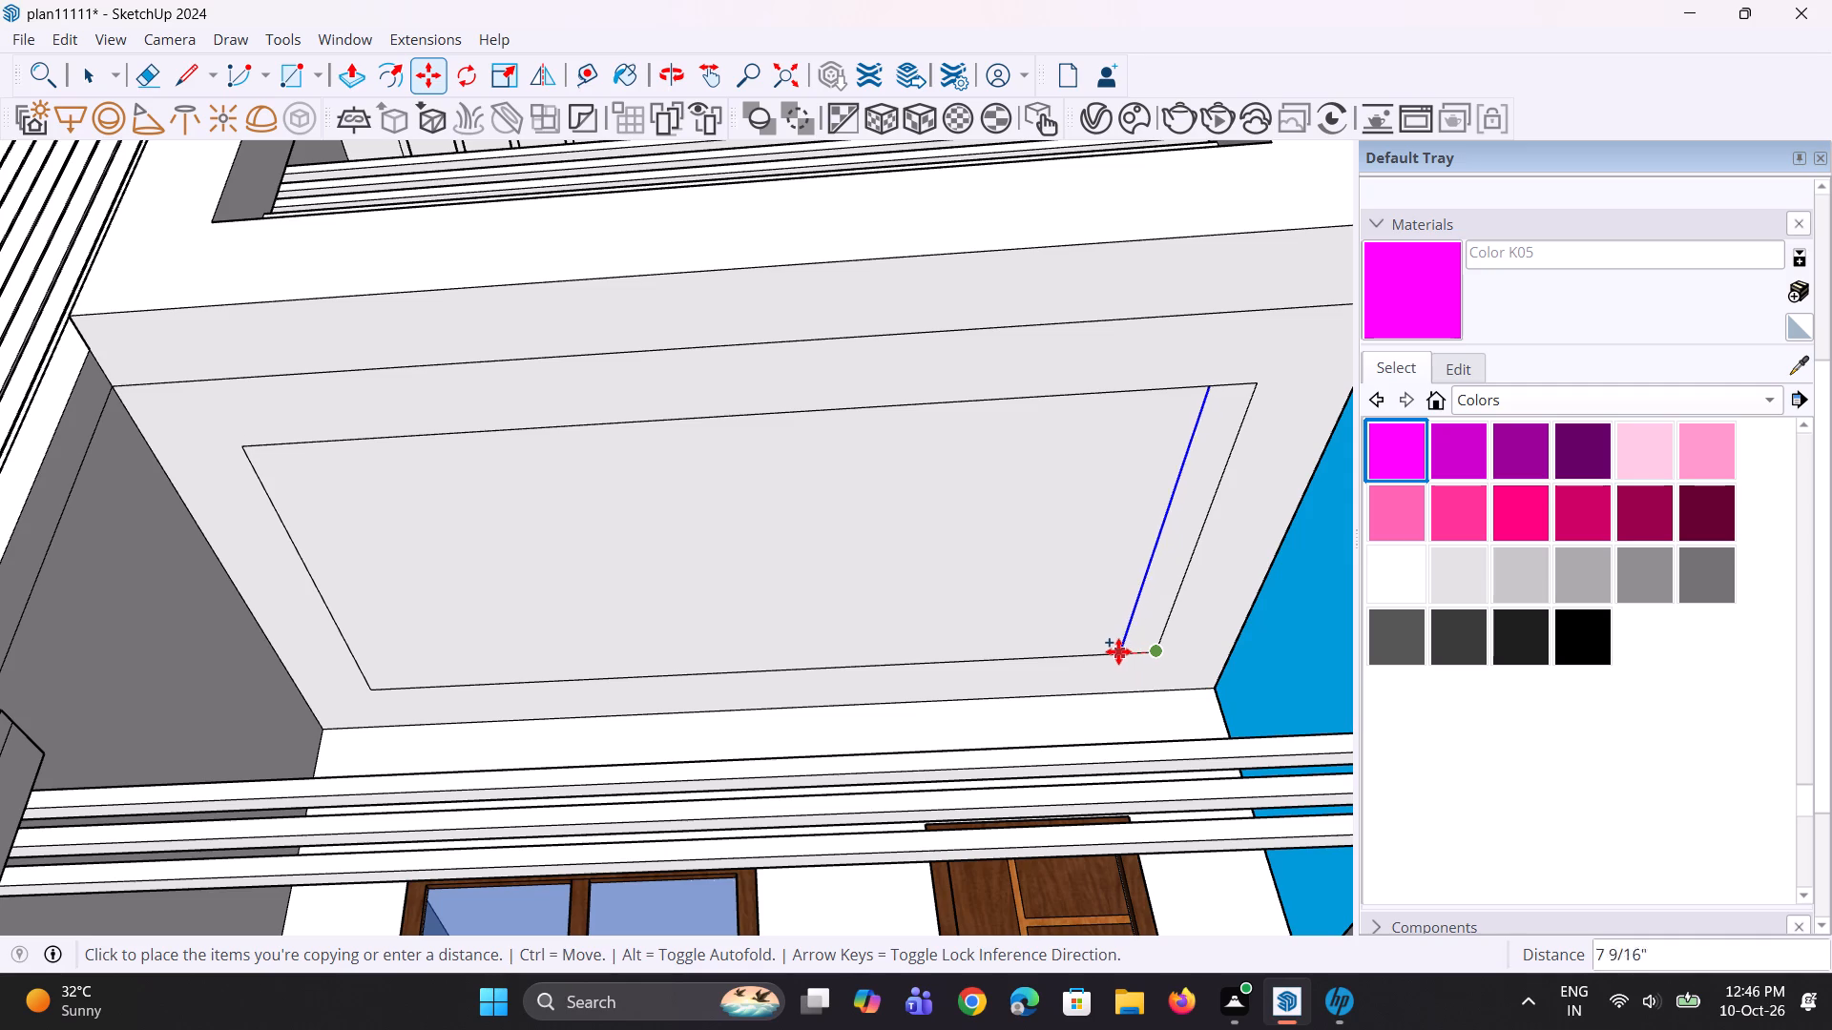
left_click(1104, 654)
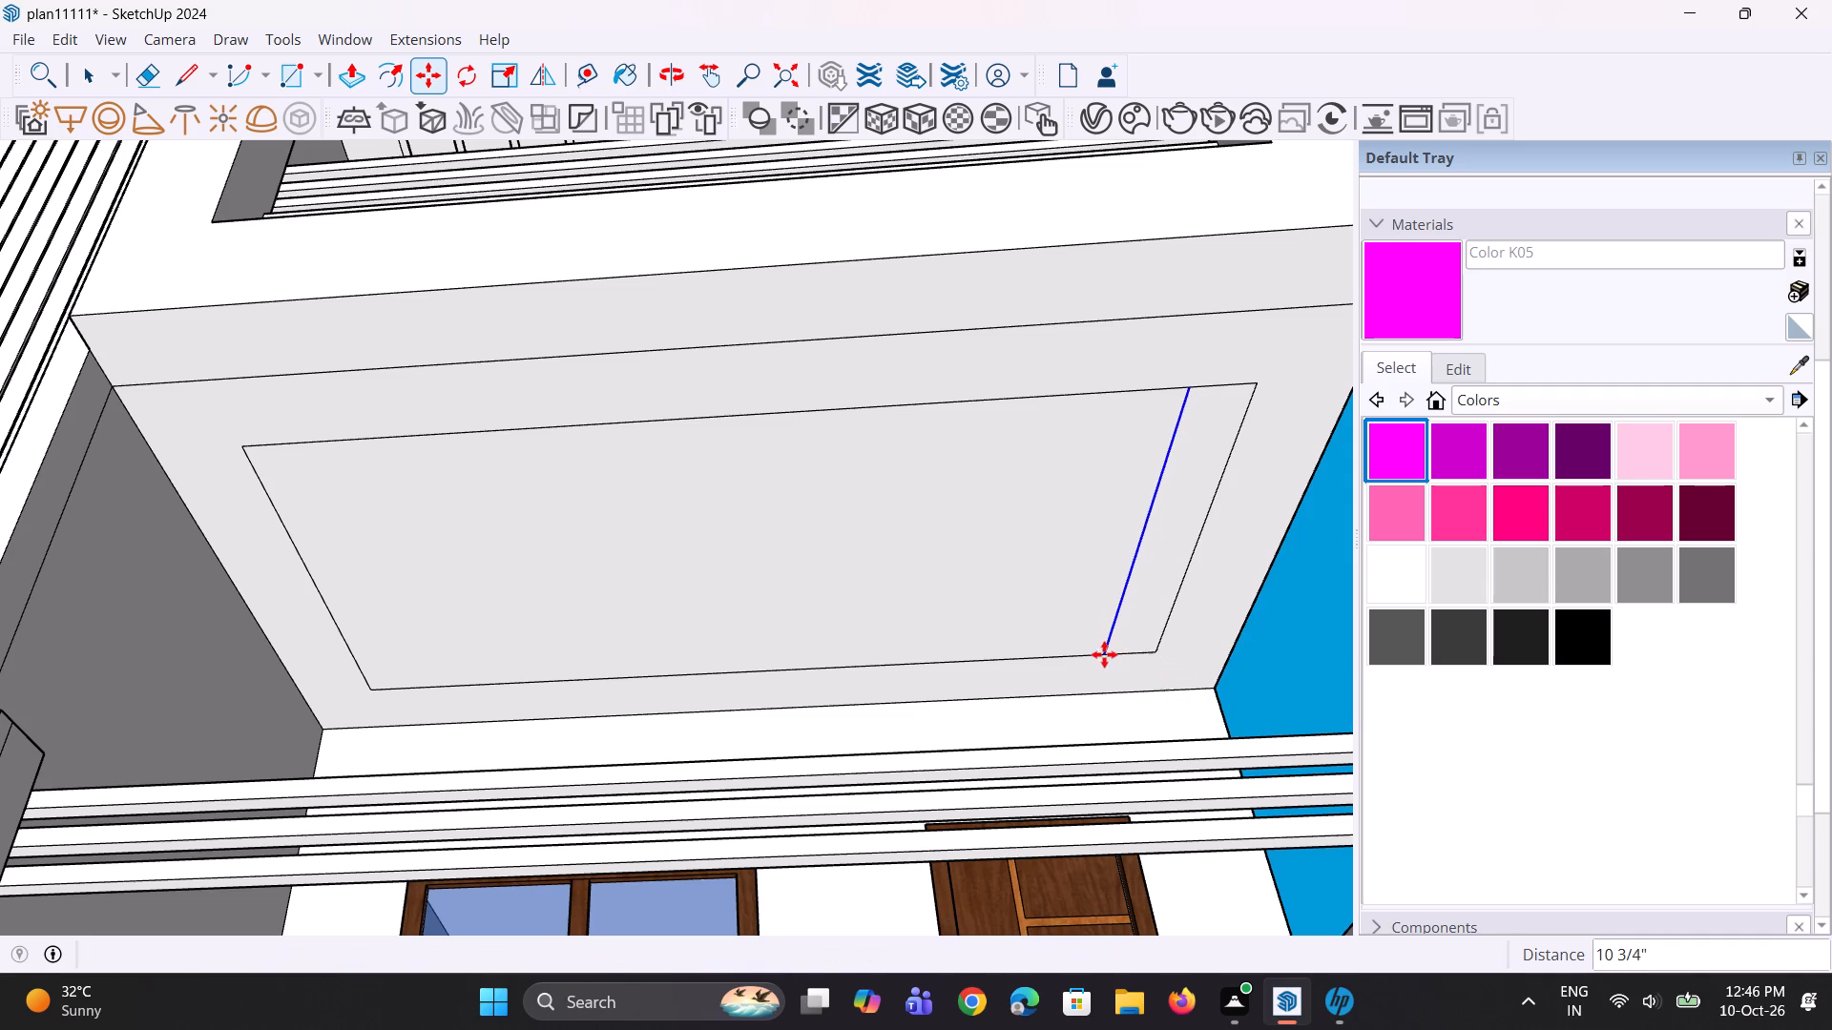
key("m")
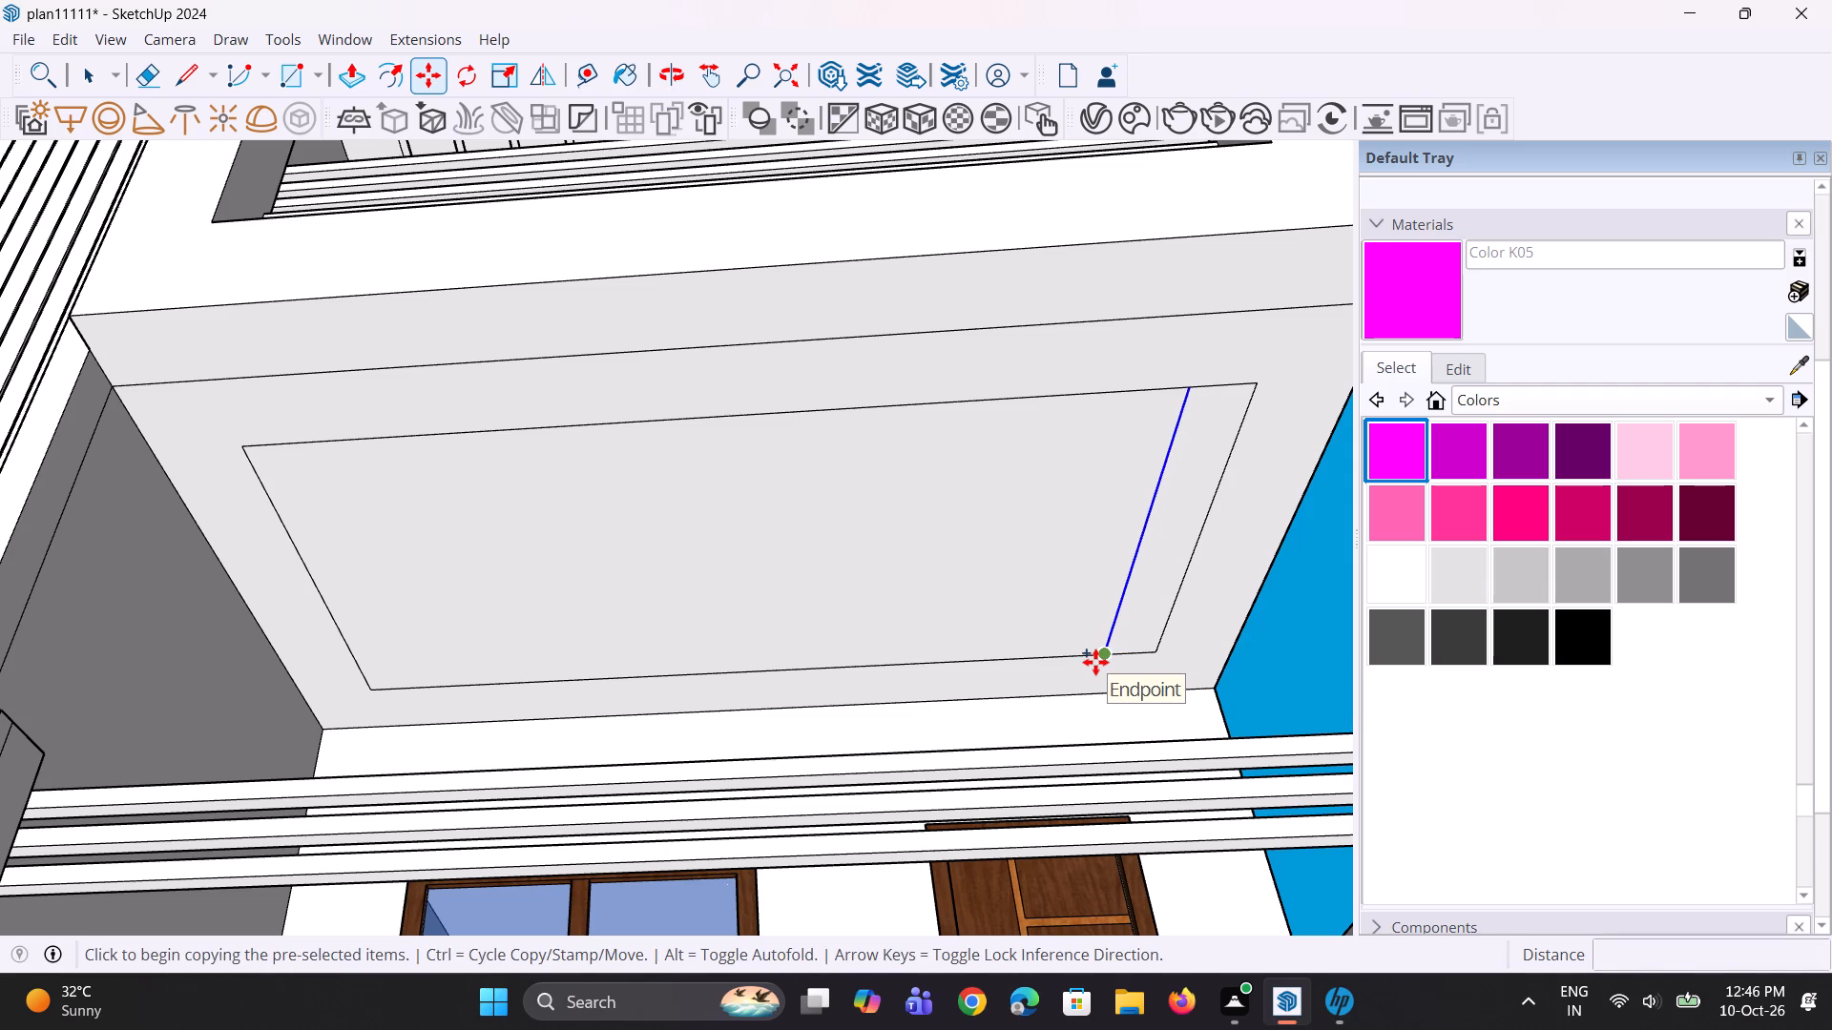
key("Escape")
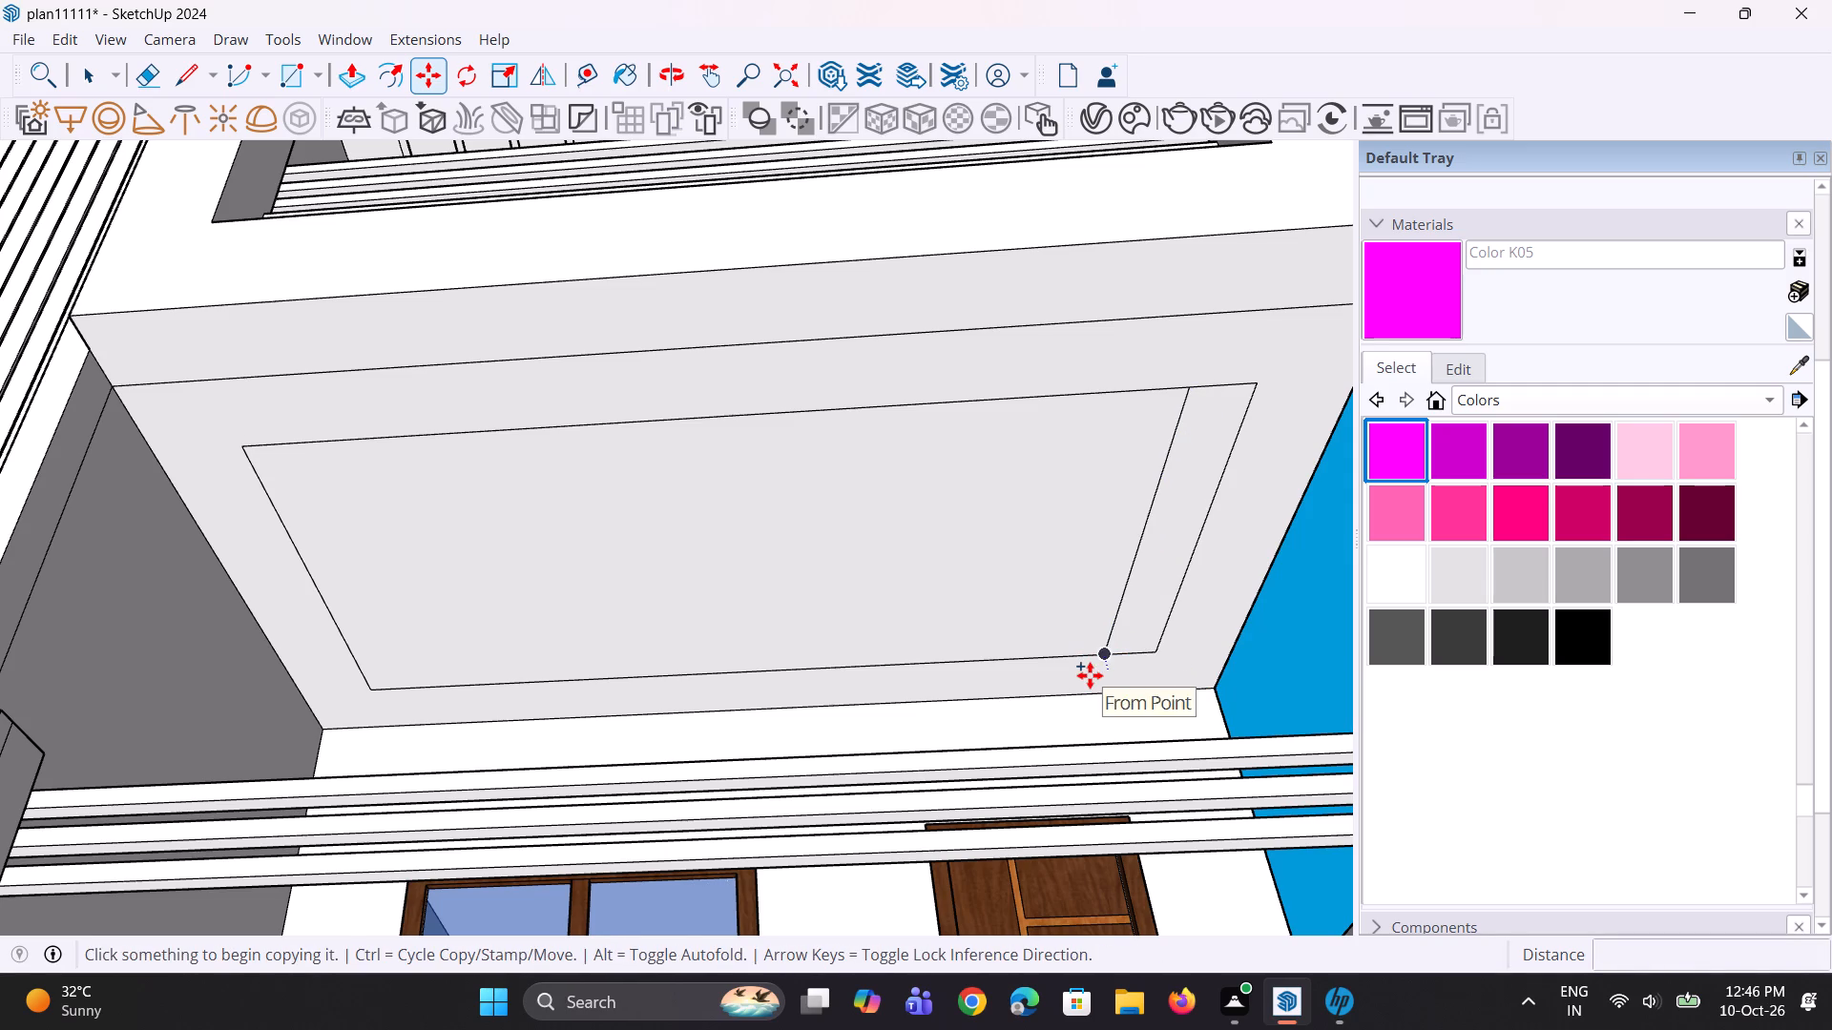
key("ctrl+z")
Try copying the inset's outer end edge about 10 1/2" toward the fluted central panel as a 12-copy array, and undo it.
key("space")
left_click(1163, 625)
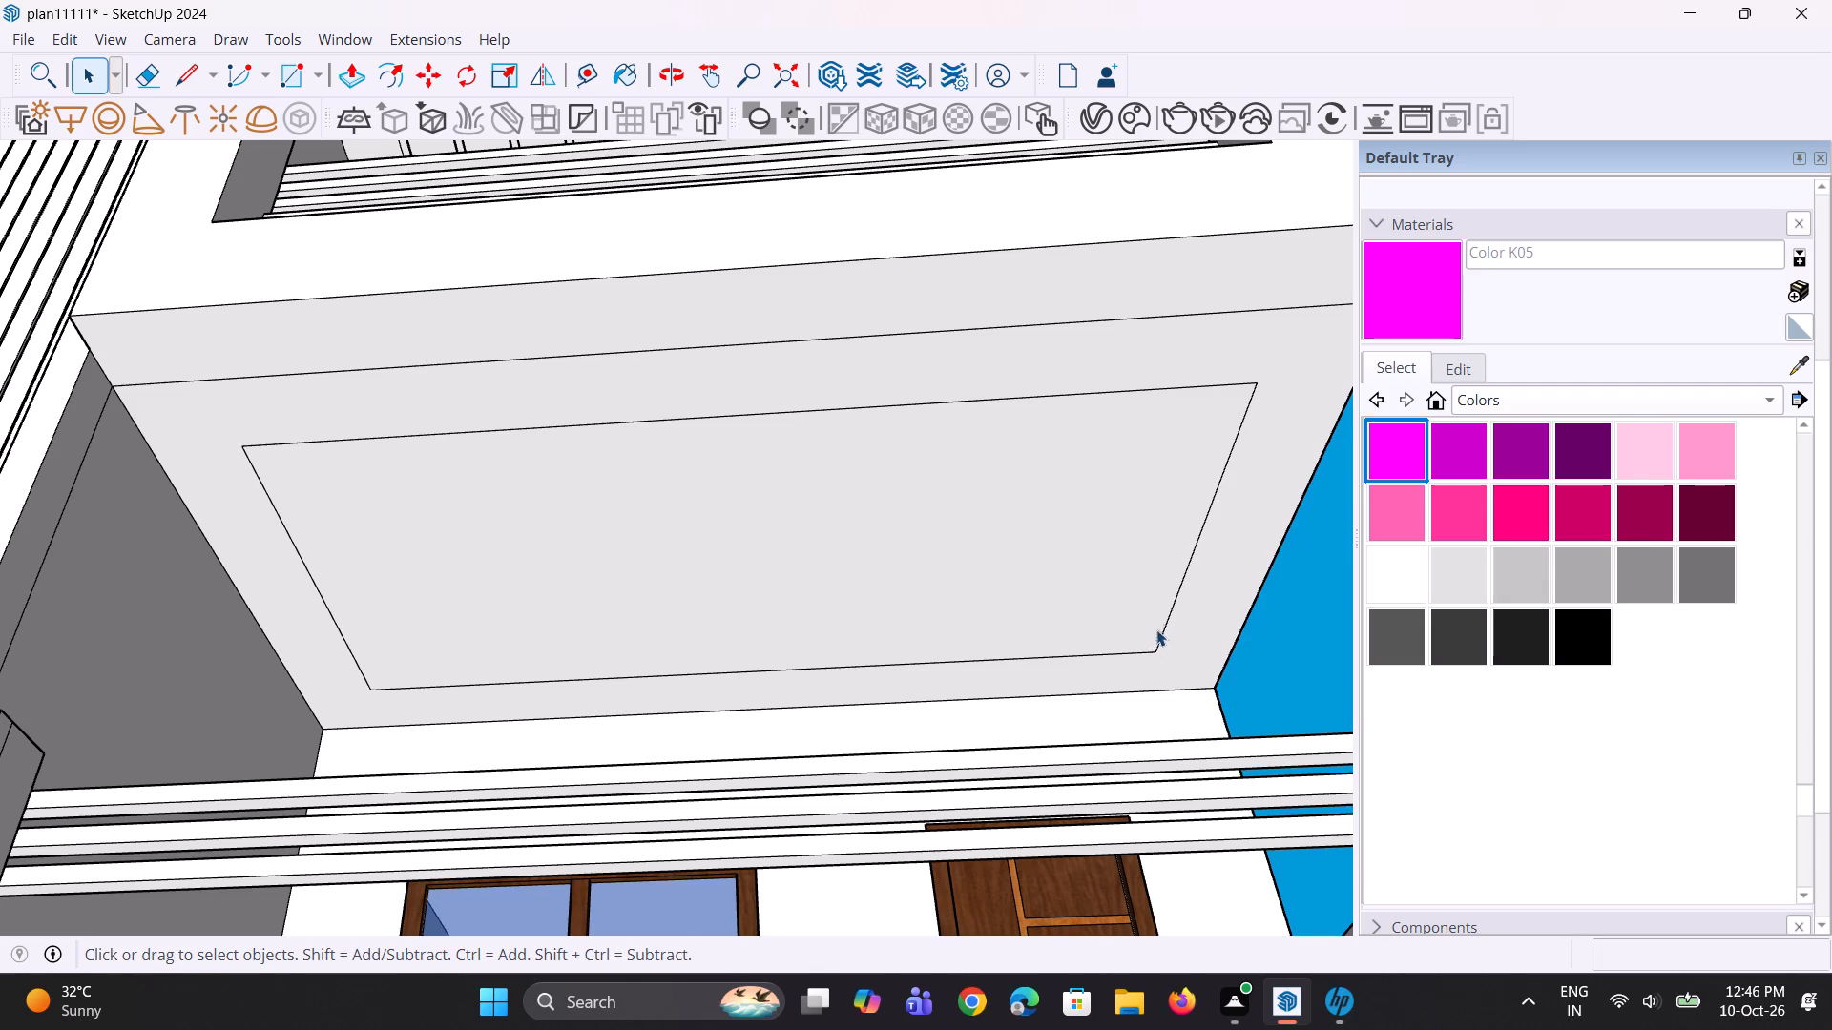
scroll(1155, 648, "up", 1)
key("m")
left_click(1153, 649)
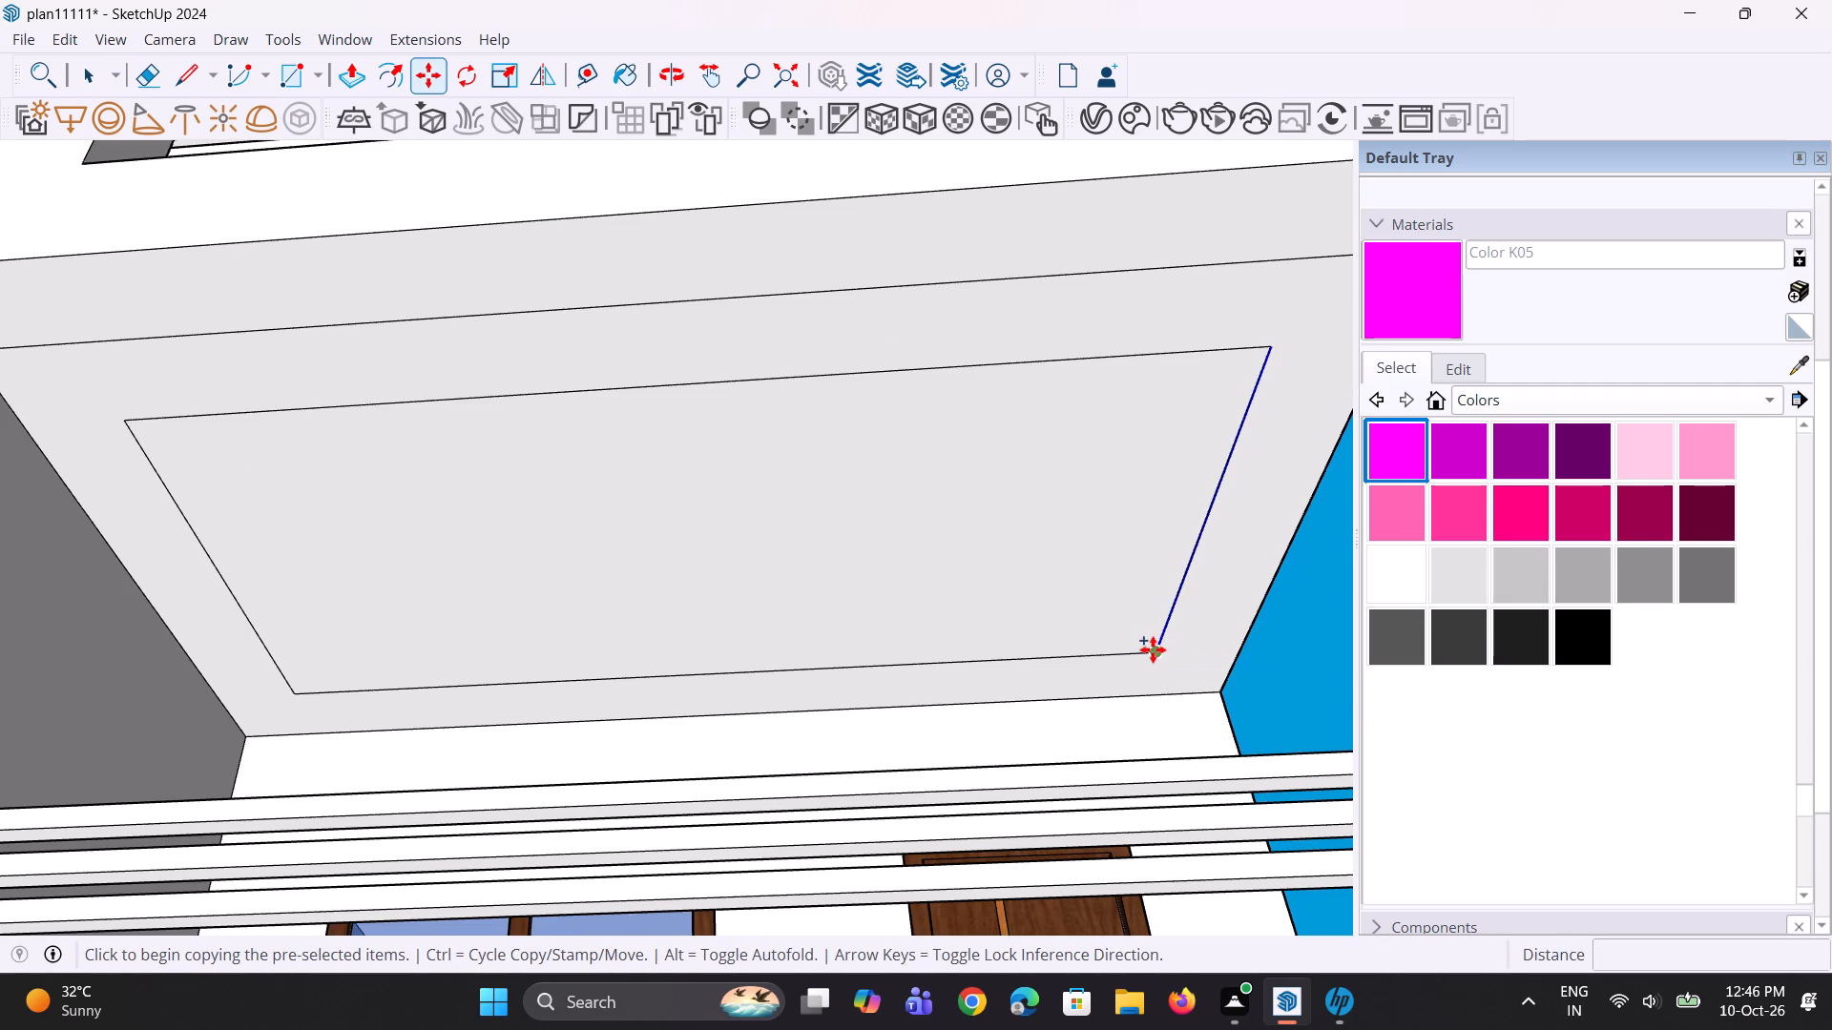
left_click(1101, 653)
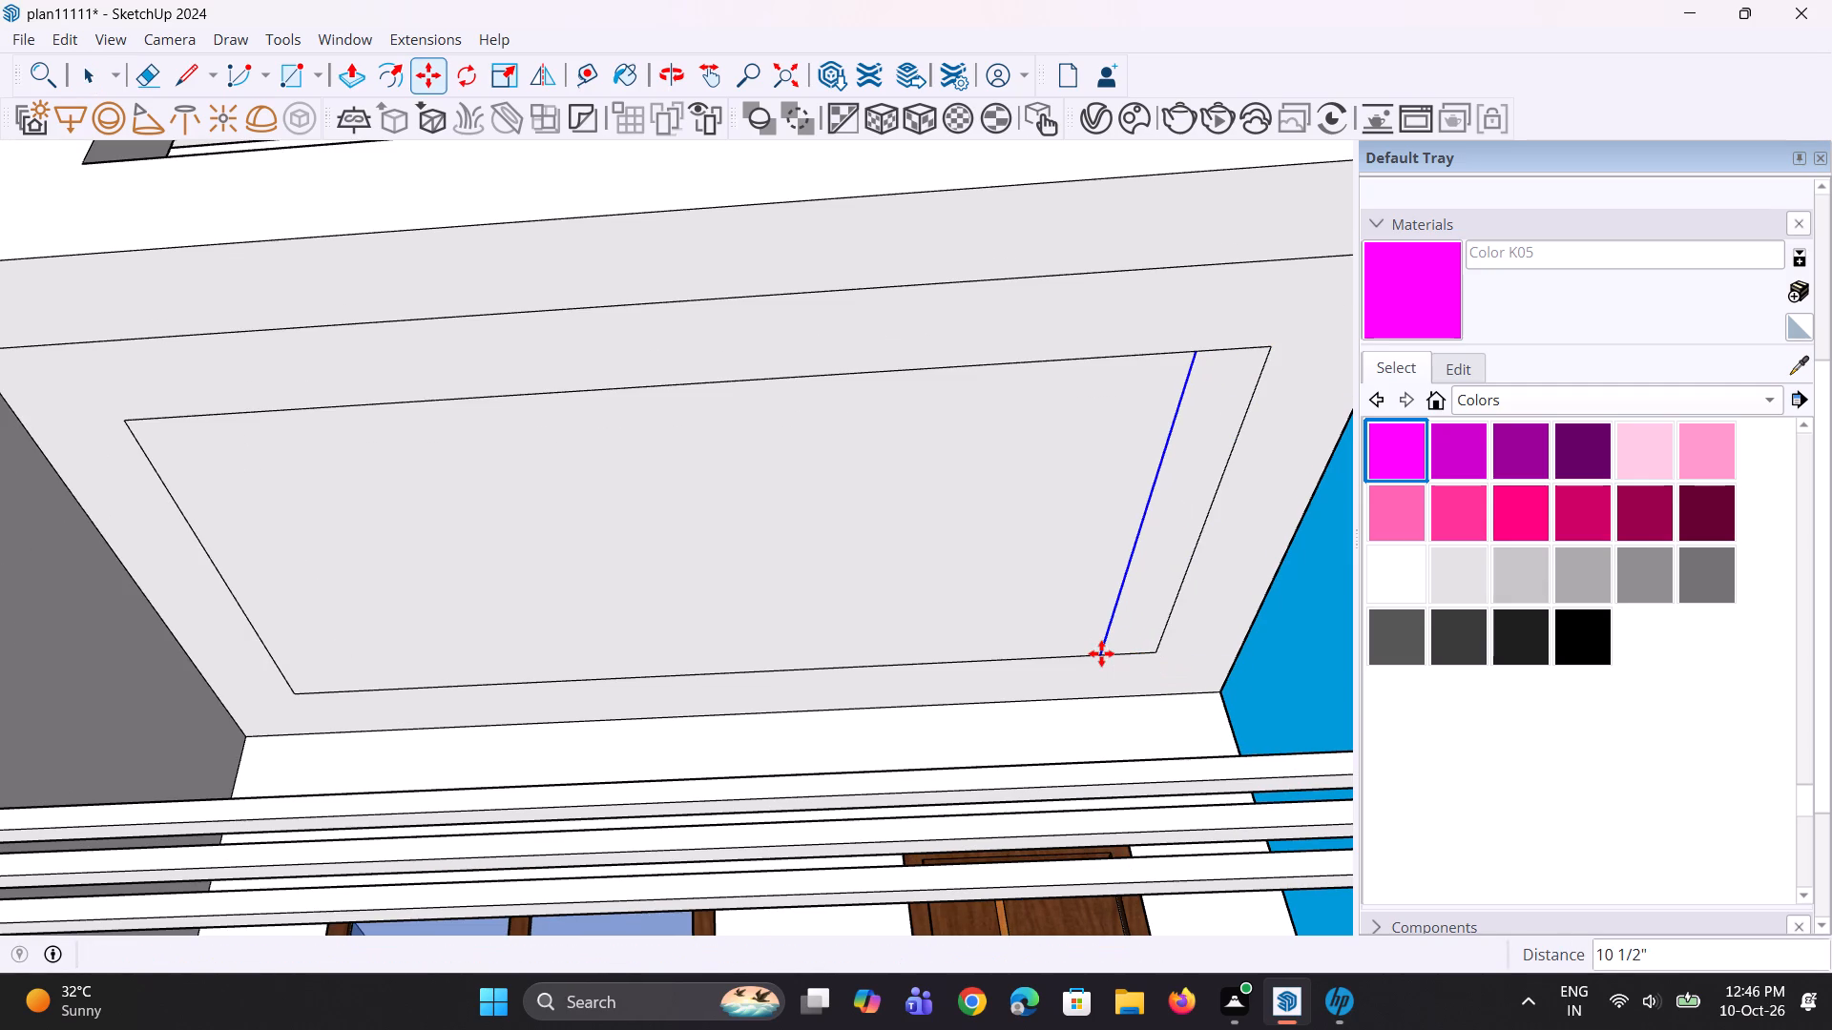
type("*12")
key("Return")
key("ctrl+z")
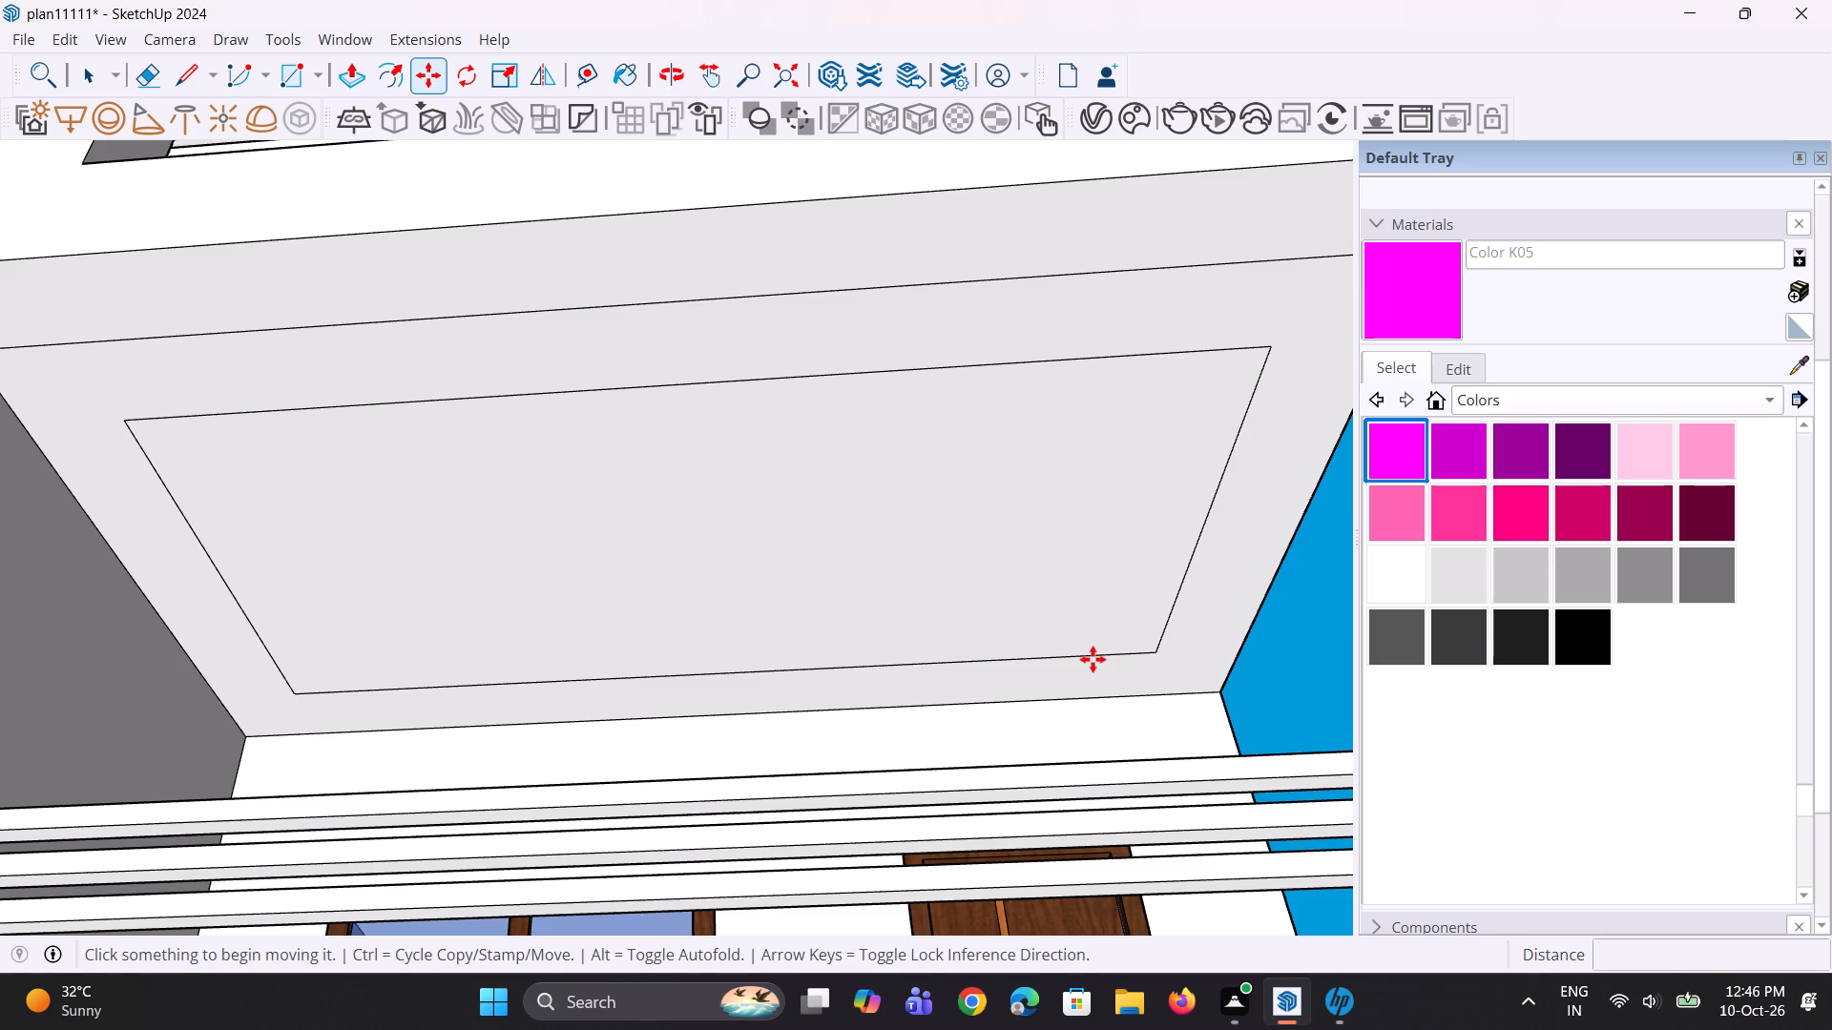
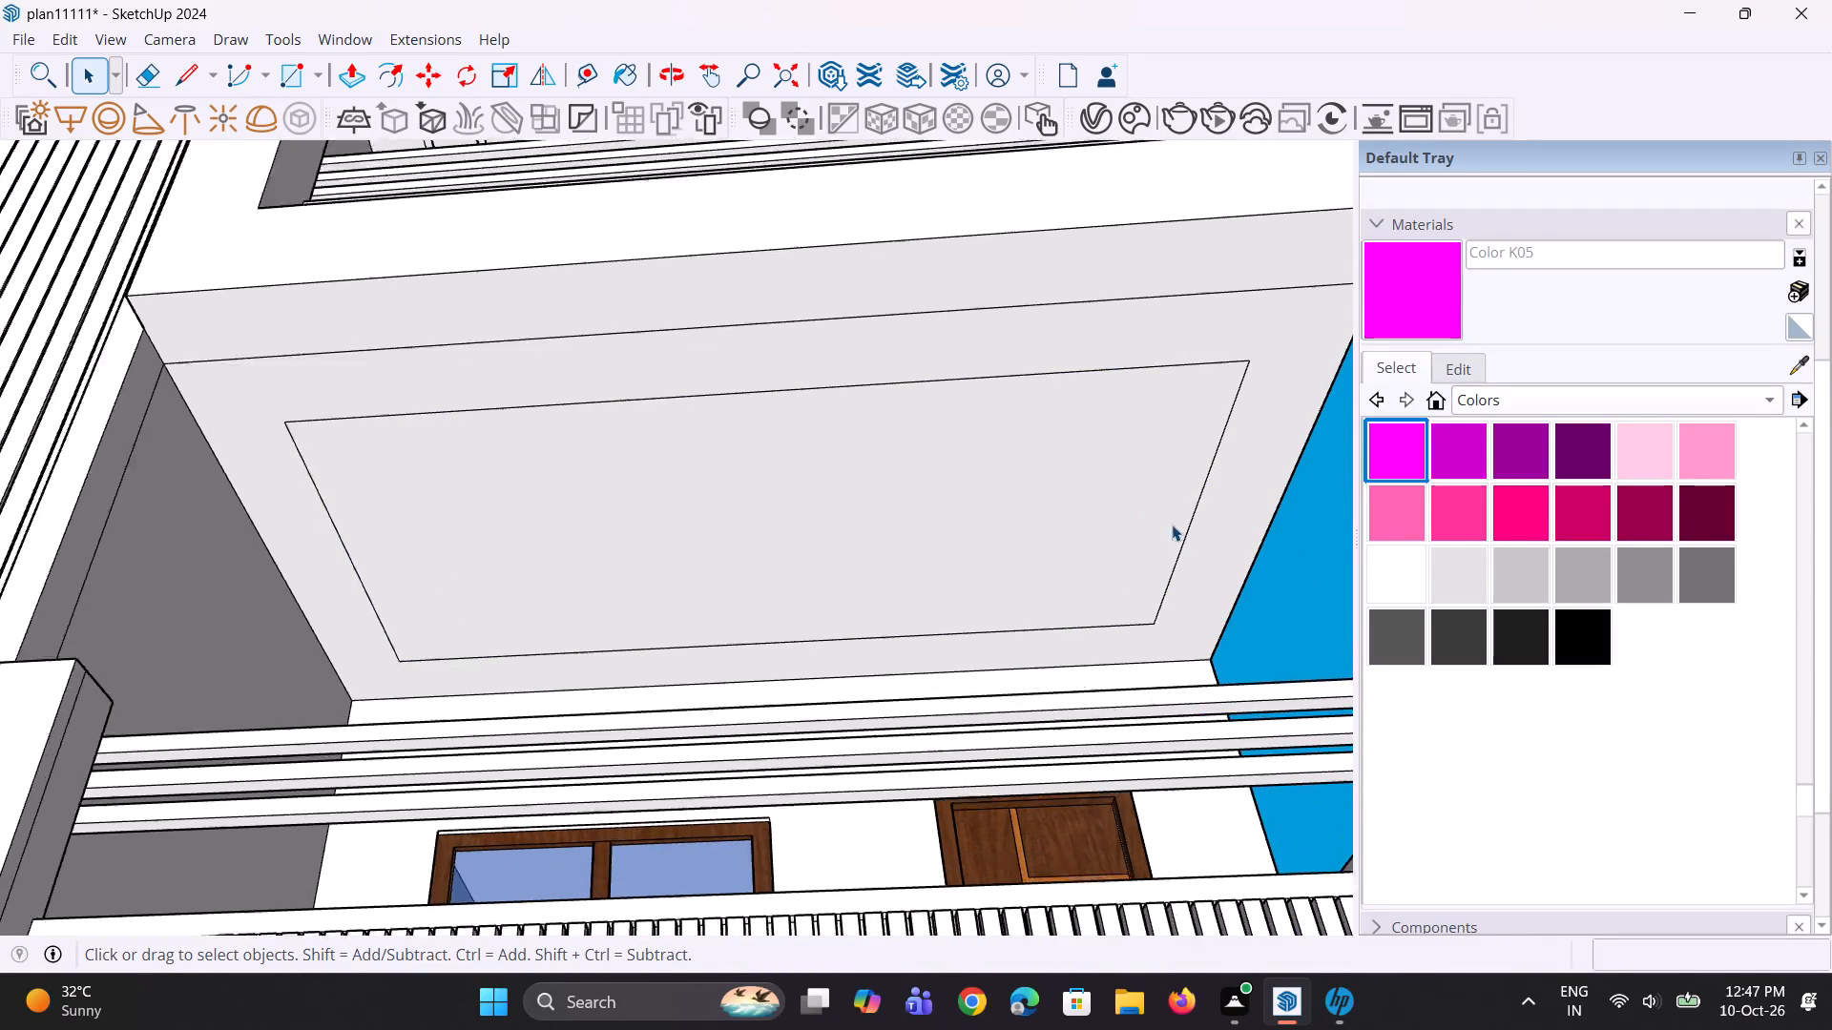
Copy the ceiling inset's outer end edge about 1' 1" toward the fluted central panel as a 14-copy array.
scroll(1172, 525, "up", 1)
left_click(1191, 535)
scroll(1141, 701, "up", 2)
key("m")
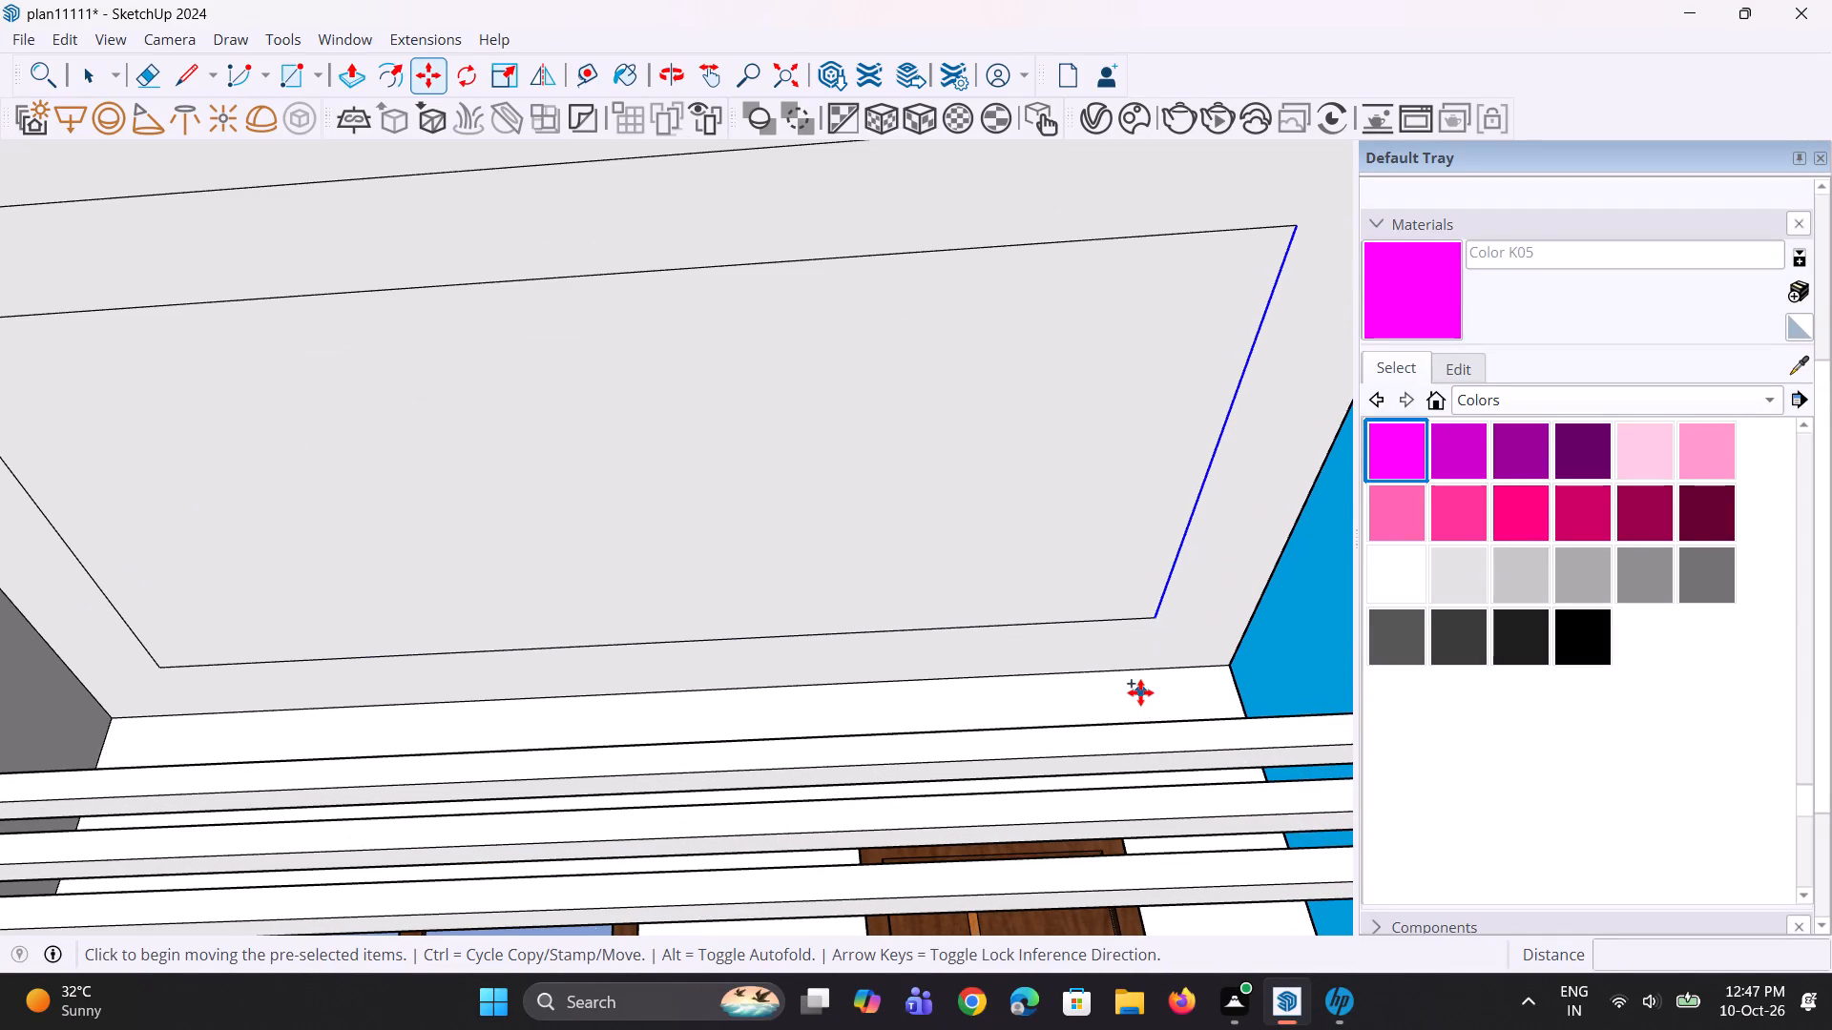
left_click(1151, 620)
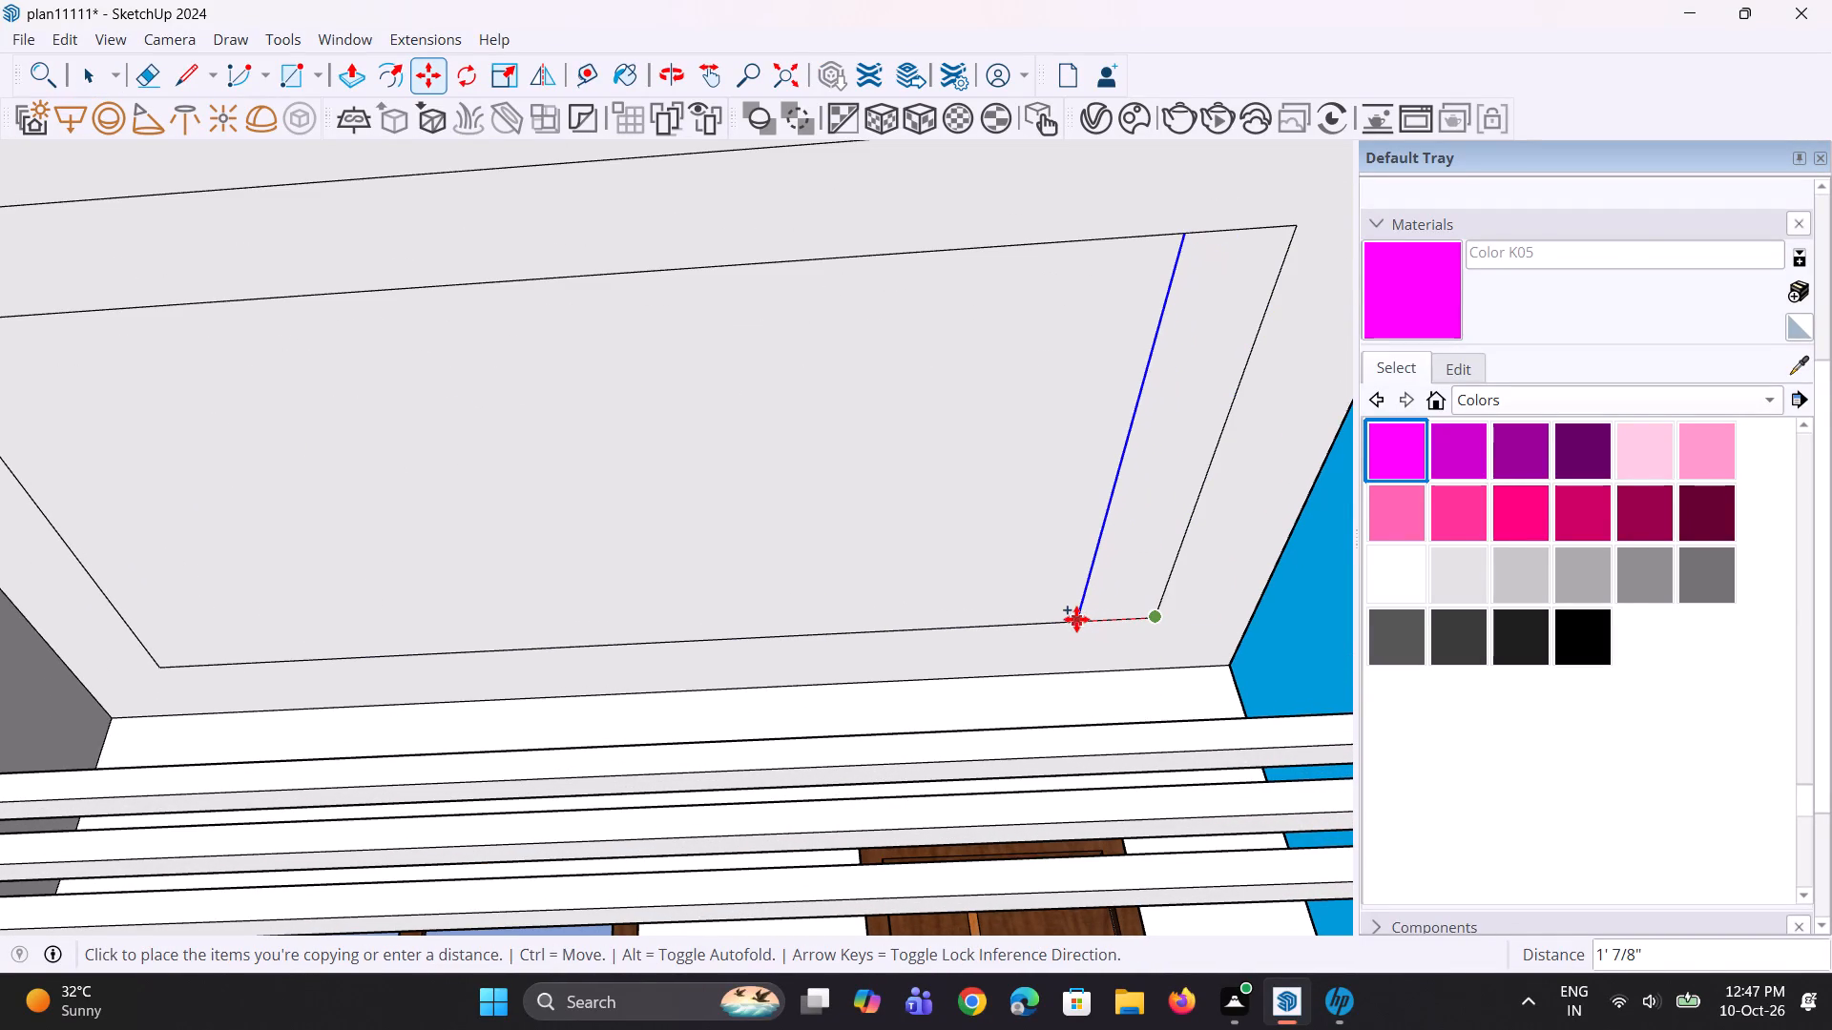
left_click(1073, 618)
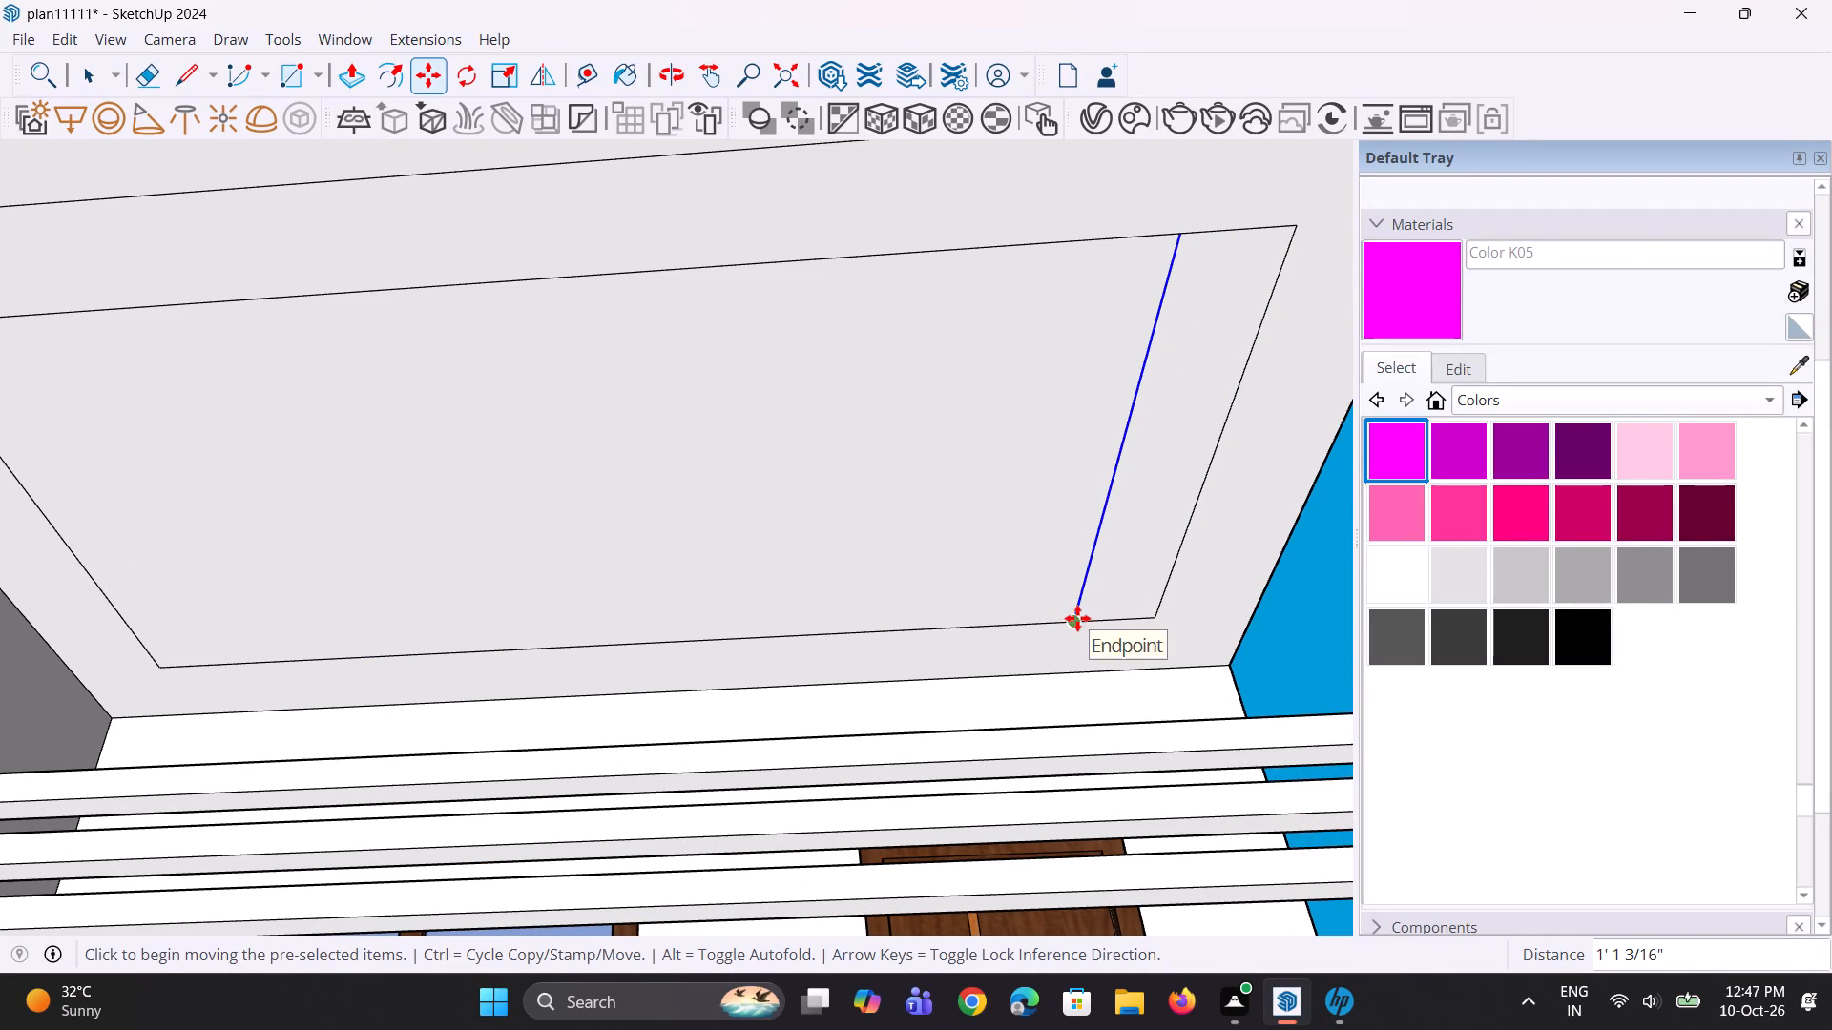
key("asterisk")
type("14")
key("Return")
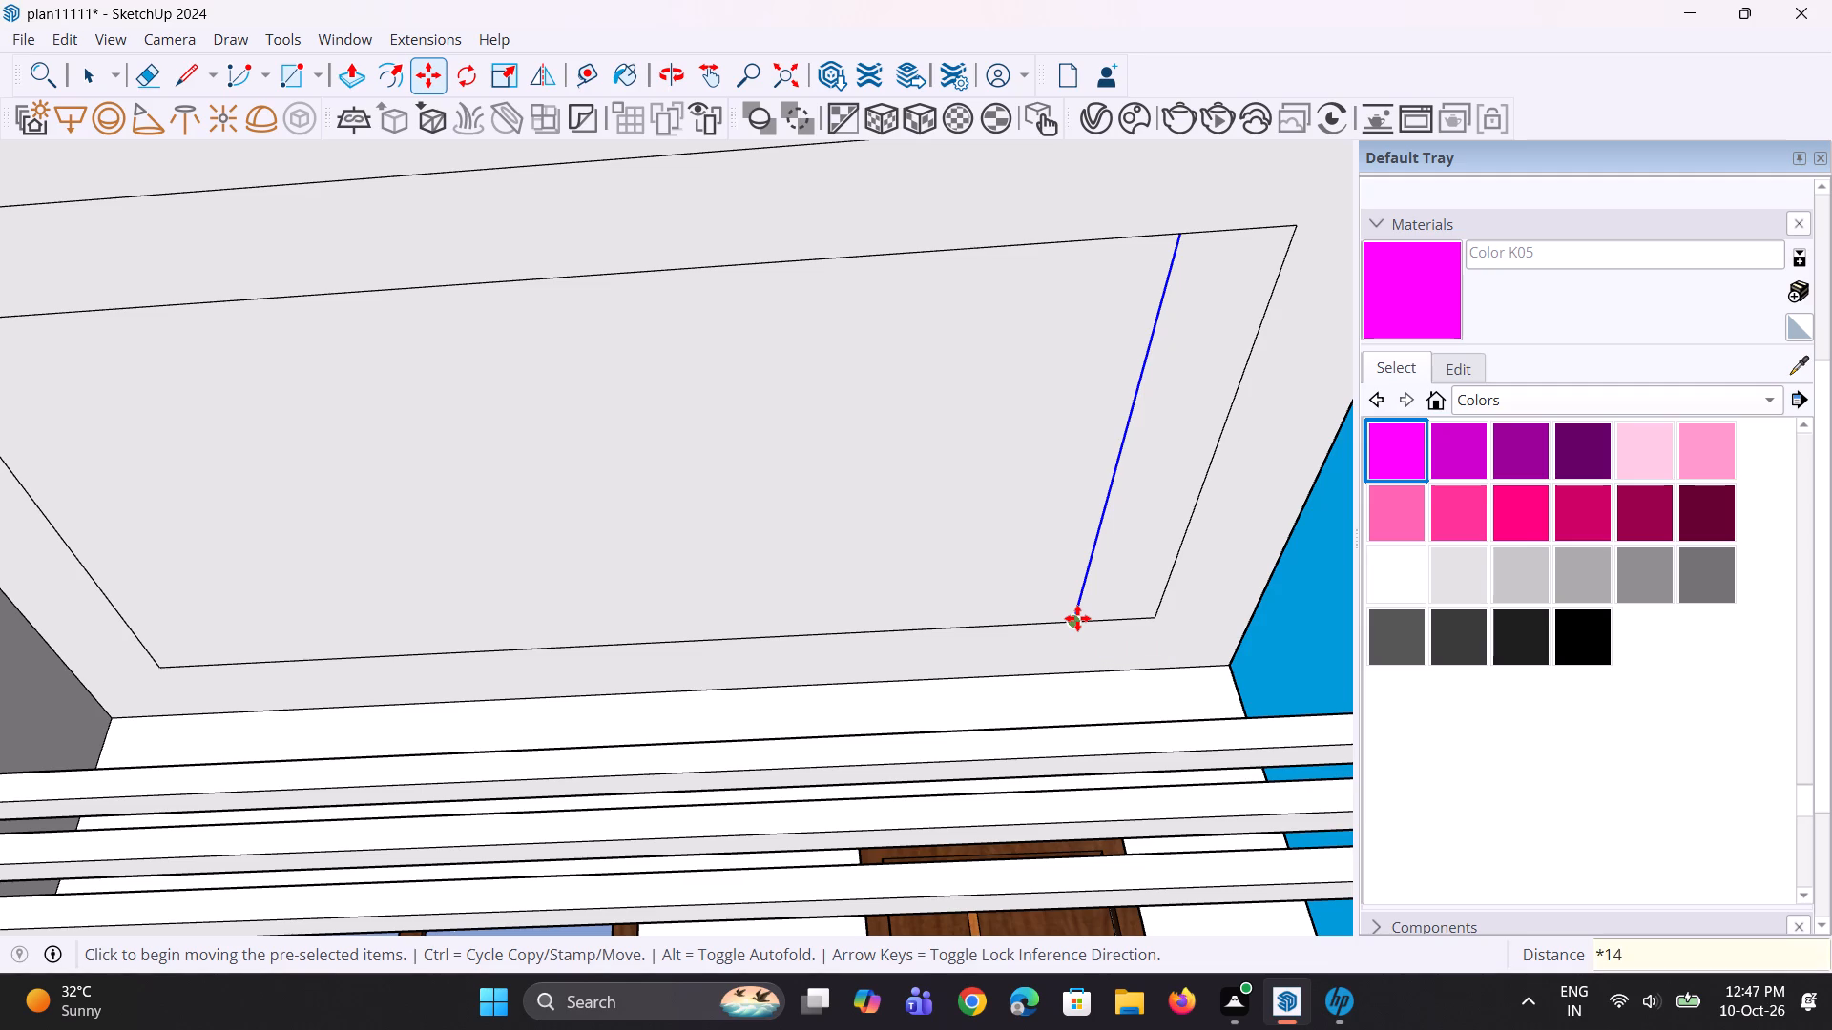
Delete the two surplus array lines lying beyond the inset's inner end, beside the fluted central panel.
scroll(1093, 590, "down", 4)
middle_click_drag(1123, 566, 1138, 565)
key("space")
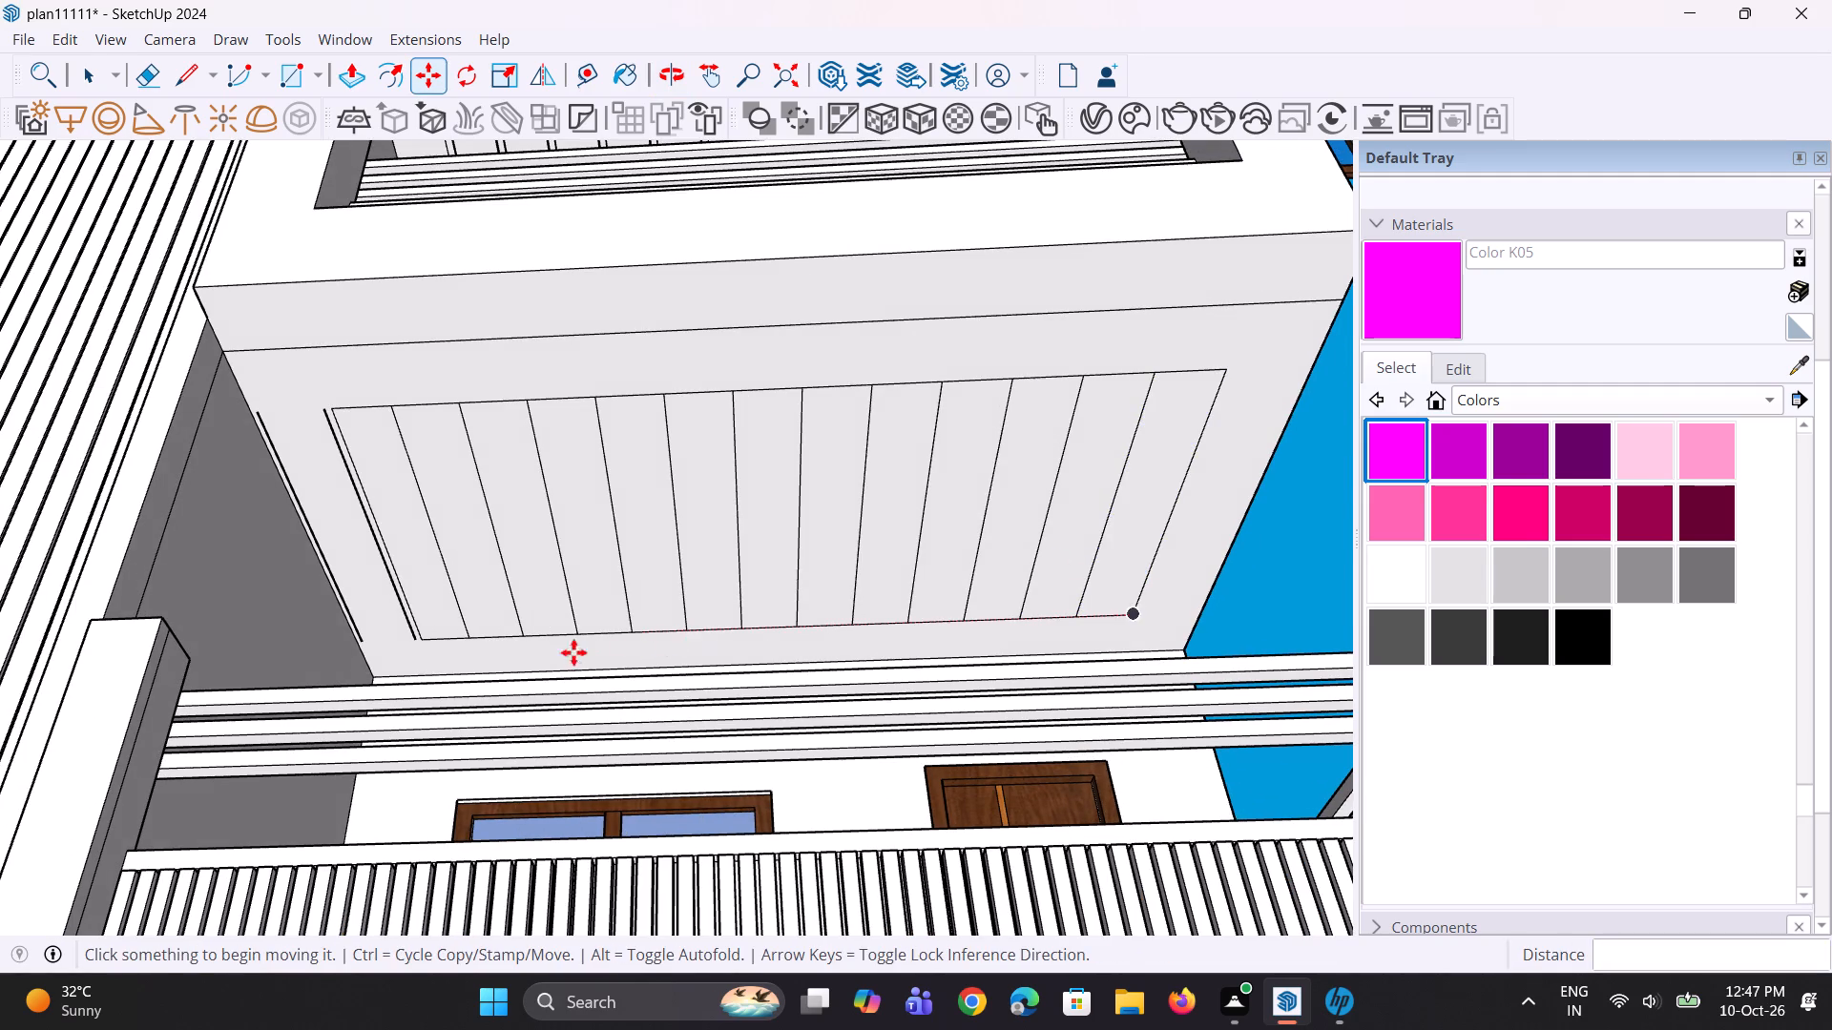
key("space")
scroll(414, 636, "up", 2)
left_click(406, 618)
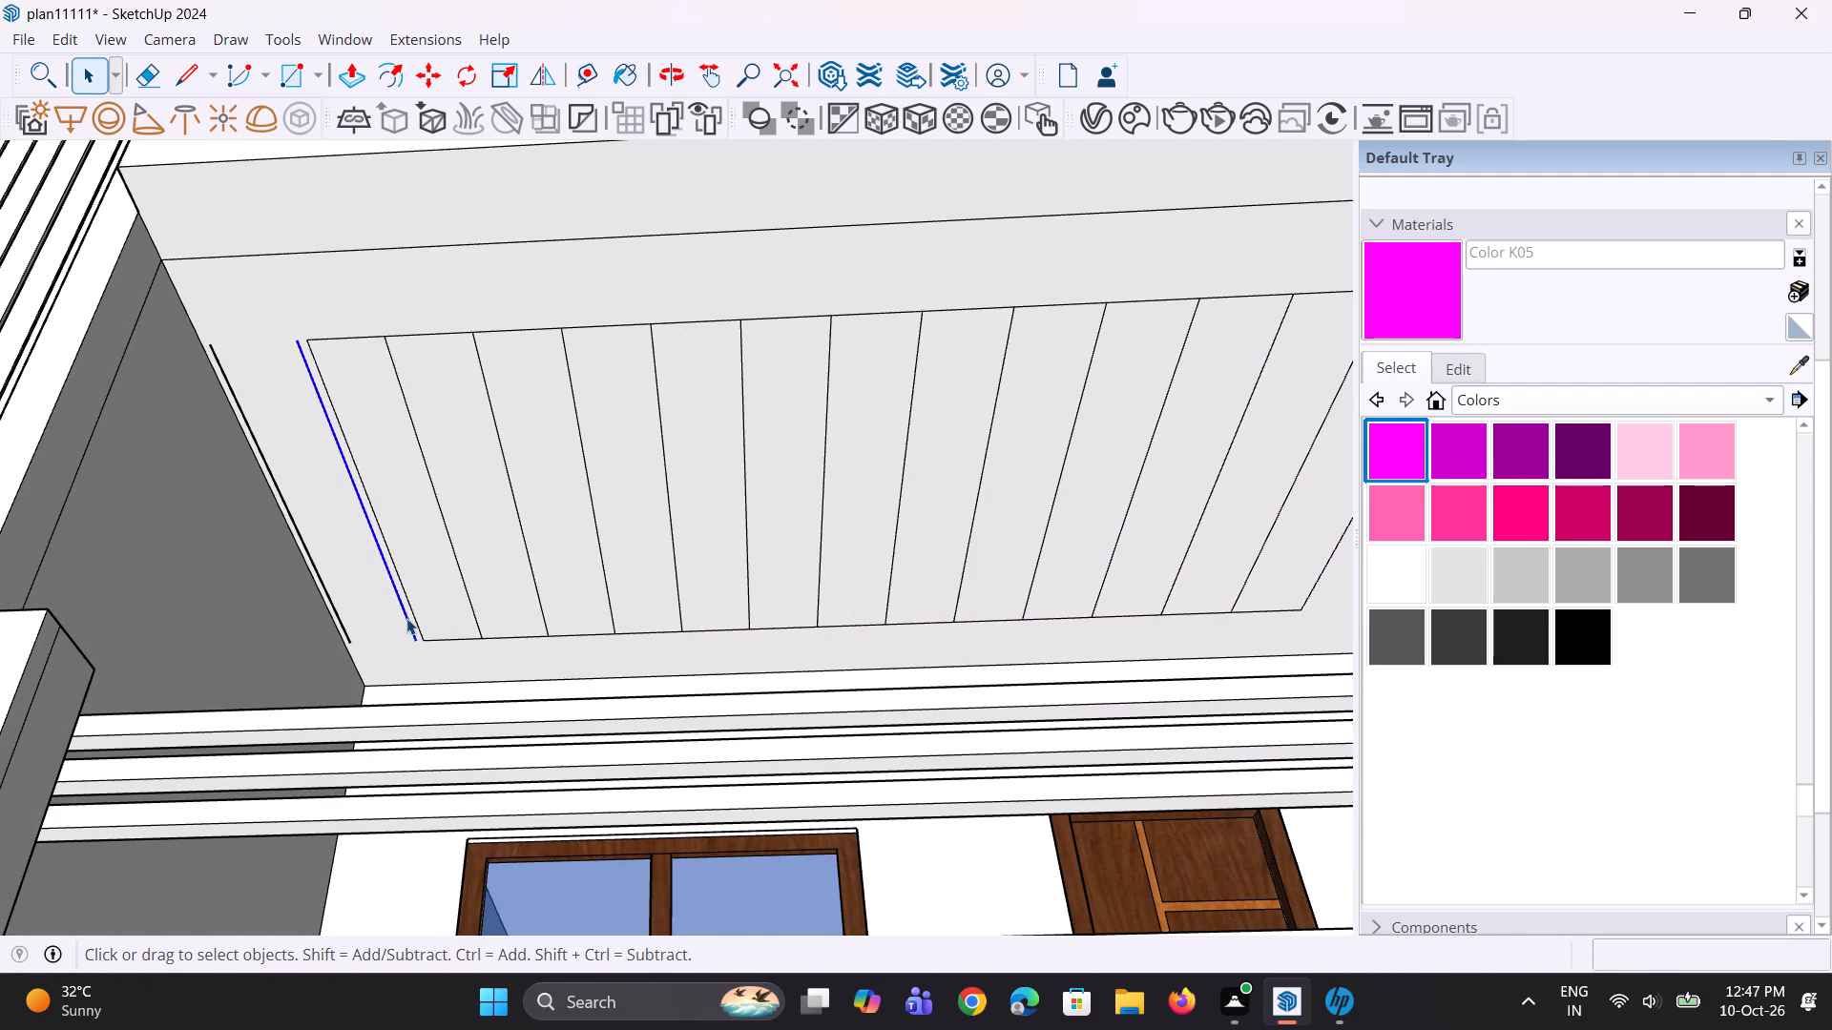
key("Delete")
left_click(340, 618)
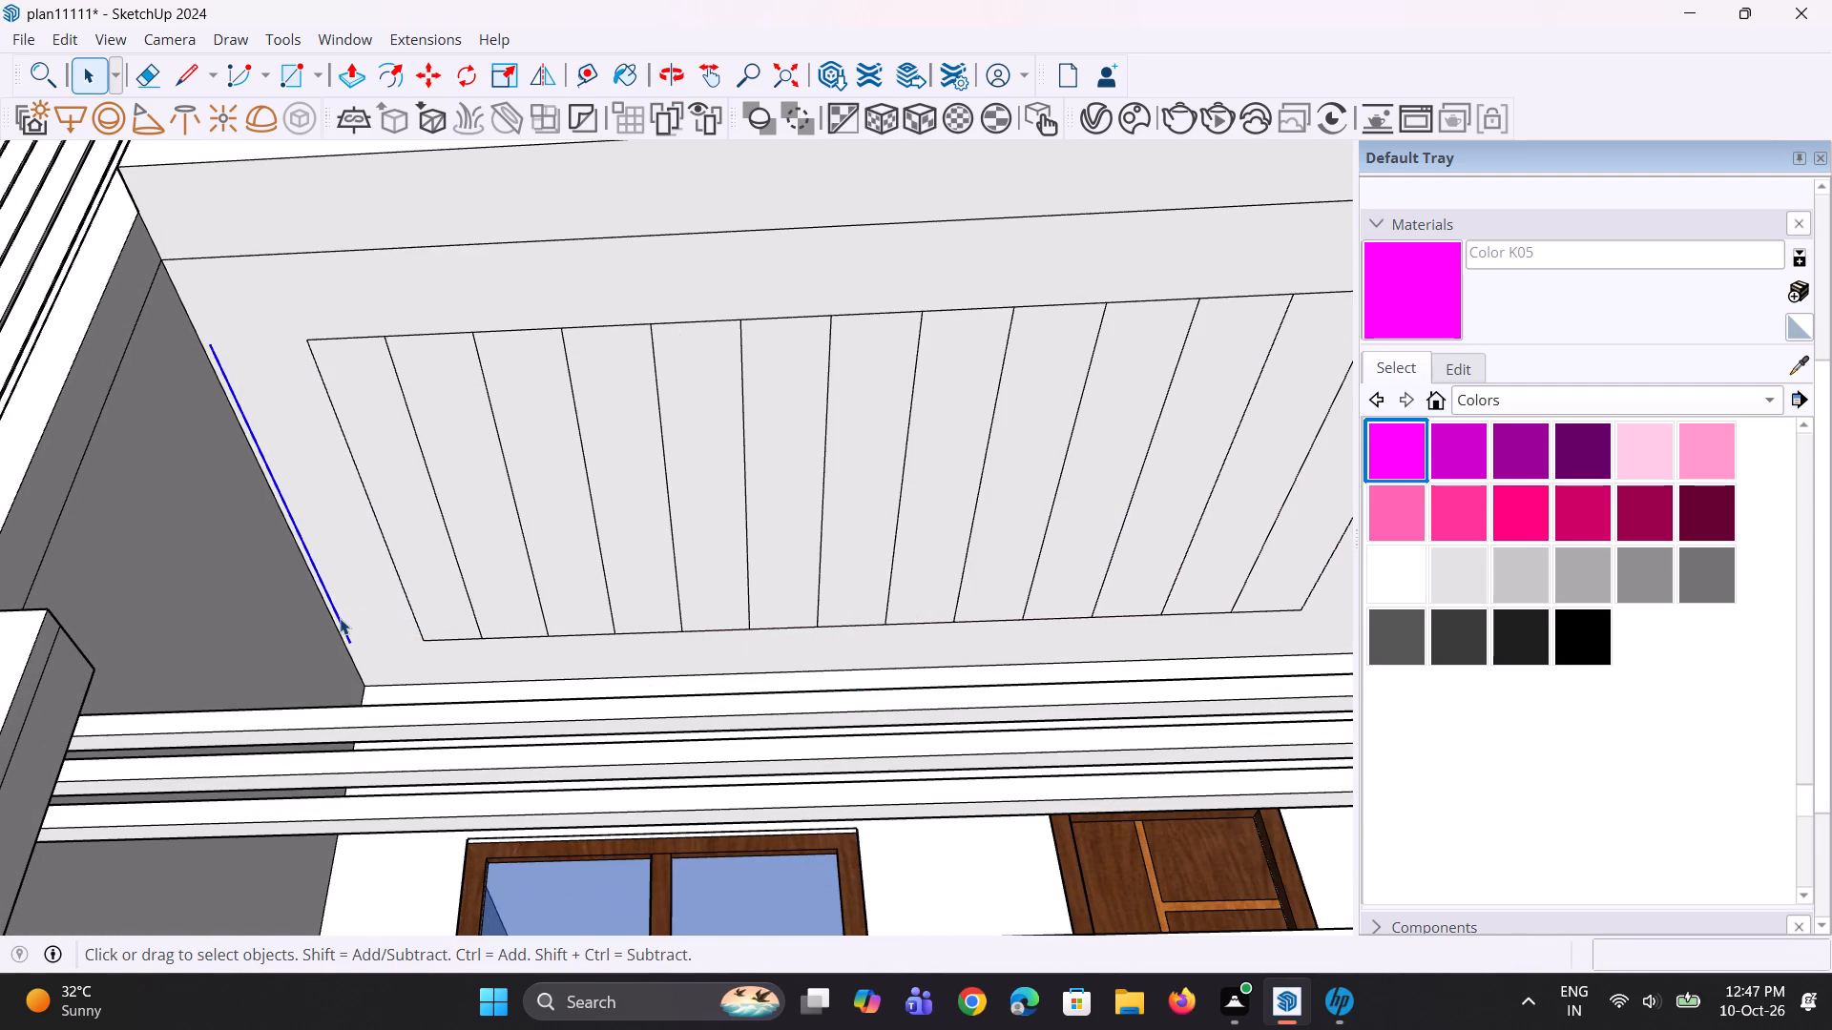
key("Delete")
Copy all the ceiling's crosswise divider lines, including both inset end edges, about 2" toward the fluted central panel to outline narrow slats.
scroll(408, 595, "down", 7)
middle_click_drag(621, 562, 641, 483)
key("space")
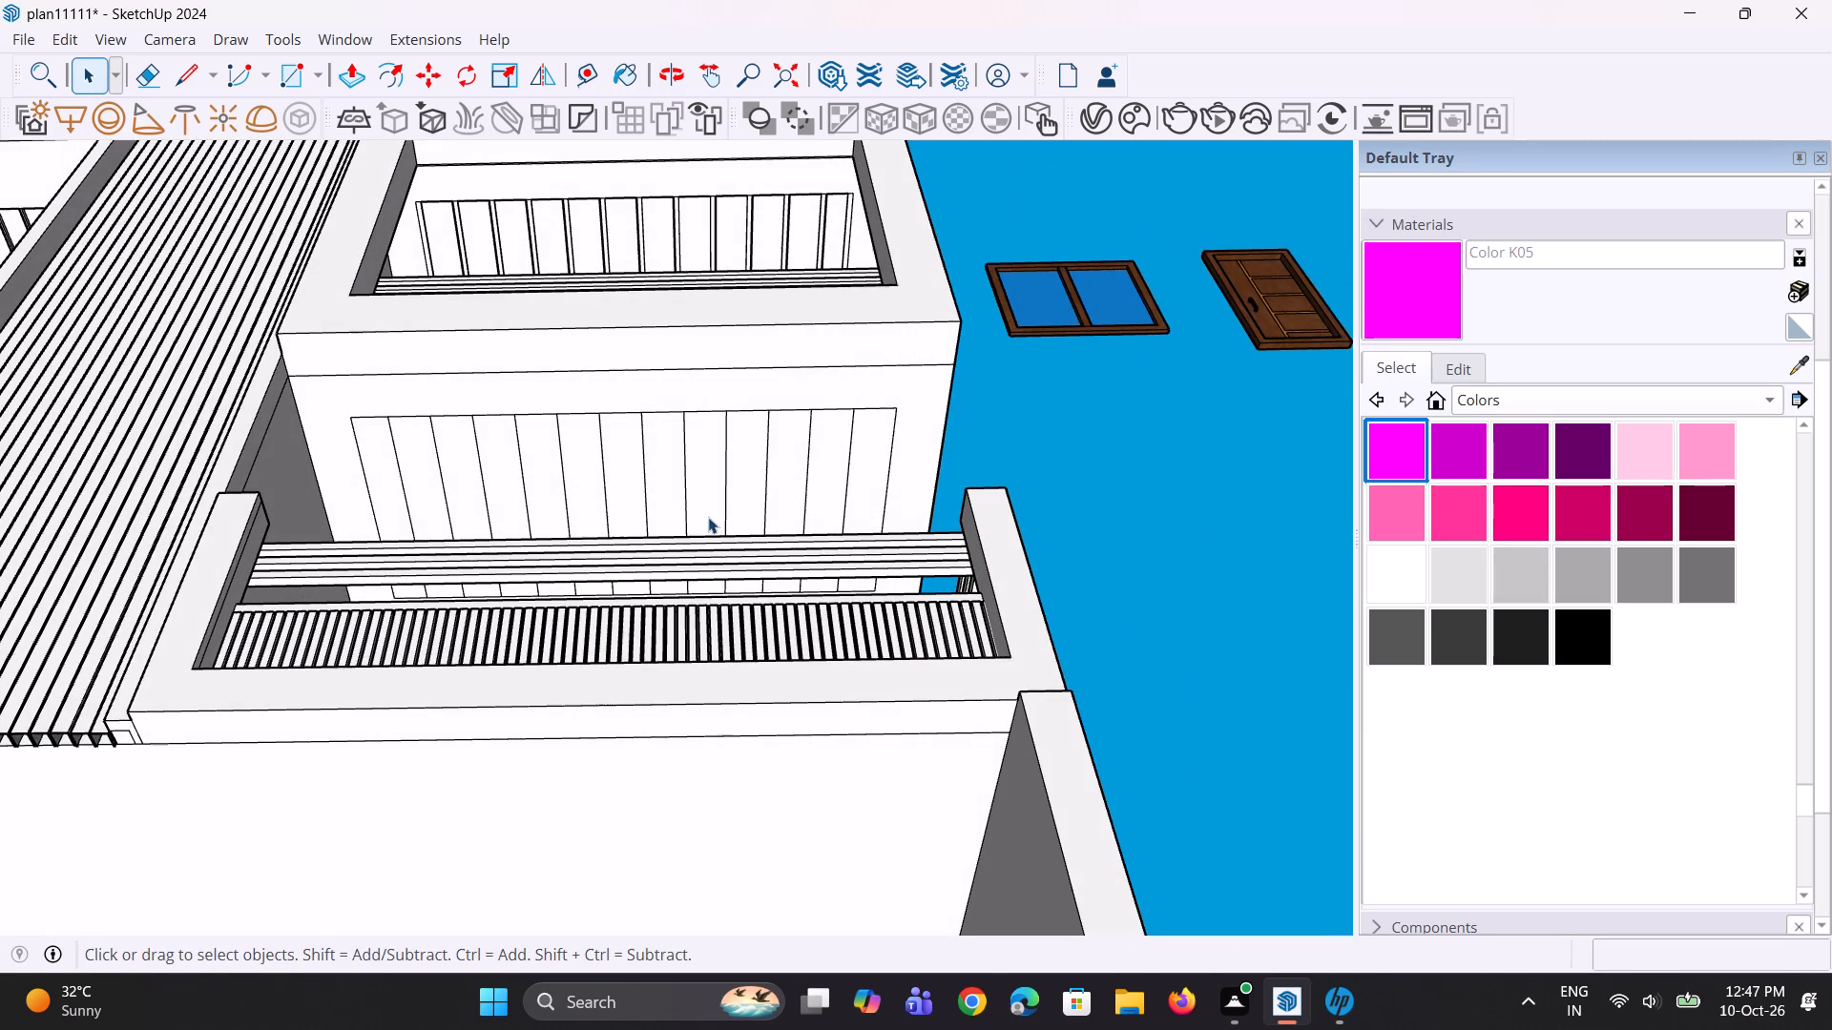
key("space")
middle_click_drag(718, 523, 734, 617)
scroll(804, 530, "up", 6)
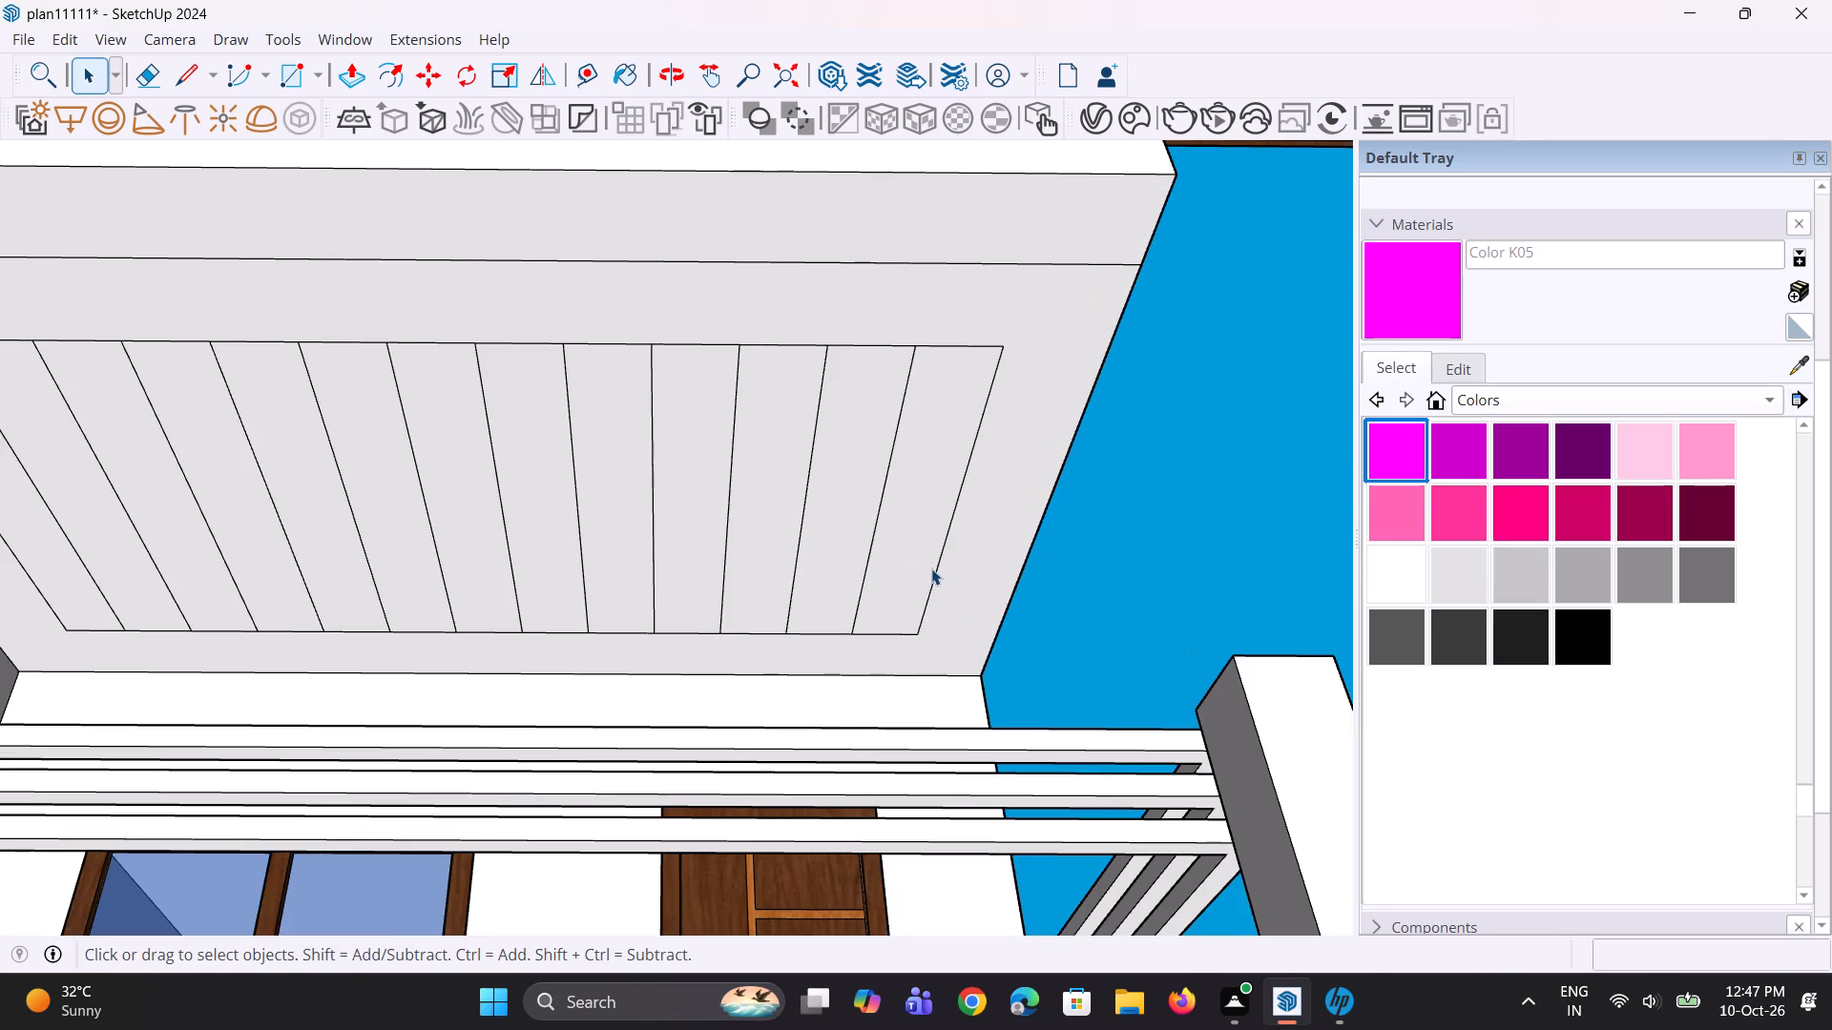
left_click(932, 573)
scroll(902, 603, "up", 2)
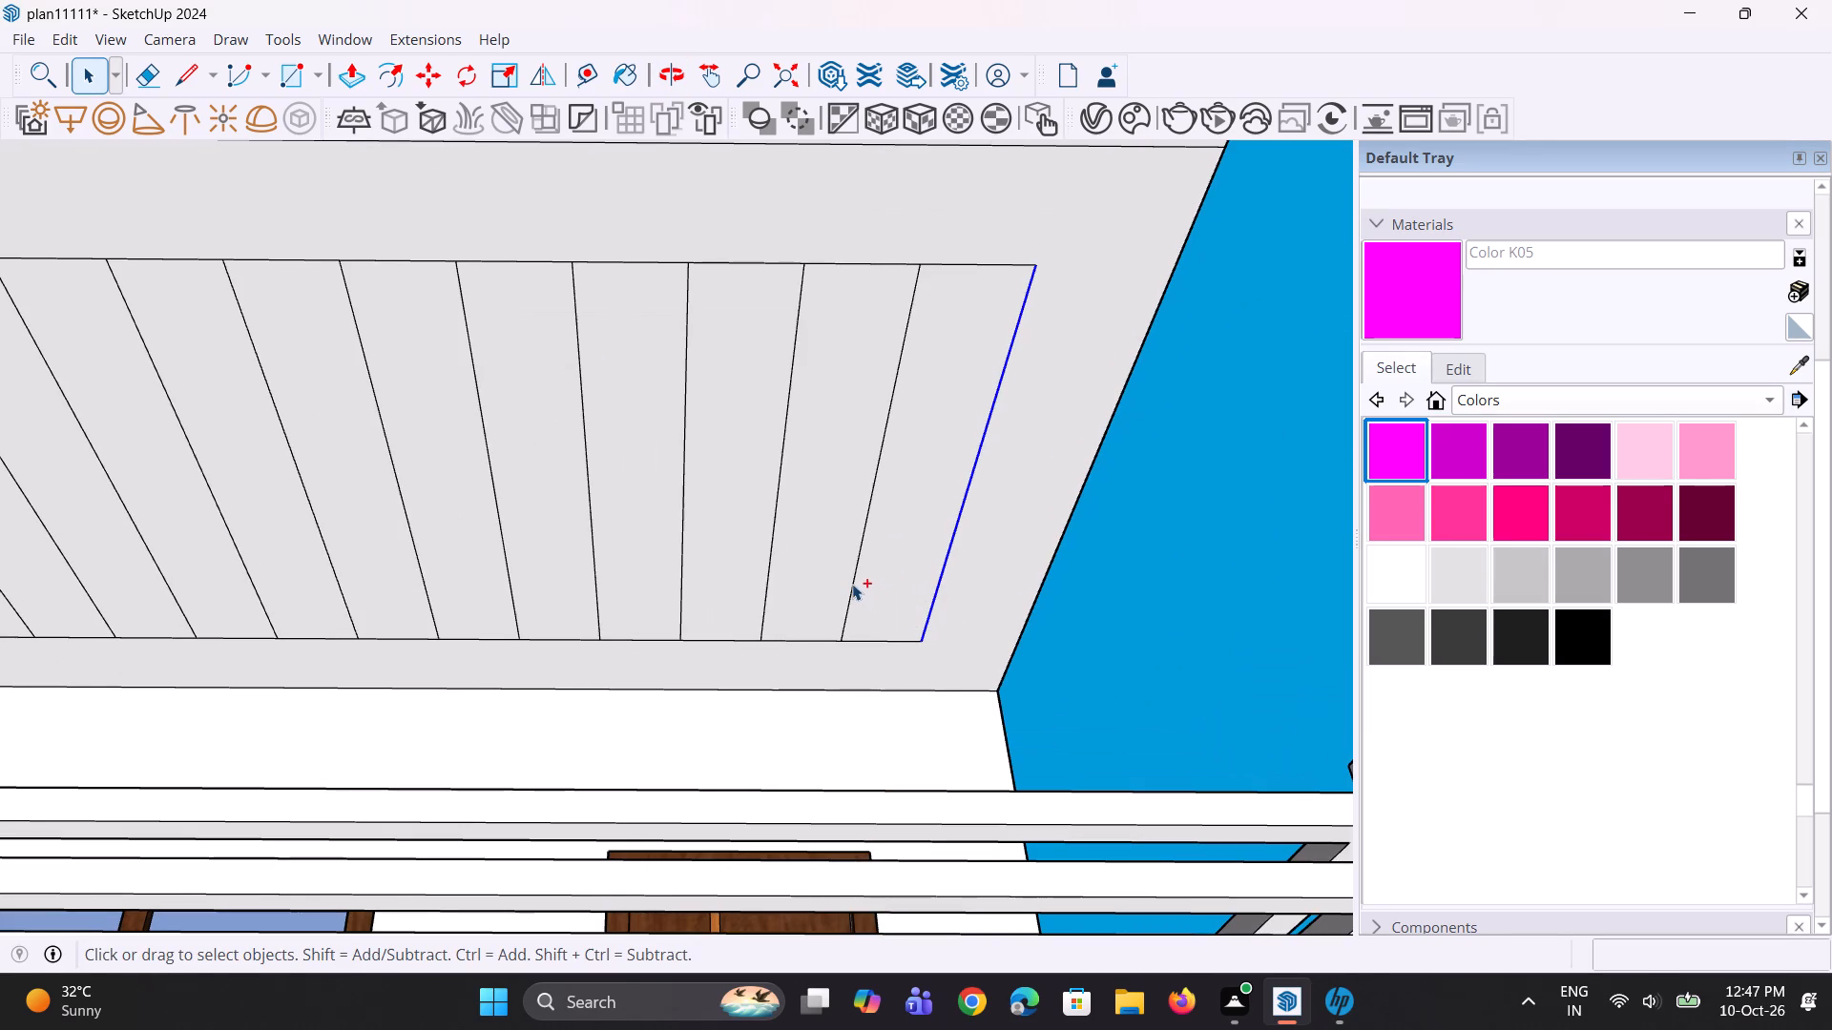
left_click(852, 584, "ctrl")
left_click(761, 615, "ctrl")
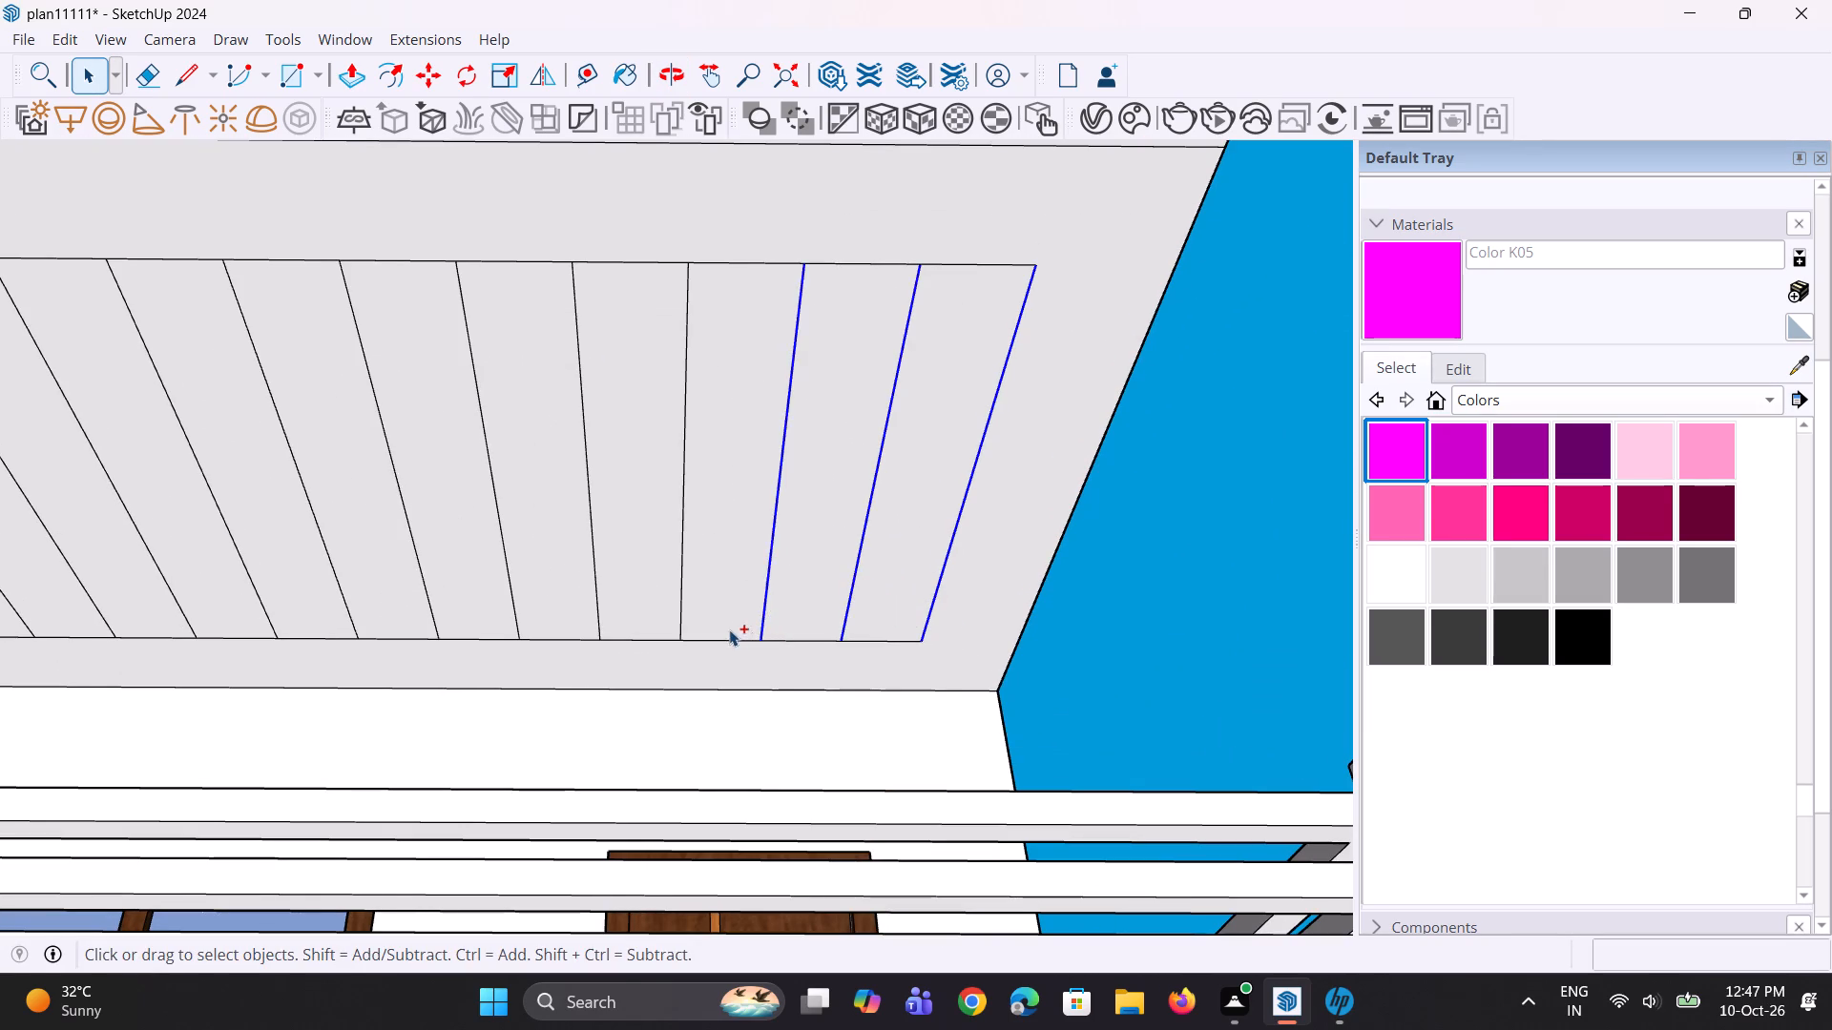
scroll(690, 620, "up", 2, "ctrl")
left_click(678, 595, "ctrl")
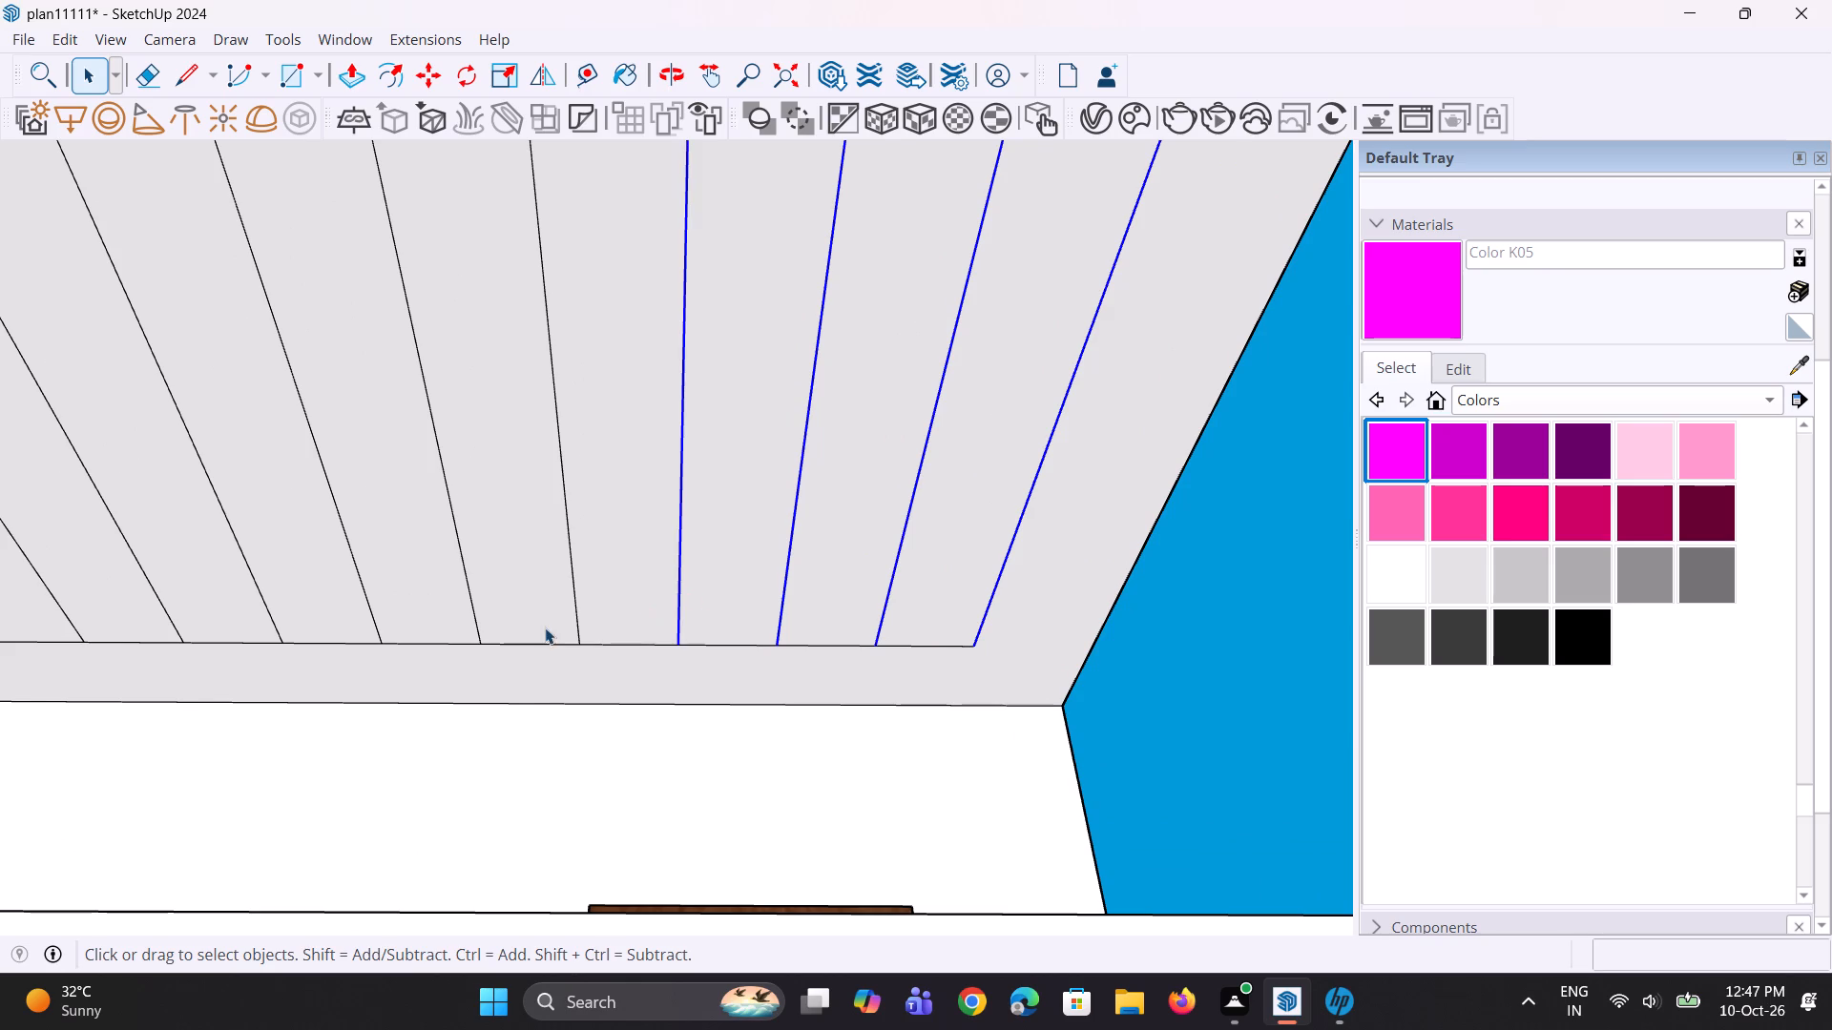
scroll(545, 628, "up", 1)
left_click(580, 604)
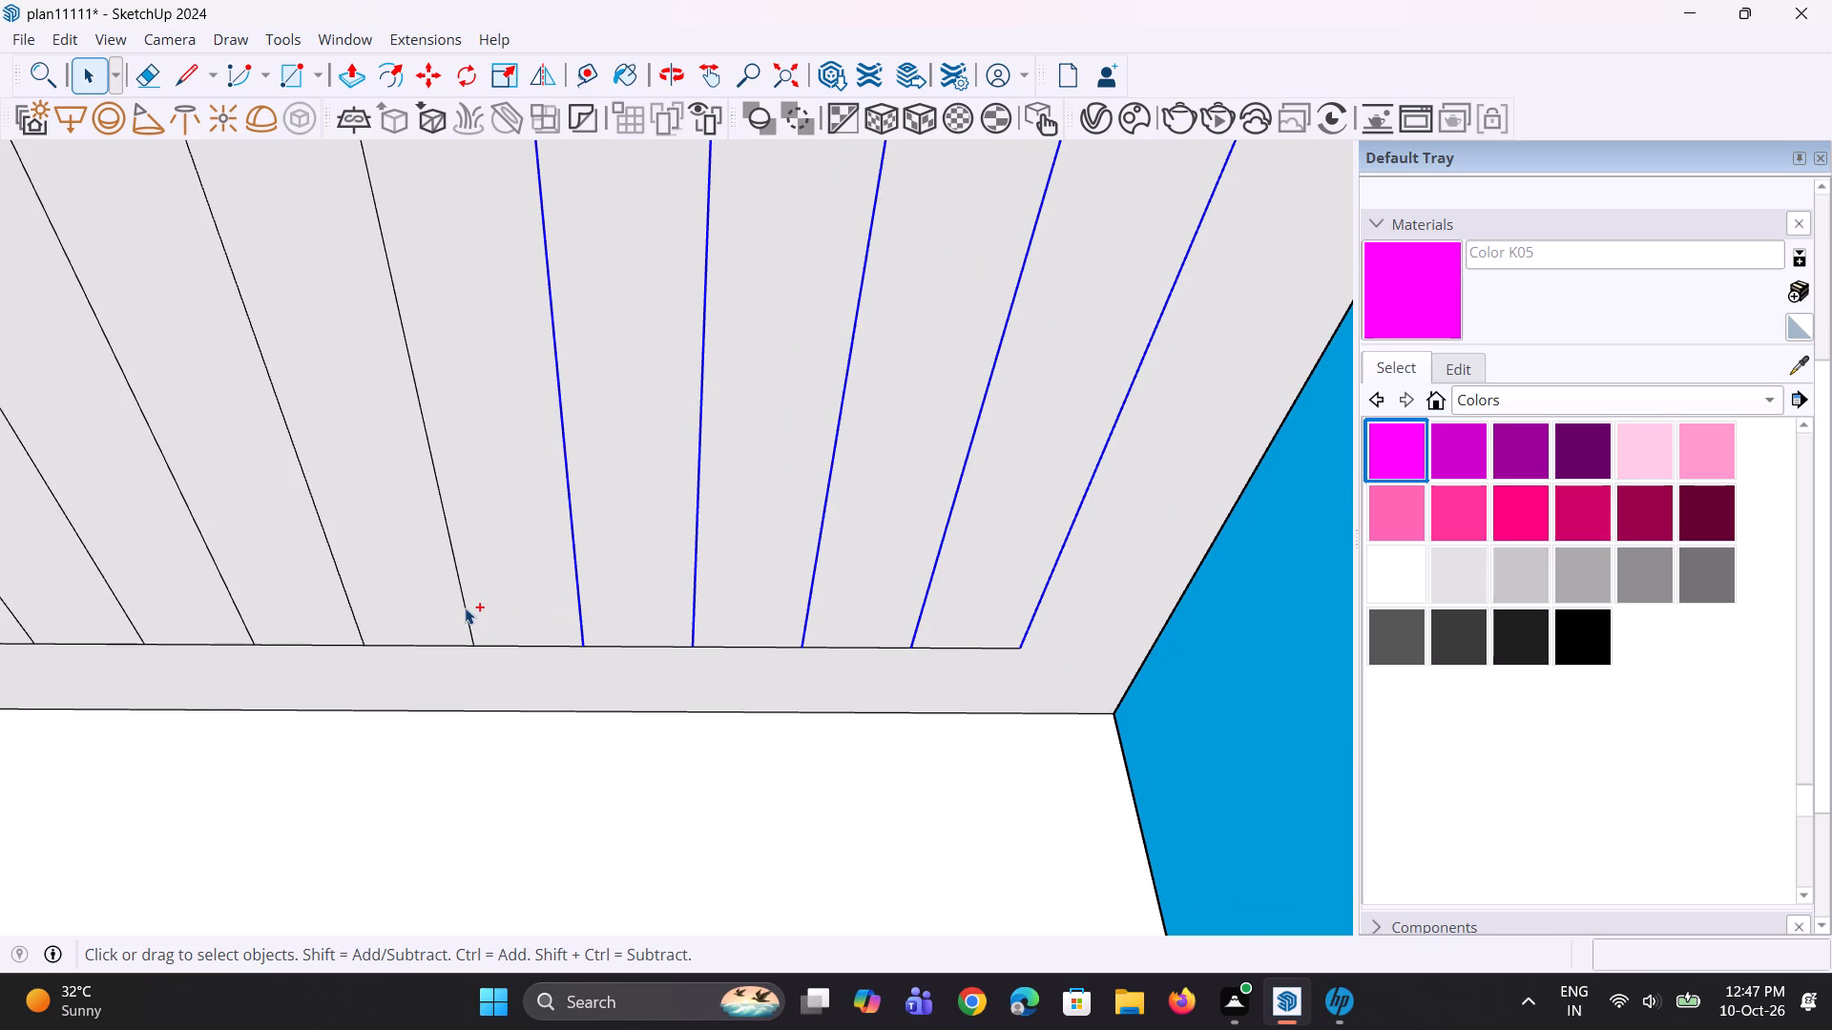
left_click(465, 608, "ctrl")
scroll(324, 643, "up", 1, "ctrl")
left_click(358, 612, "ctrl")
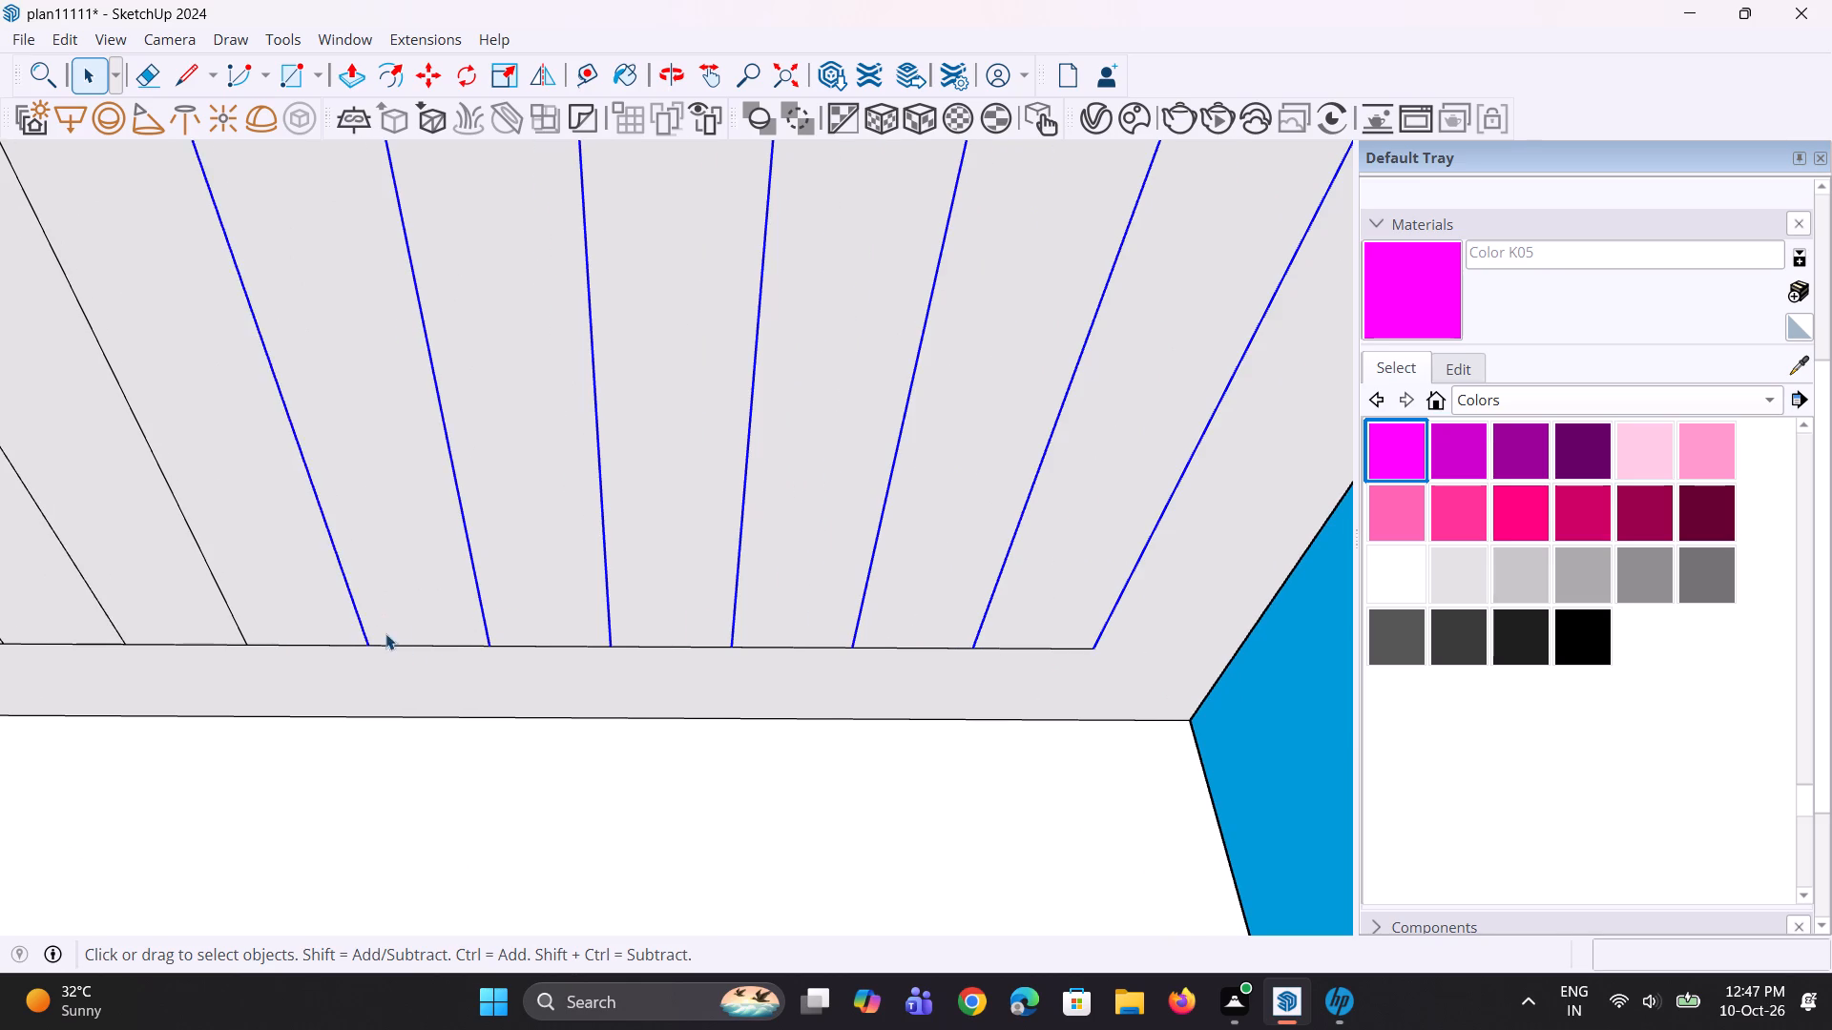
scroll(503, 670, "down", 11)
scroll(350, 617, "up", 2)
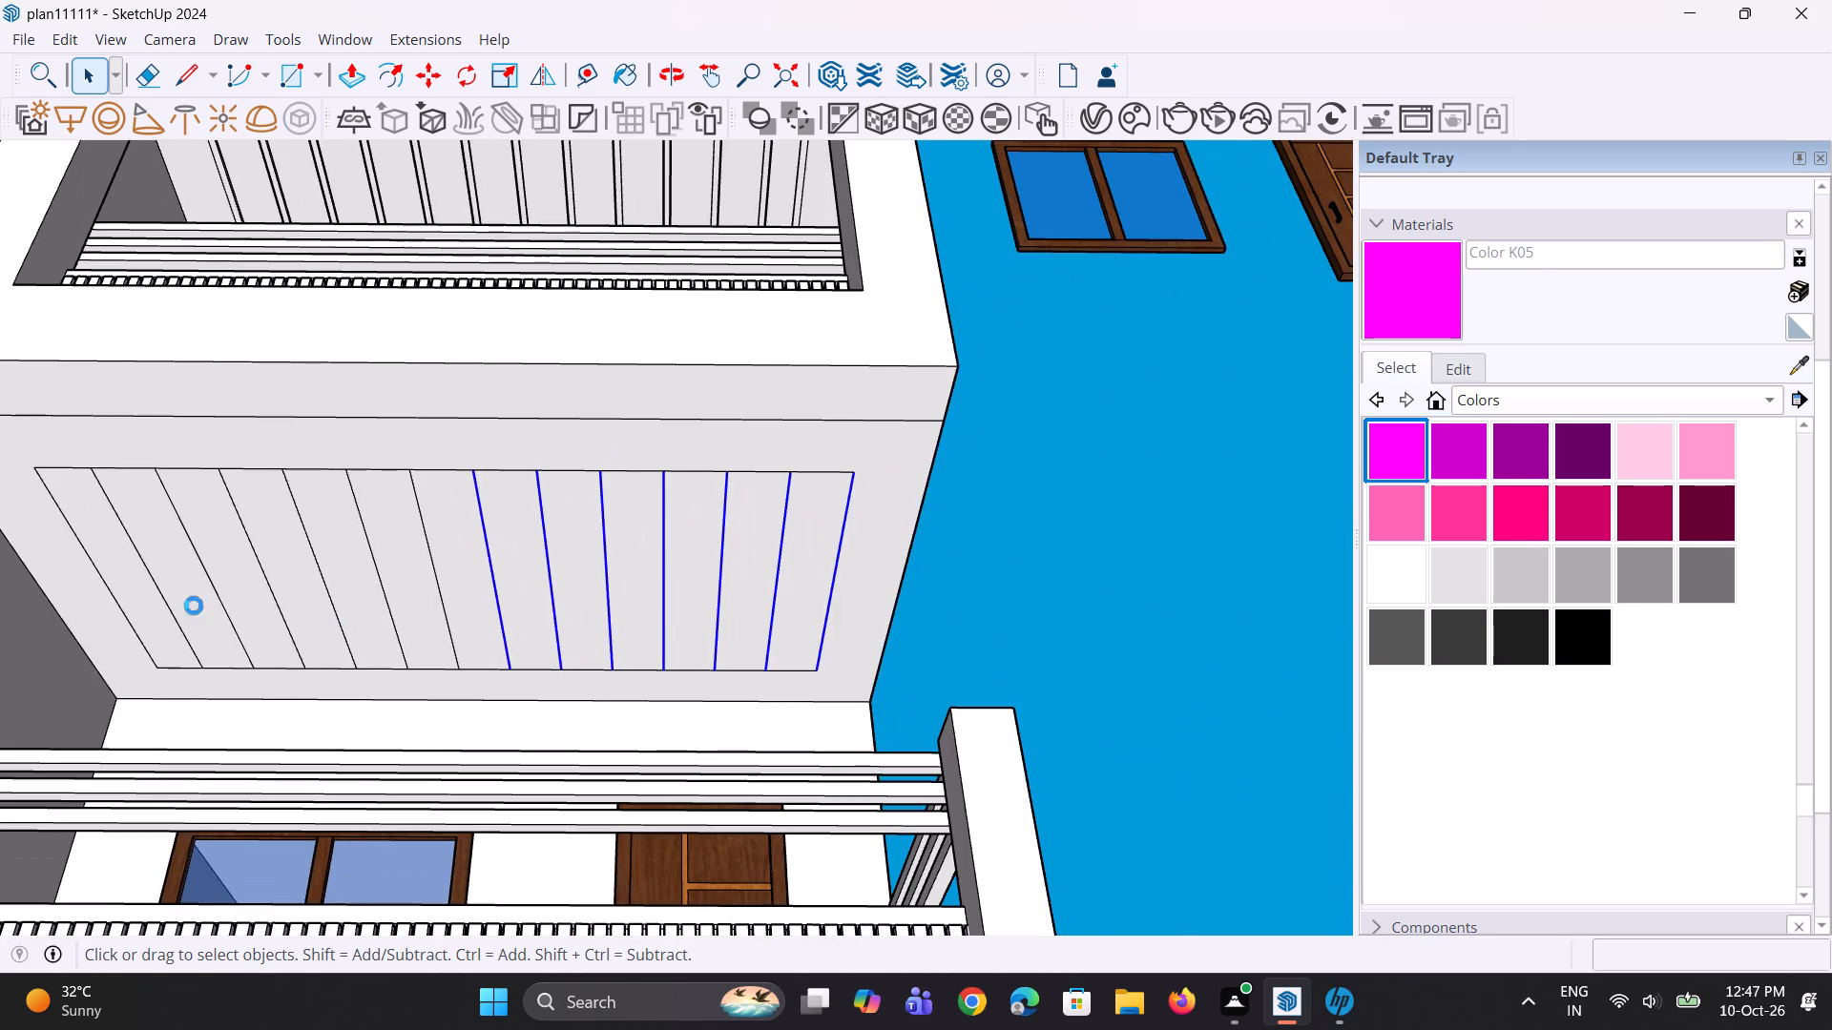
scroll(279, 615, "up", 3)
left_click(463, 601, "ctrl")
scroll(416, 629, "up", 2, "ctrl")
left_click(393, 629, "ctrl")
scroll(335, 663, "up", 1, "ctrl")
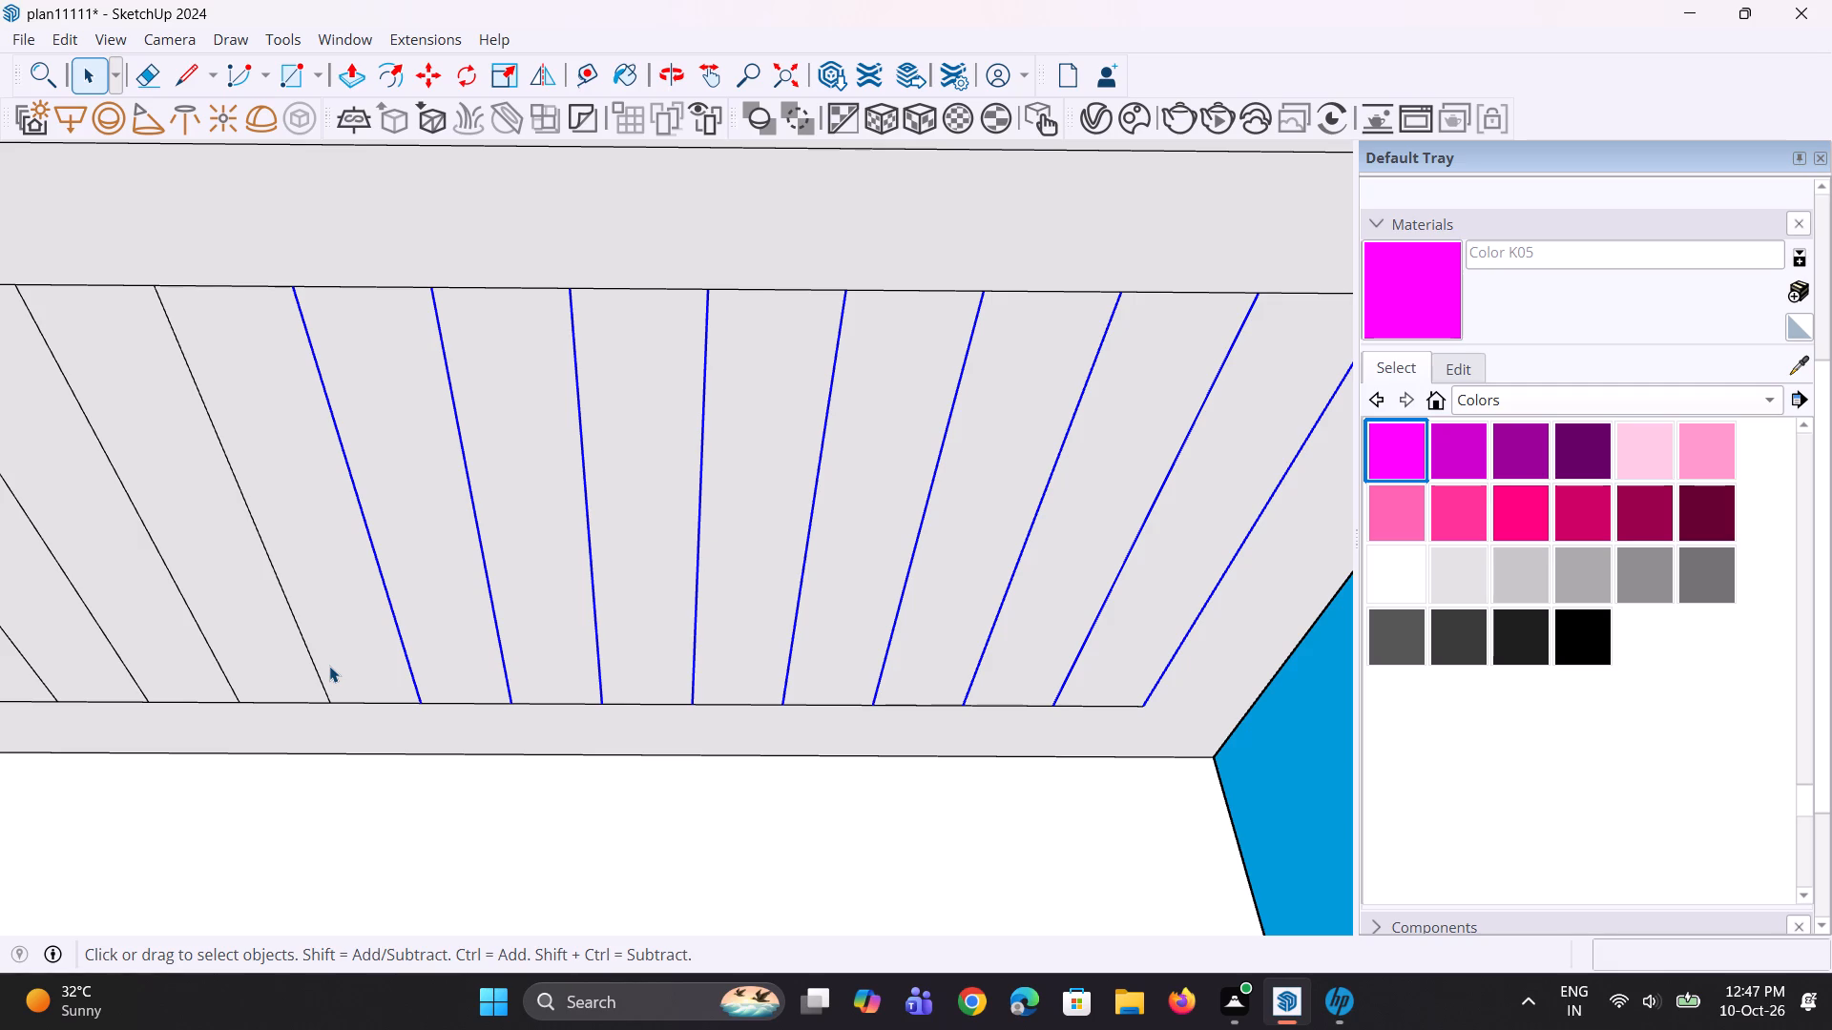
scroll(455, 577, "down", 6)
scroll(277, 616, "up", 2)
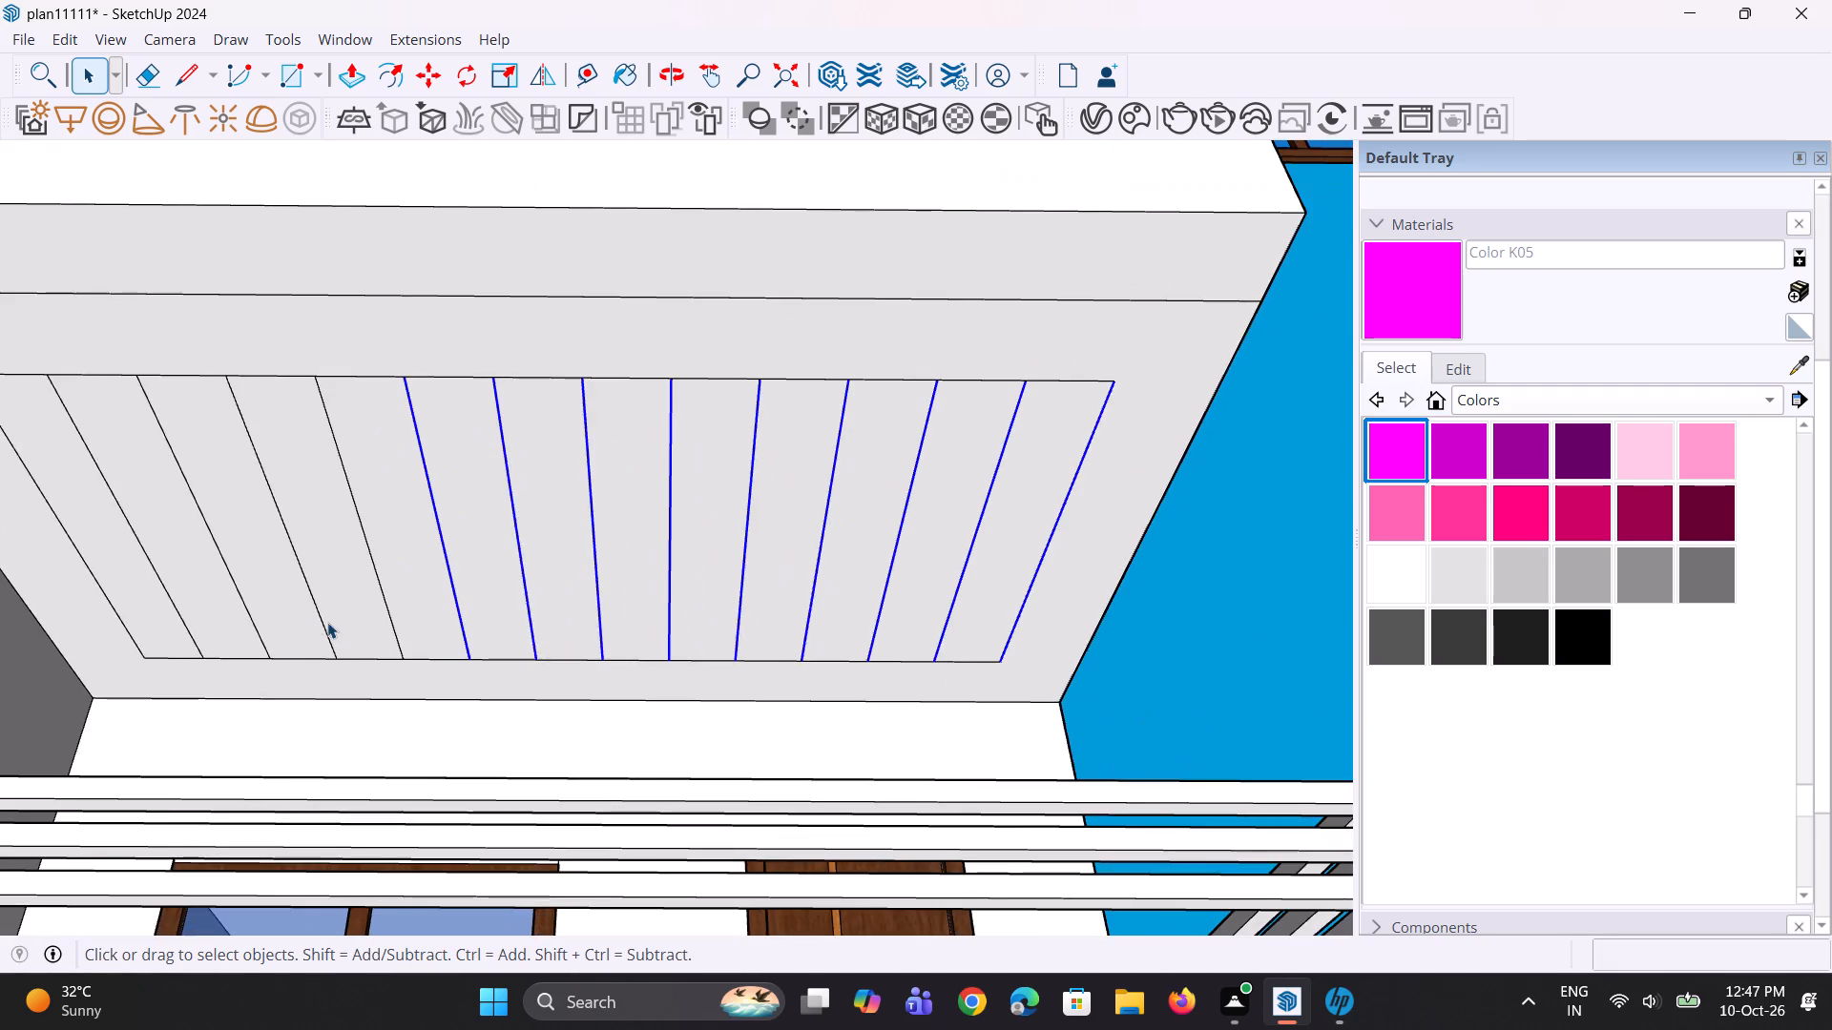
scroll(327, 622, "up", 2)
left_click(404, 607, "ctrl")
scroll(274, 664, "up", 1, "ctrl")
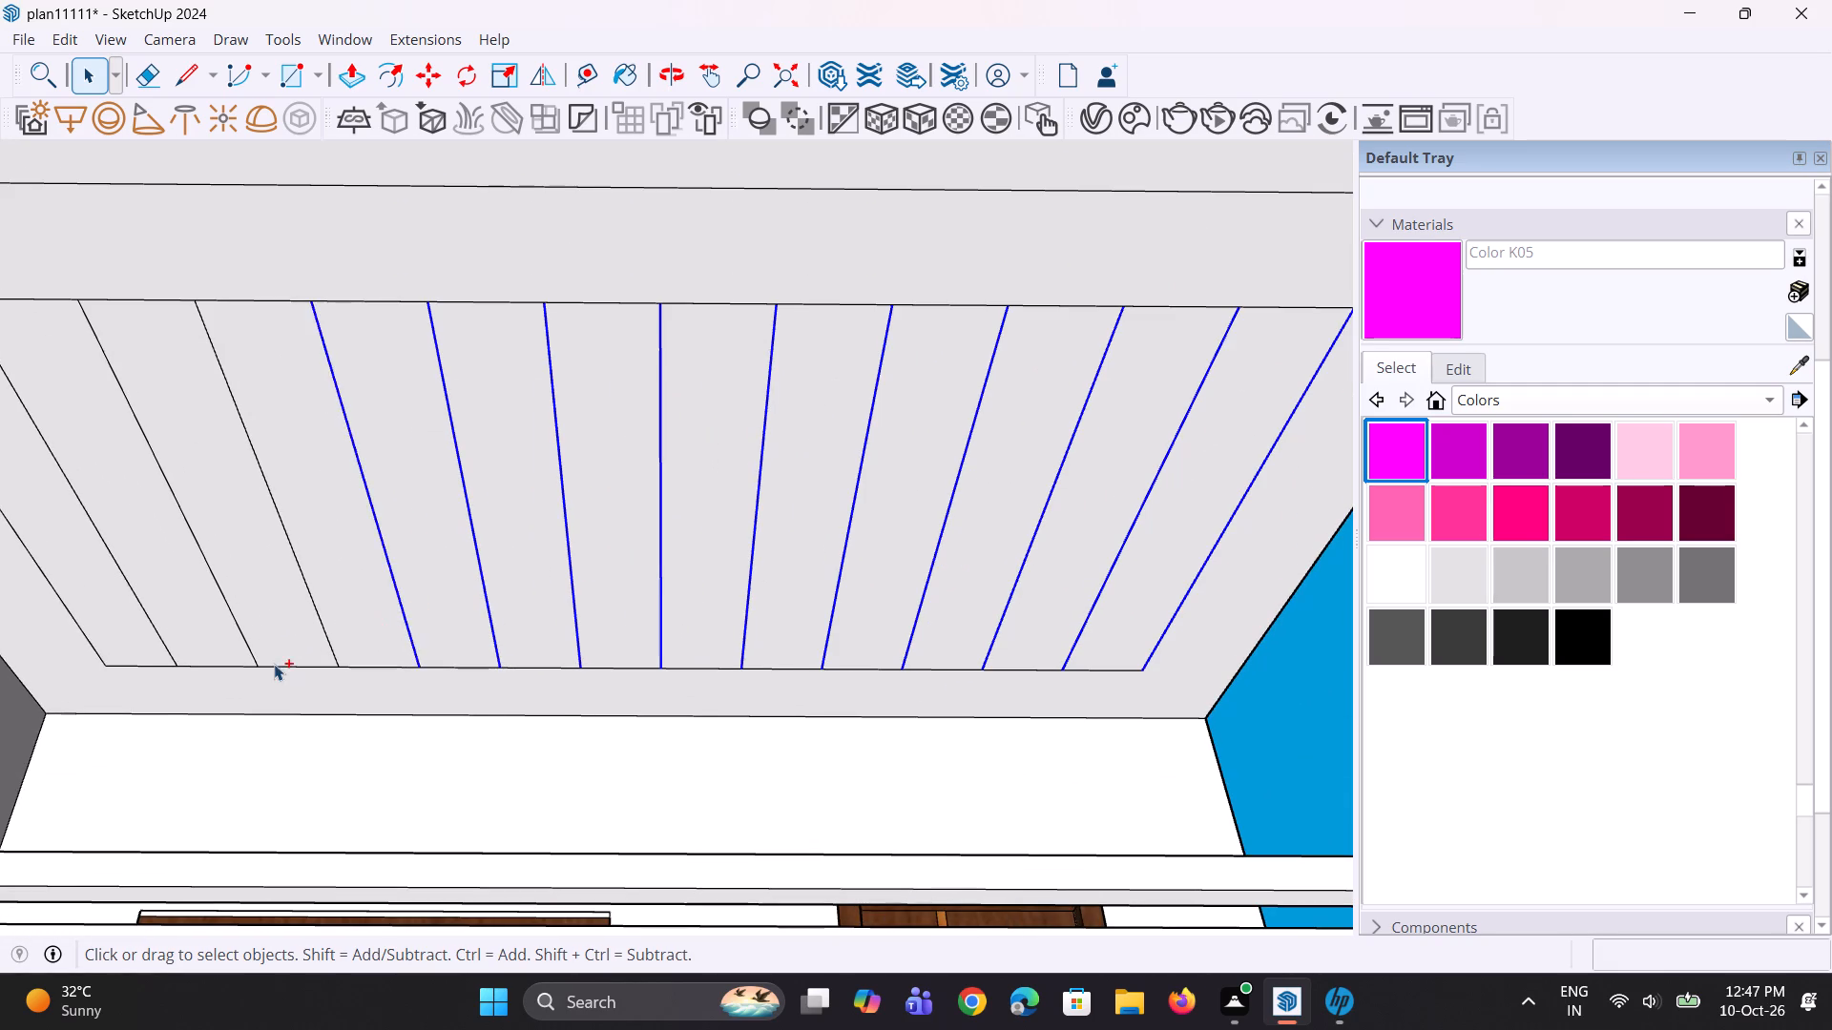
scroll(274, 664, "up", 1, "ctrl")
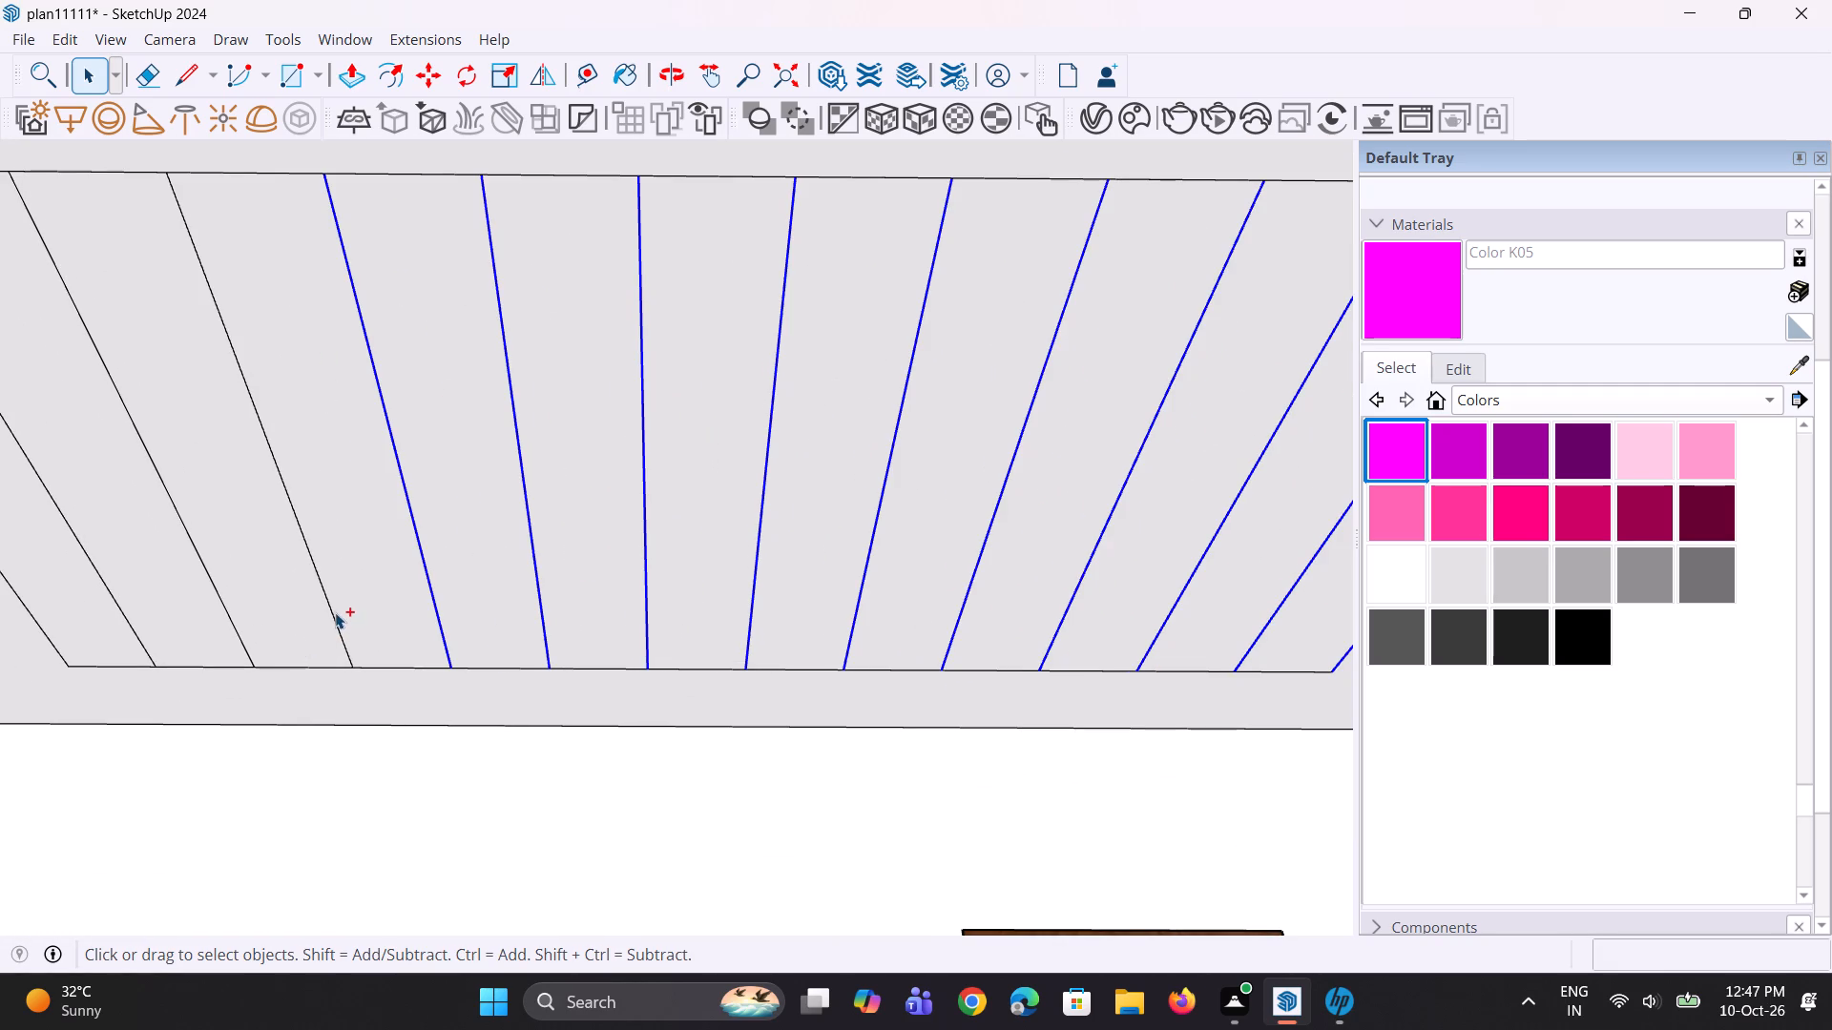
left_click(333, 612, "ctrl")
scroll(323, 649, "down", 3)
scroll(112, 652, "up", 2)
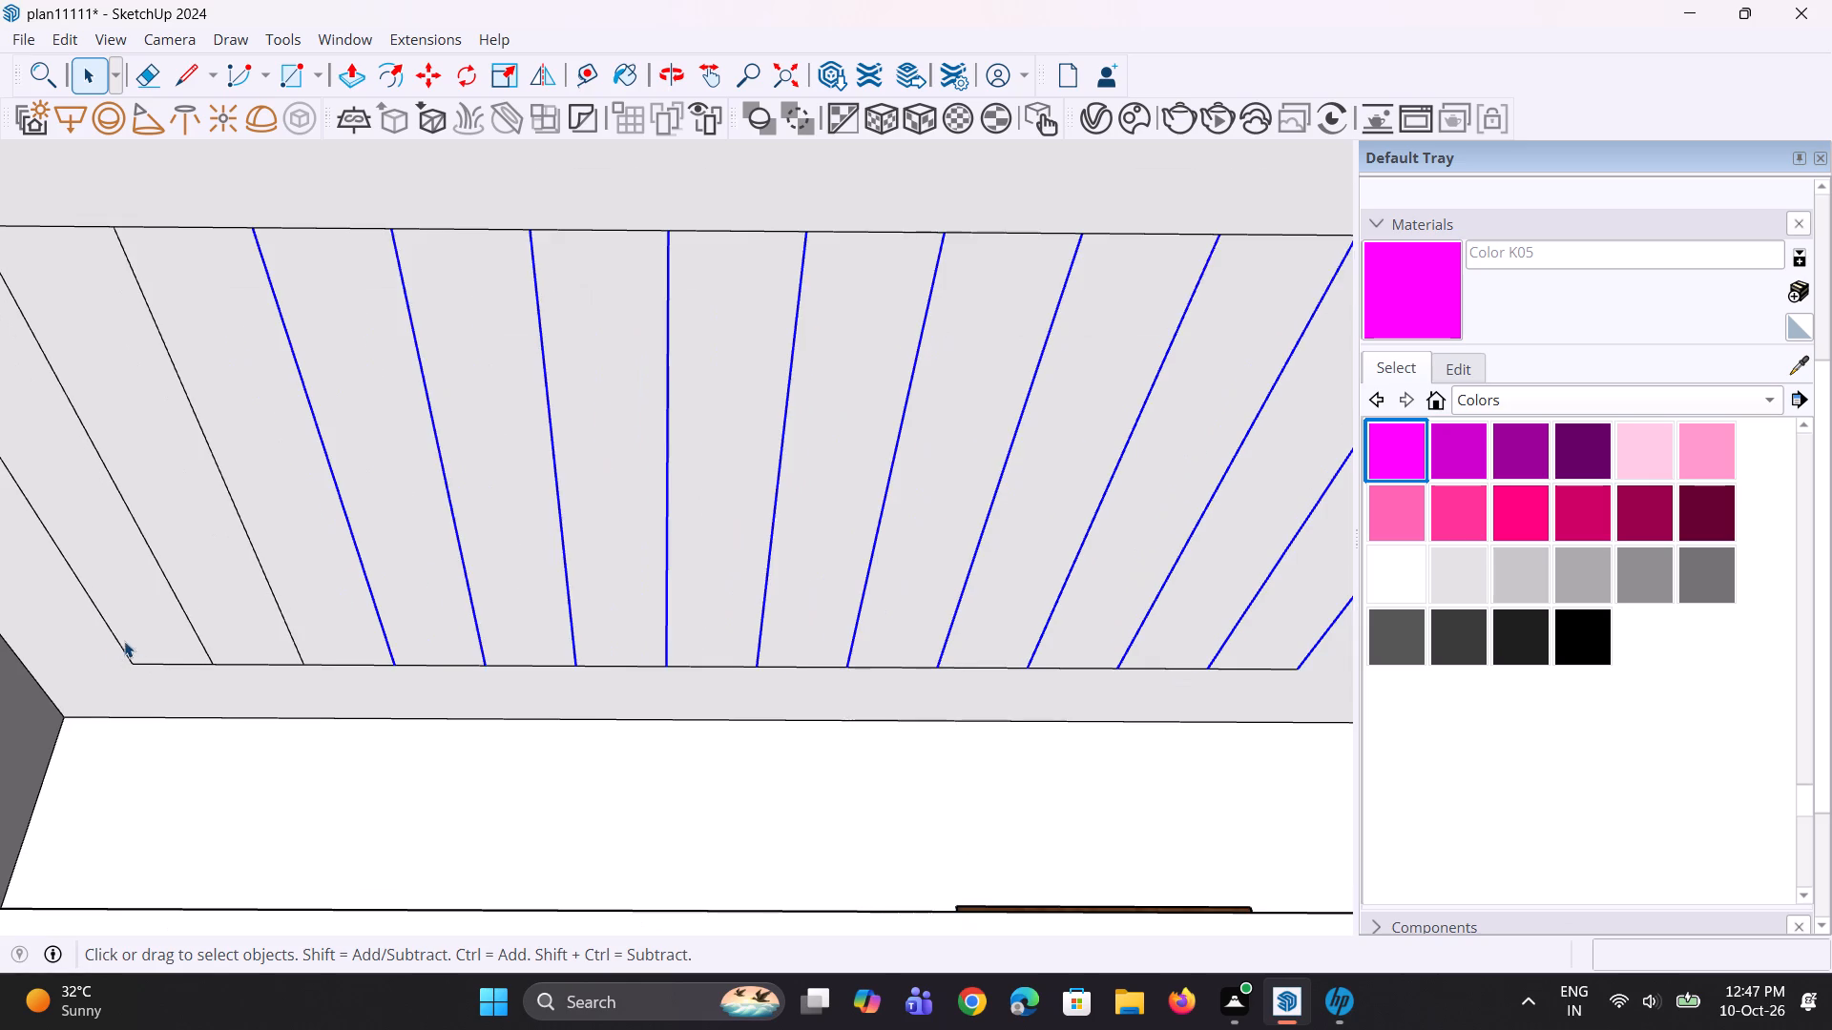
scroll(236, 636, "up", 1)
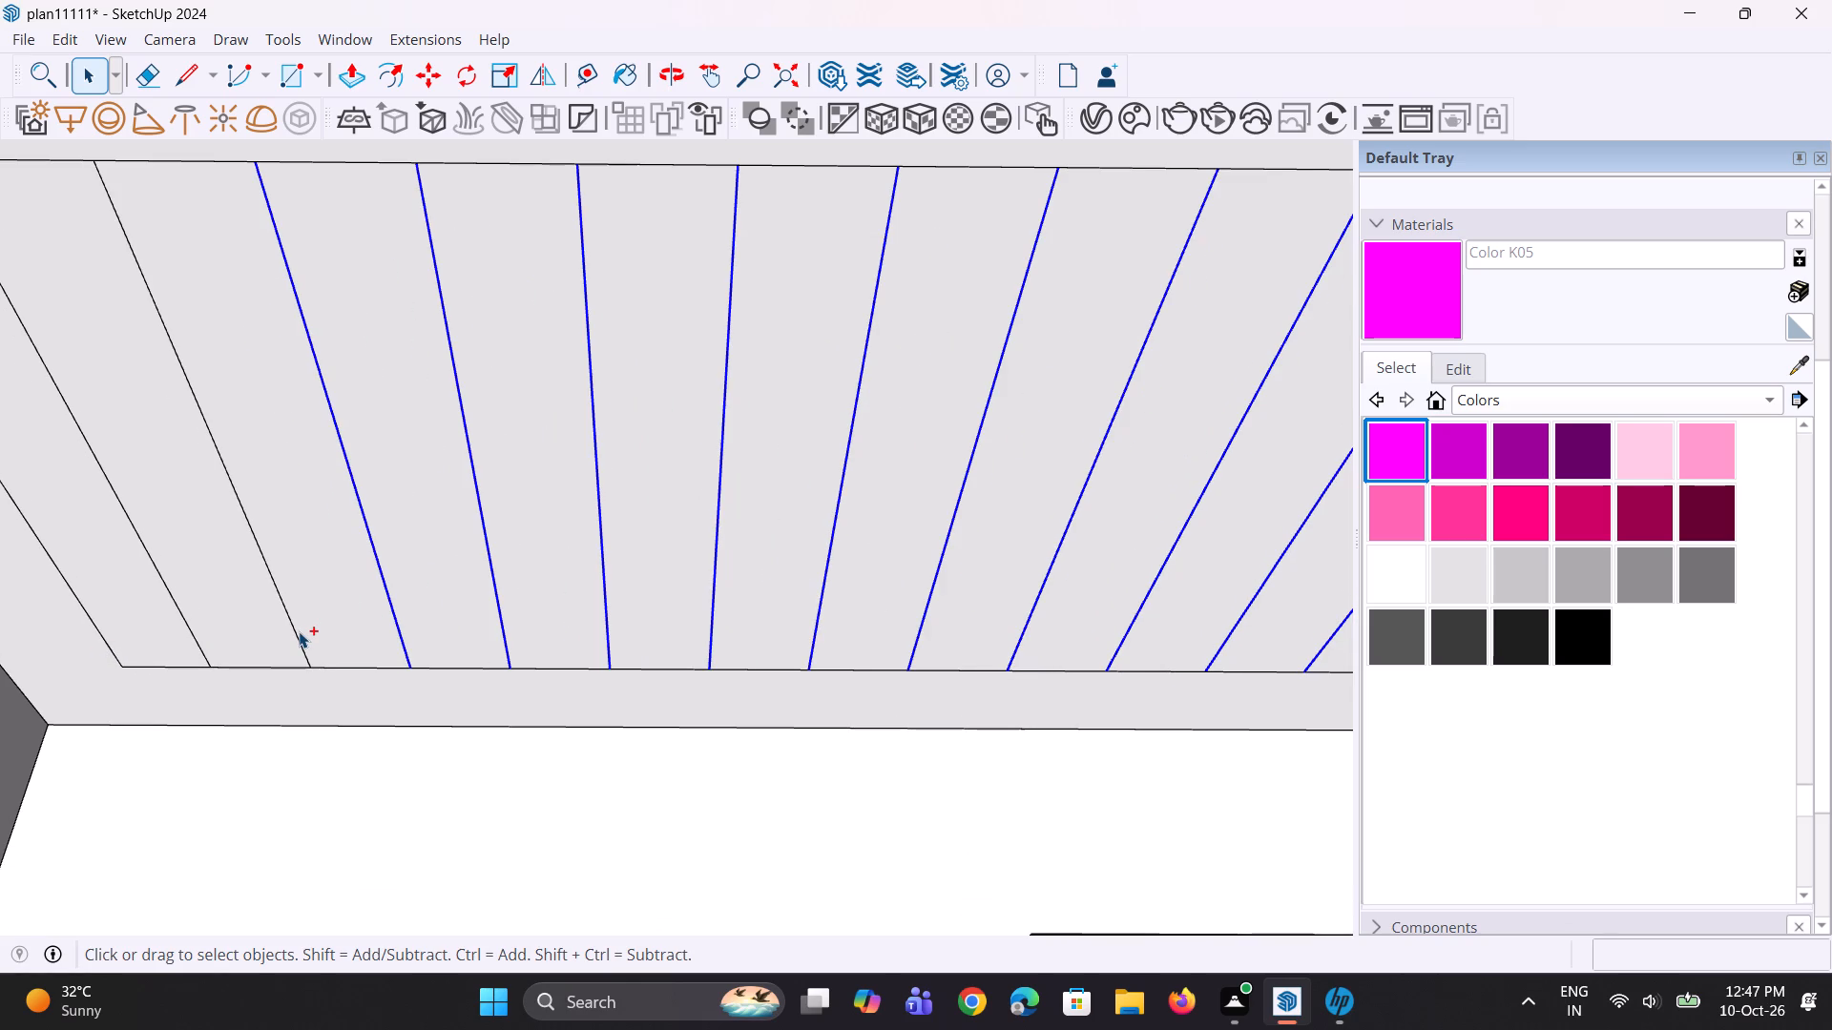
left_click(297, 633, "ctrl")
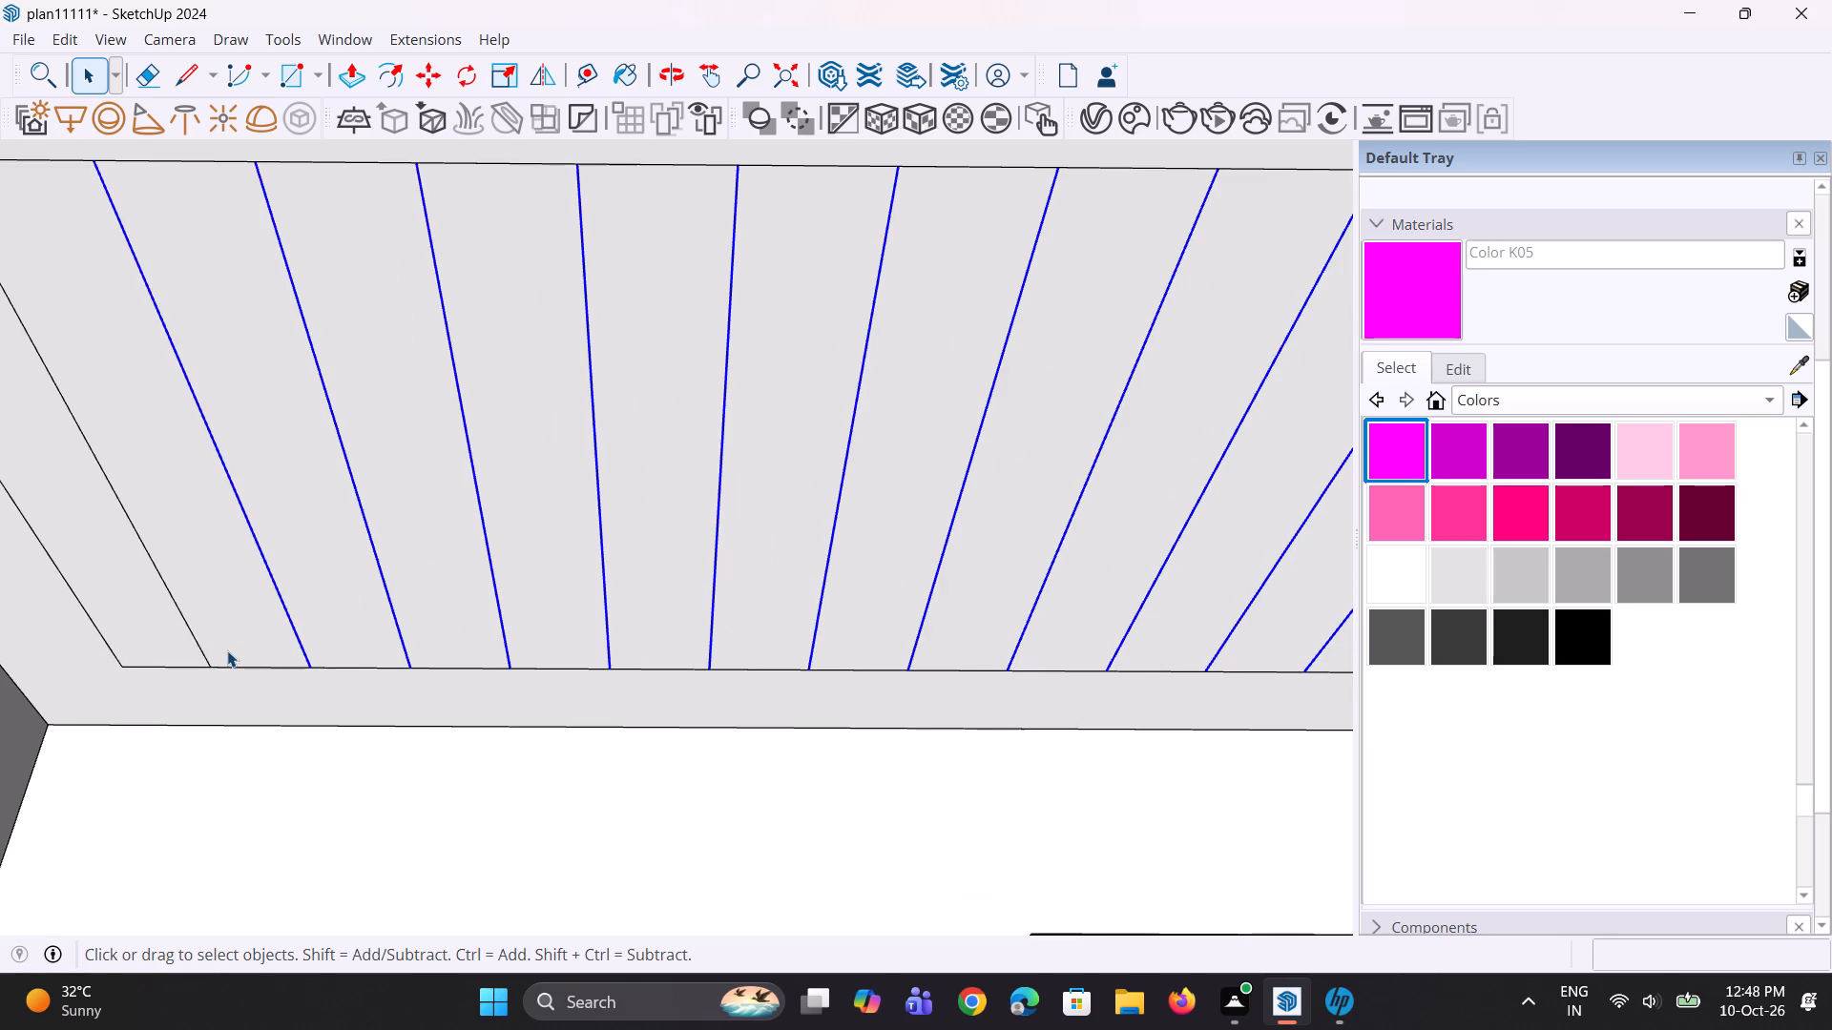
scroll(234, 644, "down", 4)
scroll(201, 626, "up", 4)
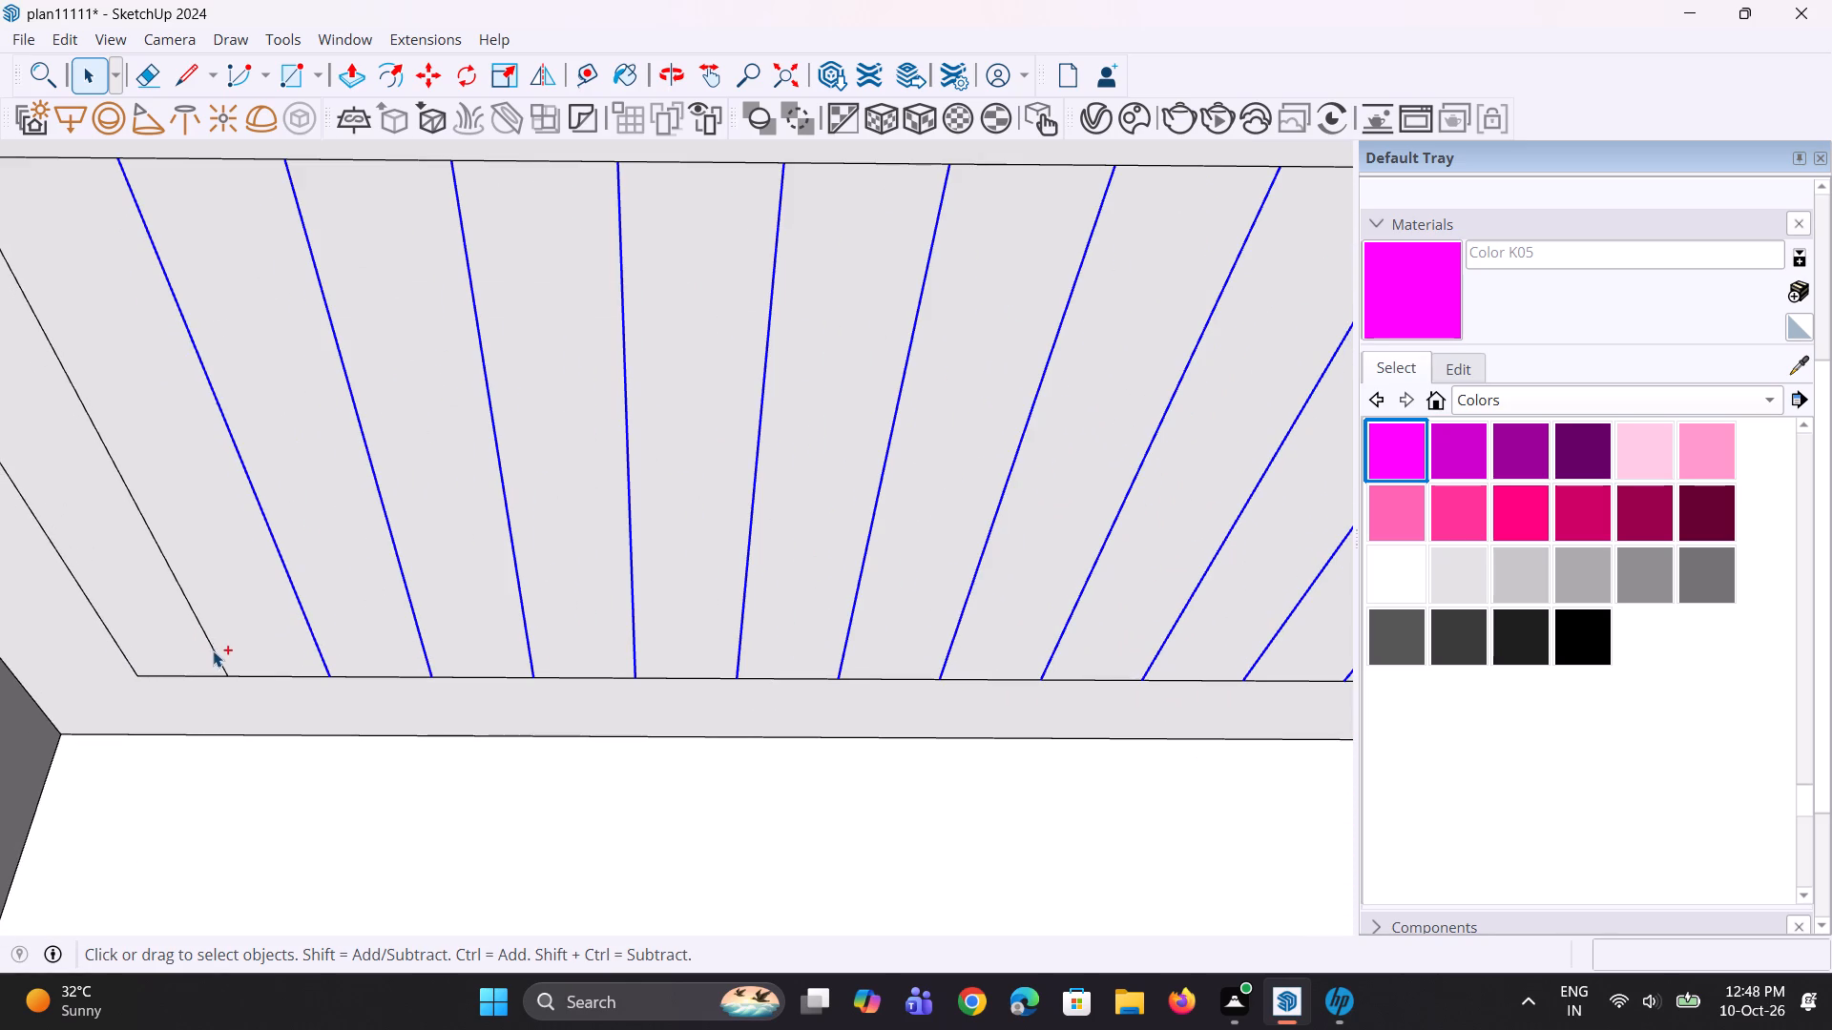
left_click(213, 650, "ctrl")
scroll(136, 667, "up", 1, "ctrl")
left_click(122, 651, "ctrl")
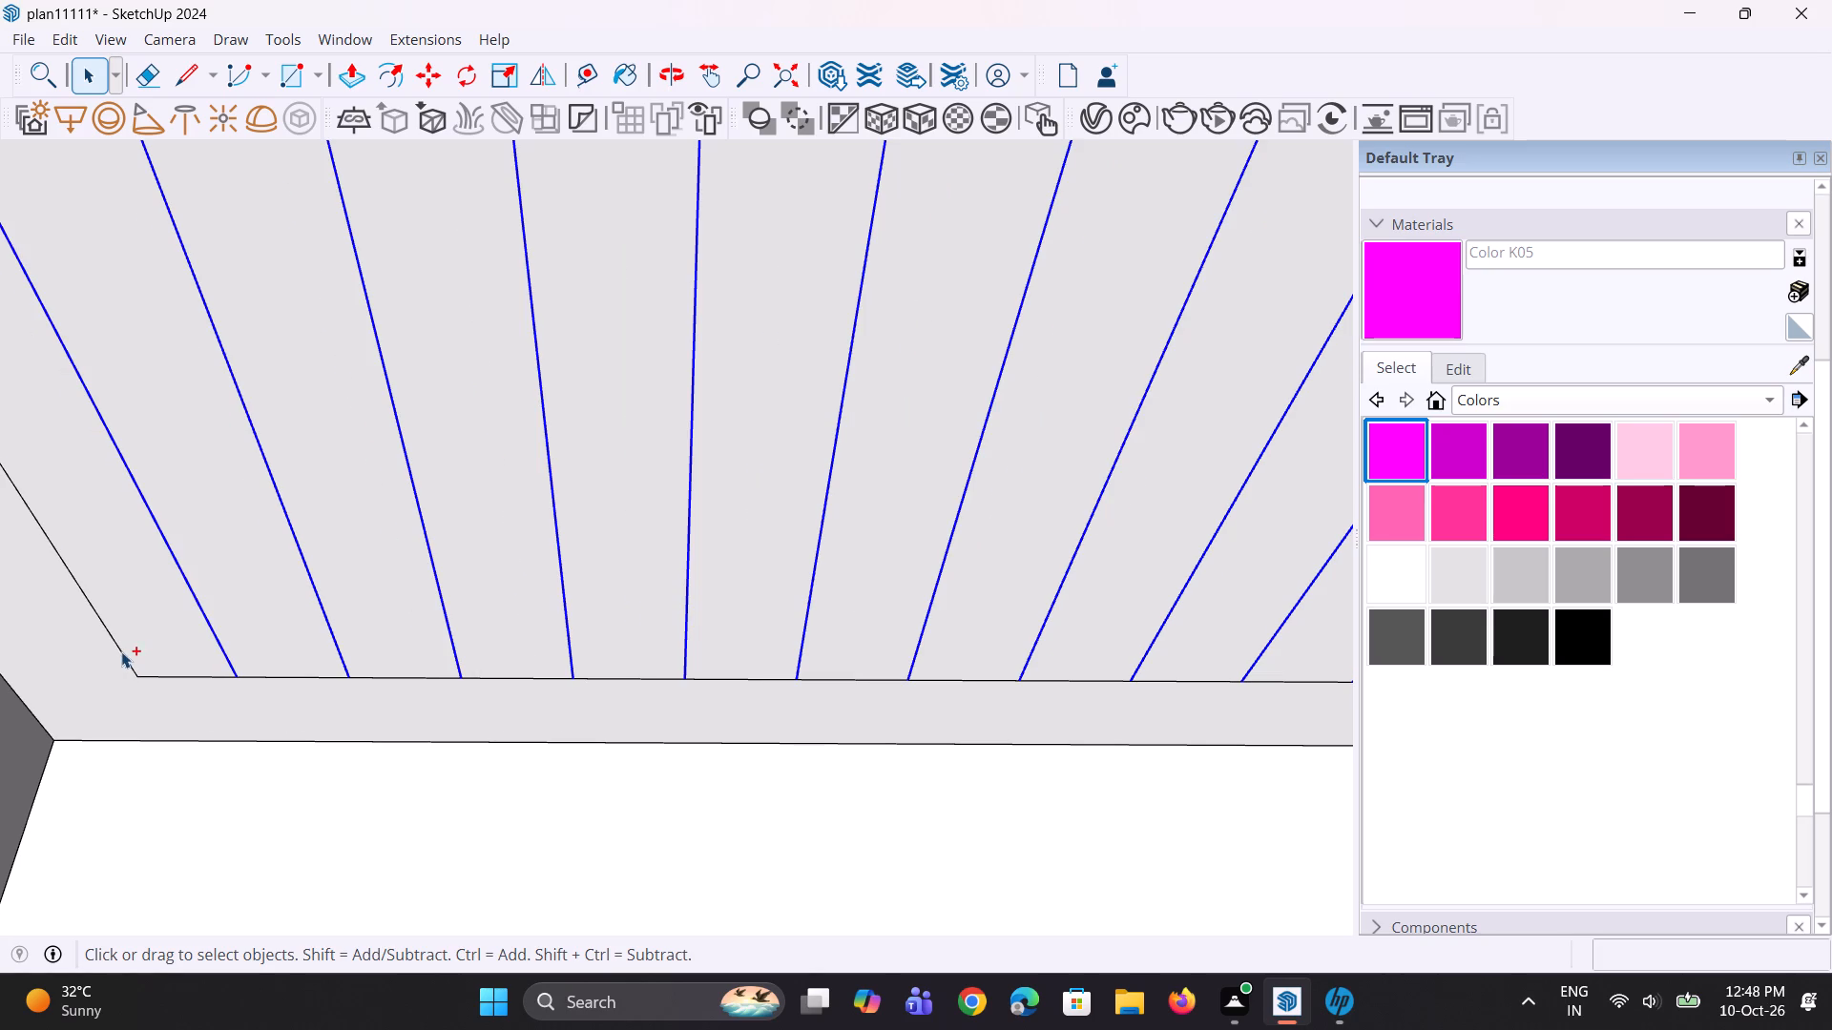
scroll(136, 687, "down", 11)
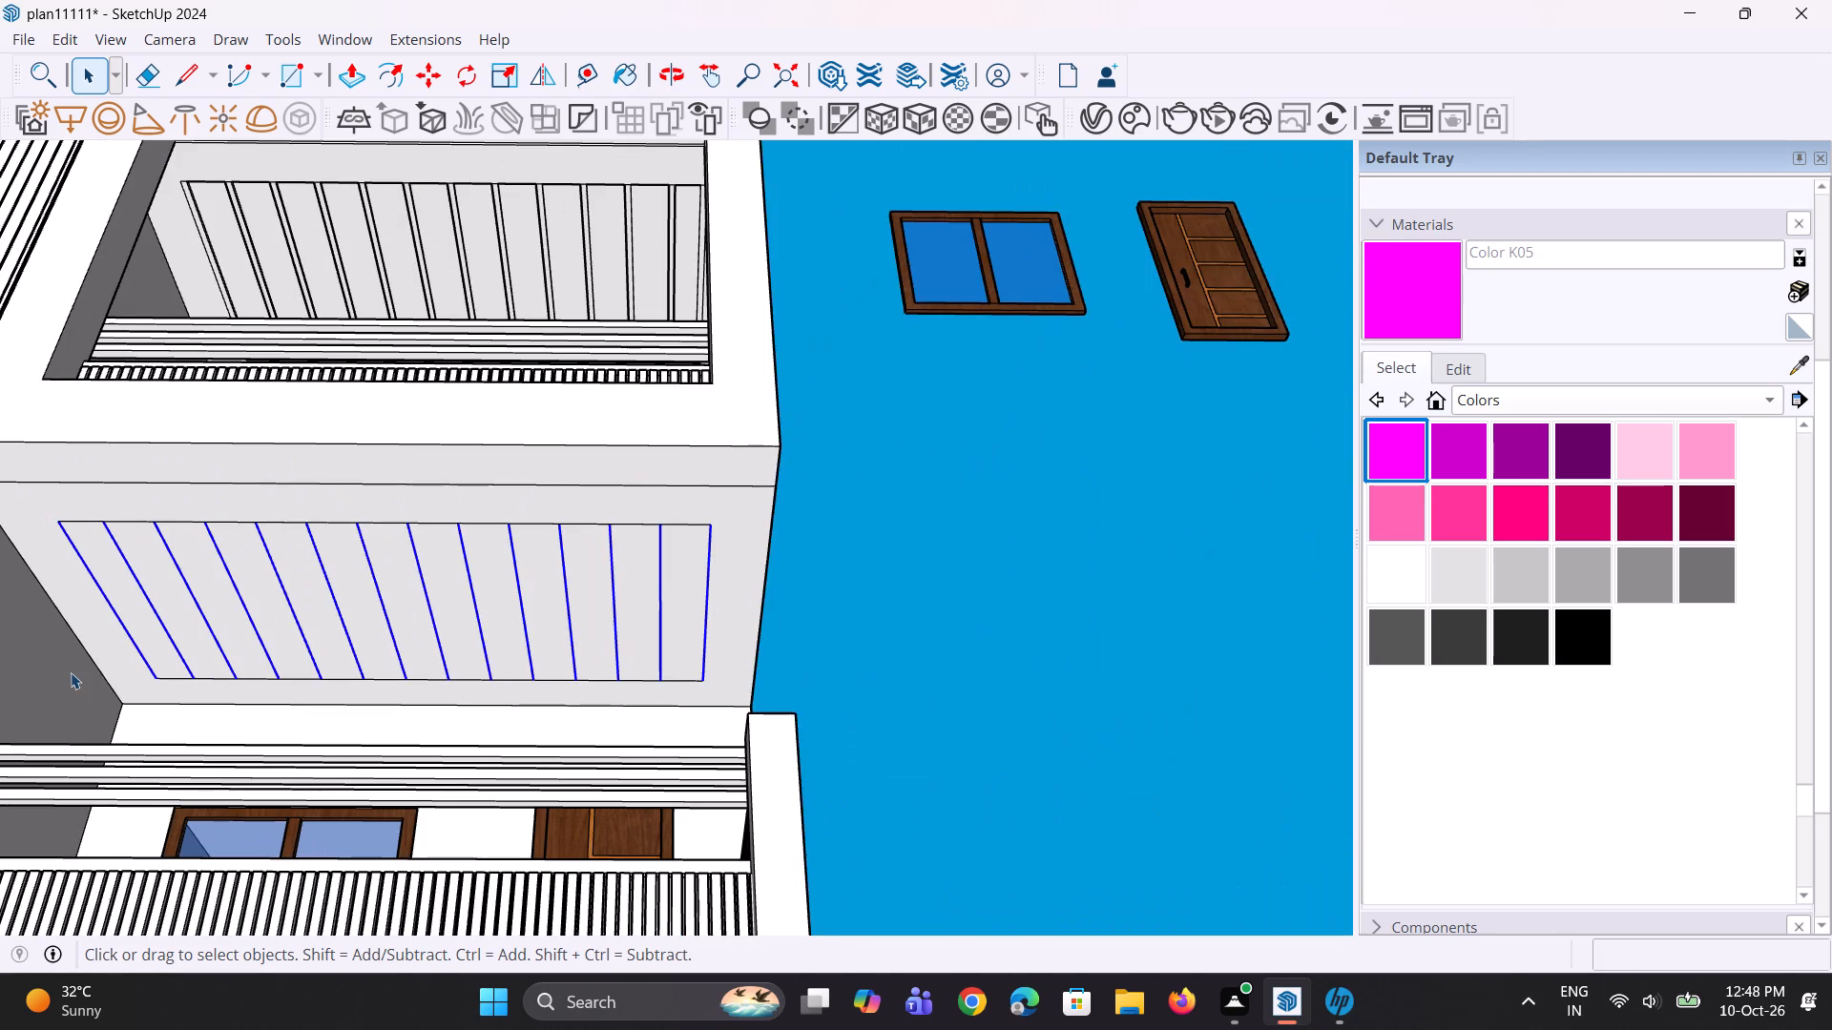
scroll(71, 672, "up", 1)
scroll(88, 660, "down", 4)
scroll(55, 684, "up", 6)
key("m")
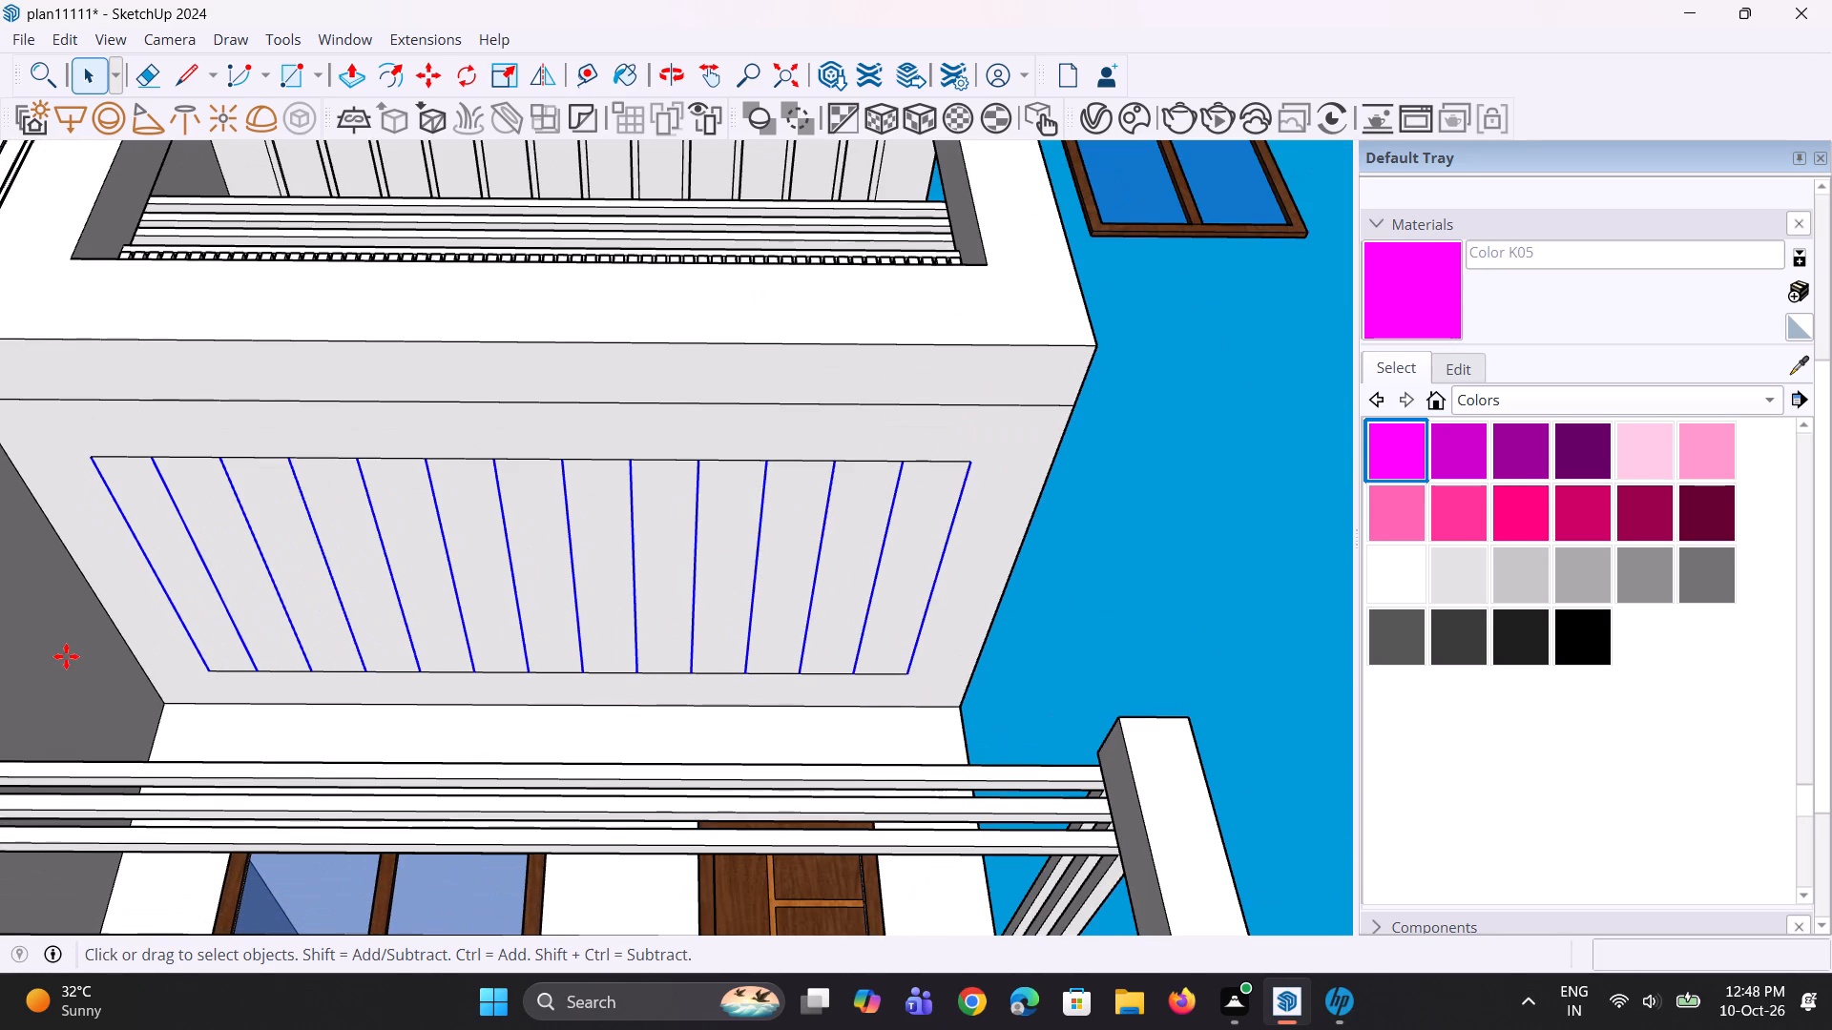
left_click(208, 671)
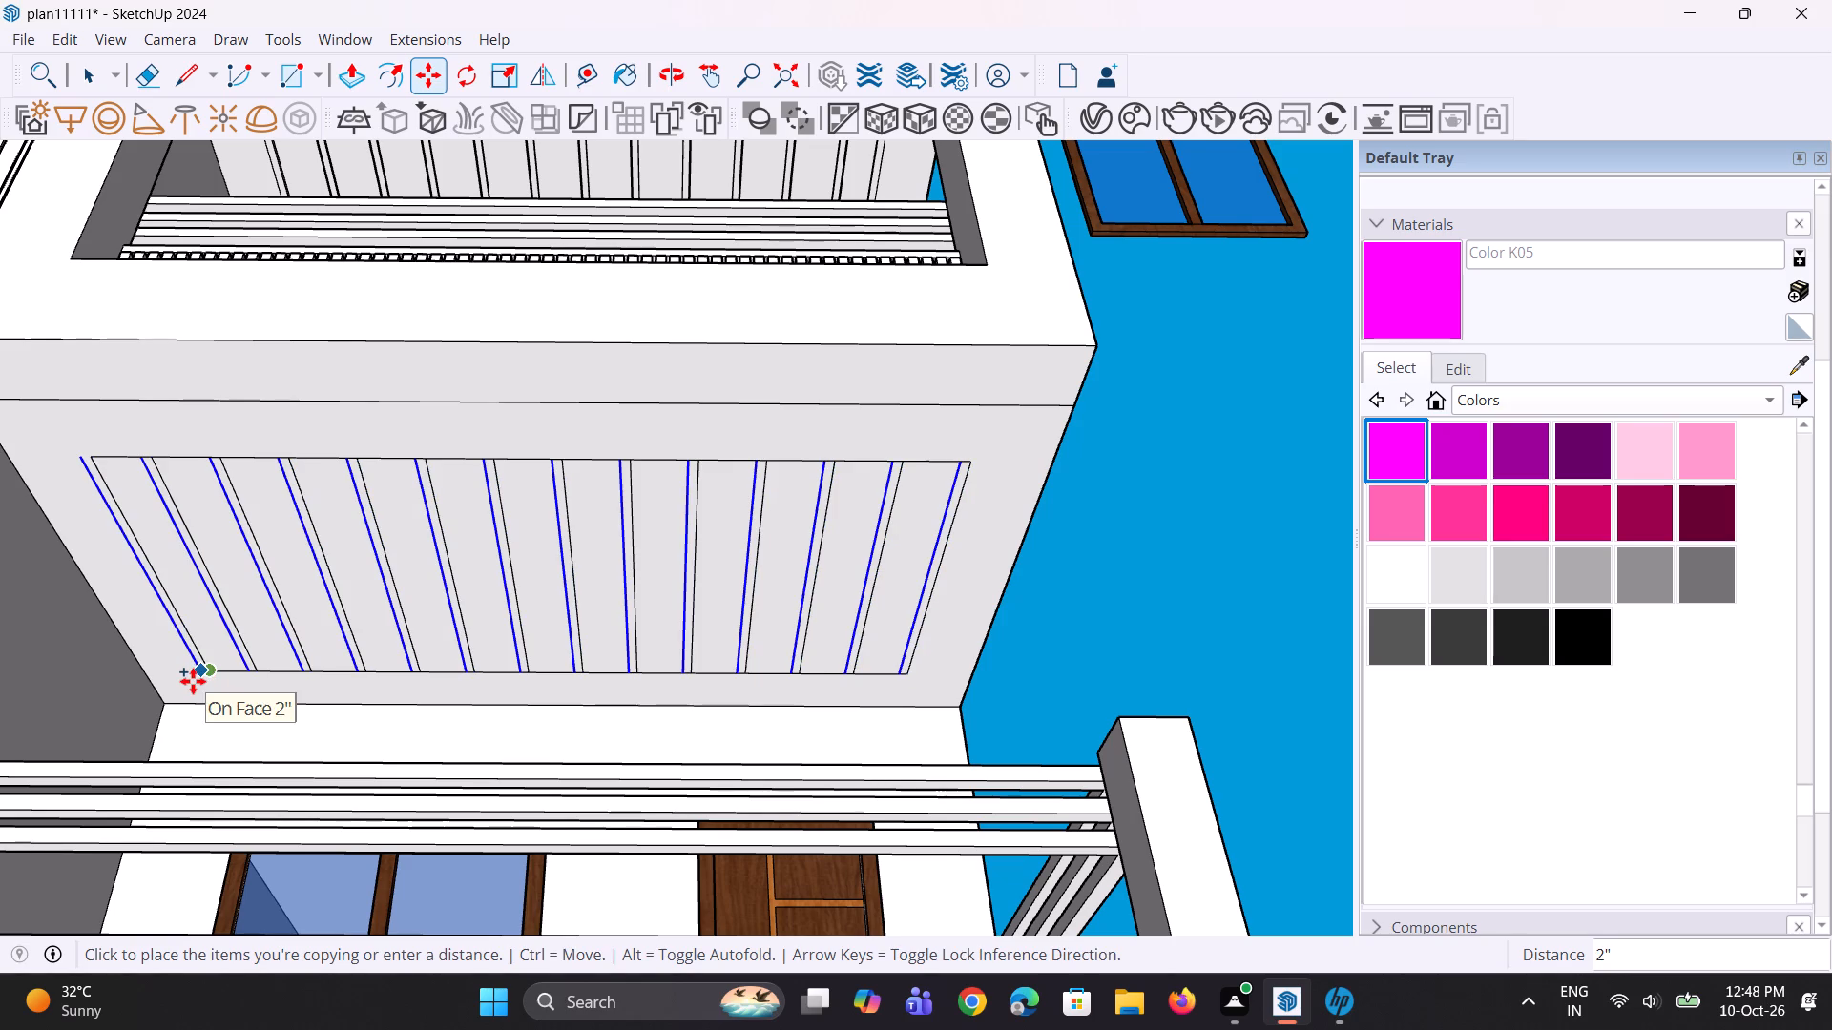
left_click(193, 681)
key("space")
key("space")
Draw two short lines joining the inset's inner corners to the copied line outside it, closing the end slat's outline.
scroll(96, 503, "up", 2)
scroll(65, 426, "up", 2)
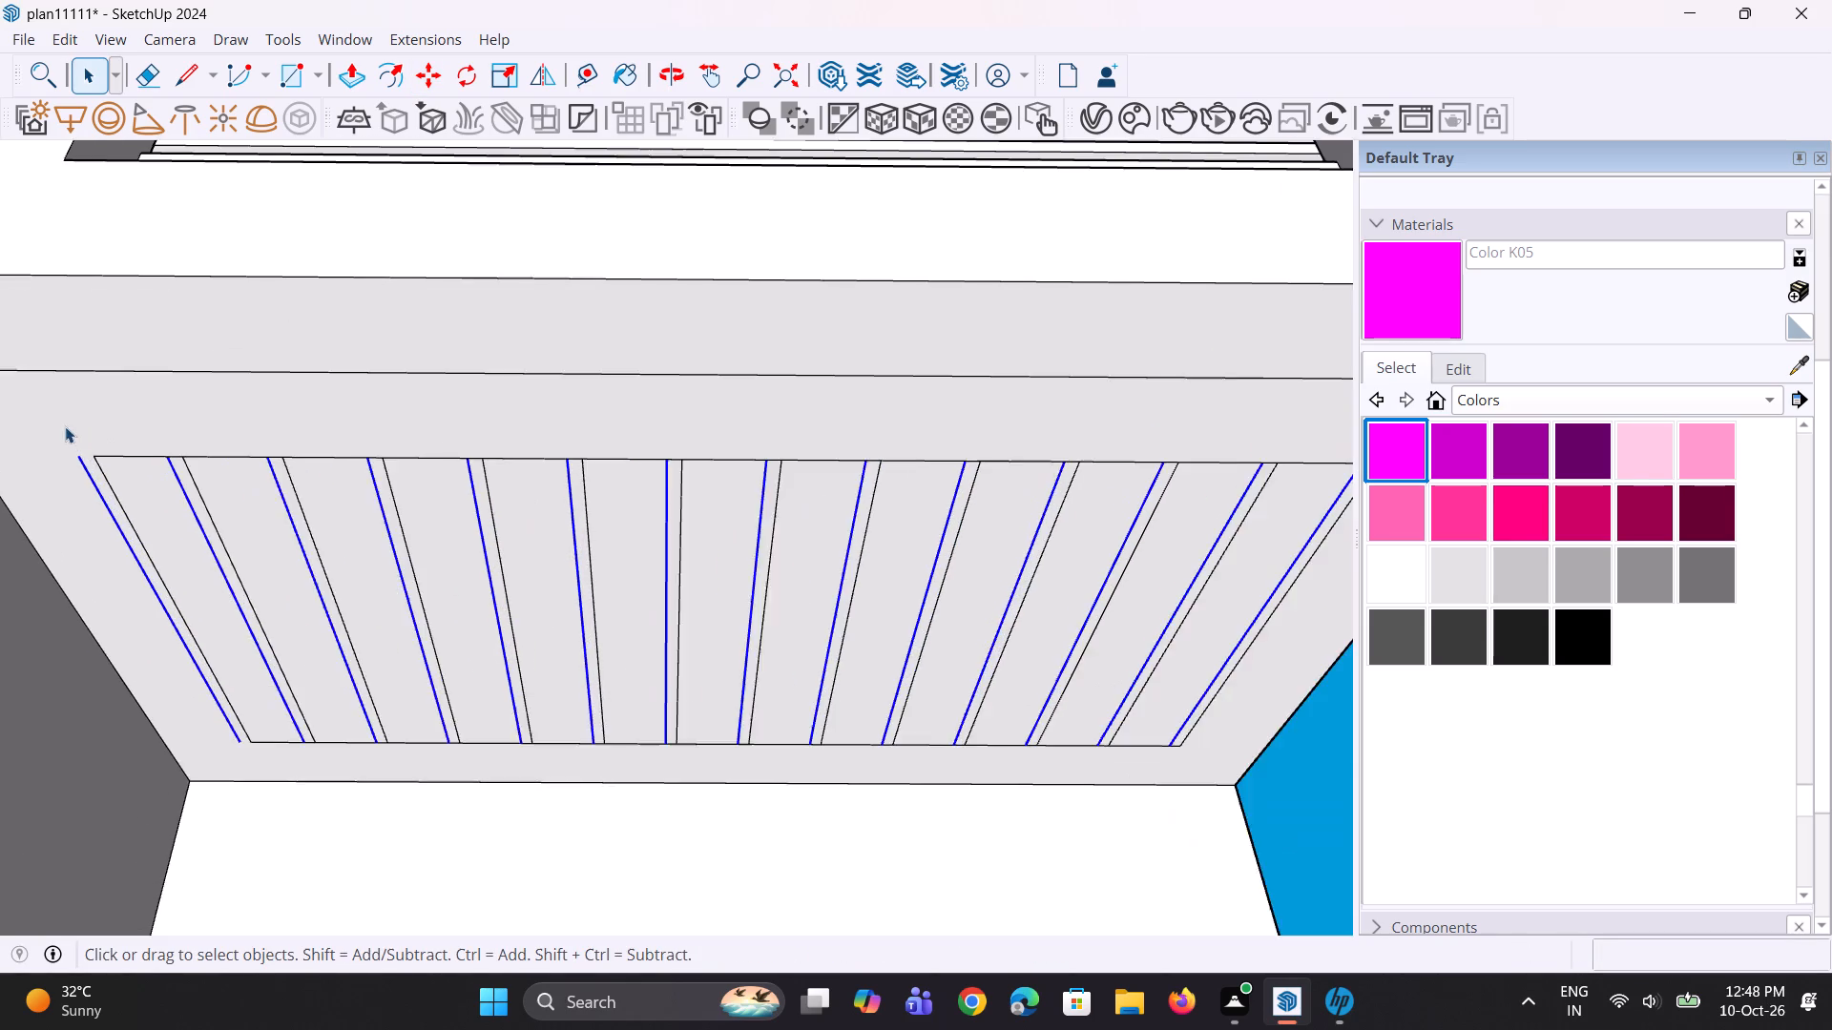
scroll(61, 428, "up", 3)
middle_click_drag(205, 424, 263, 357)
scroll(123, 382, "up", 2)
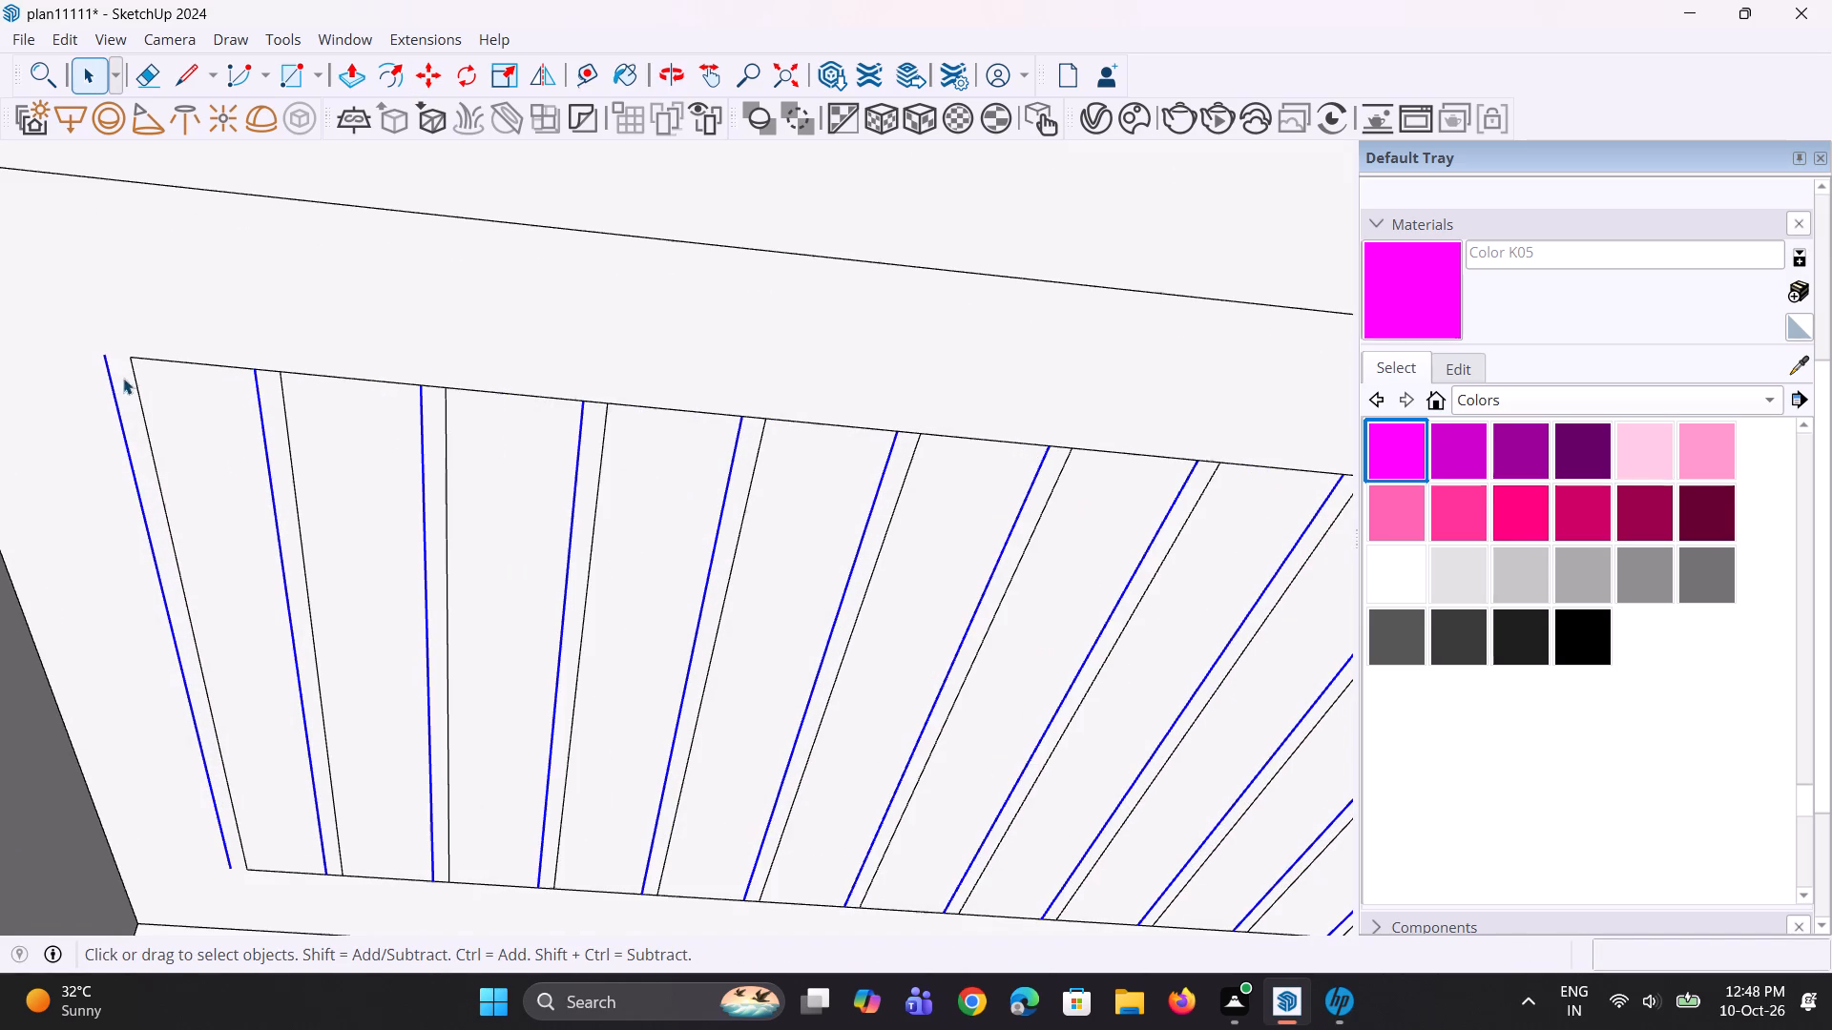
key("l")
scroll(144, 366, "up", 1)
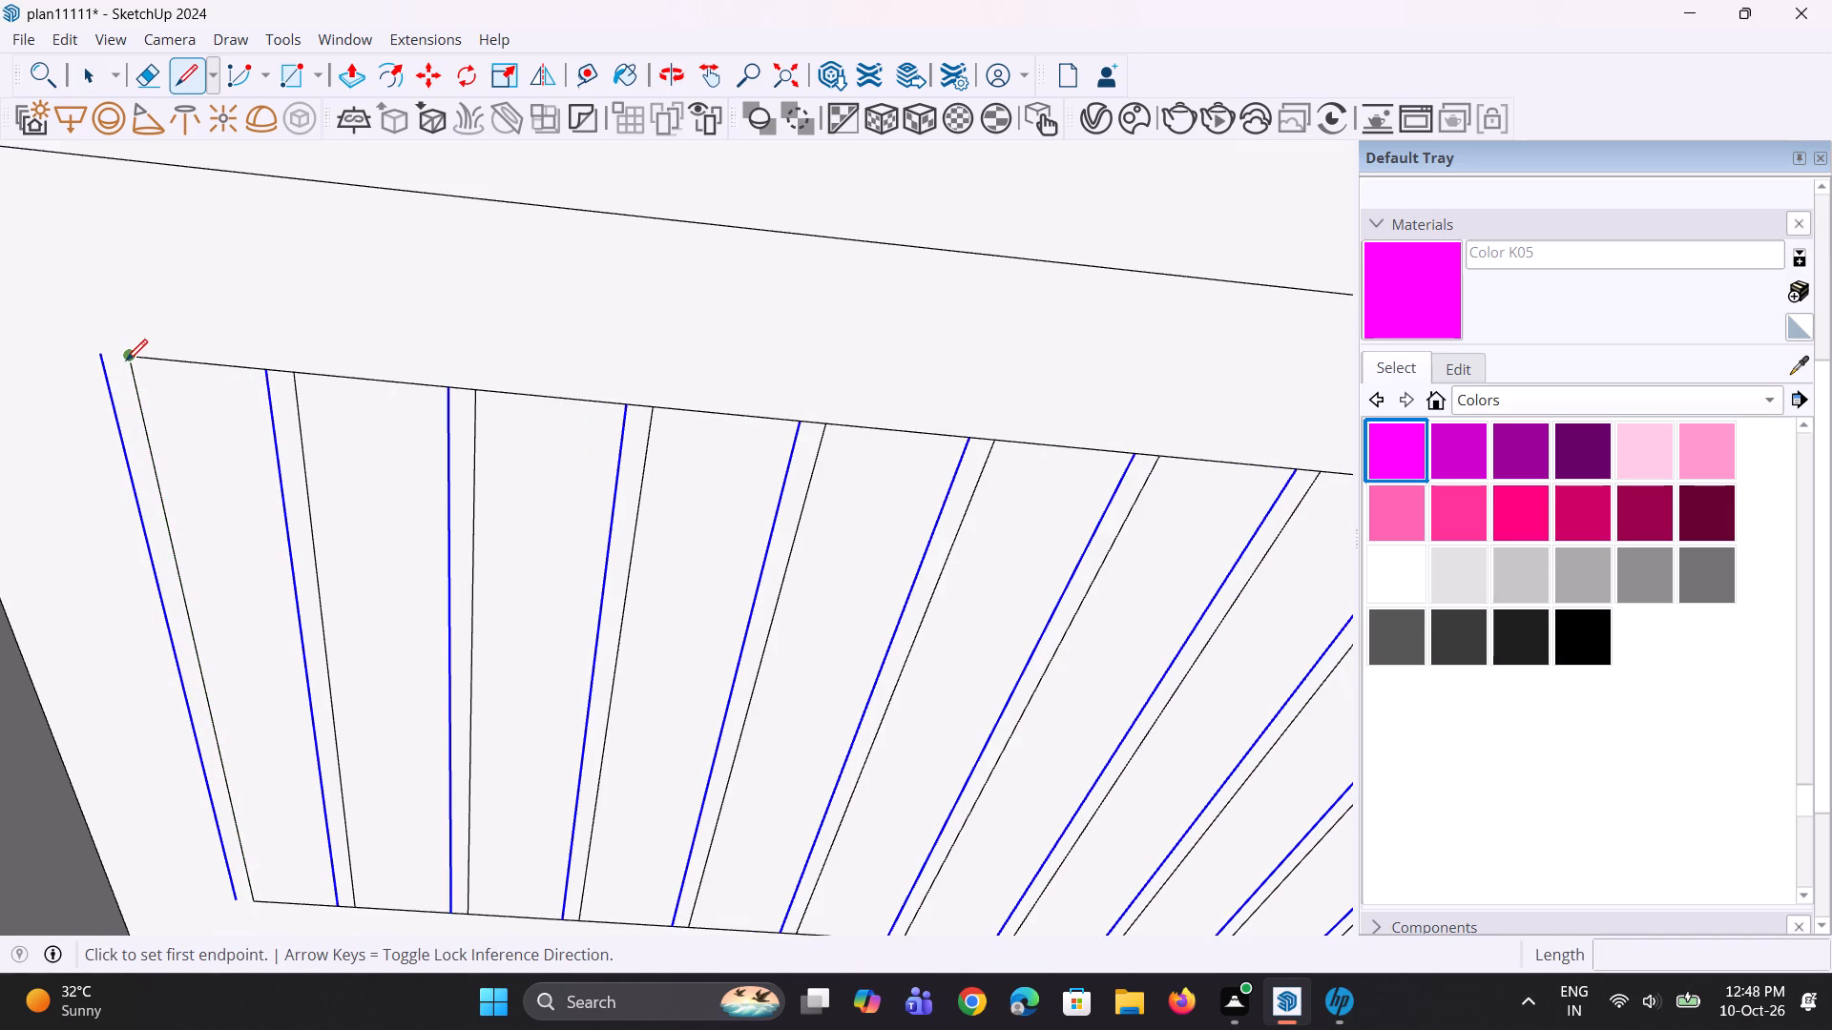
left_click(127, 360)
left_click(102, 360)
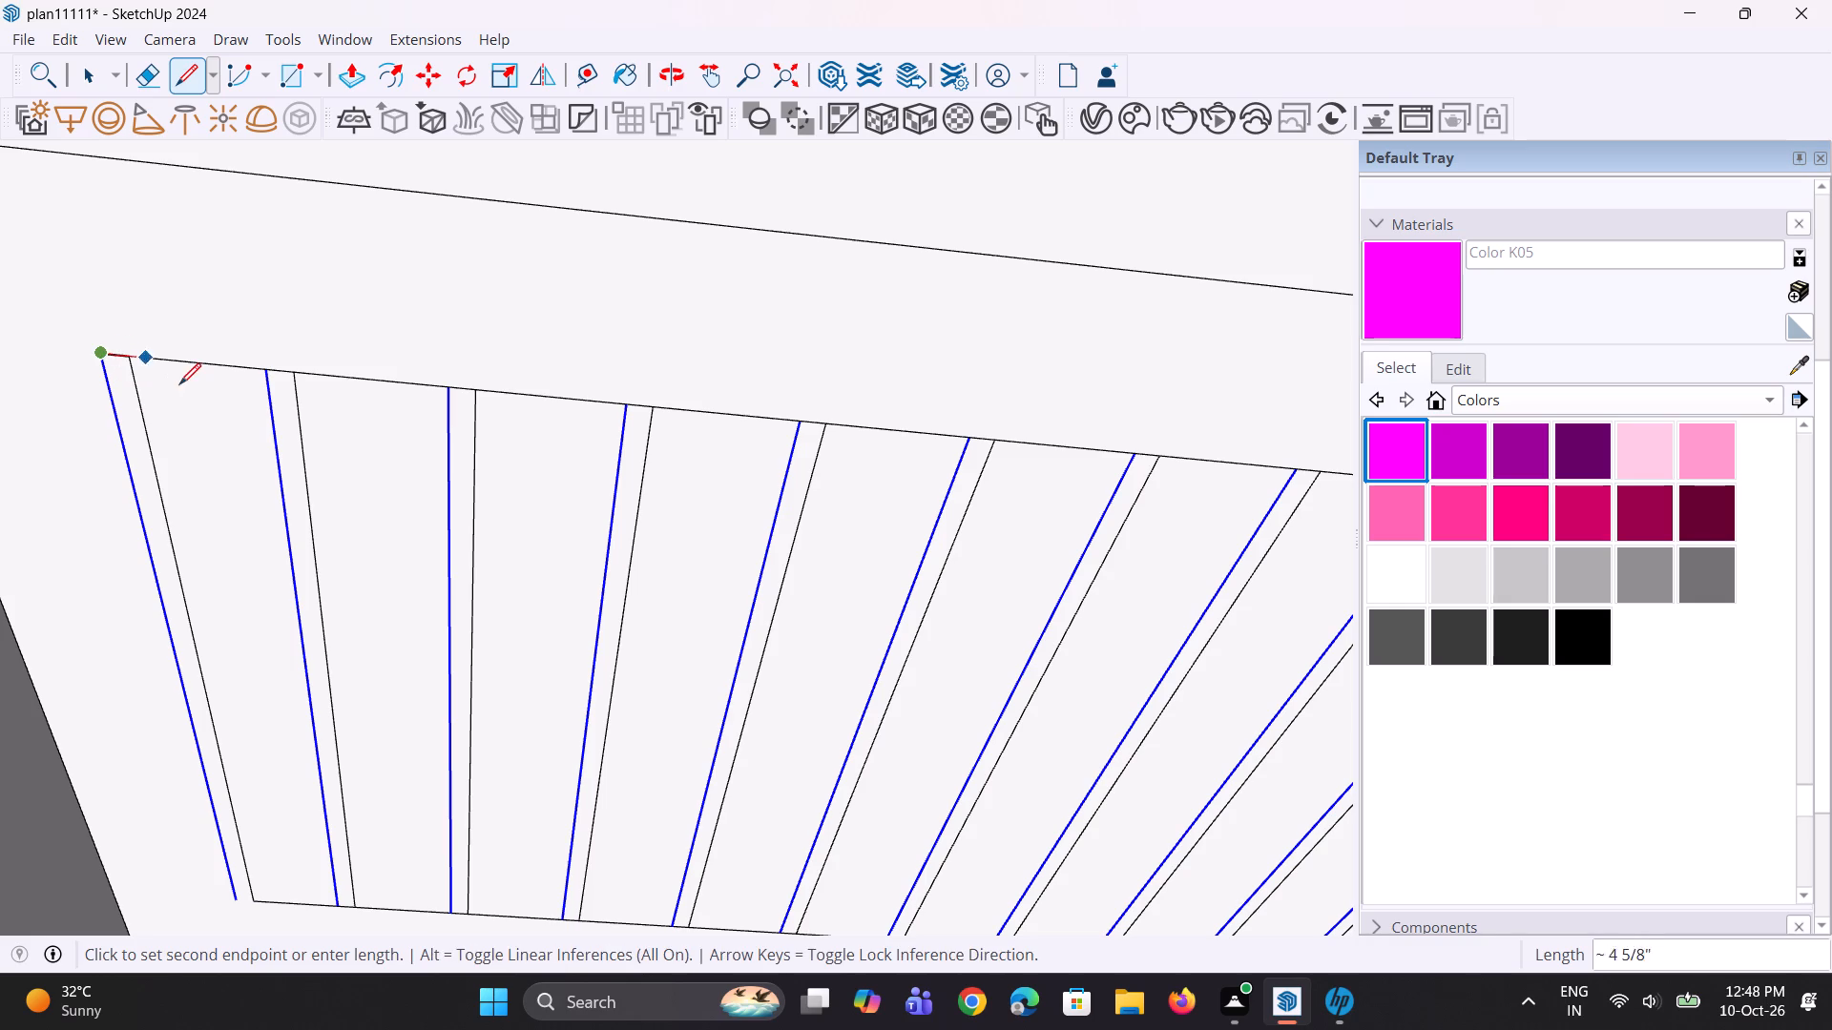
key("space")
scroll(110, 362, "down", 3)
scroll(203, 777, "up", 7)
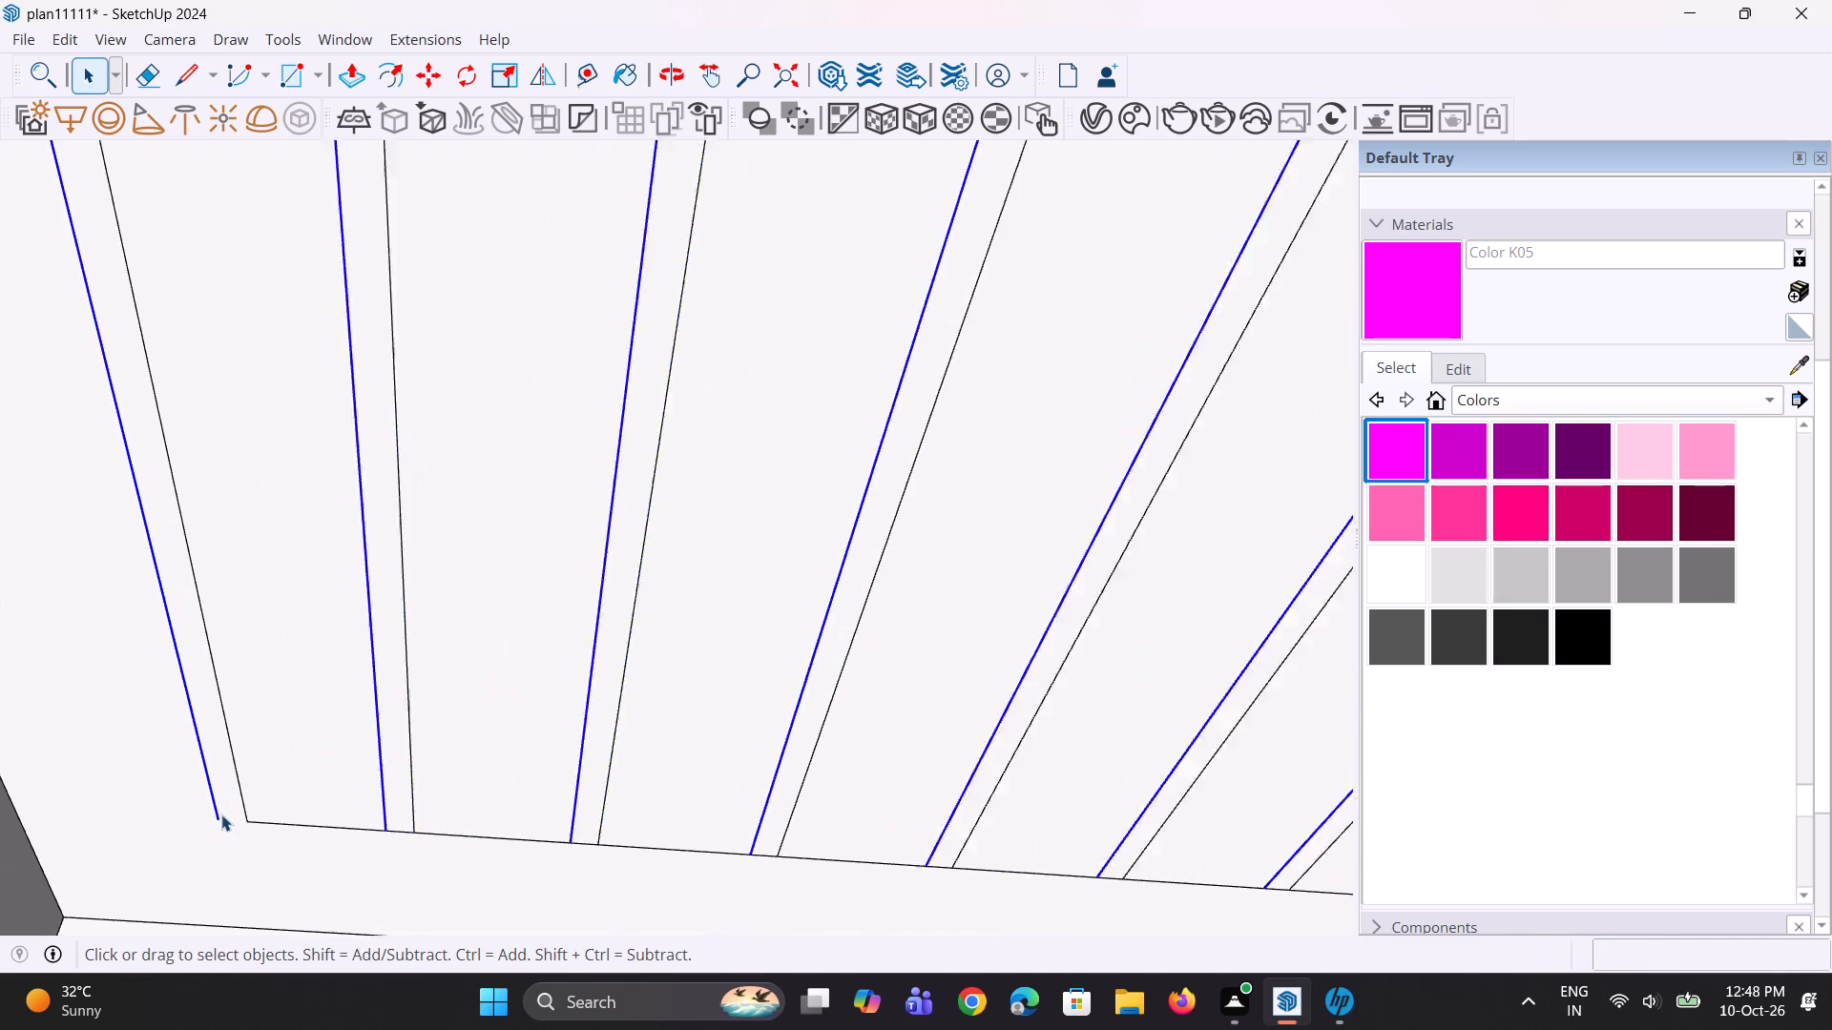
scroll(221, 814, "up", 1)
key("l")
left_click(252, 826)
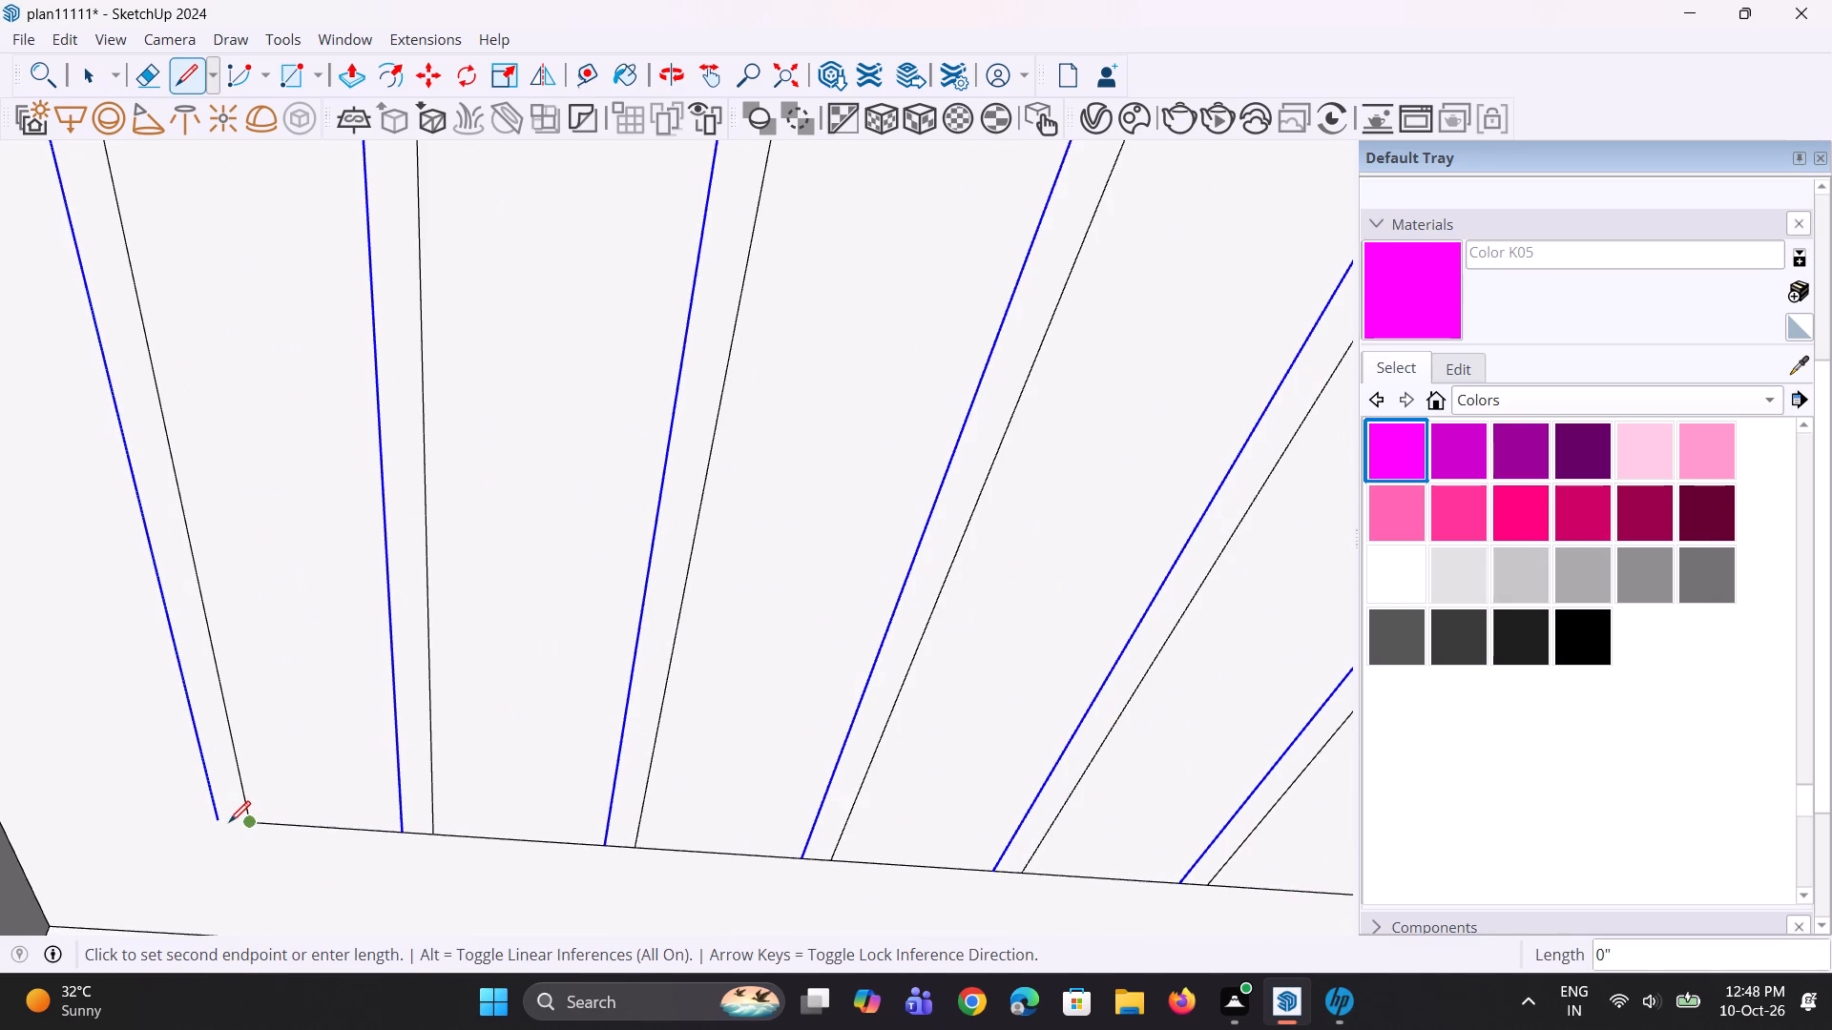
left_click(228, 822)
key("space")
key("space")
scroll(216, 820, "down", 9)
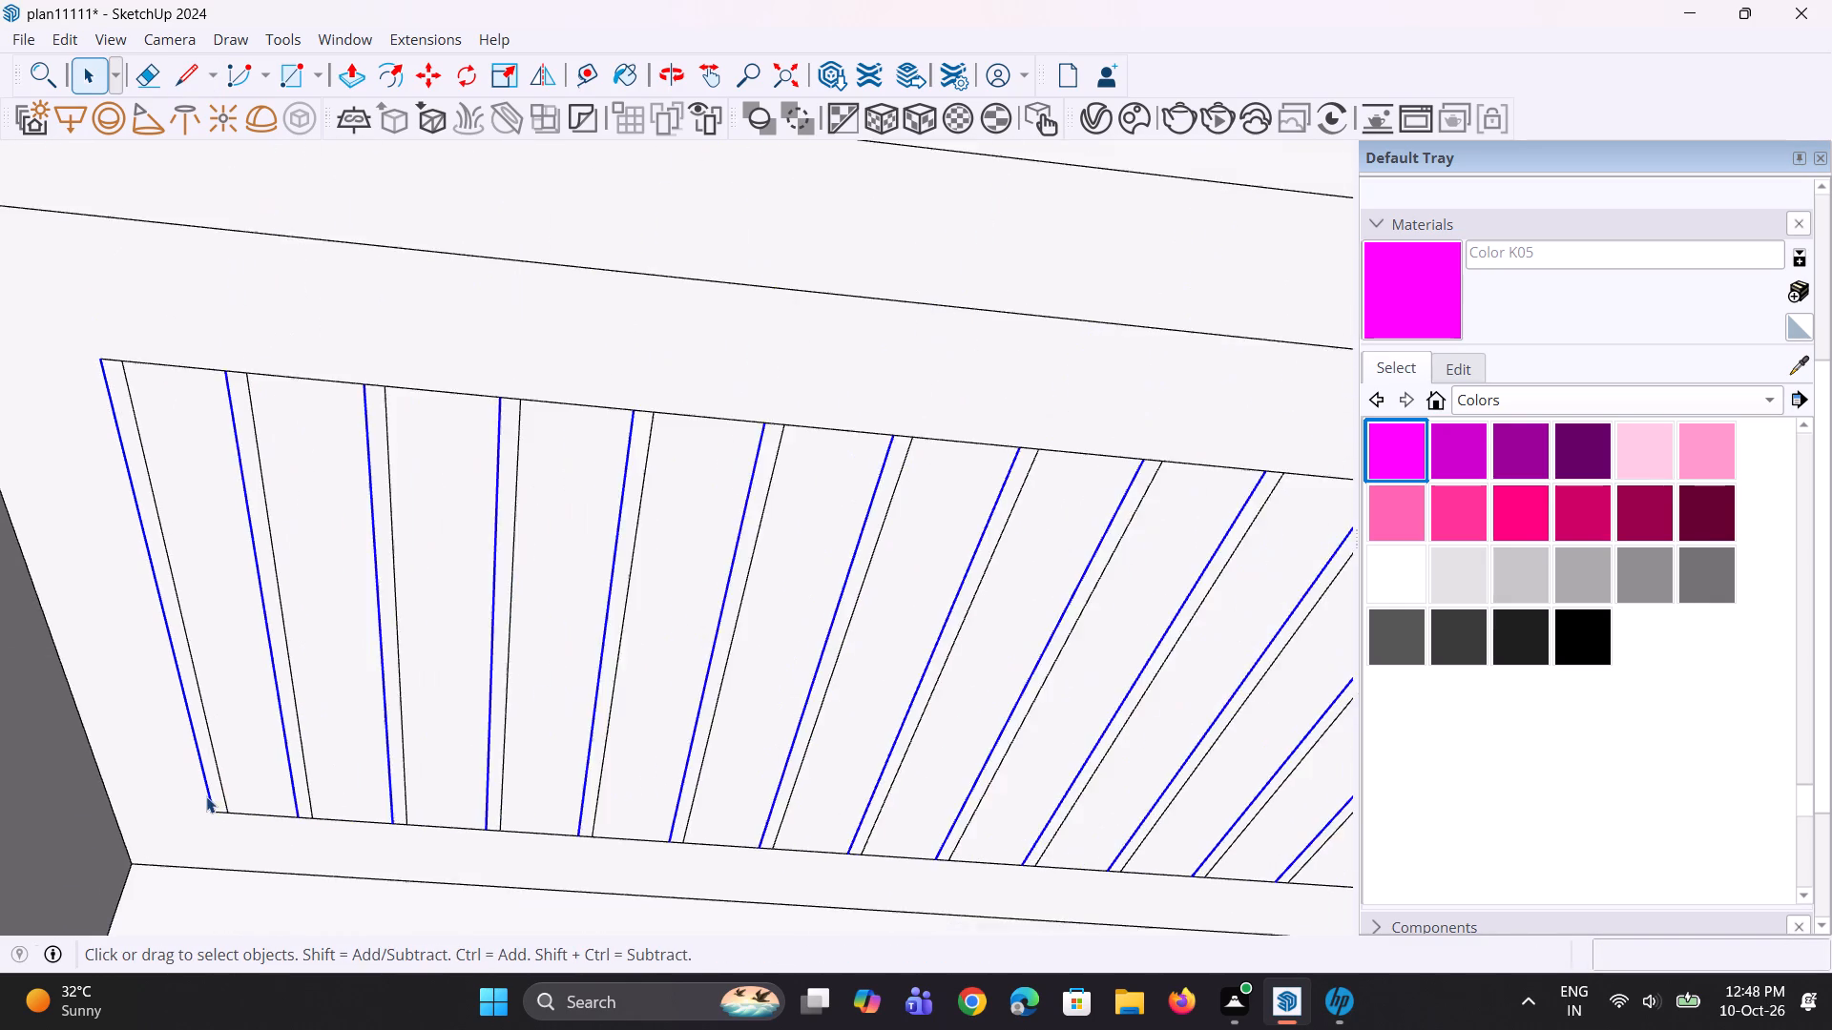
scroll(206, 796, "down", 4)
middle_click_drag(245, 804, 243, 817)
left_click(1268, 833)
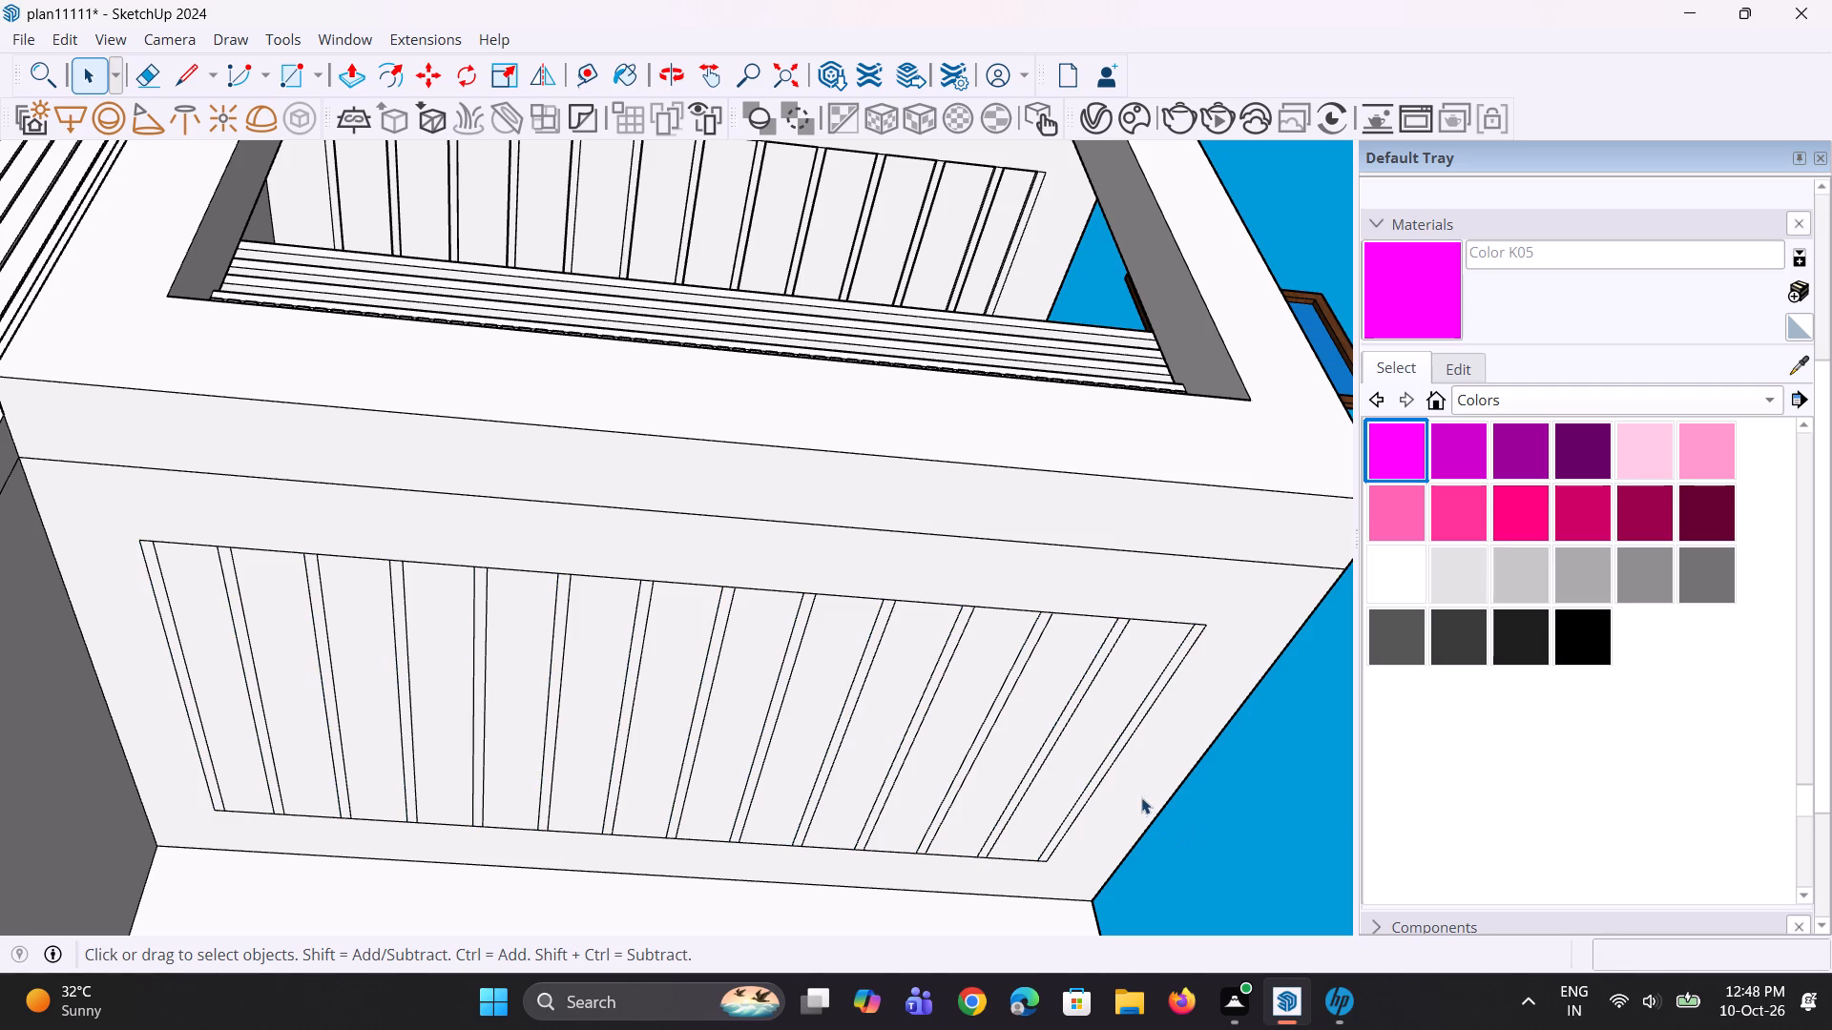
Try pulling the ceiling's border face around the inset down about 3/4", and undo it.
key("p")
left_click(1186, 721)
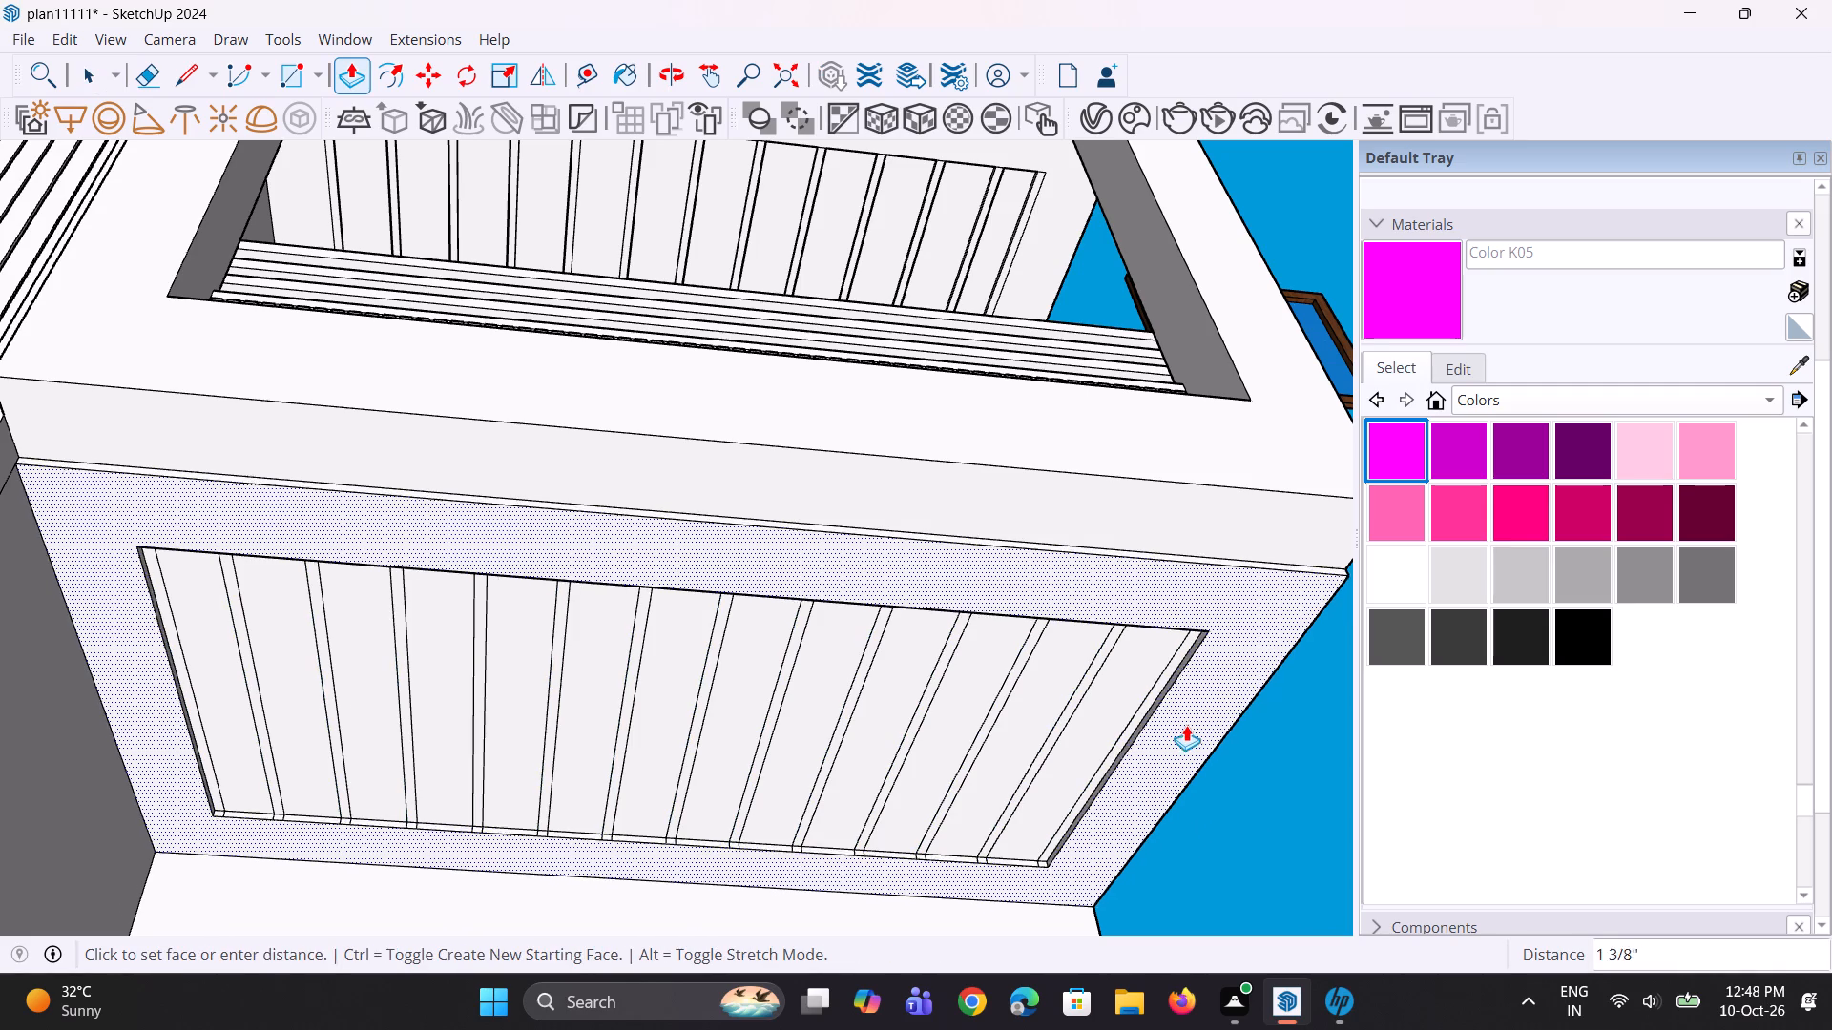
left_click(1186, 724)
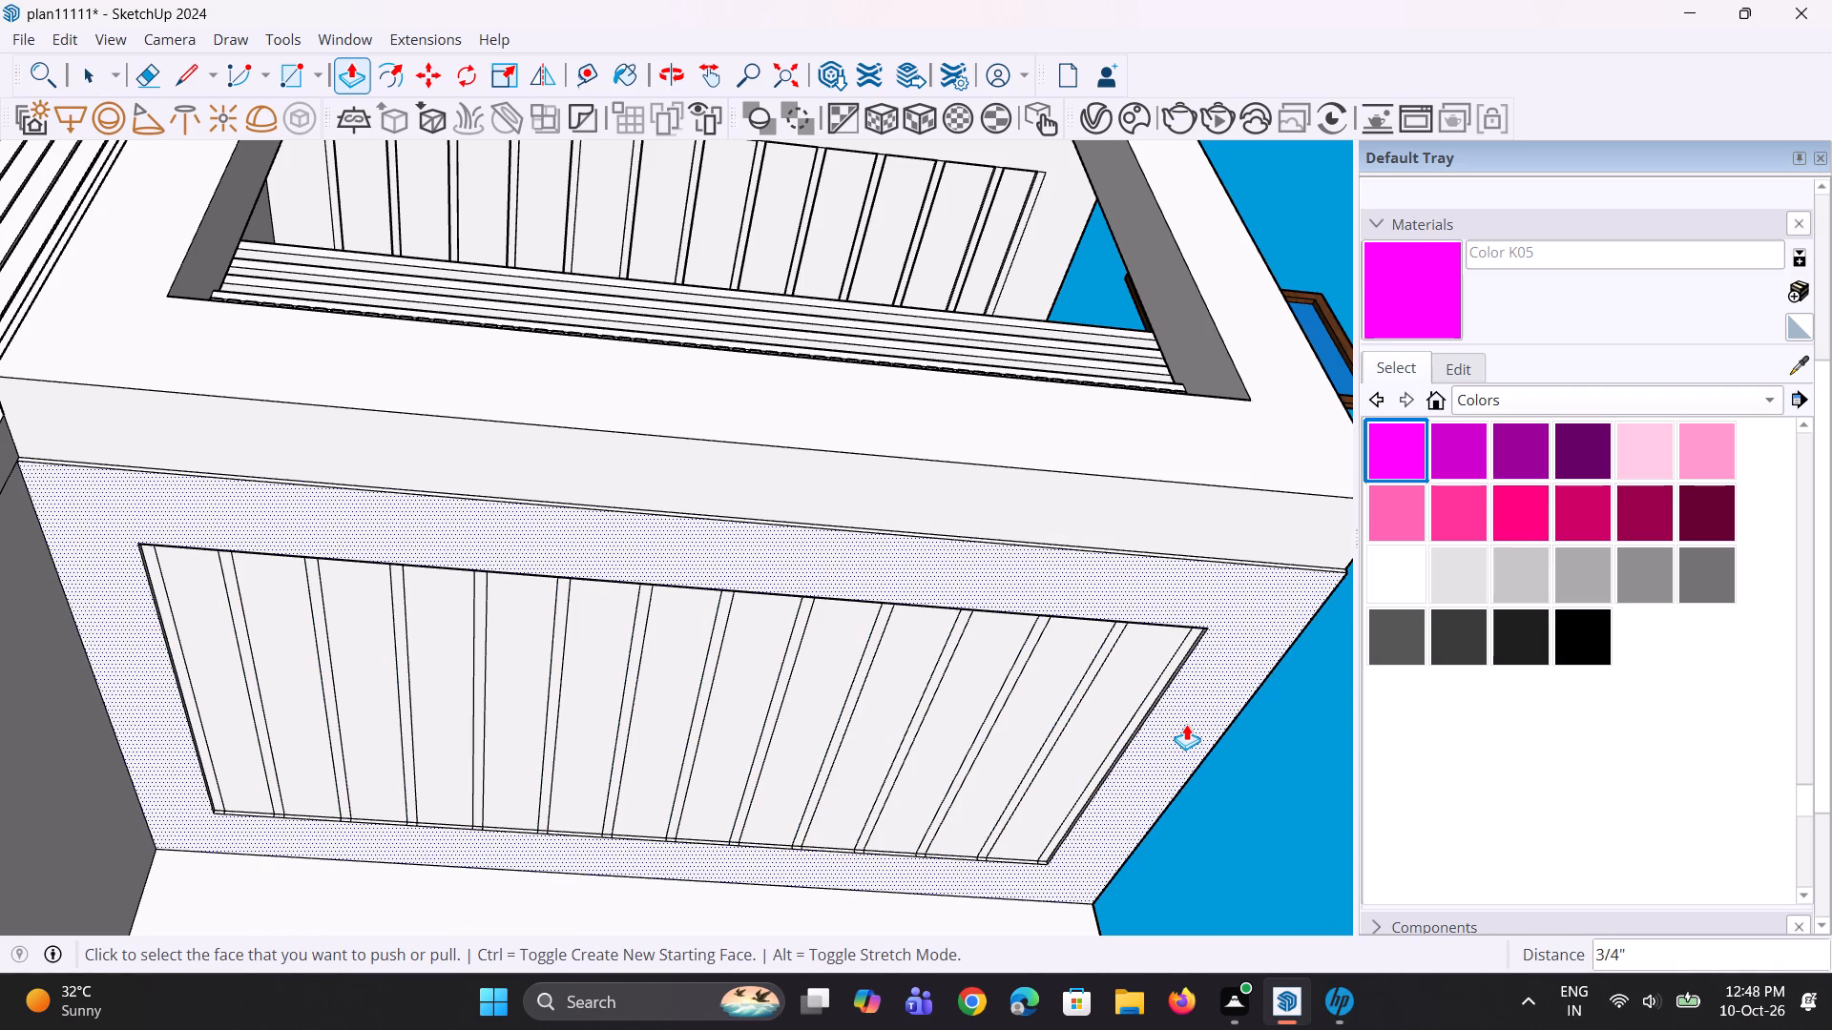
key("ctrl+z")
Pull the ceiling's border face around the slatted inset down about 1 11/16" with Push/Pull.
left_click(1186, 724)
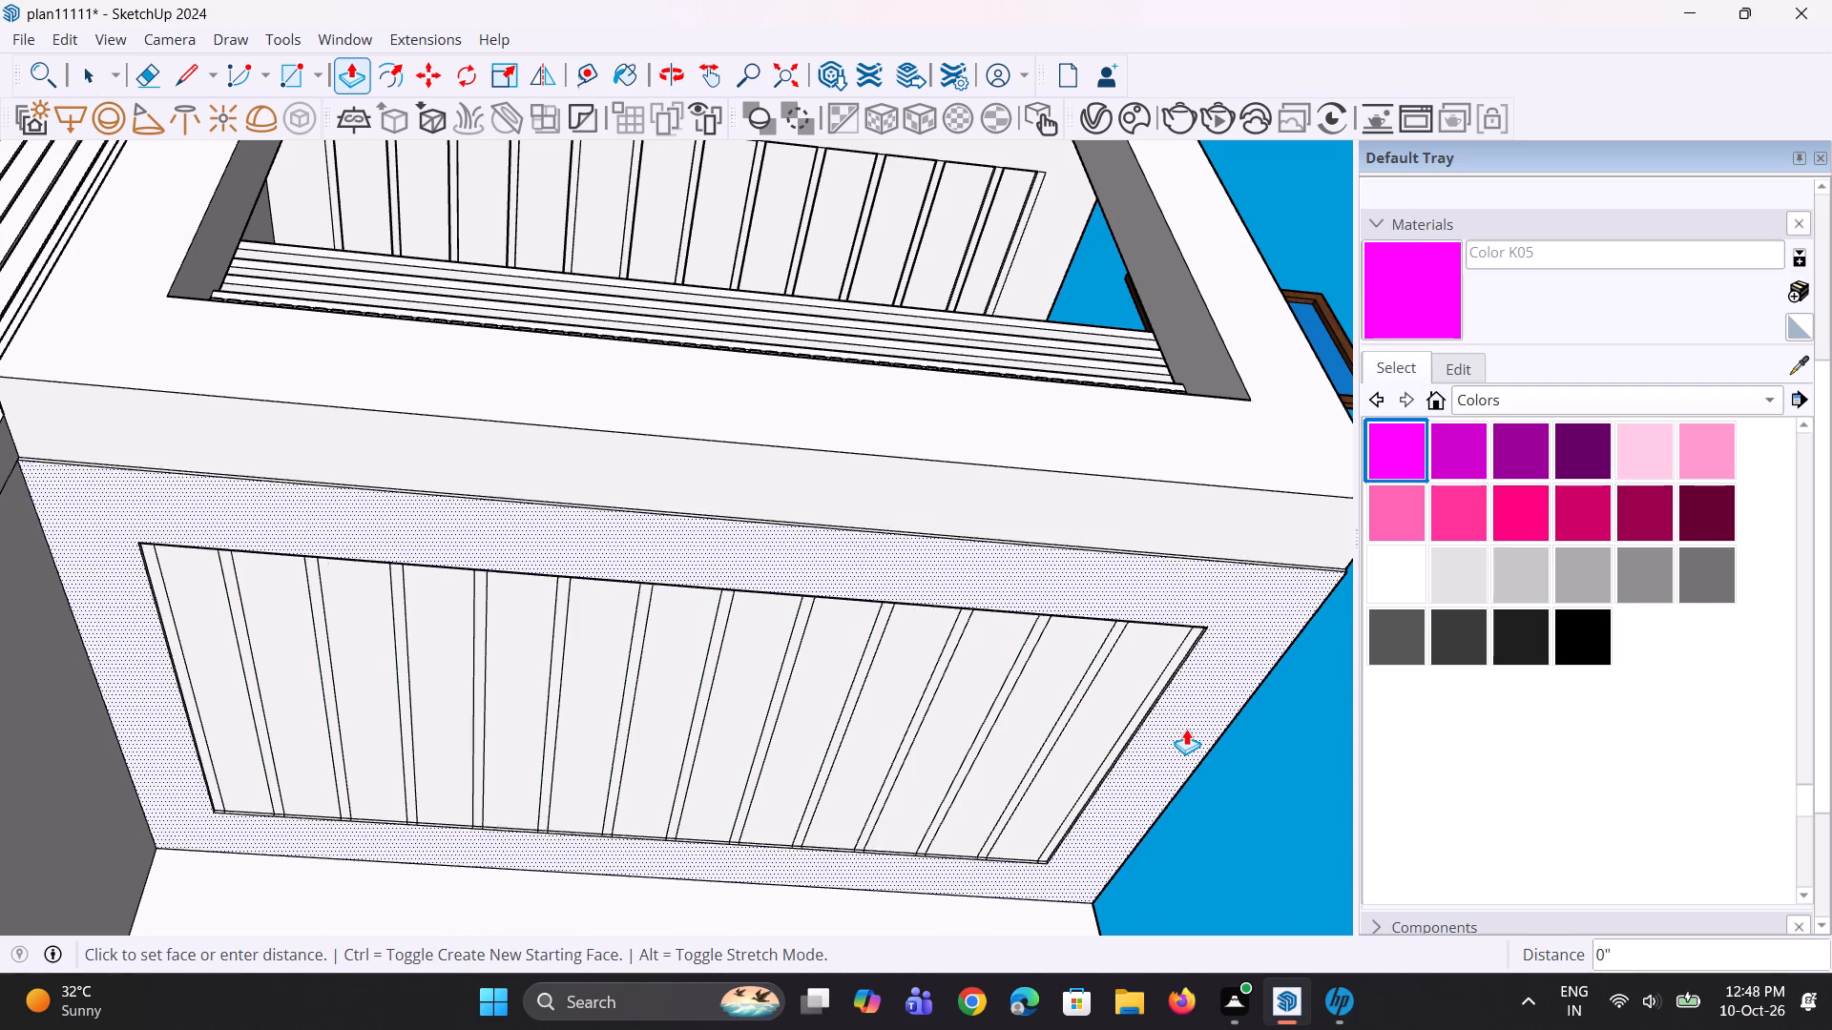
left_click(1188, 731)
Raise the first nine narrow slats by the same push/pull distance, working from the outer end toward the fluted central panel.
scroll(1149, 740, "up", 2)
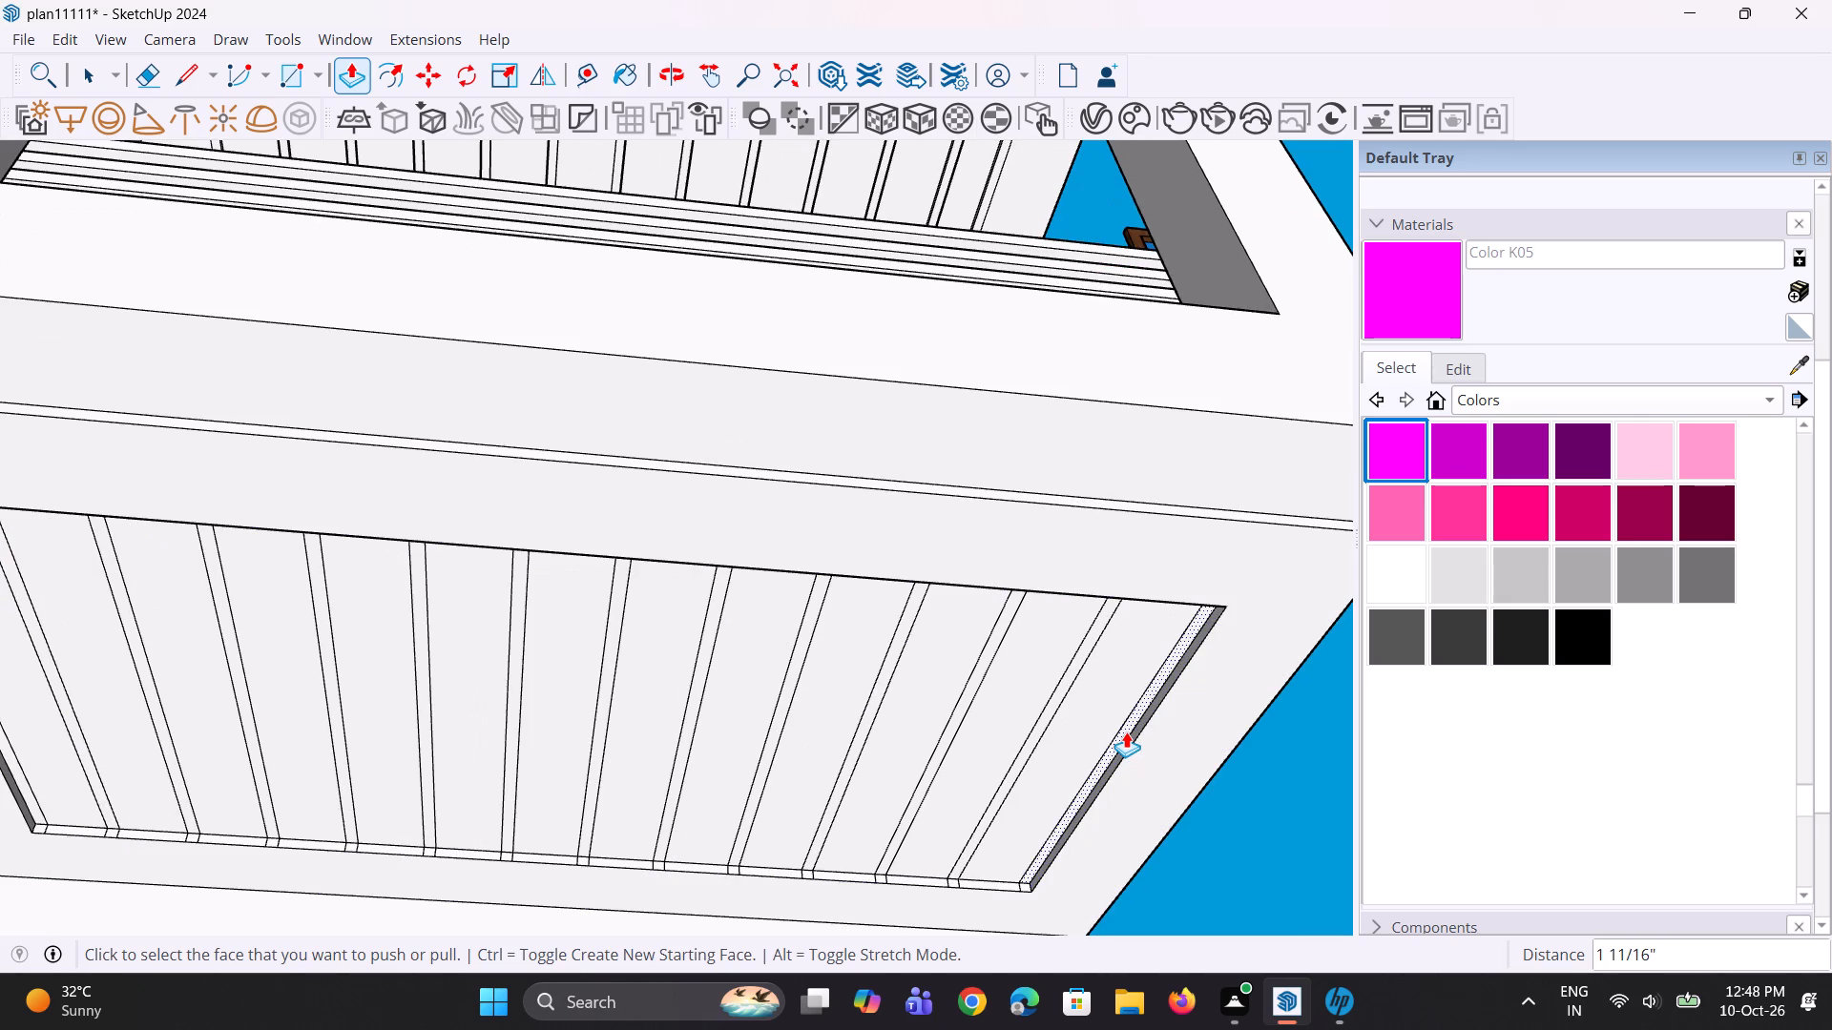
double_click(1126, 731)
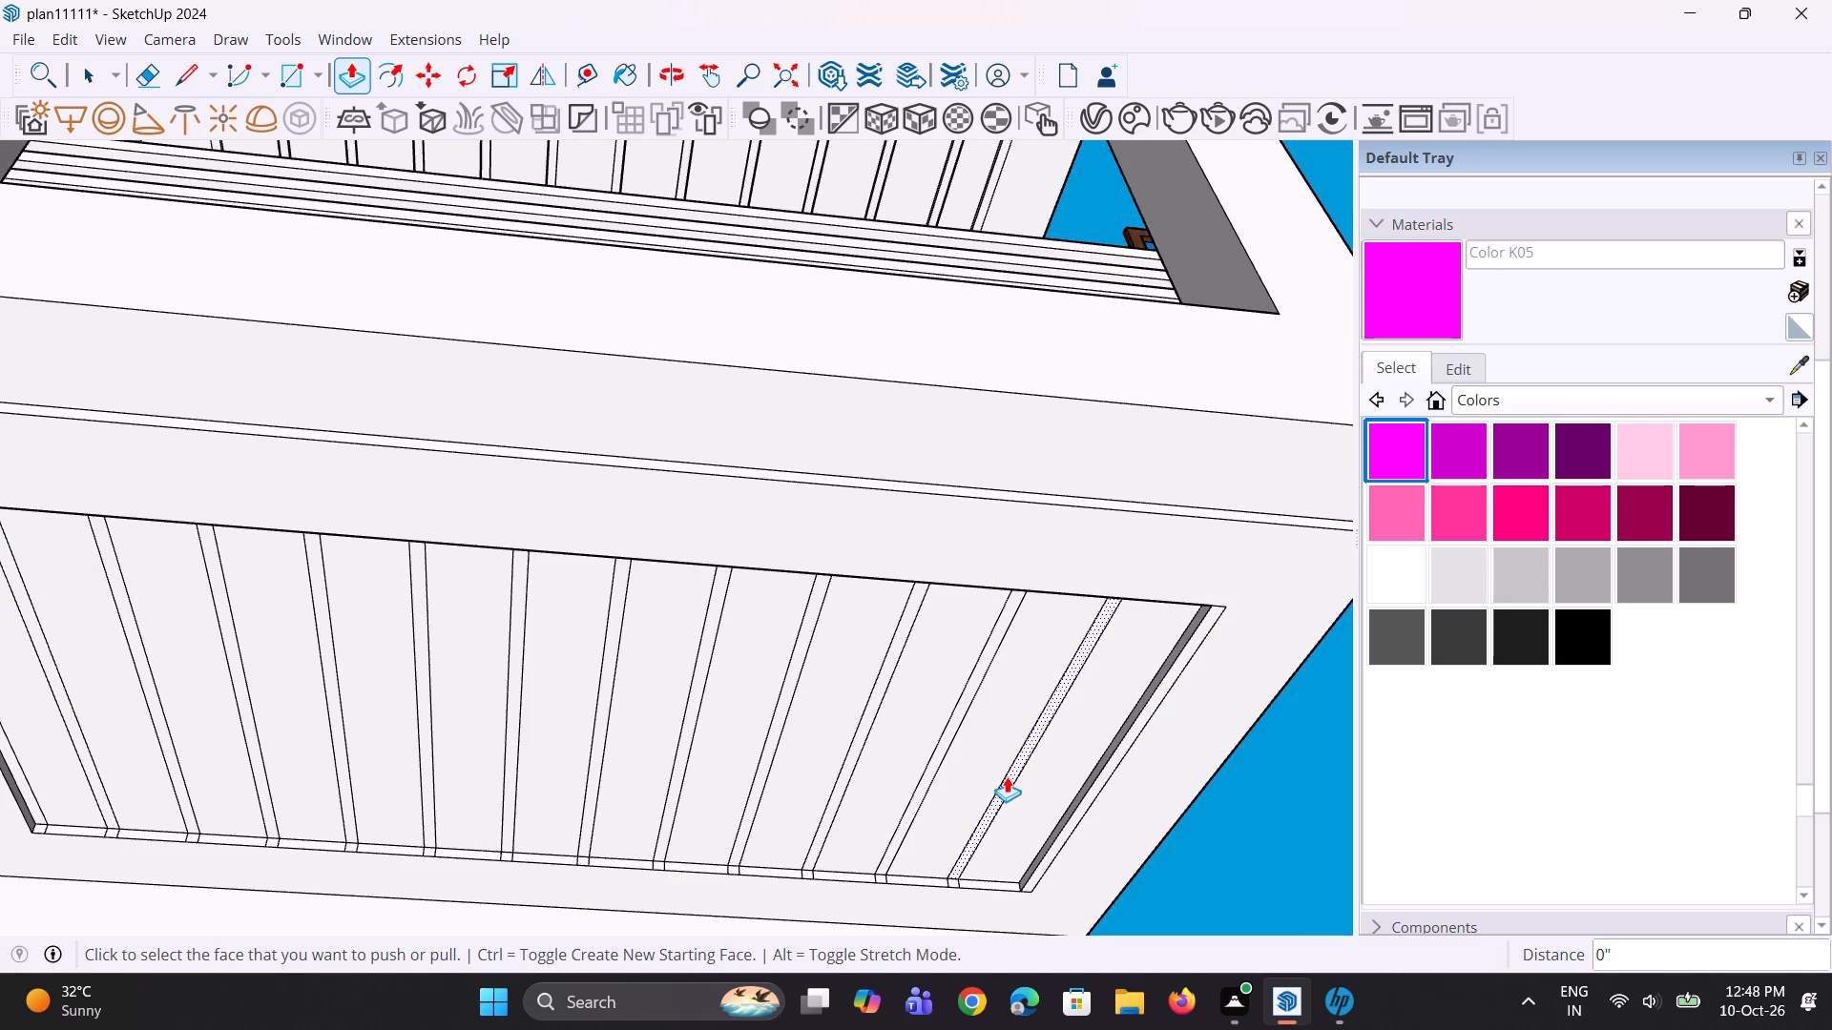
double_click(1007, 776)
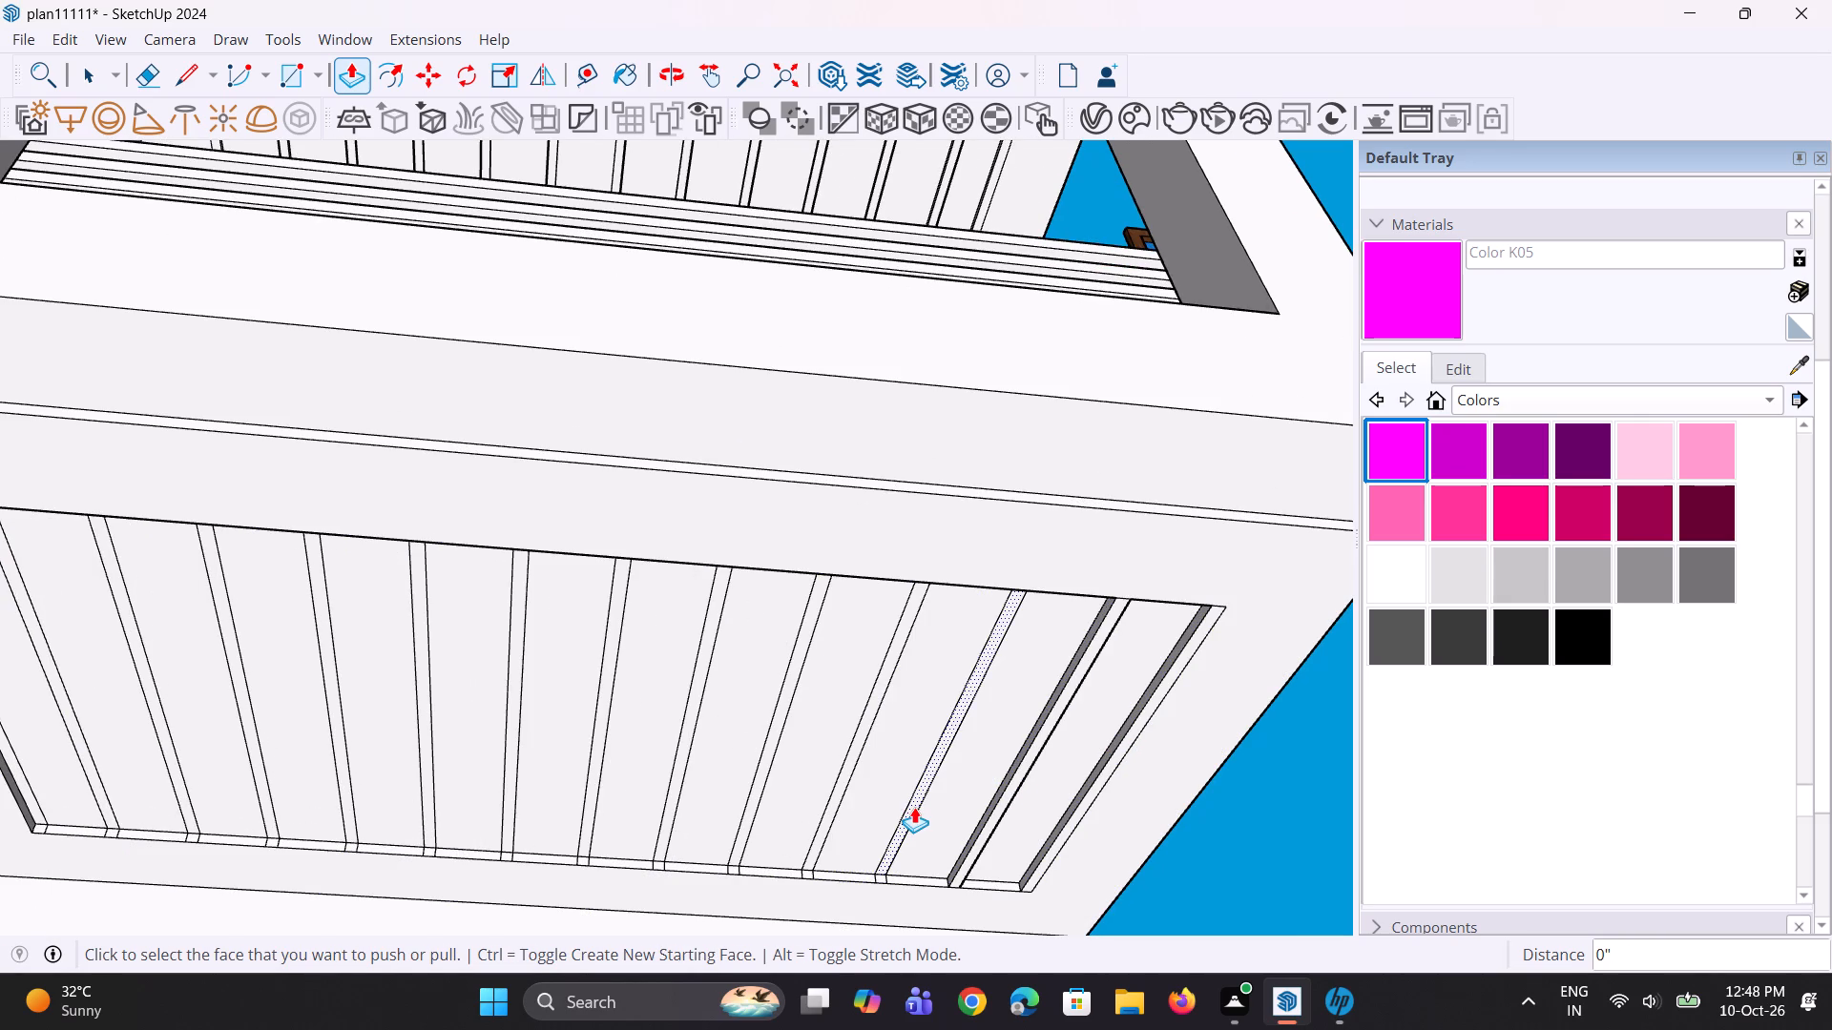
double_click(914, 807)
scroll(830, 822, "up", 2)
double_click(819, 836)
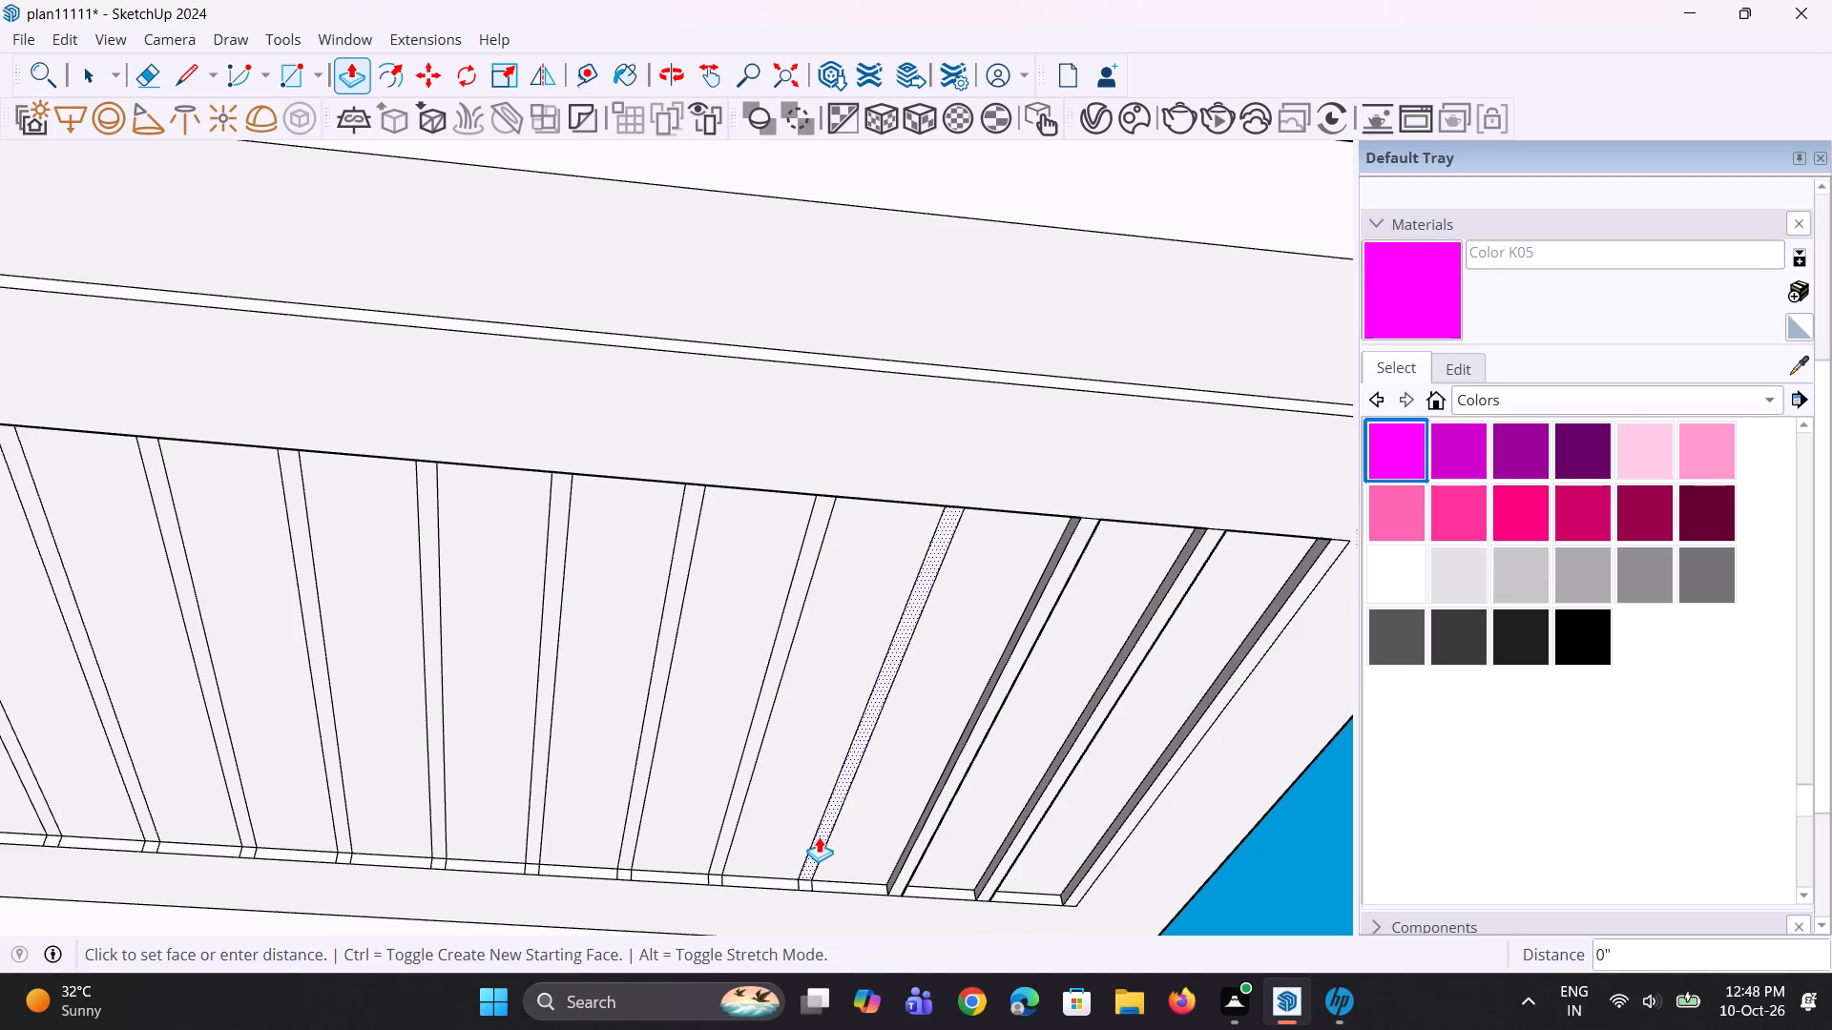
double_click(720, 852)
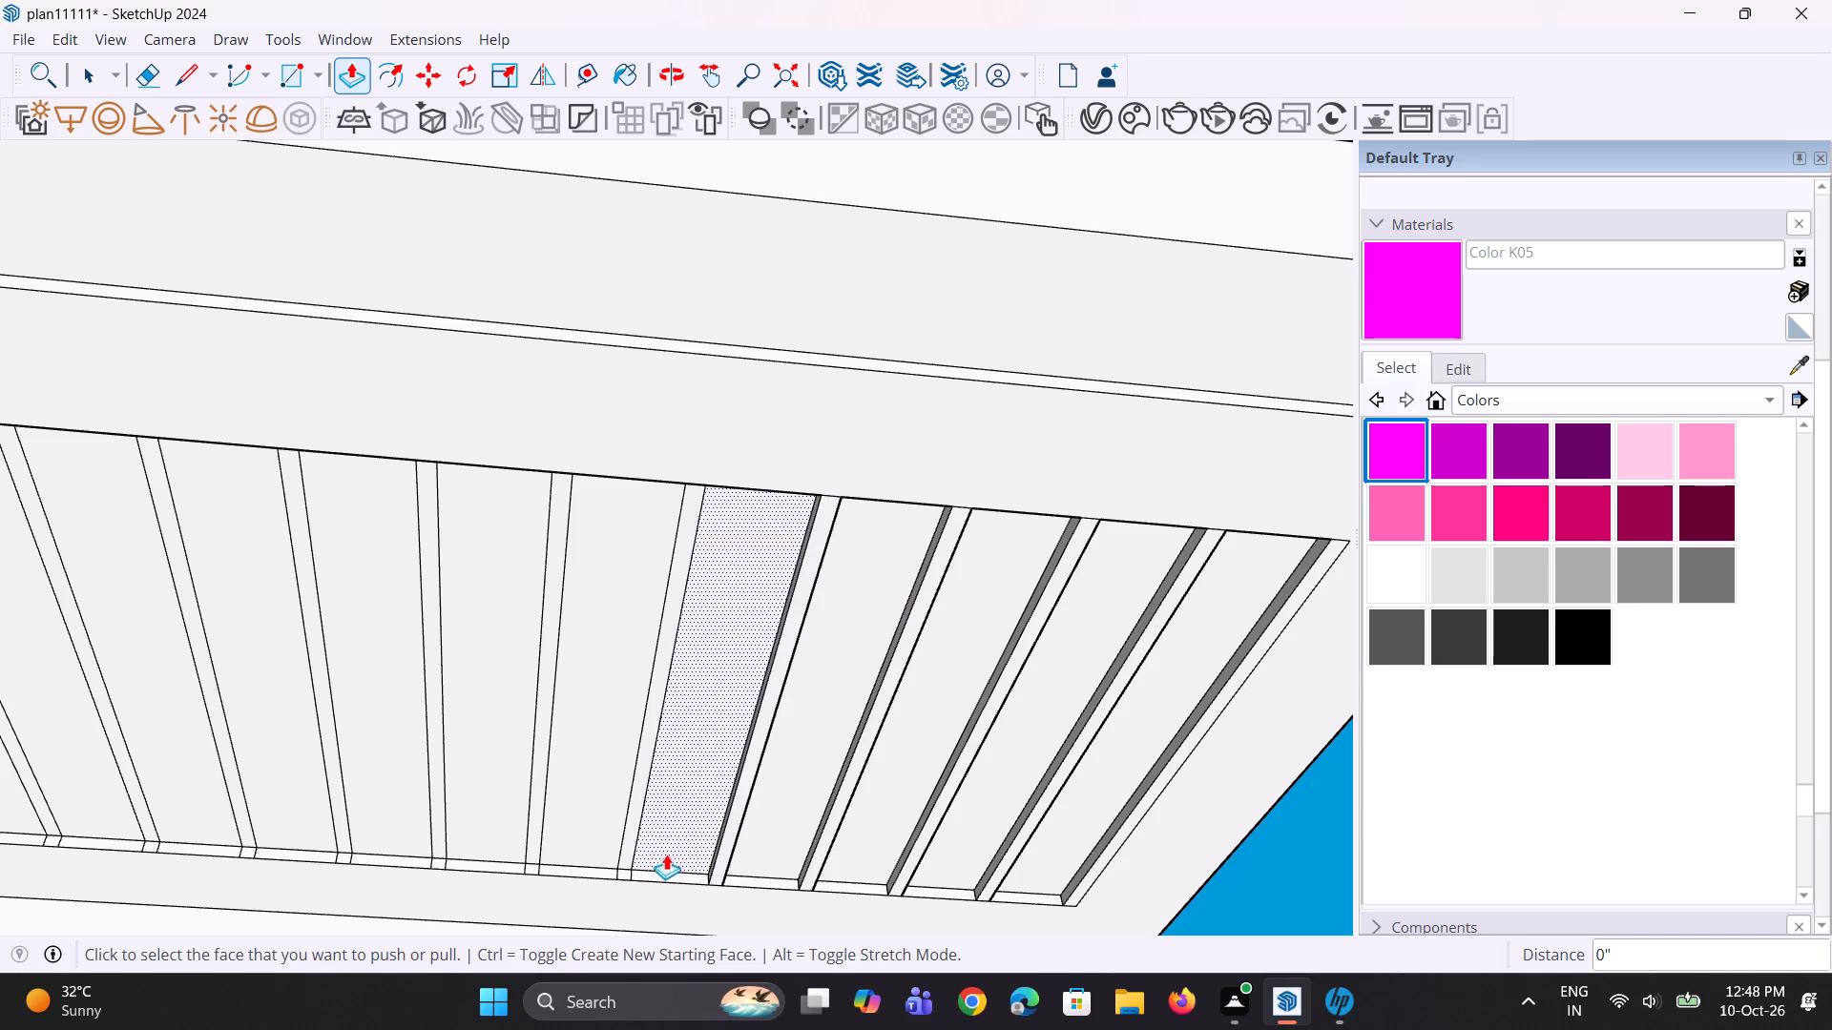
double_click(632, 839)
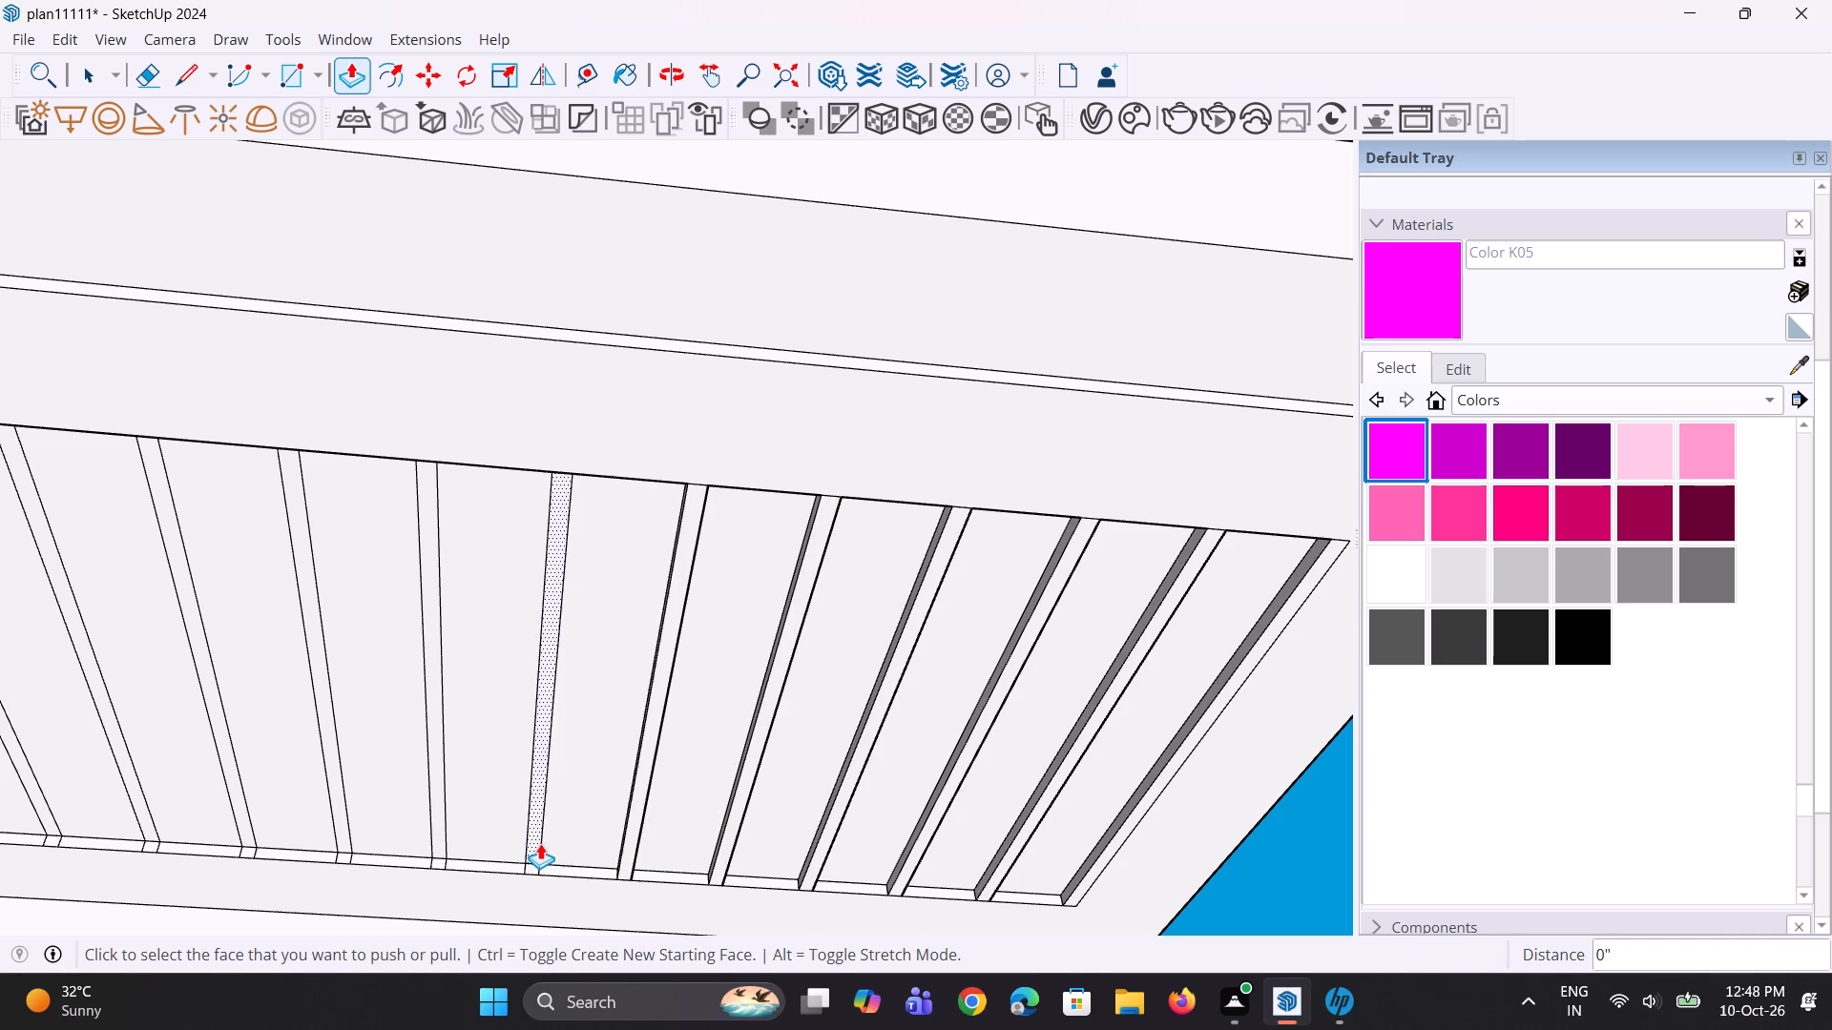
double_click(540, 843)
scroll(751, 807, "down", 7)
scroll(573, 793, "up", 1)
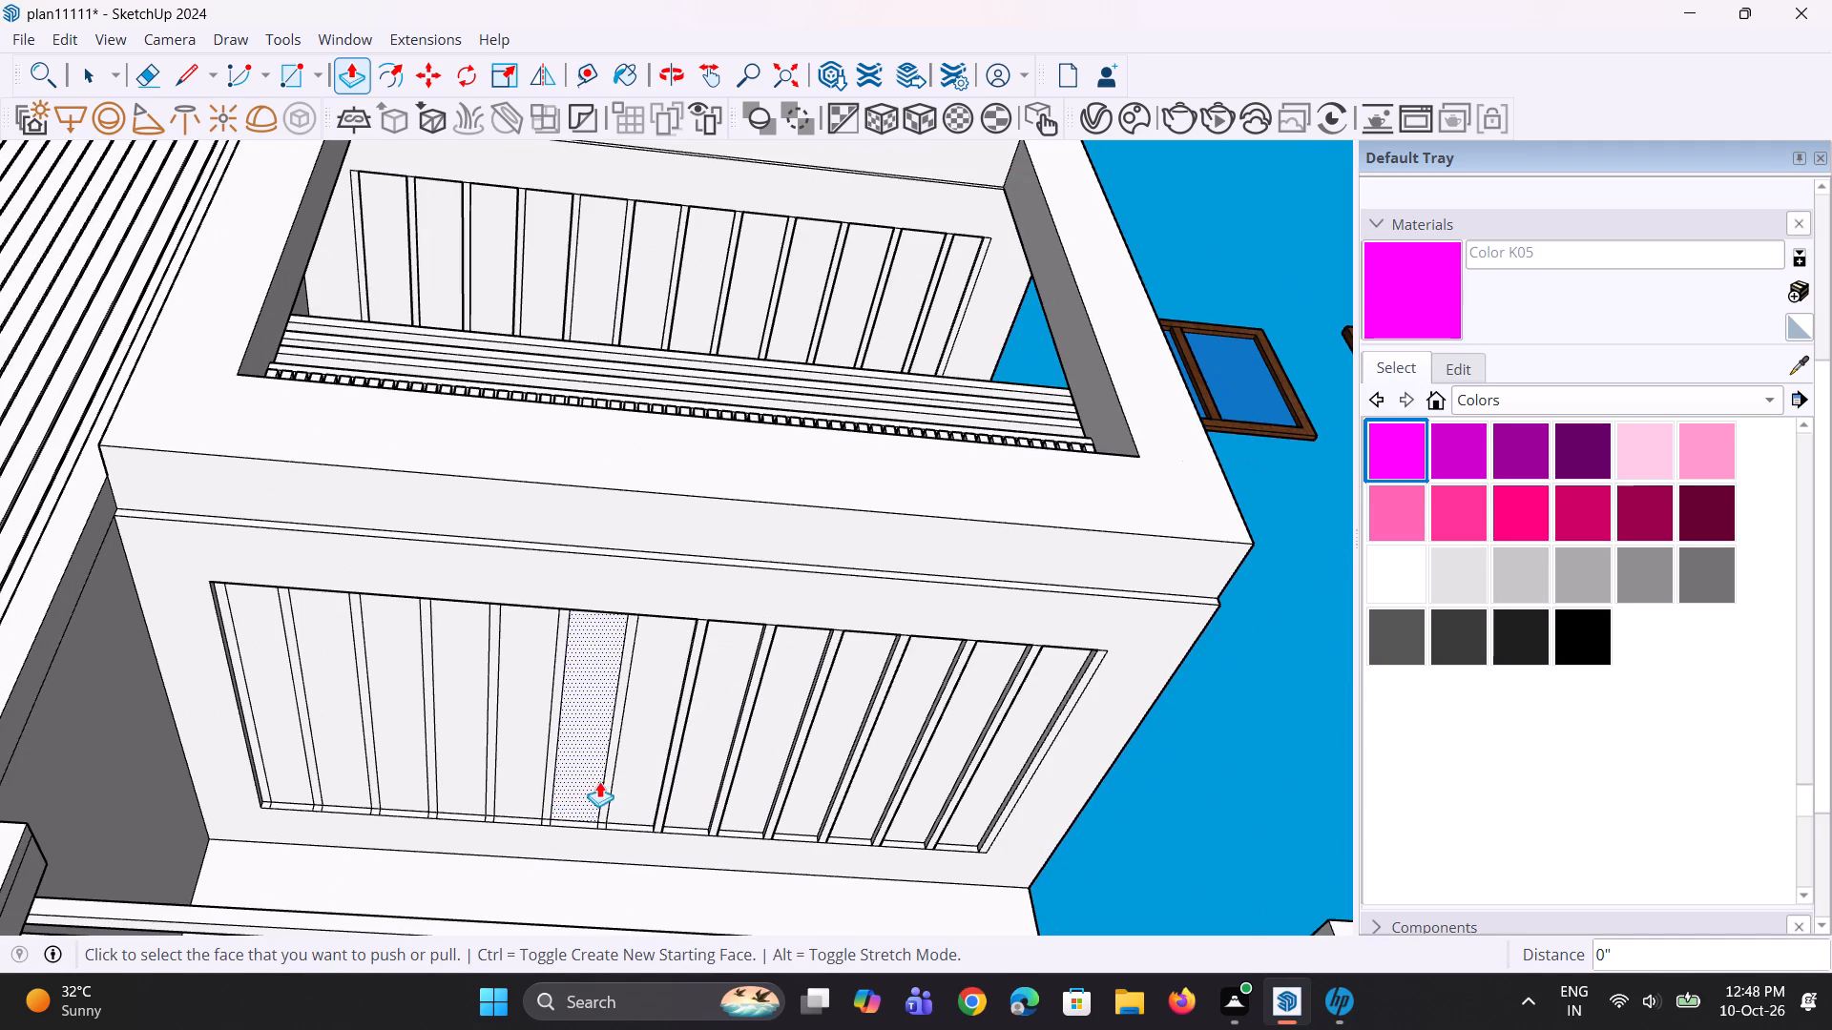
double_click(607, 780)
double_click(551, 799)
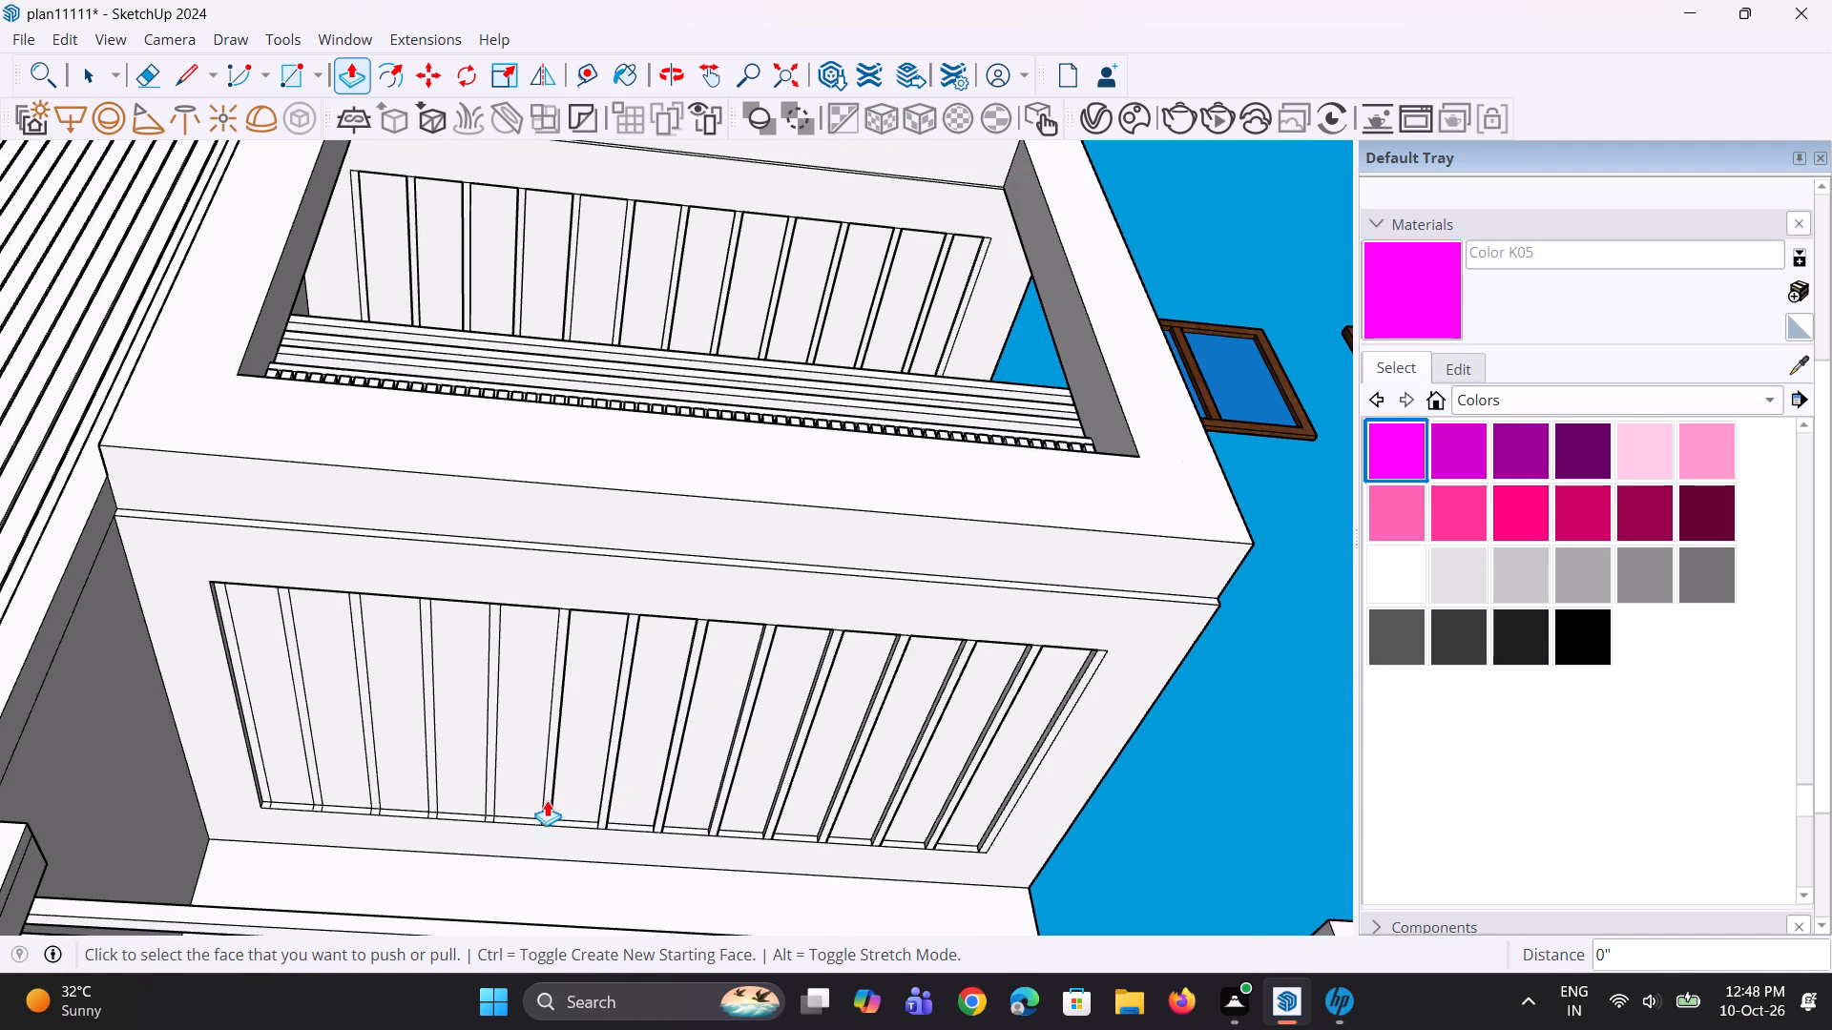
Raise the remaining five narrow slats near the fluted central panel by the same push/pull distance.
scroll(565, 777, "up", 9)
middle_click_drag(627, 727, 797, 725)
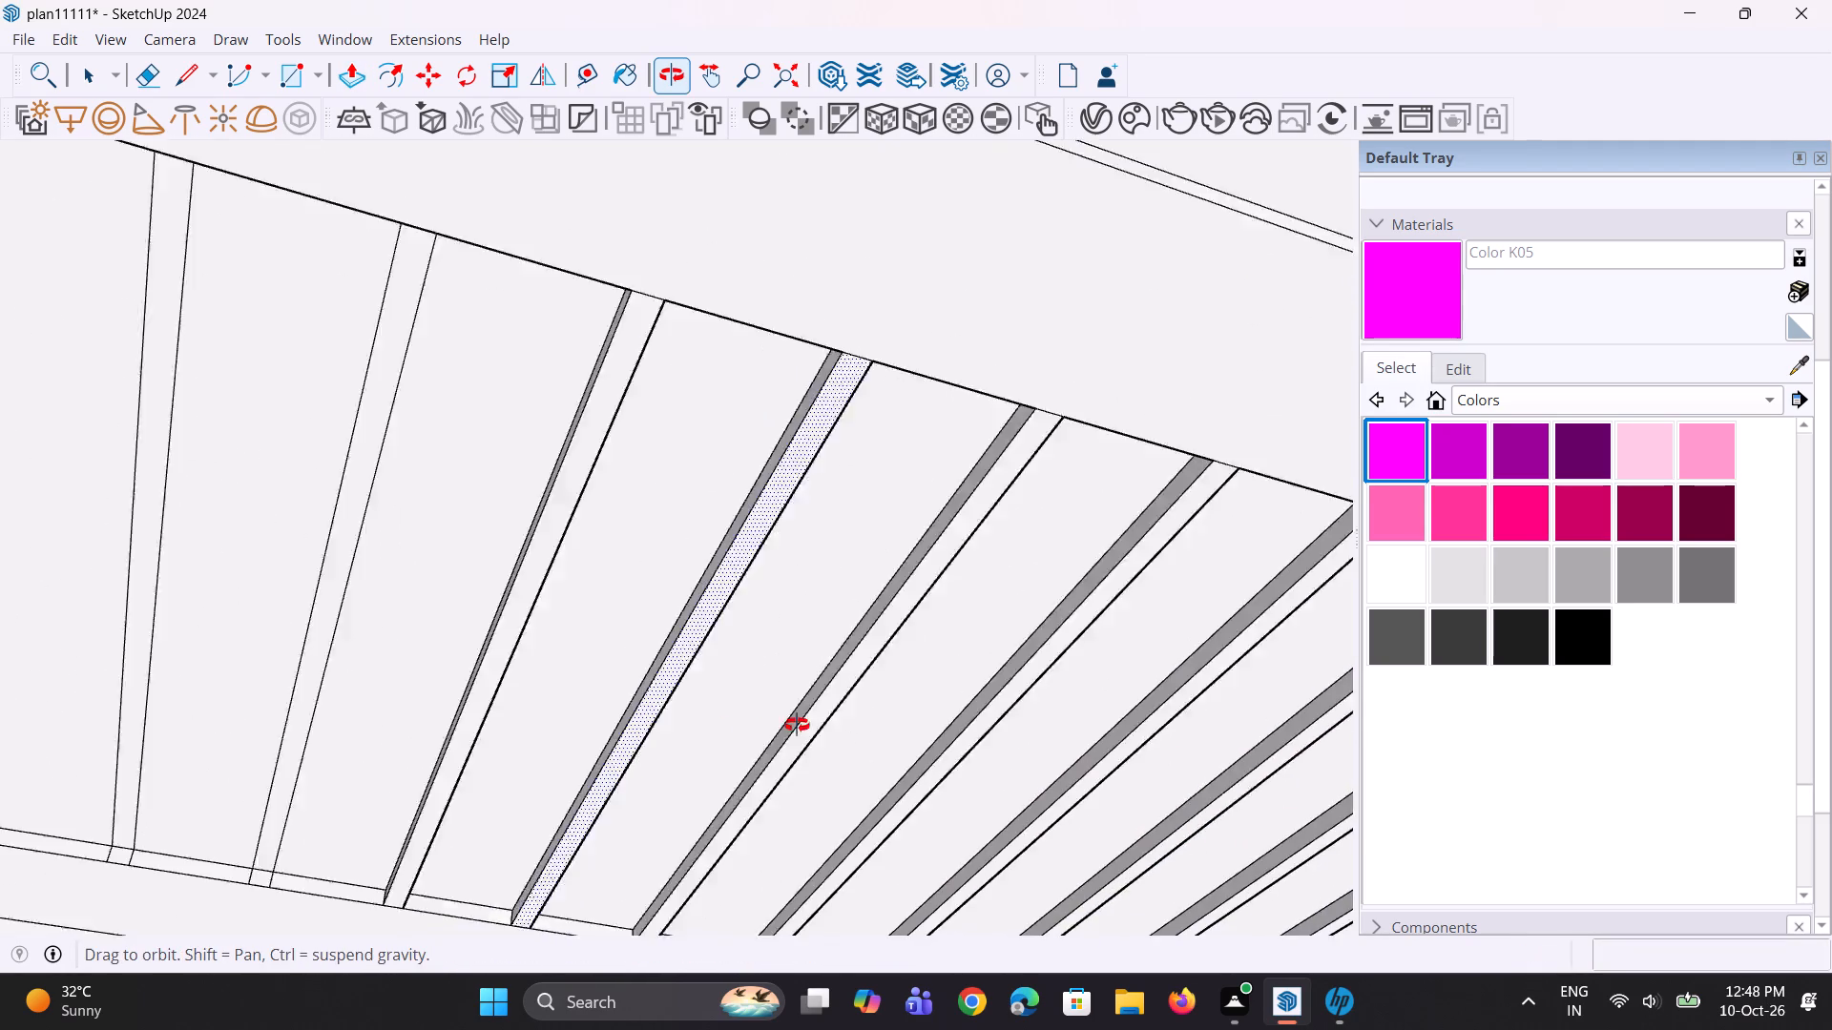
middle_click_drag(797, 725, 838, 720)
scroll(543, 713, "down", 8)
scroll(412, 732, "up", 2)
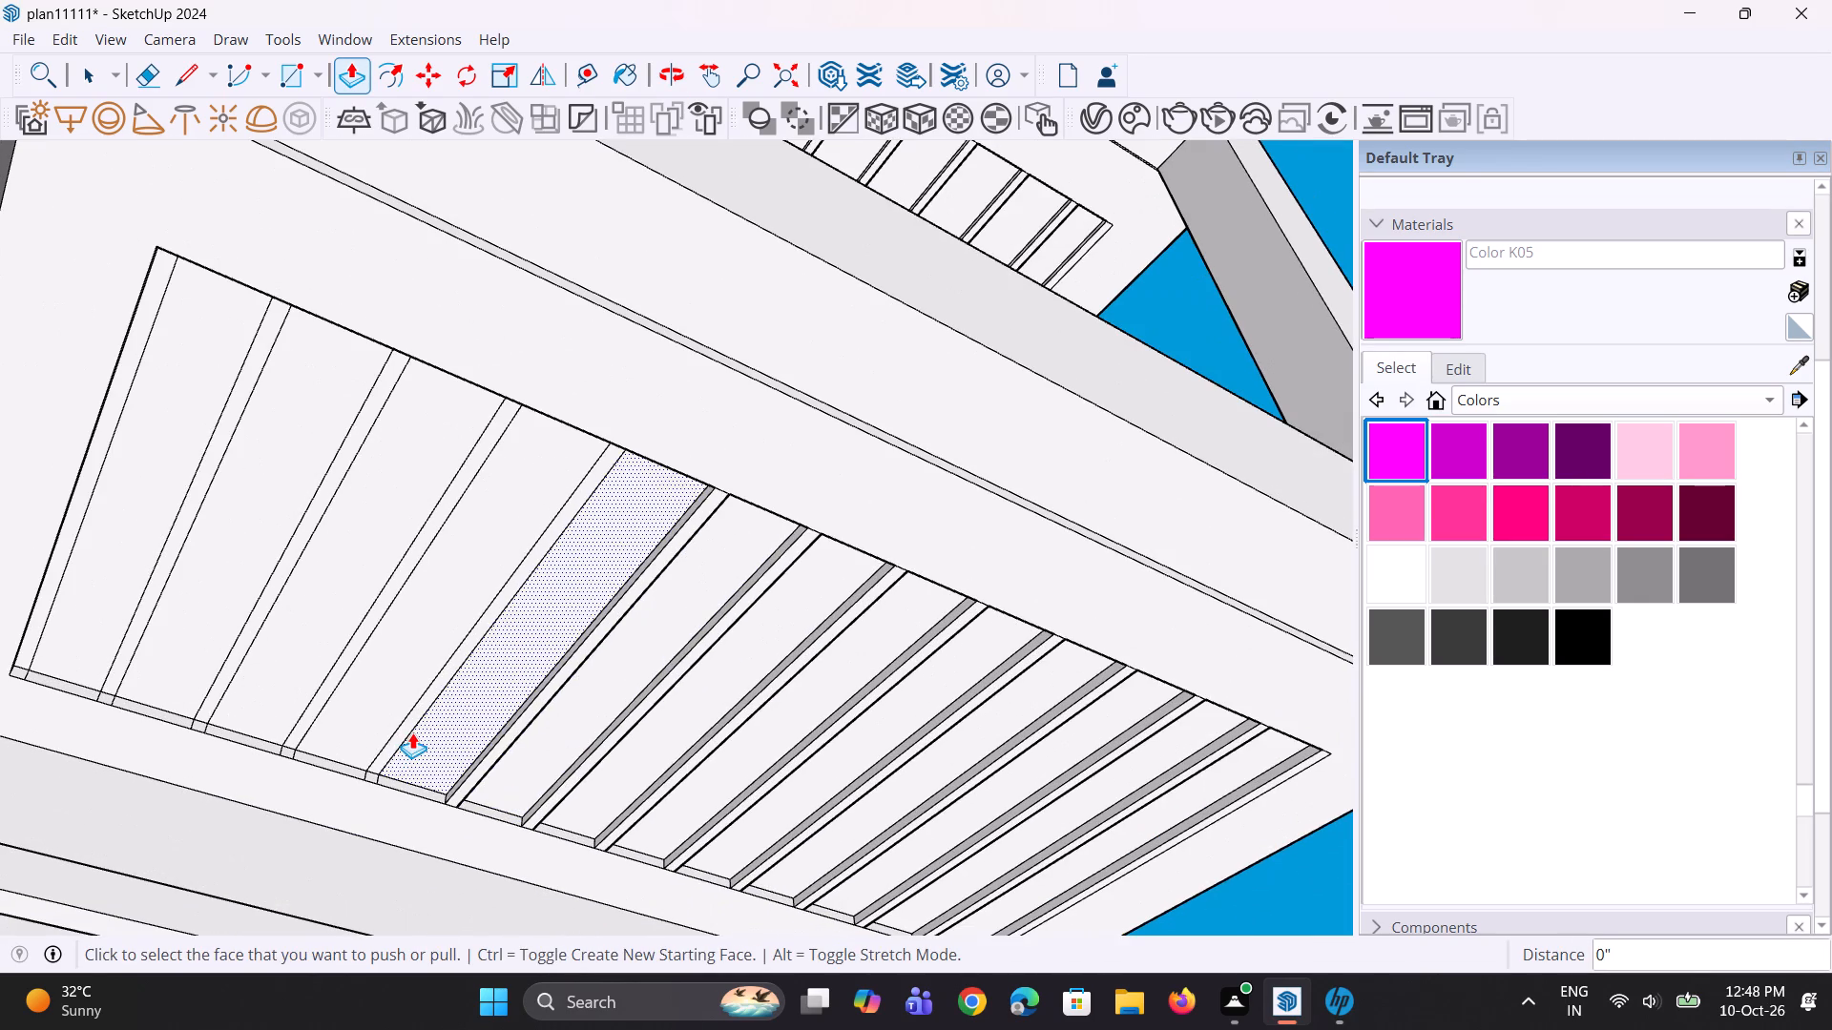
double_click(407, 727)
scroll(618, 662, "down", 7)
scroll(323, 661, "up", 2)
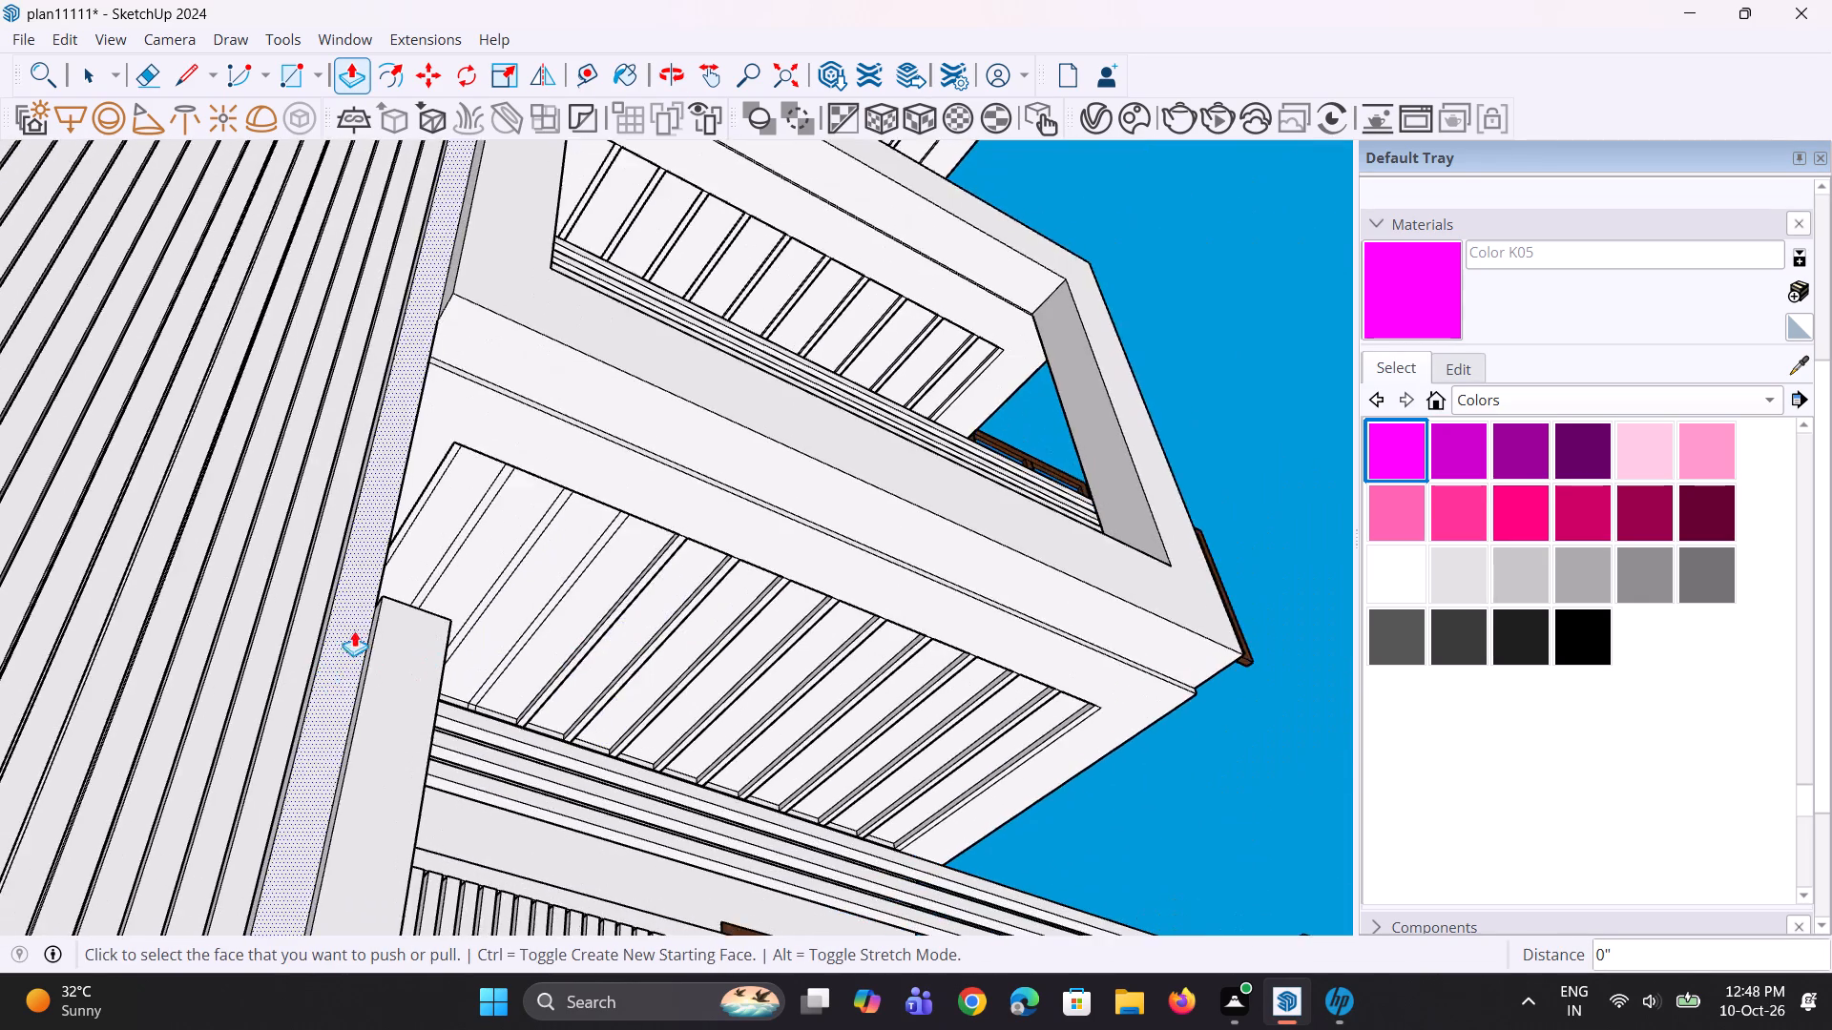
scroll(354, 630, "up", 3)
middle_click_drag(408, 600, 279, 620)
scroll(292, 616, "up", 2)
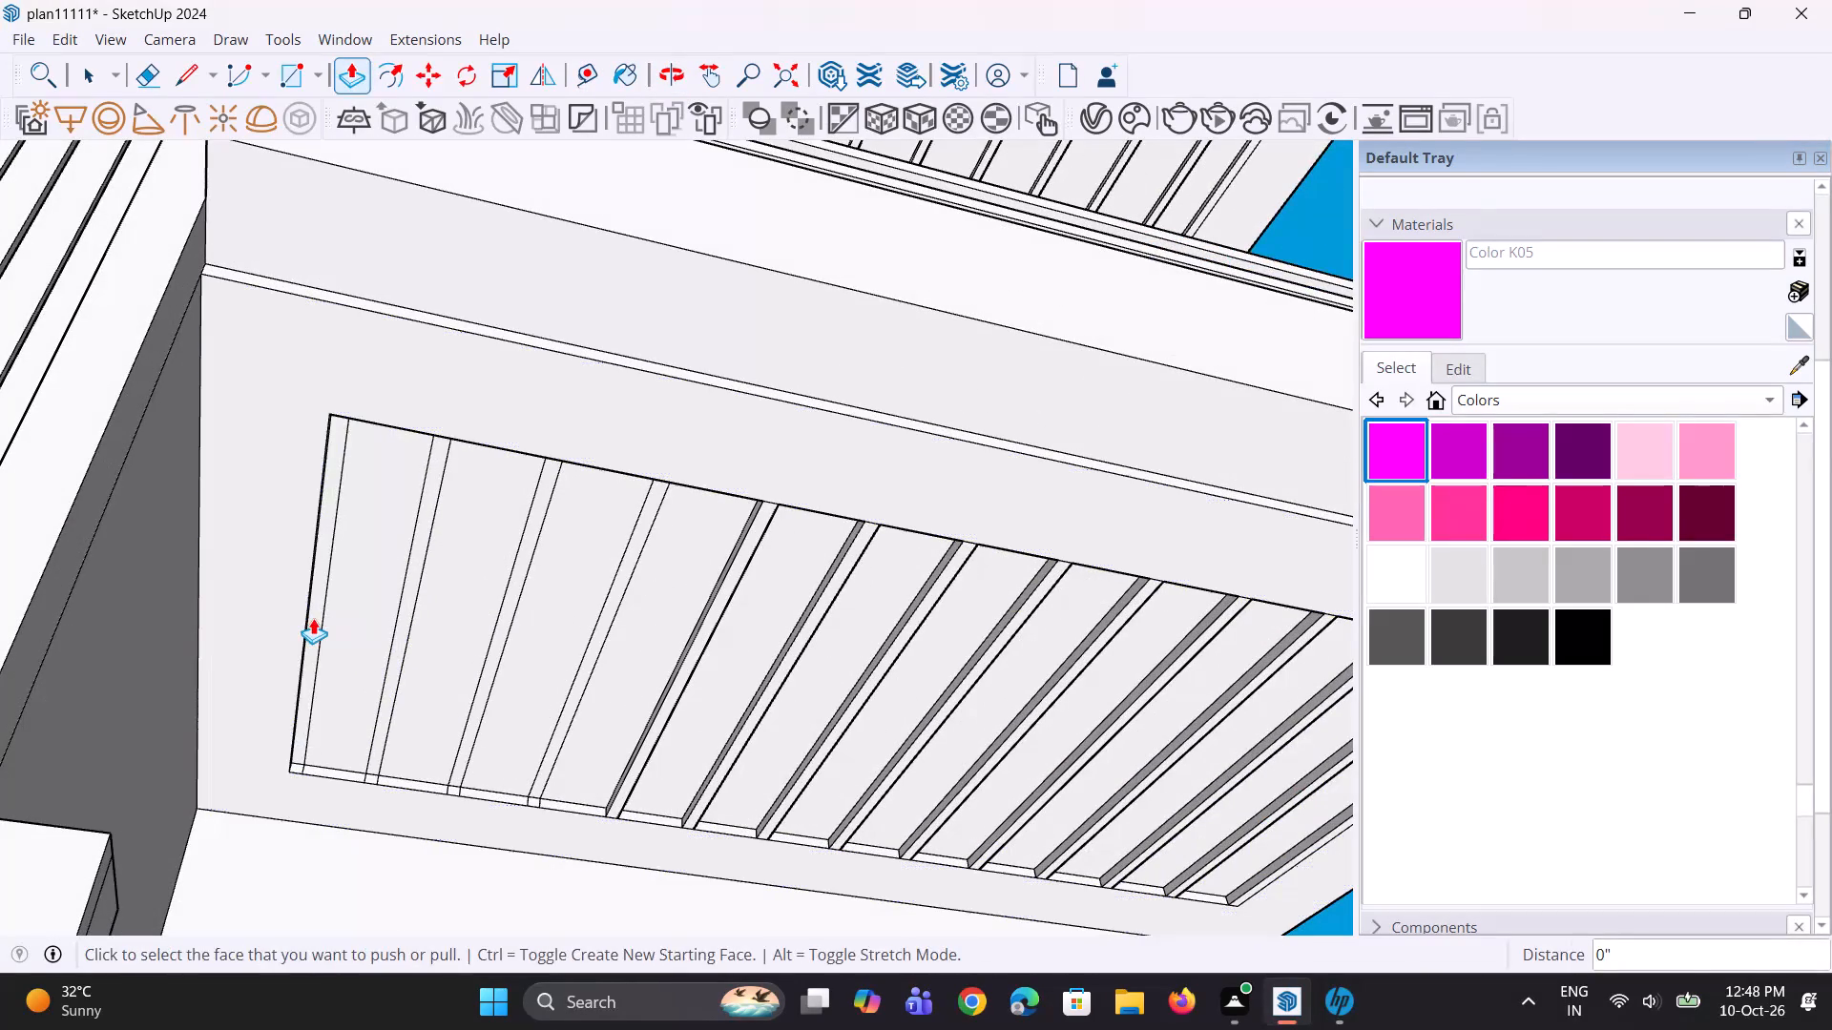
double_click(313, 618)
double_click(402, 618)
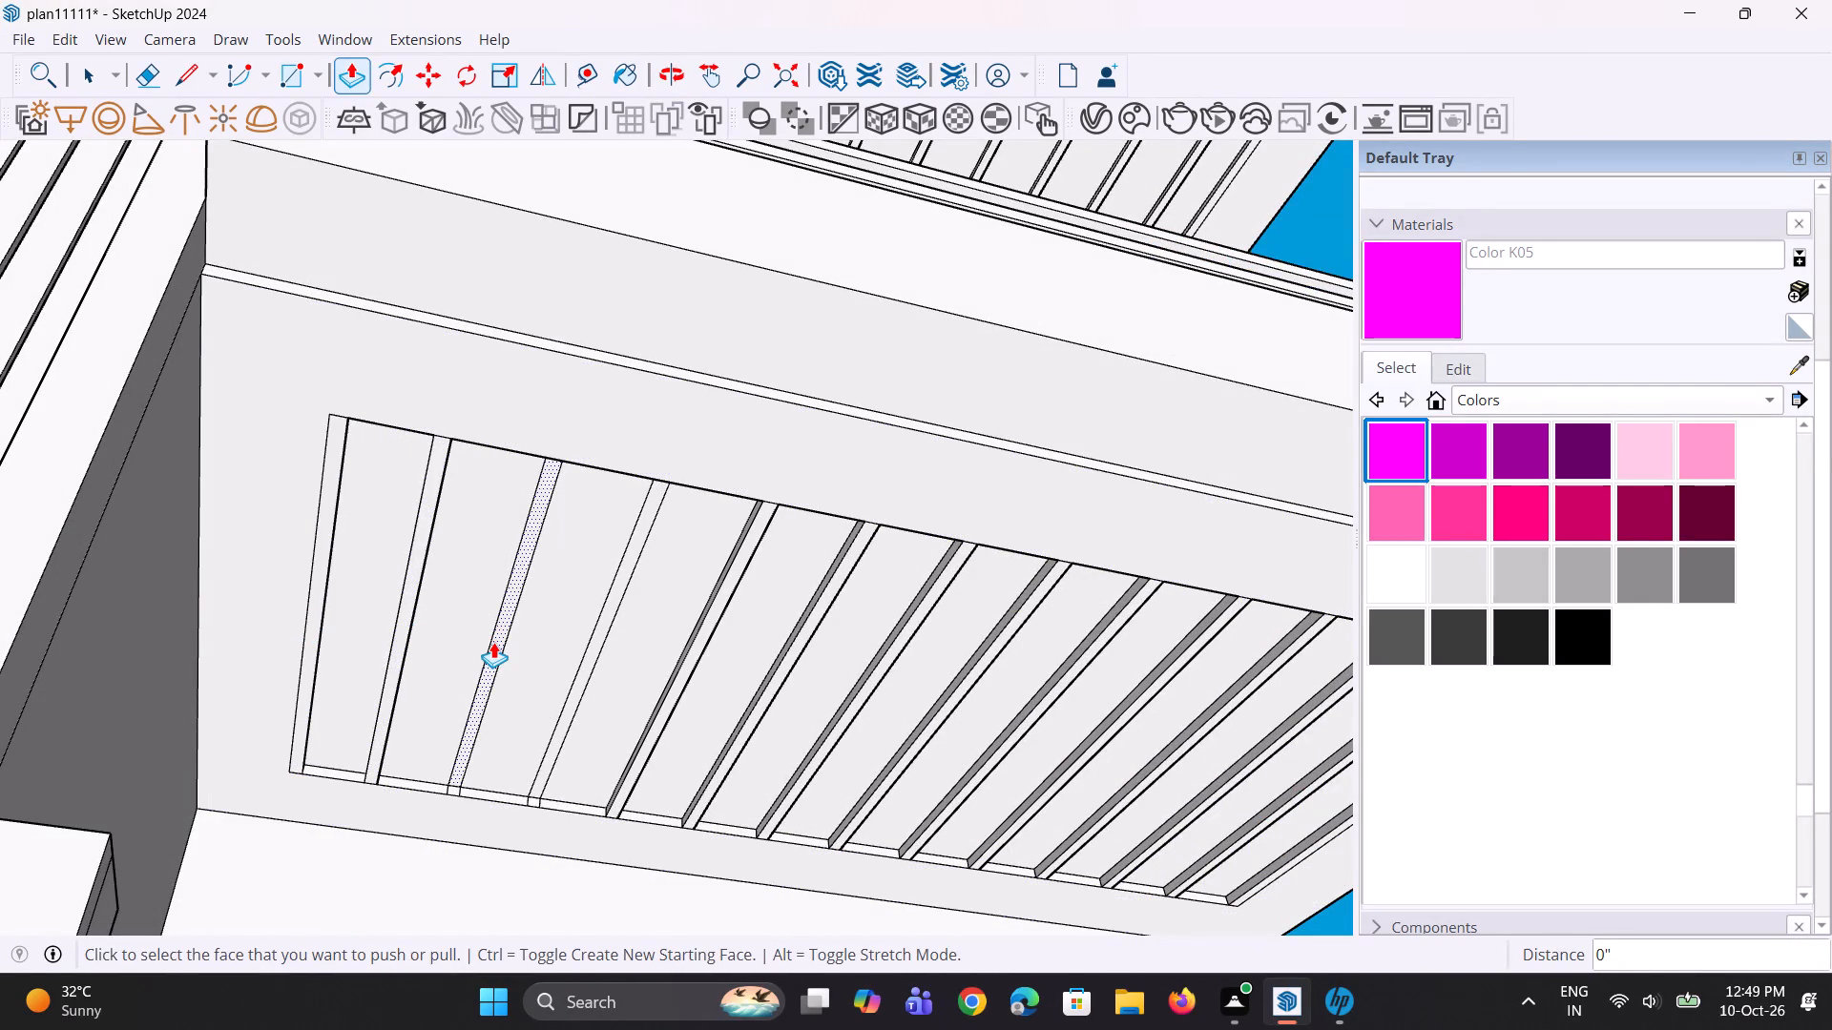
double_click(493, 642)
double_click(589, 670)
scroll(551, 675, "down", 5)
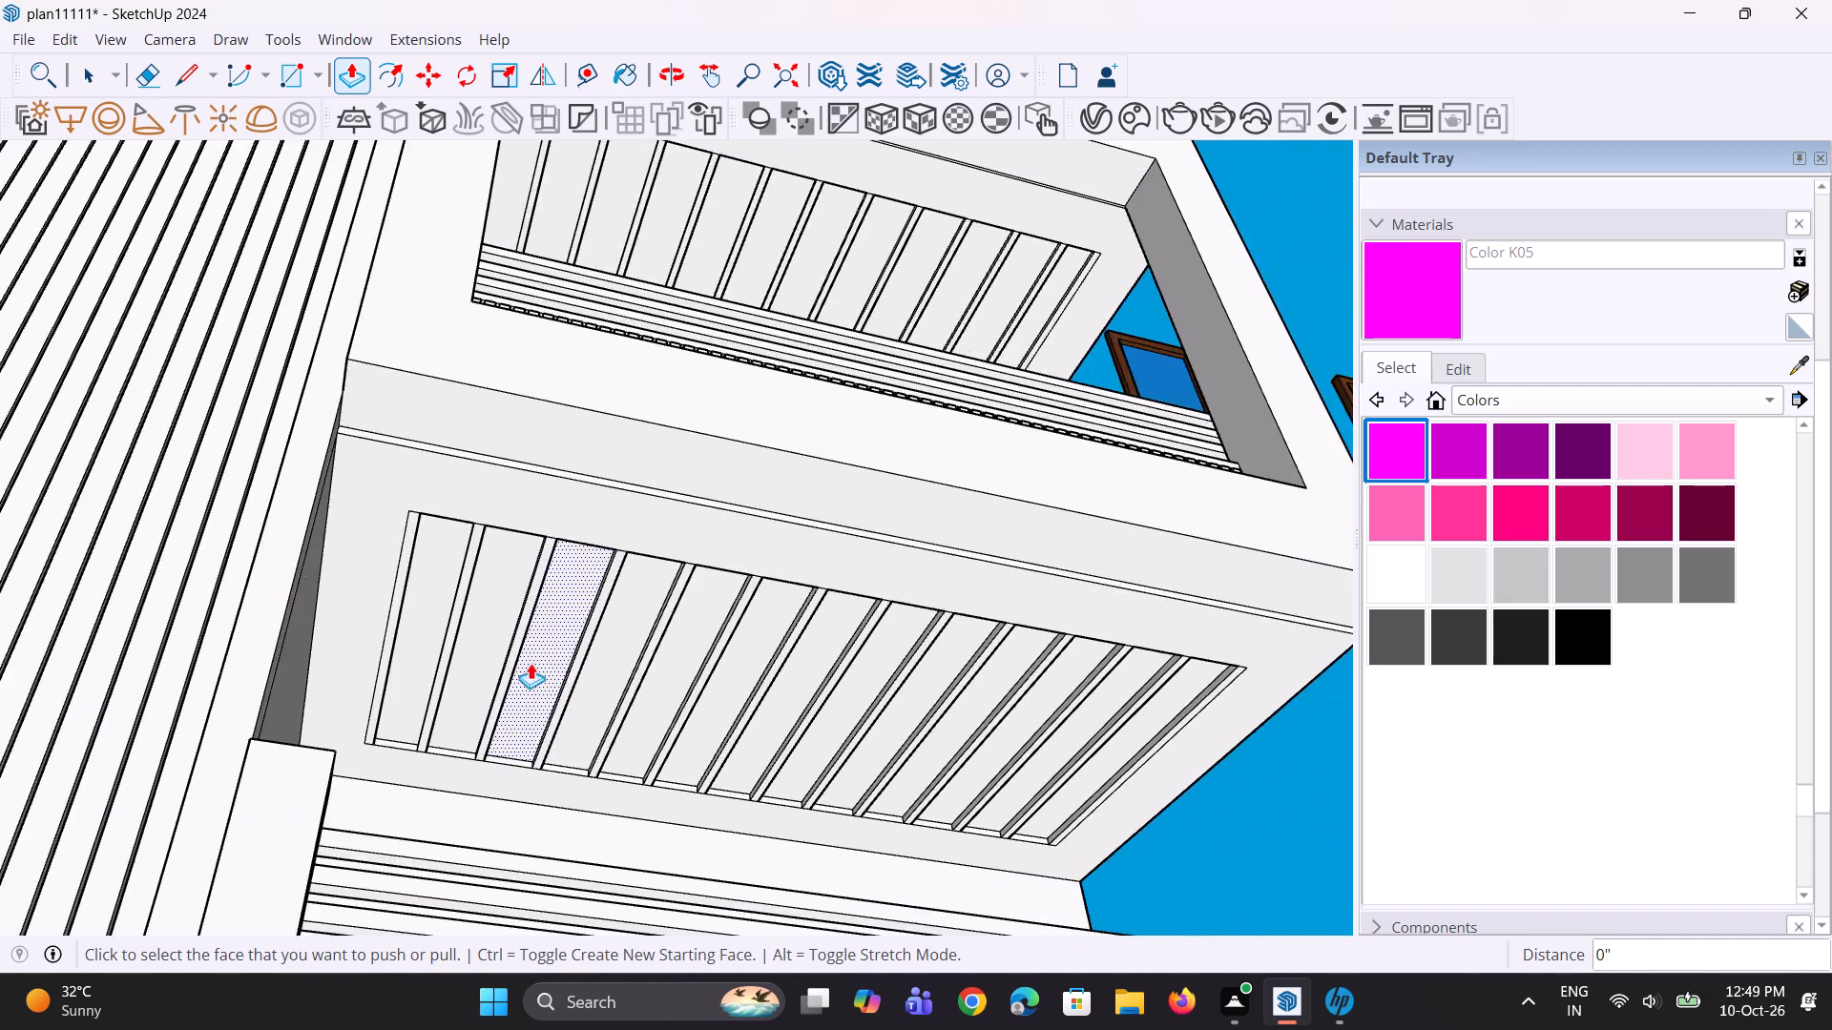
Examine the finished slatted ceiling from below and compare it with the other balcony ceilings across the facade.
scroll(531, 663, "down", 3)
middle_click_drag(629, 700, 561, 791)
scroll(641, 799, "up", 2)
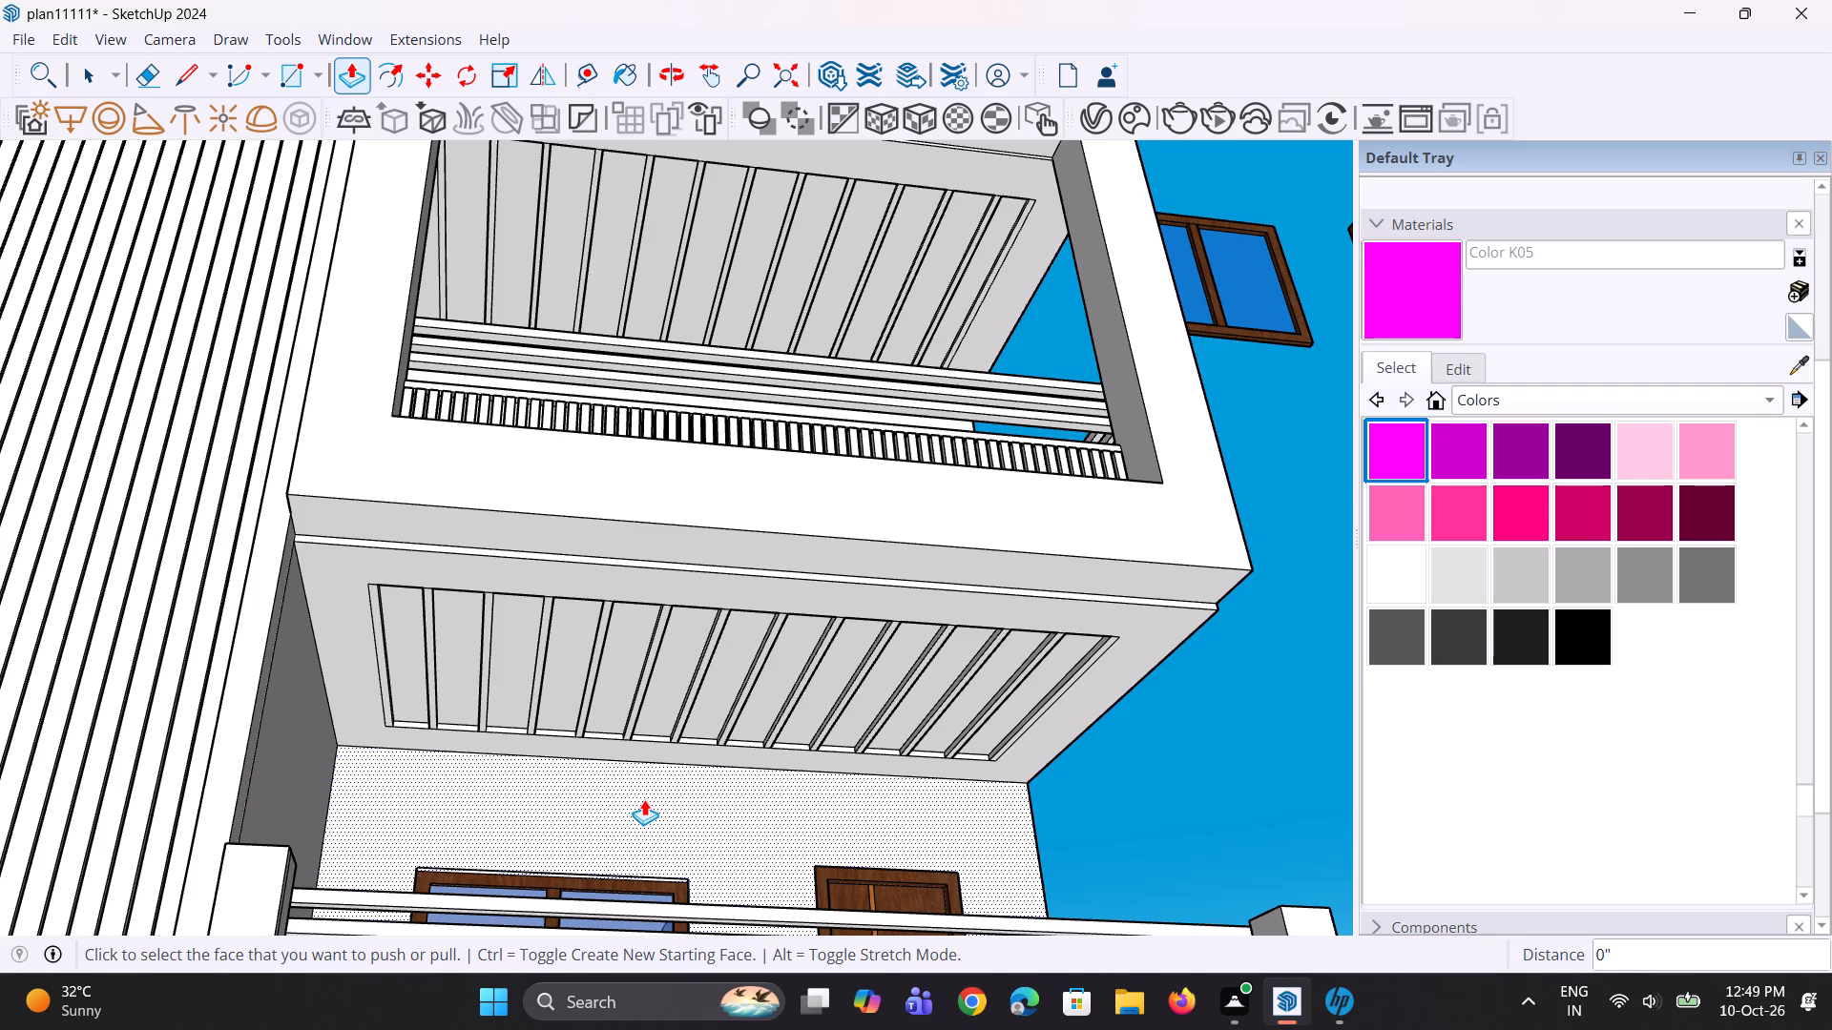
scroll(760, 671, "down", 6)
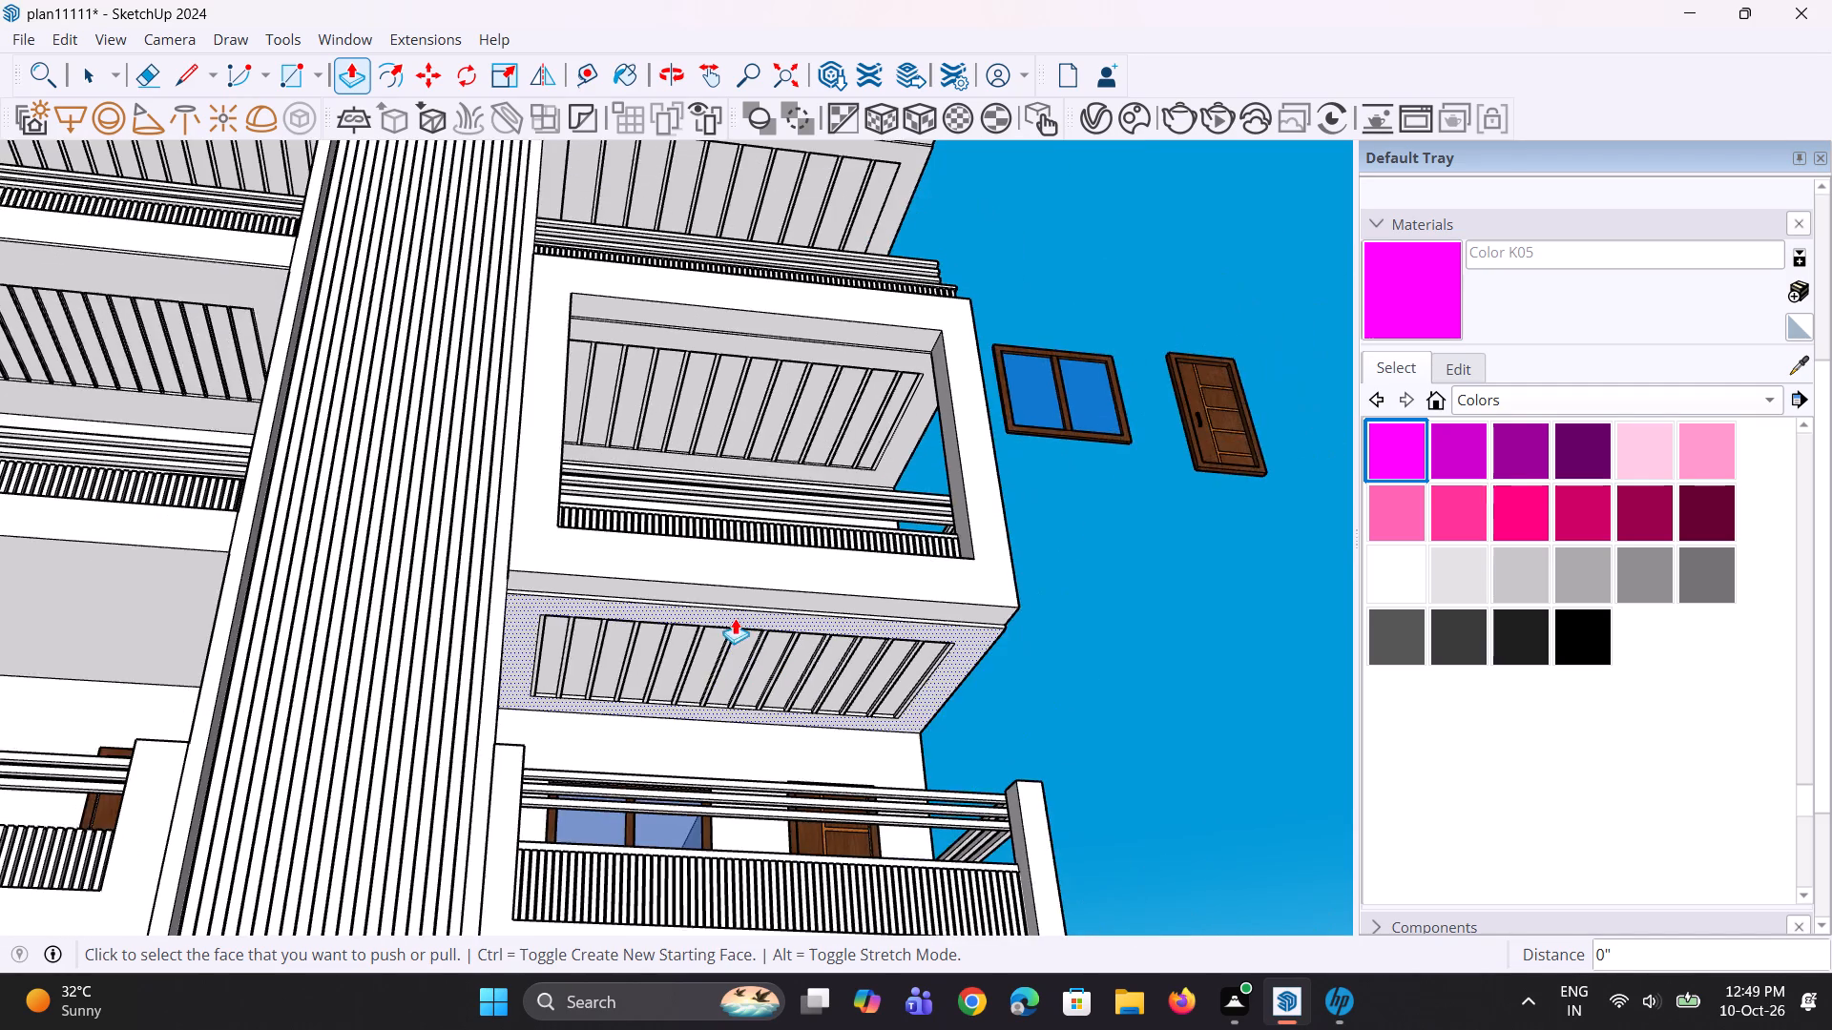
middle_click_drag(735, 618, 677, 648)
key("space")
key("space")
left_click(1071, 733)
middle_click_drag(1041, 706, 789, 669)
scroll(789, 669, "down", 5)
middle_click_drag(636, 780, 931, 778)
scroll(408, 668, "down", 3)
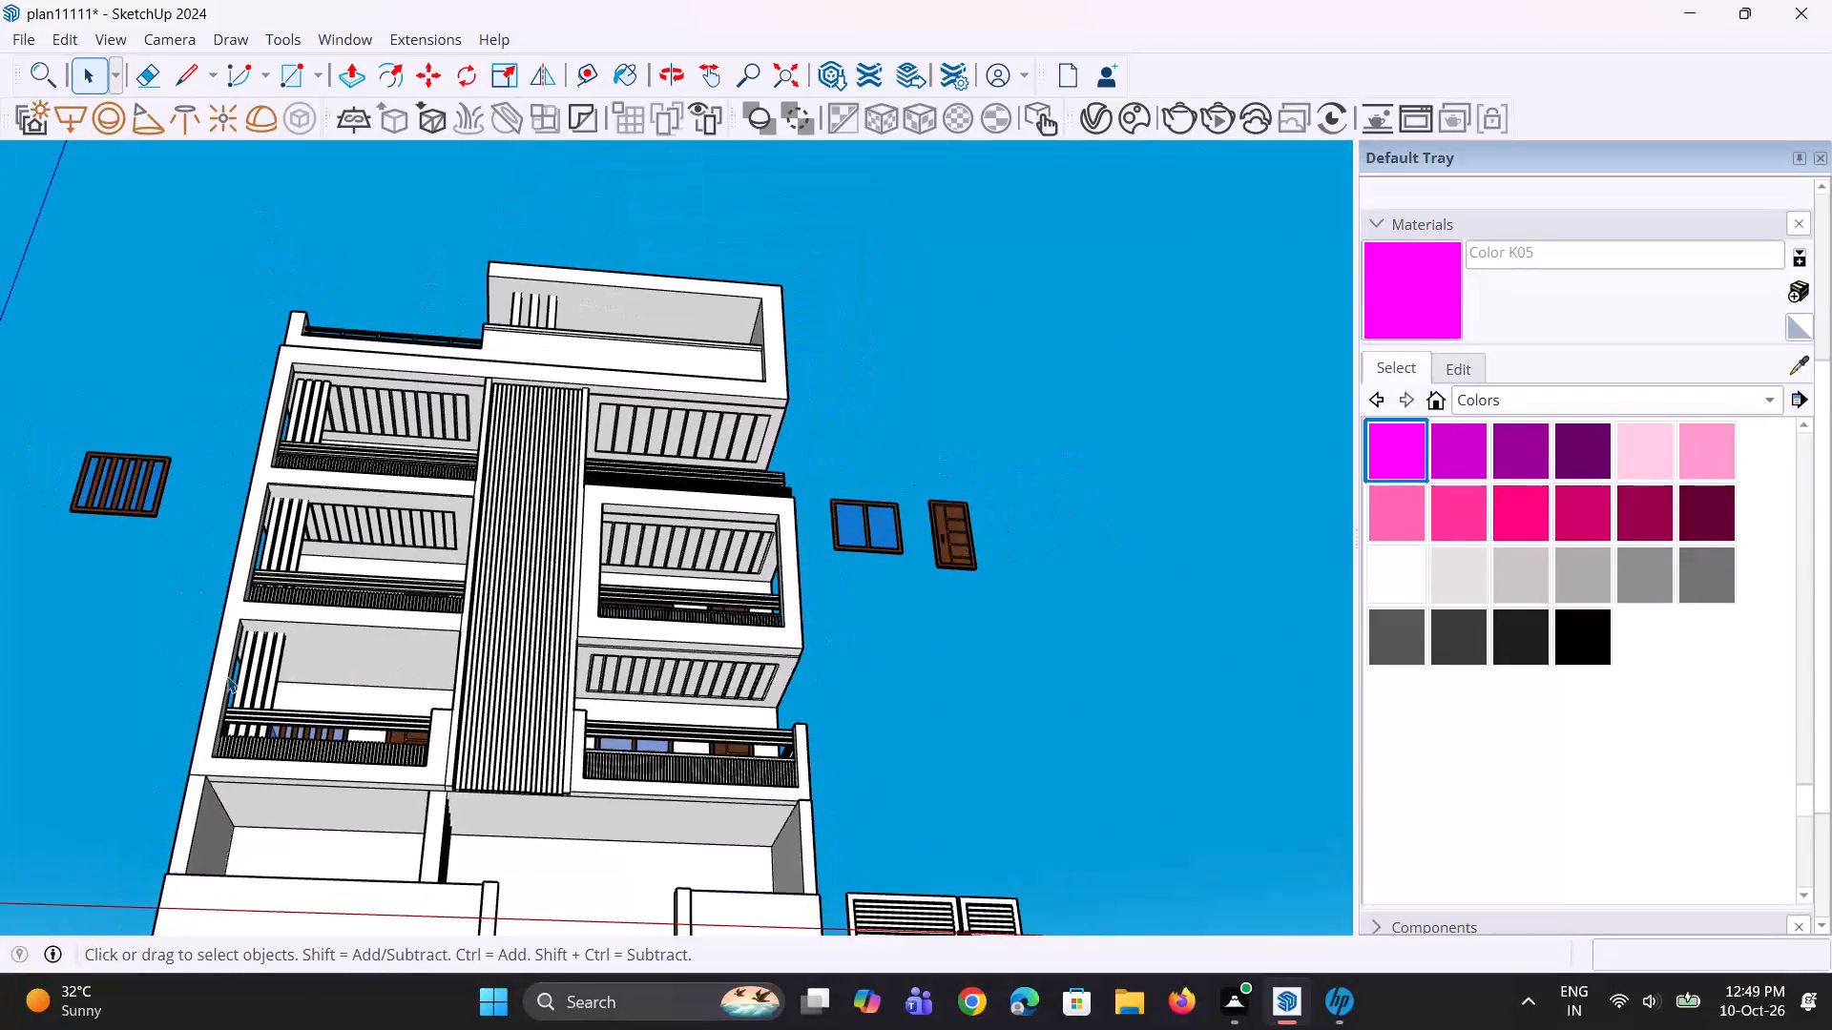
Offset the lowest left balcony's ceiling outline inward about 2' 1" to form an inset.
scroll(185, 676, "up", 7)
left_click(406, 656)
middle_click_drag(409, 685, 389, 657)
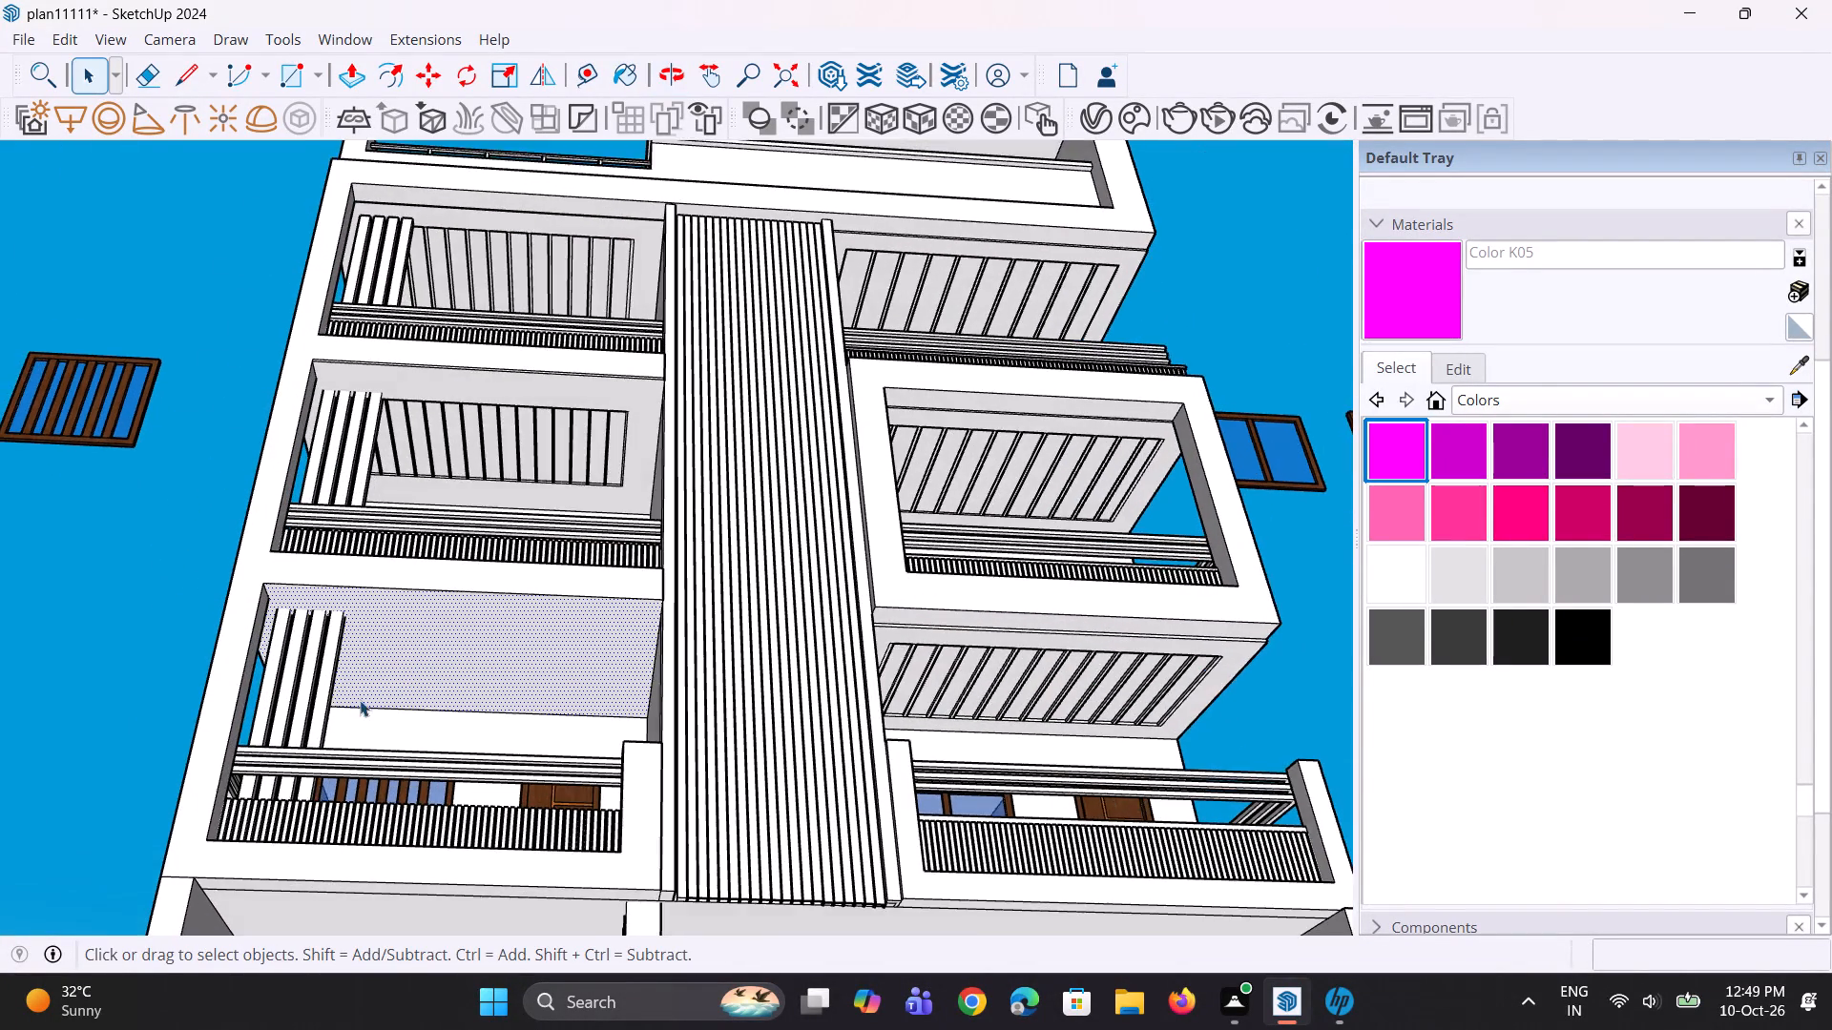
scroll(360, 700, "up", 4)
key("f")
left_click(414, 700)
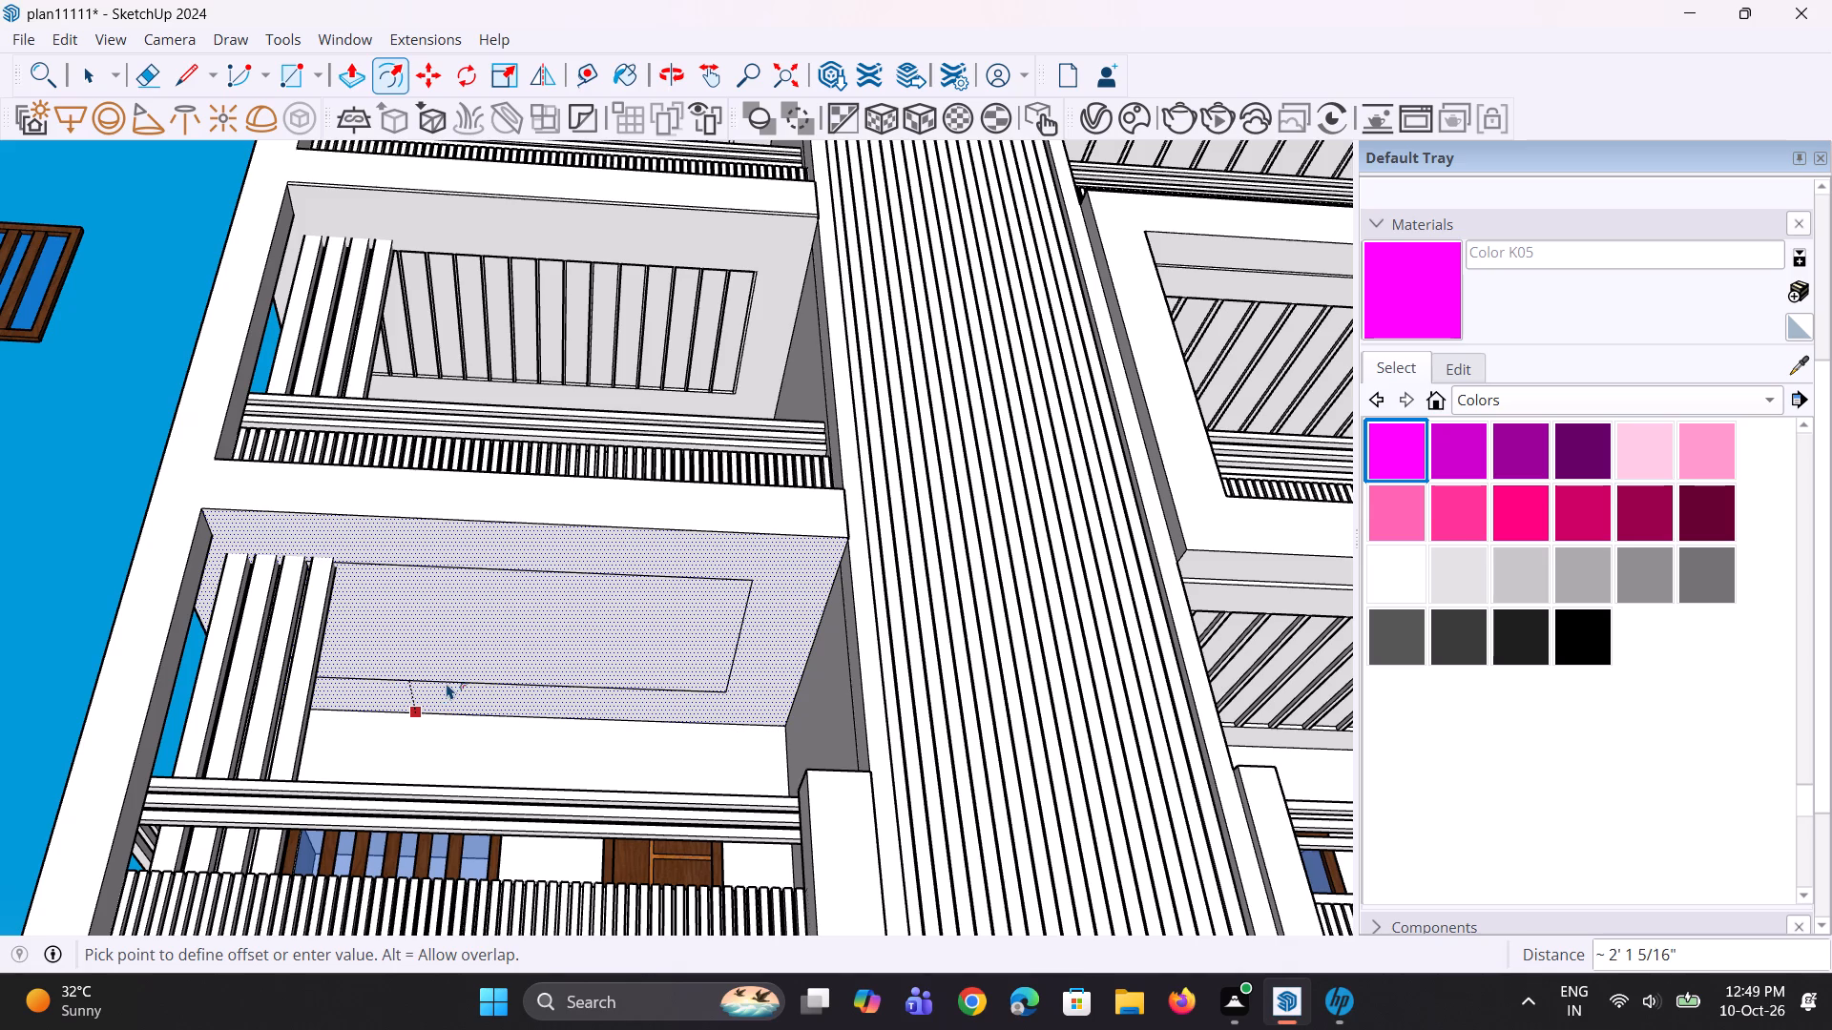
left_click(447, 683)
Move the short edge of the inset's notch beside the vertical fins to the adjacent corner, straightening the inset's front side.
middle_click_drag(269, 669, 940, 720)
scroll(812, 519, "up", 7)
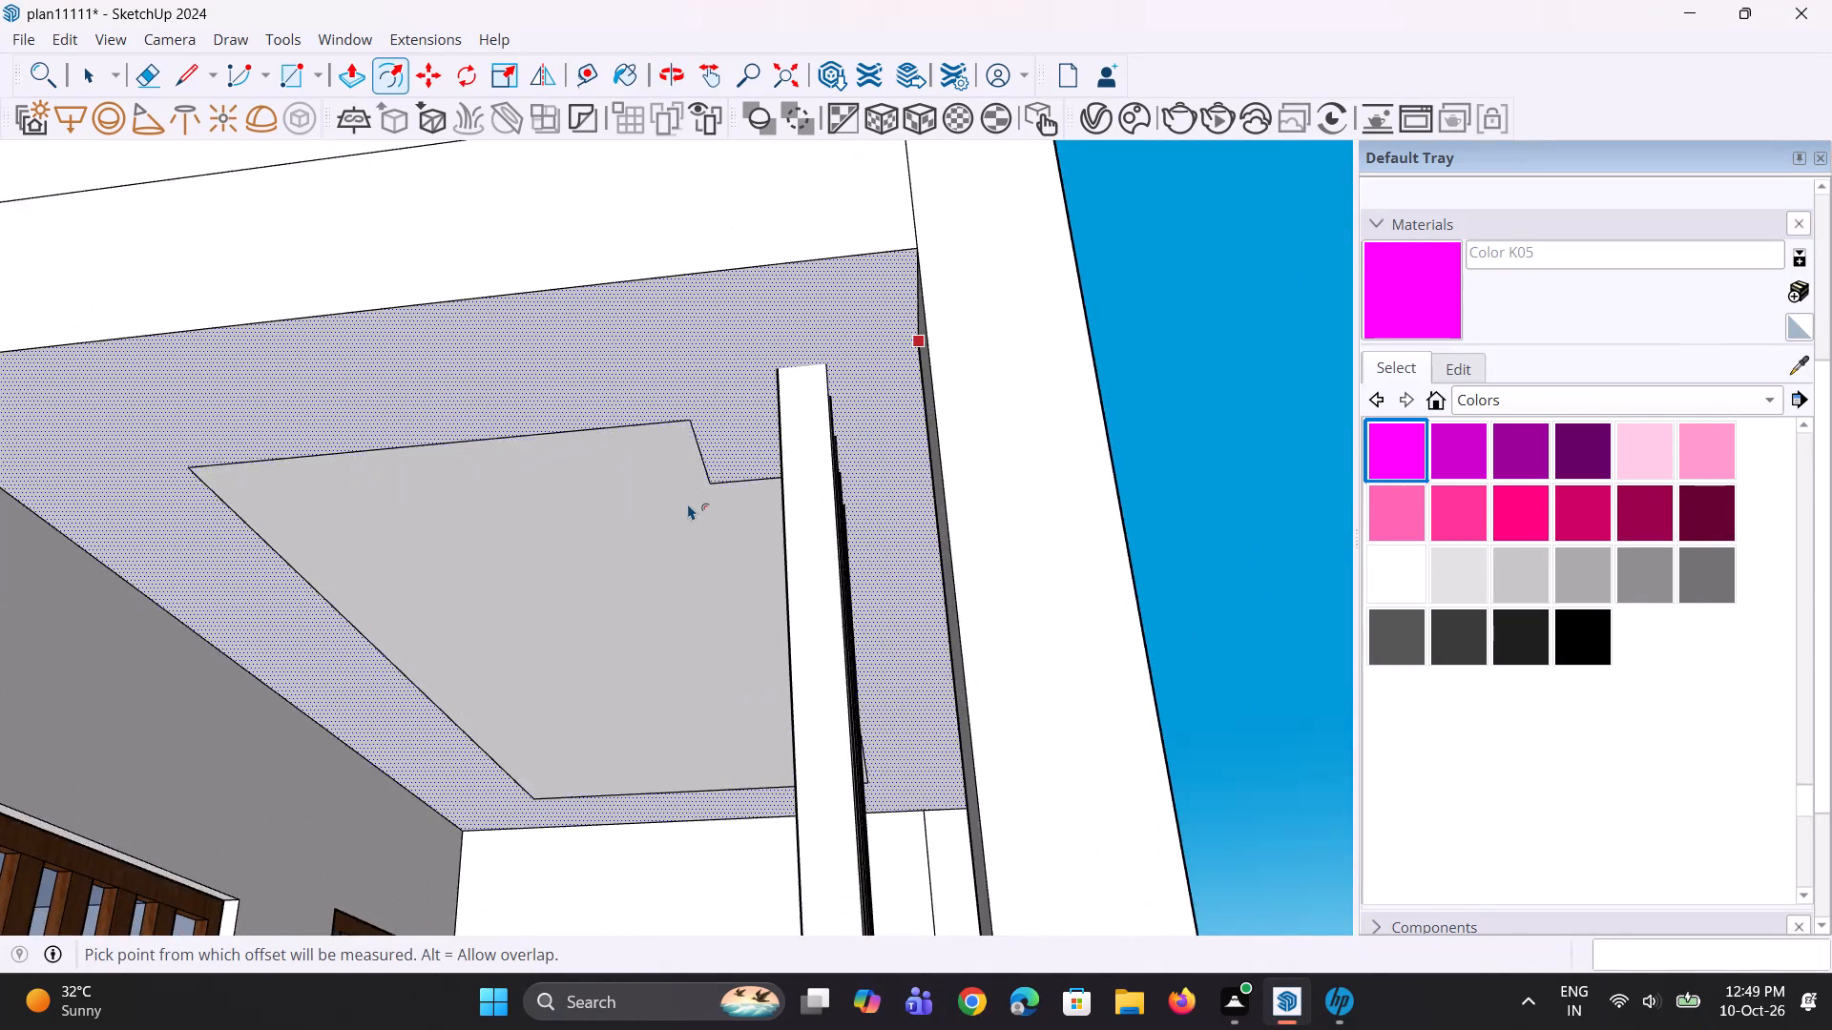
middle_click_drag(704, 497, 781, 472)
key("space")
key("space")
left_click(811, 459)
scroll(810, 464, "up", 3)
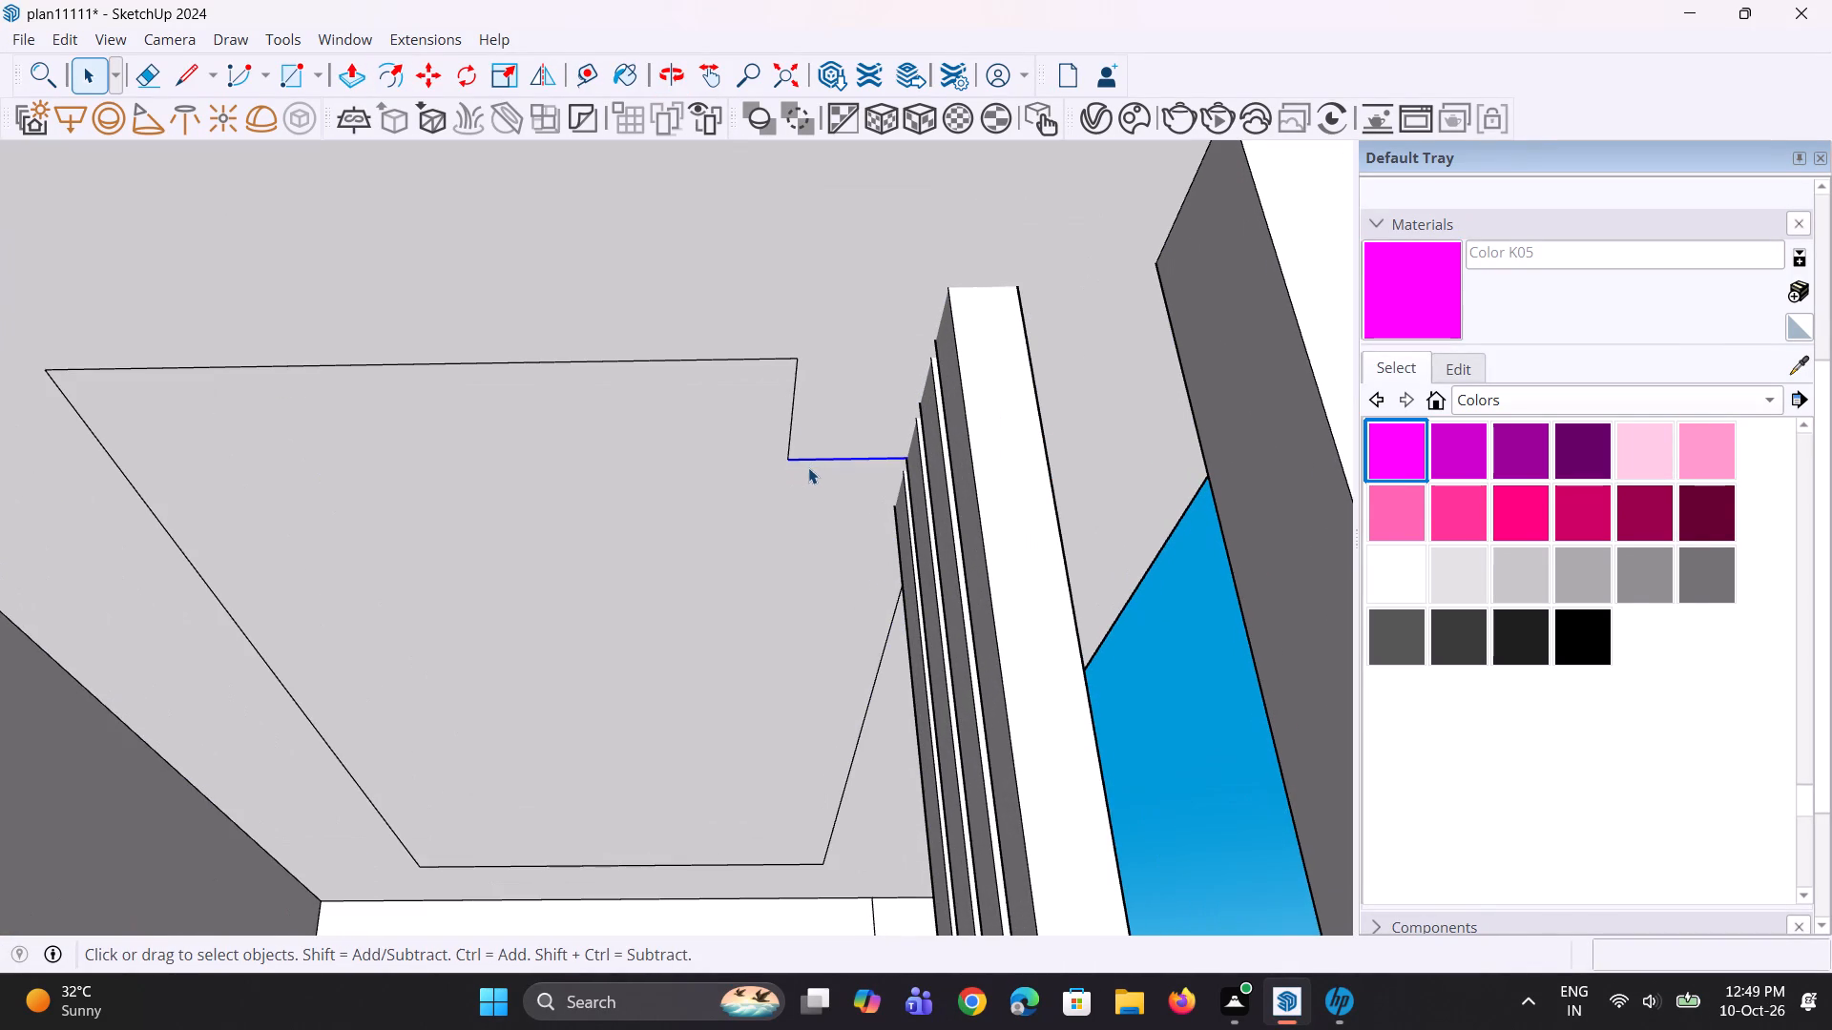
key("m")
left_click(792, 465)
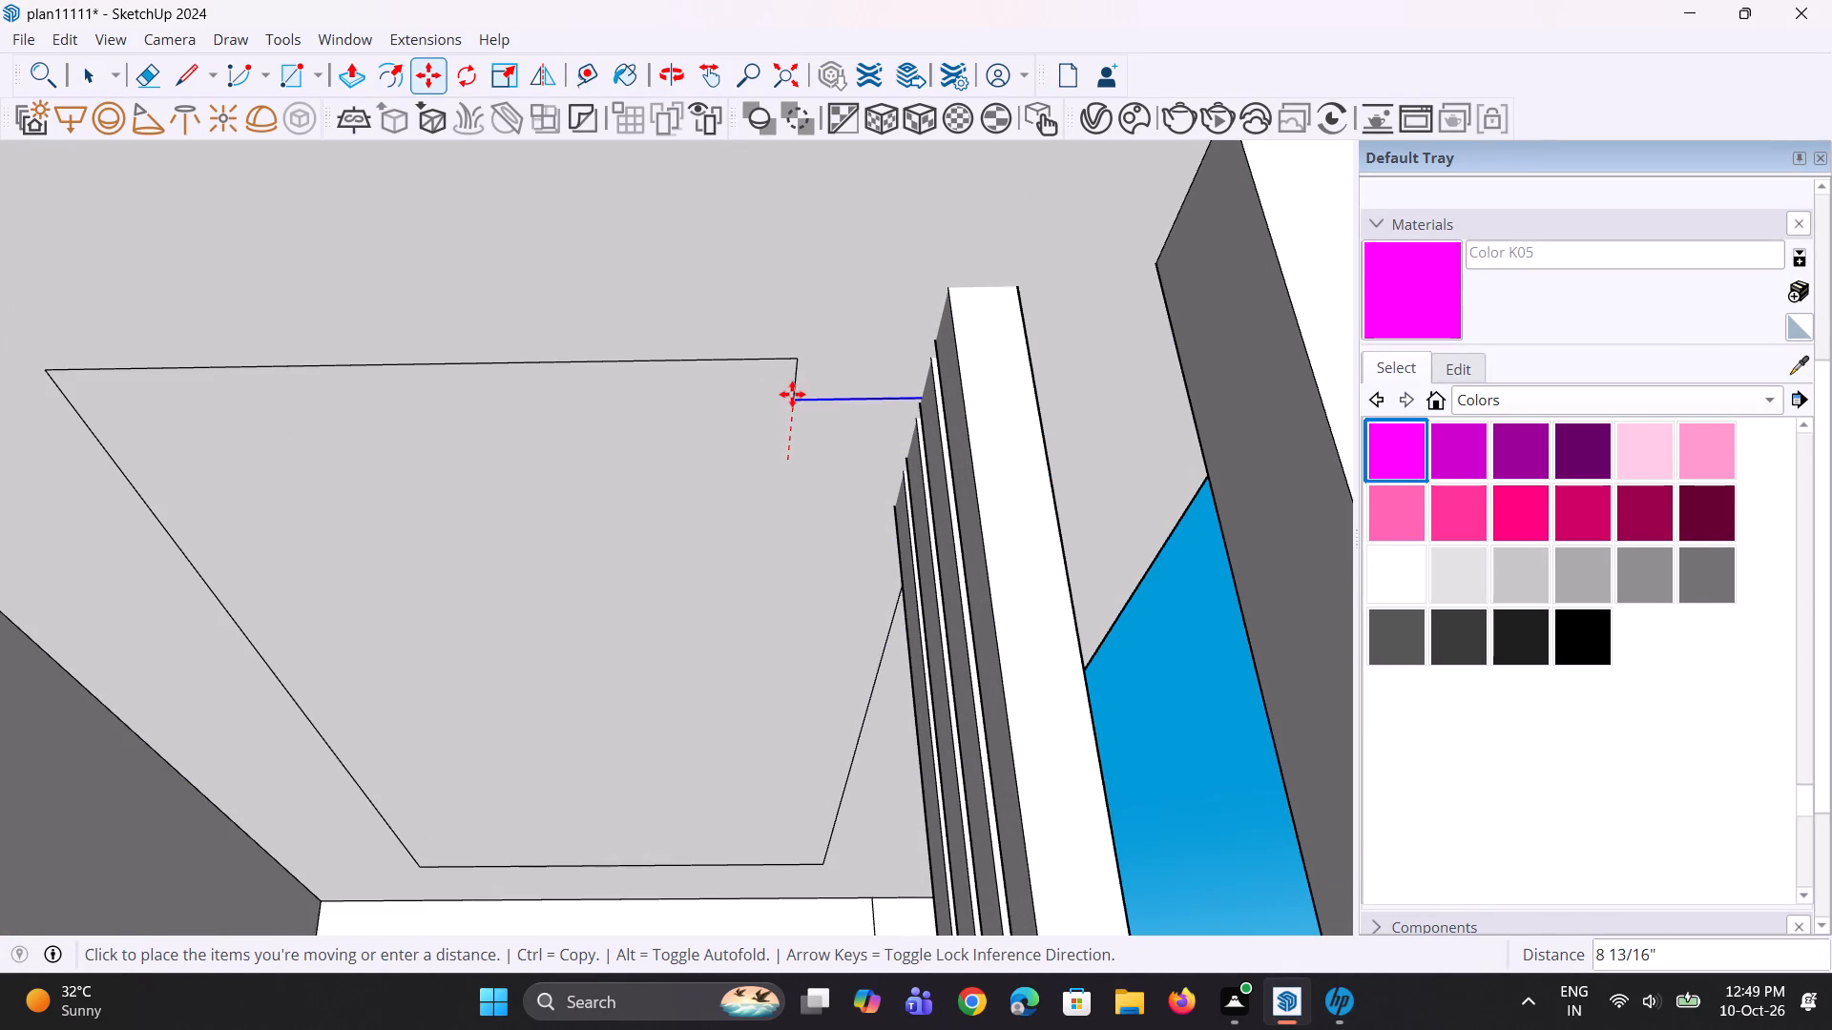
left_click(794, 365)
middle_click_drag(780, 437, 665, 483)
key("space")
key("space")
Move the inset's end edge nearest the fluted central panel outward about 5 5/8" to lengthen the inset.
middle_click_drag(711, 536, 460, 518)
scroll(449, 518, "down", 3)
middle_click_drag(814, 607, 480, 550)
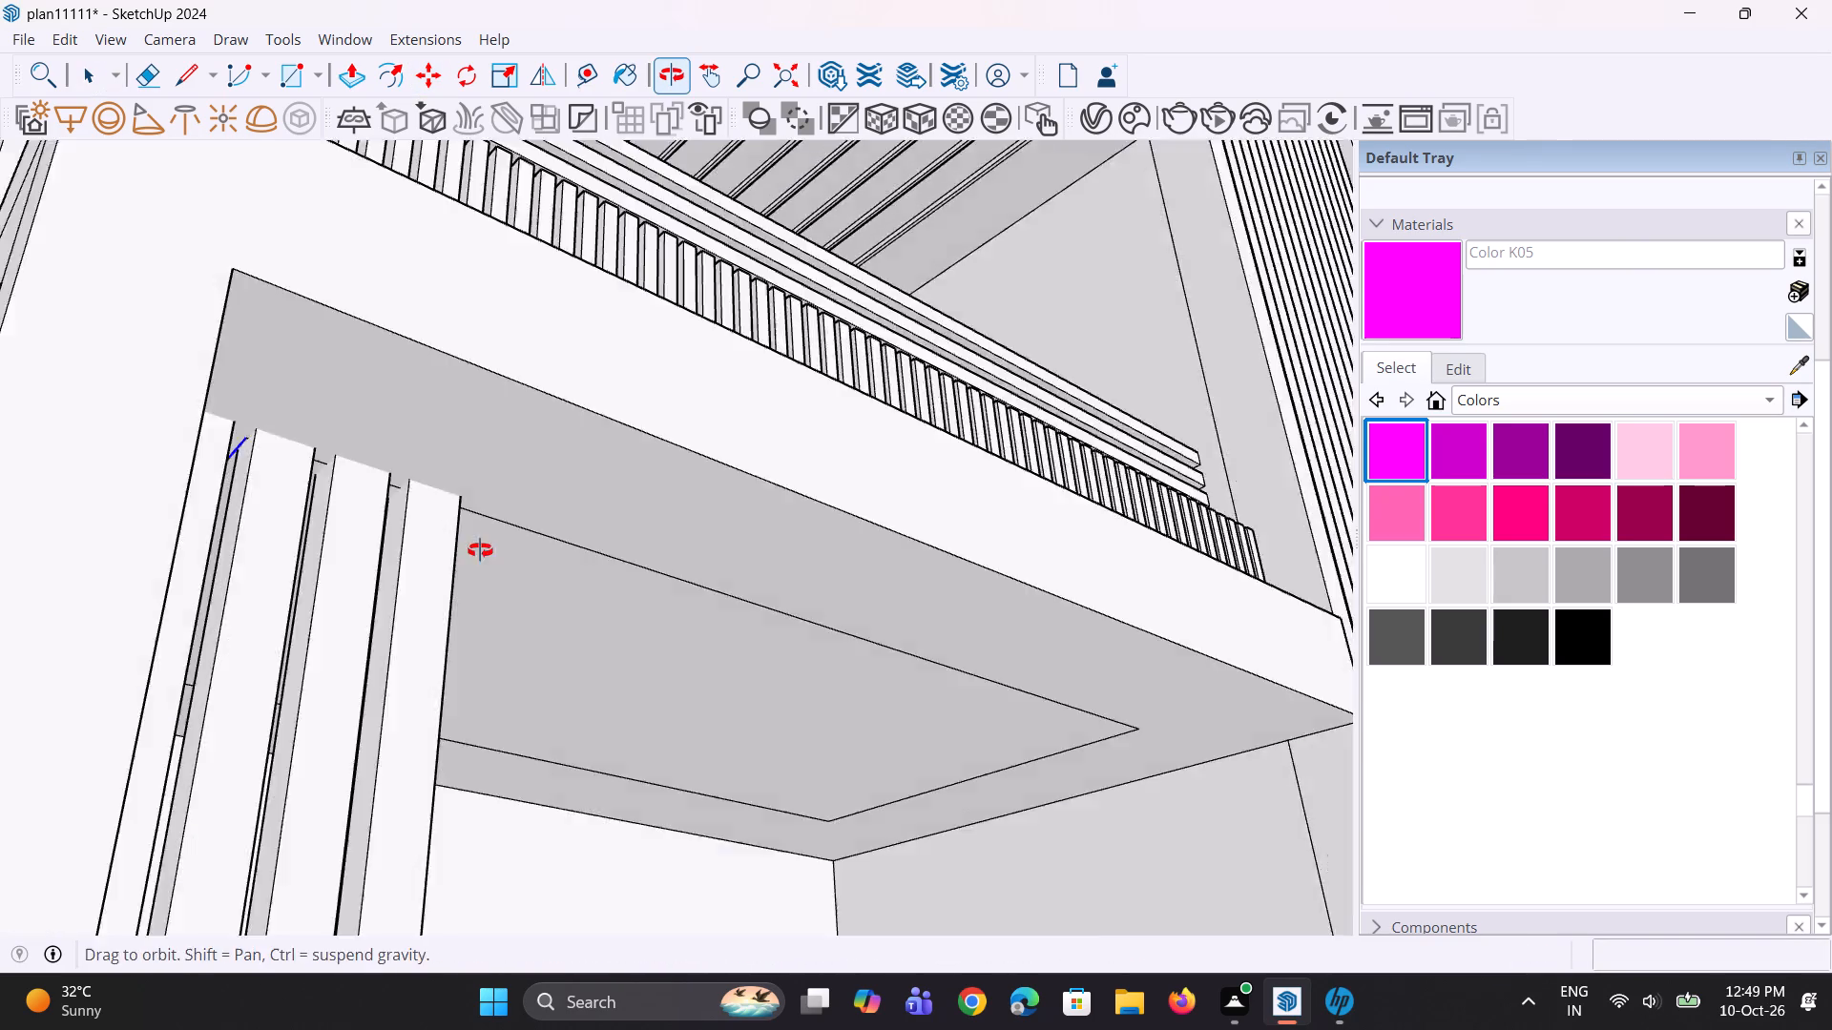
middle_click_drag(480, 550, 443, 544)
scroll(536, 608, "down", 4)
middle_click_drag(1030, 774, 961, 772)
scroll(961, 772, "up", 3)
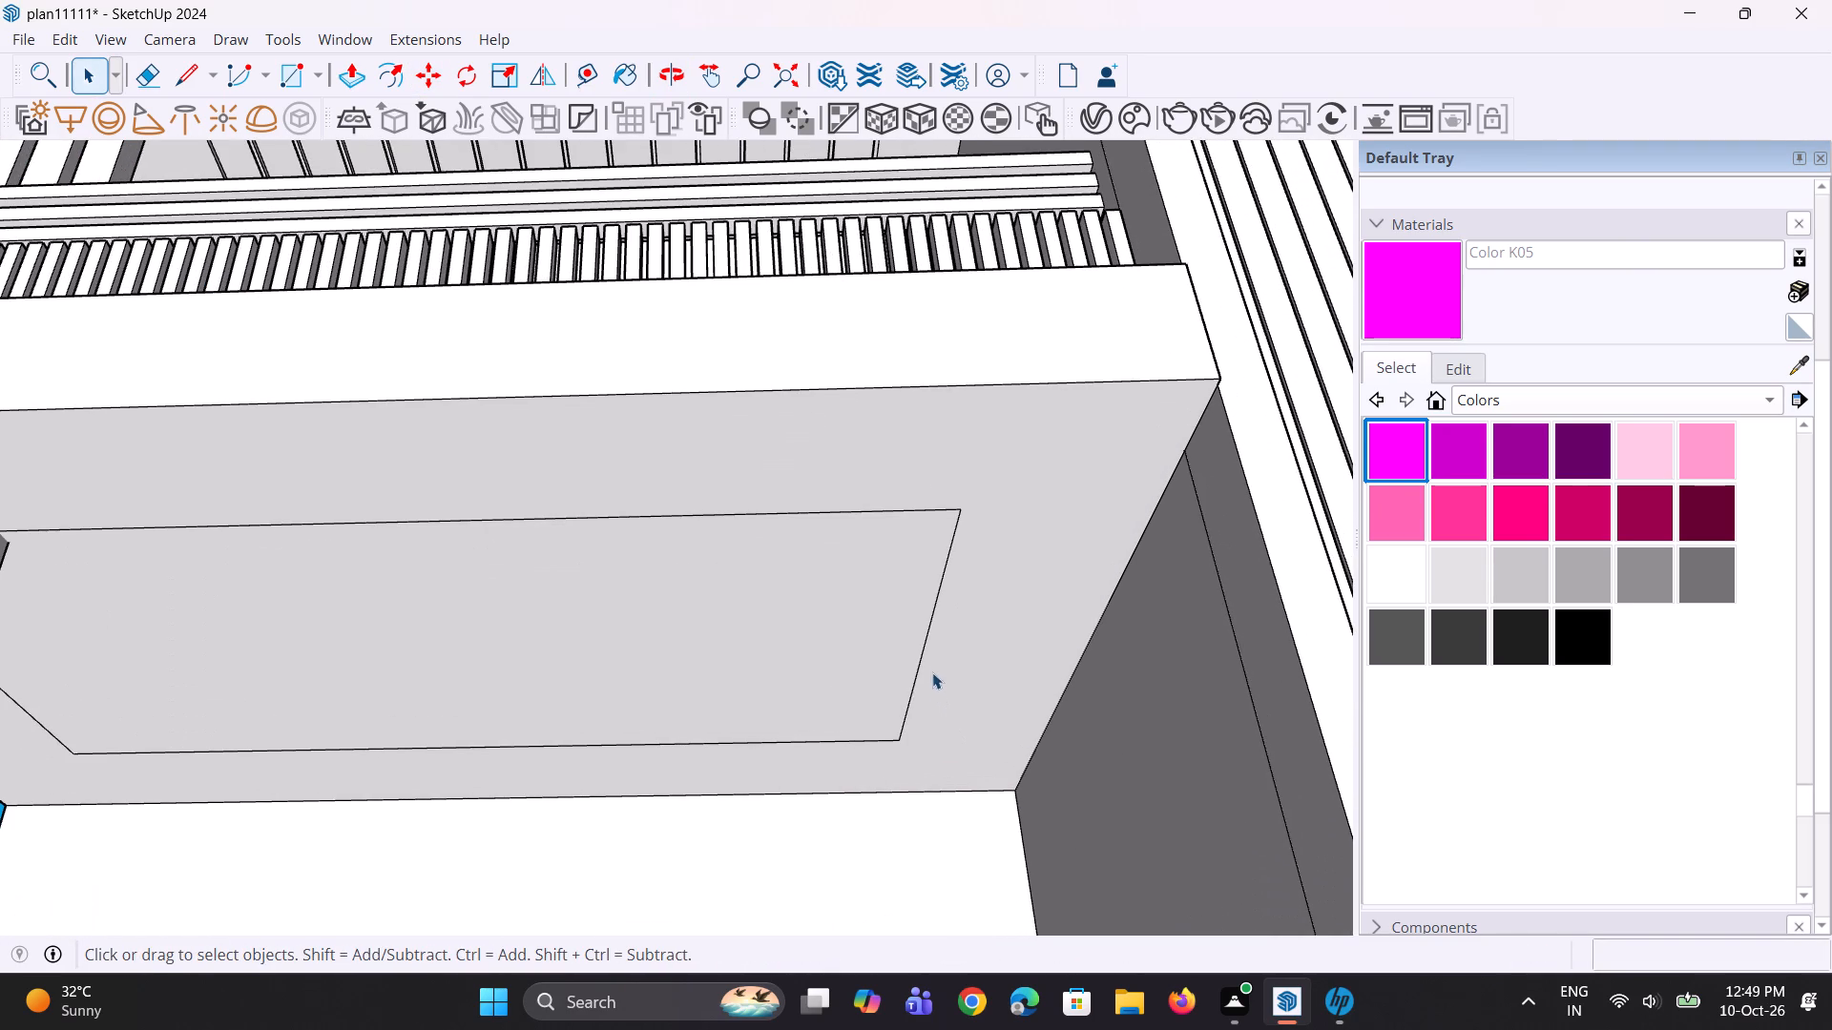
left_click(920, 660)
scroll(907, 746, "up", 2)
key("m")
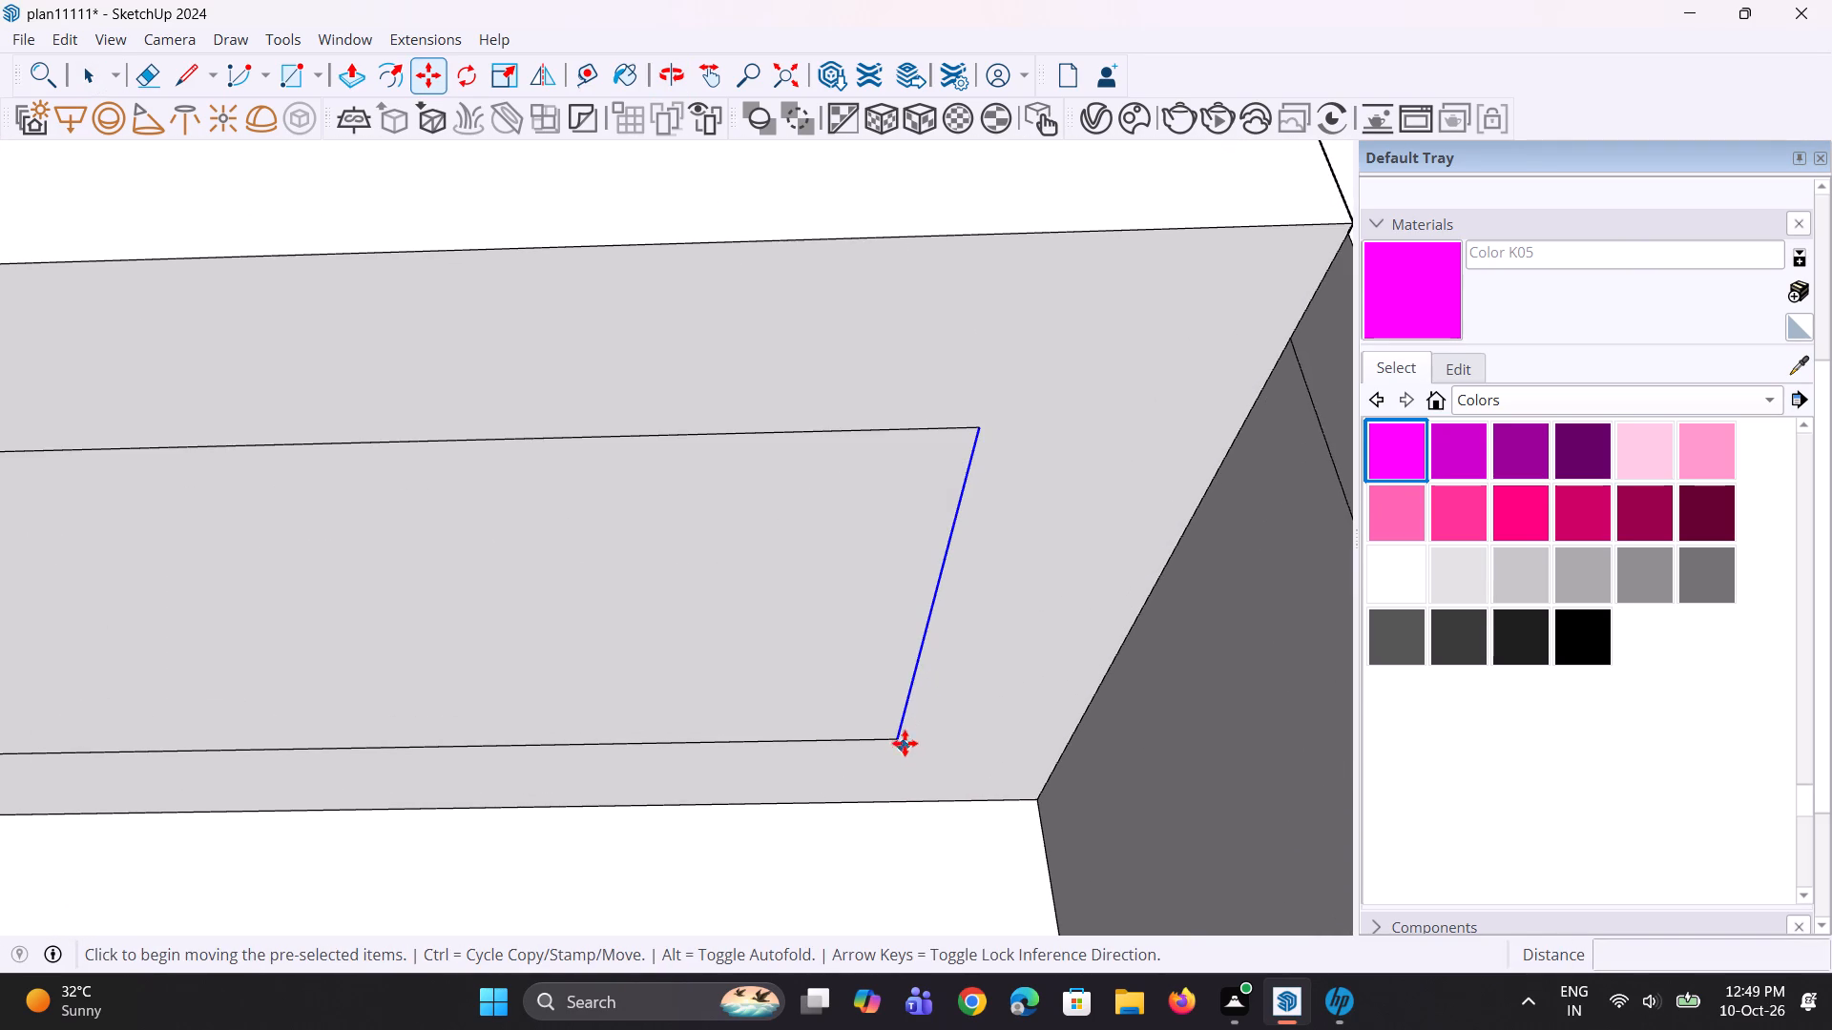
left_click(904, 742)
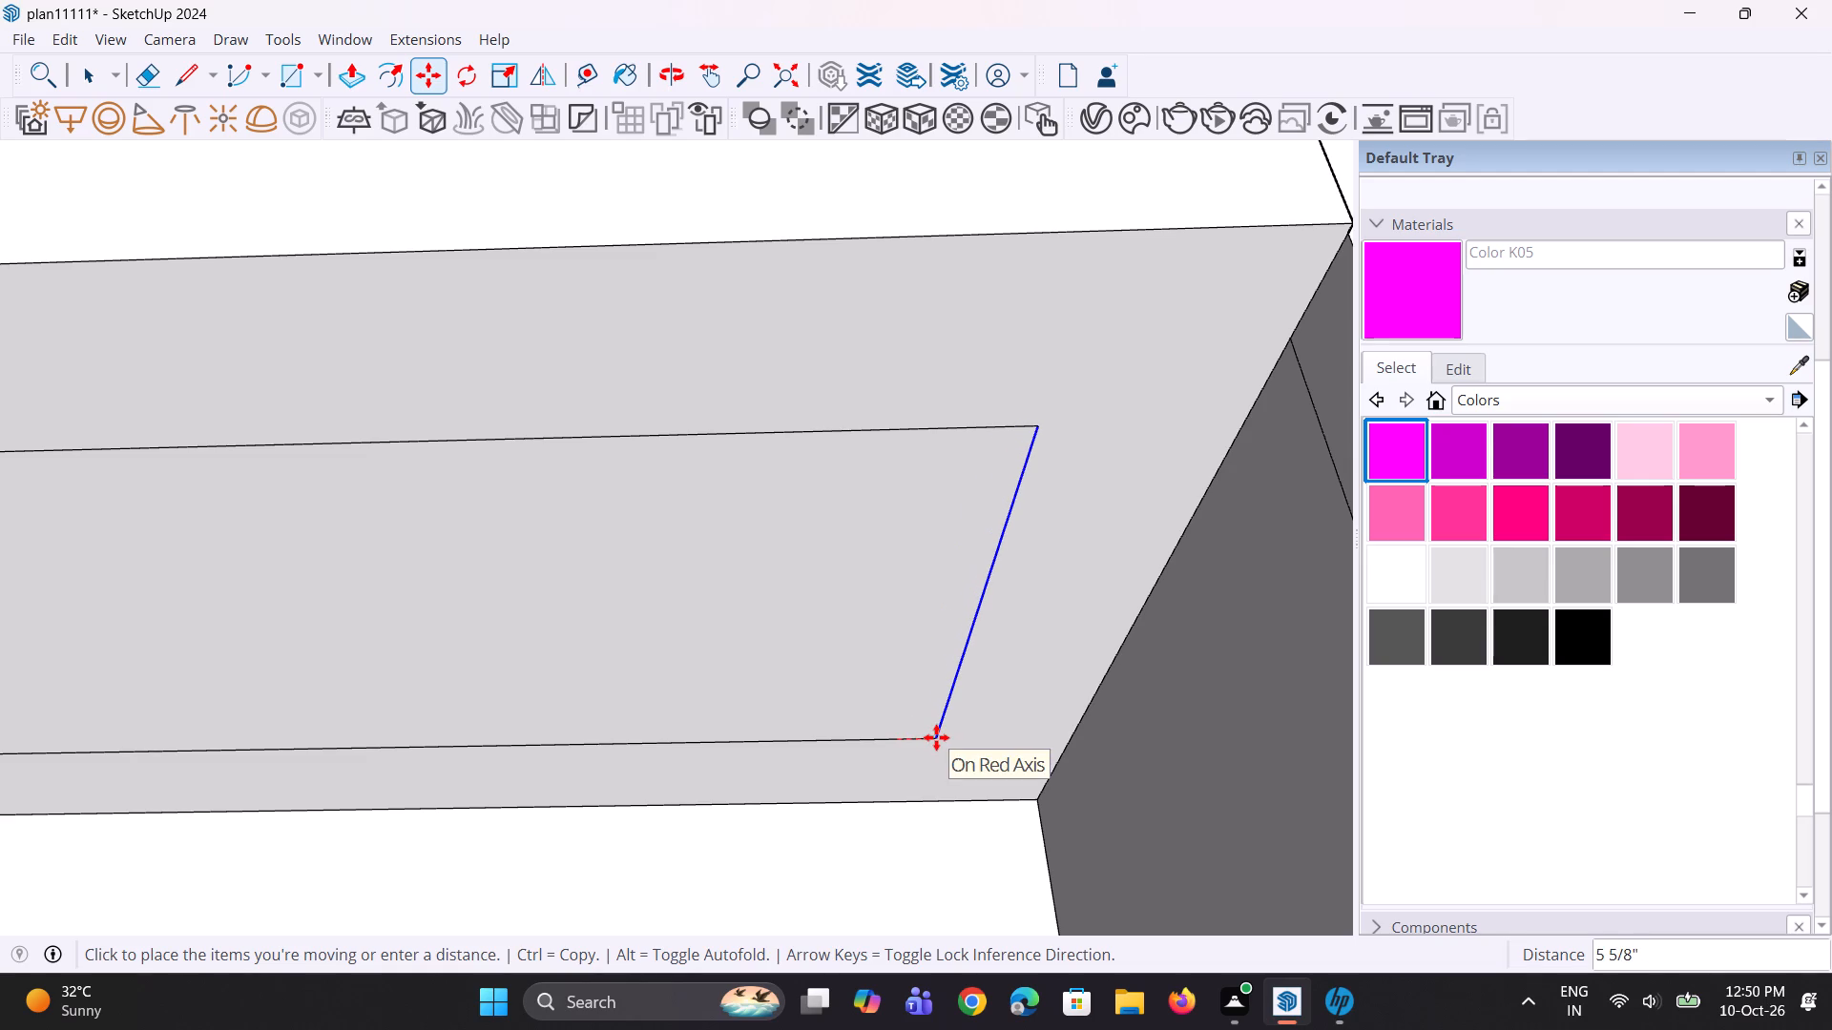
left_click(936, 737)
key("space")
Copy that end edge about 10 1/4" toward the vertical fins as a 14-copy array.
key("m")
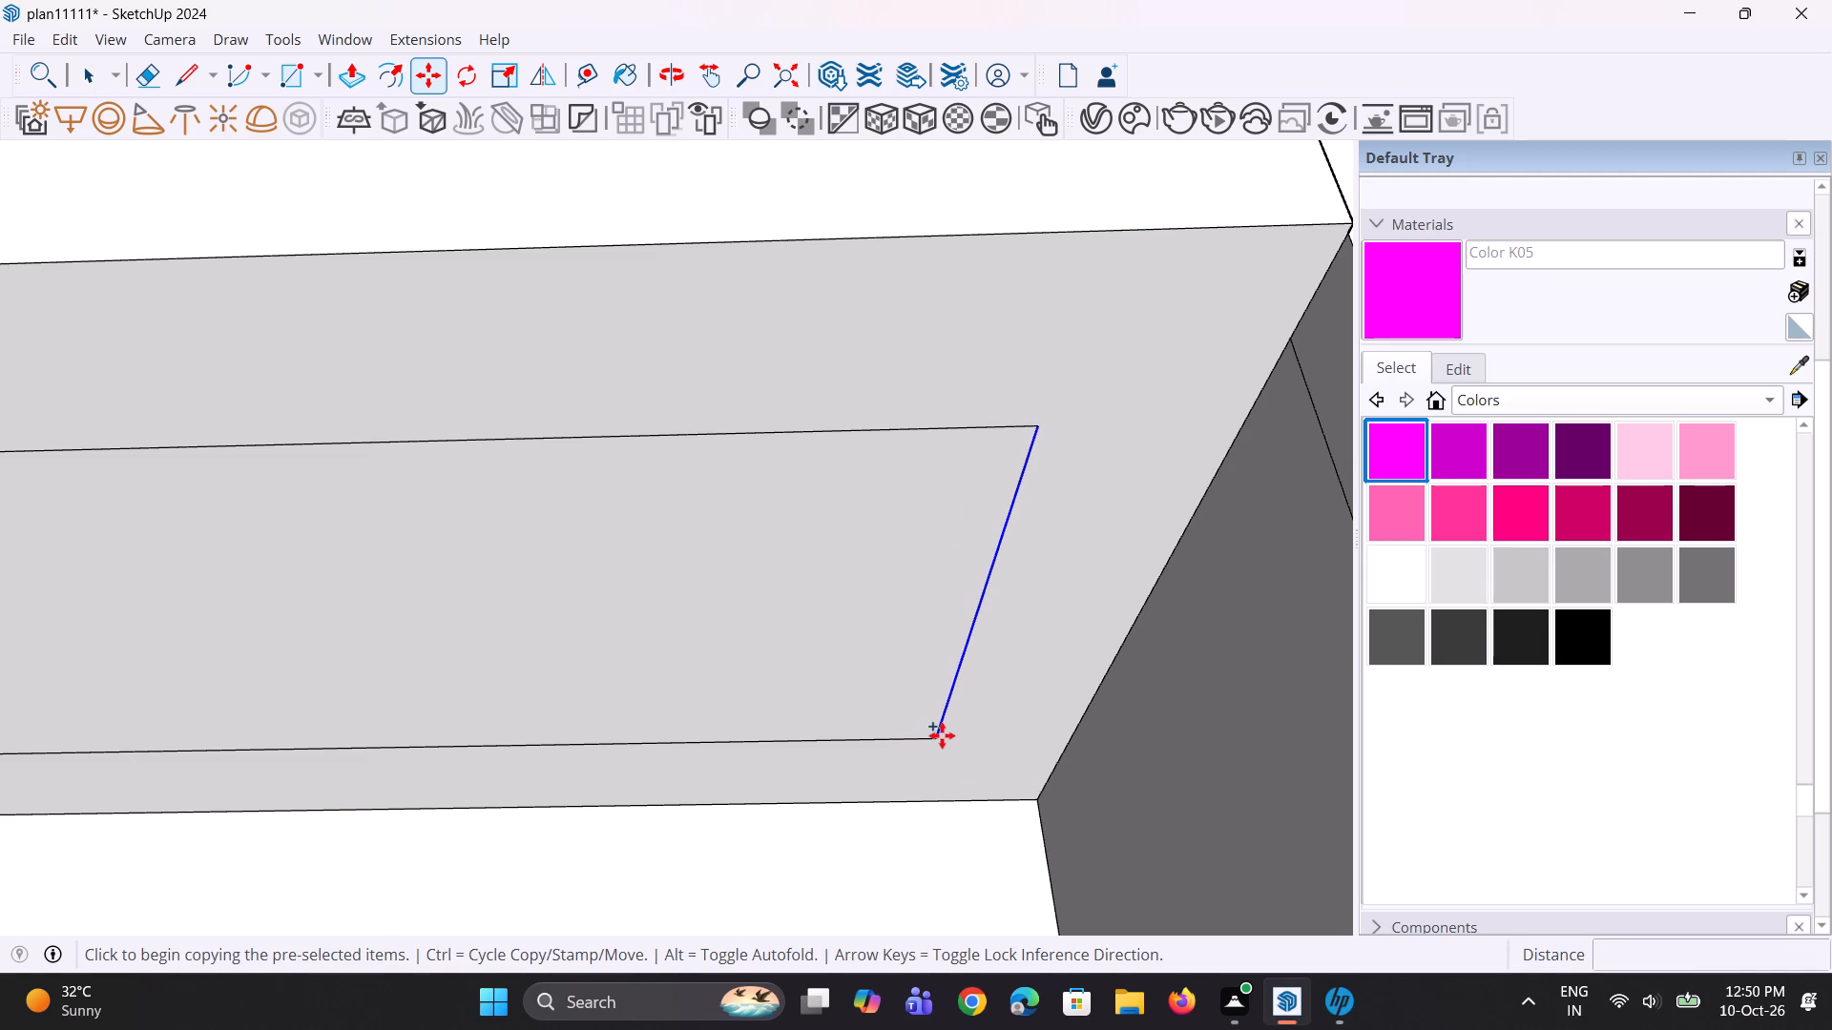
left_click(943, 734)
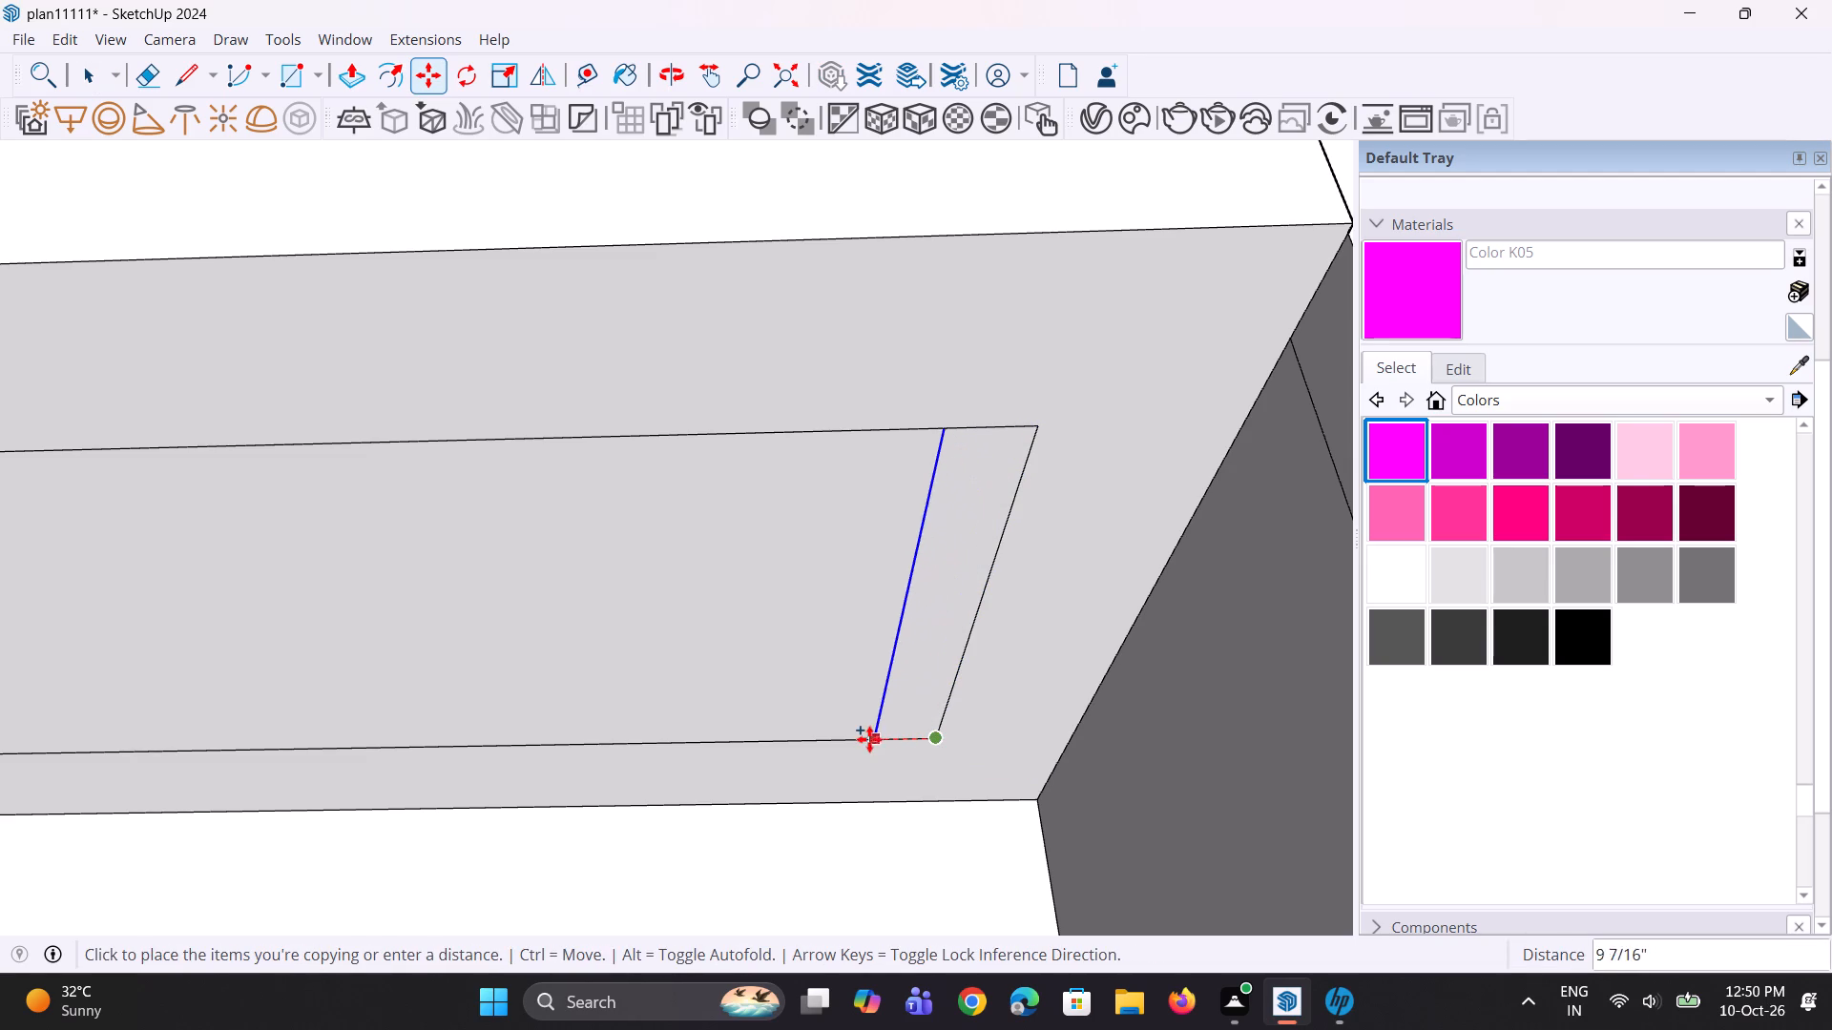
left_click(866, 739)
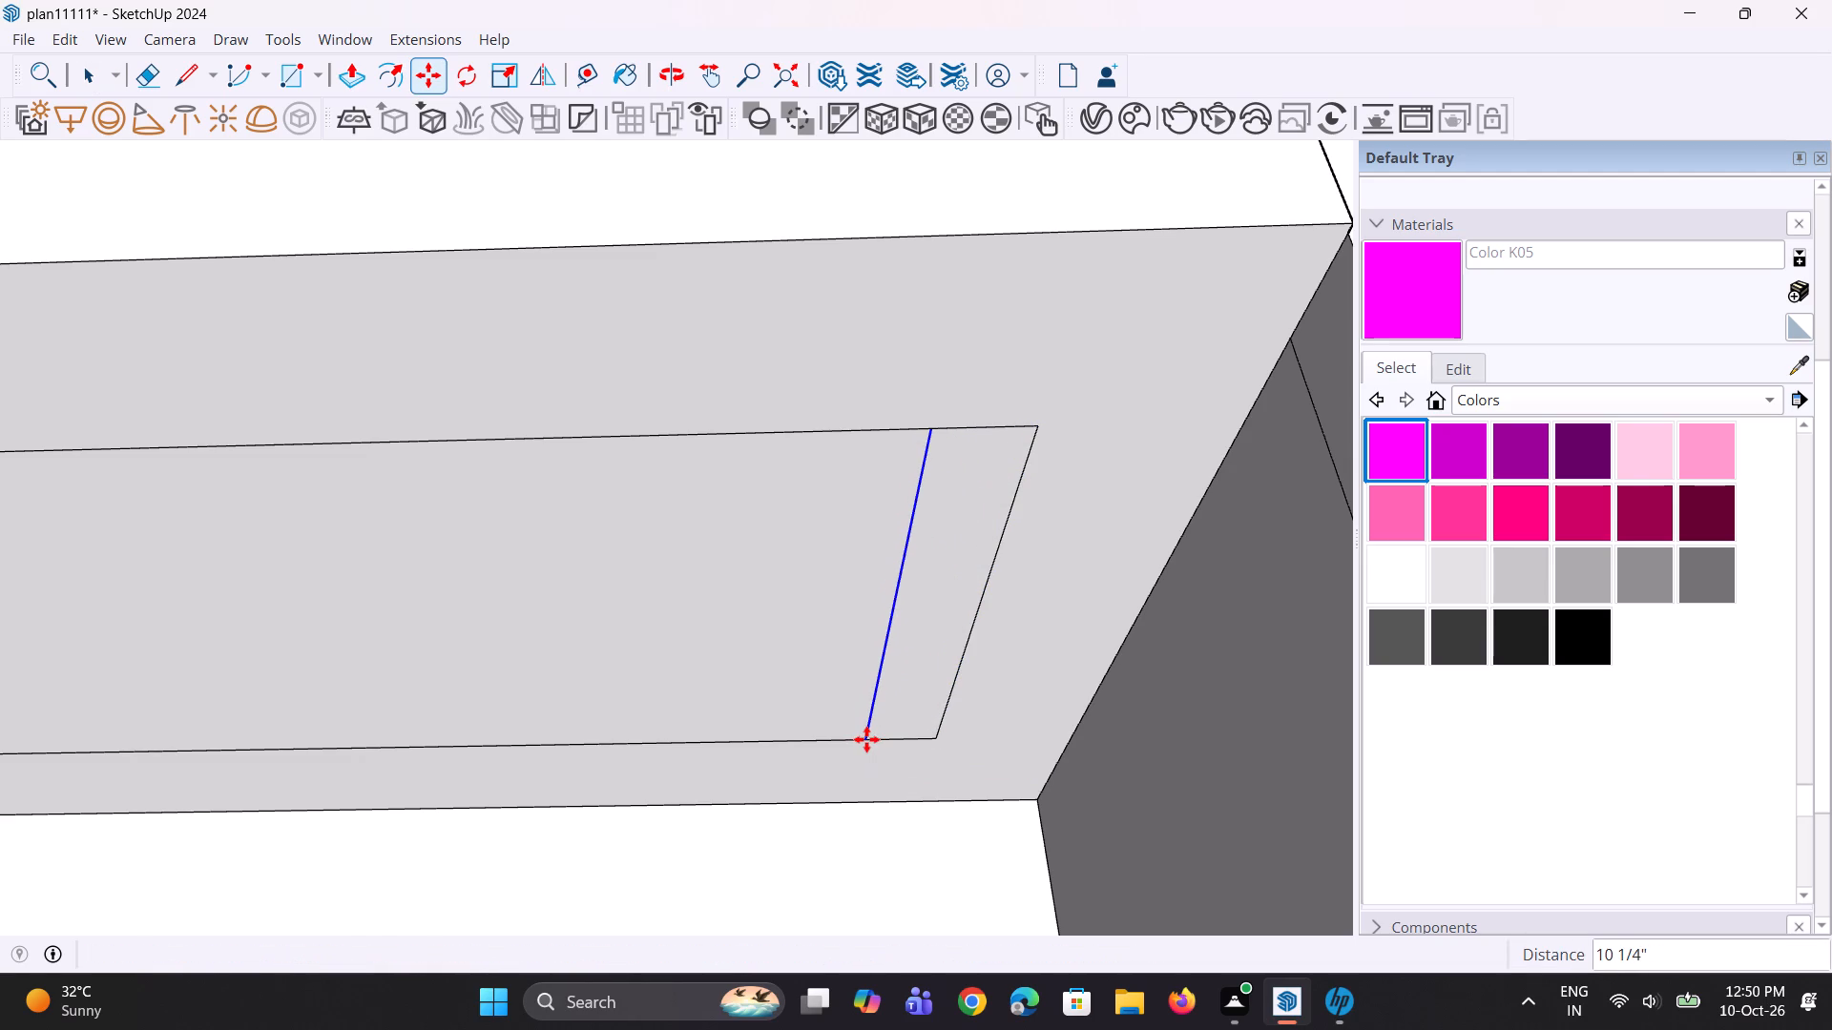
key("asterisk")
type("14")
key("Return")
Examine the far end of the copied divider lines around and behind the balcony's vertical fins.
scroll(874, 735, "down", 16)
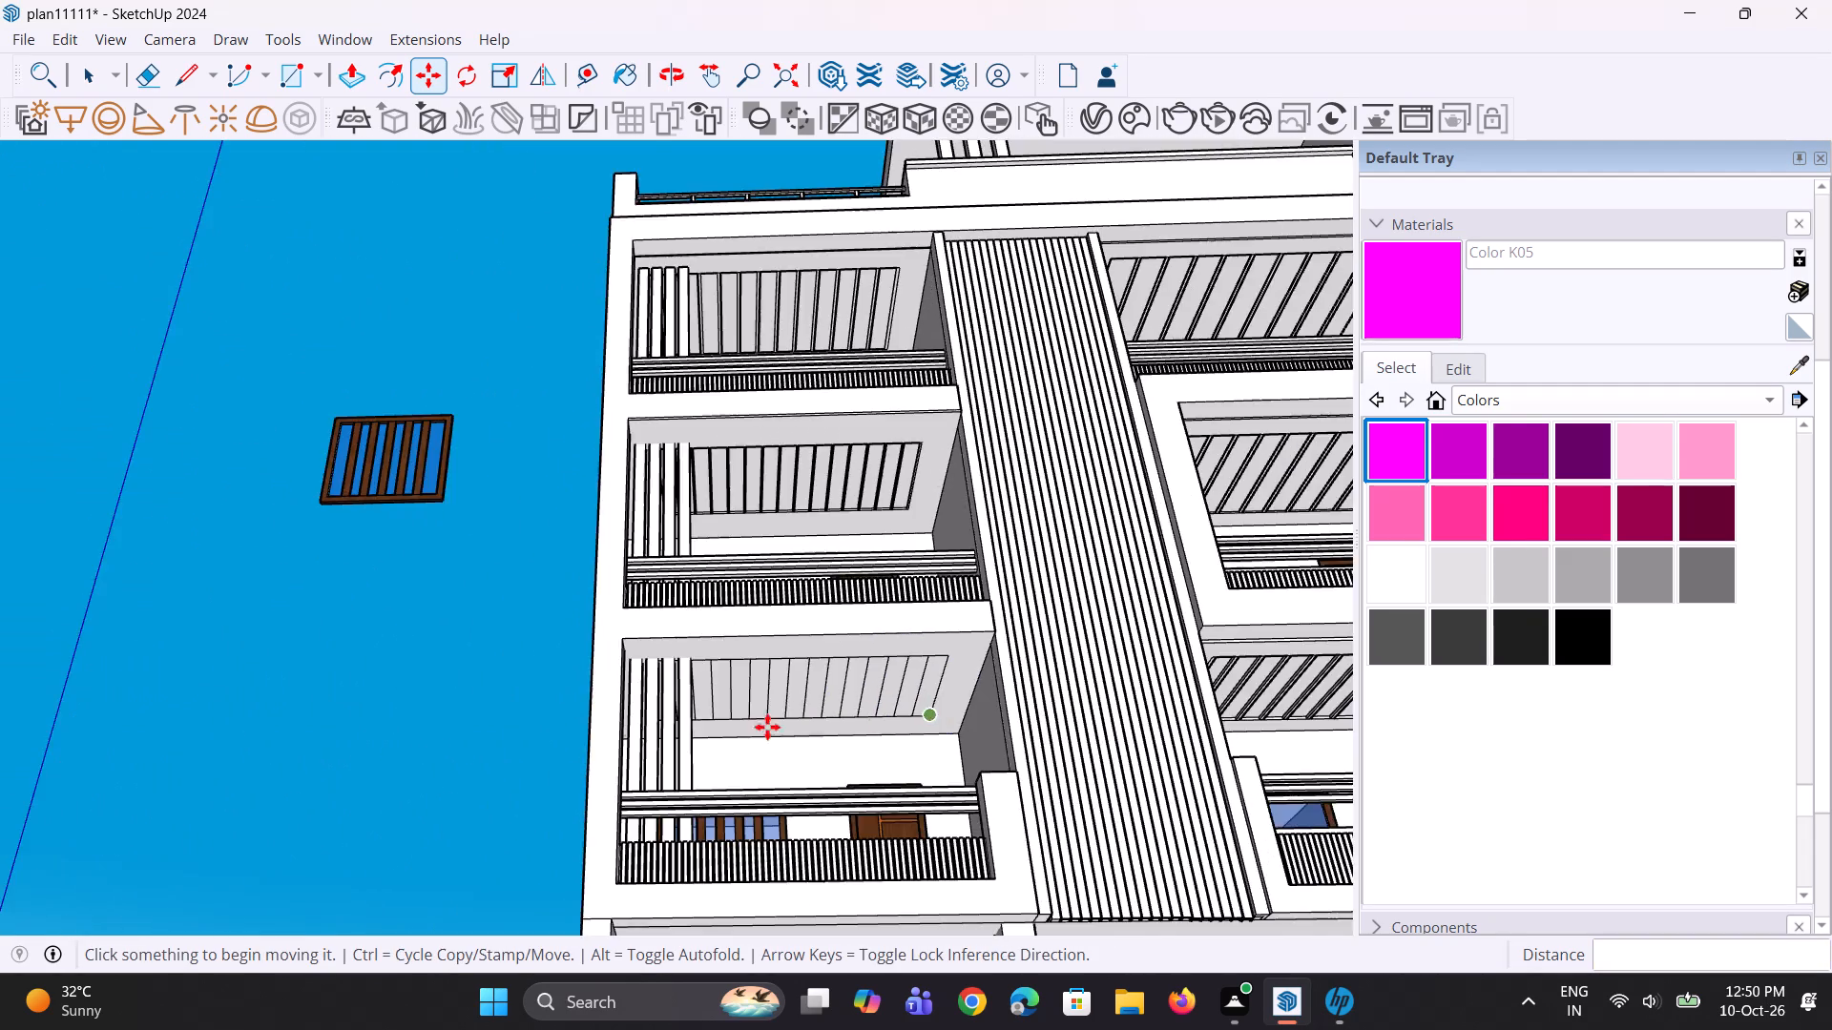
scroll(593, 742, "up", 1)
middle_click_drag(580, 750, 866, 657)
scroll(576, 733, "up", 10)
middle_click_drag(697, 700, 480, 727)
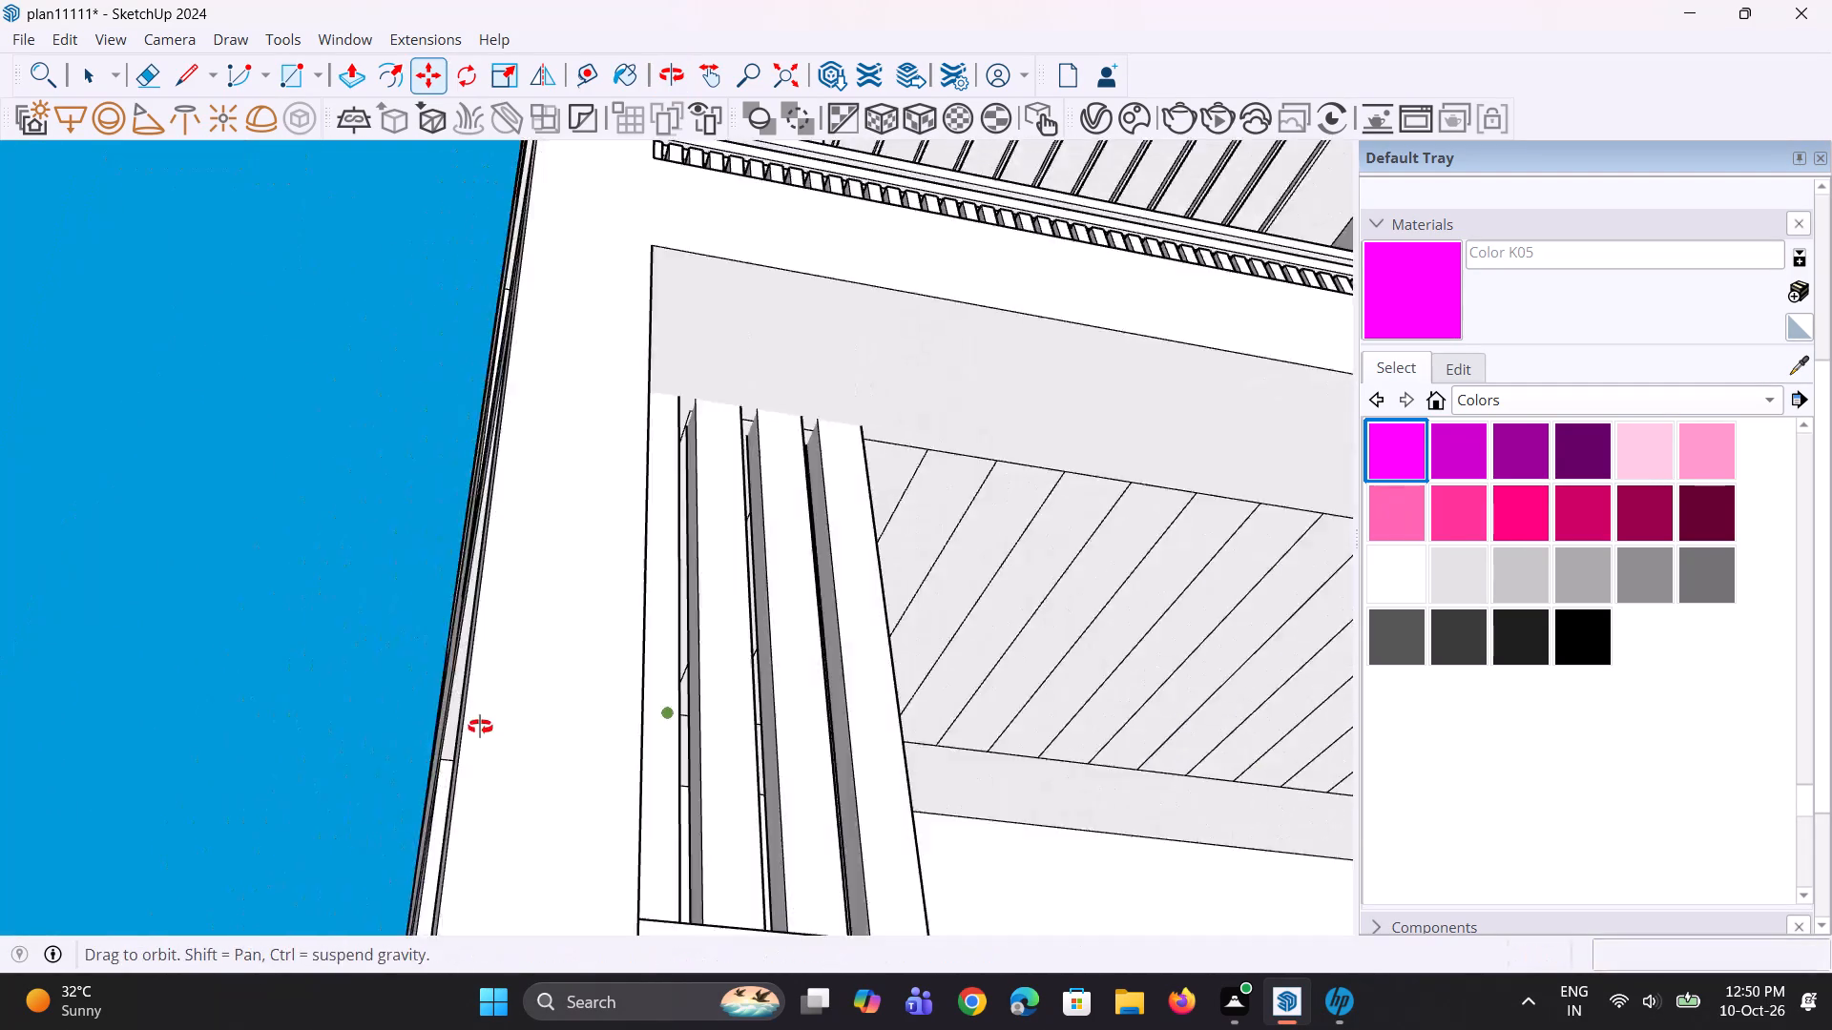
middle_click_drag(480, 727, 302, 759)
scroll(517, 729, "up", 2)
key("space")
key("space")
scroll(587, 723, "down", 7)
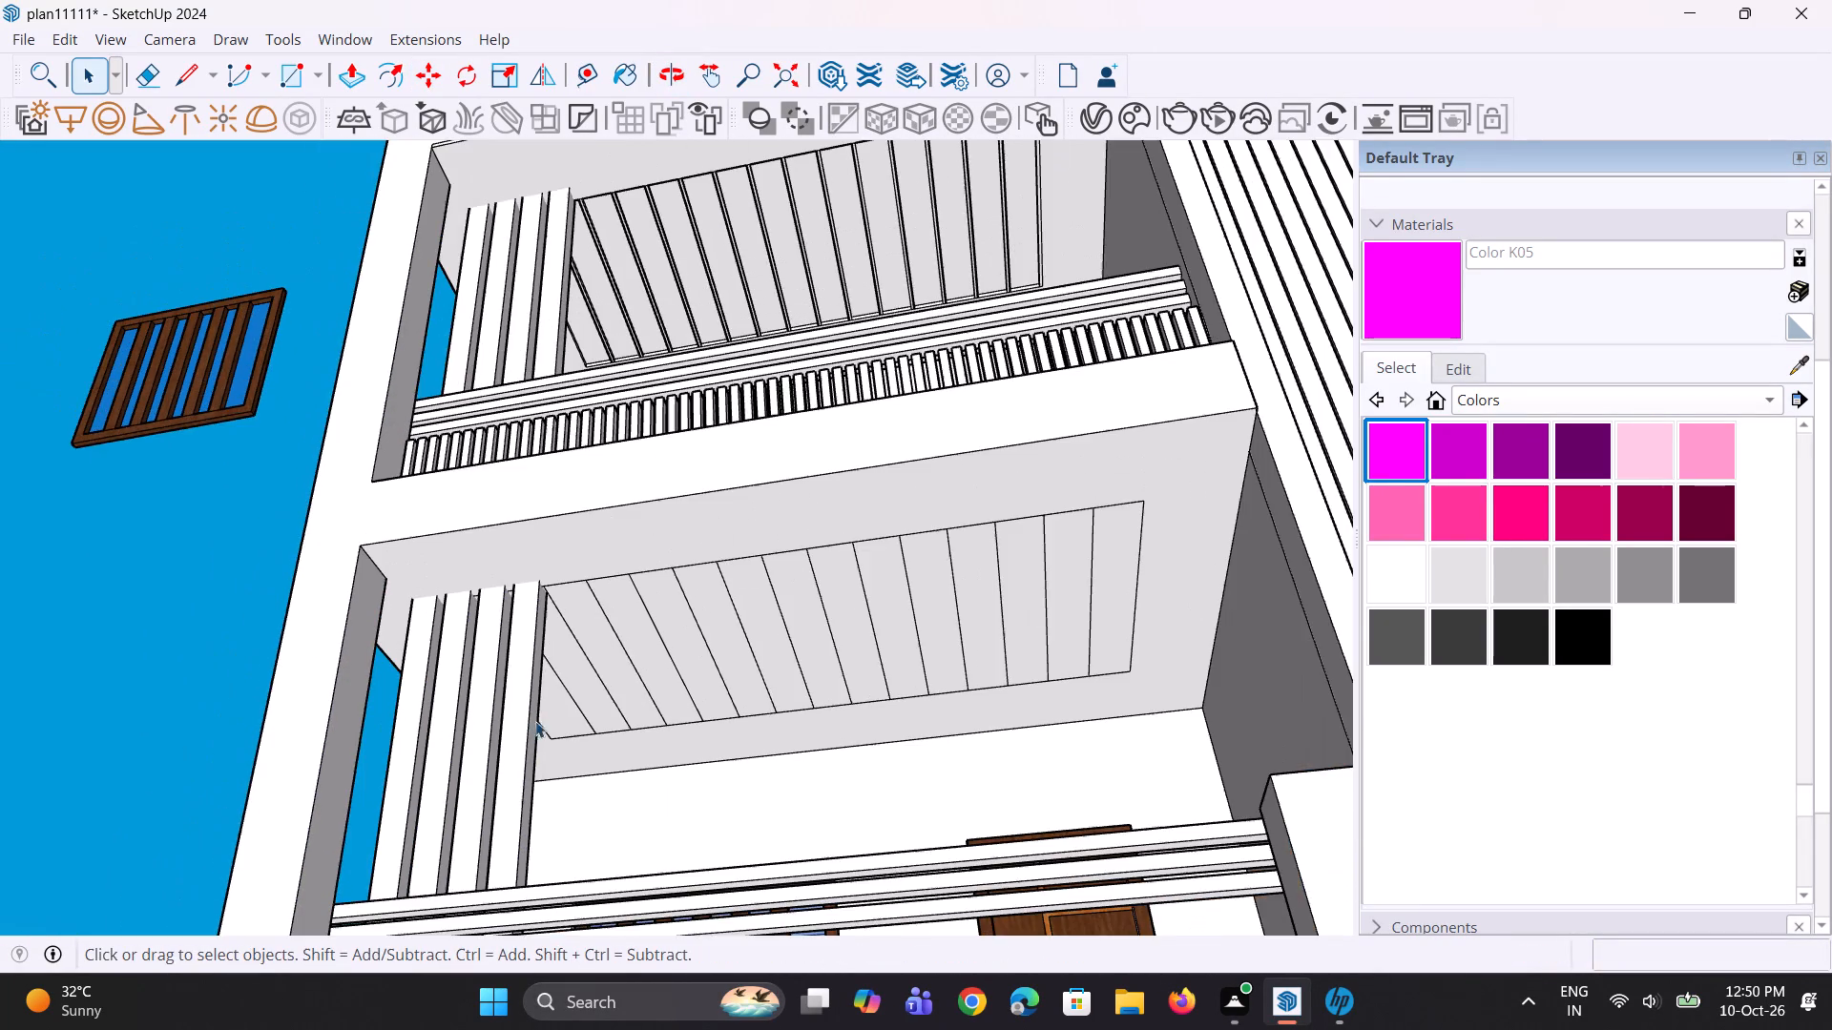
Copy the inset's end edge and all its divider lines about 2" toward the fluted central panel to outline narrow strips.
scroll(1067, 679, "up", 2)
left_click(1151, 608)
scroll(1146, 628, "up", 3)
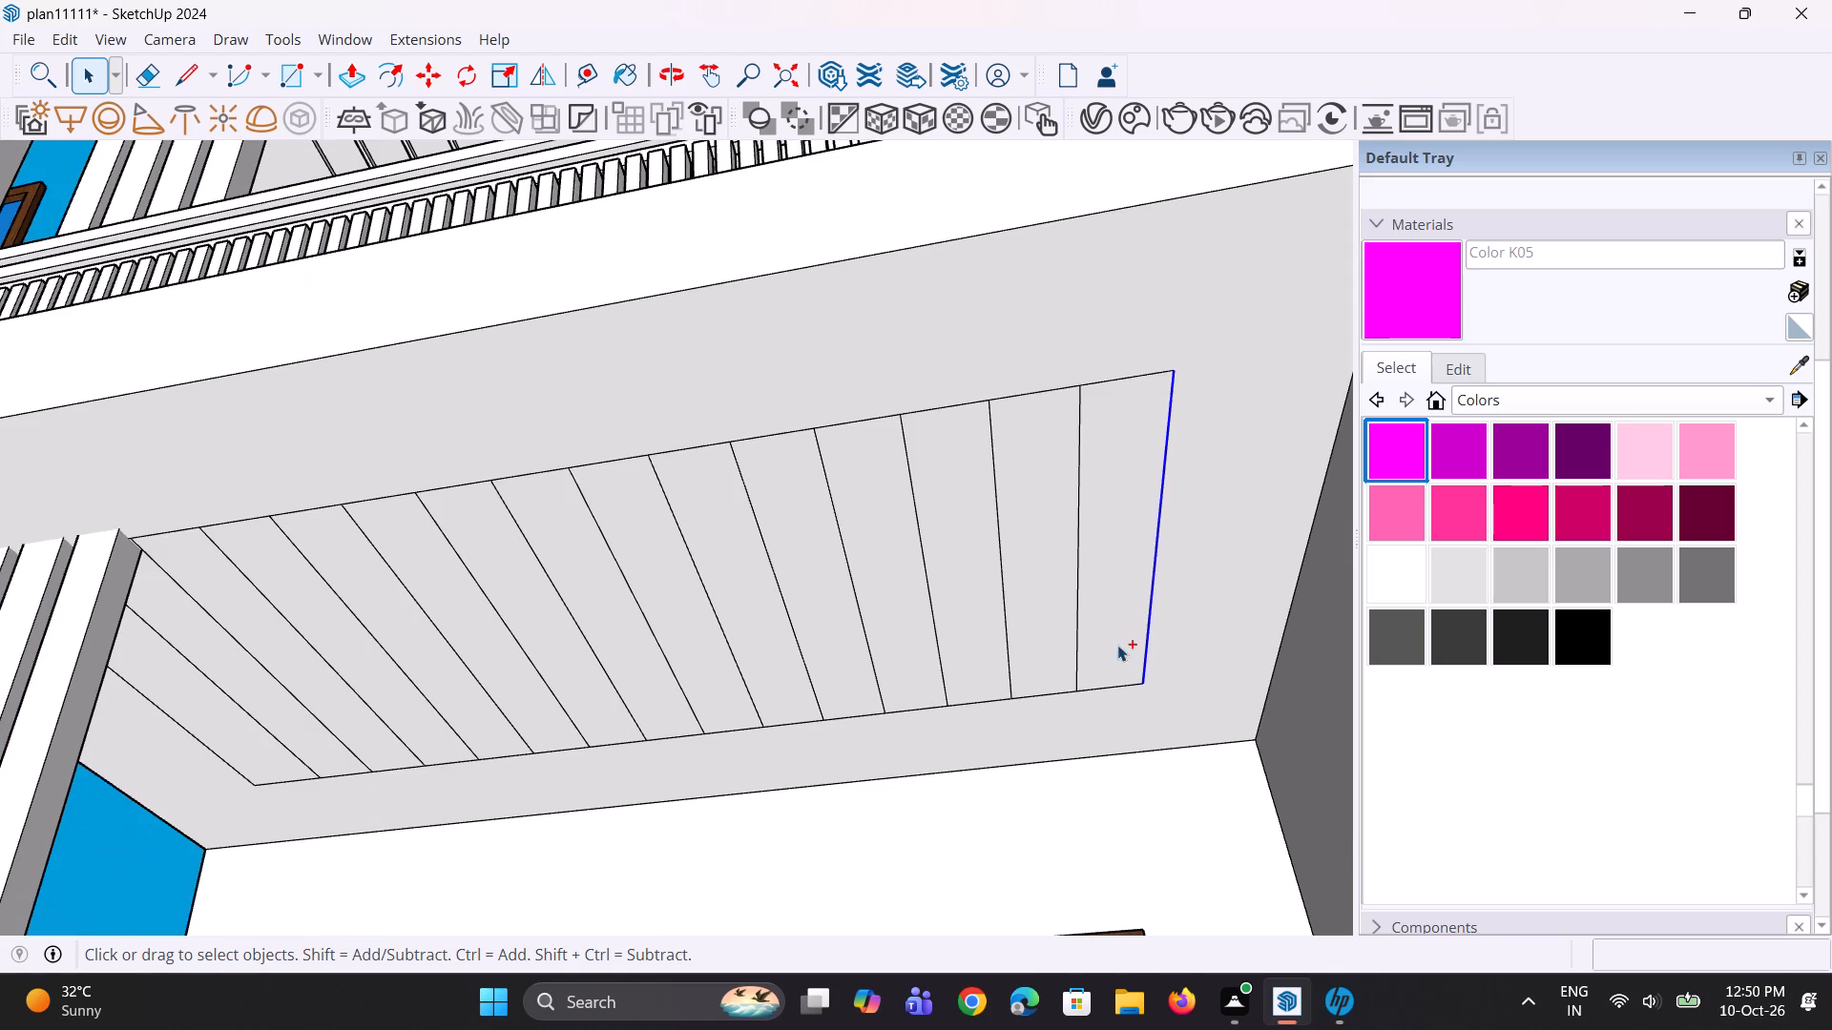
left_click(1084, 622, "ctrl")
left_click(1080, 622)
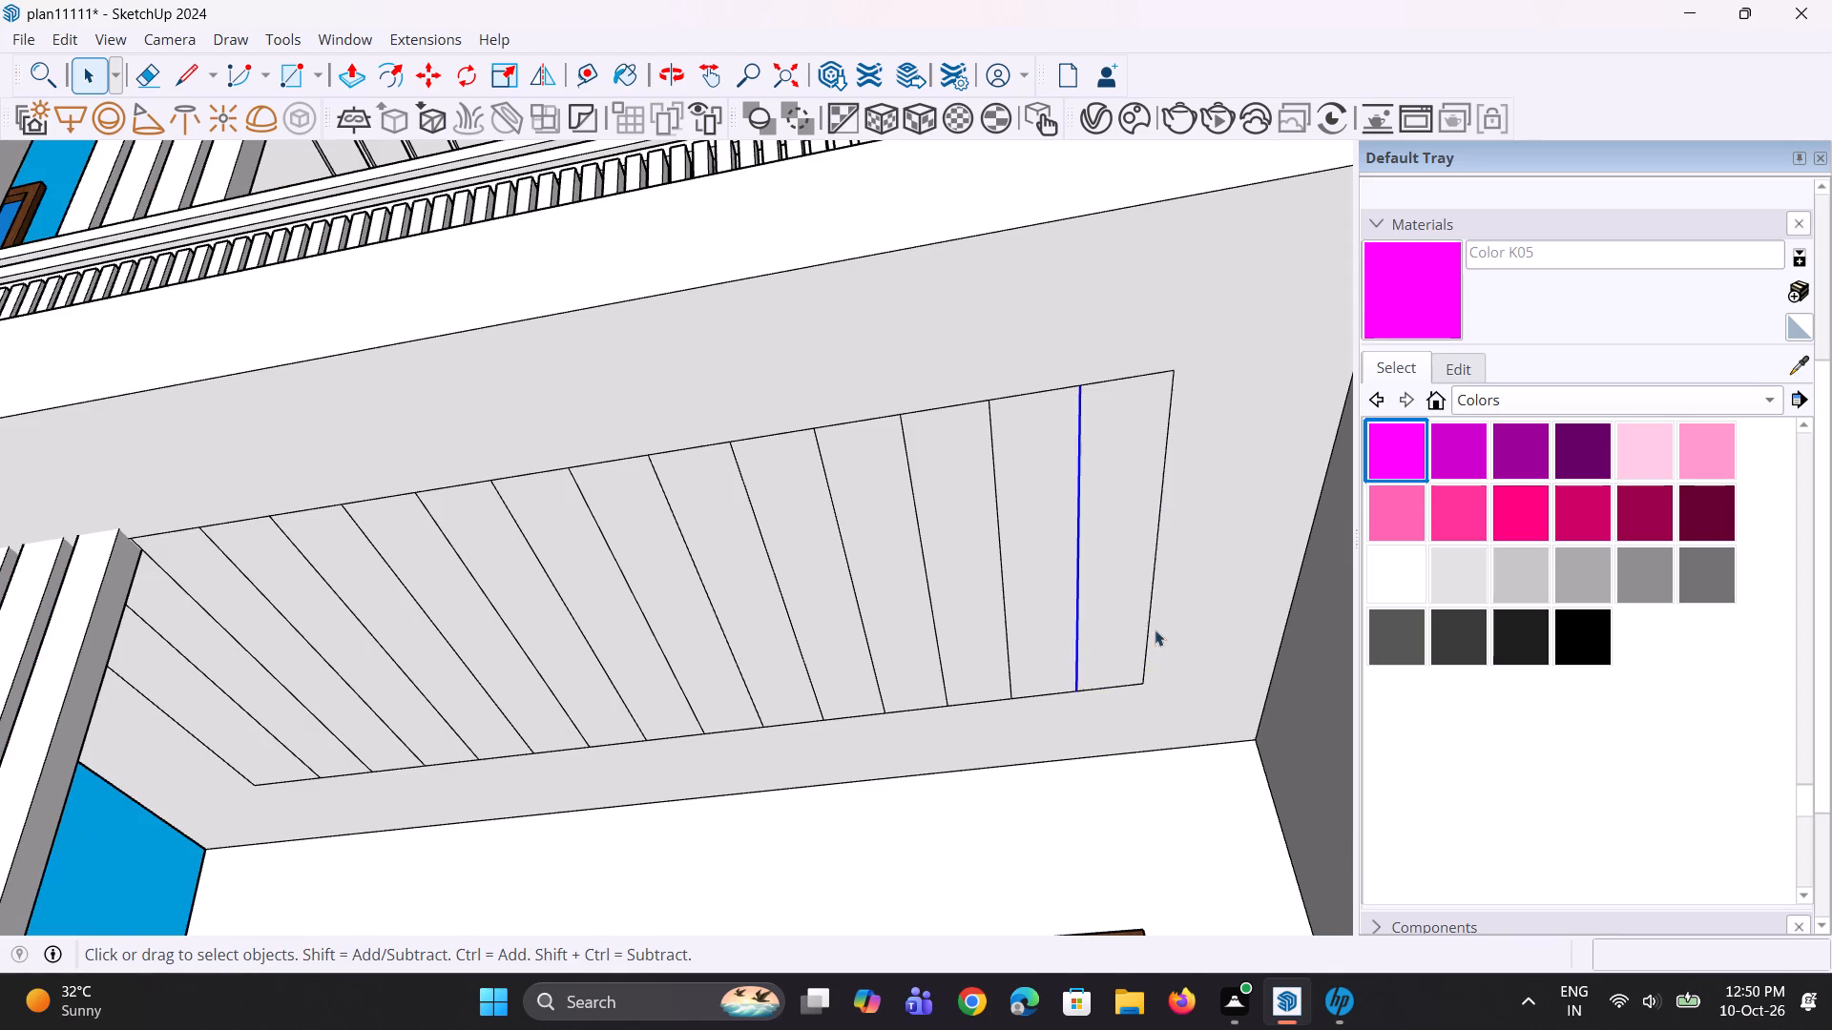
scroll(1204, 635, "up", 3)
left_click(1133, 612, "ctrl")
scroll(1123, 617, "down", 5)
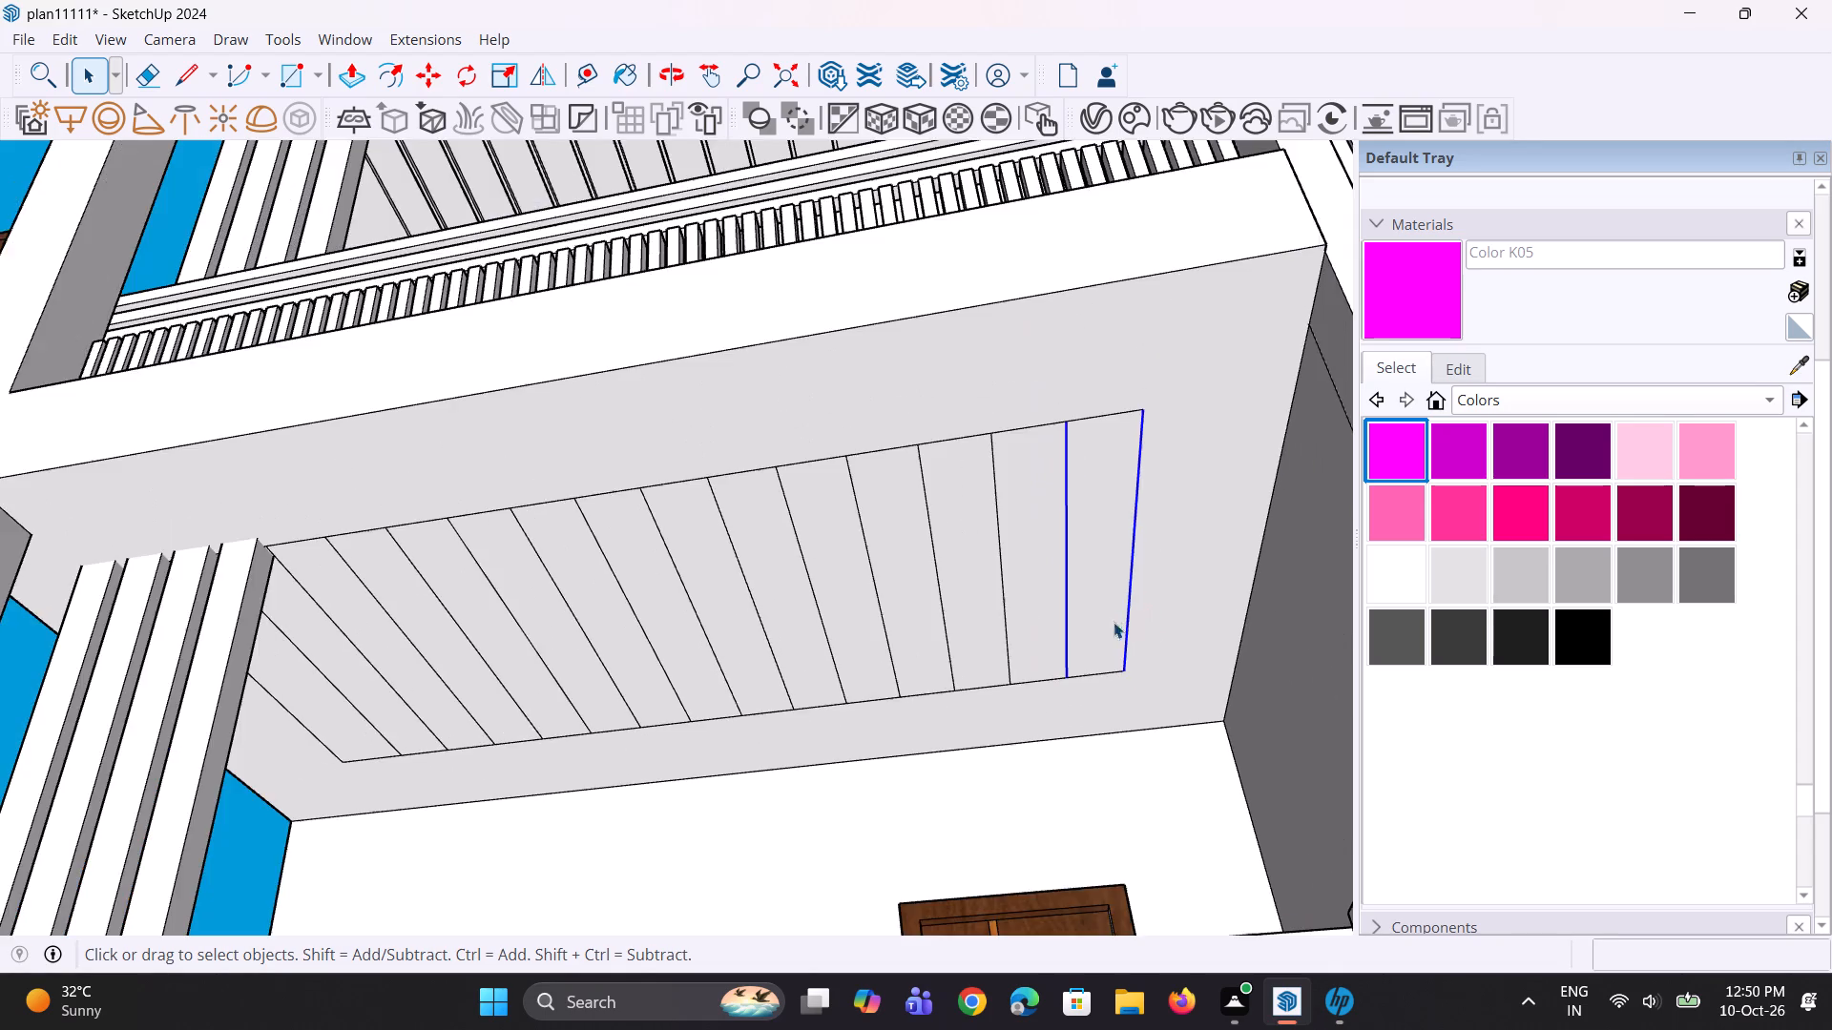
scroll(1060, 639, "up", 5)
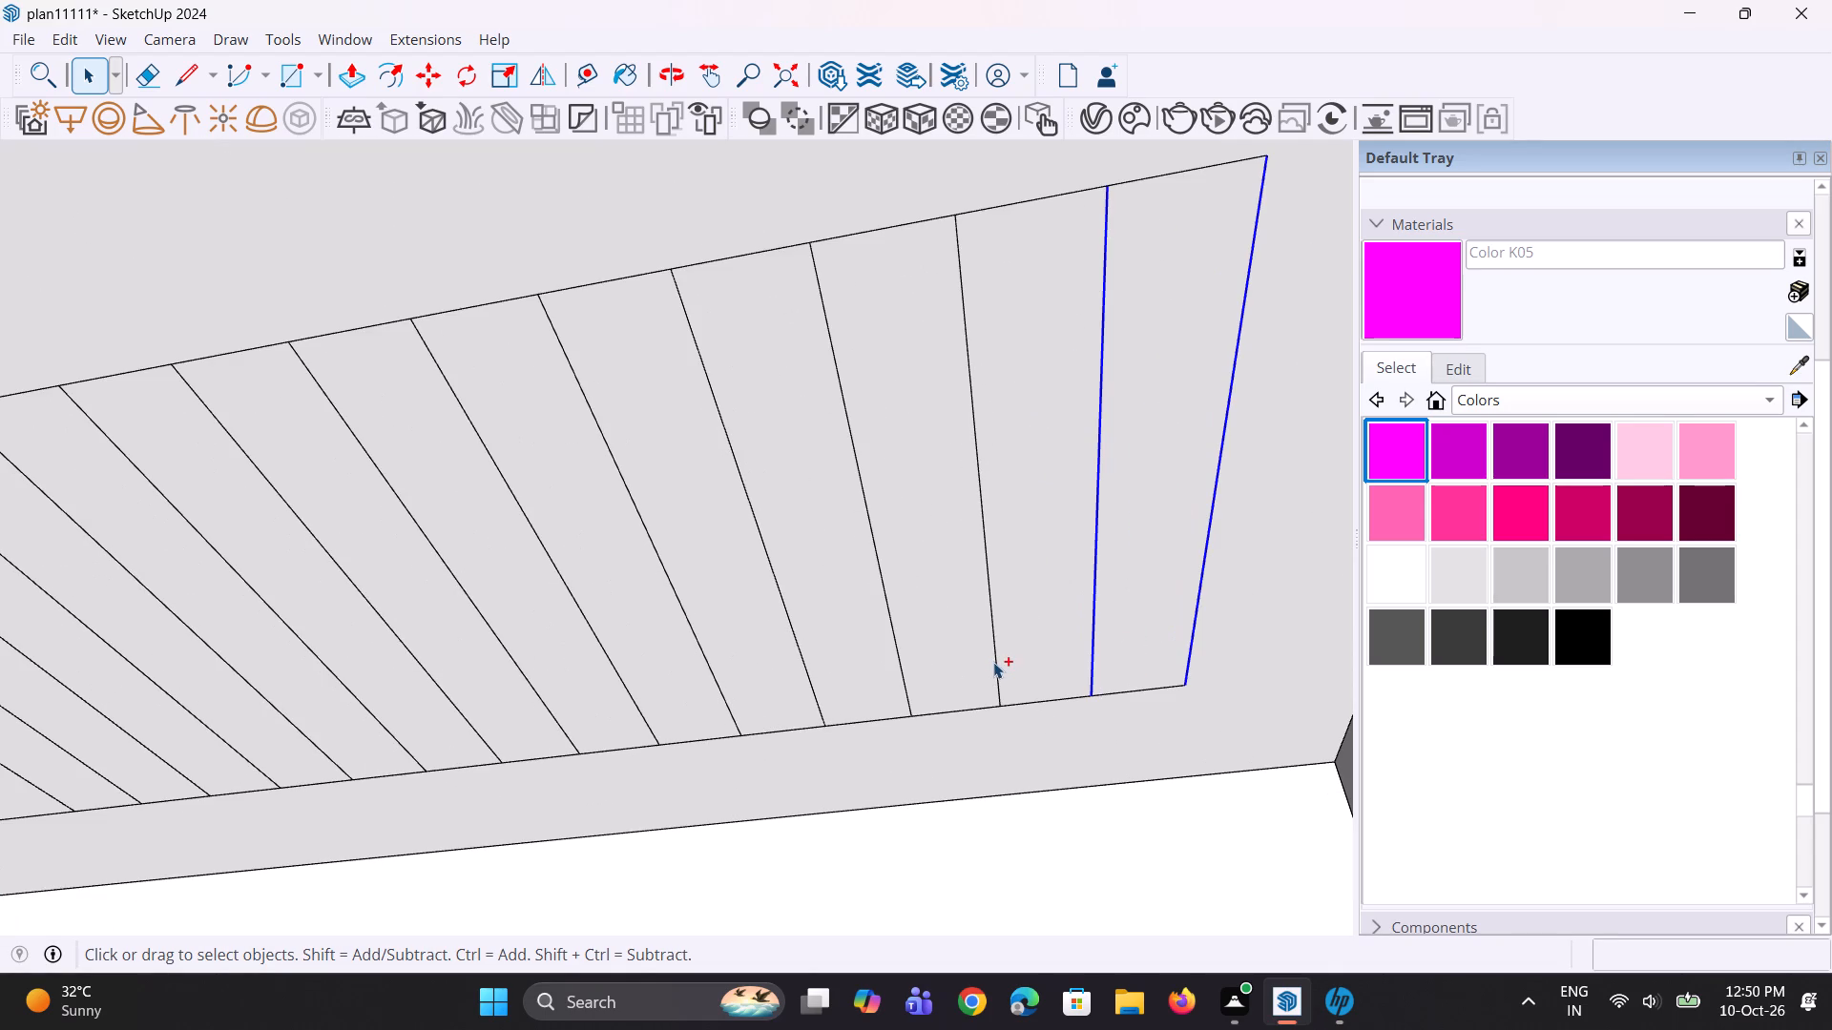
scroll(1001, 658, "up", 1)
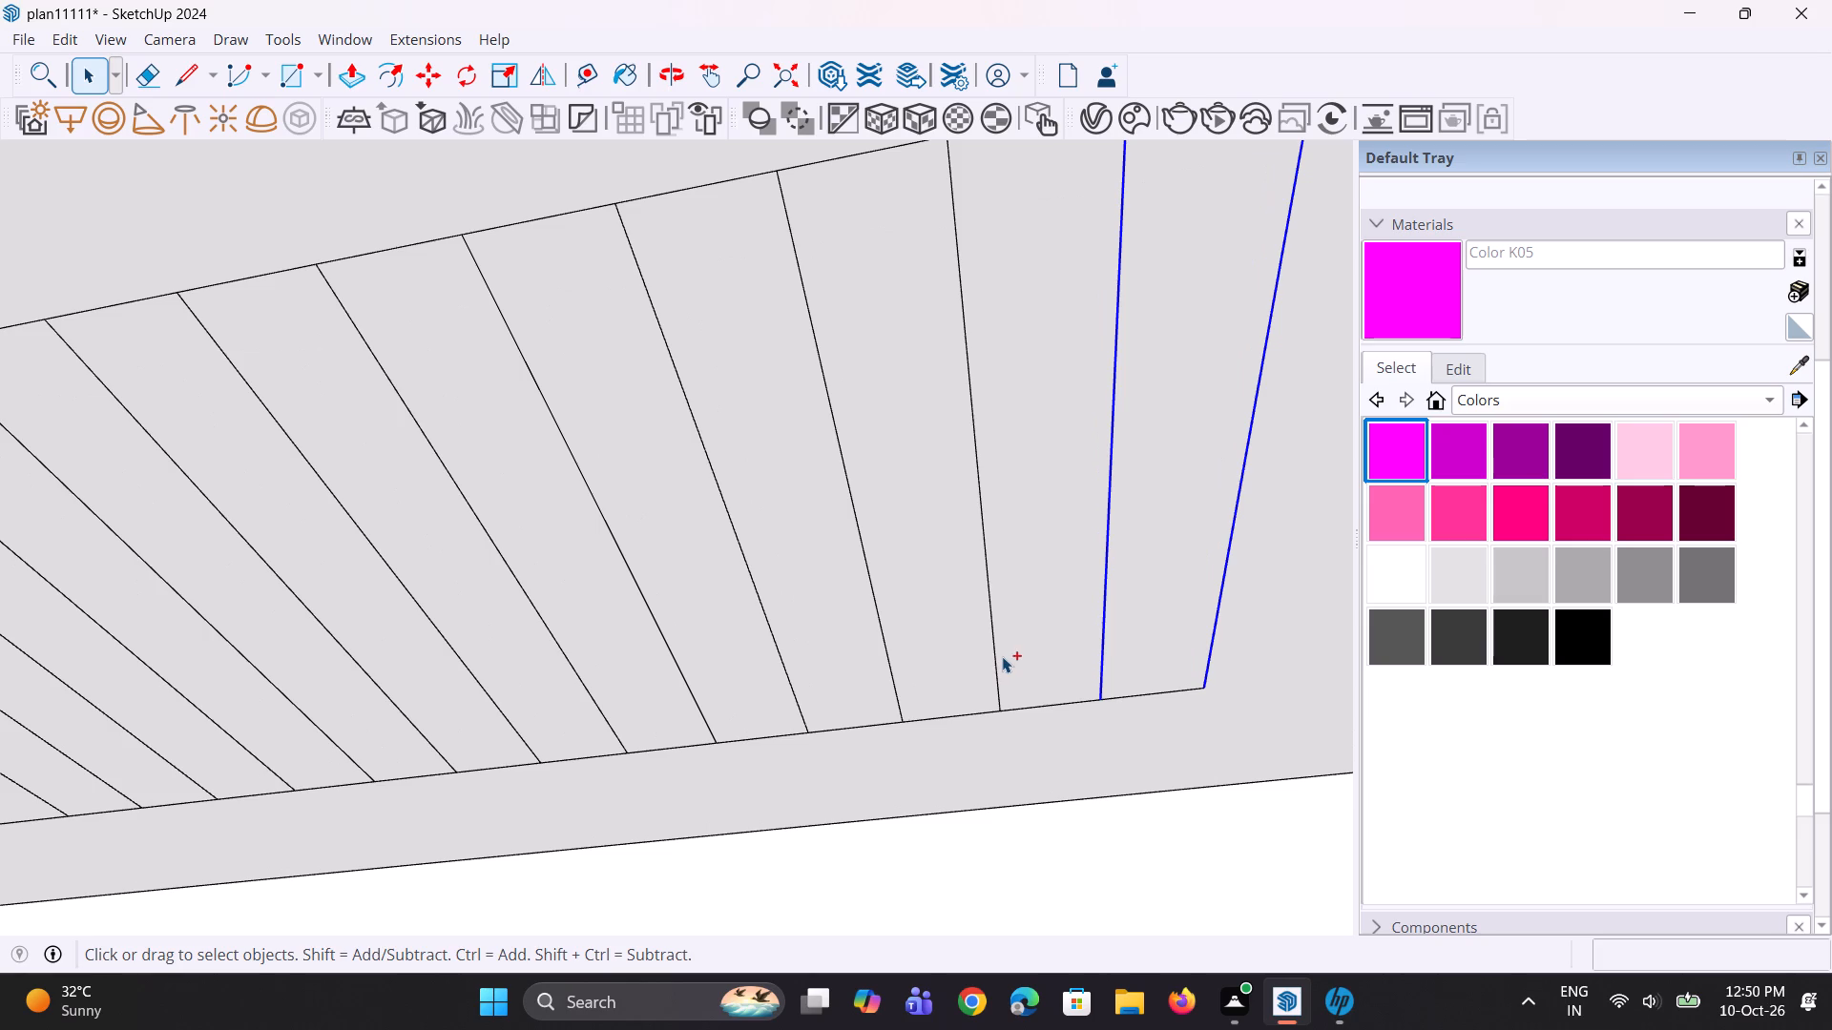
left_click(995, 652, "ctrl")
scroll(930, 693, "up", 2)
left_click(889, 701, "ctrl")
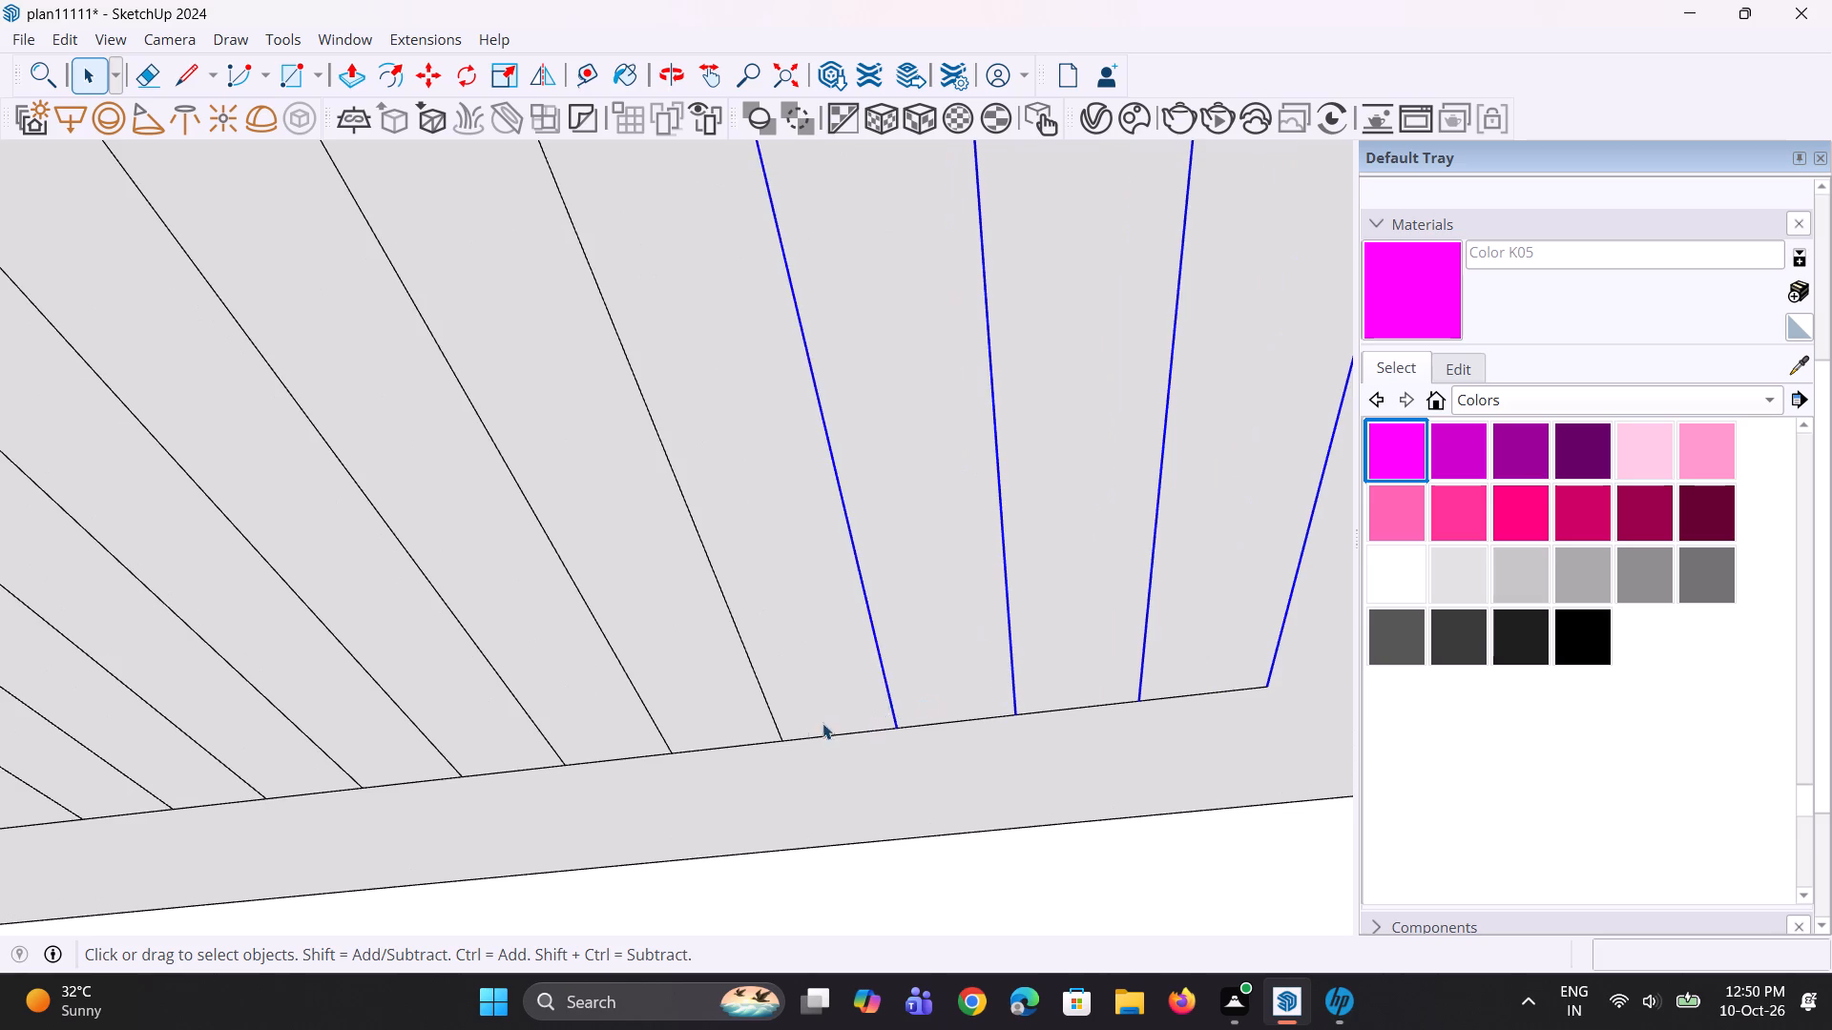
scroll(806, 723, "up", 2)
left_click(766, 720, "ctrl")
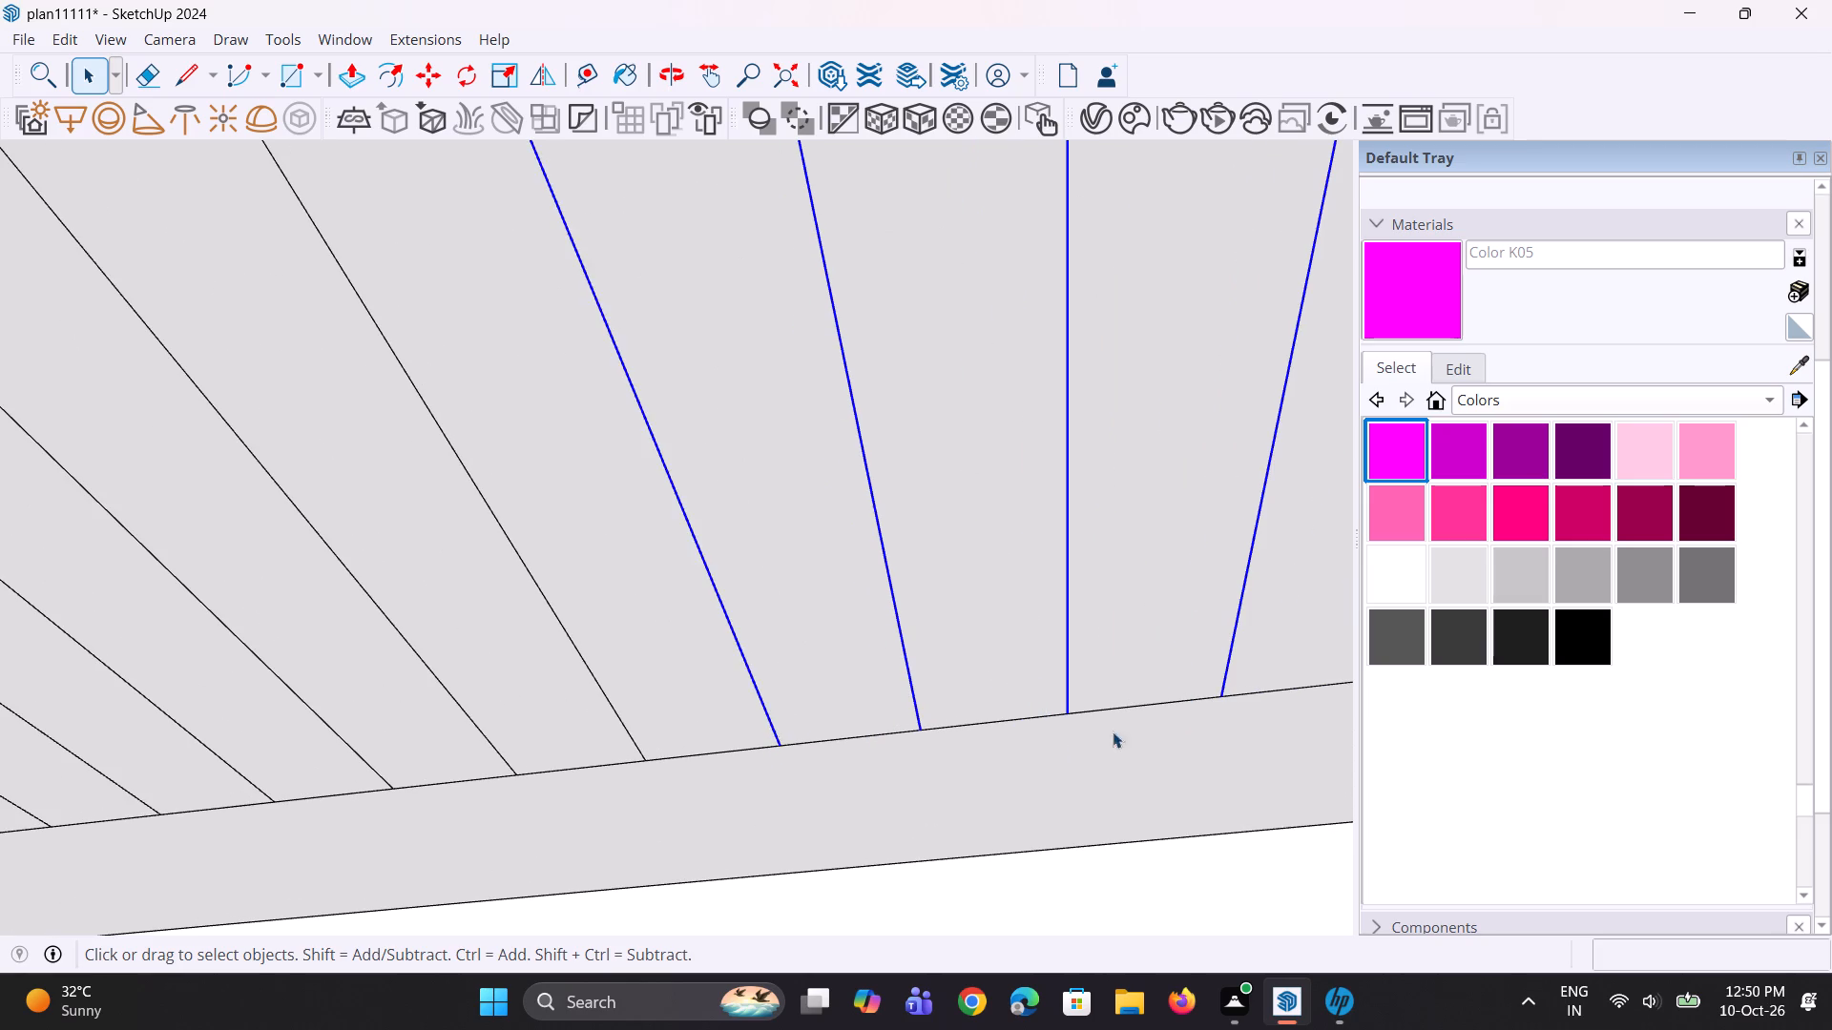
scroll(1210, 686, "down", 11)
scroll(1091, 626, "up", 4)
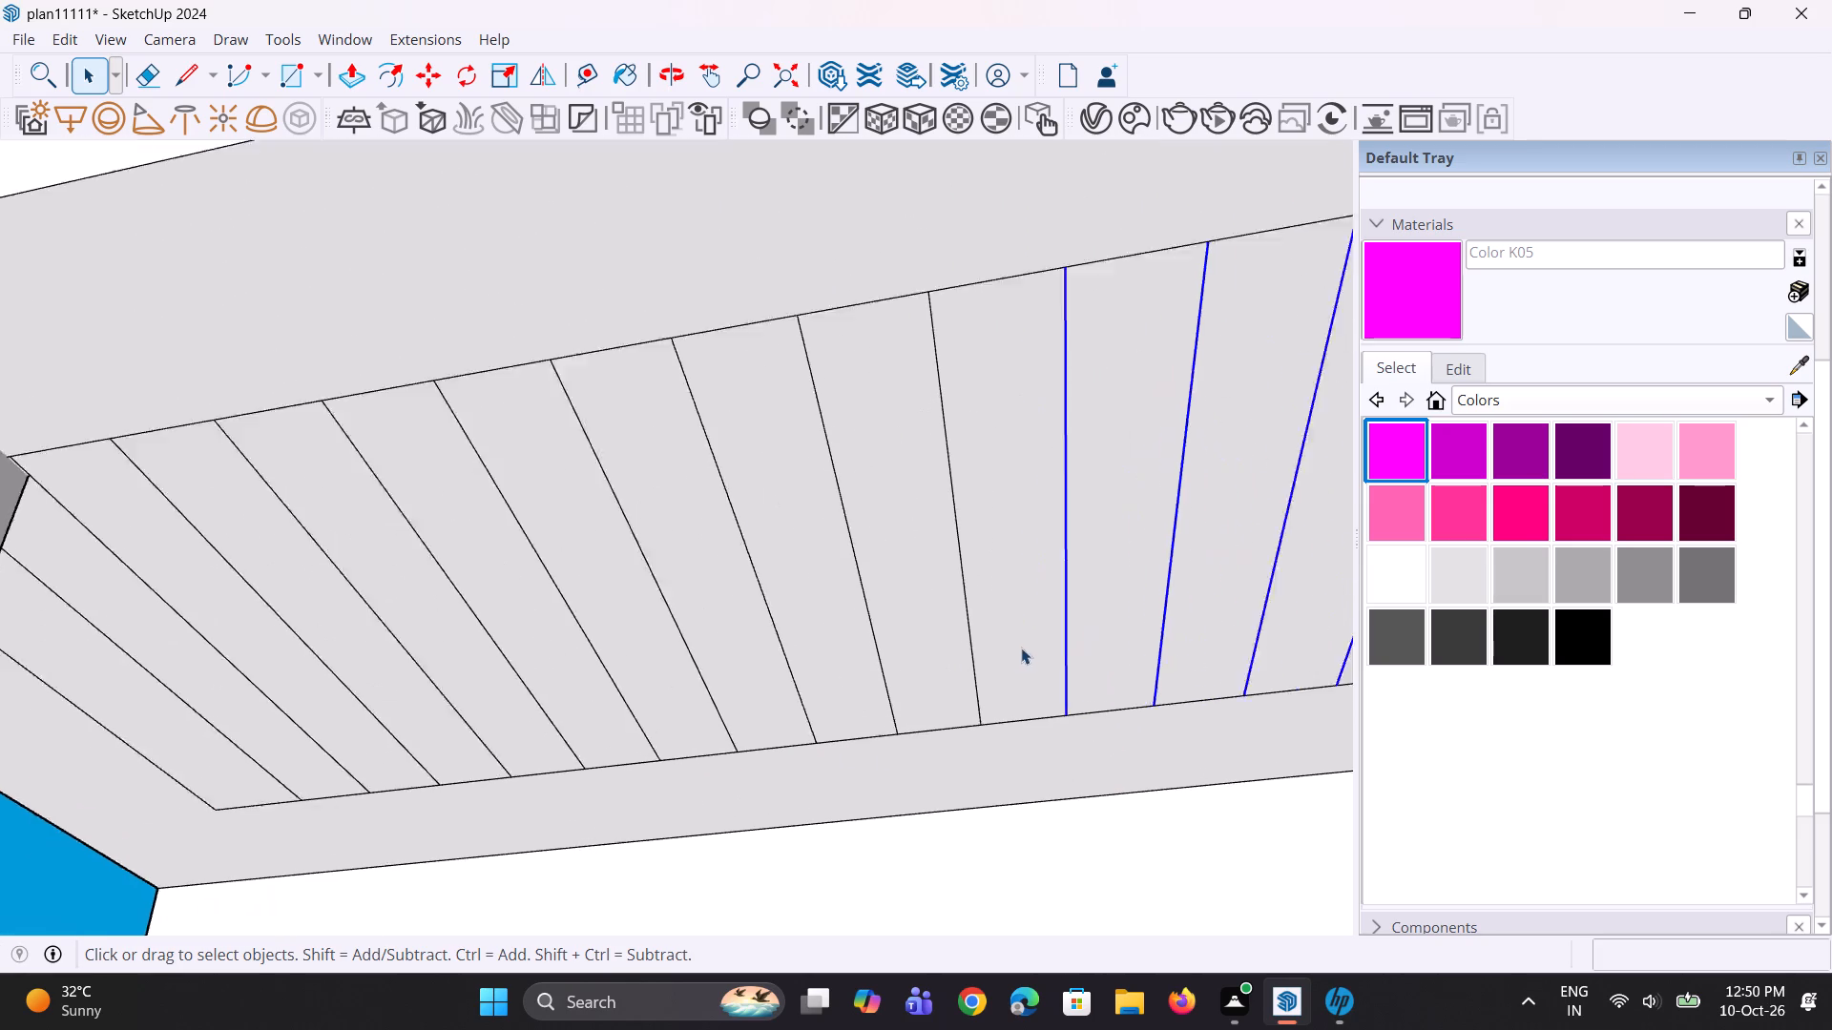
scroll(1021, 648, "up", 1)
left_click(968, 652, "ctrl")
scroll(883, 719, "up", 2)
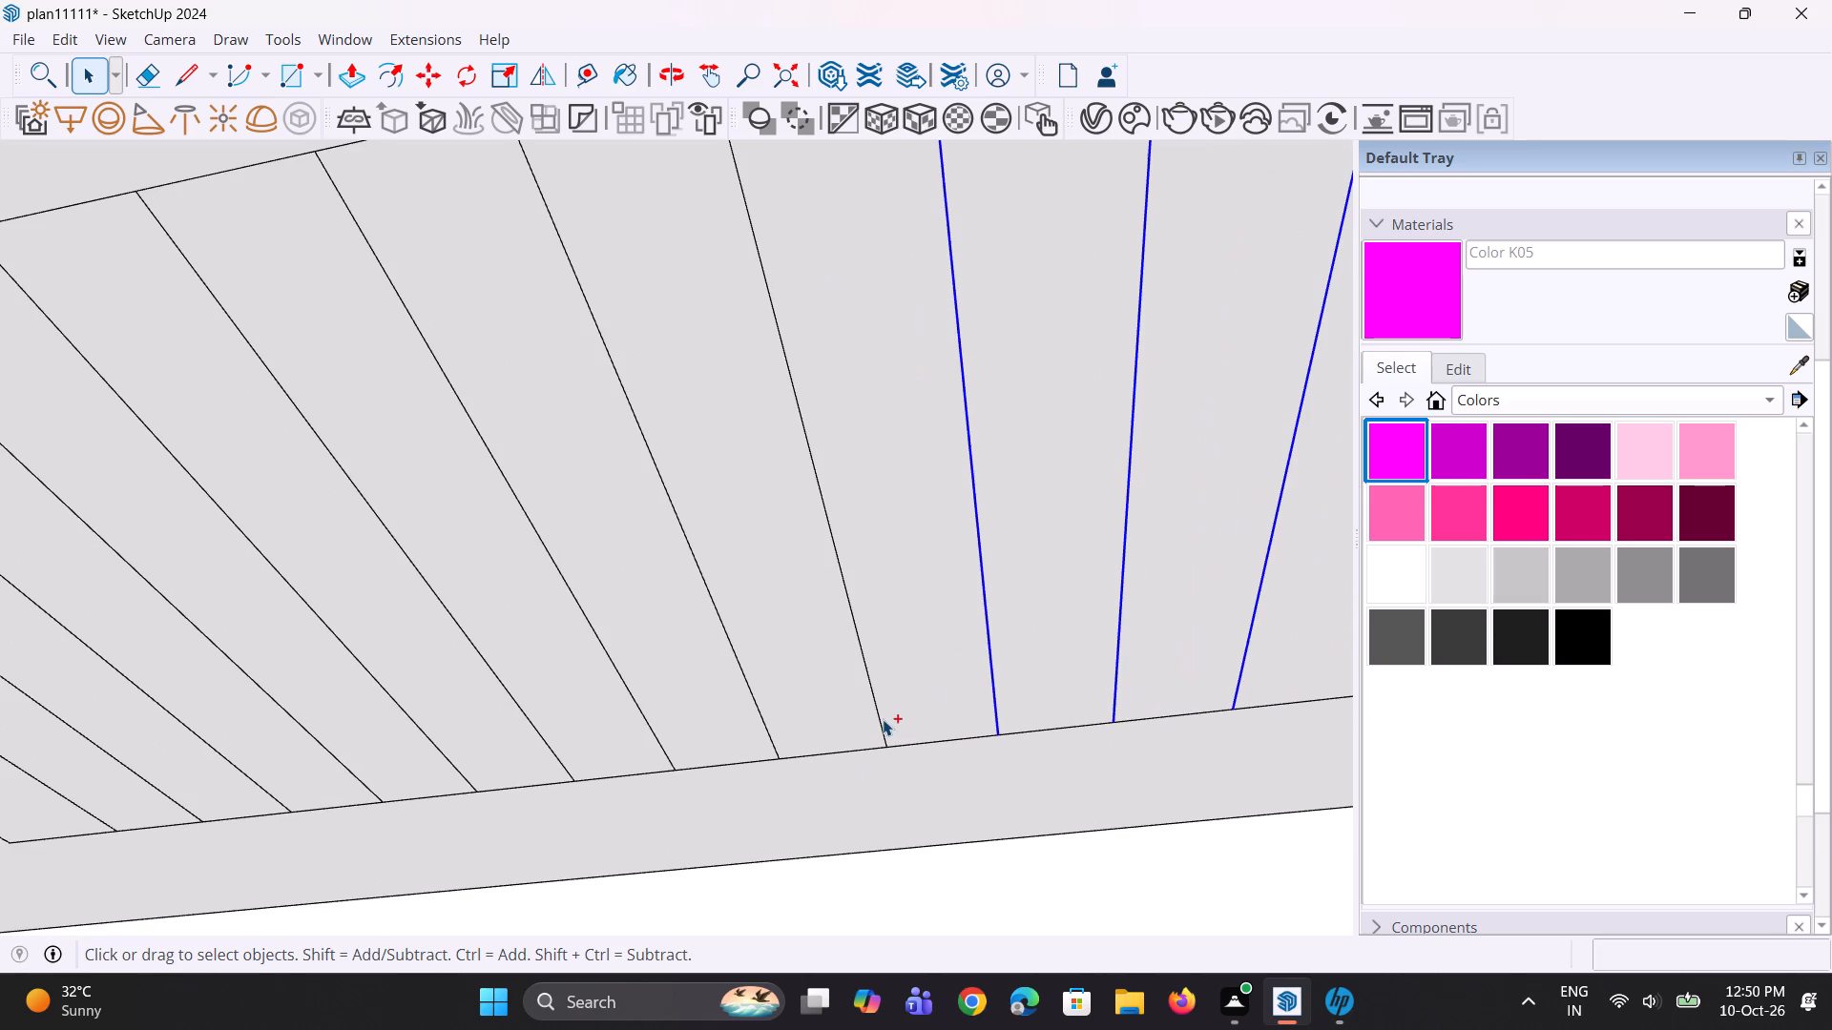
left_click(883, 719, "ctrl")
scroll(948, 742, "down", 5)
scroll(863, 741, "up", 5)
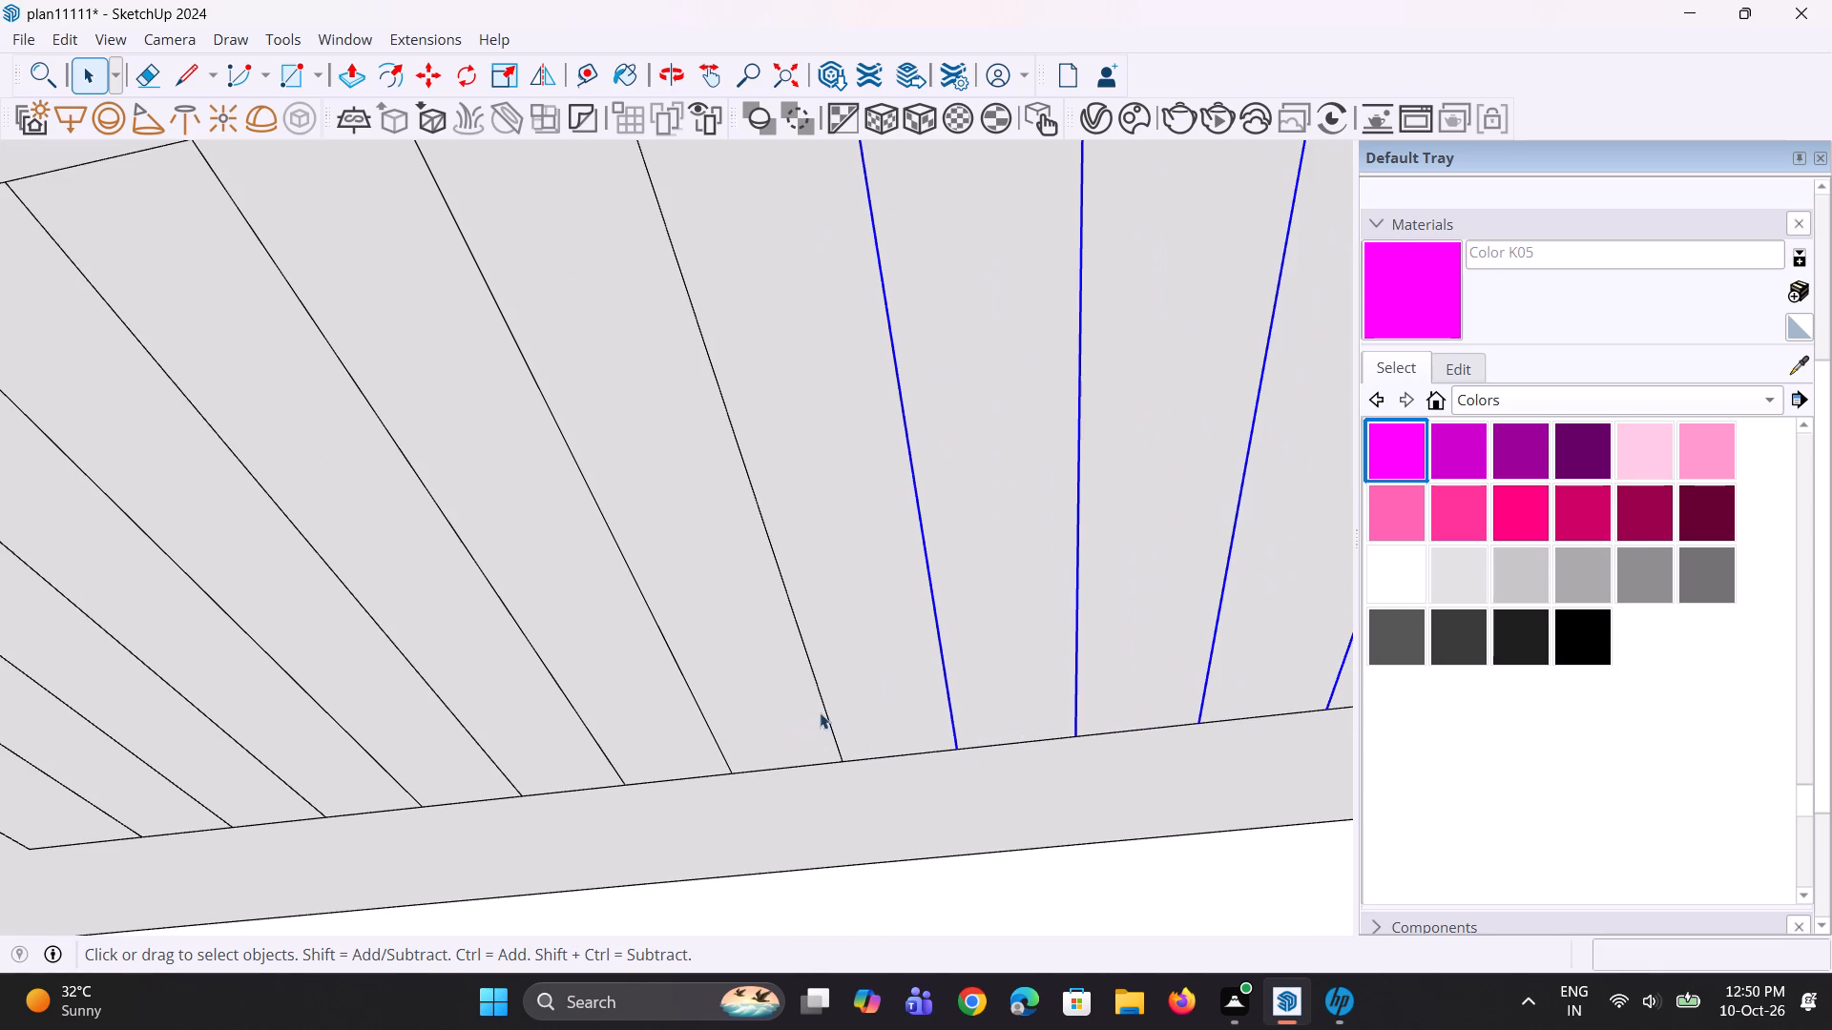
left_click(822, 711, "ctrl")
scroll(826, 709, "down", 5)
scroll(781, 730, "up", 5)
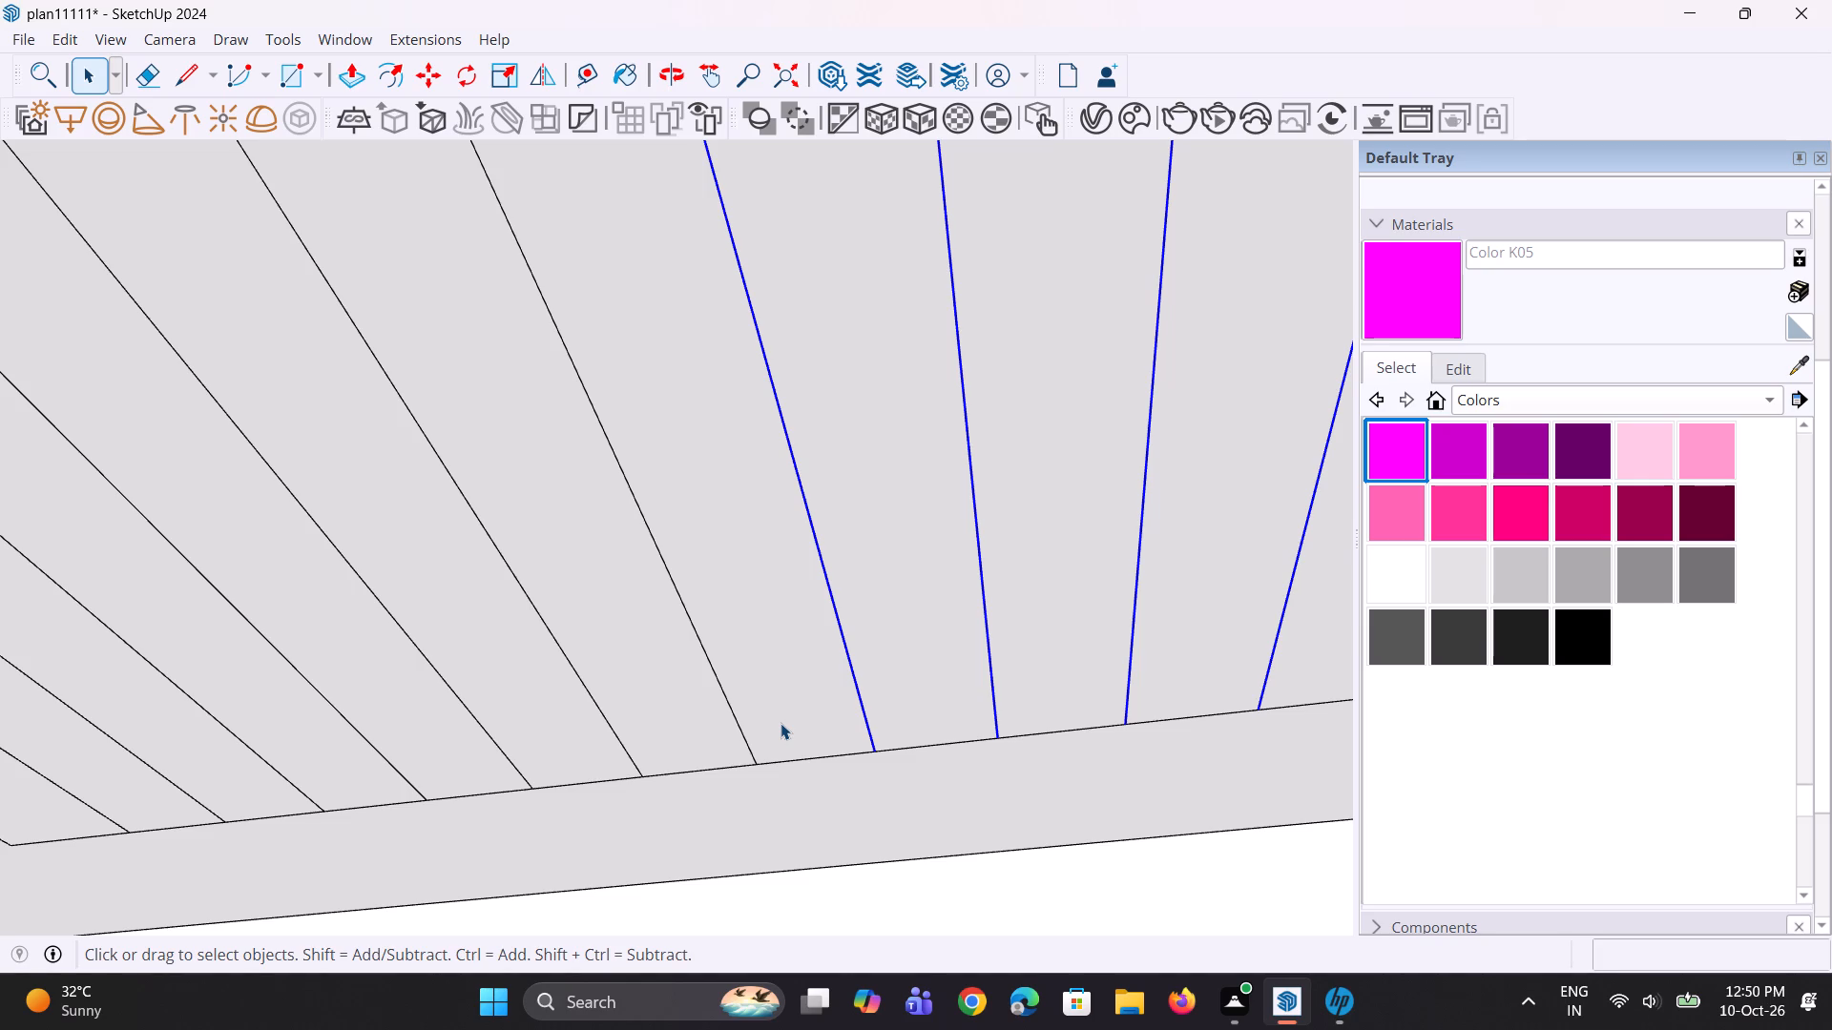
left_click(739, 722, "ctrl")
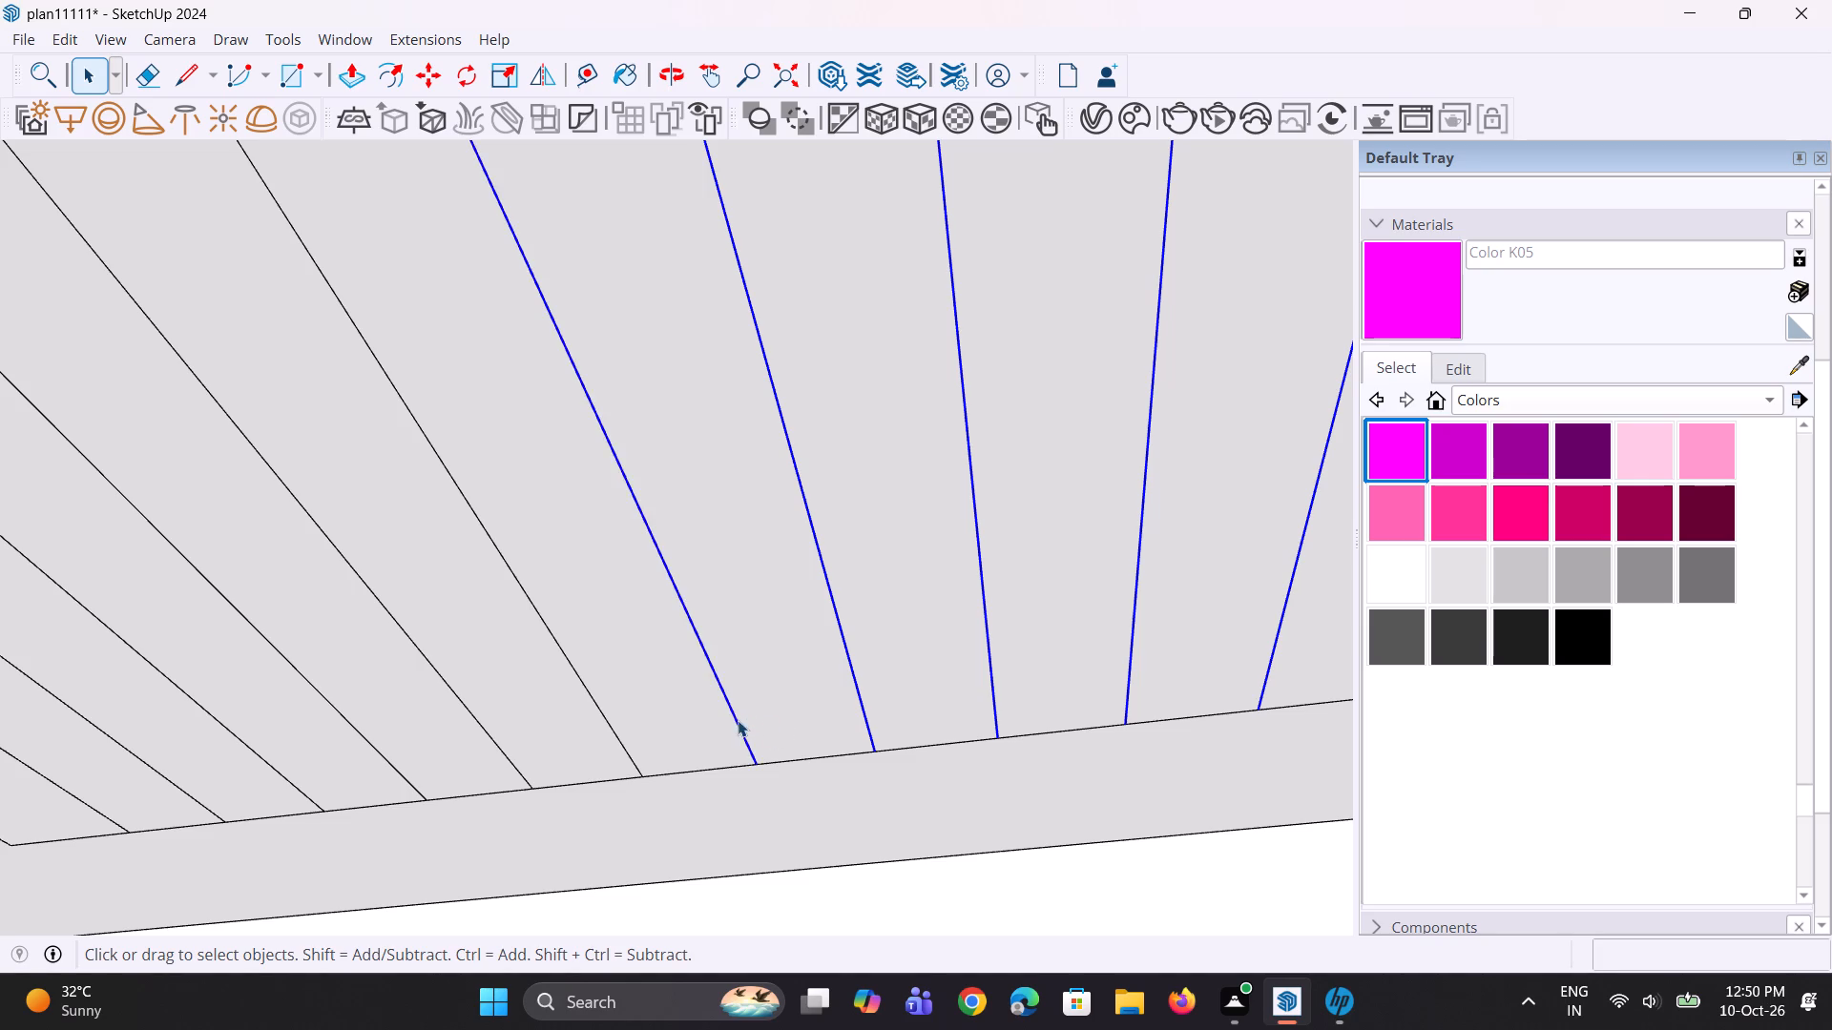
scroll(813, 670, "down", 8)
scroll(625, 680, "up", 5)
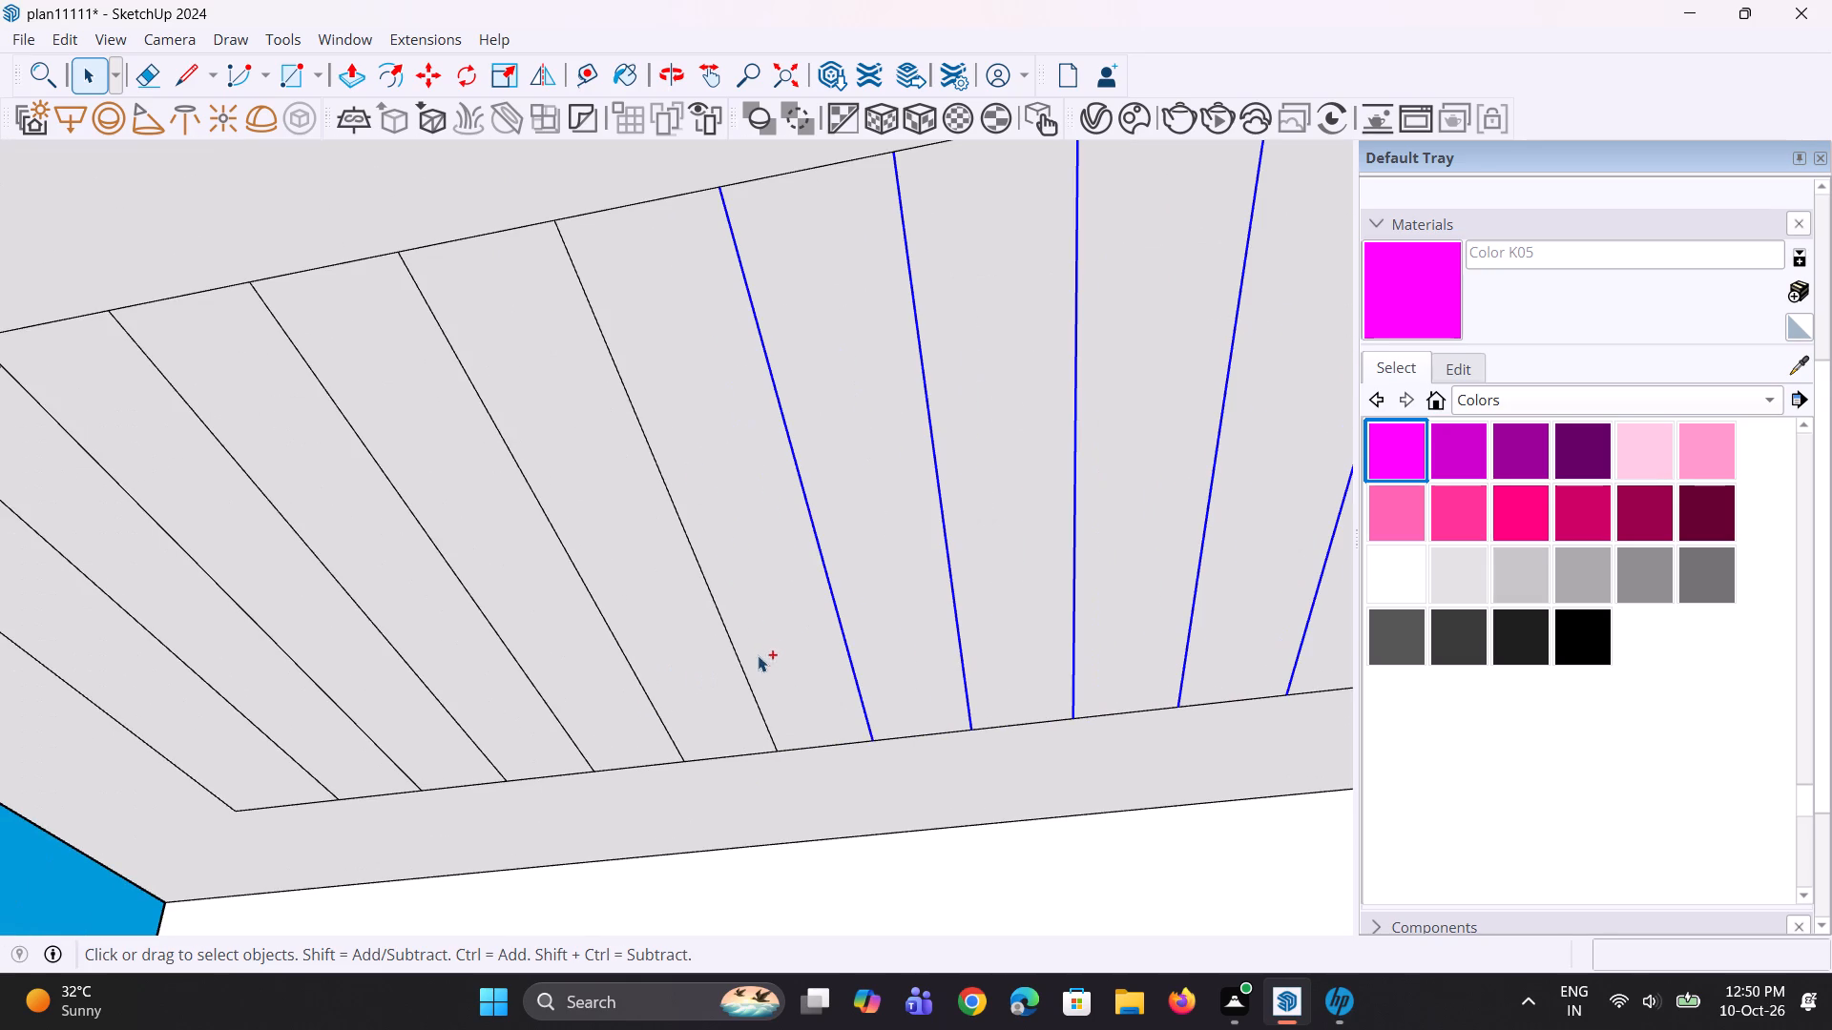
left_click(749, 683, "ctrl")
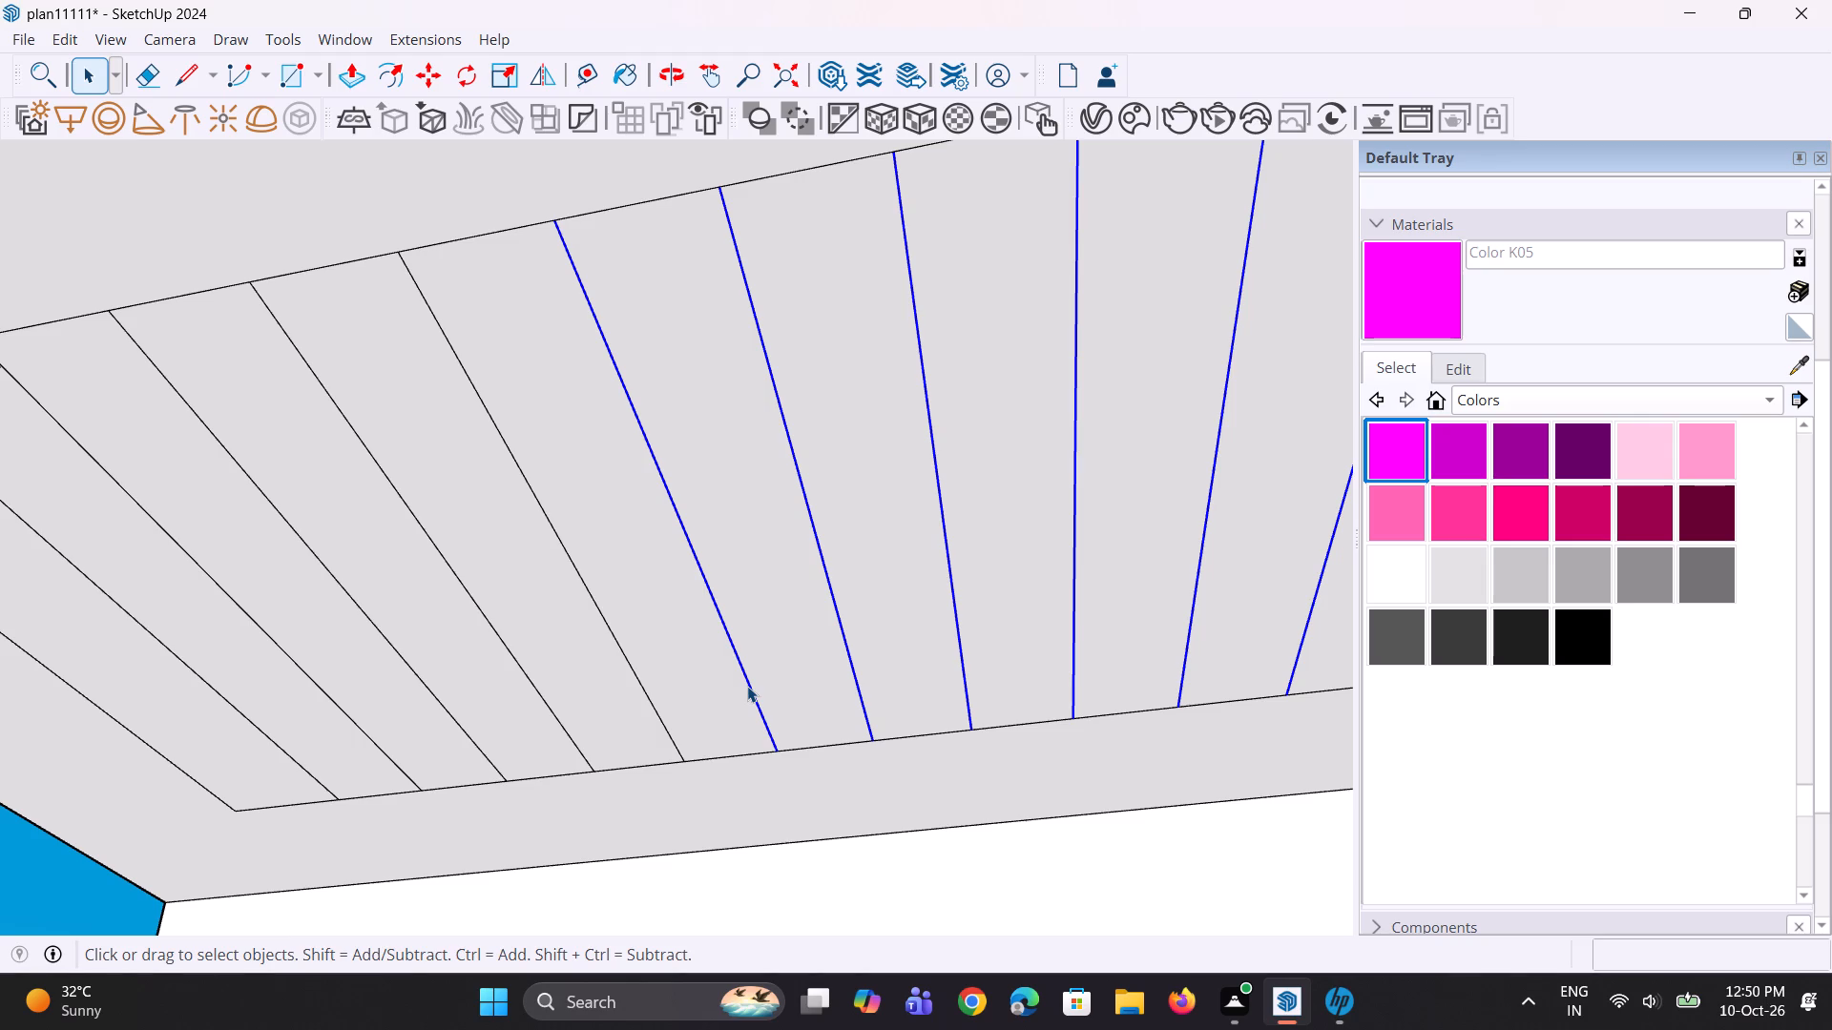
scroll(747, 683, "down", 2)
scroll(309, 764, "up", 3)
scroll(629, 706, "up", 1)
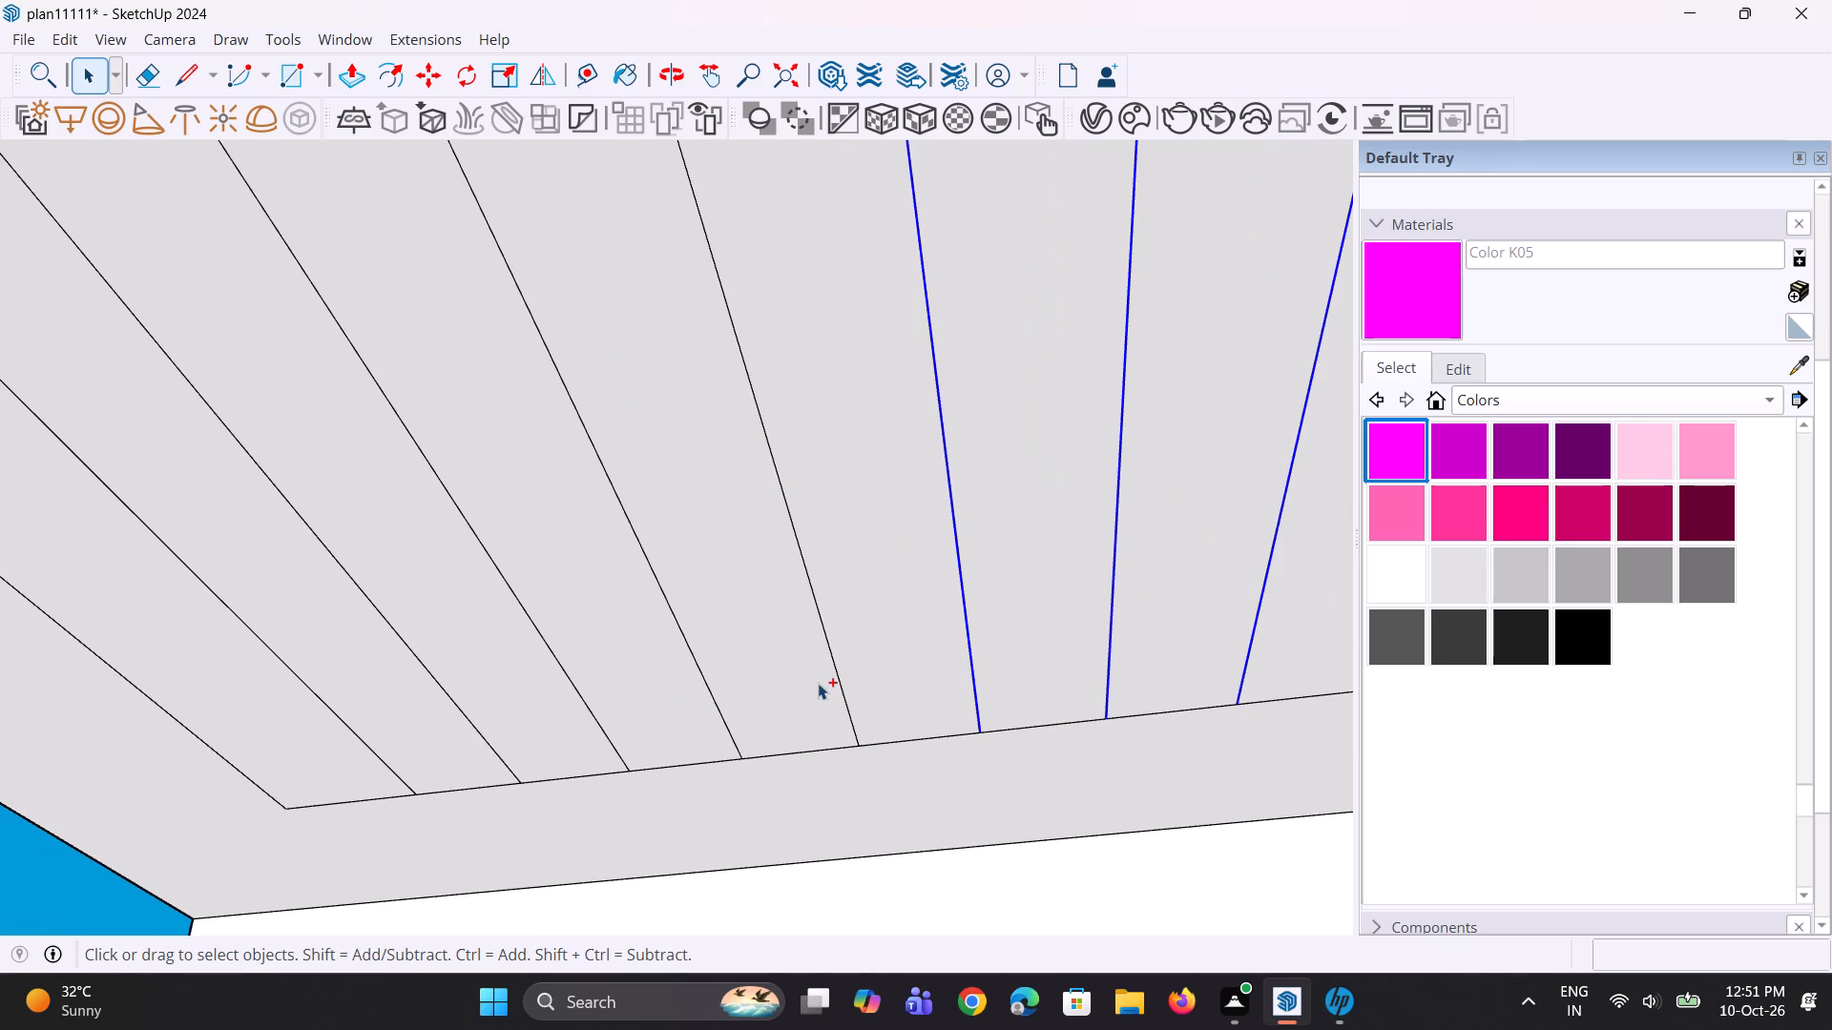
left_click(843, 687, "ctrl")
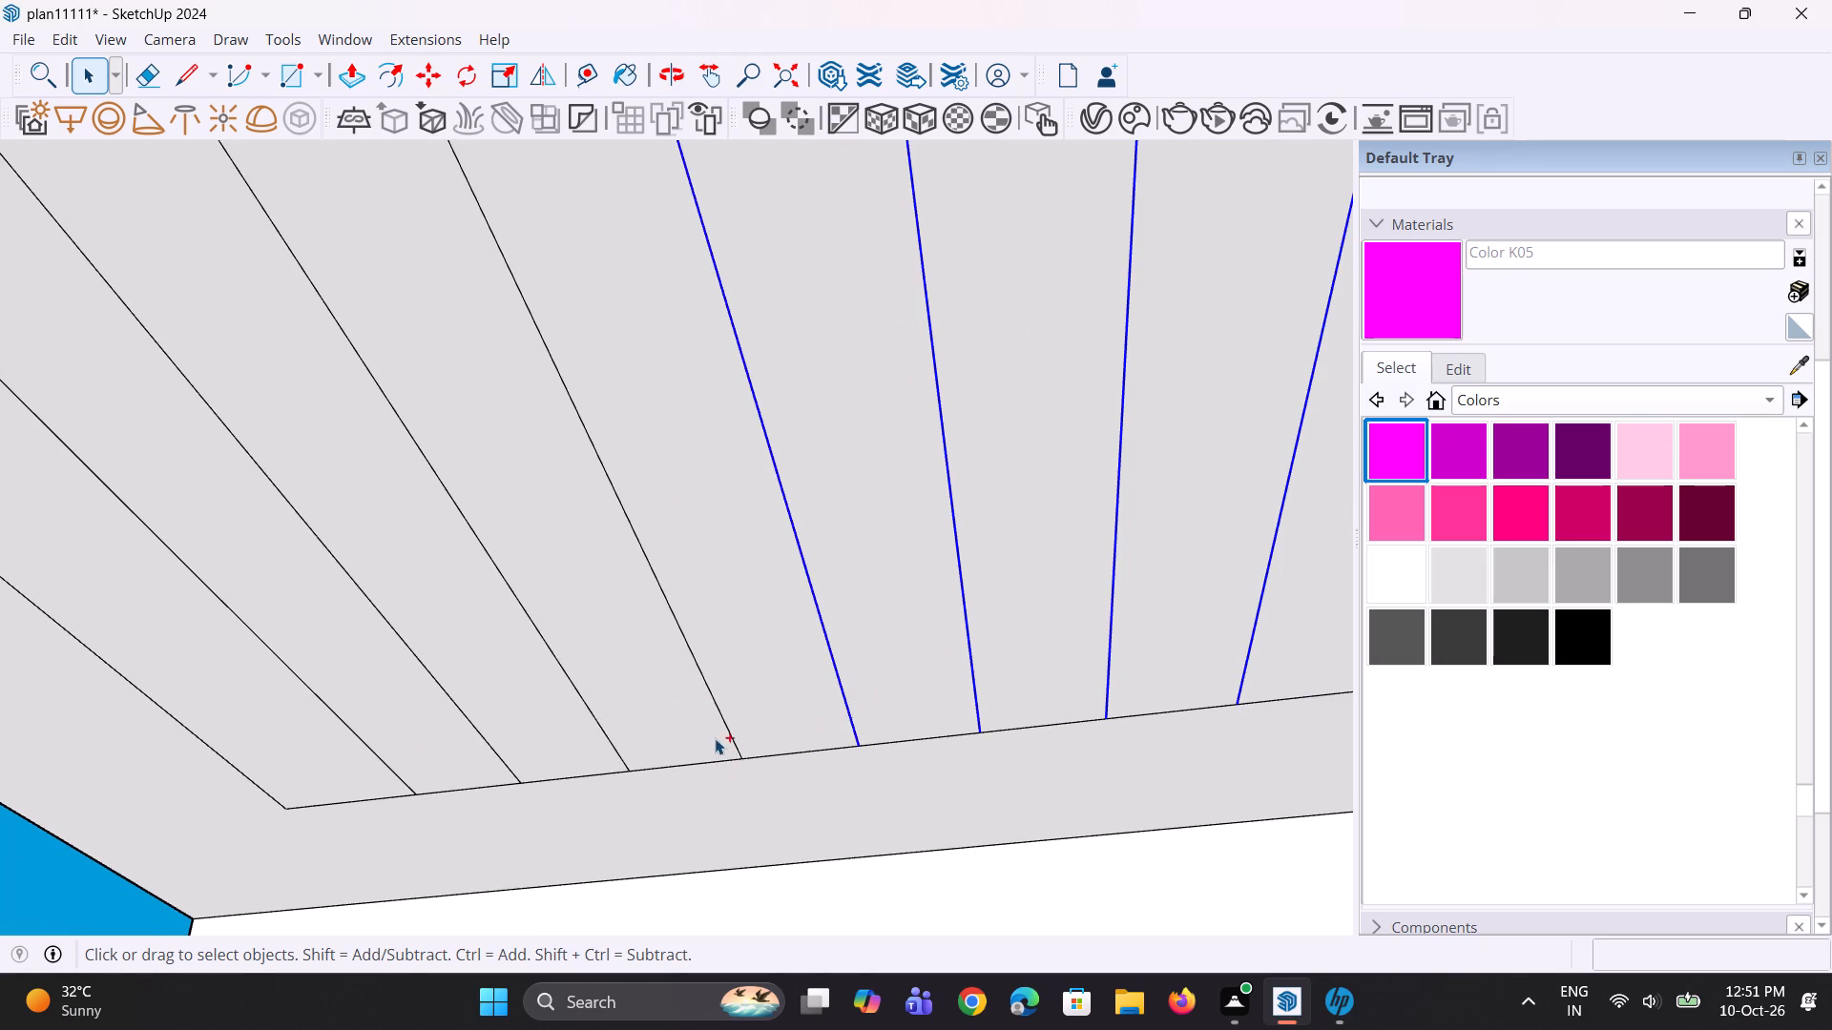
scroll(719, 730, "up", 1, "ctrl")
left_click(725, 725, "ctrl")
scroll(728, 650, "down", 5)
scroll(446, 716, "up", 3)
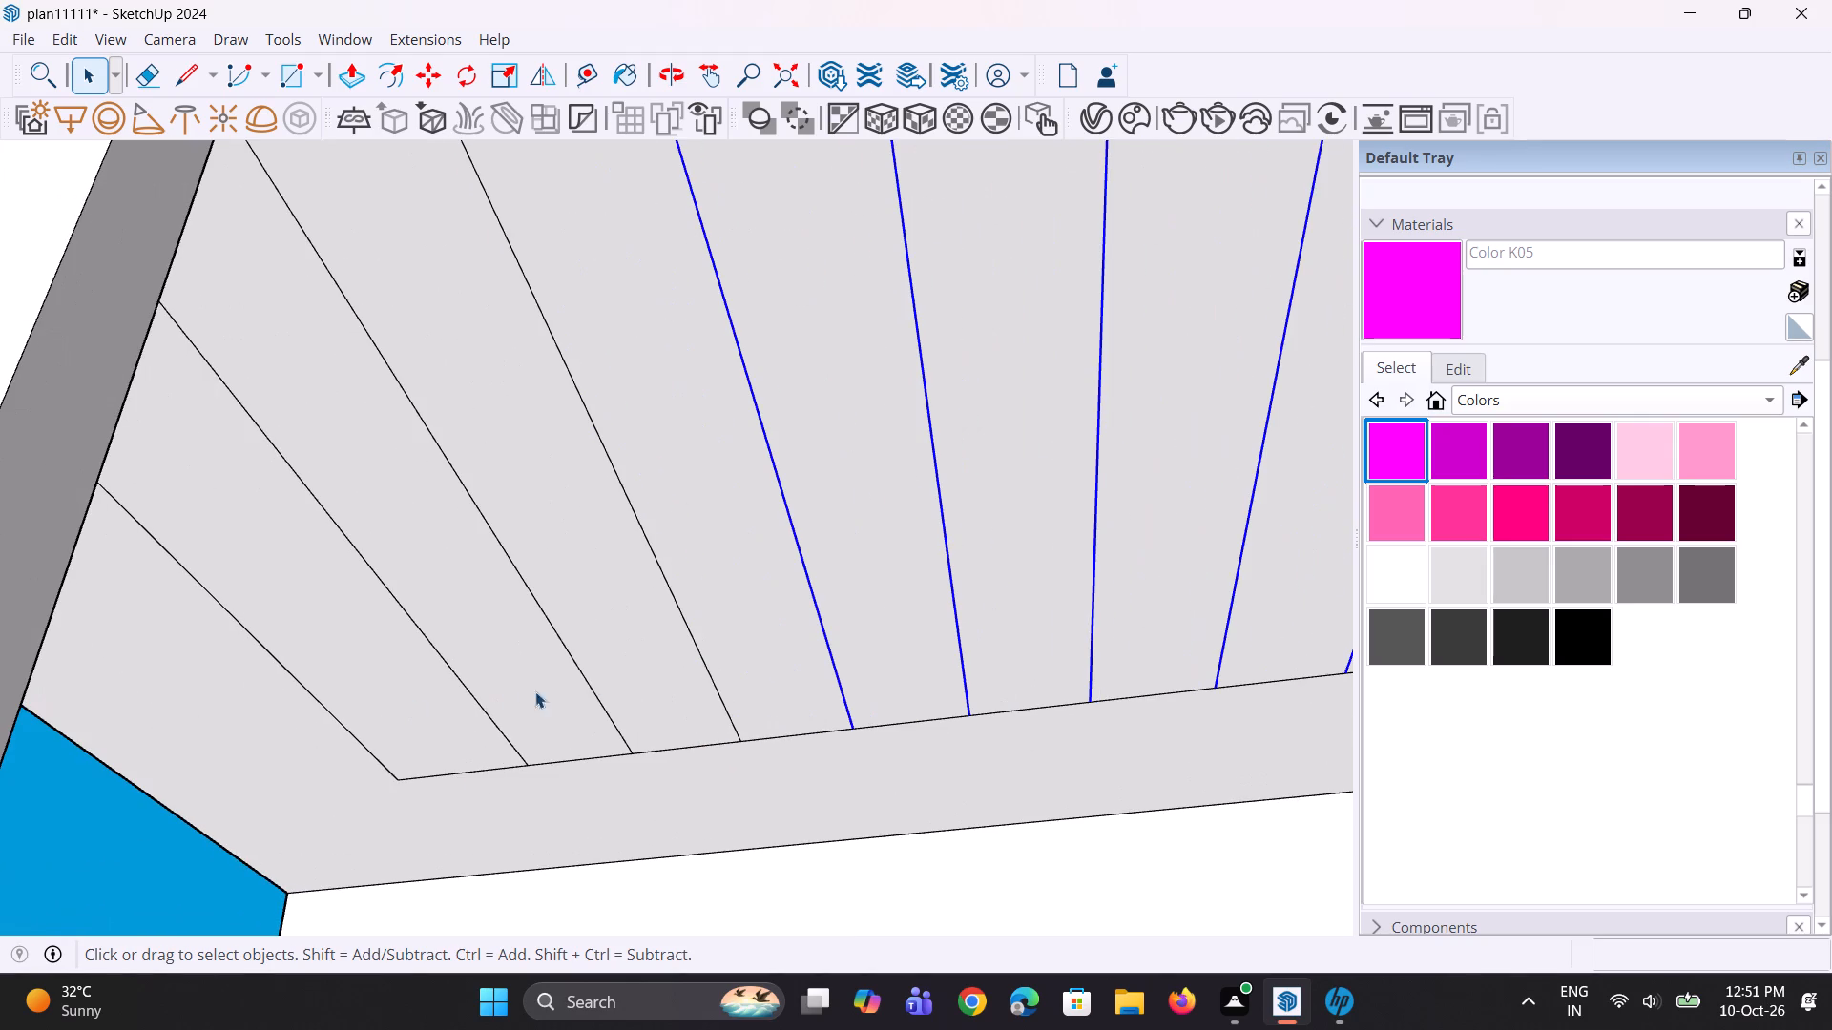
left_click(714, 680, "ctrl")
left_click(618, 729, "ctrl")
left_click(510, 746, "ctrl")
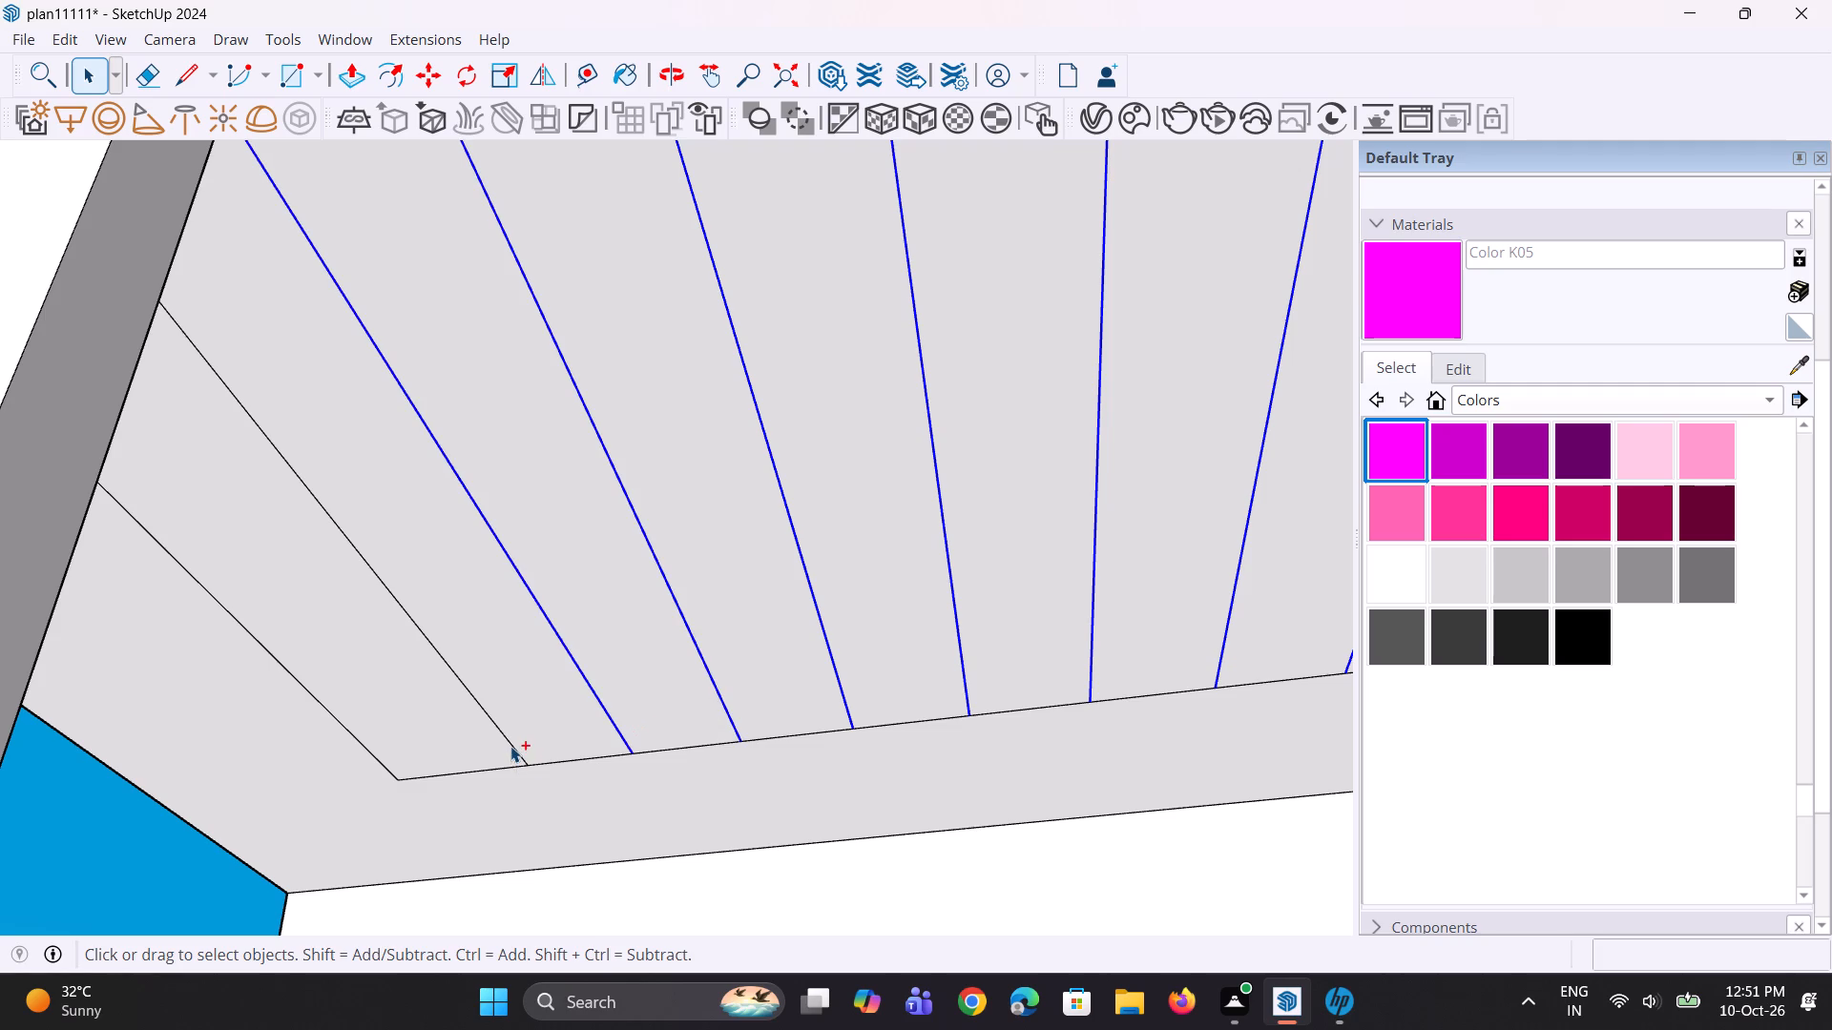
left_click(388, 771, "ctrl")
scroll(423, 784, "down", 2)
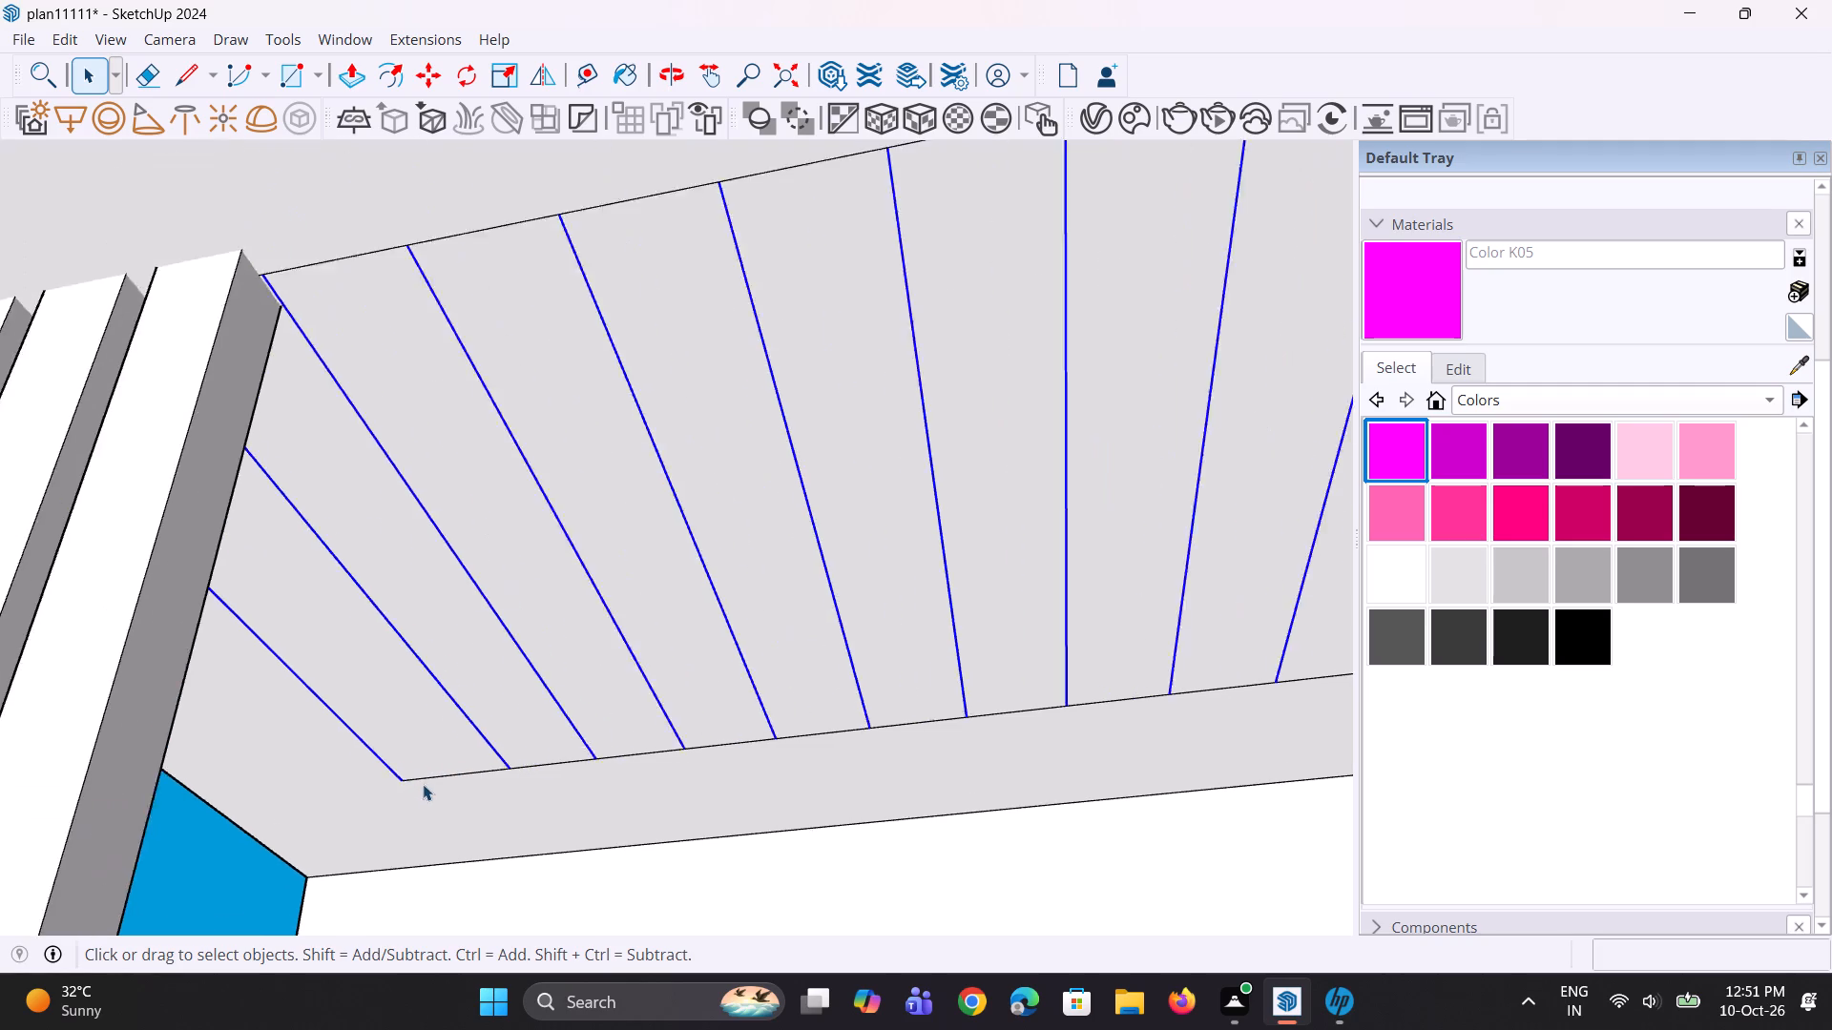
scroll(423, 784, "down", 9)
key("m")
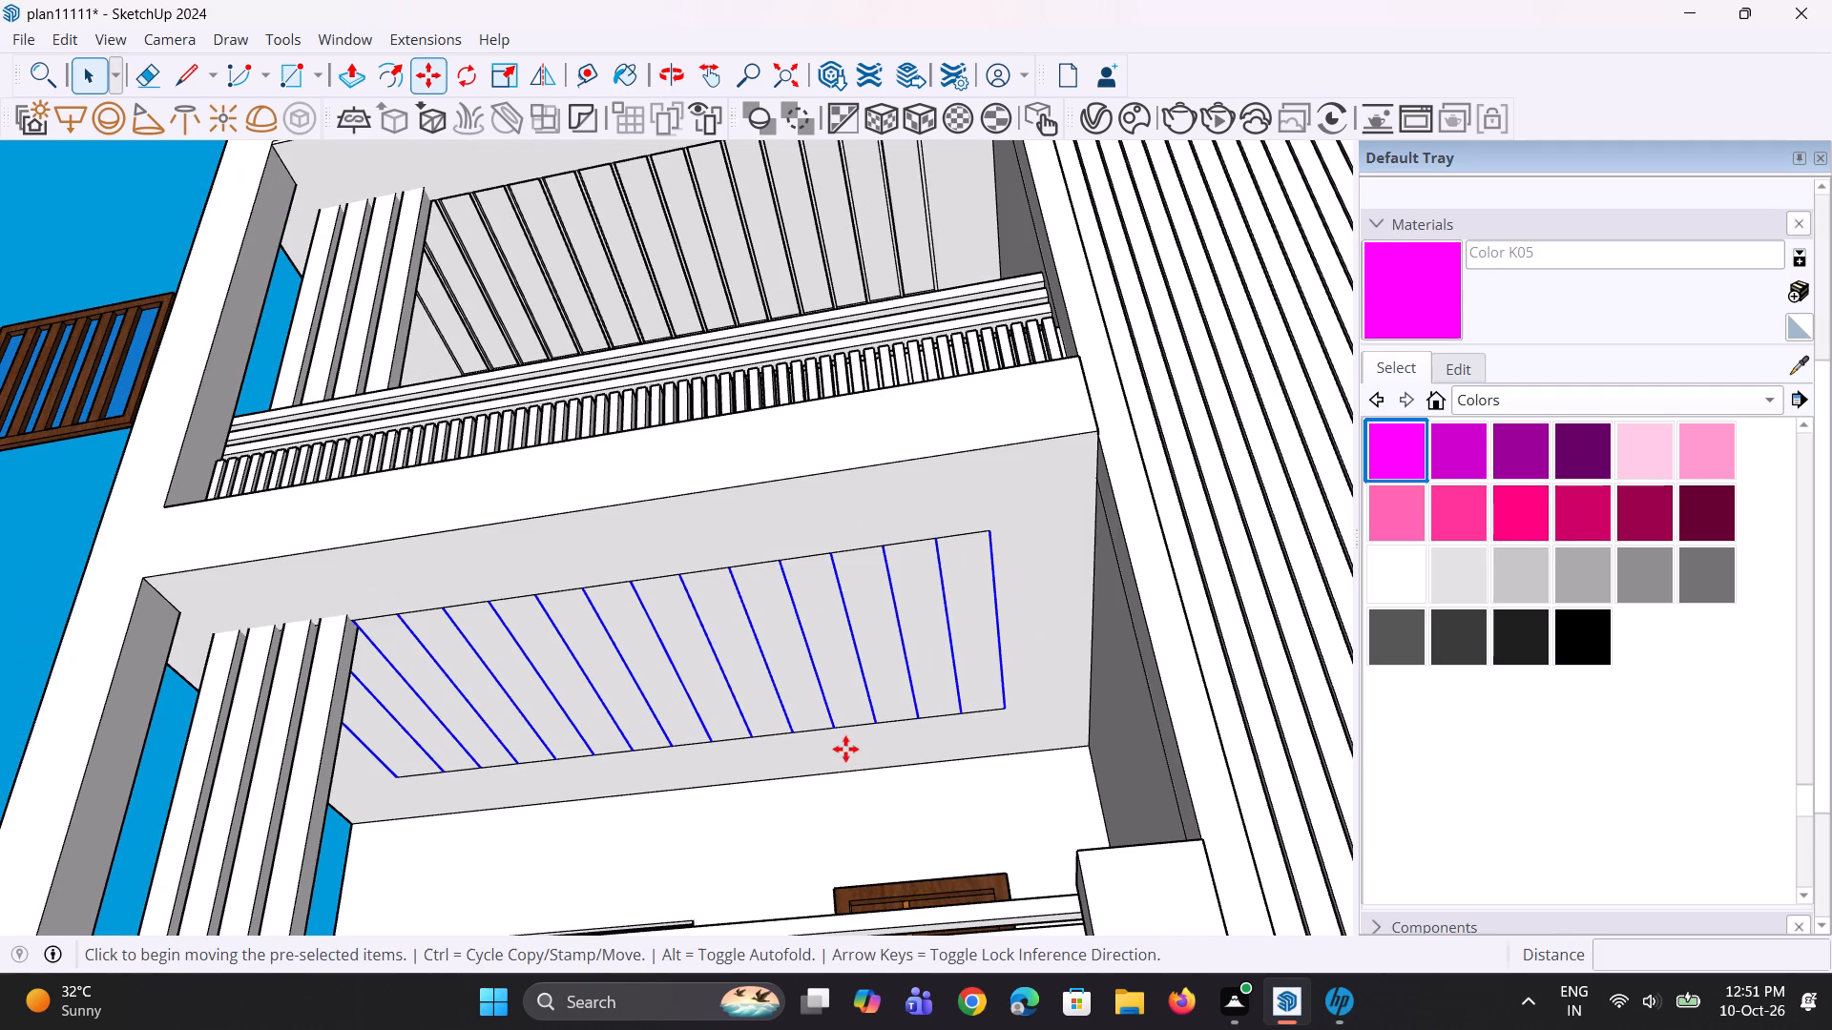
scroll(1001, 707, "up", 2)
left_click(1004, 707)
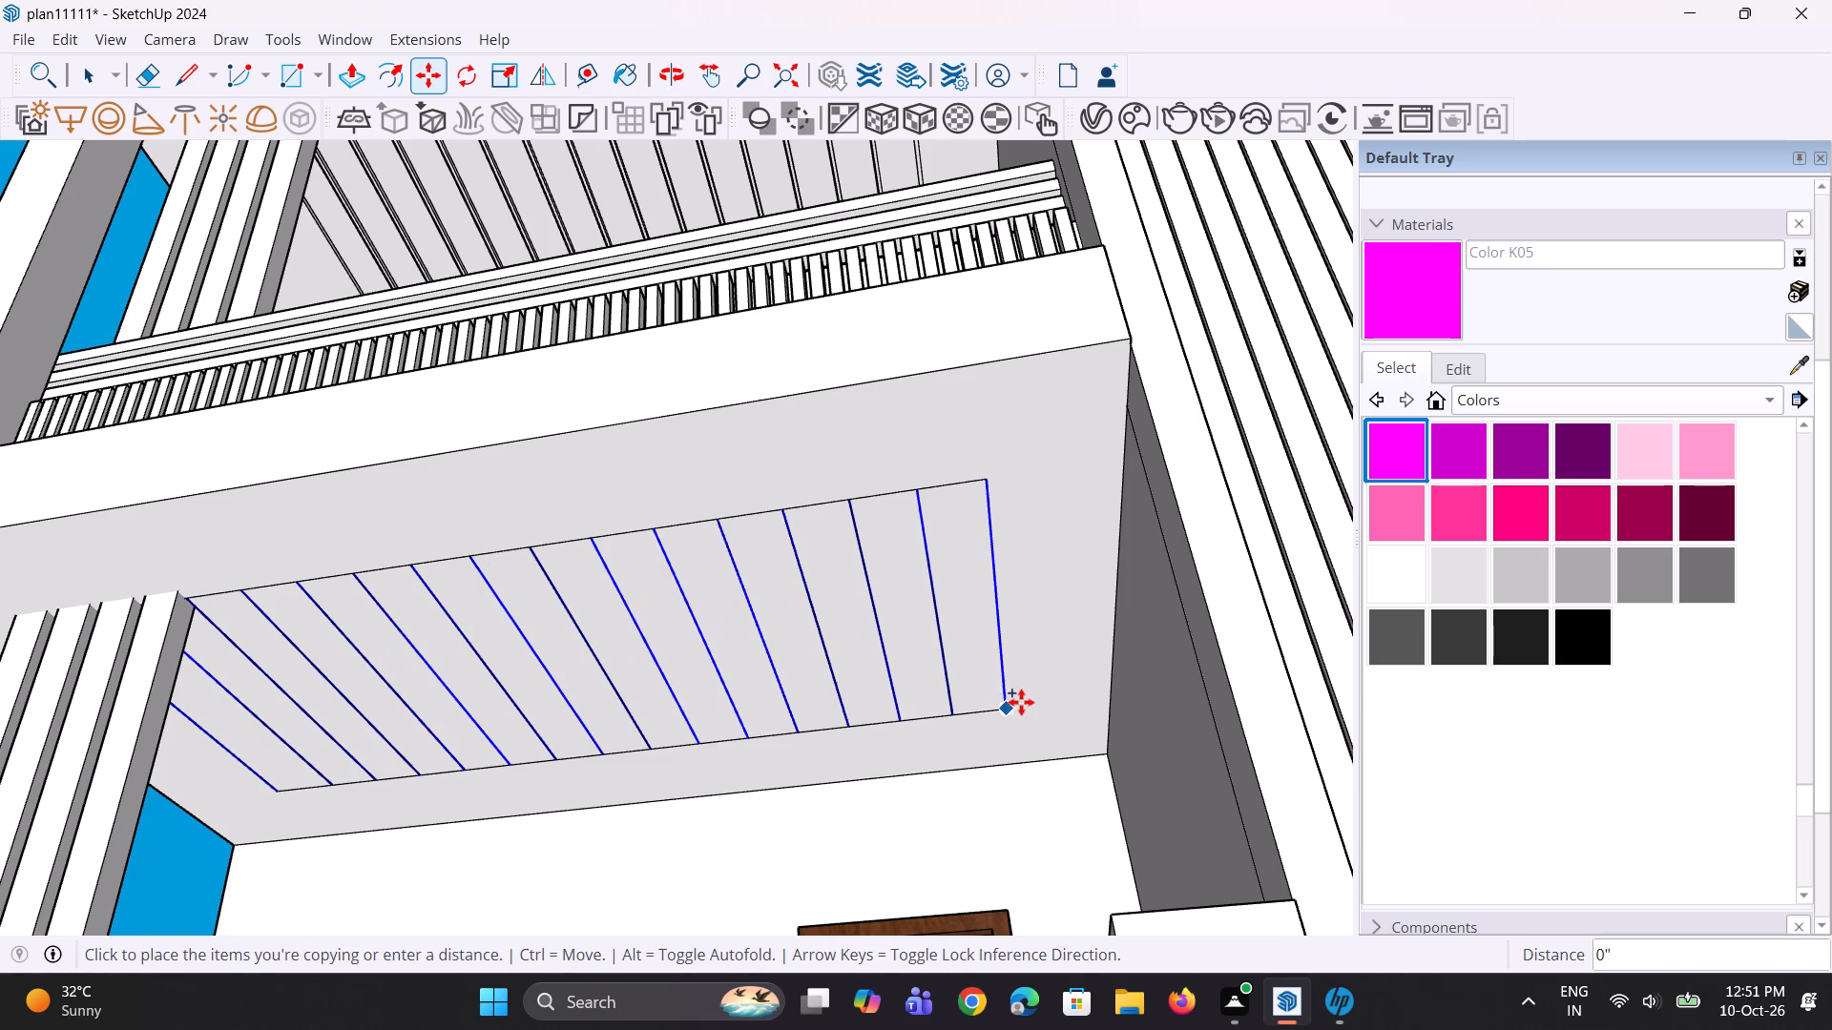
left_click(1025, 702)
key("space")
key("space")
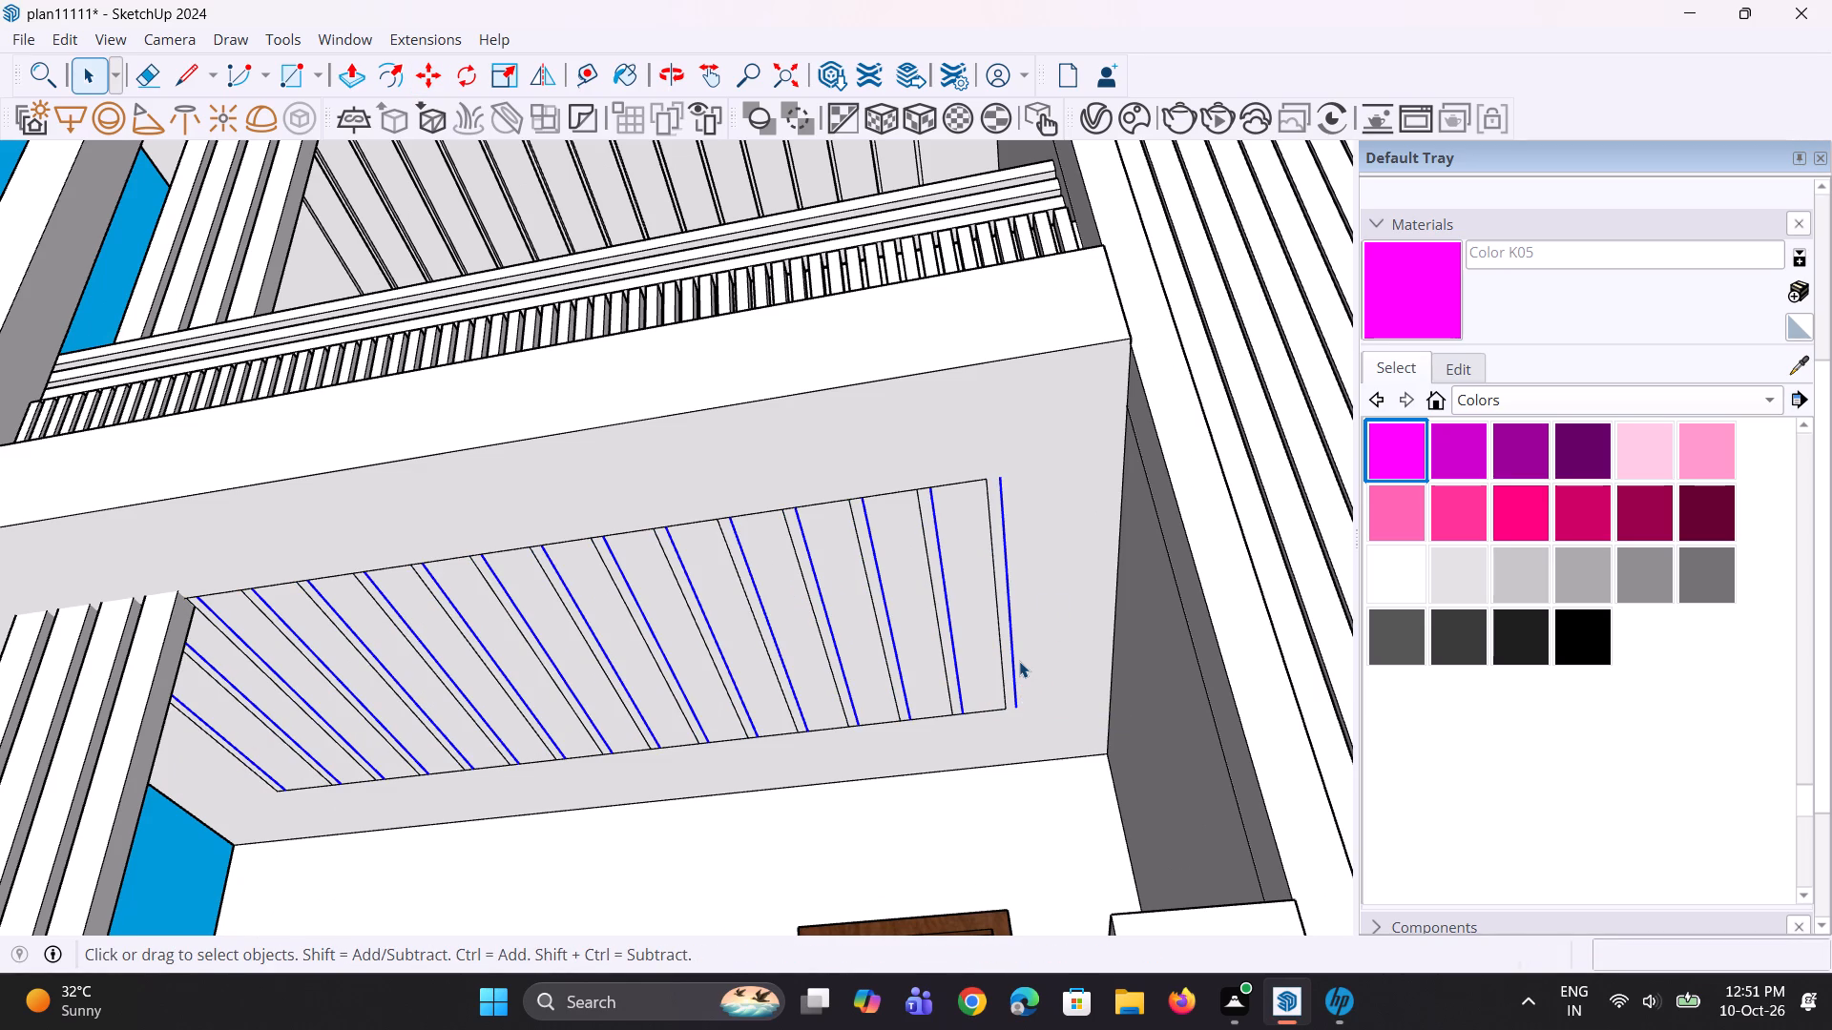
Draw two short lines, about 2" each, closing both ends of the strip beyond the inset's end edge.
scroll(1029, 655, "up", 2)
scroll(981, 717, "up", 2)
key("l")
scroll(1014, 709, "up", 2)
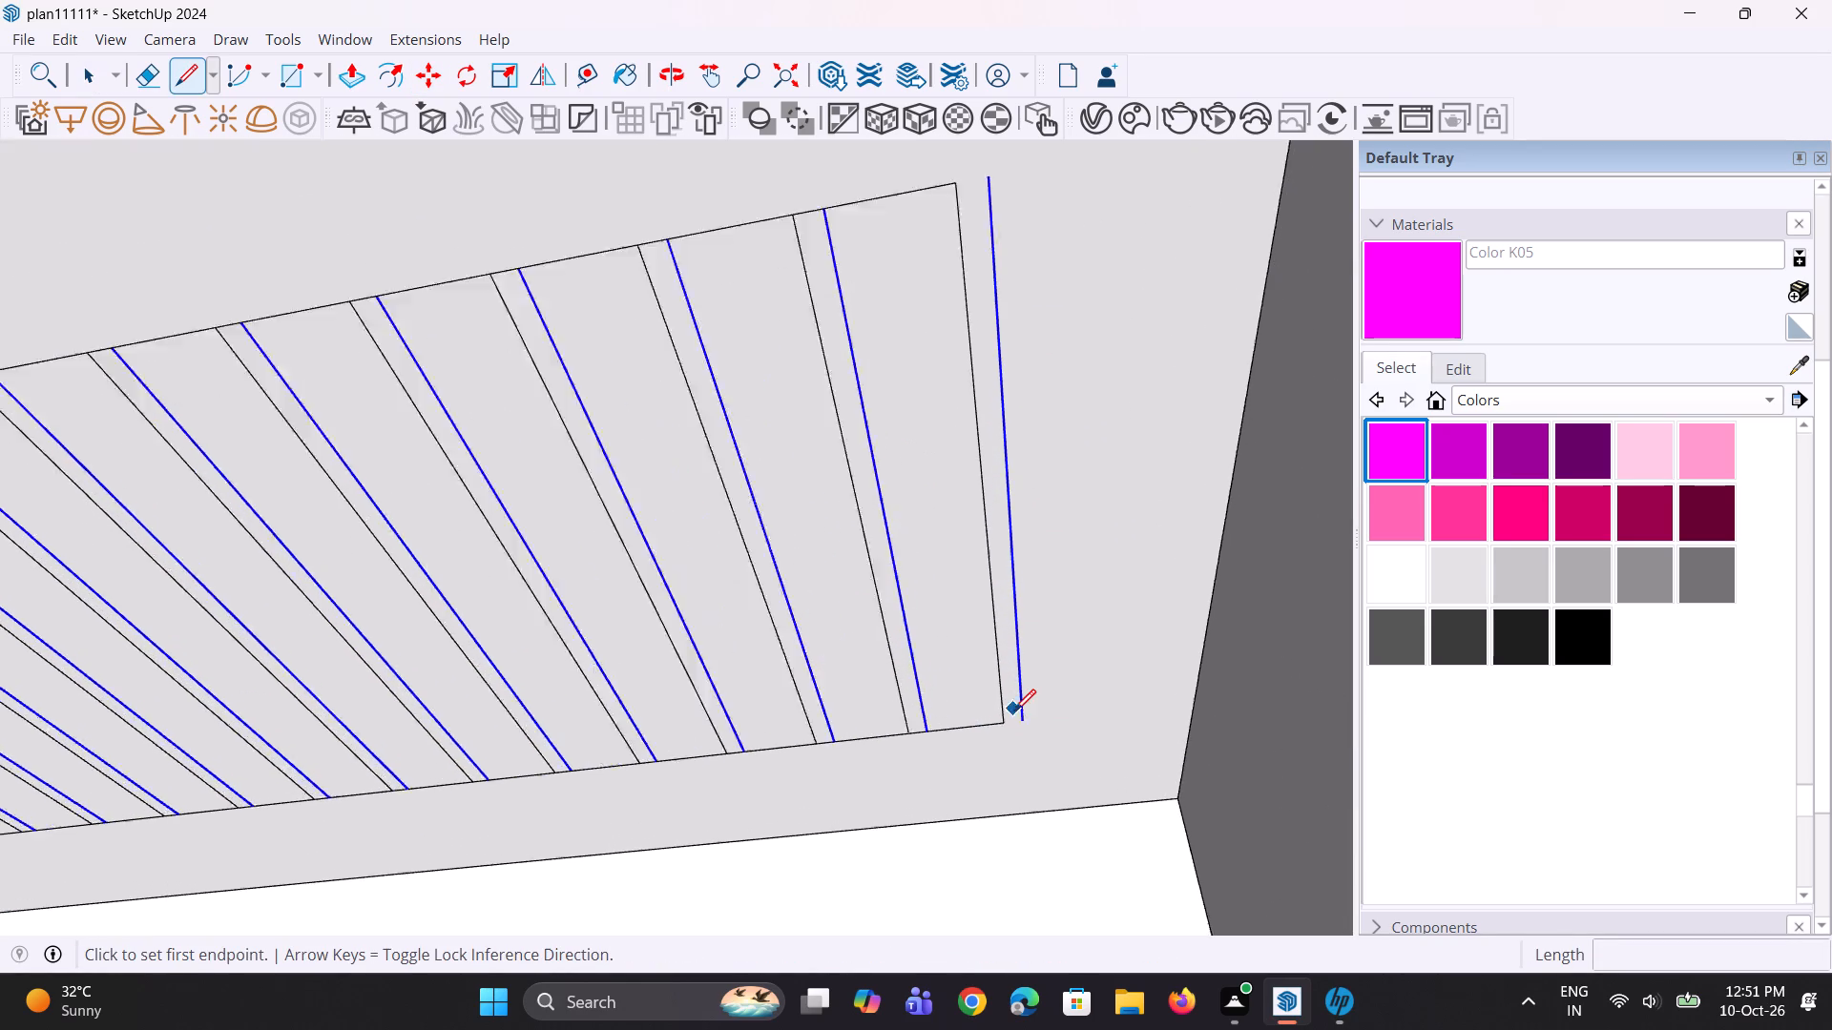
scroll(1031, 723, "up", 2)
left_click(1021, 721)
left_click(993, 724)
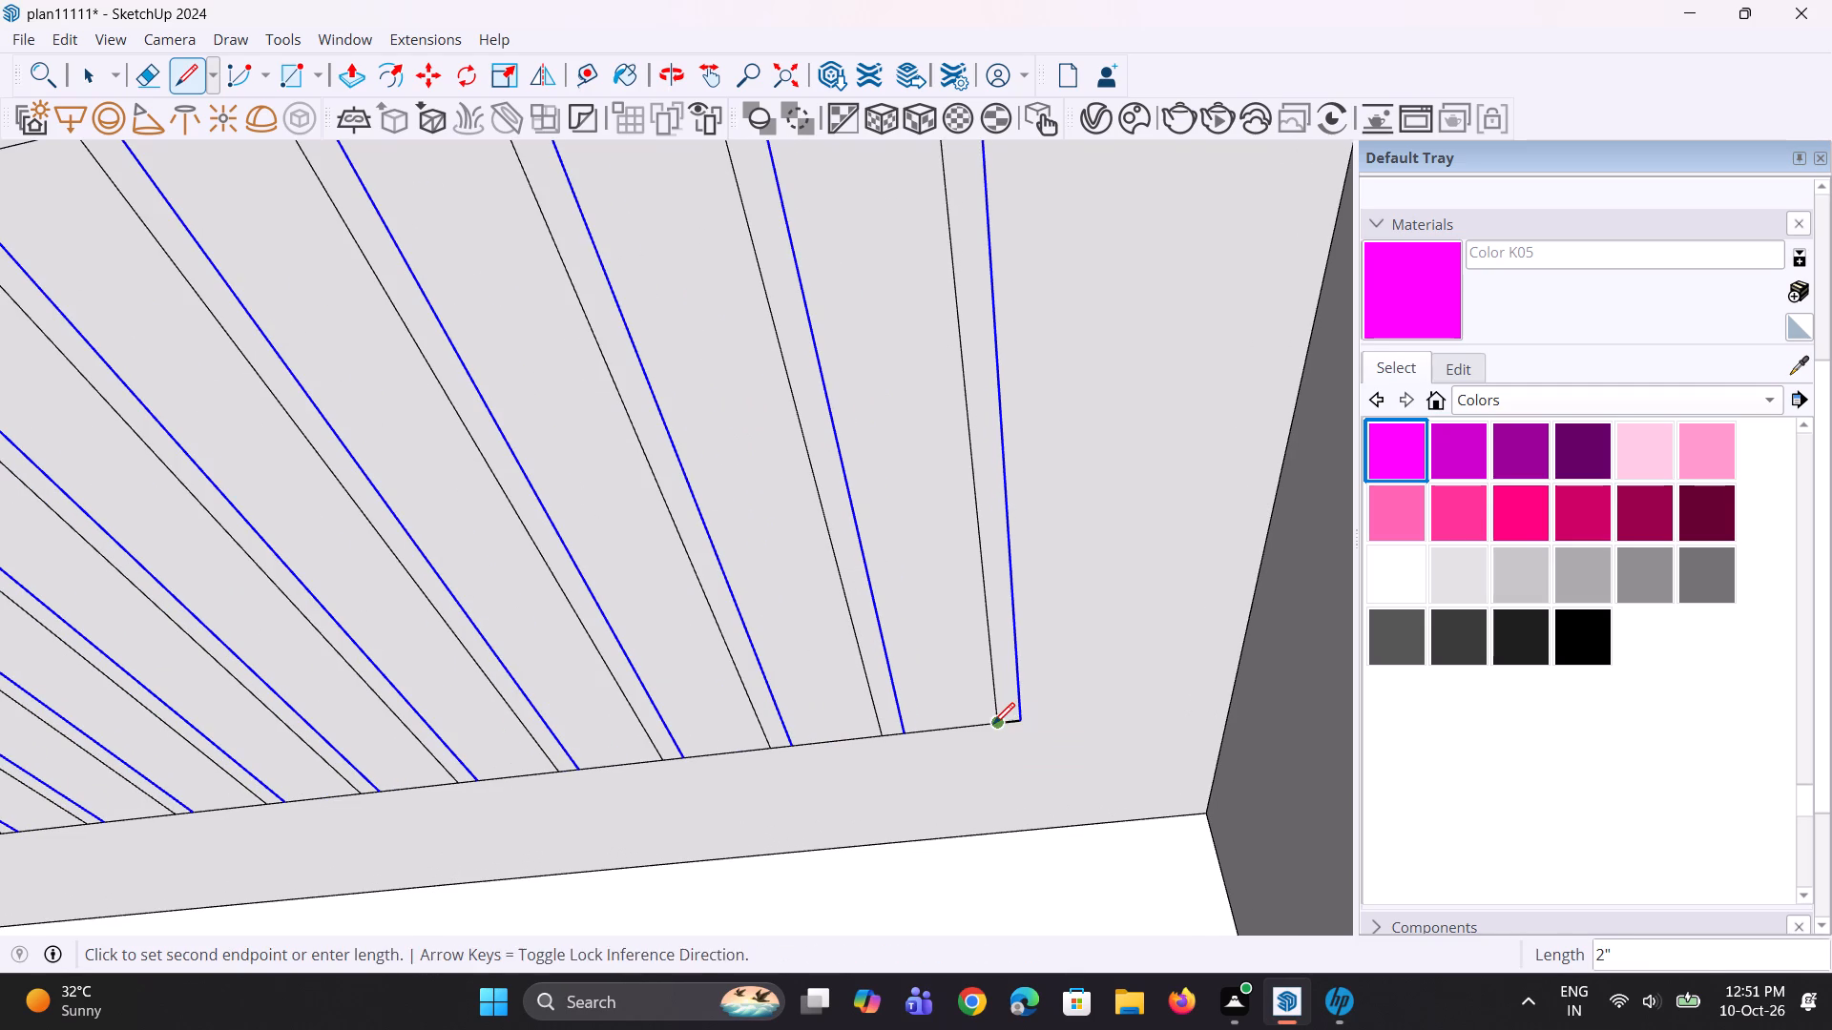
key("space")
key("l")
scroll(1017, 731, "down", 2)
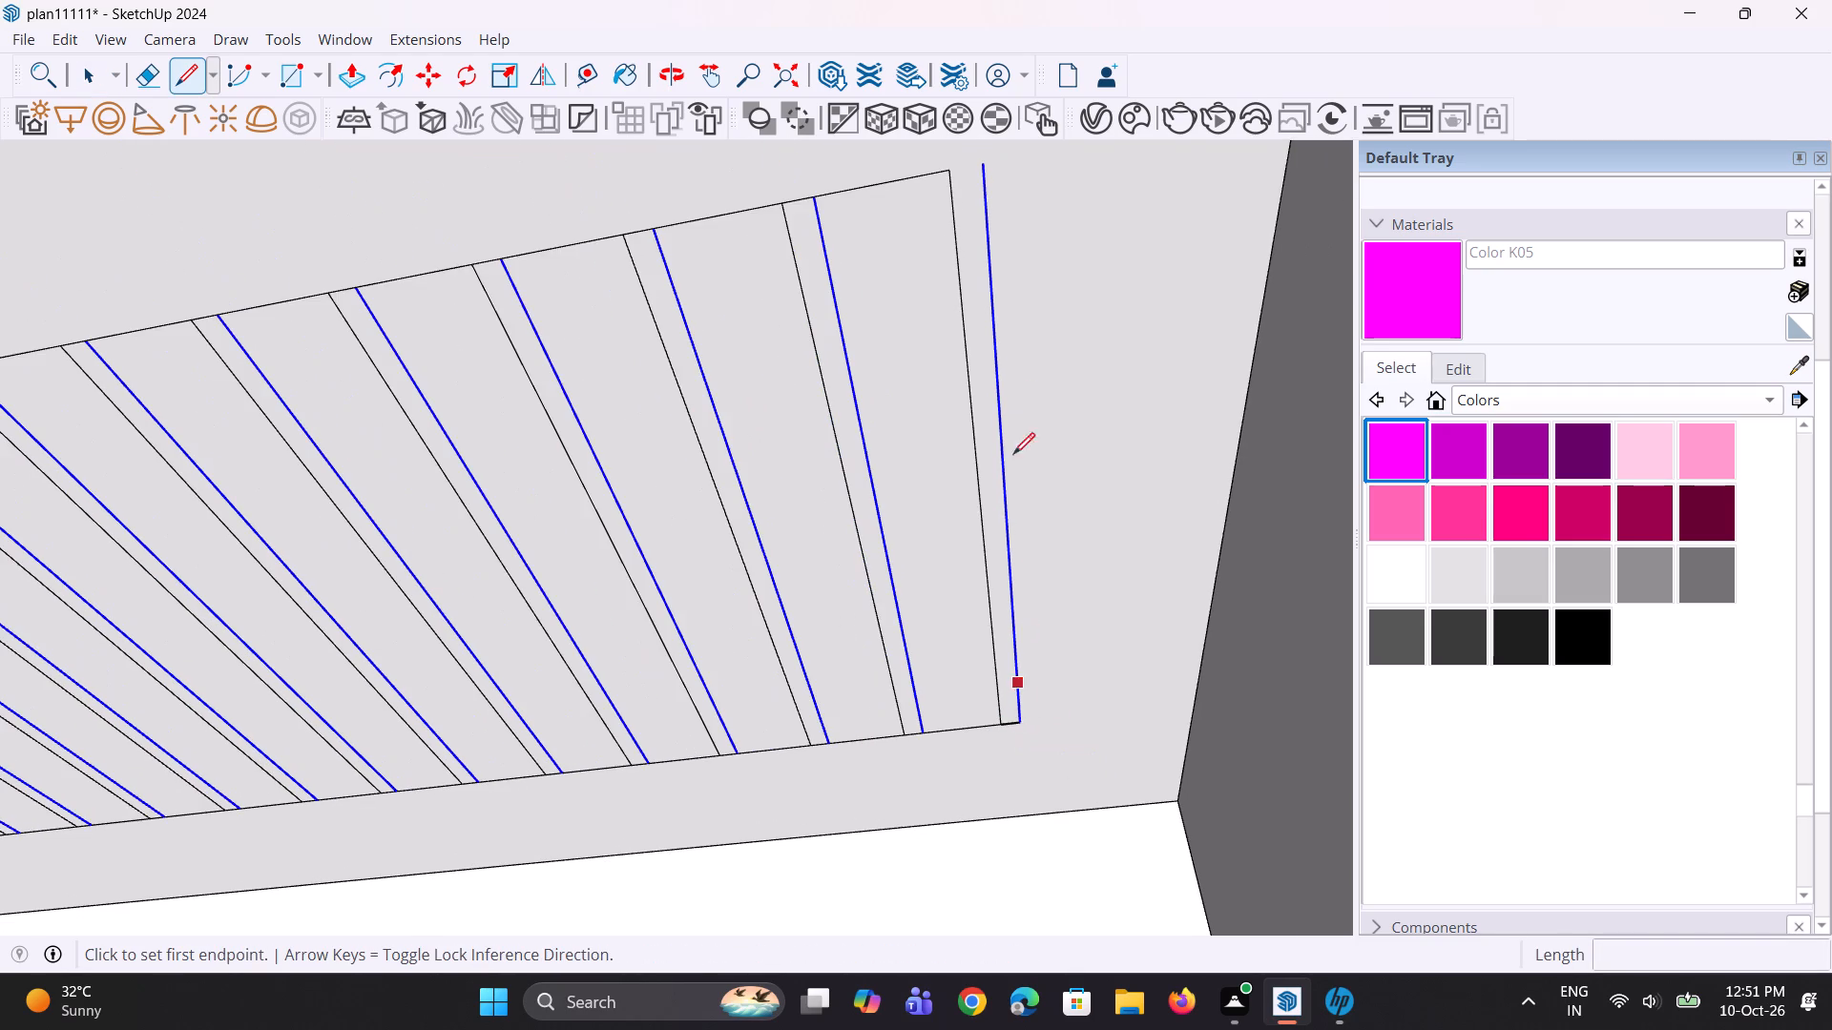
scroll(967, 495, "down", 2)
scroll(976, 205, "up", 4)
left_click(986, 246)
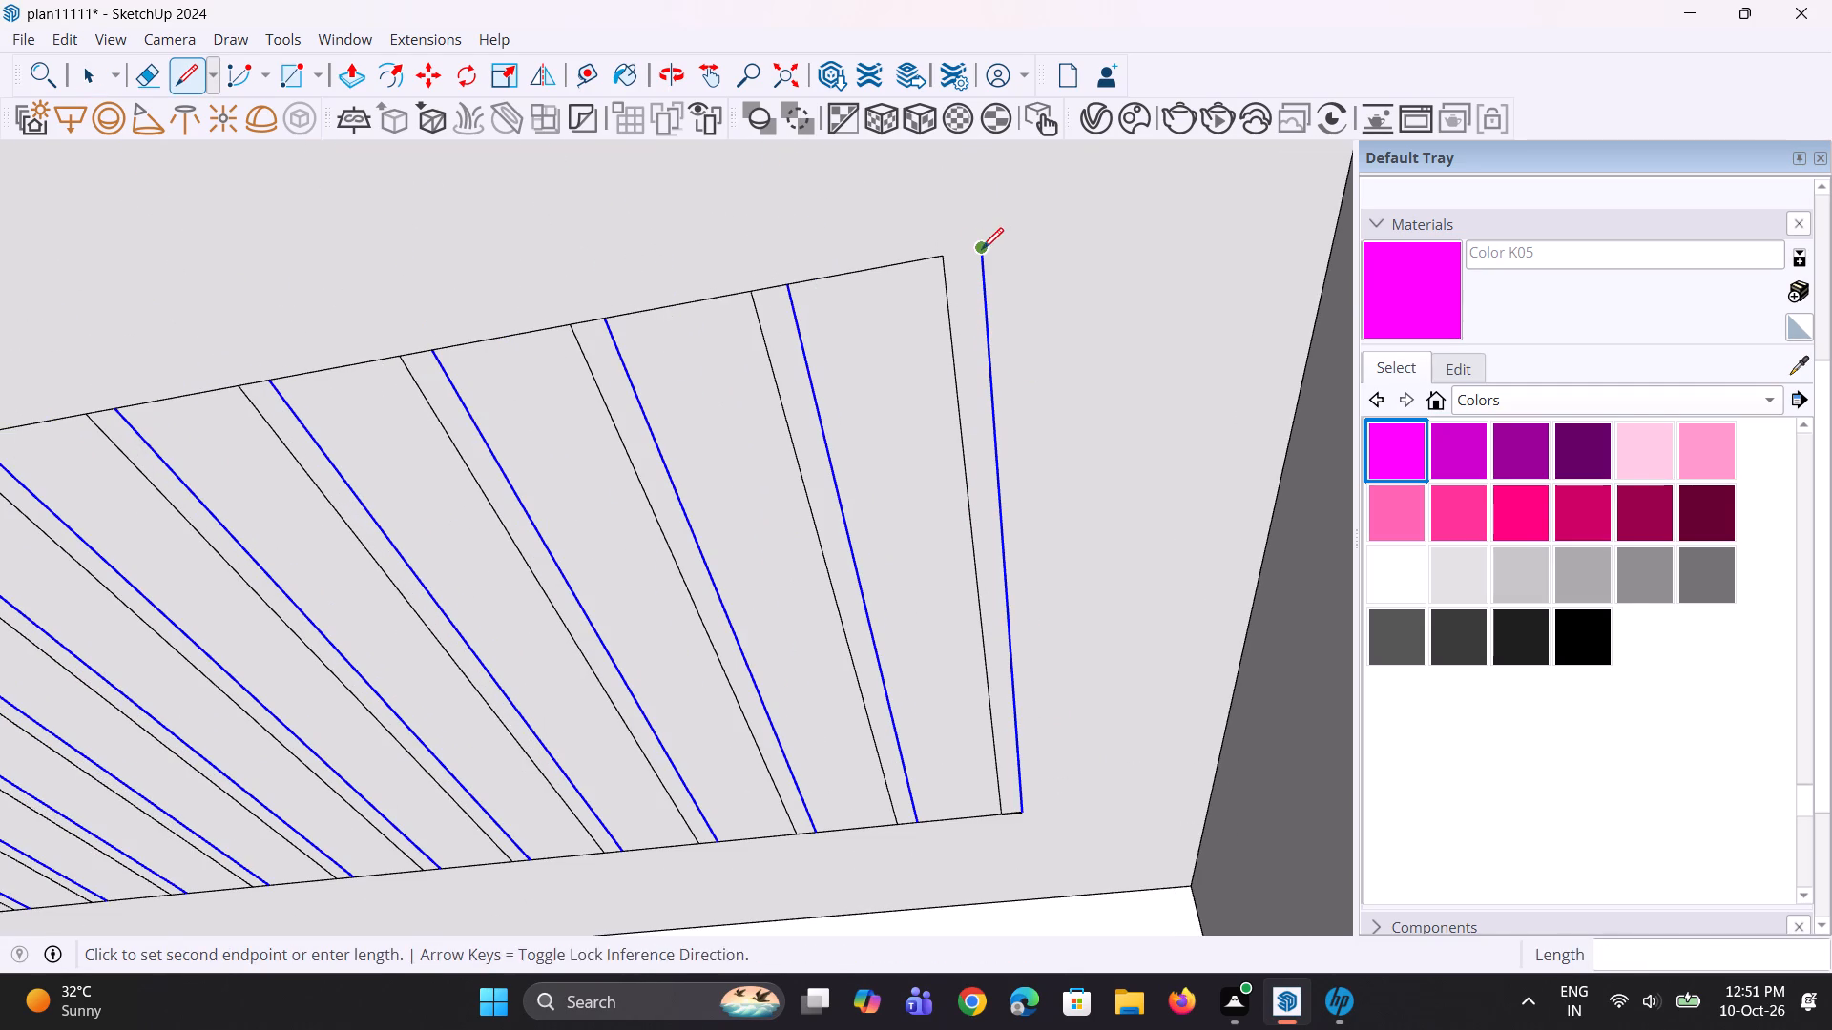
left_click(949, 256)
key("space")
Push/Pull the ceiling face surrounding the inset by about 1 3/16" to form the raised border.
key("p")
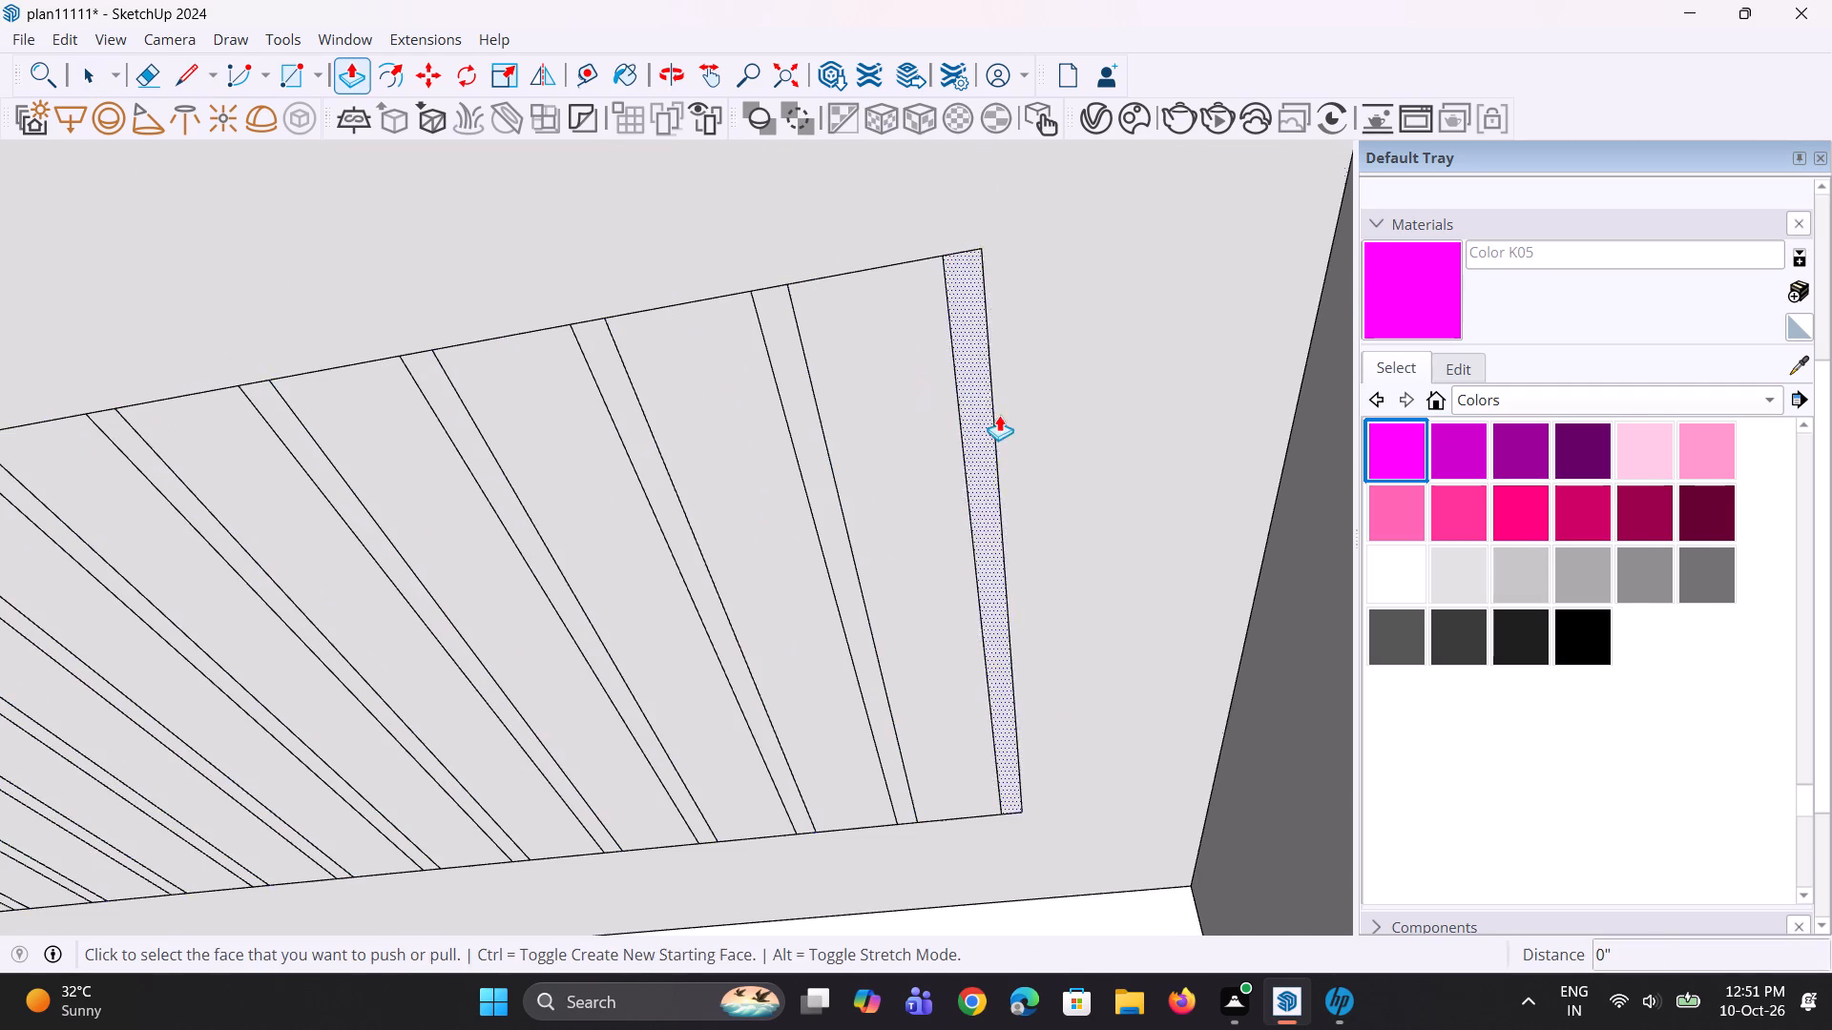
left_click(1052, 414)
scroll(1059, 427, "down", 7)
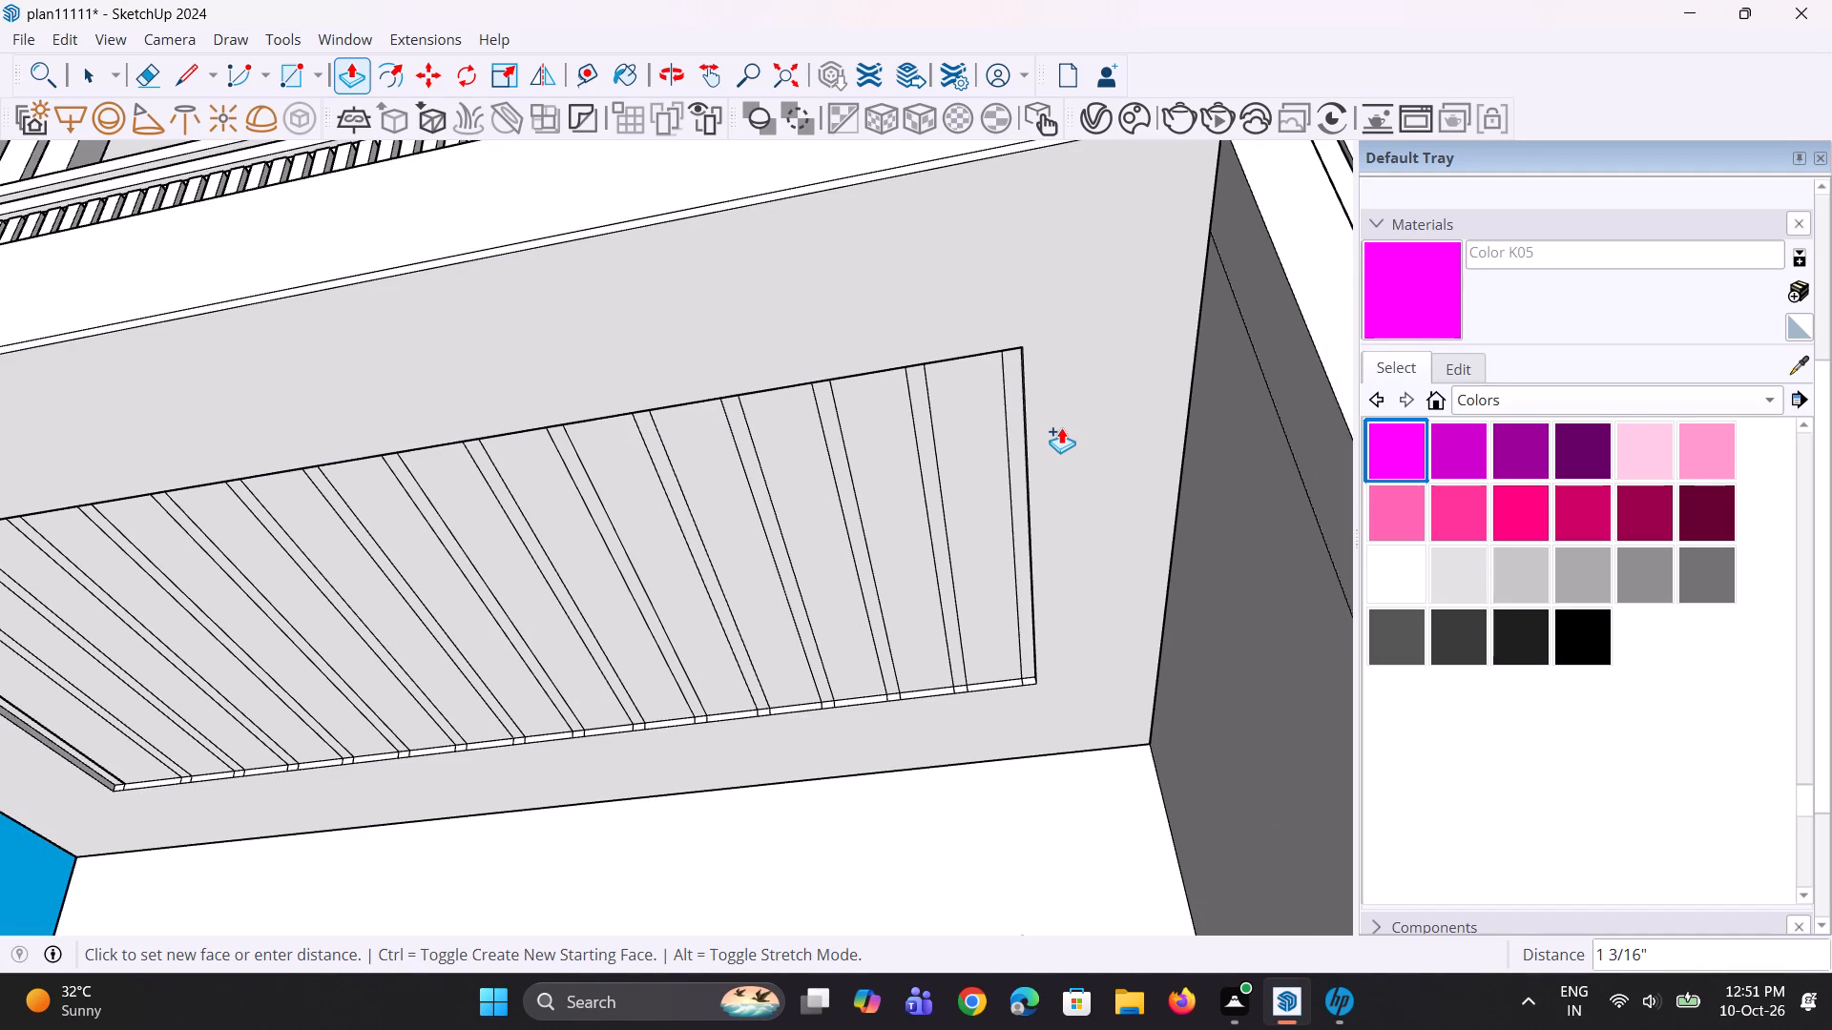
left_click(1061, 427)
Push/Pull the first eight narrow strips of the ceiling inset by 1 3/16", starting from the end near the fluted central panel.
double_click(1023, 461)
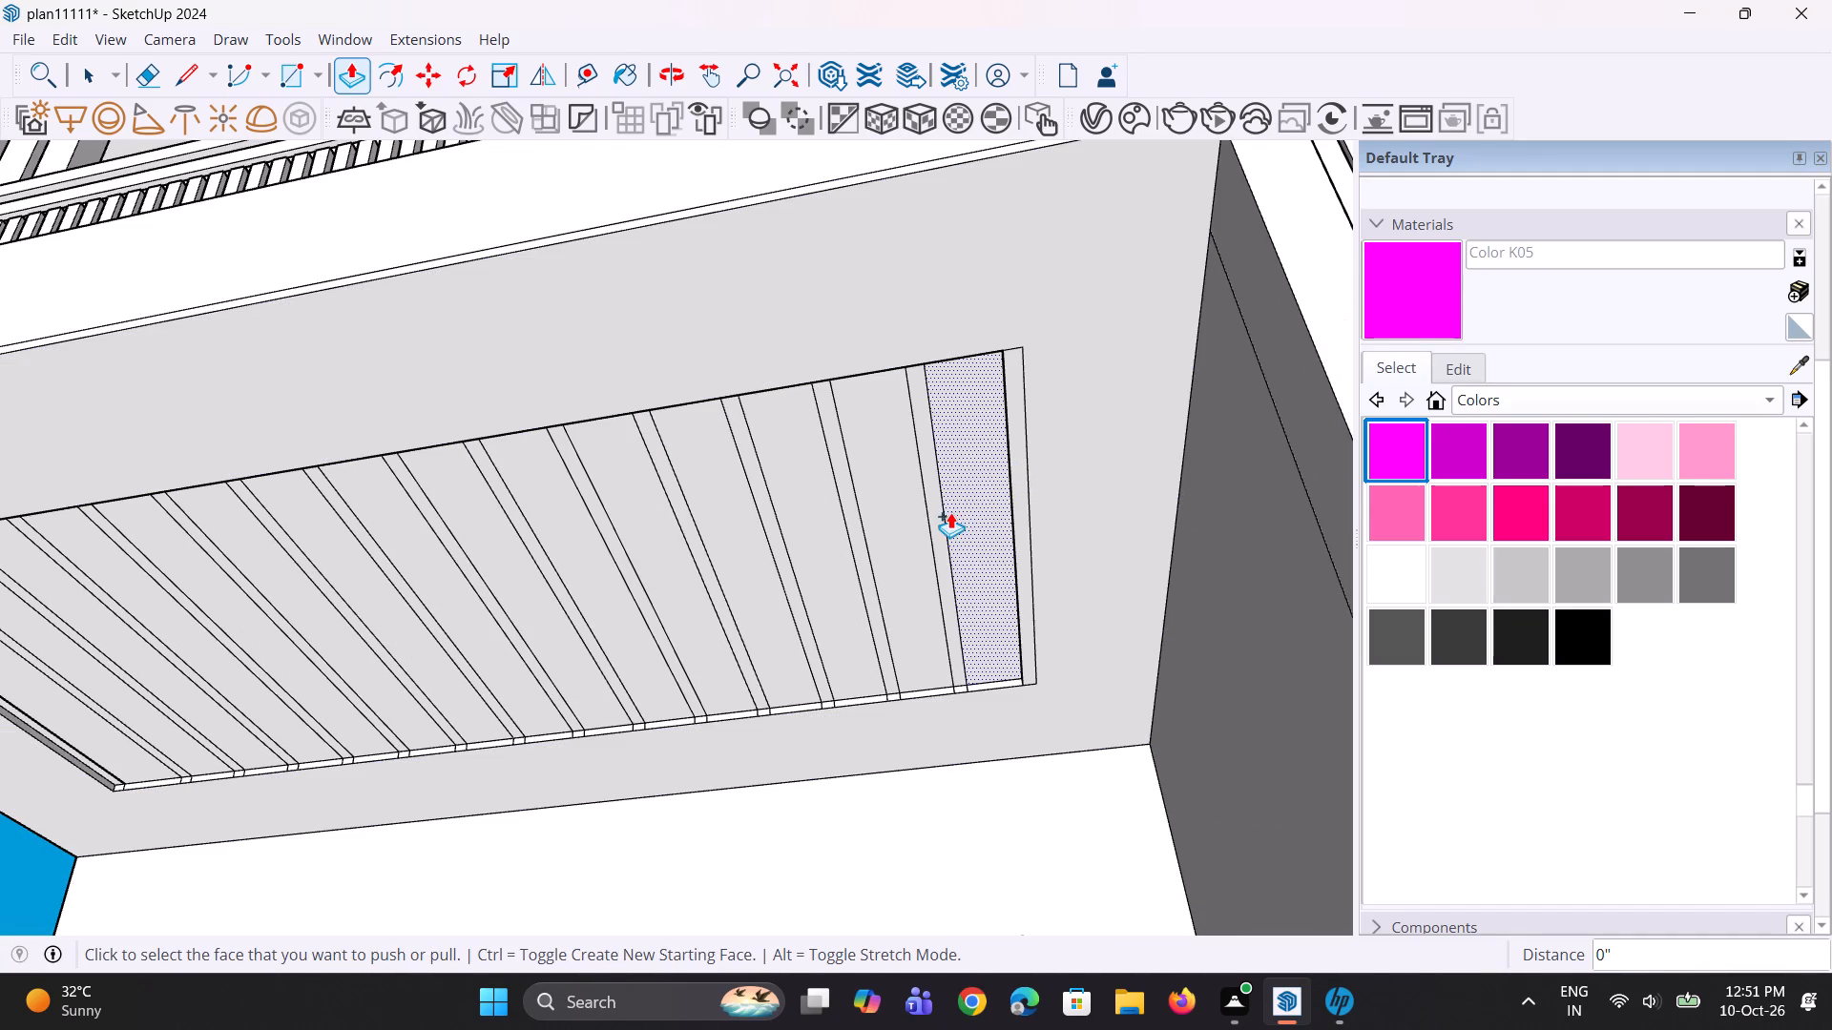
double_click(941, 516)
scroll(1004, 536, "down", 4)
scroll(860, 587, "up", 2)
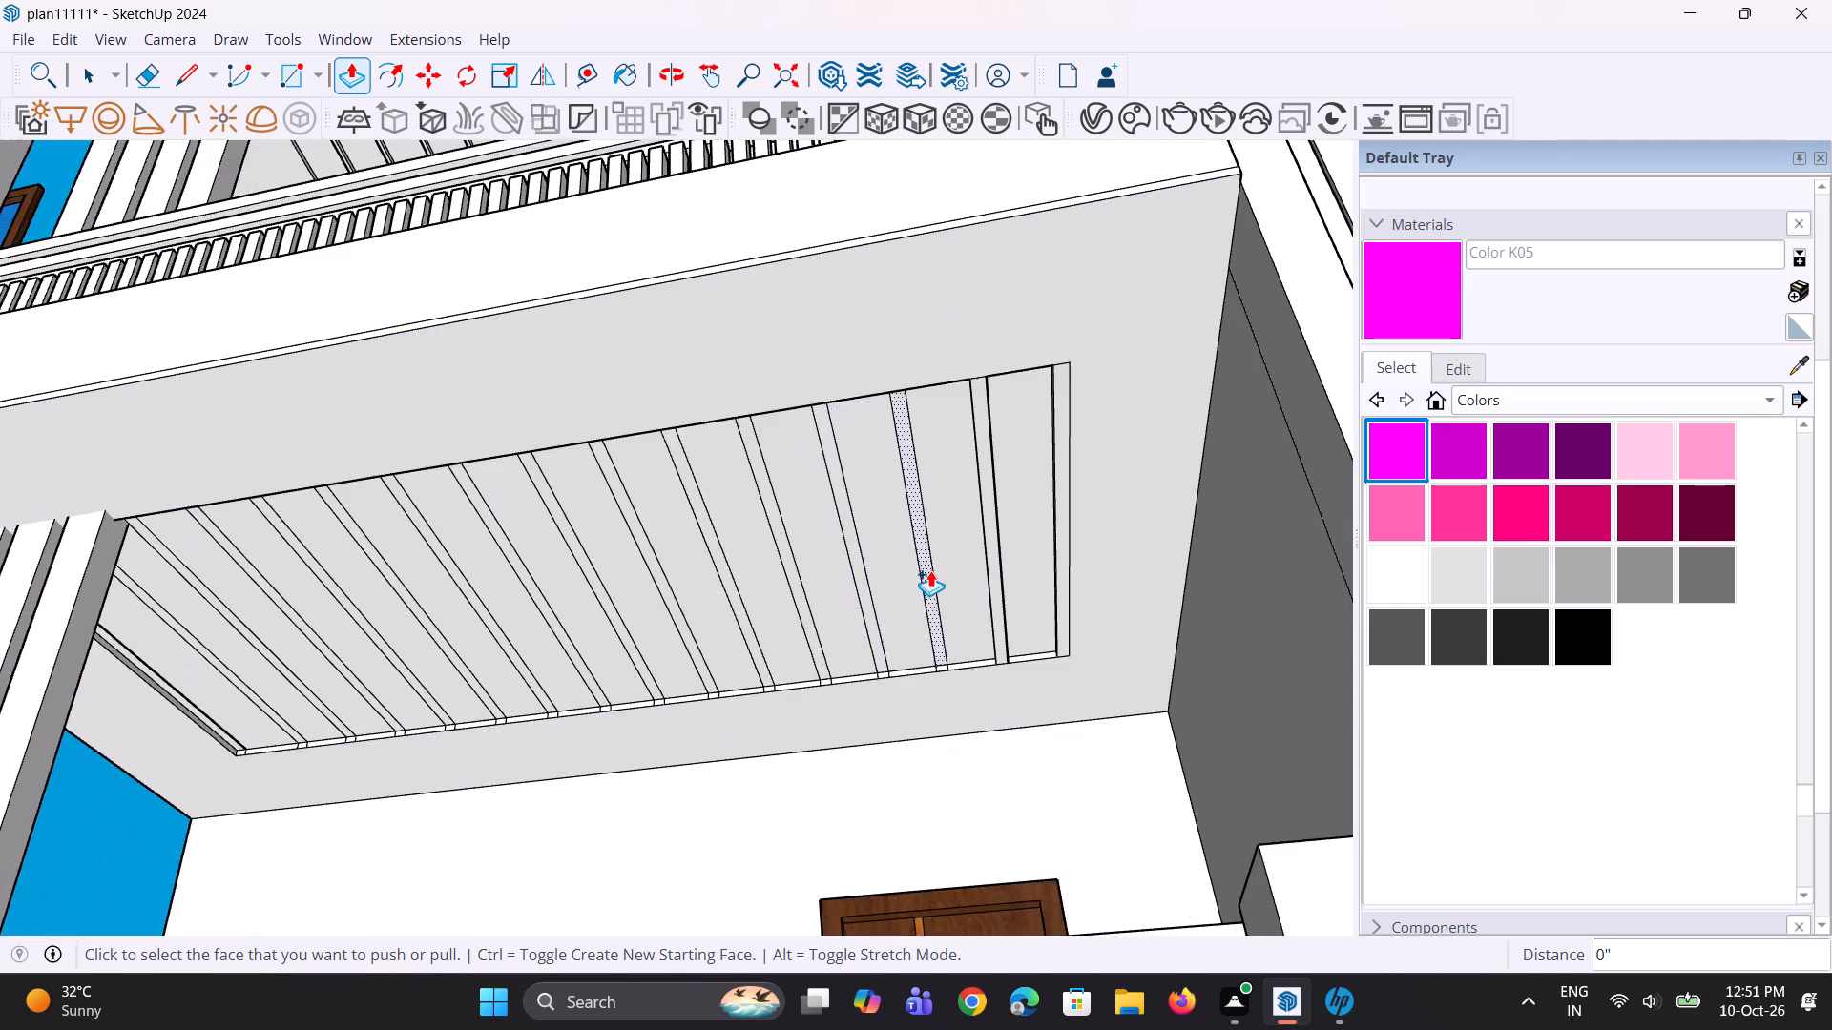
scroll(930, 570, "up", 2)
double_click(930, 570)
double_click(858, 632)
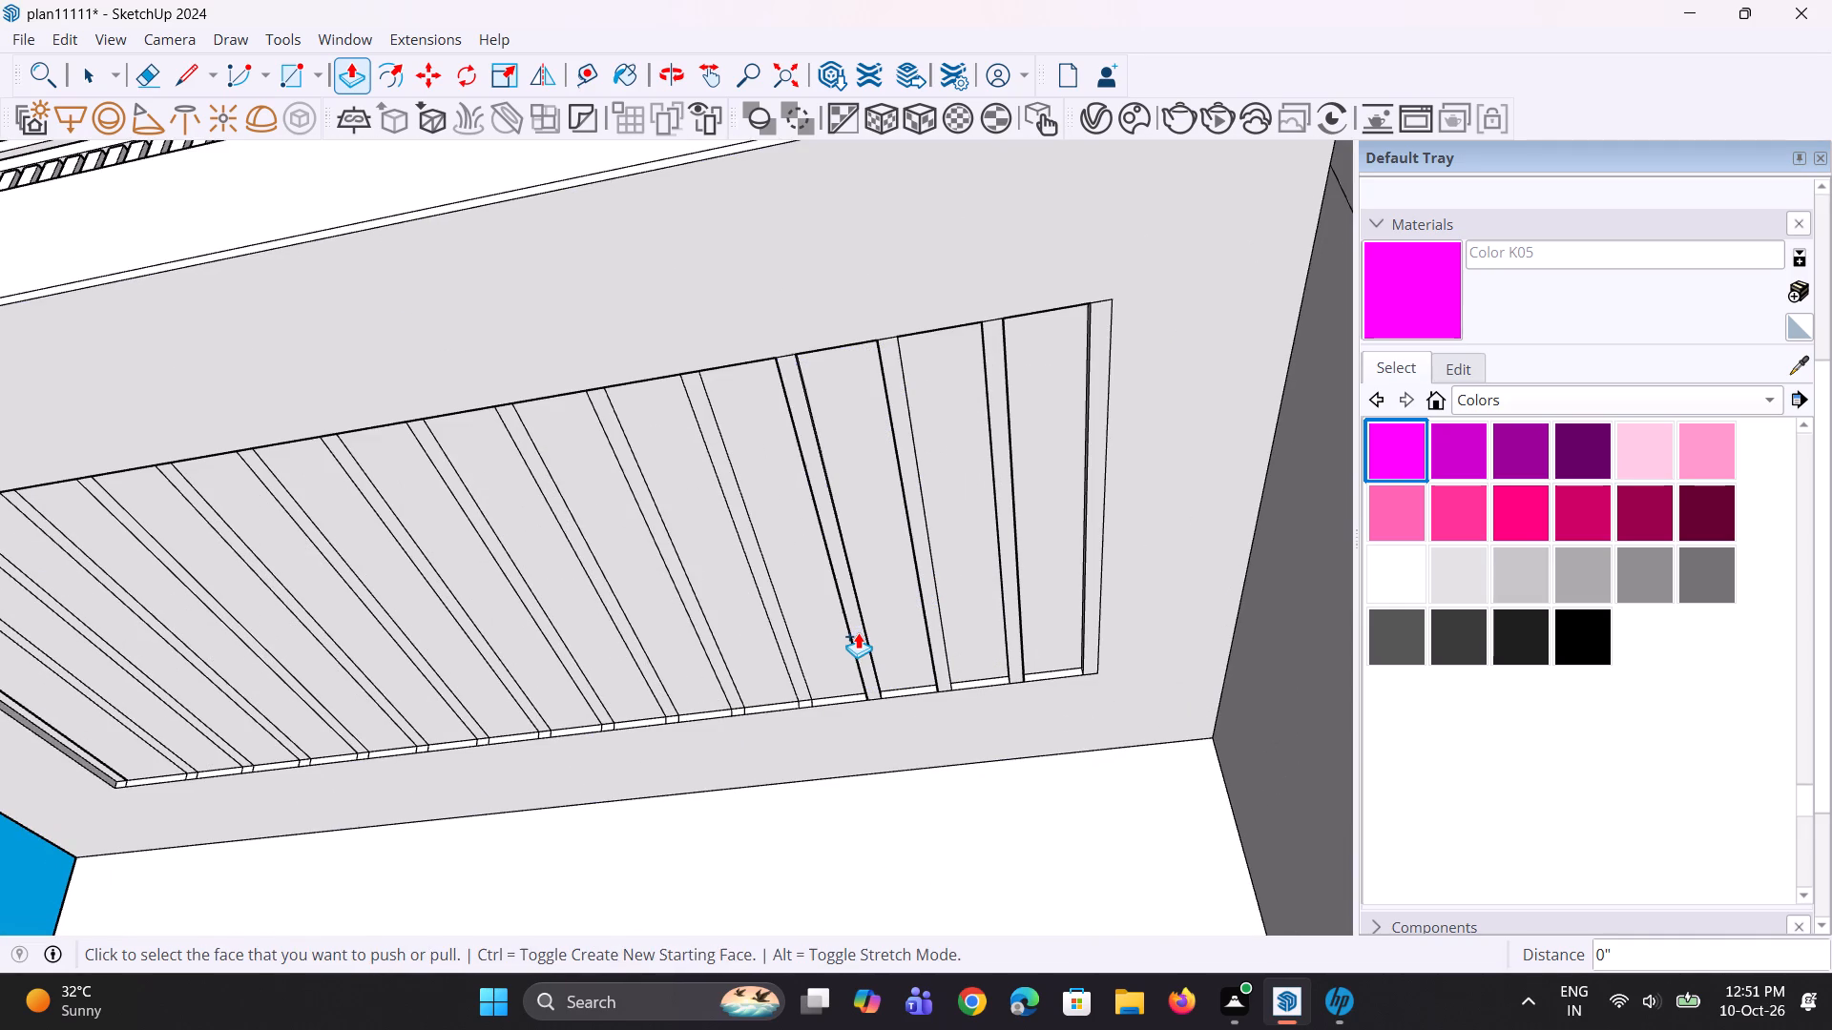
scroll(861, 632, "down", 5)
scroll(822, 663, "up", 3)
double_click(822, 662)
scroll(722, 703, "up", 3)
double_click(777, 666)
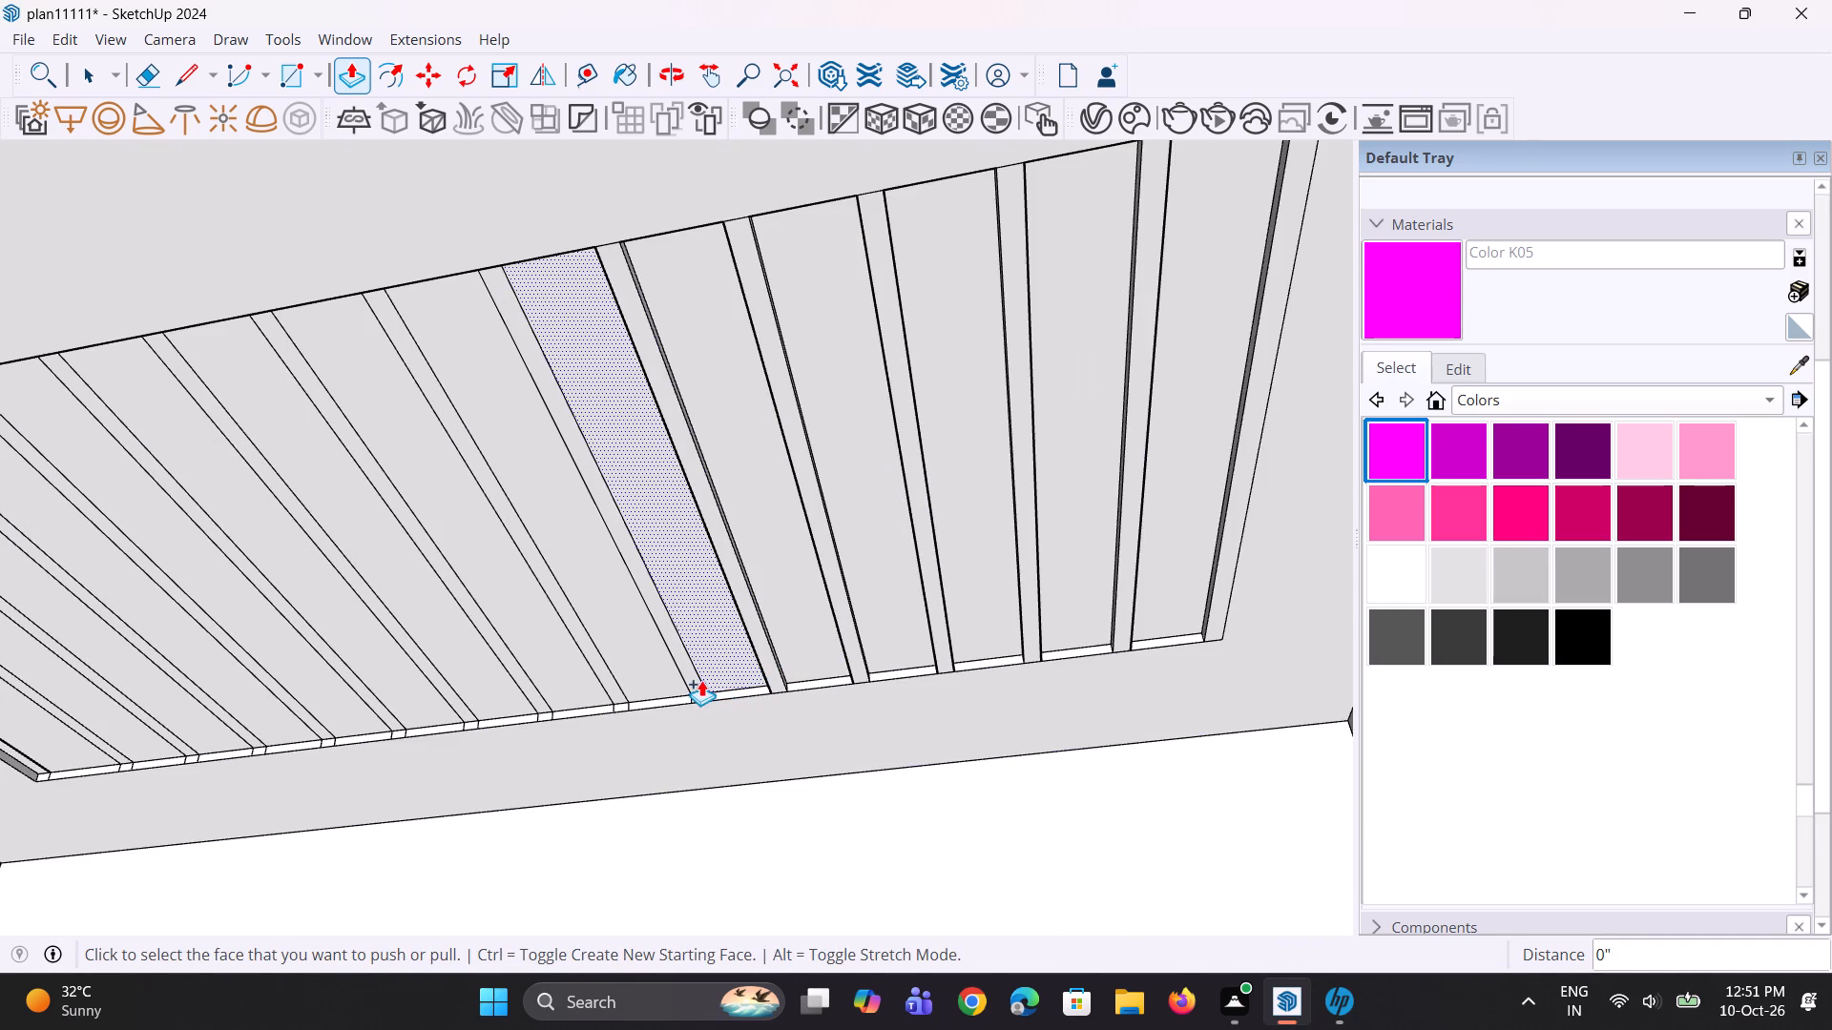
double_click(700, 680)
scroll(635, 694, "up", 1)
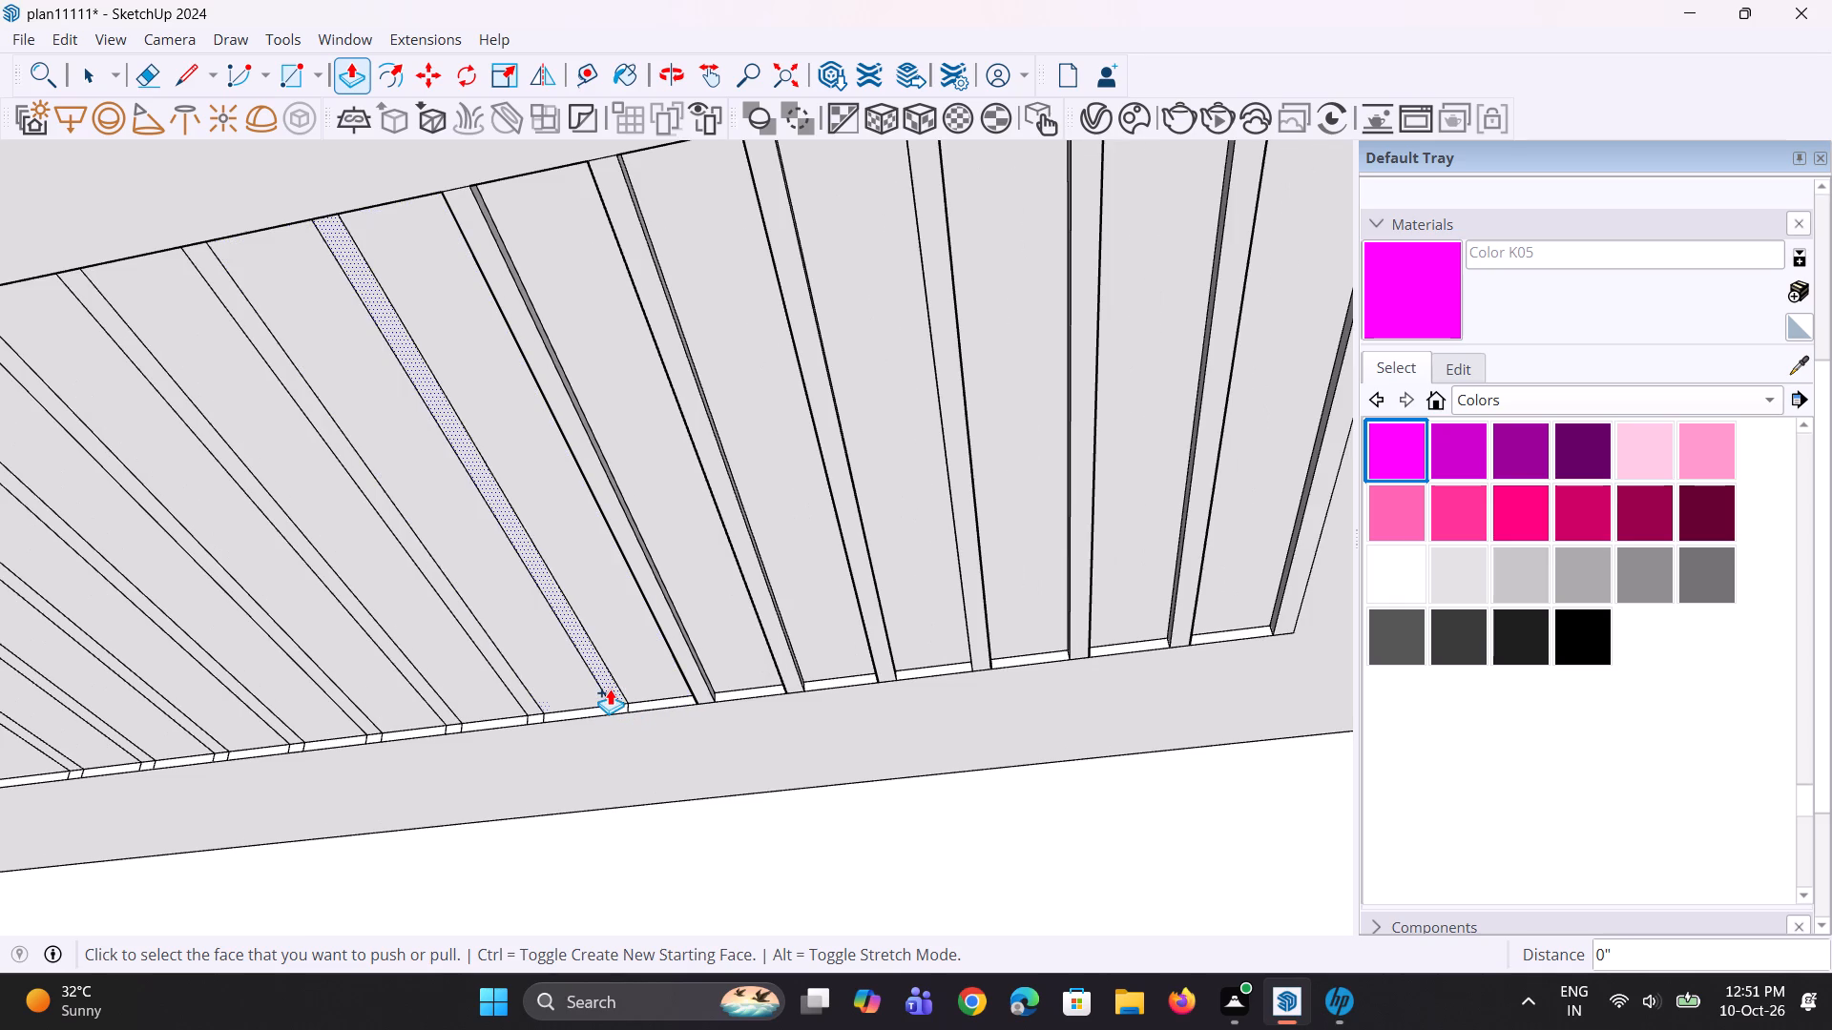
double_click(610, 689)
Push/Pull the next seven narrow strips by 1 3/16", continuing toward the end behind the vertical fins.
scroll(828, 668, "down", 8)
scroll(486, 670, "up", 2)
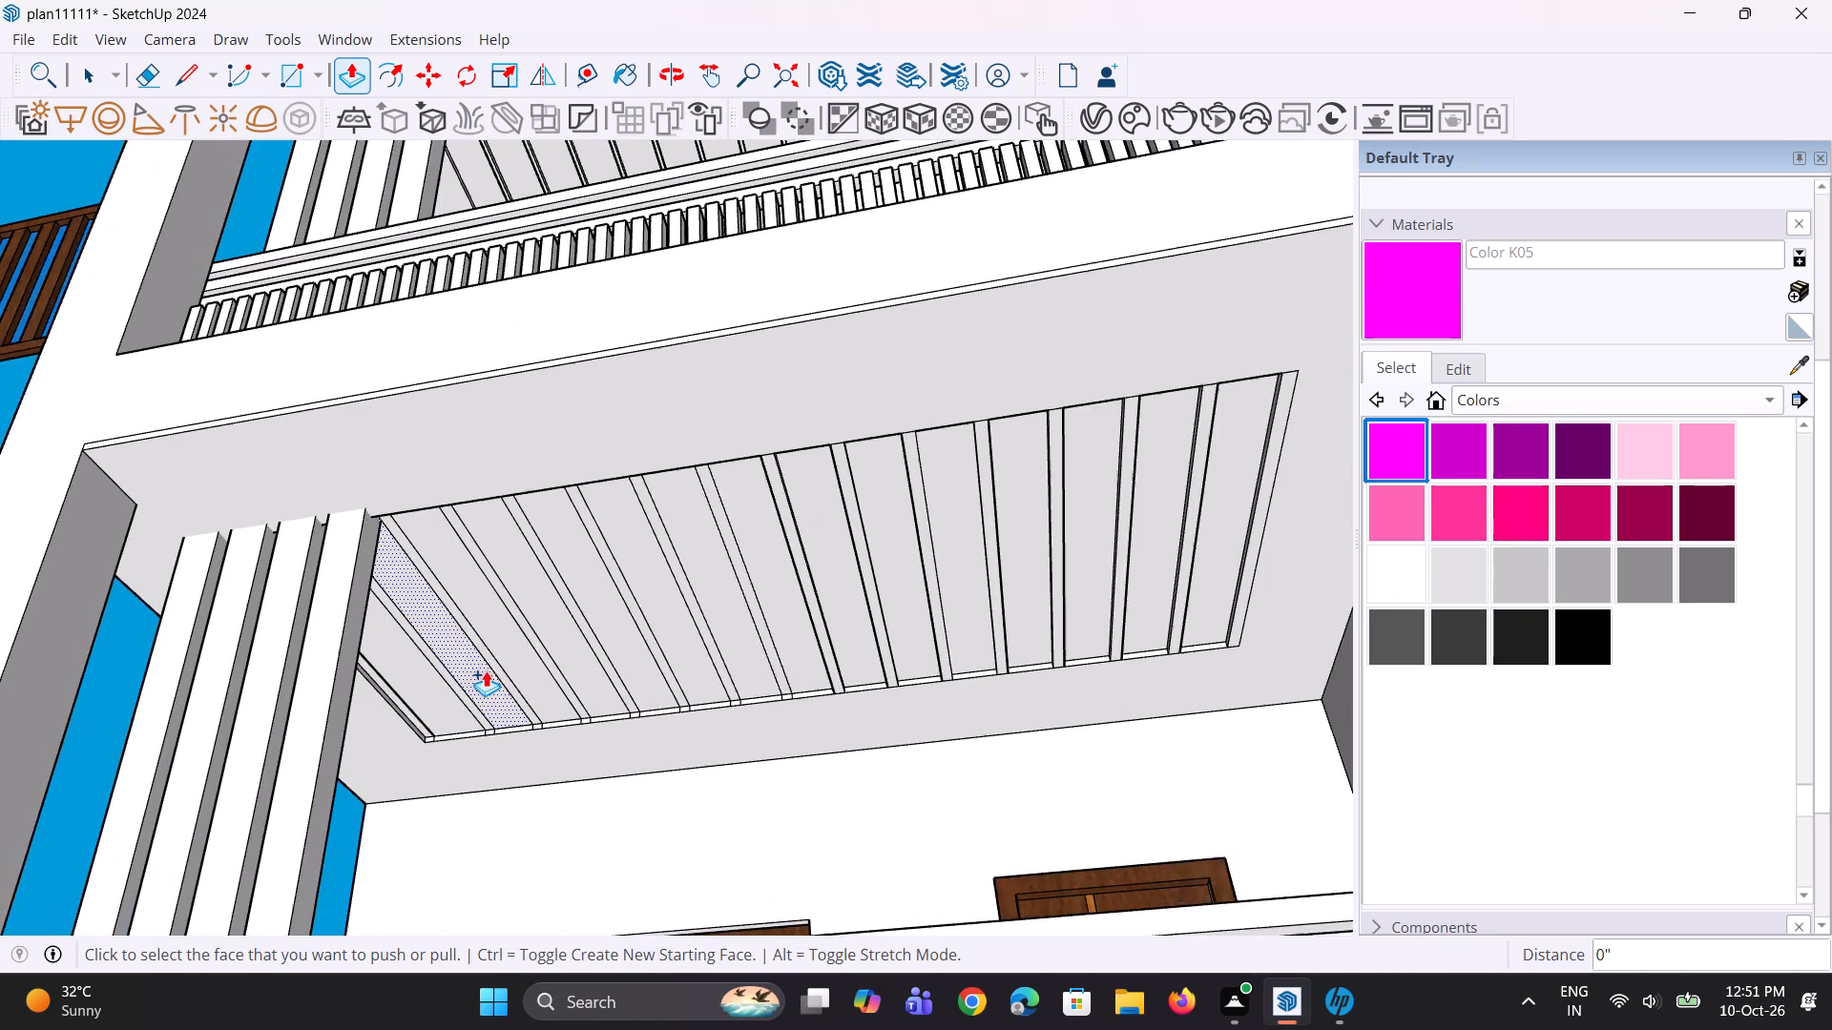
scroll(771, 668, "up", 2)
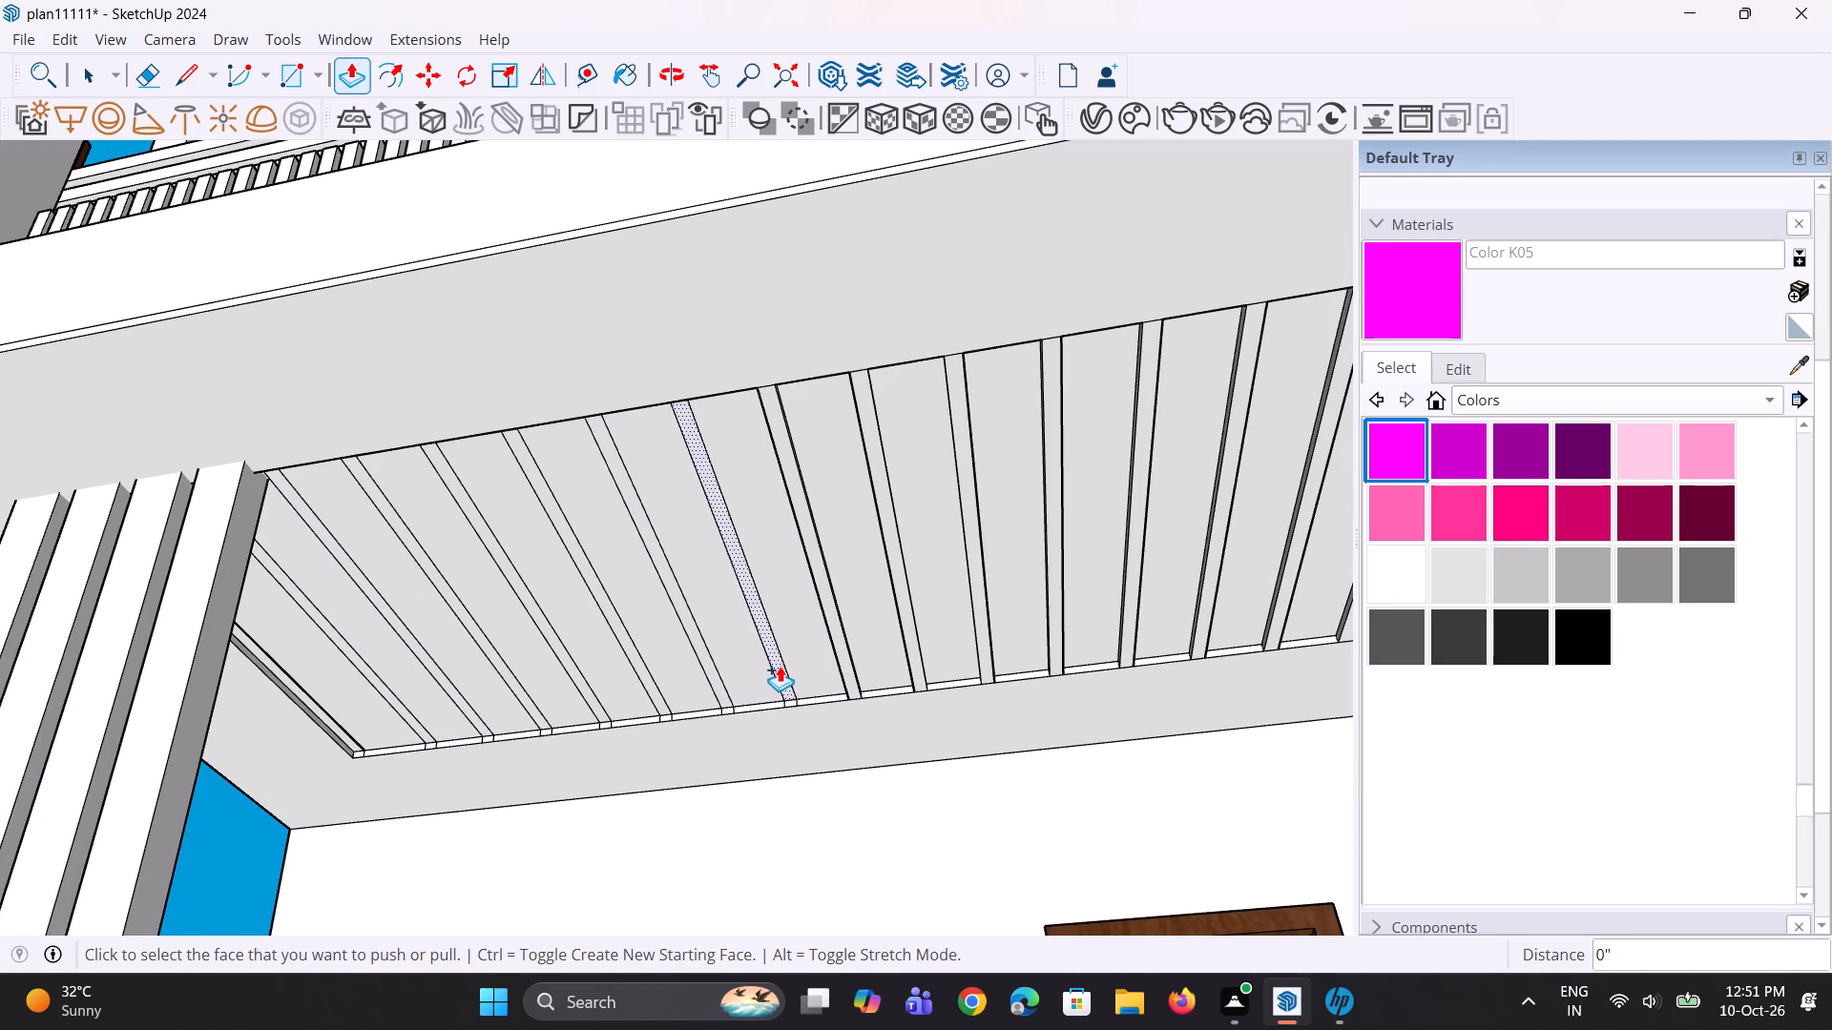
double_click(780, 666)
scroll(697, 687, "up", 3)
double_click(715, 672)
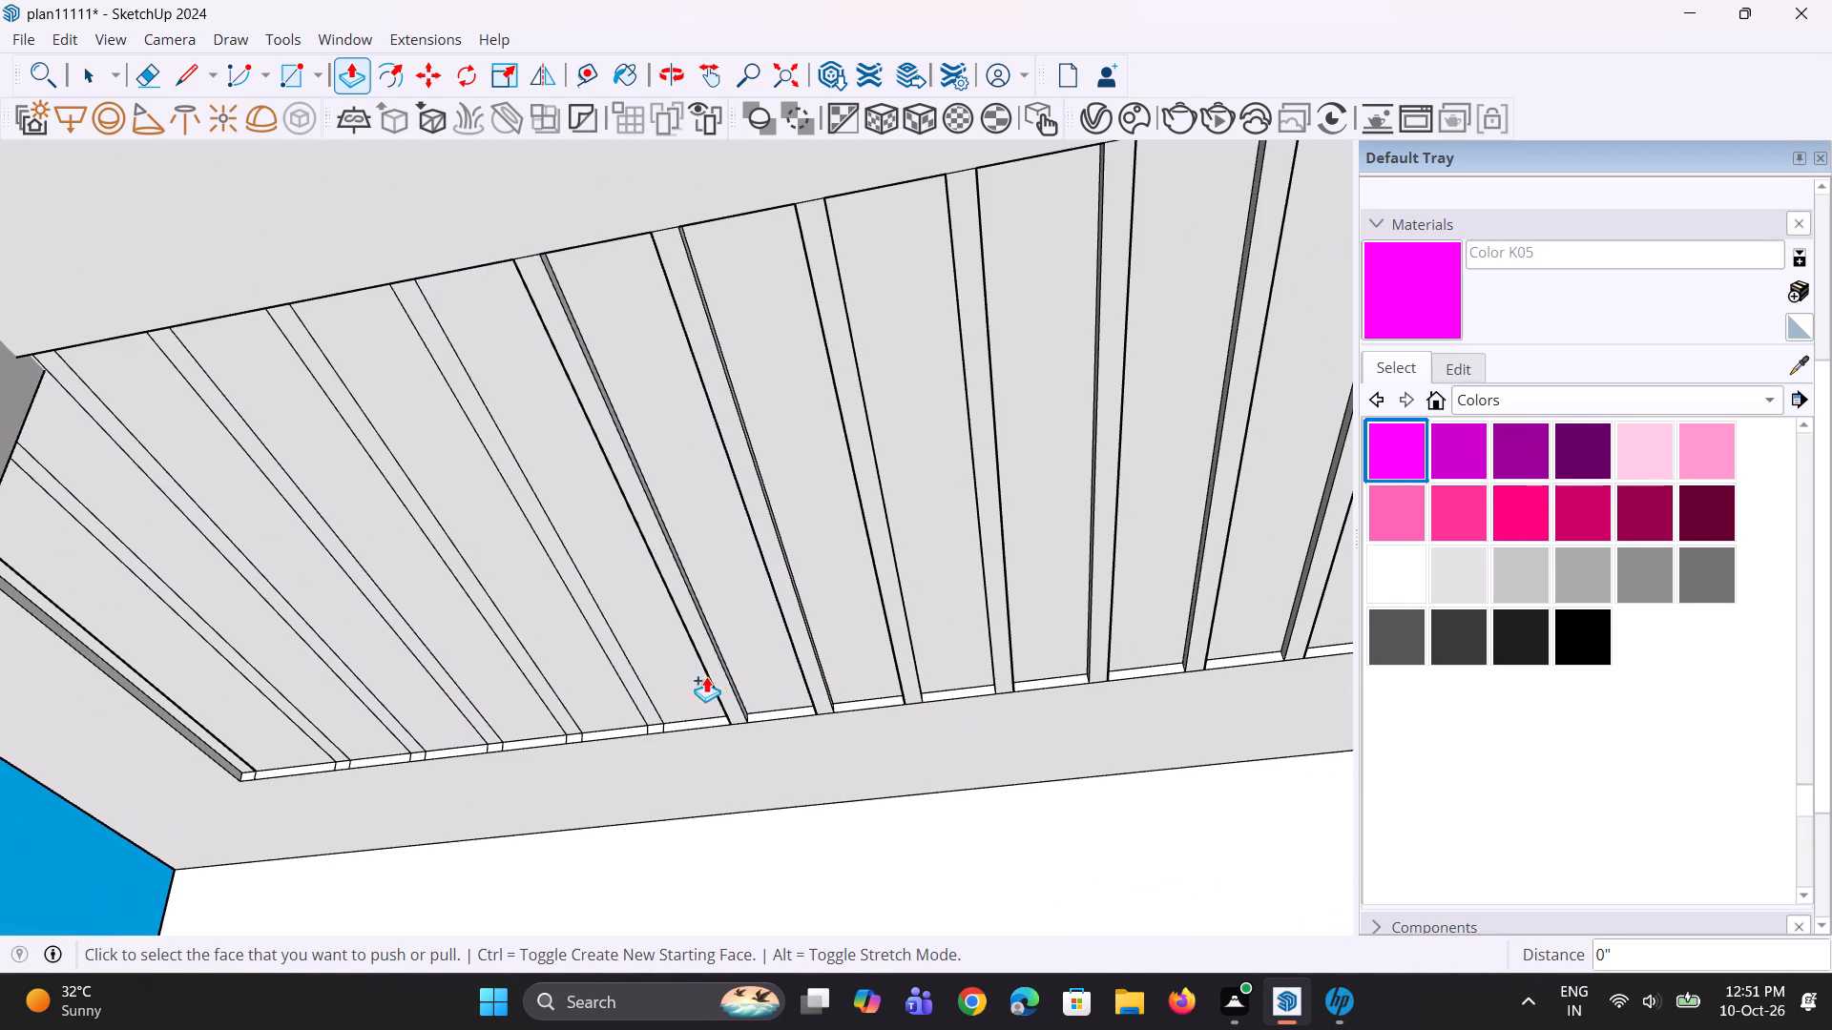
double_click(635, 686)
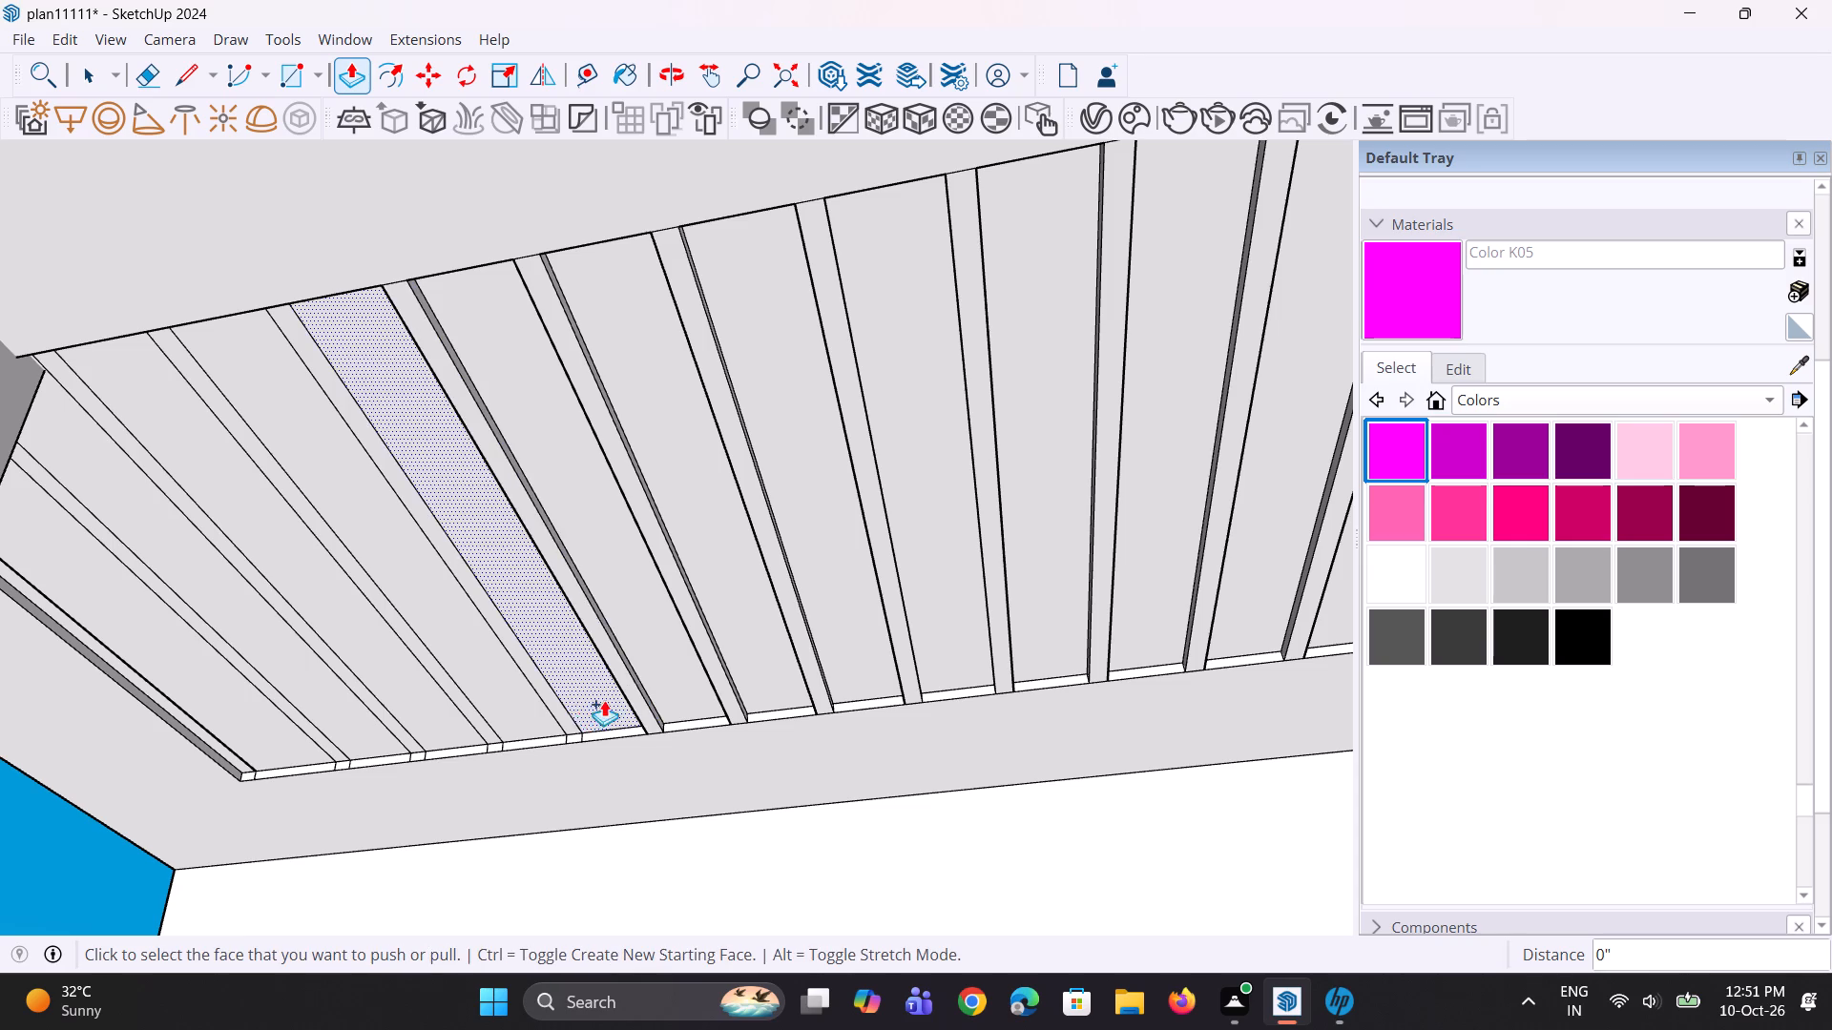
double_click(561, 711)
double_click(486, 733)
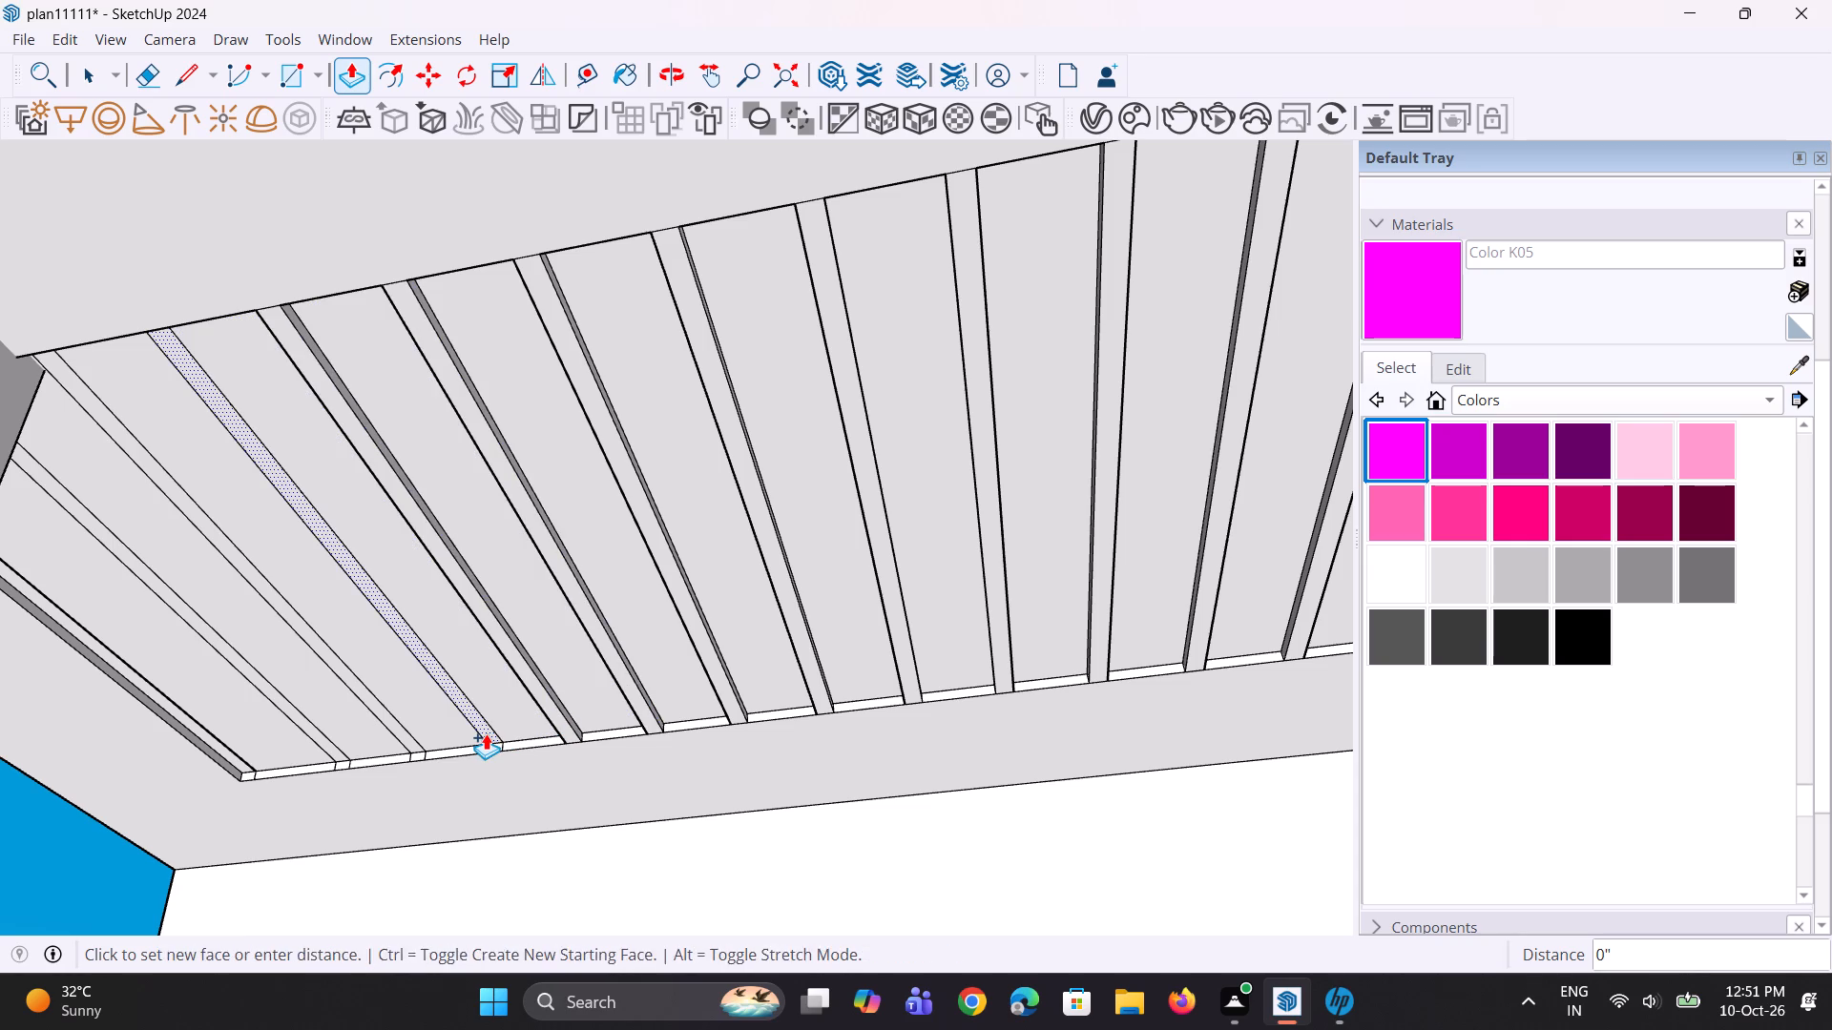
double_click(410, 744)
scroll(636, 727, "down", 4)
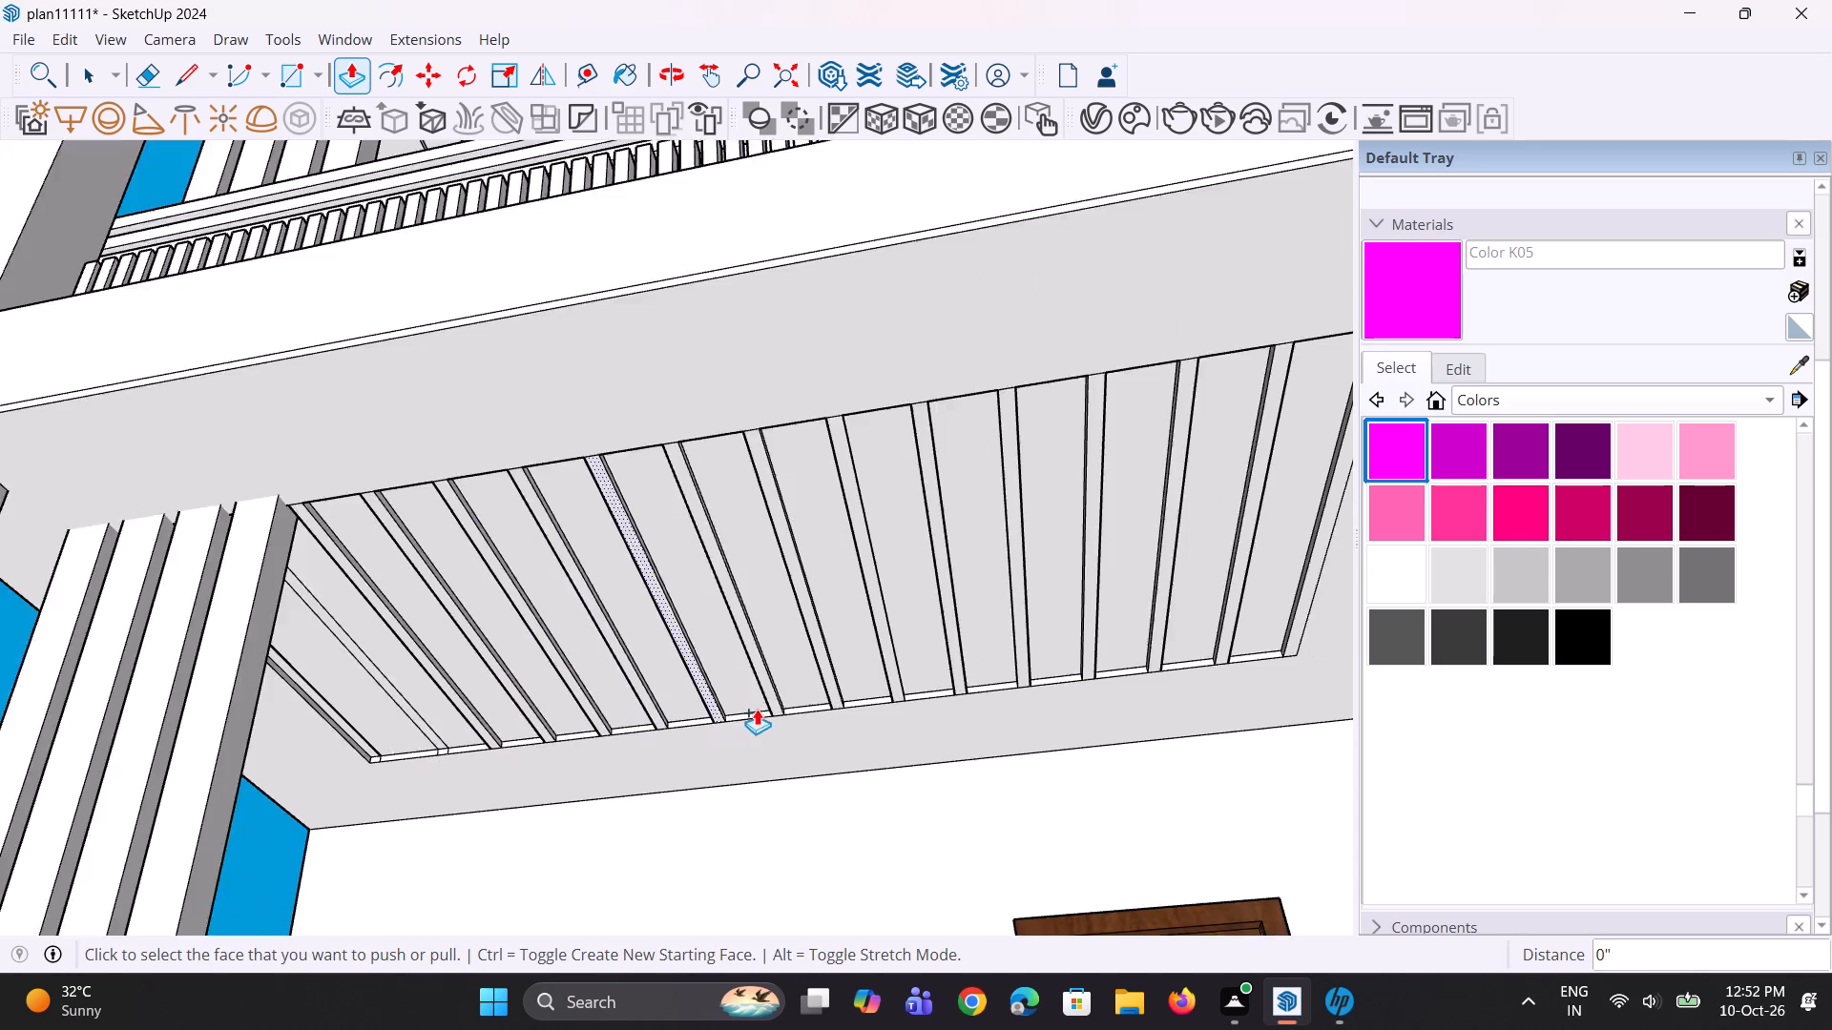
scroll(757, 709, "down", 4)
scroll(601, 716, "up", 10)
double_click(502, 735)
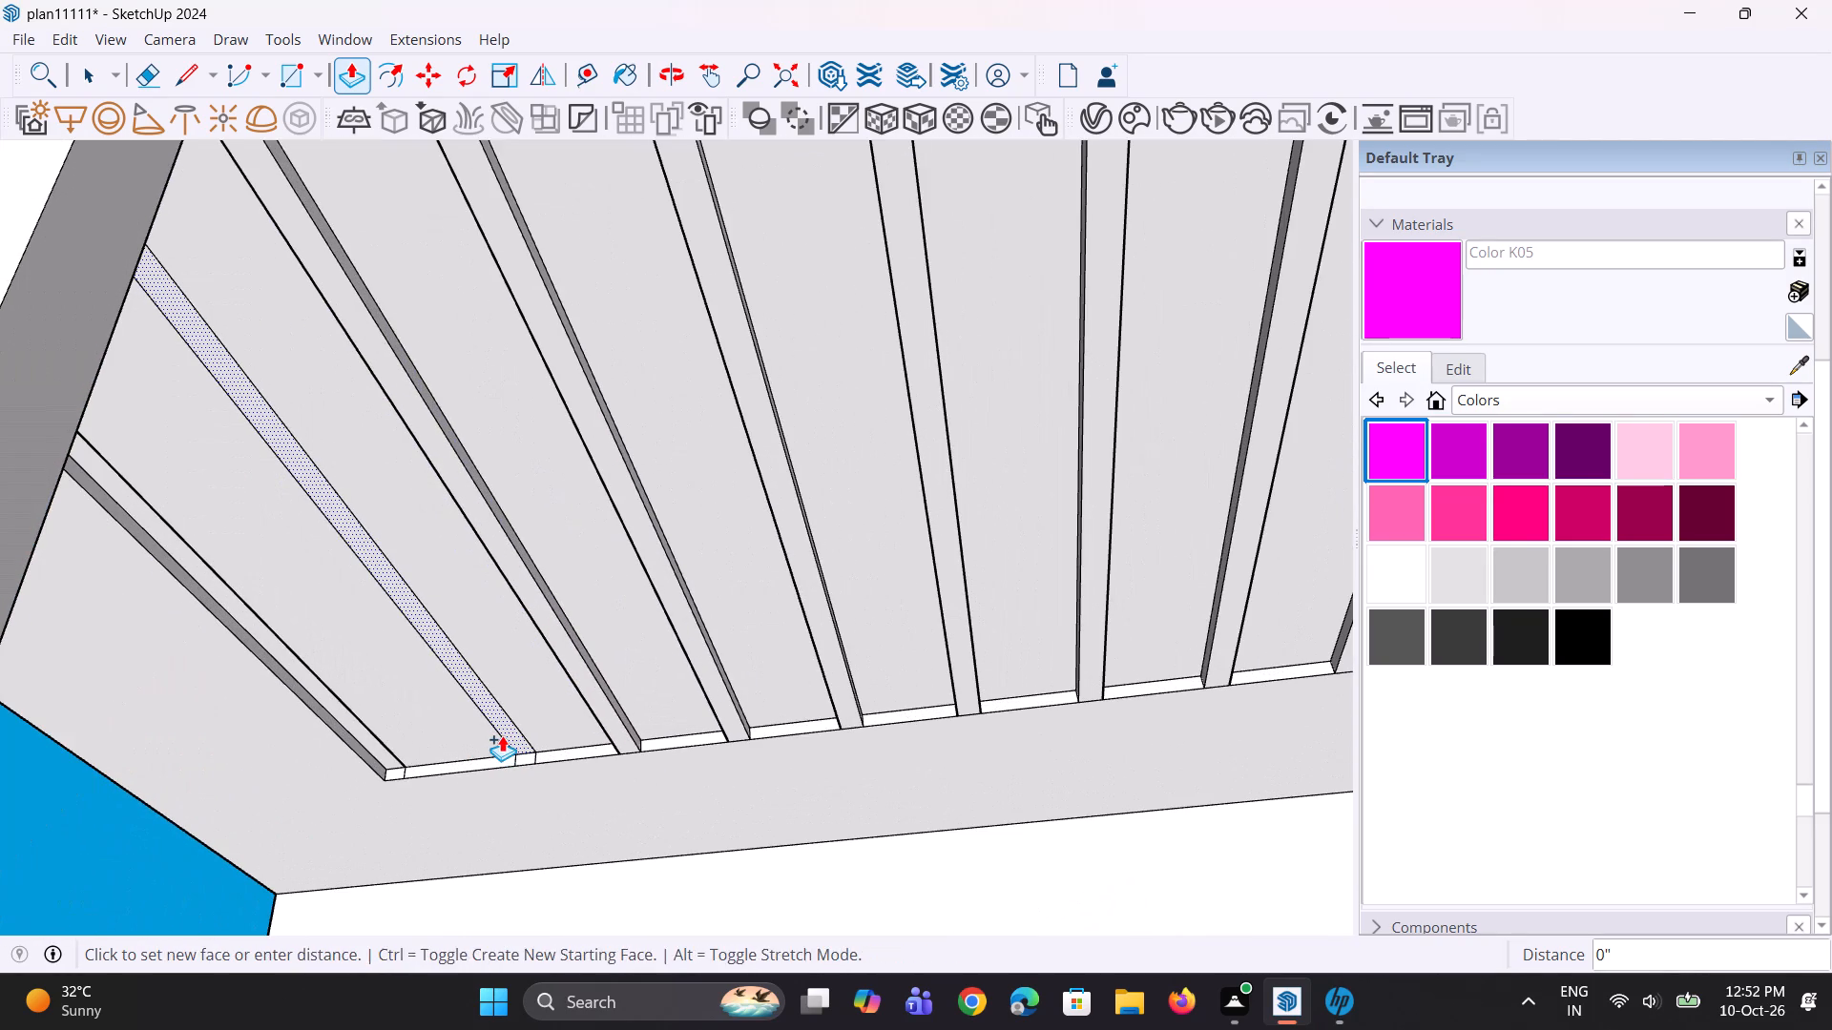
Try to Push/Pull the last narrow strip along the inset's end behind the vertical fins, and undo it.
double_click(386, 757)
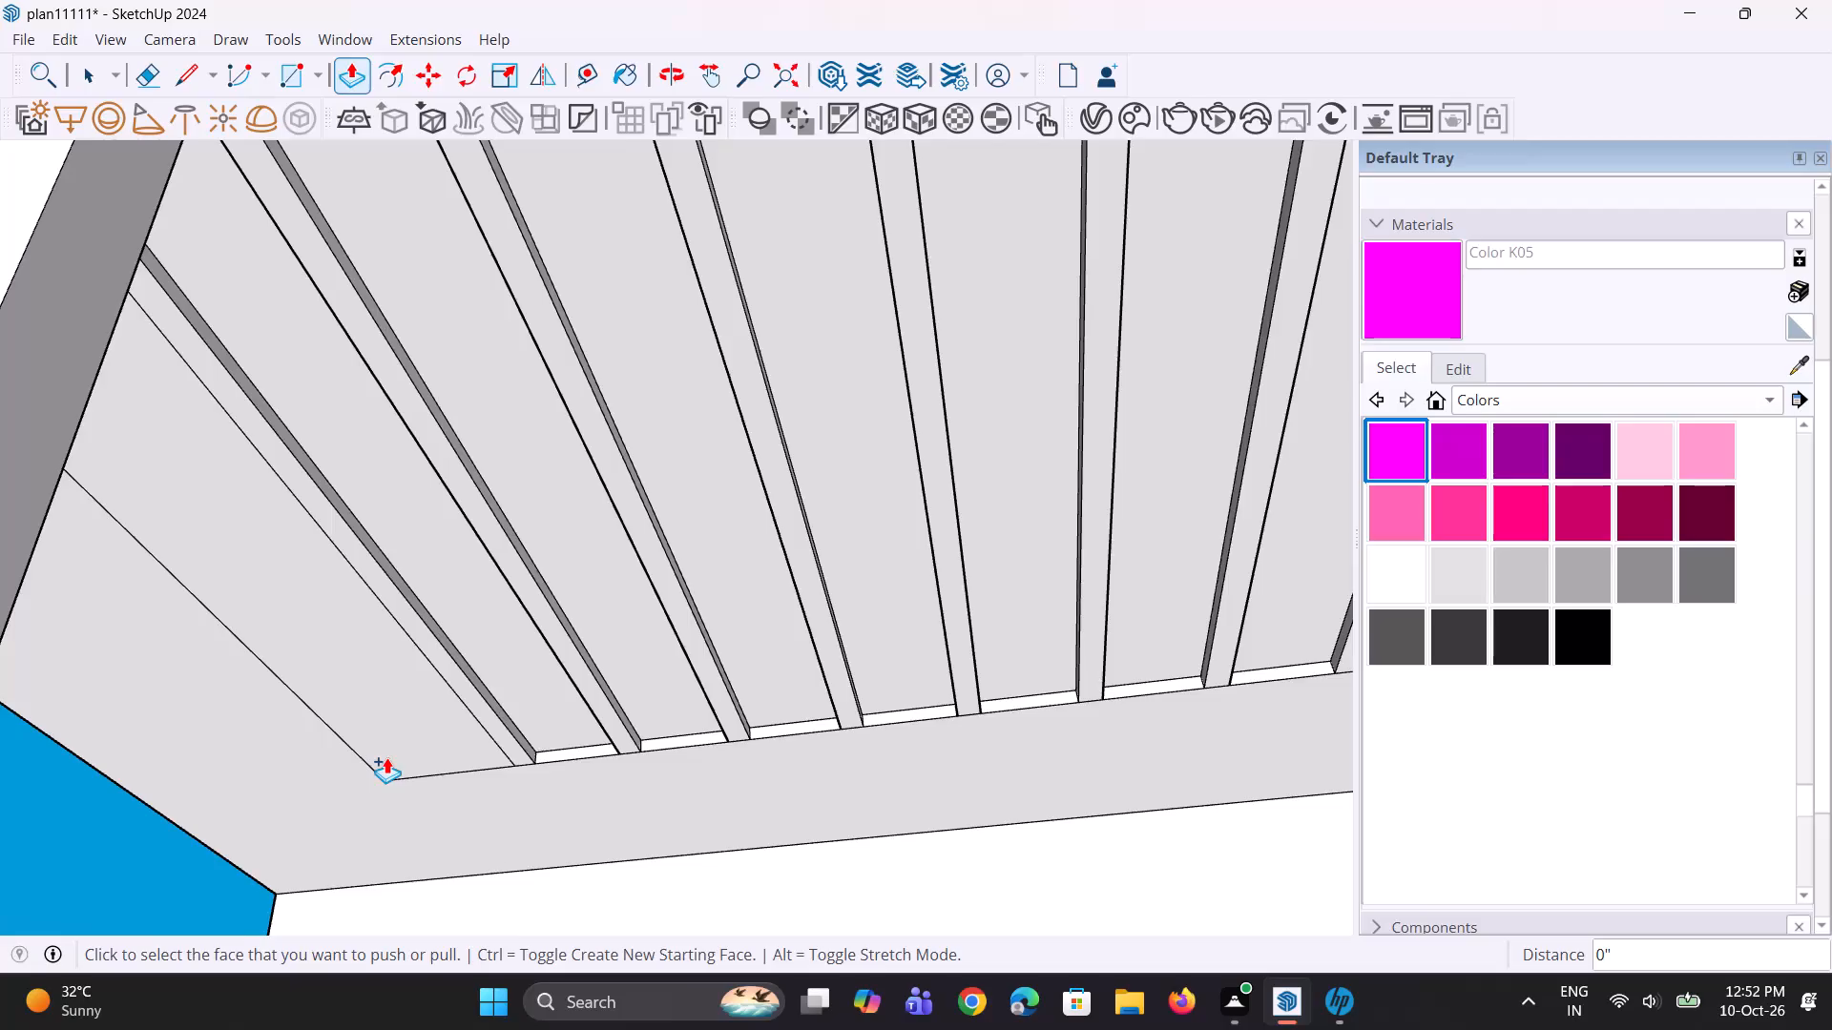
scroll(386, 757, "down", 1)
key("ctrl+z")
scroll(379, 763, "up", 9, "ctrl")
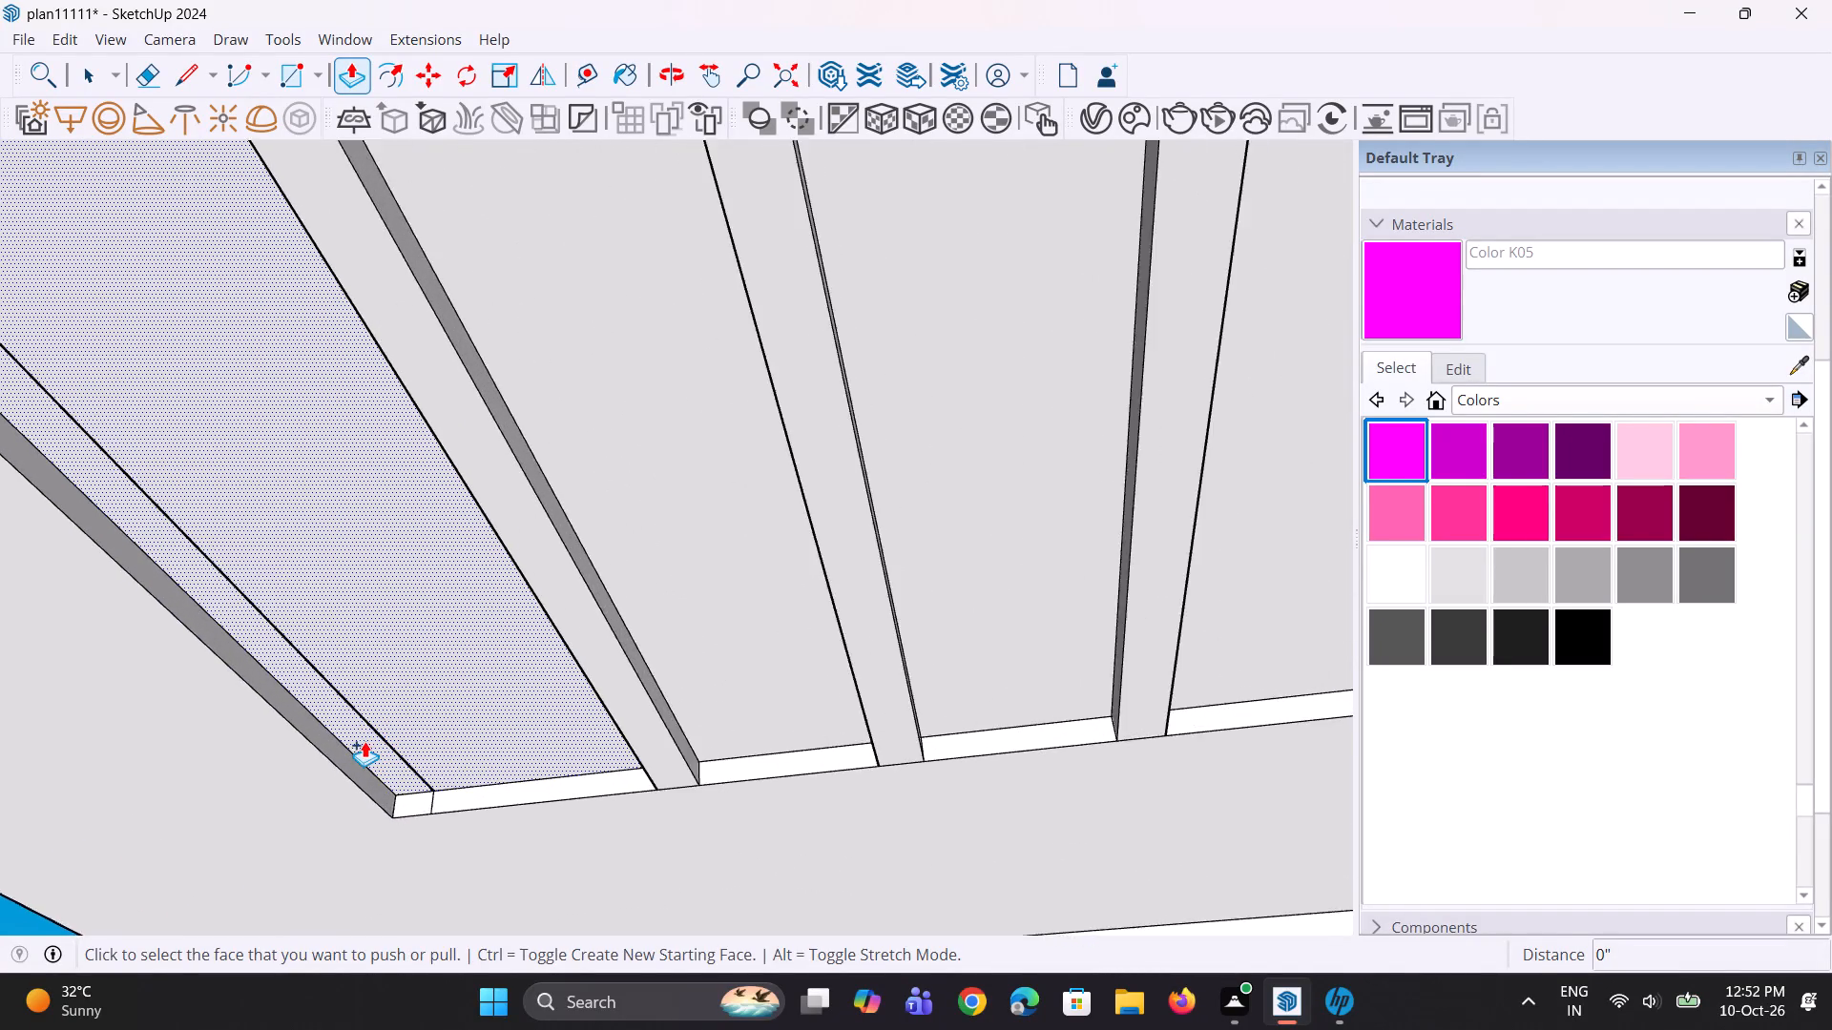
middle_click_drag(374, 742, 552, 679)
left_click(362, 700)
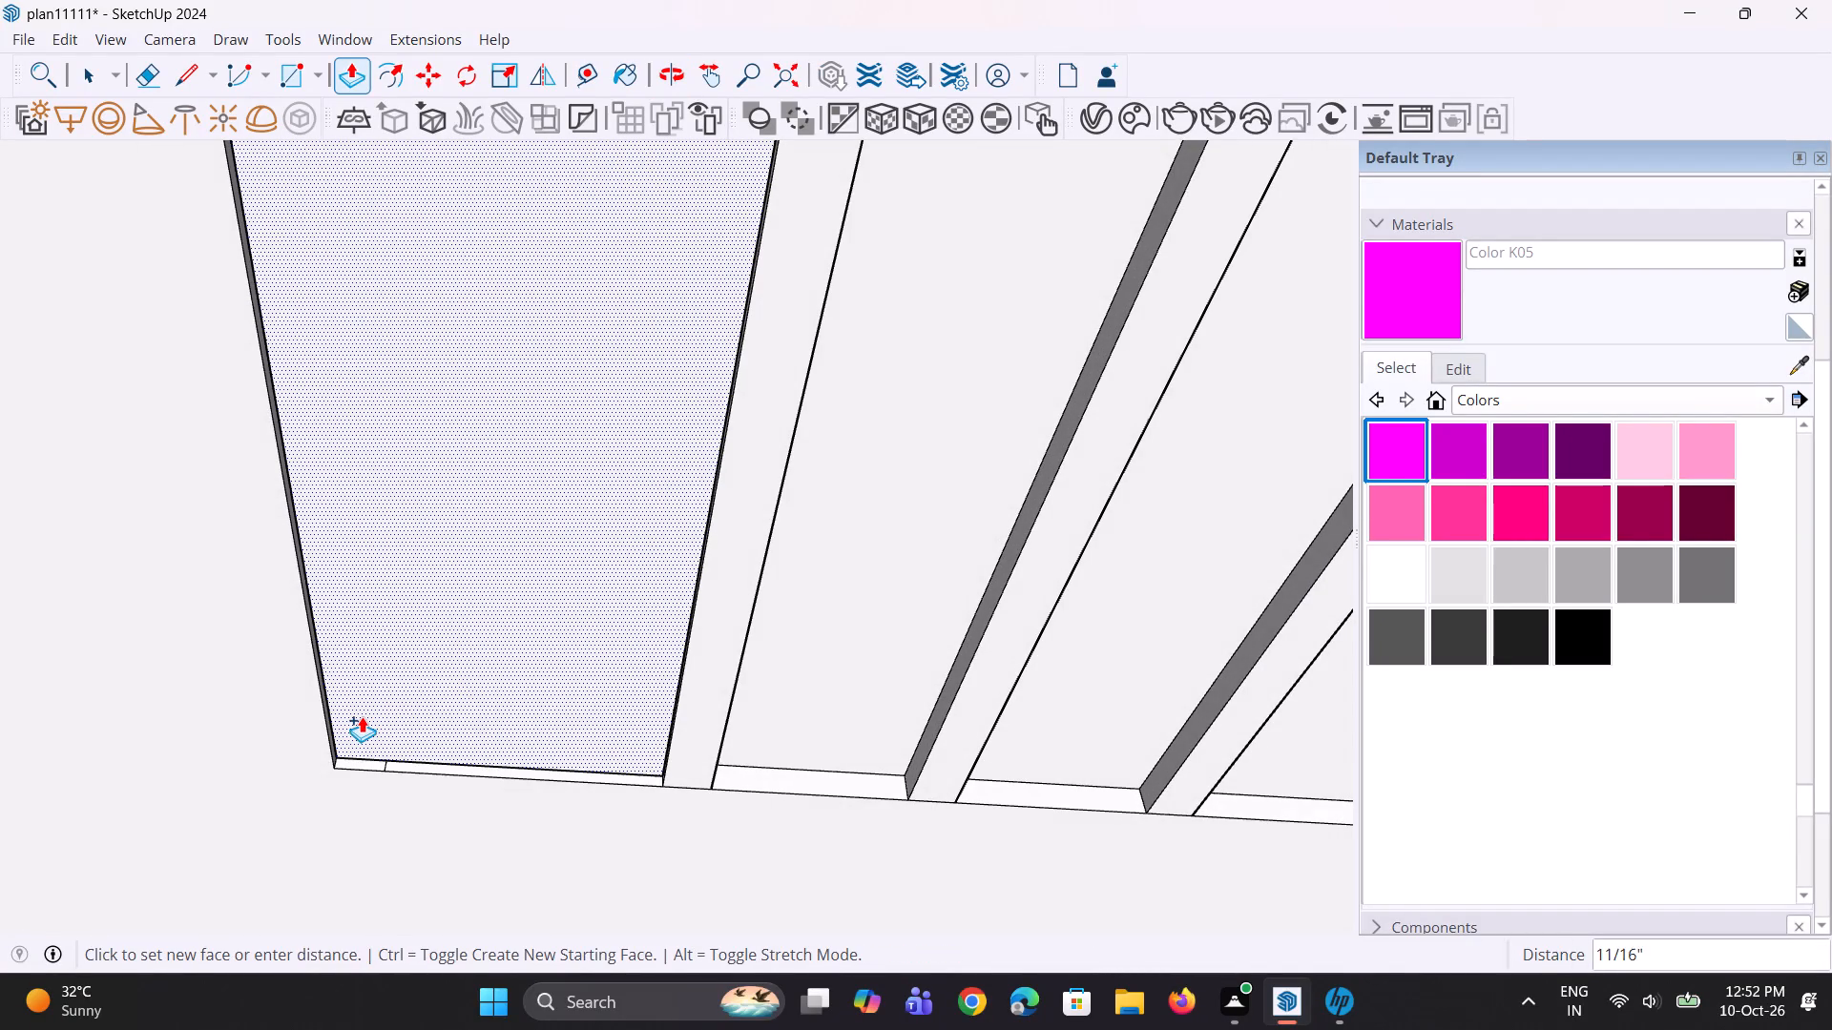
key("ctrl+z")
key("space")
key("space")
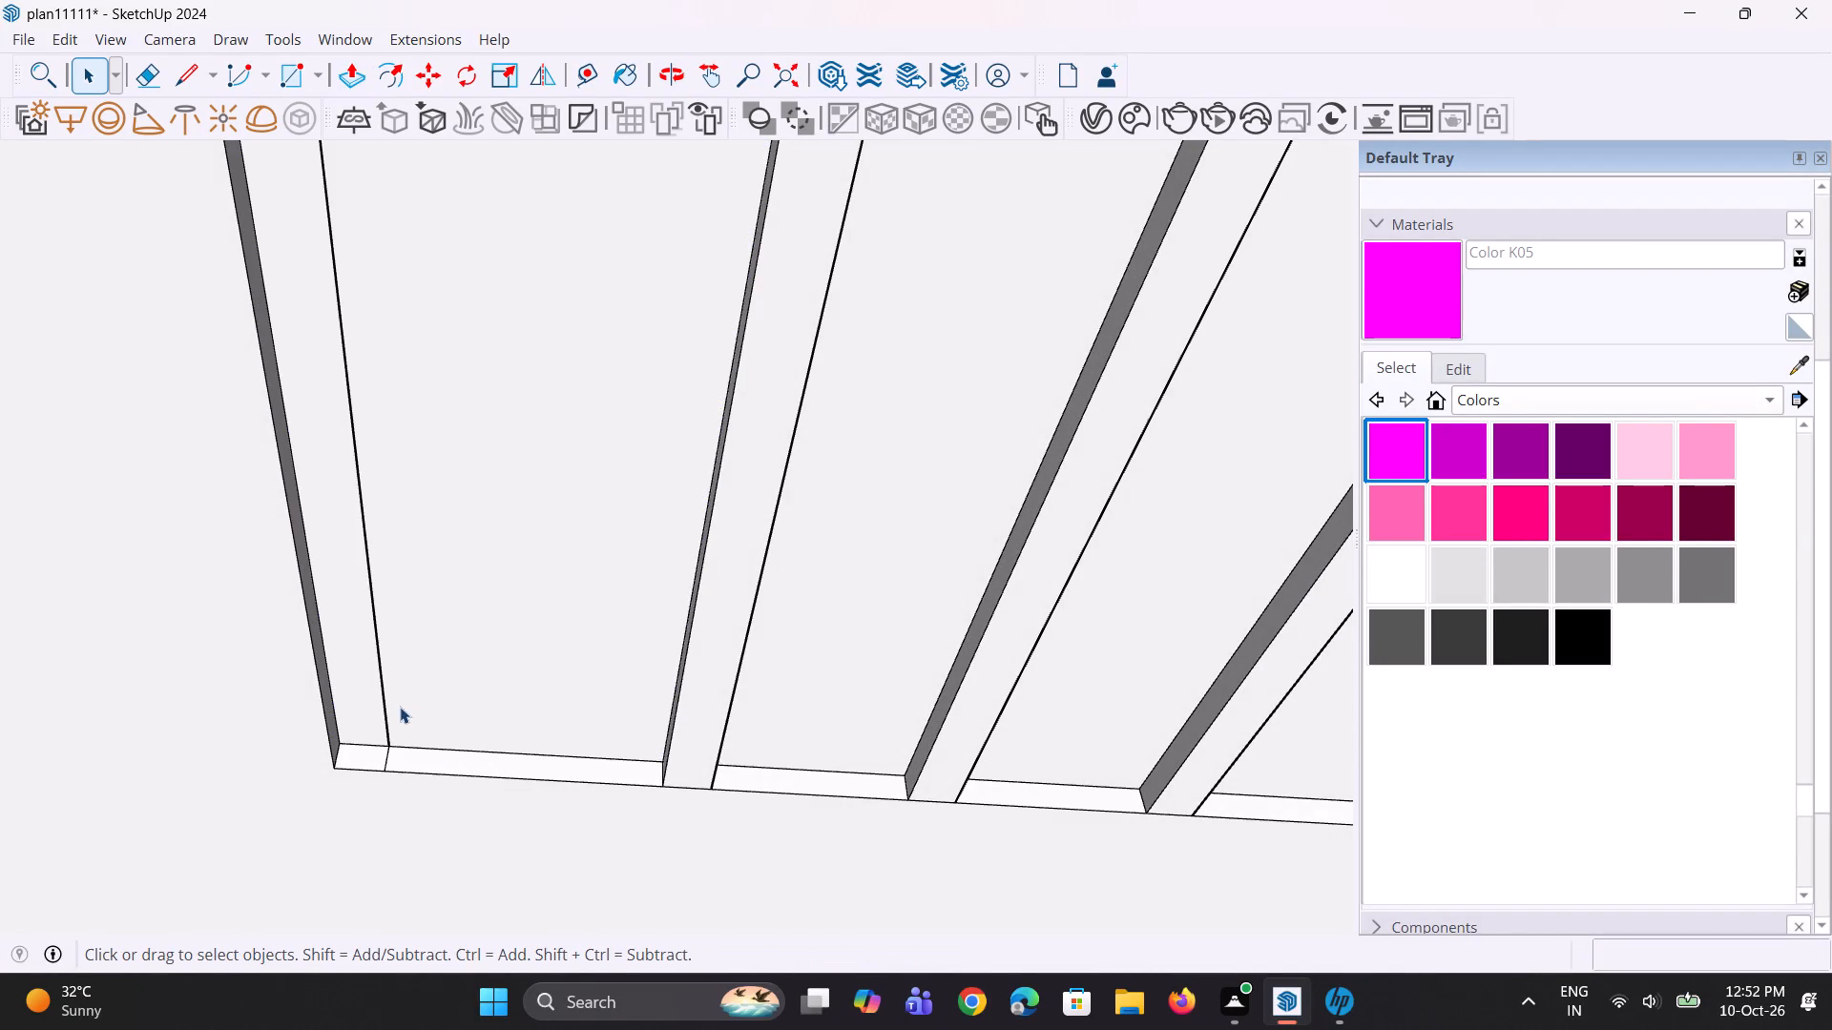
Delete the divider line beside the inset's end edge behind the vertical fins.
left_click(387, 701)
key("Delete")
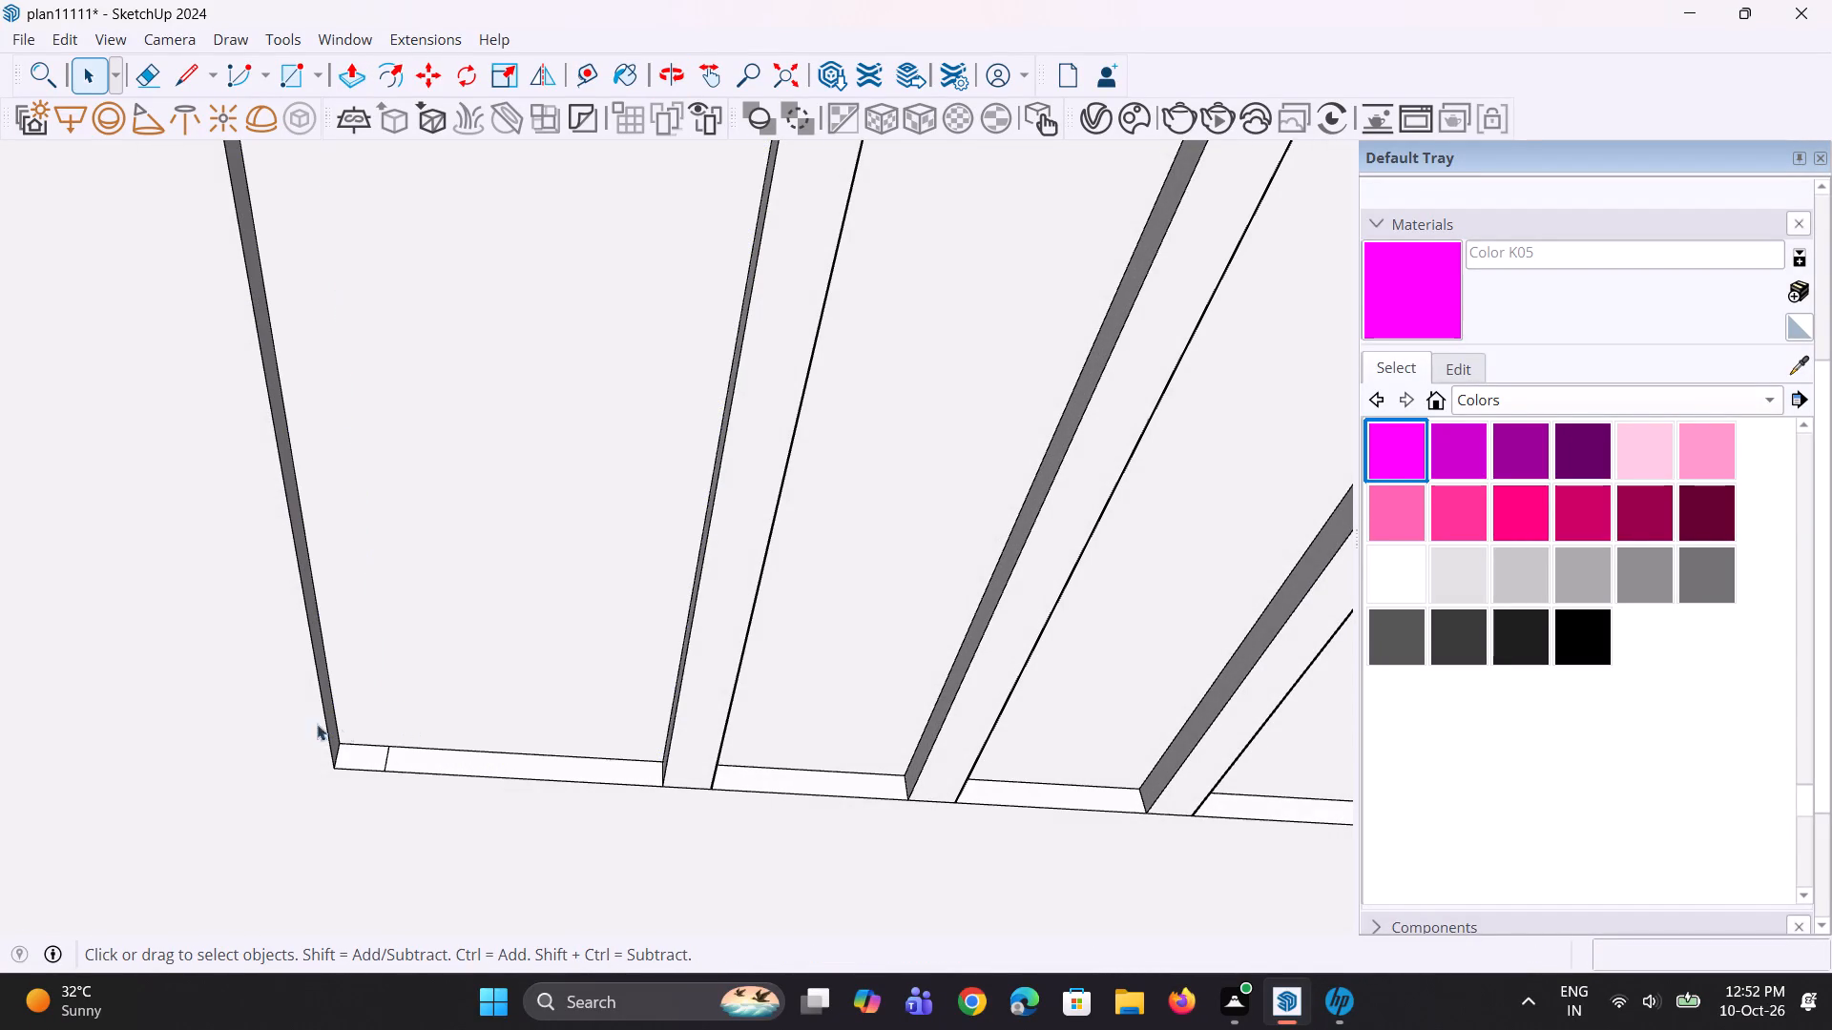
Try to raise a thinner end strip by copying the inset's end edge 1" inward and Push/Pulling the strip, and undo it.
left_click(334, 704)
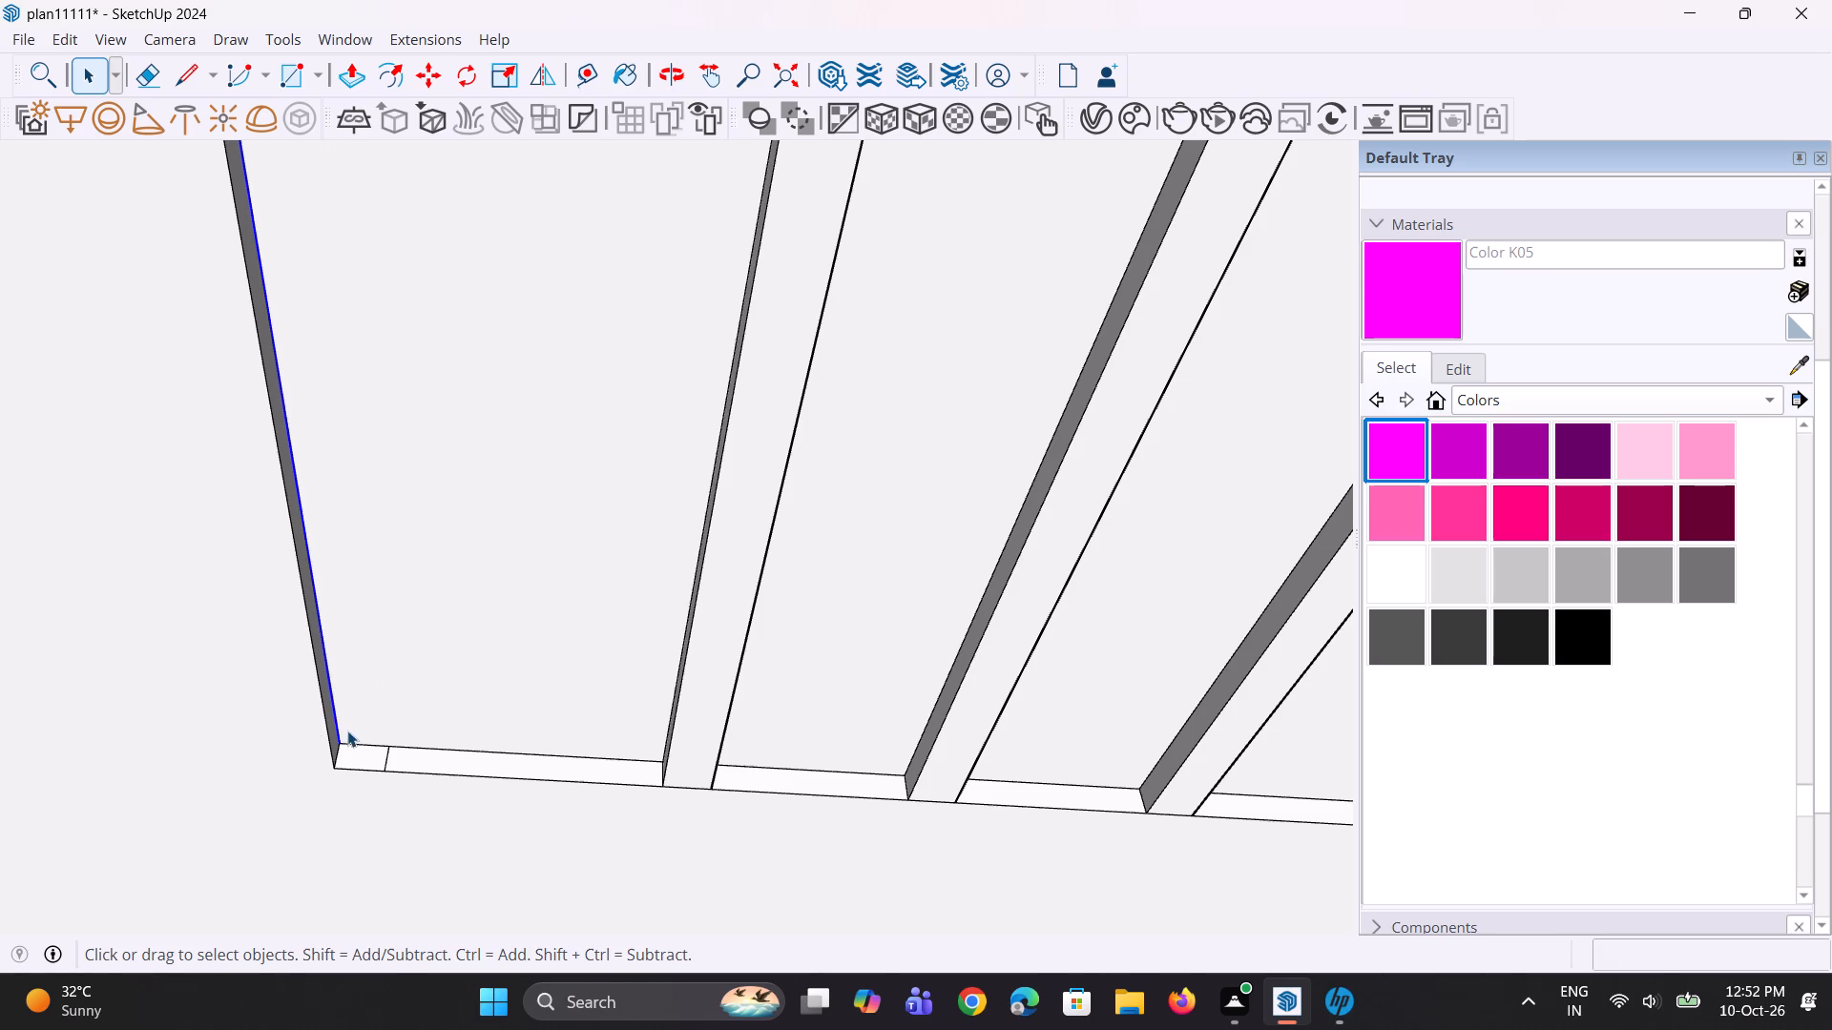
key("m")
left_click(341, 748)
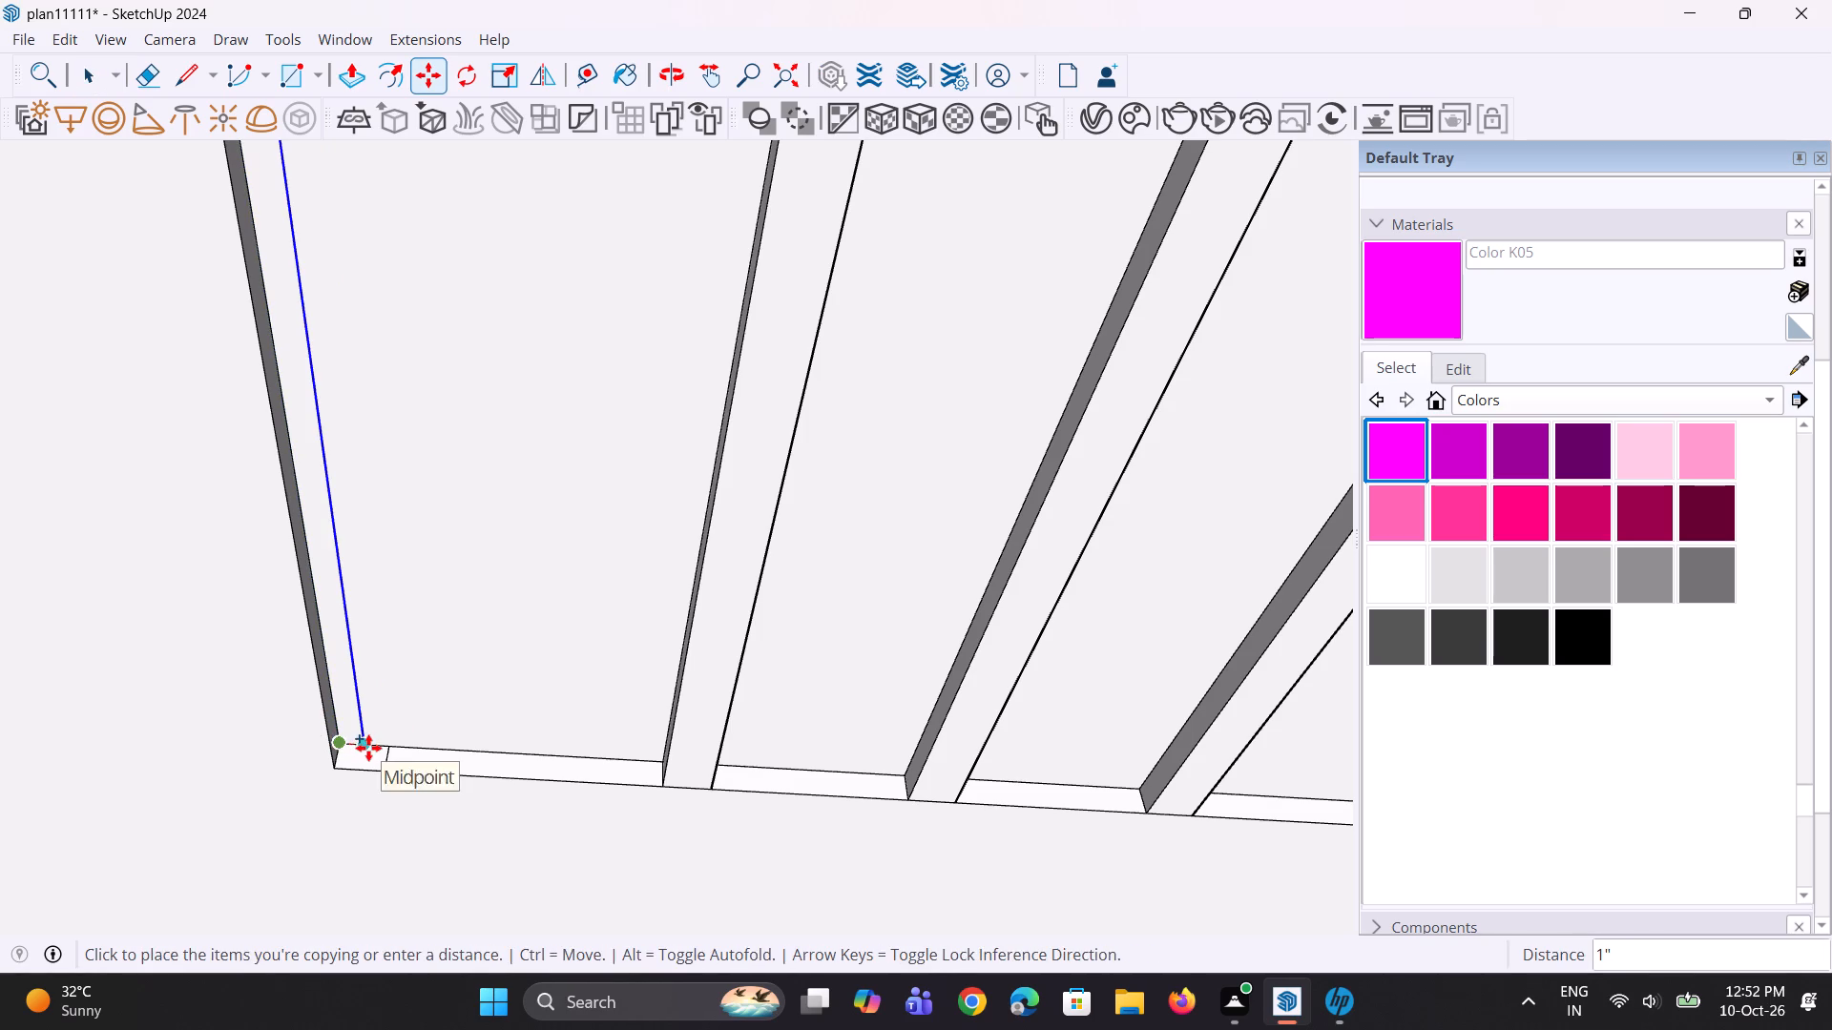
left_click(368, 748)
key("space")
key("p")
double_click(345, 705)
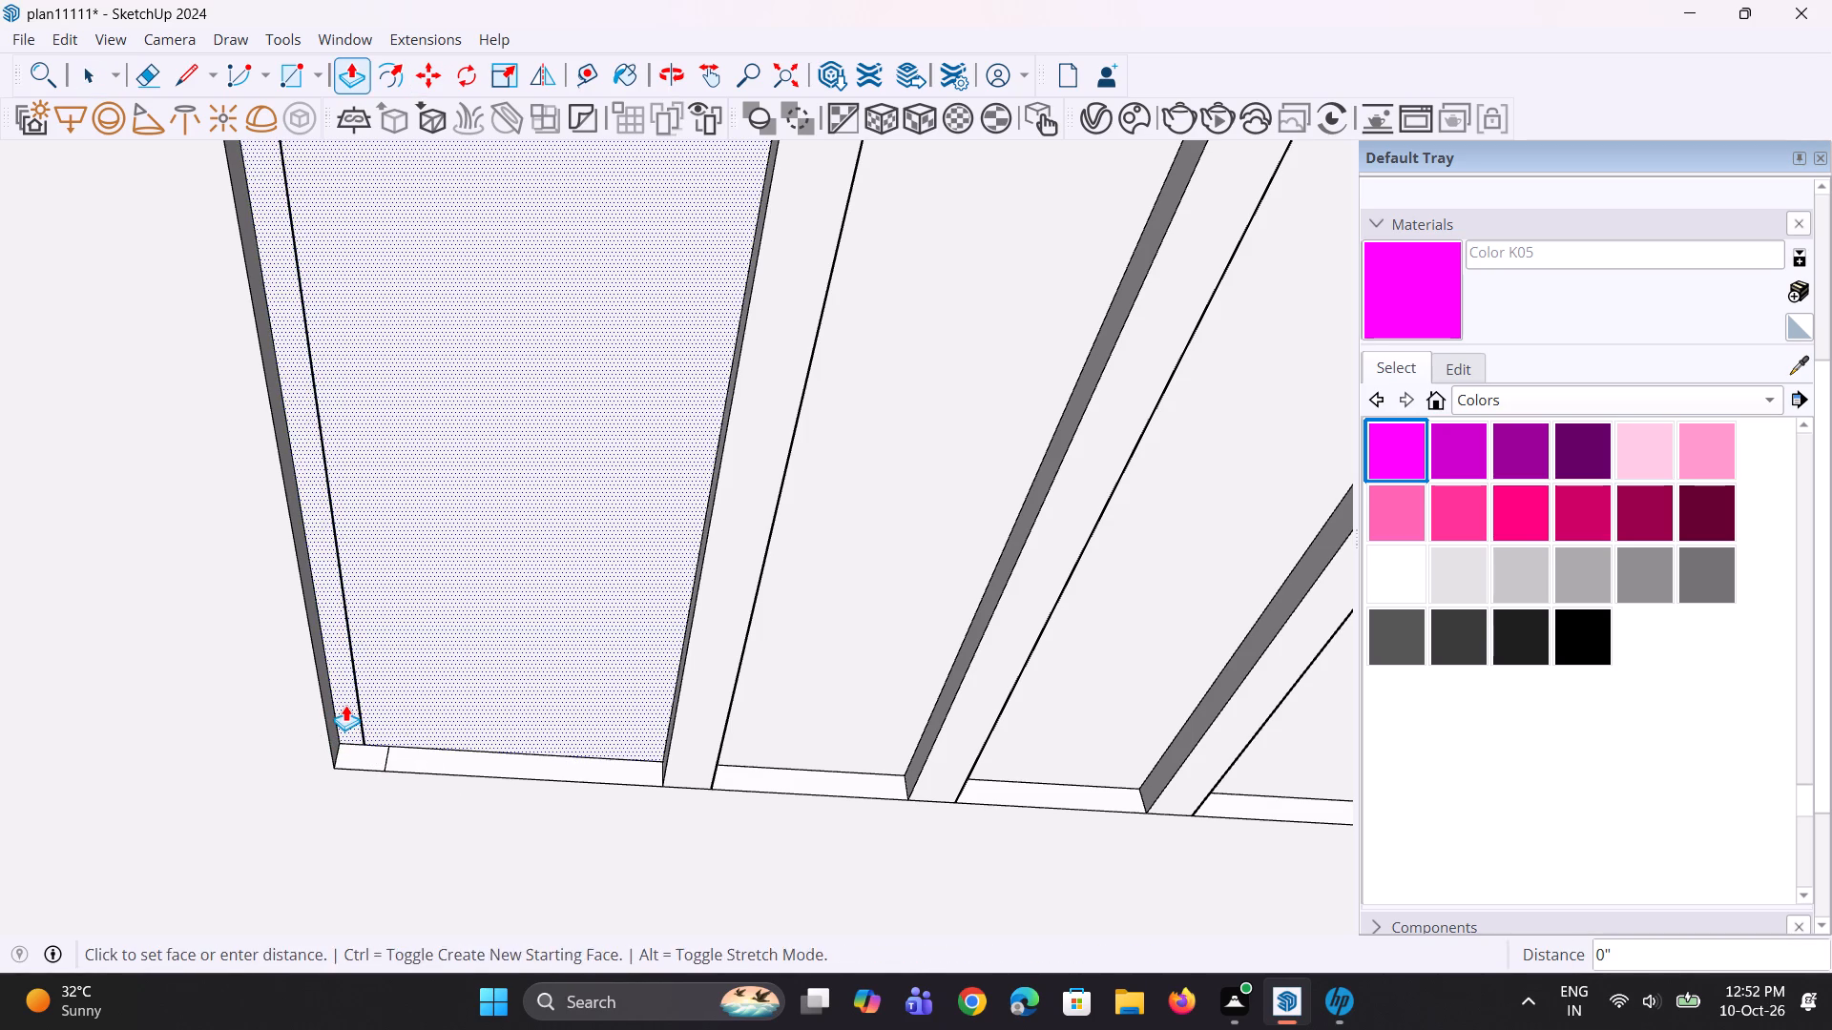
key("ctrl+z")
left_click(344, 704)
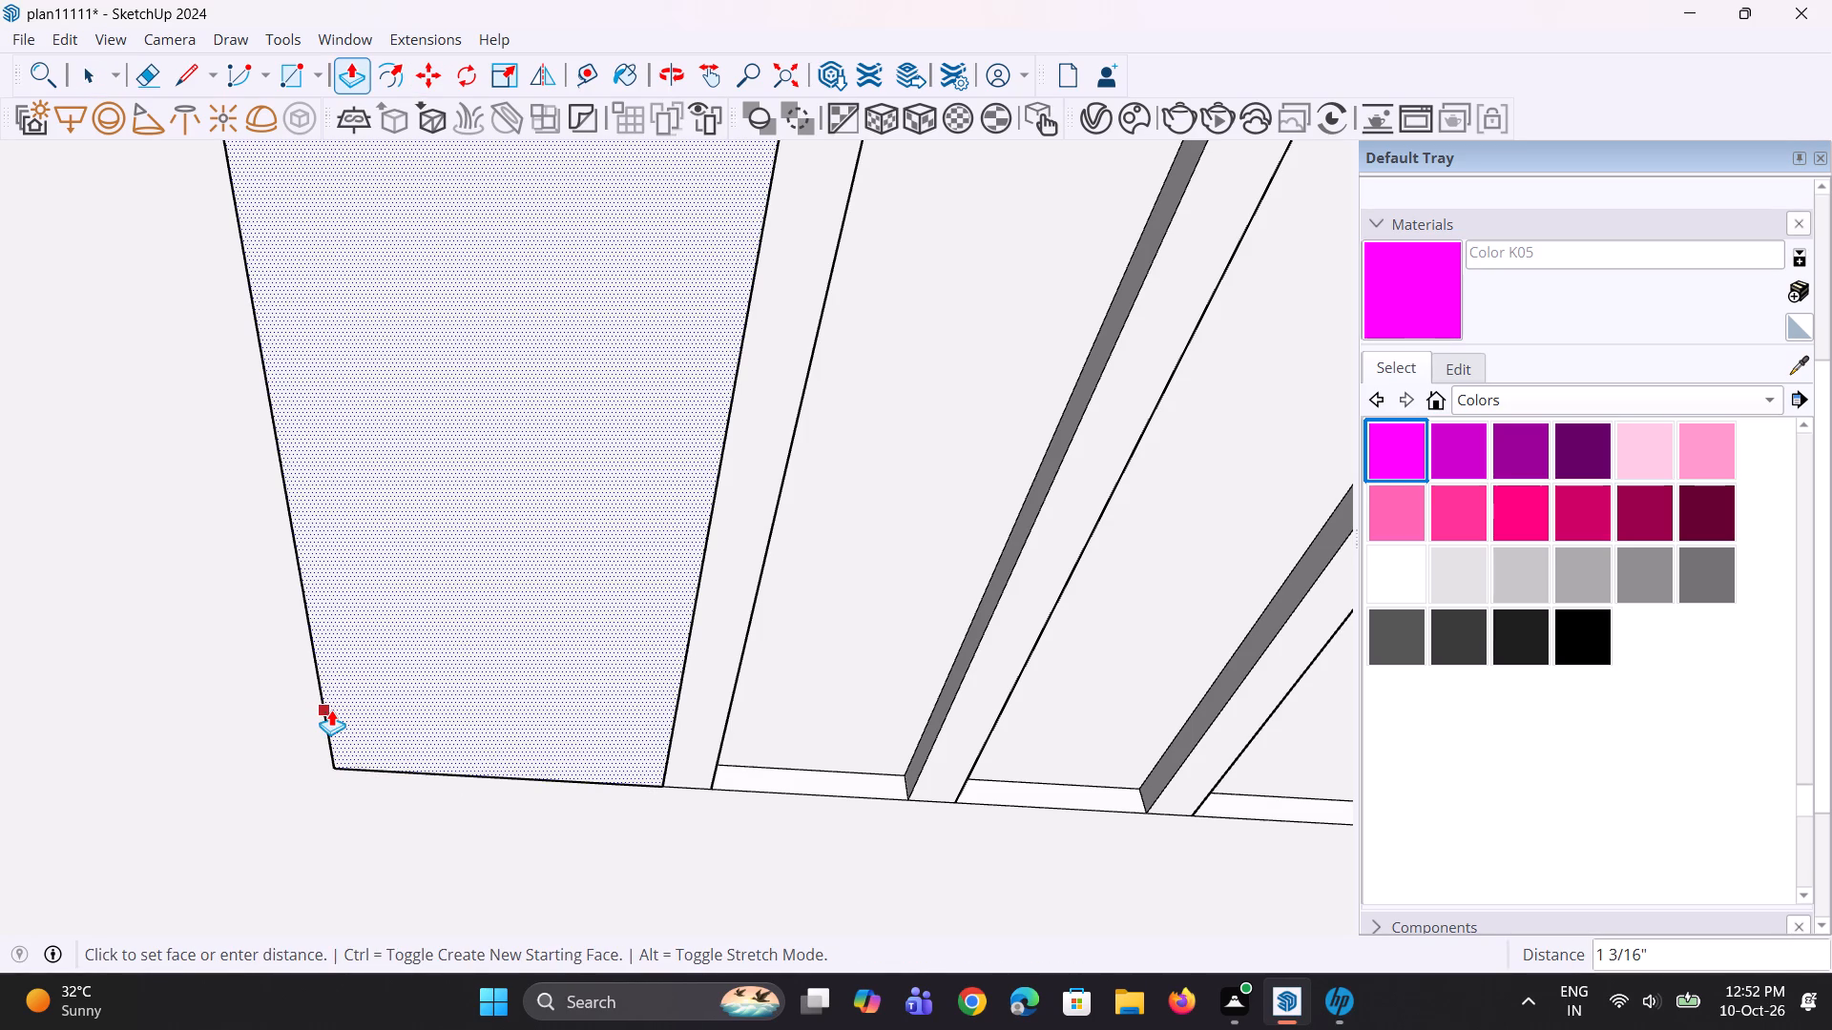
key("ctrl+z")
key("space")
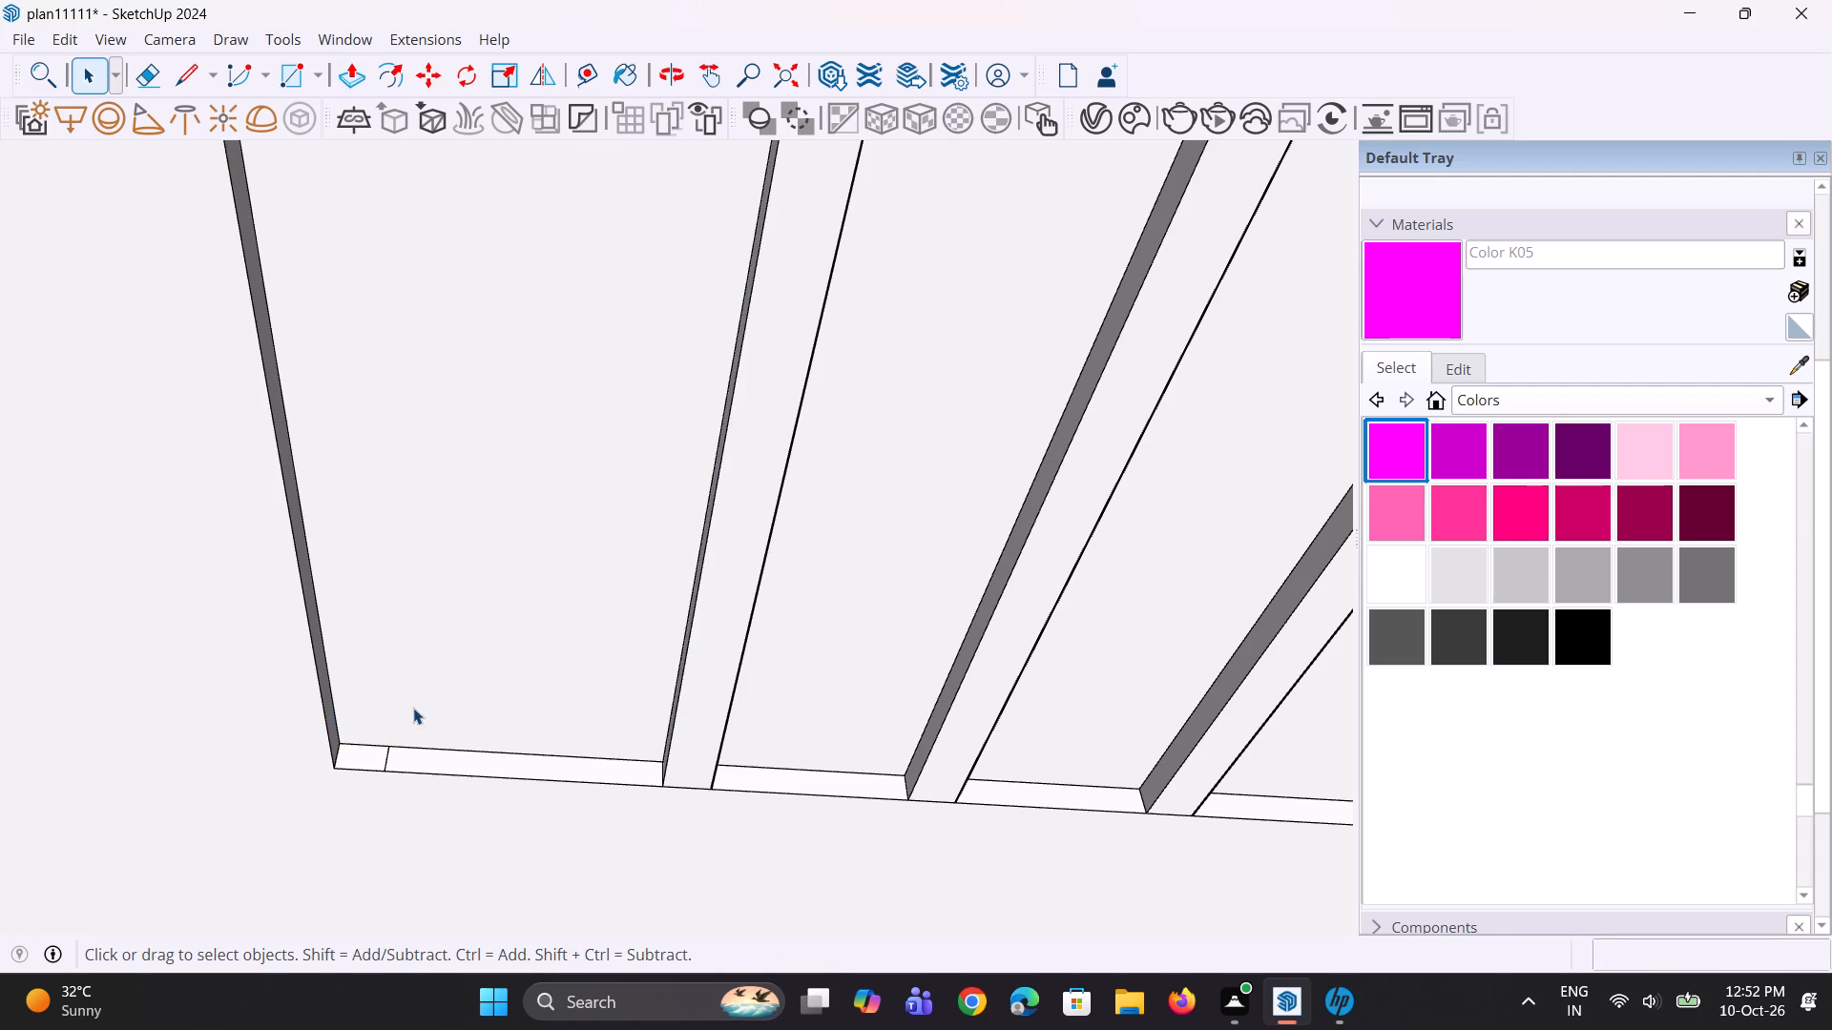
Erase the leftover short line on the inset's inner side face near the corner behind the vertical fins.
middle_click_drag(414, 708, 425, 669)
key("space")
key("space")
middle_click_drag(557, 707, 766, 733)
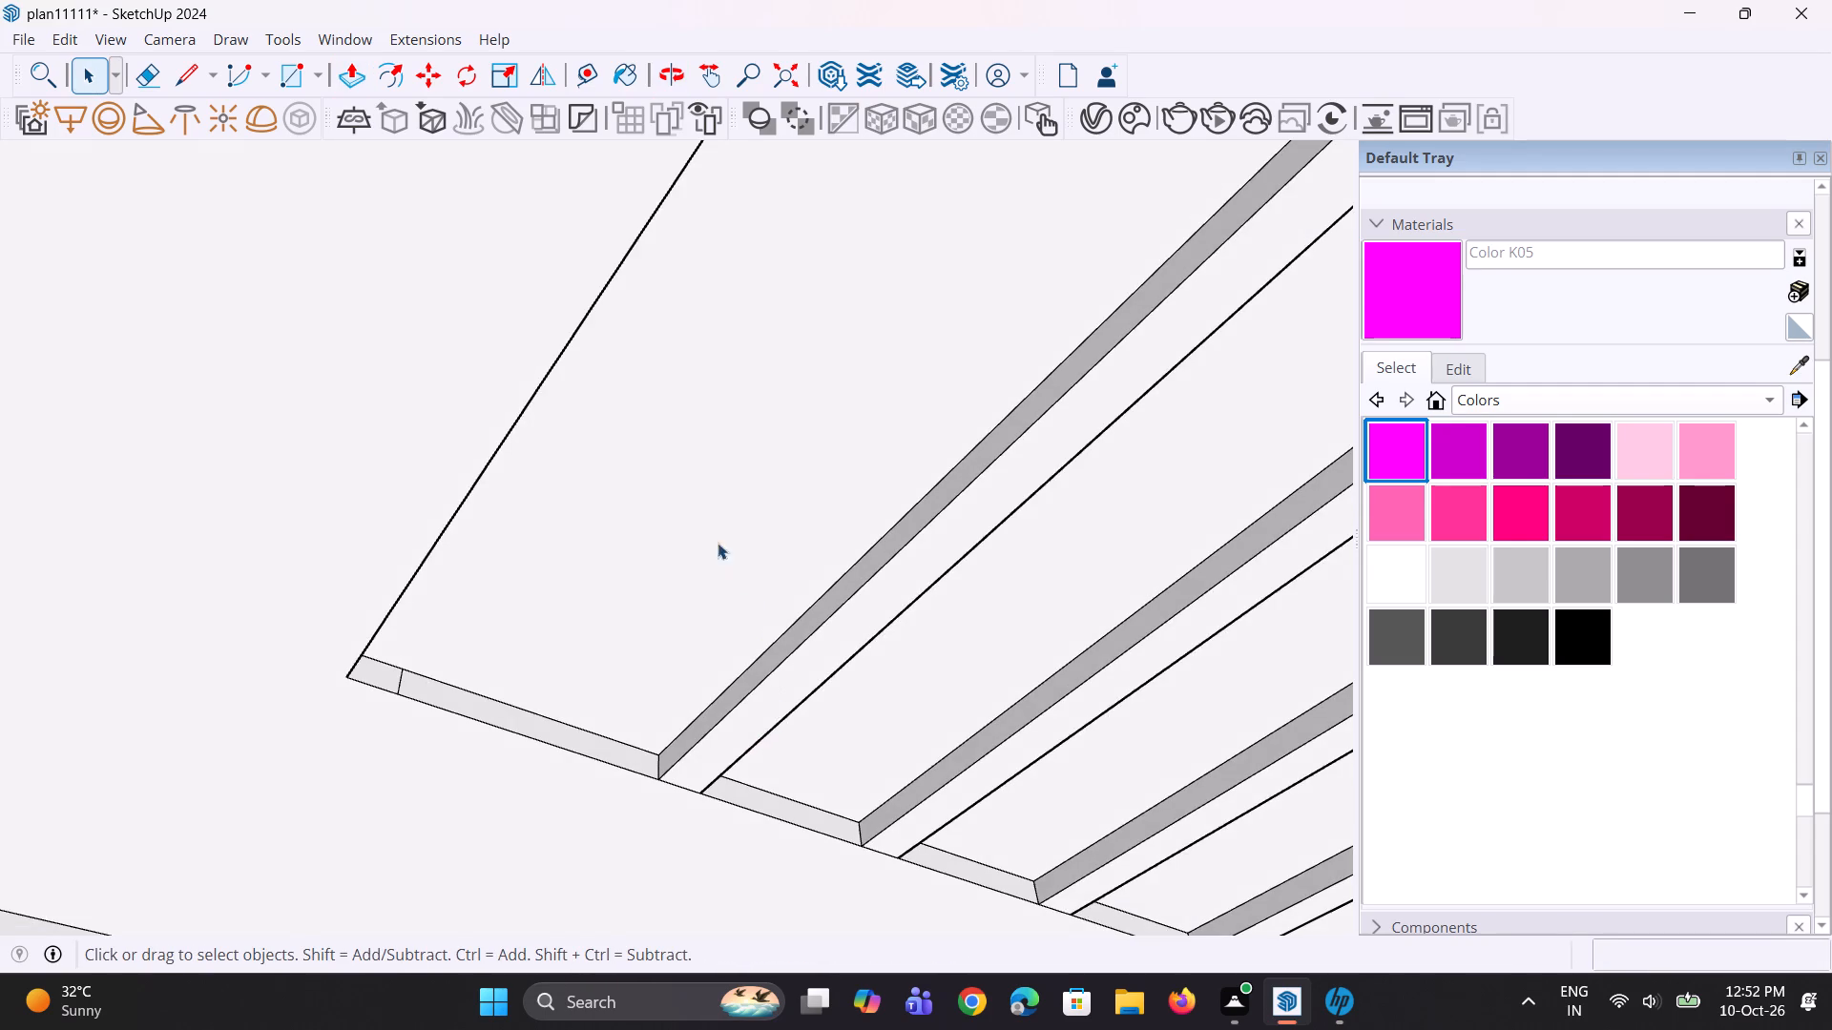
scroll(716, 541, "down", 2)
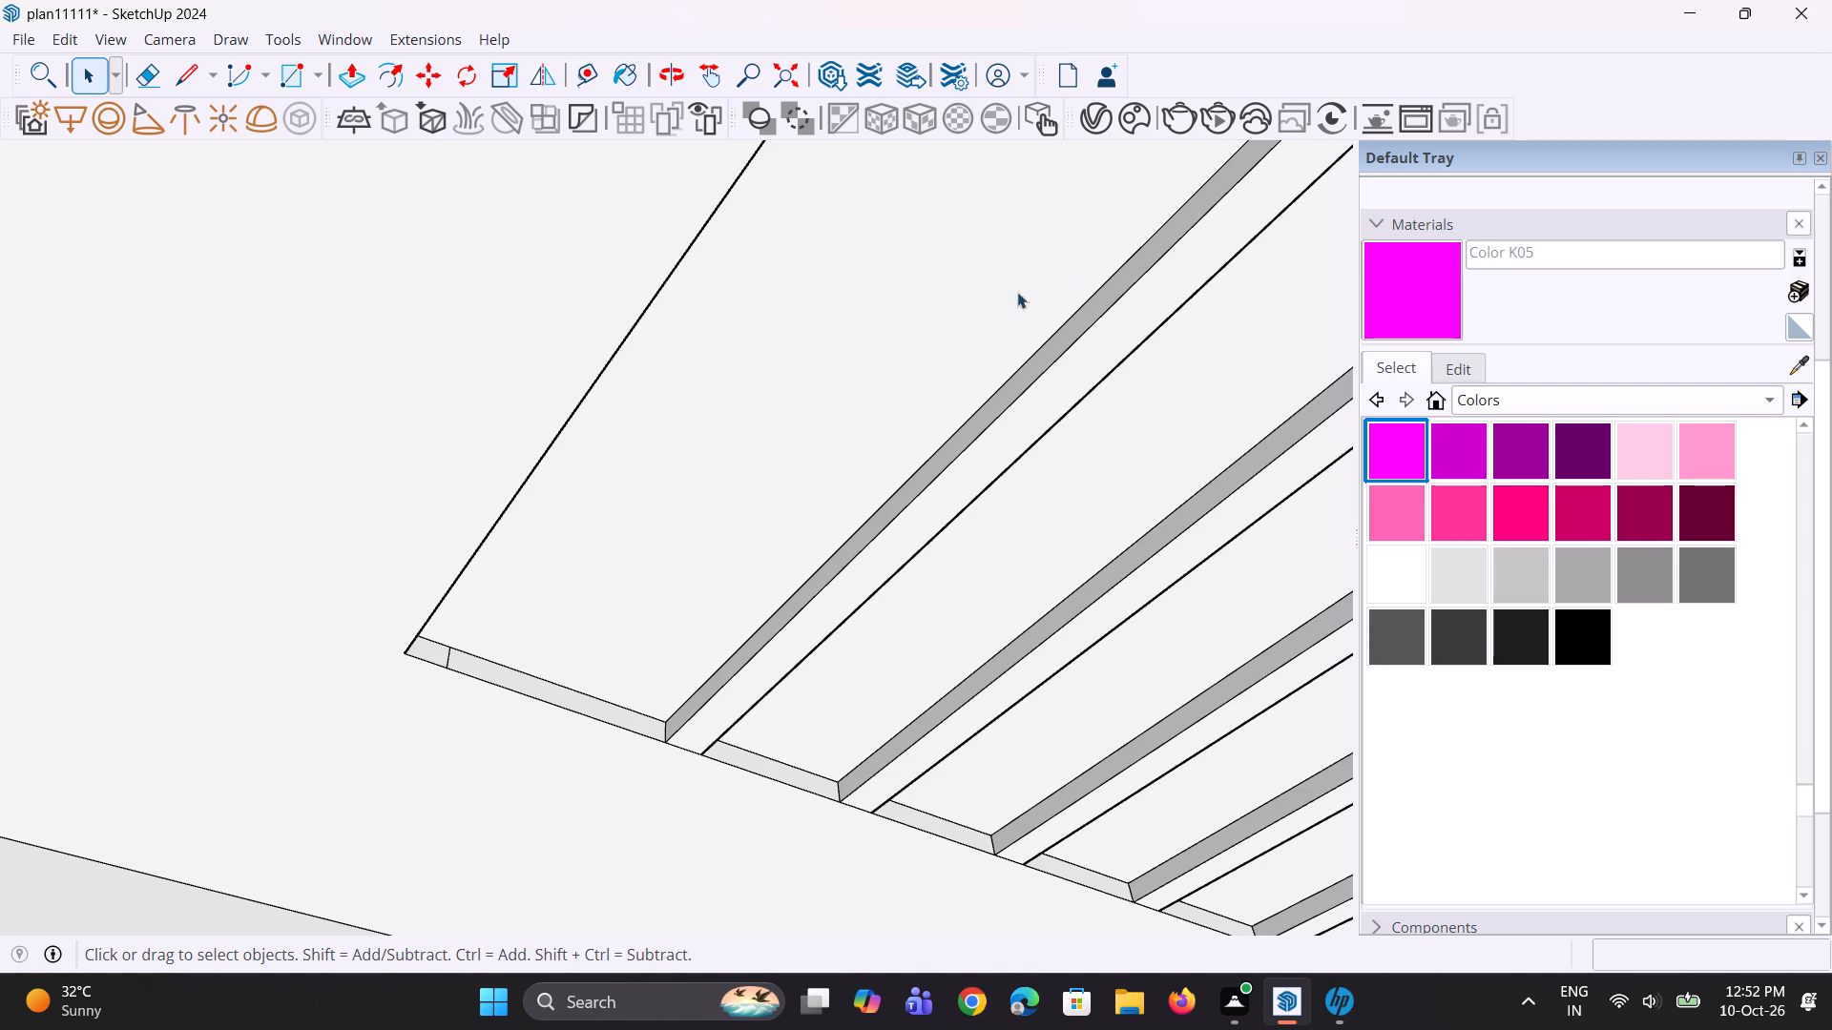
middle_click_drag(916, 615, 910, 642)
scroll(696, 716, "up", 2)
scroll(897, 672, "down", 2)
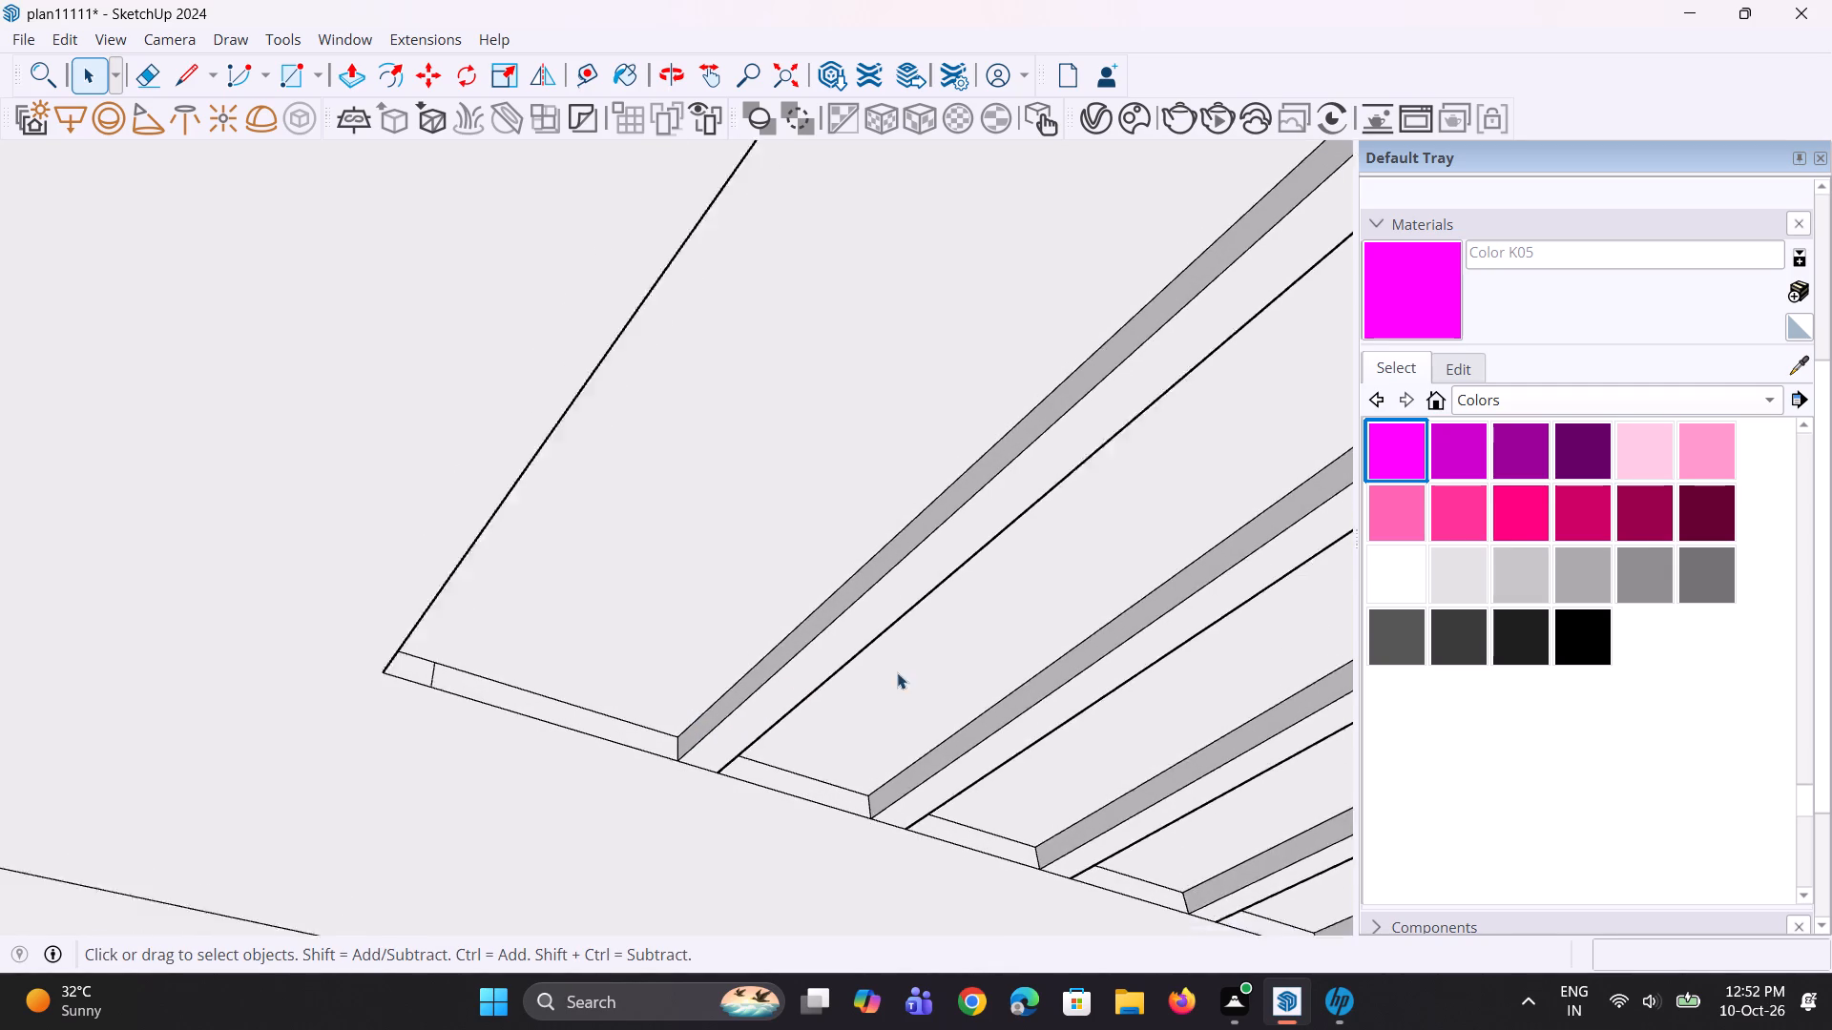
scroll(897, 672, "down", 2)
scroll(917, 665, "up", 1)
middle_click_drag(917, 665, 668, 734)
key("e")
scroll(448, 814, "up", 1)
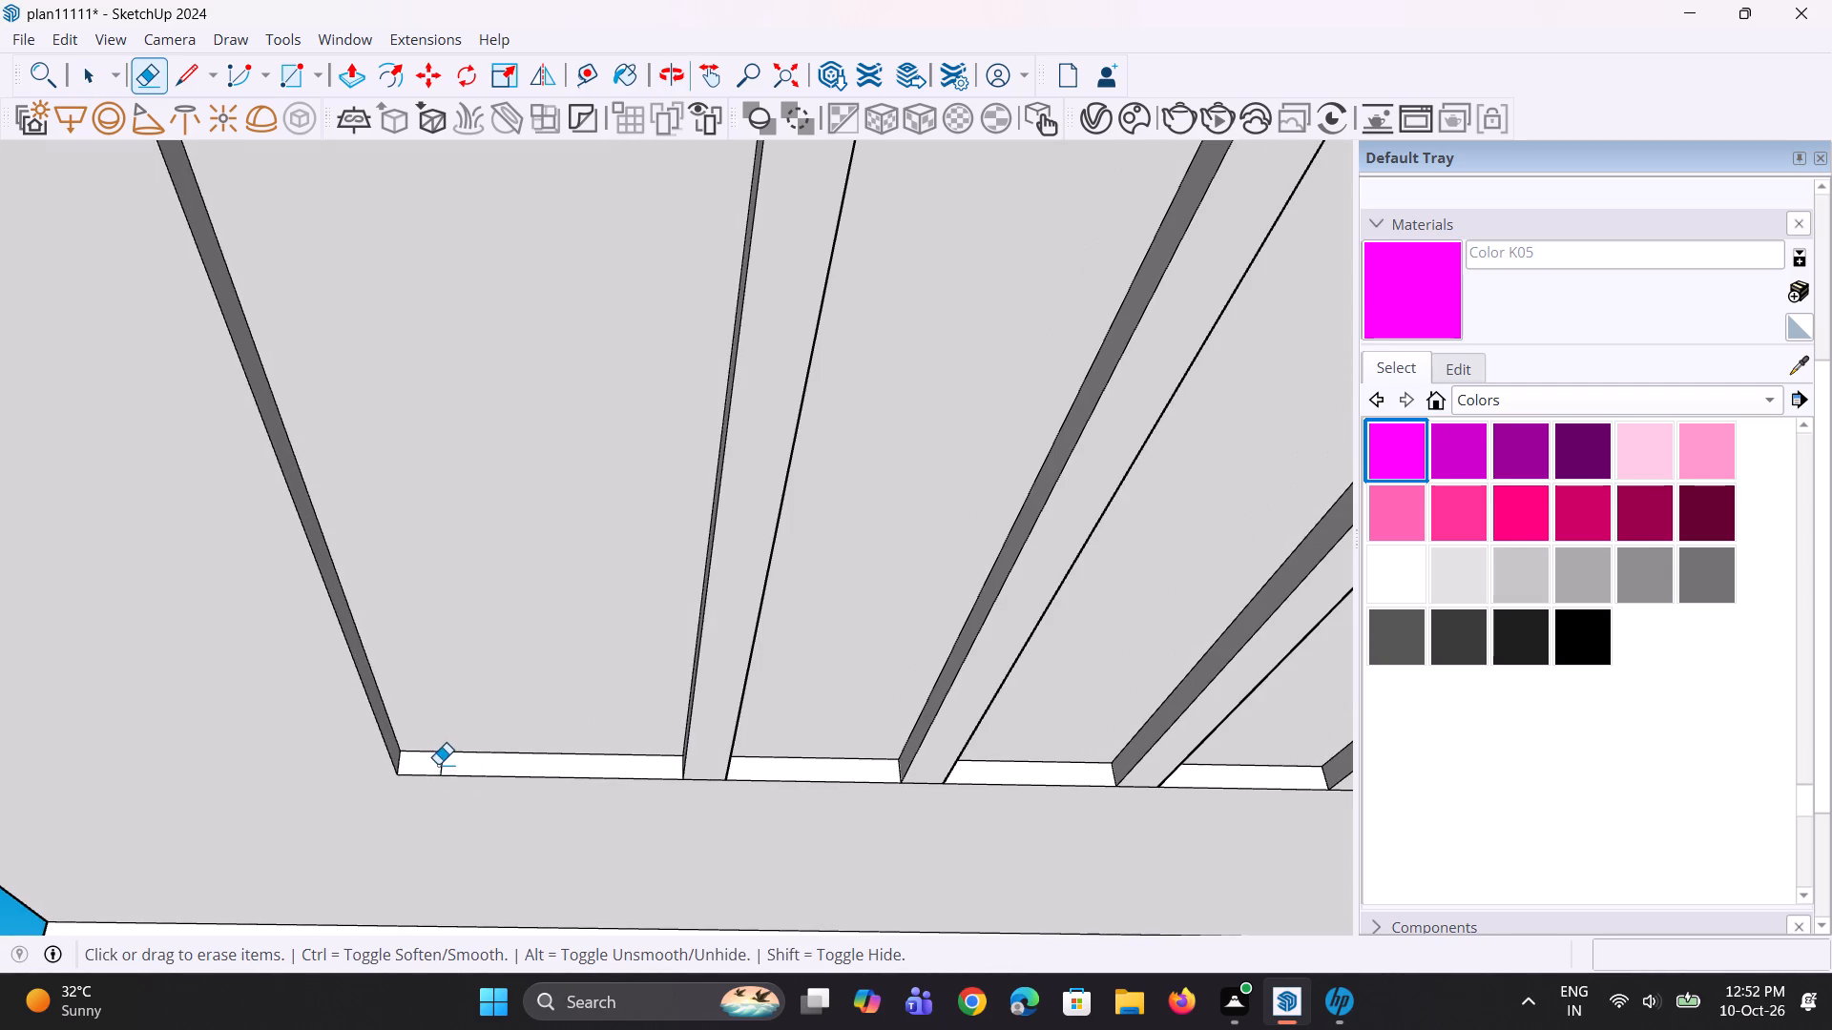
left_click(443, 762)
Examine the lowest left balcony's slatted ceiling from the front and up close behind the vertical fins.
scroll(664, 738, "down", 4)
middle_click_drag(705, 776, 740, 811)
key("space")
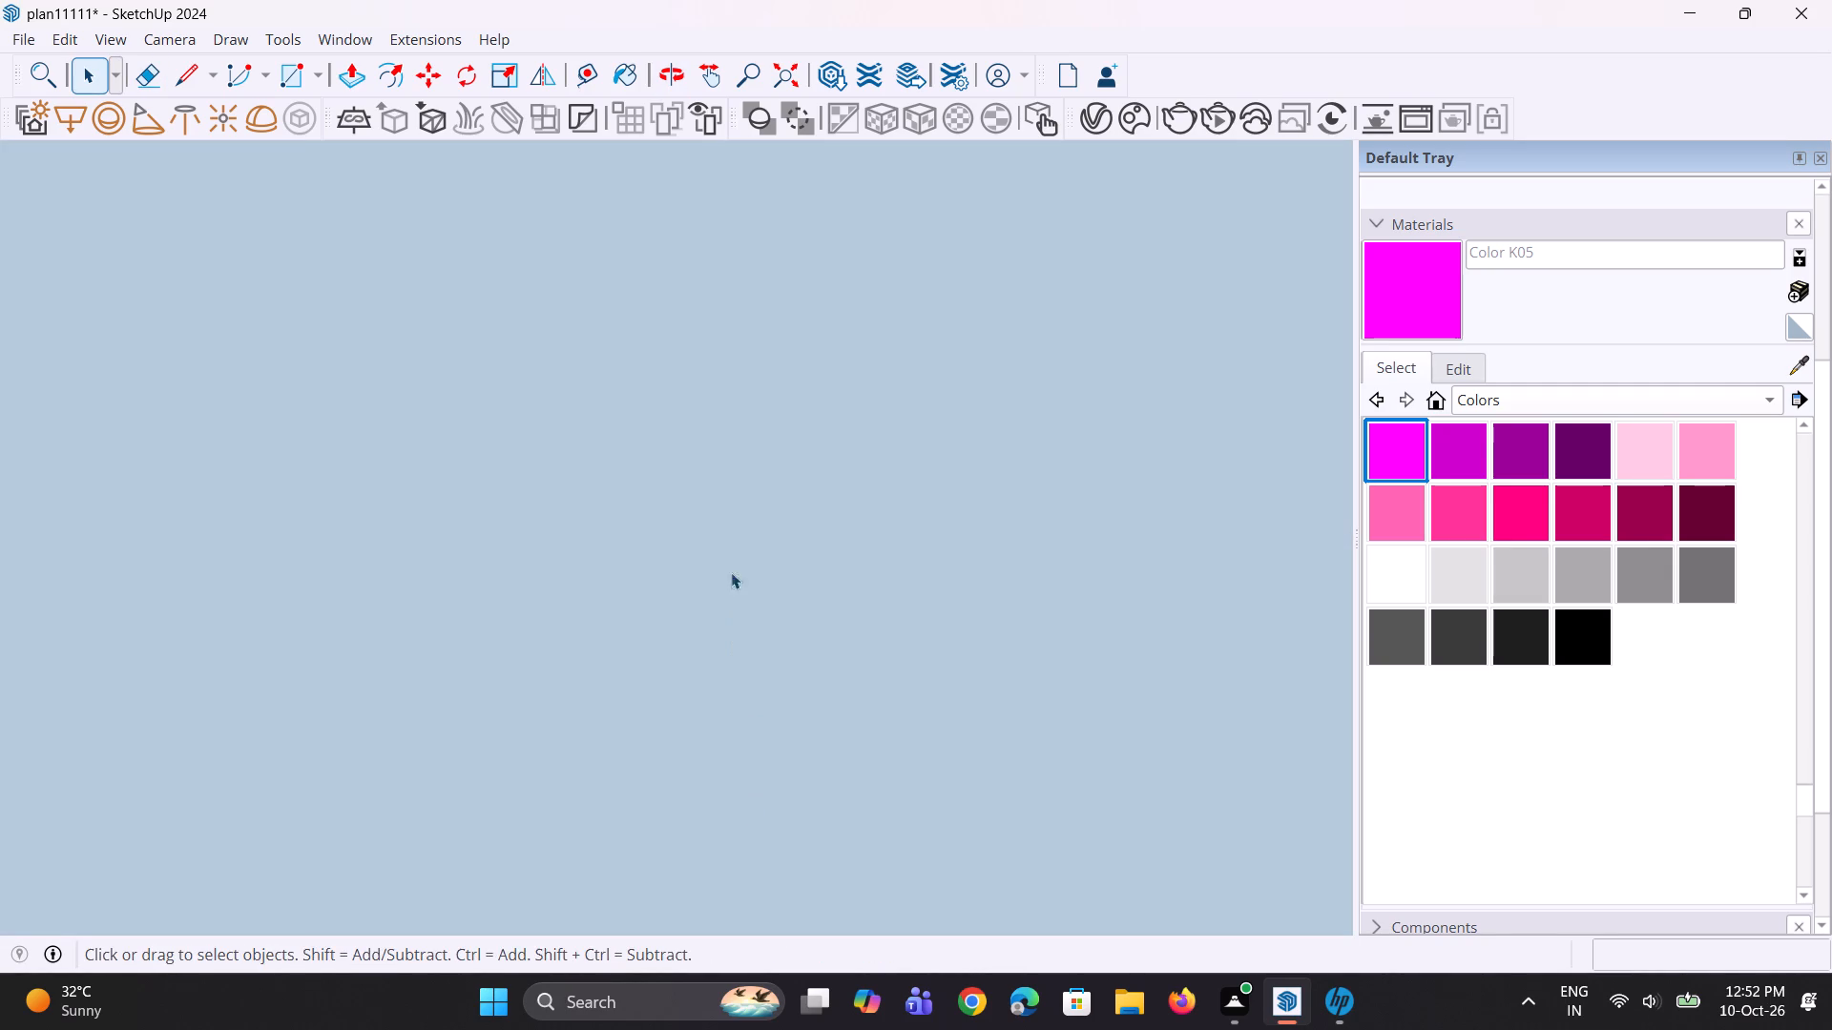
key("space")
left_click(799, 91)
middle_click_drag(703, 563, 639, 660)
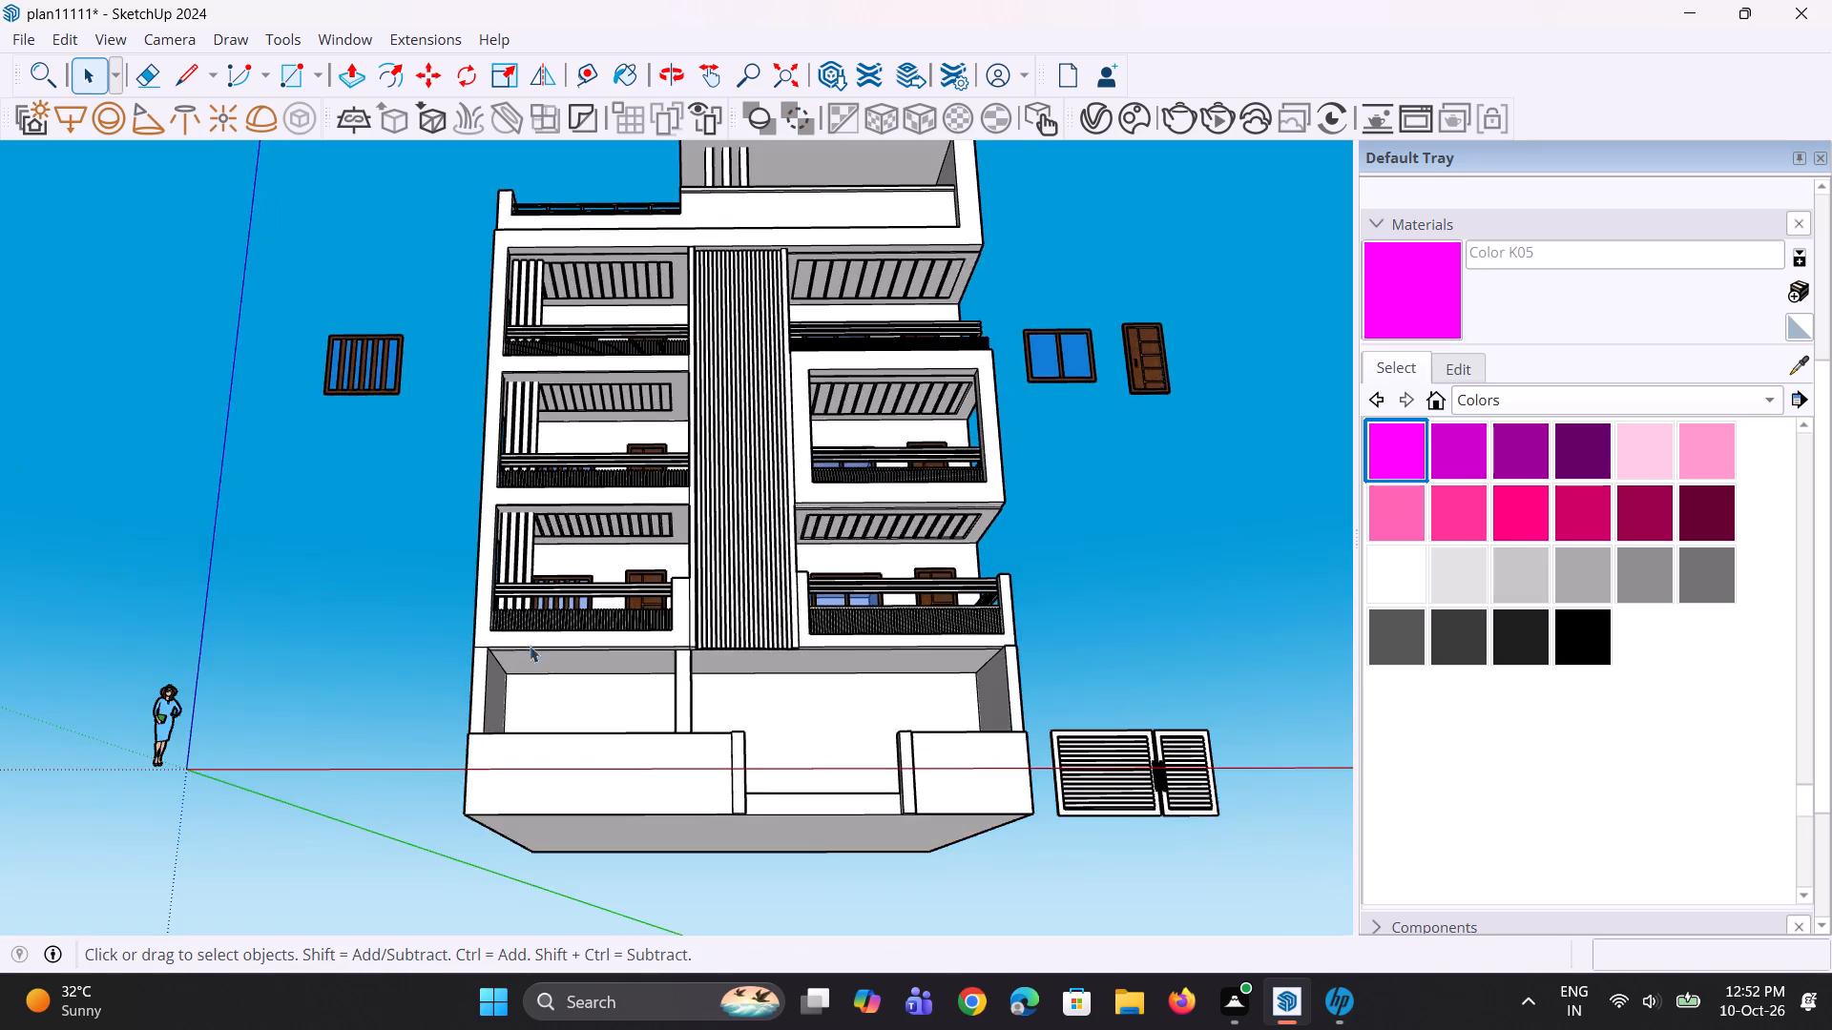
scroll(507, 570, "up", 9)
middle_click_drag(555, 570, 428, 592)
scroll(518, 510, "up", 7)
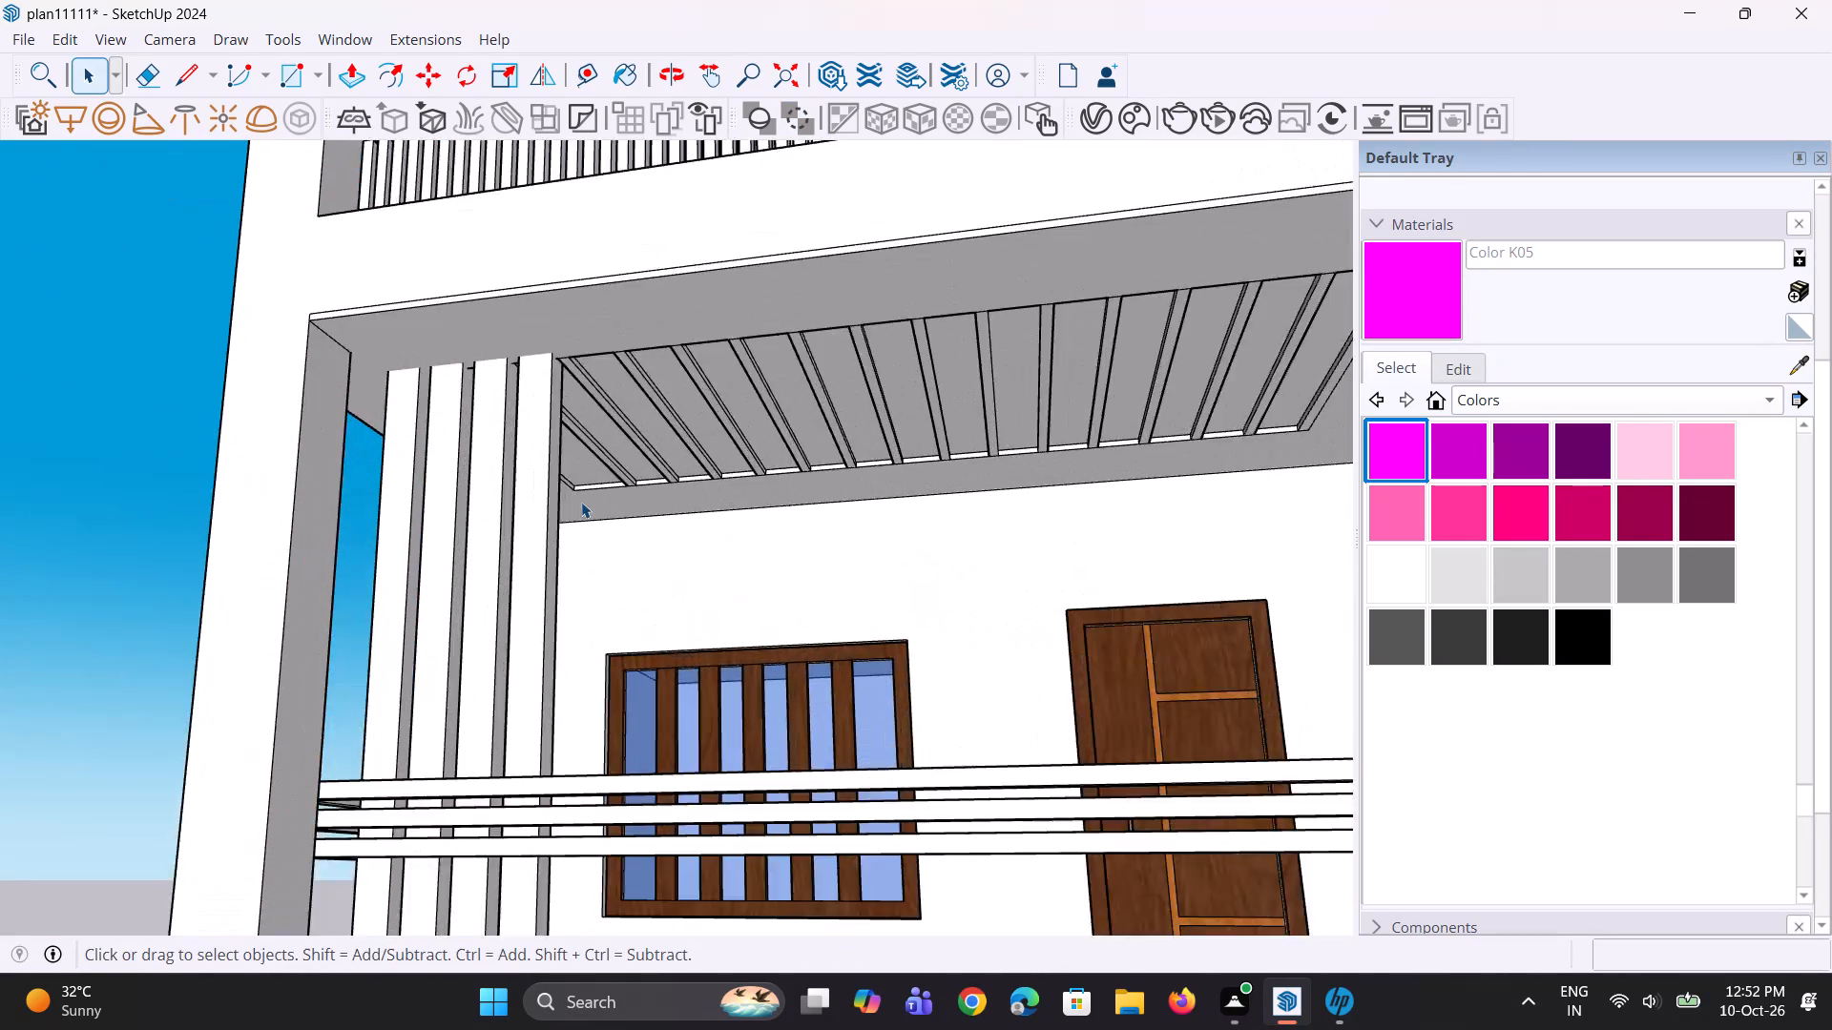
scroll(581, 502, "up", 6)
middle_click_drag(629, 459, 1000, 514)
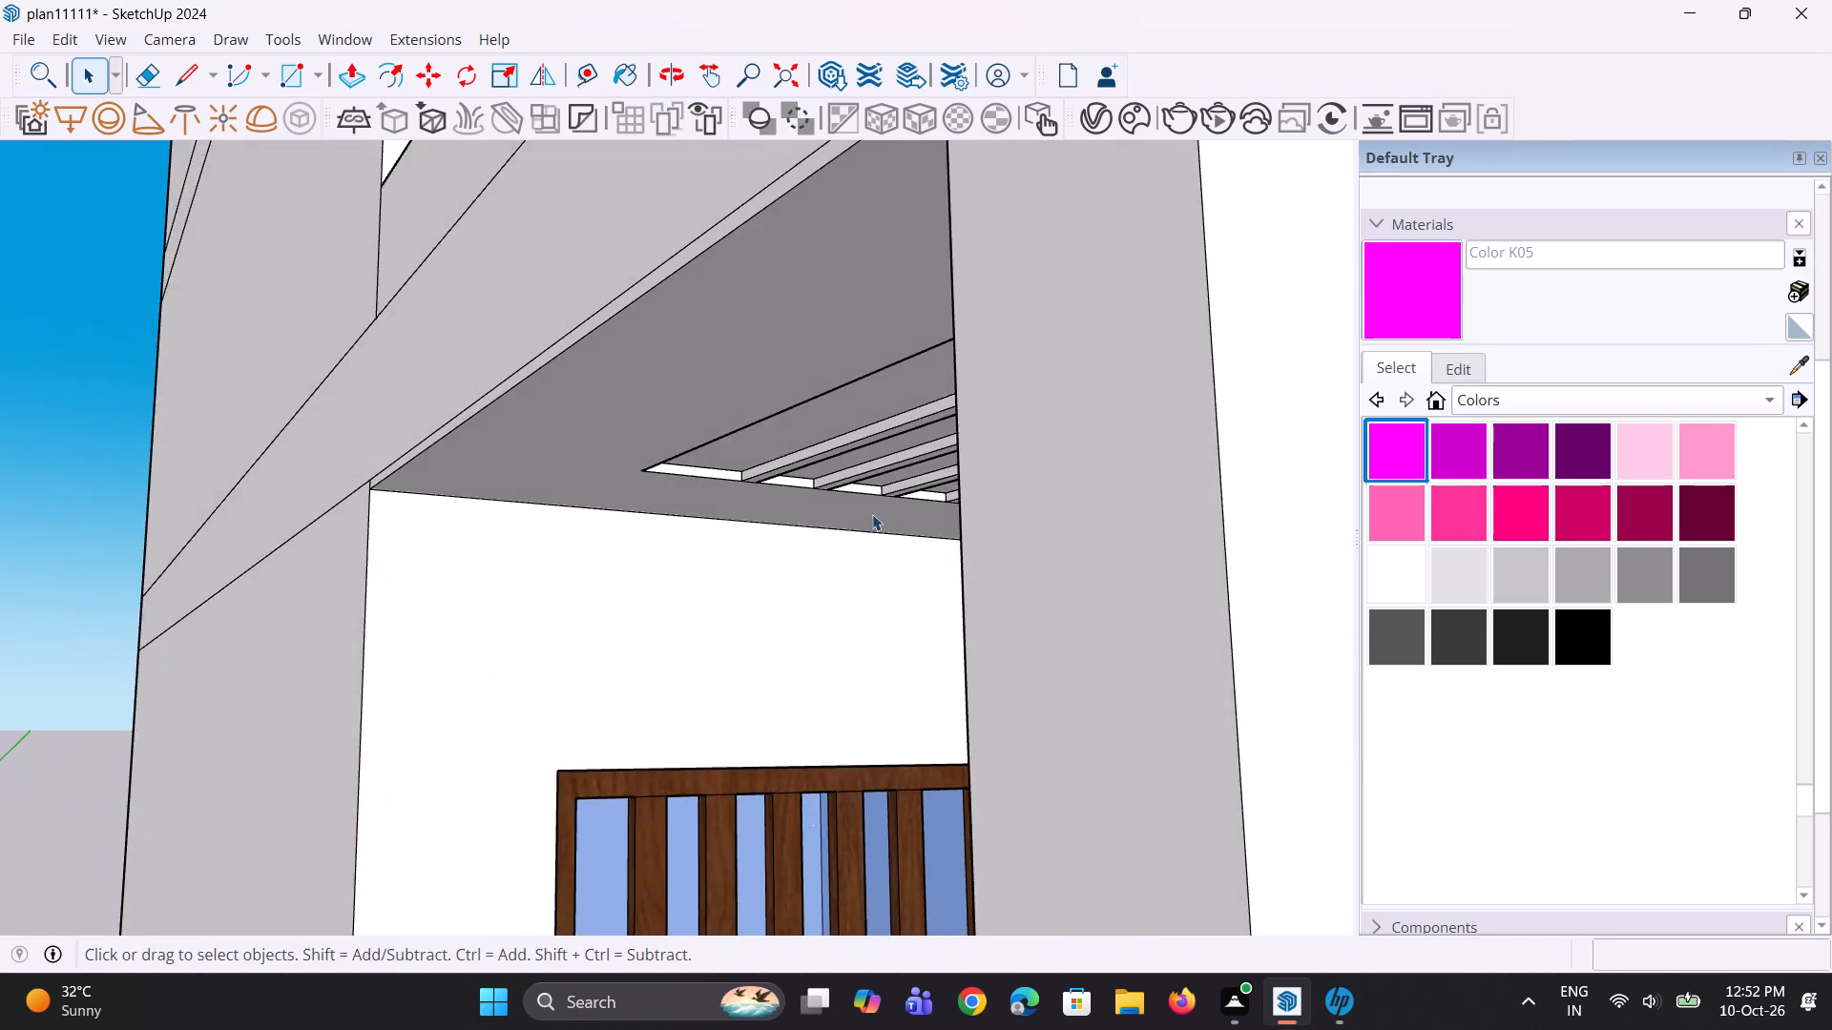
scroll(801, 506, "up", 6)
middle_click_drag(776, 472, 467, 517)
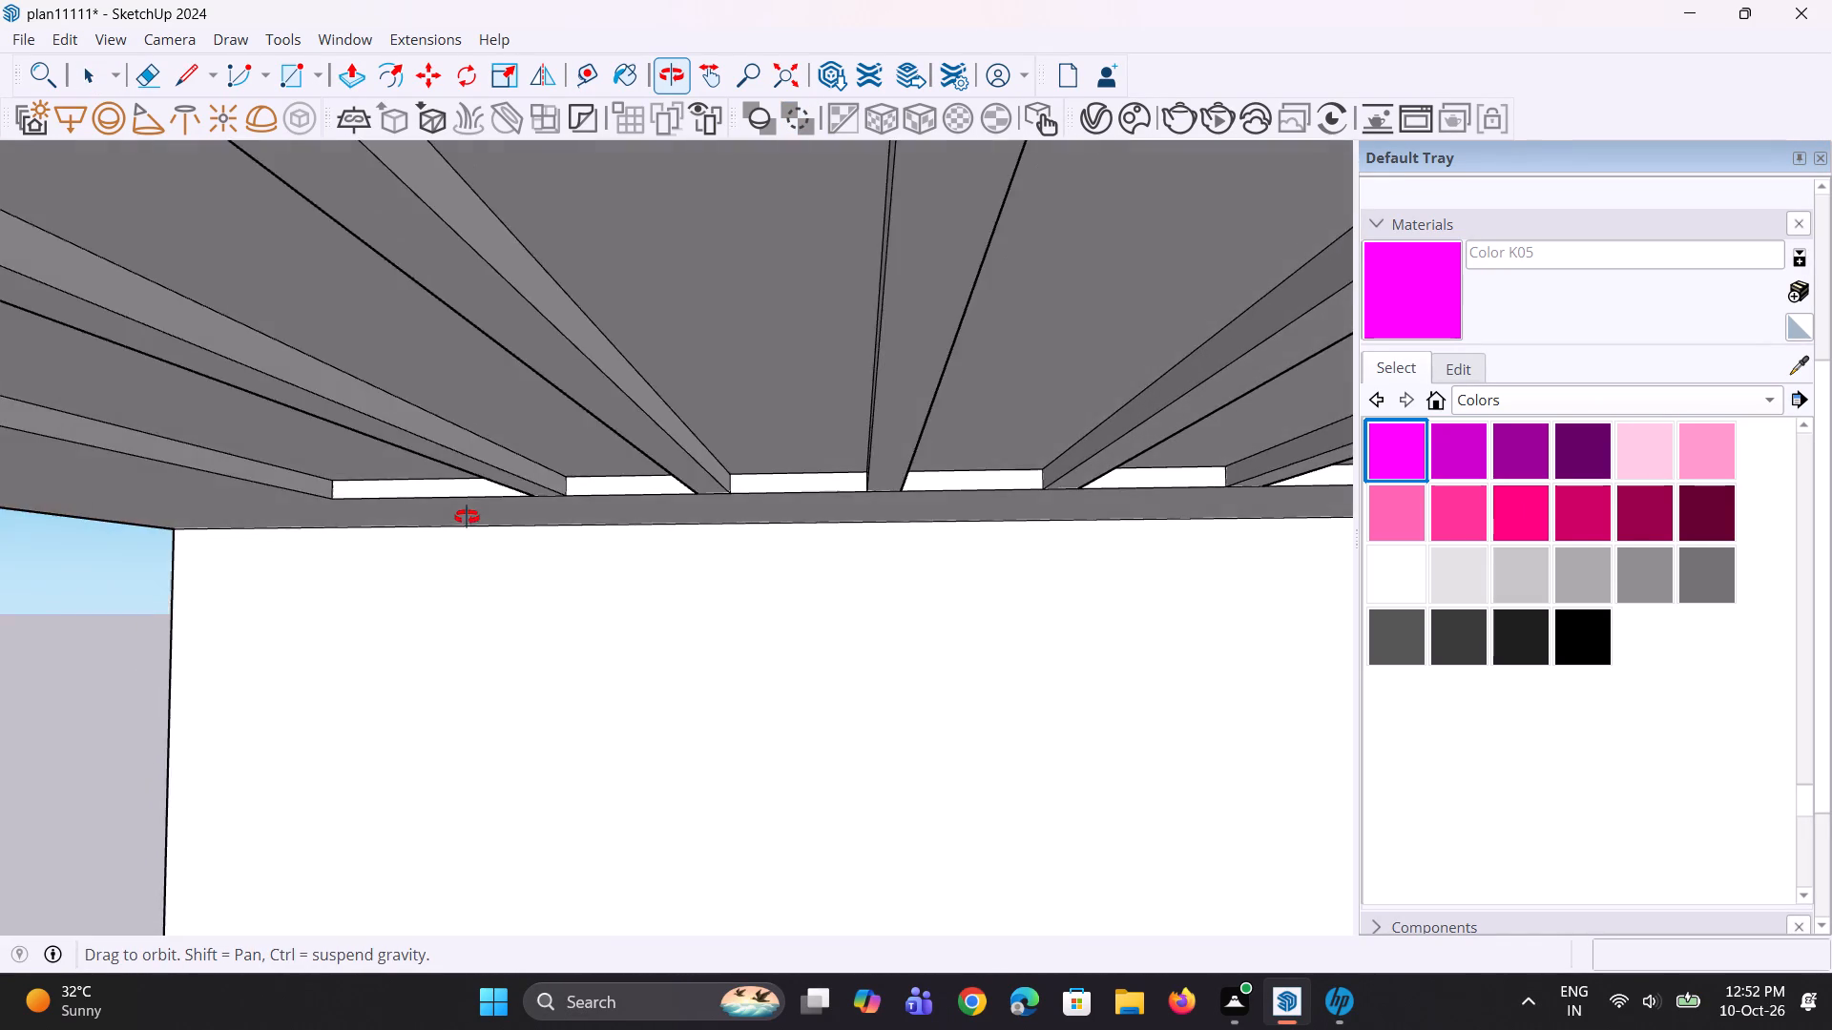
middle_click_drag(467, 517, 514, 477)
scroll(572, 514, "down", 7)
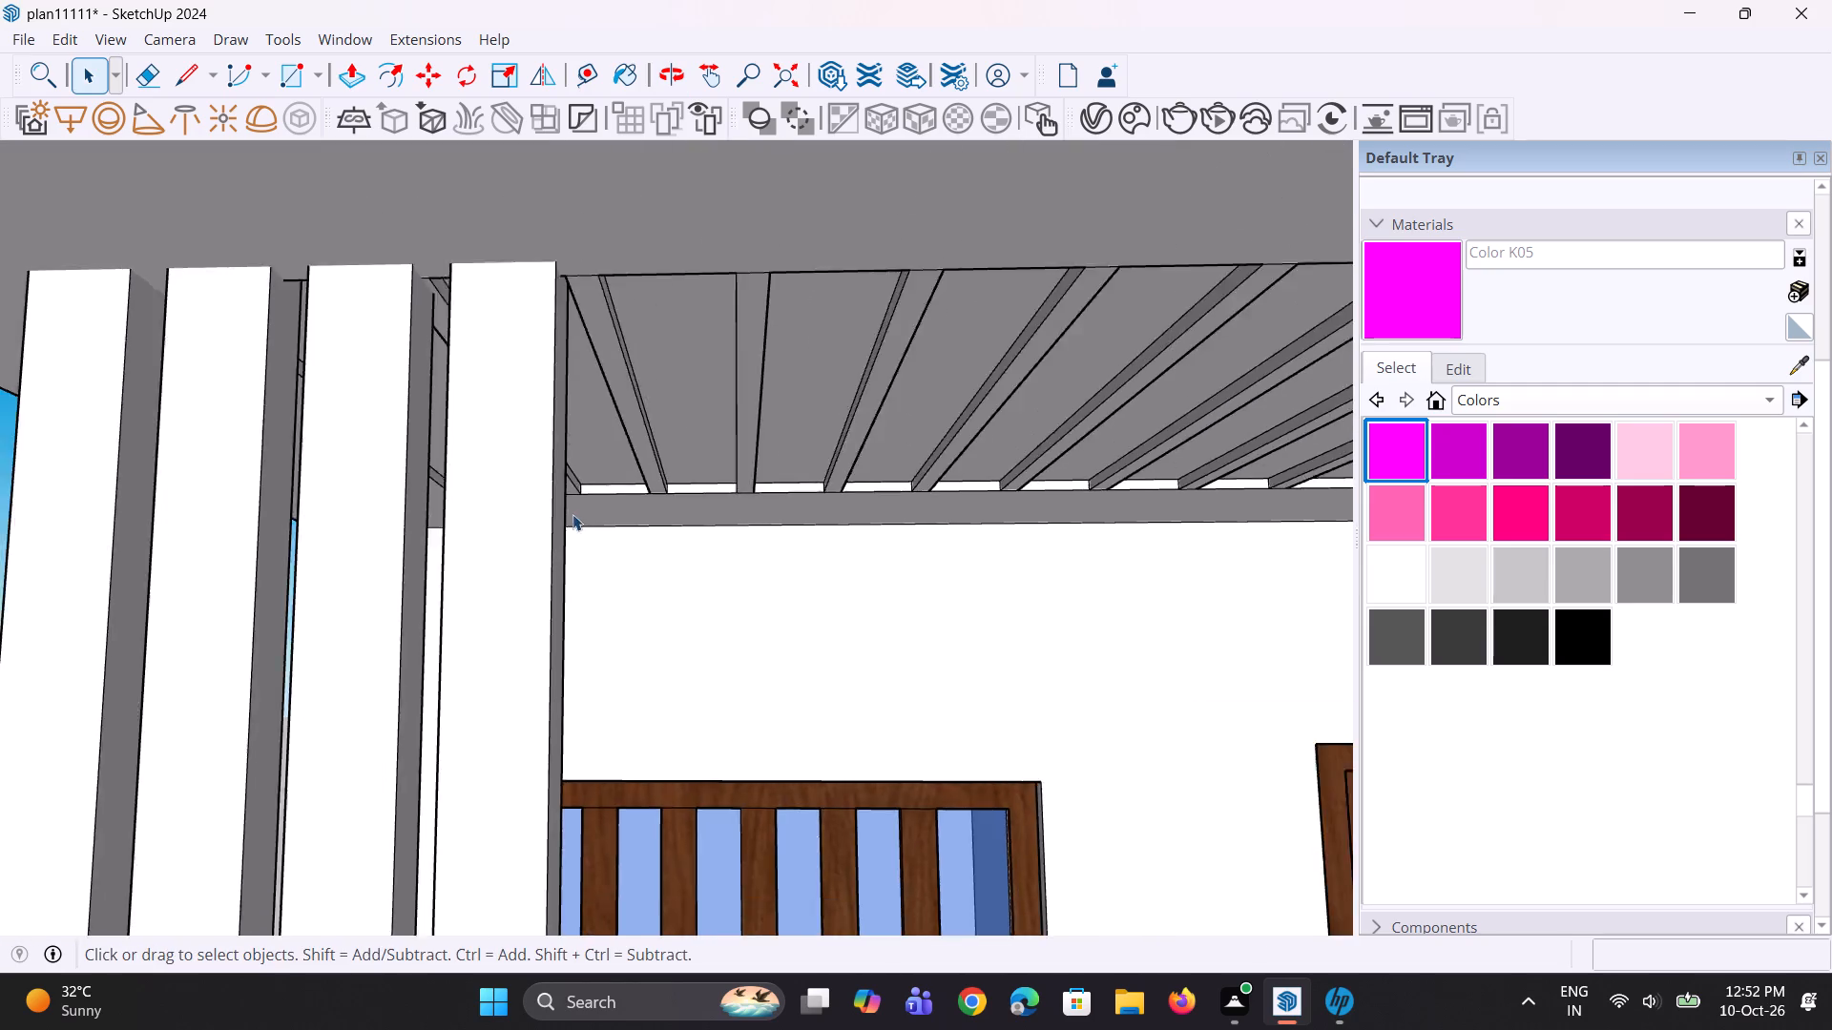
scroll(572, 514, "down", 2)
middle_click_drag(616, 571, 514, 564)
scroll(513, 559, "up", 11)
middle_click_drag(578, 498, 599, 488)
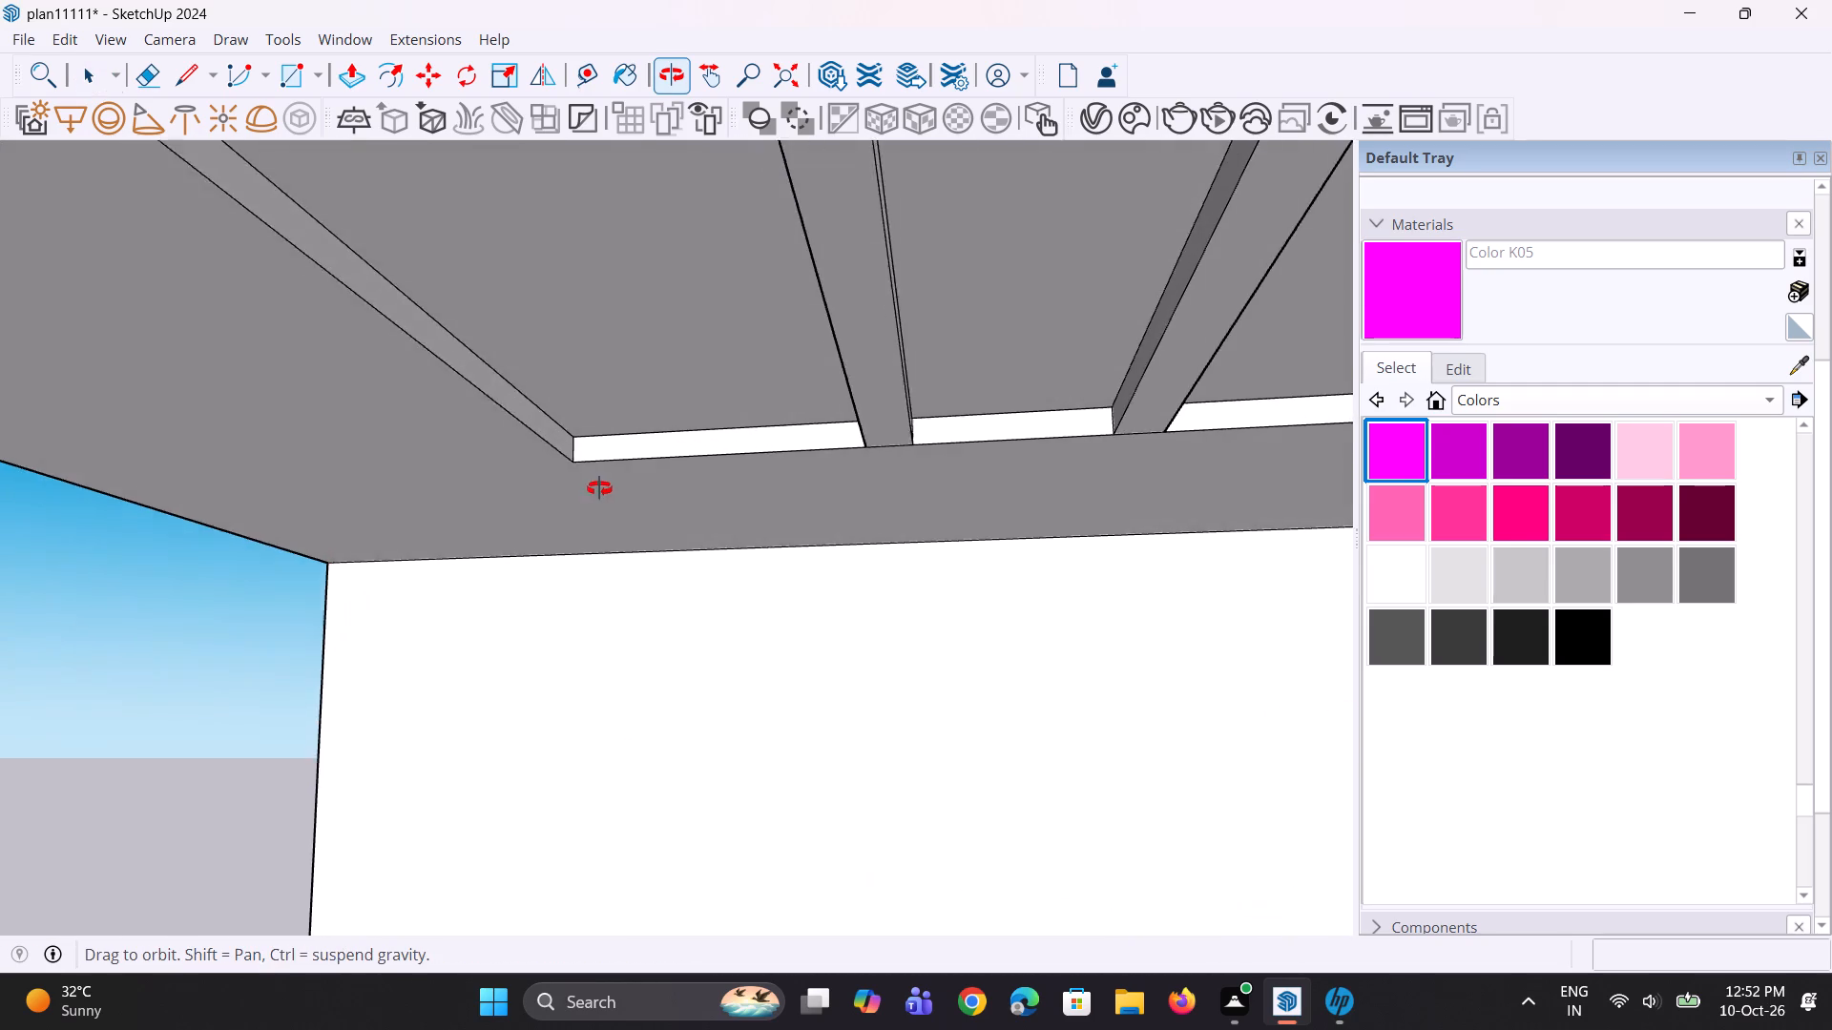
middle_click_drag(599, 488, 654, 508)
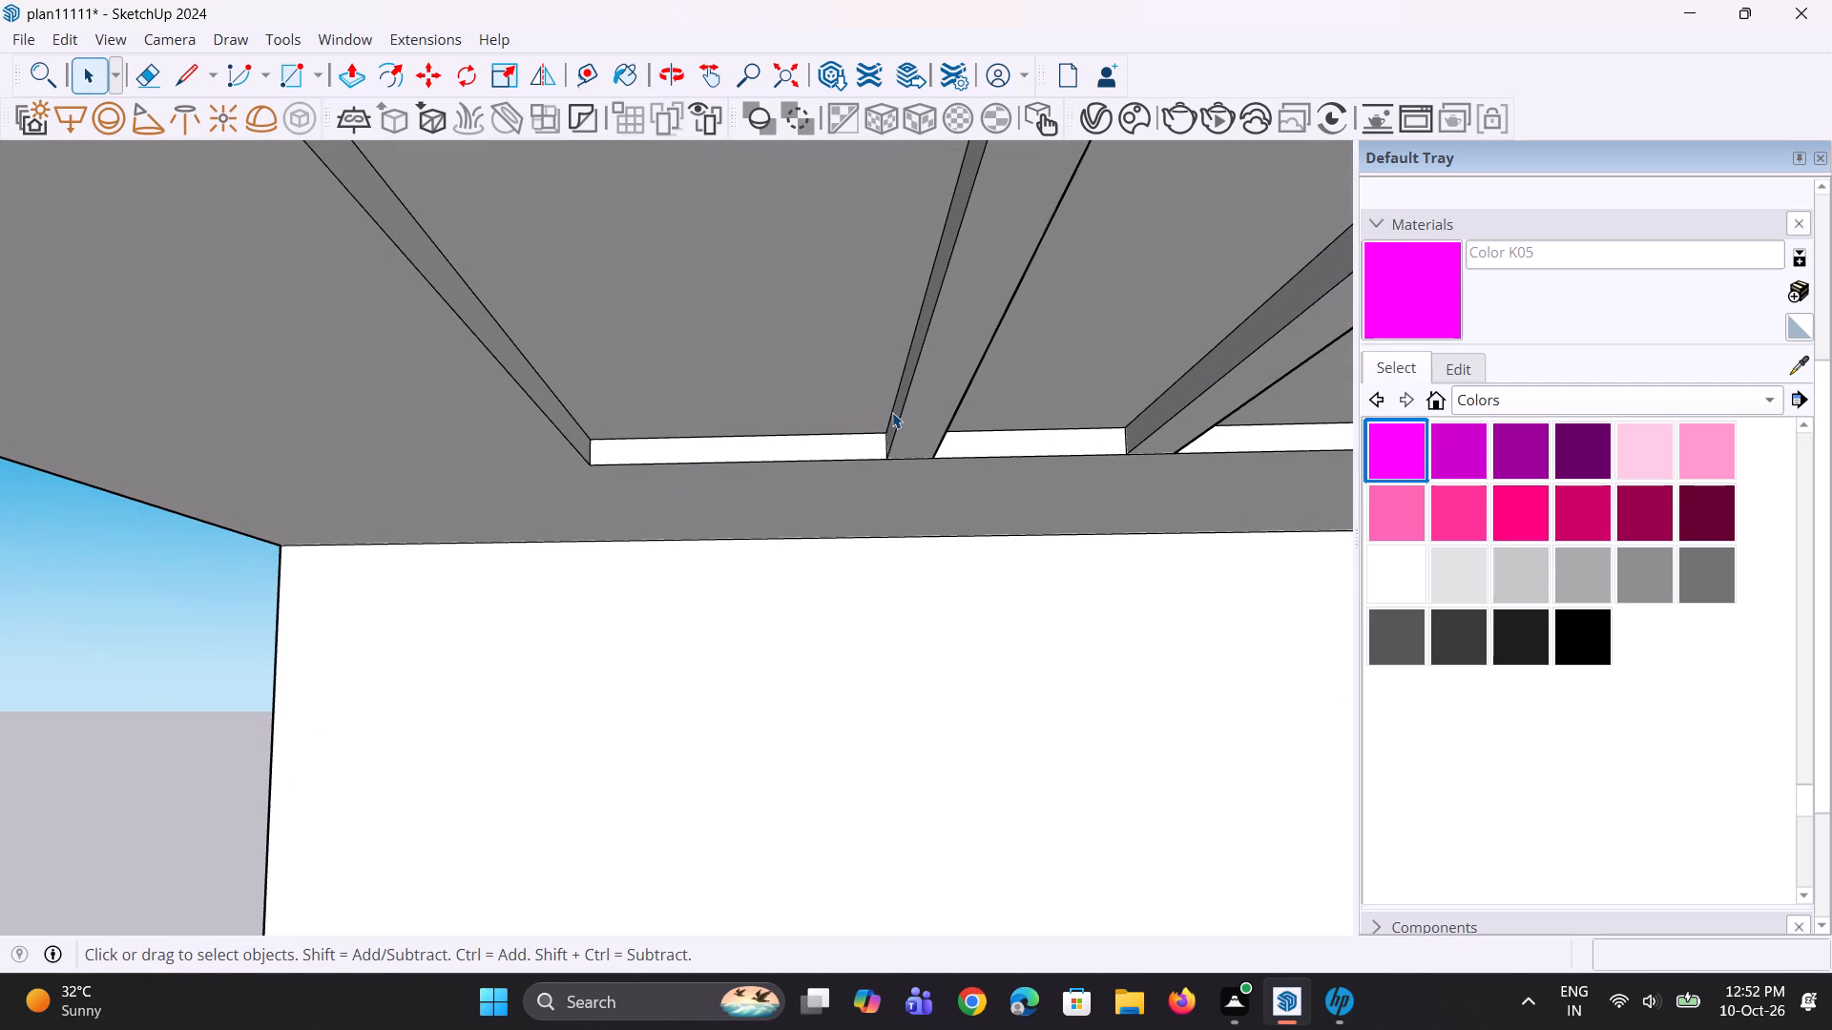
Copy the nearest slat's edge about 11 7/8" toward the ceiling inset's end and Push/Pull the resulting end strip about 1 3/16".
left_click(892, 412)
scroll(888, 443, "up", 1)
key("m")
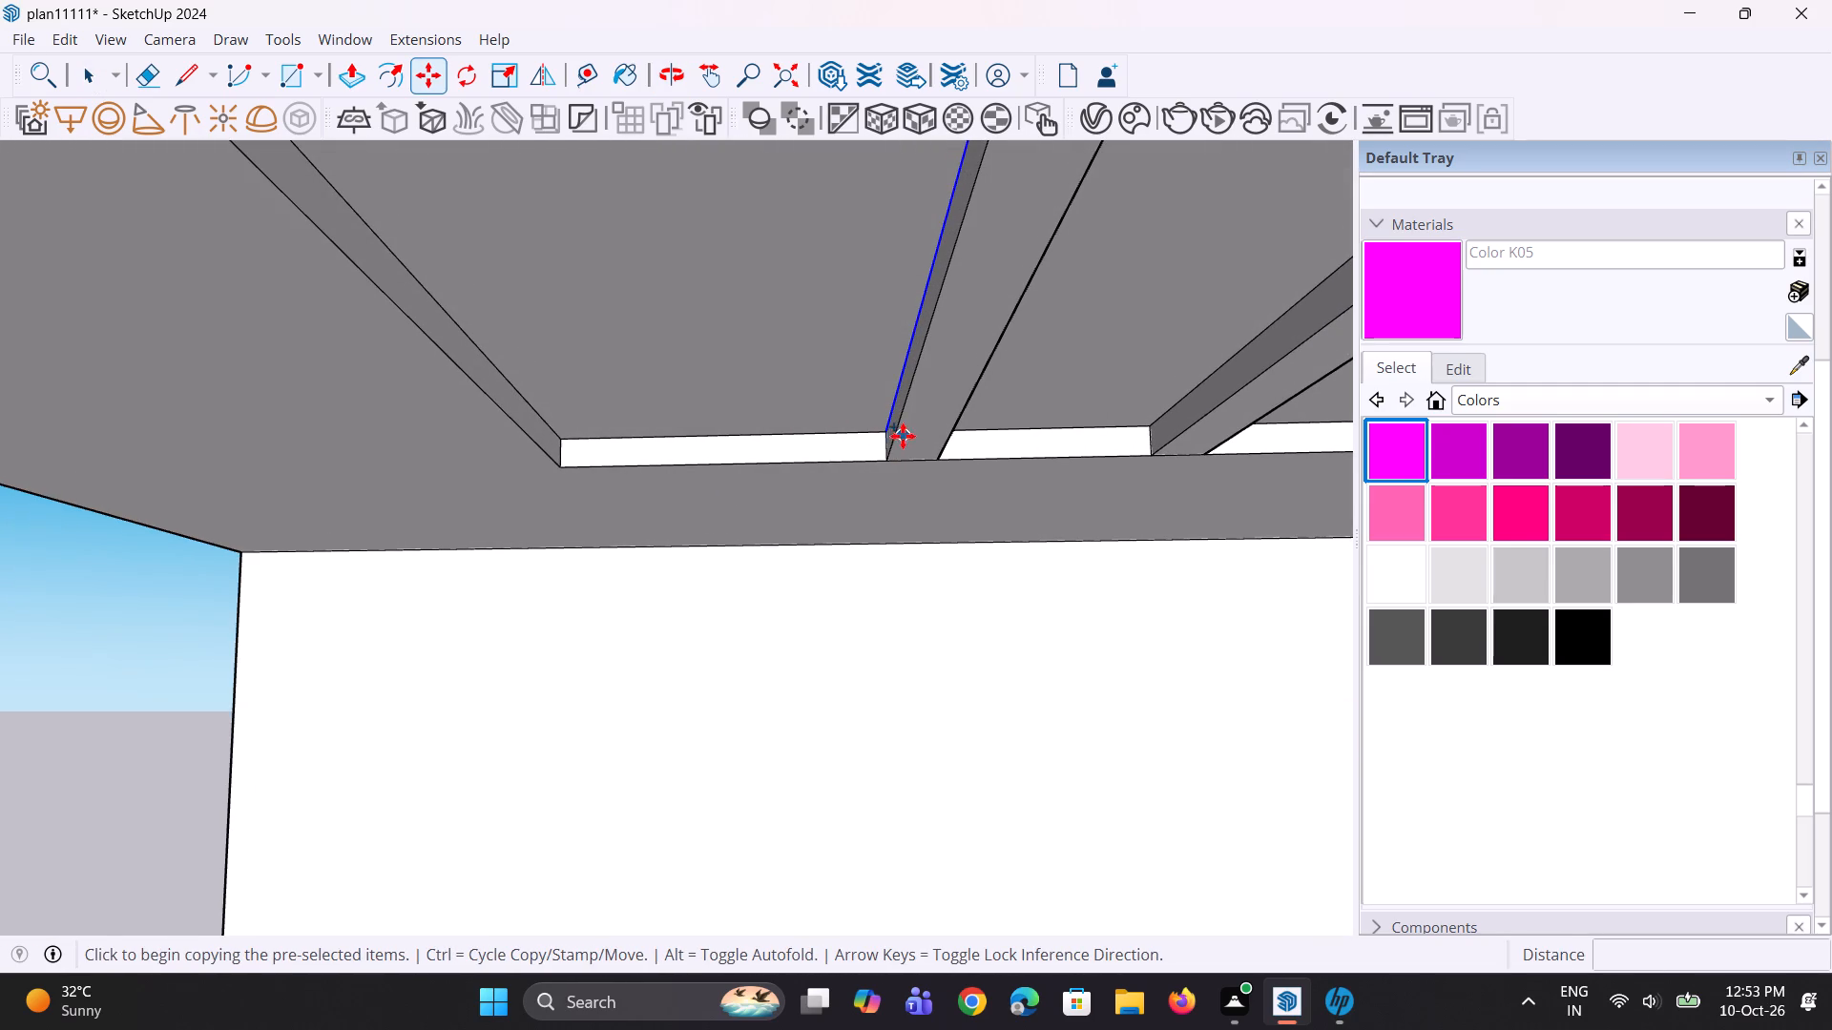
left_click(883, 434)
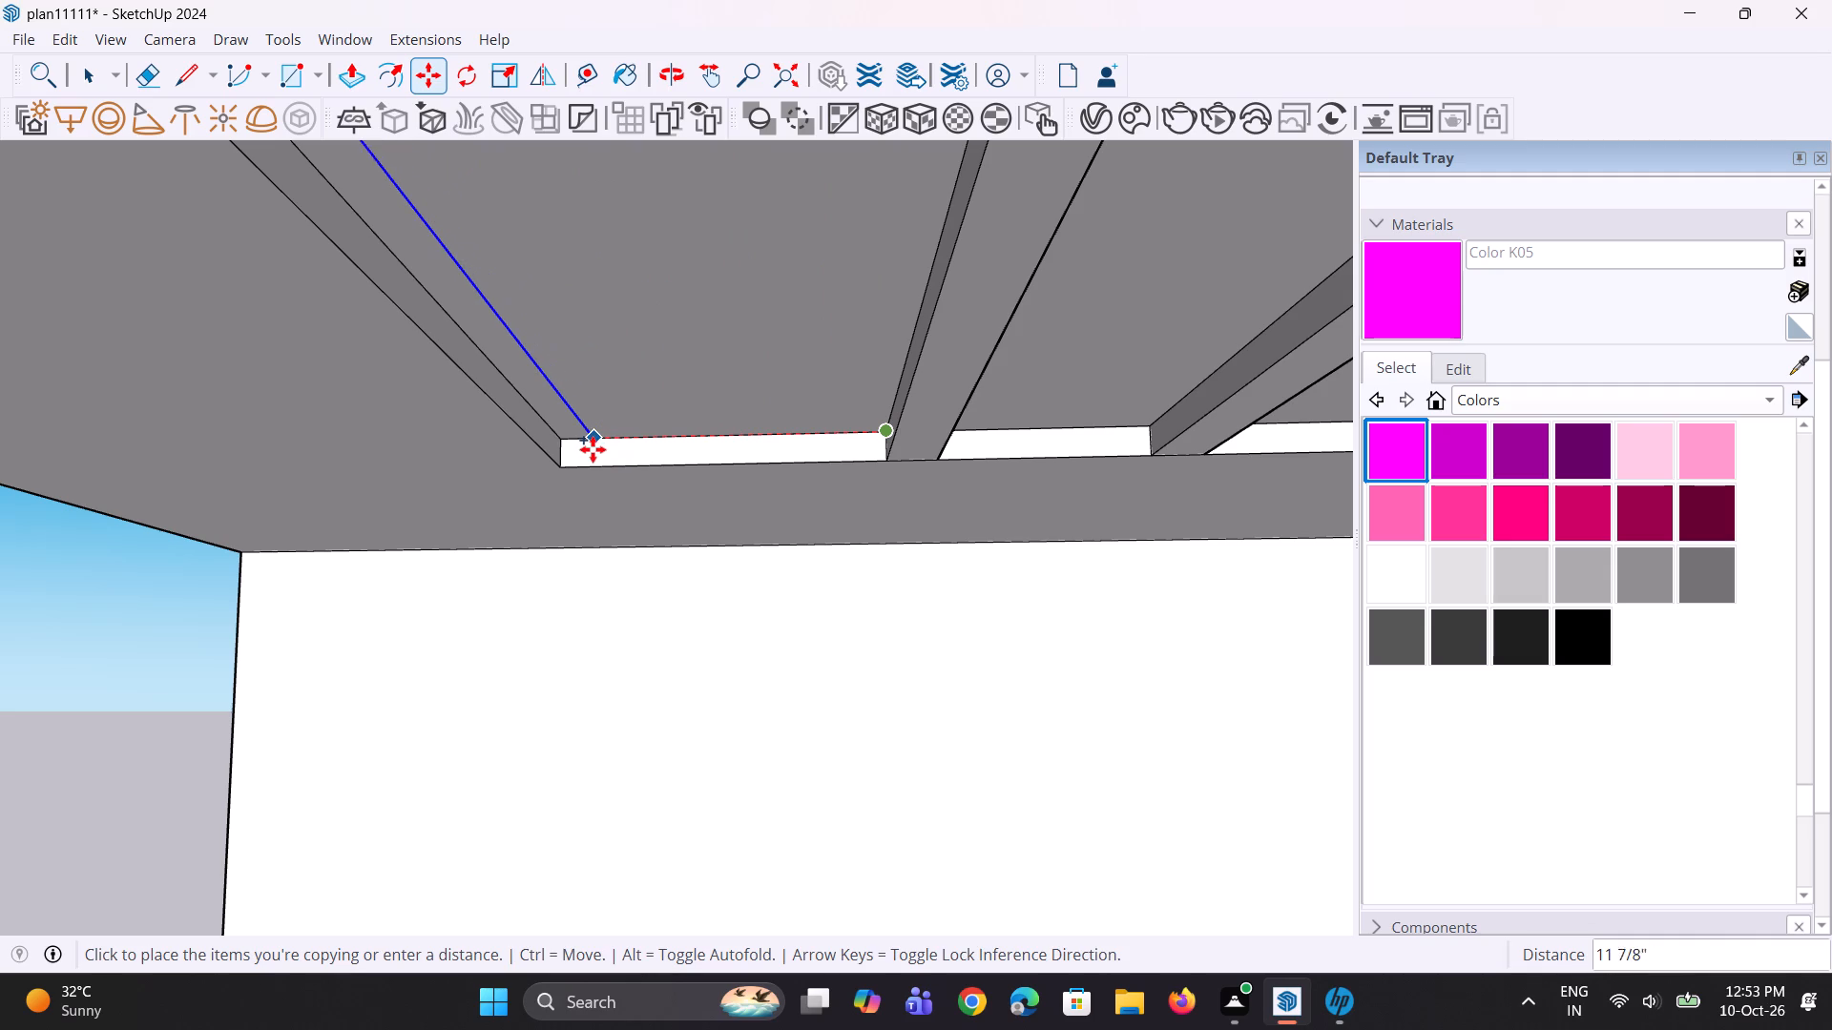
left_click(591, 449)
key("p")
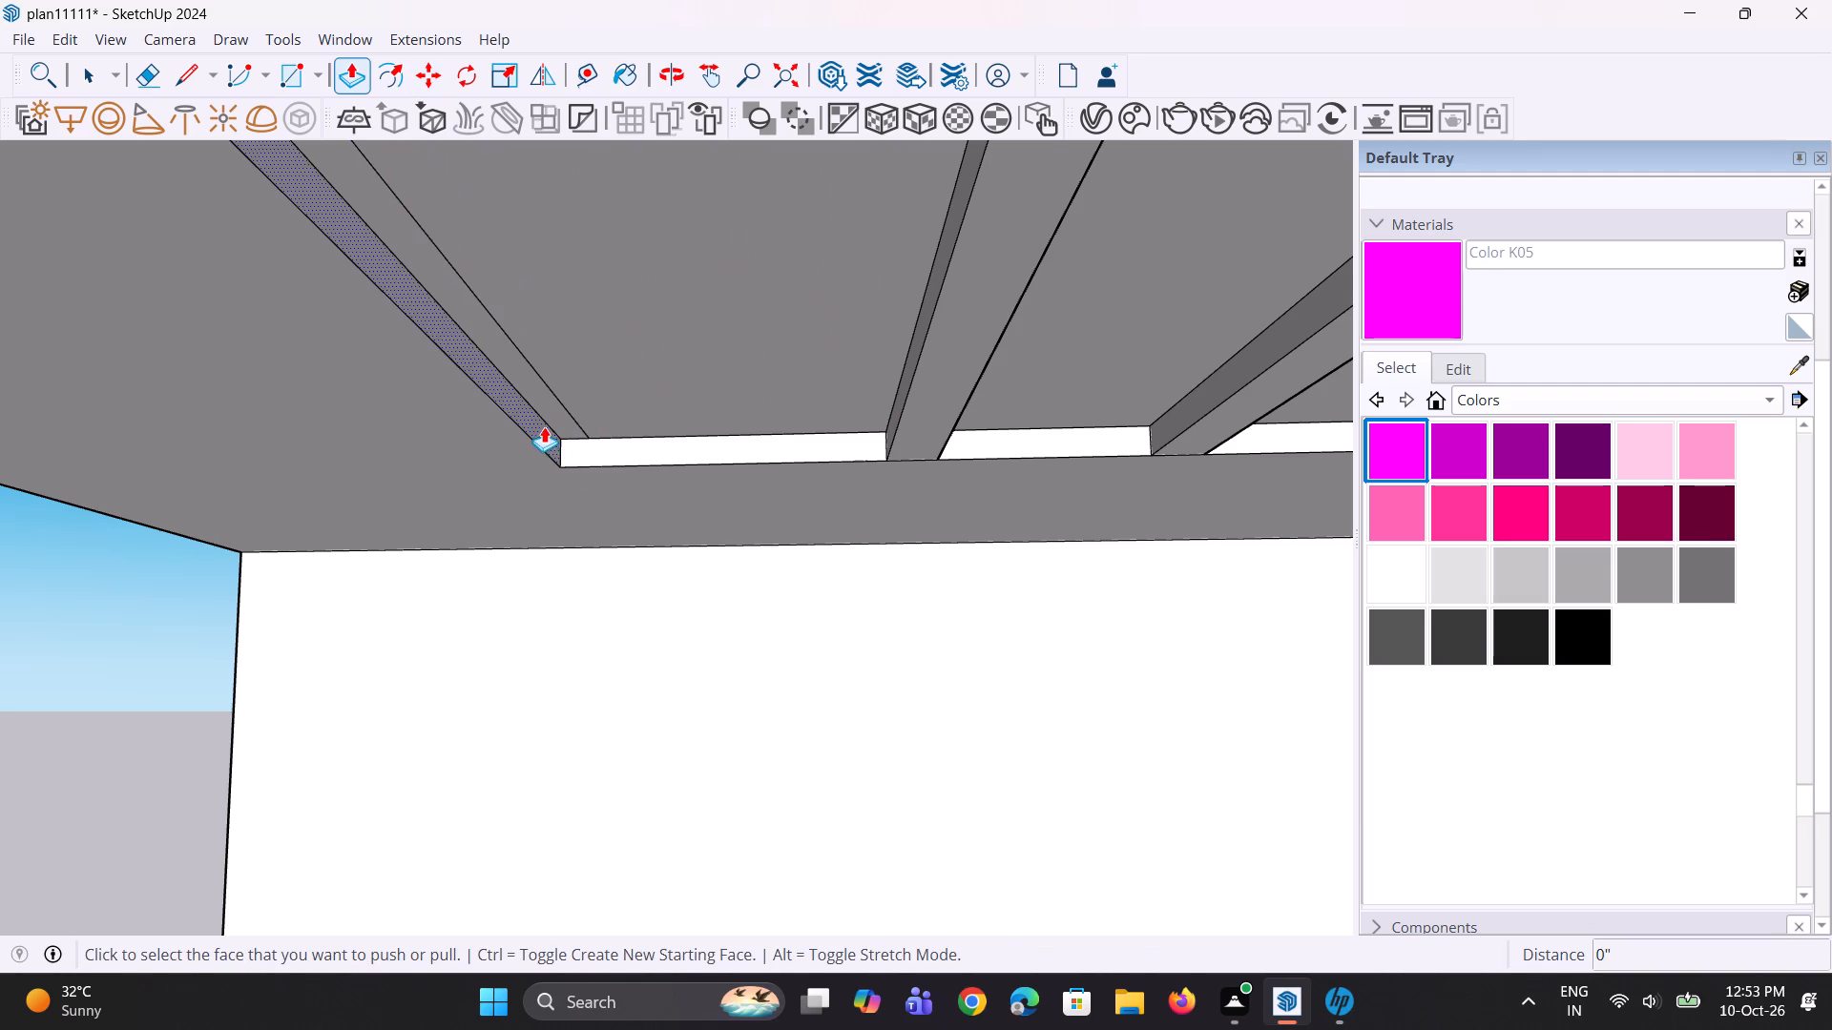
left_click(552, 420)
left_click(535, 457)
scroll(560, 493, "down", 3)
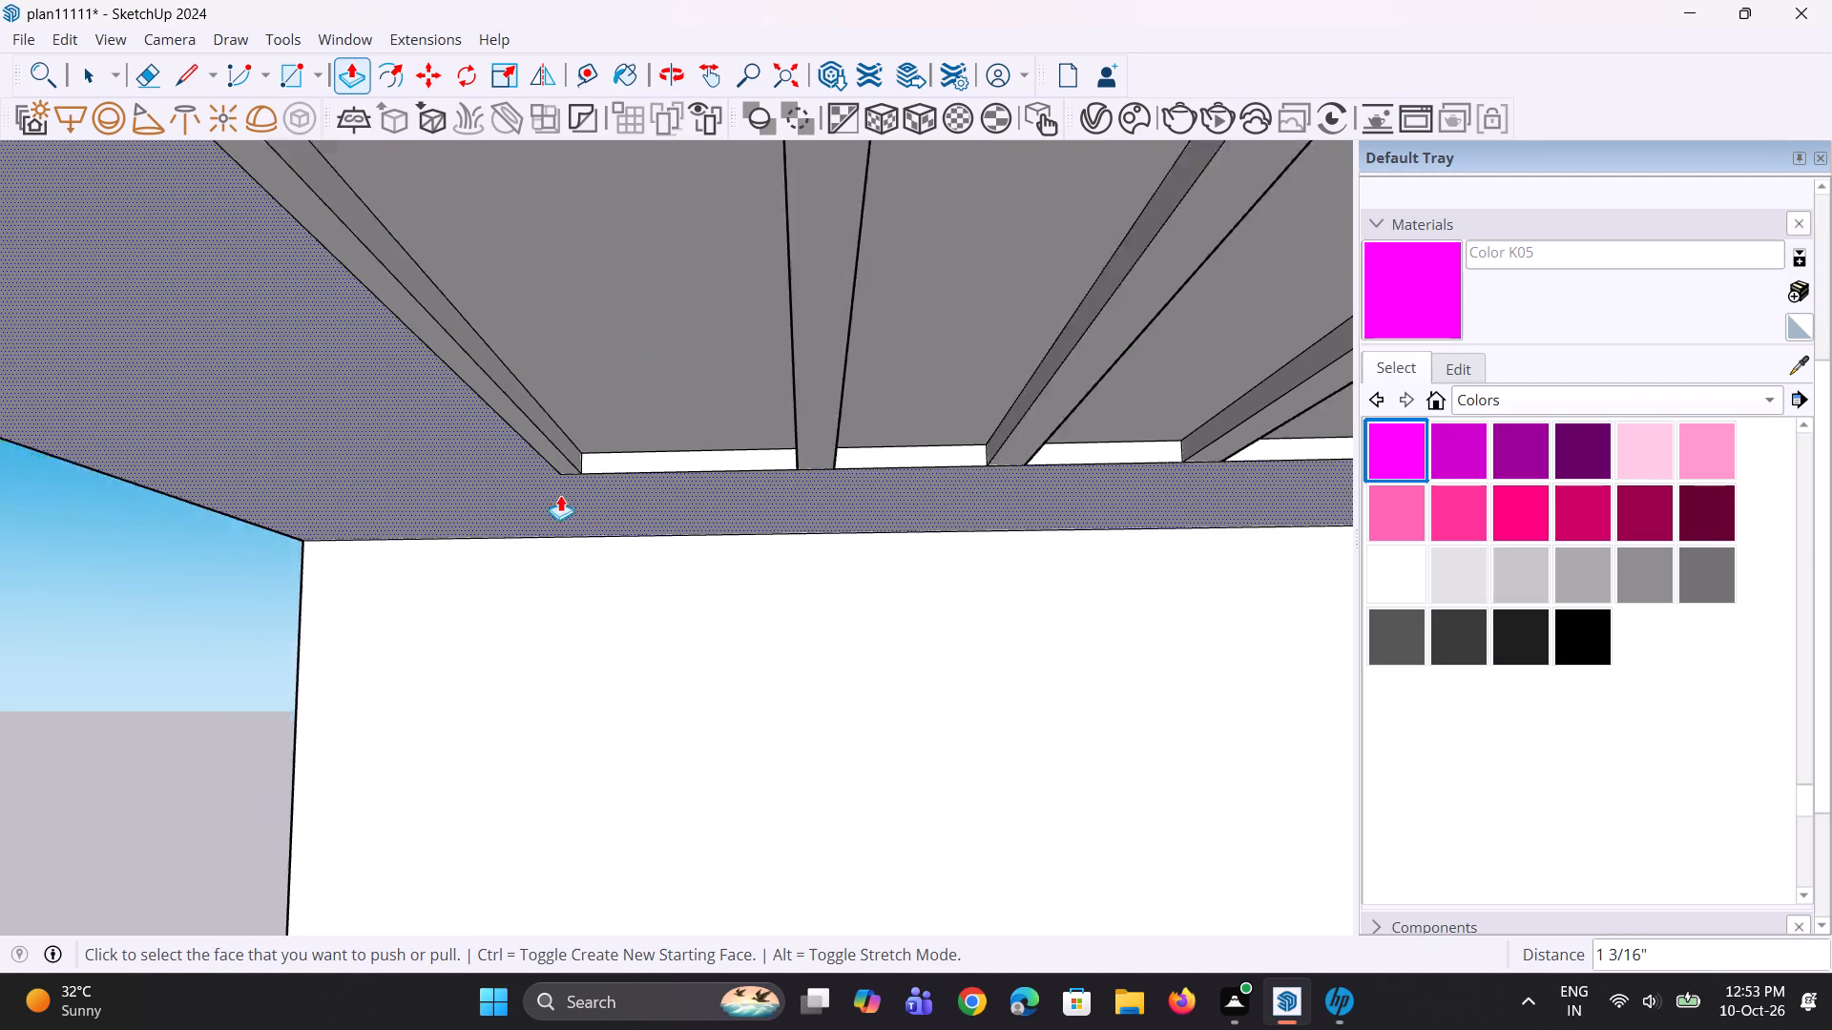
Examine the slatted balcony ceilings and the whole front facade from below and from the front.
scroll(560, 495, "down", 1)
middle_click_drag(688, 511, 667, 508)
scroll(667, 508, "up", 1)
scroll(667, 508, "down", 12)
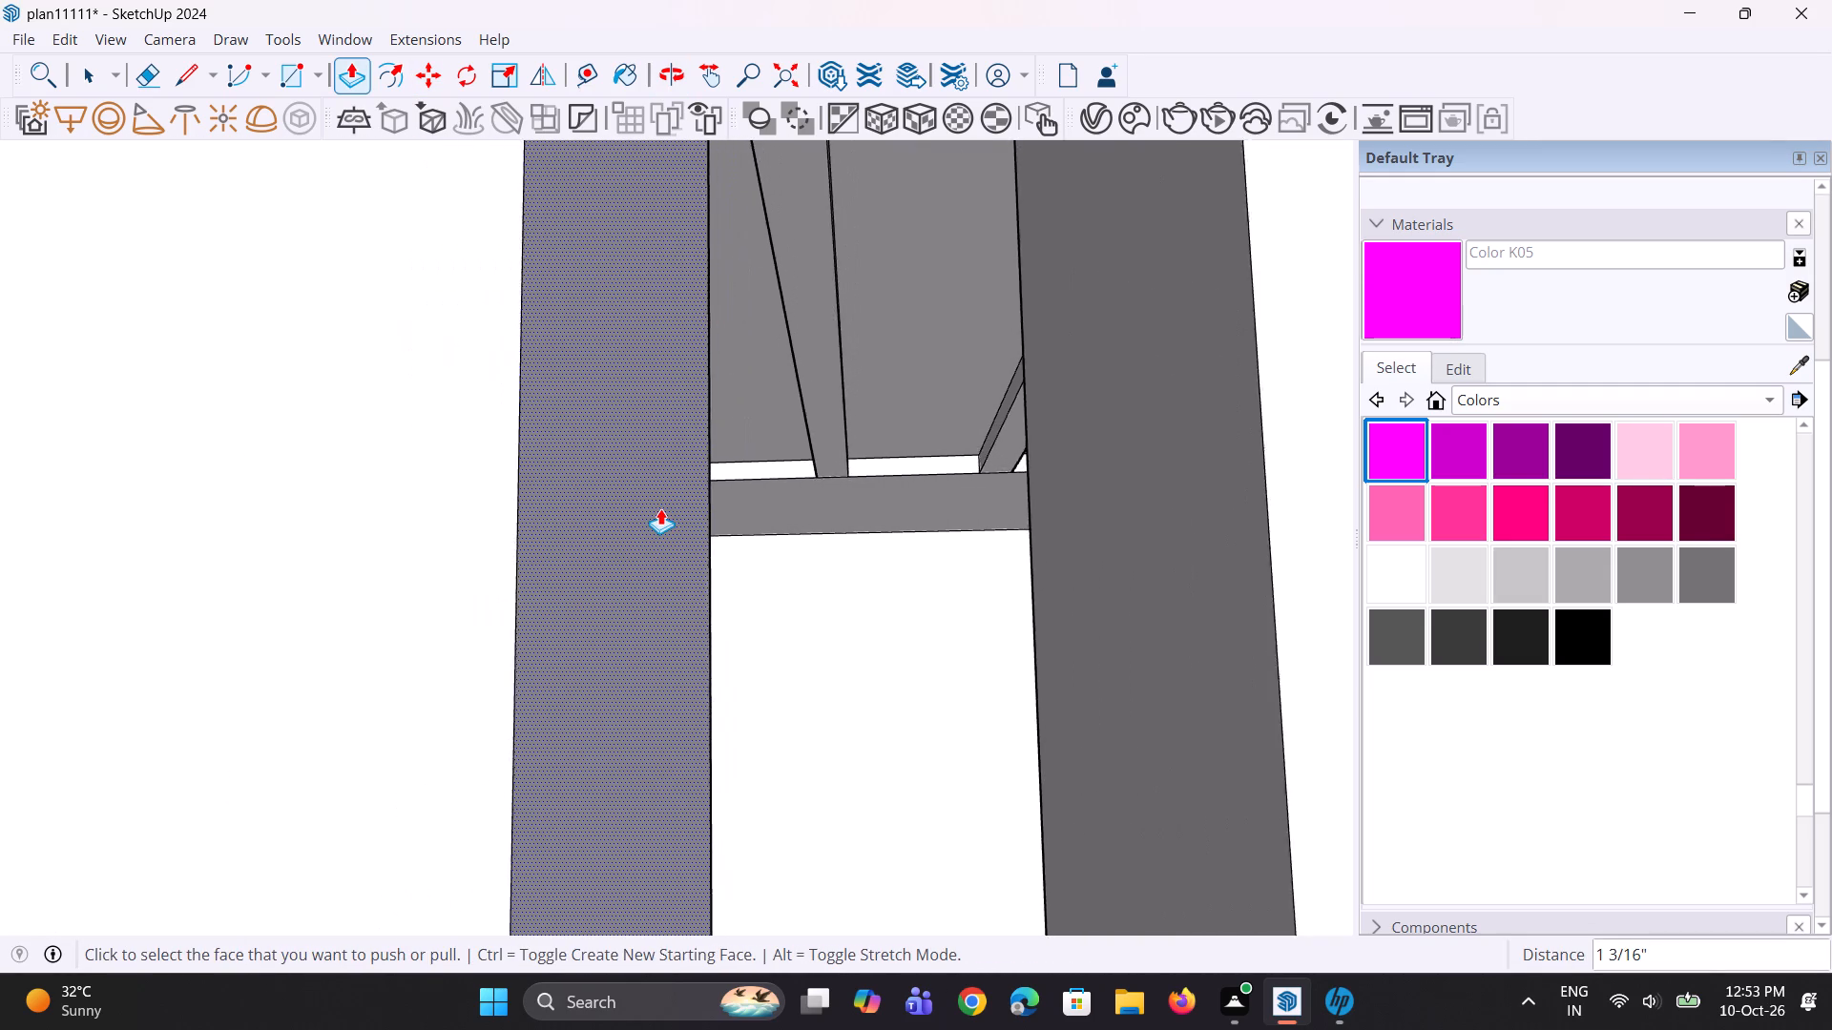
scroll(660, 508, "down", 20)
scroll(660, 508, "down", 10)
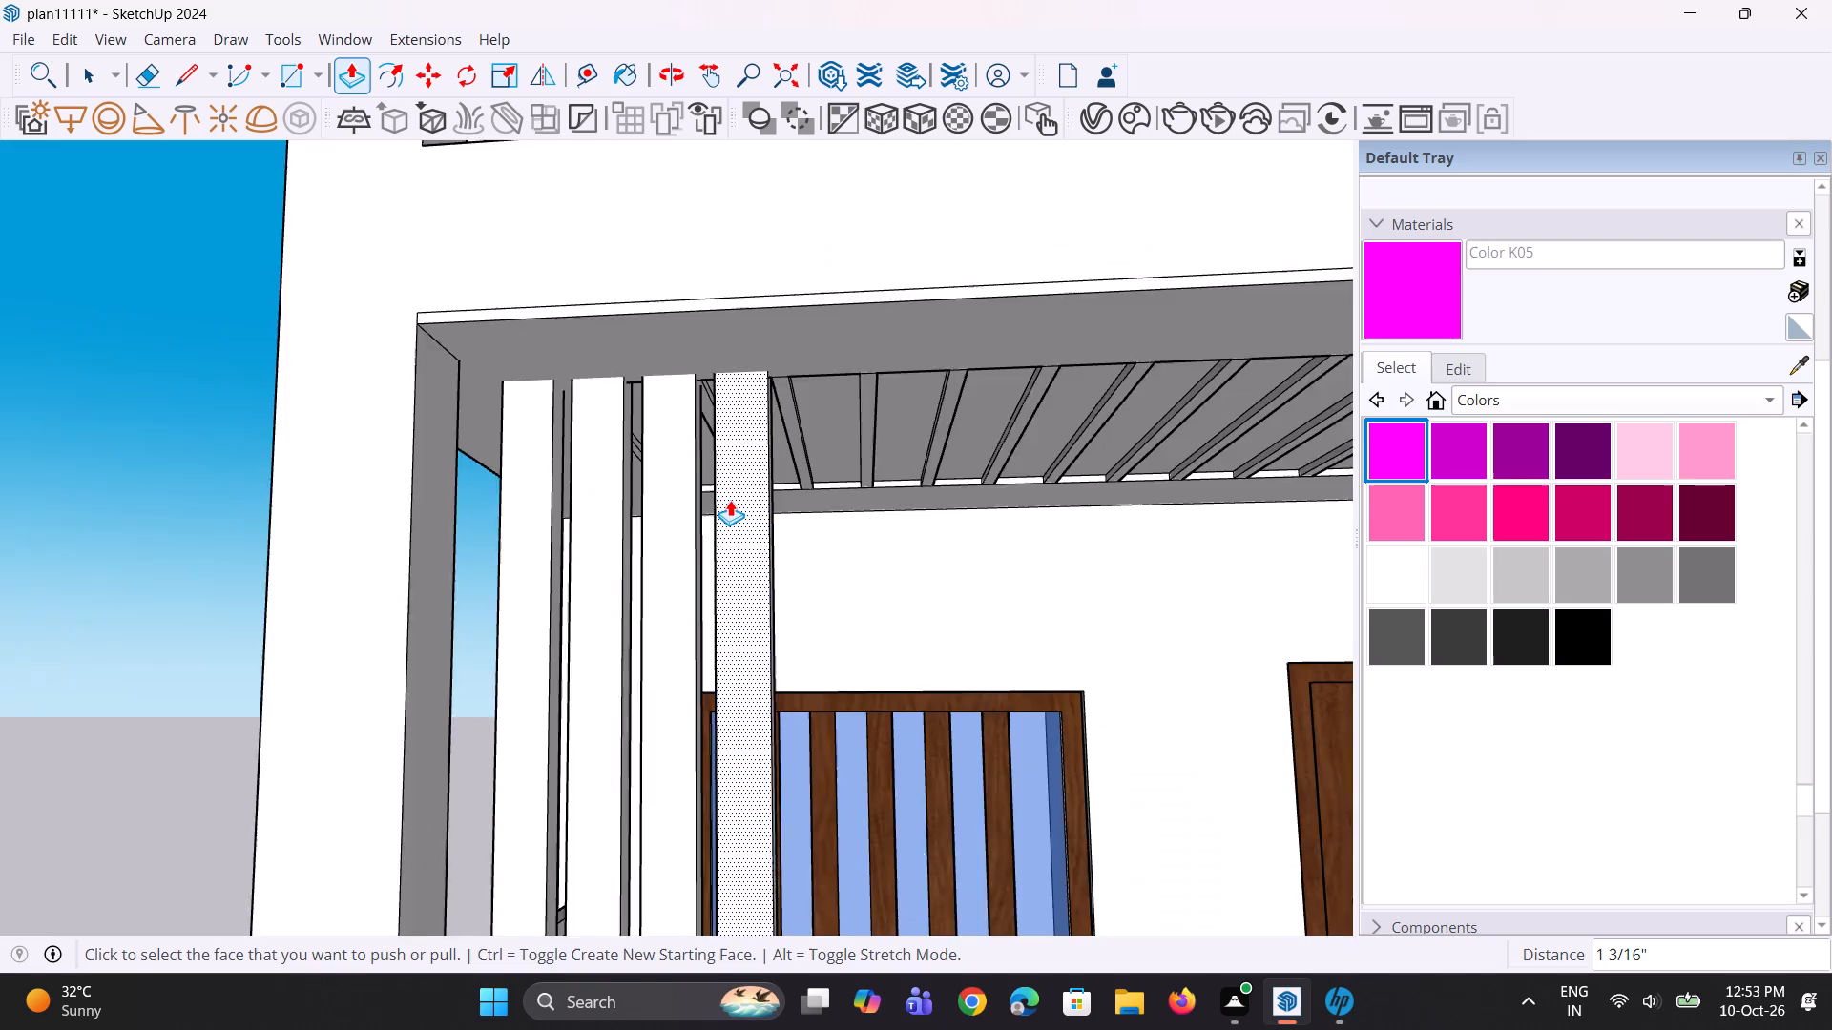
scroll(730, 500, "down", 12)
middle_click_drag(771, 556, 853, 604)
scroll(835, 584, "down", 10)
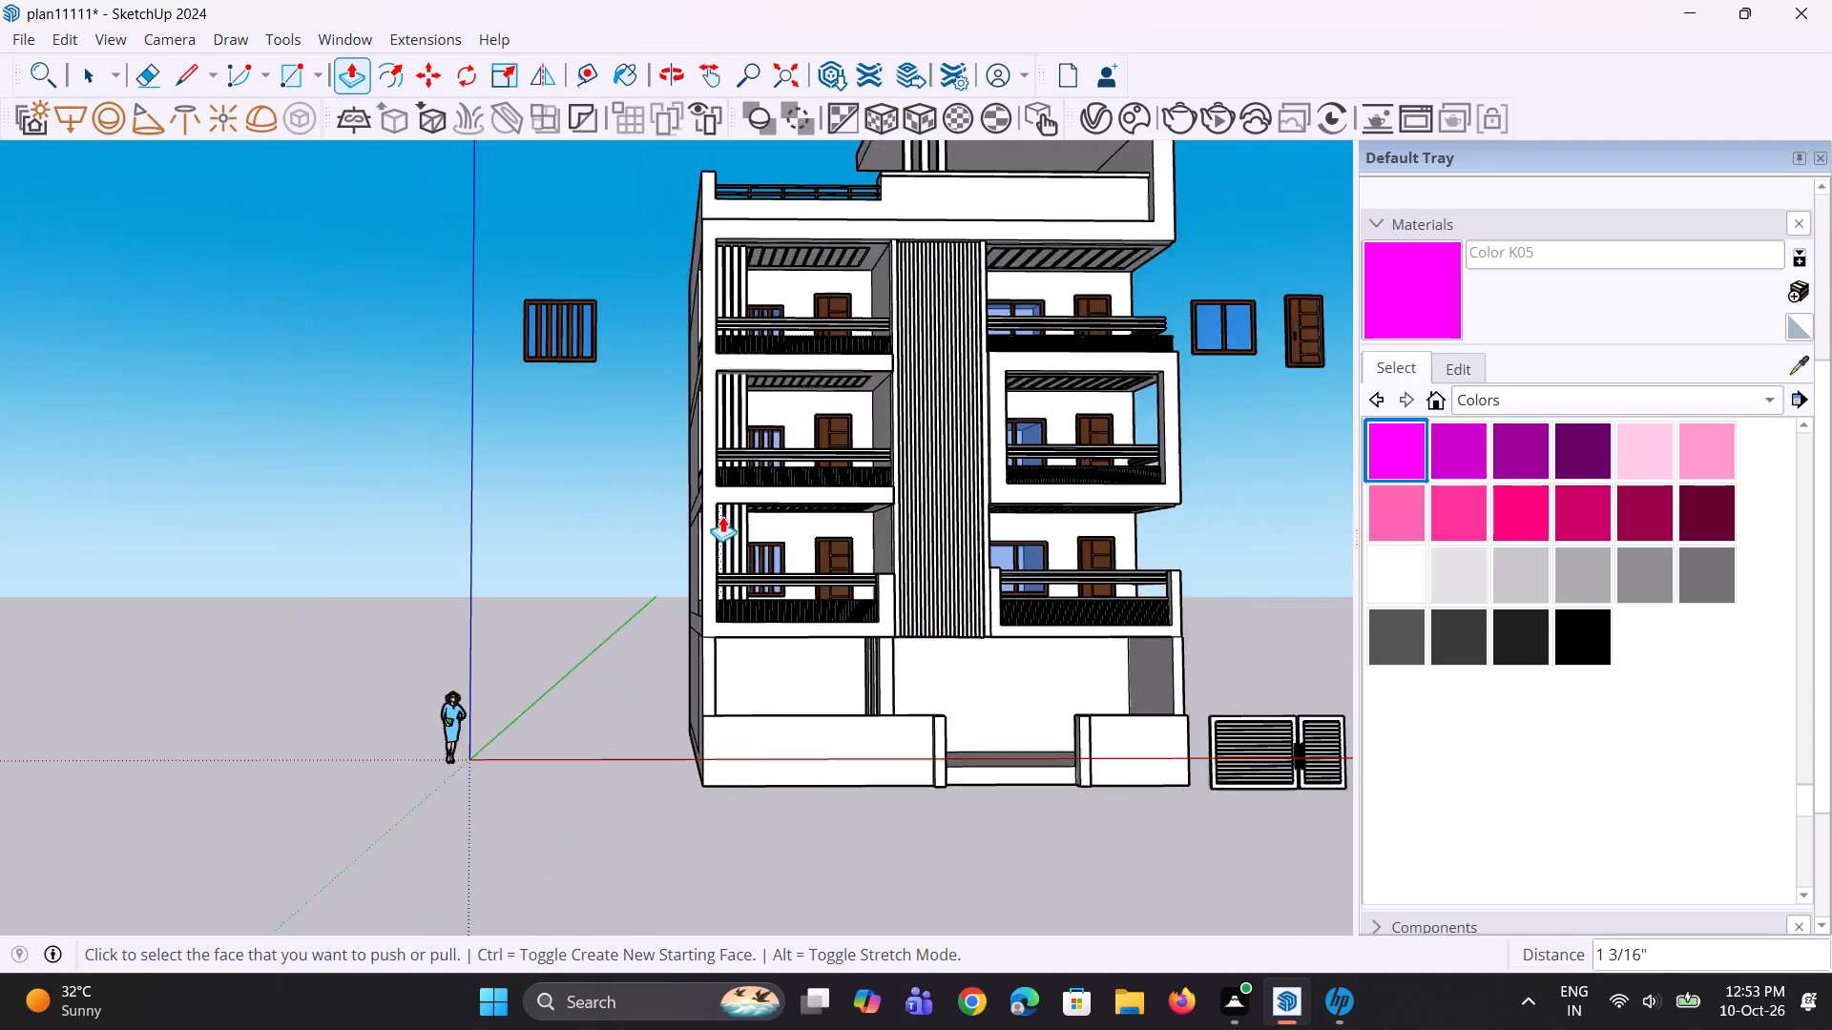
middle_click_drag(781, 571, 717, 301)
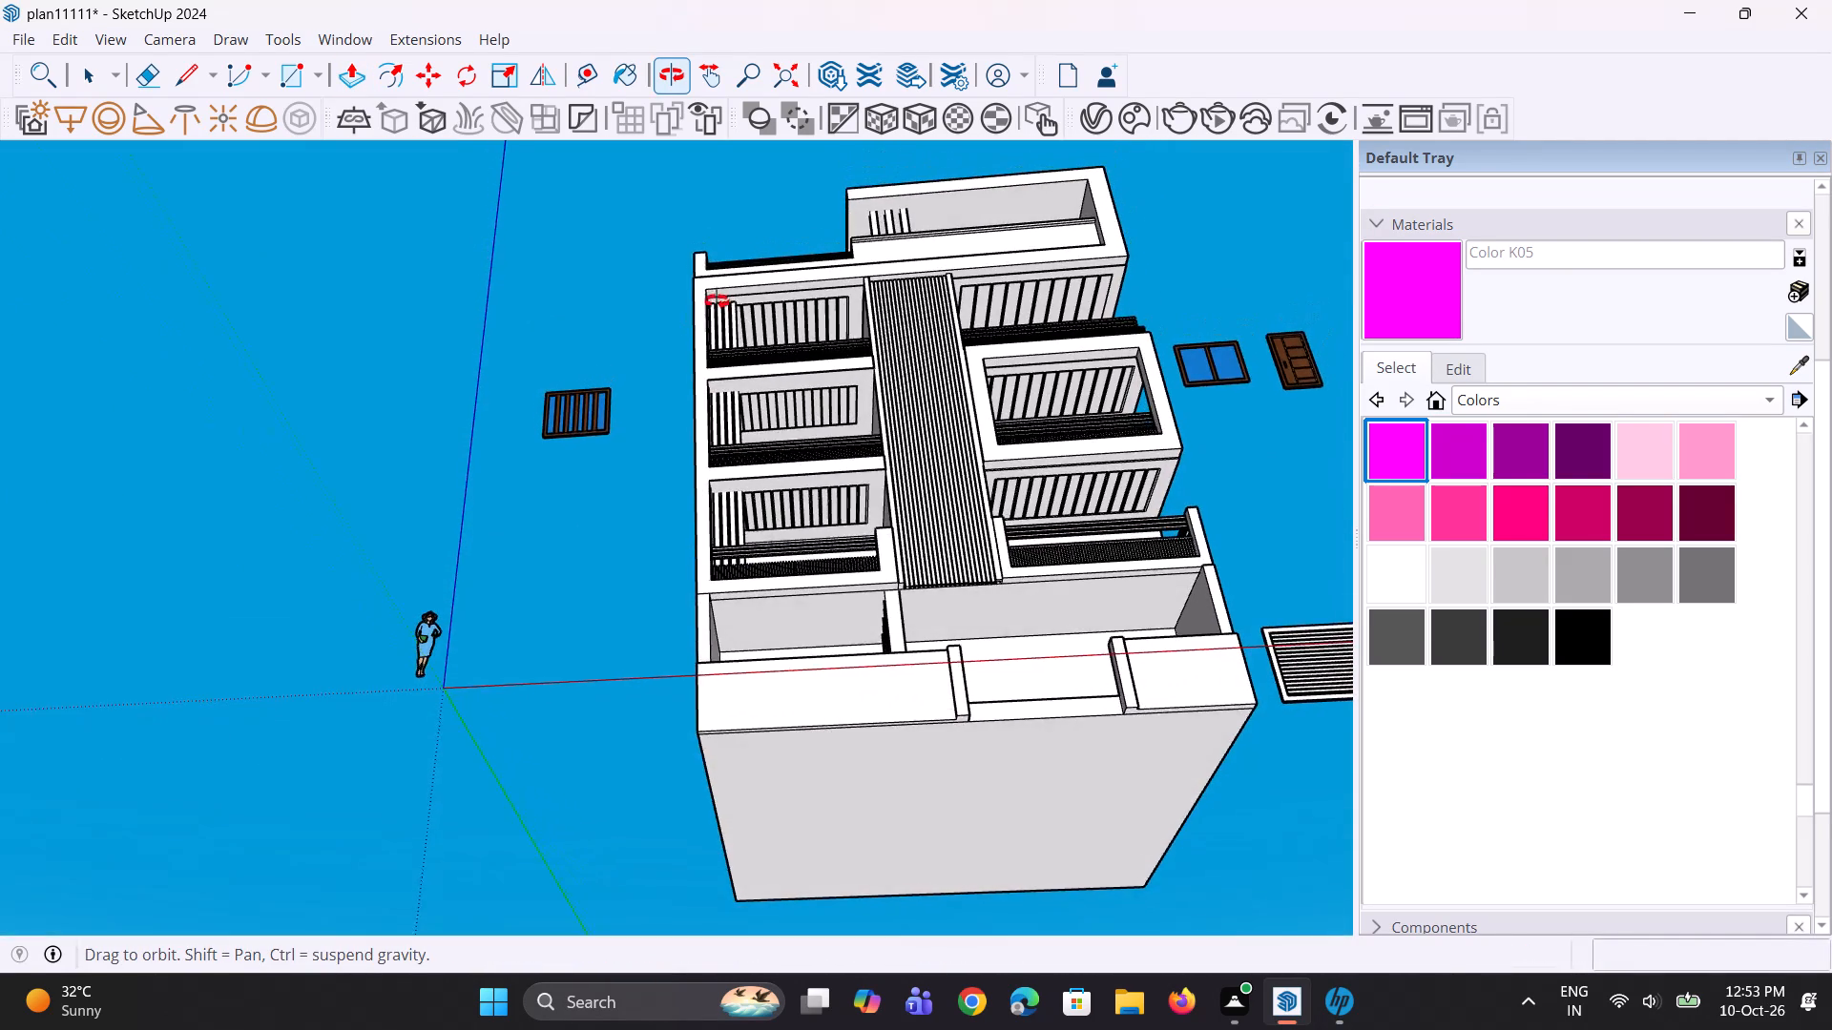
middle_click_drag(717, 301, 704, 400)
scroll(739, 427, "down", 4)
middle_click_drag(753, 434, 777, 422)
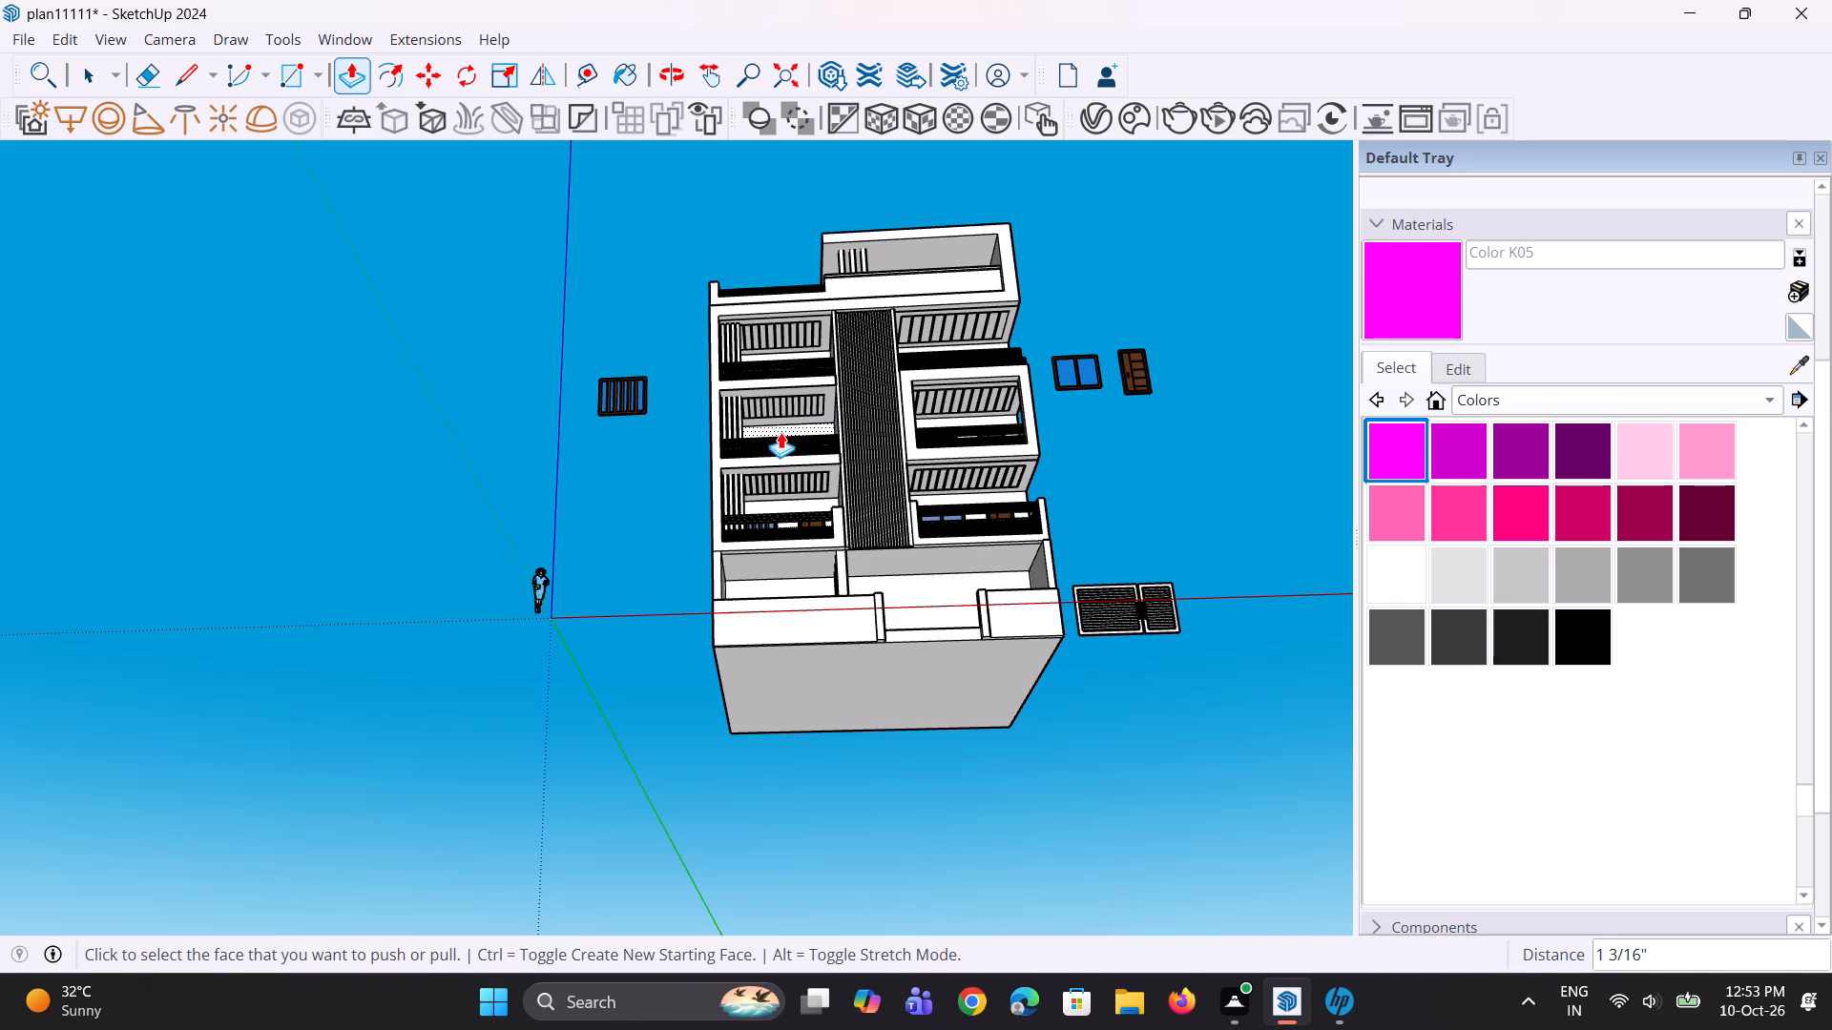
scroll(836, 401, "down", 3)
middle_click_drag(835, 452, 867, 655)
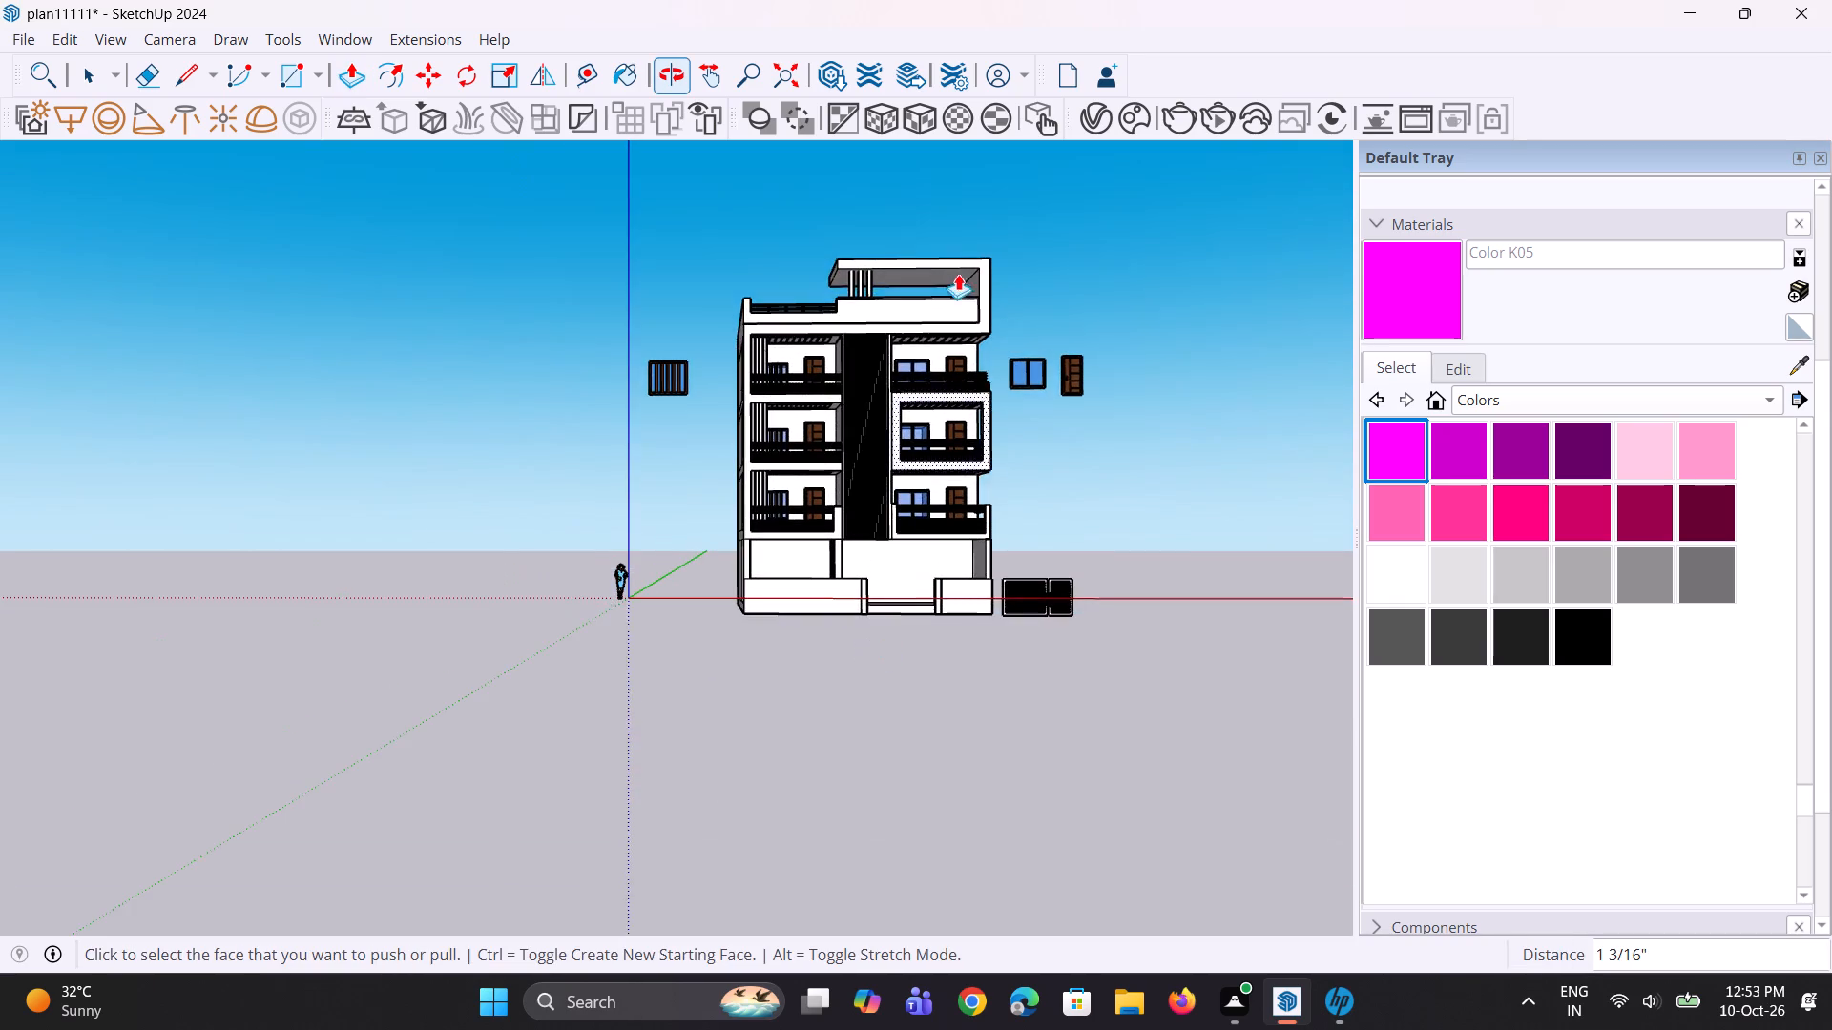
scroll(958, 274, "up", 8)
middle_click_drag(1006, 600, 1006, 570)
scroll(1015, 580, "up", 2)
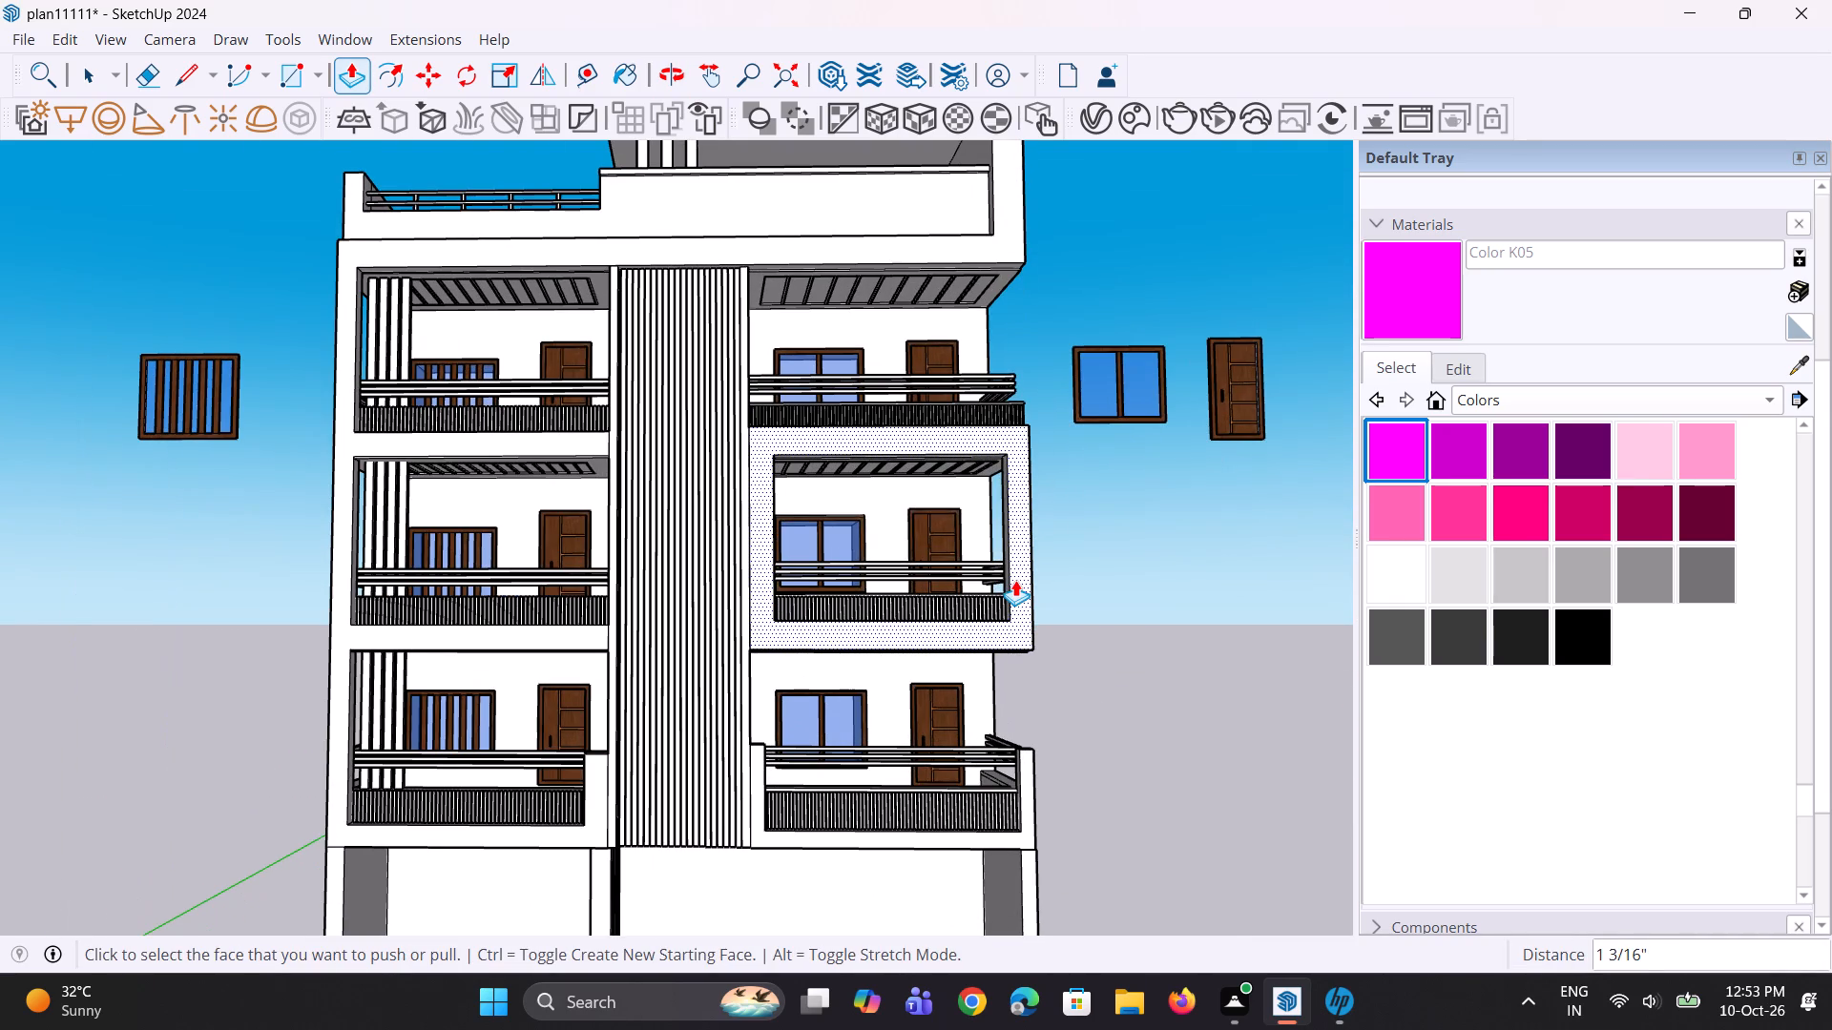
scroll(1015, 580, "down", 2)
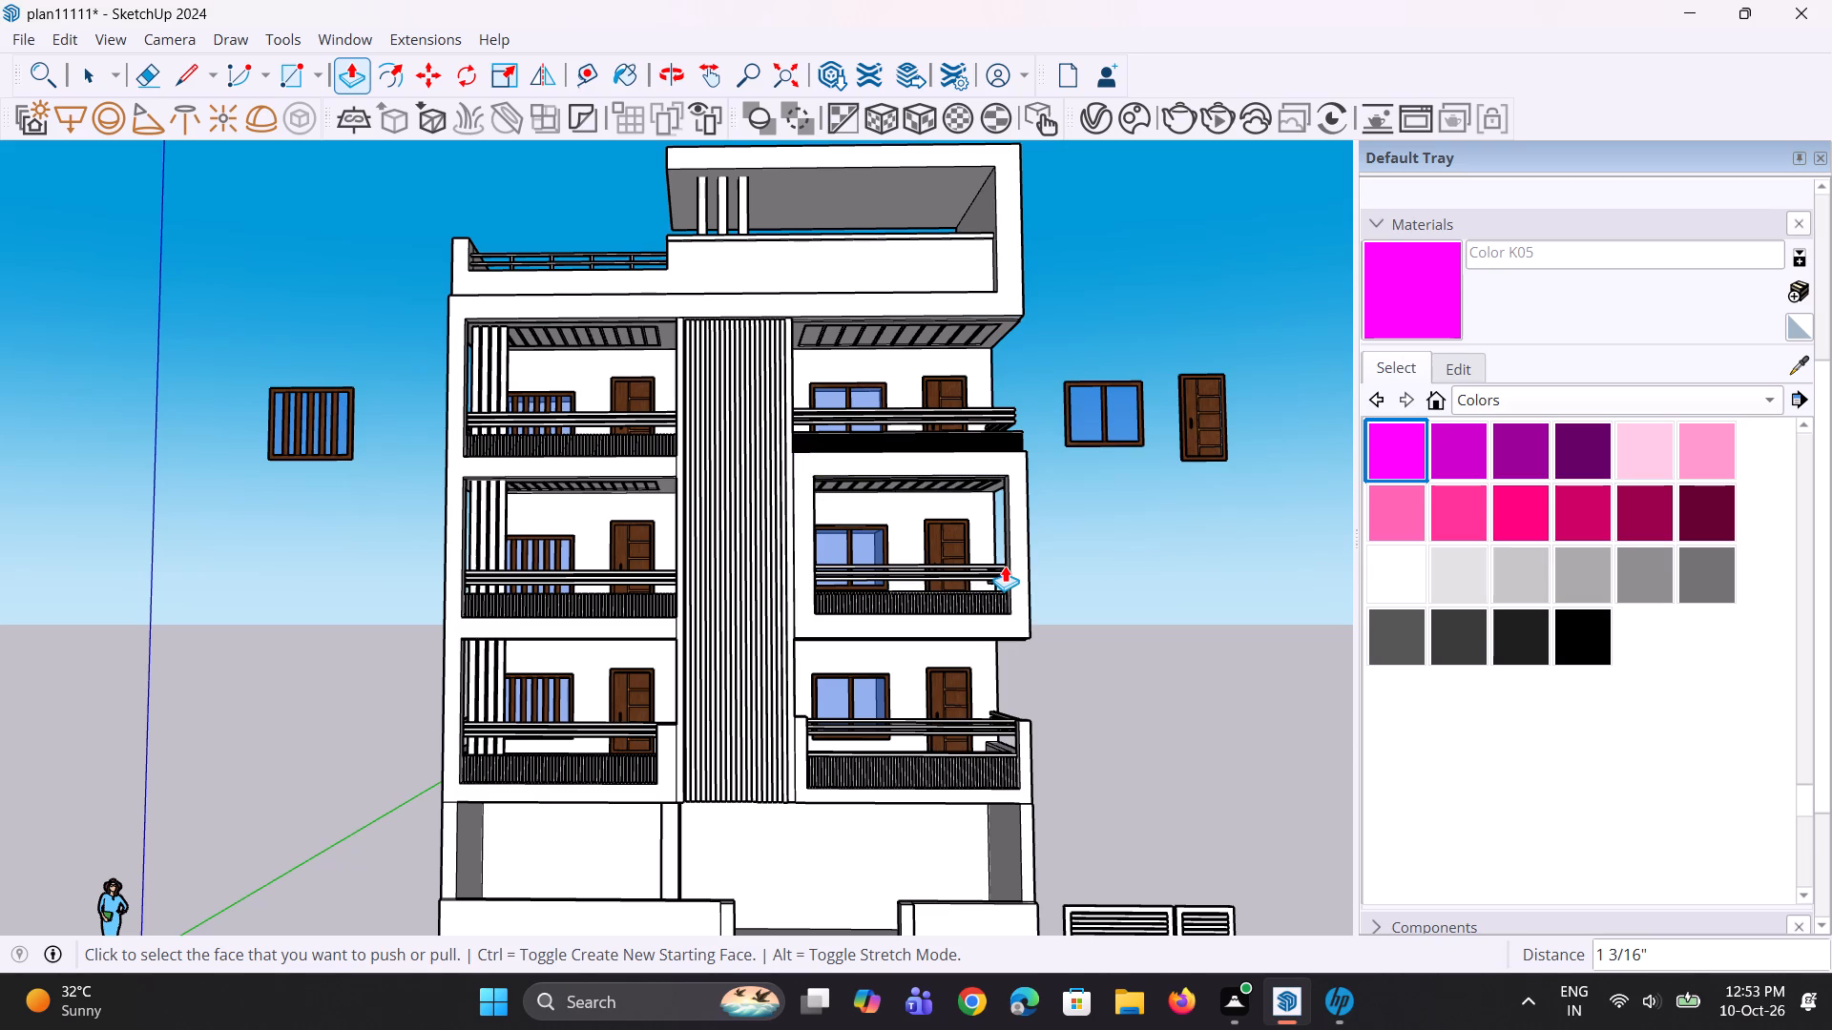
left_click(1005, 566)
key("Escape")
key("Escape")
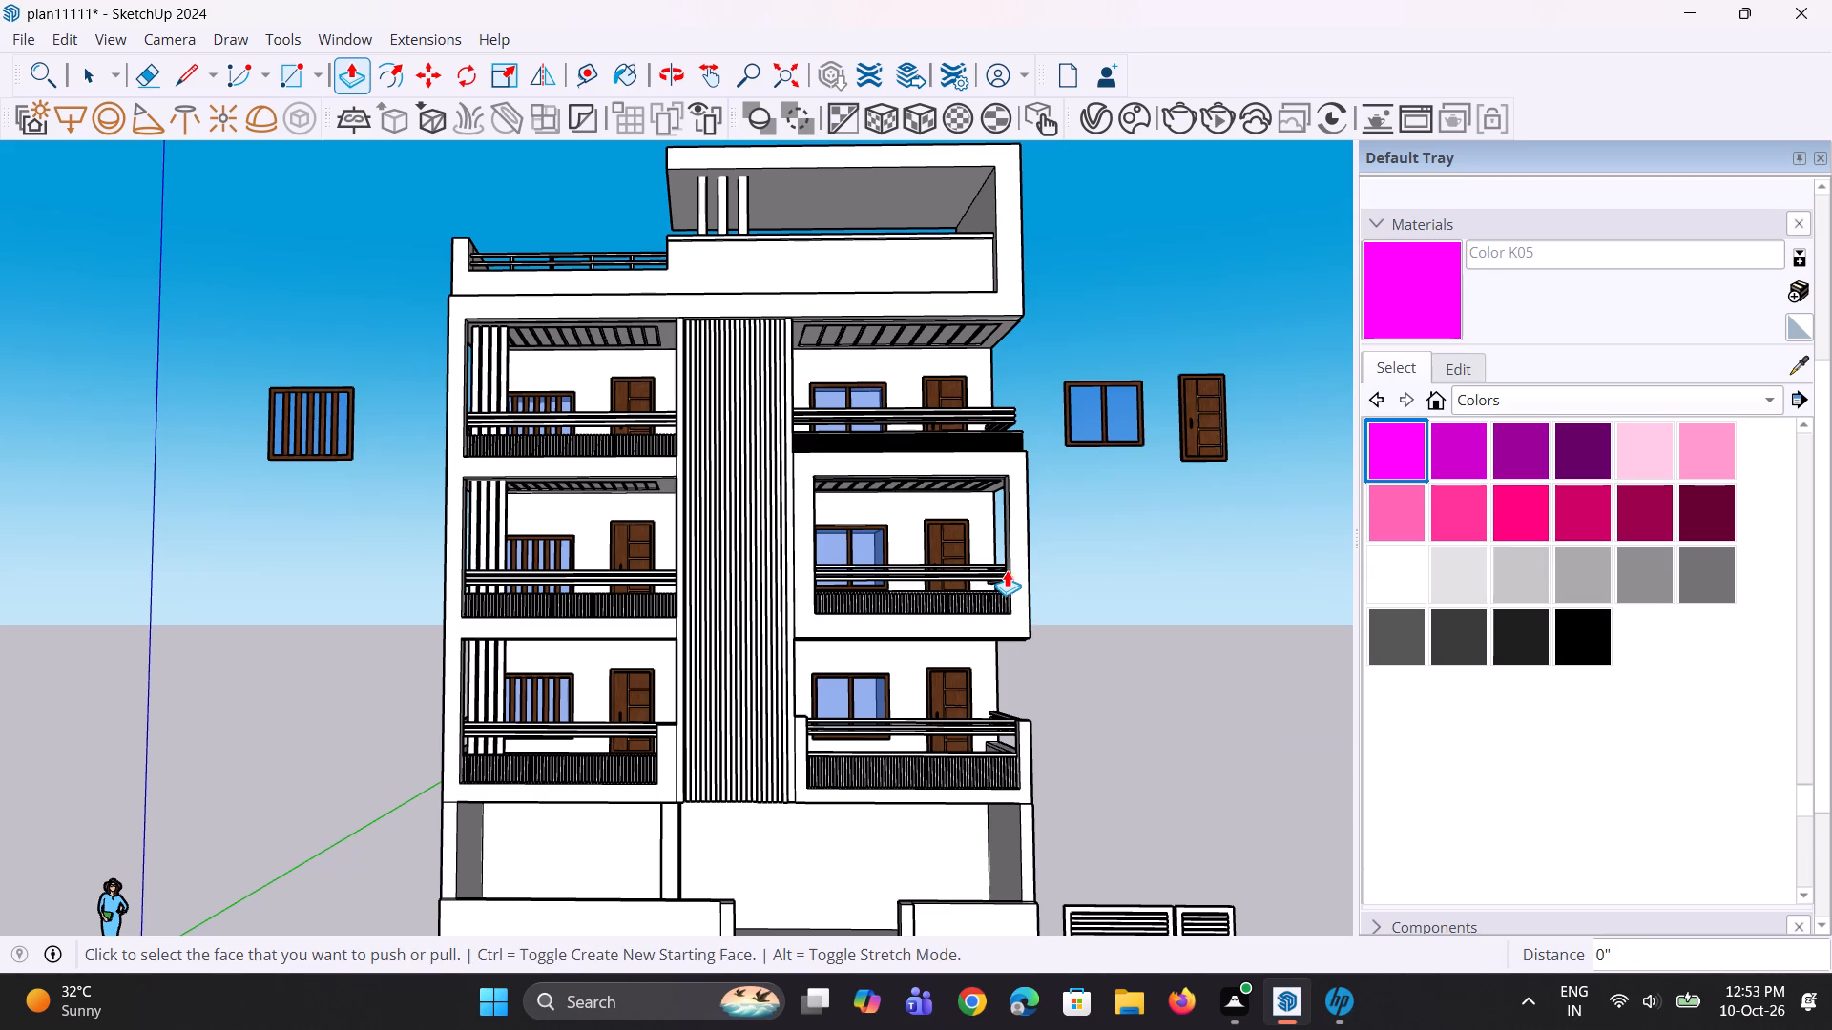
key("space")
key("space")
left_click(1129, 578)
scroll(1042, 502, "down", 3)
middle_click_drag(1032, 579, 1039, 690)
scroll(1127, 736, "up", 2)
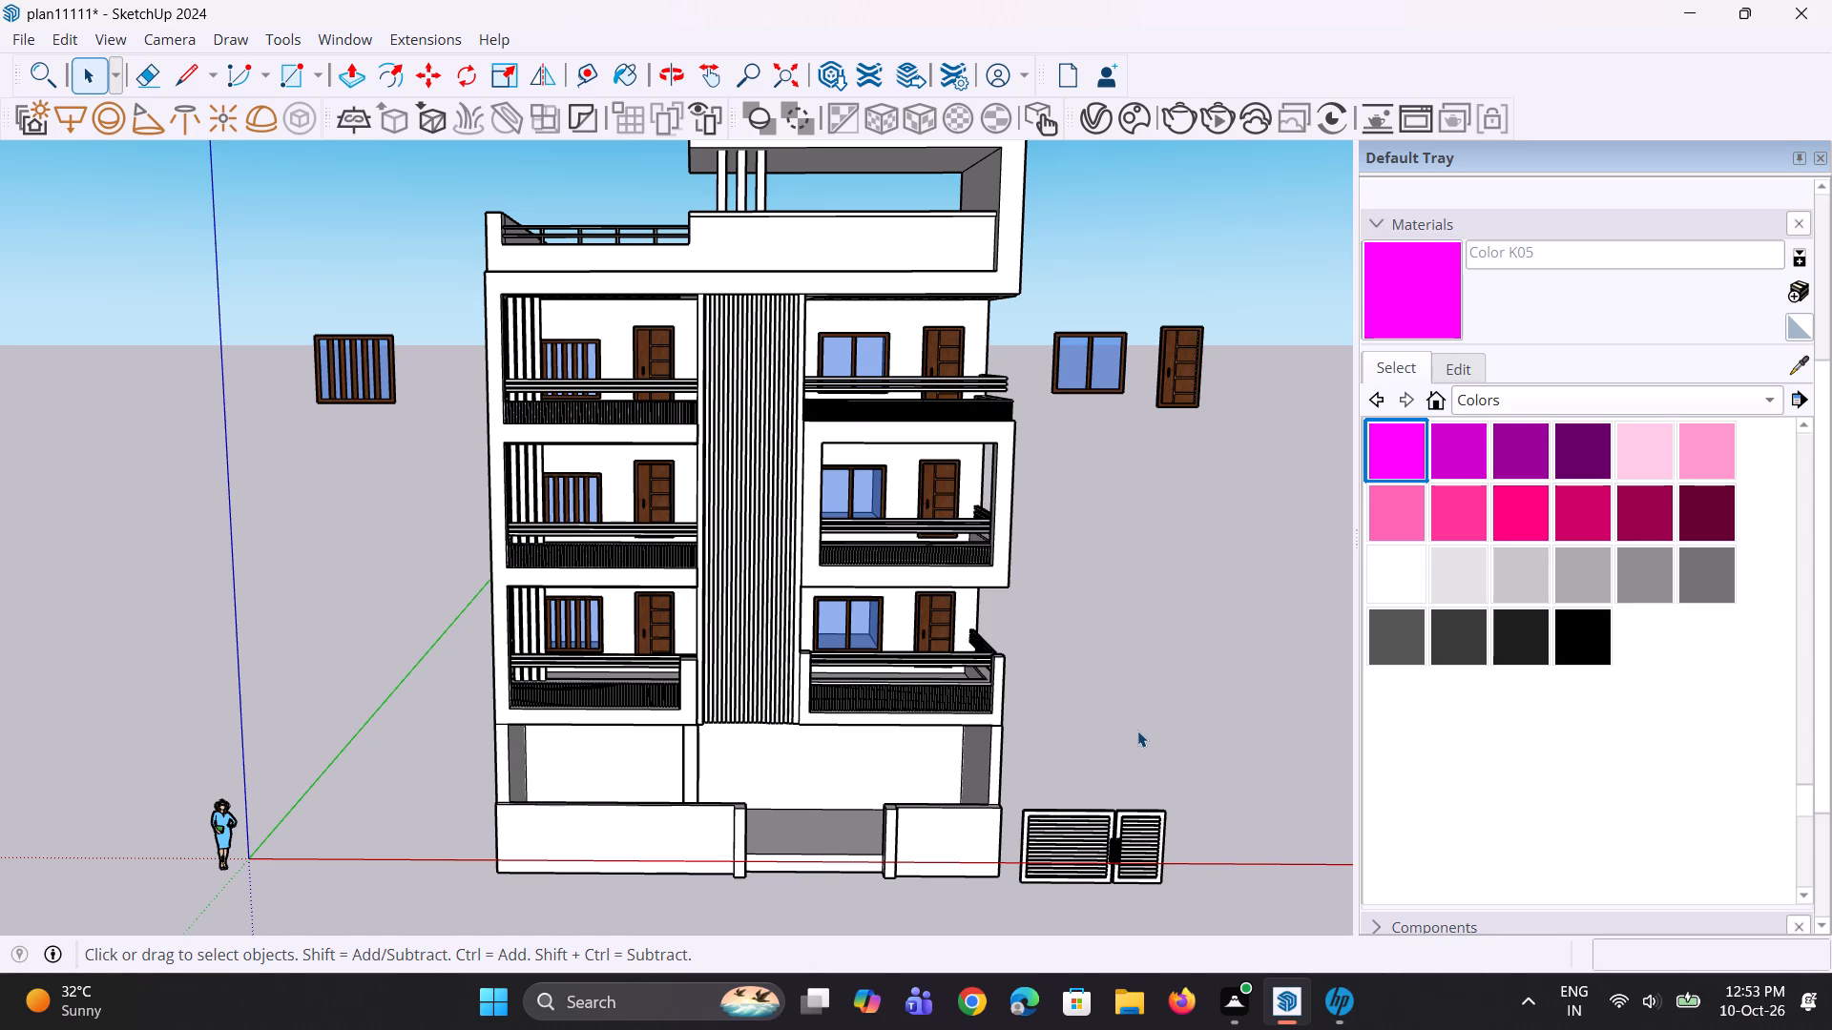
scroll(1142, 726, "down", 5)
scroll(1046, 674, "up", 1)
middle_click_drag(1046, 668, 1028, 615)
scroll(1107, 627, "up", 2)
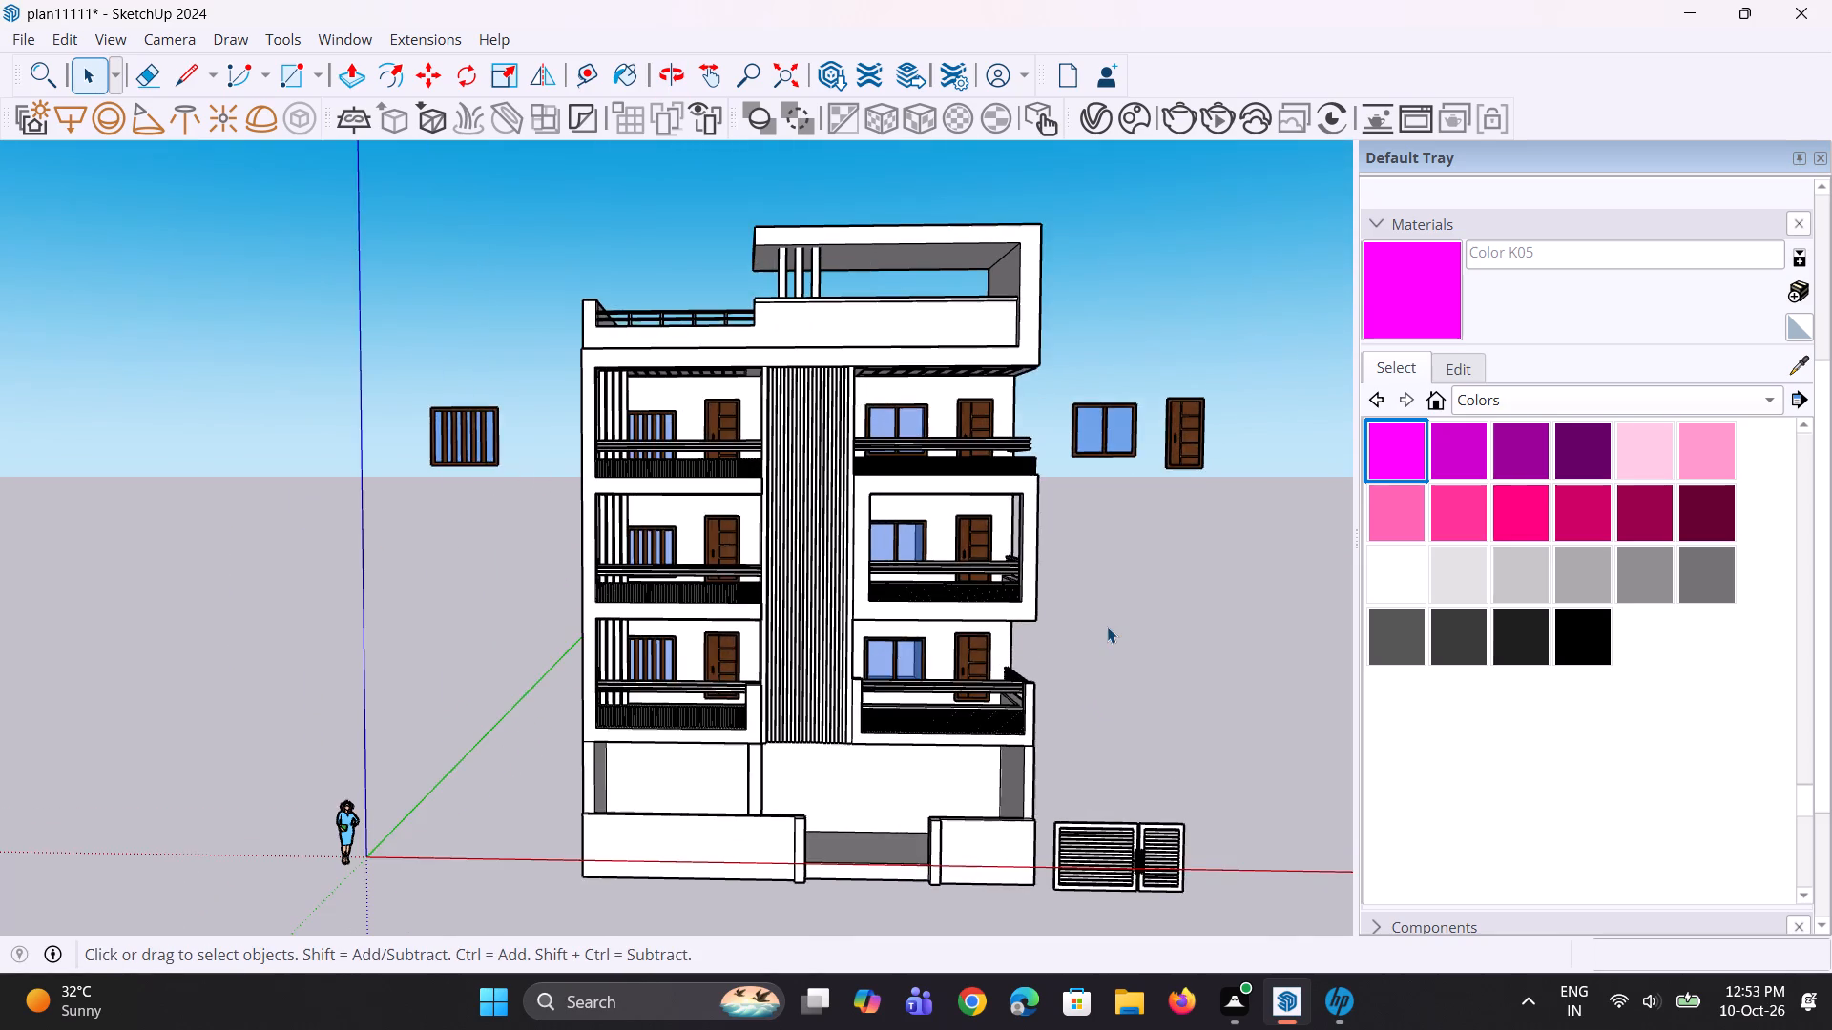
scroll(1005, 569, "down", 5)
middle_click(961, 556)
scroll(960, 564, "up", 1)
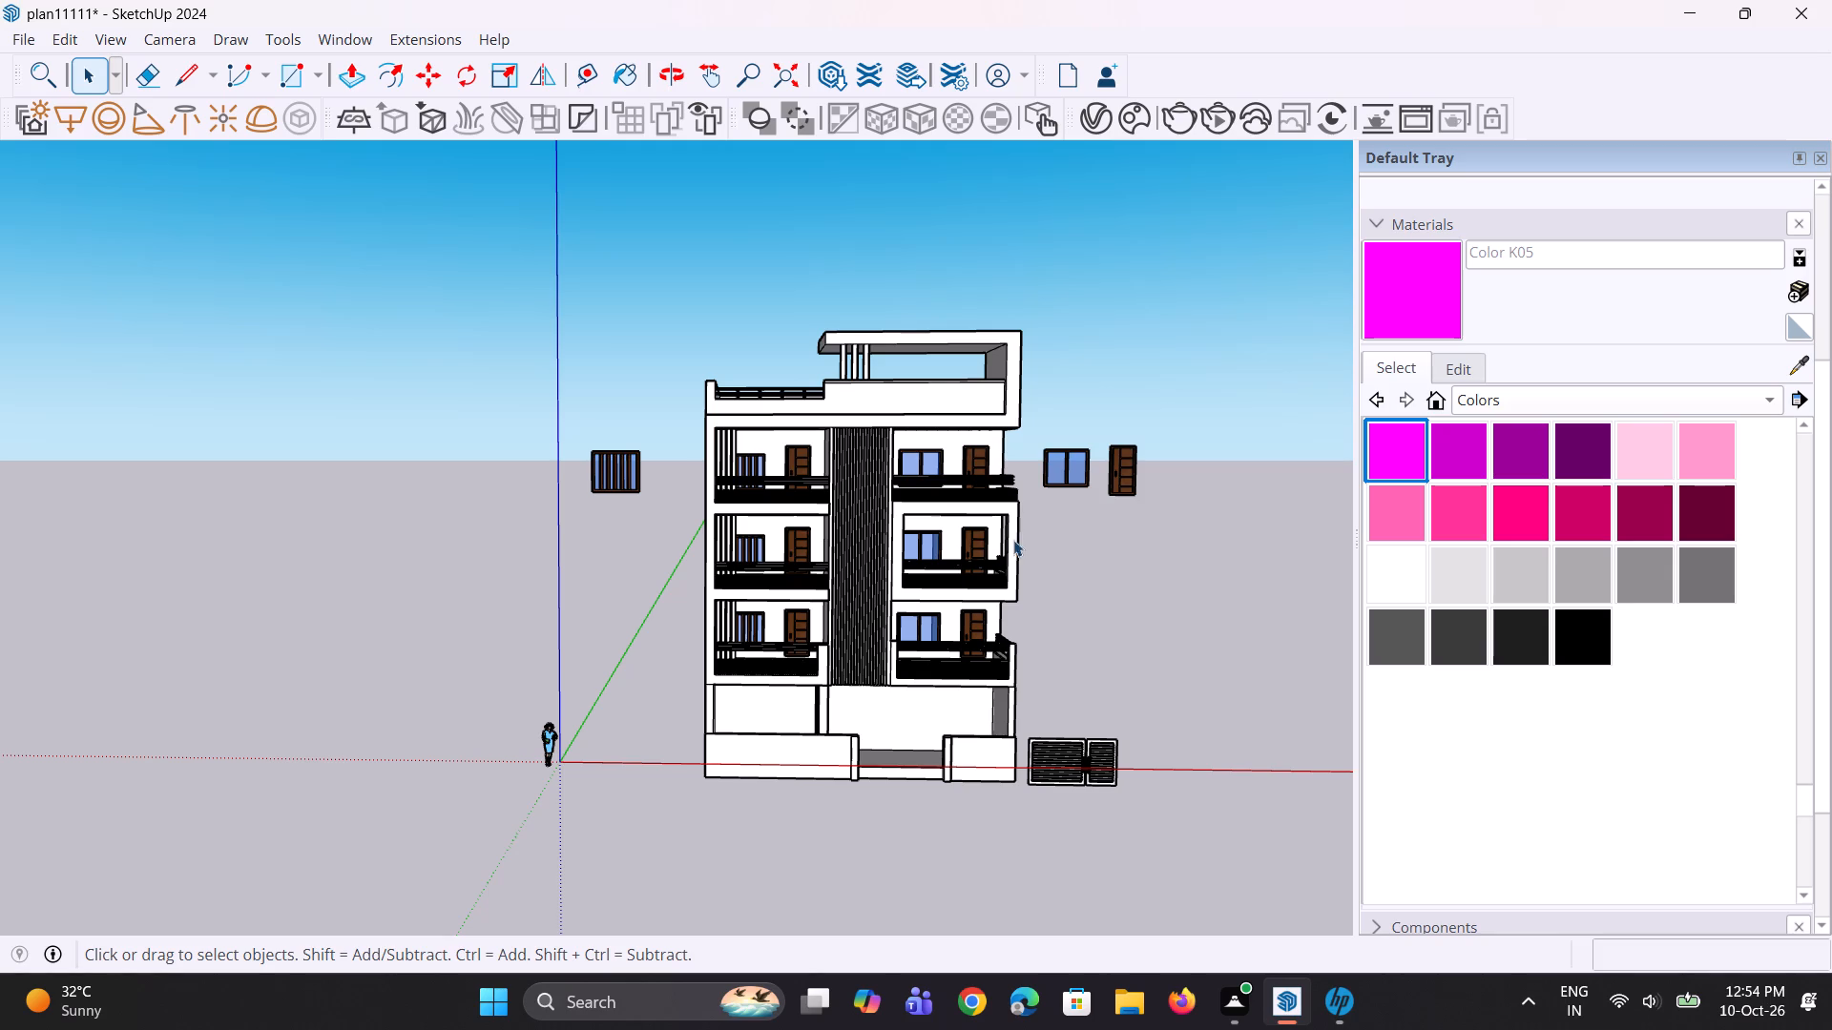
scroll(981, 499, "down", 4)
middle_click_drag(904, 499, 913, 576)
scroll(1039, 621, "up", 9)
middle_click_drag(1037, 587, 1009, 525)
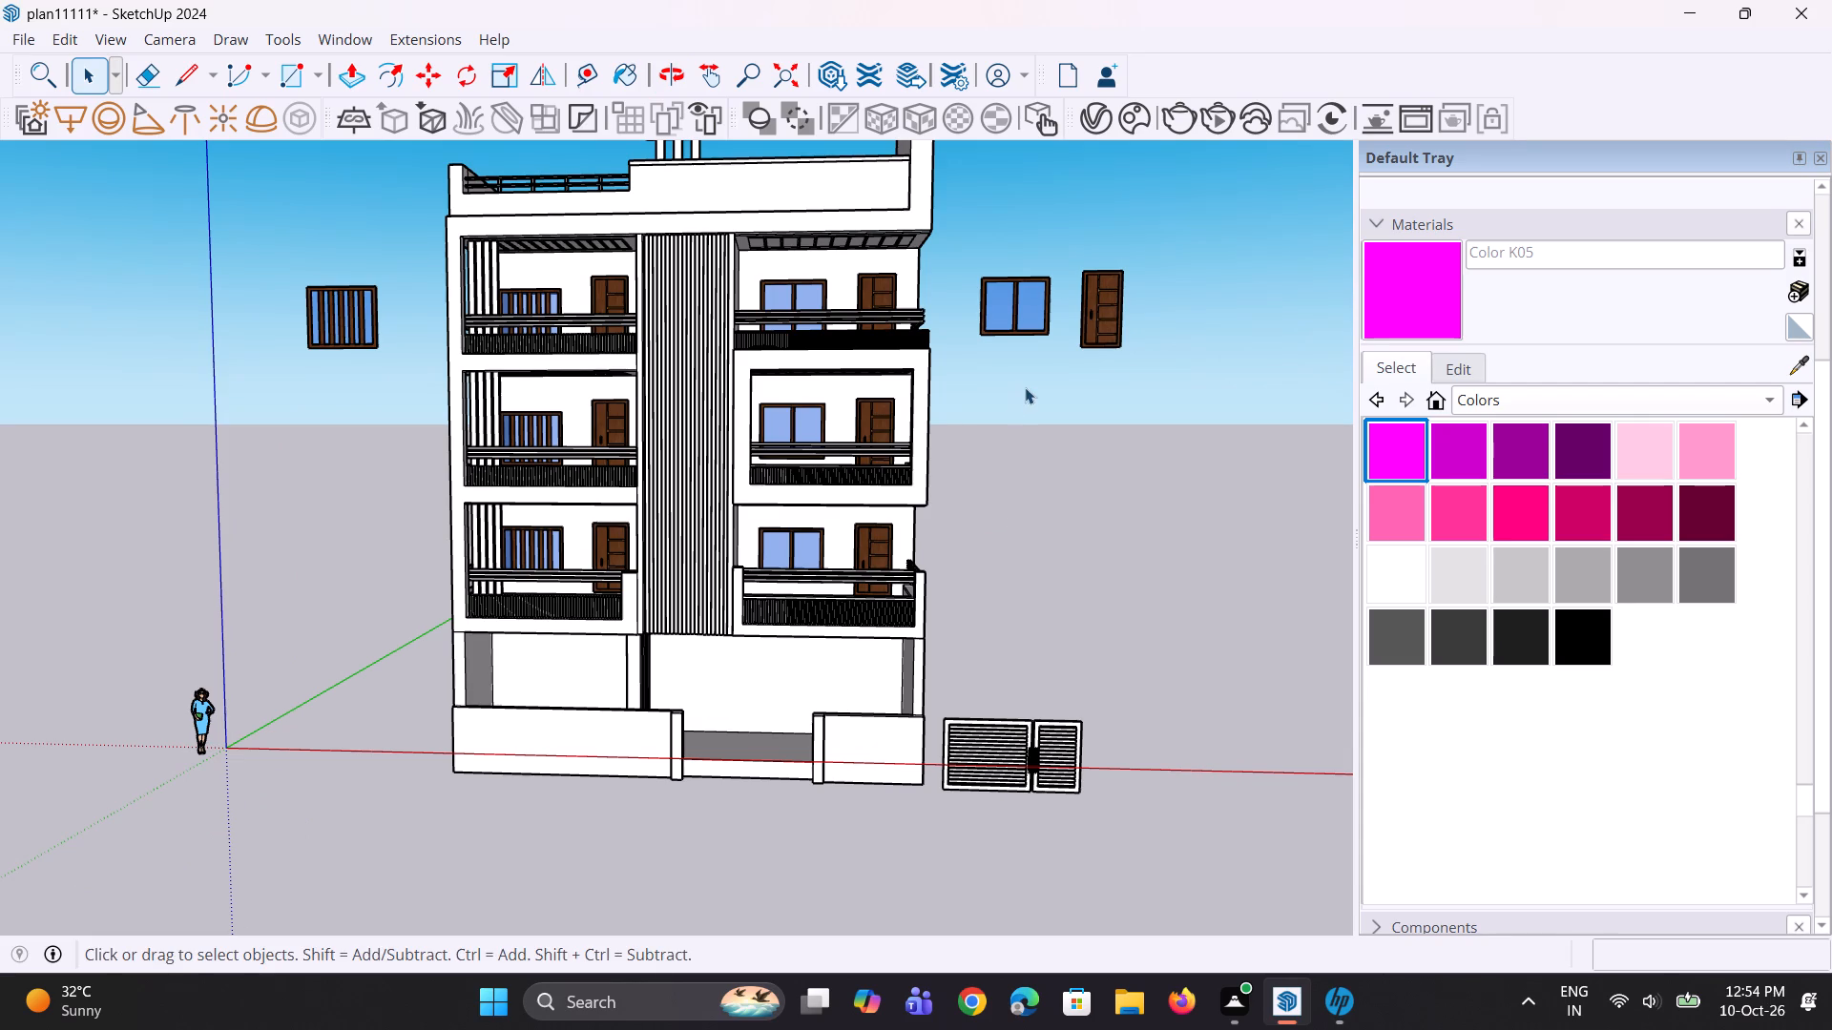
scroll(1017, 395, "down", 3)
middle_click_drag(988, 458, 1023, 546)
scroll(949, 687, "up", 4)
middle_click_drag(953, 636, 953, 558)
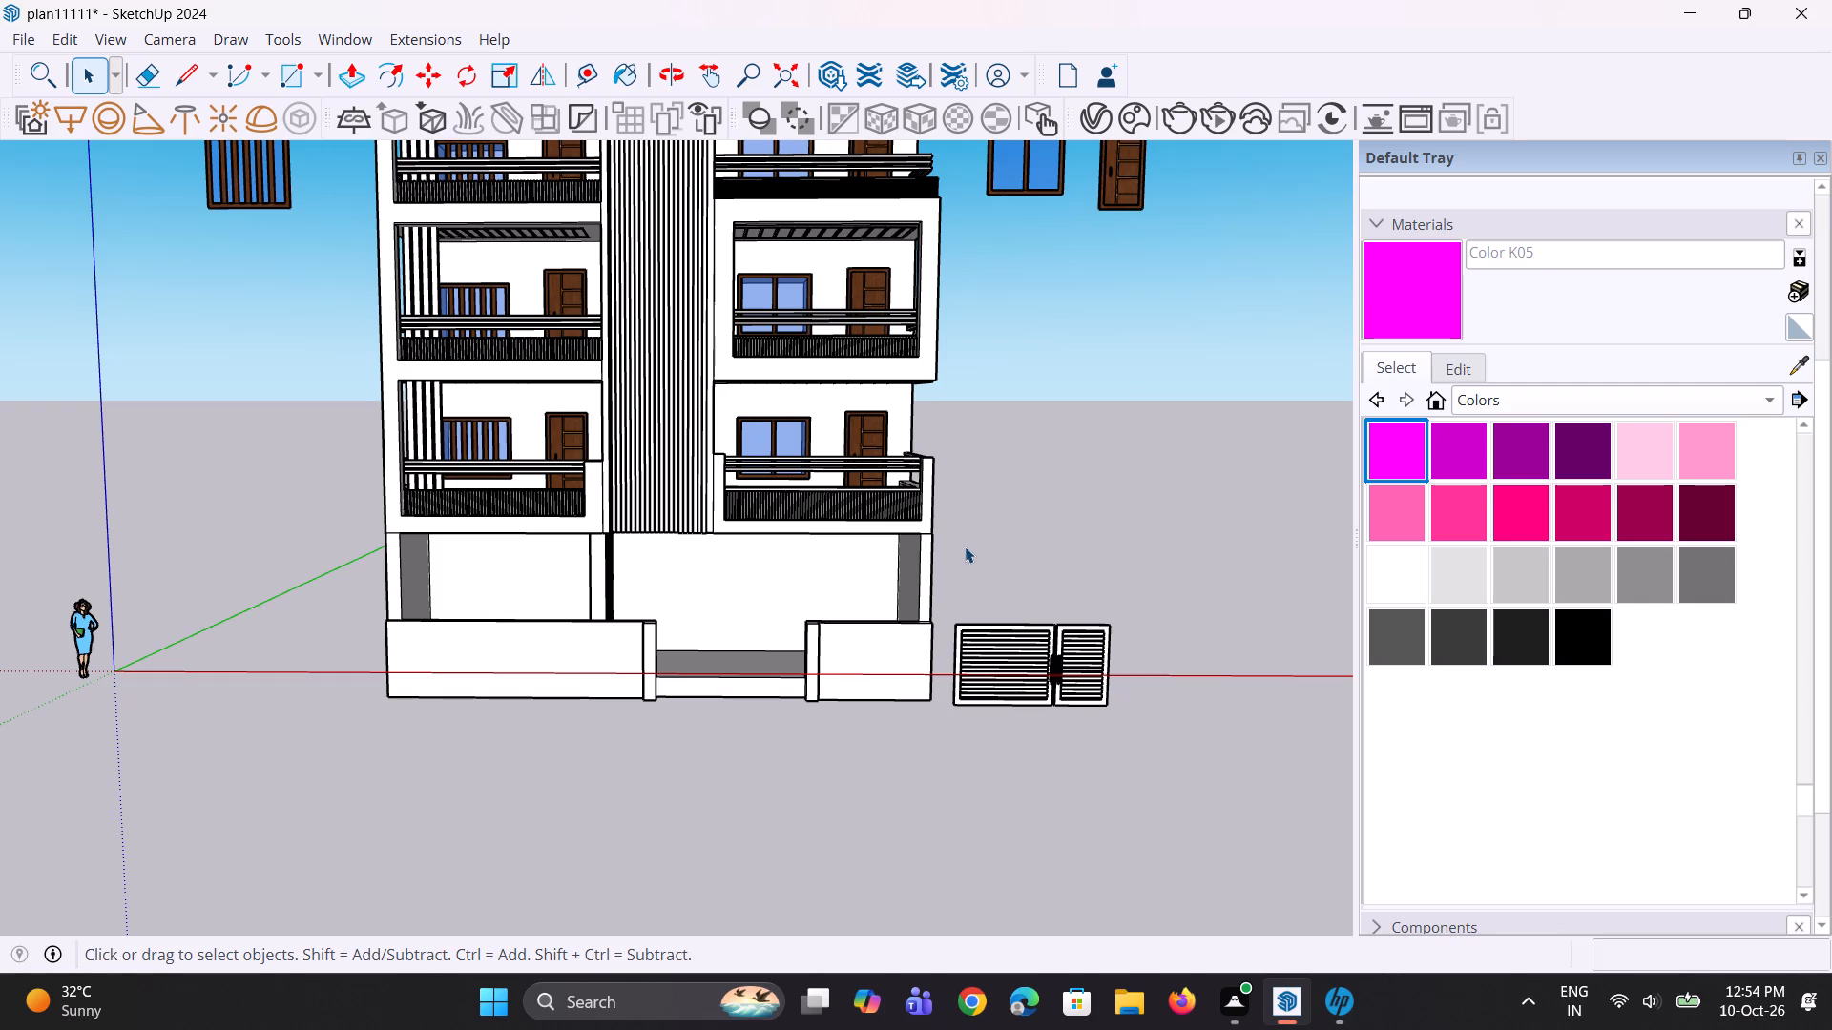
Inspect the louvred gate beside the building, closing in on the gap between its two leaves at the handles.
scroll(973, 539, "down", 2)
middle_click_drag(968, 639, 1007, 613)
scroll(967, 621, "up", 6)
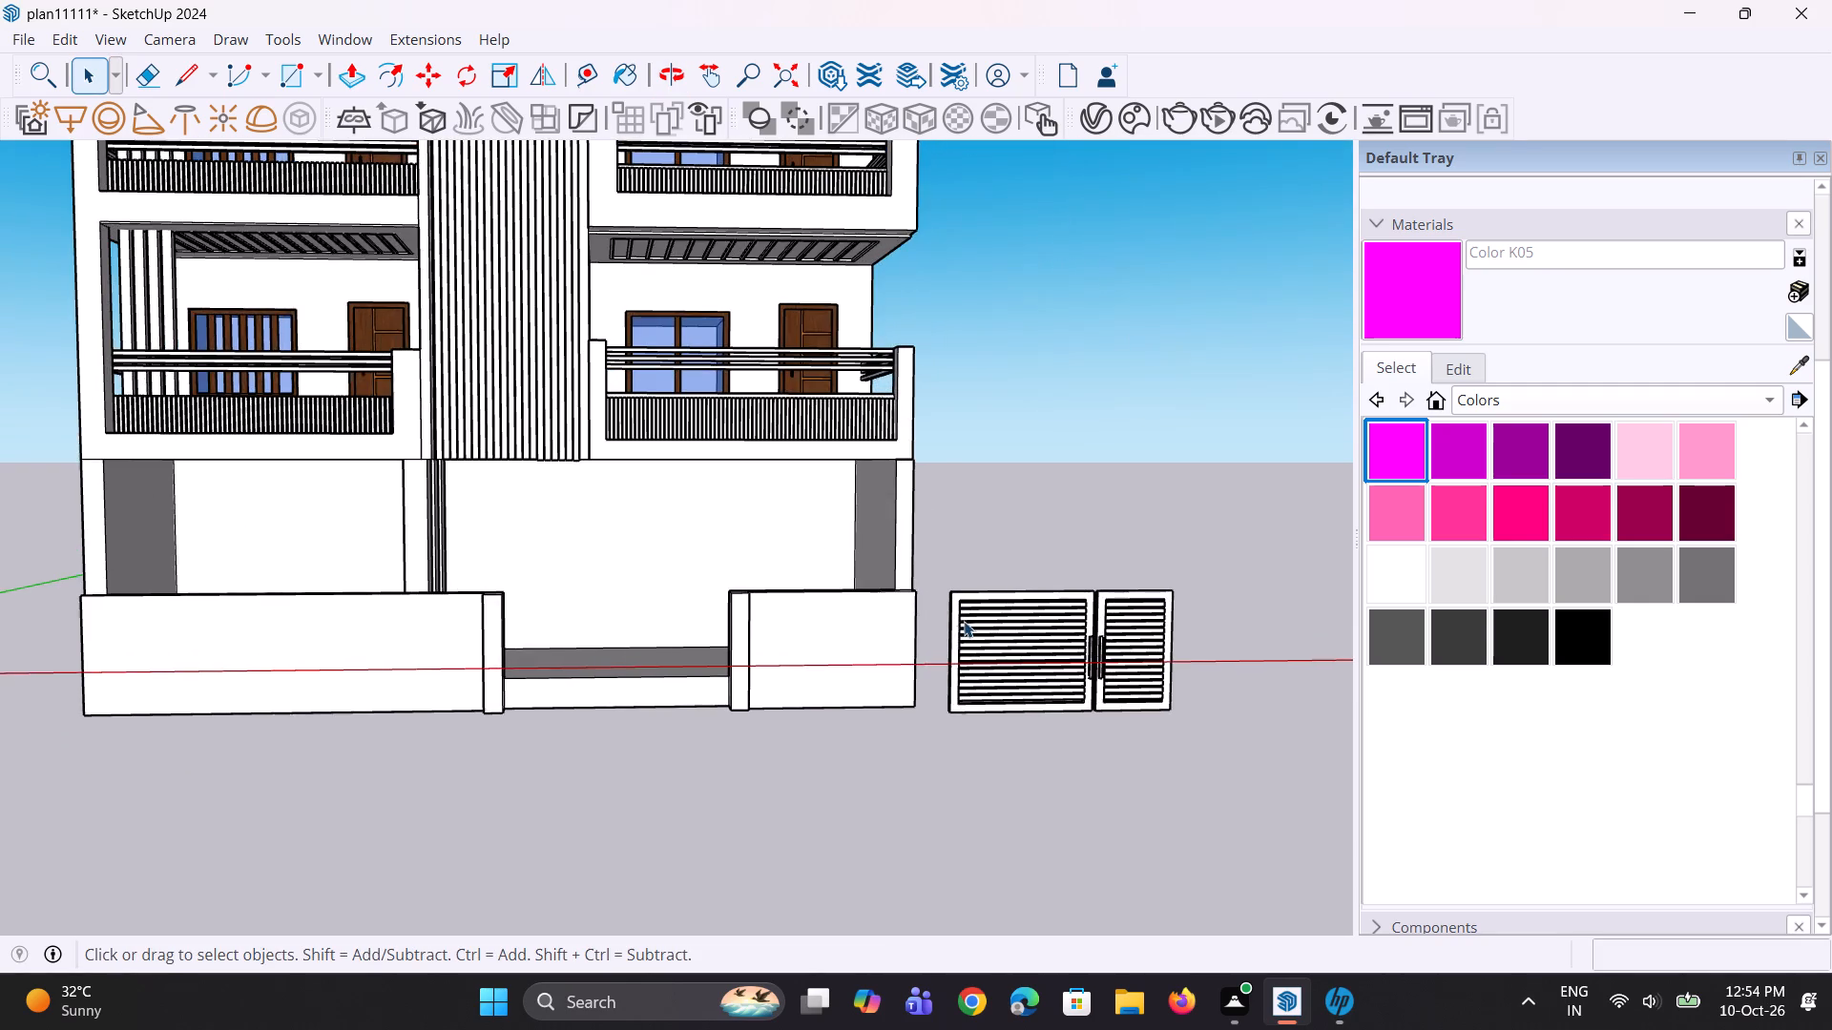
middle_click_drag(964, 621, 959, 659)
scroll(959, 667, "up", 5)
middle_click_drag(962, 669, 993, 663)
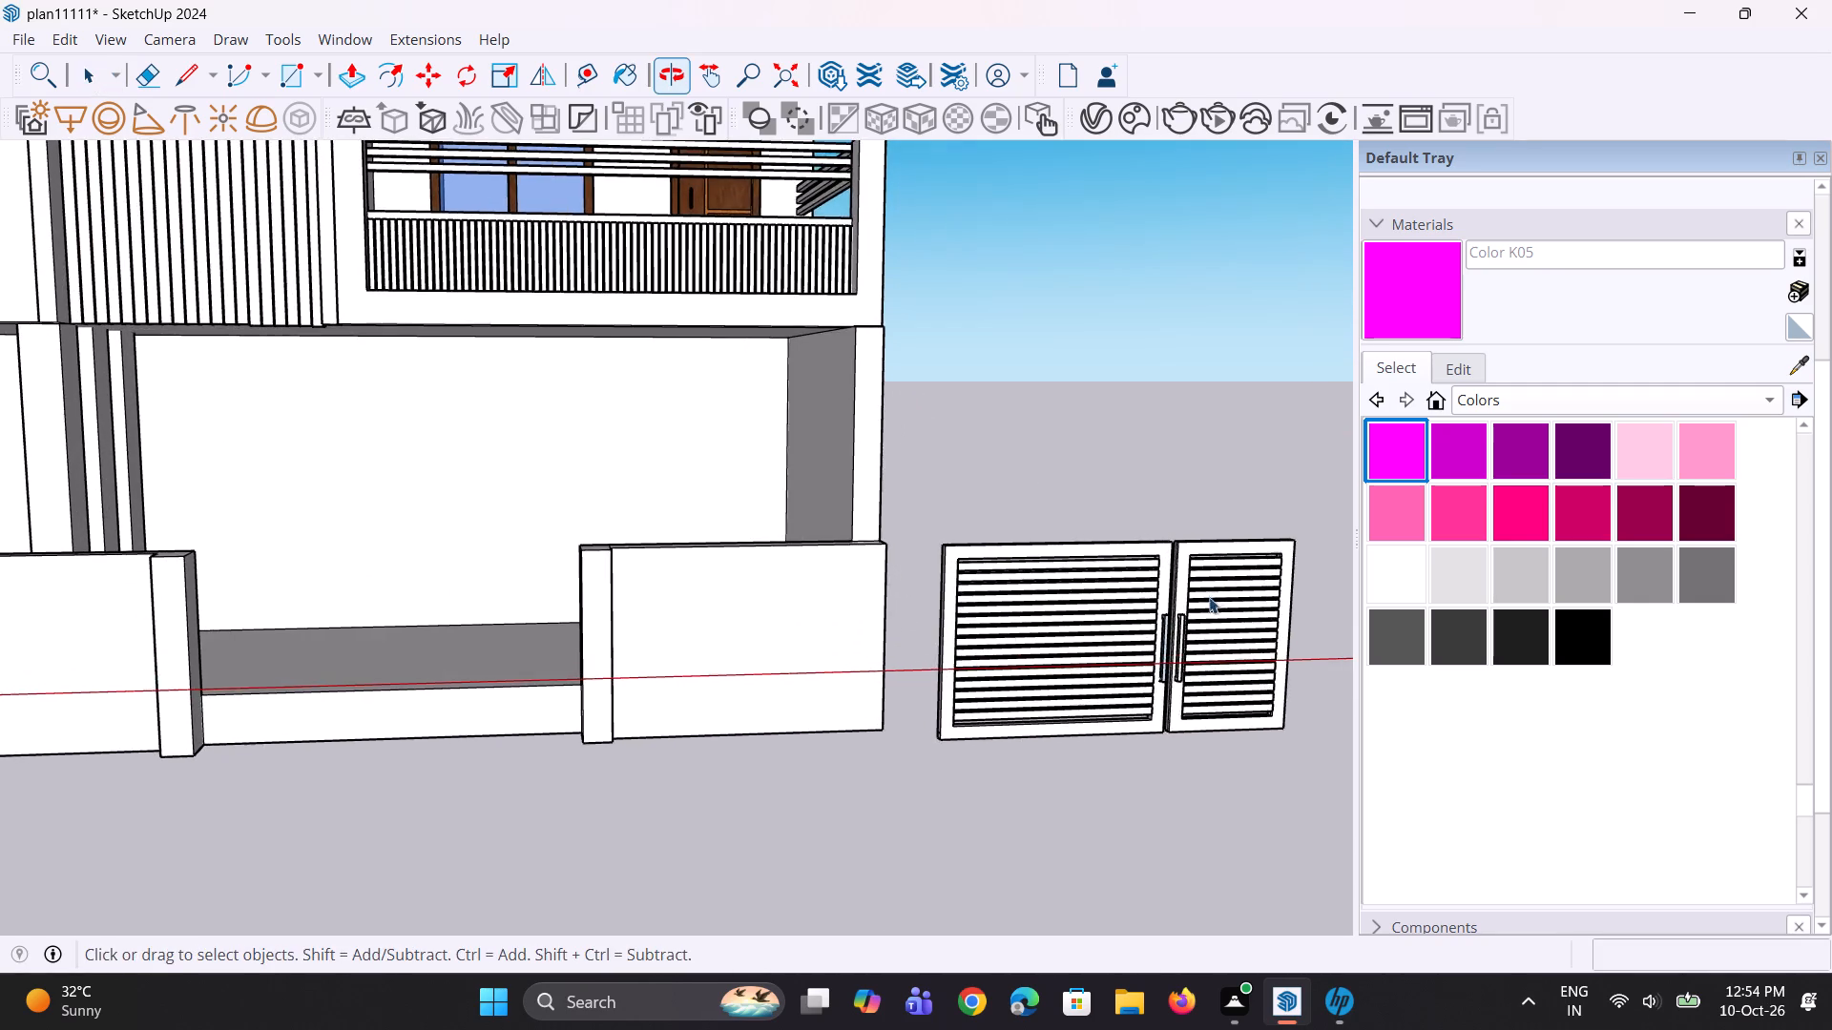
scroll(1211, 595, "up", 4)
middle_click_drag(1222, 623, 1155, 630)
scroll(1161, 628, "up", 11)
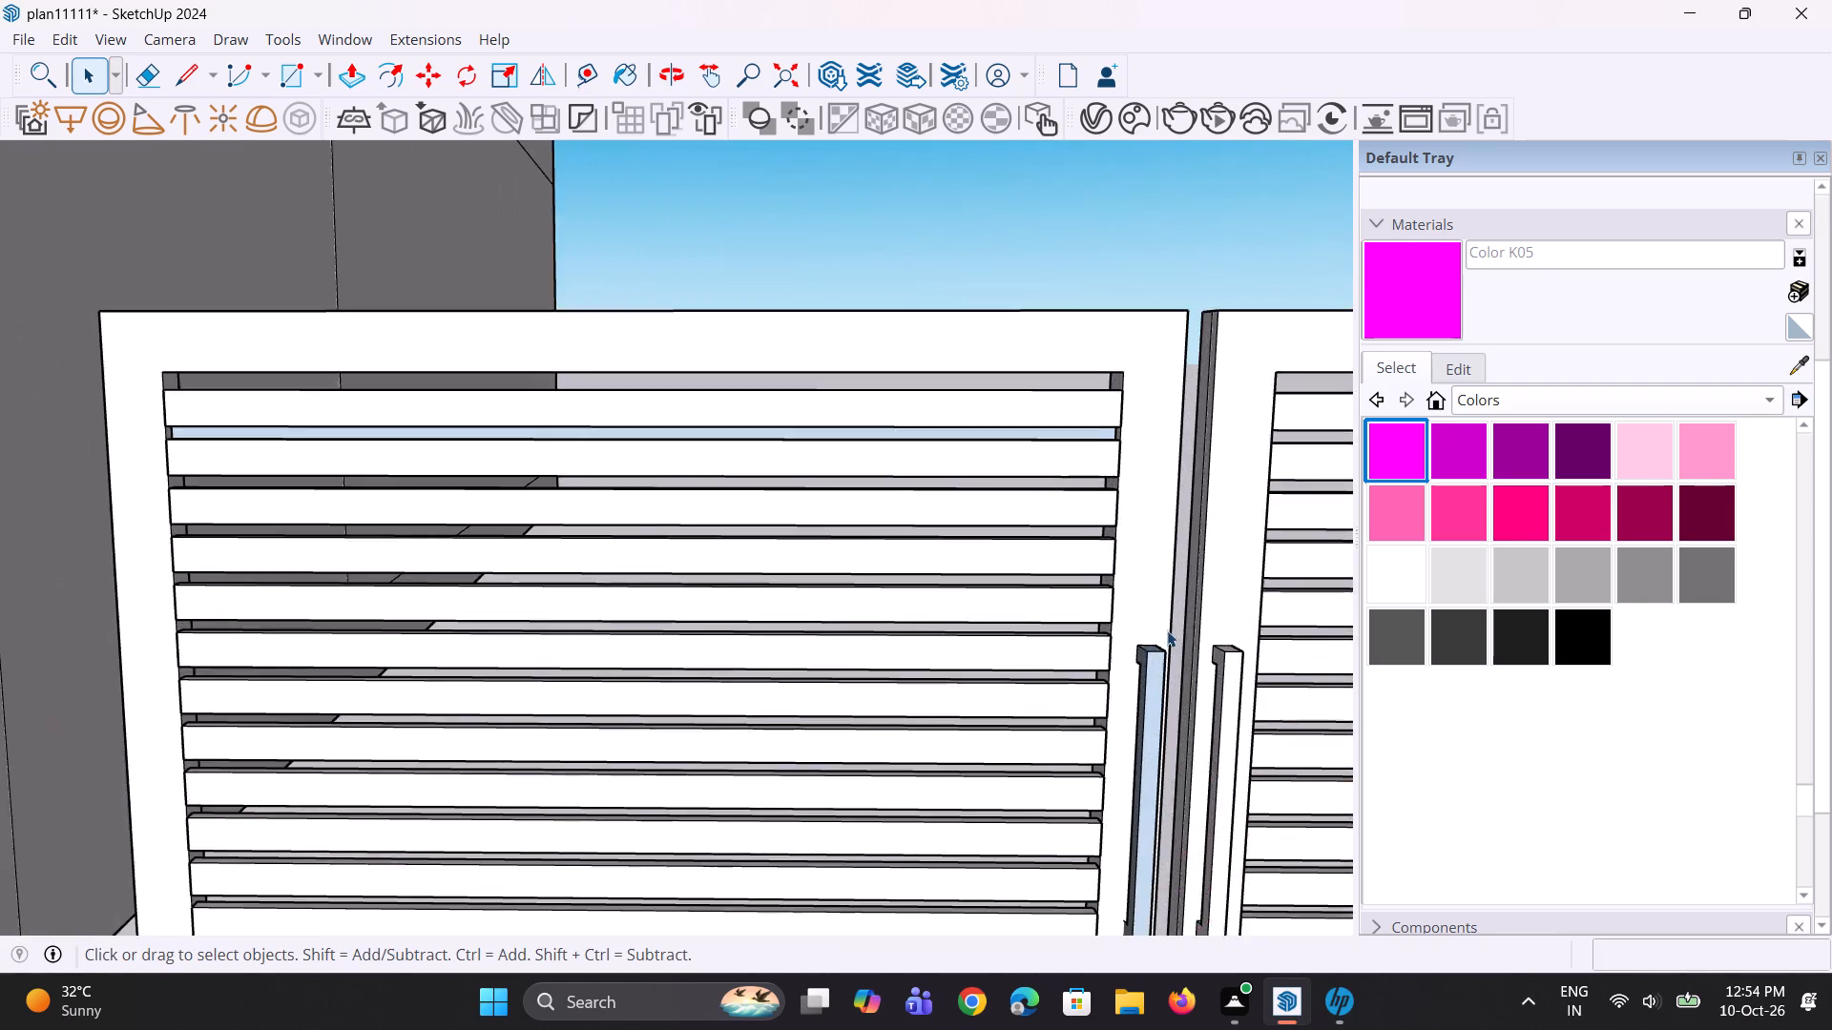
scroll(1167, 630, "up", 6)
middle_click_drag(1189, 661, 1241, 667)
scroll(1207, 692, "up", 2)
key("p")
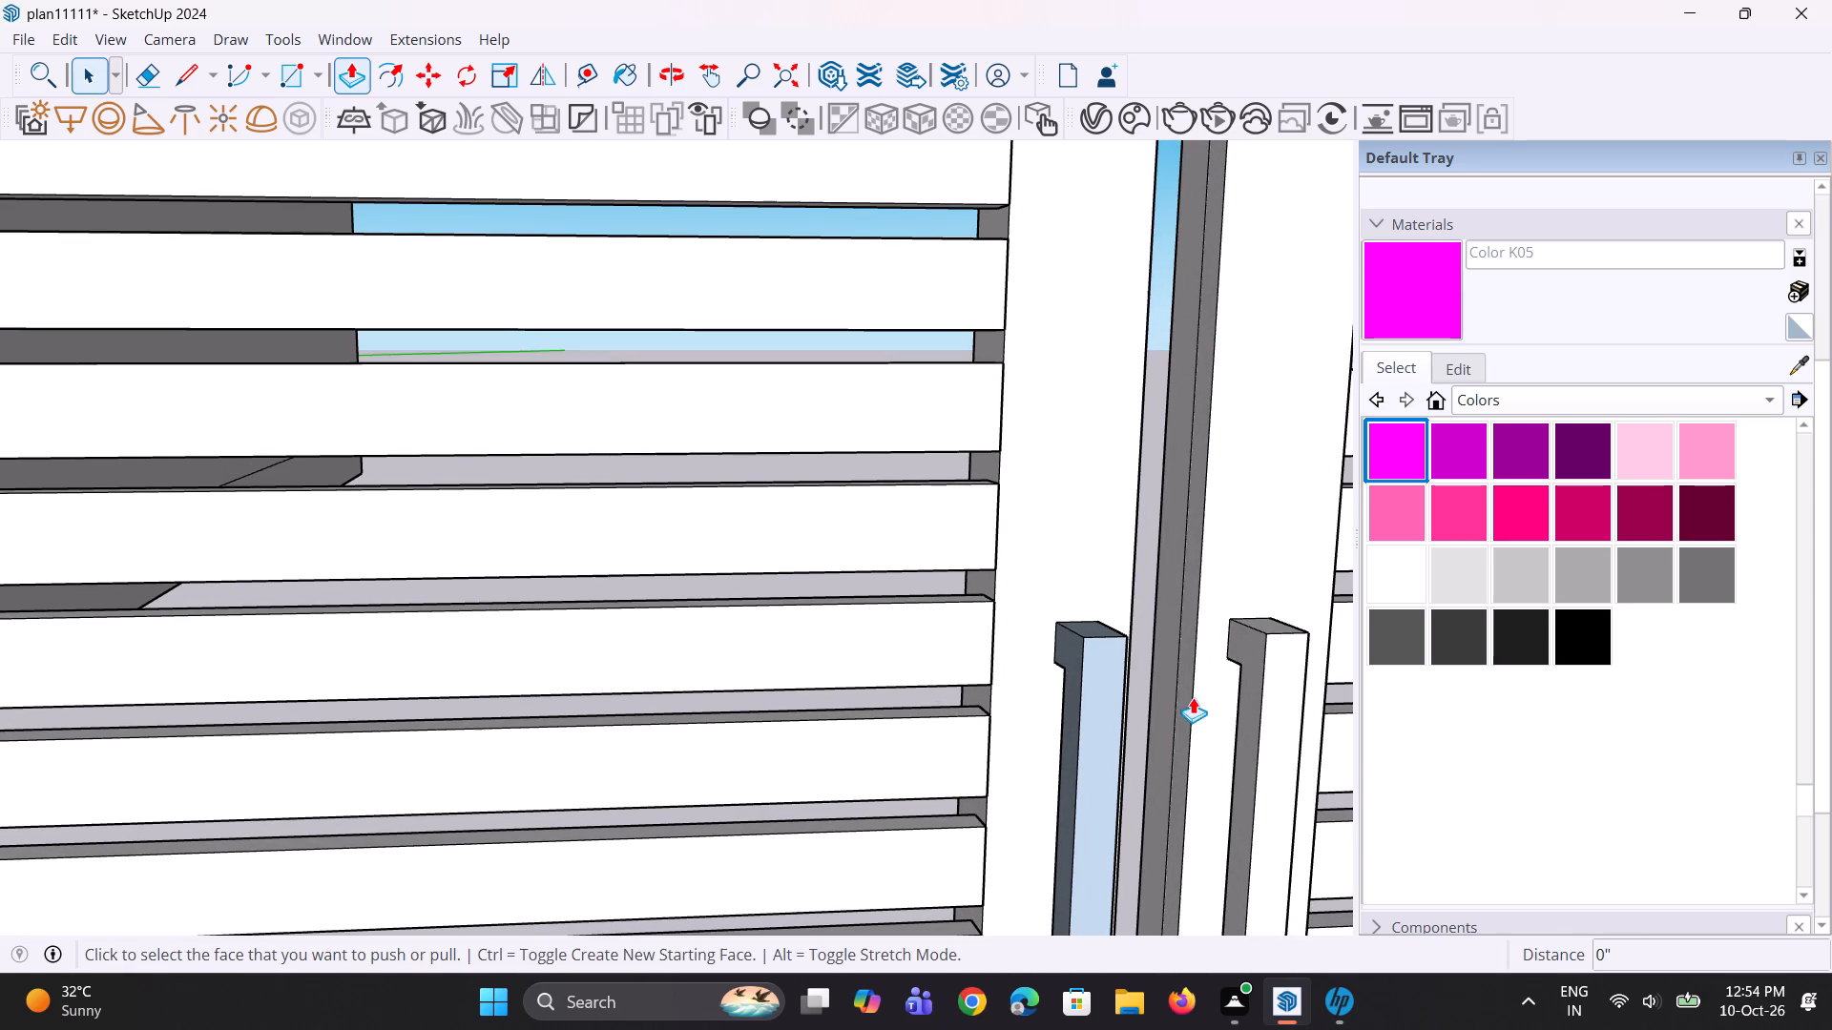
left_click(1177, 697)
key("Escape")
Explode the louvred gate group.
key("space")
left_click(1060, 723)
scroll(1033, 703, "down", 8)
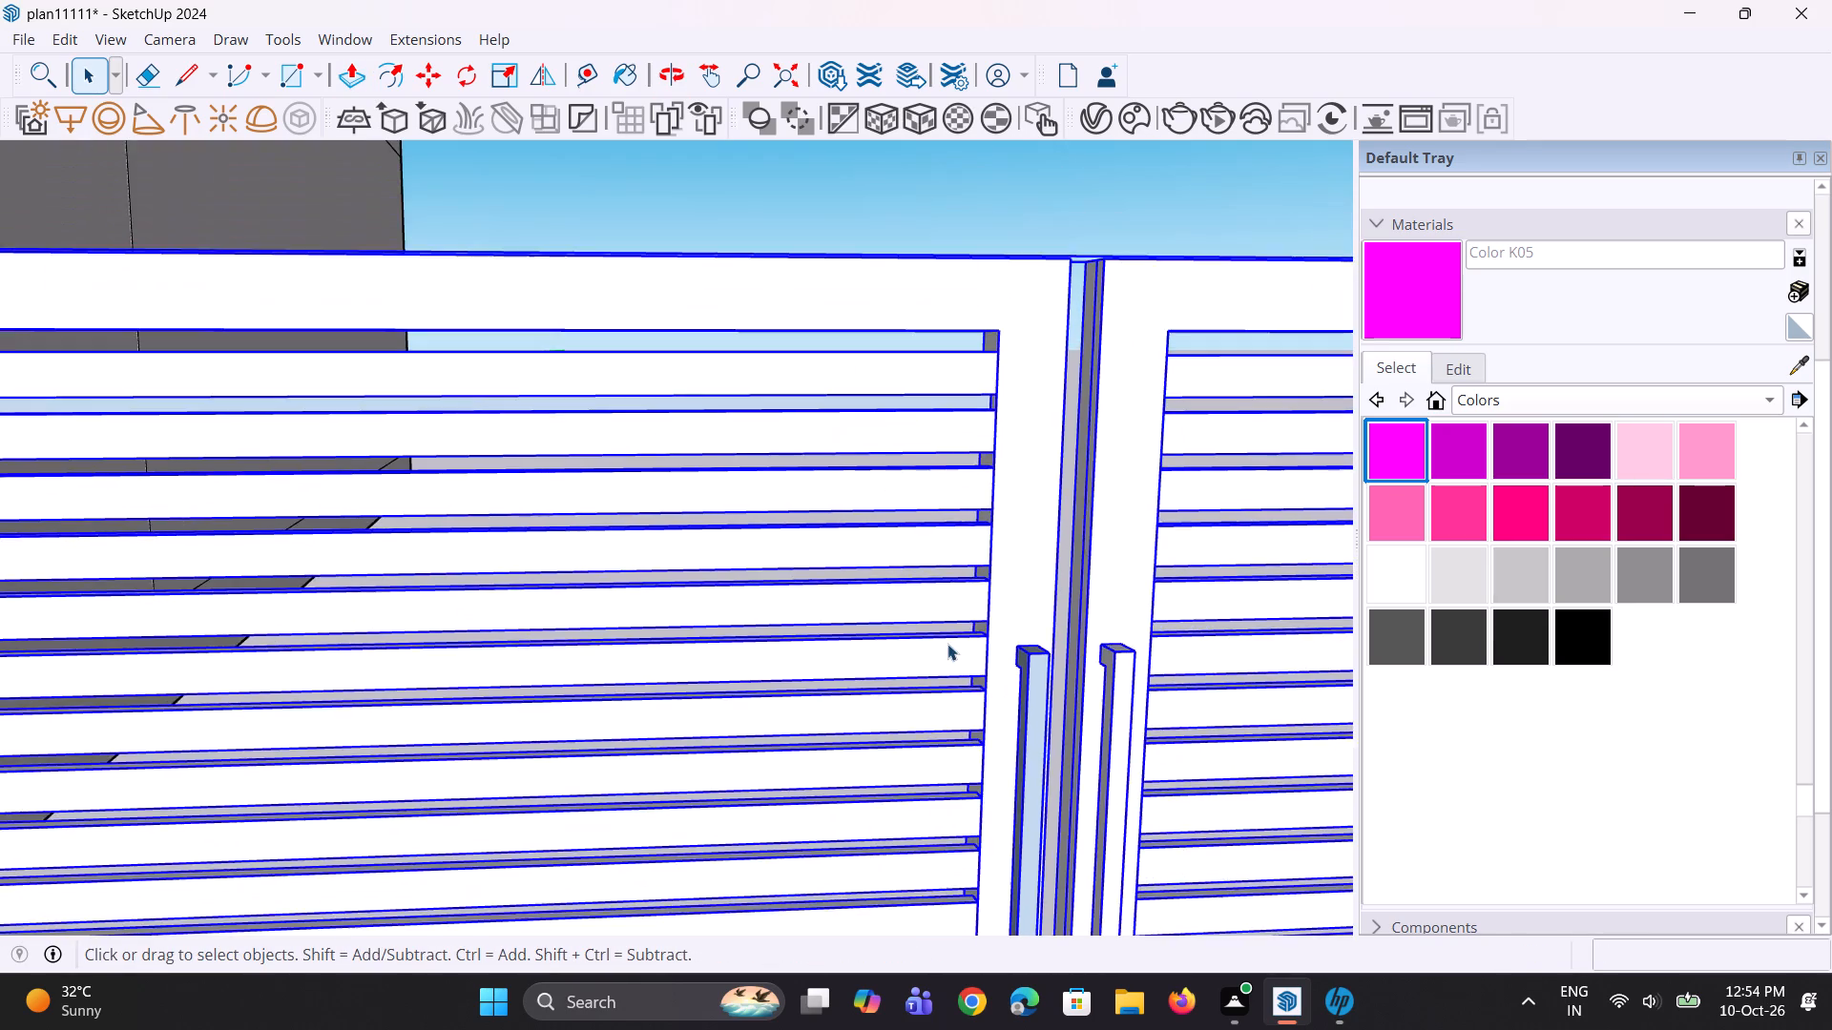
scroll(947, 644, "down", 4)
right_click(947, 634)
left_click(1068, 299)
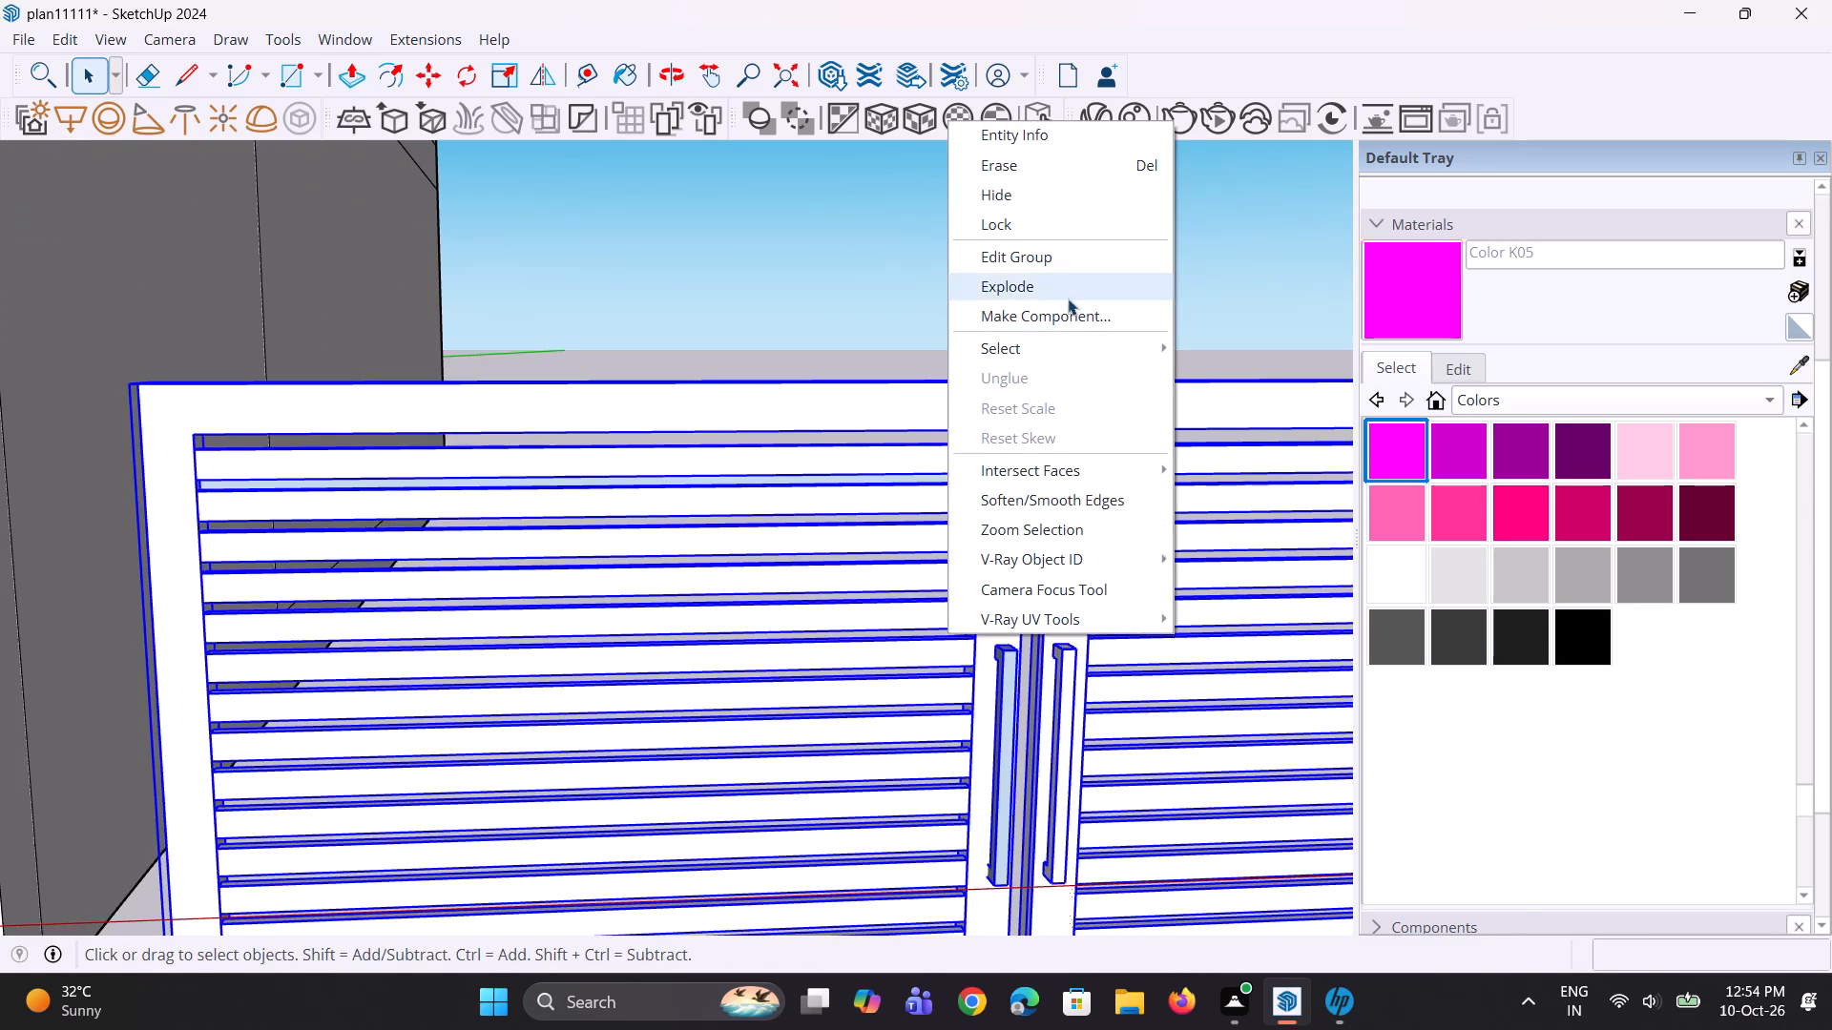
Push/Pull both strips of the narrower gate leaf's inner edge about 3/16" toward the wider leaf.
scroll(1043, 818, "up", 6)
middle_click_drag(1043, 818, 1072, 819)
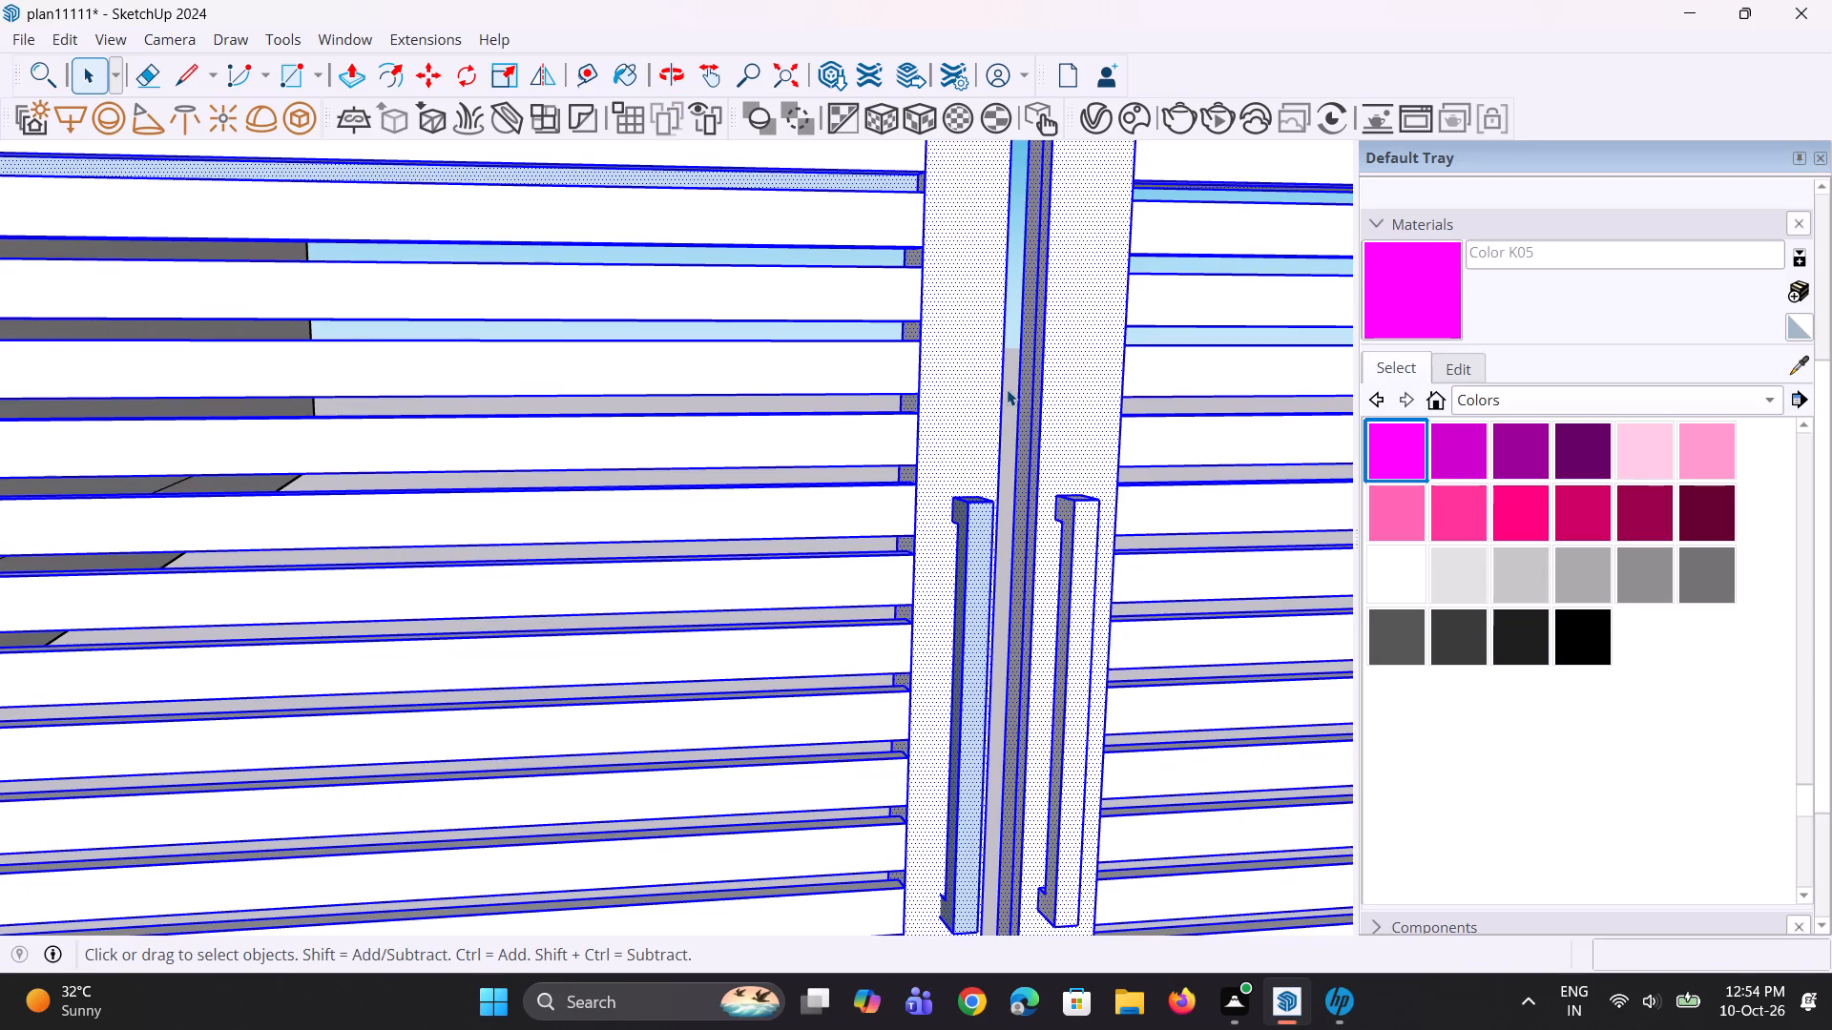
left_click(1007, 389)
scroll(1007, 389, "up", 1)
middle_click_drag(965, 560, 957, 587)
key("p")
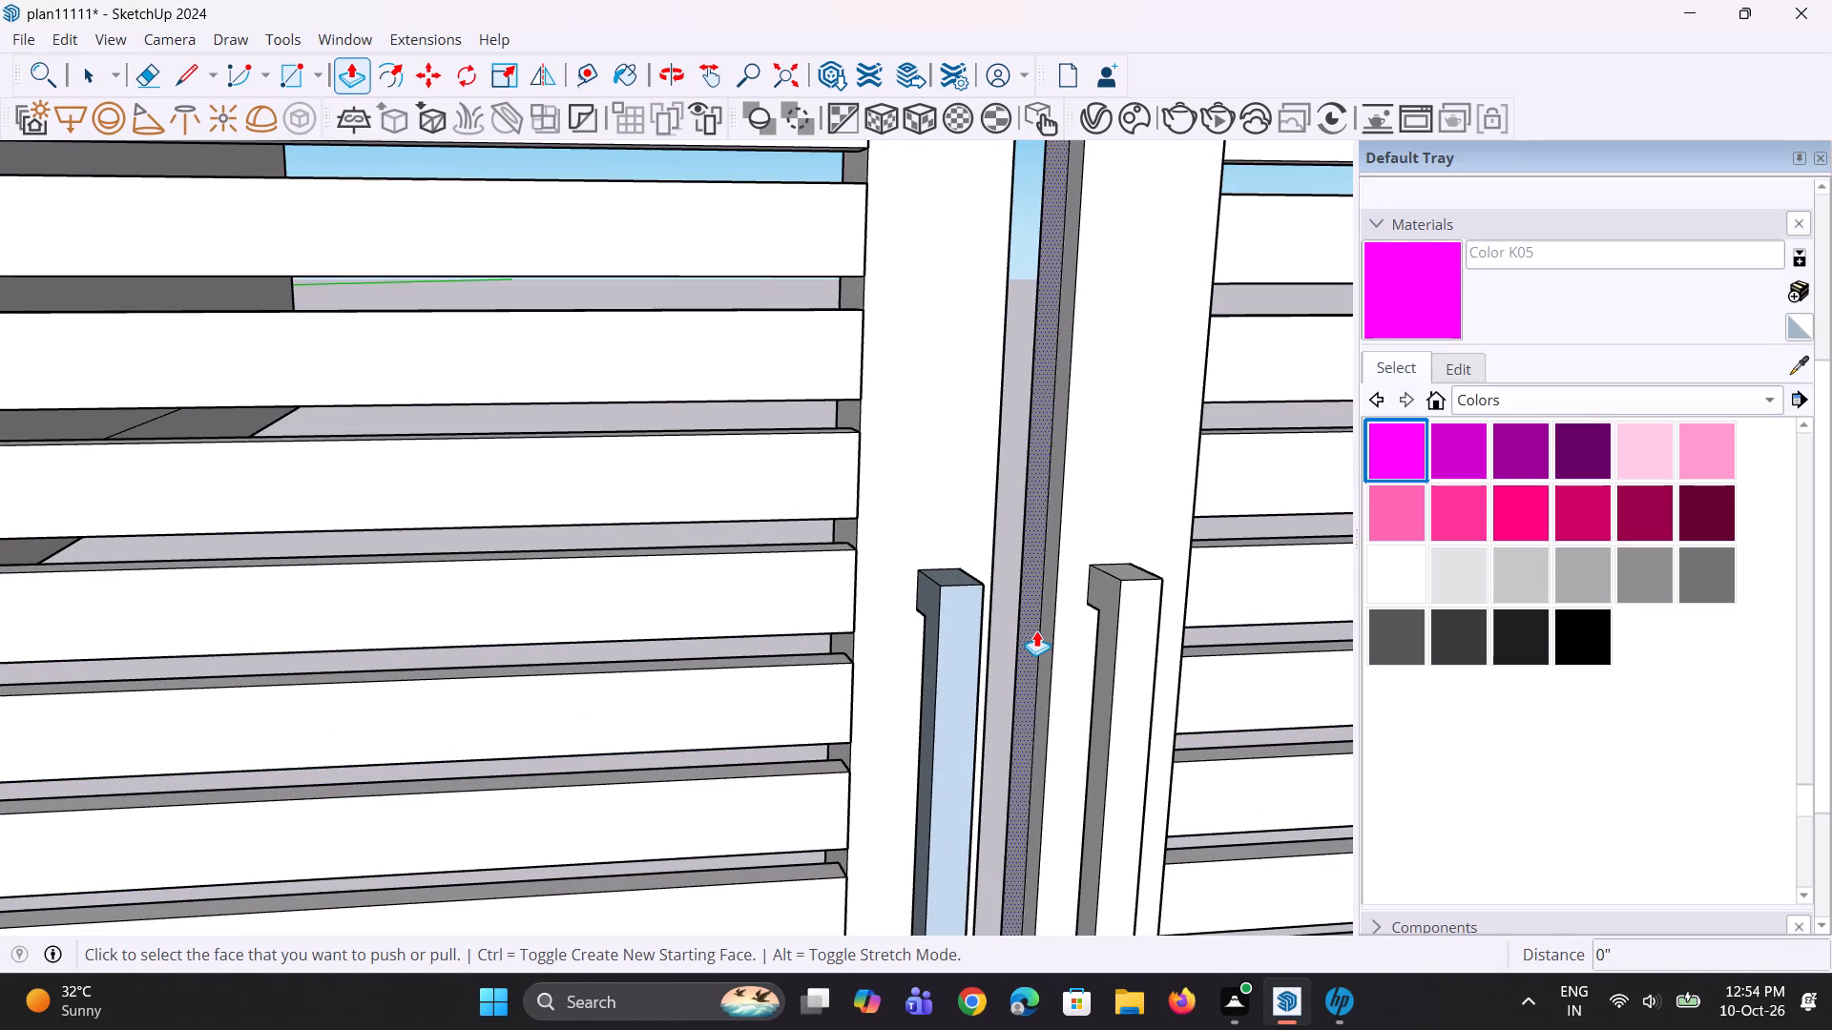
left_click(1037, 629)
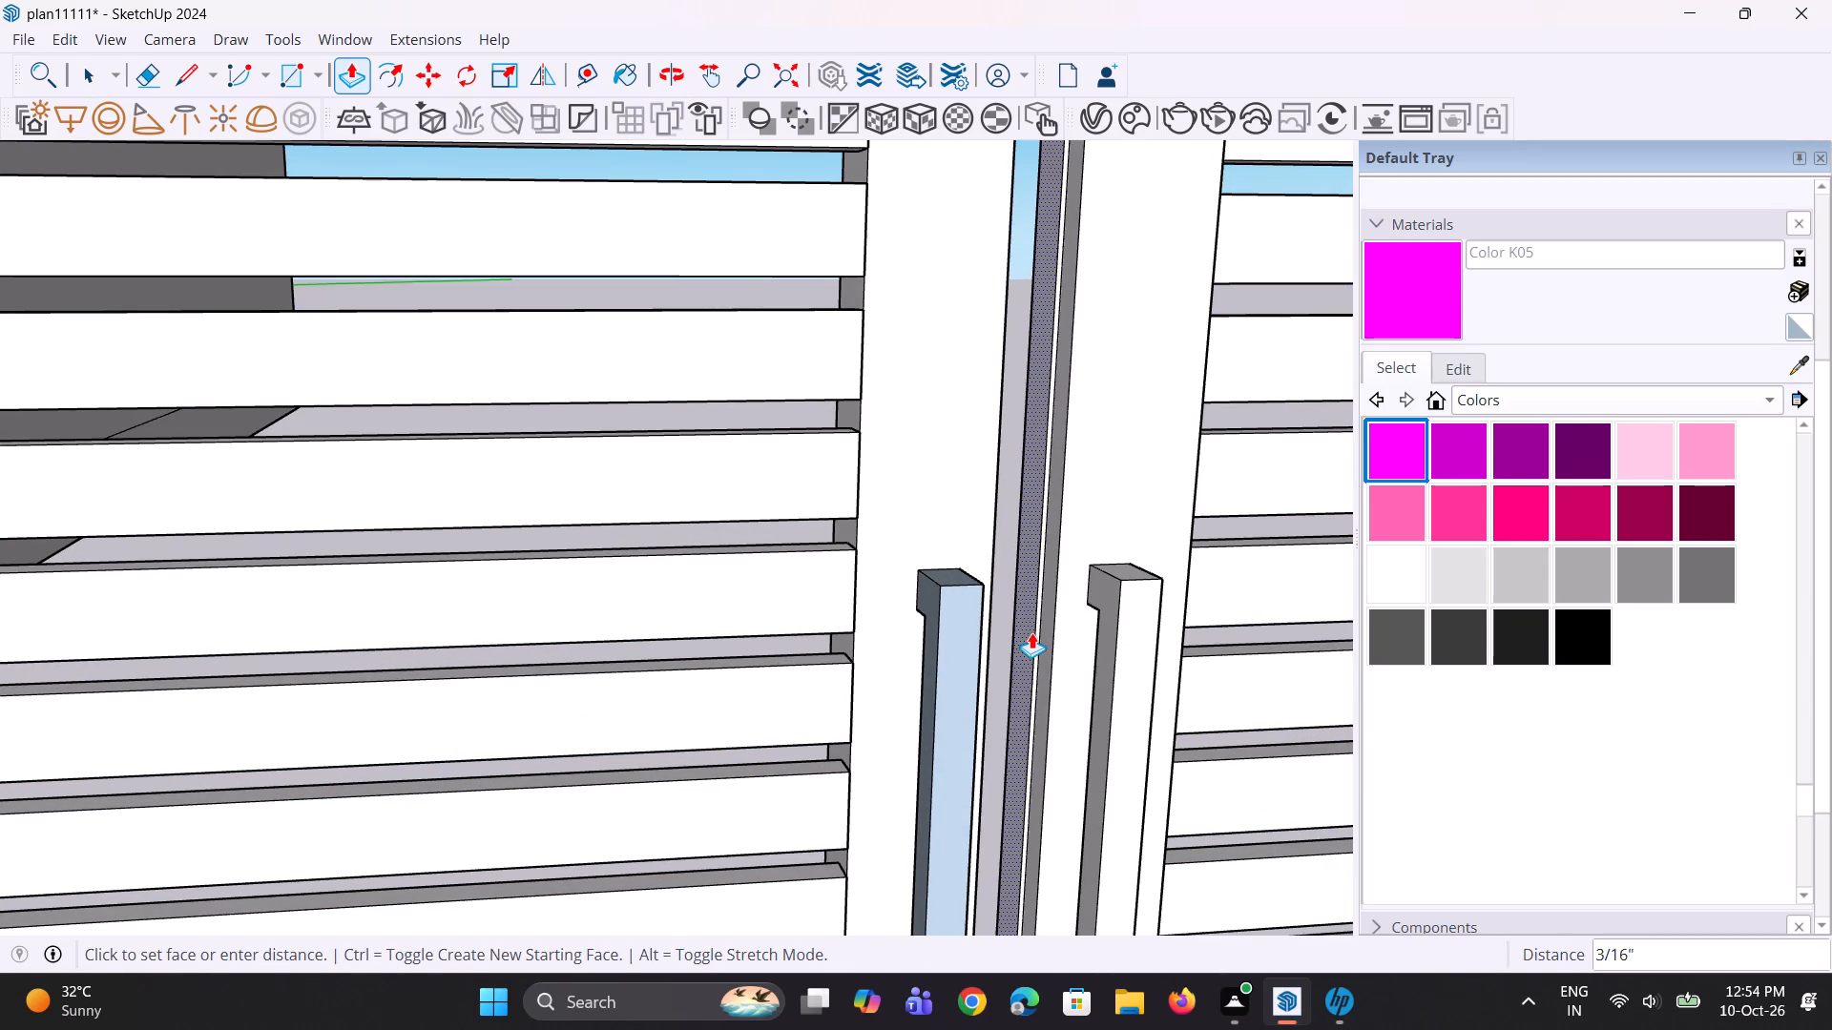
left_click(1029, 633)
double_click(1044, 651)
scroll(1031, 660, "down", 3)
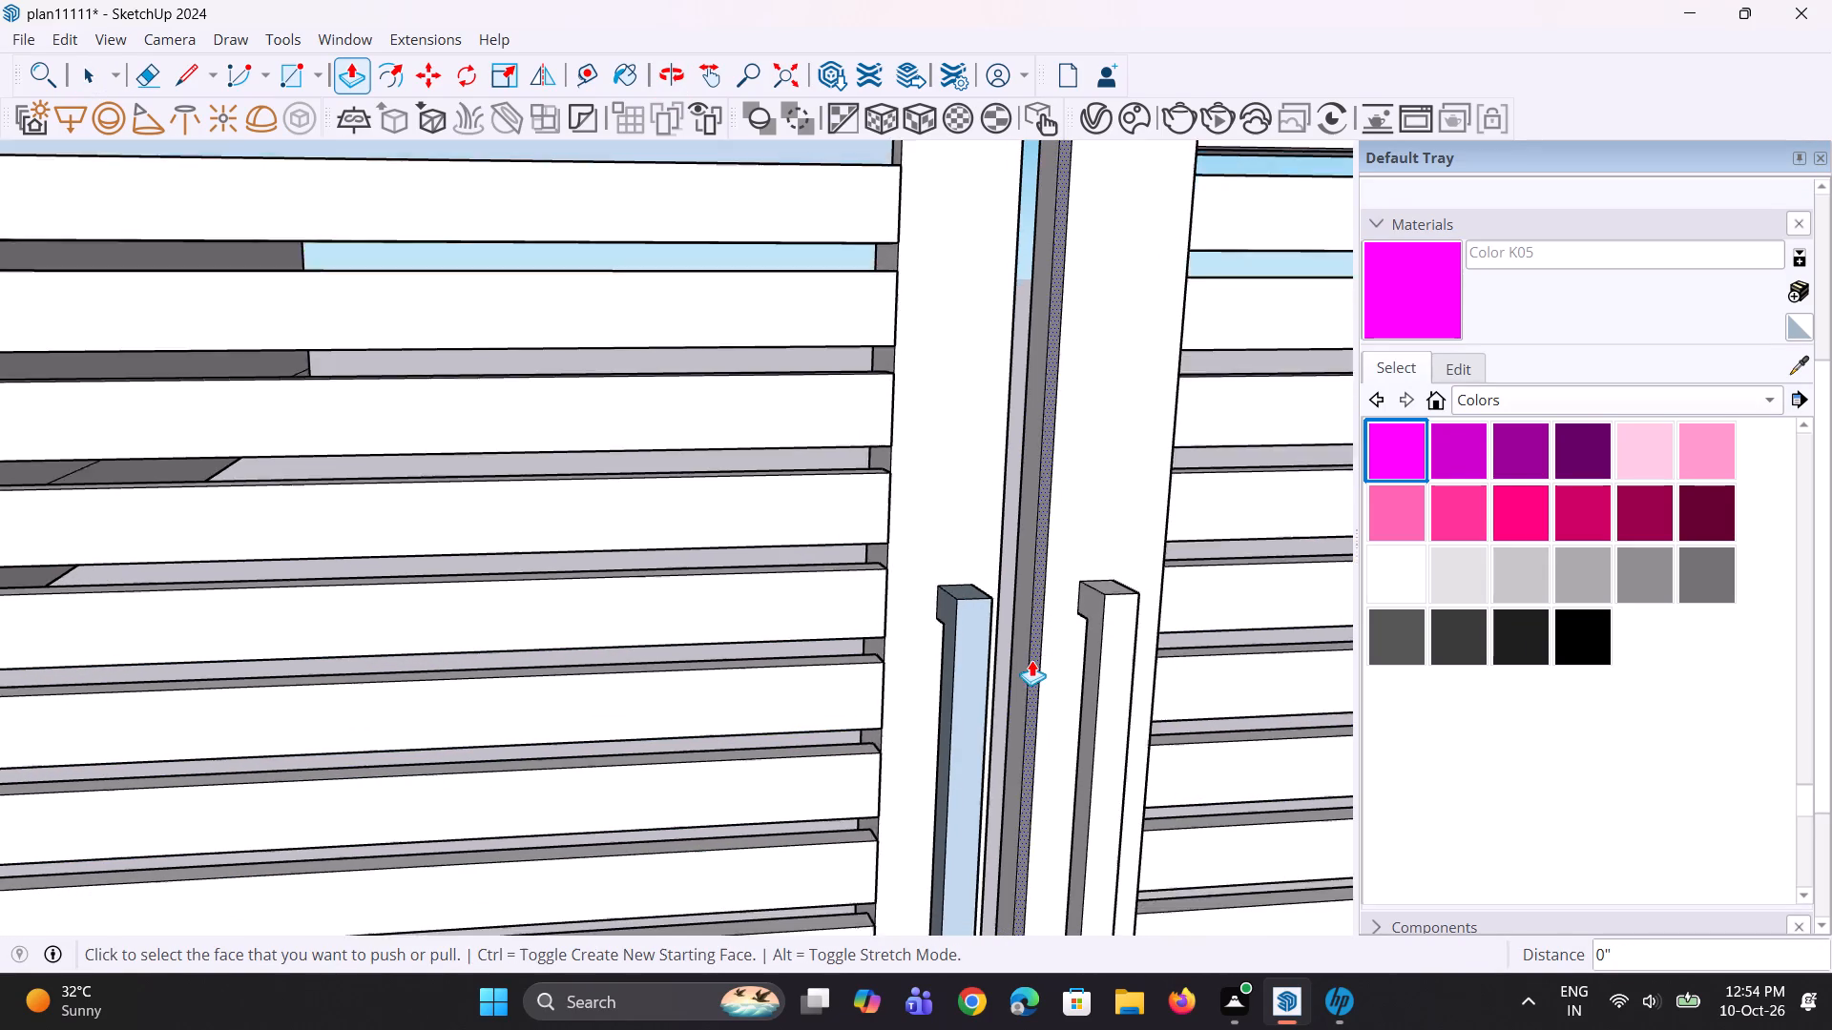
scroll(1031, 660, "down", 1)
middle_click_drag(1031, 660, 999, 633)
key("space")
key("space")
Push/Pull the wider gate leaf's inner edge face about 7/16" toward the narrower leaf.
scroll(964, 637, "down", 9)
middle_click_drag(989, 665, 956, 599)
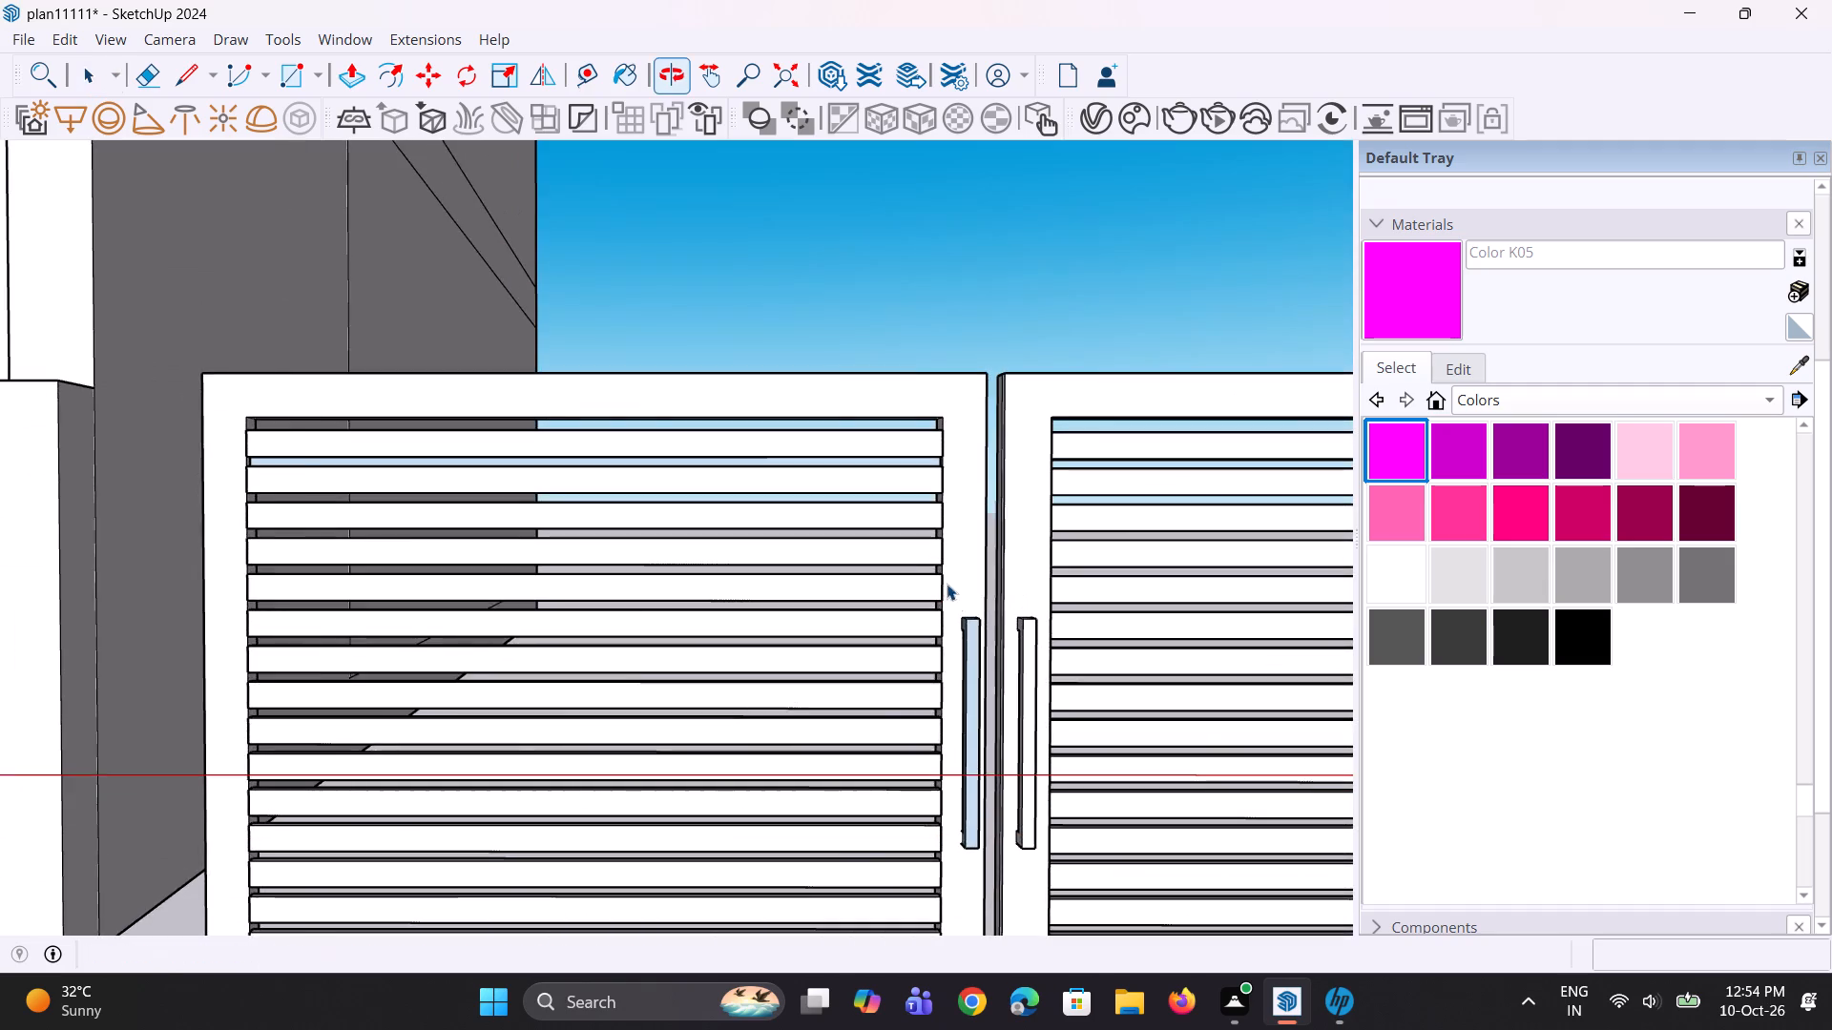
scroll(925, 556, "down", 8)
middle_click_drag(933, 582, 906, 689)
scroll(906, 693, "up", 1)
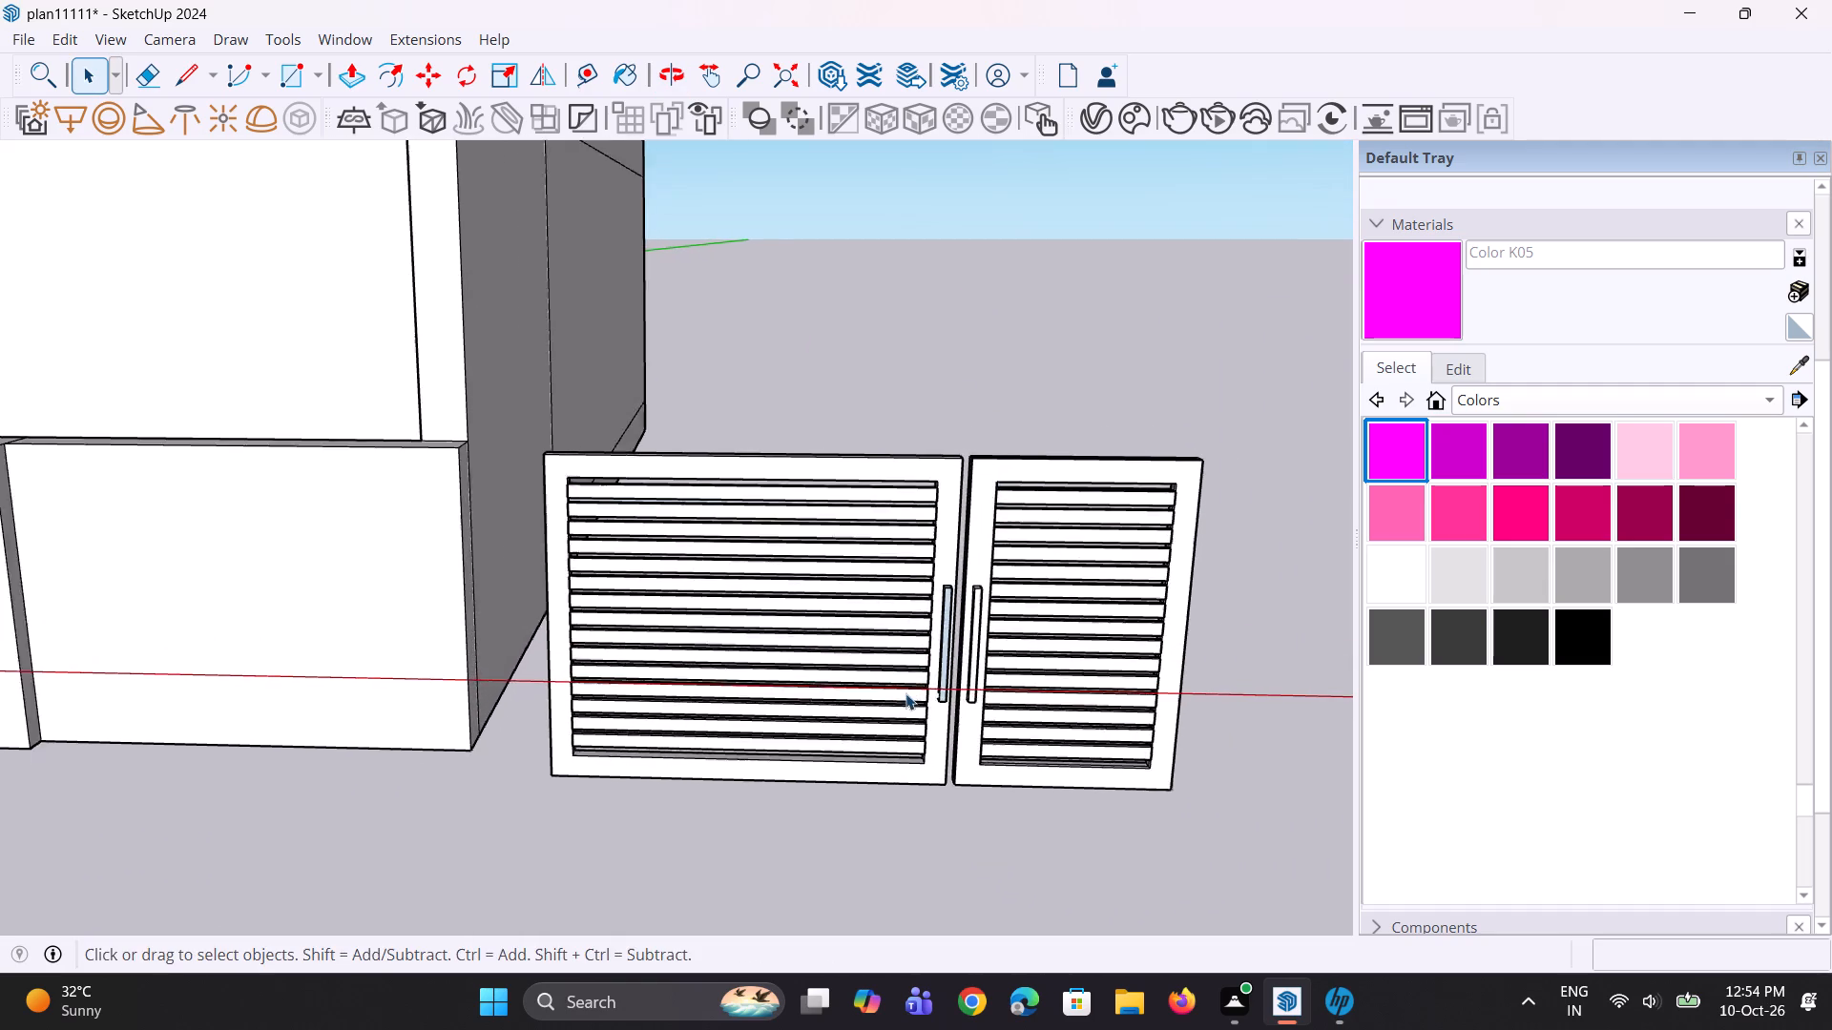
scroll(906, 693, "up", 1)
middle_click_drag(906, 693, 697, 665)
scroll(906, 550, "up", 6)
middle_click_drag(964, 546, 900, 591)
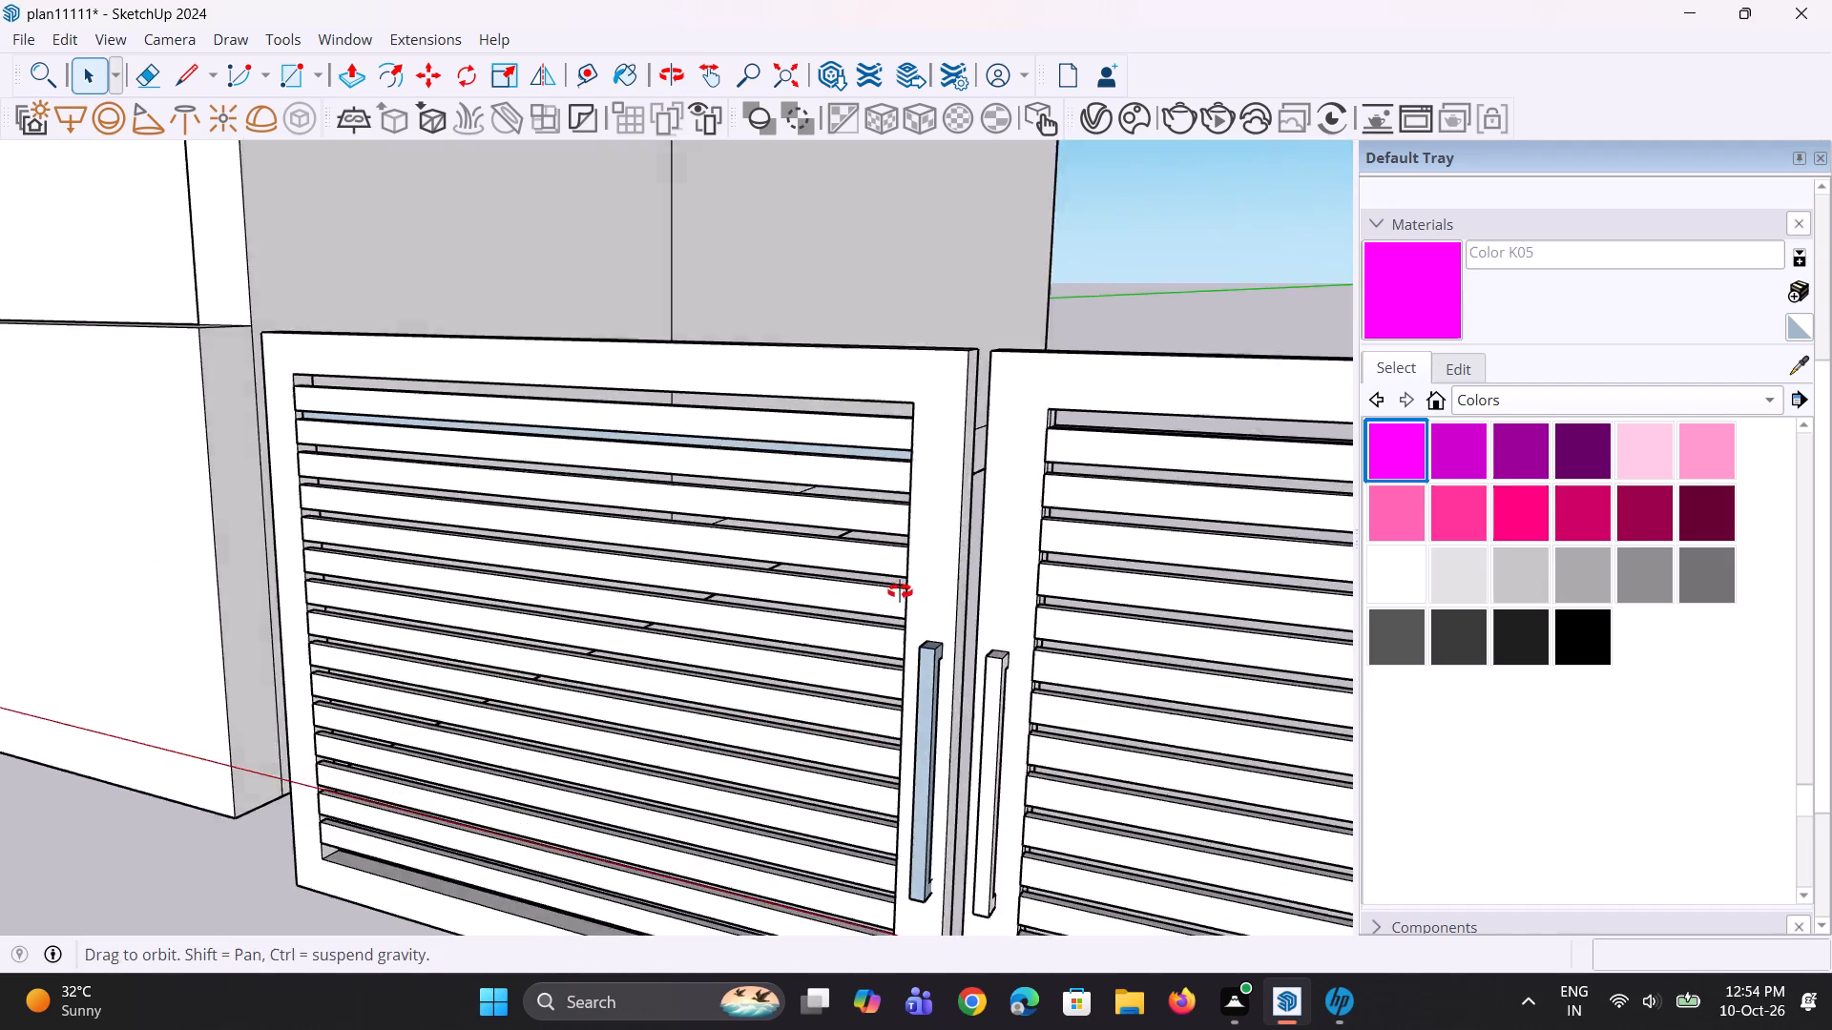
middle_click_drag(900, 591, 896, 594)
scroll(954, 573, "up", 6)
key("p")
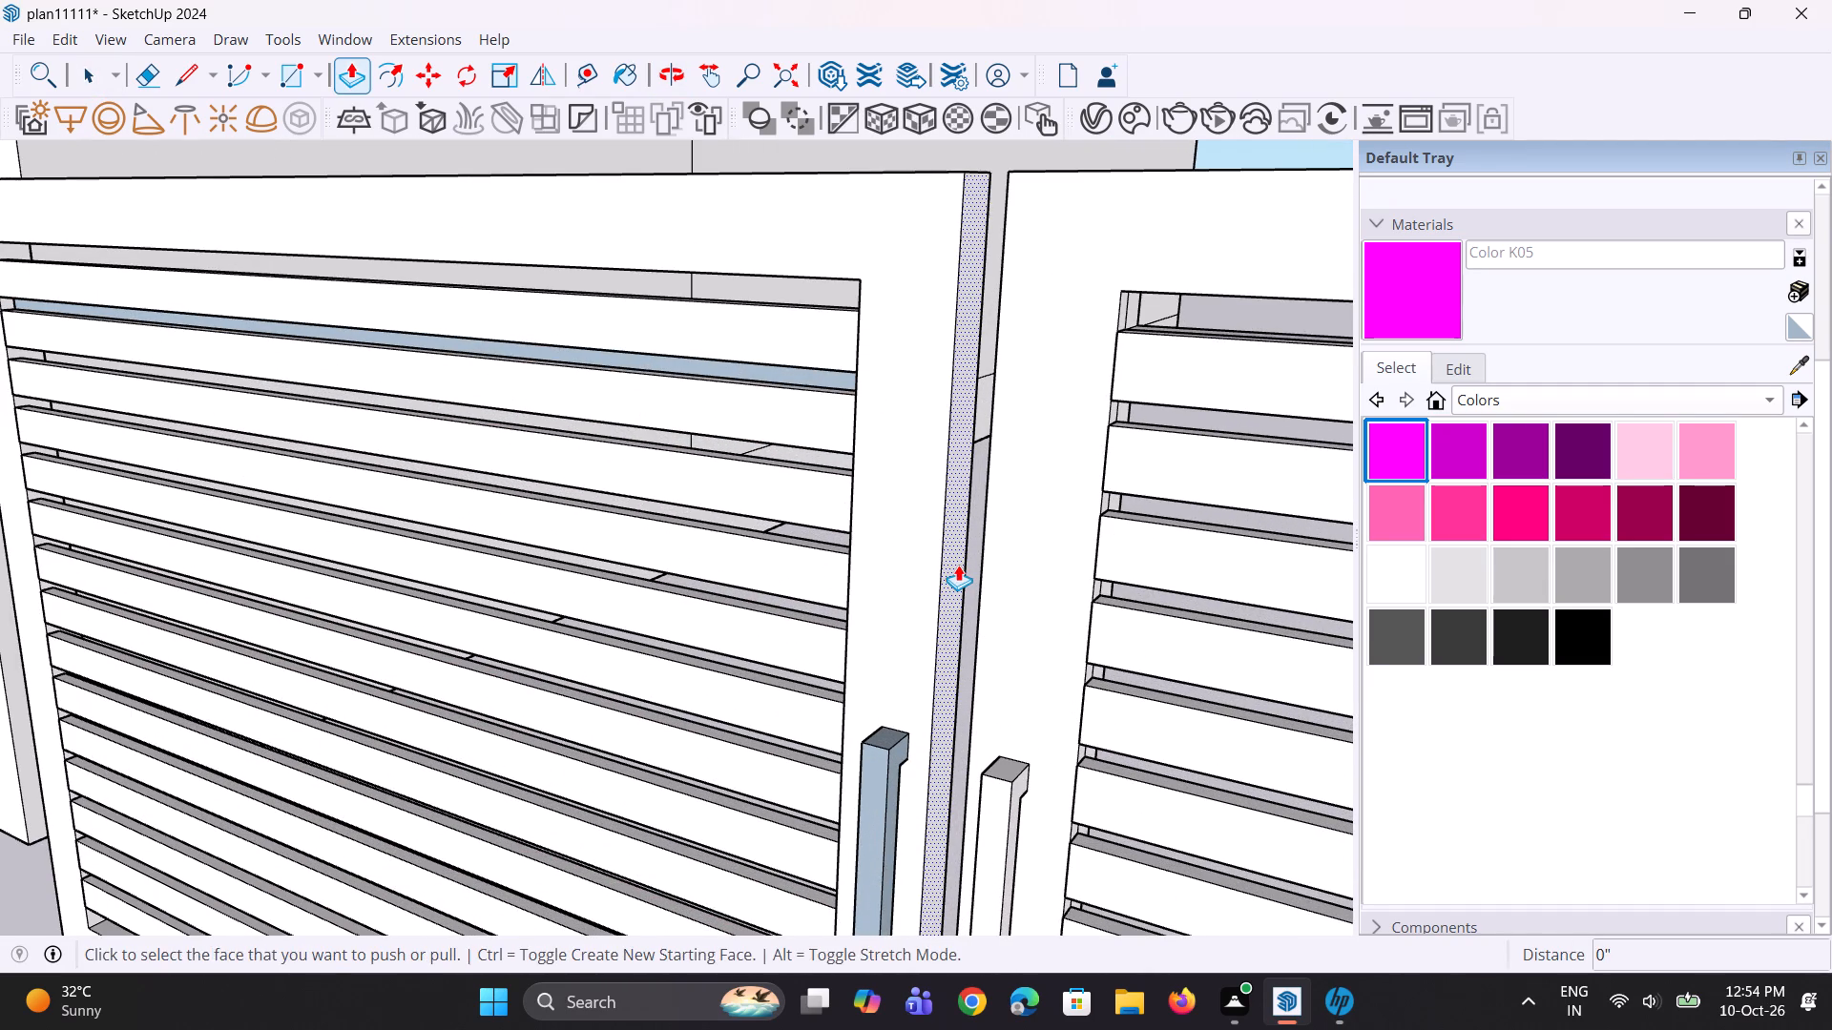
left_click(958, 565)
left_click(964, 573)
scroll(964, 573, "down", 4)
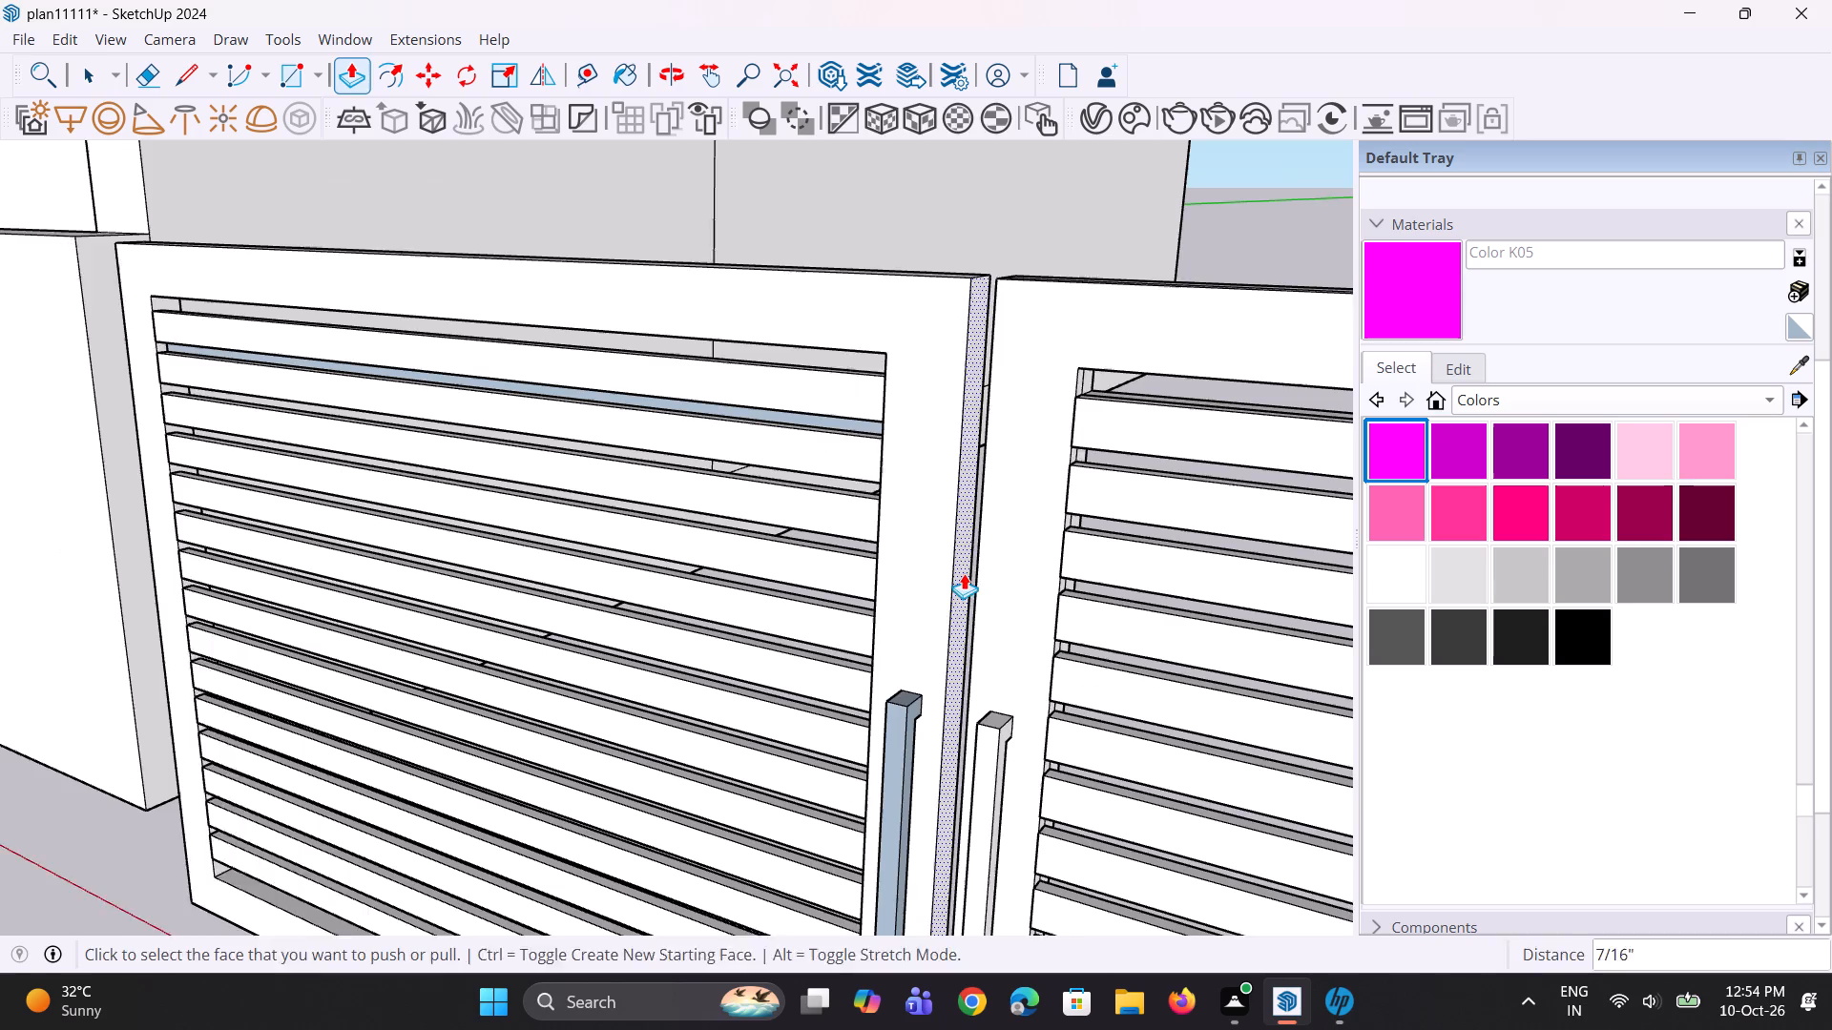
key("space")
key("space")
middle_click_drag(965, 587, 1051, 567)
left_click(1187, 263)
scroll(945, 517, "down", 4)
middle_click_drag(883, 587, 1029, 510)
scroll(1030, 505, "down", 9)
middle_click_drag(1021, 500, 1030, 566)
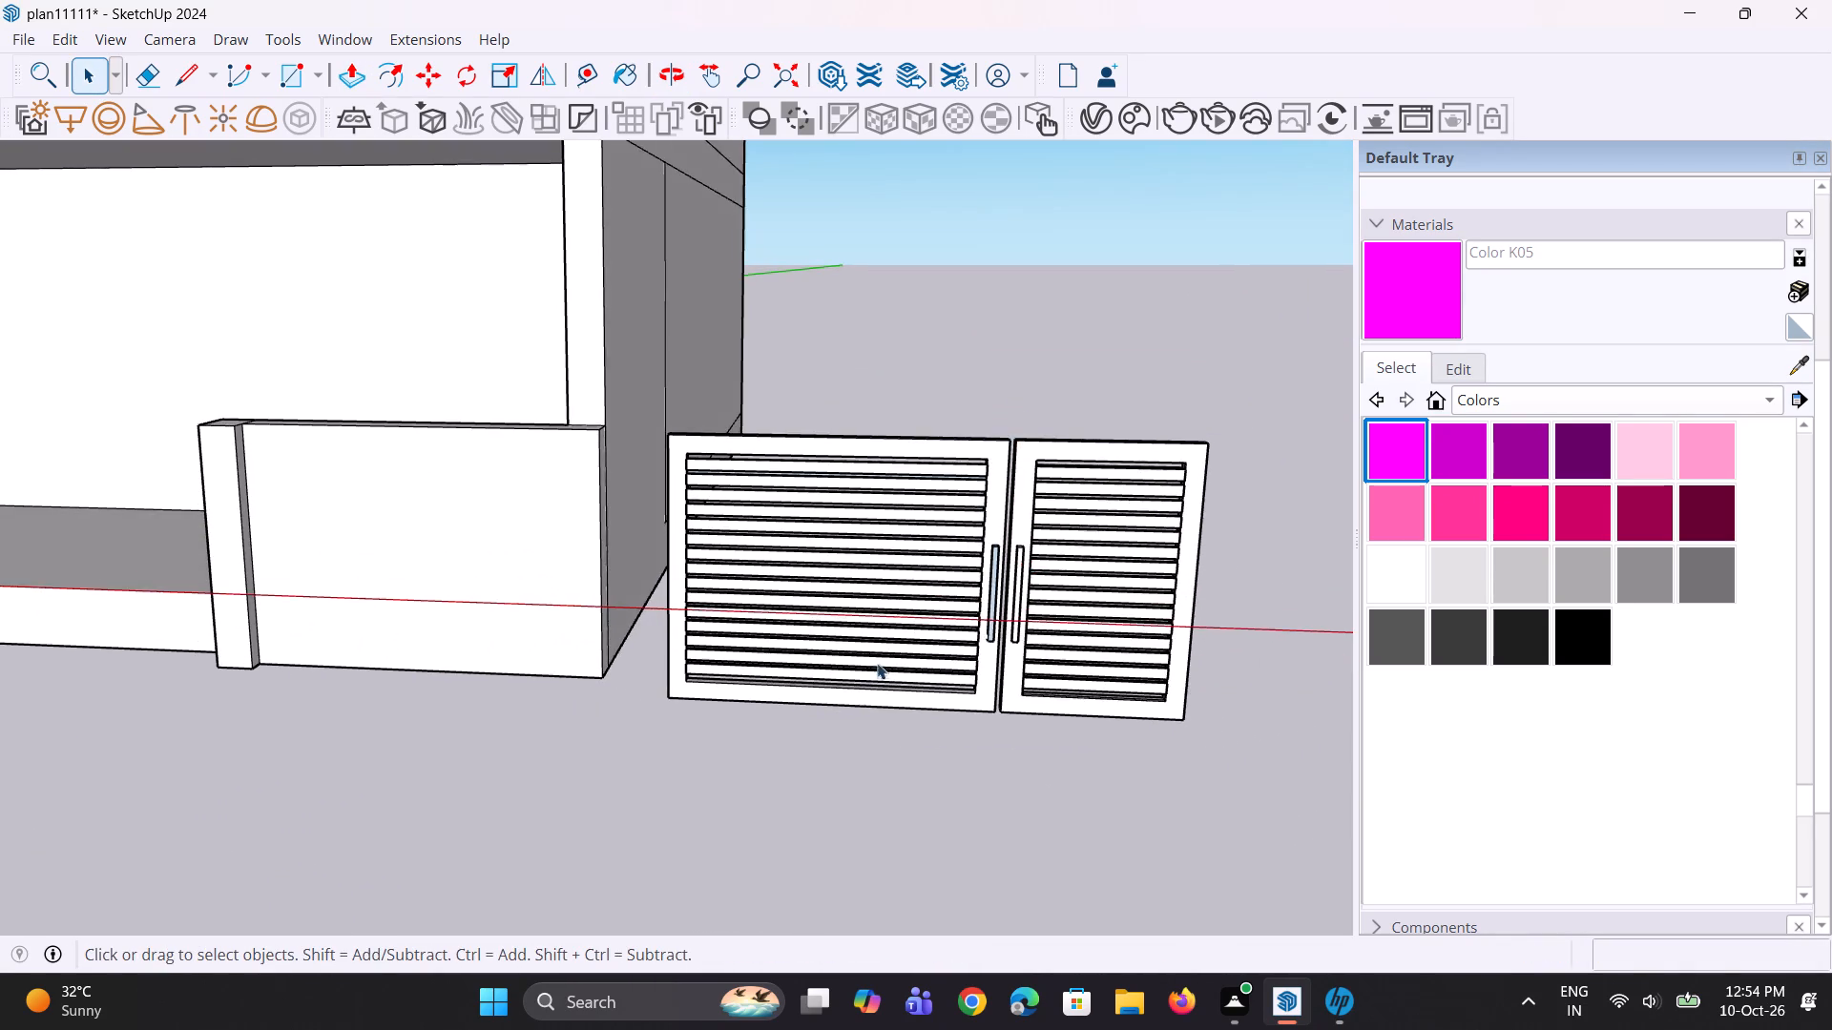
Paint the front faces of both gate handles with the dark grey Color M07.
scroll(874, 665, "up", 3)
middle_click_drag(884, 710, 1008, 697)
middle_click_drag(1004, 693, 980, 636)
scroll(988, 663, "up", 1)
scroll(1023, 589, "up", 2)
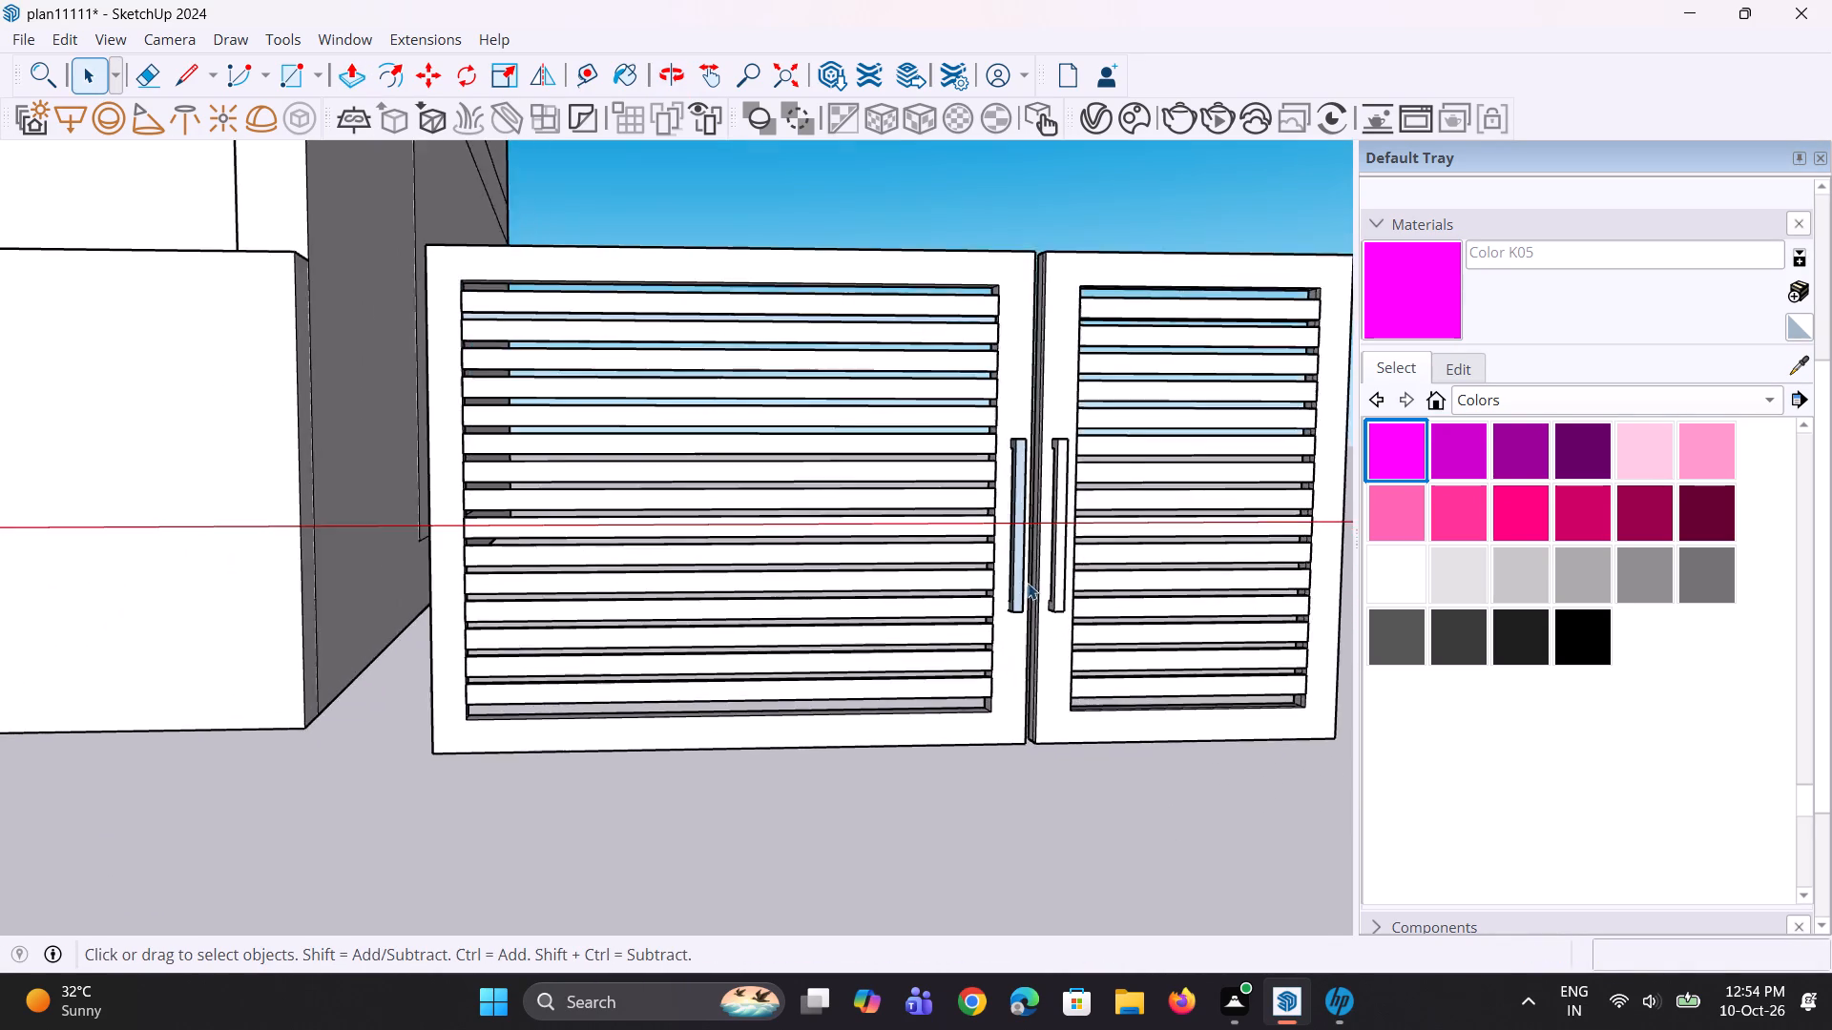
scroll(1028, 583, "up", 2)
left_click(1476, 649)
scroll(1108, 557, "up", 1)
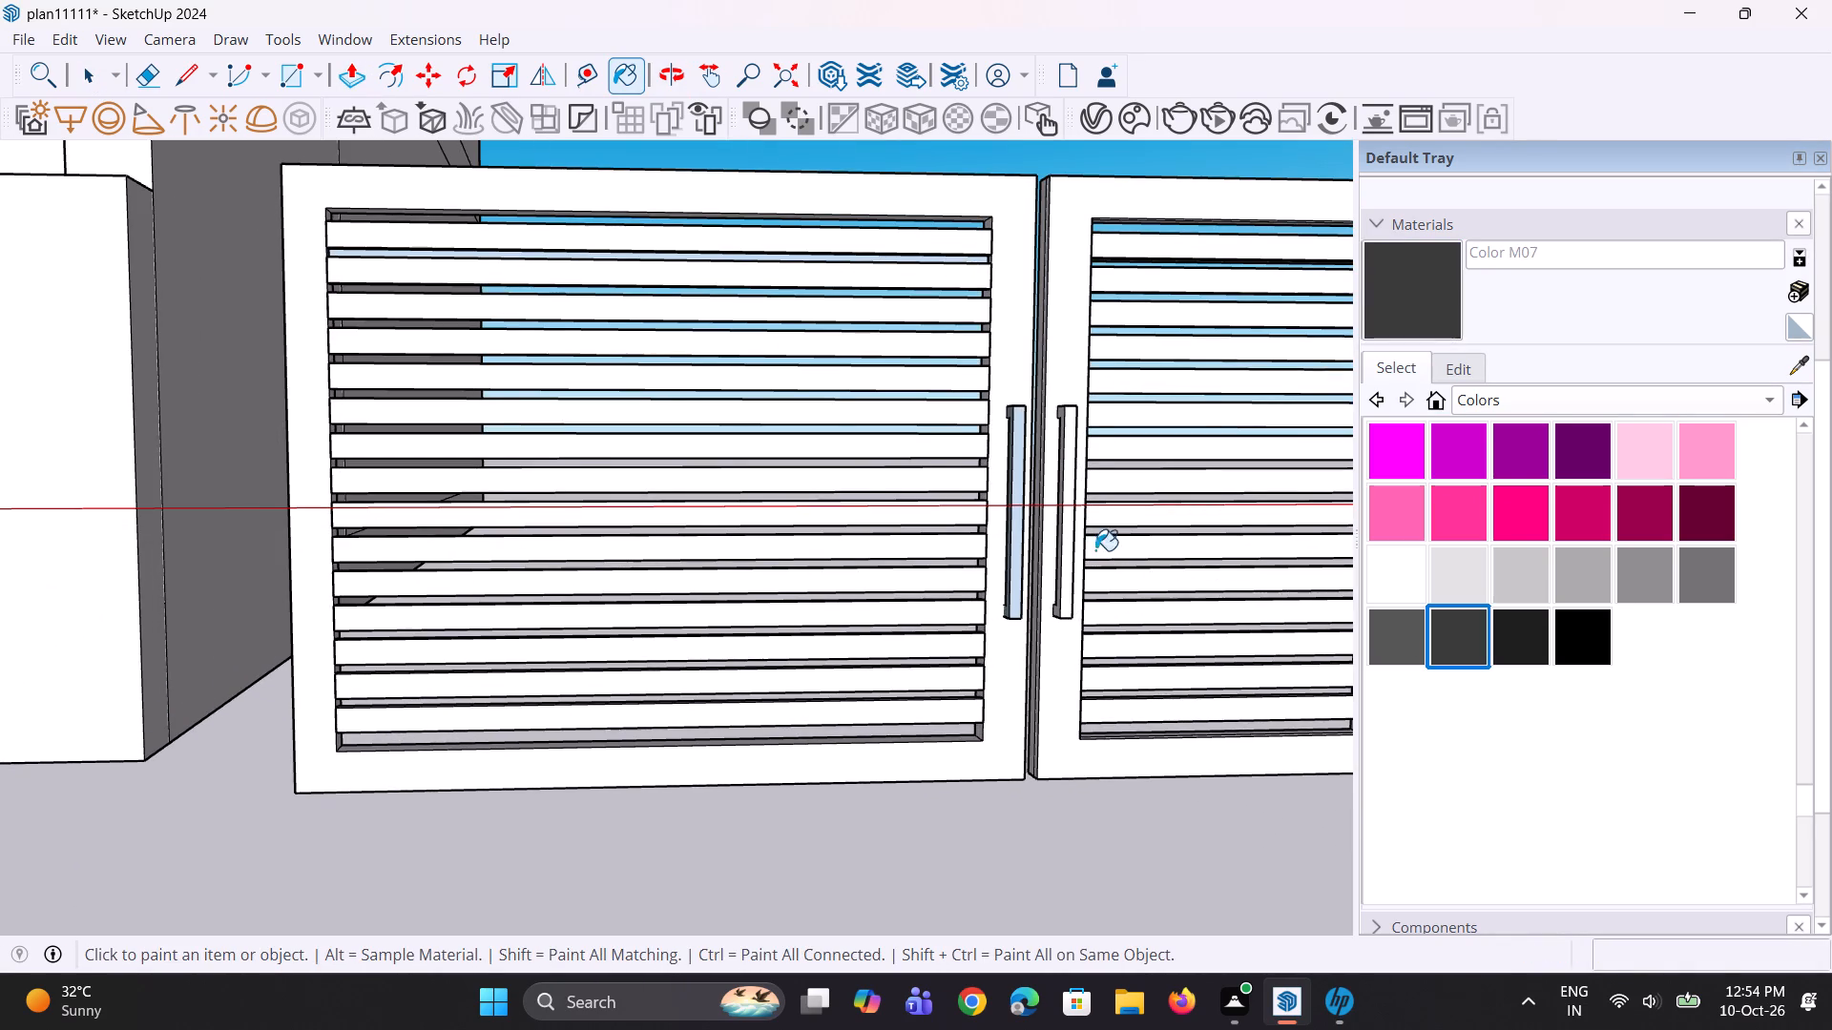
left_click(1071, 537)
left_click(1065, 531)
middle_click_drag(1063, 530, 1099, 540)
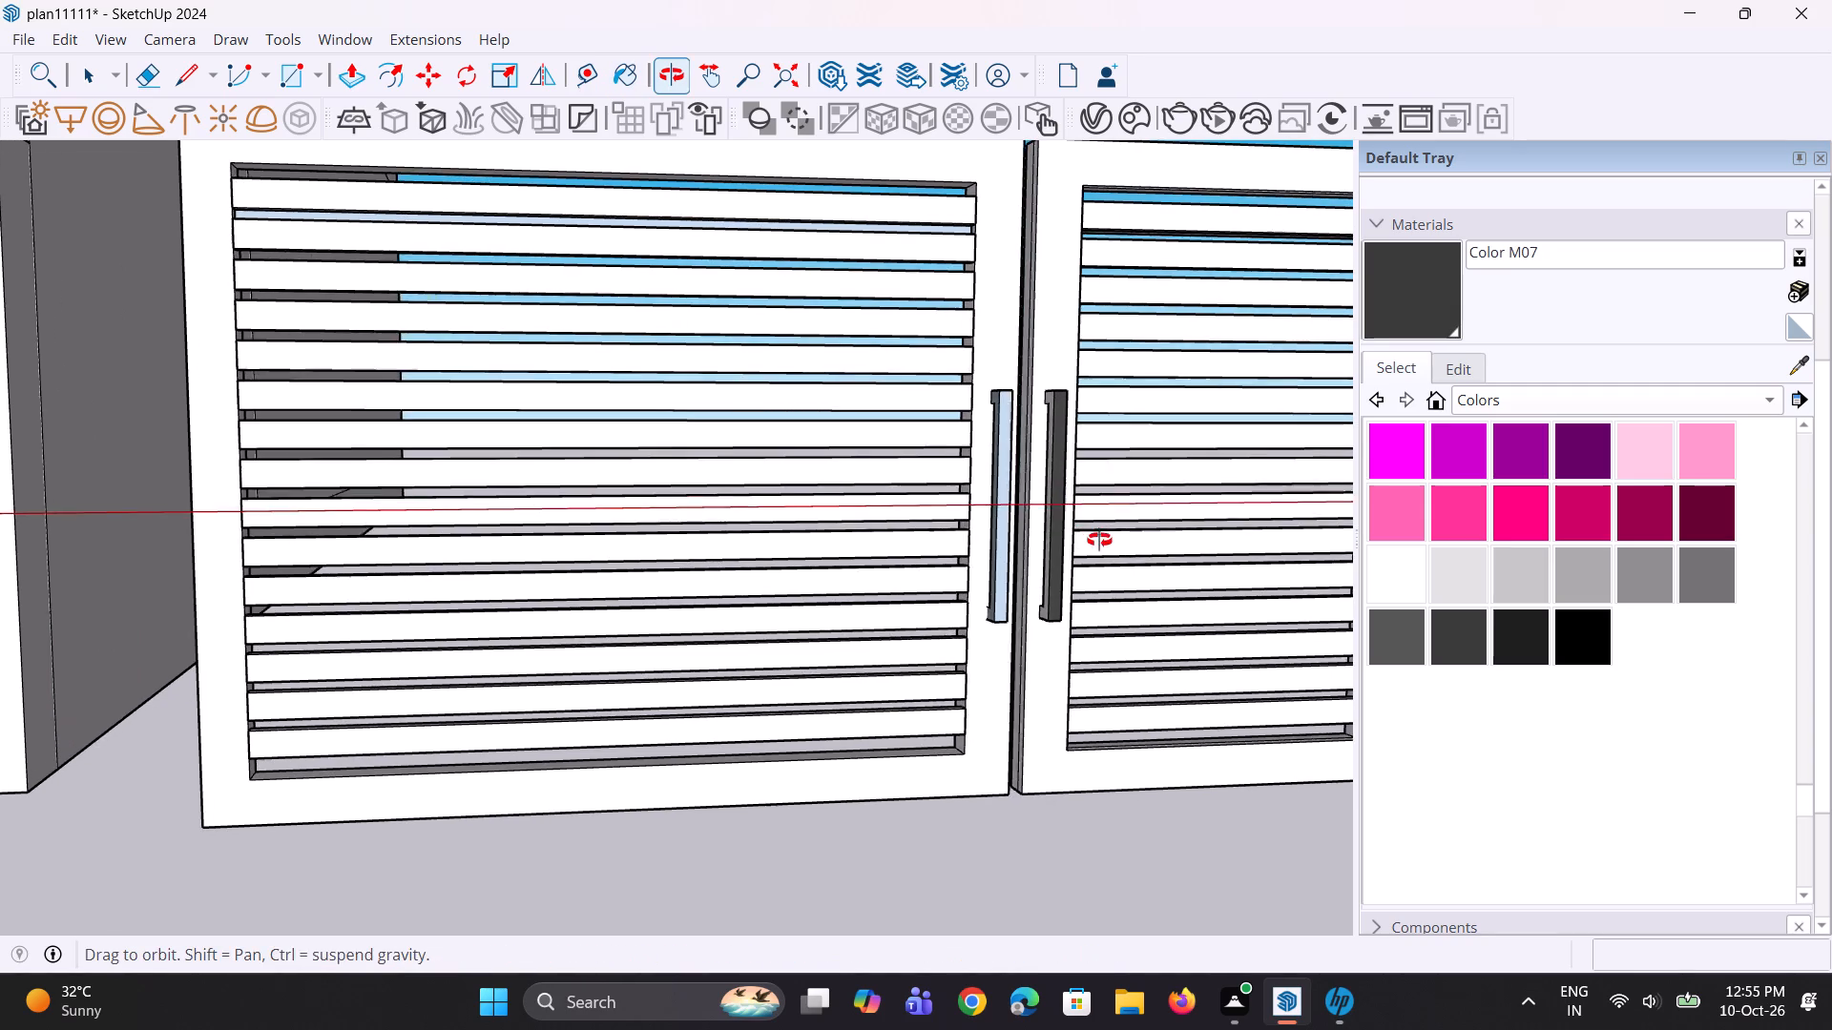
middle_click_drag(1099, 540, 1106, 545)
left_click(1002, 483)
Paint the side faces of both gate handles, on either side of each bar, with Color M07.
middle_click_drag(995, 522, 1070, 562)
scroll(1068, 563, "up", 1)
scroll(979, 466, "up", 2)
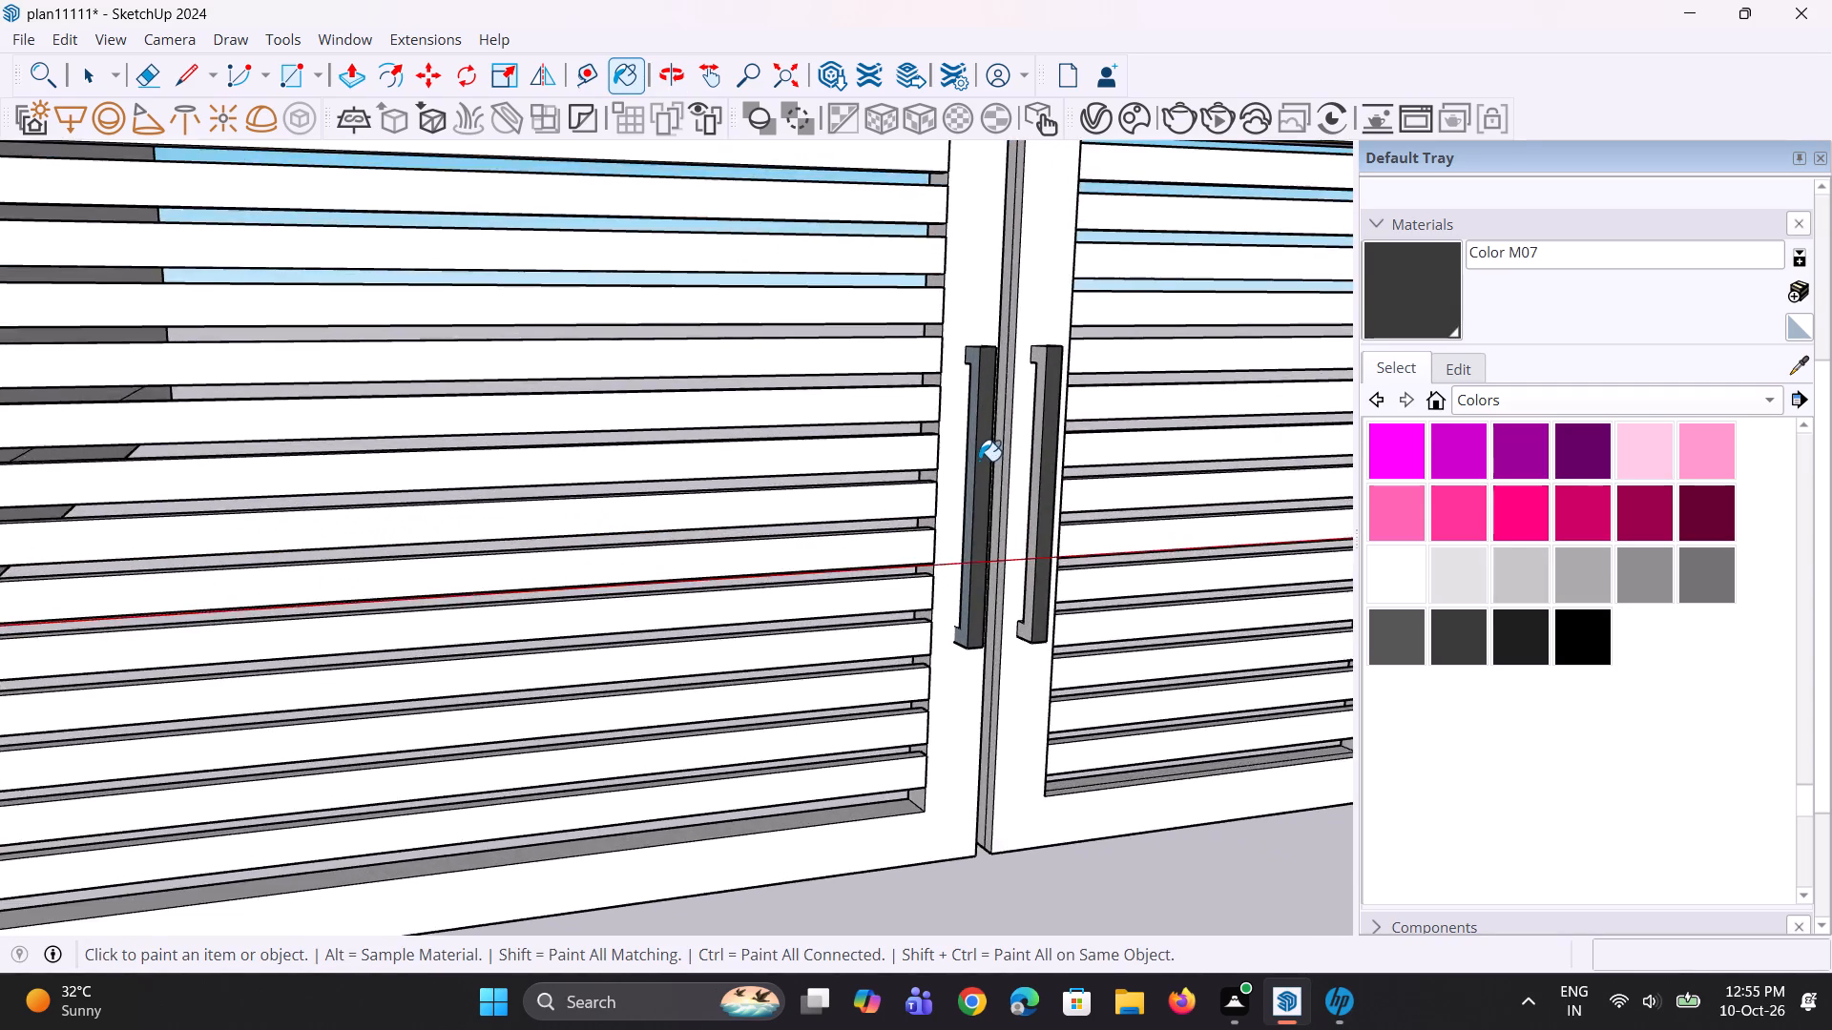
scroll(979, 461, "up", 2)
left_click(970, 445)
left_click(1051, 427)
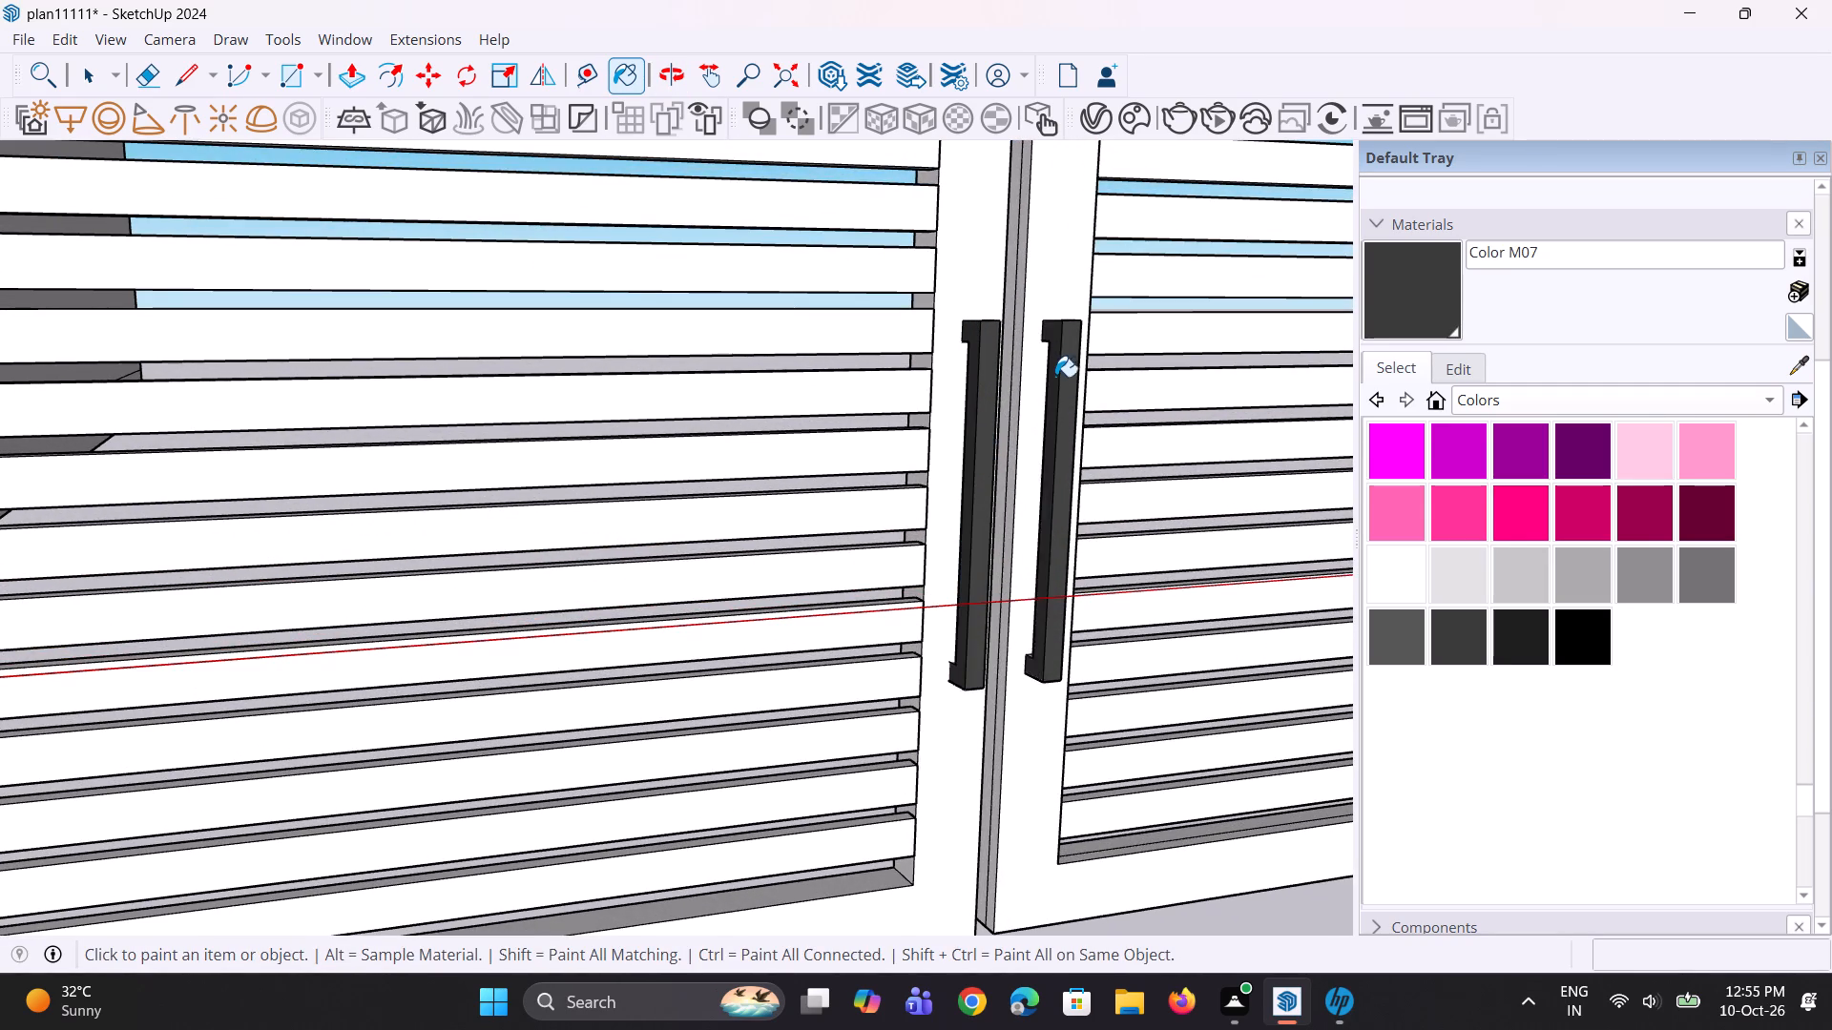
scroll(1055, 361, "up", 2)
middle_click_drag(1026, 497, 534, 556)
scroll(718, 599, "up", 2)
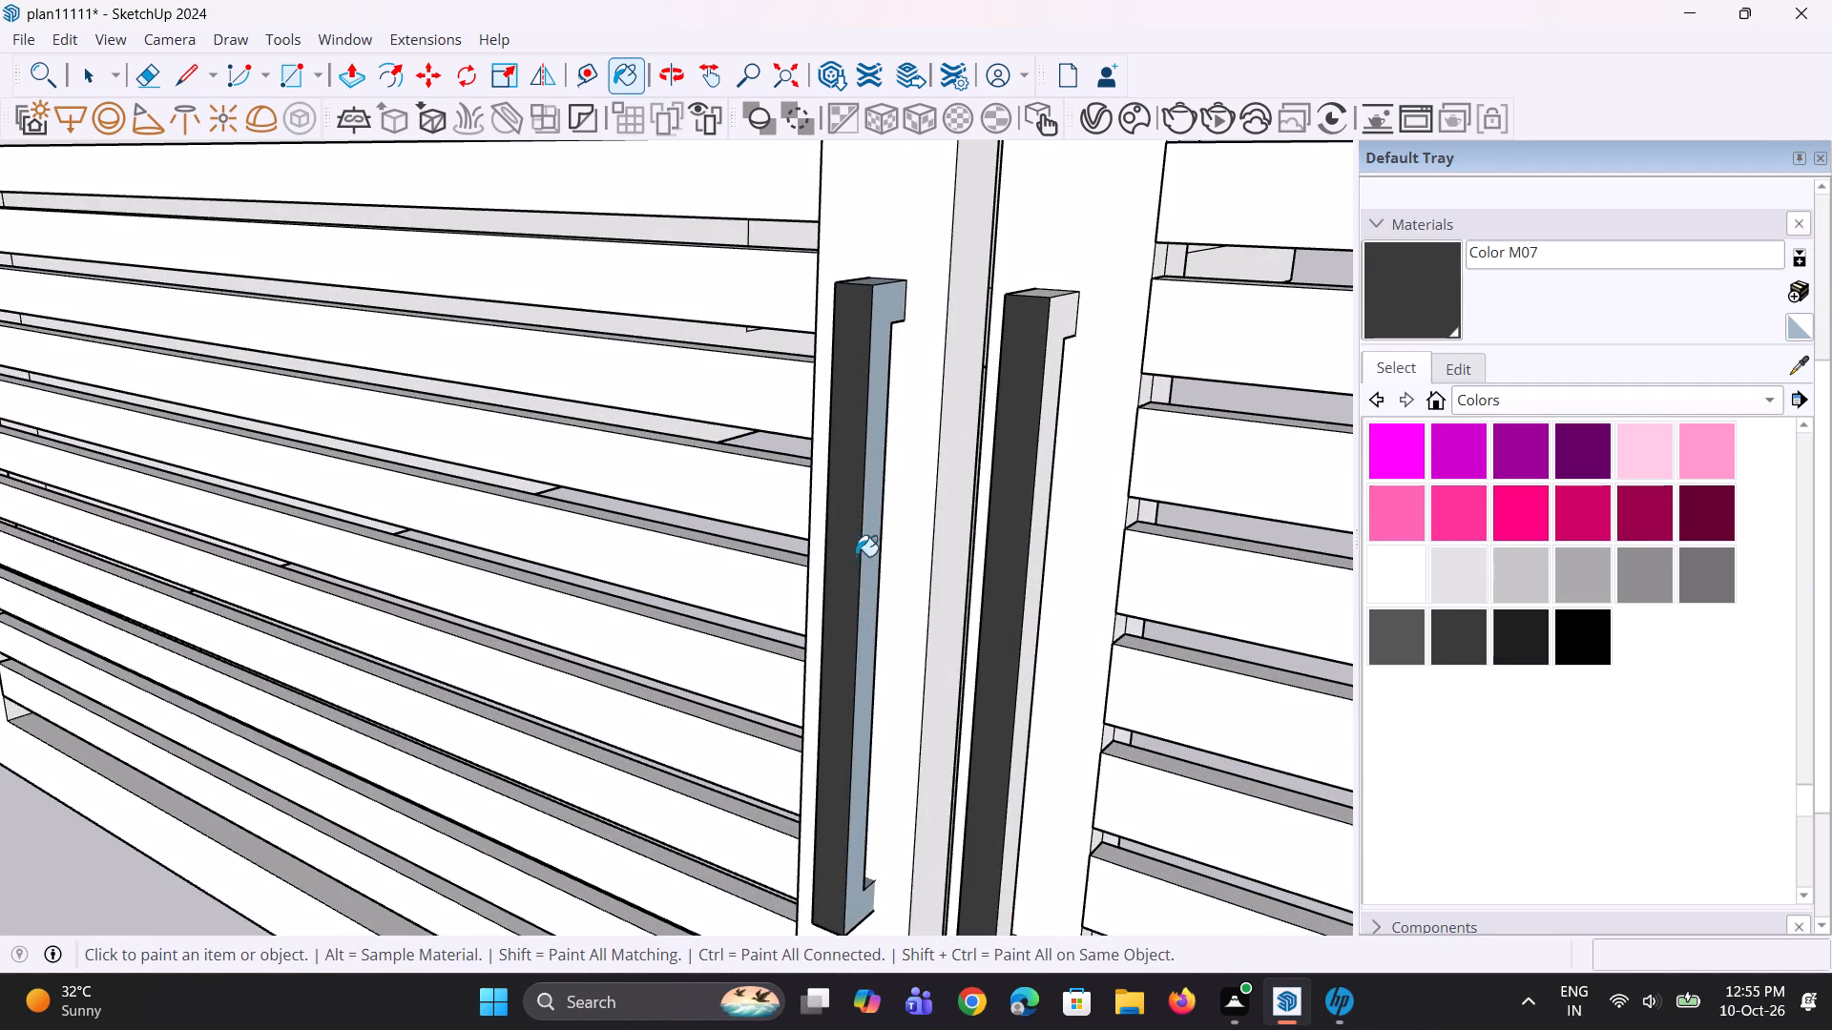
left_click(871, 552)
left_click(1036, 538)
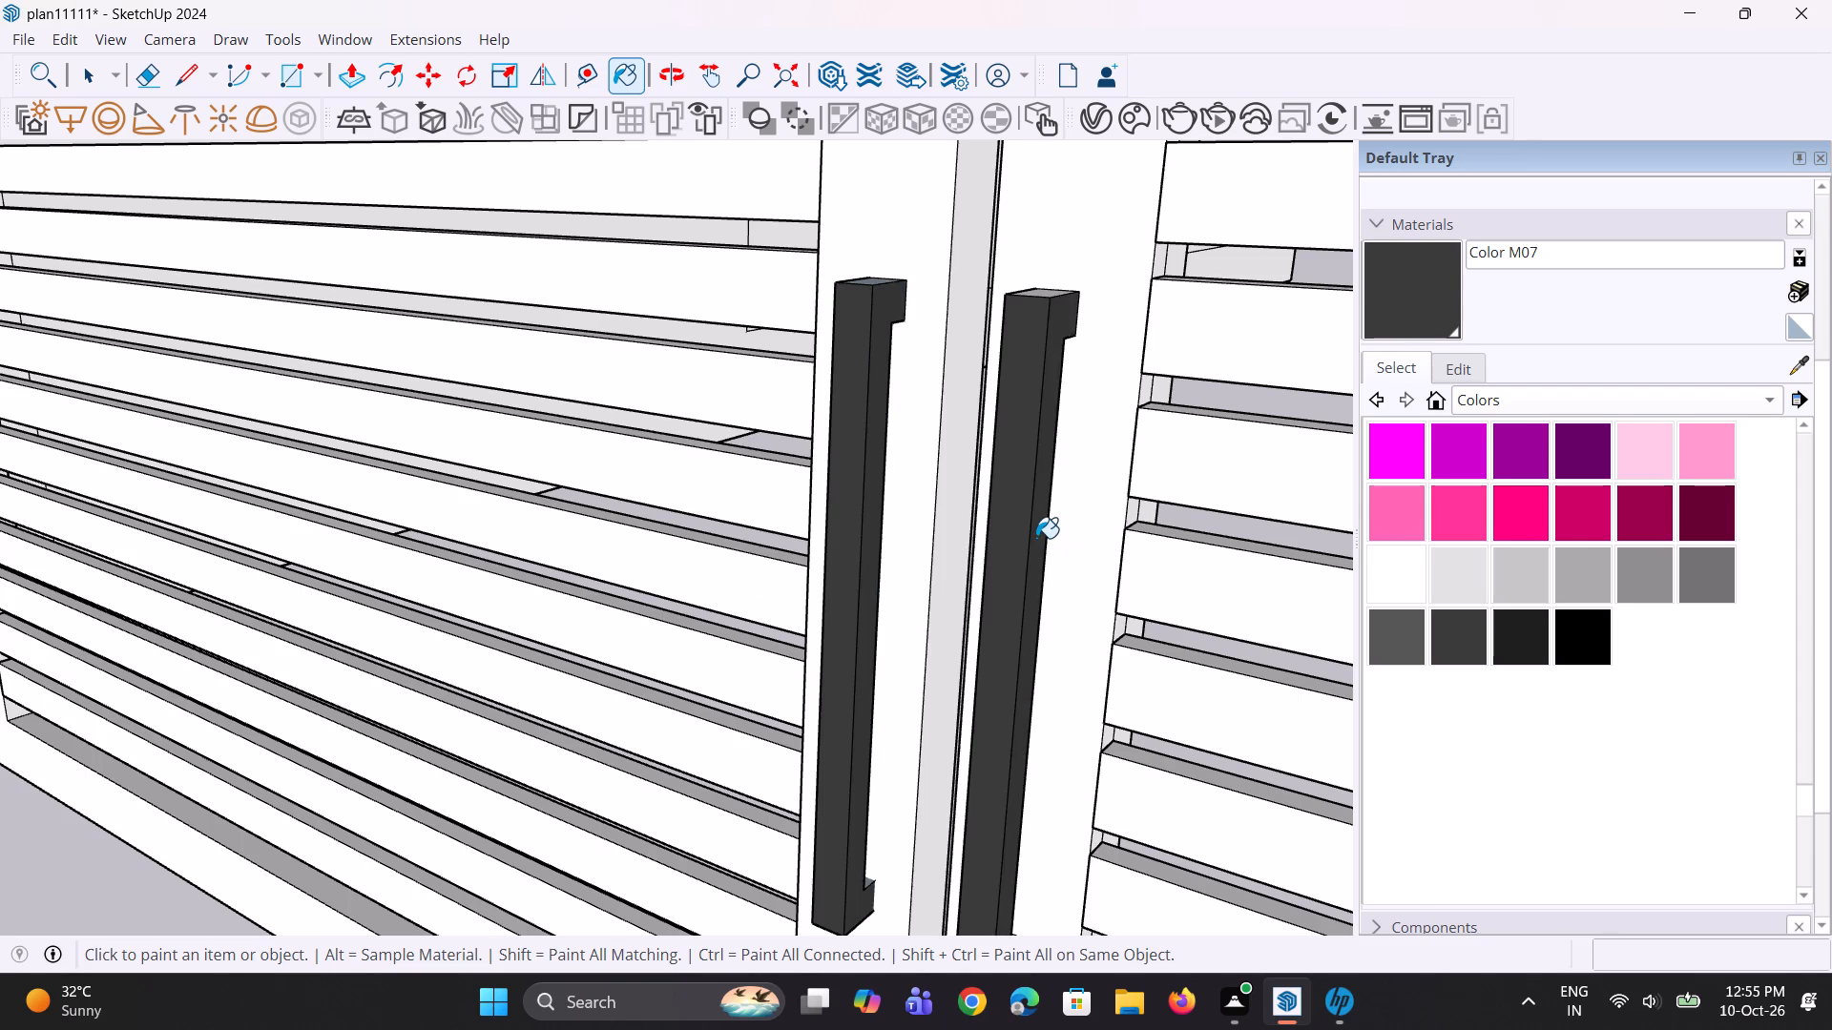
Paint the top and bottom end faces of both gate handles with Color M07.
scroll(1020, 536, "down", 3)
middle_click_drag(1015, 415, 1024, 577)
scroll(1061, 393, "up", 2)
left_click(1052, 416)
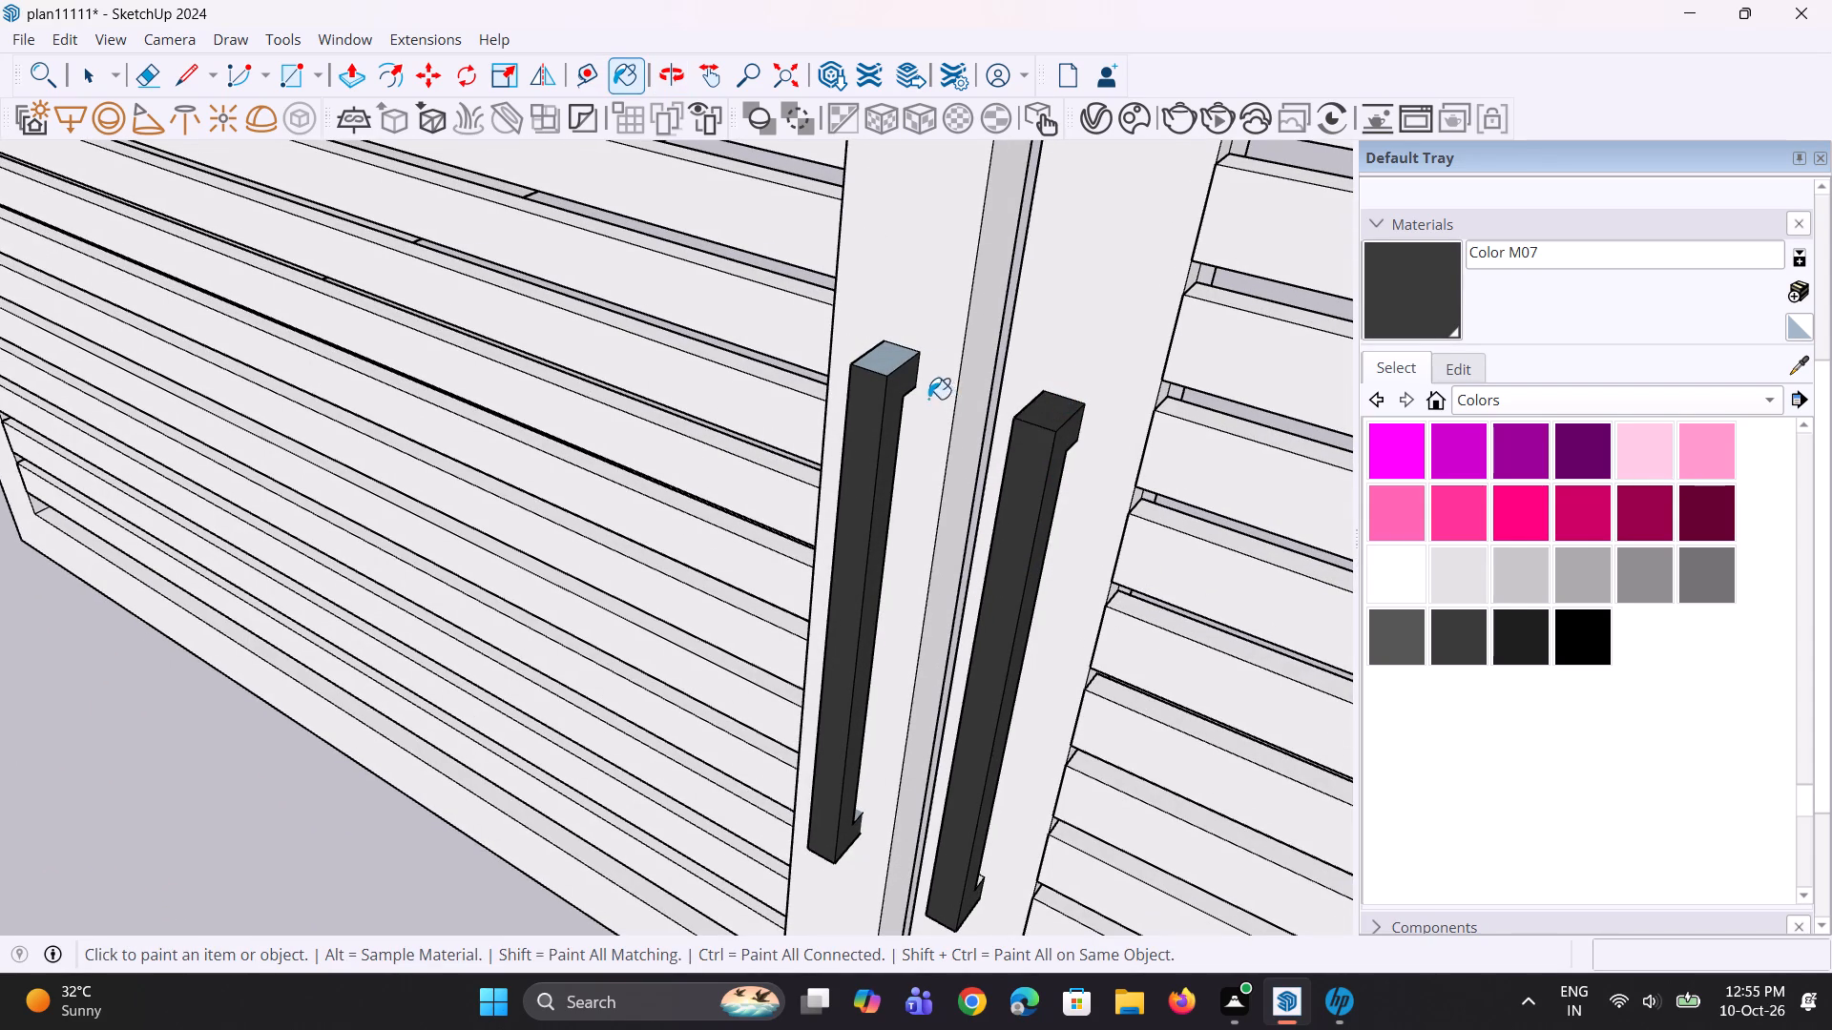
left_click(884, 368)
middle_click_drag(924, 604, 1154, 261)
scroll(985, 319, "down", 5)
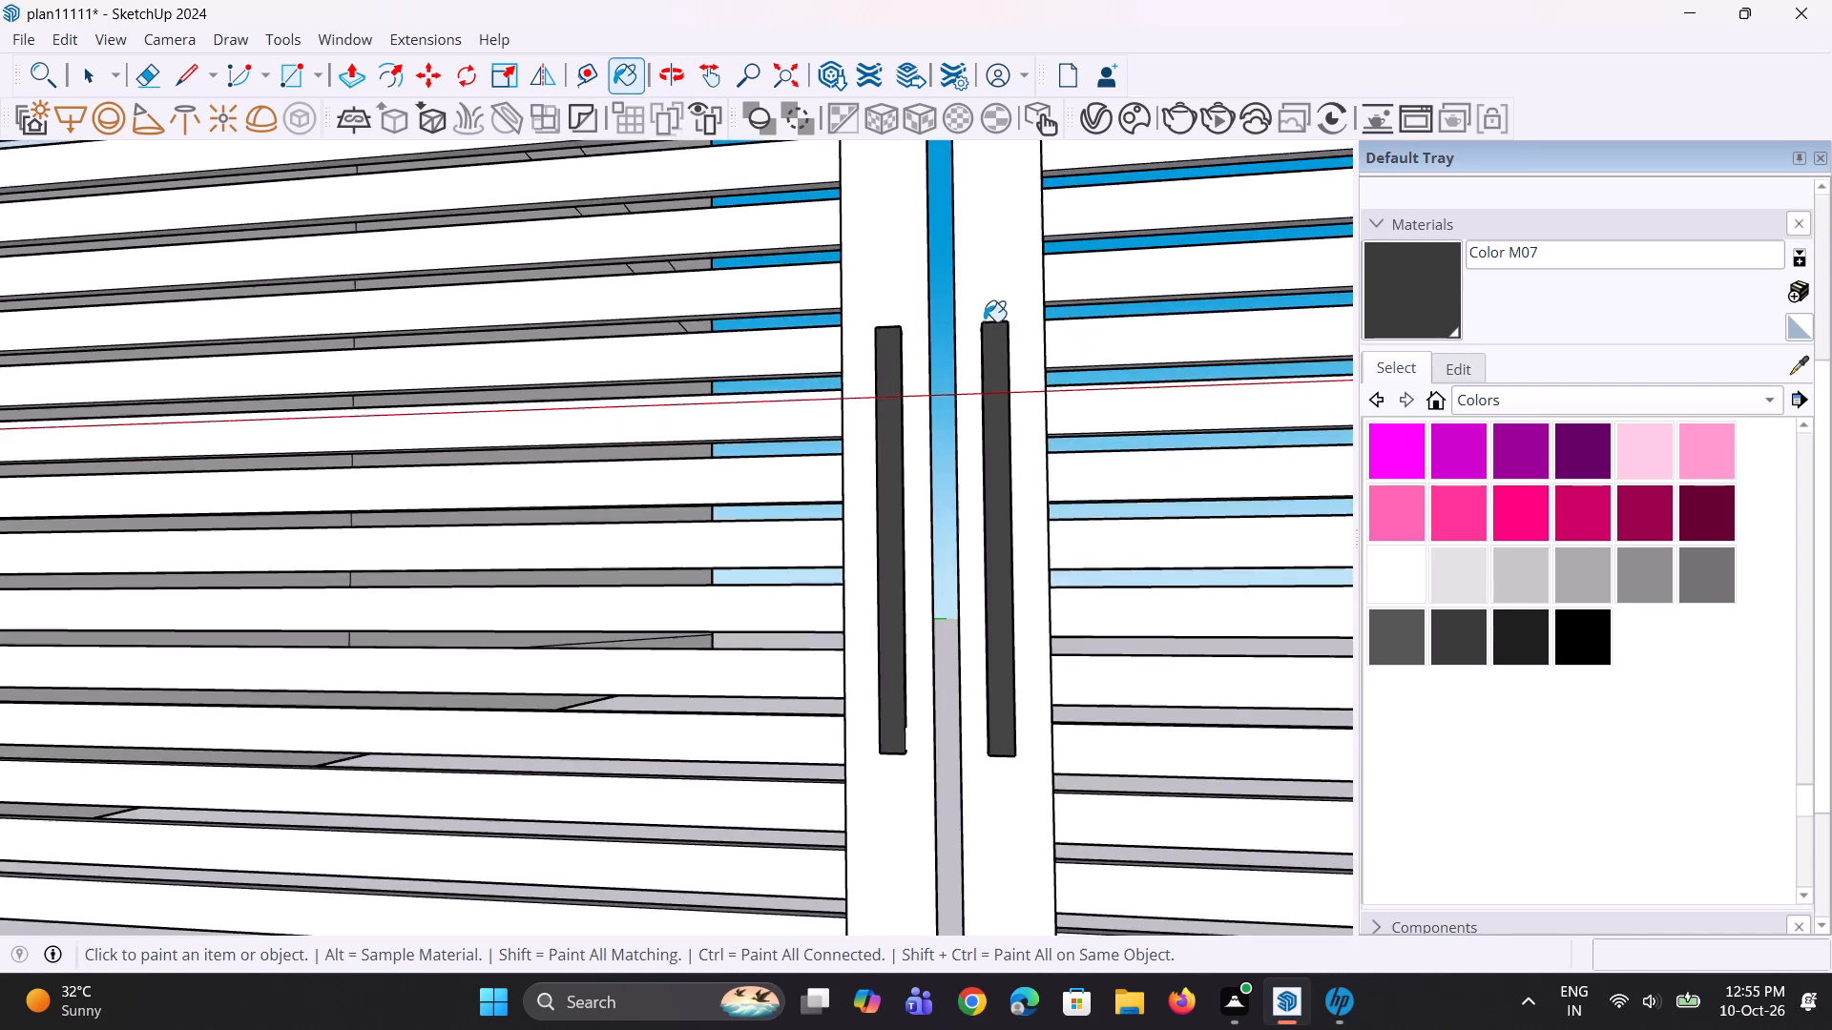
scroll(984, 321, "down", 3)
middle_click_drag(985, 709, 995, 376)
scroll(907, 580, "up", 4)
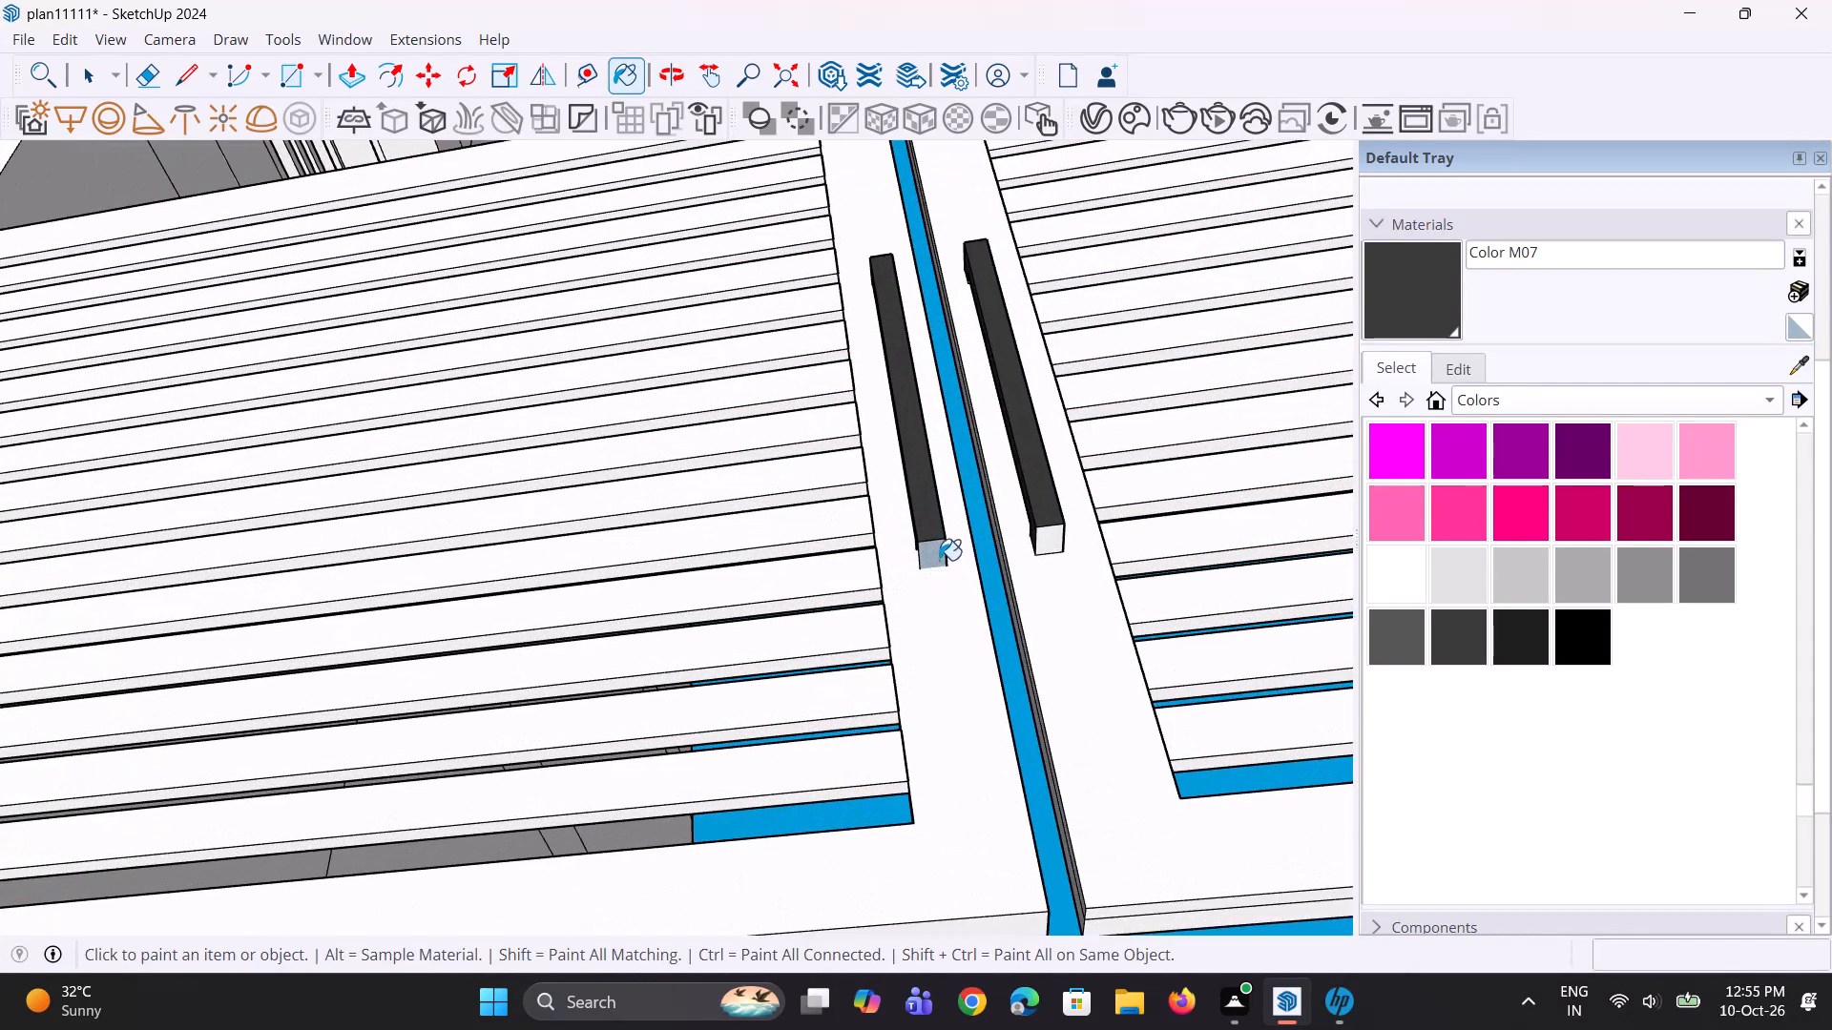
left_click(939, 559)
left_click(1049, 546)
Examine the two gate leaves from below, up close at the top rail, and as a whole beside the building.
scroll(985, 568, "down", 4)
middle_click_drag(980, 573, 980, 655)
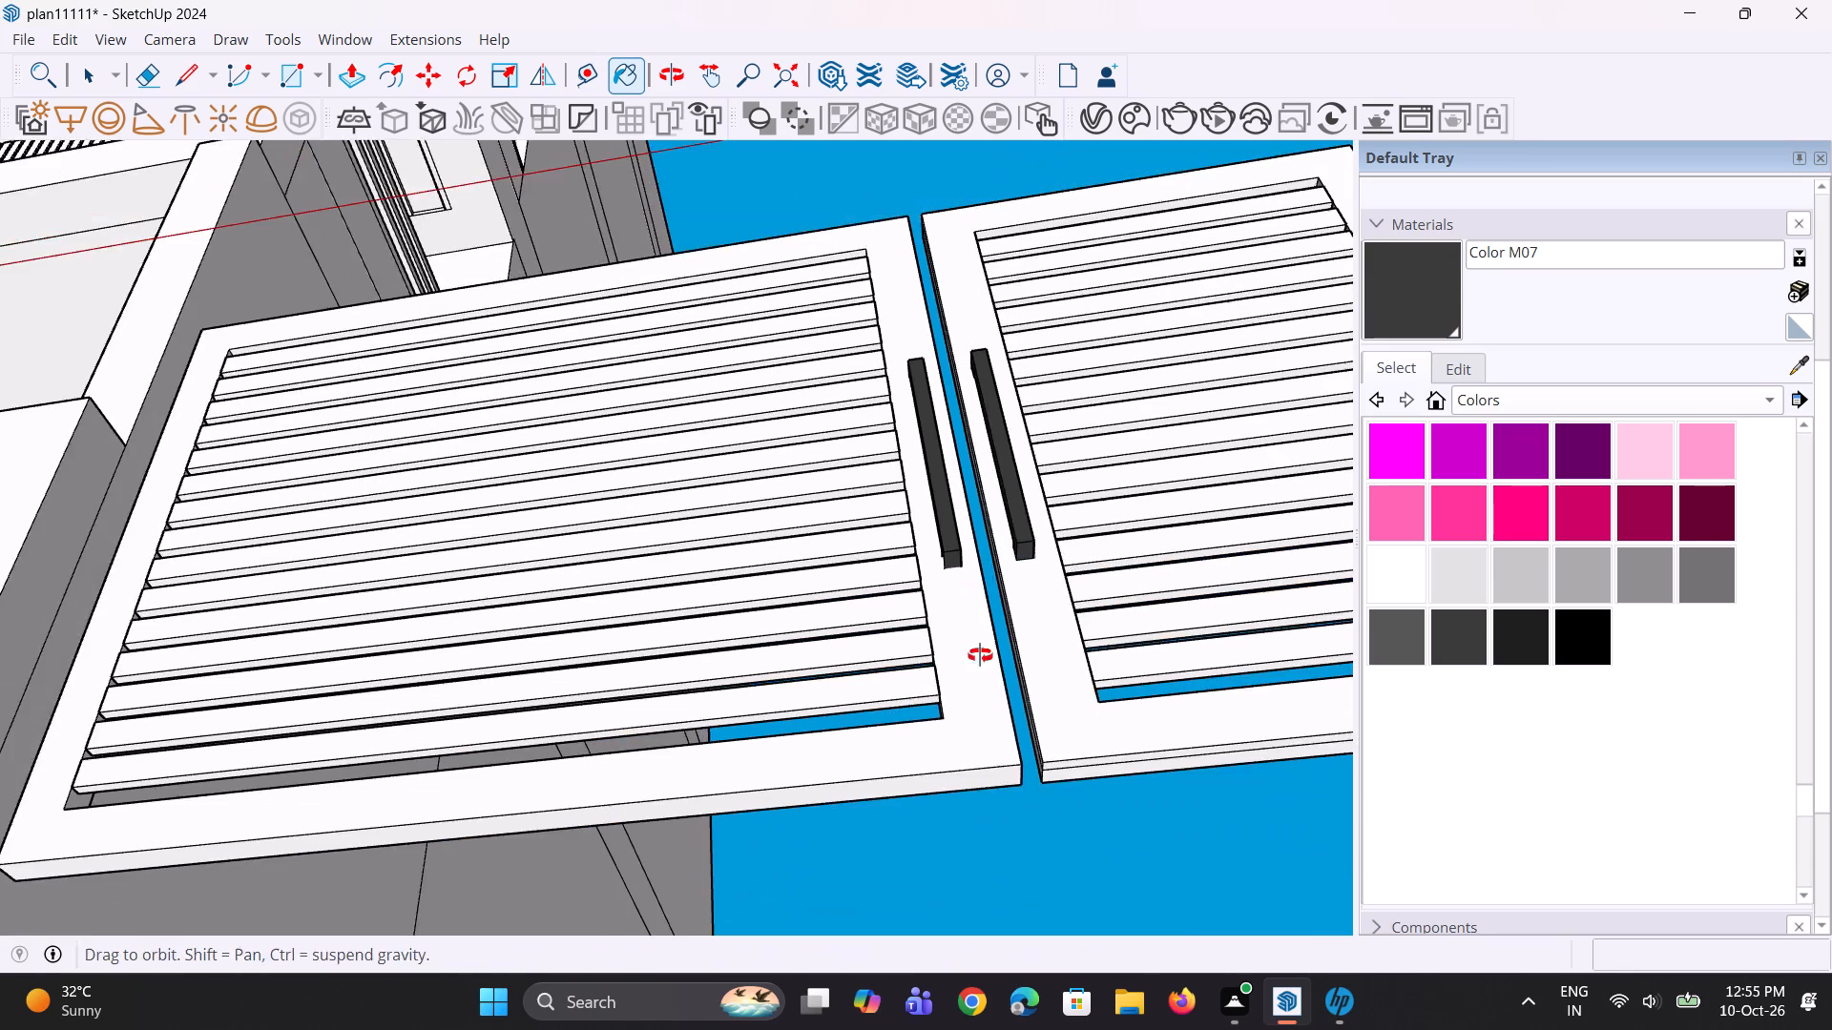
middle_click_drag(980, 655, 993, 816)
scroll(926, 602, "down", 5)
middle_click_drag(913, 637, 915, 745)
scroll(683, 294, "up", 4)
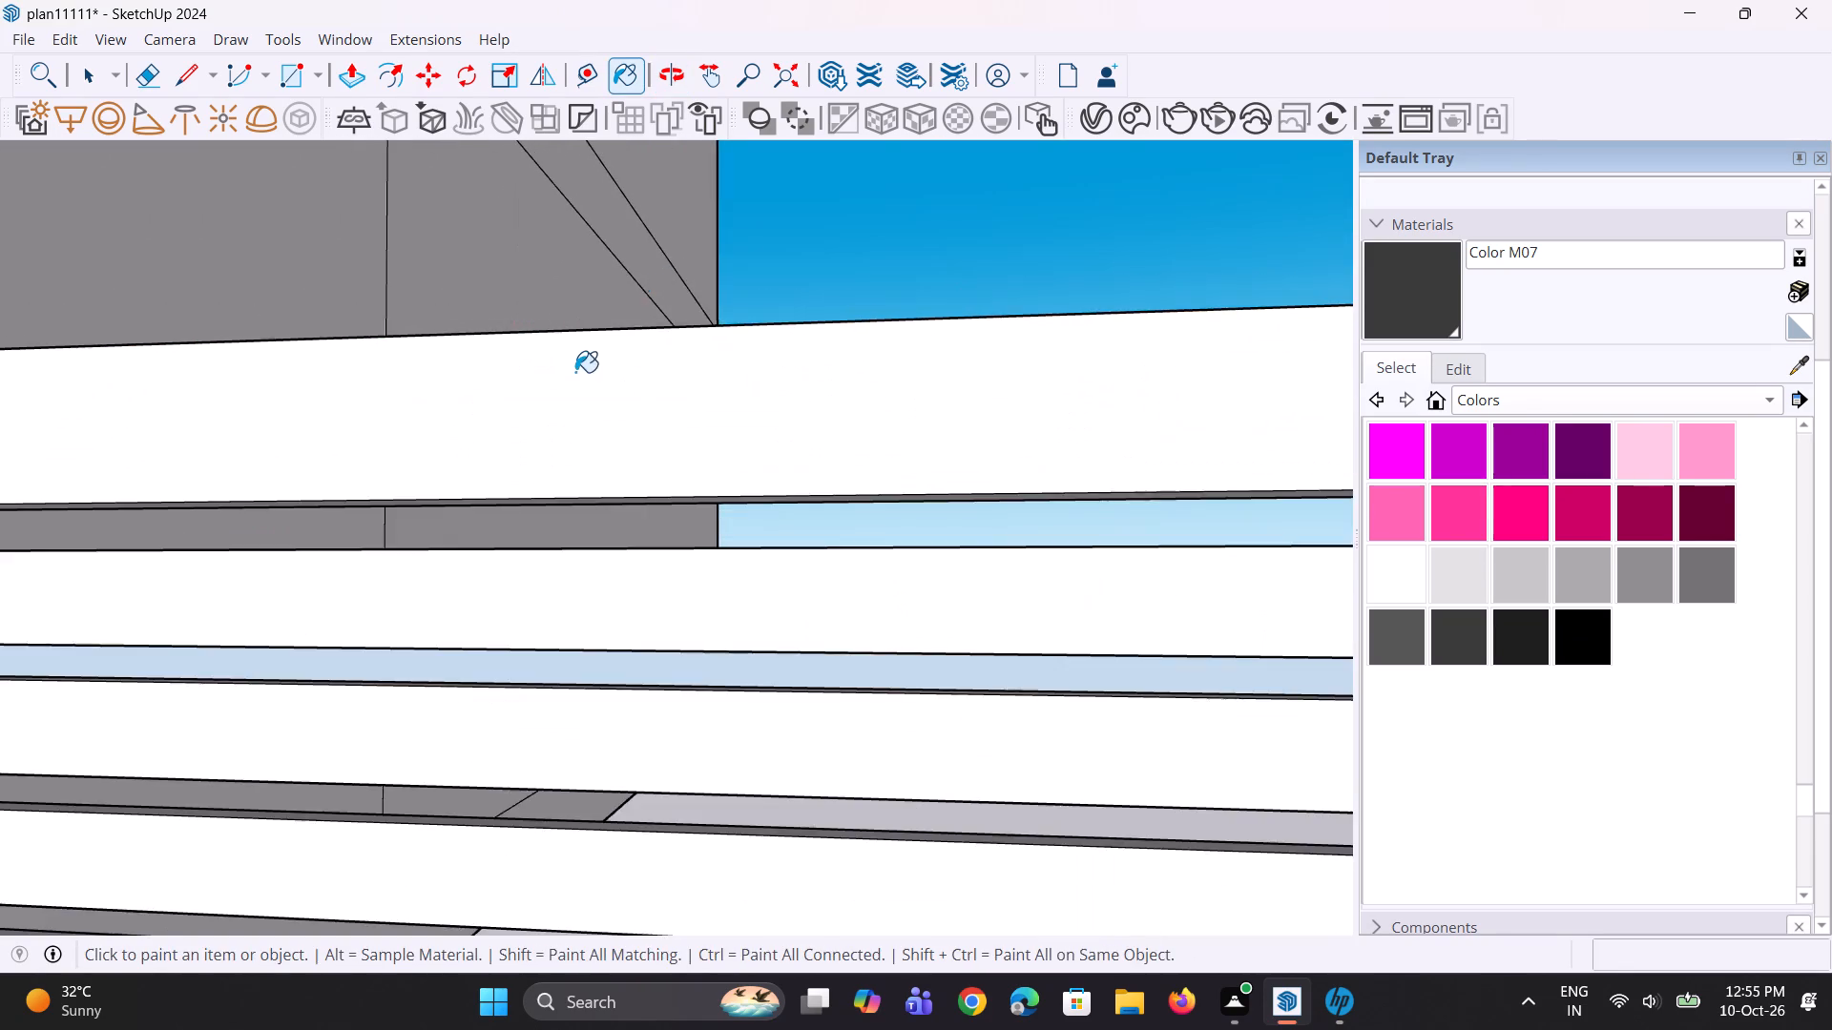
scroll(575, 372, "up", 1)
middle_click_drag(577, 375, 649, 396)
scroll(672, 384, "down", 15)
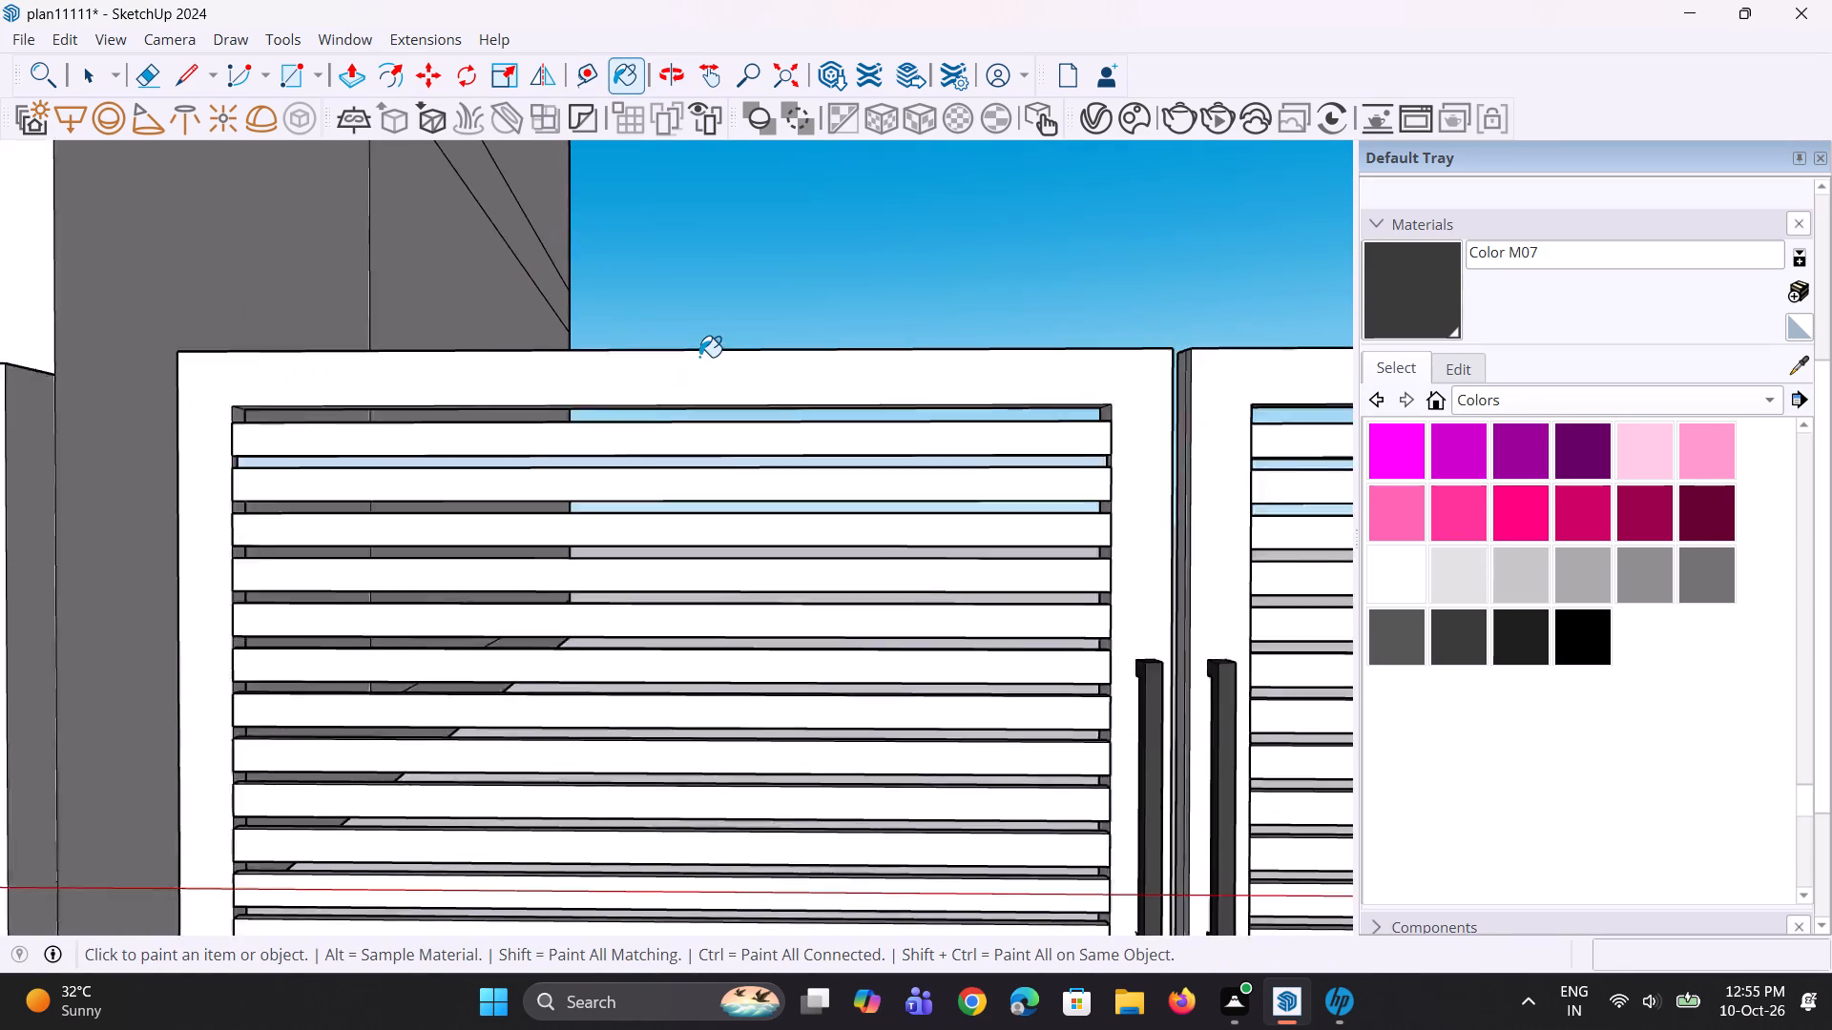
scroll(699, 357, "down", 9)
middle_click_drag(702, 368, 721, 441)
key("space")
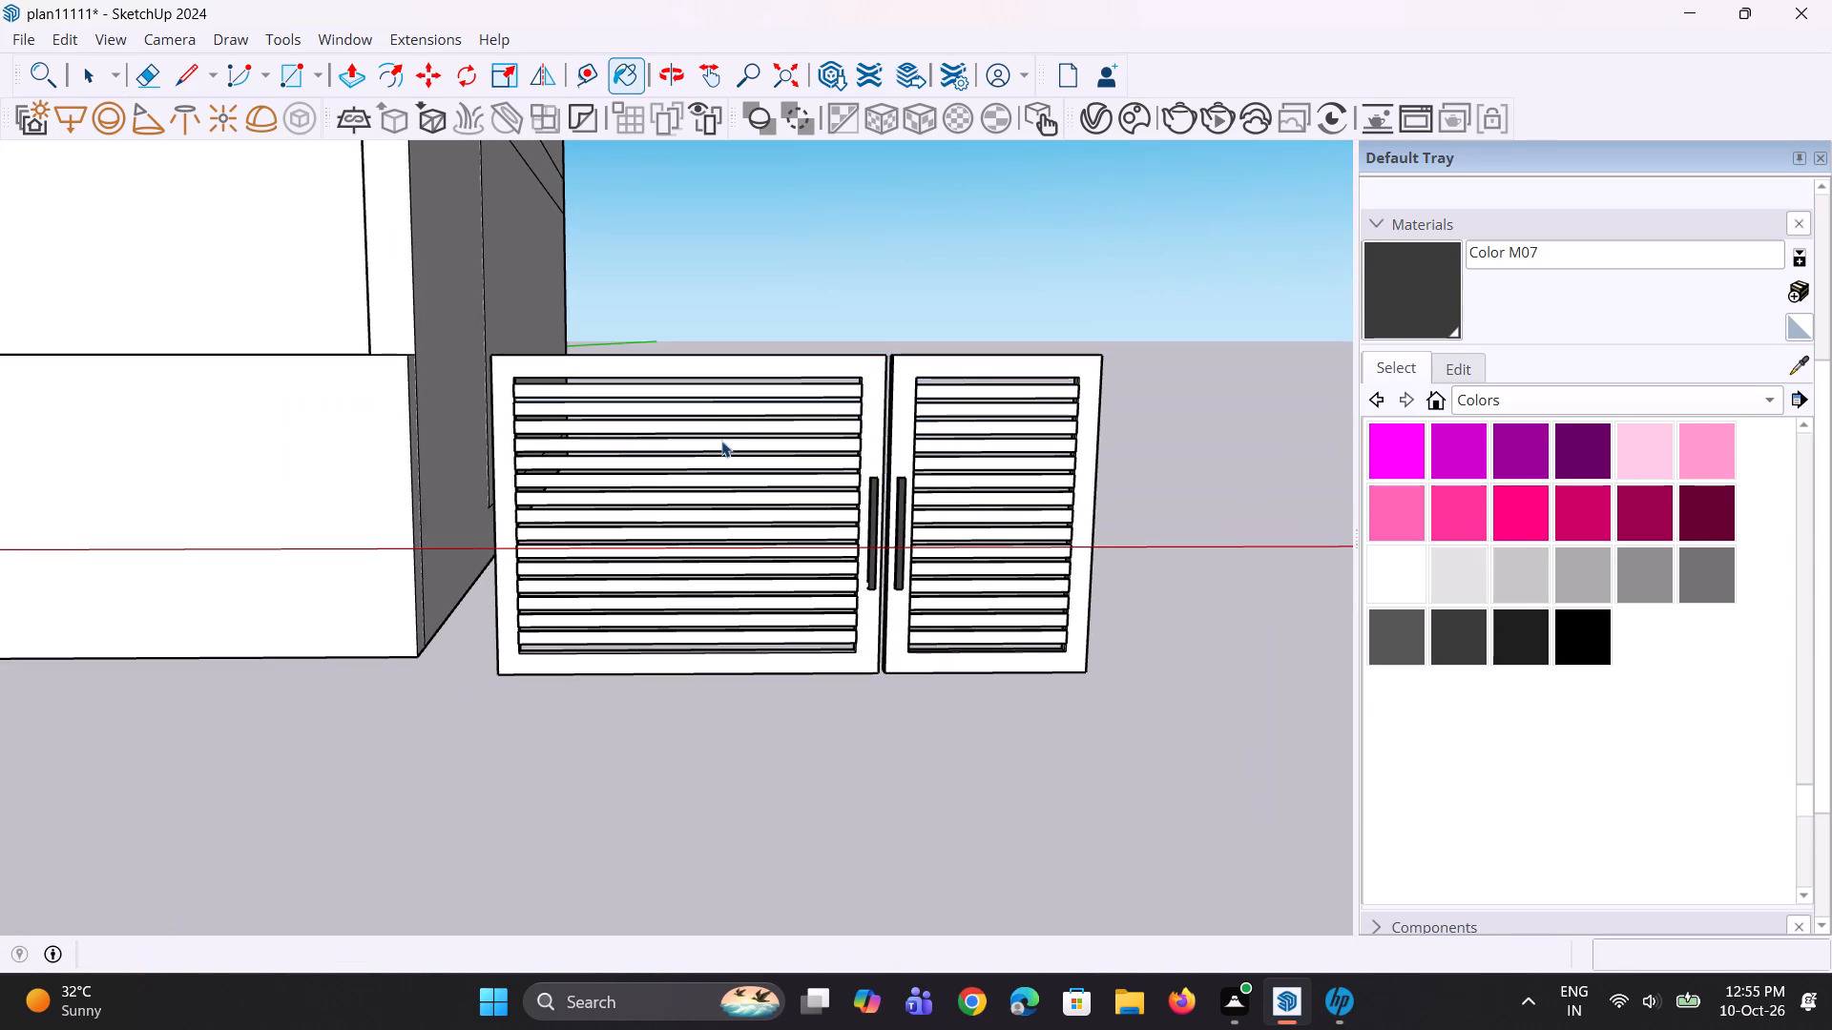
key("space")
middle_click_drag(732, 492, 775, 533)
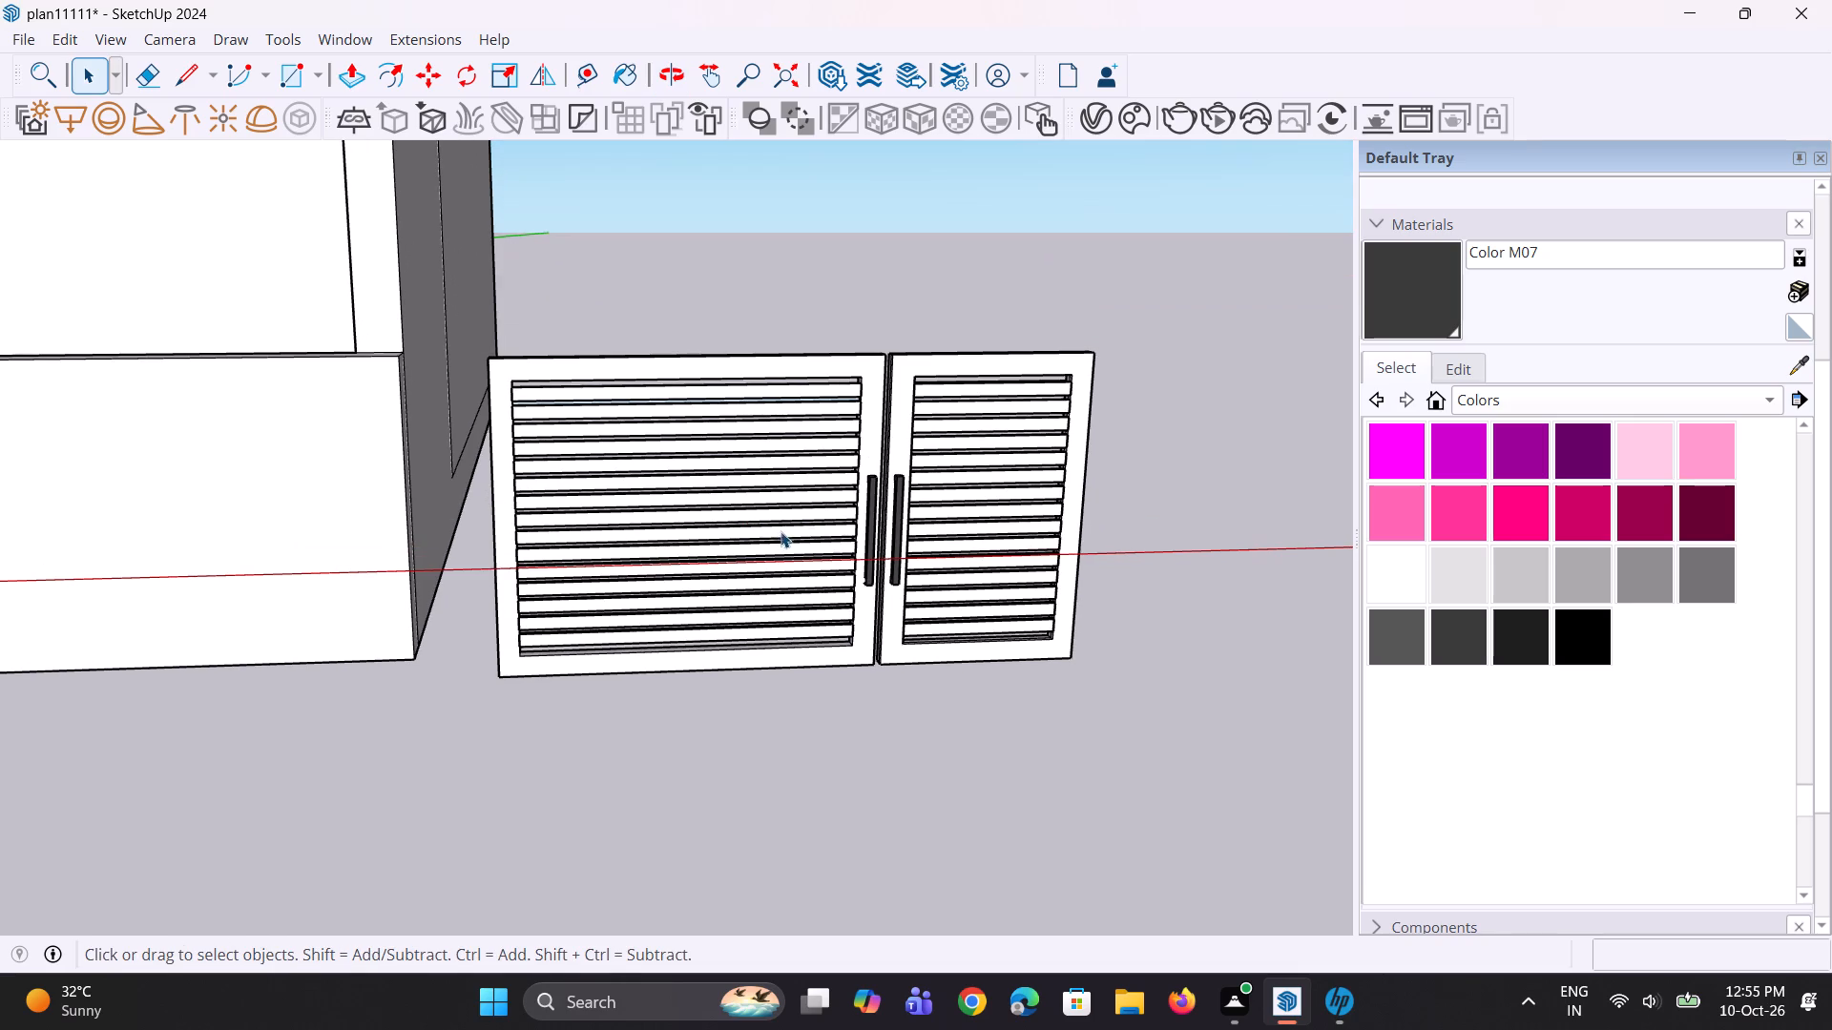
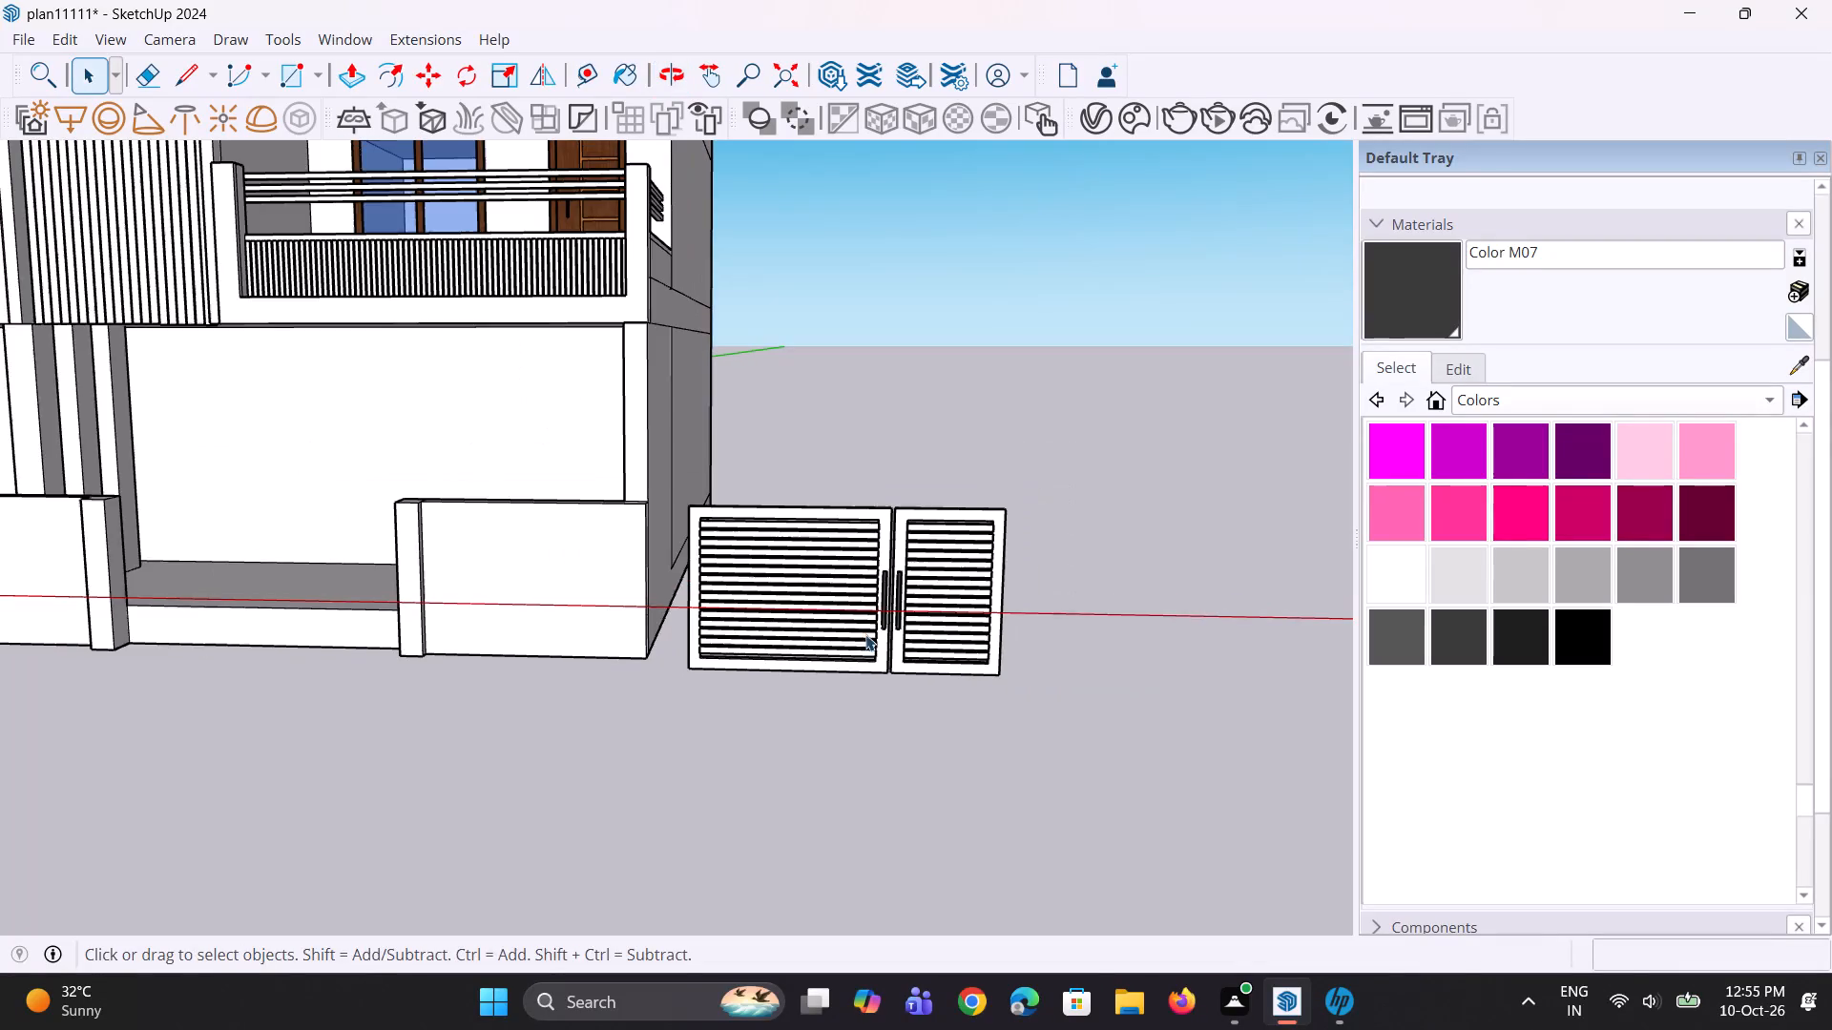
Examine the gate beside the building and the whole front facade from the ground floor up to the roof.
middle_click_drag(735, 662, 780, 658)
scroll(789, 655, "down", 3)
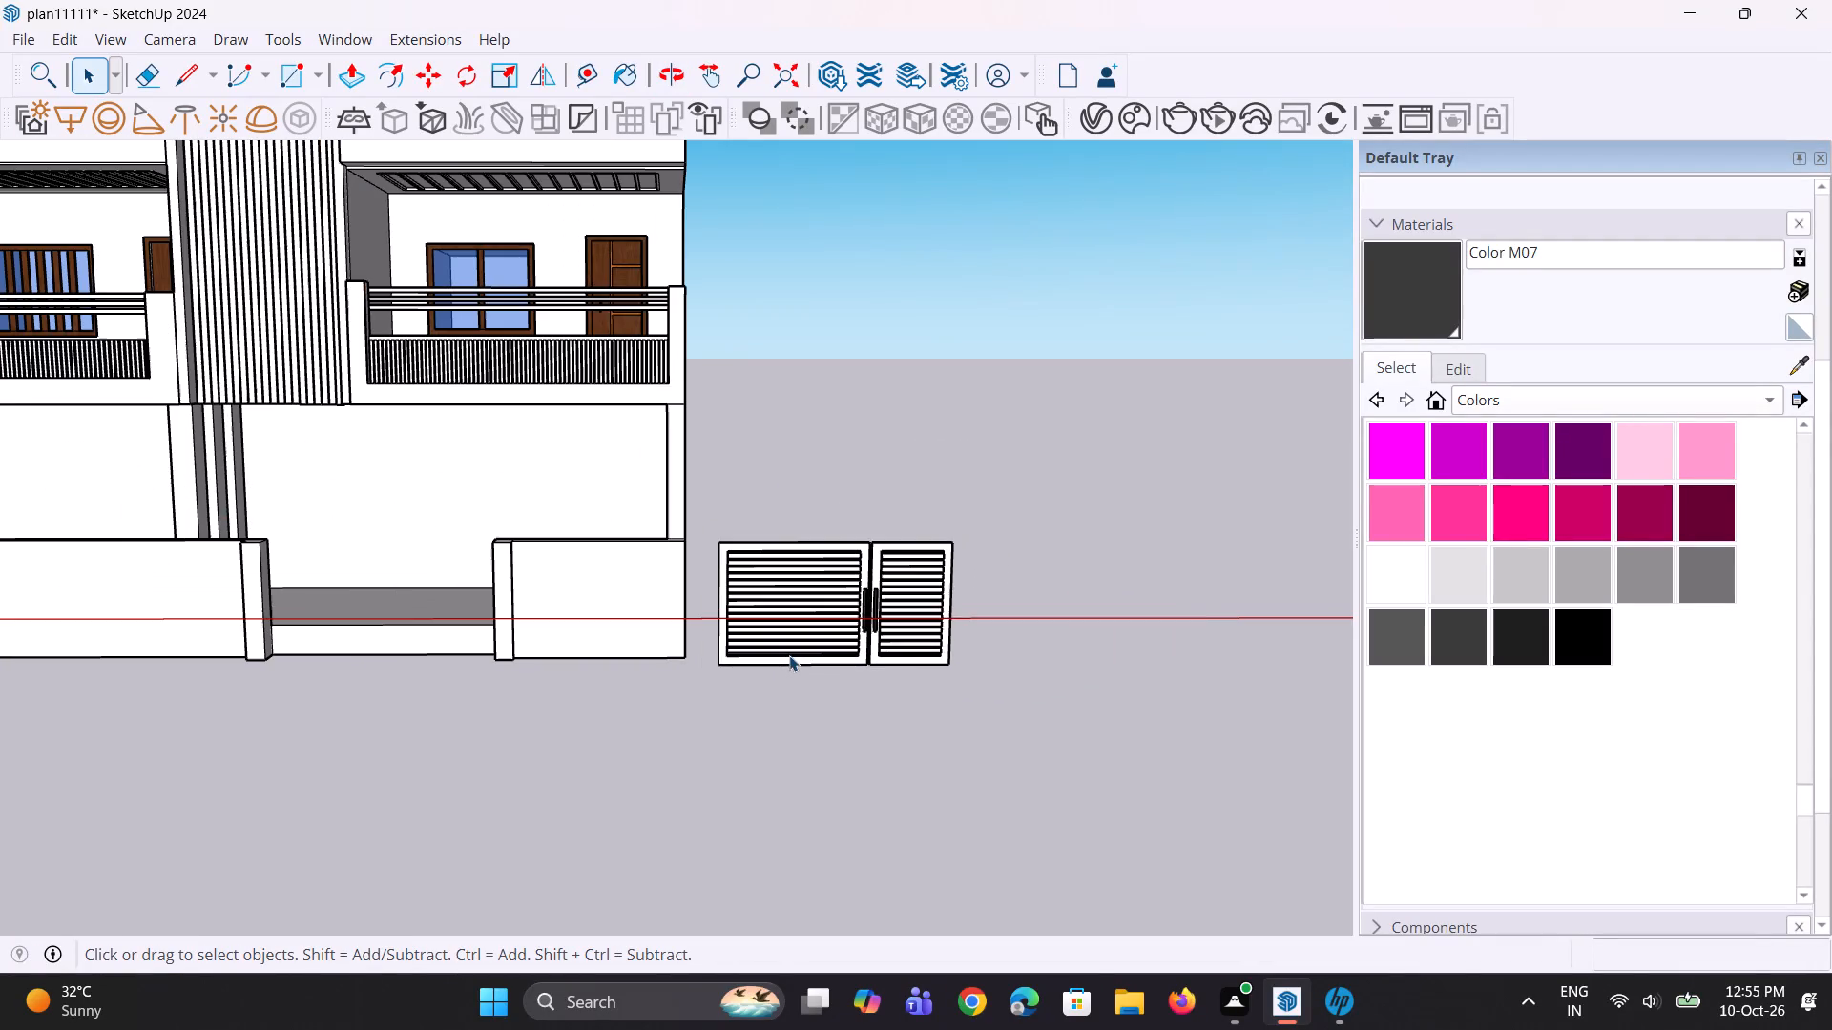
middle_click_drag(789, 655, 810, 668)
scroll(728, 700, "down", 4)
middle_click_drag(728, 703, 694, 594)
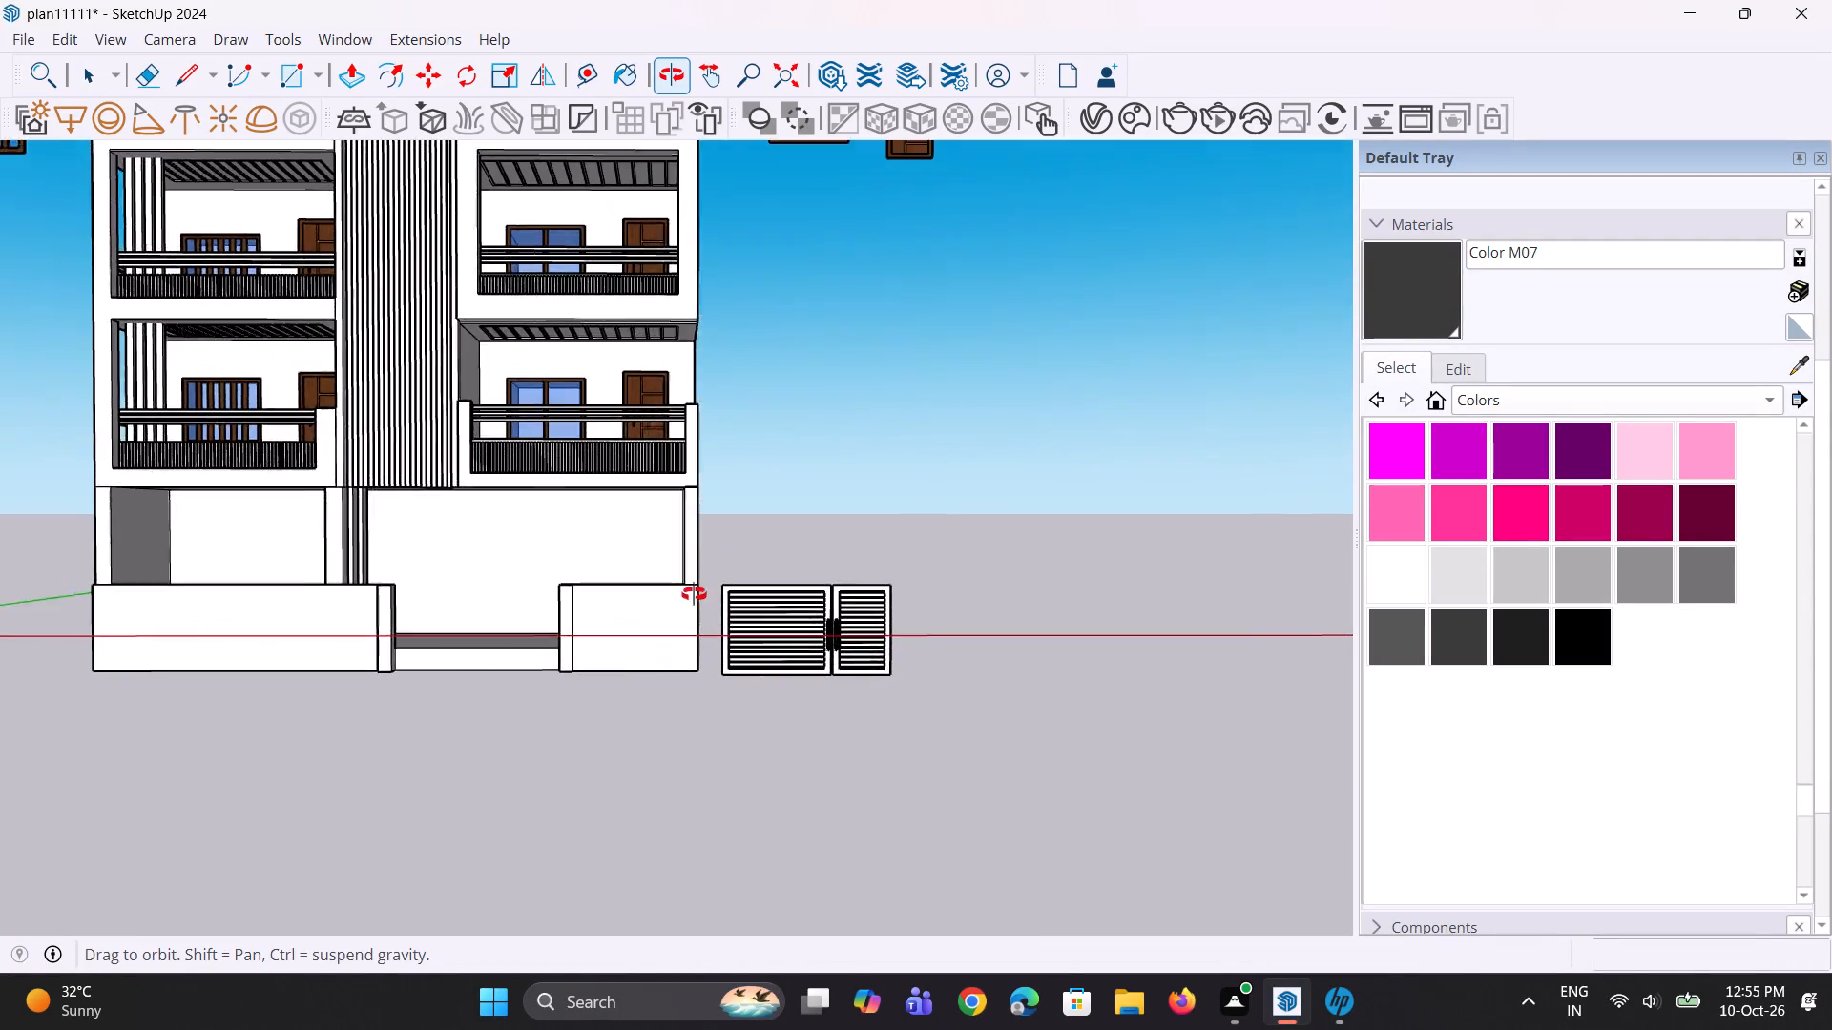
middle_click_drag(694, 594, 658, 546)
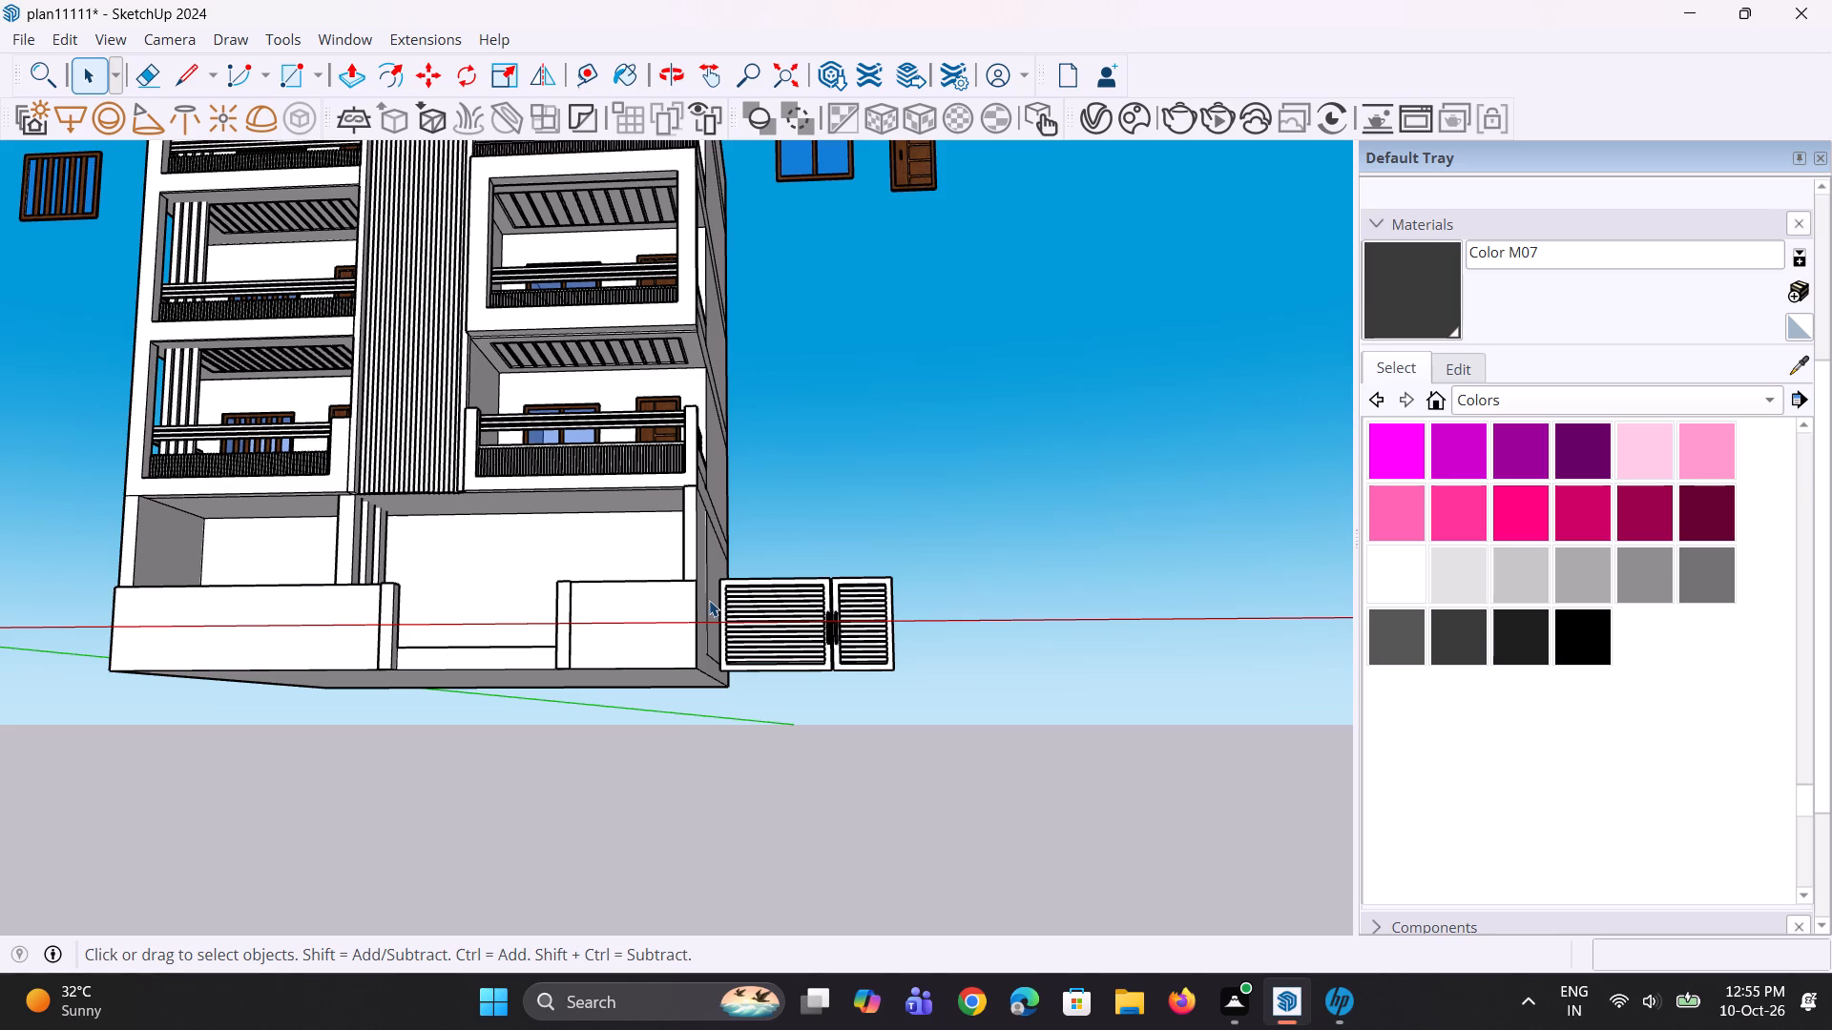
scroll(684, 634, "down", 2)
middle_click_drag(479, 610, 560, 688)
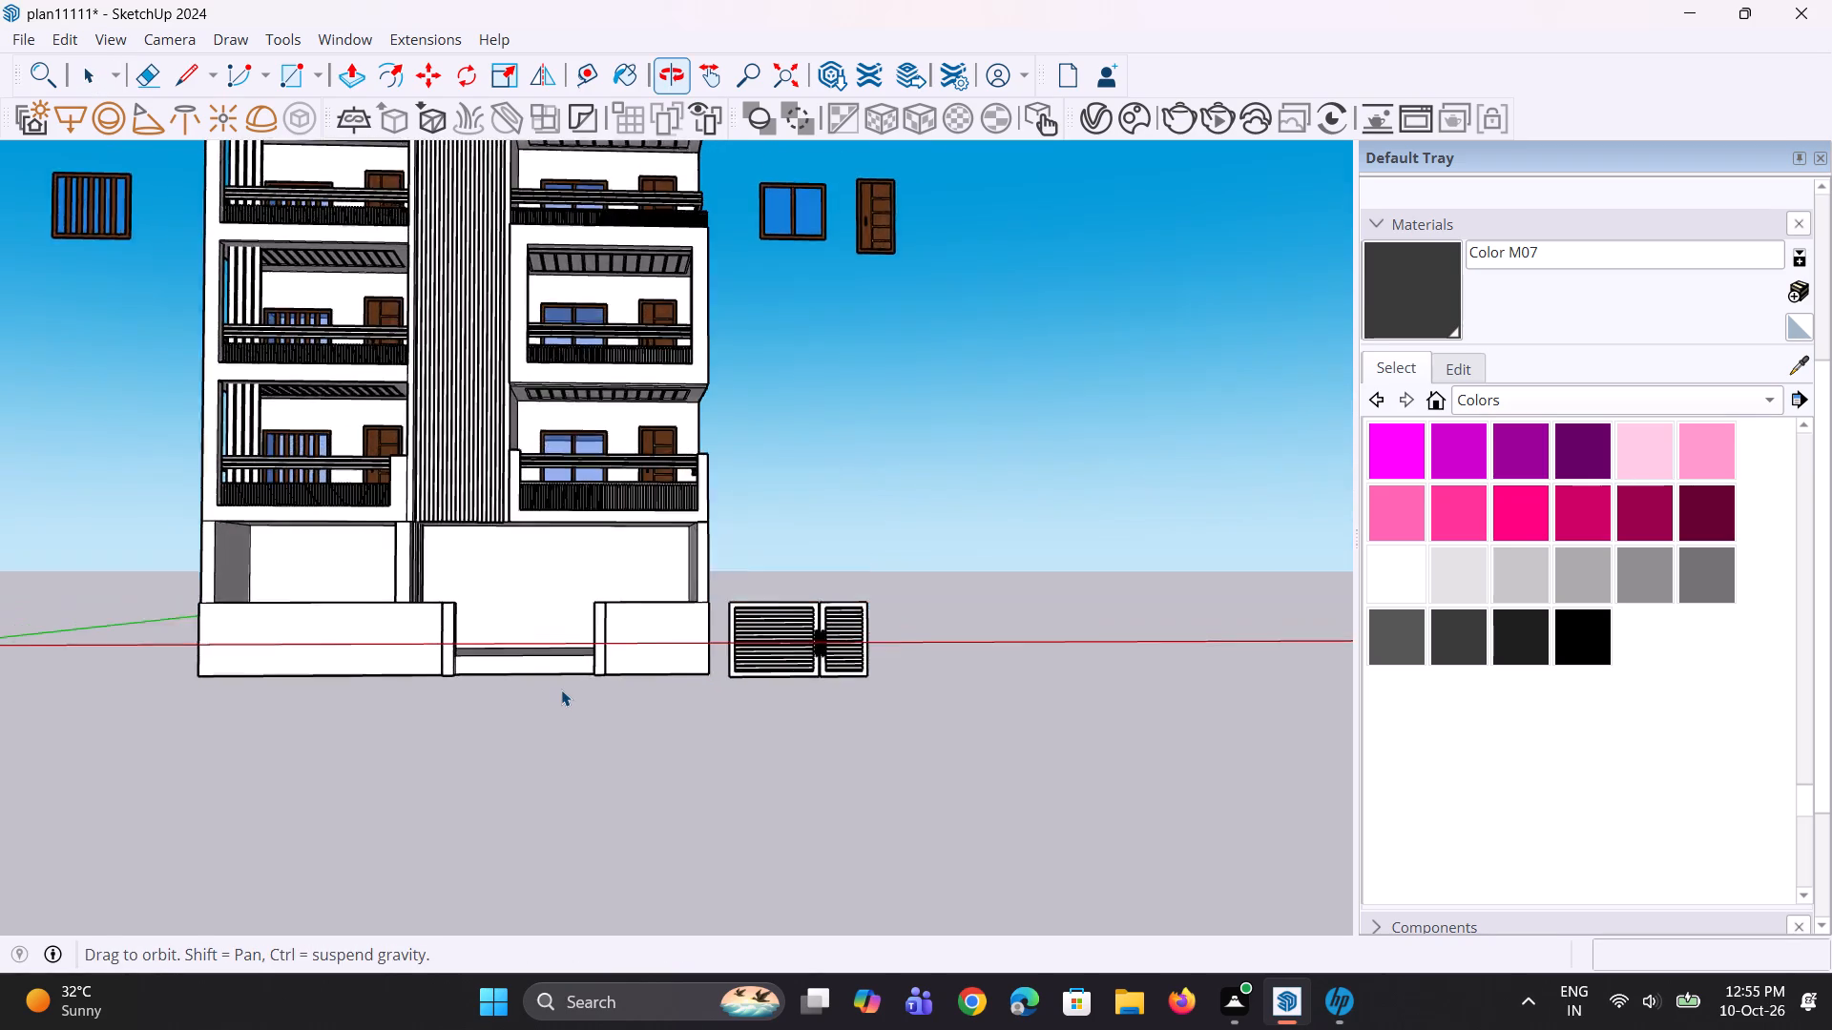
scroll(562, 690, "down", 4)
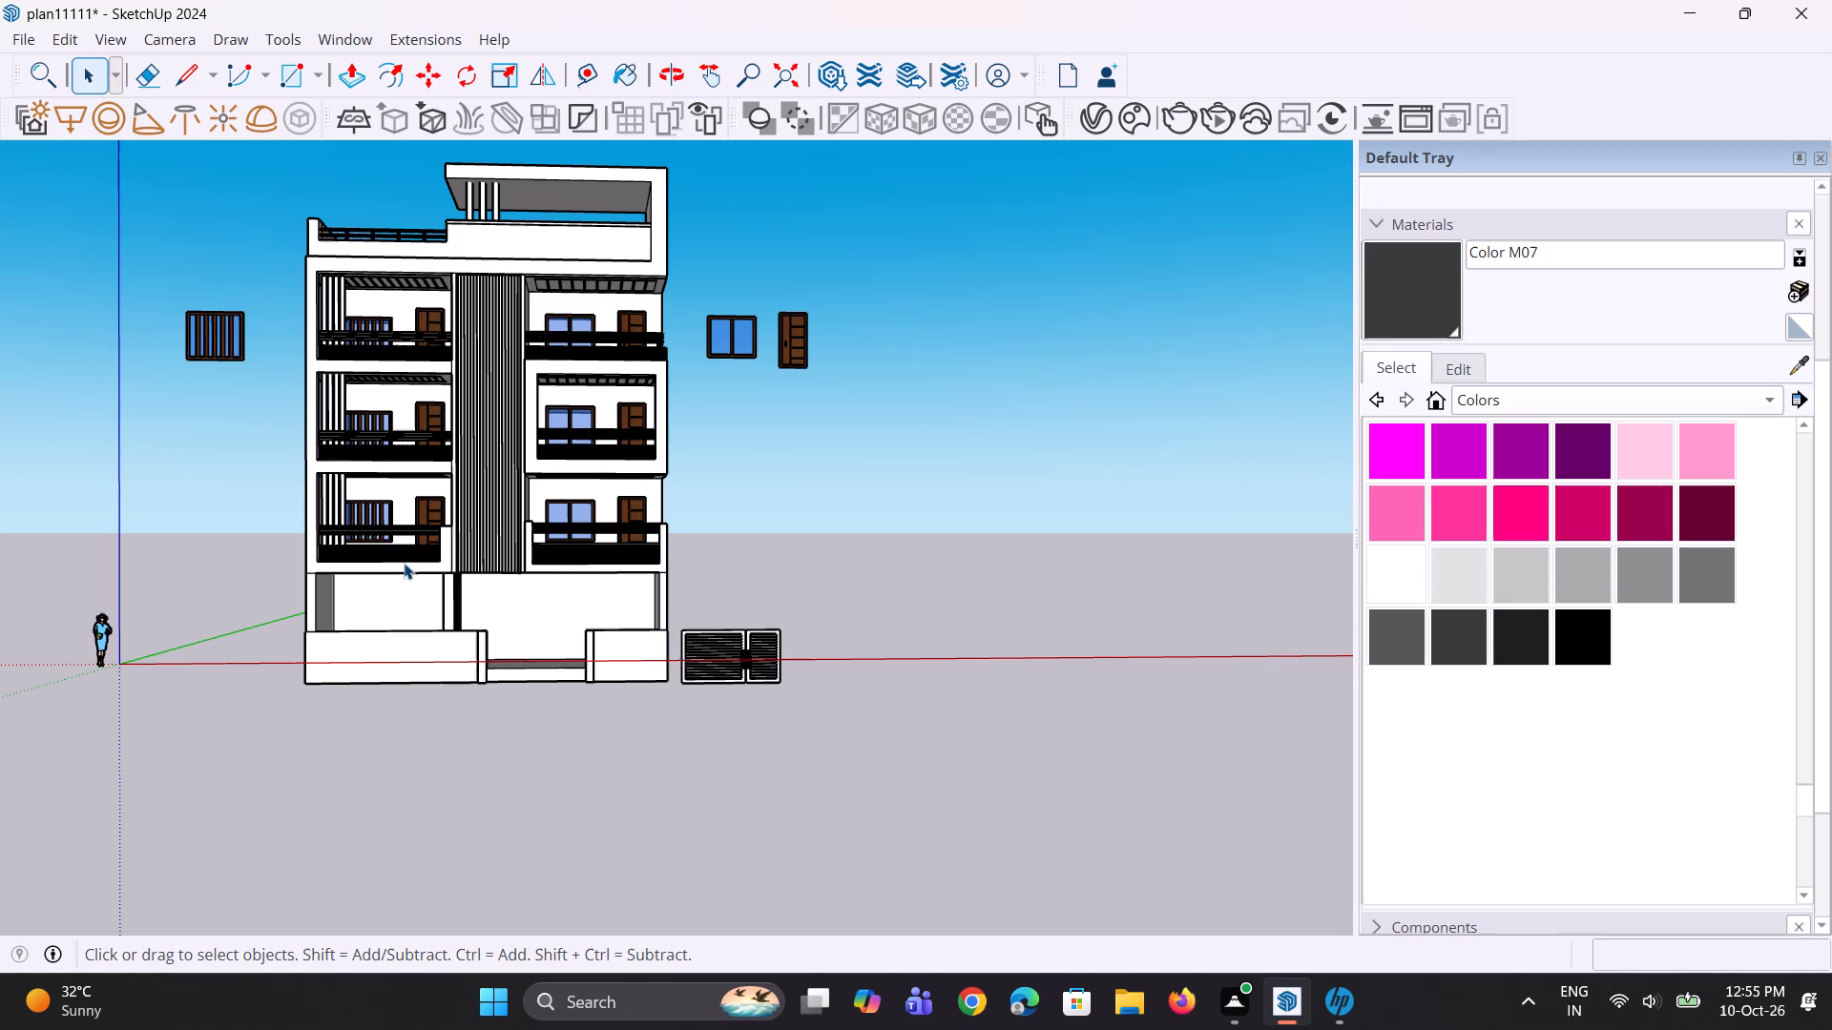
scroll(405, 563, "down", 6)
scroll(400, 286, "up", 10)
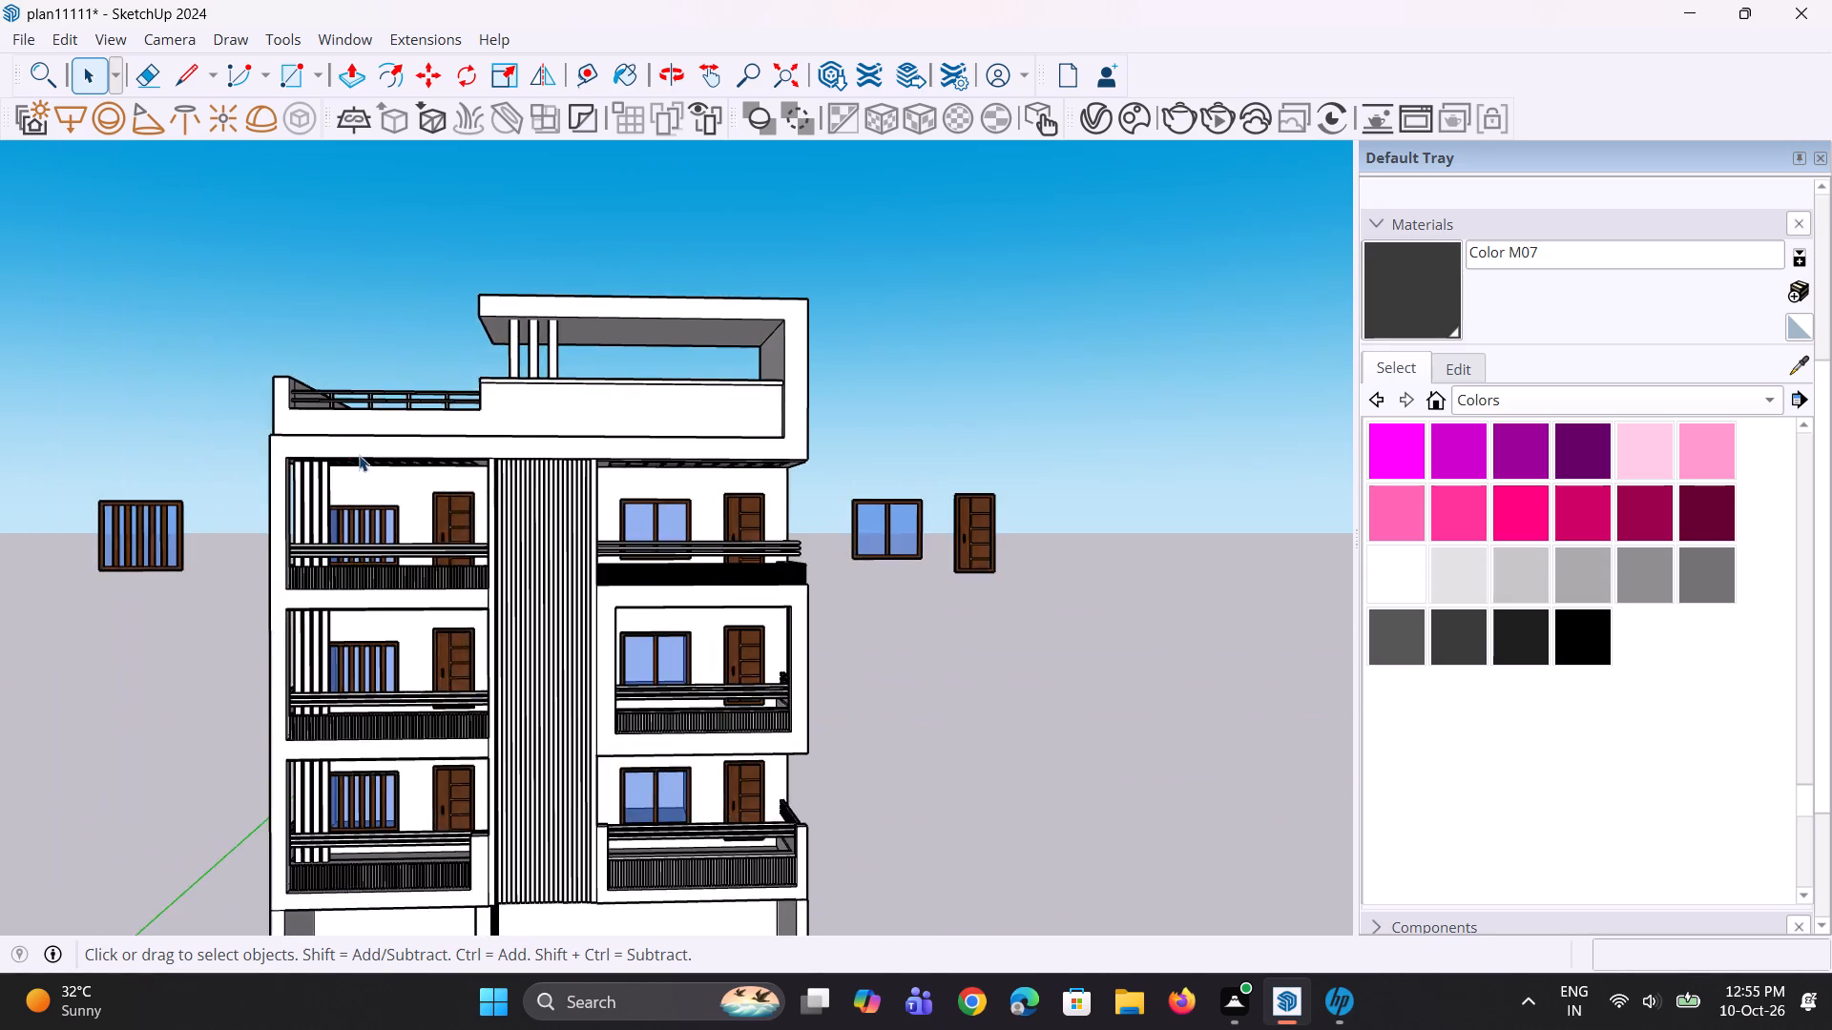
Copy the top front edge of the roof parapet's corner post, beside the terrace railing, slightly downward to outline a narrow coping strip.
middle_click_drag(359, 455, 643, 524)
scroll(658, 538, "up", 1)
scroll(674, 539, "down", 5)
scroll(409, 447, "up", 11)
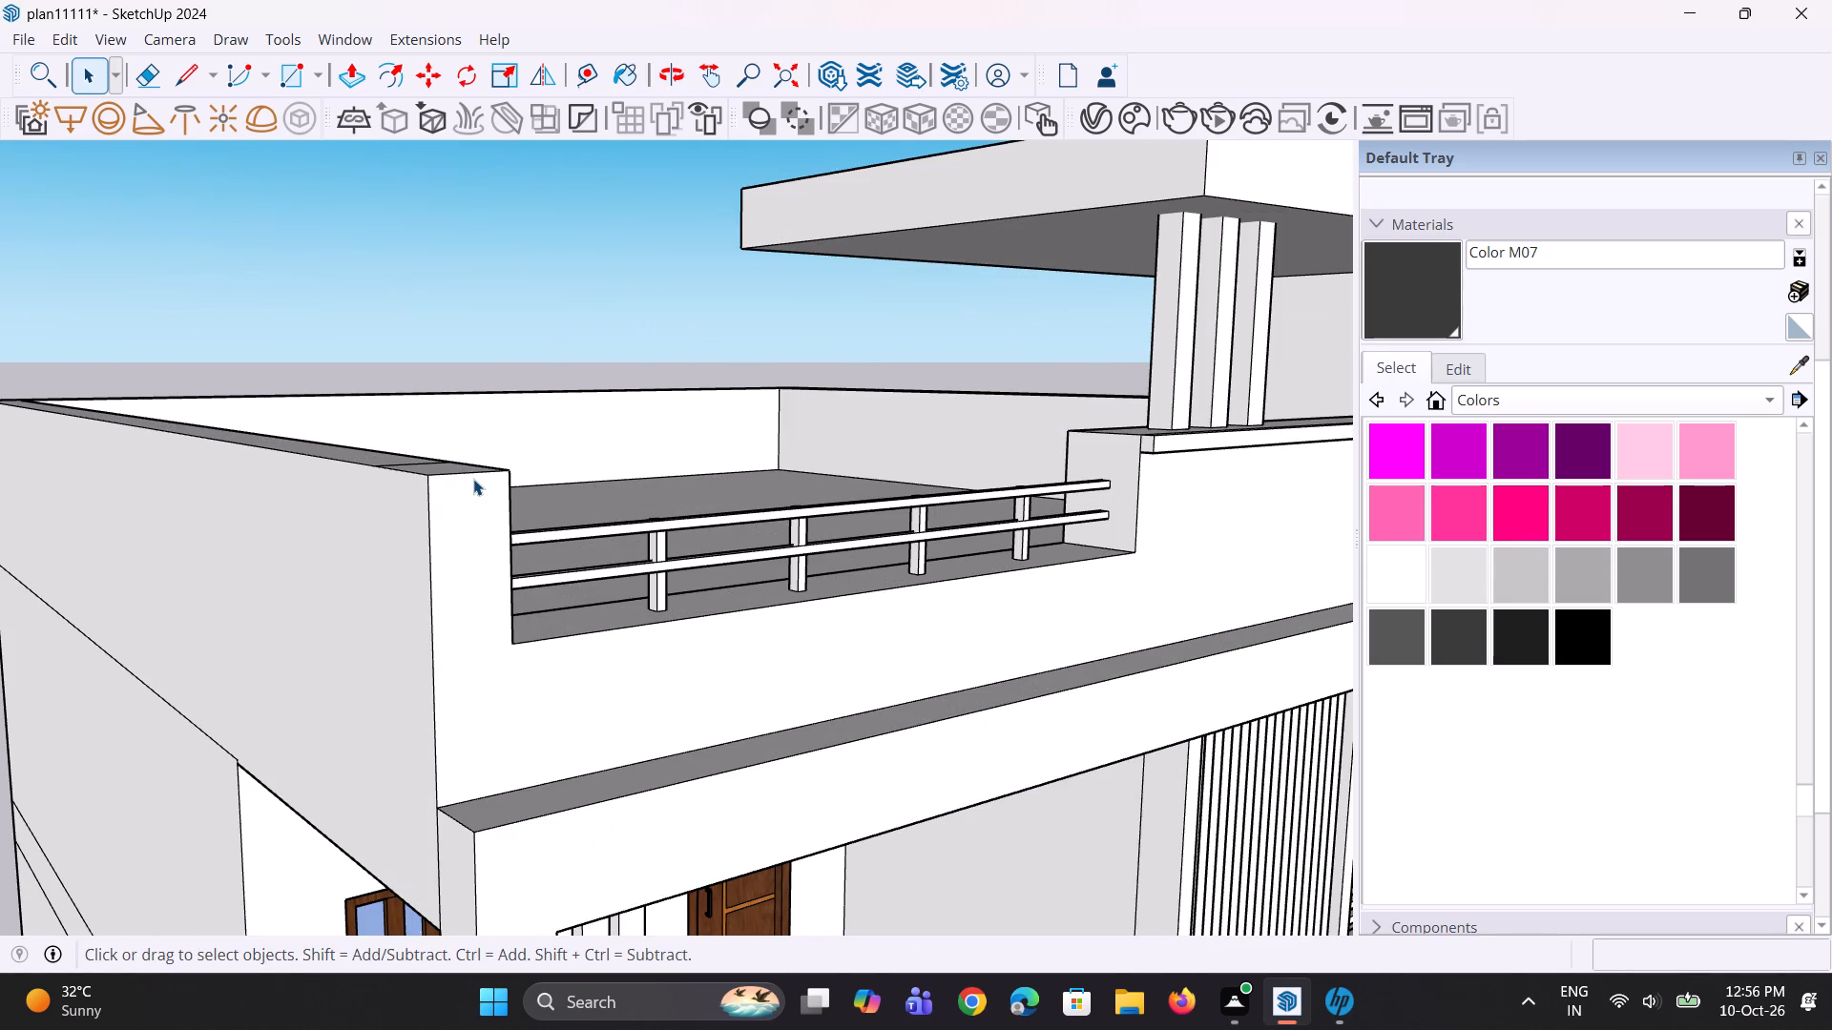
scroll(473, 480, "up", 2)
left_click(457, 473)
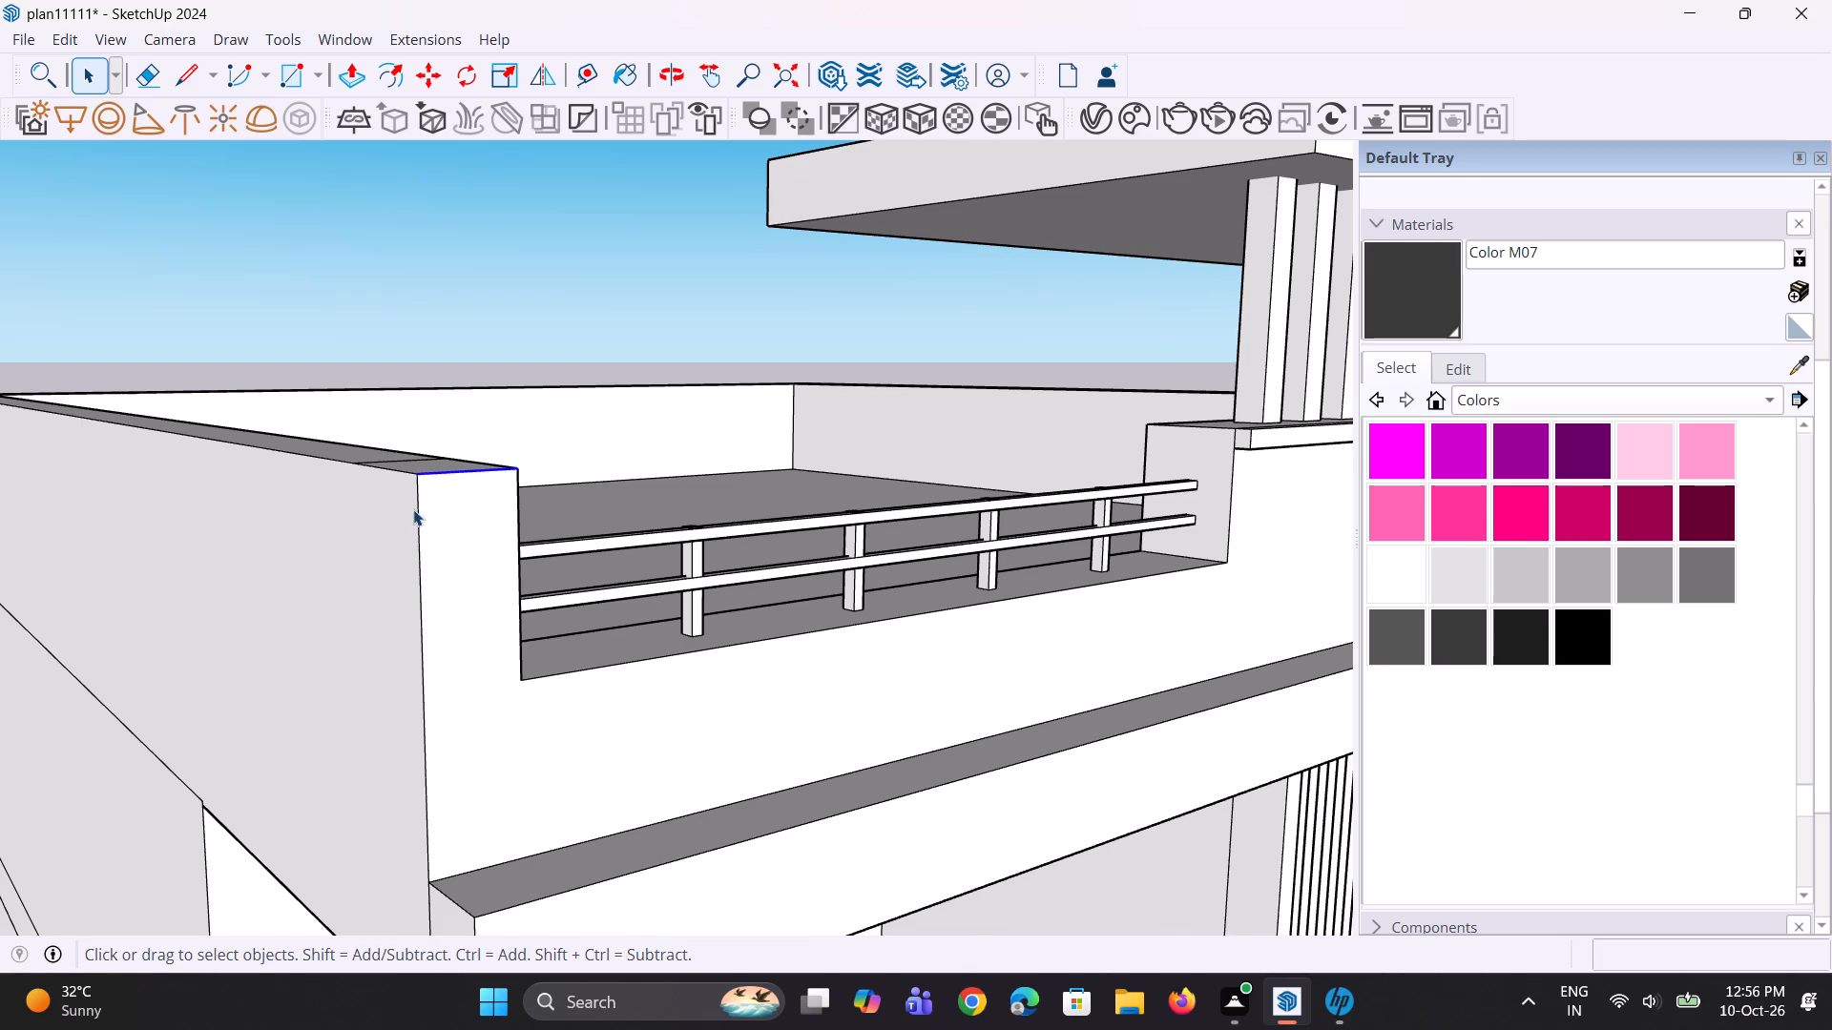
scroll(413, 509, "up", 1)
key("m")
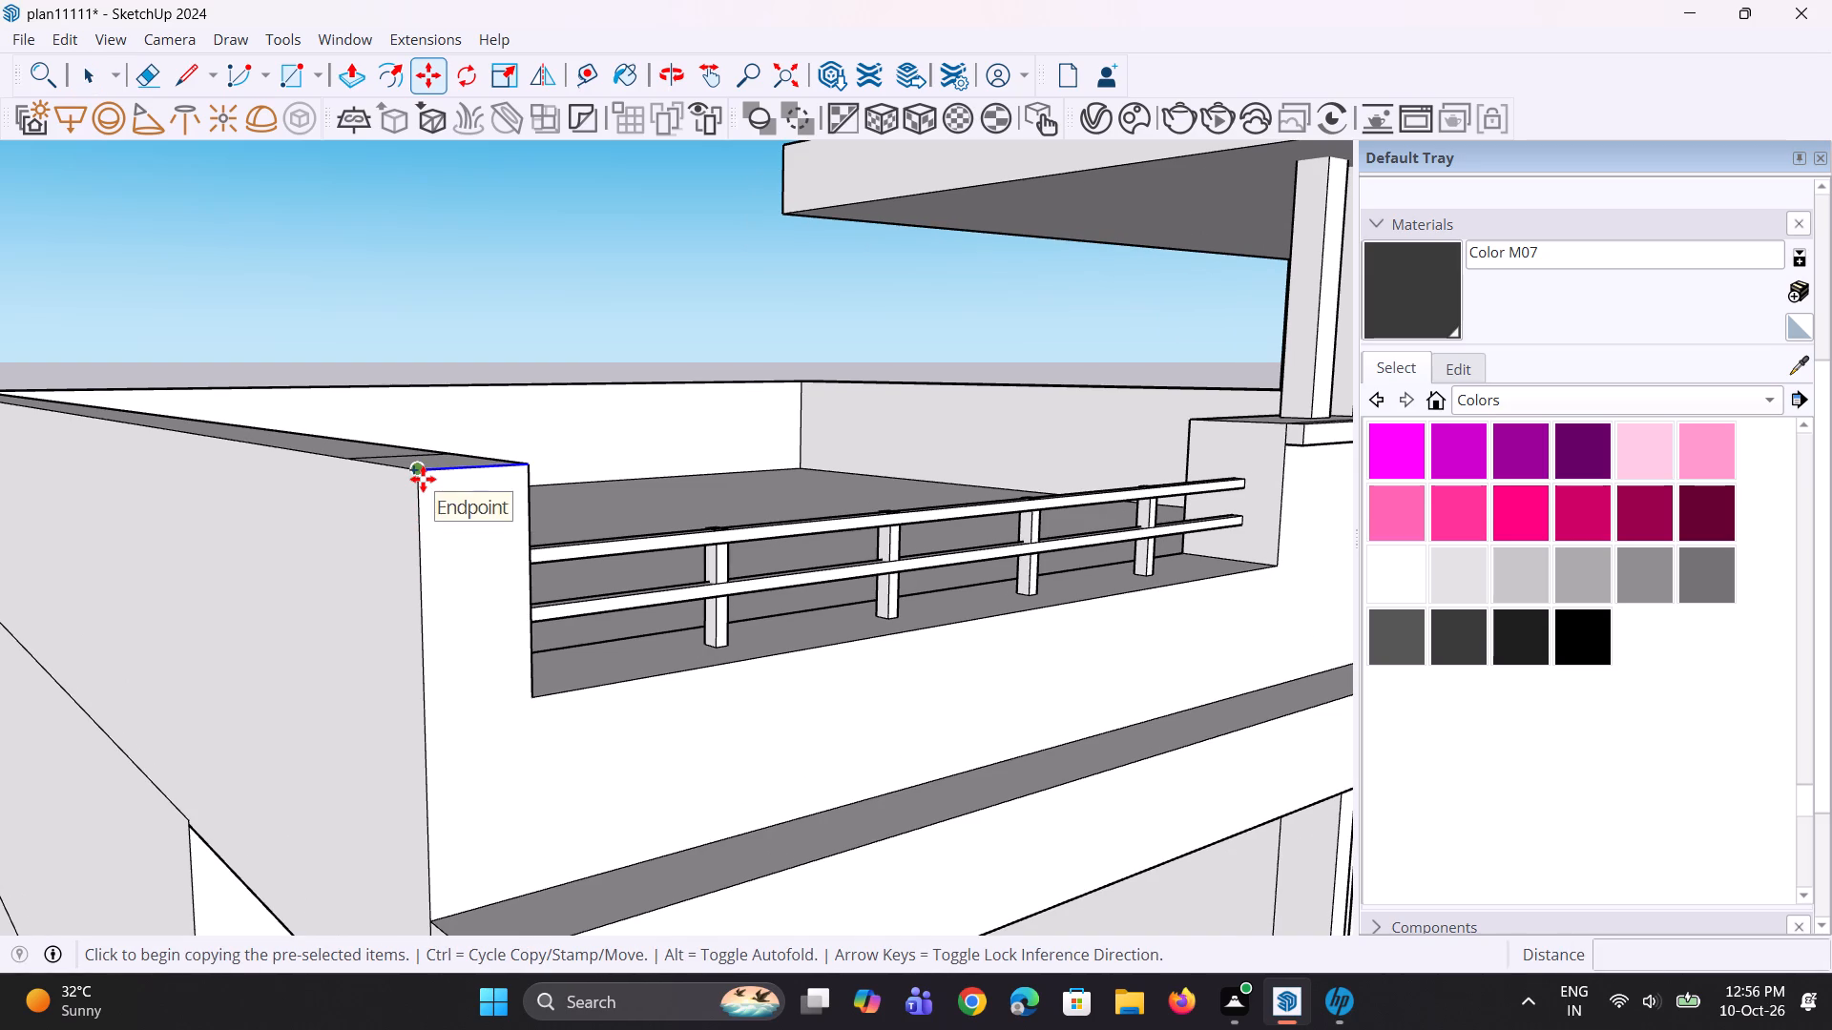
left_click(423, 479)
left_click(422, 491)
key("space")
key("space")
Push/Pull the strip about 2 1/16" out from the post's front, and its outer end about 2 5/16" past the side wall.
key("p")
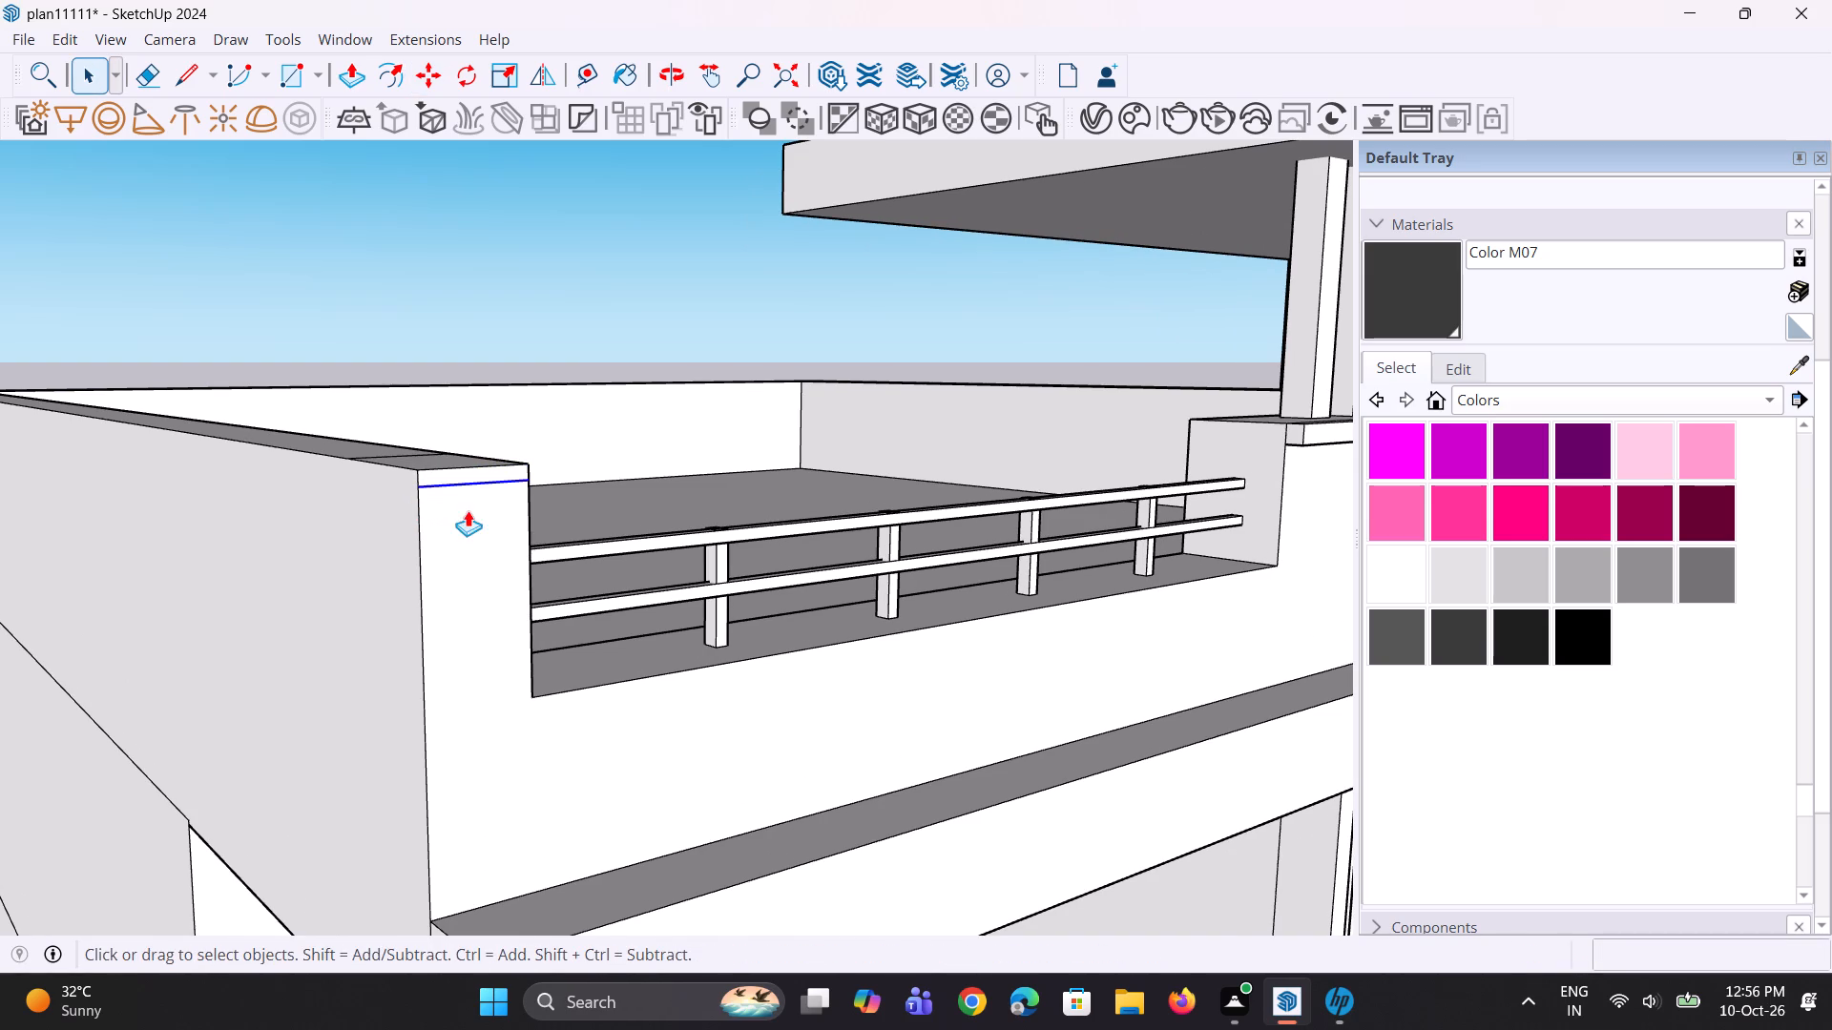
left_click(480, 483)
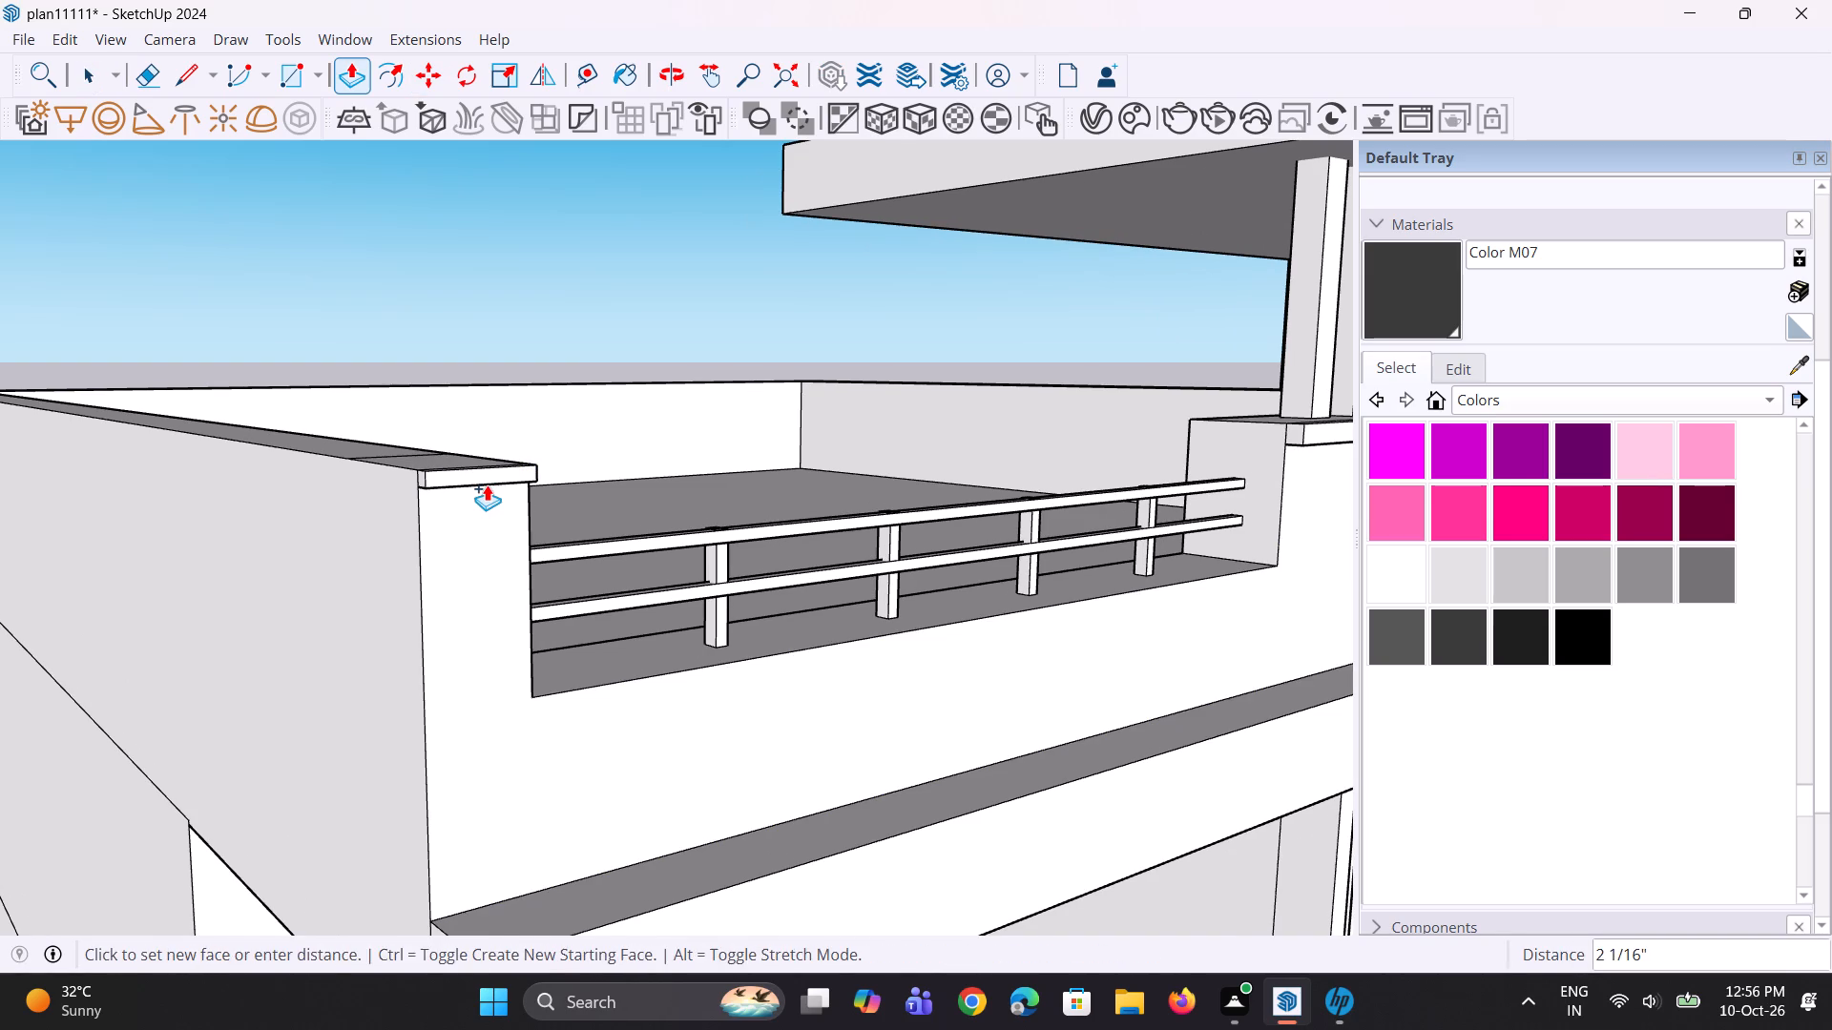
left_click(487, 484)
middle_click_drag(421, 521, 789, 548)
middle_click_drag(916, 531, 943, 581)
scroll(1031, 583, "up", 2)
left_click(993, 566)
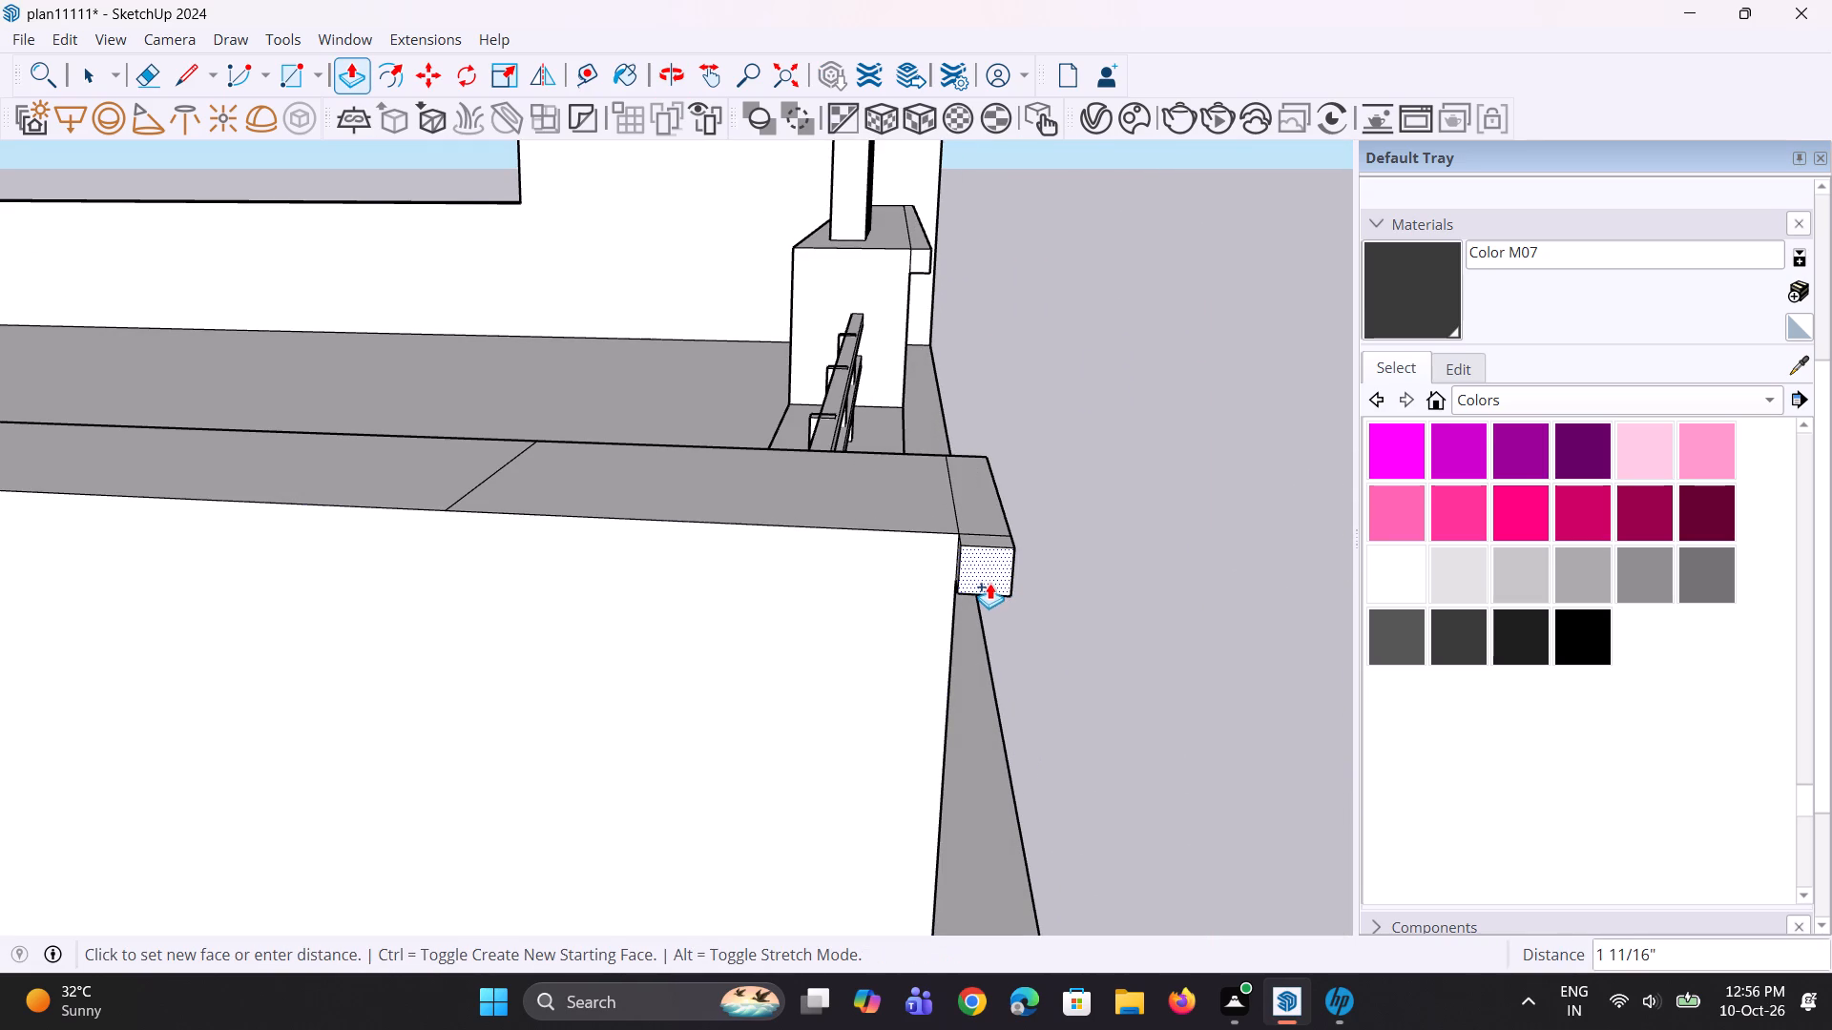
left_click(989, 587)
Extend the overhanging coping end backward along the outer side of the parapet by about 40' 2 15/16".
middle_click_drag(897, 620, 1097, 607)
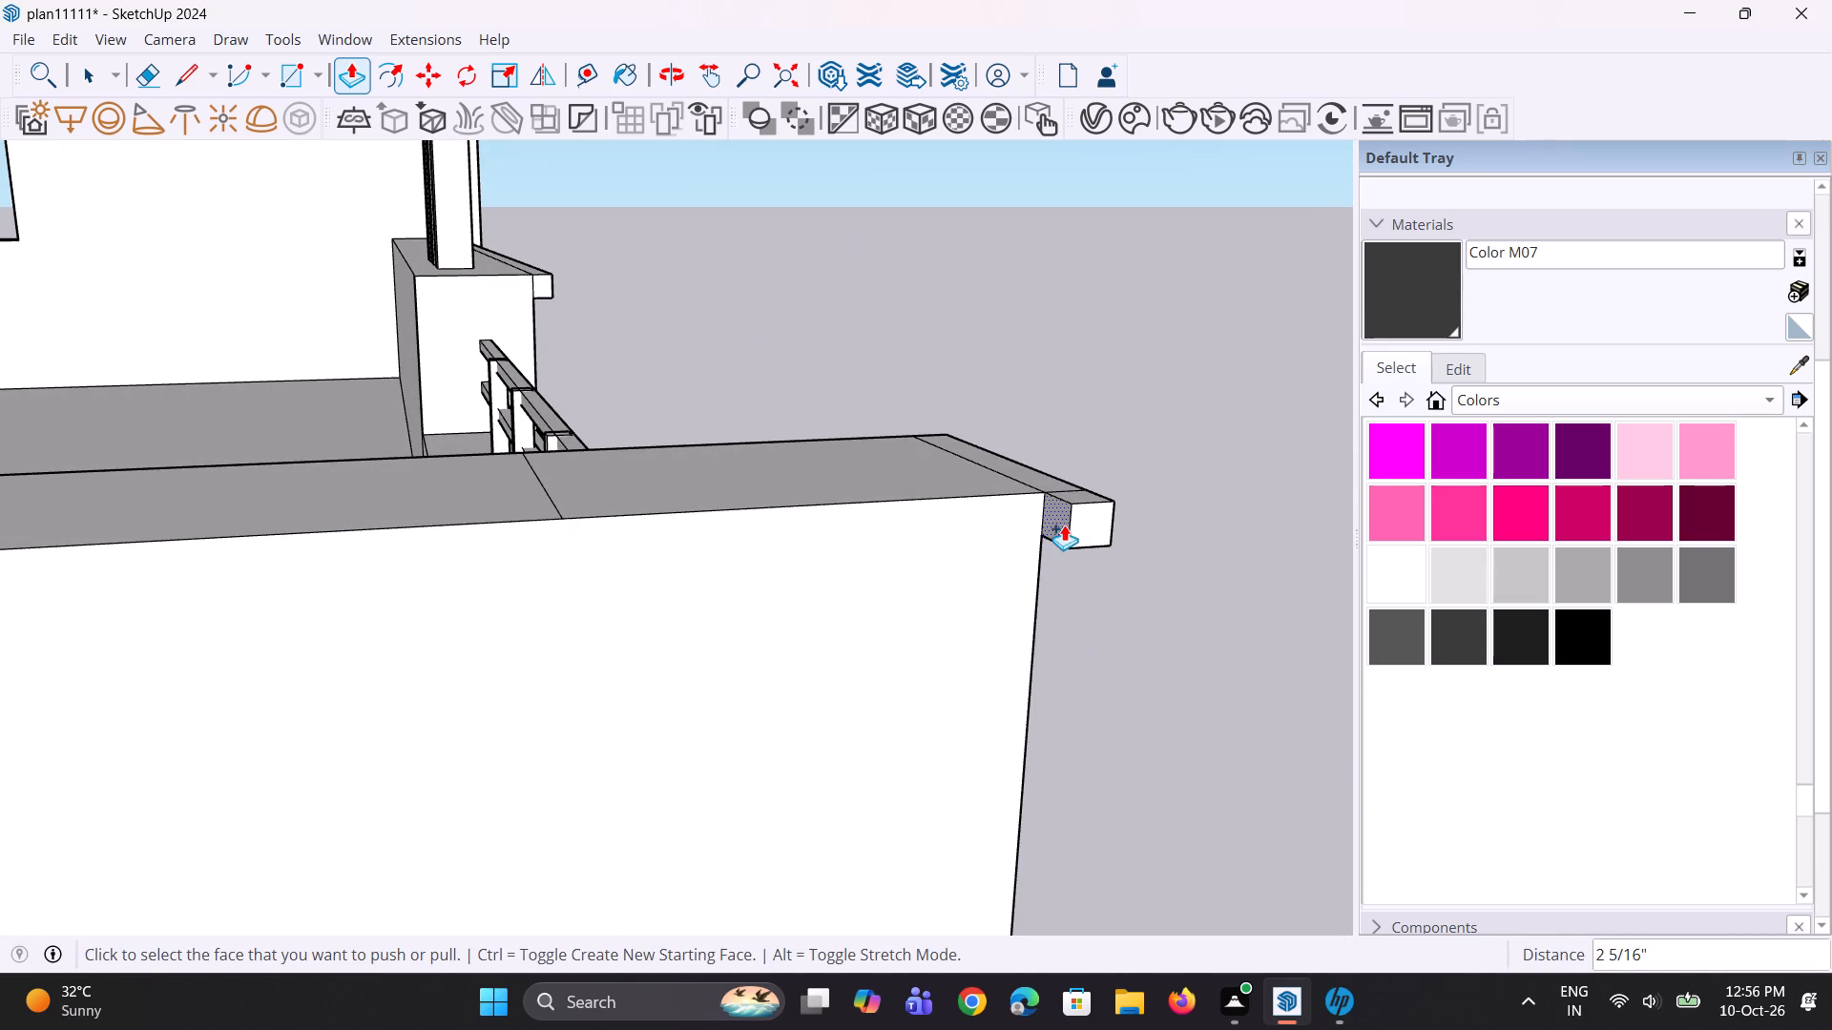
left_click(1064, 525)
scroll(991, 535, "down", 9)
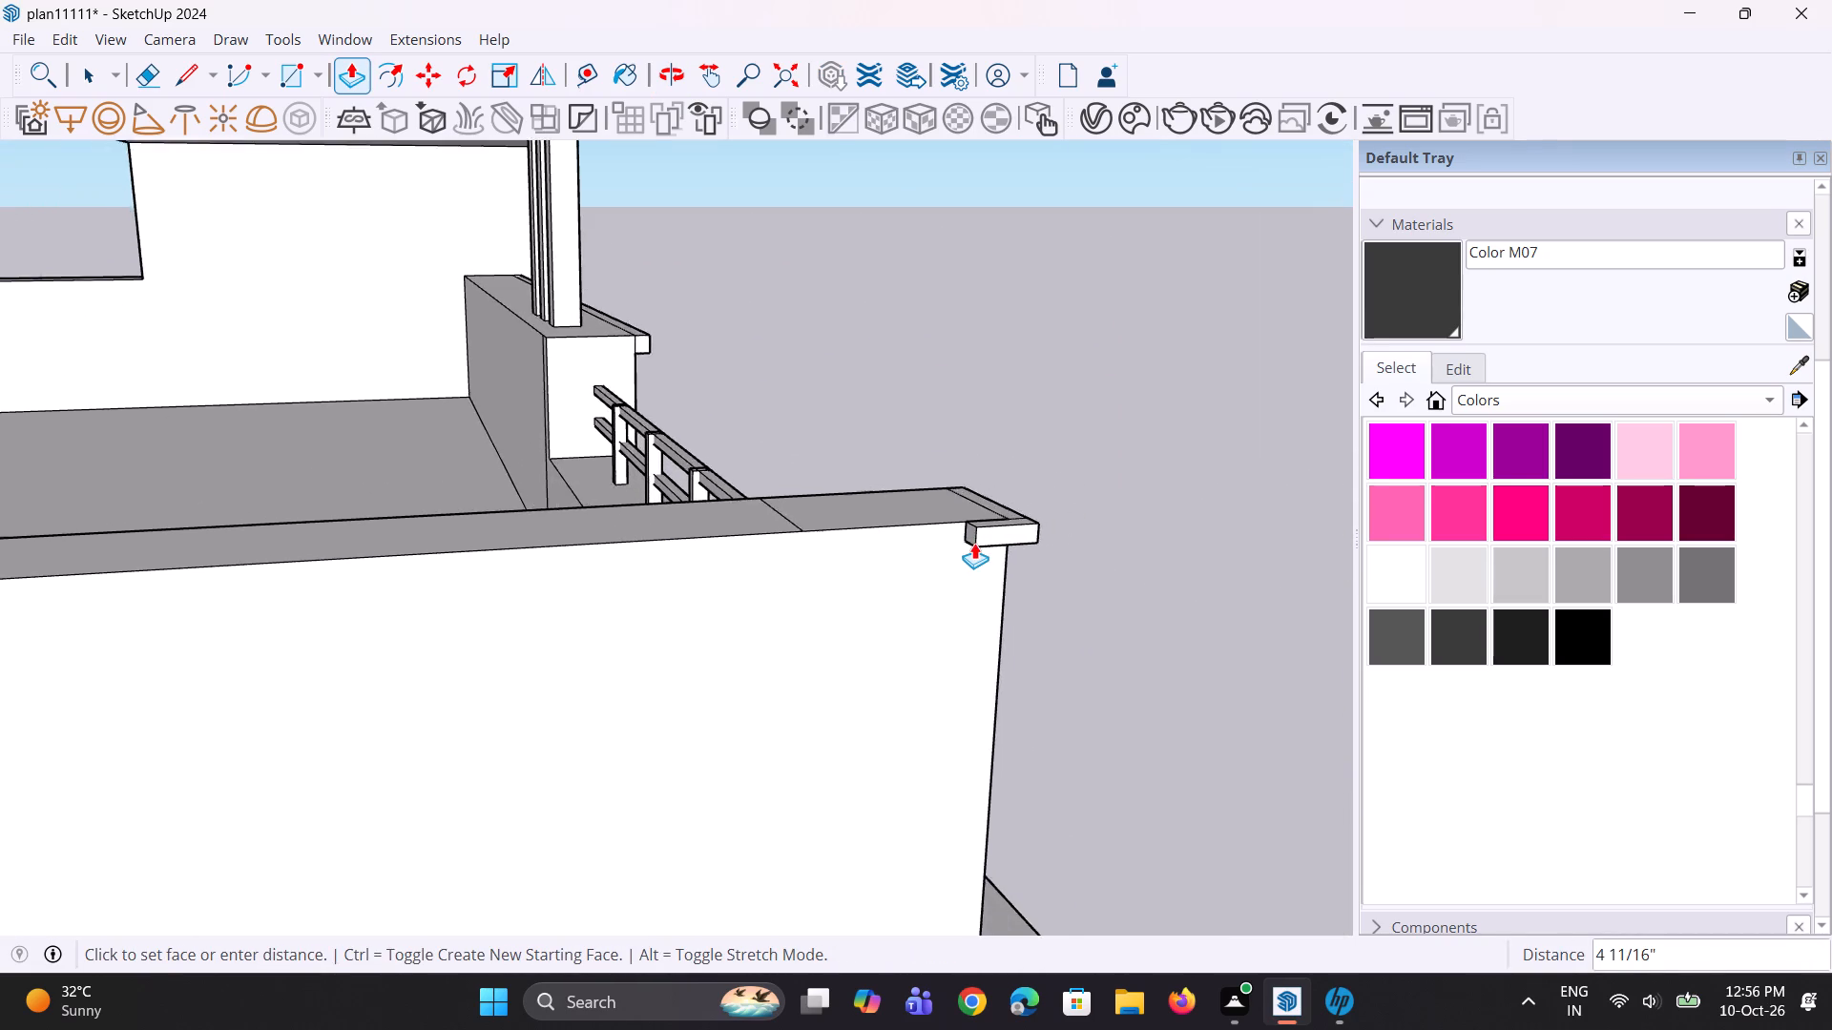
scroll(974, 543, "down", 16)
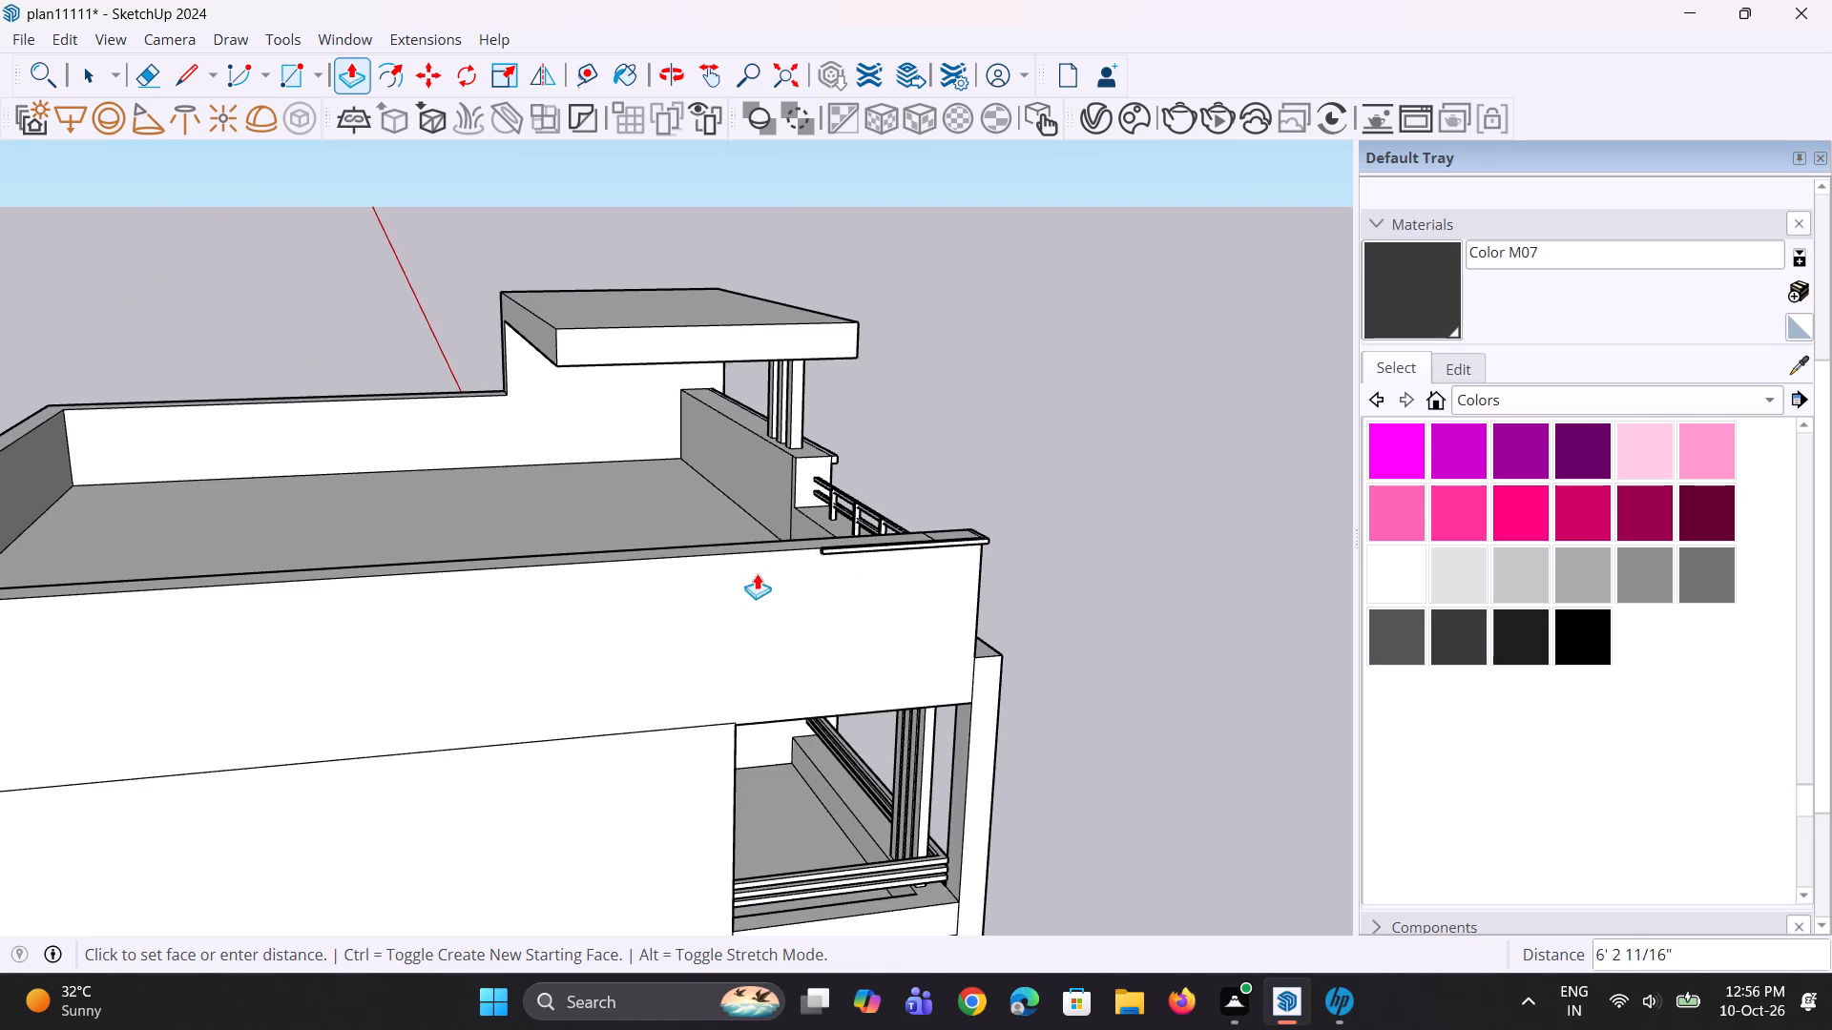
scroll(511, 581, "down", 8)
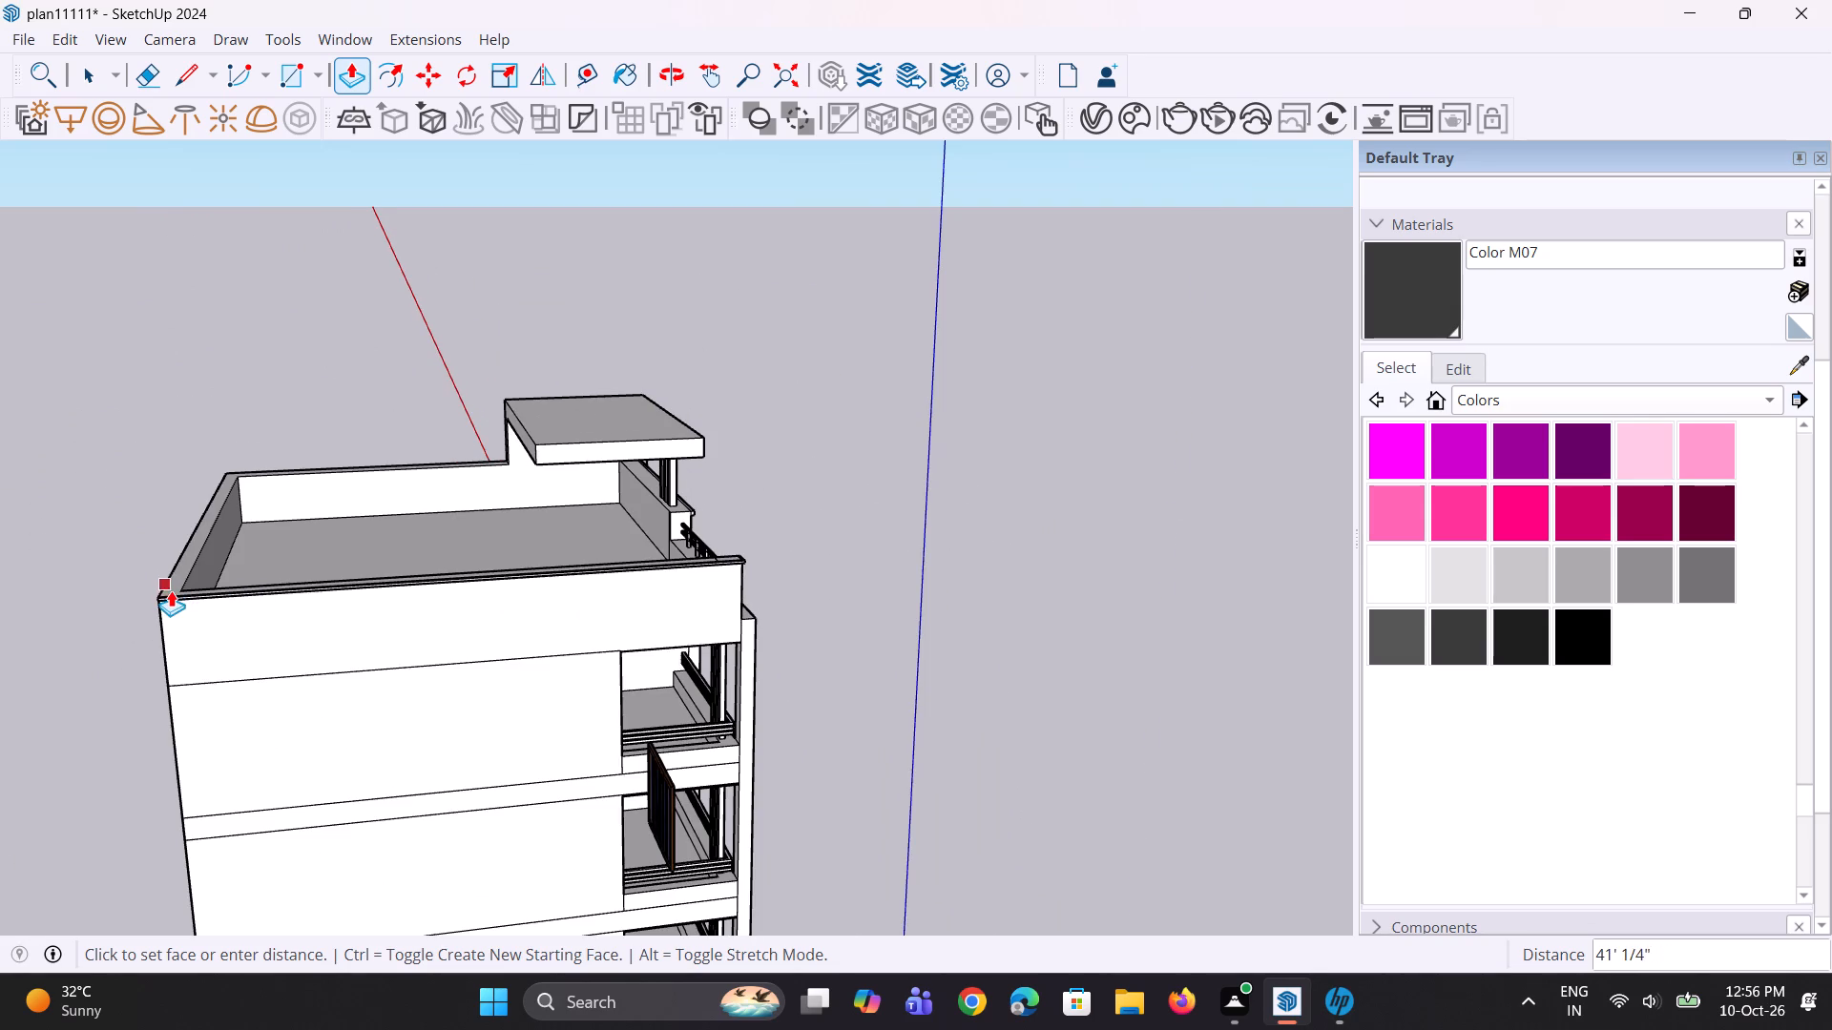
left_click(171, 590)
Extend the side coping's rear end by 9 5/16" to meet the parapet's back corner.
middle_click_drag(840, 678, 908, 646)
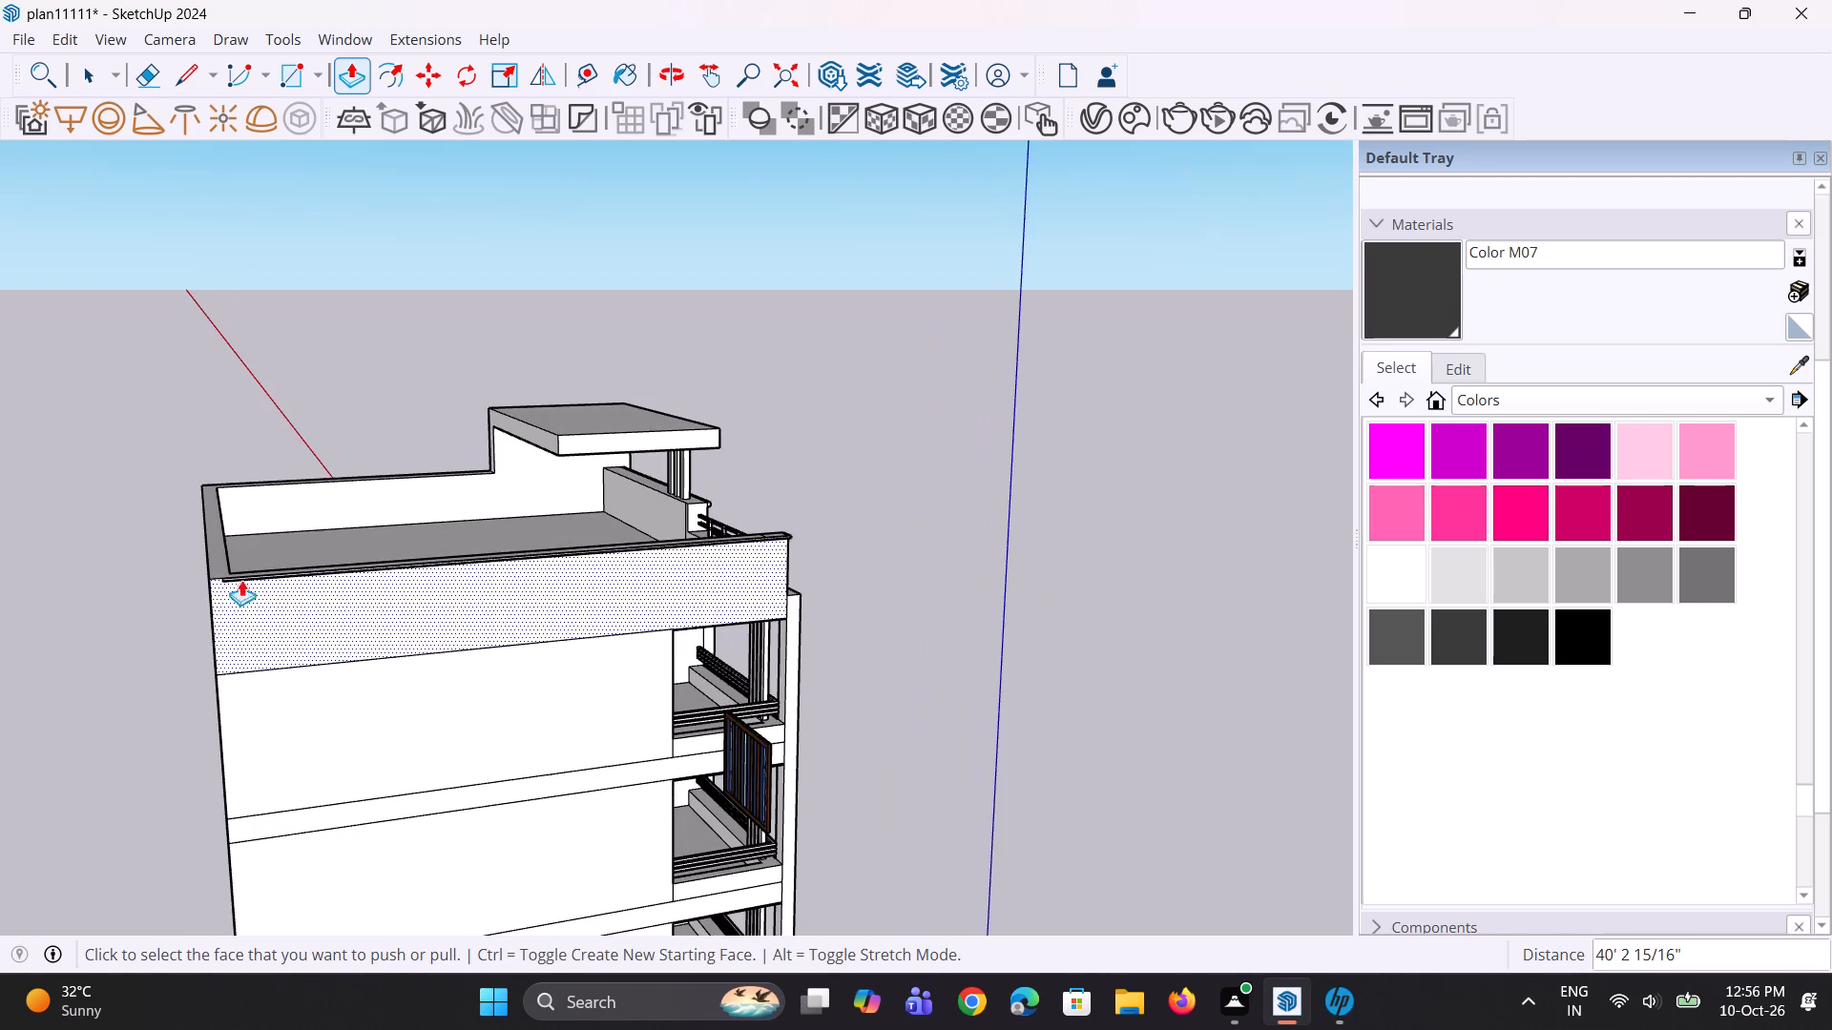
scroll(227, 572, "up", 13)
middle_click_drag(308, 607, 510, 588)
scroll(578, 574, "up", 1)
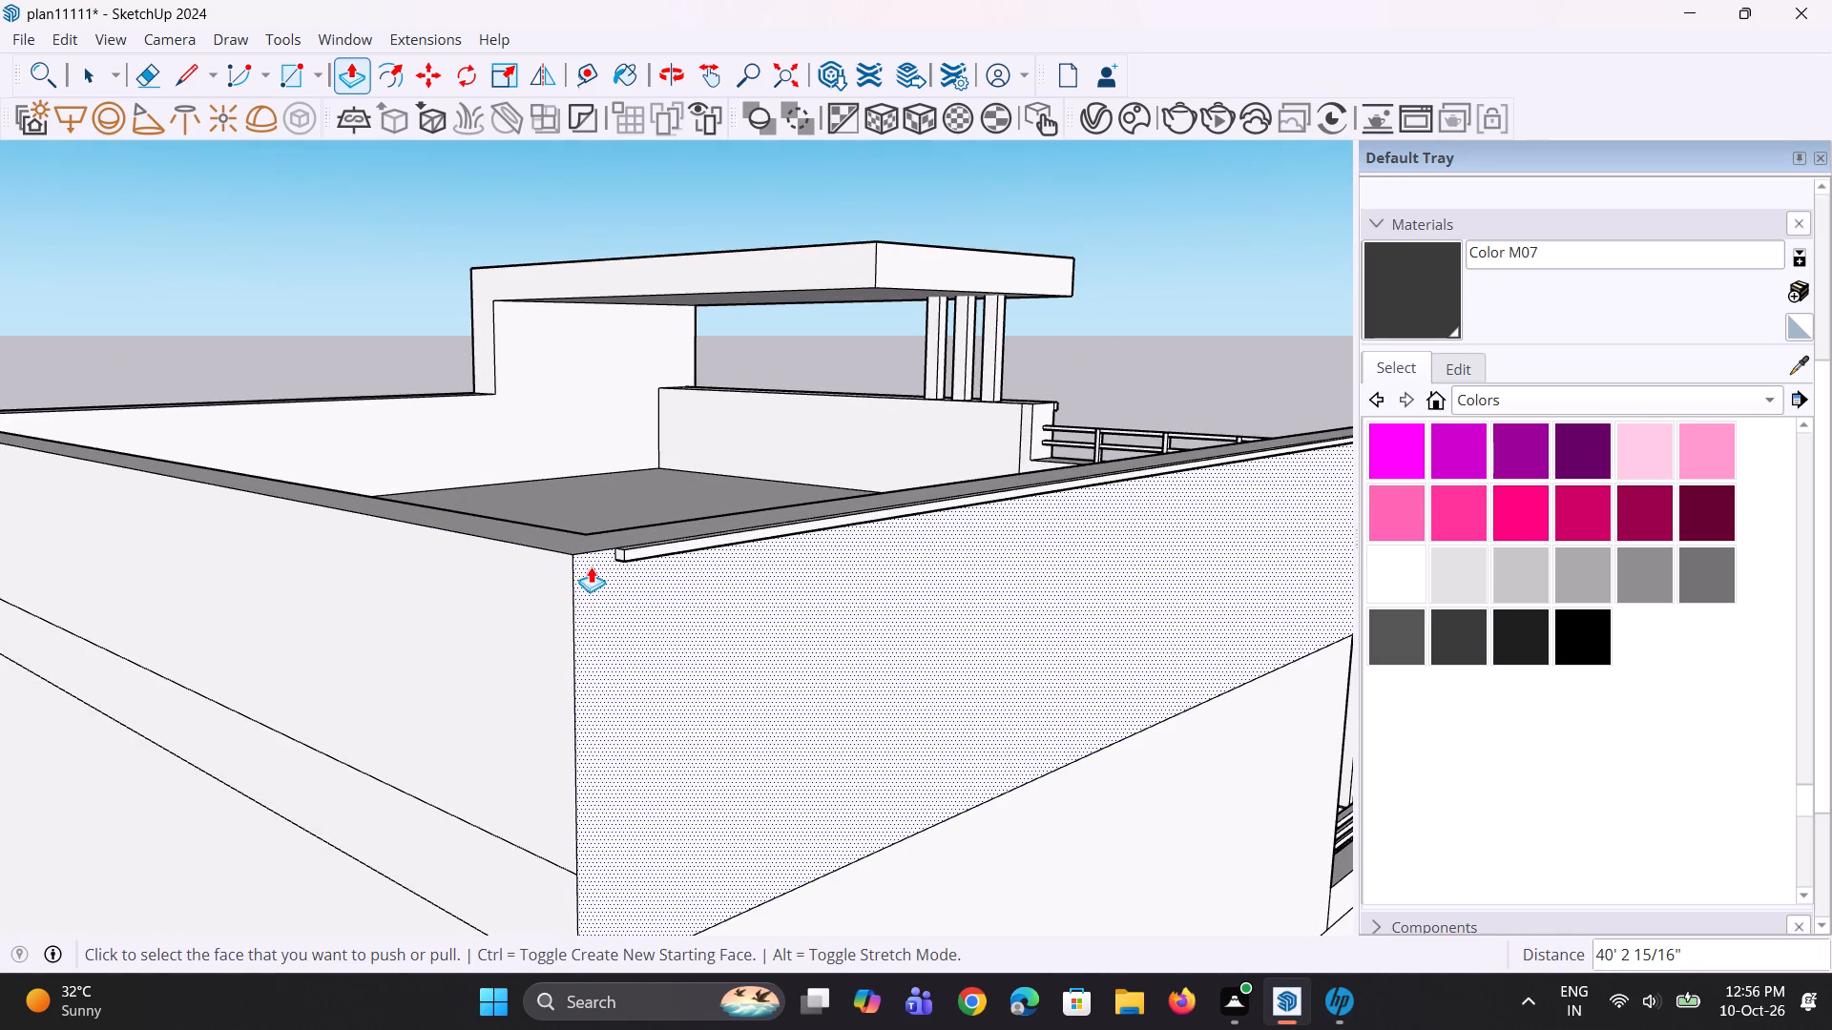
scroll(614, 549, "up", 6)
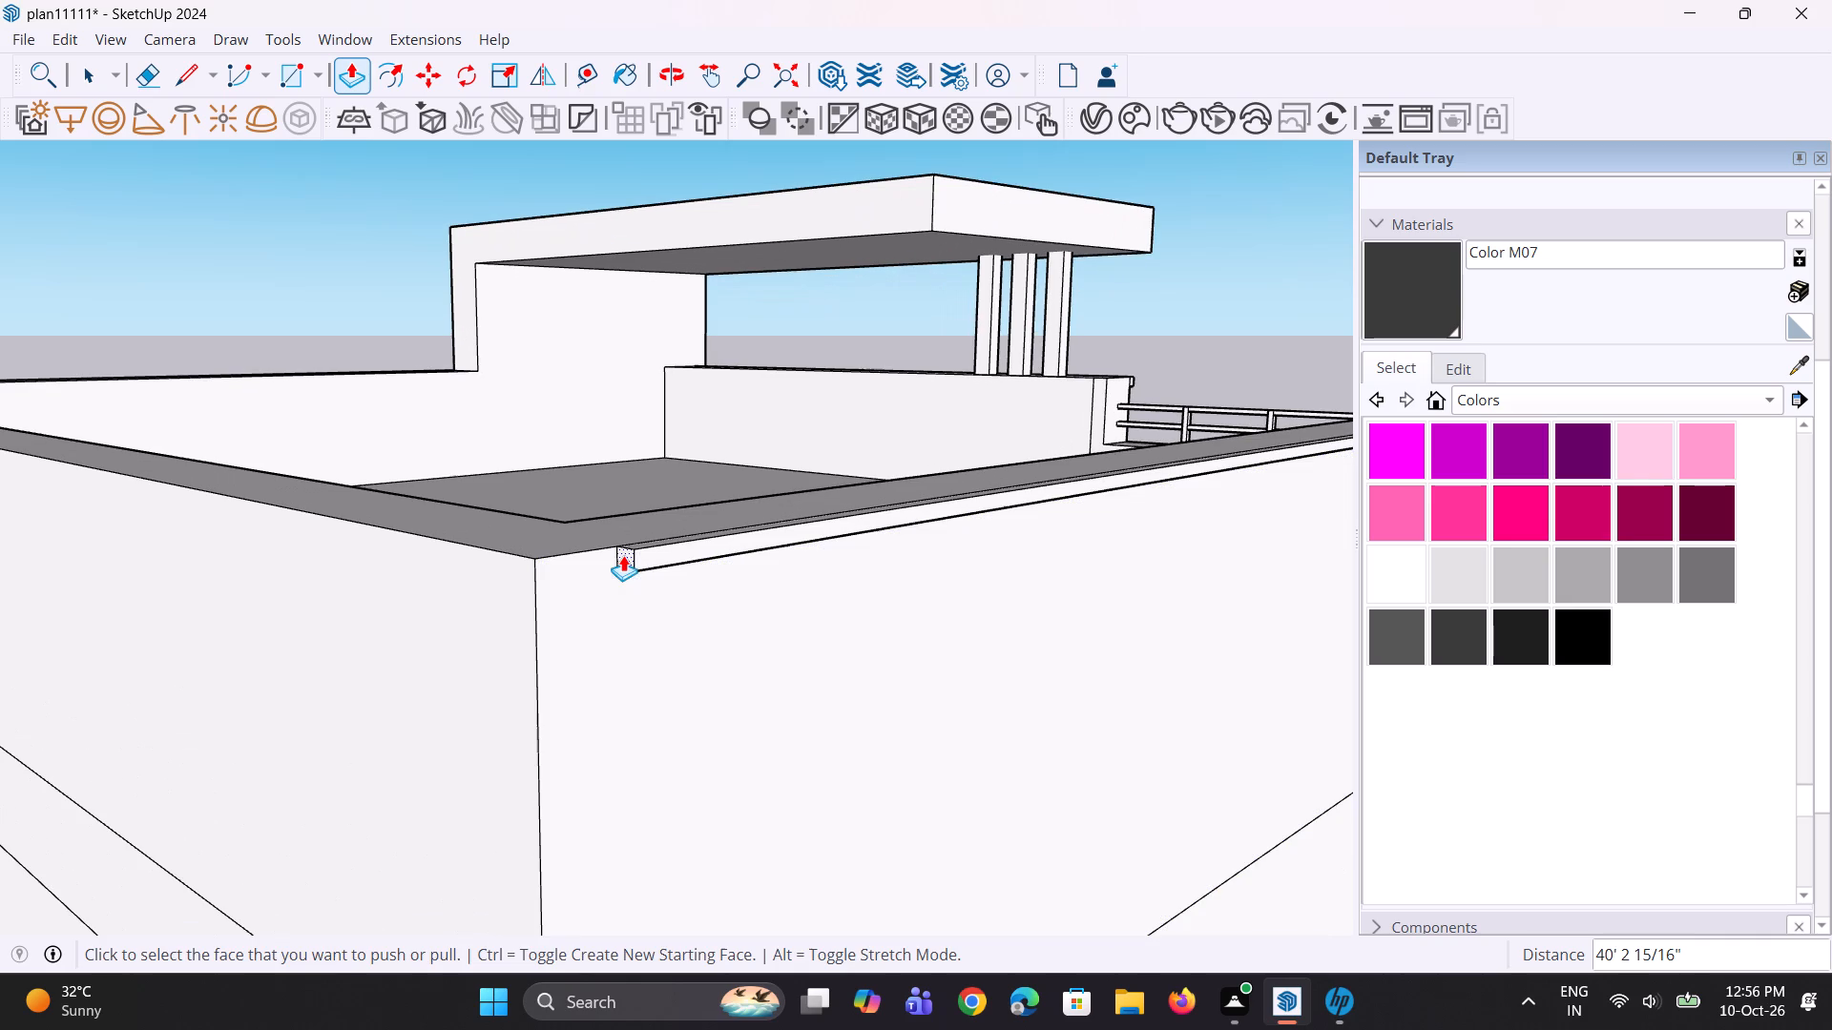
left_click(632, 559)
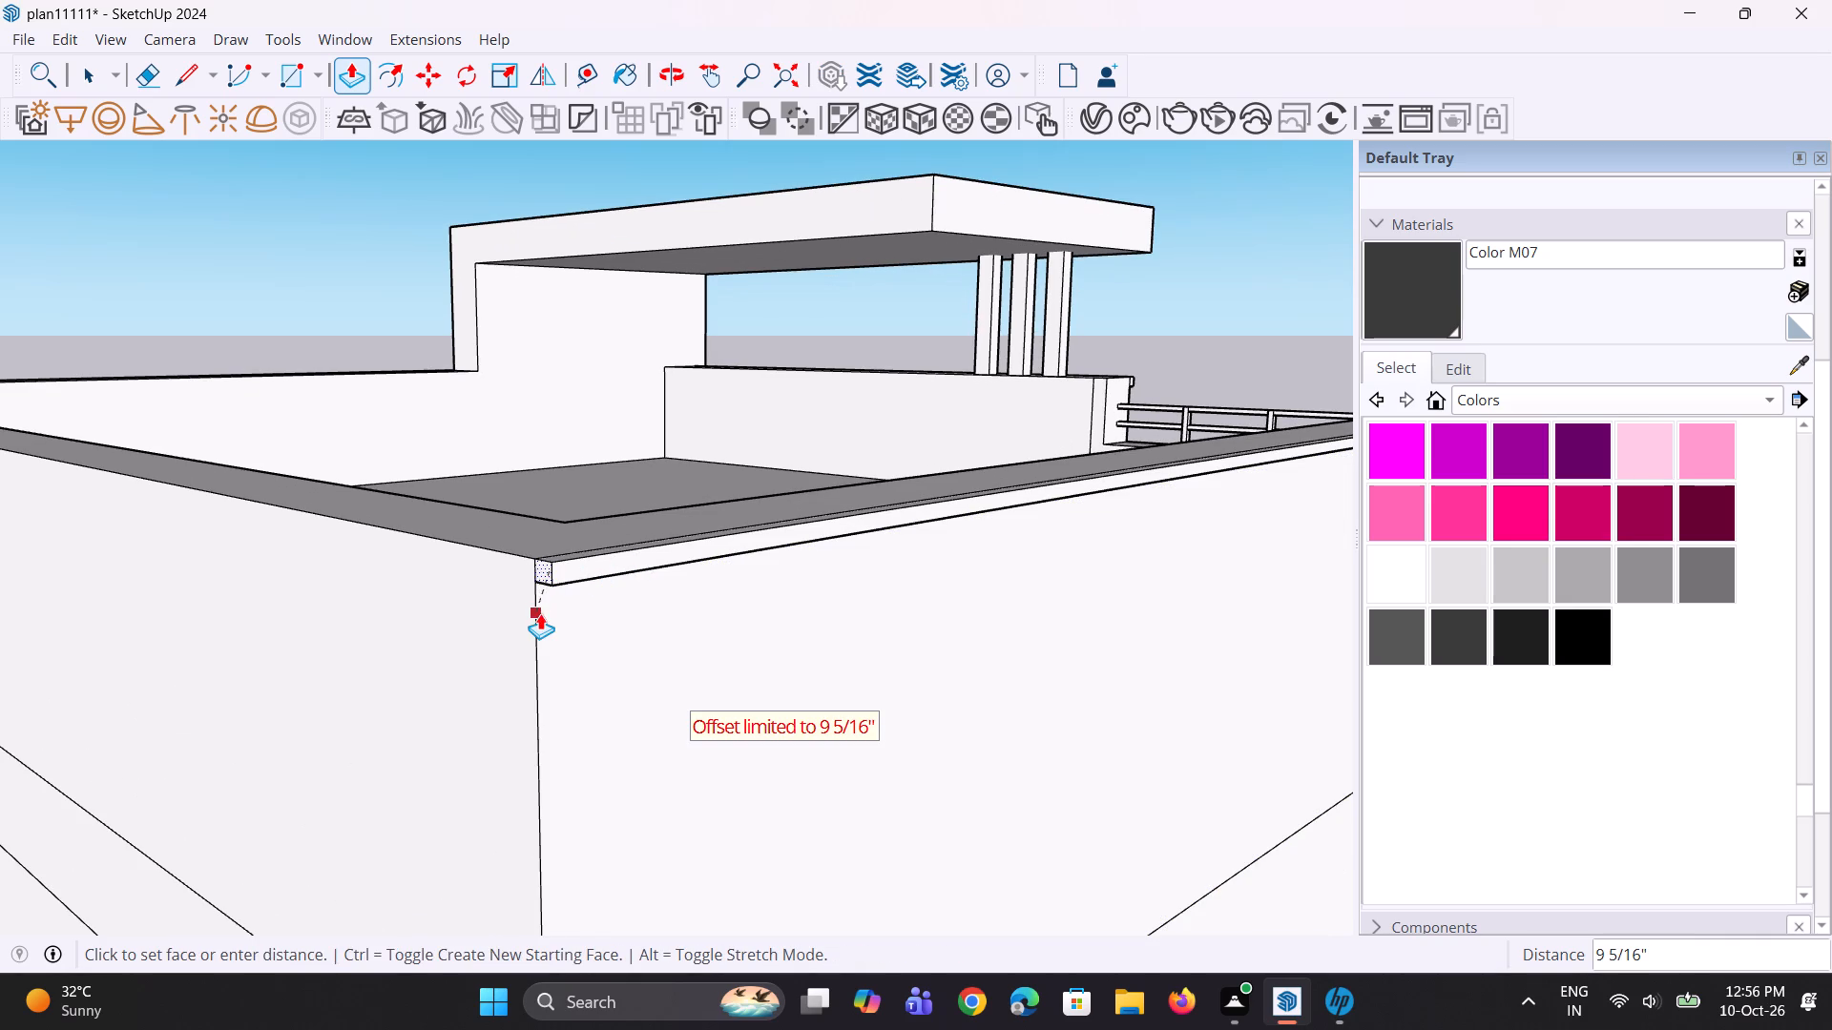
left_click(540, 613)
Erase the seam edges on the front and top of the coping at the post's outer front corner.
scroll(538, 614, "down", 8)
middle_click_drag(853, 583, 359, 623)
scroll(412, 579, "down", 5)
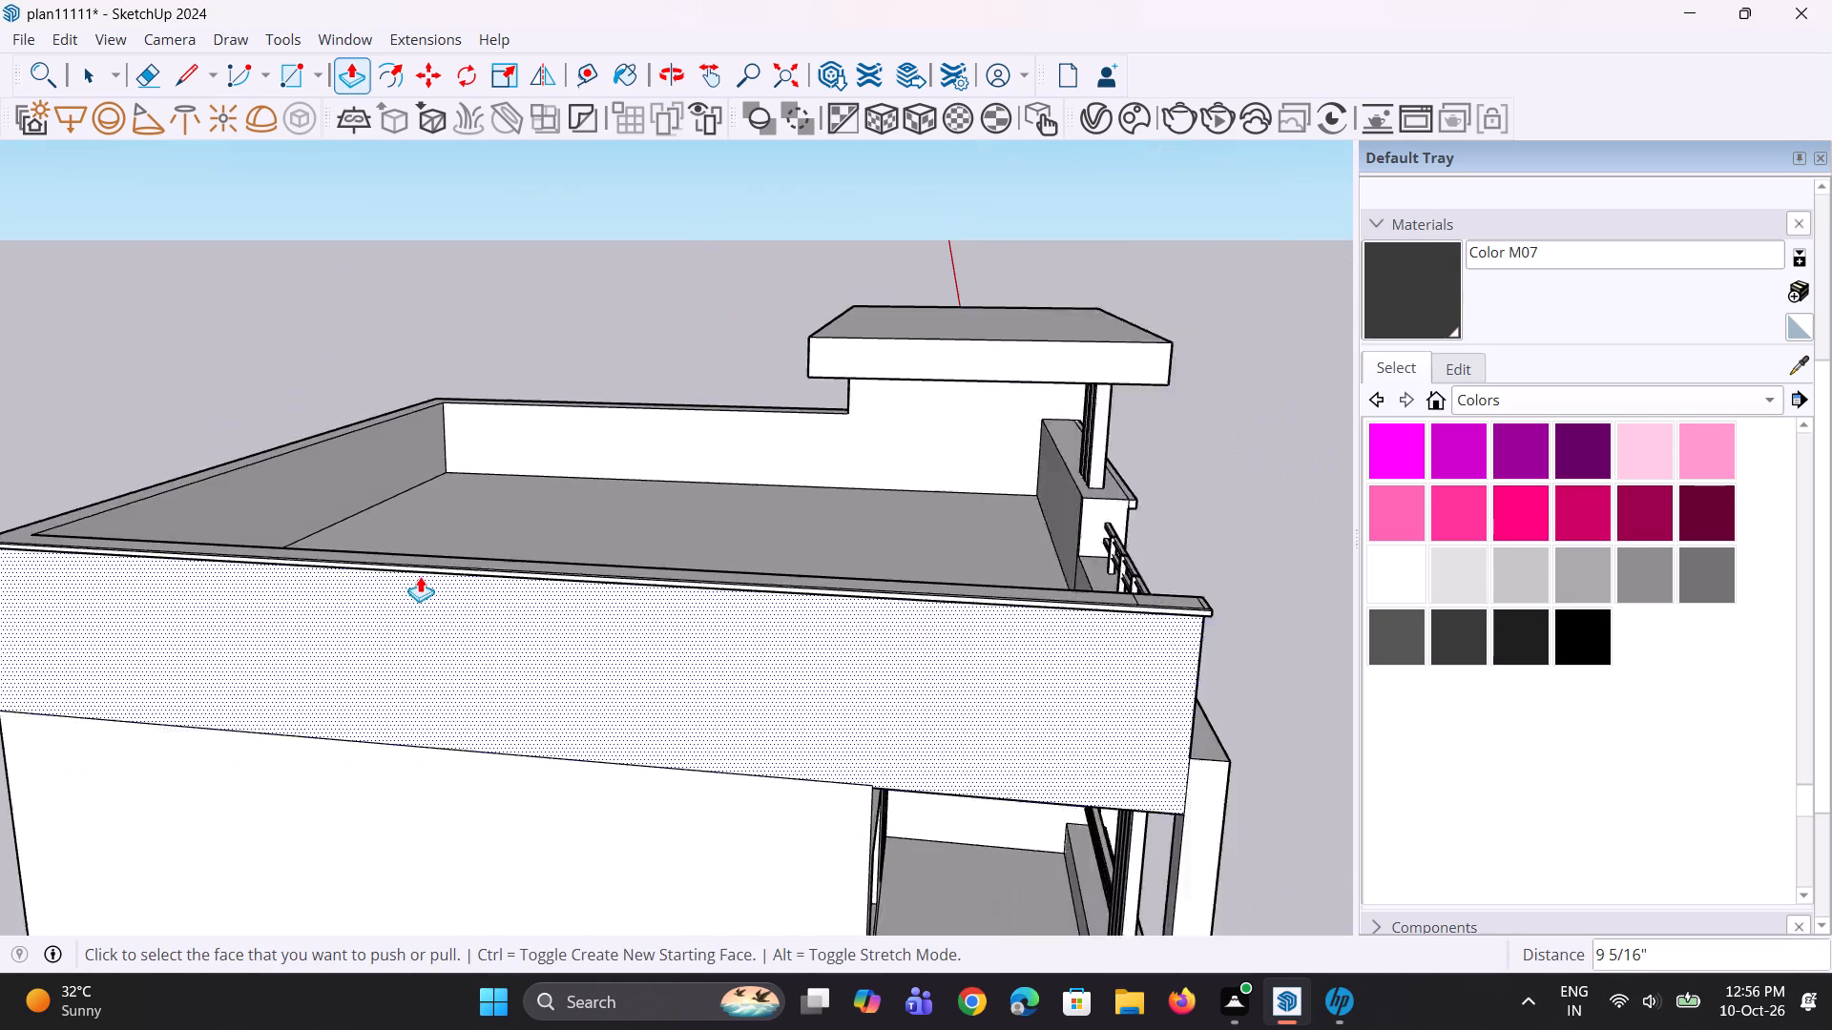
middle_click_drag(790, 563, 0, 550)
scroll(14, 452, "up", 9)
middle_click_drag(98, 493, 114, 537)
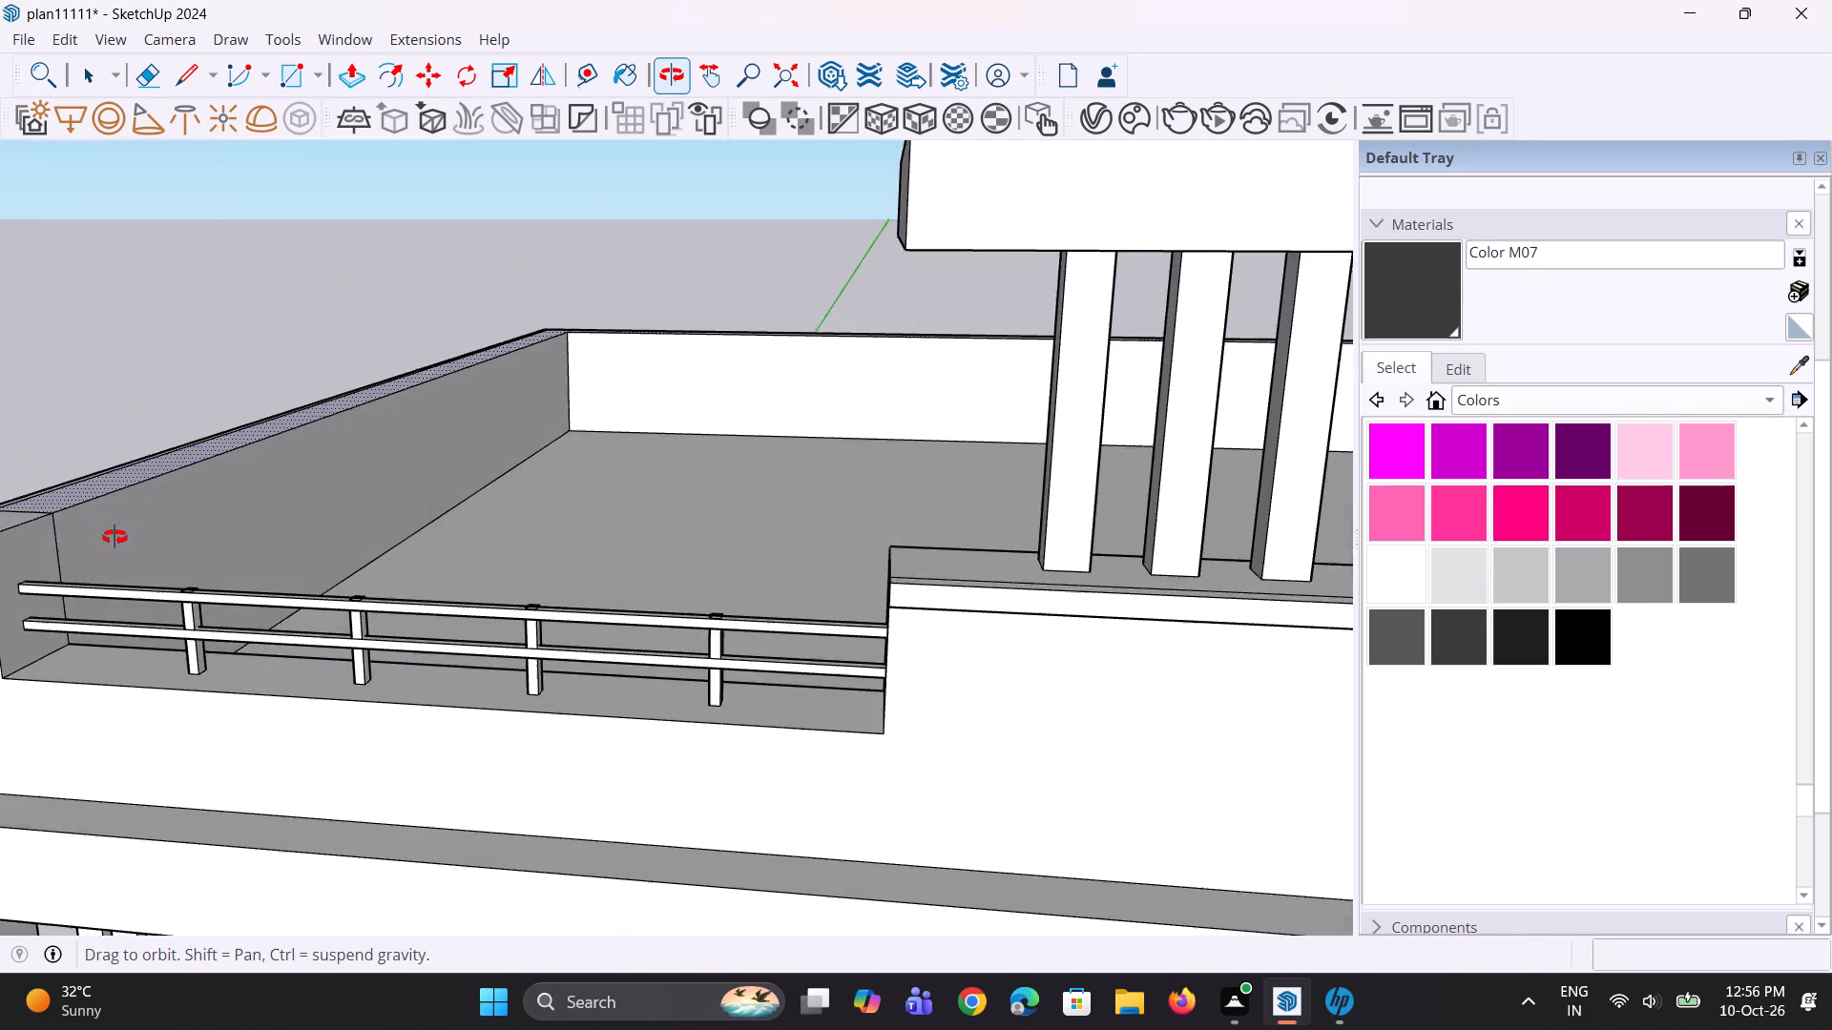
middle_click_drag(114, 537, 116, 542)
scroll(140, 532, "down", 7)
scroll(163, 516, "up", 7)
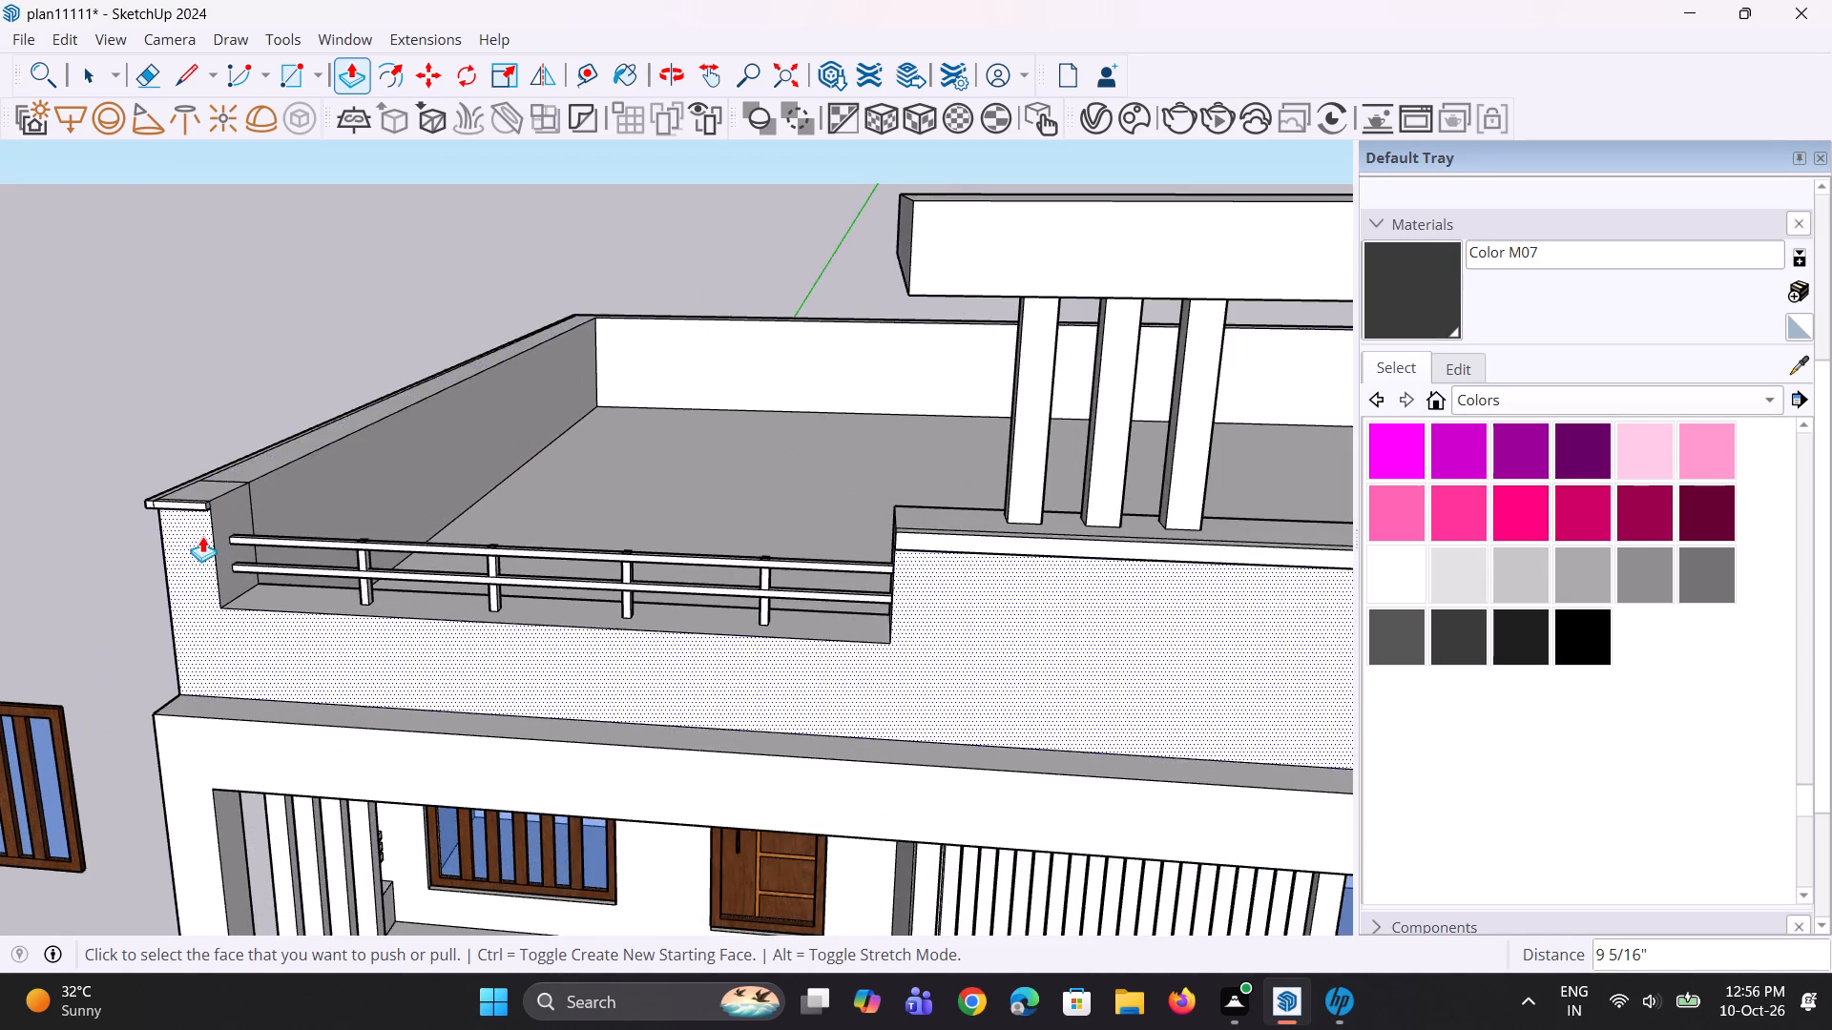
middle_click_drag(198, 542, 119, 598)
scroll(212, 487, "up", 7)
middle_click_drag(221, 500, 184, 575)
scroll(205, 561, "up", 2)
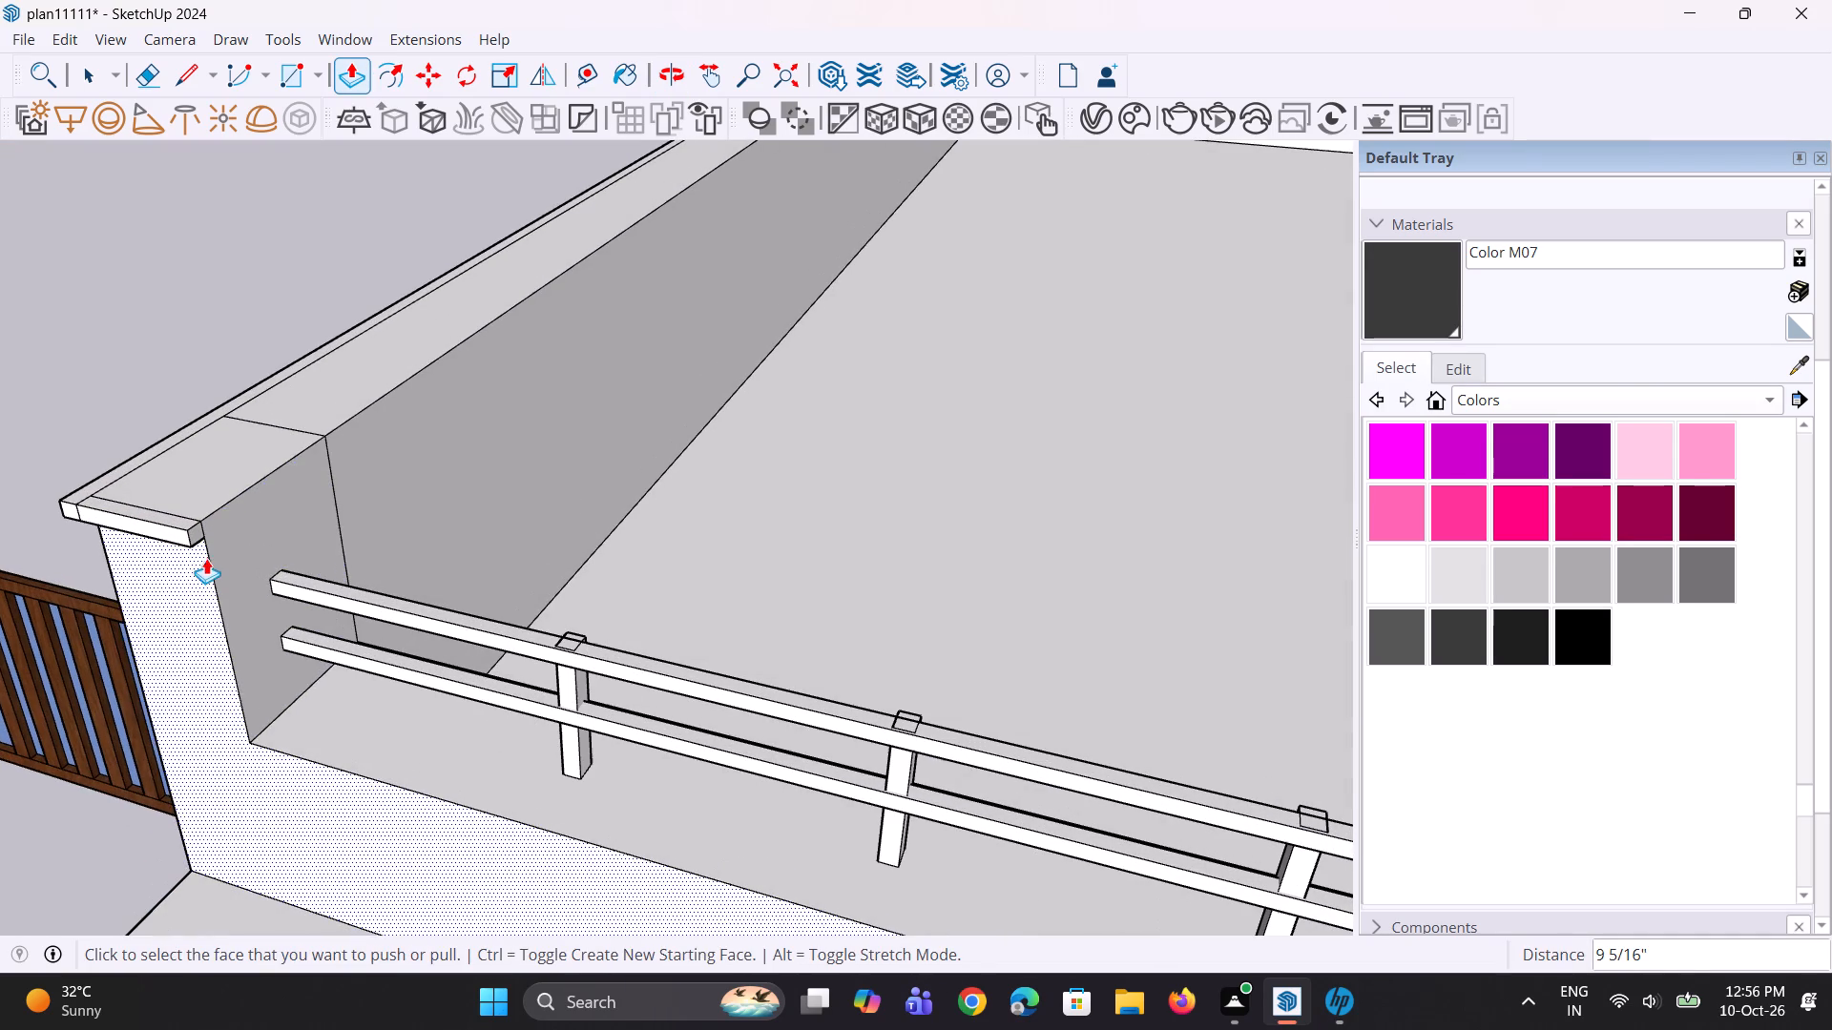
scroll(57, 512, "up", 2)
key("e")
scroll(68, 505, "up", 3)
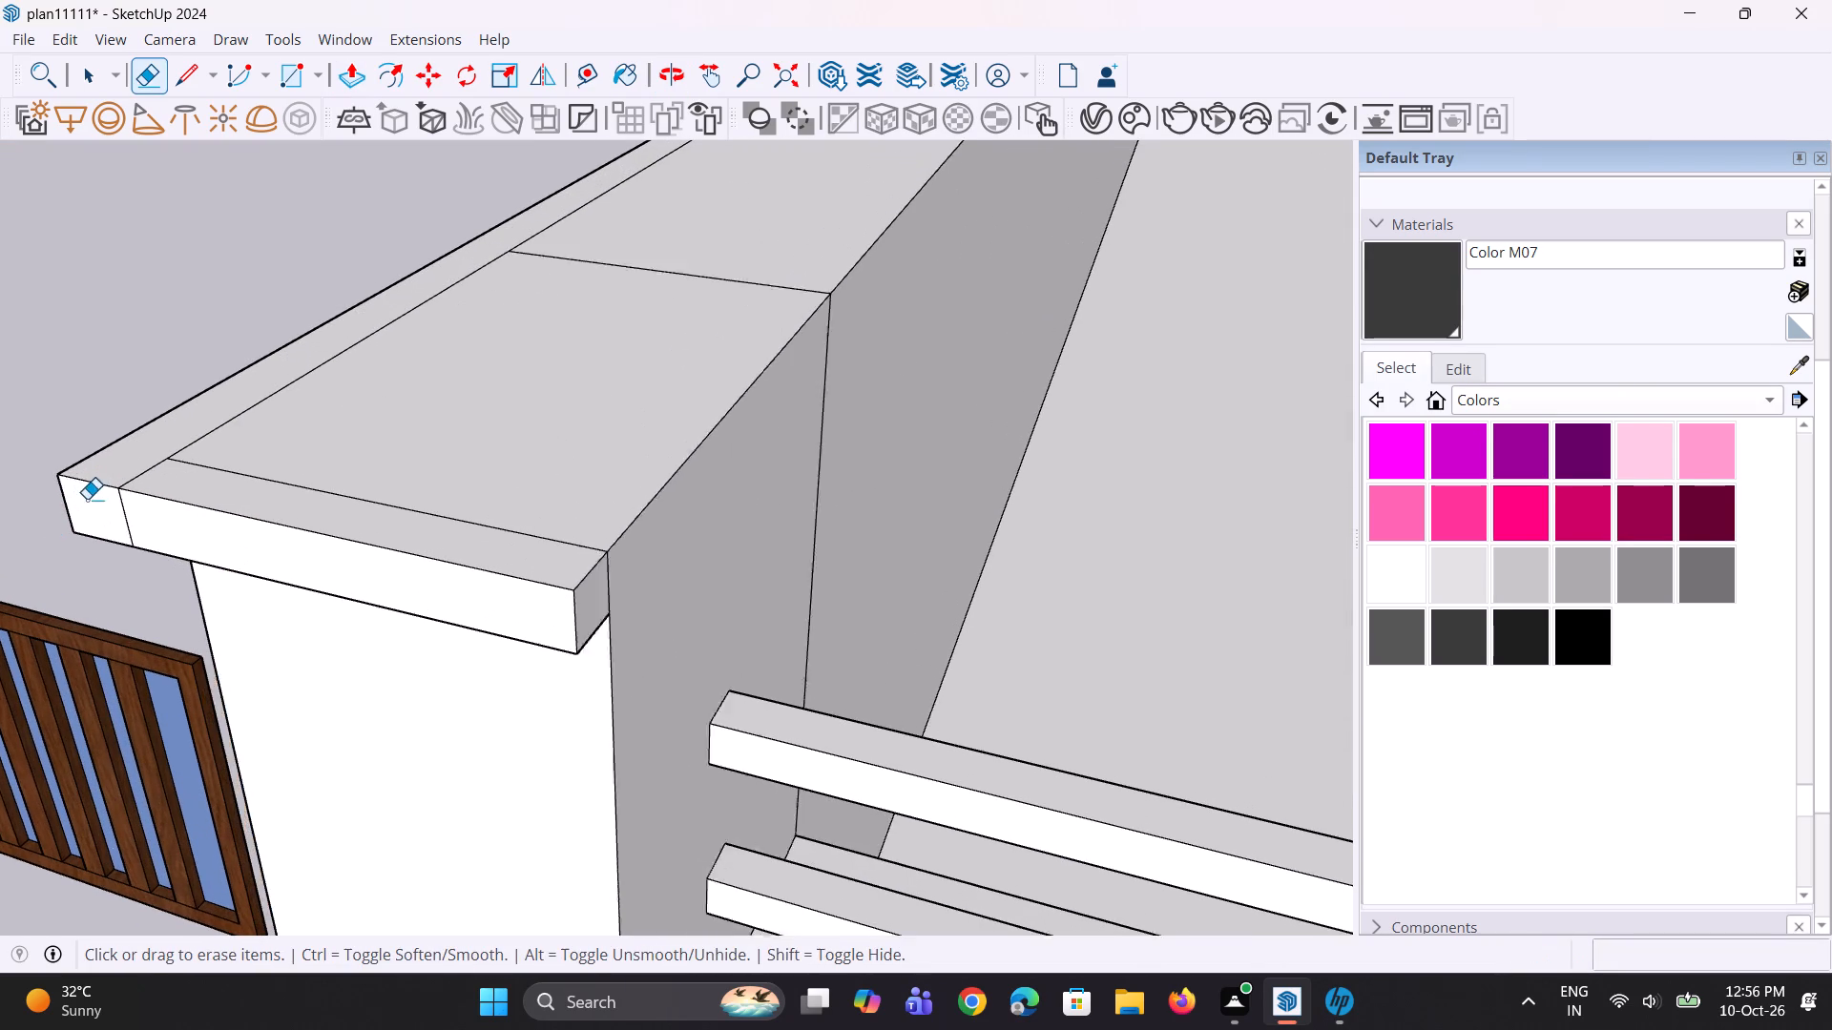
scroll(87, 499, "up", 1)
left_click(124, 519)
left_click(132, 519)
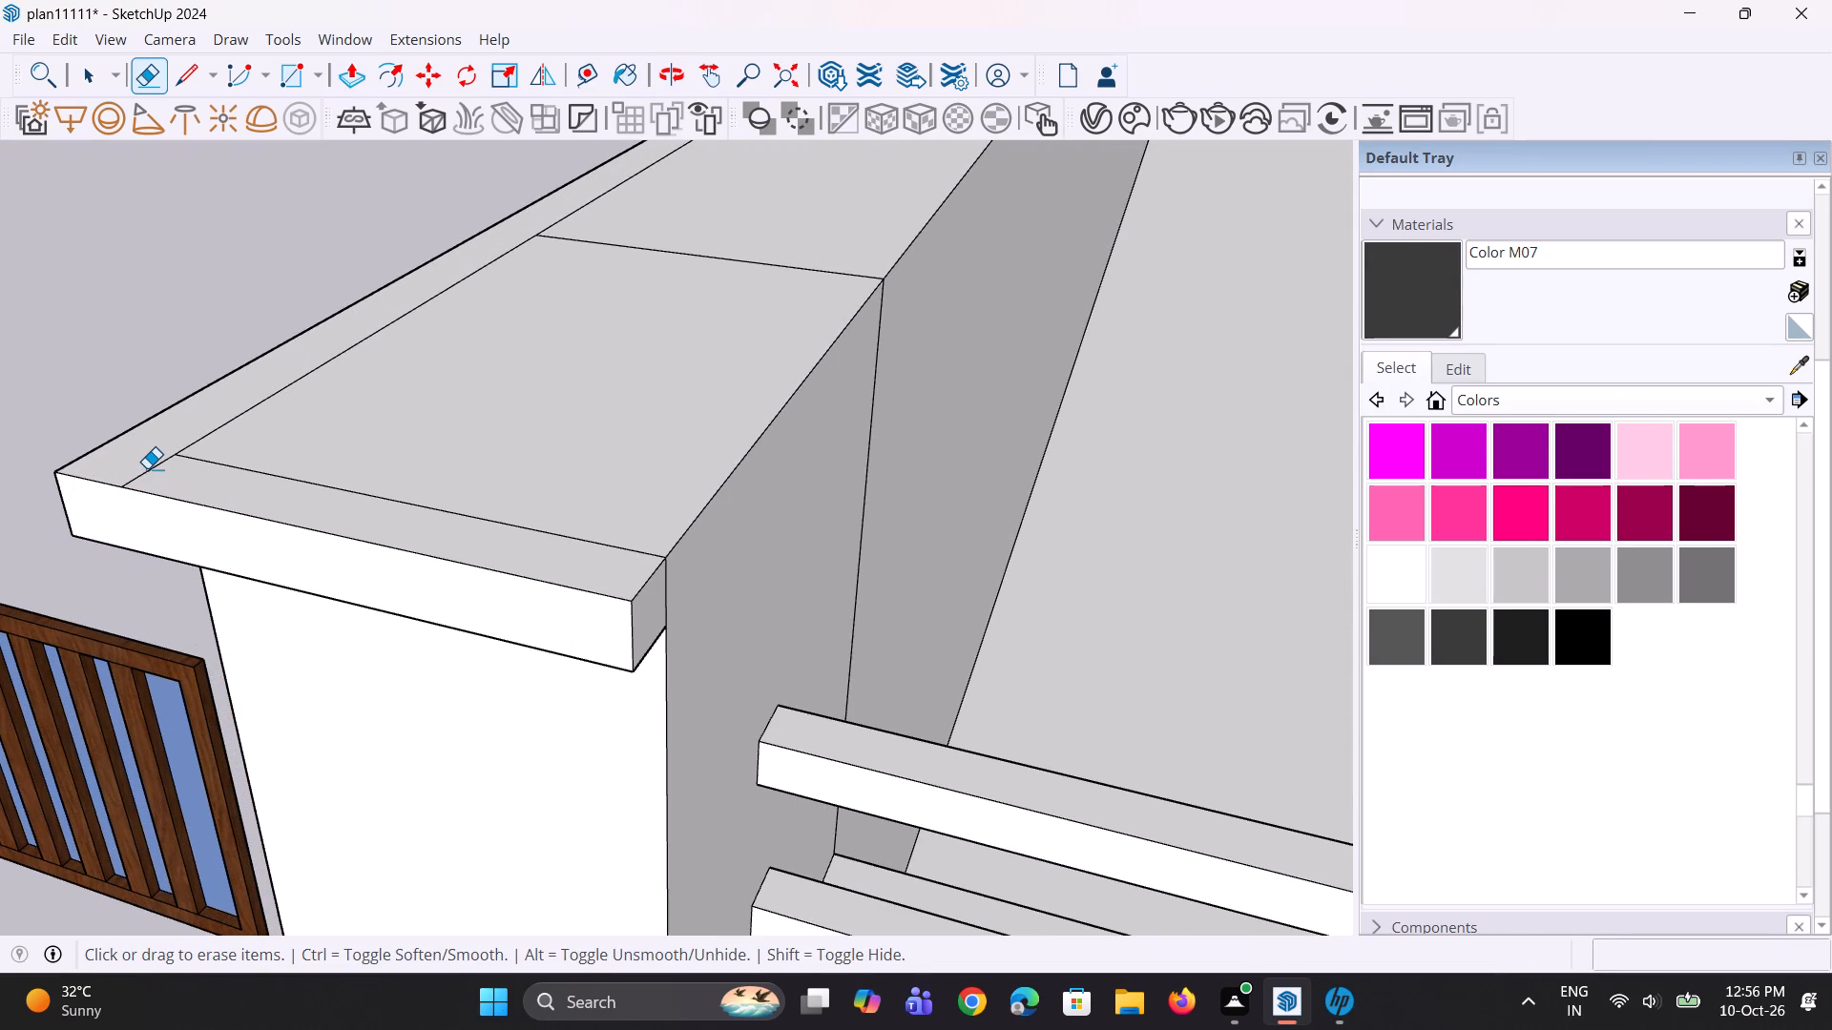
left_click(147, 468)
Push/Pull the front coping's inner end about 1 9/16" past the post, on the railing side.
middle_click_drag(330, 513, 26, 550)
key("p")
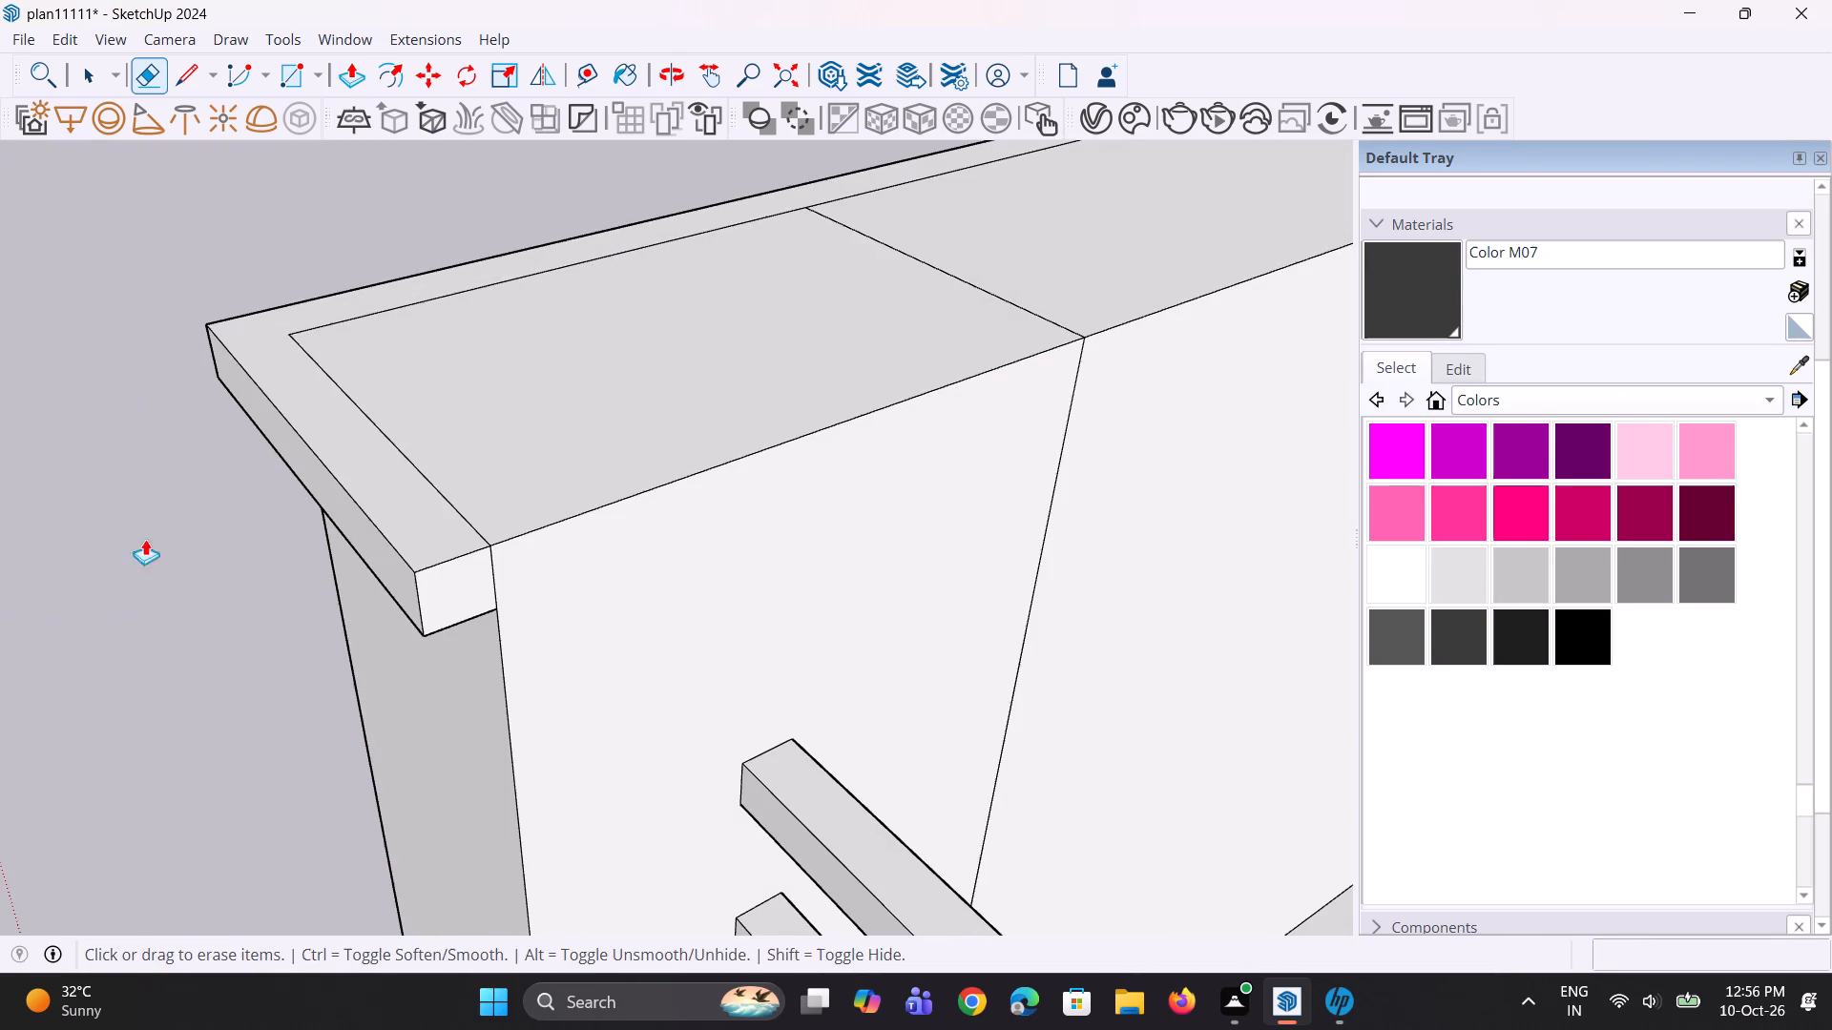
left_click(473, 585)
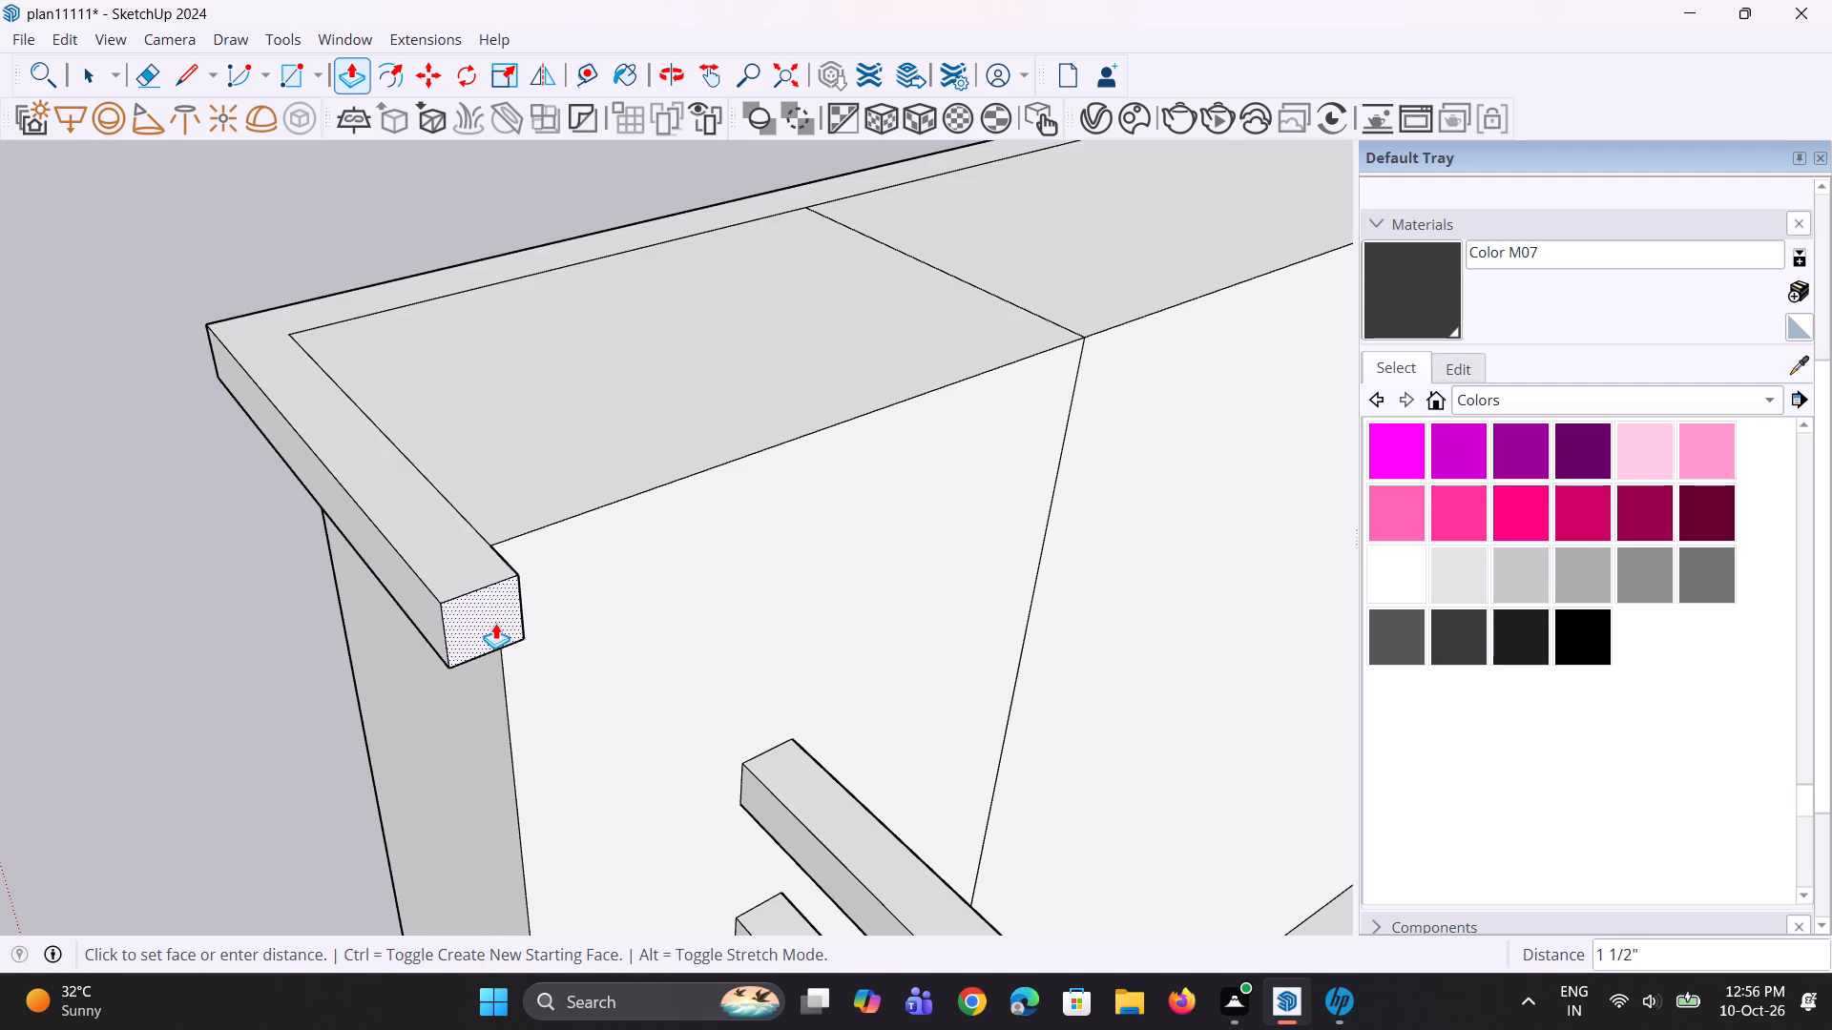
left_click(495, 623)
Extend the coping's inner overhang along the inside of the side parapet to the rear wall, about 39' 9 1/8".
middle_click_drag(646, 626, 226, 669)
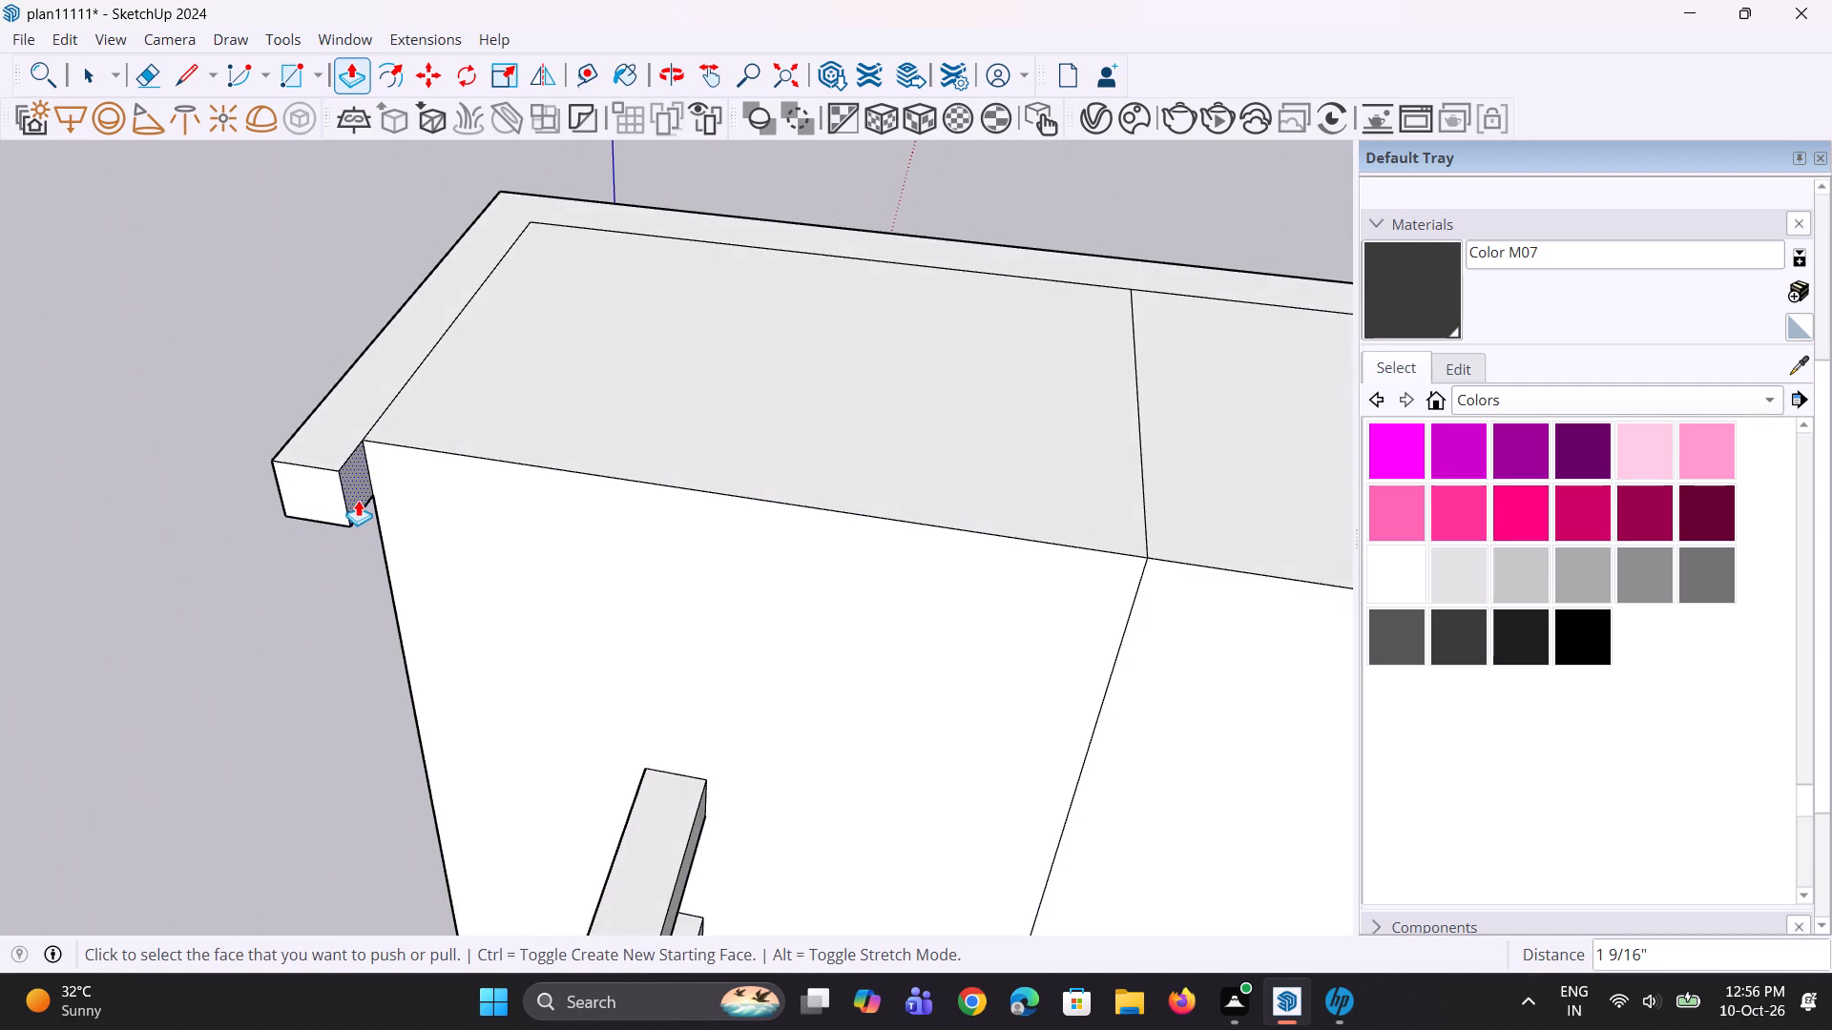
left_click(358, 500)
scroll(437, 502, "down", 11)
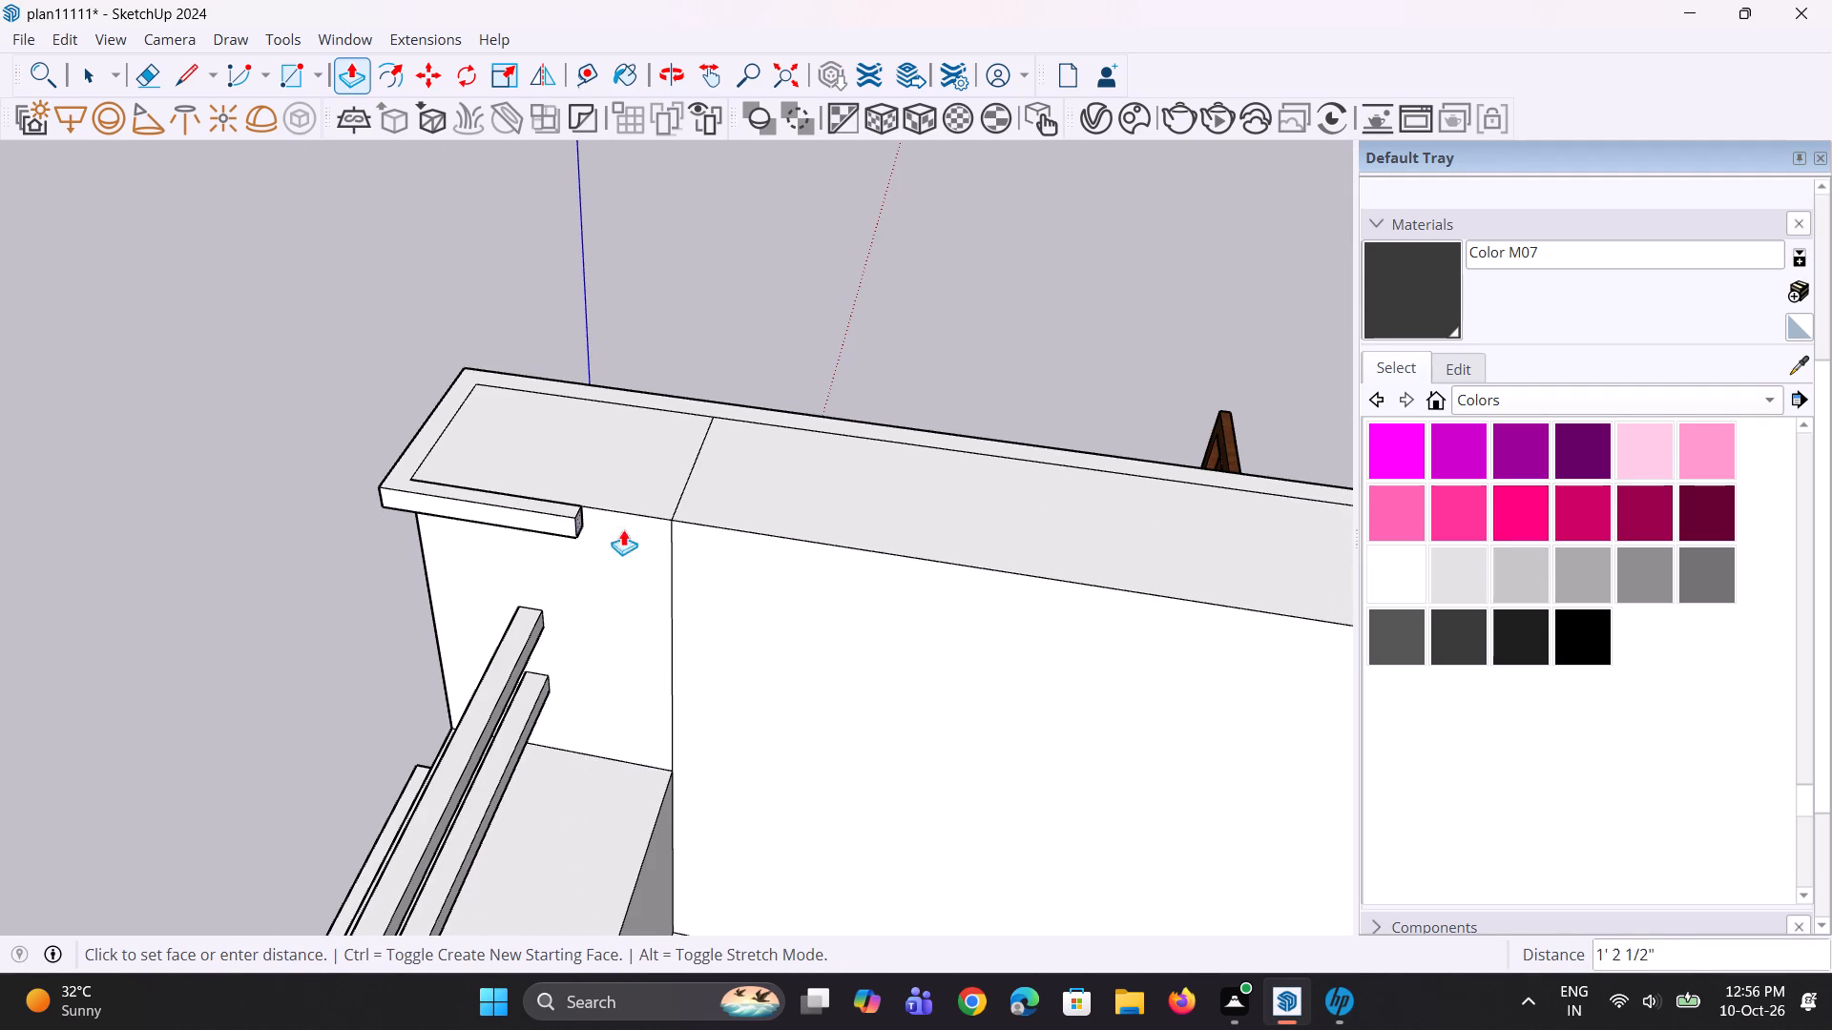
scroll(699, 567, "down", 13)
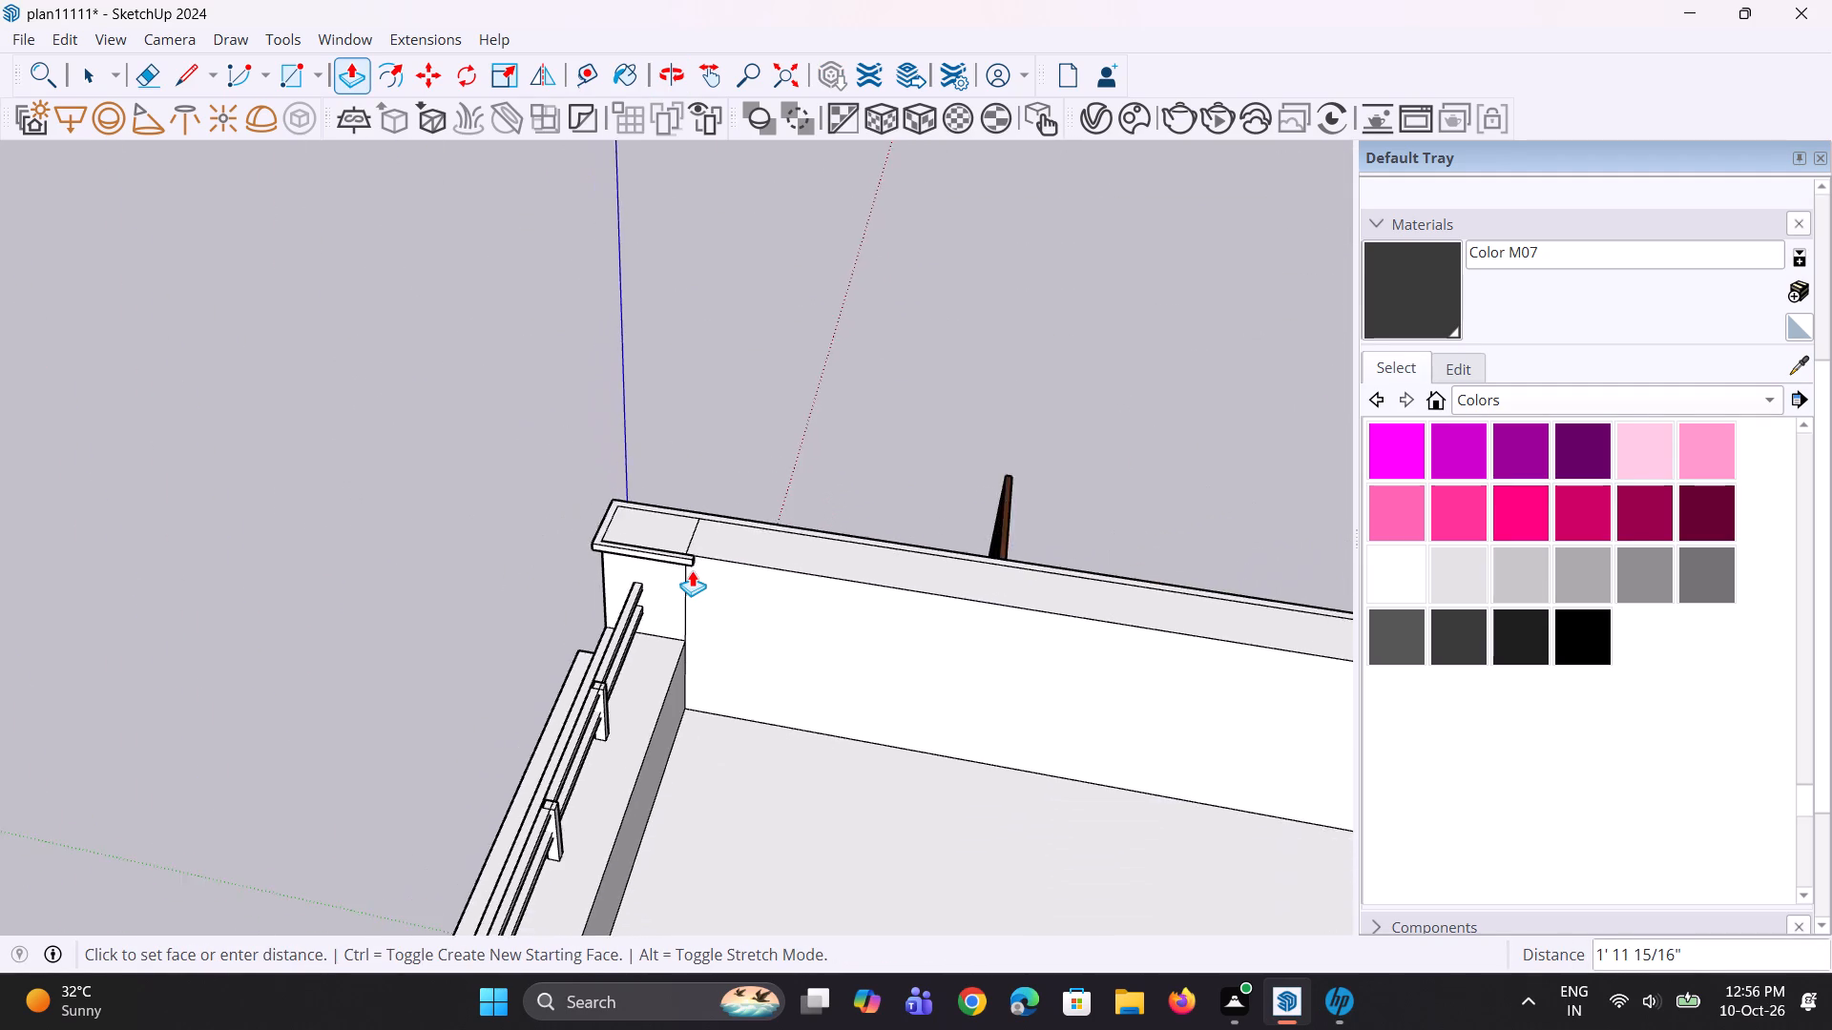
scroll(692, 570, "down", 14)
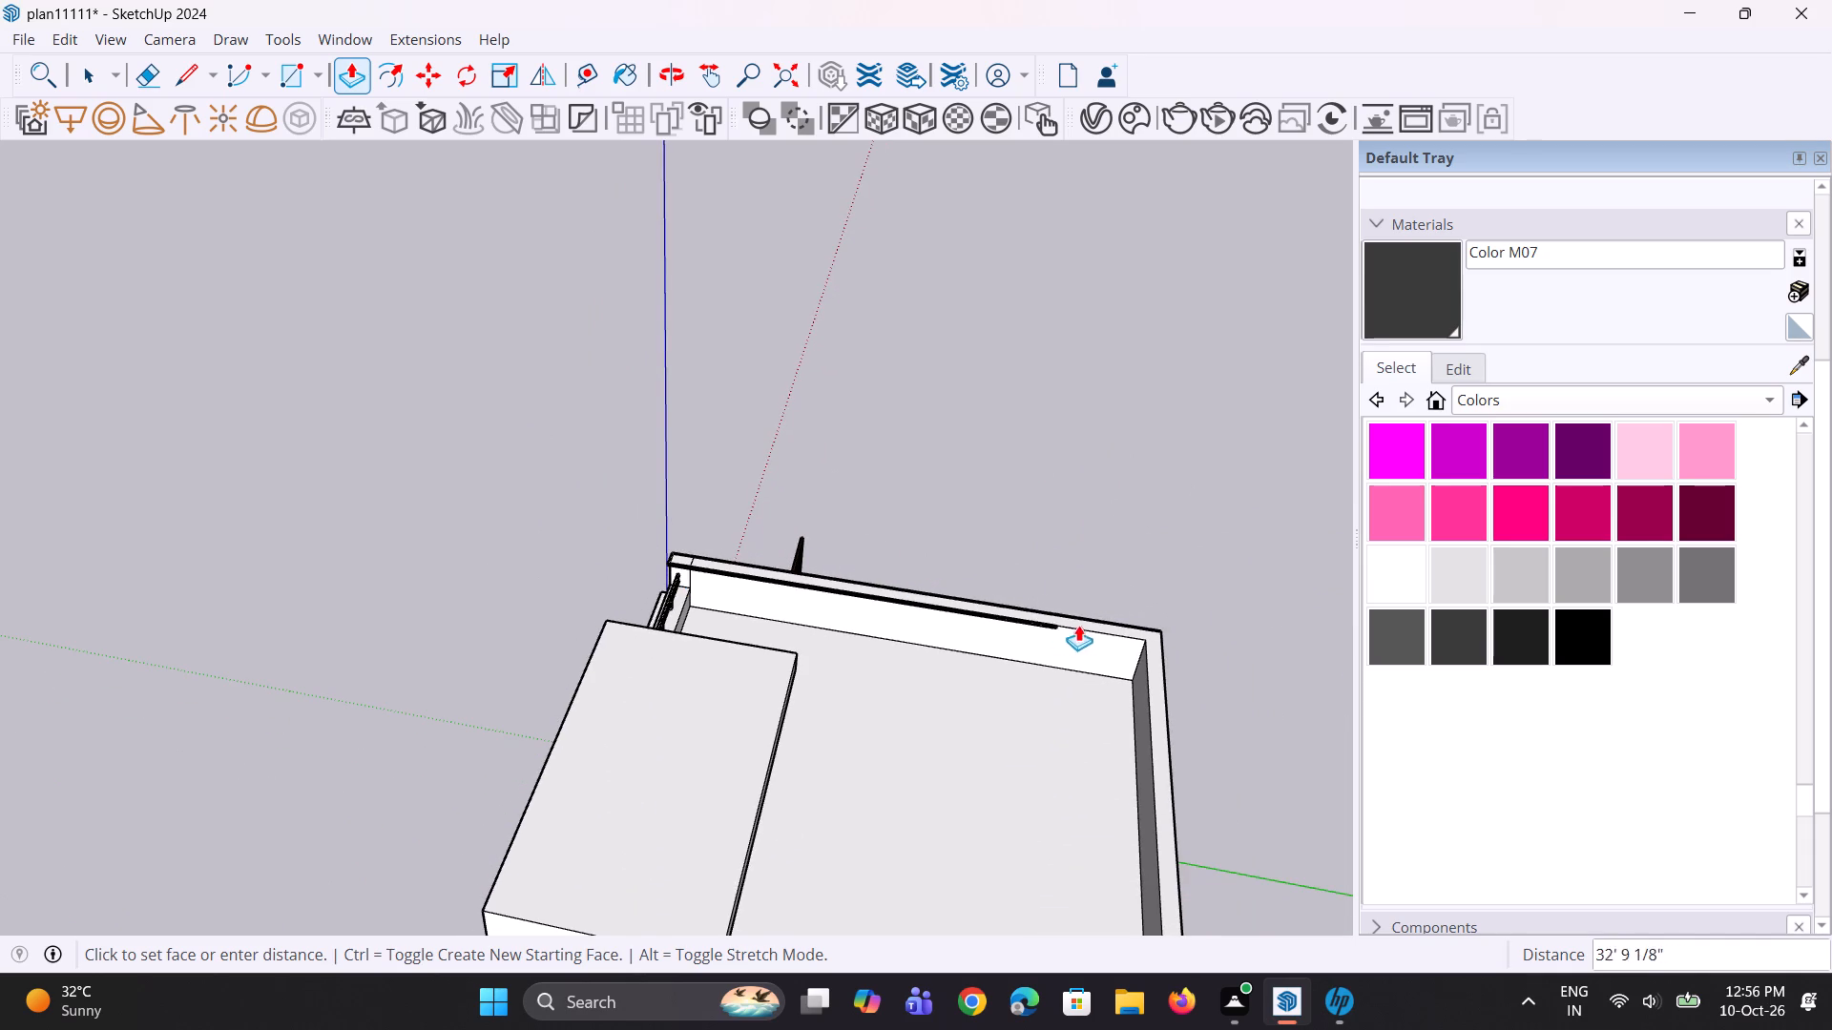
scroll(1099, 628, "up", 2)
scroll(1193, 646, "up", 2)
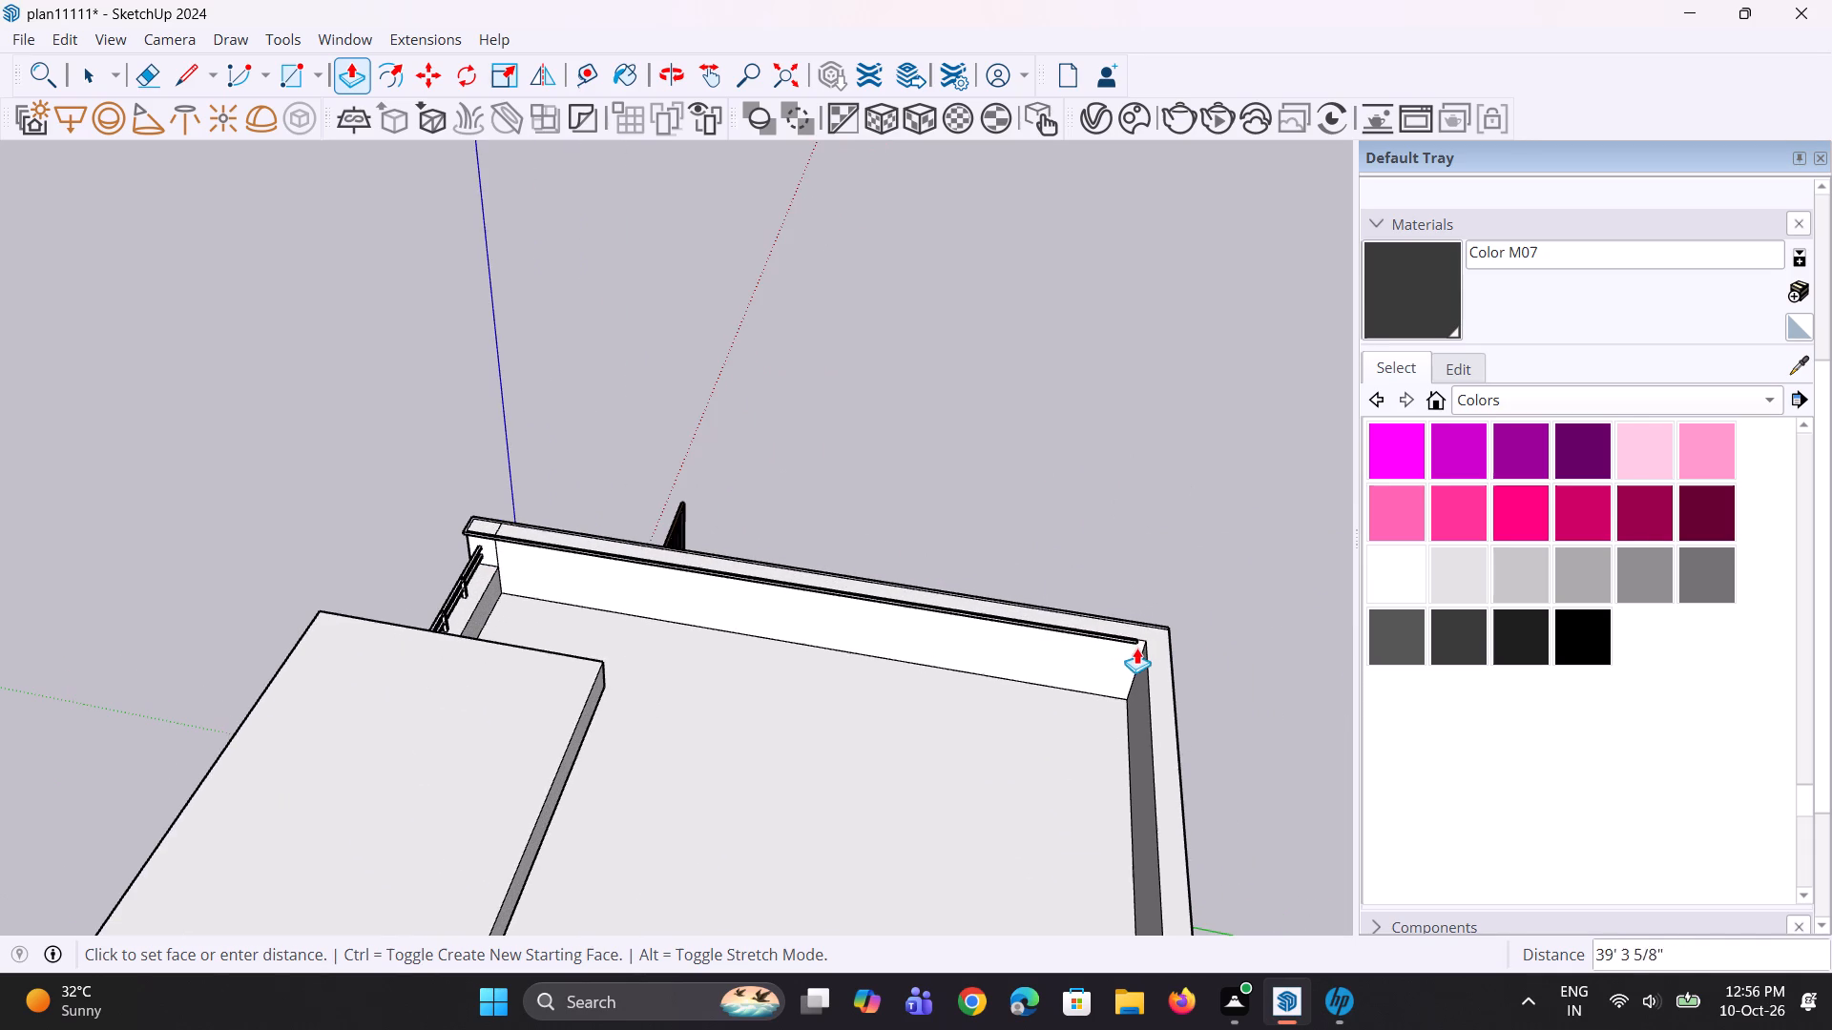
left_click(1140, 655)
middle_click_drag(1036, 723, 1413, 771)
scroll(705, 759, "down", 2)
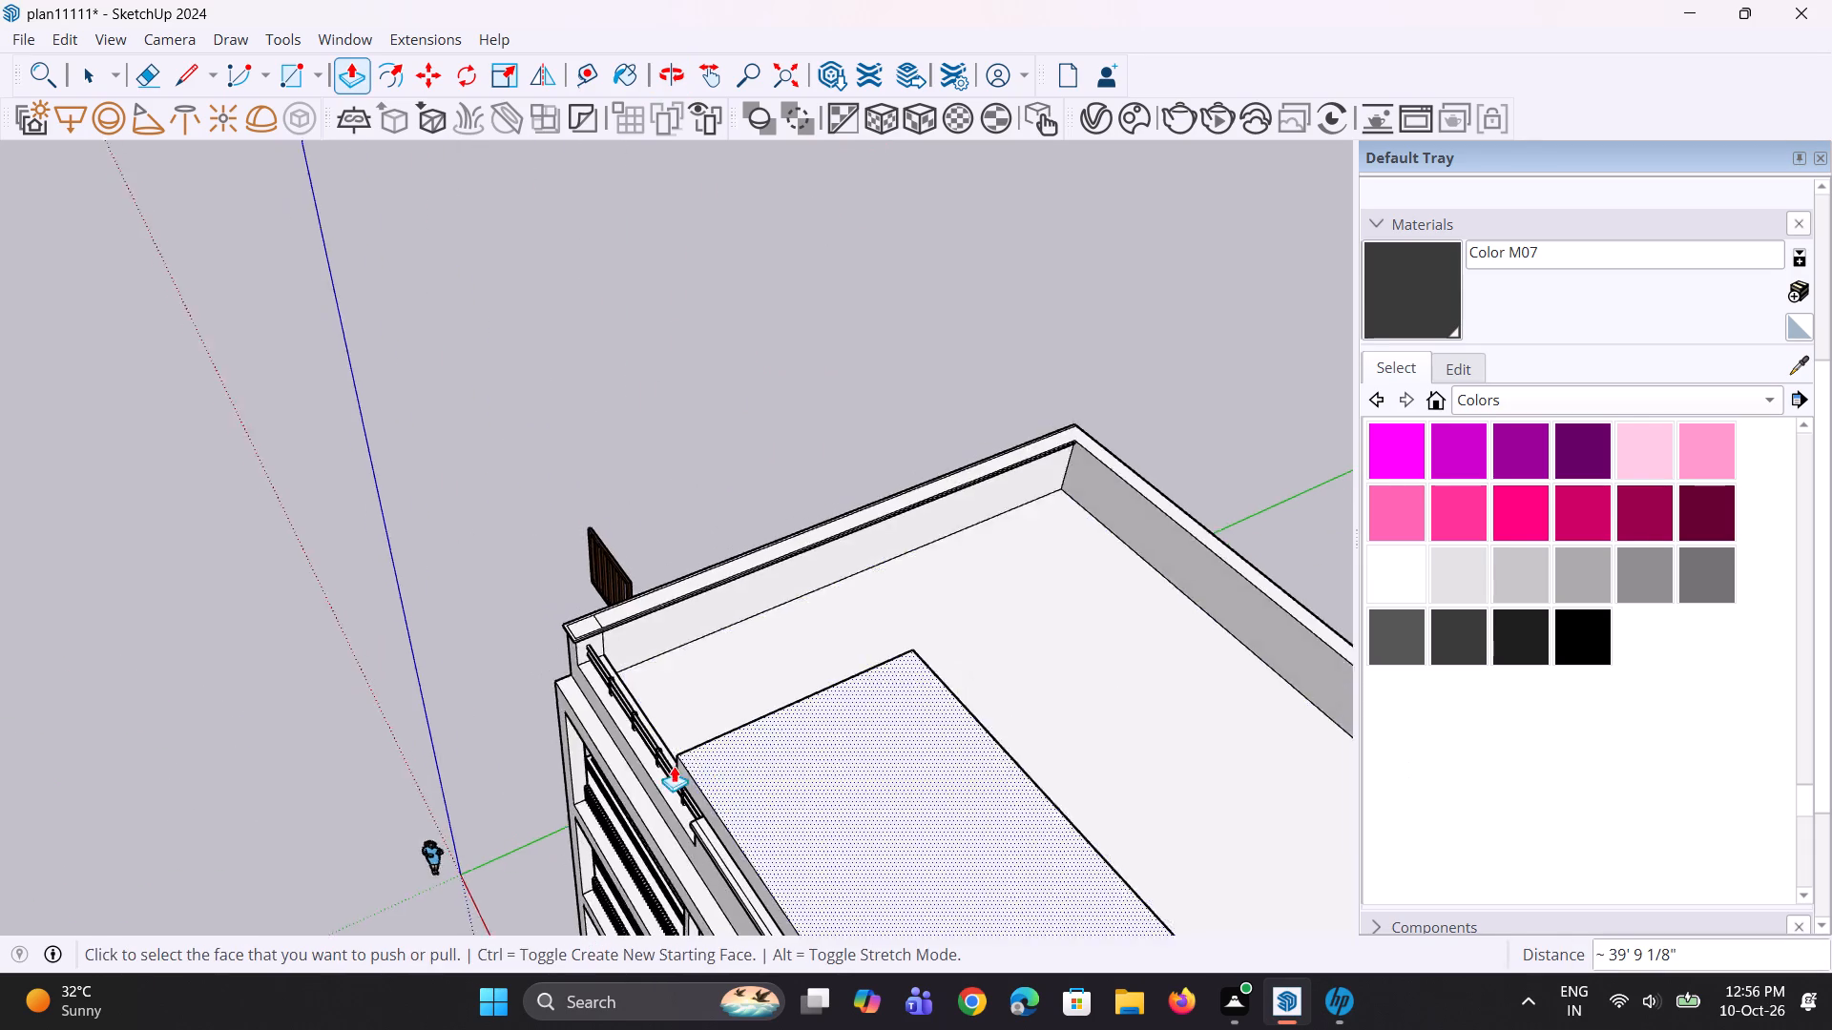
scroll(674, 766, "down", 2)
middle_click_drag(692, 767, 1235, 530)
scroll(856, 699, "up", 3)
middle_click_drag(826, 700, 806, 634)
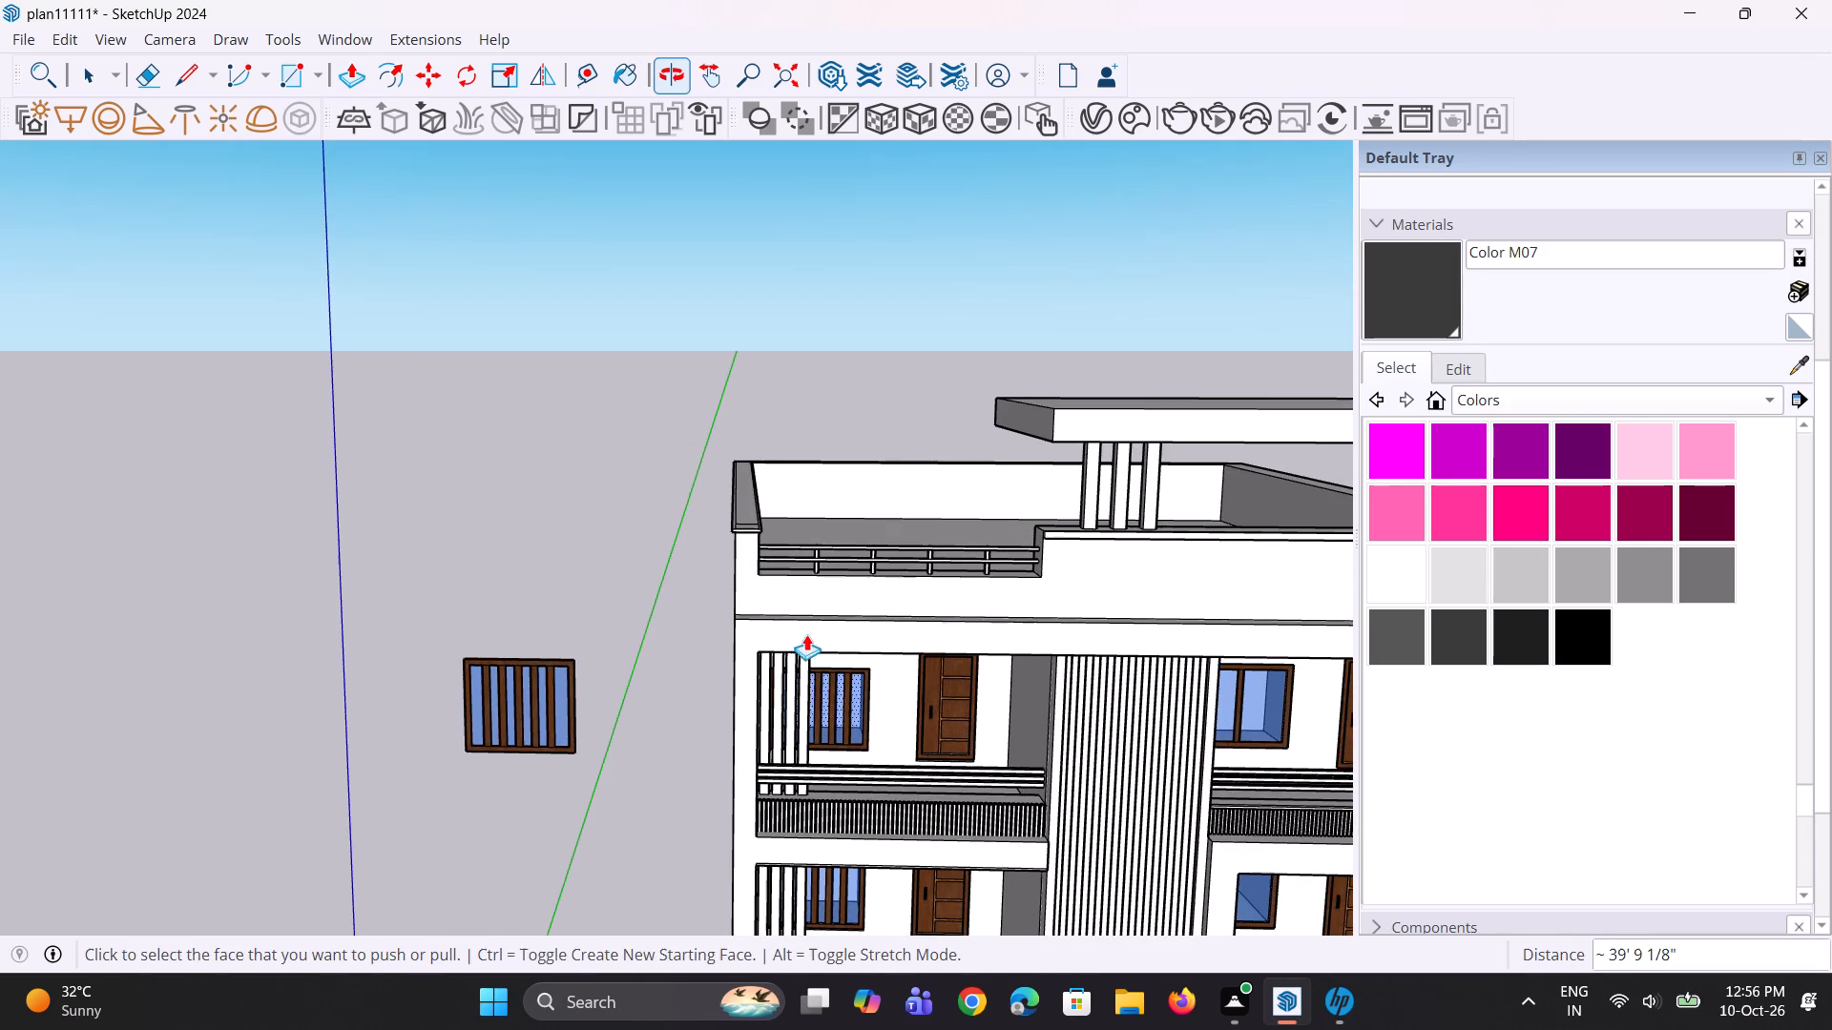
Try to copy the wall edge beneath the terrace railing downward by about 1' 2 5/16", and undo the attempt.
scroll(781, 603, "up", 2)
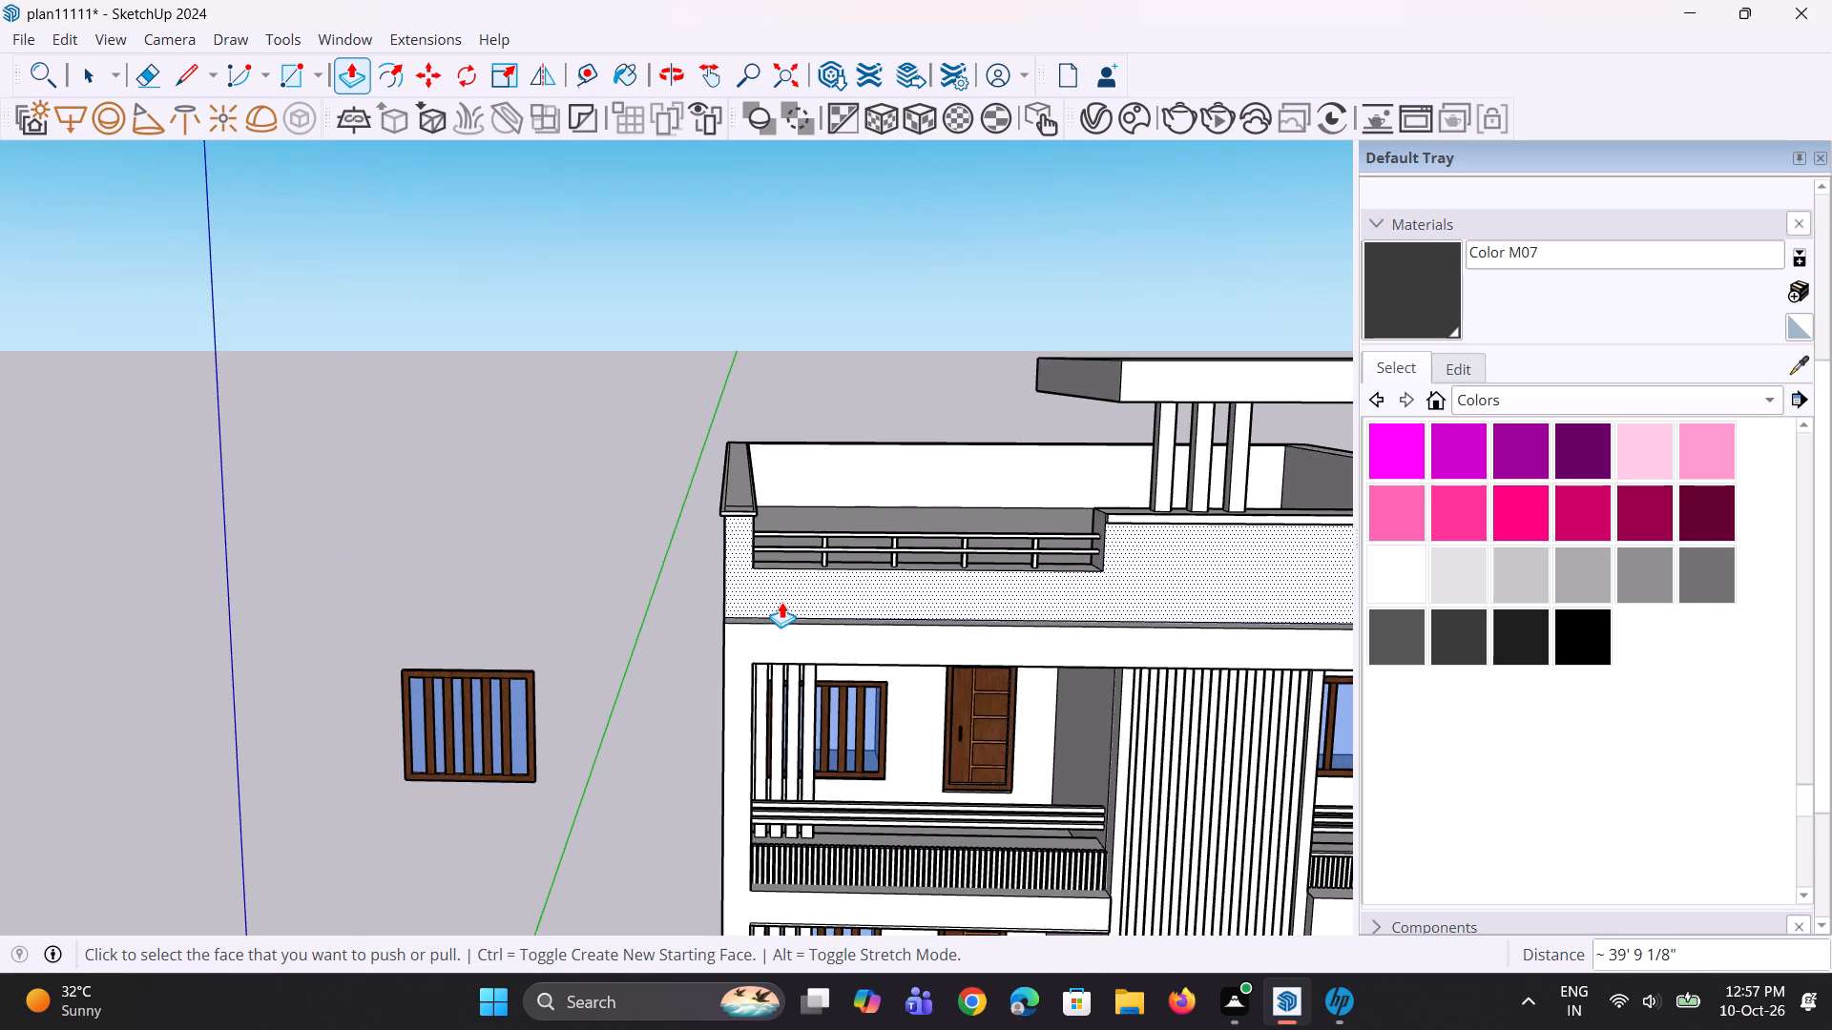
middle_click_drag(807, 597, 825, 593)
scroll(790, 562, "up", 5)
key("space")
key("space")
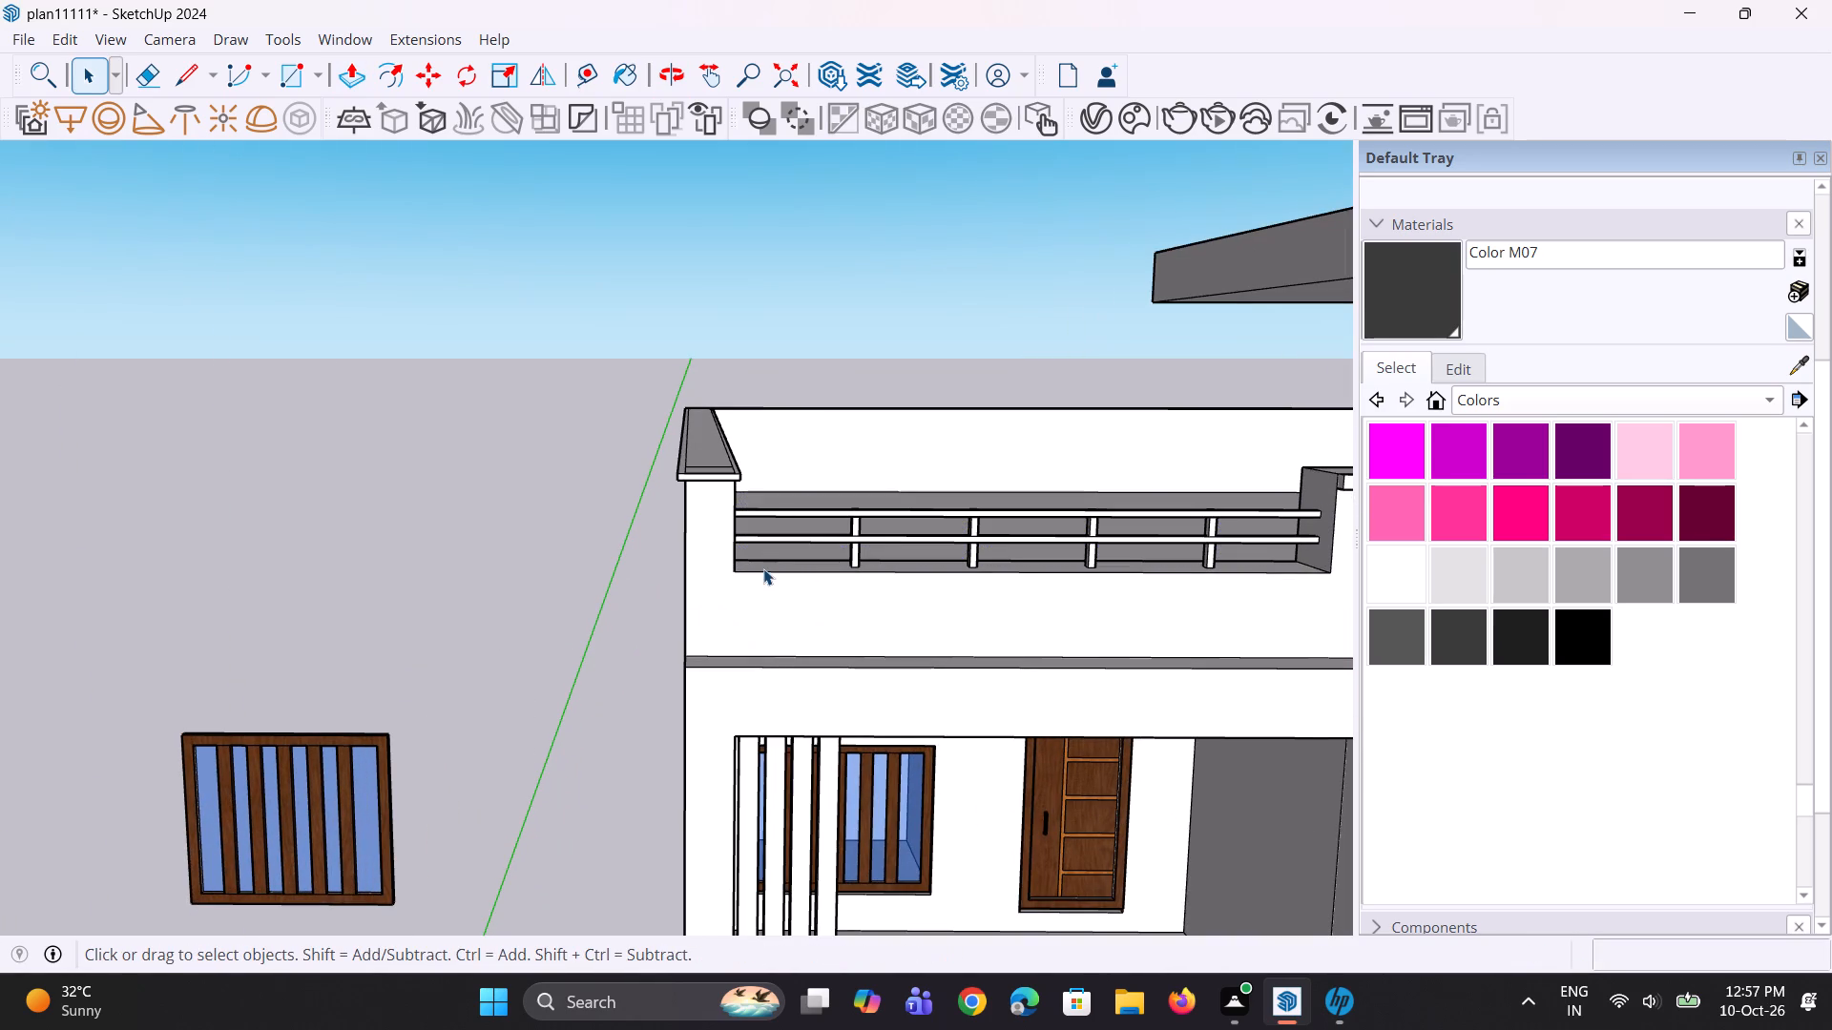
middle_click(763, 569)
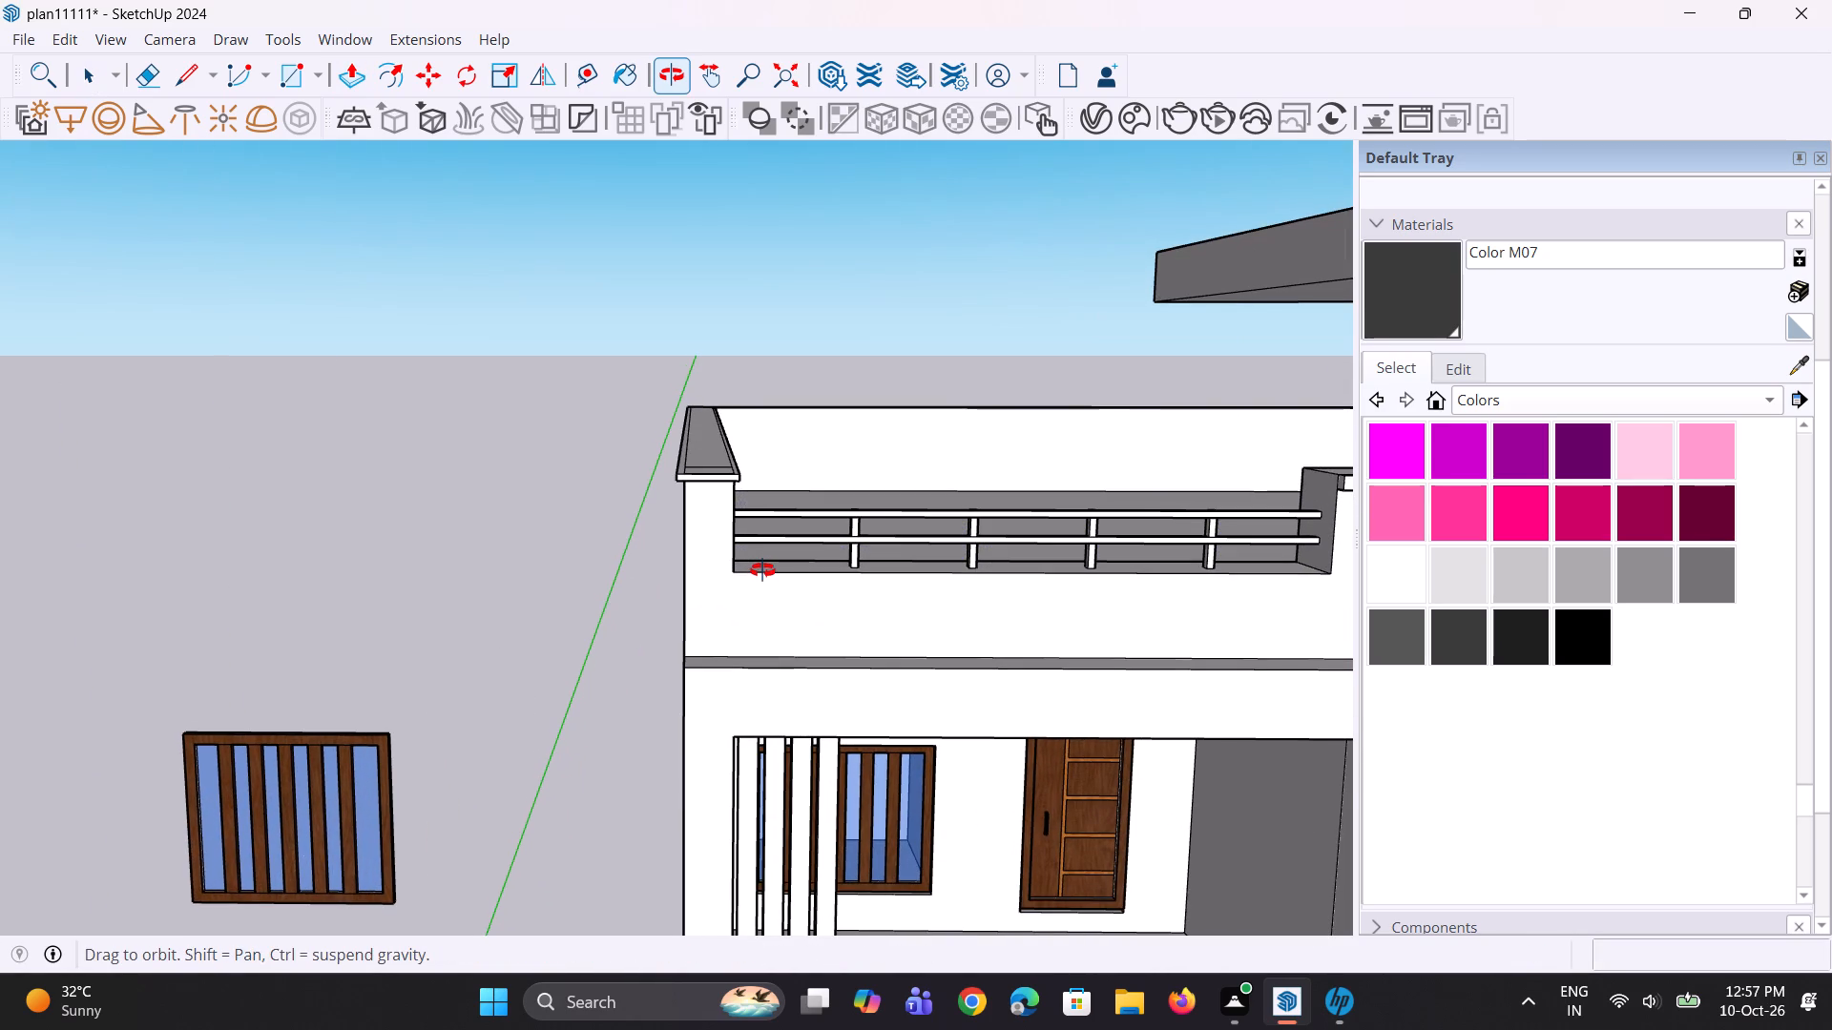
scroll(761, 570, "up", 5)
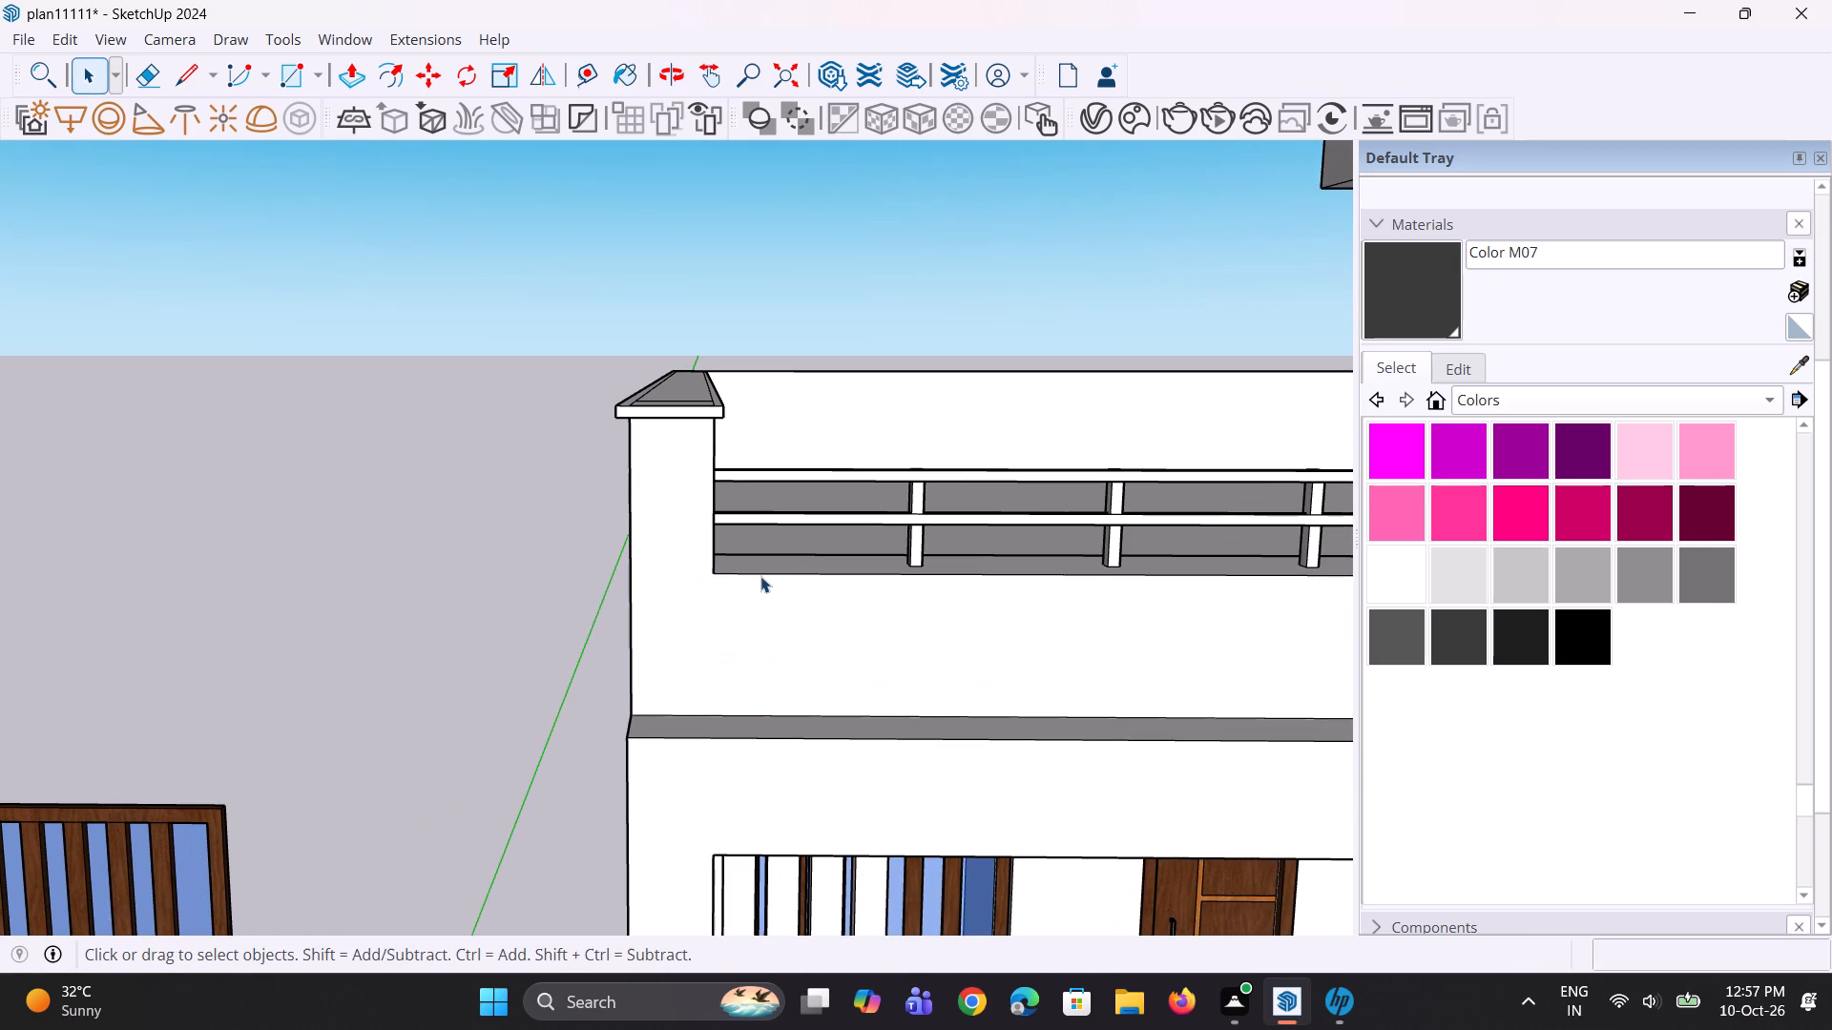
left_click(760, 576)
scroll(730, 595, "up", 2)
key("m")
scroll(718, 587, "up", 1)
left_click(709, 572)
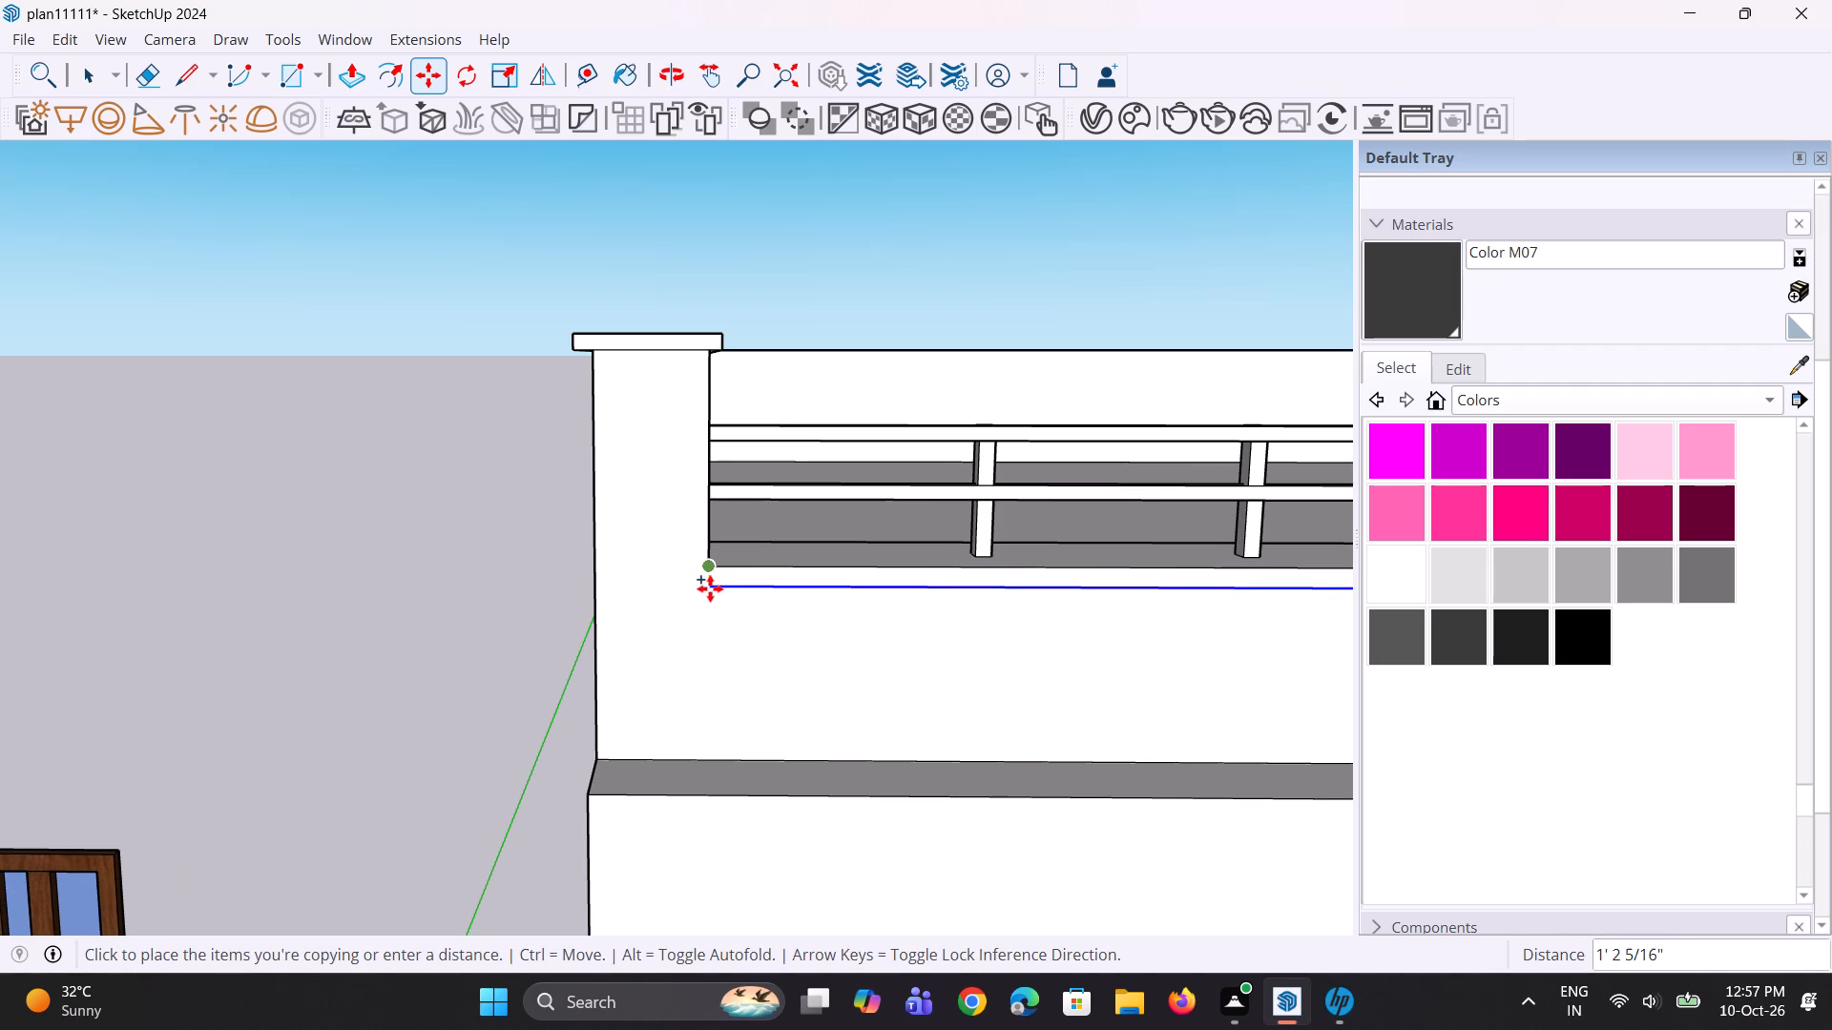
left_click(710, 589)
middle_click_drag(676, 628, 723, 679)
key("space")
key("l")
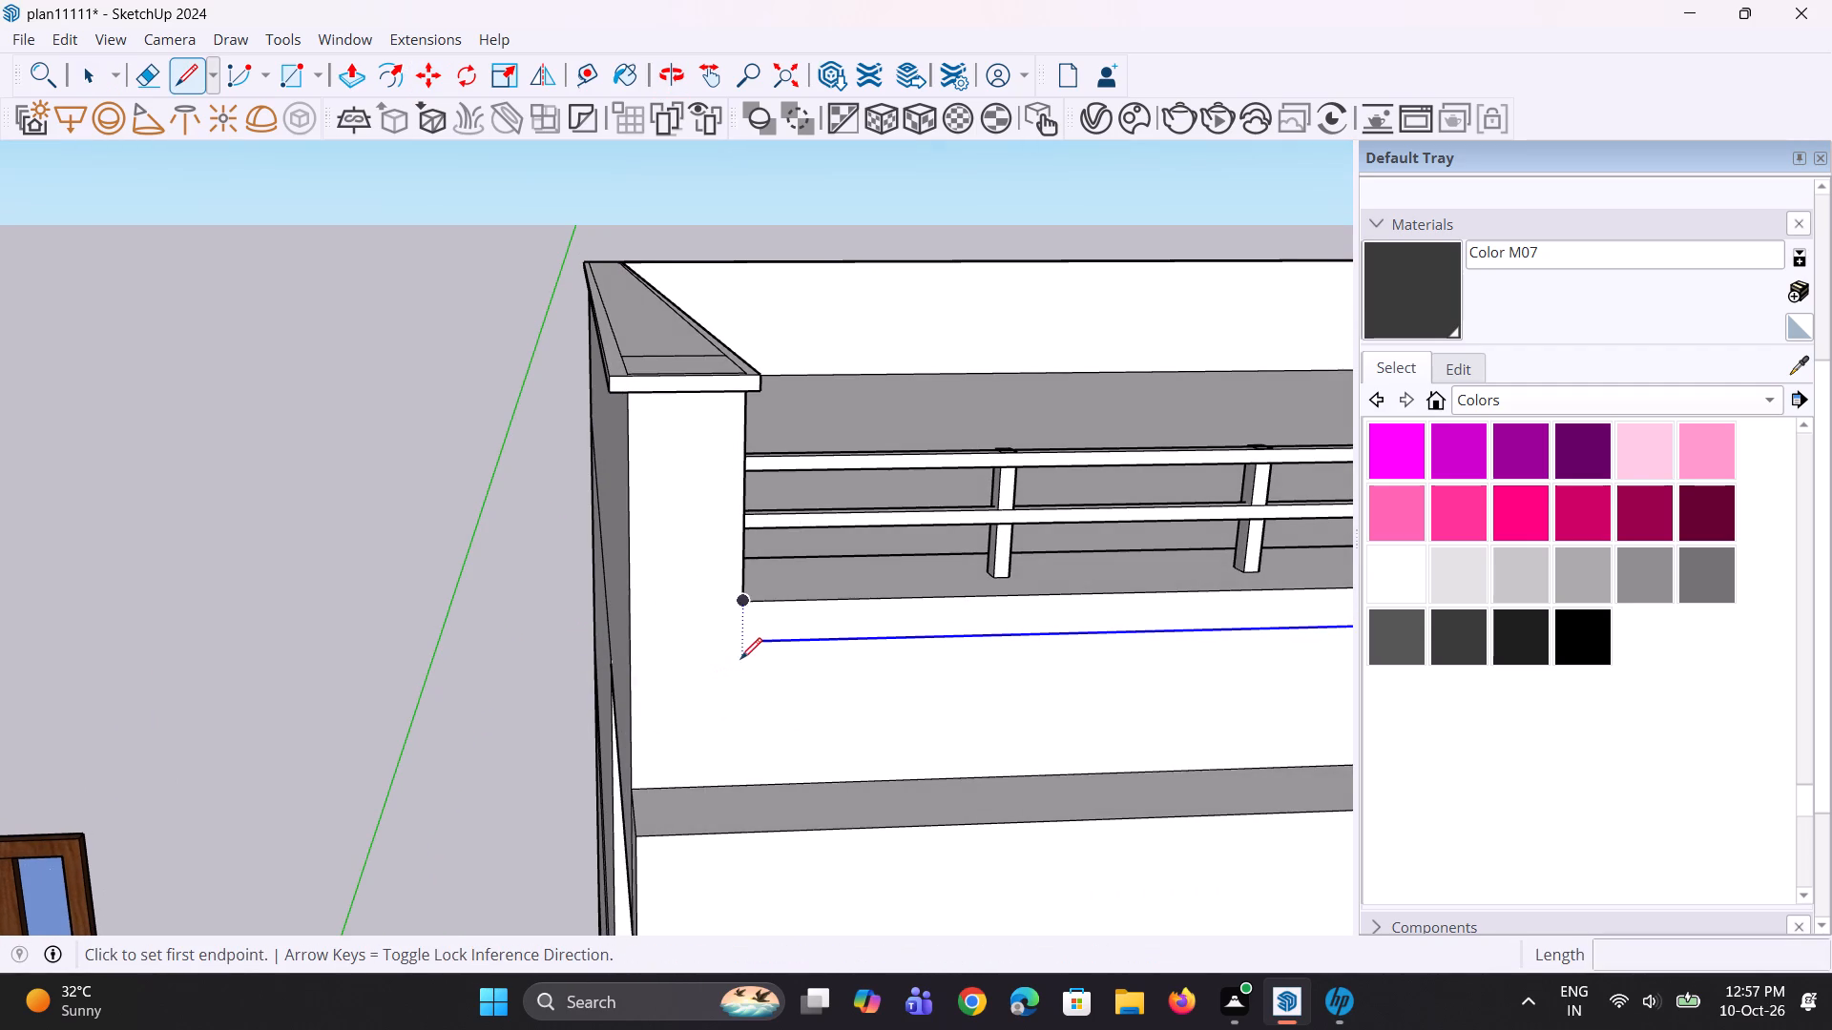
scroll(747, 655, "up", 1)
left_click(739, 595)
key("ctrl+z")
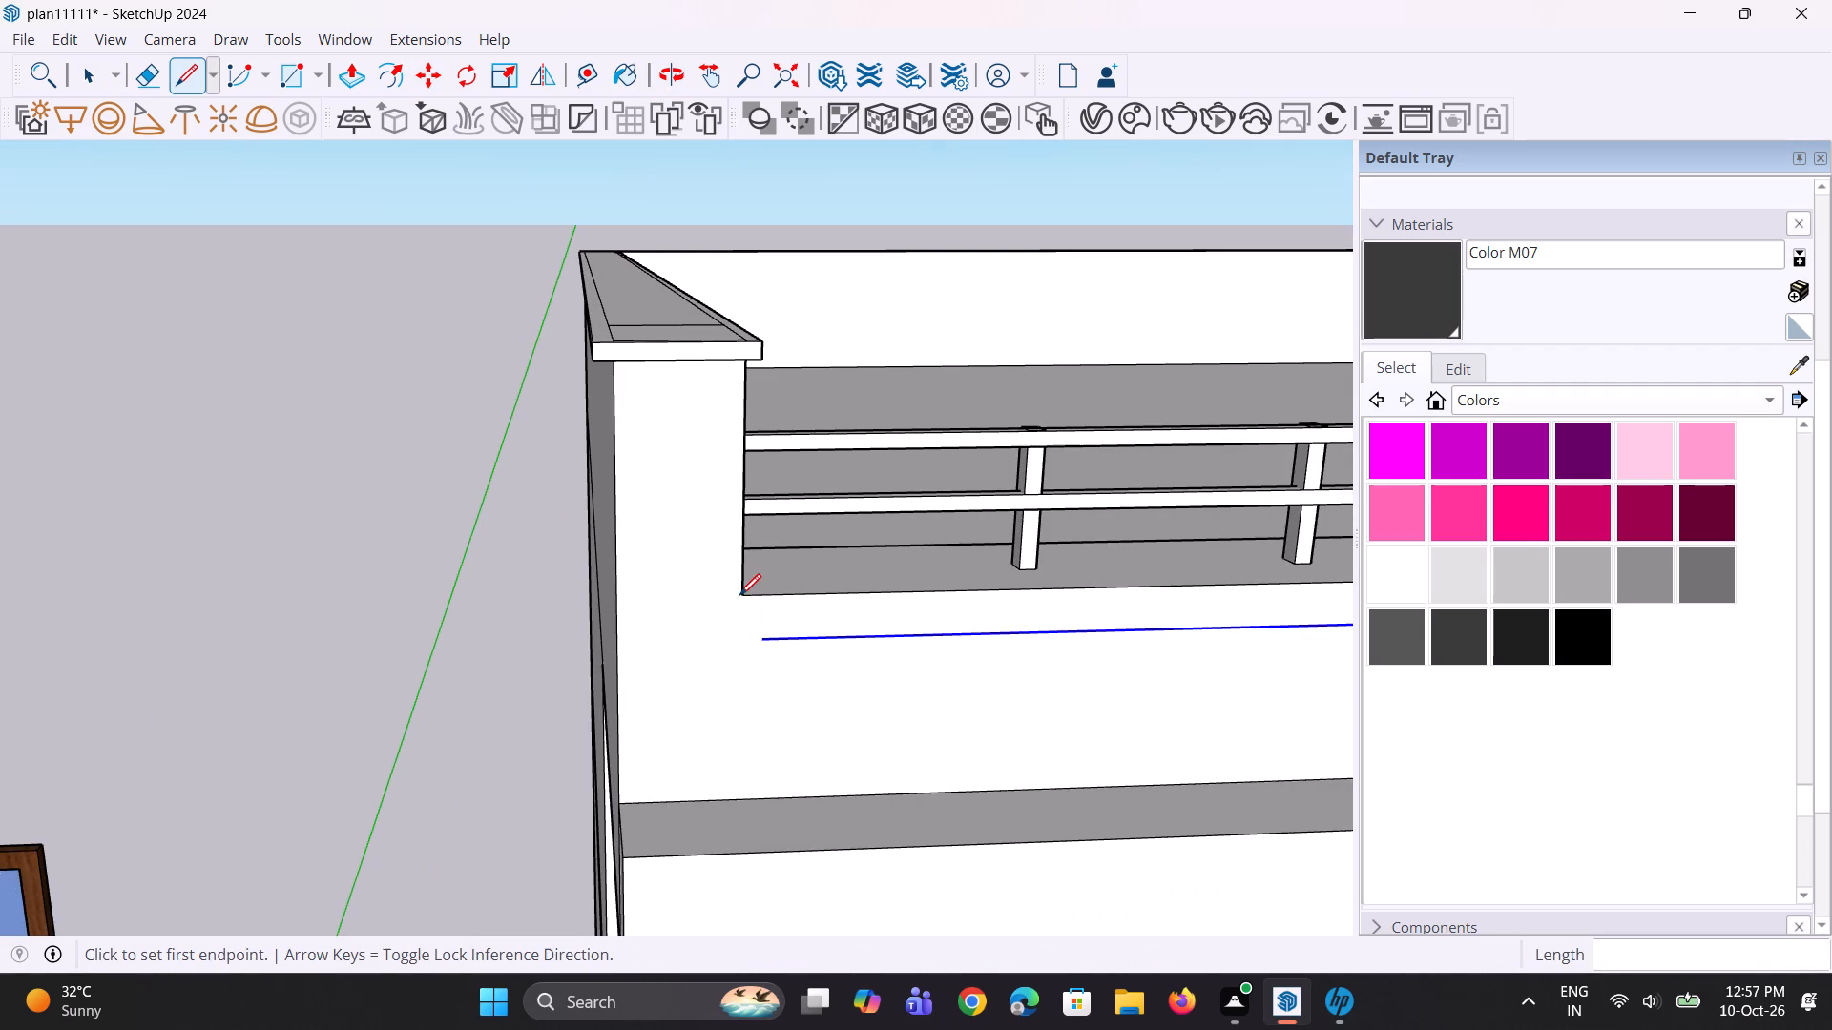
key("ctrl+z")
Copy the wall edge beneath the terrace railing about 3 3/16" straight down the front face.
key("space")
key("space")
left_click(754, 597)
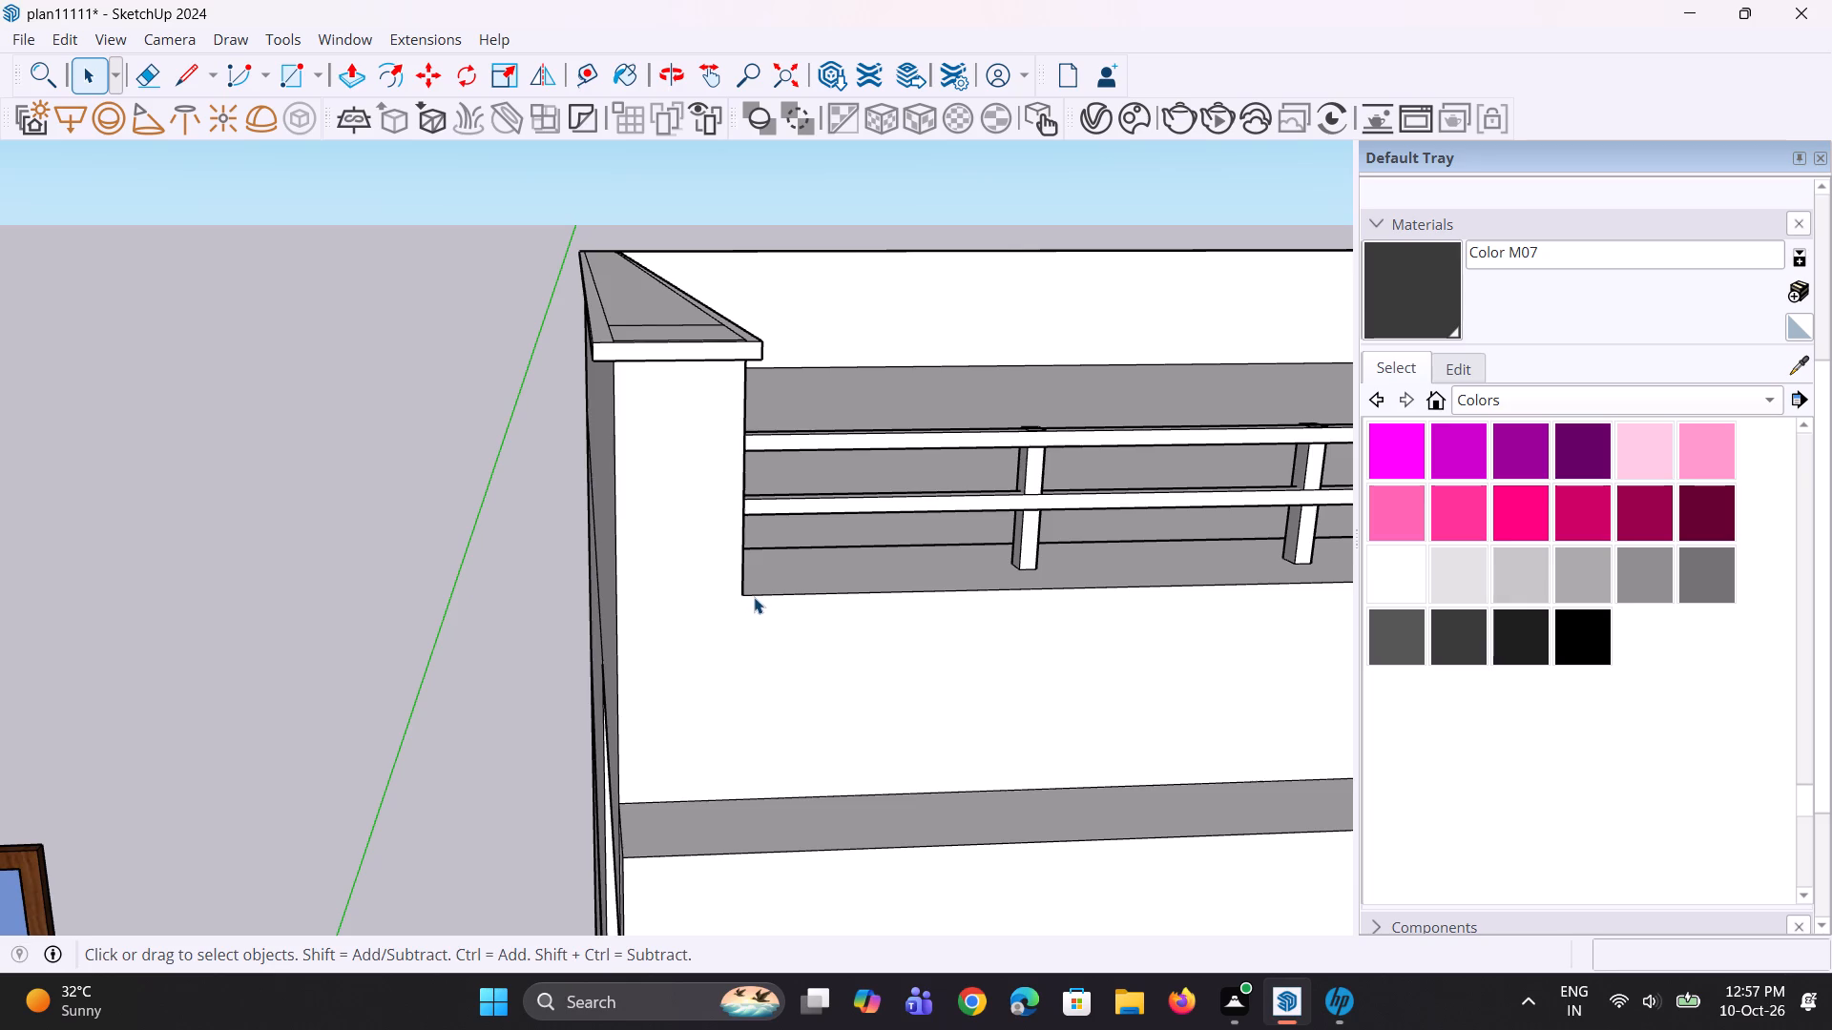
scroll(800, 637, "up", 1)
middle_click_drag(800, 637, 746, 545)
scroll(670, 510, "up", 2)
key("m")
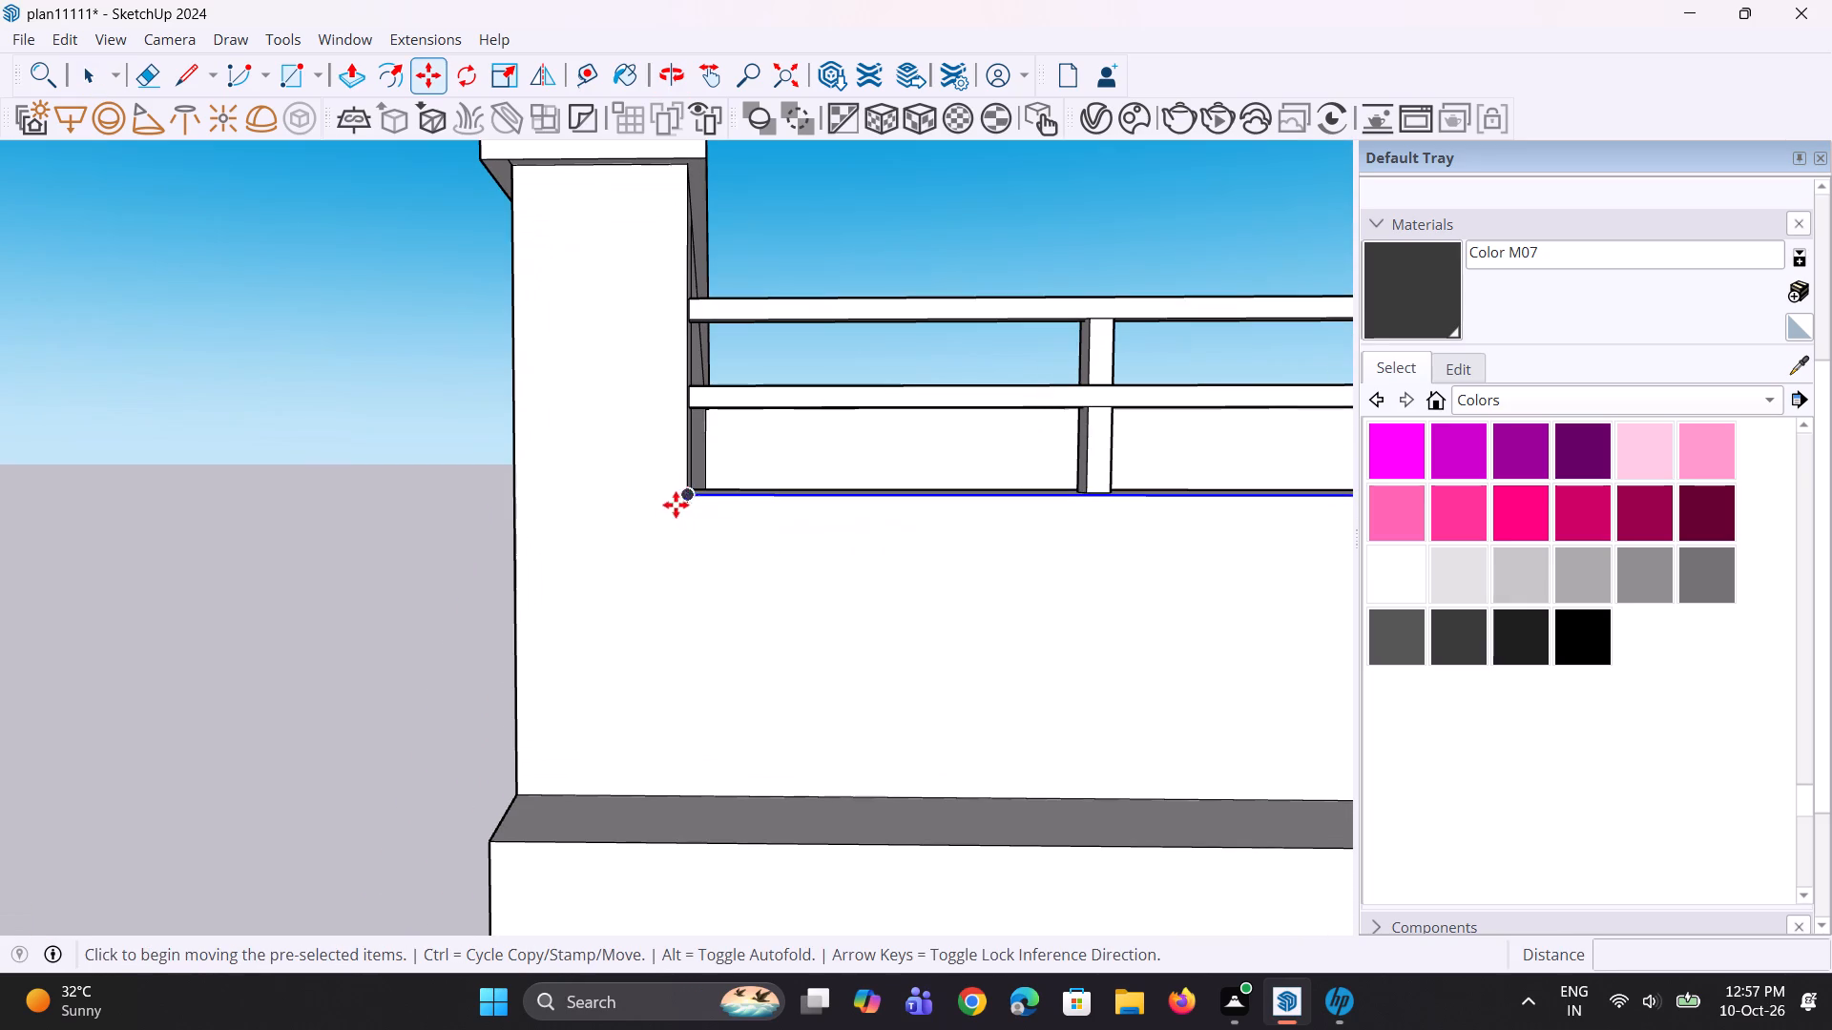
left_click(688, 496)
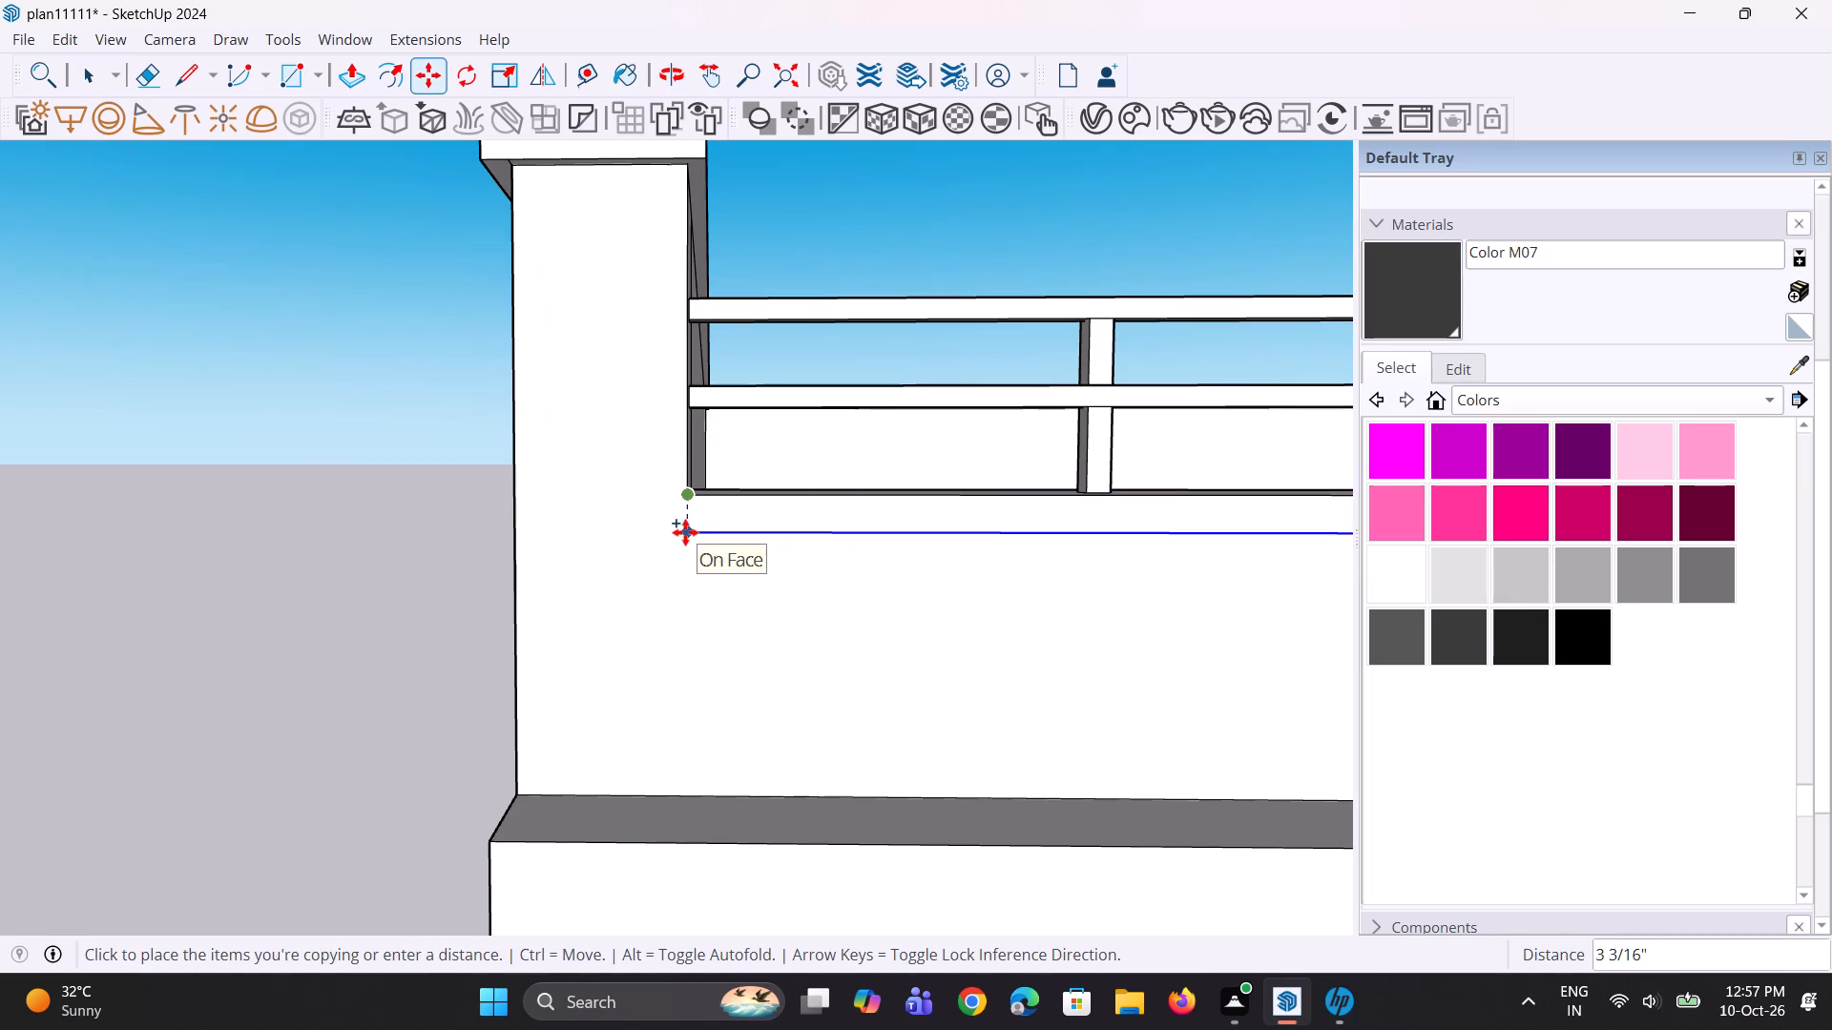
left_click(685, 532)
Draw a vertical line joining the original and copied edges at the corner post end of the railing opening.
middle_click_drag(646, 618, 704, 676)
key("l")
scroll(728, 613, "up", 2)
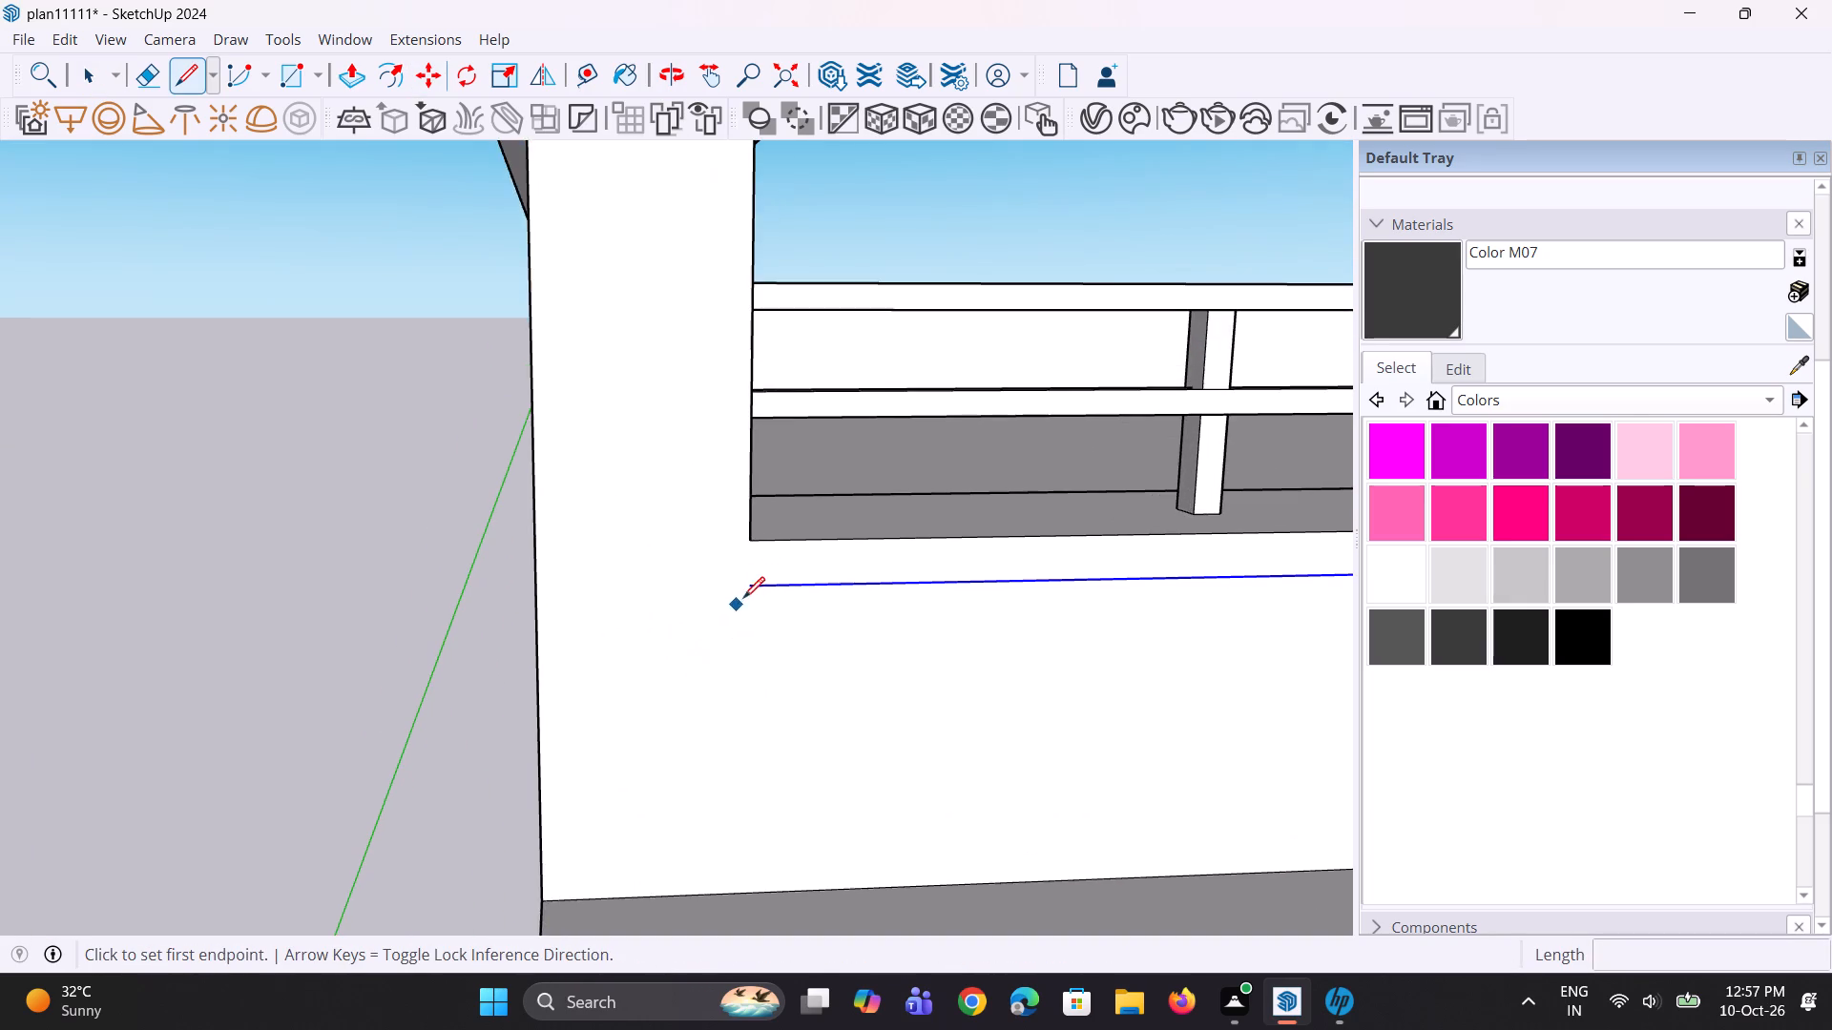
scroll(743, 598, "up", 2)
left_click(761, 530)
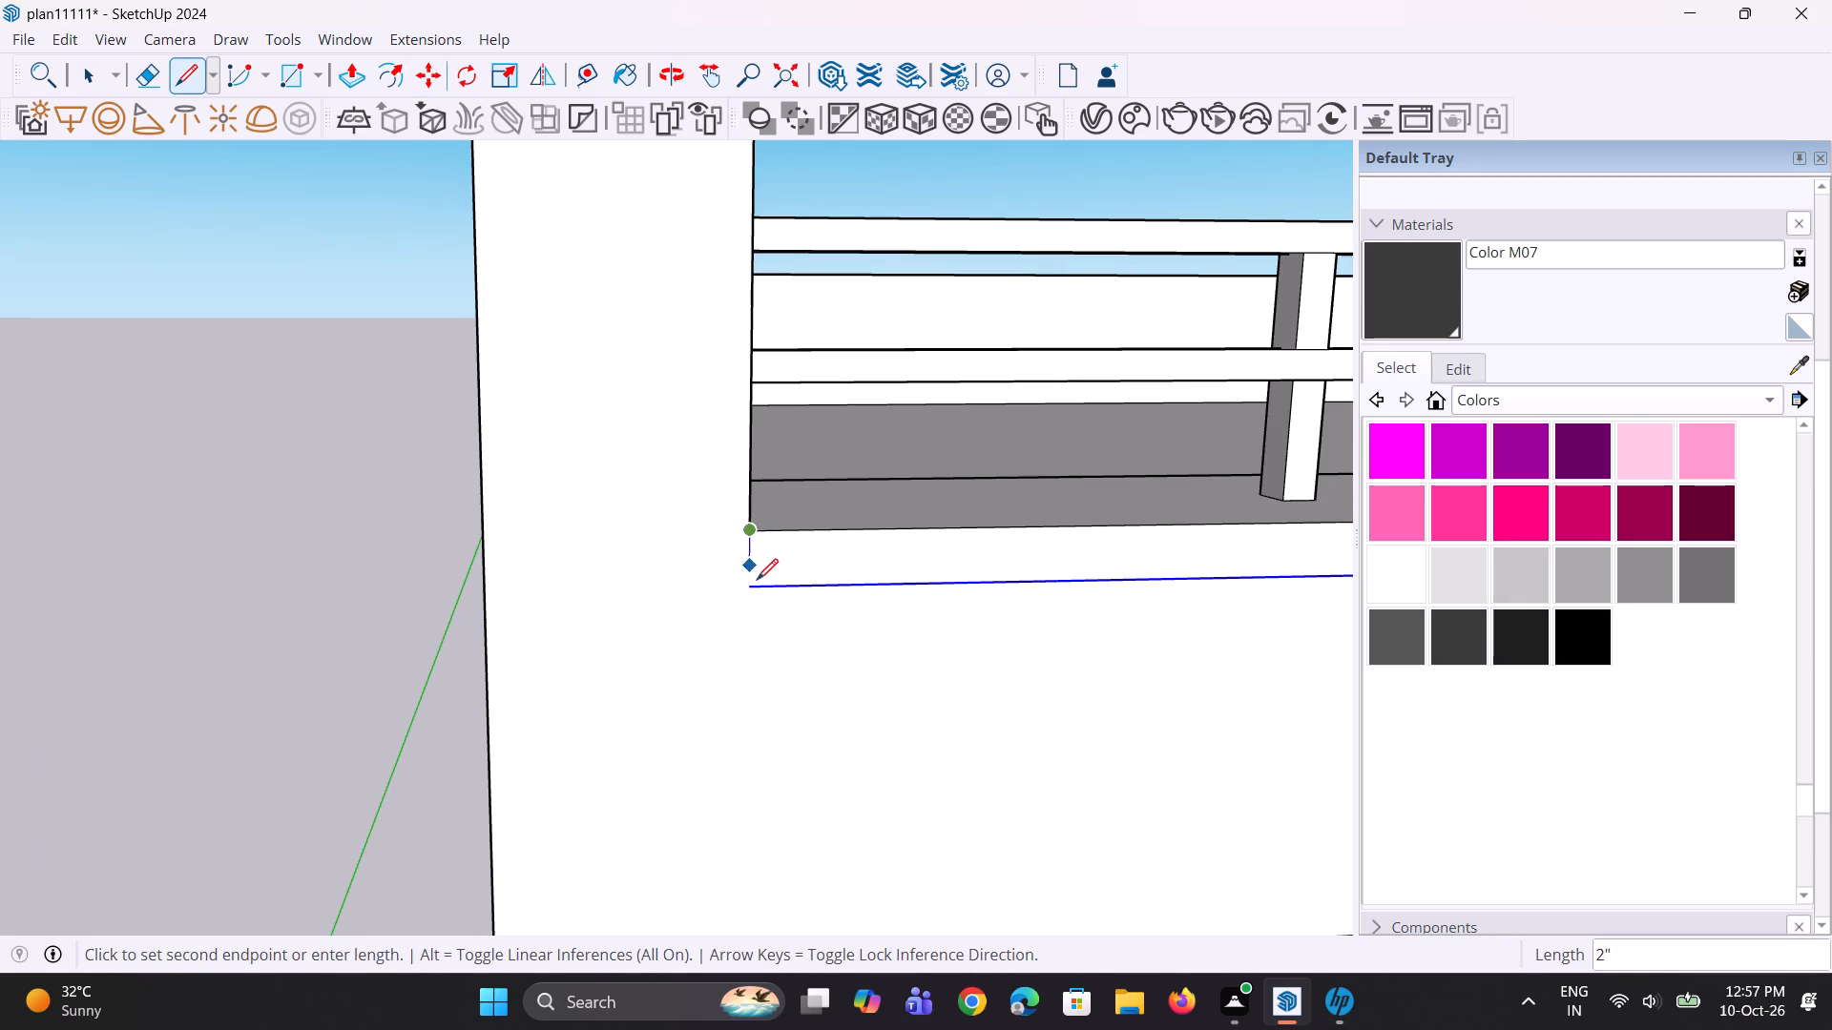
left_click(755, 586)
scroll(680, 691, "down", 3)
key("space")
key("space")
Draw a vertical line about 3 3/16" long closing the strip at the railing opening's end nearest the roof pillars.
scroll(512, 652, "down", 6)
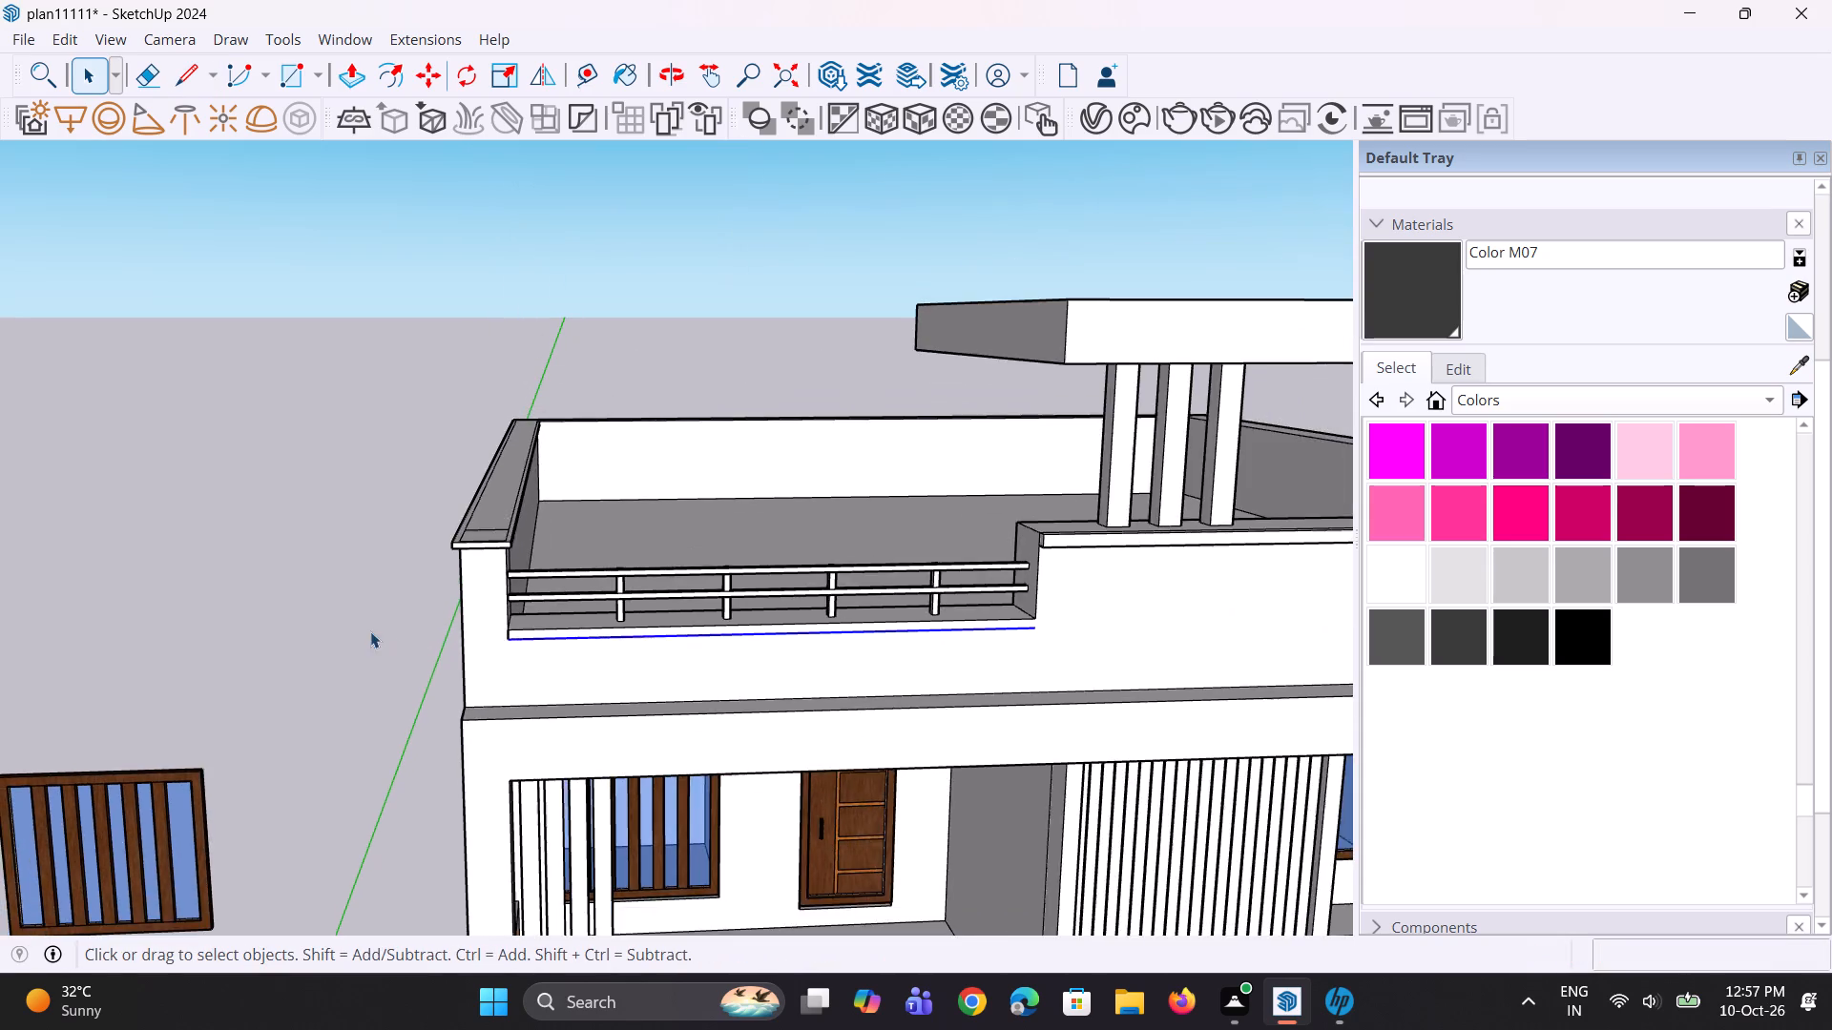
scroll(370, 631, "down", 3)
scroll(891, 644, "up", 9)
key("l")
scroll(860, 613, "up", 1)
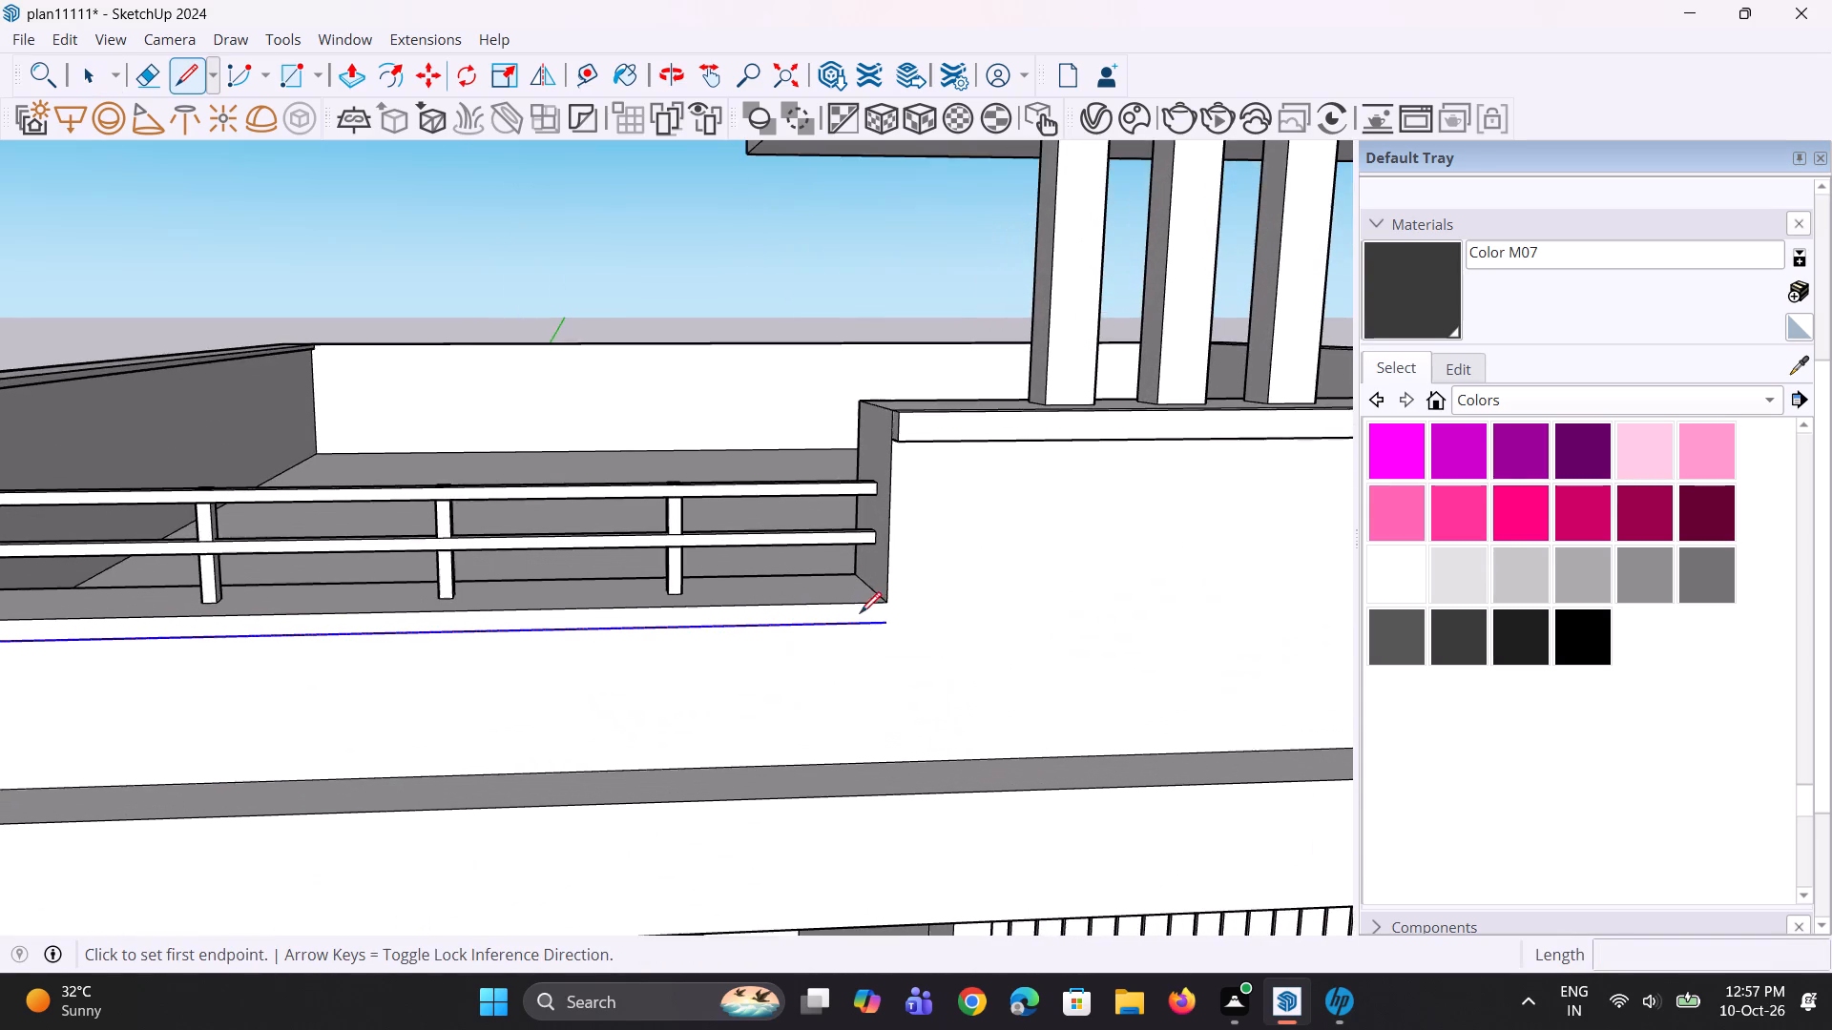
scroll(873, 602, "up", 2)
left_click(891, 597)
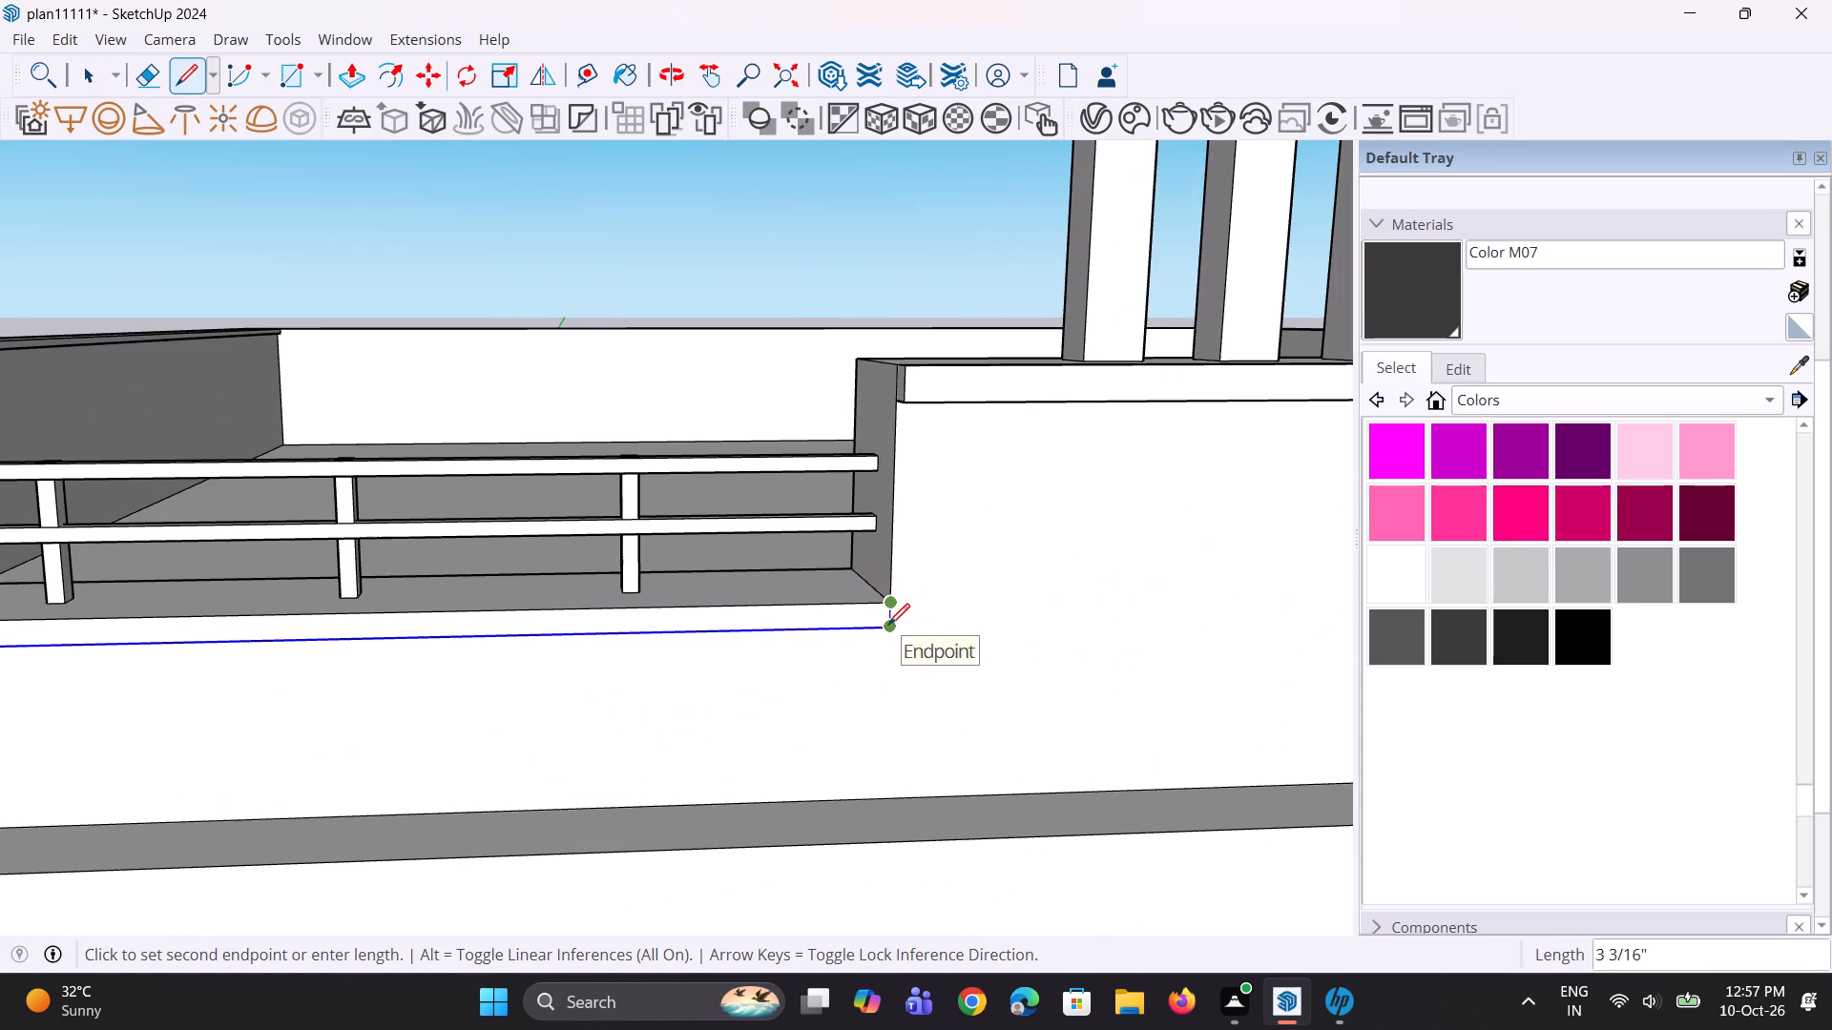
left_click(888, 625)
key("space")
Push/Pull the strip beneath the railing outward from the front wall and adjust its projecting face by 3/8".
key("p")
left_click(871, 619)
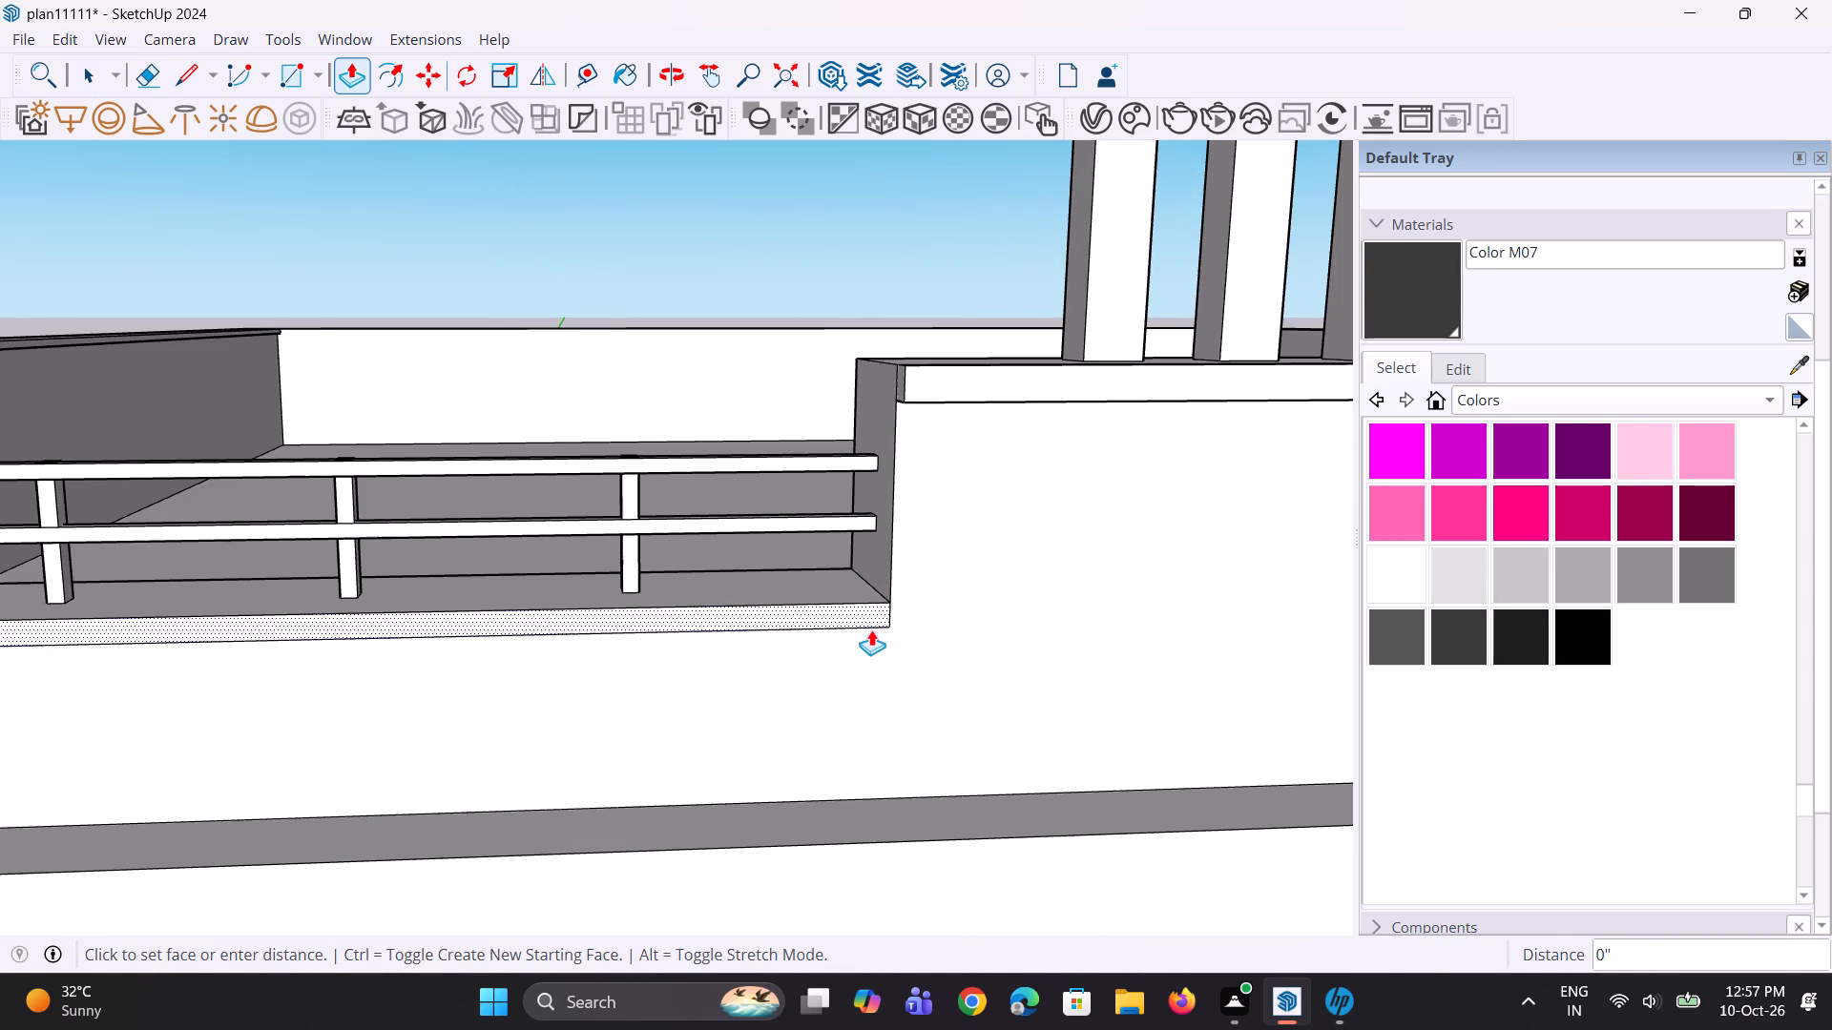
left_click(871, 629)
middle_click_drag(834, 652, 1412, 696)
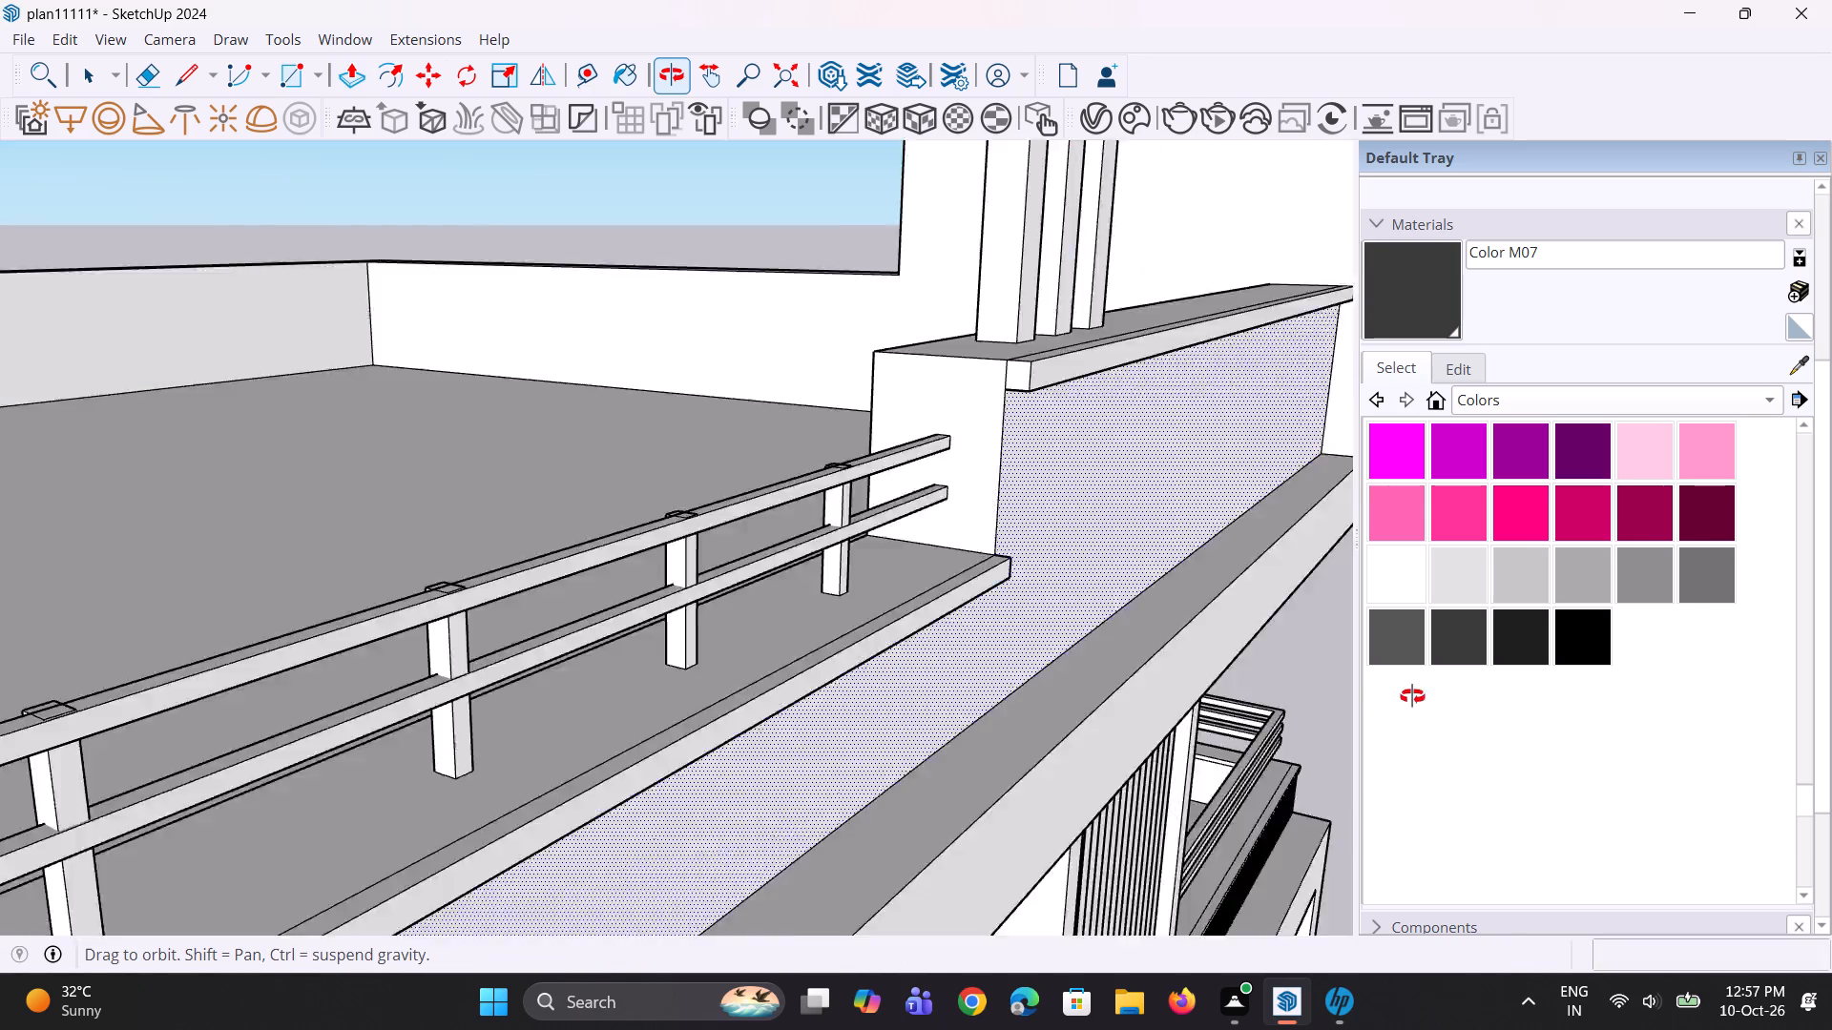
middle_click_drag(1412, 696, 1384, 579)
left_click(254, 692)
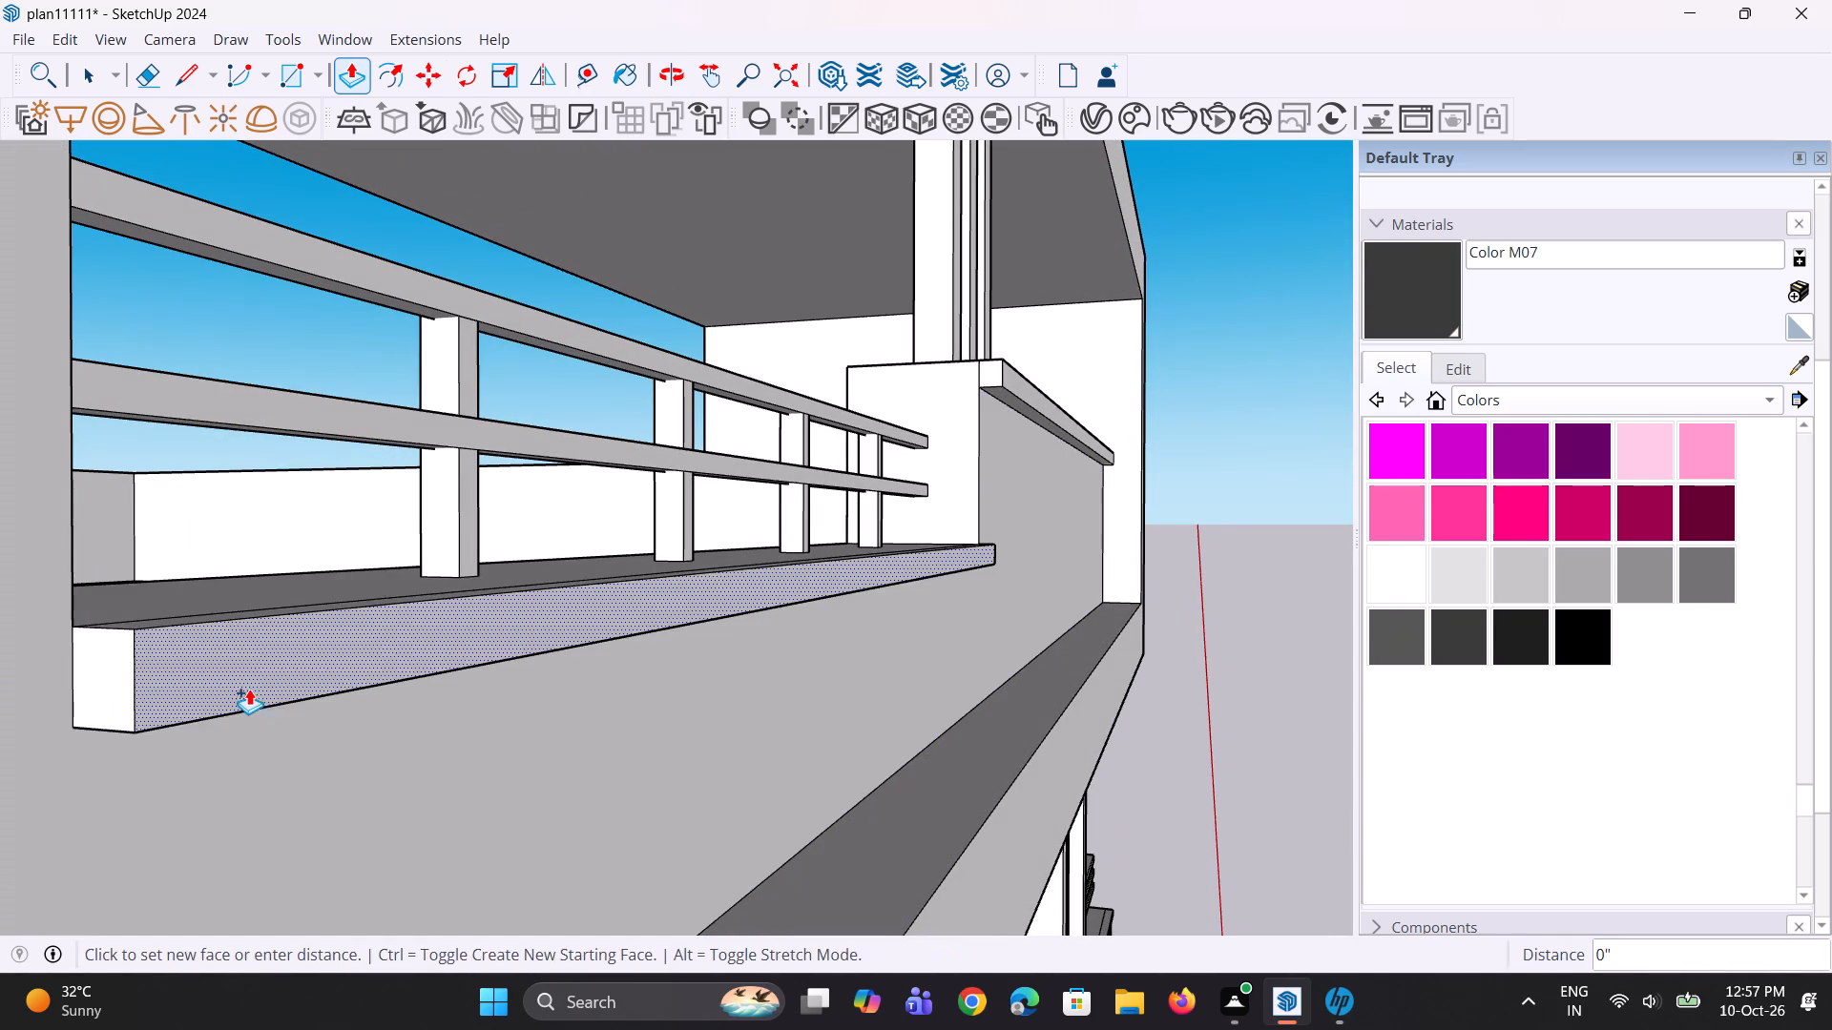
left_click(246, 685)
Examine the new ledge, the parapet coping and the building's upper front facade from several angles.
scroll(264, 690, "down", 9)
middle_click_drag(268, 686, 201, 704)
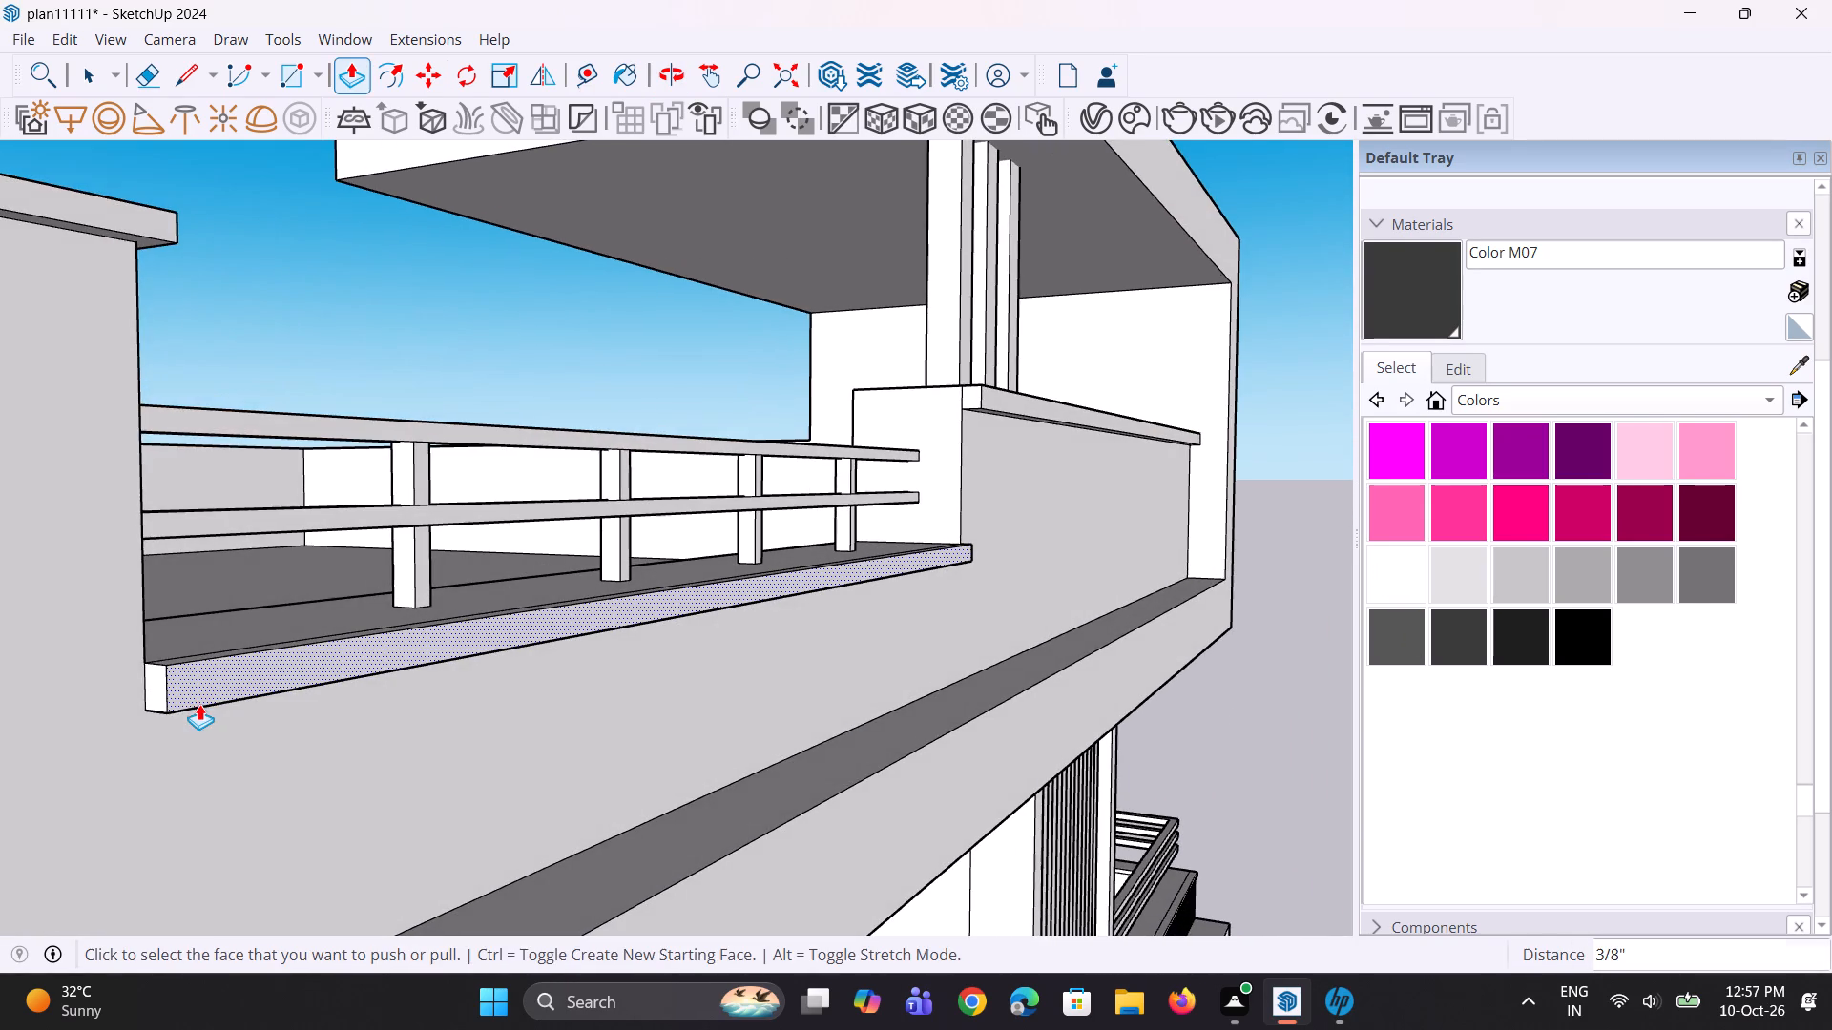
scroll(193, 701, "down", 11)
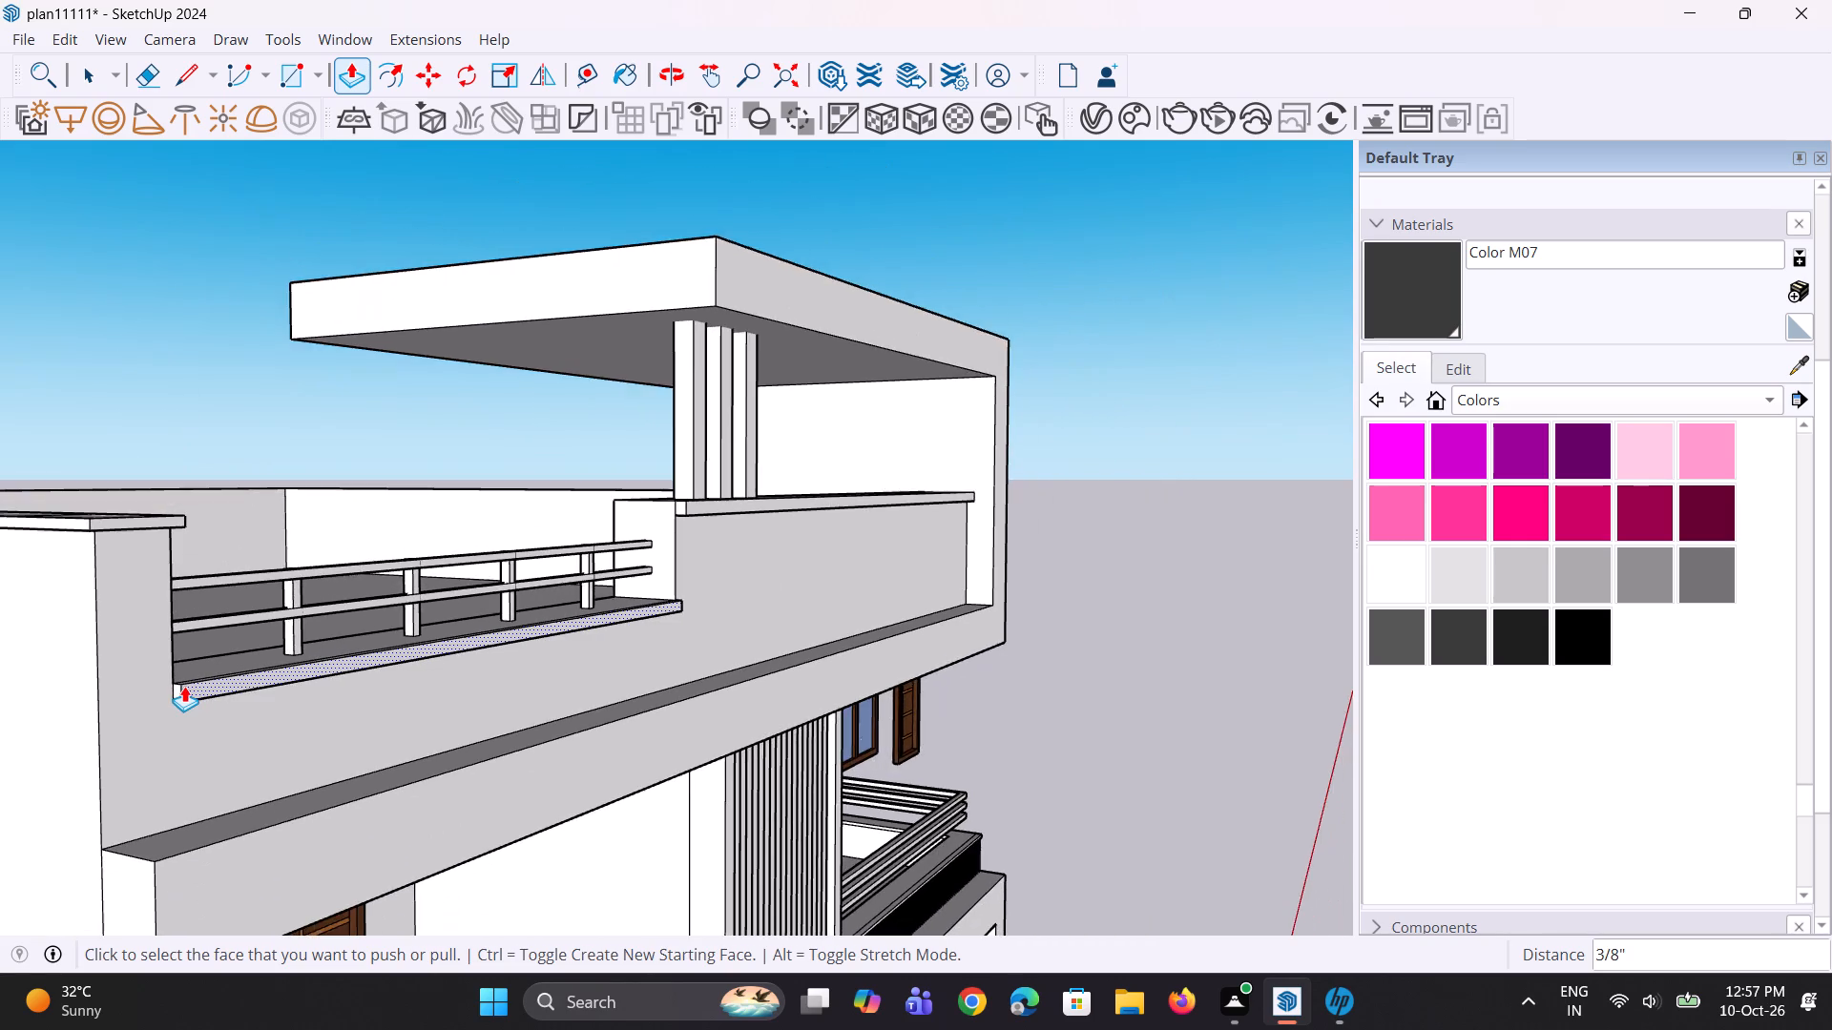
scroll(184, 686, "down", 5)
middle_click_drag(184, 684, 34, 712)
scroll(95, 547, "down", 4)
middle_click_drag(95, 547, 2, 625)
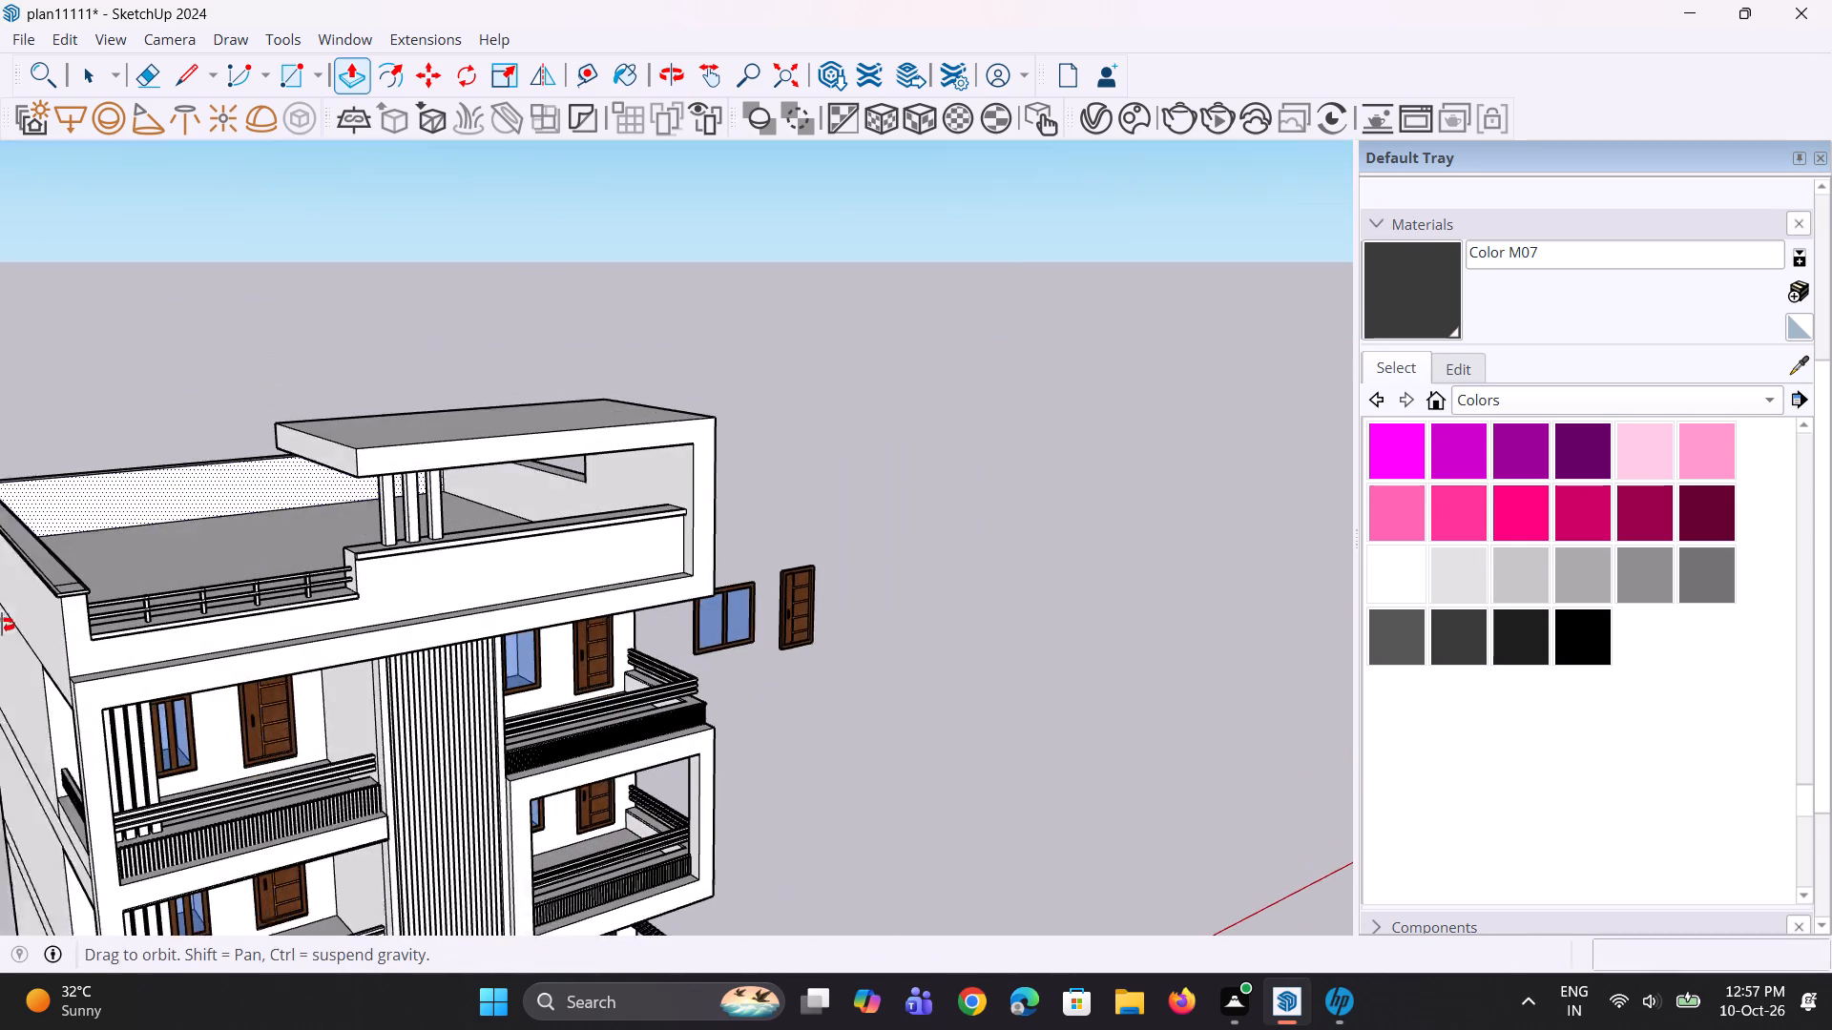
middle_click_drag(2, 625, 0, 632)
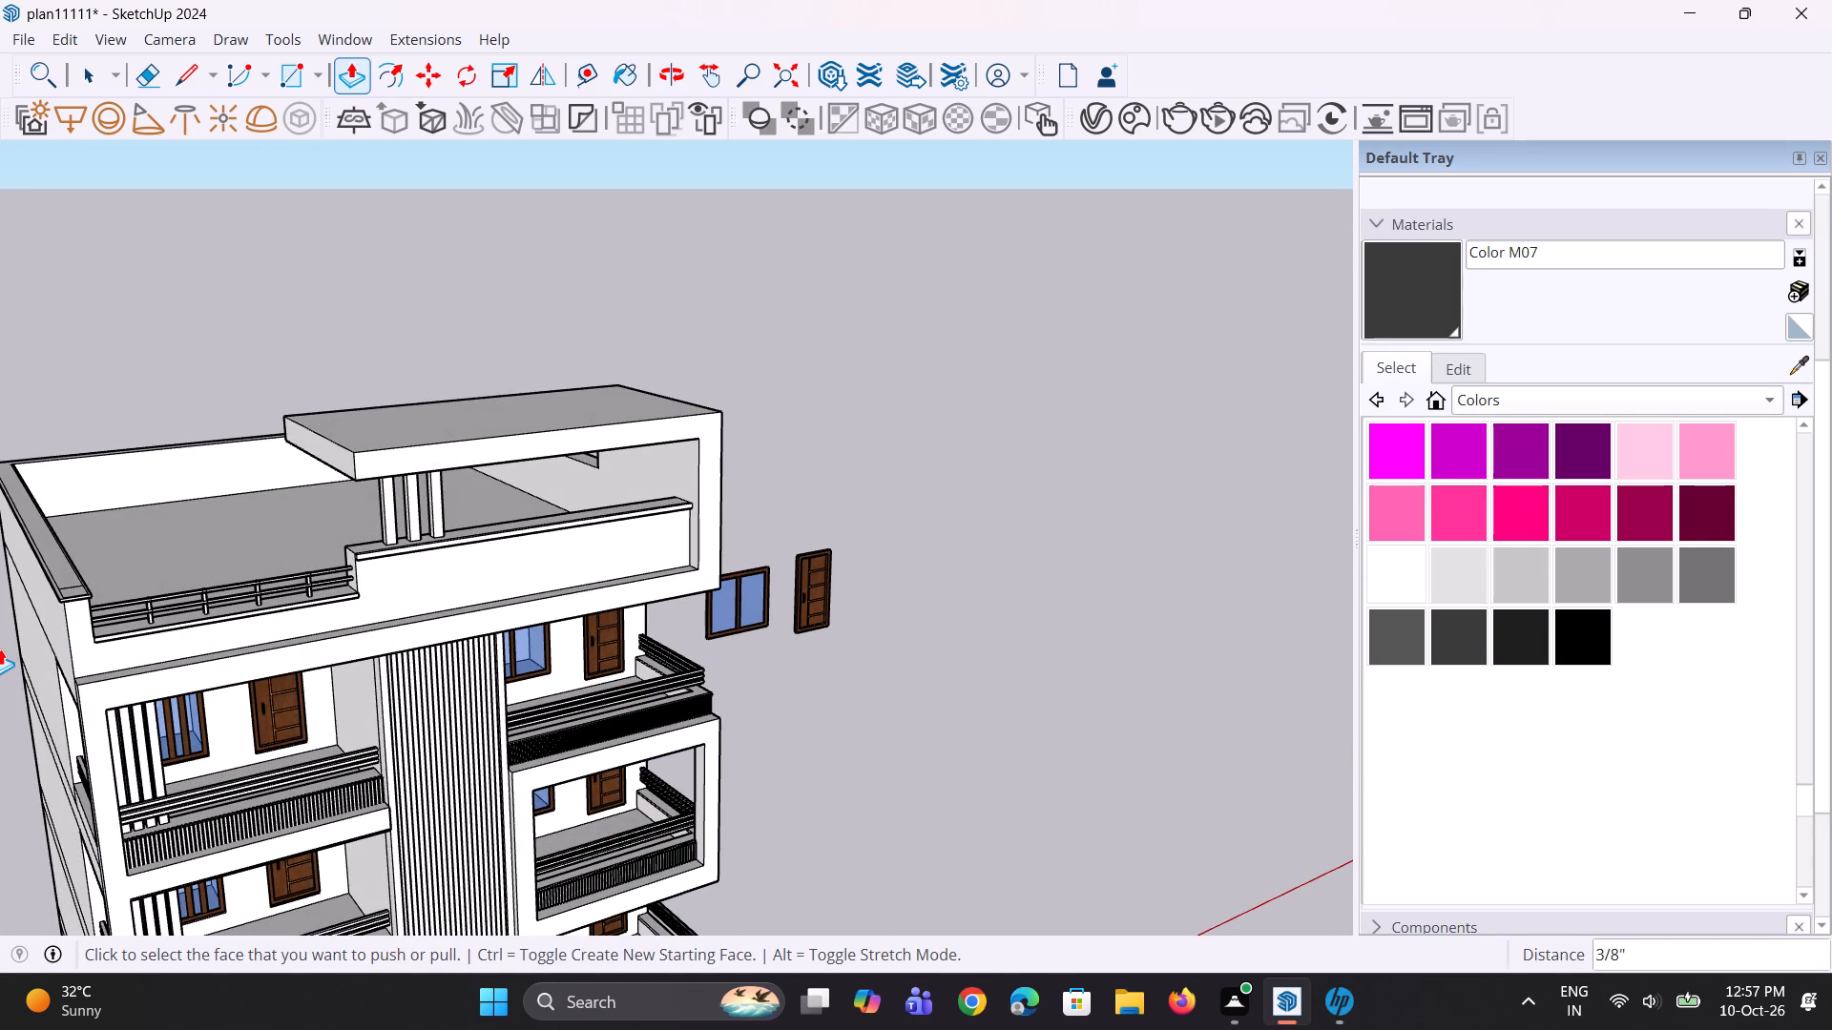
middle_click_drag(182, 653, 131, 659)
scroll(191, 579, "down", 5)
middle_click_drag(138, 621, 124, 553)
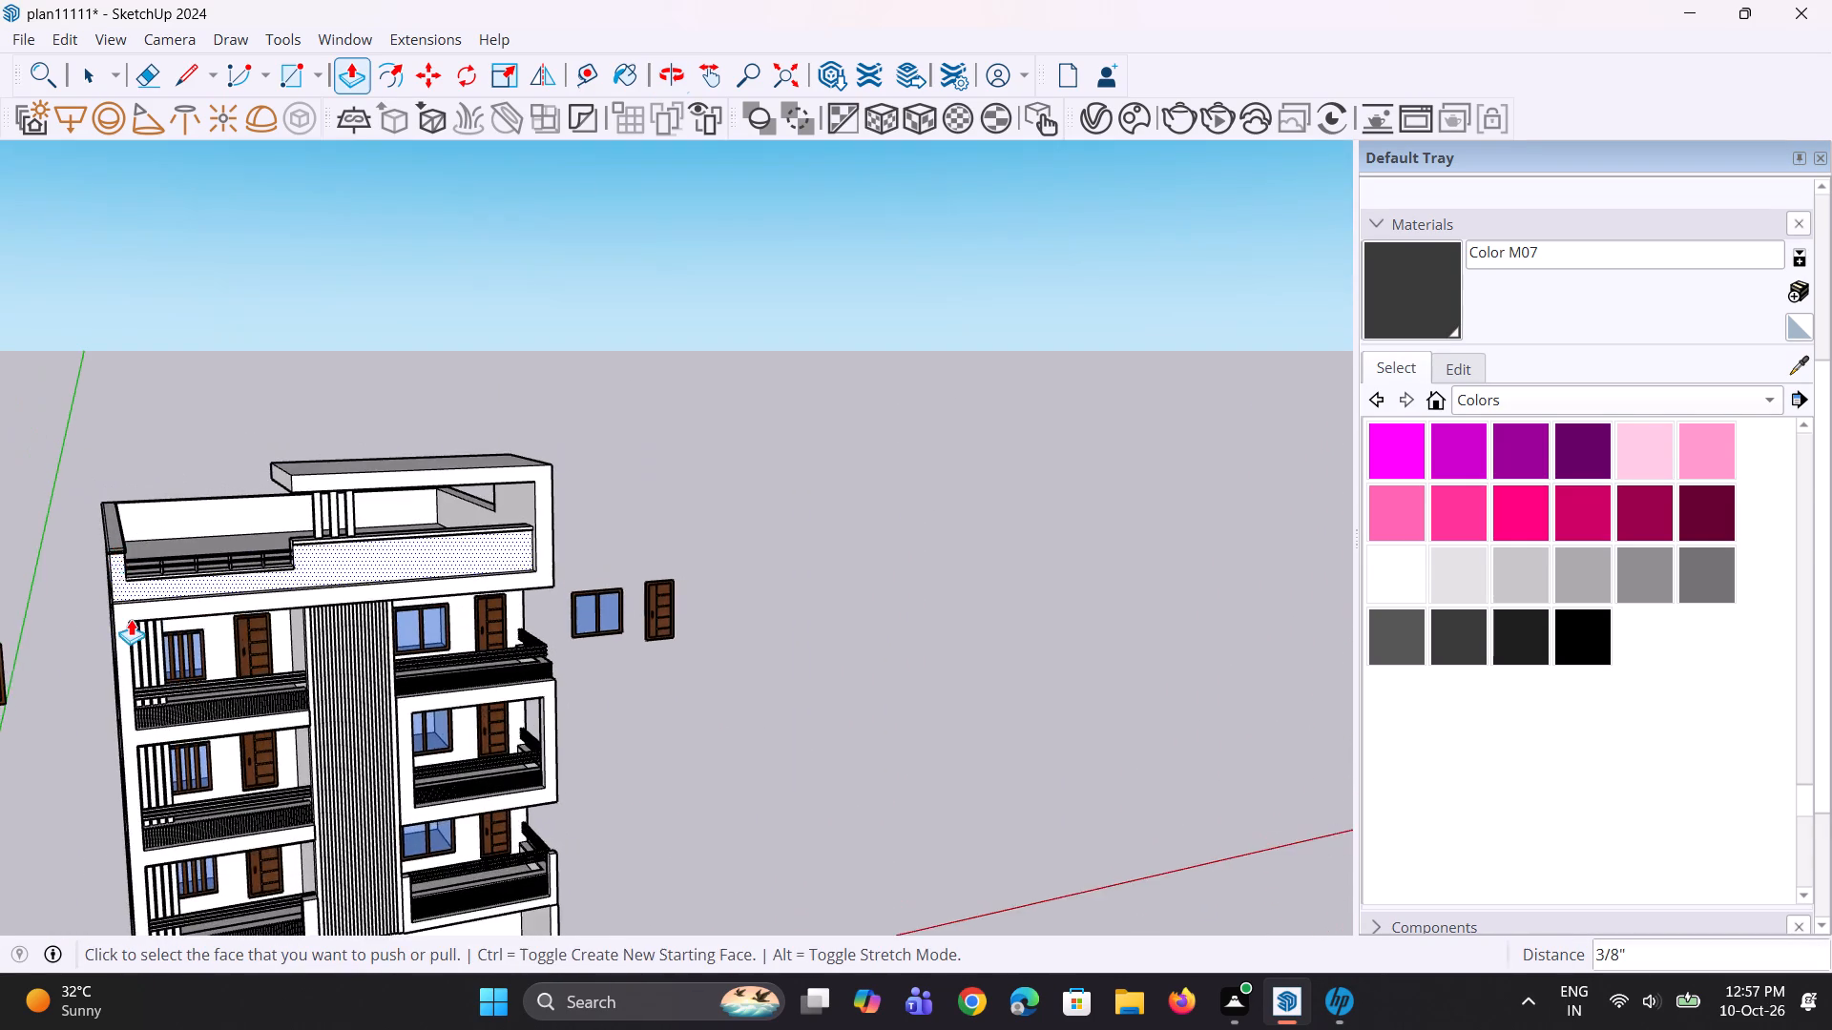
scroll(131, 619, "up", 3)
Save the model.
key("ctrl+s")
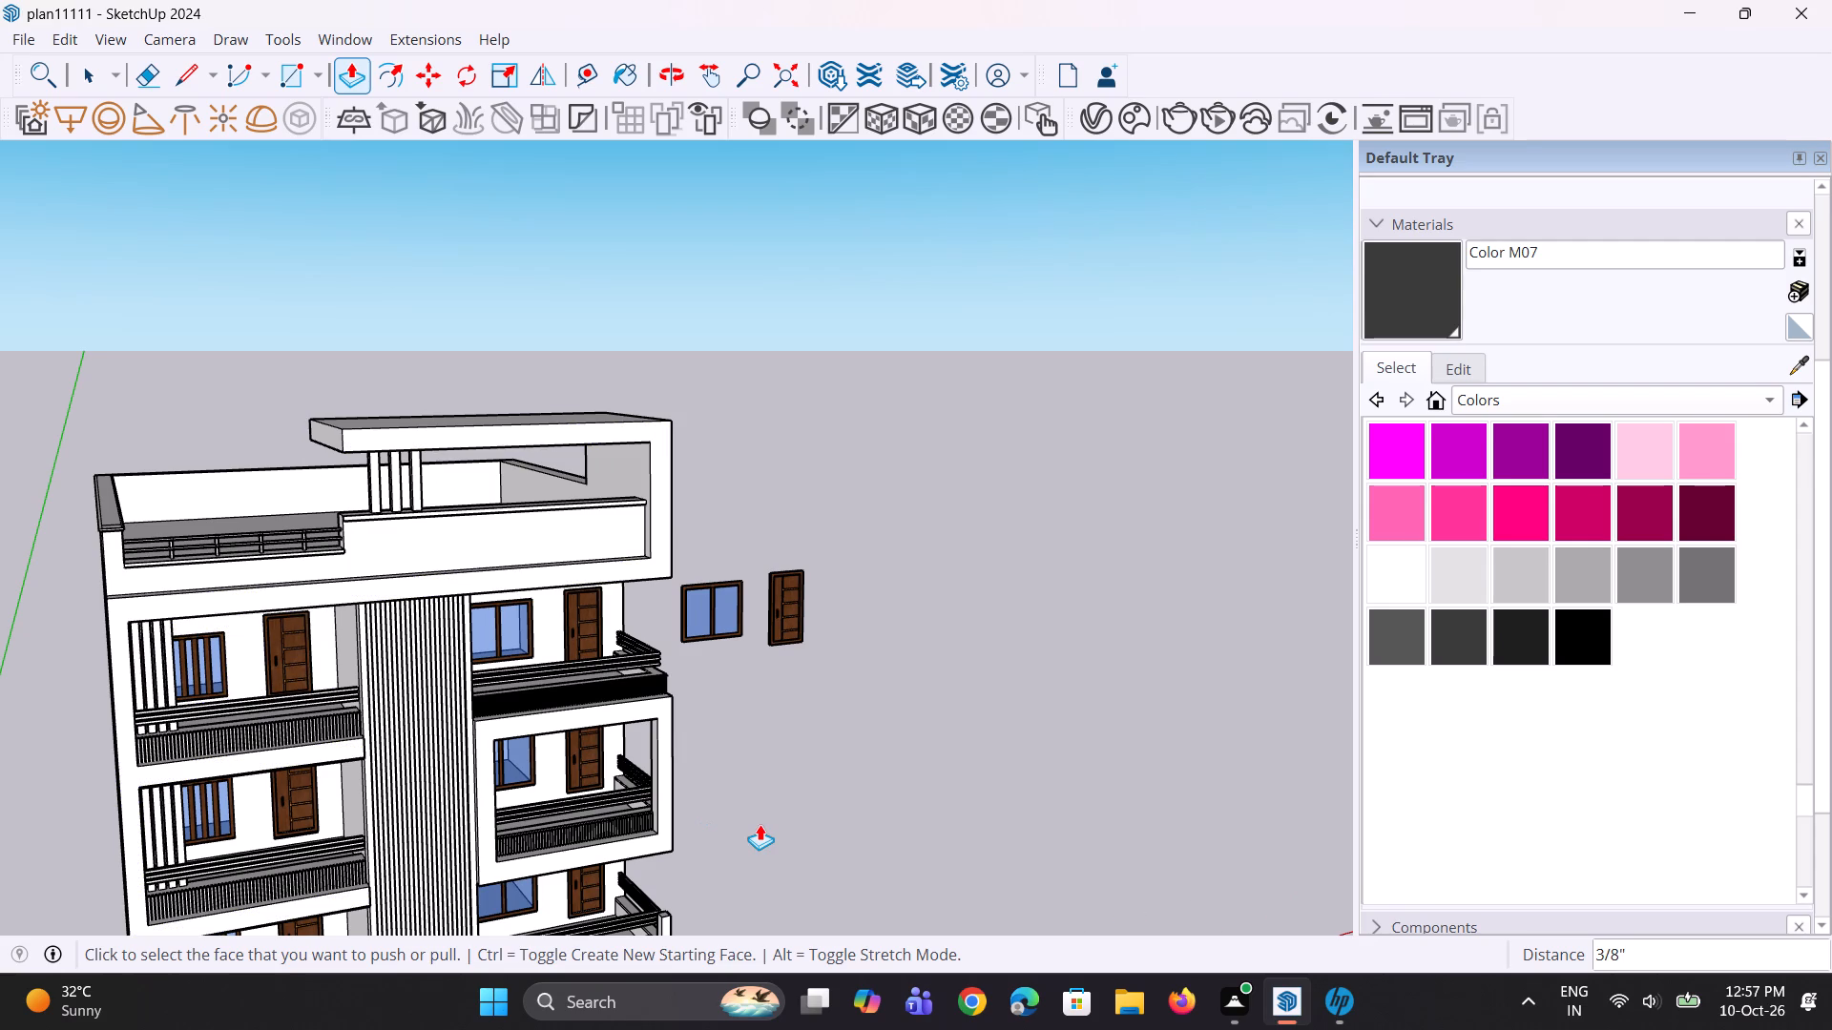
key("ctrl+s")
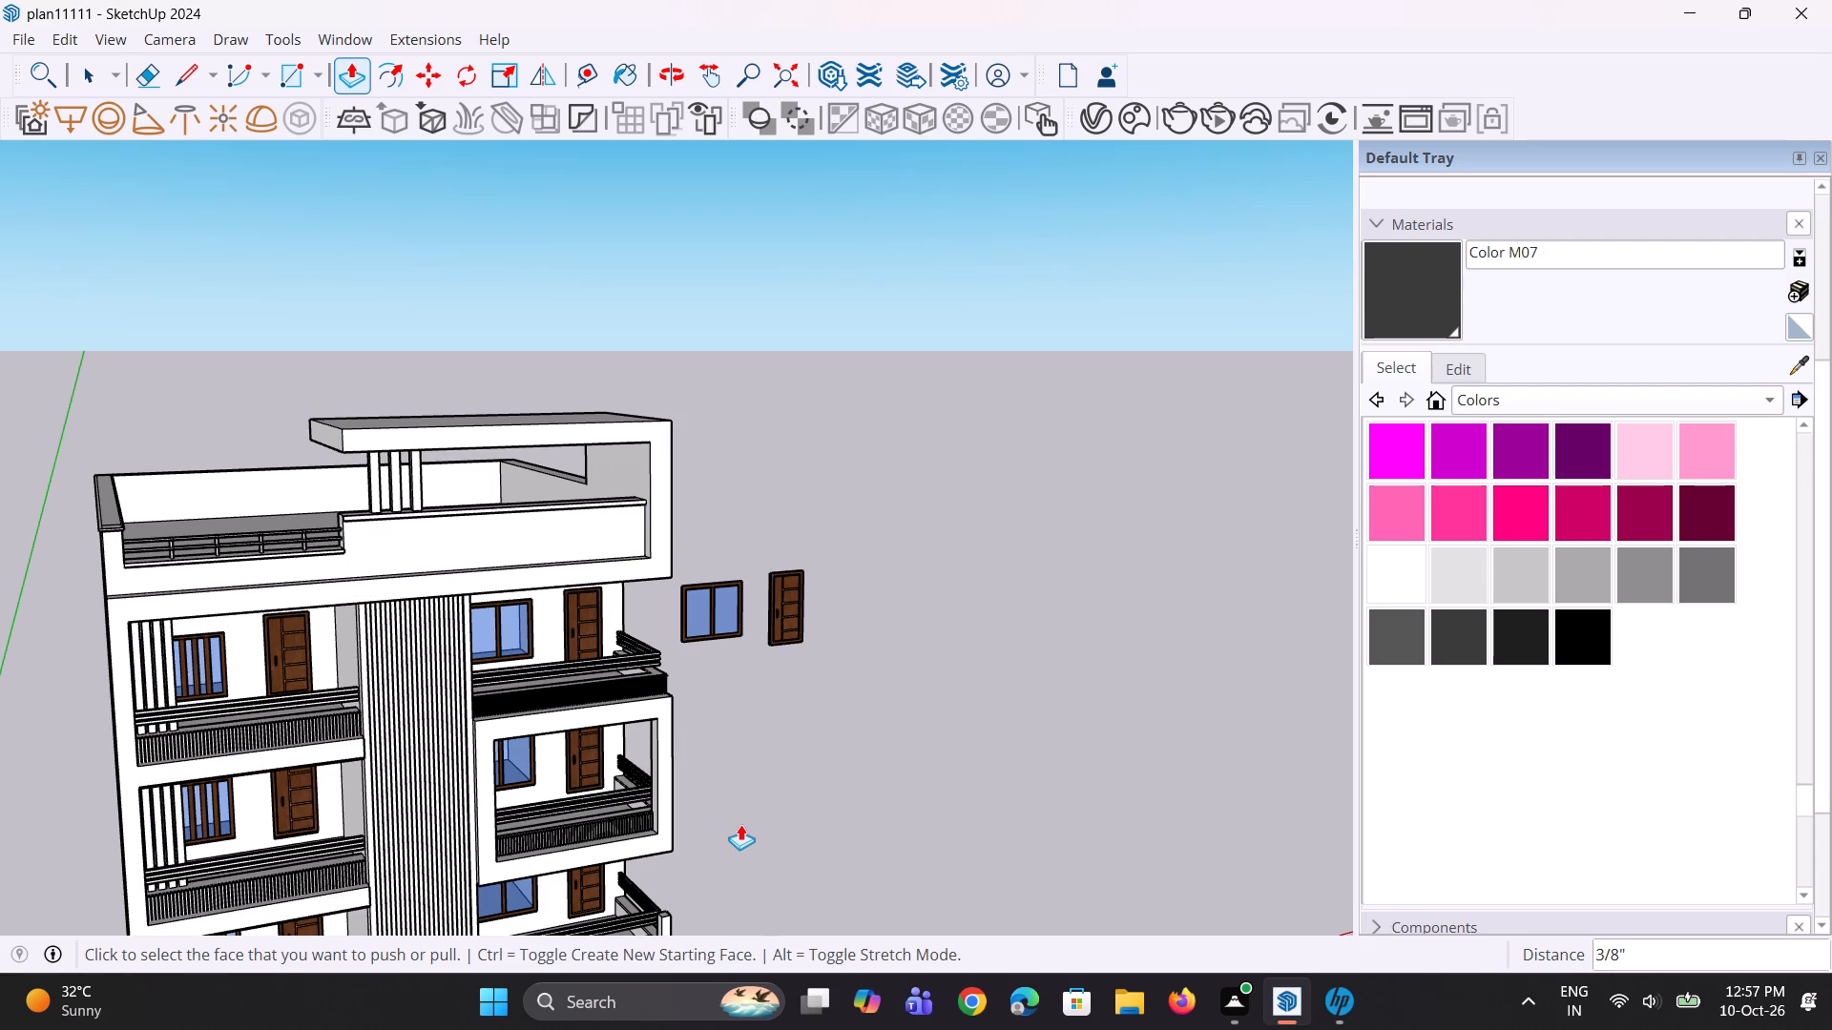
key("space")
key("space")
scroll(682, 561, "down", 4)
middle_click_drag(590, 684, 565, 701)
scroll(472, 771, "up", 3)
key("ctrl+s")
key("ctrl+s")
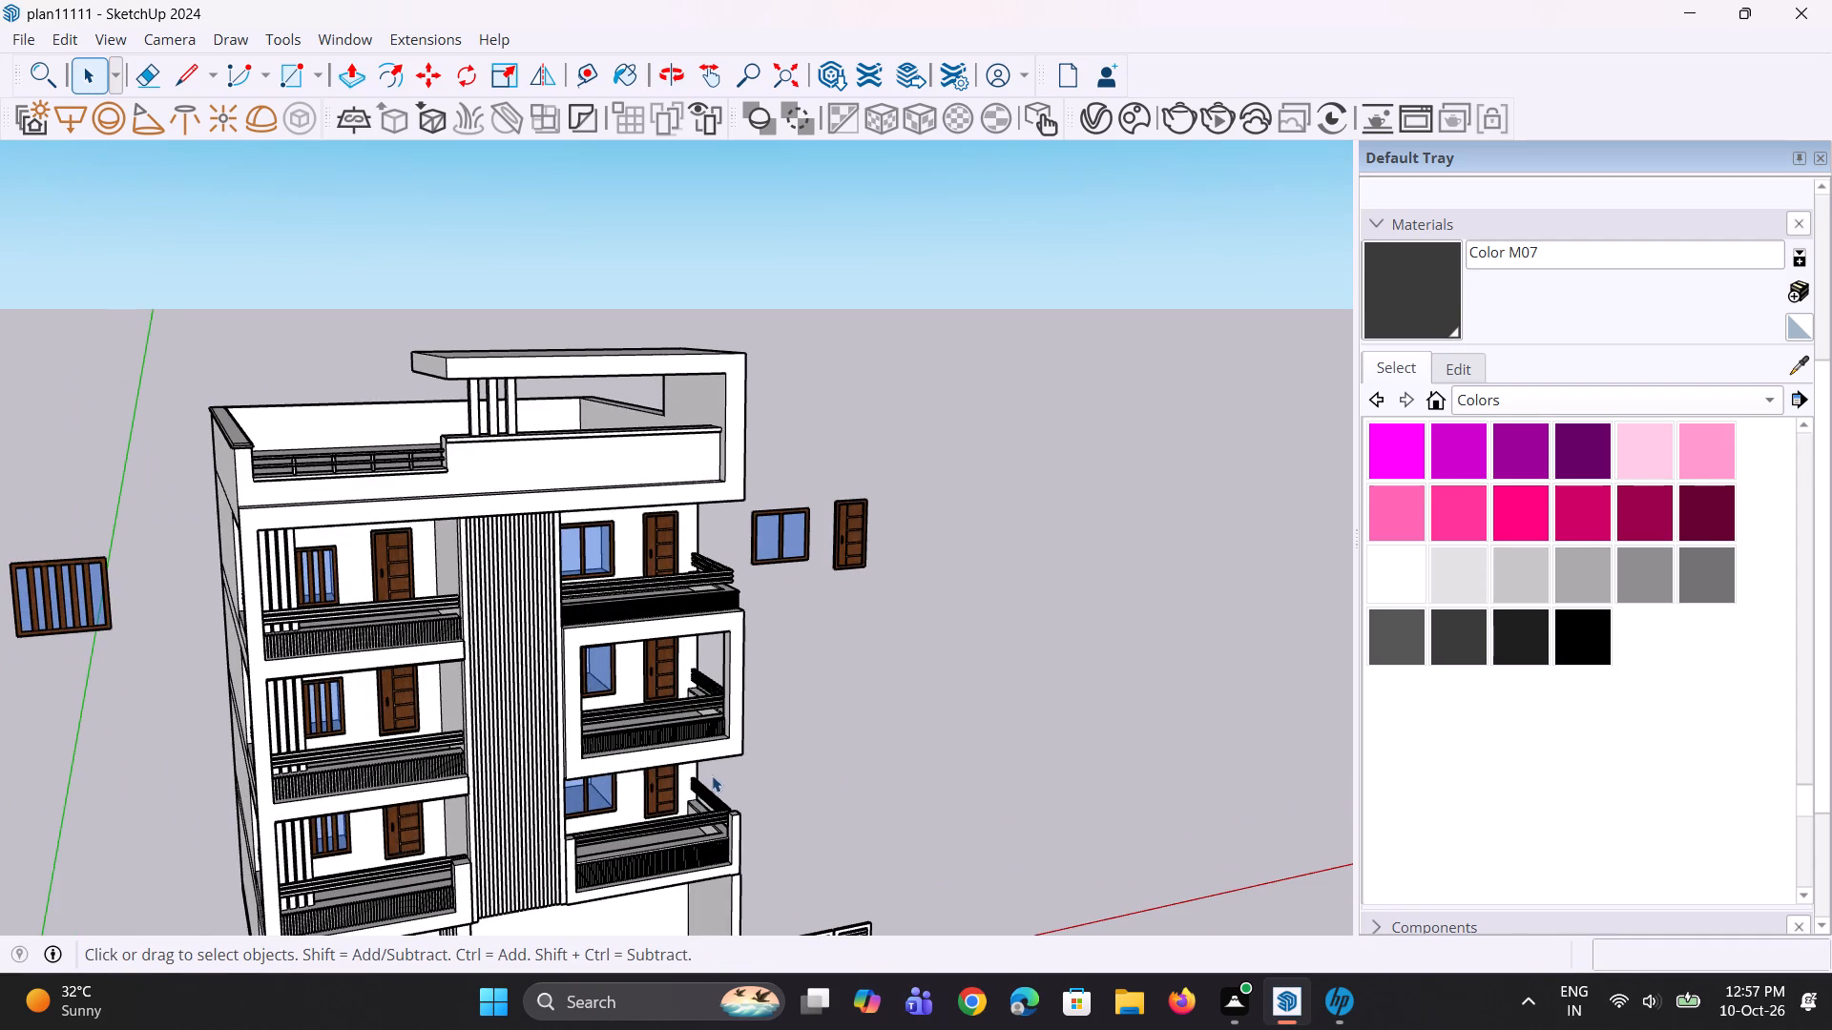
key("space")
key("ctrl+s")
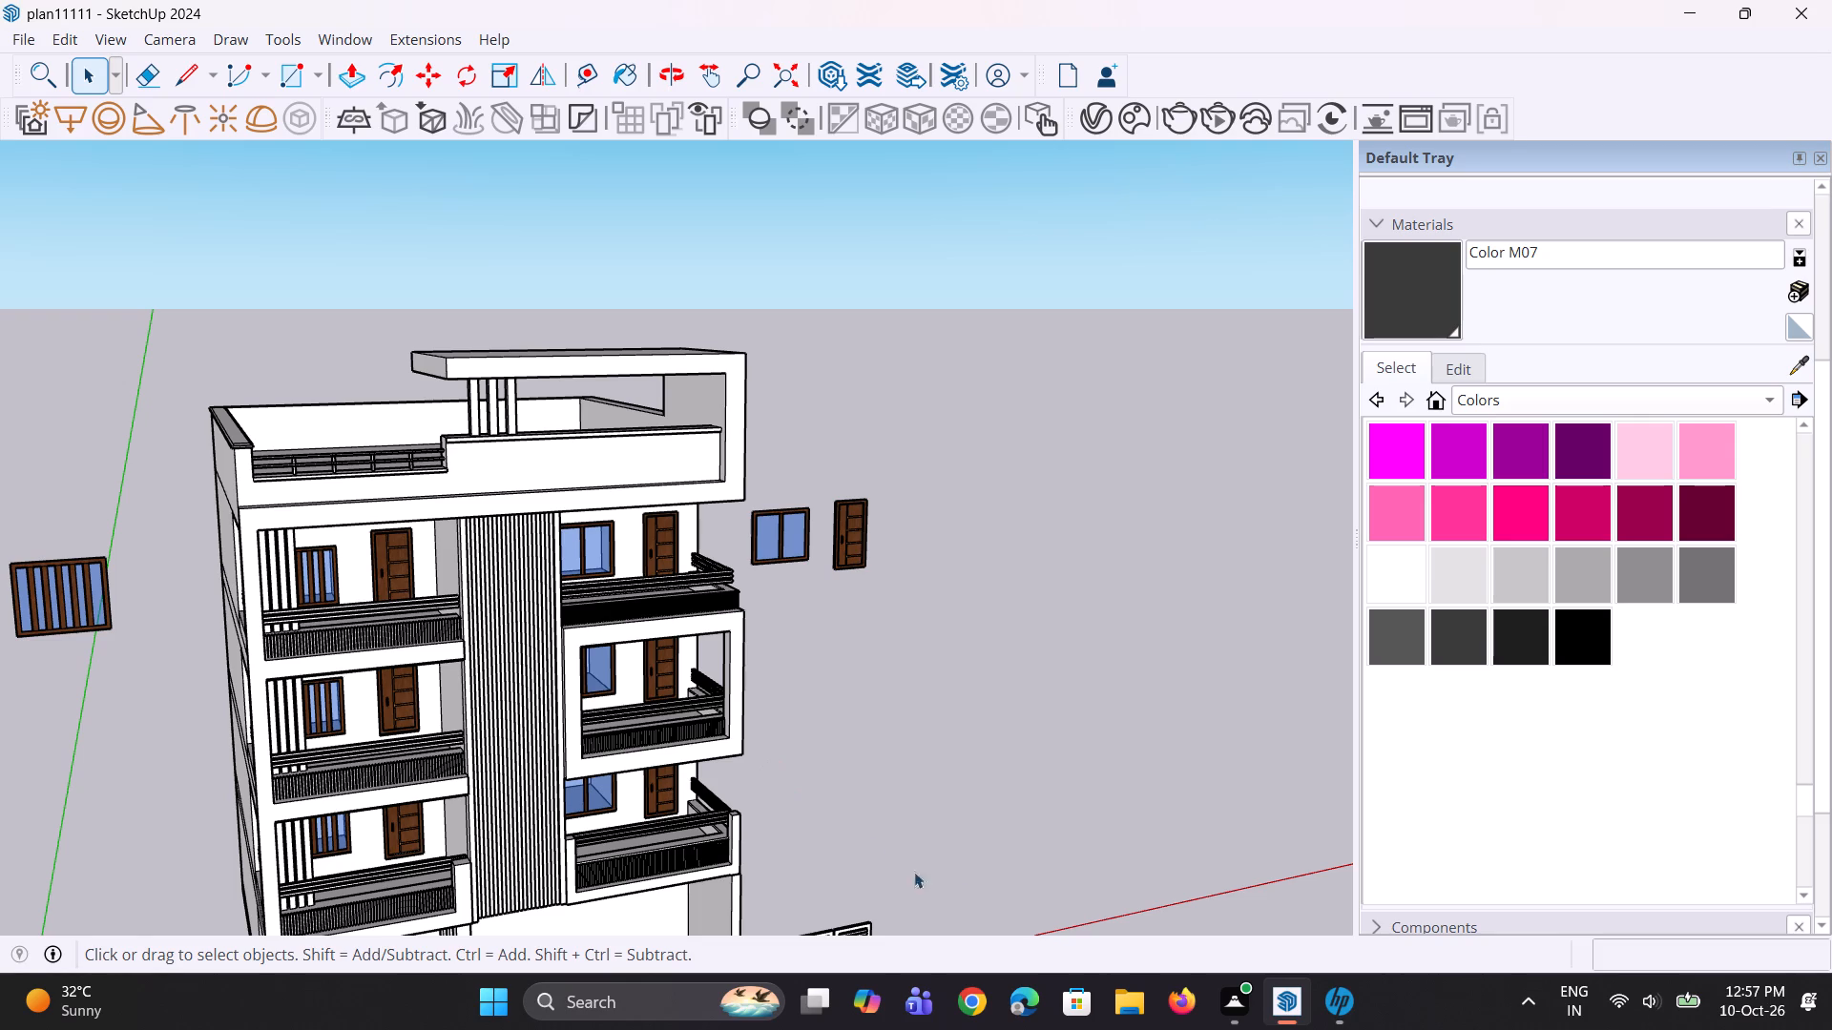
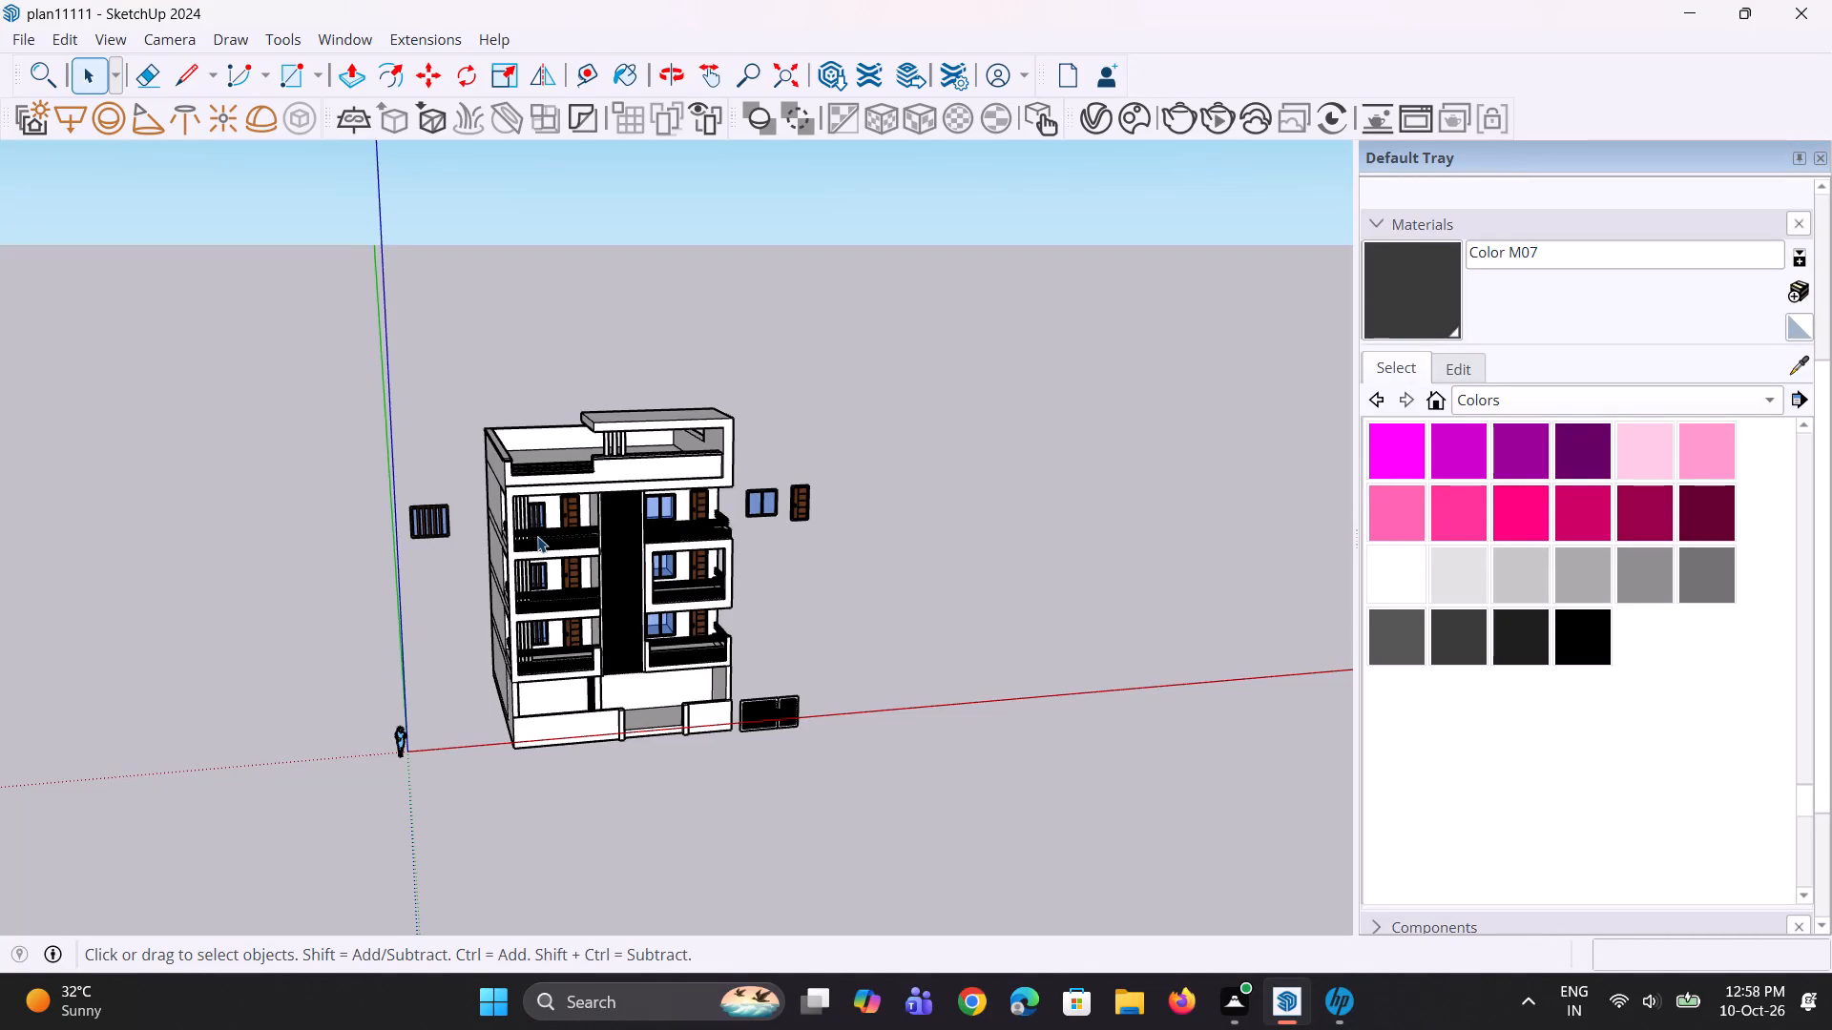
Push/Pull the rear face of the roof canopy backward over the terrace by about 12' 4 15/16".
middle_click_drag(323, 563, 1462, 625)
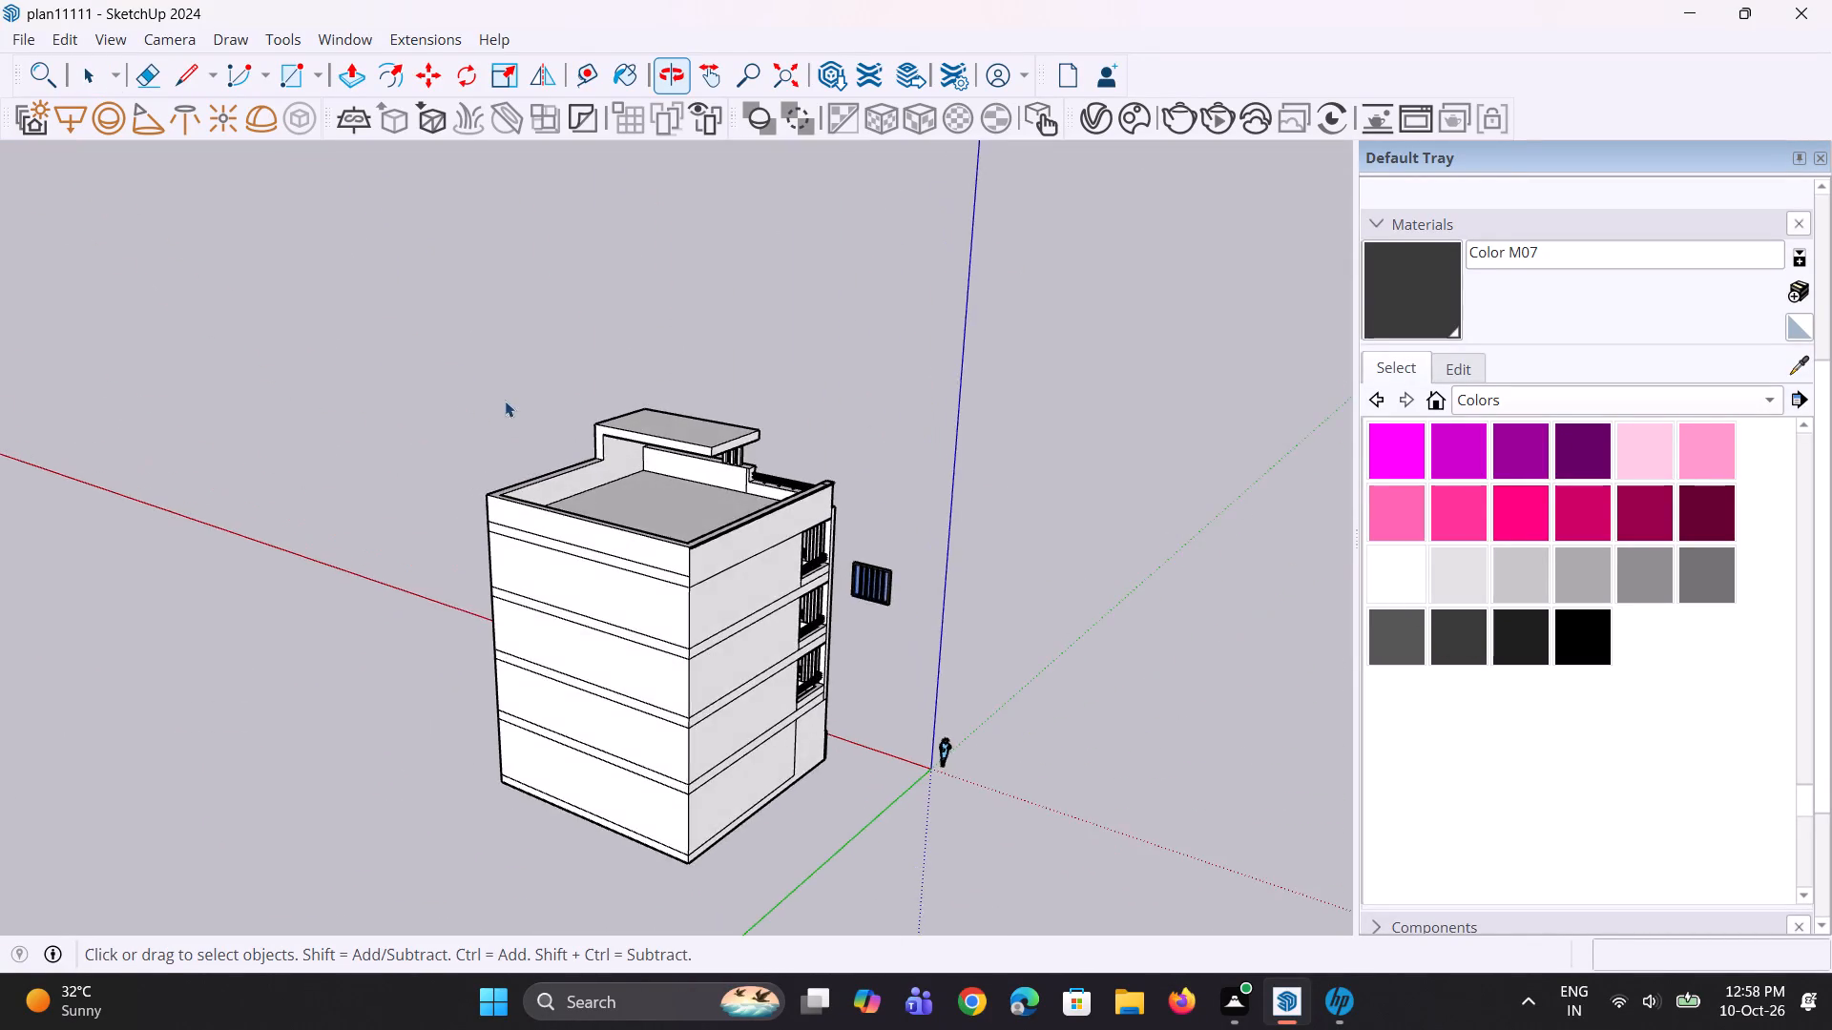
scroll(457, 369, "up", 6)
key("p")
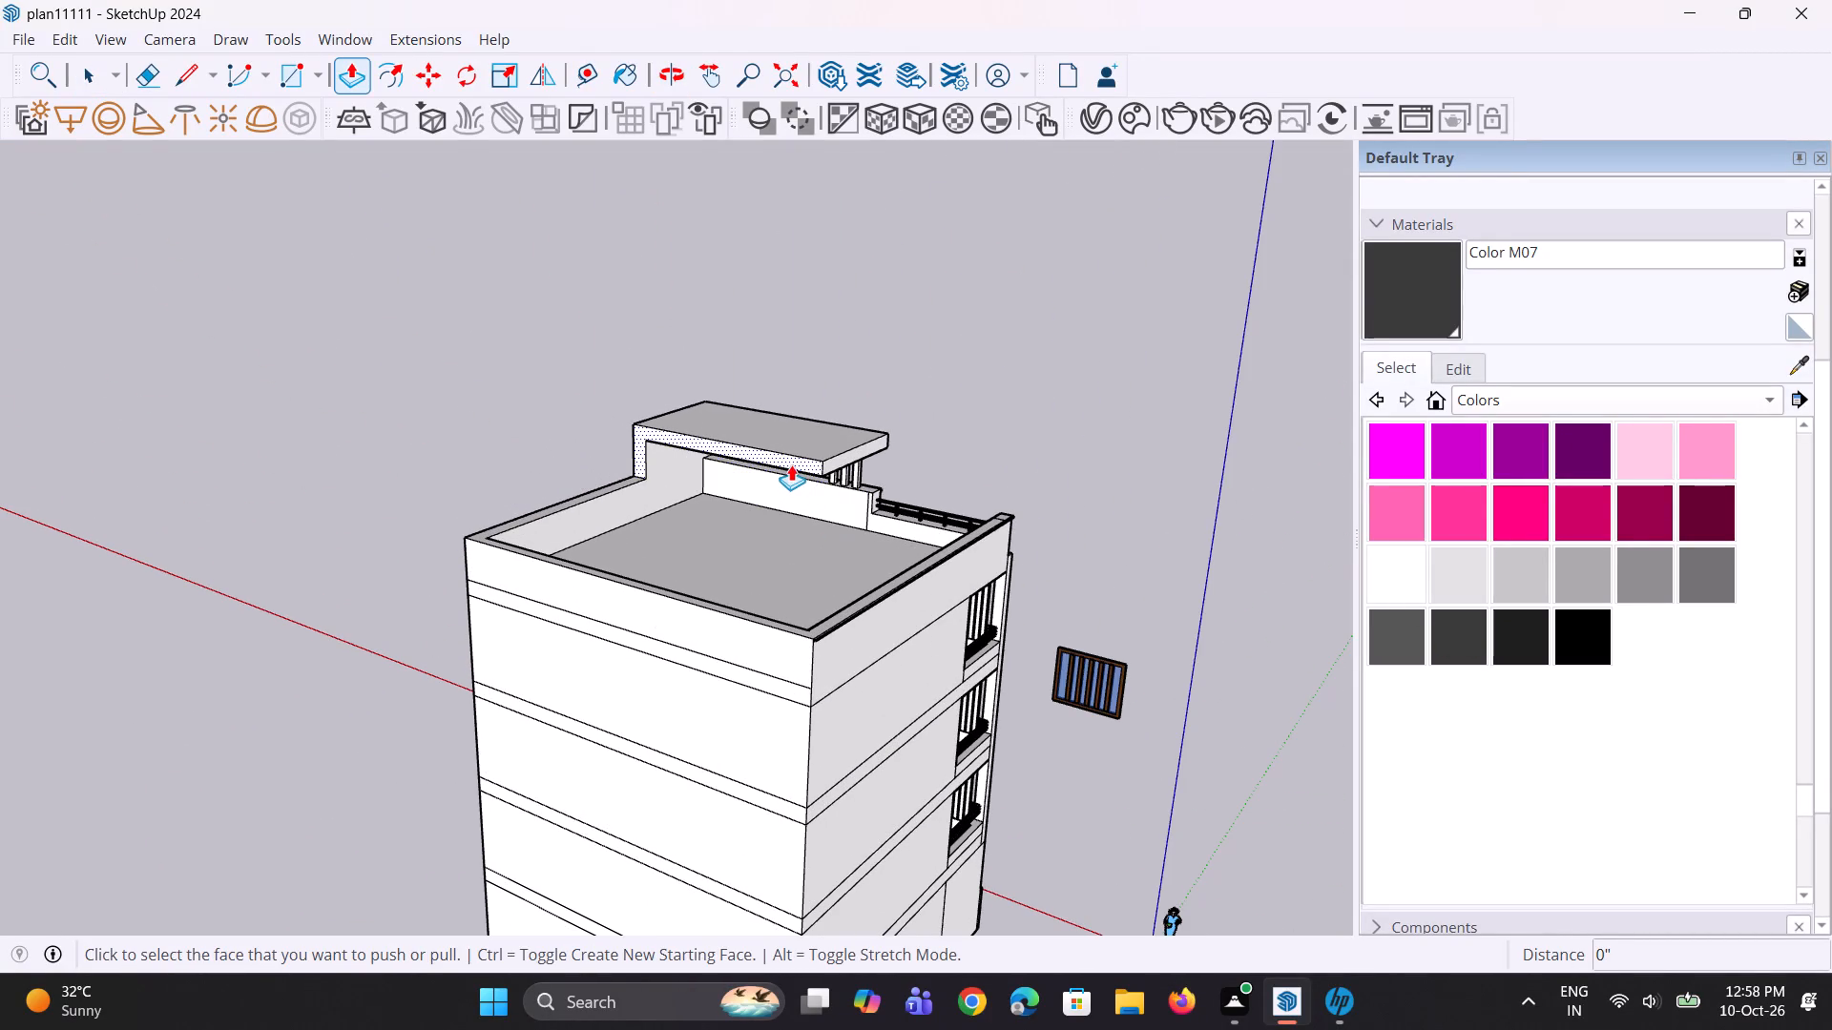
left_click(791, 464)
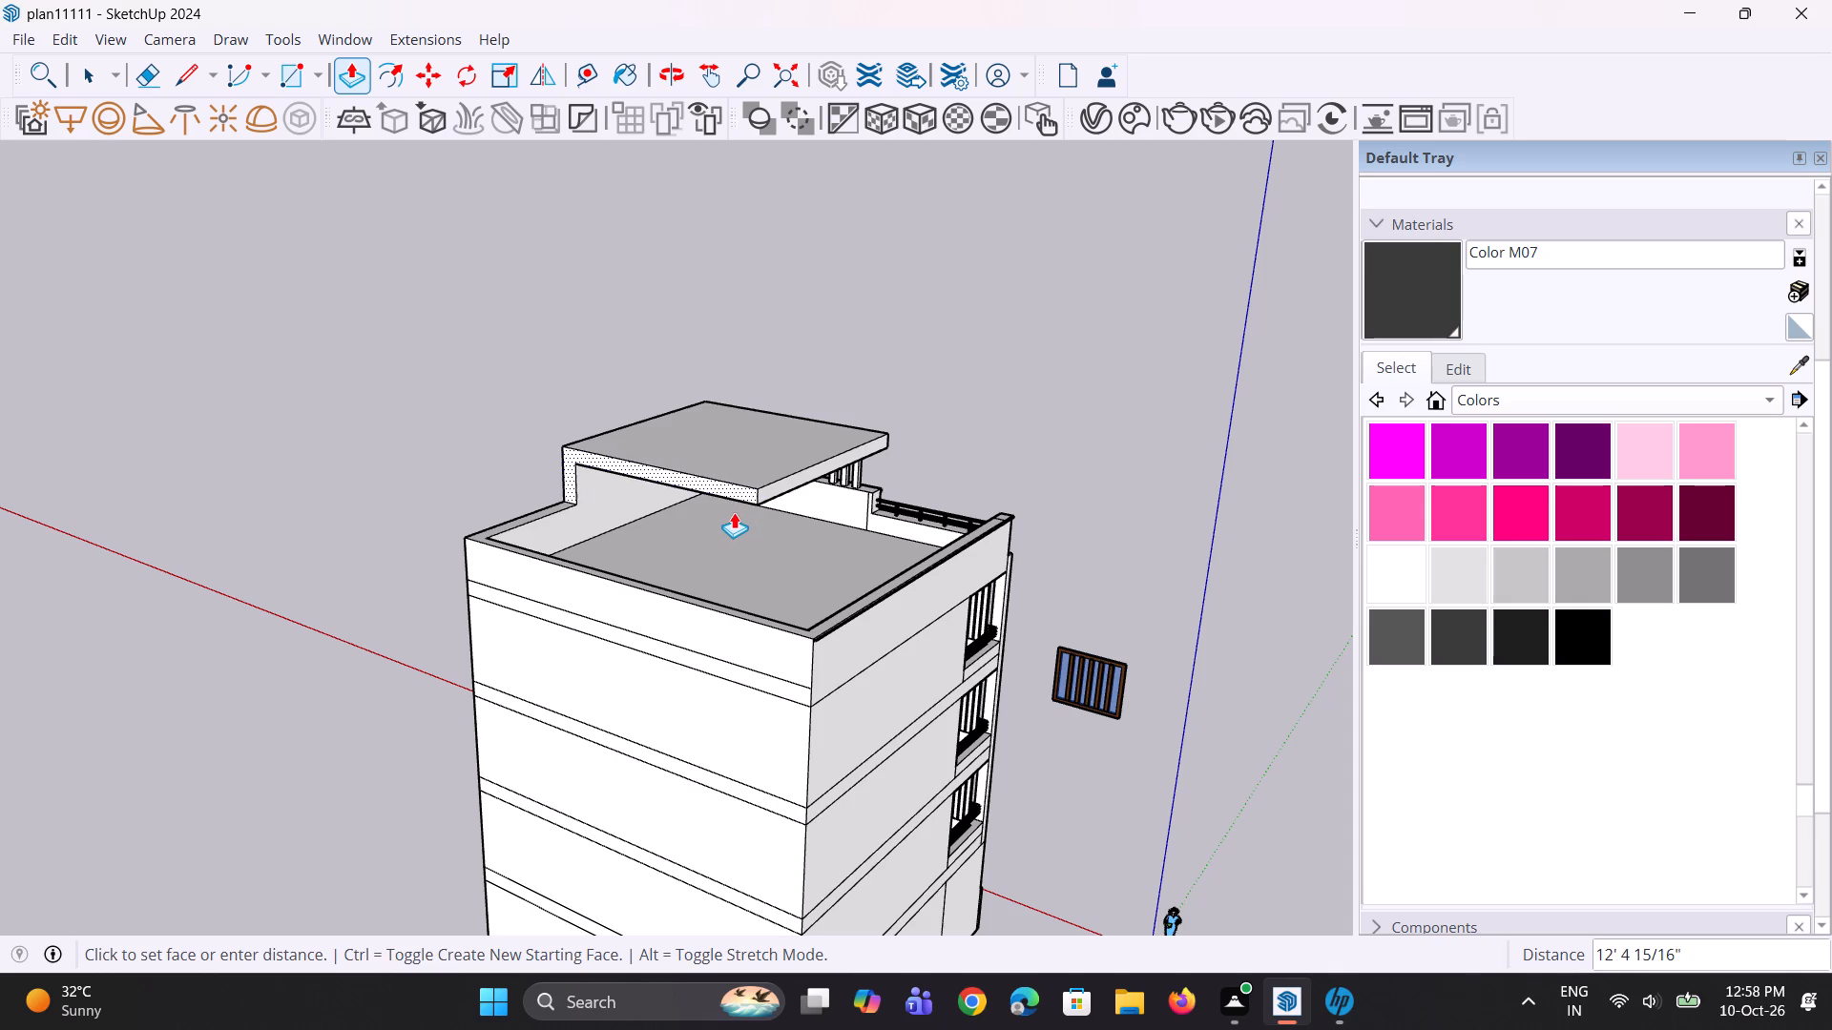
left_click(734, 512)
Examine the building's front facade with the extended roof canopy, the balconies and the central slatted panel.
middle_click_drag(796, 563, 33, 475)
middle_click_drag(642, 533, 164, 339)
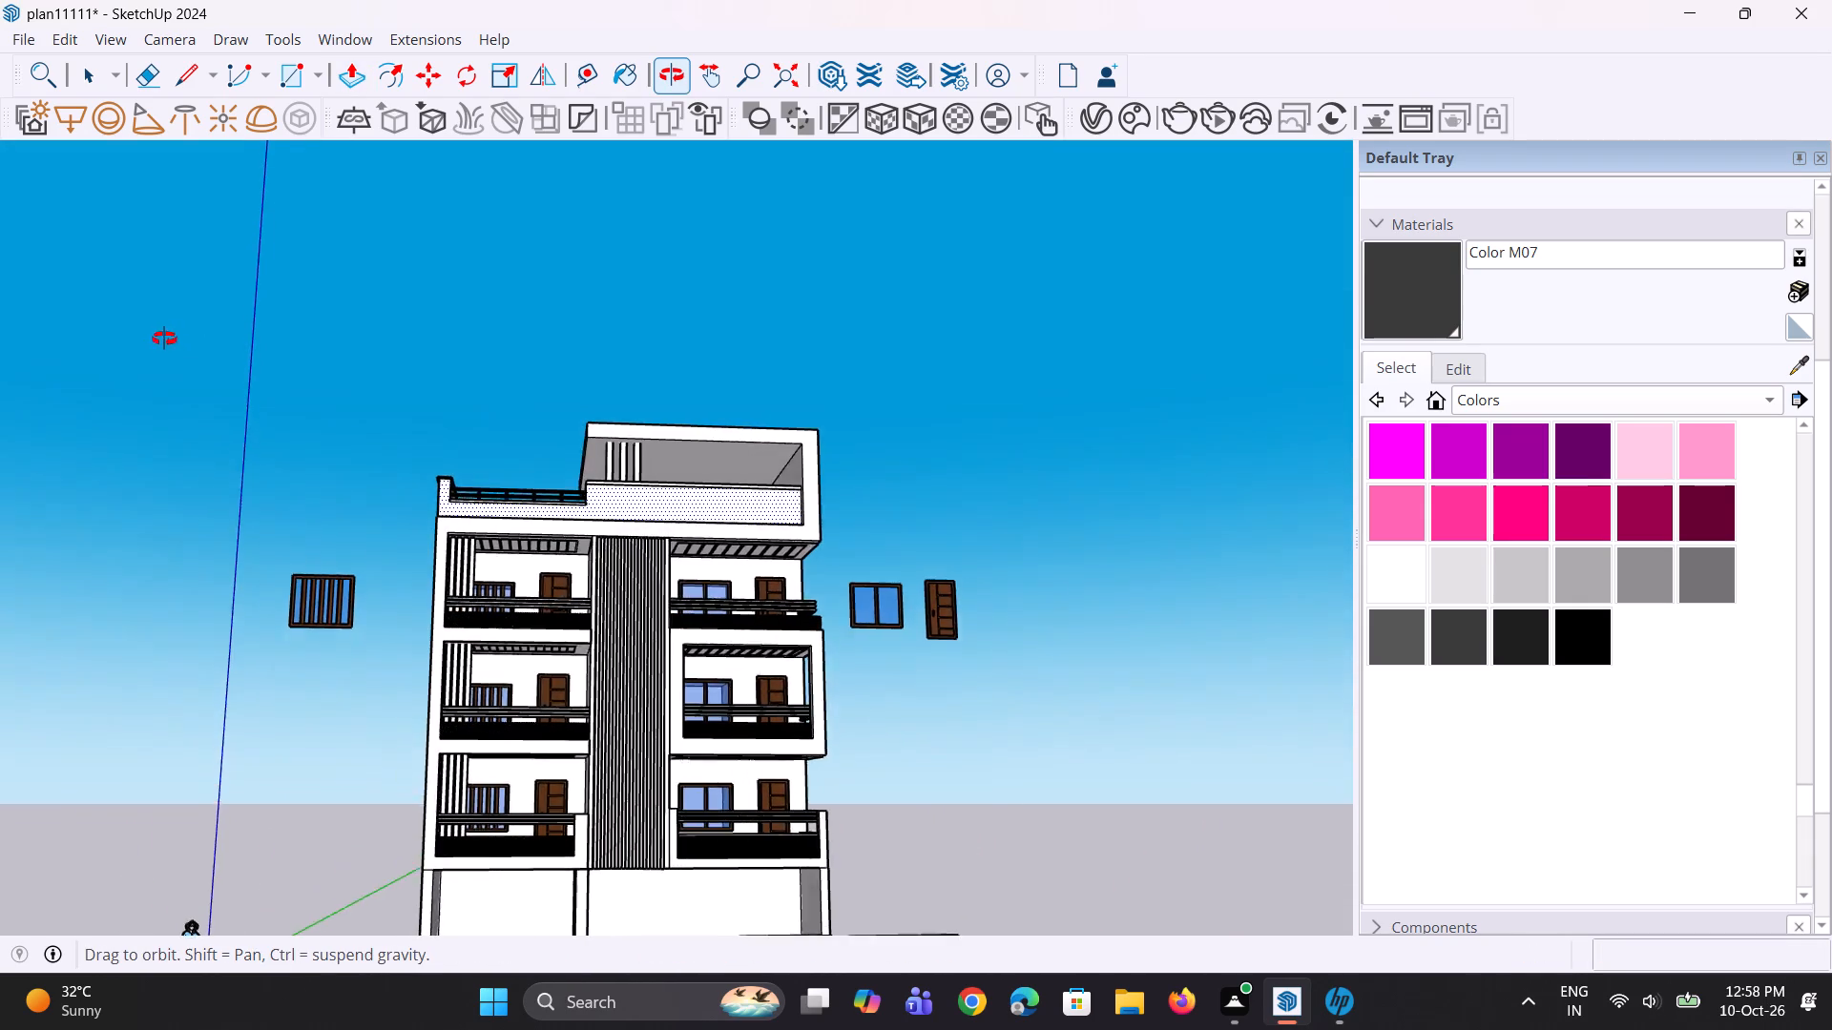
middle_click_drag(164, 339, 153, 362)
scroll(520, 458, "down", 3)
middle_click_drag(523, 463, 510, 487)
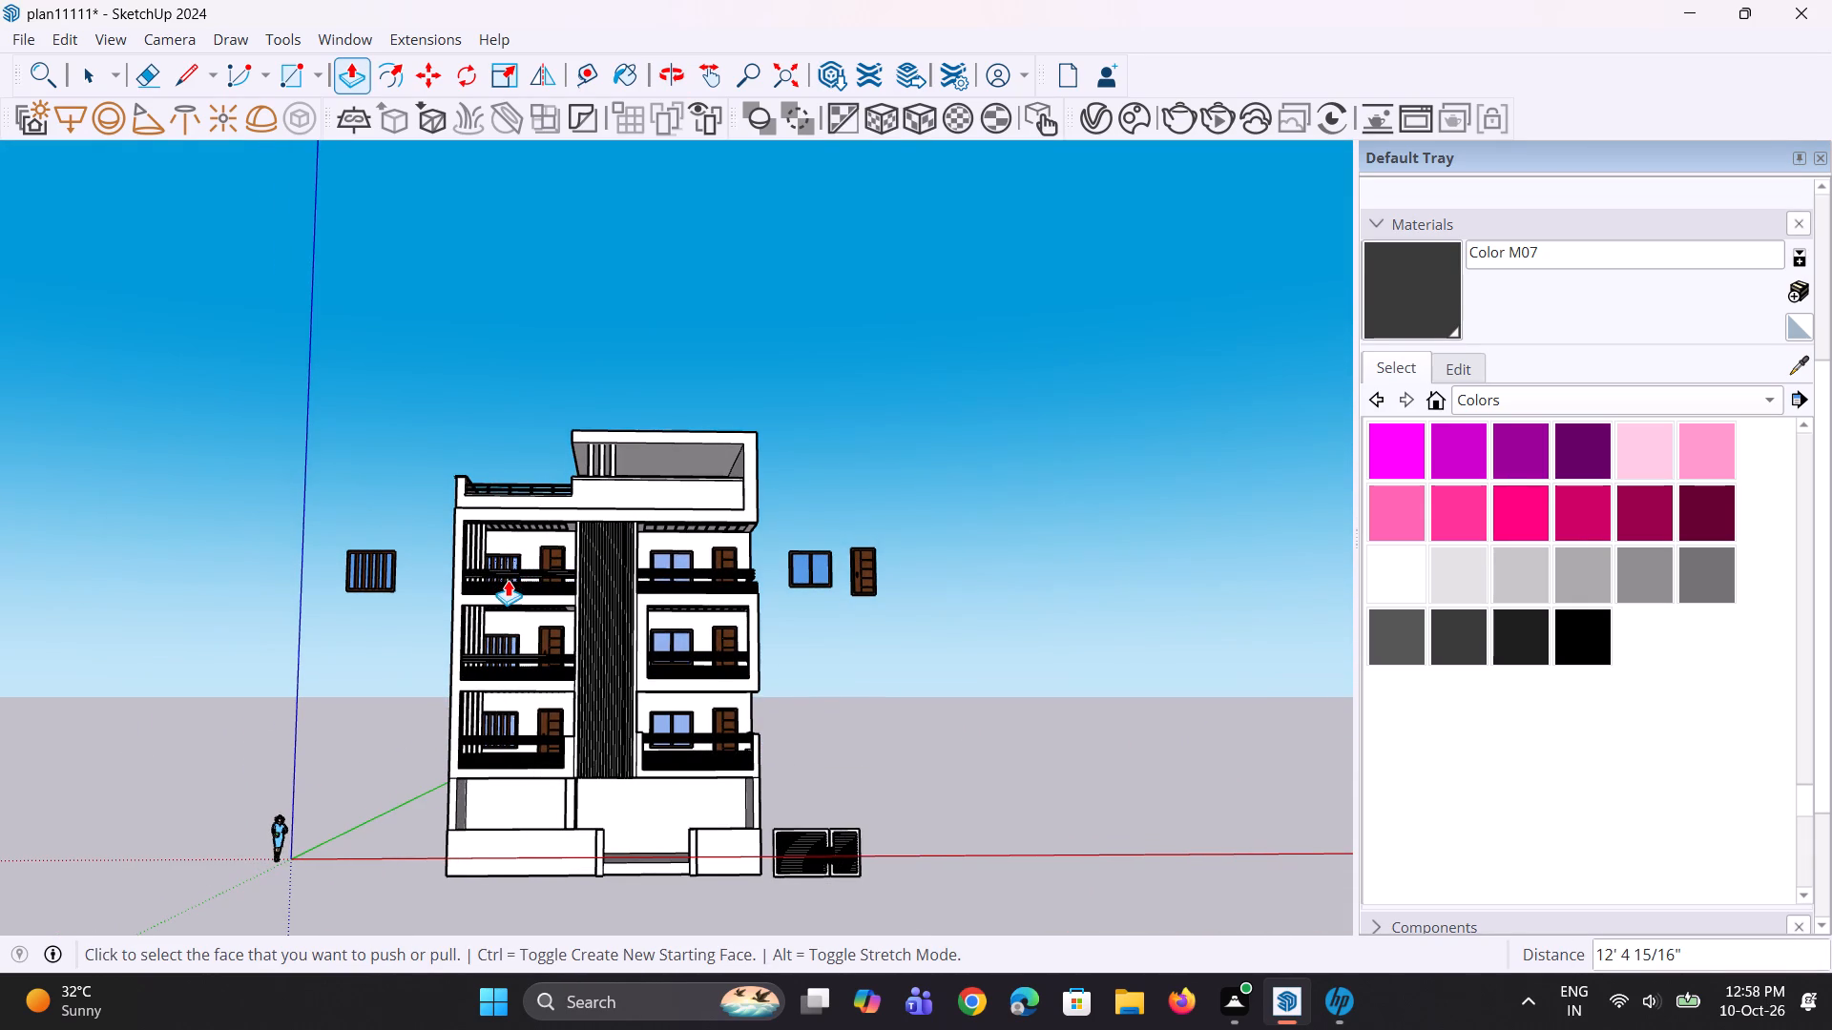
scroll(509, 582, "down", 3)
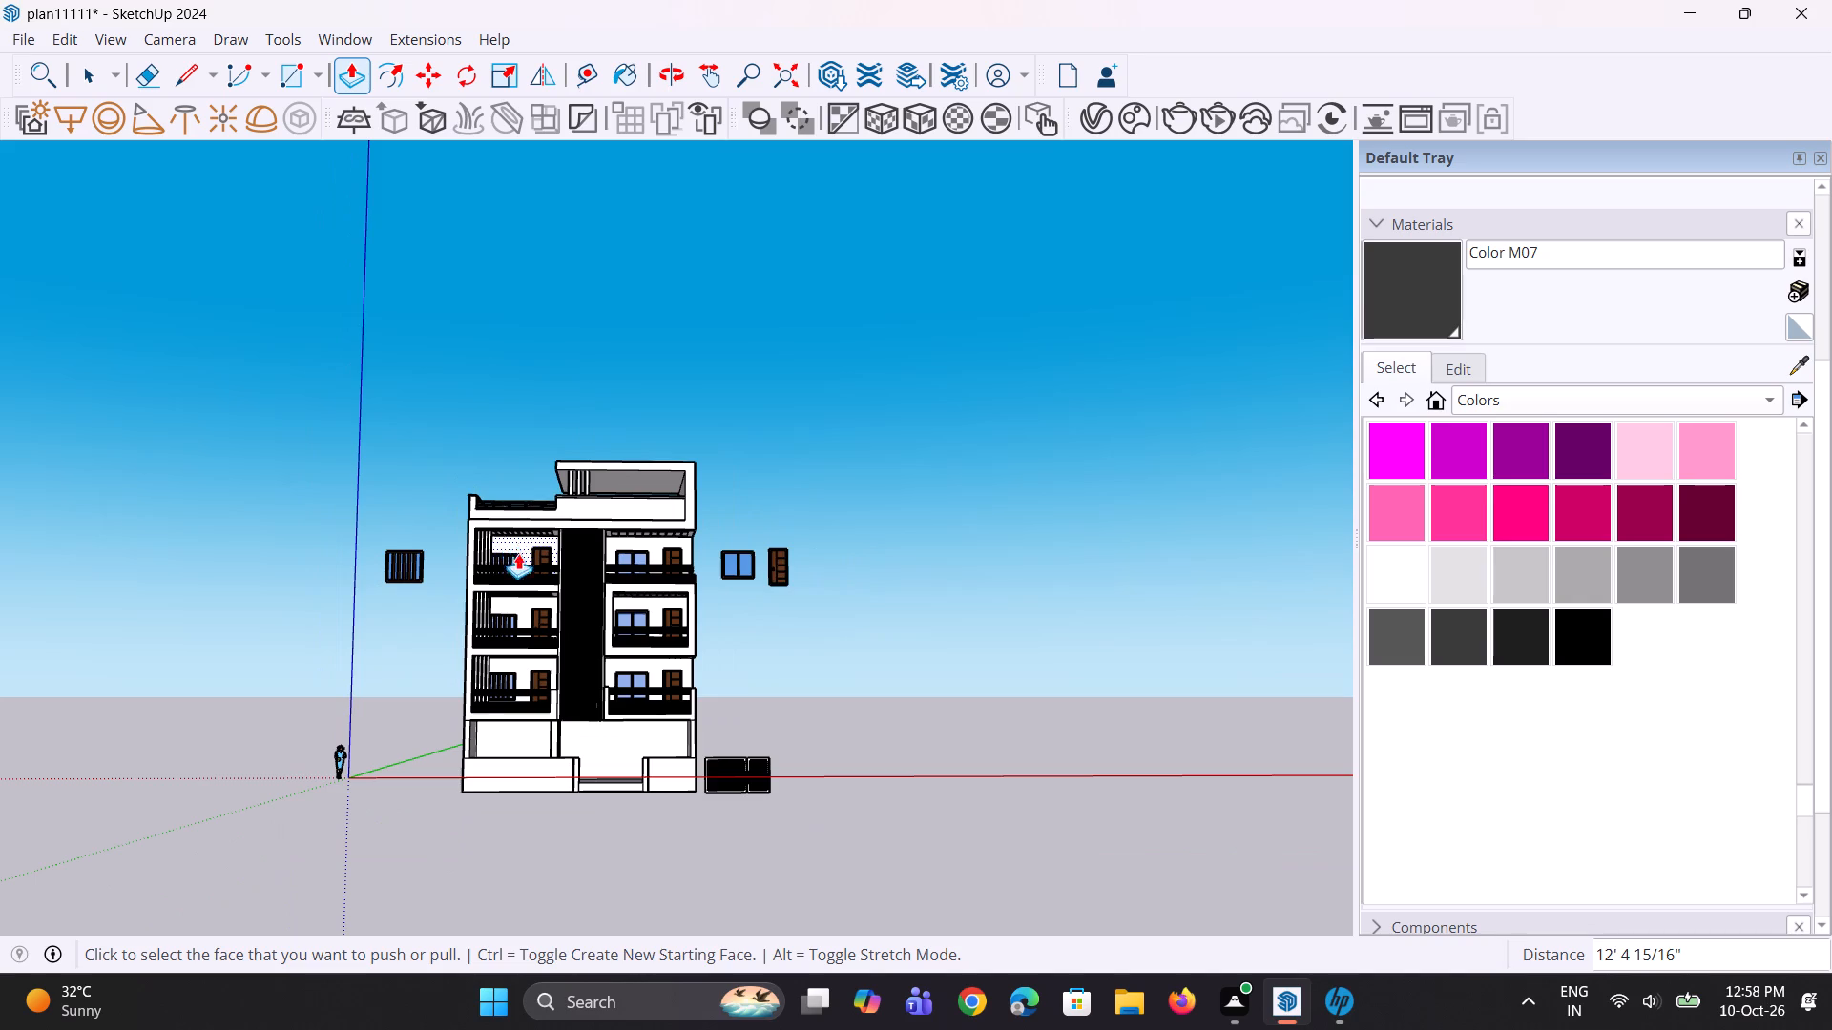
scroll(538, 692, "up", 6)
key("space")
scroll(640, 685, "up", 7)
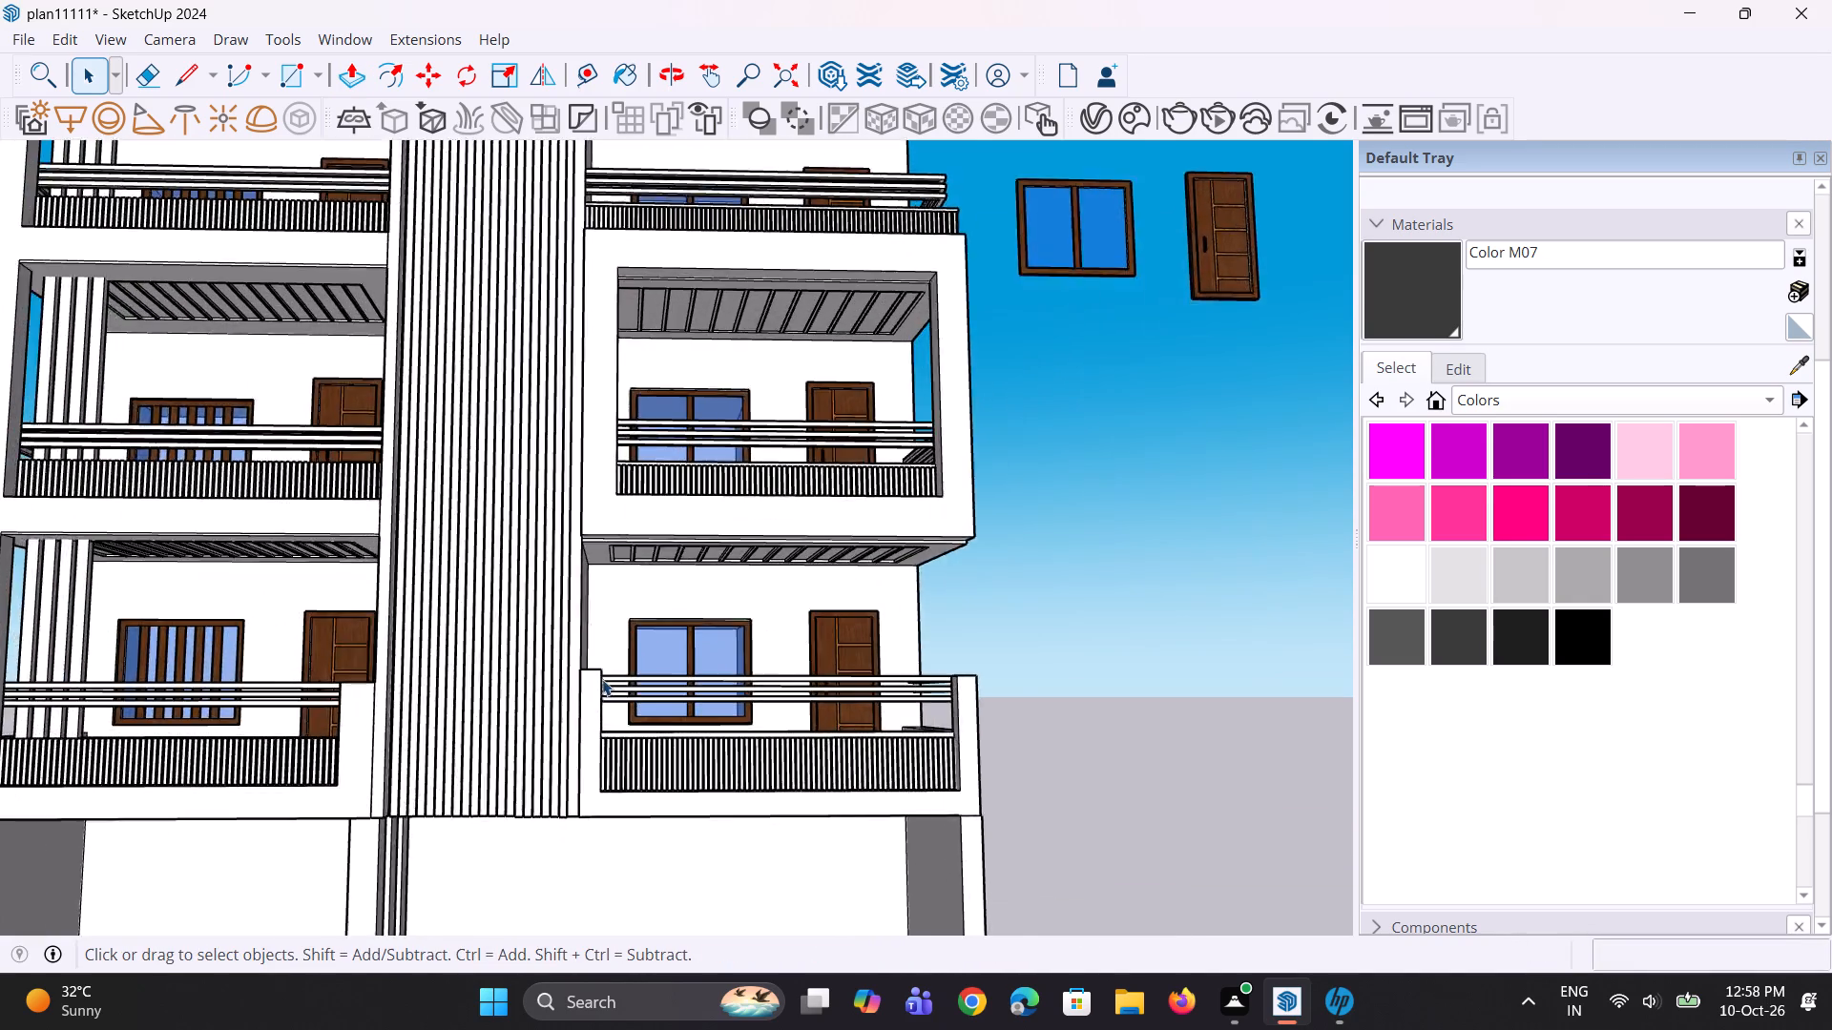
scroll(602, 679, "up", 2)
middle_click_drag(601, 679, 546, 836)
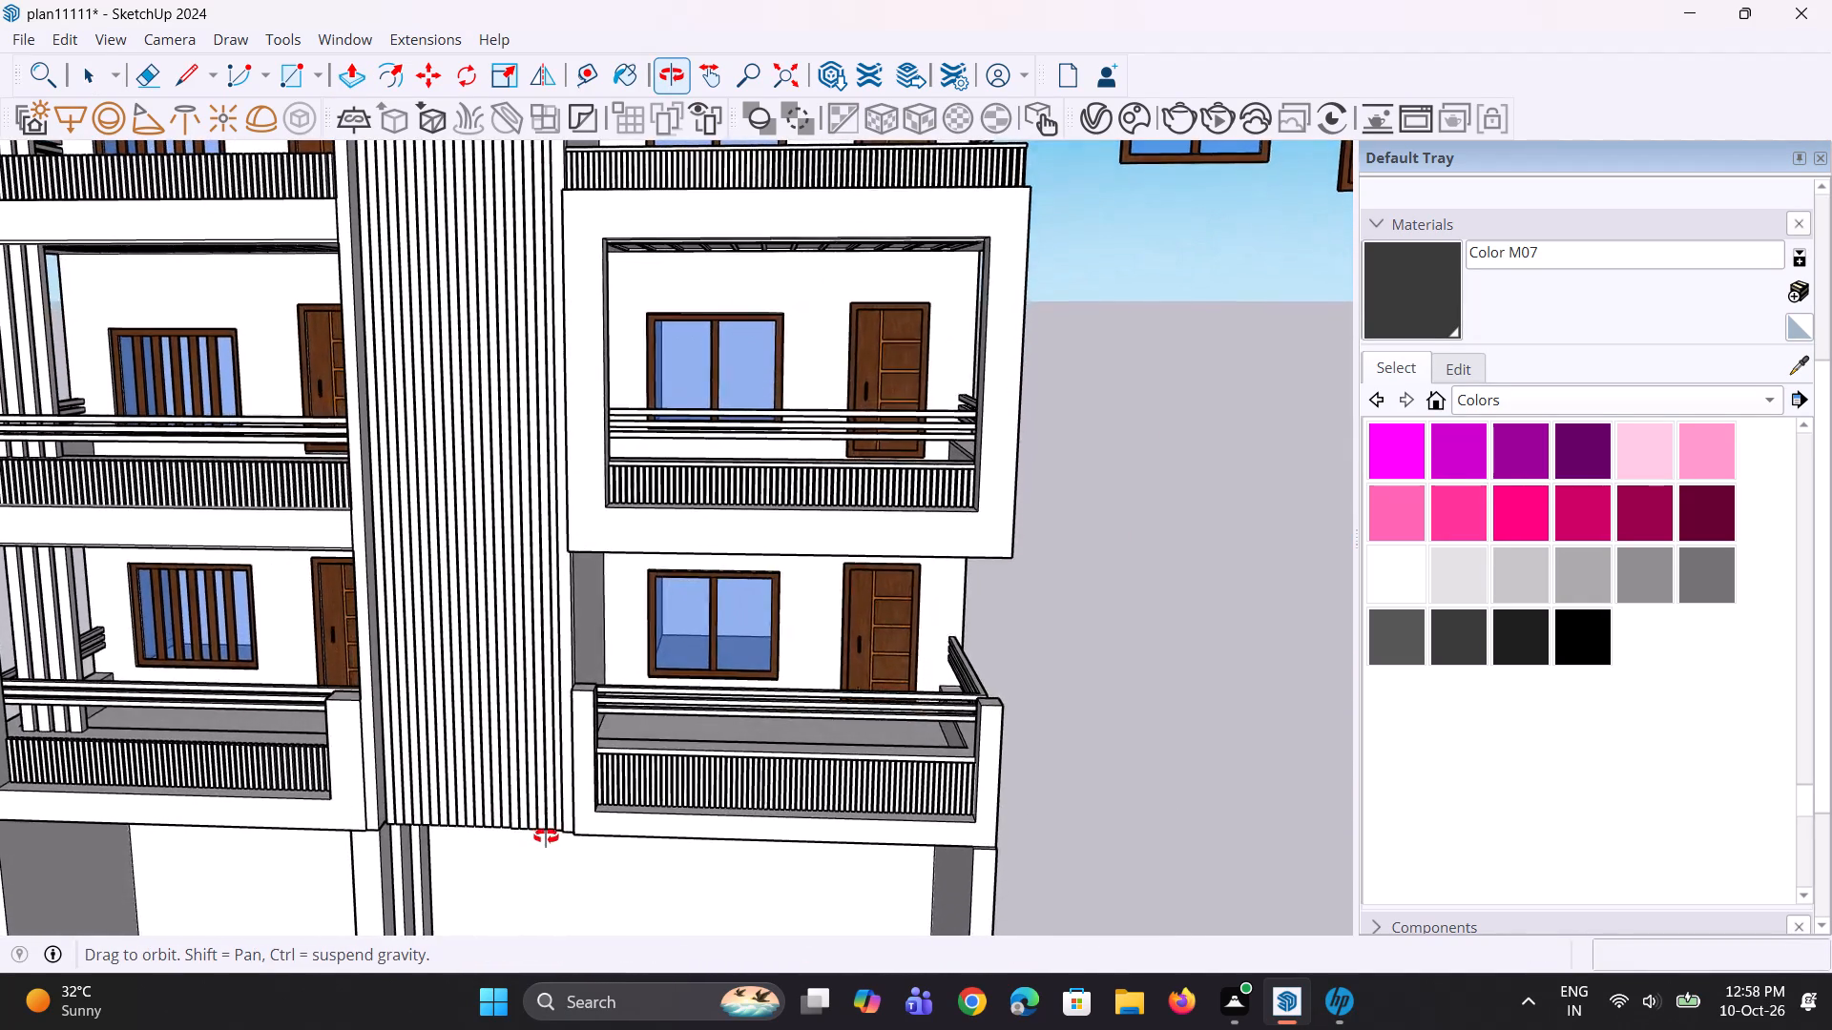
middle_click_drag(546, 836, 566, 720)
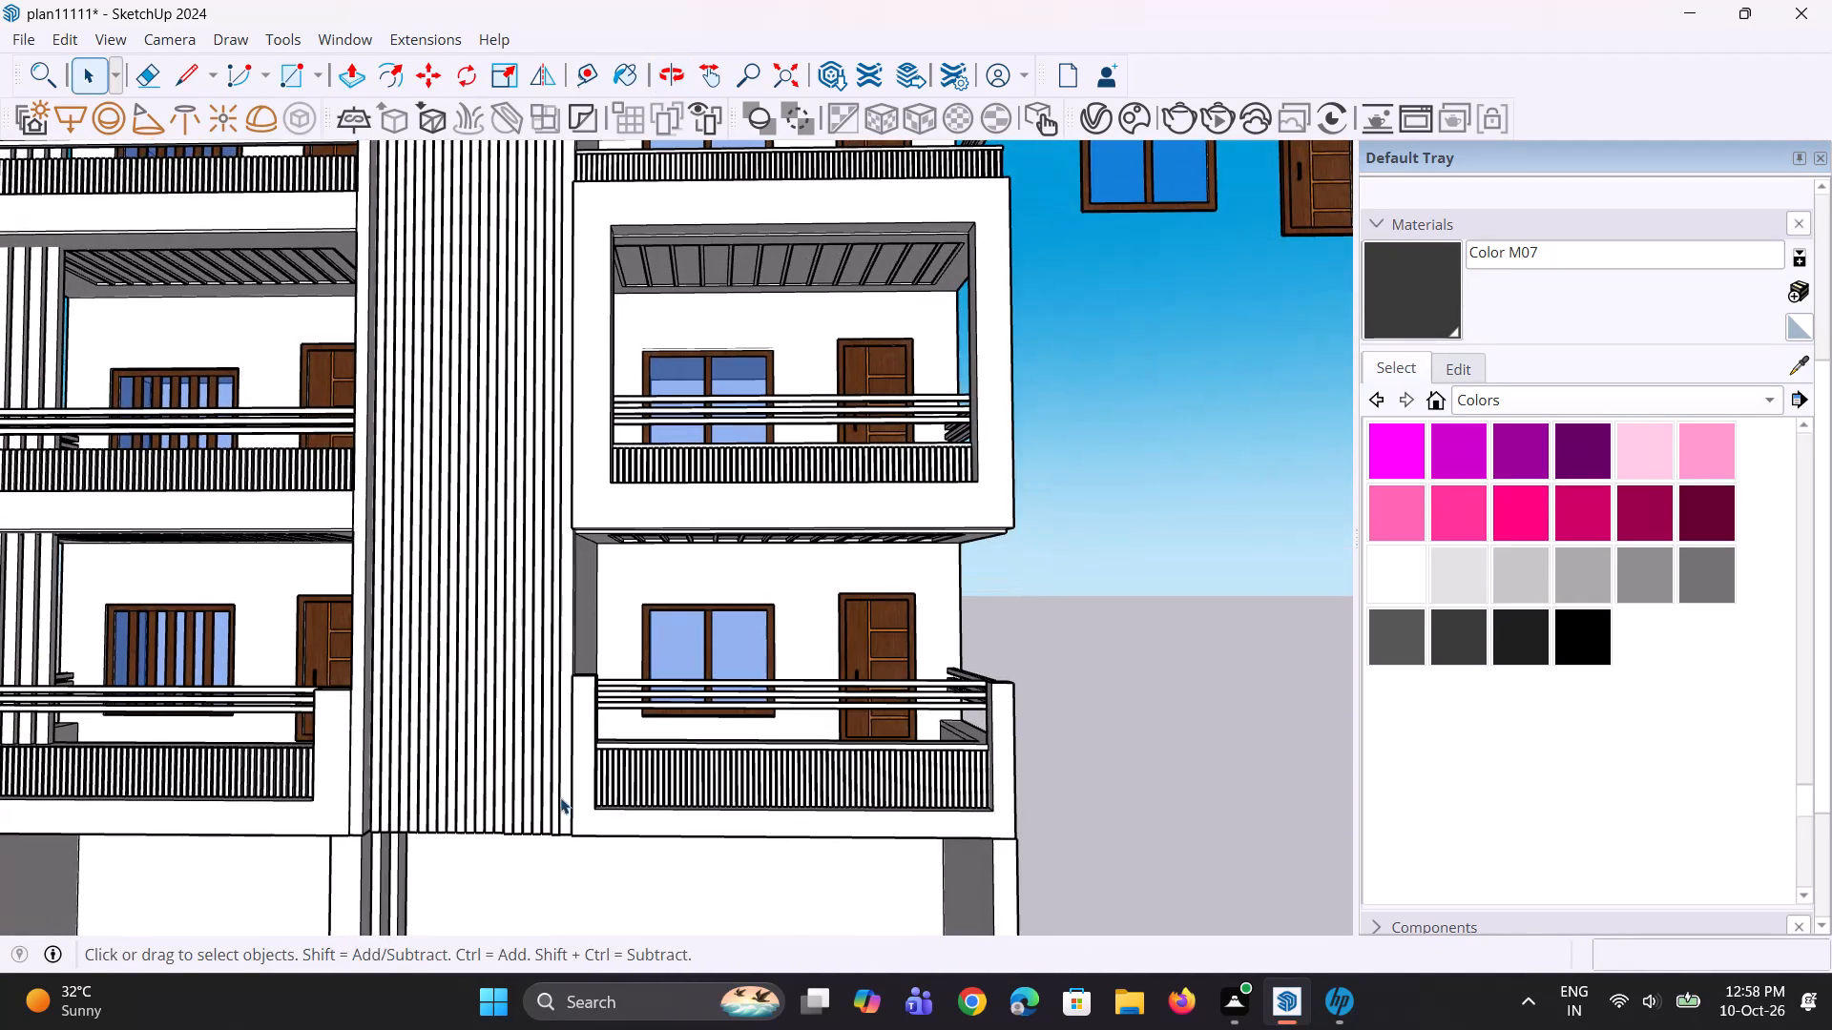
Push/Pull the narrow wall strip between the barred-window balconies and the slatted panel outward by about 4 3/8".
middle_click_drag(575, 804, 1052, 868)
scroll(694, 806, "up", 4)
key("p")
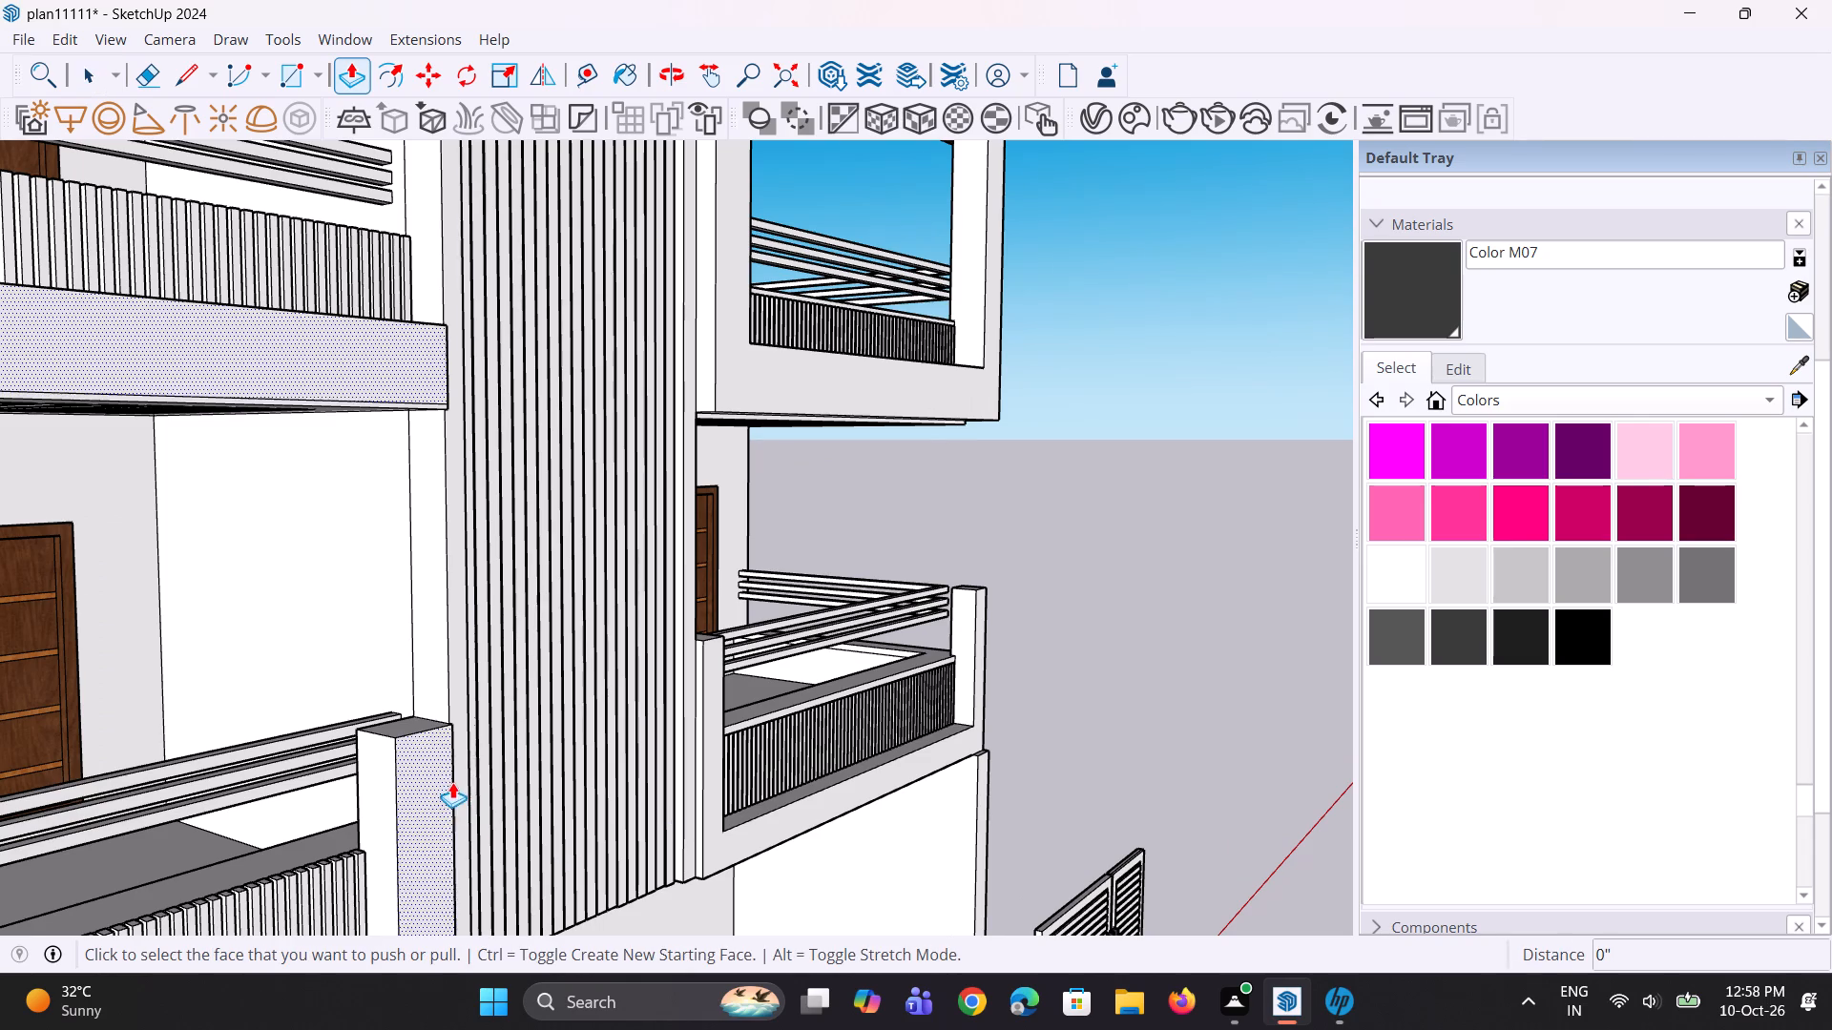
left_click(463, 778)
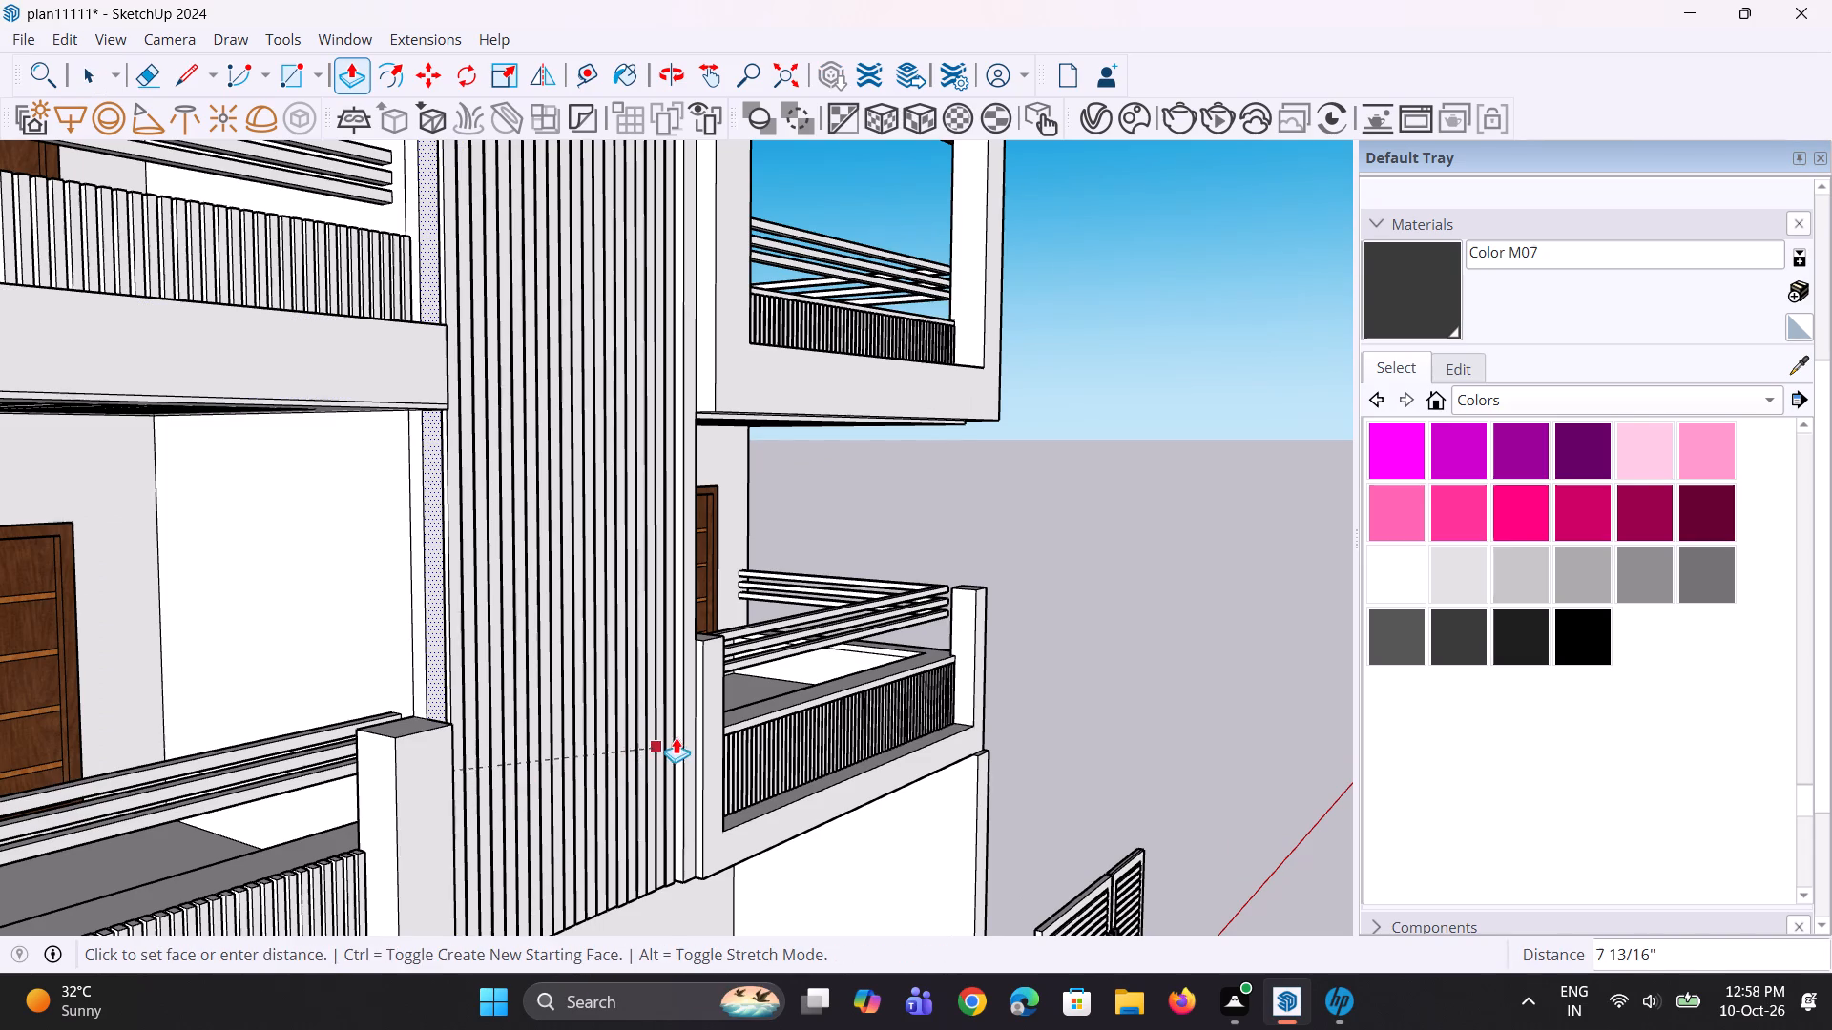
left_click(694, 730)
scroll(736, 750, "up", 1)
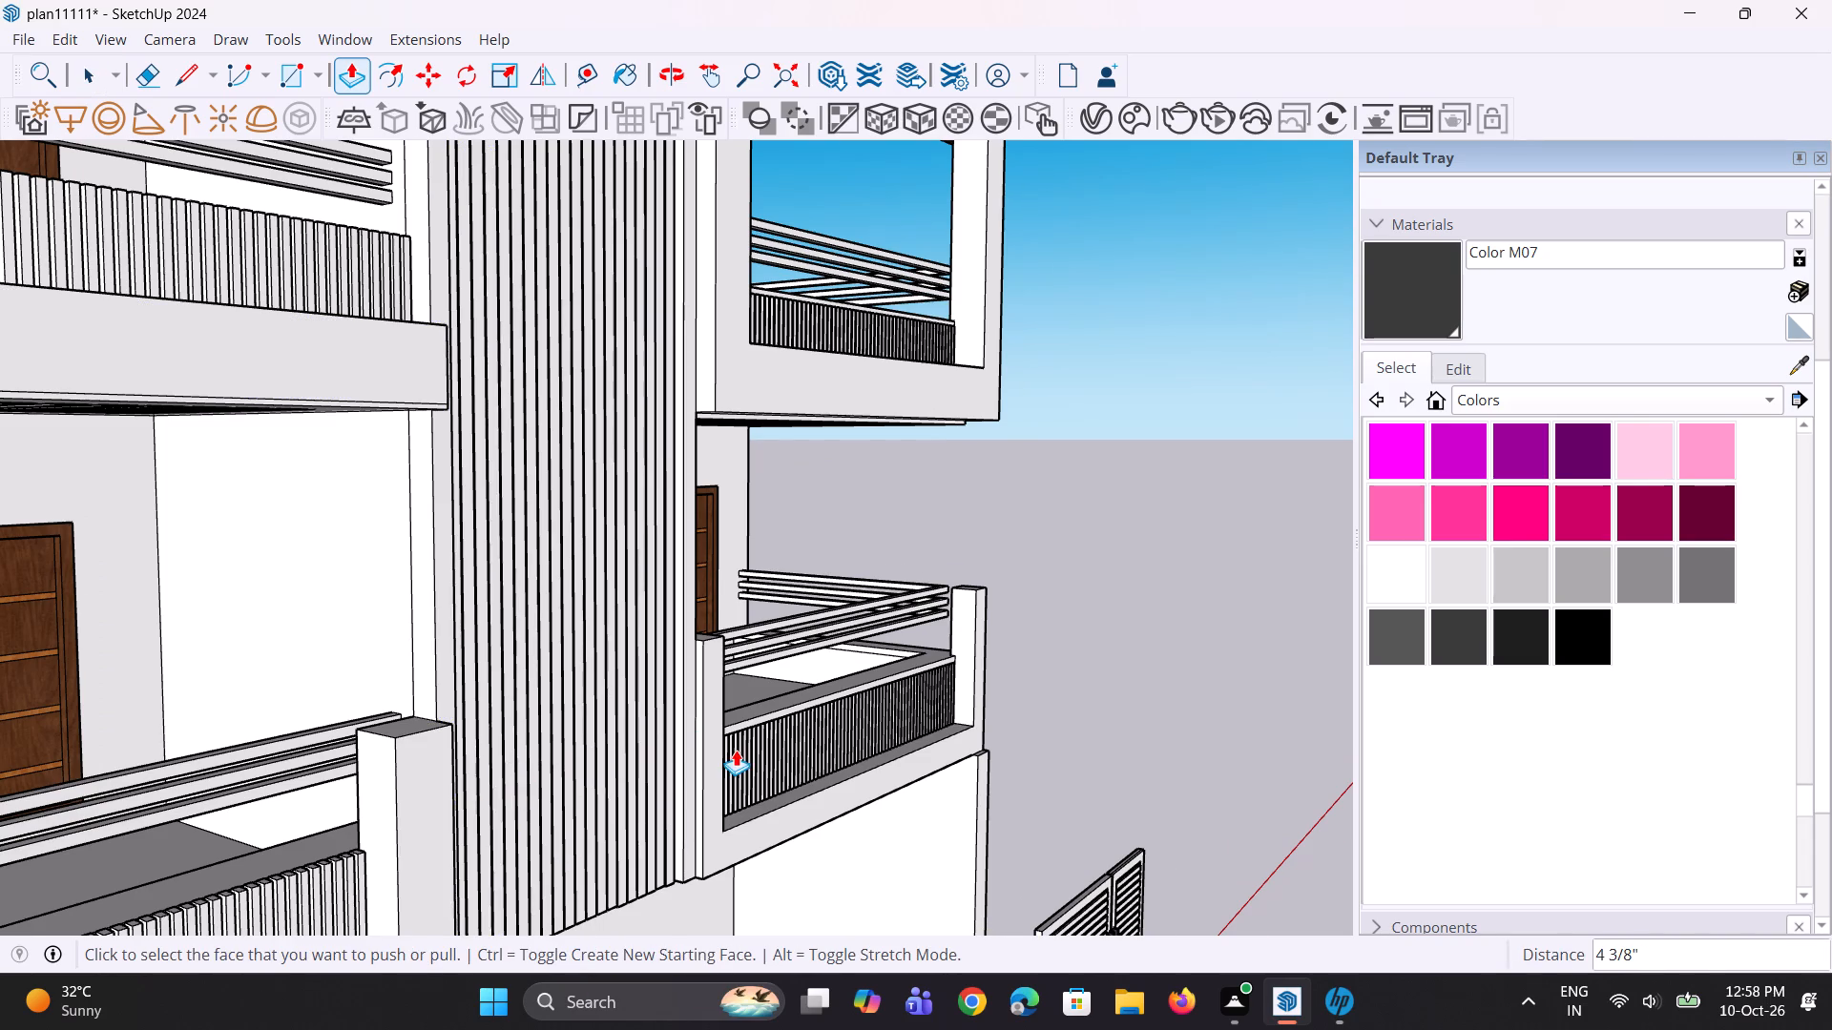
Push/Pull the narrow strip along the slatted panel's edge nearest the blue-glazed window balconies by about 2 13/16".
left_click(689, 729)
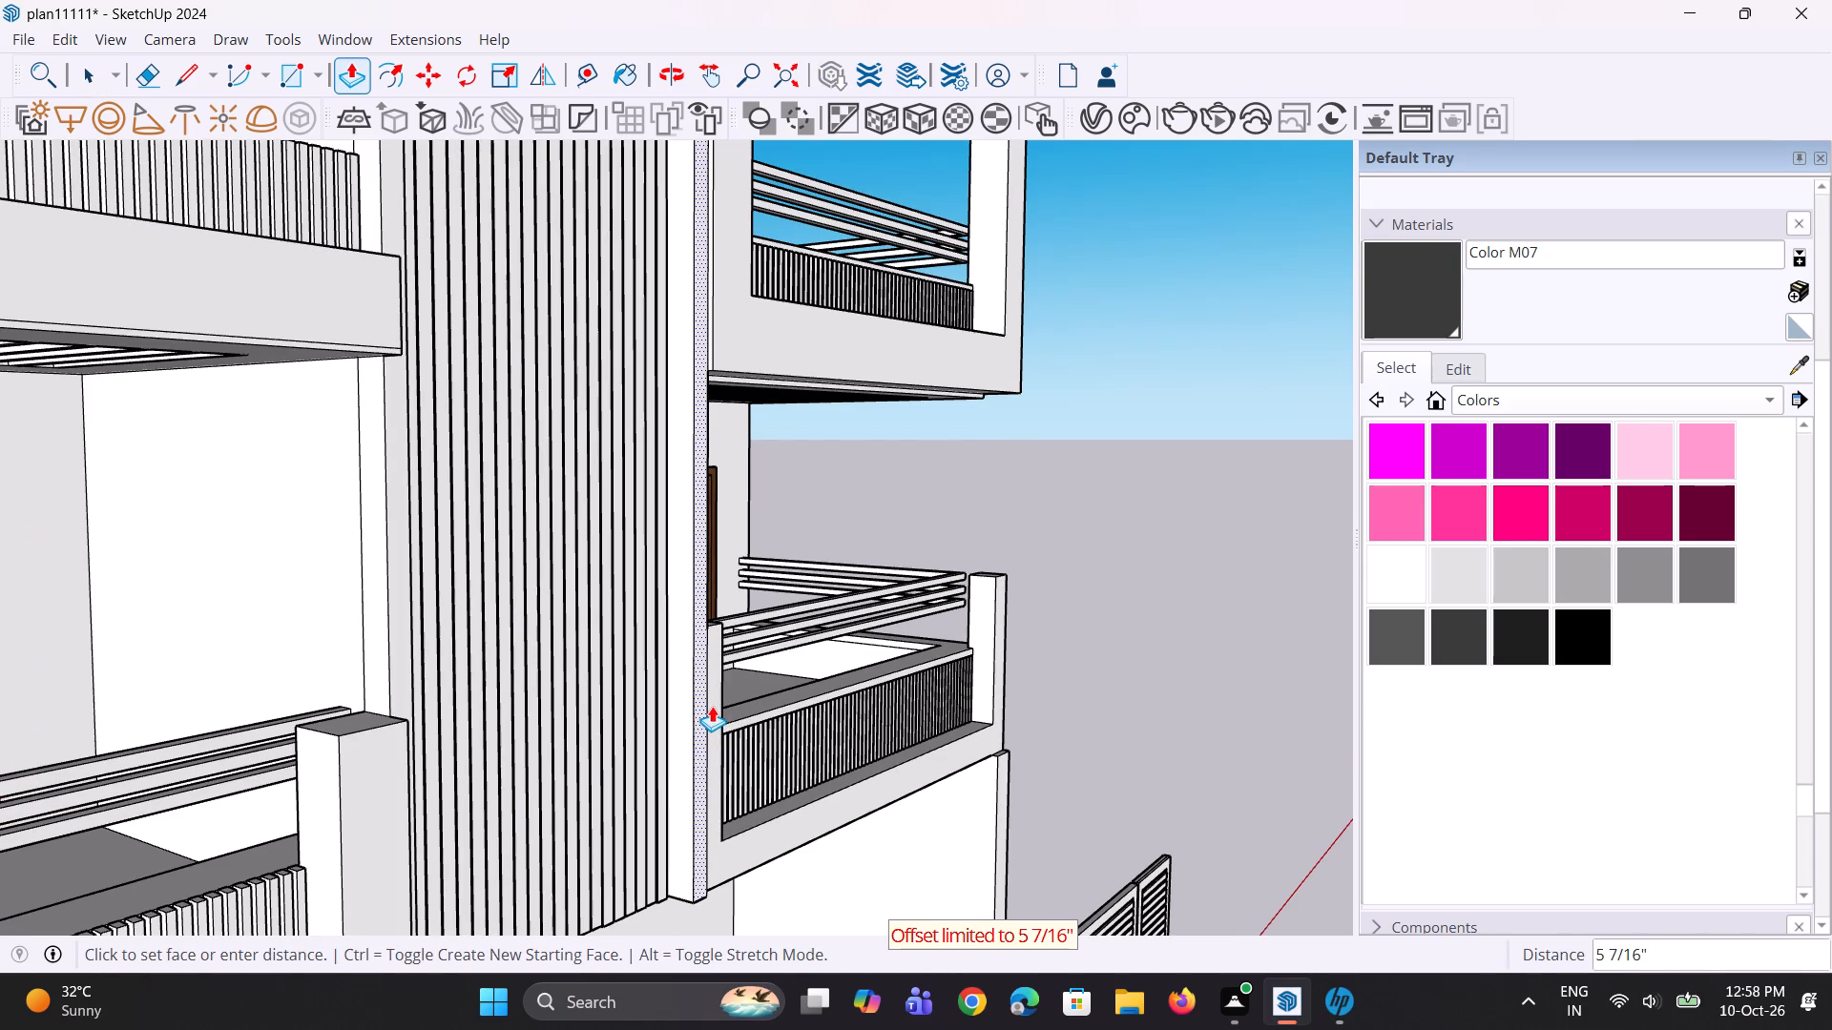
middle_click_drag(712, 690, 534, 705)
left_click(630, 688)
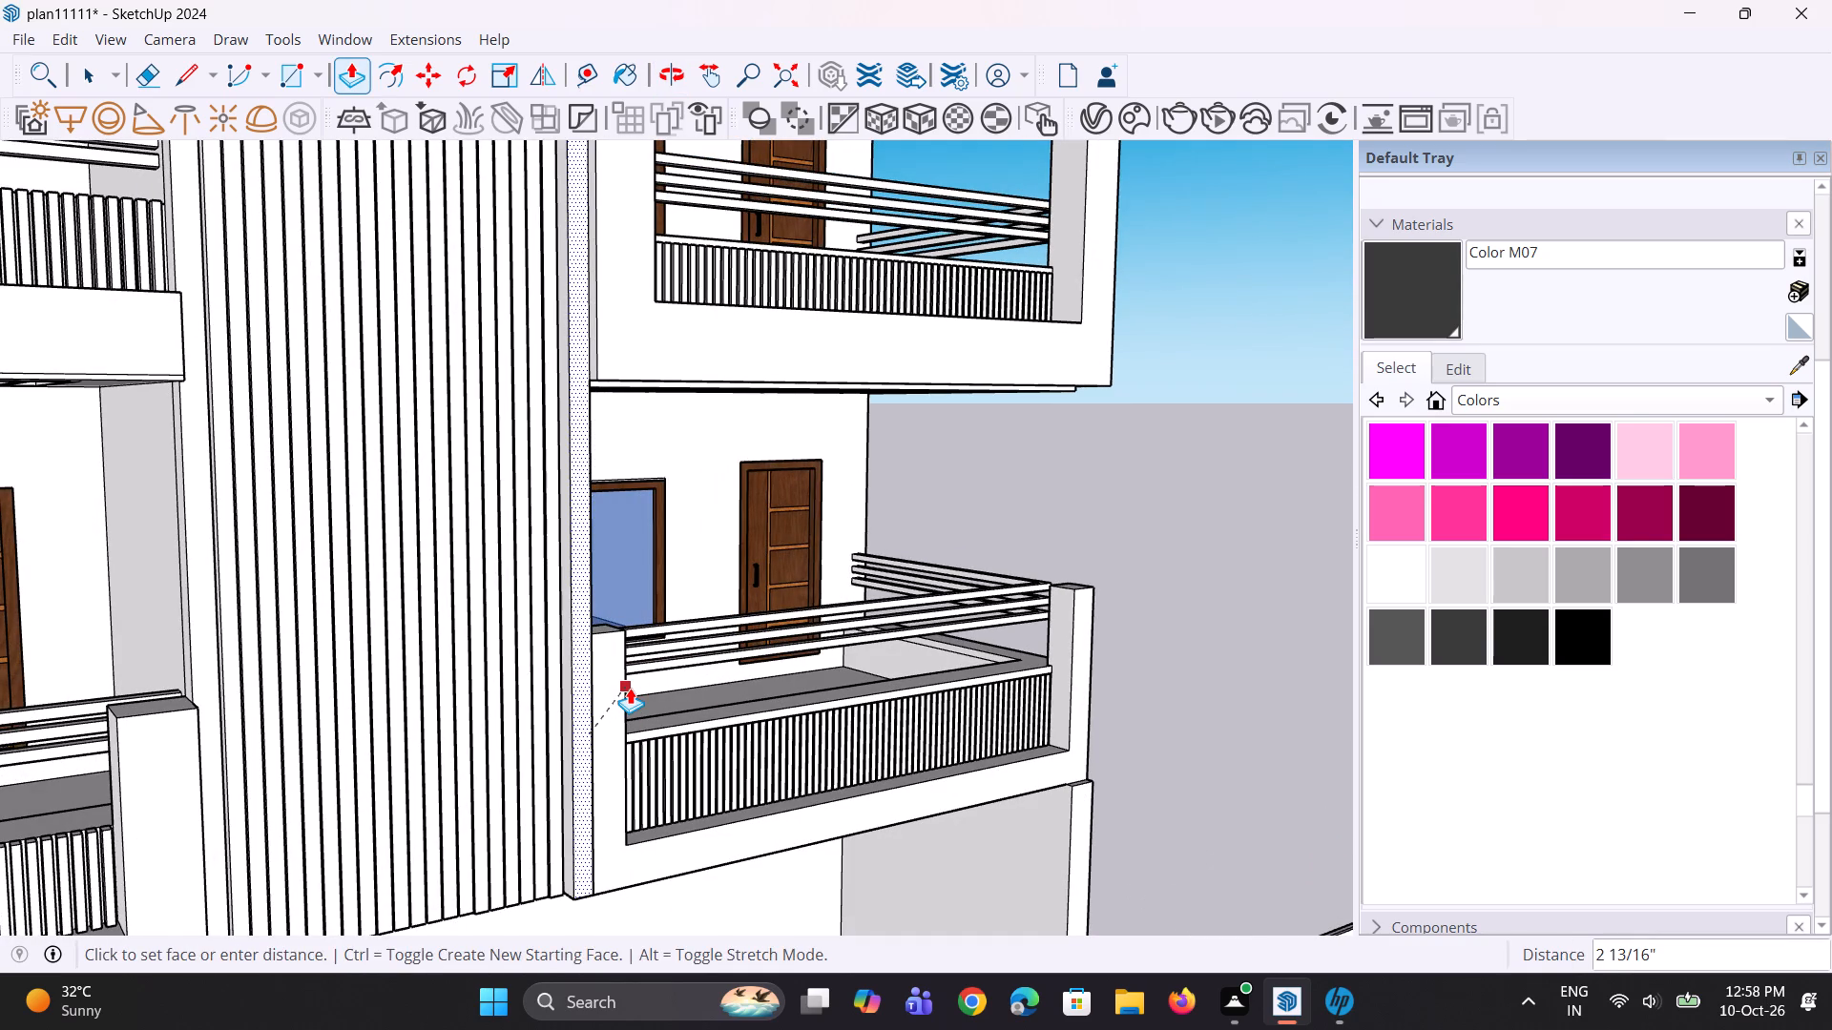
Push/Pull the matching strip at the slatted panel's opposite edge, undoing the first attempt and repeating the previous push/pull distance.
left_click(209, 742)
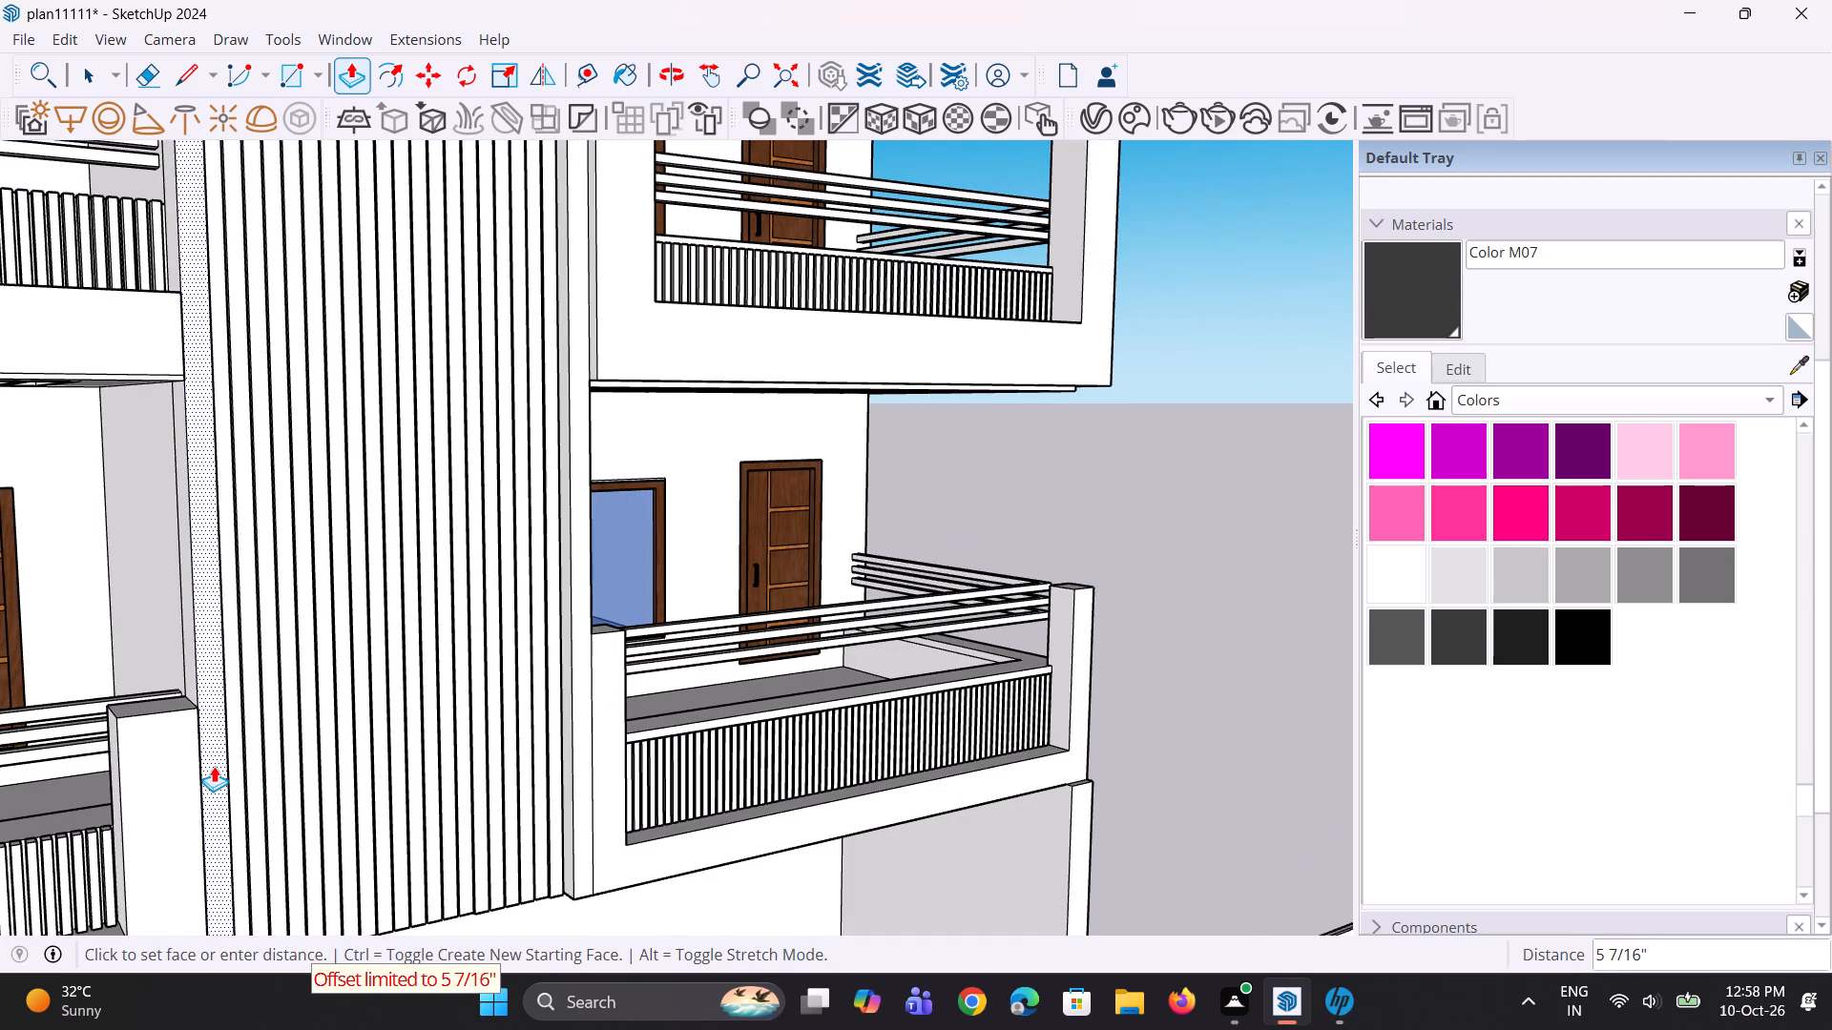
double_click(214, 766)
key("ctrl+z")
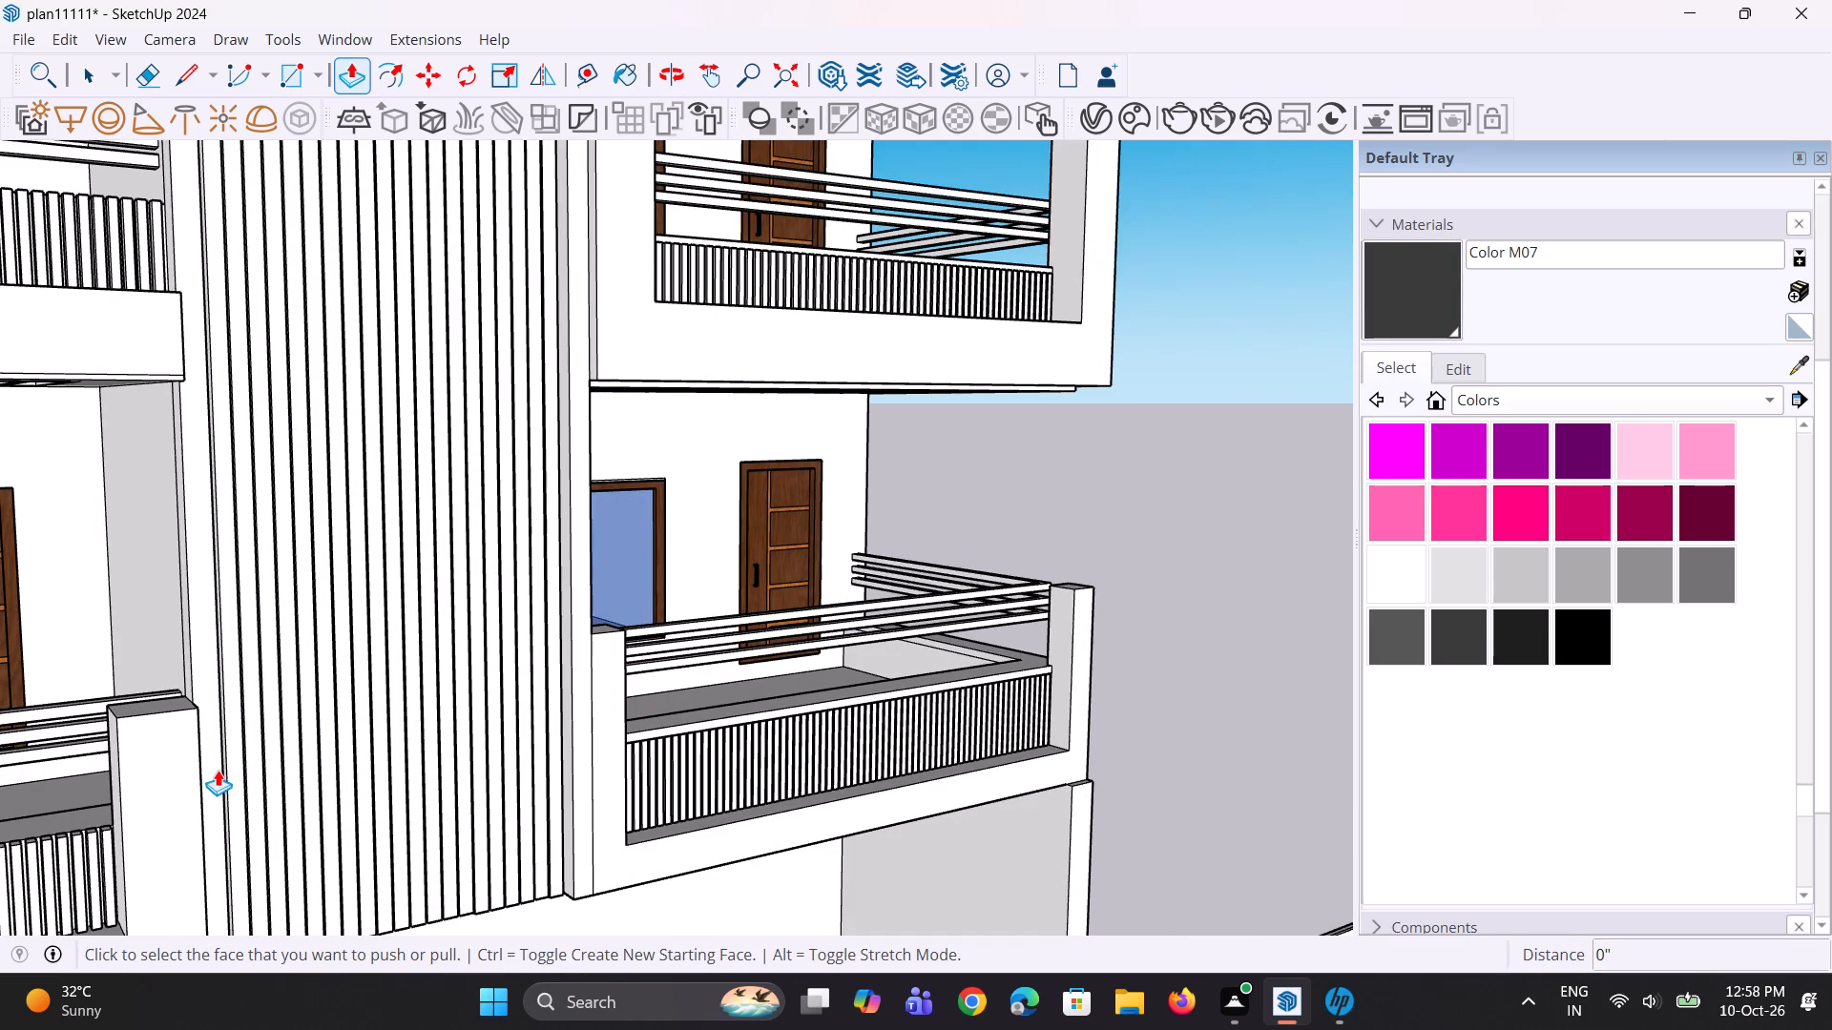
left_click(218, 770)
left_click(218, 770)
double_click(218, 770)
middle_click_drag(240, 801, 275, 807)
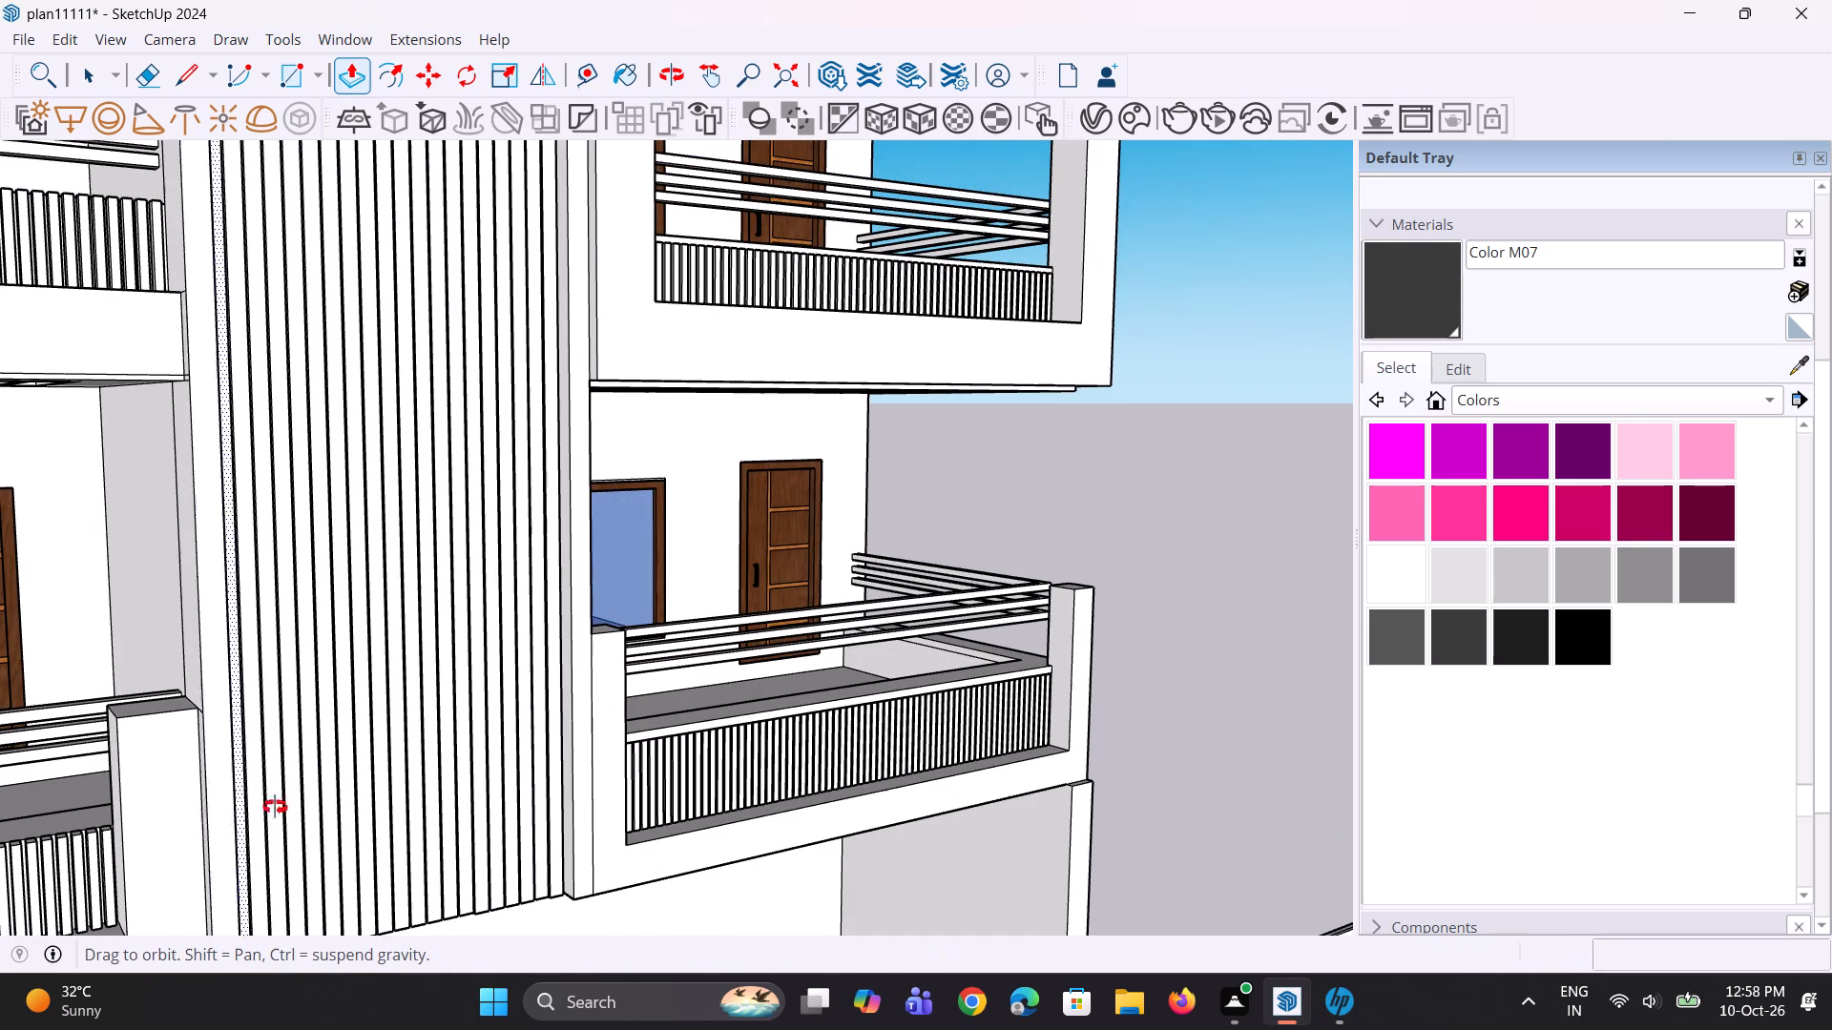
middle_click_drag(275, 807, 530, 808)
left_click(568, 839)
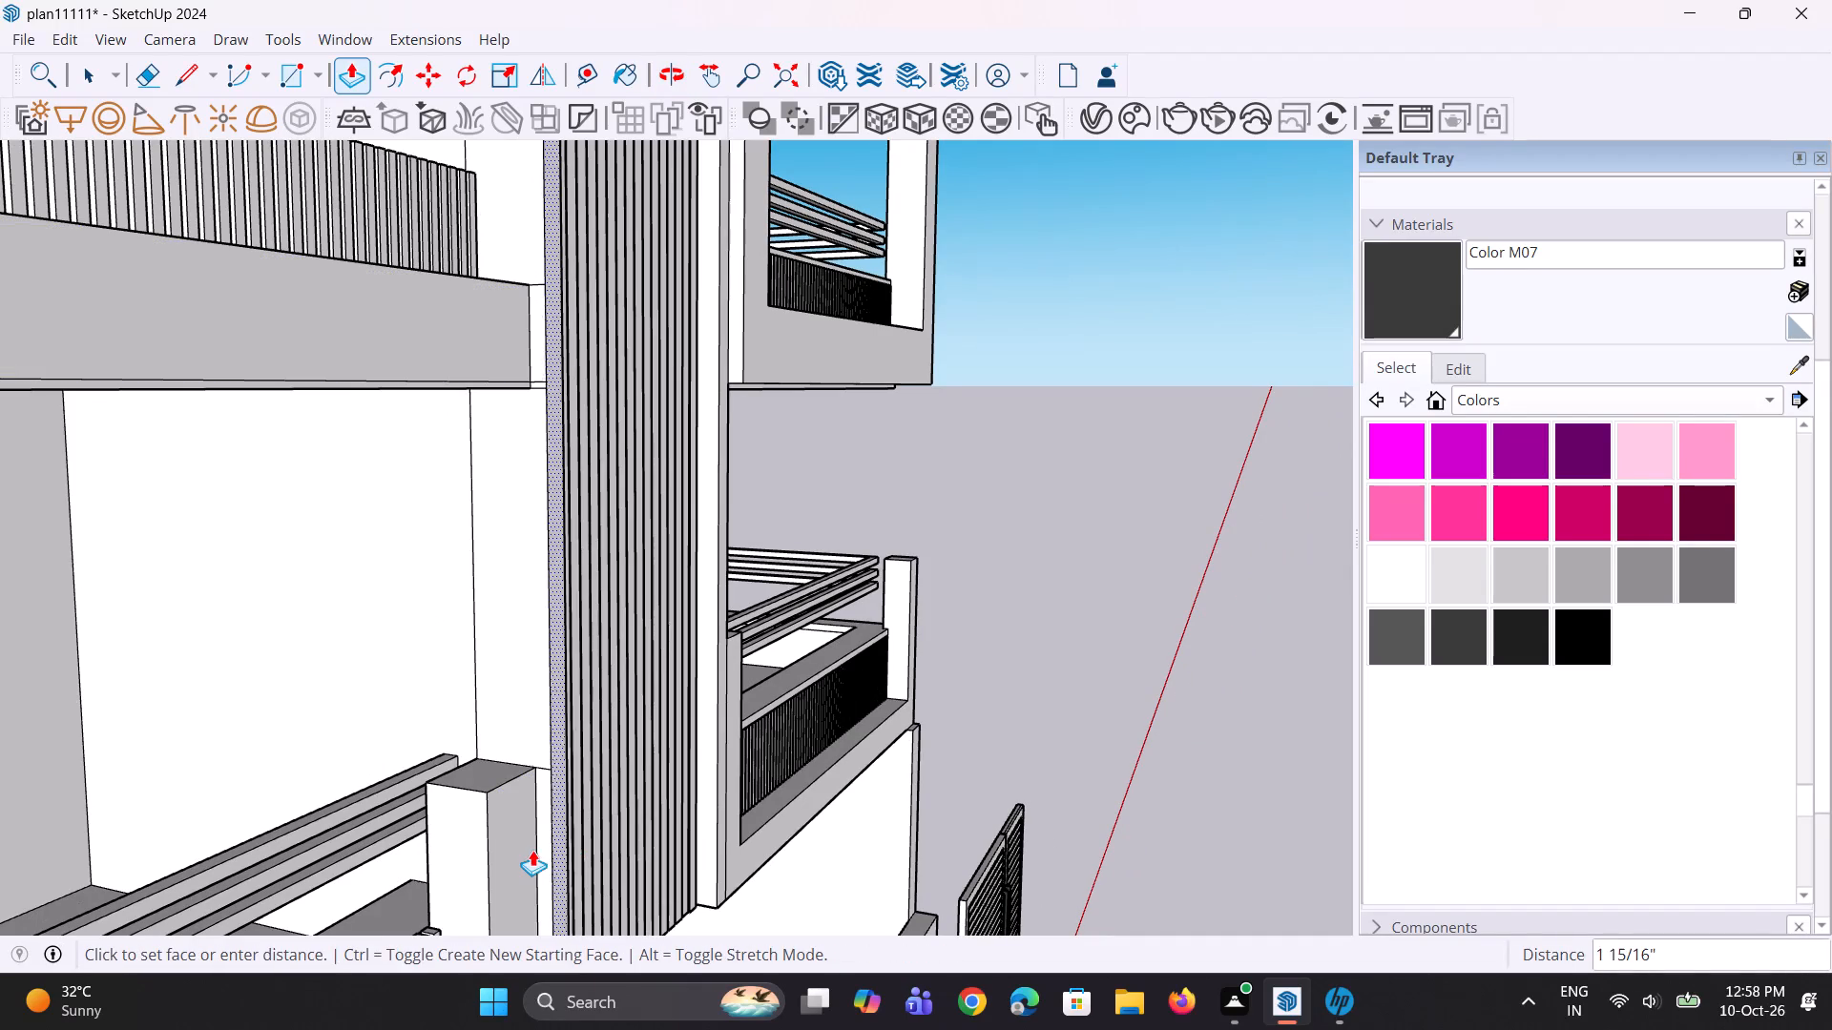
key("Escape")
middle_click_drag(646, 821, 537, 805)
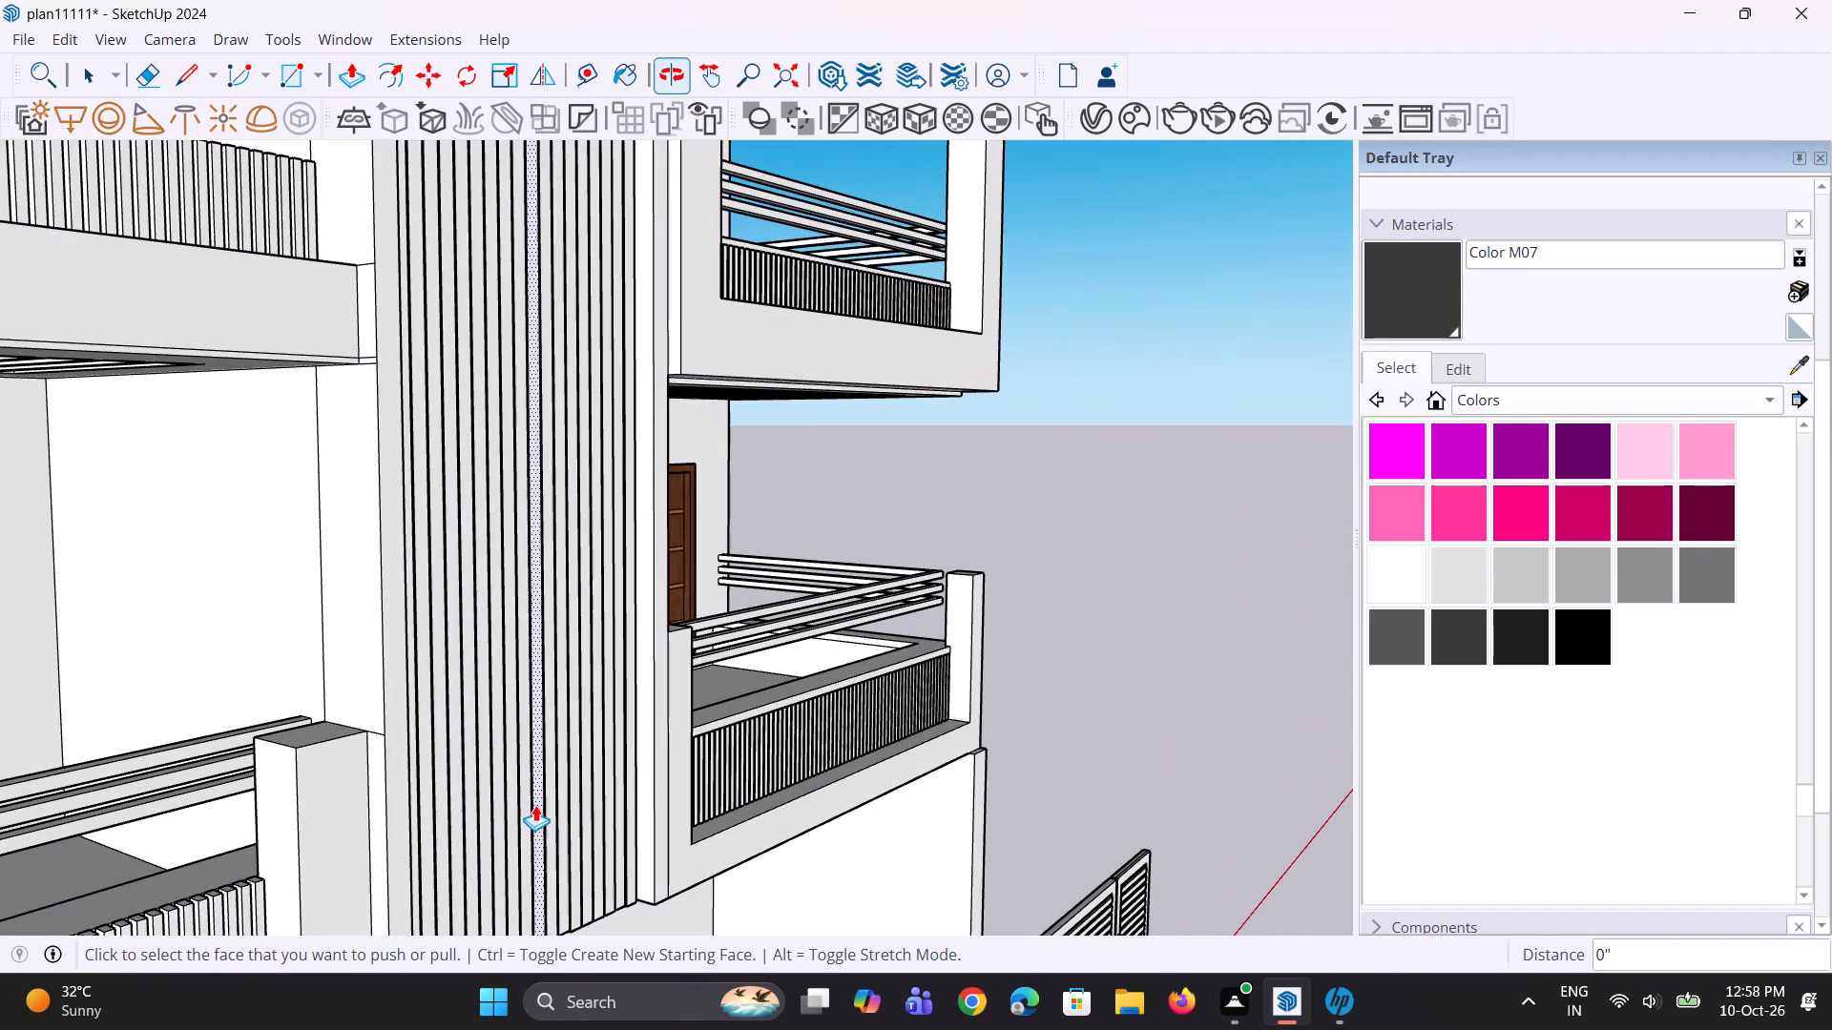
Save the model.
key("ctrl+s")
key("ctrl+s")
key("space")
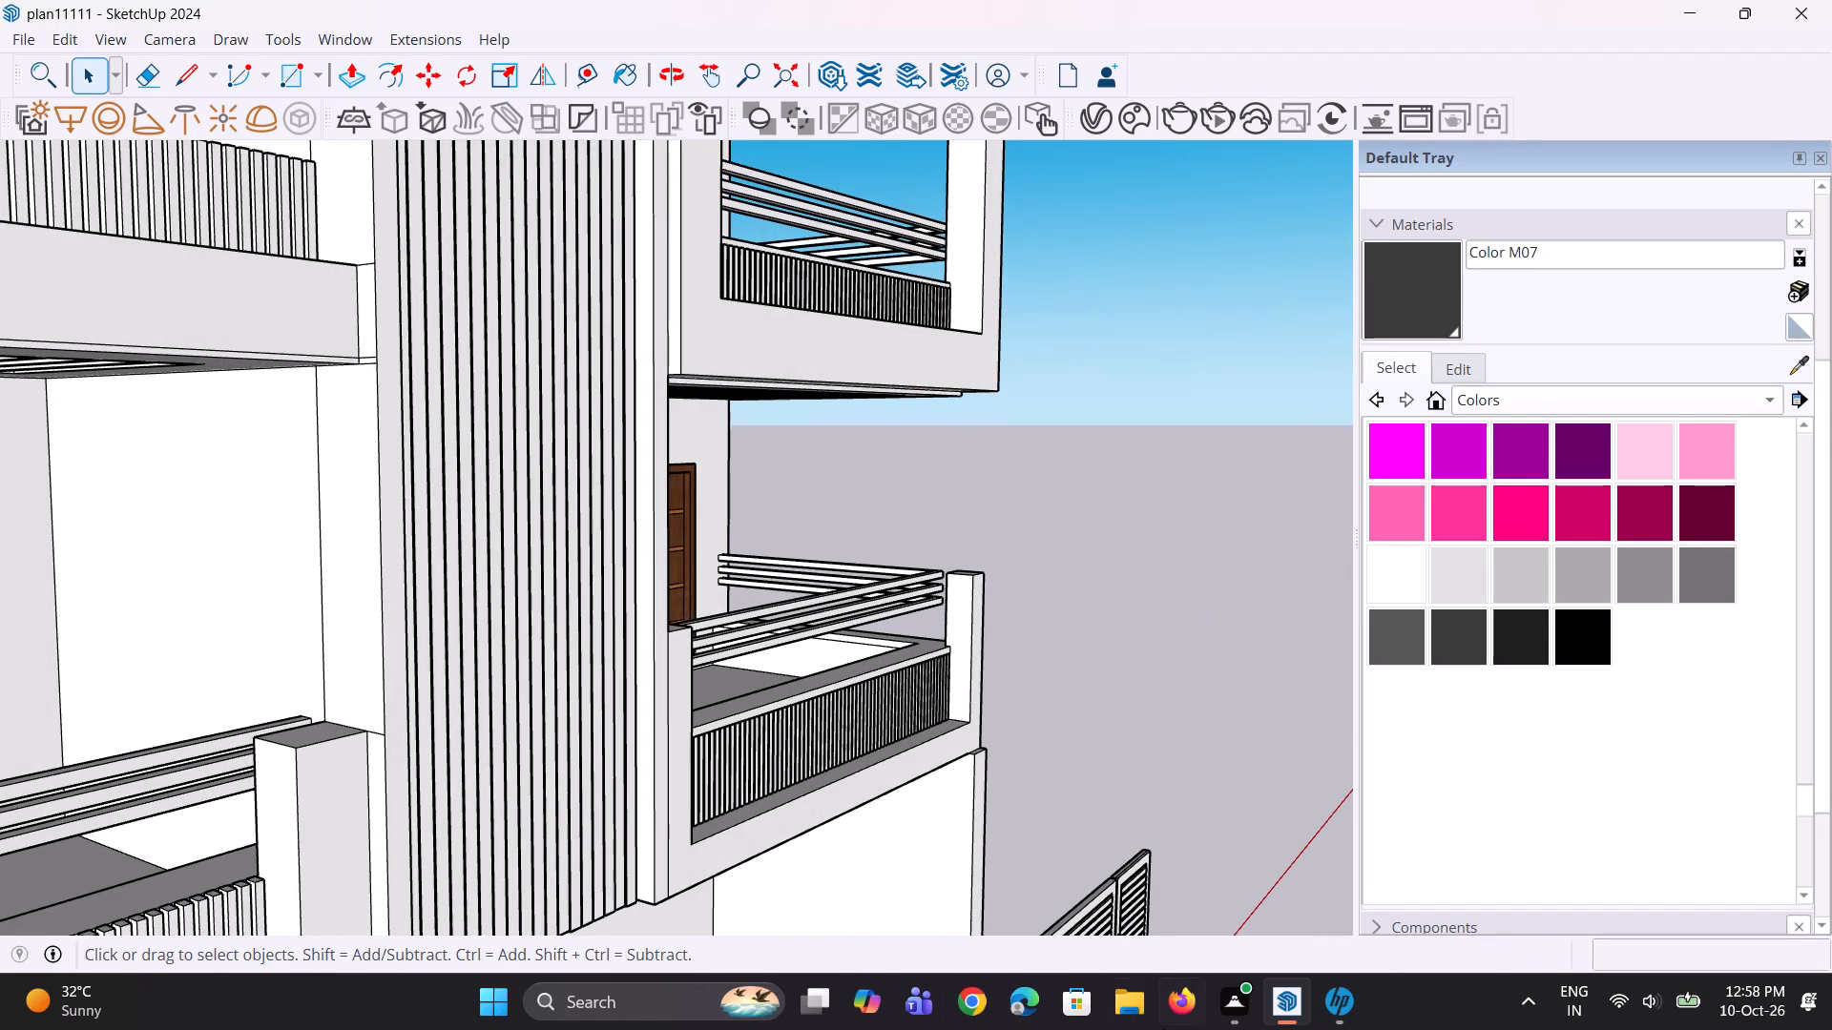
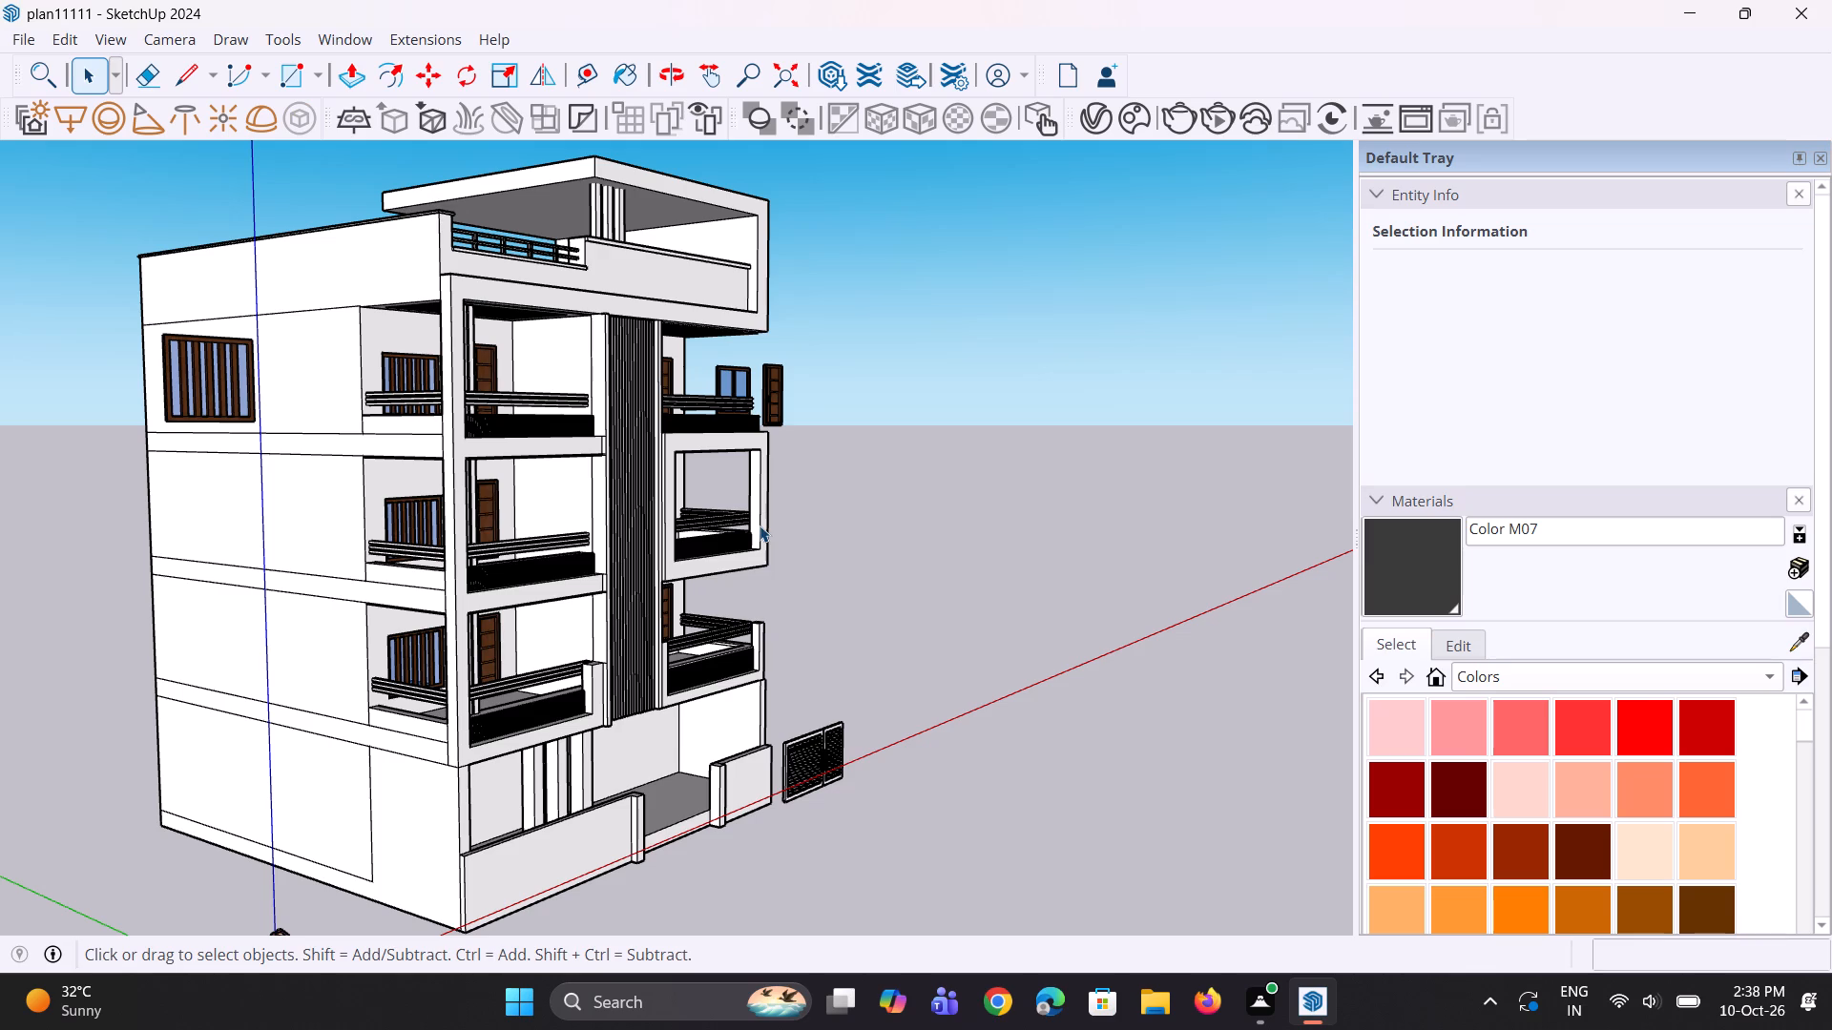
Examine the building's front facade, from the slatted panel and balconies up to the rooftop canopy.
middle_click_drag(820, 497, 794, 497)
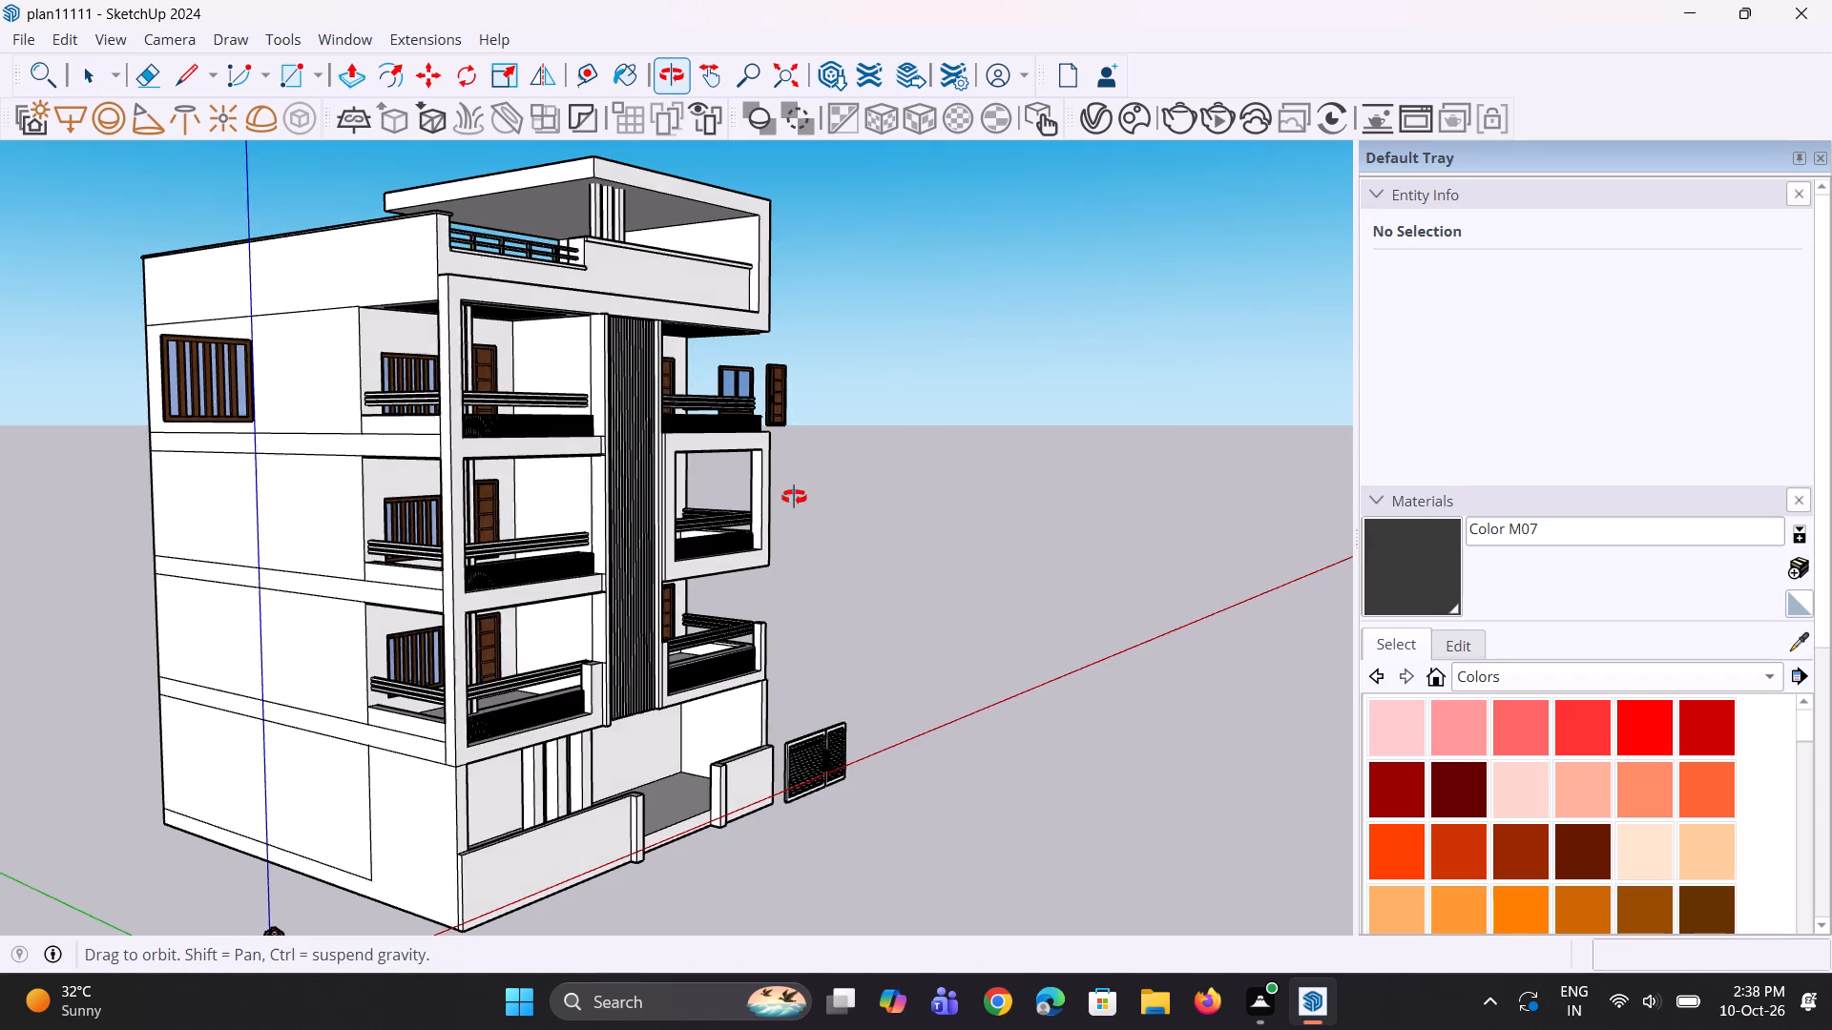
middle_click_drag(794, 497, 479, 497)
scroll(541, 581, "down", 5)
middle_click_drag(394, 358, 363, 320)
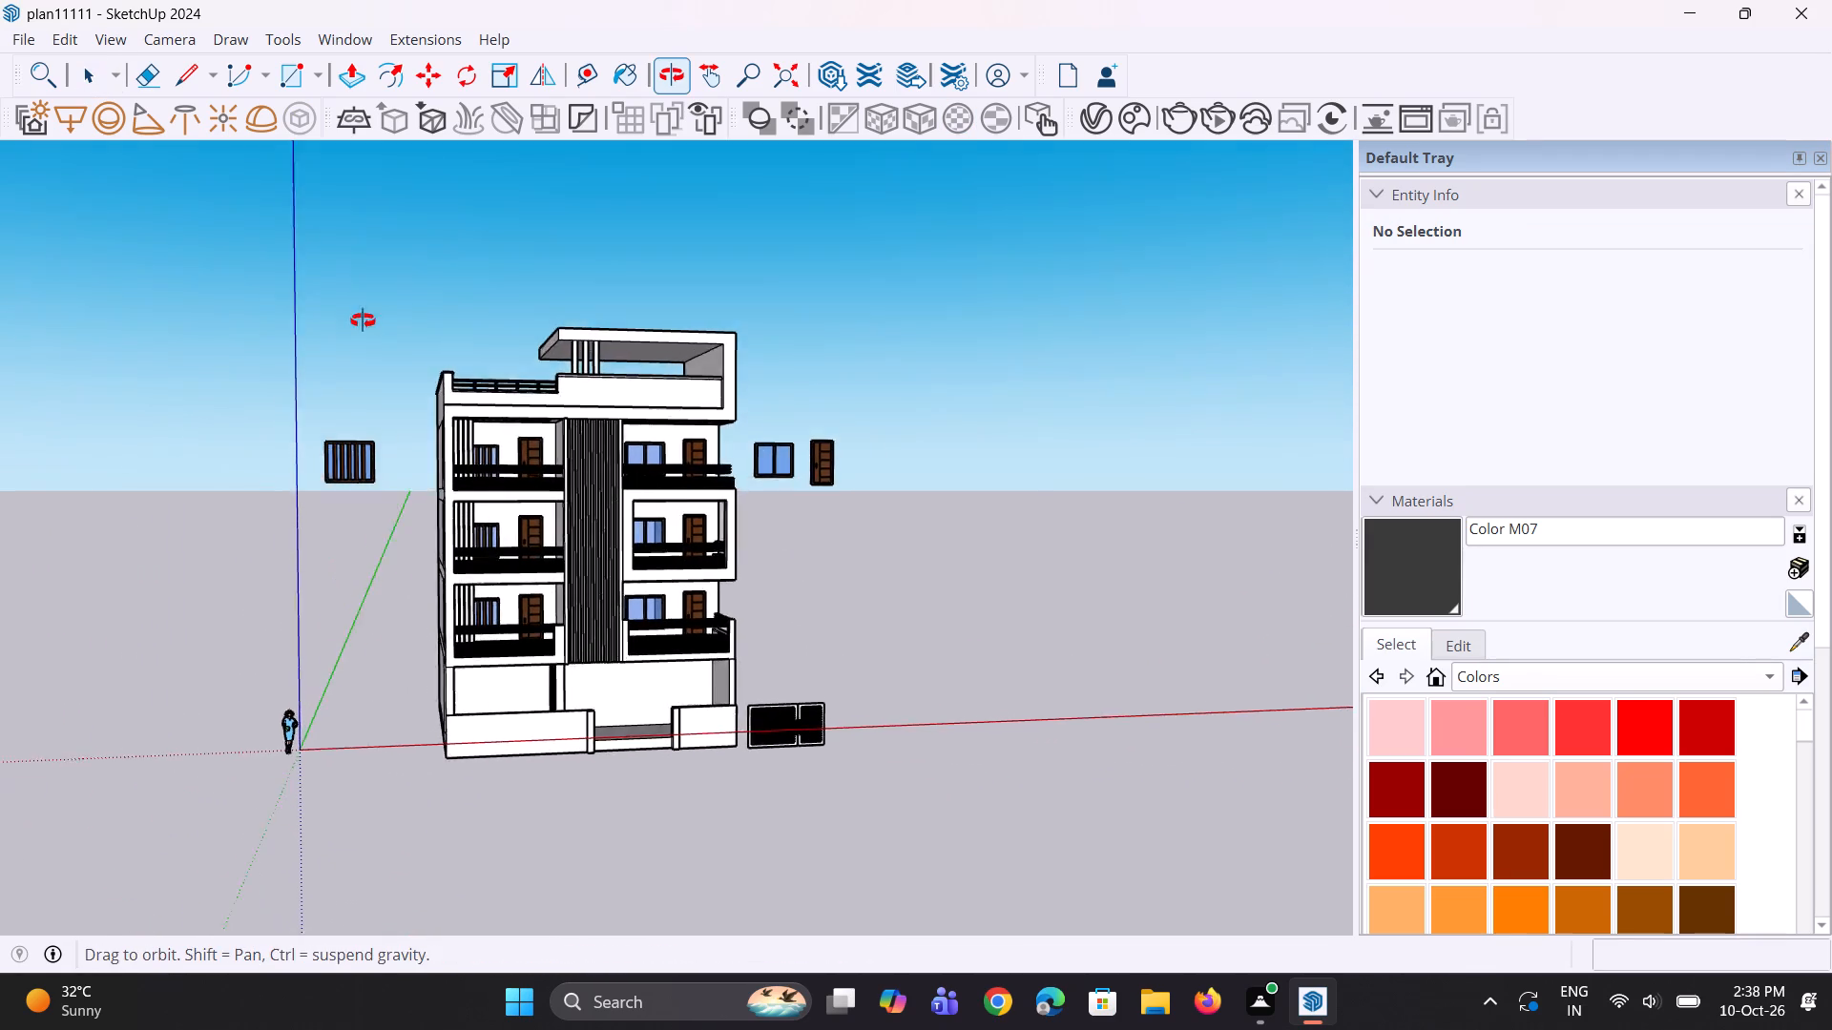
middle_click_drag(363, 320, 356, 325)
scroll(839, 416, "up", 9)
middle_click_drag(688, 541, 543, 586)
scroll(613, 519, "down", 5)
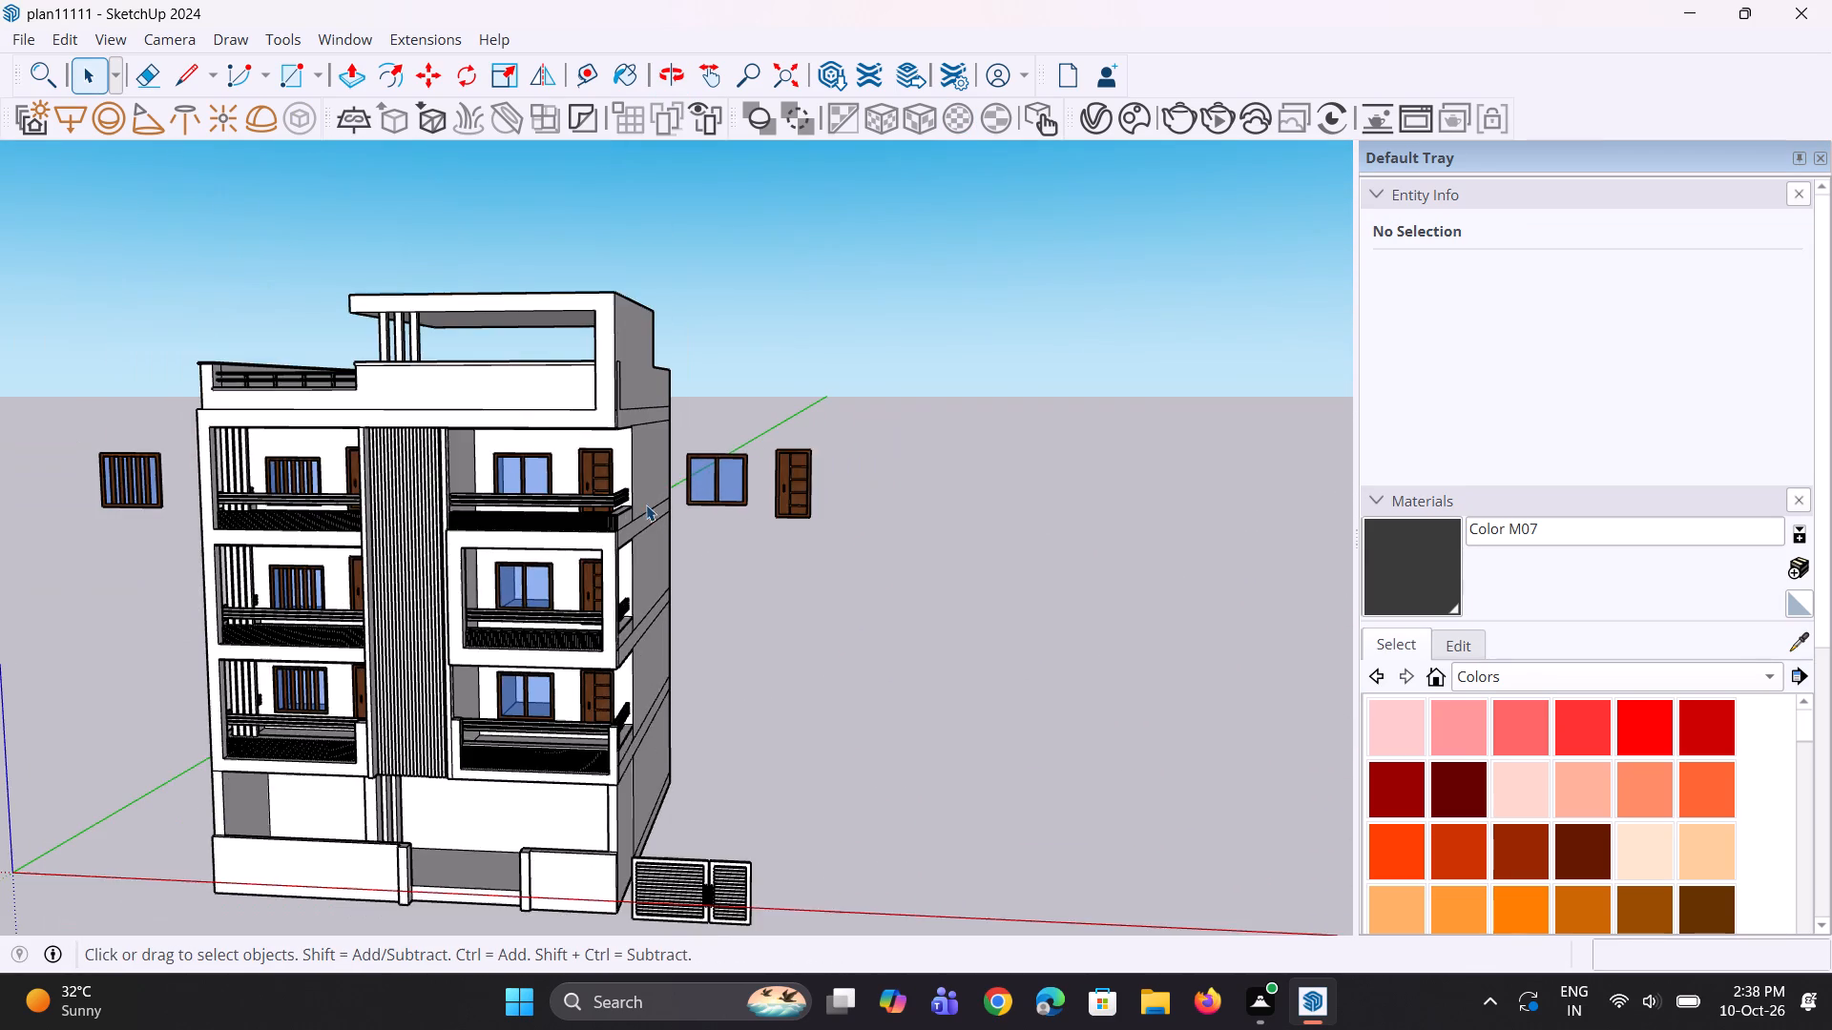
scroll(329, 693, "up", 16)
middle_click_drag(332, 642, 401, 643)
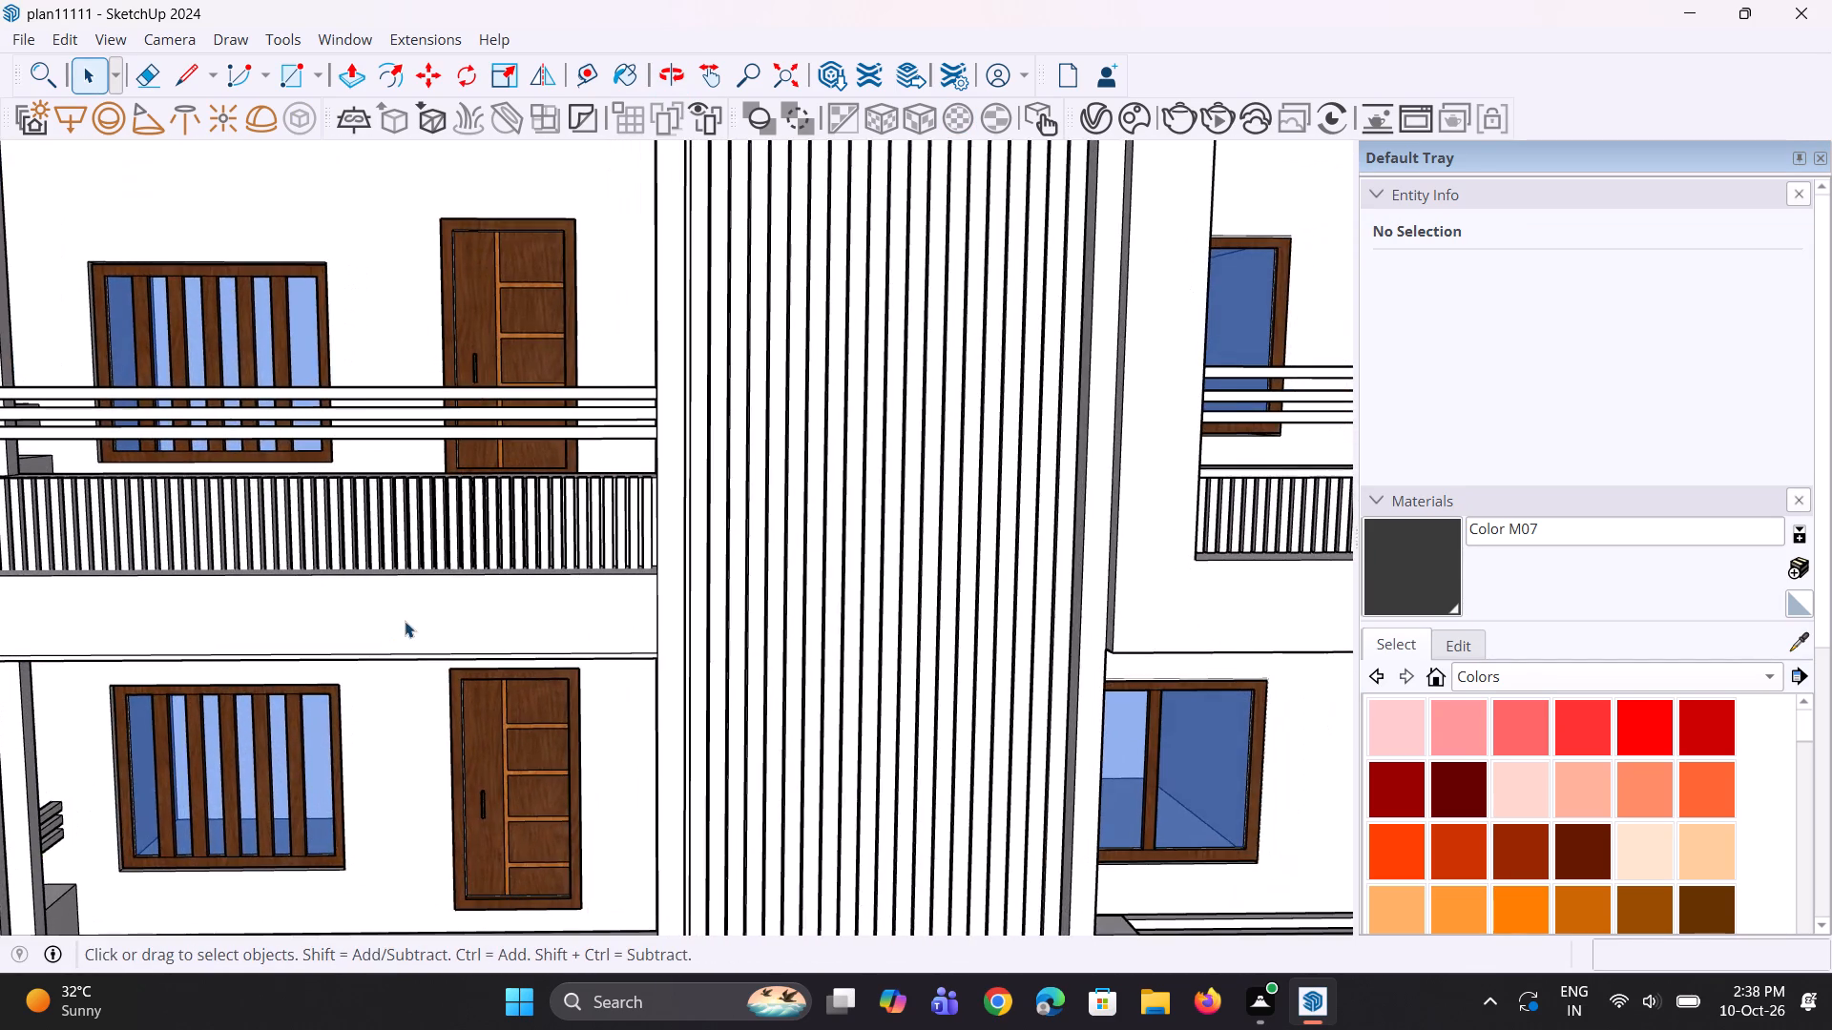
scroll(406, 620, "down", 3)
scroll(488, 572, "up", 20)
scroll(572, 578, "down", 3)
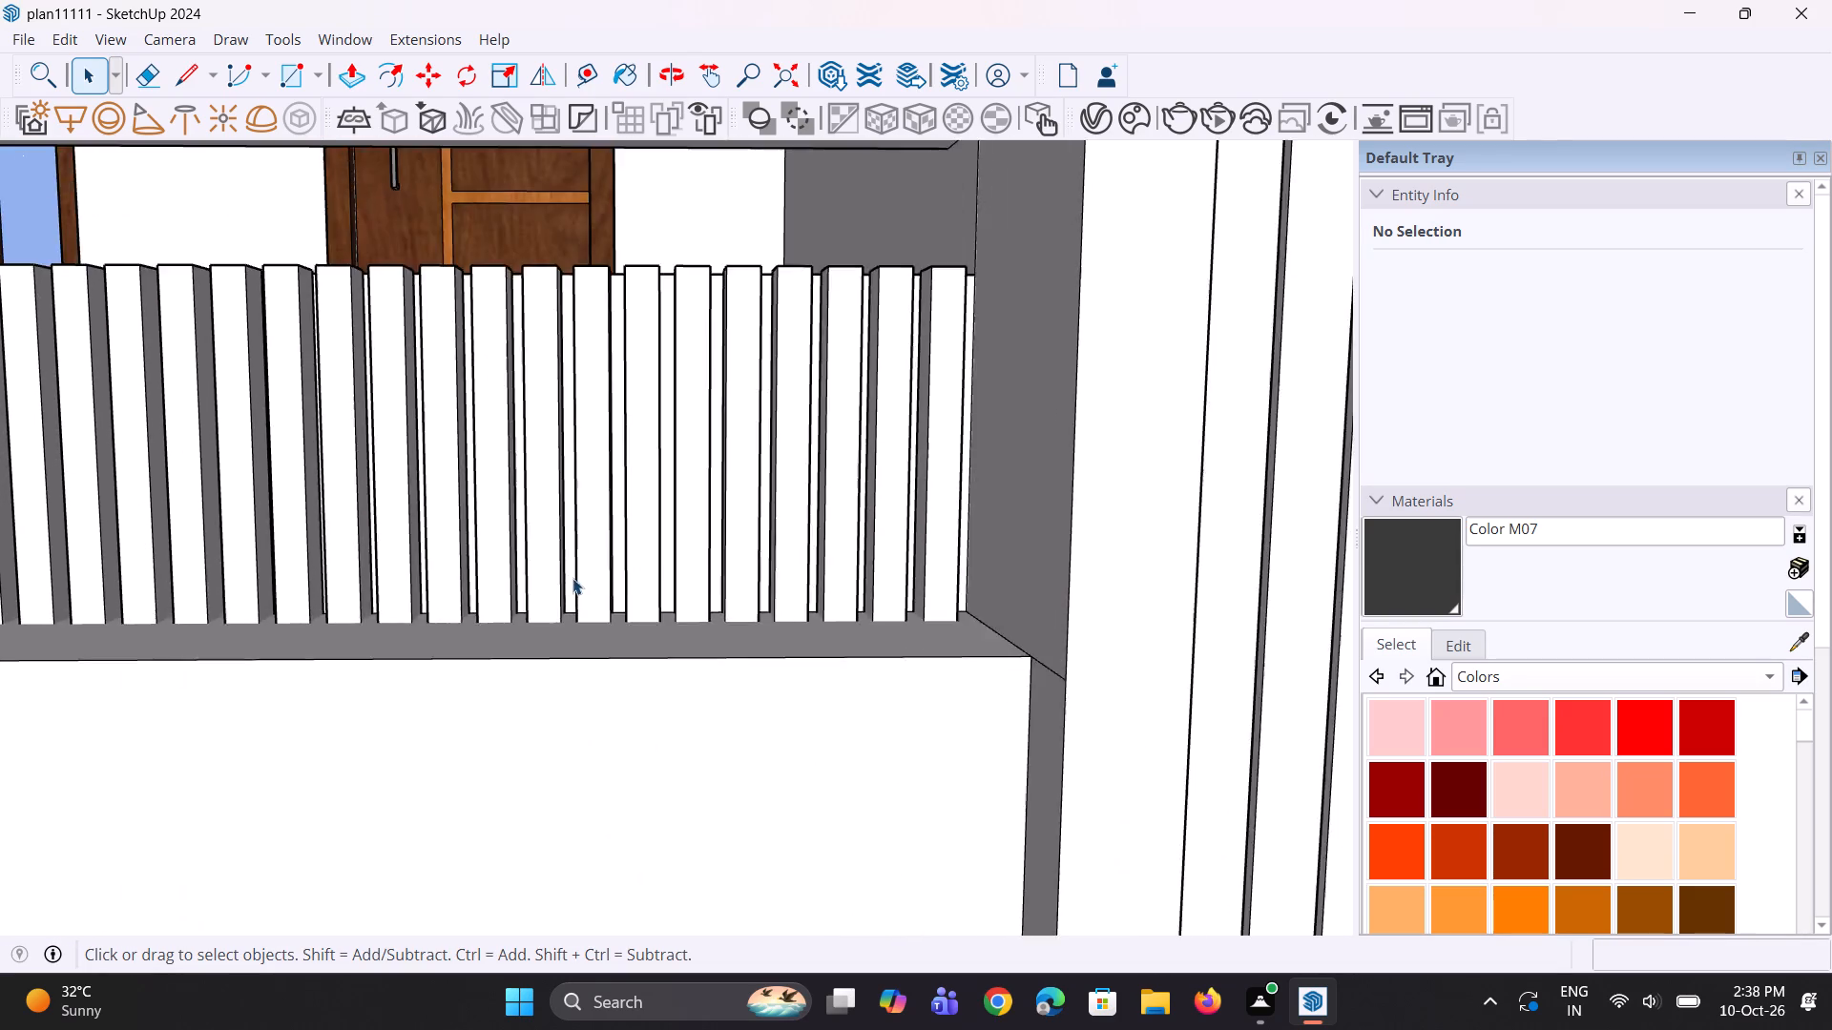
scroll(572, 578, "down", 20)
scroll(572, 578, "down", 8)
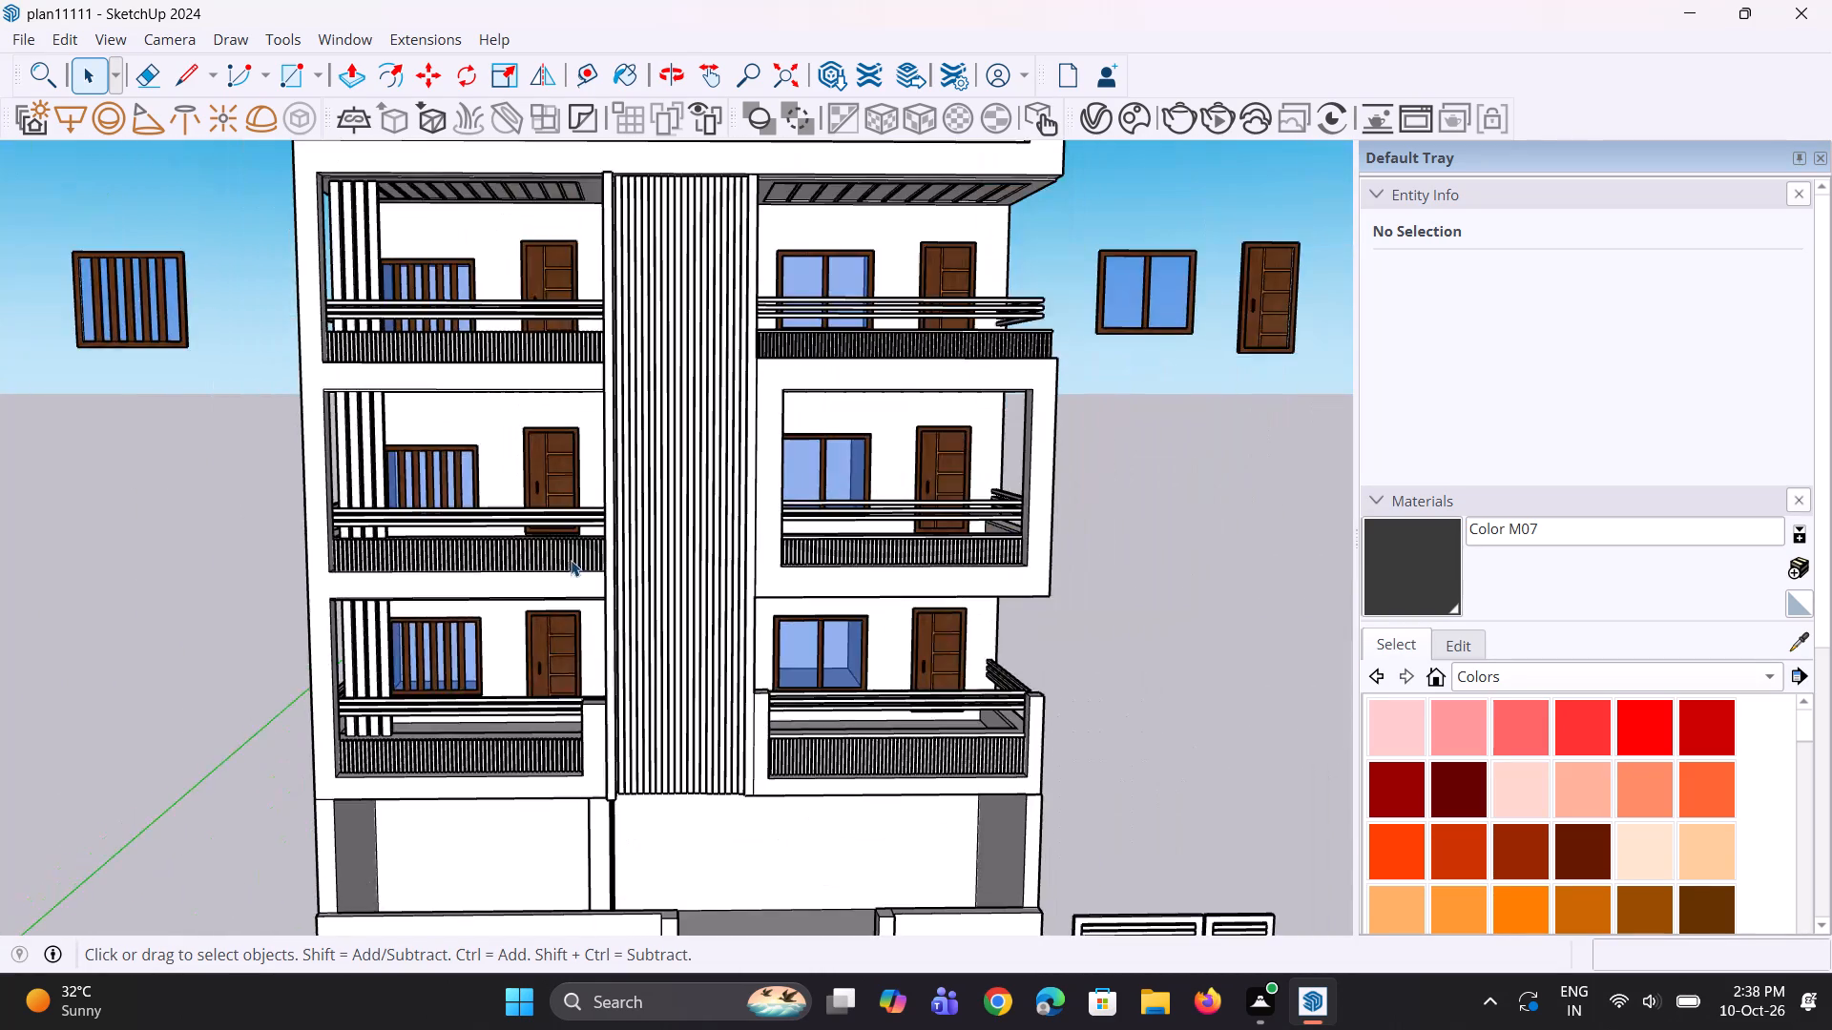
scroll(571, 560, "down", 4)
middle_click_drag(600, 630, 597, 587)
scroll(741, 232, "up", 2)
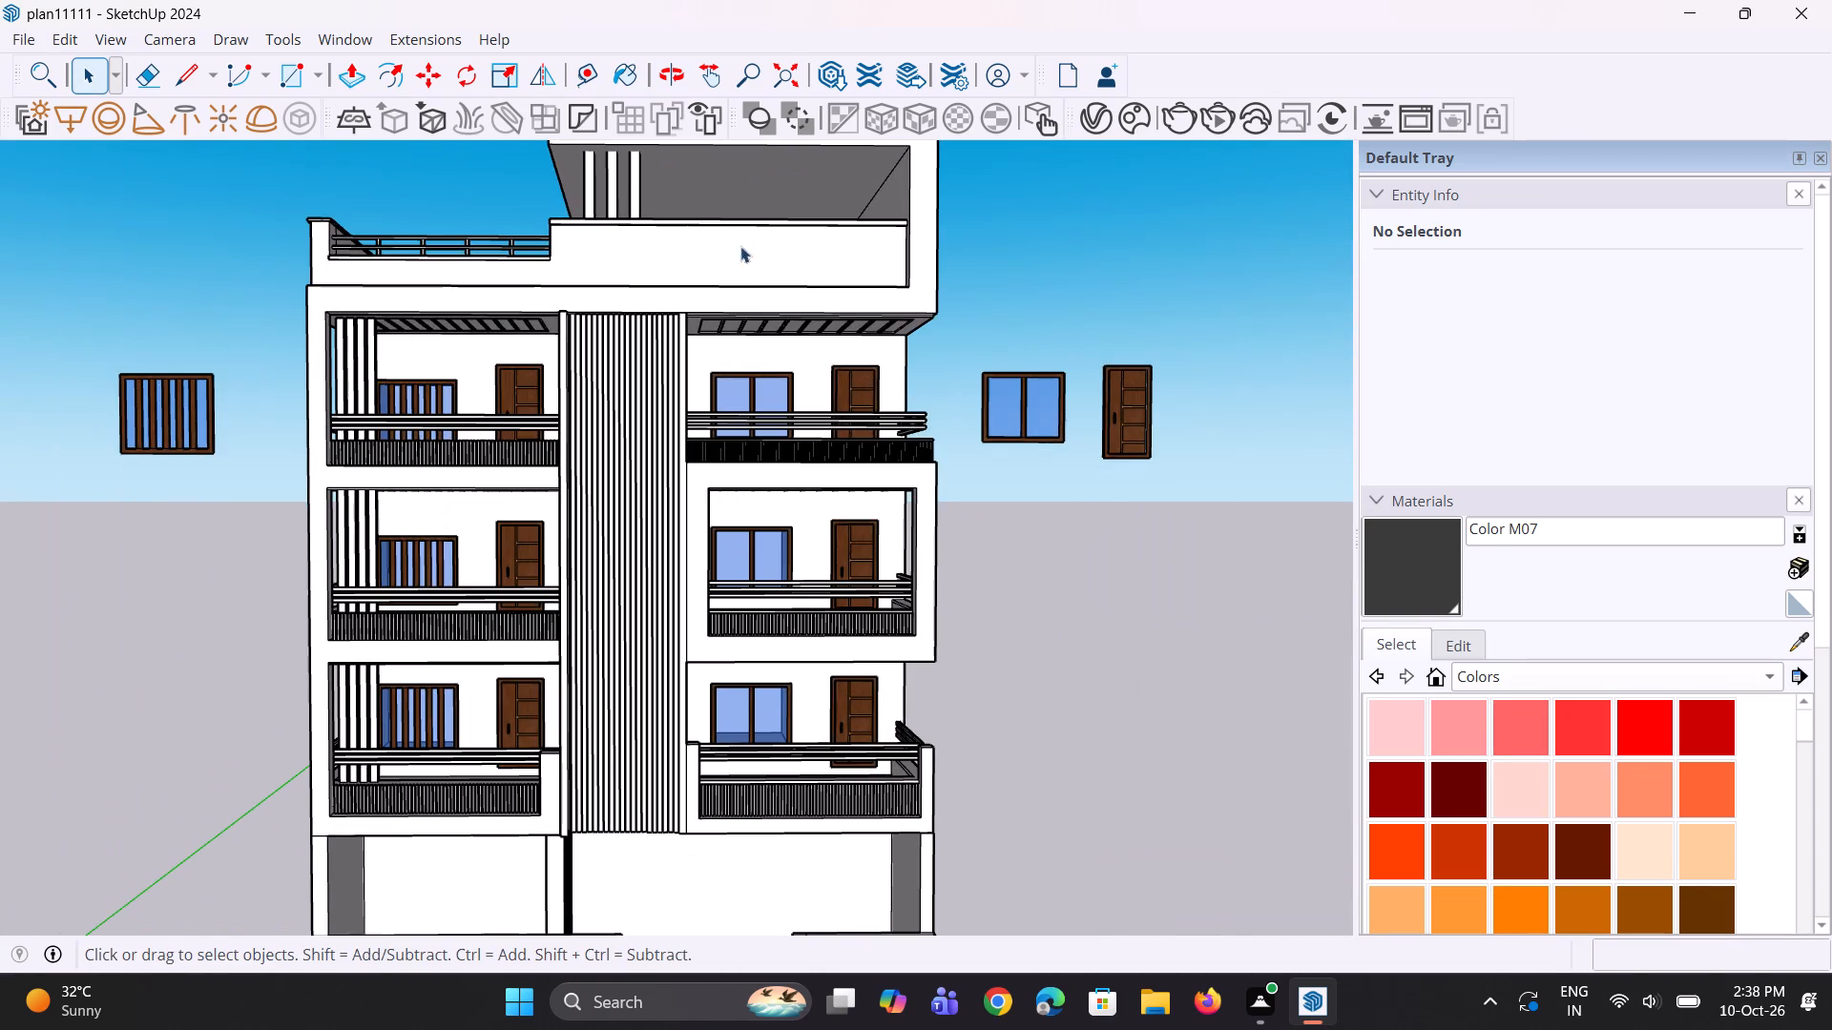
scroll(739, 294, "down", 2)
middle_click_drag(726, 307, 717, 353)
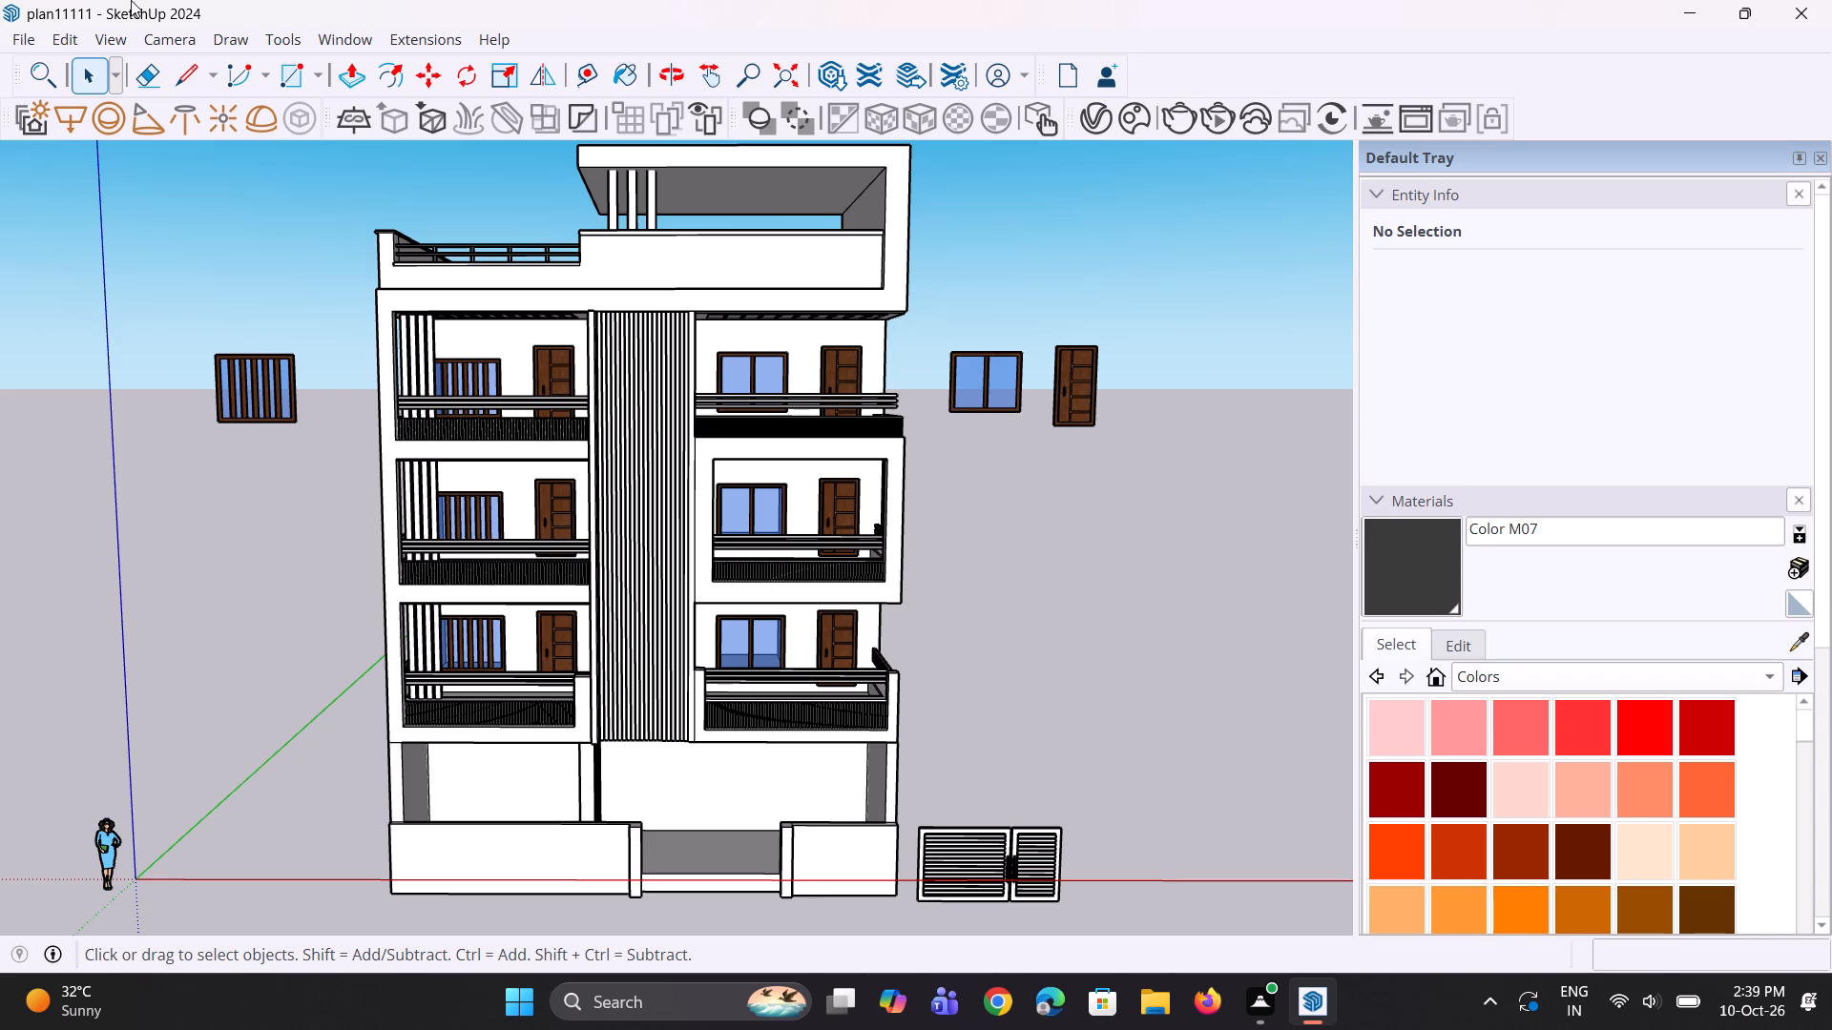
scroll(722, 696, "down", 3)
scroll(824, 723, "up", 4)
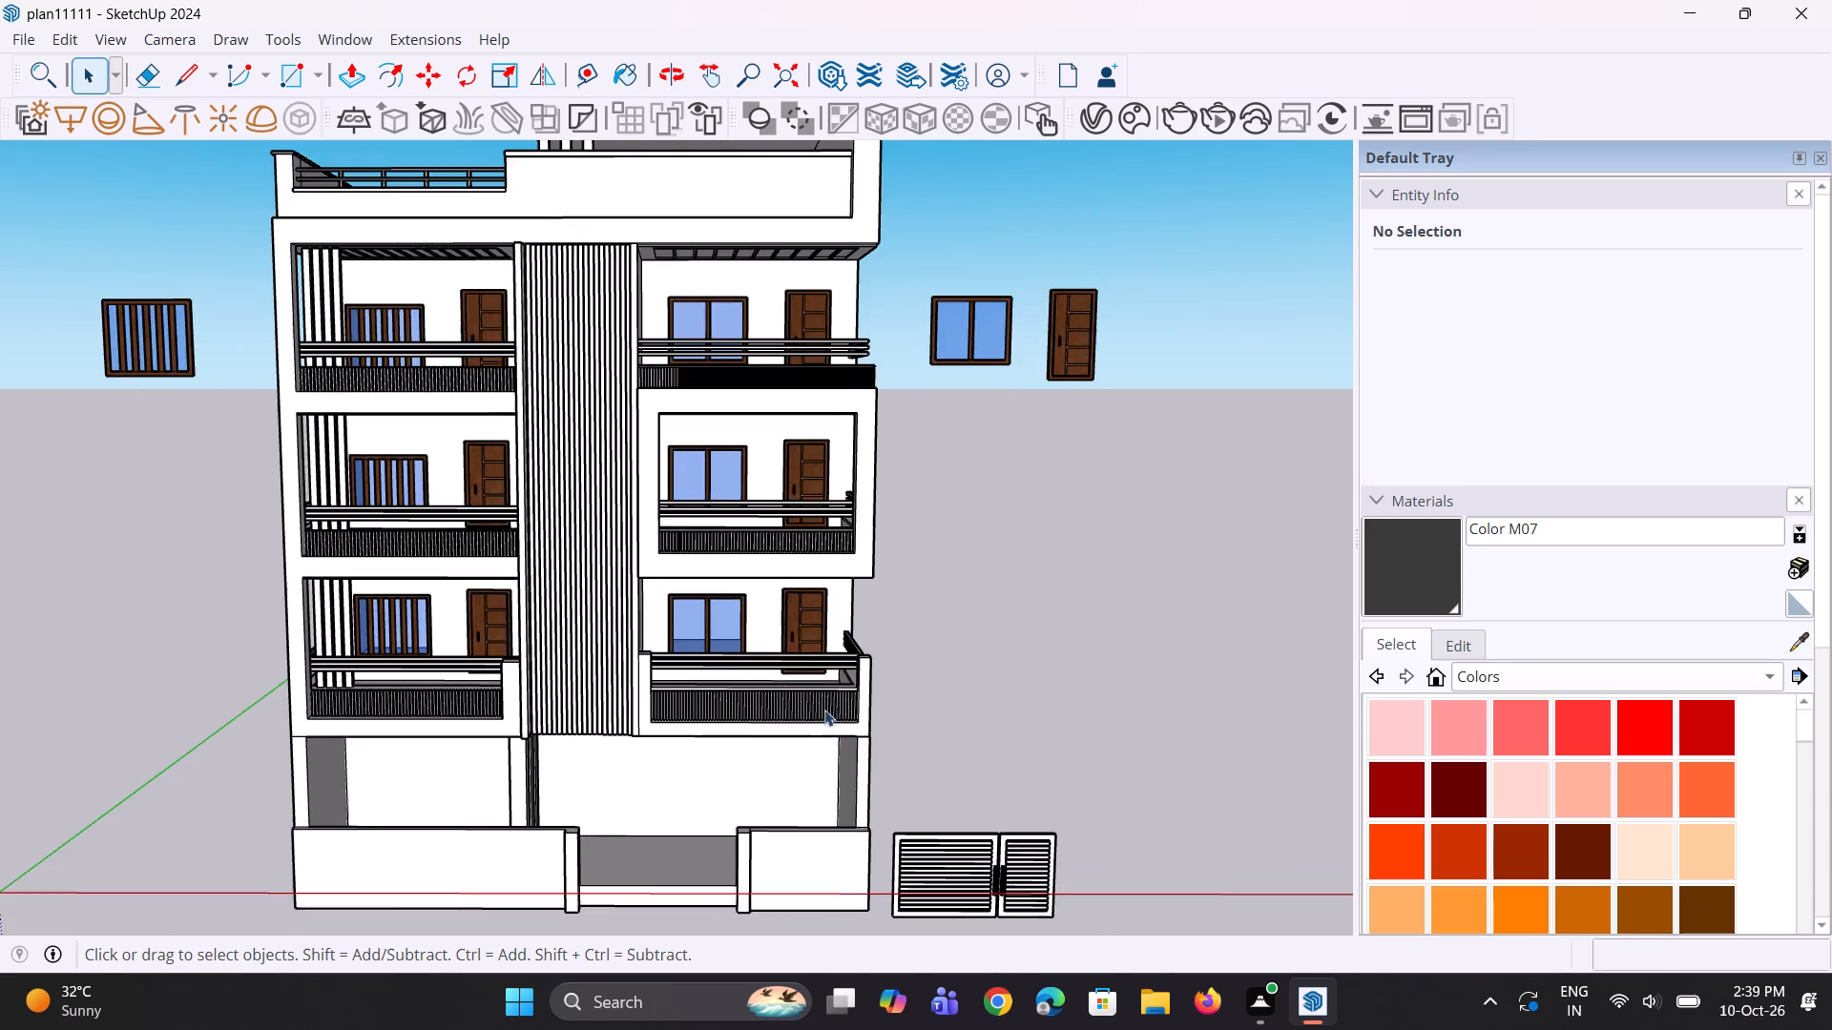
scroll(852, 675, "up", 2)
scroll(861, 651, "down", 4)
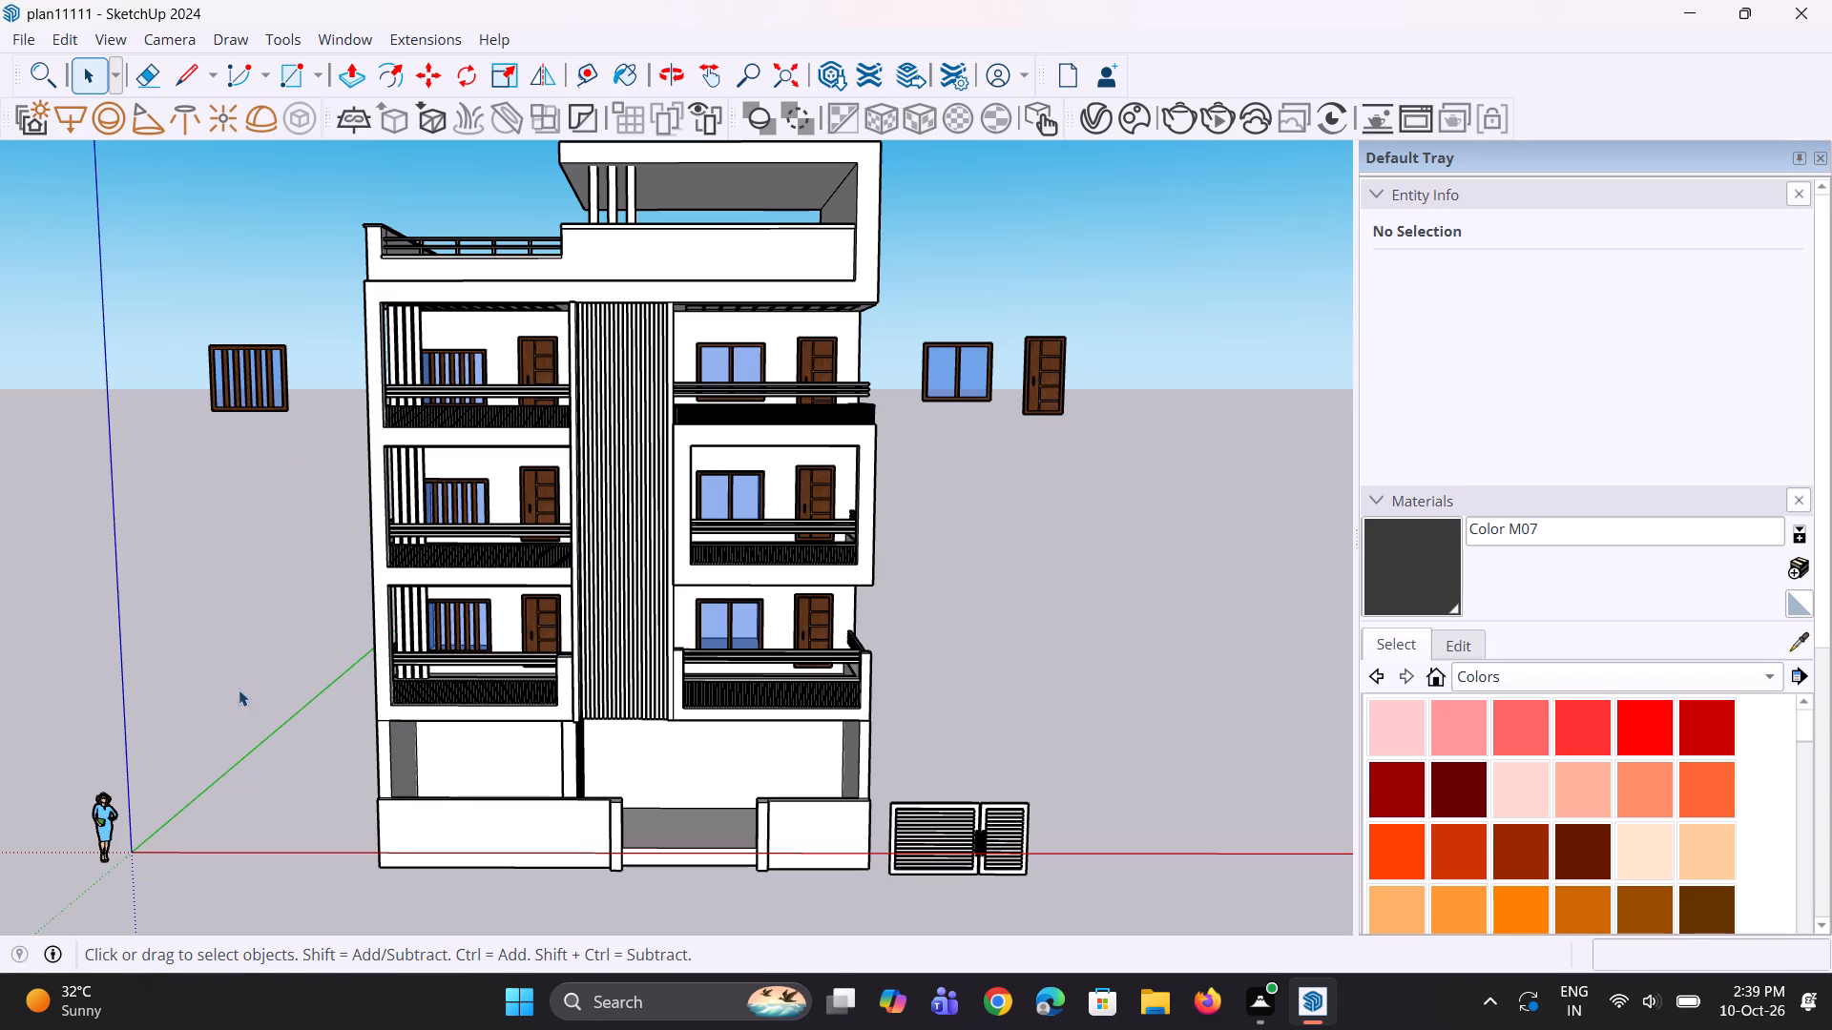
scroll(11, 739, "down", 3)
scroll(203, 694, "down", 4)
scroll(67, 733, "up", 1)
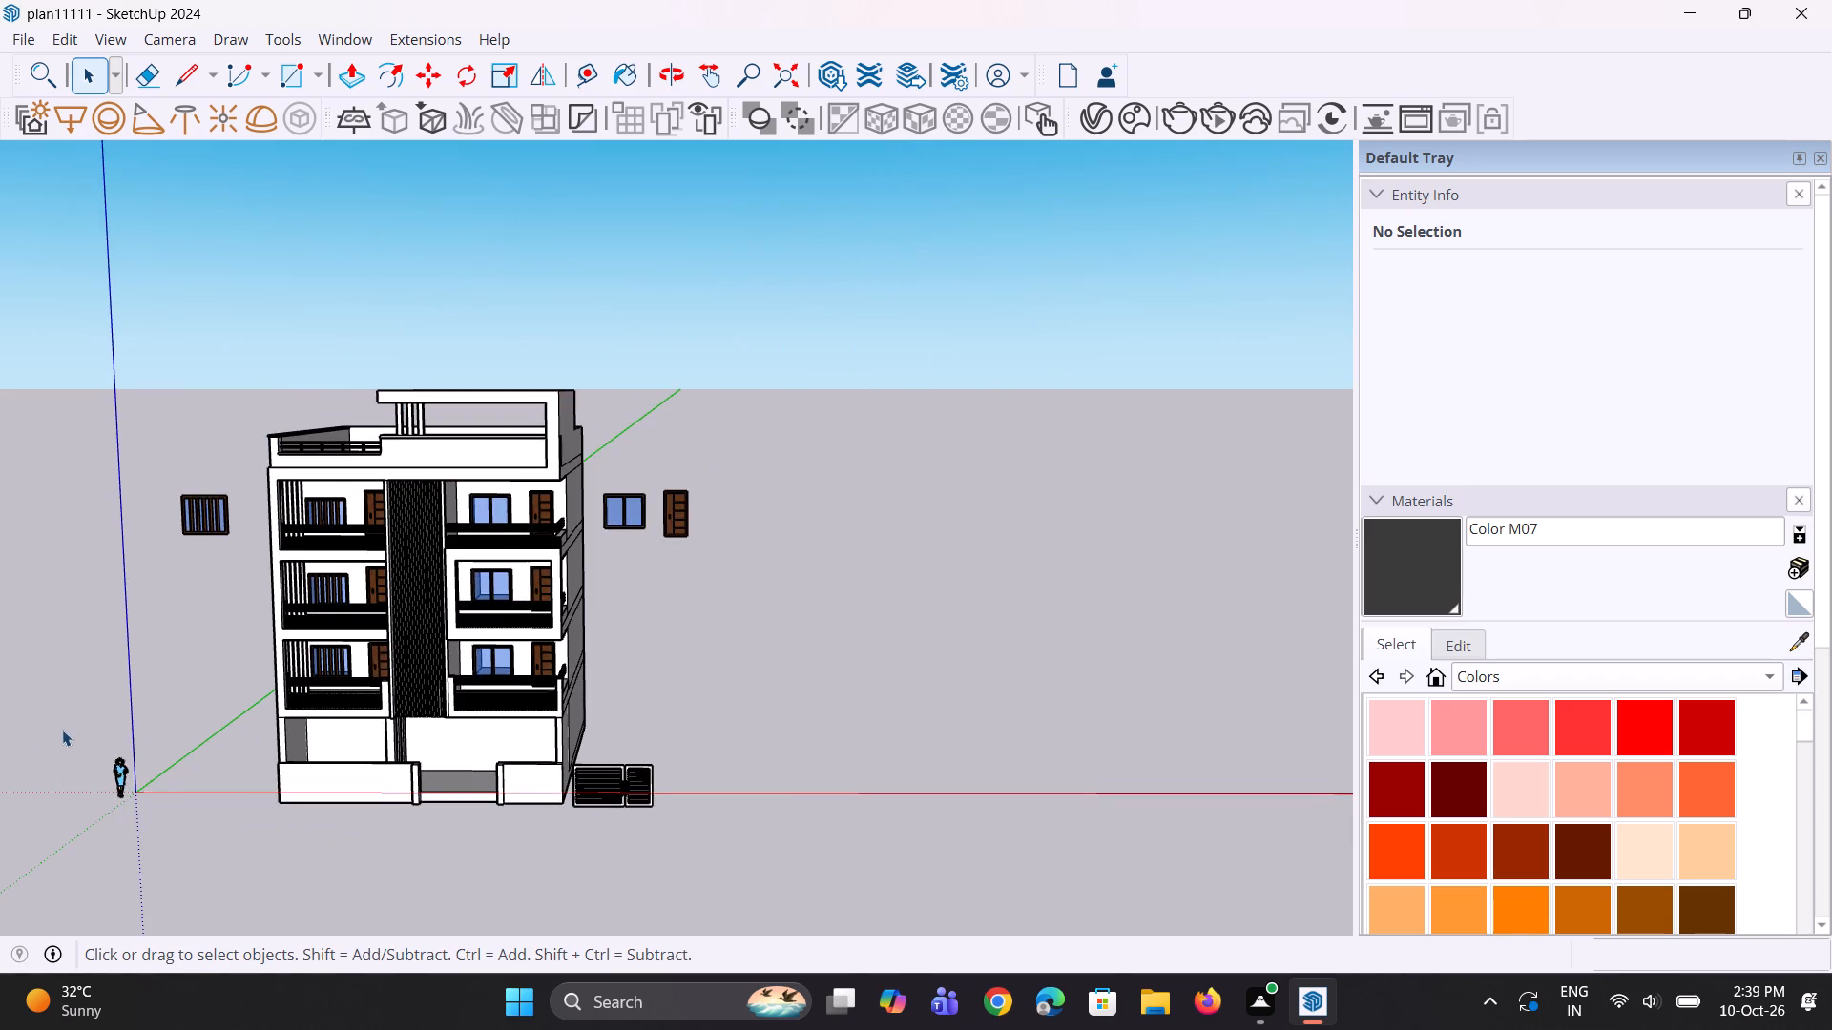
scroll(62, 730, "up", 6)
middle_click_drag(79, 708, 169, 711)
scroll(172, 711, "up", 1)
scroll(169, 716, "down", 4)
middle_click_drag(316, 643, 313, 608)
scroll(577, 319, "up", 6)
middle_click_drag(658, 351, 651, 331)
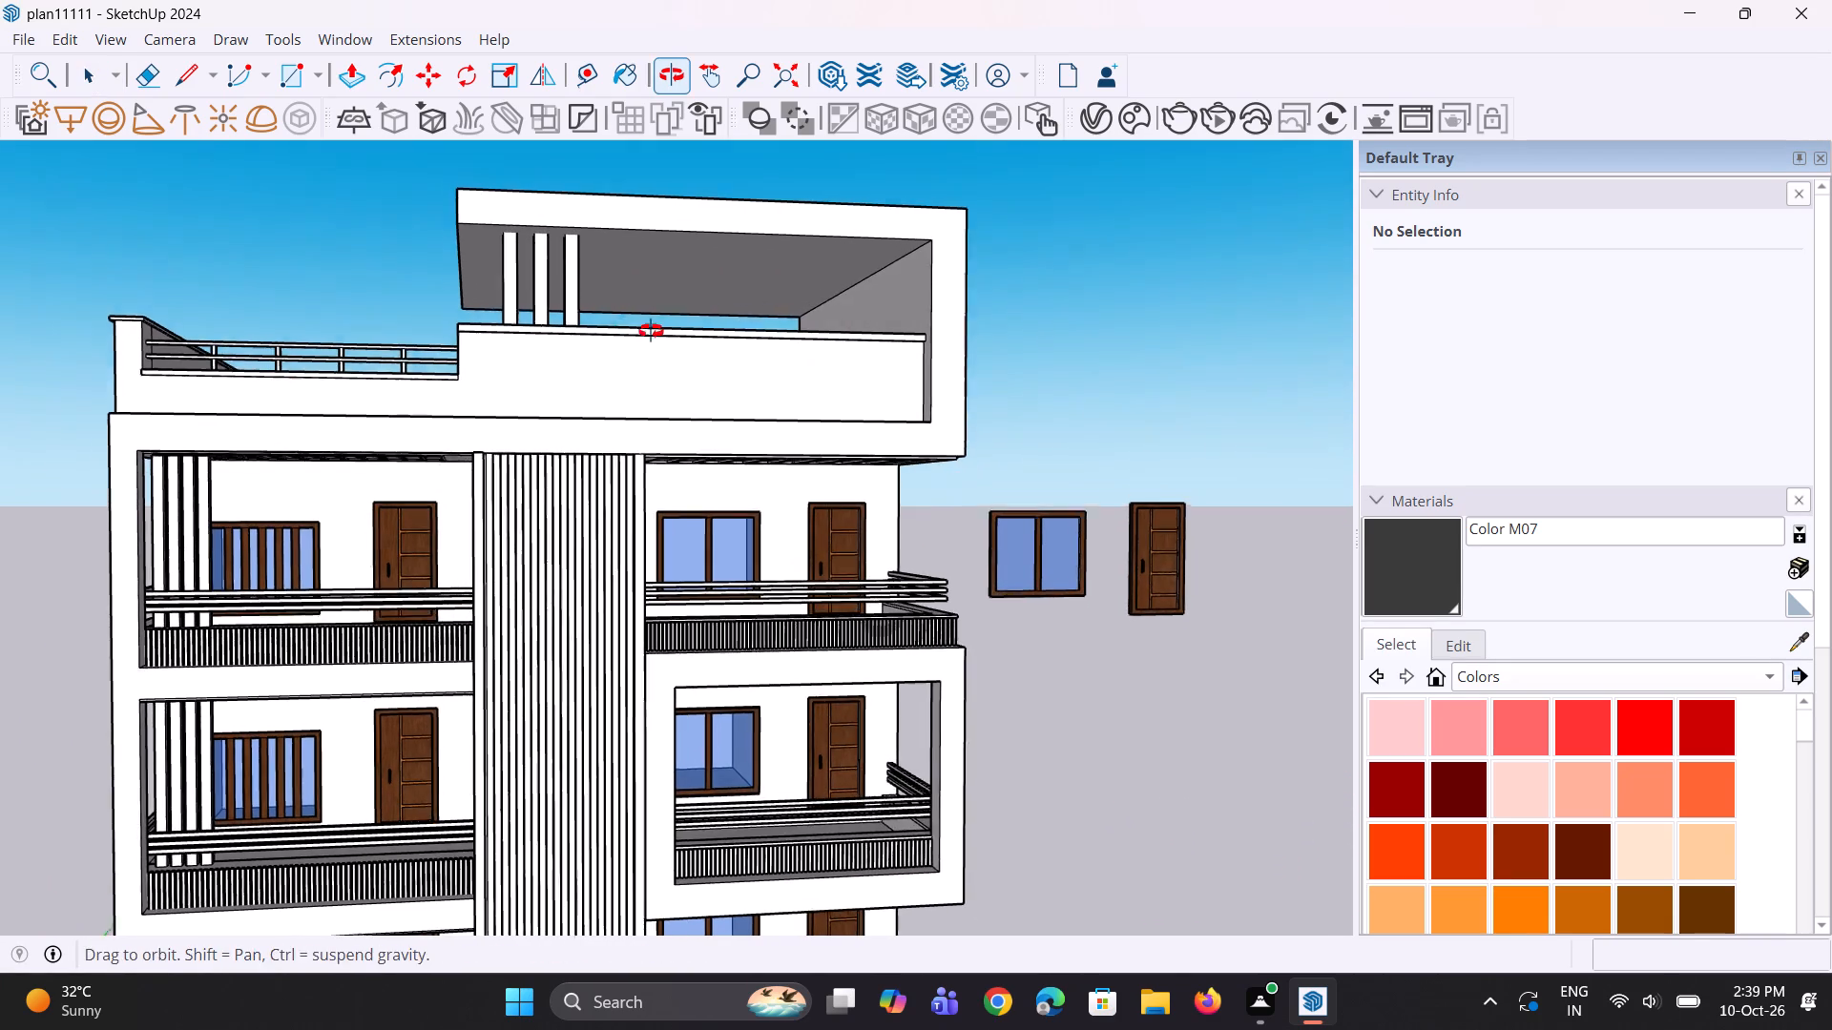
middle_click_drag(651, 331, 650, 329)
scroll(522, 311, "up", 5)
scroll(522, 311, "down", 4)
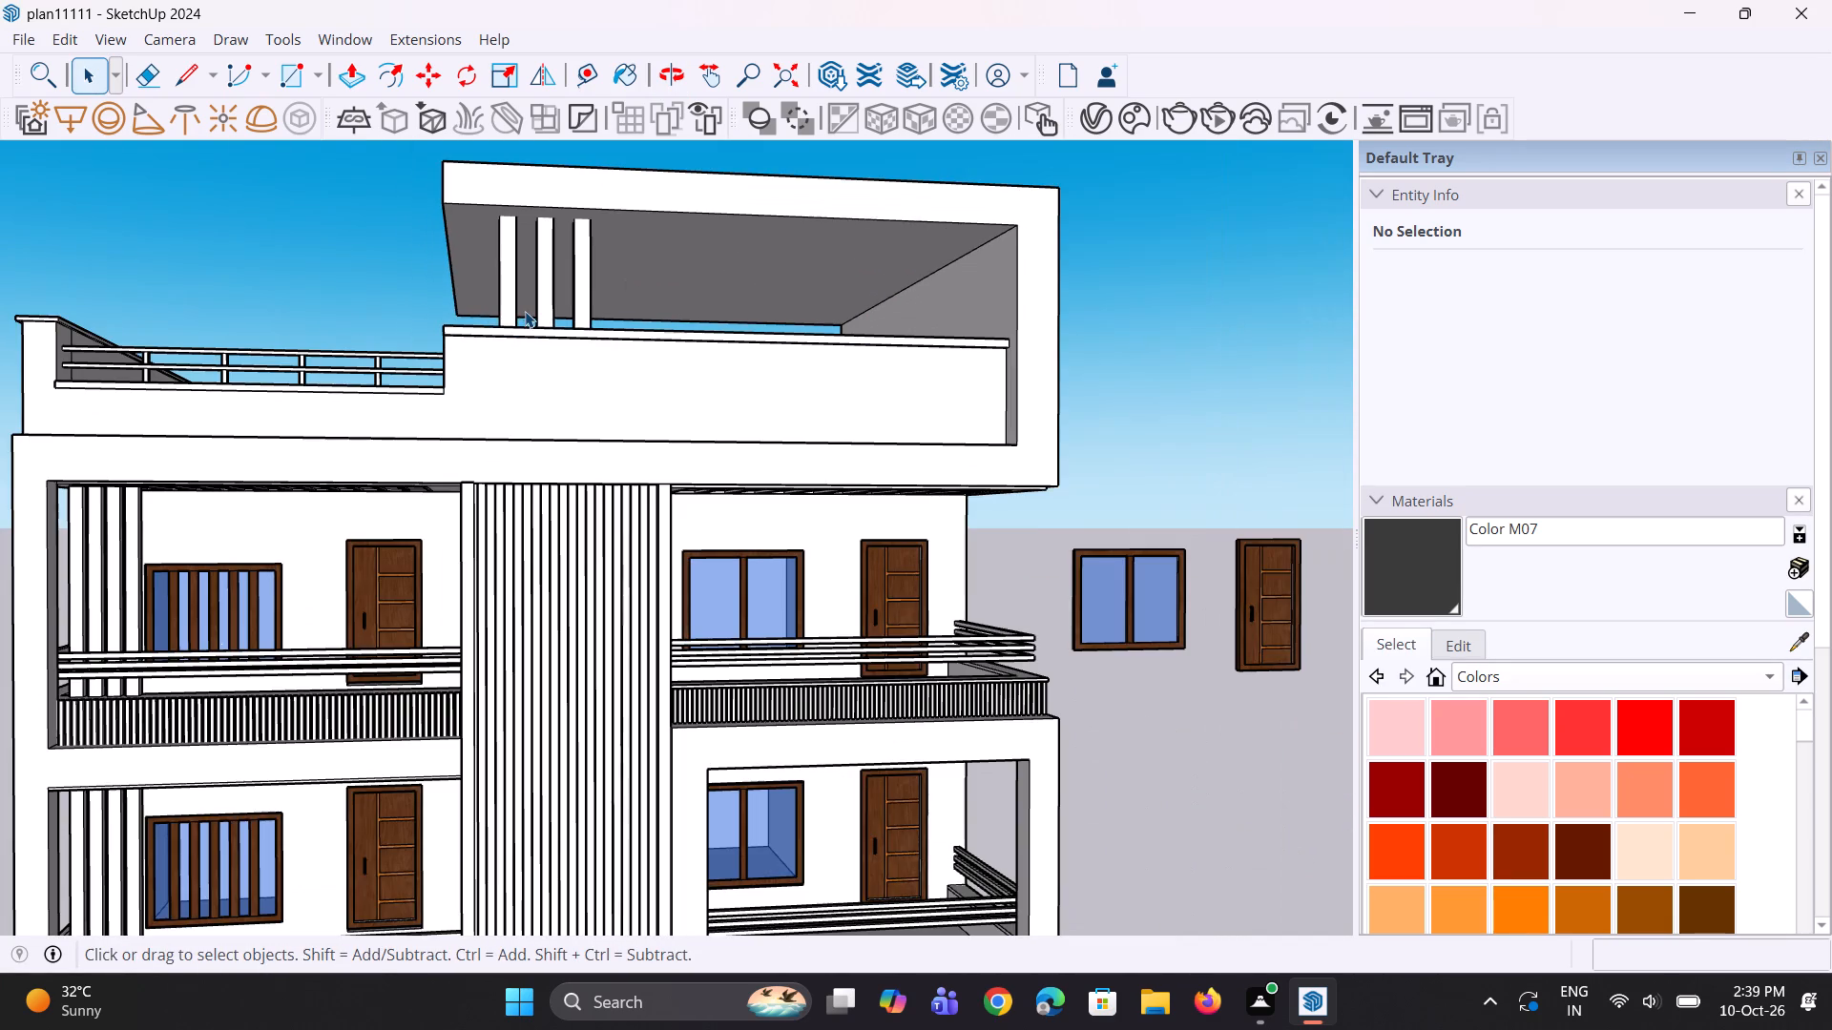
middle_click(525, 311)
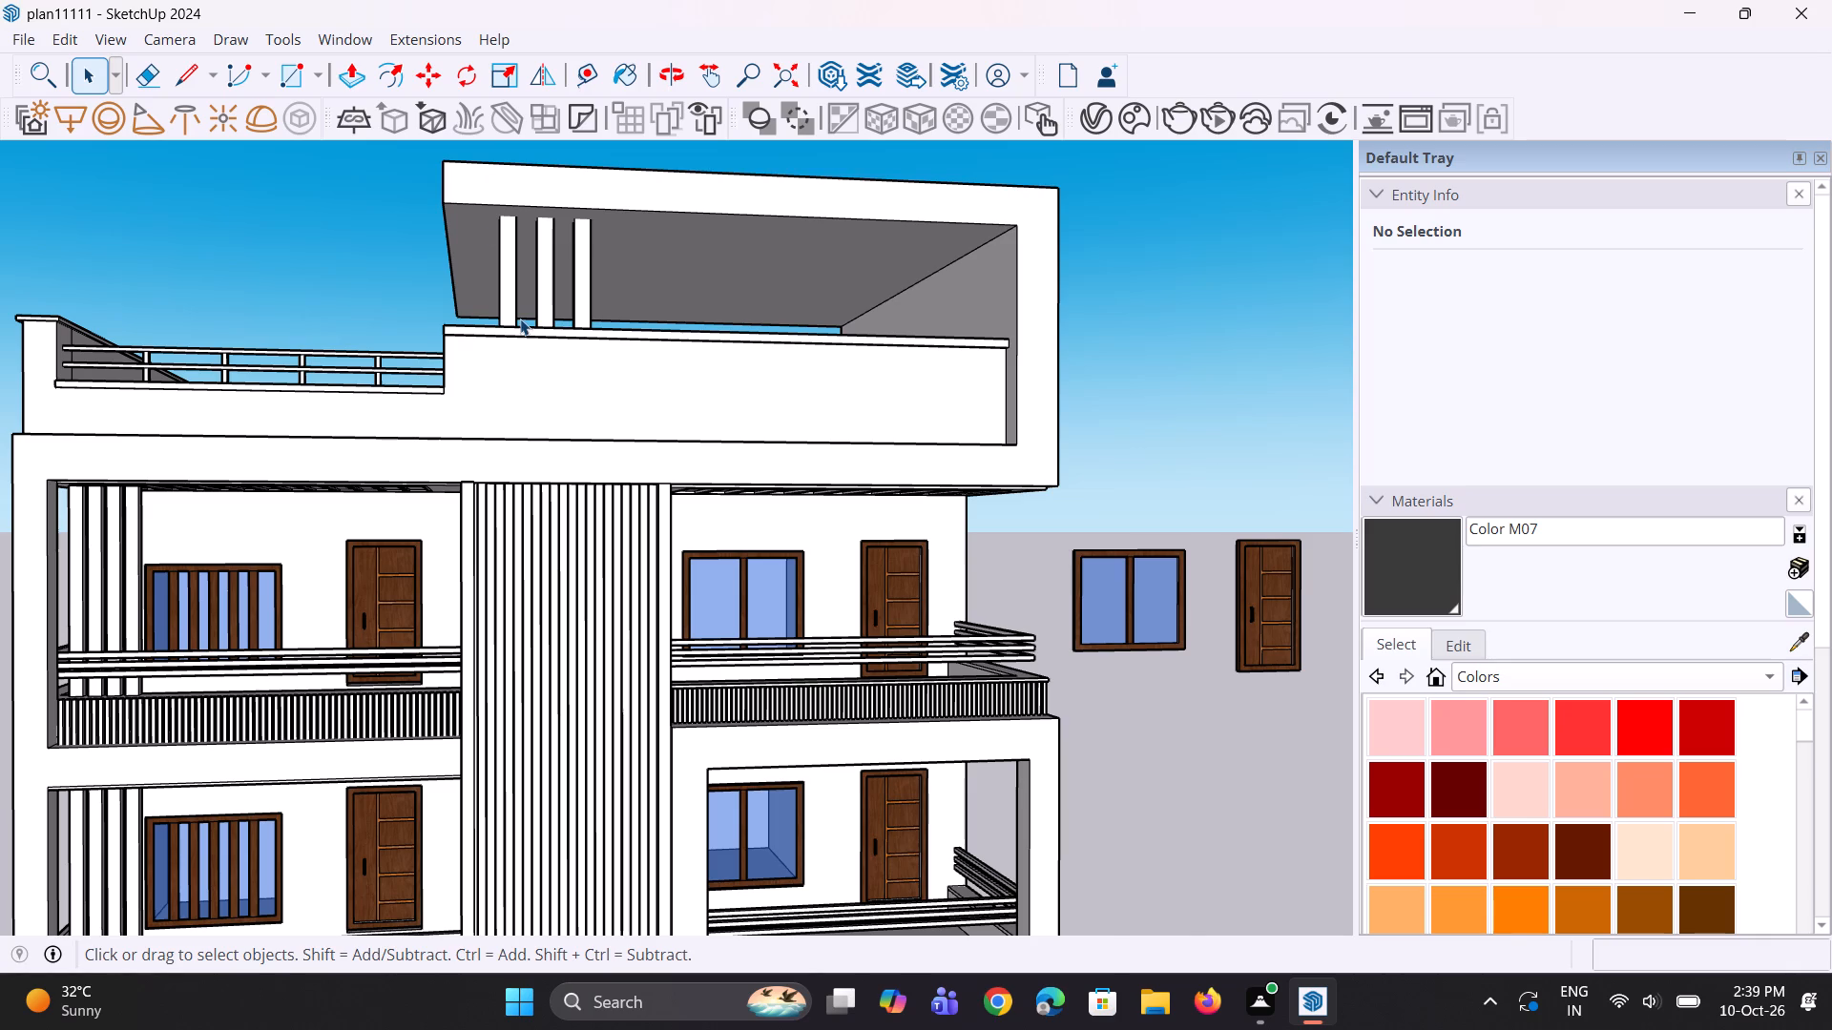
Push/Pull the roof canopy's free end face, beside the three slim columns, outward by about 6 15/16".
scroll(480, 228, "up", 2)
middle_click_drag(448, 246, 562, 280)
scroll(417, 182, "up", 1)
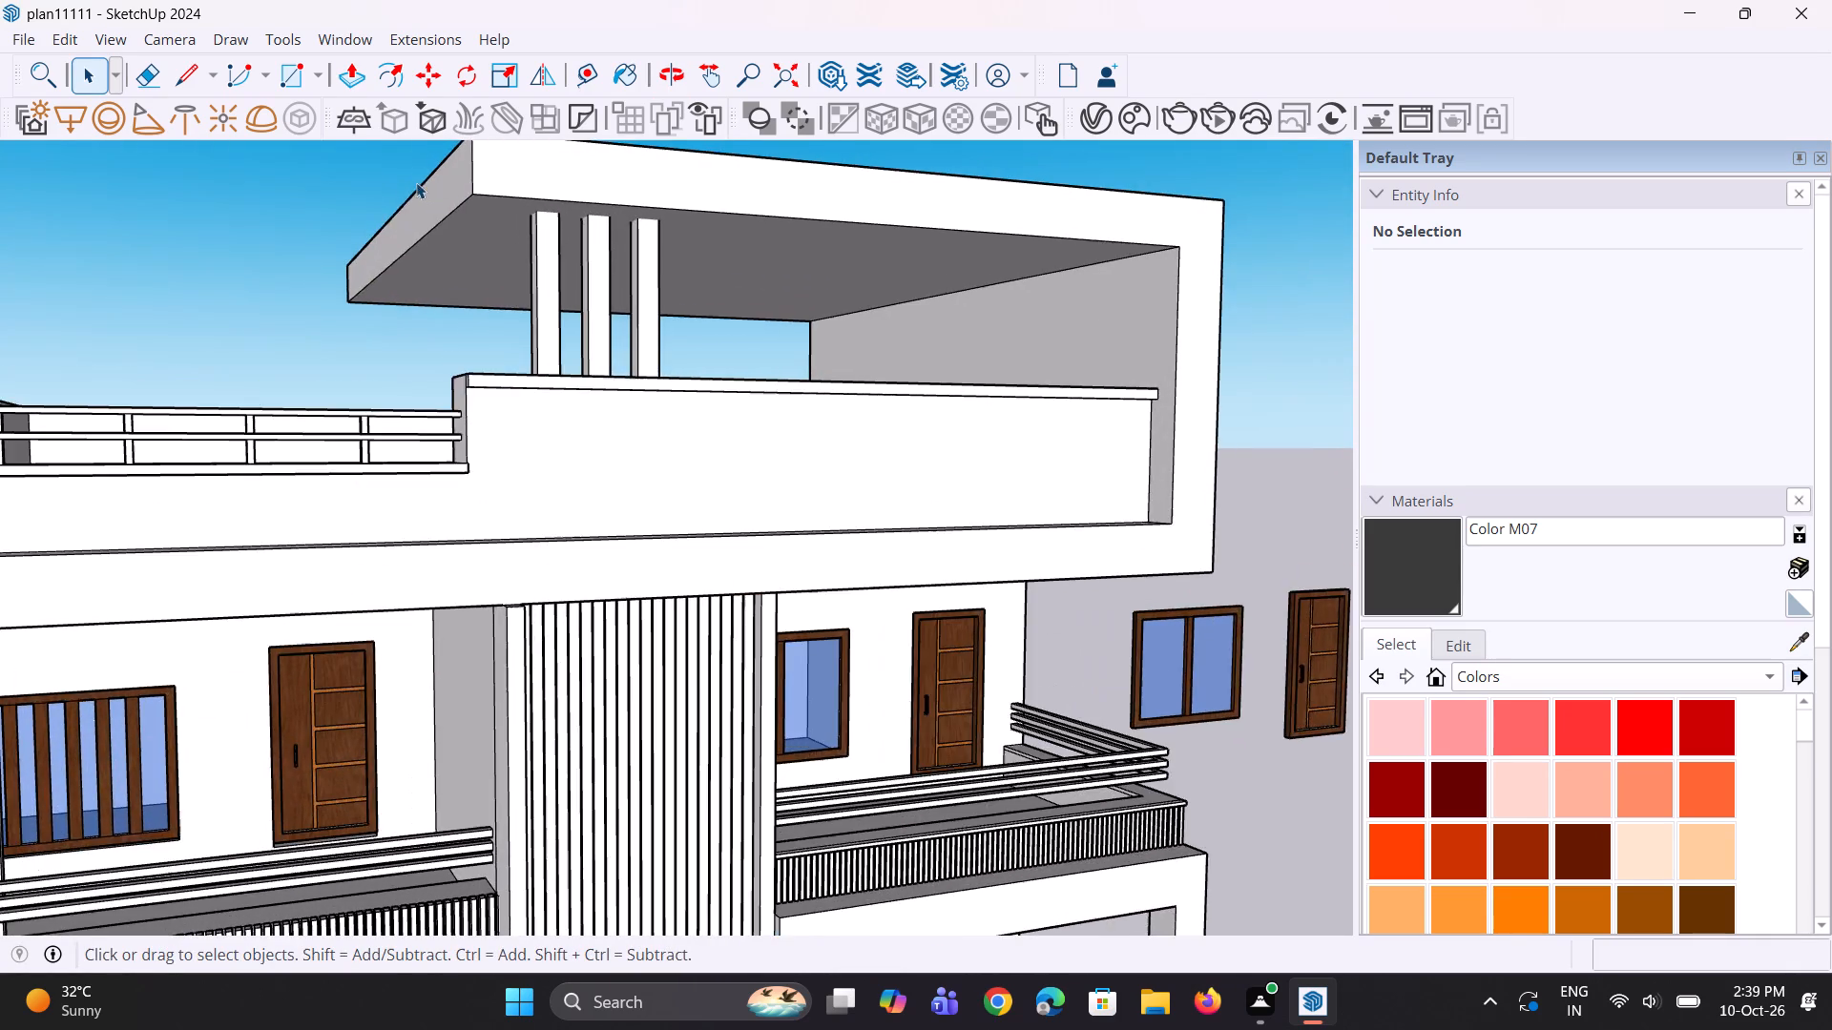
scroll(491, 340, "down", 6)
scroll(381, 236, "up", 5)
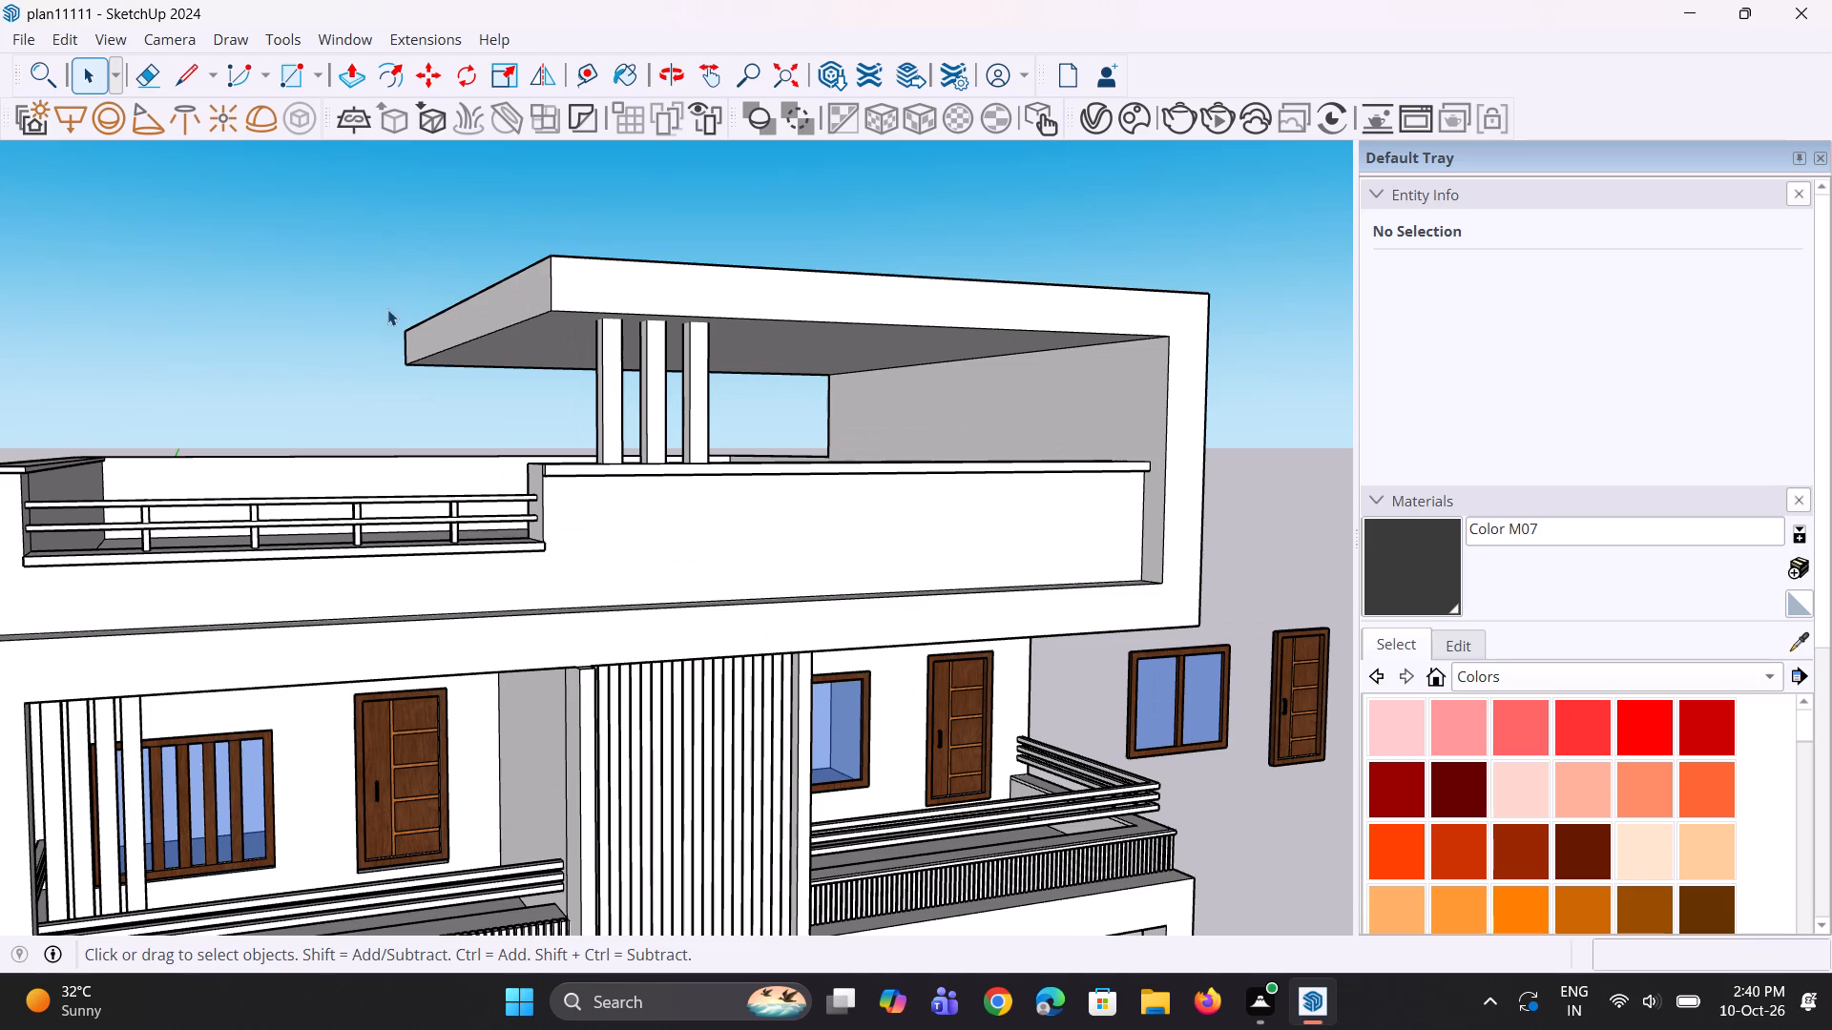
key("p")
left_click(486, 311)
left_click(470, 311)
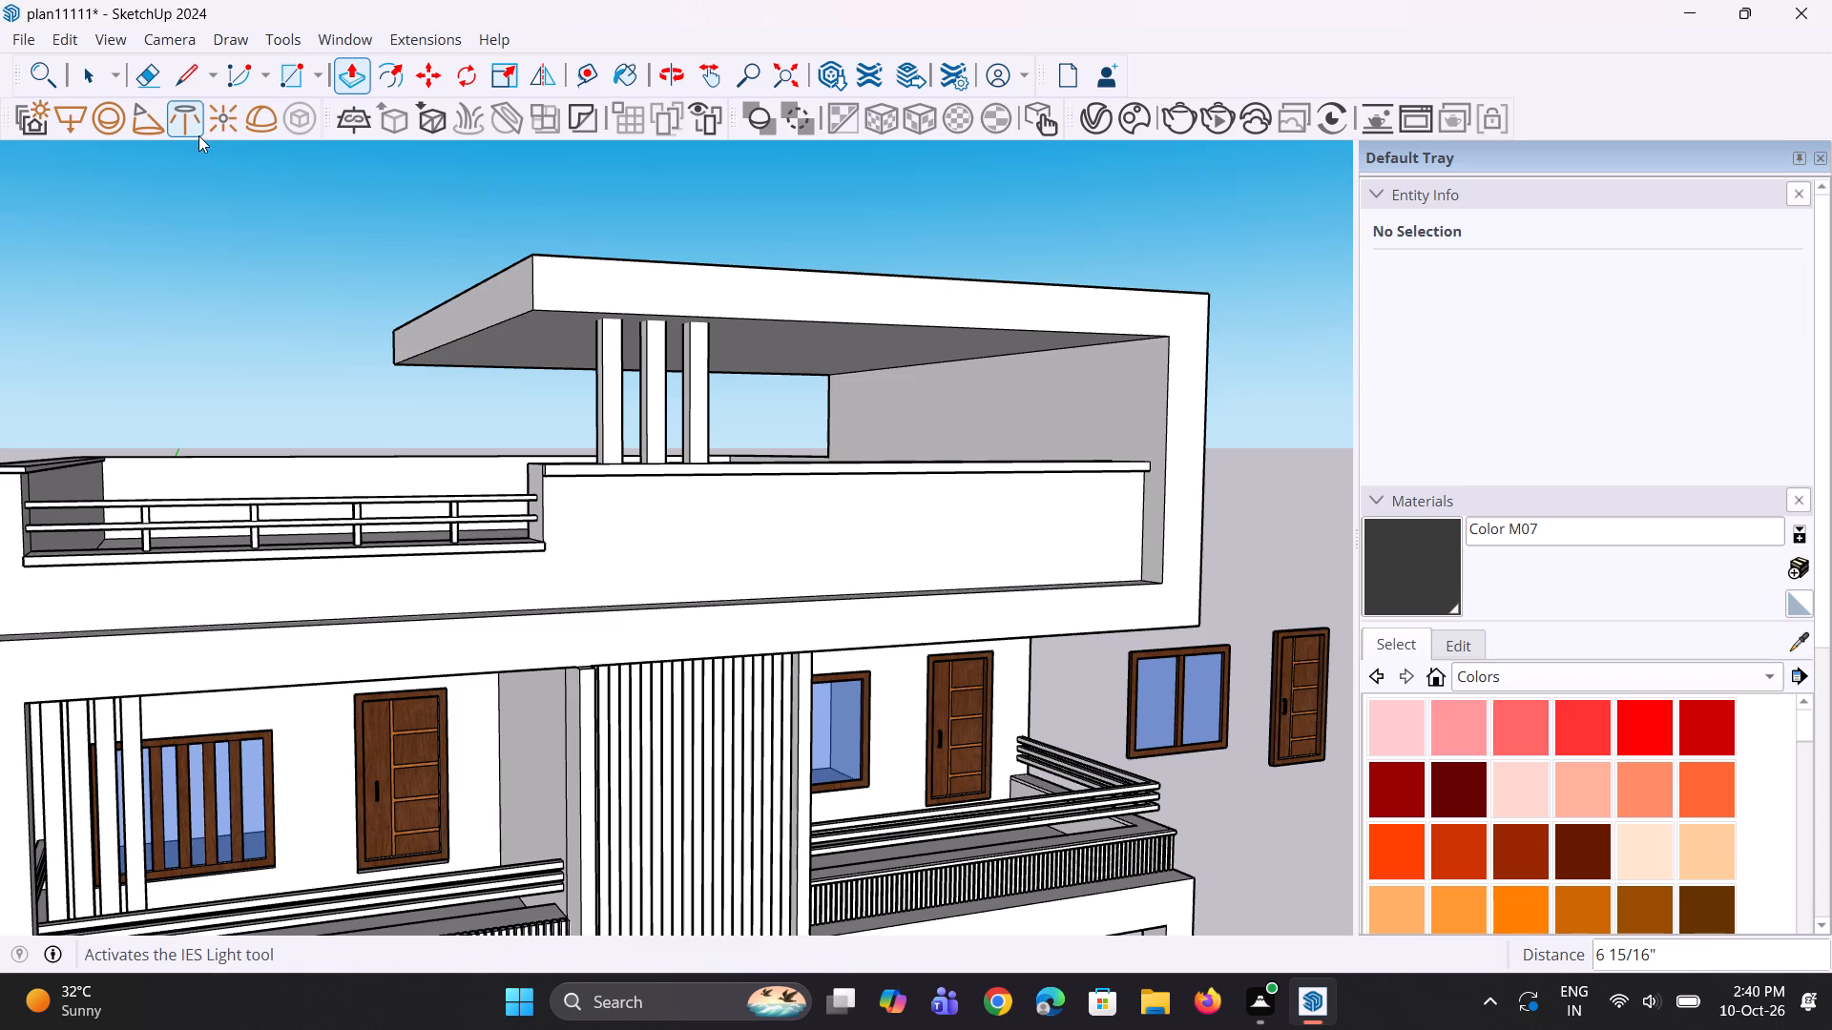
Examine the extended roof canopy, its underside and the three slim columns from below.
scroll(130, 178, "down", 2)
middle_click_drag(413, 355, 343, 275)
scroll(371, 406, "down", 3)
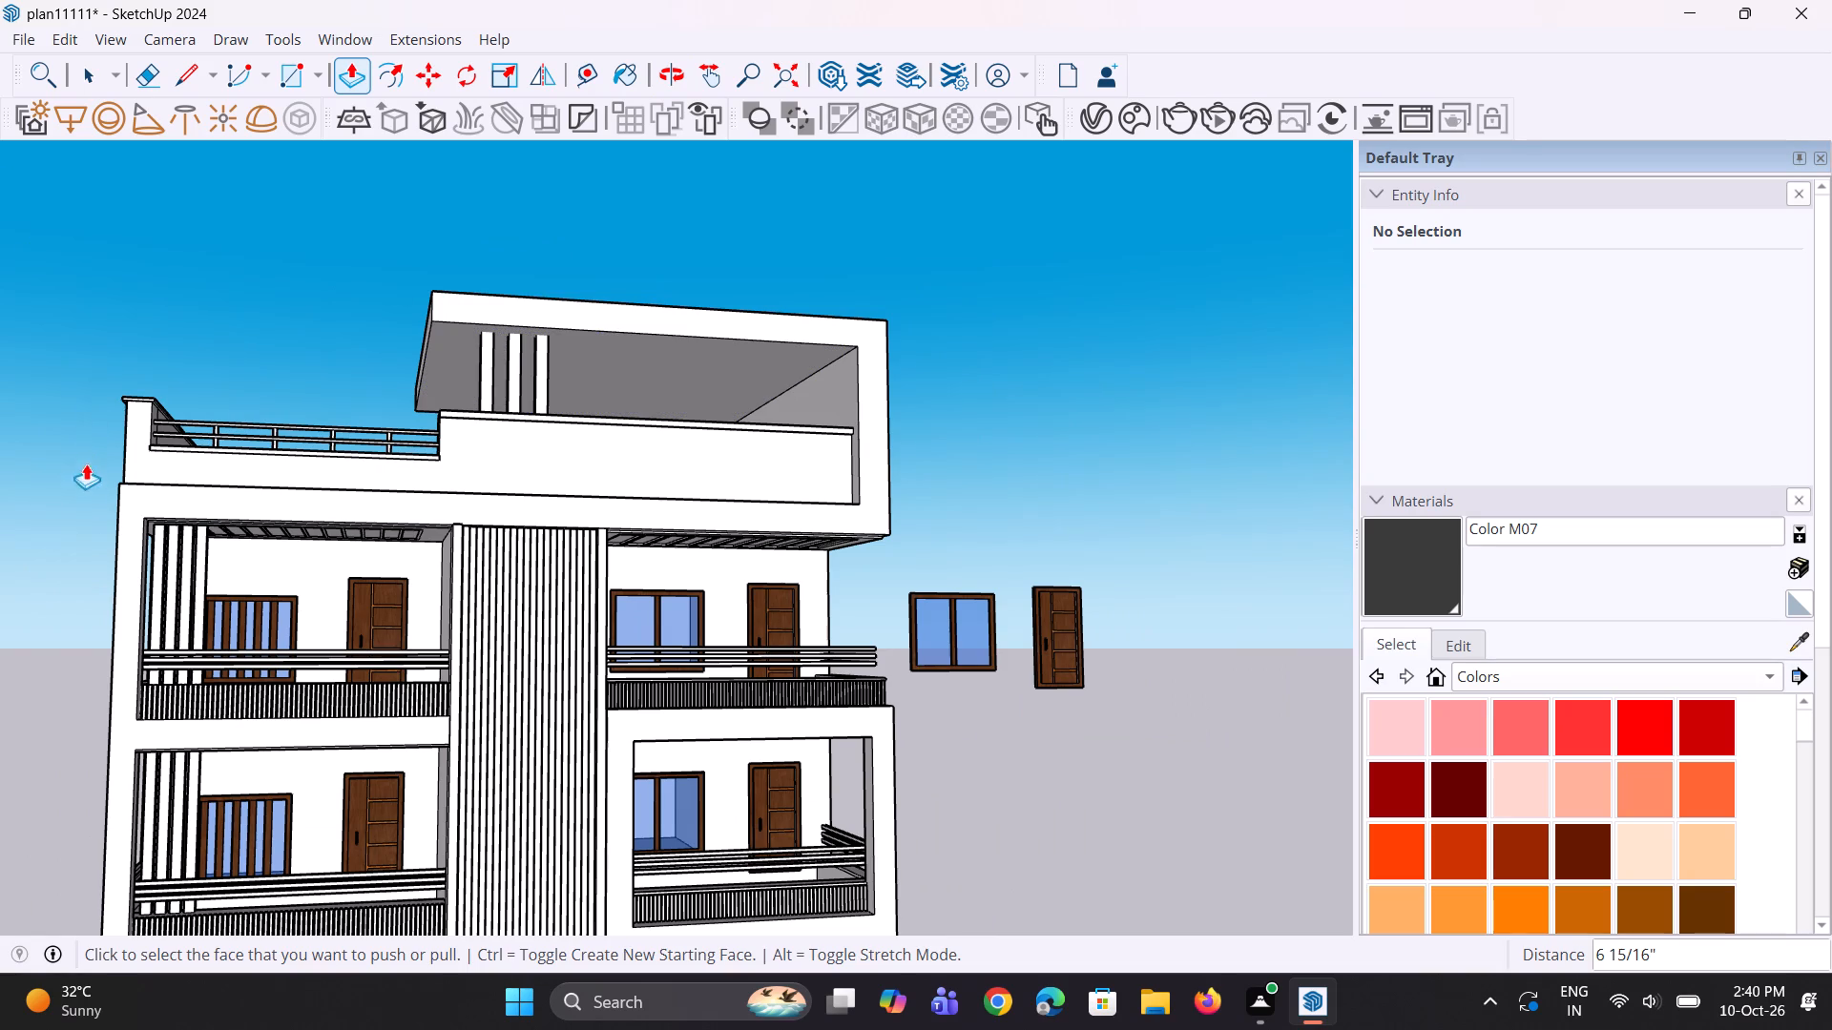
scroll(217, 568, "up", 2)
scroll(347, 612, "down", 3)
scroll(462, 331, "up", 4)
middle_click_drag(455, 357, 436, 295)
scroll(451, 445, "up", 5)
middle_click_drag(470, 500, 496, 531)
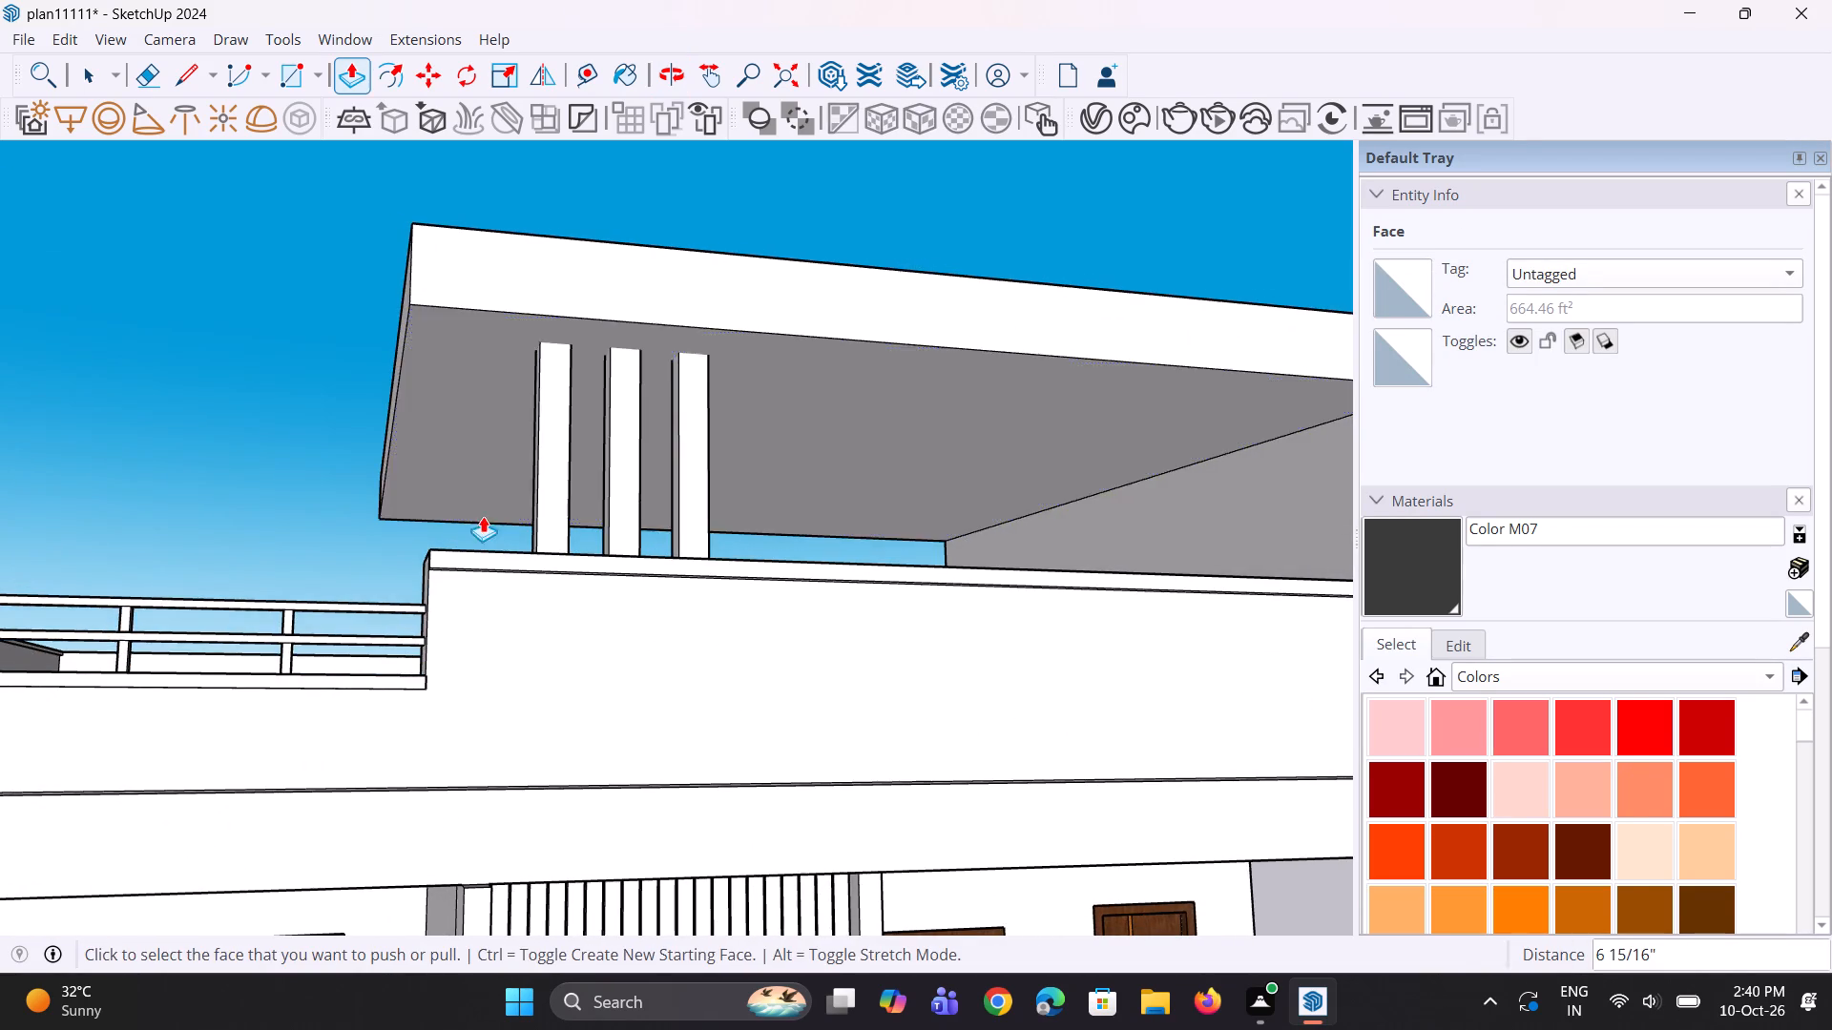
scroll(480, 511, "down", 2)
middle_click_drag(497, 517, 497, 424)
scroll(497, 424, "down", 2)
middle_click_drag(492, 426, 488, 436)
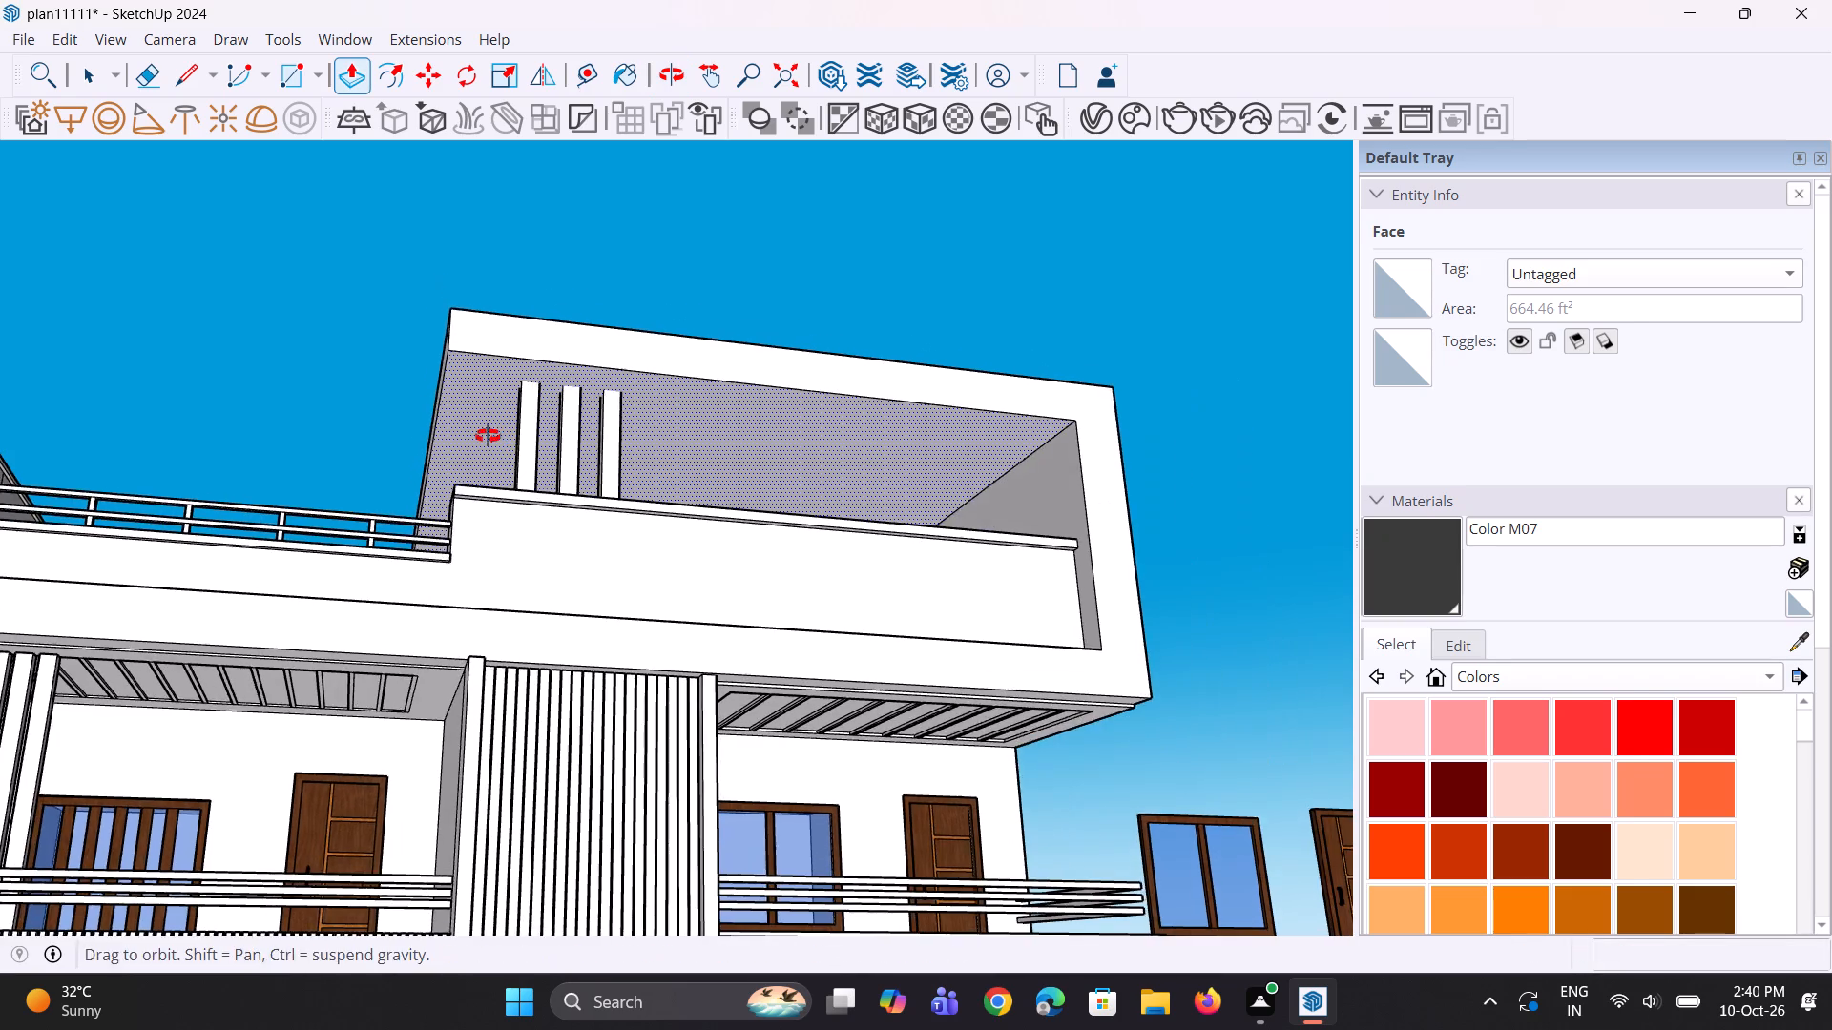
middle_click_drag(488, 436, 486, 480)
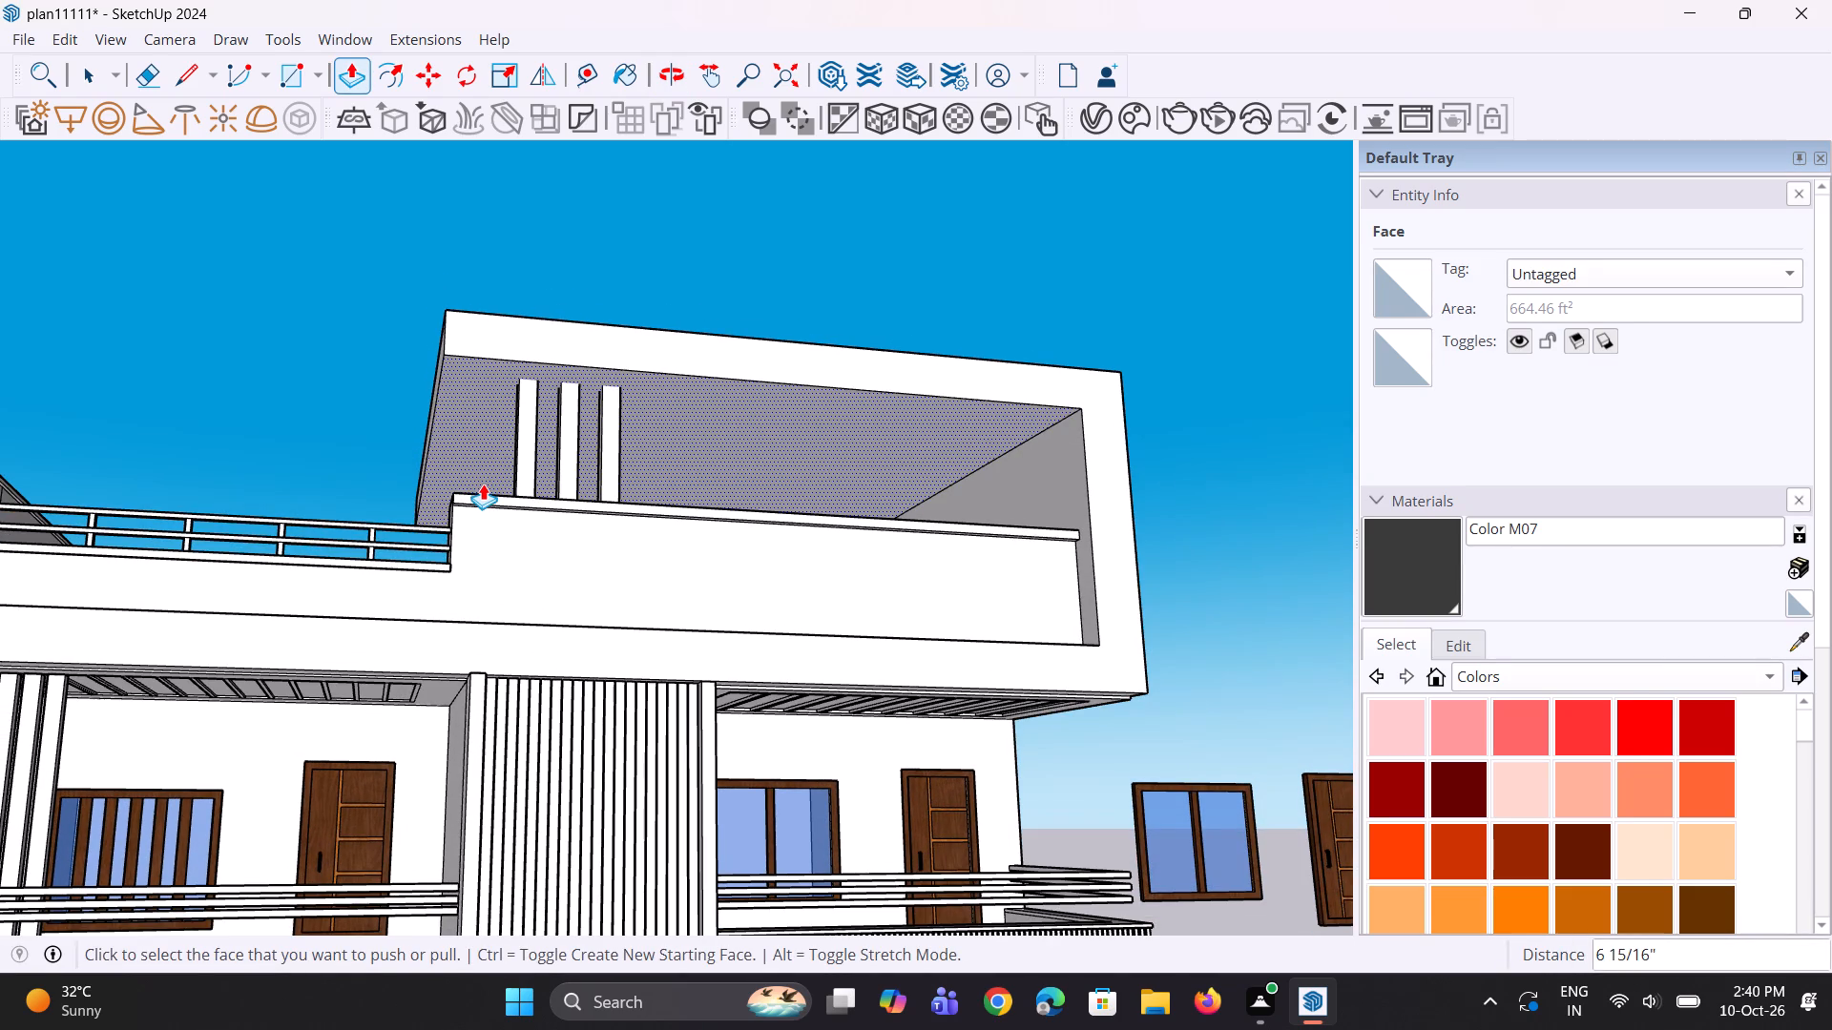
middle_click_drag(482, 486, 478, 470)
scroll(471, 474, "down", 3)
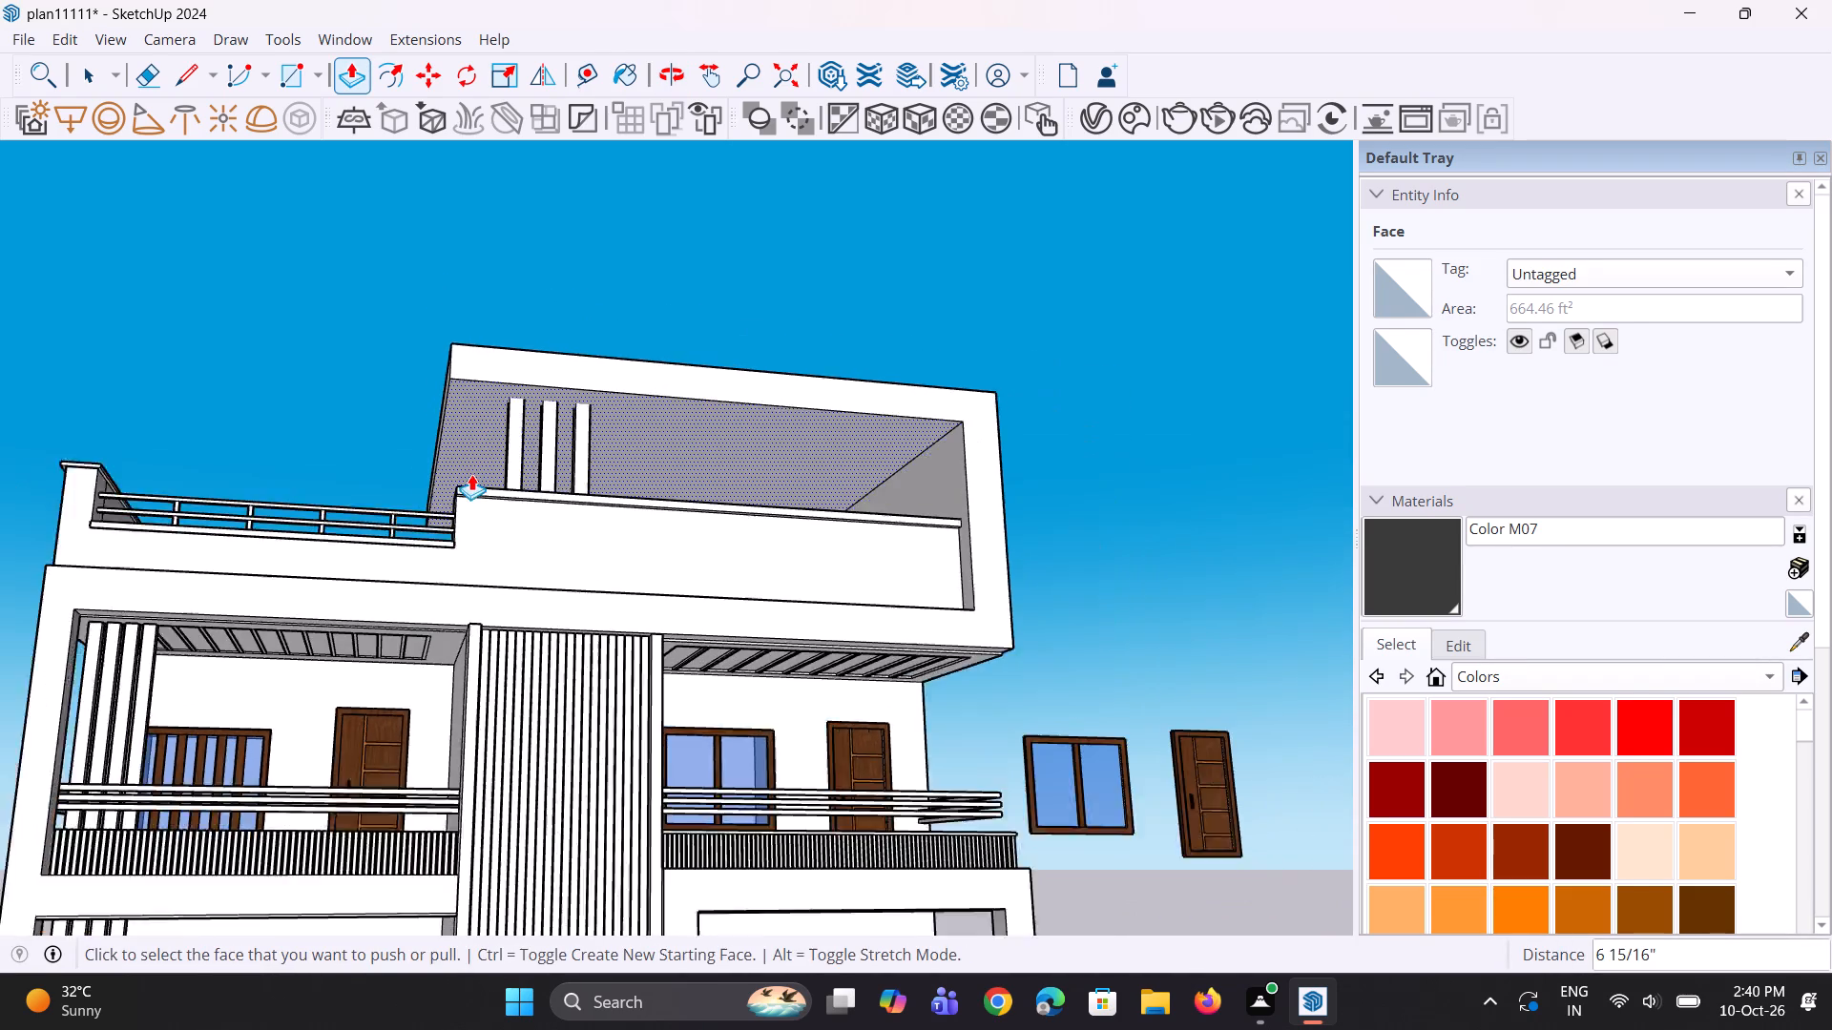
middle_click_drag(470, 477, 472, 500)
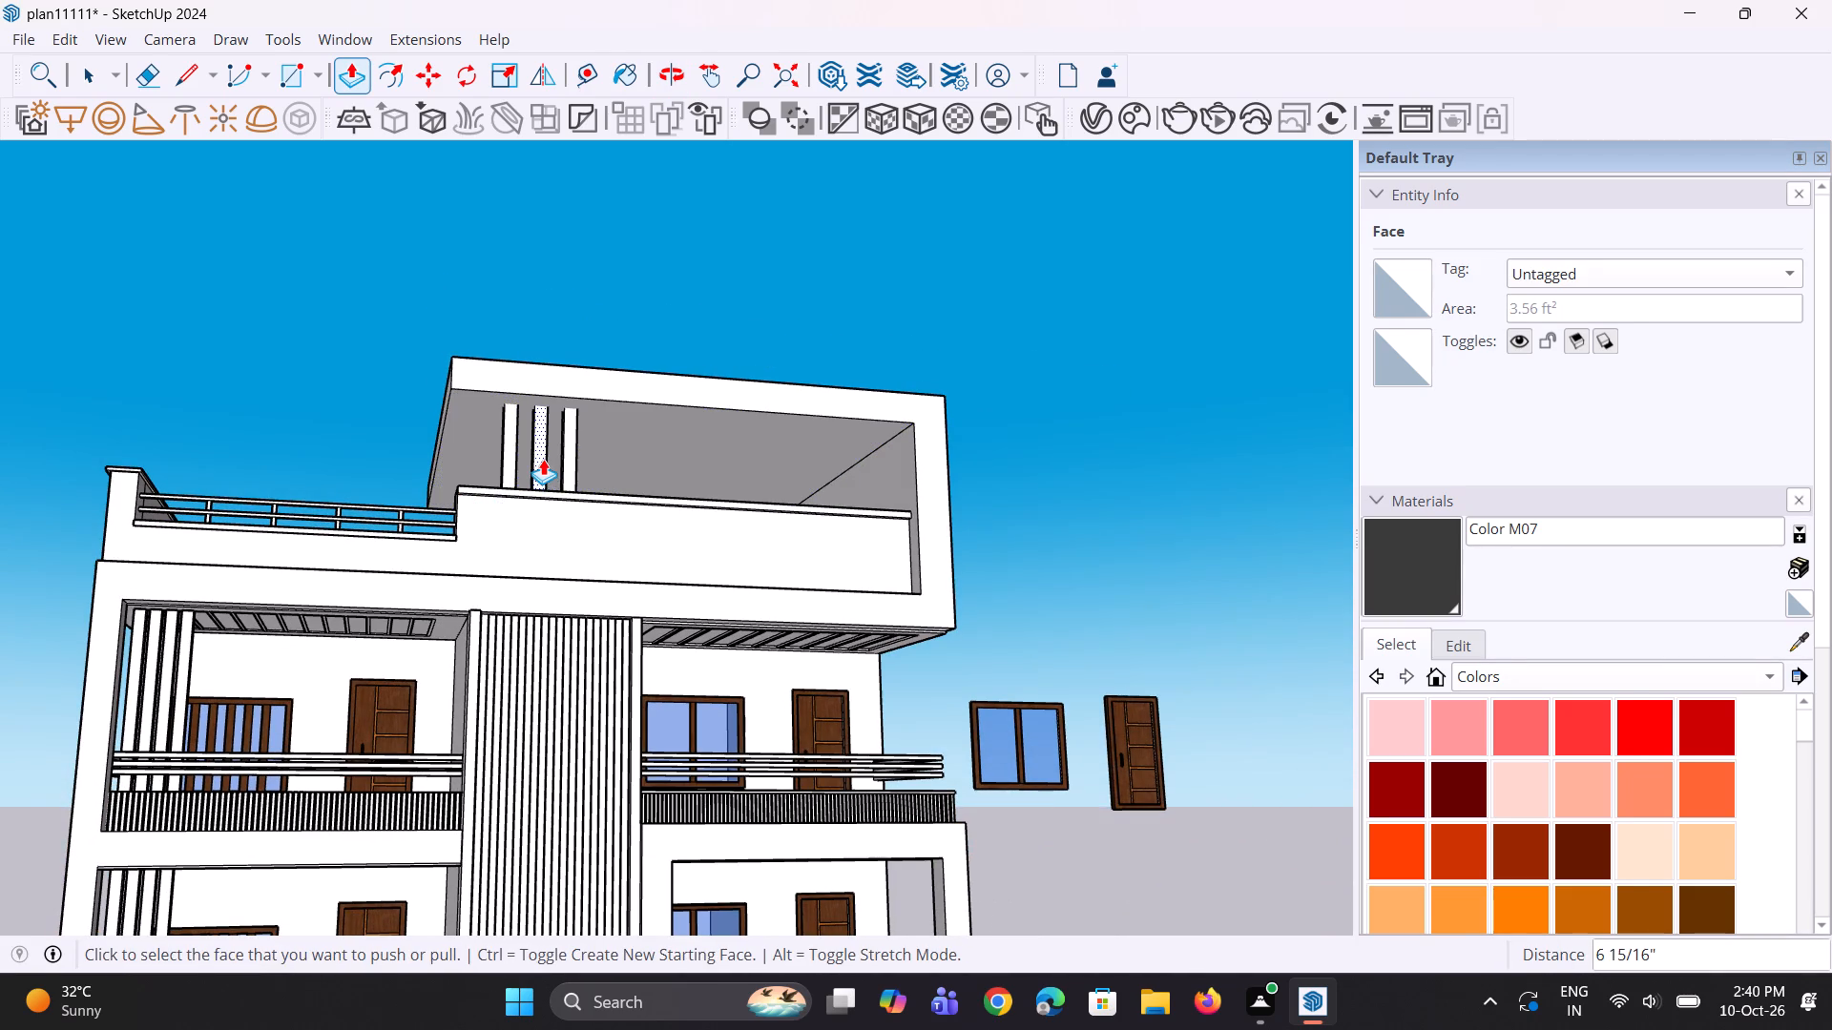
scroll(543, 459, "up", 1)
scroll(543, 459, "down", 3)
middle_click_drag(538, 458, 518, 456)
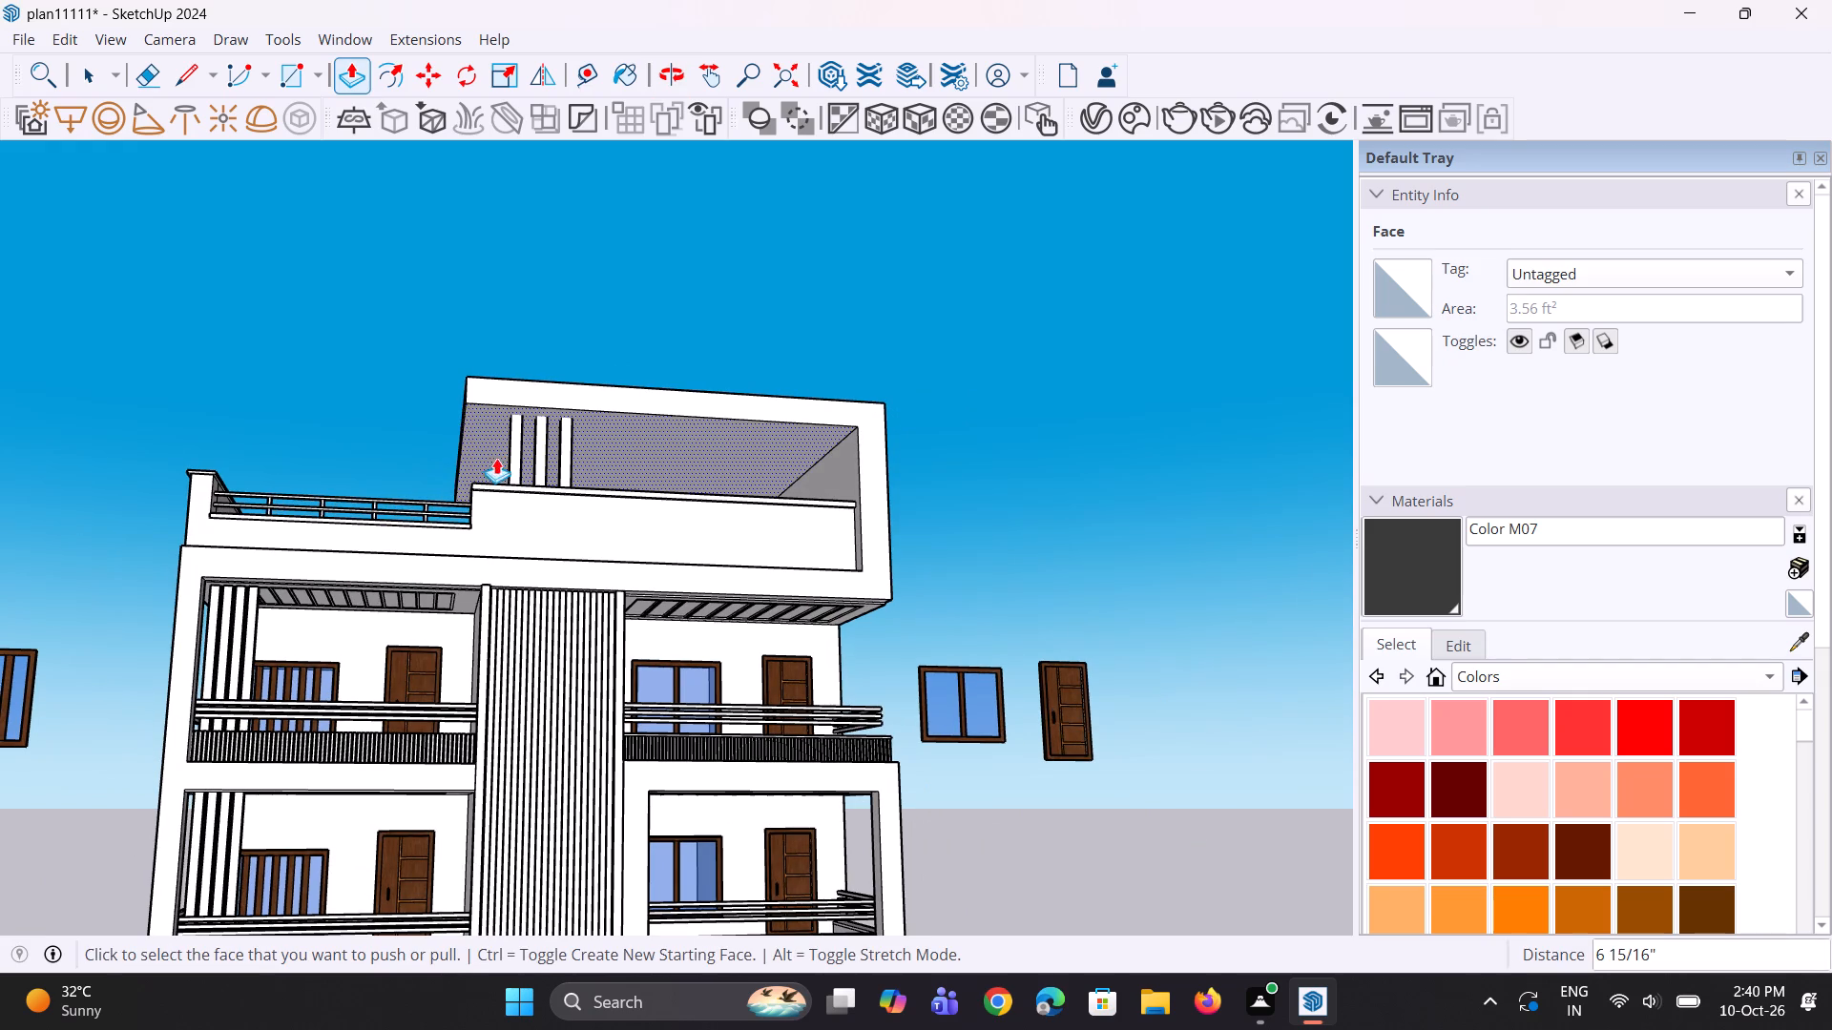
Draw a circle of about 5 3/16" radius on the canopy's underside, between its free end and the three columns.
key("c")
middle_click_drag(495, 465, 491, 436)
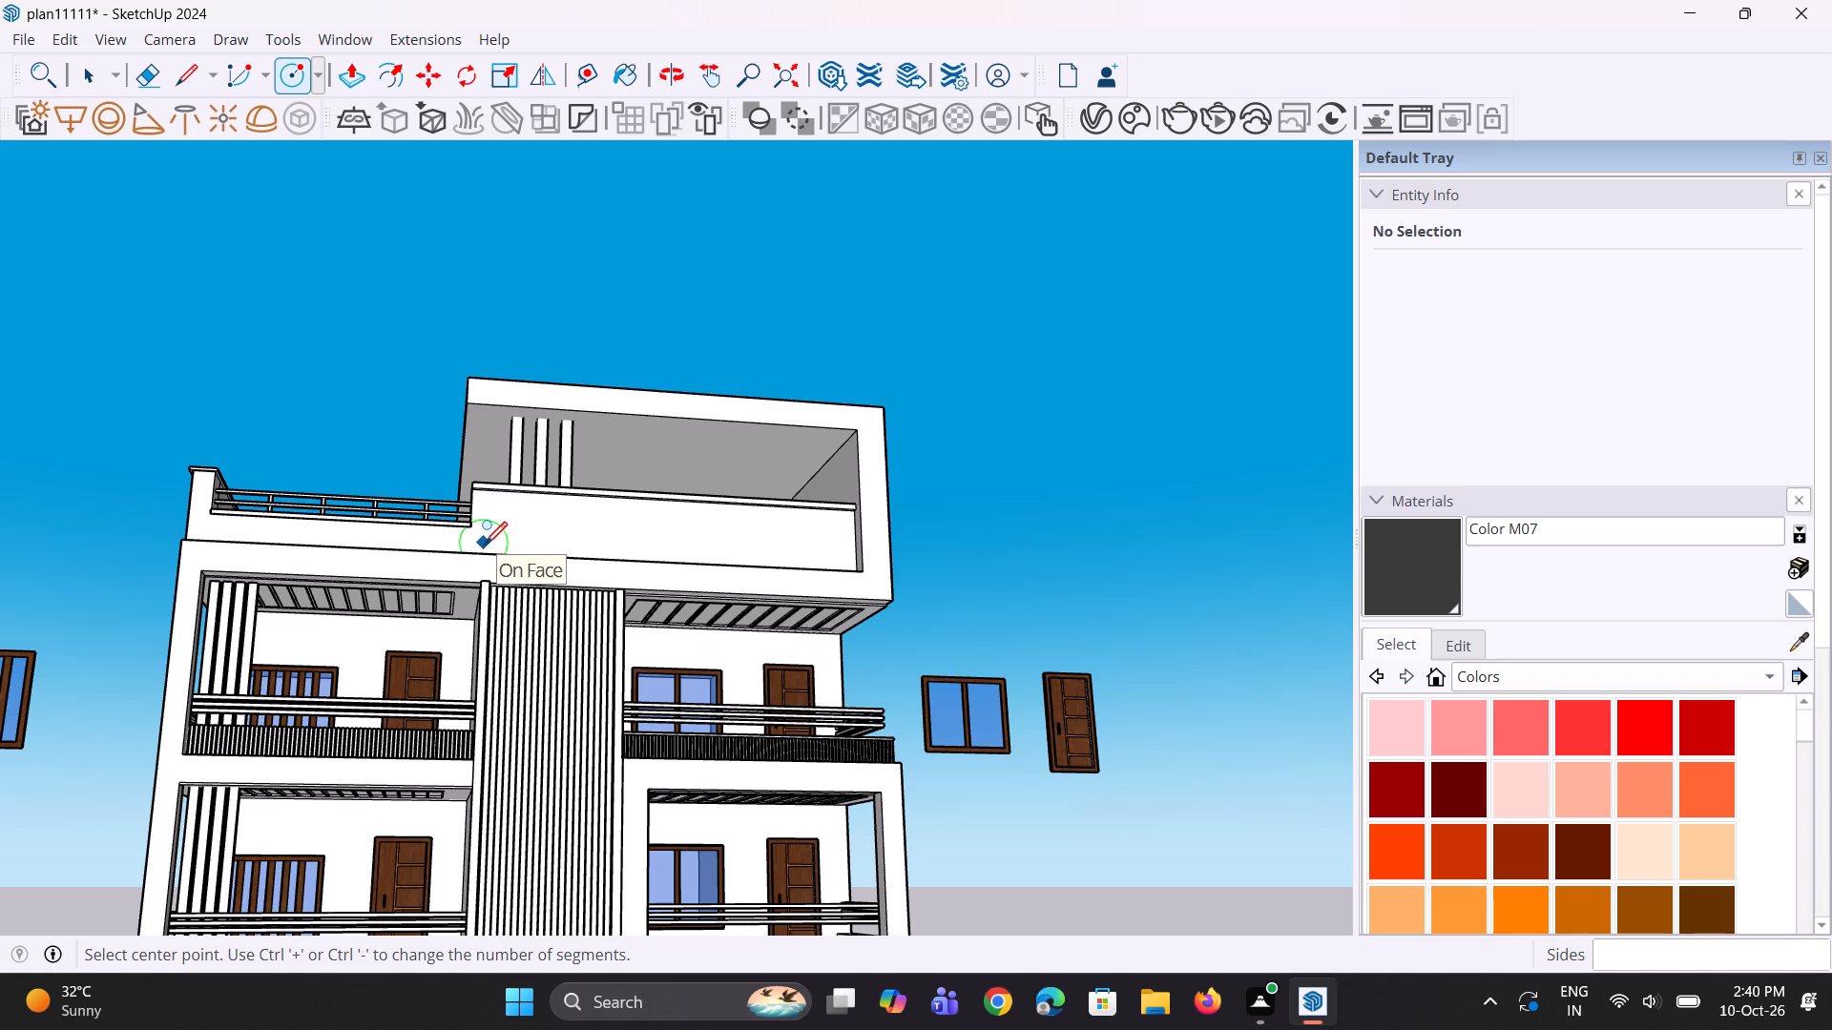
middle_click_drag(484, 534, 478, 532)
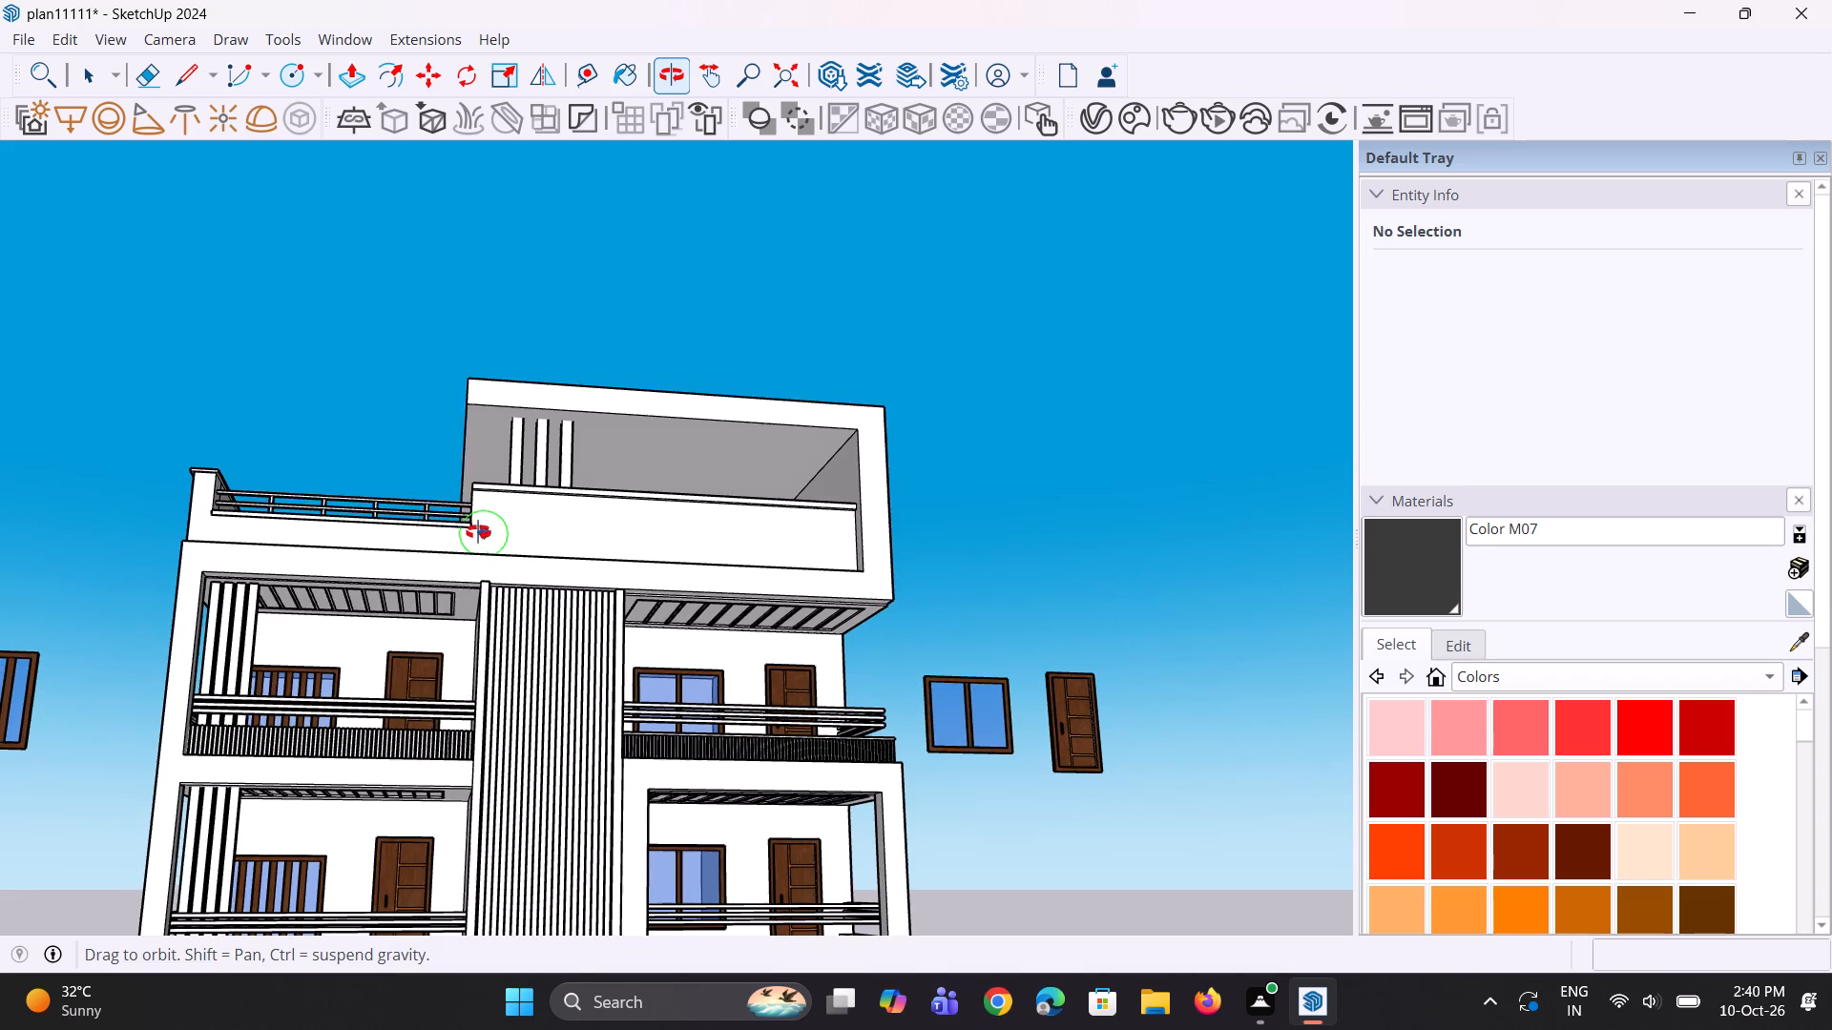
middle_click_drag(478, 532, 468, 531)
middle_click_drag(508, 443, 530, 483)
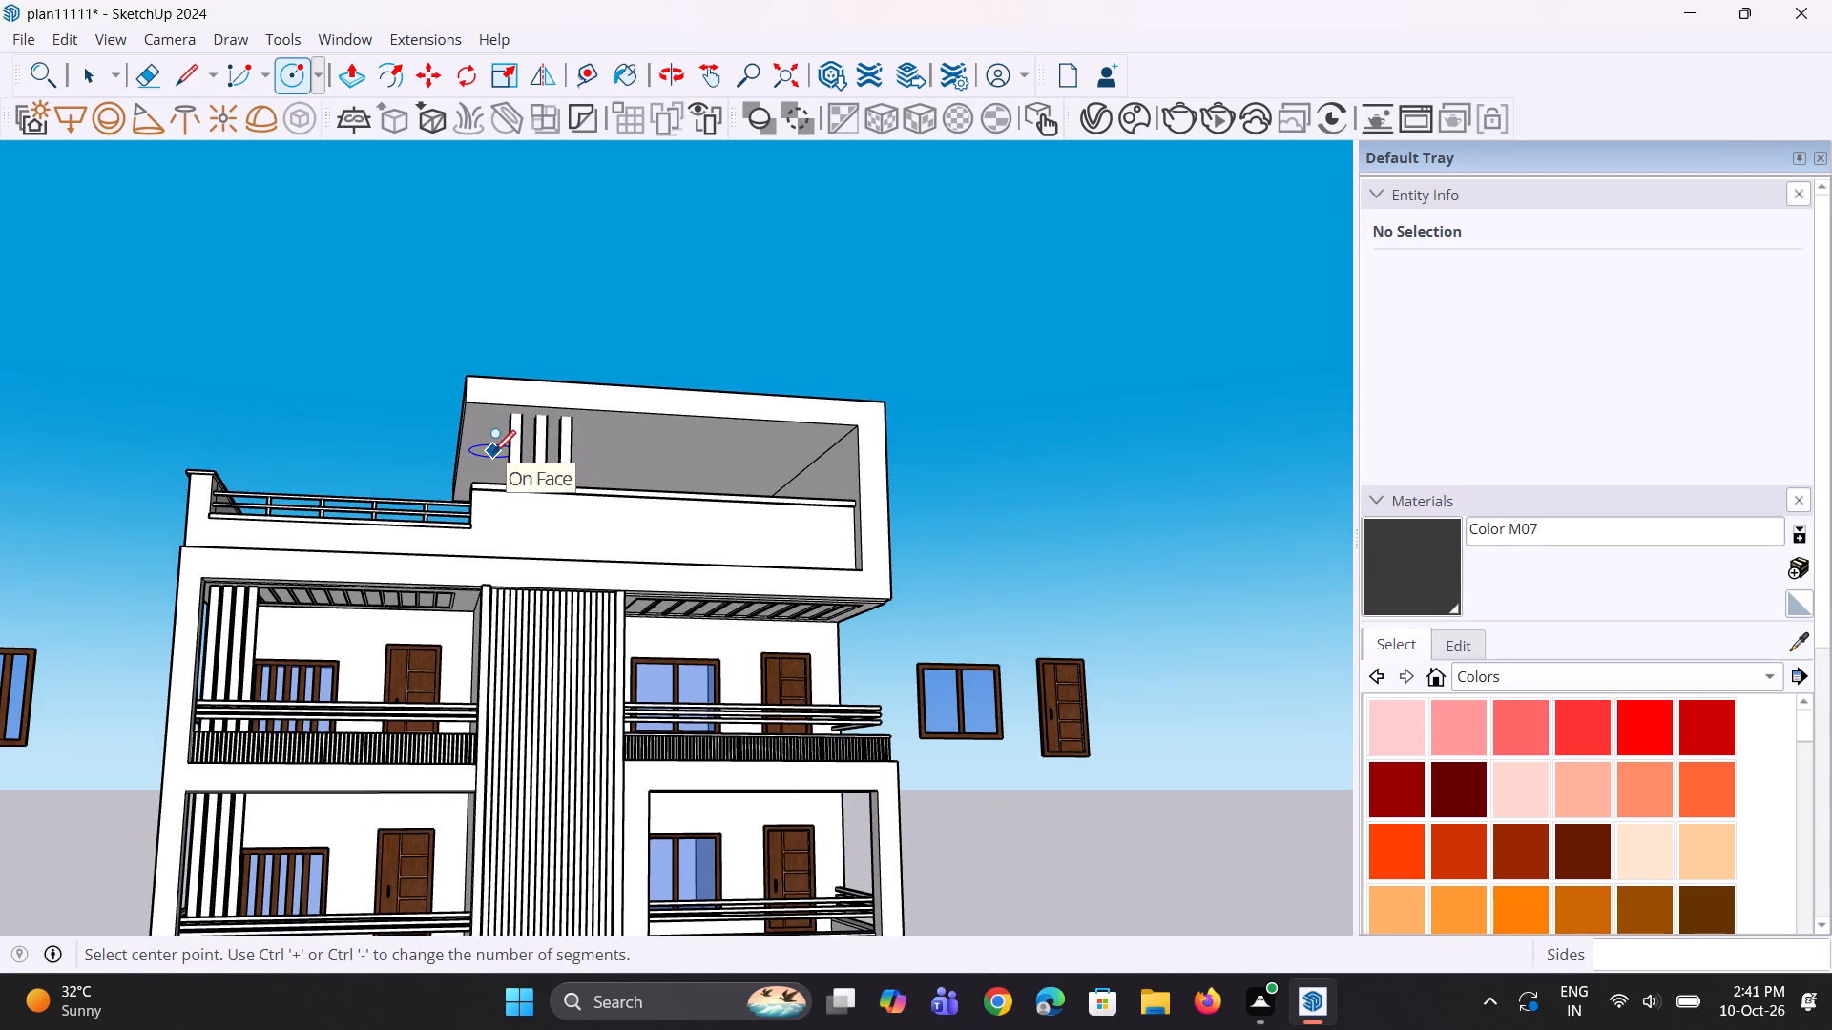
scroll(489, 446, "up", 4)
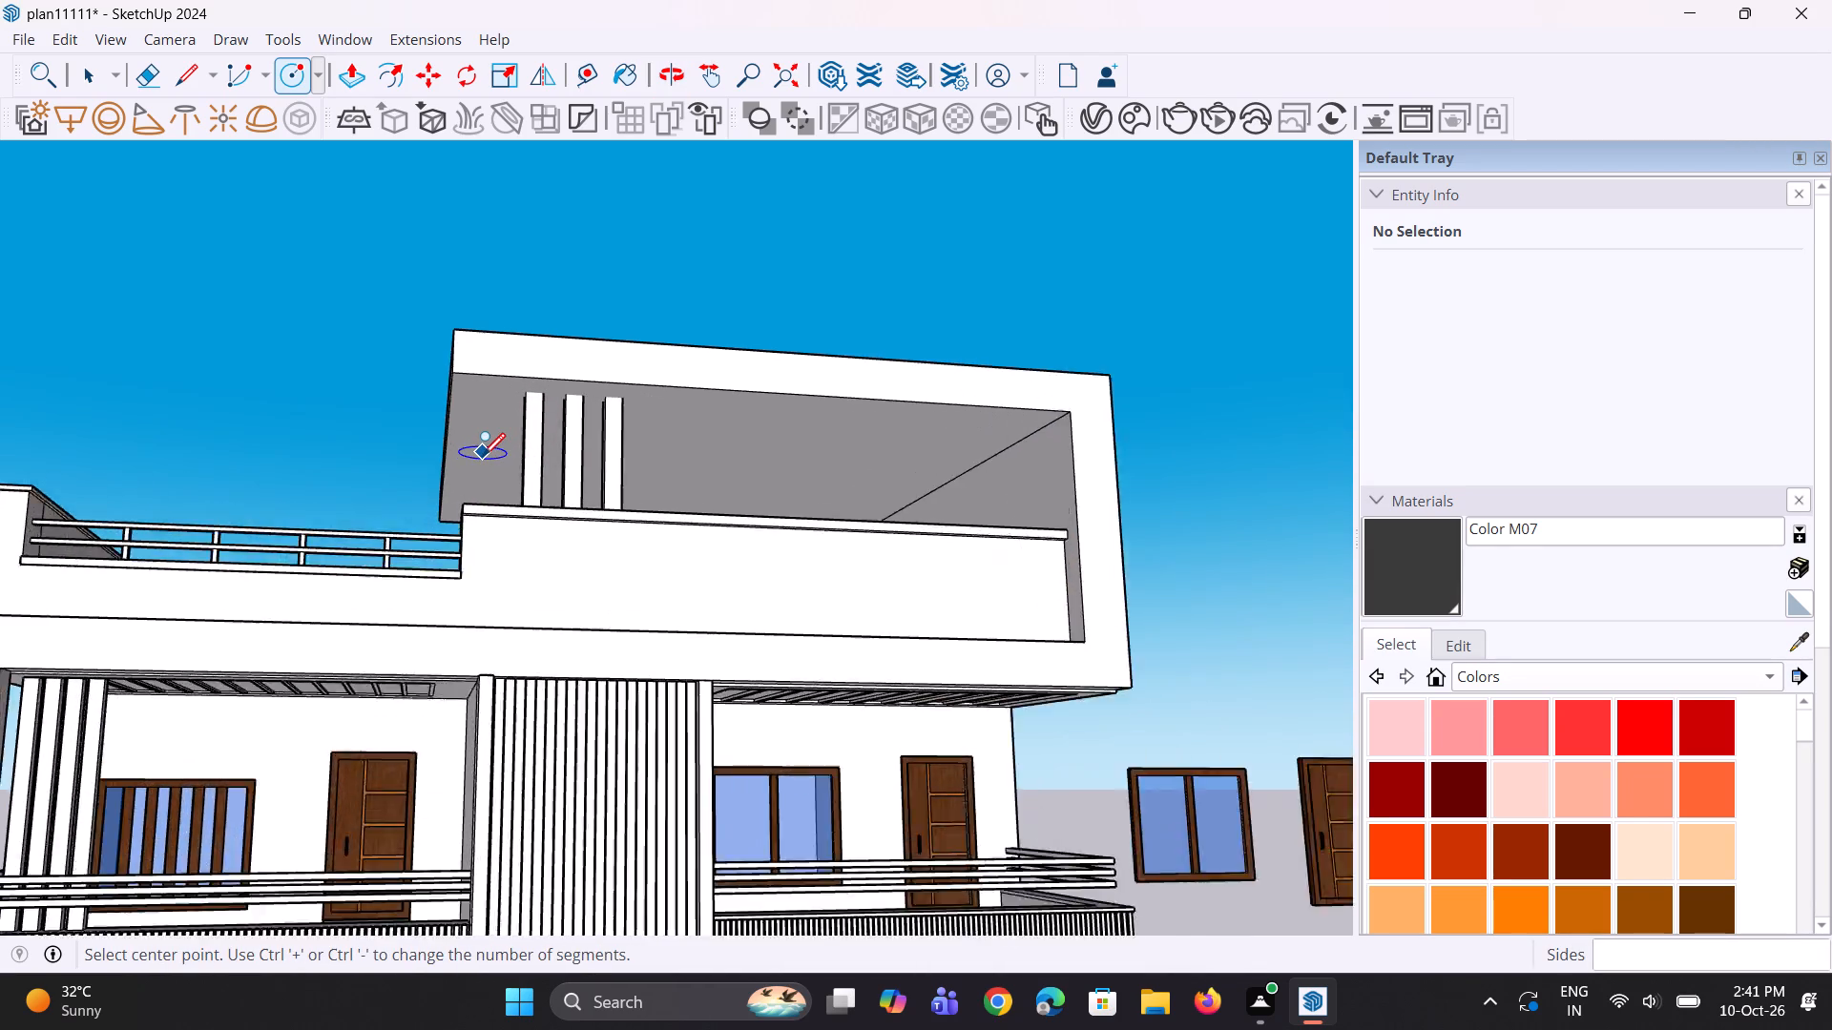
scroll(483, 454, "up", 6)
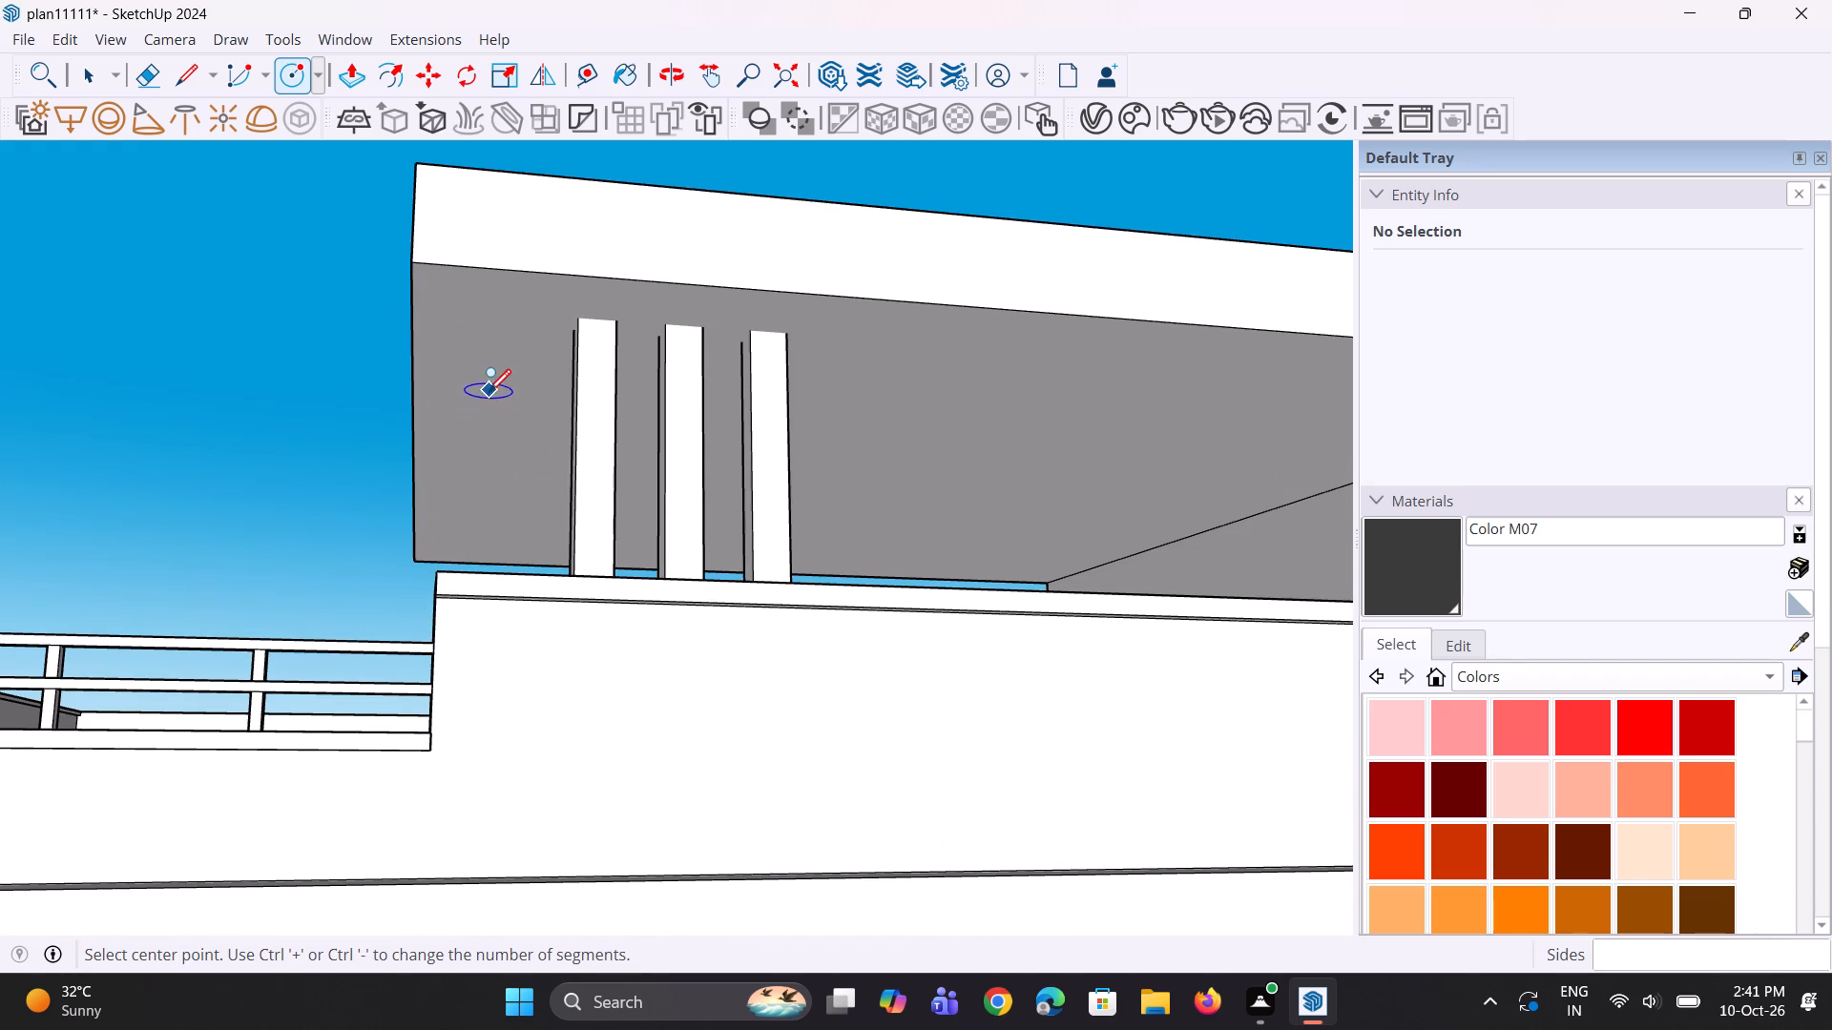
left_click(489, 361)
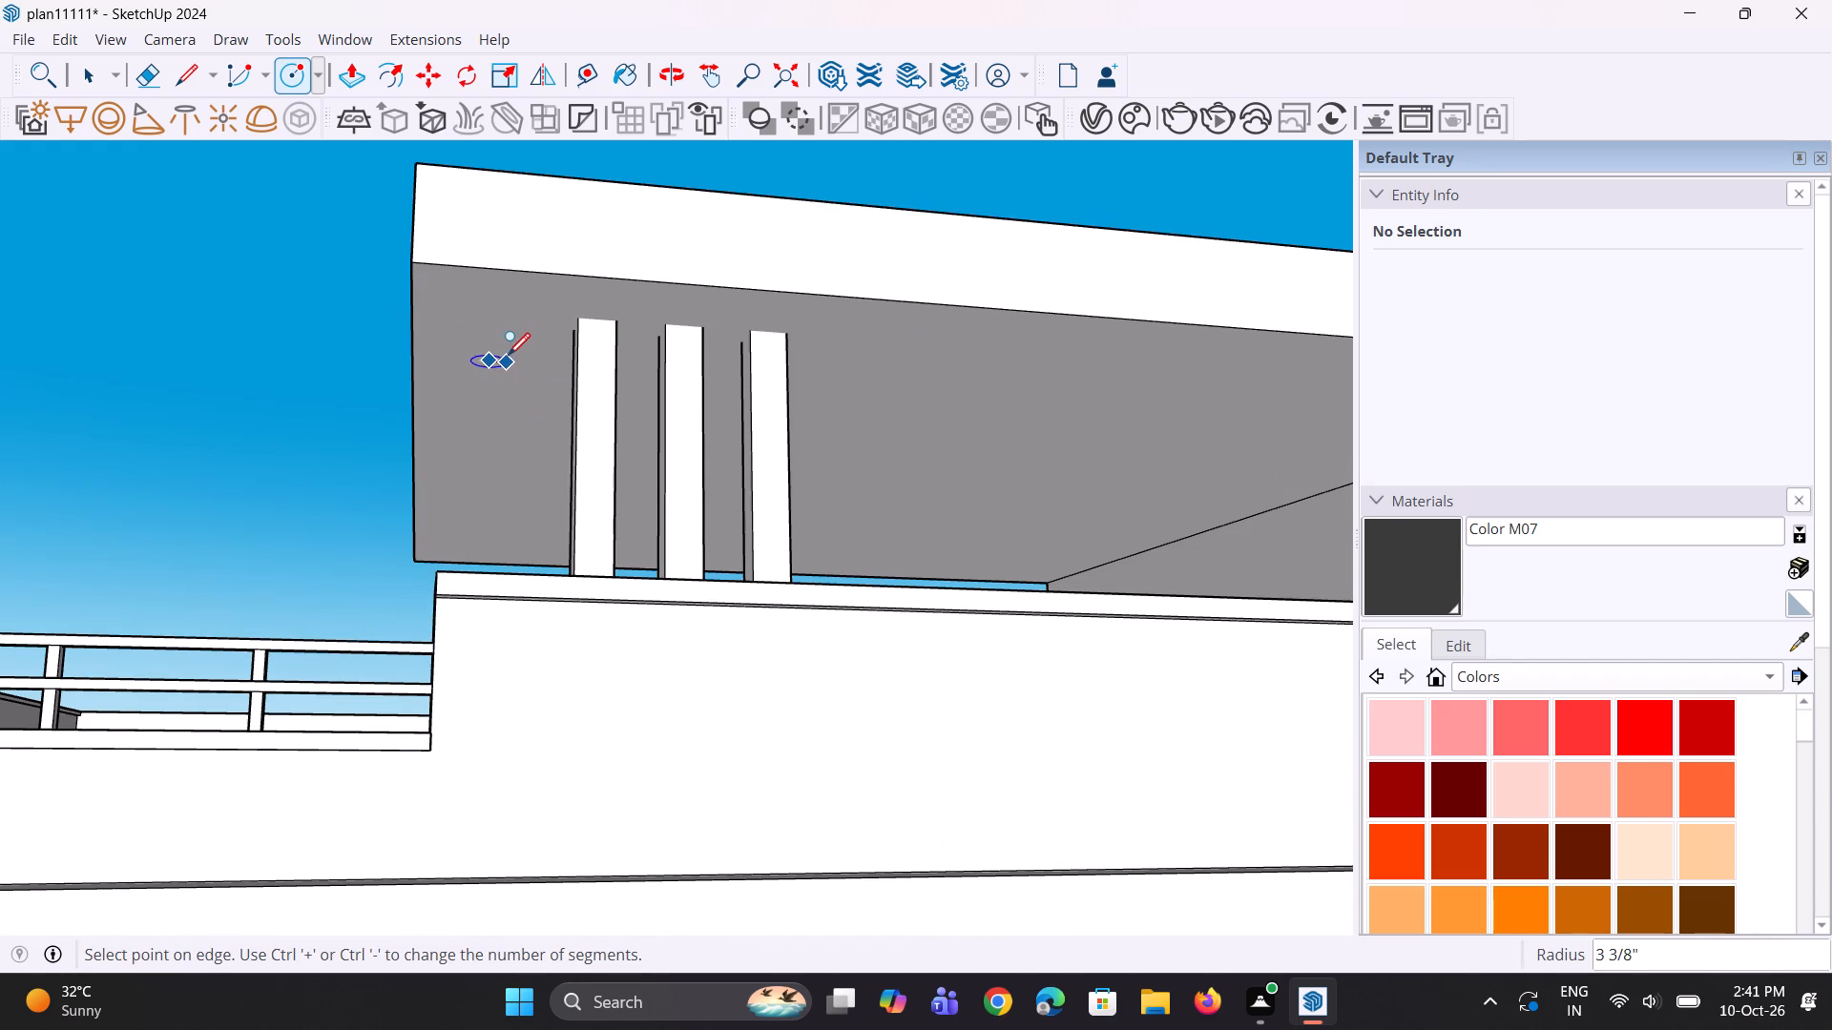
left_click(511, 355)
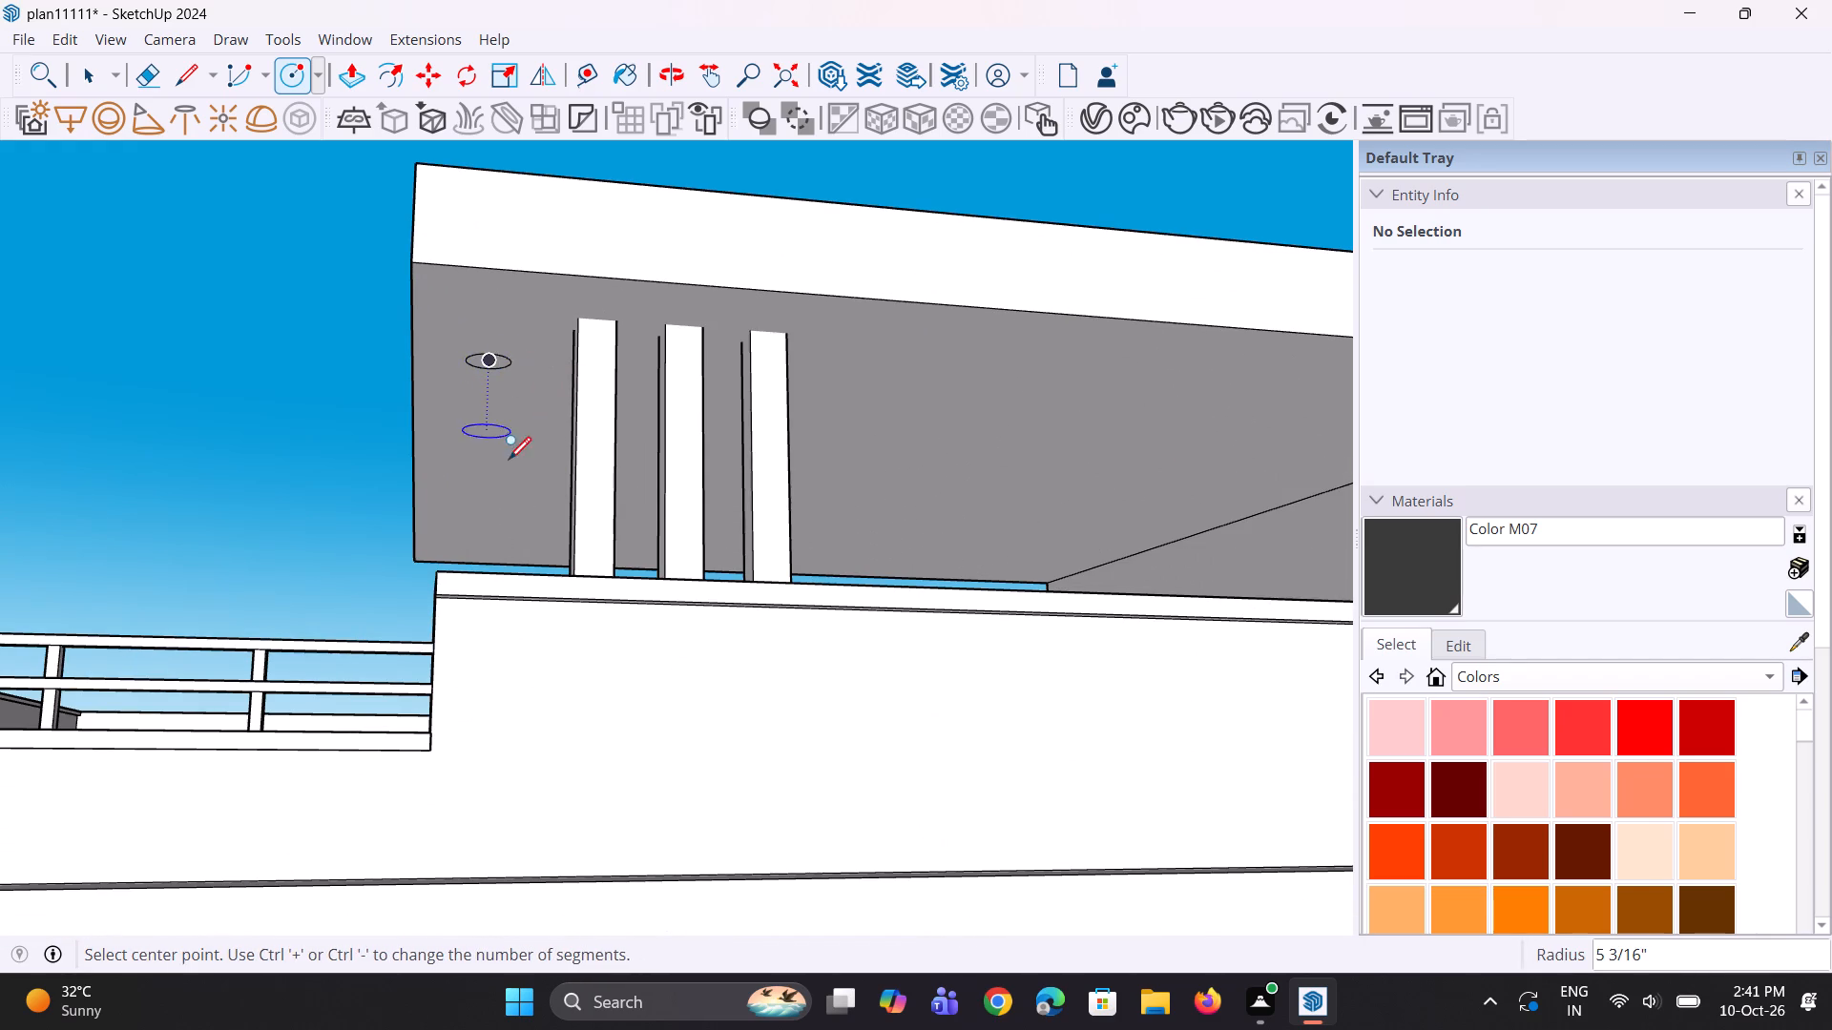
Copy the circle along the canopy's underside to just past the three slim columns, about 6' 11" from the original.
middle_click_drag(506, 458, 458, 459)
key("space")
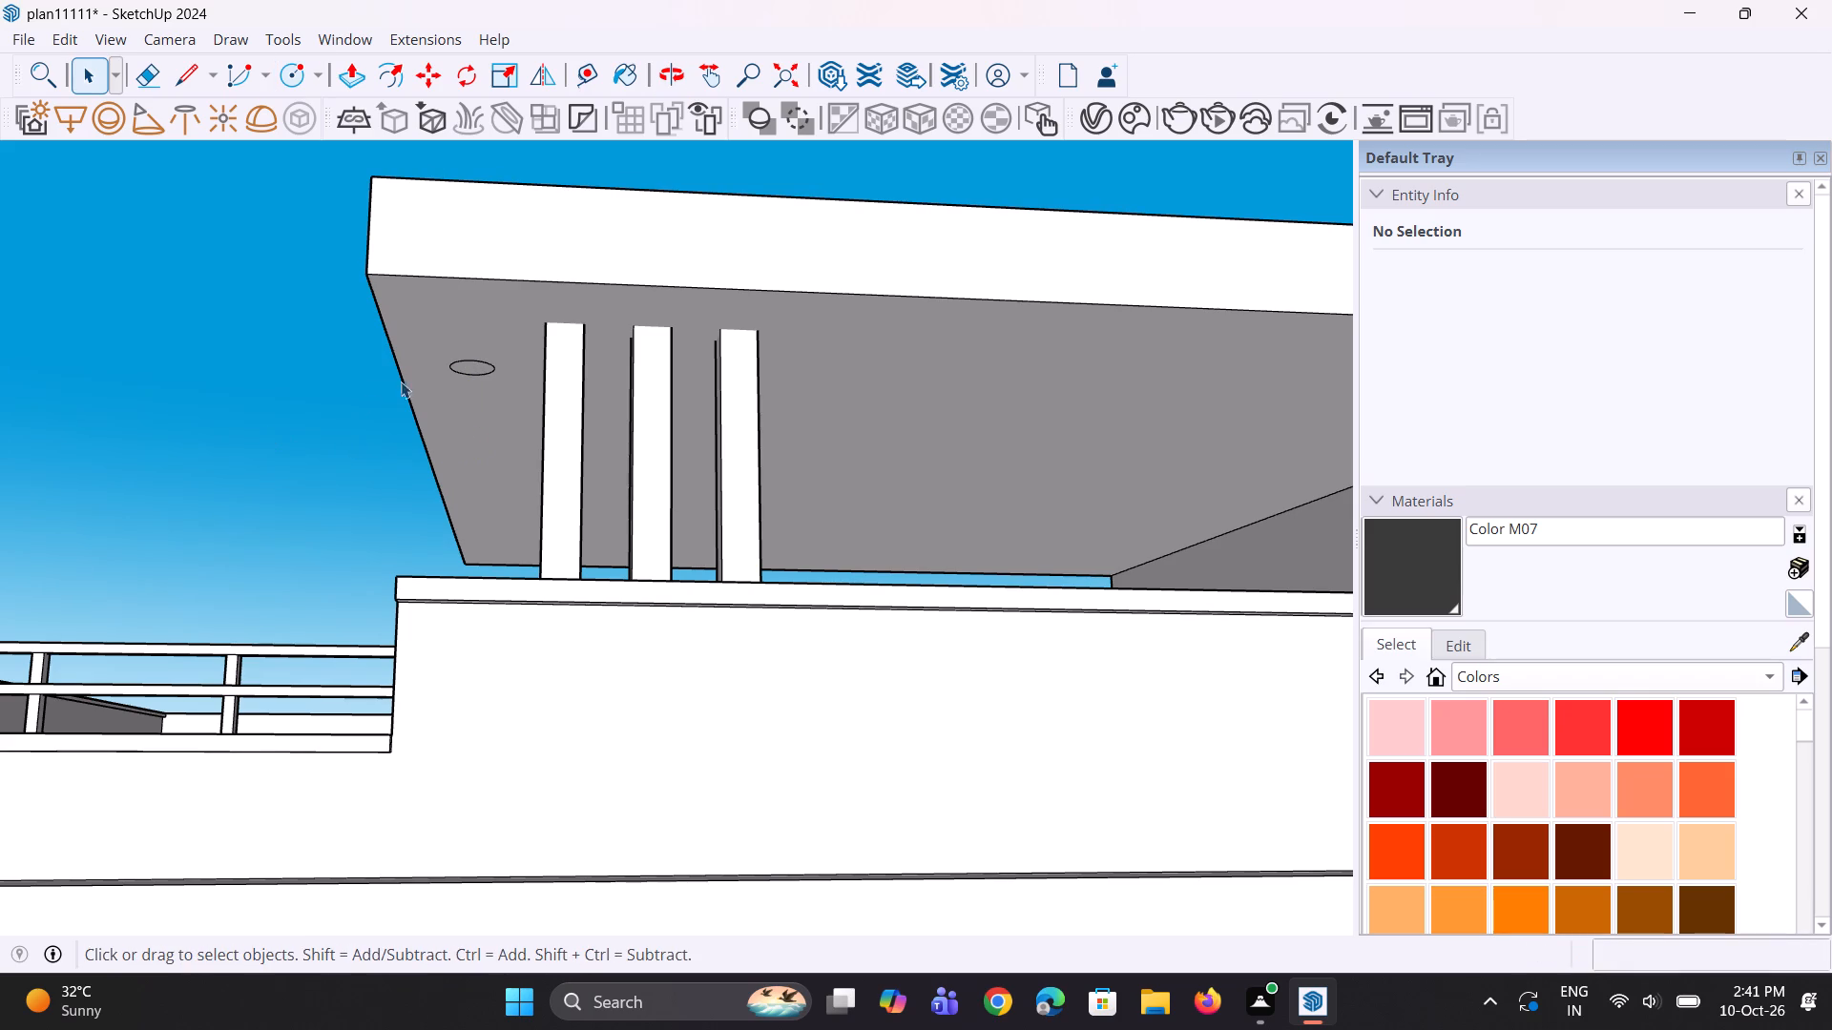
scroll(500, 352, "up", 2)
left_click(462, 374)
scroll(477, 401, "up", 1)
scroll(477, 401, "down", 2)
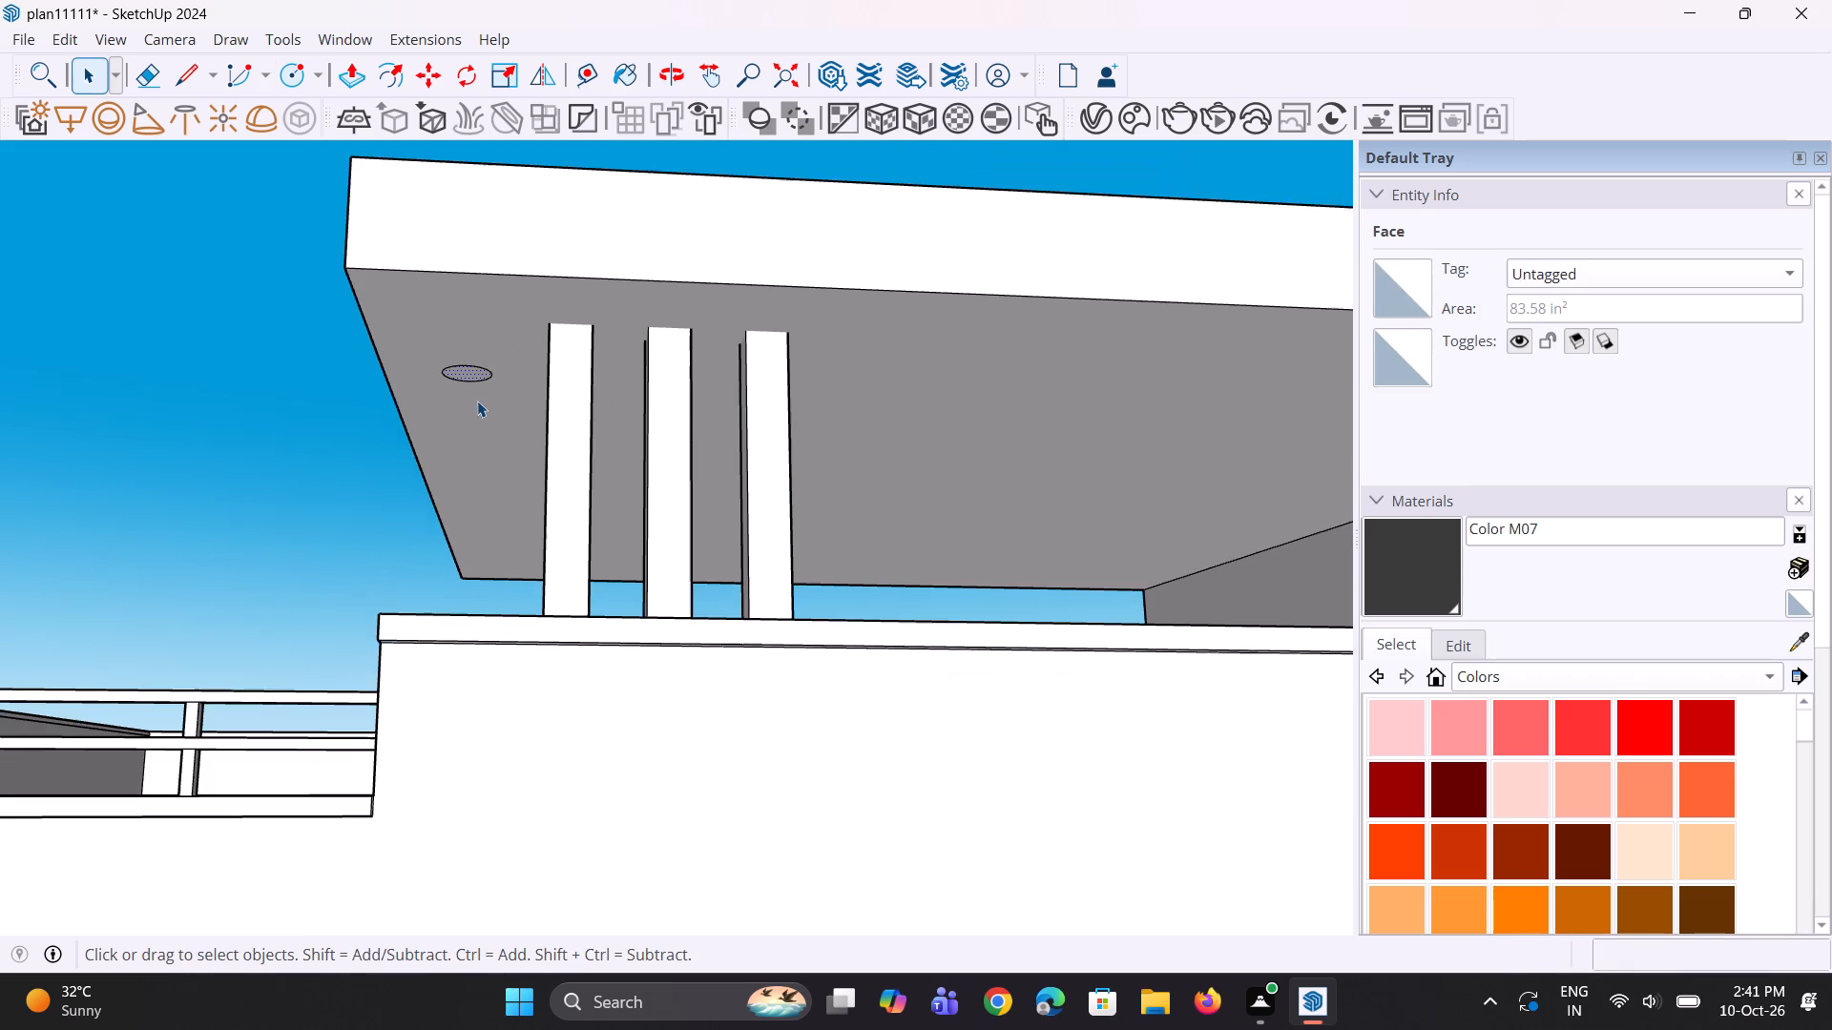
key("m")
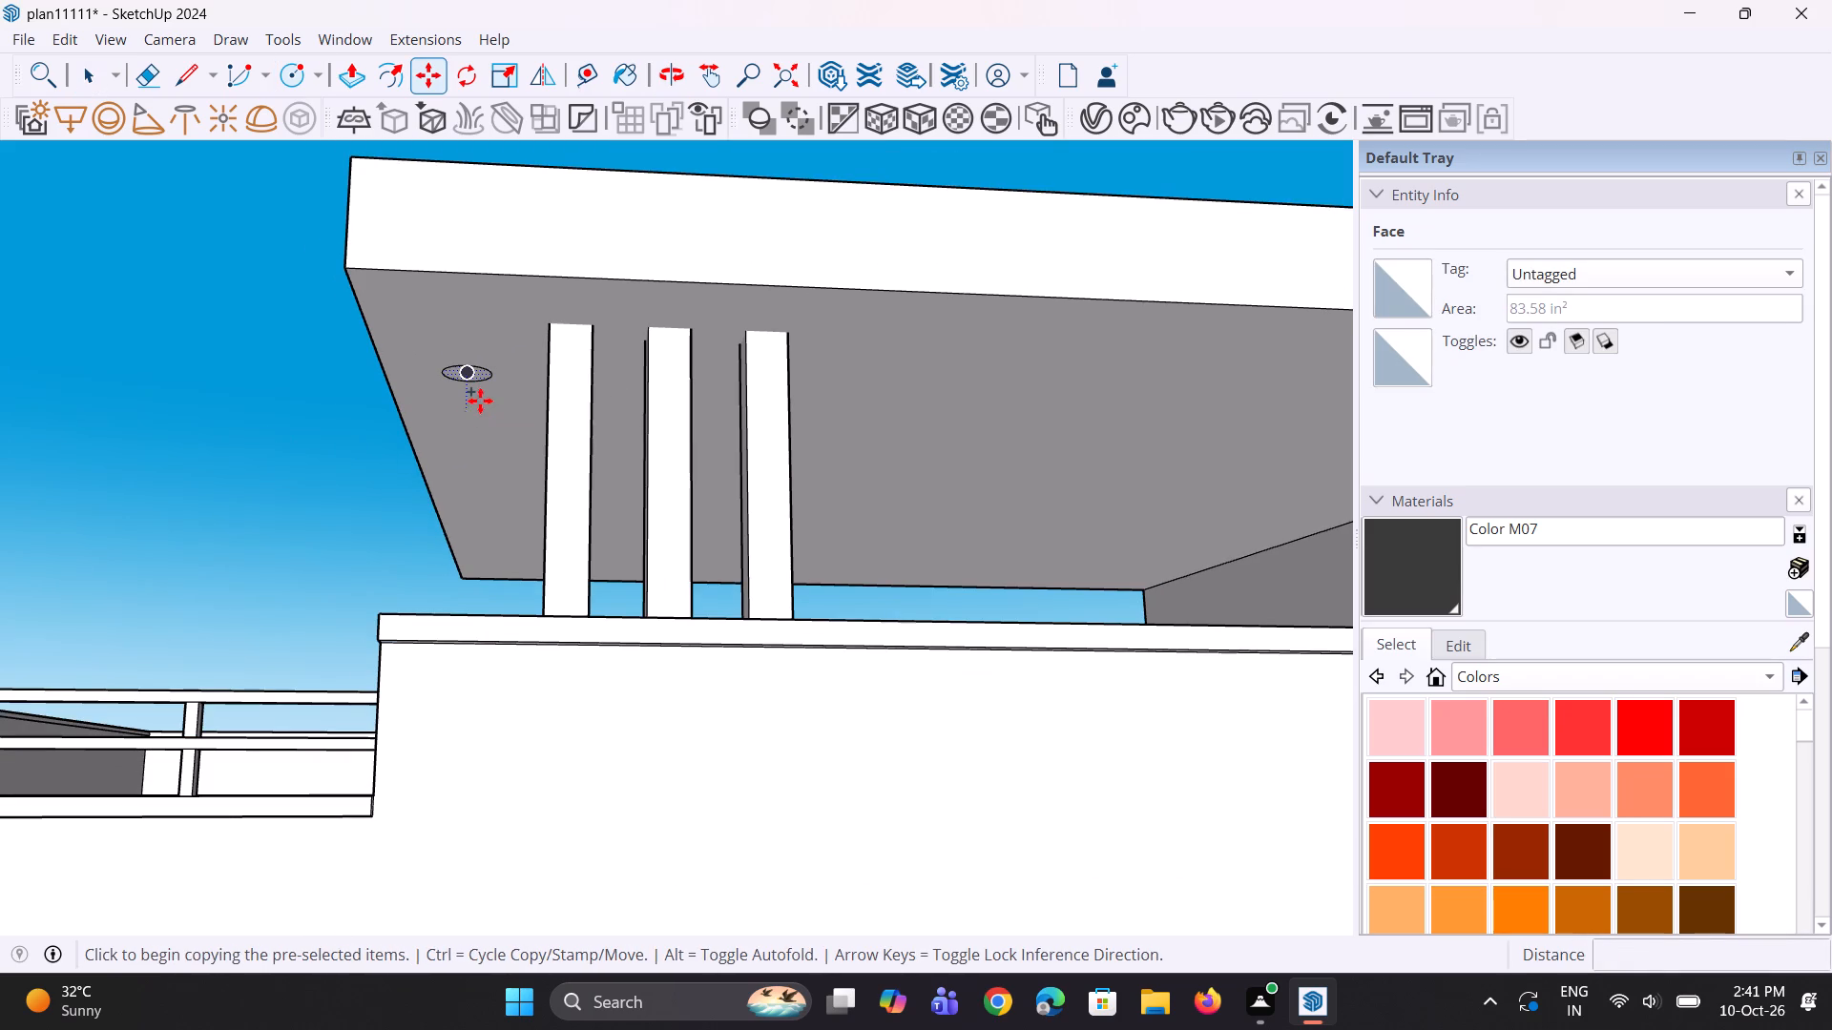
left_click(489, 382)
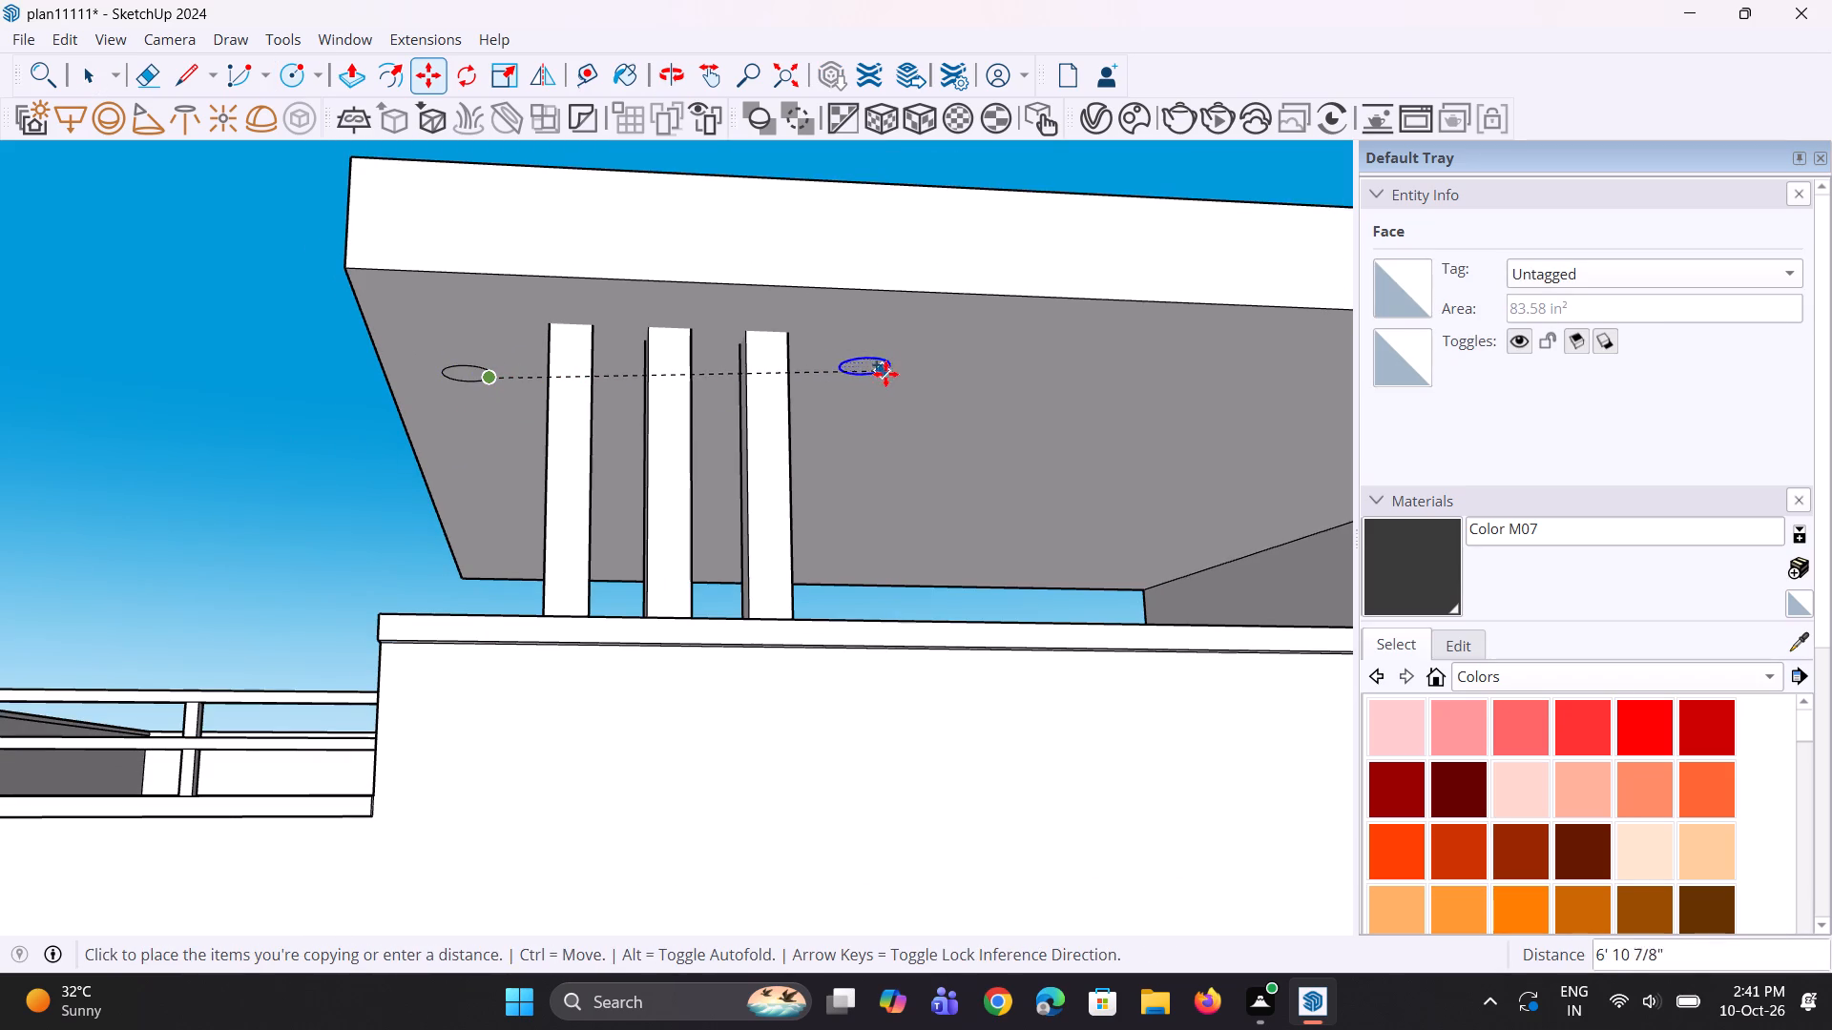
left_click(886, 385)
Examine how the two circles sit on the canopy's underside, close up and against the whole front facade.
middle_click_drag(917, 422, 838, 340)
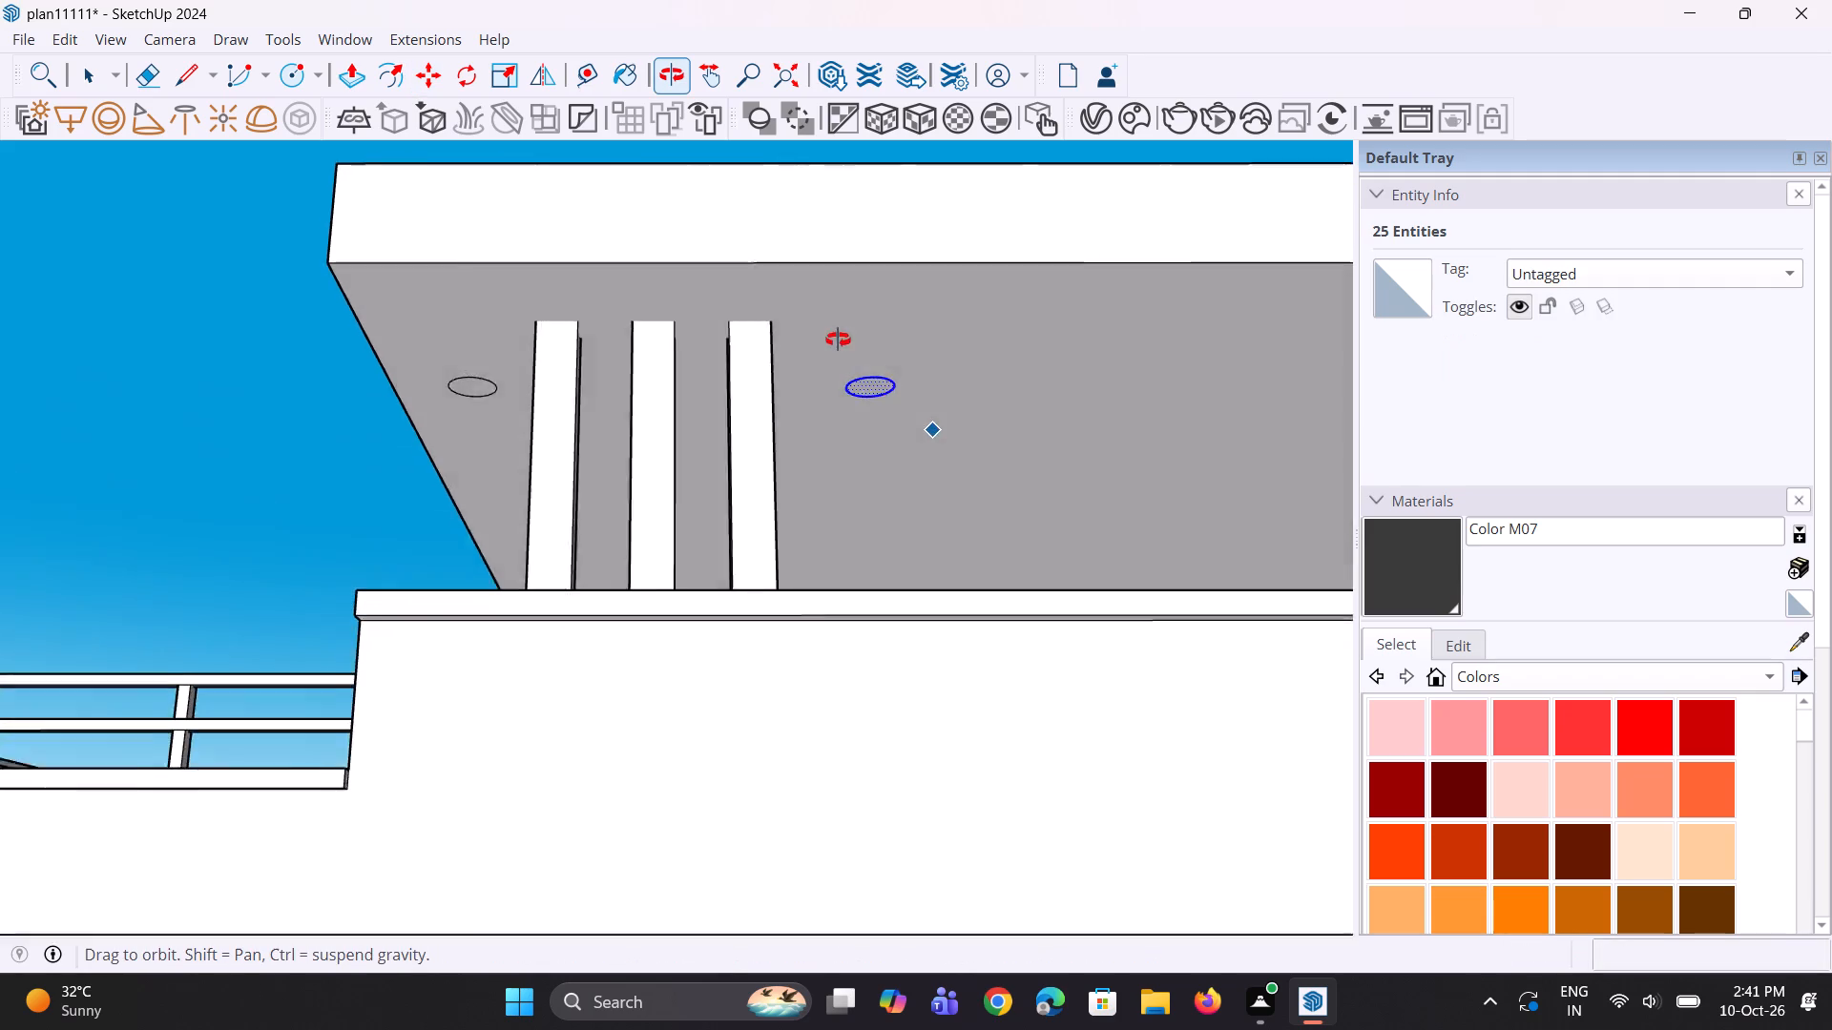
middle_click_drag(838, 340, 833, 384)
scroll(708, 429, "down", 4)
scroll(628, 421, "down", 2)
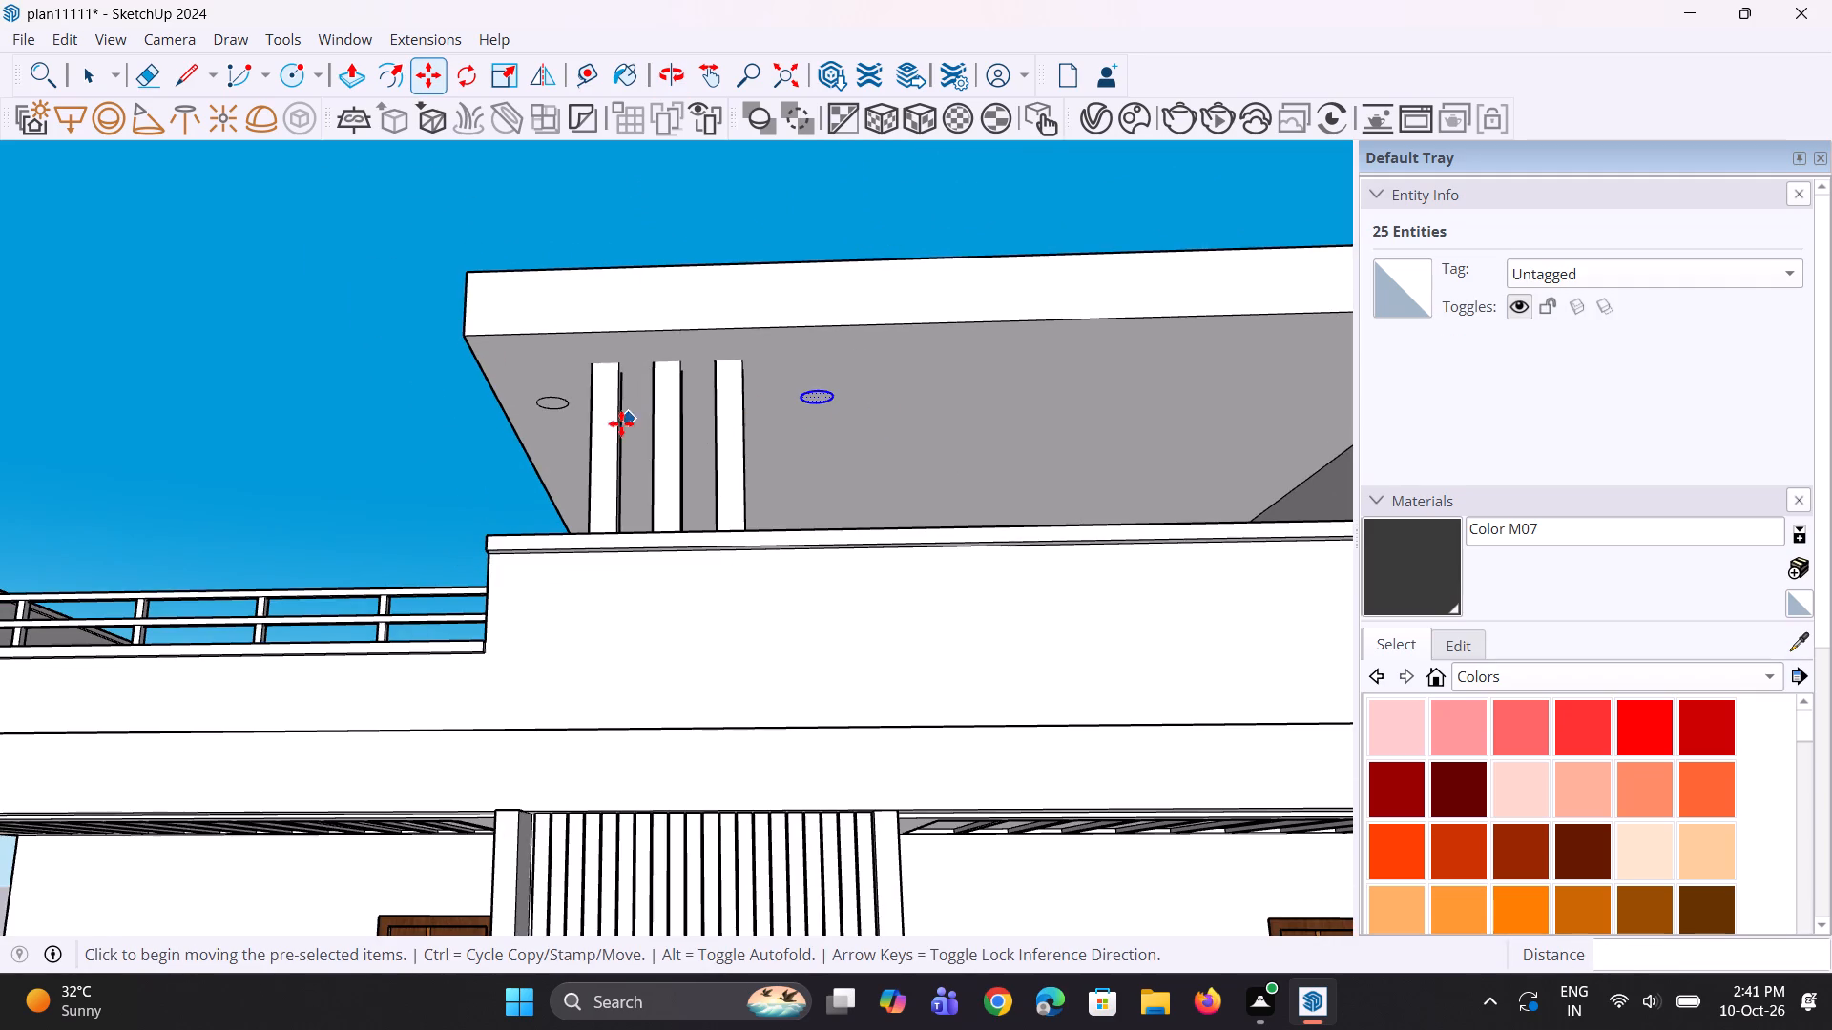
scroll(621, 423, "down", 3)
middle_click_drag(833, 371, 857, 356)
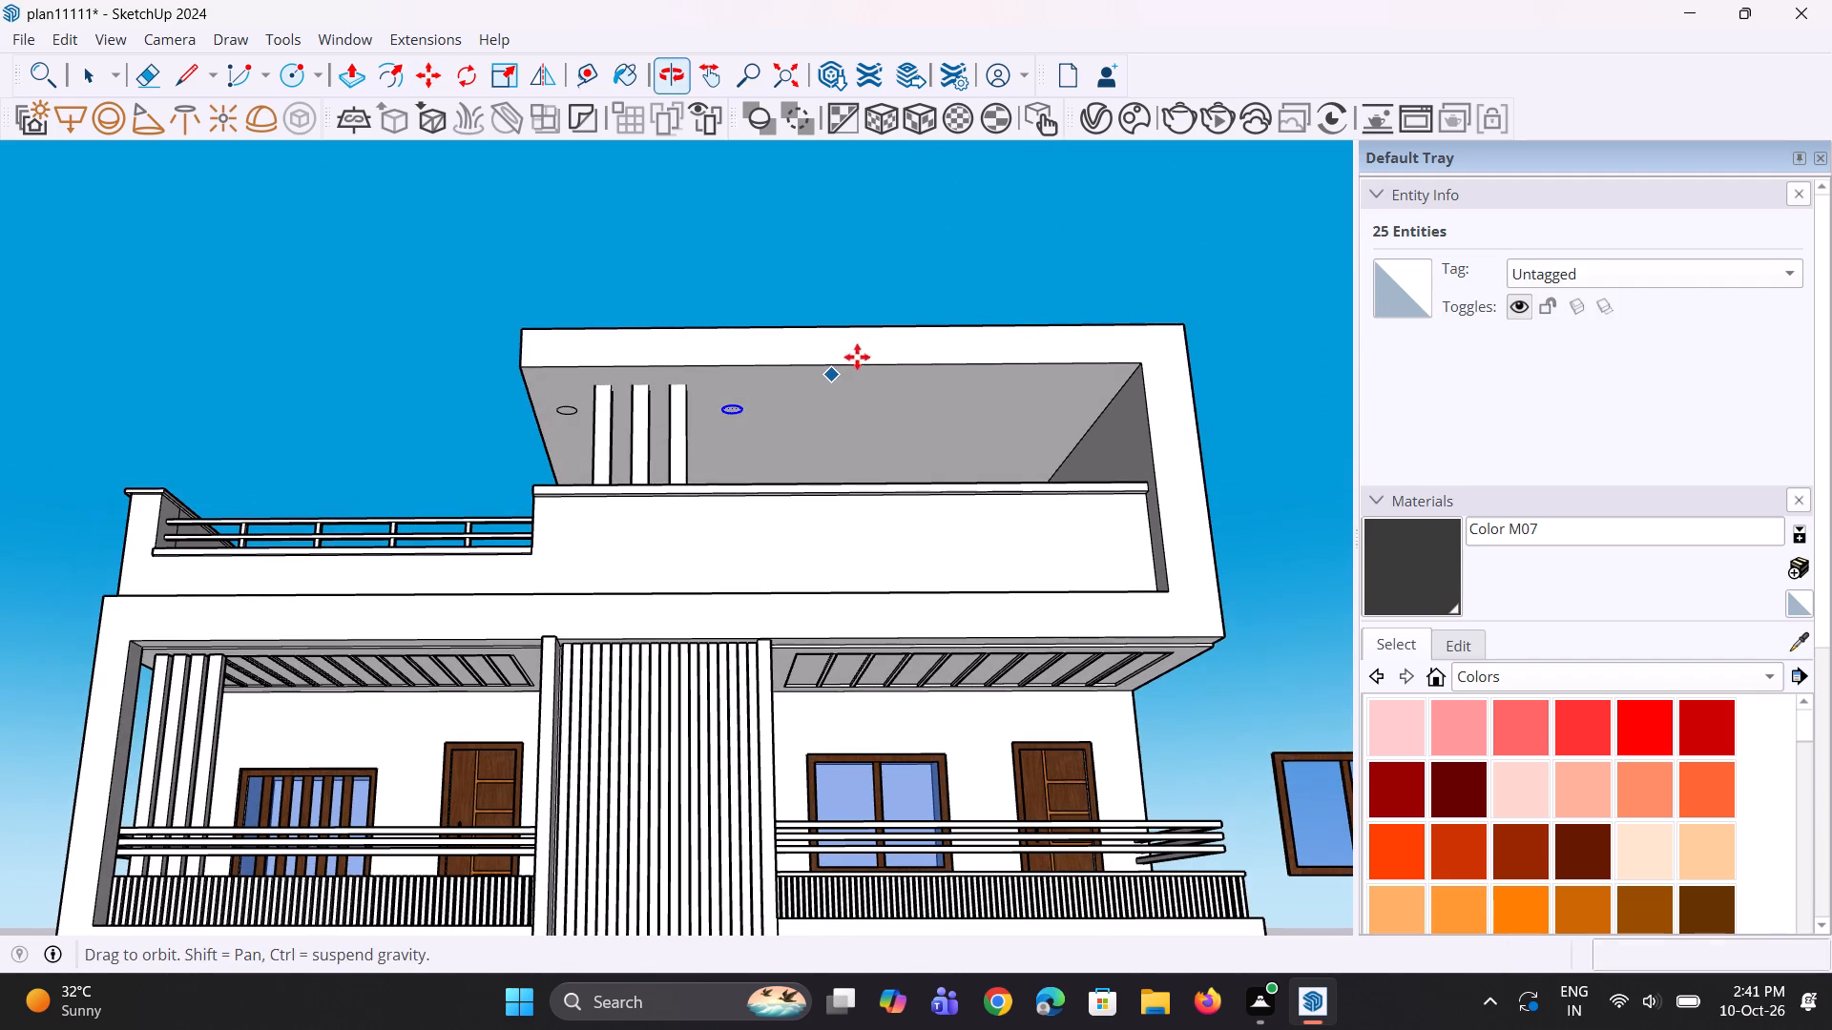
scroll(863, 245, "up", 2)
scroll(770, 450, "up", 1)
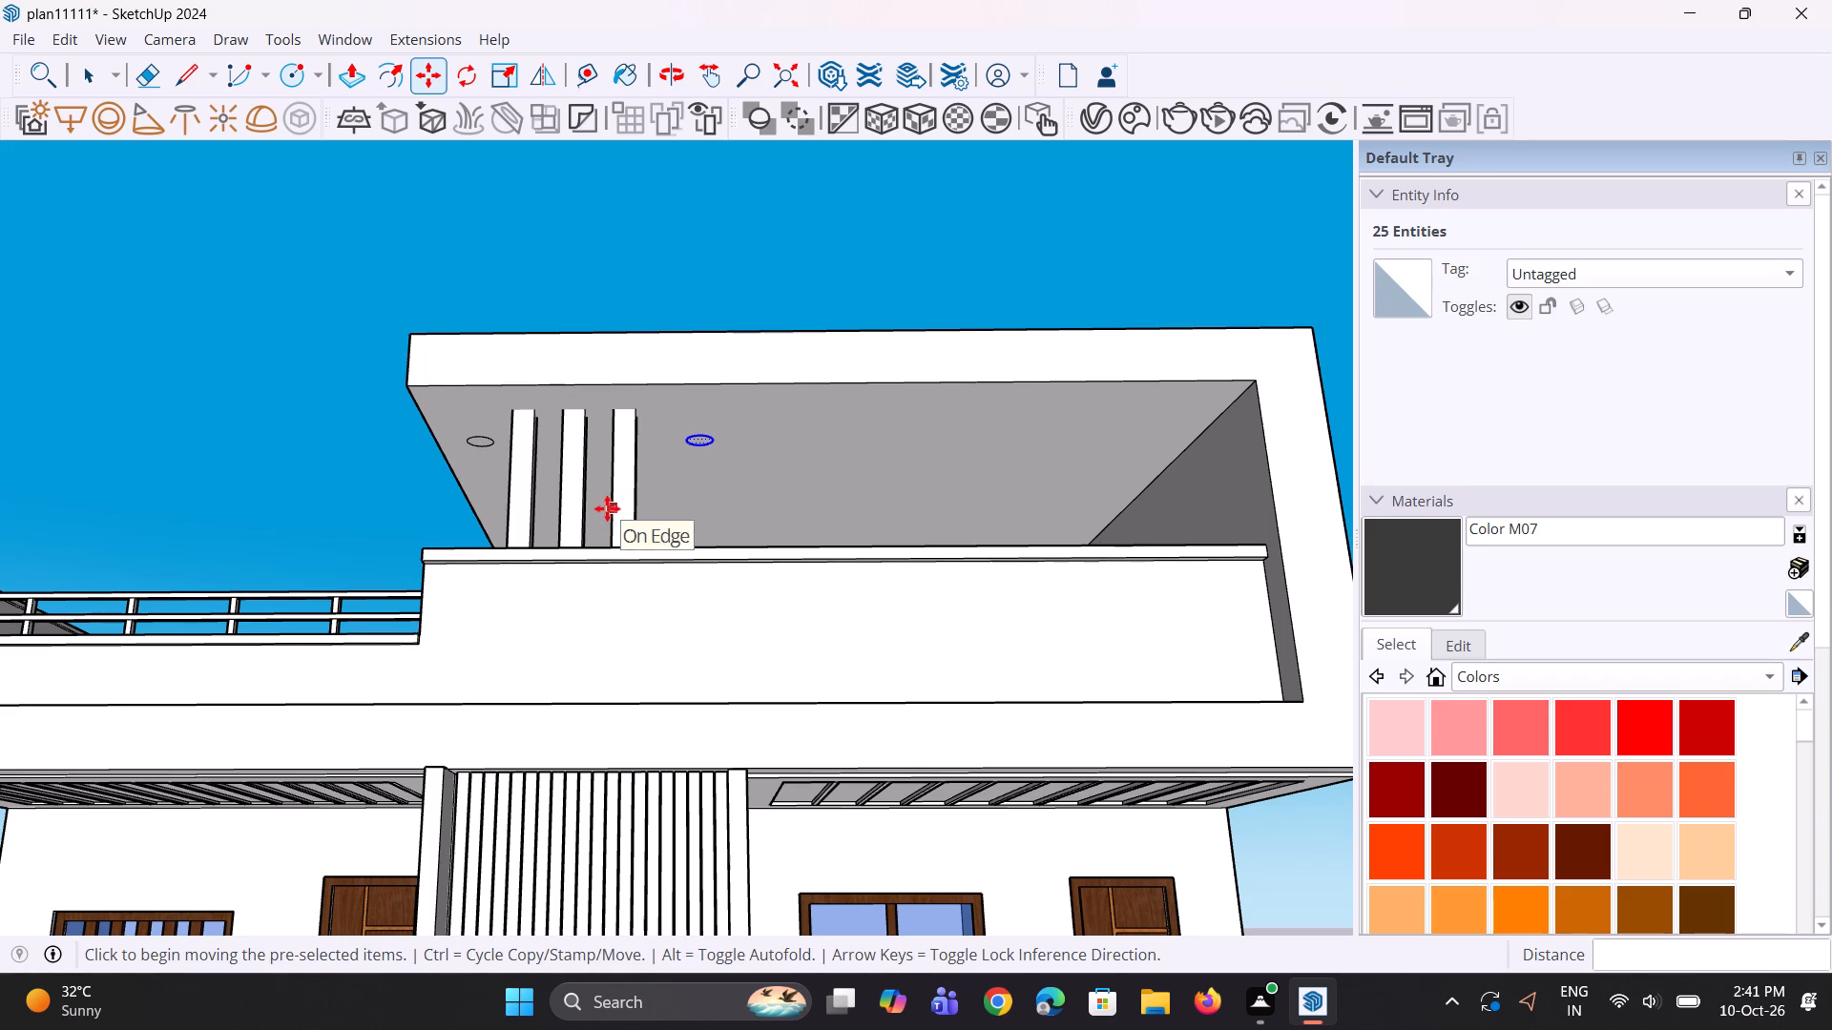
Copy the circle beyond the columns along the canopy's underside about 4' 5" and repeat it as an array of 3 copies.
key("m")
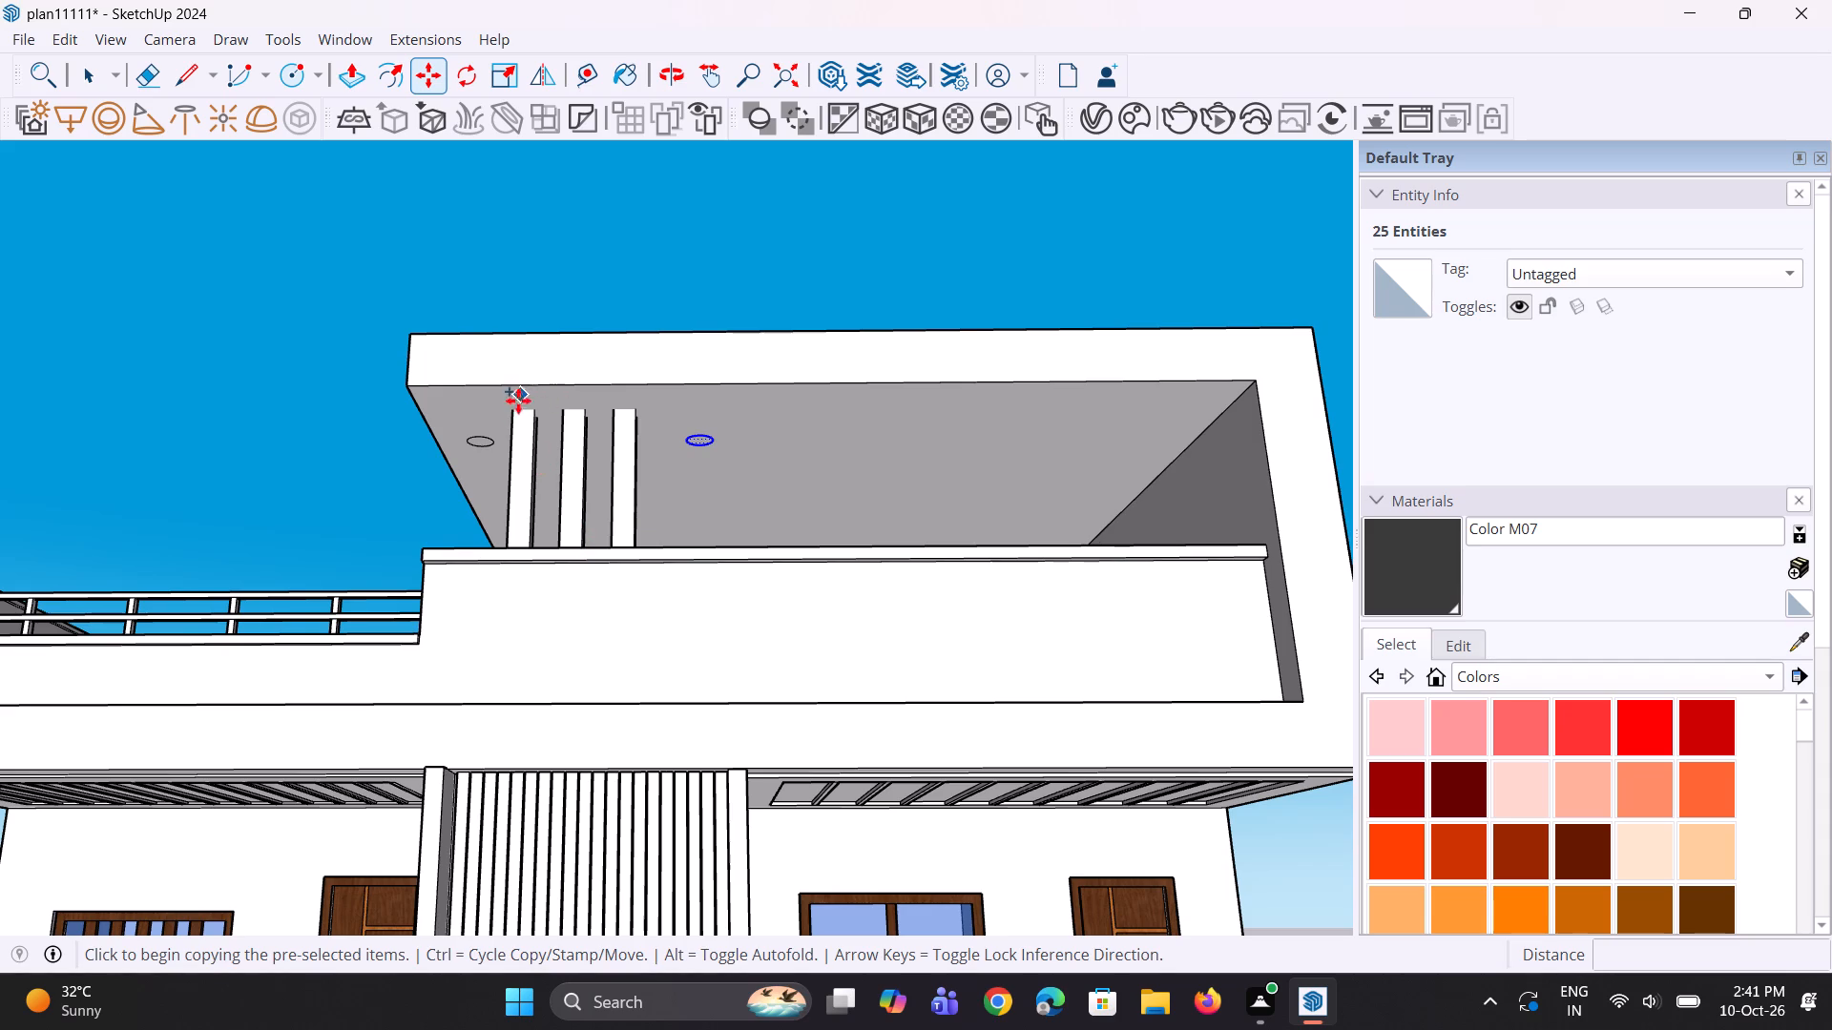
scroll(484, 393, "down", 2)
middle_click_drag(593, 452, 632, 368)
scroll(662, 434, "up", 7)
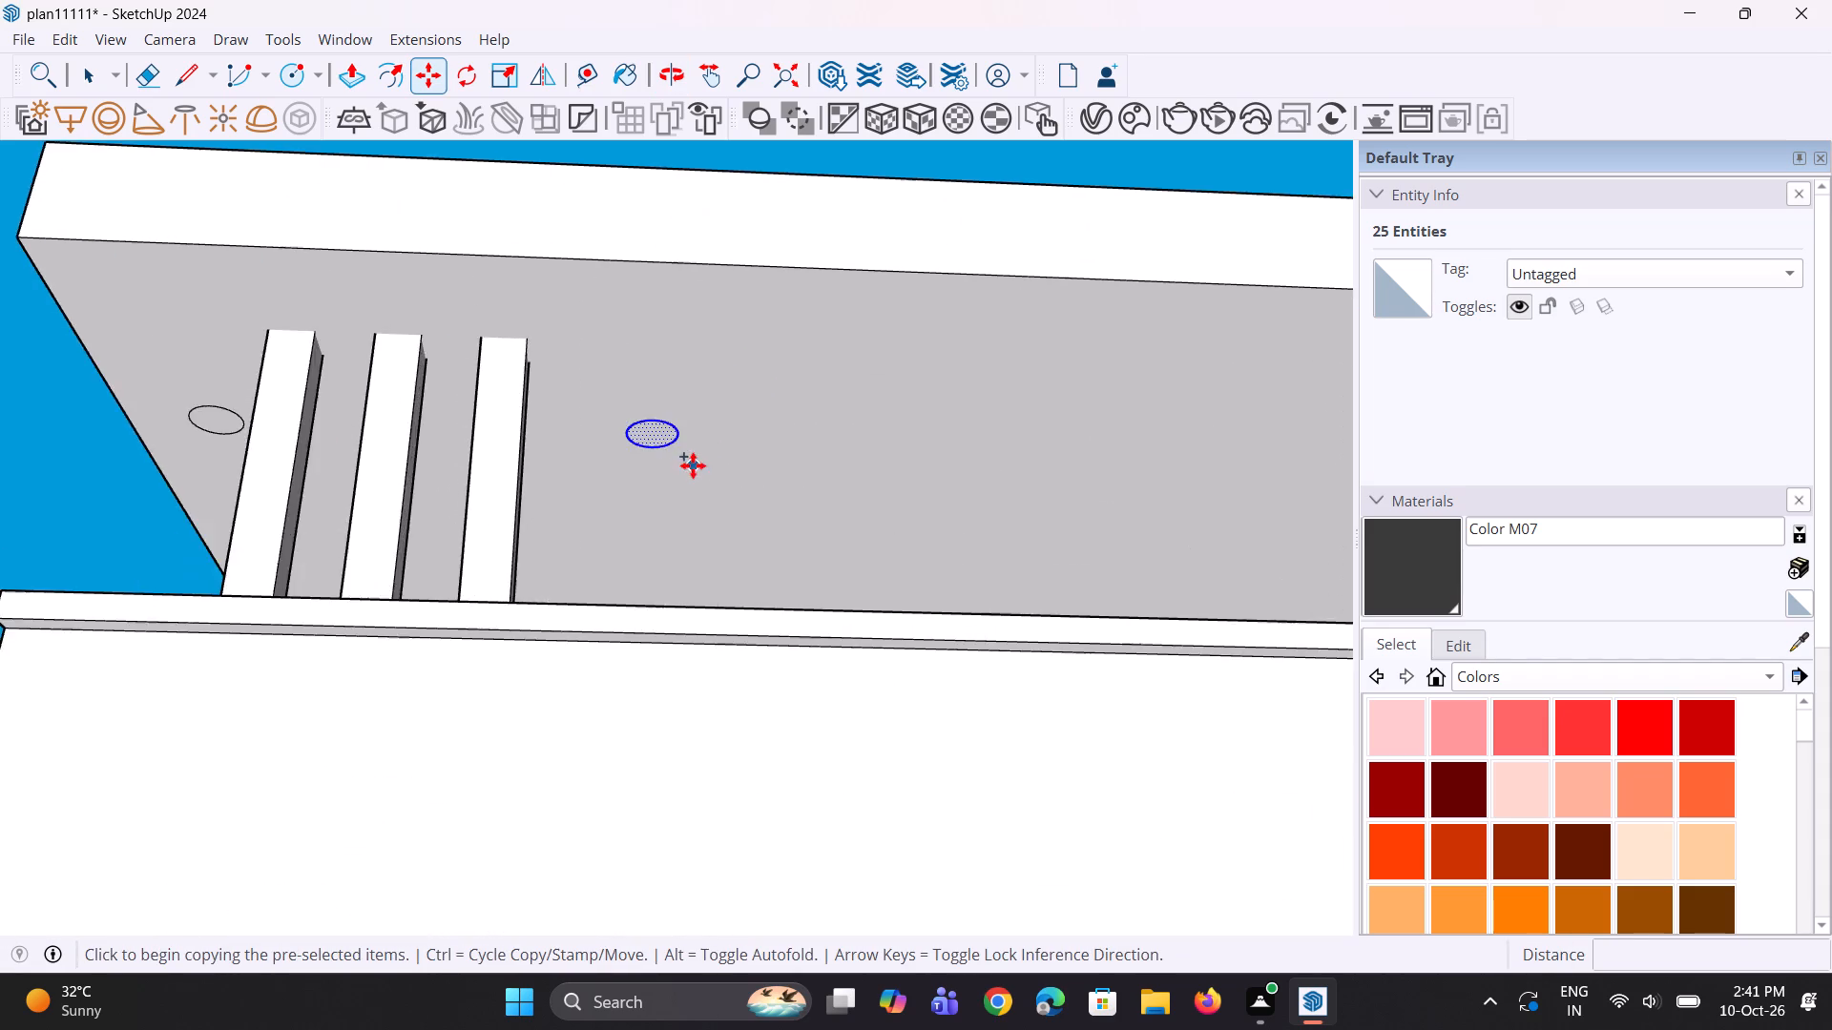
scroll(693, 465, "up", 3)
scroll(697, 480, "down", 3)
key("m")
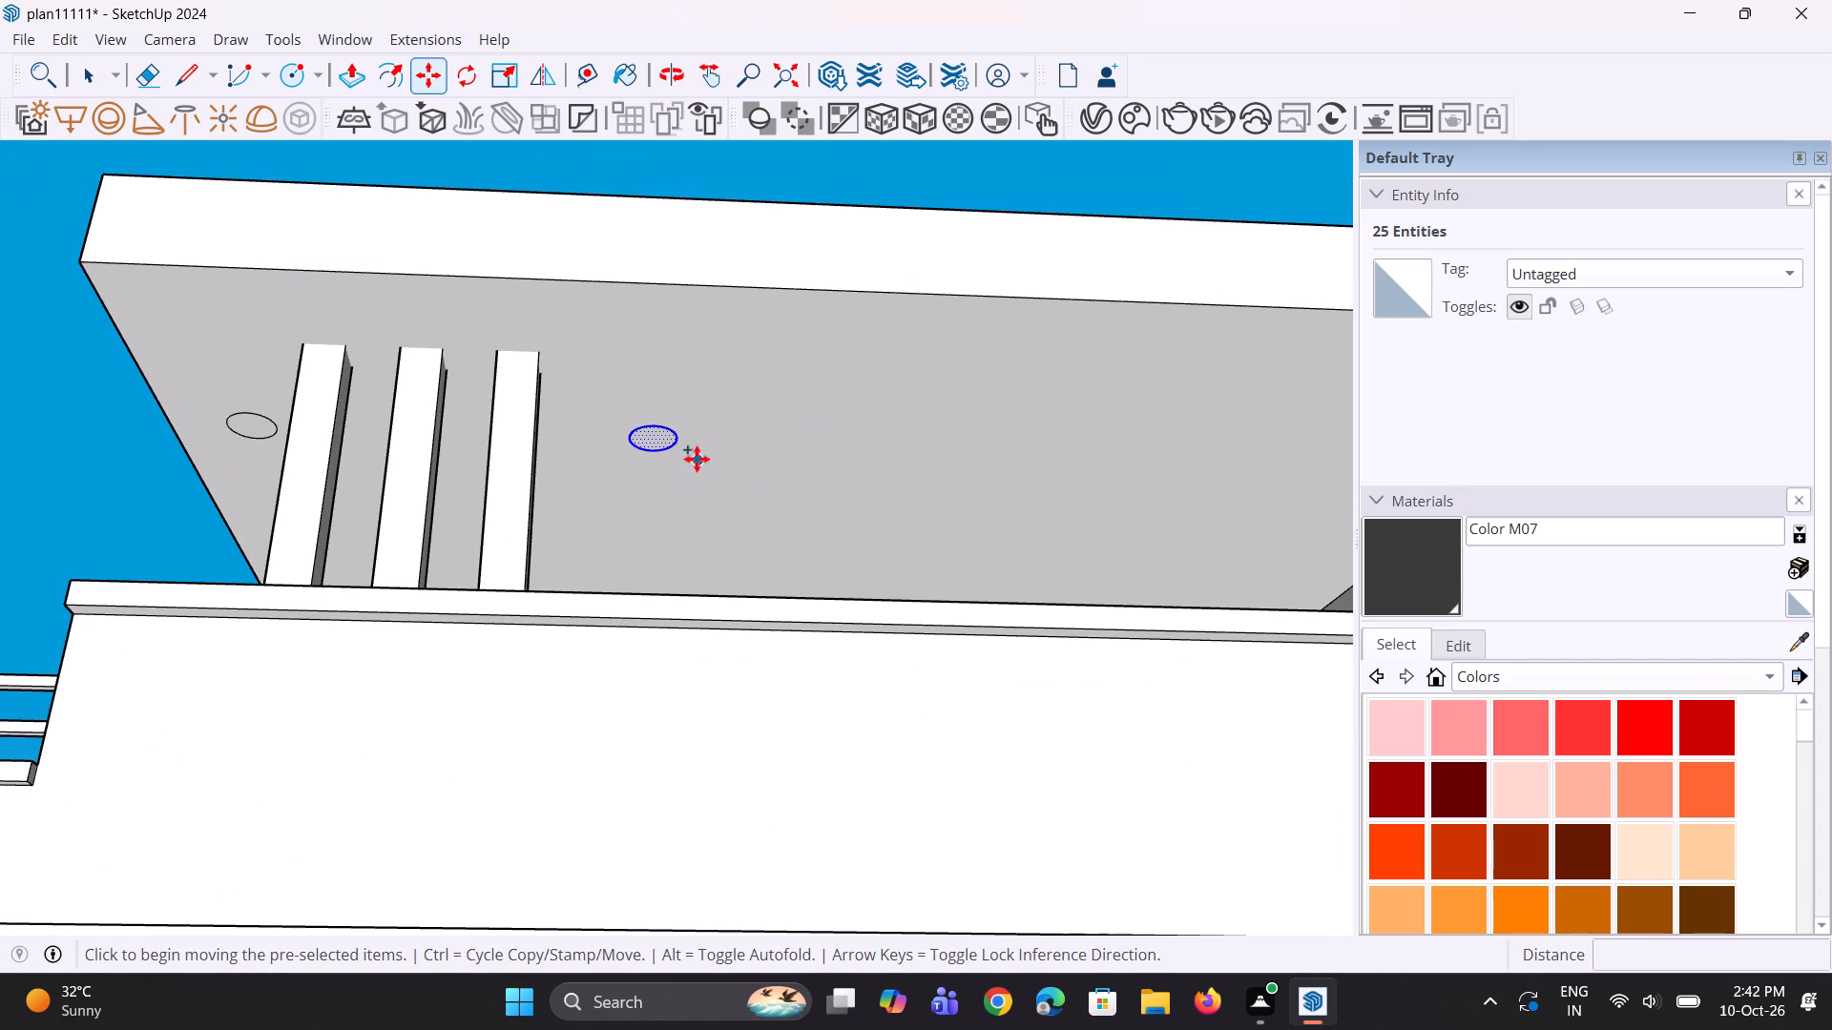
left_click(681, 434)
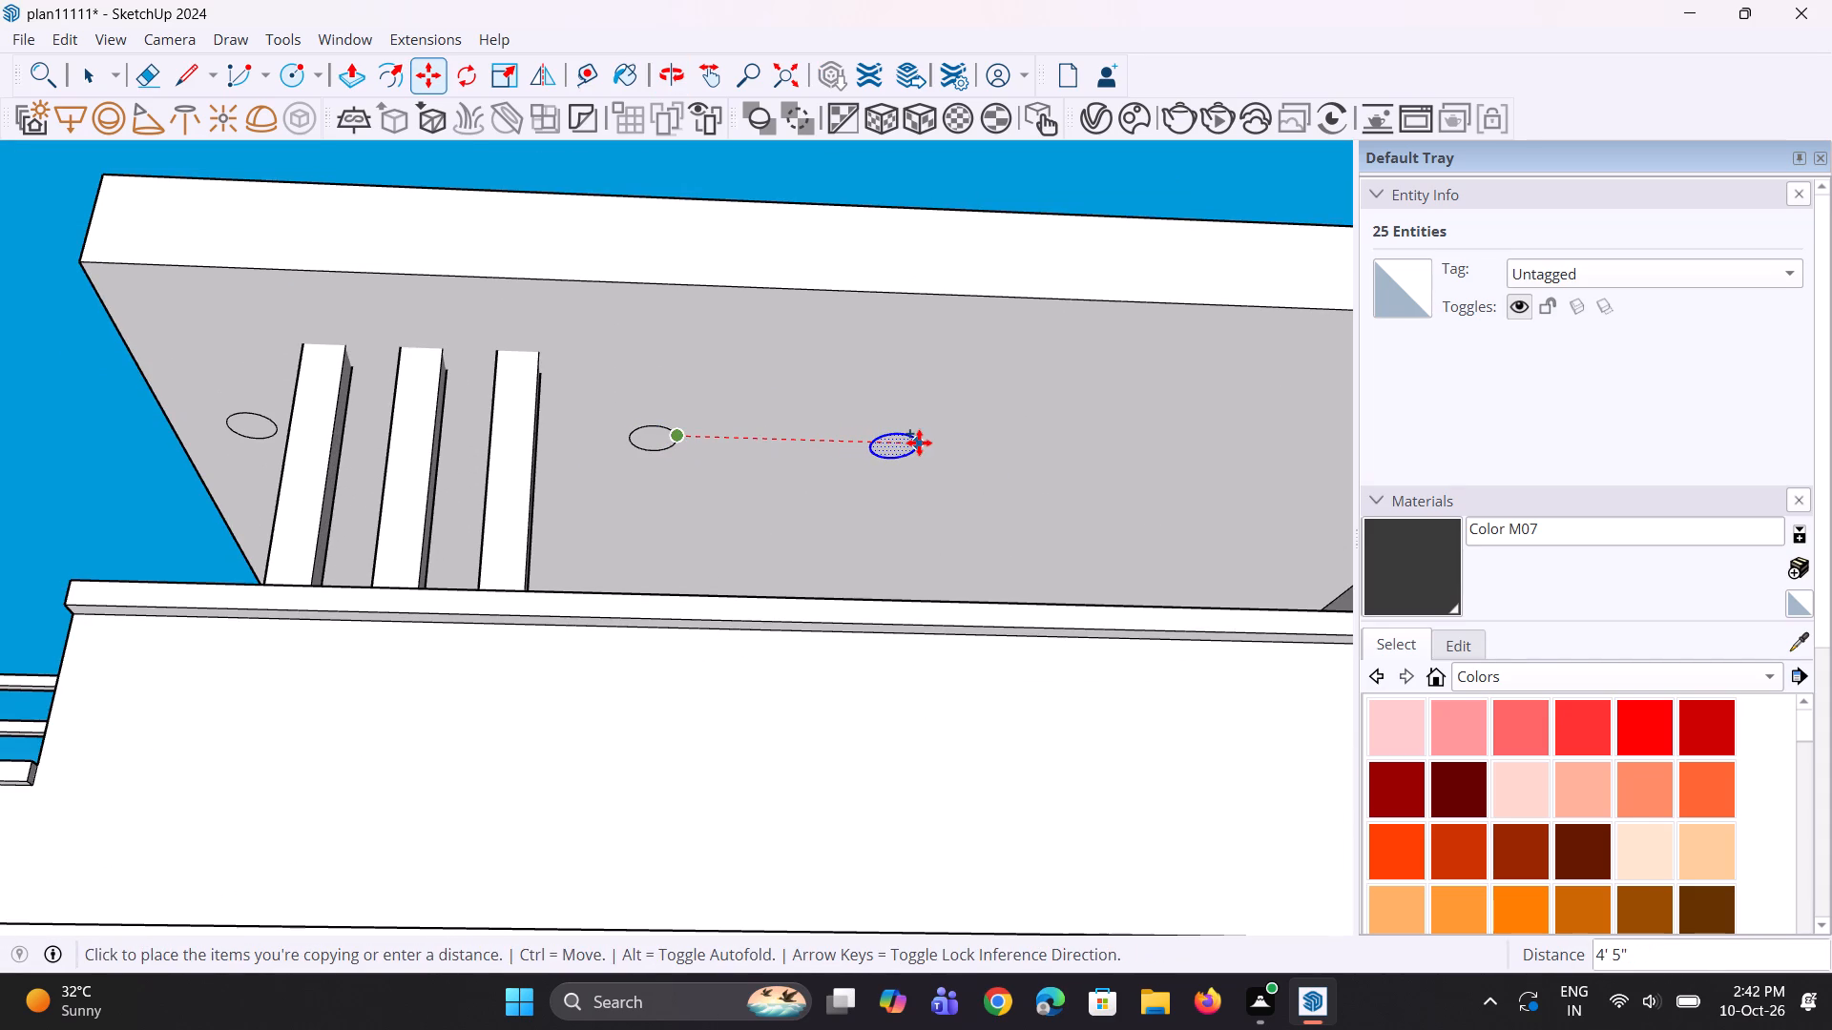
left_click(925, 440)
key("asterisk")
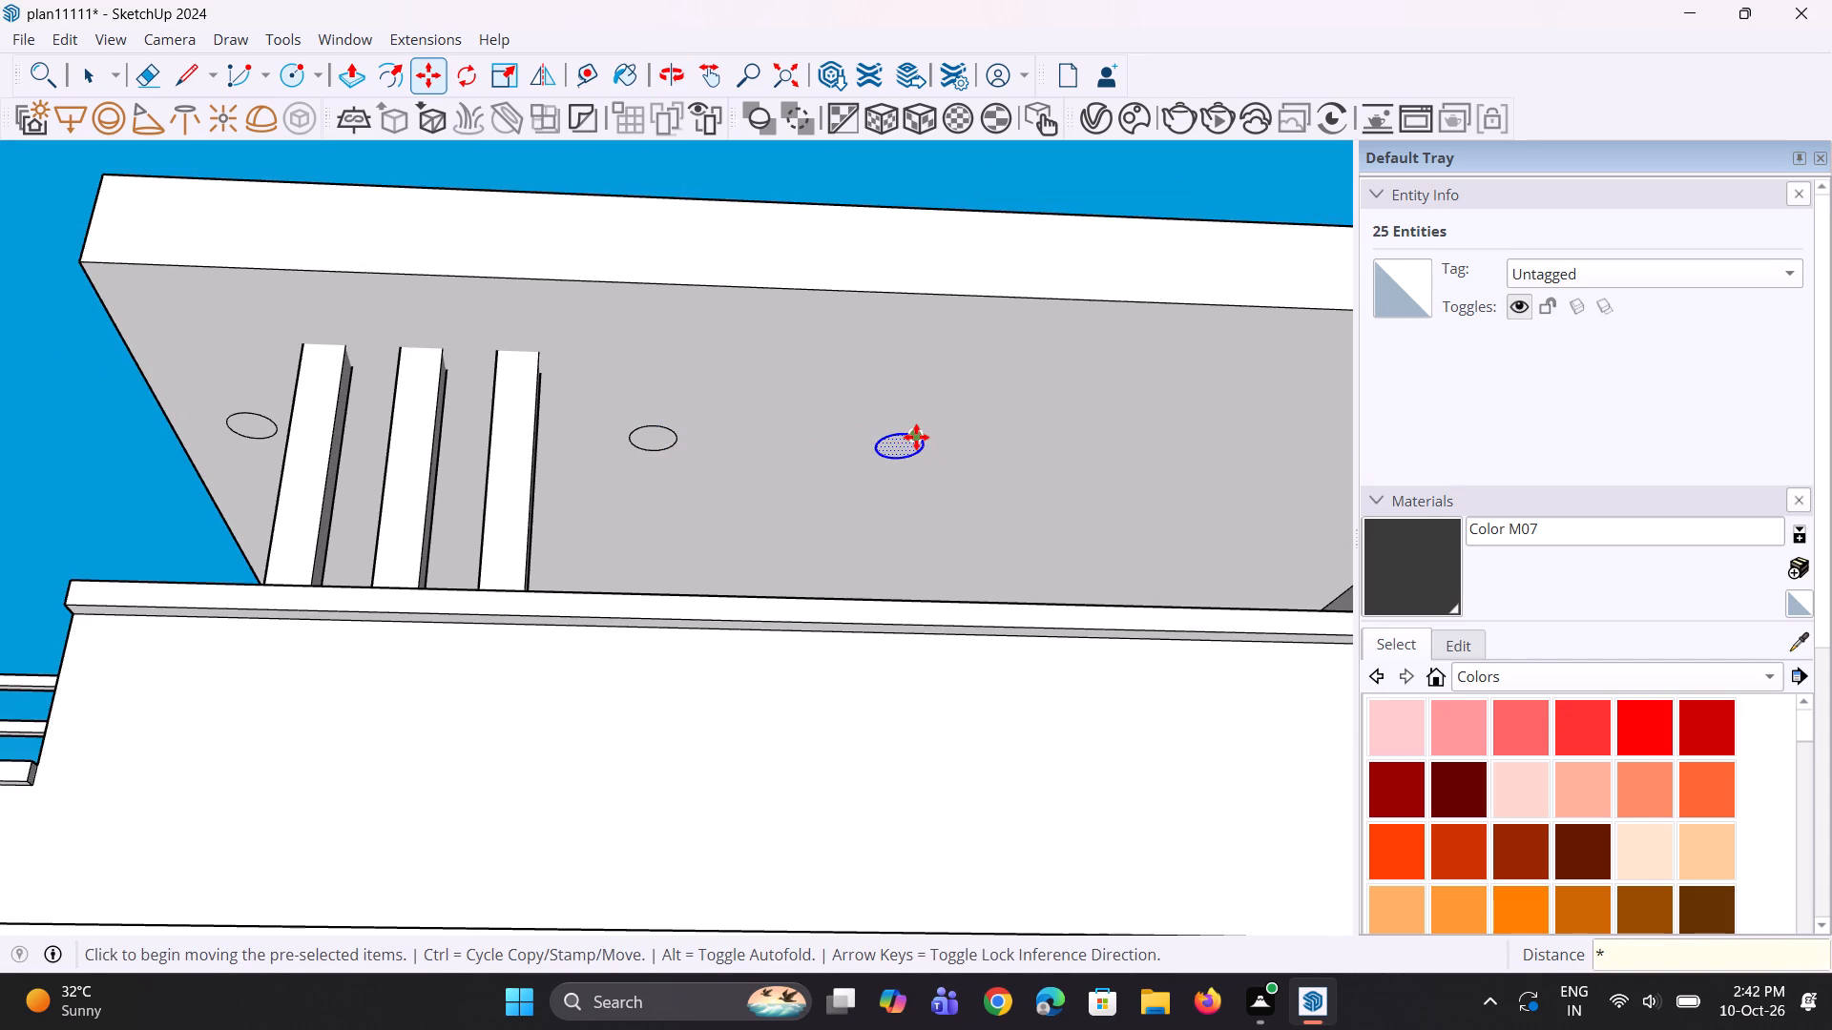
key("3")
key("Return")
scroll(848, 459, "down", 5)
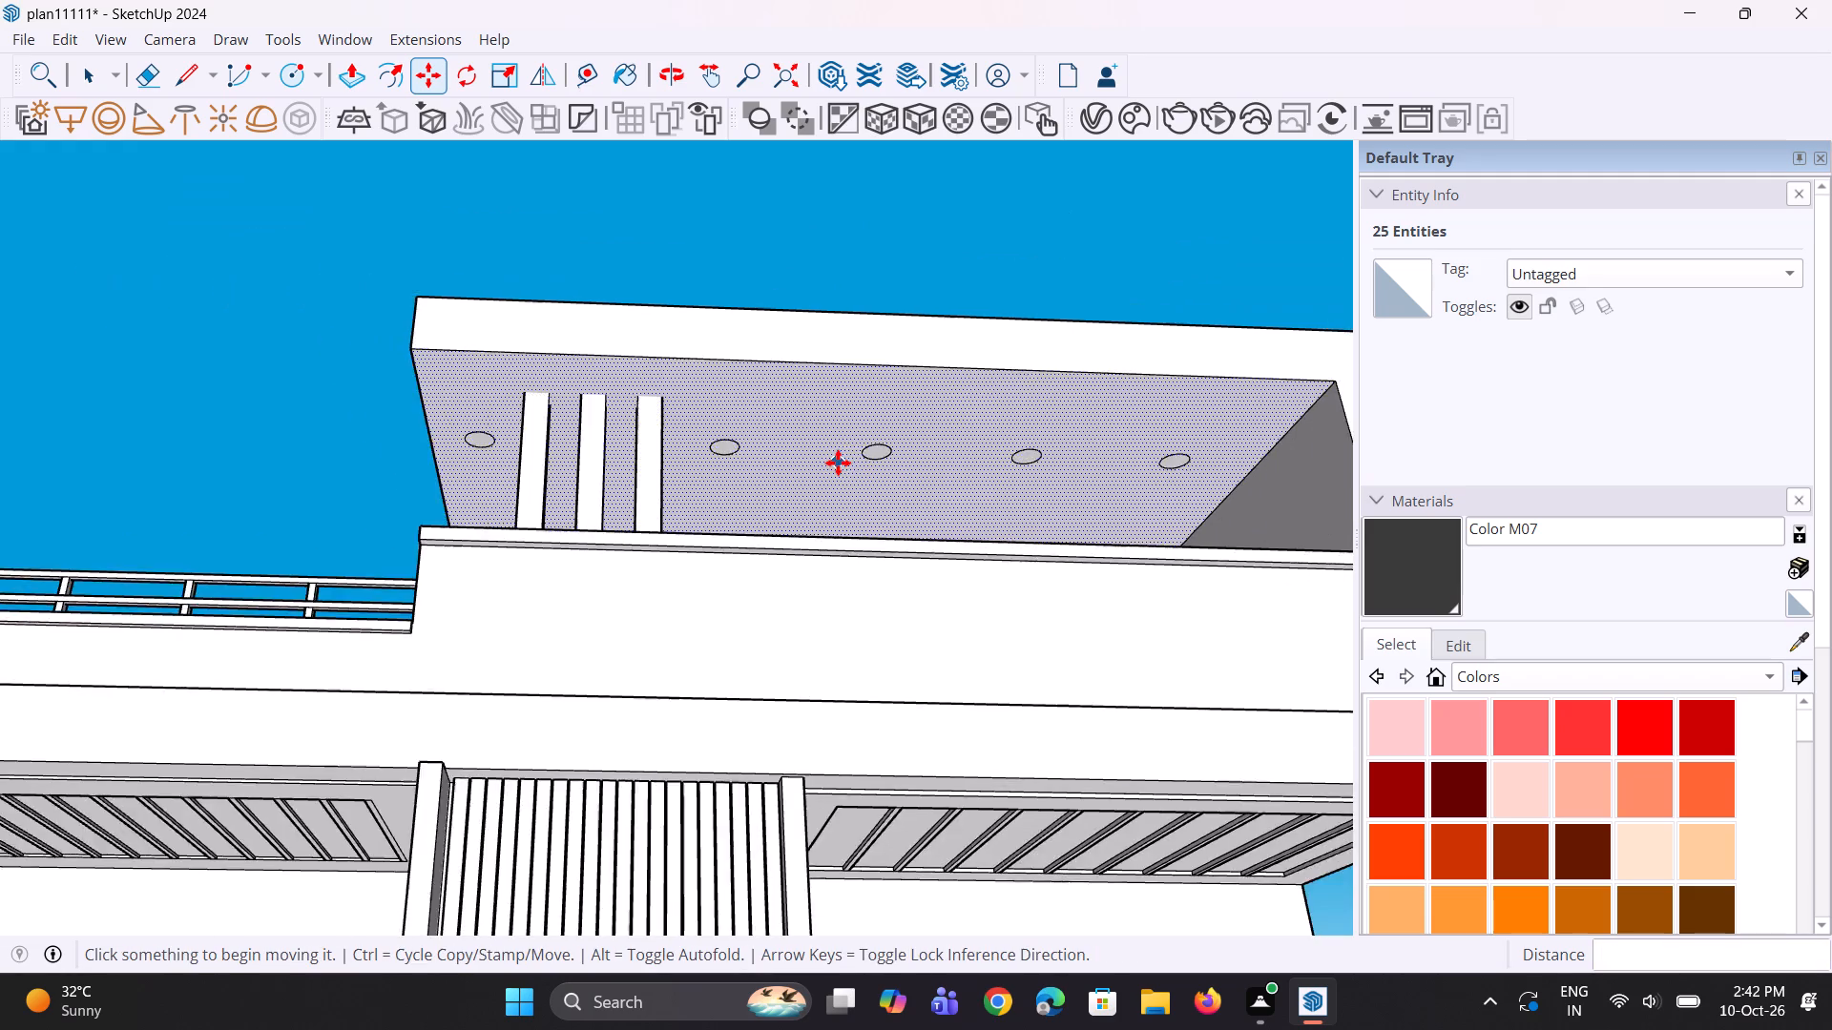
scroll(841, 463, "down", 3)
middle_click_drag(908, 494, 884, 553)
key("space")
key("space")
Draw a circle of about 5 15/16" radius in the slatted balcony ceiling's first bay, beside the vertical slatted panel.
middle_click_drag(801, 443, 801, 527)
scroll(801, 529, "down", 1)
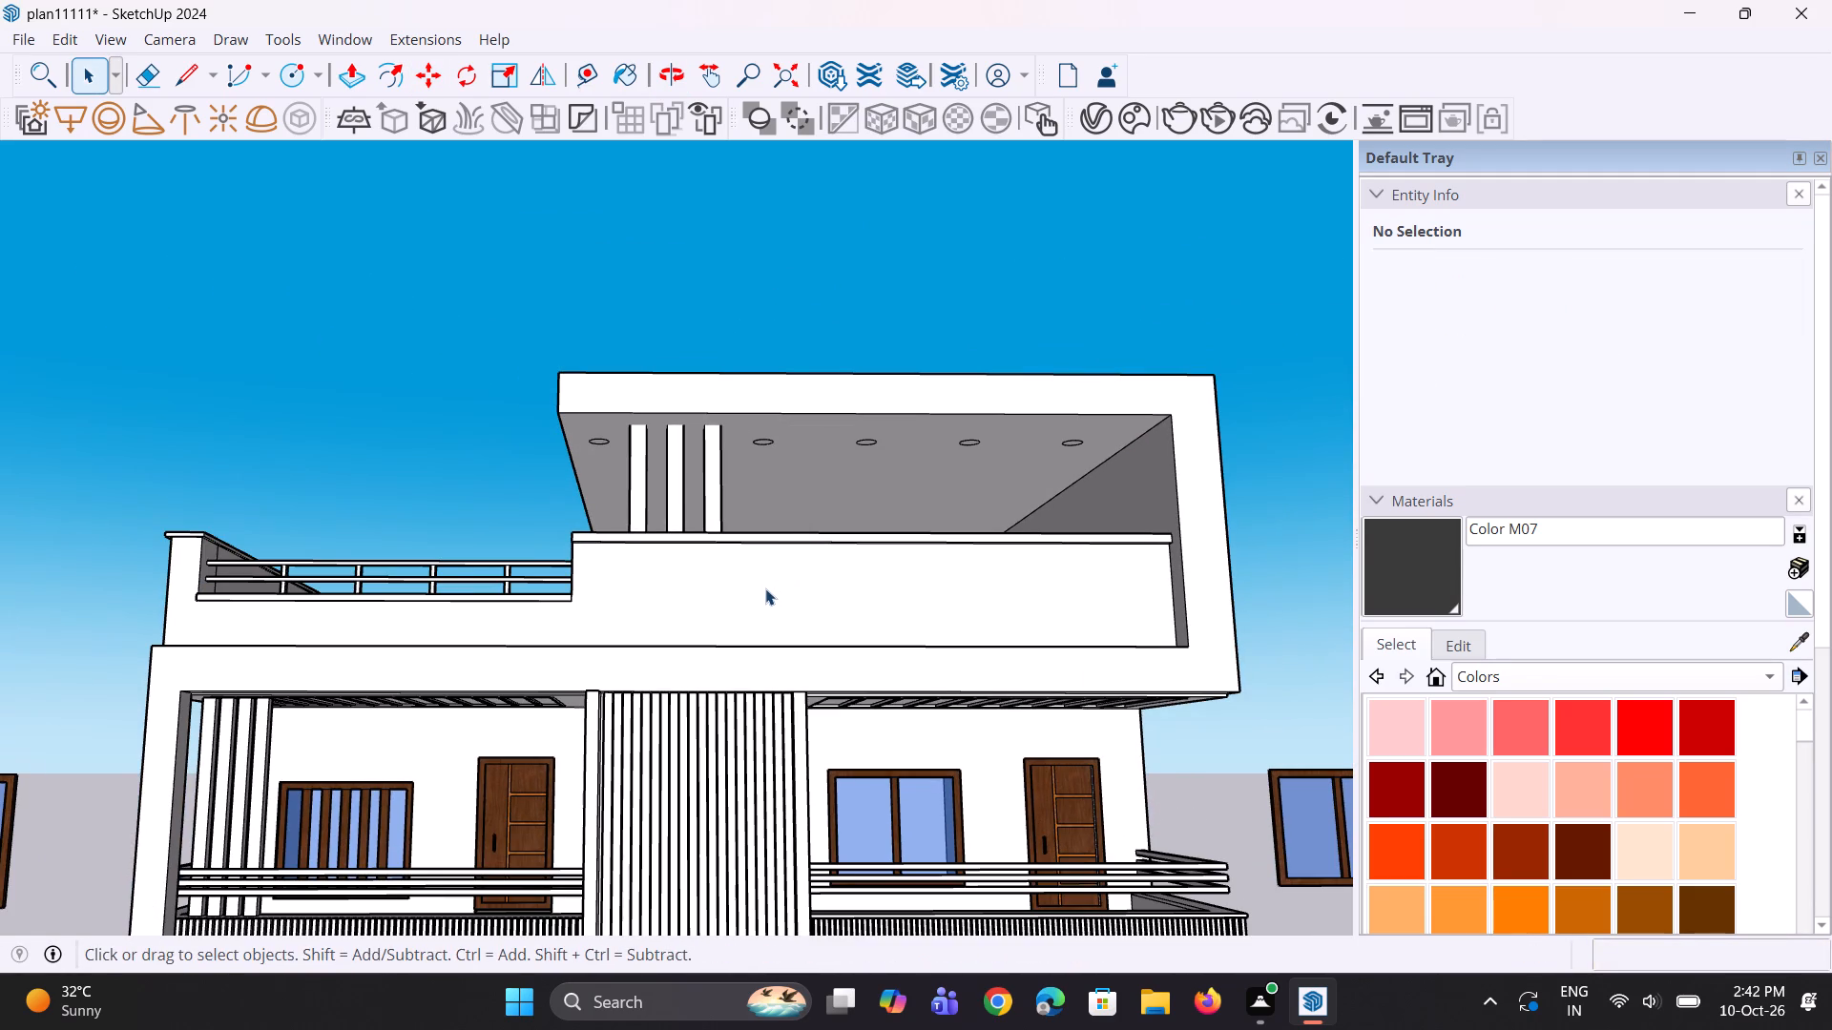
middle_click_drag(768, 581, 768, 530)
middle_click_drag(789, 612, 778, 516)
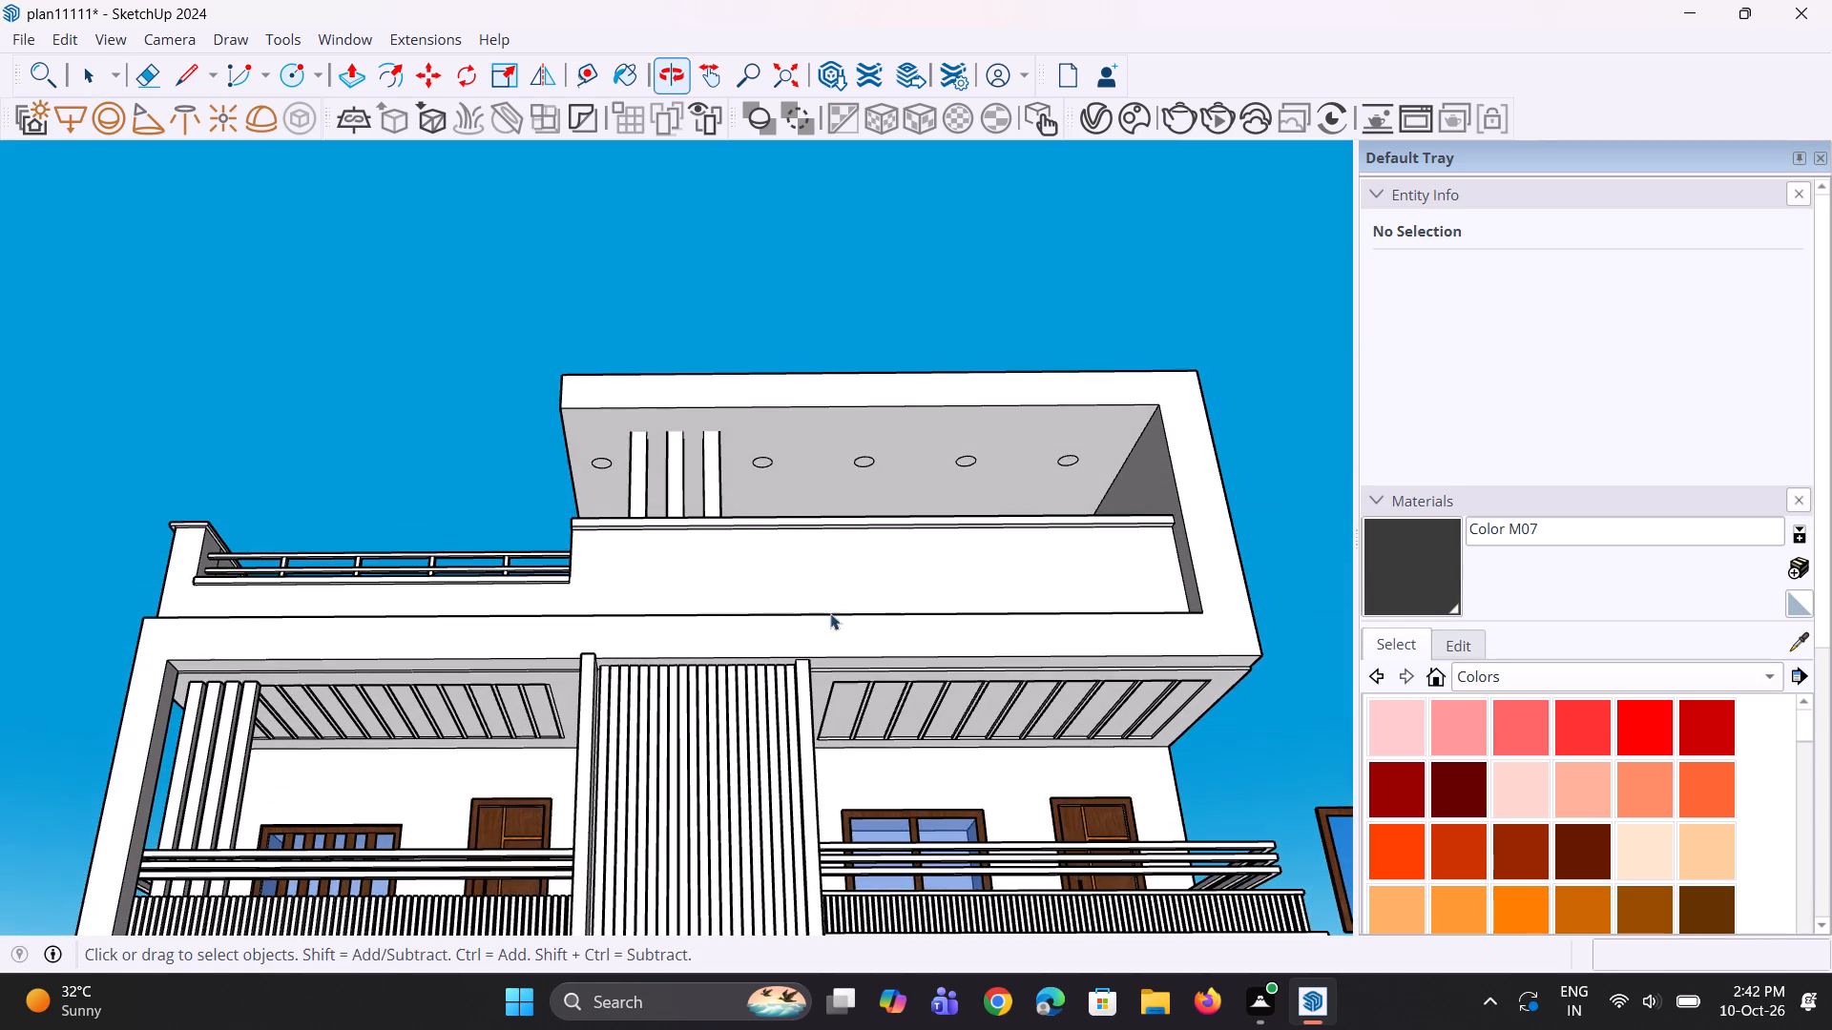
scroll(793, 738, "down", 2)
scroll(905, 782, "up", 7)
middle_click_drag(872, 767, 832, 723)
scroll(745, 672, "up", 1)
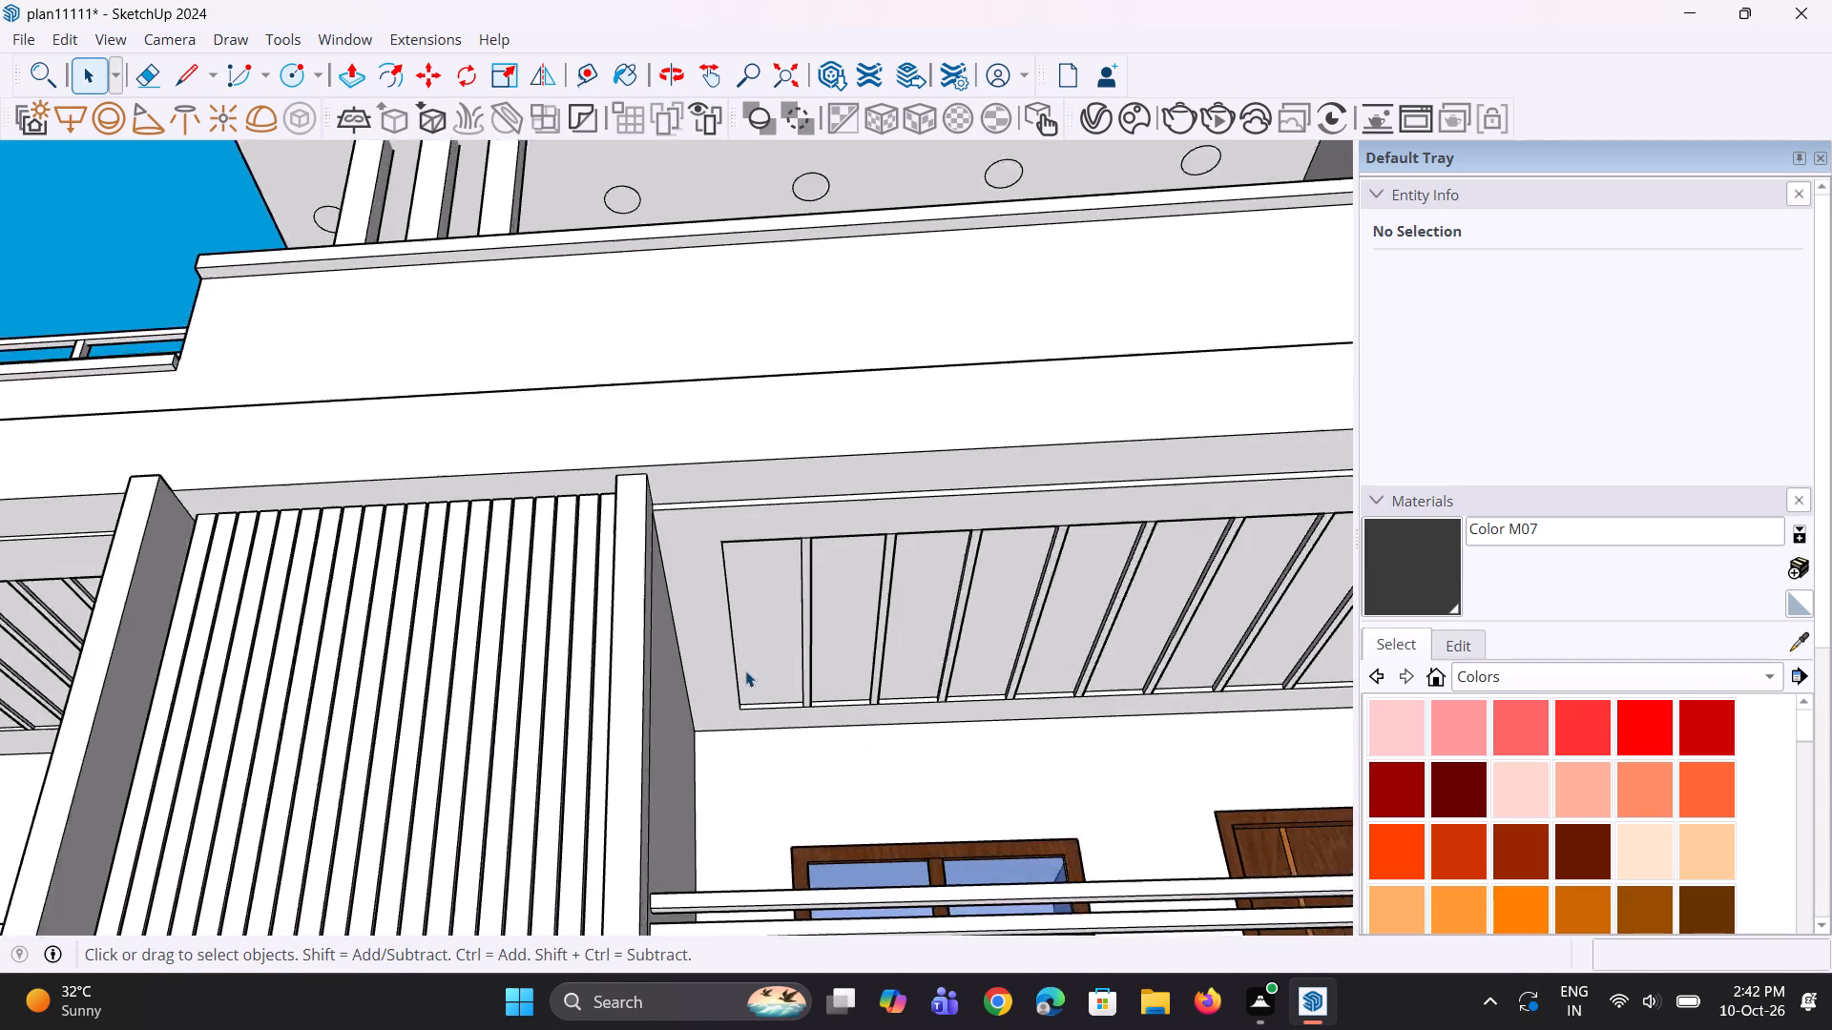
scroll(745, 670, "up", 1)
key("c")
scroll(791, 651, "up", 2)
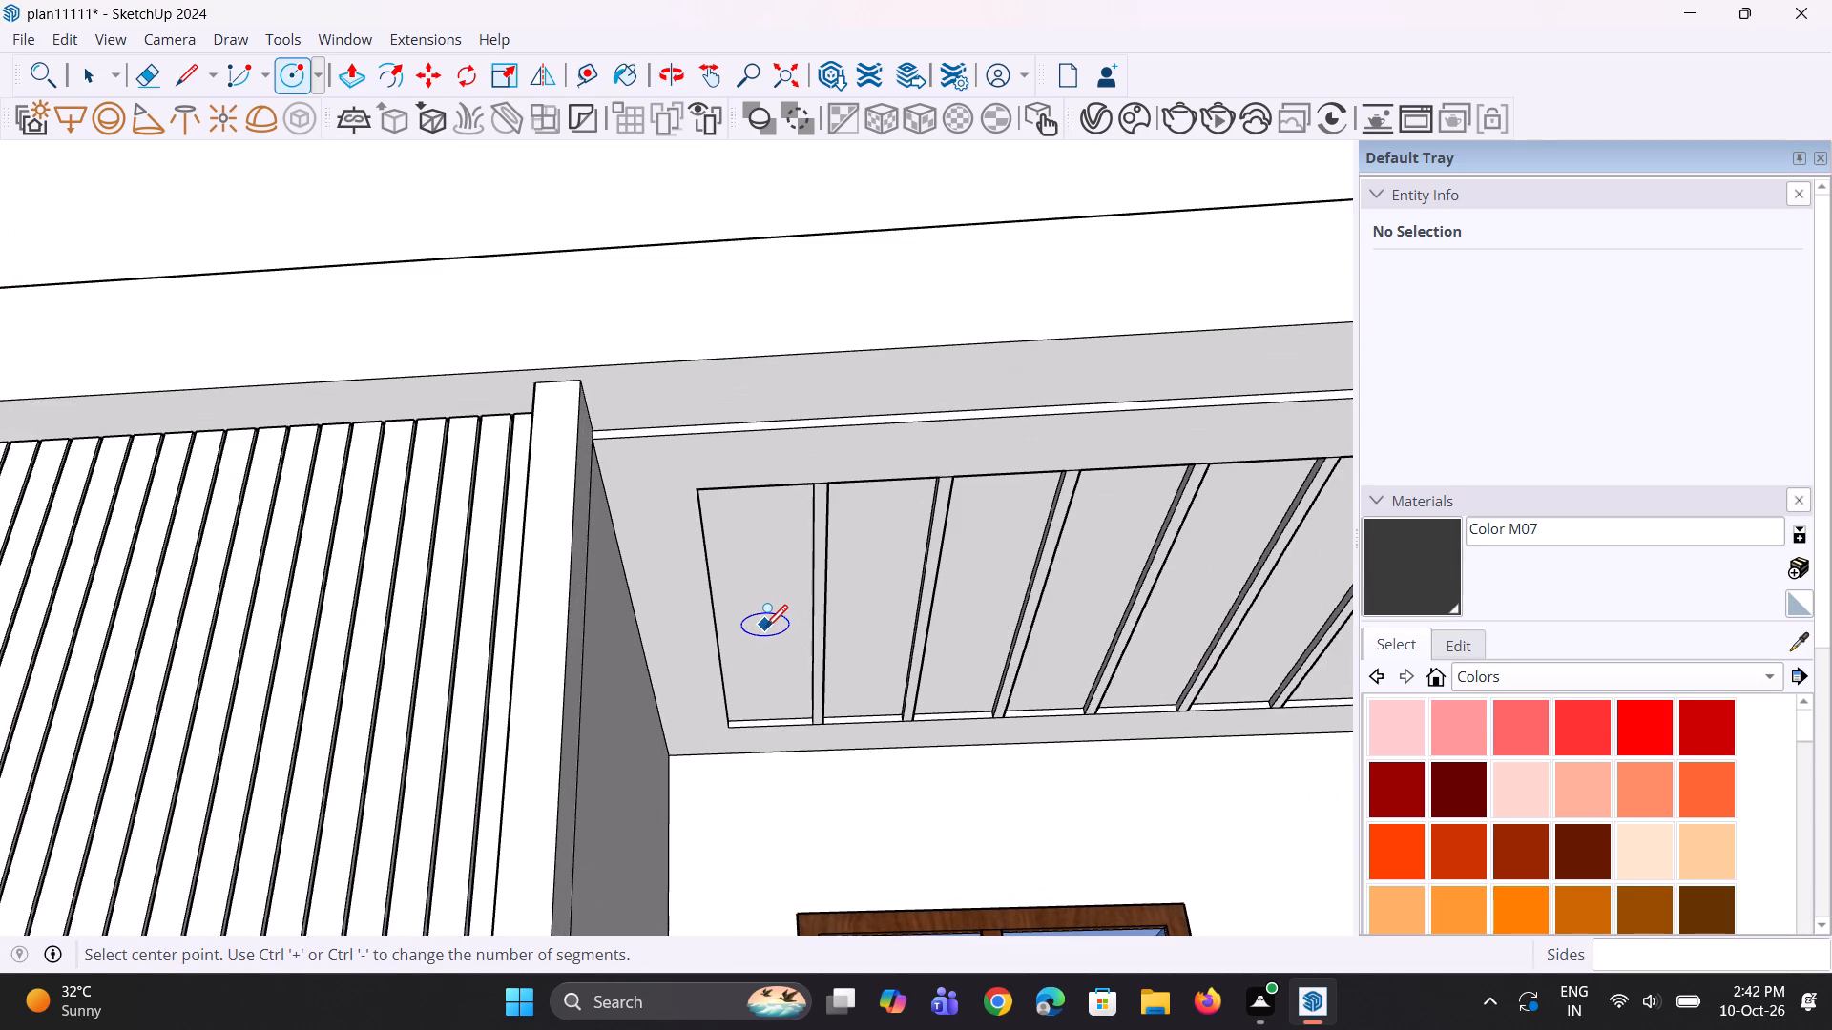
left_click(765, 626)
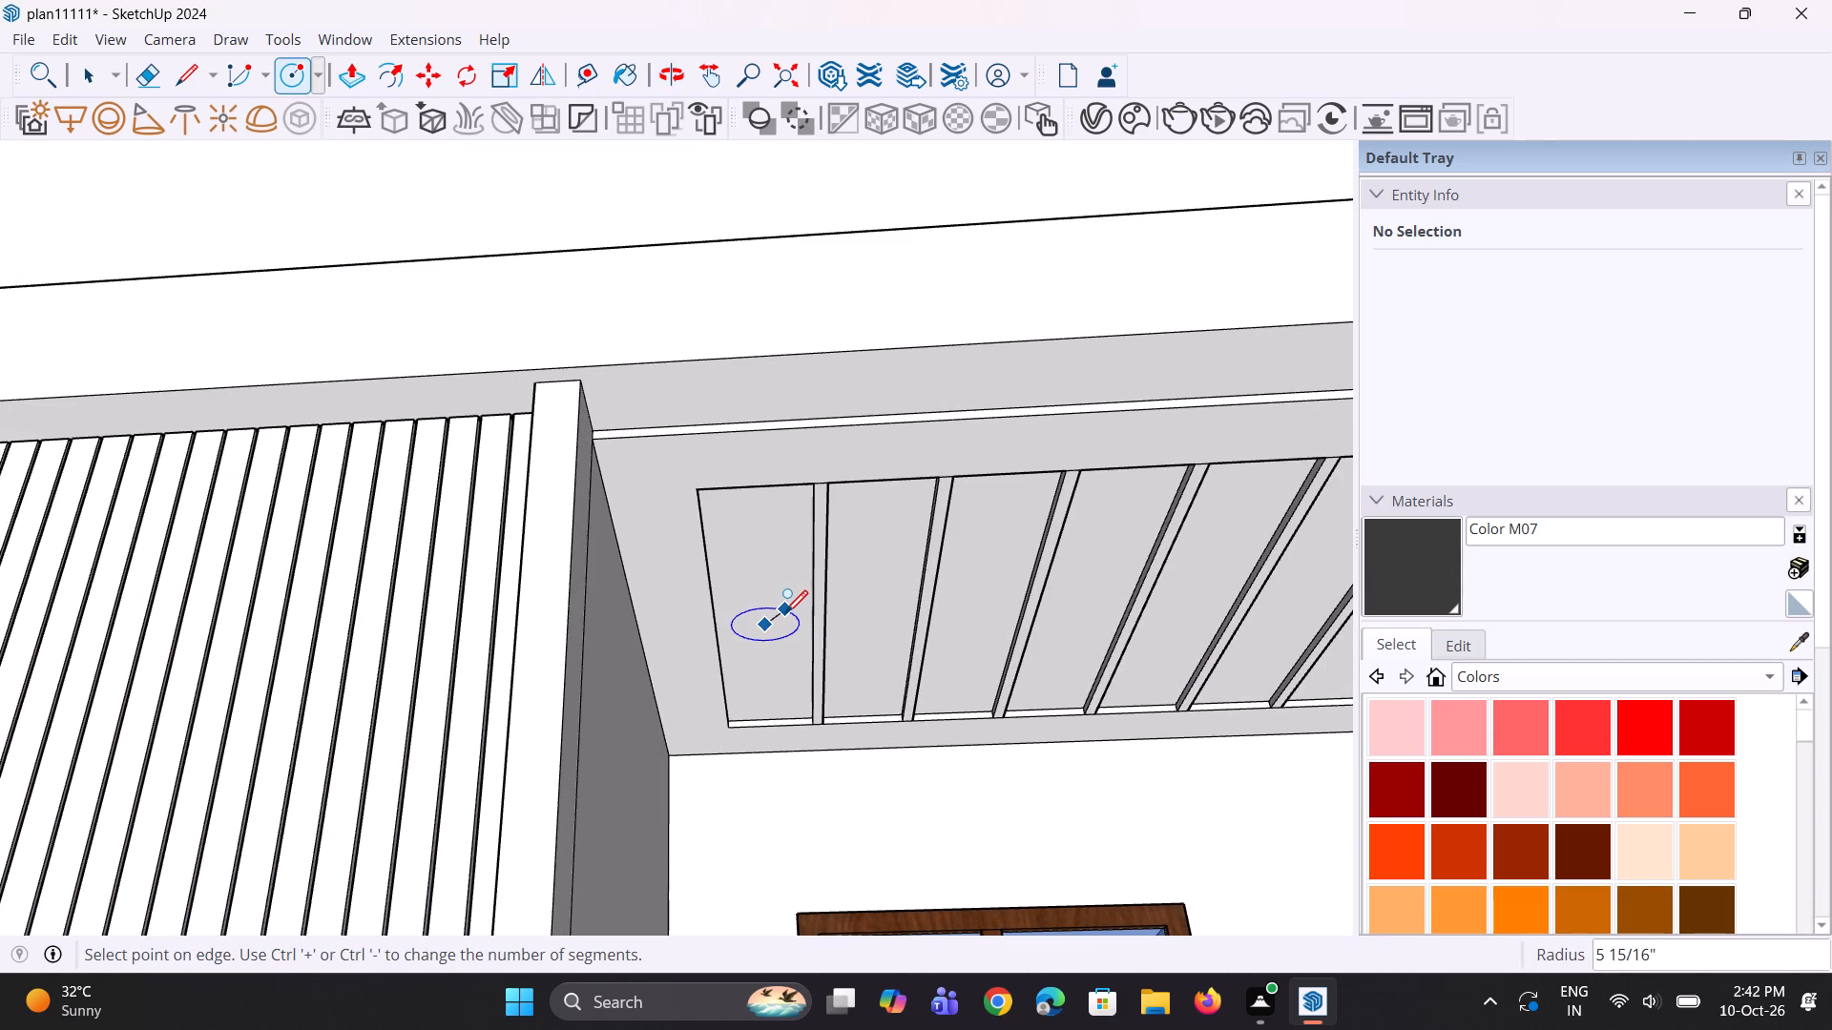
left_click(785, 611)
key("space")
key("space")
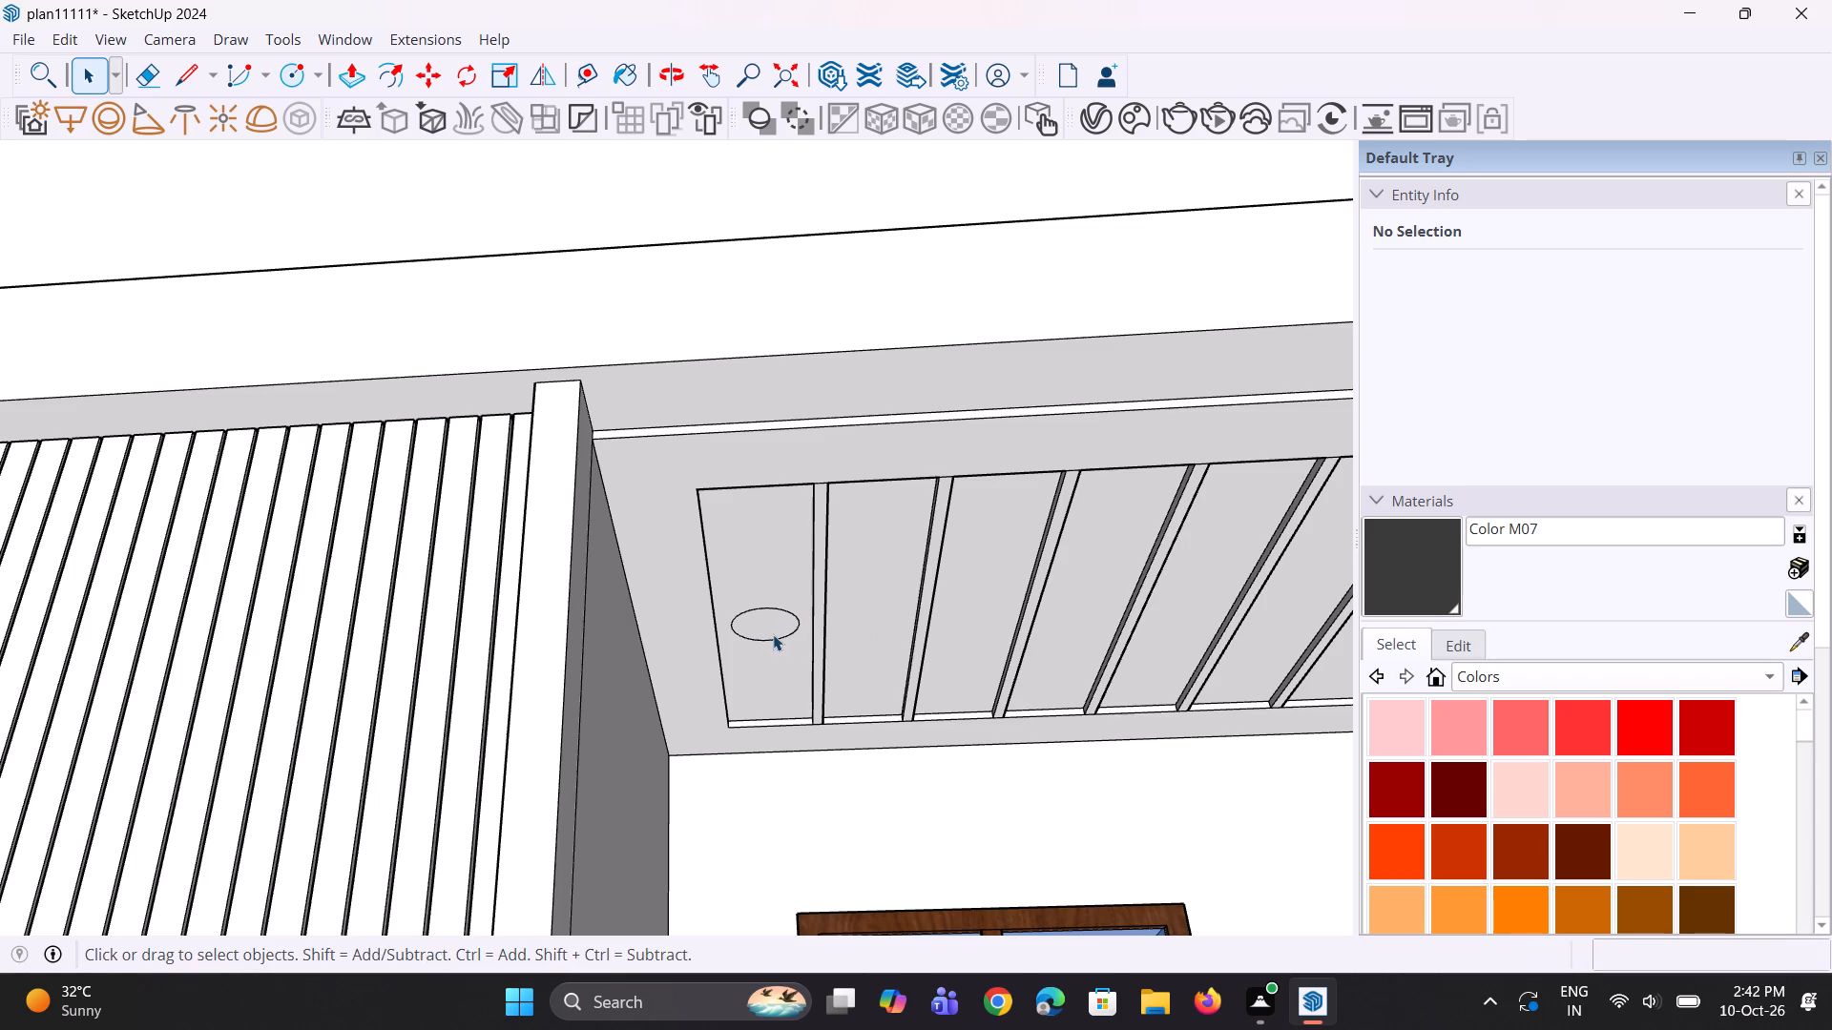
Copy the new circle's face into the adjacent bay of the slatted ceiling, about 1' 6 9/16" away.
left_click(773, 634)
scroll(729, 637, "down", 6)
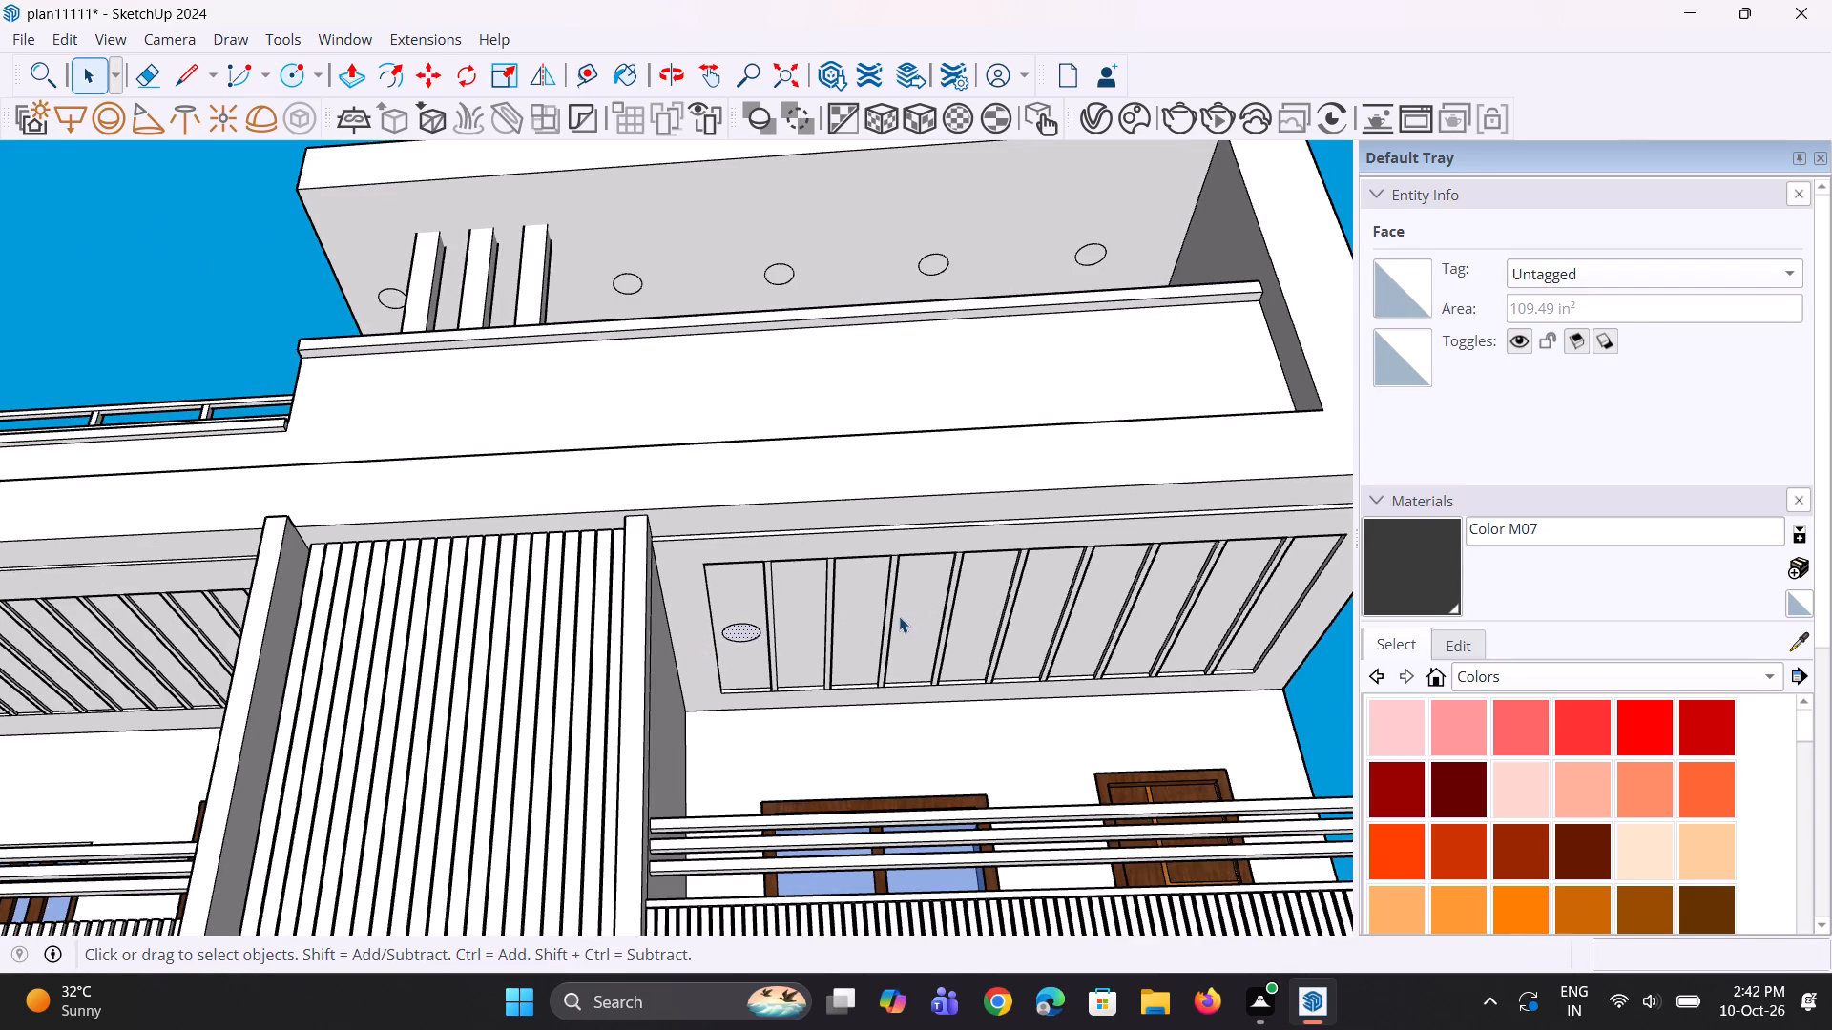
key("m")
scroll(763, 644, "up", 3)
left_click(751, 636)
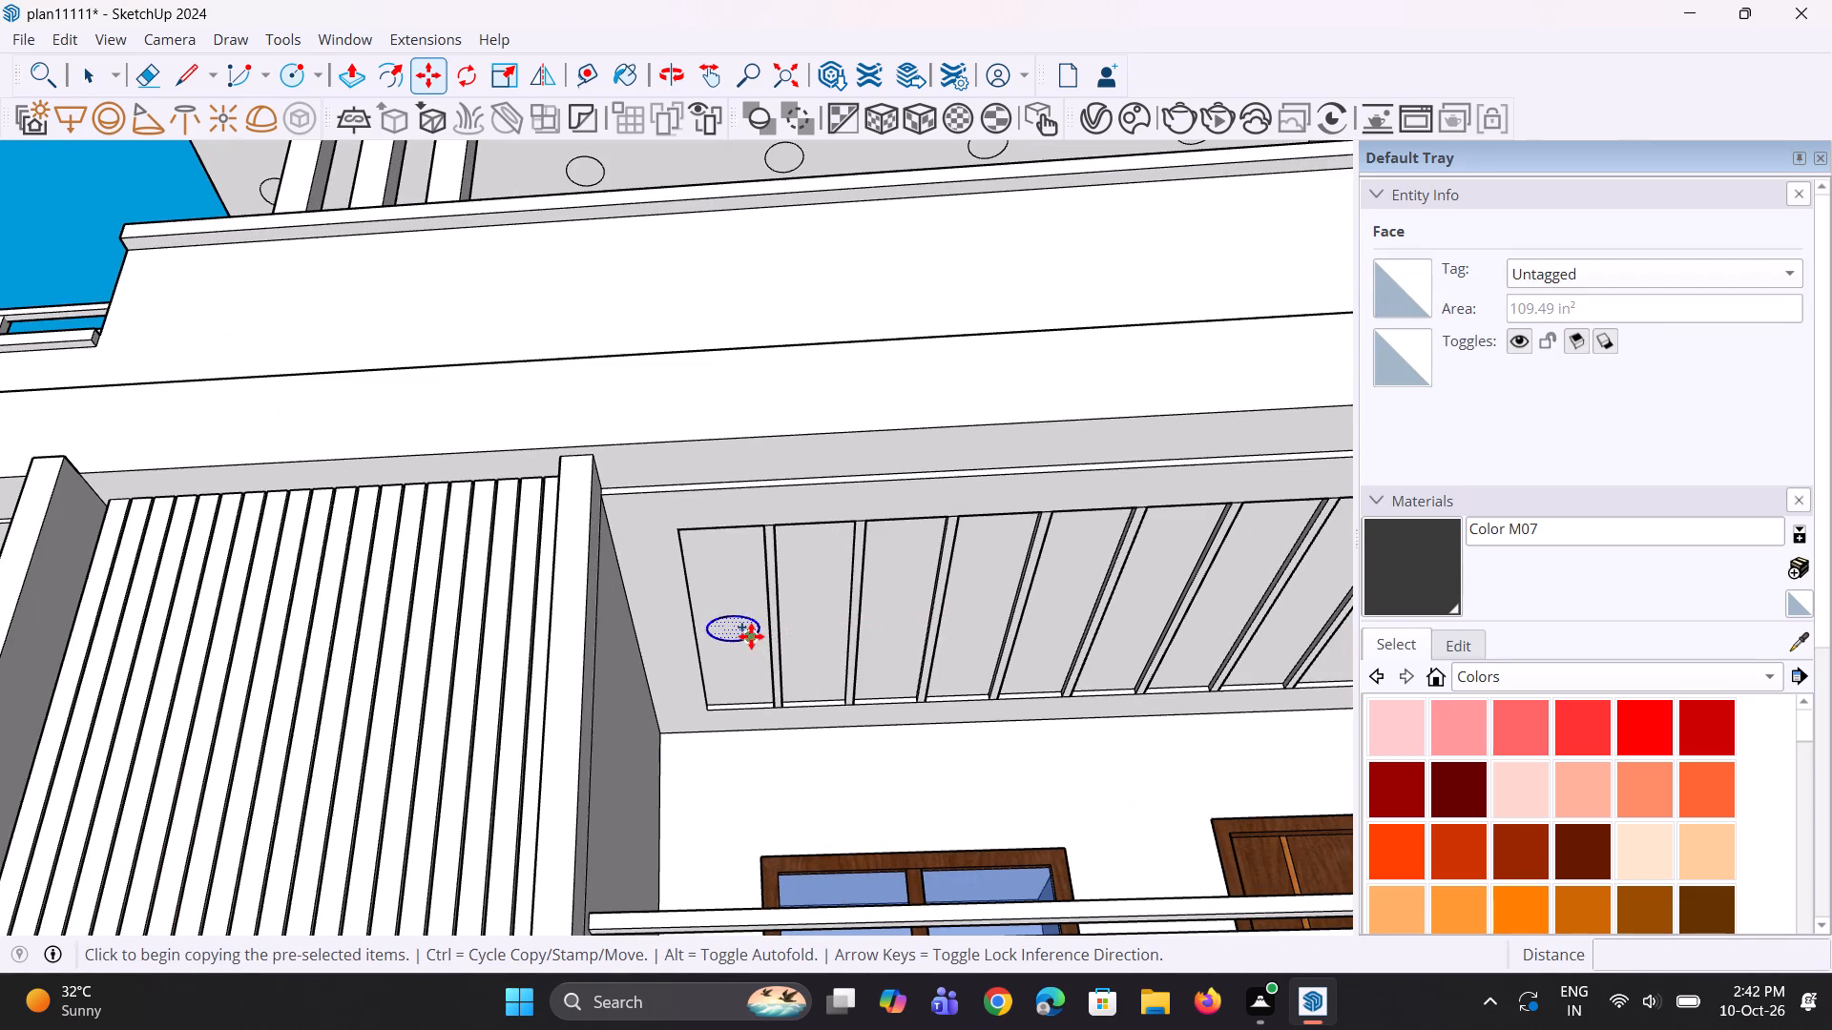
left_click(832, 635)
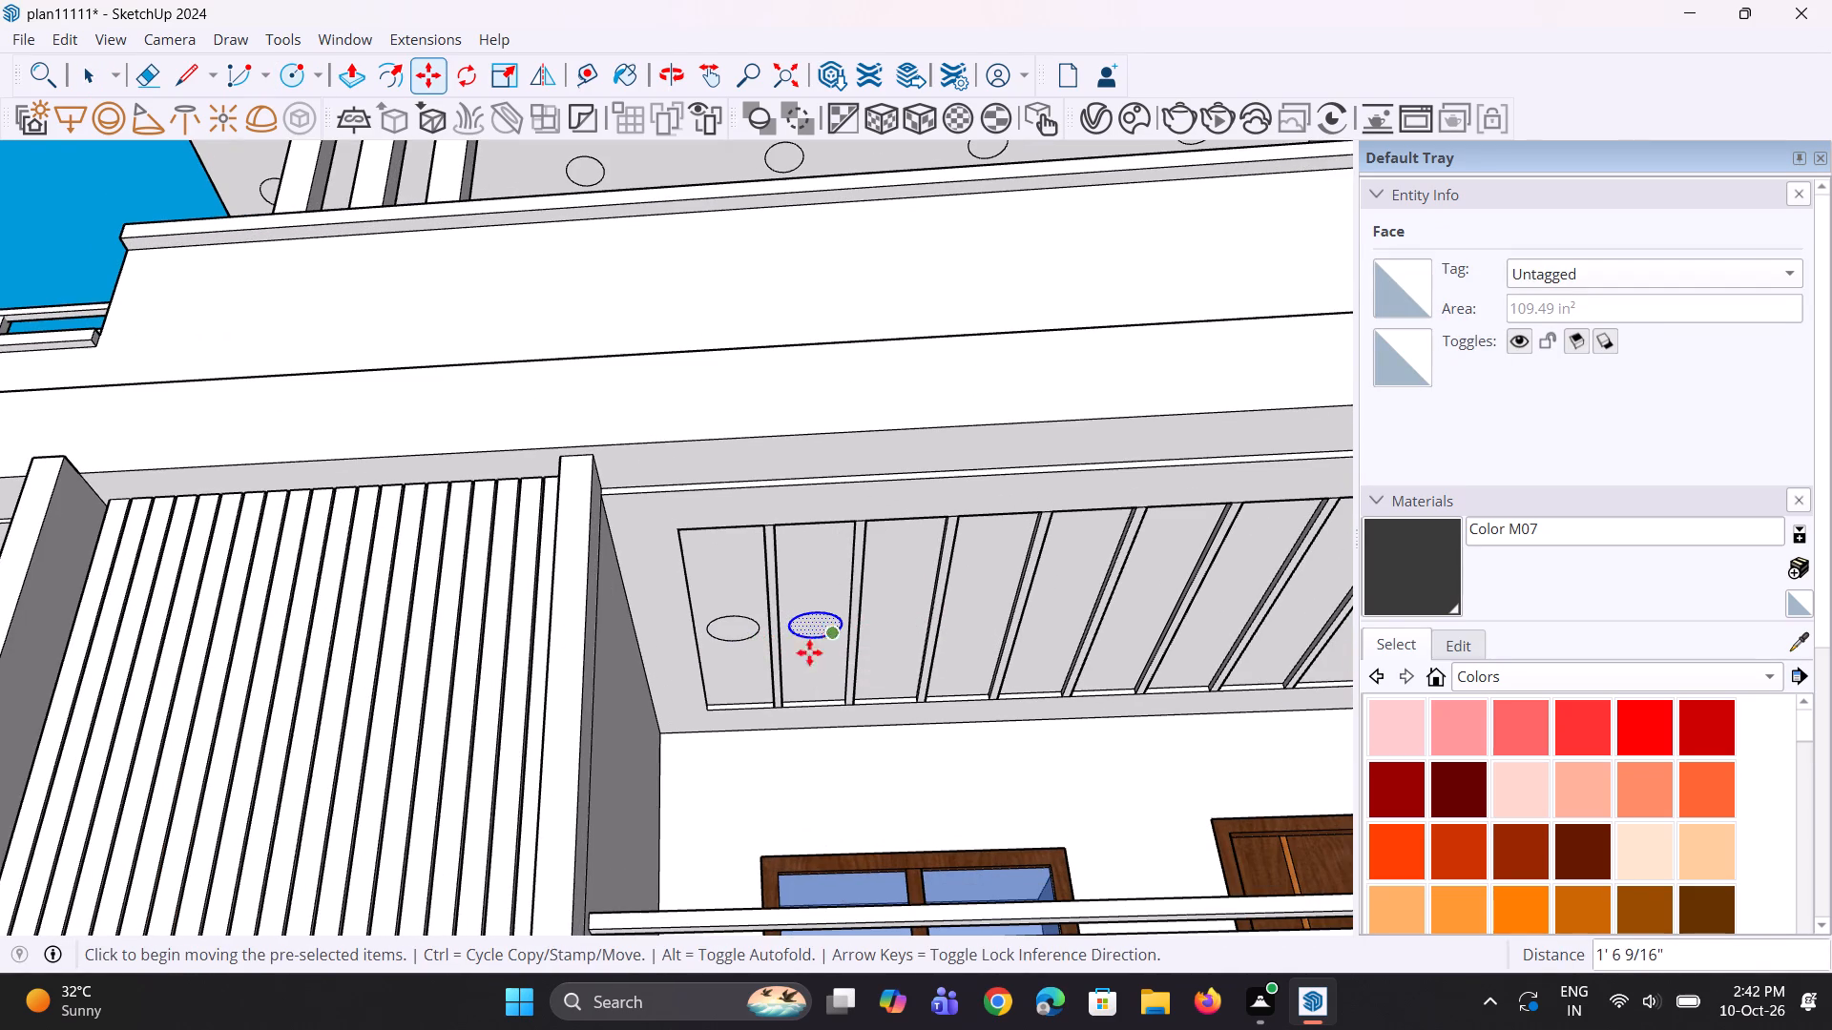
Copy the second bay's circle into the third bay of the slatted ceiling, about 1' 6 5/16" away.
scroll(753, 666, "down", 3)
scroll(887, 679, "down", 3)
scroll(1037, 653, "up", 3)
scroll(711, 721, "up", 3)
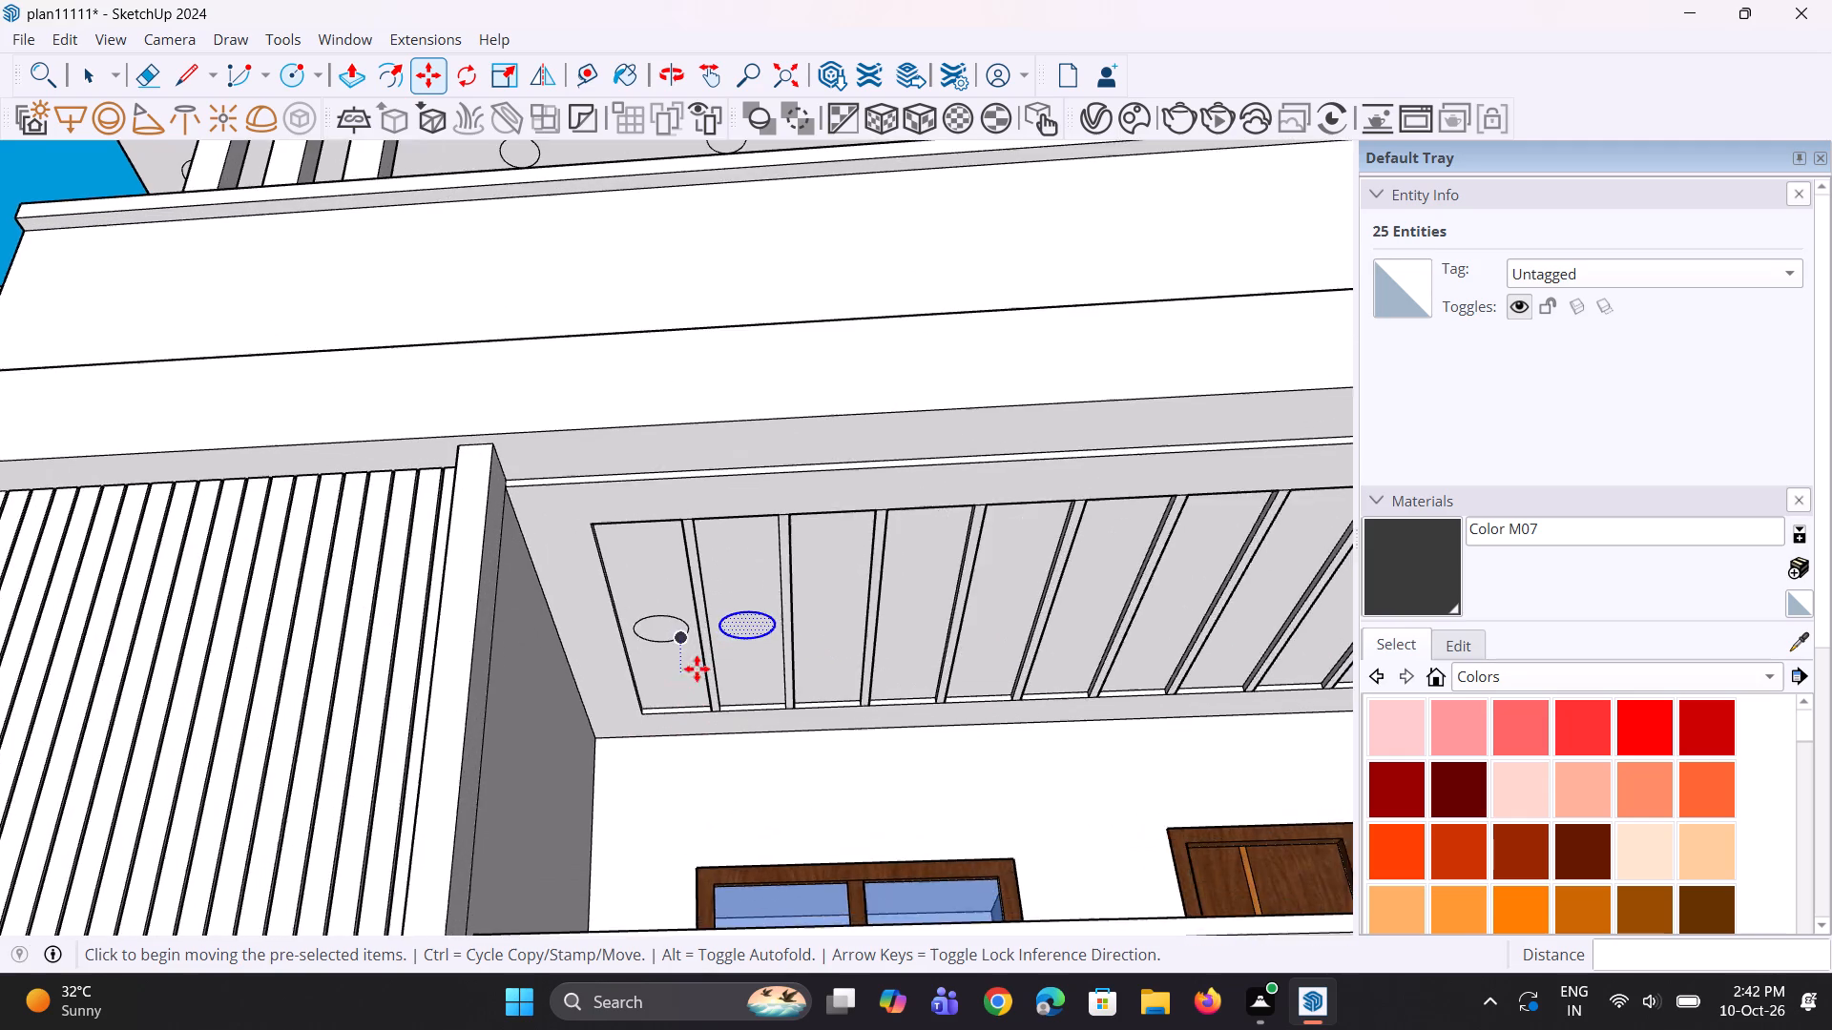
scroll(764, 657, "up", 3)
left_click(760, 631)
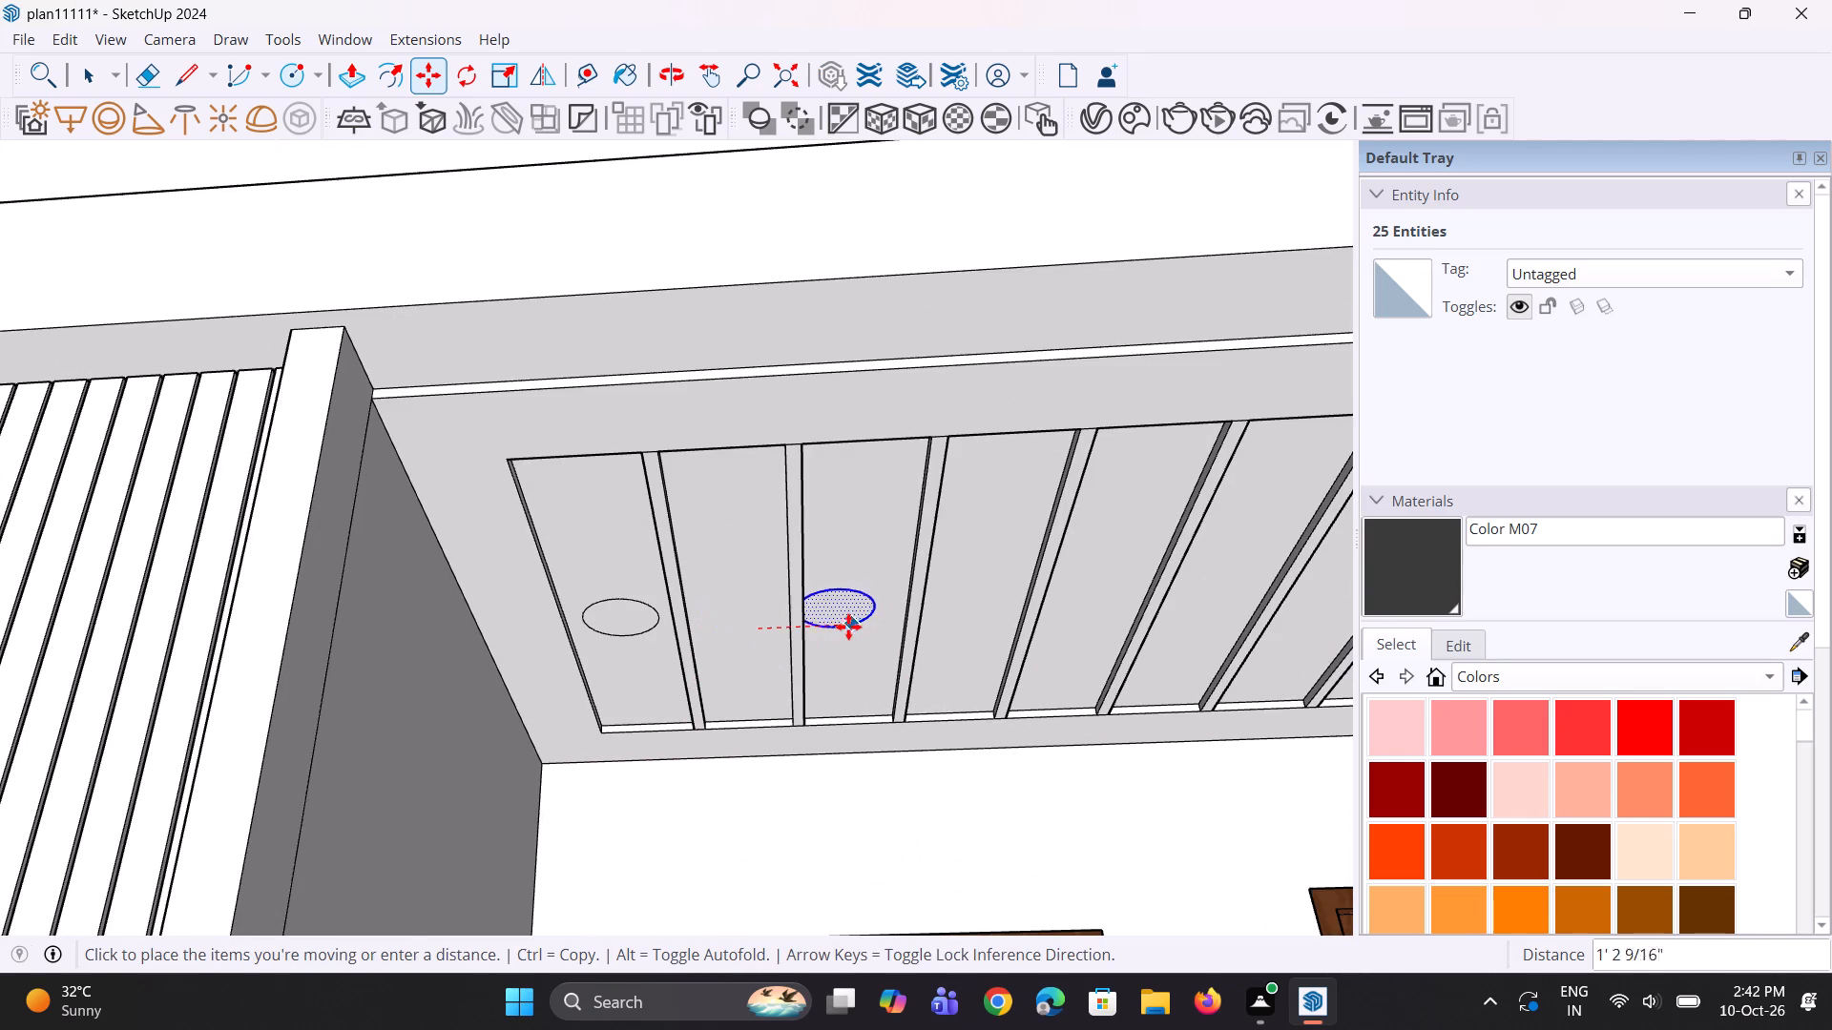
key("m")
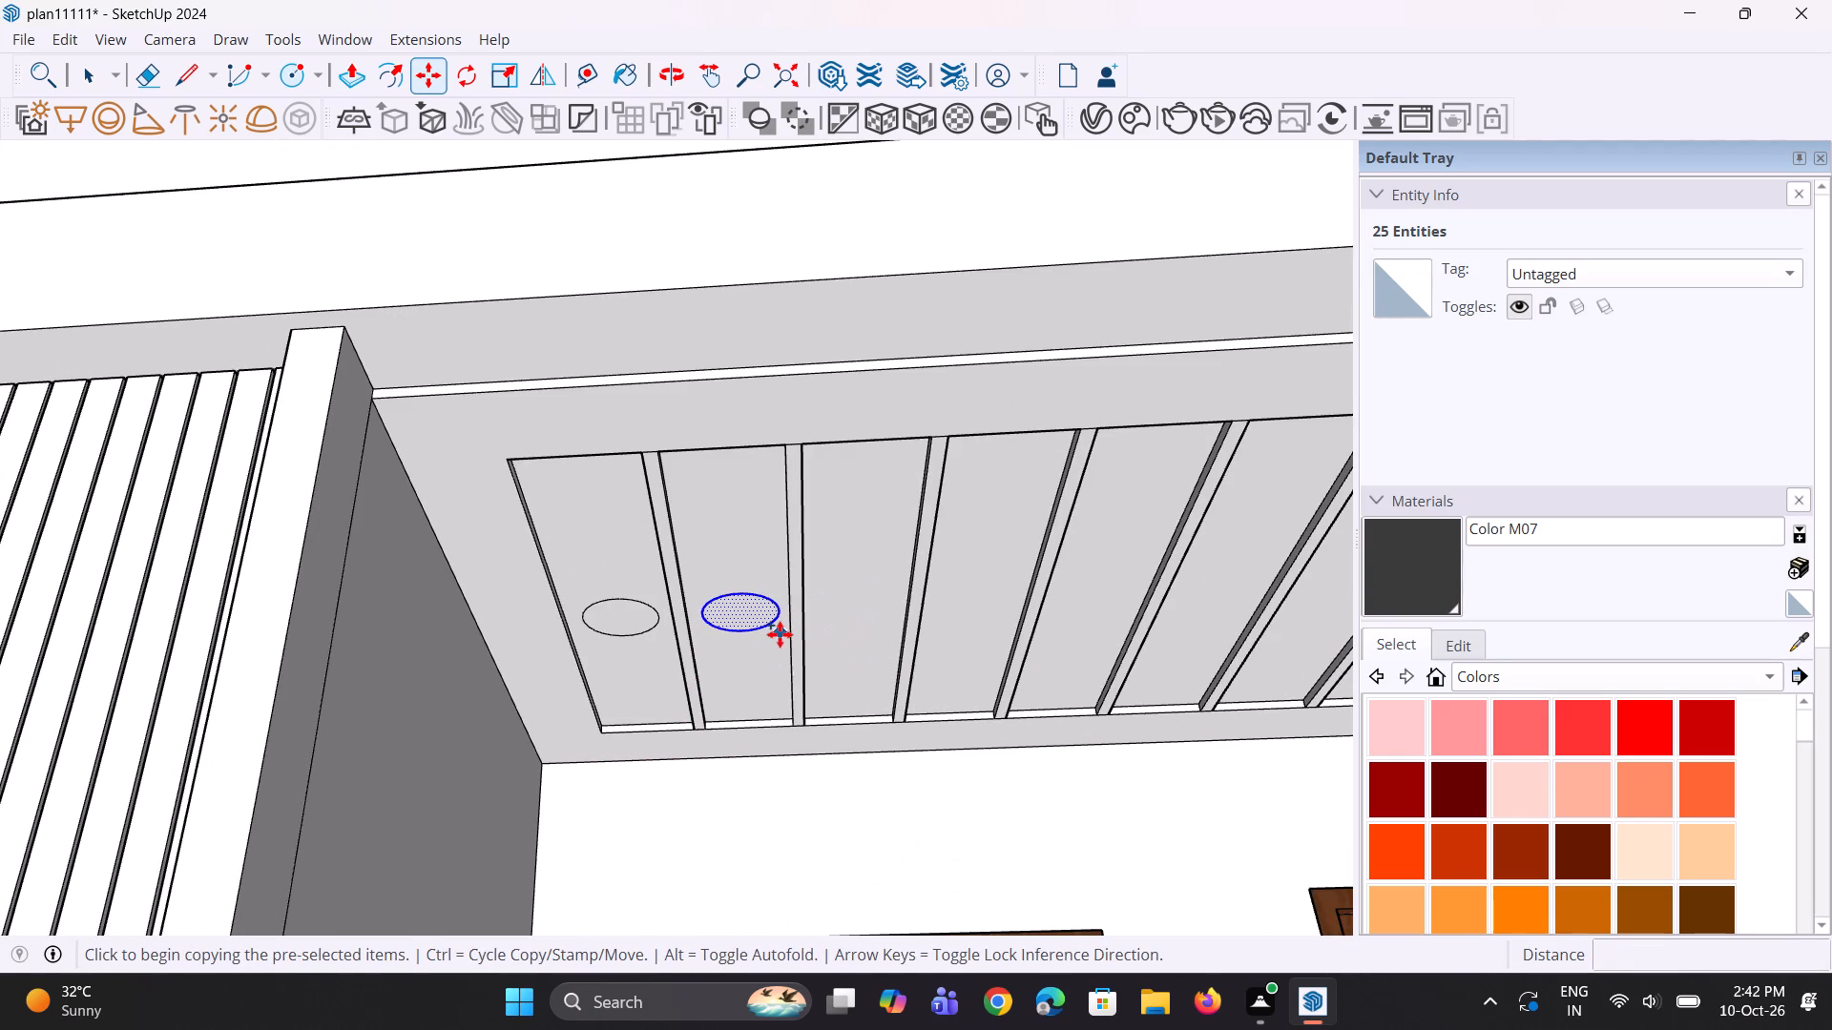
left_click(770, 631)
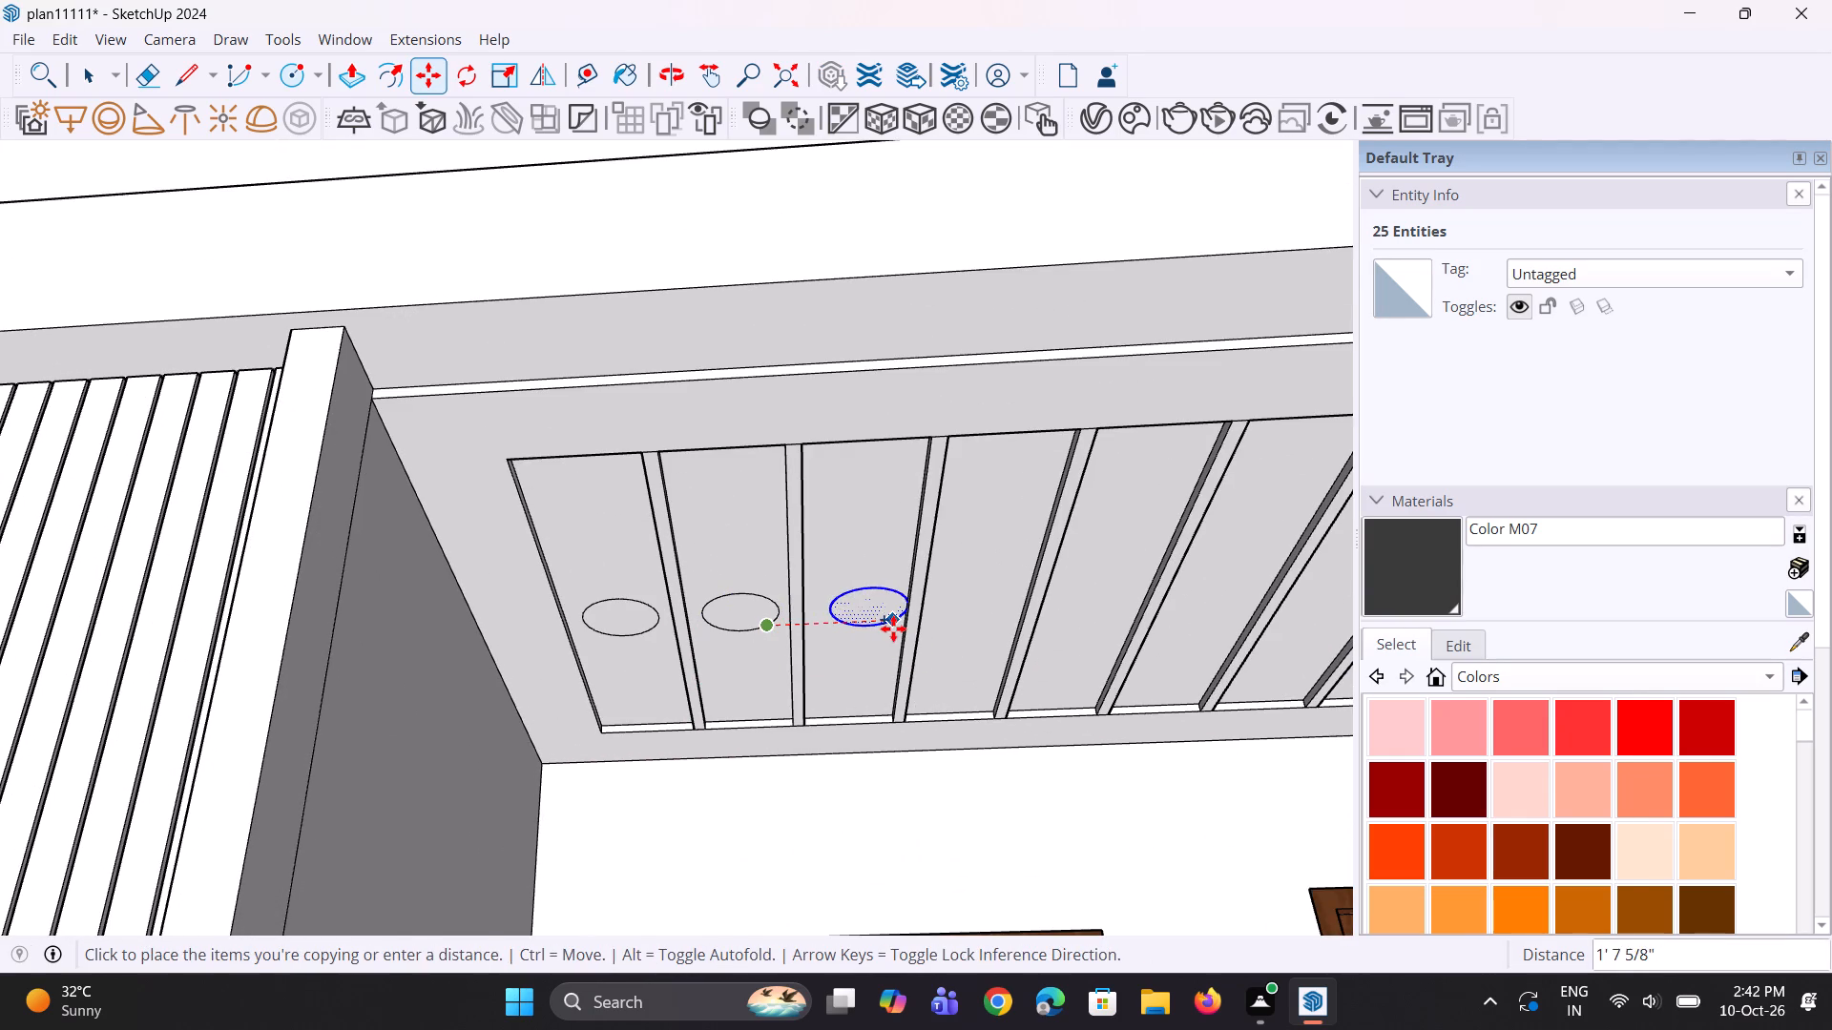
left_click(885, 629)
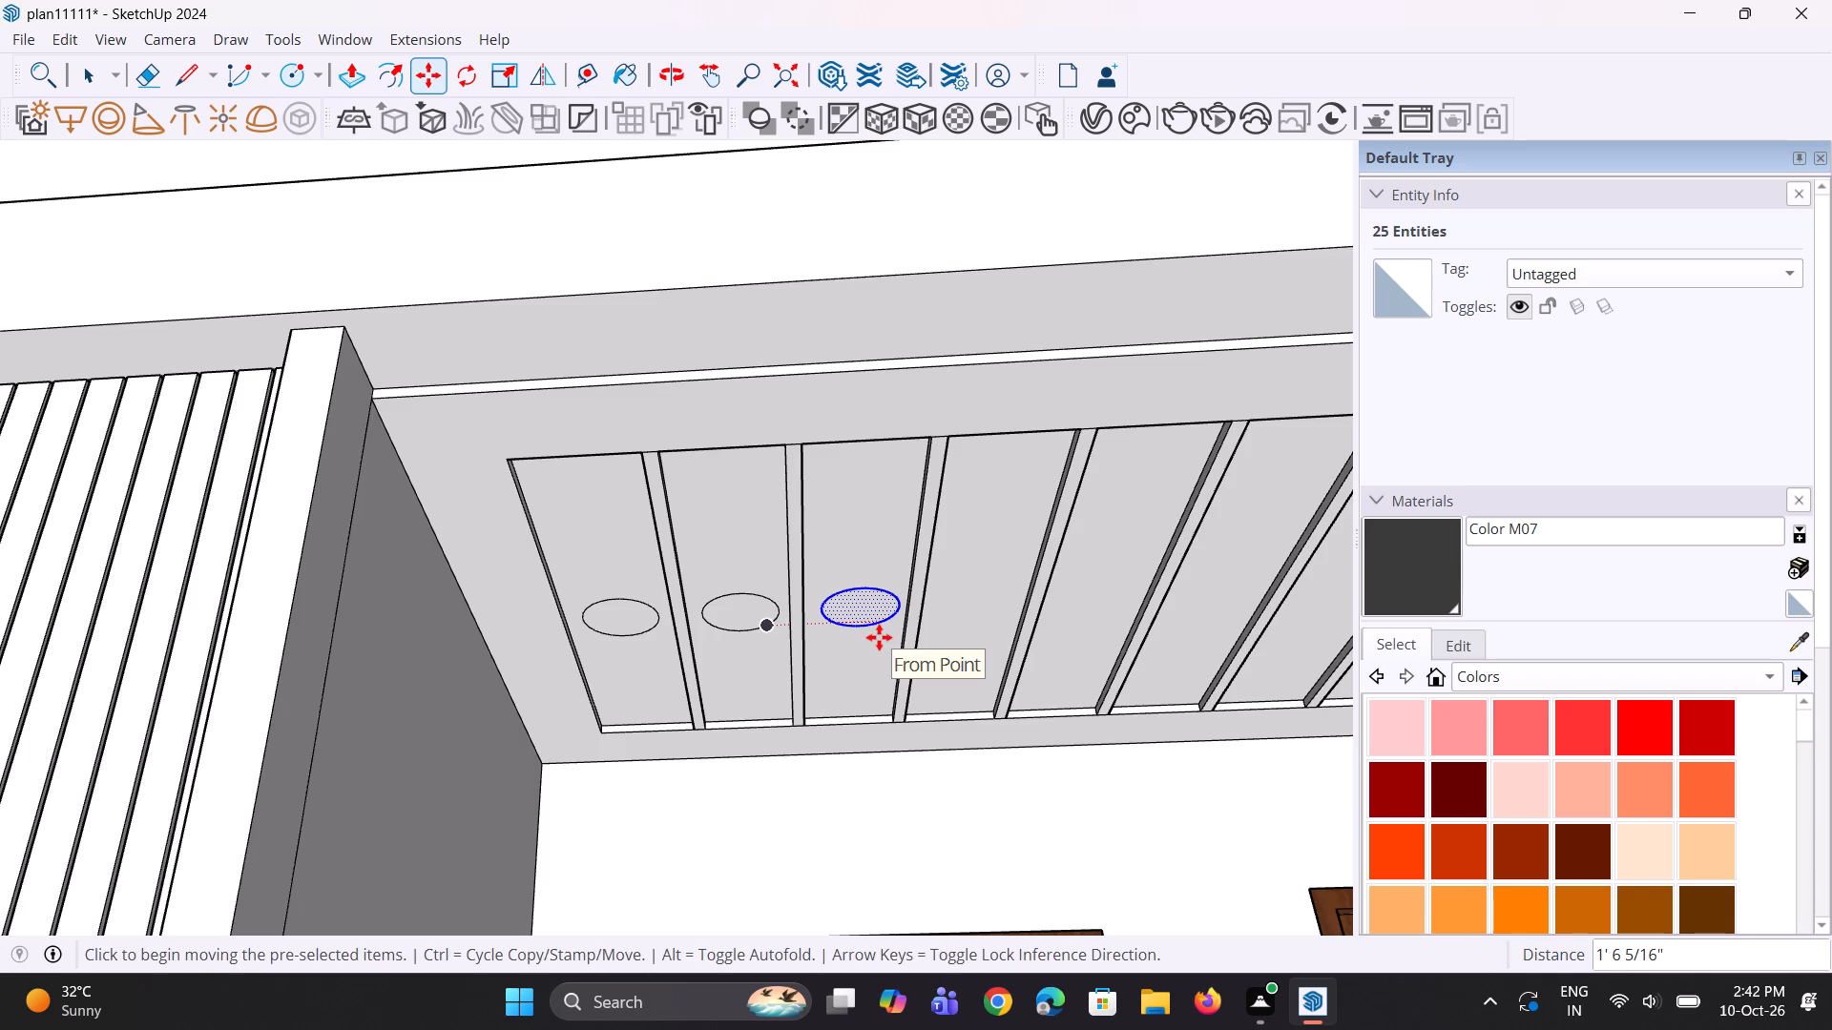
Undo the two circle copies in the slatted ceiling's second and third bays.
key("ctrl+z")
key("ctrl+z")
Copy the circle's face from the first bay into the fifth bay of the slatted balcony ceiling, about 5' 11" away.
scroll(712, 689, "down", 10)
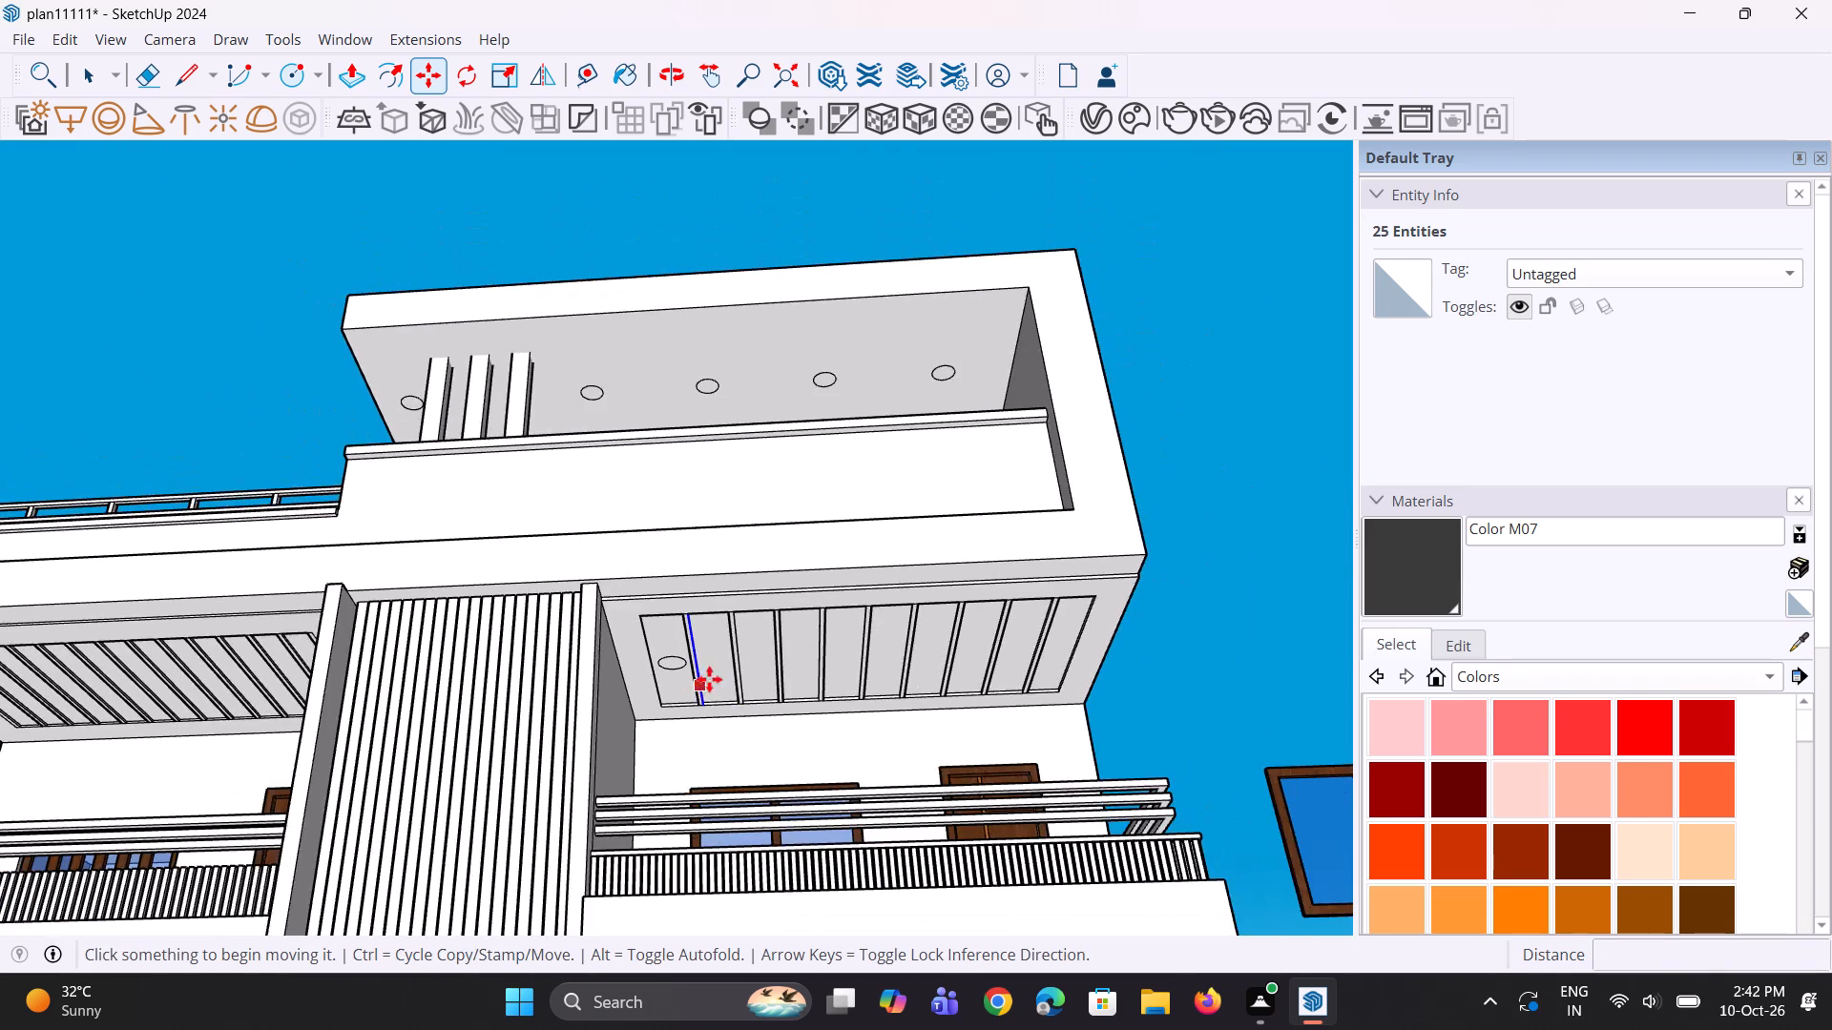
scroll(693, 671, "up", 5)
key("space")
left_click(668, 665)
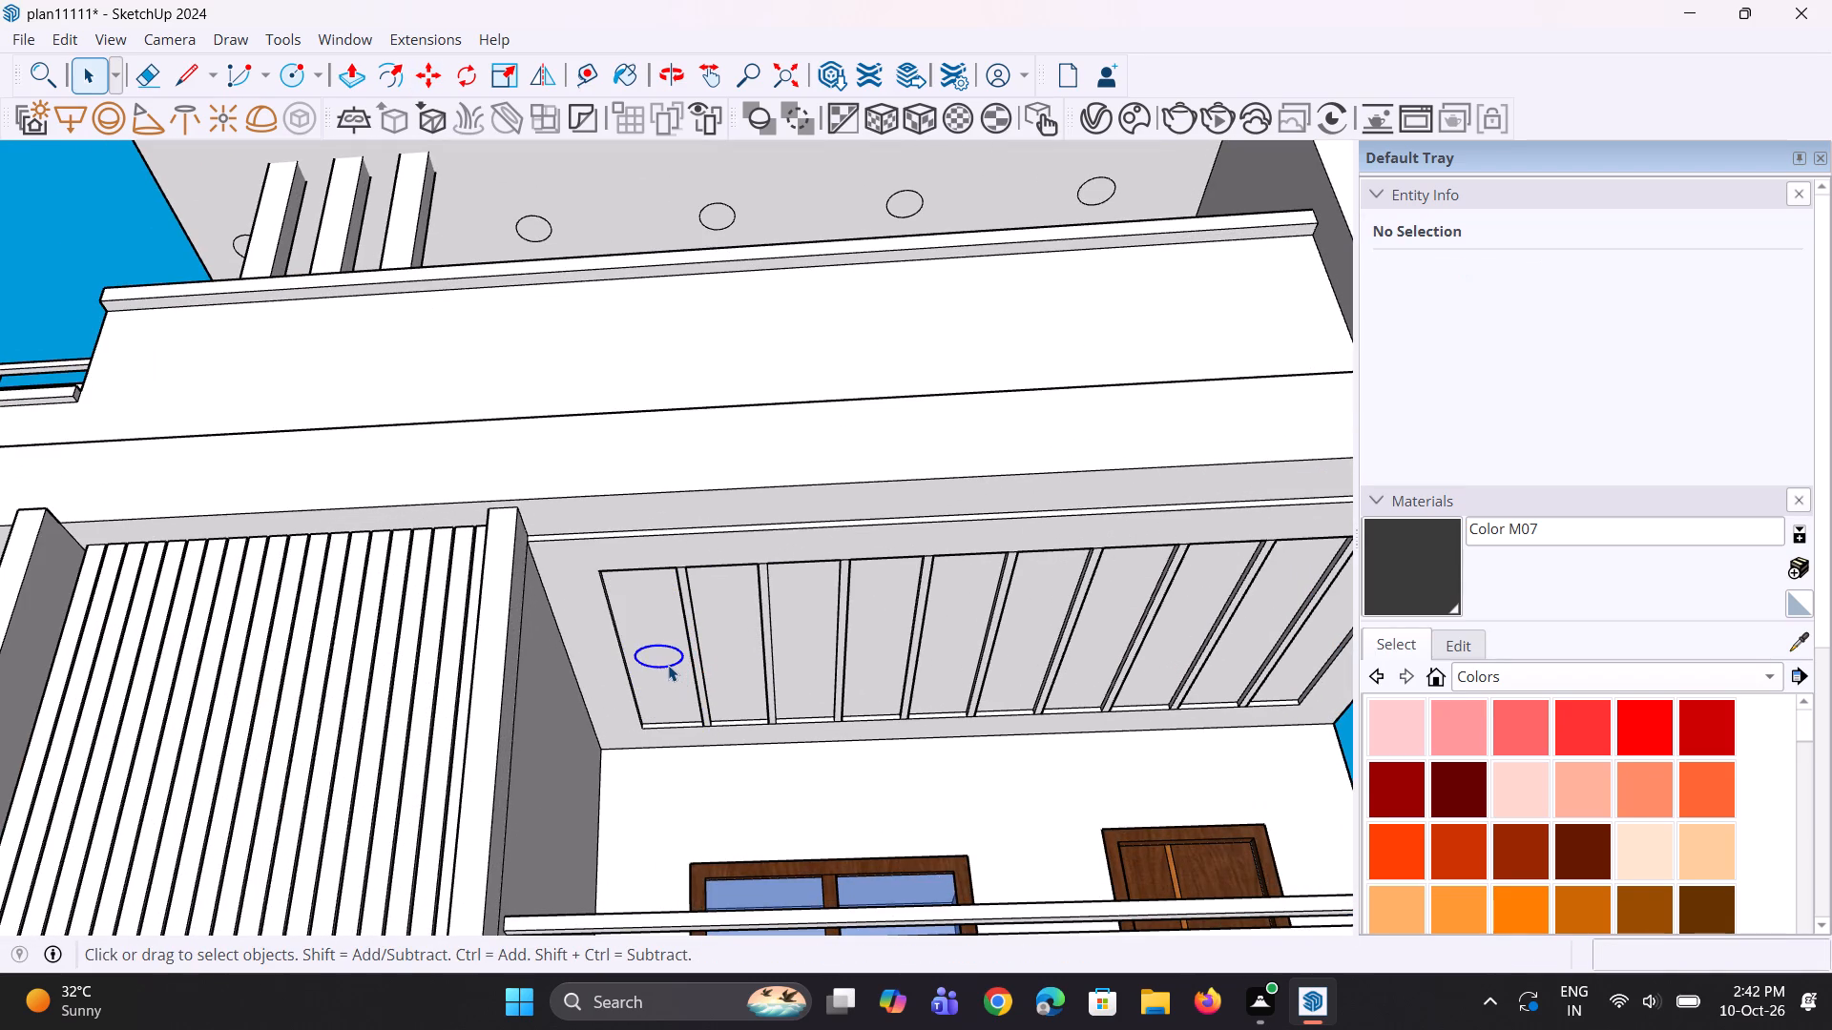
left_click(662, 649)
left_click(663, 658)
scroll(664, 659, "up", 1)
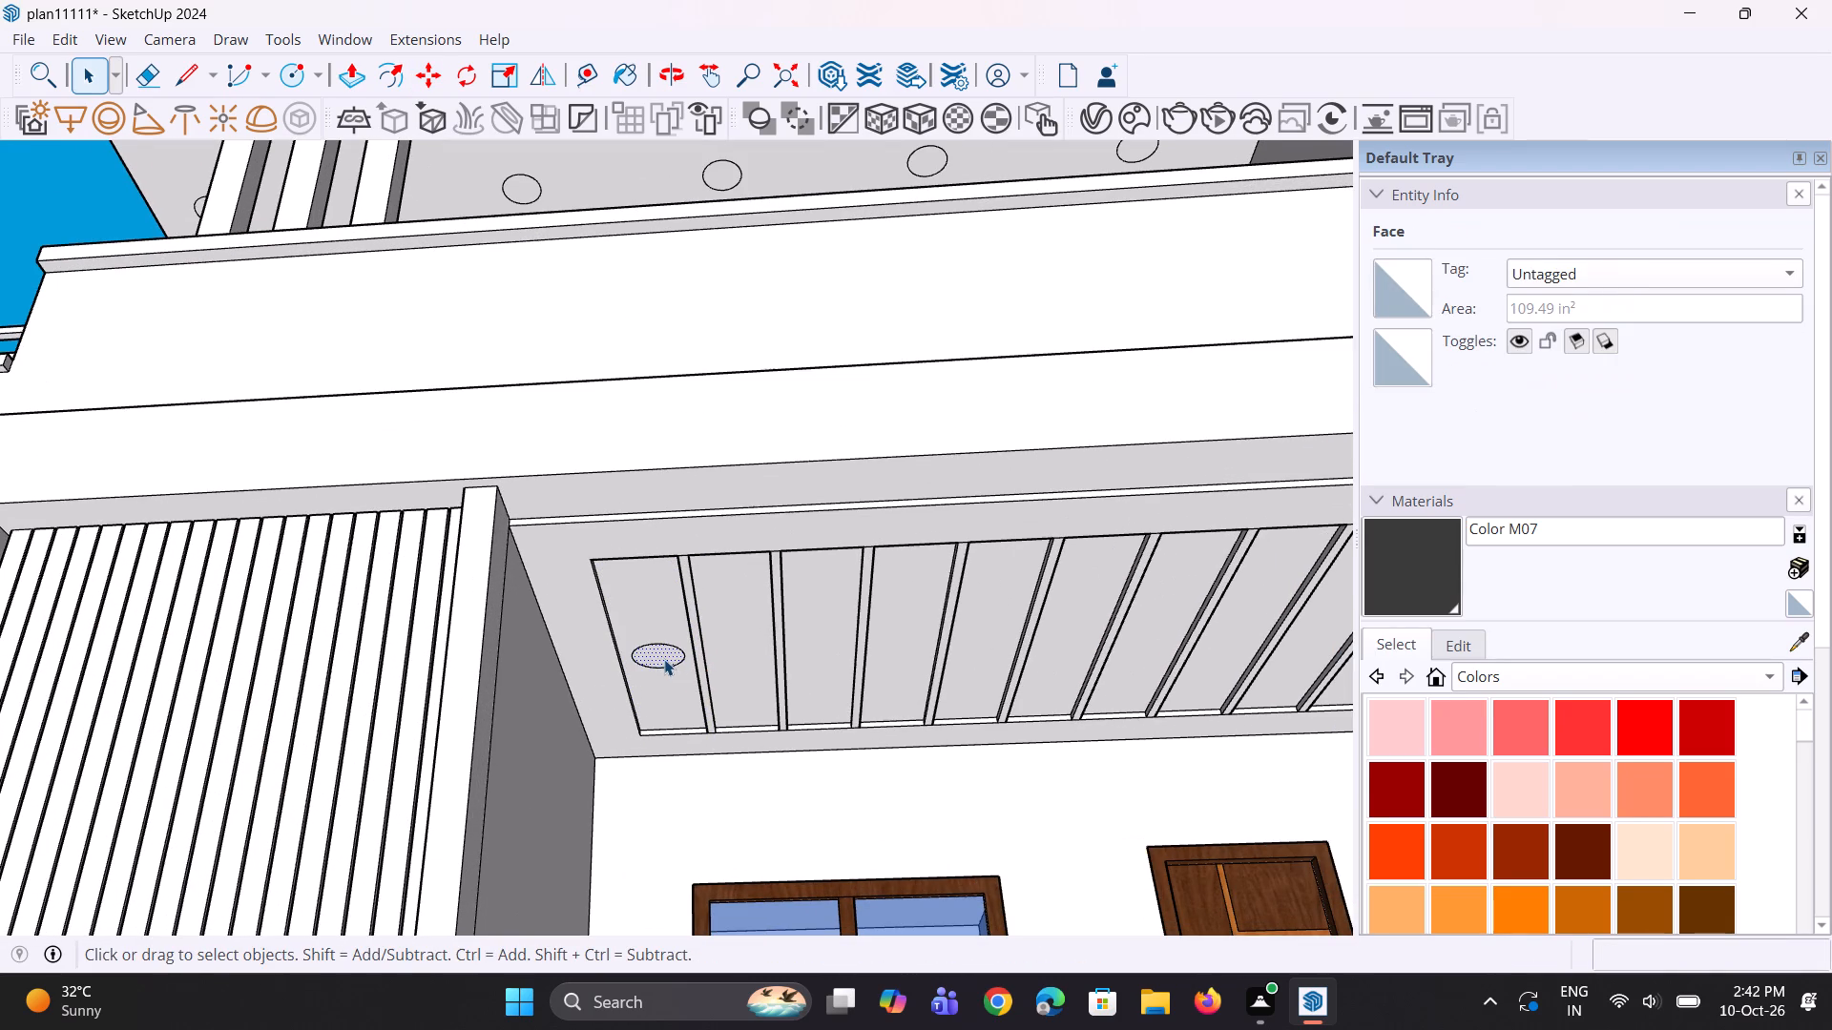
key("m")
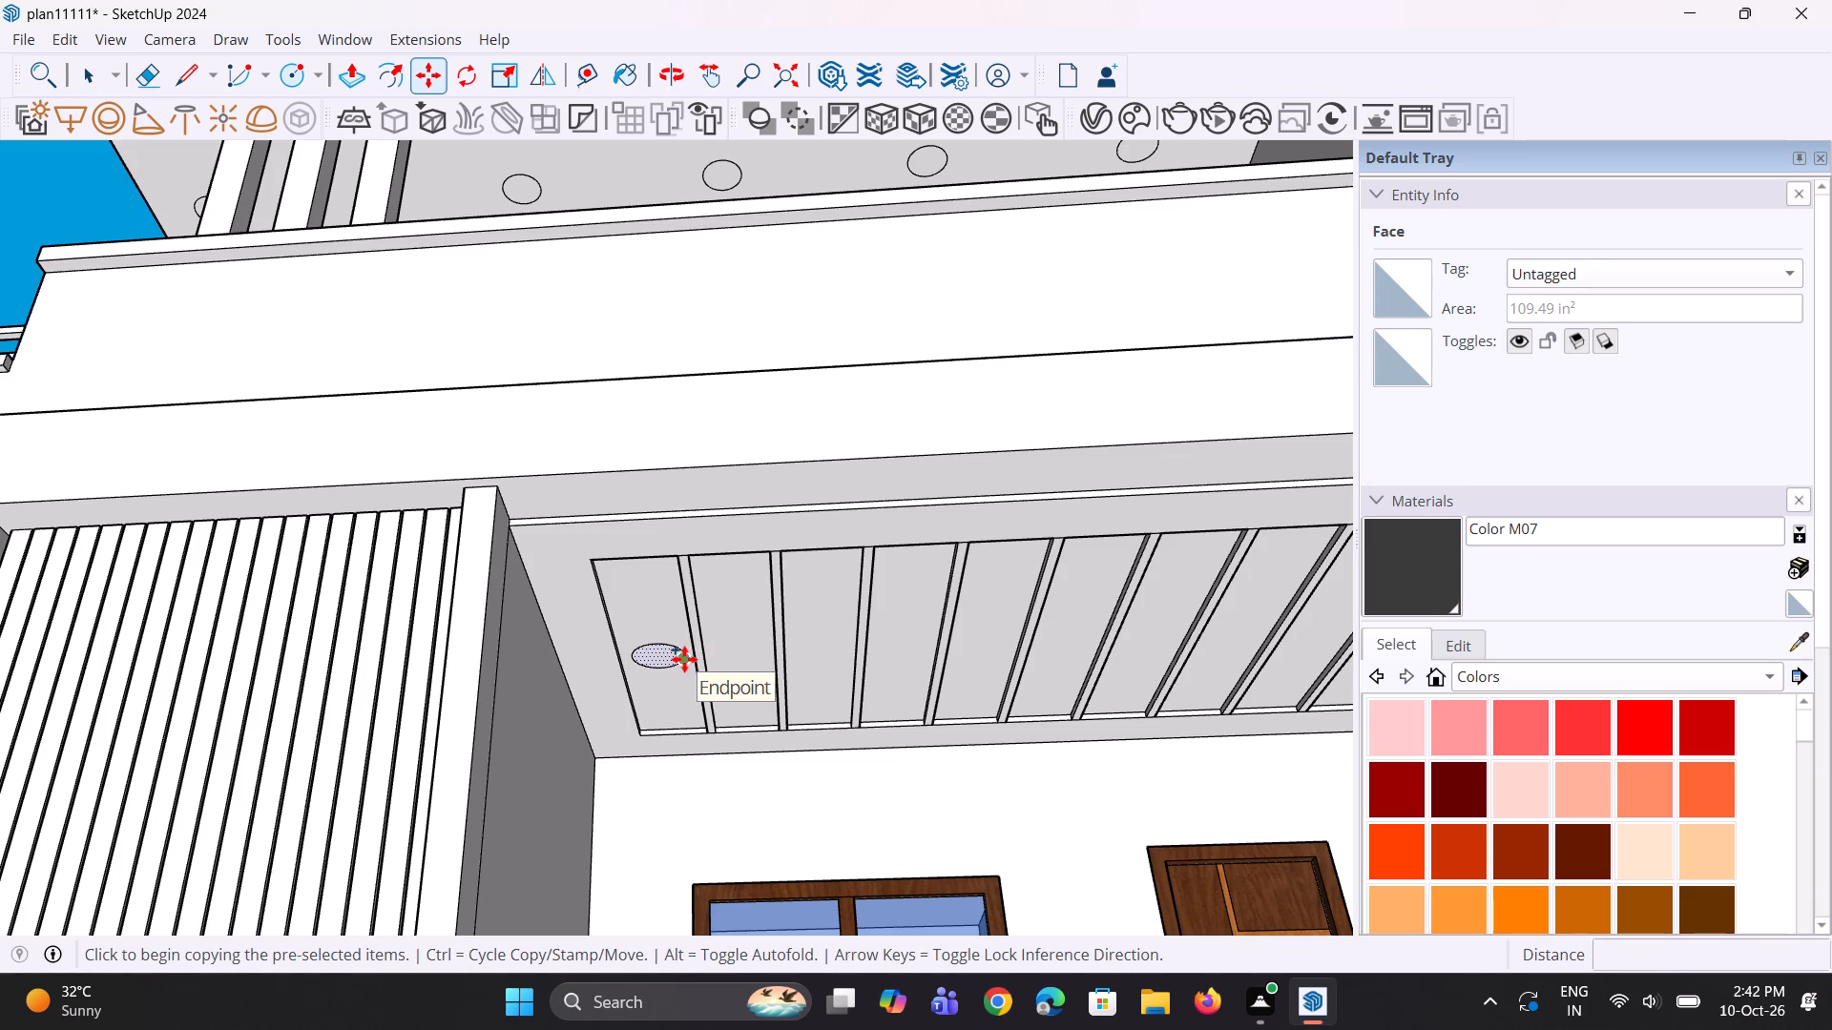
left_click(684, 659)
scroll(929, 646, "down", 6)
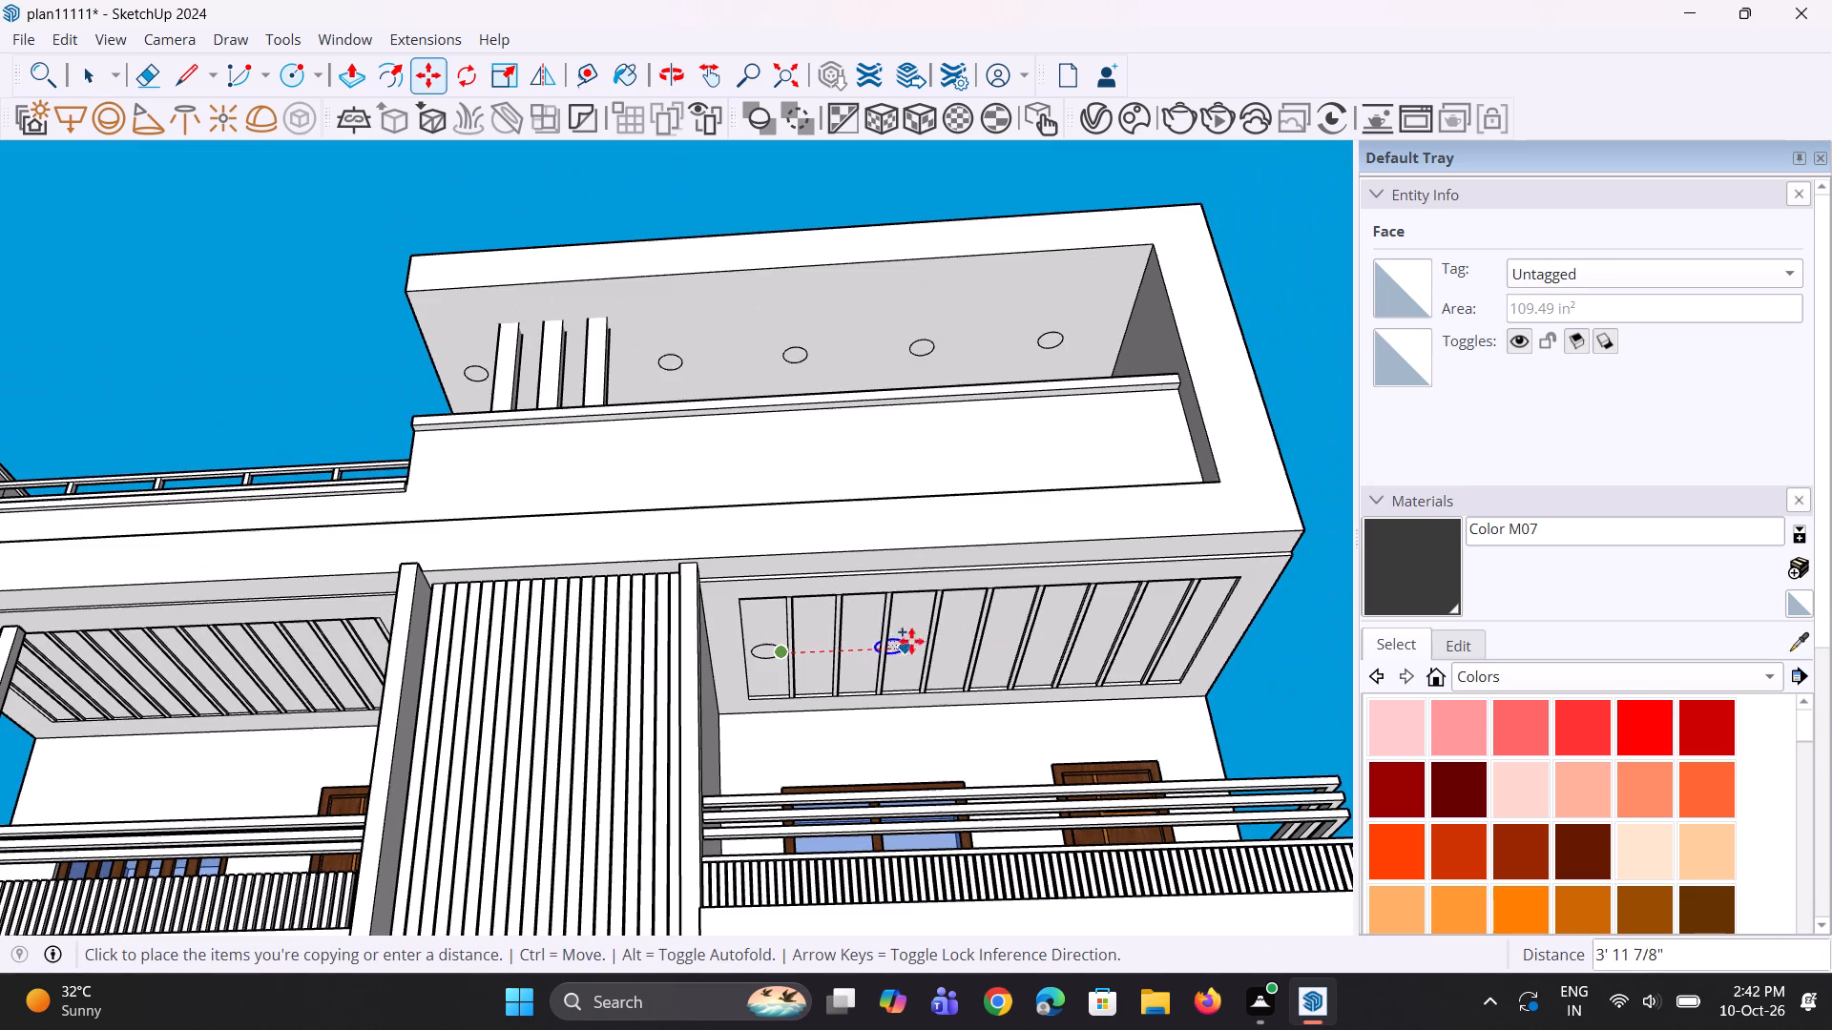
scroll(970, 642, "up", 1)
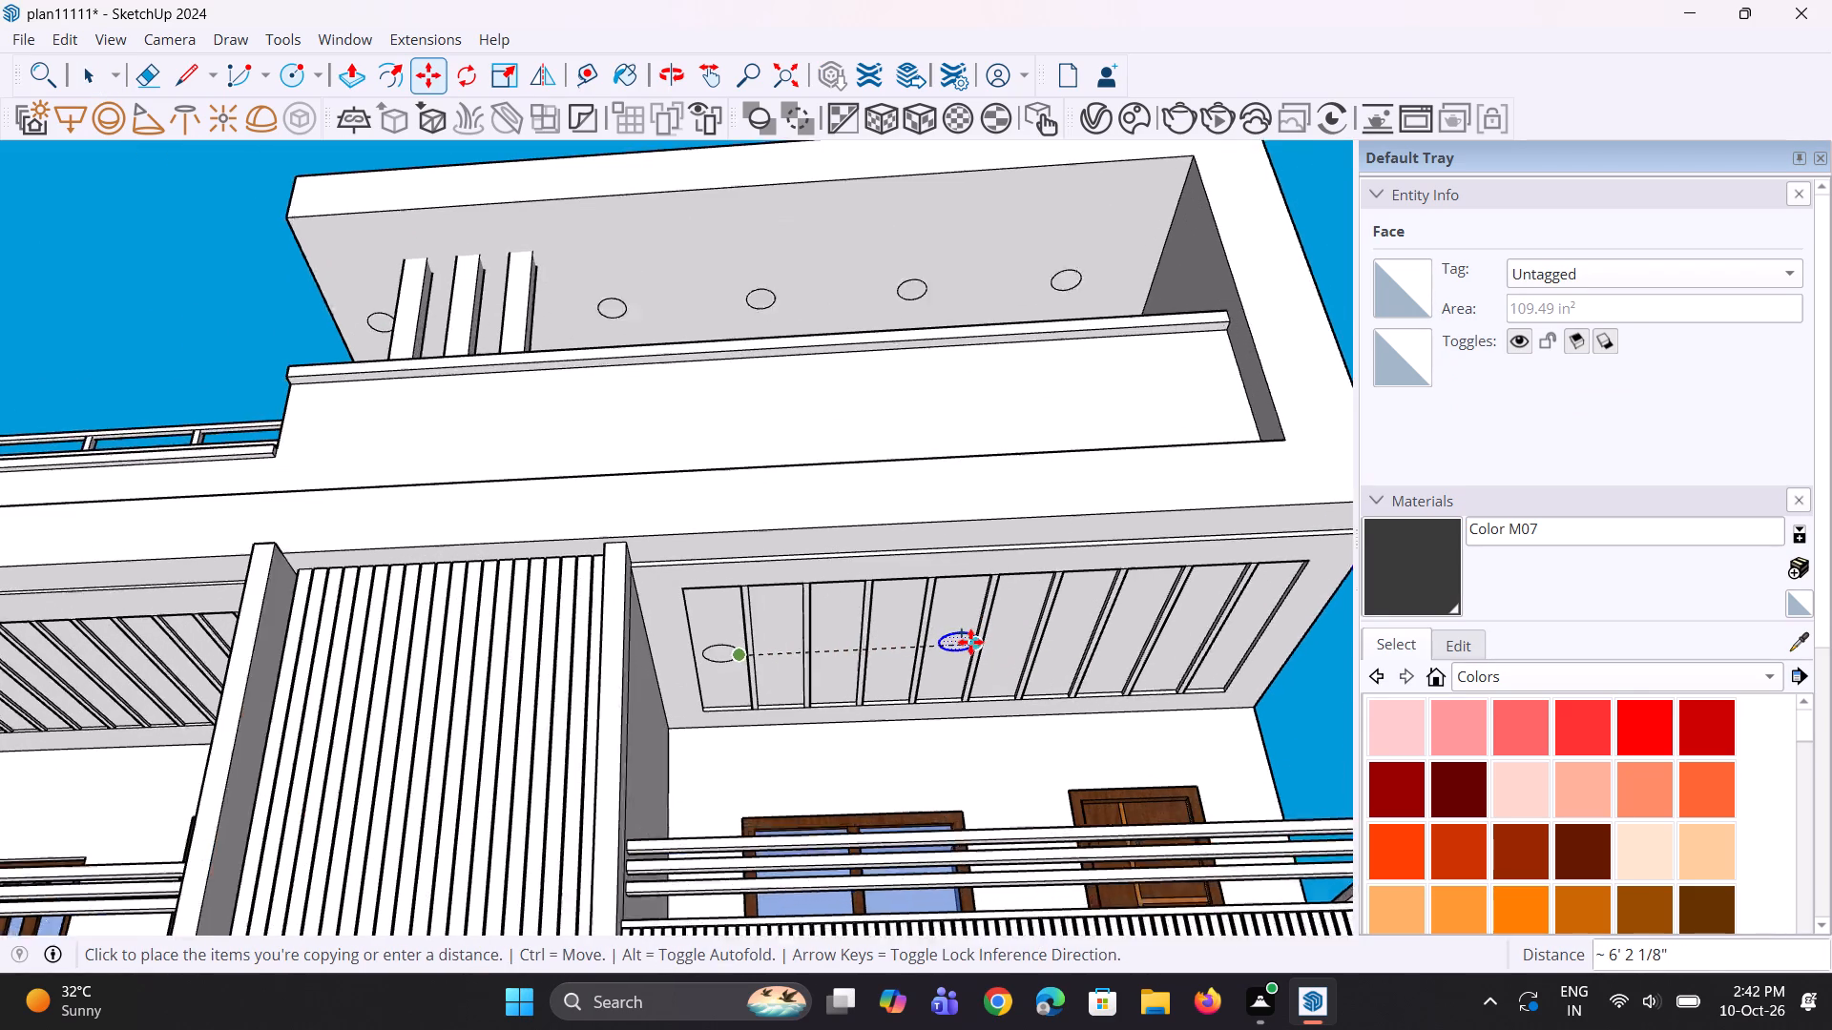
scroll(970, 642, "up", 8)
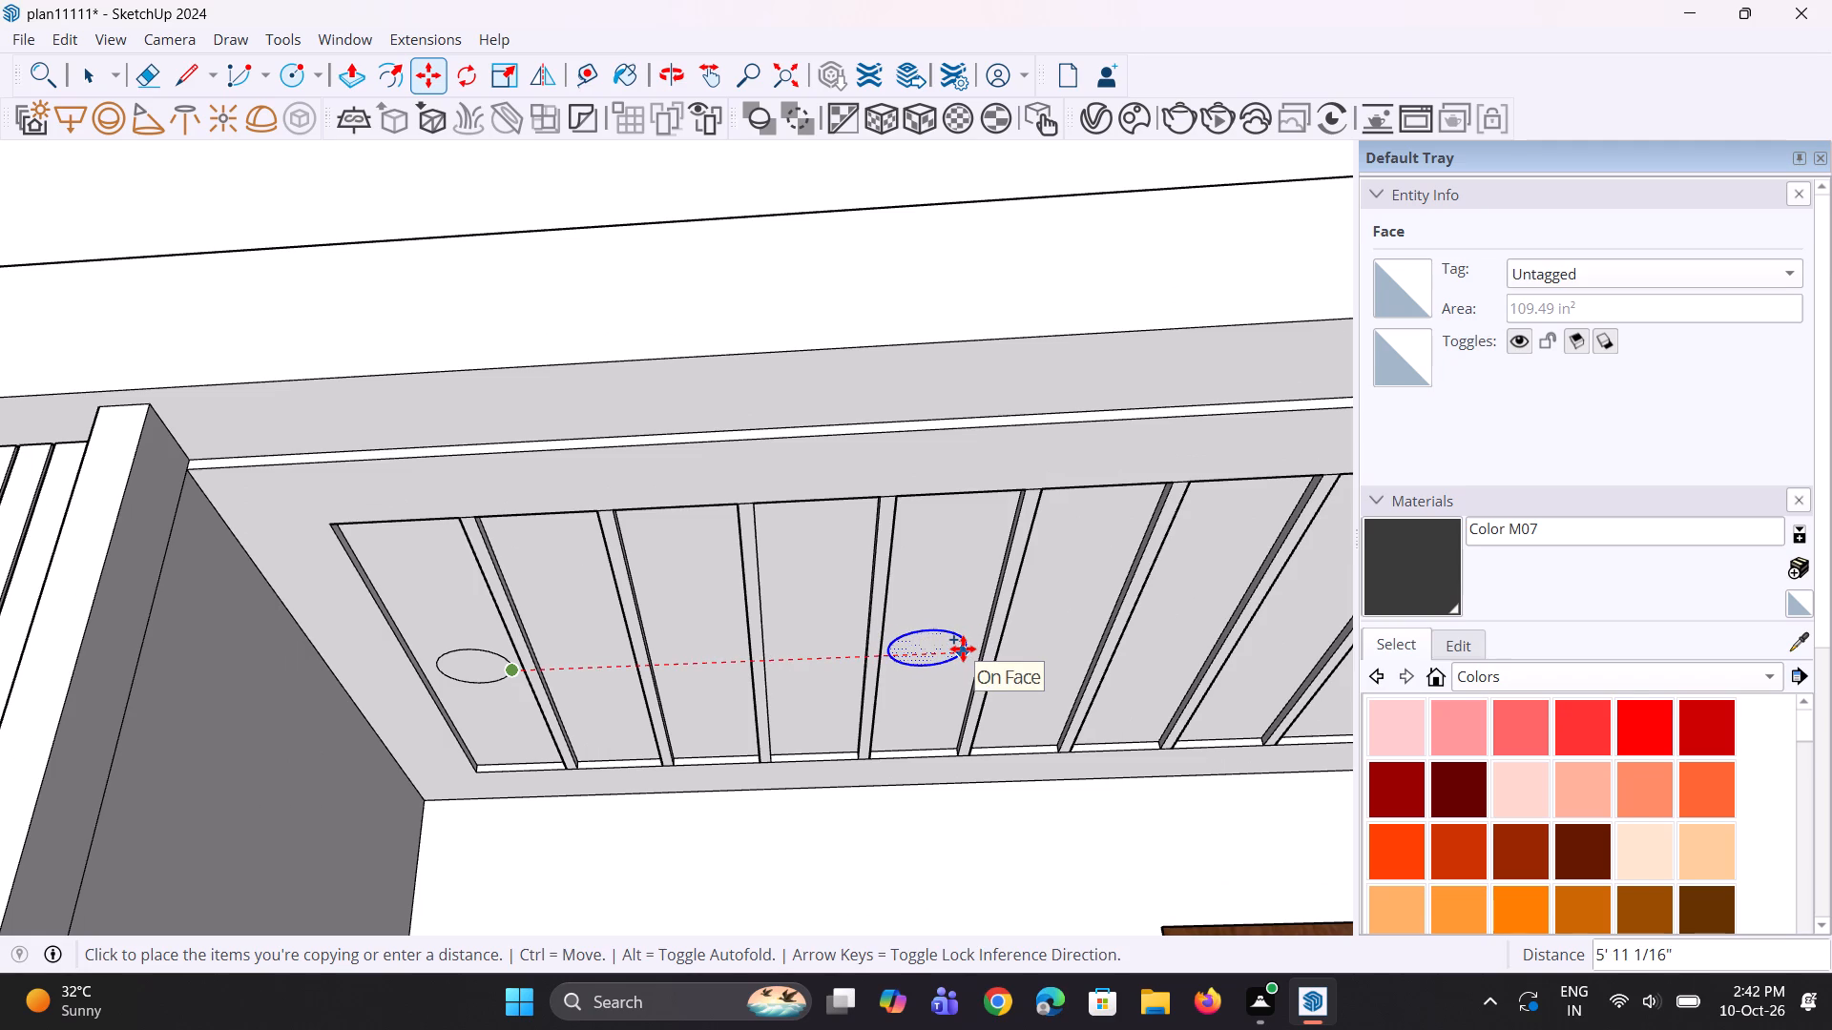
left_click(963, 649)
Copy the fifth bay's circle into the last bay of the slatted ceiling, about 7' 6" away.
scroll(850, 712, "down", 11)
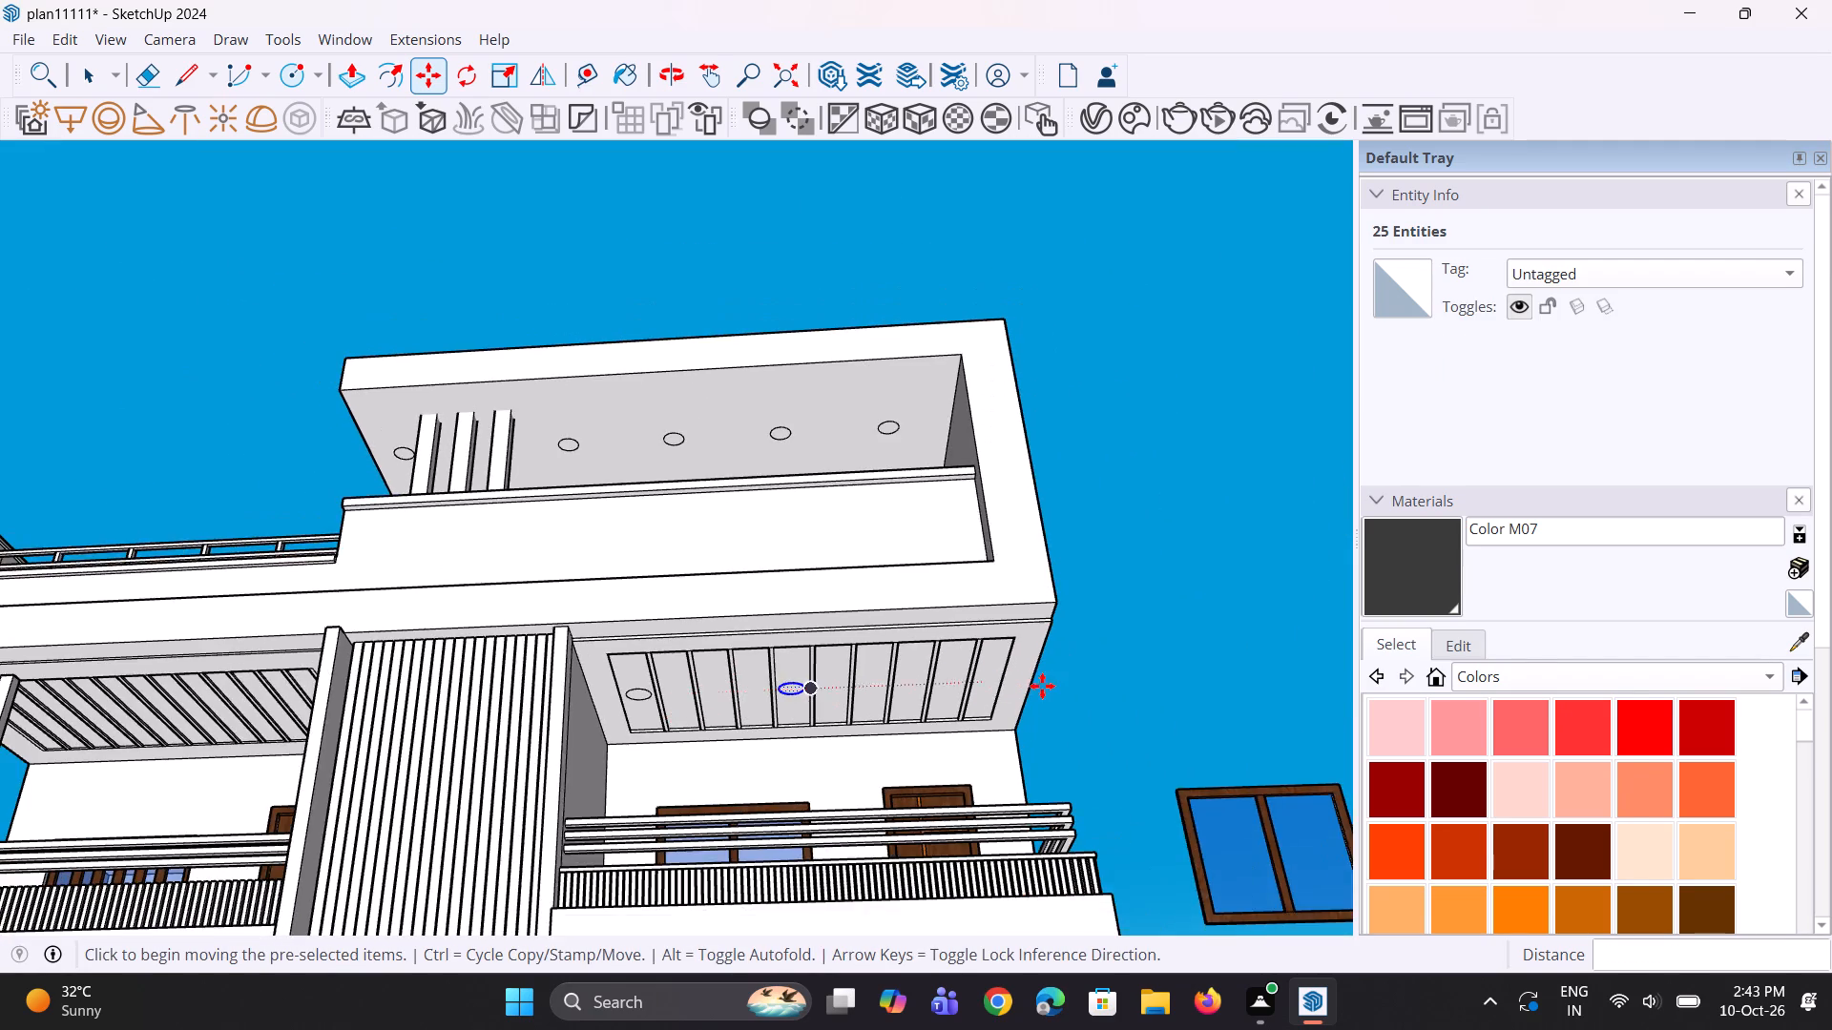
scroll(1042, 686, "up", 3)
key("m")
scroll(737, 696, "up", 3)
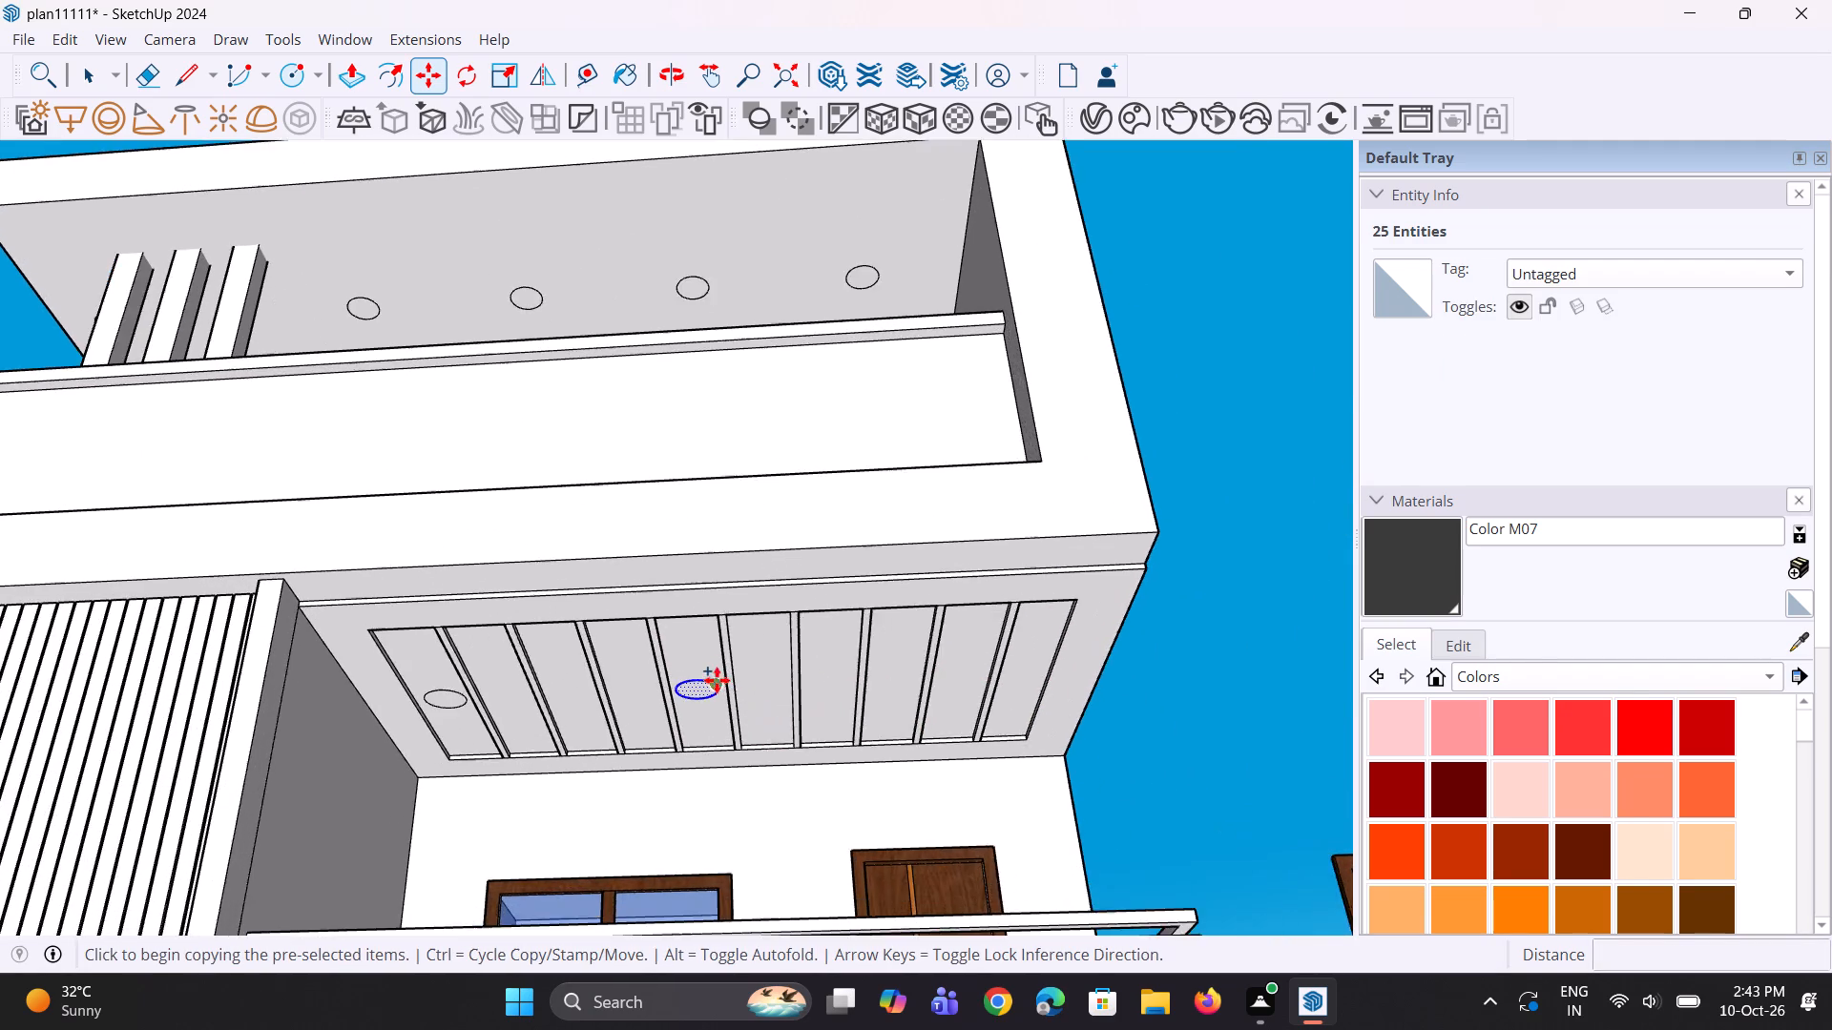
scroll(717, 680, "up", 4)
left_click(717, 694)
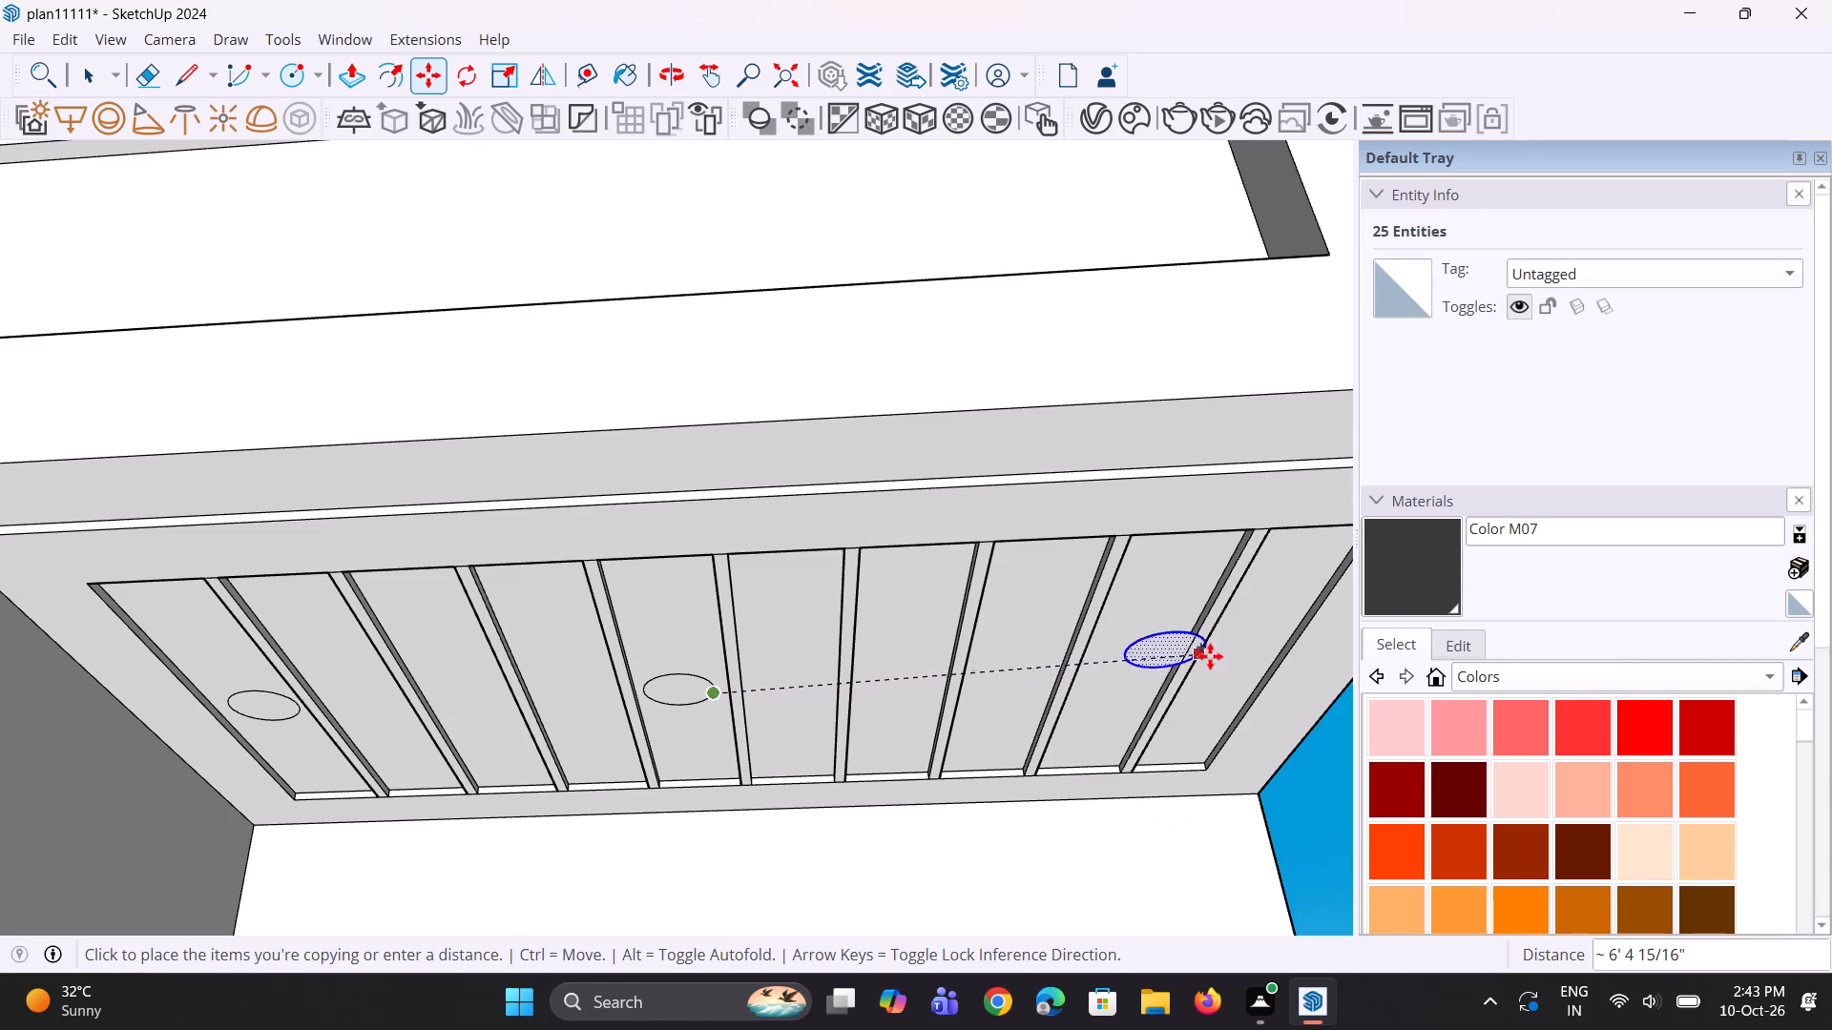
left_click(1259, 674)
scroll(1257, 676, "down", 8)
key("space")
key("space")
Save the model.
scroll(1187, 697, "down", 8)
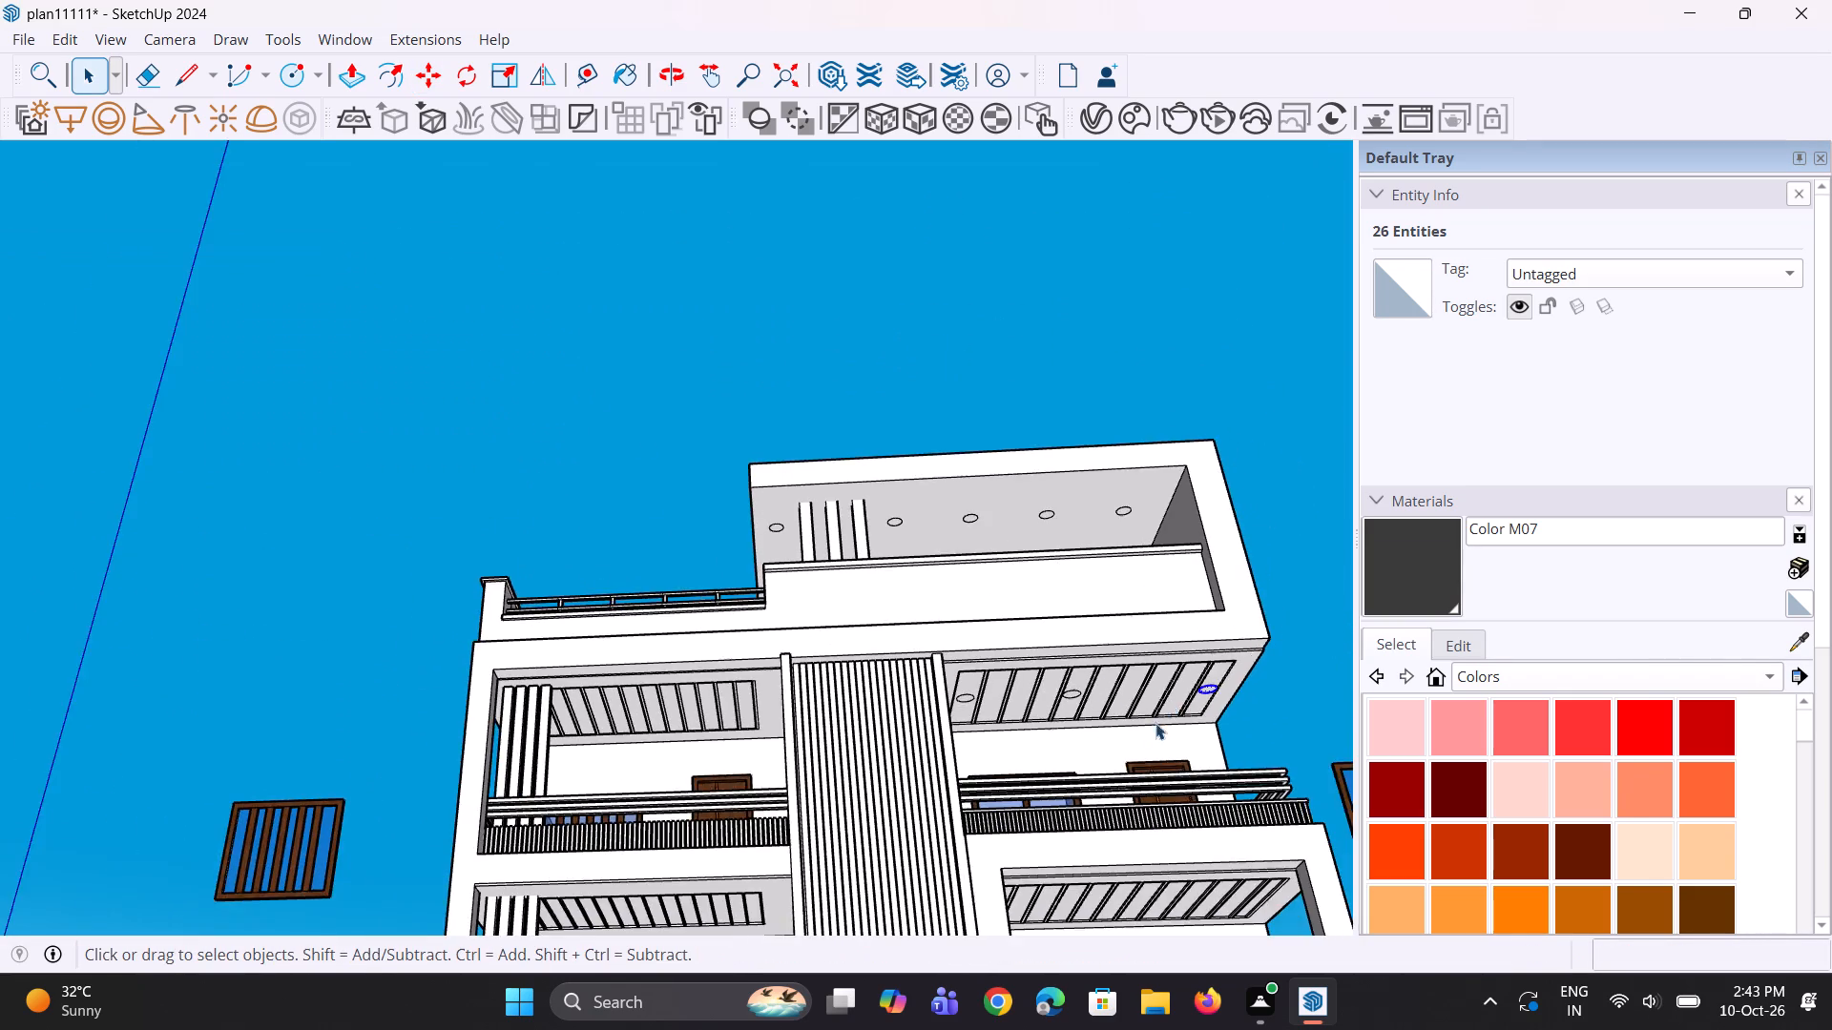
middle_click_drag(1155, 723, 1083, 646)
scroll(1089, 684, "up", 2)
scroll(1343, 677, "up", 3)
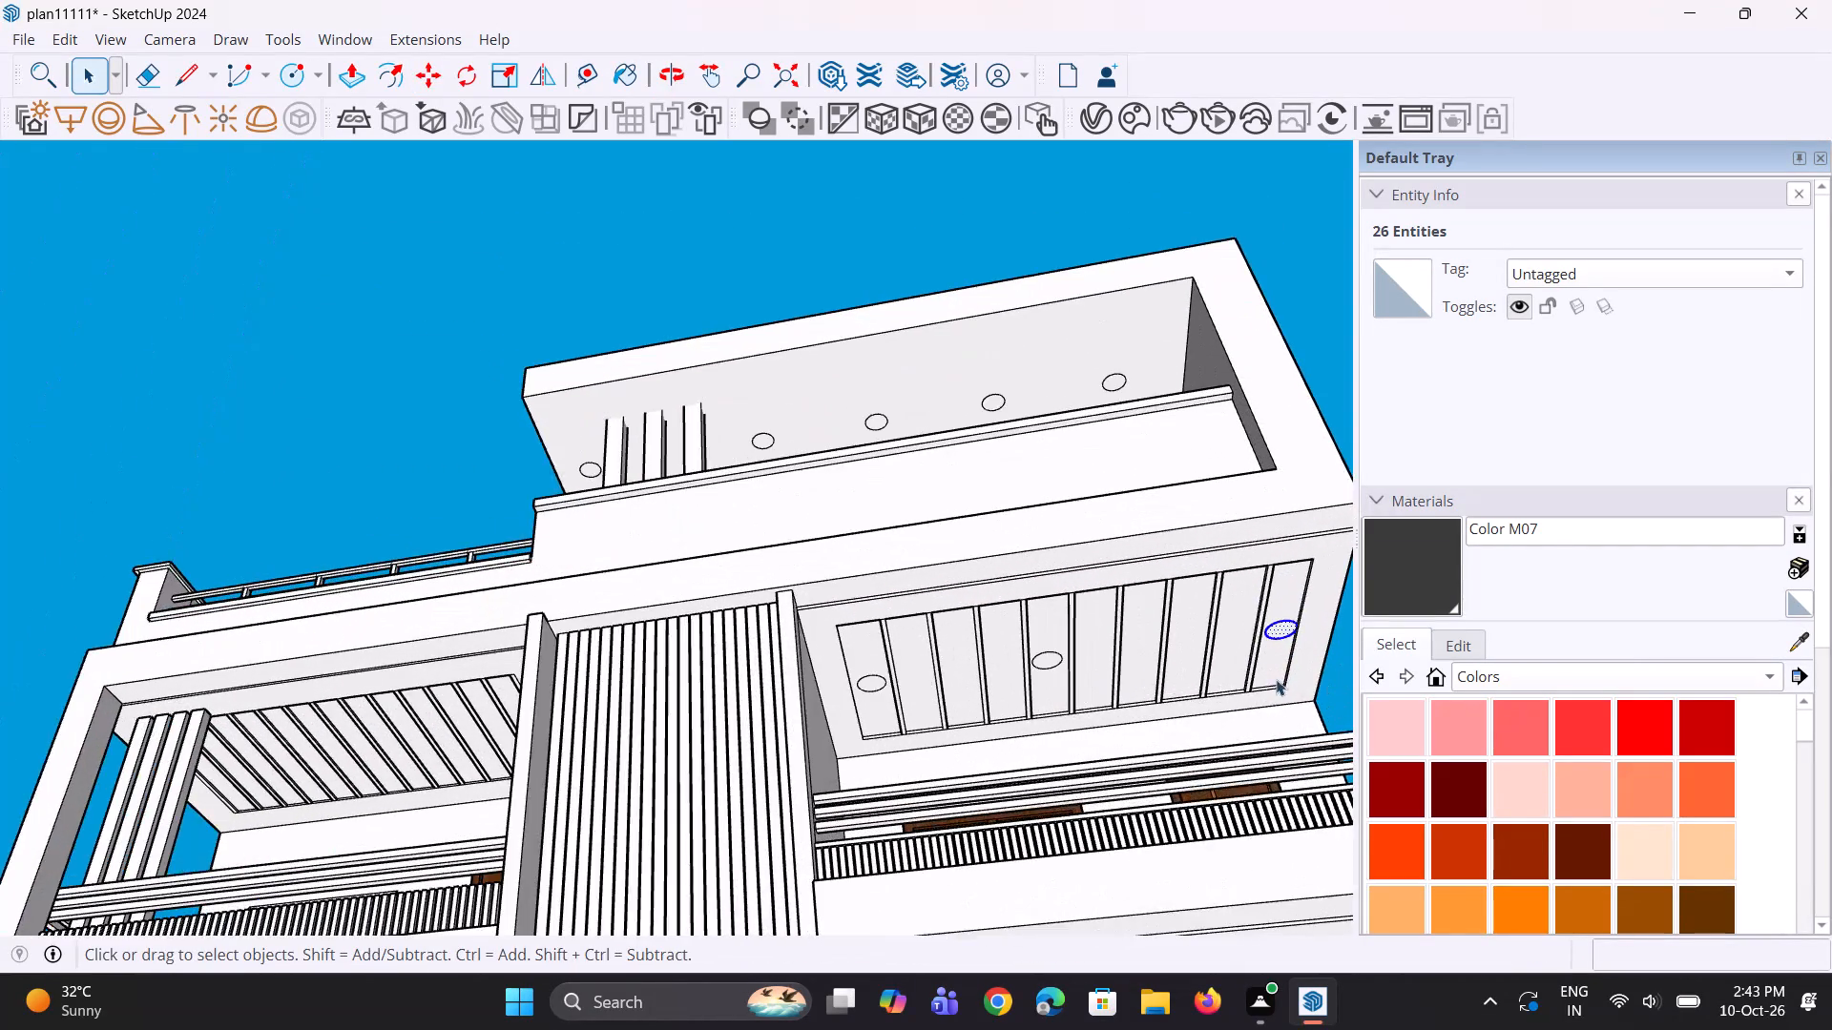
scroll(1270, 671, "up", 11)
middle_click_drag(1270, 640, 1248, 641)
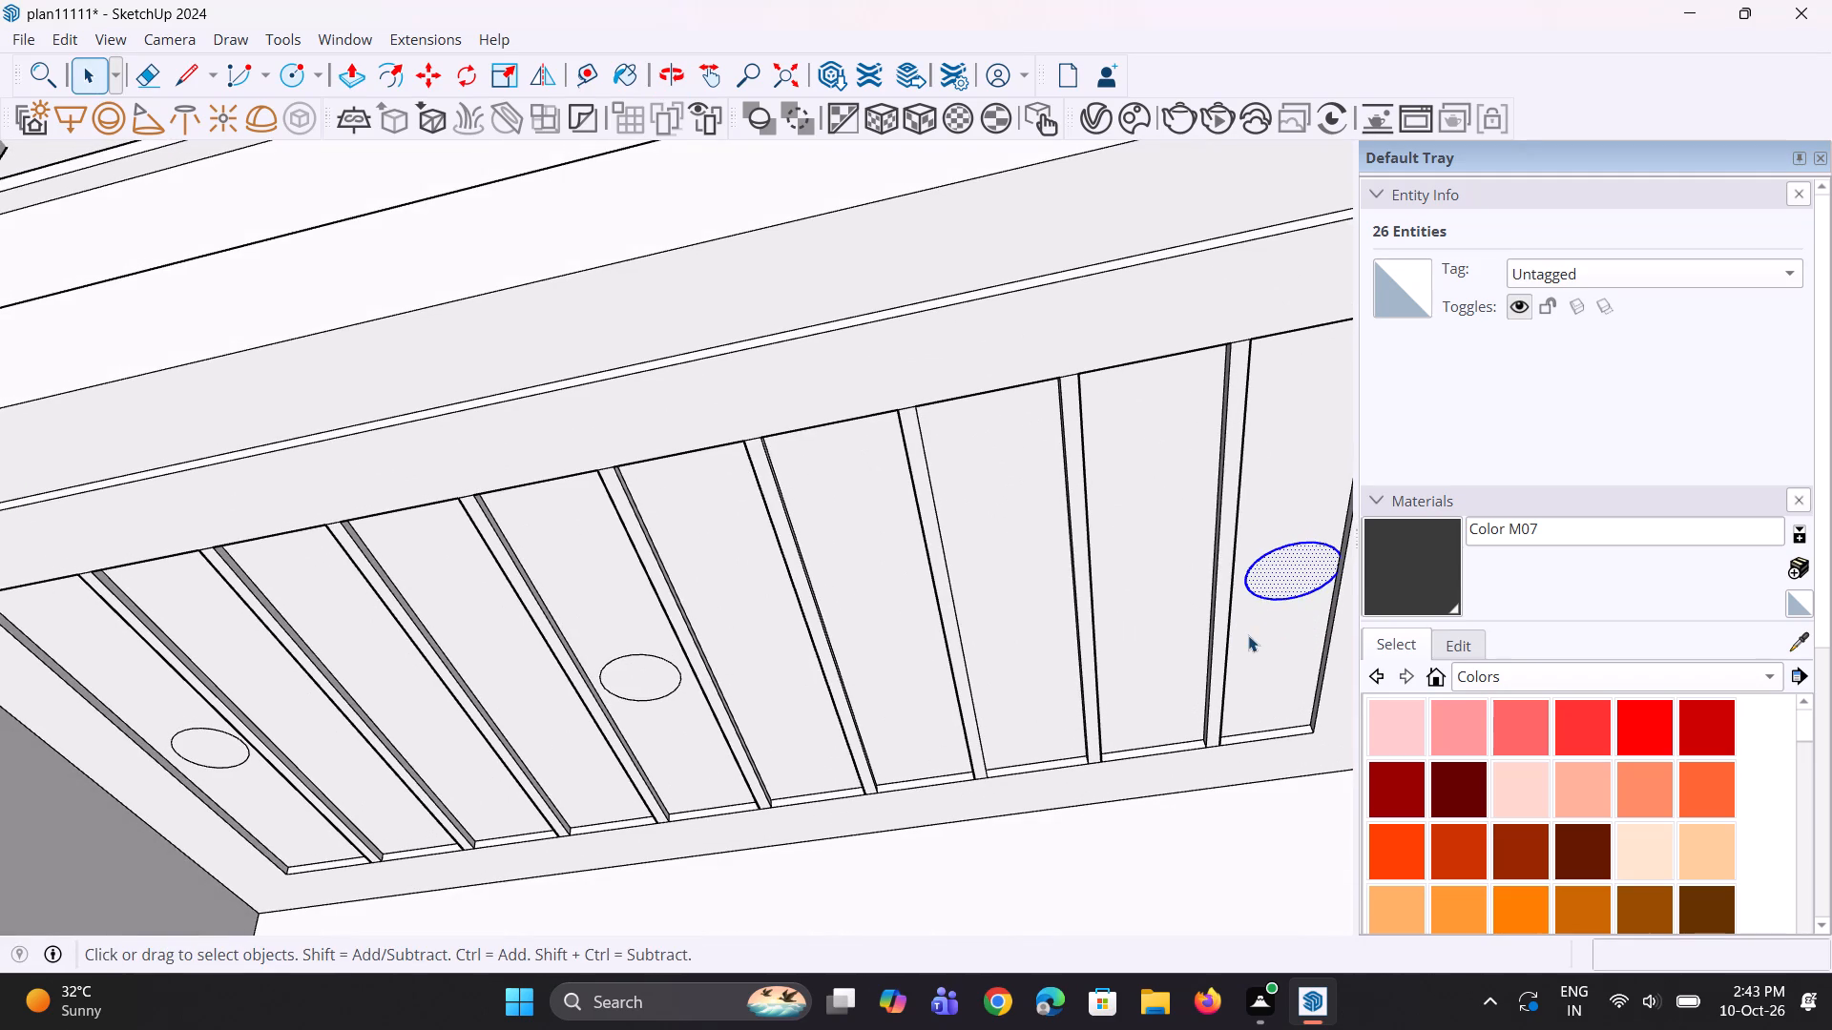
key("ctrl+s")
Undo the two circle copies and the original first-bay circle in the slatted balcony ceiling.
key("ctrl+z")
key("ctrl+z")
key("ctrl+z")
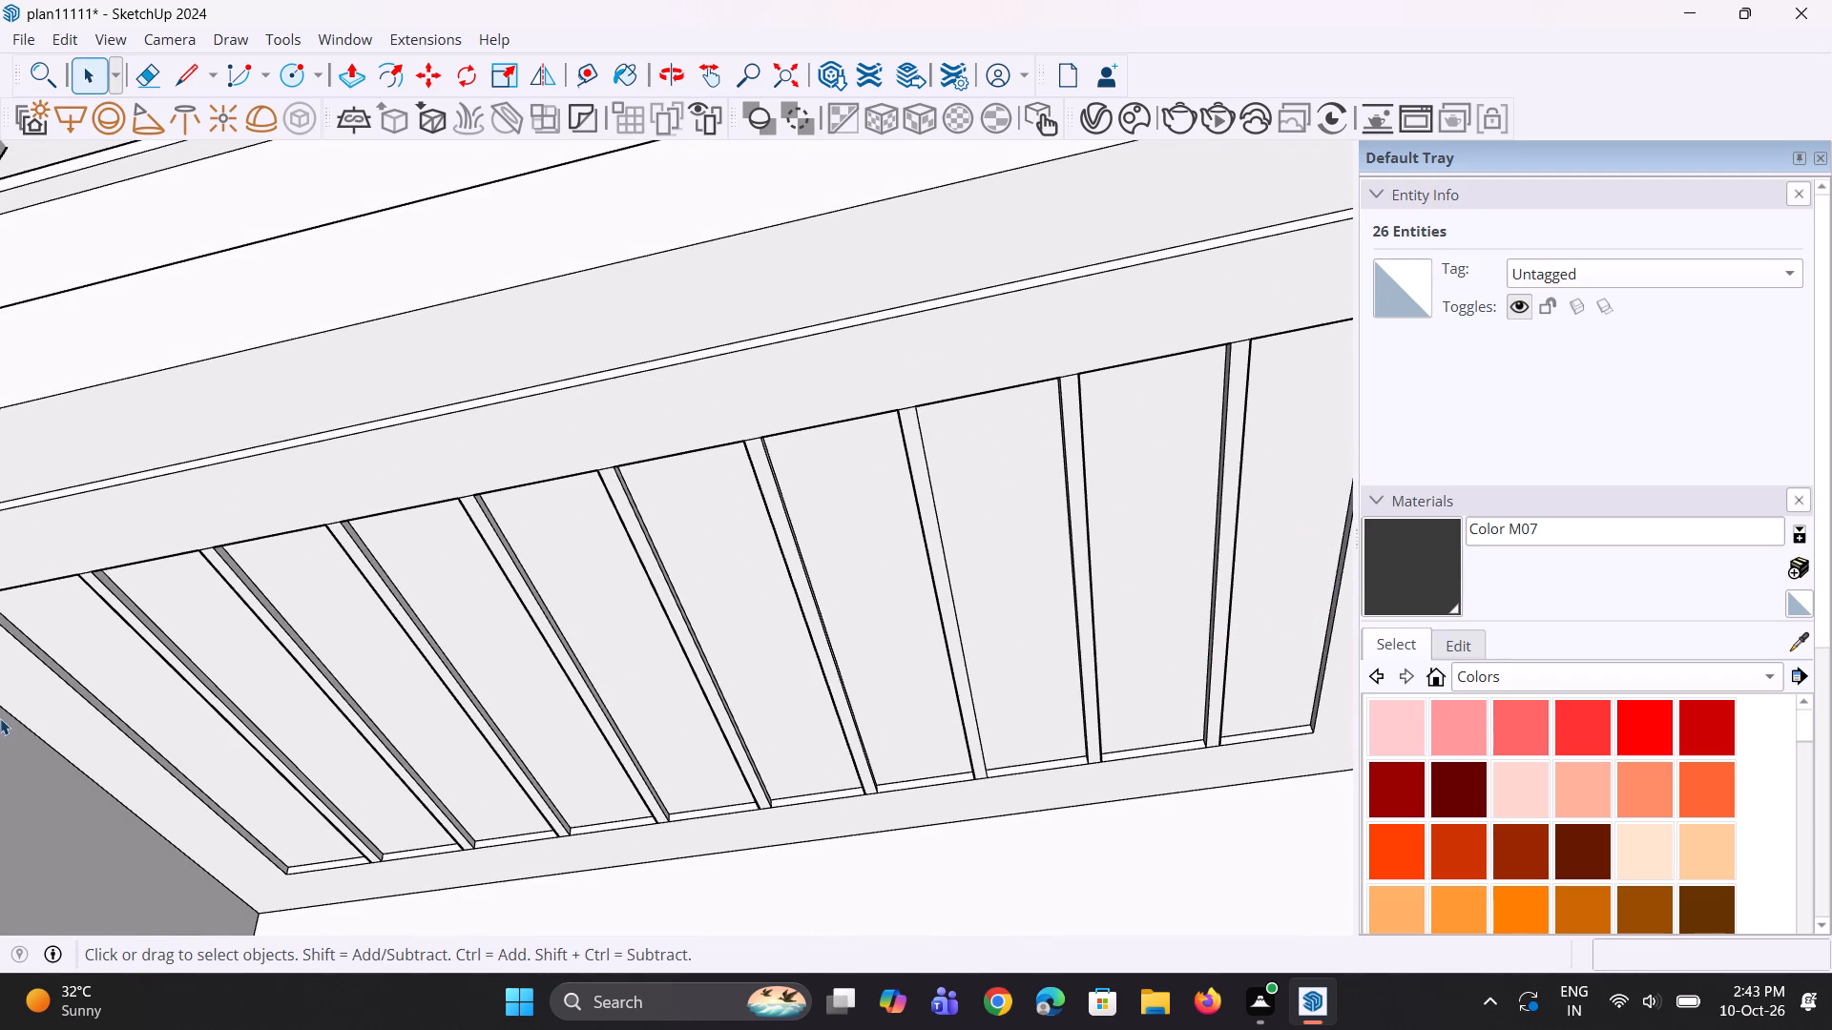
Draw a smaller circle of about 4" radius in the slatted balcony ceiling's first bay, beside the vertical slatted panel.
middle_click_drag(0, 718, 177, 708)
scroll(177, 703, "down", 4)
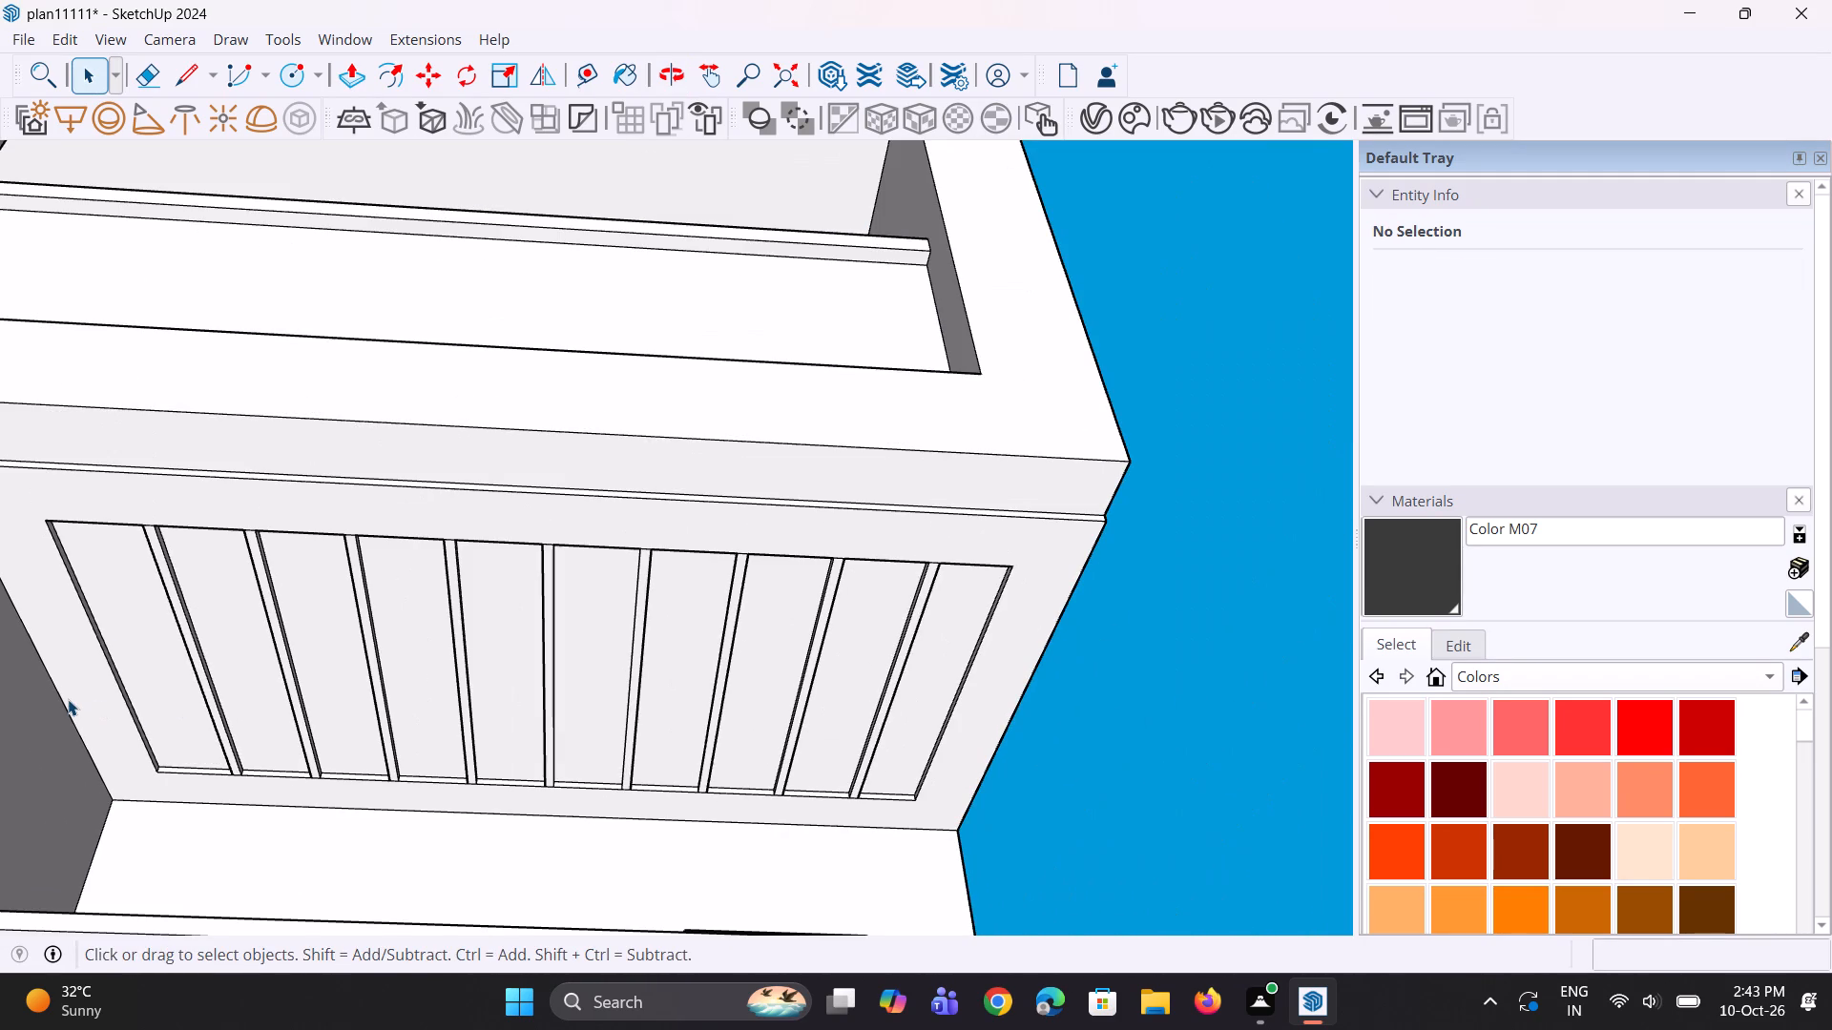
key("c")
scroll(92, 676, "up", 5)
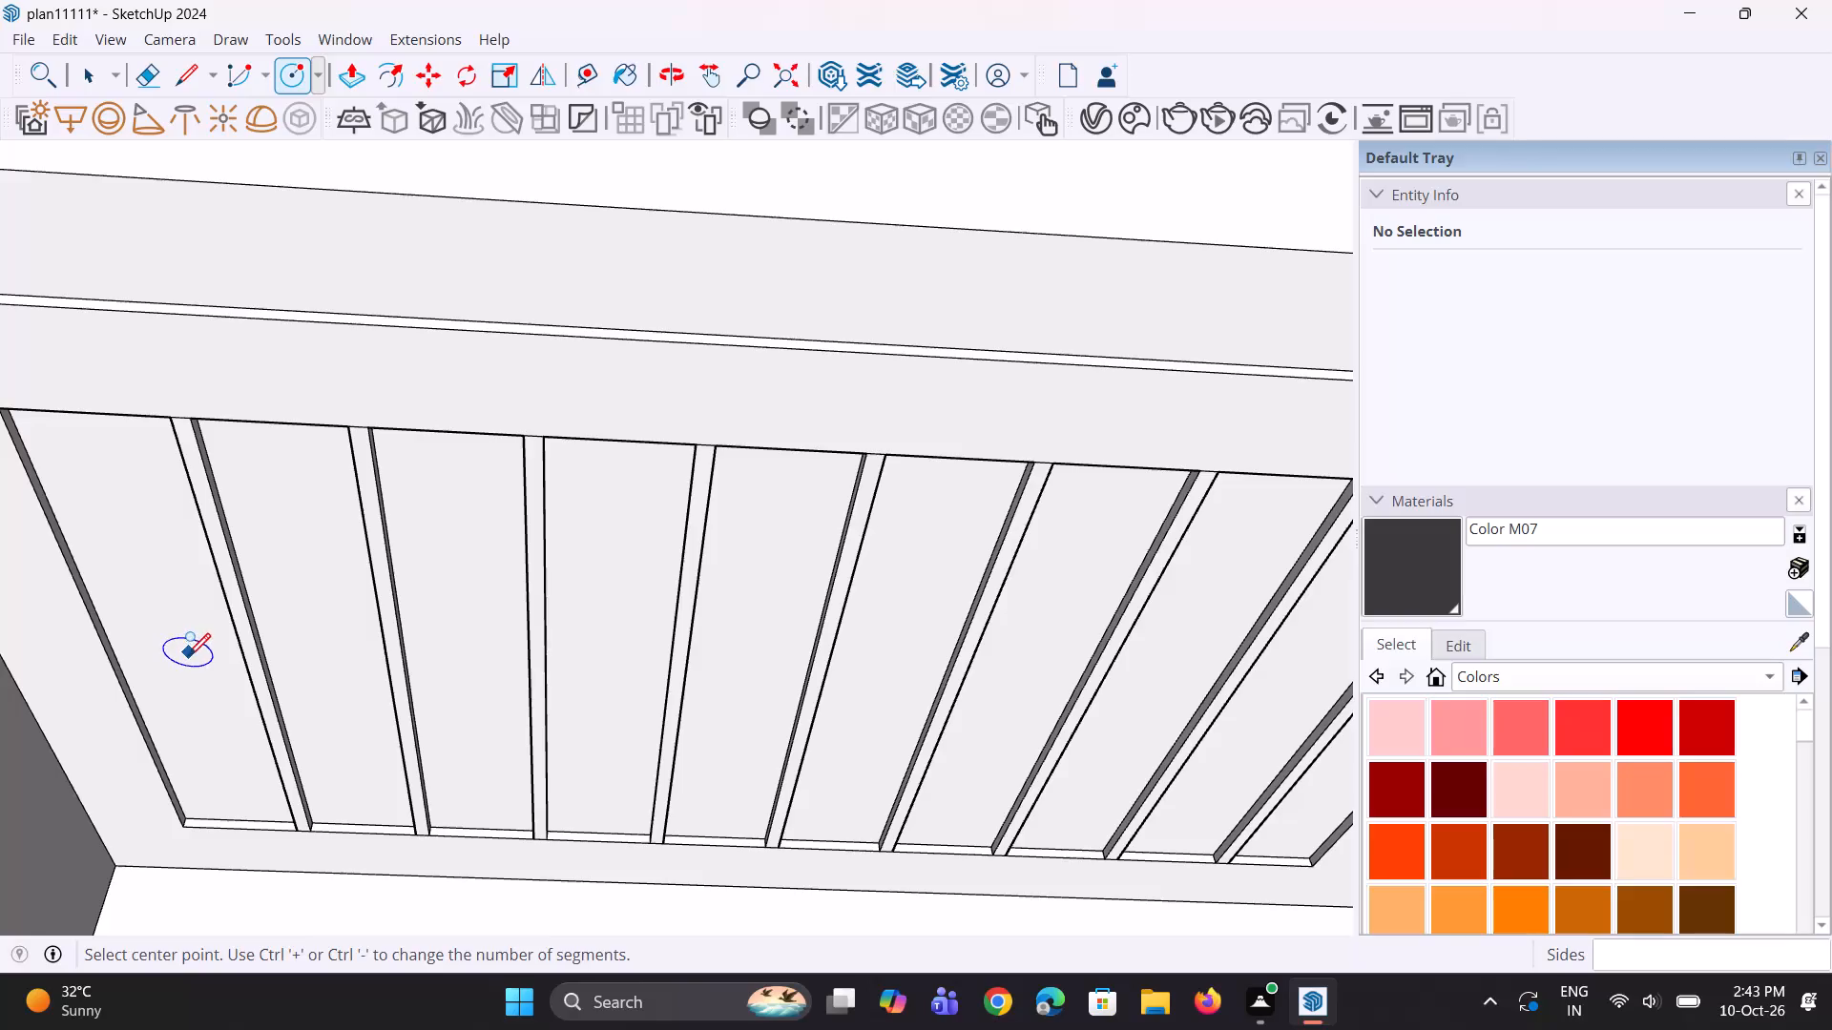
left_click(184, 661)
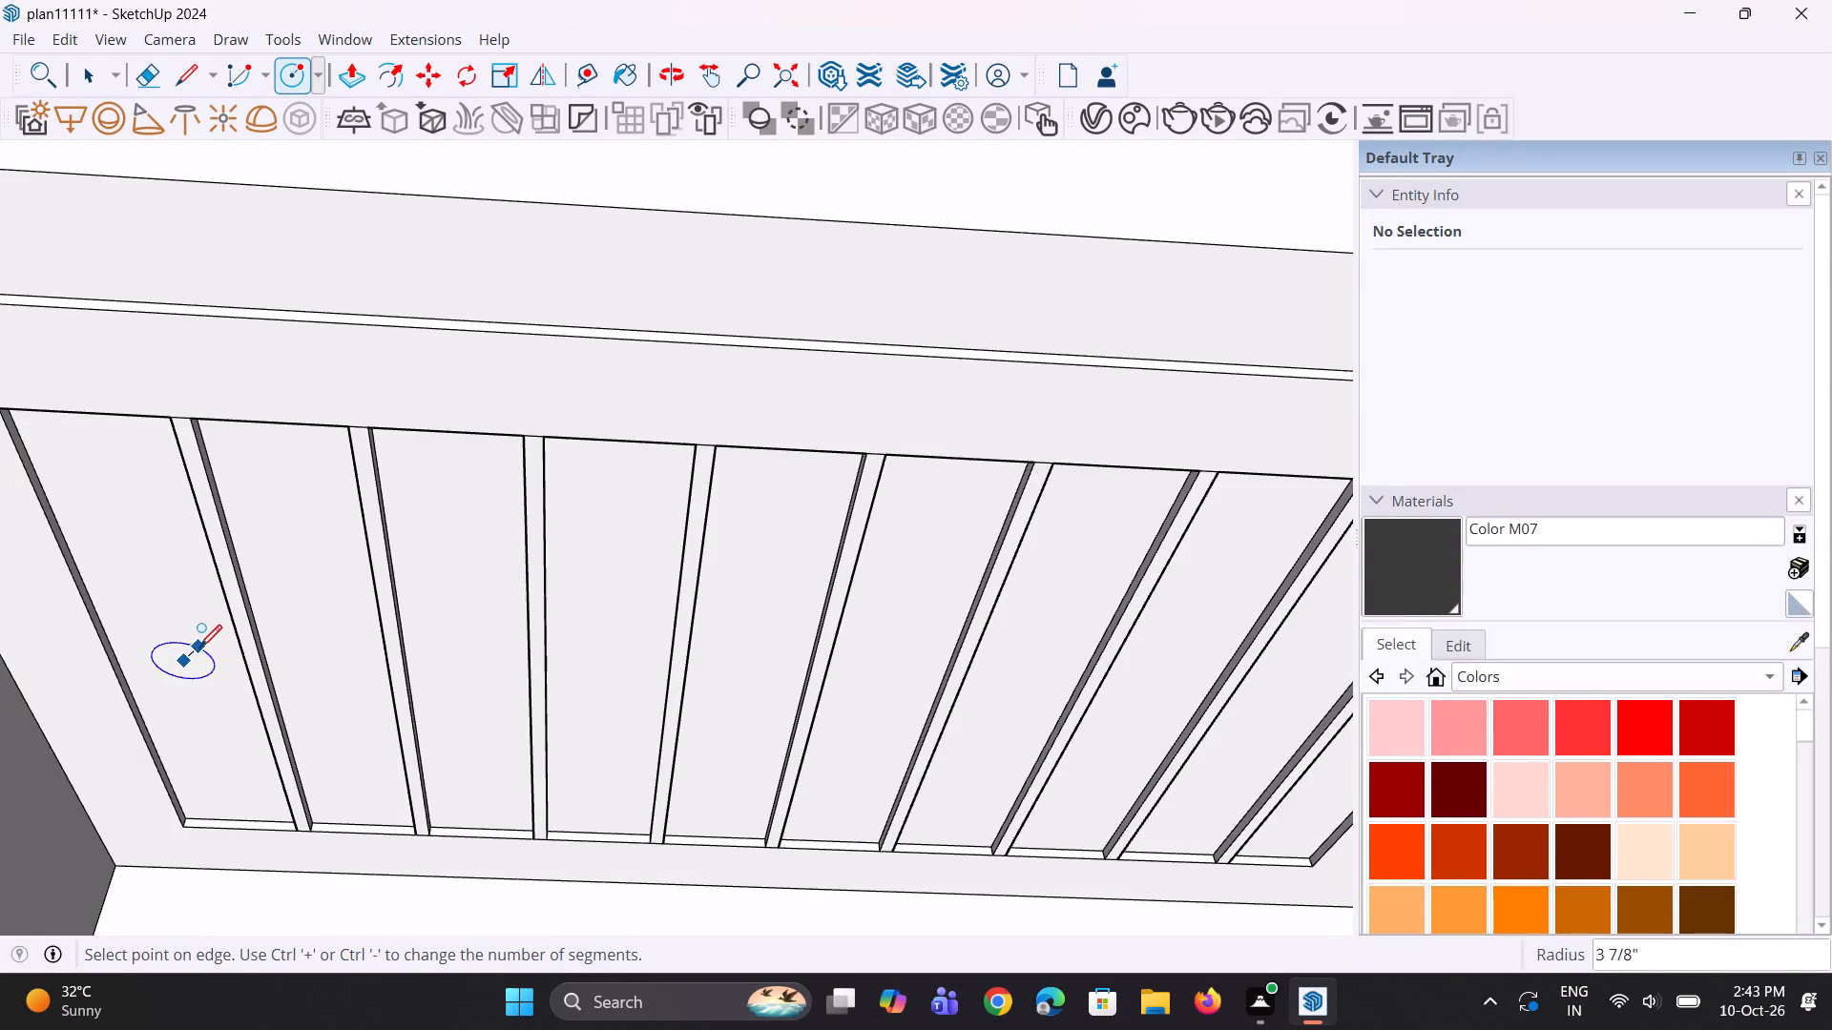
left_click(199, 646)
key("space")
key("space")
Copy the new circle's face from the first bay into the fifth bay of the slatted ceiling, about 6' away.
left_click(190, 665)
scroll(202, 677, "down", 4)
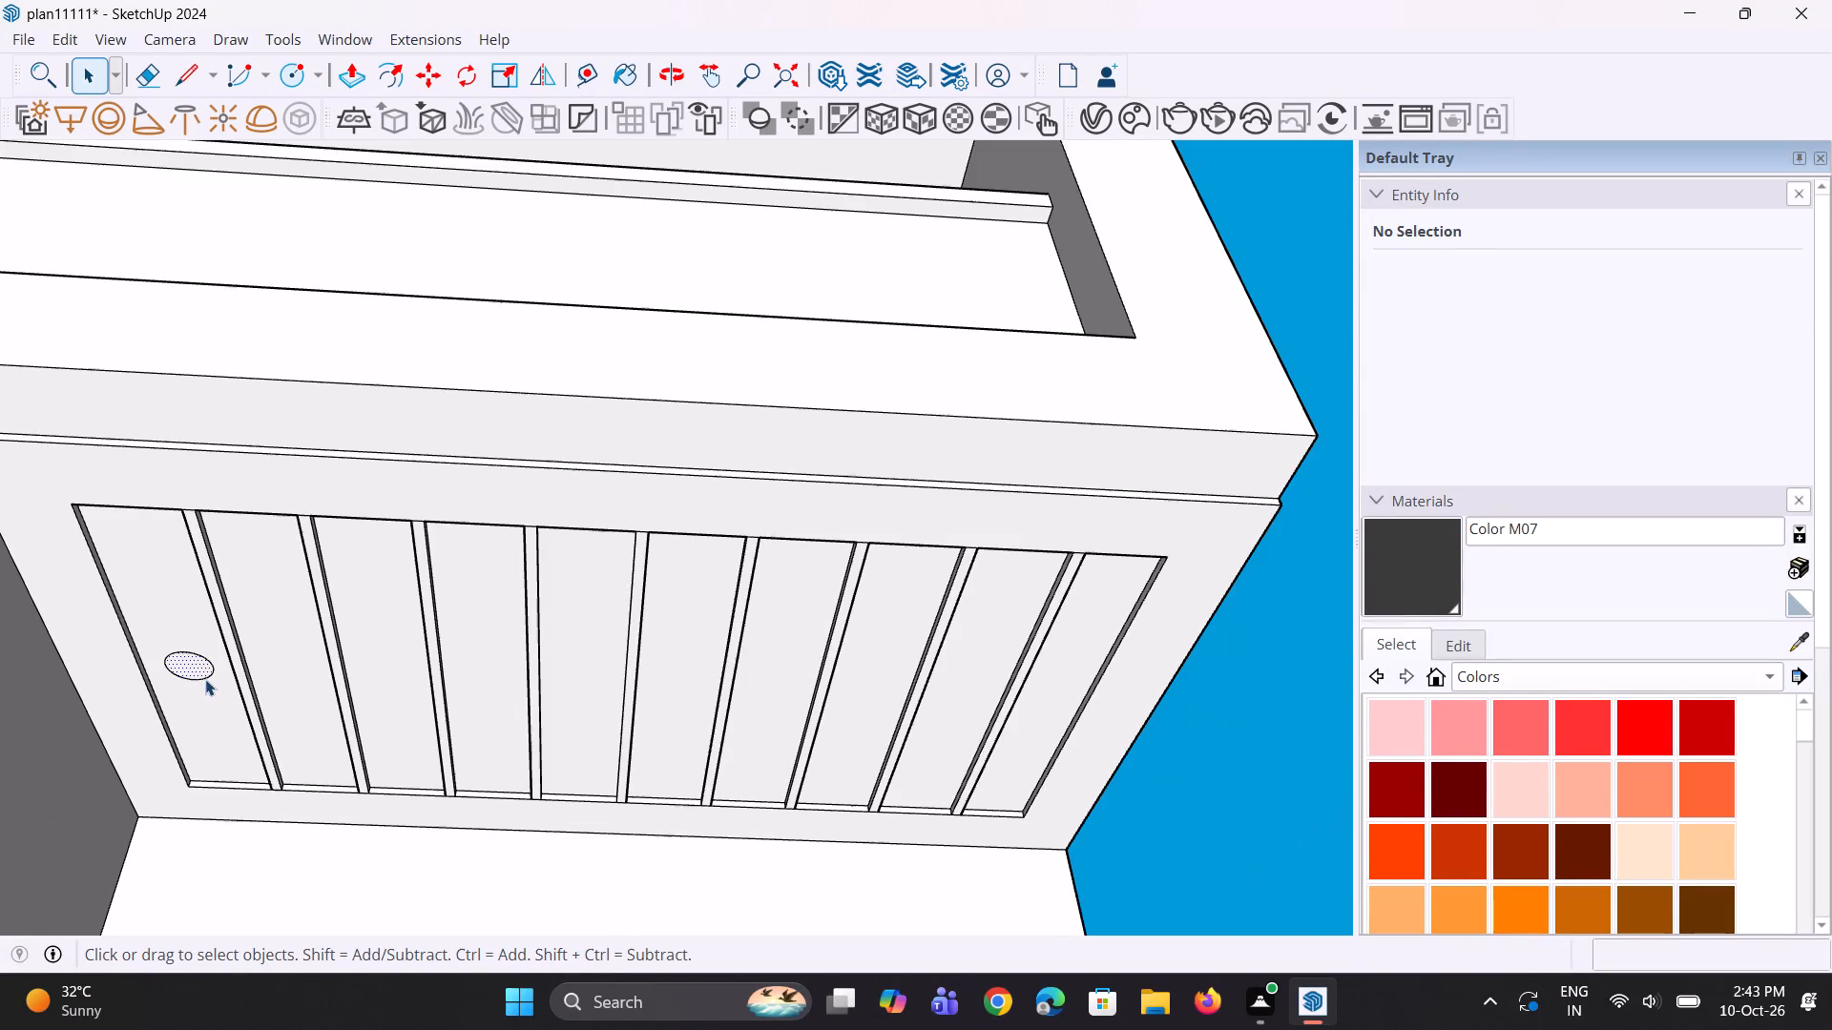
key("m")
left_click(204, 676)
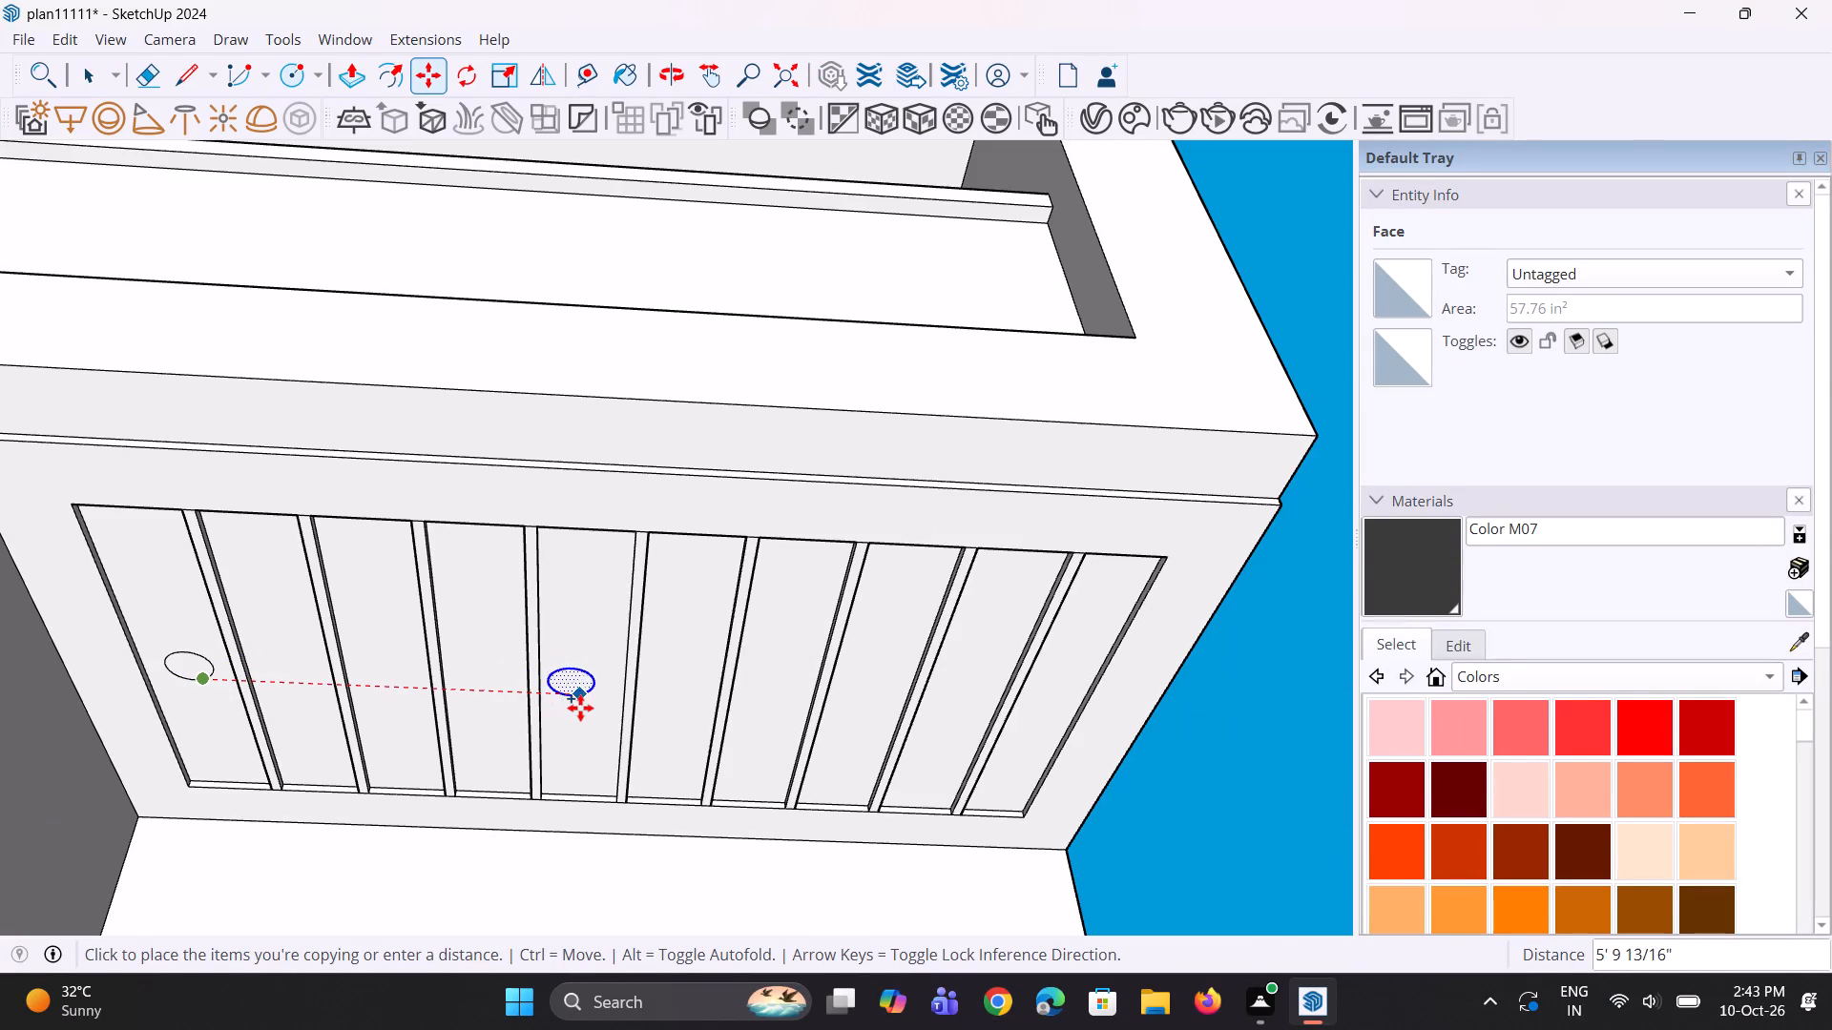
left_click(592, 706)
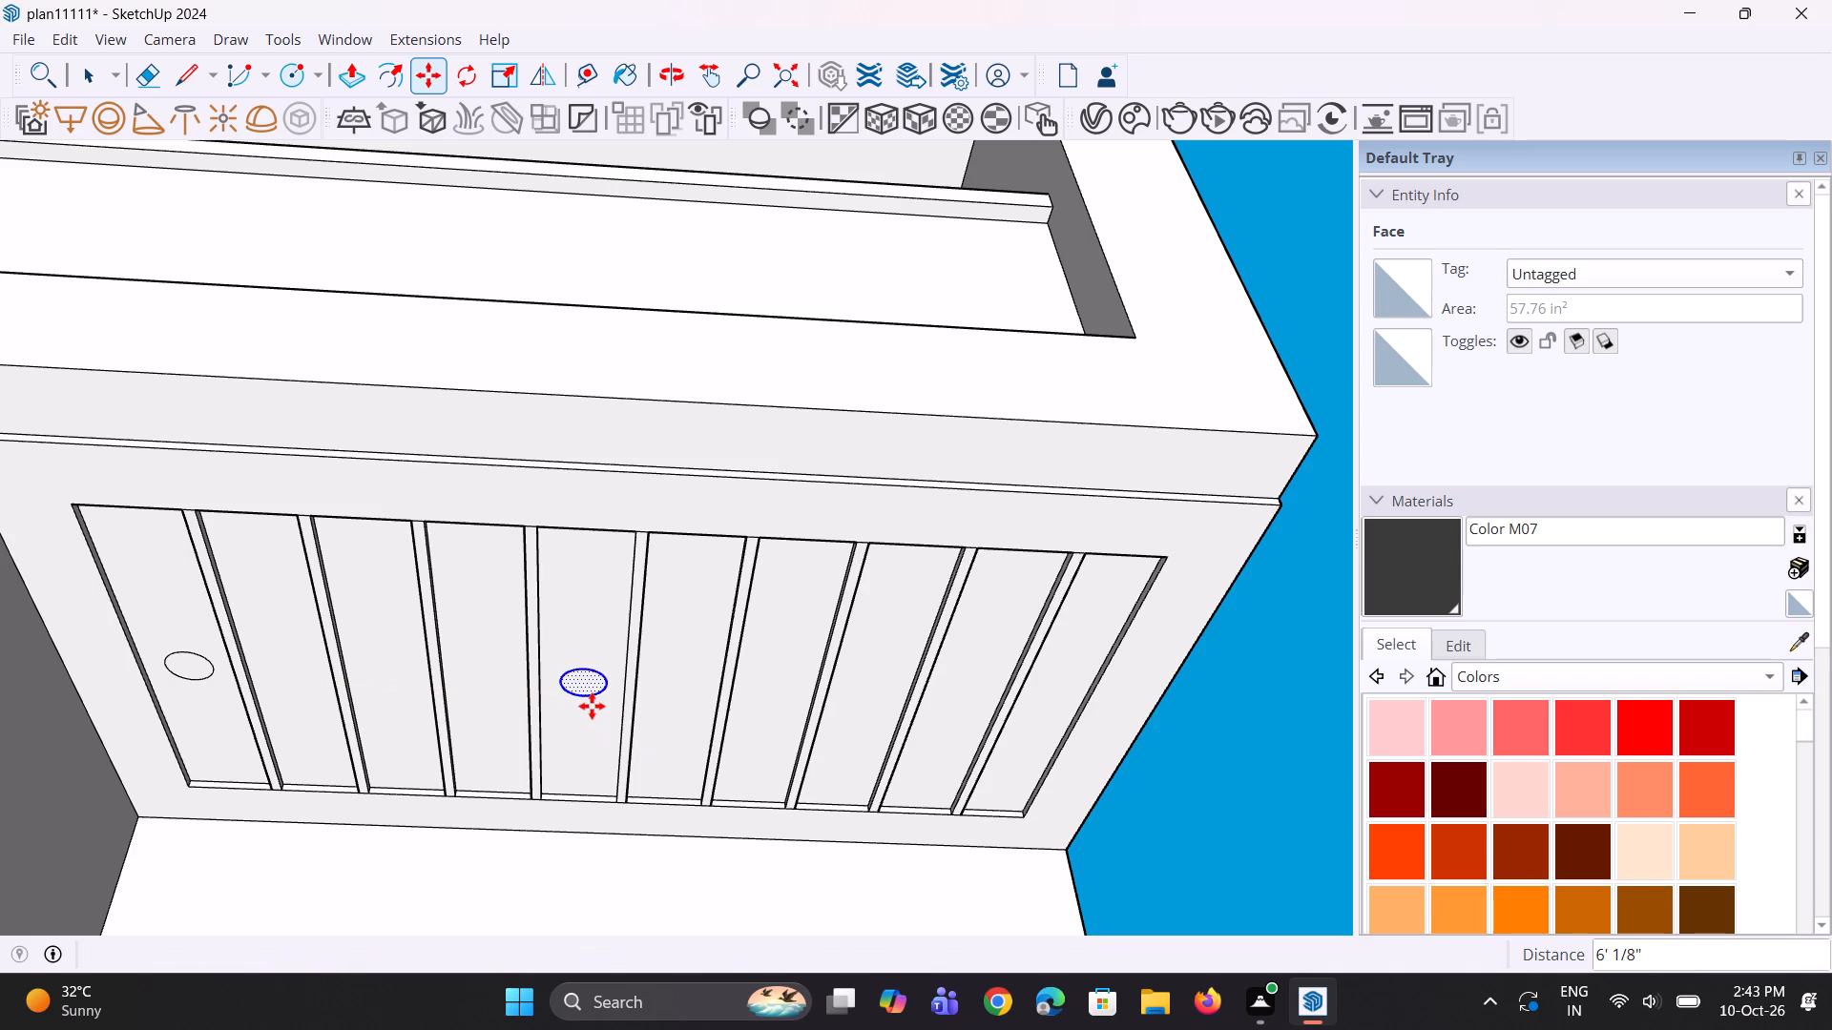
Copy the fifth bay's circle into the last bay of the slatted ceiling, about 7' 4" away.
key("m")
left_click(591, 697)
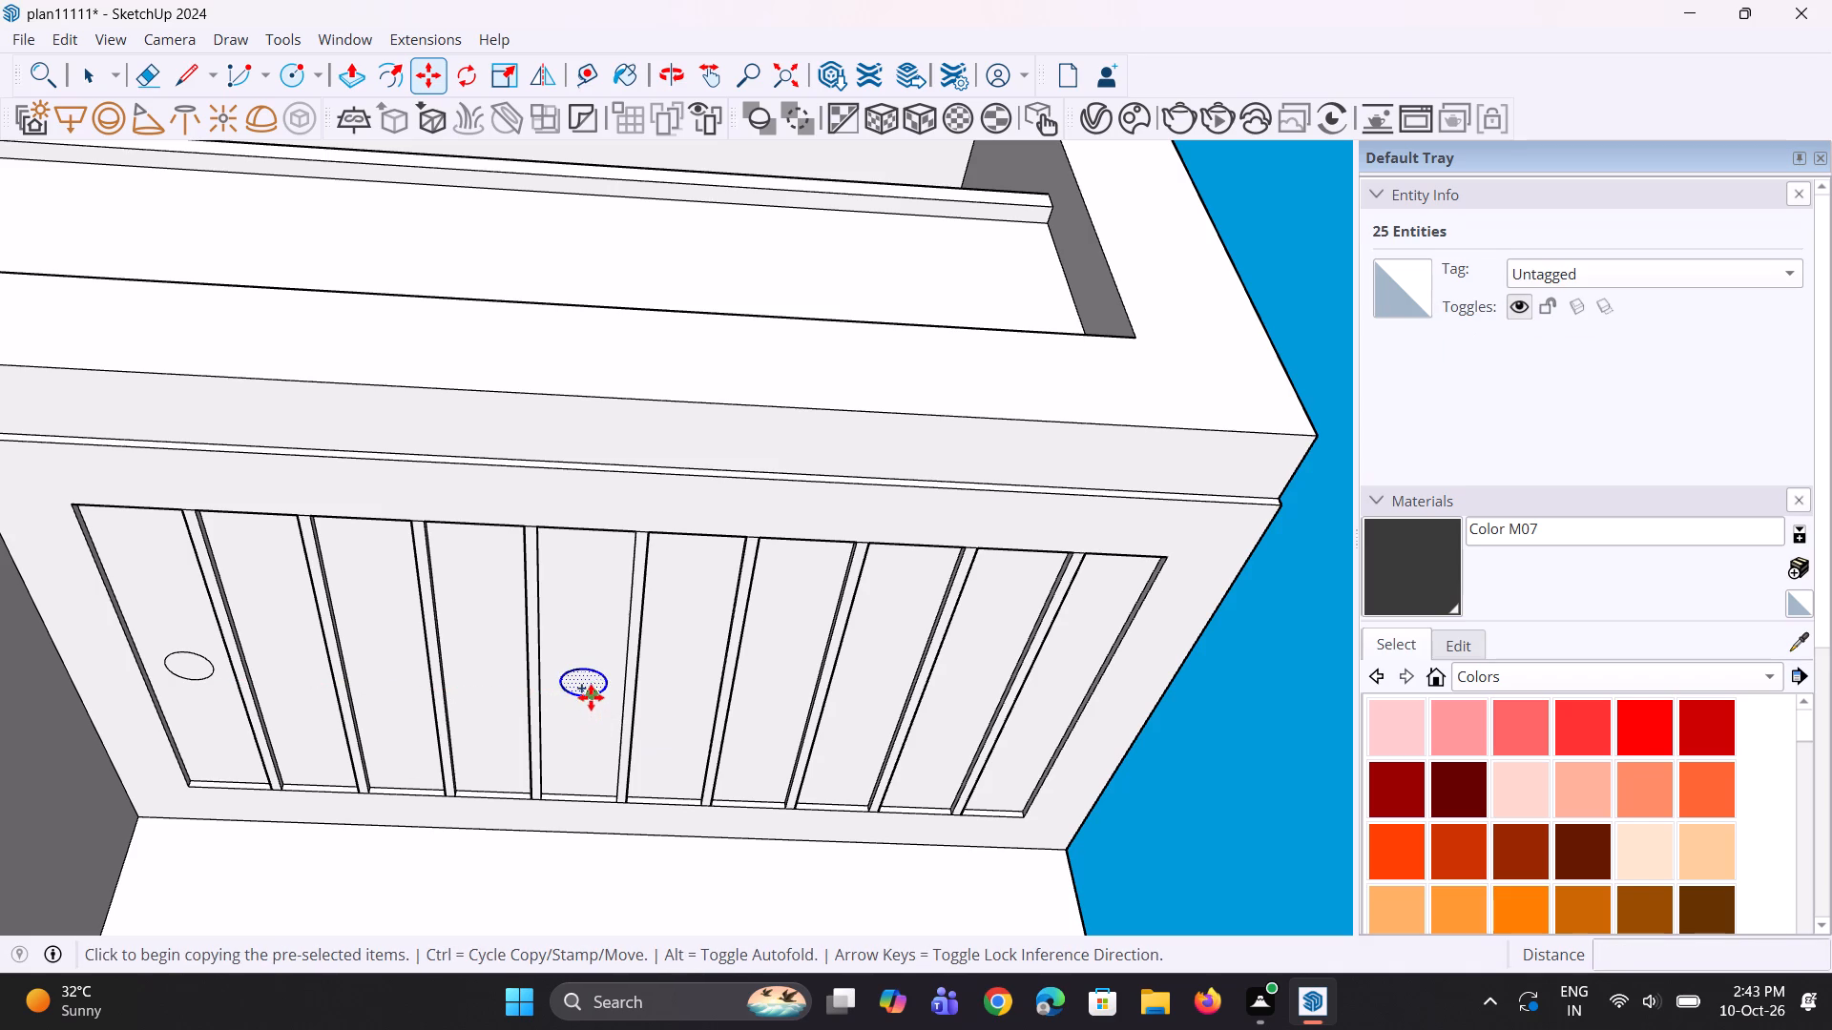
left_click(1050, 711)
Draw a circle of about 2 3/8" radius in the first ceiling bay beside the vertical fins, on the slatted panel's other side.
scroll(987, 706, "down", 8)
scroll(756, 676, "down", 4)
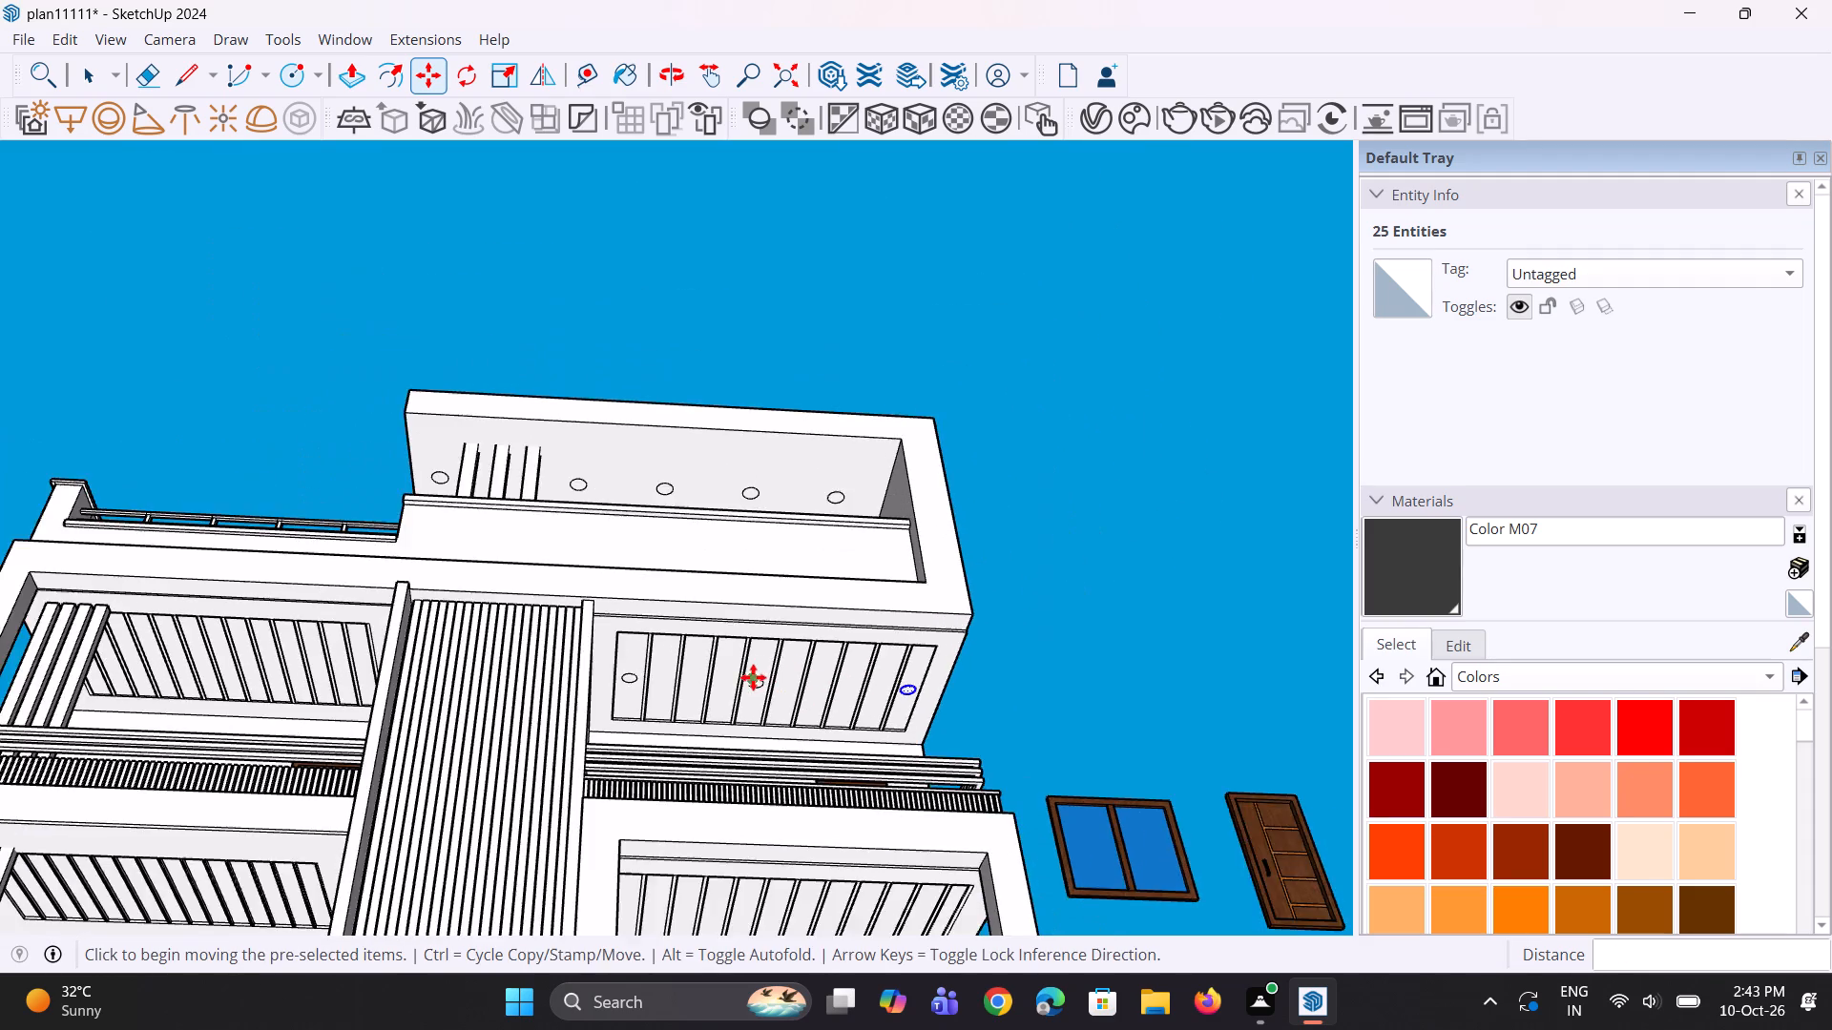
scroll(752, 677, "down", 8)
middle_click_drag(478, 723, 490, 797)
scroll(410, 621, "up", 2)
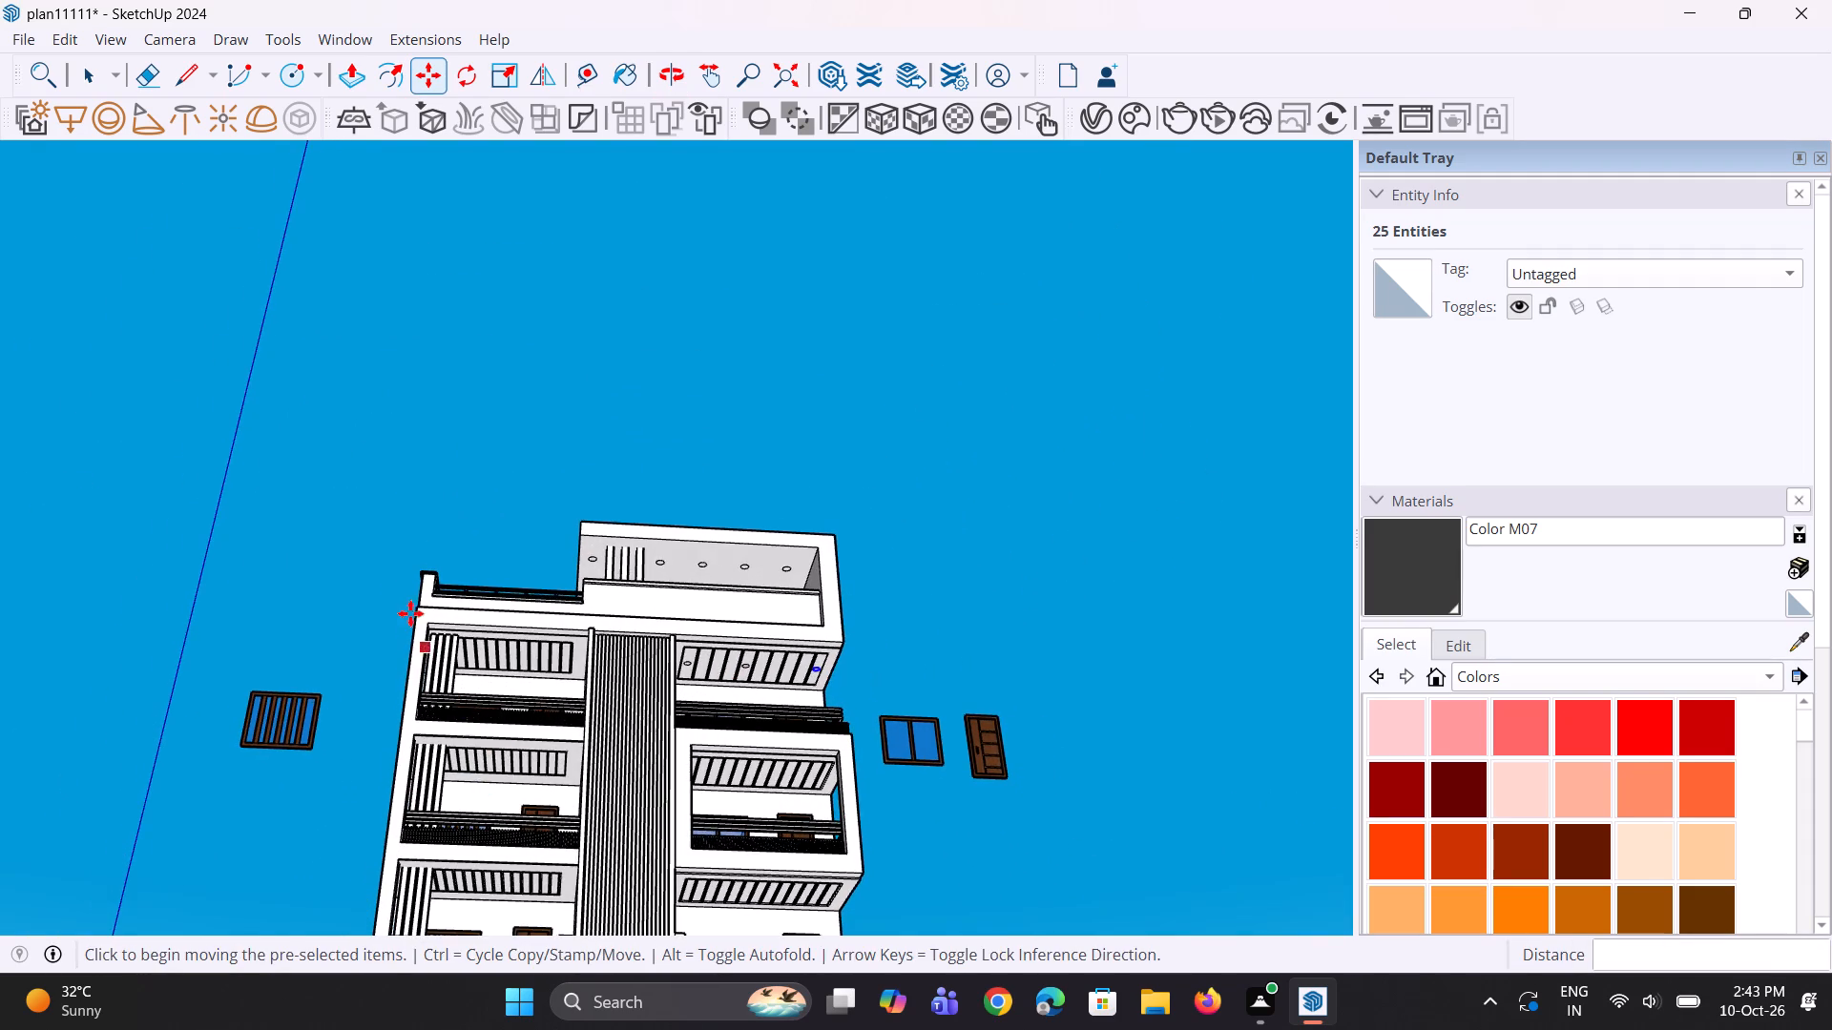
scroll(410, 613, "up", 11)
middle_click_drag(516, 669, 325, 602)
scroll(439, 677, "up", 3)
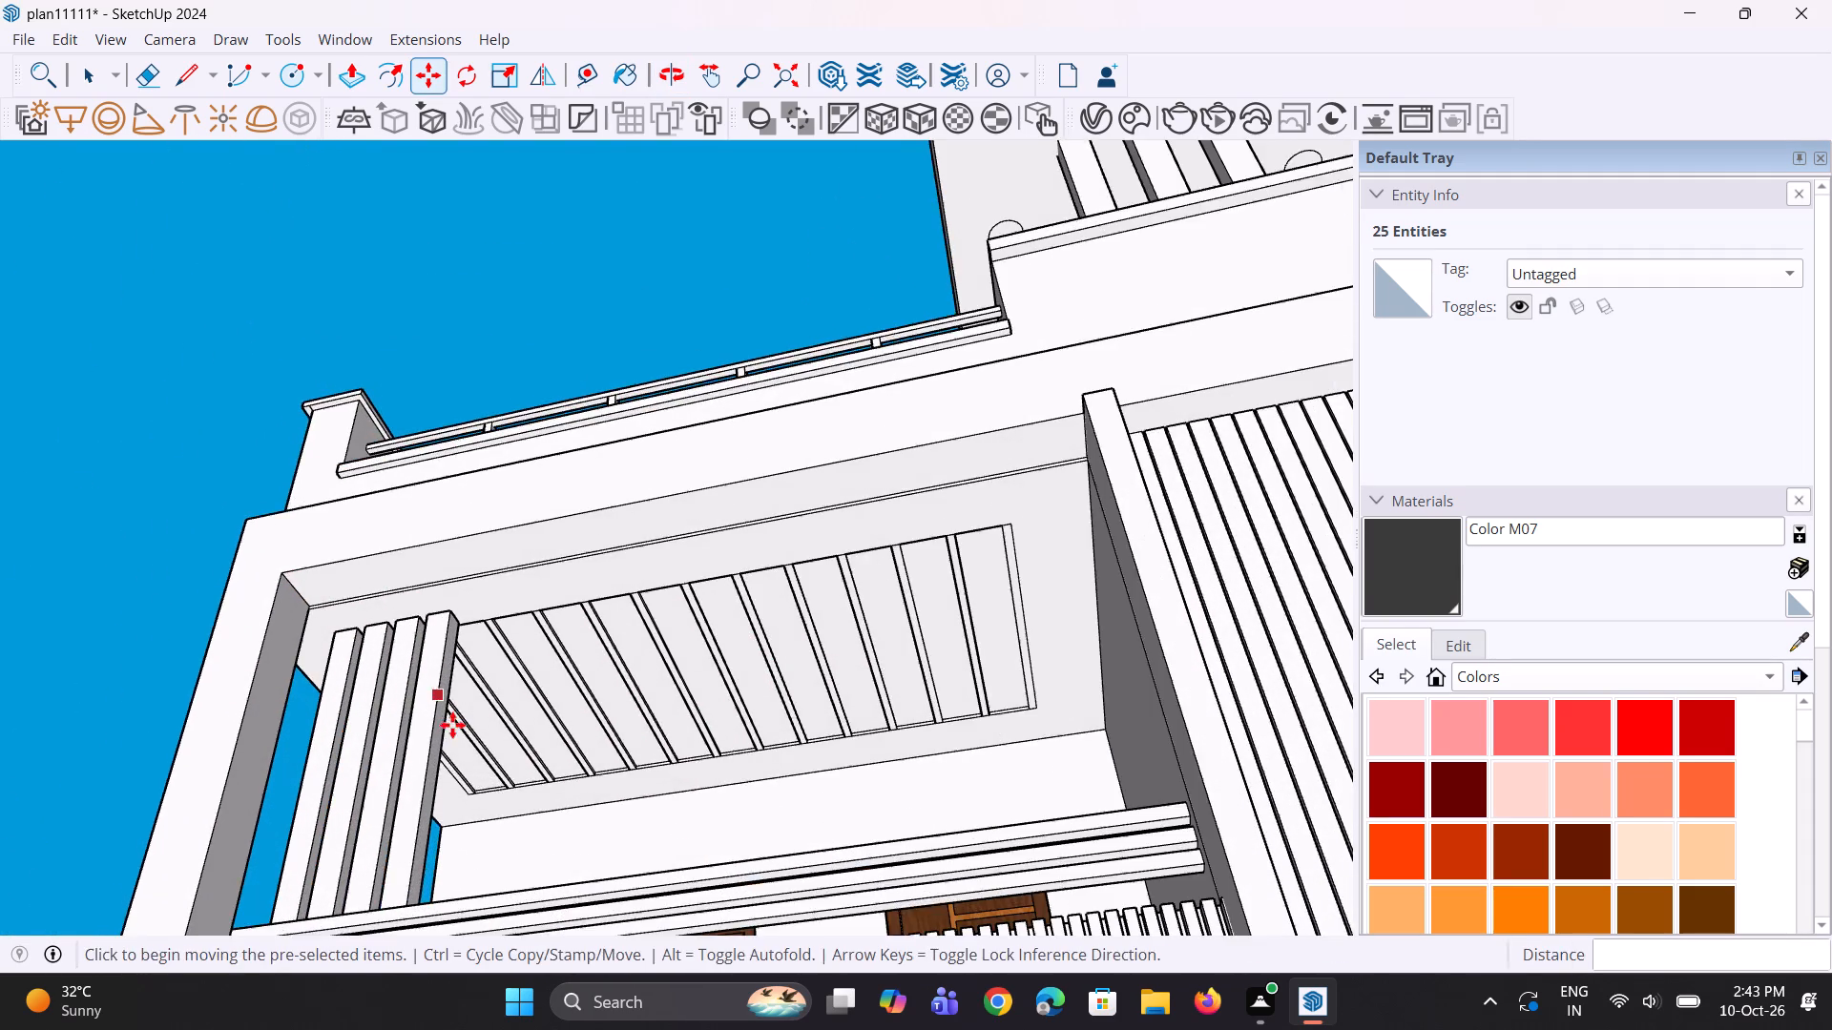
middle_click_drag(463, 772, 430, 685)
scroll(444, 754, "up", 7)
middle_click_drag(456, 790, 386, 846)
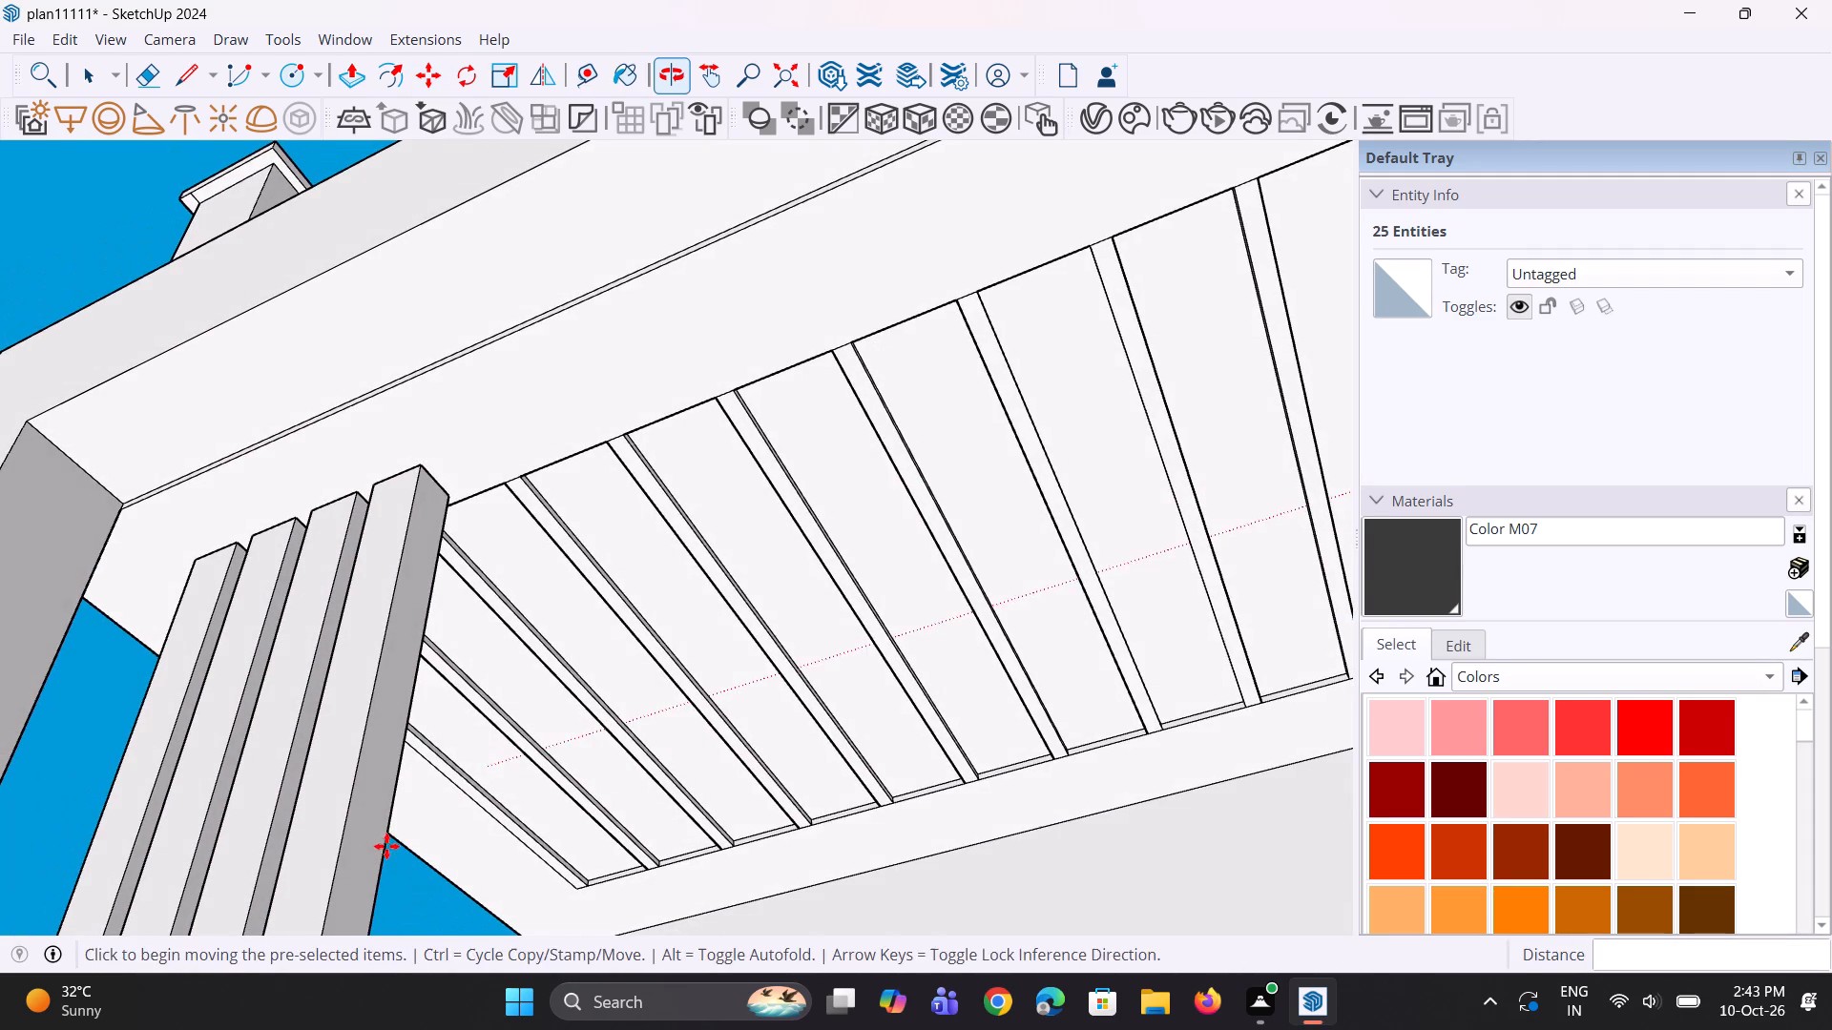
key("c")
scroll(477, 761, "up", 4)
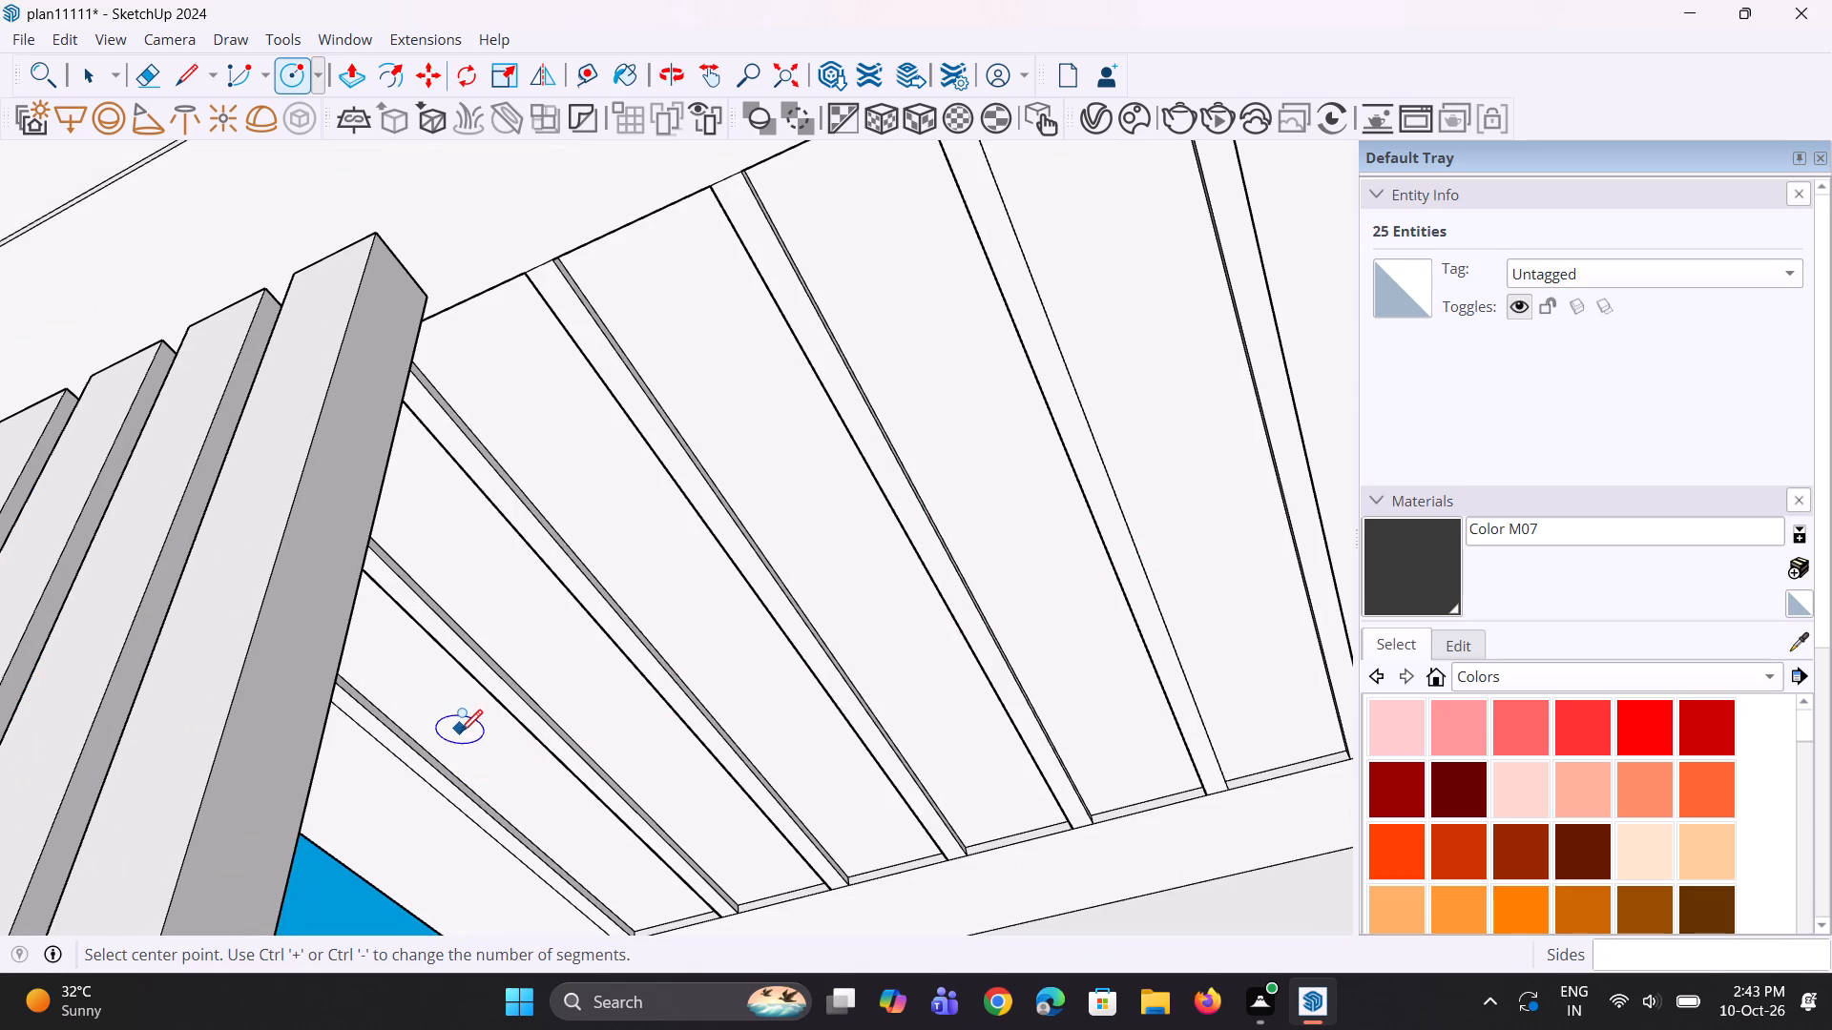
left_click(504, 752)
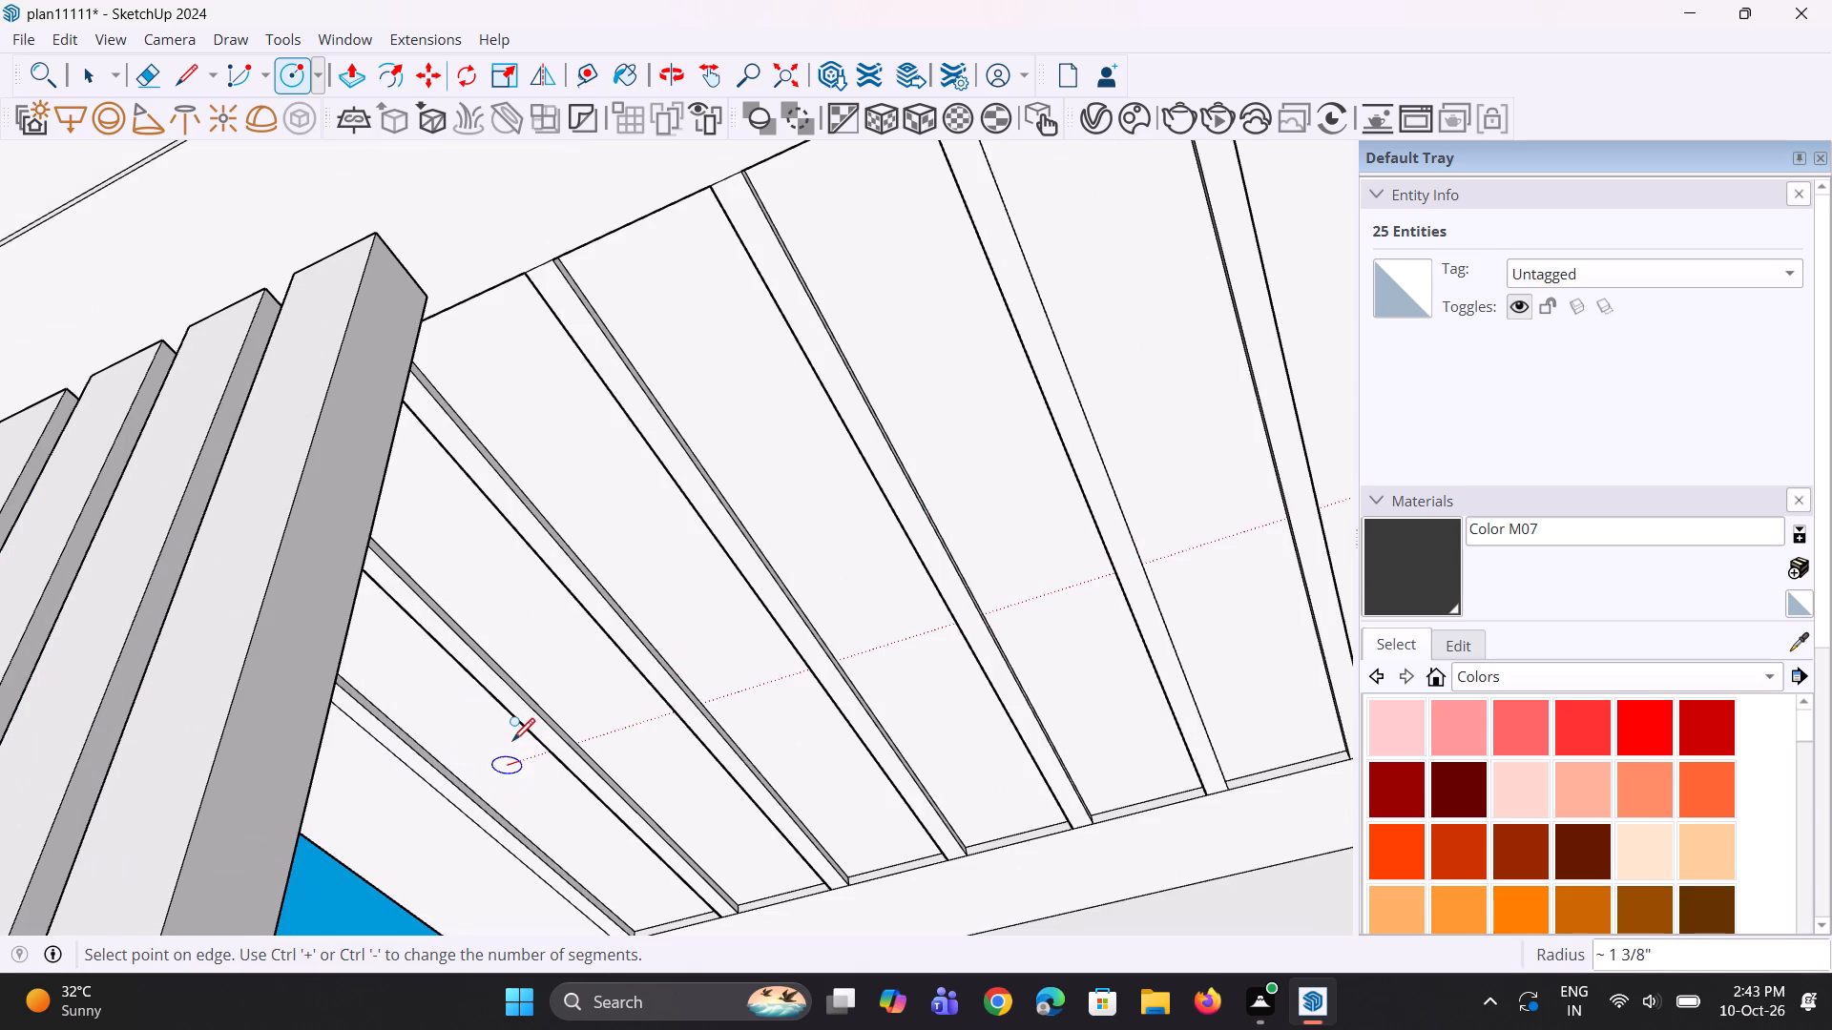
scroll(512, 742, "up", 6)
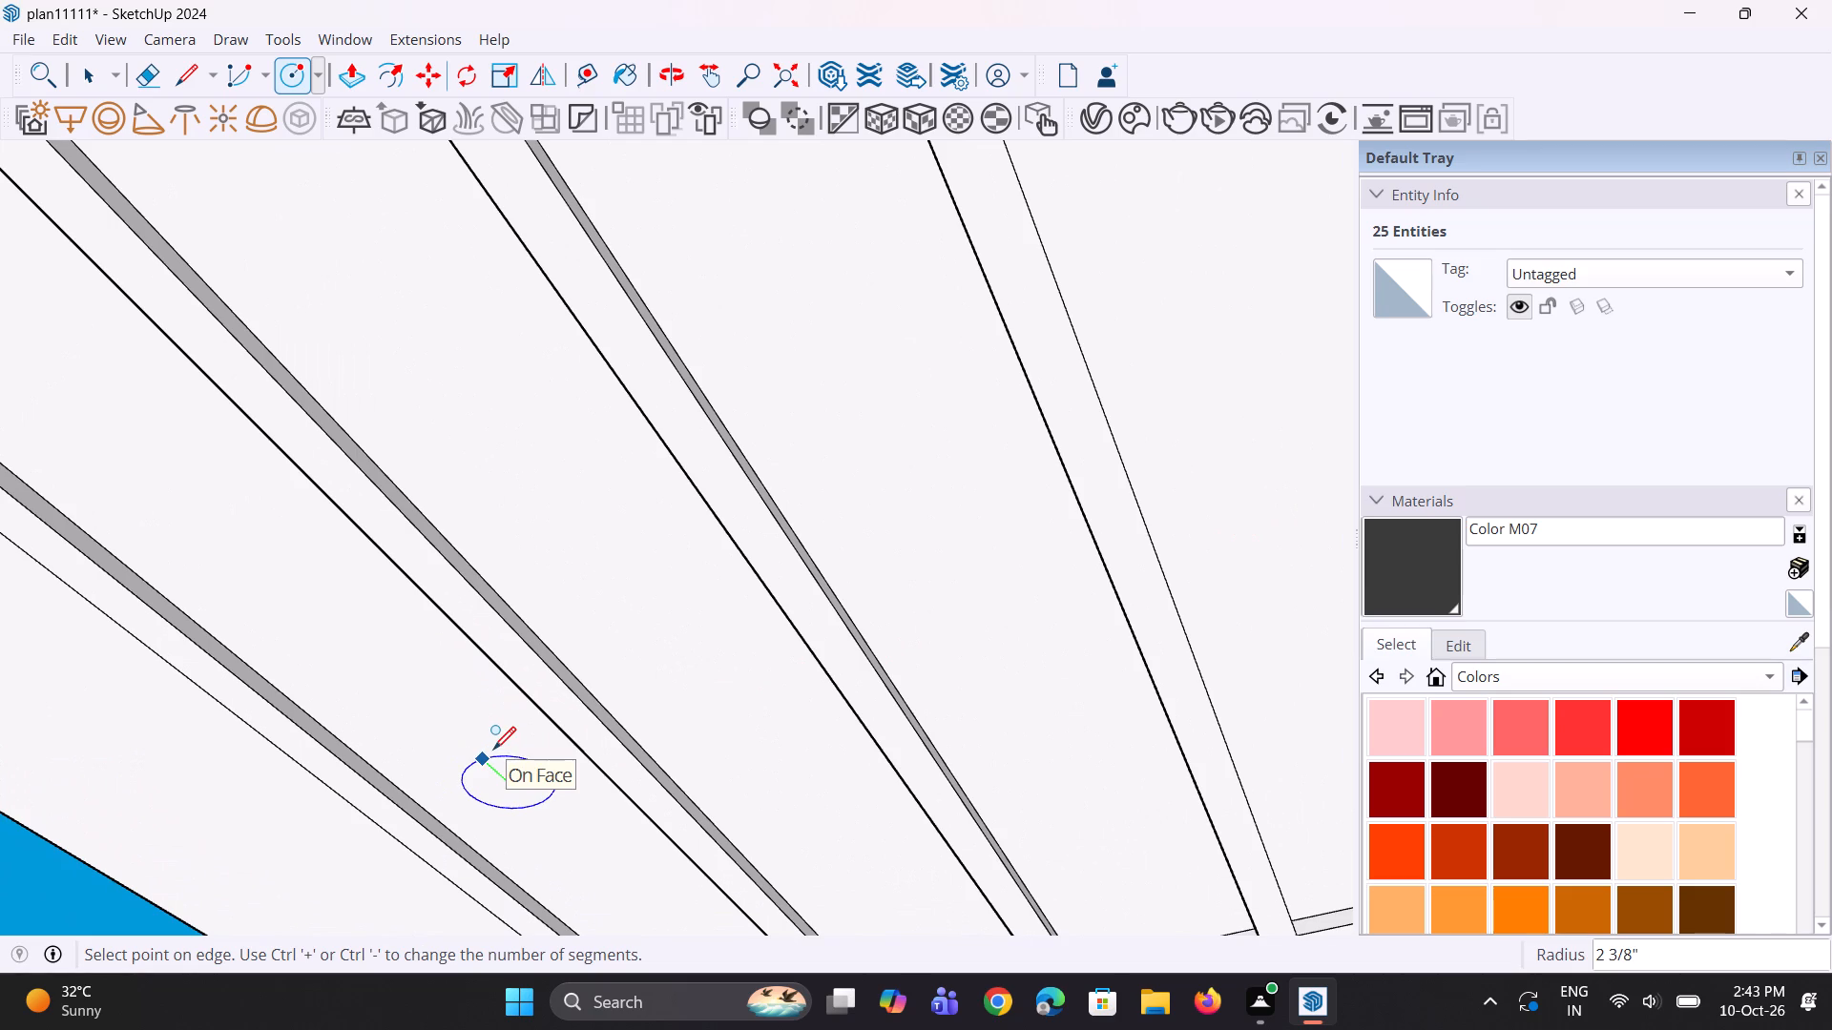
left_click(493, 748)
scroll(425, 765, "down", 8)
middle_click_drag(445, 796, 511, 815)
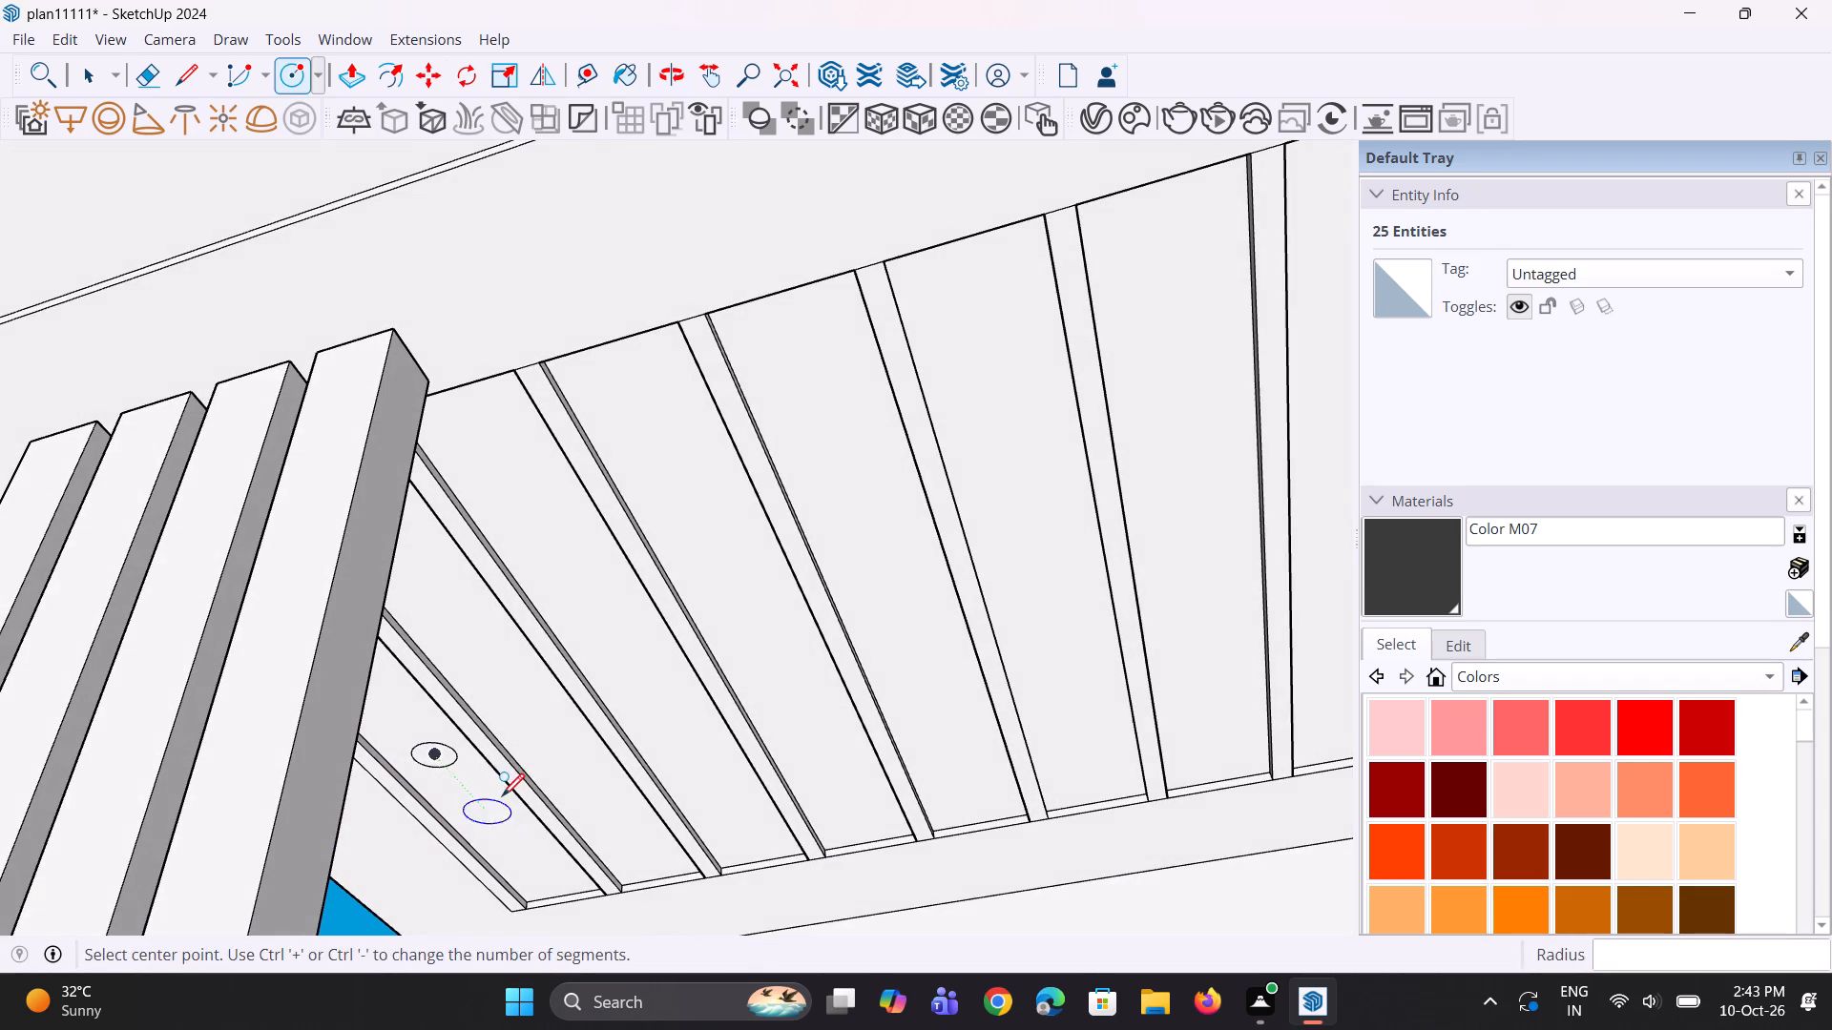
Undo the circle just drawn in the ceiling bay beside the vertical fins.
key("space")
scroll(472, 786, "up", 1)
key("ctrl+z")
Draw a circle of about 3" radius in the same slatted ceiling's first bay, beside the vertical fins.
middle_click_drag(468, 776, 458, 735, "ctrl")
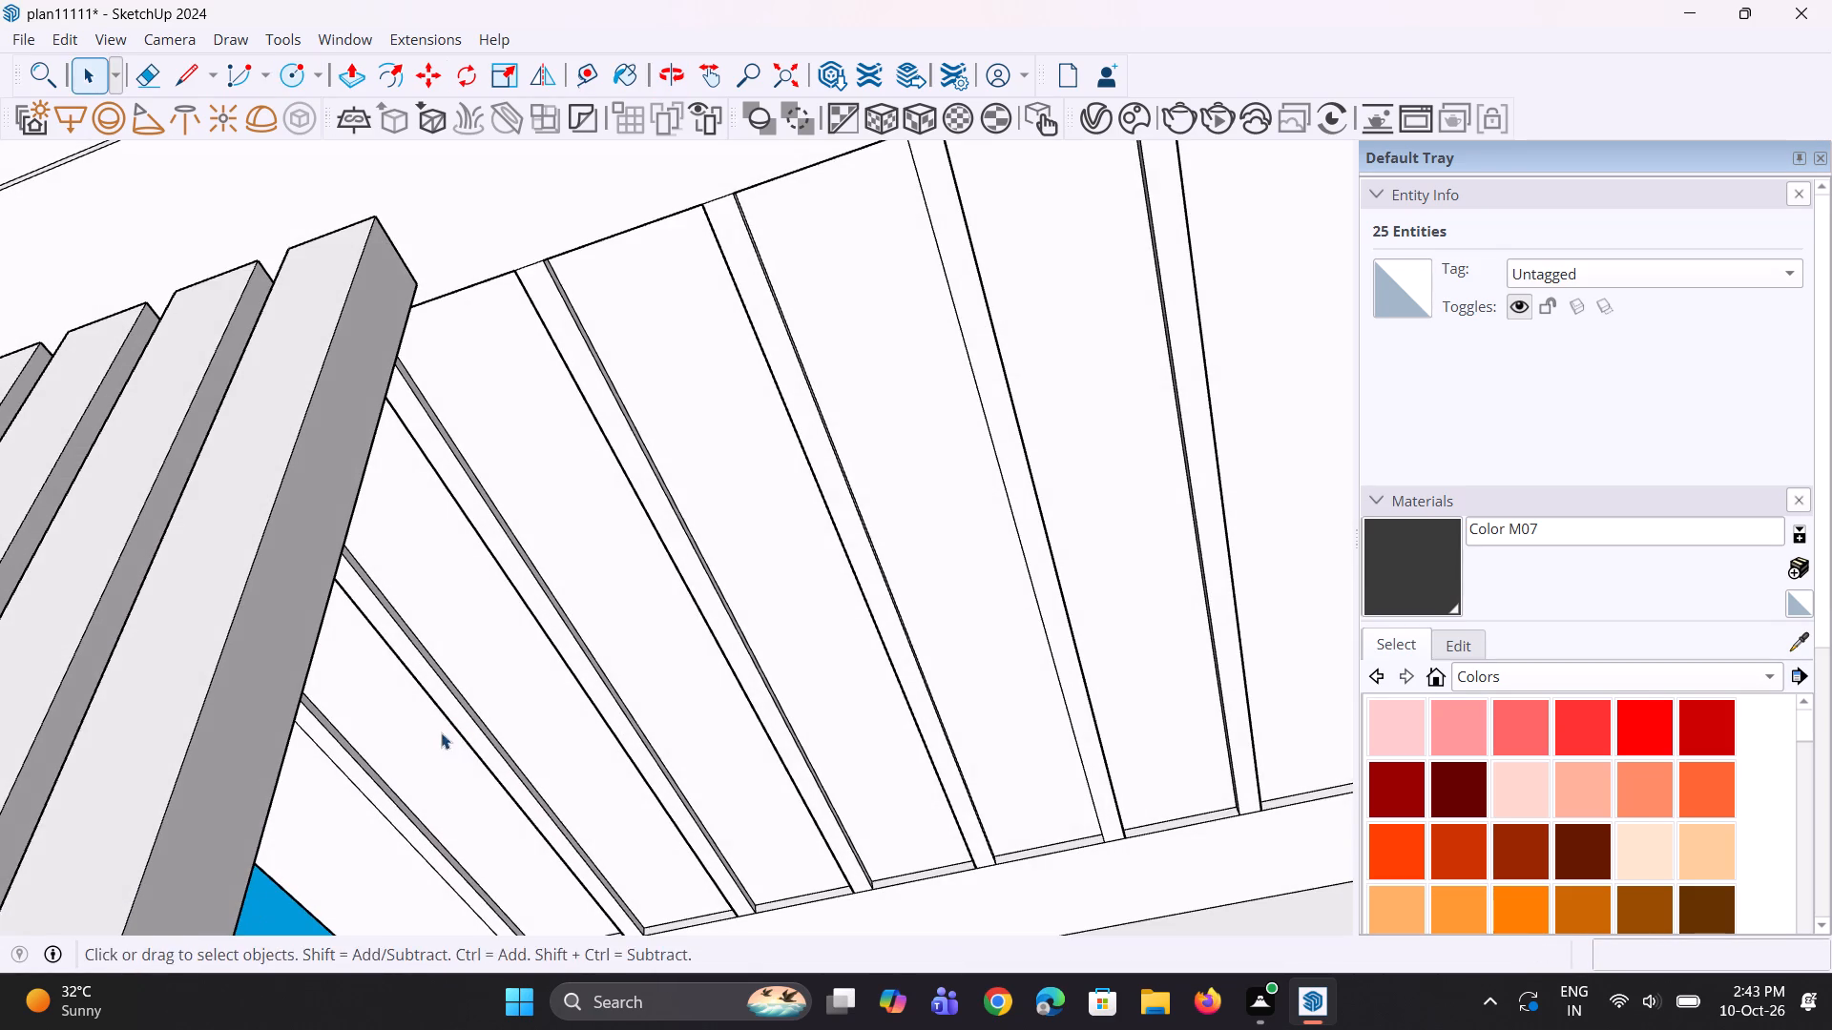
key("c")
scroll(430, 731, "up", 3)
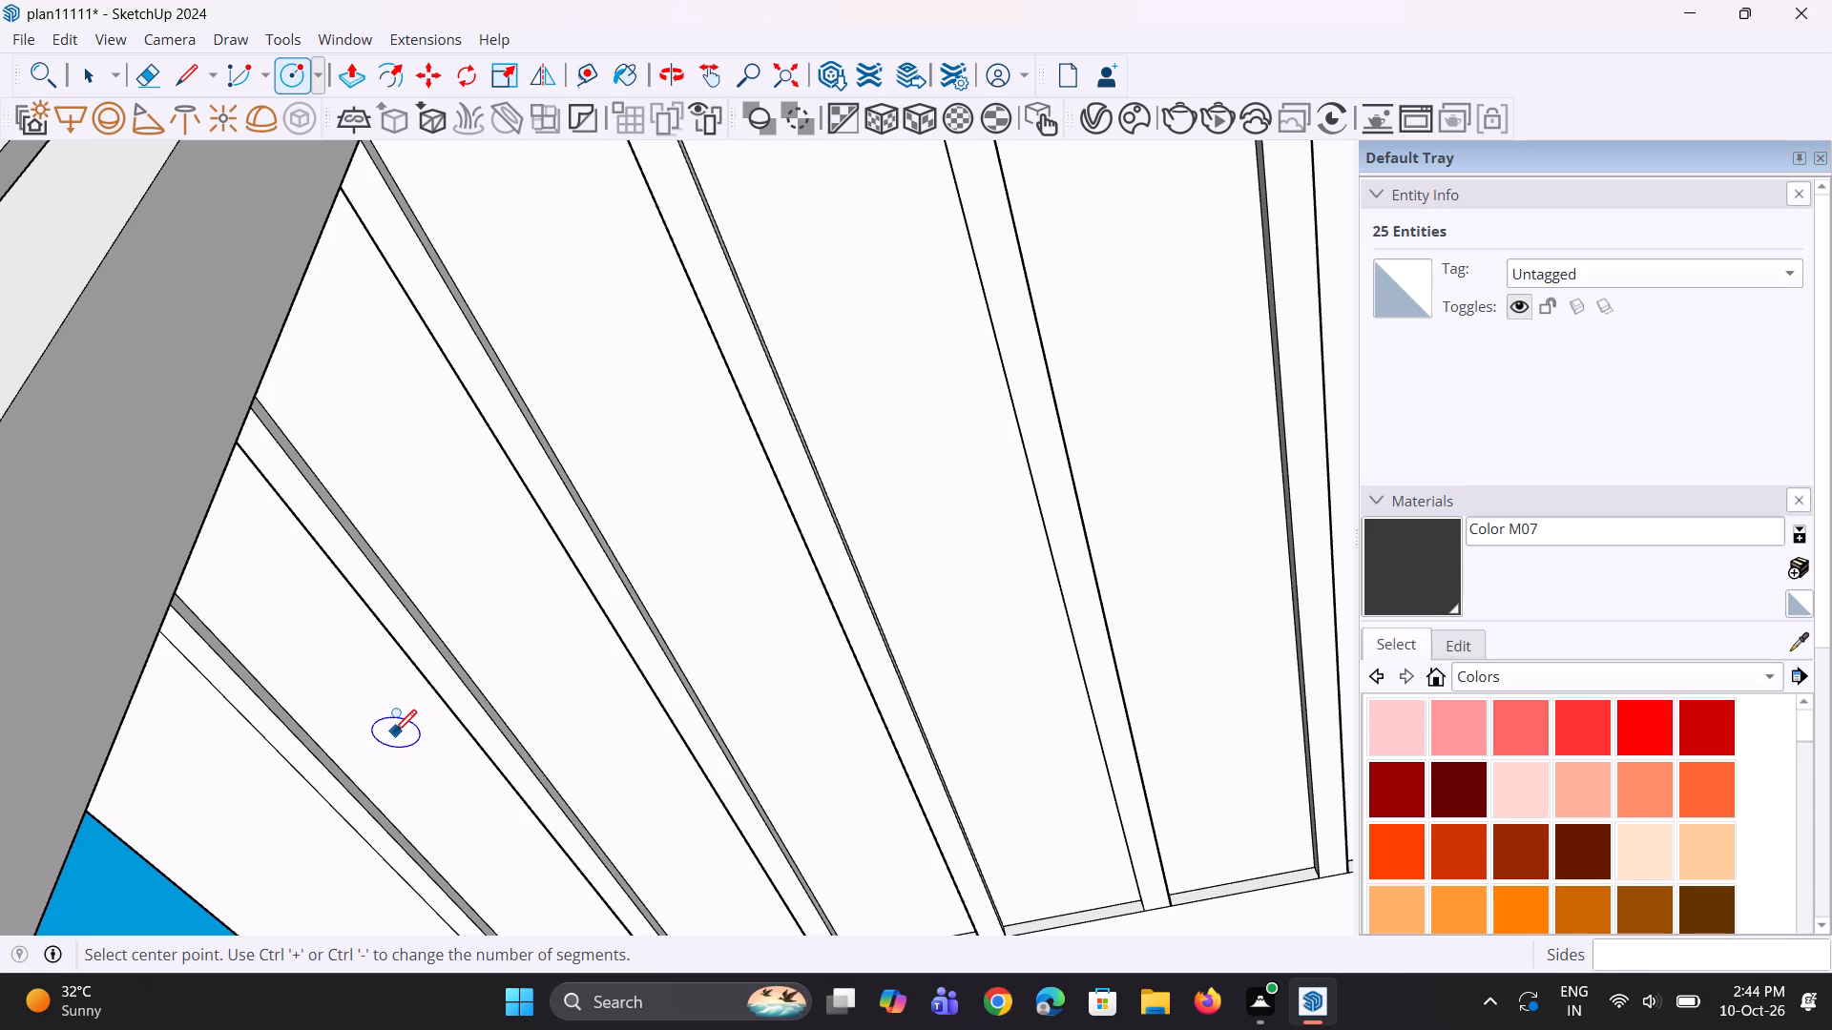
left_click(394, 731)
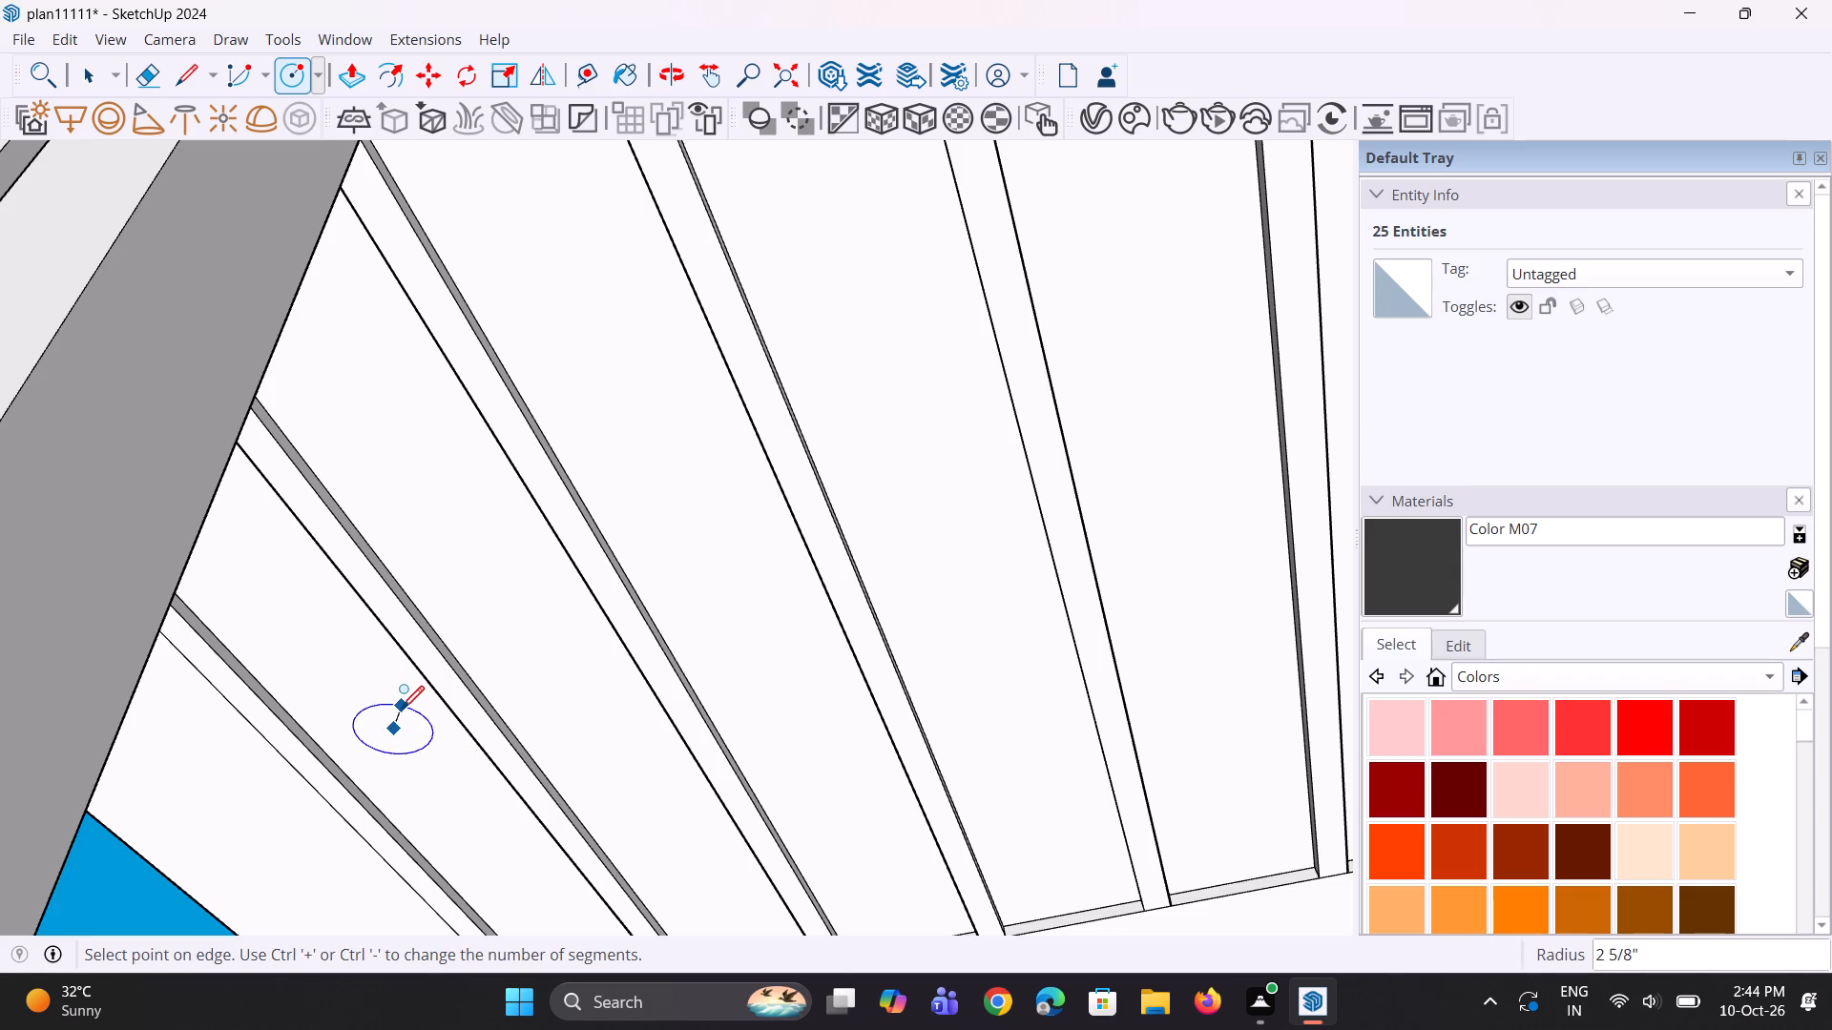
left_click(403, 704)
key("space")
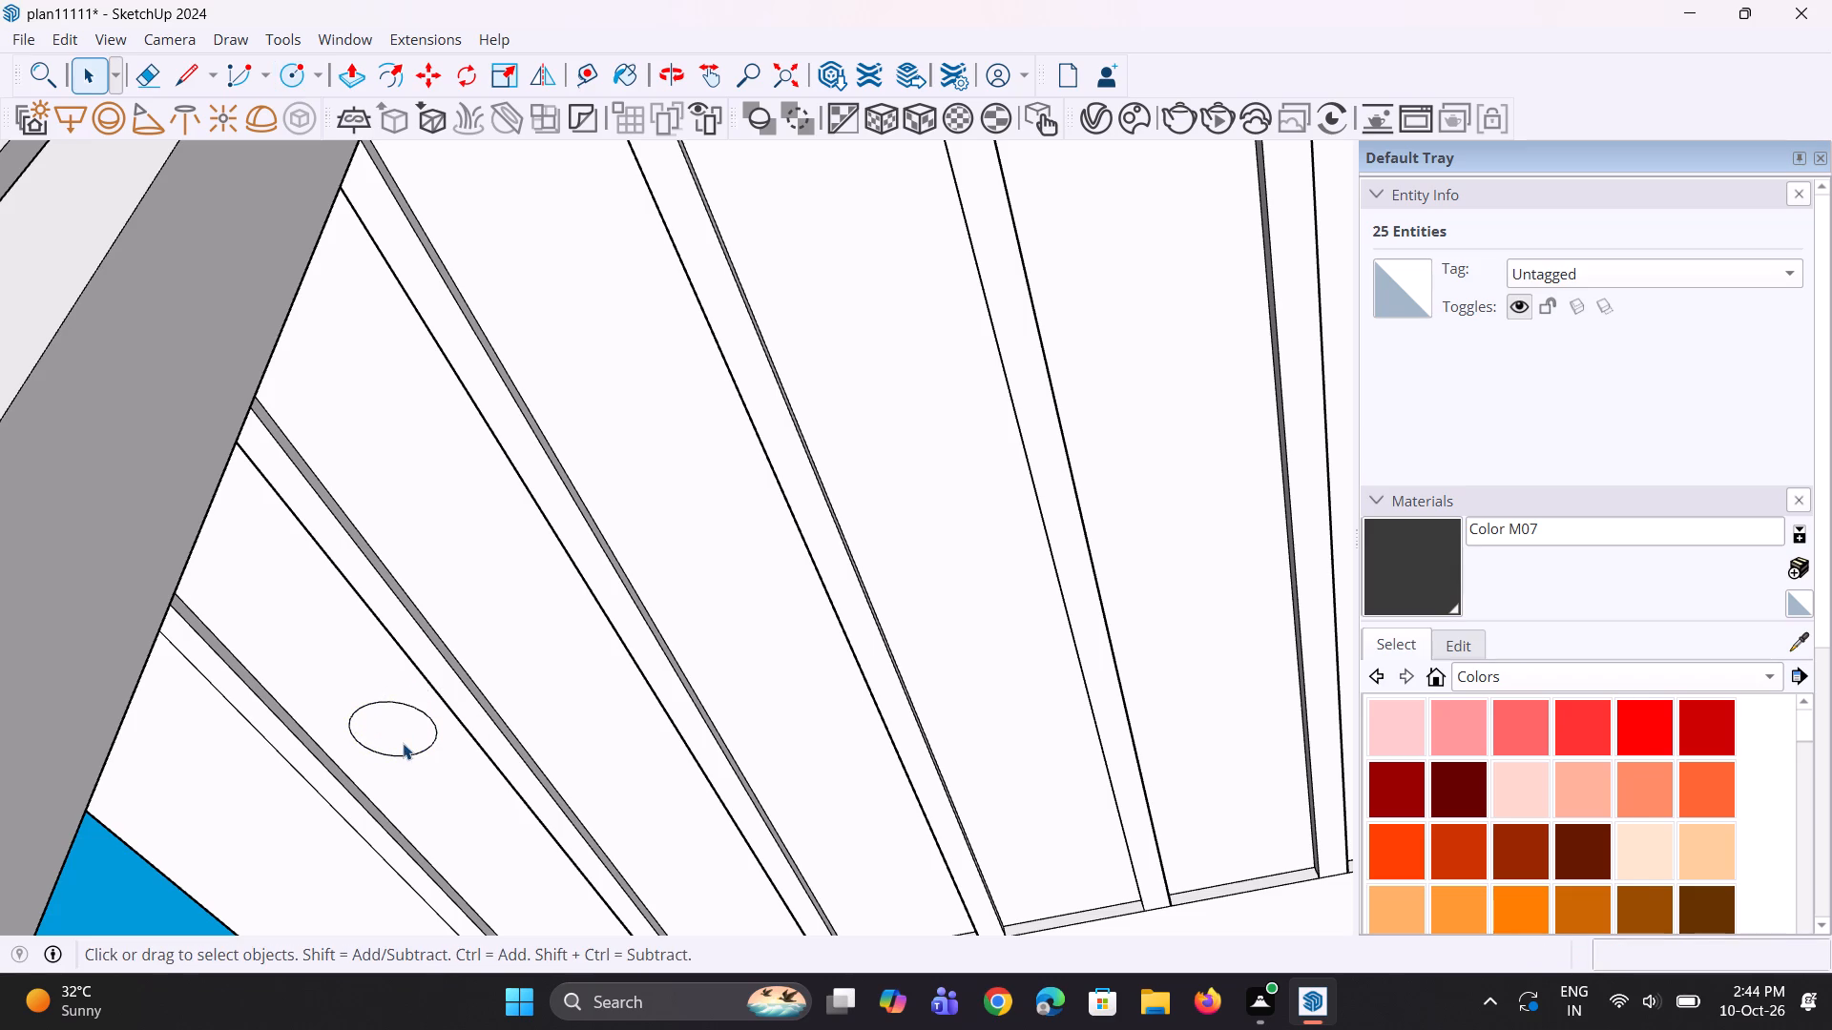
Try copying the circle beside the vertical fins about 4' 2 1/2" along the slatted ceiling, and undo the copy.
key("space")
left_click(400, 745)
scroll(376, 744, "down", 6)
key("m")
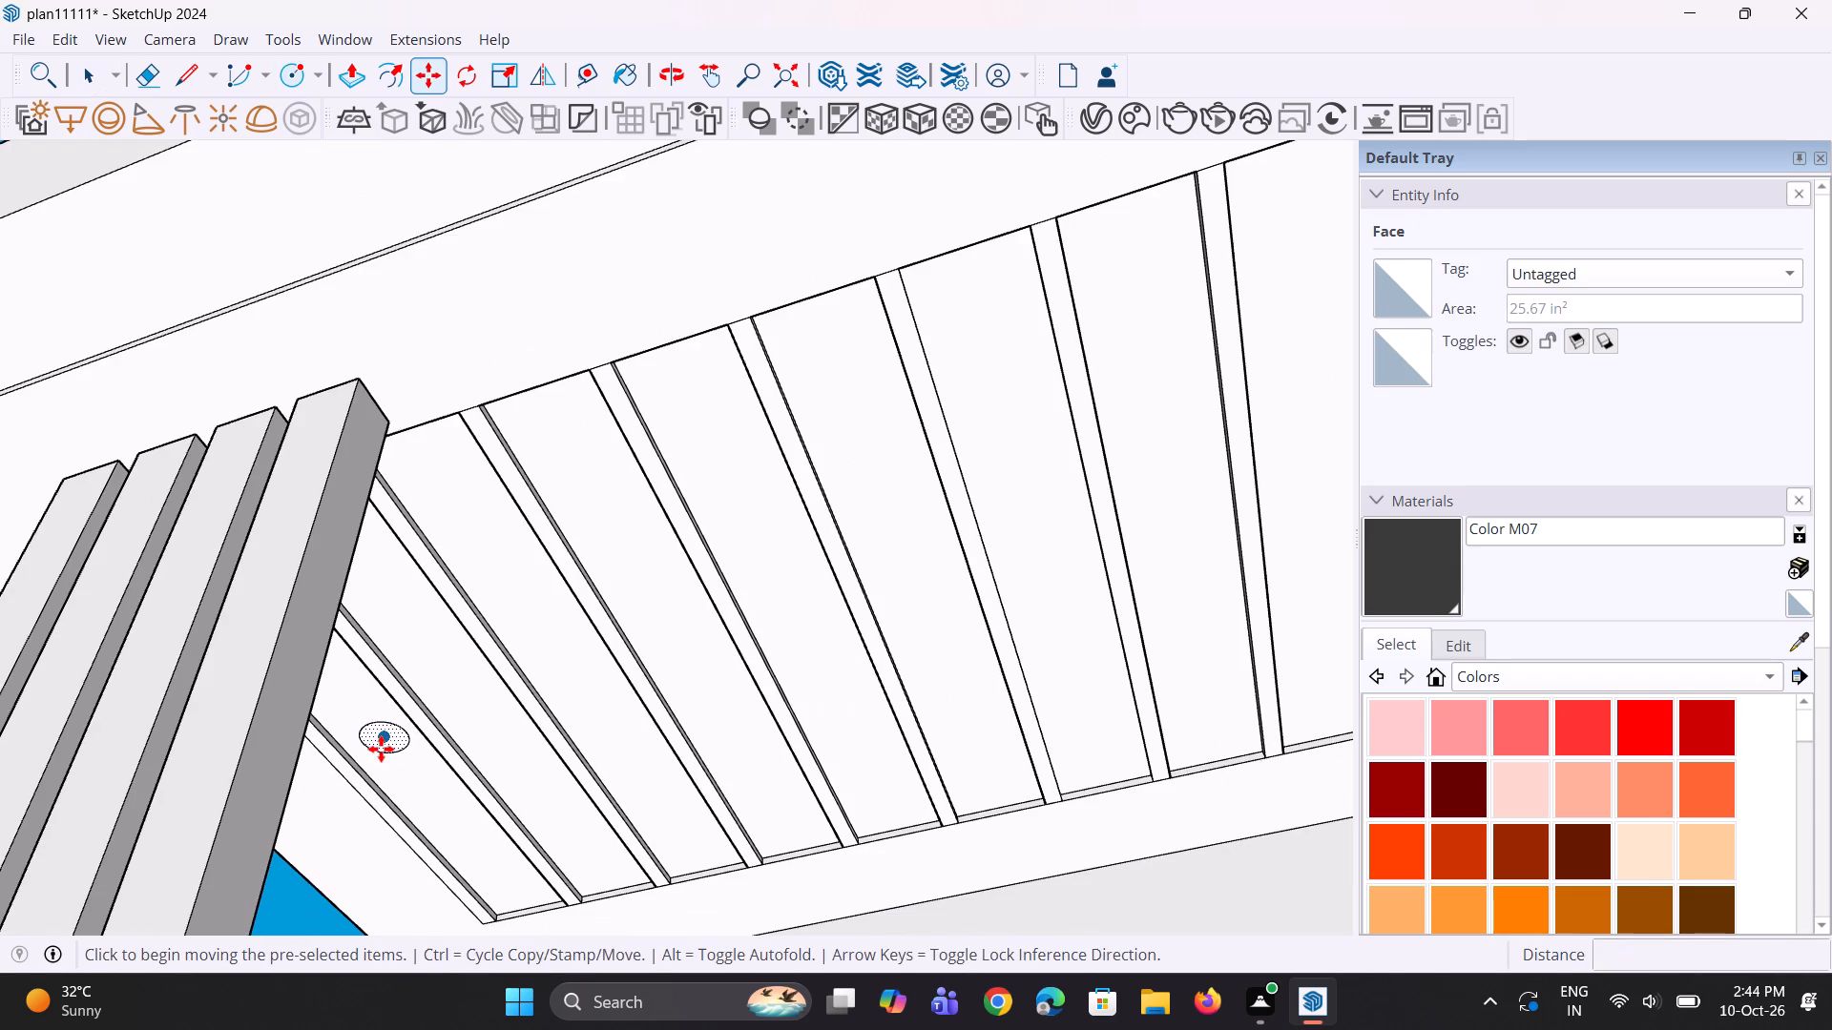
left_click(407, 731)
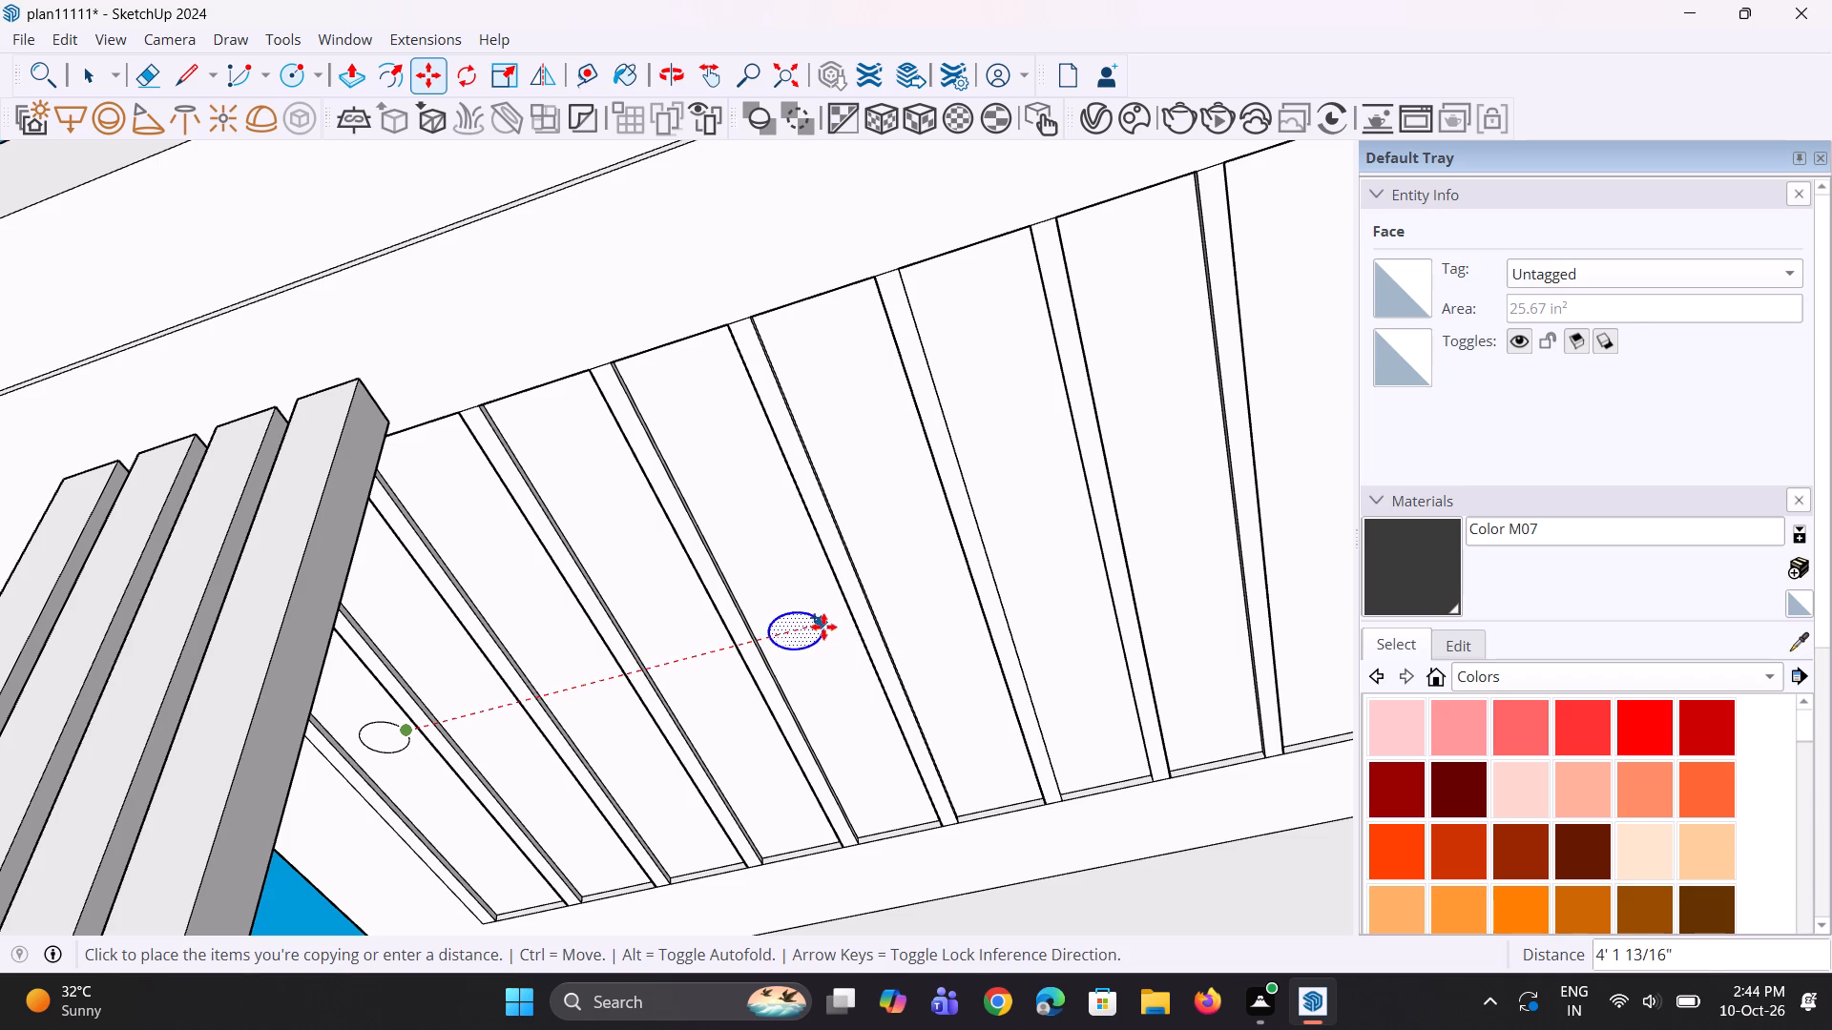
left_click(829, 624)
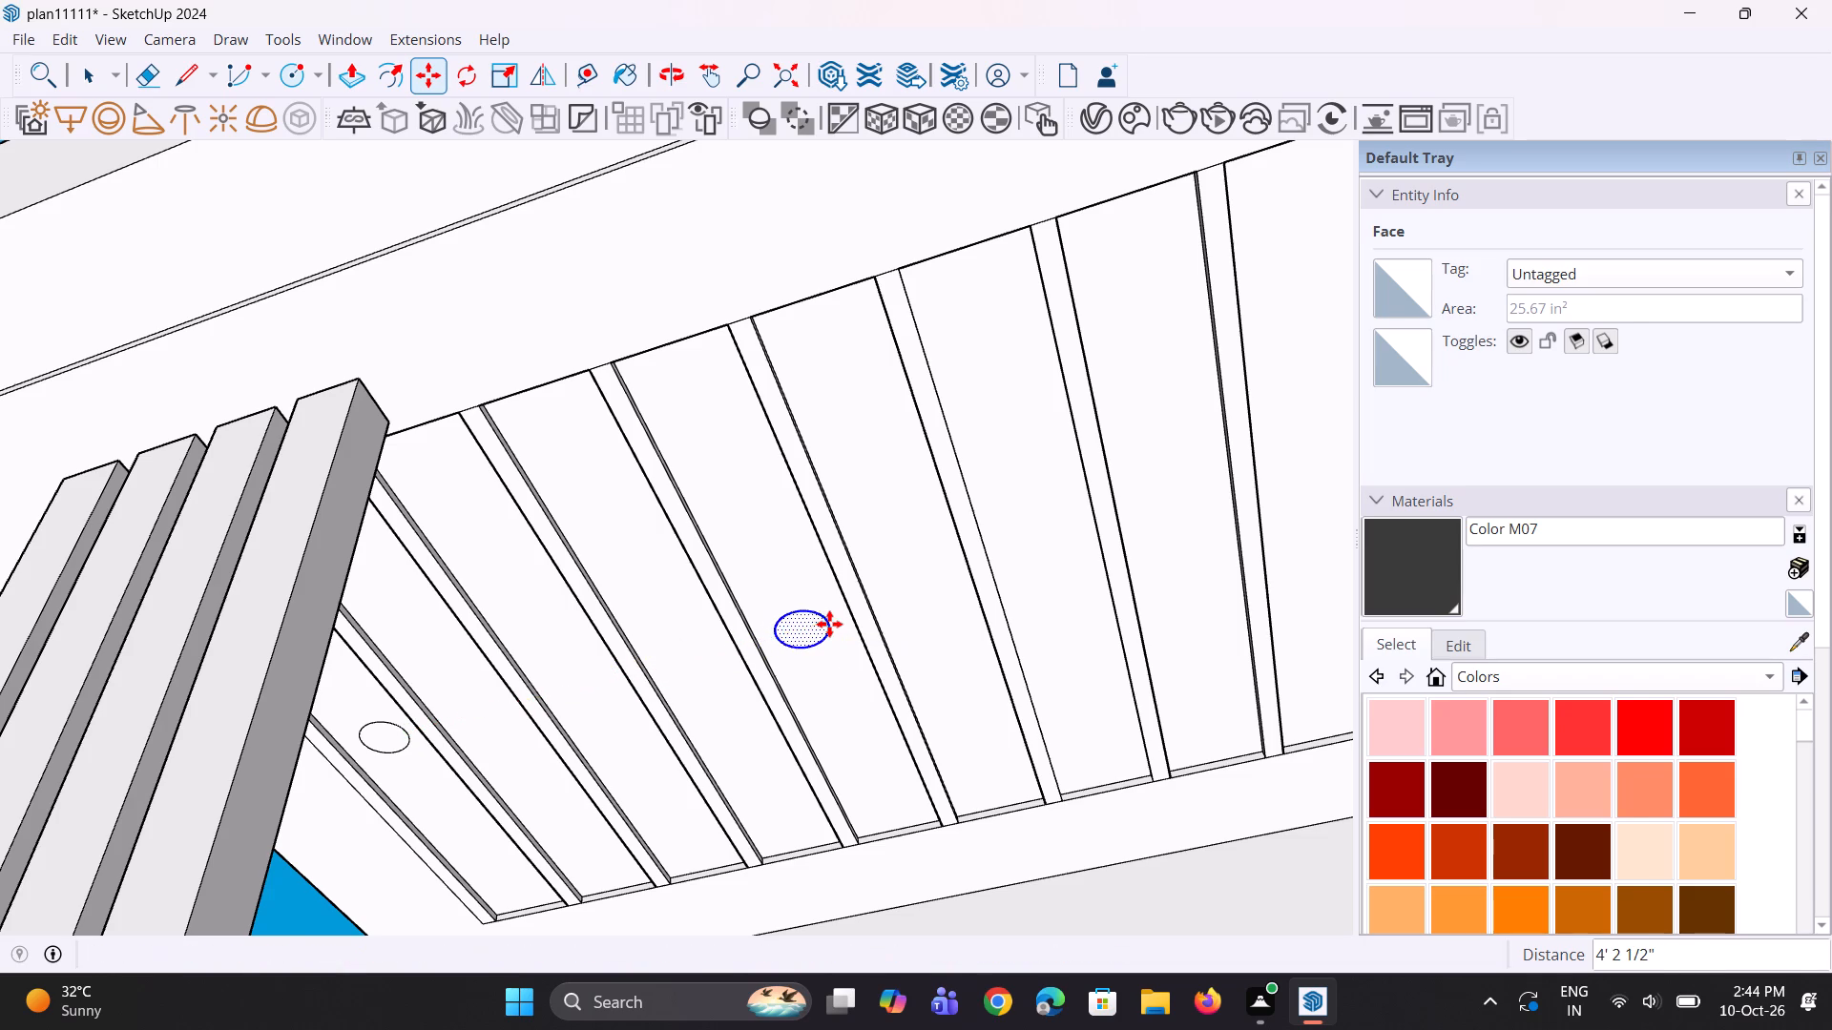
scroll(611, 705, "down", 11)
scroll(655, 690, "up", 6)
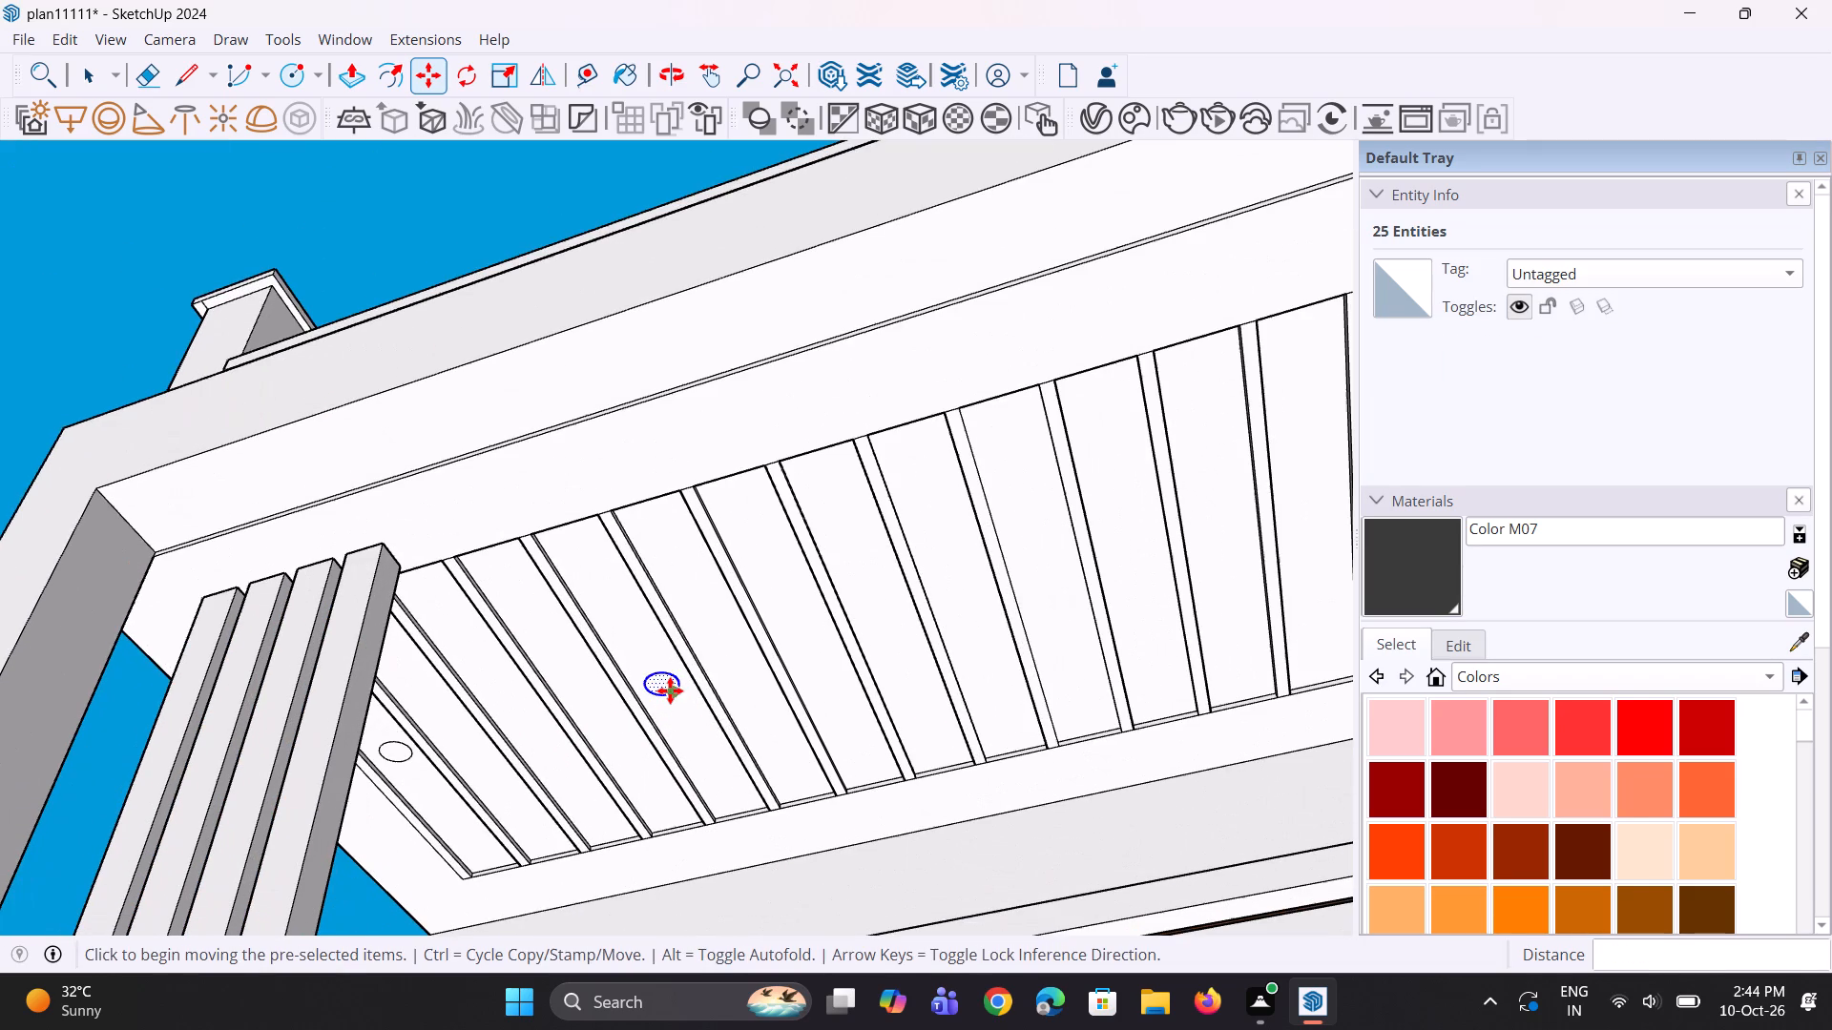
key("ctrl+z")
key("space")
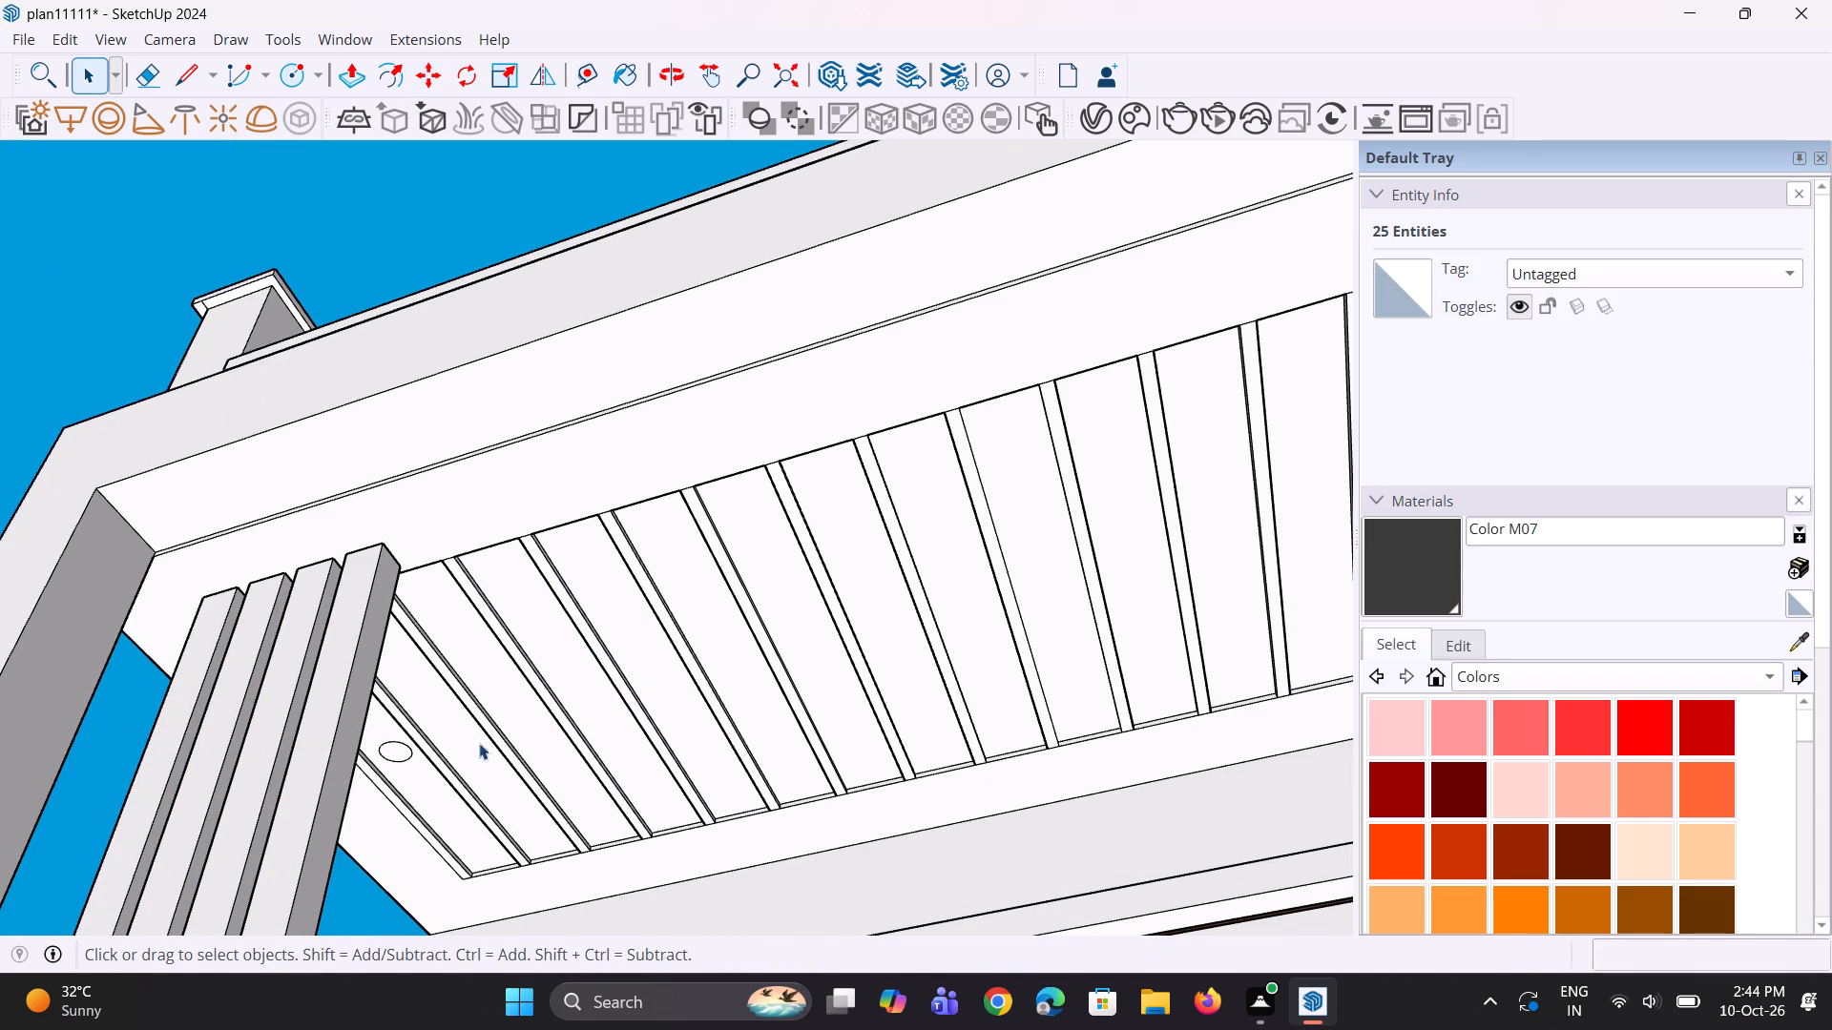
Copy the circle beside the vertical fins into a middle bay of the same slatted ceiling, about 6' 4" away.
key("space")
left_click(396, 751)
scroll(404, 751, "up", 2)
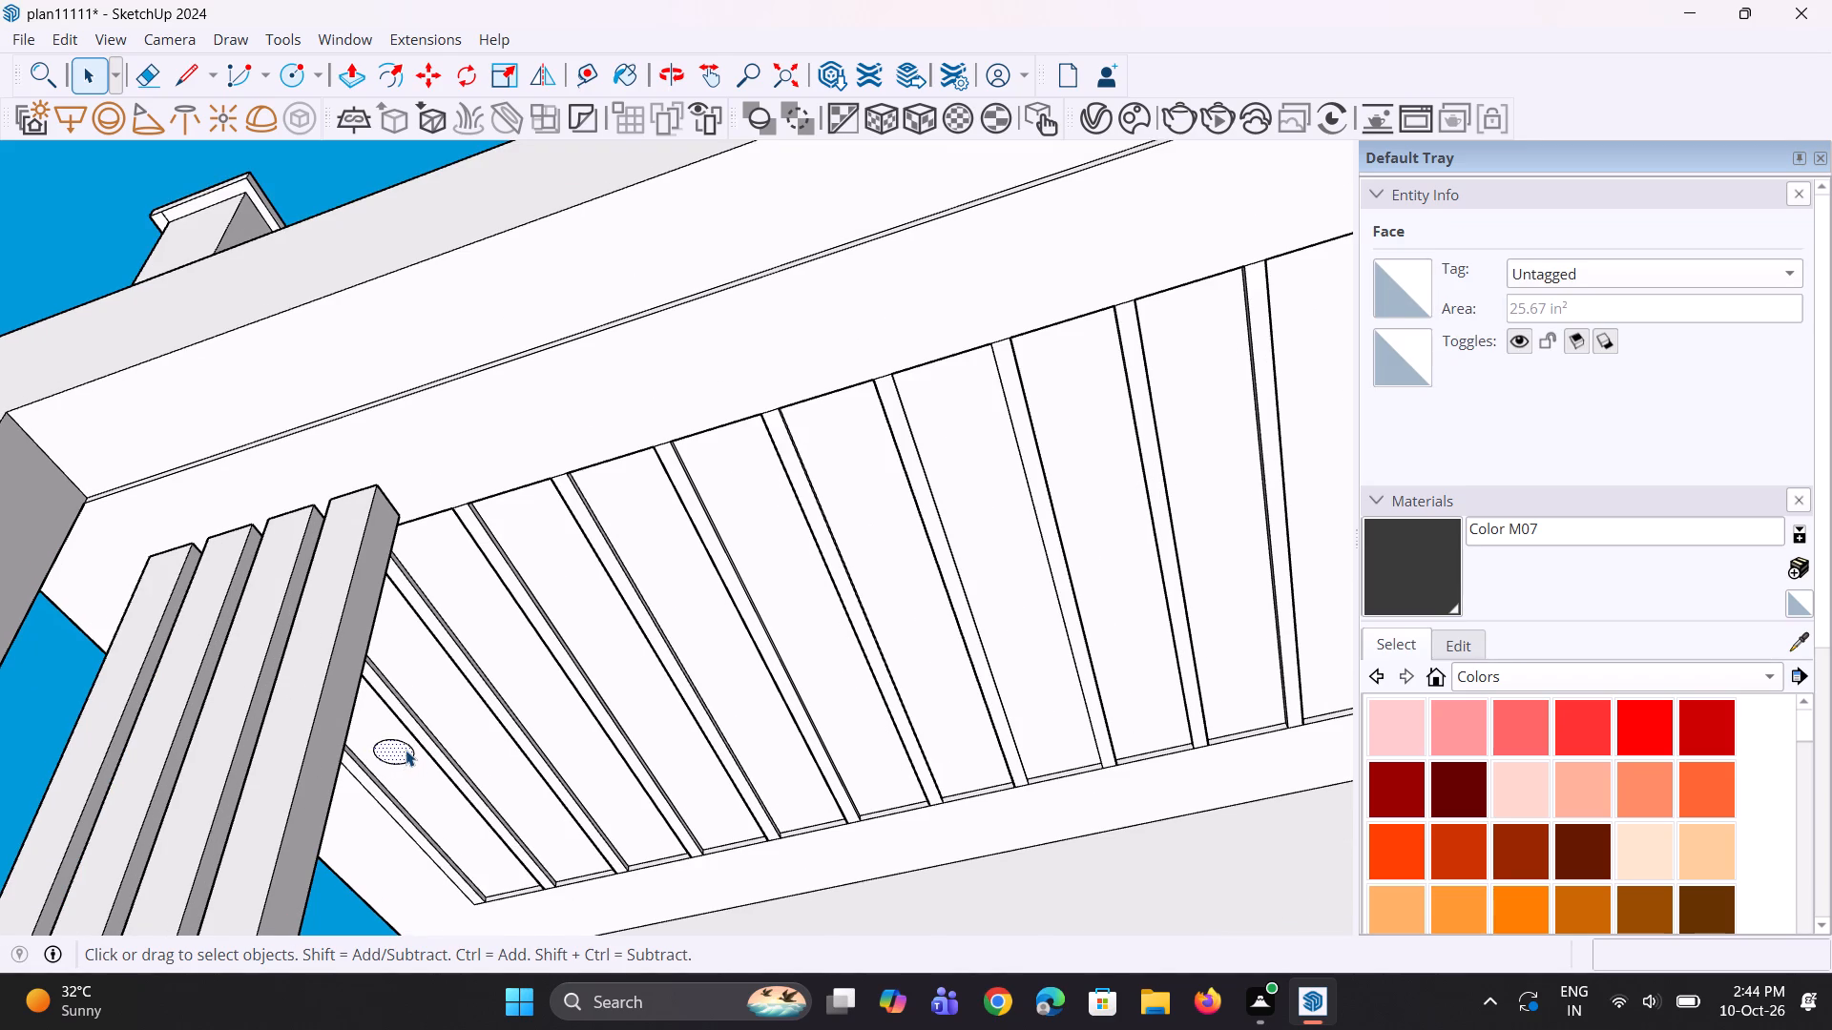
key("m")
left_click(405, 748)
scroll(563, 727, "down", 2)
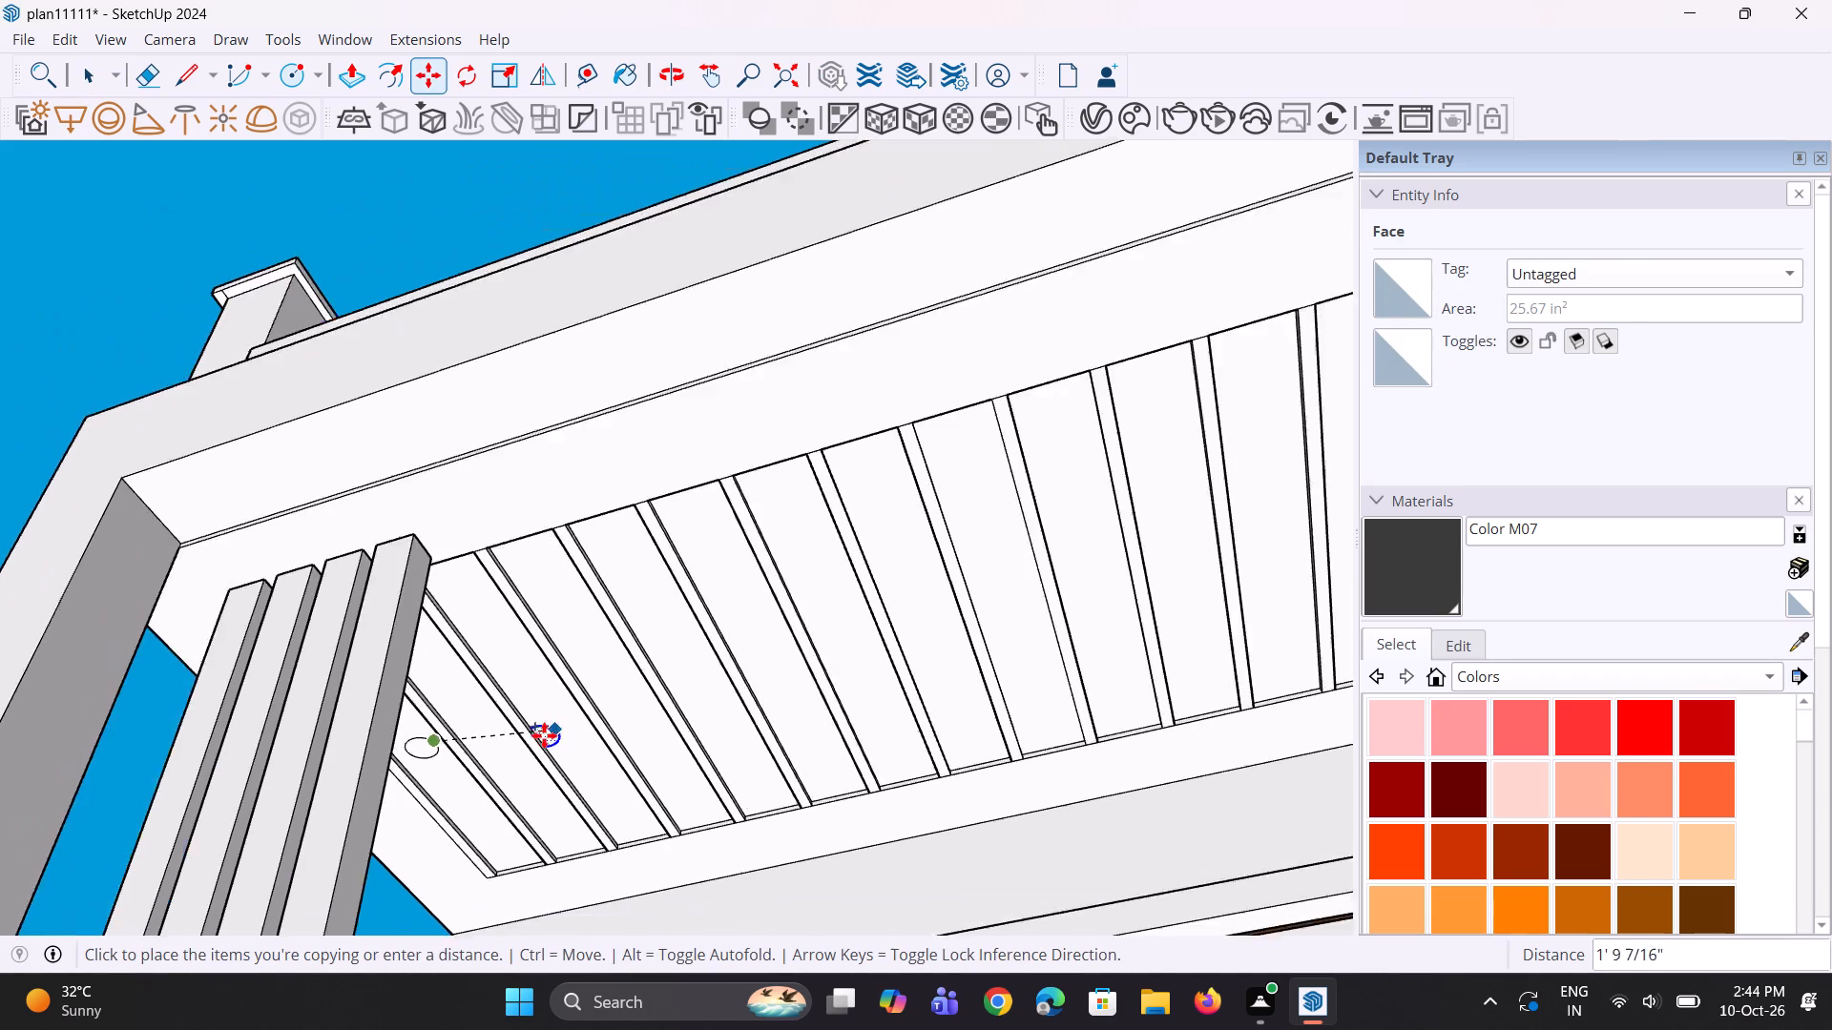
scroll(544, 735, "down", 5)
scroll(735, 679, "up", 1)
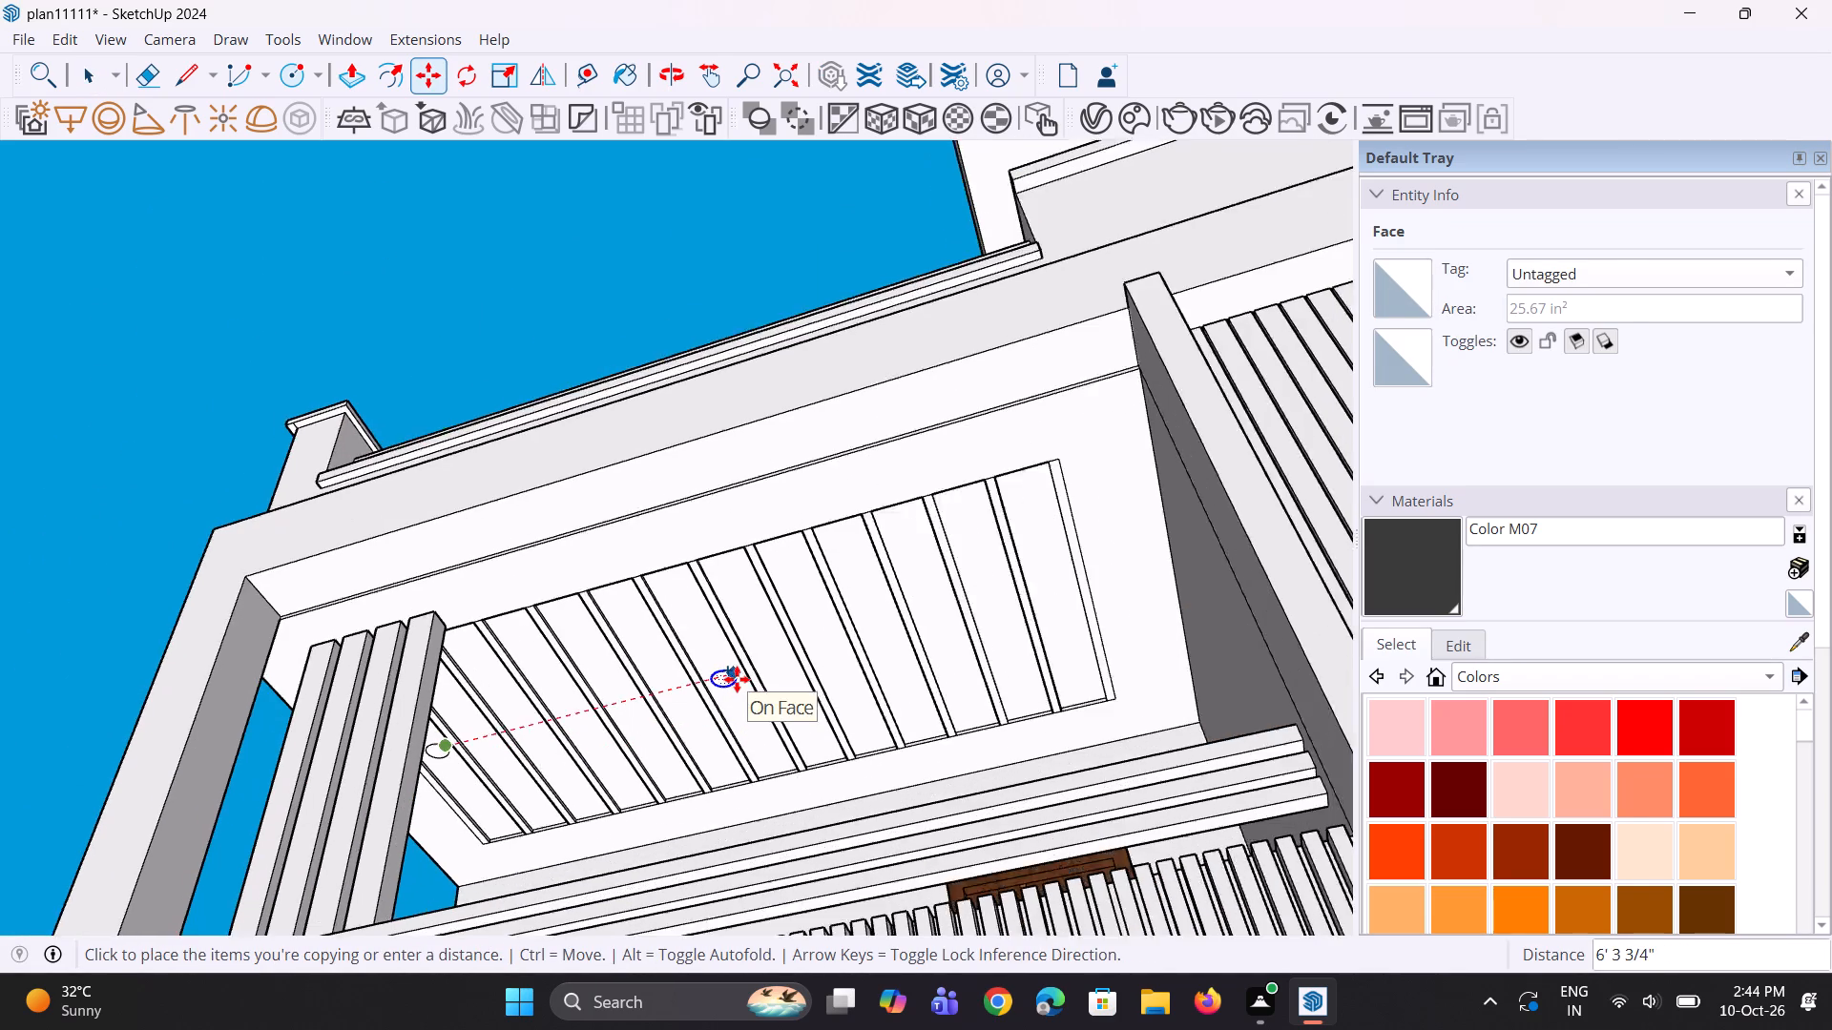
scroll(737, 679, "up", 4)
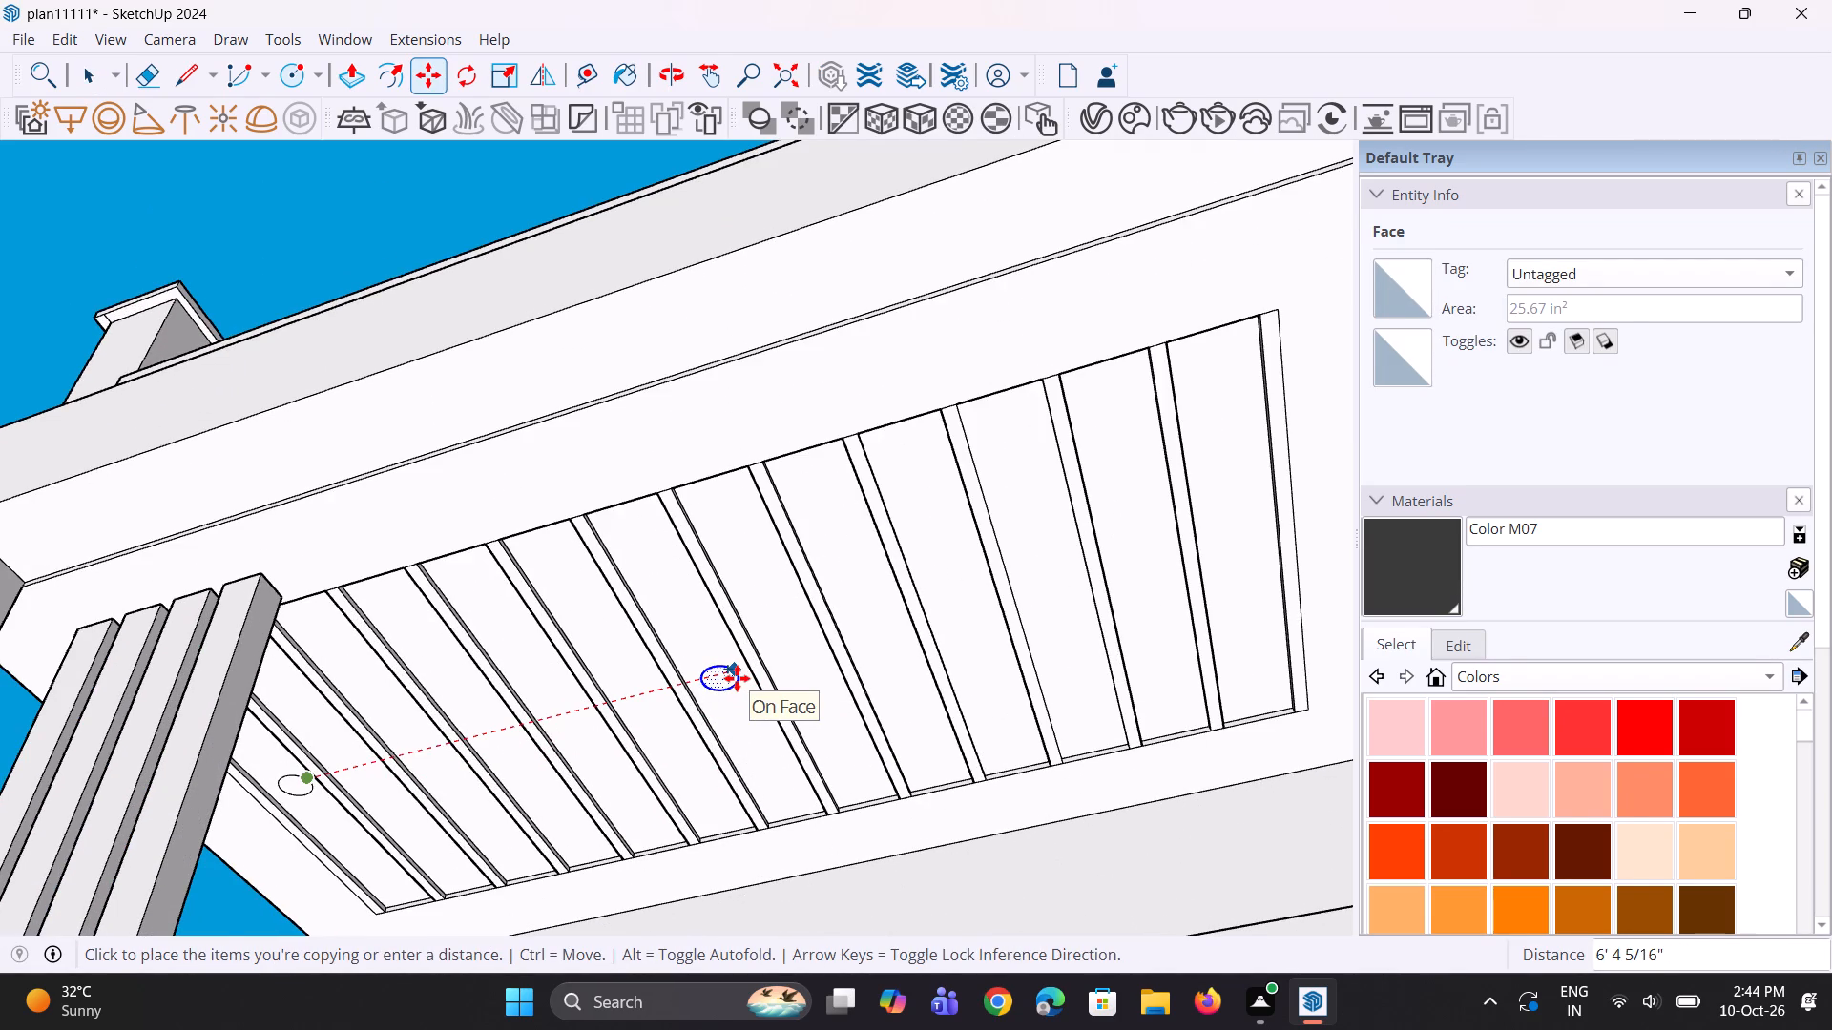
left_click(737, 678)
Copy the middle circle into the last bay of the same slatted ceiling, about 6' 4 11/16" away.
key("m")
left_click(737, 678)
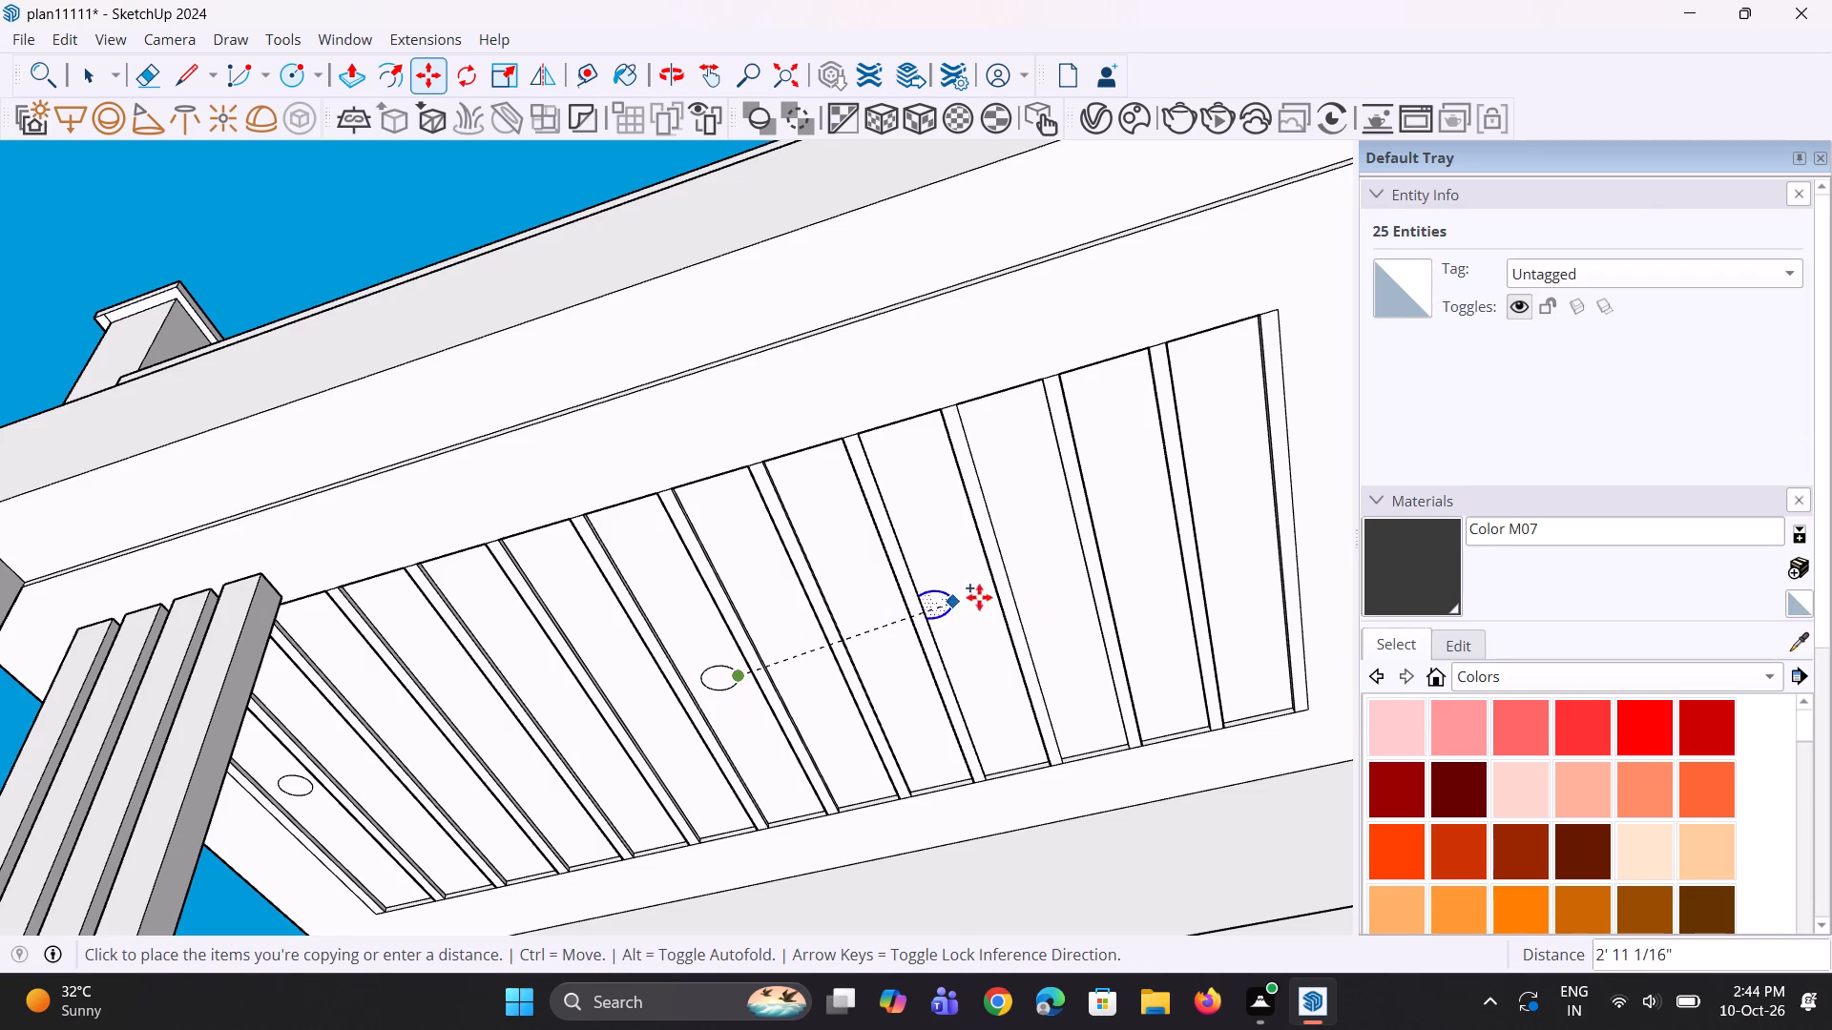
left_click(1259, 538)
scroll(1047, 615, "down", 2)
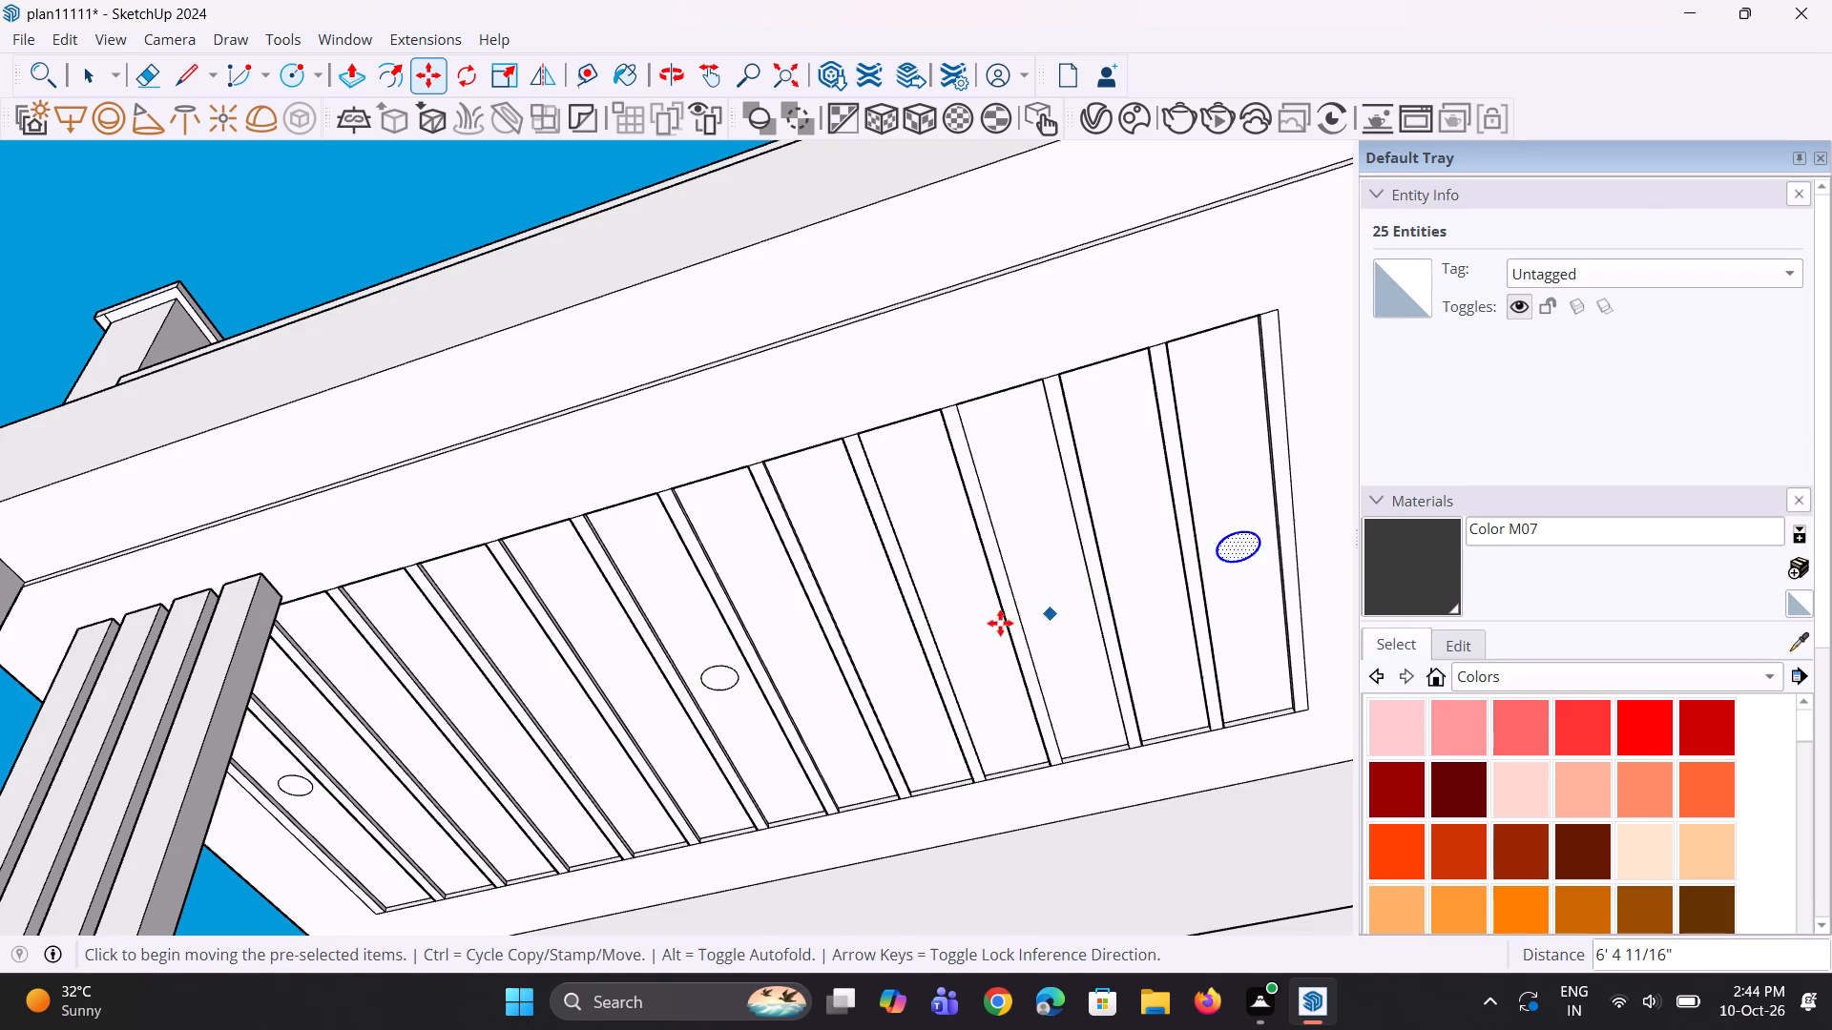
scroll(1000, 623, "down", 6)
key("space")
key("space")
Draw a circle of about 3 9/16" radius beside the vertical fins on the slatted ceiling of the balcony one floor below.
scroll(721, 678, "down", 12)
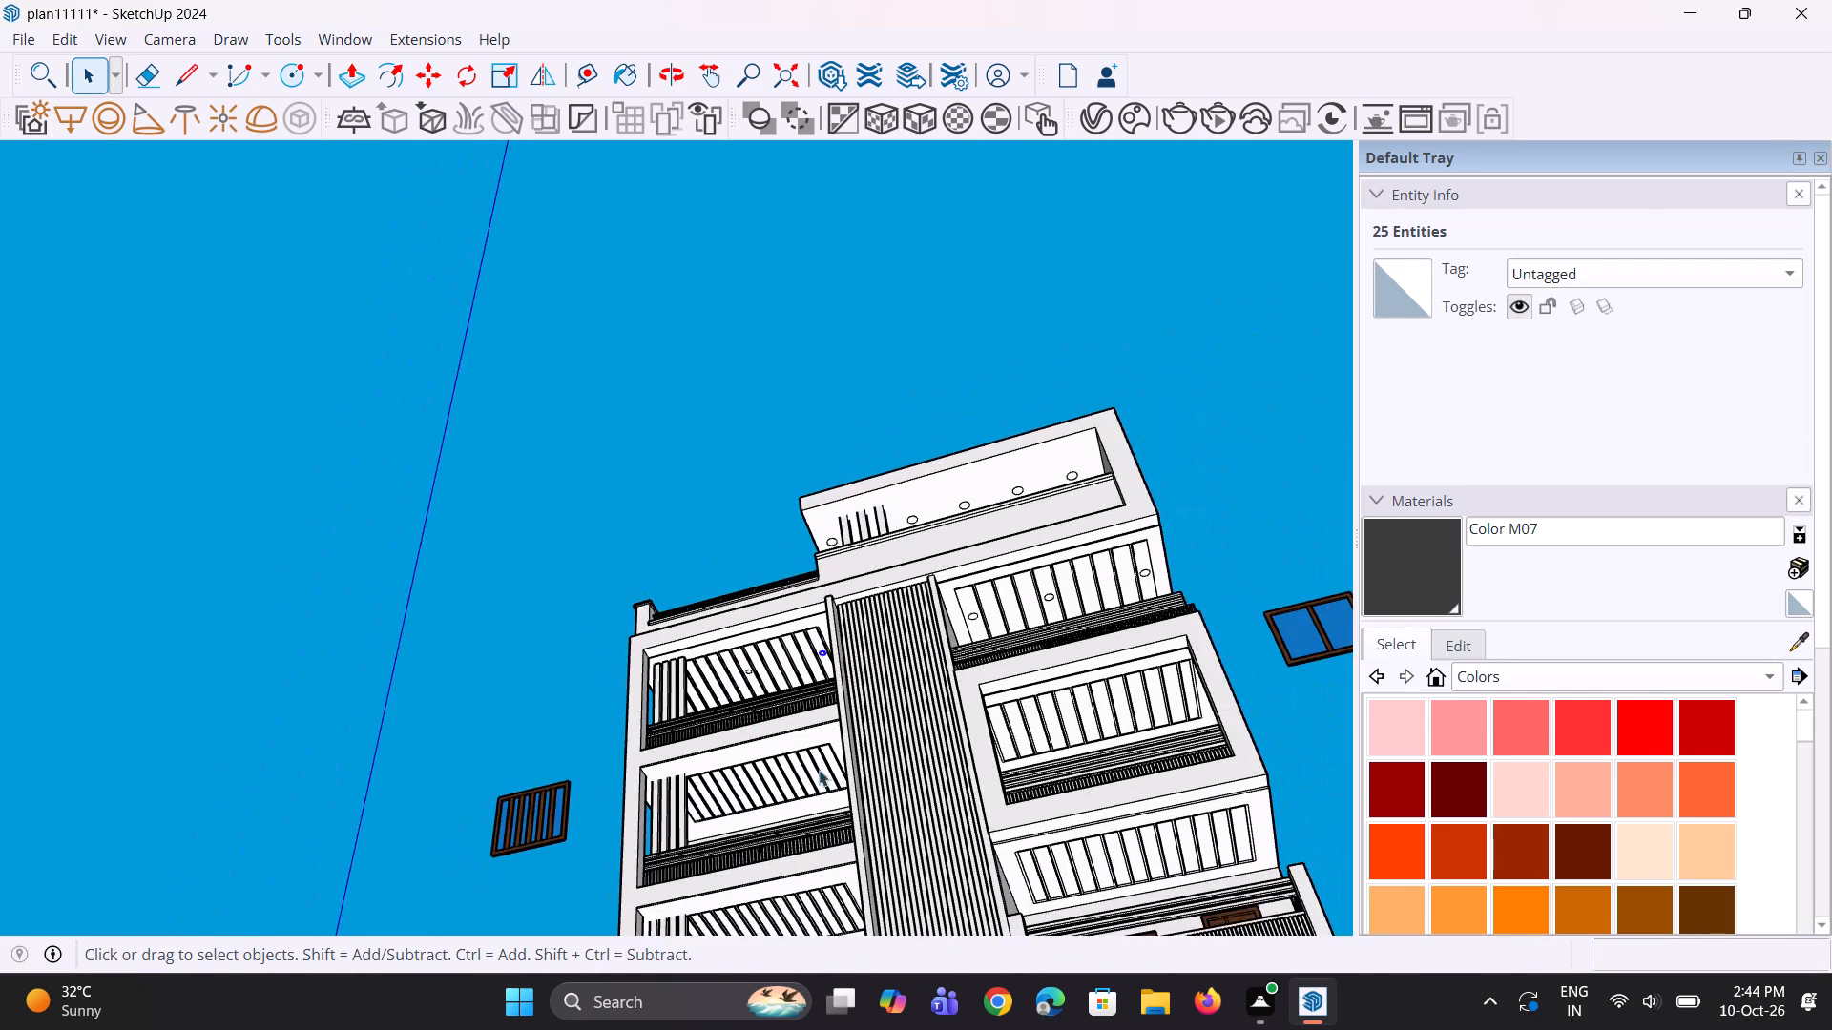
middle_click_drag(823, 769, 829, 742)
scroll(750, 816, "up", 7)
middle_click_drag(691, 797, 681, 822)
scroll(668, 821, "up", 3)
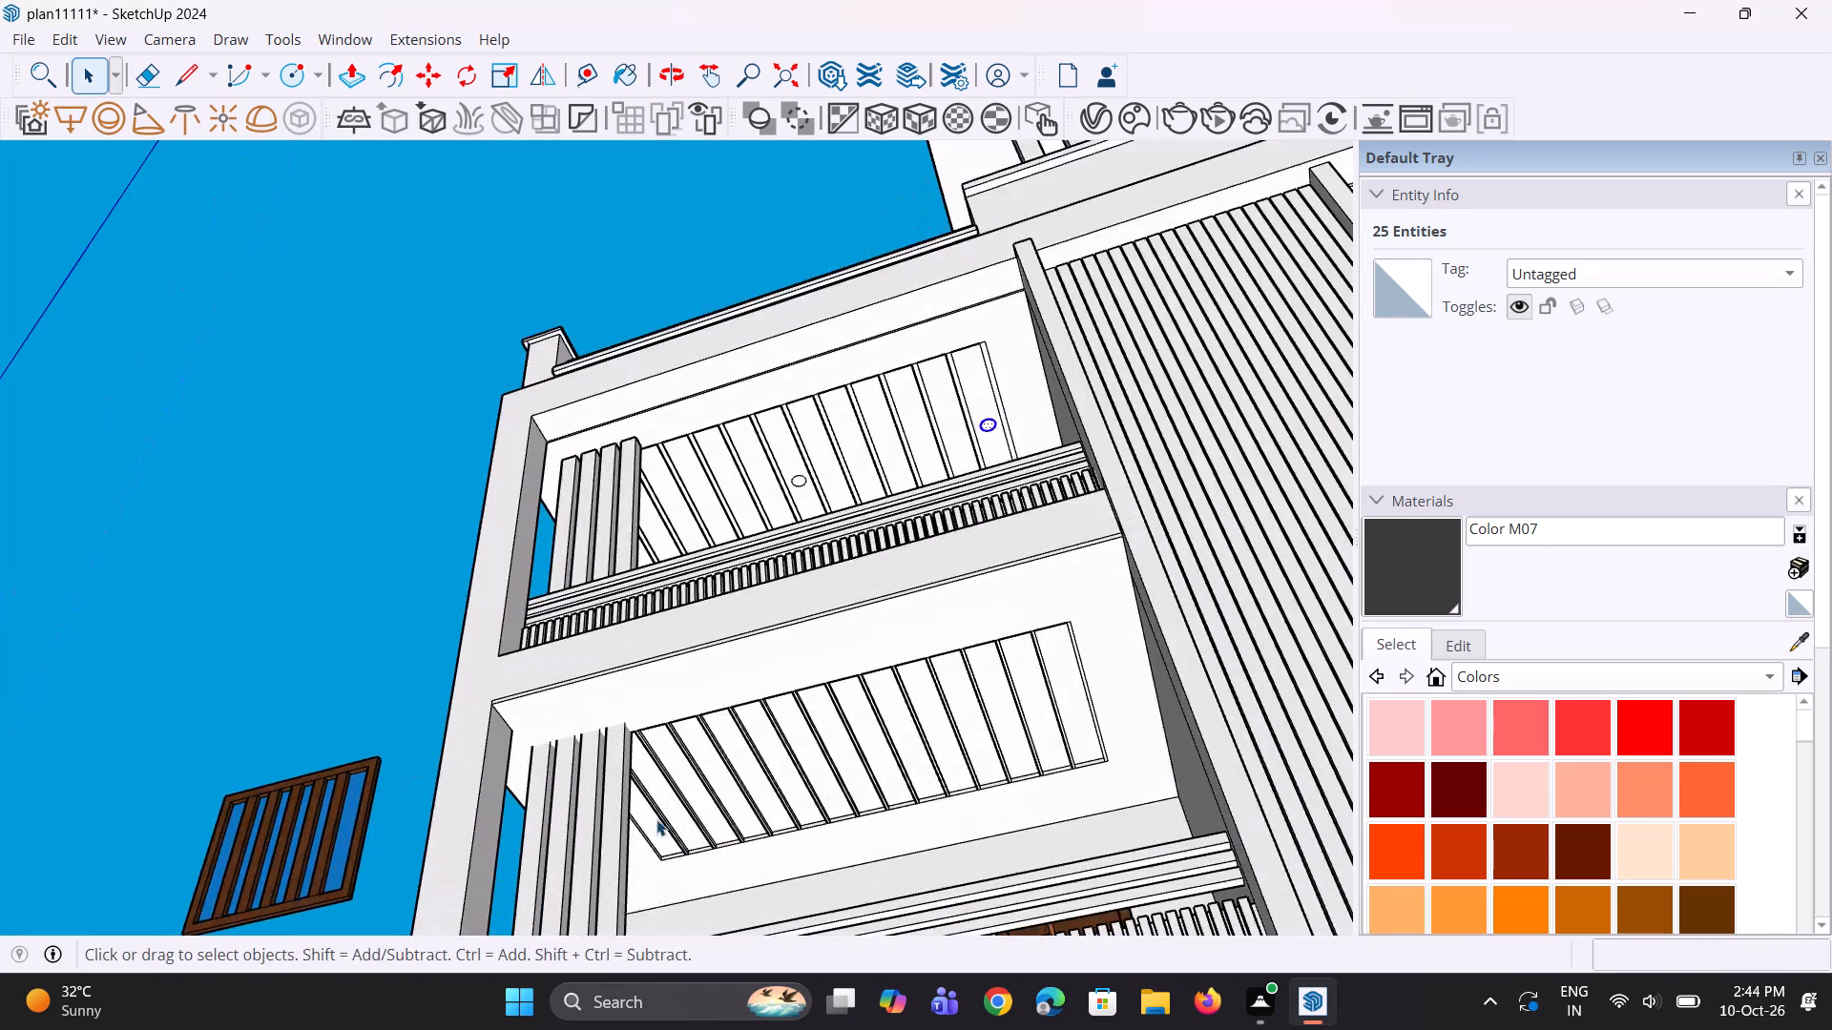
scroll(656, 819, "up", 8)
middle_click_drag(645, 819, 626, 814)
scroll(626, 814, "up", 2)
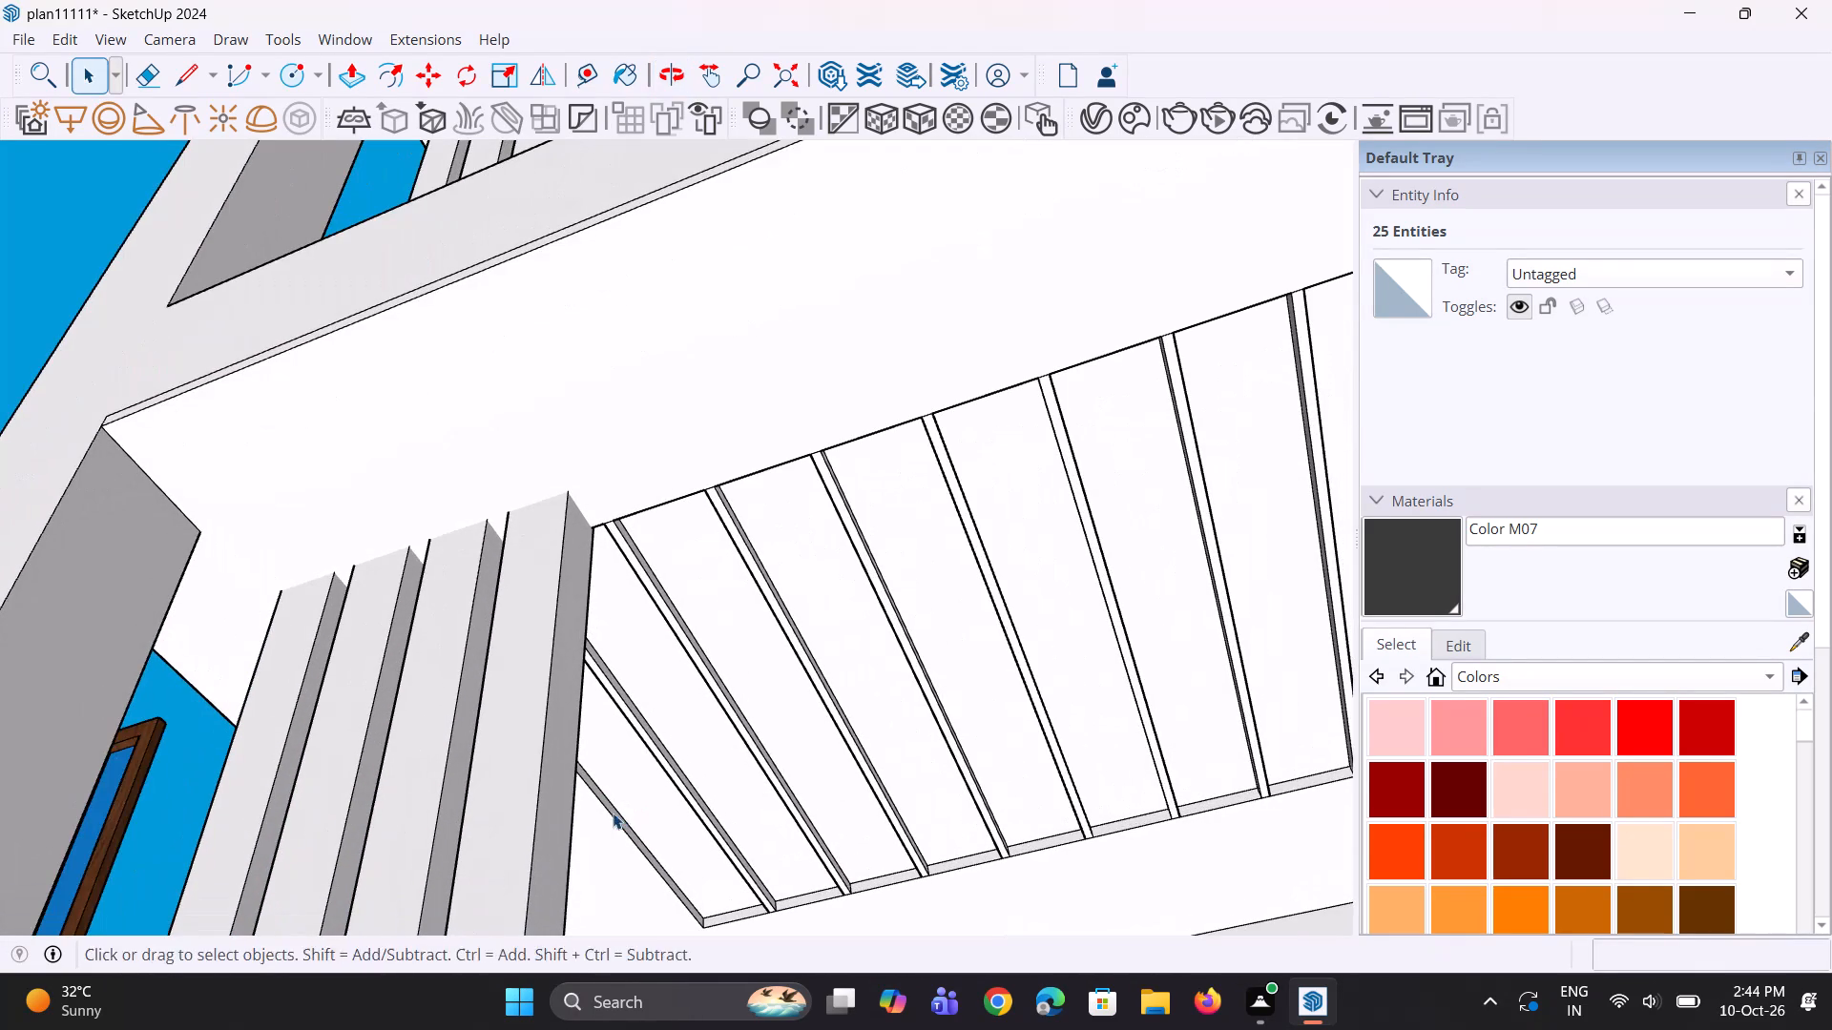
key("c")
left_click(644, 793)
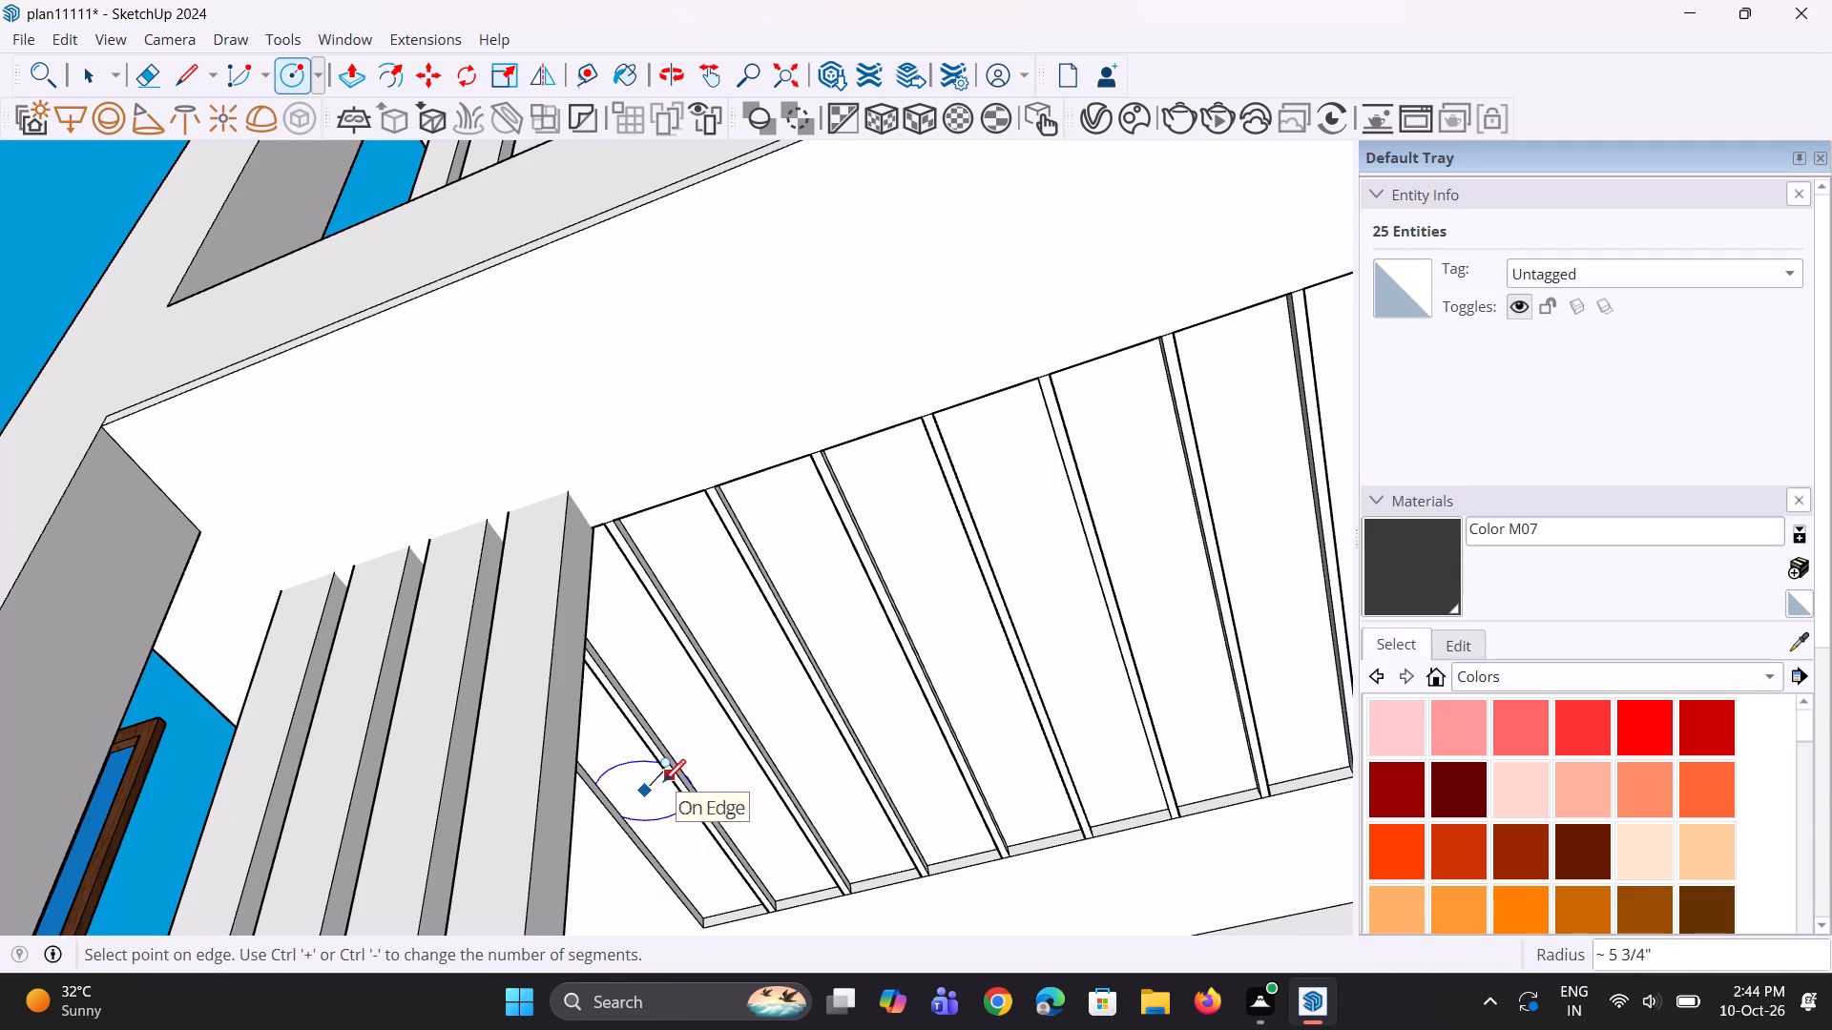
scroll(652, 803, "up", 4)
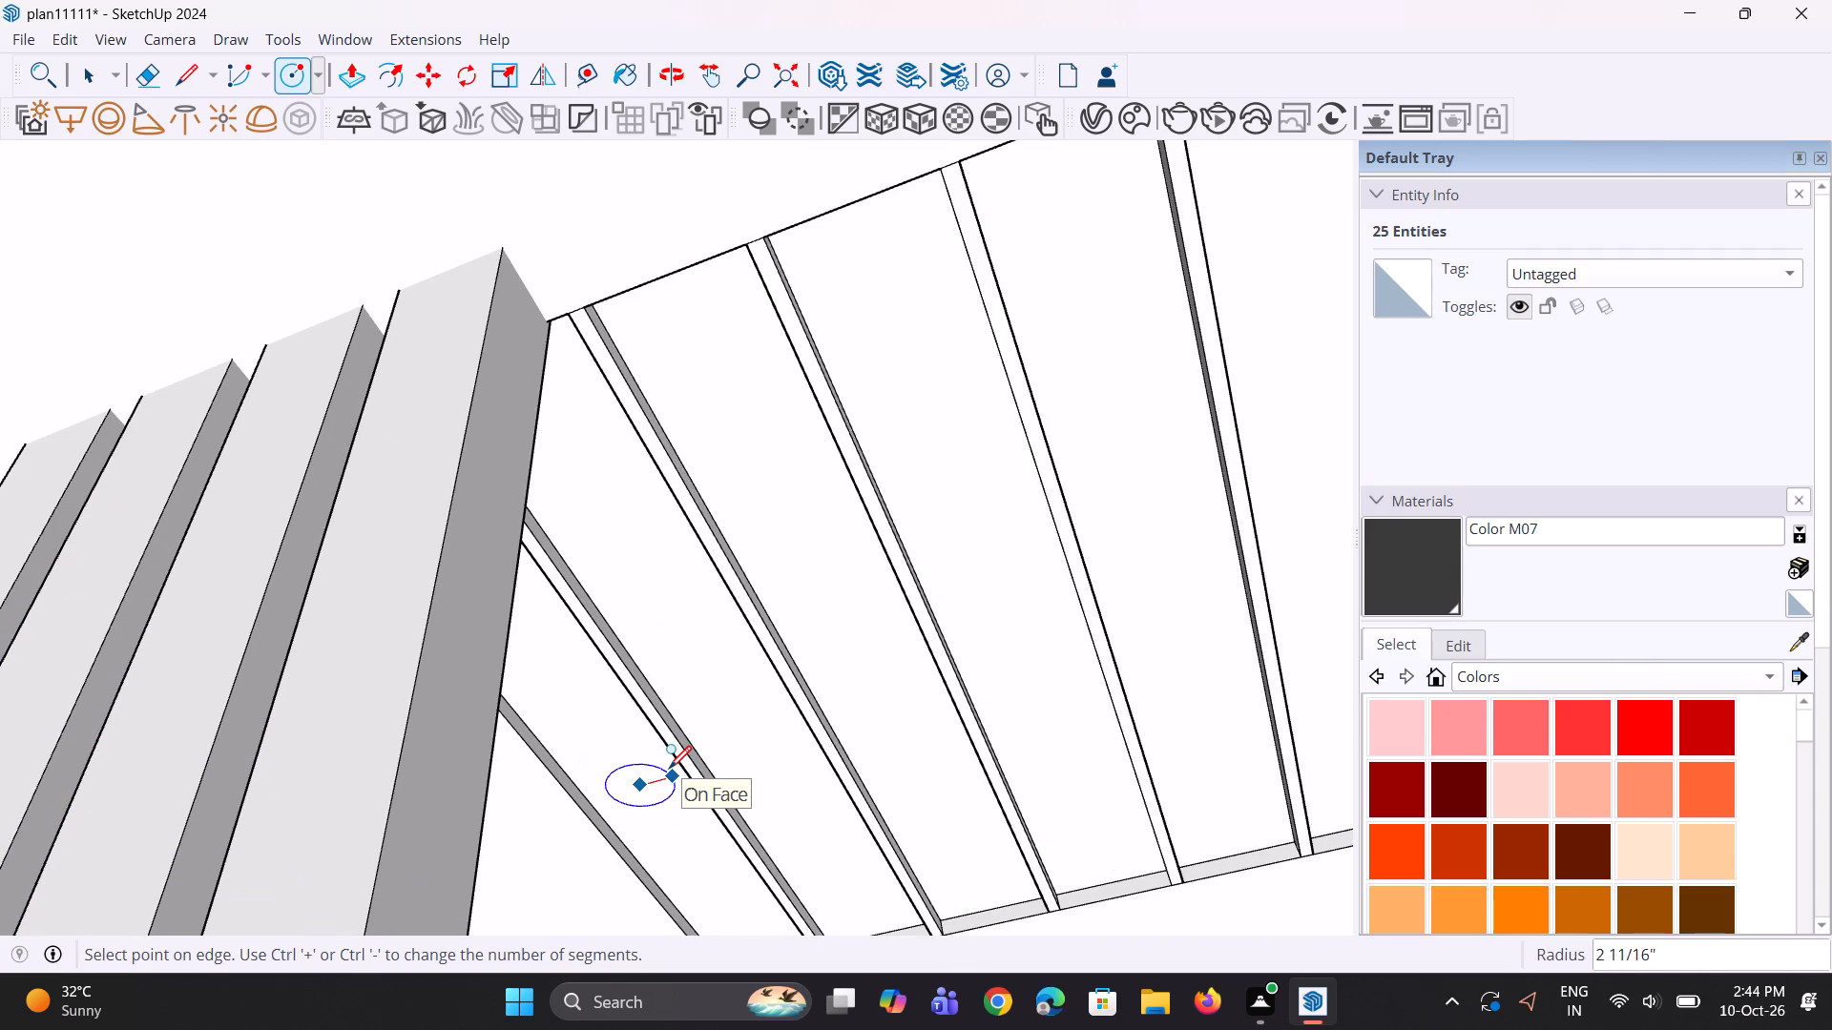
scroll(669, 767, "up", 3)
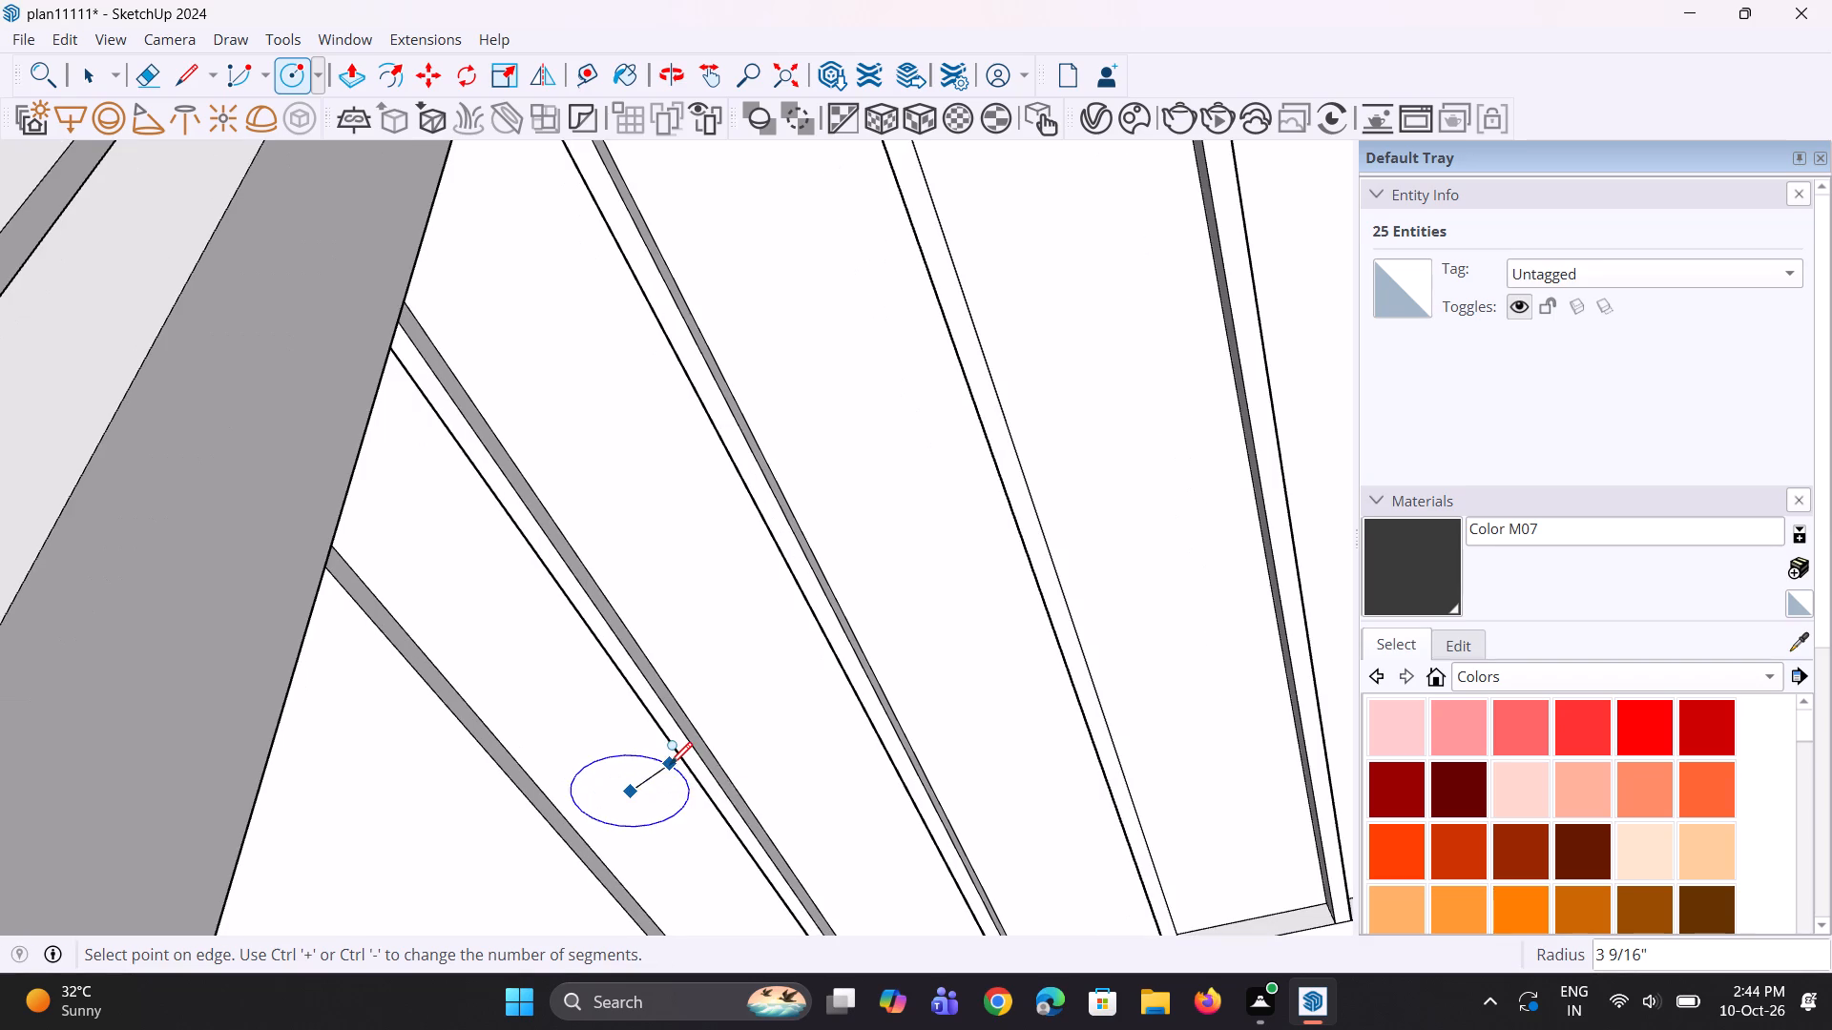
left_click(670, 763)
key("space")
key("space")
Copy this circle into a middle bay of the same balcony ceiling, about 5' 11 1/4" away.
left_click(644, 797)
scroll(615, 810, "down", 2)
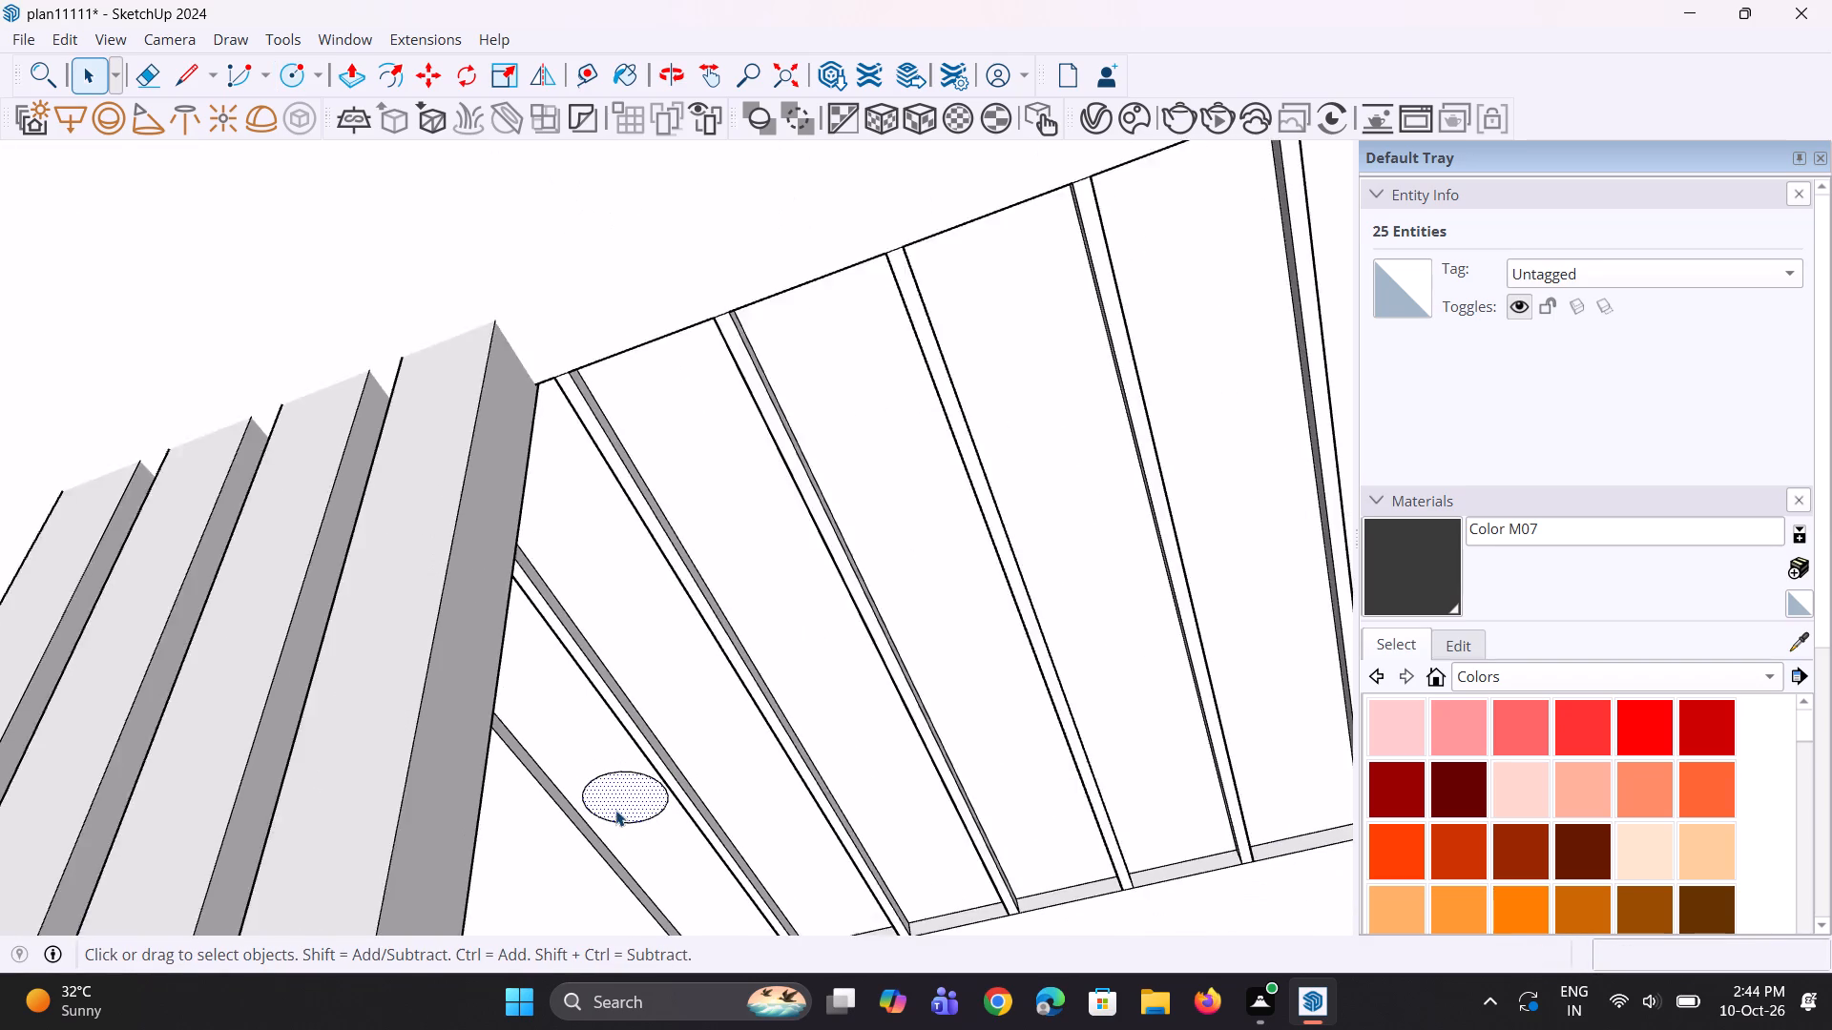
scroll(615, 810, "down", 4)
key("m")
left_click(618, 811)
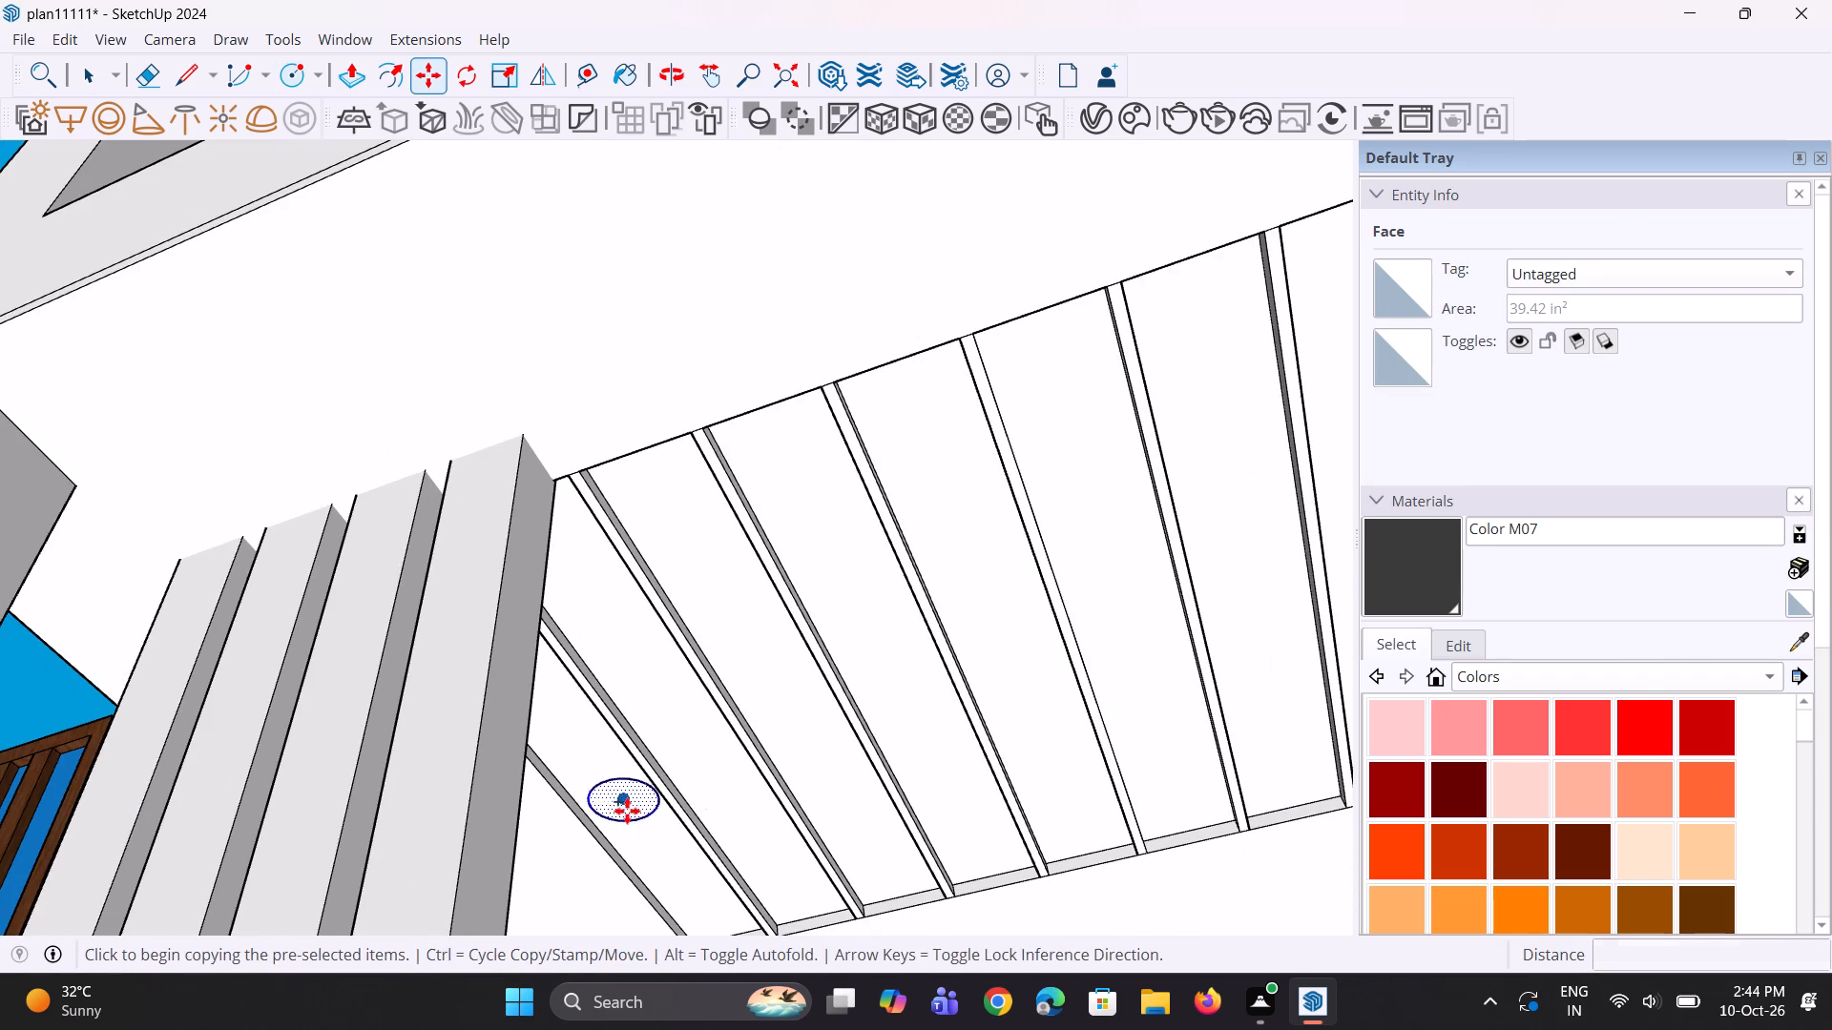
scroll(736, 776, "down", 8)
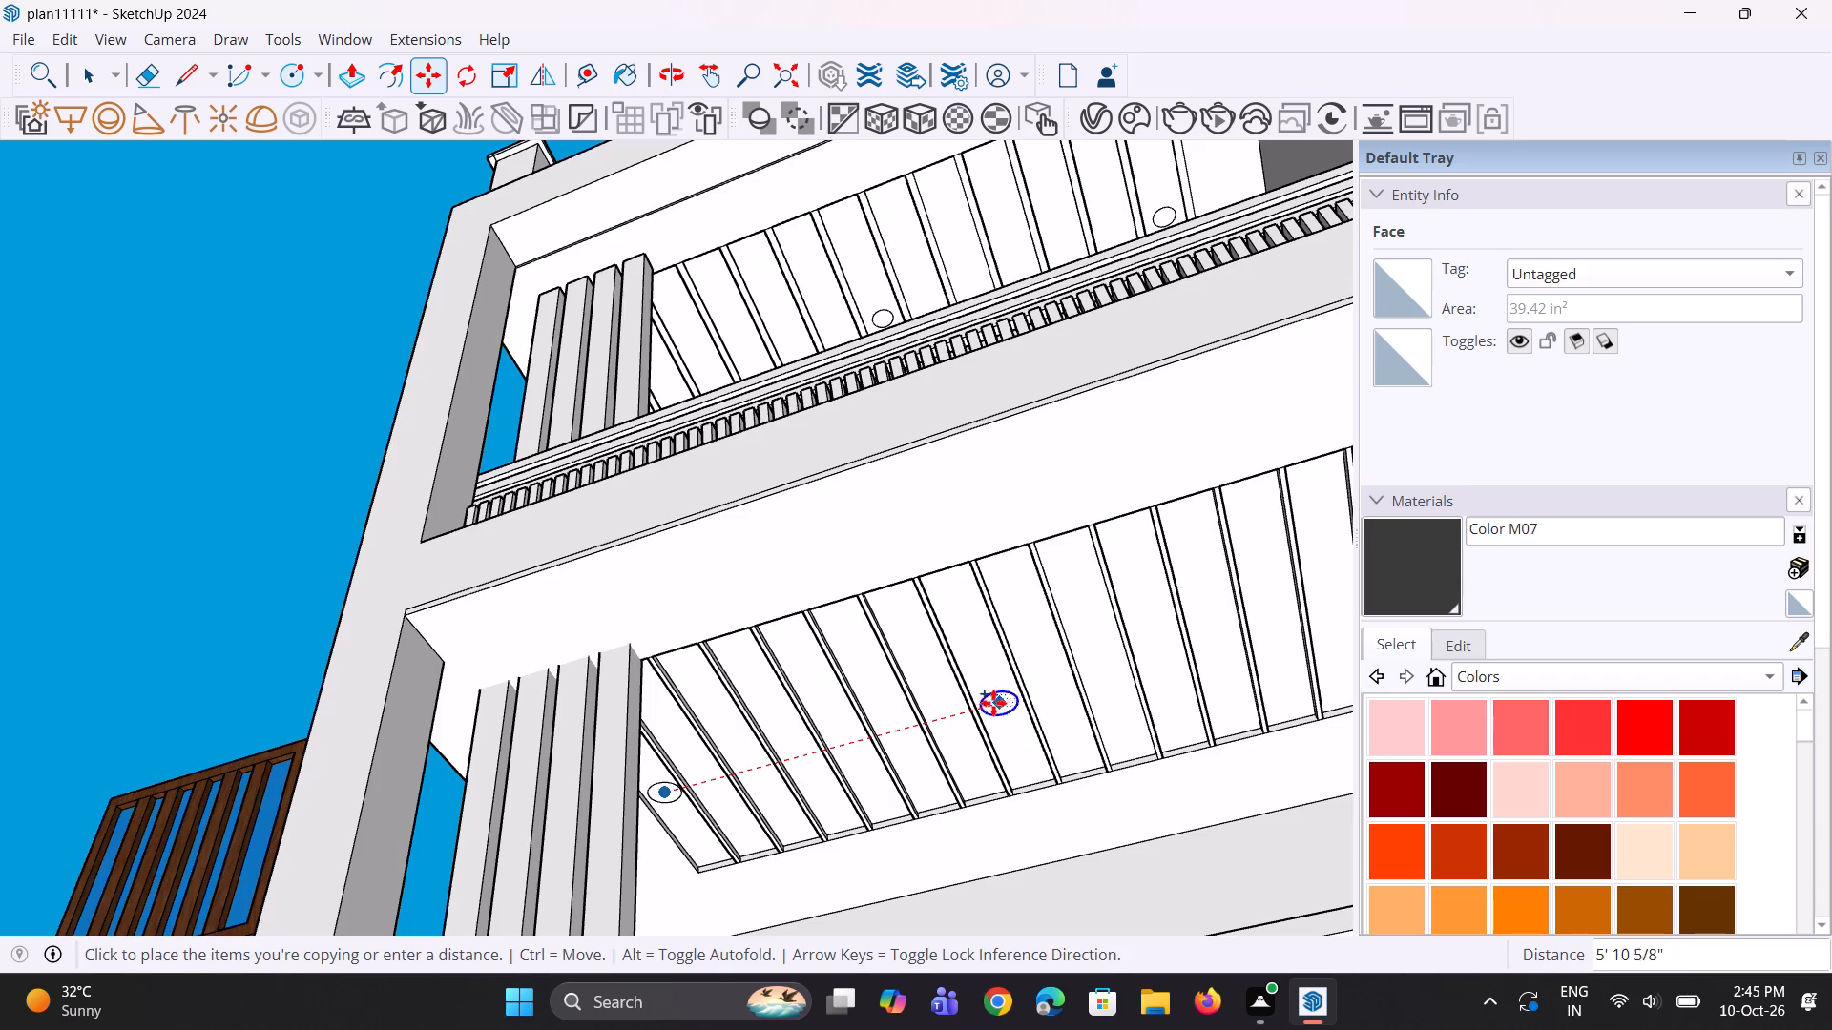
scroll(993, 700, "up", 7)
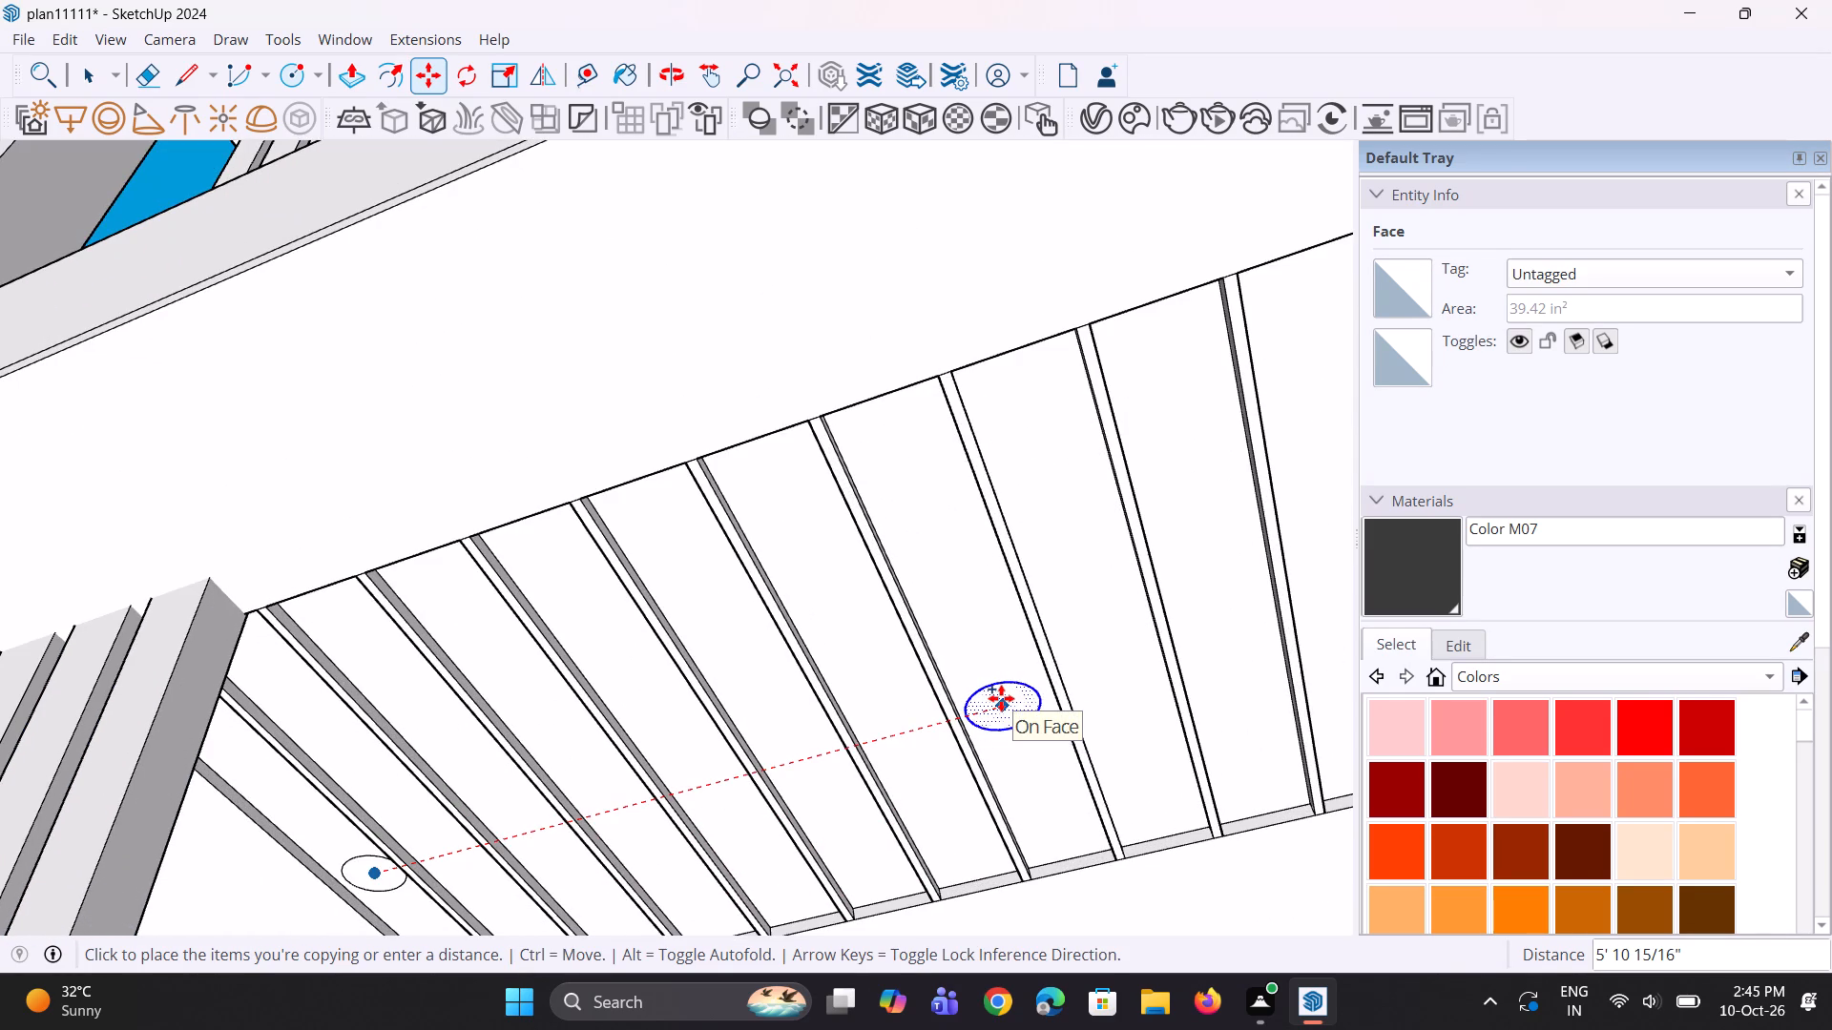
left_click(1003, 697)
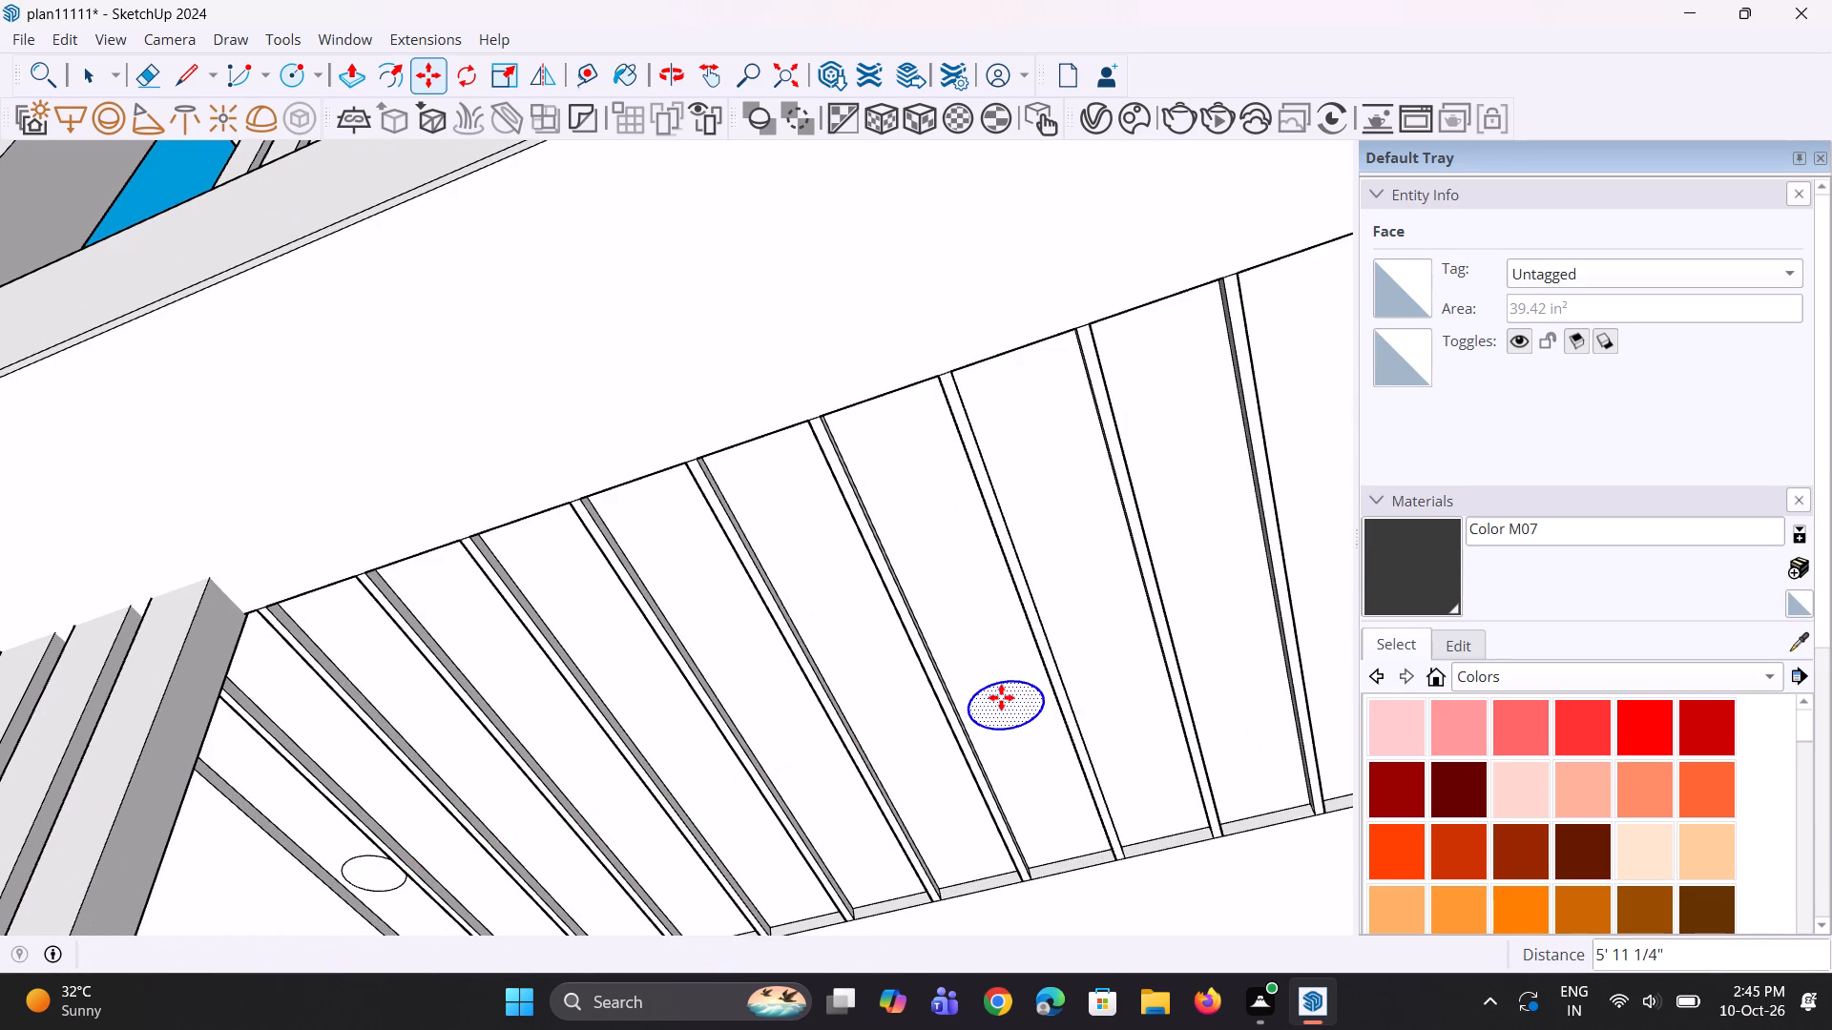
Copy the middle circle into the last bay of this balcony ceiling, about 5' 11 7/16" away.
scroll(906, 752, "down", 8)
scroll(760, 747, "down", 7)
scroll(1114, 701, "up", 2)
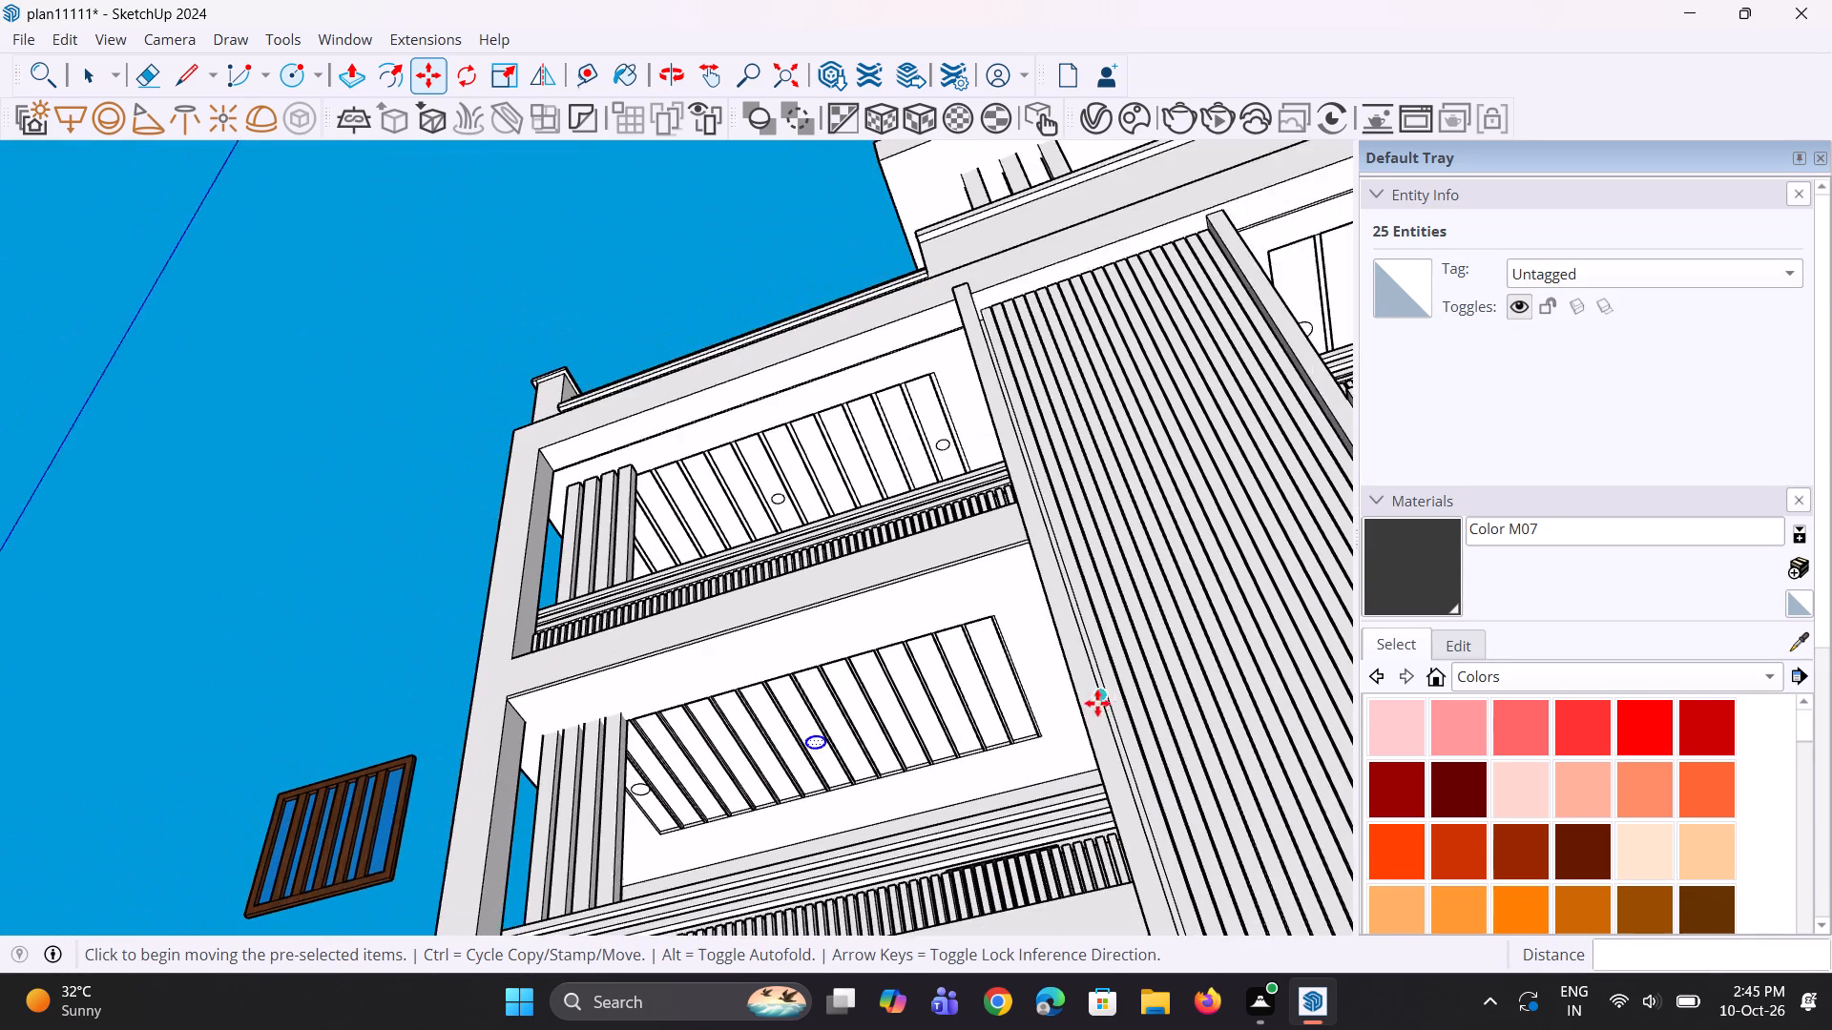
scroll(991, 716, "up", 3)
key("m")
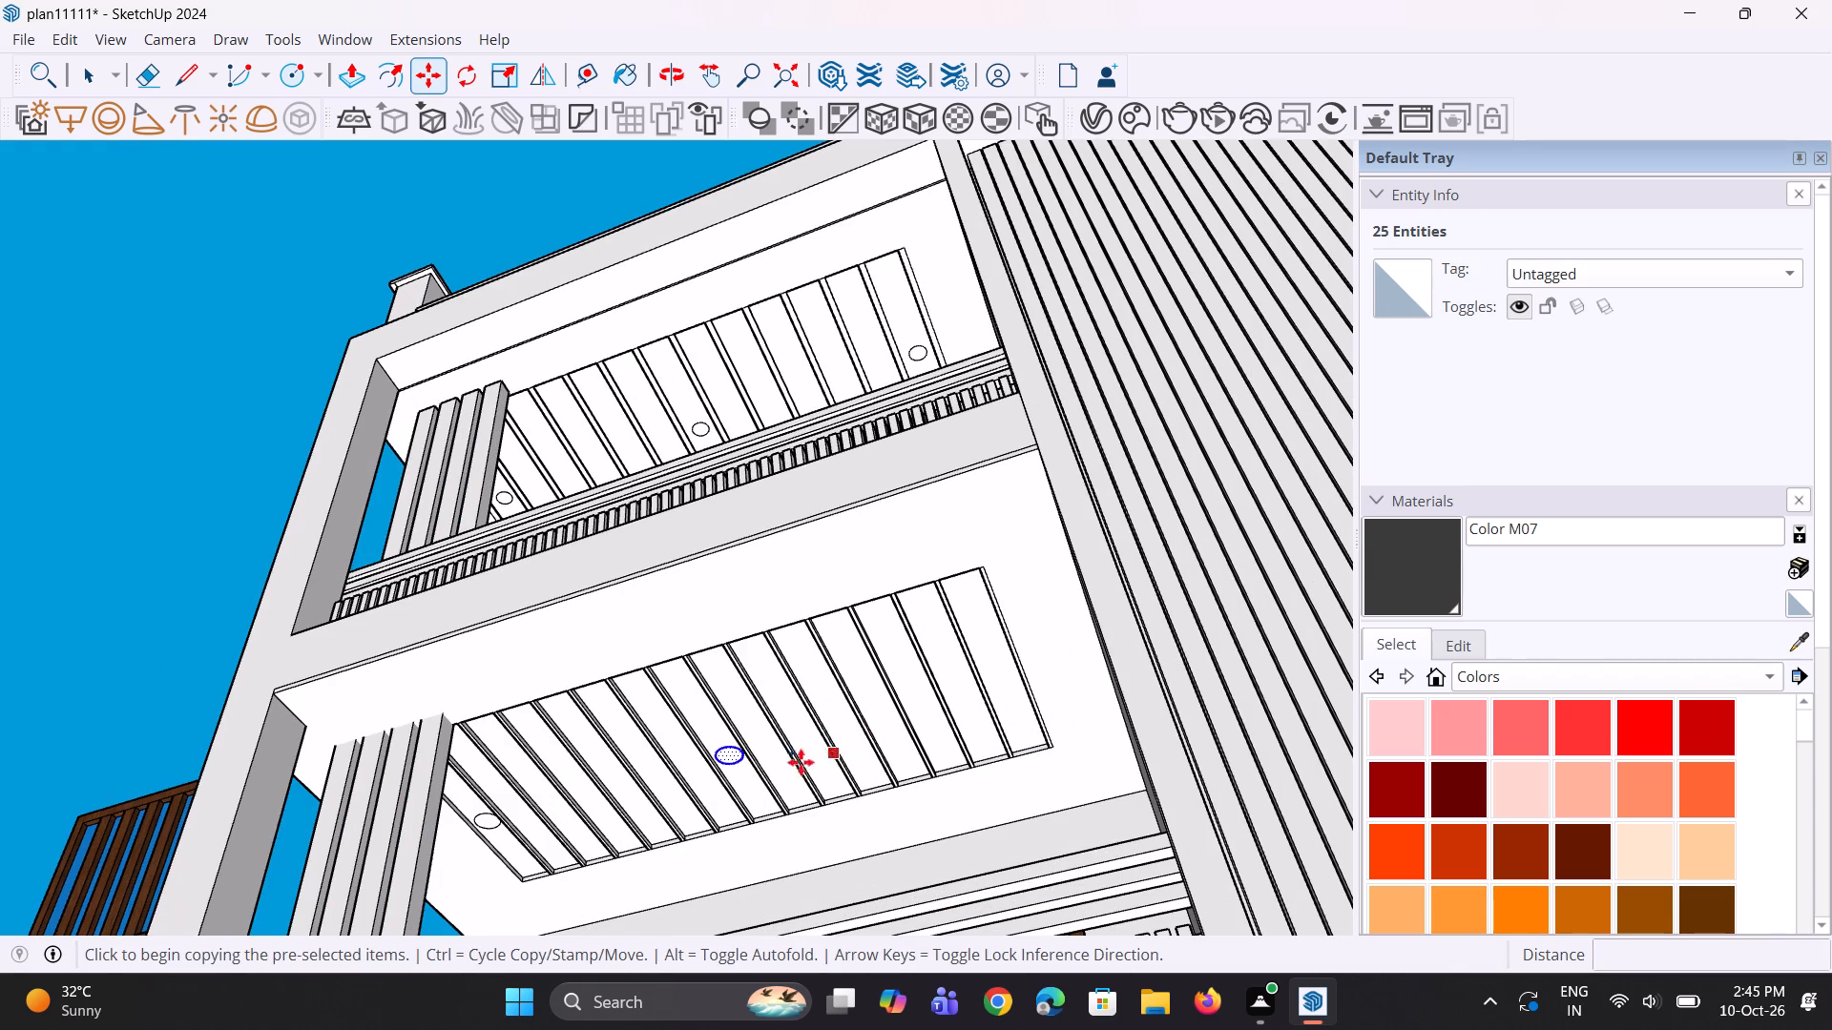
scroll(790, 764, "up", 11)
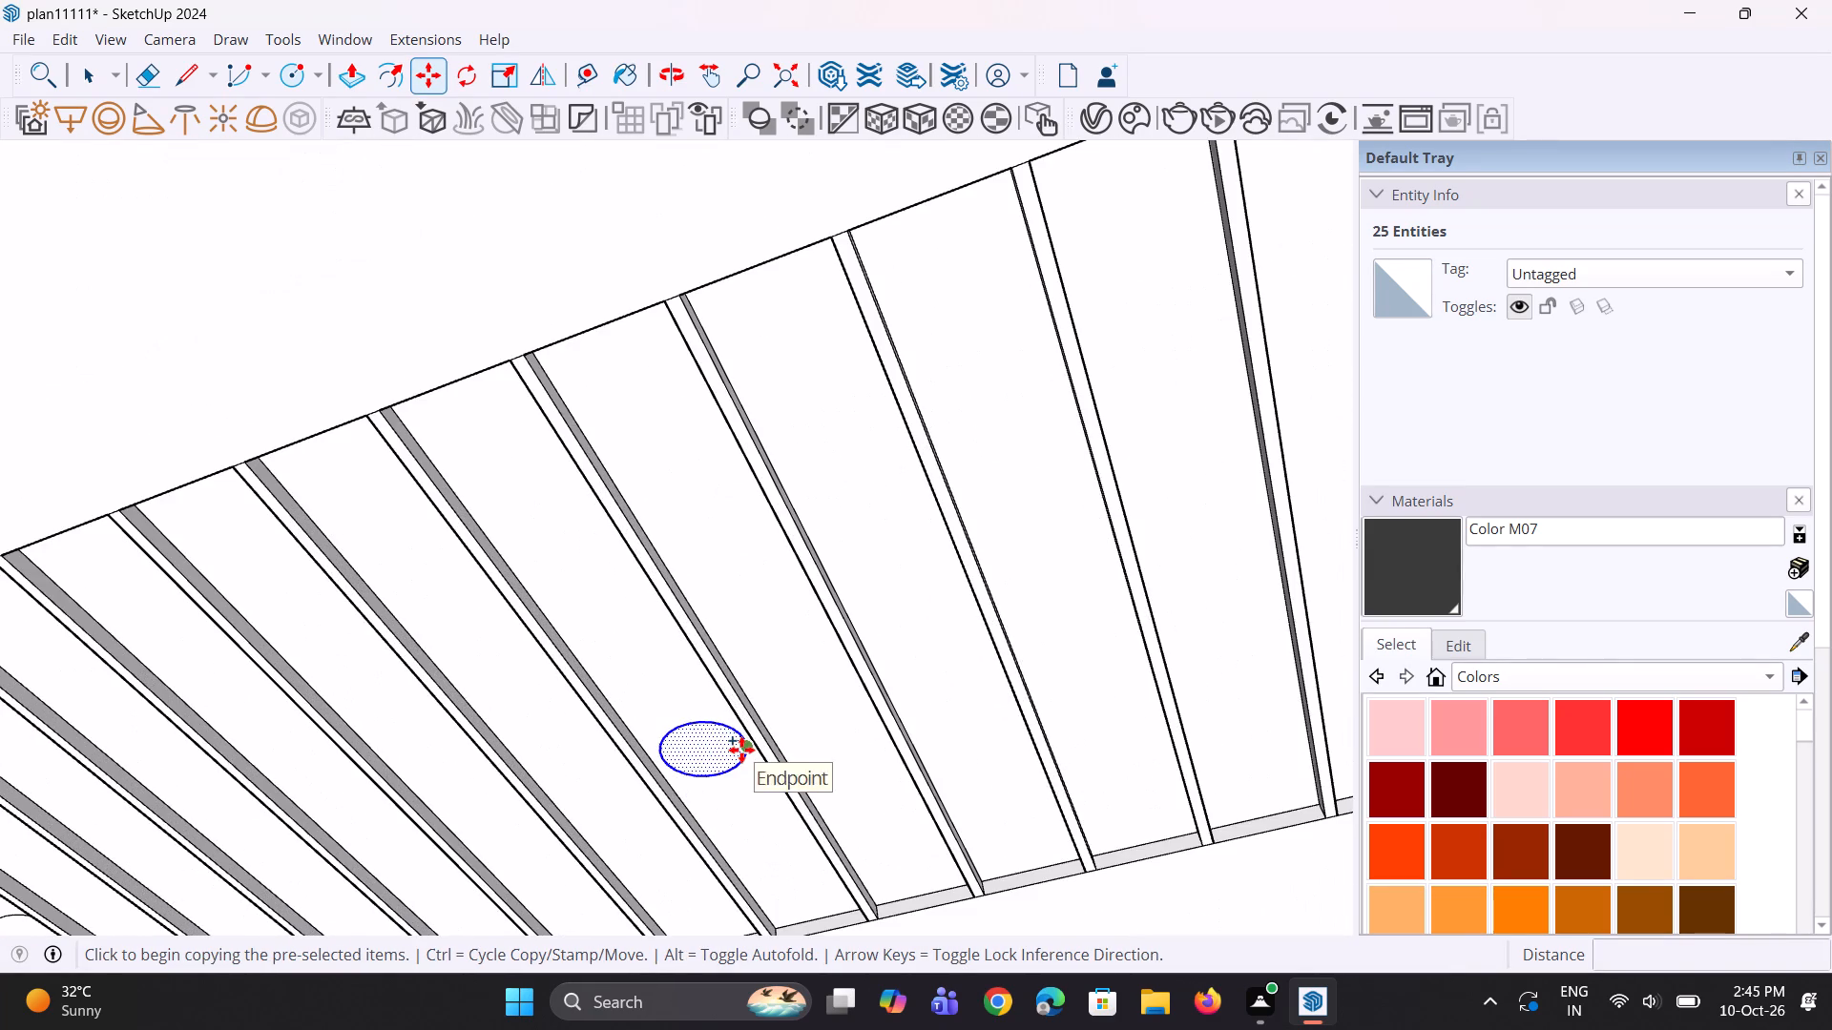
left_click(741, 750)
scroll(839, 729, "down", 4)
scroll(835, 730, "up", 3)
scroll(834, 731, "down", 10)
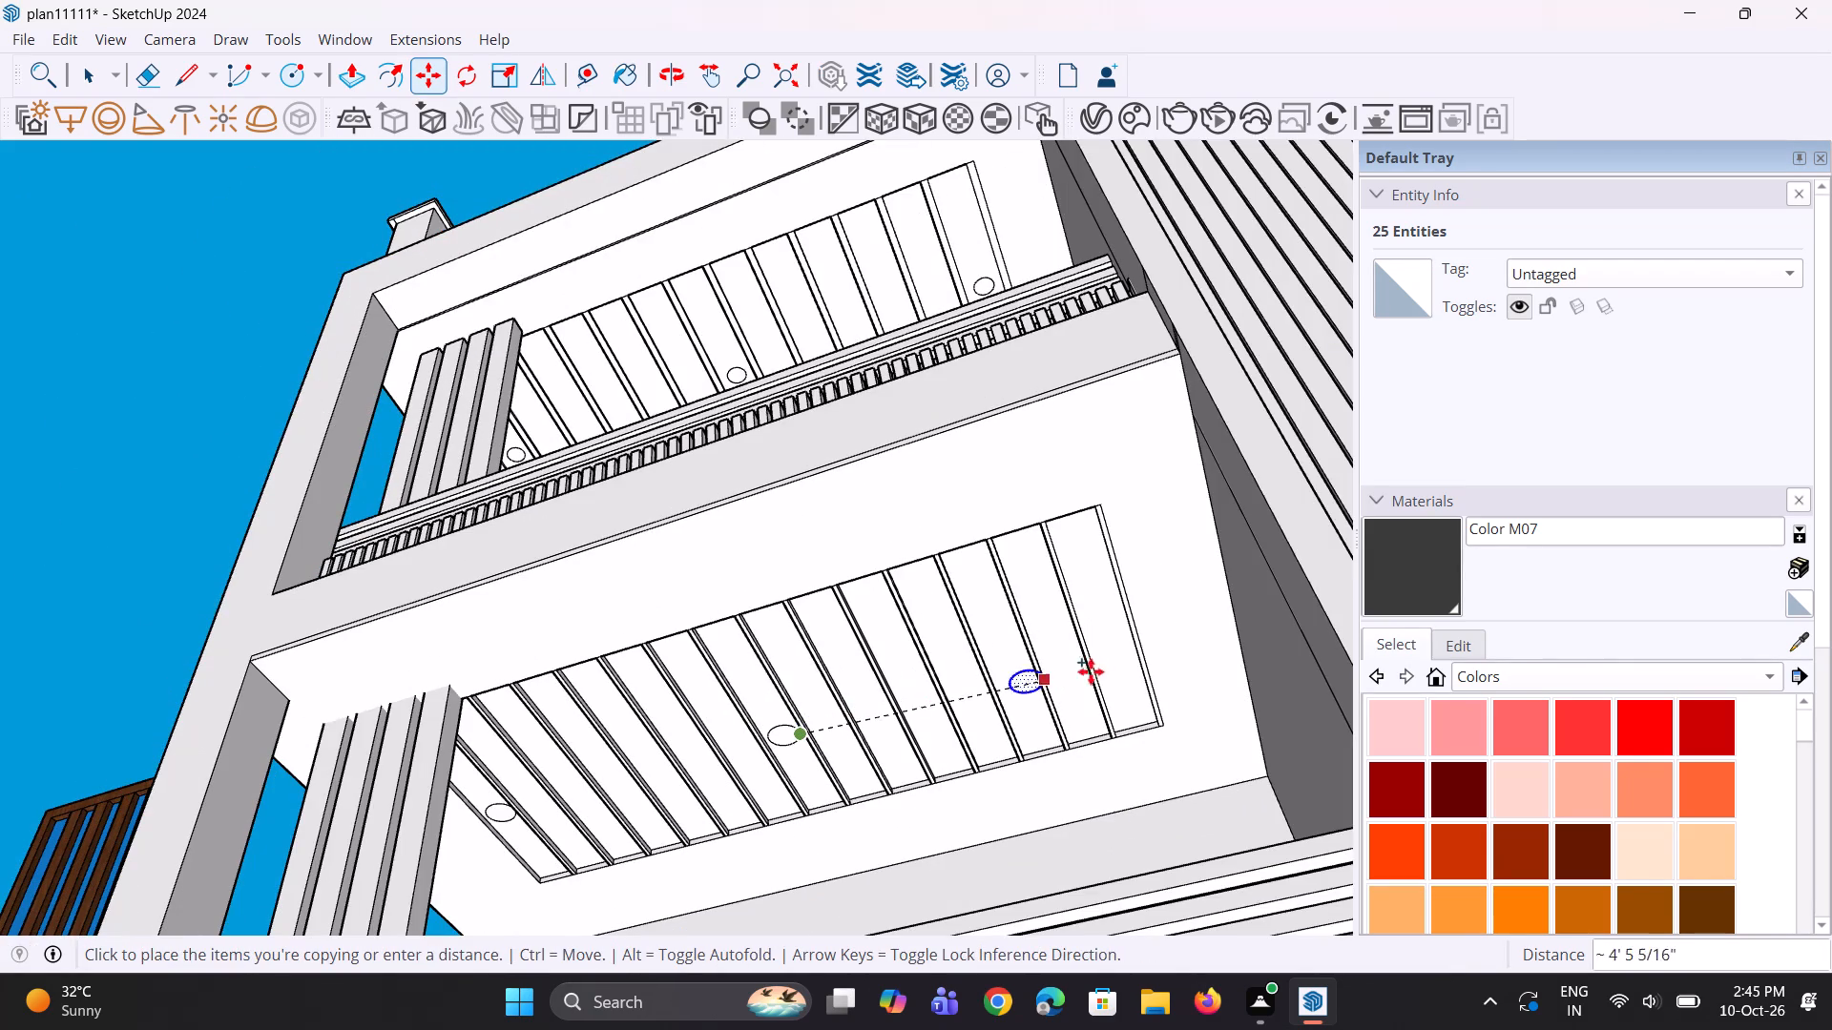
scroll(1111, 649, "up", 4)
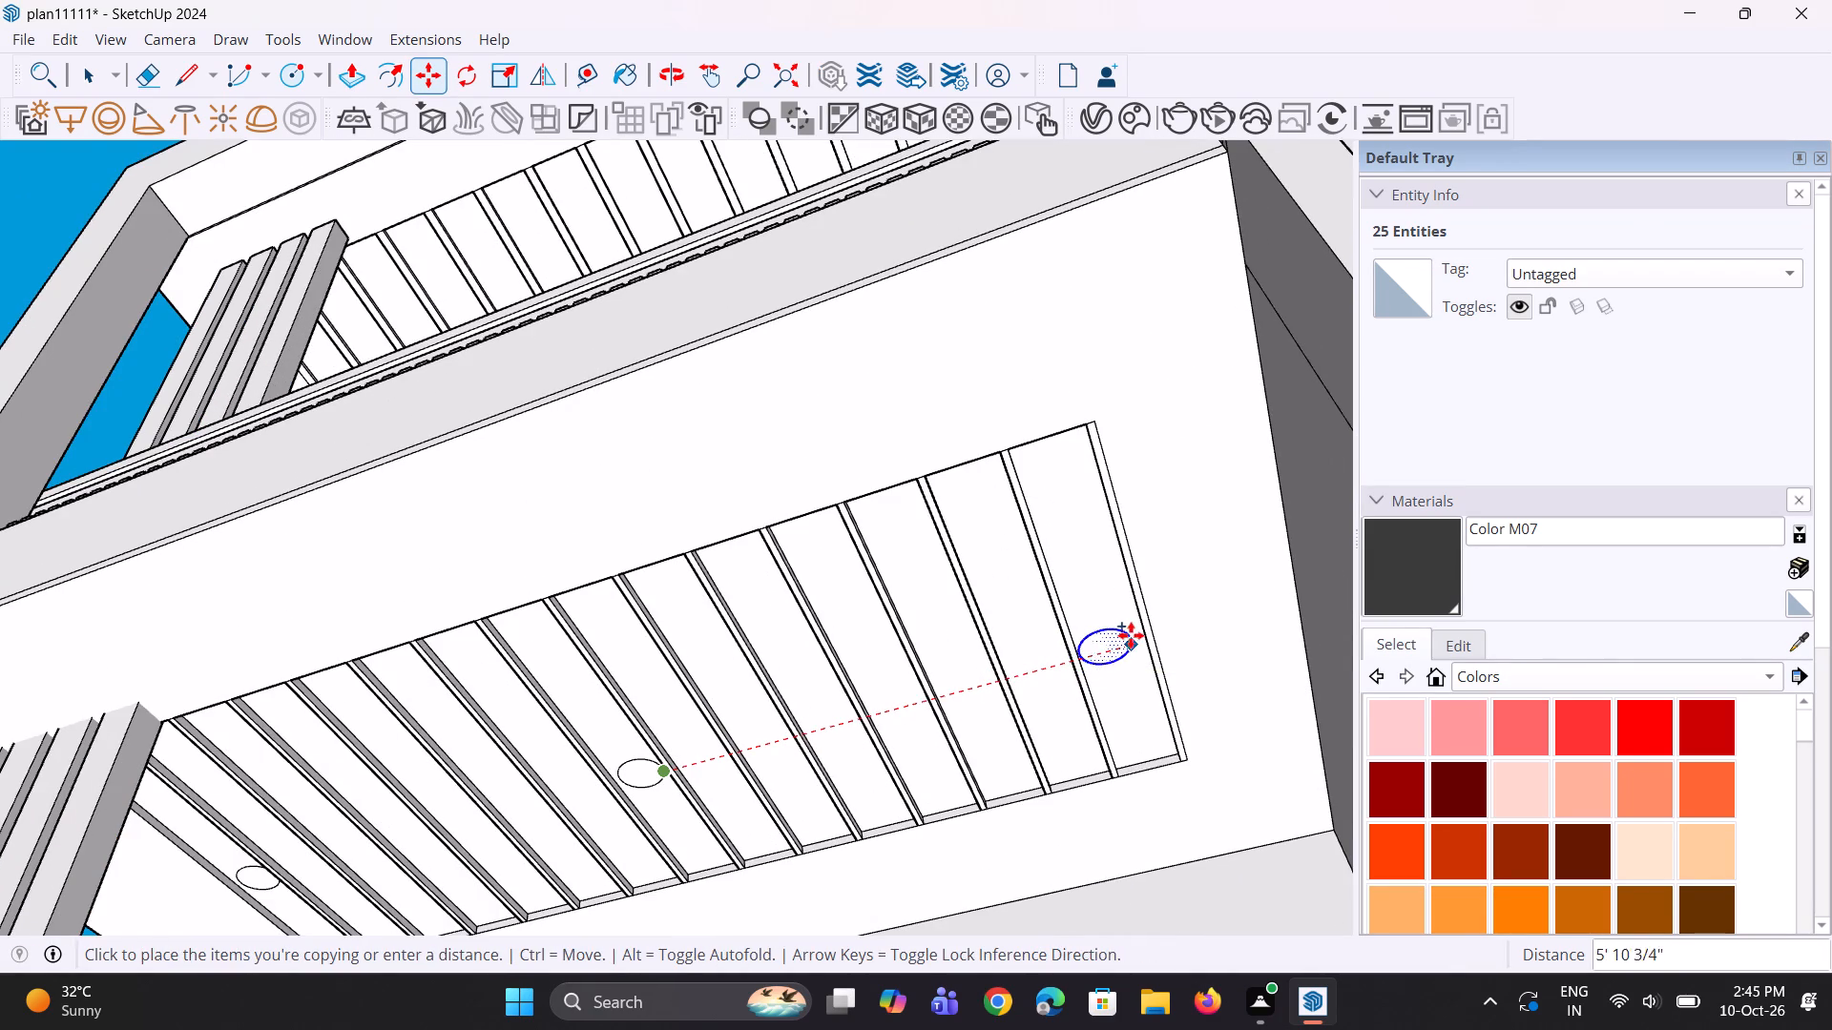
scroll(1131, 635, "up", 4)
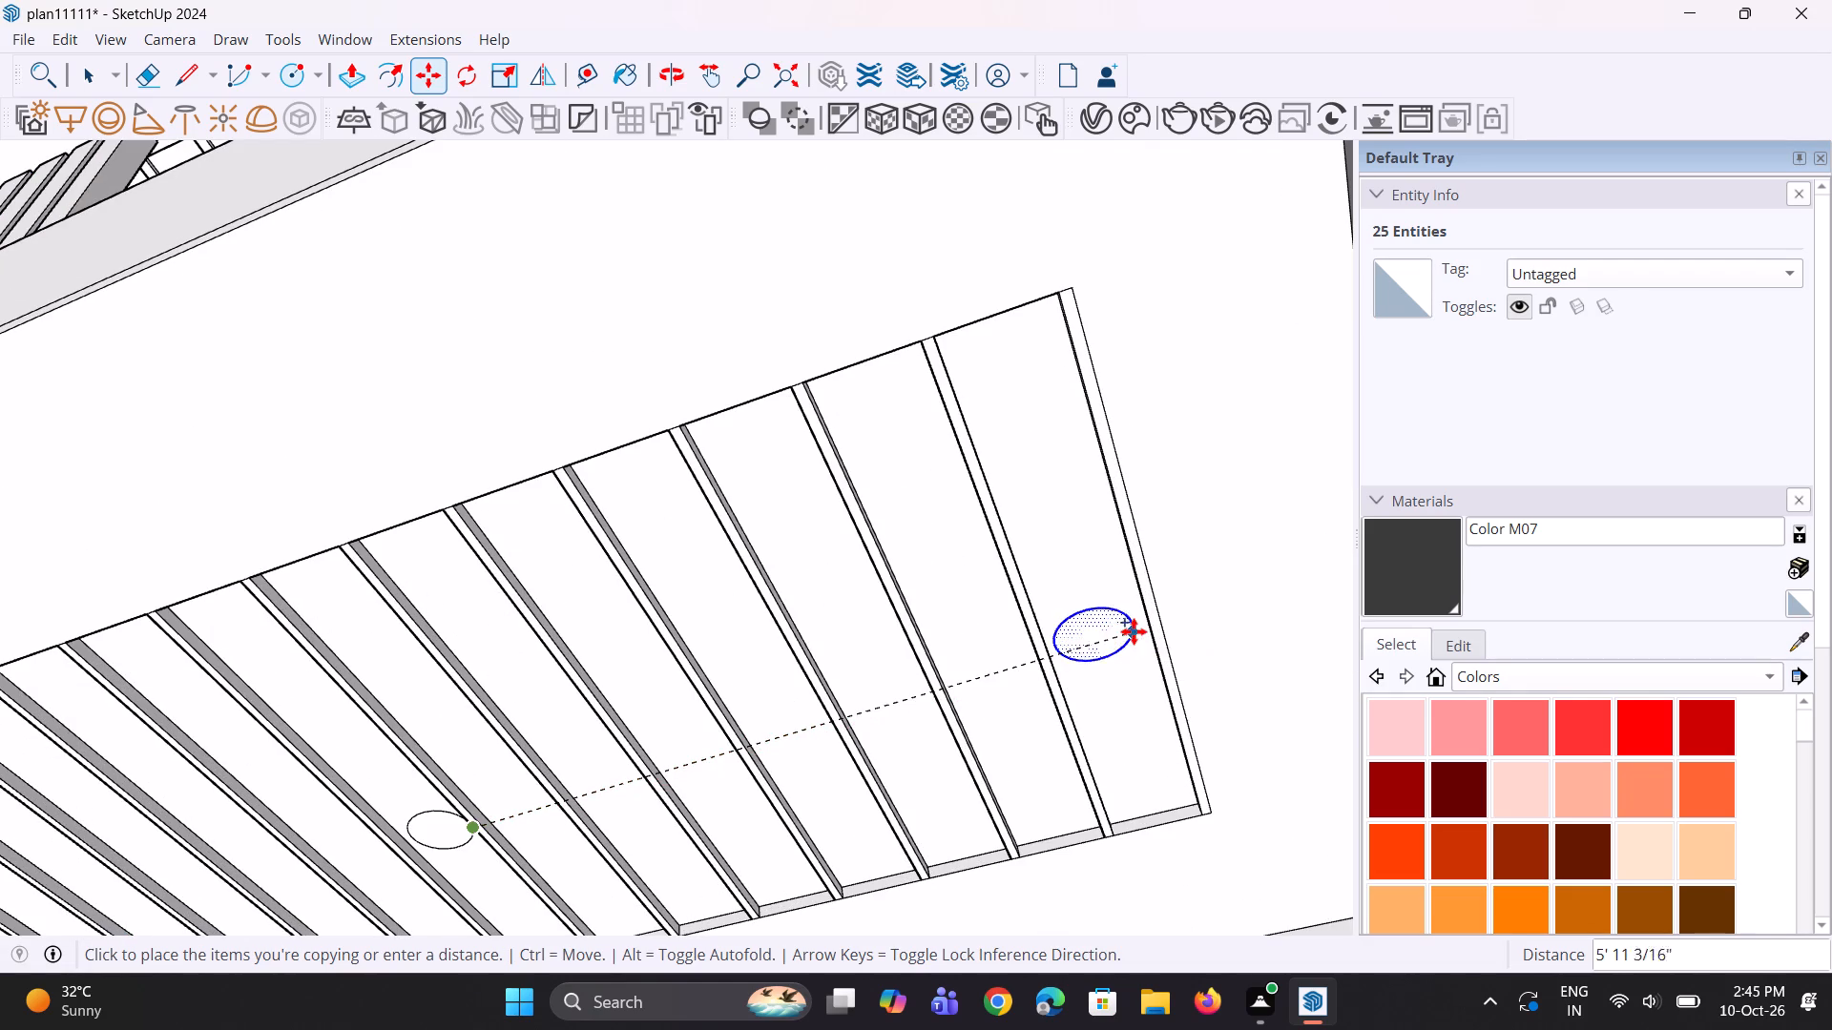
left_click(1138, 638)
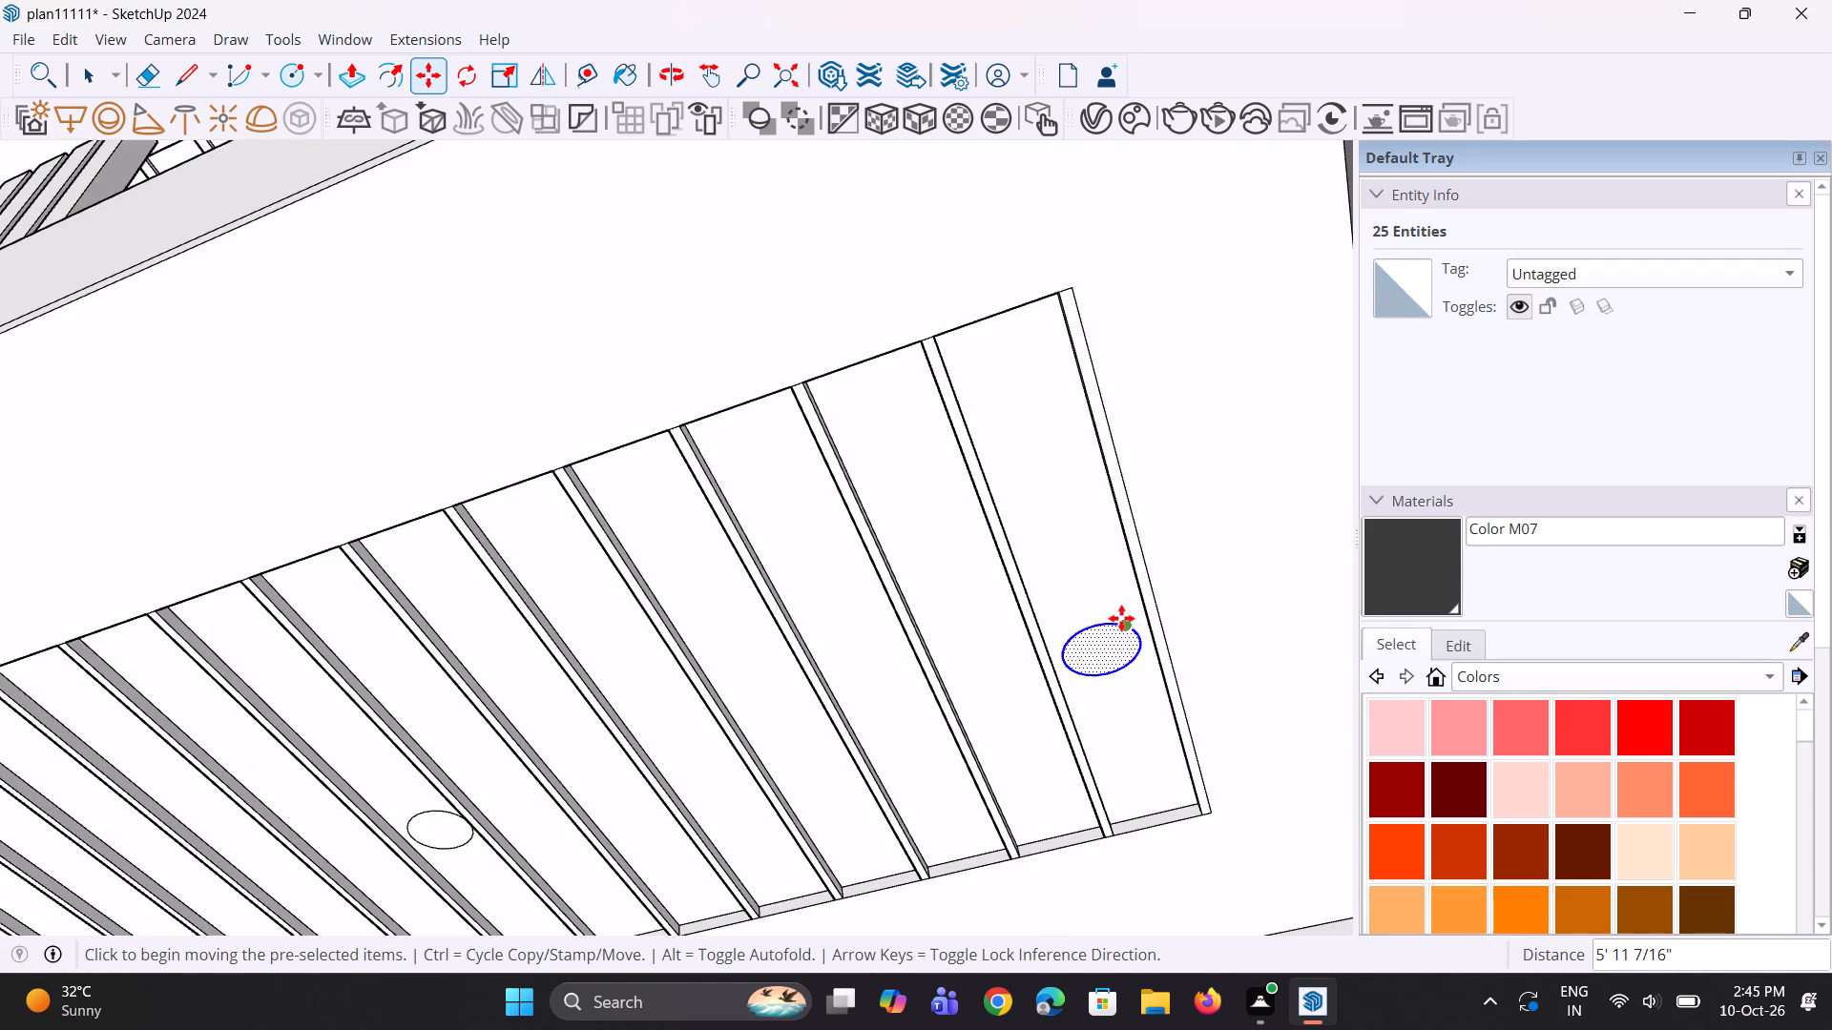
scroll(1121, 618, "down", 14)
key("space")
key("space")
Draw a circle of about 3 1/8" radius beside the vertical fins on the next lower balcony's slatted ceiling.
scroll(797, 636, "down", 7)
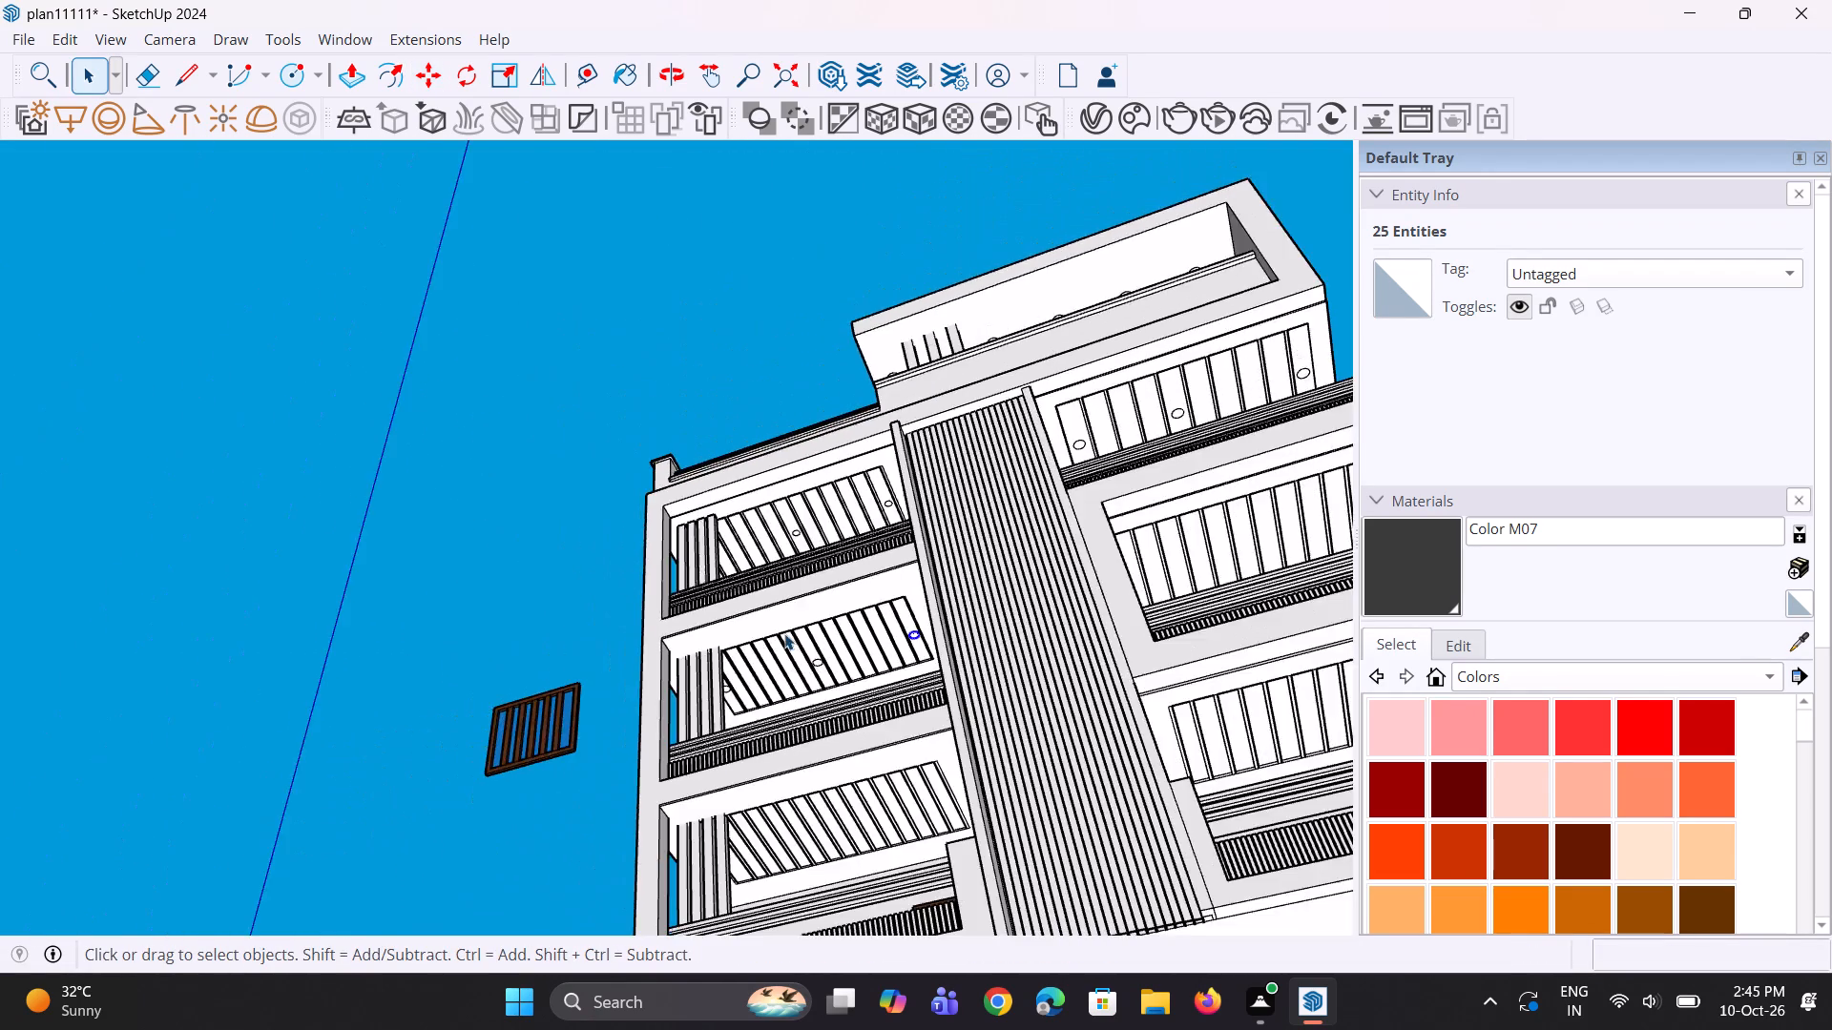
scroll(784, 633, "down", 4)
scroll(795, 793, "up", 12)
middle_click_drag(775, 800, 730, 784)
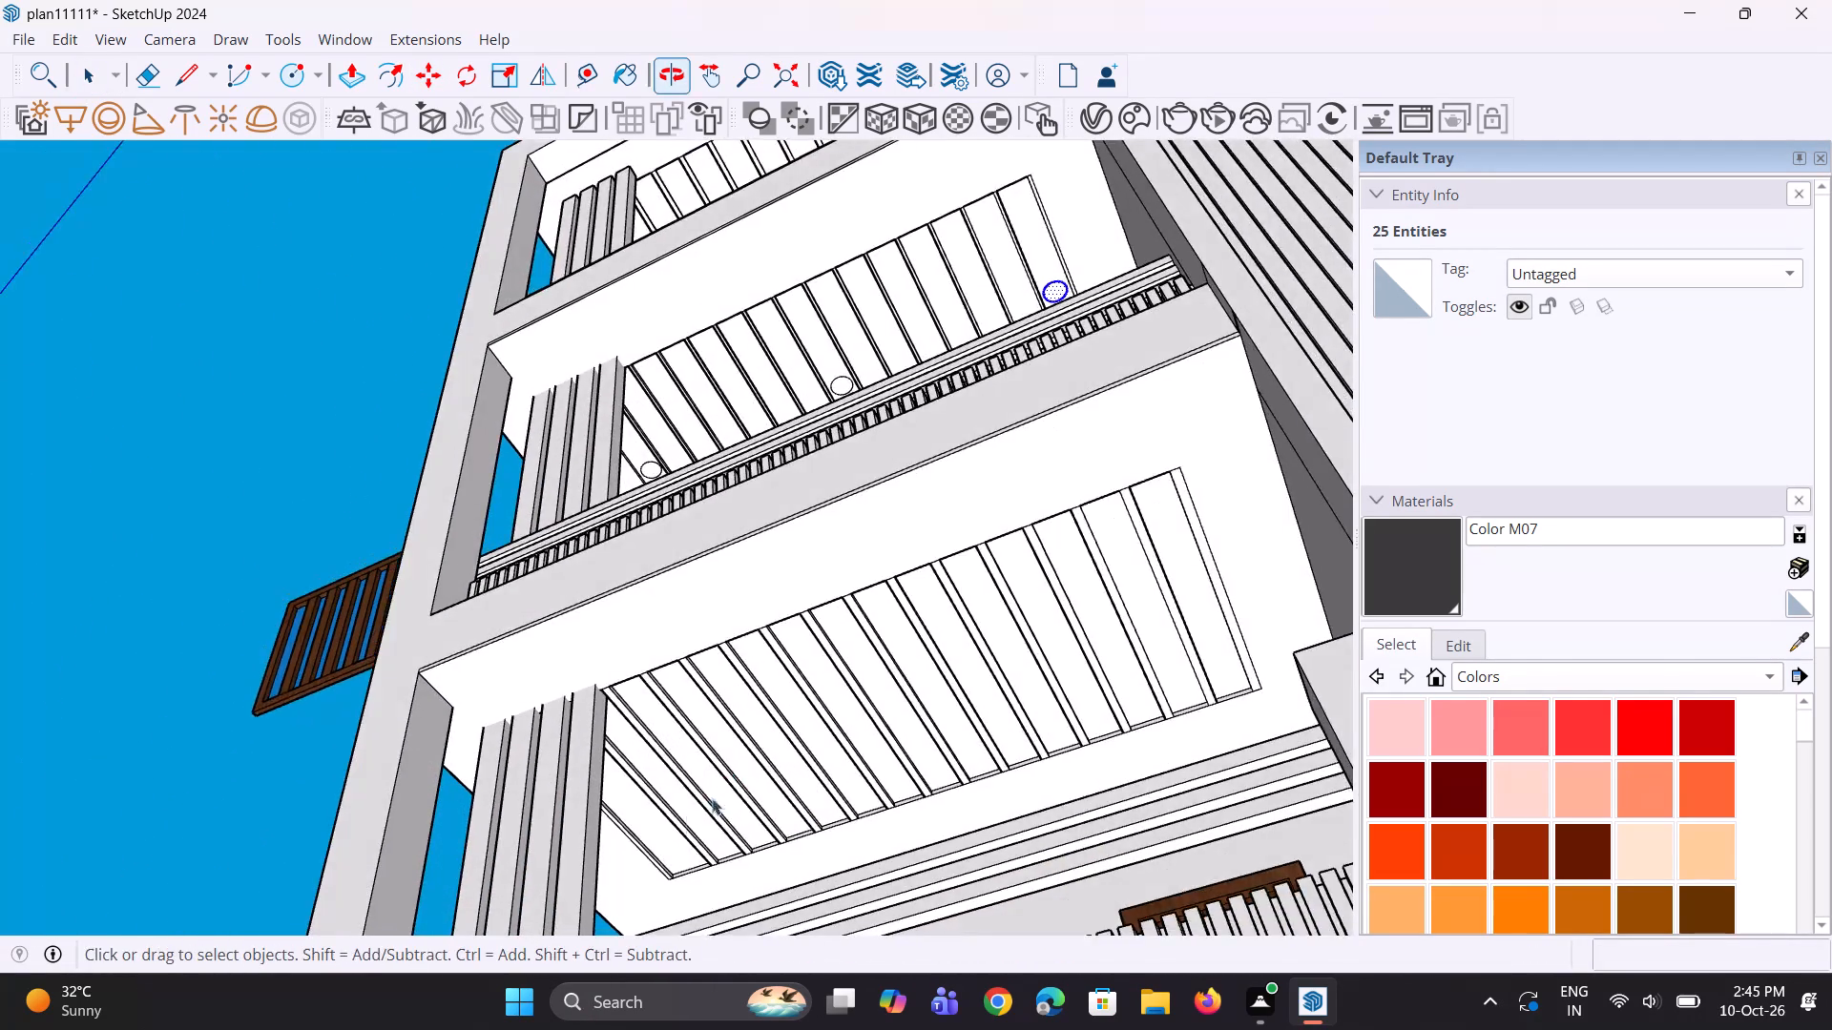
scroll(639, 814, "up", 6)
middle_click_drag(619, 838, 593, 813)
key("x")
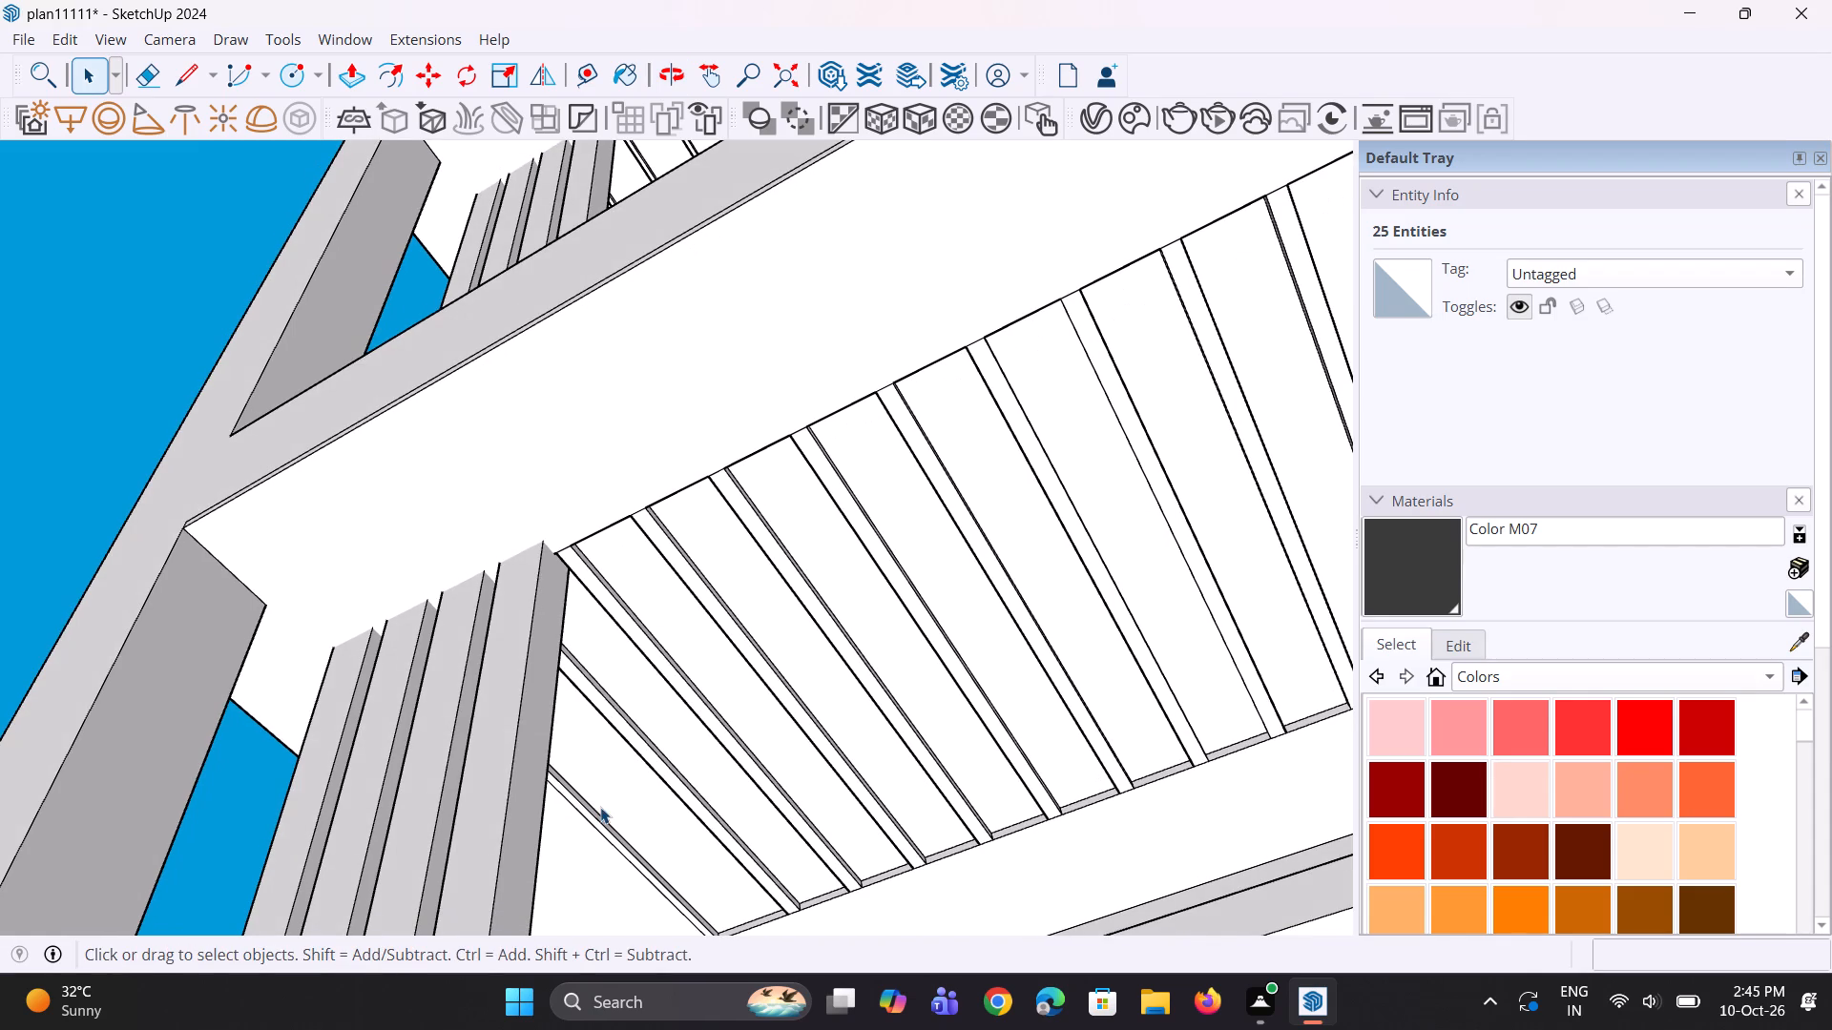
key("c")
scroll(628, 793, "up", 2)
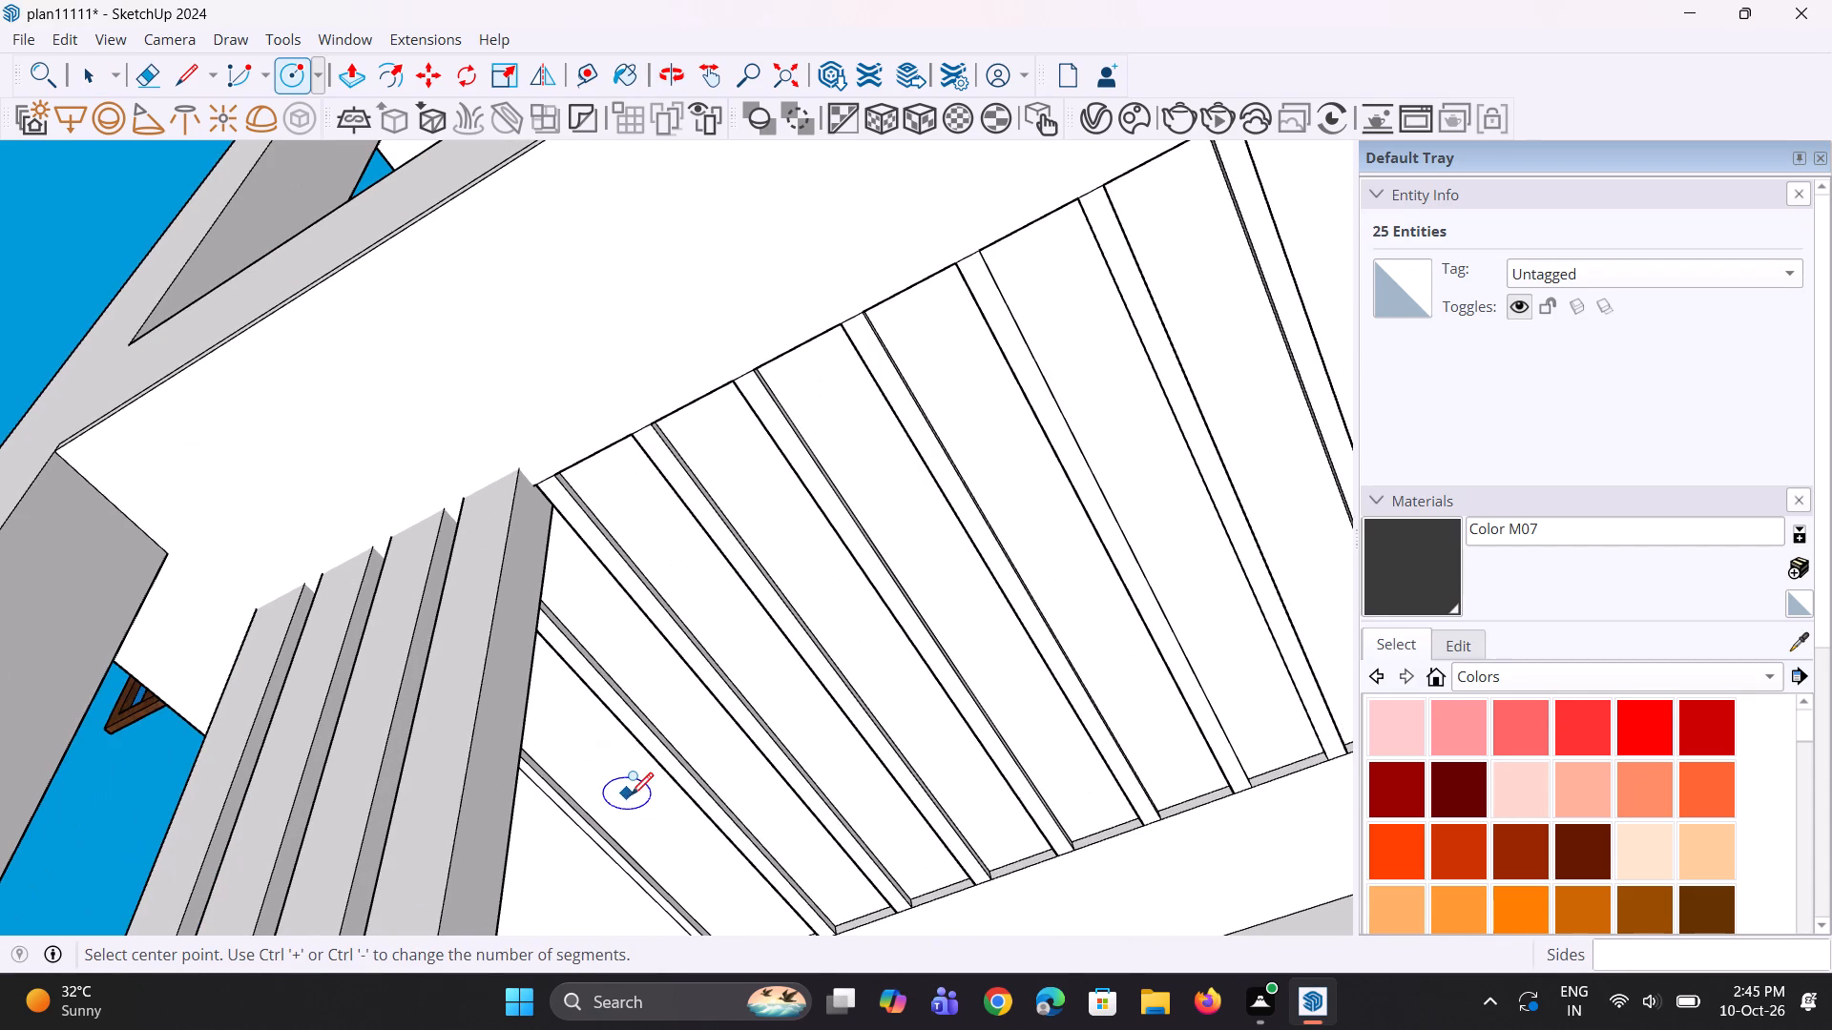
left_click(643, 809)
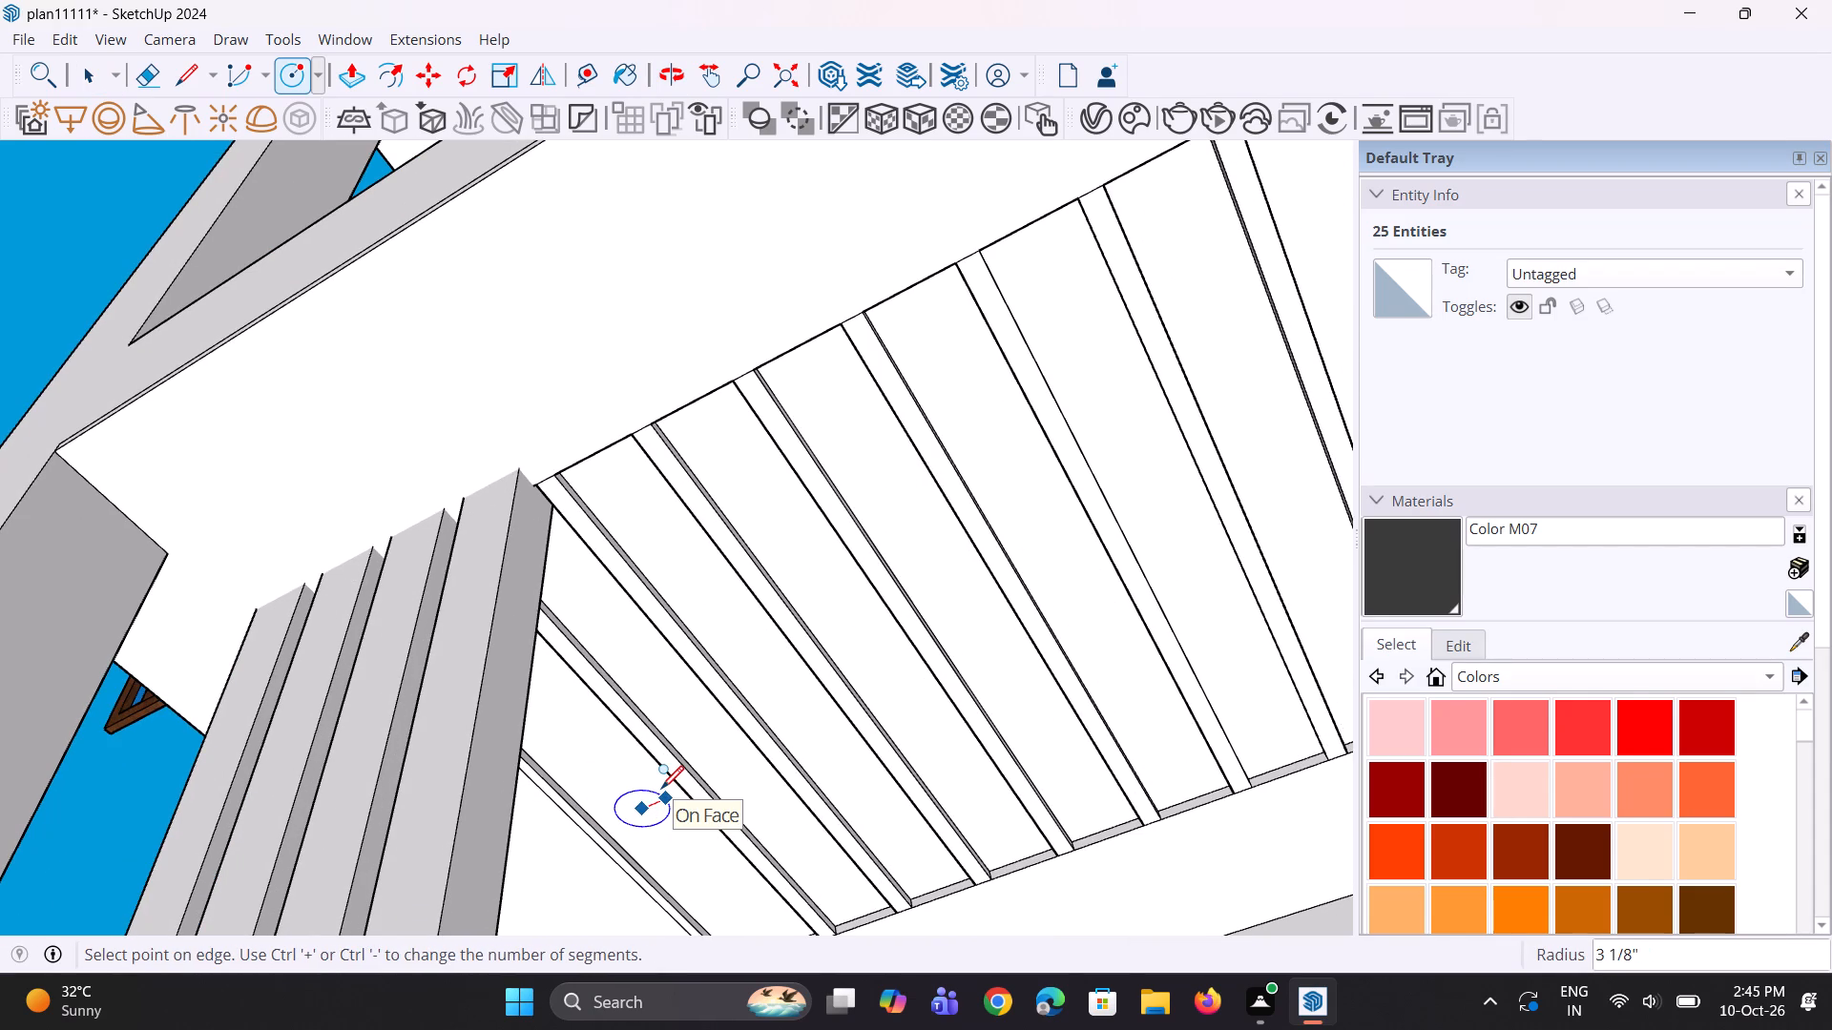
left_click(661, 787)
key("space")
key("space")
Copy the circle beside the vertical fins into a middle bay of the same balcony ceiling, about 6' 1 3/4" away.
left_click(638, 814)
scroll(638, 816, "down", 3)
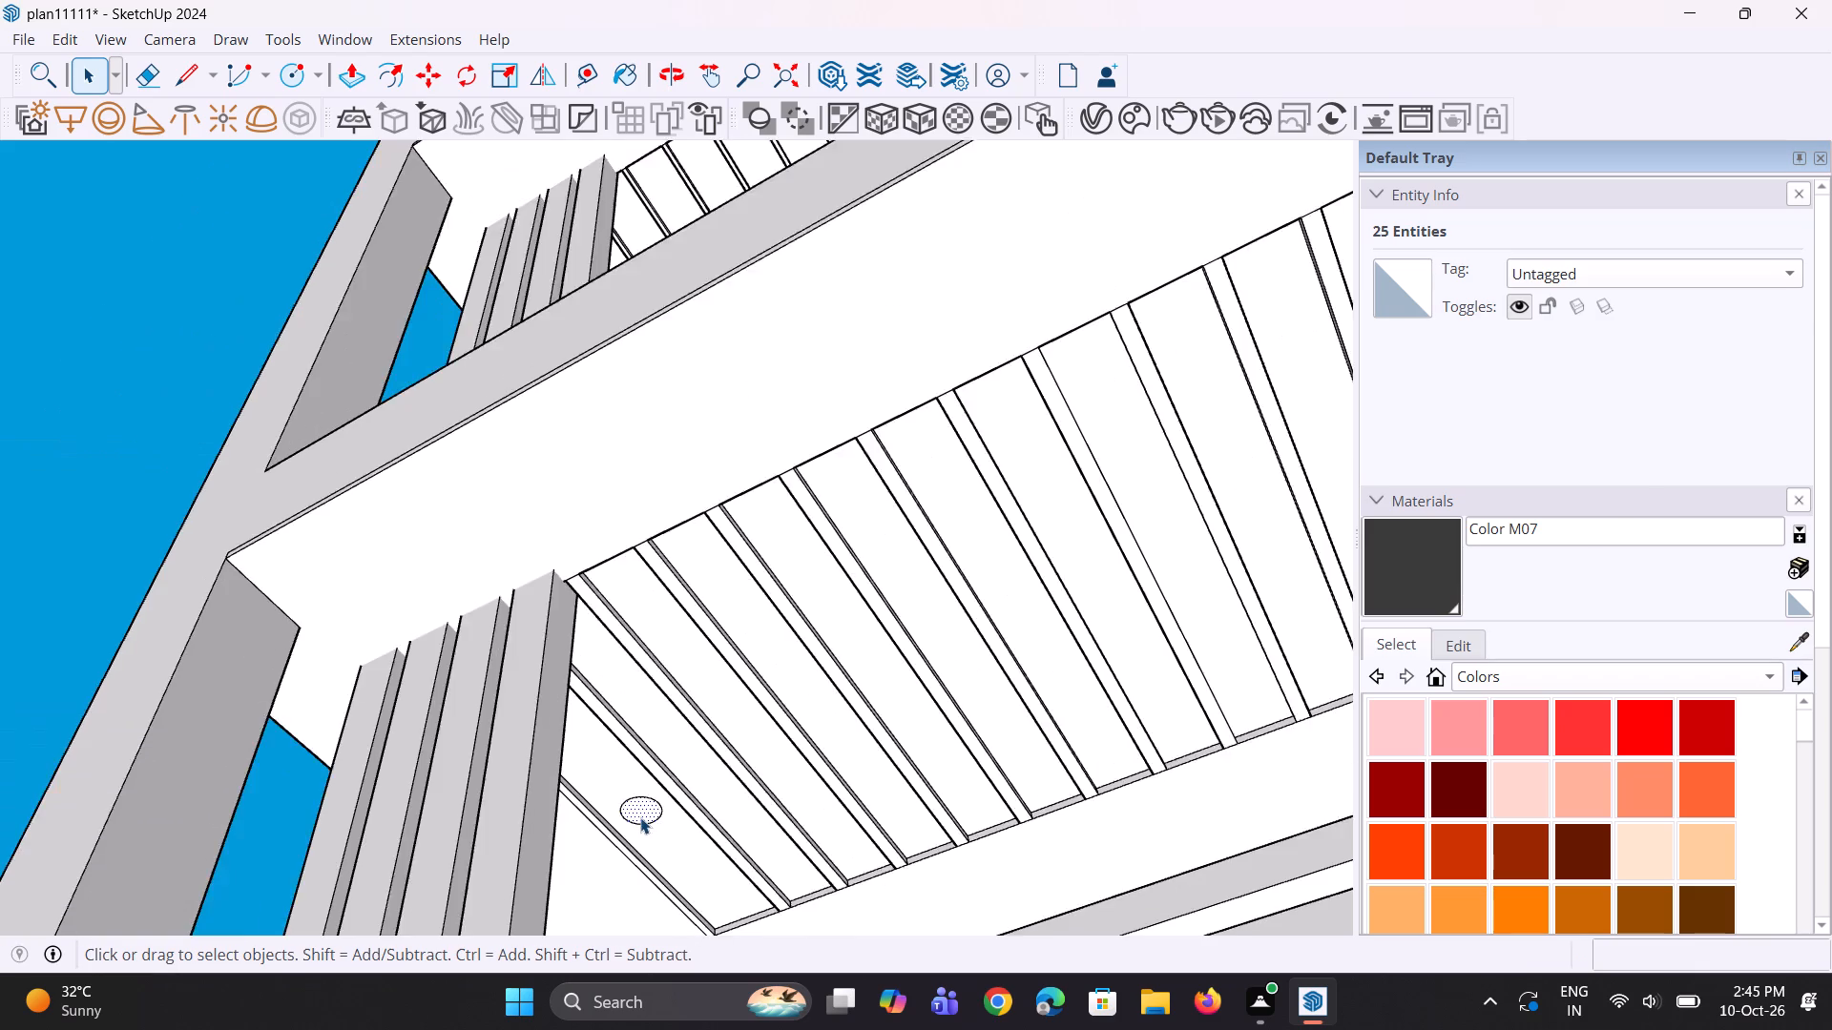
scroll(640, 817, "down", 4)
key("m")
left_click(656, 811)
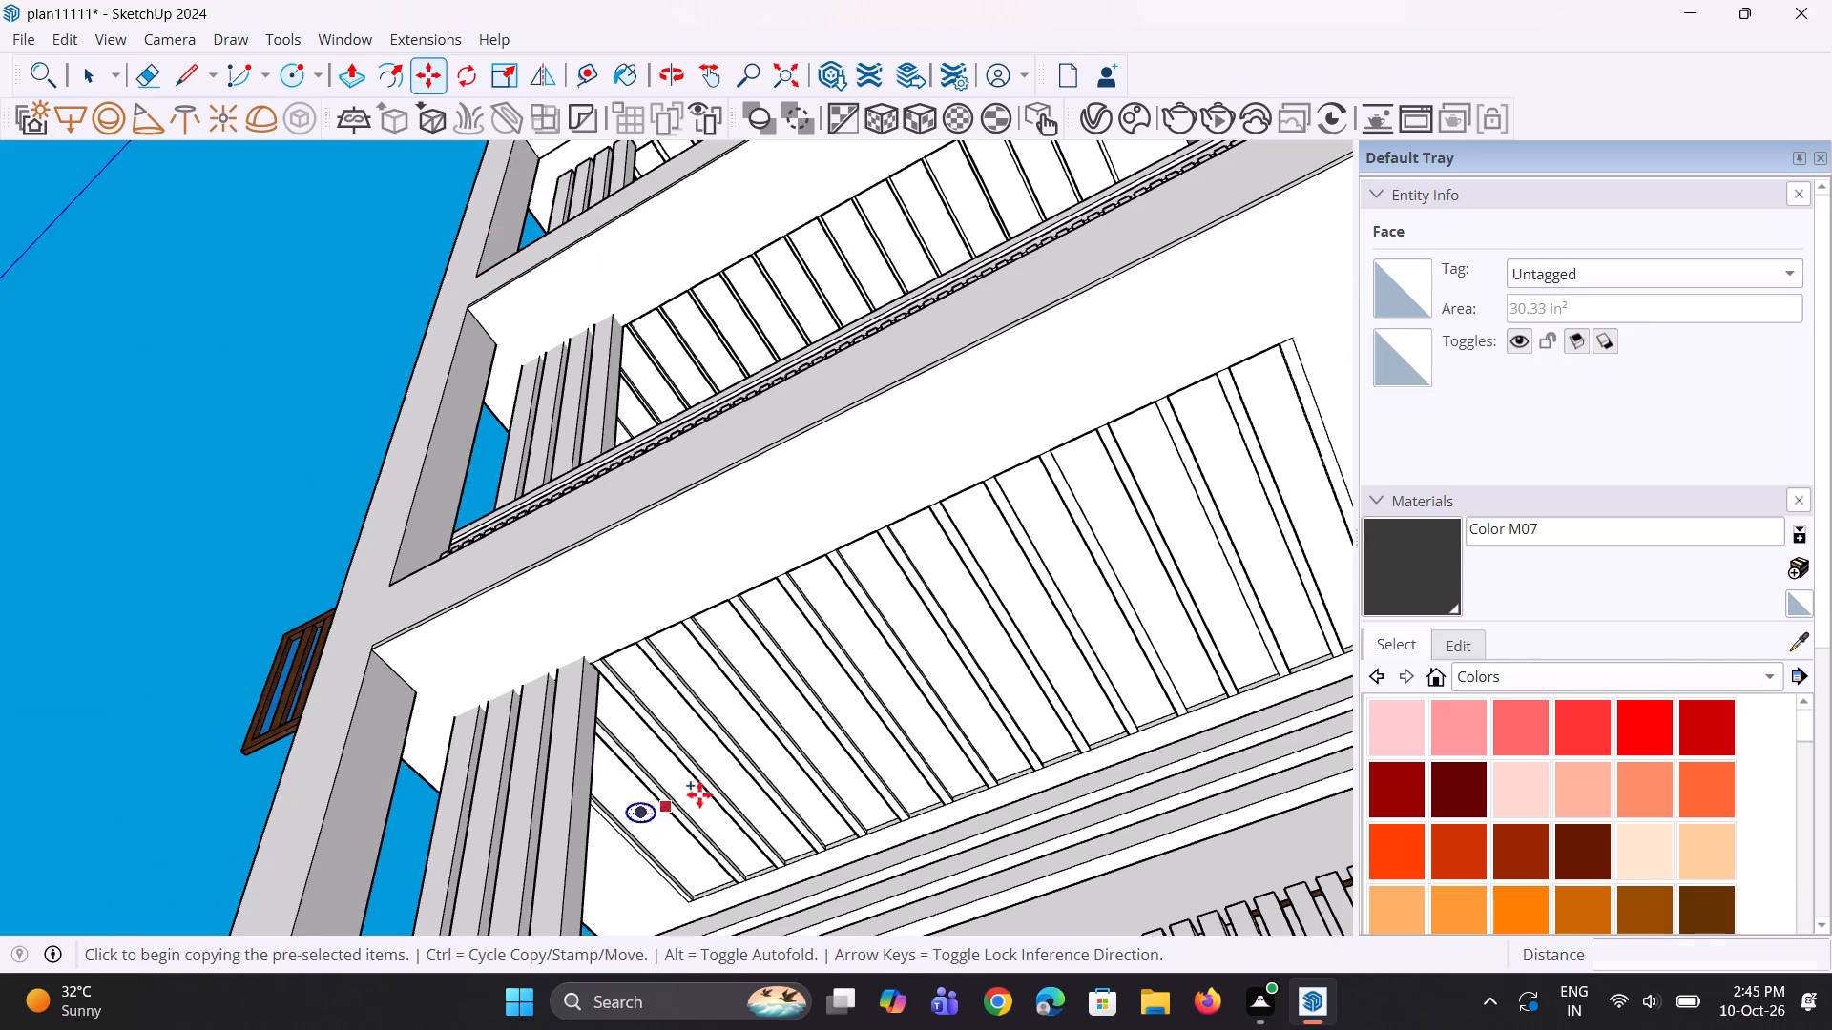
scroll(800, 756, "down", 4)
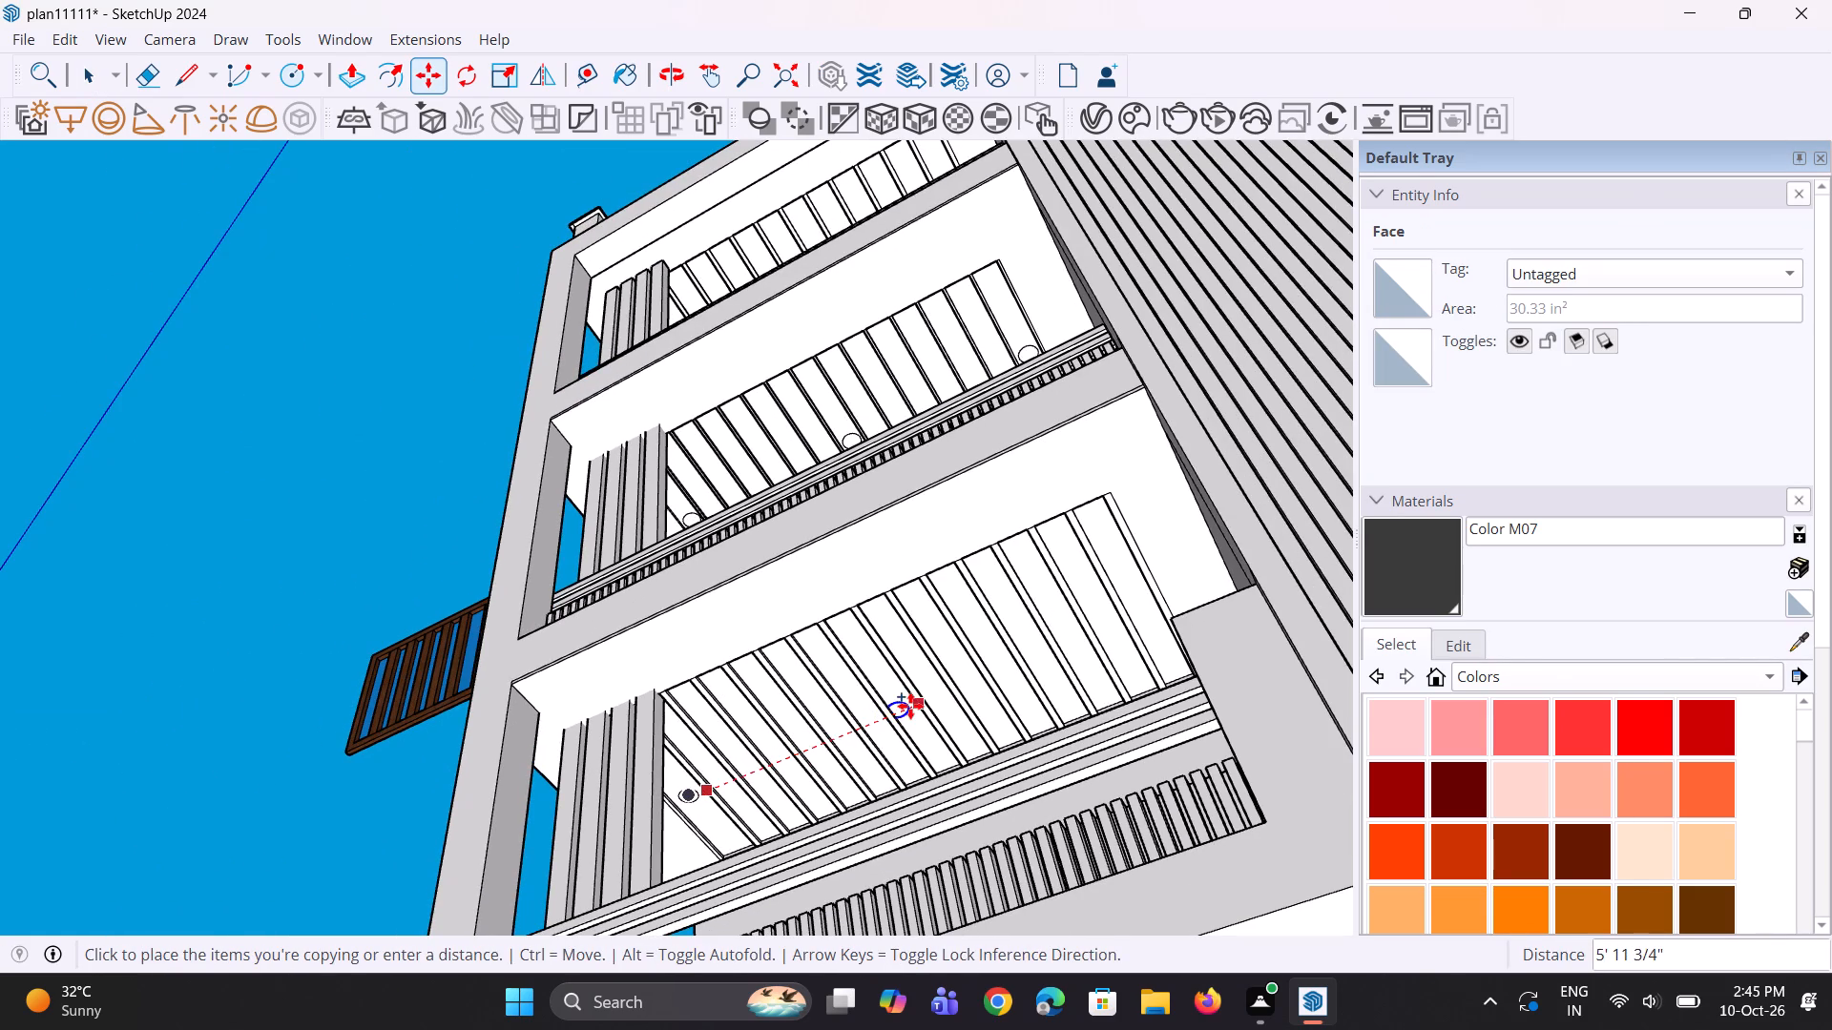
scroll(914, 702, "up", 9)
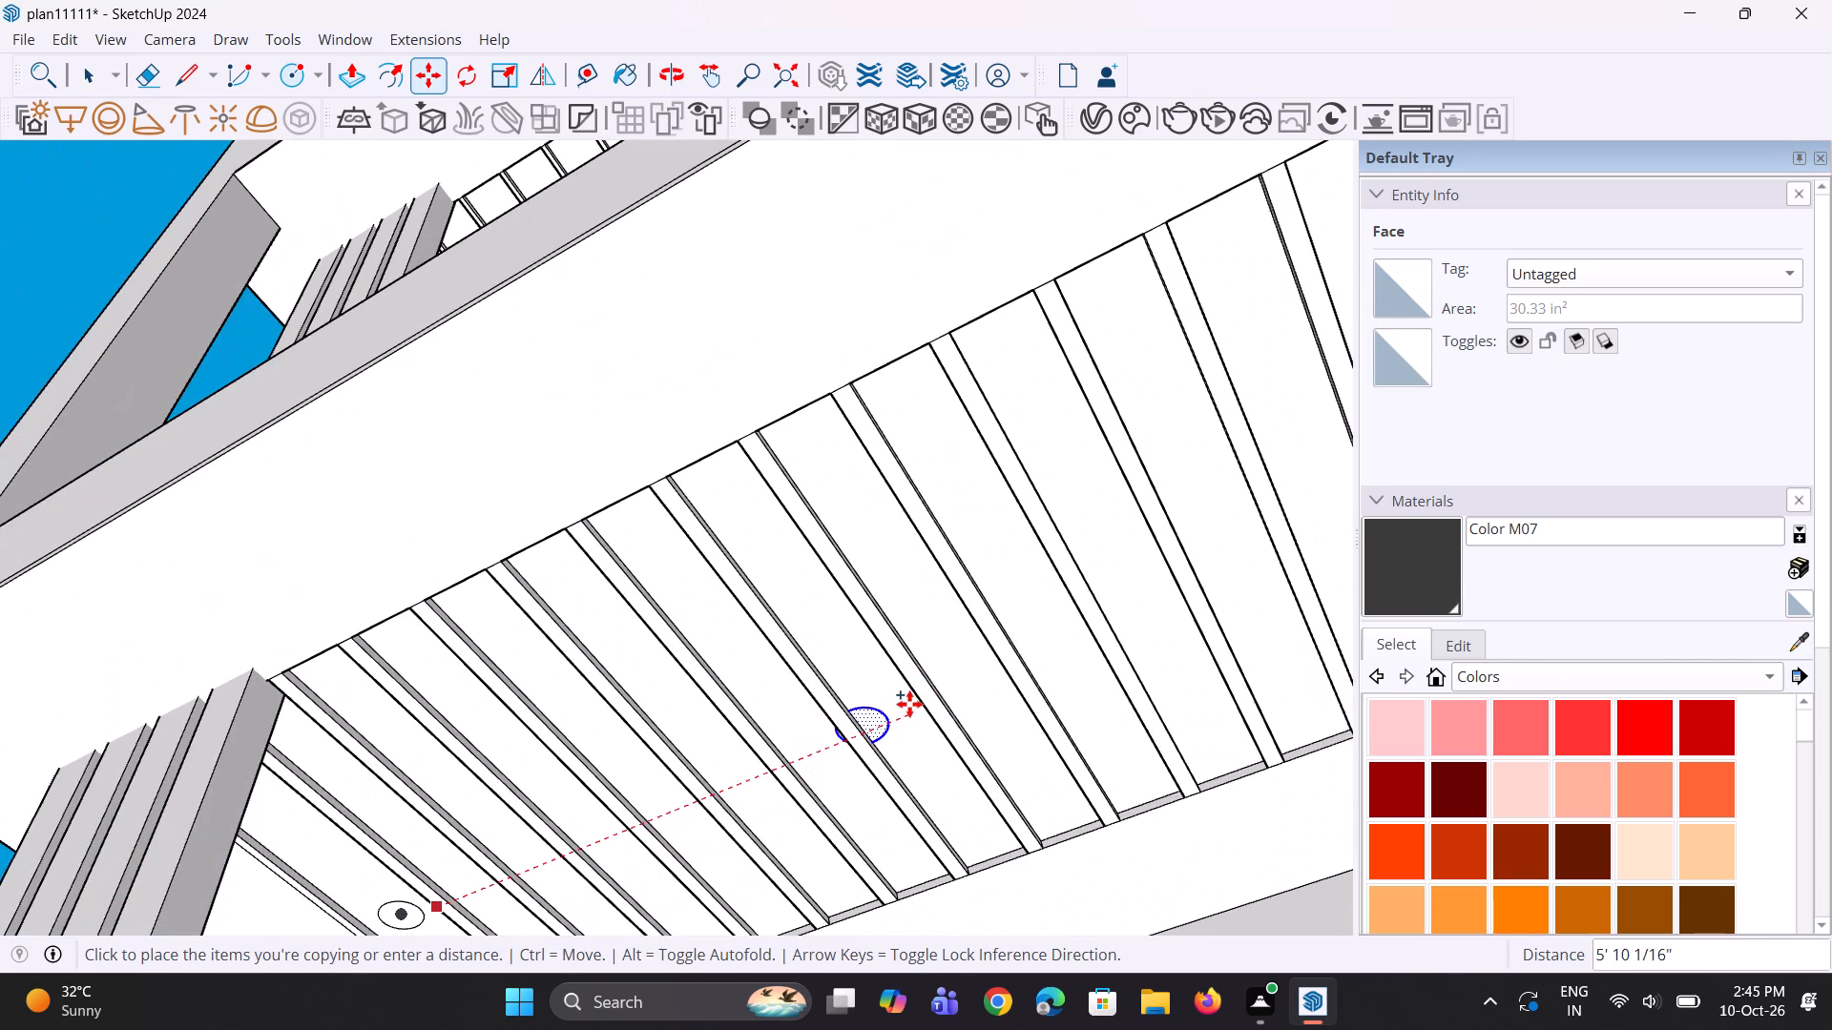
left_click(935, 700)
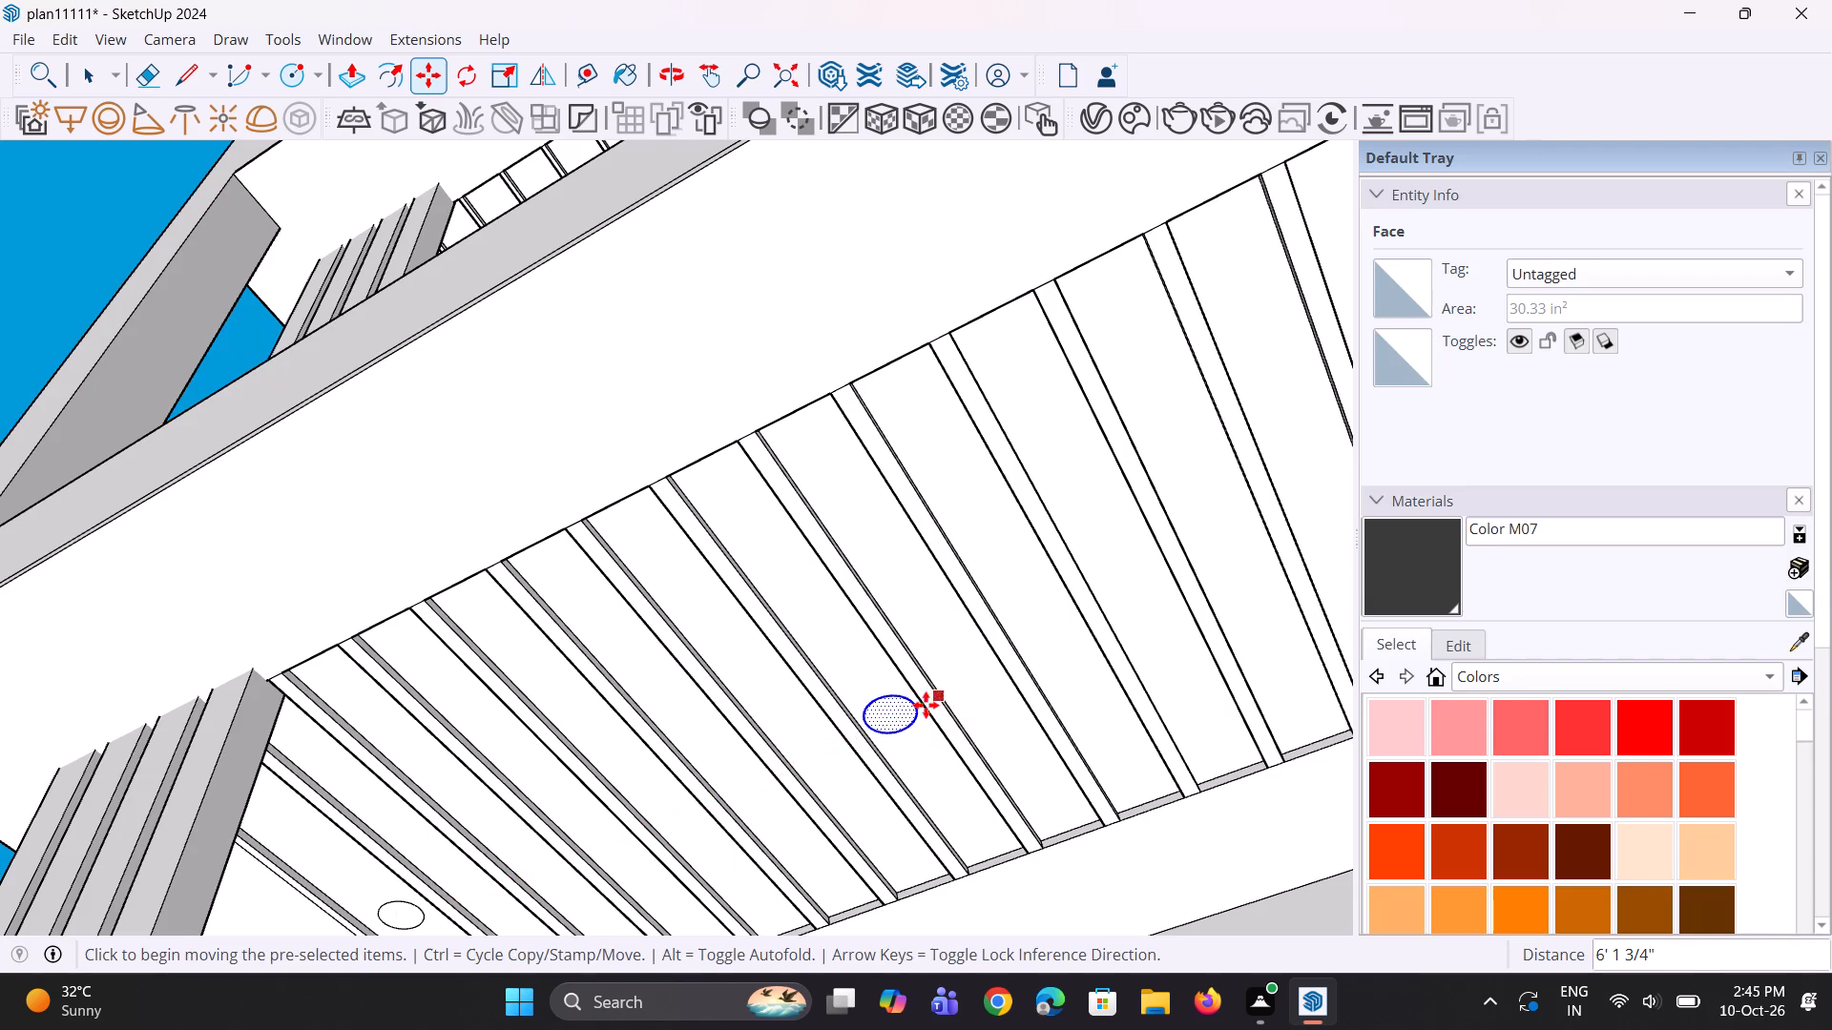
Copy the middle circle into the last bay of this balcony ceiling, about 6' 1/16" away.
scroll(859, 745, "down", 3)
key("m")
scroll(892, 731, "up", 3)
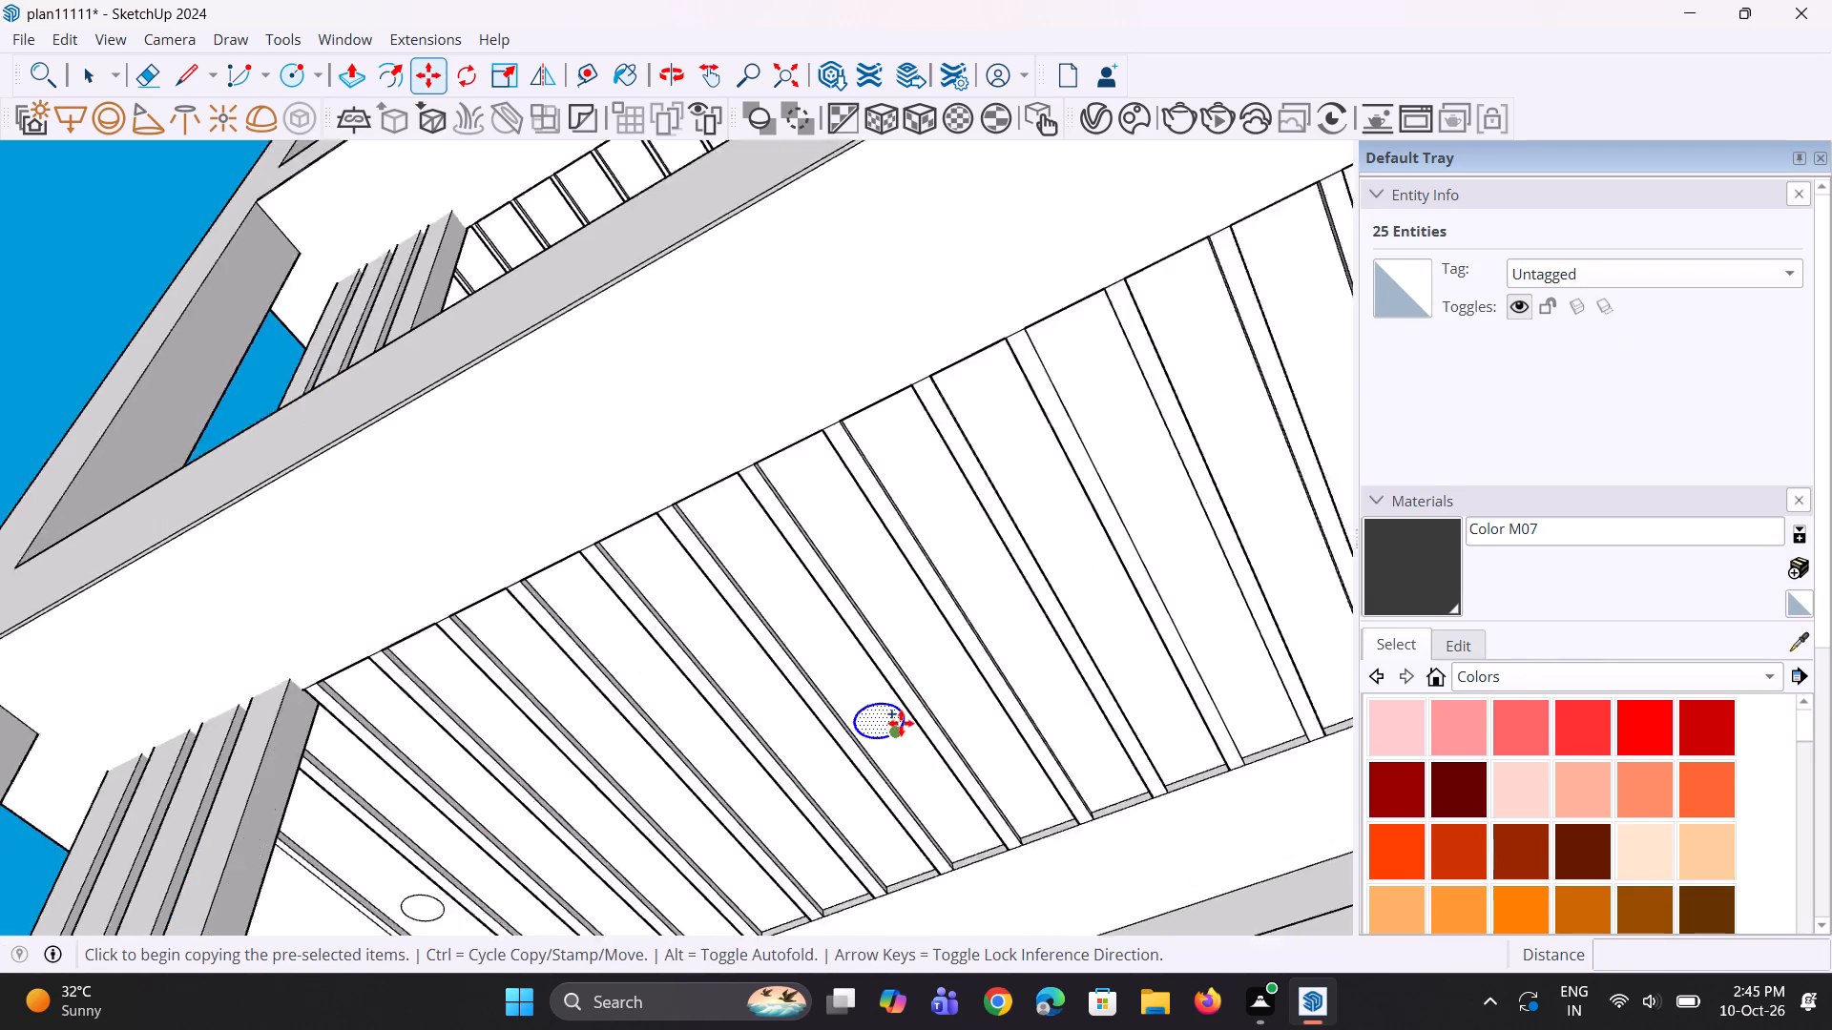
scroll(901, 723, "up", 4)
left_click(900, 707)
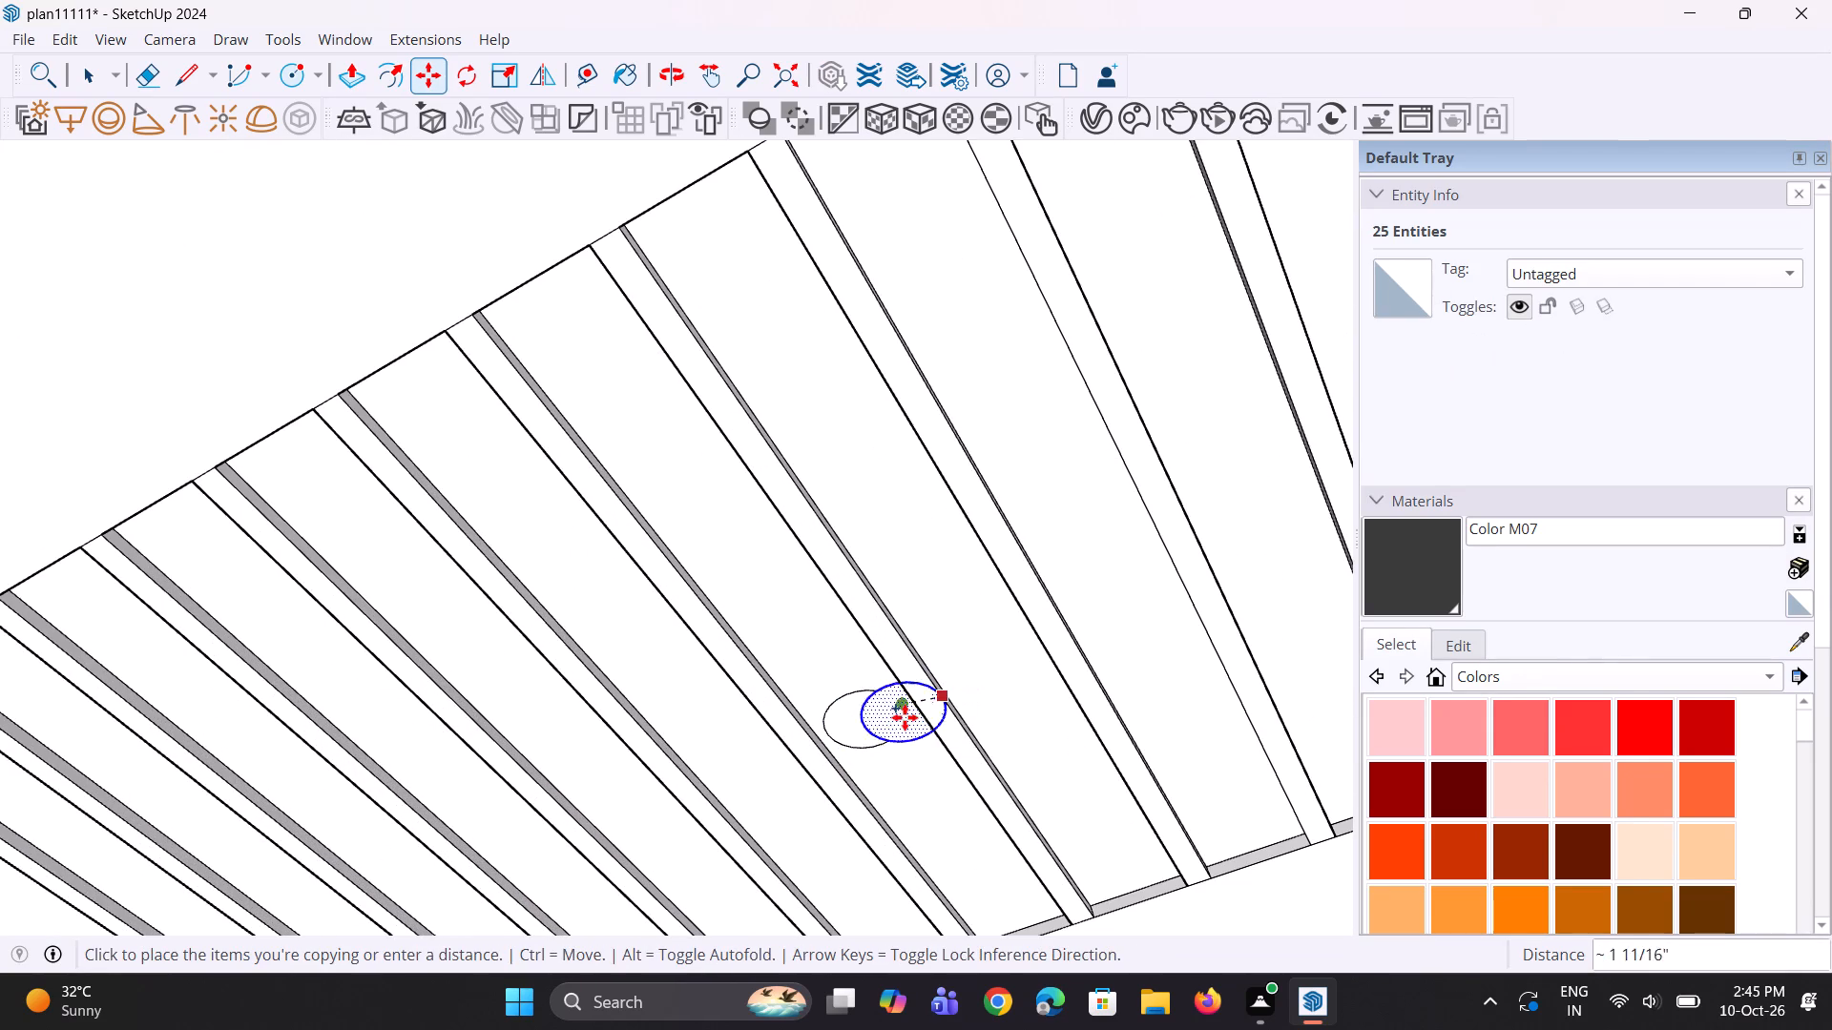
scroll(895, 725, "down", 9)
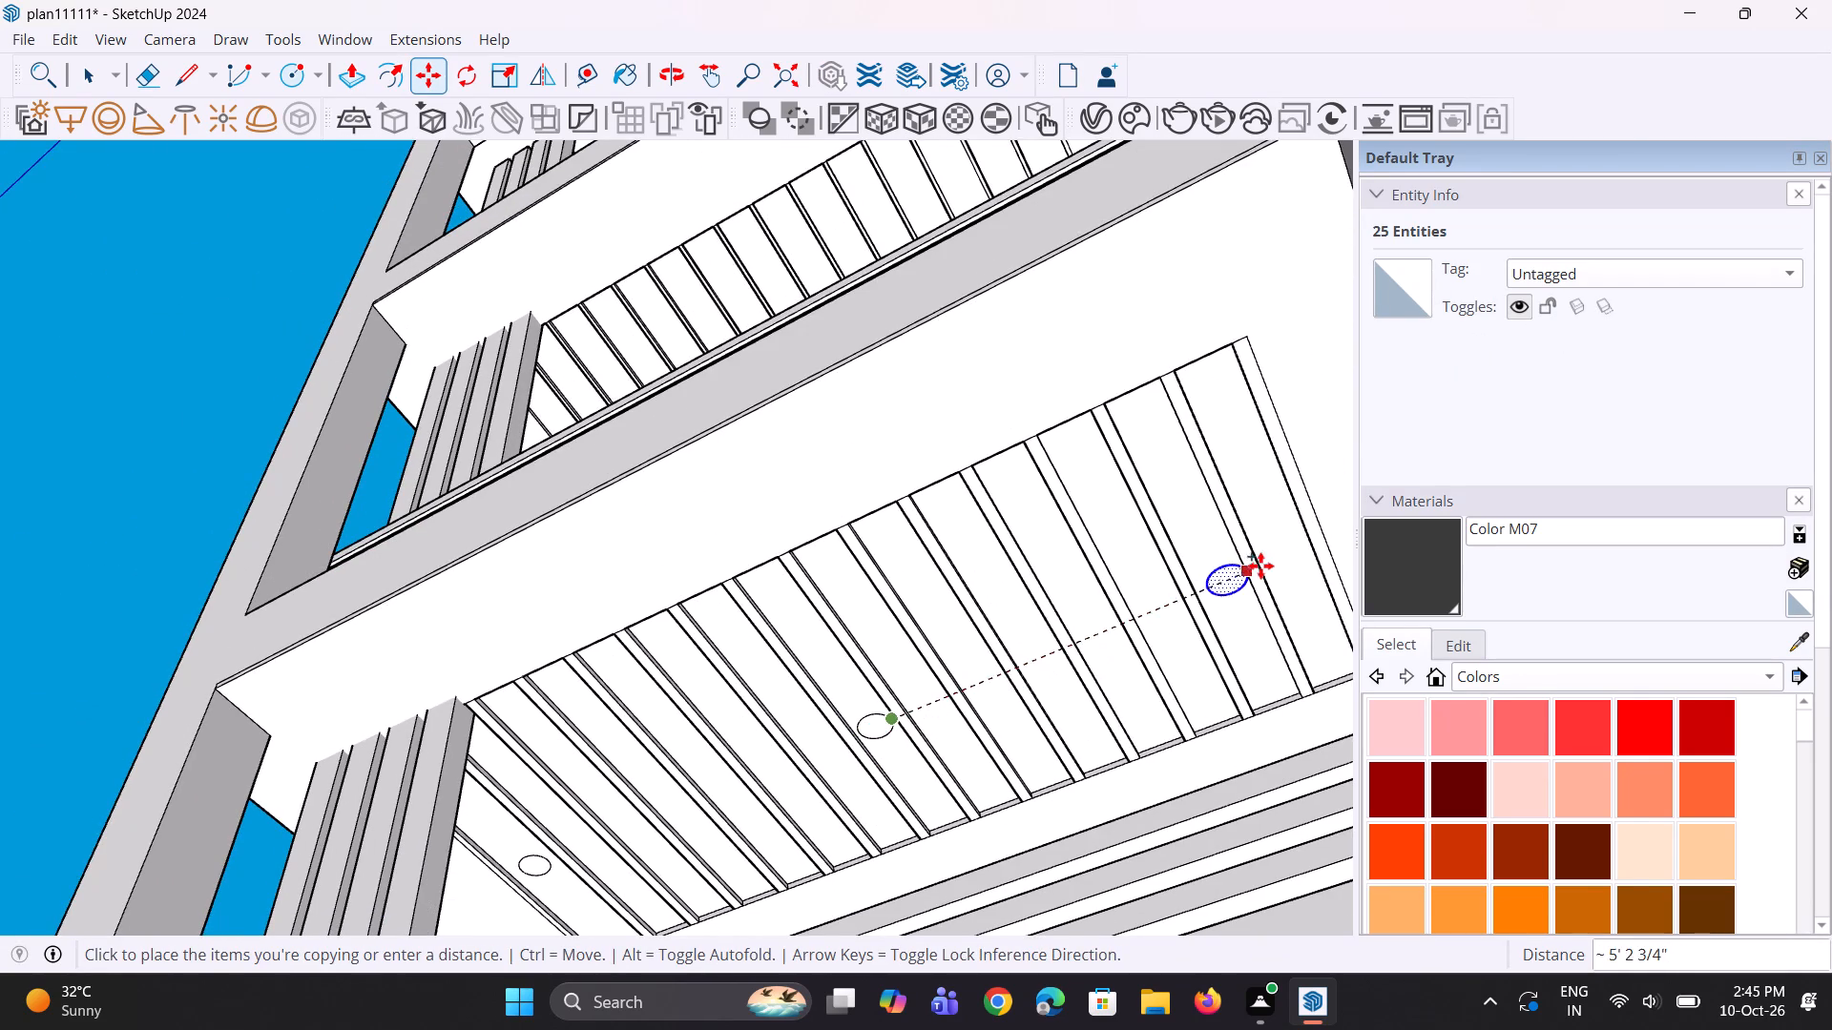
scroll(1262, 561, "up", 4)
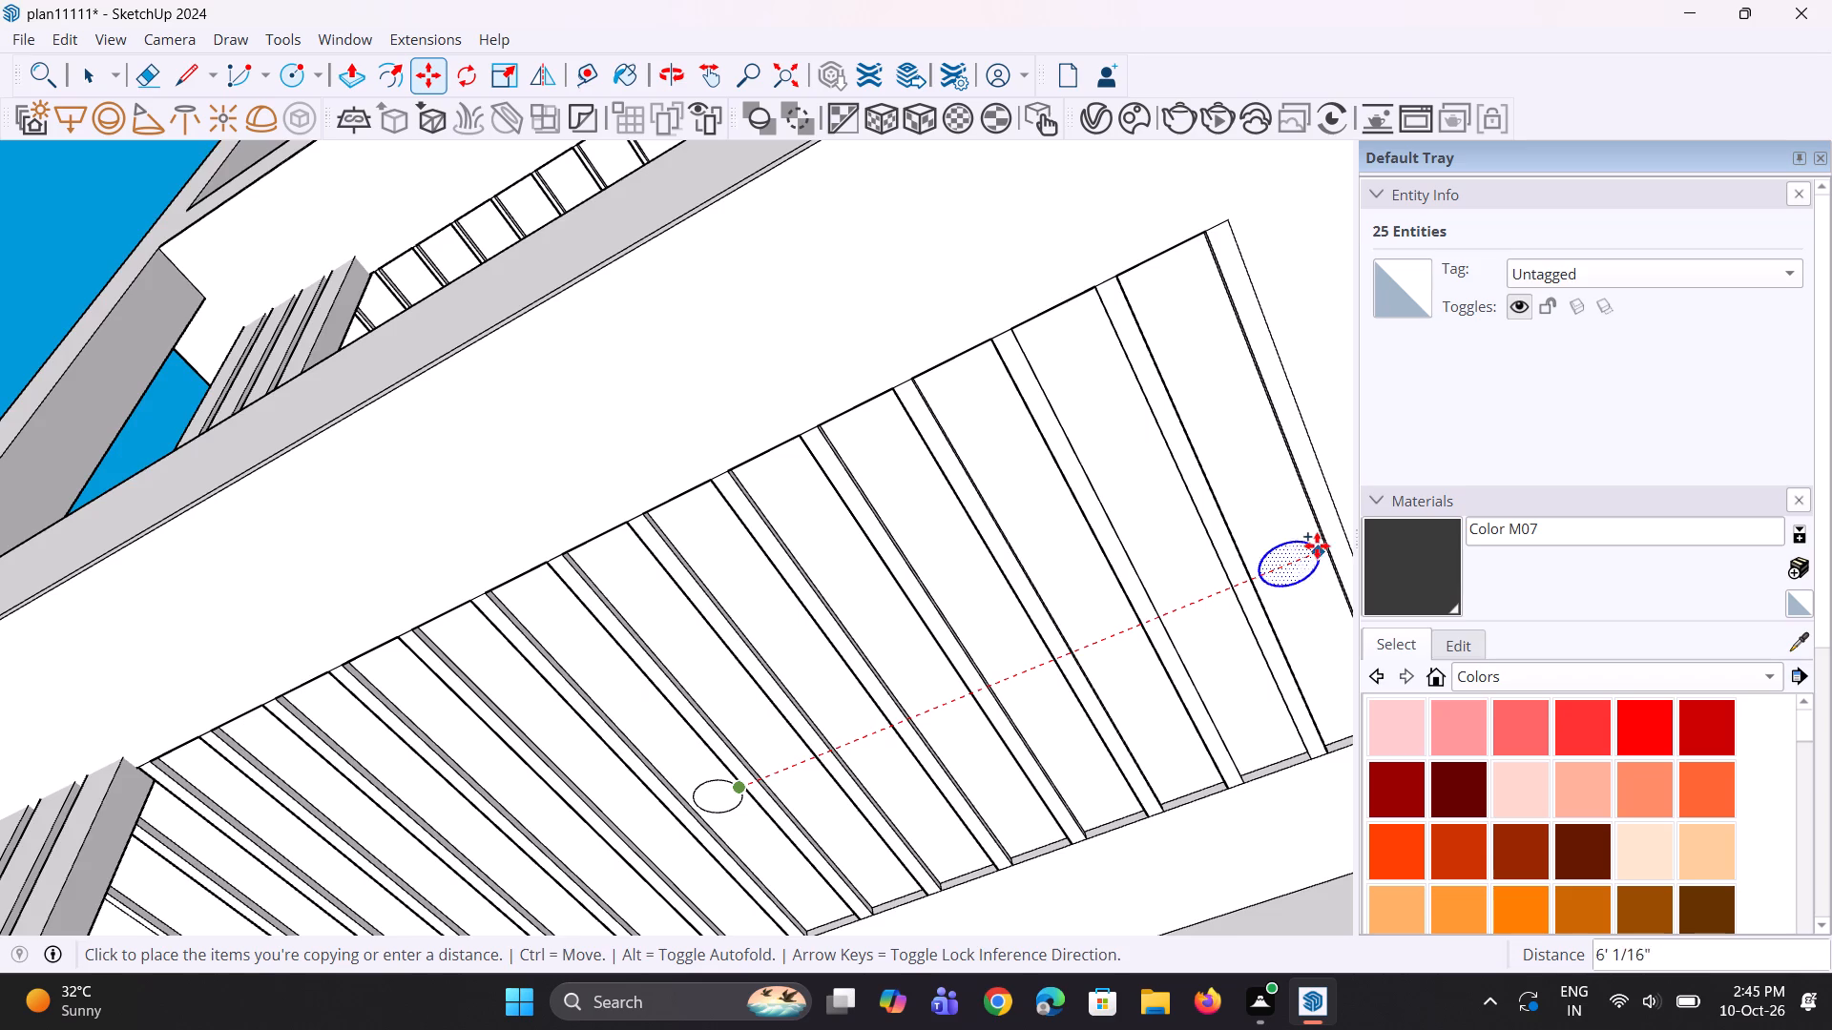
scroll(1317, 546, "up", 2)
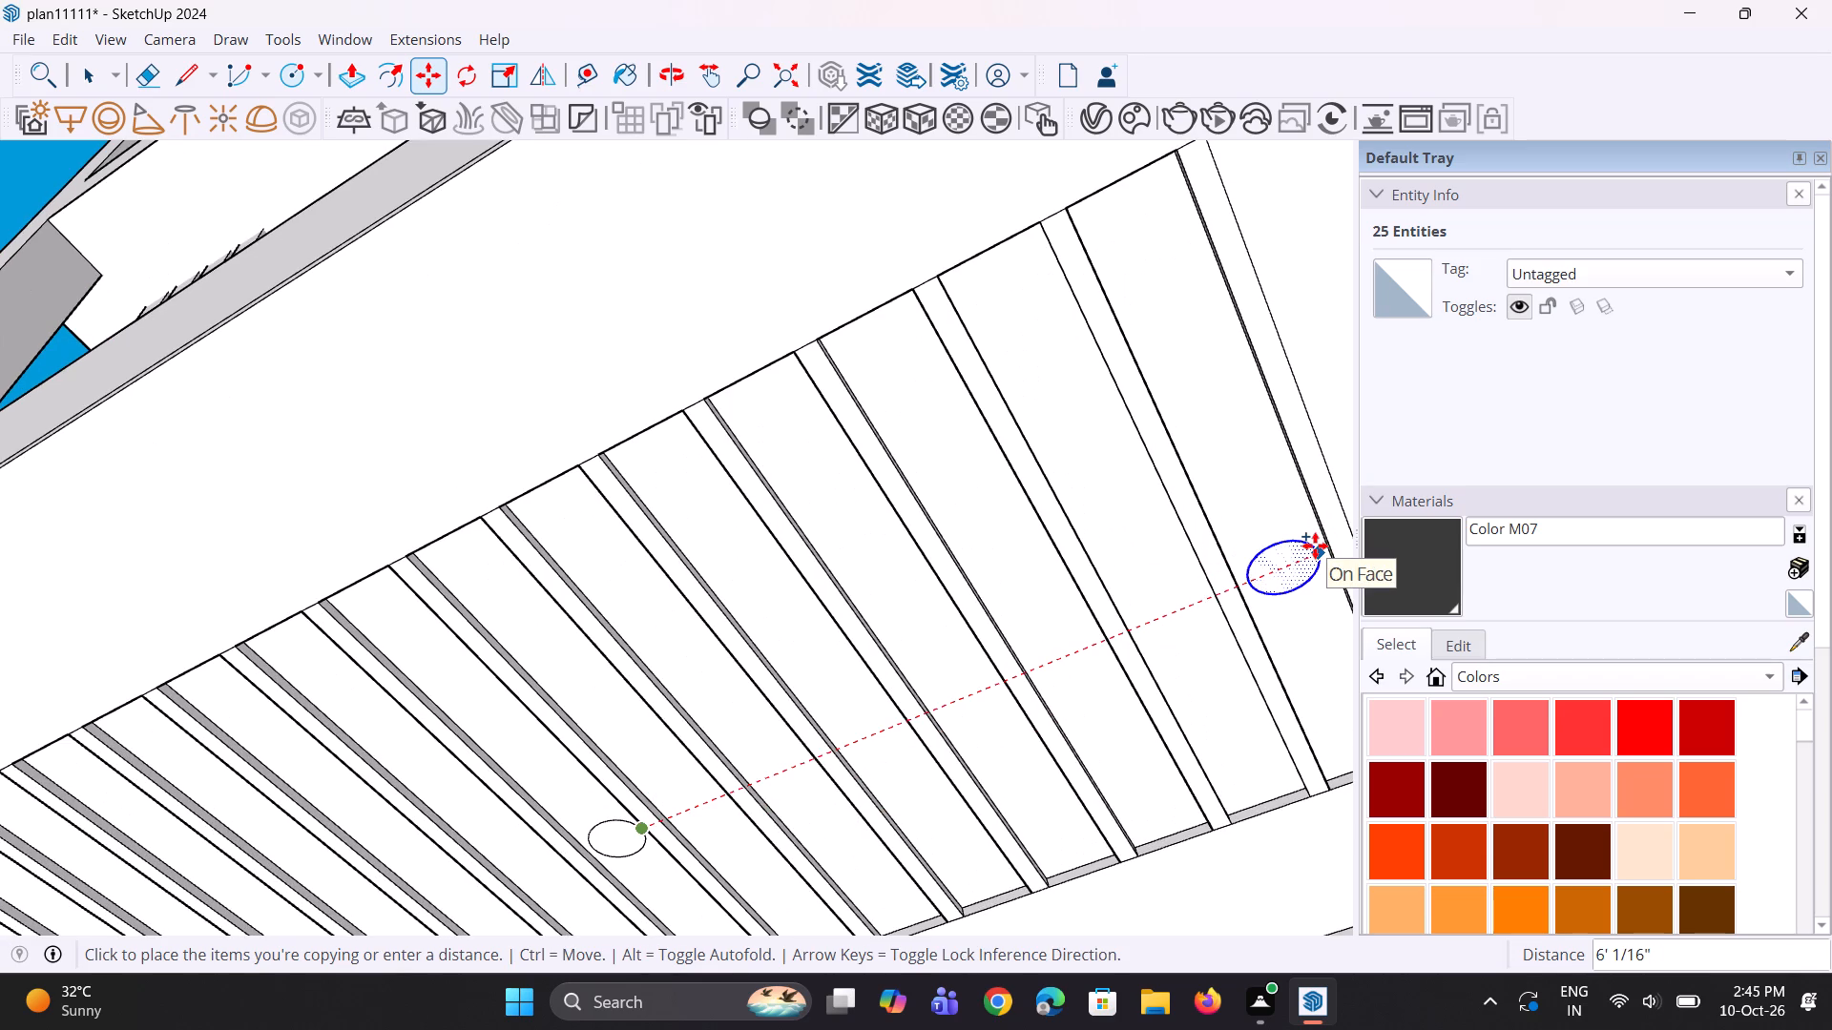
left_click(1315, 546)
key("space")
key("space")
Draw a circle of about 3 5/16" radius in the first bay of the middle balcony's ceiling across the ribbed facade panel.
scroll(1085, 657, "down", 9)
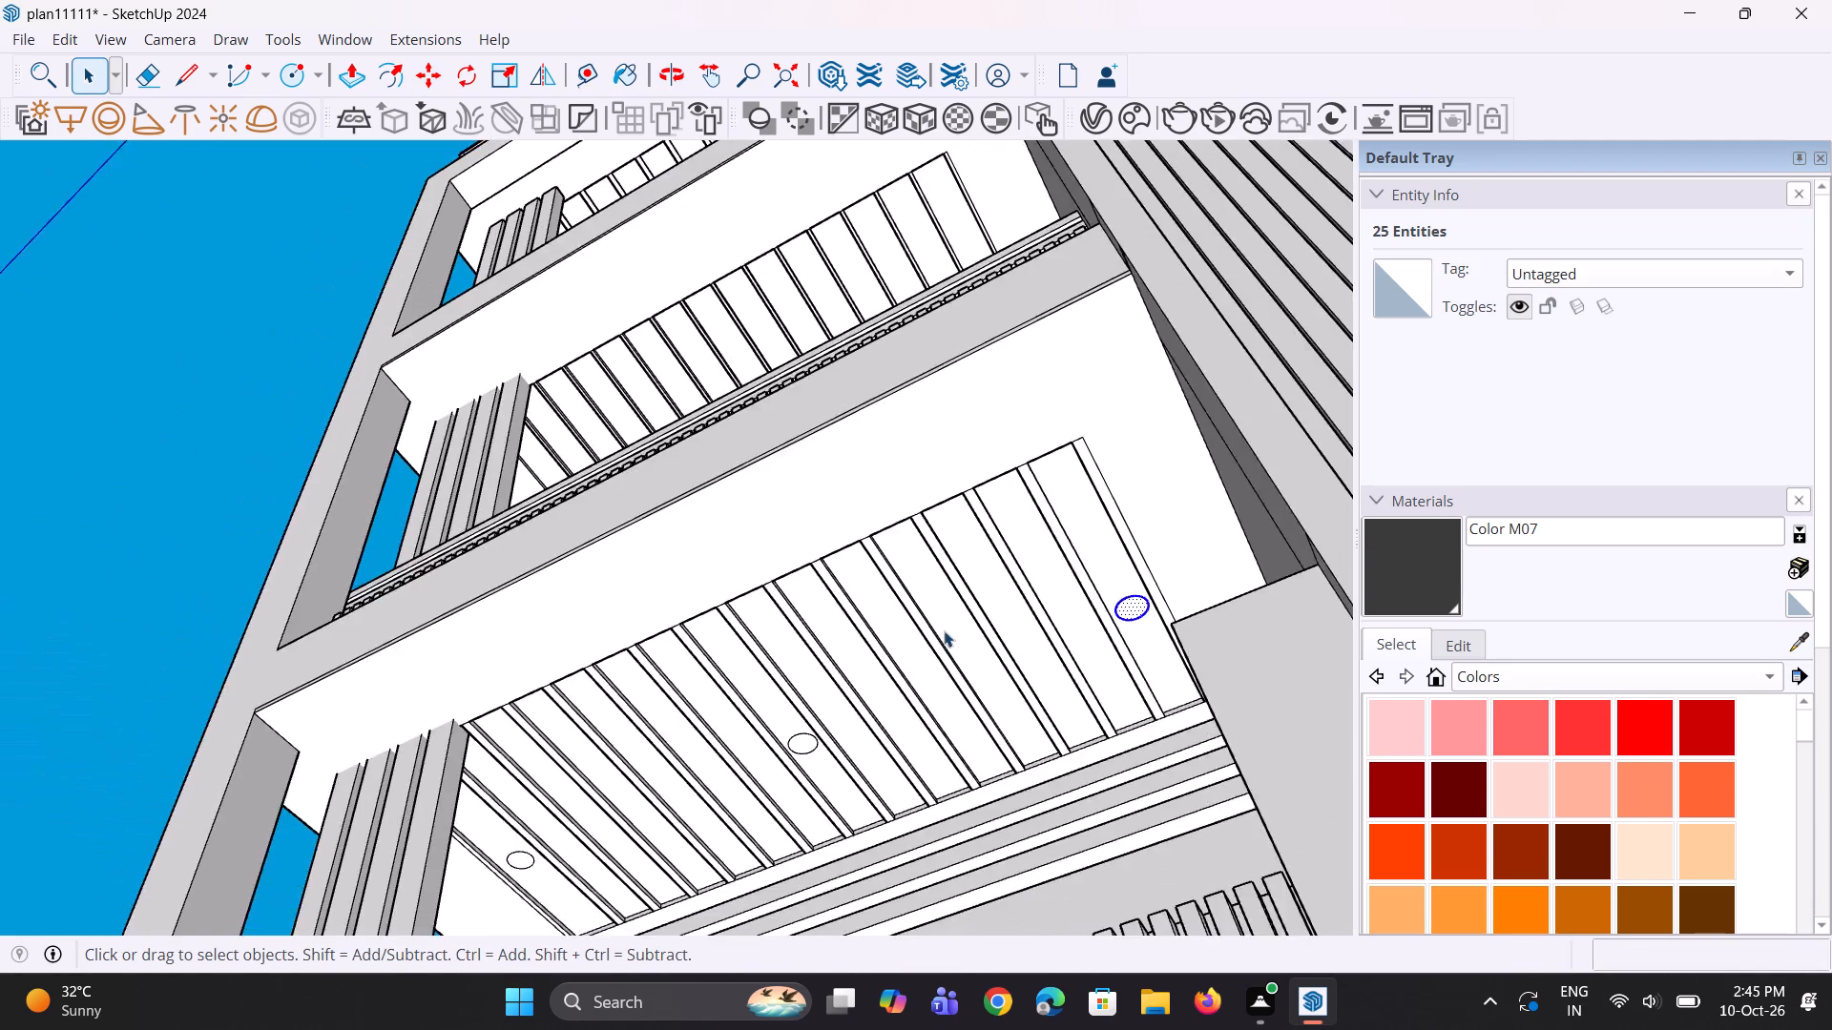
scroll(944, 630, "down", 11)
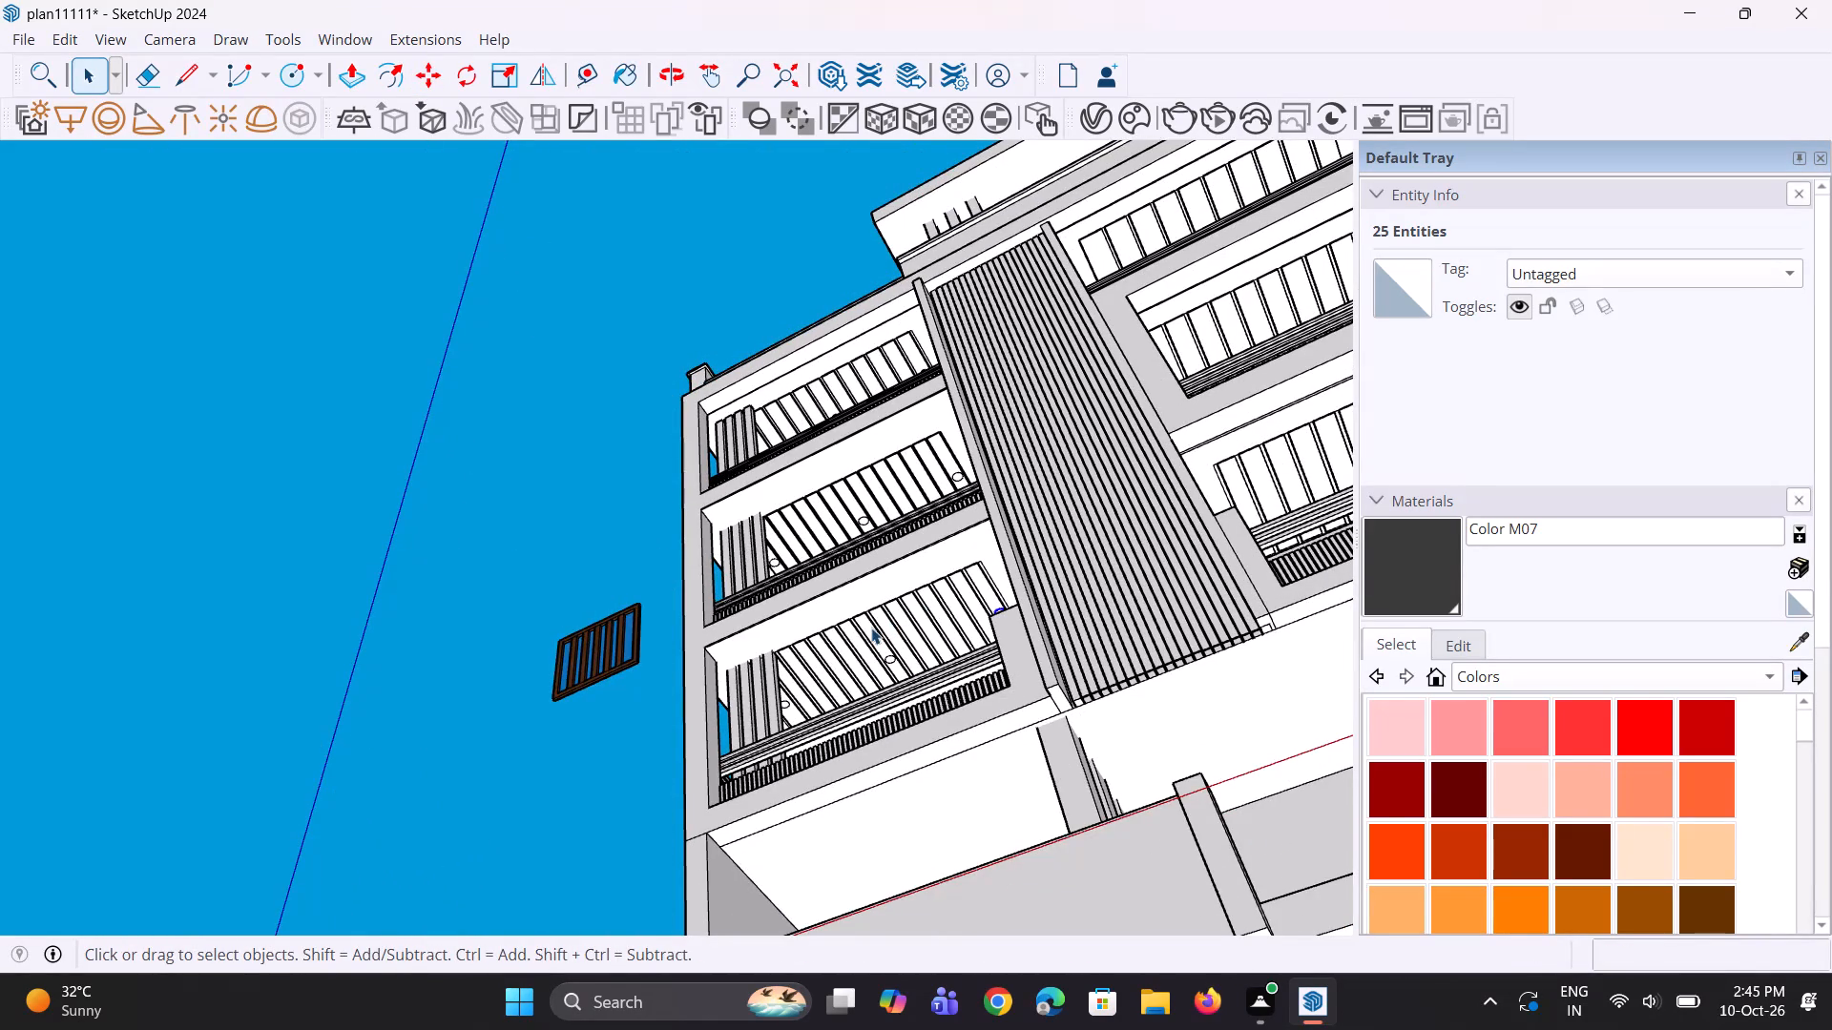
scroll(683, 727, "down", 6)
middle_click_drag(1140, 506, 1169, 658)
scroll(1052, 369, "up", 5)
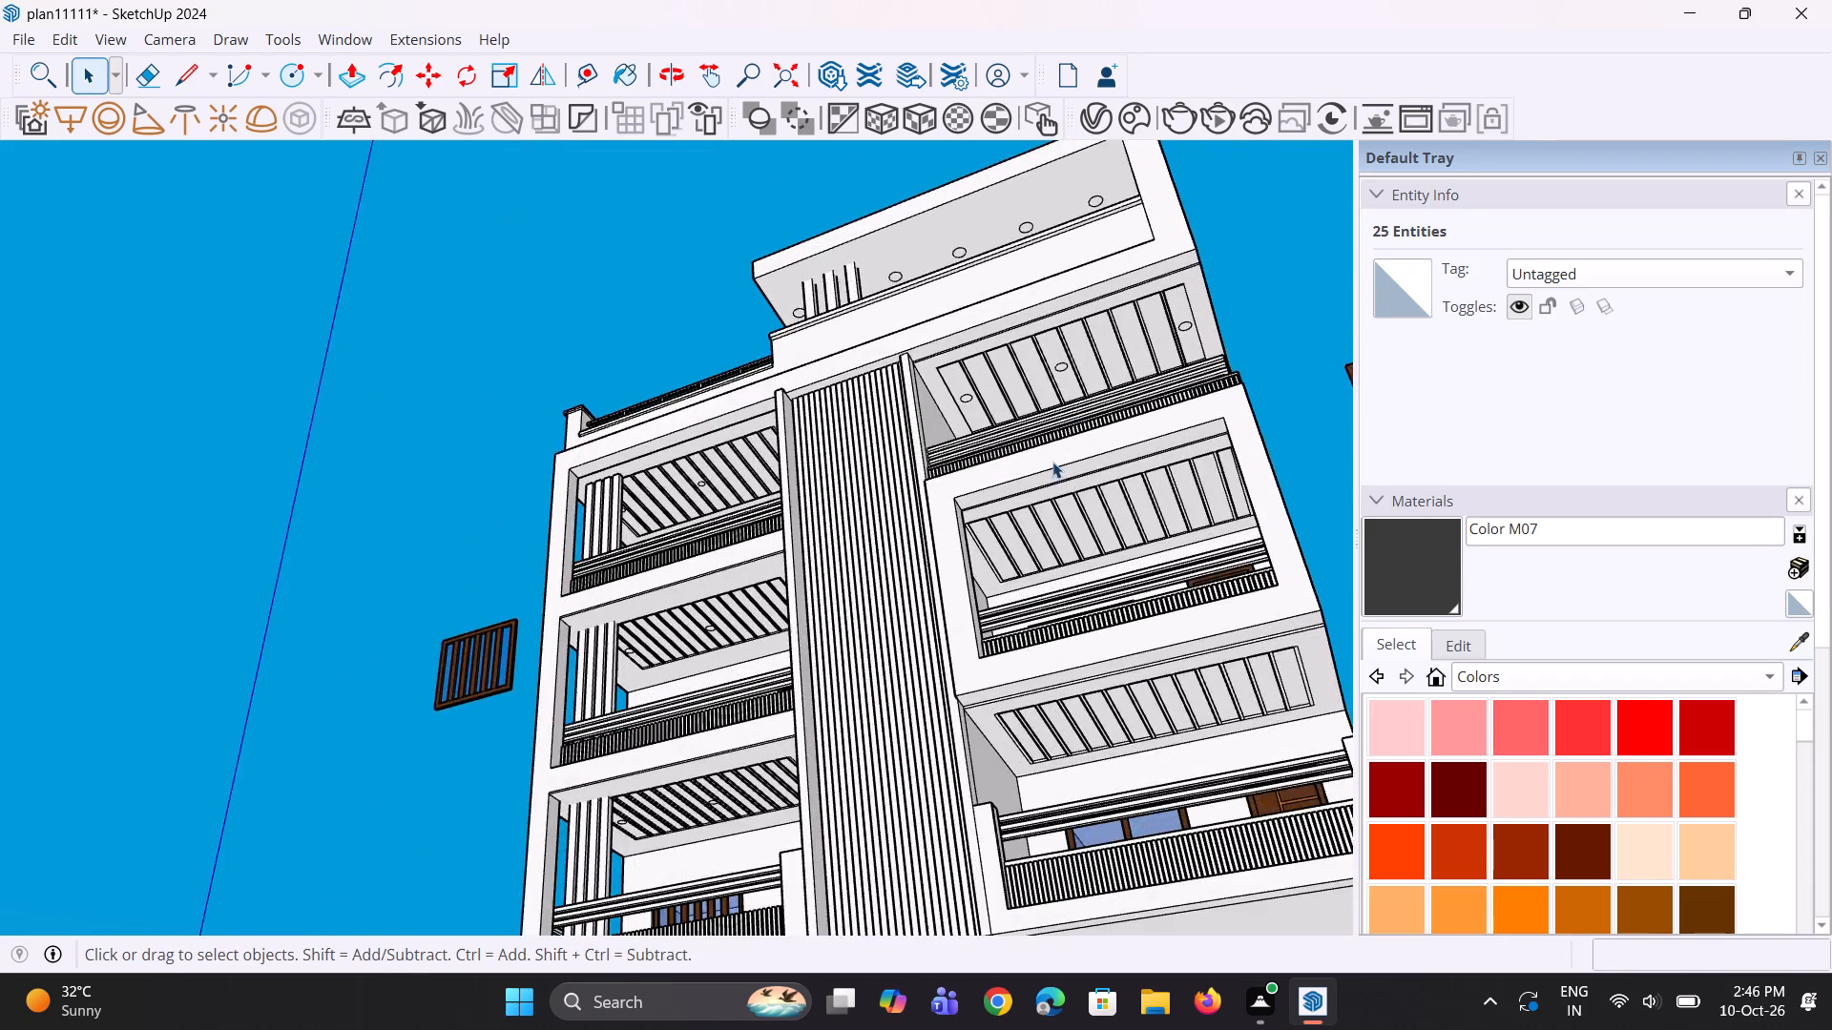
scroll(1052, 462, "up", 2)
middle_click_drag(990, 582, 1012, 543)
scroll(1000, 582, "up", 5)
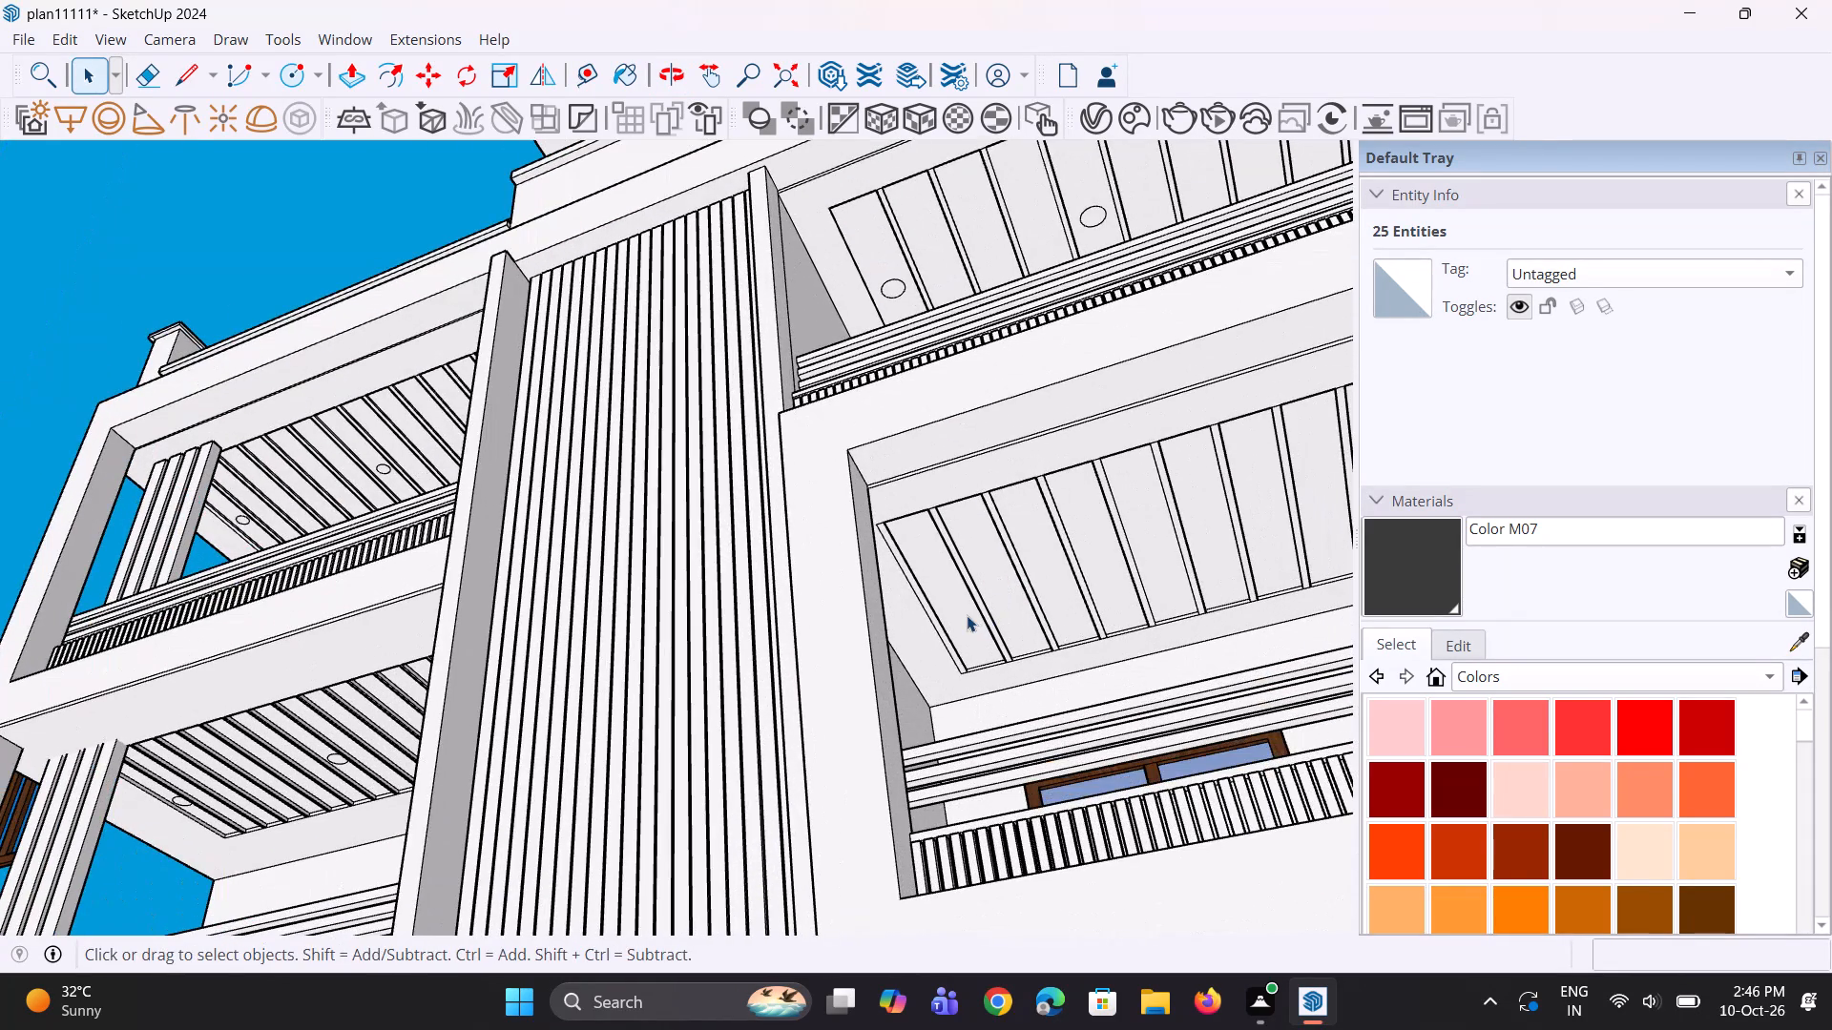
key("c")
scroll(963, 617, "up", 4)
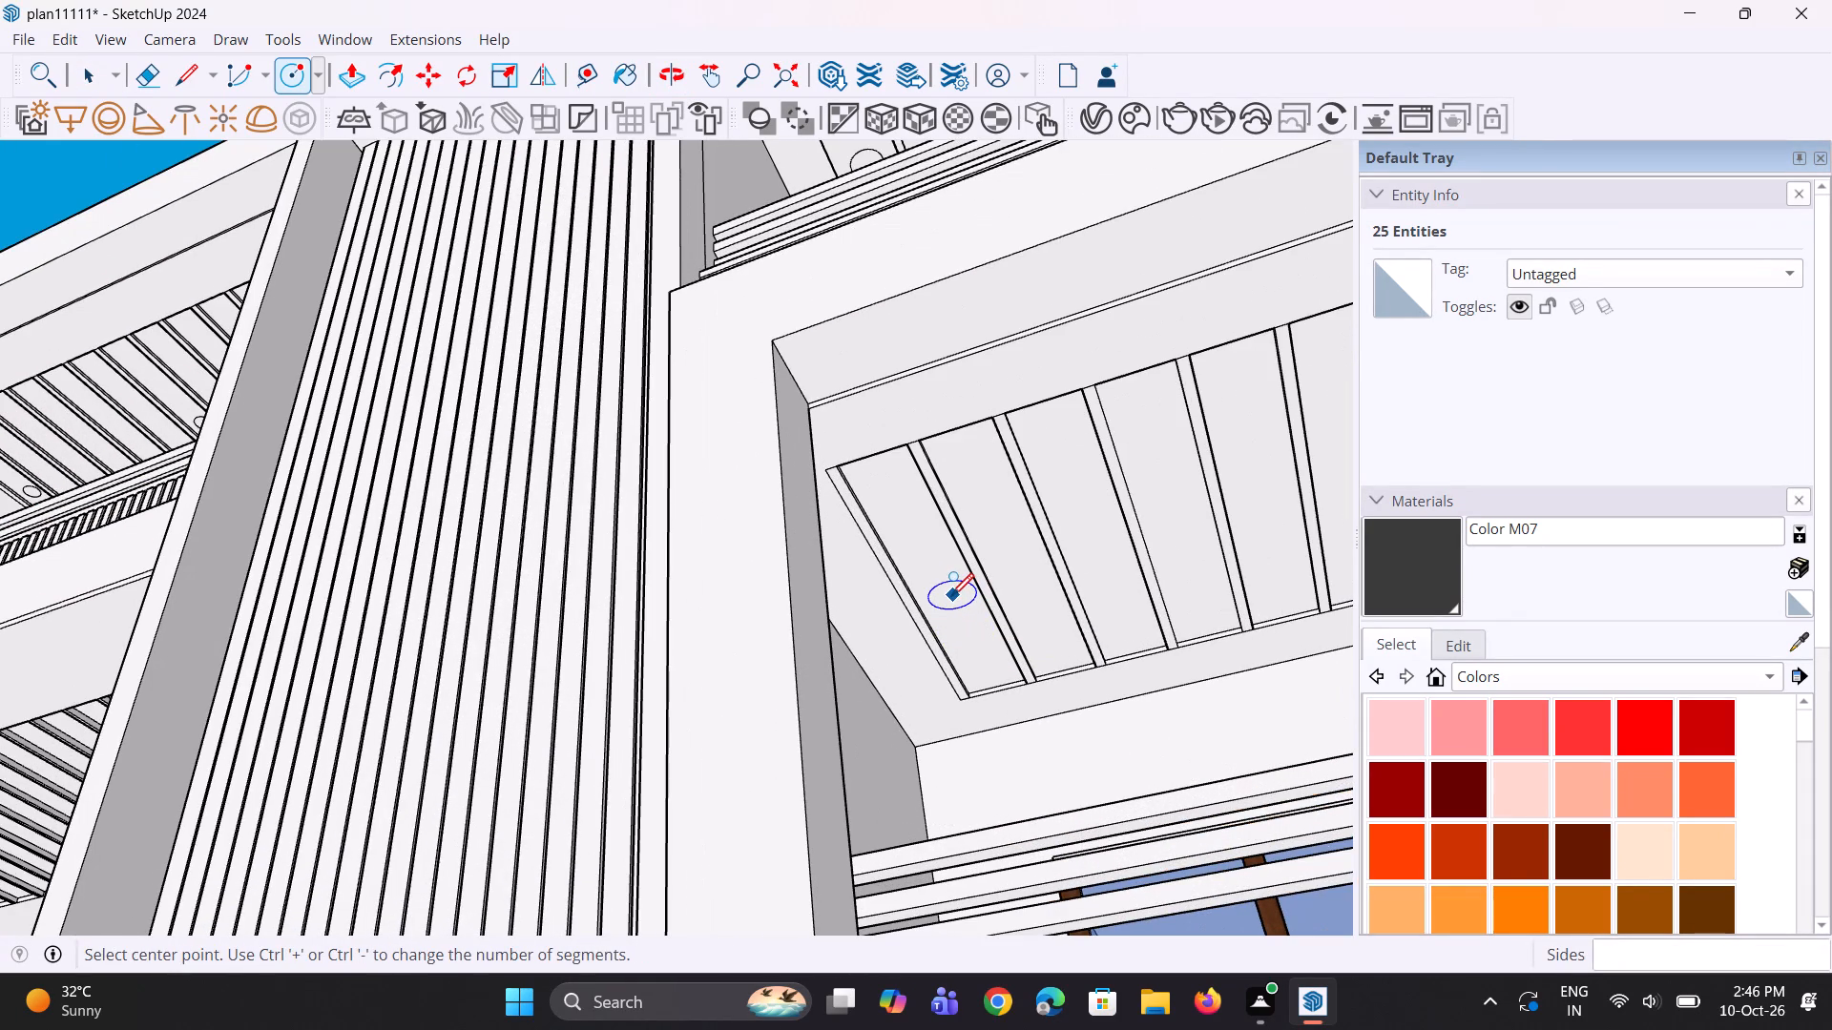
left_click(950, 594)
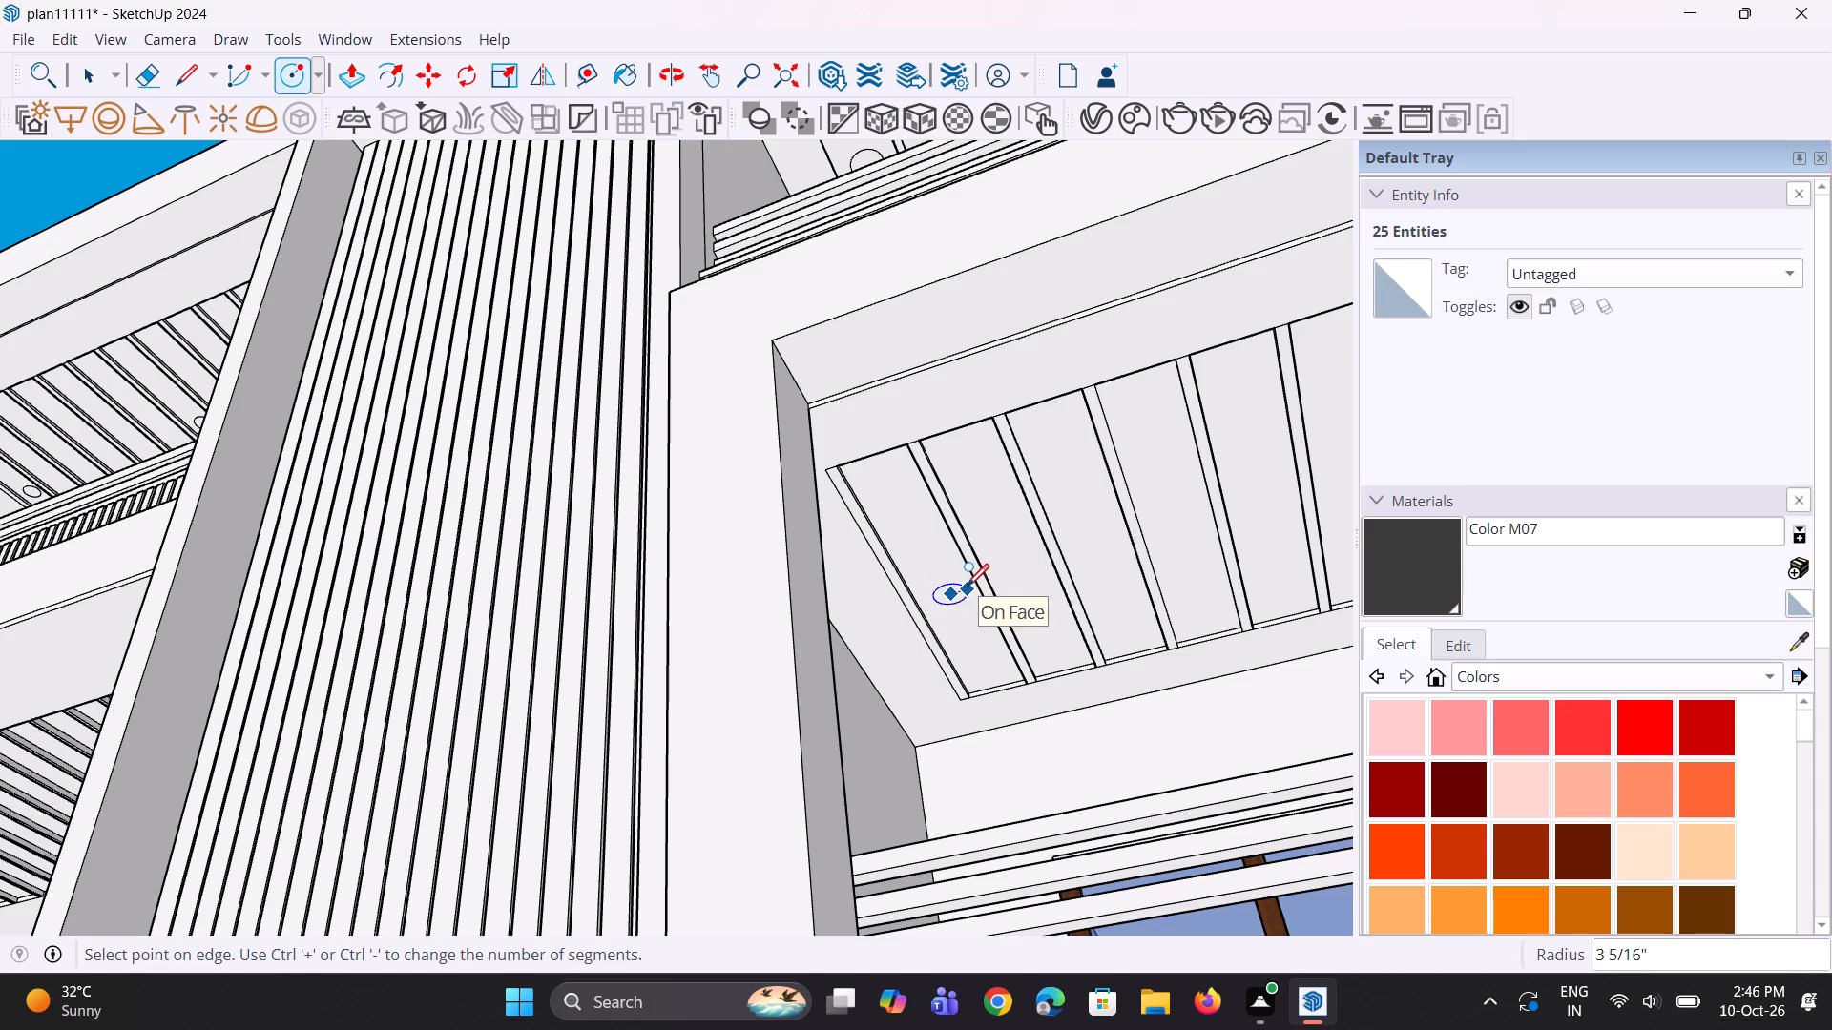
left_click(967, 585)
scroll(955, 624, "up", 6)
key("space")
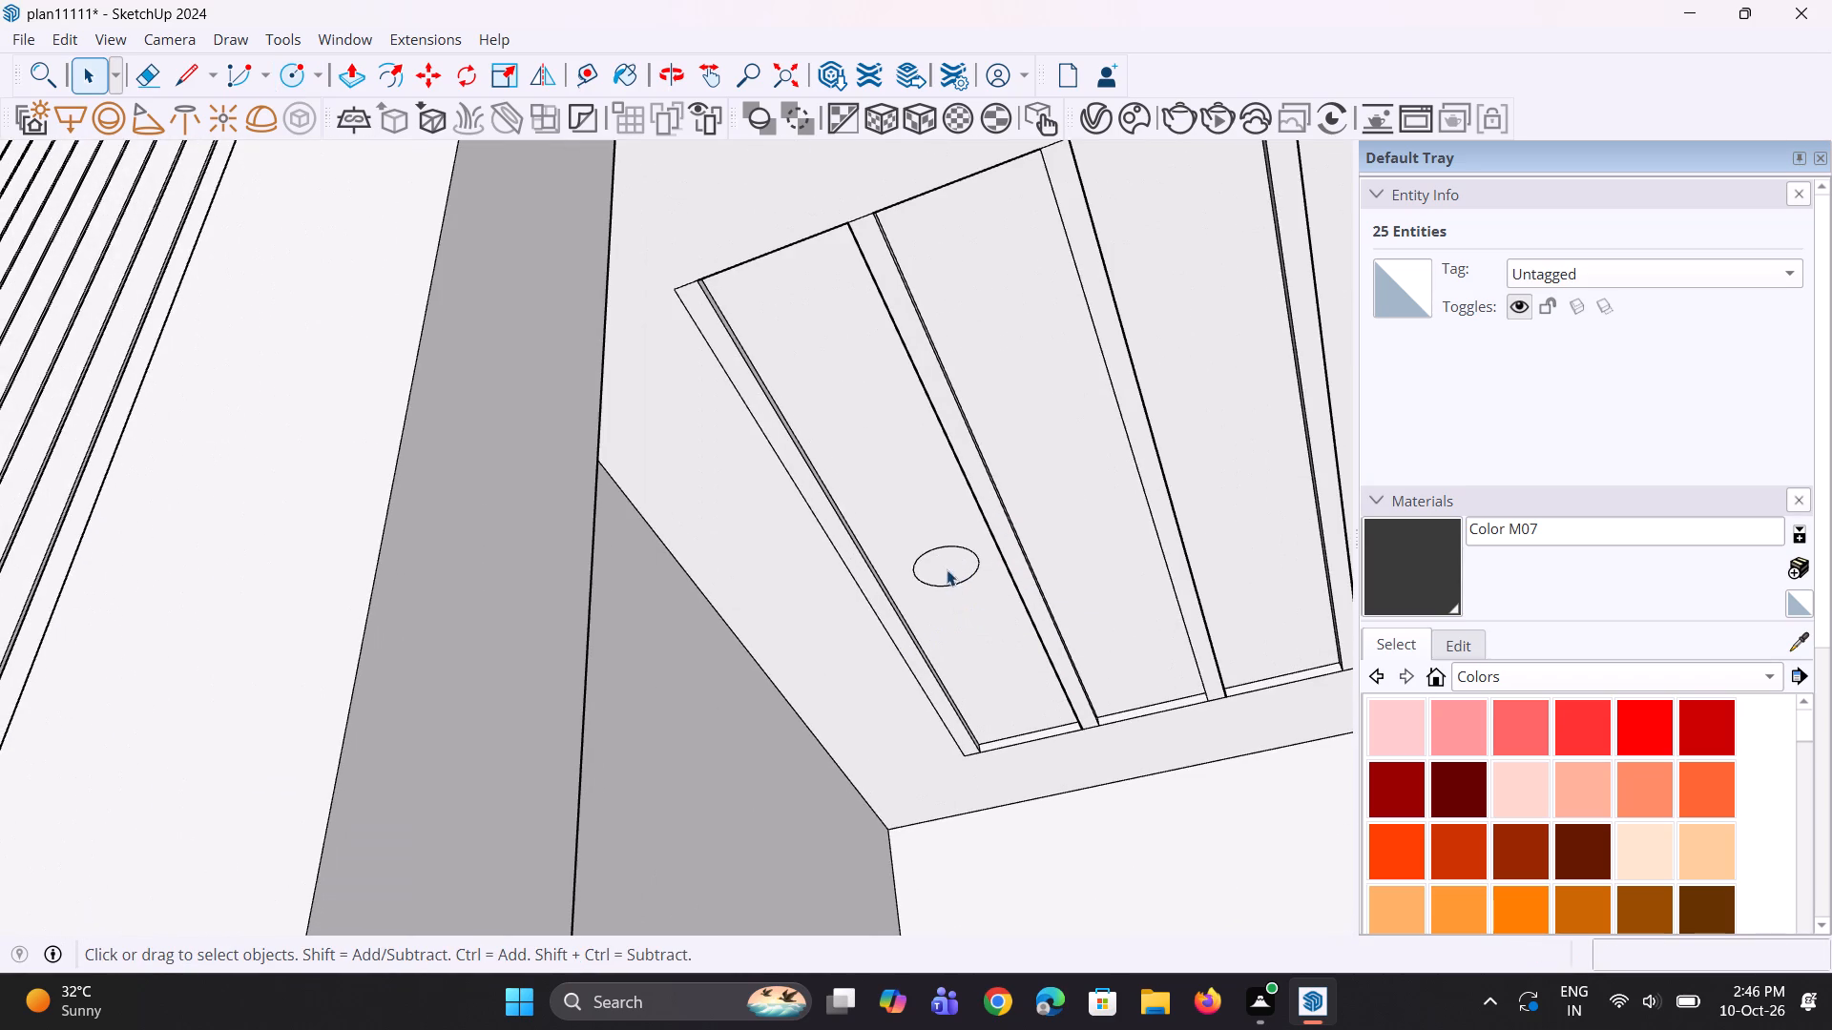
Copy this circle into a middle bay of the same balcony ceiling, about 7' 3 3/4" away.
left_click(947, 569)
scroll(914, 620, "down", 8)
key("m")
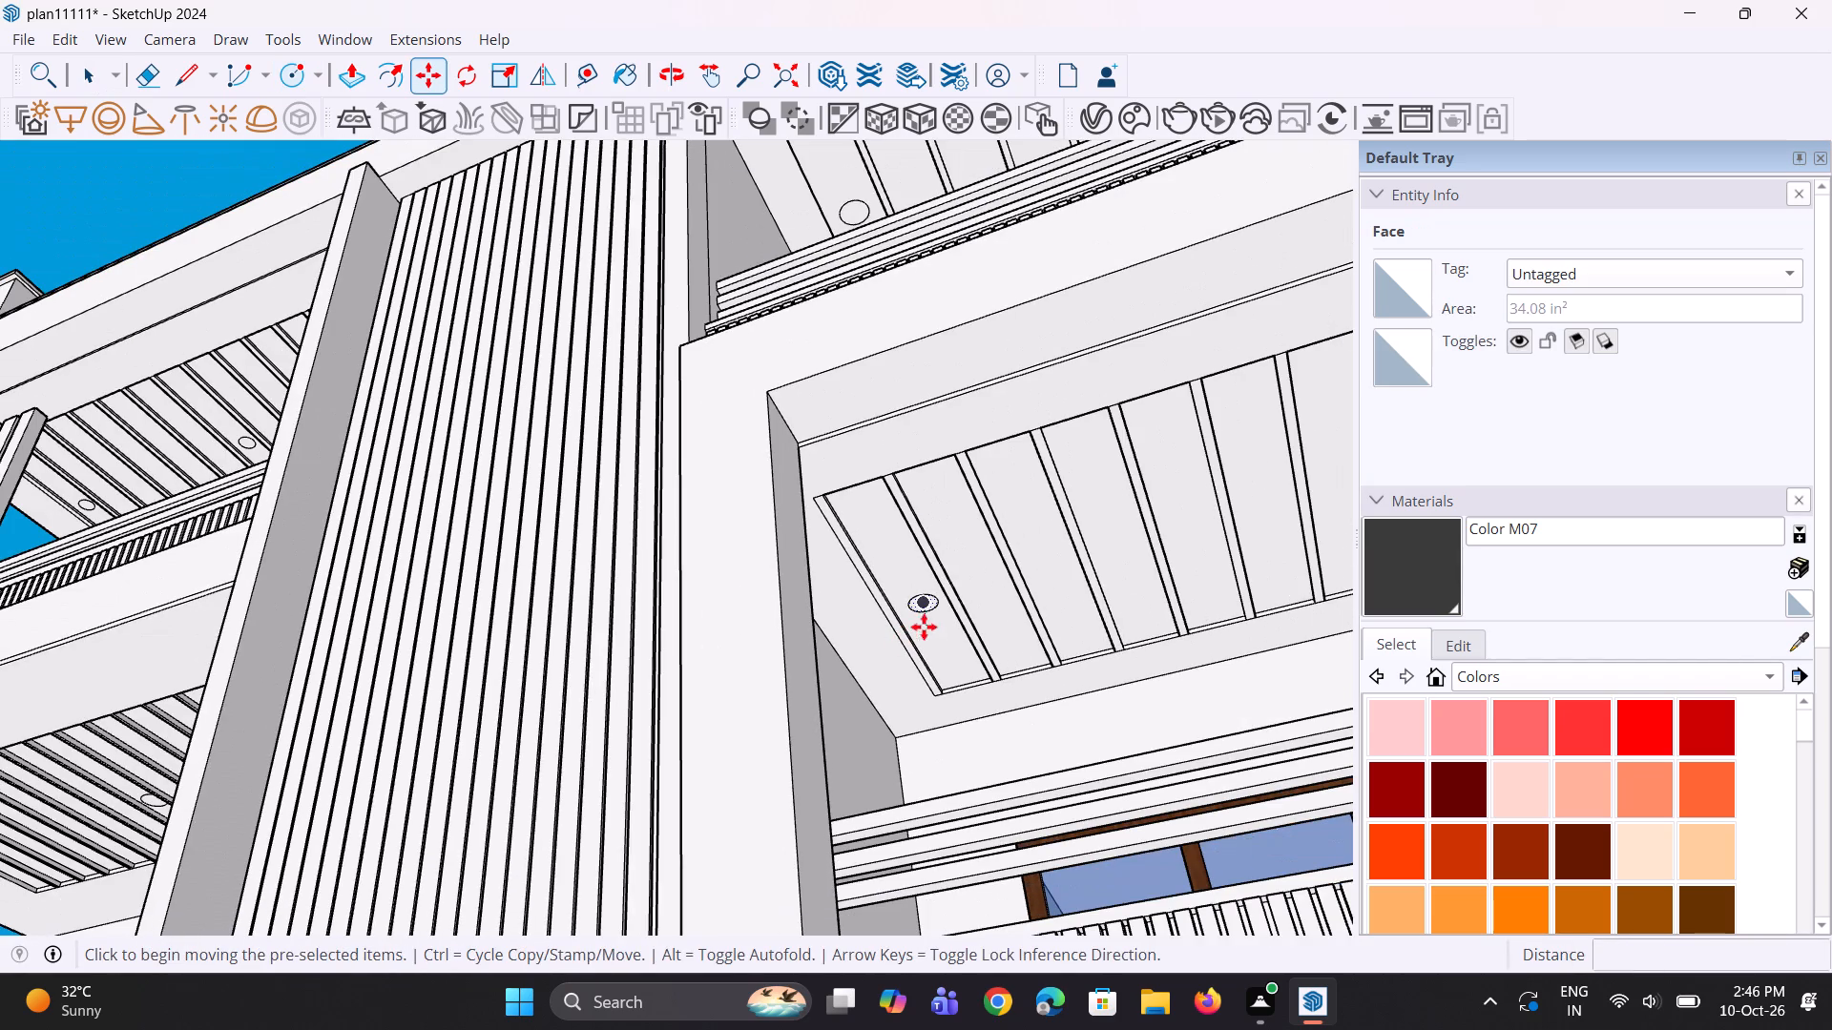
scroll(940, 606, "up", 3)
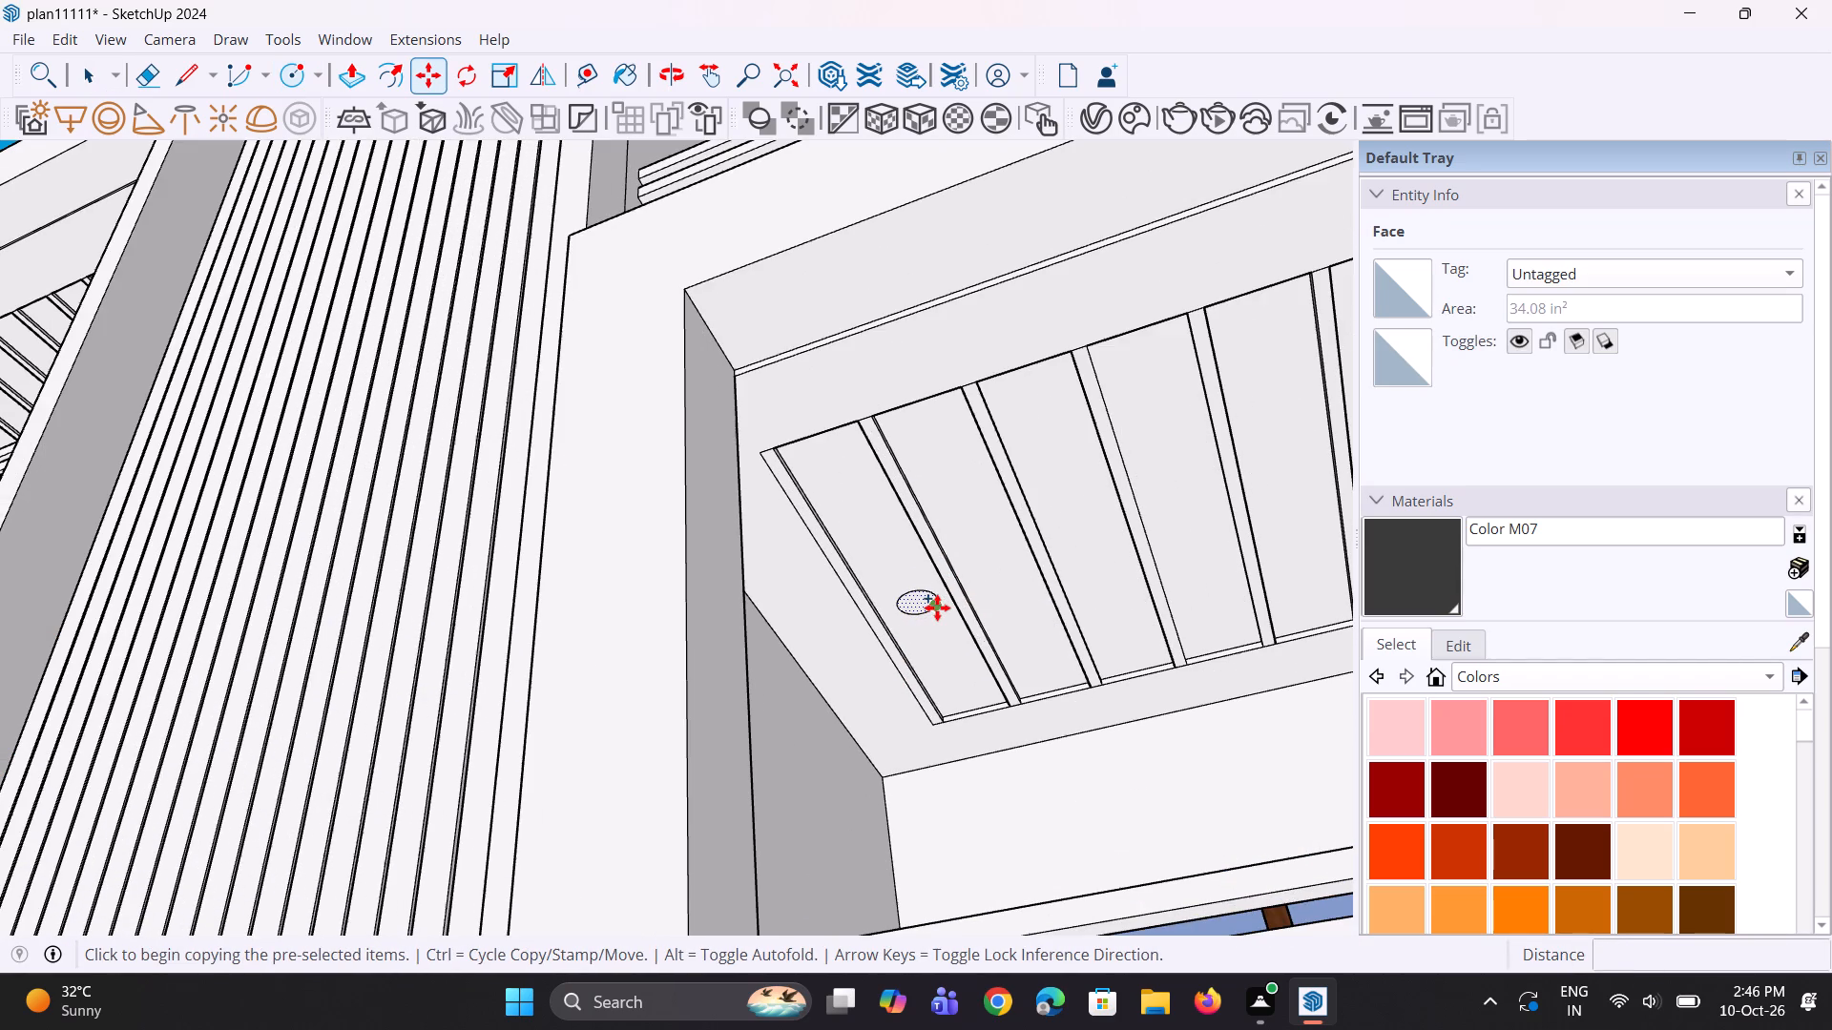
left_click(937, 608)
scroll(956, 595, "down", 7)
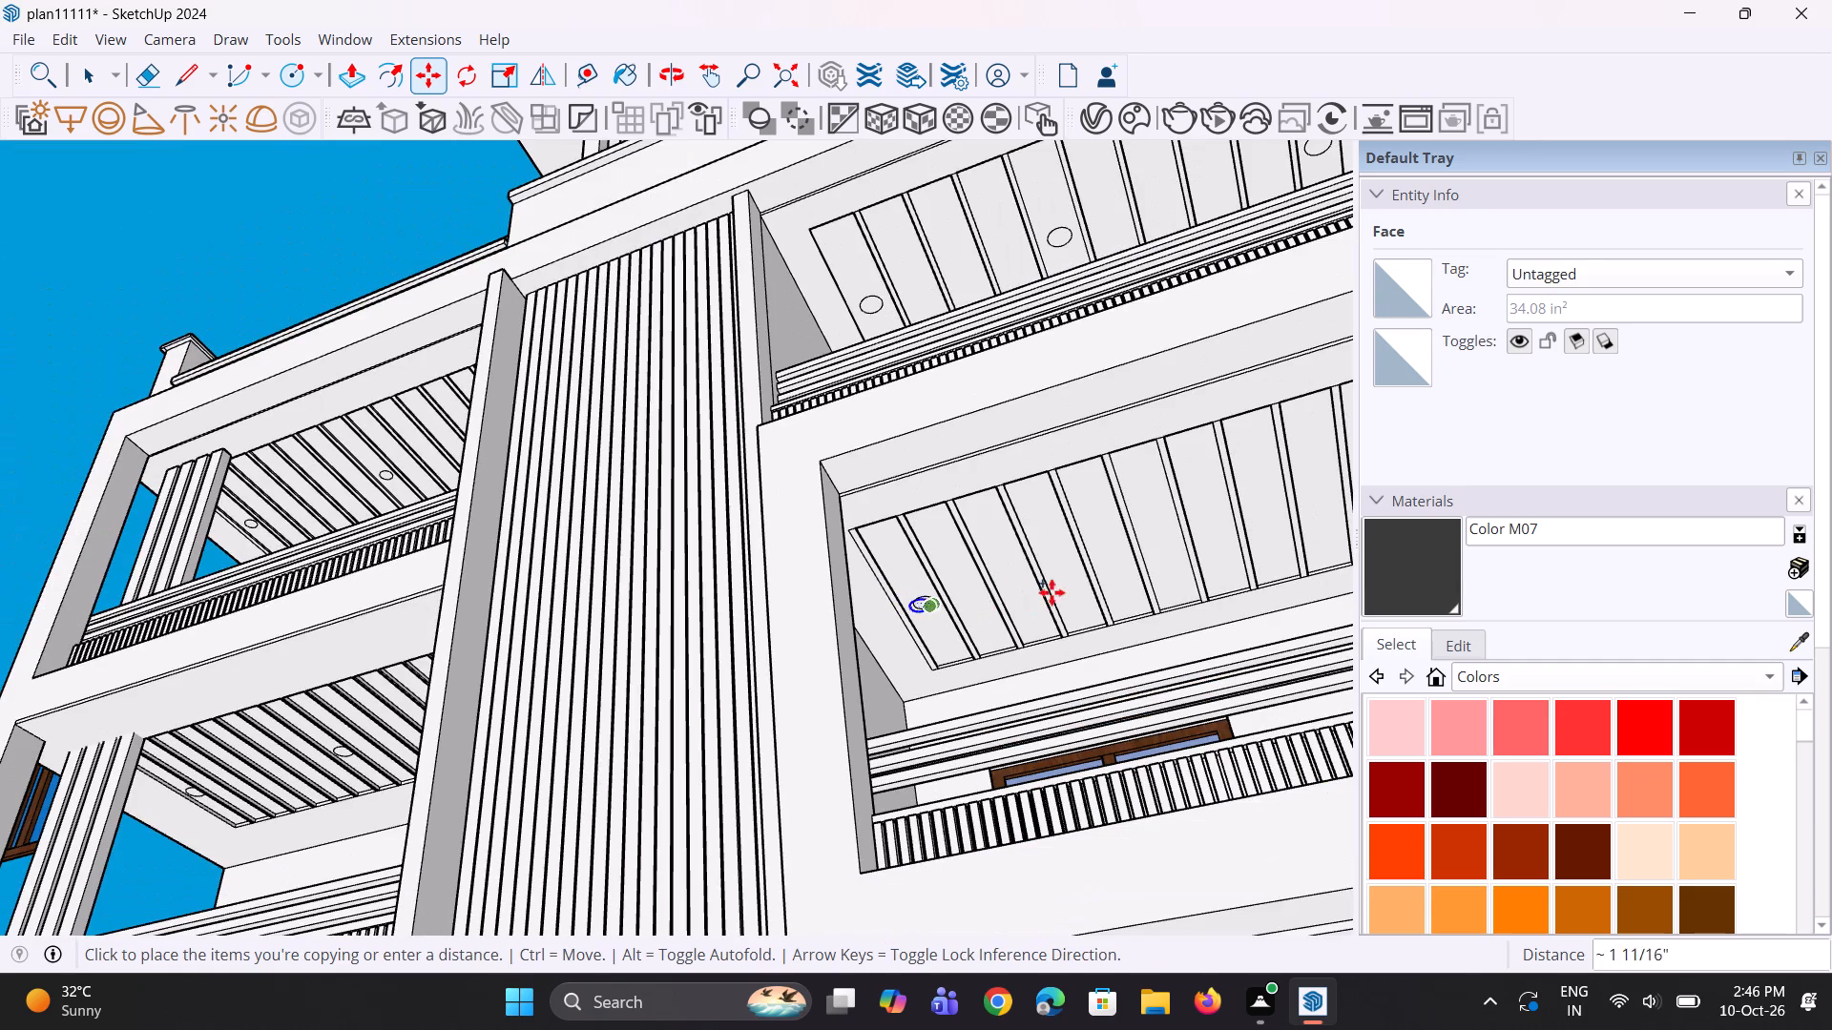
scroll(1228, 528, "up", 4)
left_click(1226, 528)
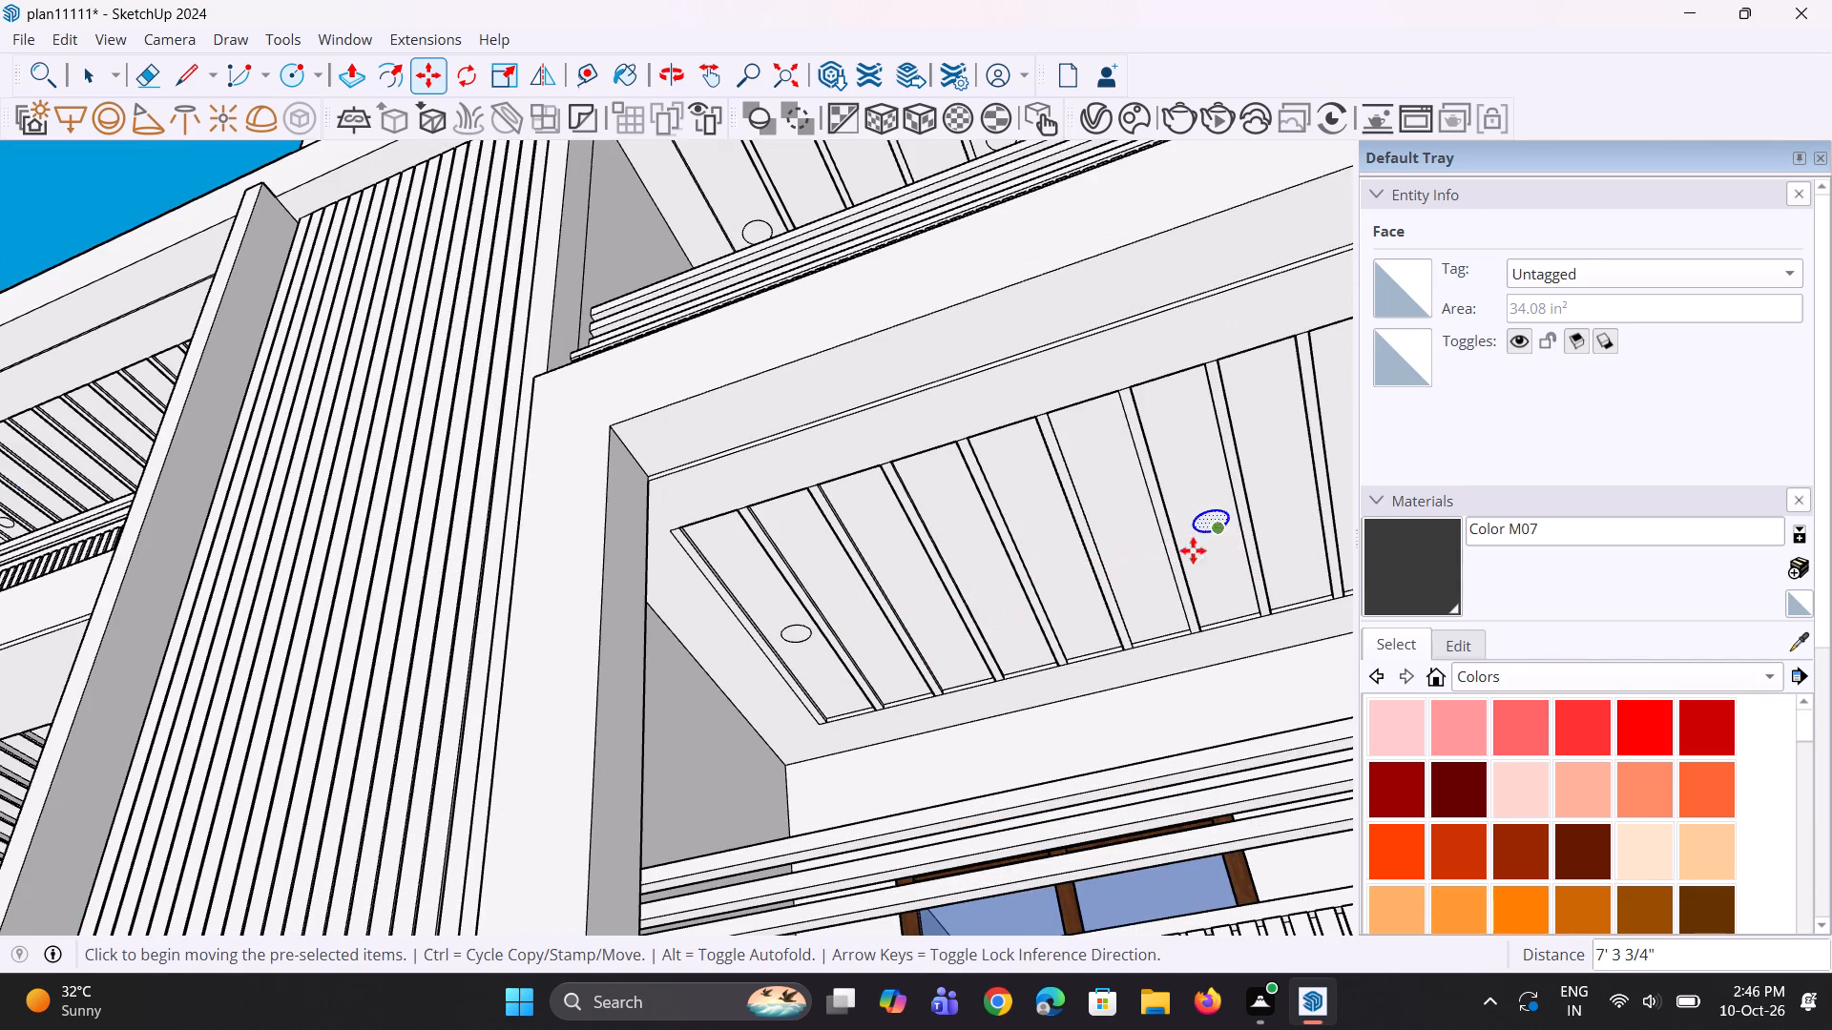
Copy the middle circle into the last bay of this balcony ceiling, about 5' 8 7/16" away.
scroll(1089, 599, "down", 11)
scroll(1132, 573, "up", 3)
scroll(1032, 627, "up", 3)
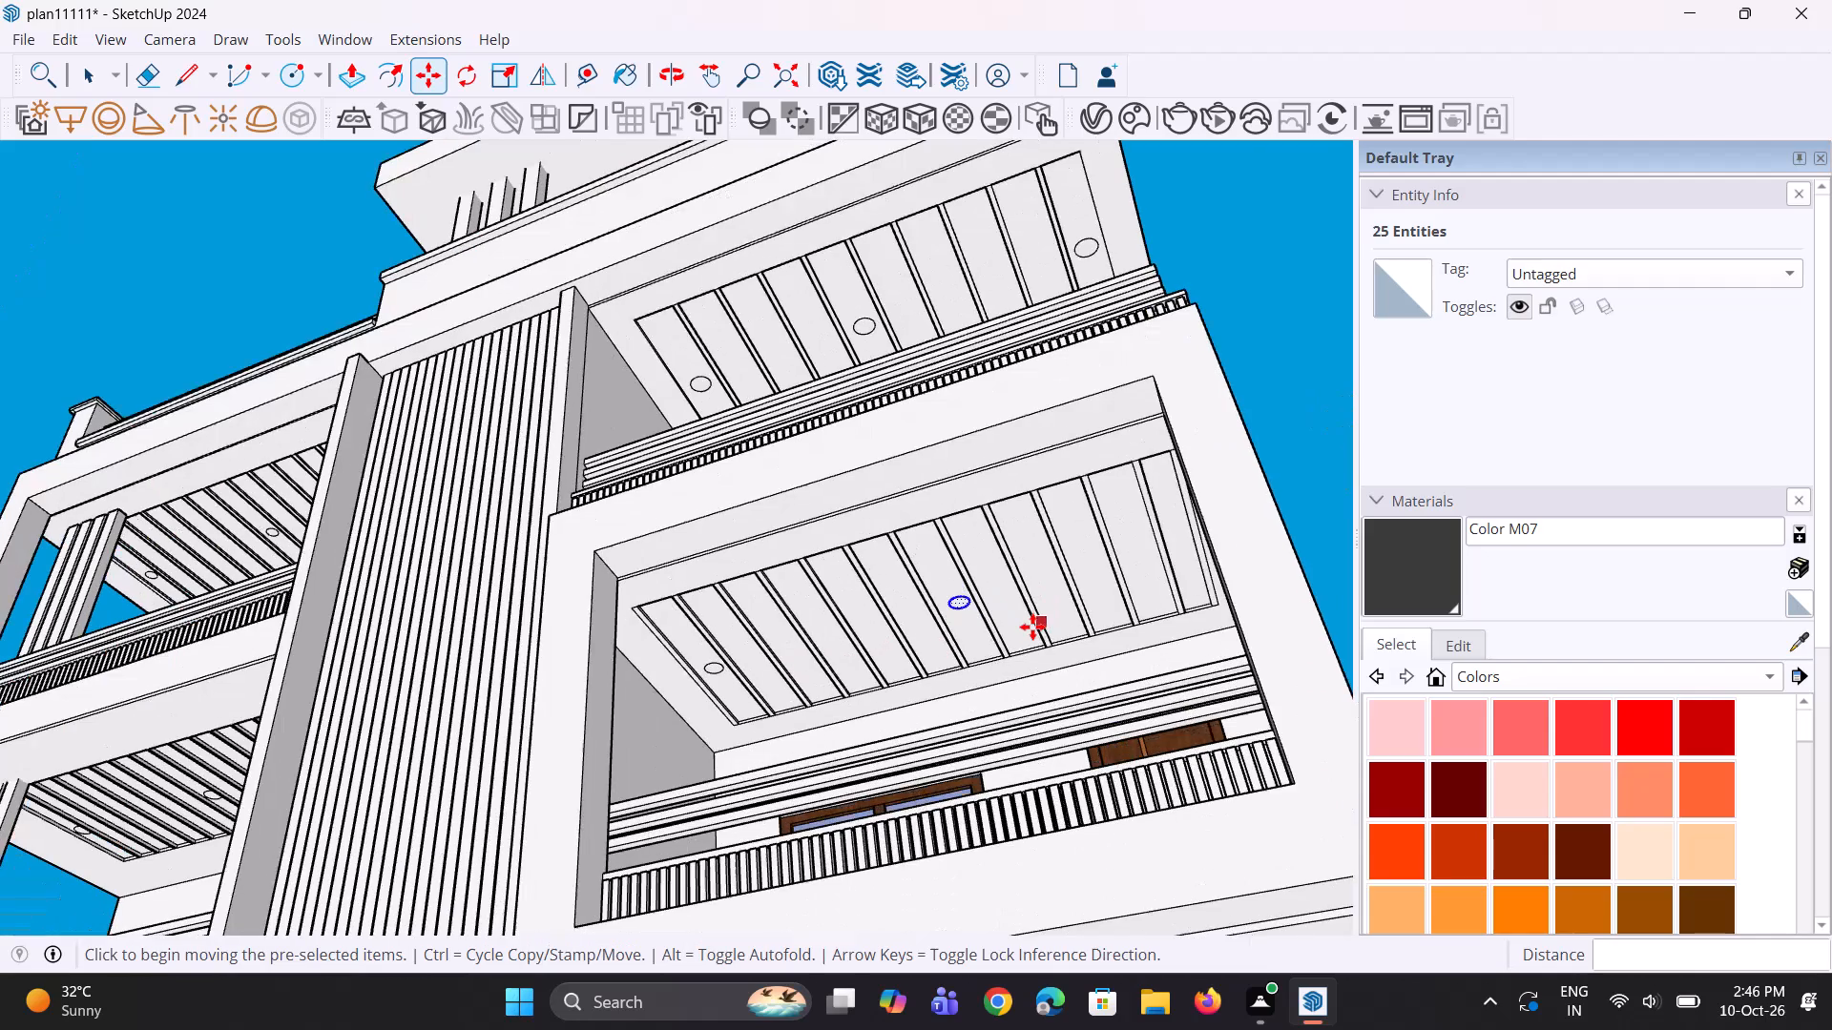
key("m")
scroll(985, 612, "up", 1)
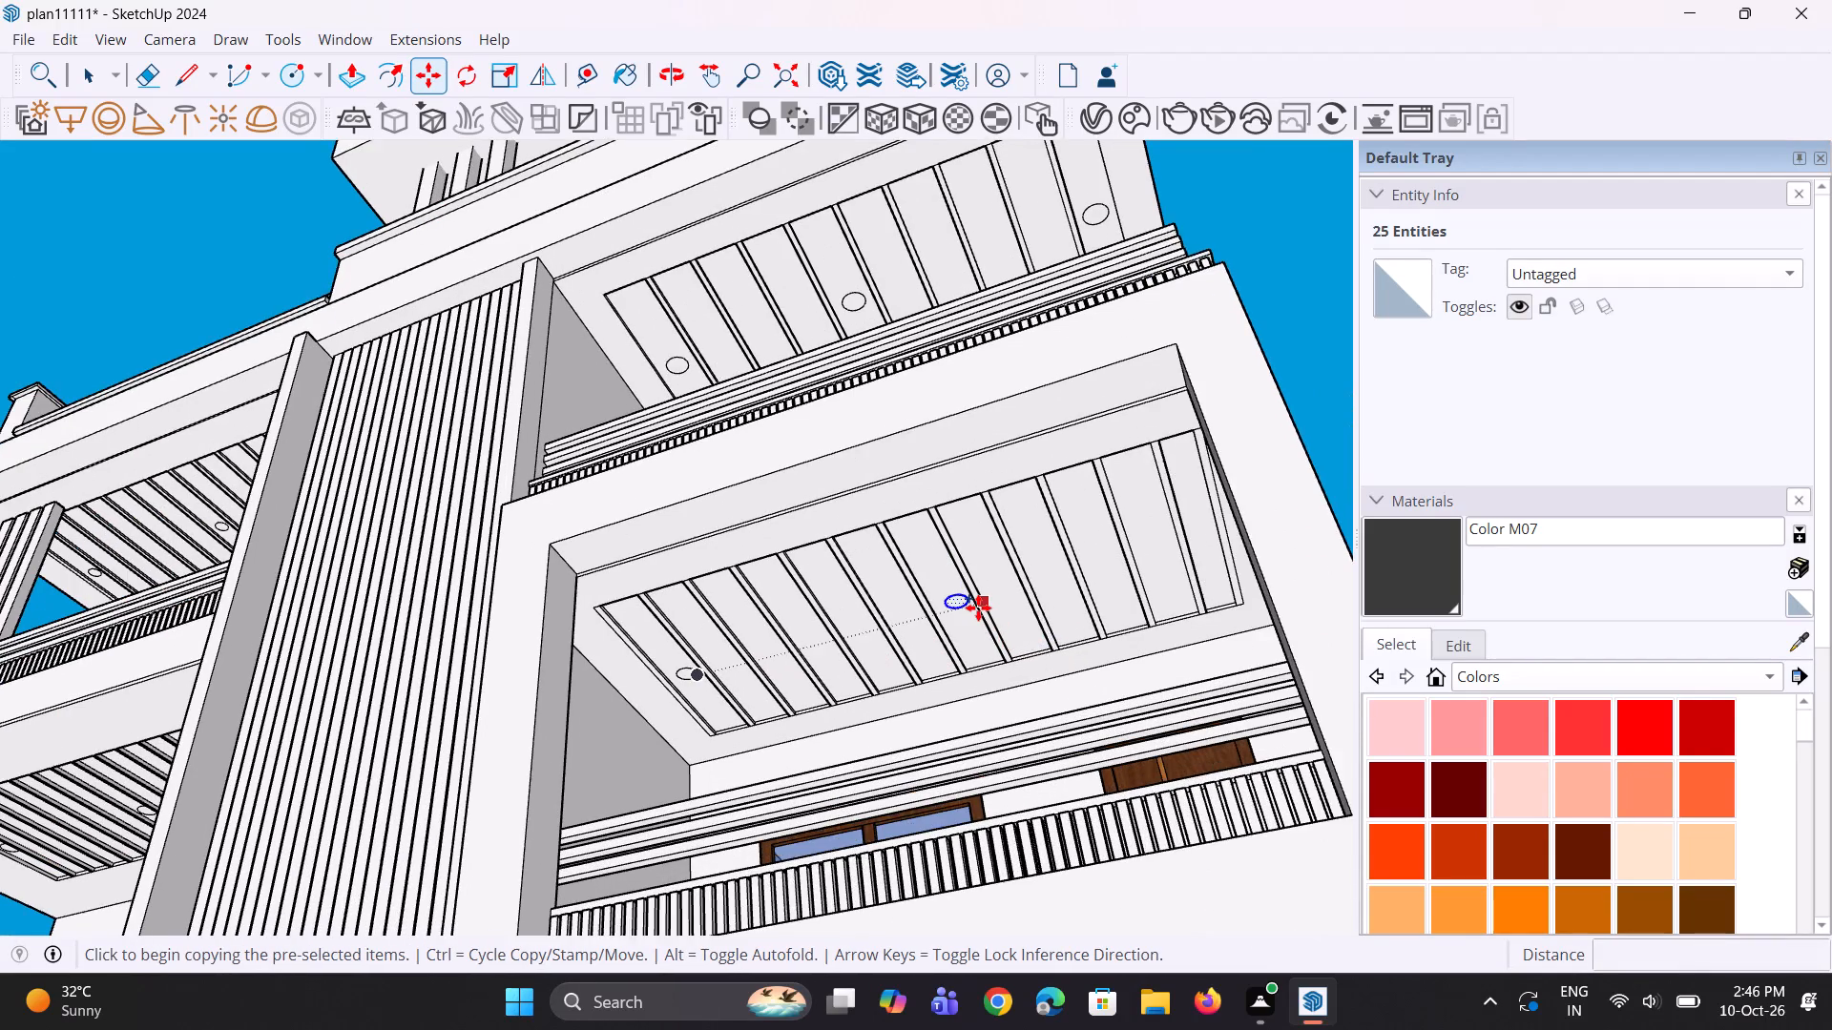
scroll(978, 608, "up", 1)
left_click(971, 595)
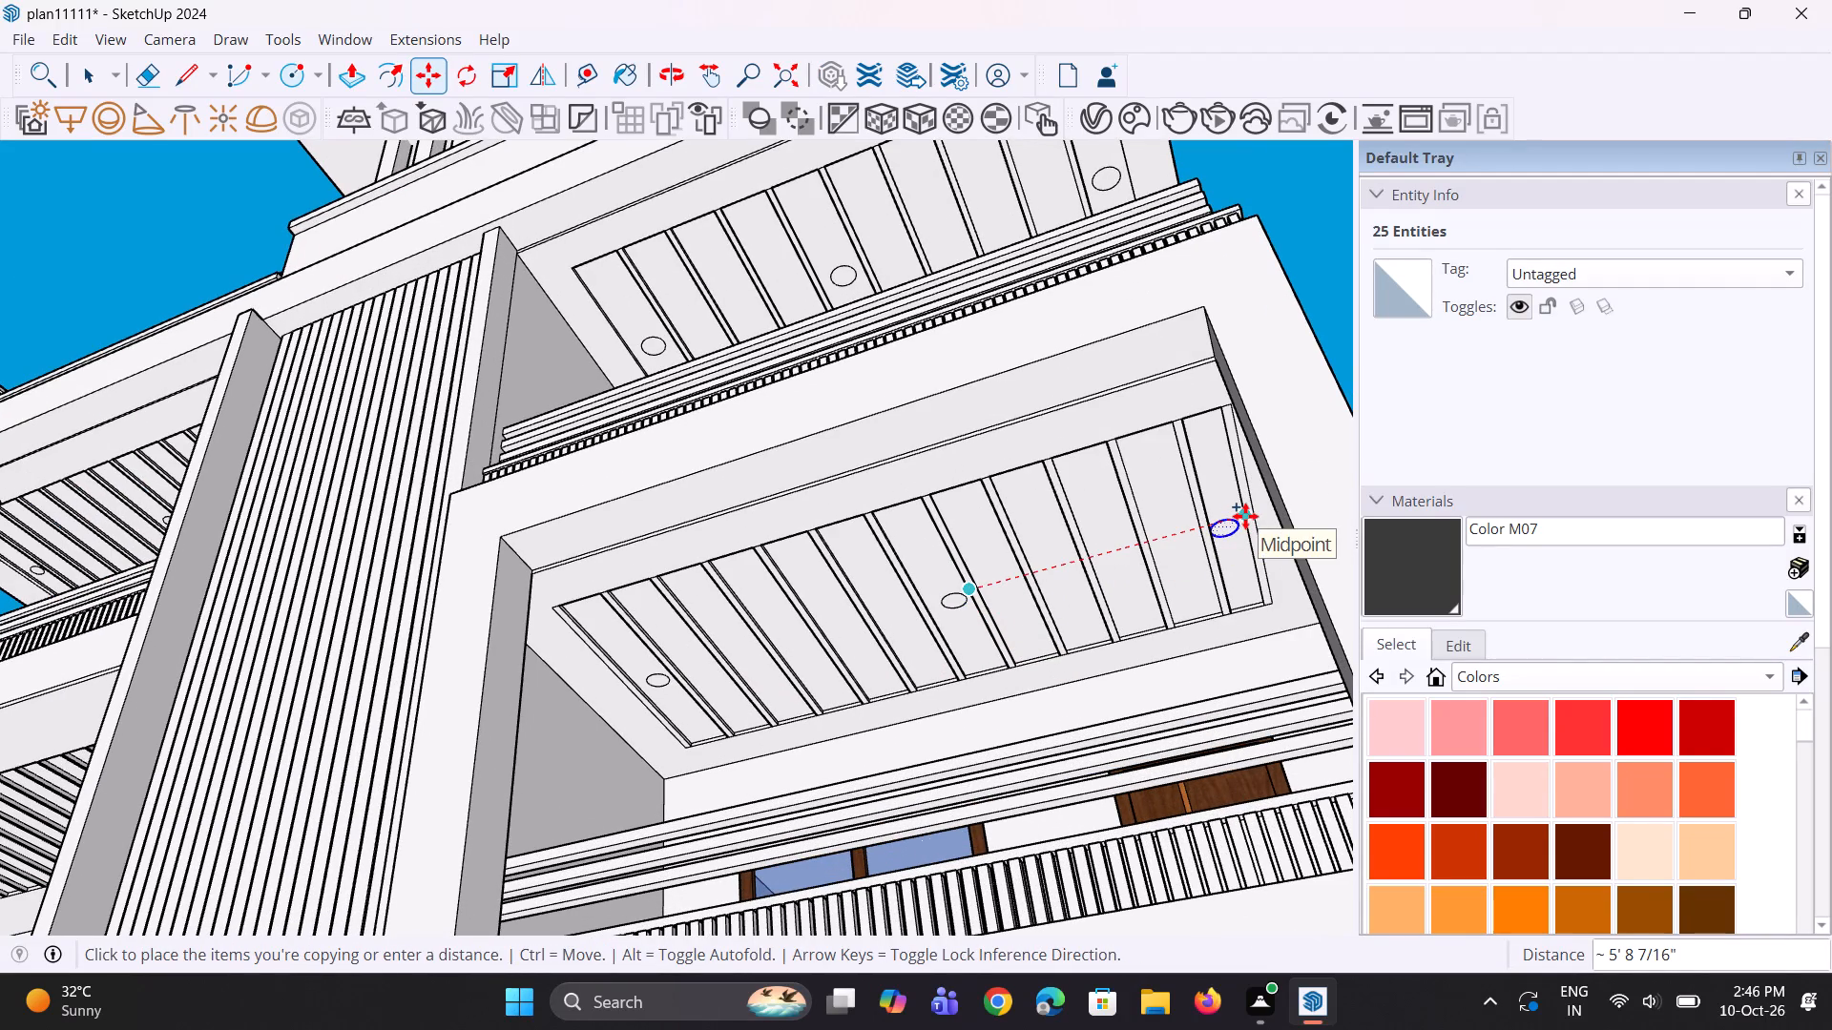
scroll(1245, 516, "up", 9)
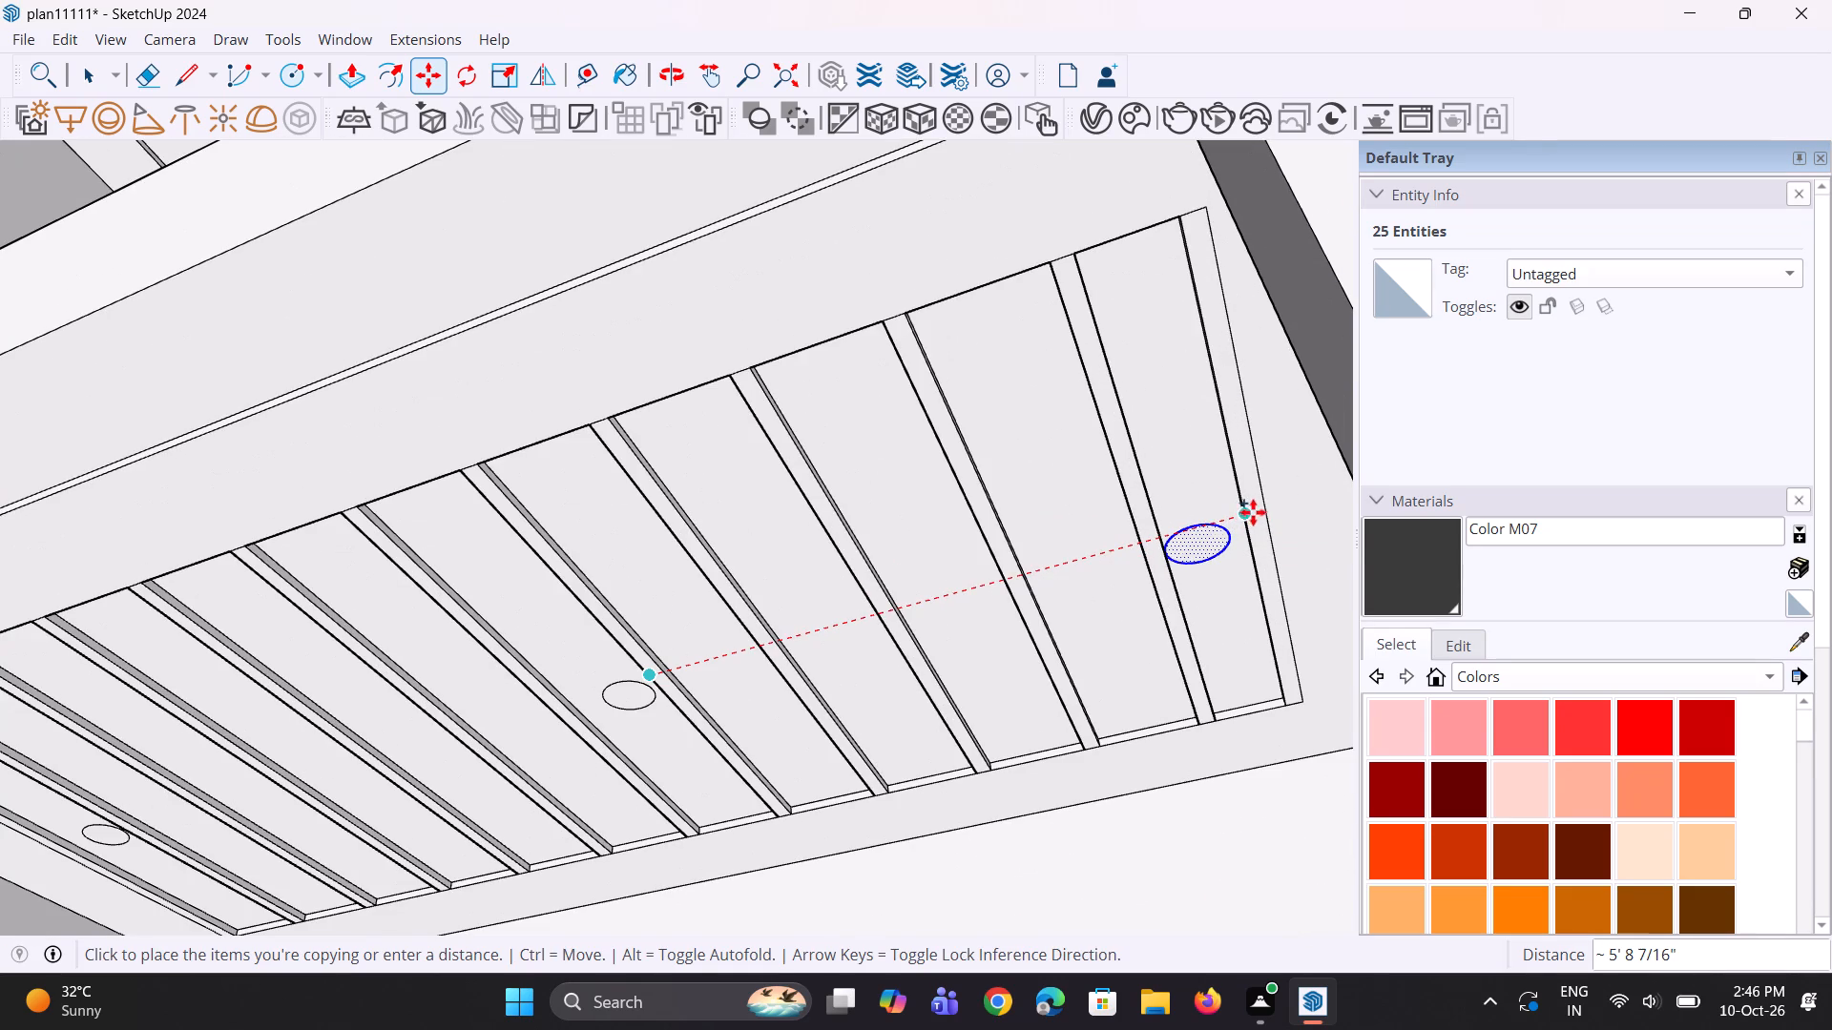
scroll(1244, 521, "up", 6)
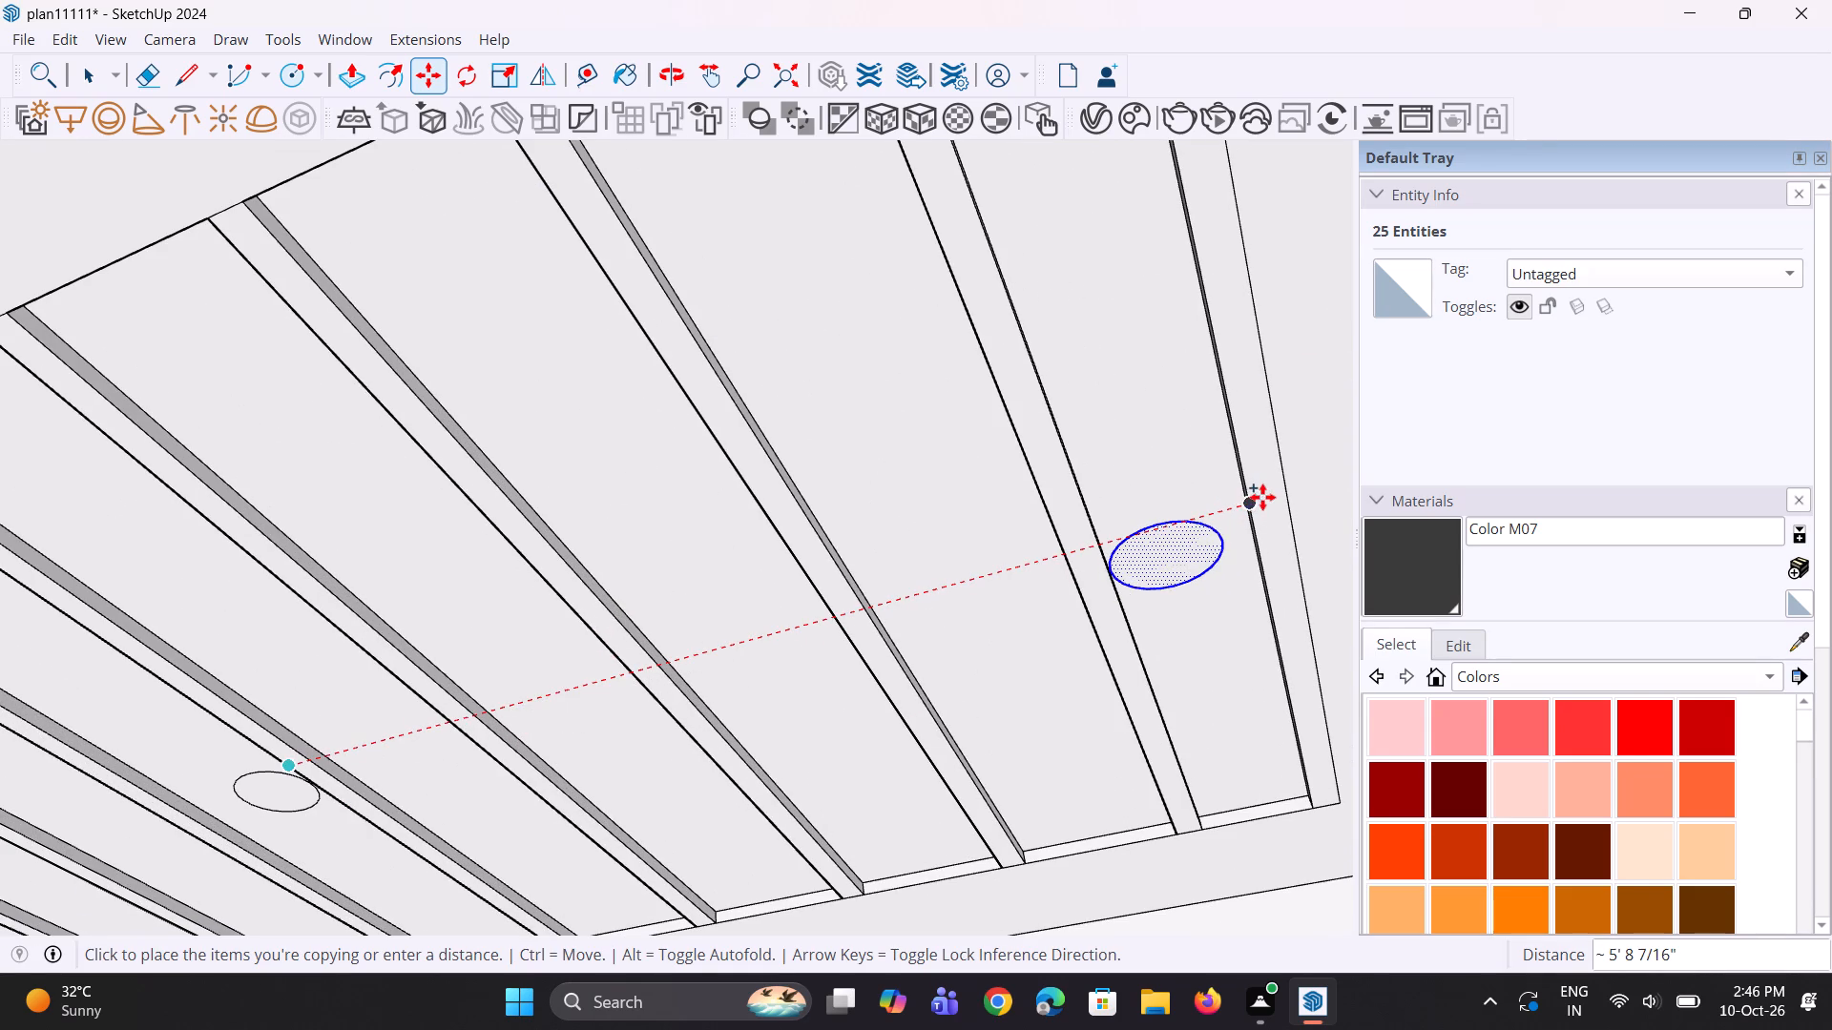
left_click(1264, 497)
key("space")
key("space")
Draw a circle of about 33 in² area in the first bay of the next lower balcony's slatted ceiling.
scroll(1119, 519, "down", 2)
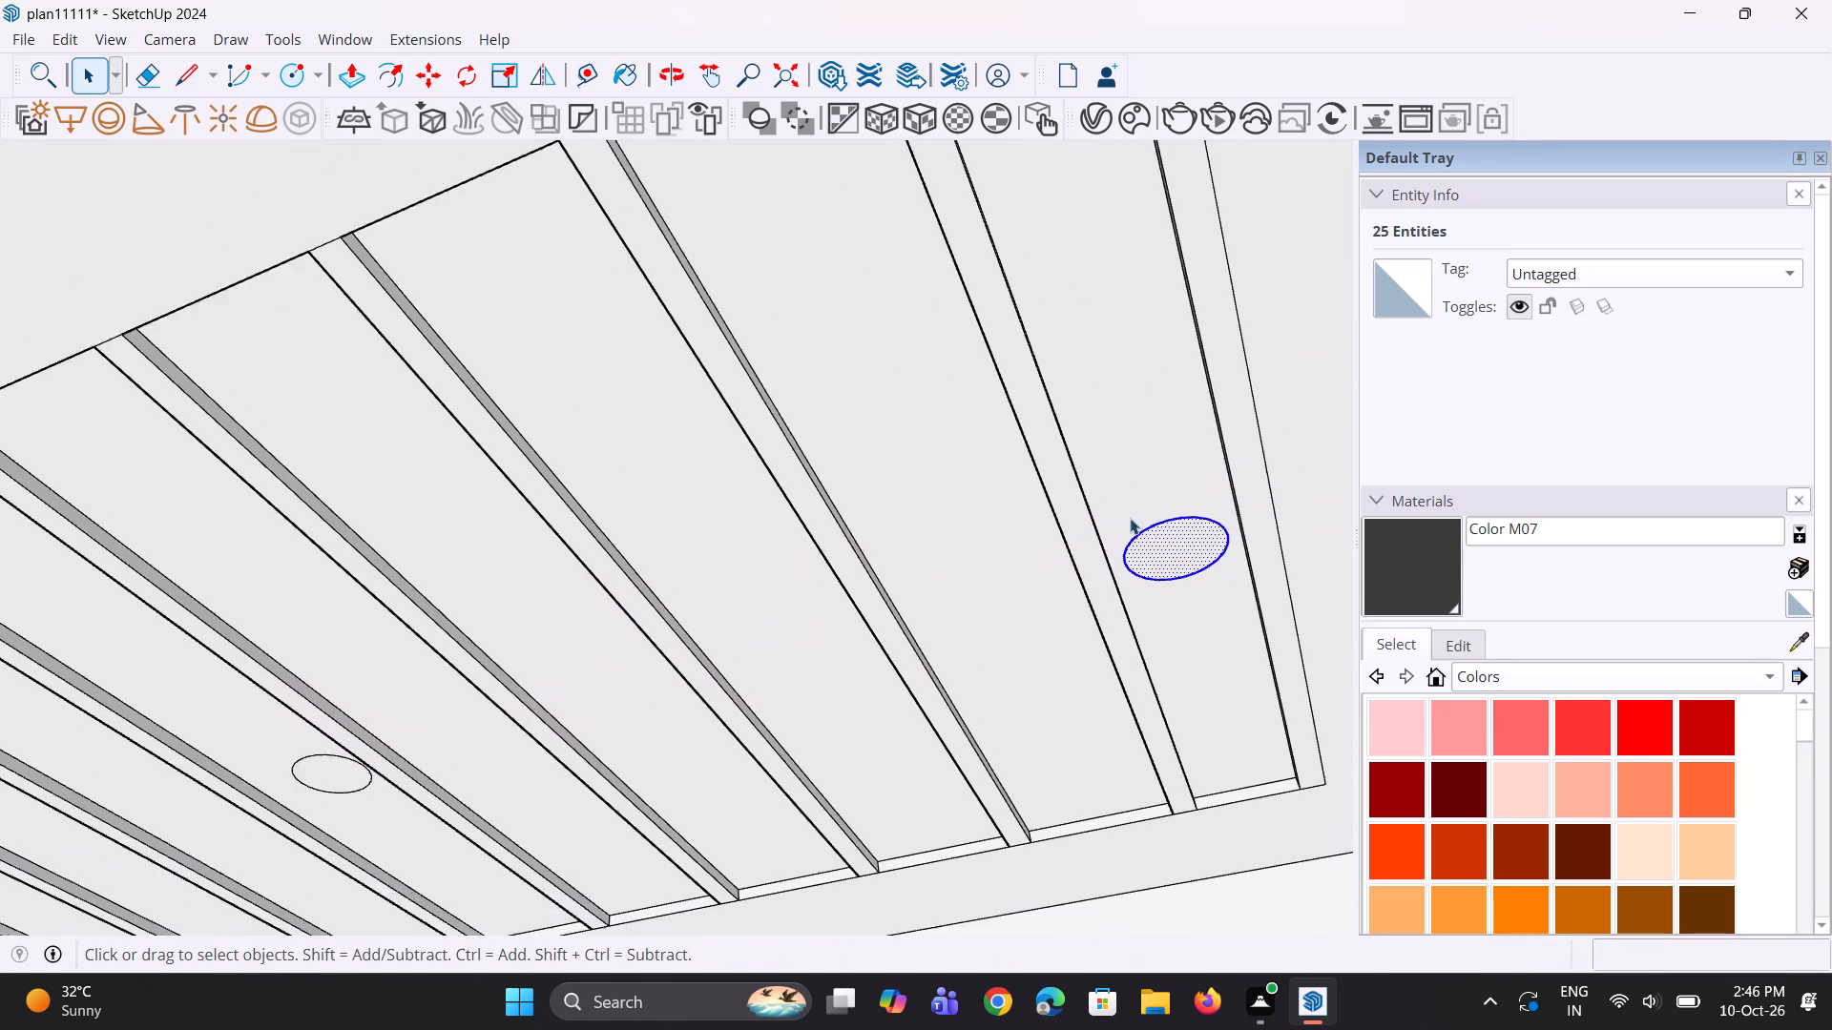
scroll(1130, 518, "down", 13)
scroll(1063, 436, "down", 11)
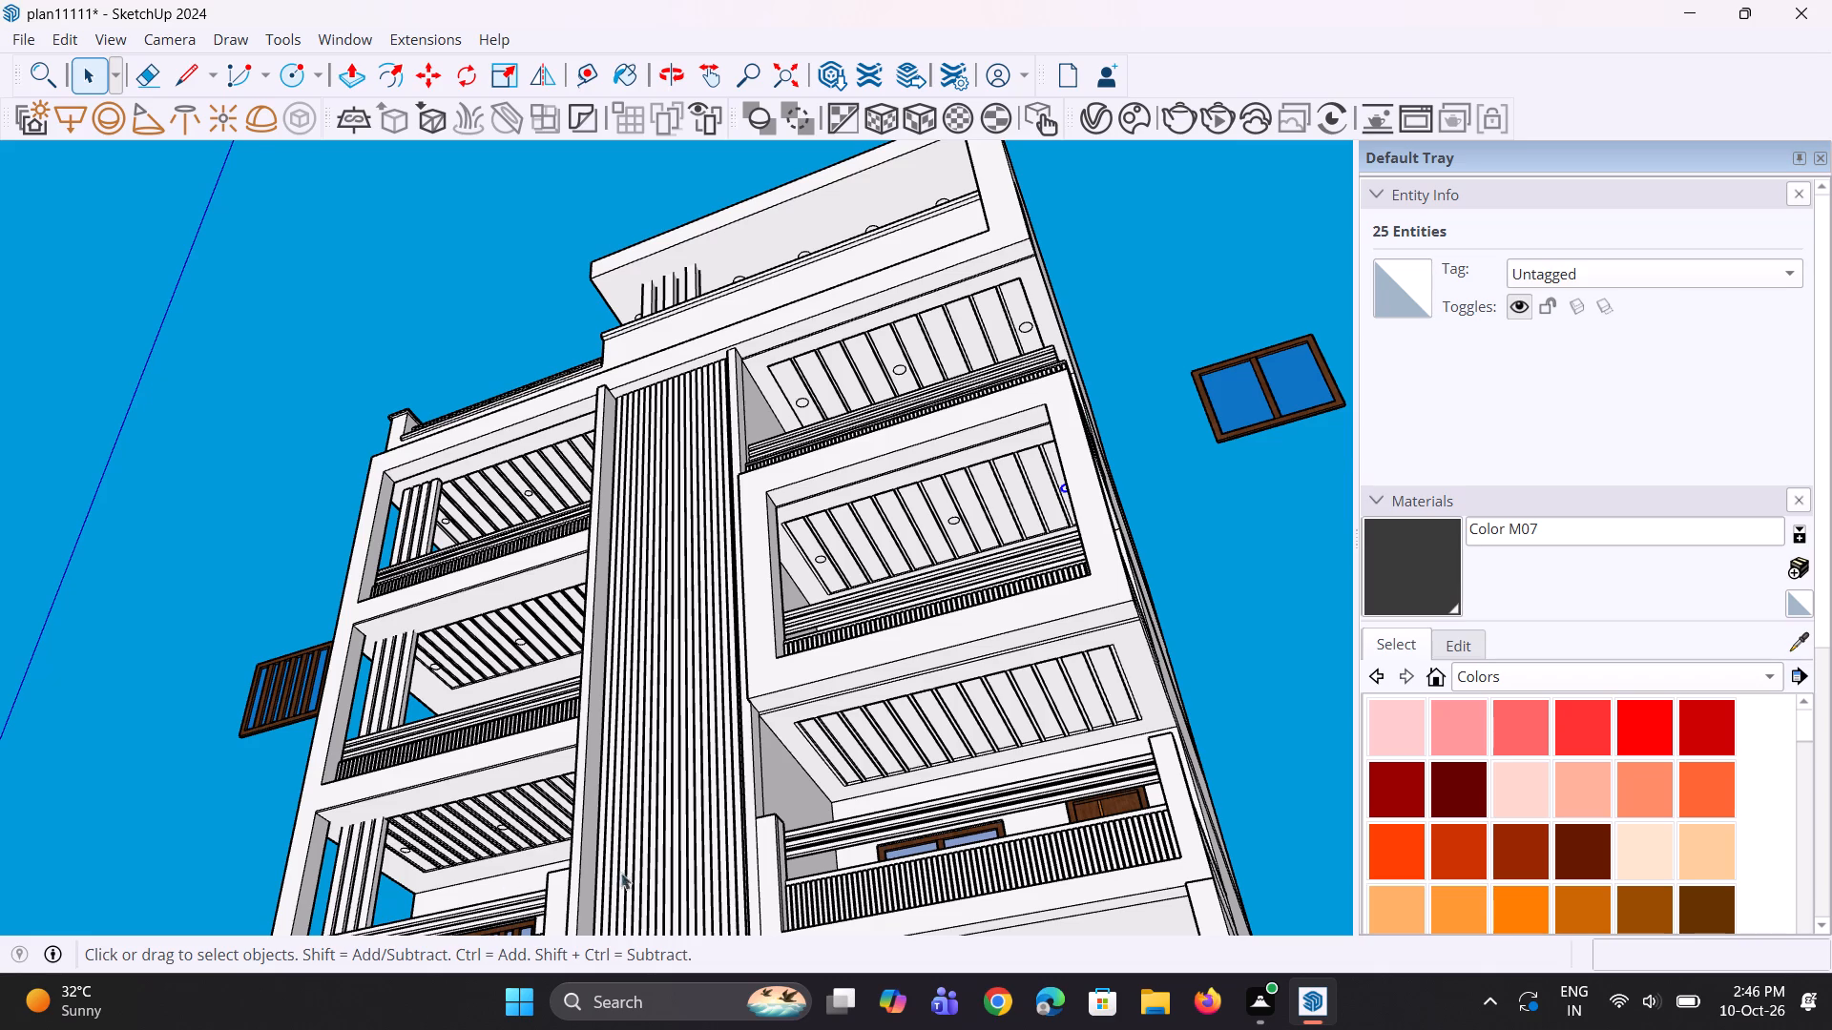
scroll(850, 772, "down", 2)
scroll(886, 752, "up", 13)
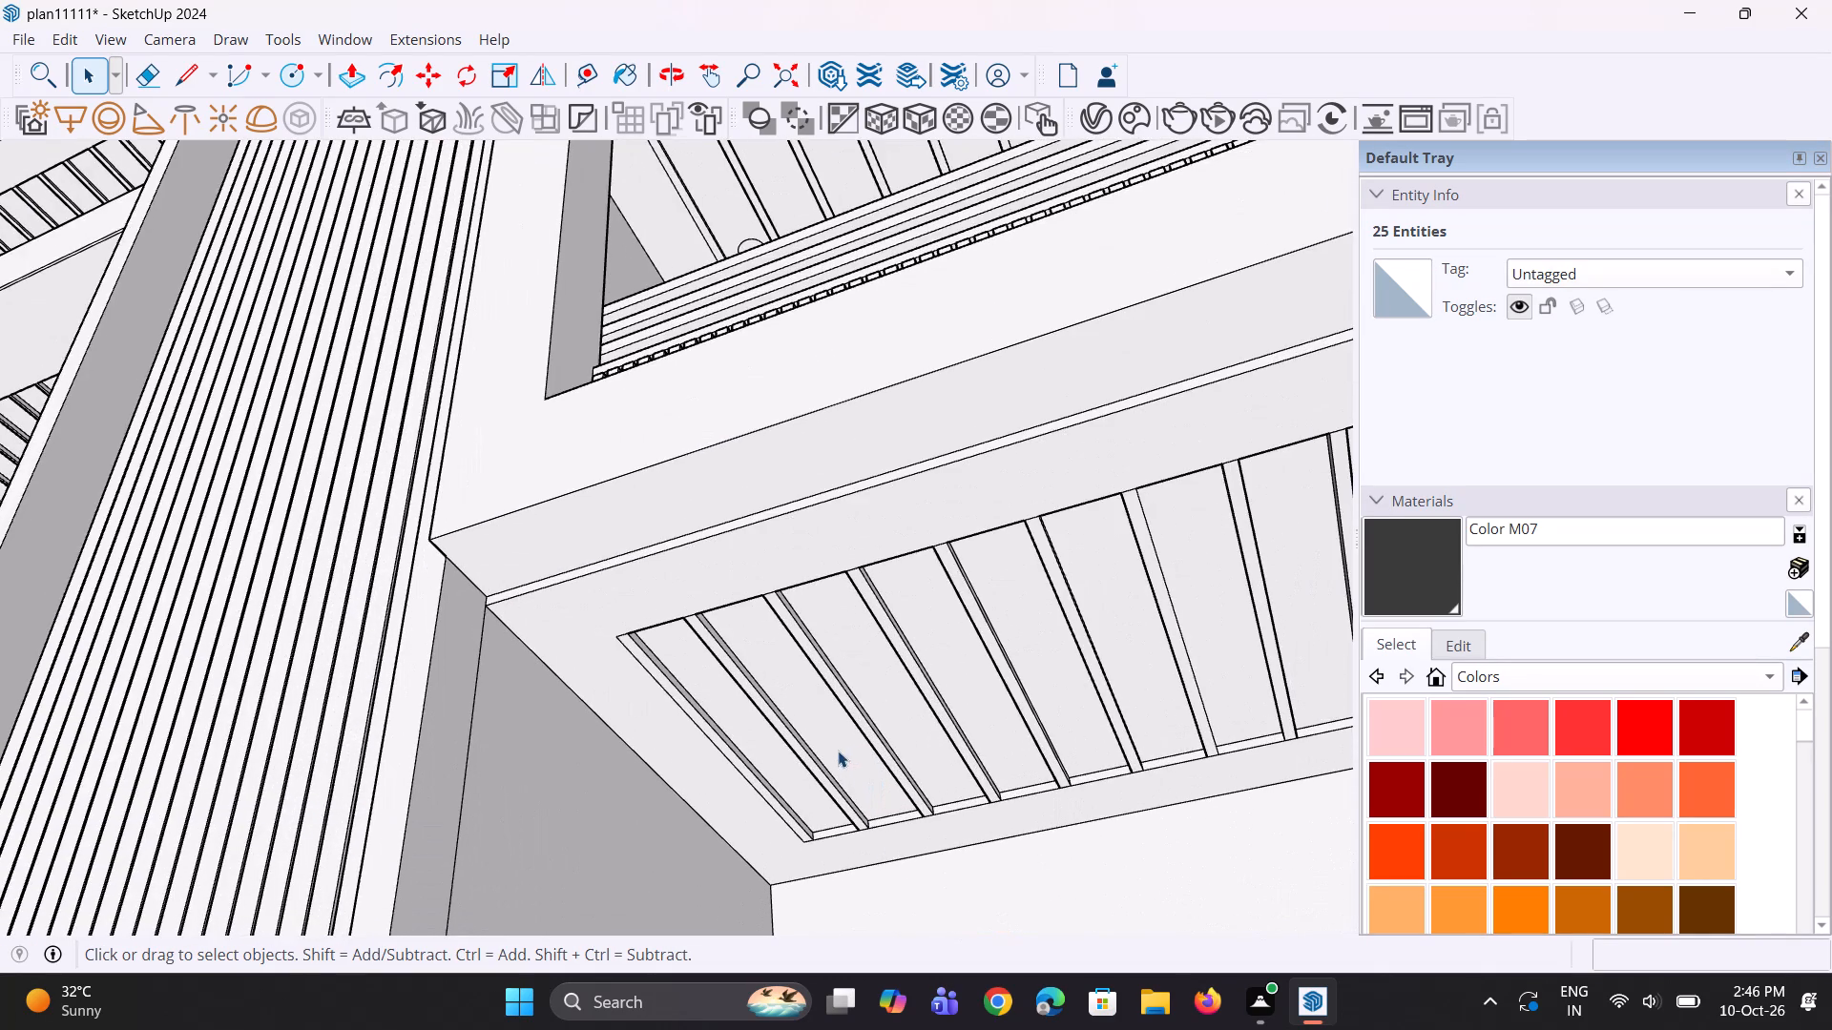
scroll(798, 773, "up", 2)
key("c")
scroll(808, 709, "up", 4)
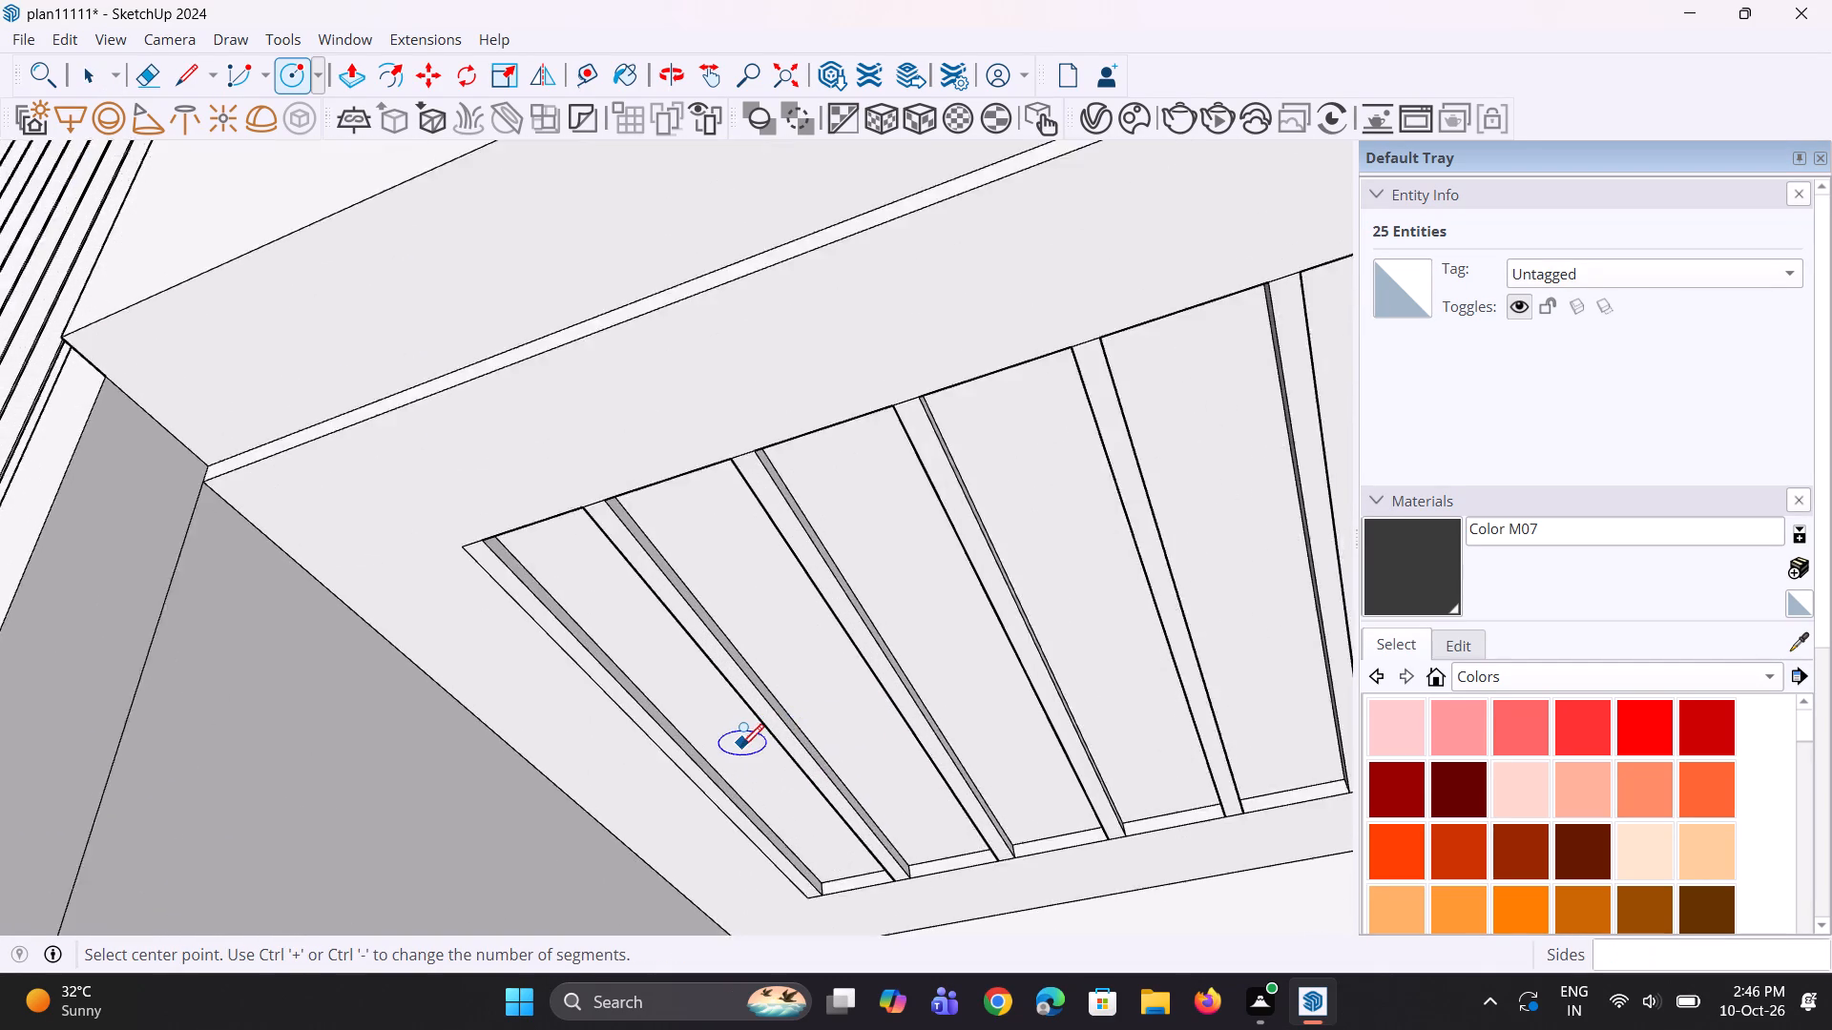
scroll(741, 745, "up", 5)
left_click(700, 708)
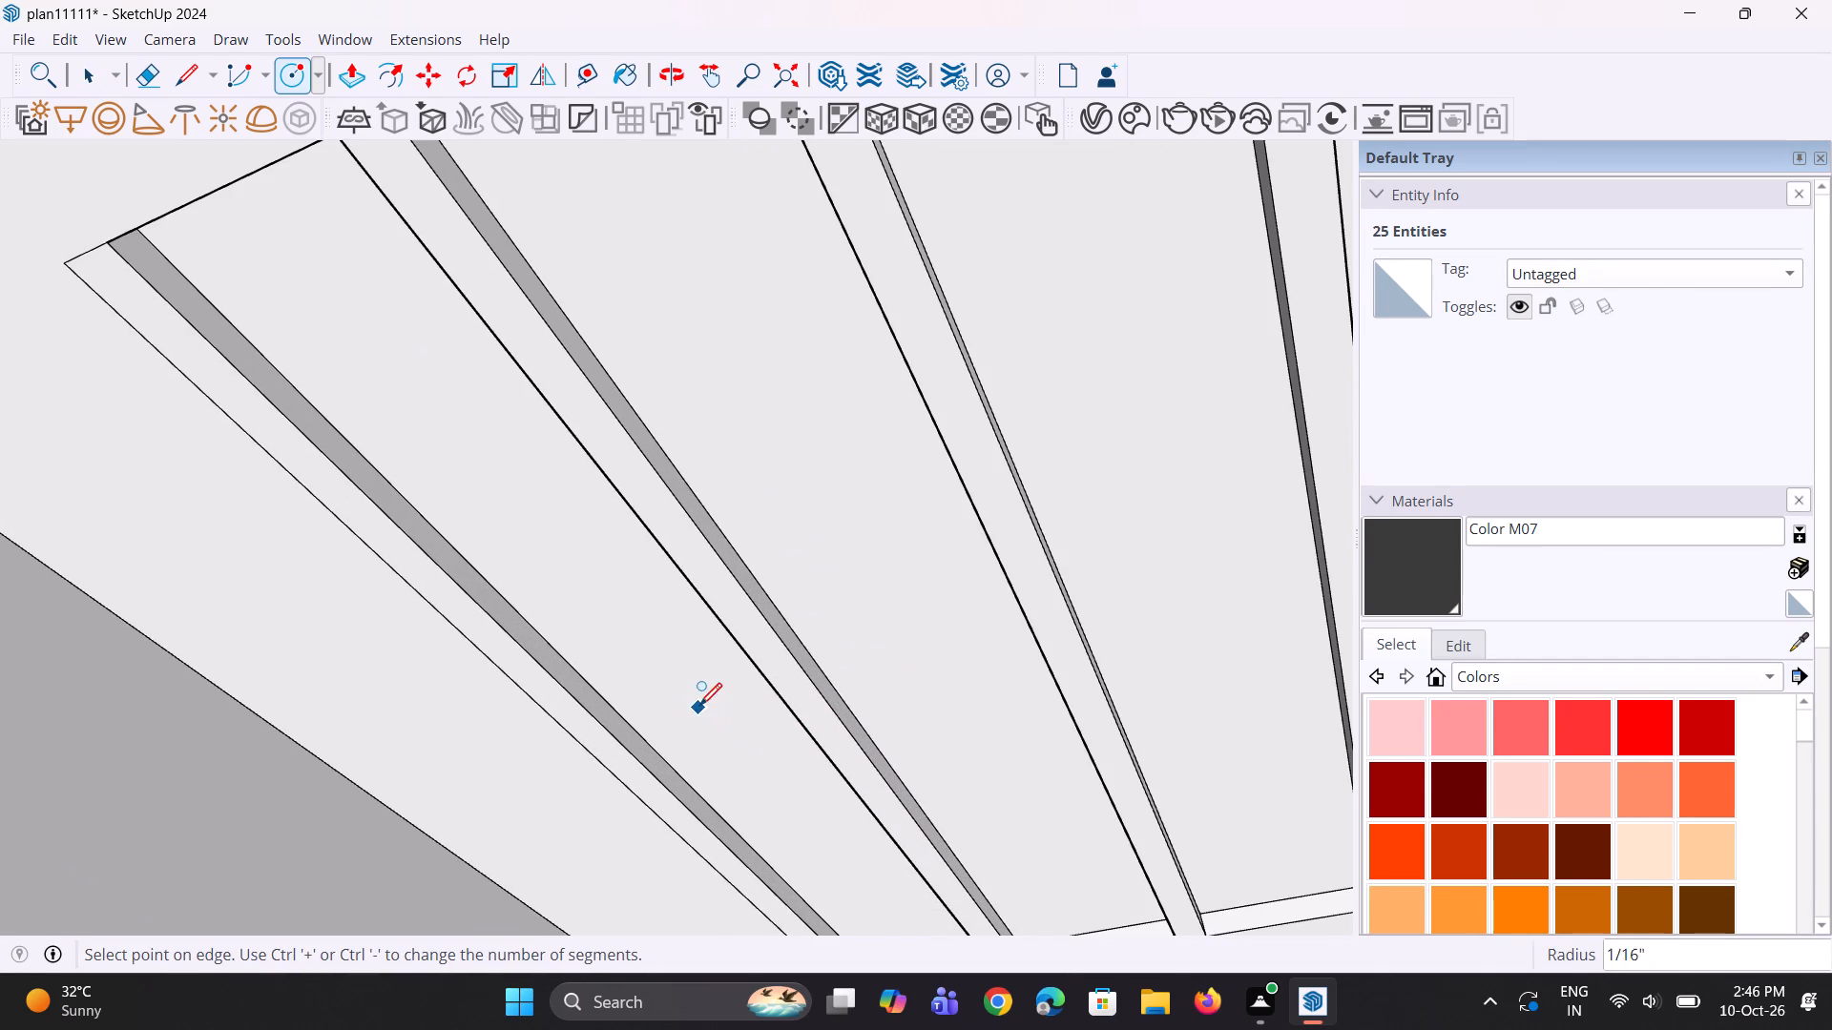
left_click(717, 677)
scroll(697, 704, "down", 8)
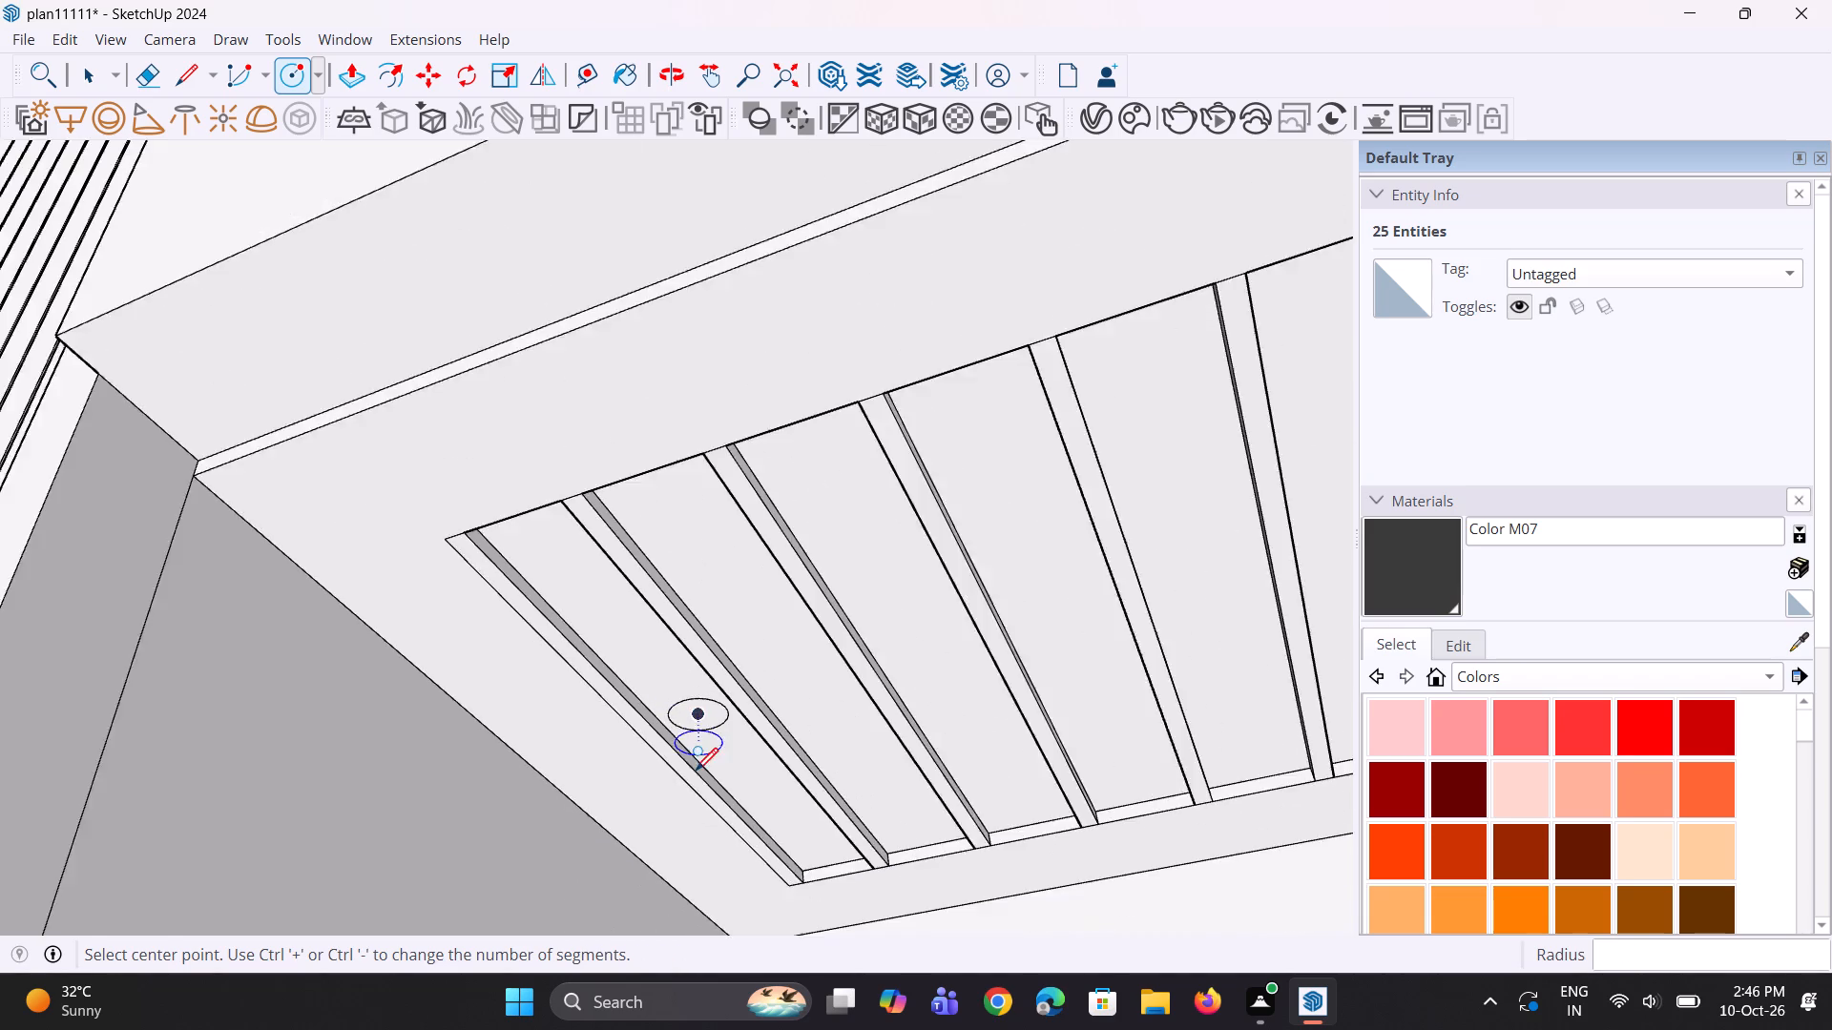
scroll(696, 769, "down", 1)
key("space")
key("space")
Copy the circle from the lower balcony's first ceiling bay into a middle bay, about 7' 6 1/2" away.
left_click(701, 728)
scroll(685, 745, "down", 4)
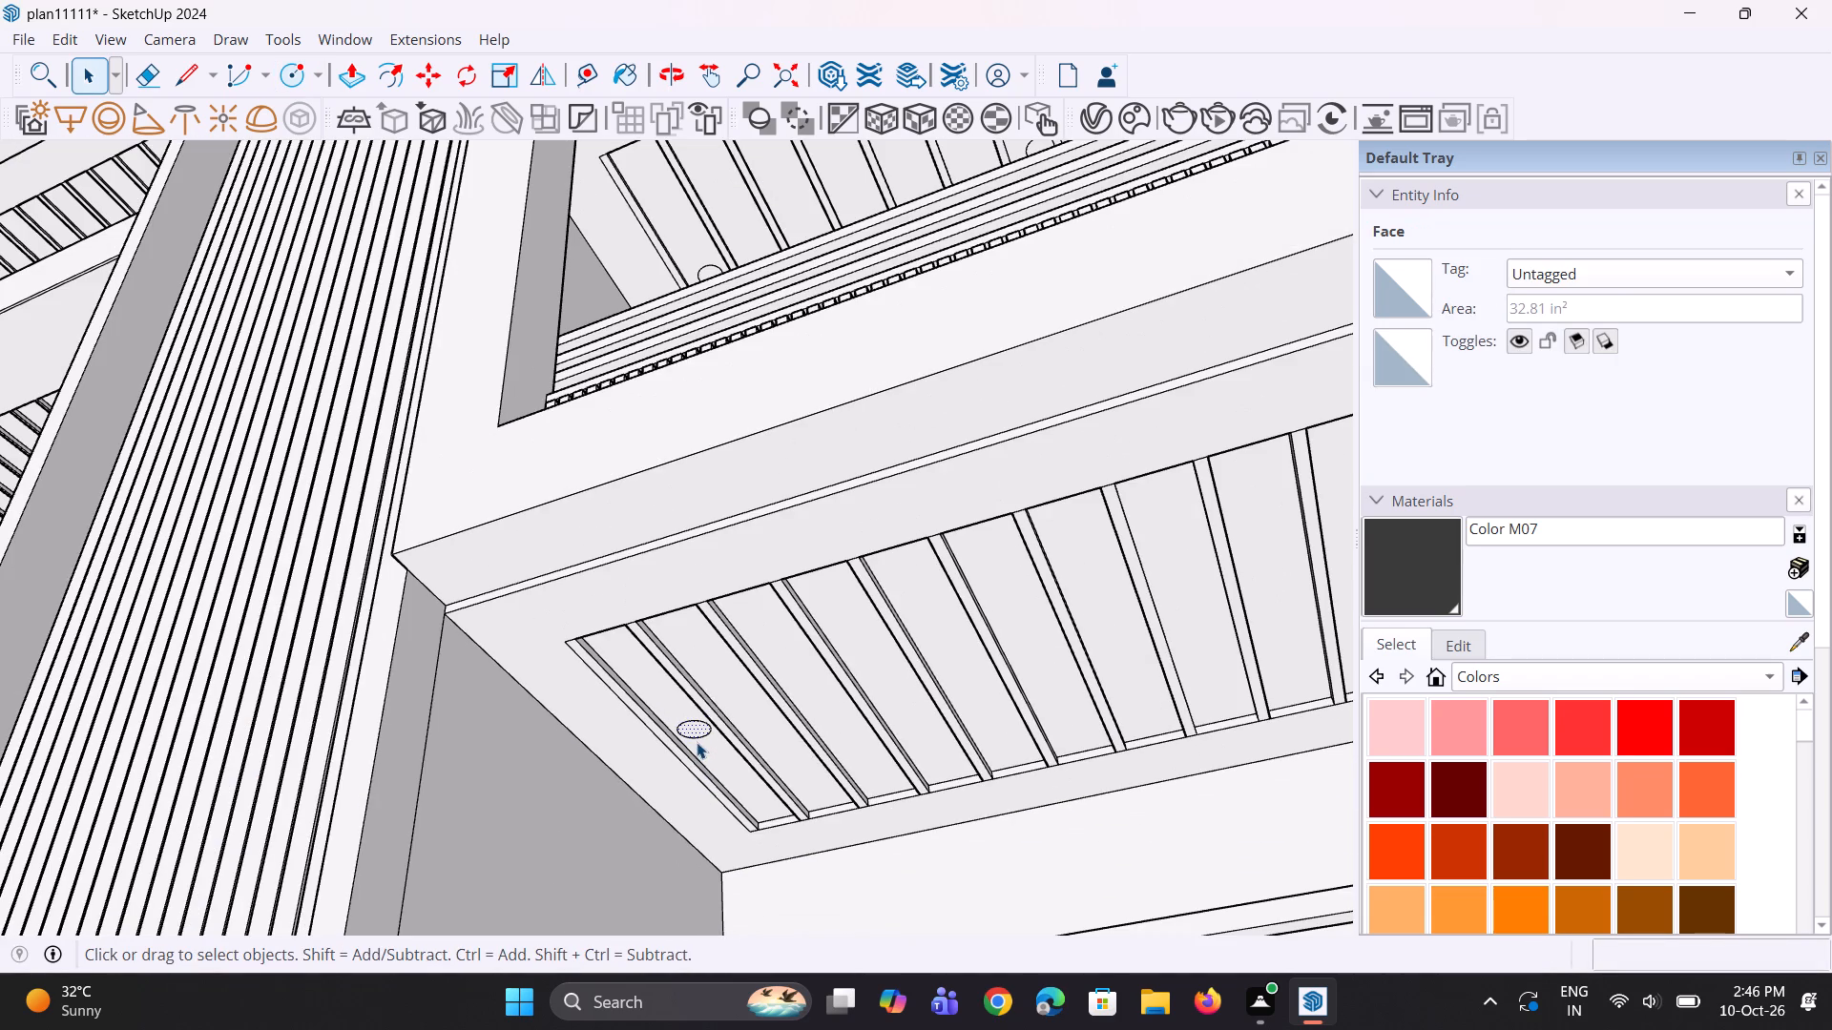
key("m")
left_click(715, 728)
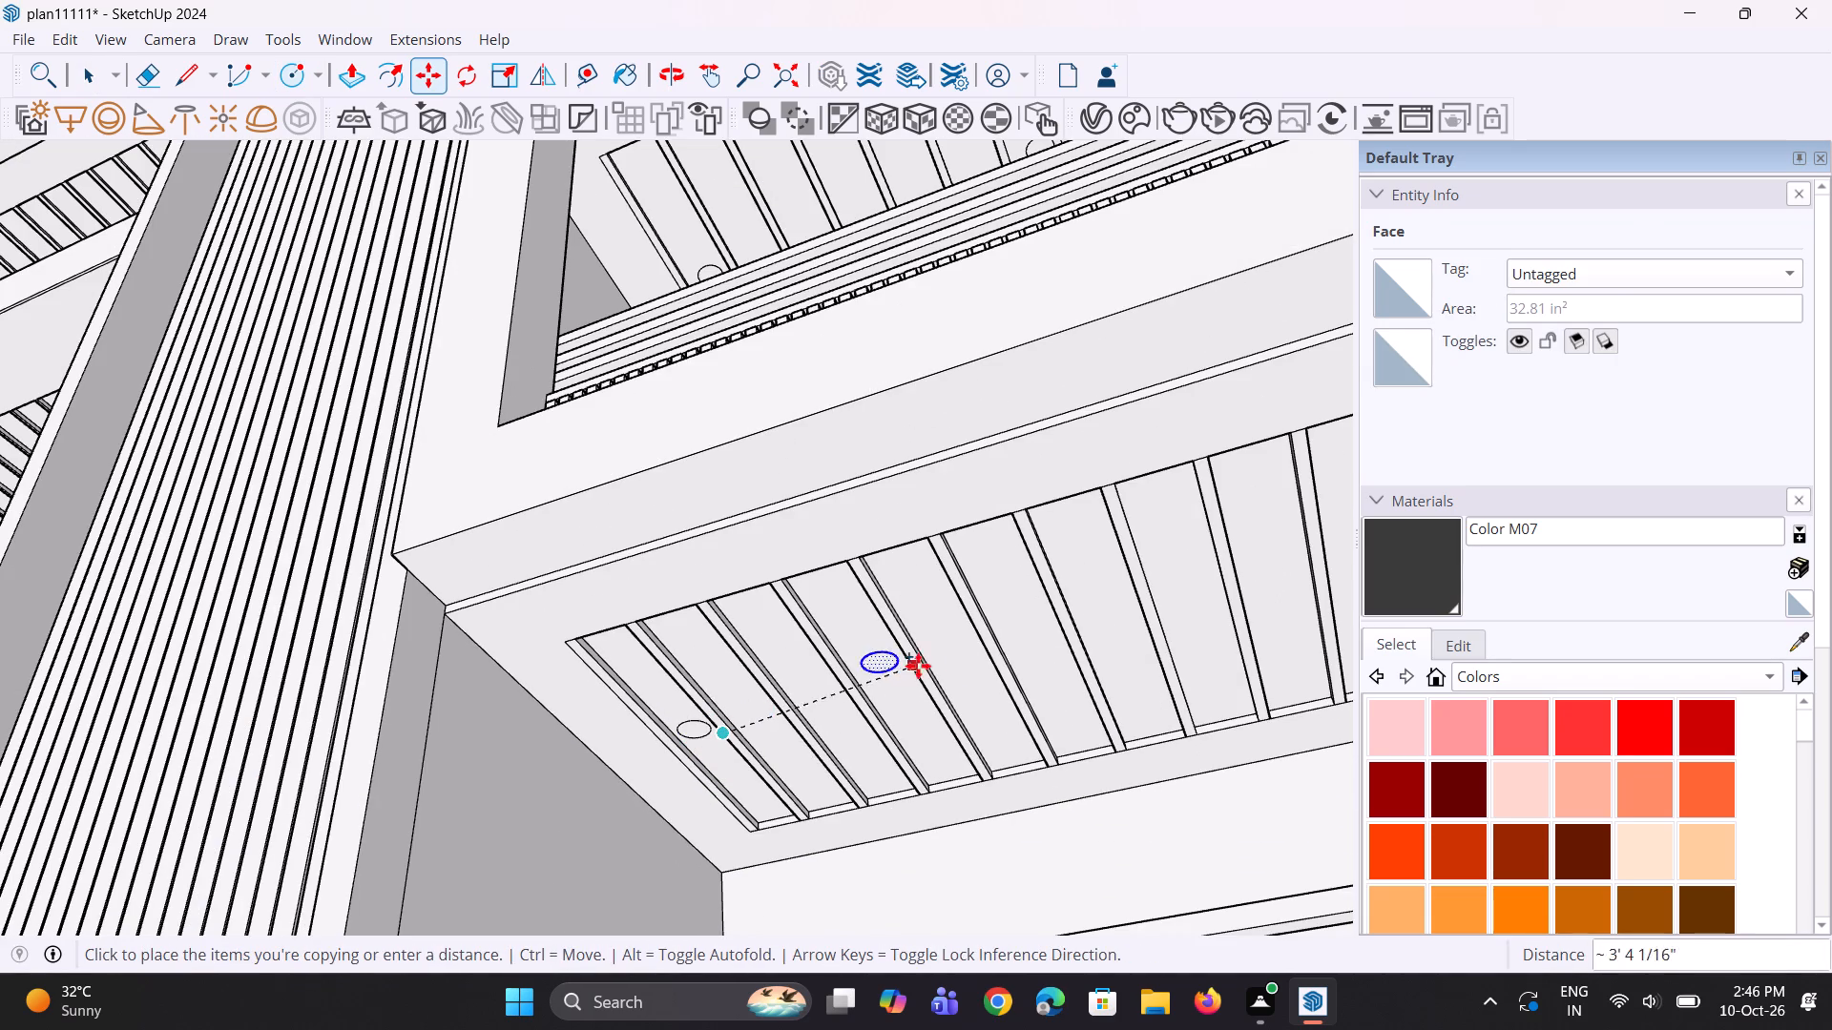
scroll(897, 771, "down", 5)
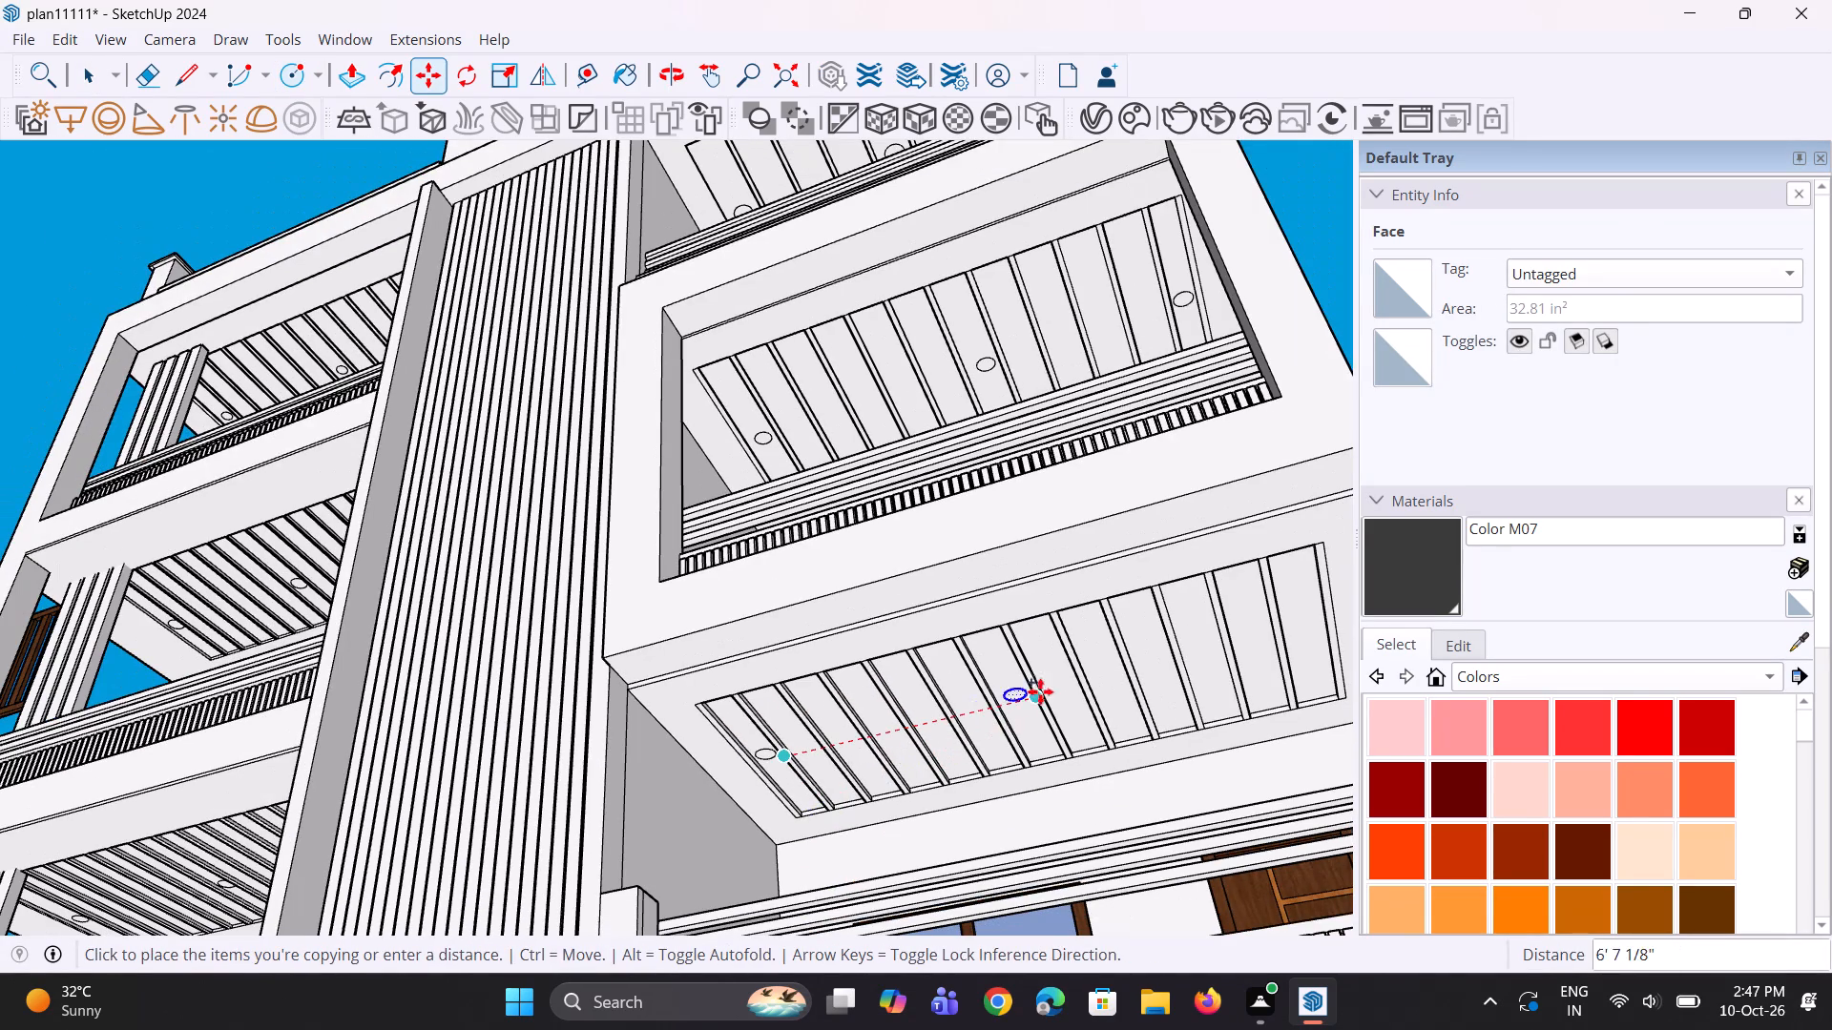
scroll(1071, 690, "up", 4)
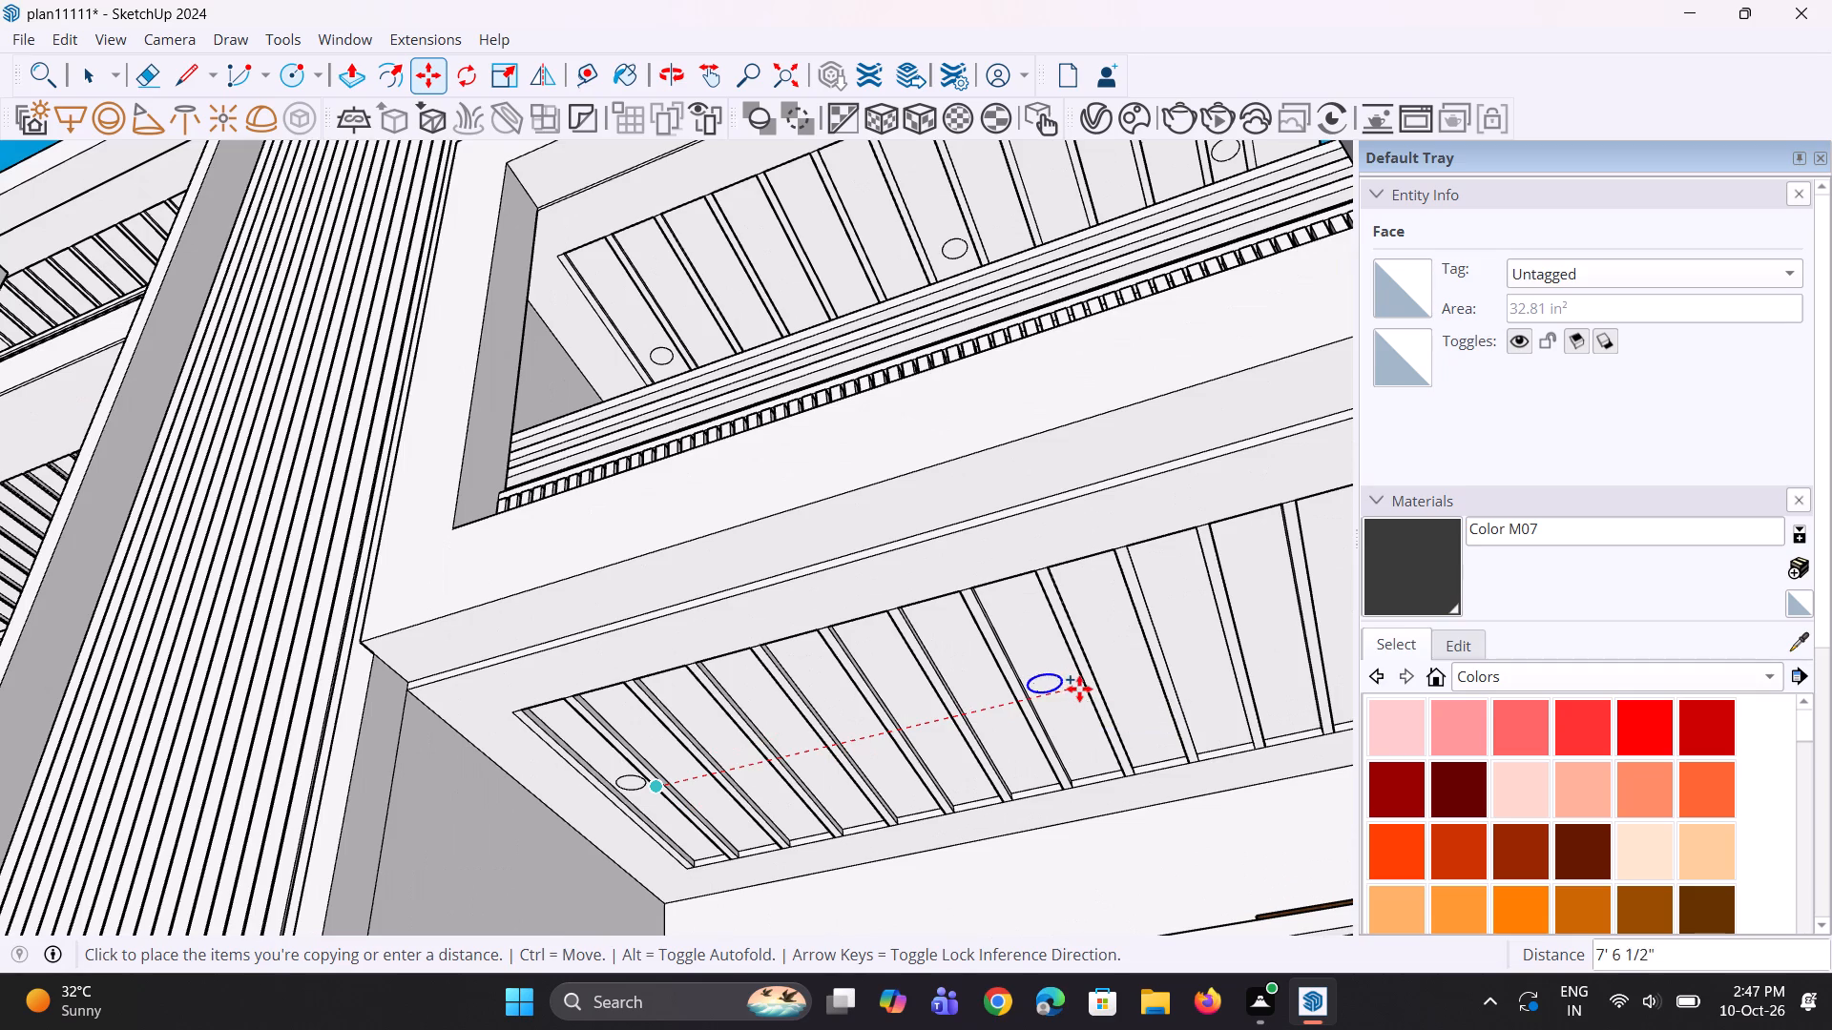
left_click(1080, 689)
Copy the middle circle into the last bay of the same lower balcony ceiling, about 5' 5 15/16" away.
scroll(989, 785, "down", 8)
scroll(849, 825, "down", 2)
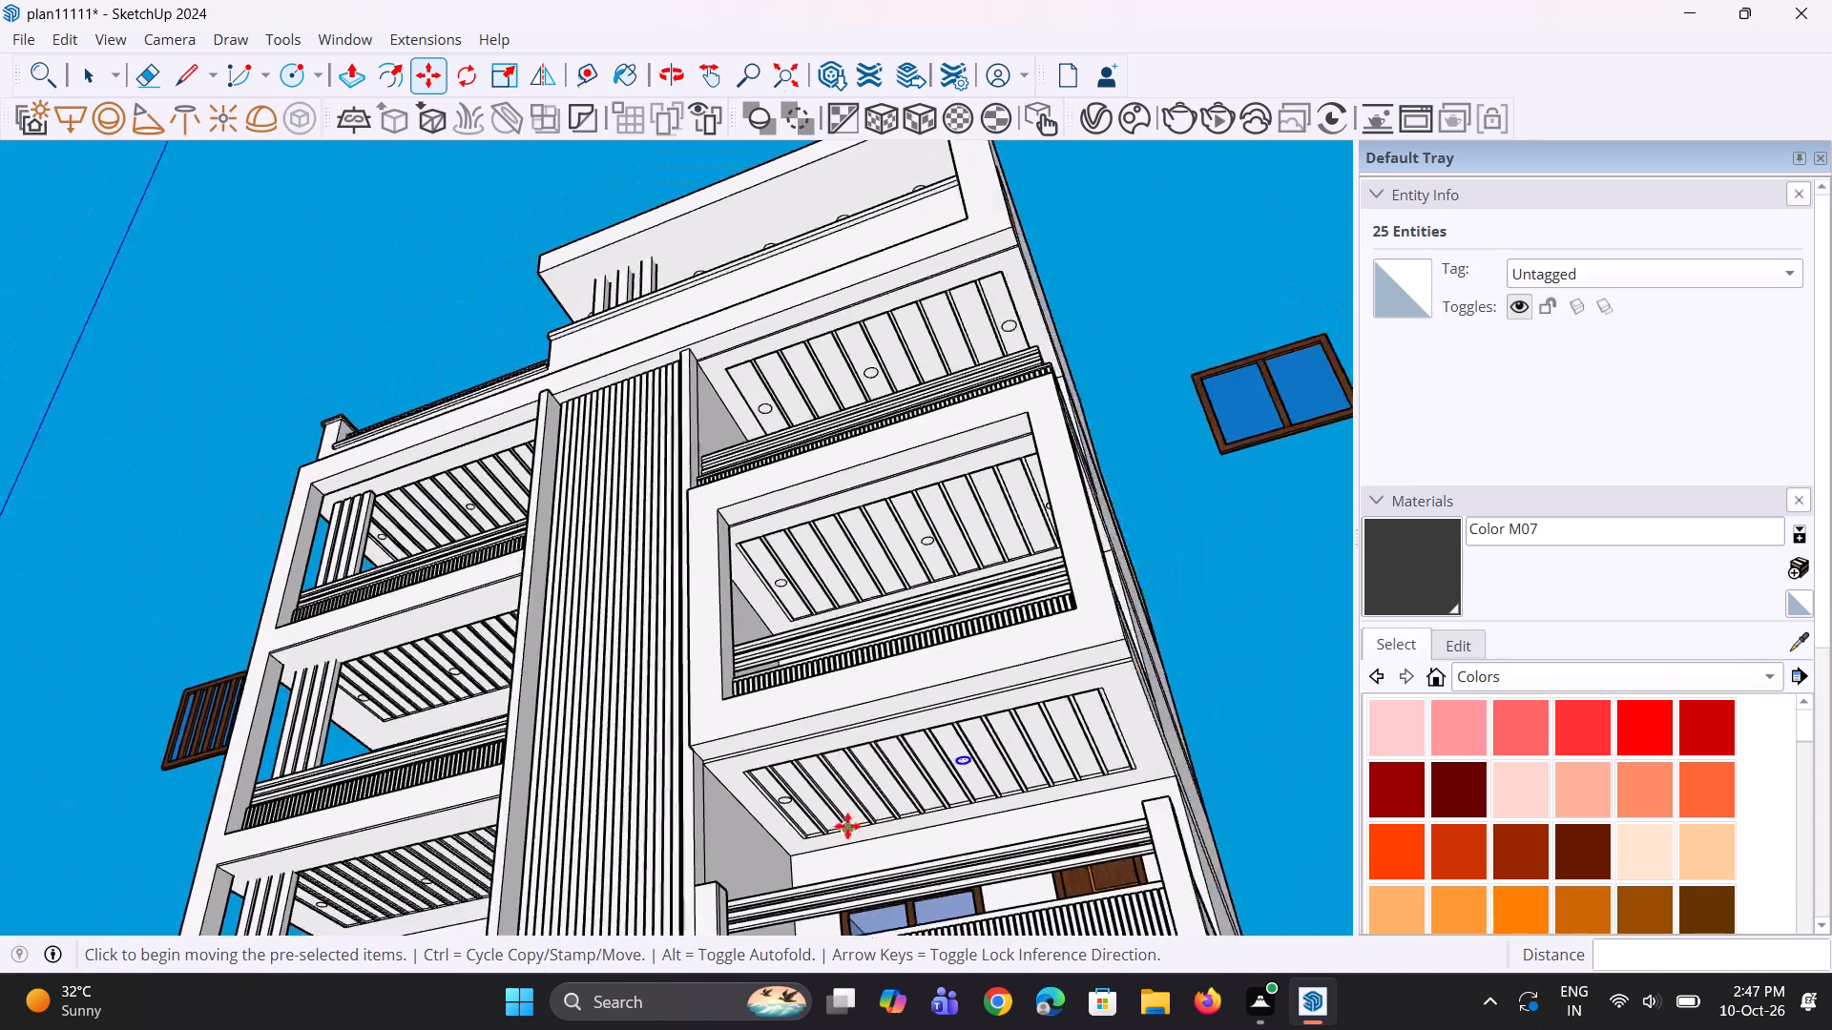
scroll(973, 751, "up", 8)
key("m")
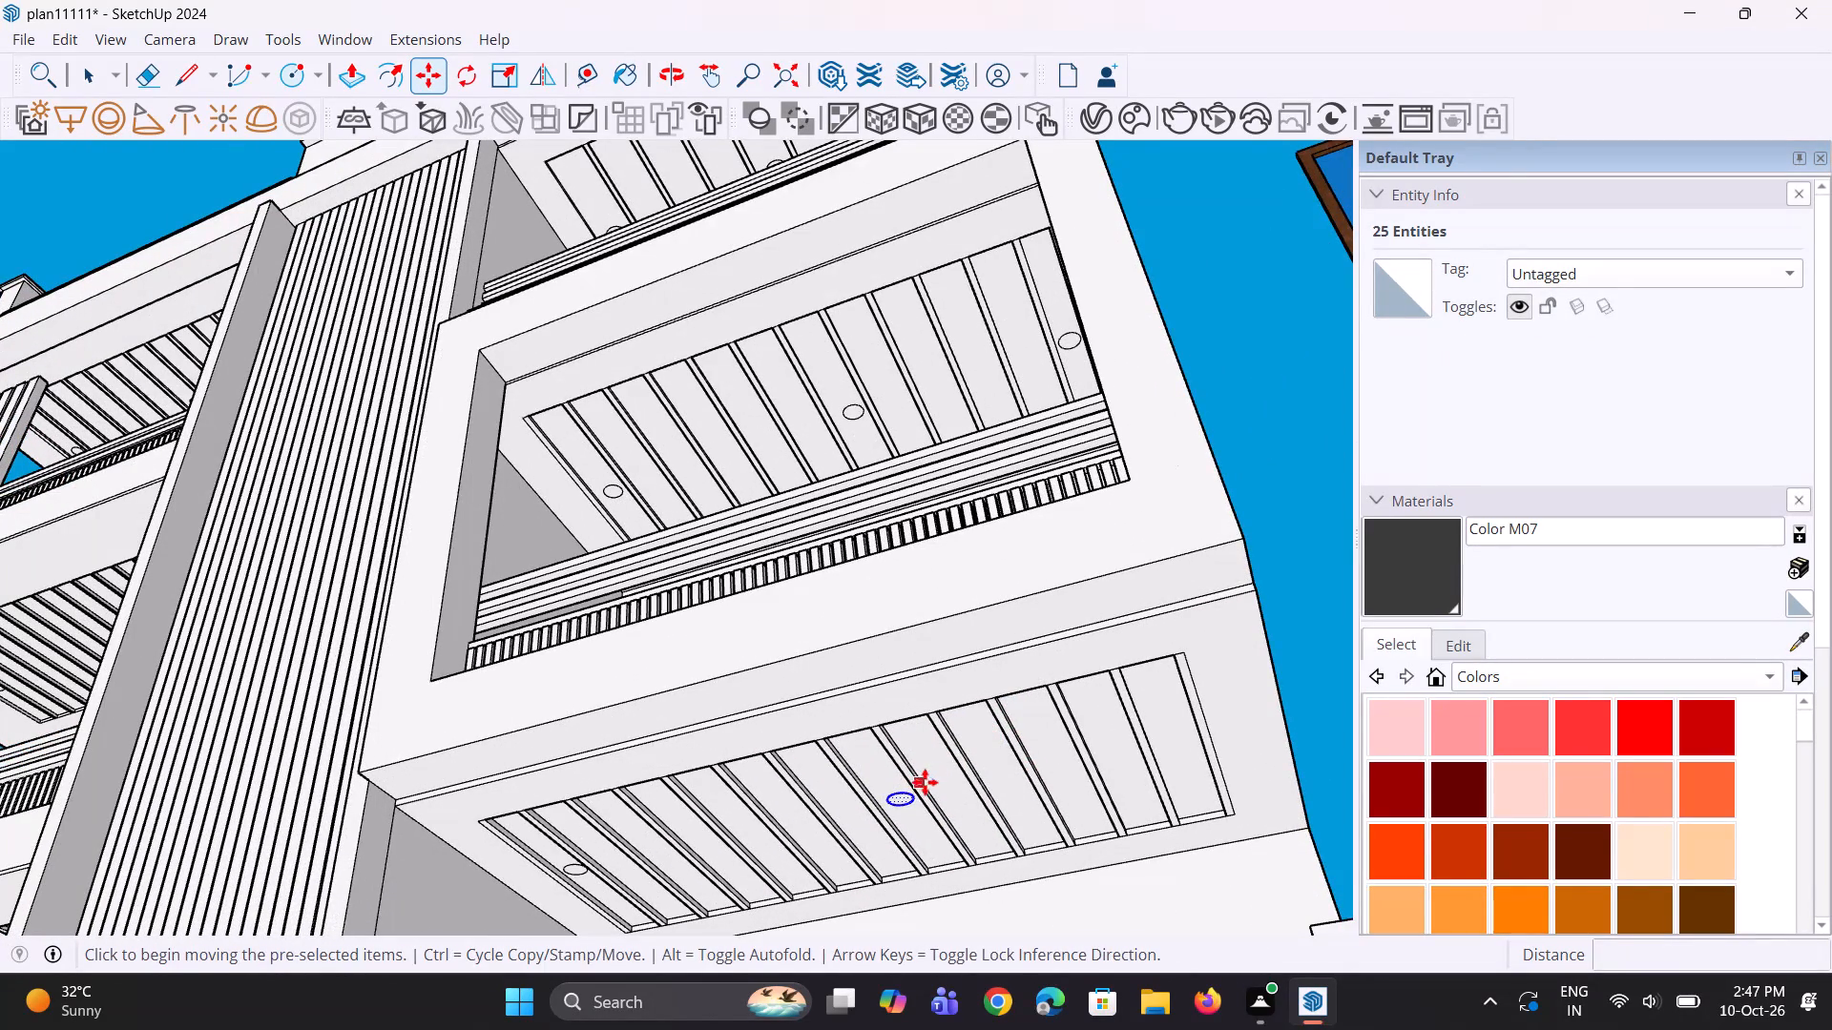
left_click(910, 793)
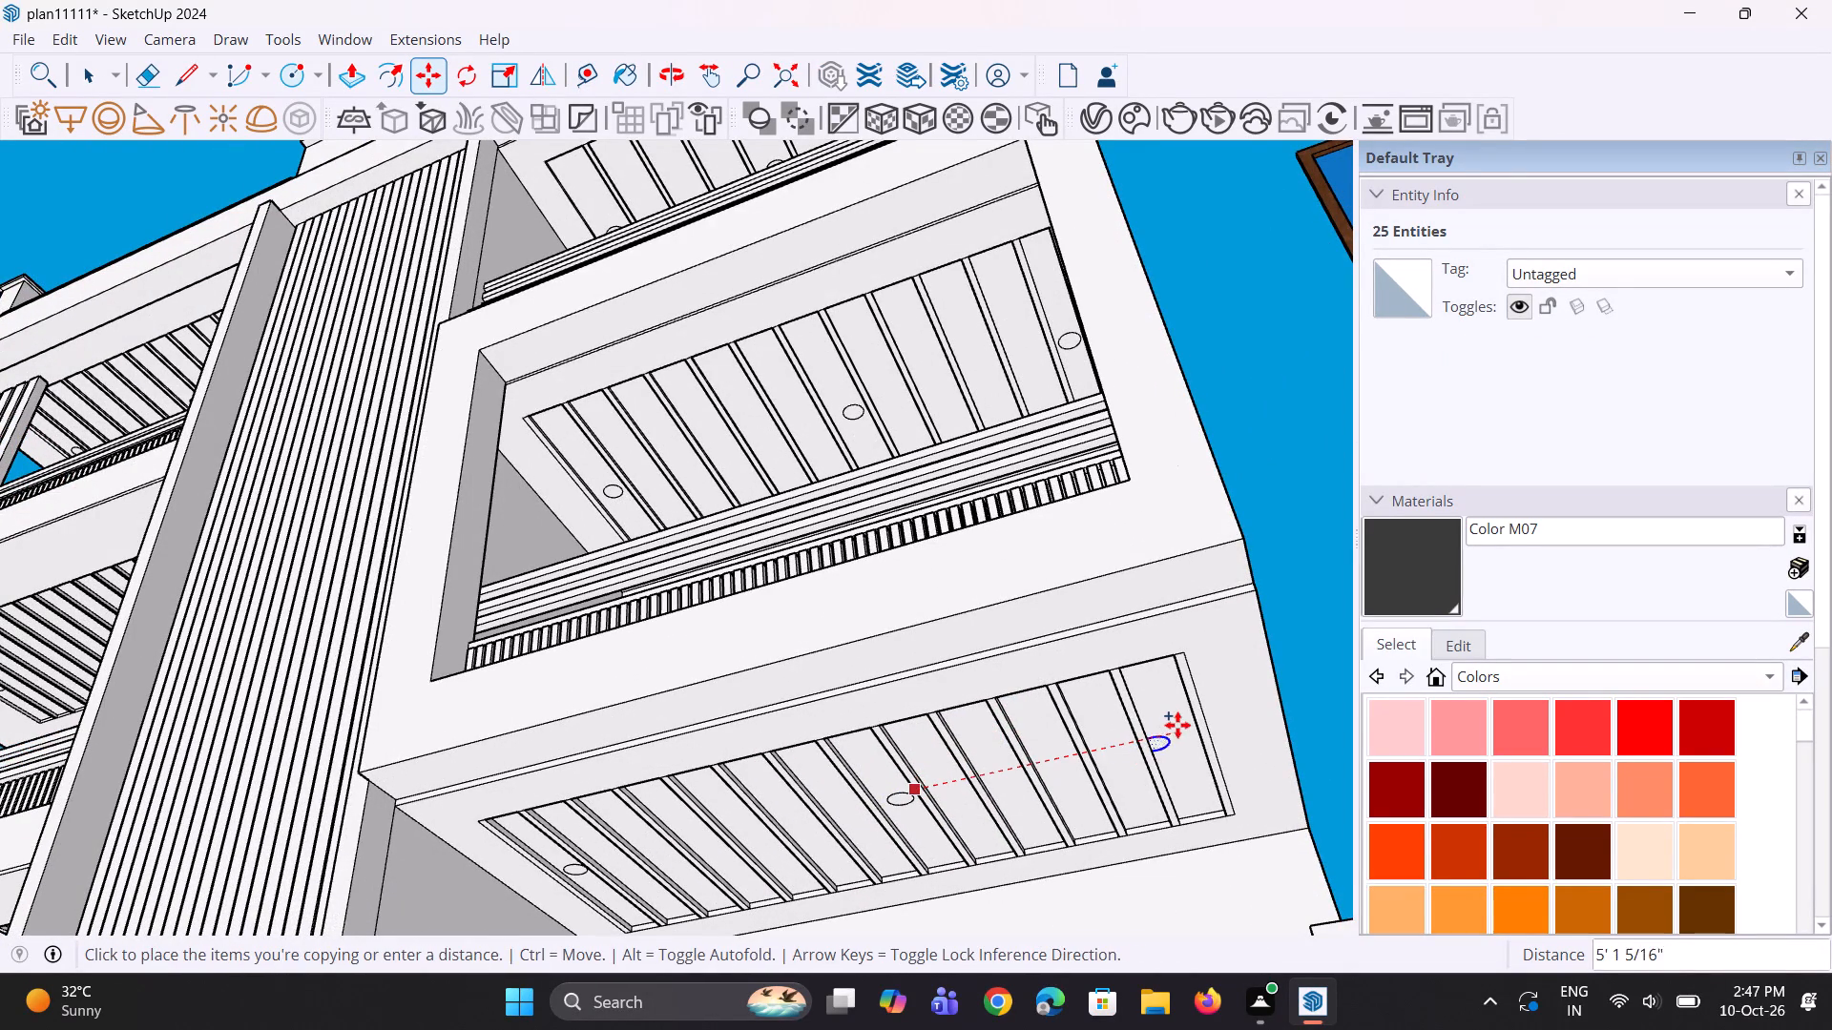
left_click(1191, 723)
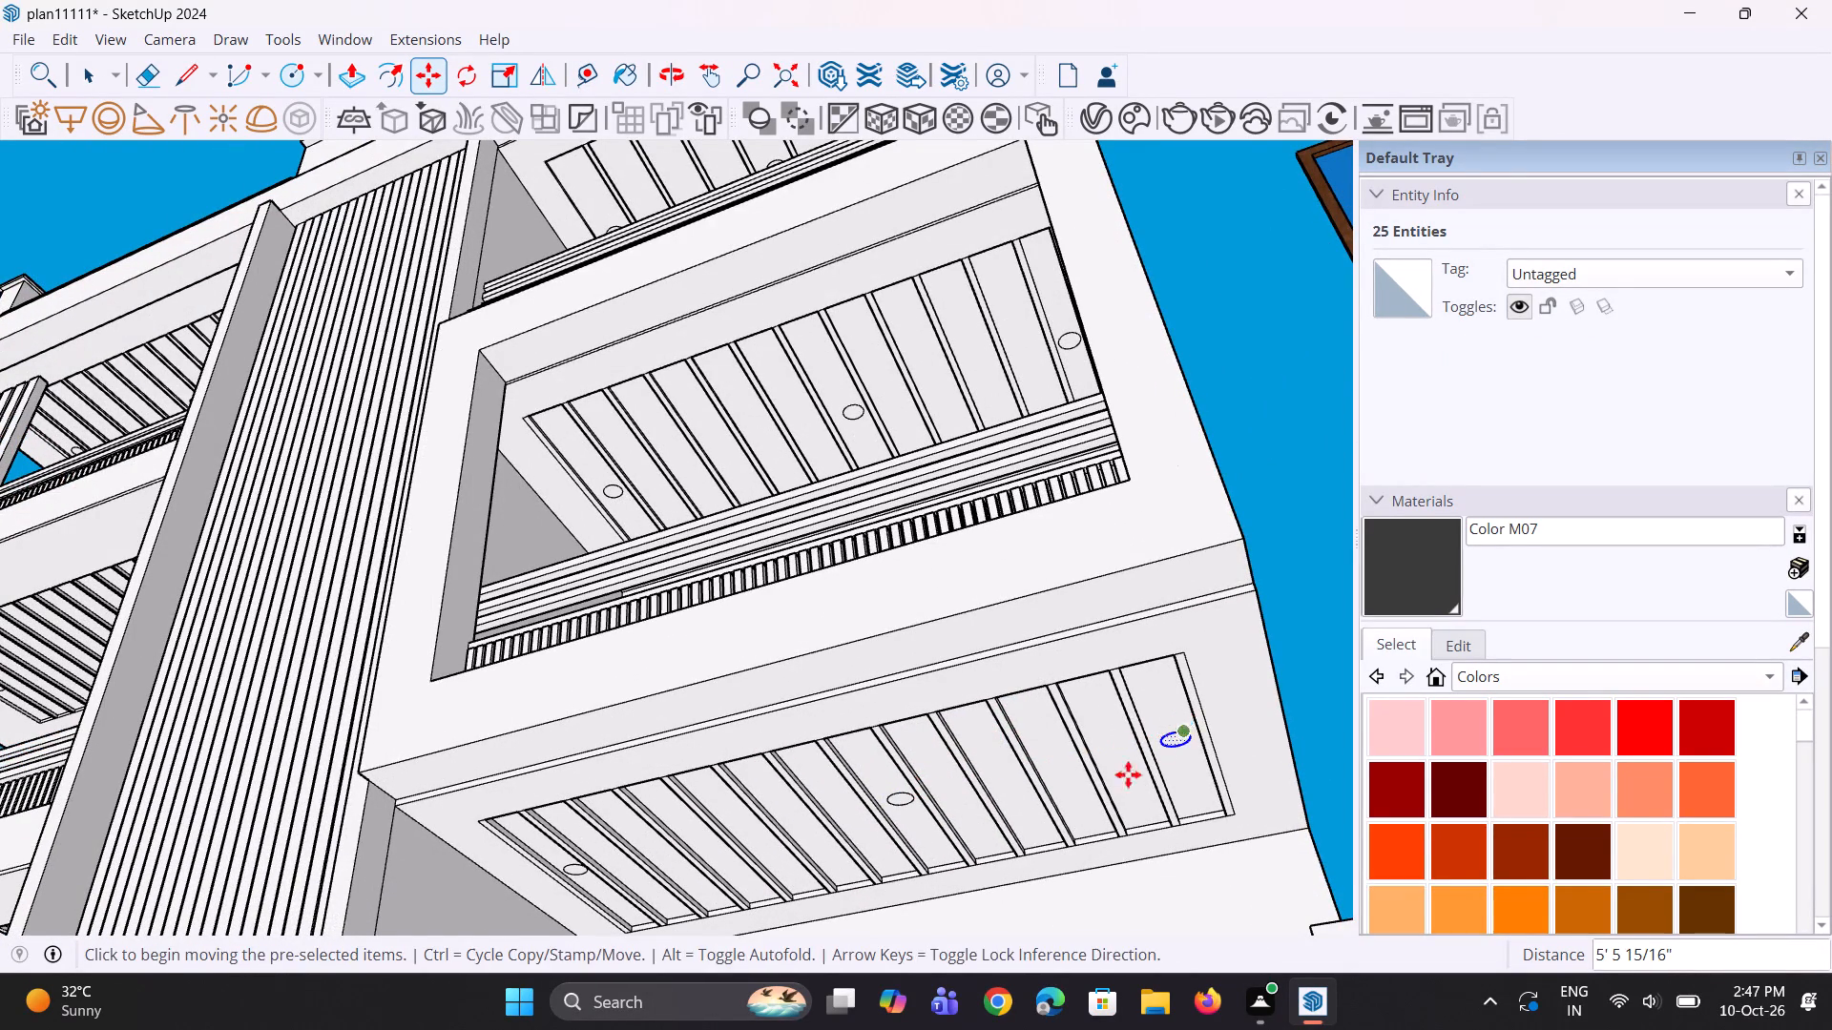
scroll(1091, 800, "down", 4)
key("space")
key("space")
scroll(1208, 721, "down", 1)
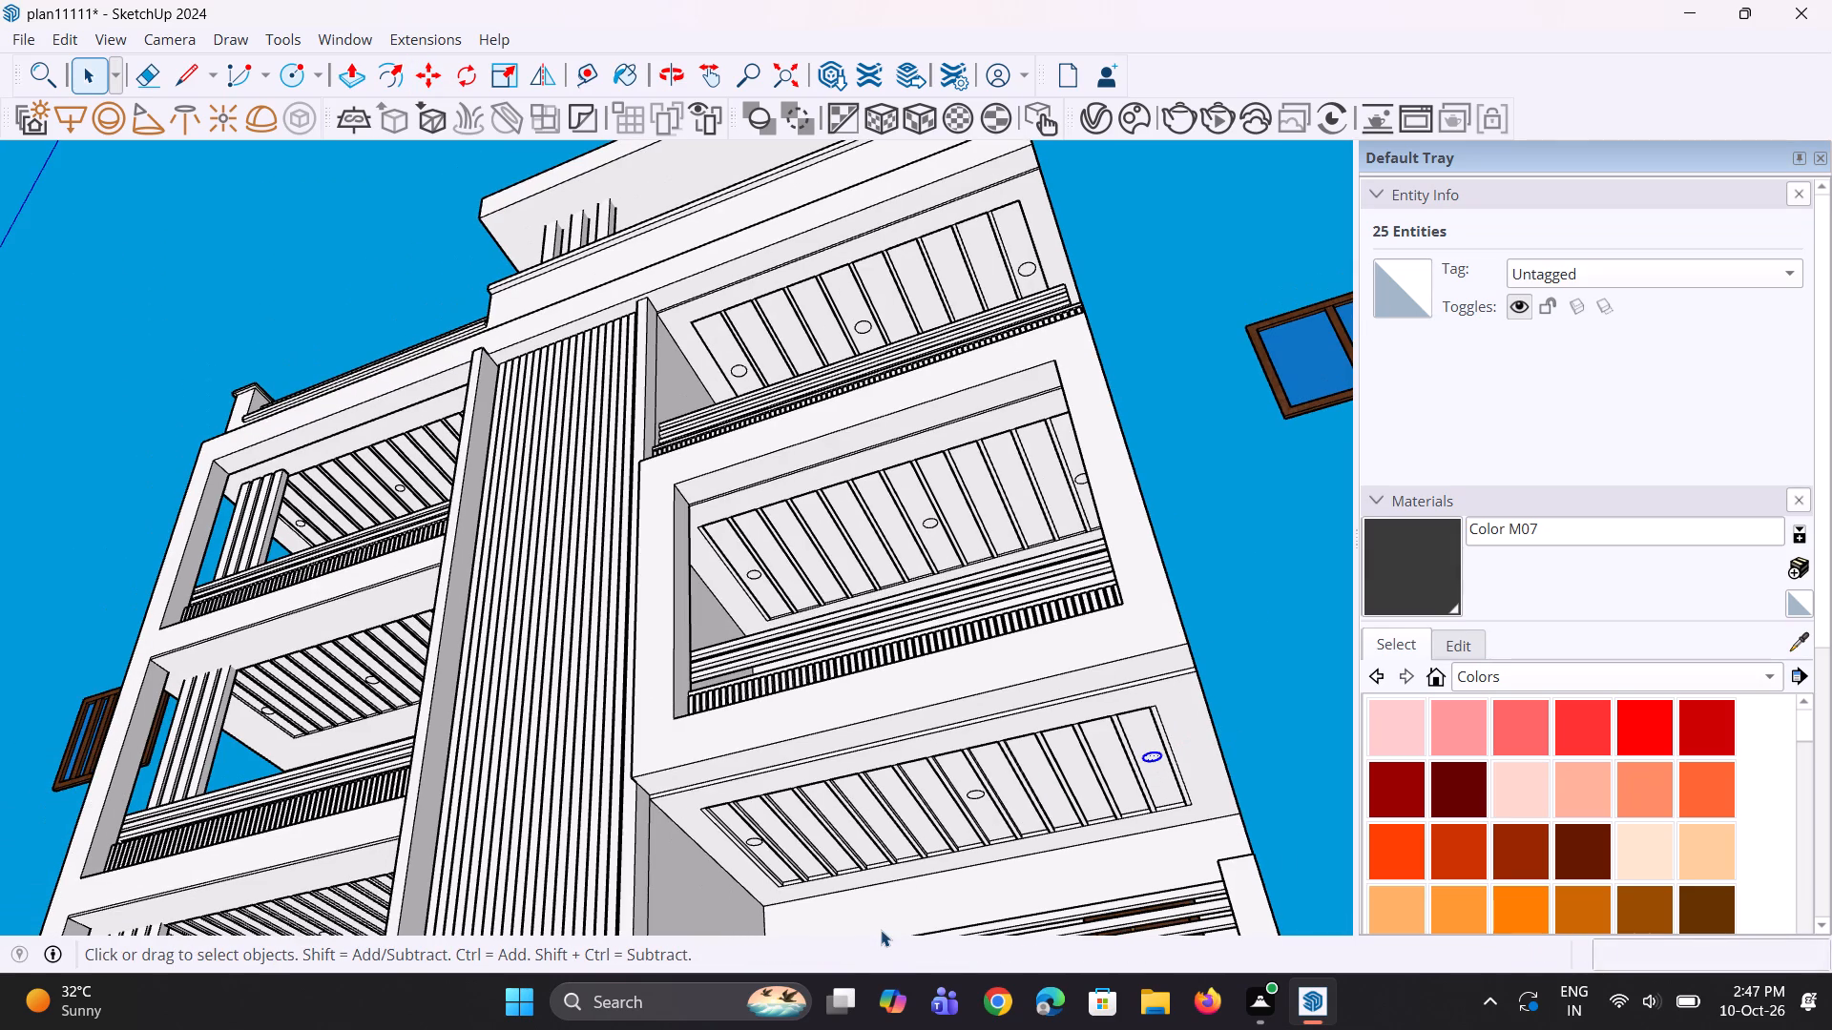
Move the middle circle in the topmost slatted balcony ceiling about 1' 6 7/16" into the adjacent bay, and clear the selection.
scroll(1193, 608, "down", 2)
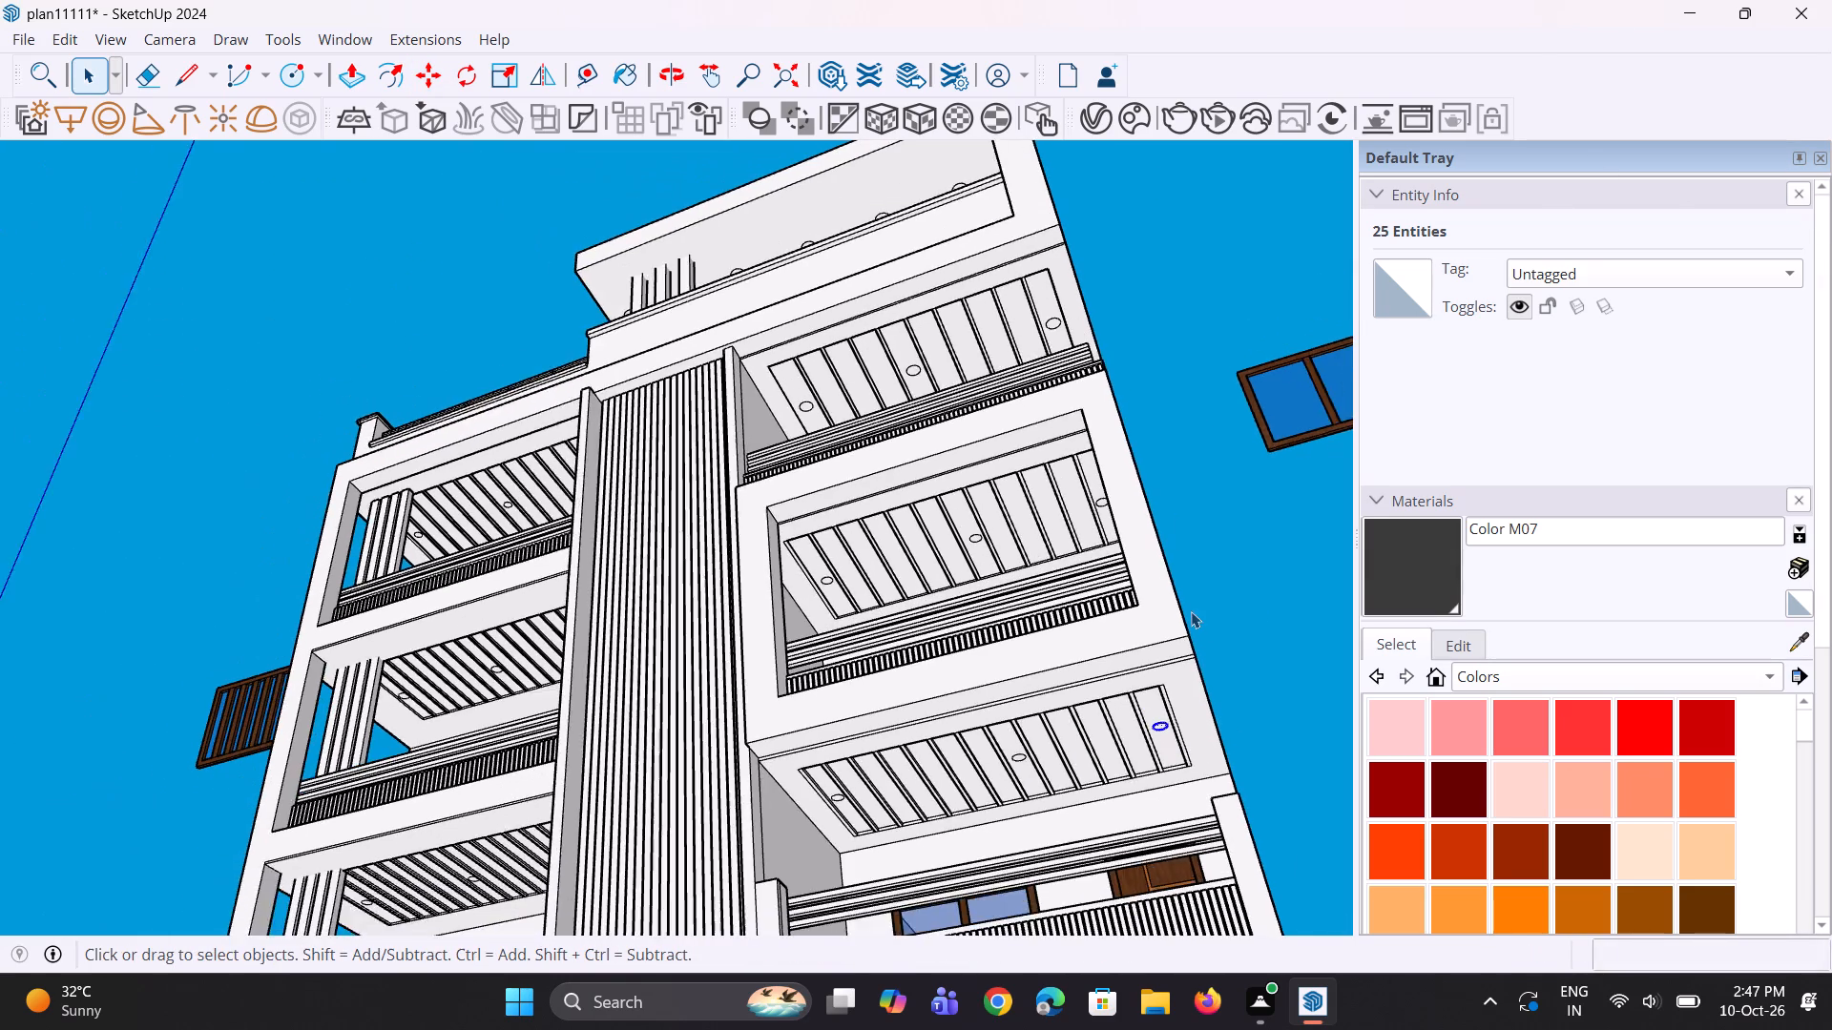
scroll(1191, 611, "down", 4)
middle_click_drag(1195, 570, 1354, 604)
scroll(1169, 569, "up", 2)
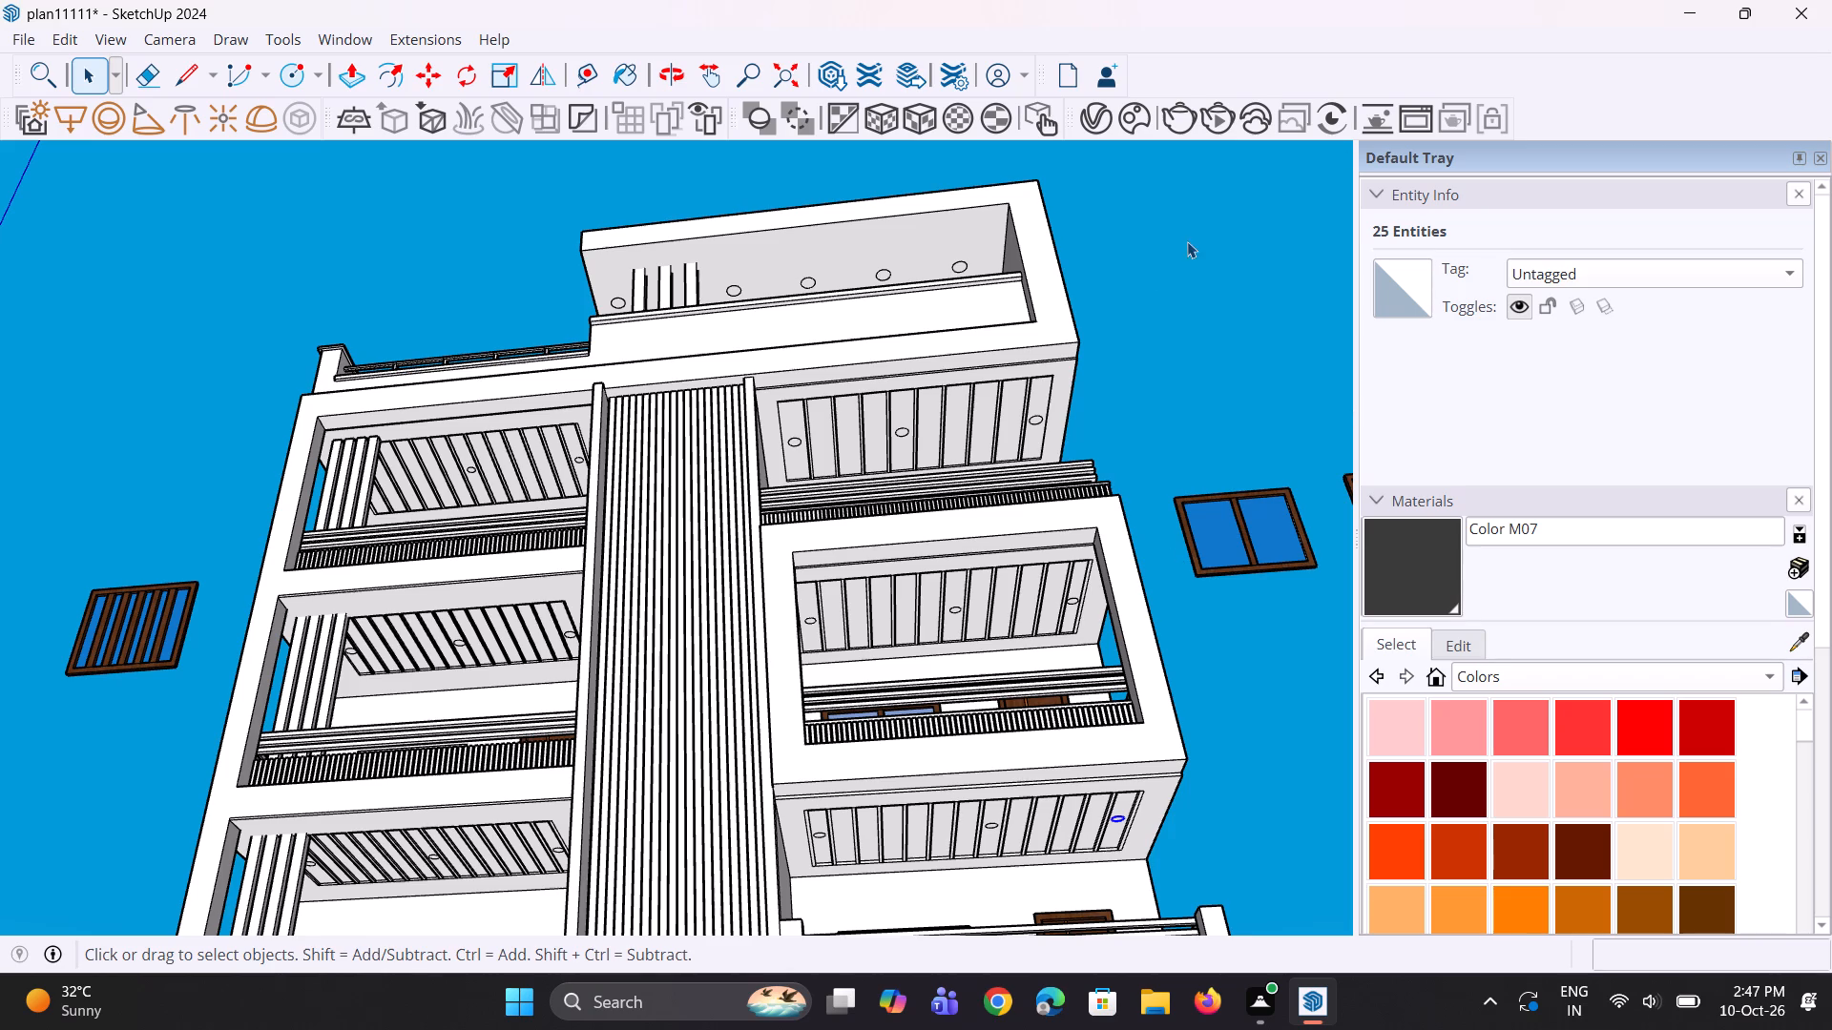
scroll(868, 362, "up", 13)
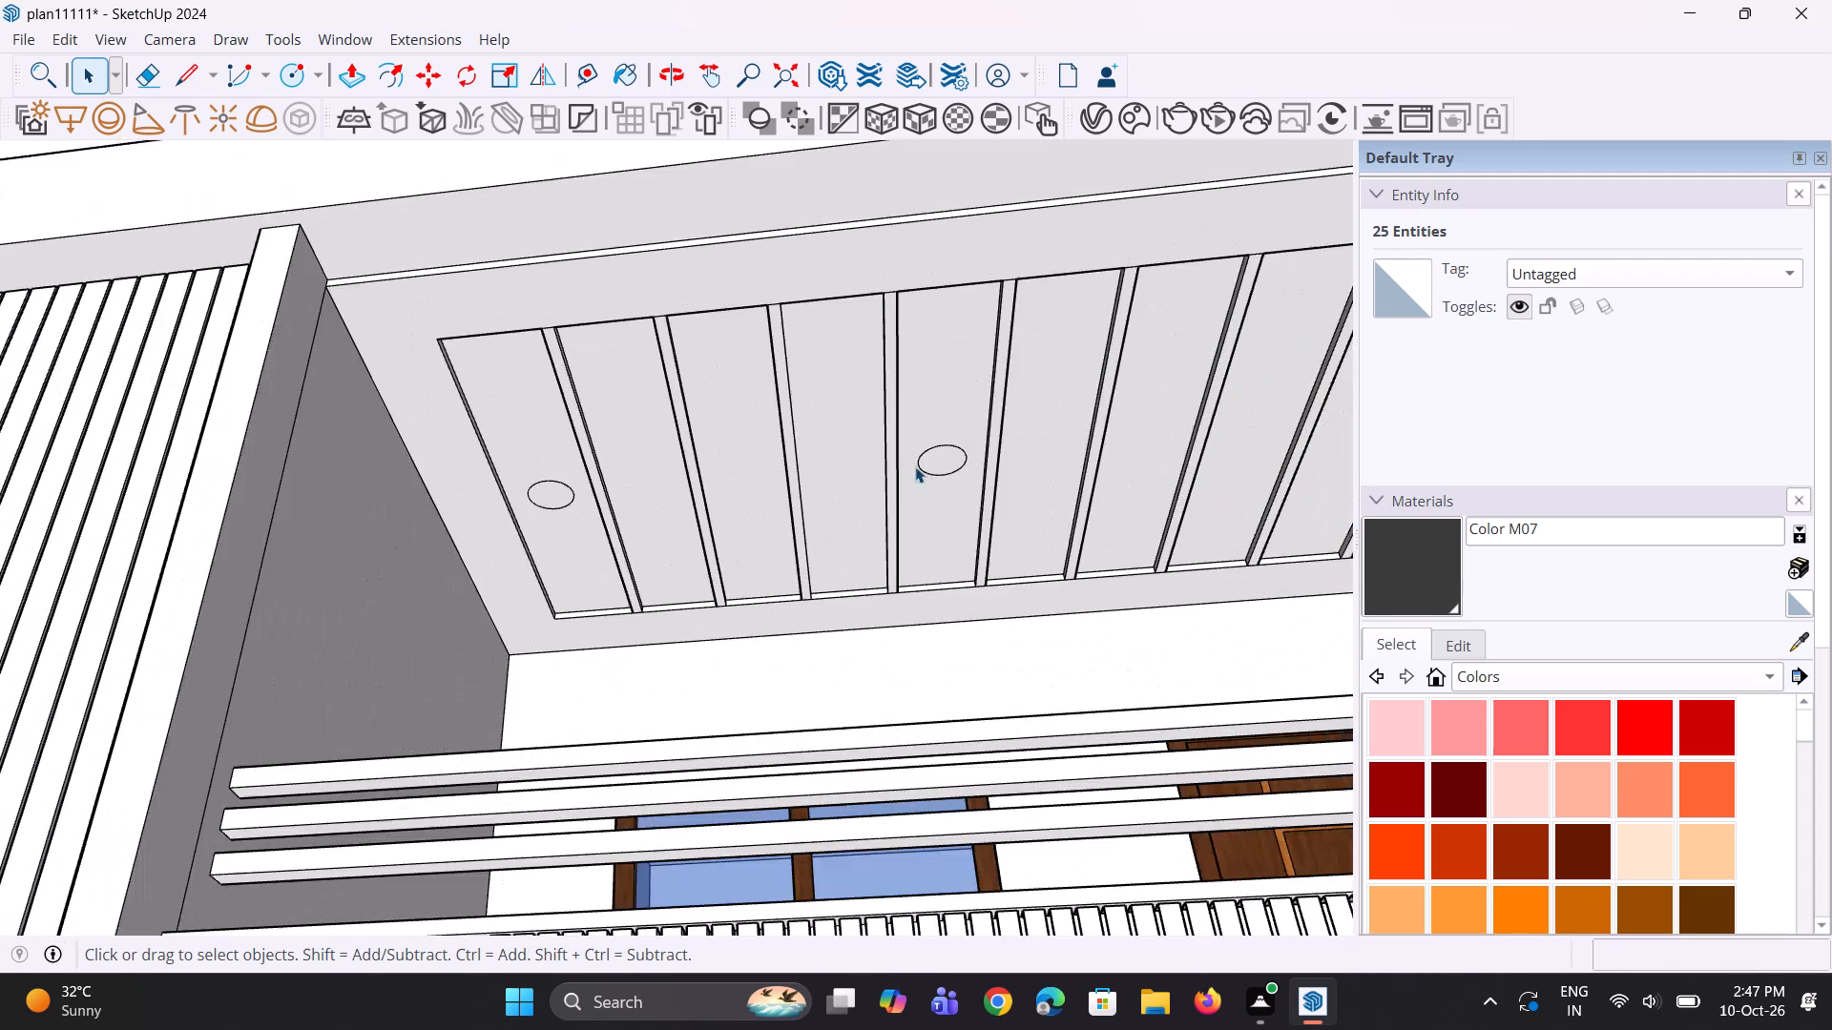
left_click(938, 460)
key("m")
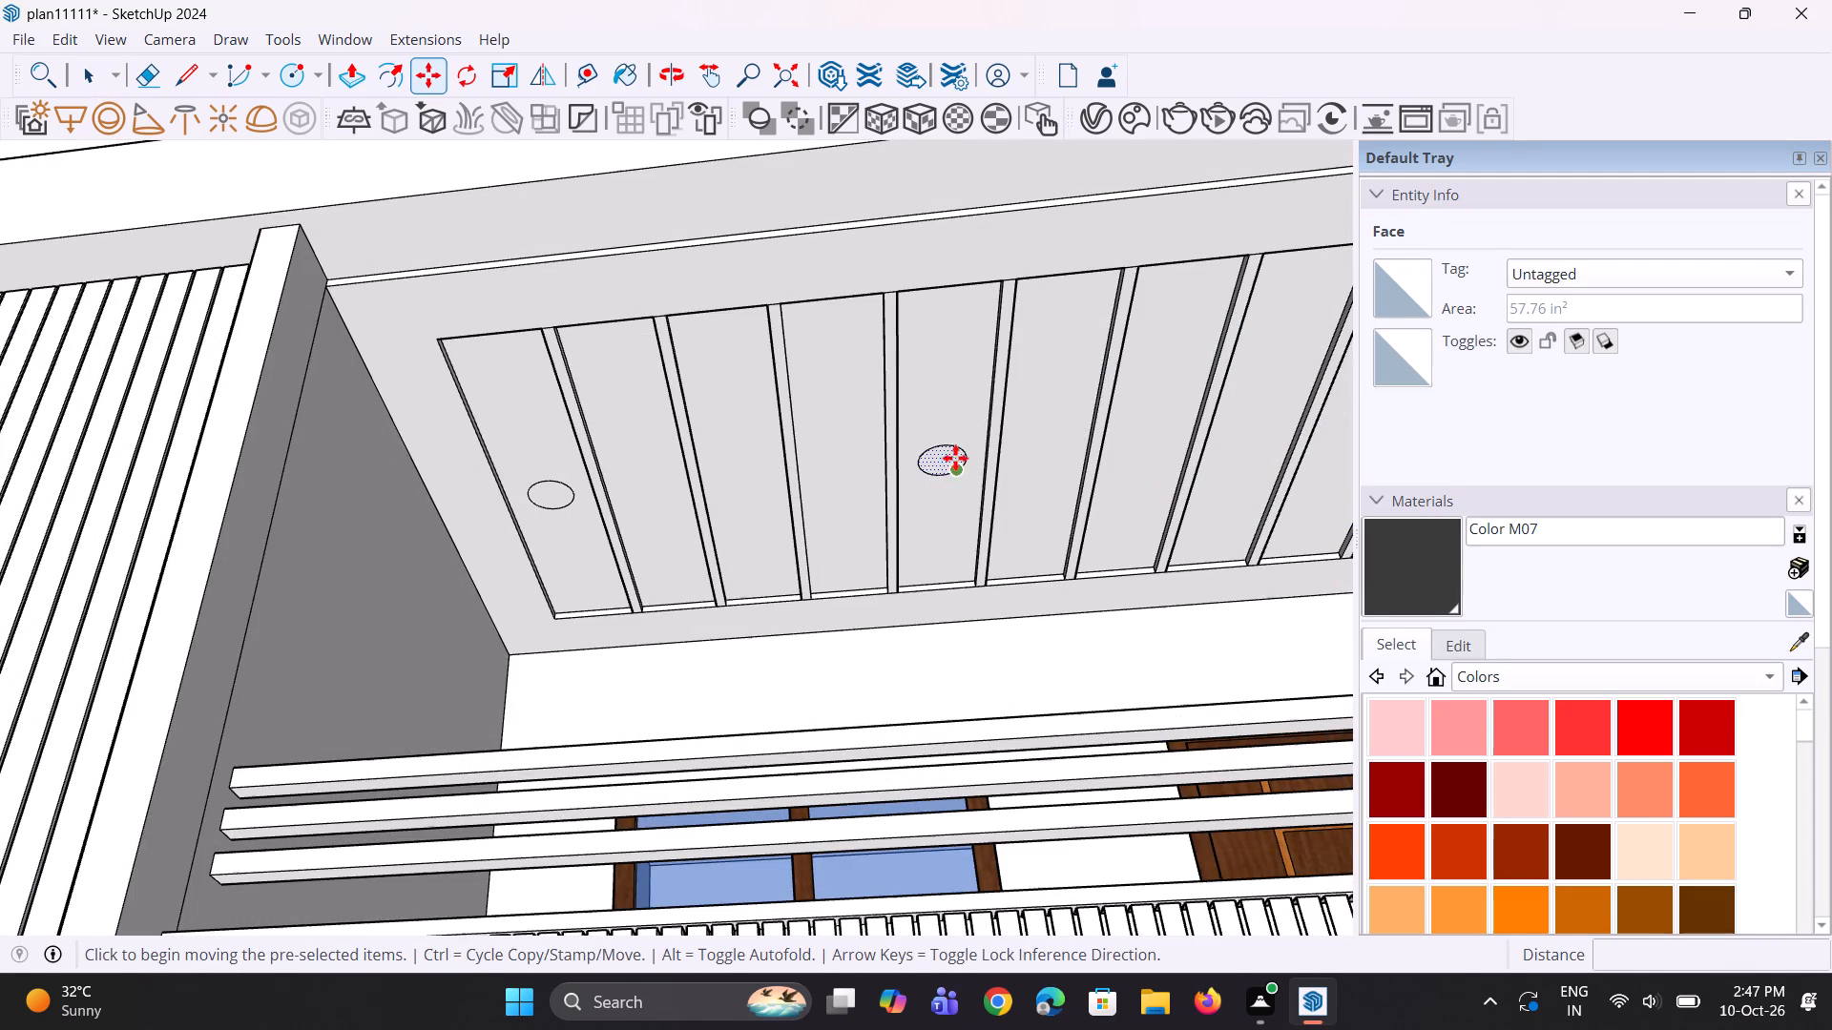
left_click(955, 454)
left_click(1064, 438)
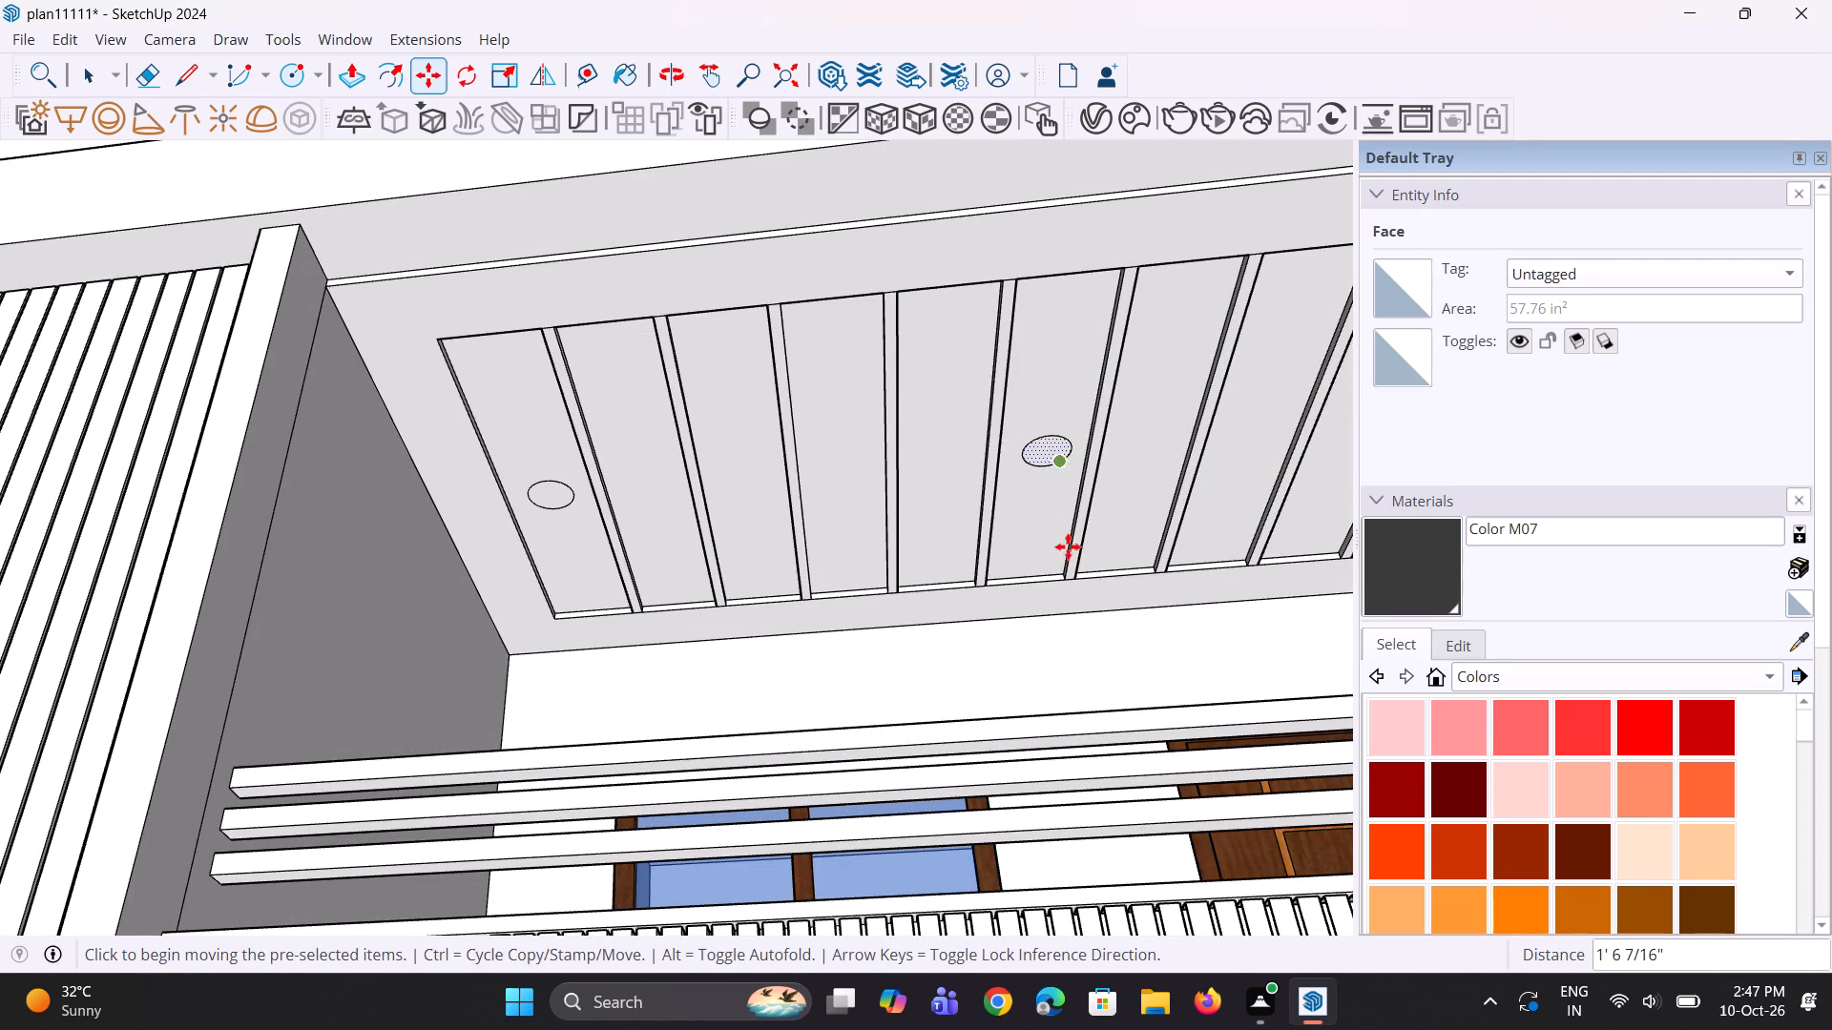
scroll(1088, 582, "down", 16)
key("space")
key("space")
left_click(1310, 473)
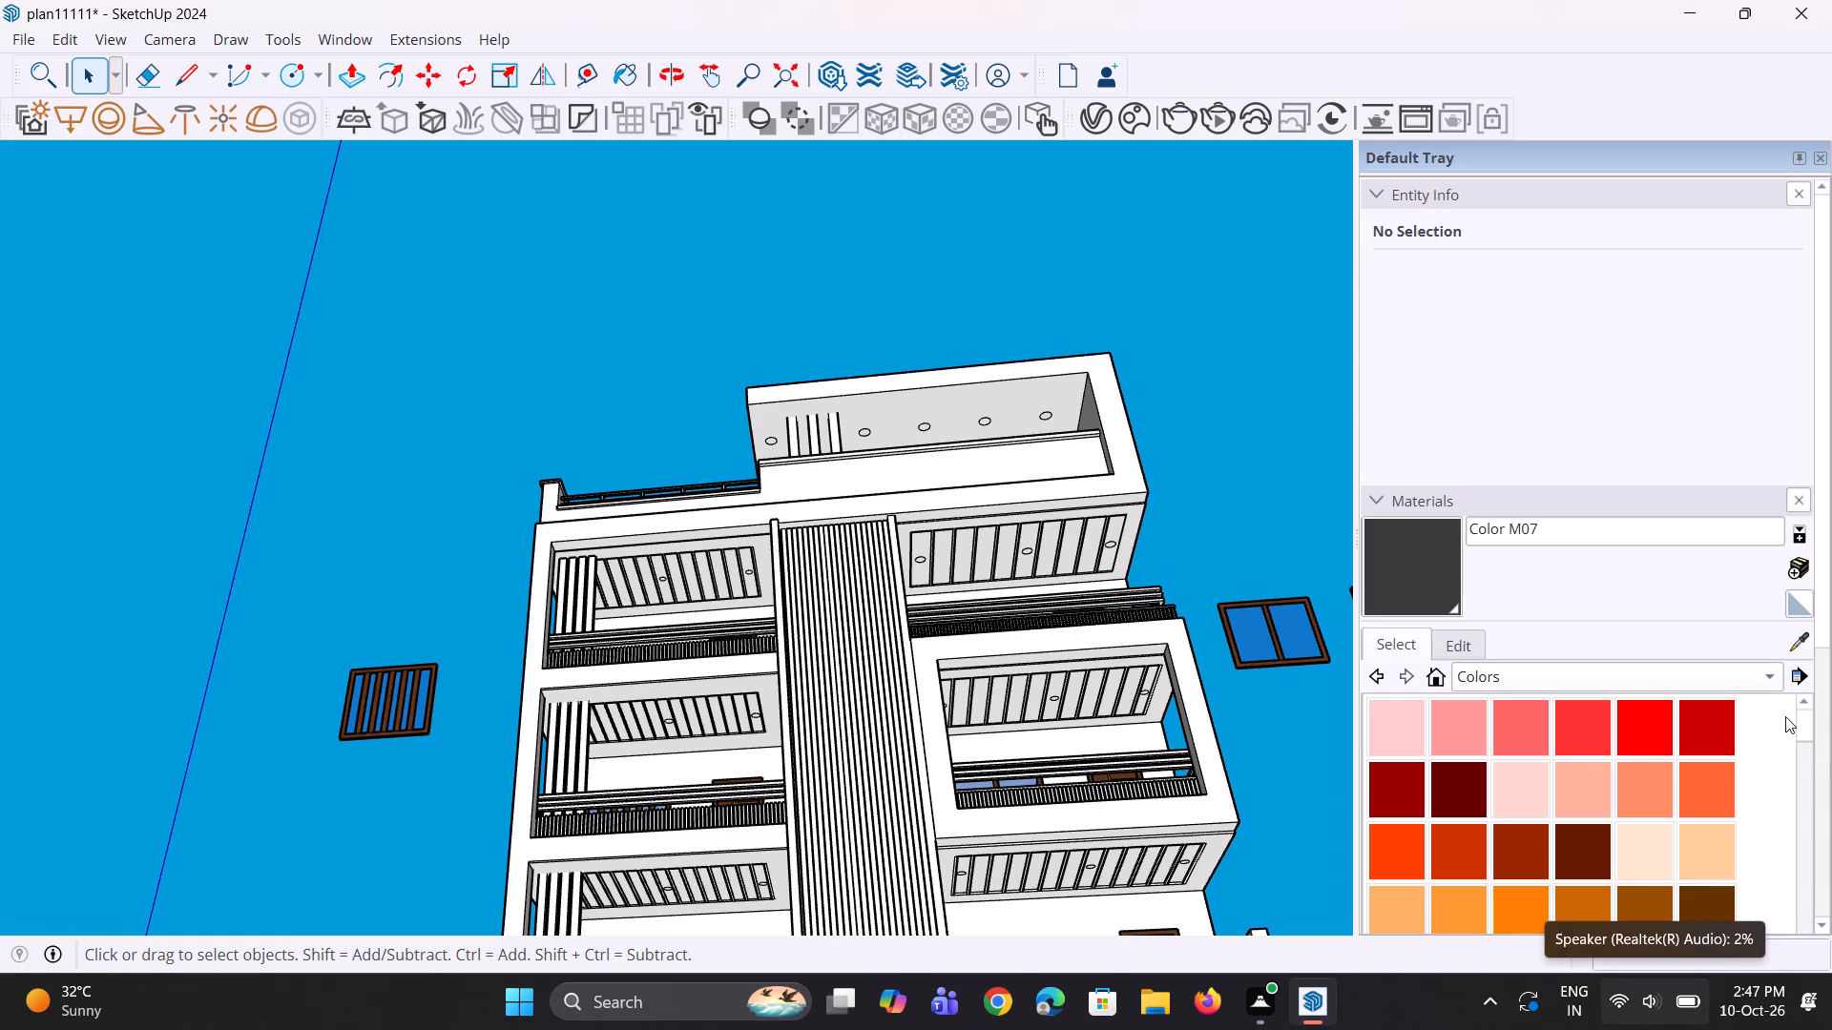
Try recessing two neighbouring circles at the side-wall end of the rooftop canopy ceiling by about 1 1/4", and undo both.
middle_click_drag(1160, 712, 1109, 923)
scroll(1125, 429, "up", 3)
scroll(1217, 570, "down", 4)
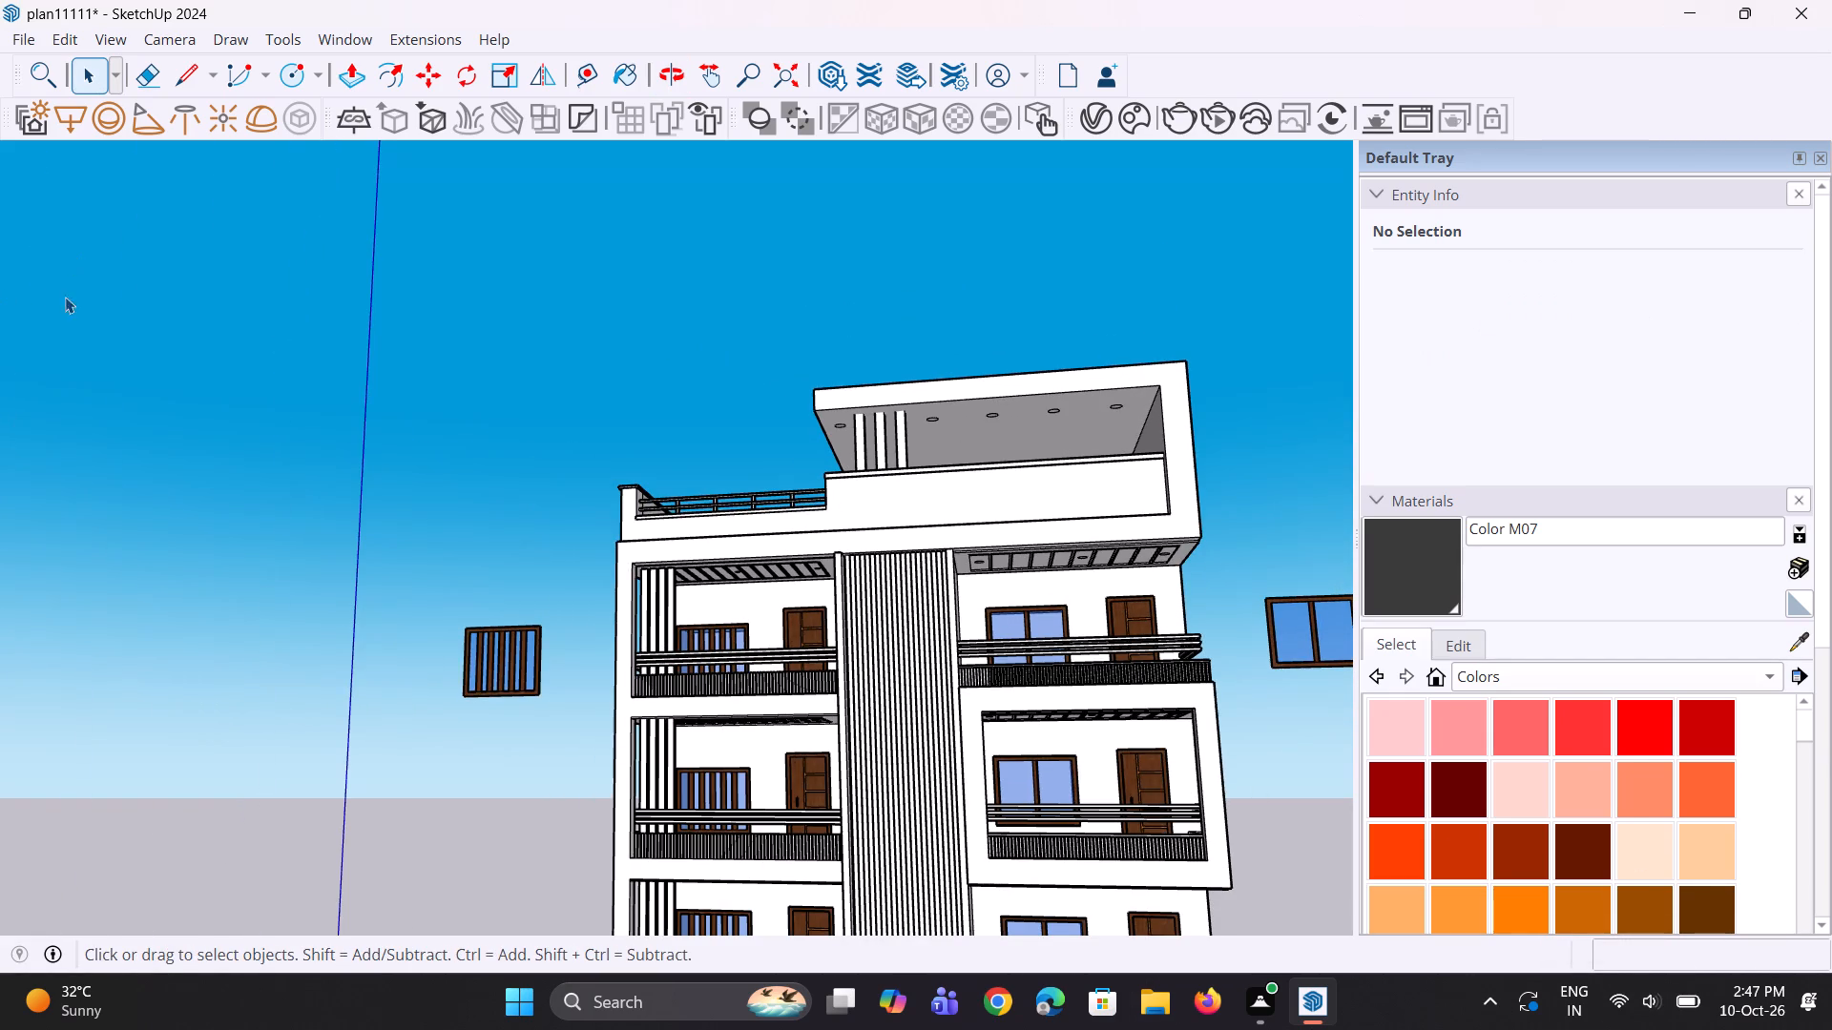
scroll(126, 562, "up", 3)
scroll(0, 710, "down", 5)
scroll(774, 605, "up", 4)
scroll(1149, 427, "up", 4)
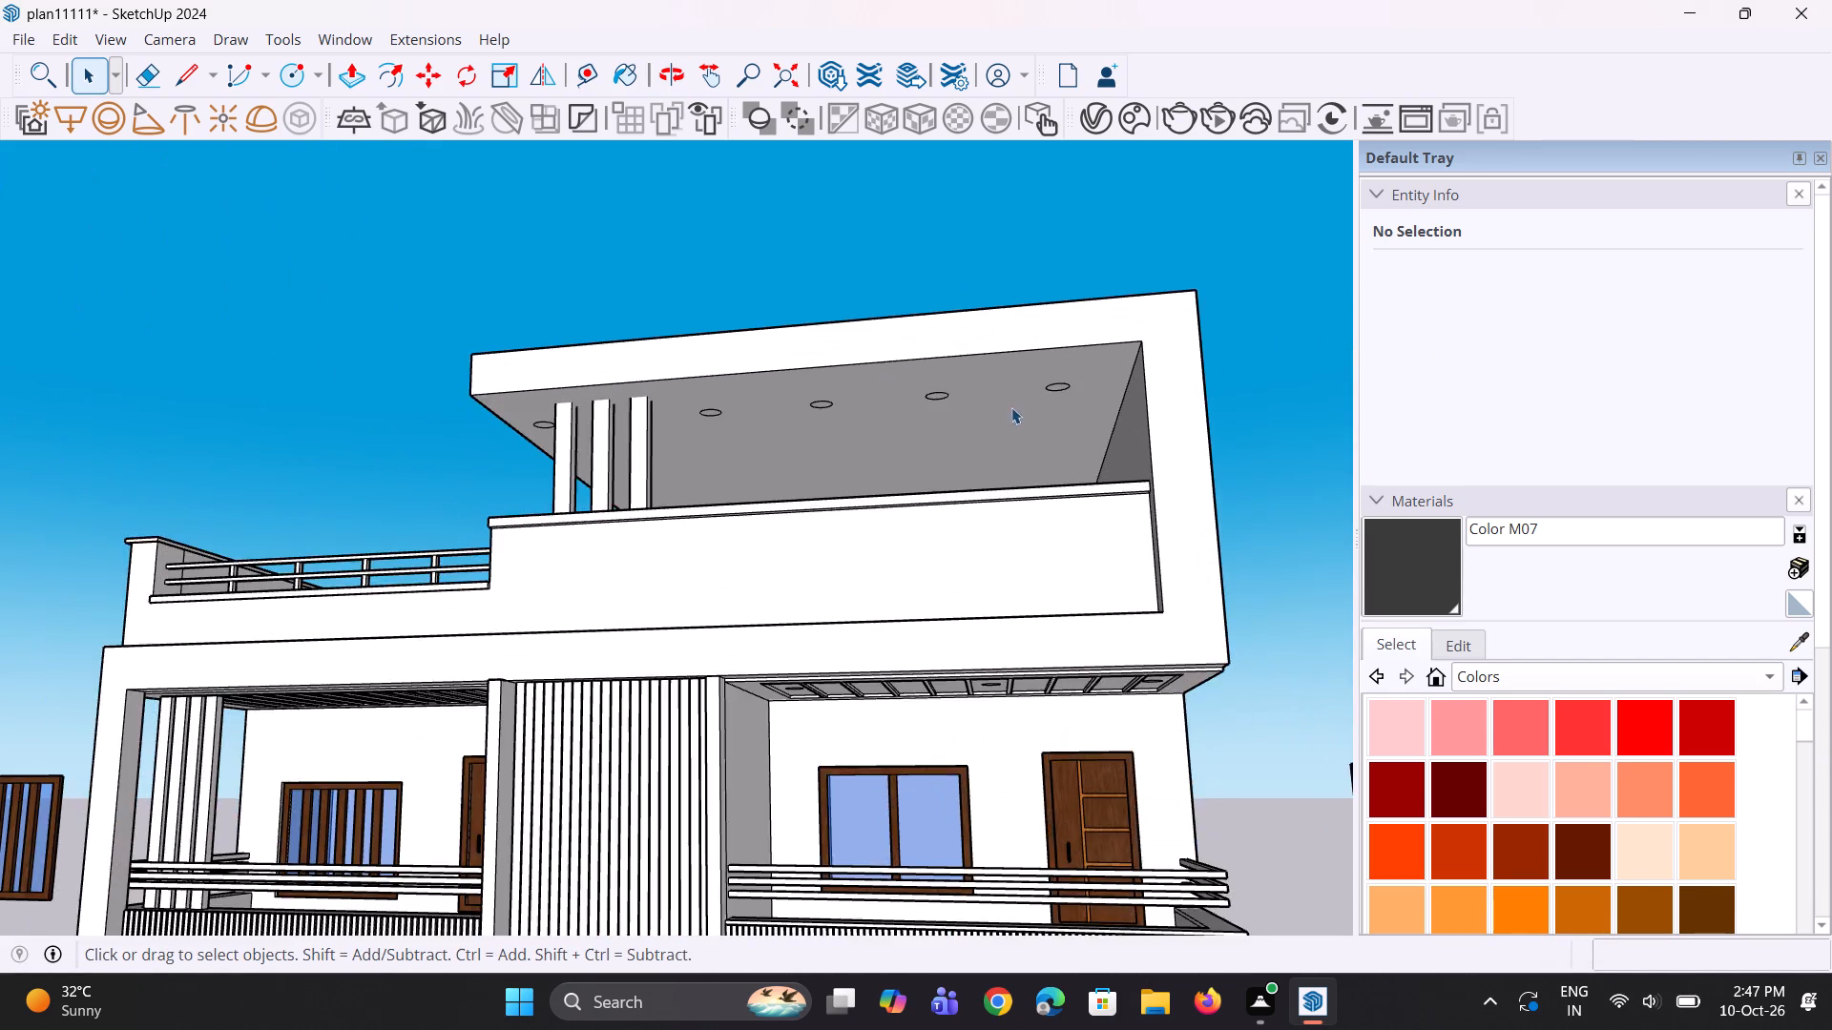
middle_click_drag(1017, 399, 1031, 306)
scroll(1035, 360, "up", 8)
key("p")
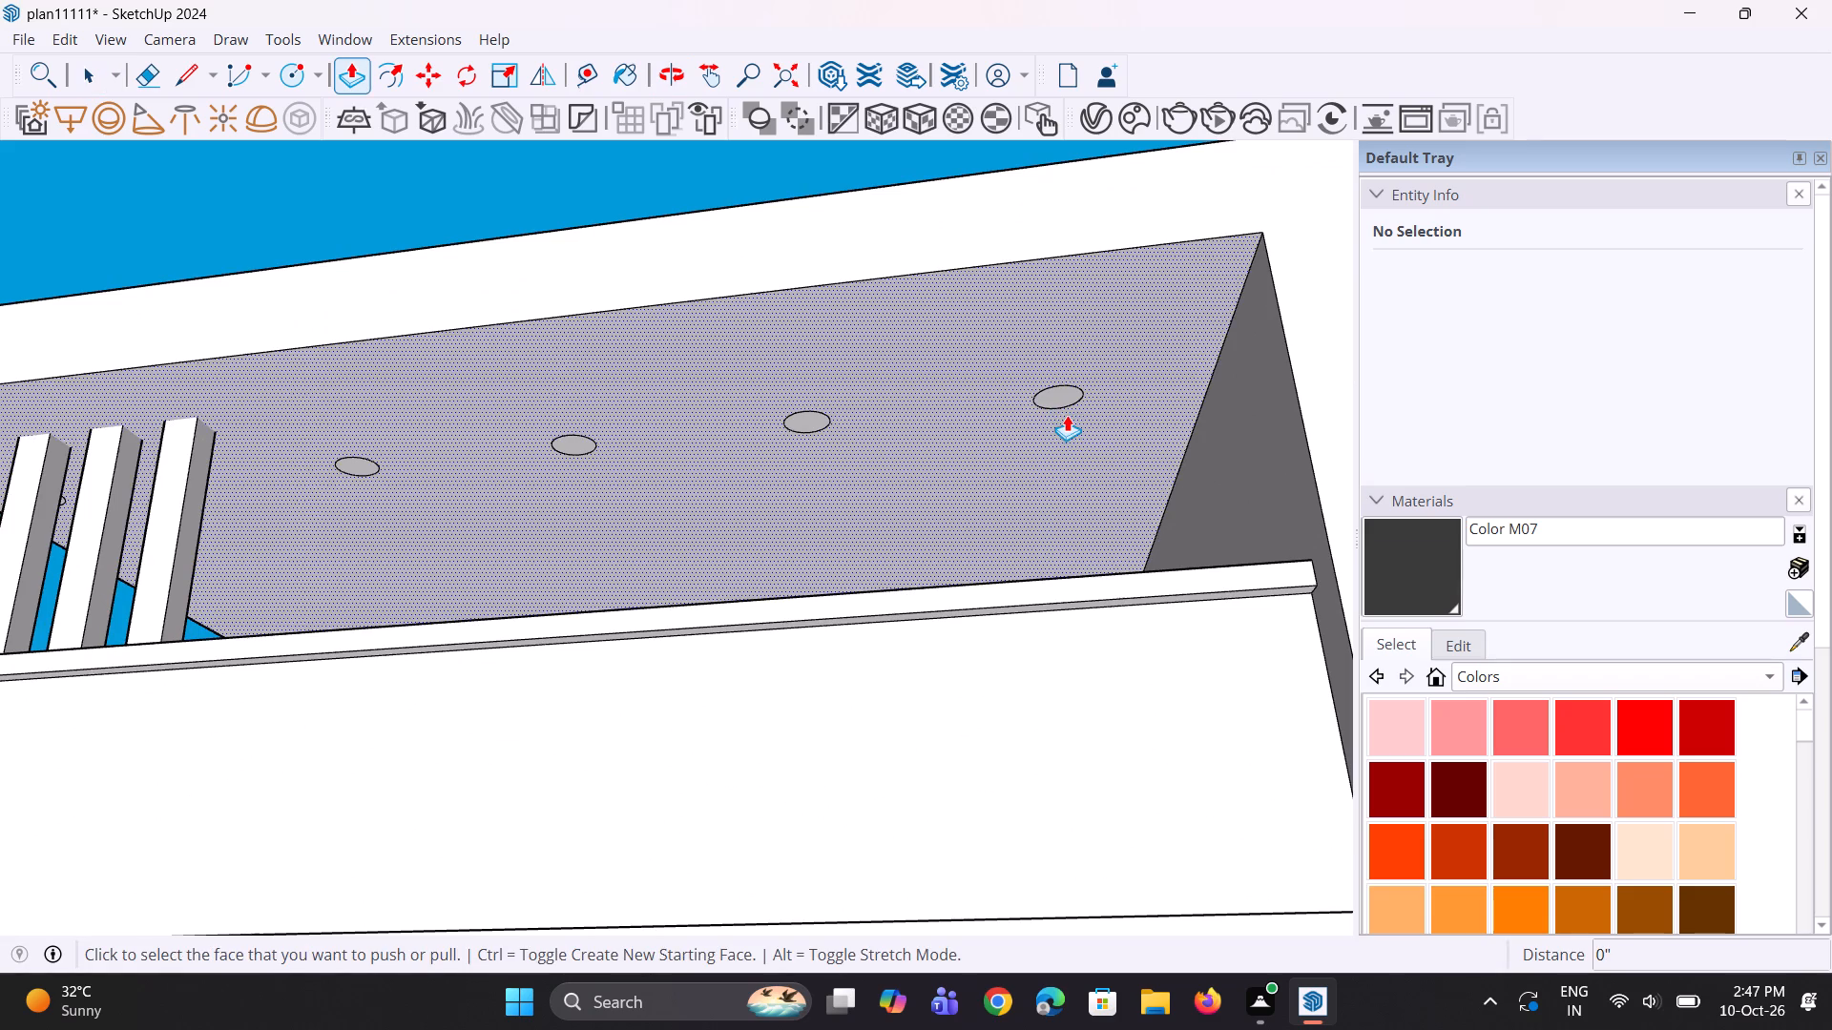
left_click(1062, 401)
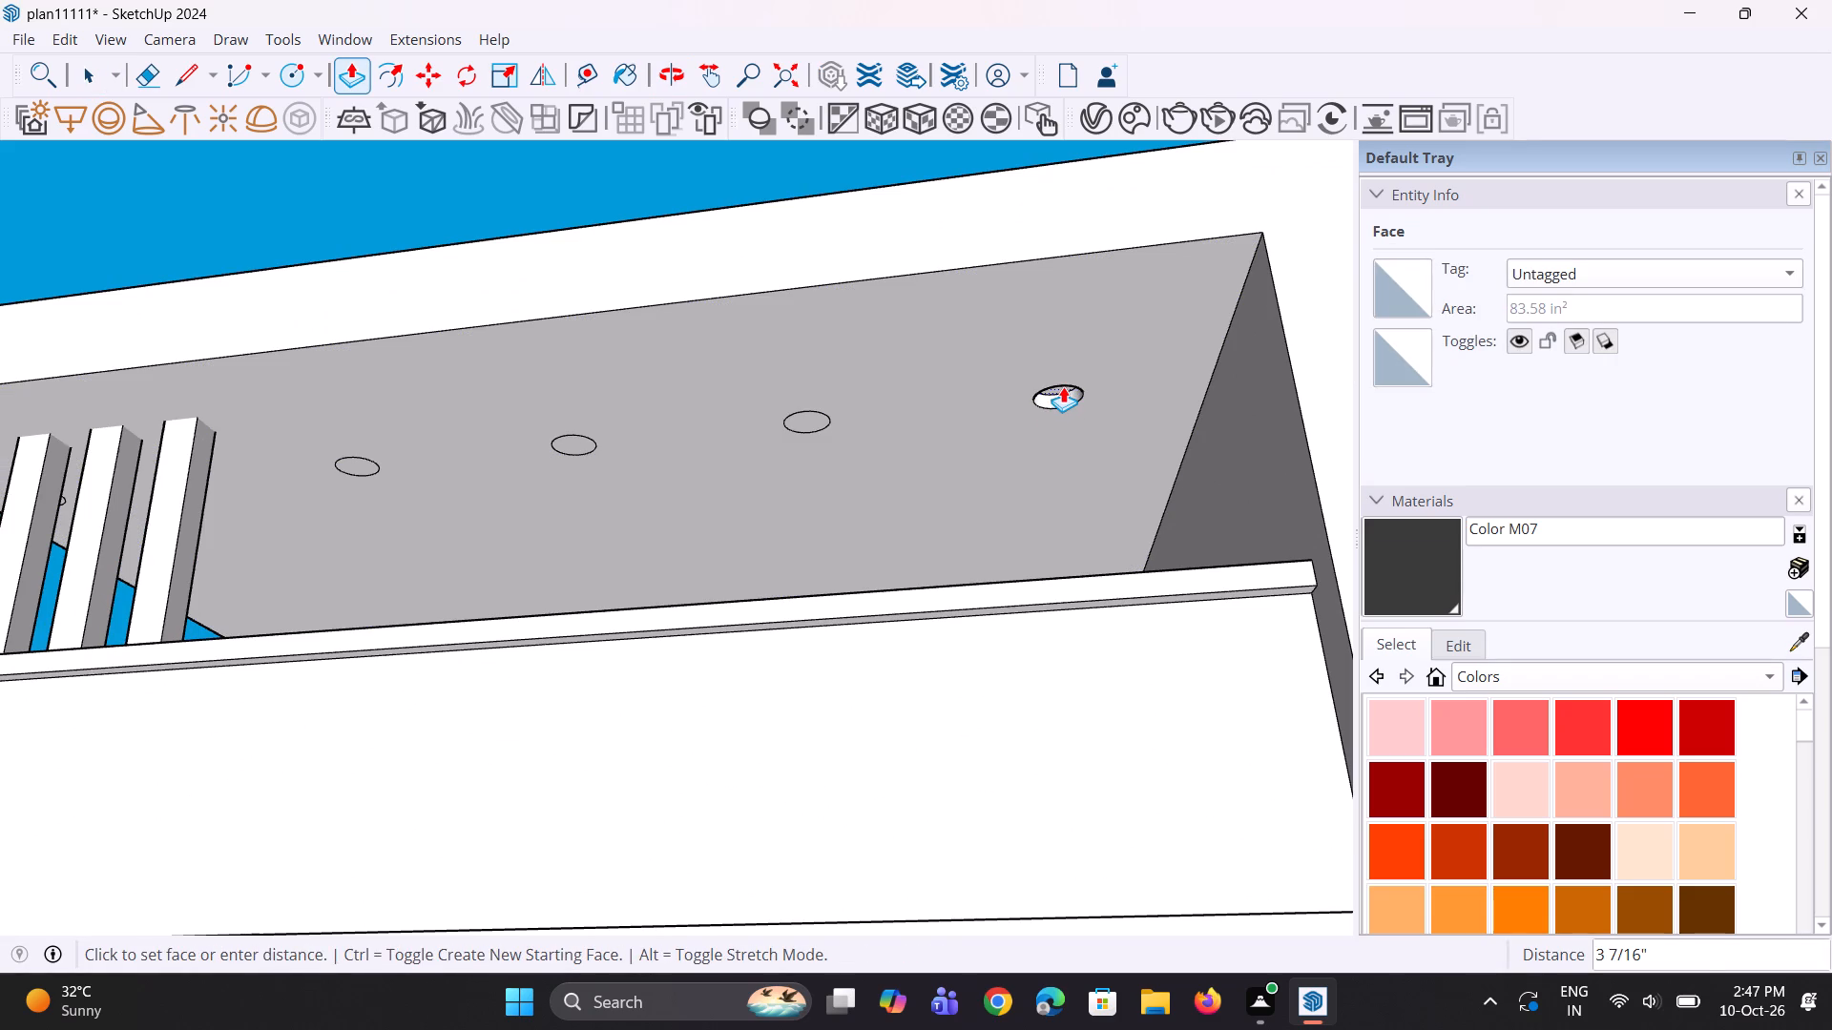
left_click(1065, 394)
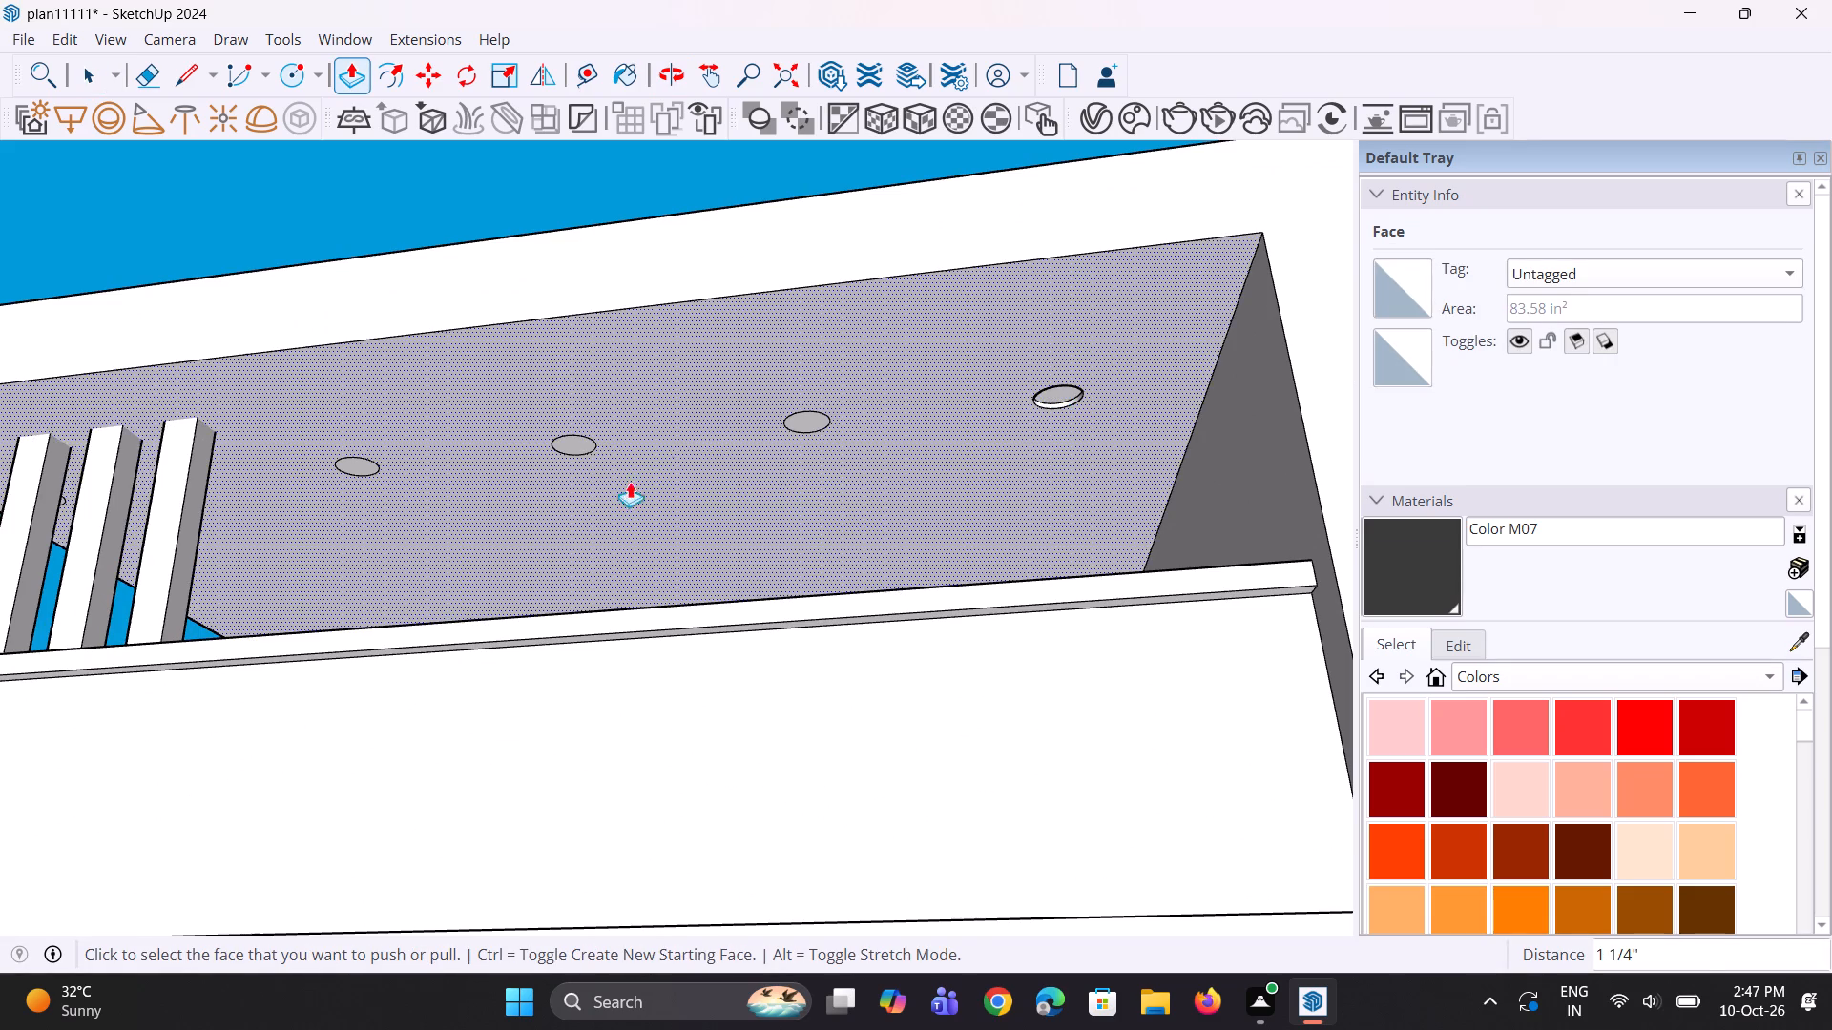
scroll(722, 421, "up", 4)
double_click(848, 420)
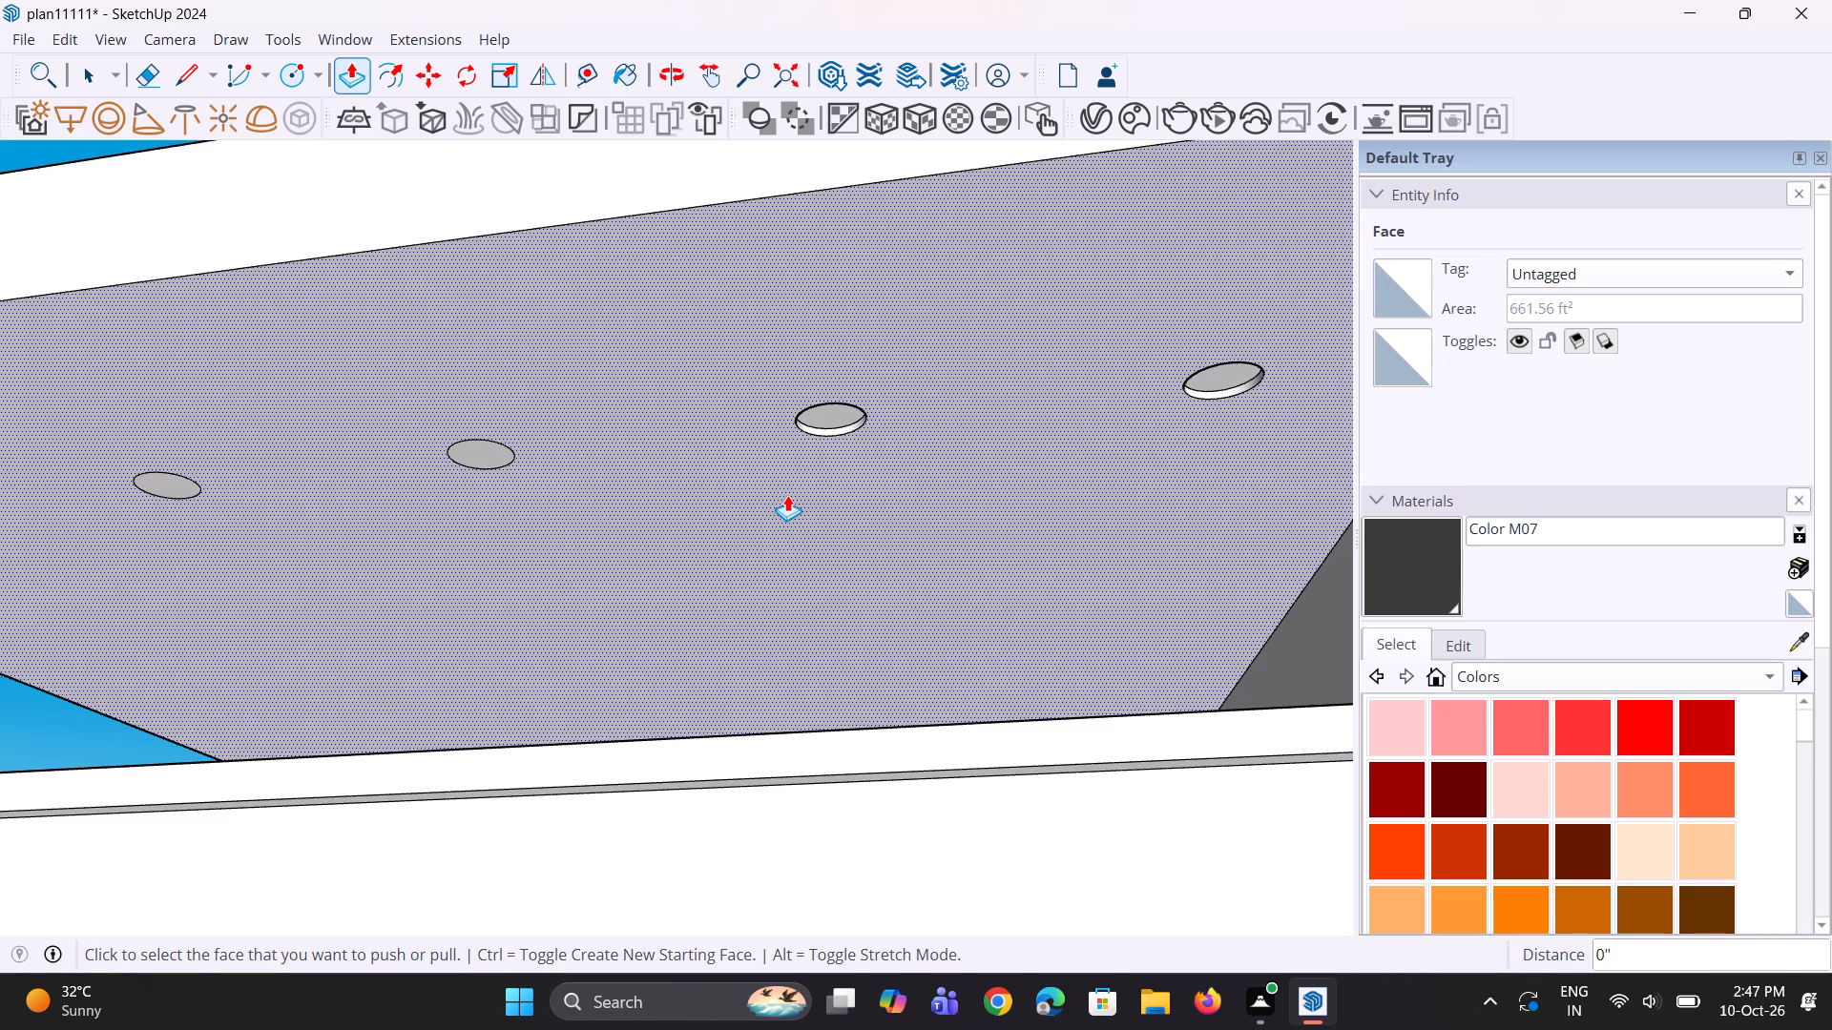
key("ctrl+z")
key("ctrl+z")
Recess the four circles between the vertical fins and the side wall in the rooftop canopy ceiling by about 2 9/16".
left_click(1233, 370)
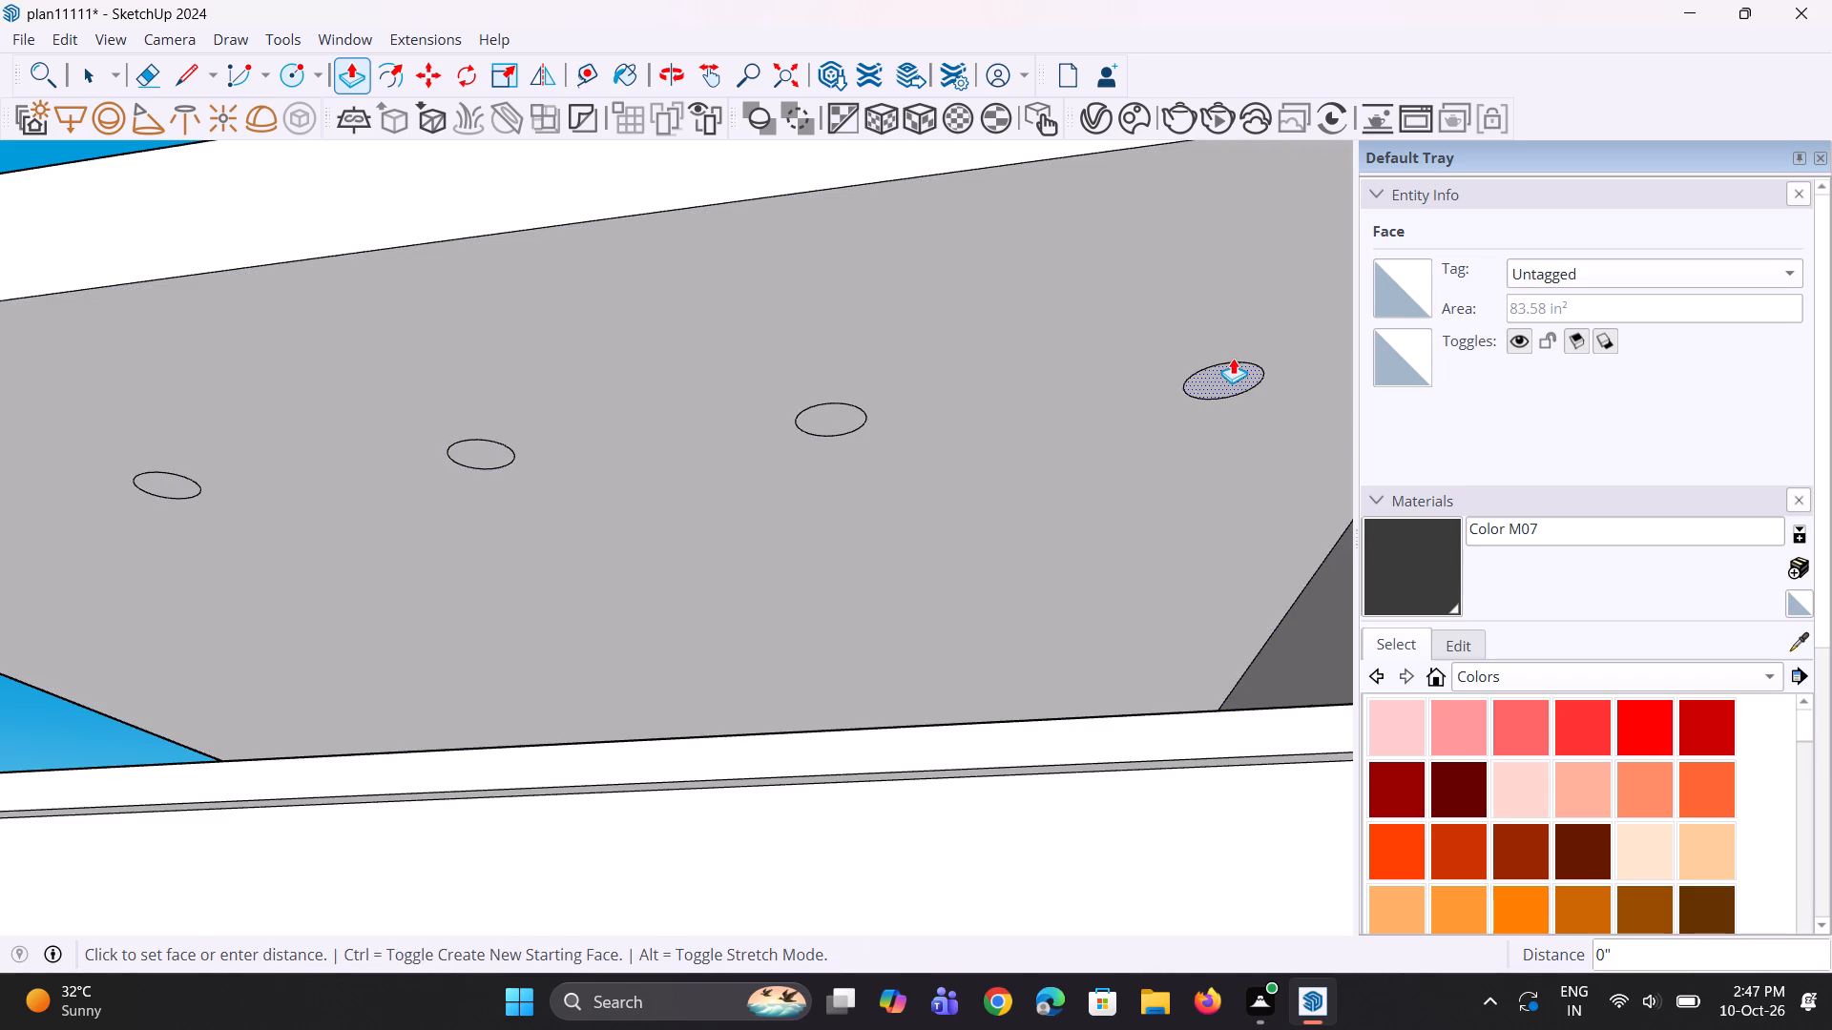
left_click(1235, 354)
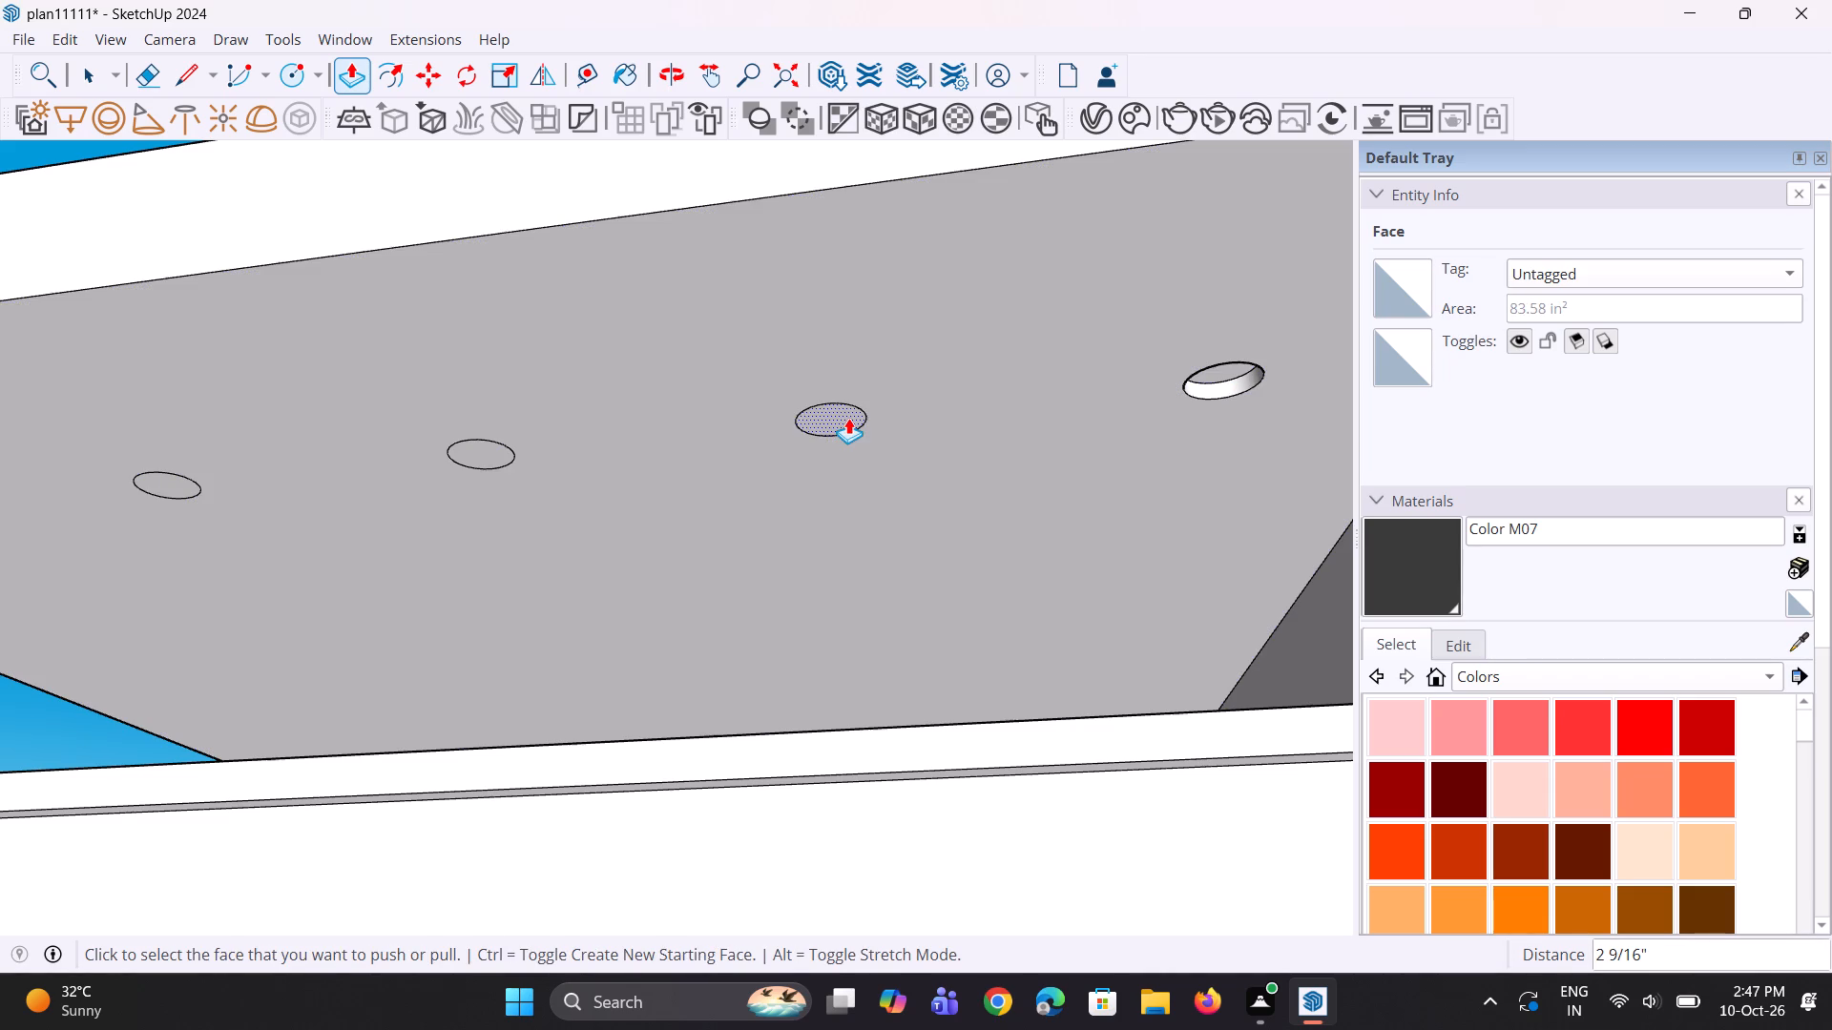
double_click(848, 418)
double_click(487, 462)
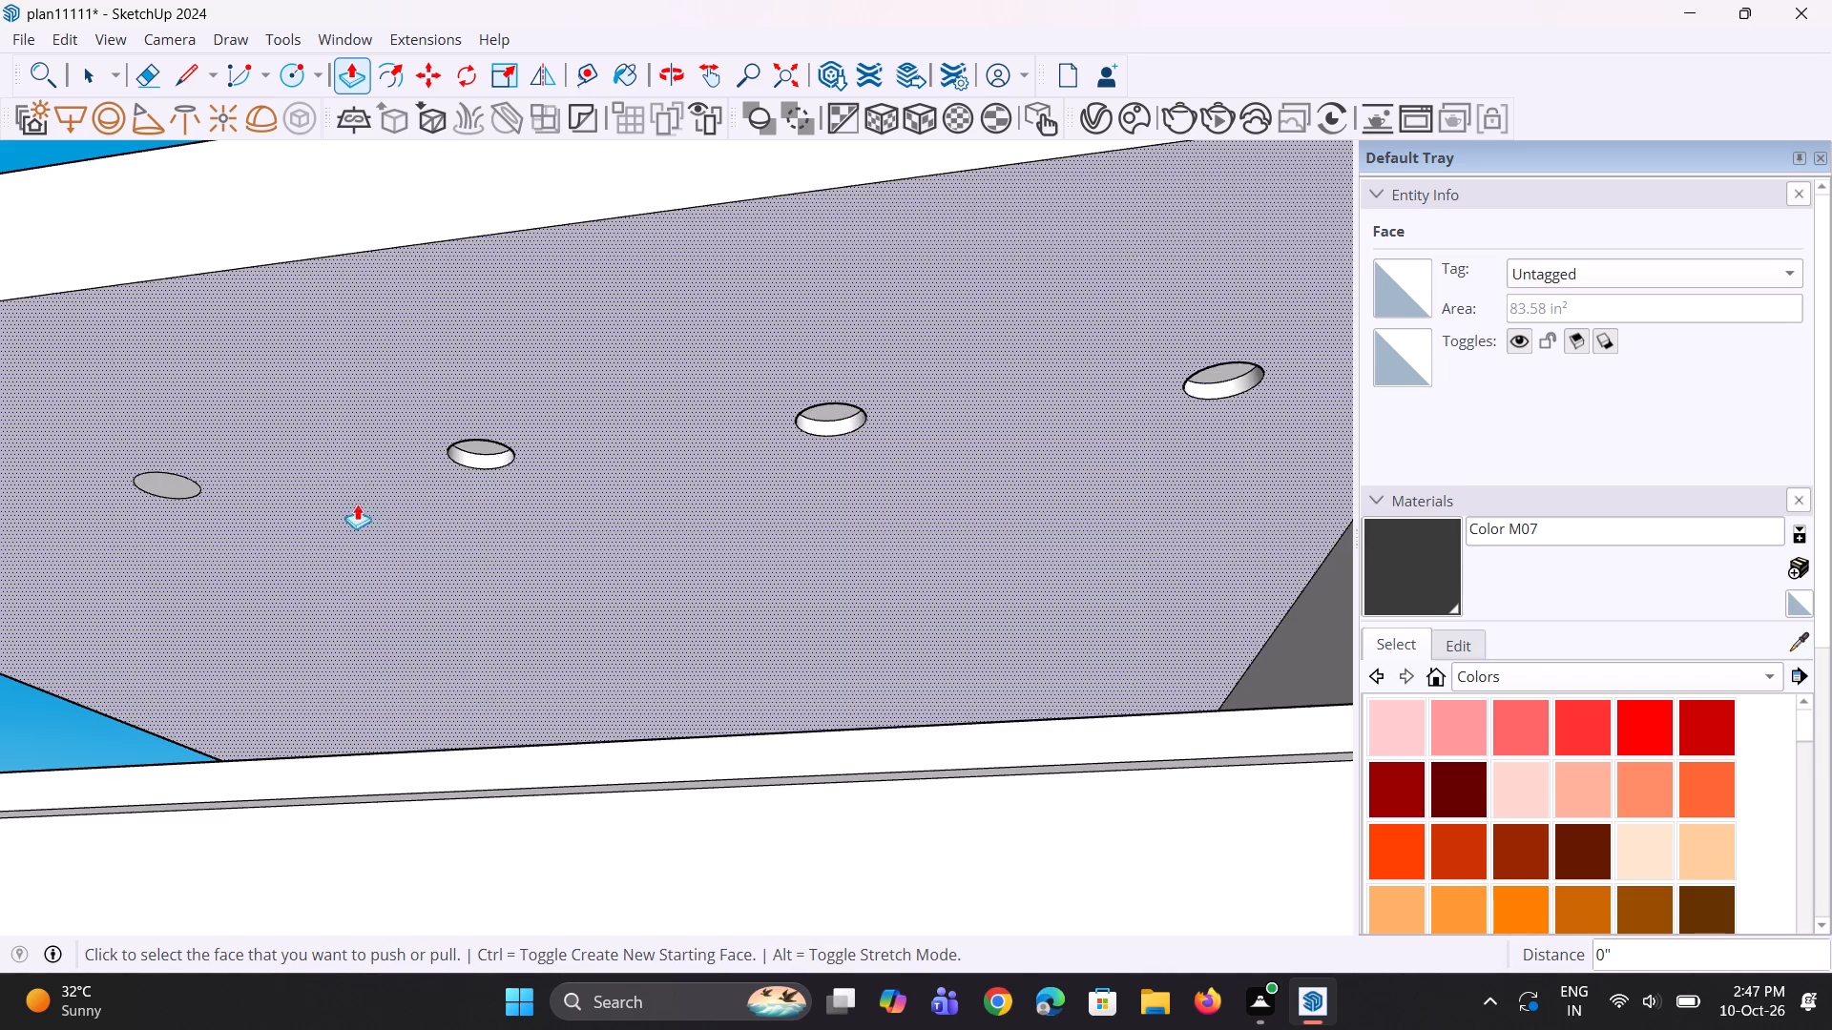
double_click(176, 484)
scroll(427, 372, "down", 14)
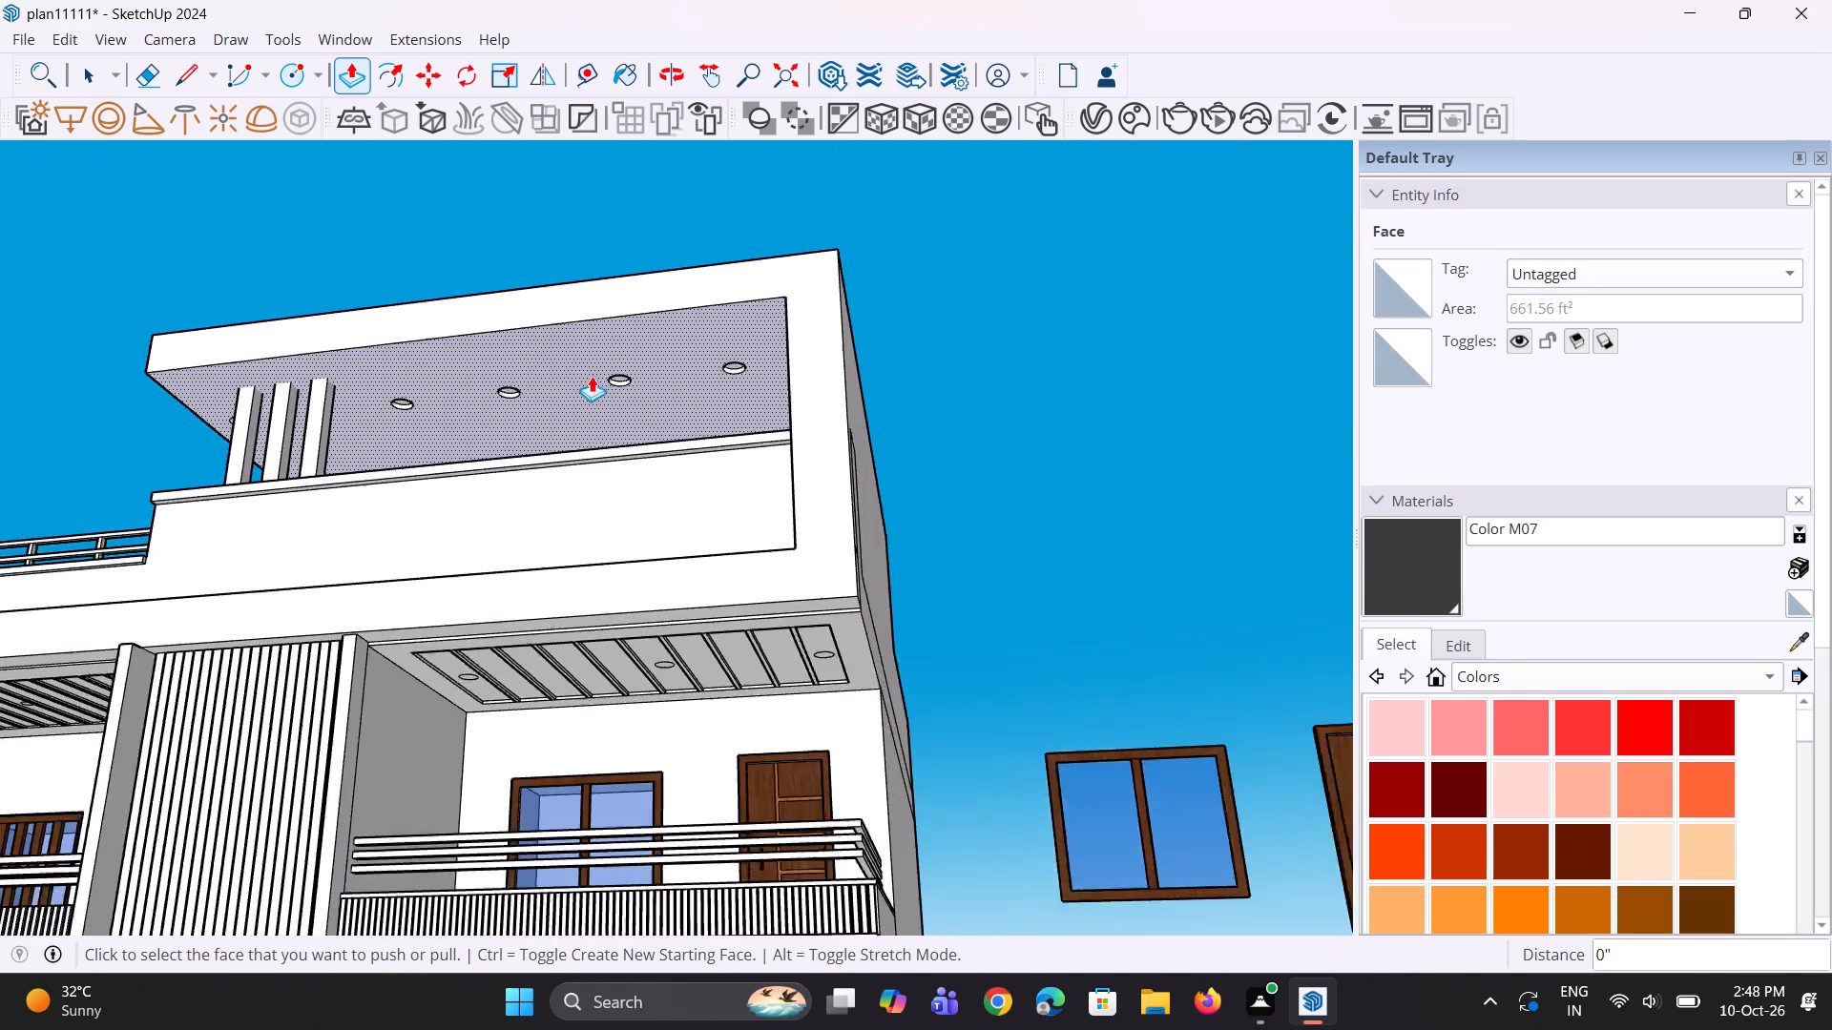
Recess all three circles in the topmost slatted balcony ceiling by the same 2 9/16" depth.
scroll(592, 376, "down", 2)
middle_click_drag(691, 628, 697, 592)
scroll(723, 591, "up", 8)
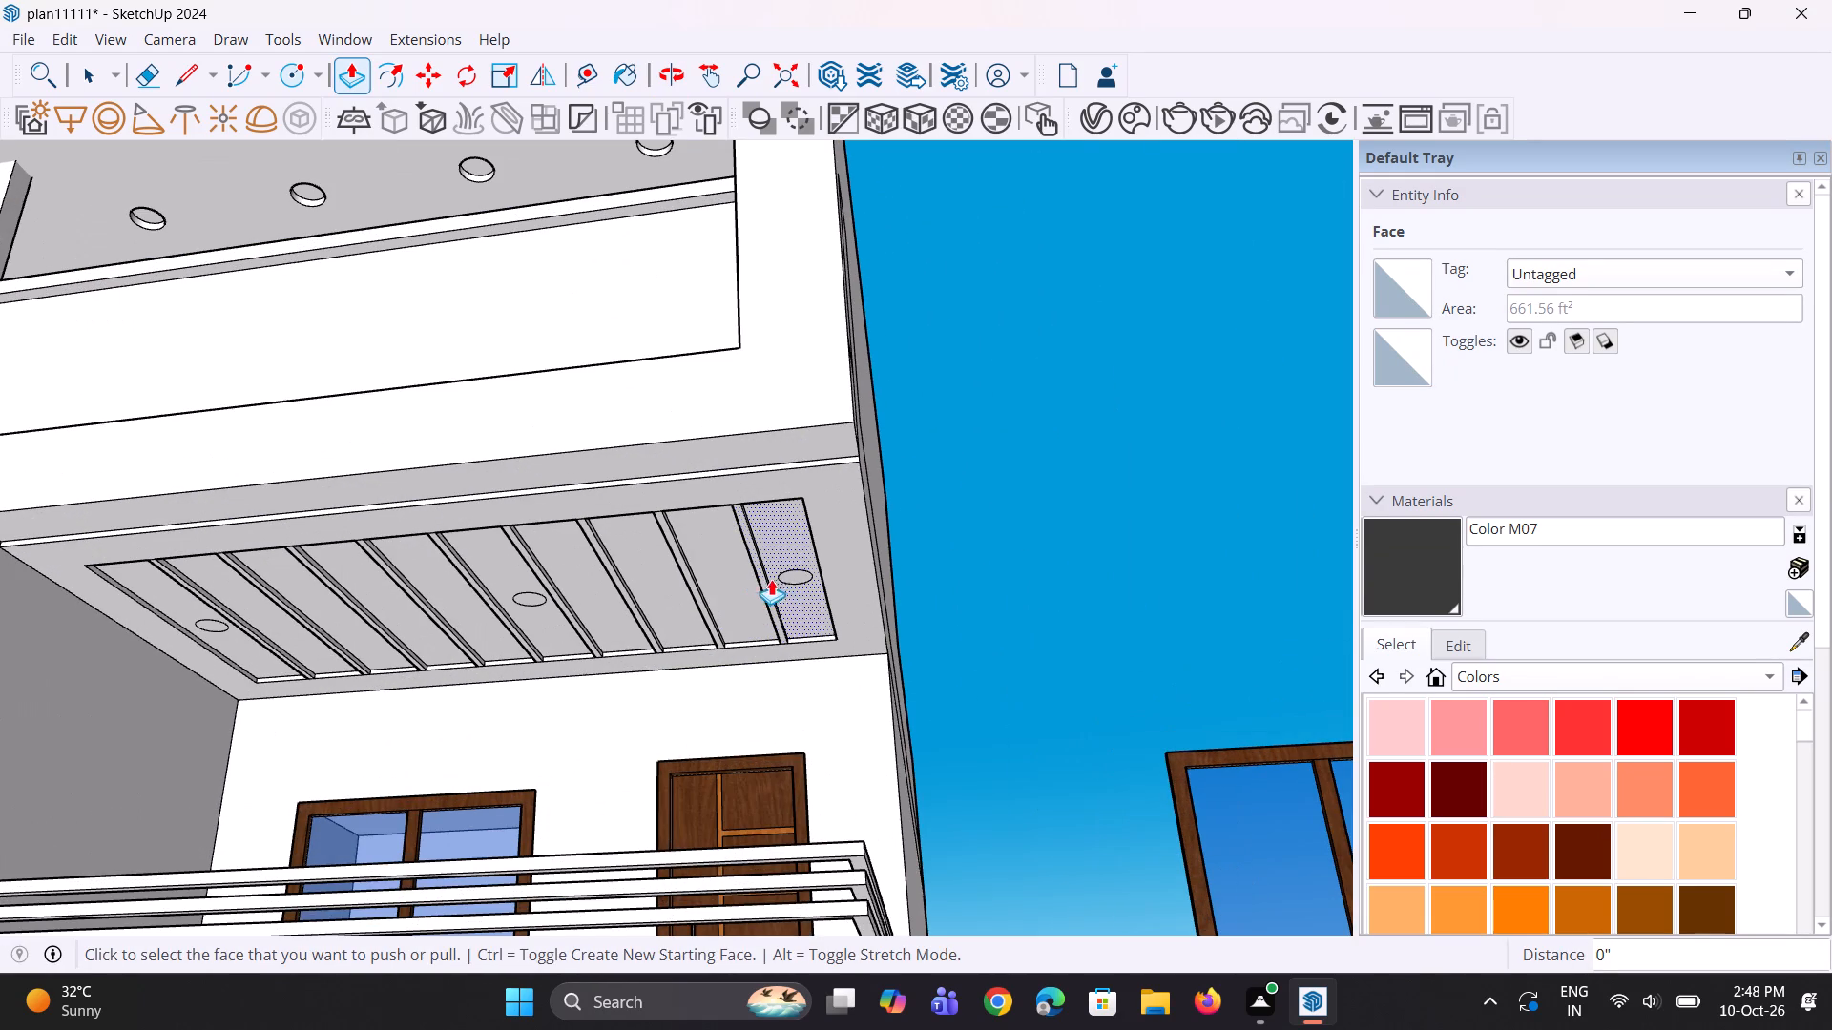
scroll(785, 577, "up", 7)
double_click(793, 577)
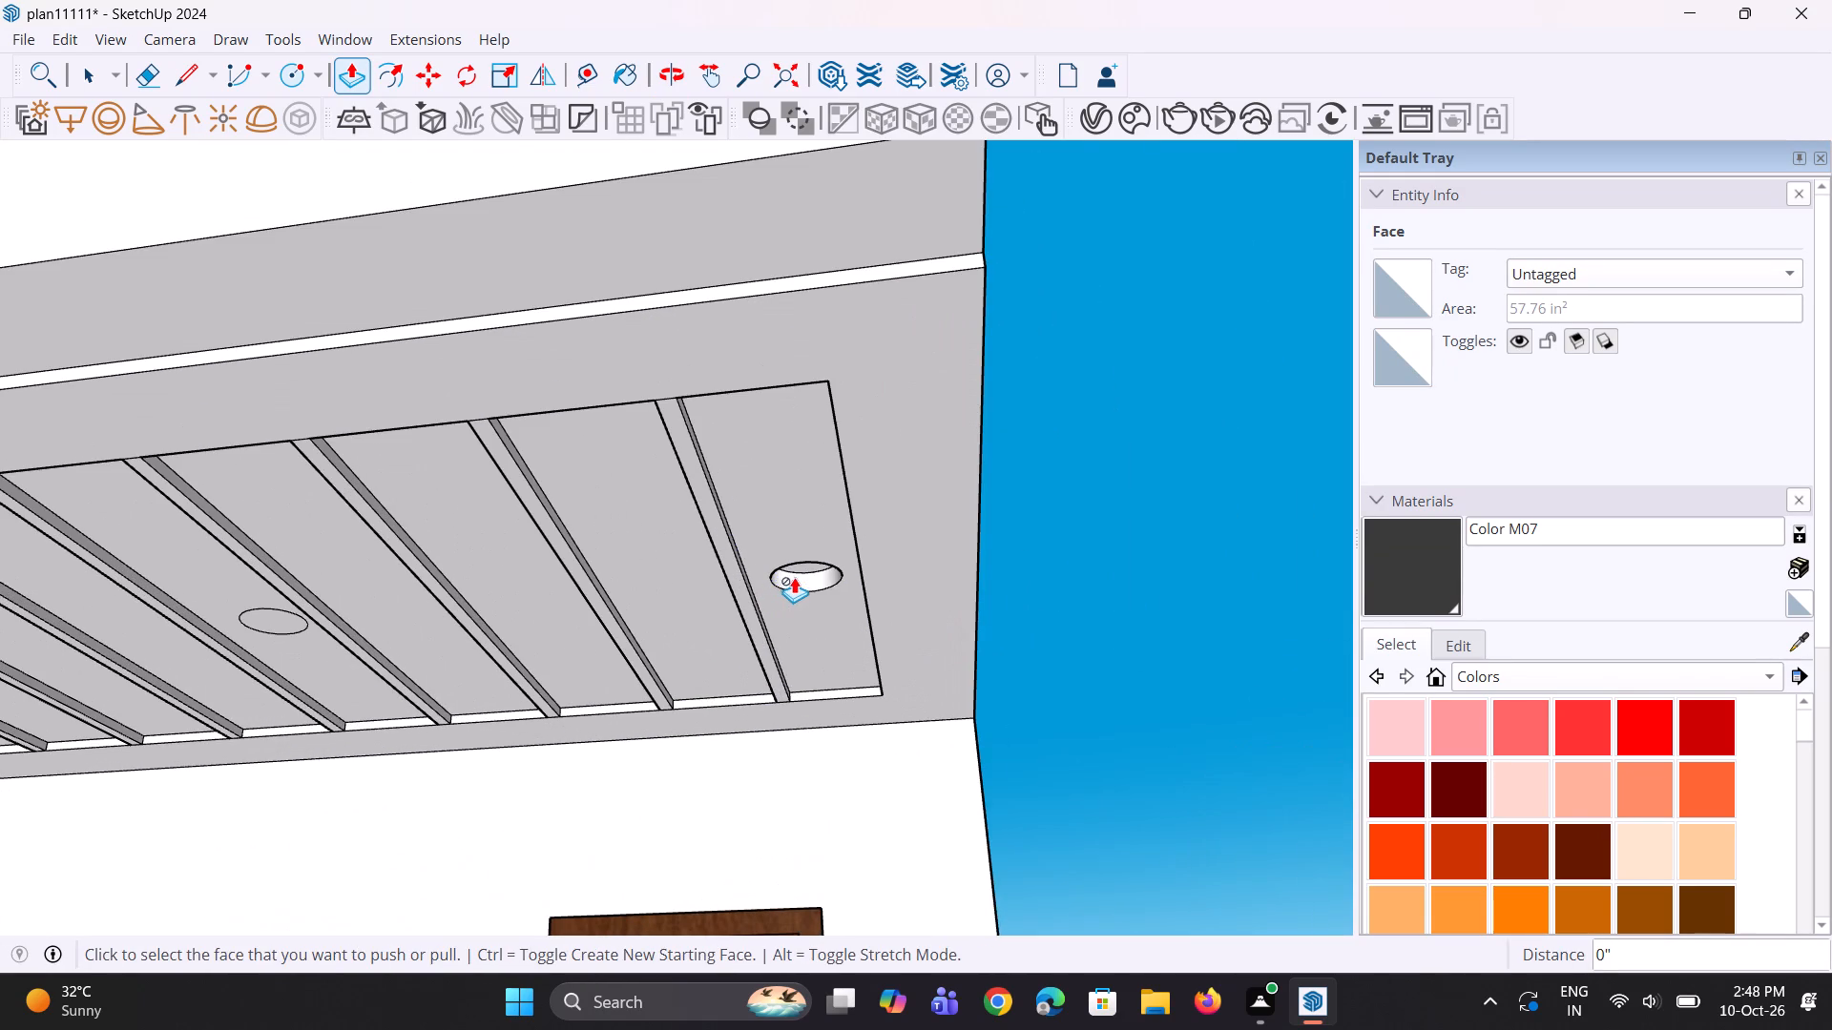
double_click(276, 619)
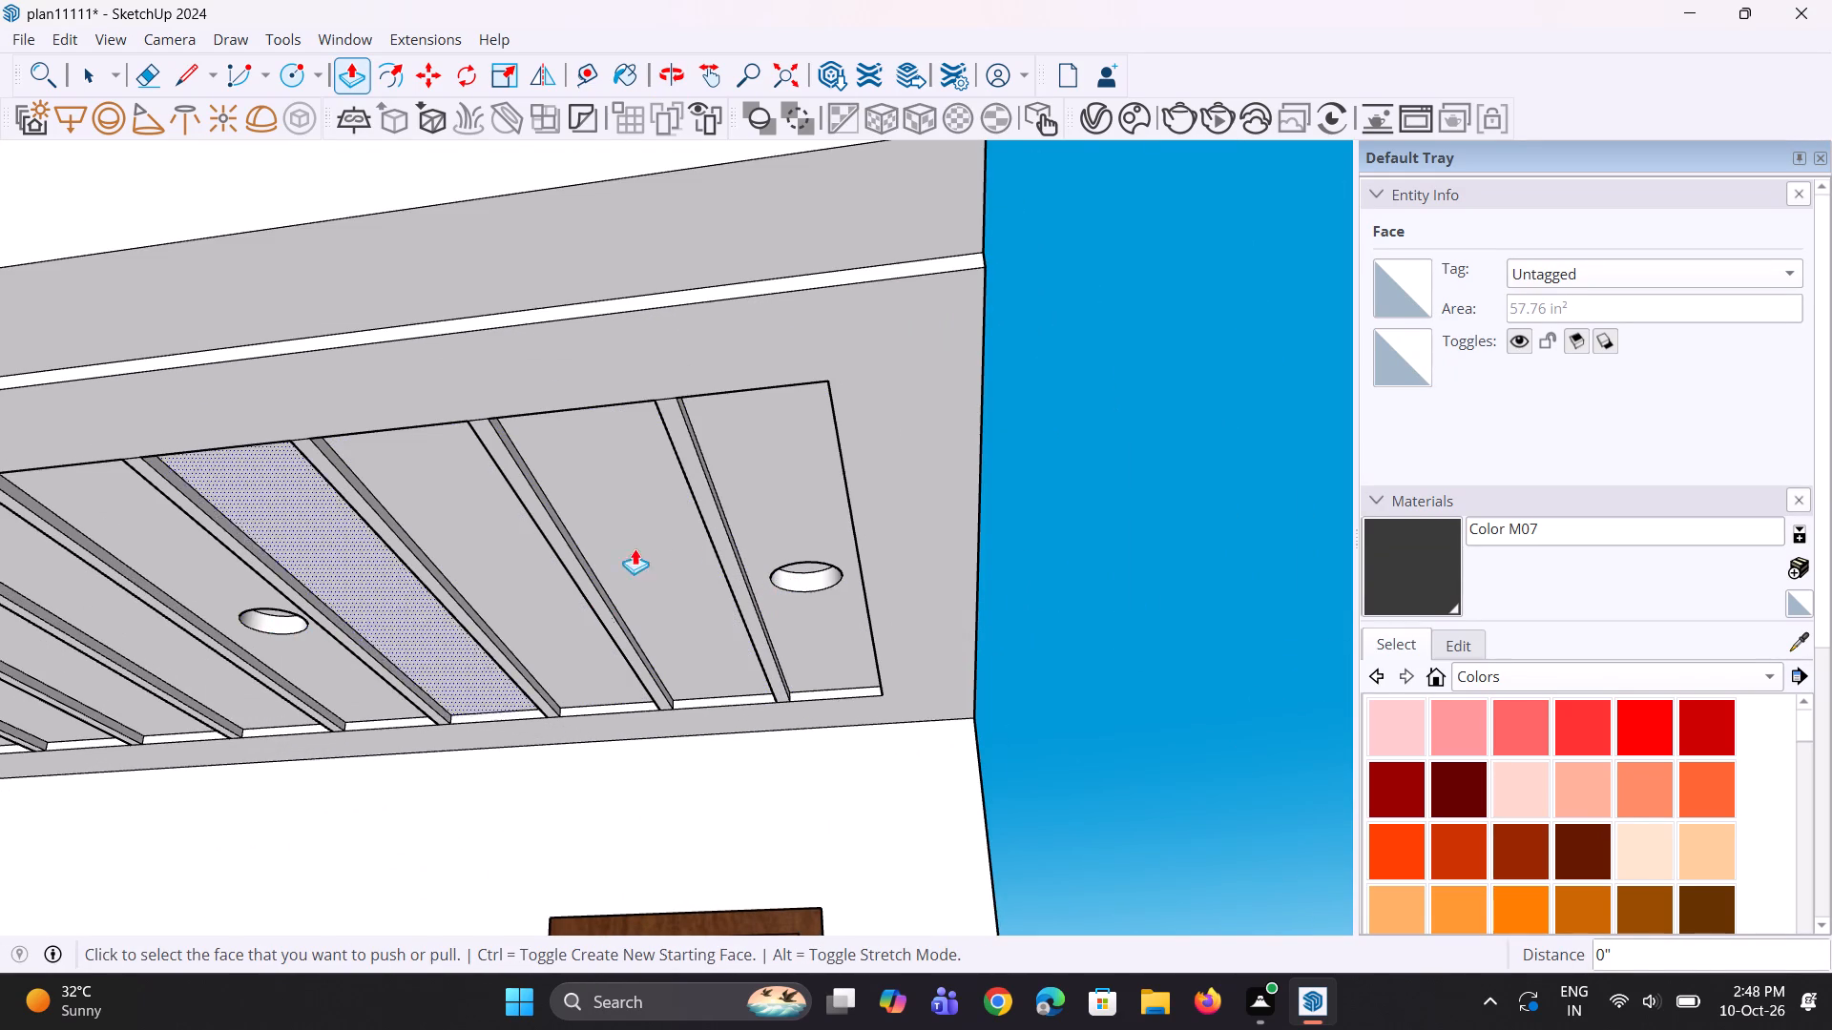
scroll(695, 538, "down", 7)
scroll(122, 617, "up", 10)
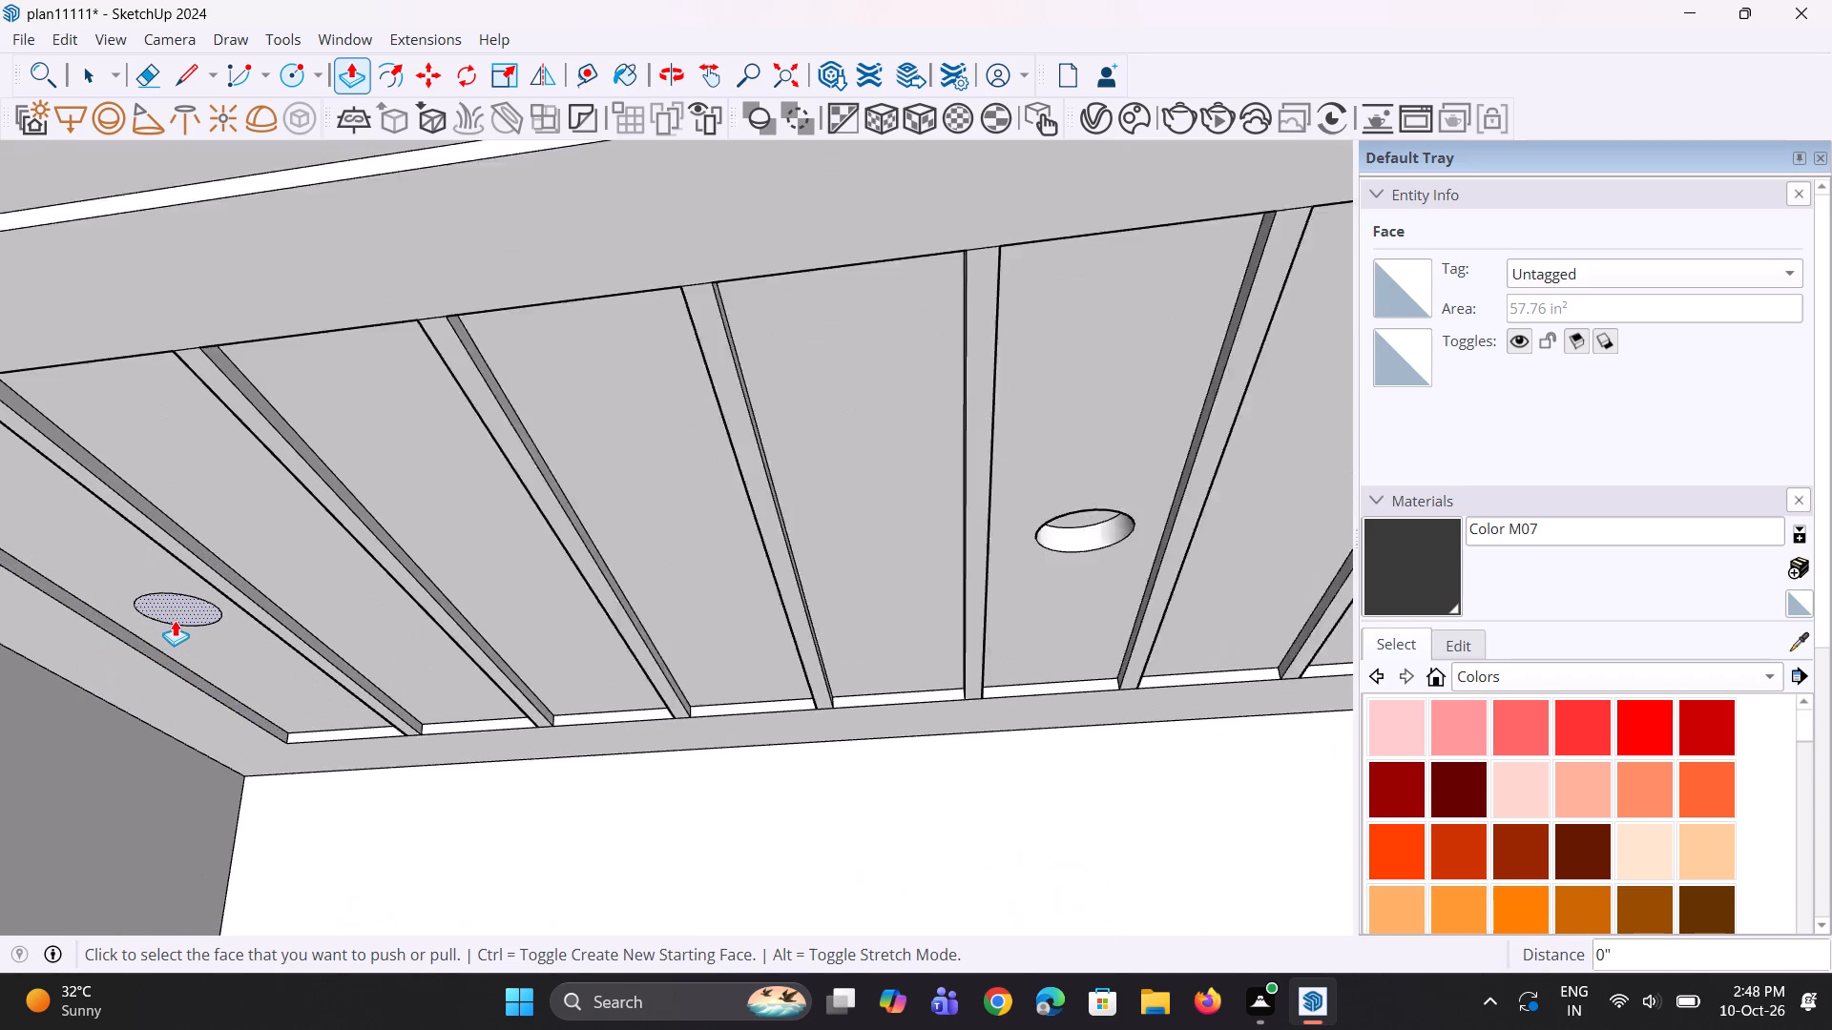
double_click(179, 606)
scroll(648, 662, "down", 9)
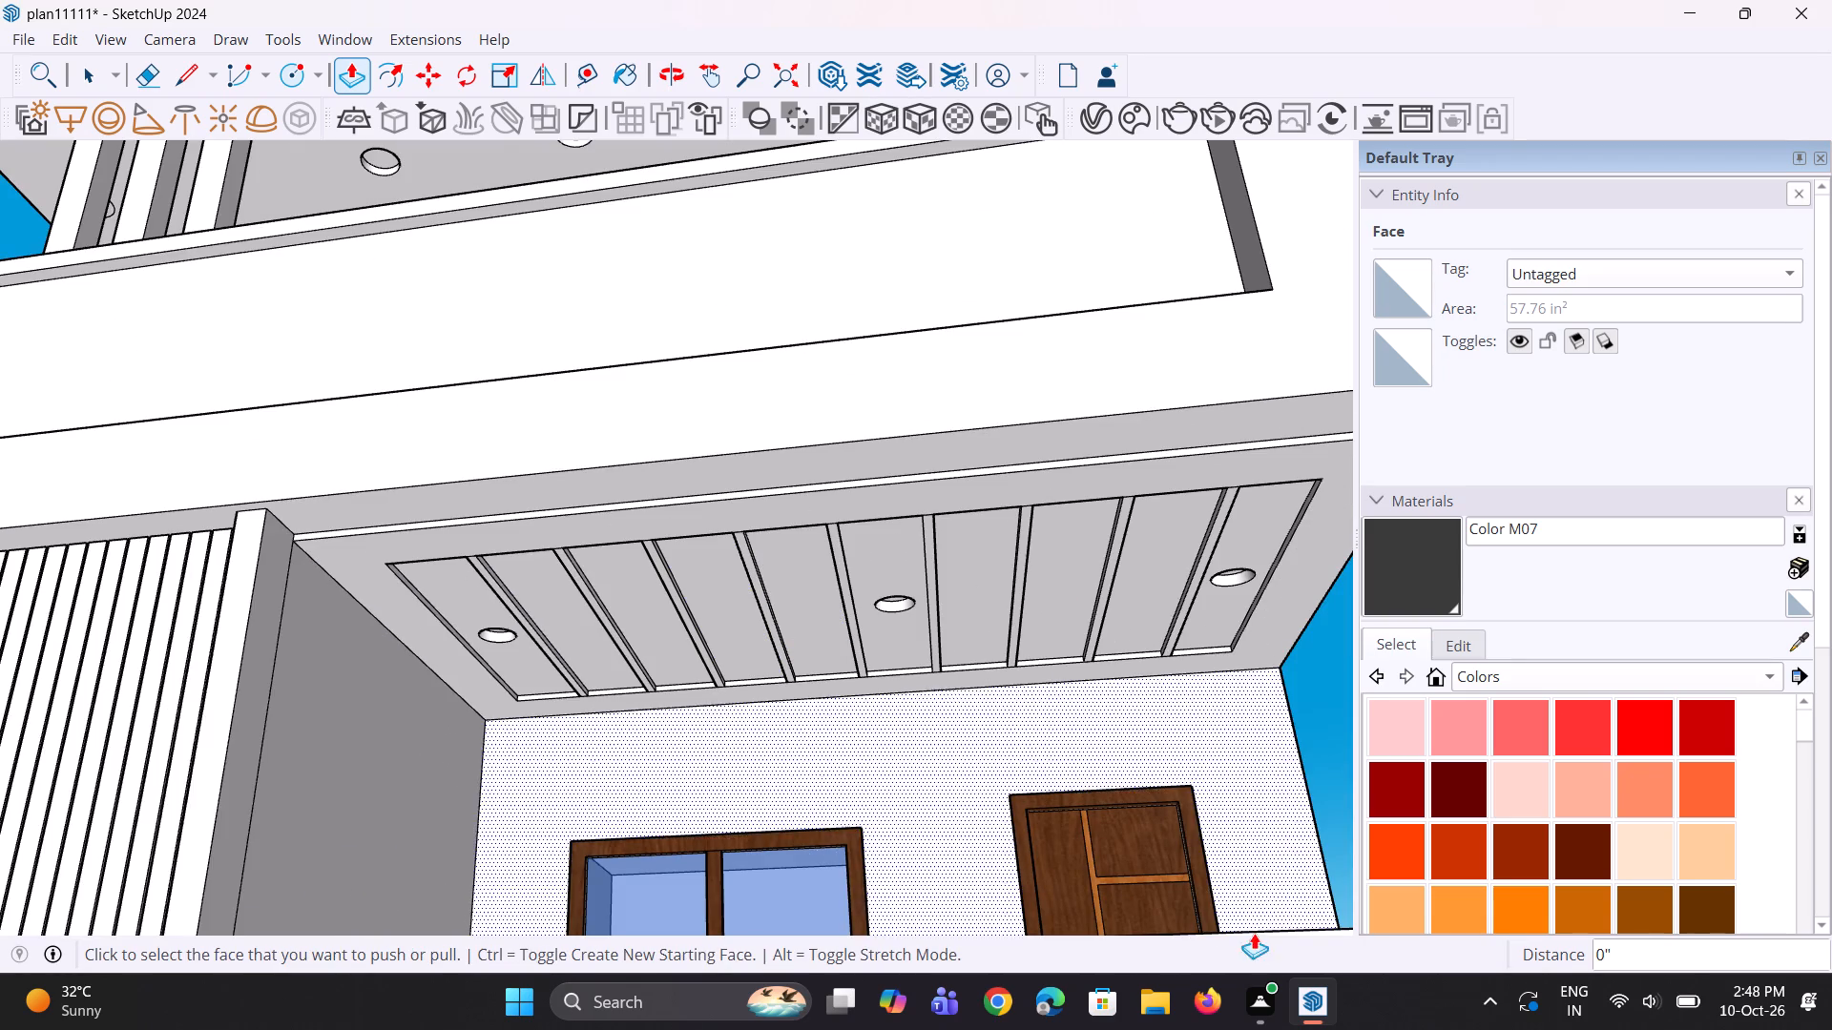
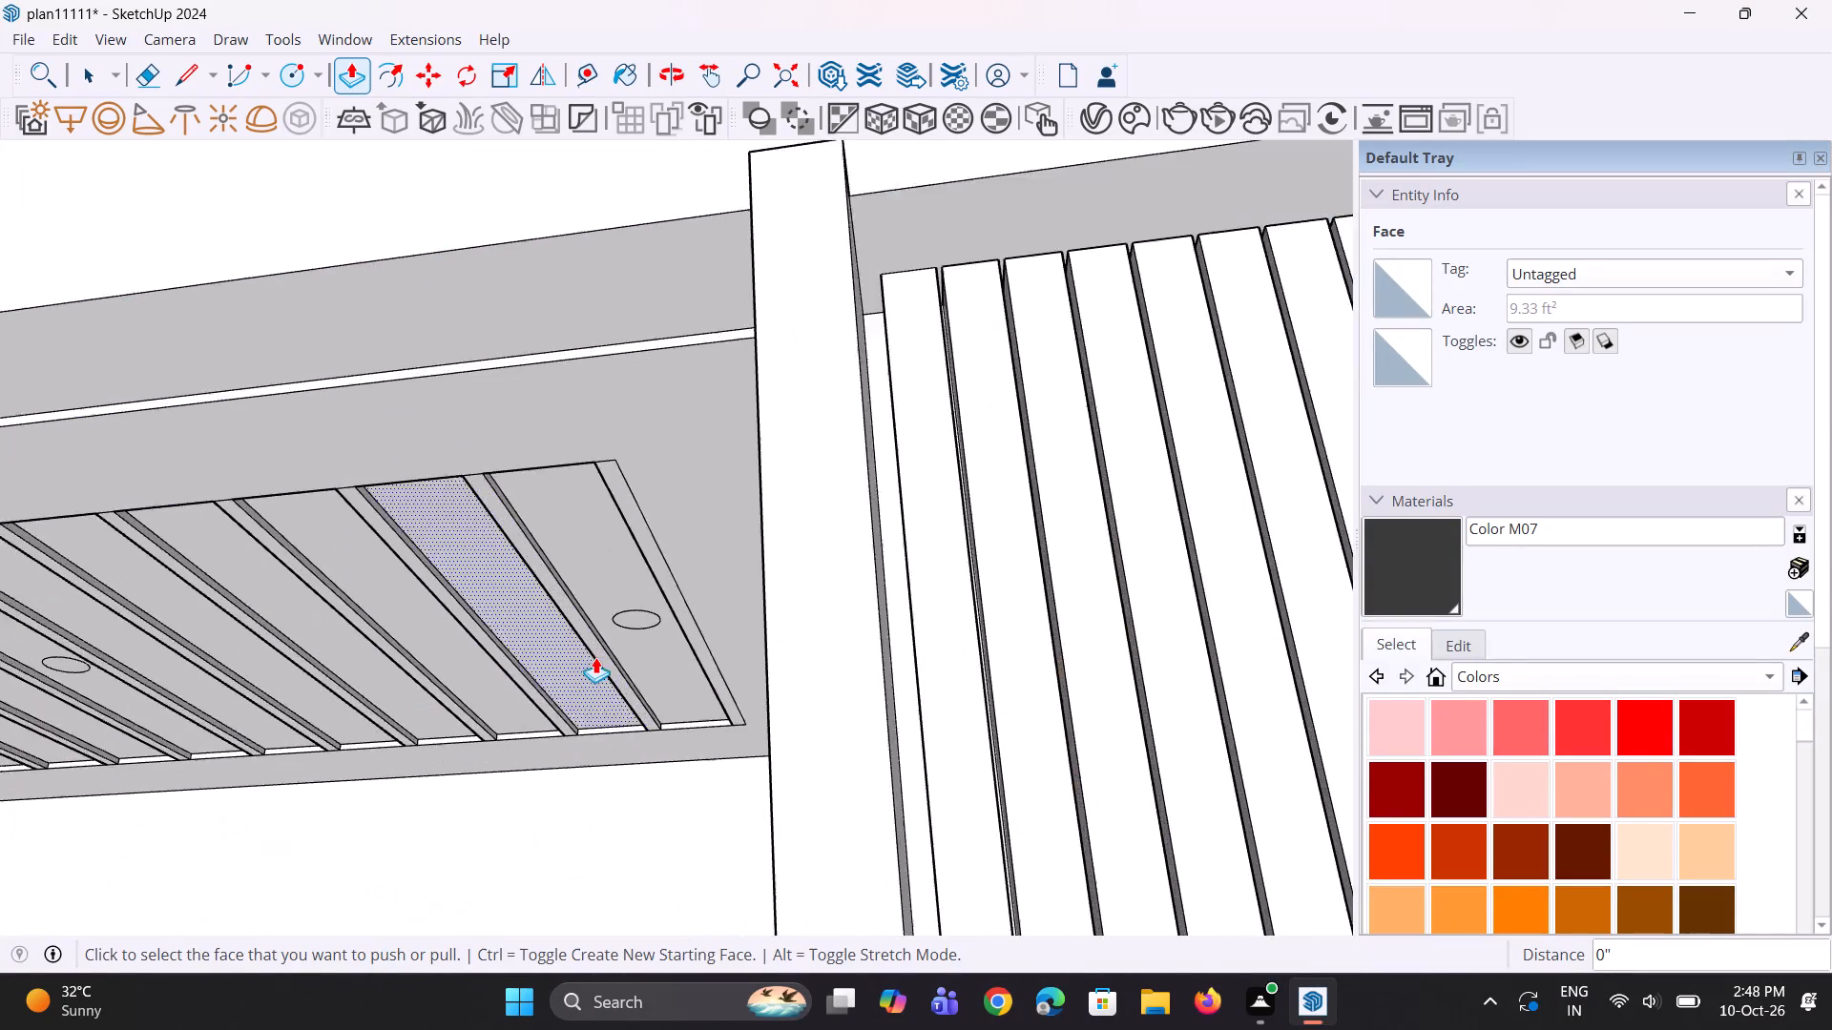
Recess all three circles in the top-floor balcony ceiling beside the vertical fins by the same 2 9/16" depth.
double_click(649, 605)
scroll(684, 616, "down", 4)
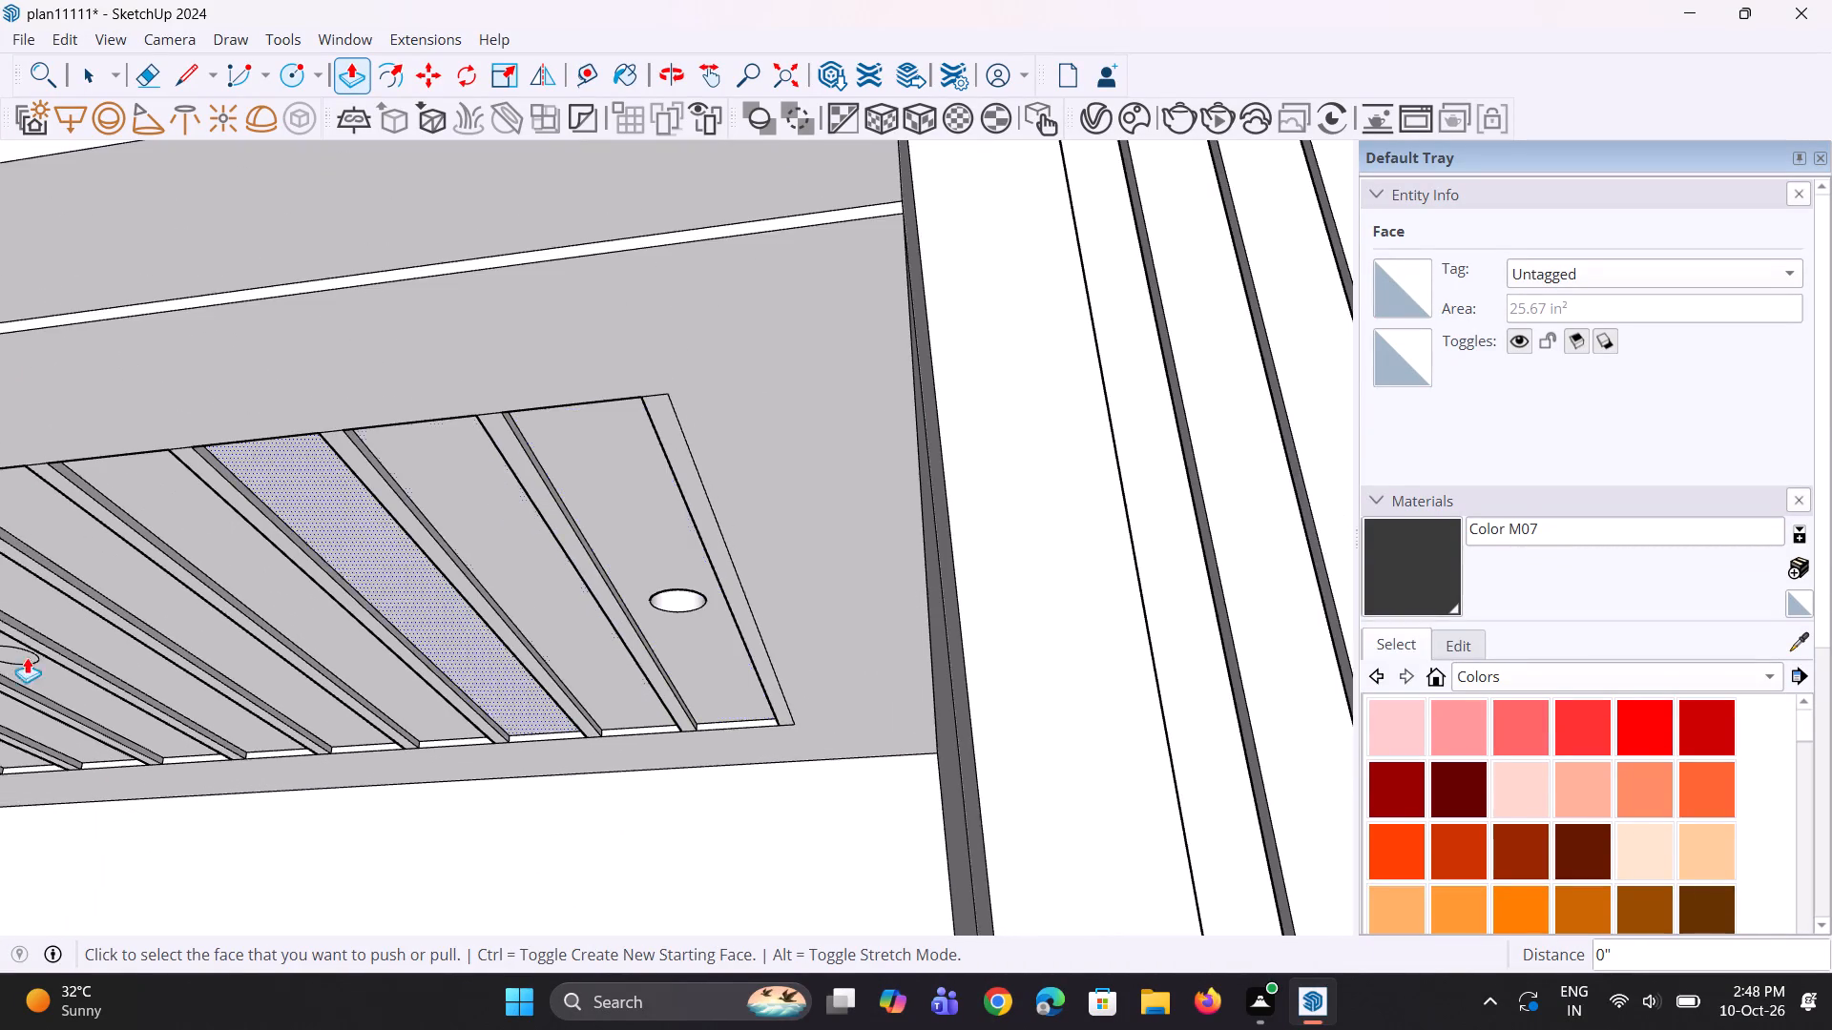
scroll(312, 636, "down", 4)
scroll(21, 676, "up", 11)
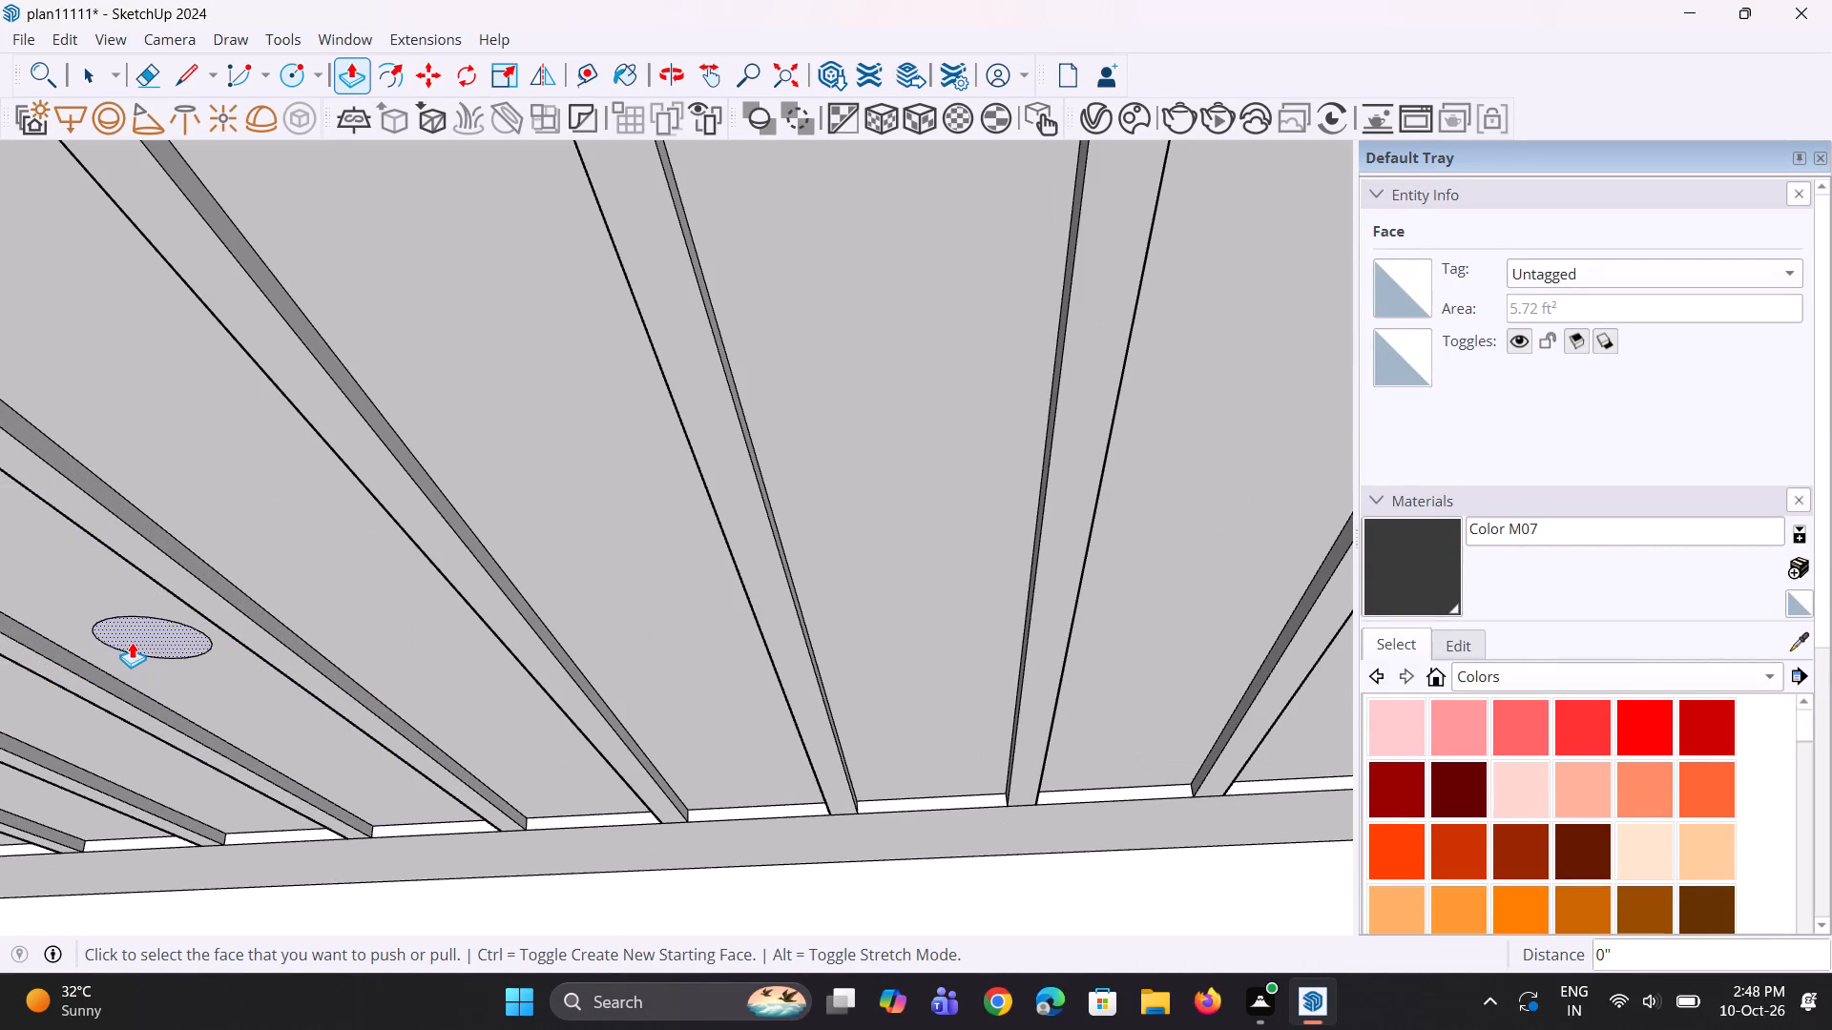
double_click(132, 642)
scroll(468, 682, "down", 15)
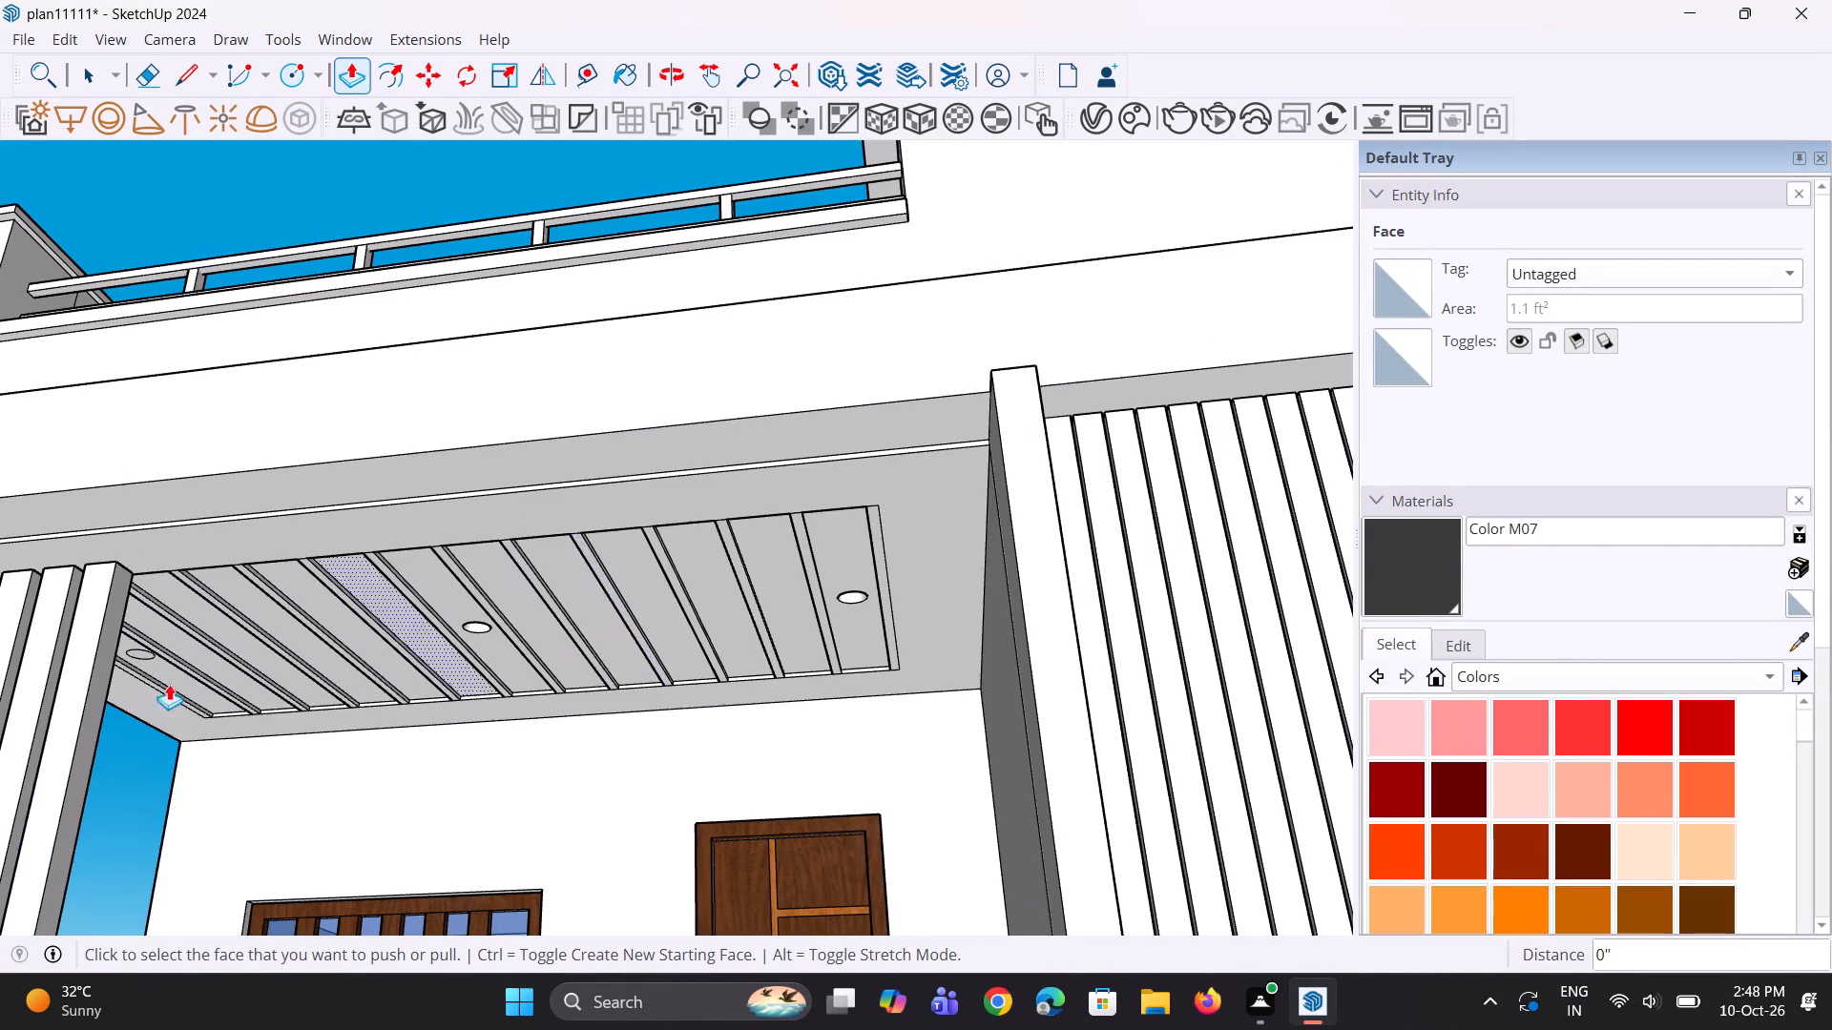
scroll(123, 690, "up", 15)
double_click(164, 640)
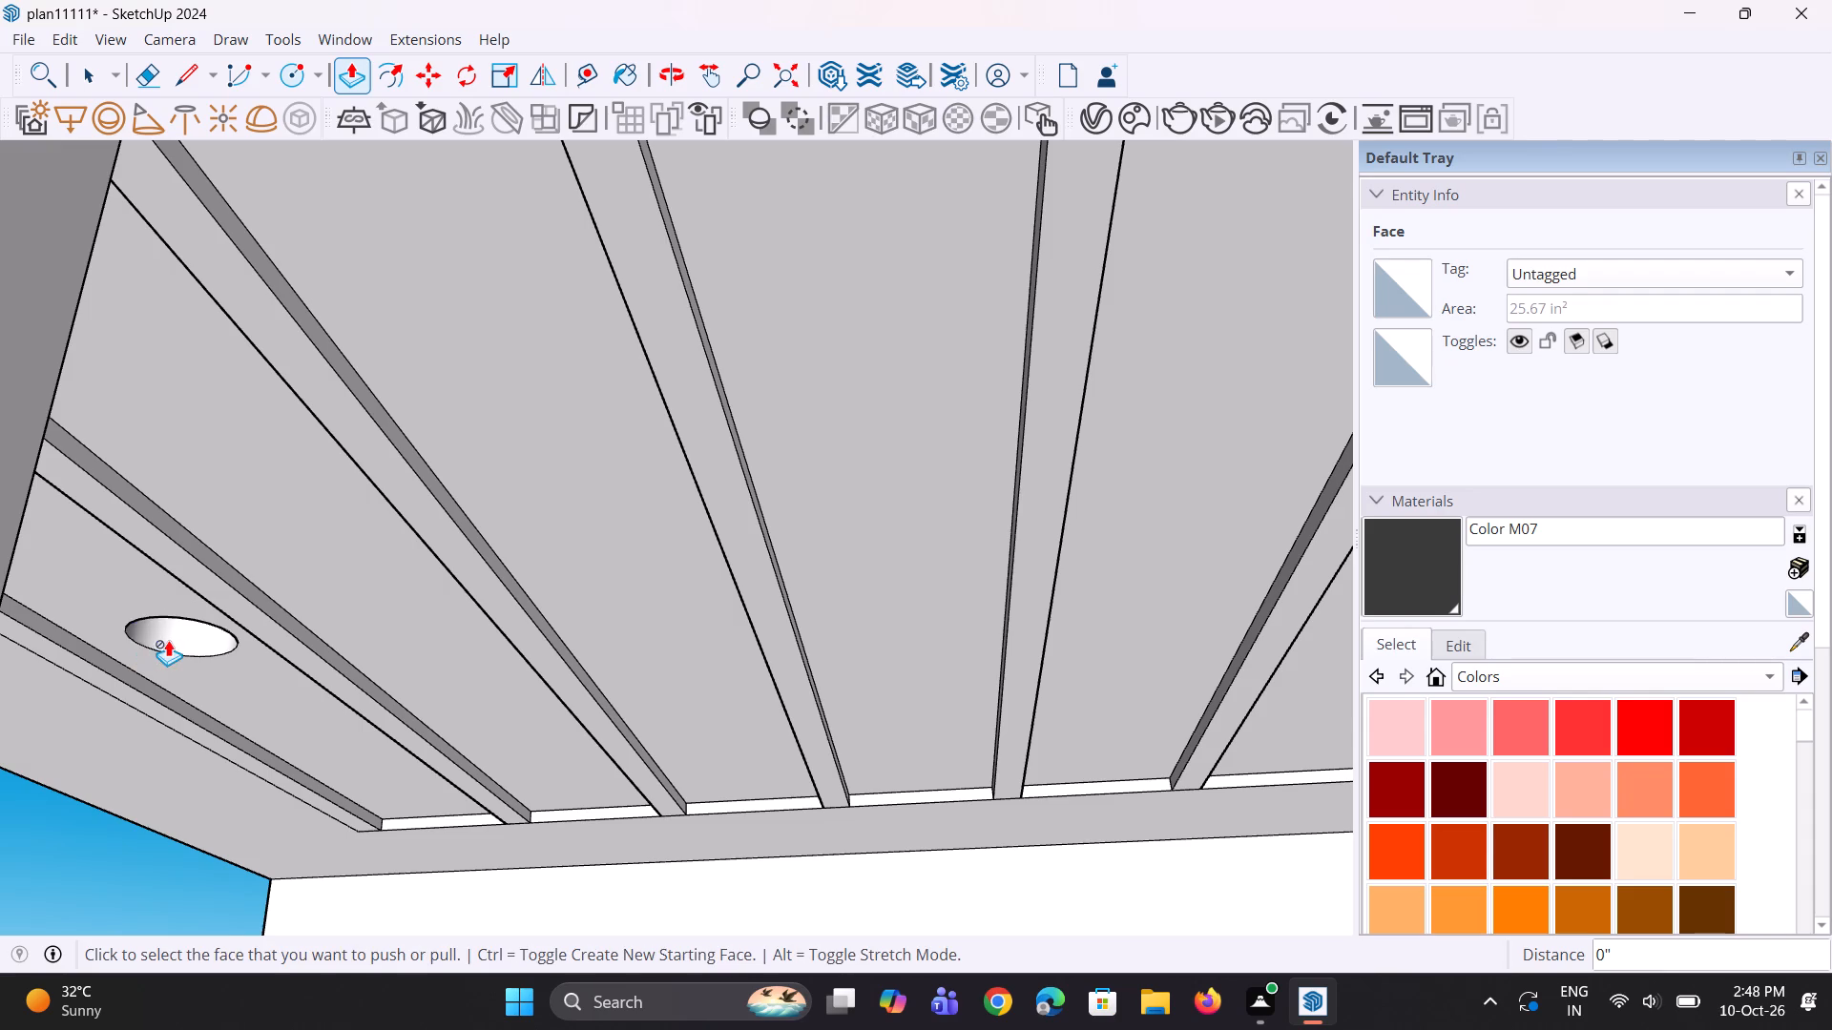
Recess the three circles in the middle-floor slatted ceiling on the vertical-fin side by the same 2 9/16" depth.
scroll(216, 614, "down", 13)
scroll(331, 511, "down", 9)
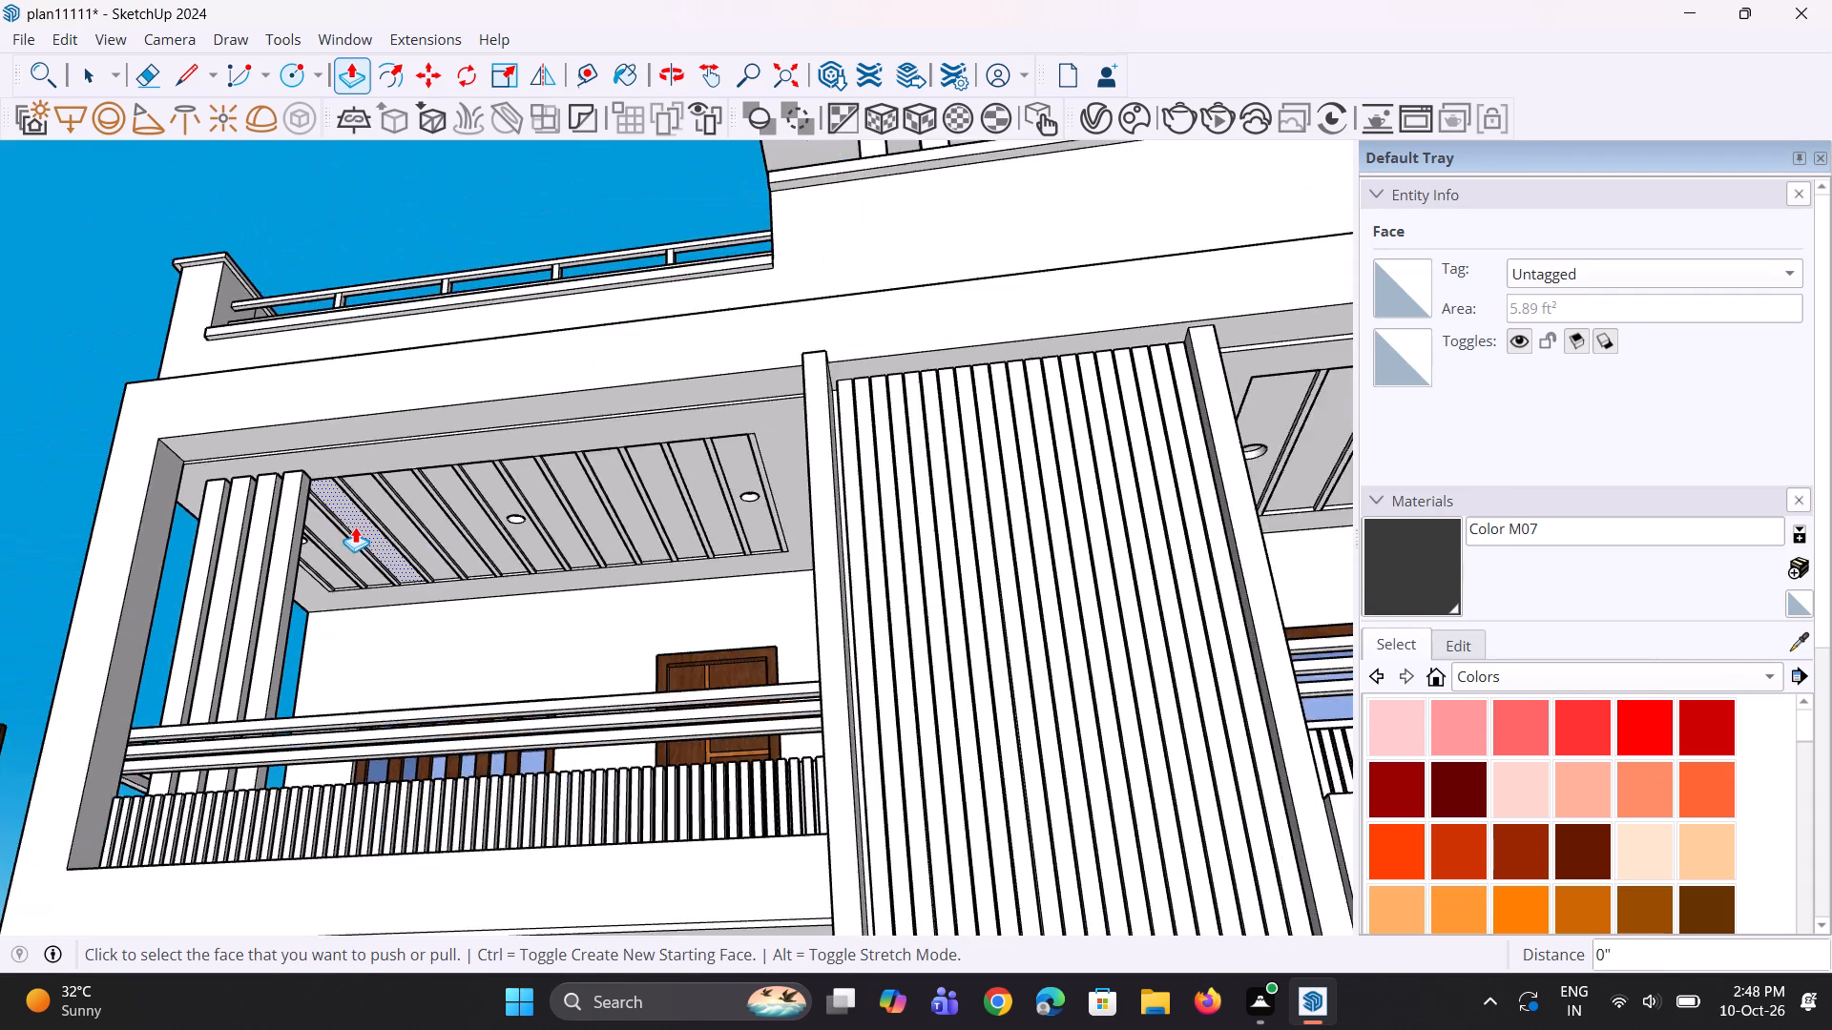
scroll(355, 526, "down", 8)
scroll(421, 781, "up", 4)
scroll(468, 705, "up", 5)
middle_click_drag(540, 709, 643, 710)
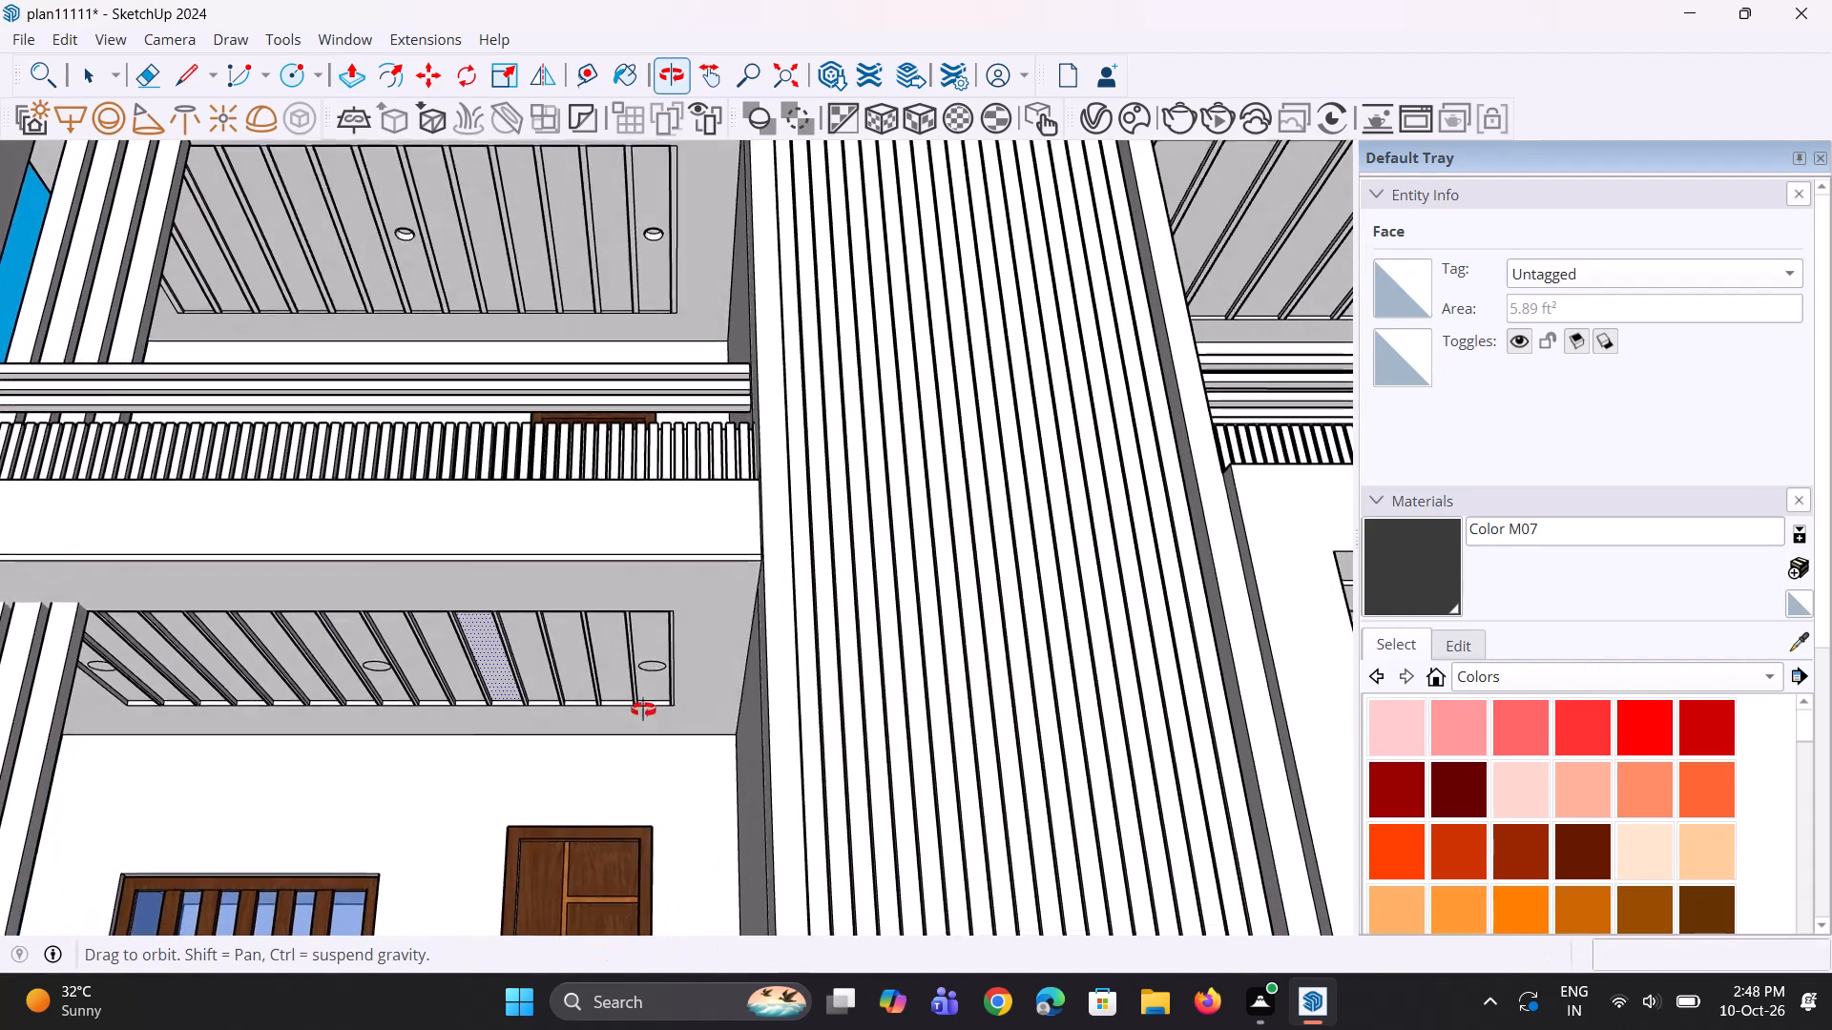
middle_click_drag(643, 710, 647, 683)
scroll(651, 651, "up", 5)
double_click(652, 660)
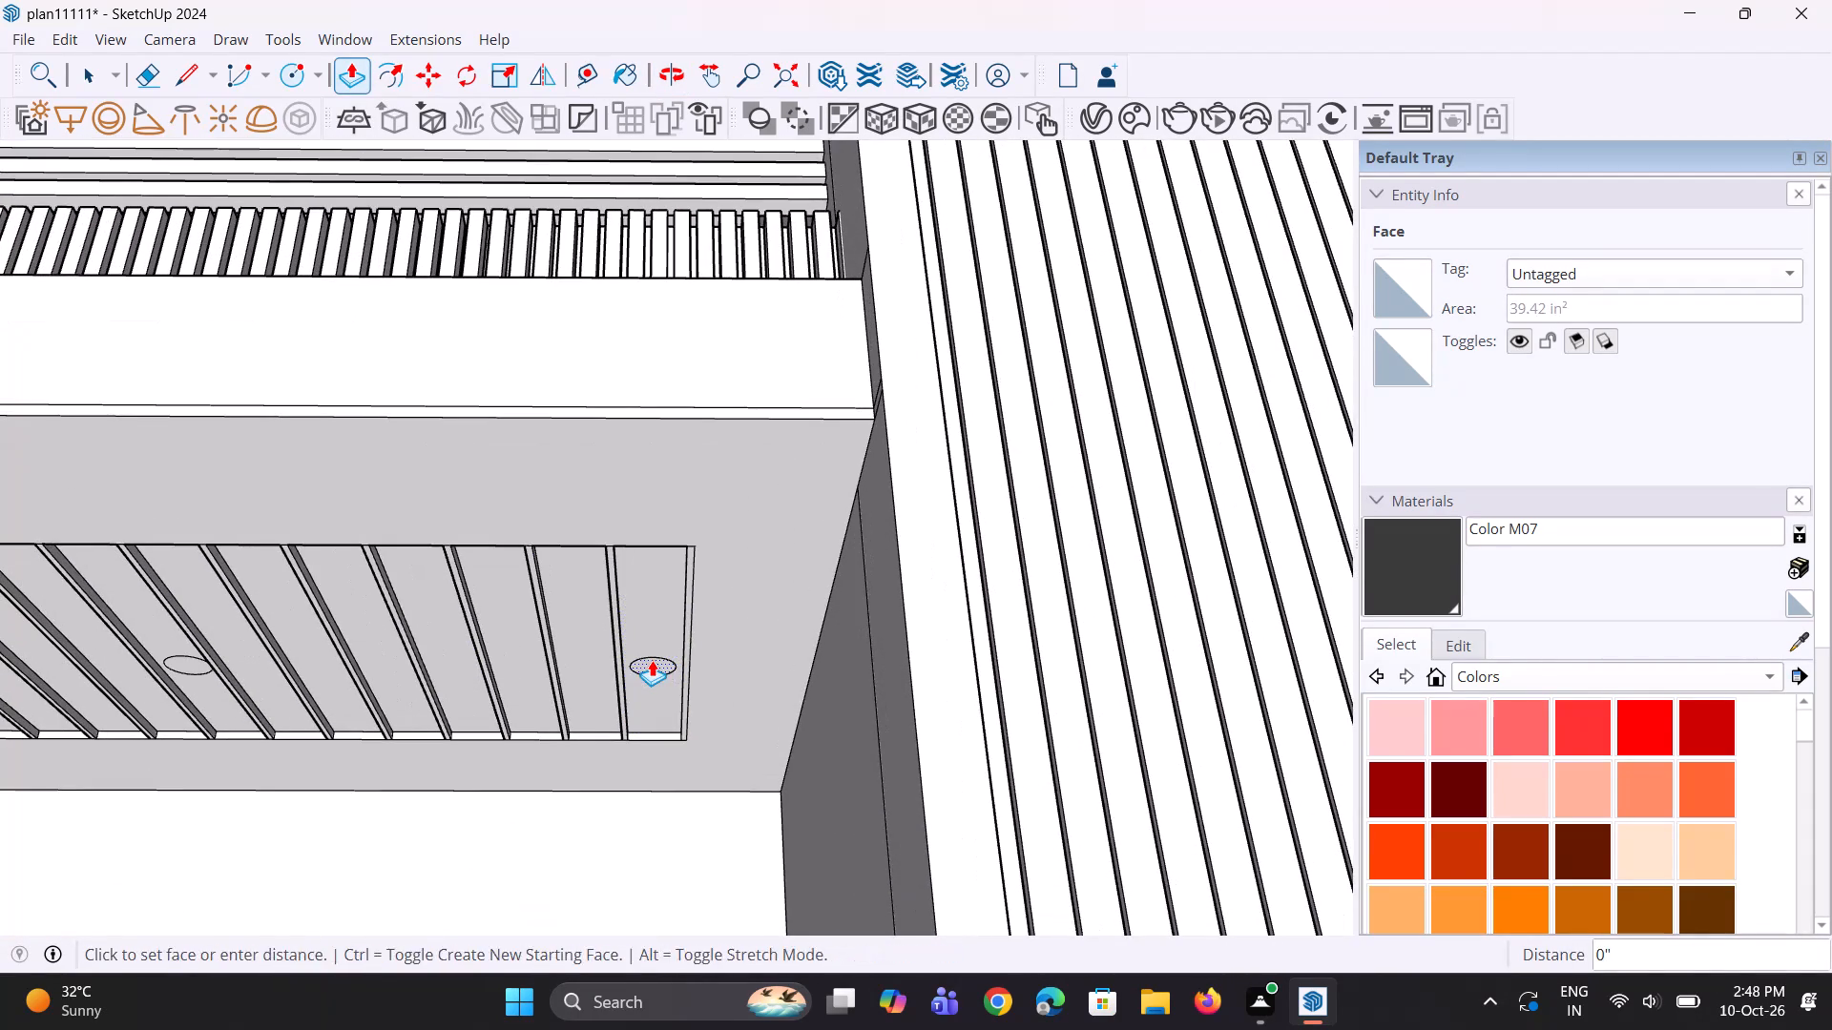
scroll(186, 669, "up", 2)
left_click(192, 665)
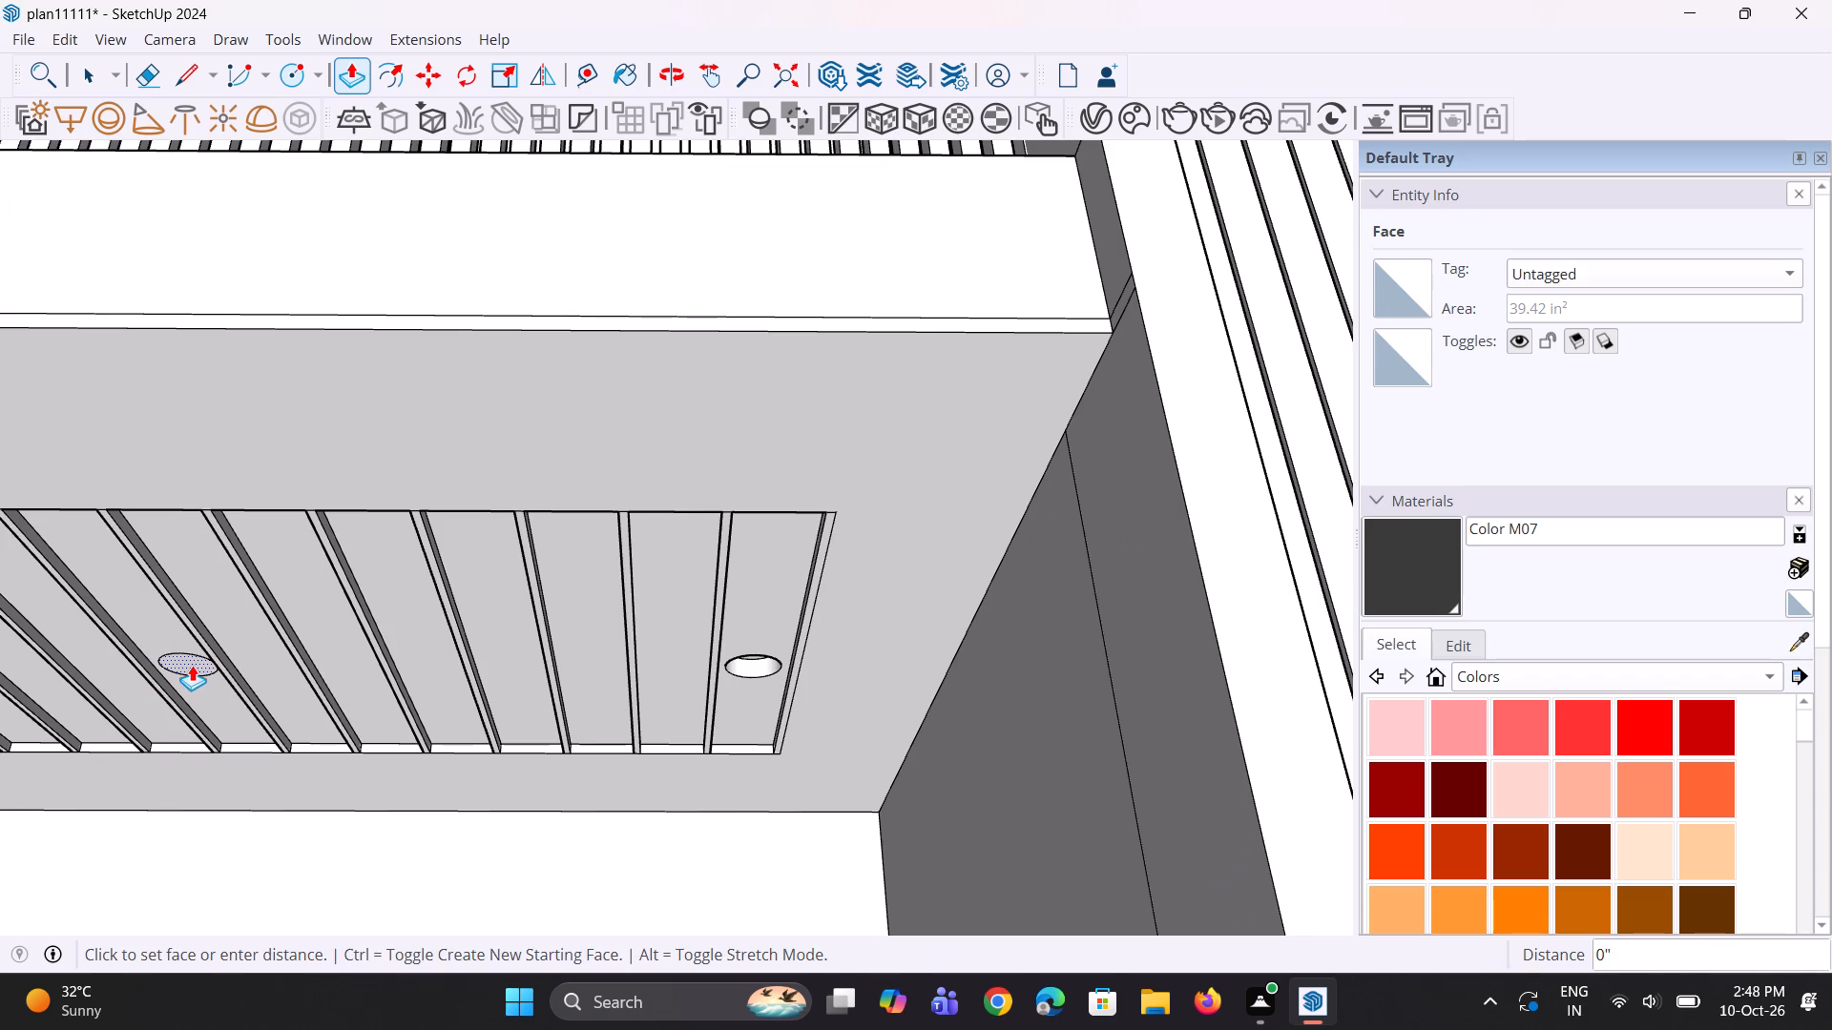
left_click(192, 665)
scroll(456, 669, "down", 8)
scroll(94, 715, "up", 6)
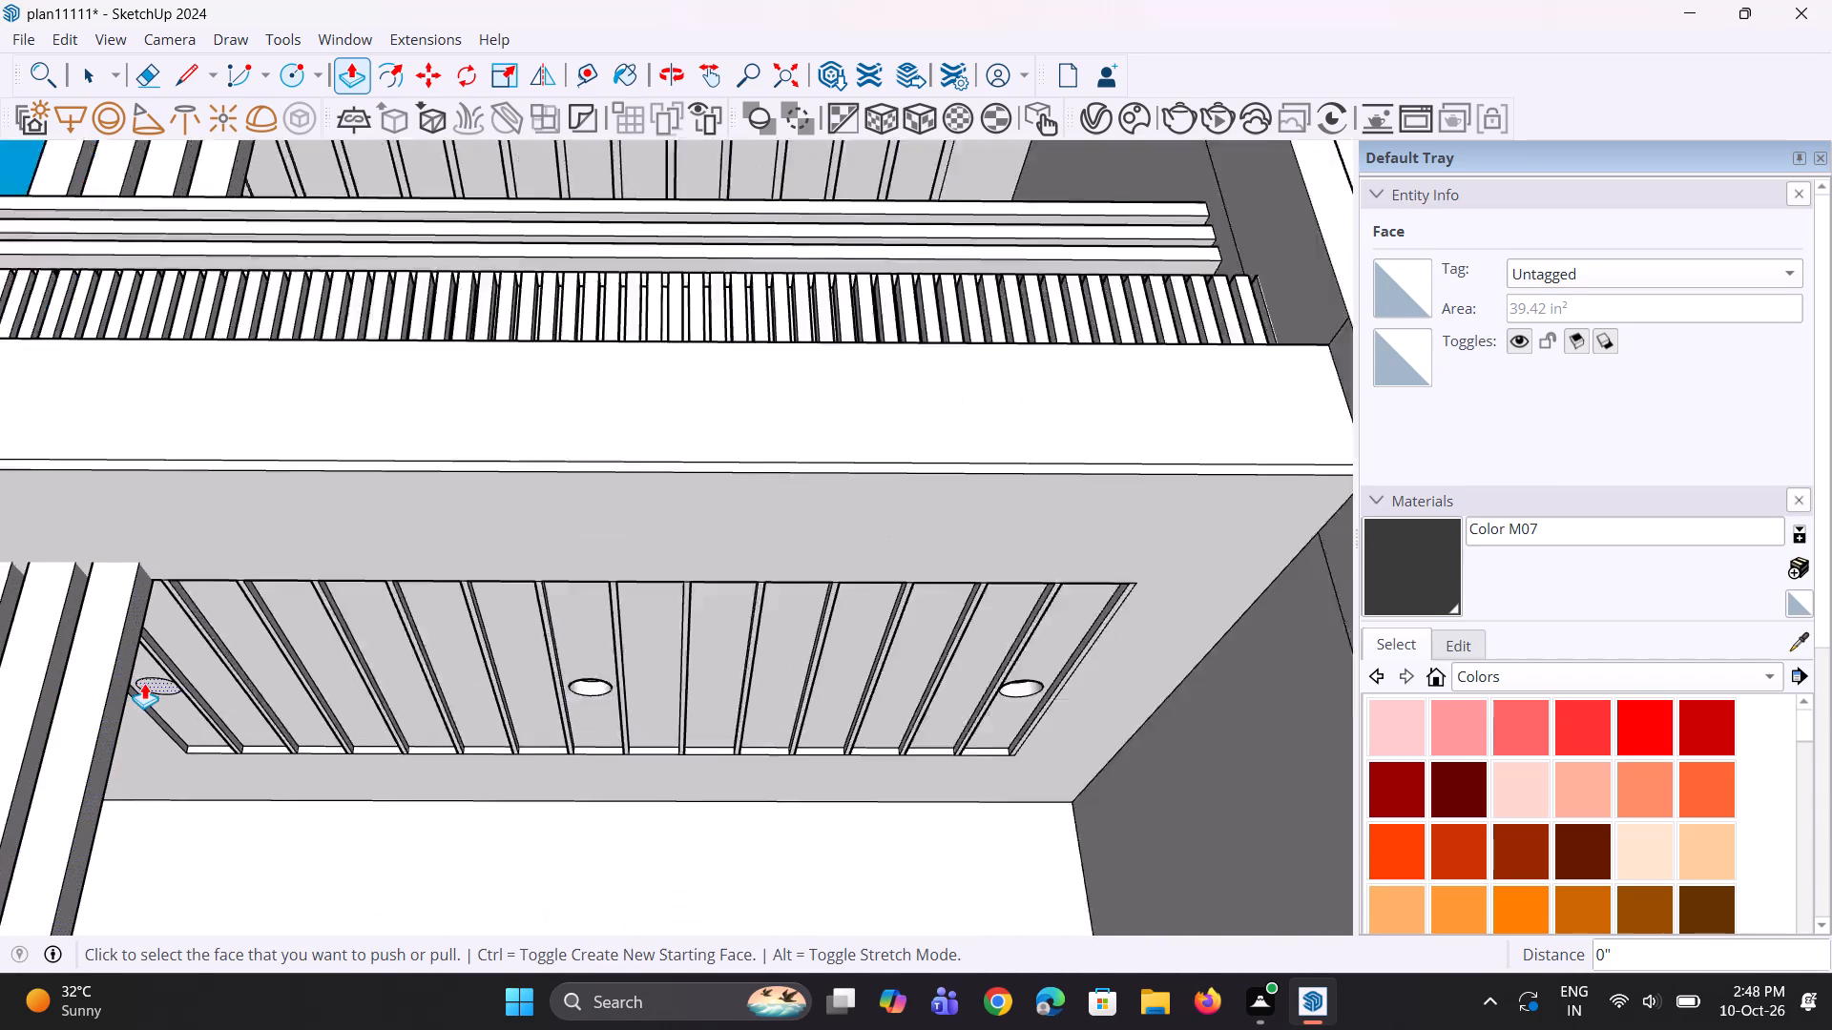
scroll(144, 683, "up", 5)
double_click(155, 690)
Recess the three circles in the middle-floor framed balcony's ceiling, across the central louvred column, by the same 2 9/16" depth.
scroll(155, 690, "down", 9)
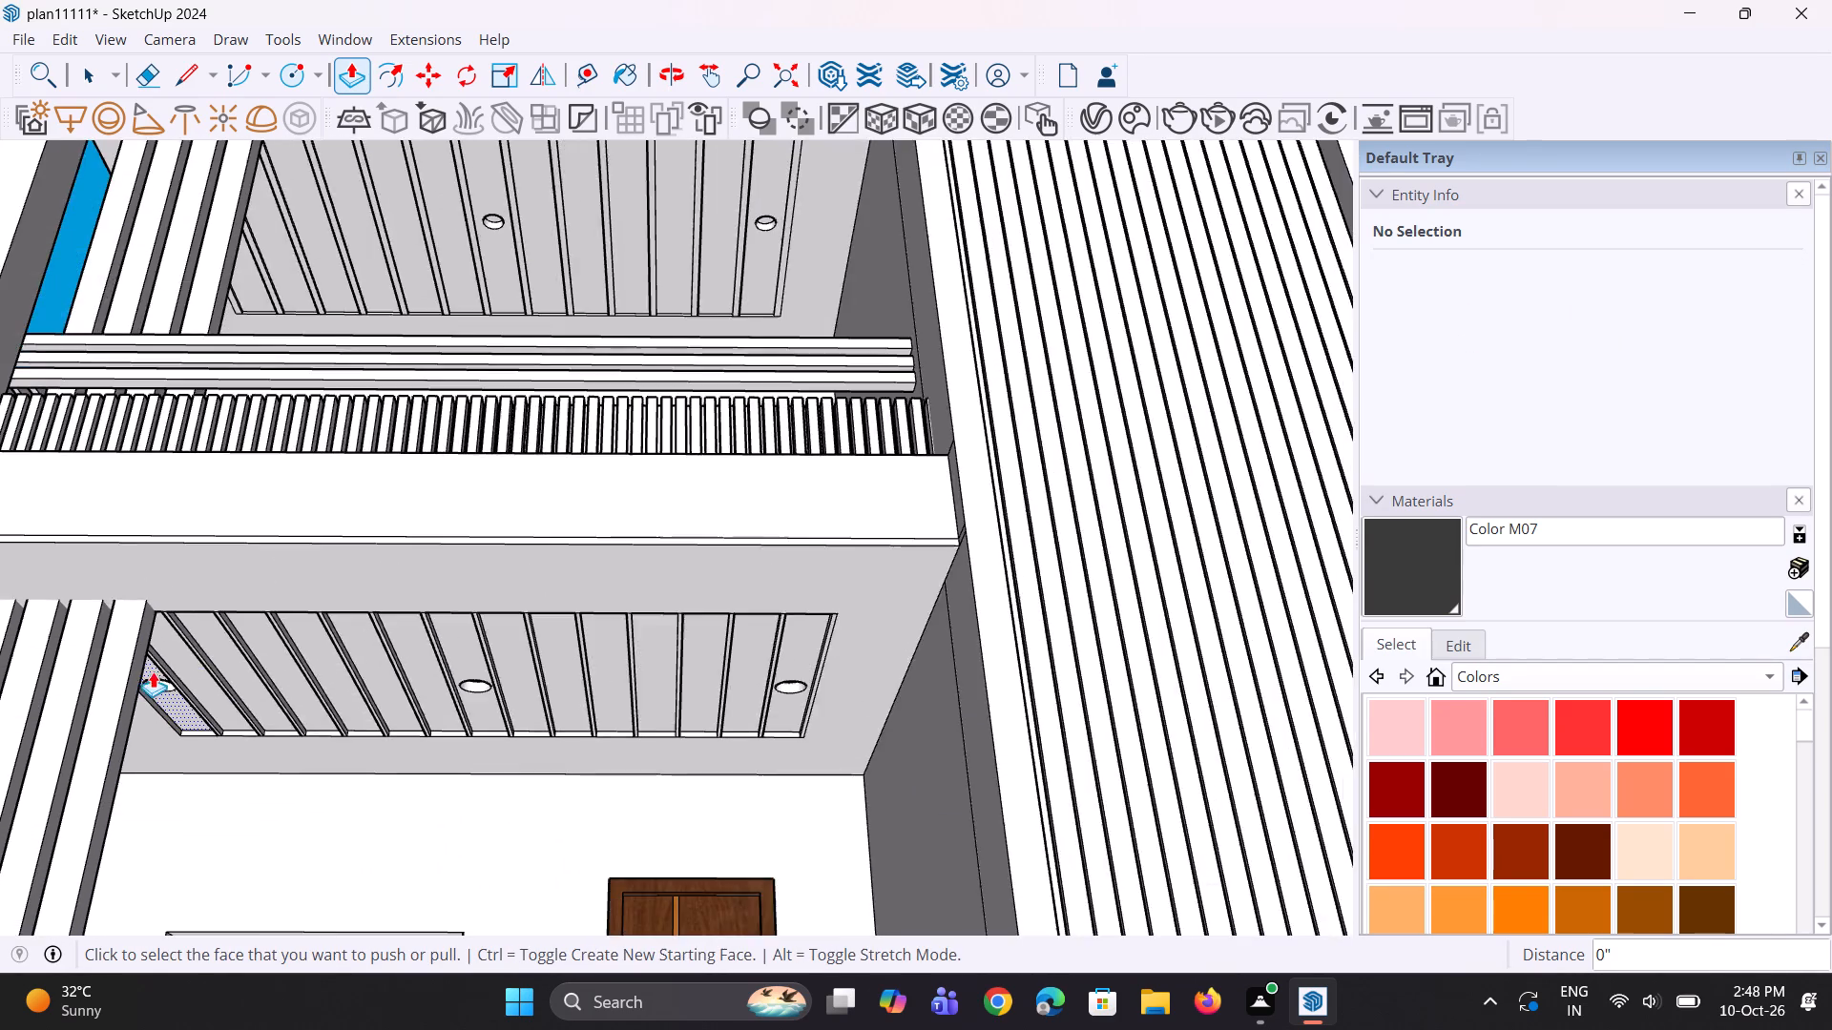
scroll(153, 671, "down", 9)
scroll(552, 664, "up", 1)
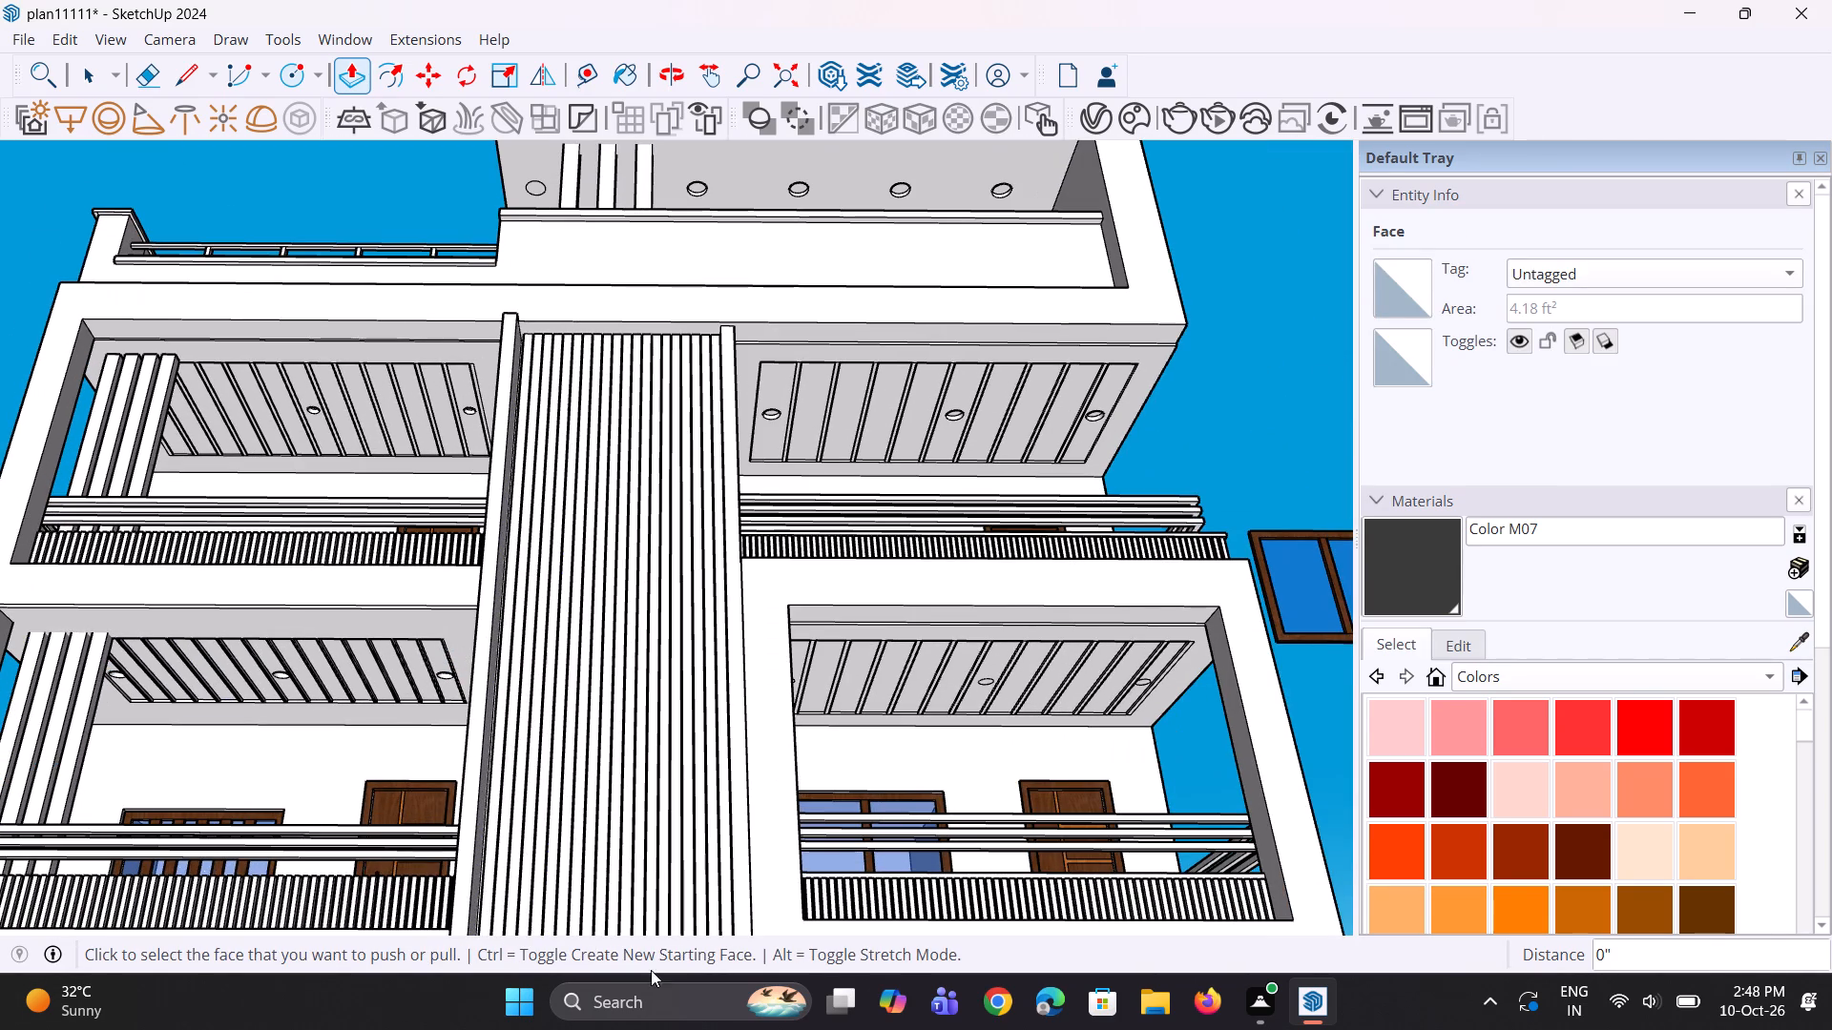
middle_click_drag(901, 804, 800, 799)
scroll(829, 688, "up", 7)
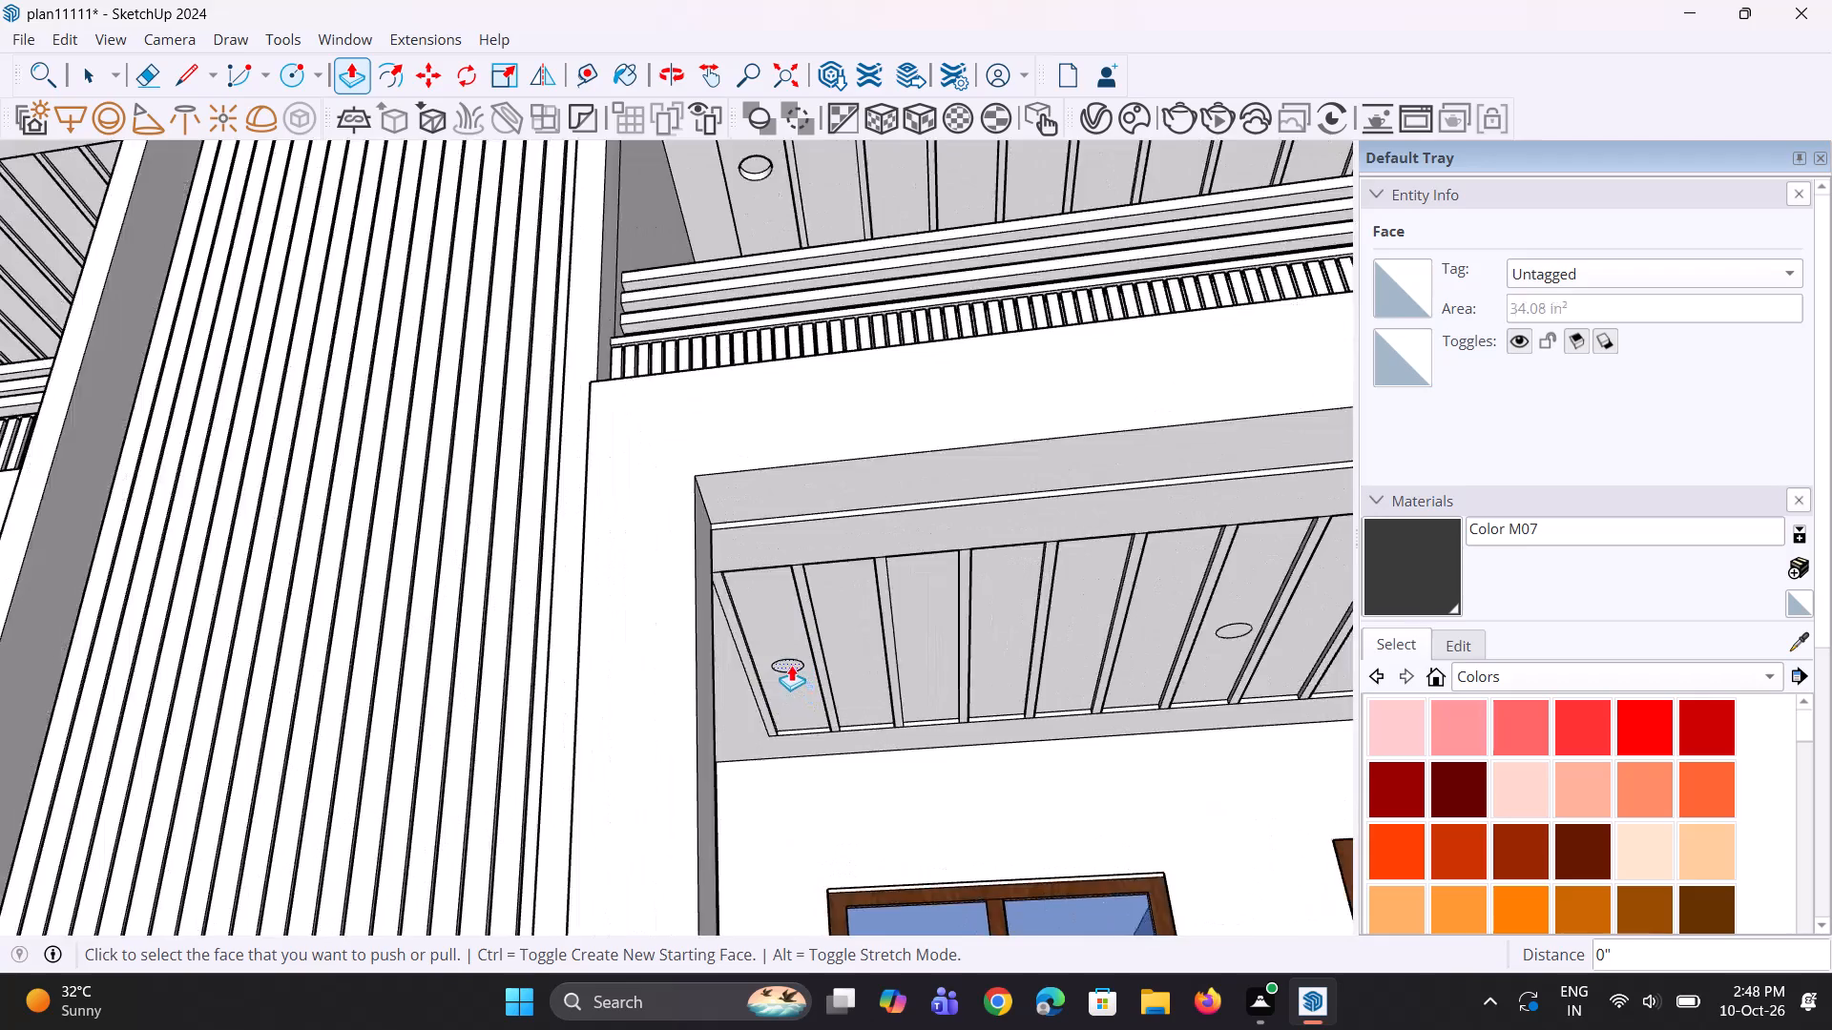
scroll(790, 665, "up", 6)
double_click(778, 658)
scroll(690, 714, "down", 4)
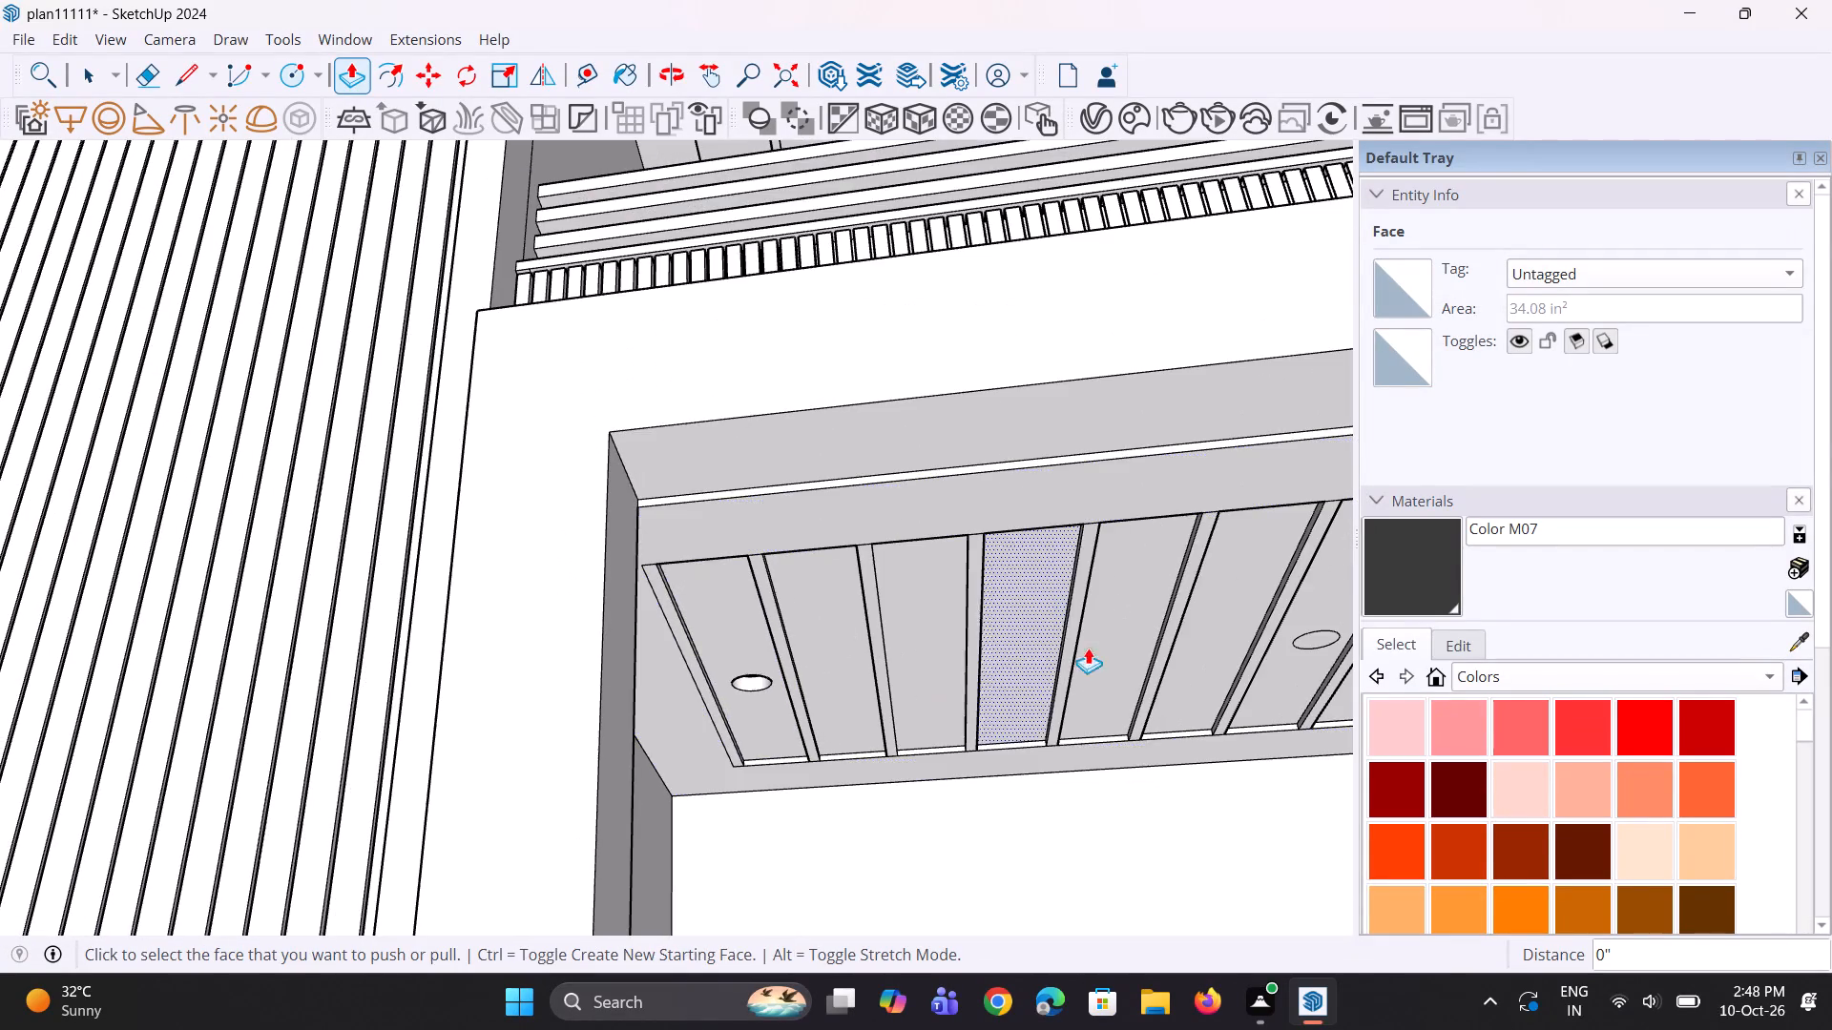
scroll(579, 685, "down", 4)
scroll(1111, 665, "up", 4)
double_click(1139, 644)
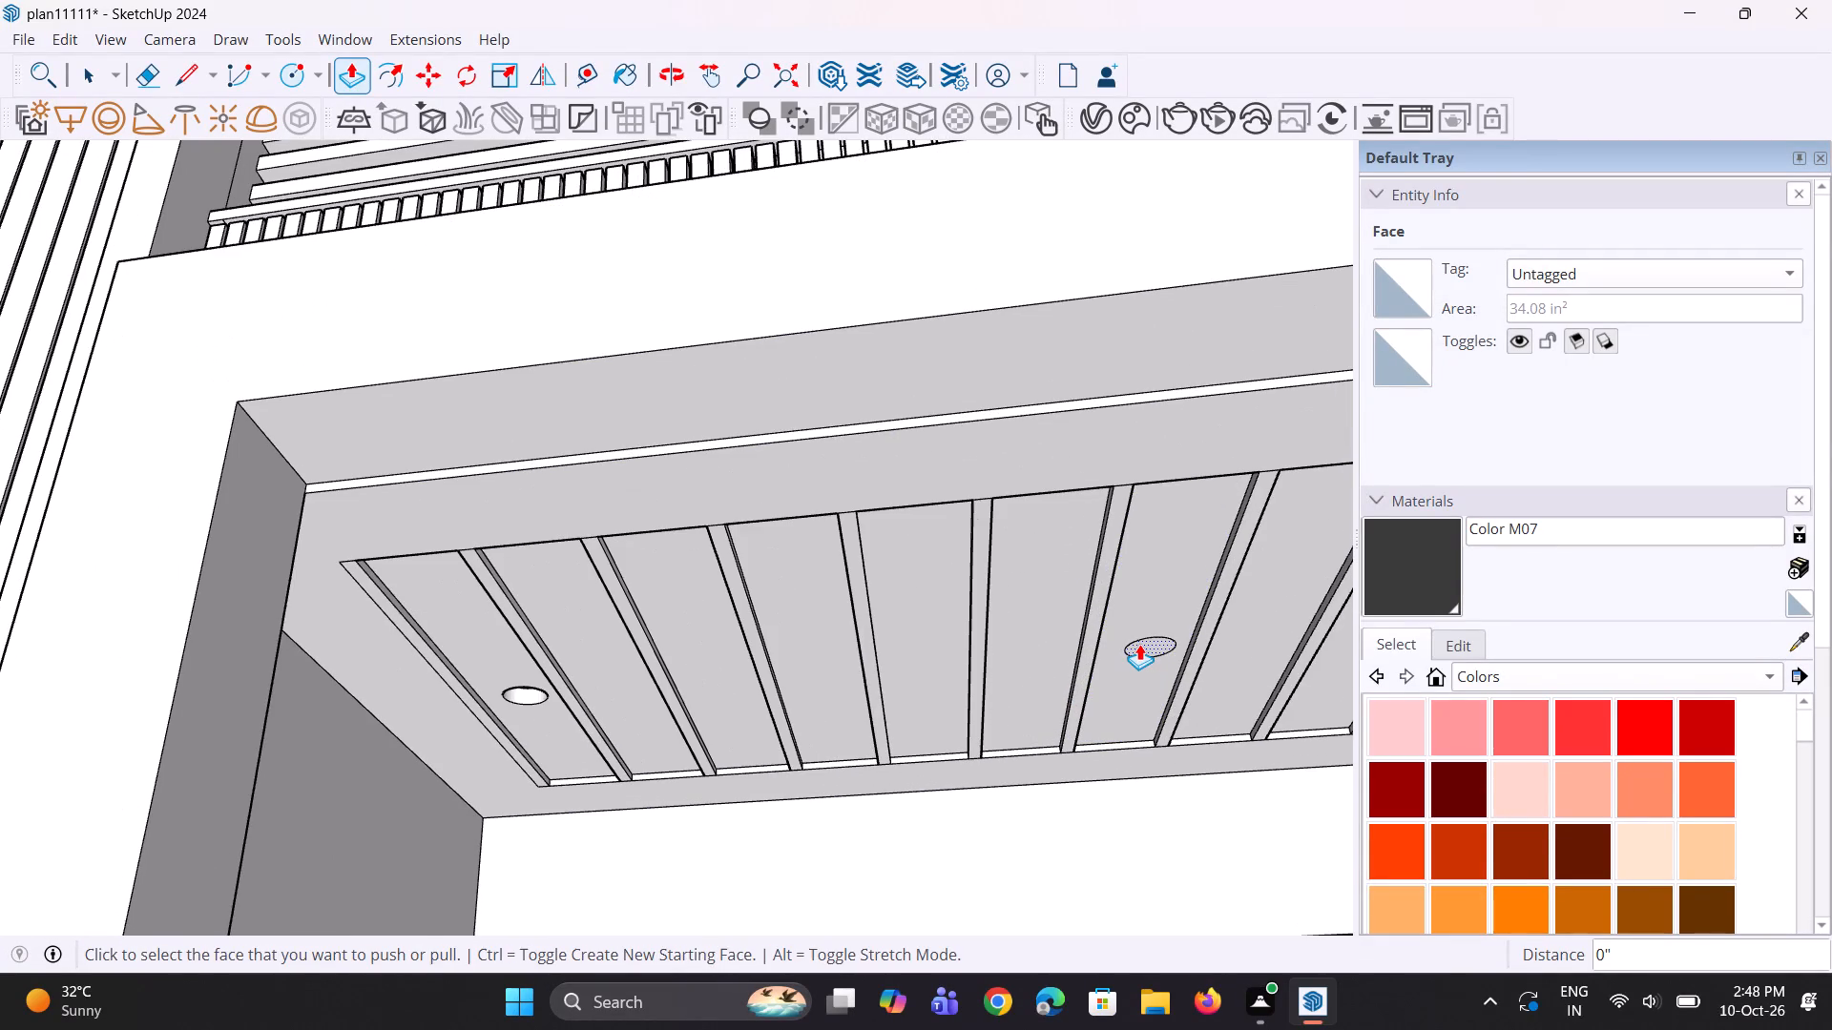
scroll(801, 705, "down", 11)
scroll(1088, 629, "up", 2)
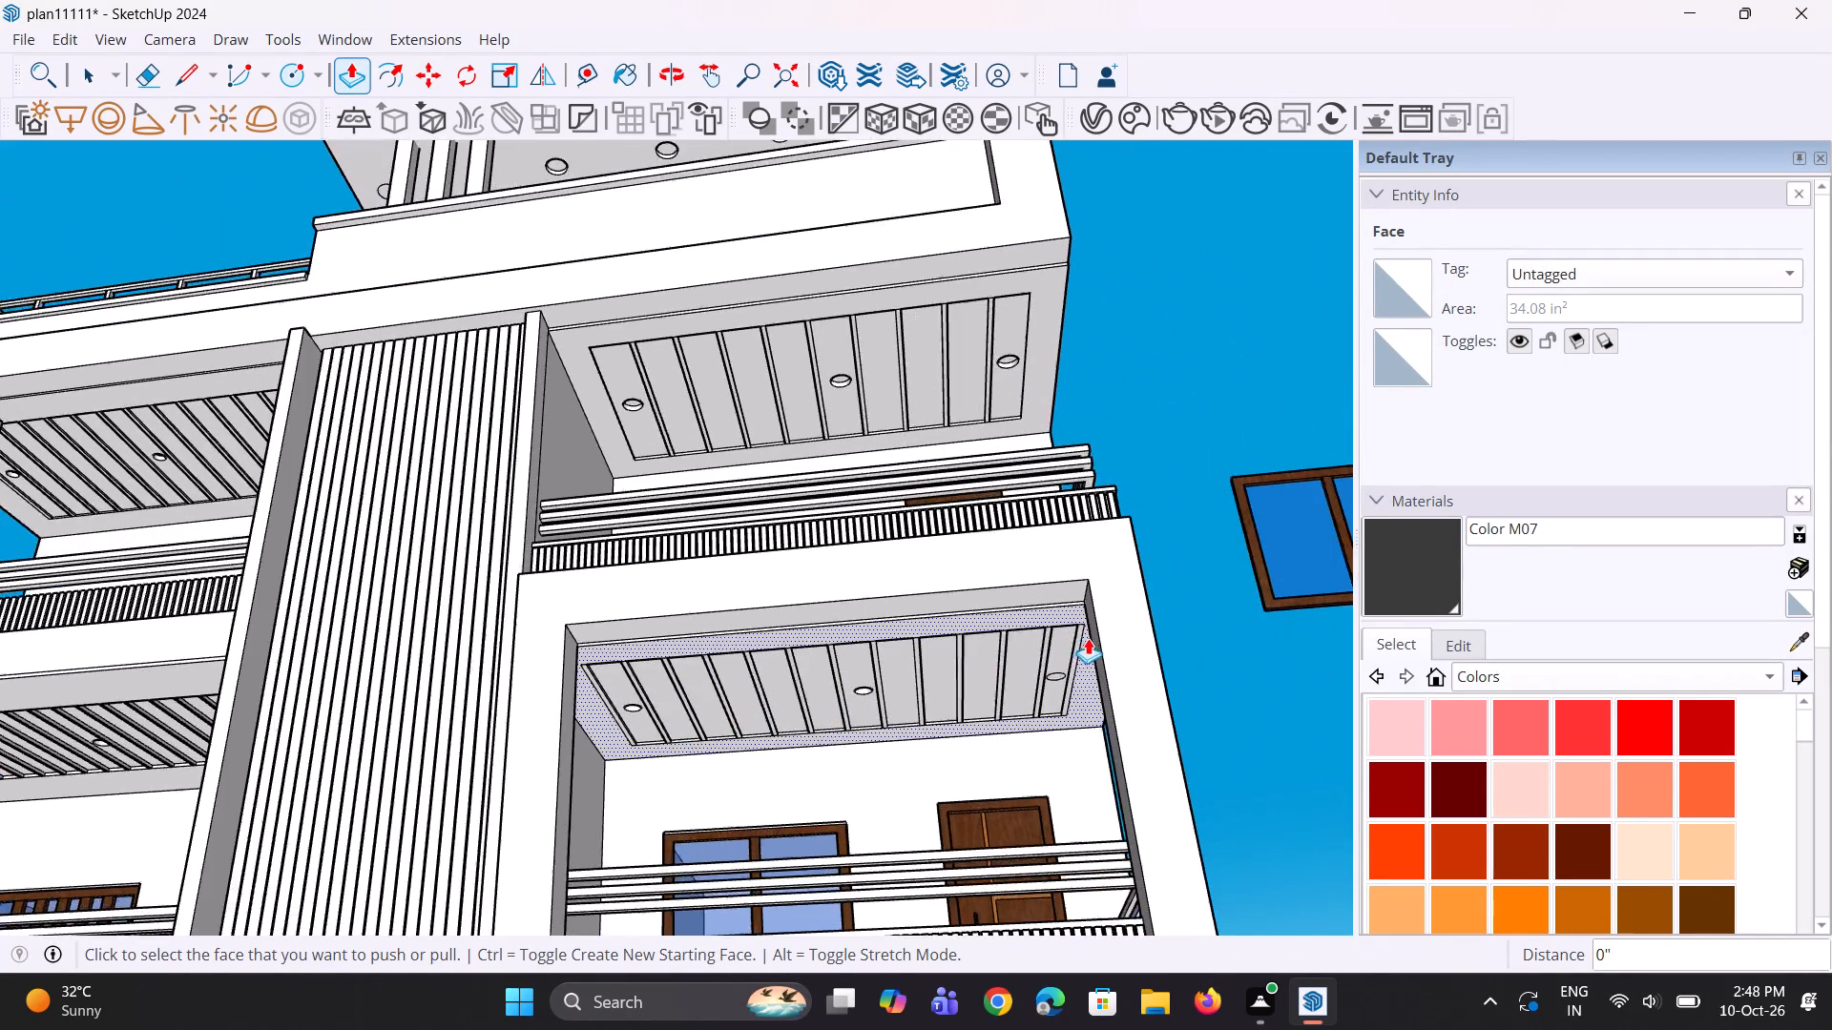
scroll(1088, 638, "up", 11)
double_click(1033, 695)
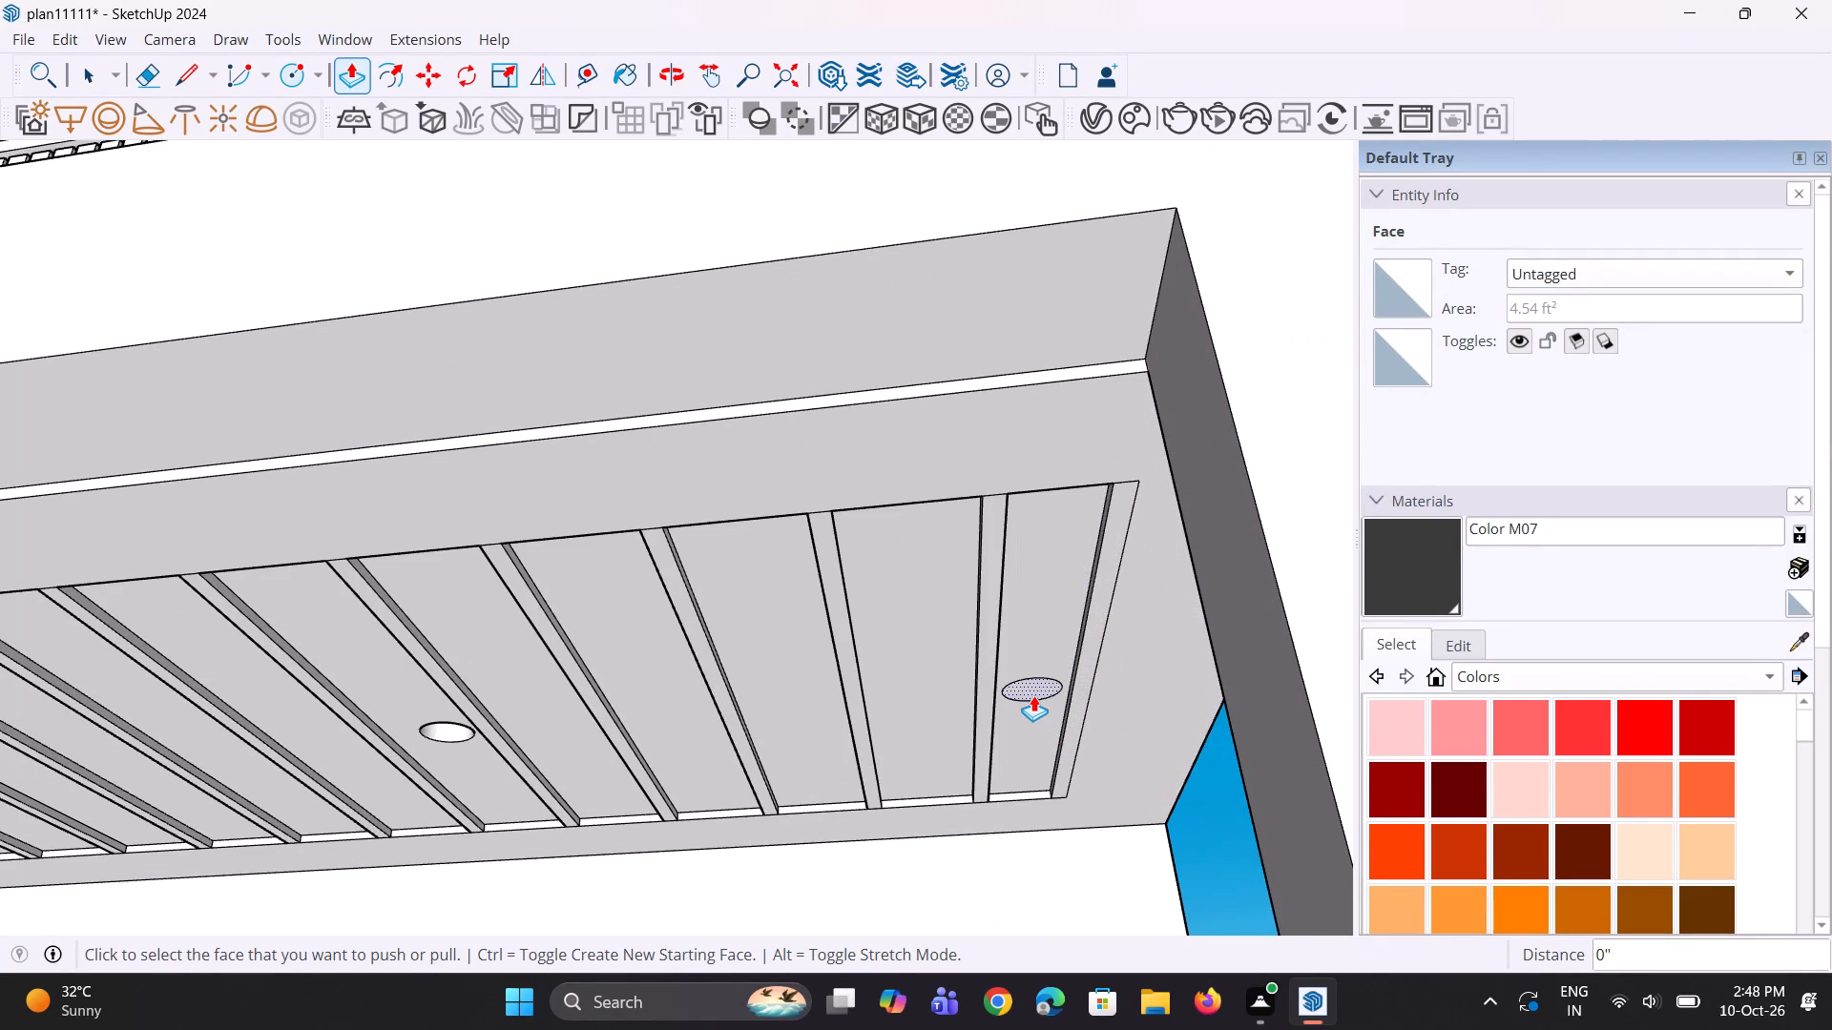
Recess the three circles in the slatted ceiling directly beneath the framed balcony by the same 2 9/16" depth.
scroll(1033, 694, "down", 18)
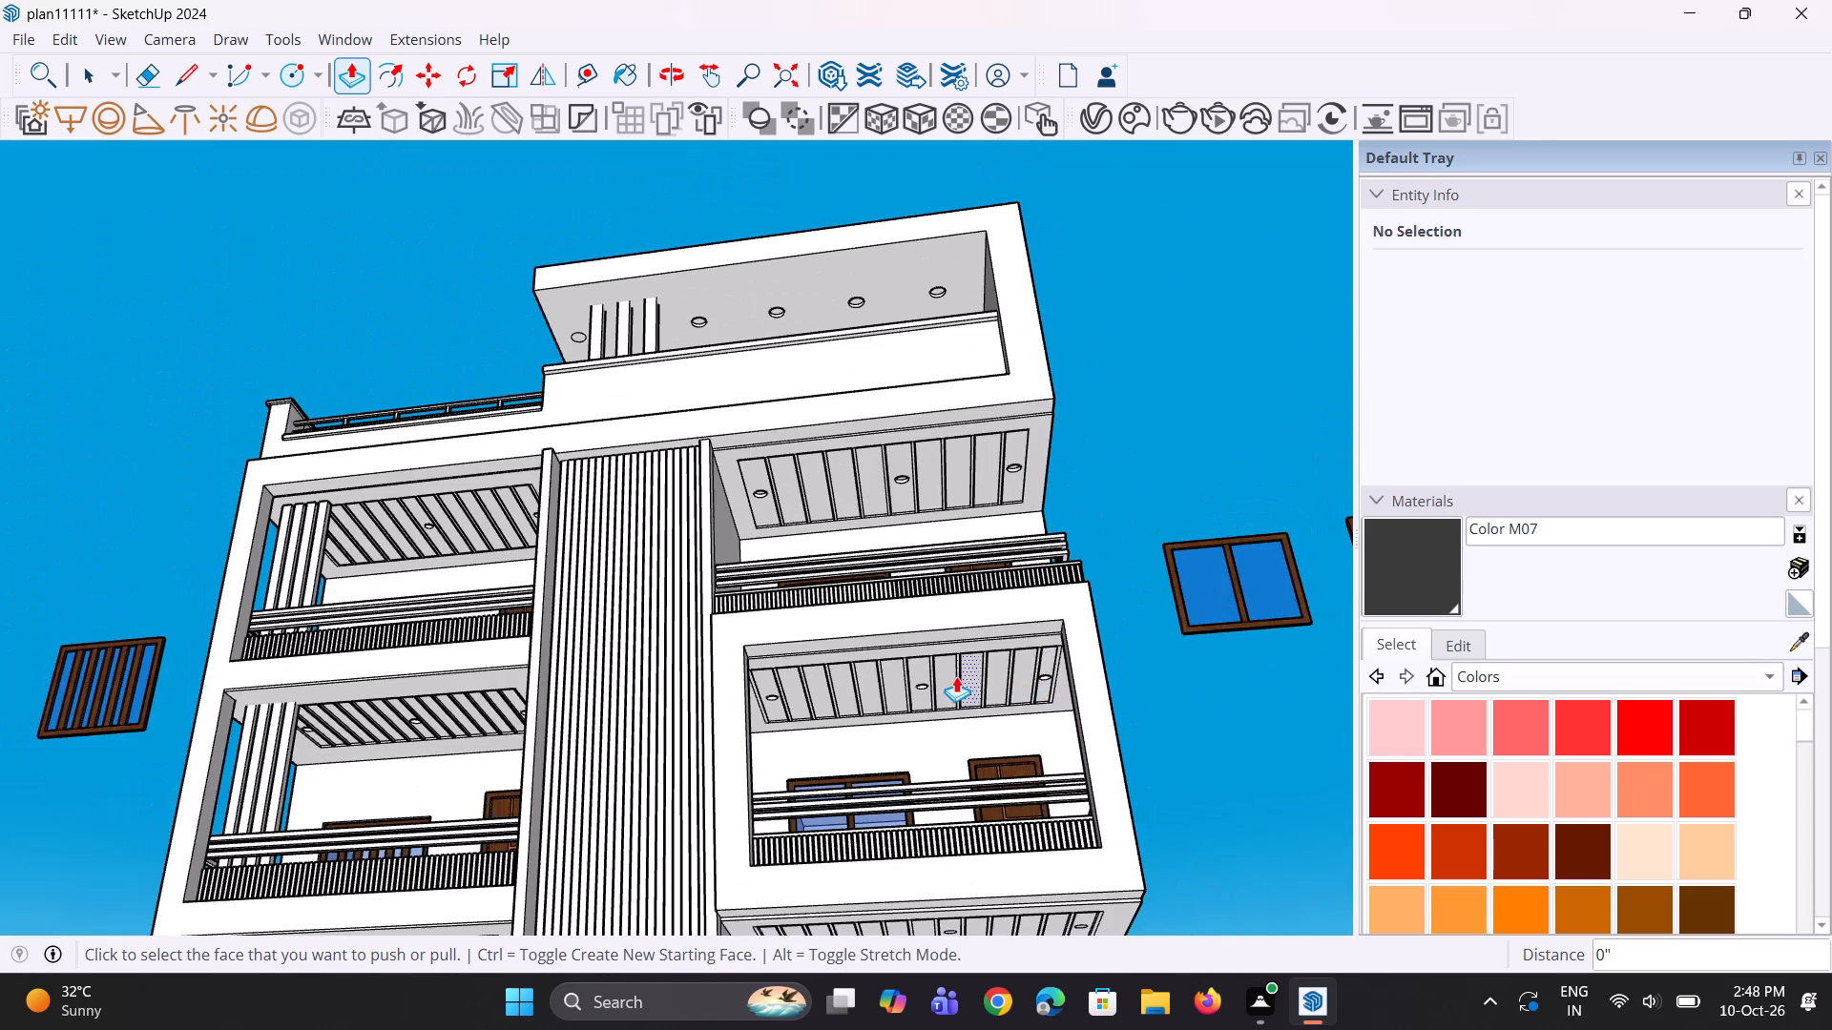
scroll(949, 679, "down", 6)
scroll(976, 886, "up", 9)
middle_click_drag(1002, 802, 1004, 712)
scroll(1043, 711, "up", 11)
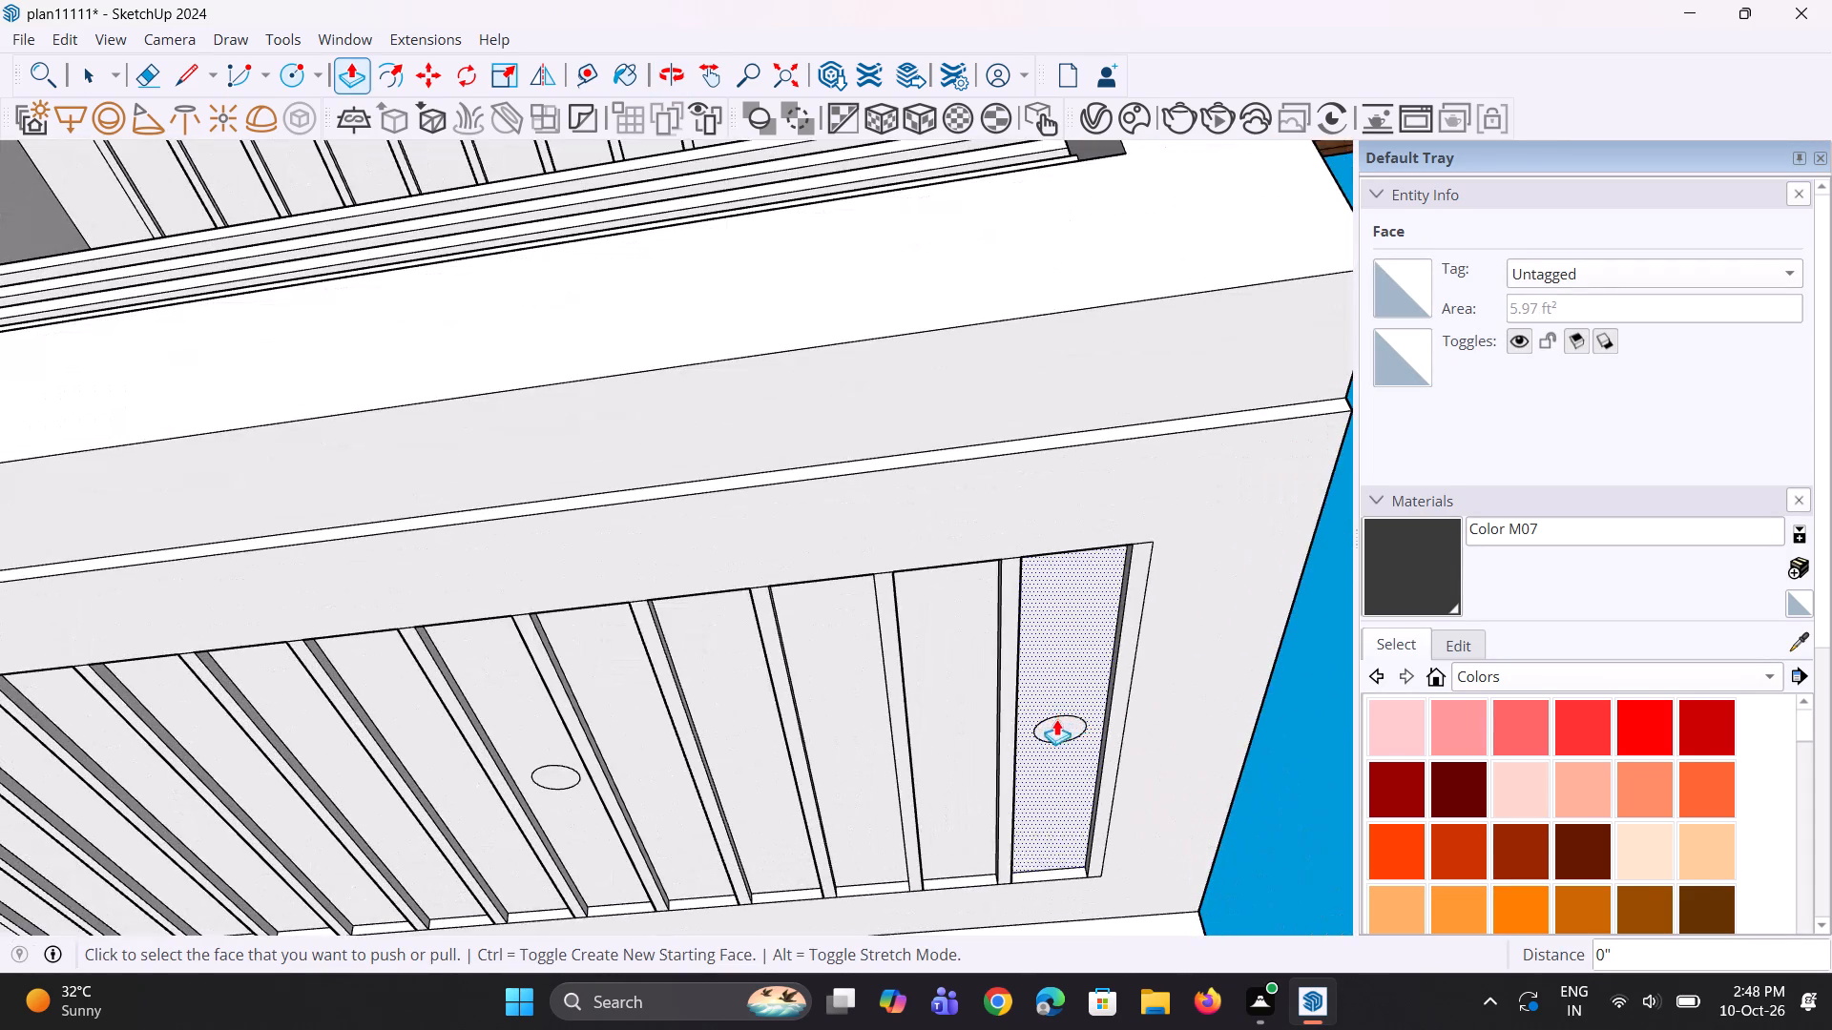
double_click(1059, 726)
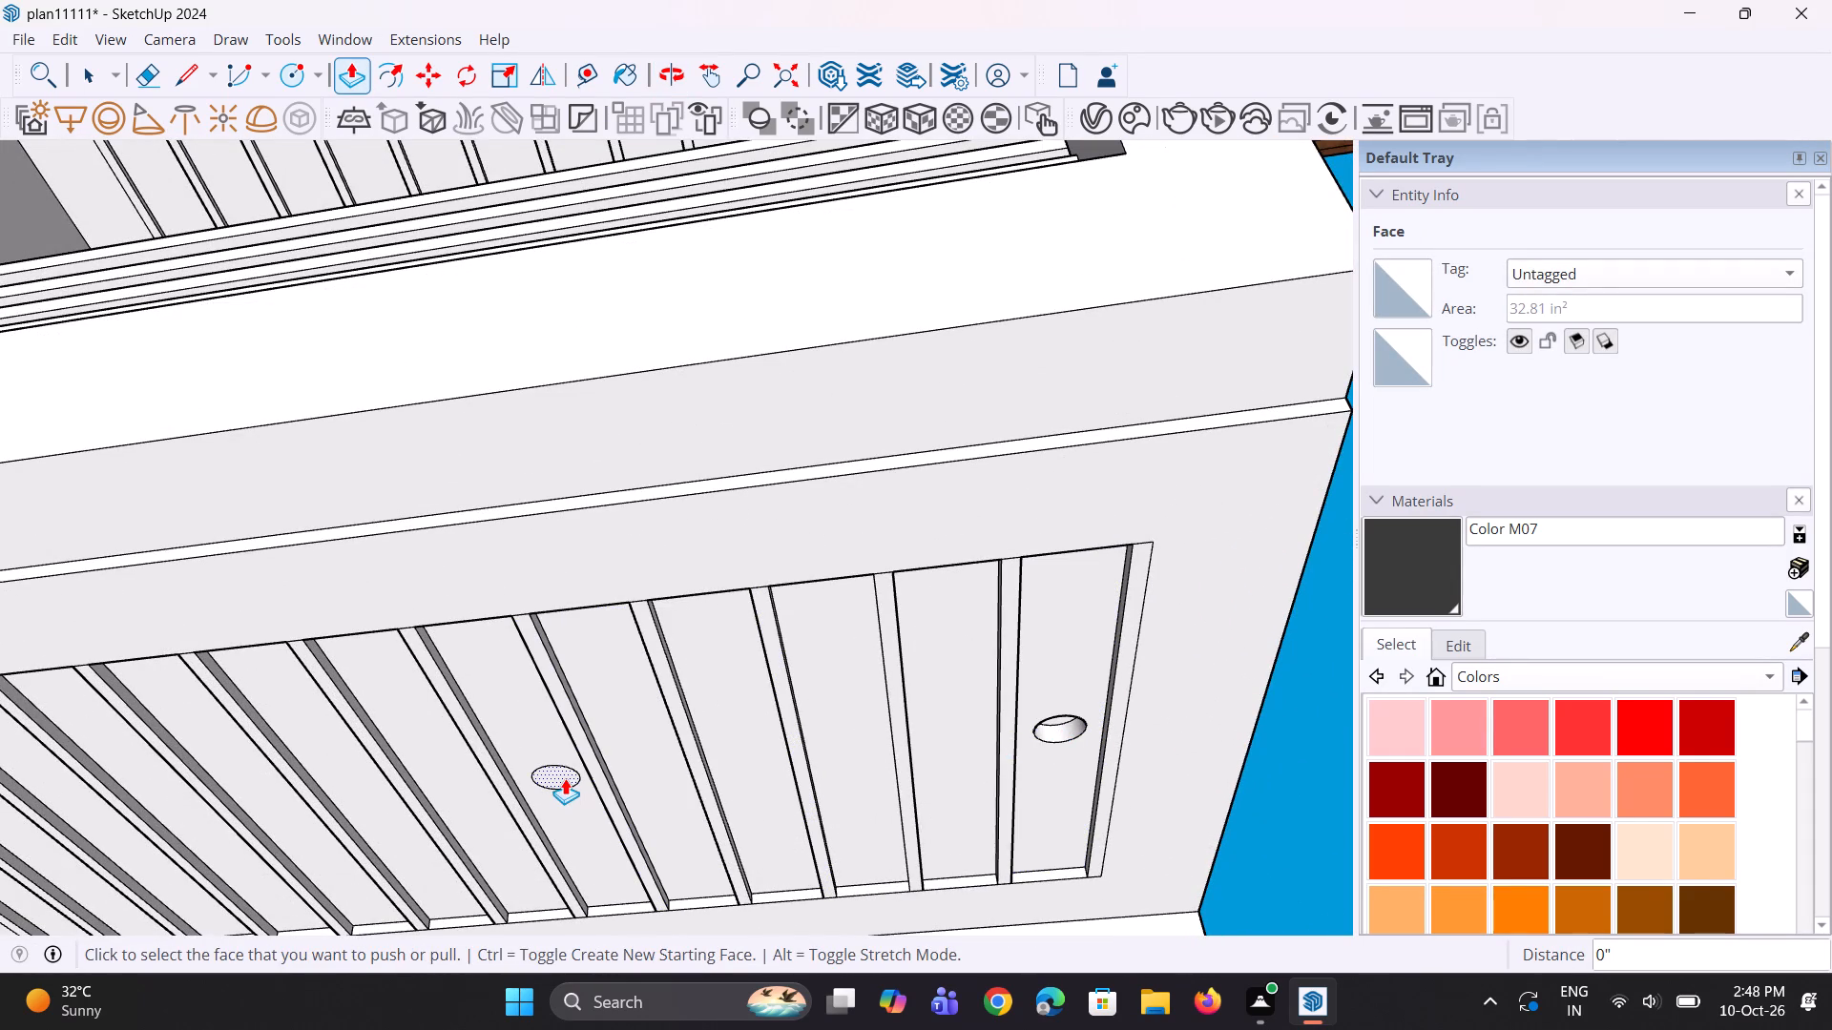
double_click(565, 778)
scroll(675, 788, "down", 4)
scroll(123, 870, "up", 6)
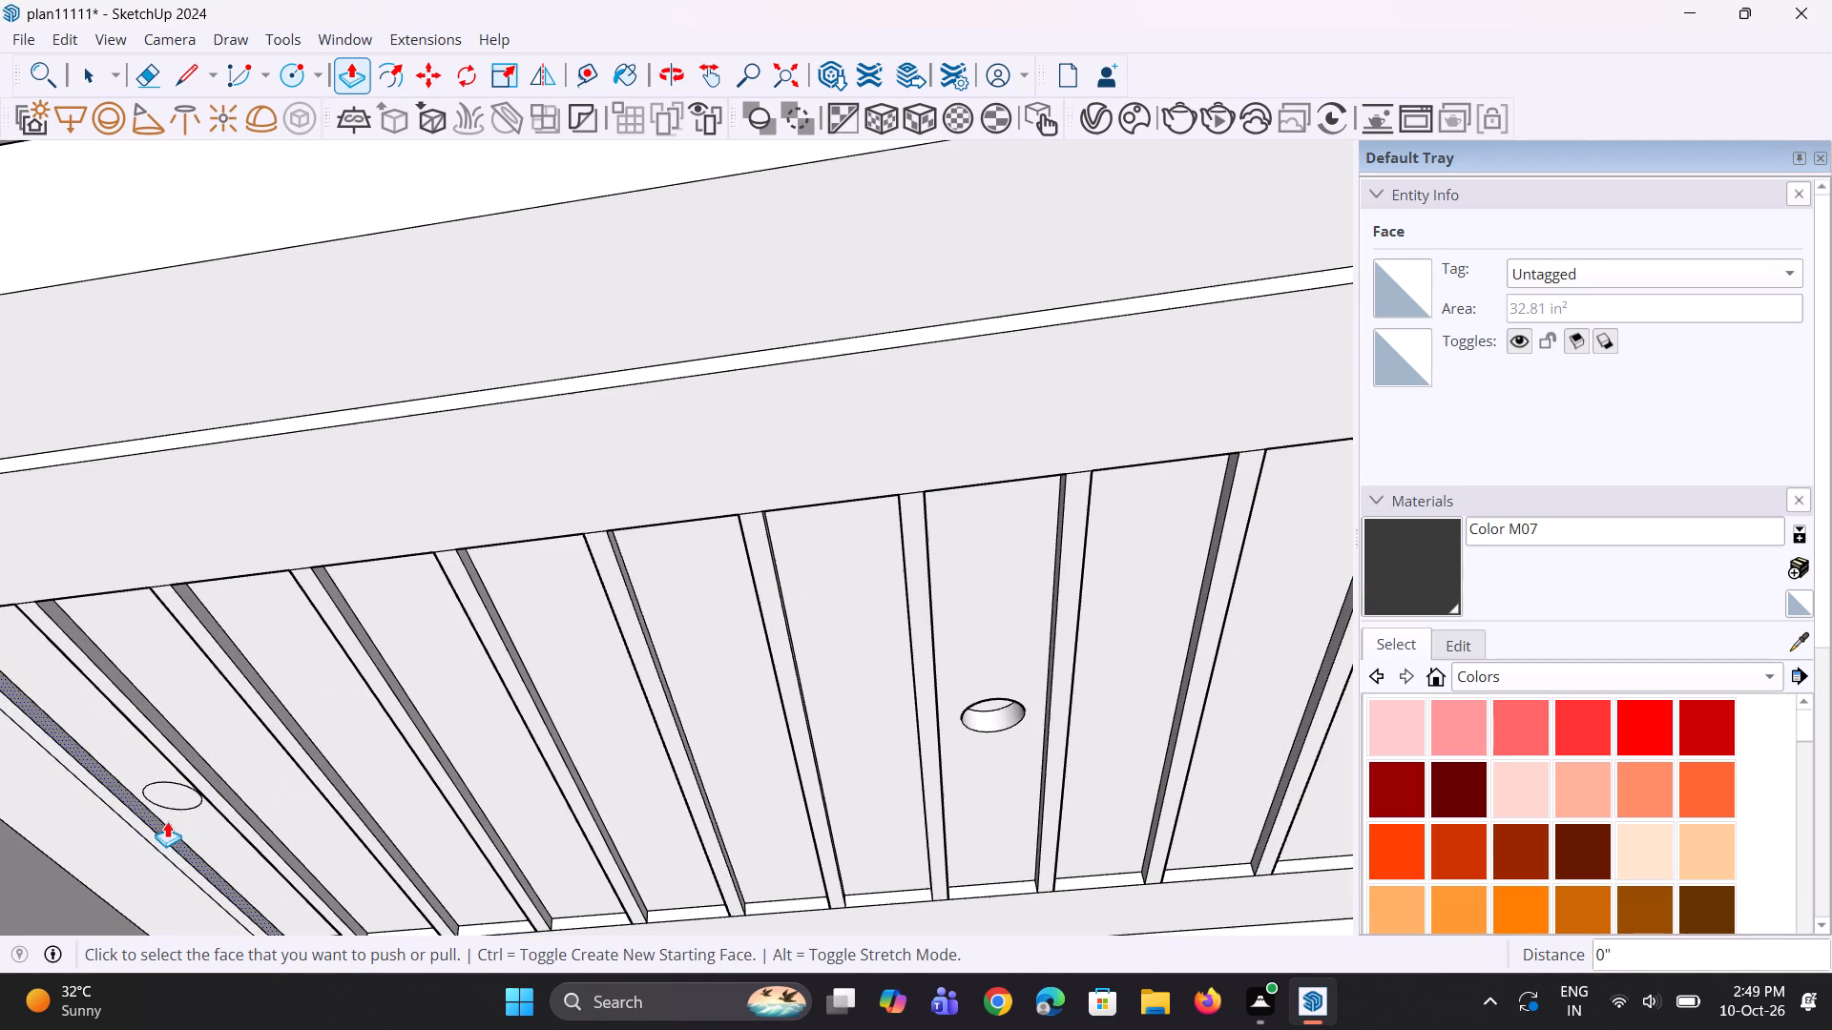
double_click(172, 803)
Recess the three circles in the lowest slatted balcony ceiling on the vertical-fin side by the same 2 9/16" depth.
scroll(614, 794, "down", 10)
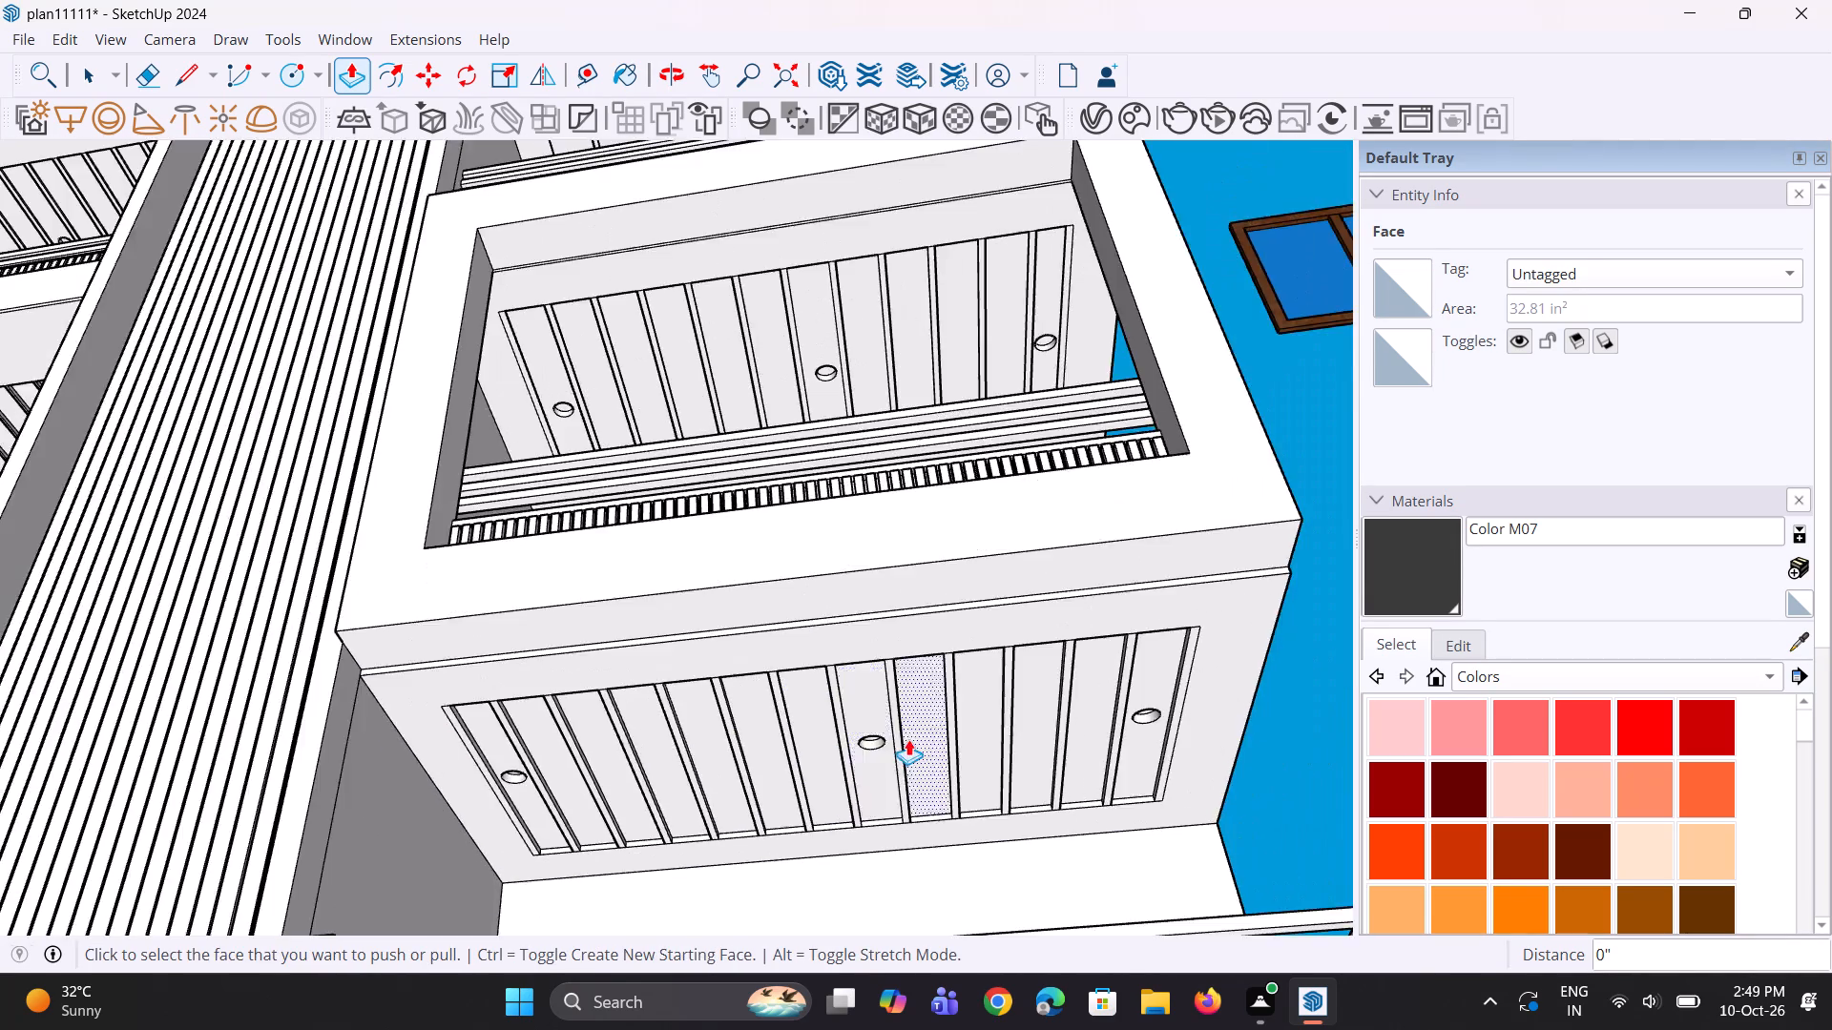
scroll(908, 739, "down", 10)
middle_click_drag(149, 823, 218, 764)
scroll(393, 791, "up", 3)
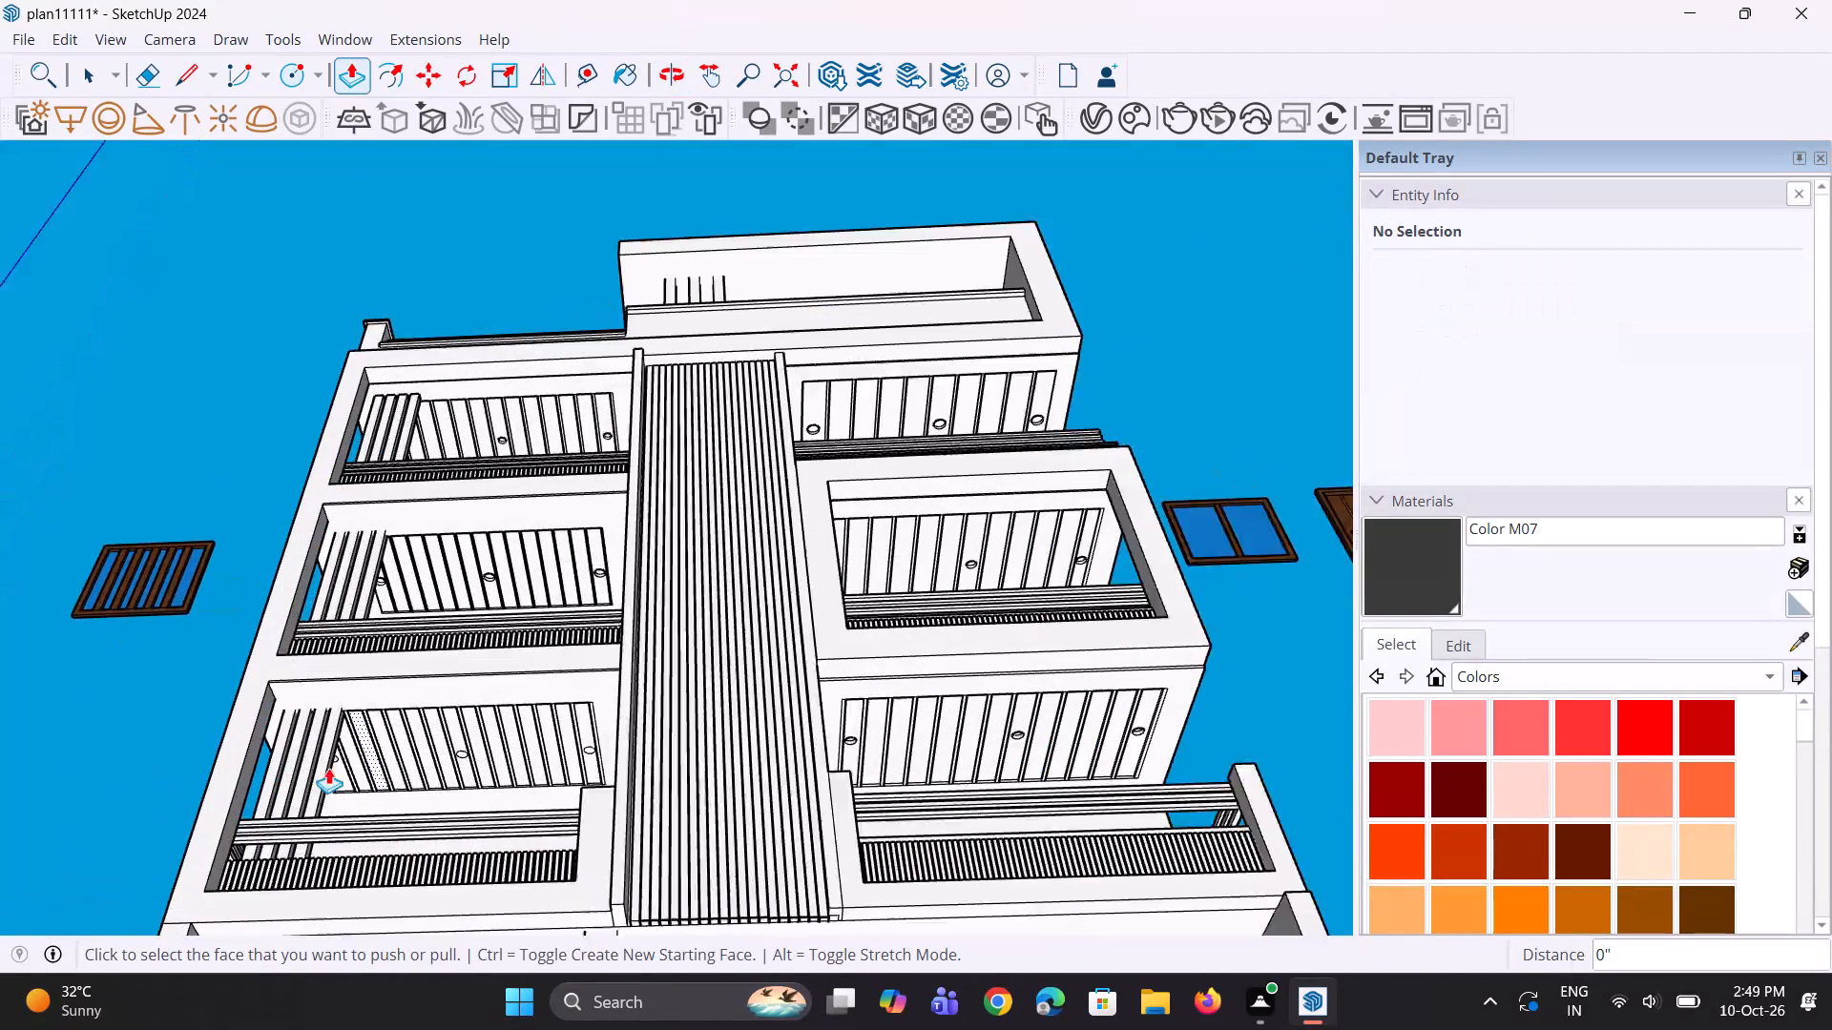
scroll(328, 768, "up", 6)
middle_click_drag(344, 767, 183, 767)
scroll(297, 813, "up", 10)
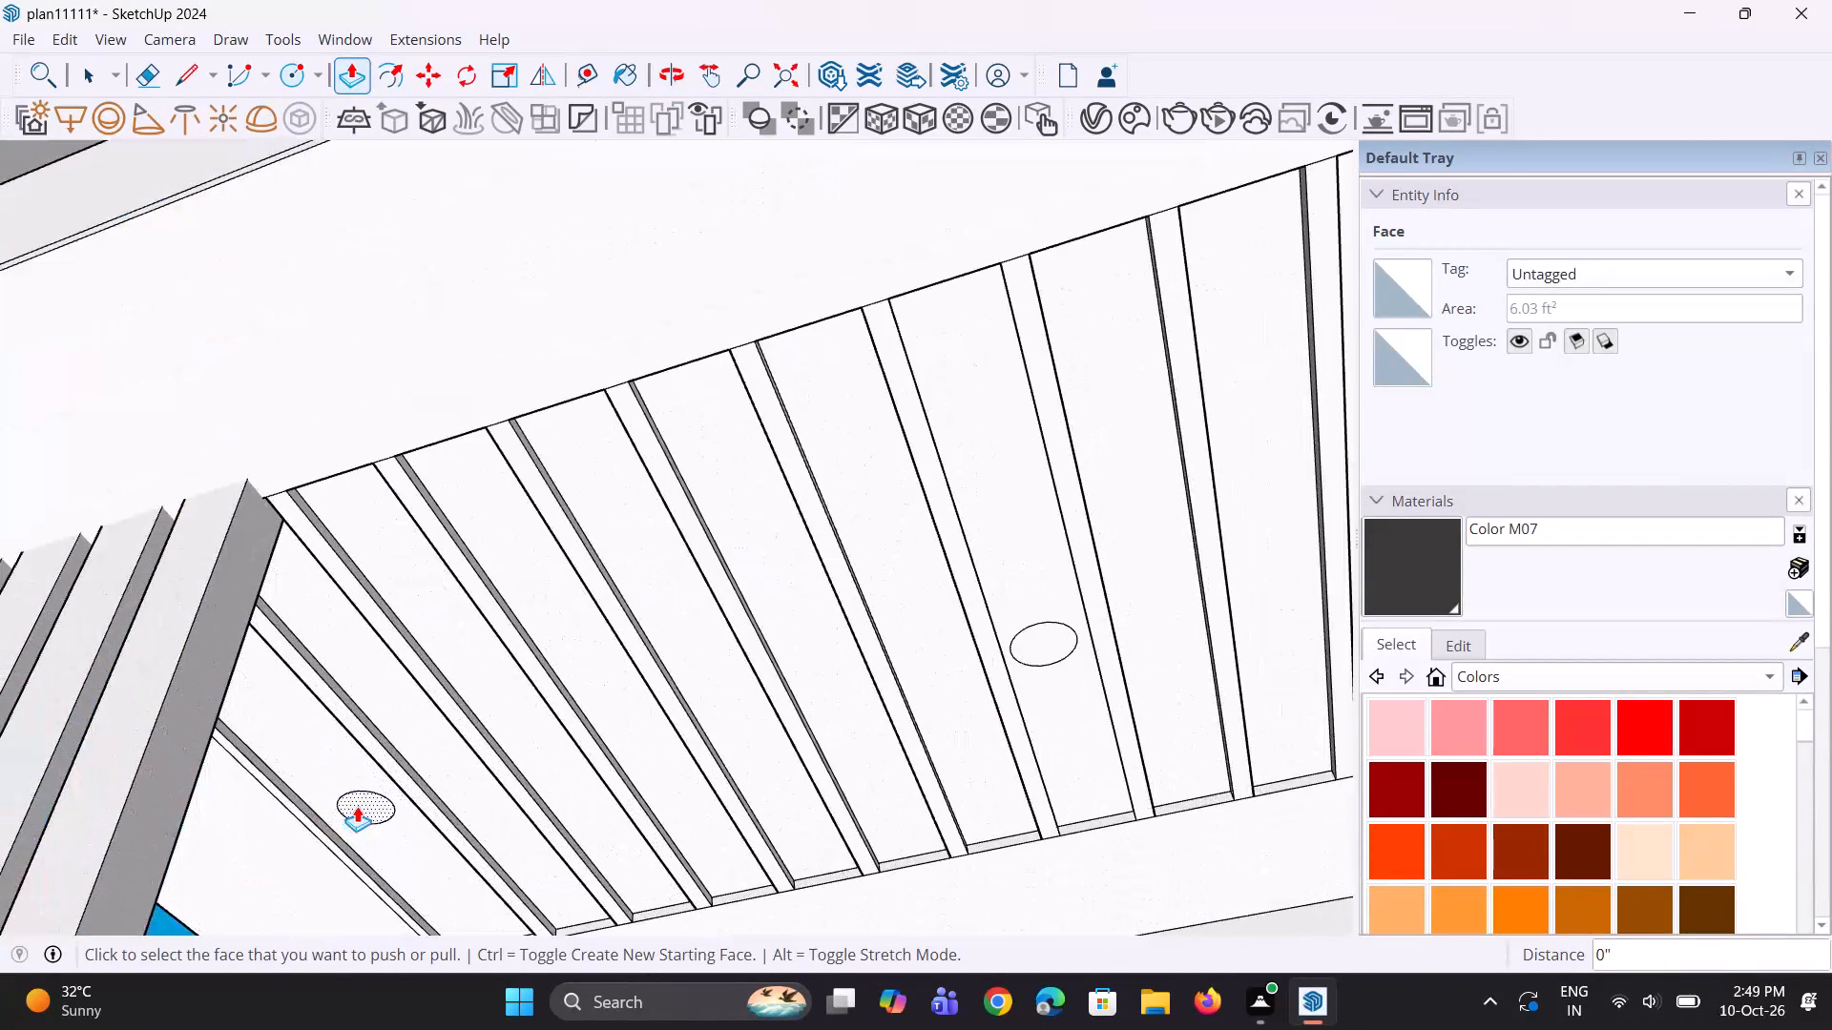
double_click(357, 806)
scroll(348, 809, "down", 3)
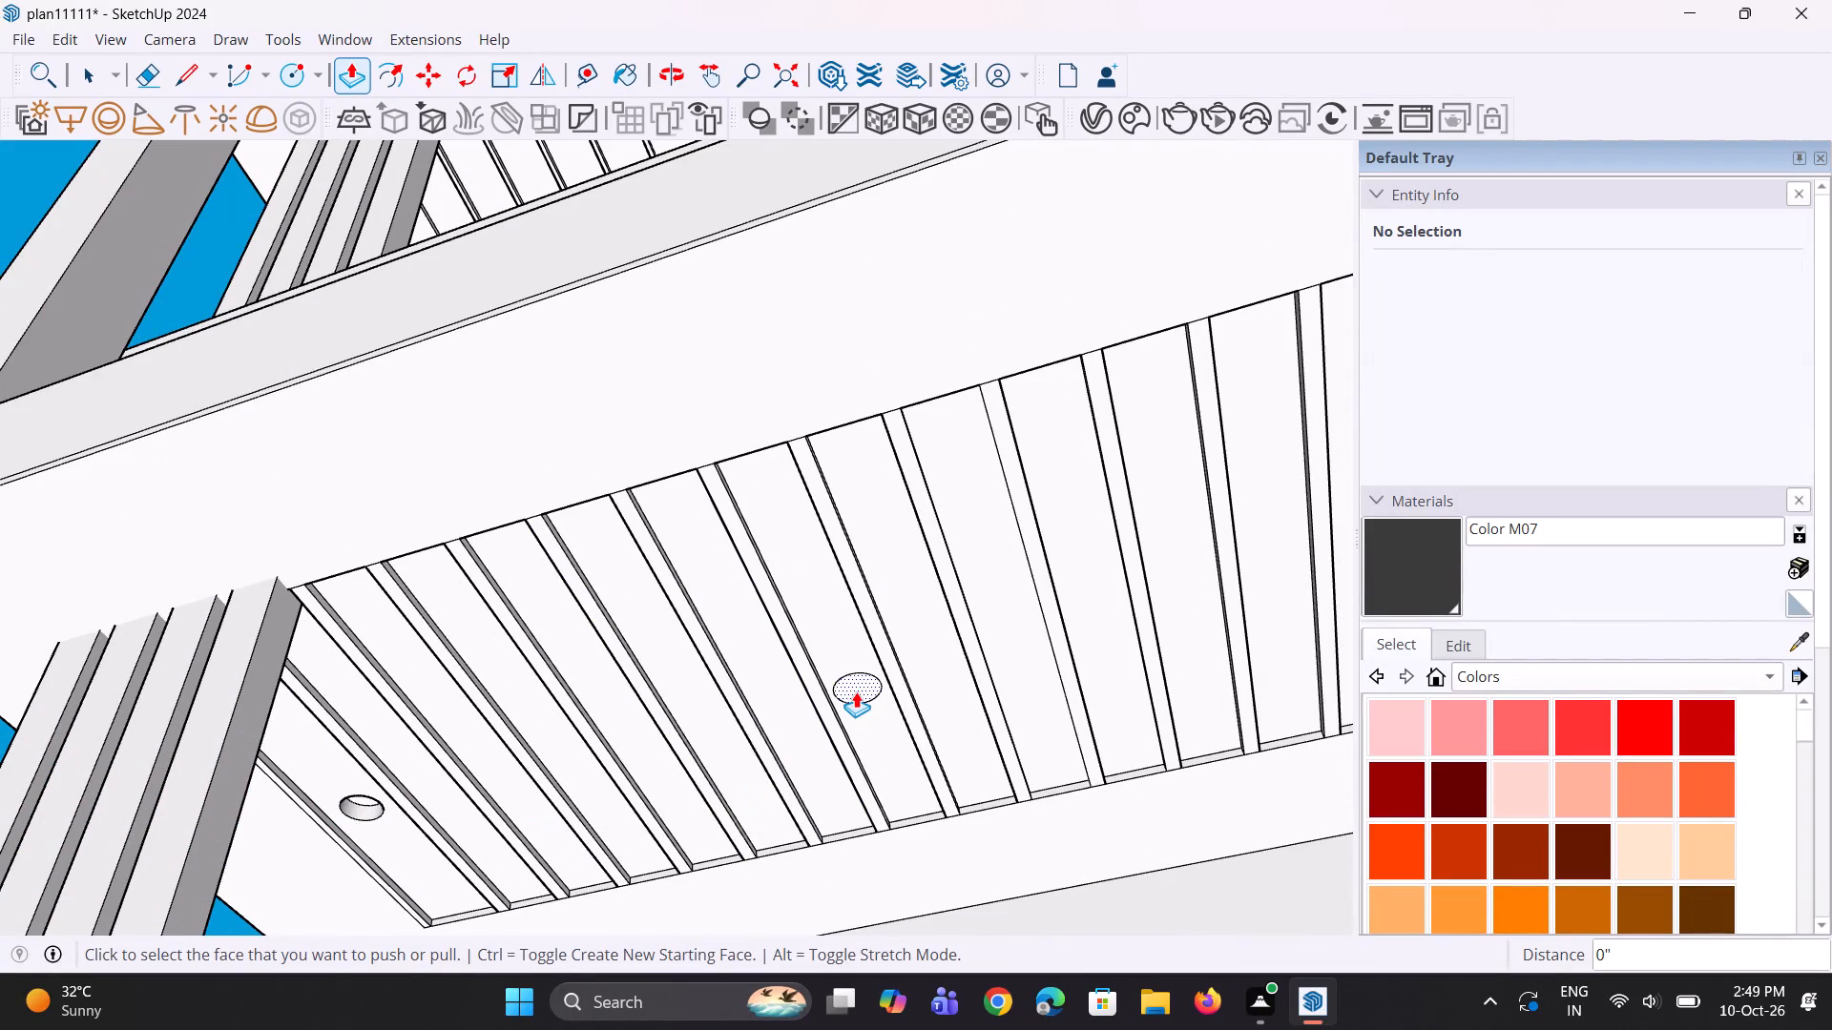
double_click(856, 691)
scroll(756, 752, "down", 8)
middle_click_drag(947, 710, 987, 769)
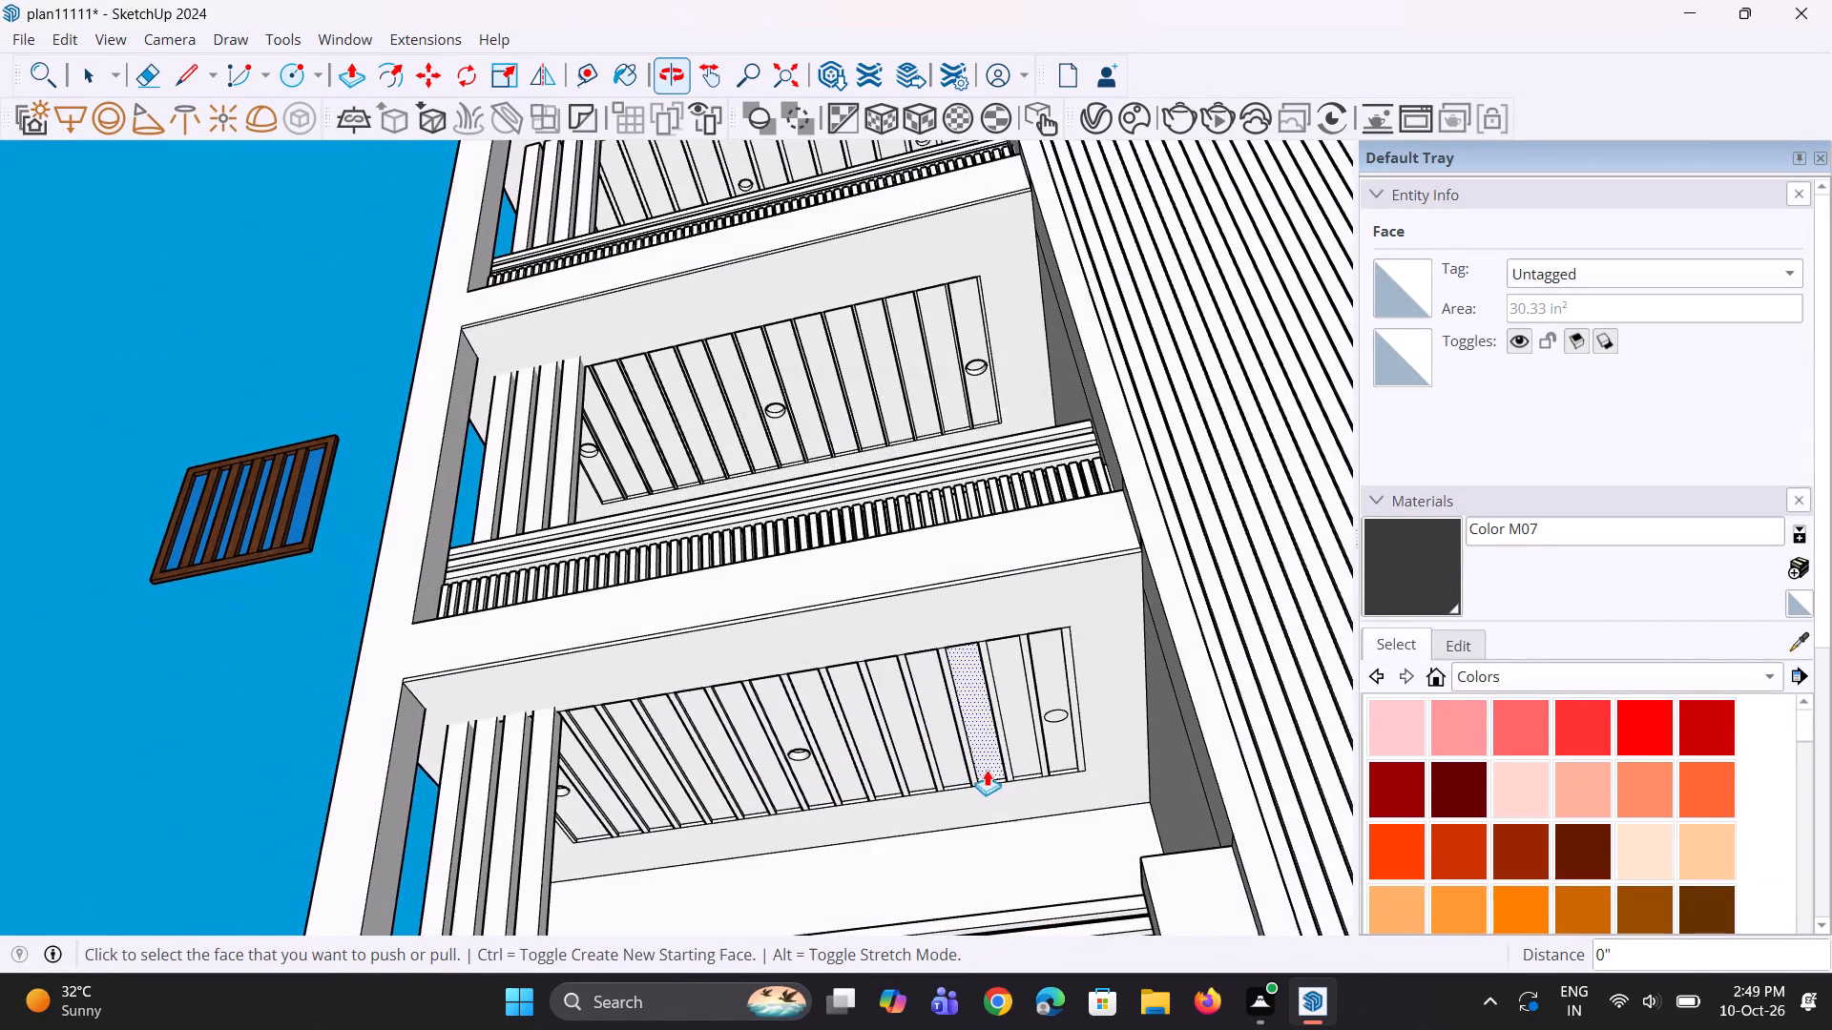
scroll(1020, 752, "up", 6)
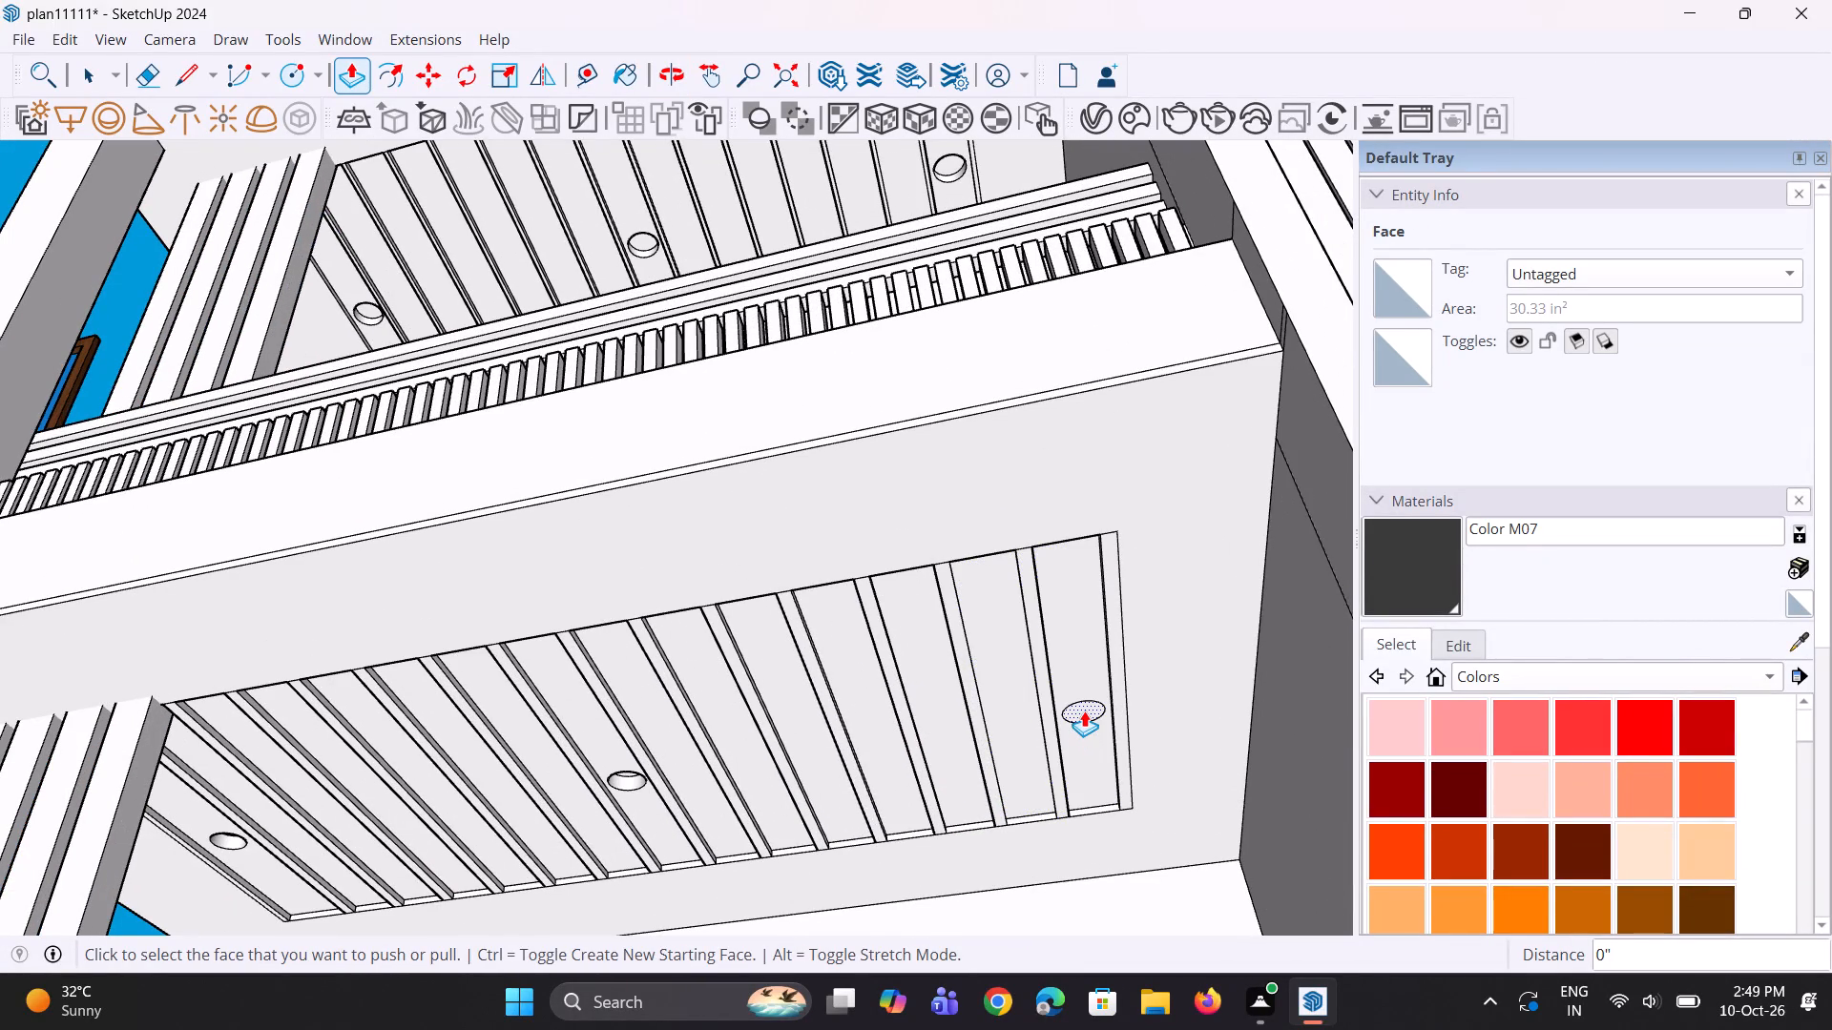
double_click(1084, 711)
Draw a small light circle on the plain ground-floor ceiling near its front edge, towards the side wall below the slatted balconies.
scroll(969, 758, "down", 13)
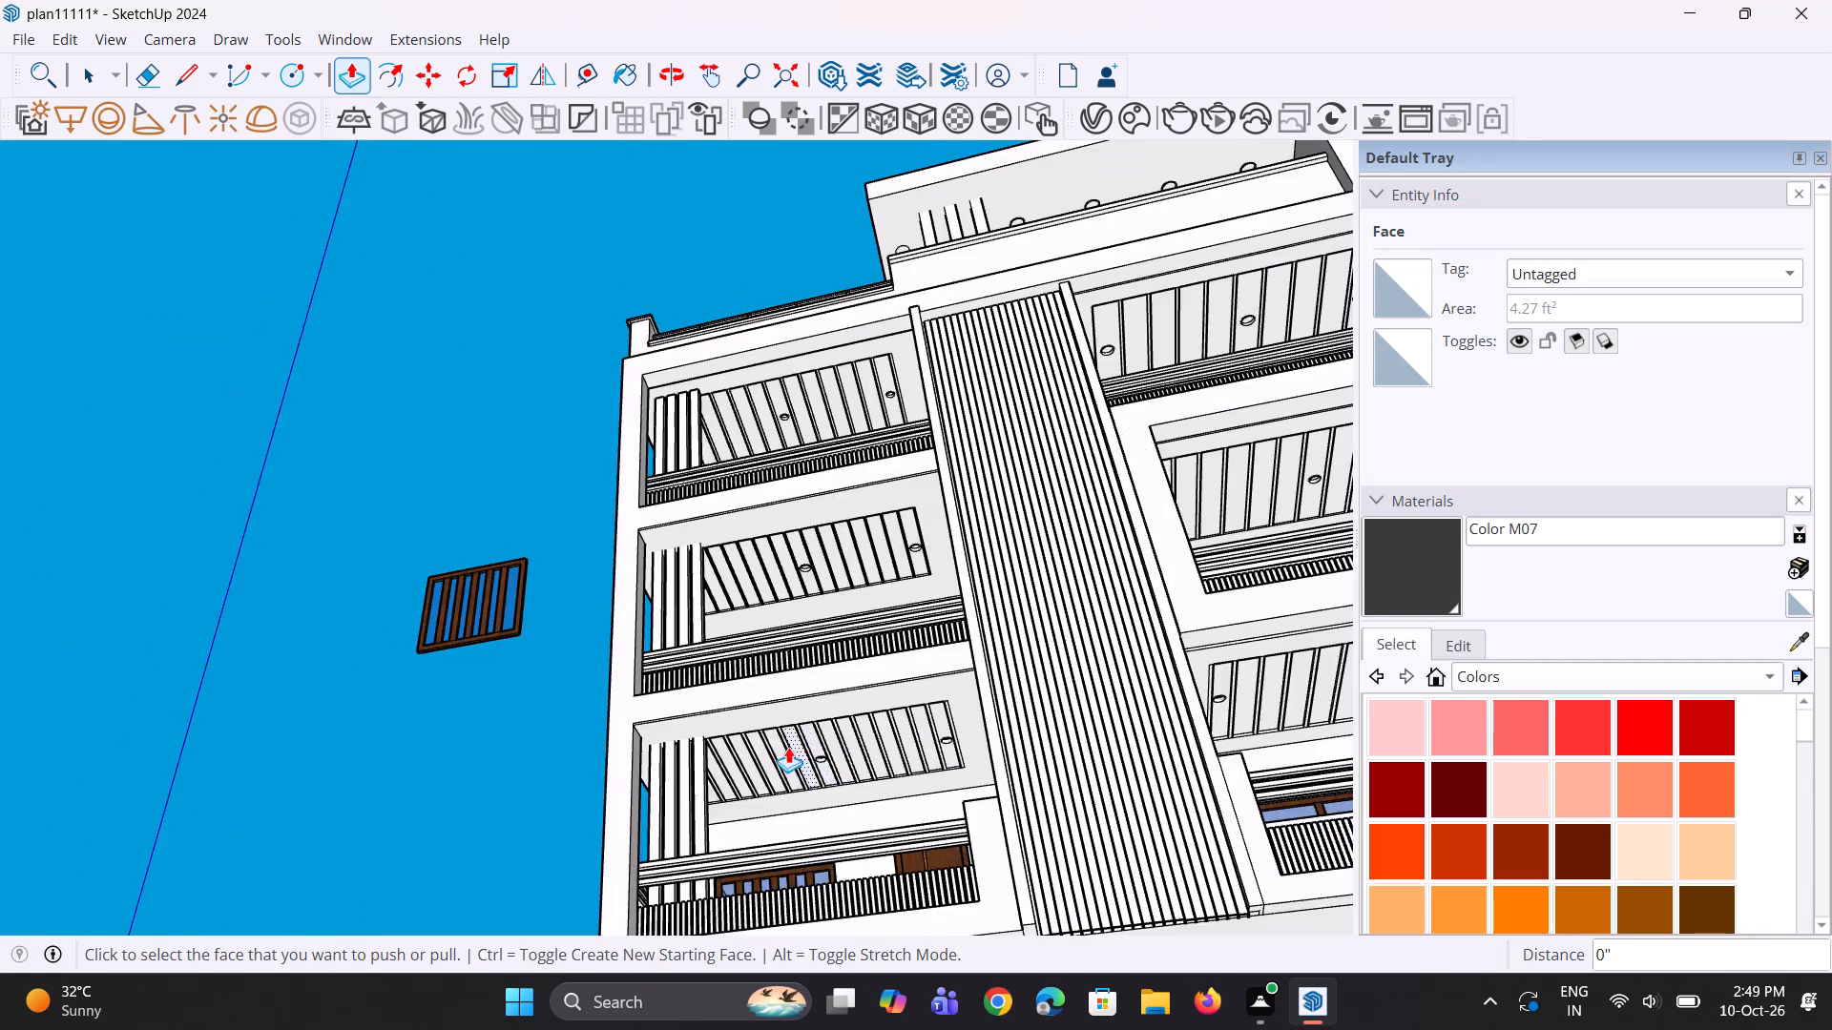
scroll(788, 747, "down", 2)
middle_click_drag(789, 747, 843, 860)
scroll(781, 733, "down", 5)
middle_click_drag(763, 783, 785, 857)
scroll(822, 855, "up", 2)
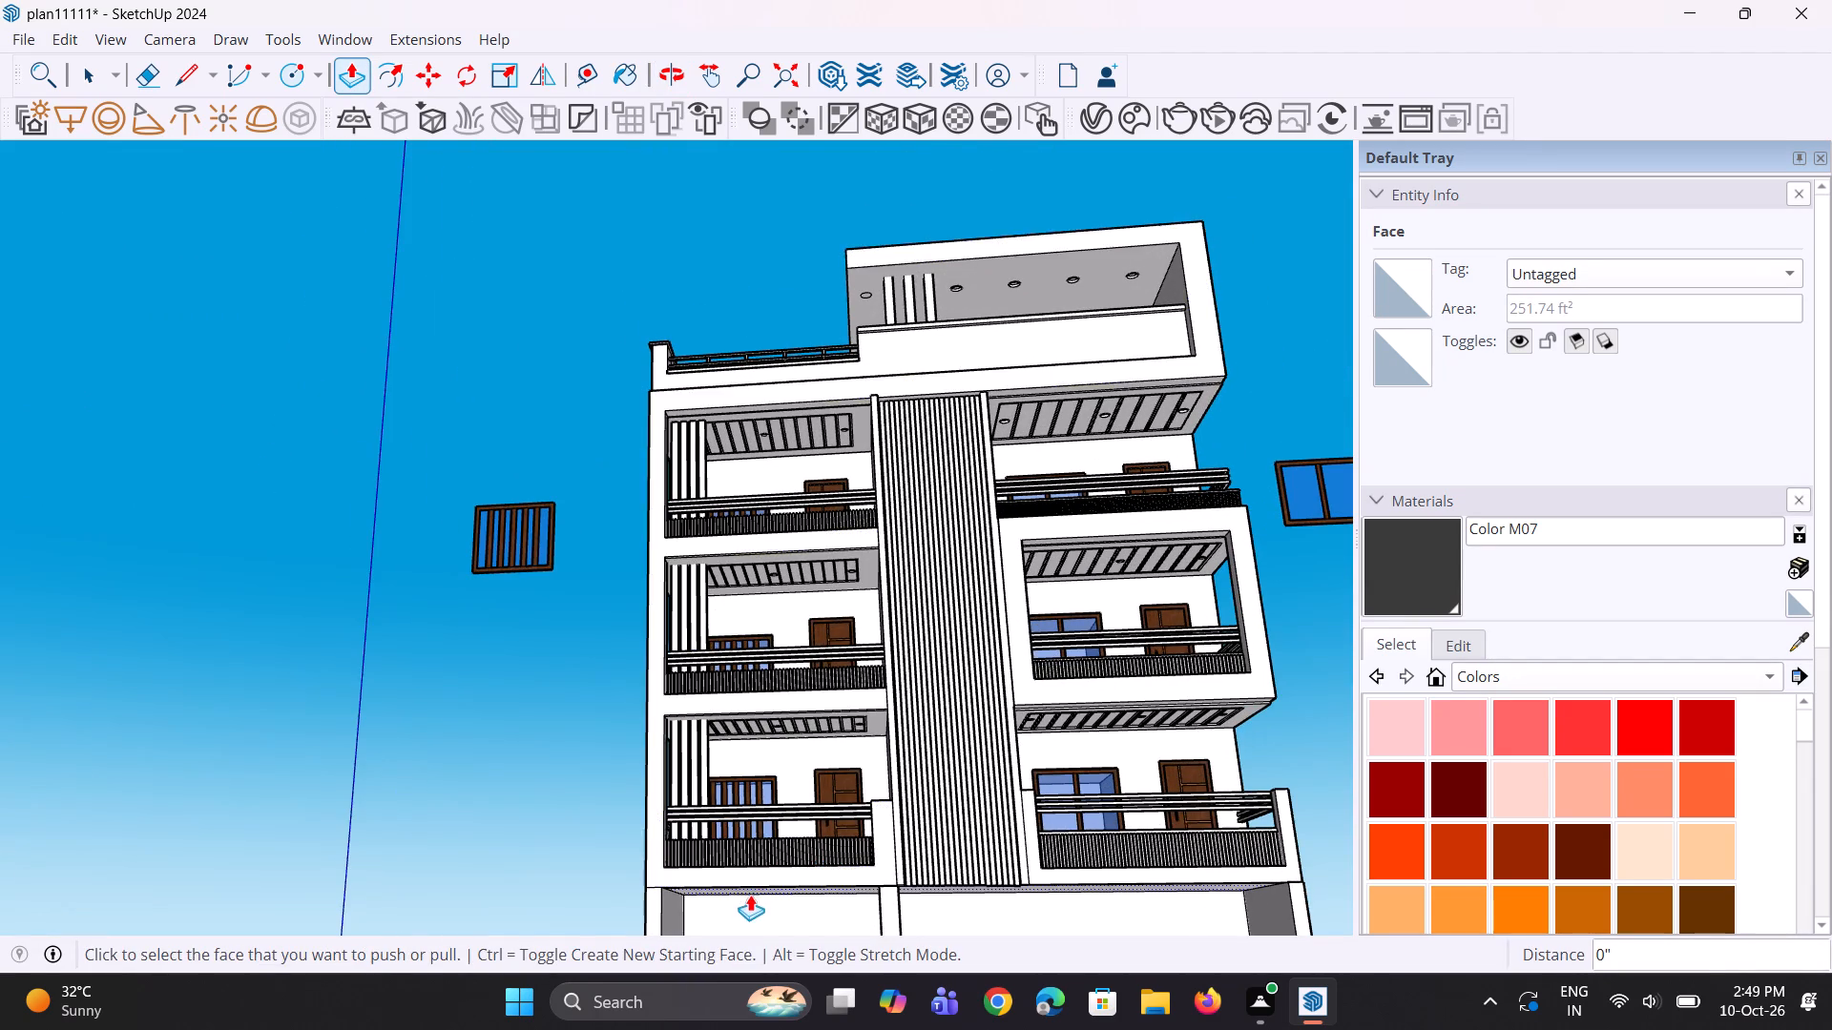
scroll(758, 878, "down", 9)
middle_click_drag(892, 875, 913, 647)
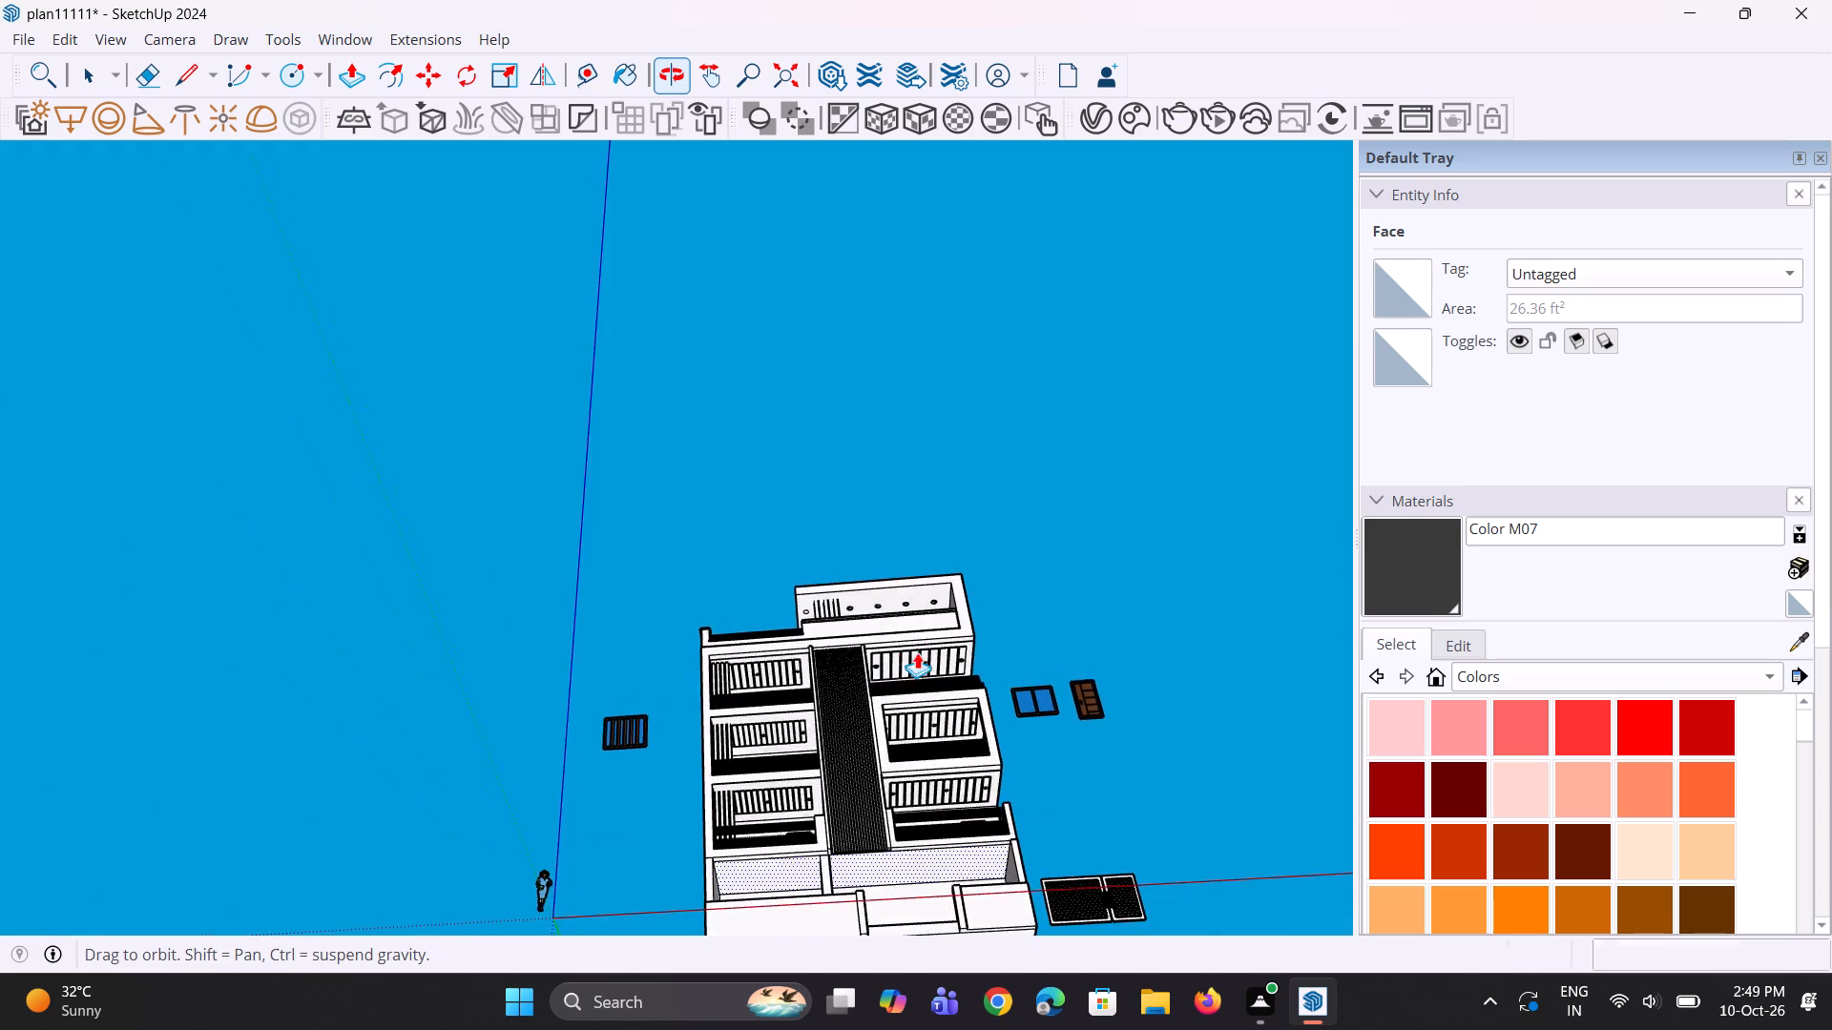
scroll(977, 831, "up", 7)
scroll(938, 765, "down", 9)
middle_click_drag(894, 801, 871, 904)
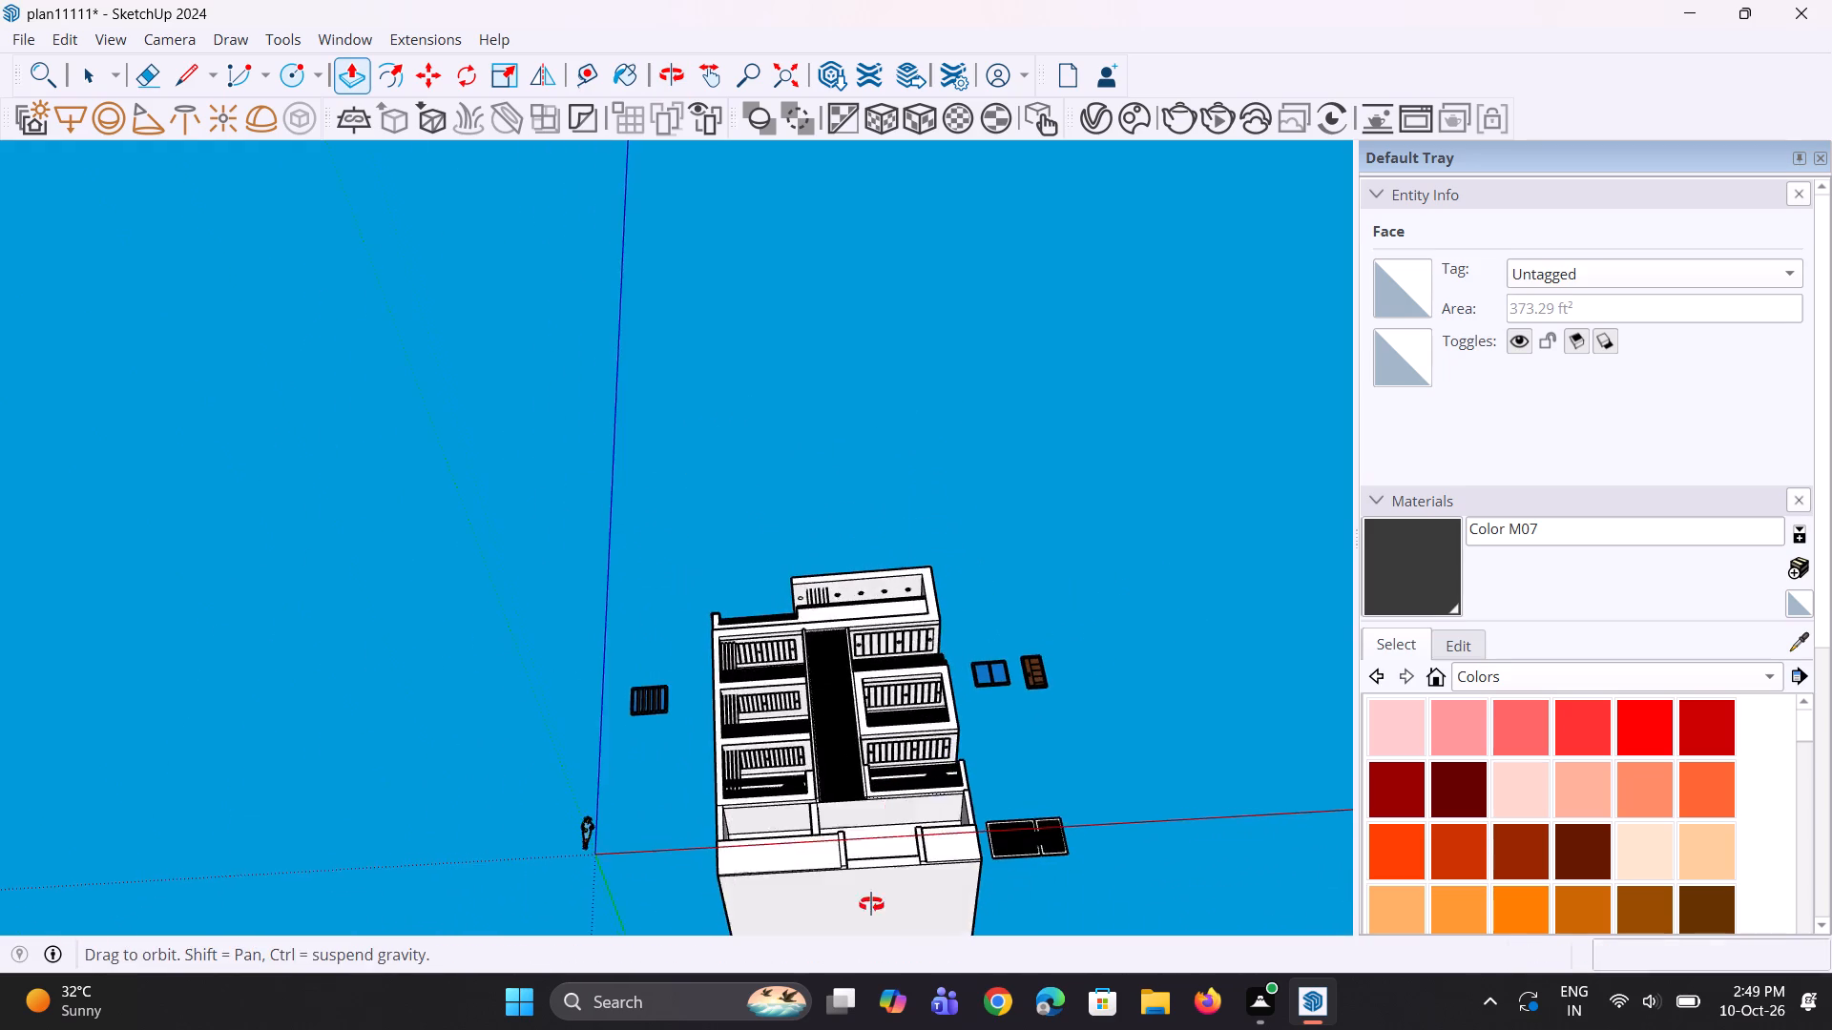
middle_click_drag(871, 904, 868, 943)
scroll(897, 845, "up", 9)
middle_click_drag(907, 814, 905, 761)
scroll(968, 733, "up", 2)
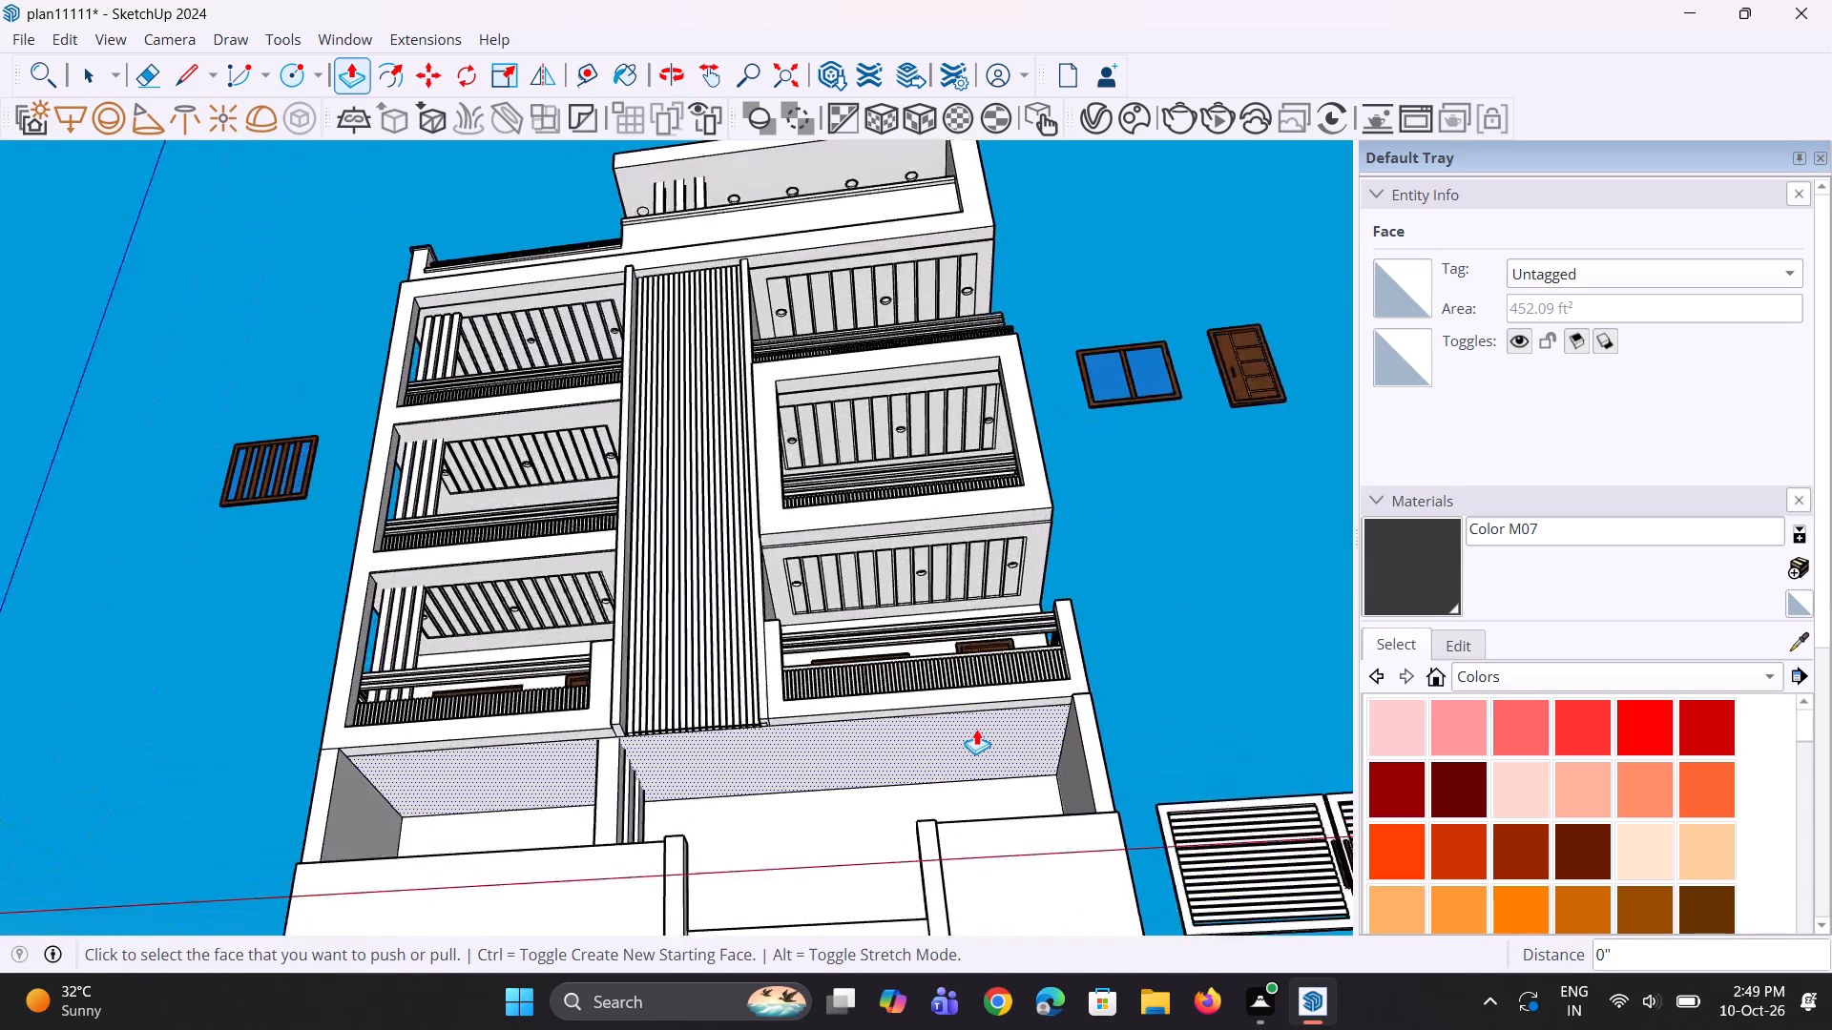
scroll(976, 729, "up", 4)
key("c")
scroll(972, 737, "up", 4)
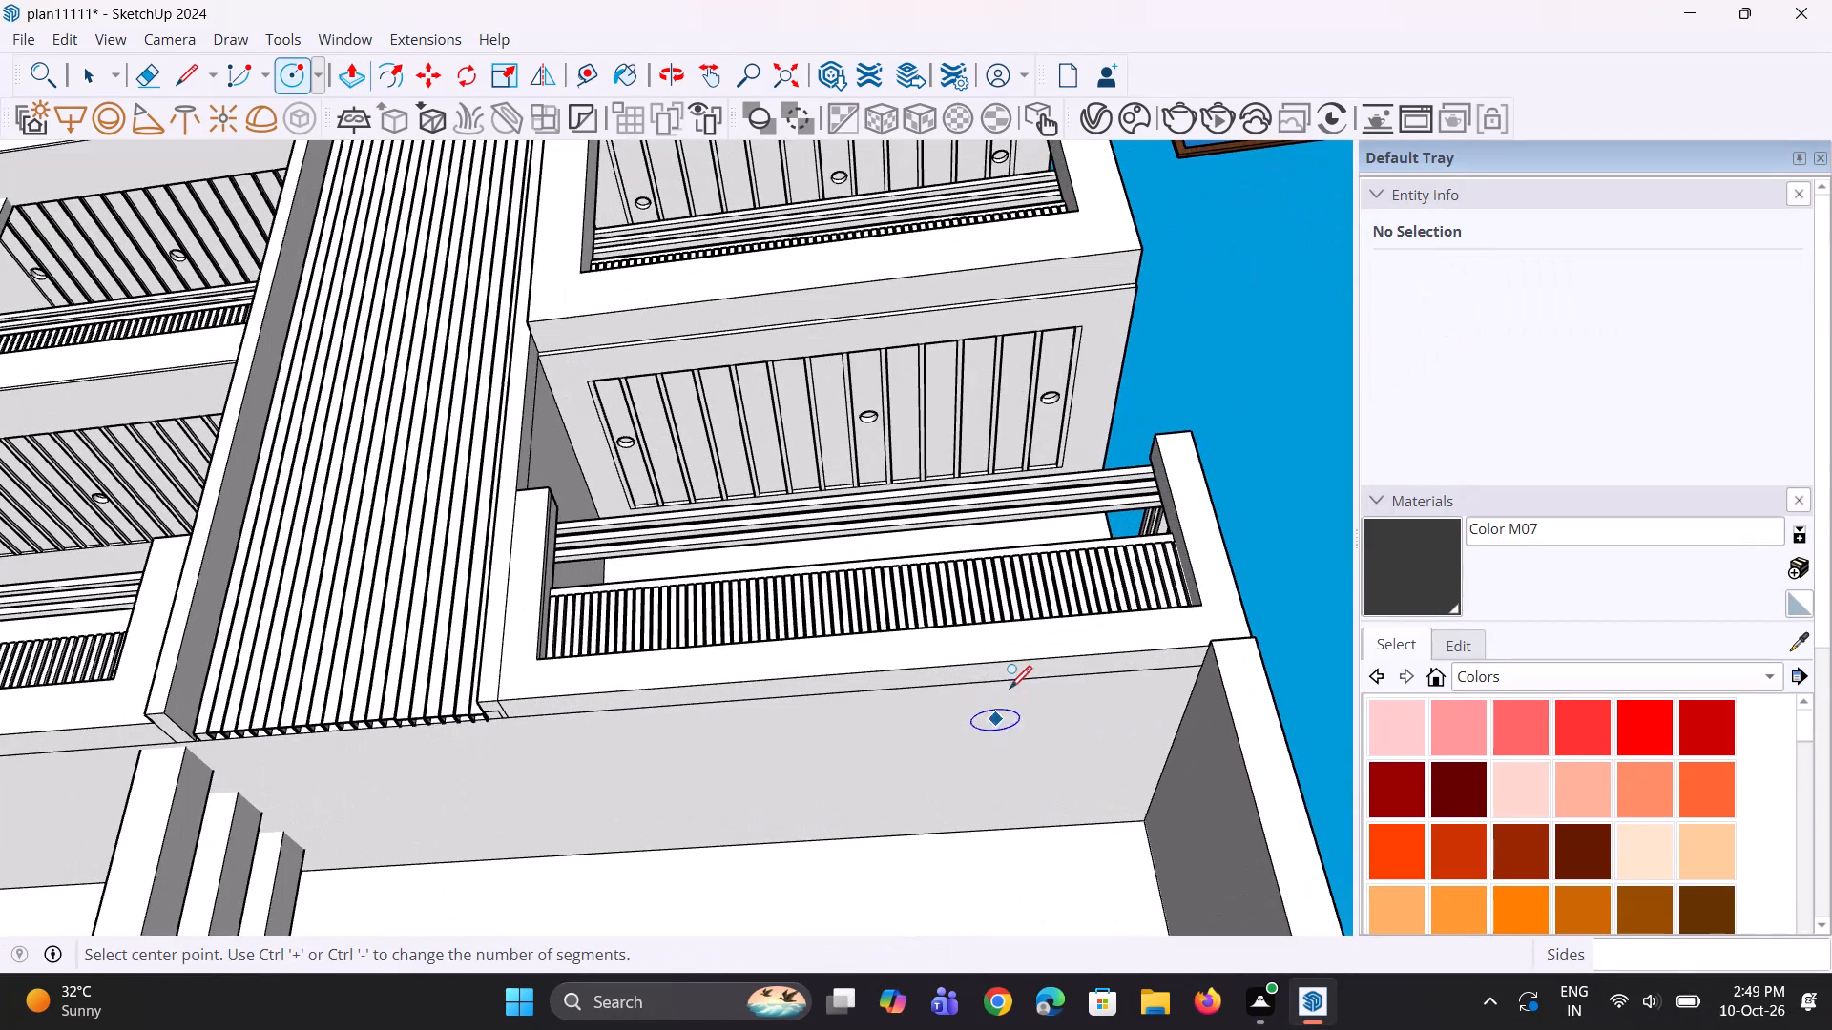
scroll(1017, 713, "up", 5)
middle_click_drag(1017, 713, 1017, 644)
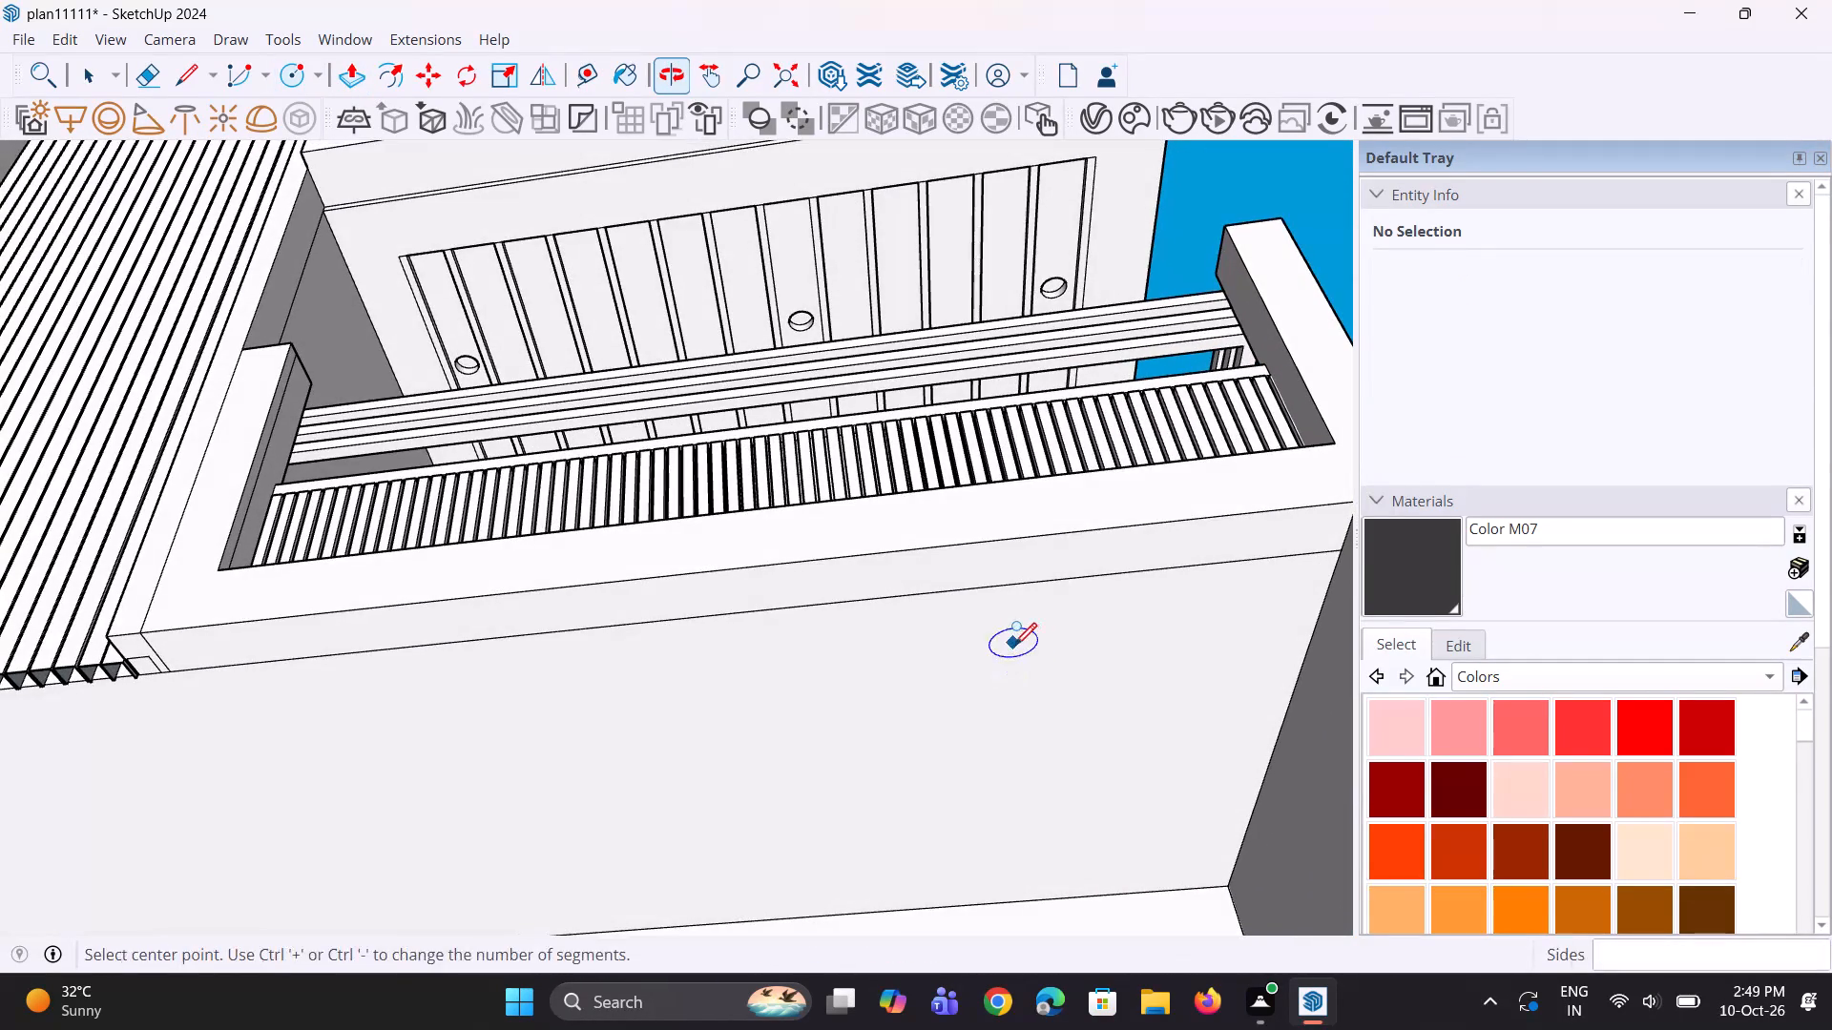
left_click(1012, 654)
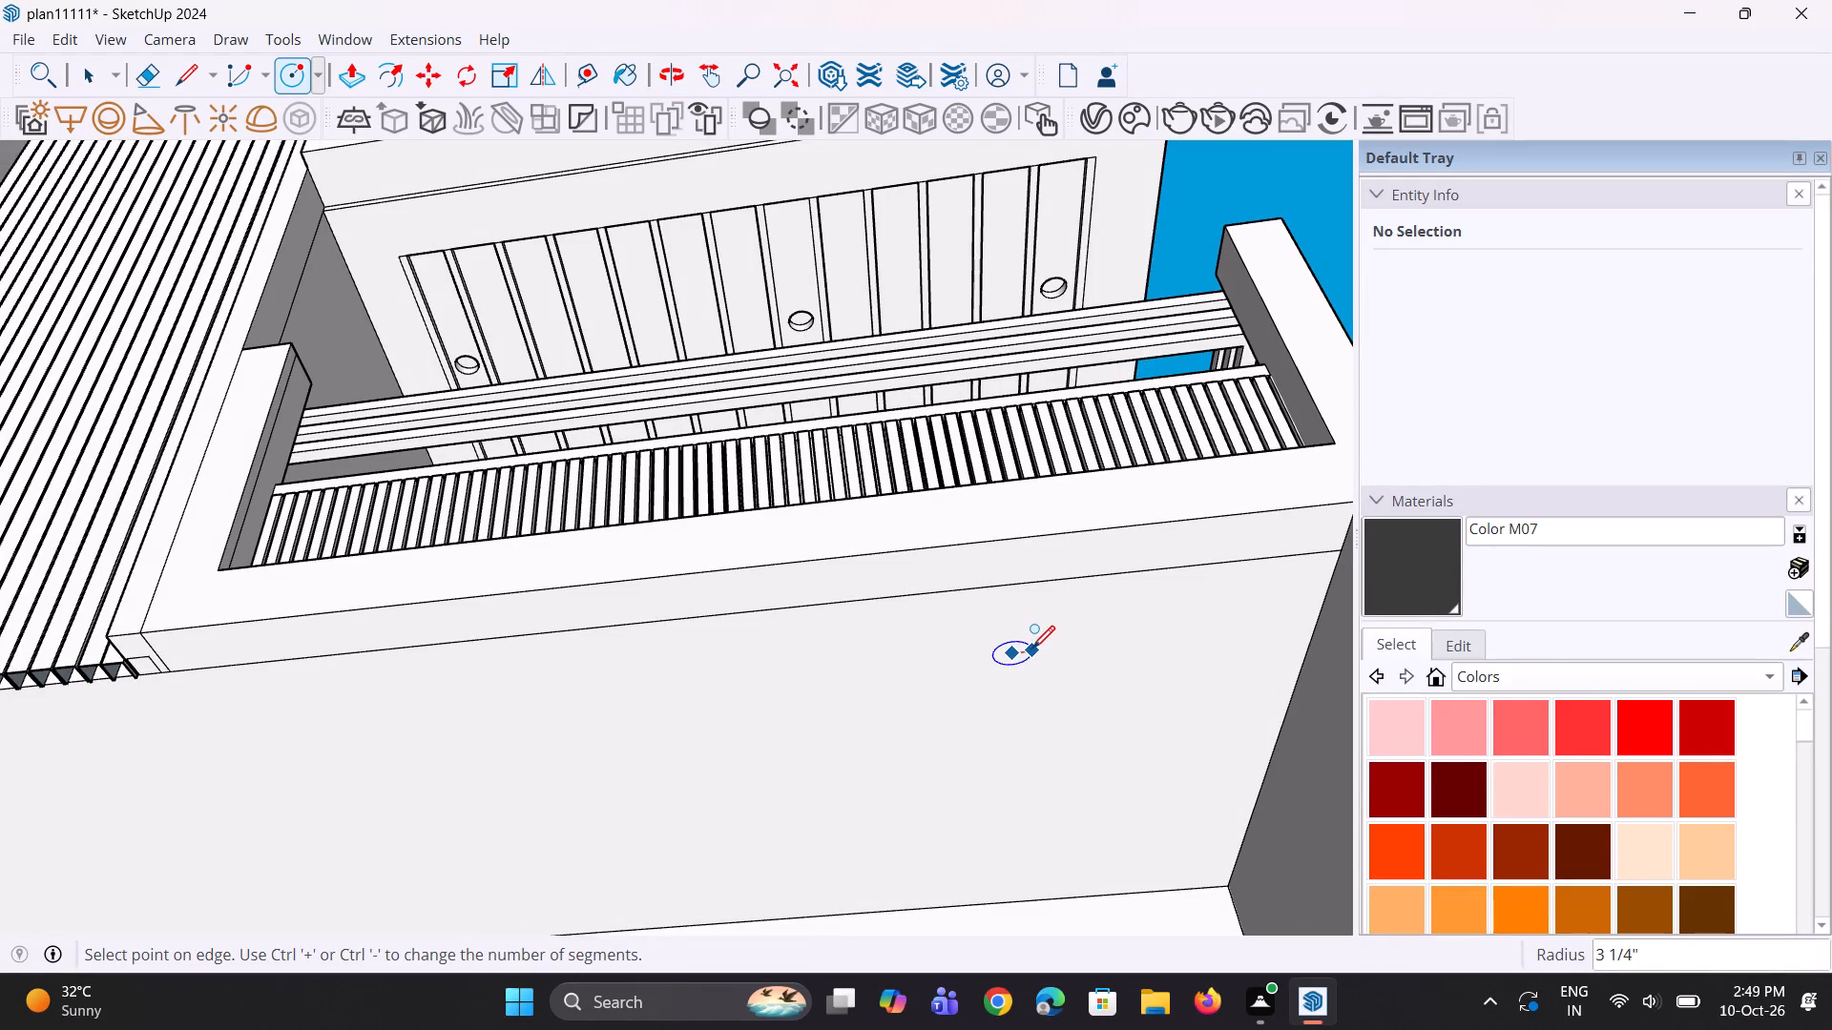
left_click(1038, 646)
key("space")
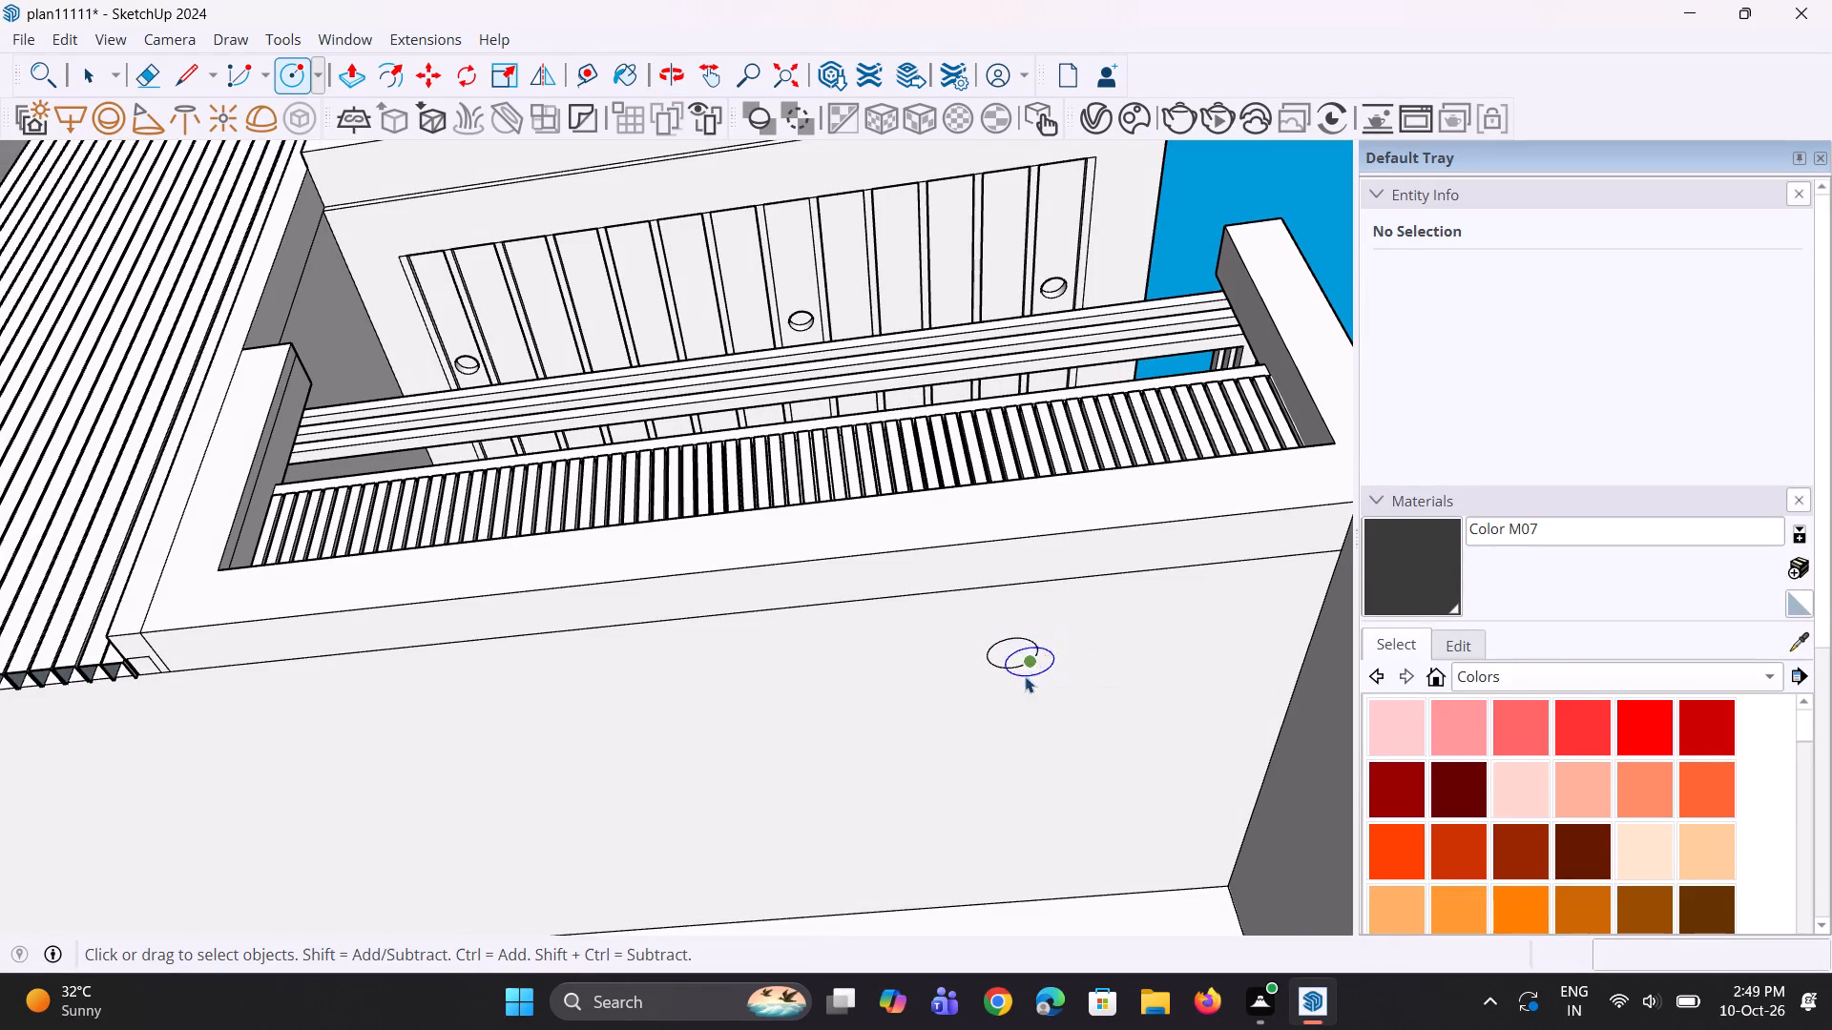
Copy the ground-floor ceiling circle three times towards the rear at about 2' 1" spacing, making a row of four.
key("space")
left_click(1013, 660)
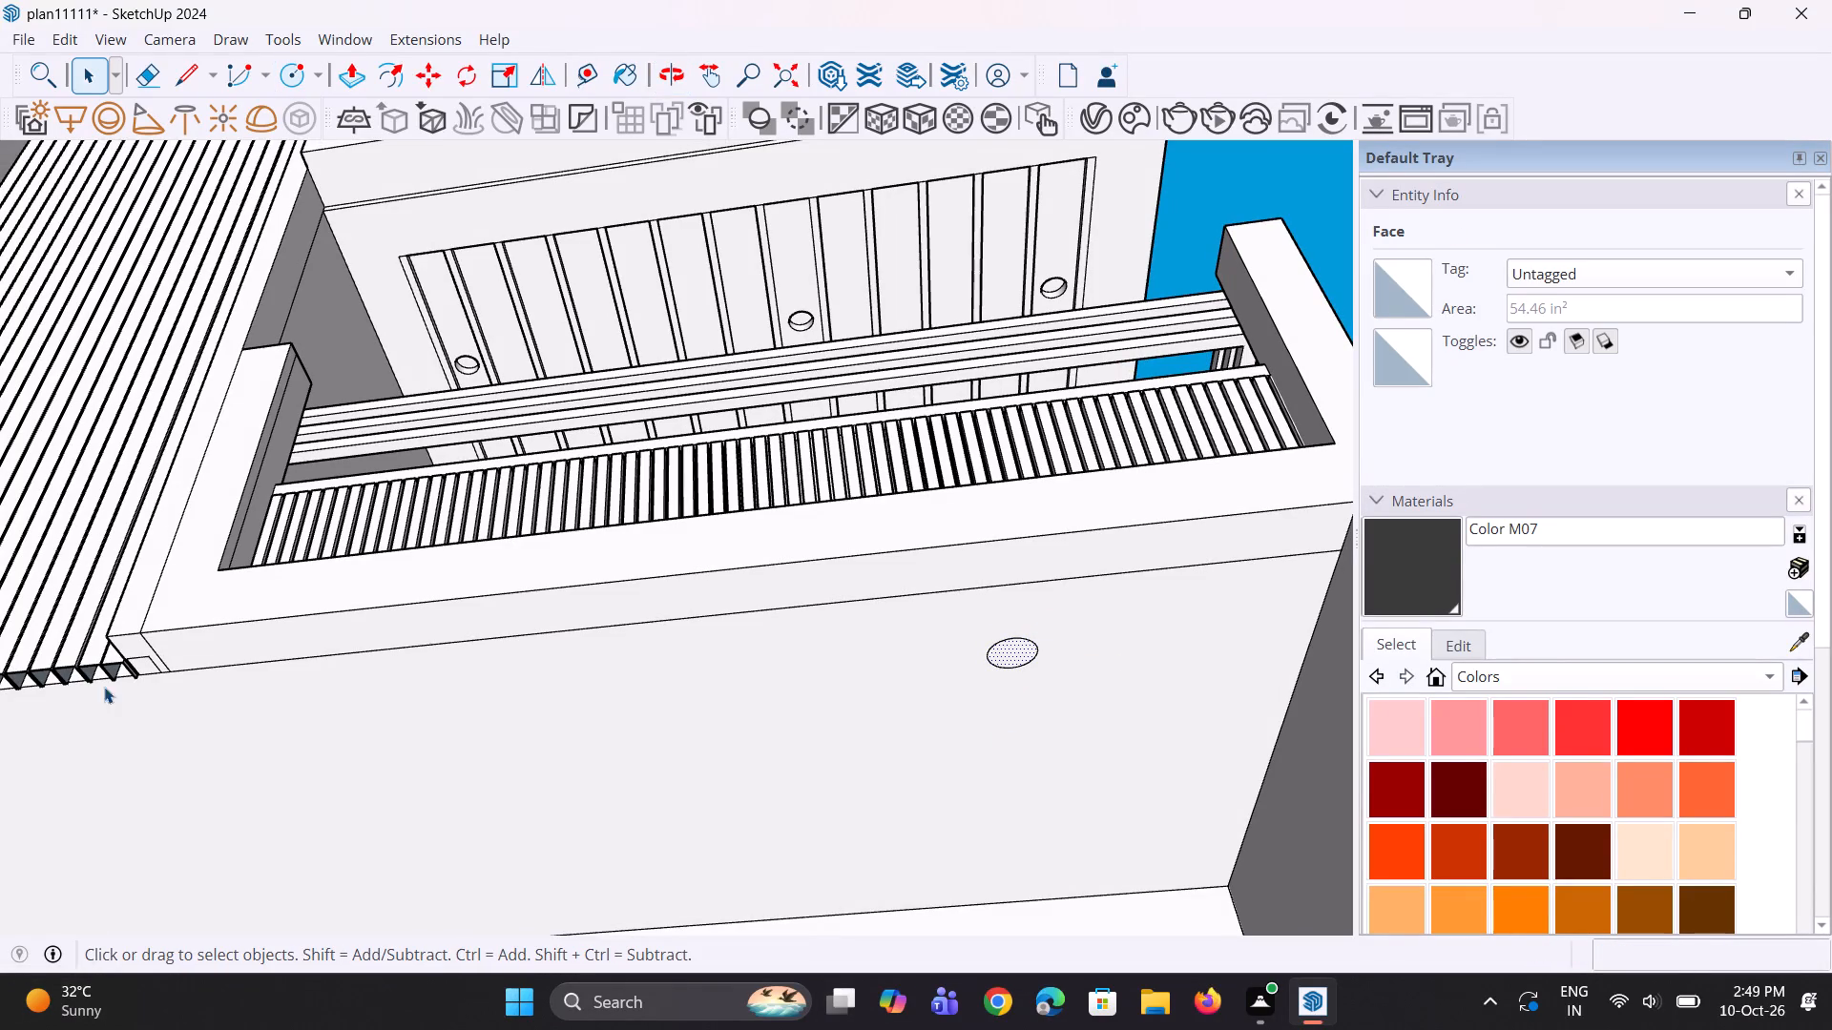
scroll(370, 698, "down", 5)
middle_click_drag(211, 766, 654, 784)
scroll(217, 766, "up", 1)
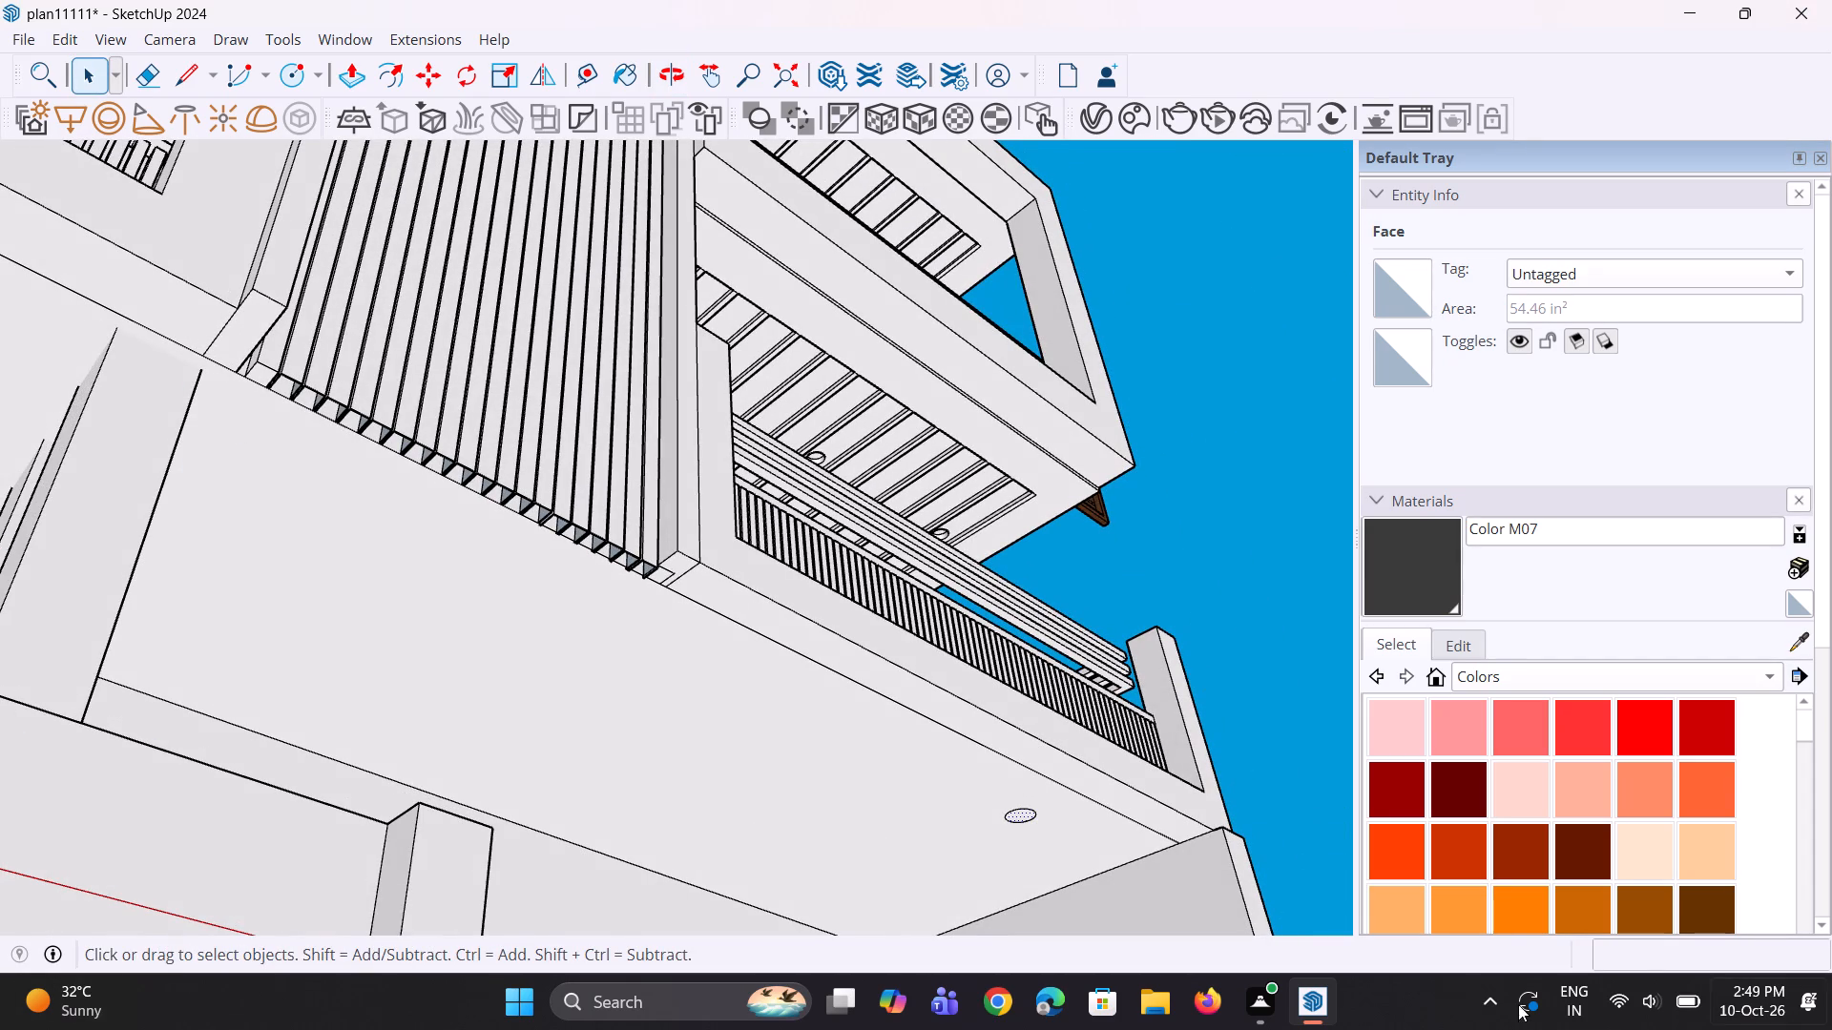
scroll(269, 636, "down", 3)
middle_click_drag(568, 734, 773, 724)
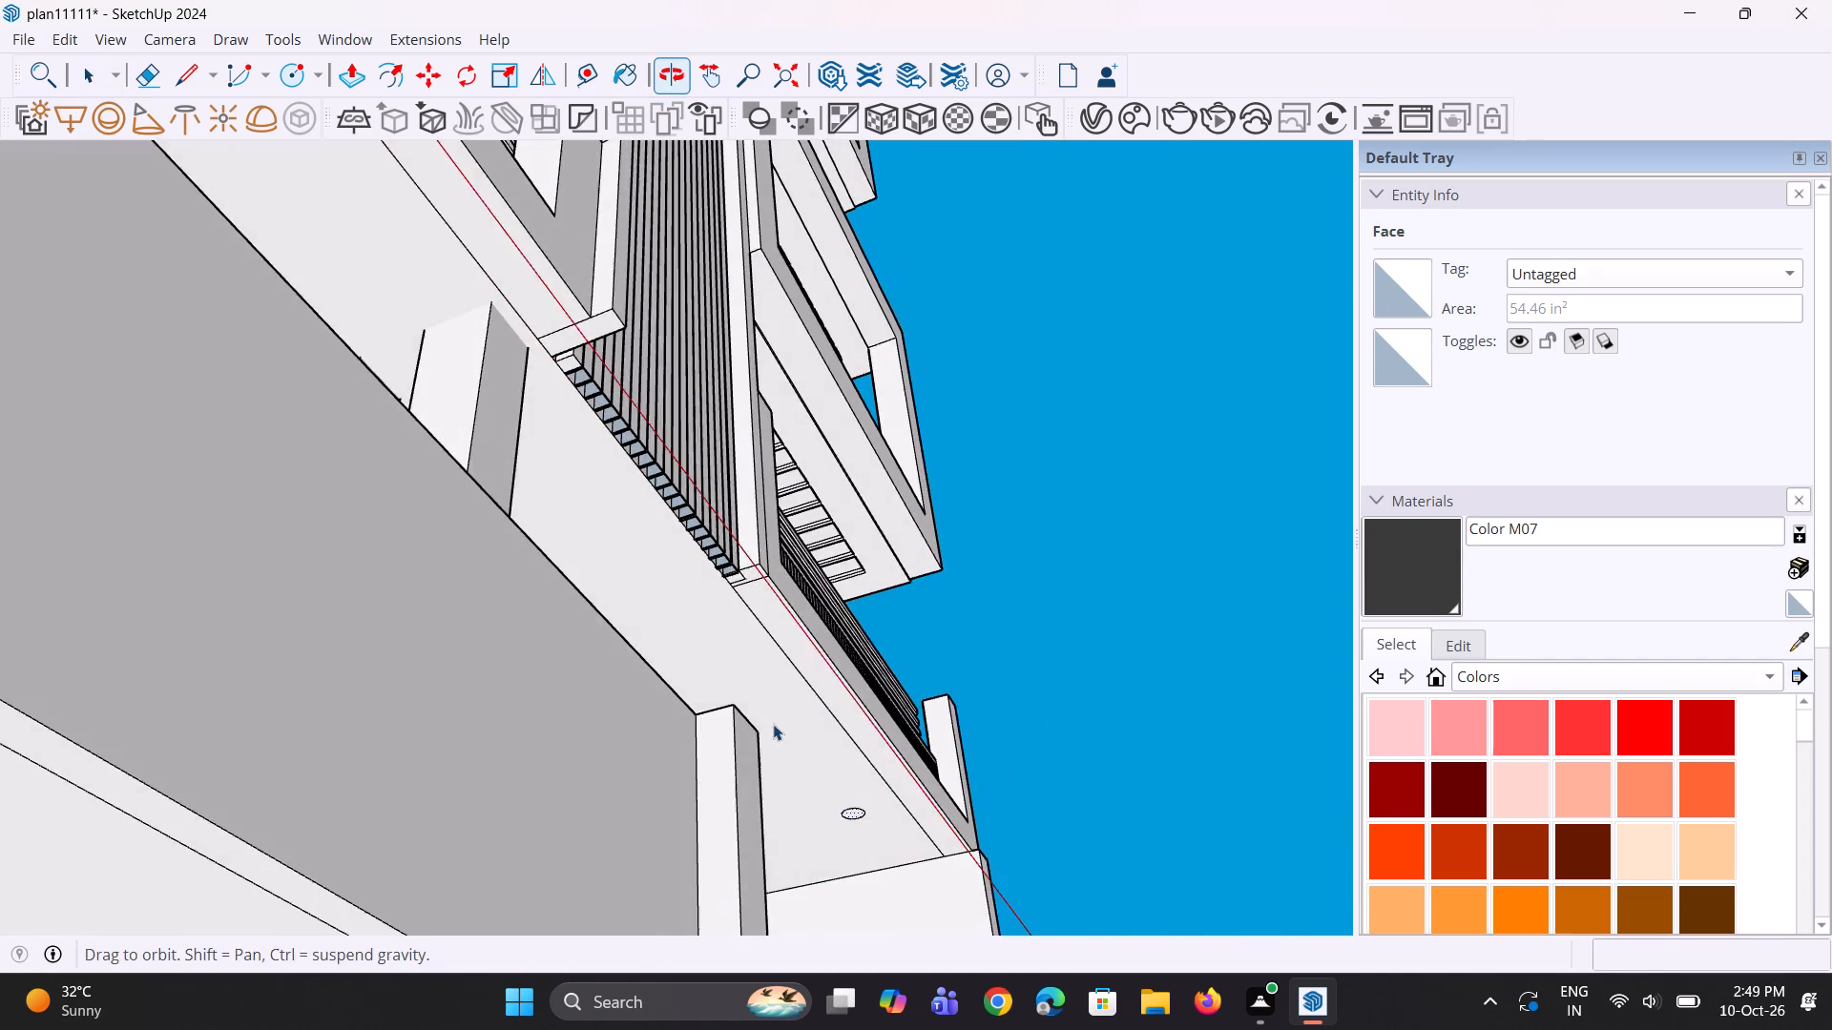
middle_click_drag(868, 827, 856, 912)
scroll(848, 873, "up", 9)
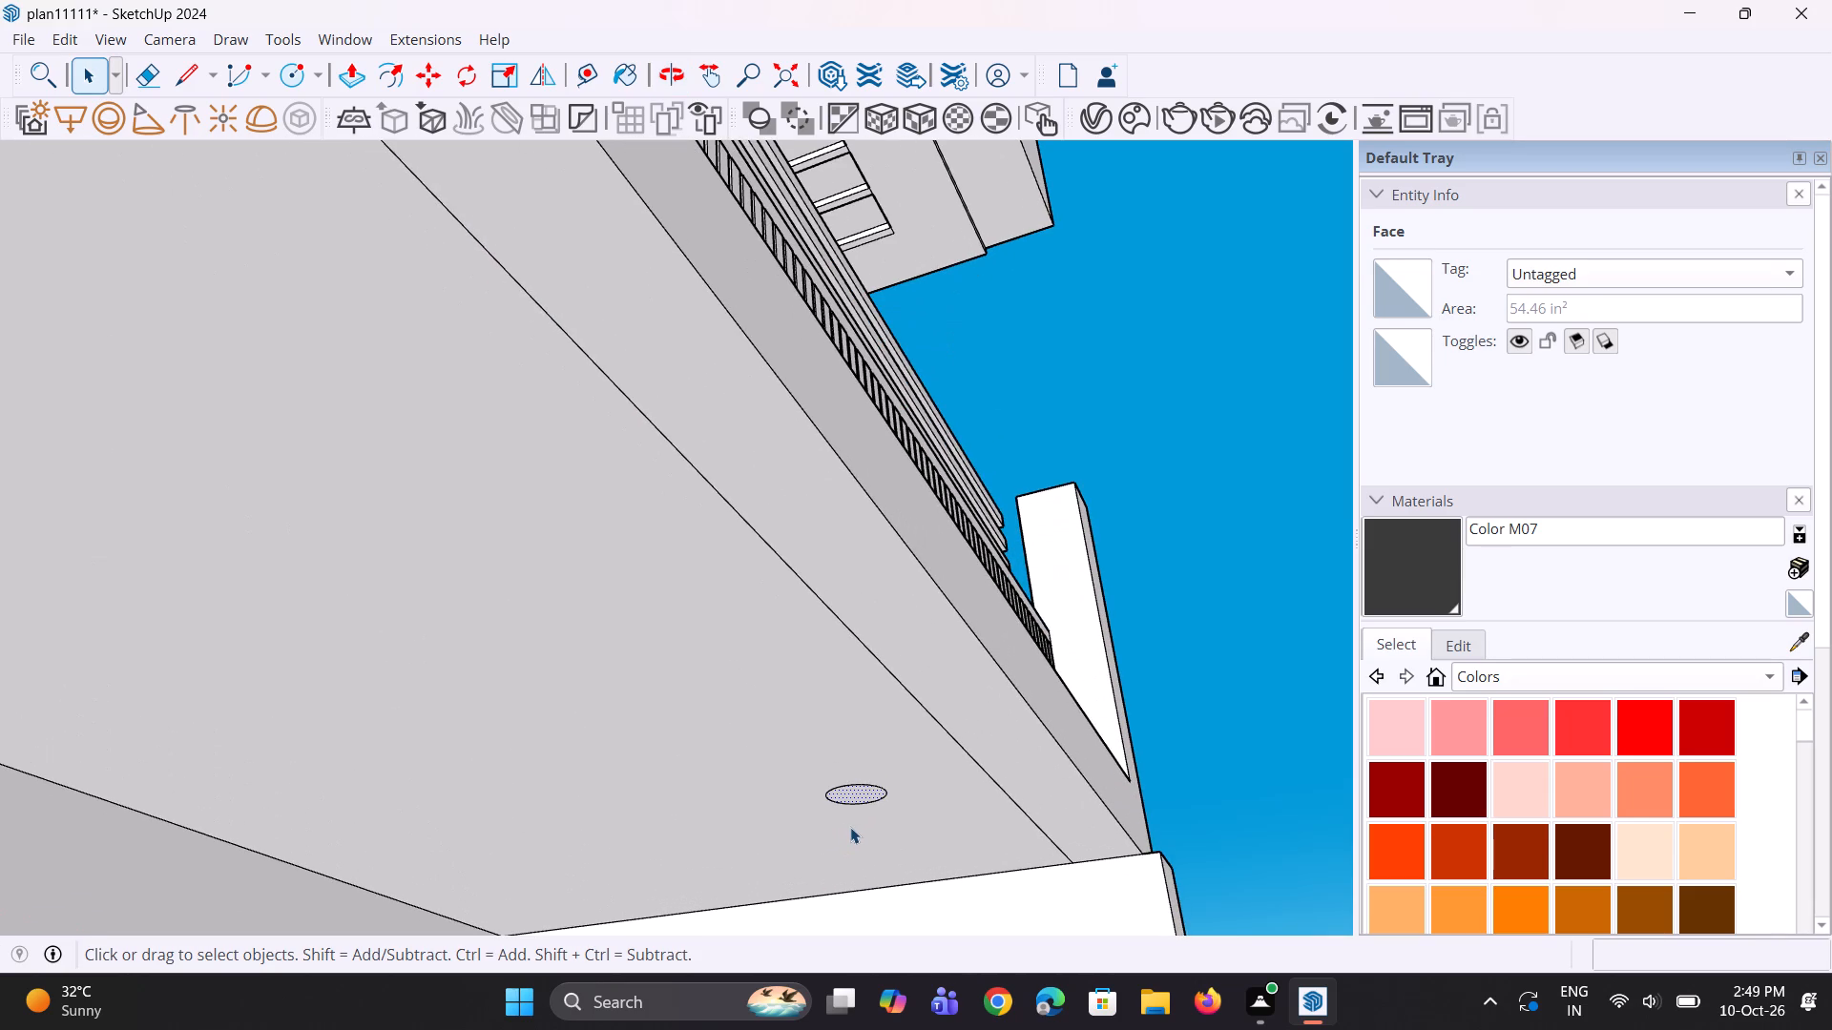
key("m")
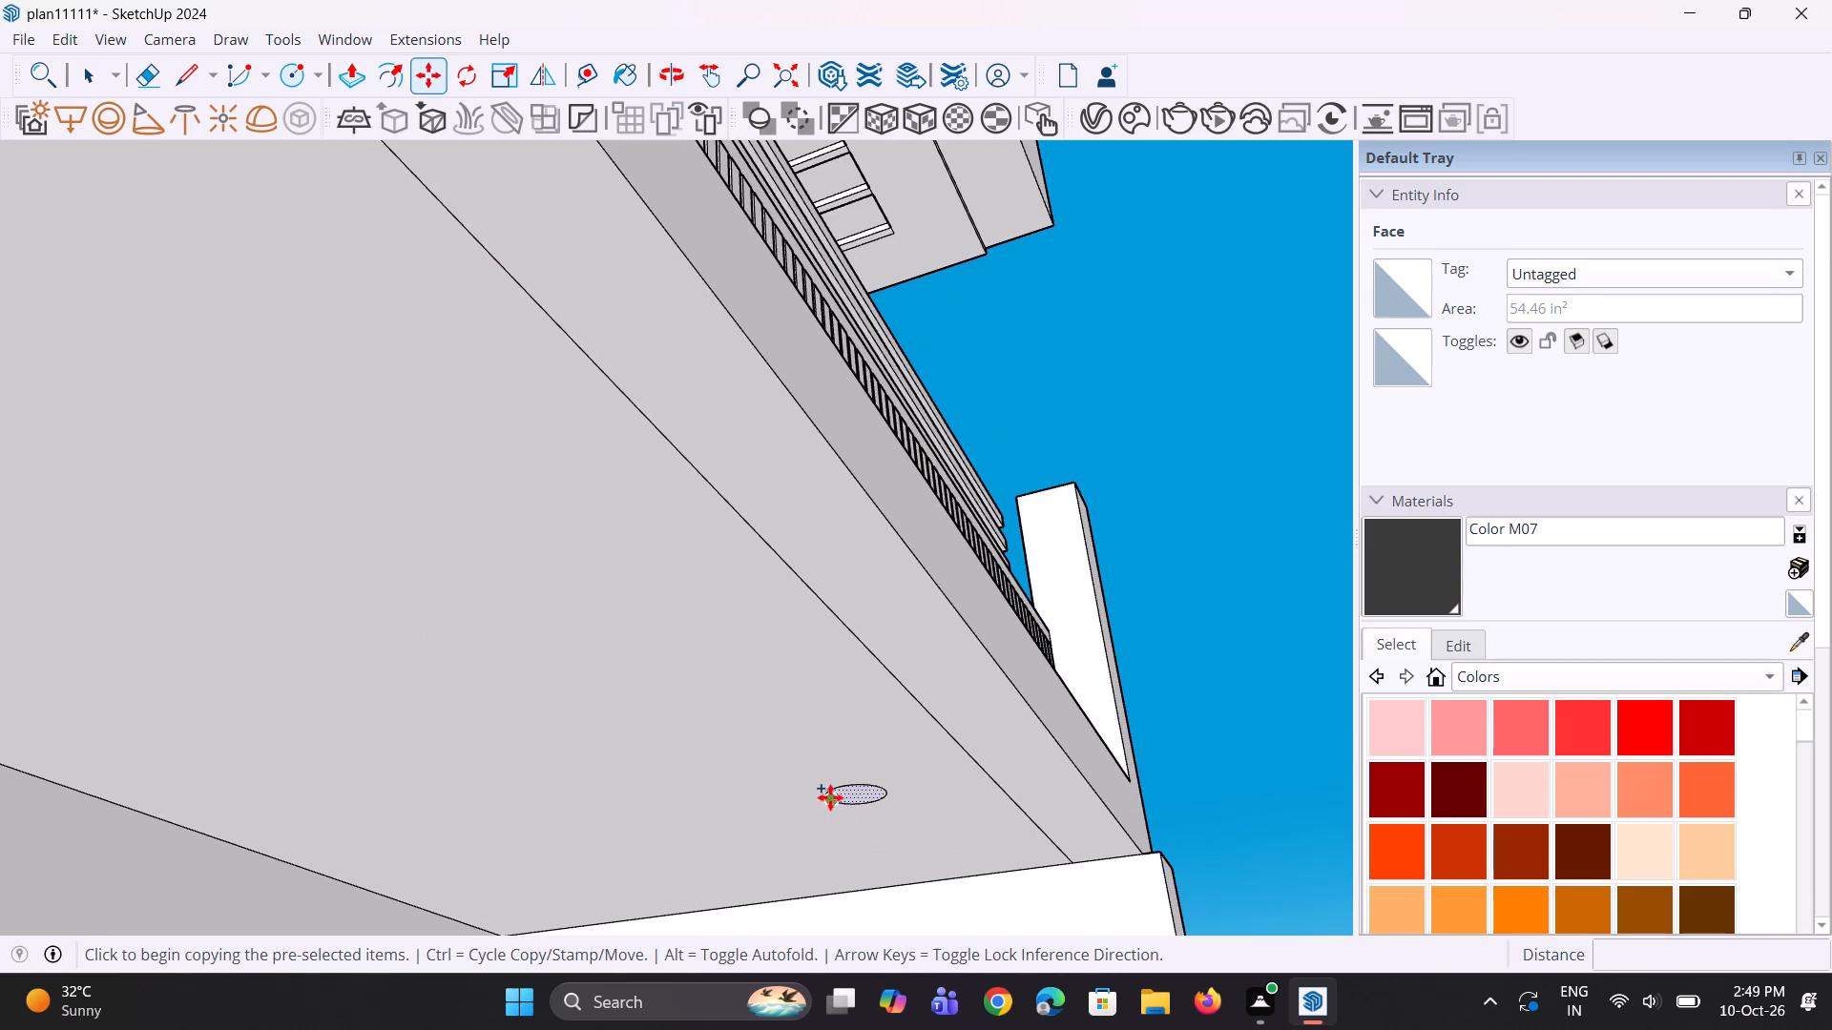
left_click(828, 796)
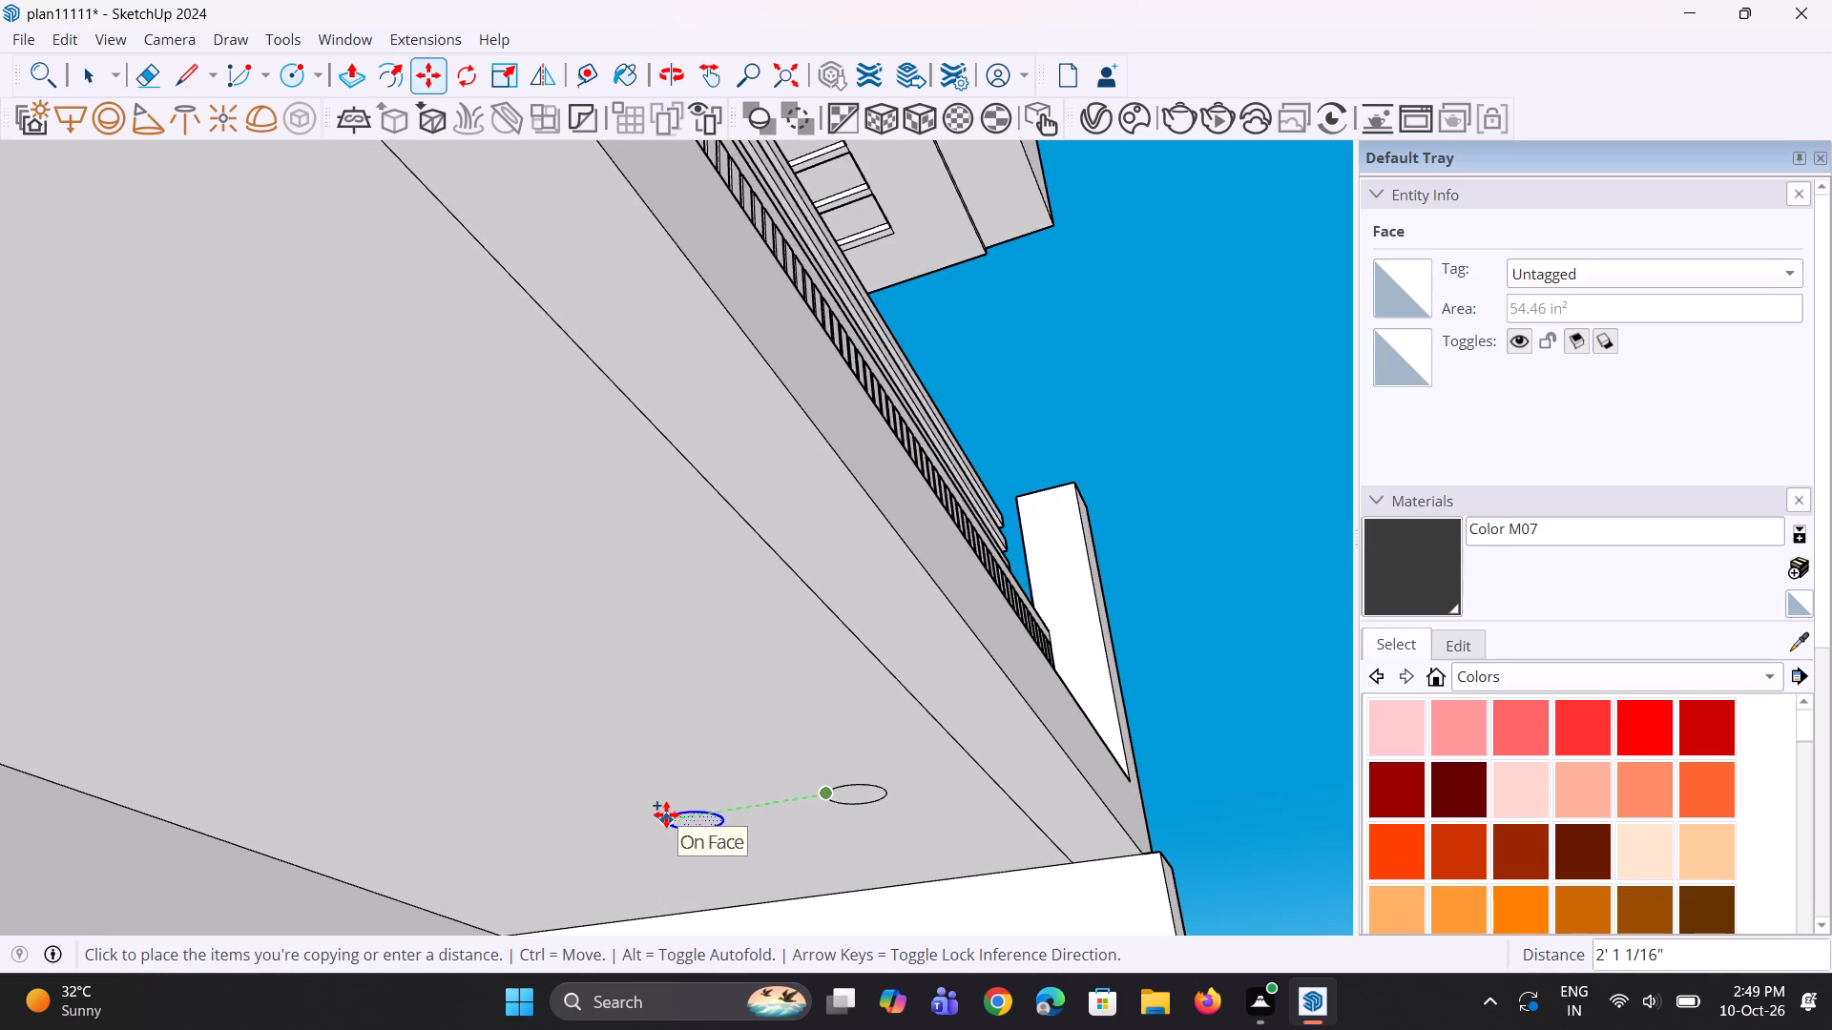
left_click(666, 814)
type("*3")
key("Return")
Select all four circles in the row and copy them about 31' 8" along the ground-floor ceiling, beneath the vertical-fin balconies.
scroll(656, 814, "down", 10)
middle_click_drag(675, 836, 607, 827)
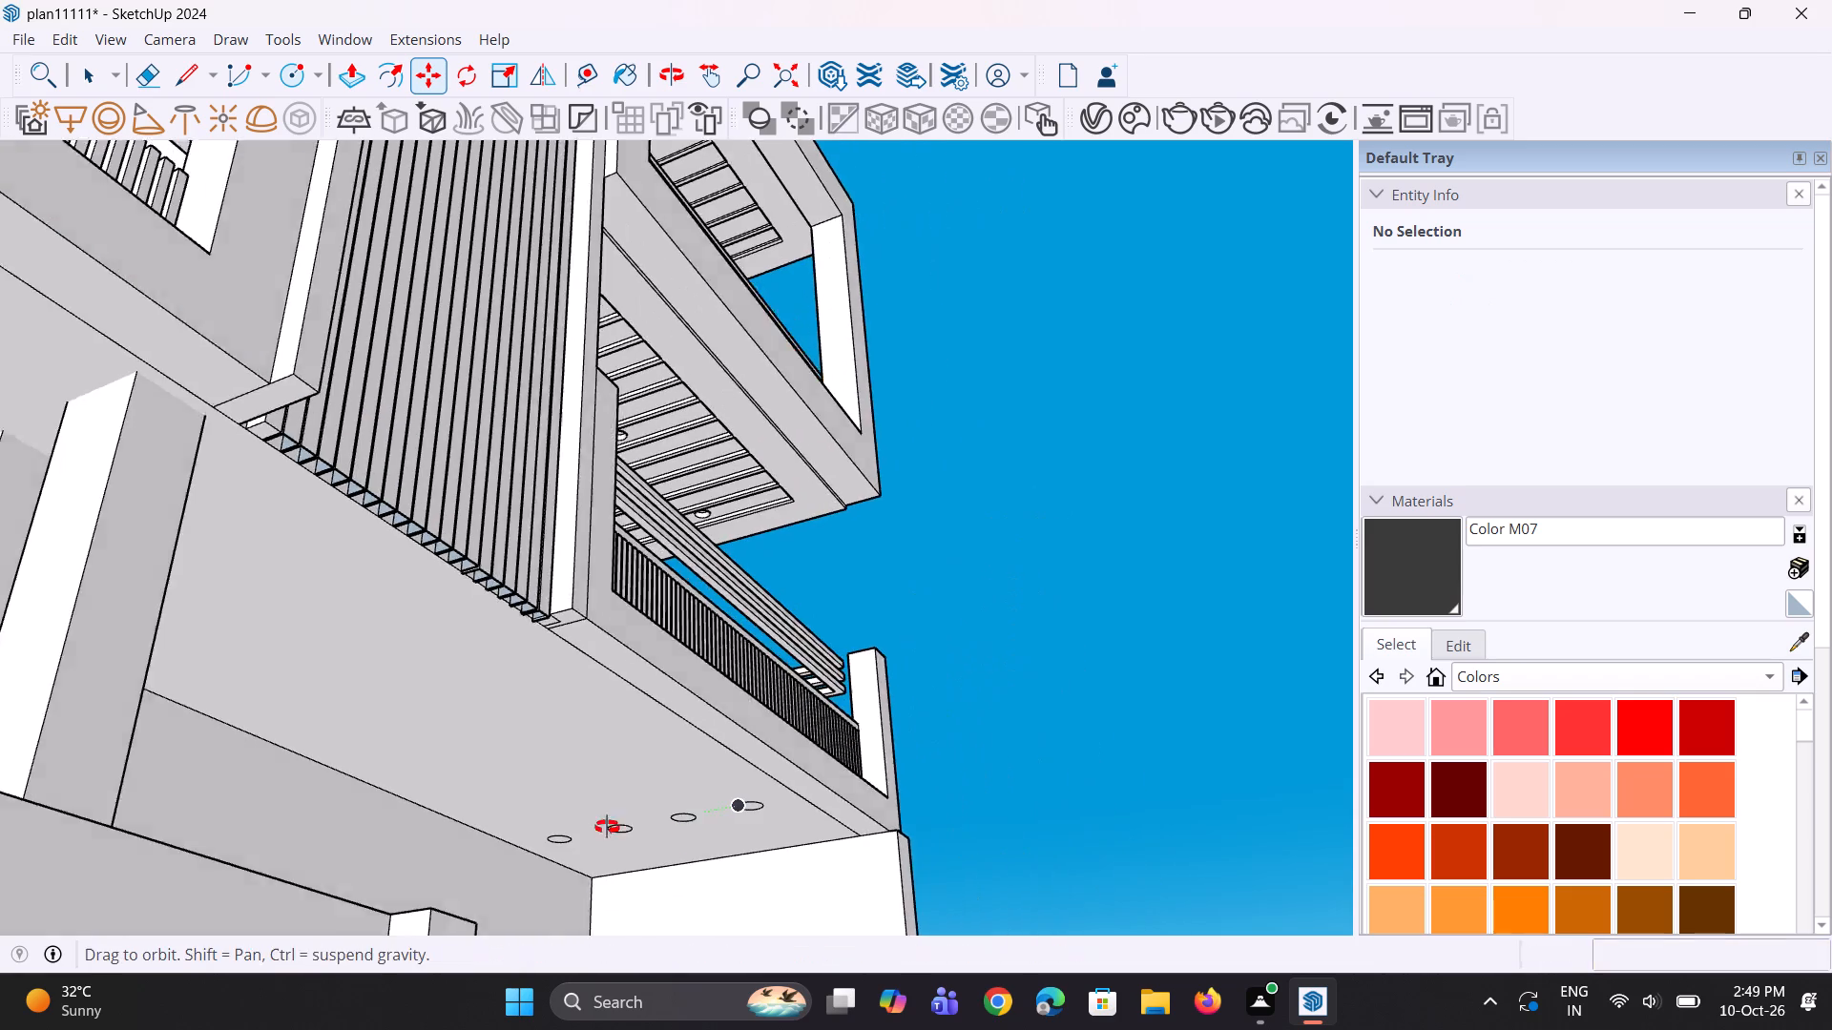
middle_click_drag(607, 827, 564, 816)
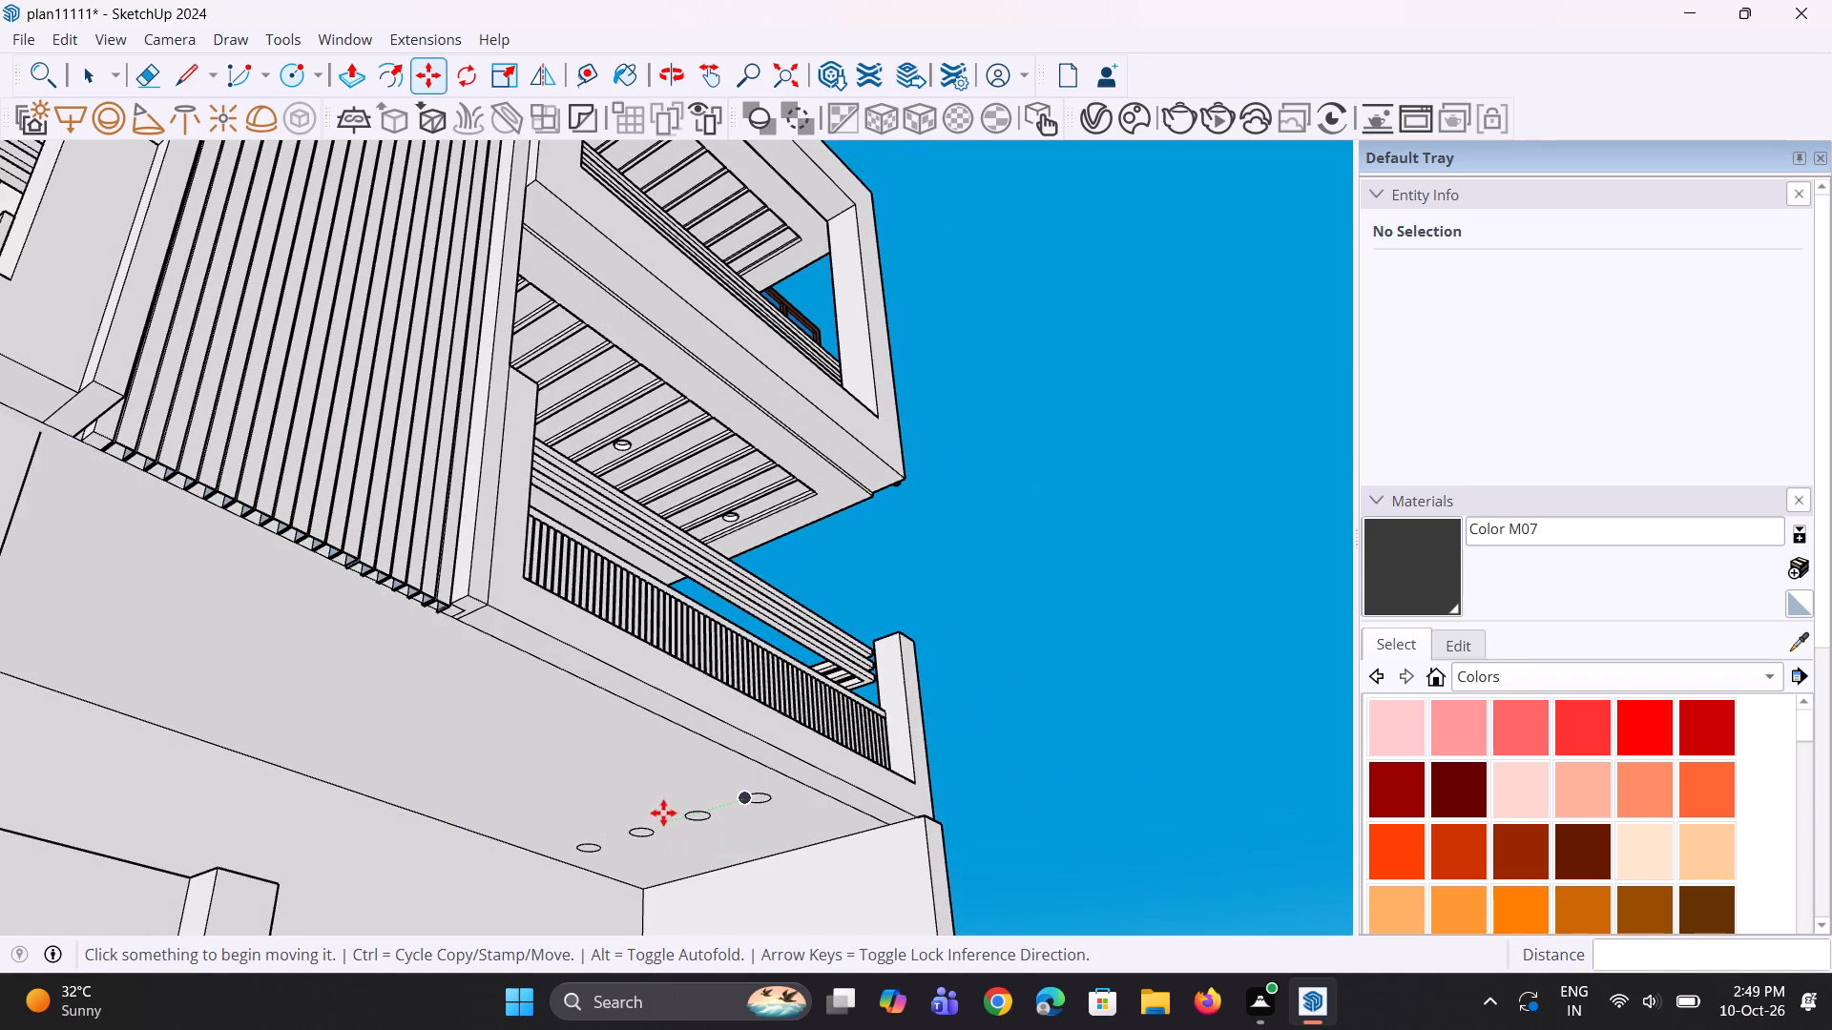
scroll(672, 803, "up", 1)
middle_click_drag(659, 783, 569, 767)
key("space")
key("space")
scroll(816, 792, "up", 3)
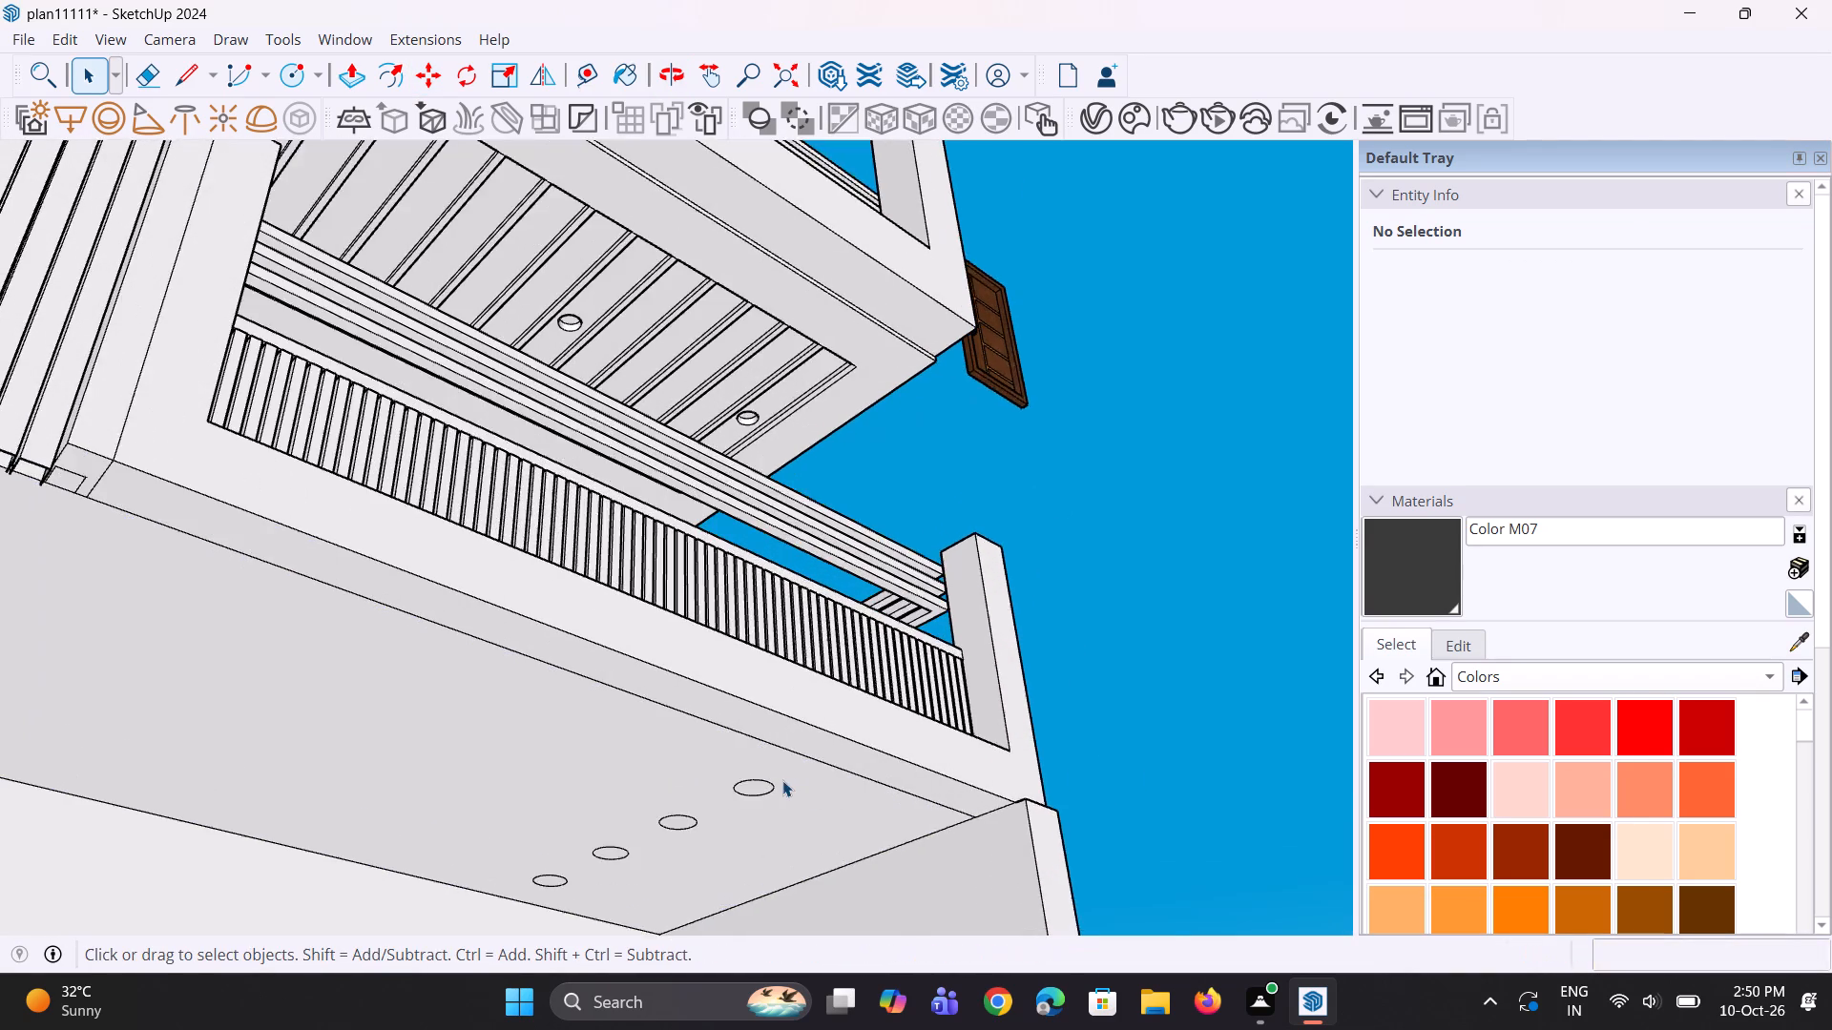
scroll(782, 780, "up", 3)
left_click(746, 795)
scroll(671, 844, "up", 3)
left_click(632, 840, "ctrl")
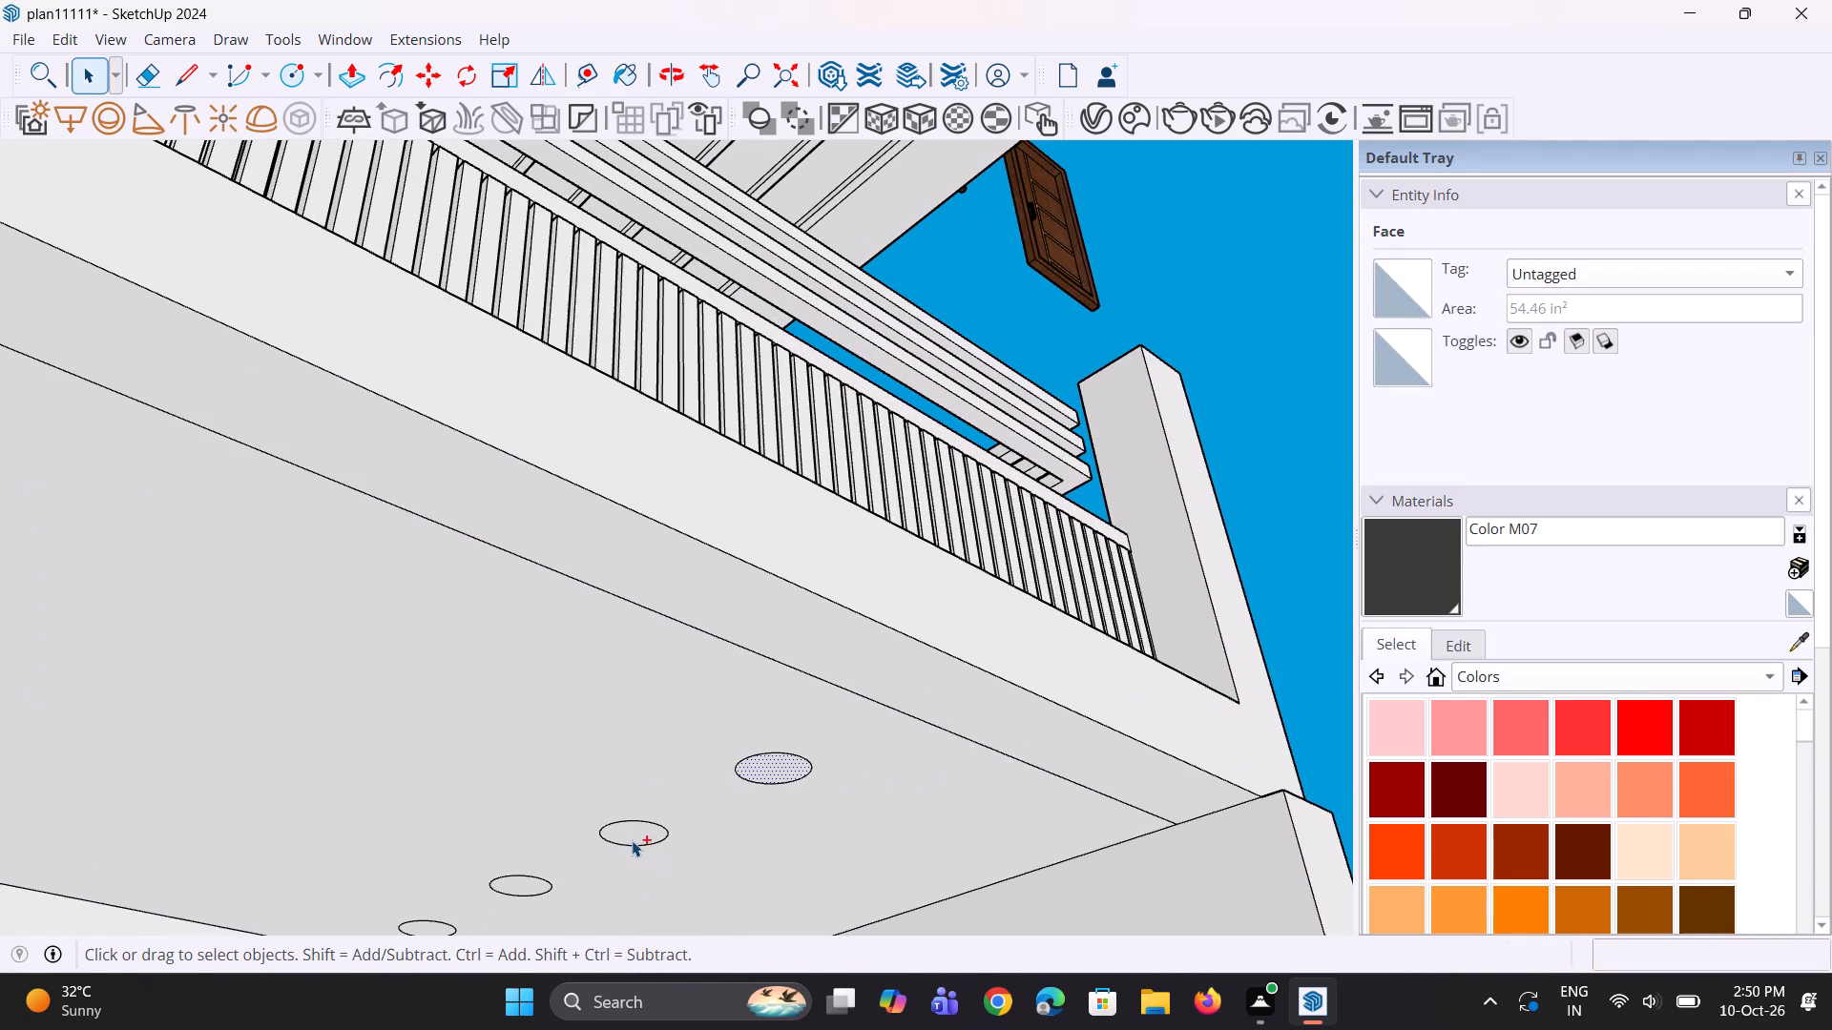
scroll(666, 809, "down", 4)
scroll(555, 909, "up", 6)
left_click(554, 844, "ctrl")
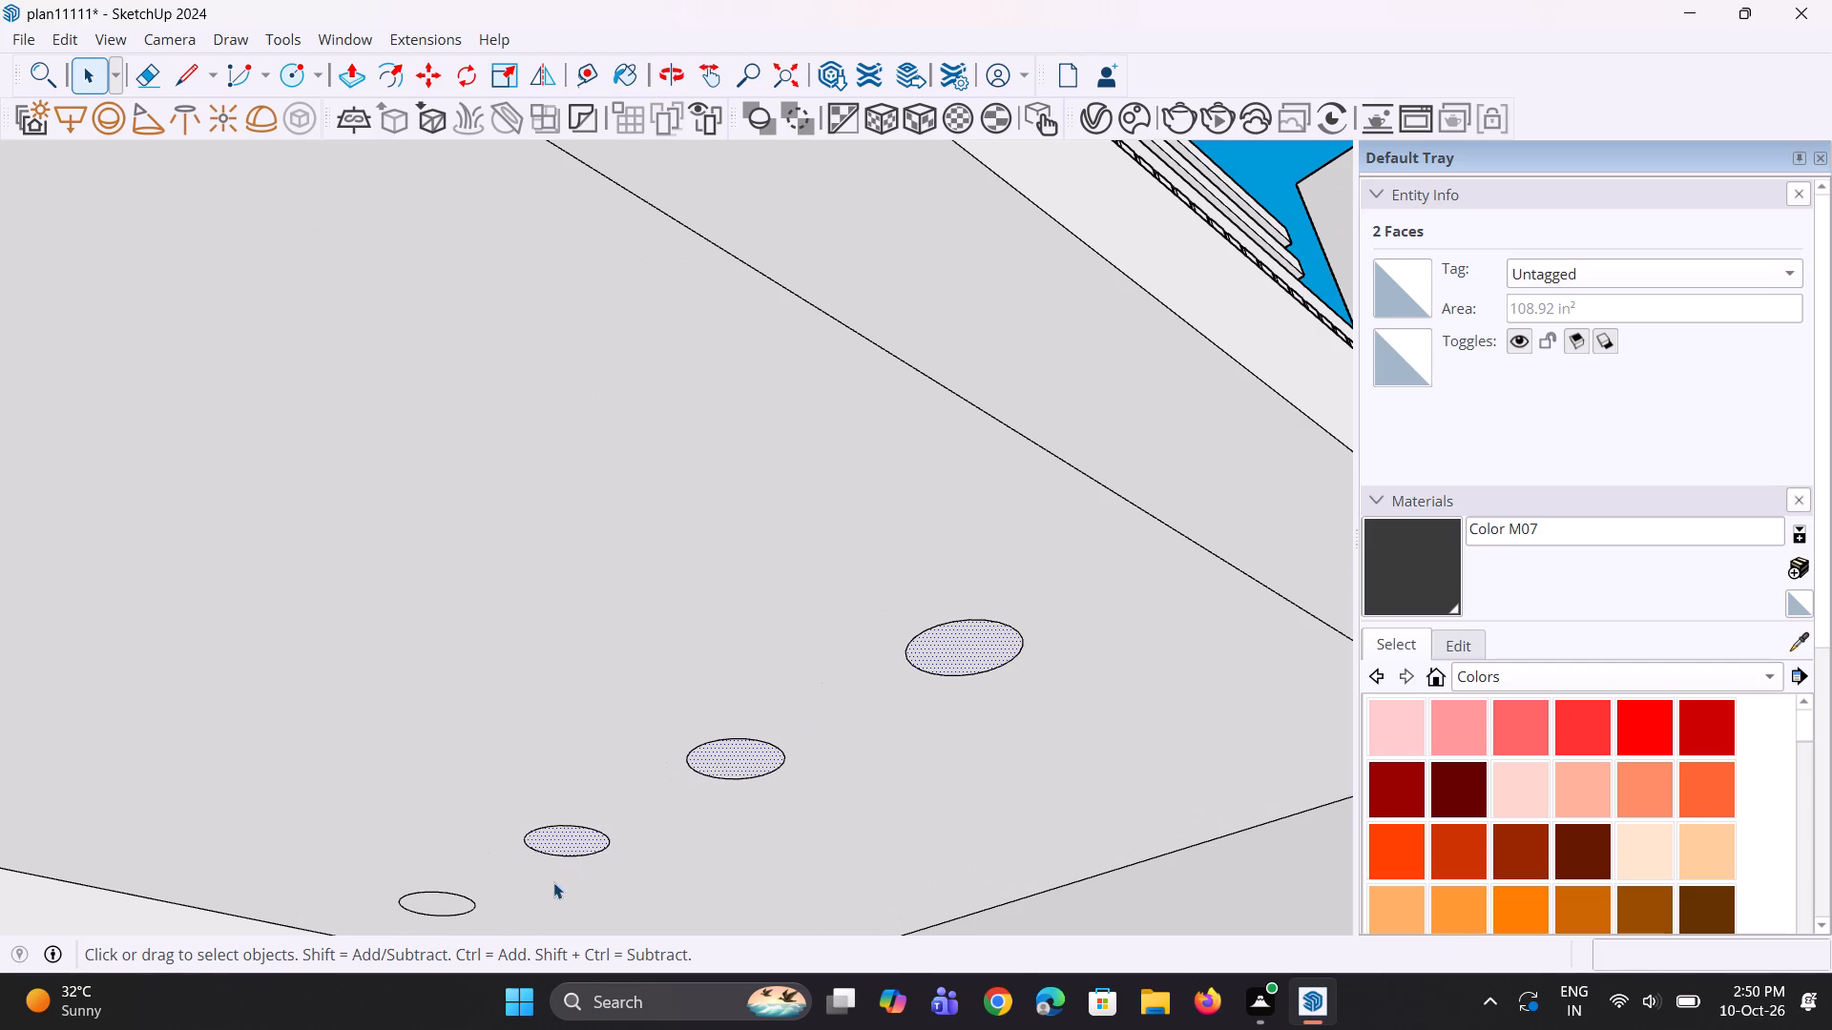
scroll(433, 909, "up", 3)
left_click(431, 910, "ctrl")
scroll(523, 908, "down", 12)
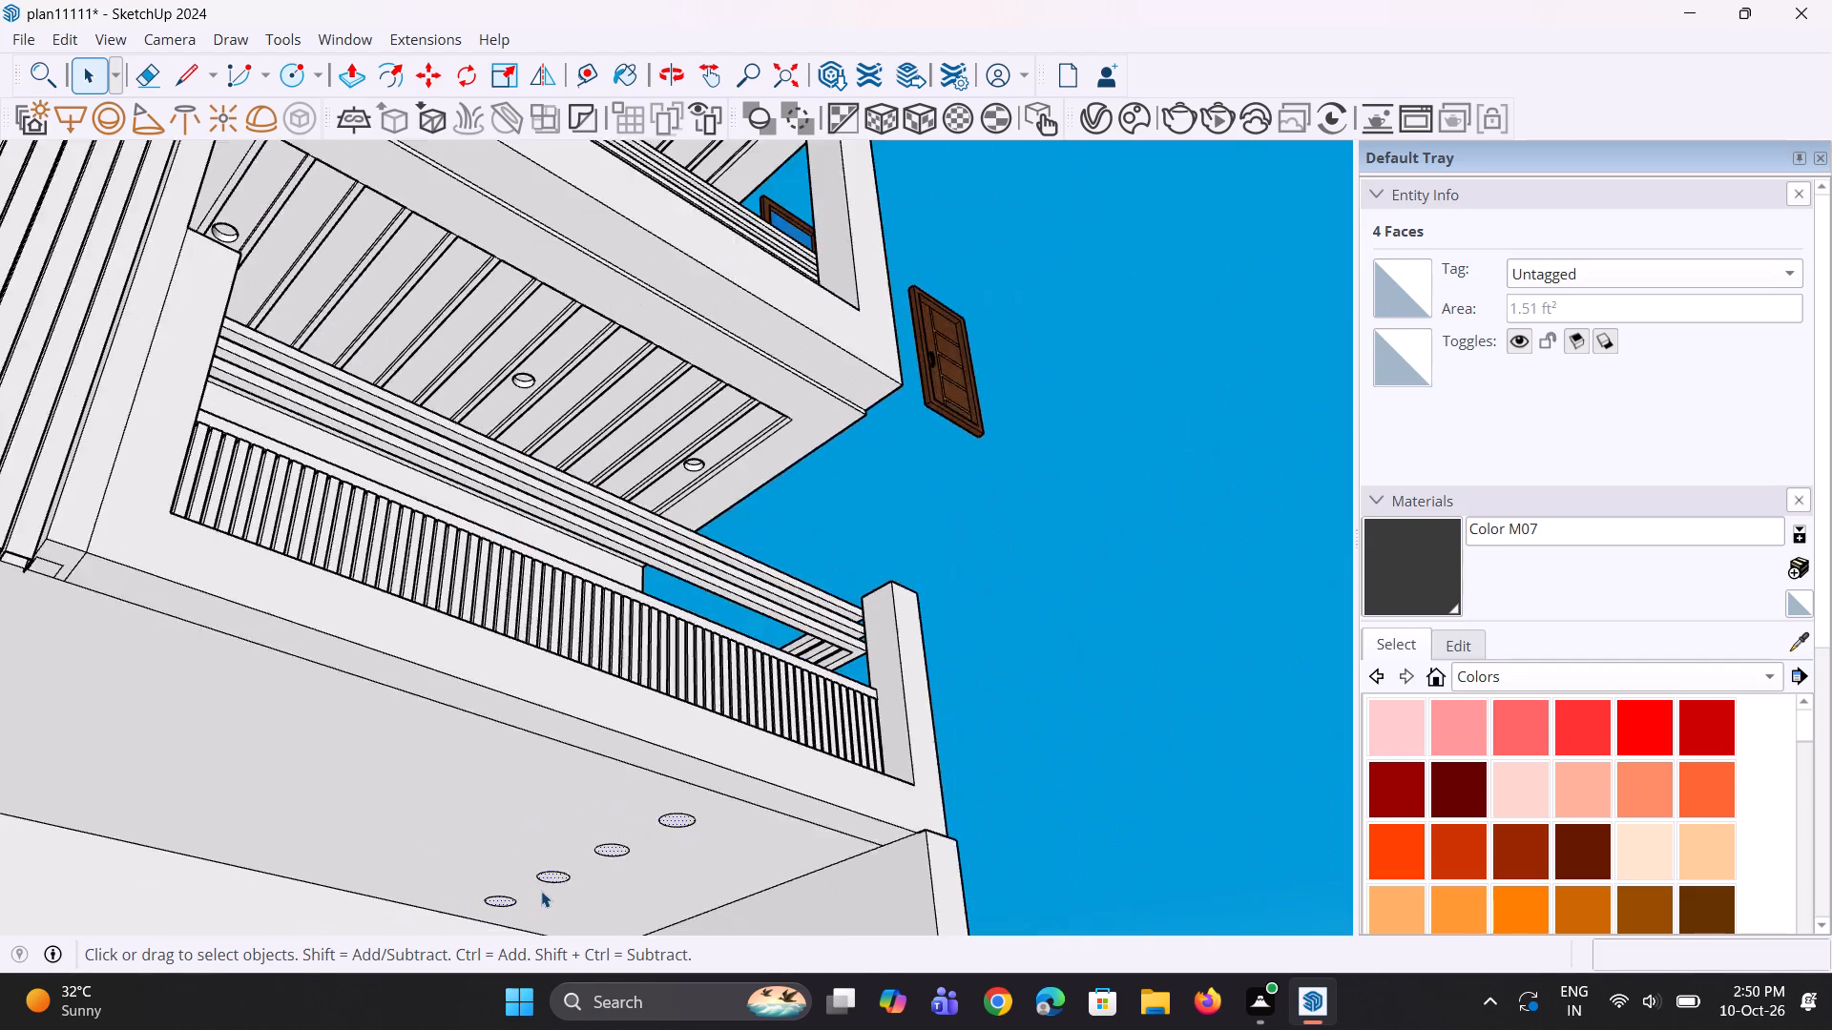
scroll(541, 891, "down", 14)
middle_click_drag(553, 883, 385, 896)
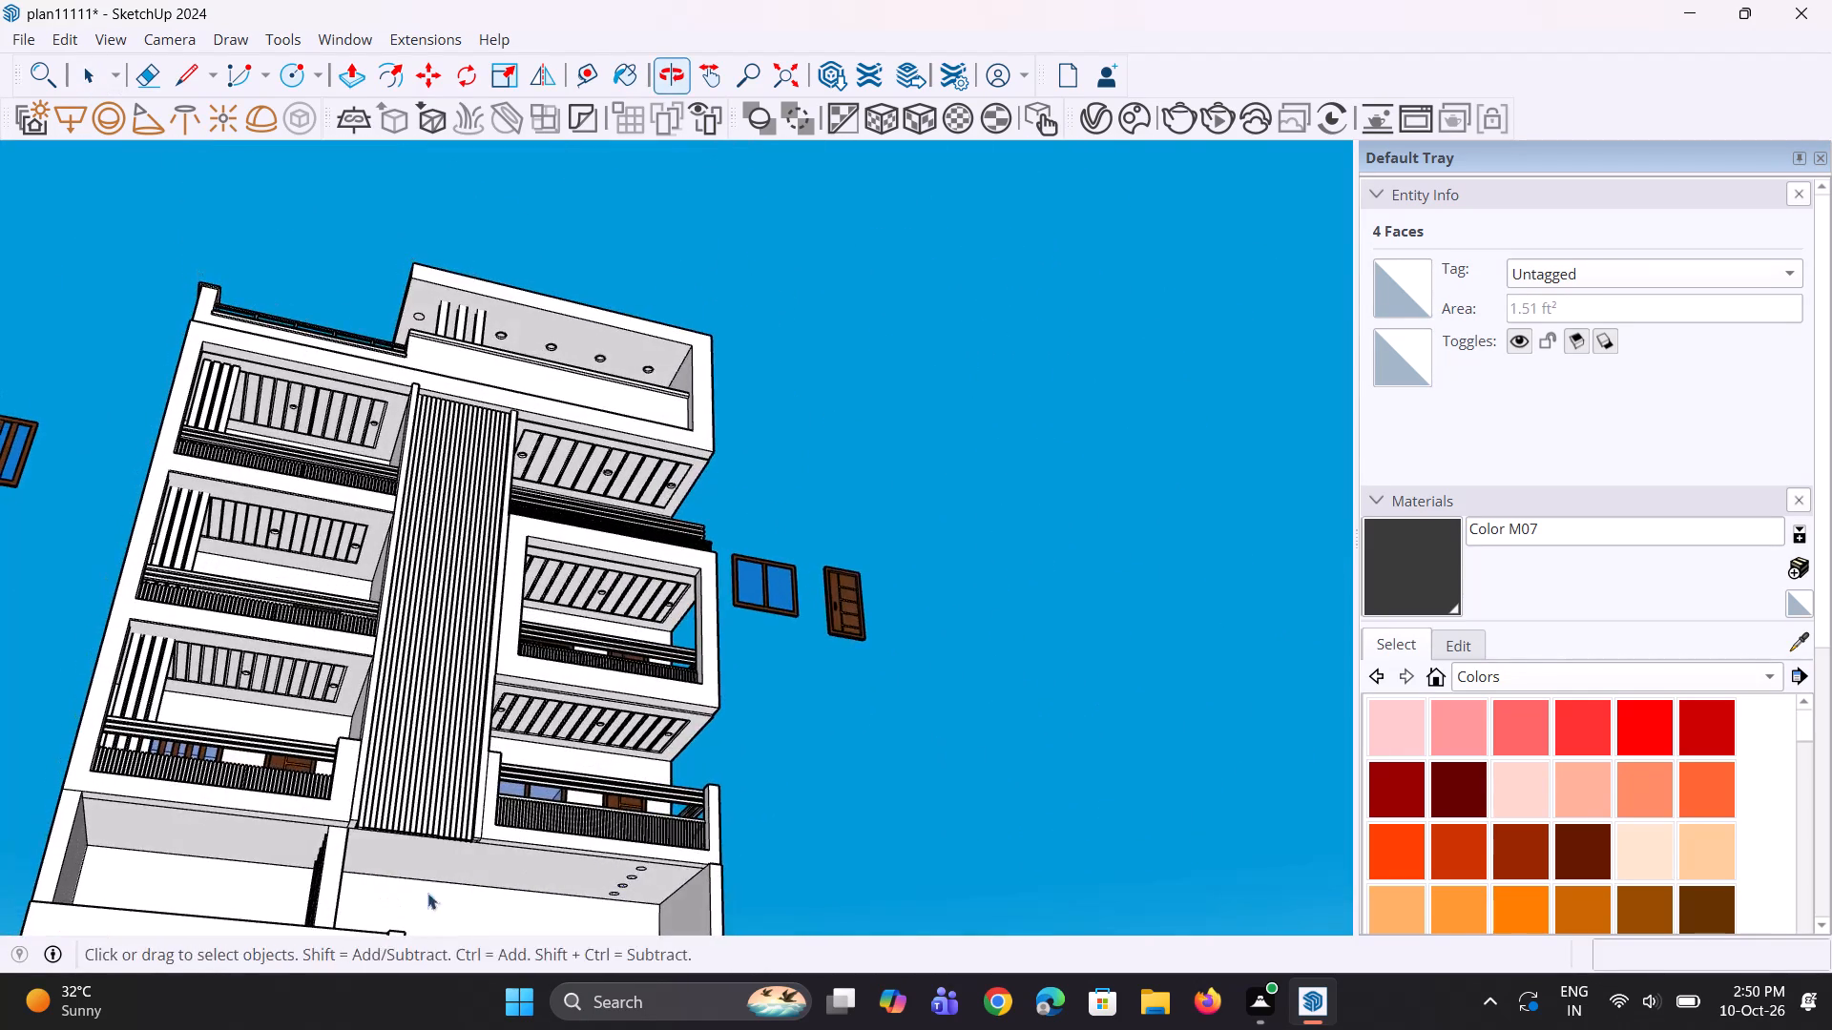
scroll(560, 871, "up", 6)
key("m")
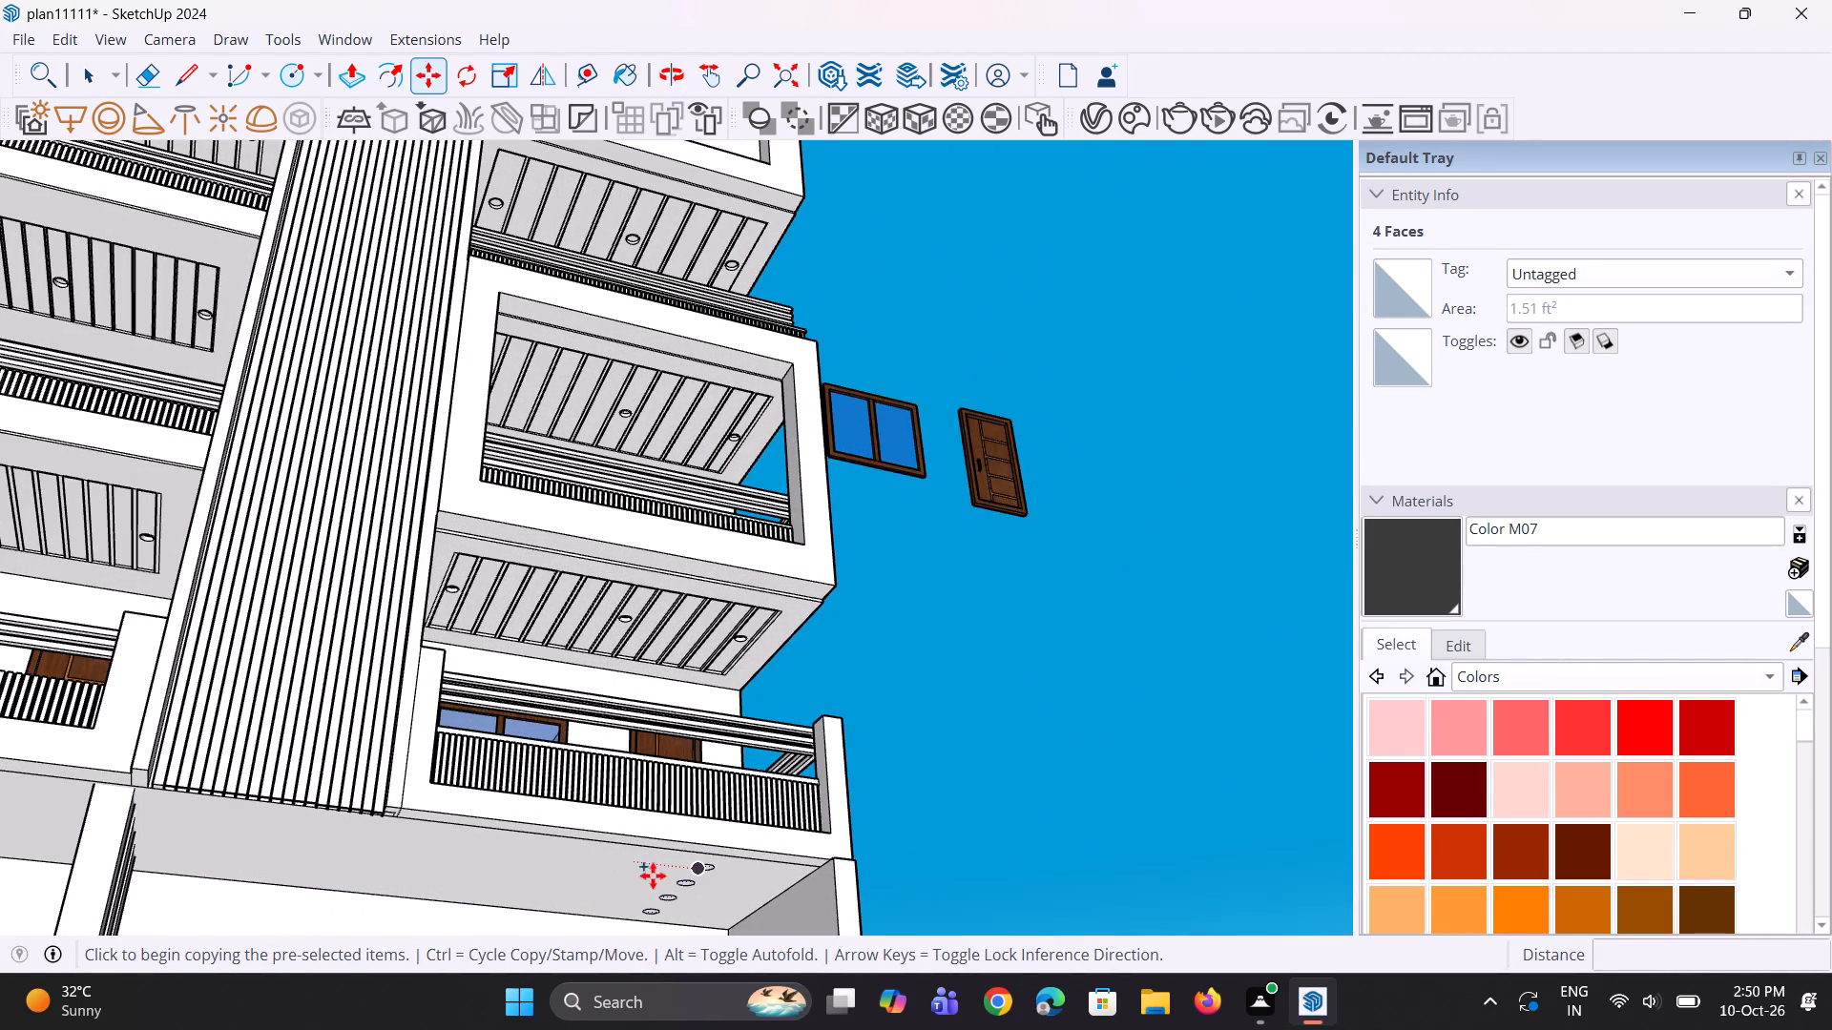
left_click(689, 872)
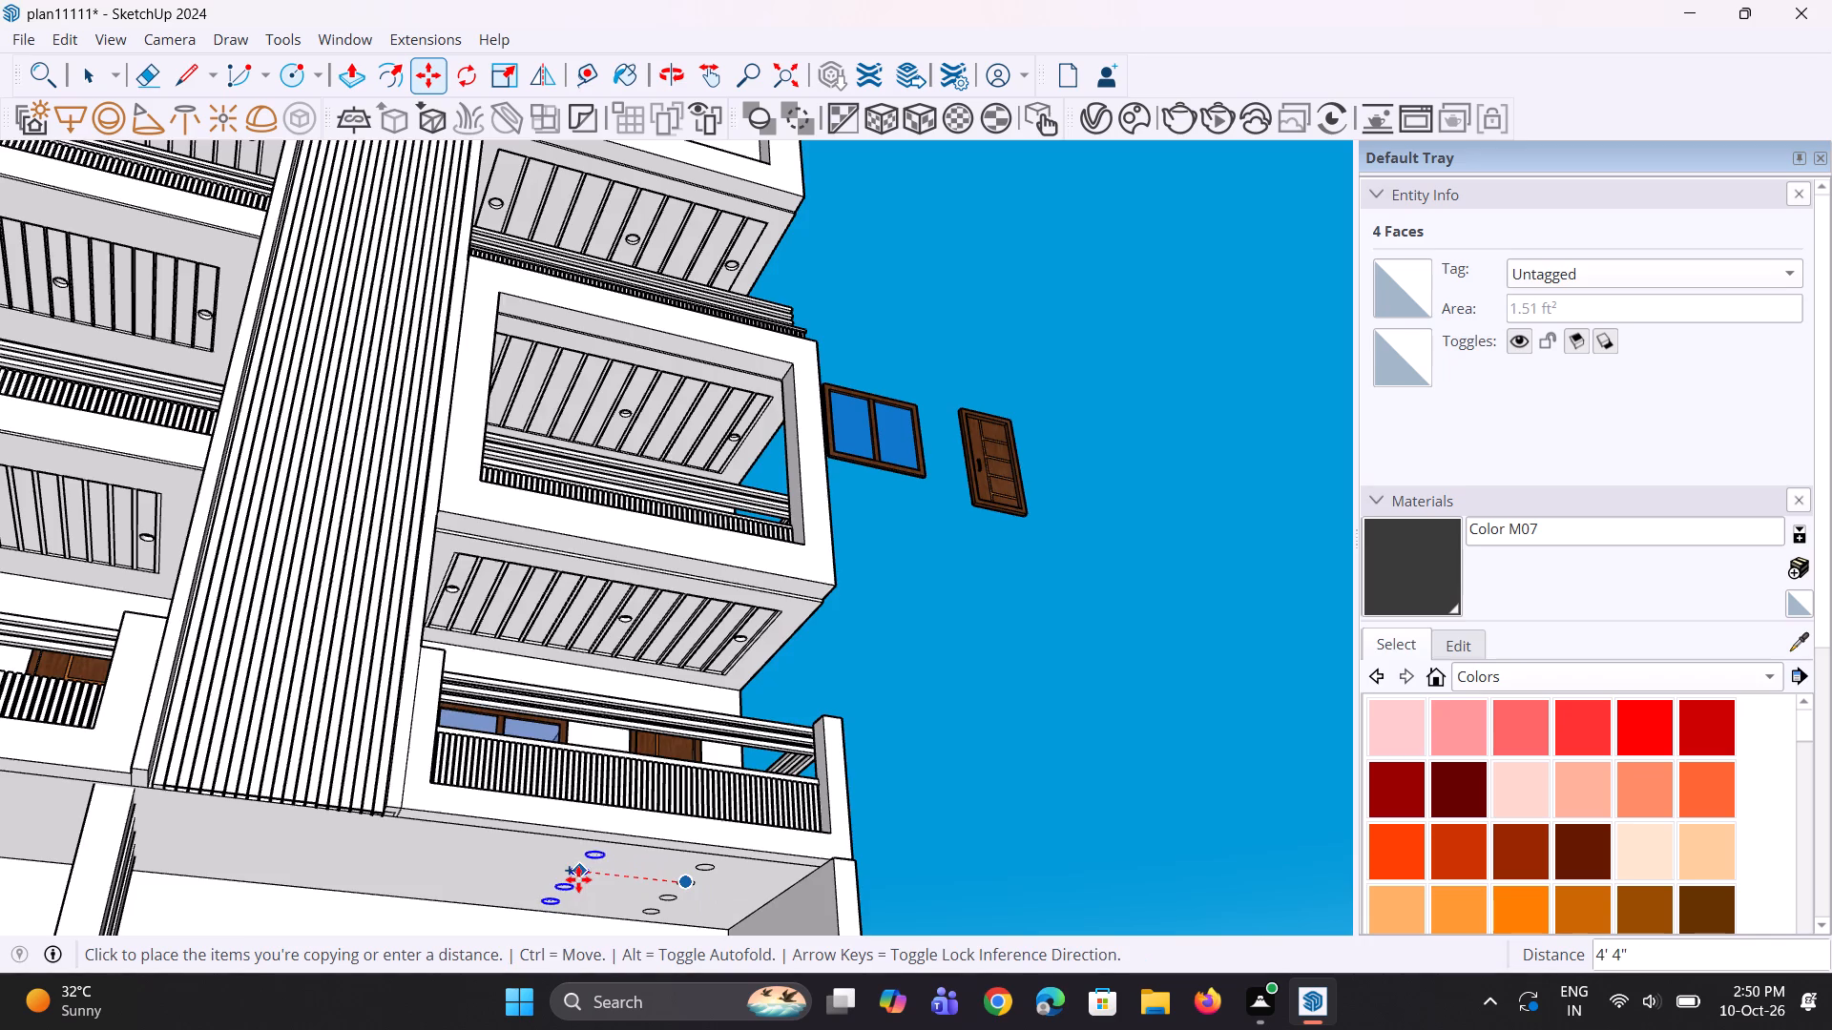
scroll(578, 879, "down", 6)
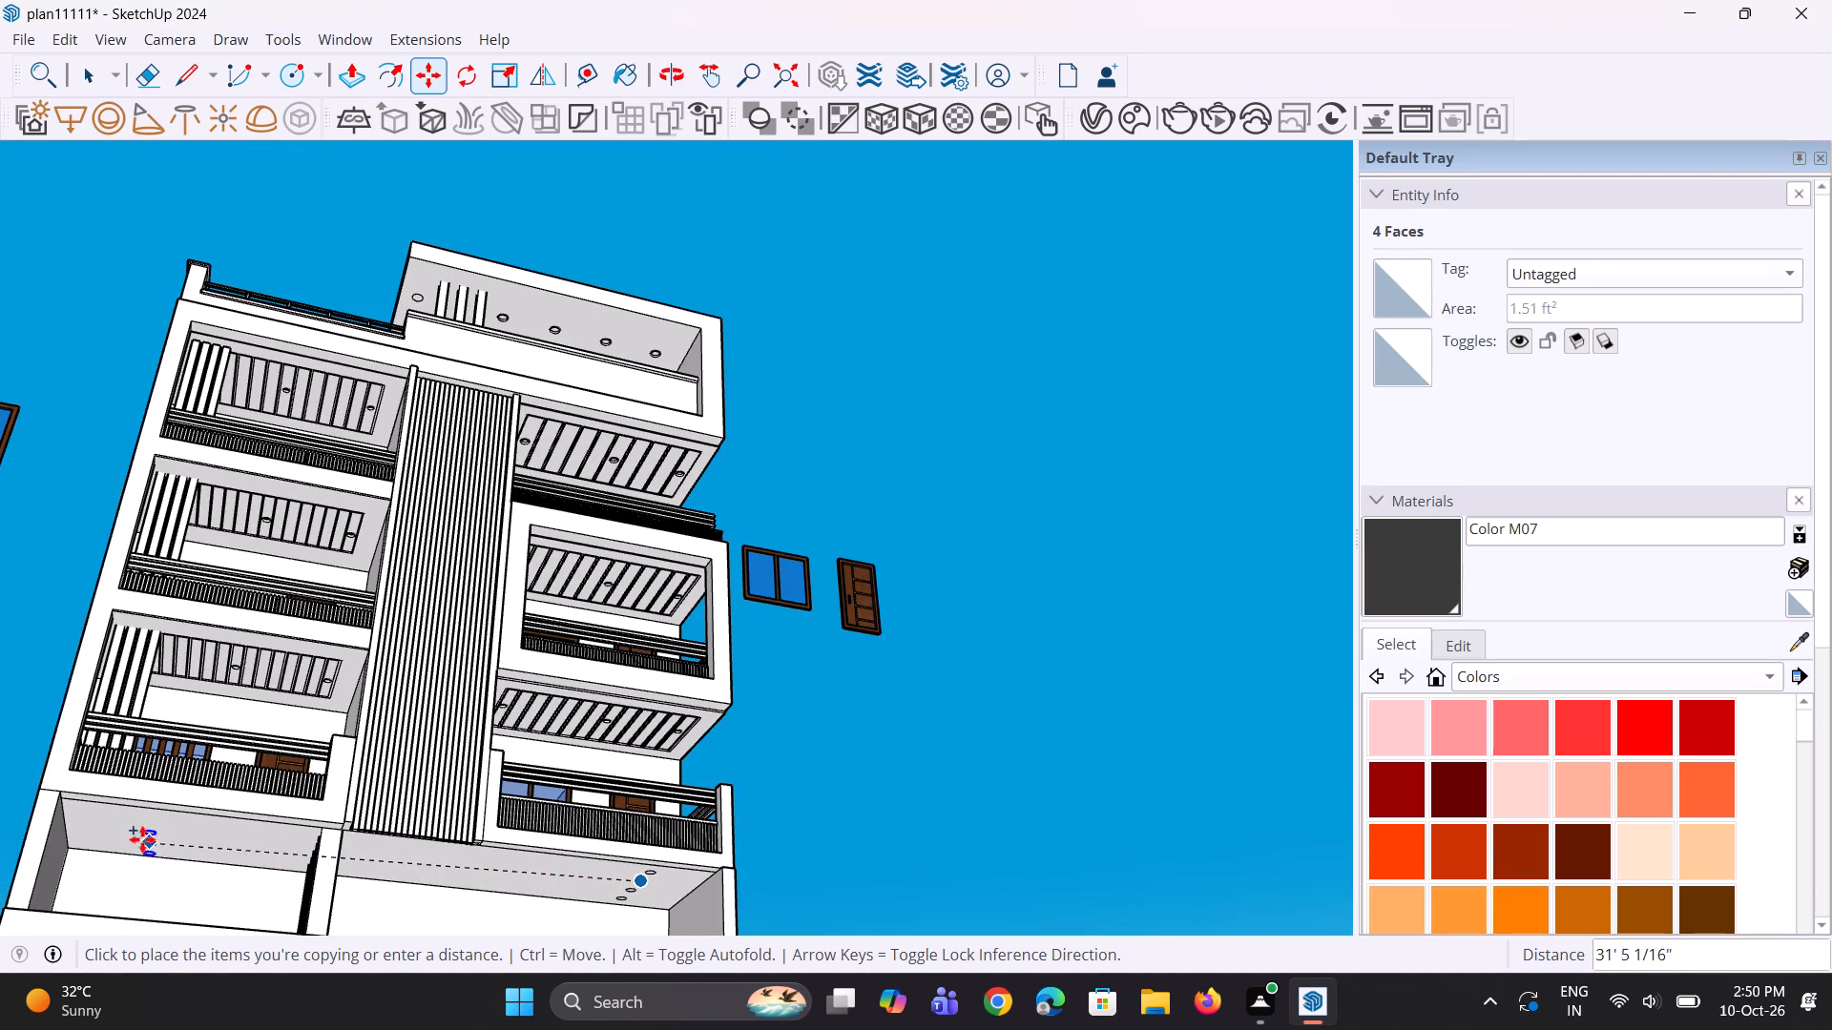
scroll(142, 834, "up", 4)
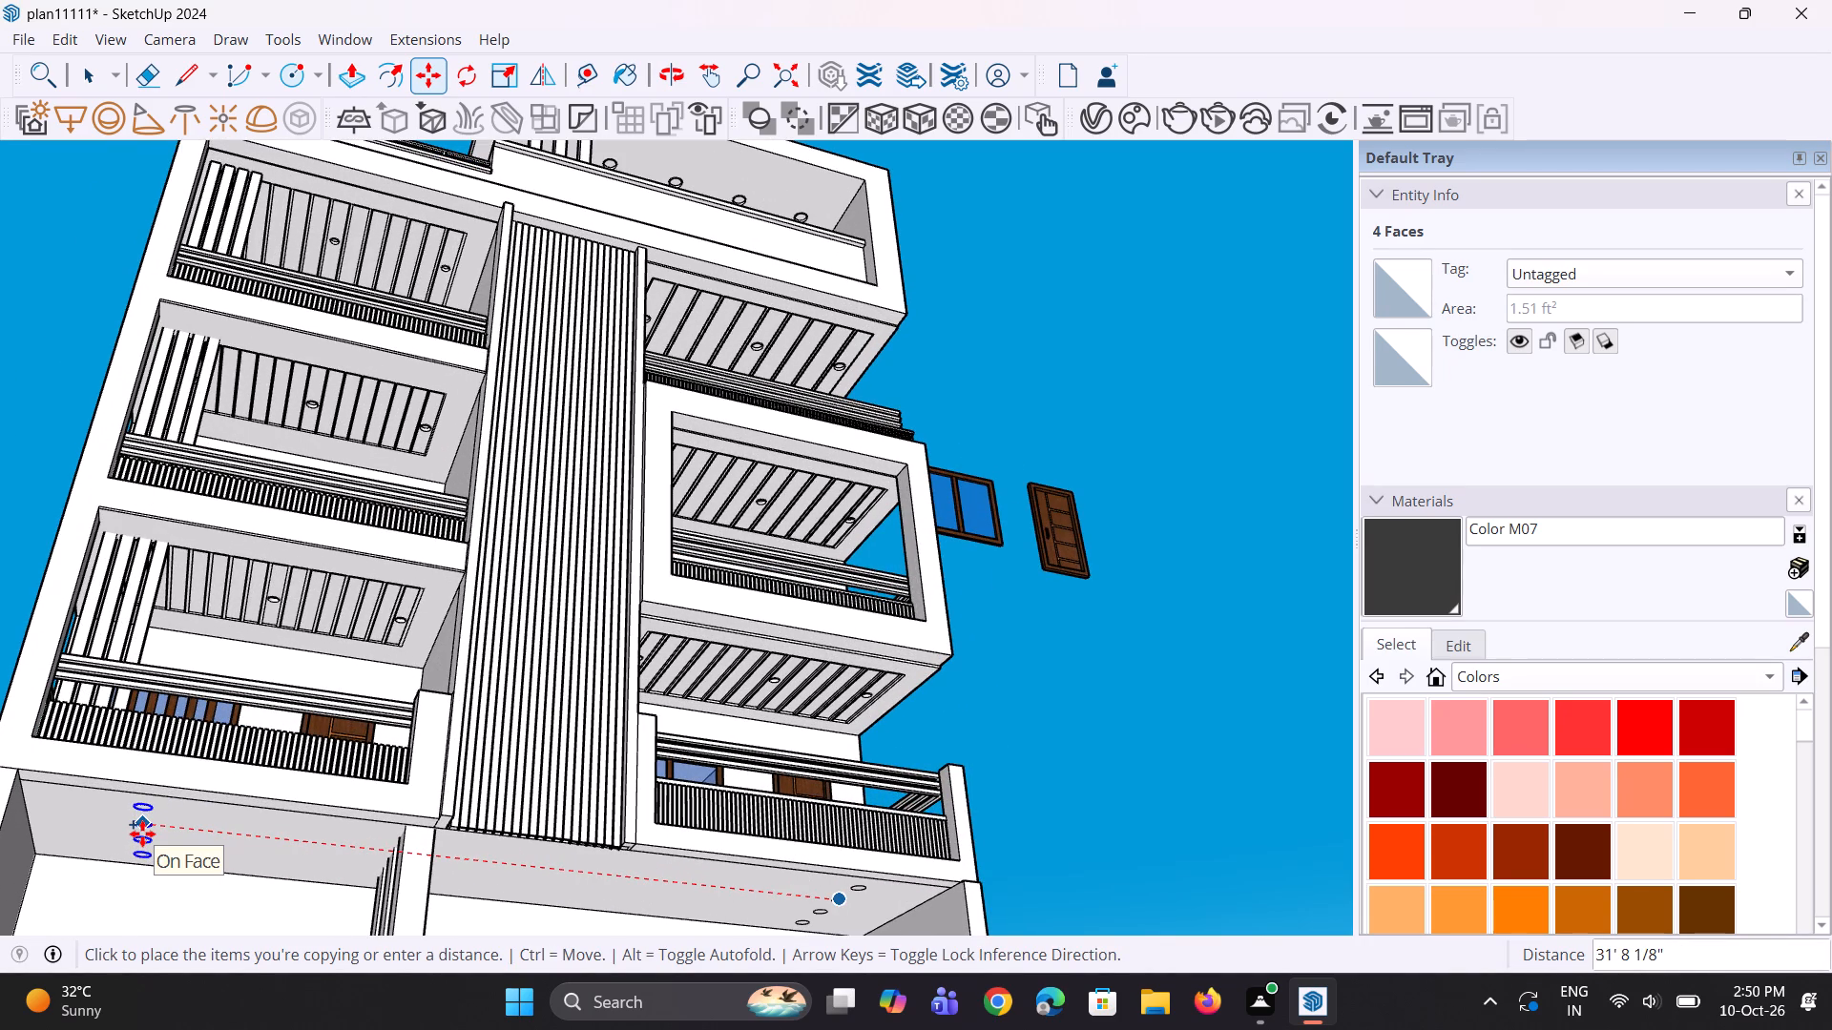
left_click(142, 834)
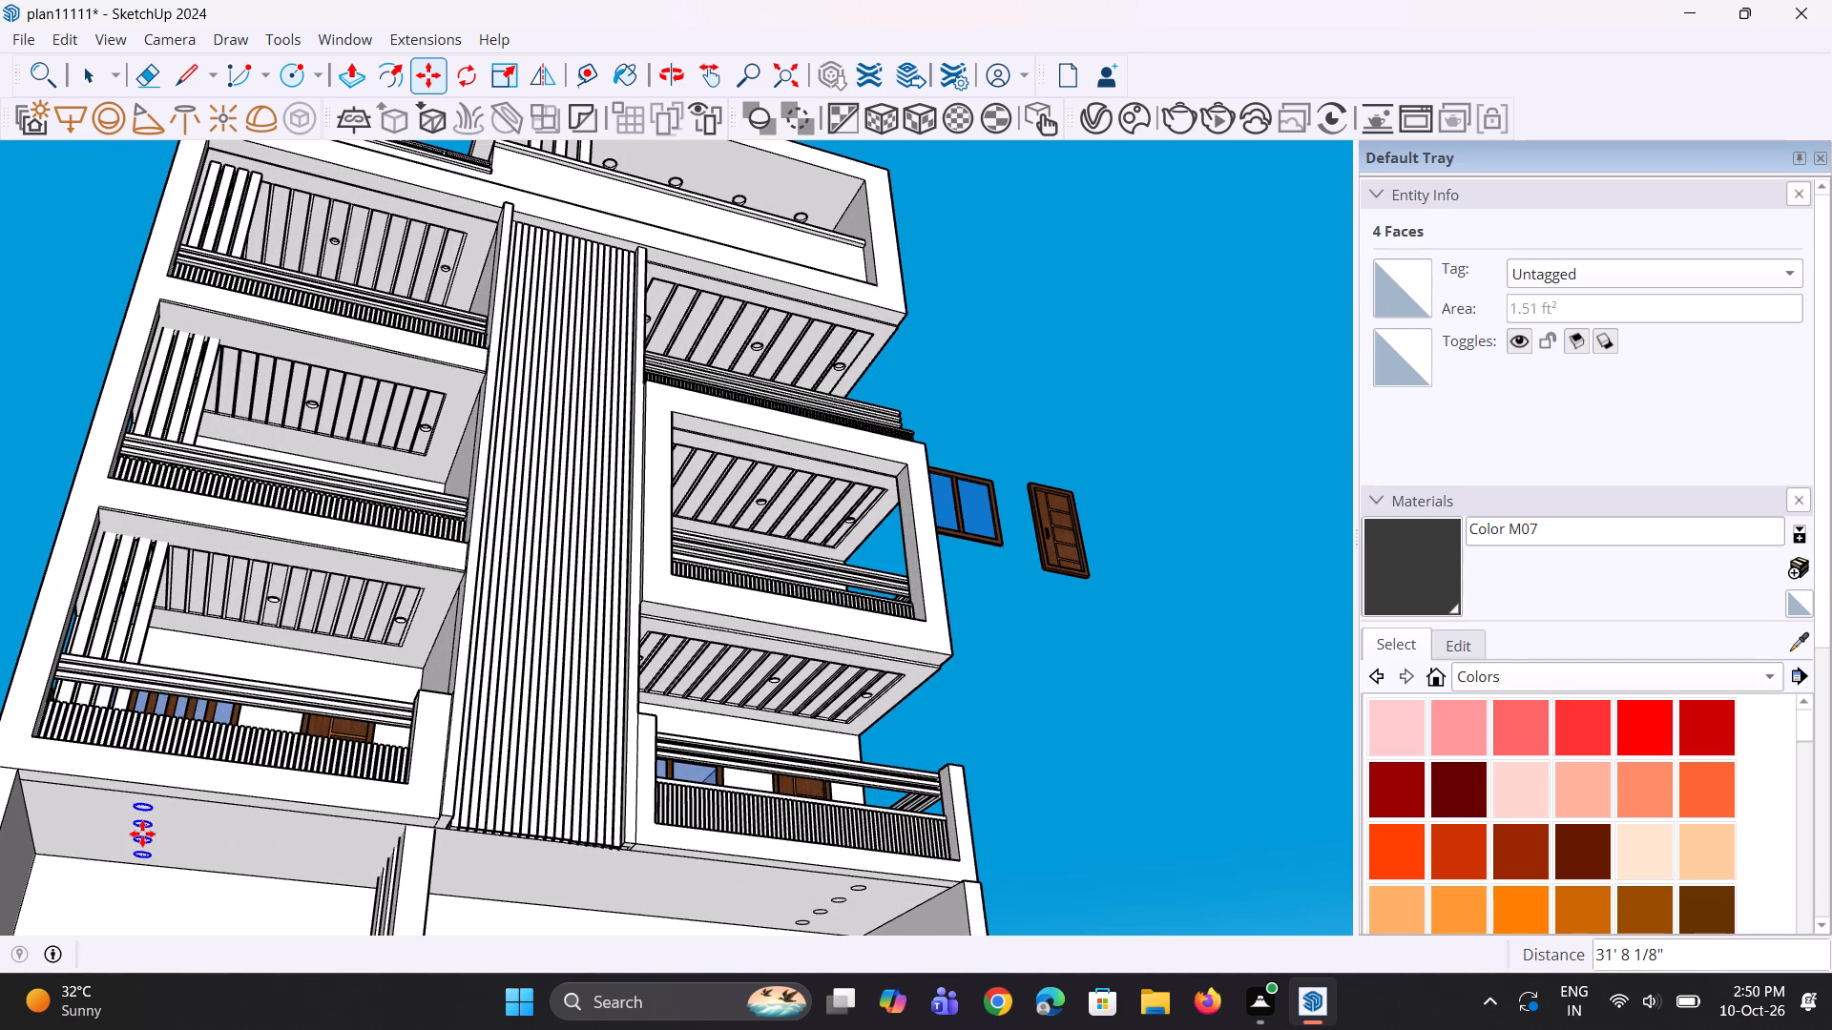
Copy the new row of four circles about 7' 6" back towards the dividing wall, within the same ceiling bay.
key("m")
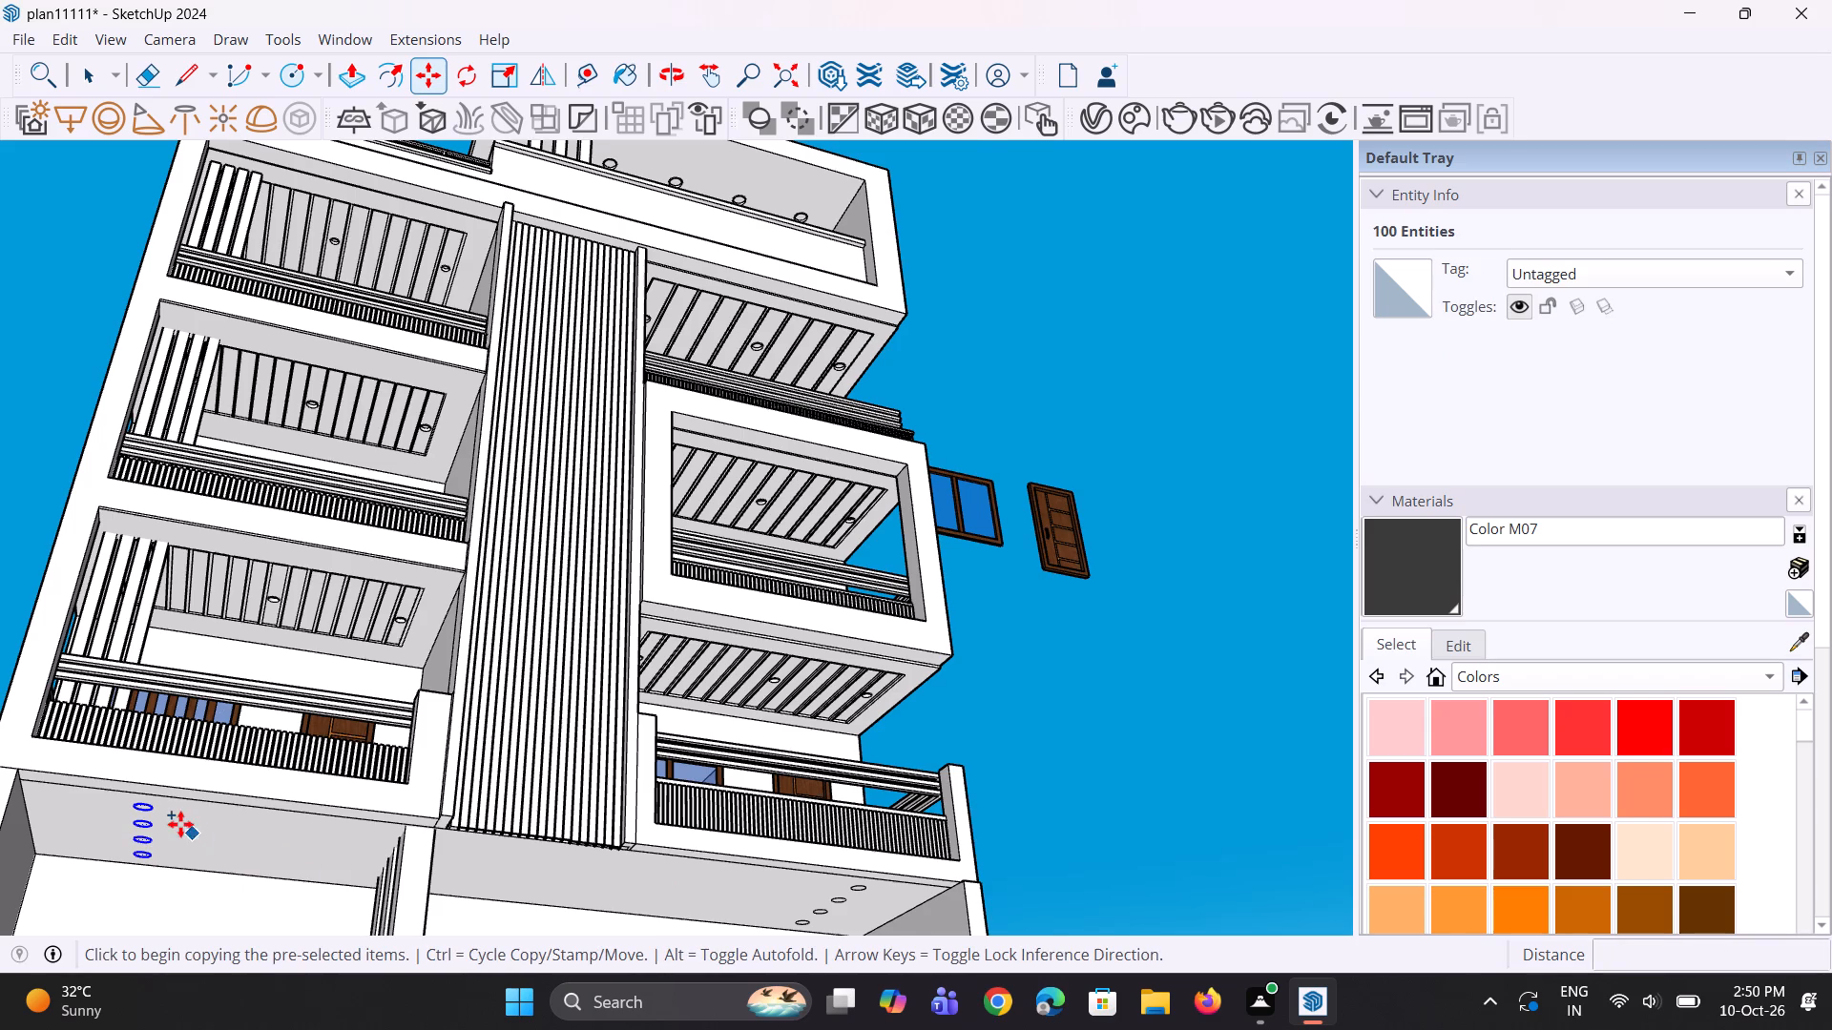
scroll(180, 824, "up", 2)
left_click(148, 822)
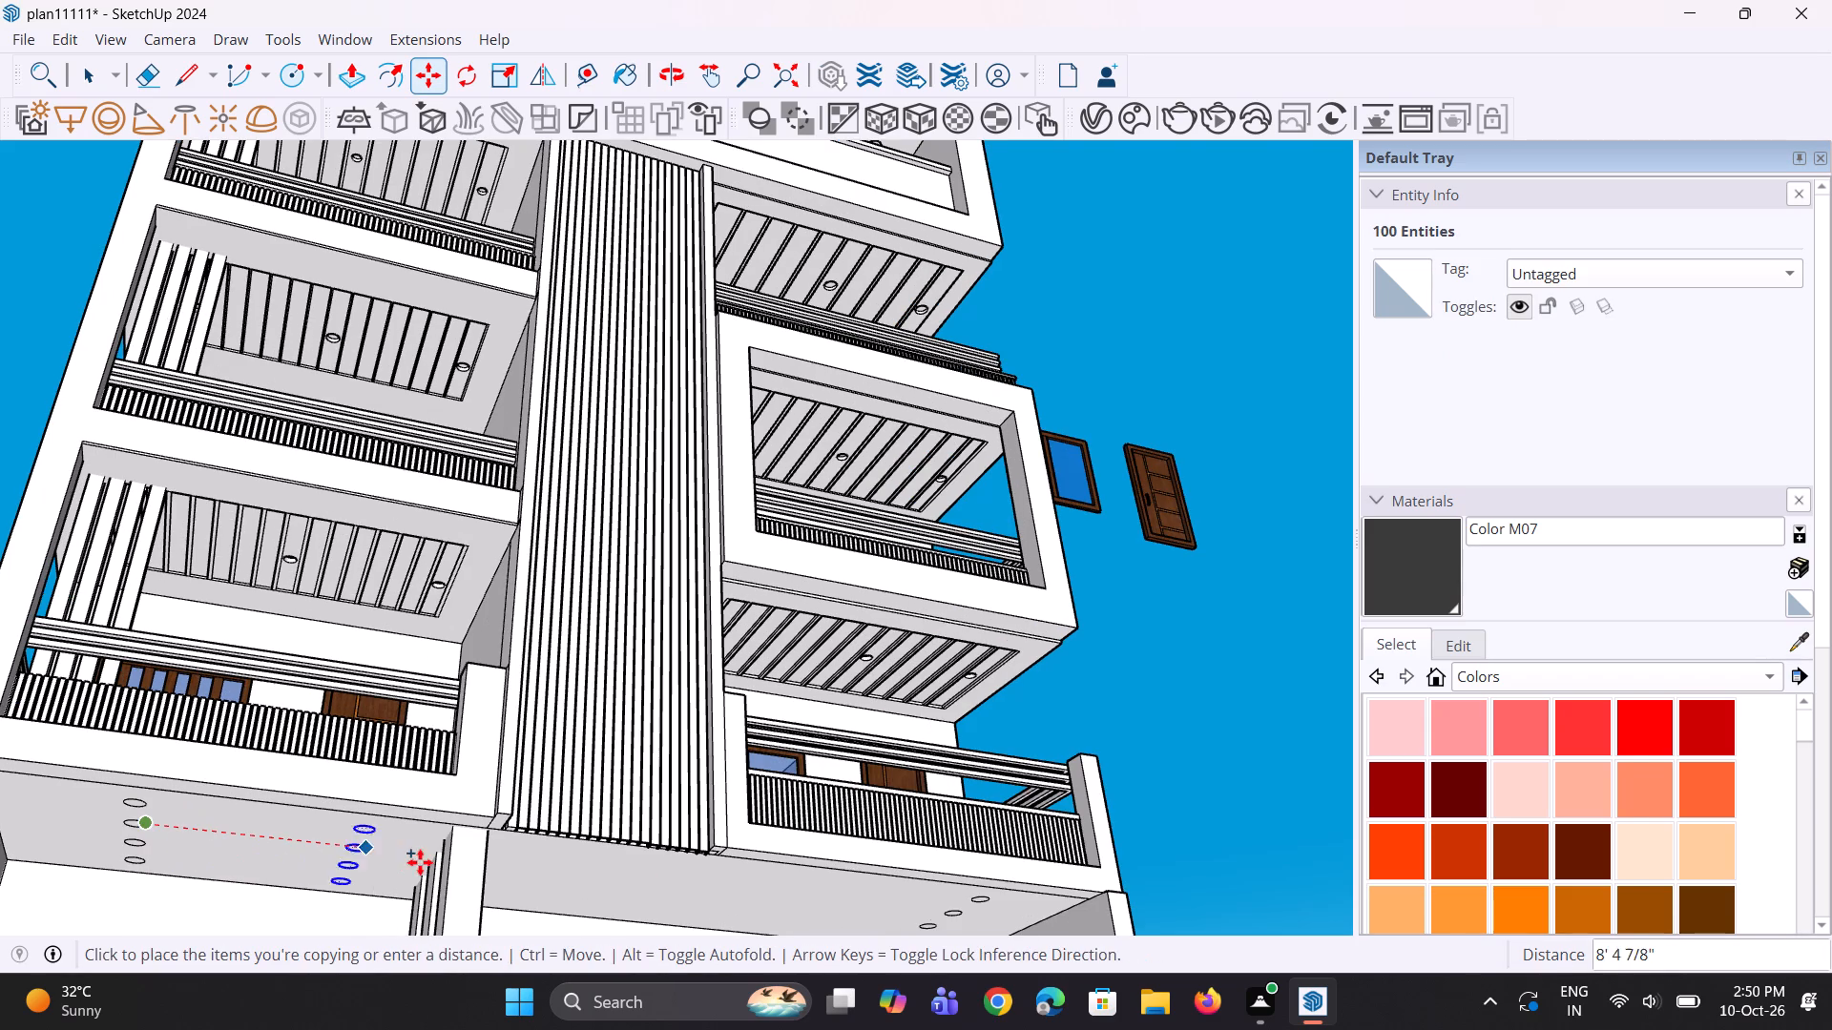
left_click(367, 854)
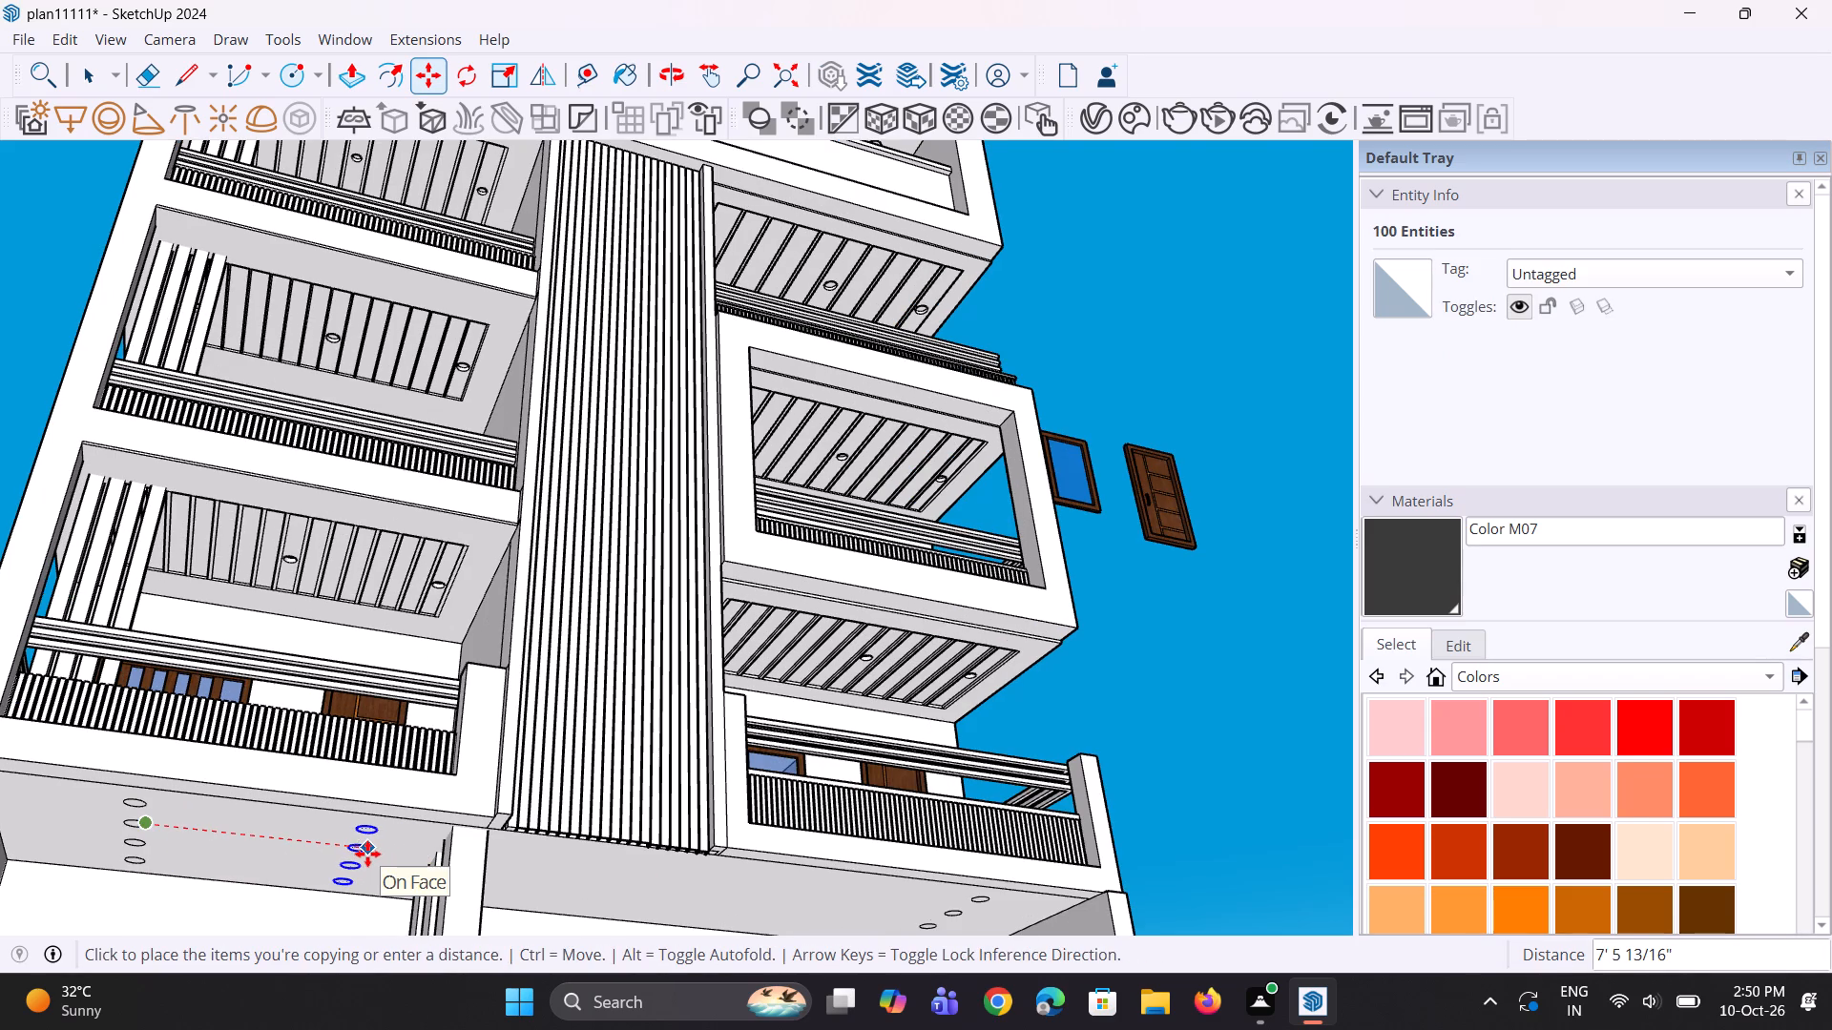
Copy that row about 10' 7" past the dividing wall to the ceiling below the louvred column, and clear the selection.
key("m")
left_click(363, 854)
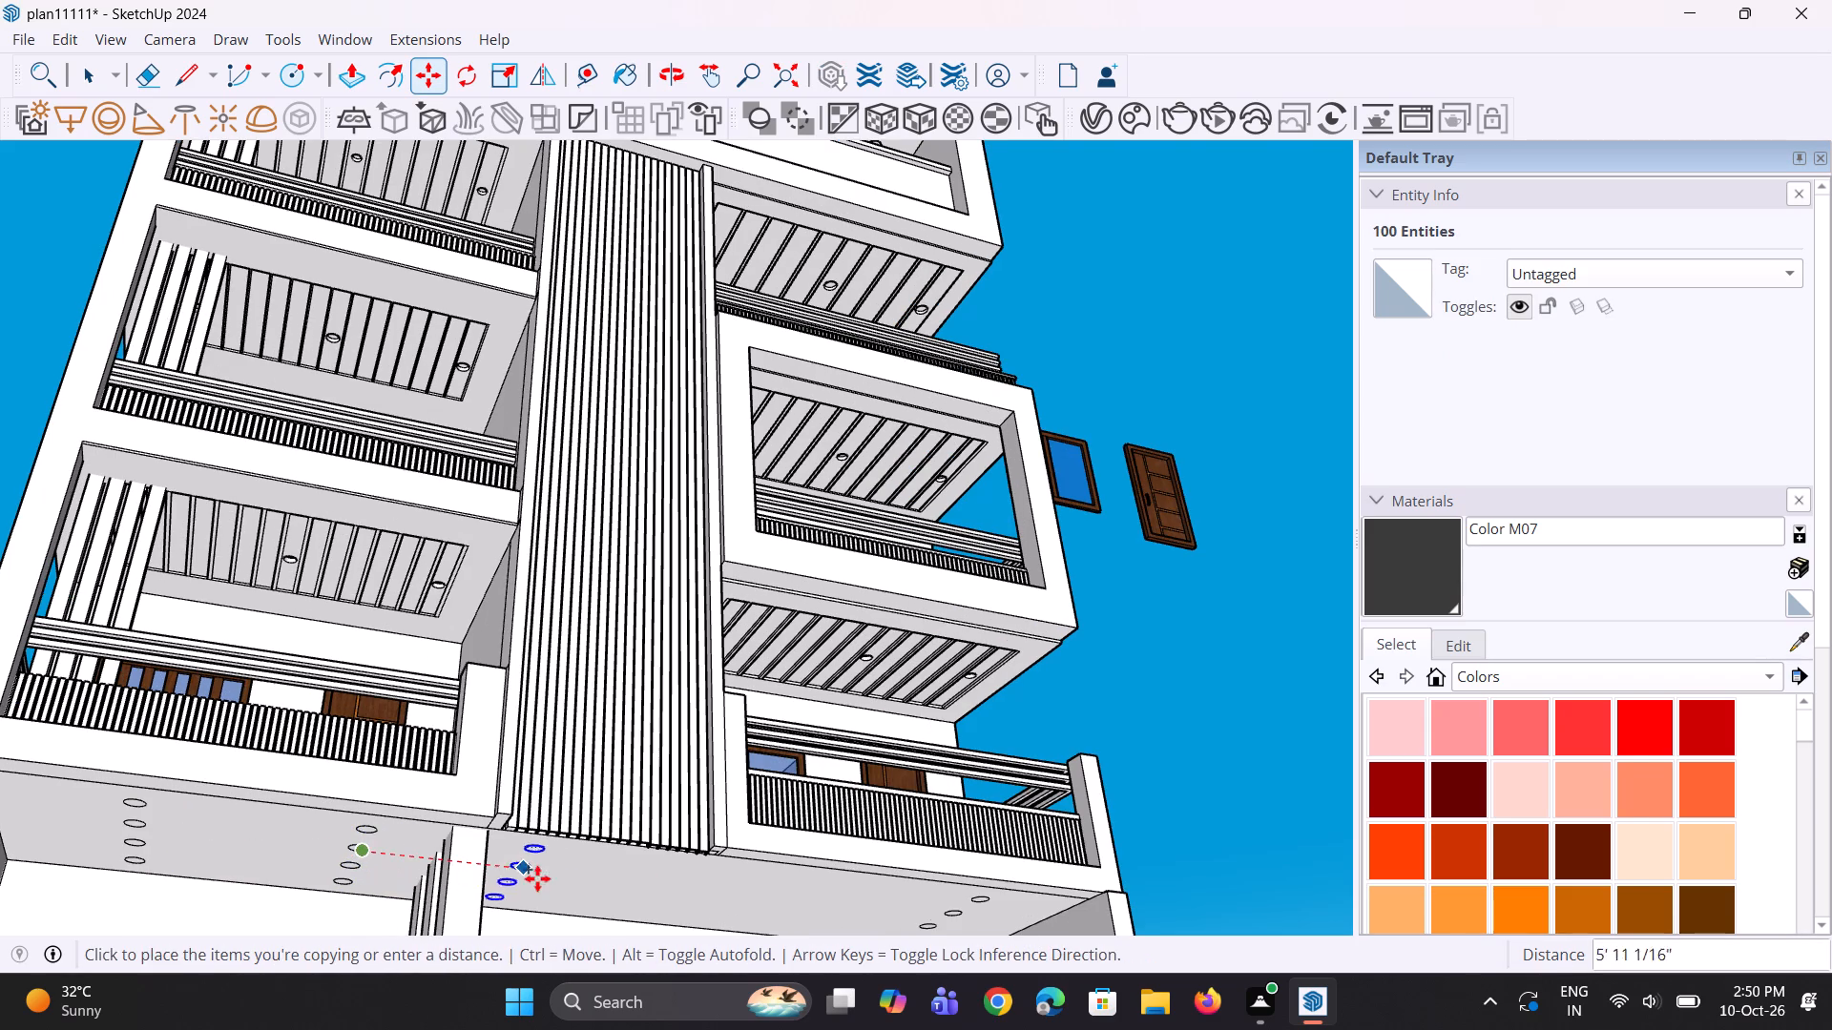
left_click(640, 895)
scroll(597, 854, "down", 9)
middle_click_drag(828, 875, 798, 886)
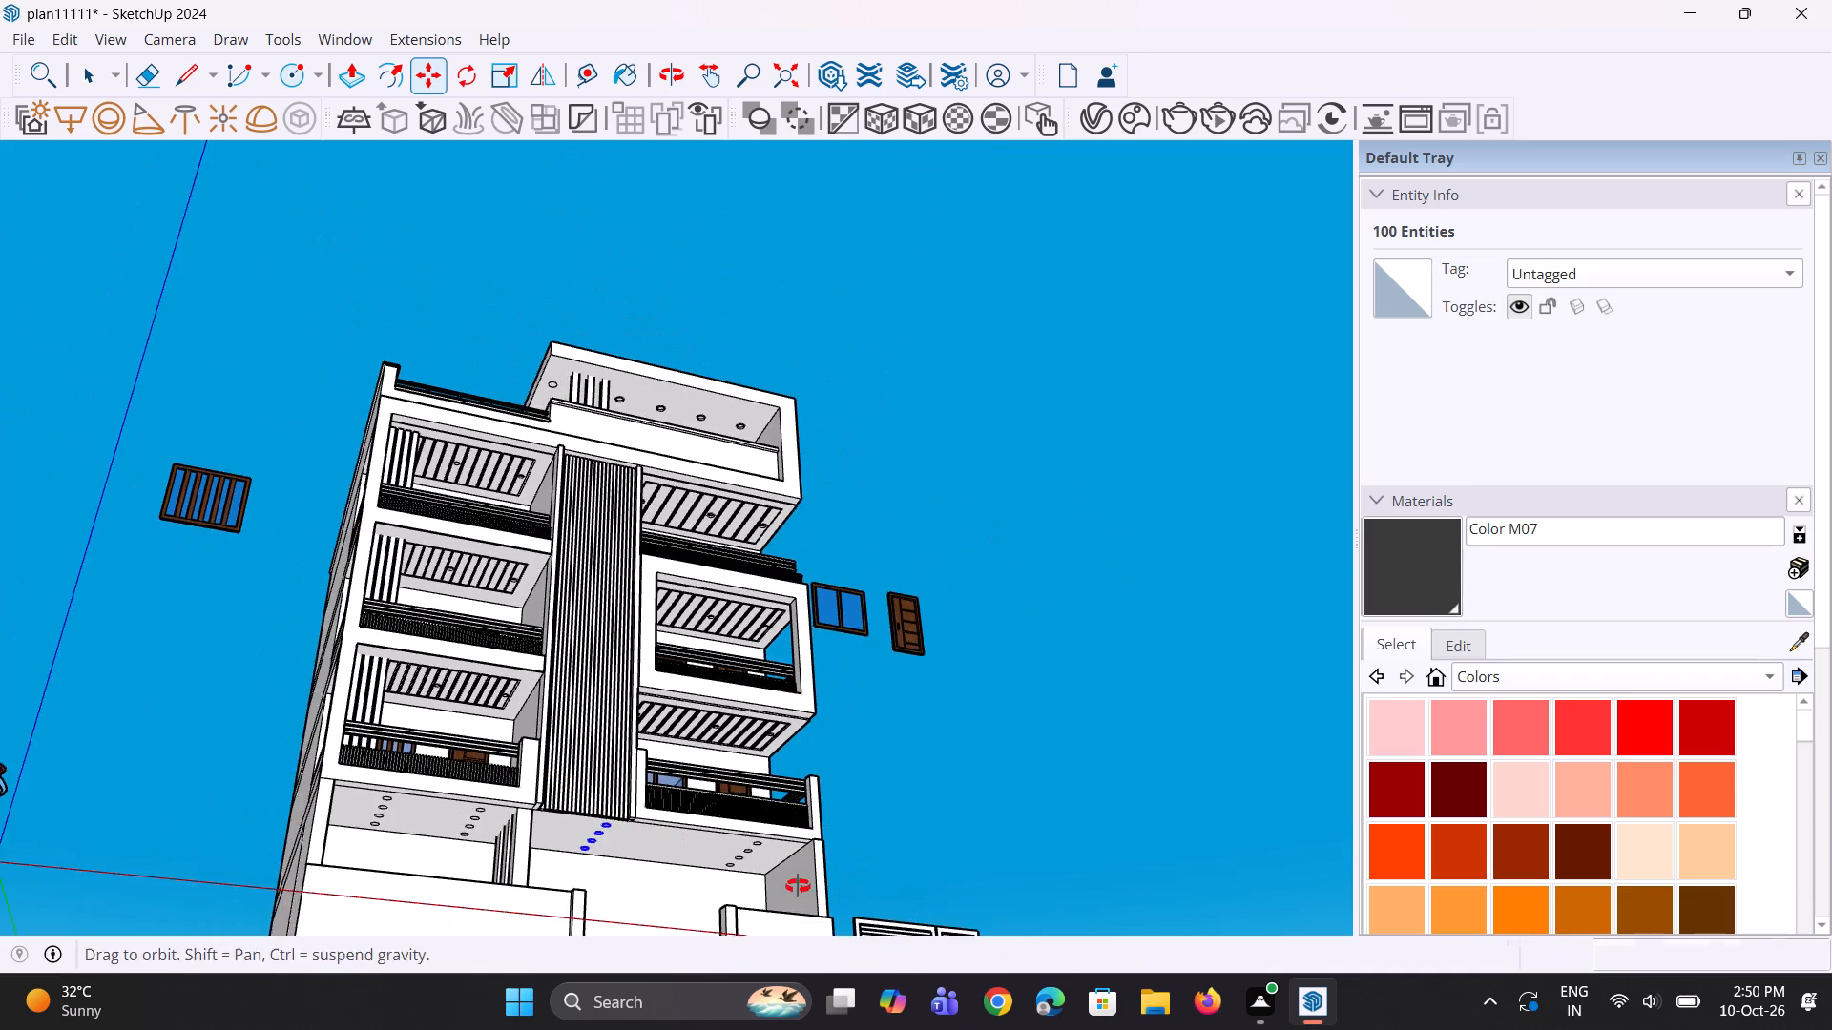
middle_click_drag(798, 886, 795, 886)
key("space")
key("space")
left_click(922, 835)
key("space")
scroll(789, 875, "up", 4)
middle_click_drag(772, 876, 759, 791)
scroll(759, 791, "up", 1)
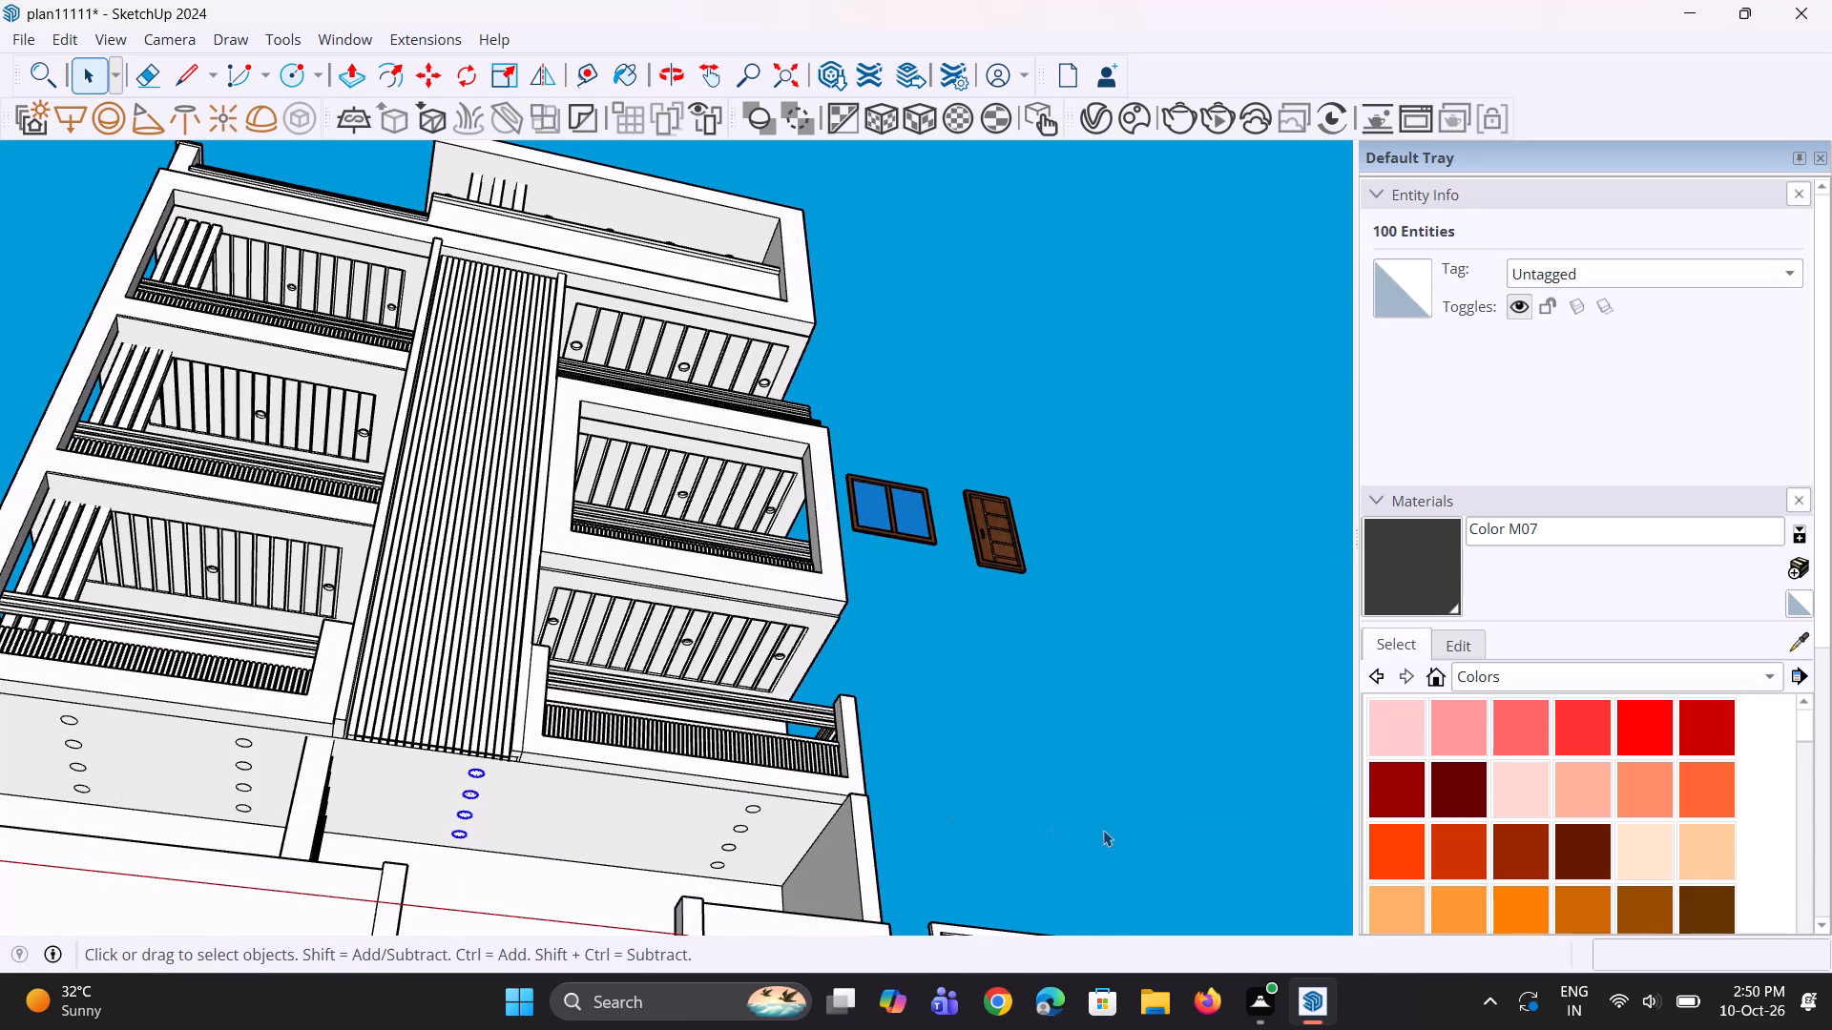
double_click(1104, 830)
Recess the four circles nearest the side wall, below the slatted balconies, by the same 2 9/16" depth.
scroll(867, 850, "up", 7)
middle_click_drag(648, 830, 645, 793)
scroll(640, 783, "up", 3)
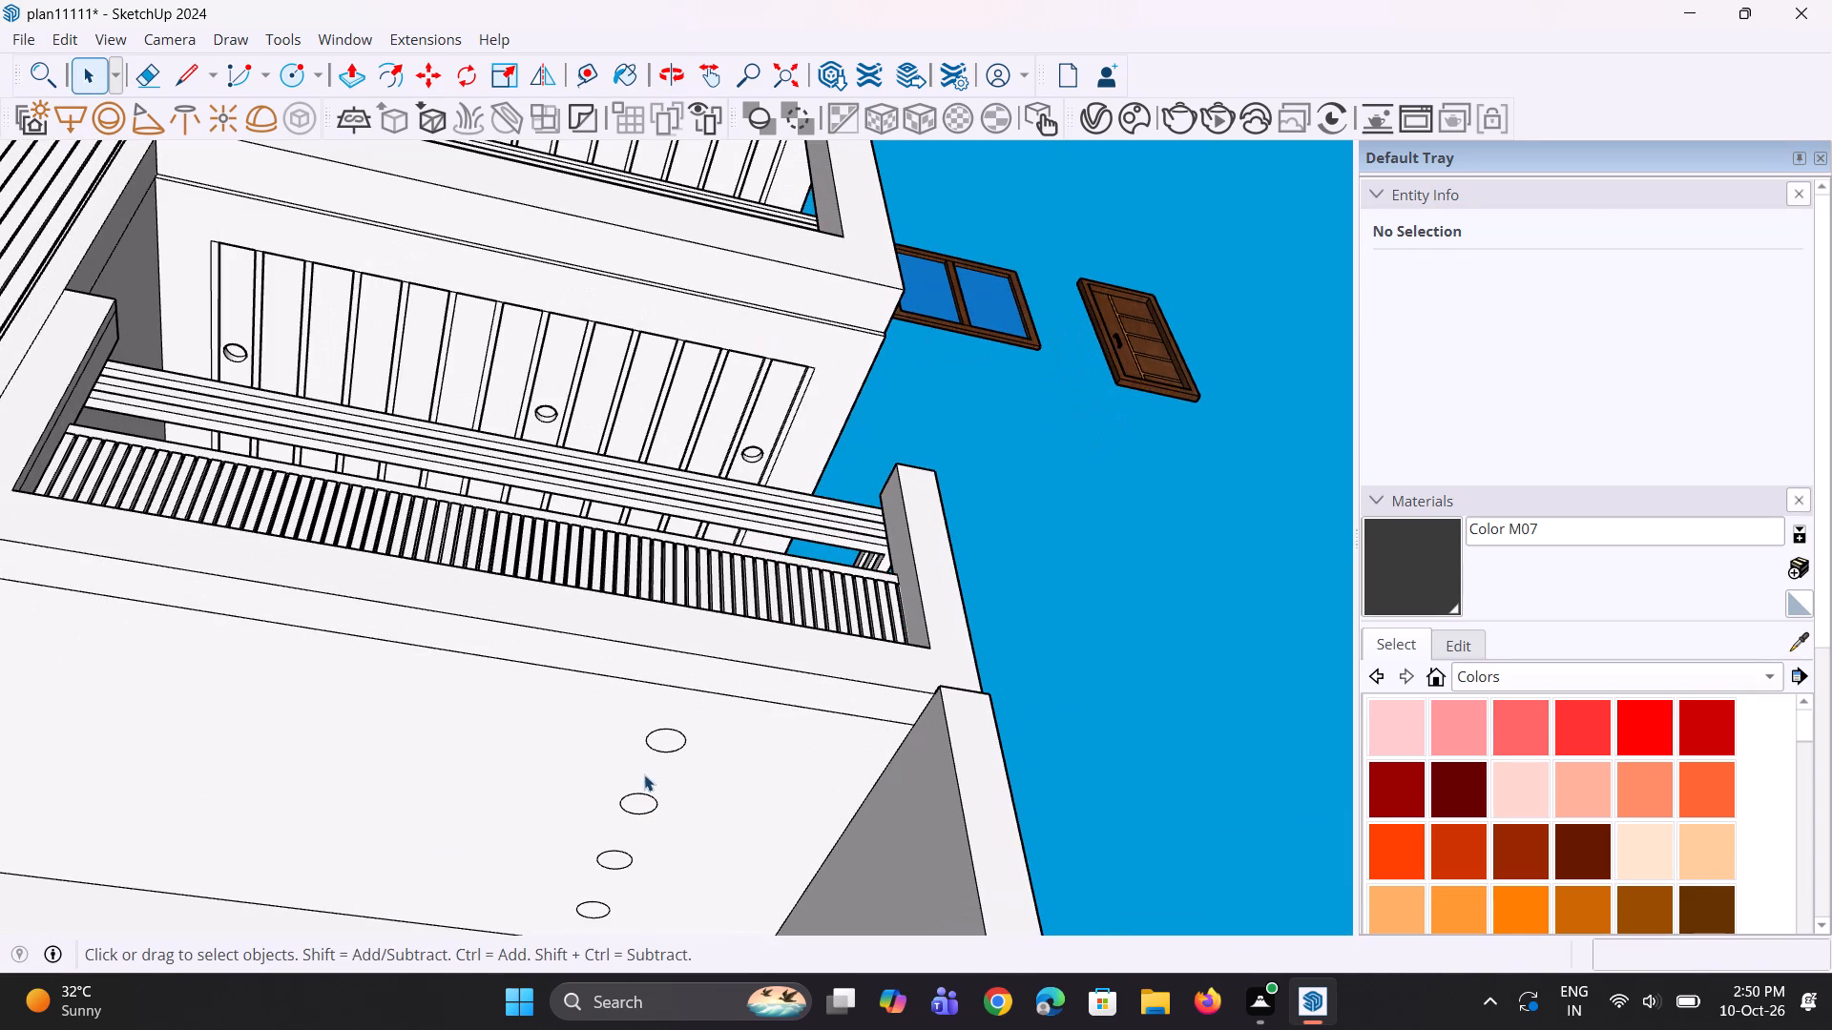
key("p")
double_click(664, 744)
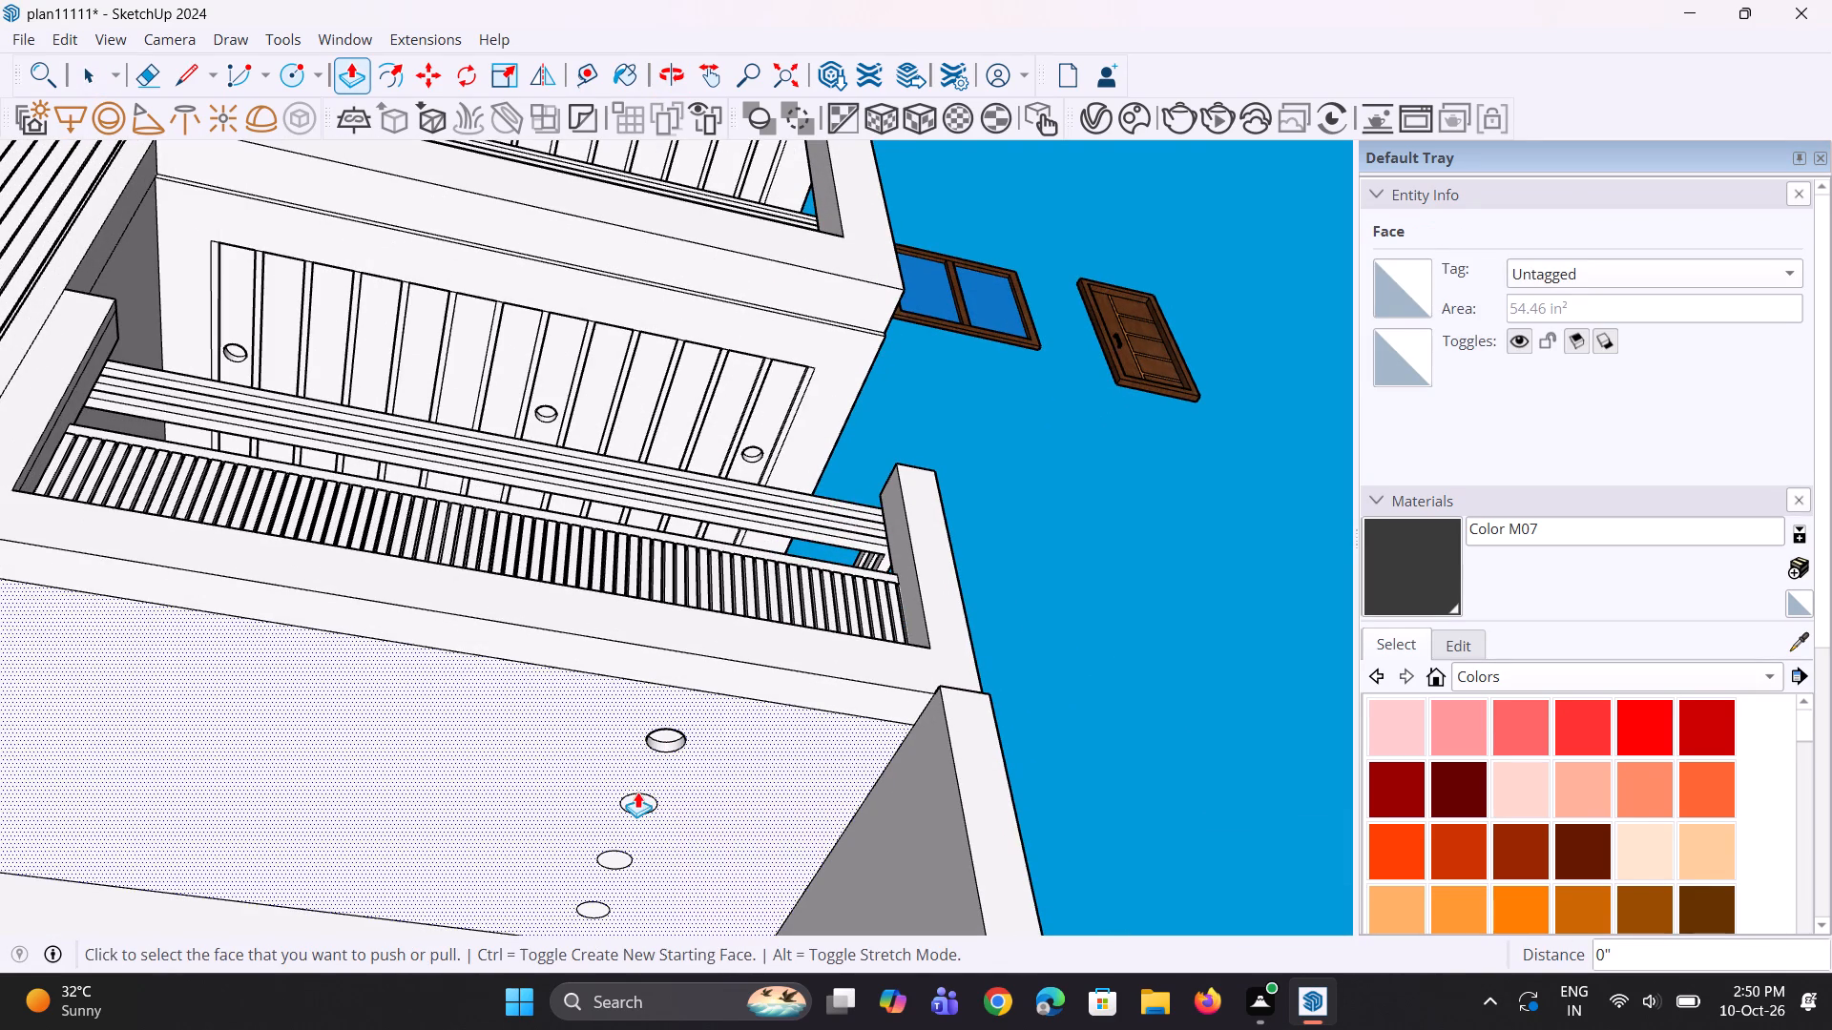
double_click(635, 808)
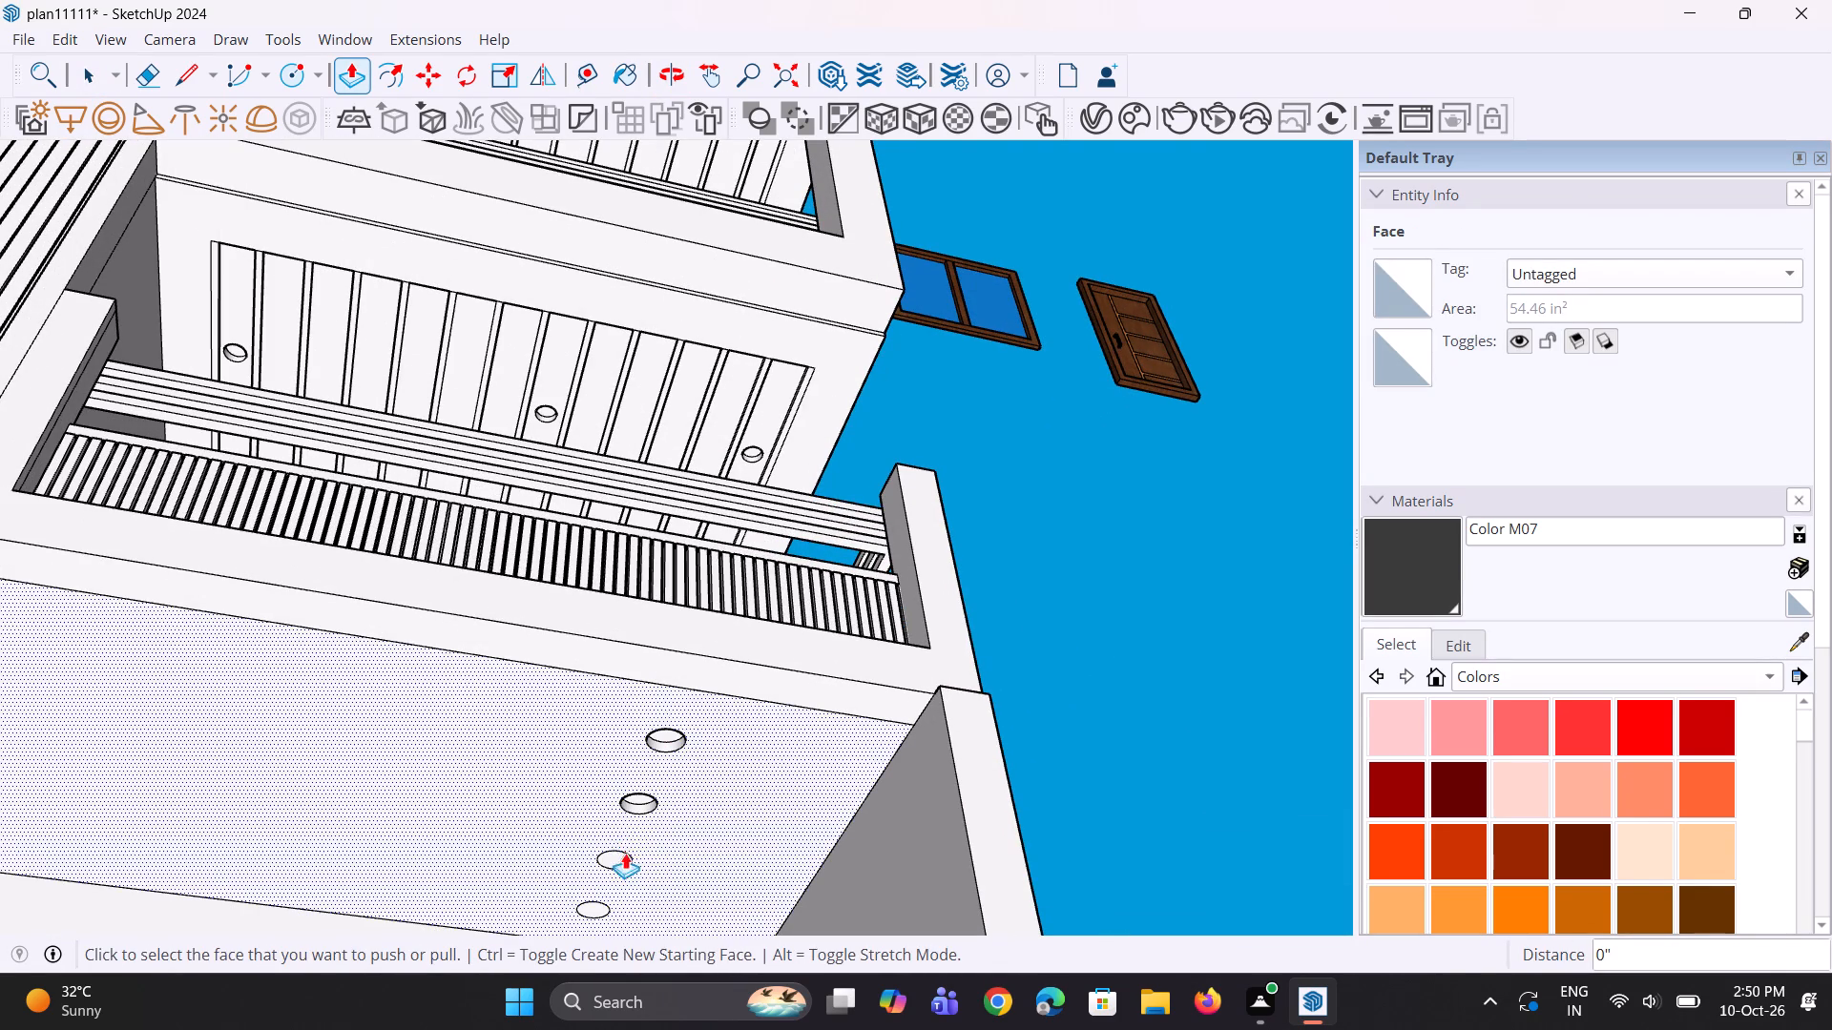
double_click(619, 859)
double_click(598, 917)
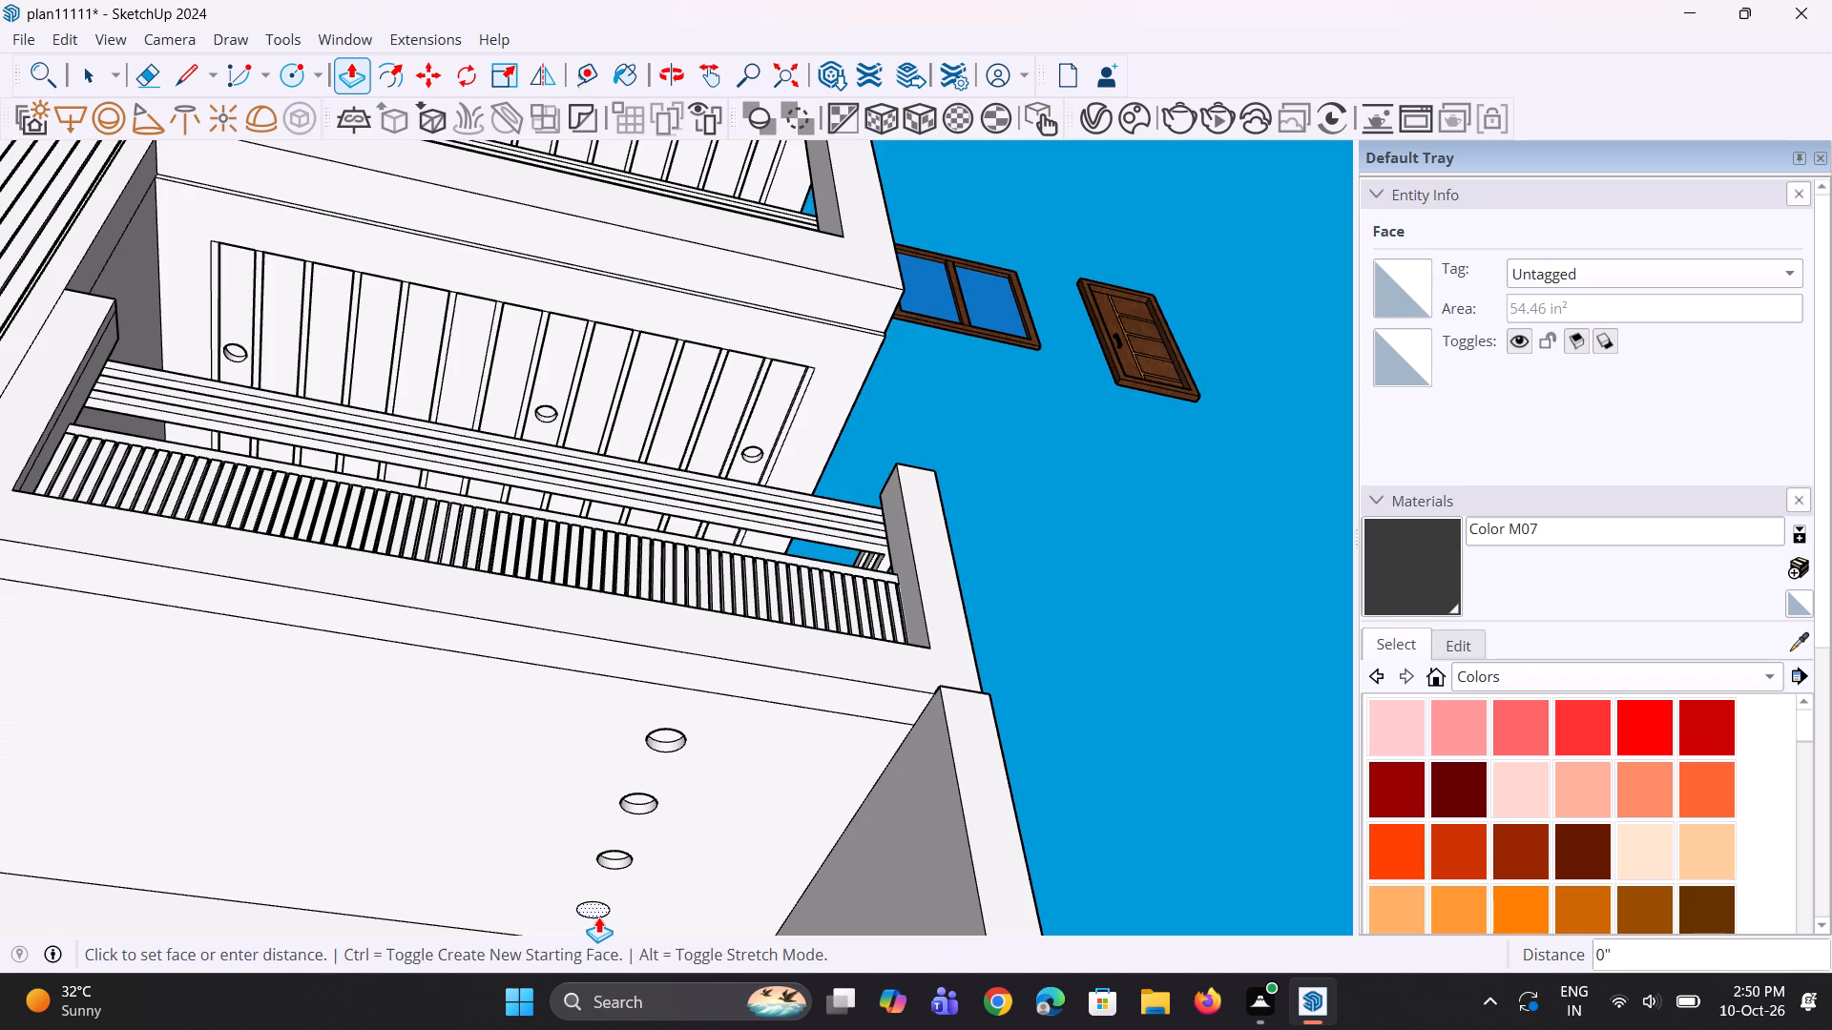
Recess the four ground-floor ceiling circles below the louvred column by the same 2 9/16" depth.
scroll(684, 843, "down", 11)
scroll(423, 858, "up", 5)
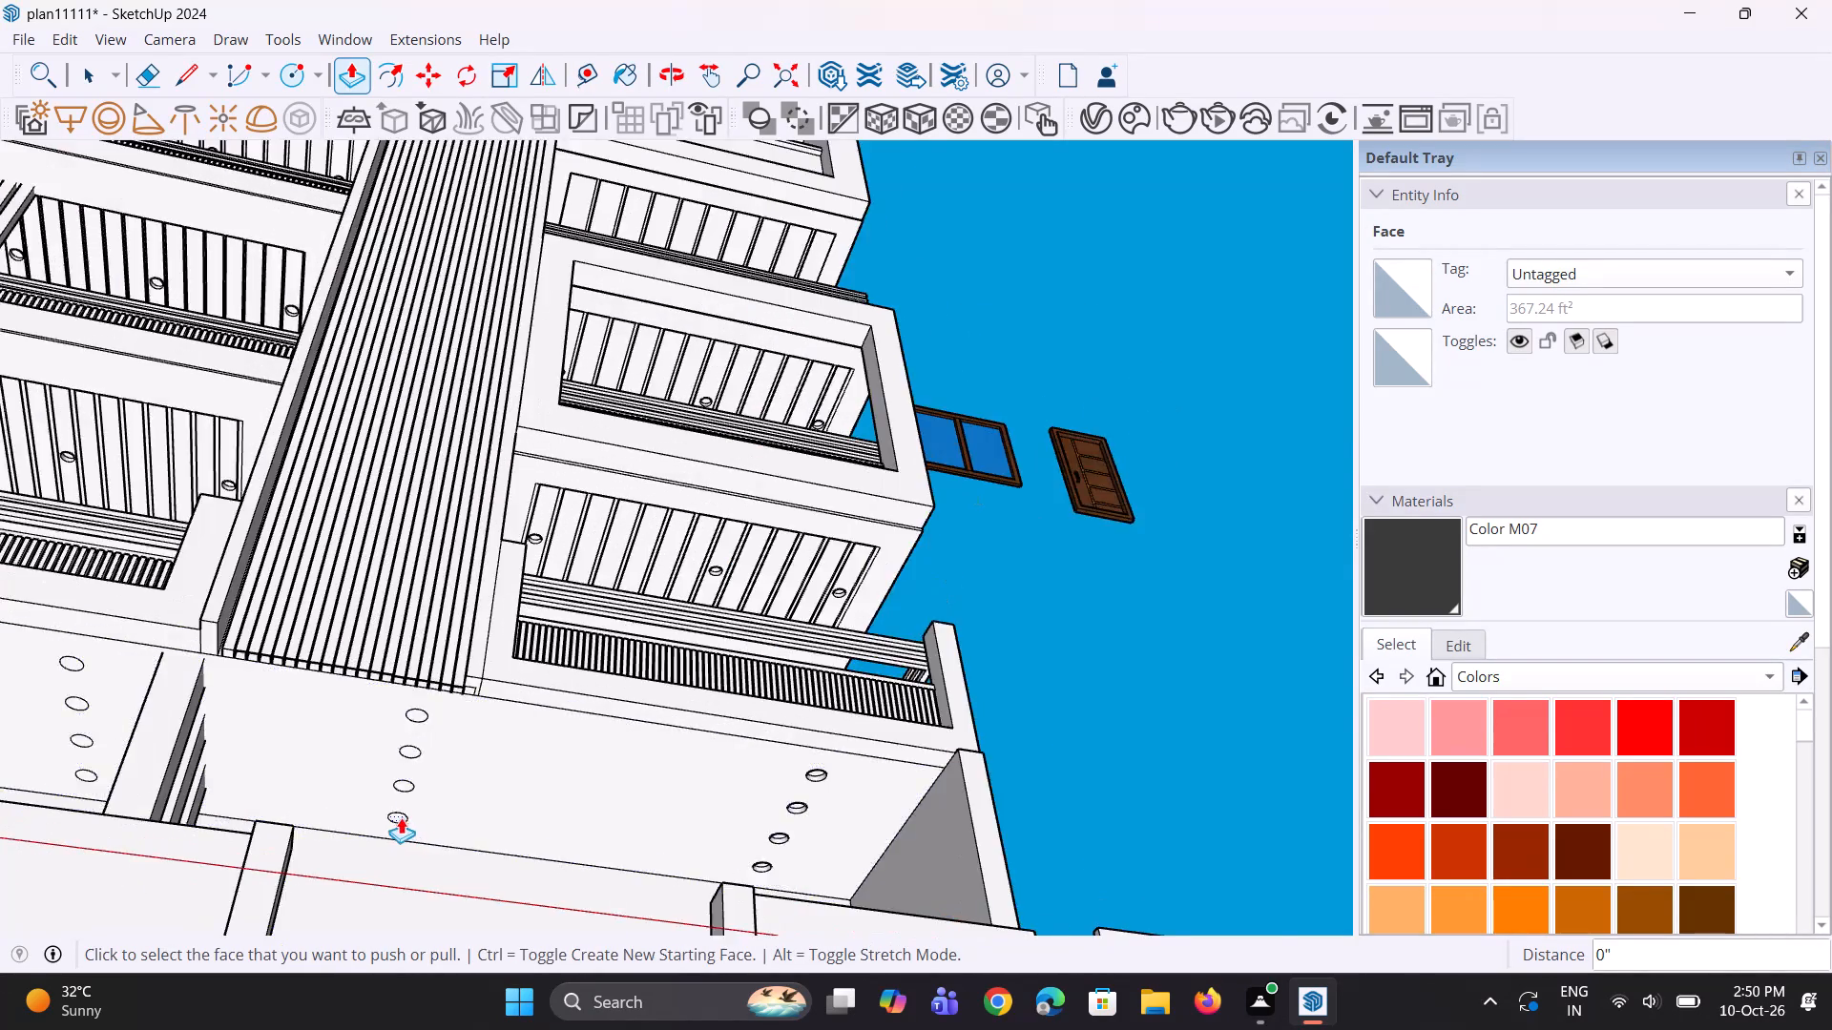
scroll(401, 817, "up", 6)
double_click(396, 818)
double_click(408, 757)
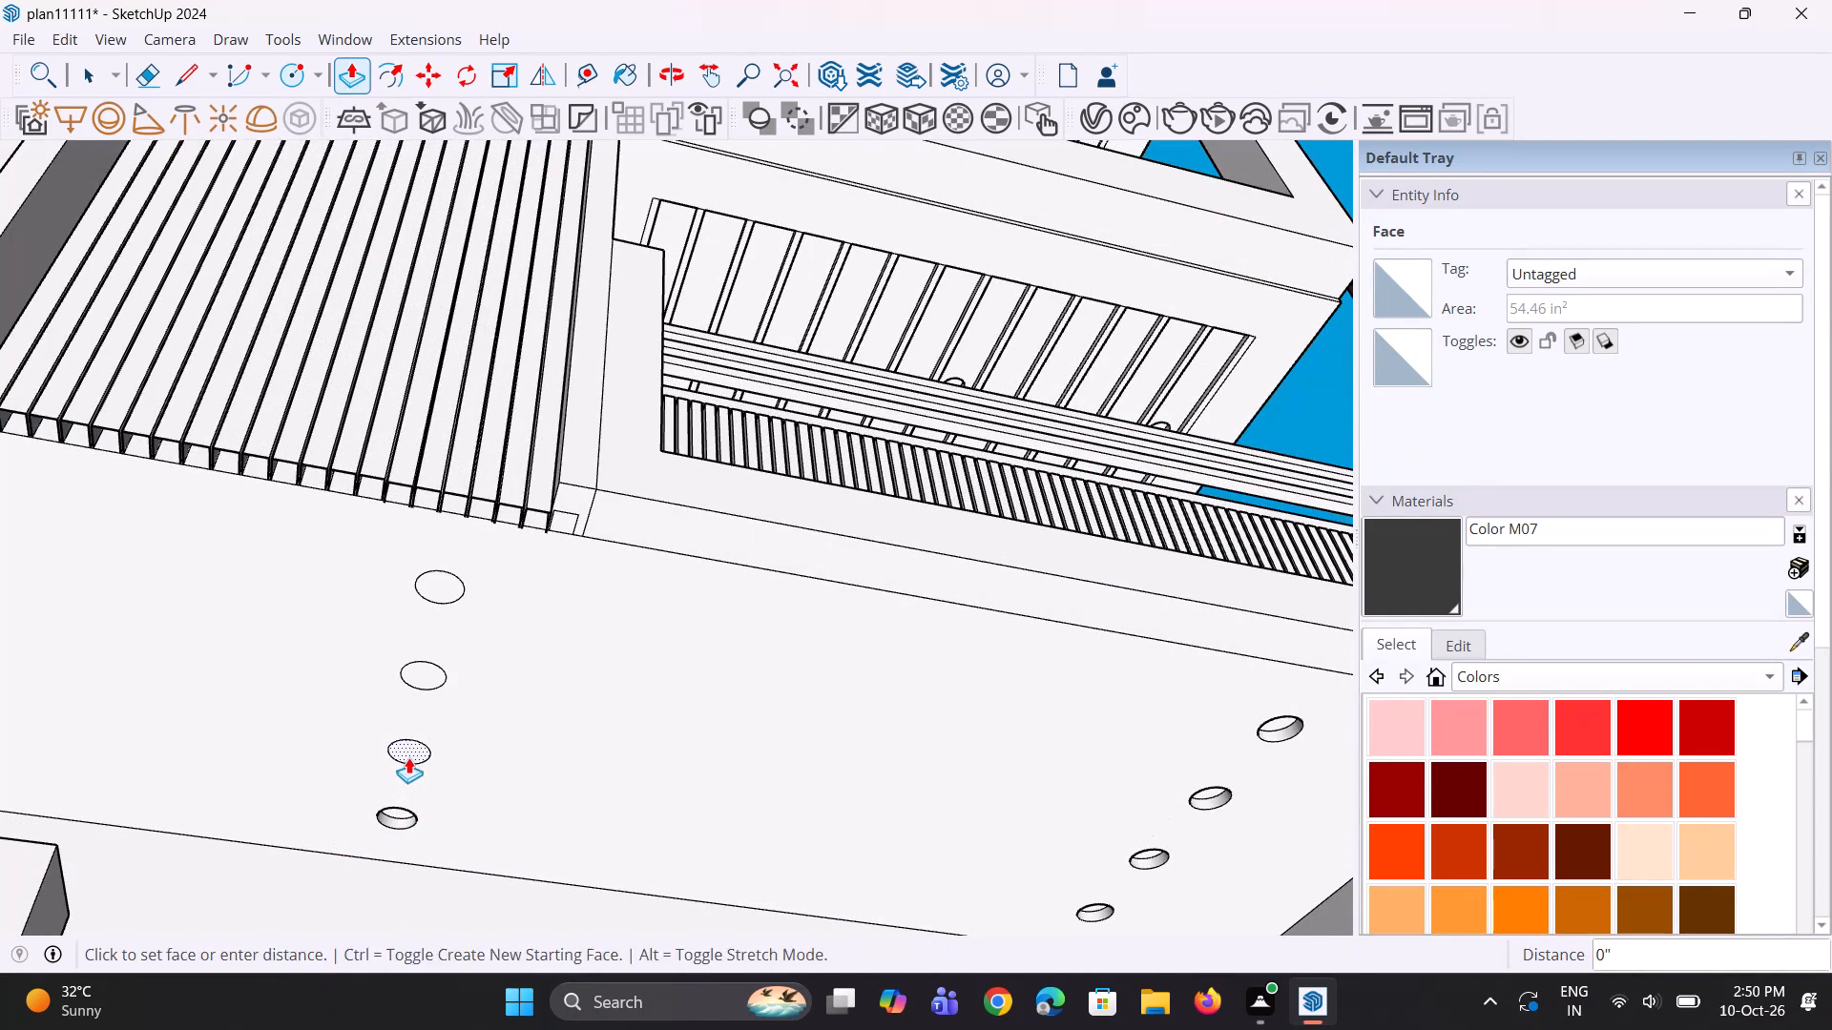
double_click(430, 683)
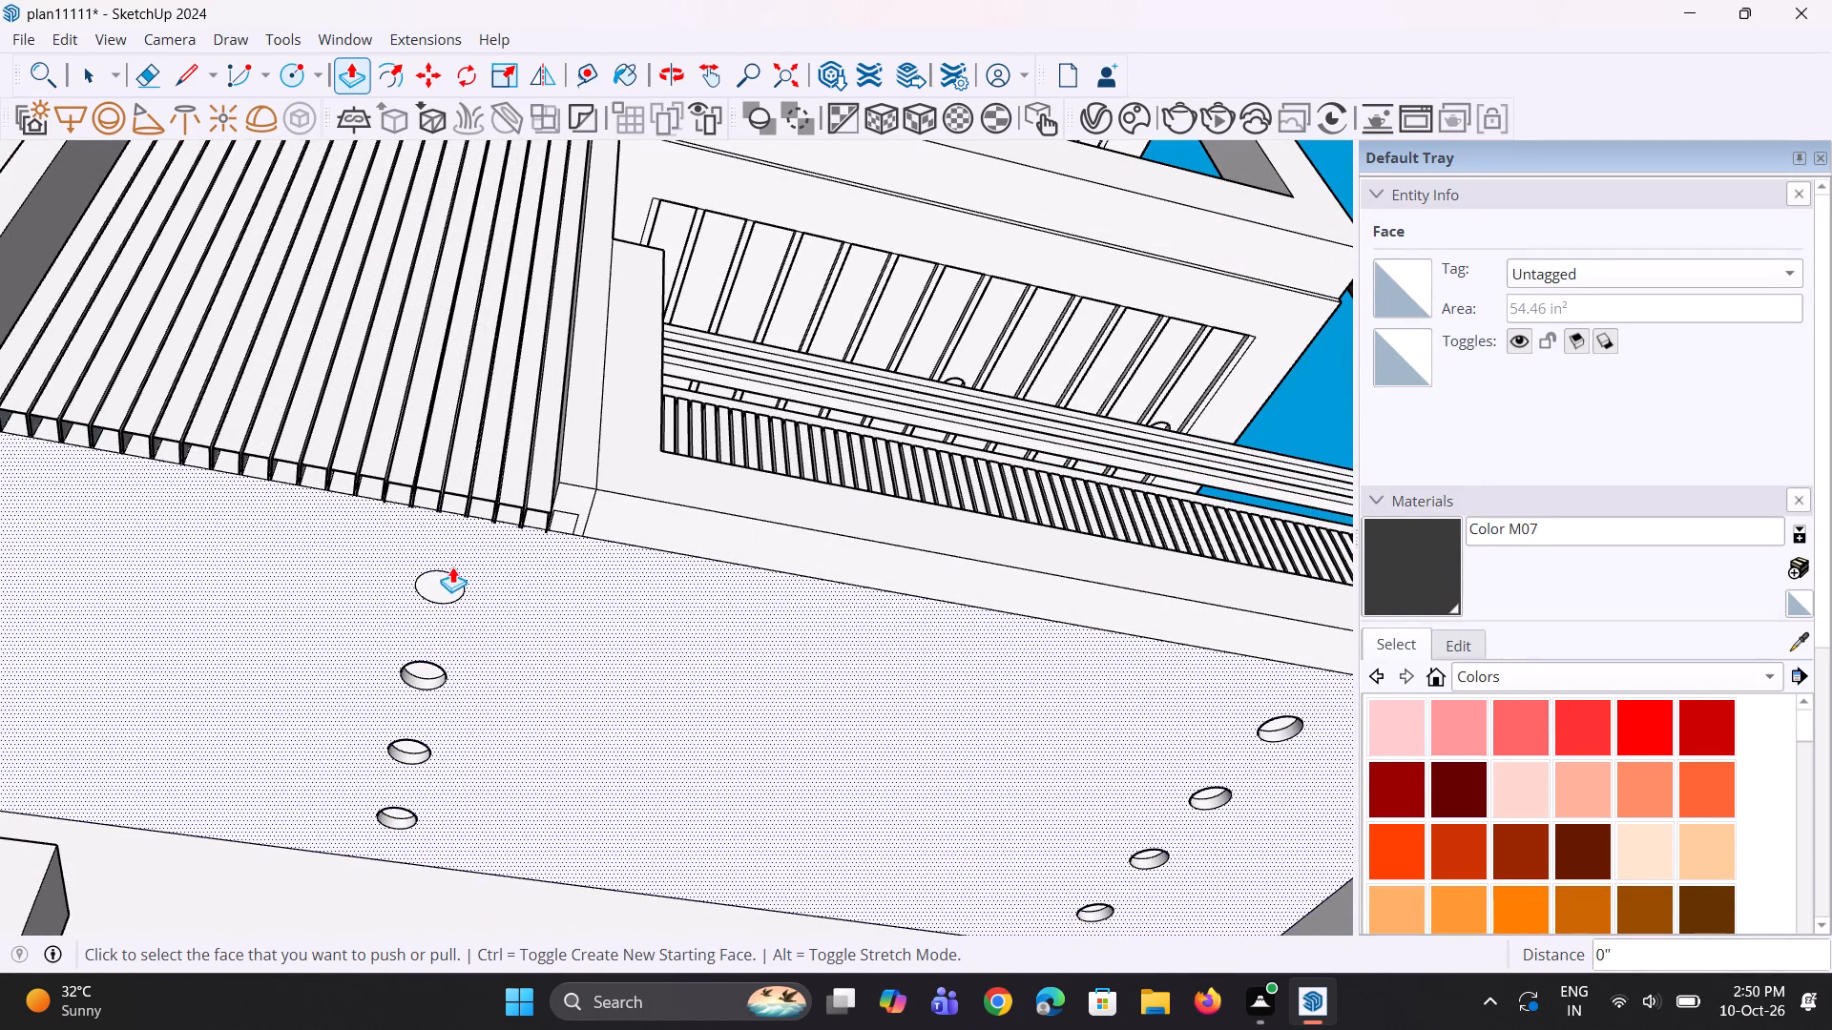
double_click(446, 584)
Recess the four circles beside the dividing wall, beneath the vertical-fin balconies, by the same 2 9/16" depth.
scroll(529, 682, "down", 9)
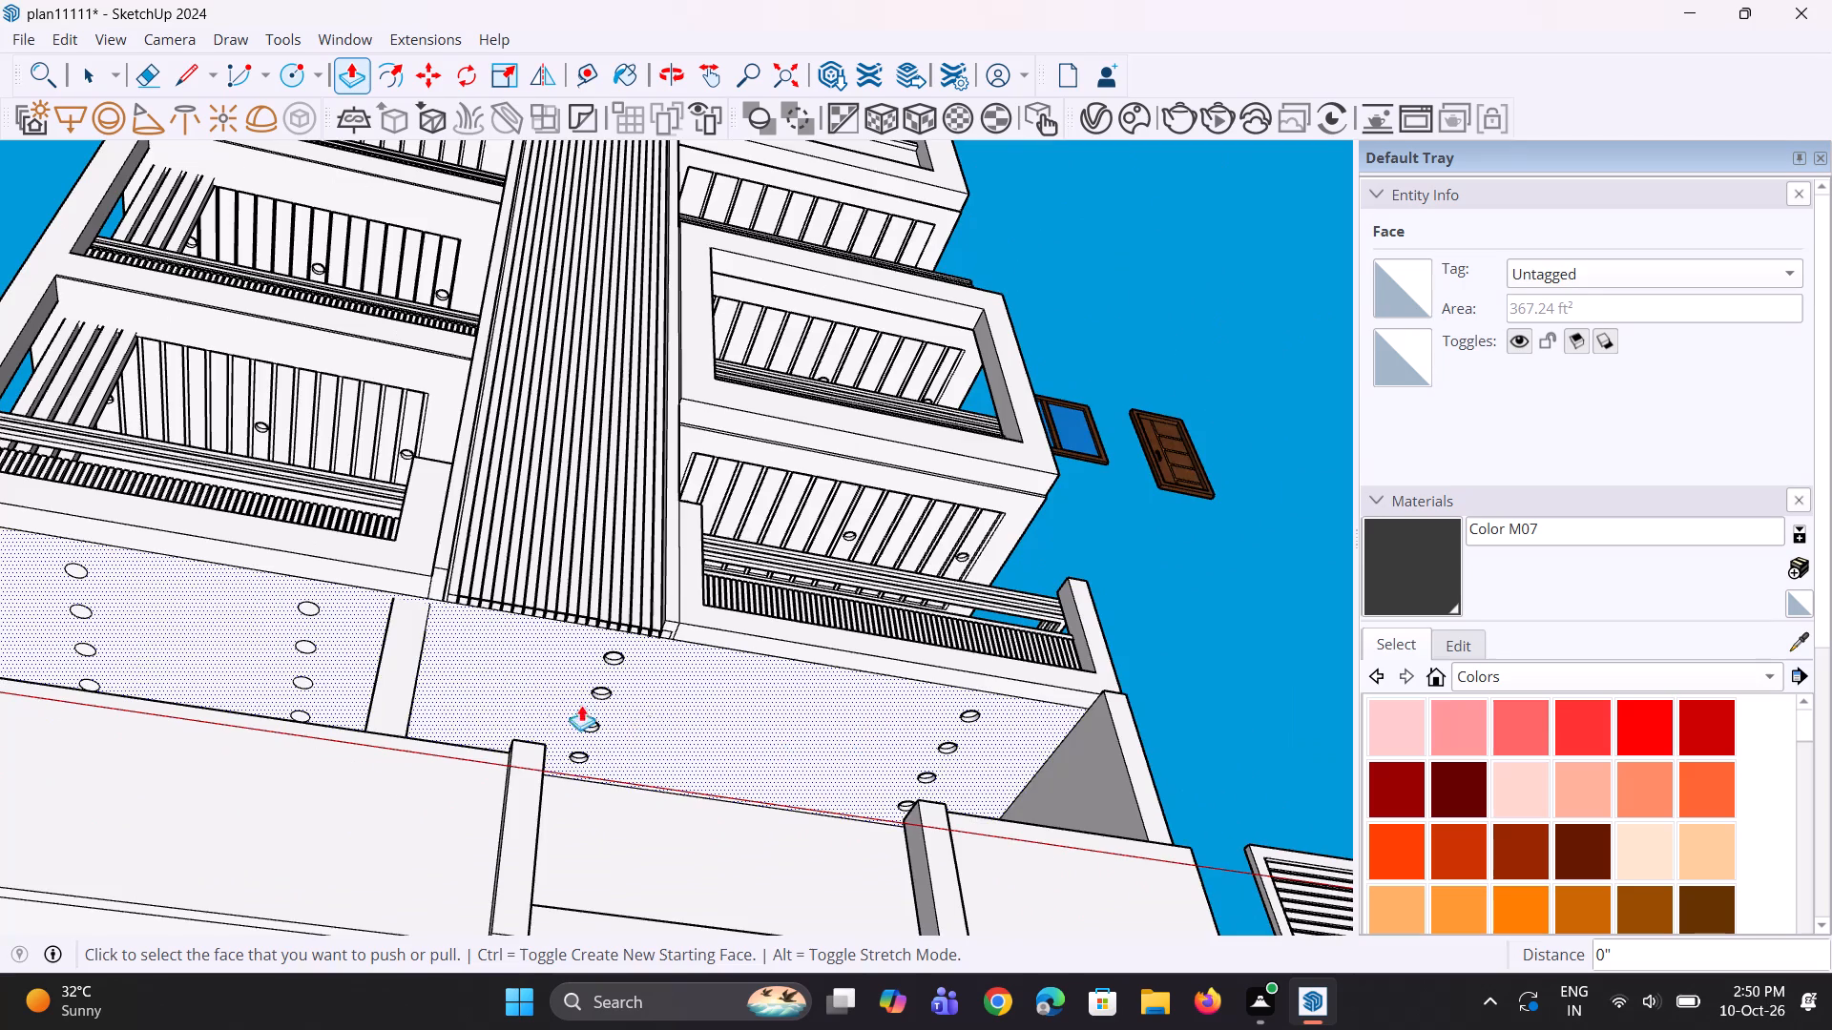
scroll(151, 653, "up", 2)
scroll(243, 590, "up", 3)
scroll(361, 600, "up", 3)
double_click(378, 602)
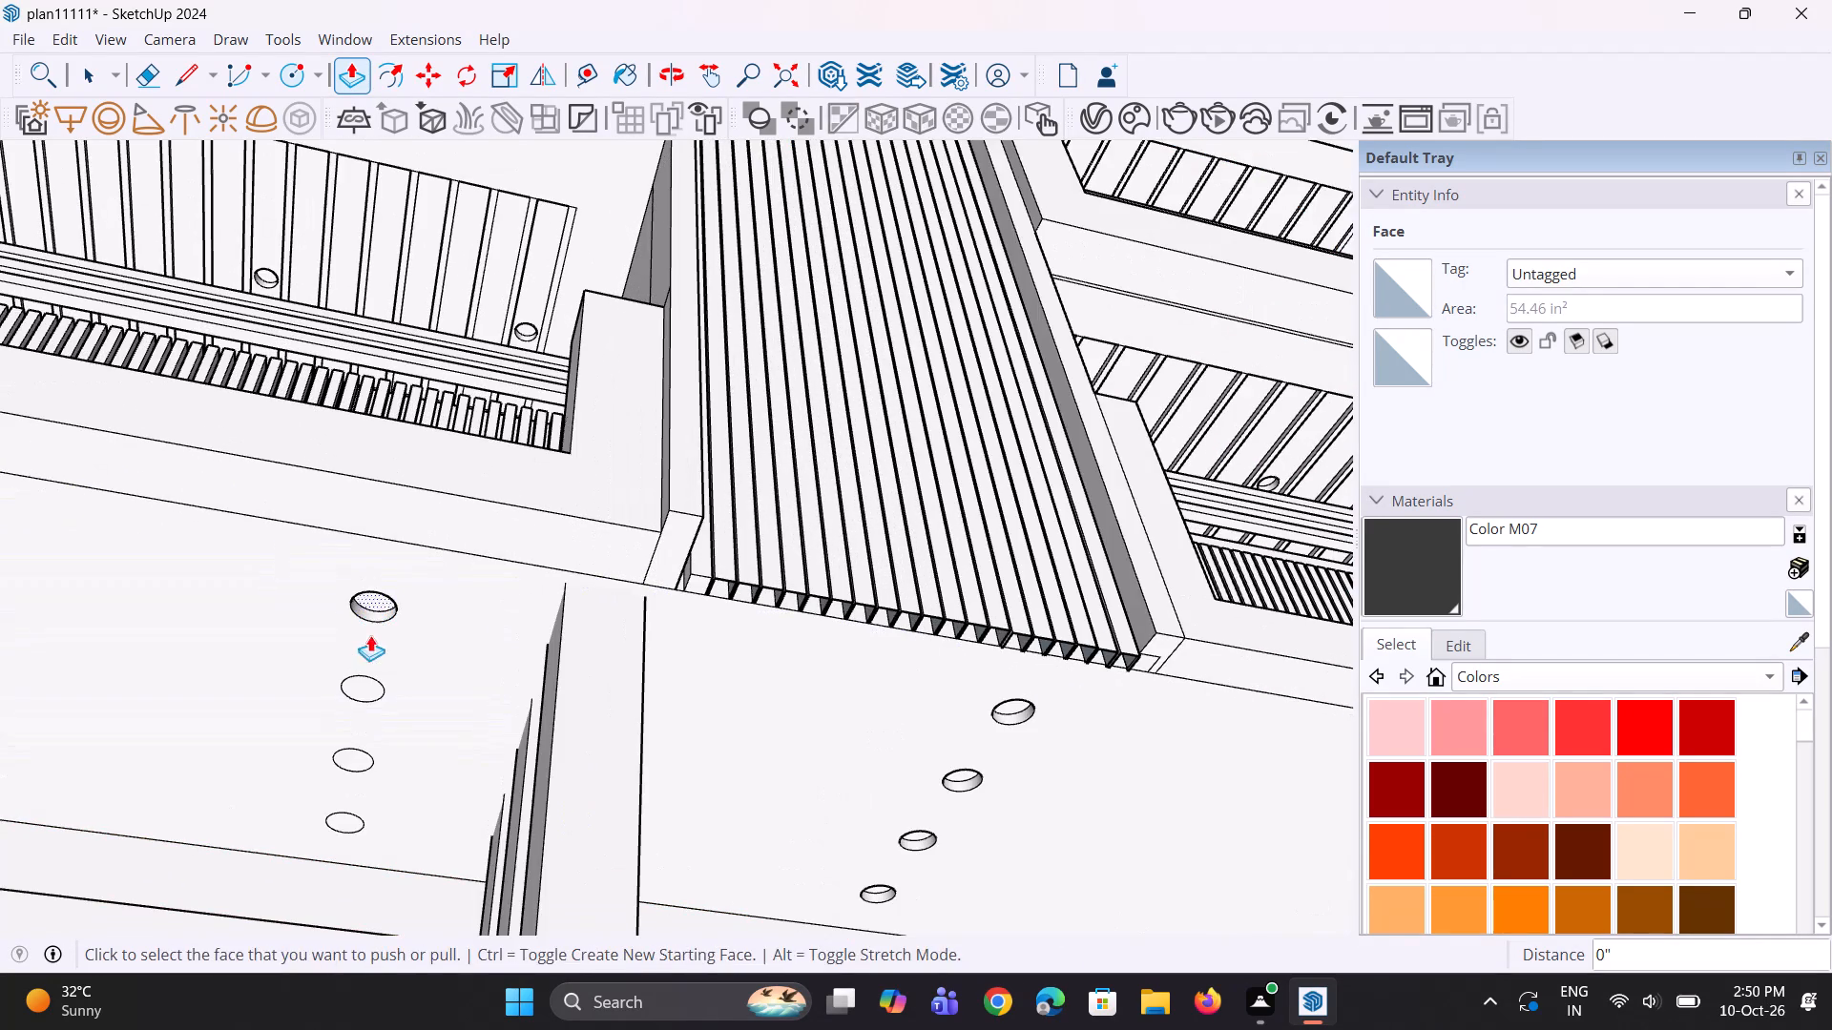
double_click(358, 683)
double_click(353, 757)
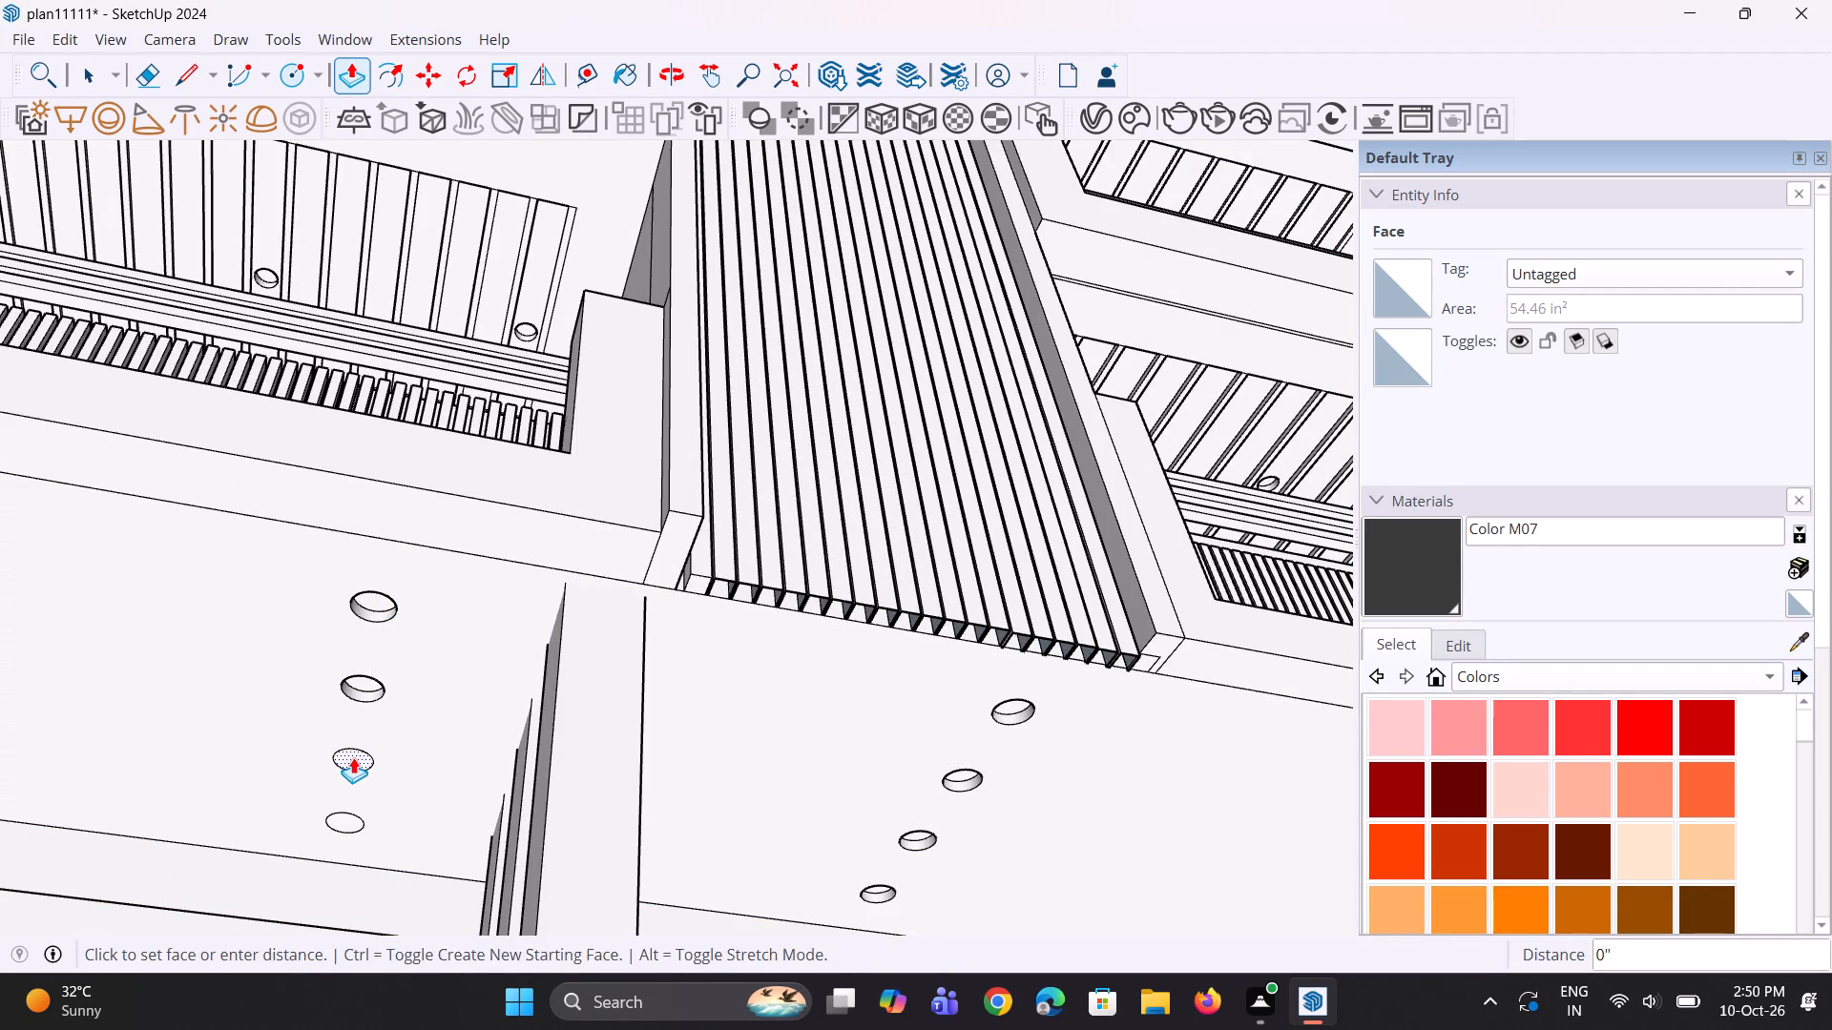
double_click(339, 819)
scroll(424, 793, "down", 7)
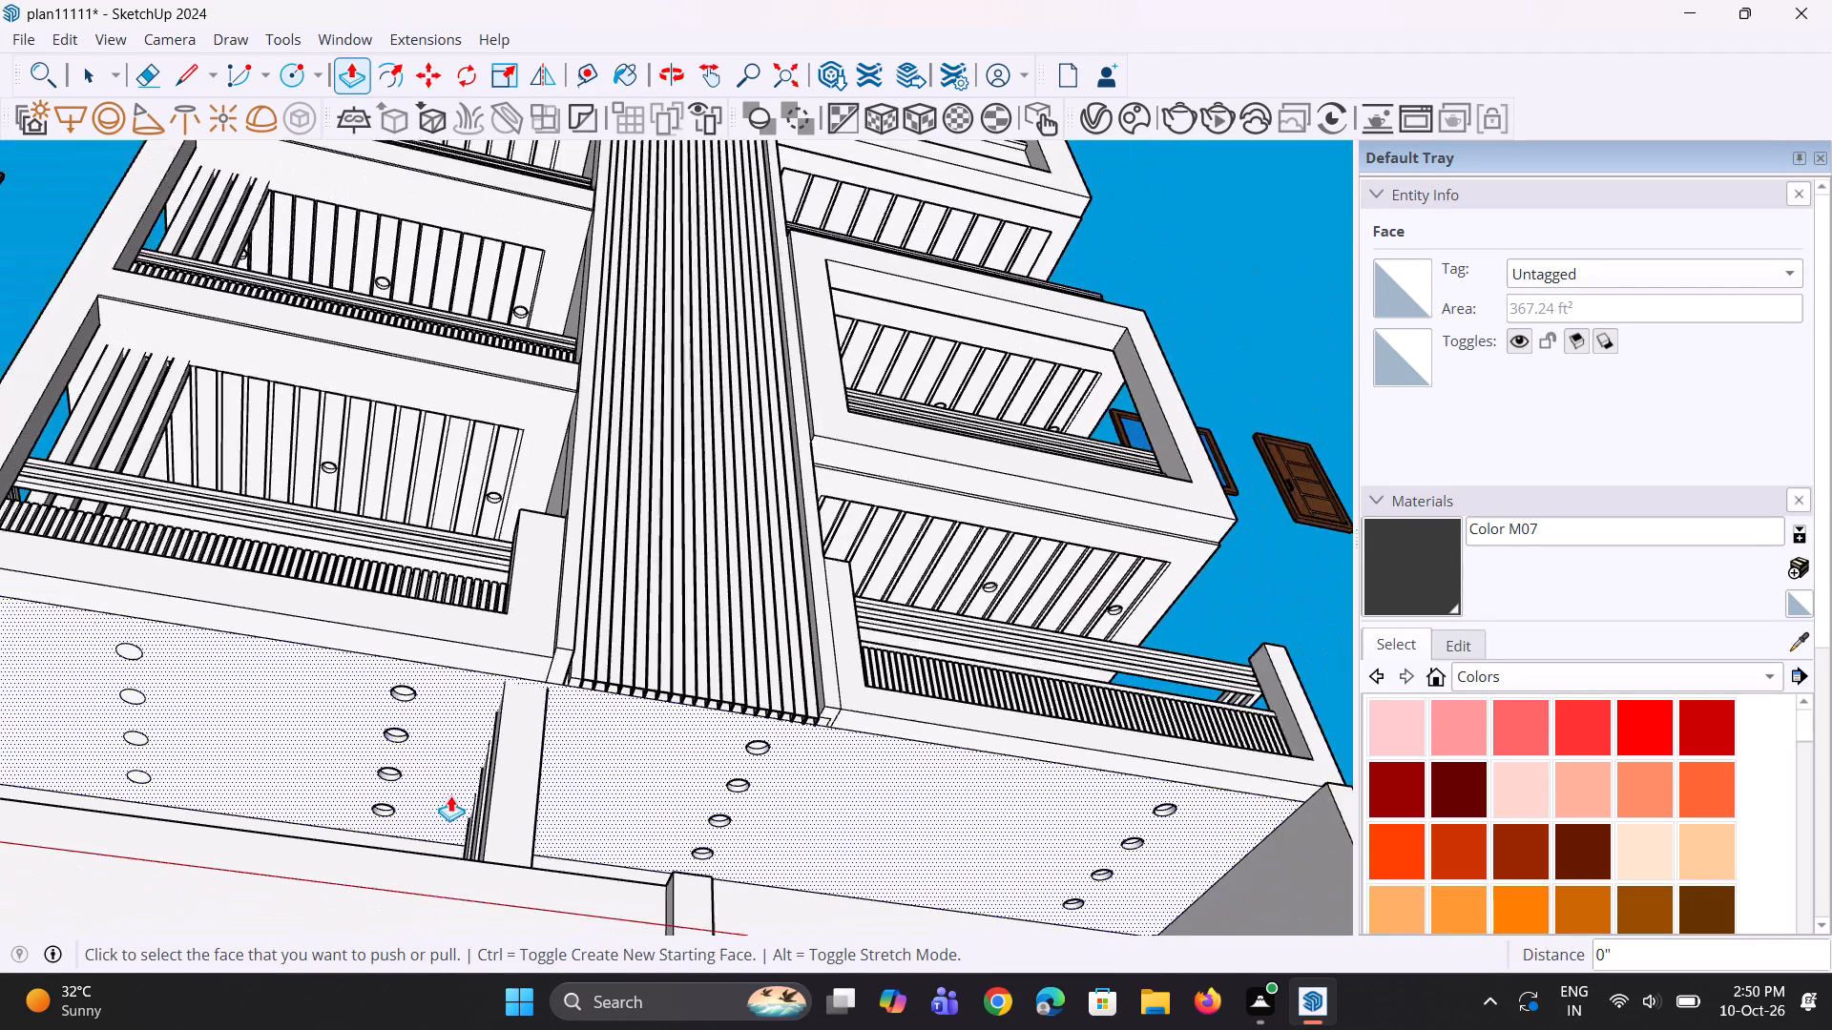
Recess the last four ground-floor ceiling circles, near the side wall beneath the vertical-fin balconies, by the same 2 9/16" depth.
scroll(198, 795, "up", 11)
double_click(169, 757)
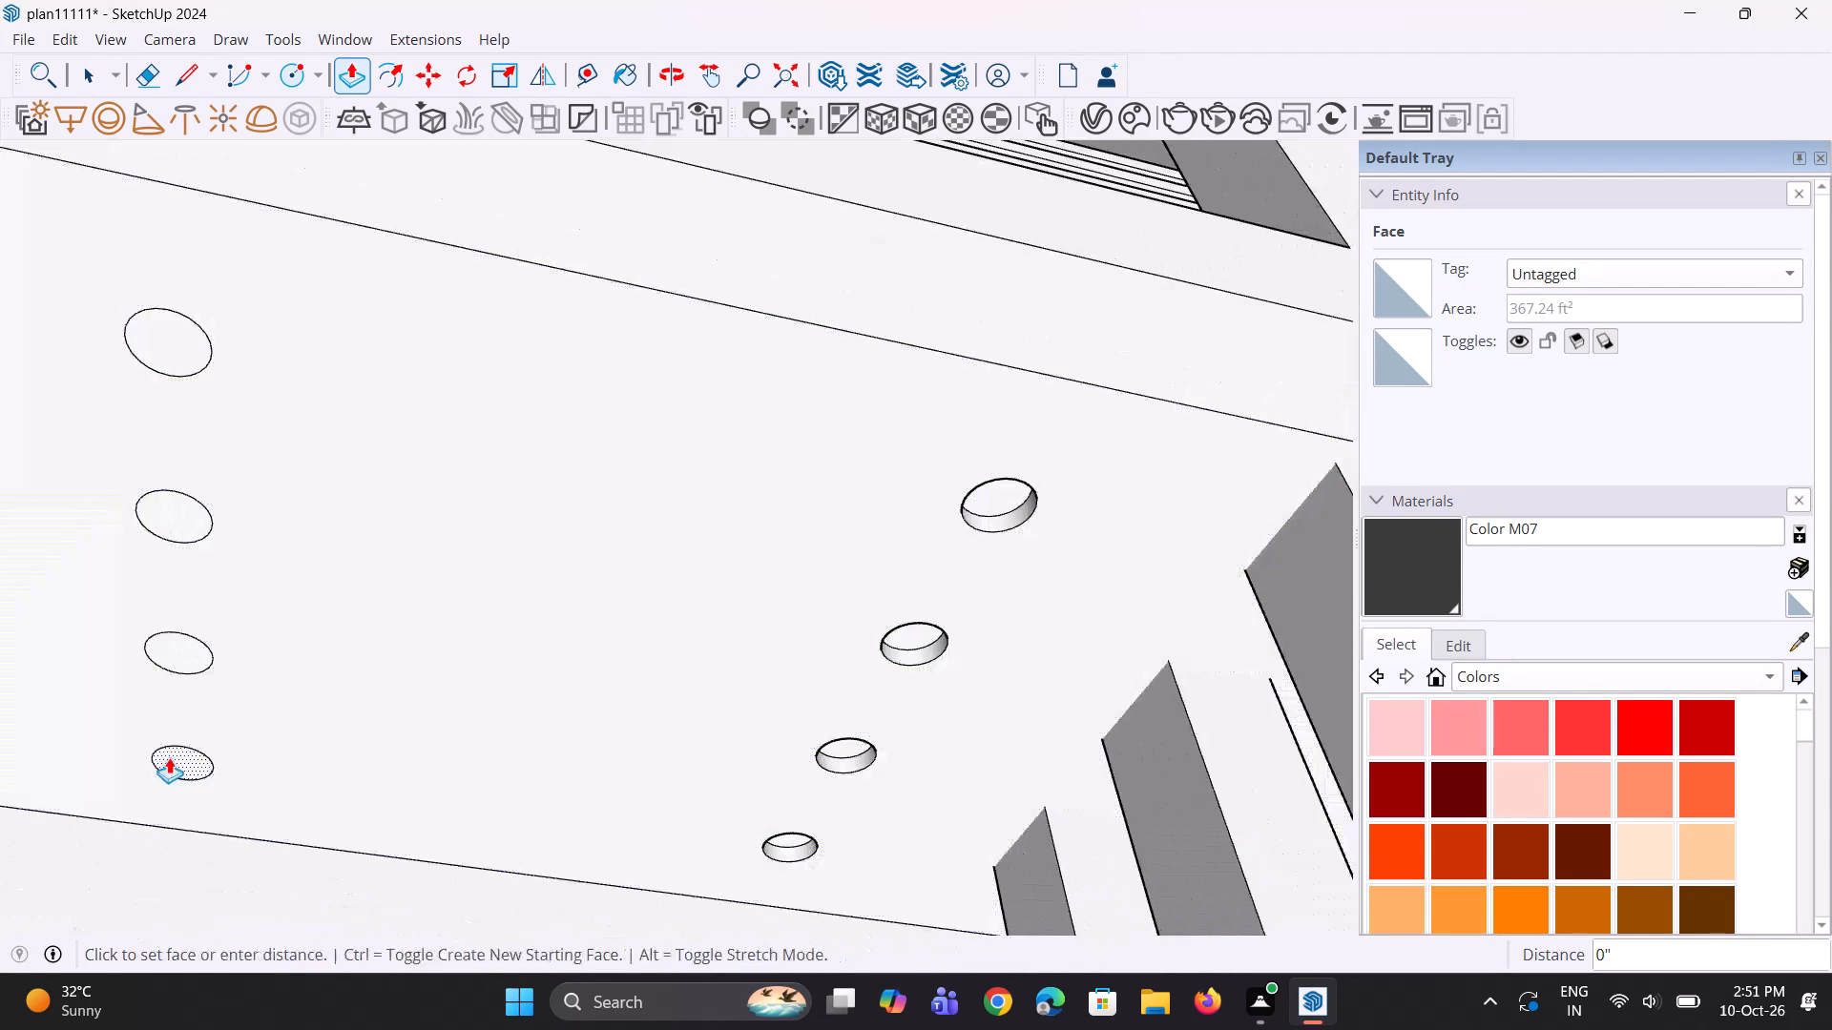
double_click(181, 656)
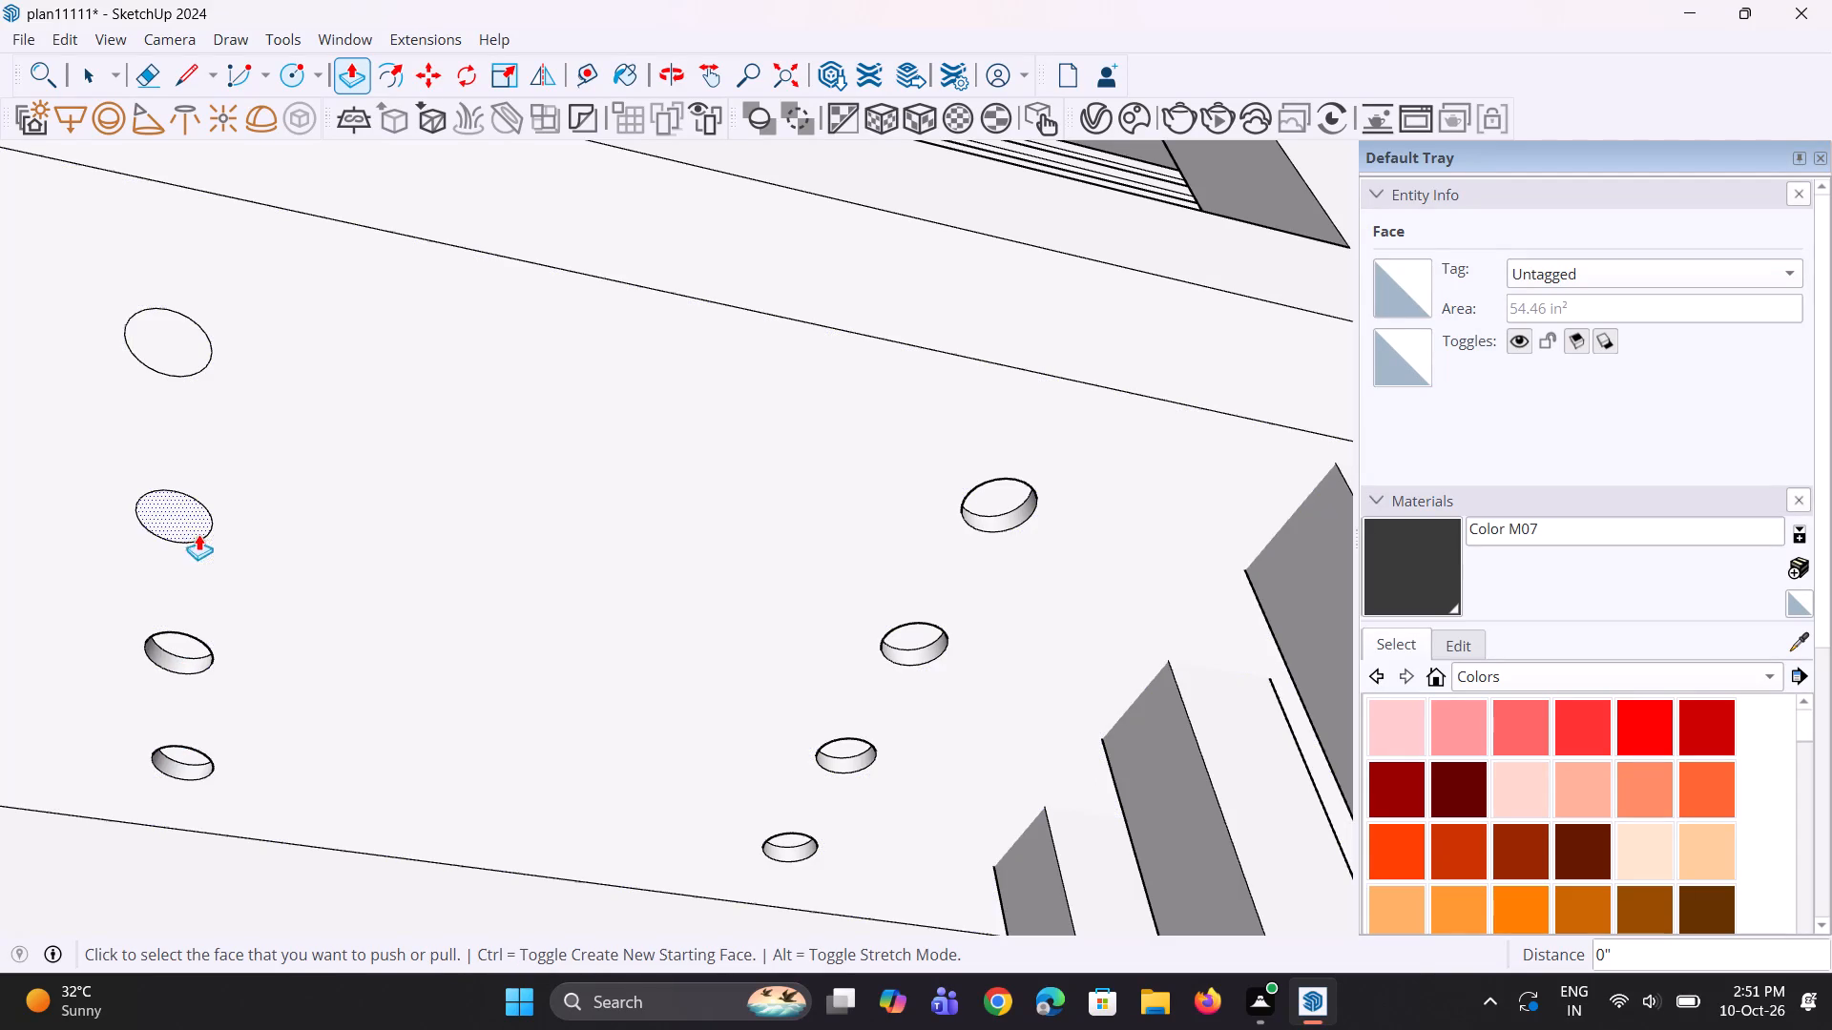
double_click(188, 524)
double_click(185, 371)
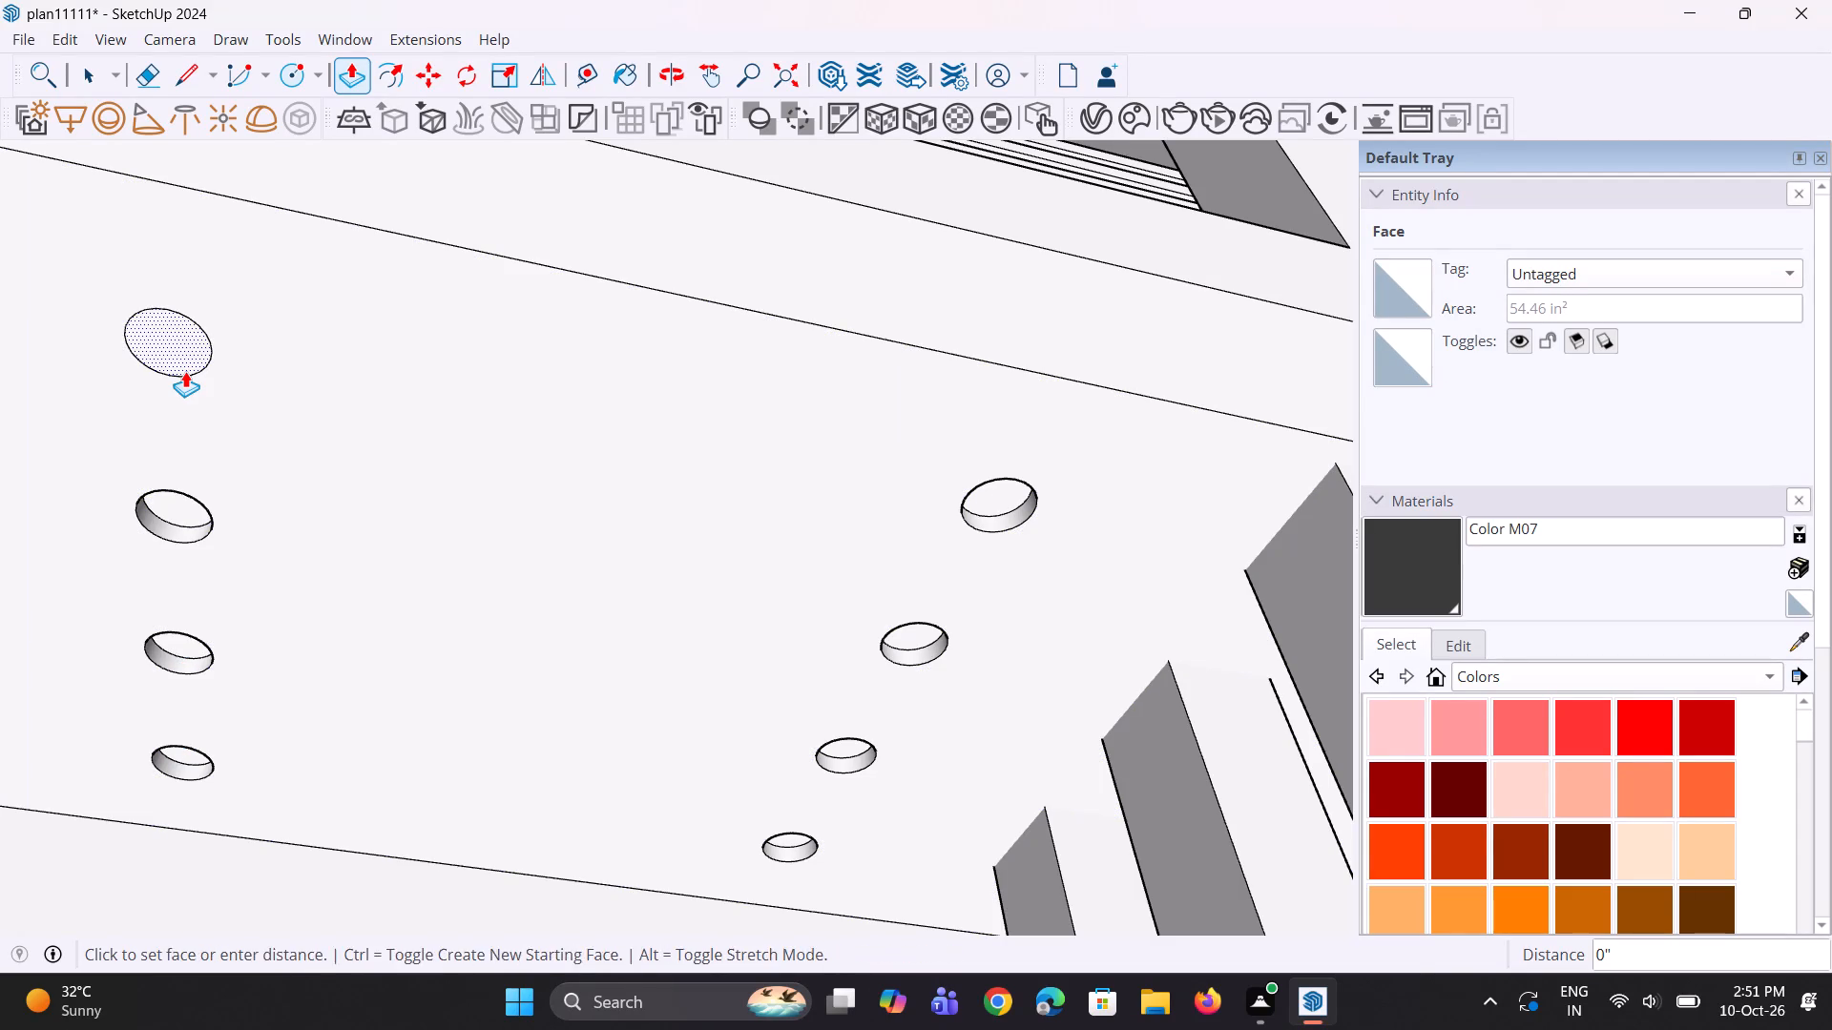
Inspect the recessed ceiling lights from the ground floor up to the rooftop canopy, and the front facade as a whole.
scroll(278, 608, "down", 13)
middle_click_drag(533, 672, 513, 711)
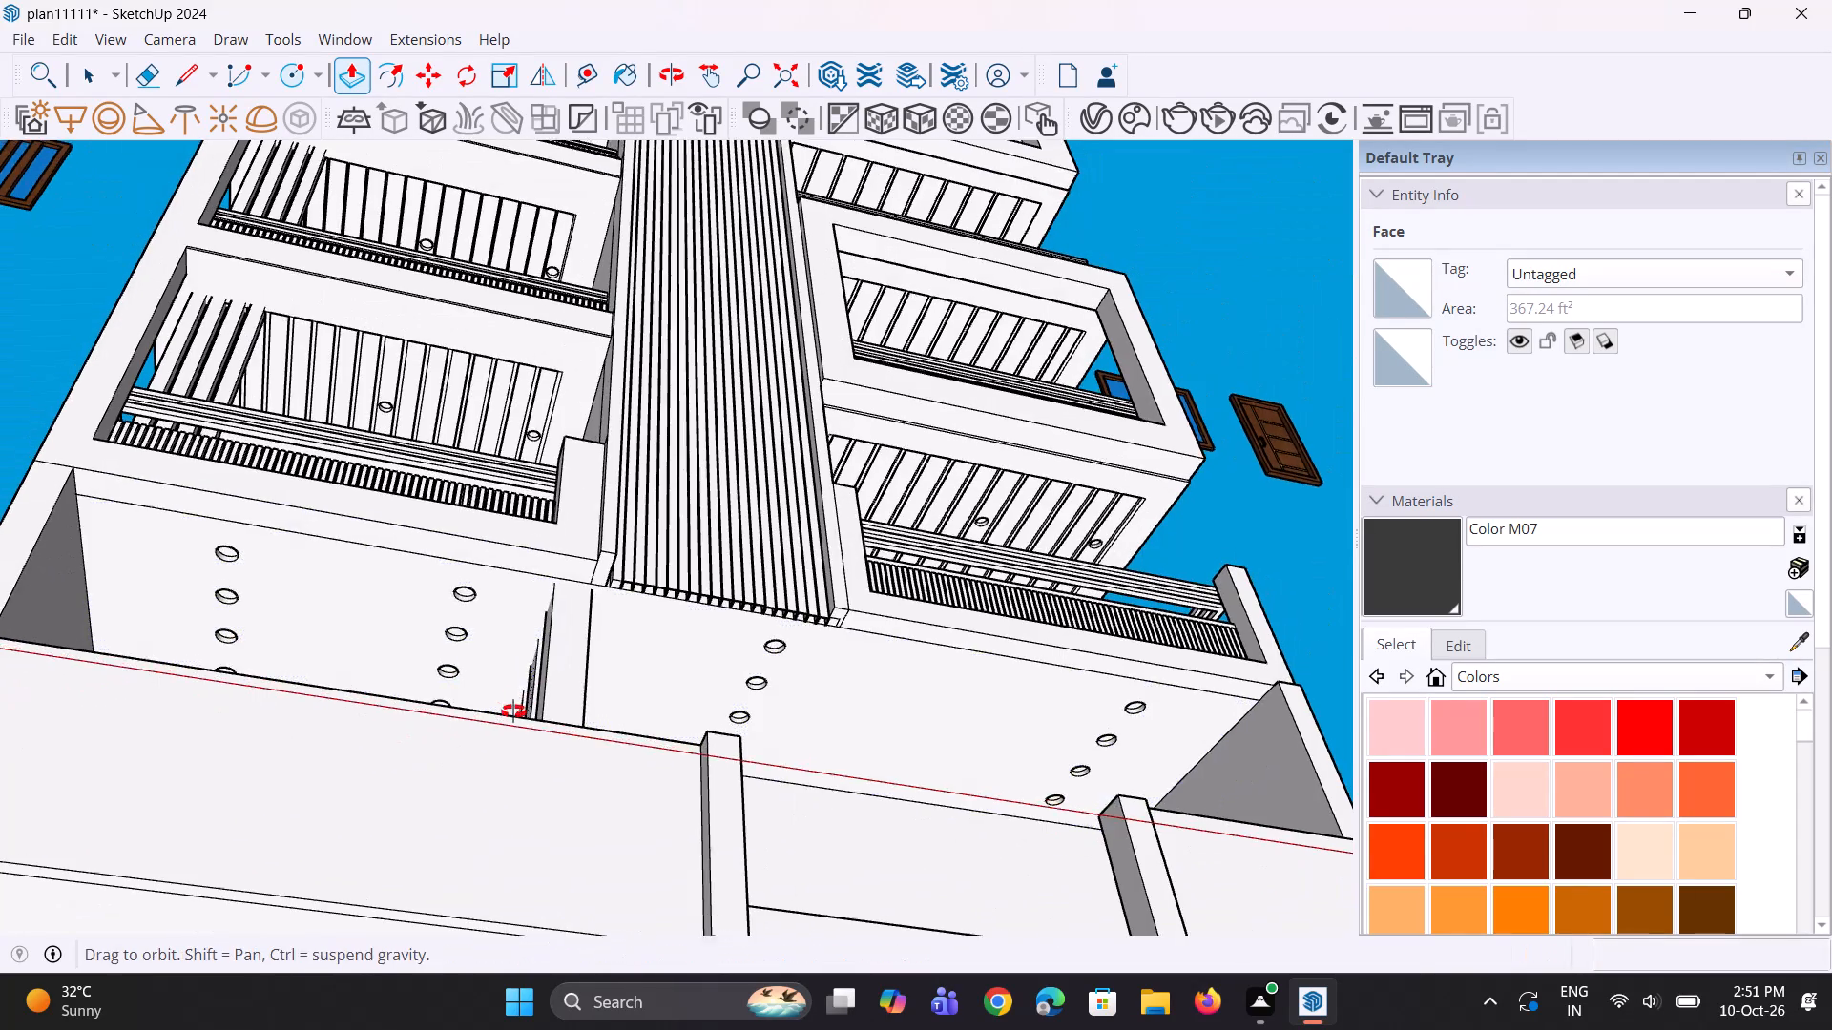
middle_click_drag(513, 711, 501, 741)
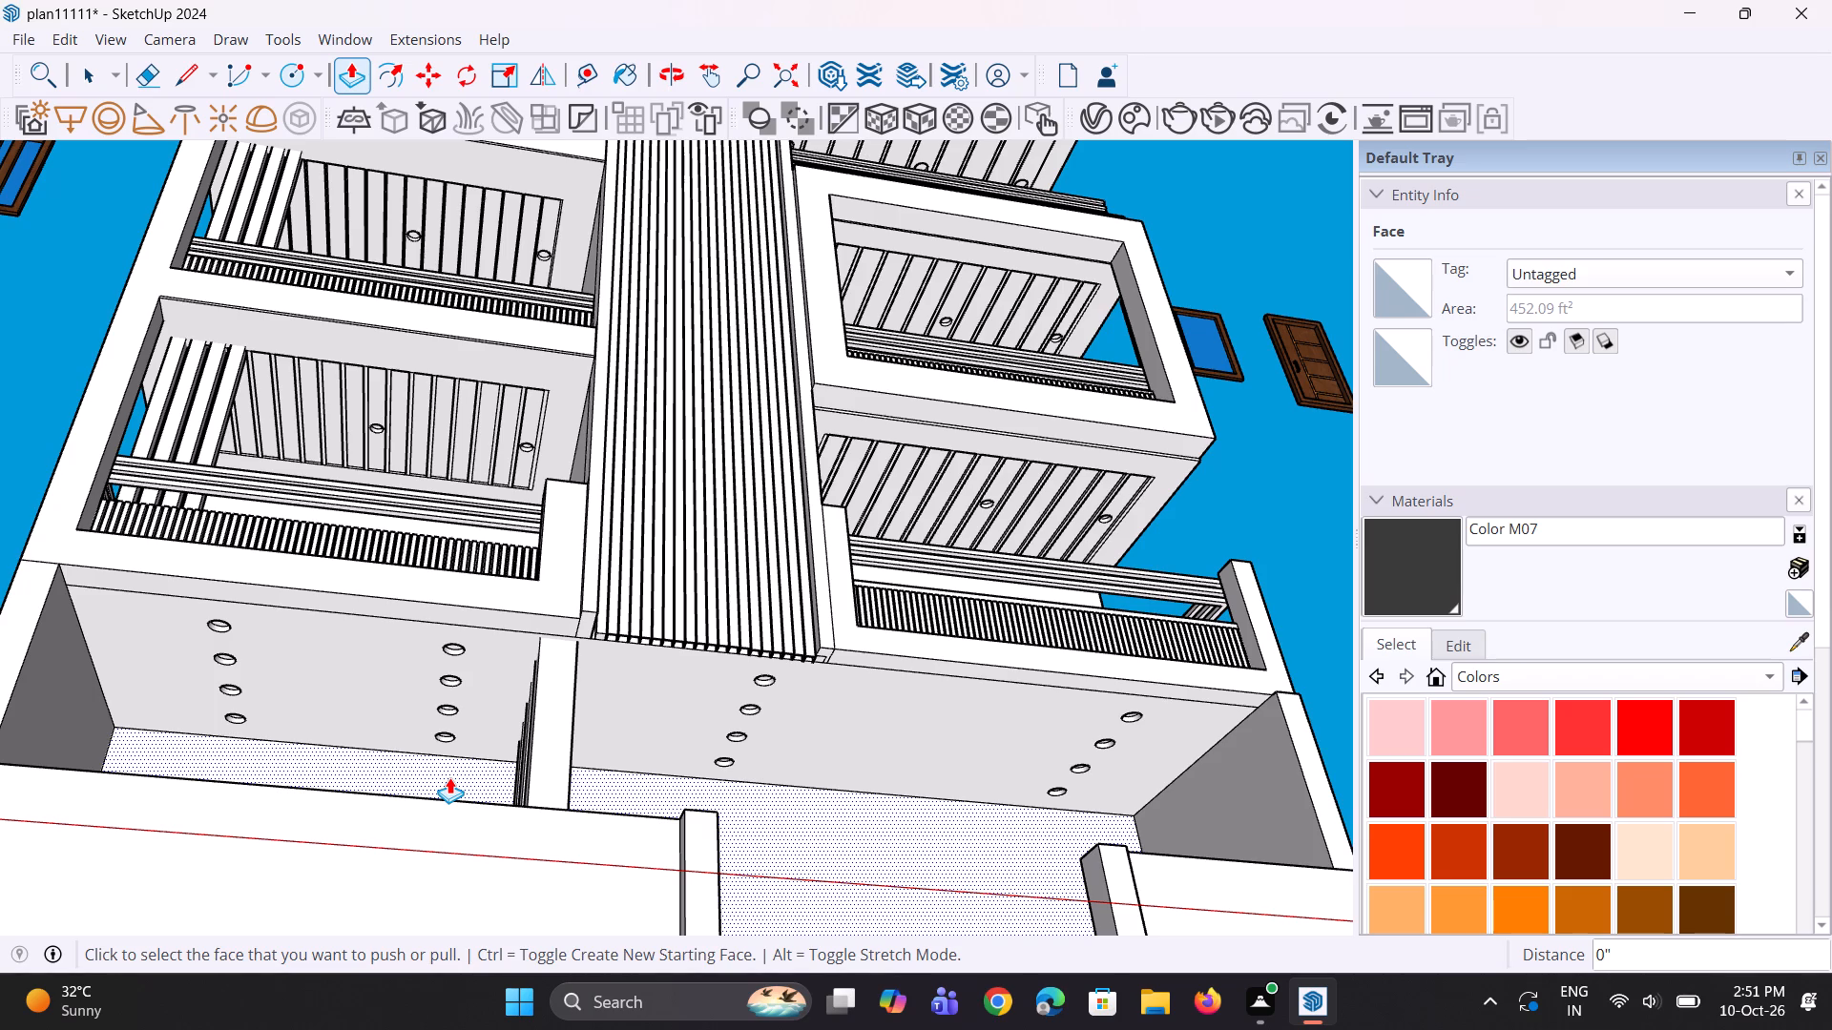
scroll(441, 492, "down", 4)
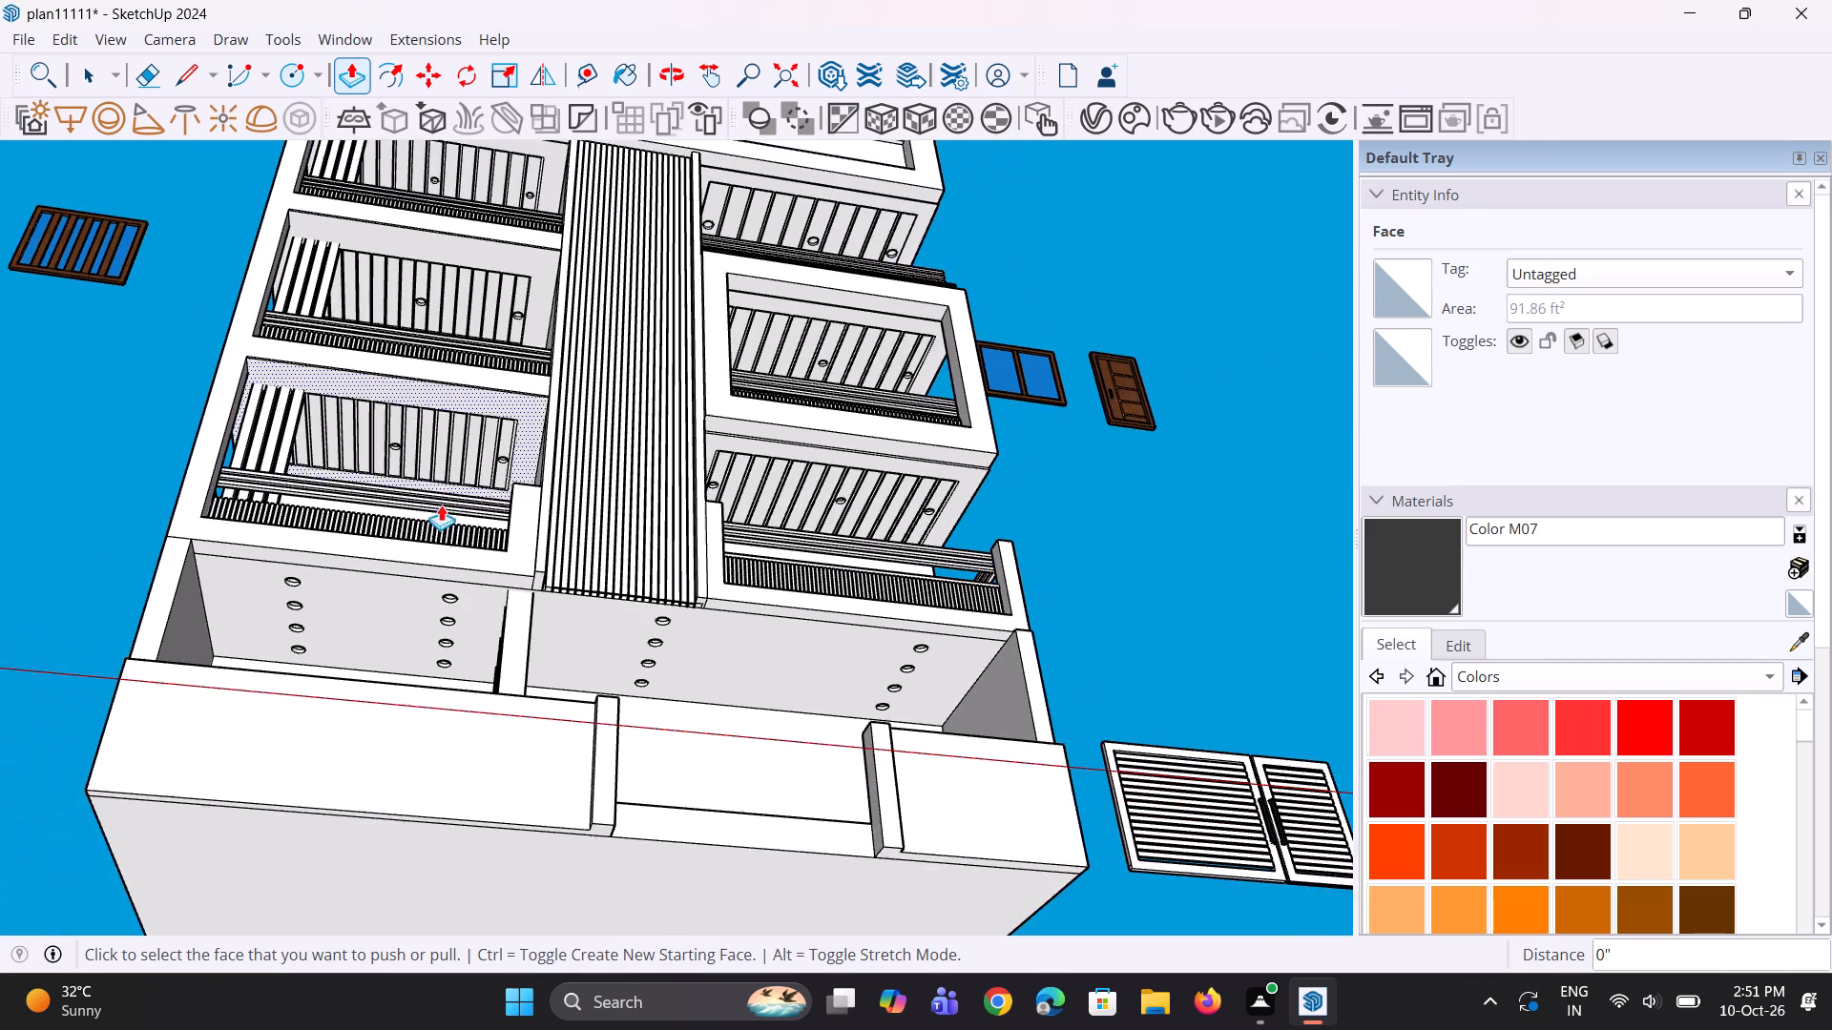
middle_click_drag(444, 606, 438, 680)
scroll(446, 674, "up", 8)
middle_click_drag(475, 654, 458, 651)
scroll(458, 651, "down", 2)
scroll(485, 679, "up", 2)
scroll(485, 679, "down", 3)
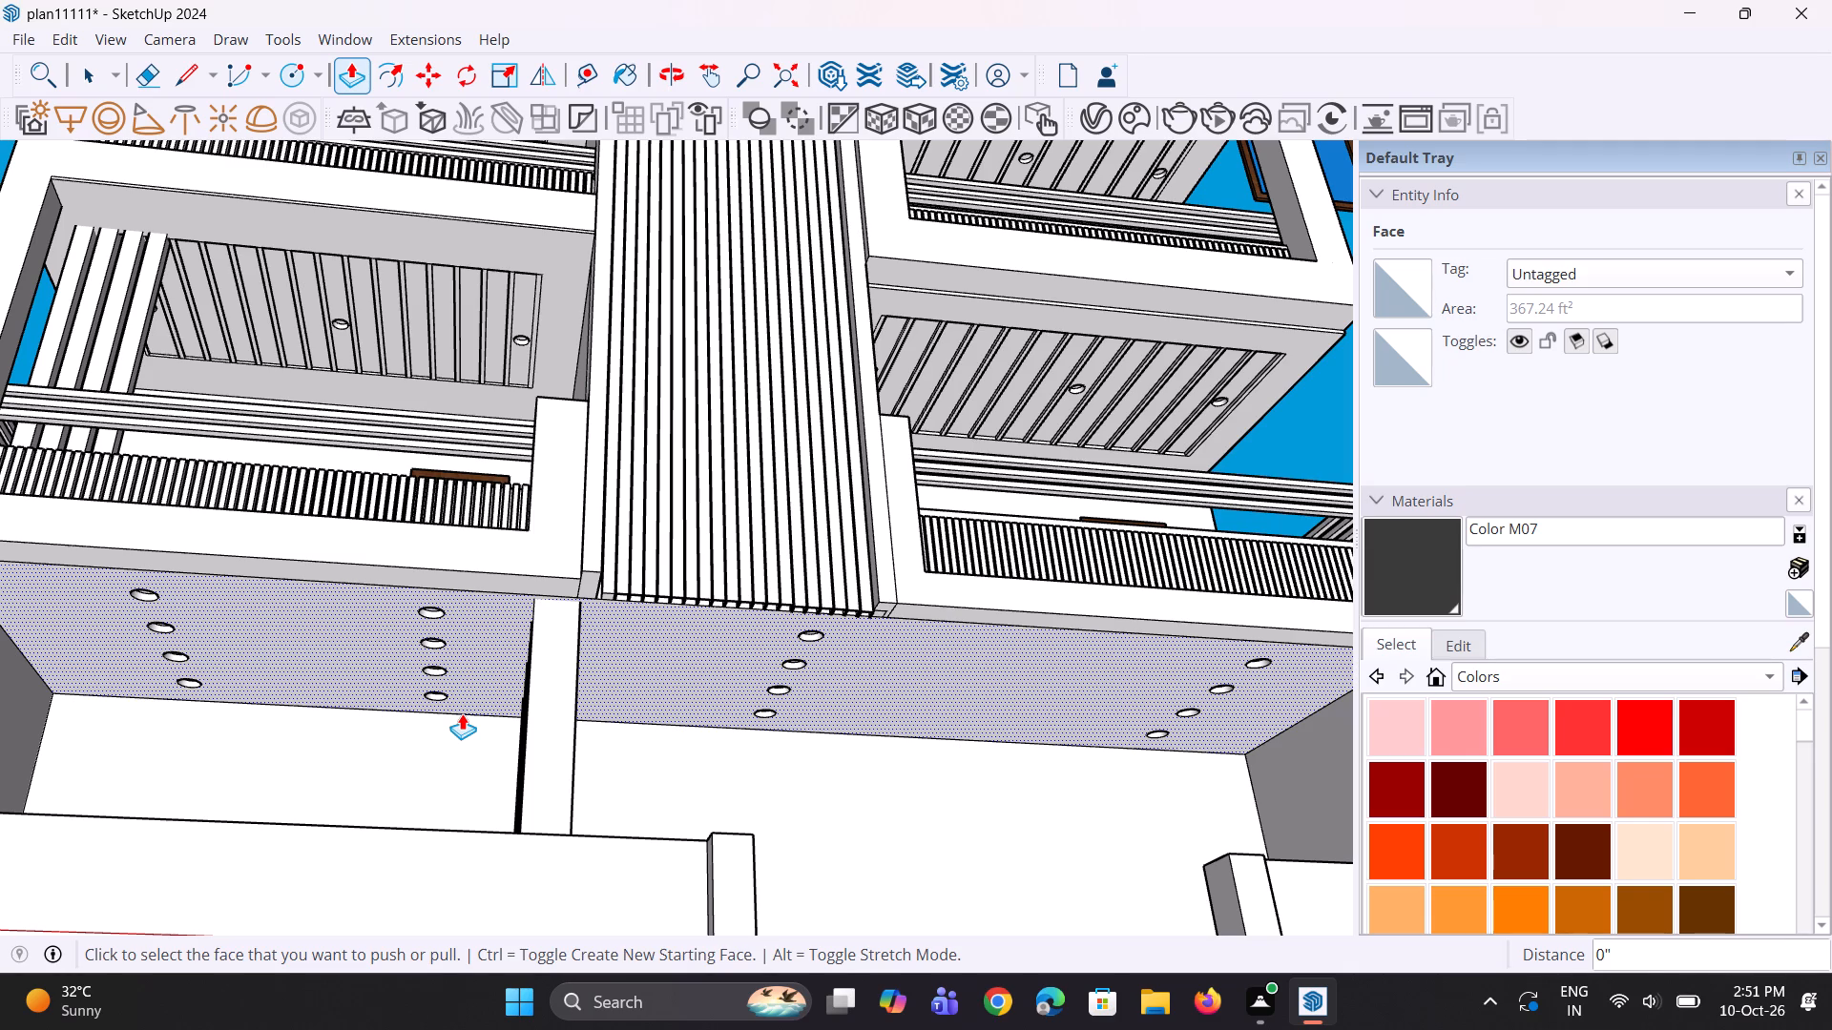
scroll(459, 604, "down", 2)
middle_click_drag(483, 629, 451, 576)
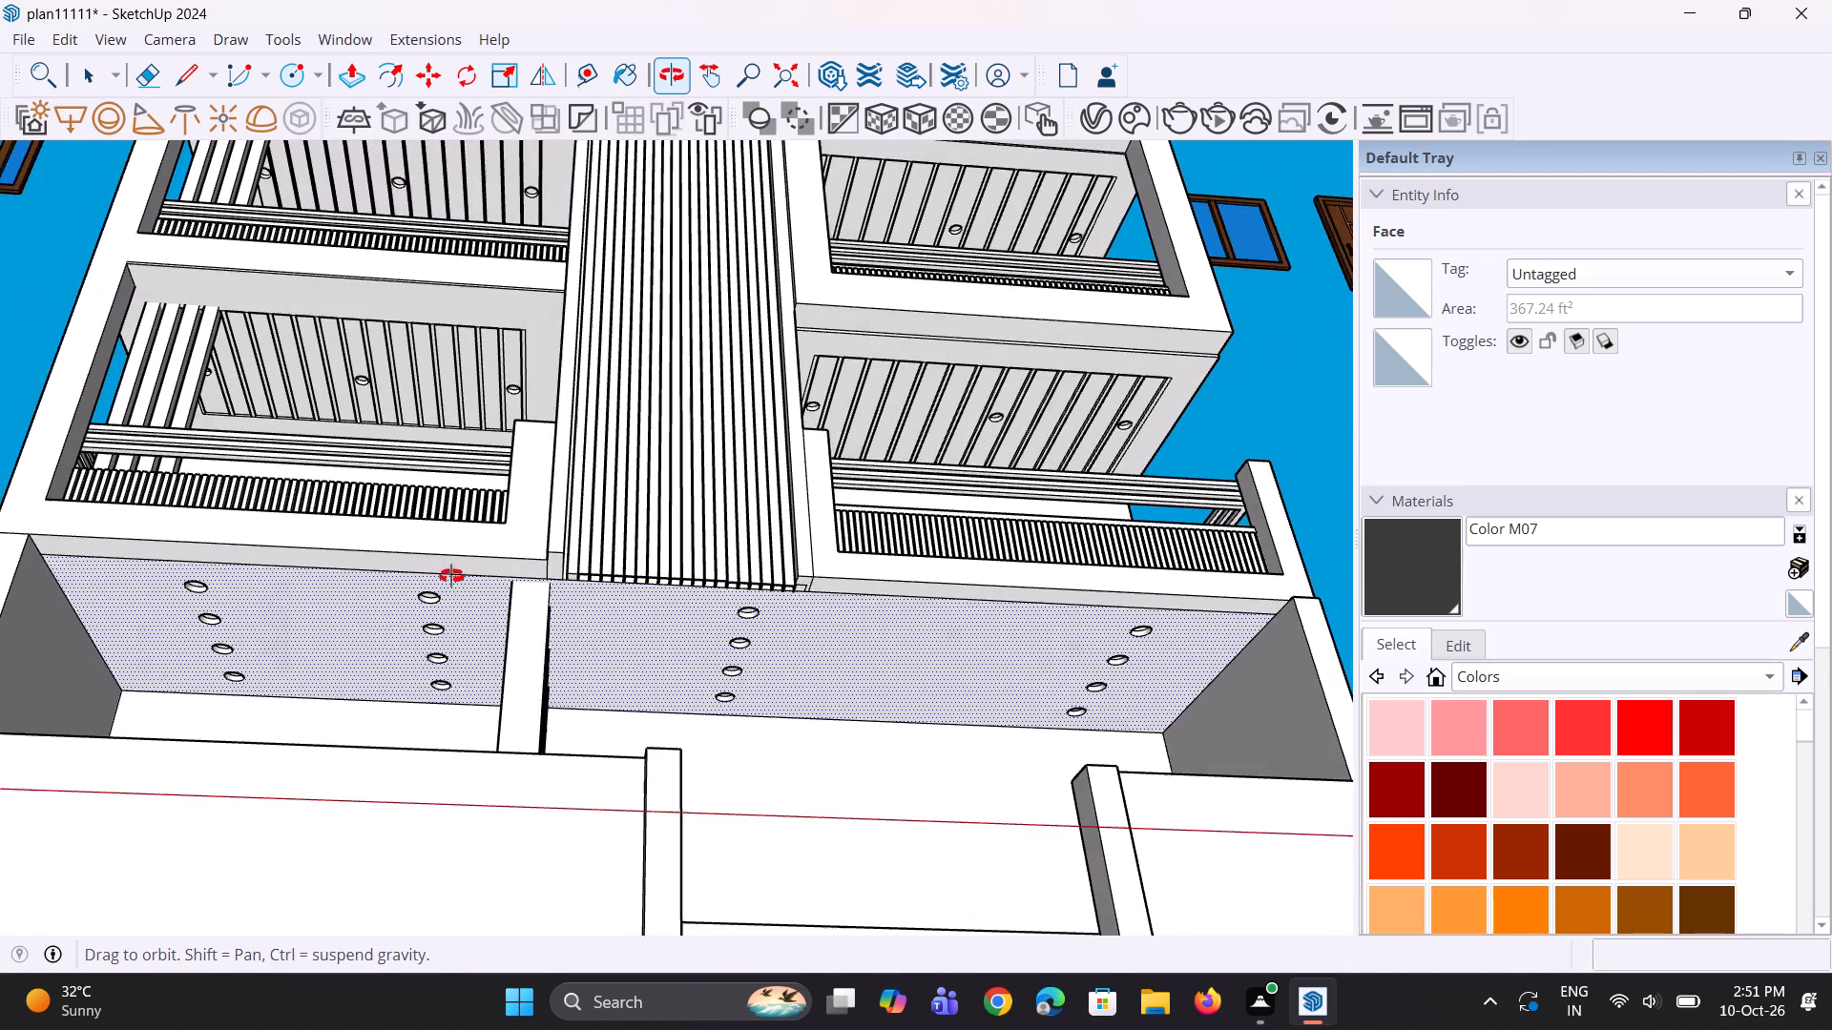
middle_click_drag(451, 576, 451, 575)
scroll(451, 601, "up", 4)
scroll(454, 626, "down", 2)
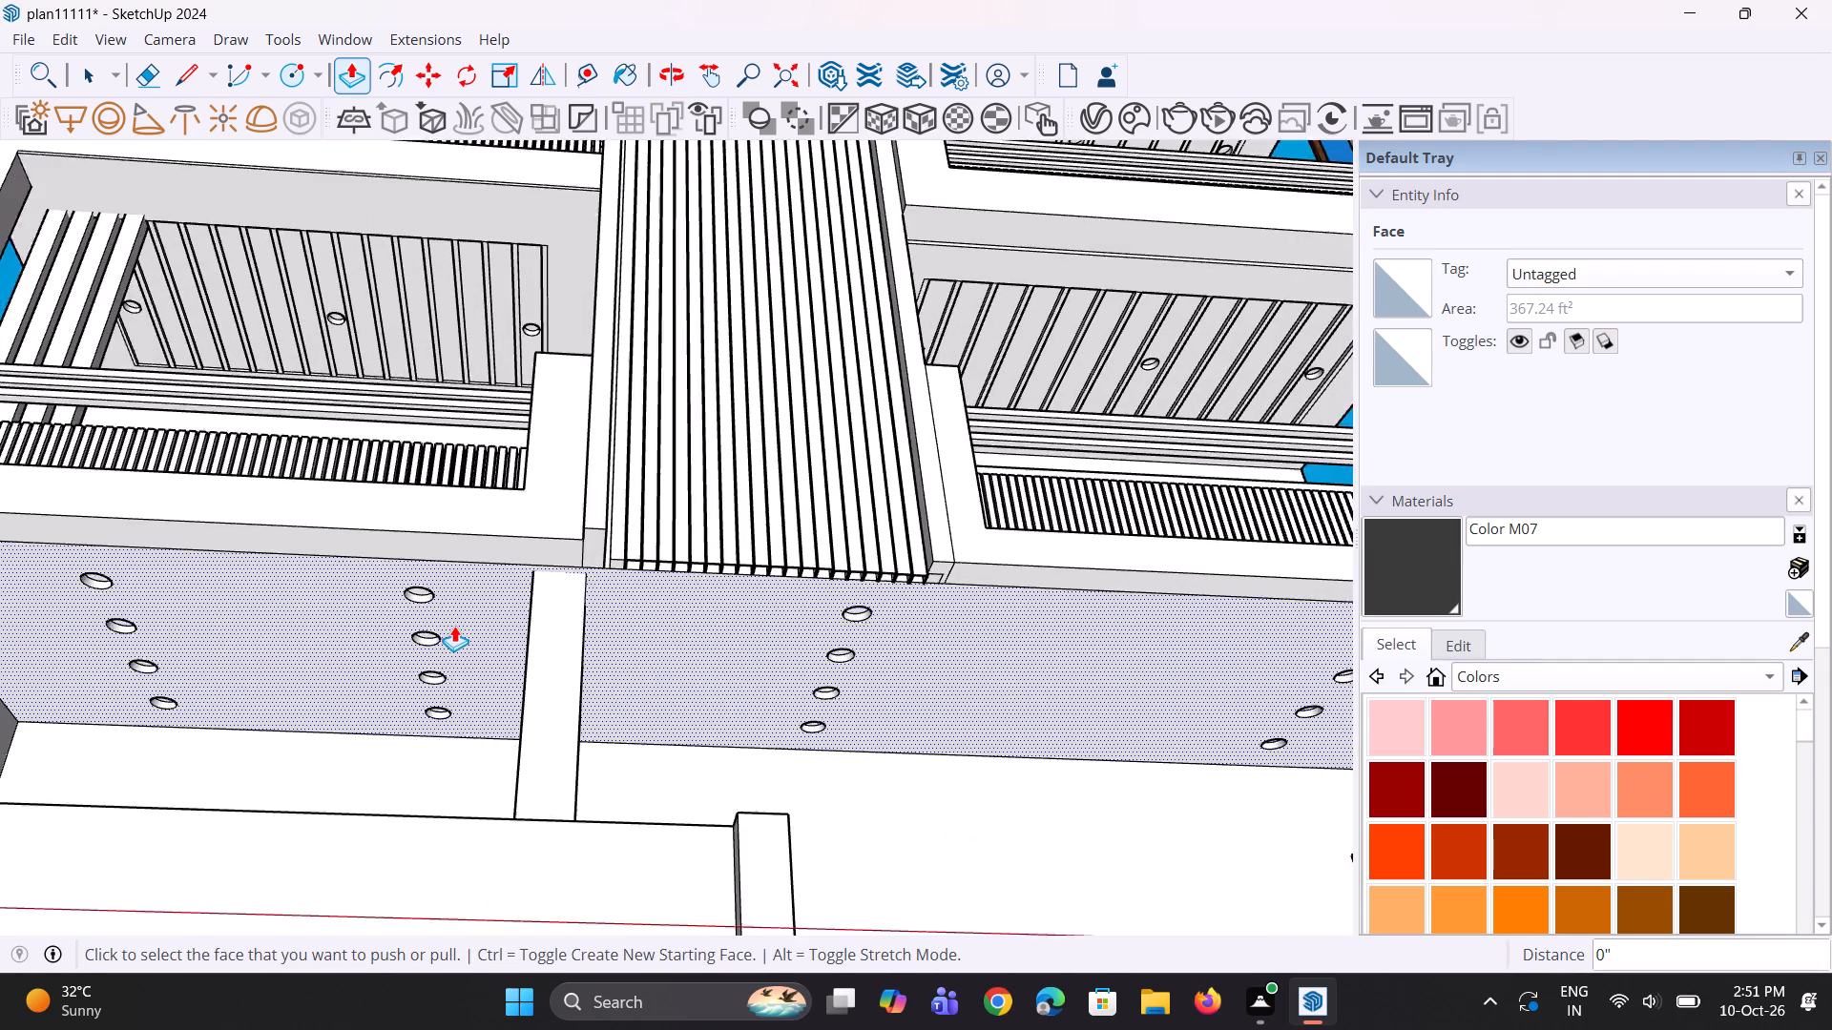
scroll(454, 626, "down", 1)
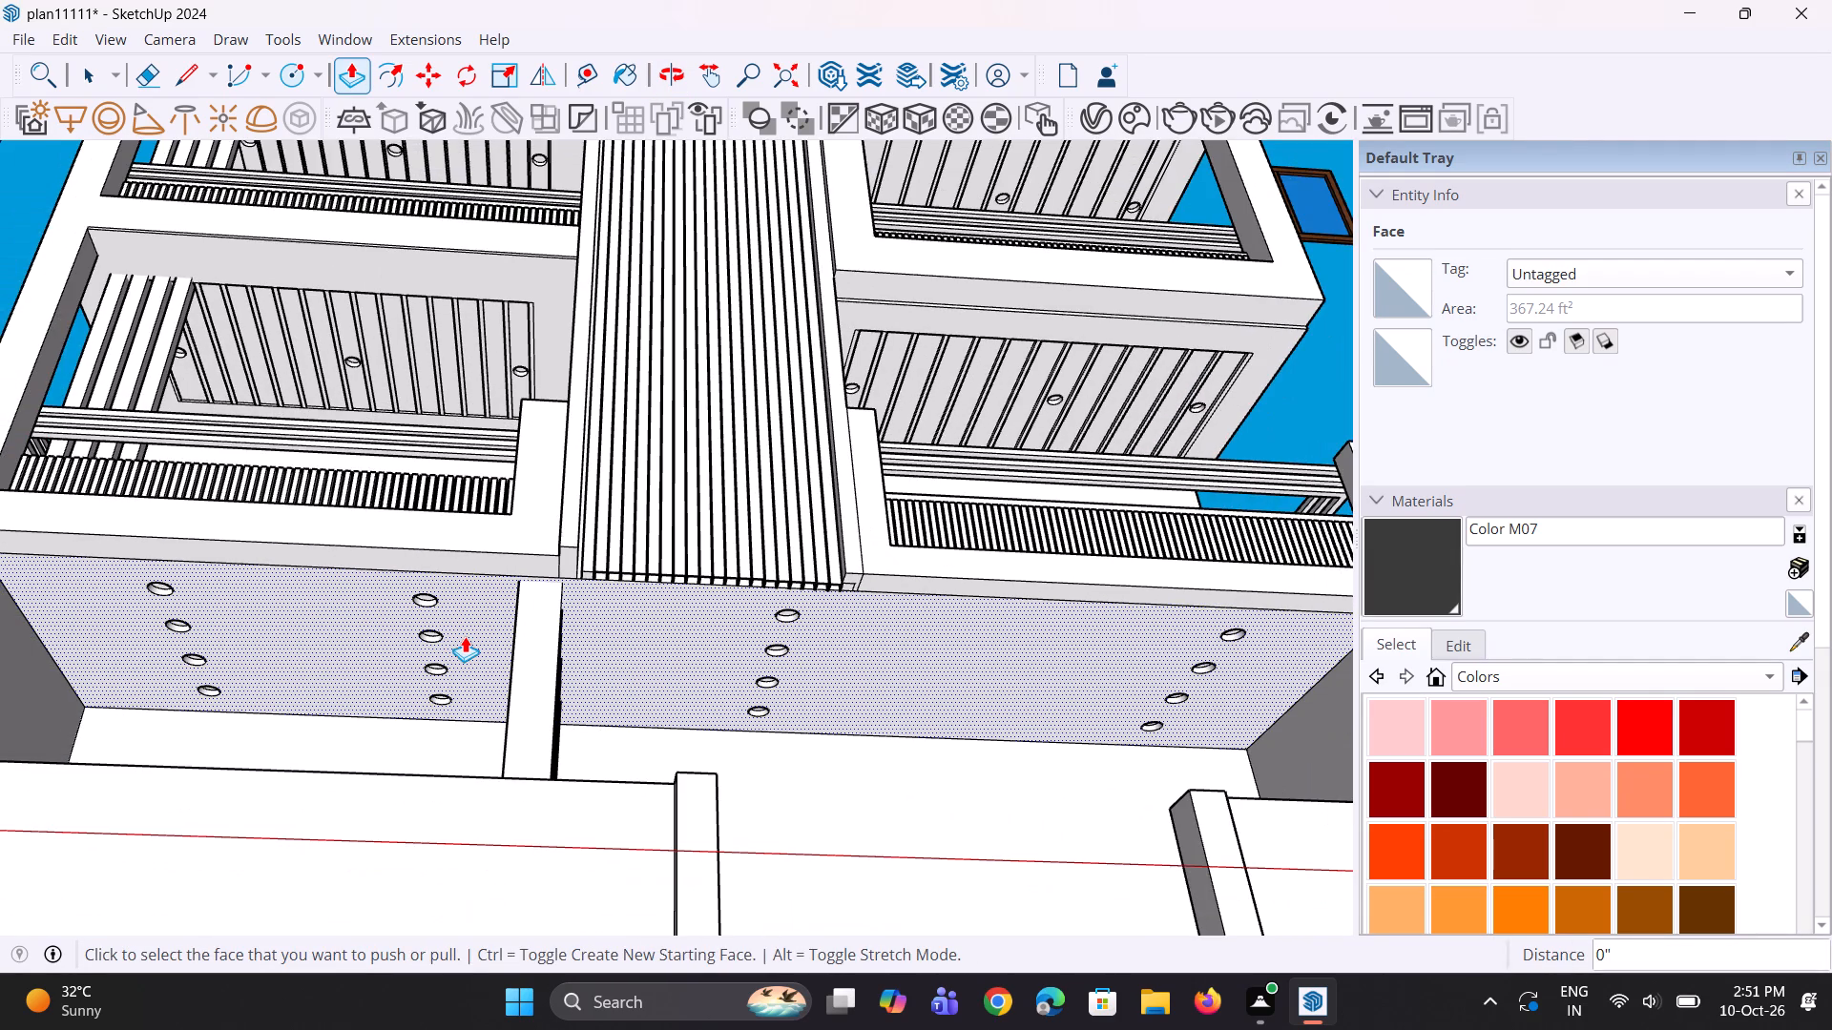
scroll(465, 636, "down", 3)
middle_click_drag(465, 636, 521, 654)
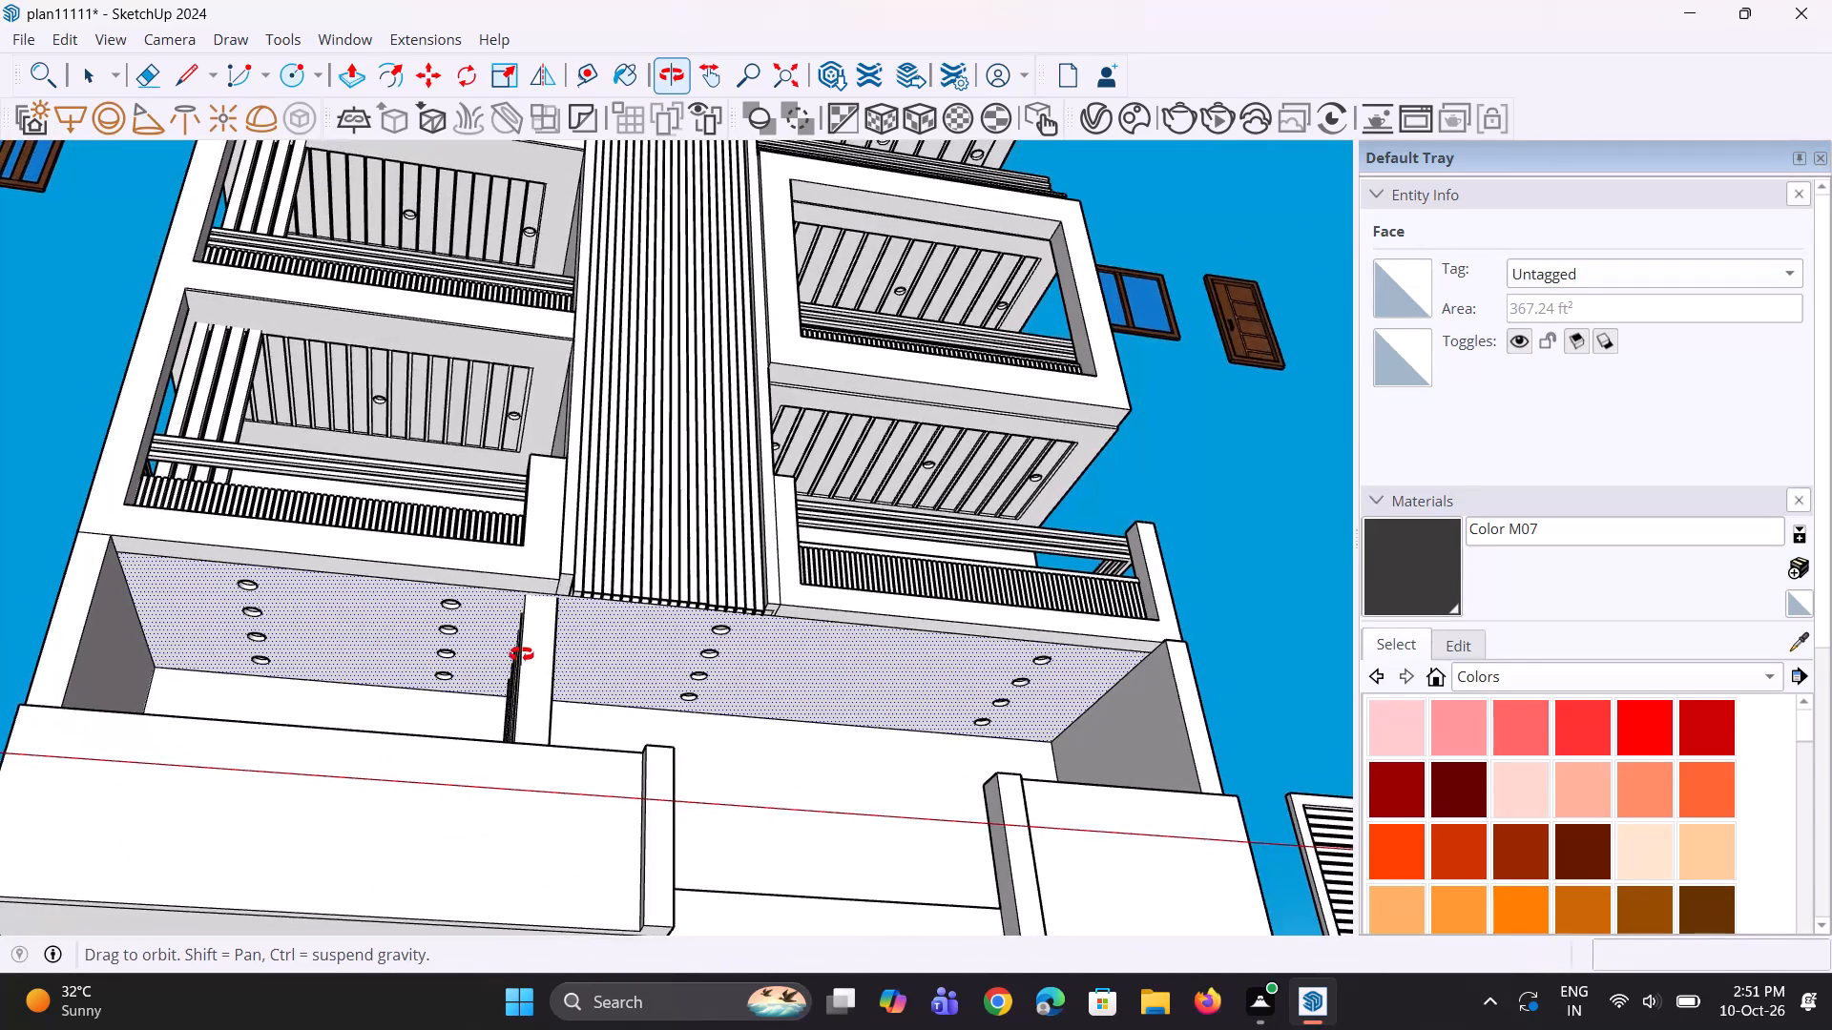
middle_click_drag(521, 654, 520, 655)
scroll(518, 656, "down", 4)
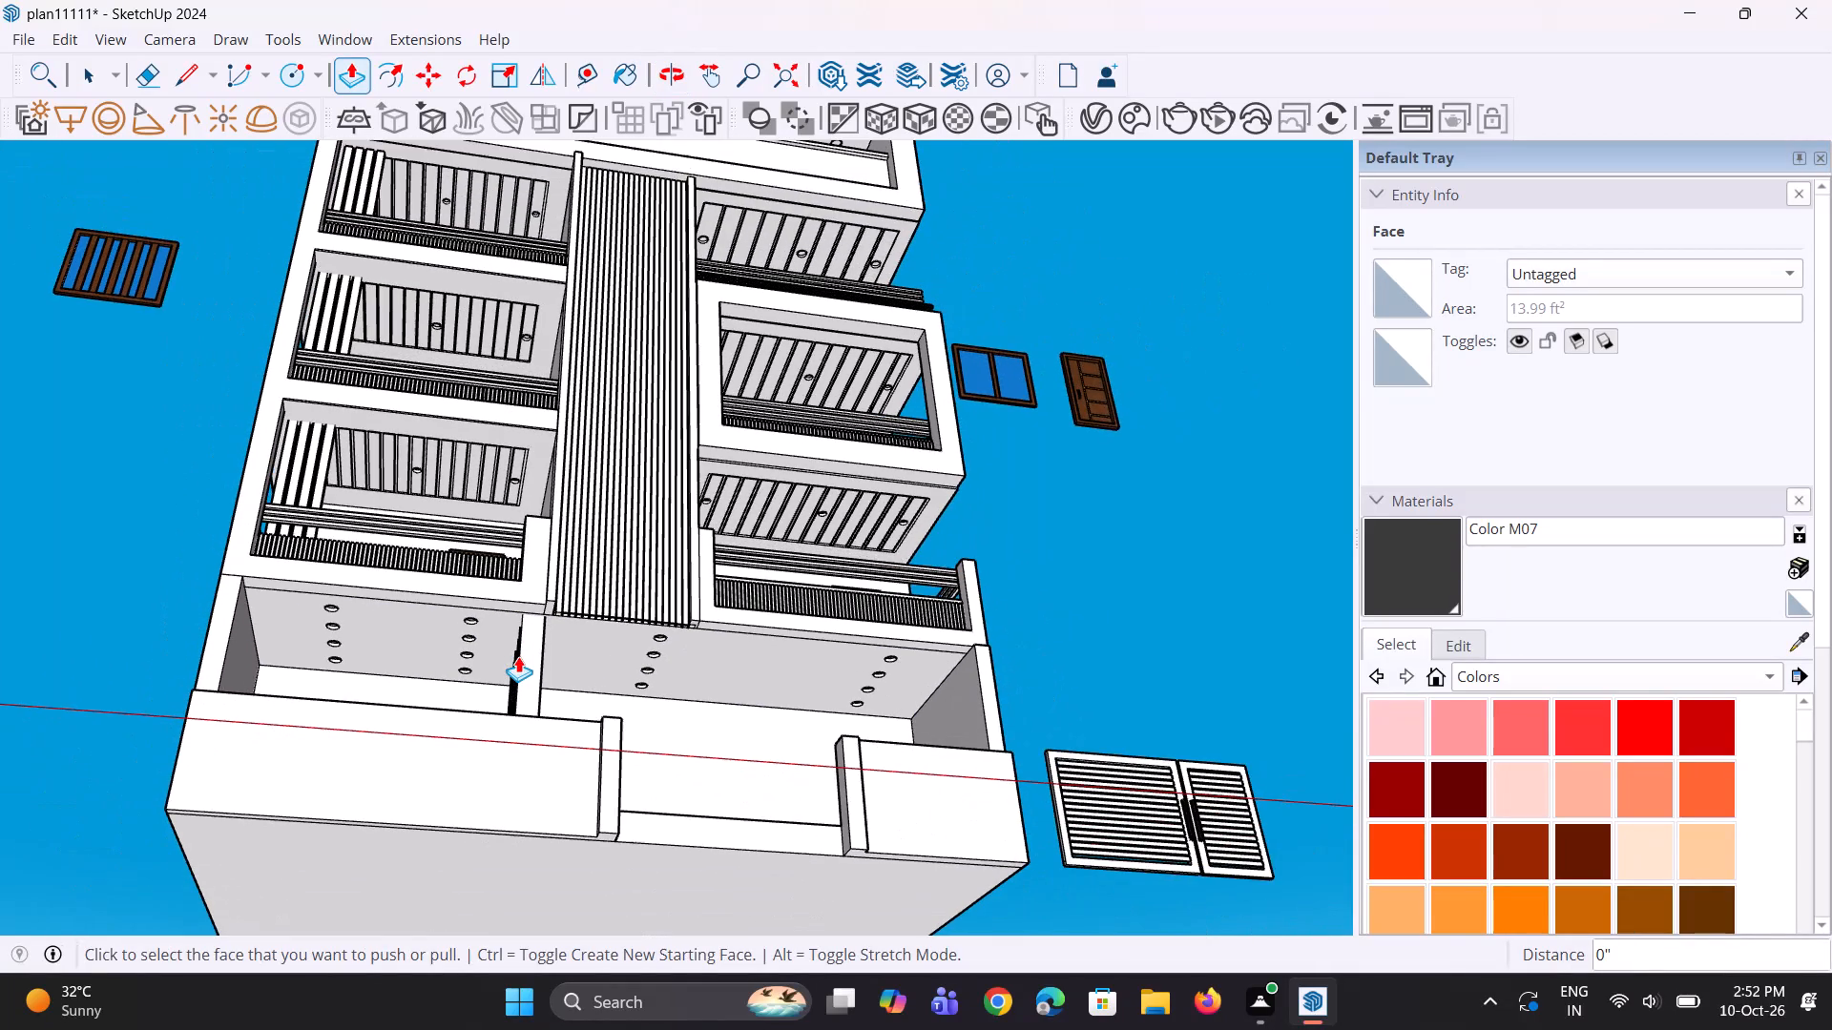
scroll(518, 656, "down", 3)
middle_click_drag(518, 656, 564, 722)
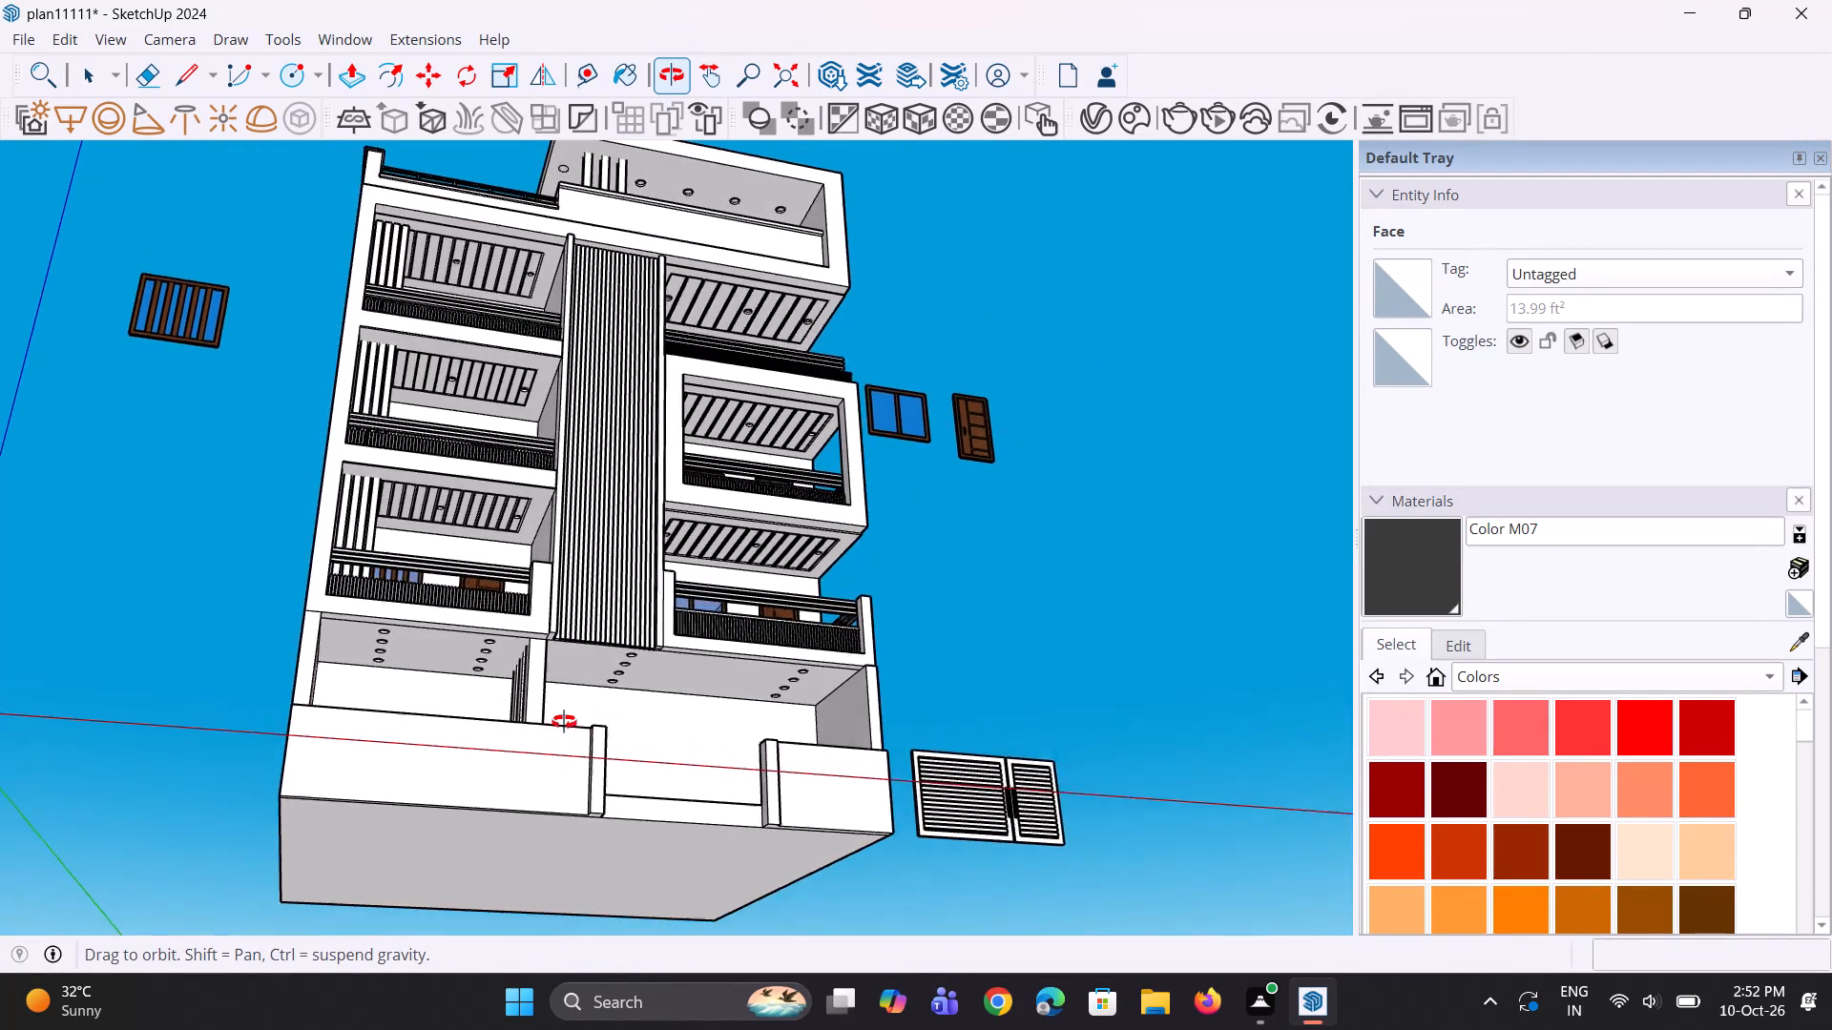
middle_click_drag(564, 722, 570, 784)
scroll(570, 784, "down", 4)
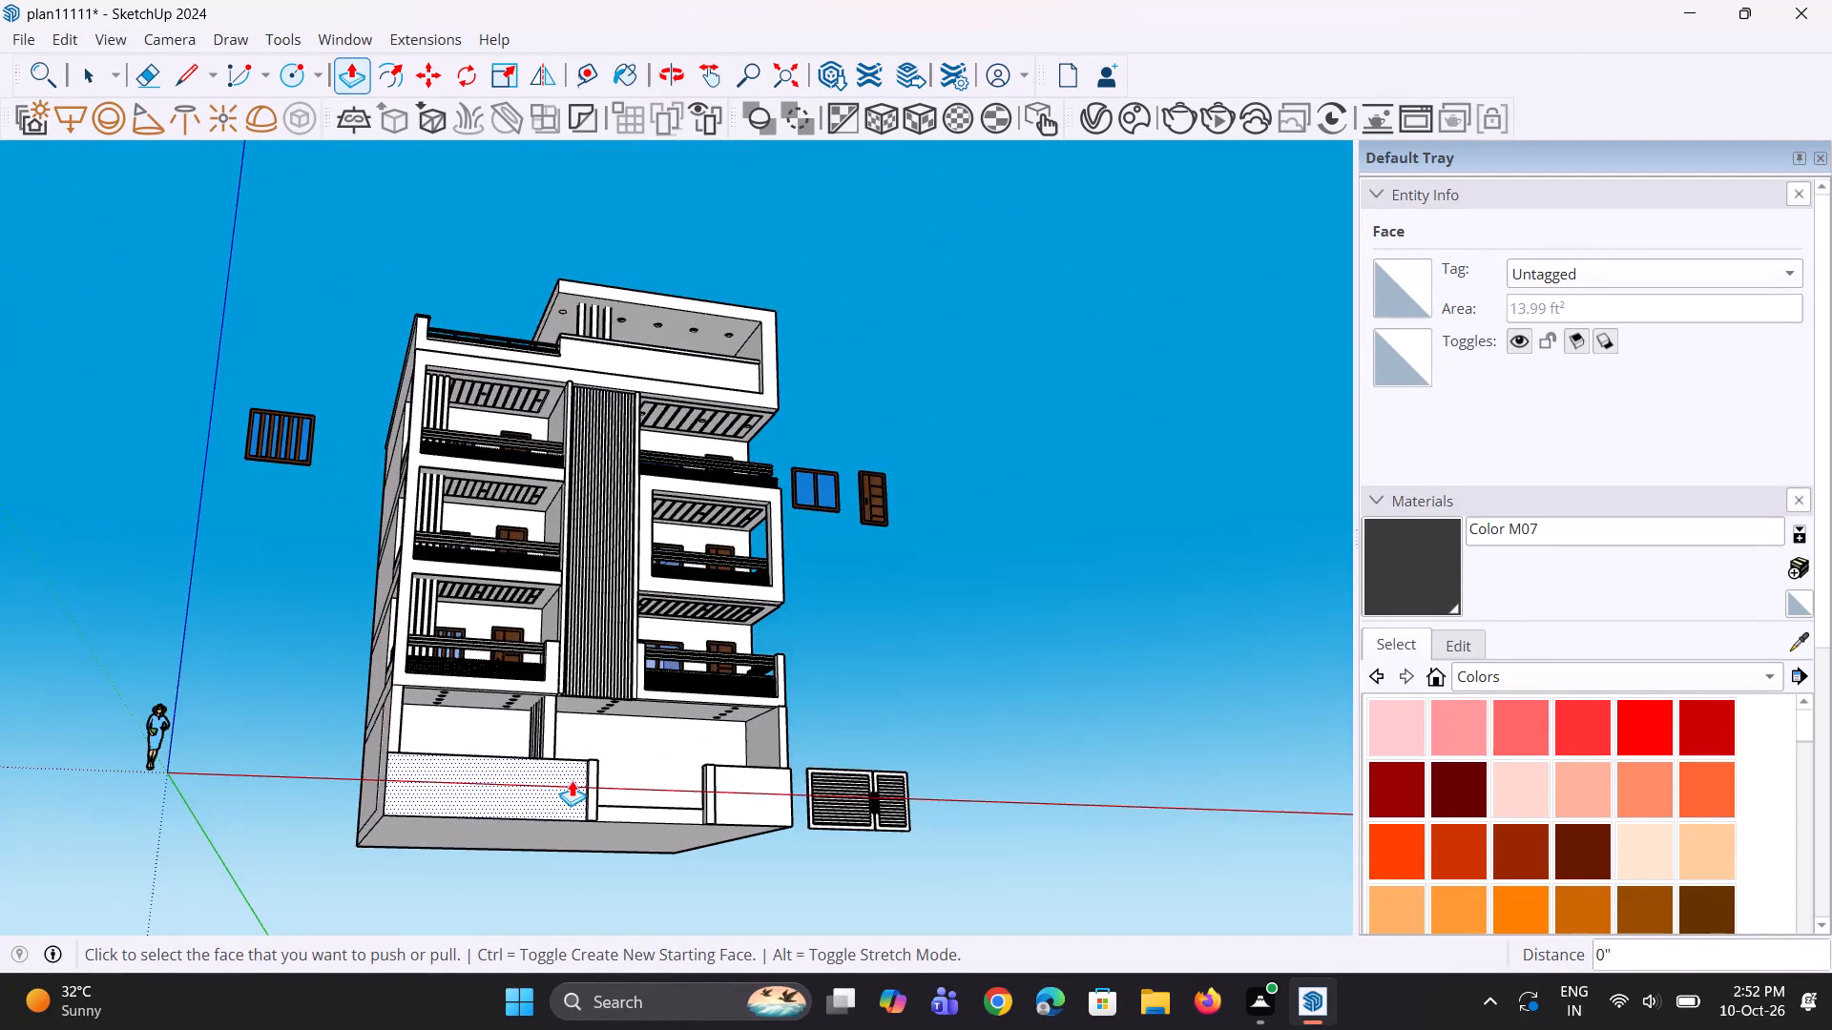
scroll(572, 780, "down", 3)
middle_click_drag(533, 765, 501, 849)
scroll(552, 450, "up", 9)
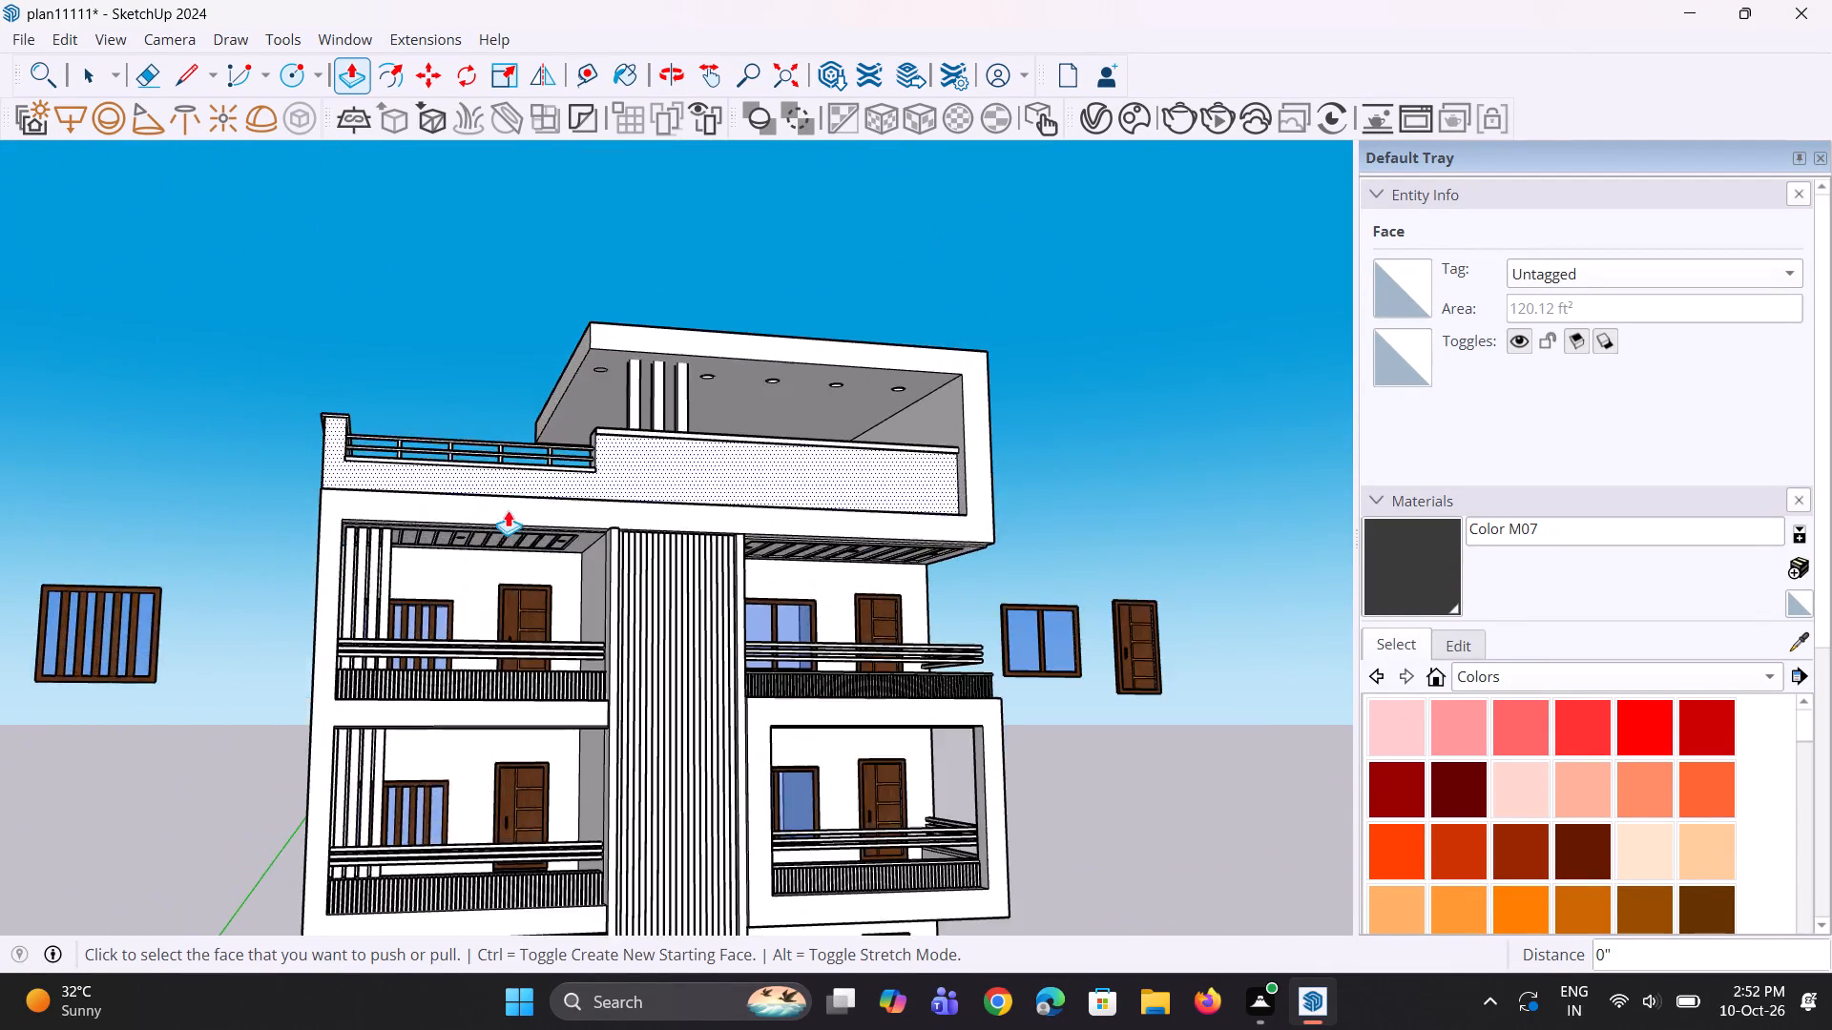
scroll(508, 510, "up", 3)
middle_click_drag(502, 612, 511, 628)
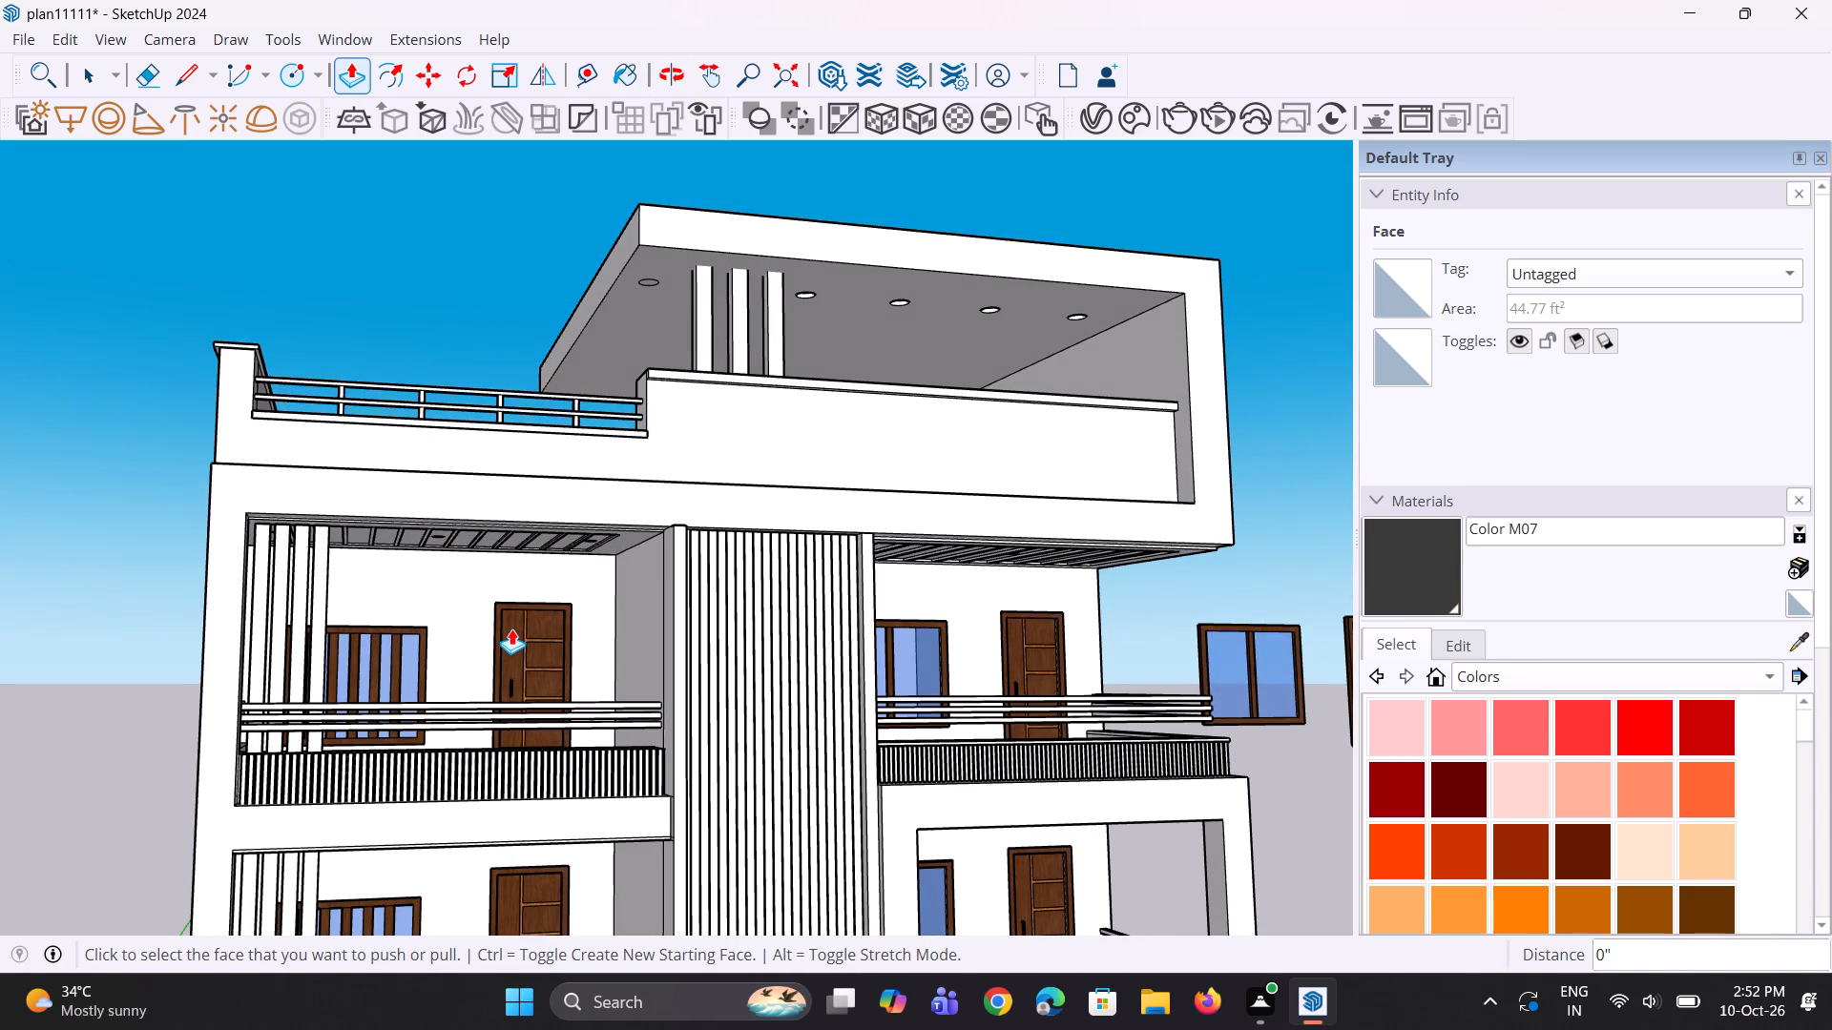
middle_click_drag(523, 597, 501, 551)
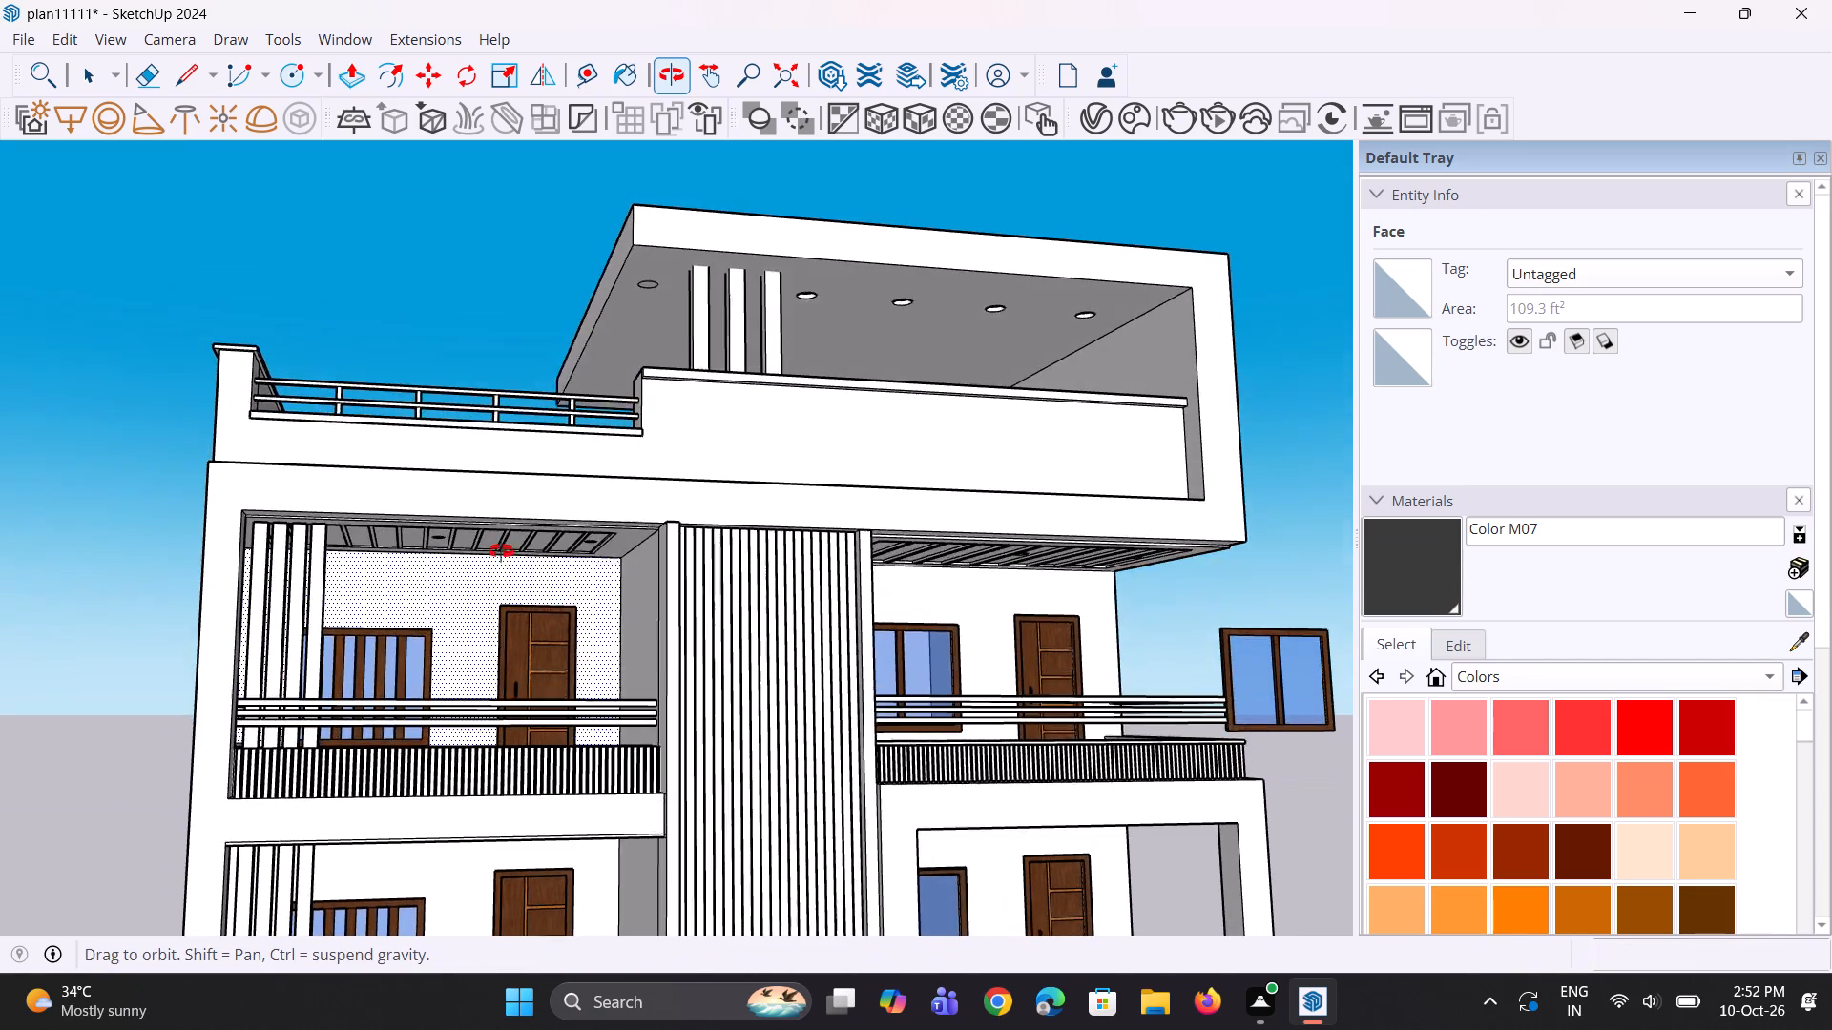
middle_click_drag(501, 551, 535, 525)
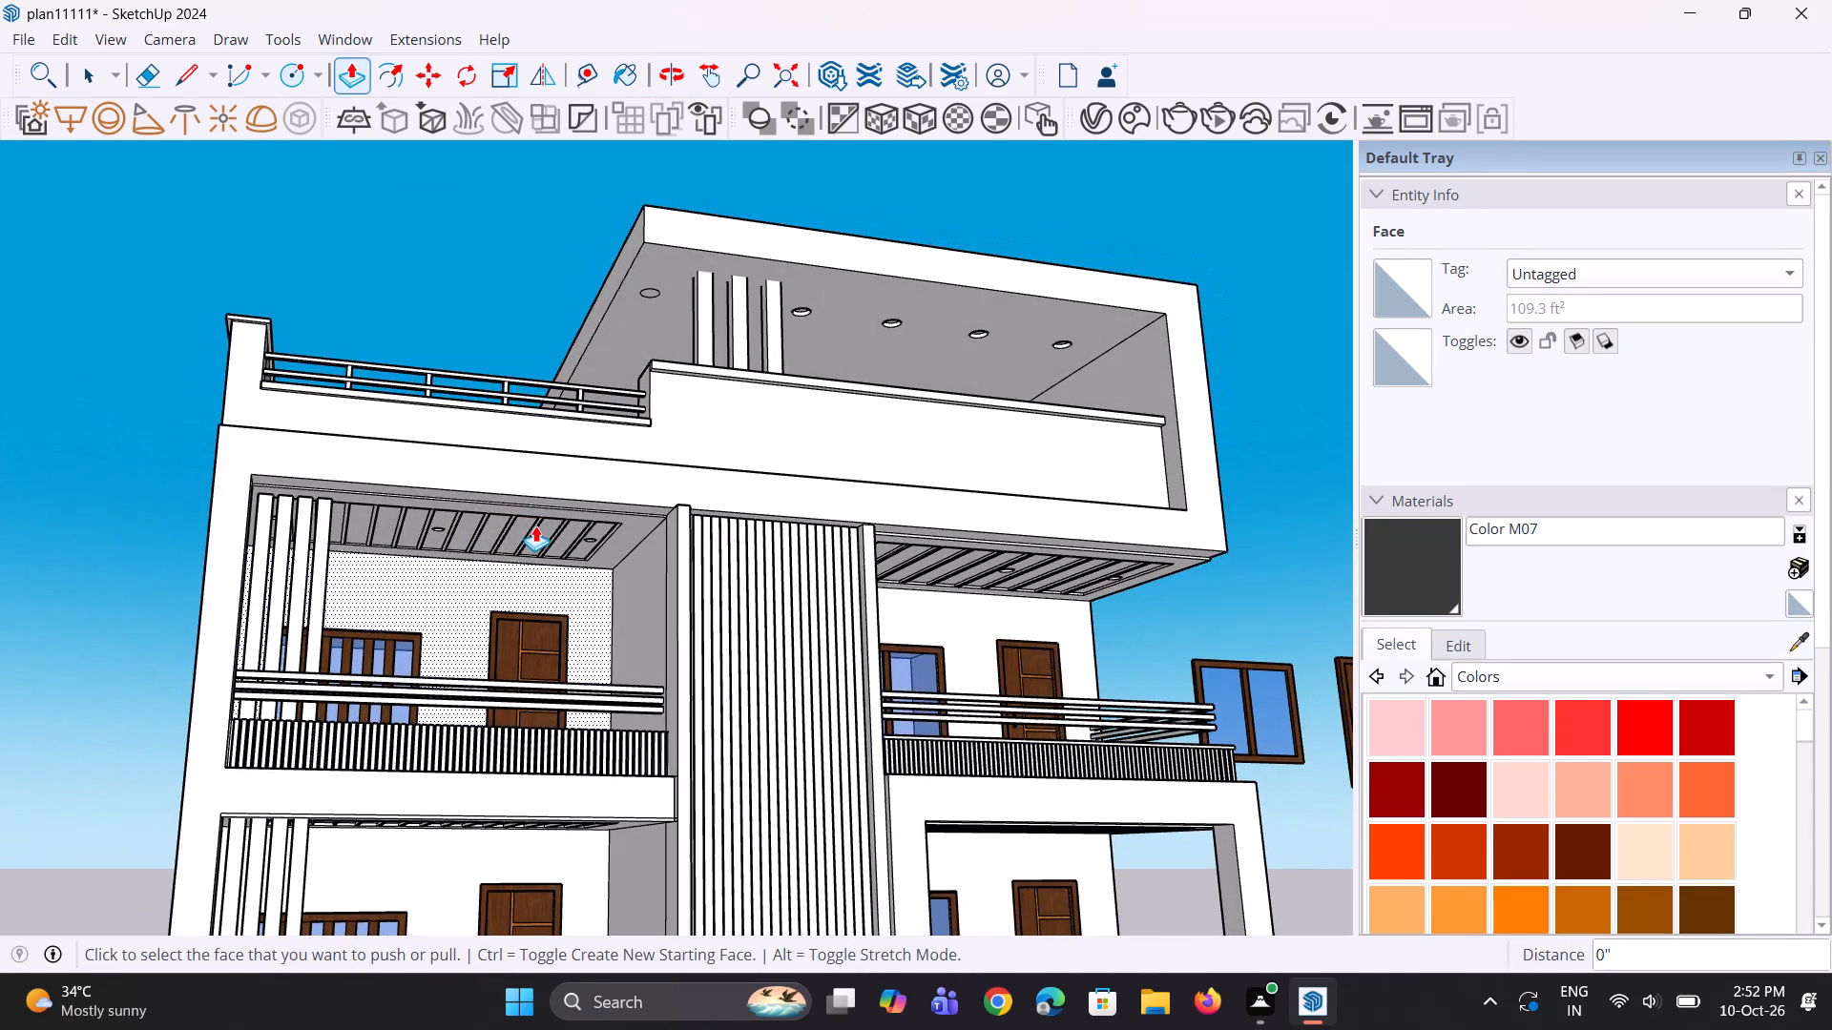
scroll(535, 525, "down", 5)
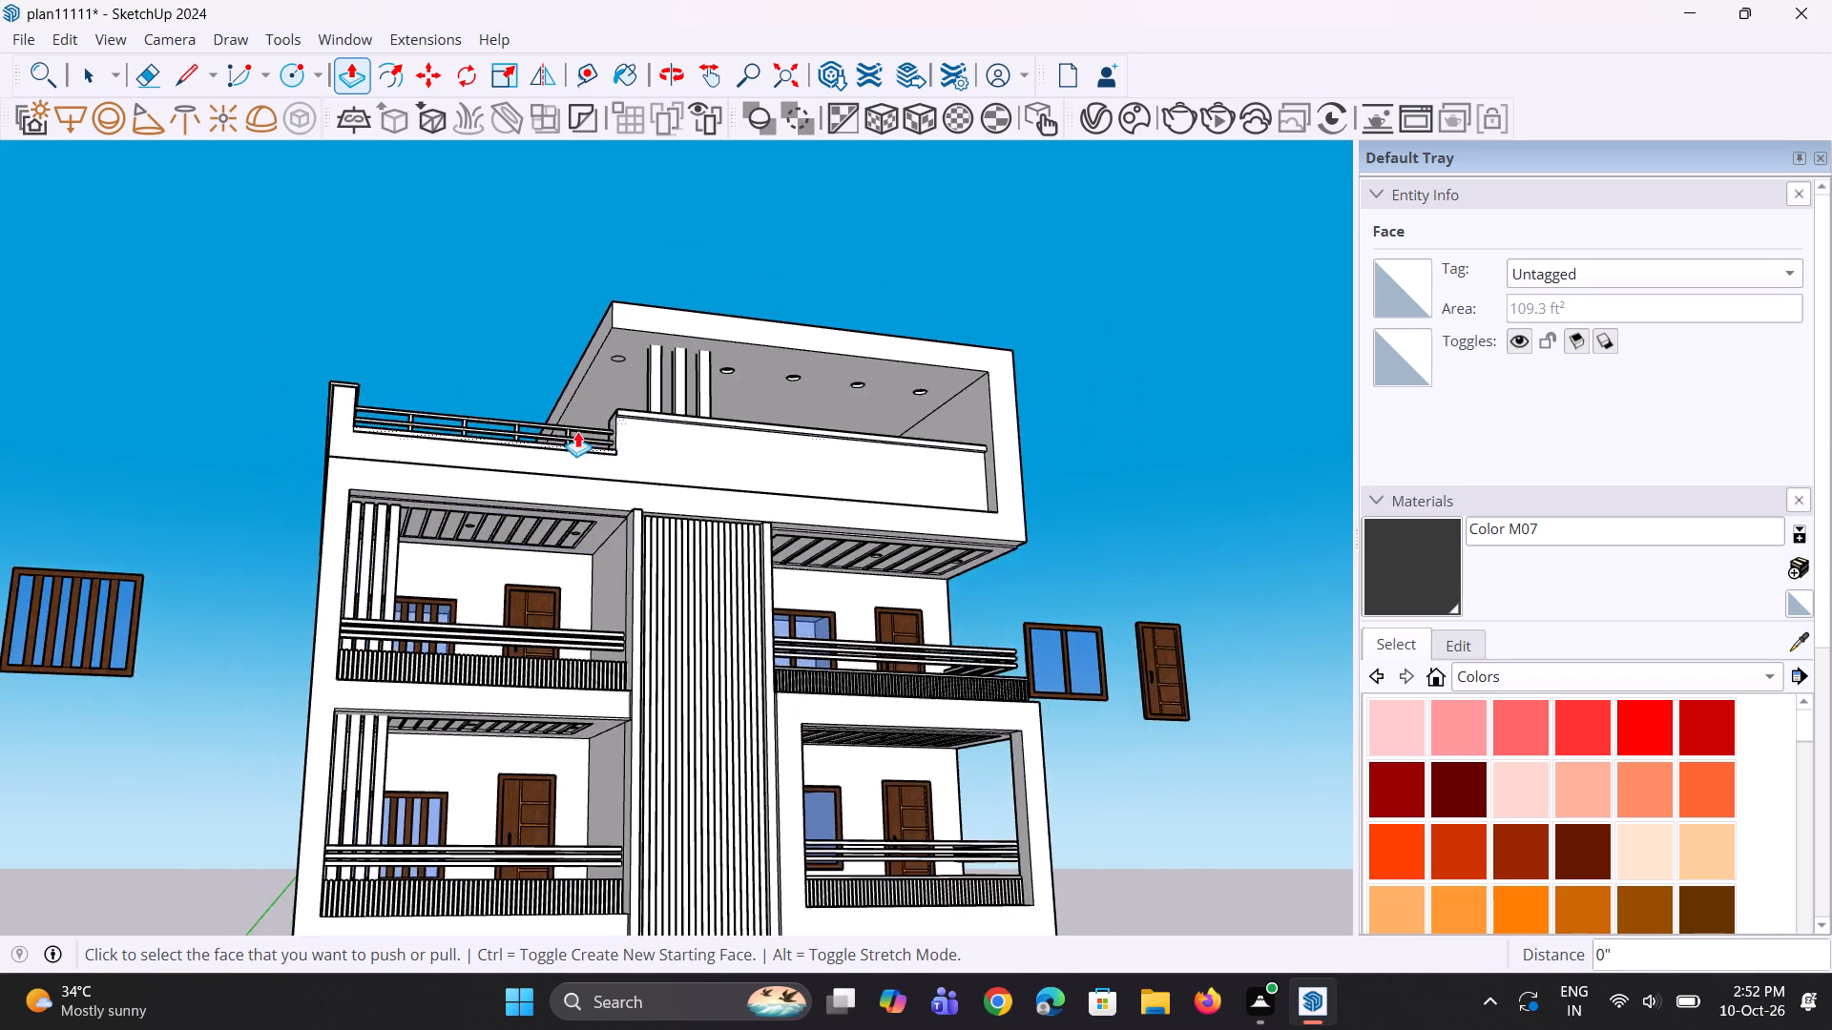
scroll(577, 431, "down", 8)
middle_click_drag(589, 484, 509, 799)
Push the top of the long front boundary wall down 4' 5 1/2", level with the low kerb in the gate opening.
scroll(502, 793, "up", 2)
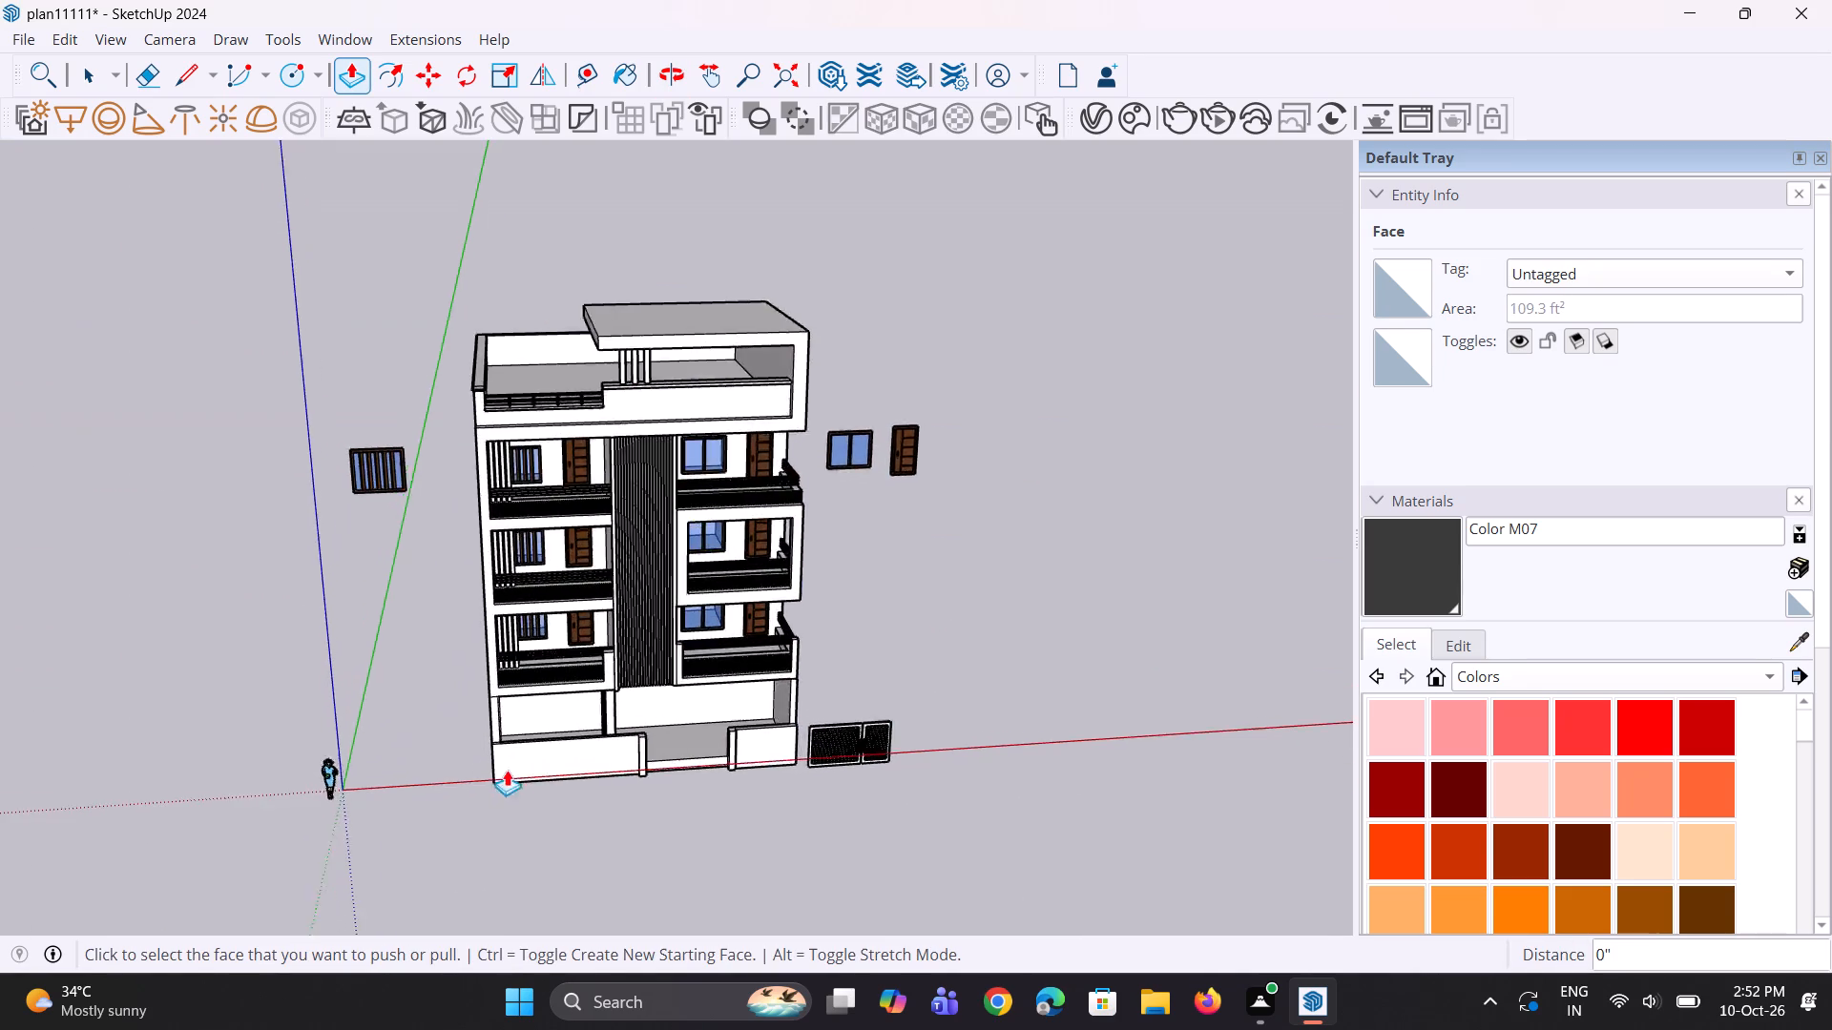
scroll(507, 770, "up", 8)
middle_click_drag(514, 736, 504, 685)
scroll(466, 755, "up", 6)
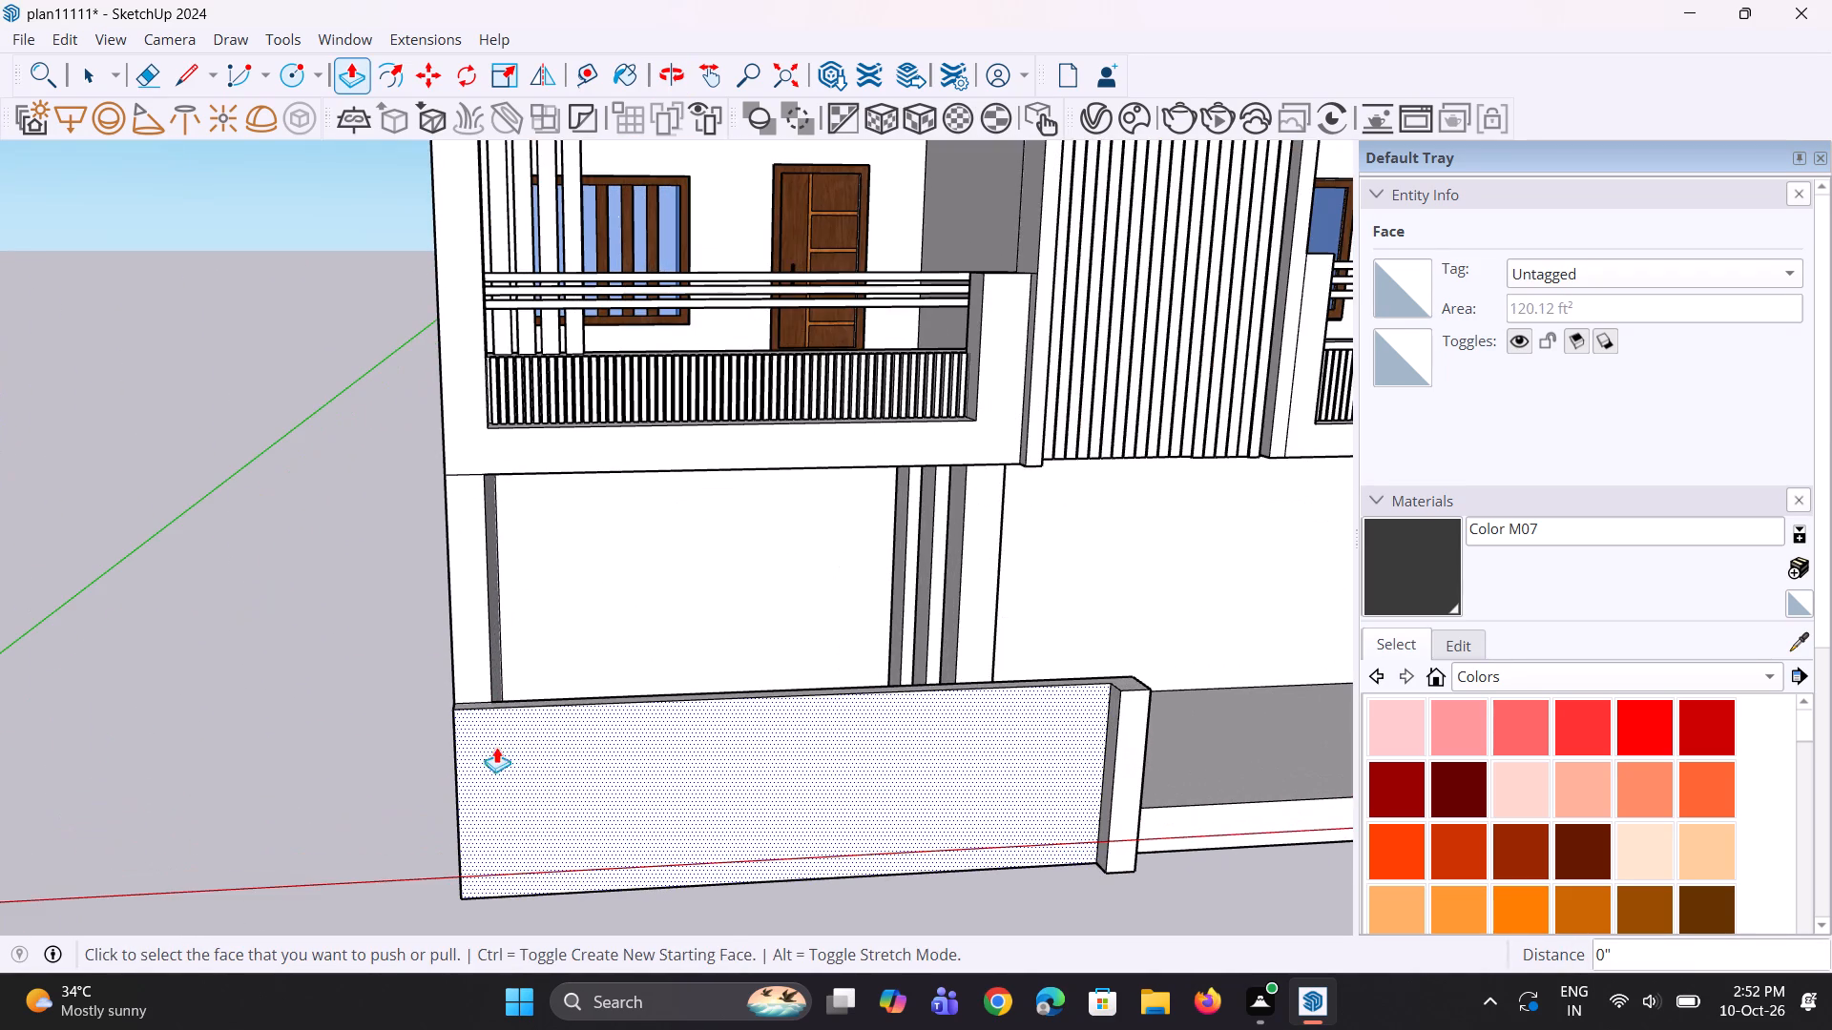
middle_click_drag(581, 717, 564, 772)
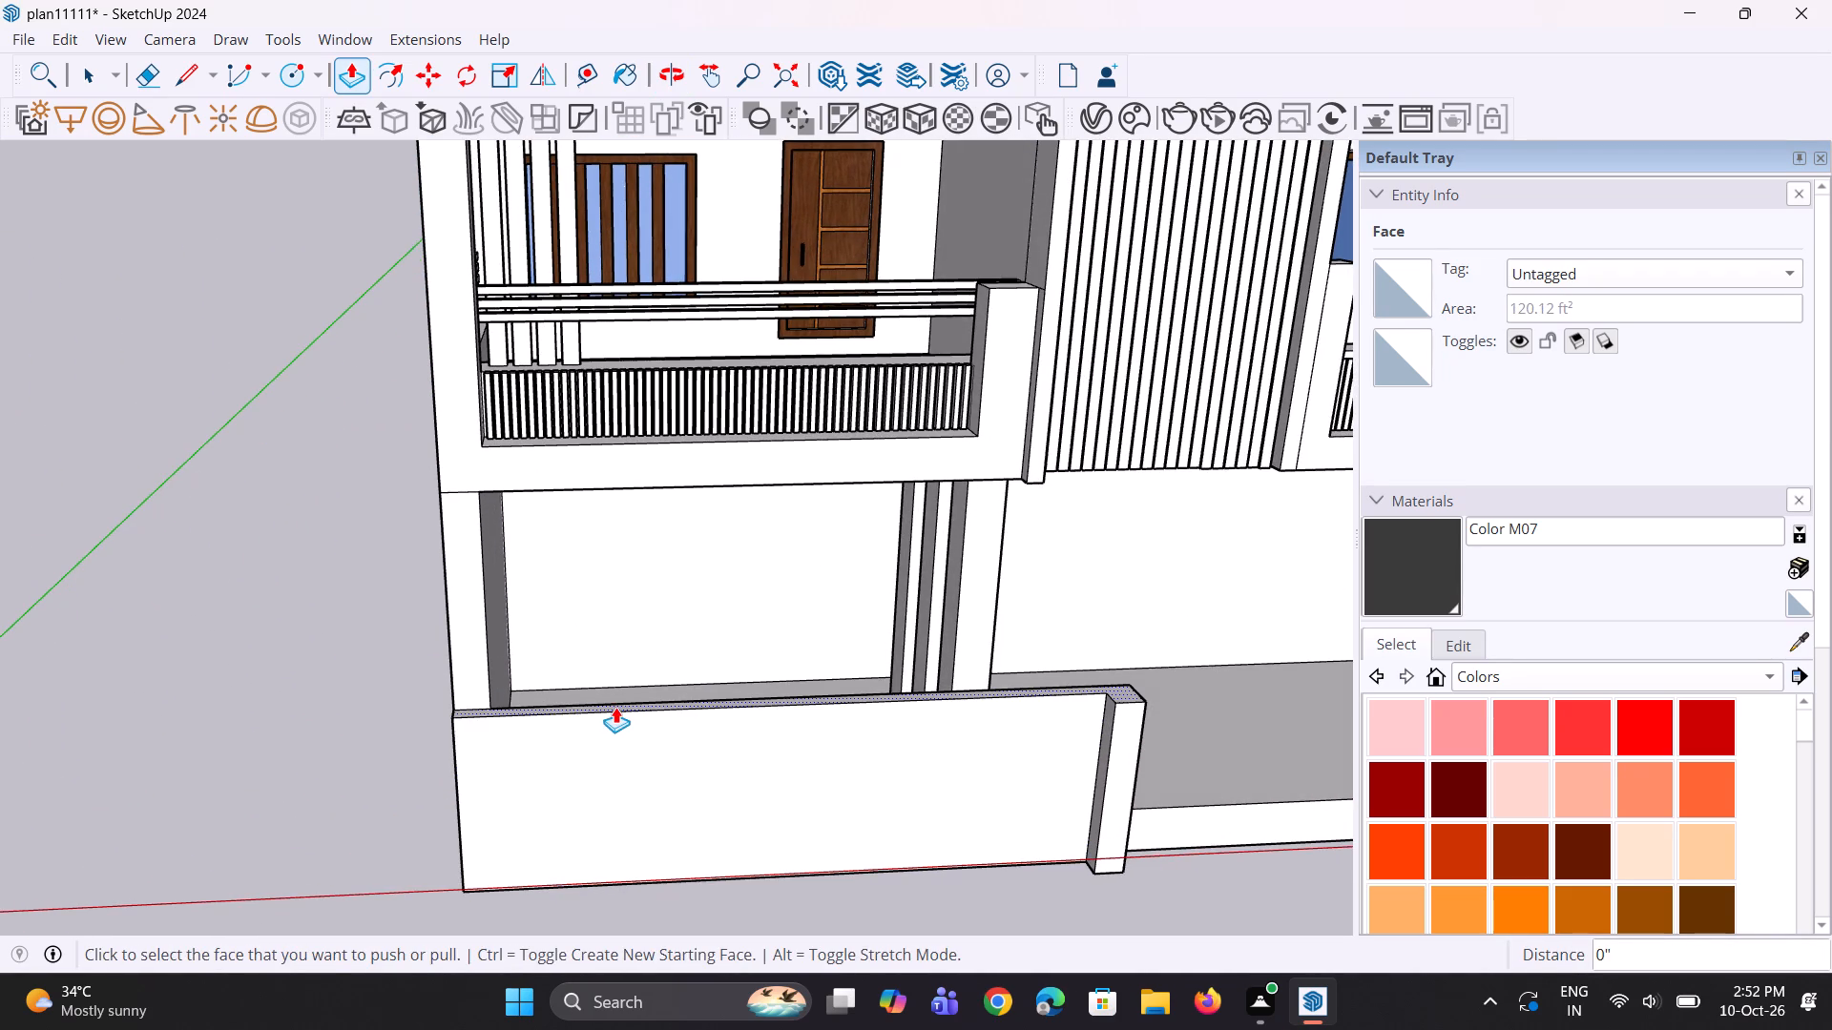
left_click(615, 707)
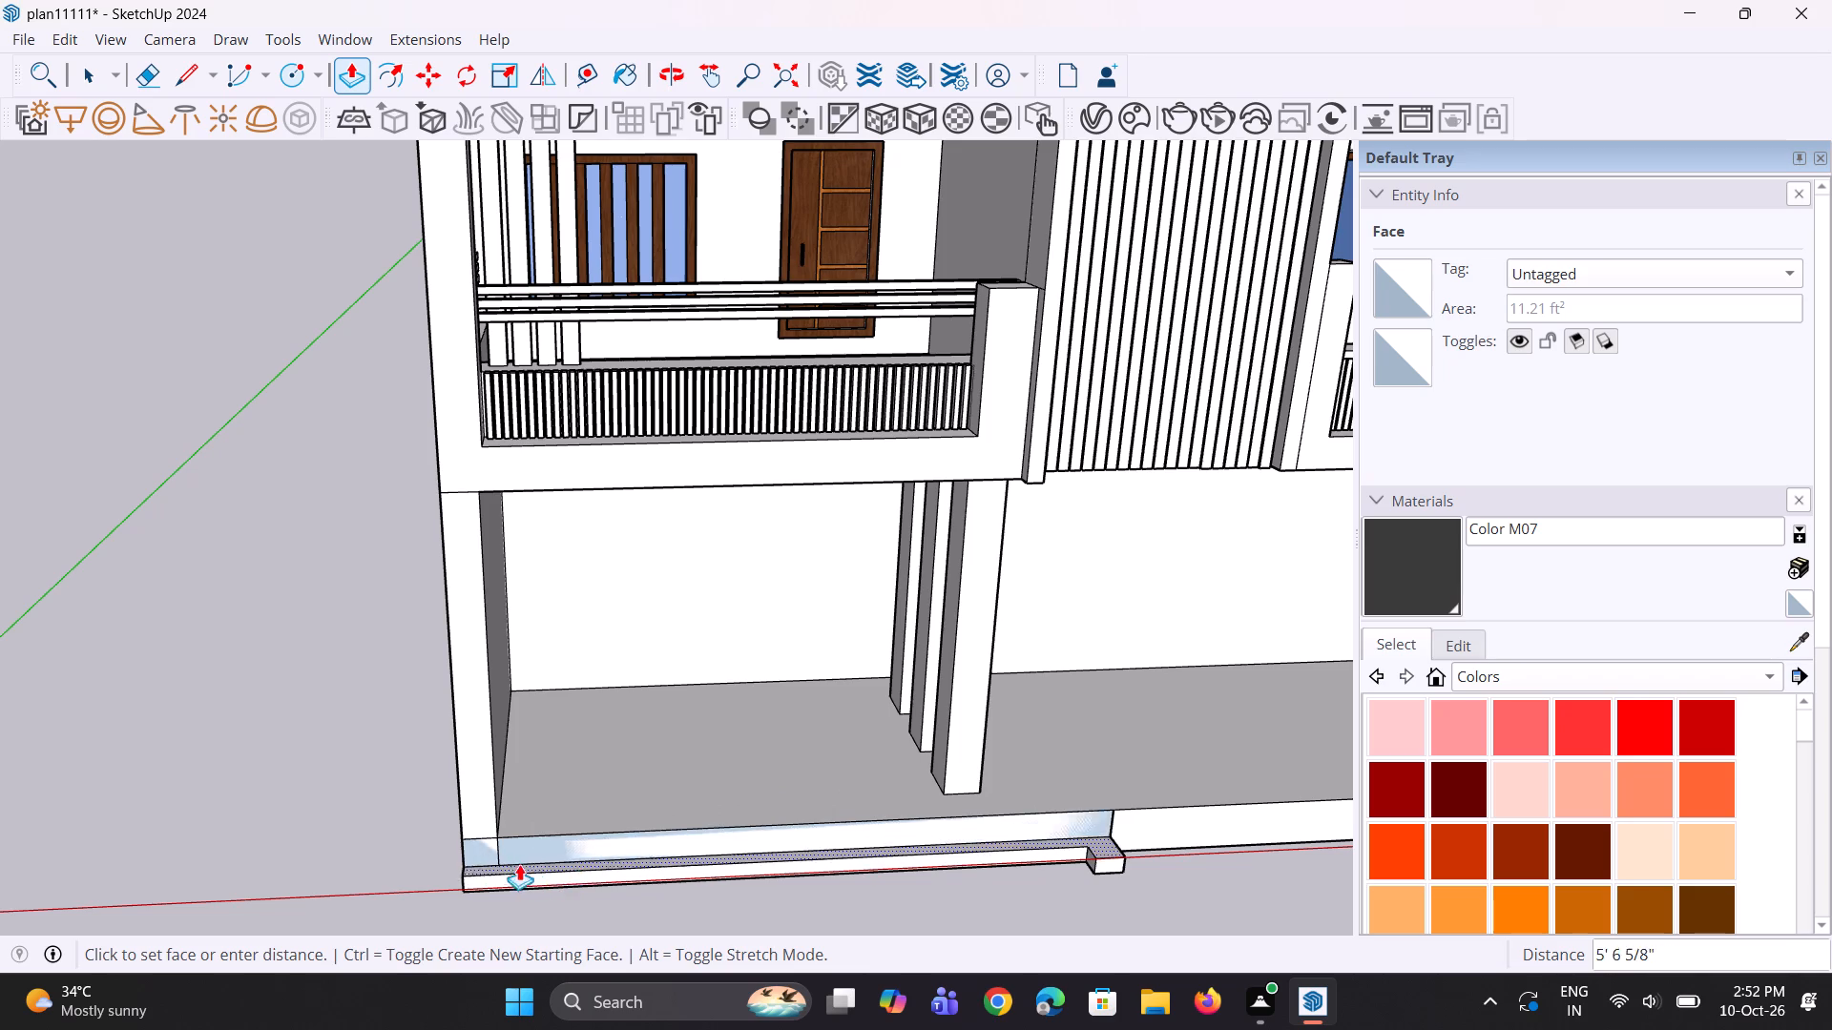
middle_click_drag(526, 846, 536, 864)
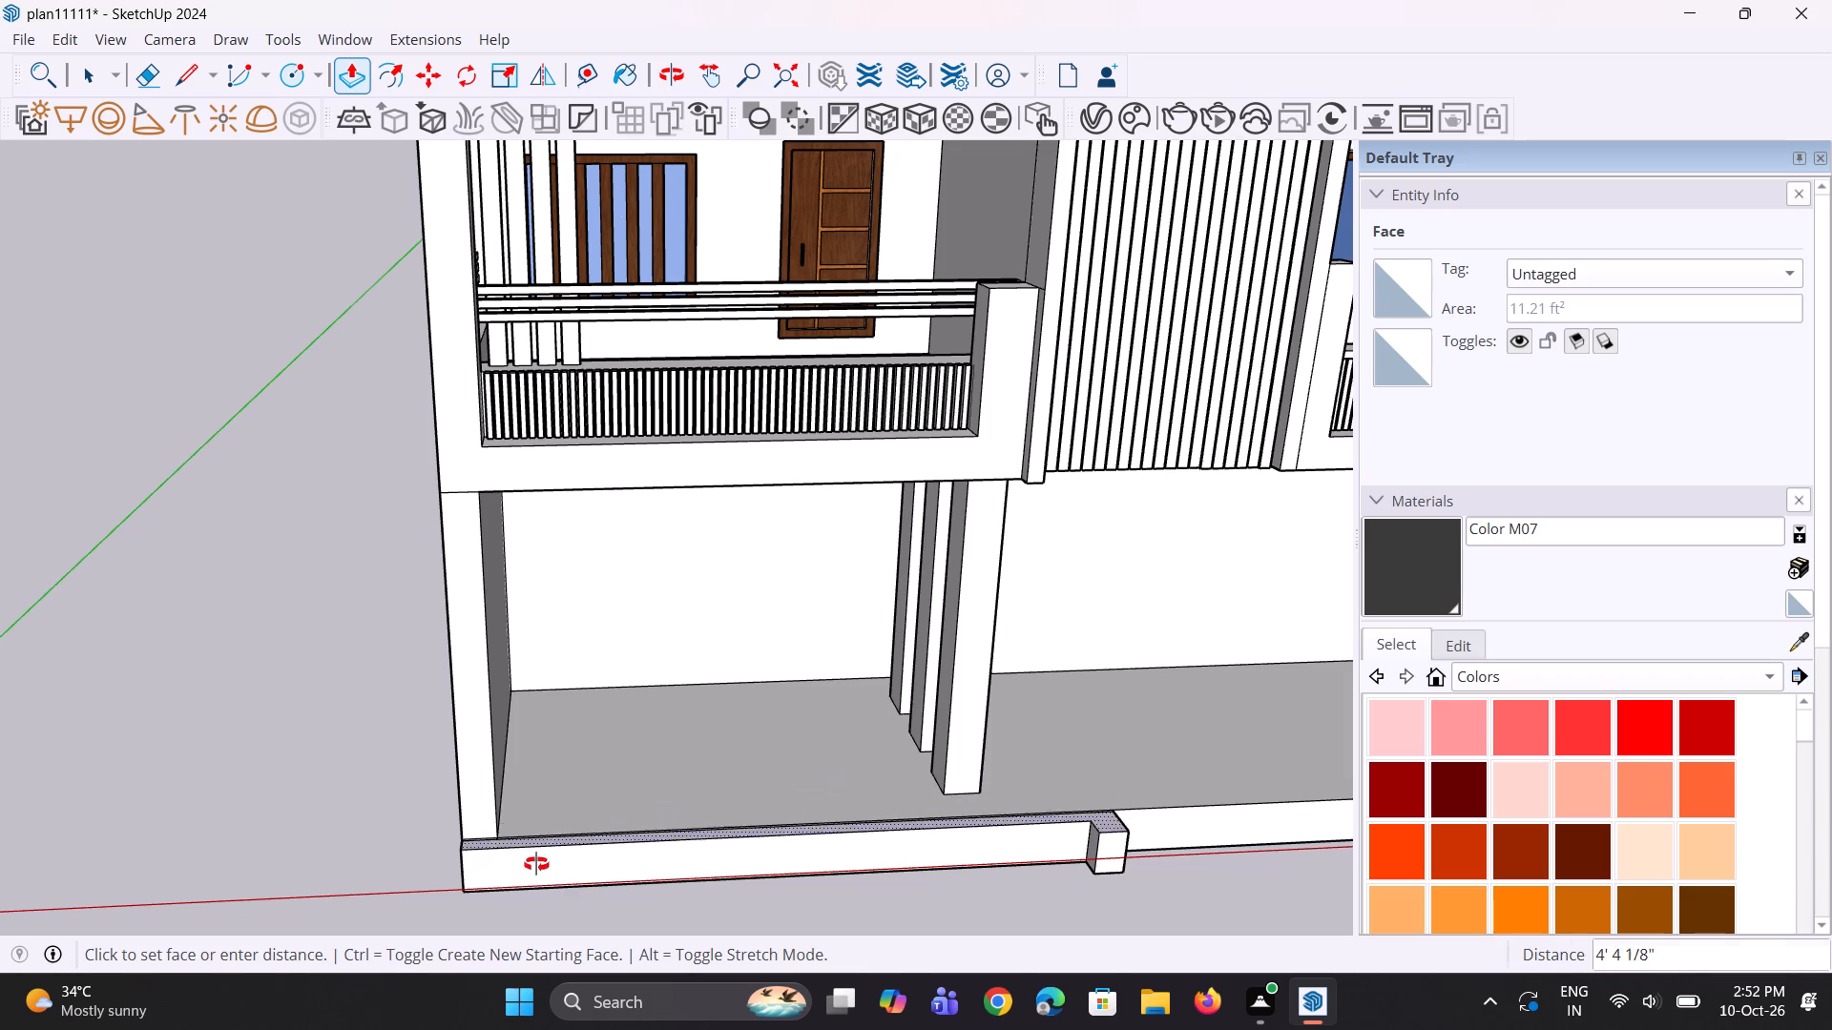
middle_click_drag(536, 864, 801, 904)
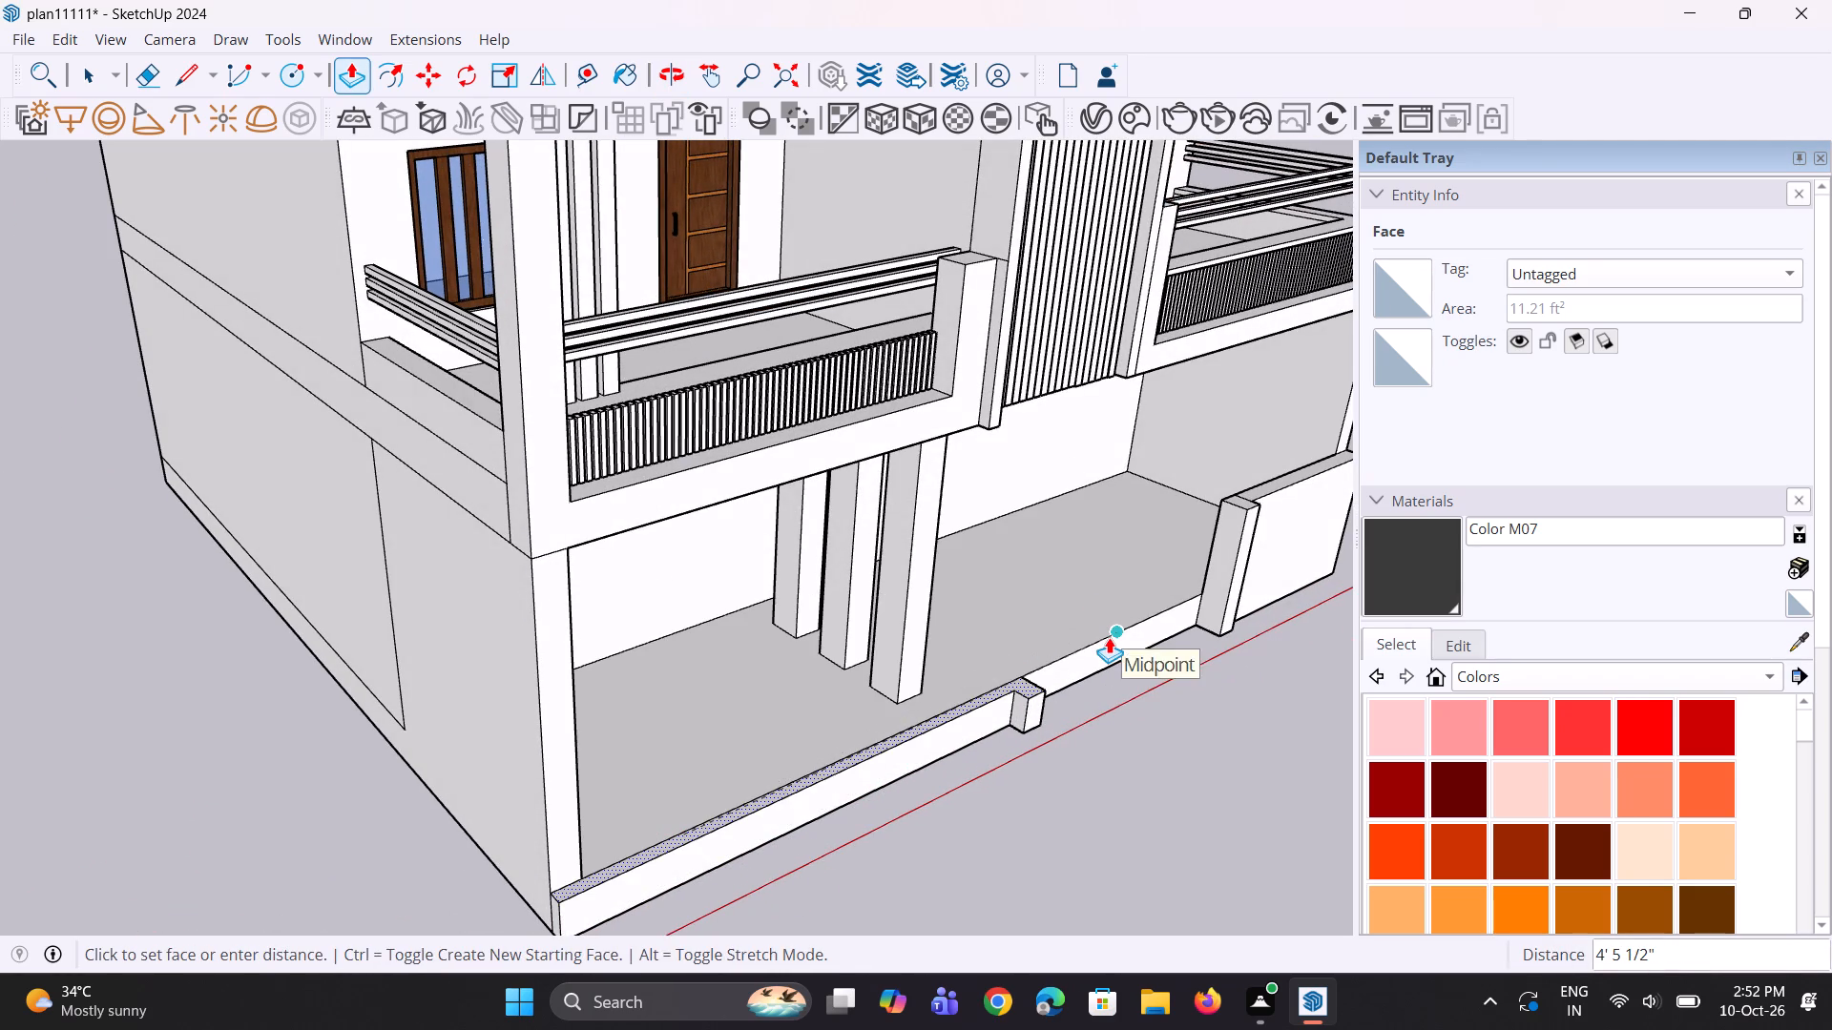
left_click(1109, 637)
Draw a line about 6" long across the top of the lowered front wall, near the middle of its length.
scroll(770, 830, "up", 1)
middle_click_drag(722, 852, 708, 858)
scroll(630, 872, "up", 7)
scroll(572, 815, "down", 5)
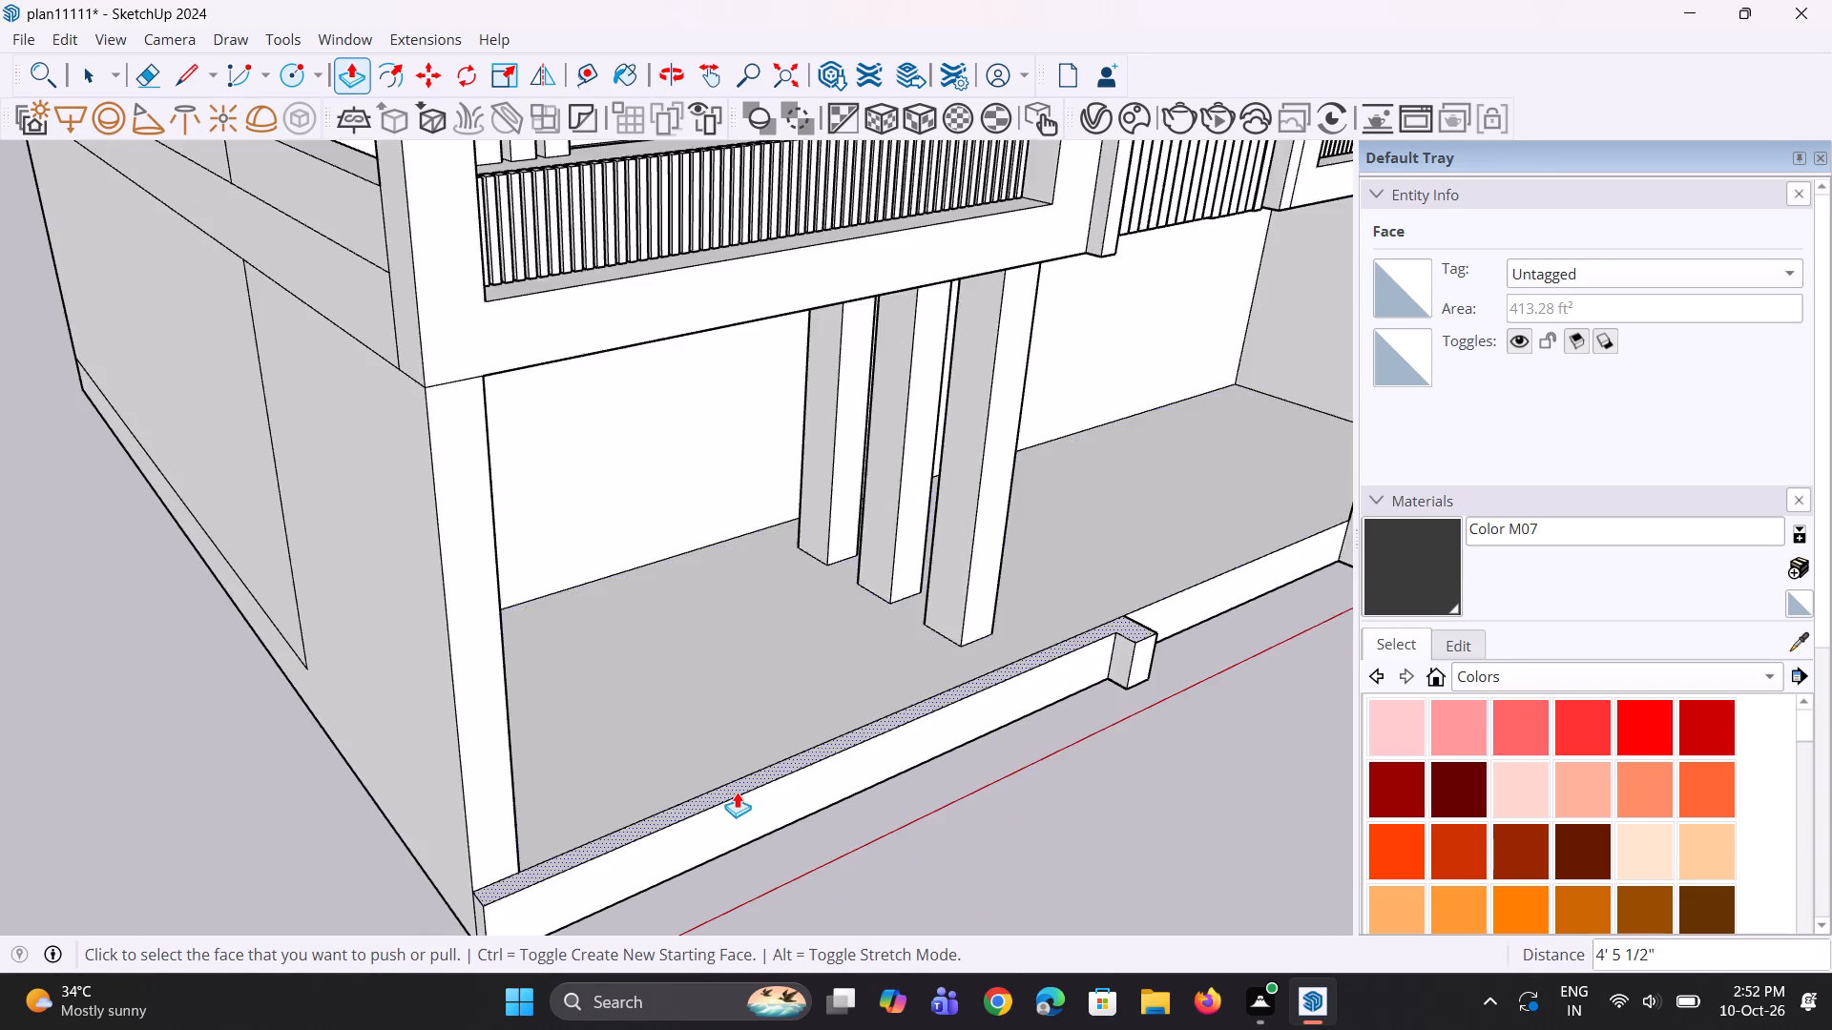
middle_click_drag(736, 795, 493, 896)
scroll(619, 889, "up", 3)
middle_click_drag(792, 816, 767, 856)
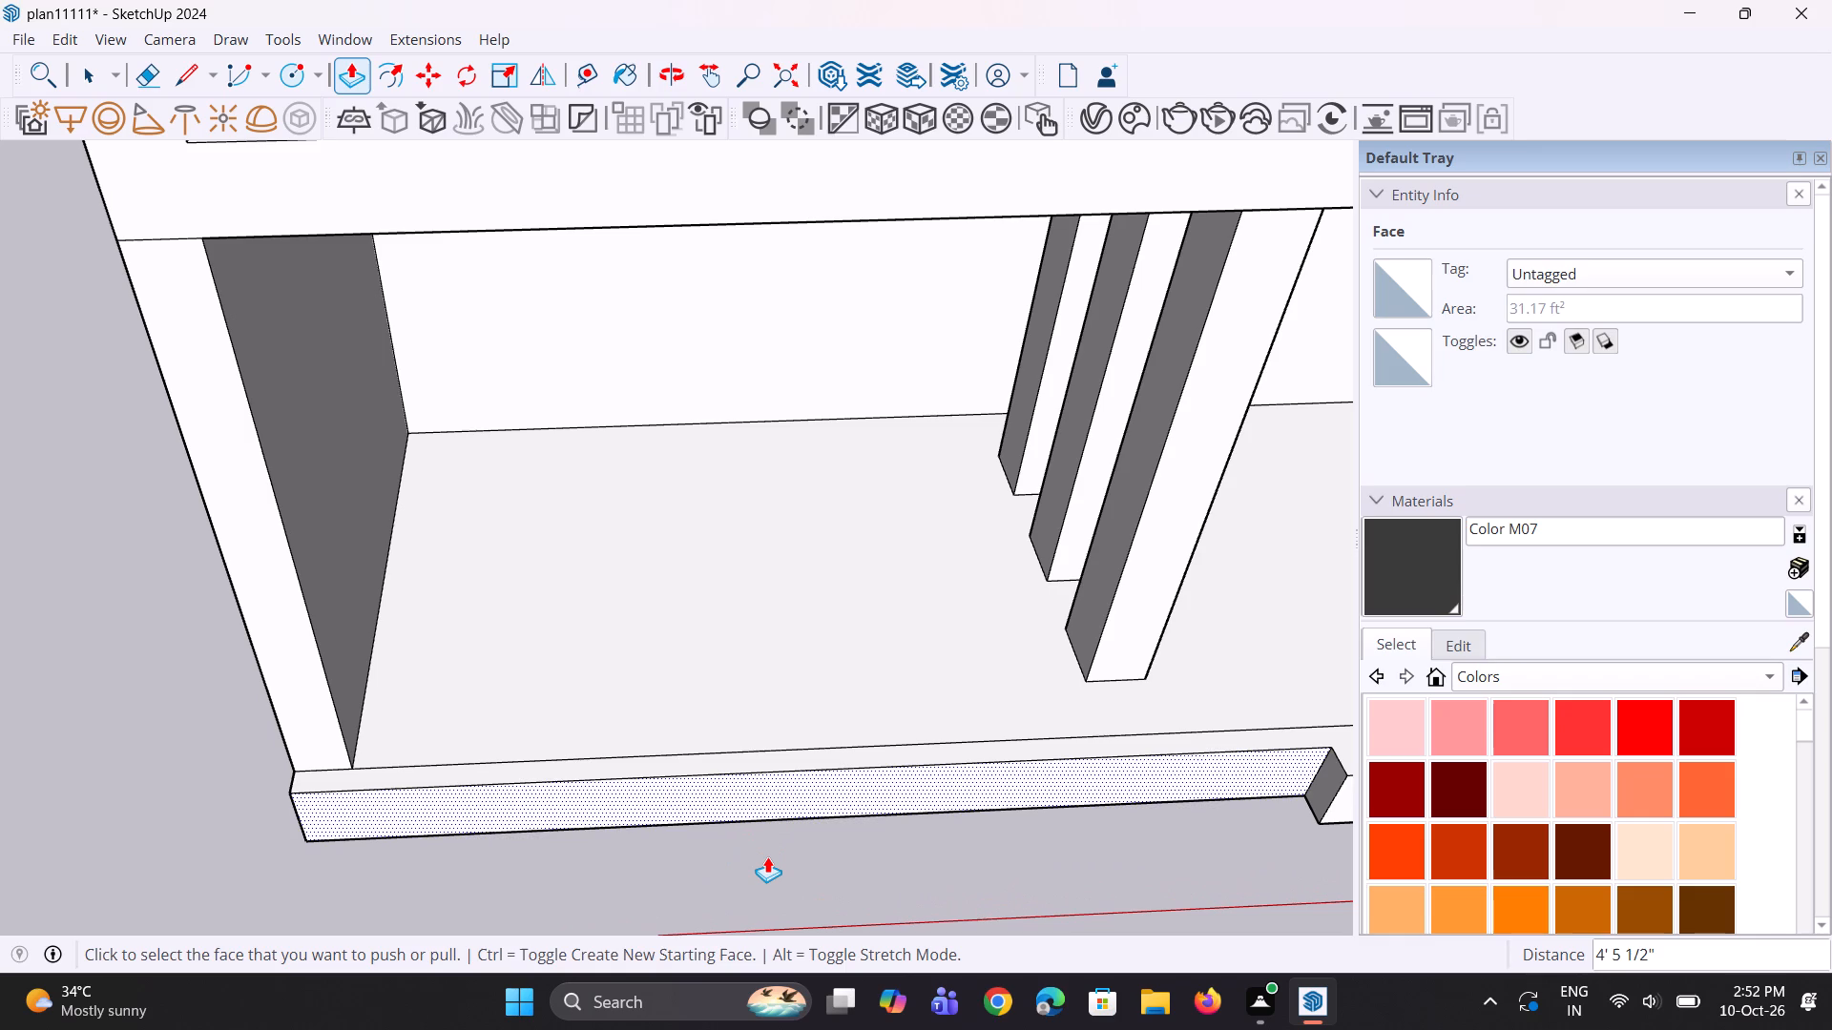
key("l")
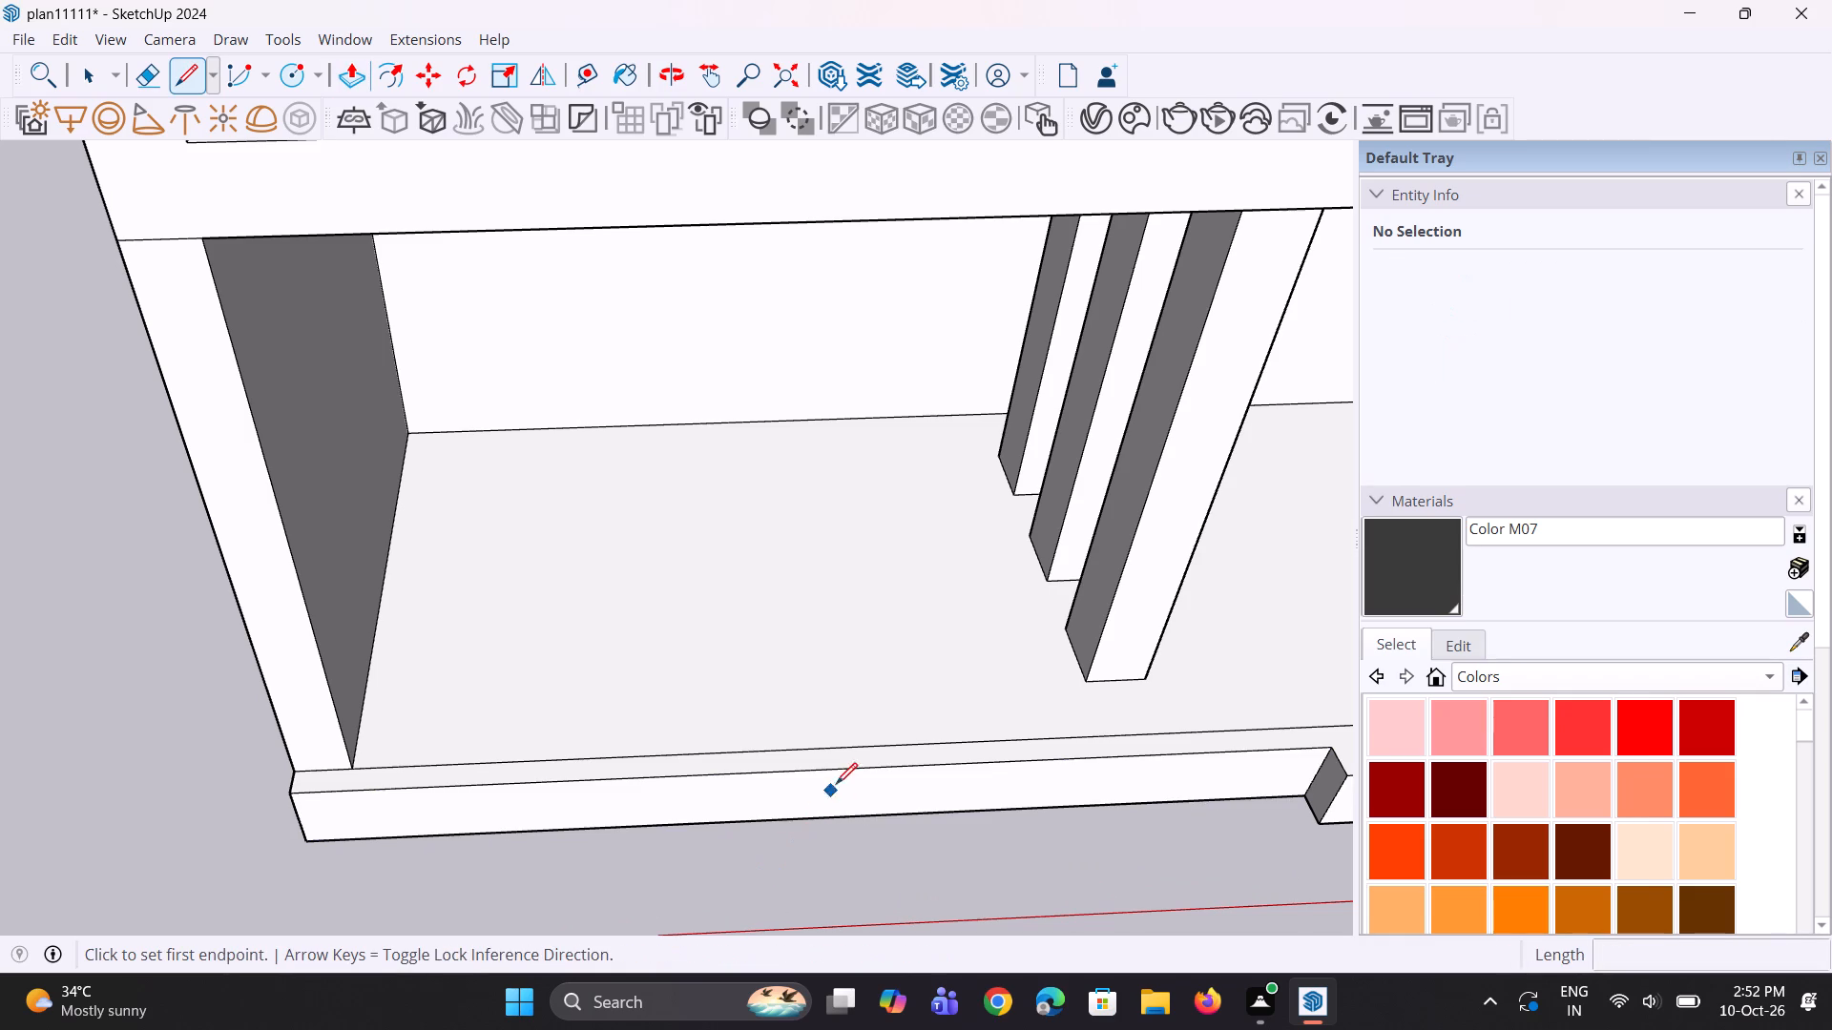
left_click(846, 767)
left_click(846, 750)
key("space")
Raise the half of the lowered wall beside the gate opening by 4' 5 1/2", level with the boundary wall across the opening.
key("p")
left_click(917, 759)
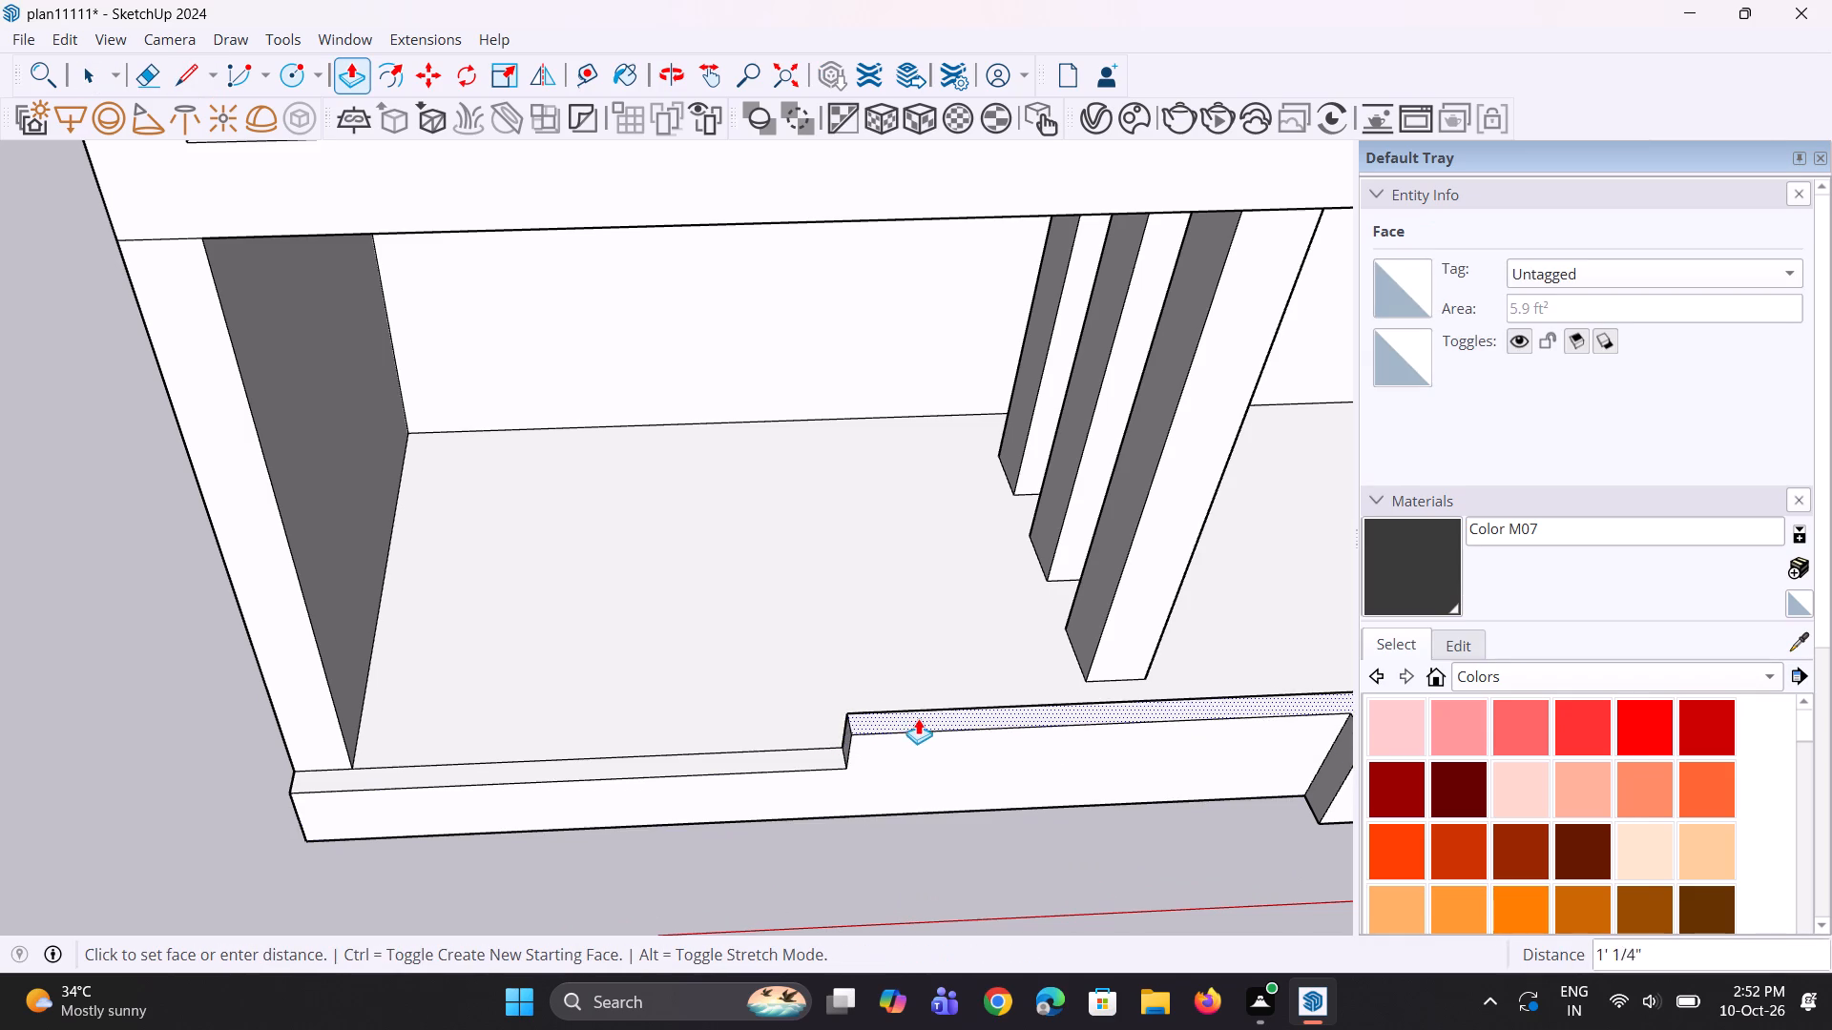
scroll(910, 719, "down", 13)
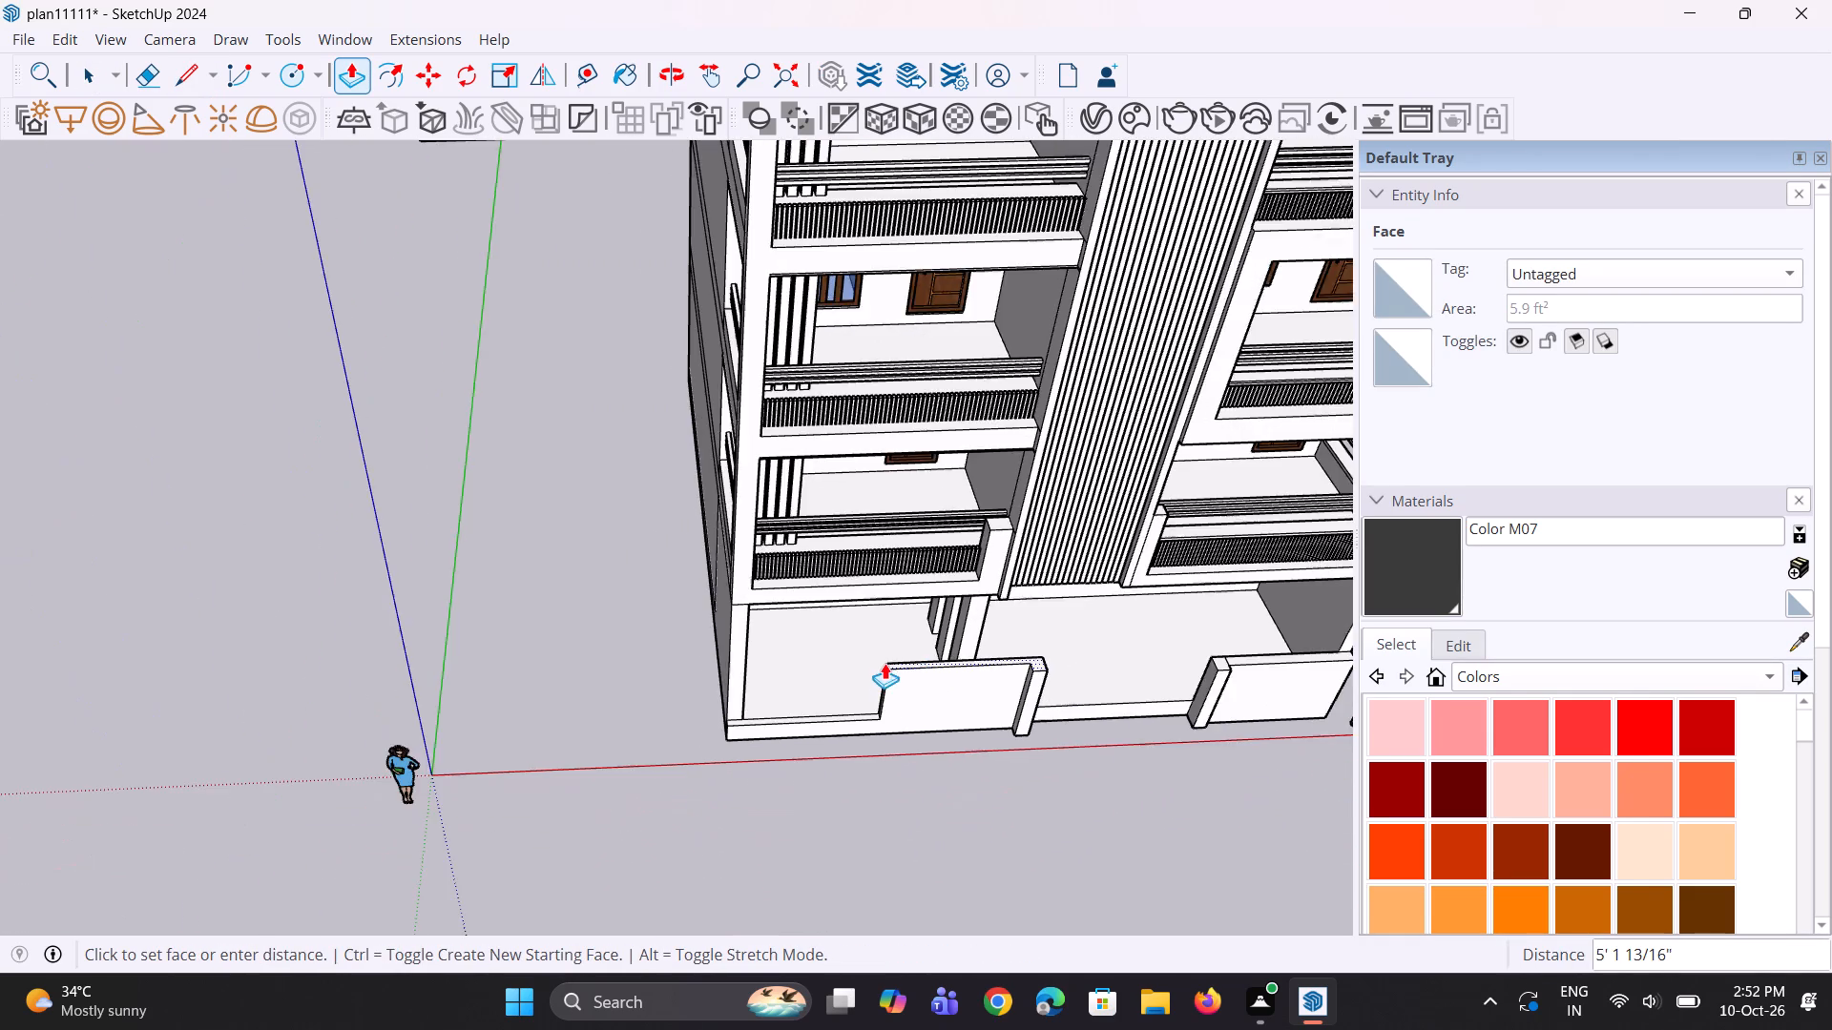
scroll(885, 663, "down", 3)
left_click(1168, 663)
Pull the front face of the ground-floor corner pier out 6 1/16", flush with the front of the low wall.
middle_click_drag(830, 739, 819, 663)
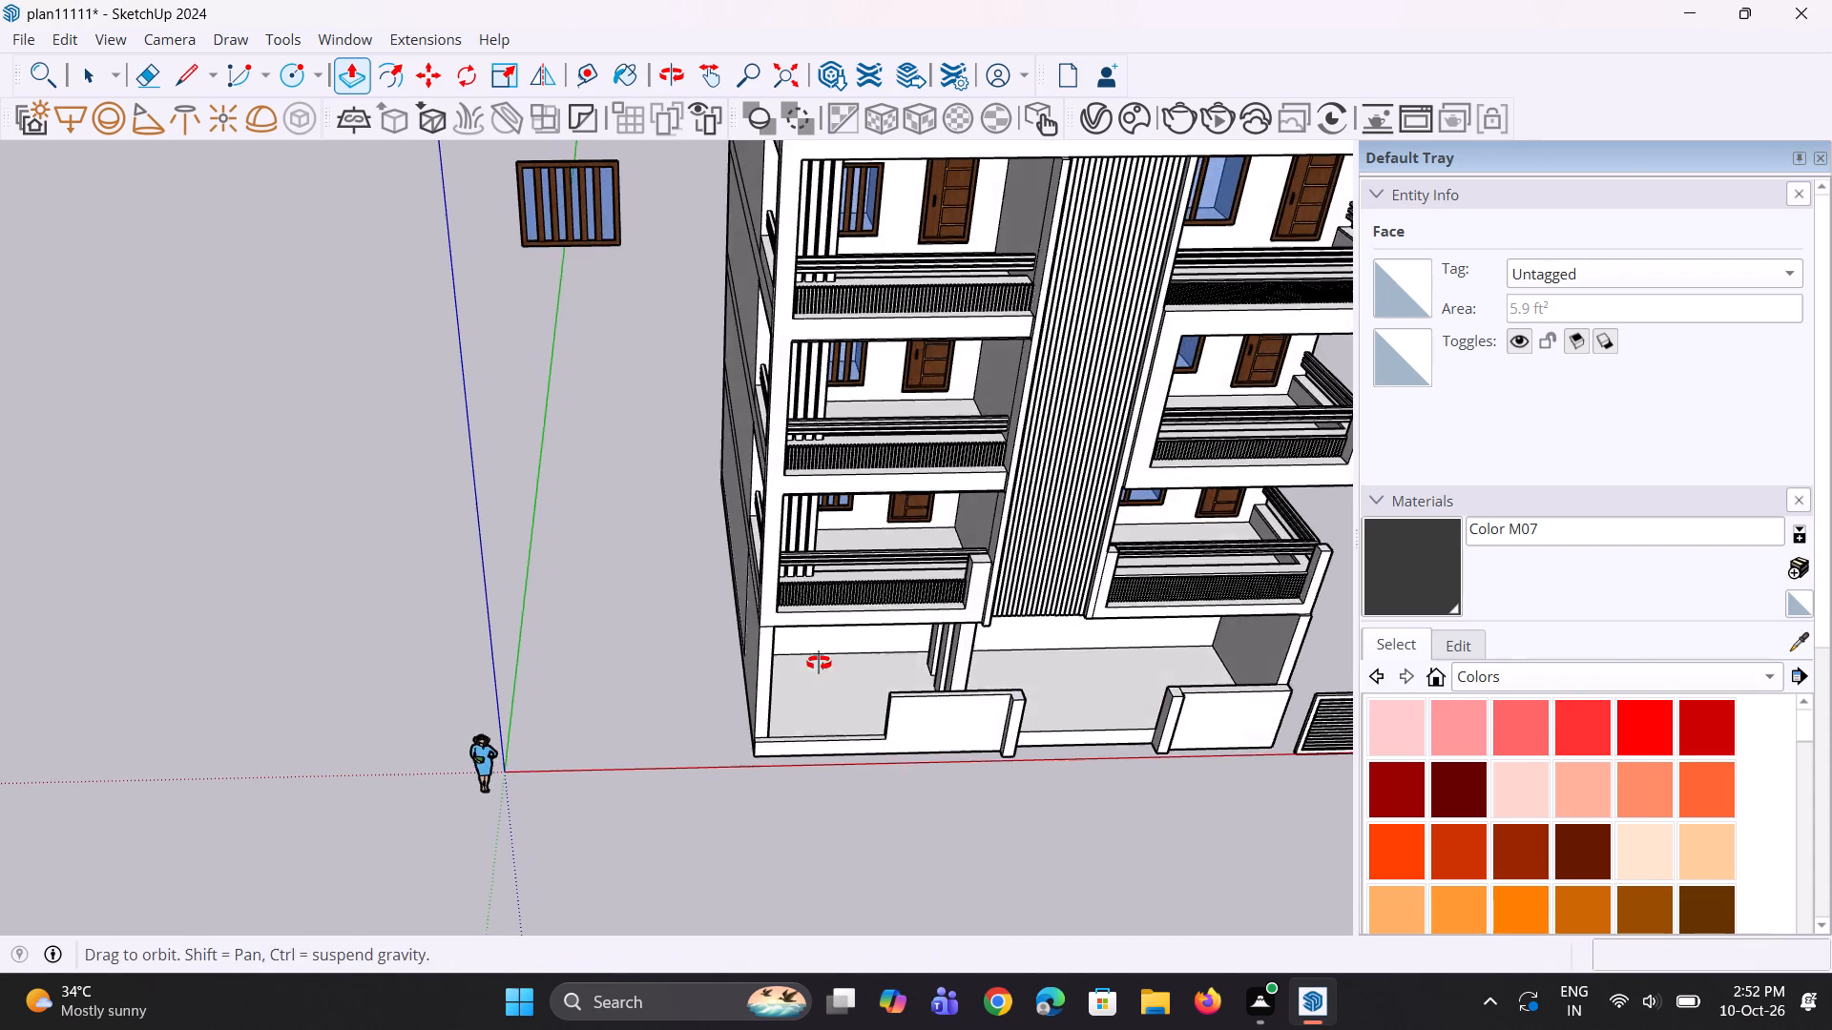
middle_click_drag(819, 663, 817, 662)
scroll(746, 774, "up", 5)
middle_click_drag(746, 774, 758, 775)
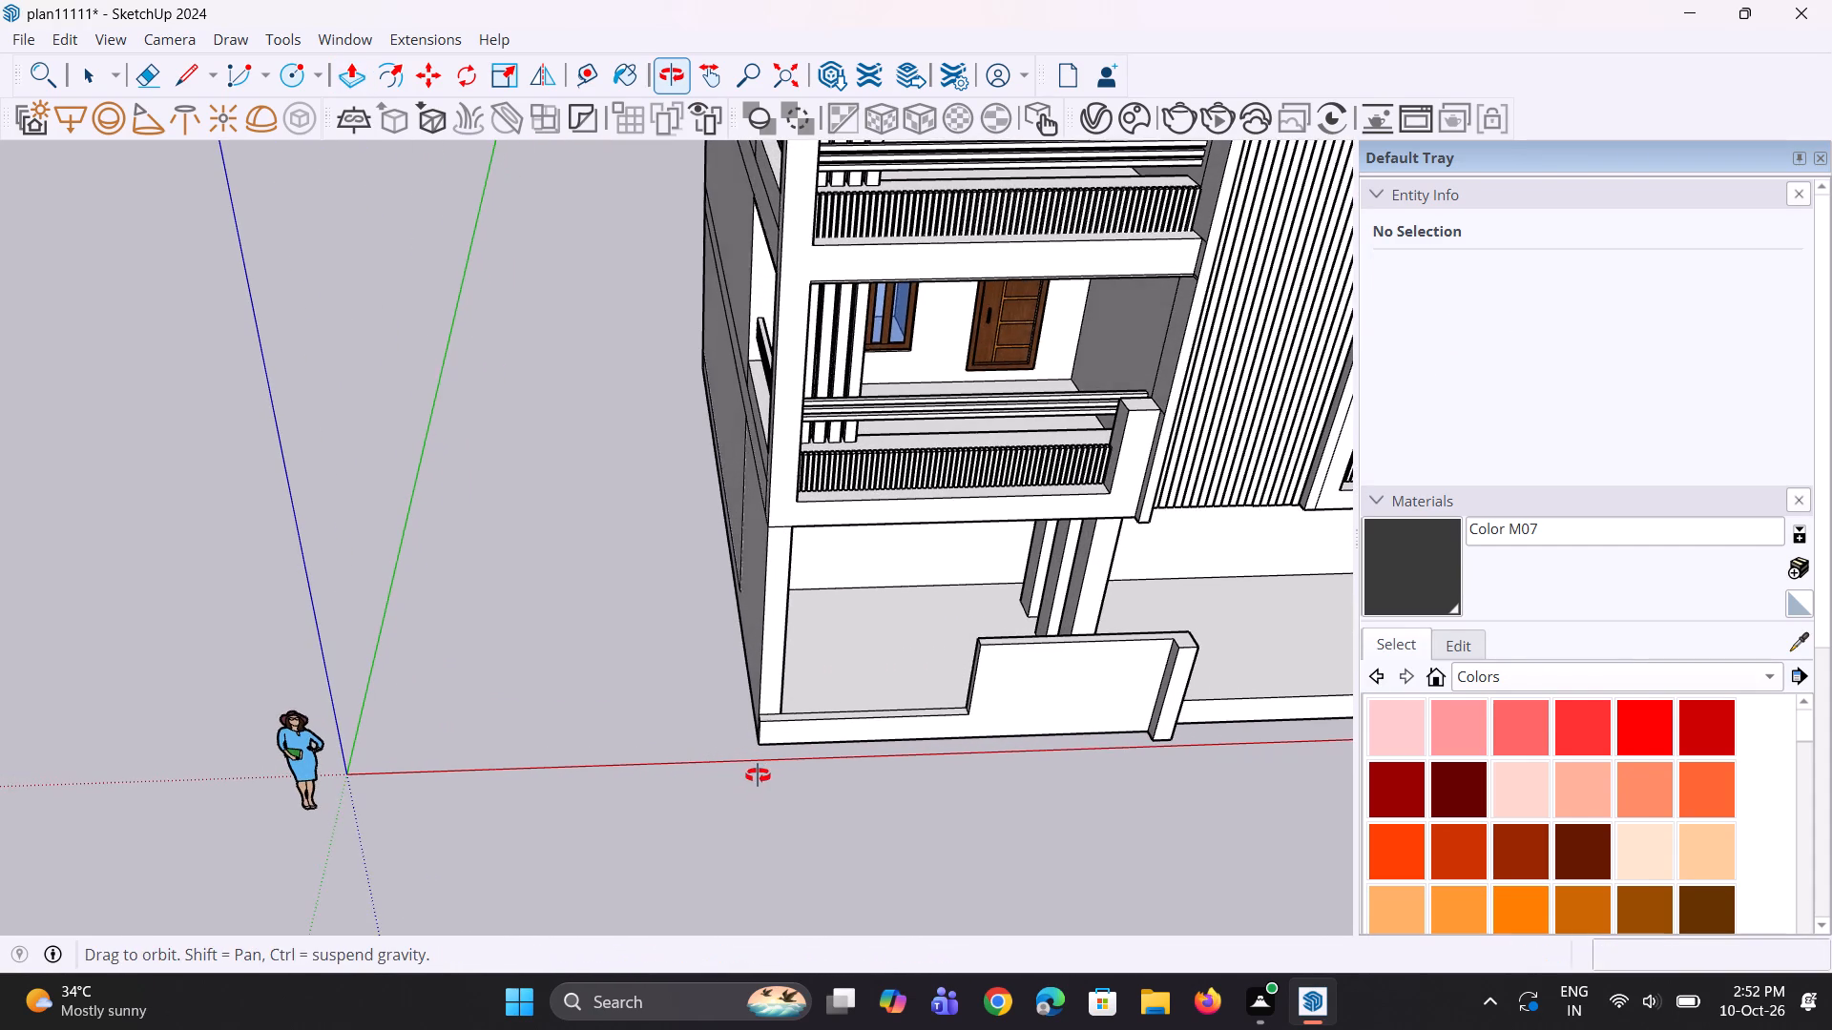
middle_click_drag(758, 775, 771, 774)
middle_click_drag(782, 708, 757, 738)
scroll(761, 734, "up", 4)
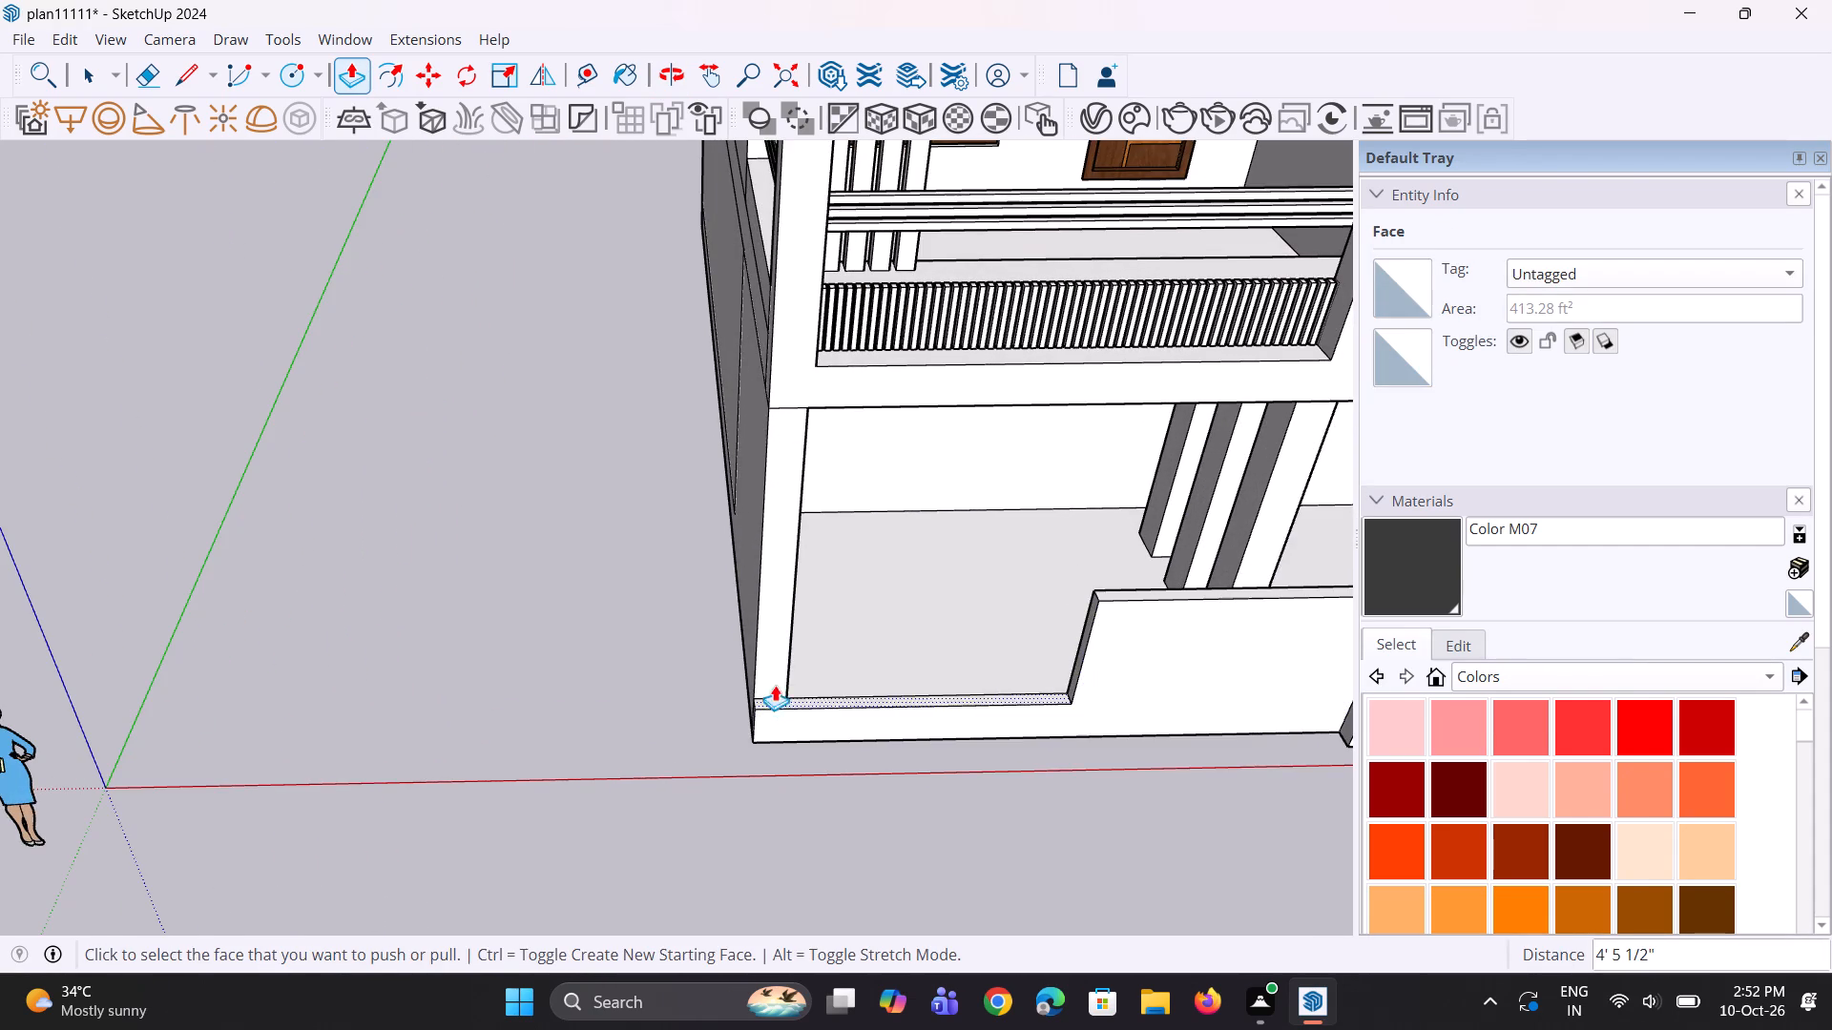
left_click(775, 669)
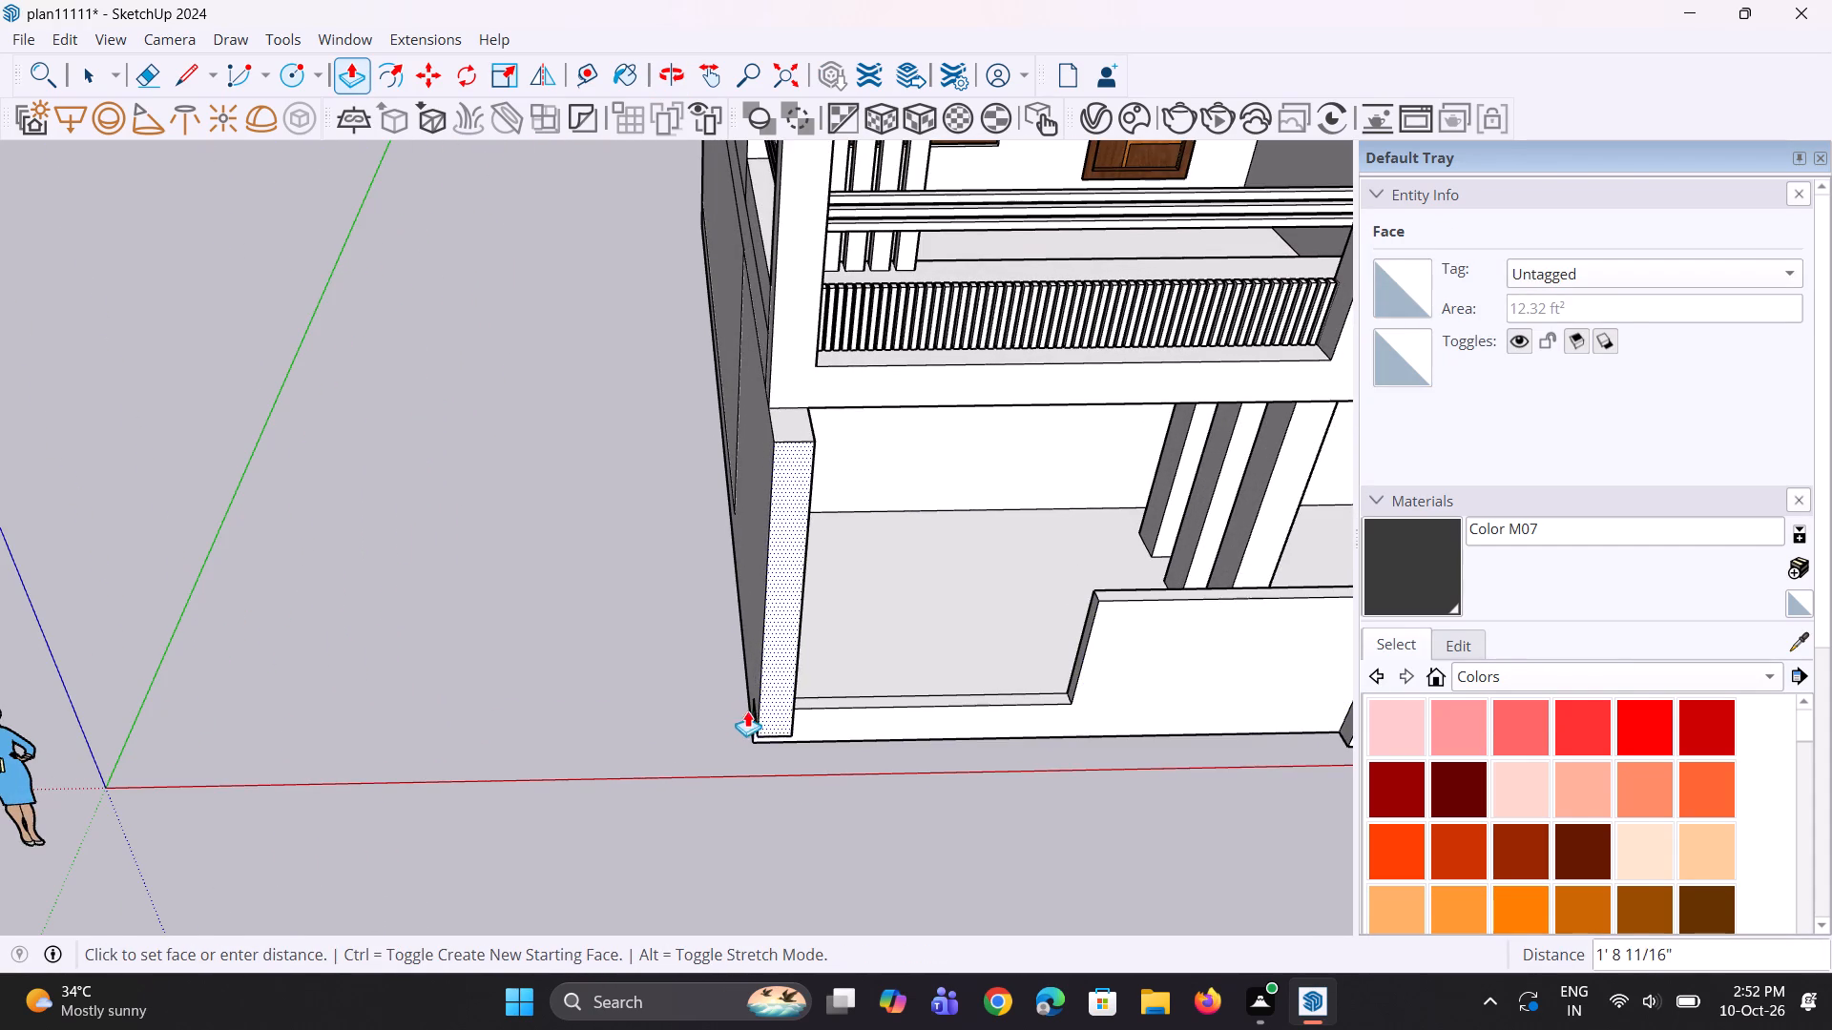
left_click(757, 714)
Draw a square about 2 5/8" by 2 5/8" near the bottom of the raised front wall's end face, facing the corner pier.
middle_click_drag(749, 718, 505, 718)
scroll(810, 746, "down", 3)
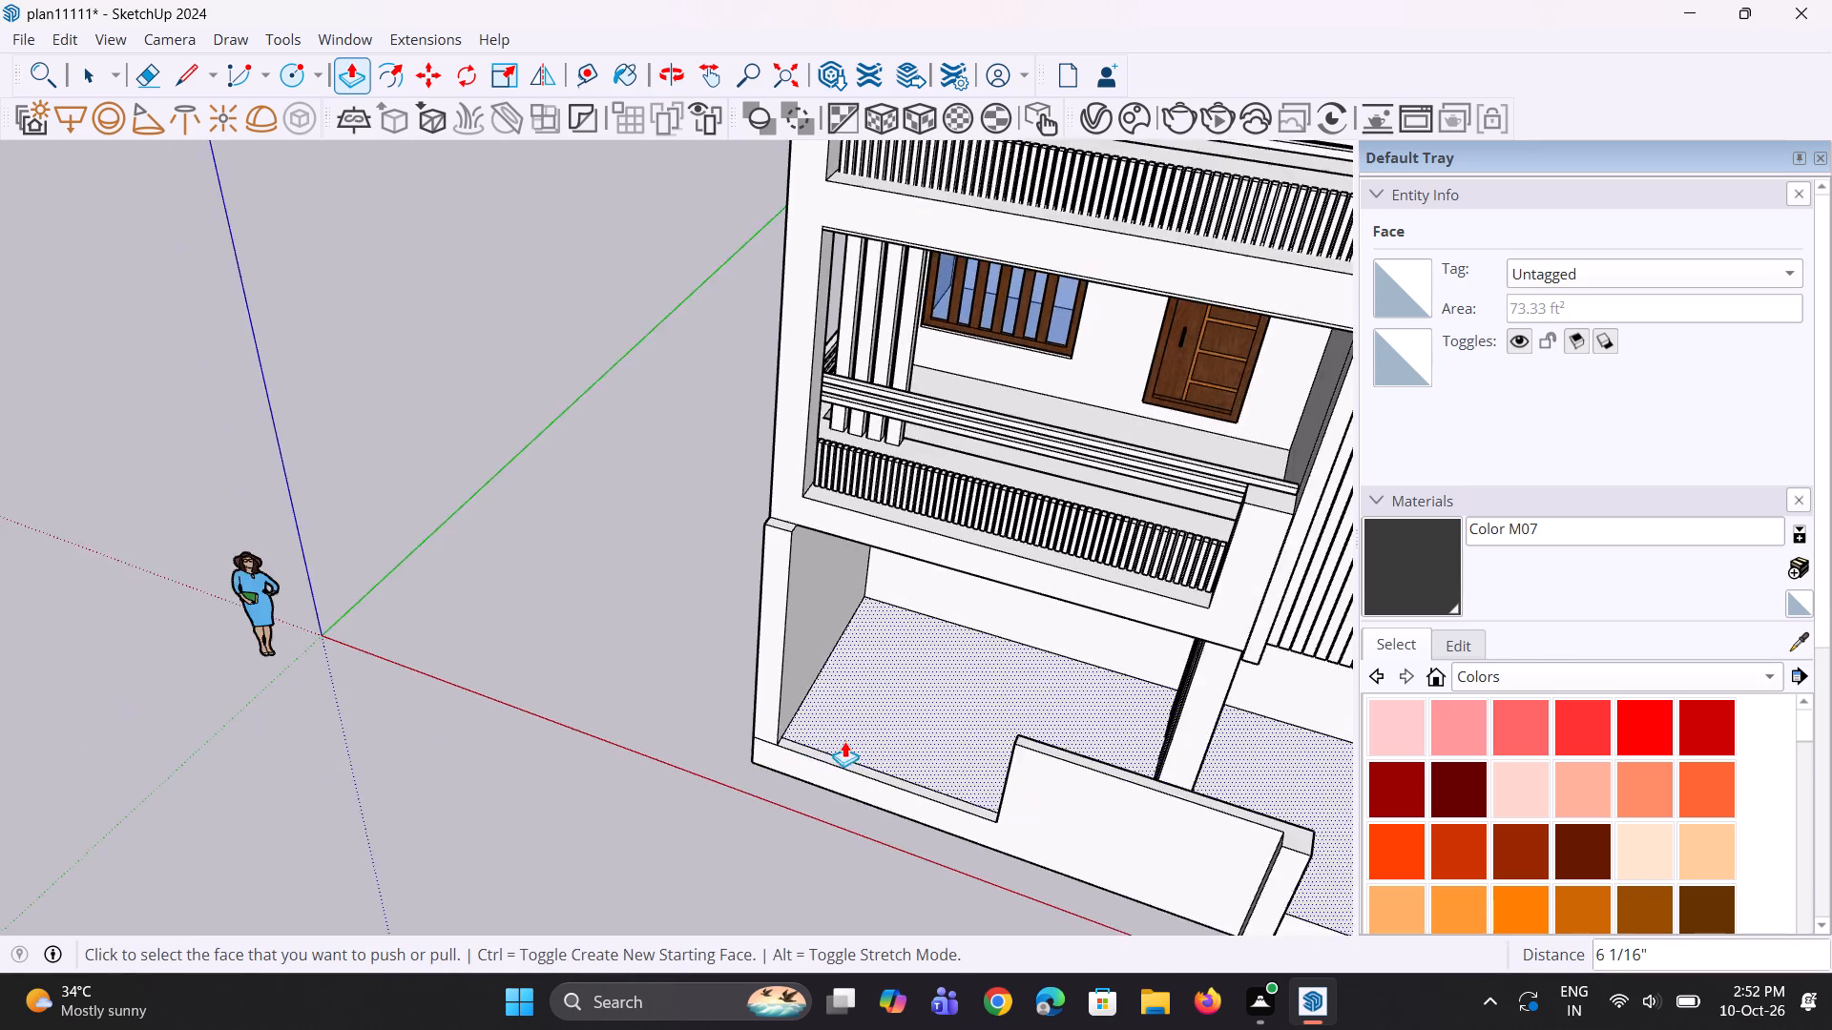
middle_click_drag(1003, 782, 1381, 672)
scroll(892, 757, "up", 9)
middle_click_drag(901, 721, 1091, 700)
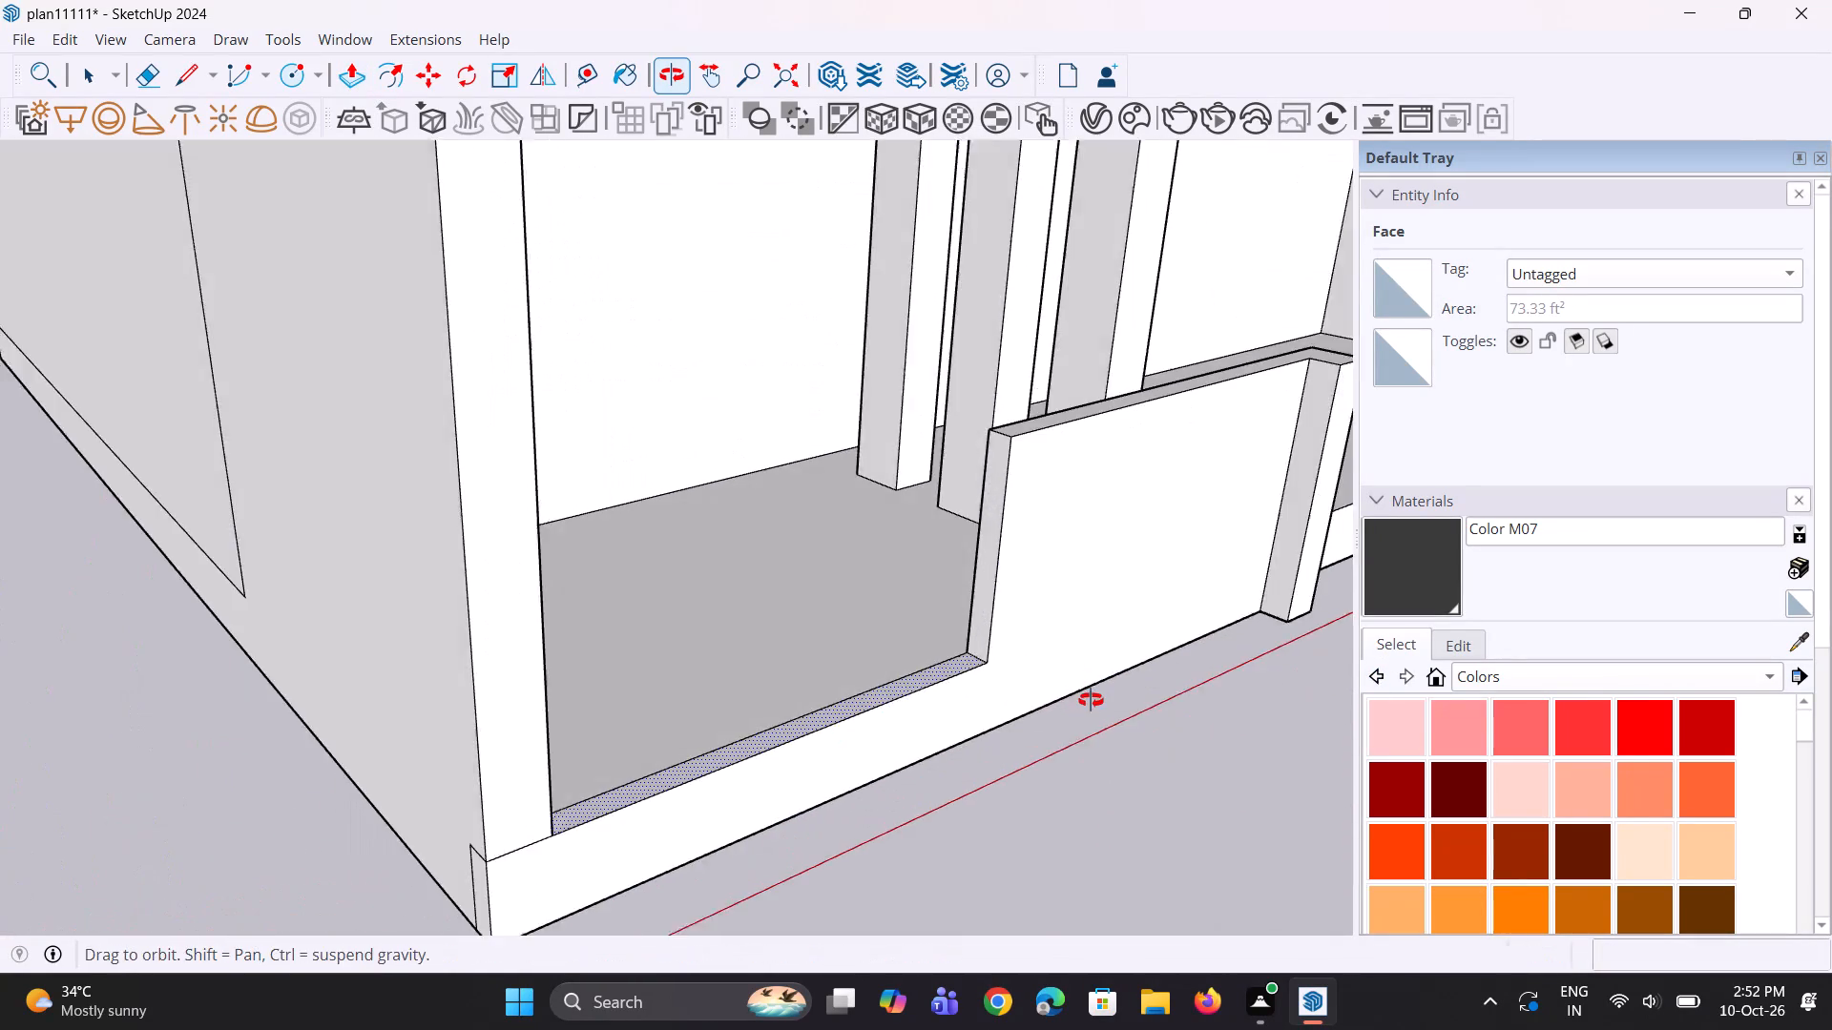
middle_click_drag(1091, 700, 1093, 698)
scroll(838, 527, "up", 6)
middle_click_drag(1065, 654, 1123, 637)
scroll(1123, 665, "up", 2)
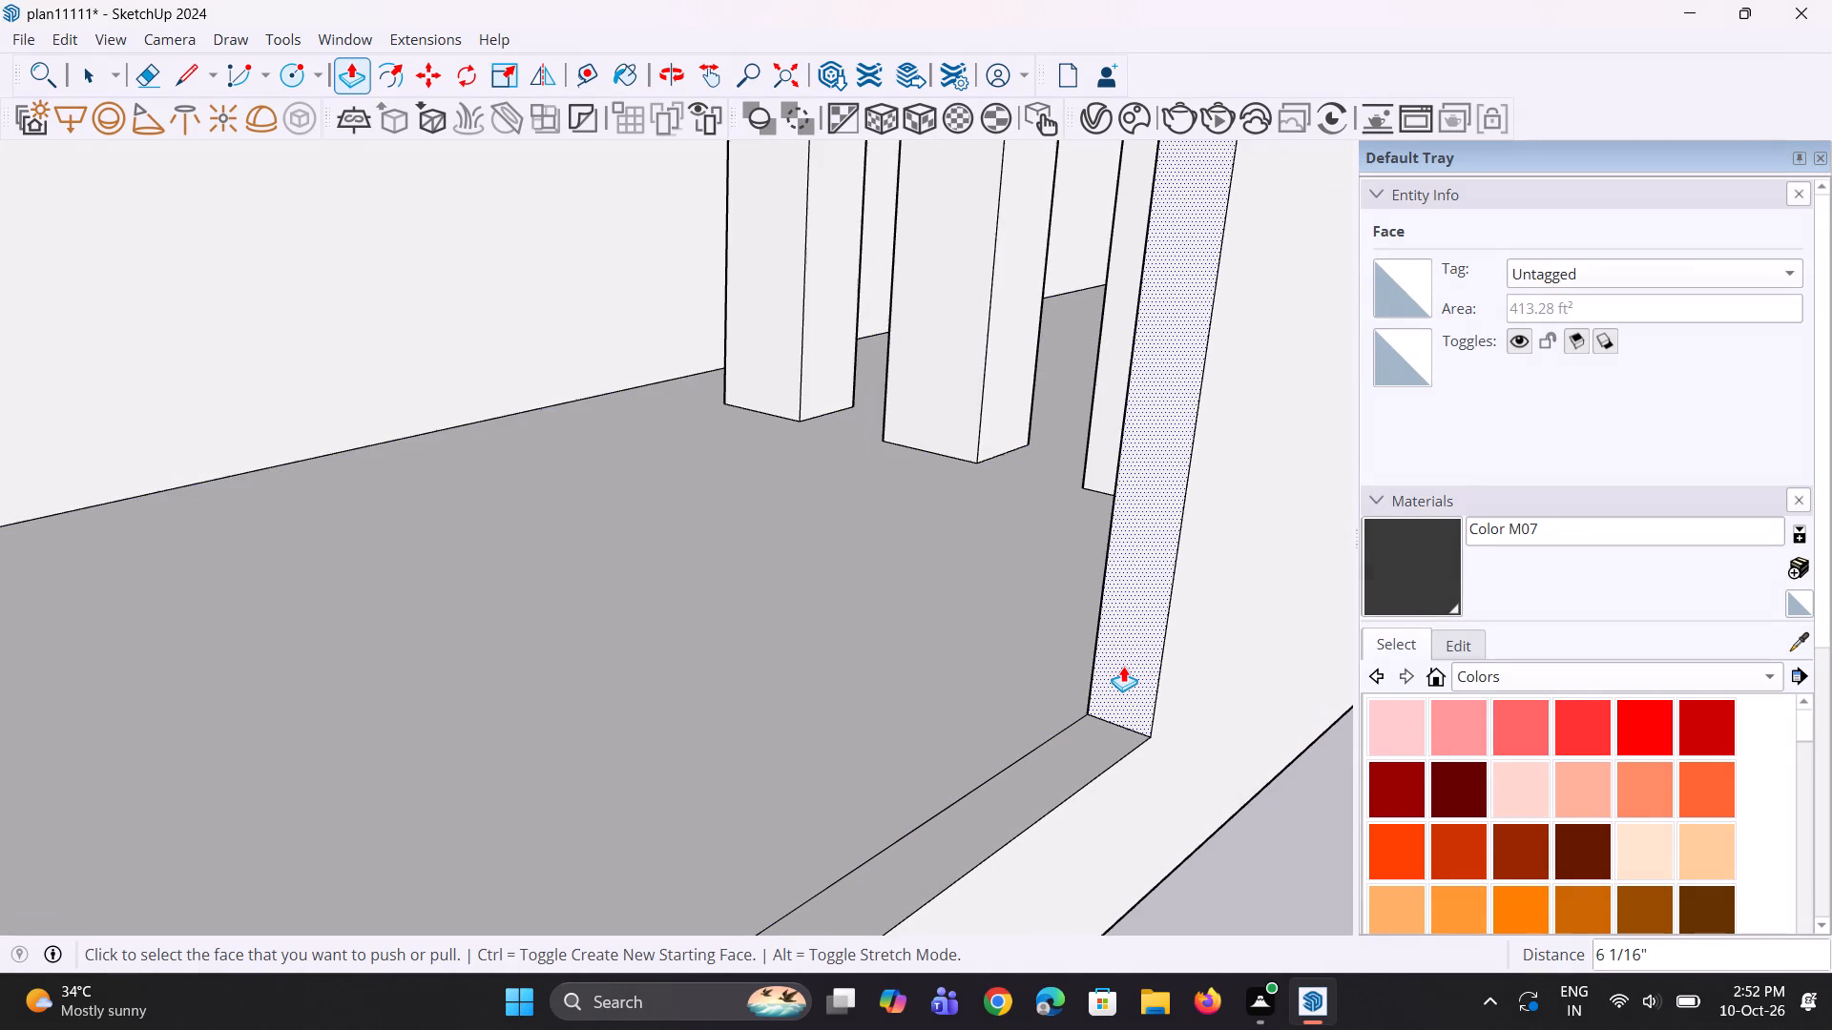
key("r")
scroll(1123, 674, "up", 2)
scroll(1123, 674, "down", 1)
scroll(1123, 674, "up", 2)
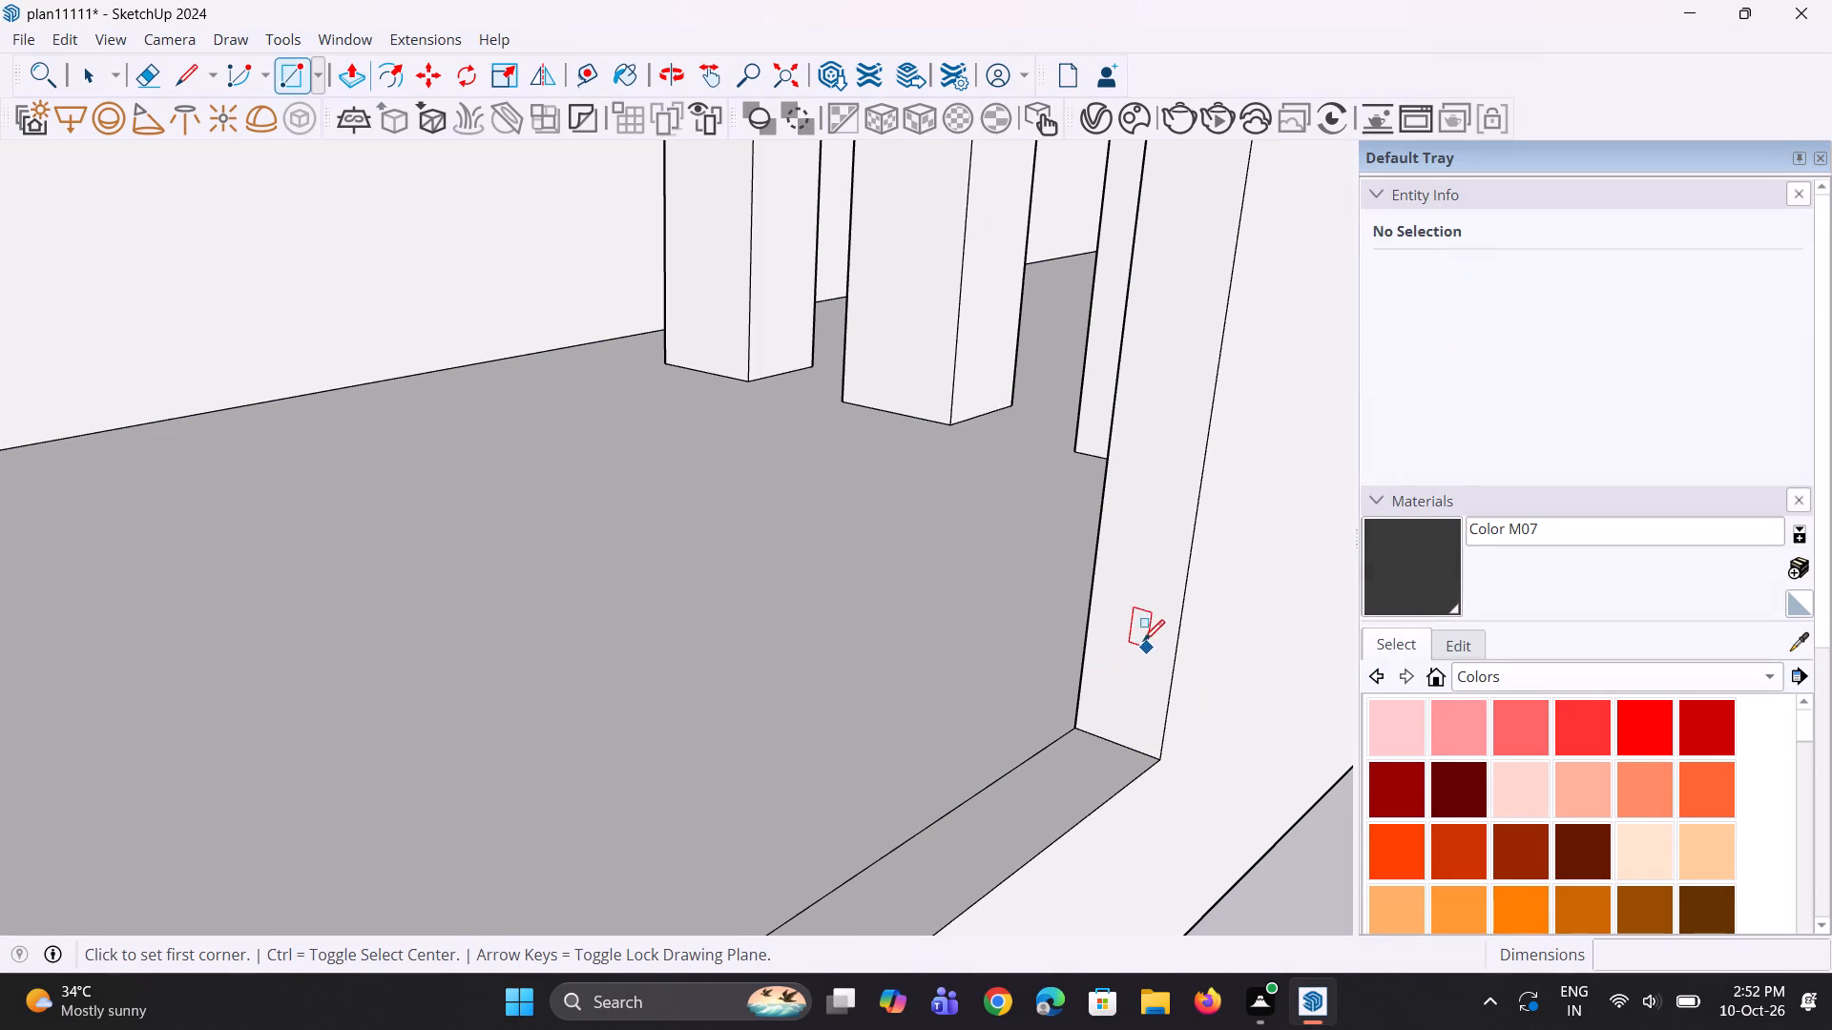
left_click(1115, 644)
left_click(1144, 690)
Move the small square about 1 9/16" up the wall's end face.
middle_click_drag(1149, 702, 1083, 691)
key("space")
key("space")
left_click(1088, 686)
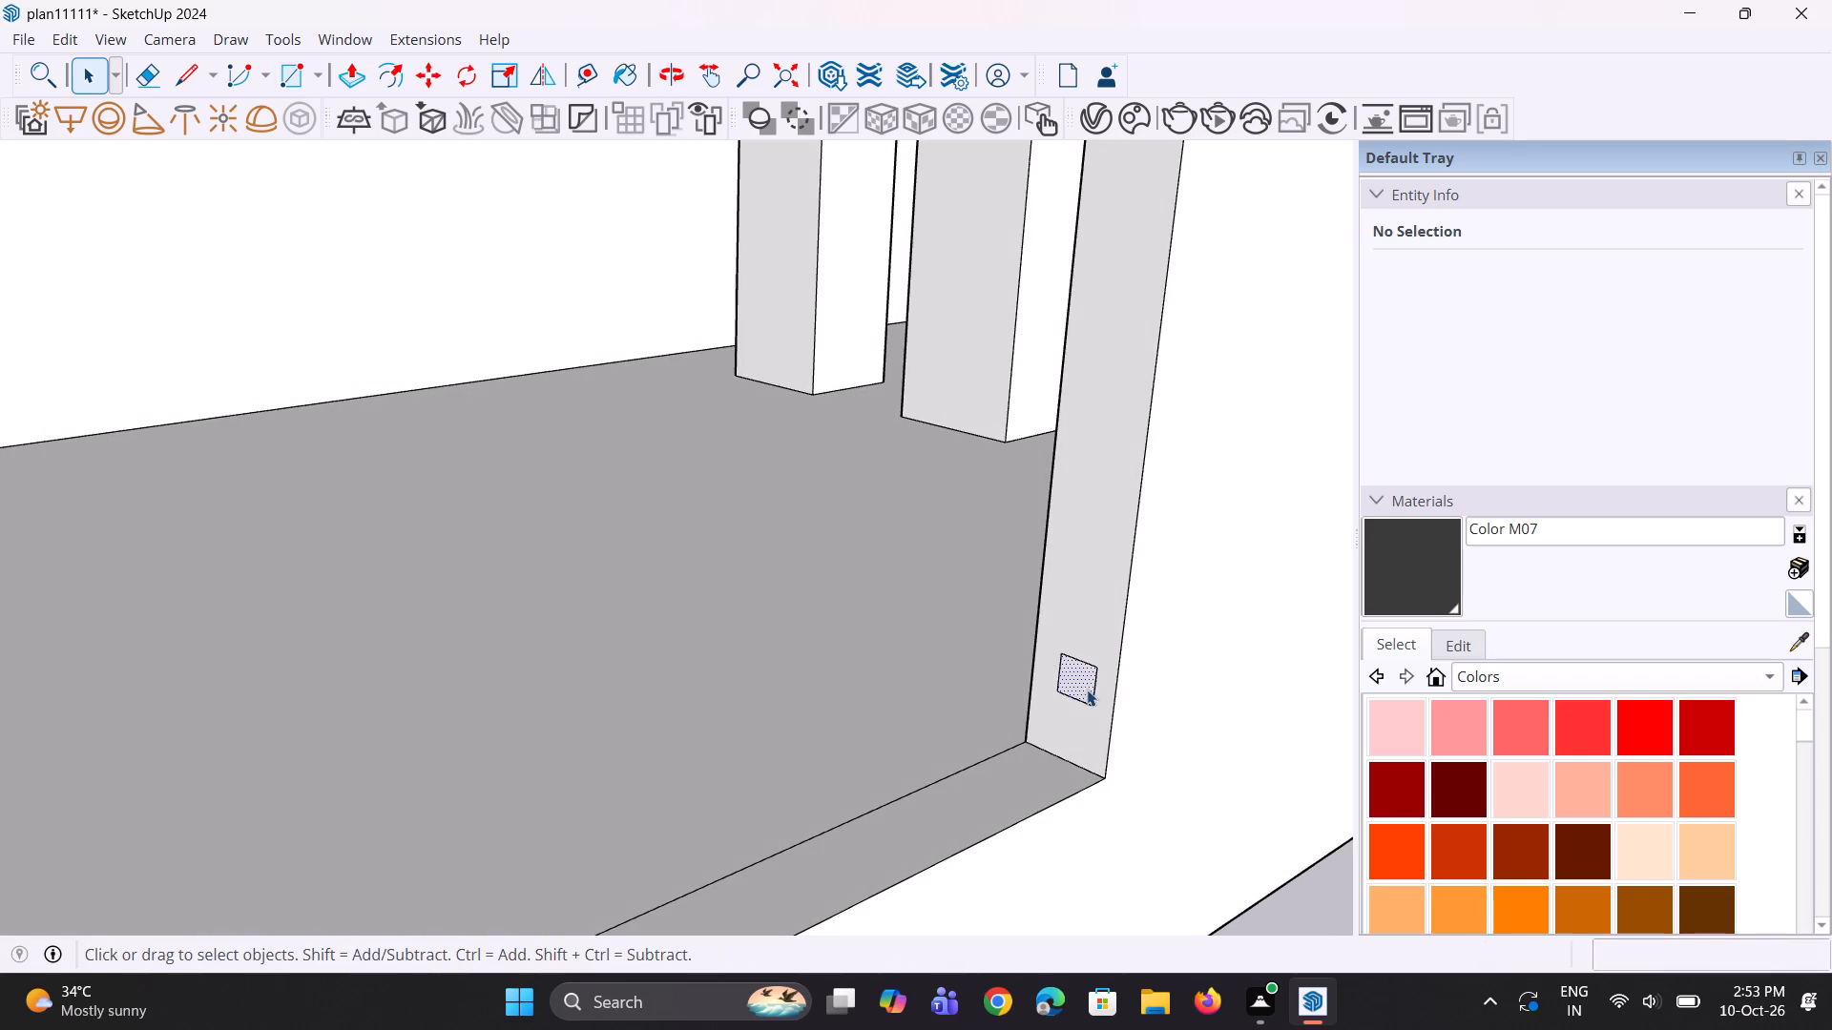
scroll(1081, 707, "up", 2)
middle_click_drag(1072, 707, 1051, 709)
key("m")
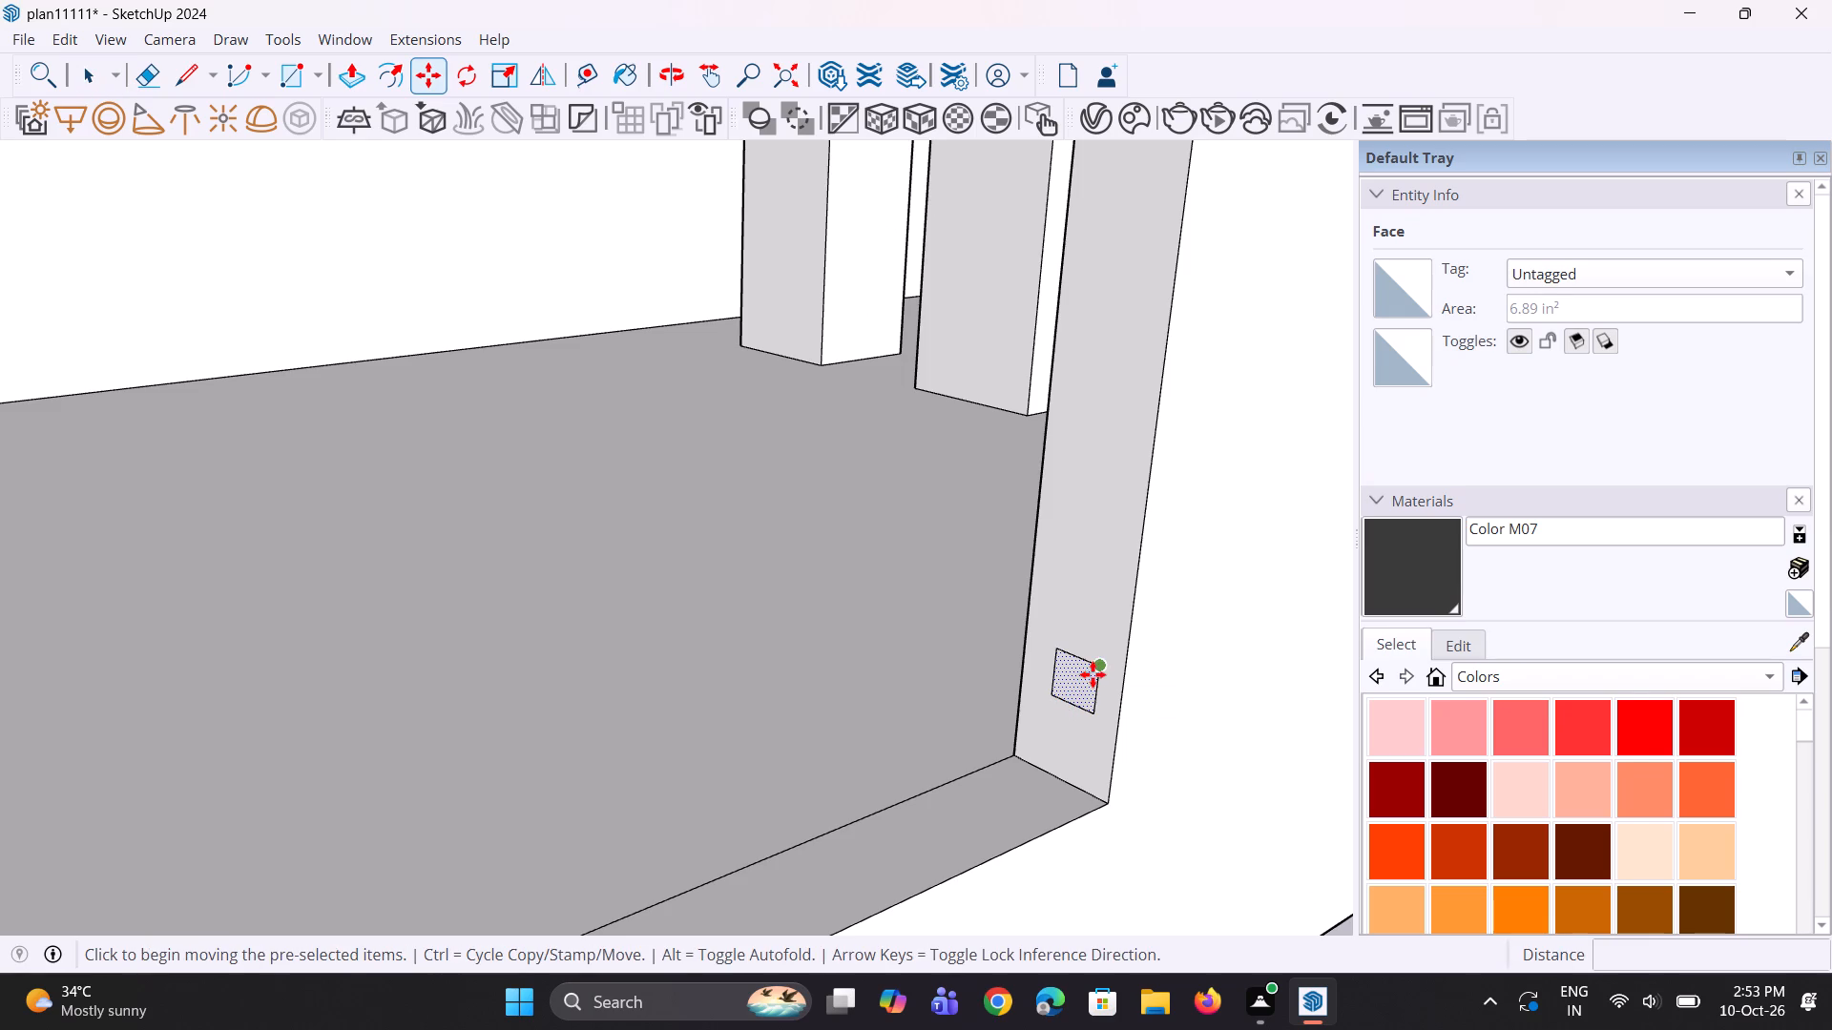
left_click(1093, 674)
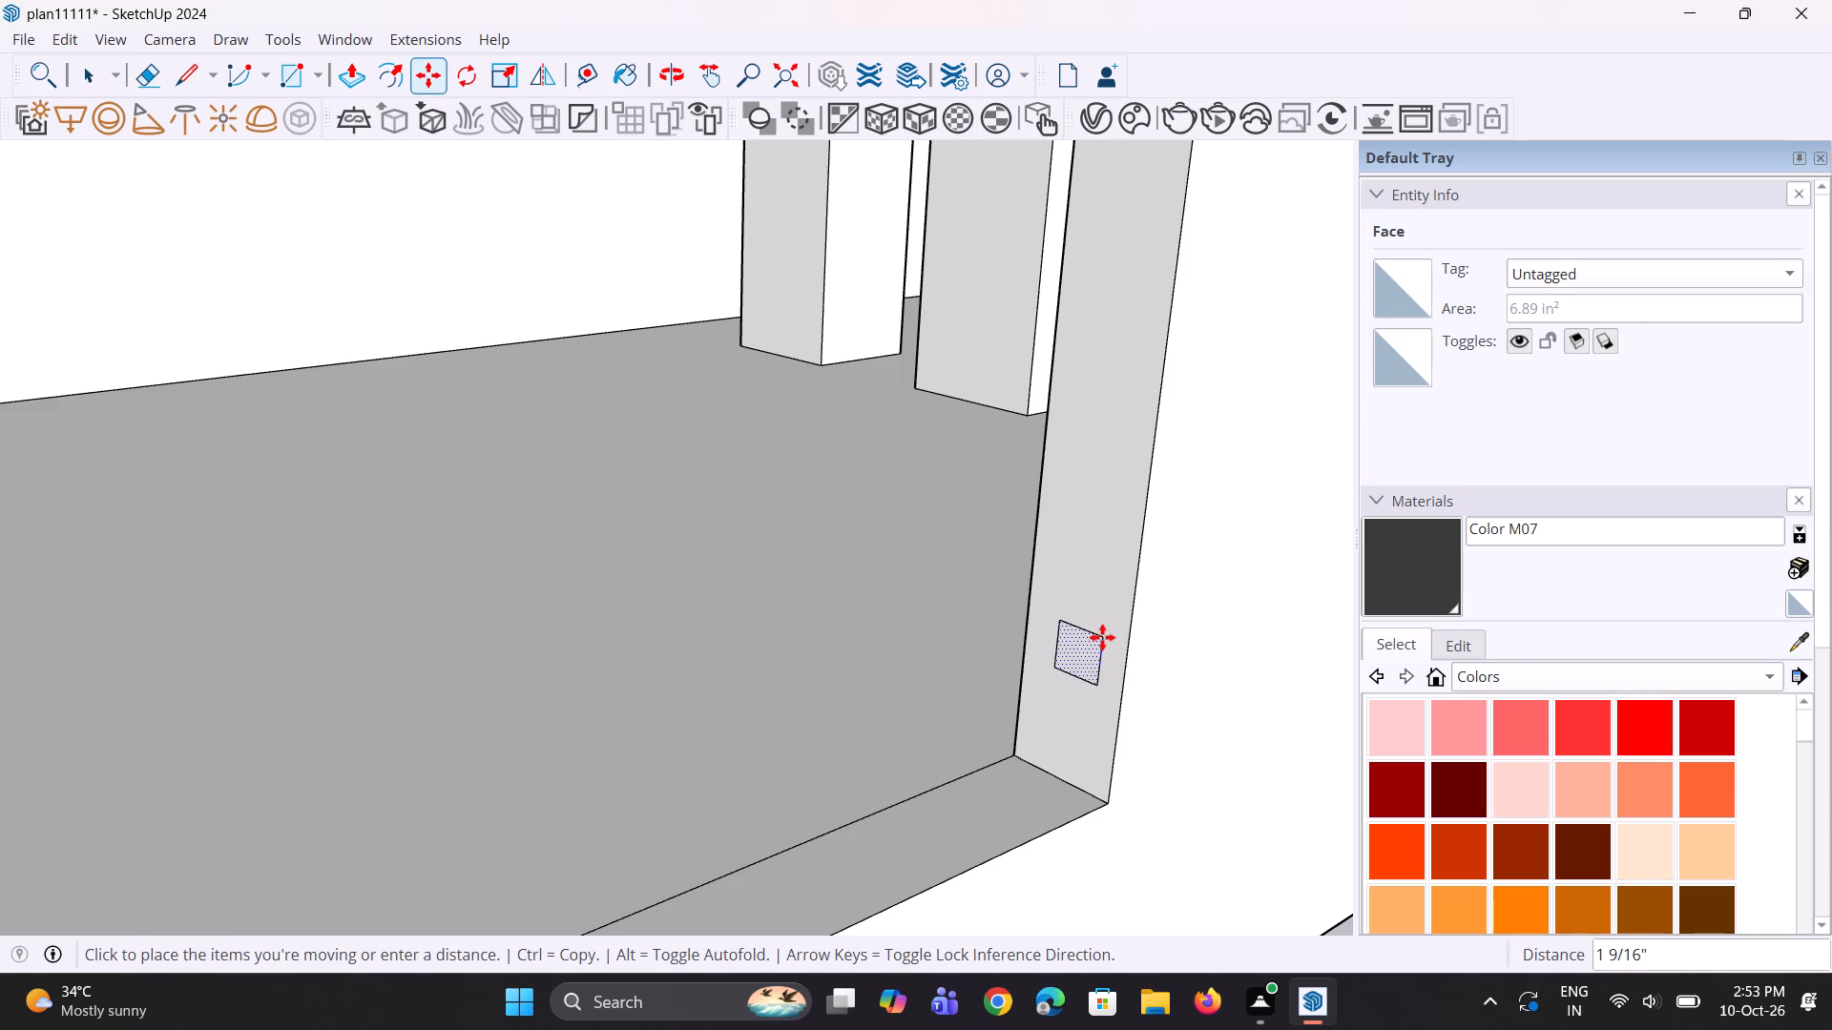
left_click(1102, 637)
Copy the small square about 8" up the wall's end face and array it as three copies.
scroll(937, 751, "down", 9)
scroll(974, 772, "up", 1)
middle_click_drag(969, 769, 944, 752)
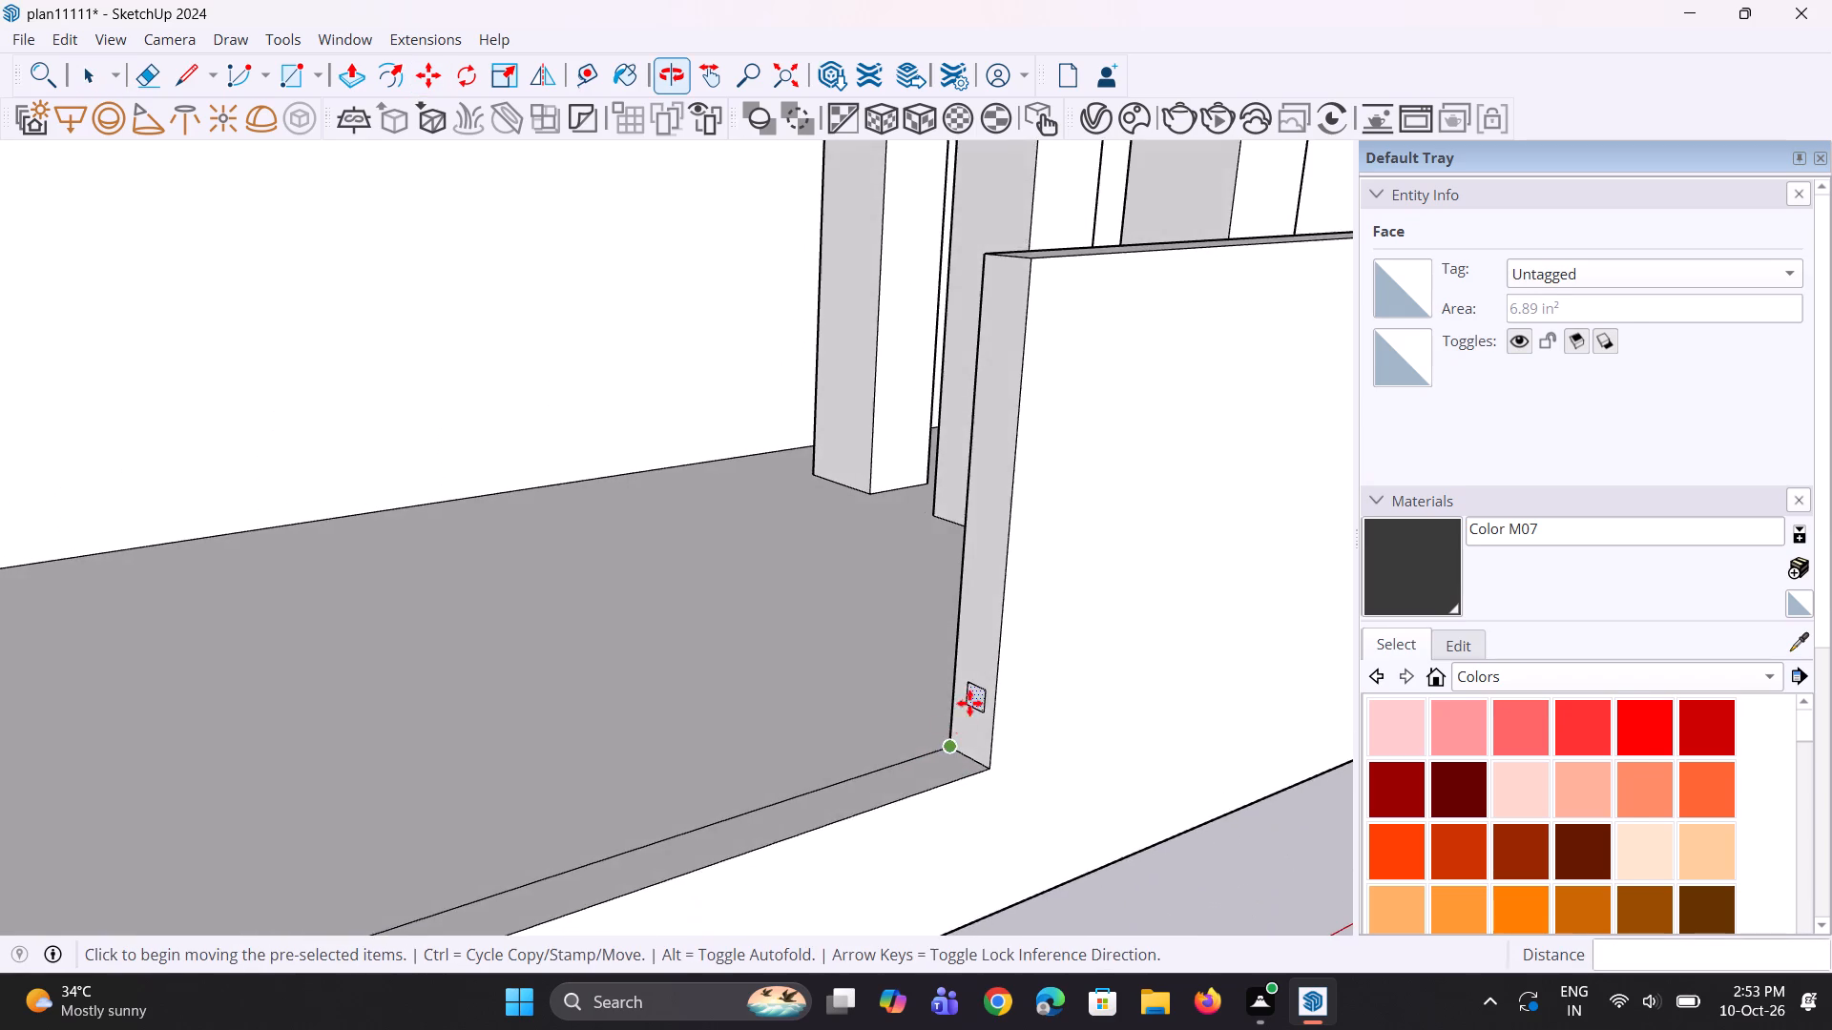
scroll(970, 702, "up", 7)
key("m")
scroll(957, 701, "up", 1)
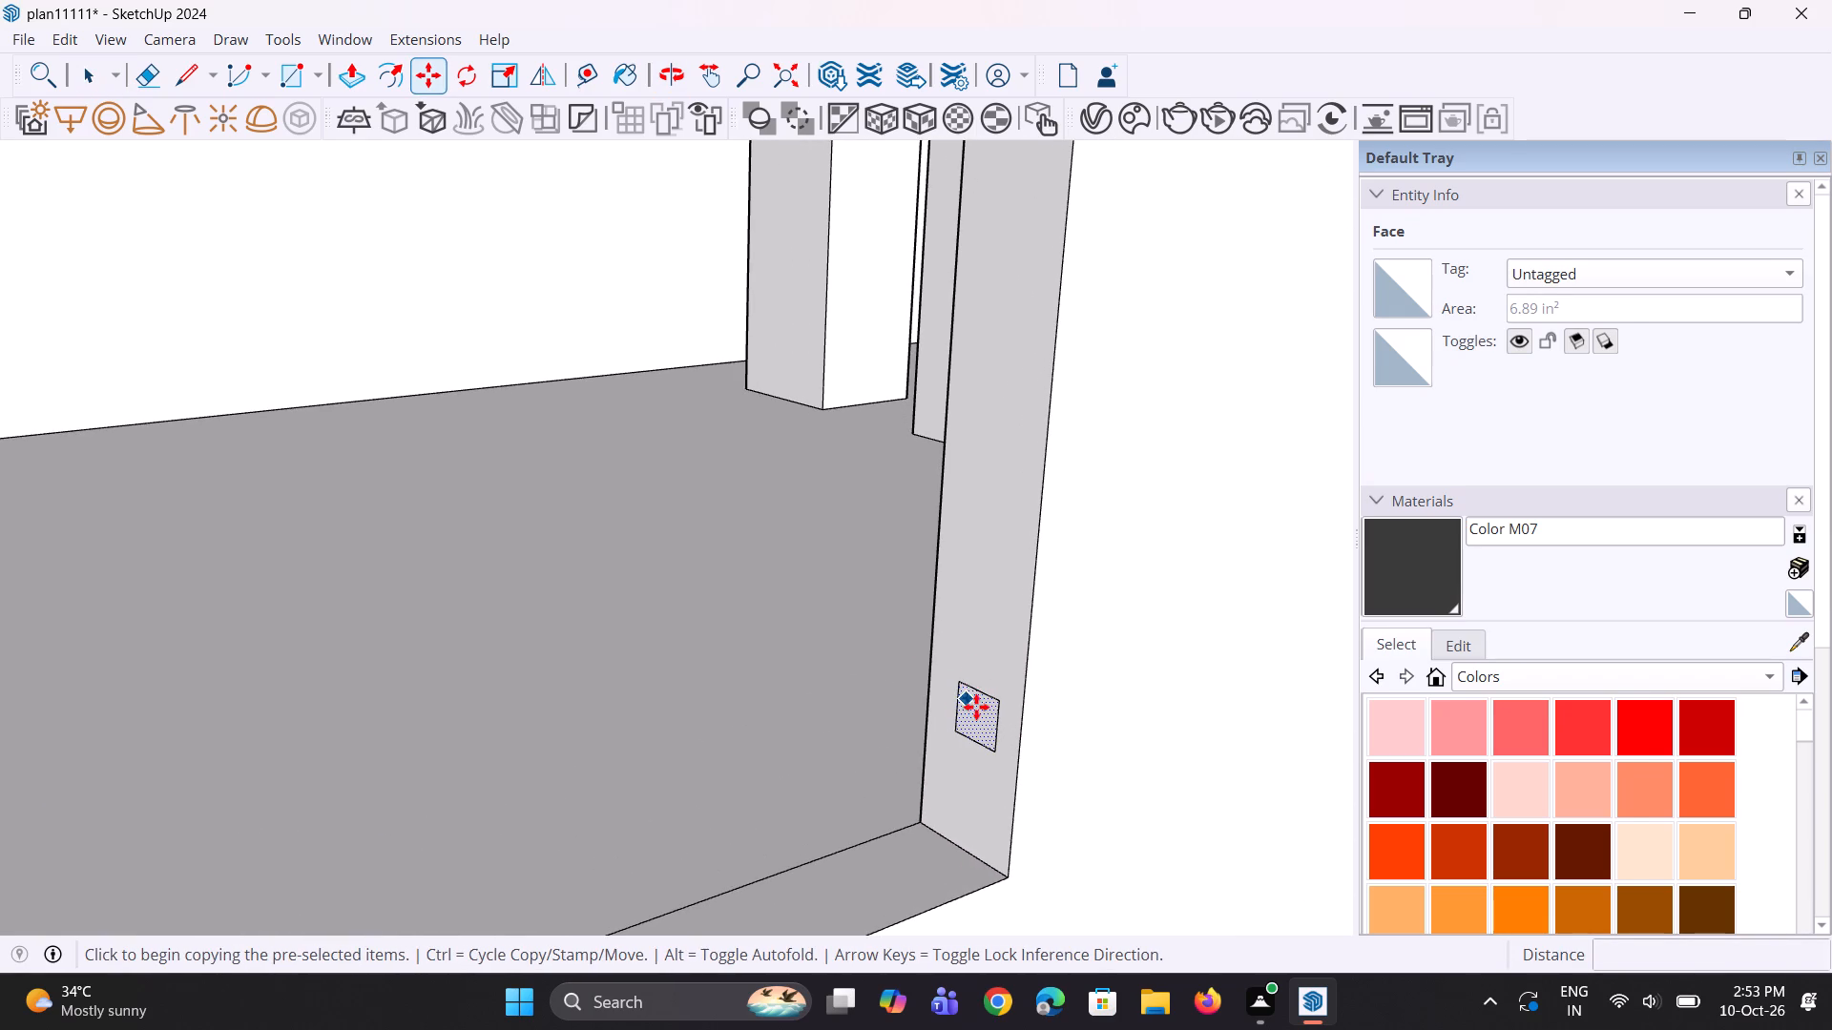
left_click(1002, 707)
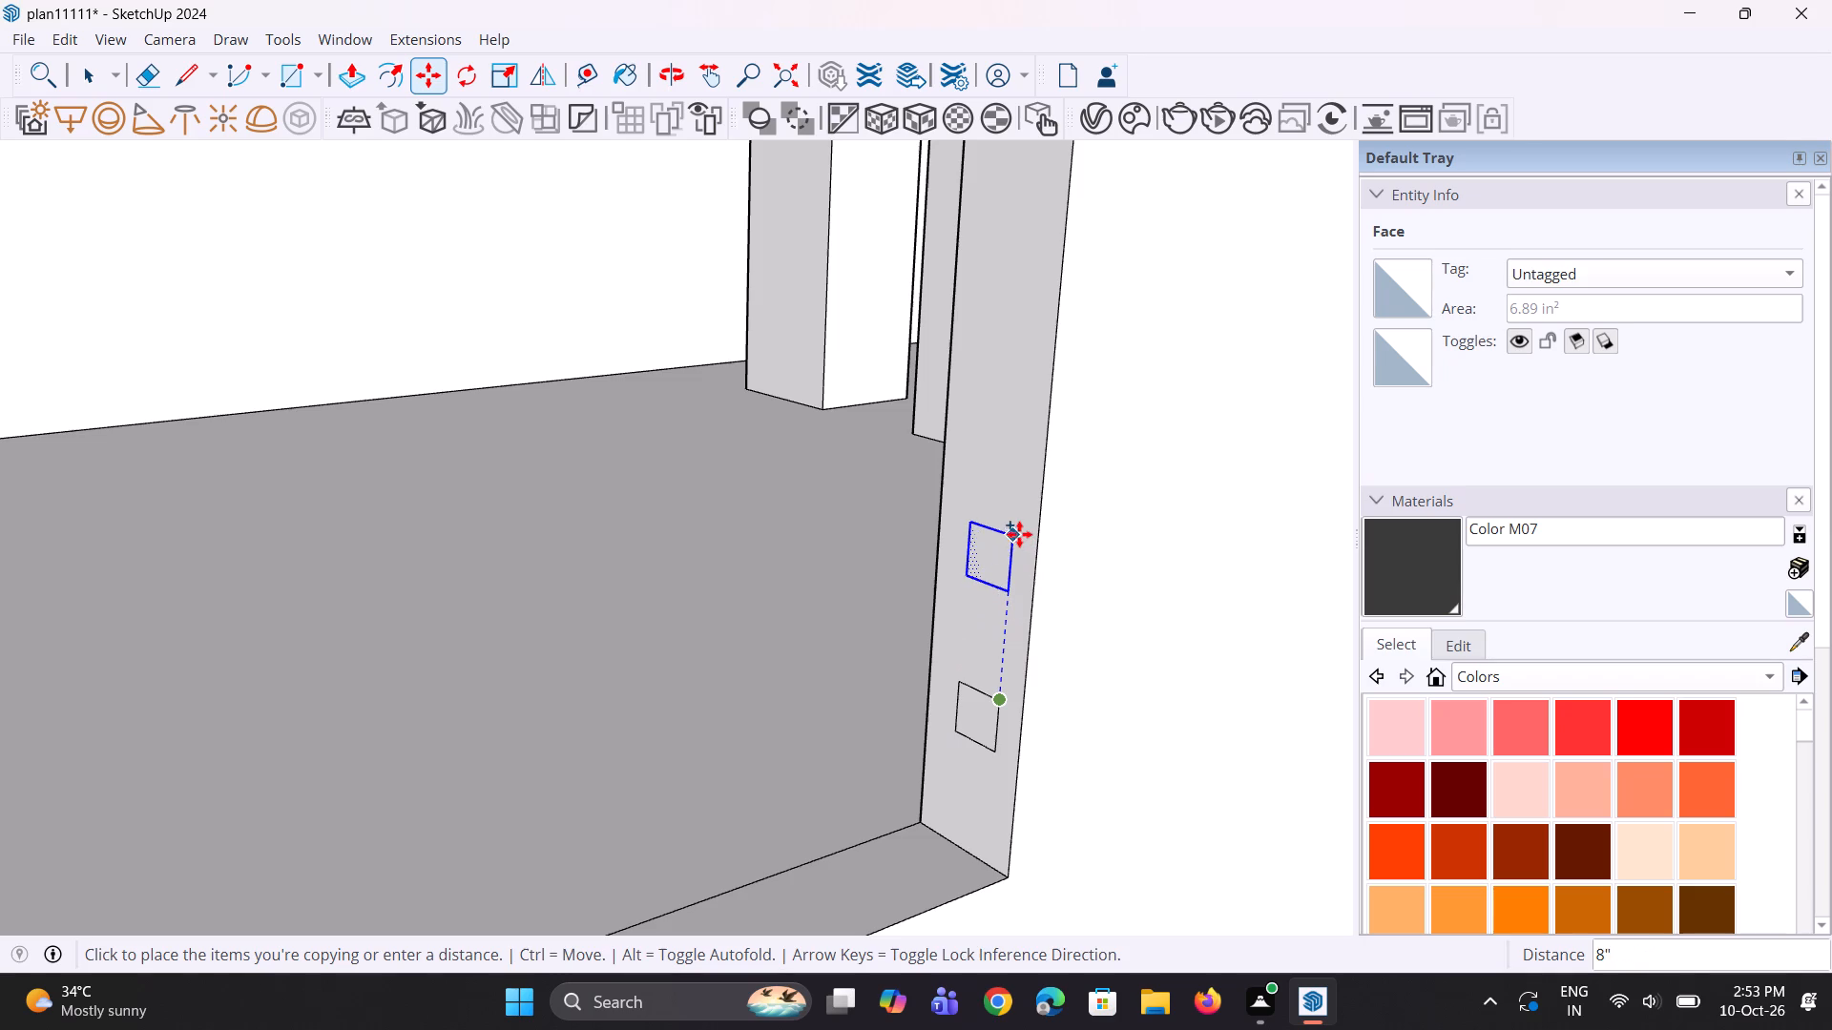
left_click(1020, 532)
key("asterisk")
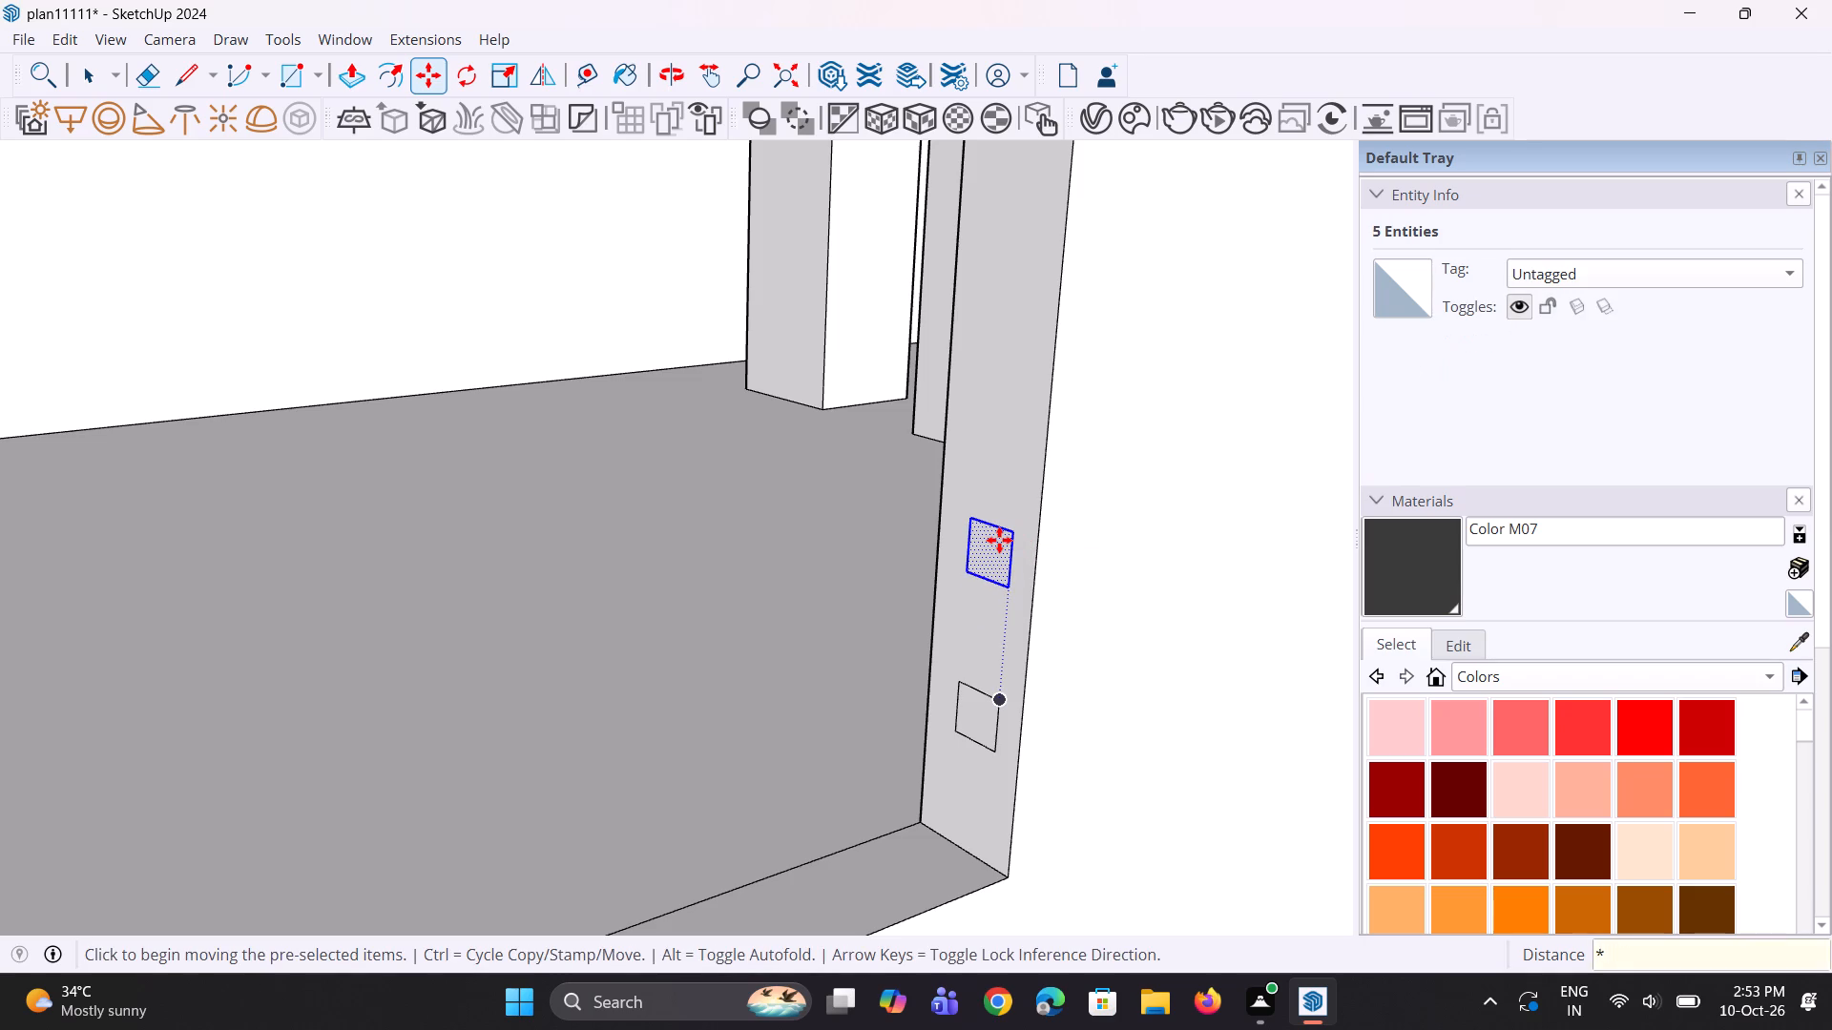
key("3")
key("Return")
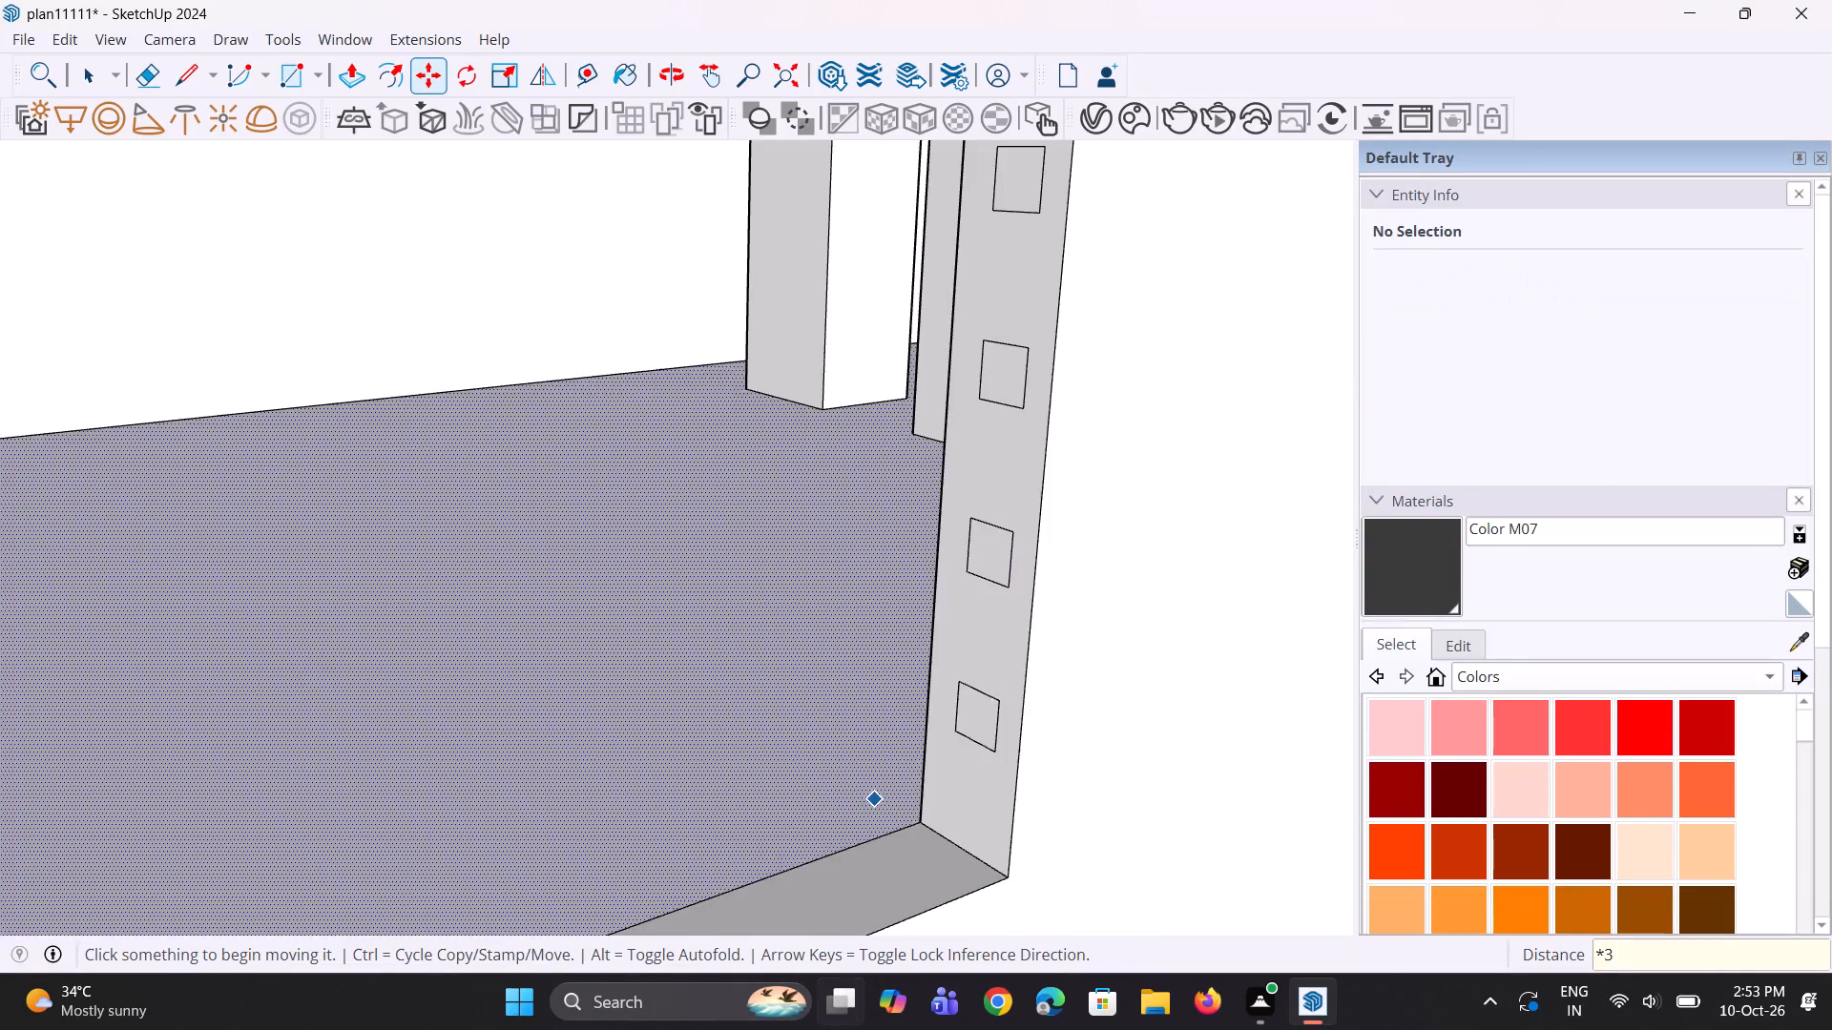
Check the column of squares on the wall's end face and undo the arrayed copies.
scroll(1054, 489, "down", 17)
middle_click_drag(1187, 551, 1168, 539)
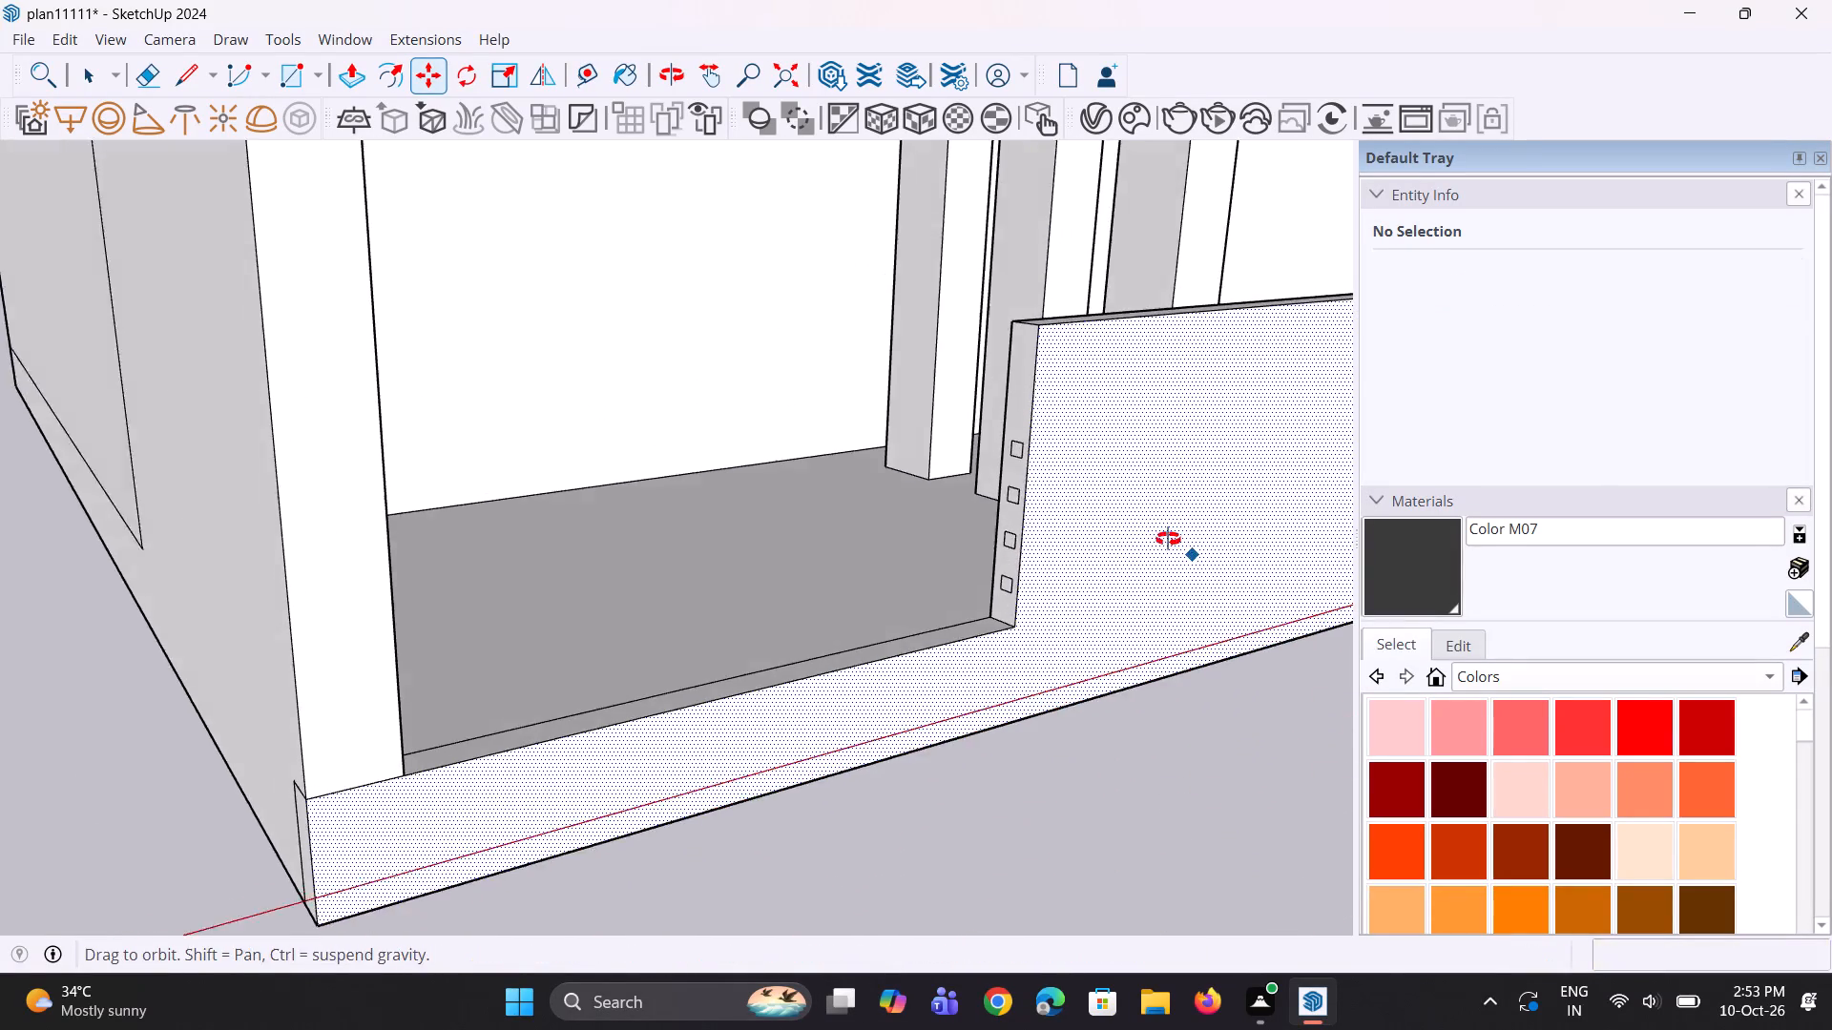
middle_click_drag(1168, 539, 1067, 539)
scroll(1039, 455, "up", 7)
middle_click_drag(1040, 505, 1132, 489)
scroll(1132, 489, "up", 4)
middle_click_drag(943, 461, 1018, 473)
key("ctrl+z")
Copy the small square 10 5/8" up the wall's end face and array it as four copies.
scroll(1018, 473, "down", 4)
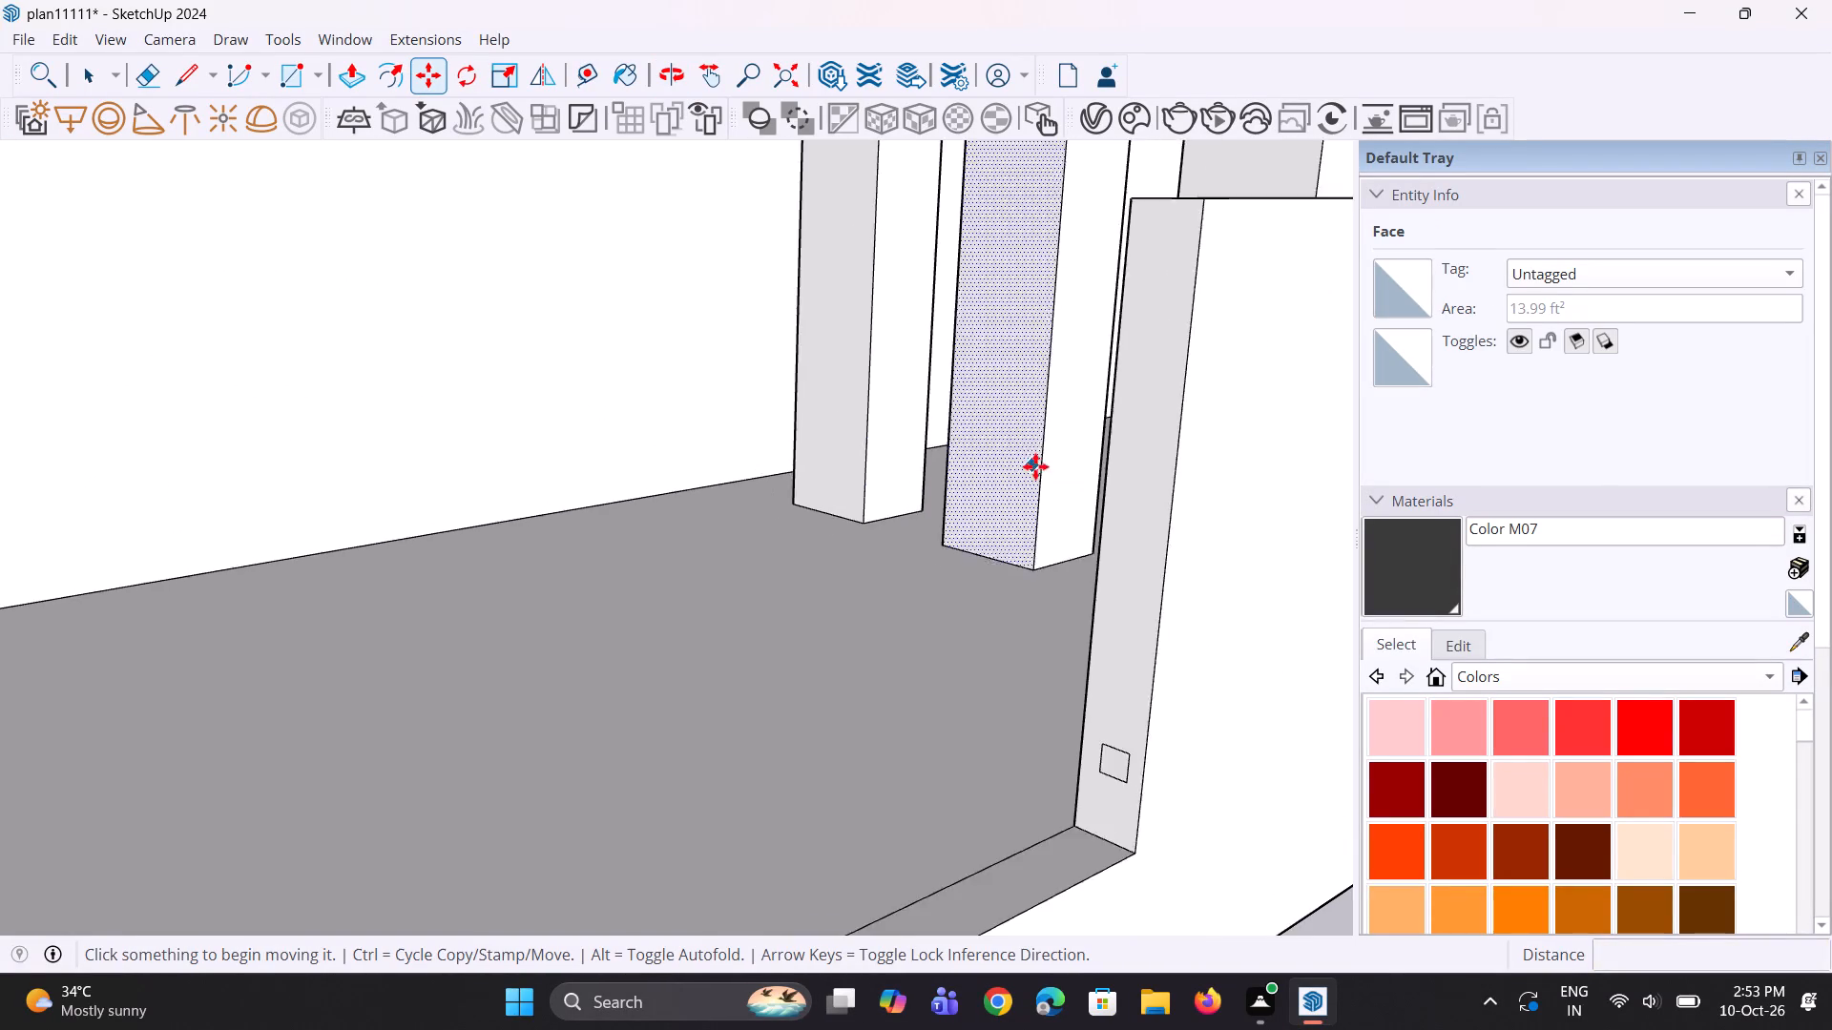
scroll(1035, 466, "down", 4)
middle_click_drag(1021, 596, 1040, 617)
scroll(1070, 653, "up", 11)
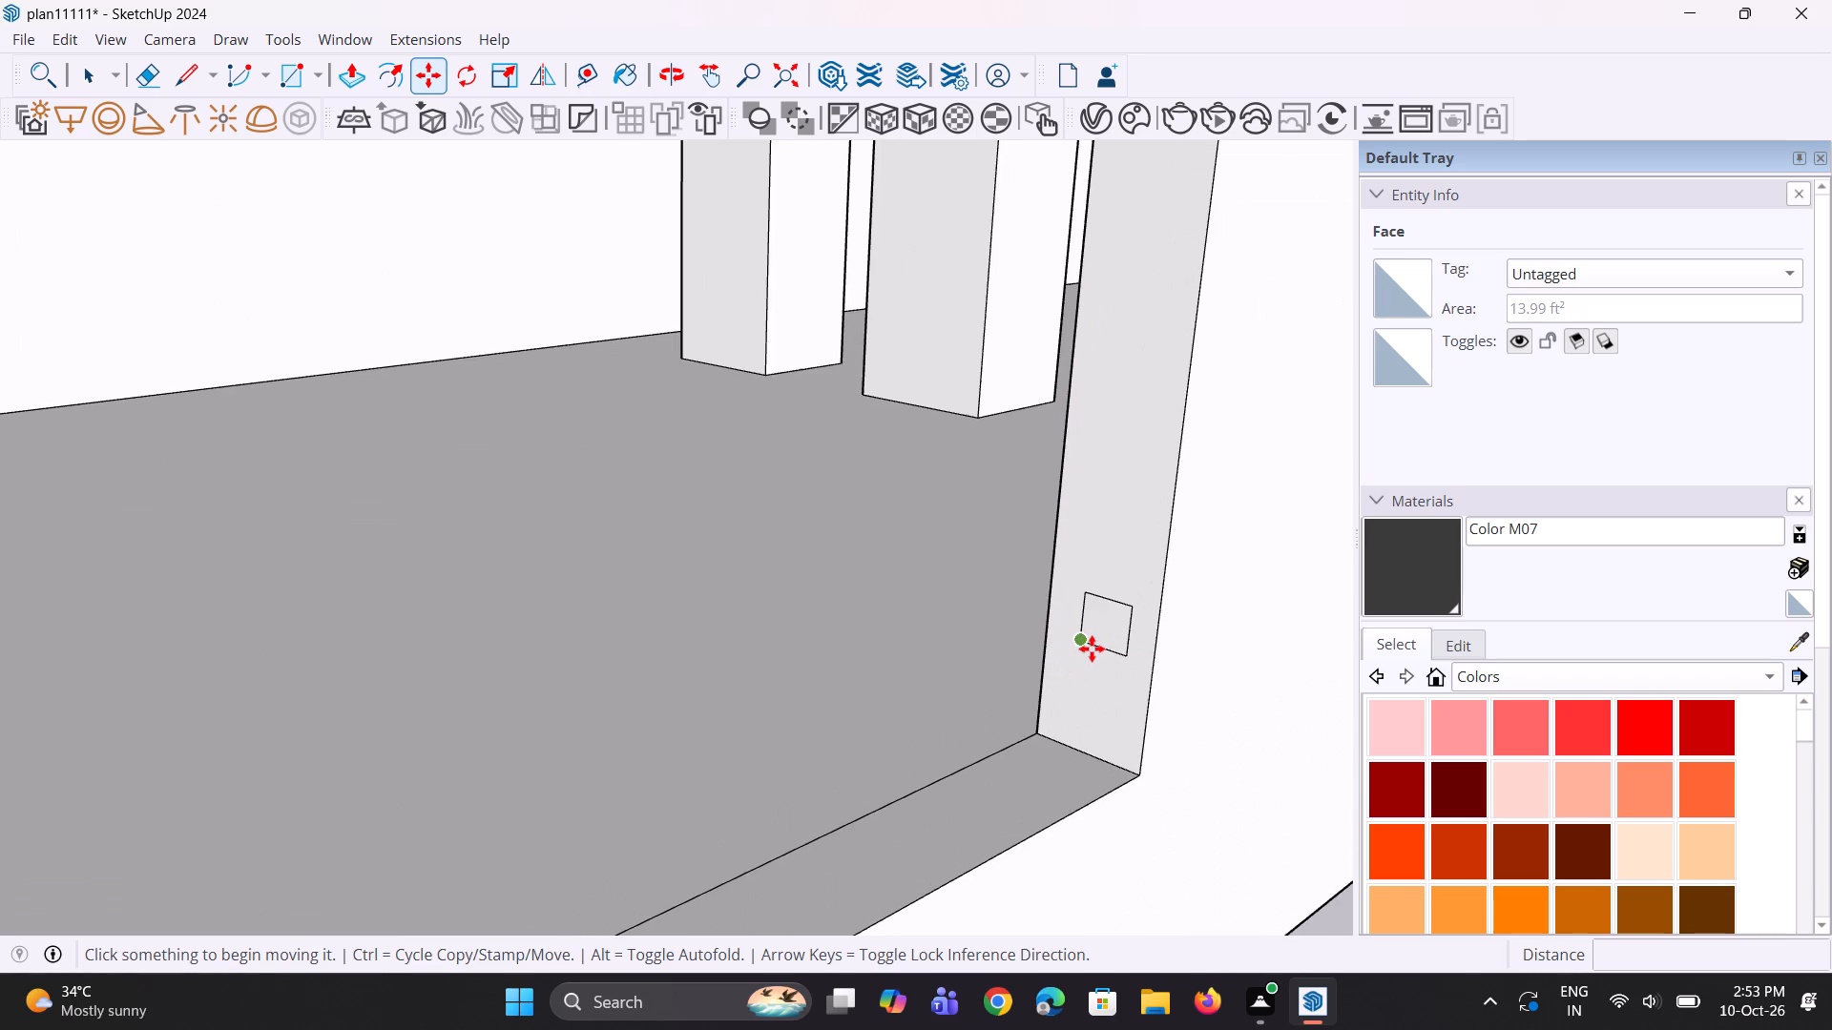
middle_click_drag(1092, 649, 1095, 634)
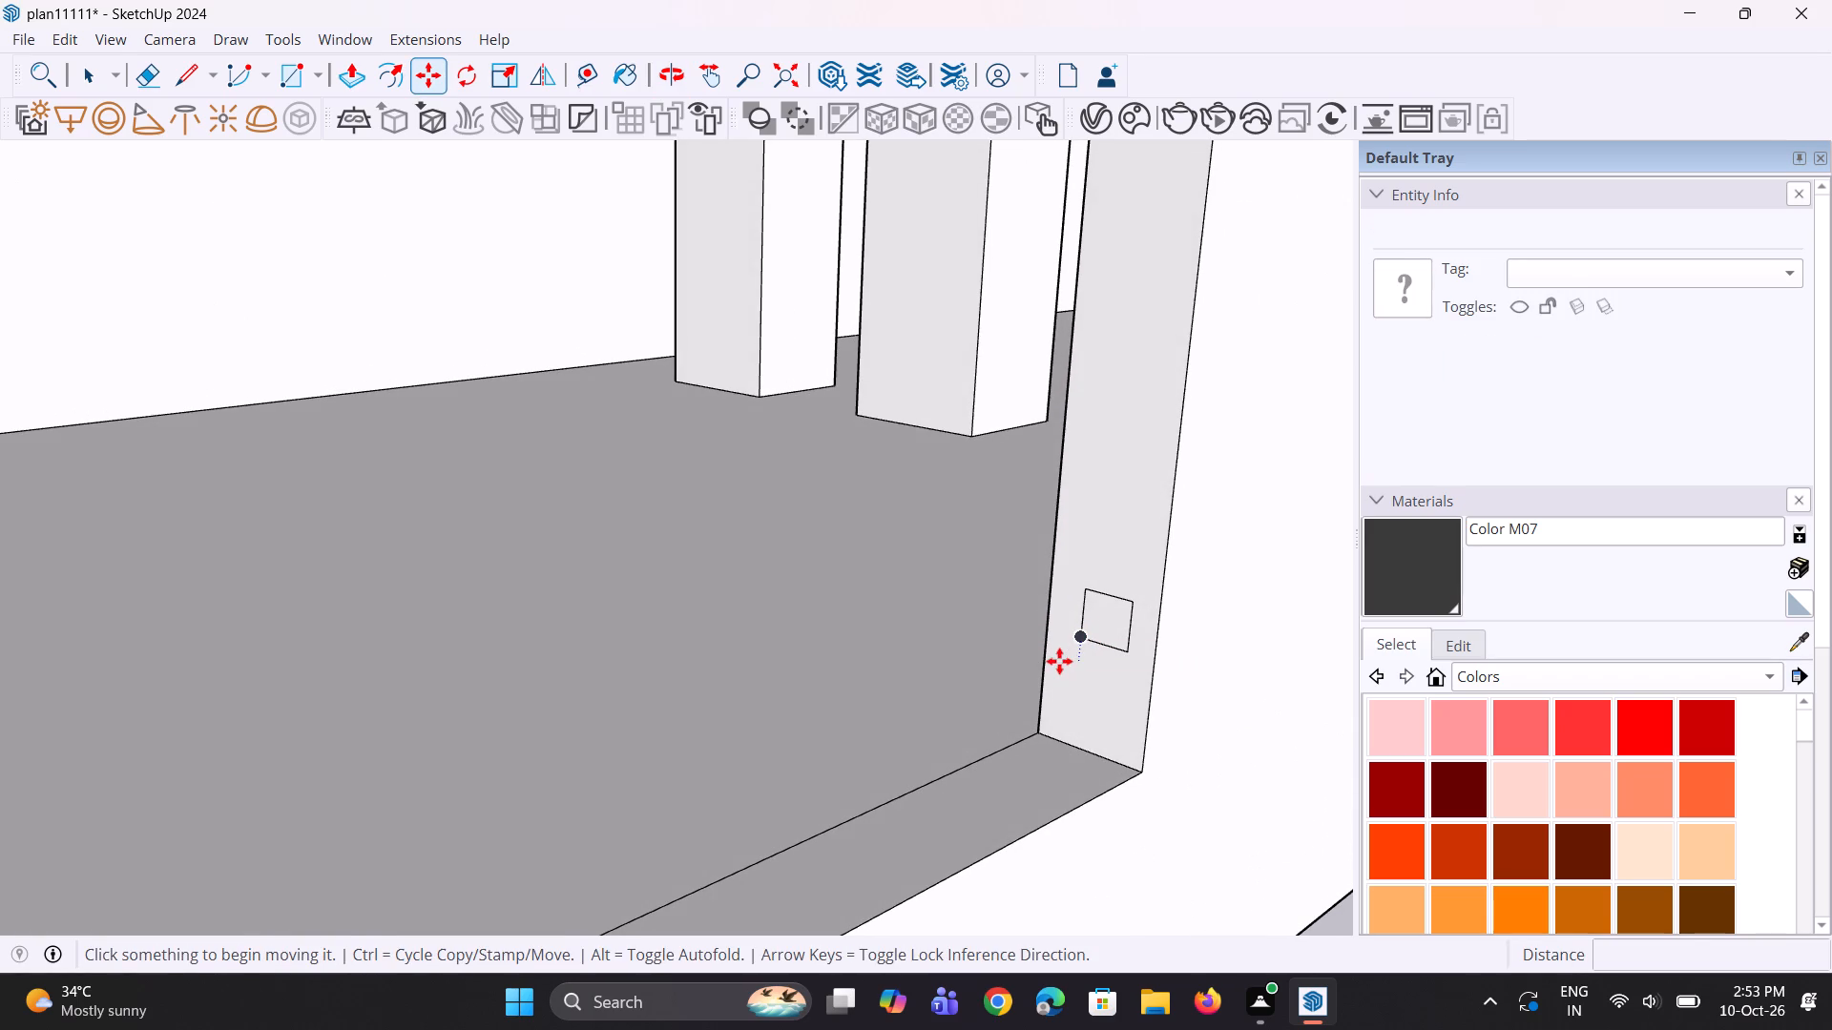
key("space")
left_click(1114, 635)
key("m")
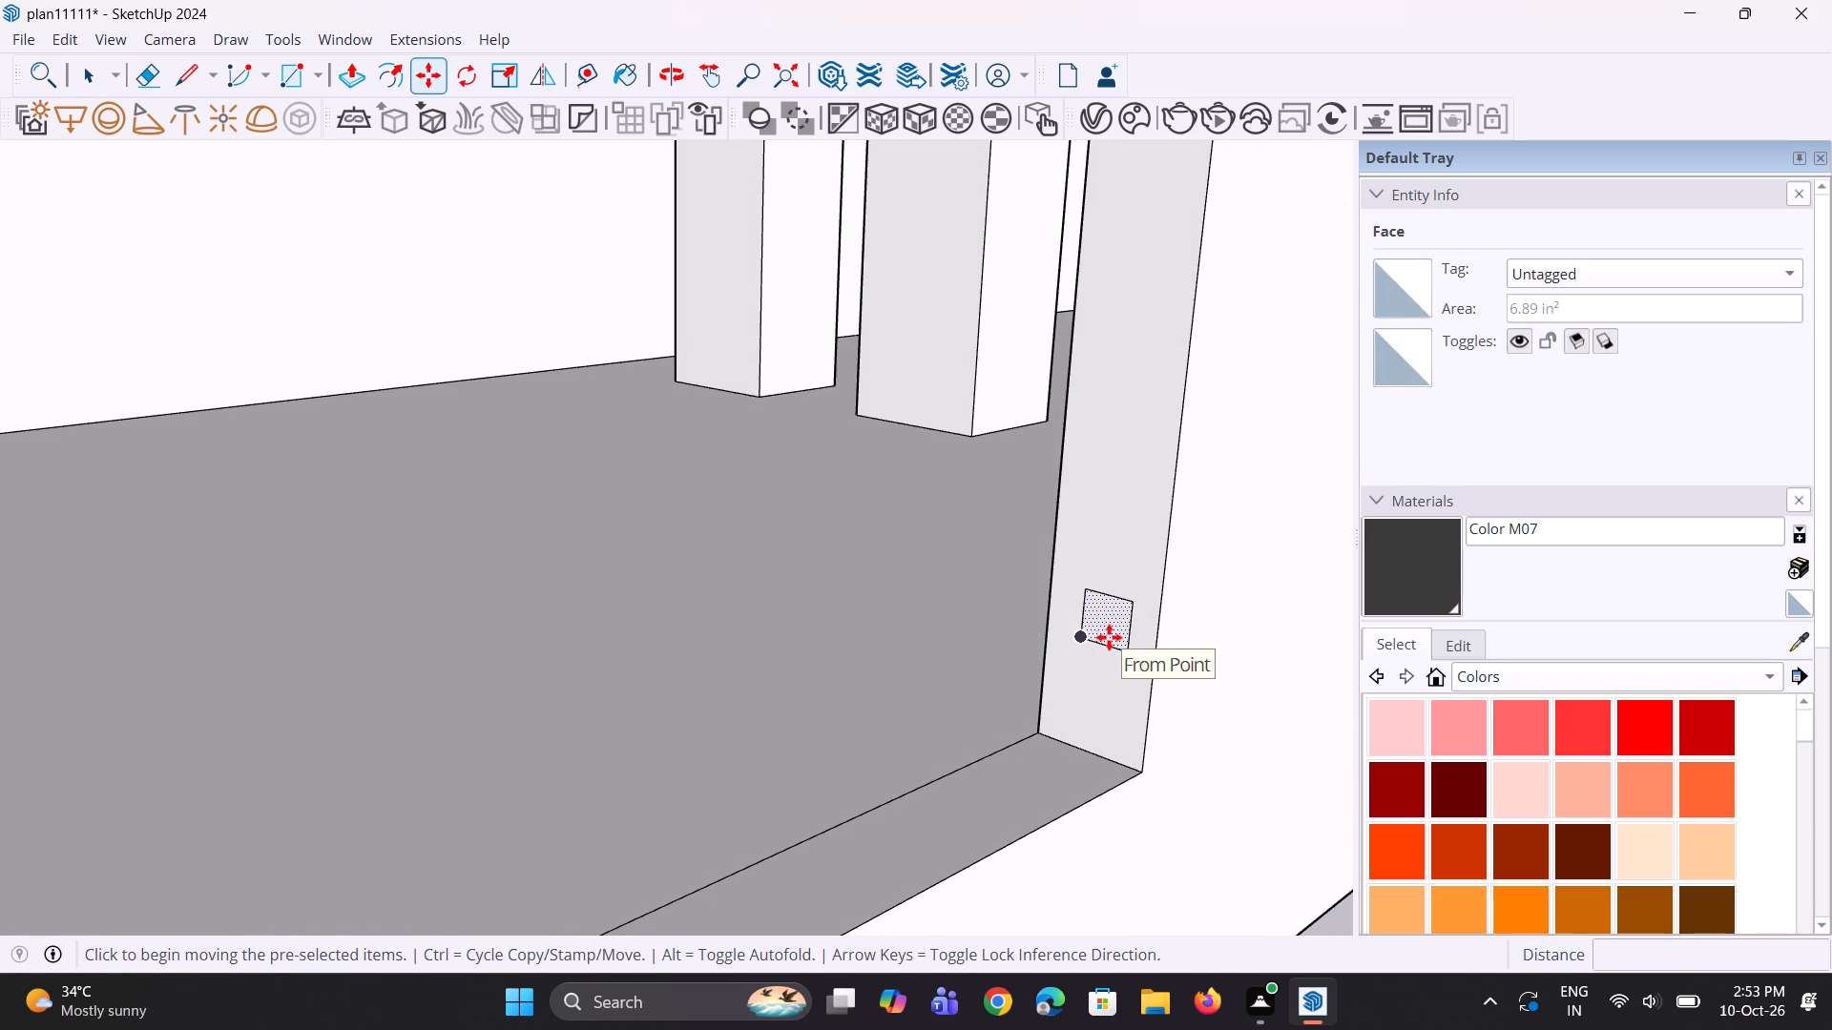
scroll(1082, 652, "down", 11)
scroll(1117, 596, "up", 4)
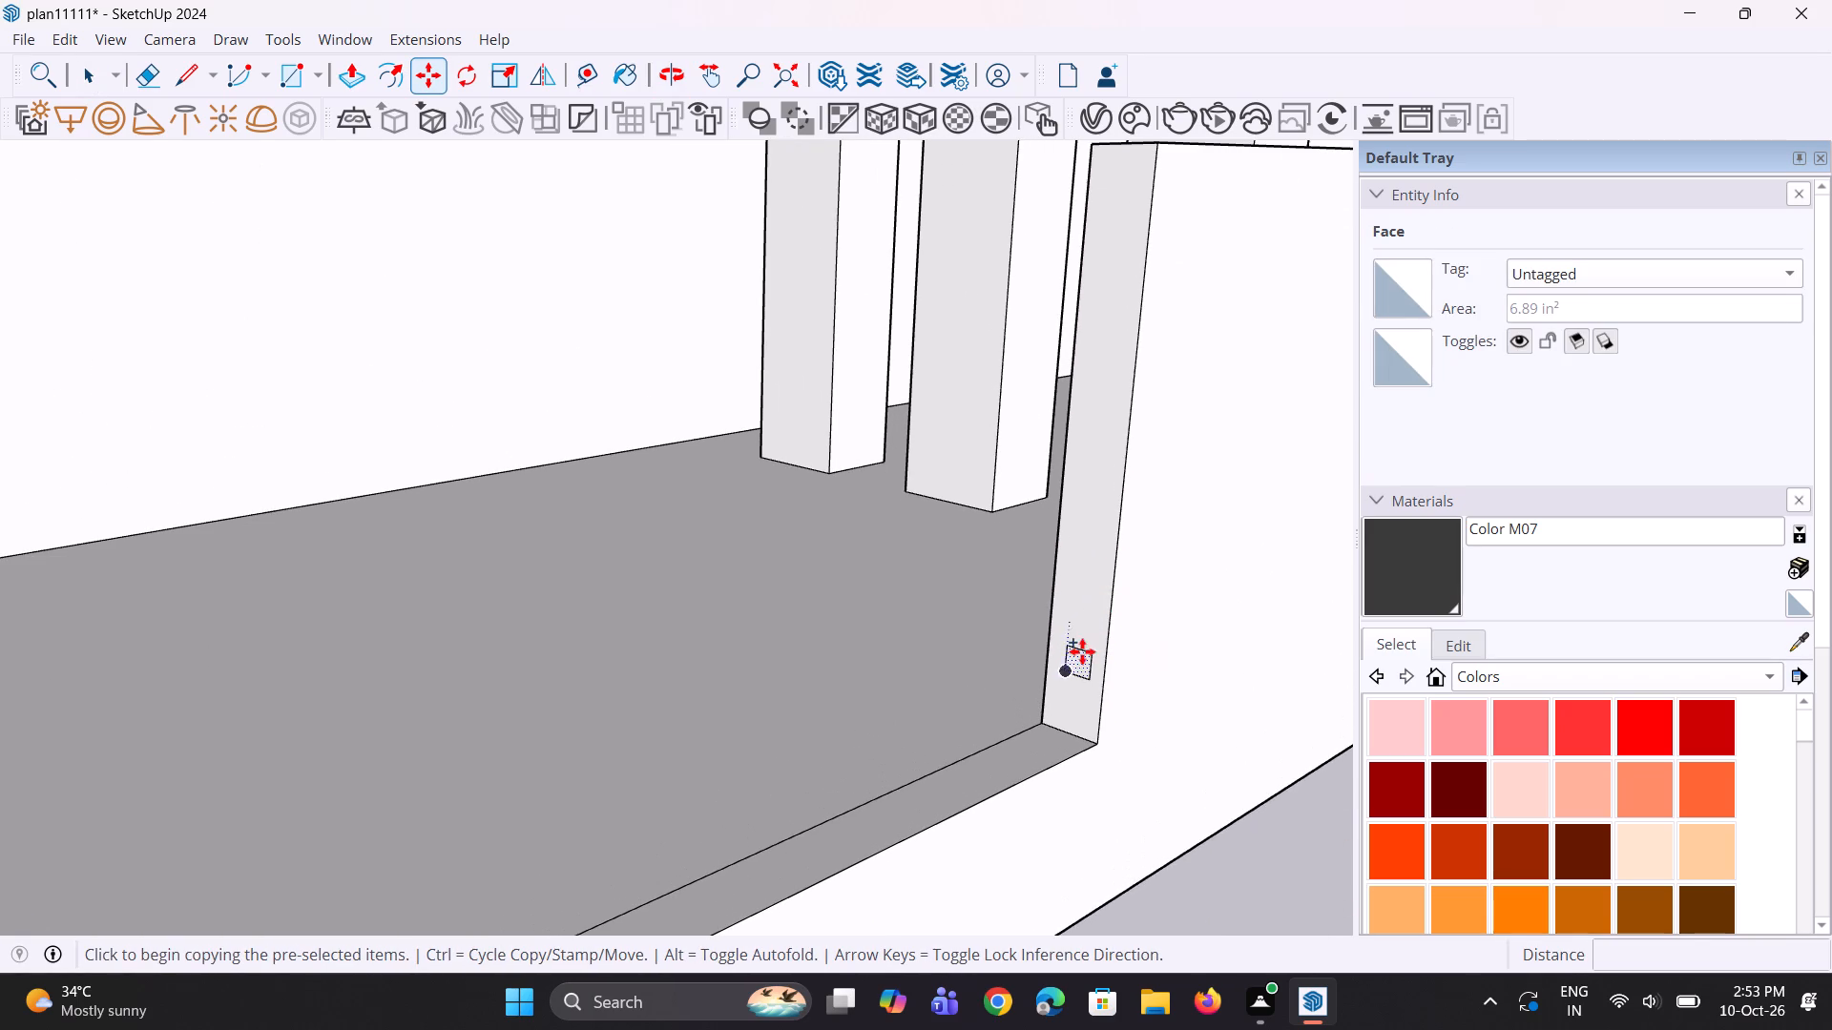
left_click(1084, 656)
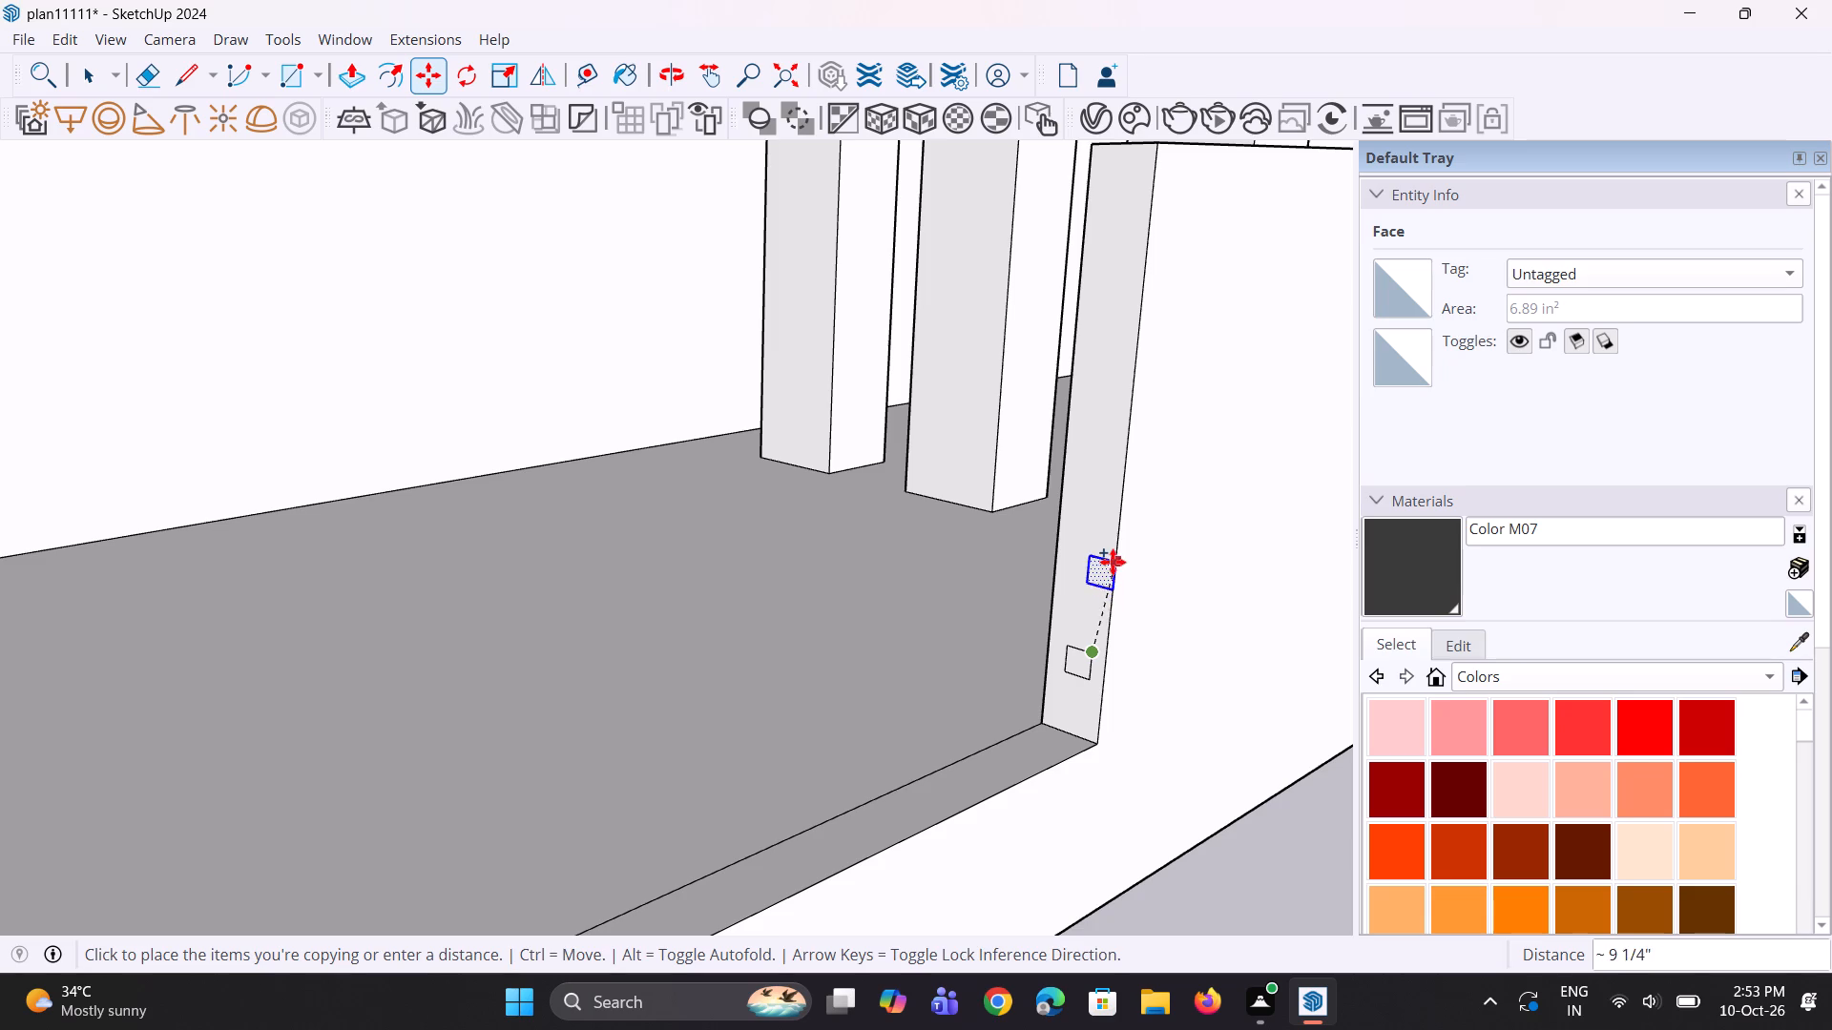
left_click(1108, 544)
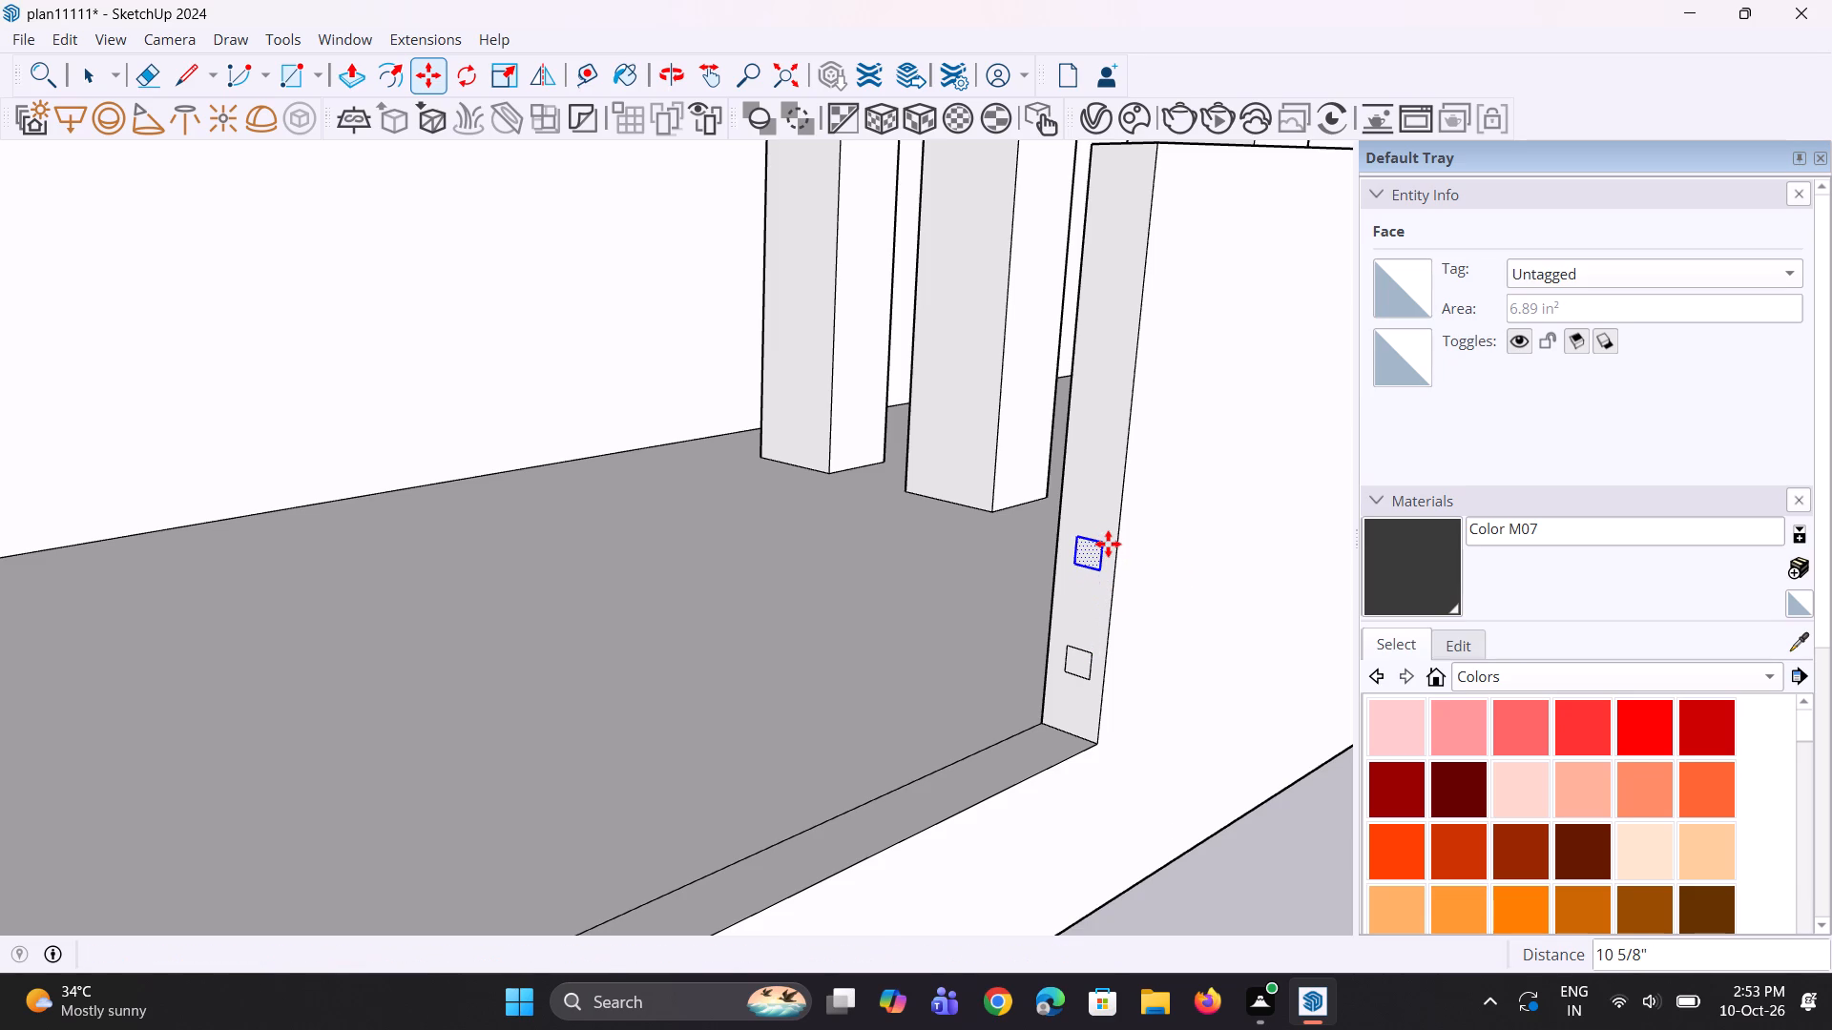
type("*4")
key("Return")
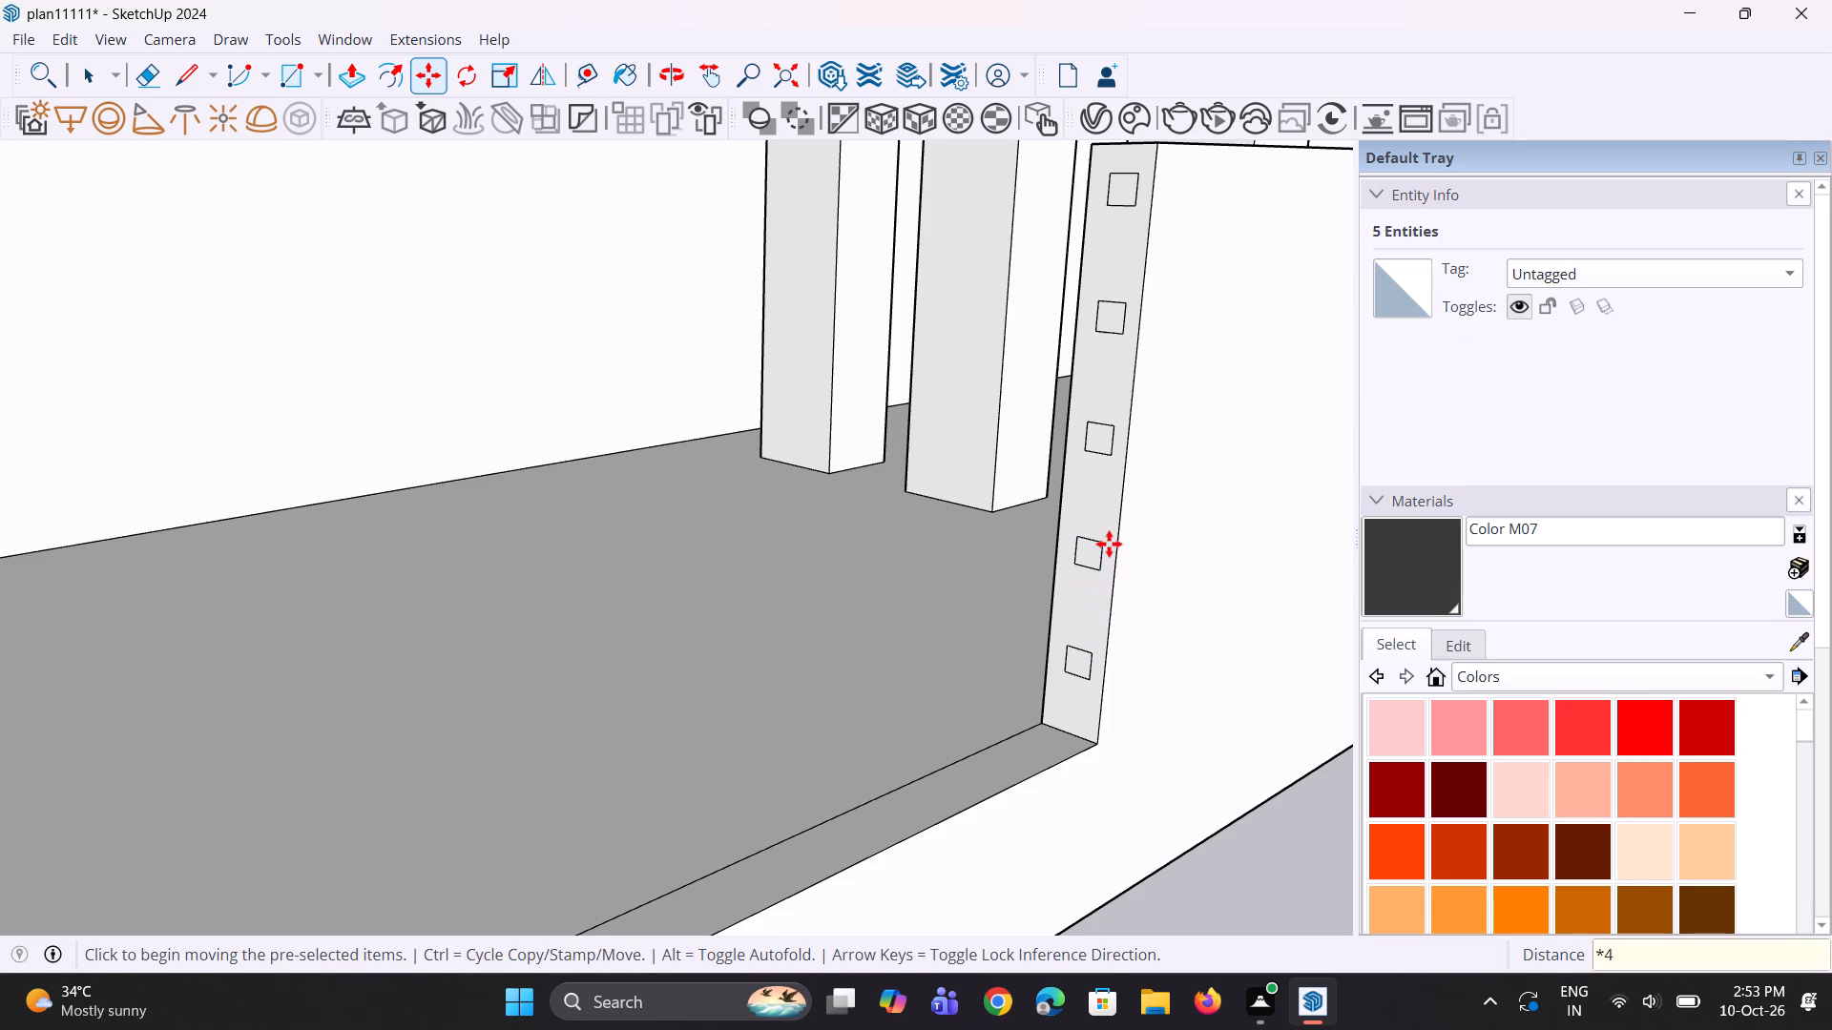
Extrude the topmost square 9' 4 7/8" across the opening to the corner pier, forming a horizontal rail.
scroll(1102, 514, "down", 8)
middle_click_drag(1193, 524, 1123, 525)
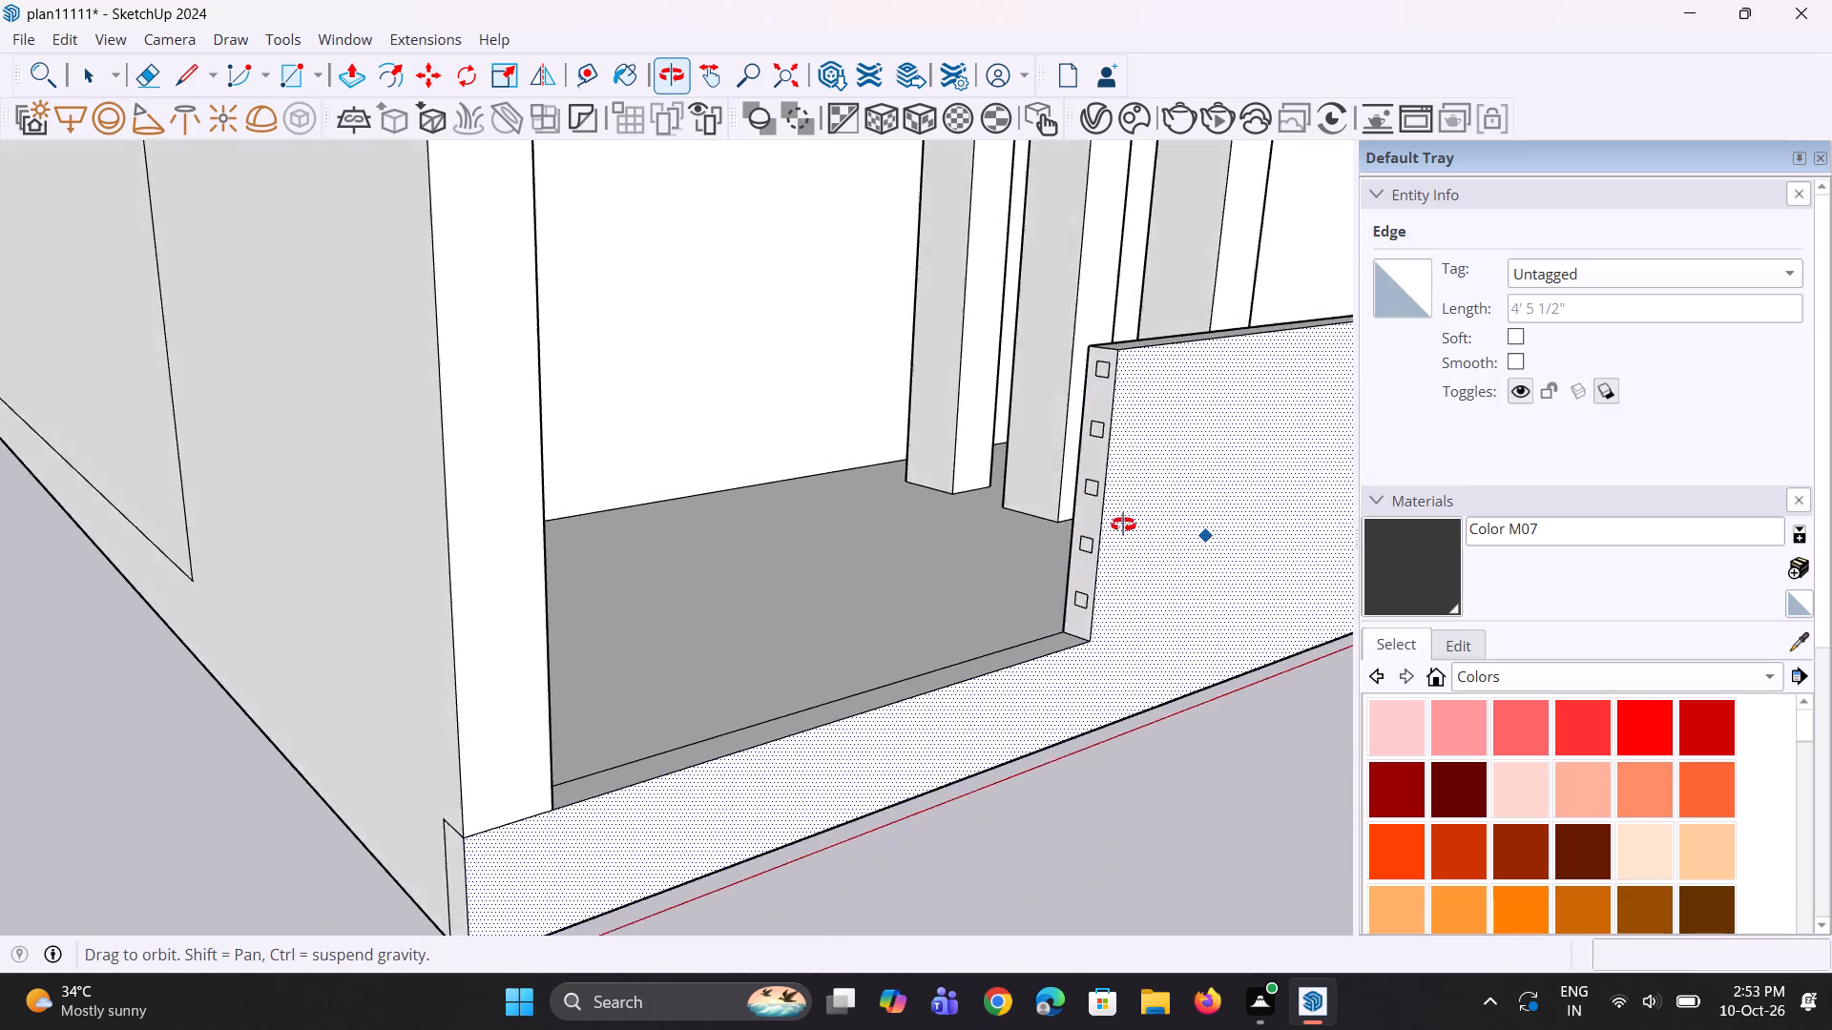
middle_click_drag(1123, 525, 1072, 537)
scroll(988, 416, "up", 3)
key("space")
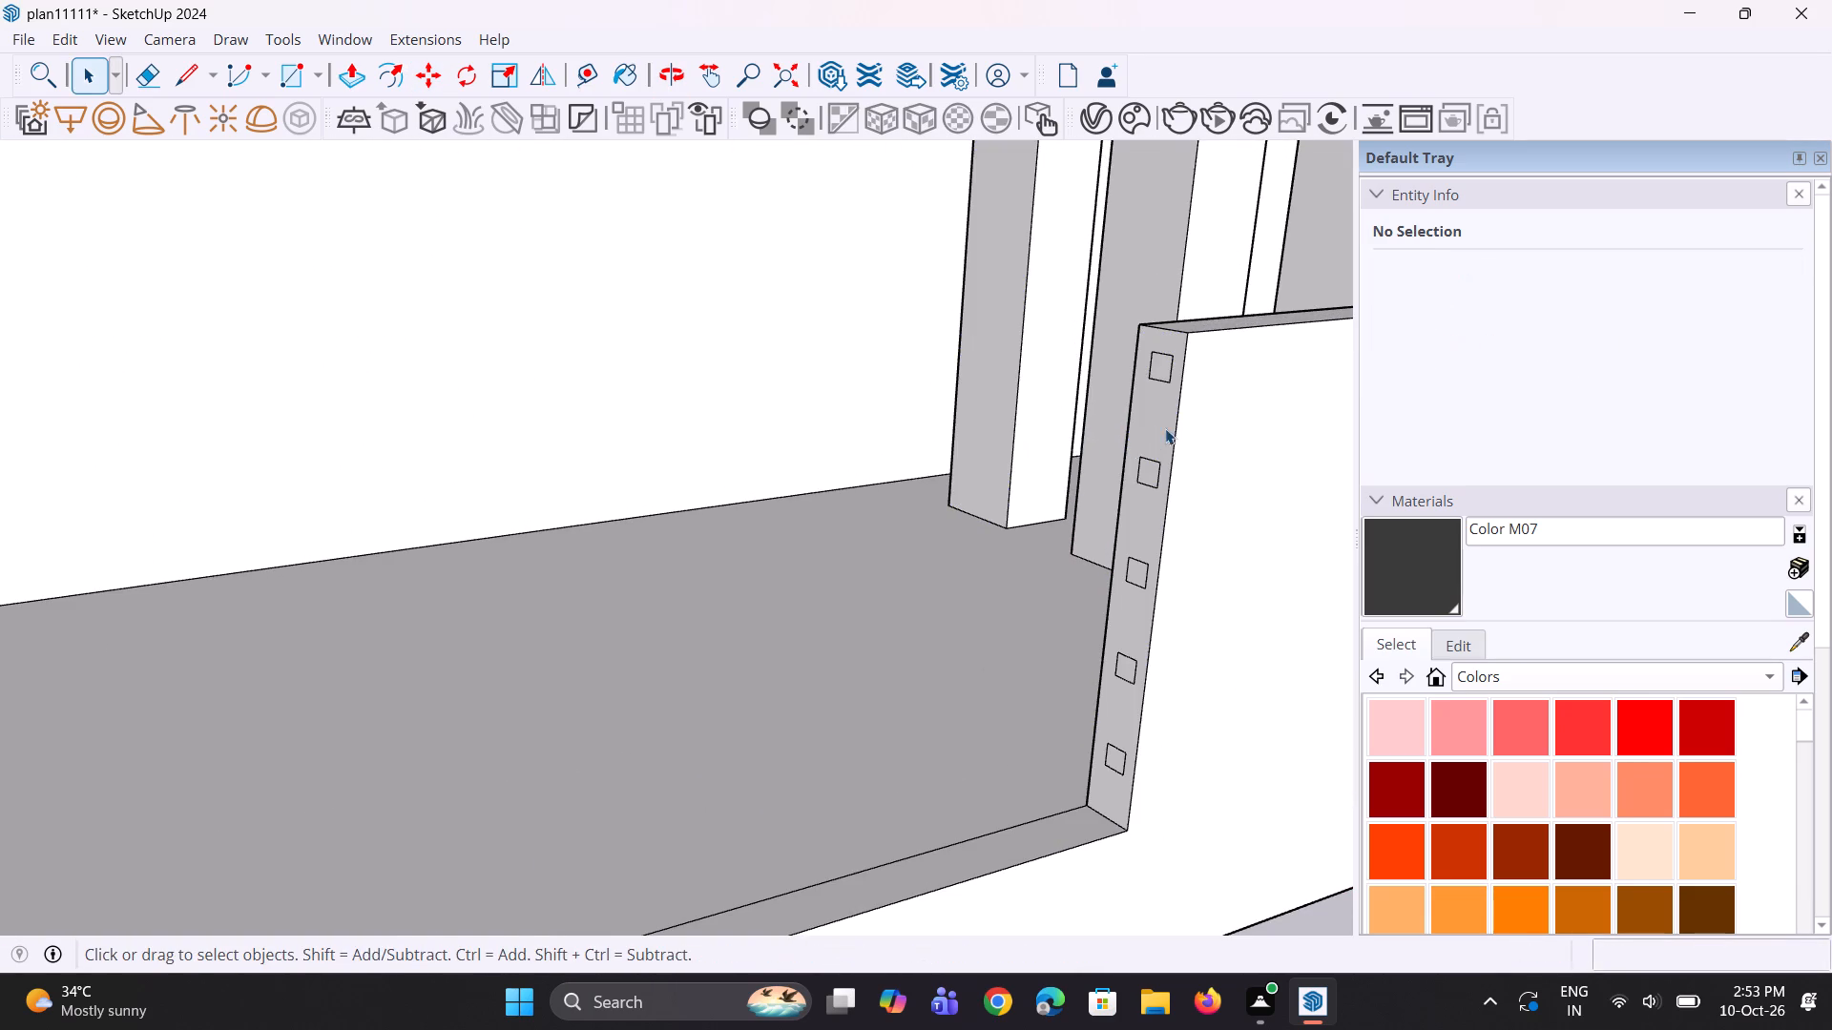
key("p")
left_click(1162, 376)
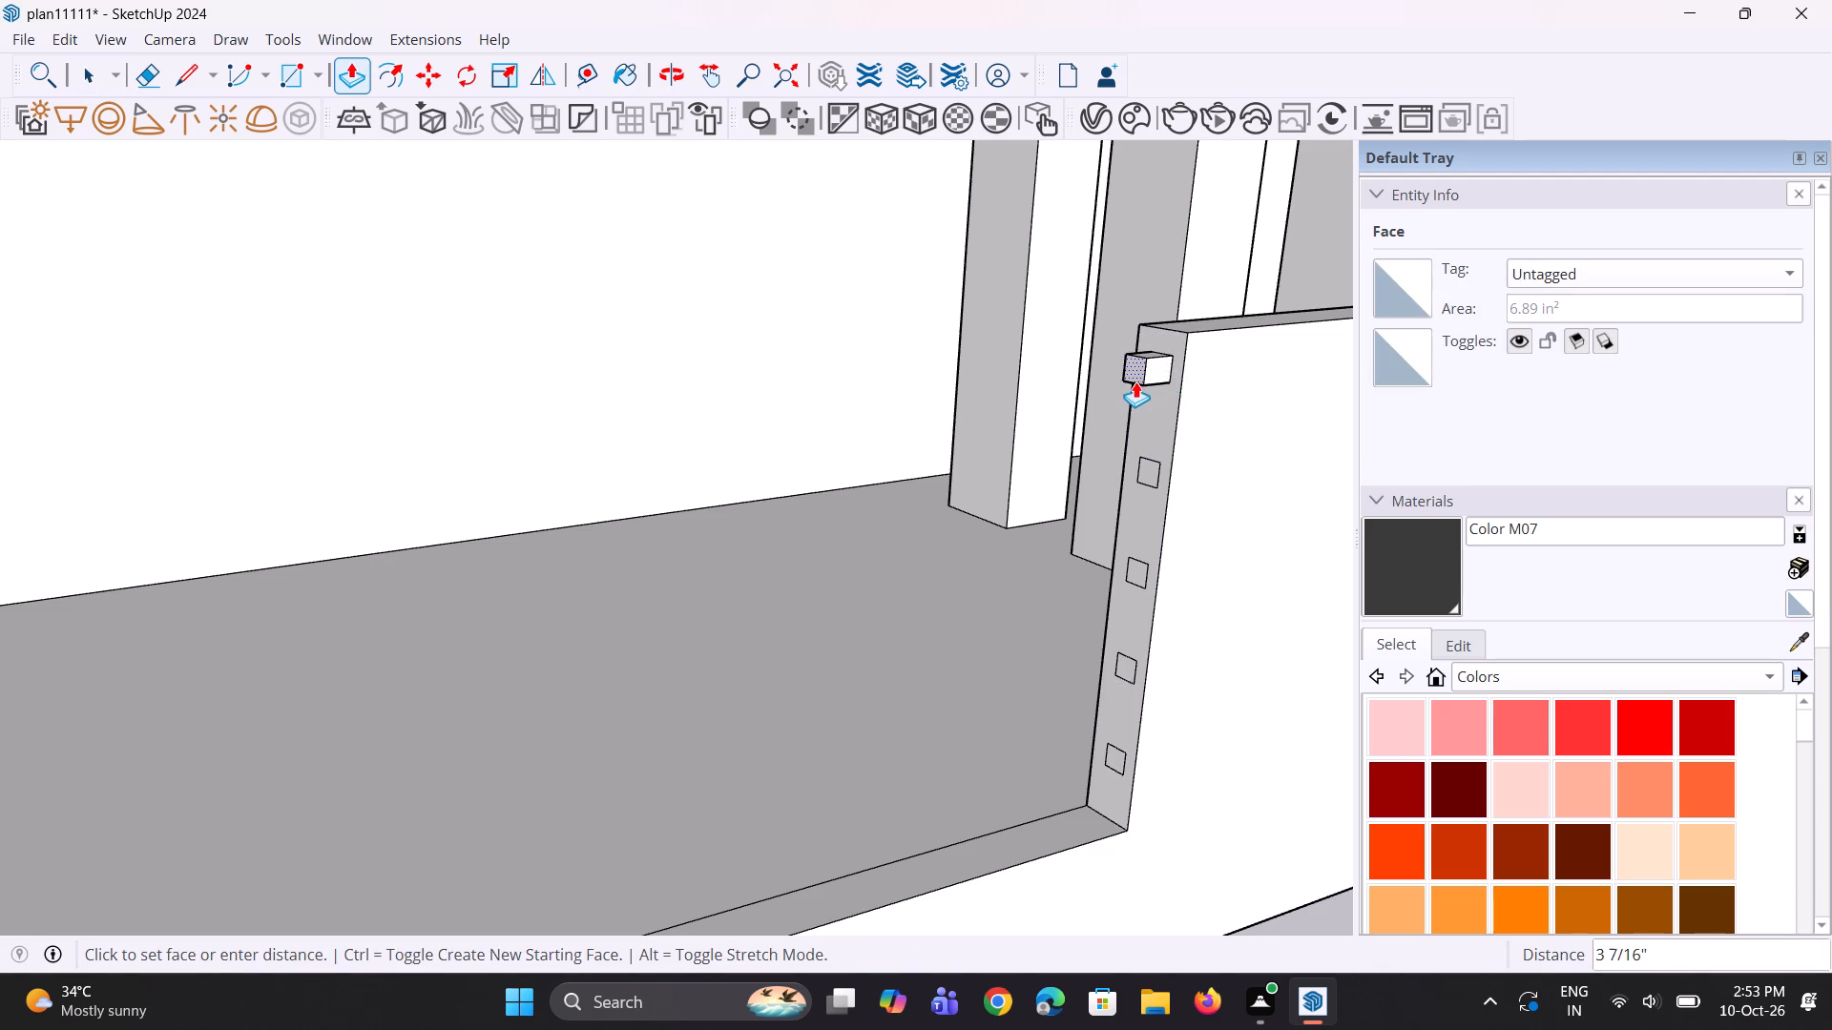
scroll(1135, 381, "down", 8)
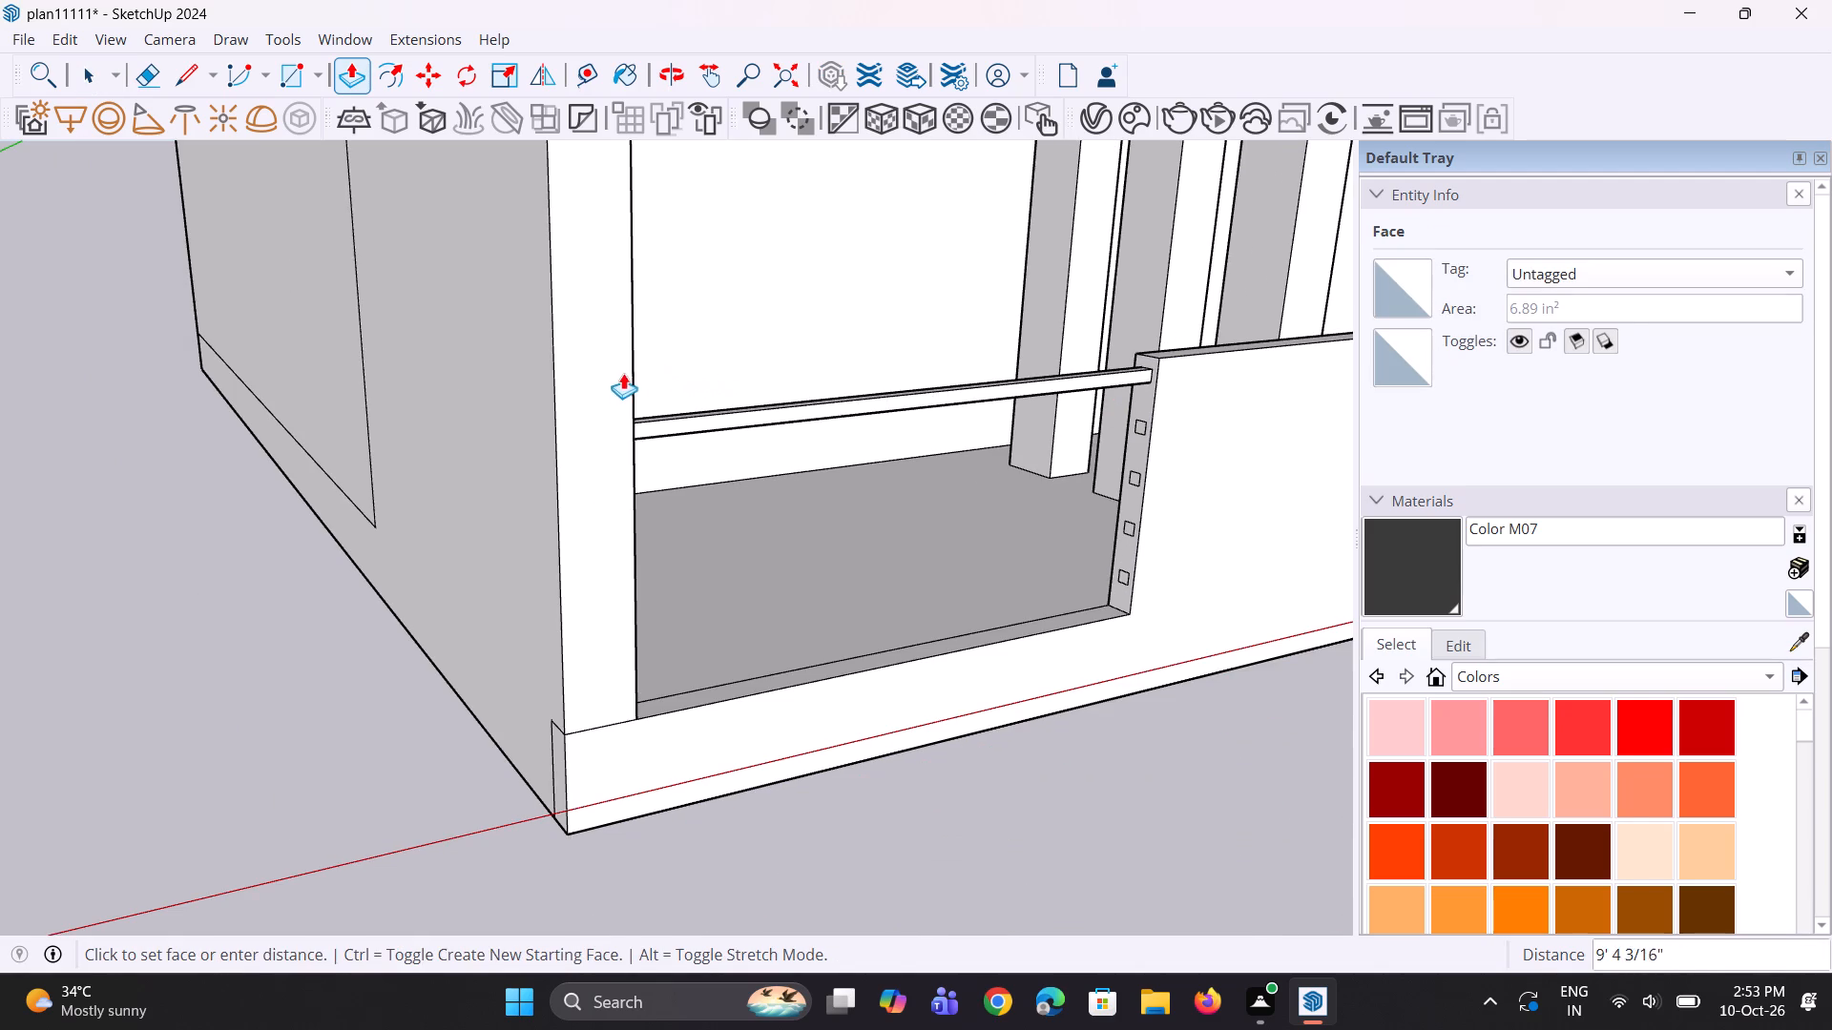
left_click(621, 376)
Extrude the remaining four squares by the same distance to form rails across the opening to the corner pier.
middle_click_drag(722, 483, 697, 484)
scroll(989, 472, "up", 3)
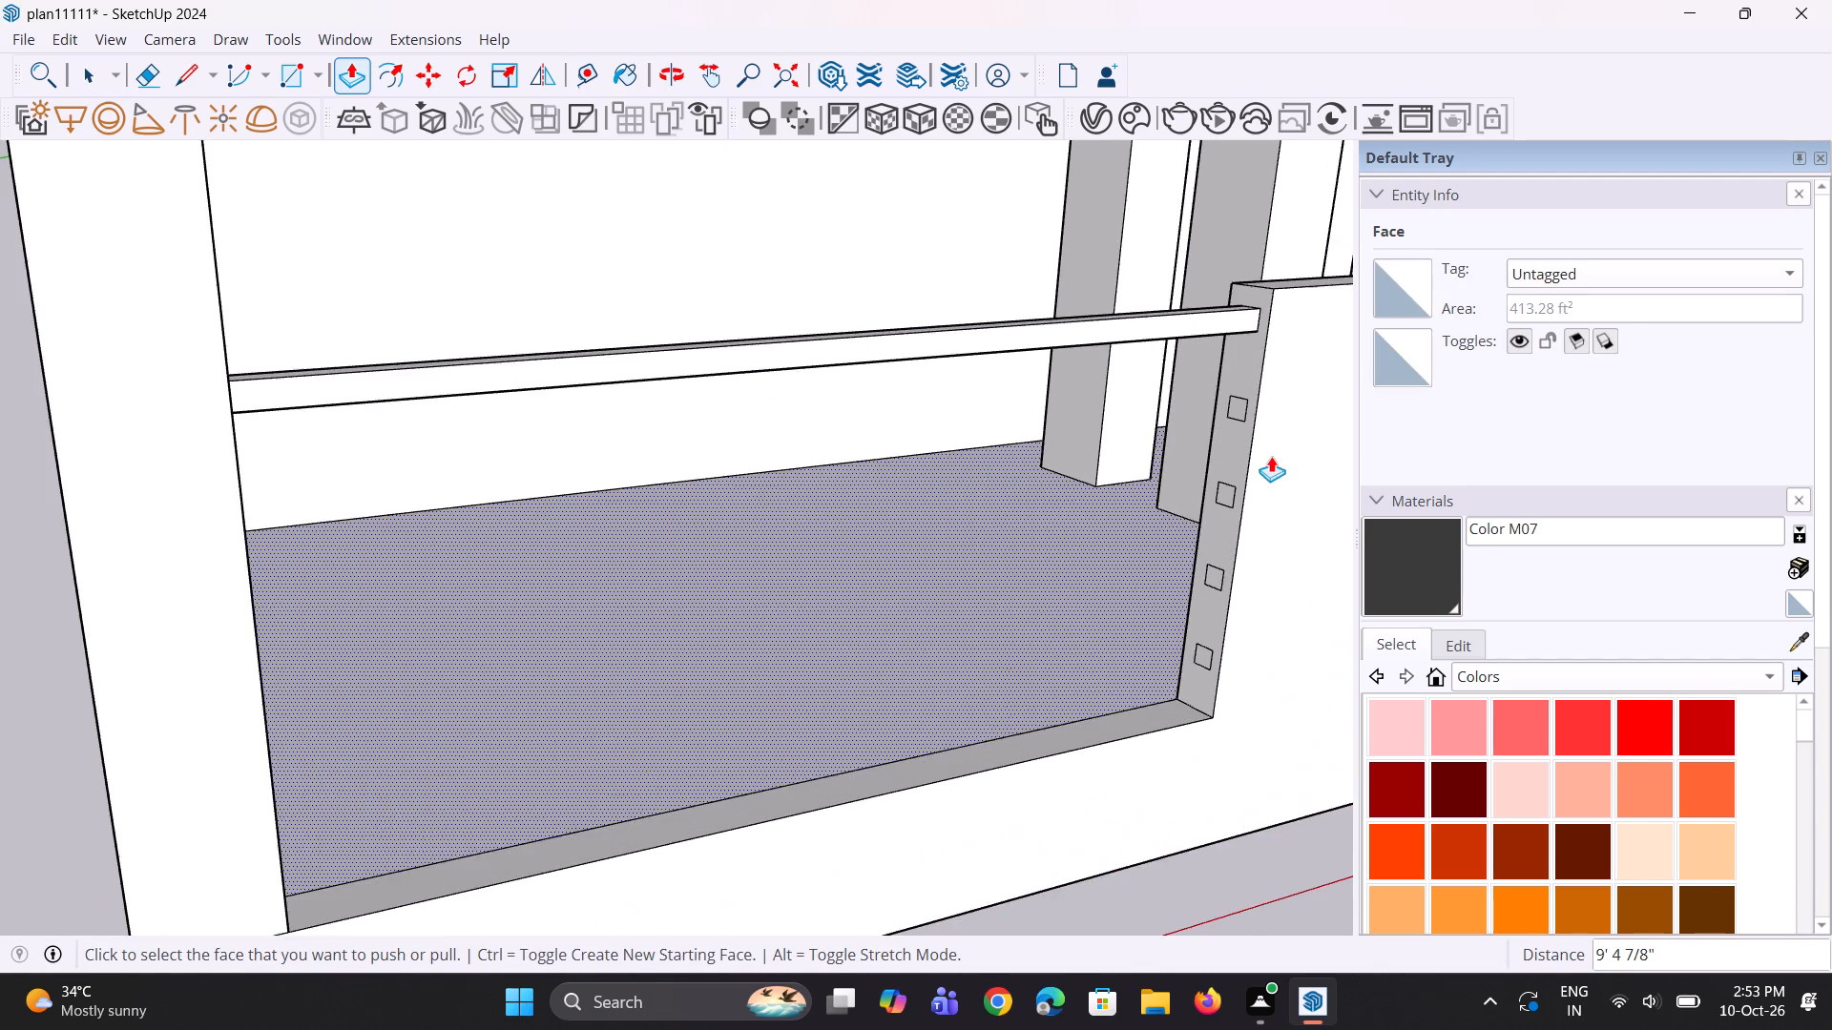
scroll(1271, 456, "up", 3)
double_click(1220, 402)
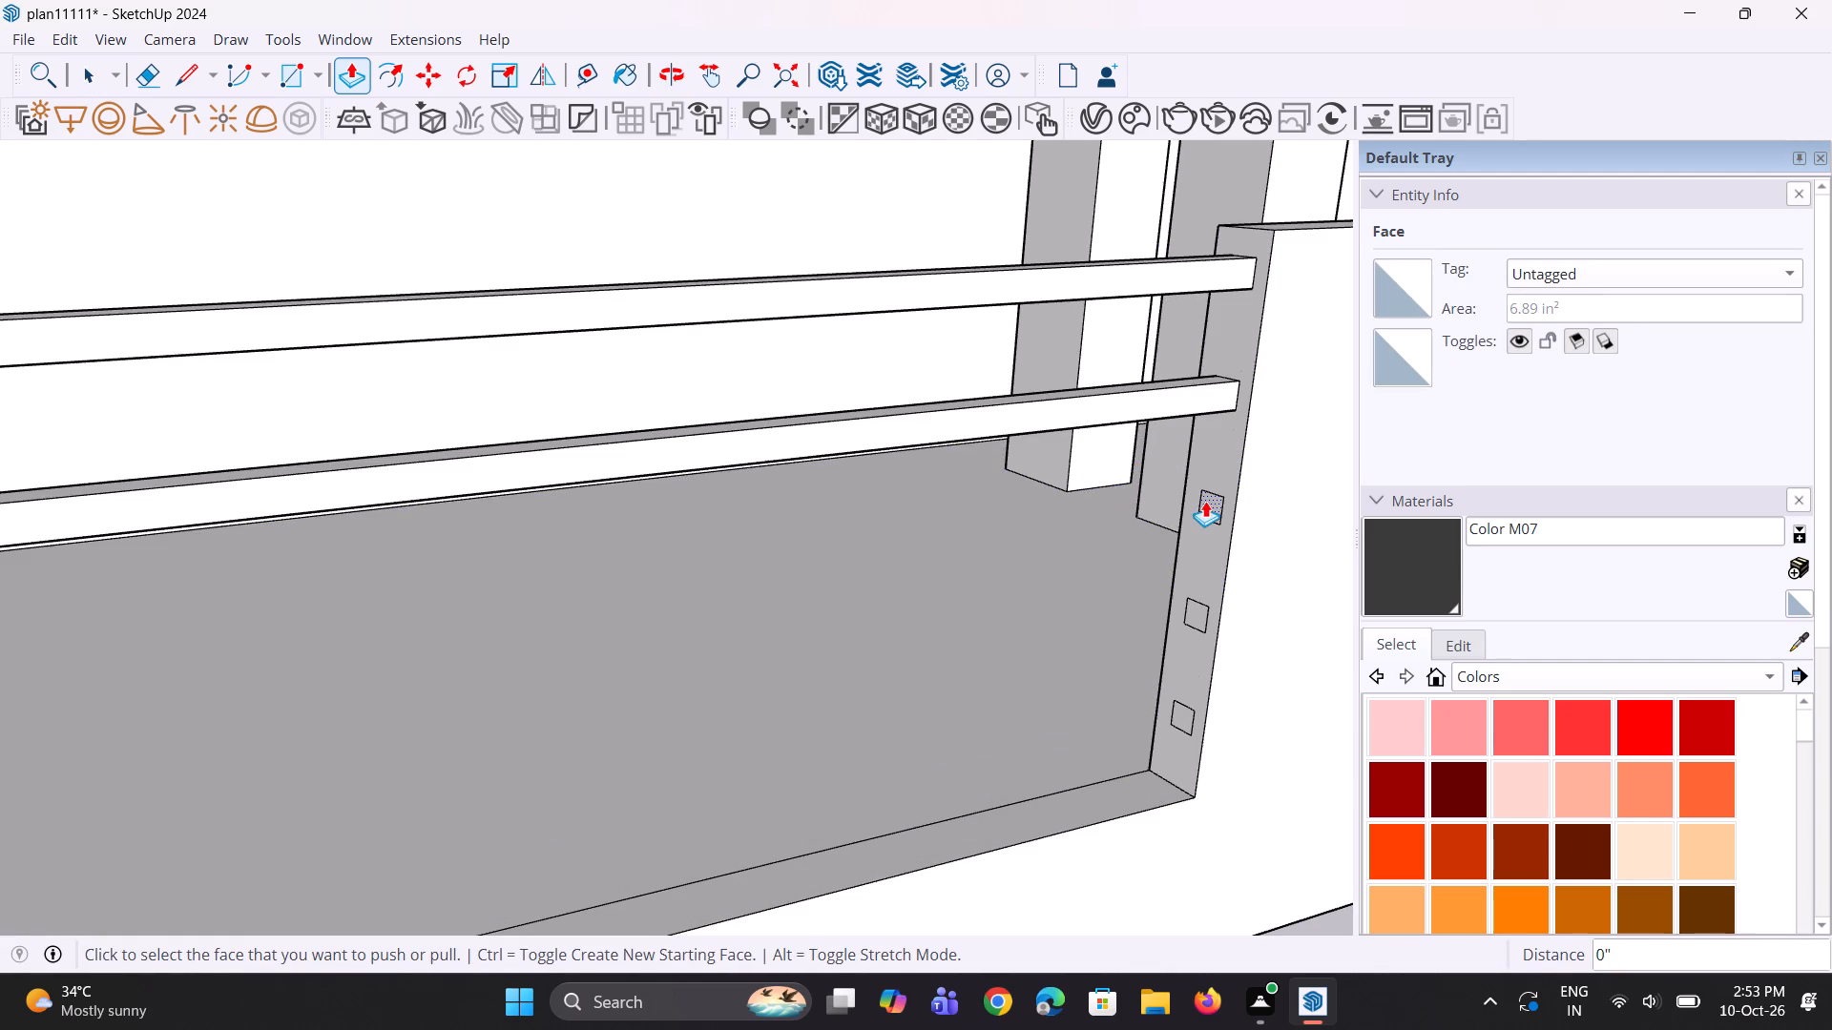
double_click(1208, 505)
double_click(1197, 614)
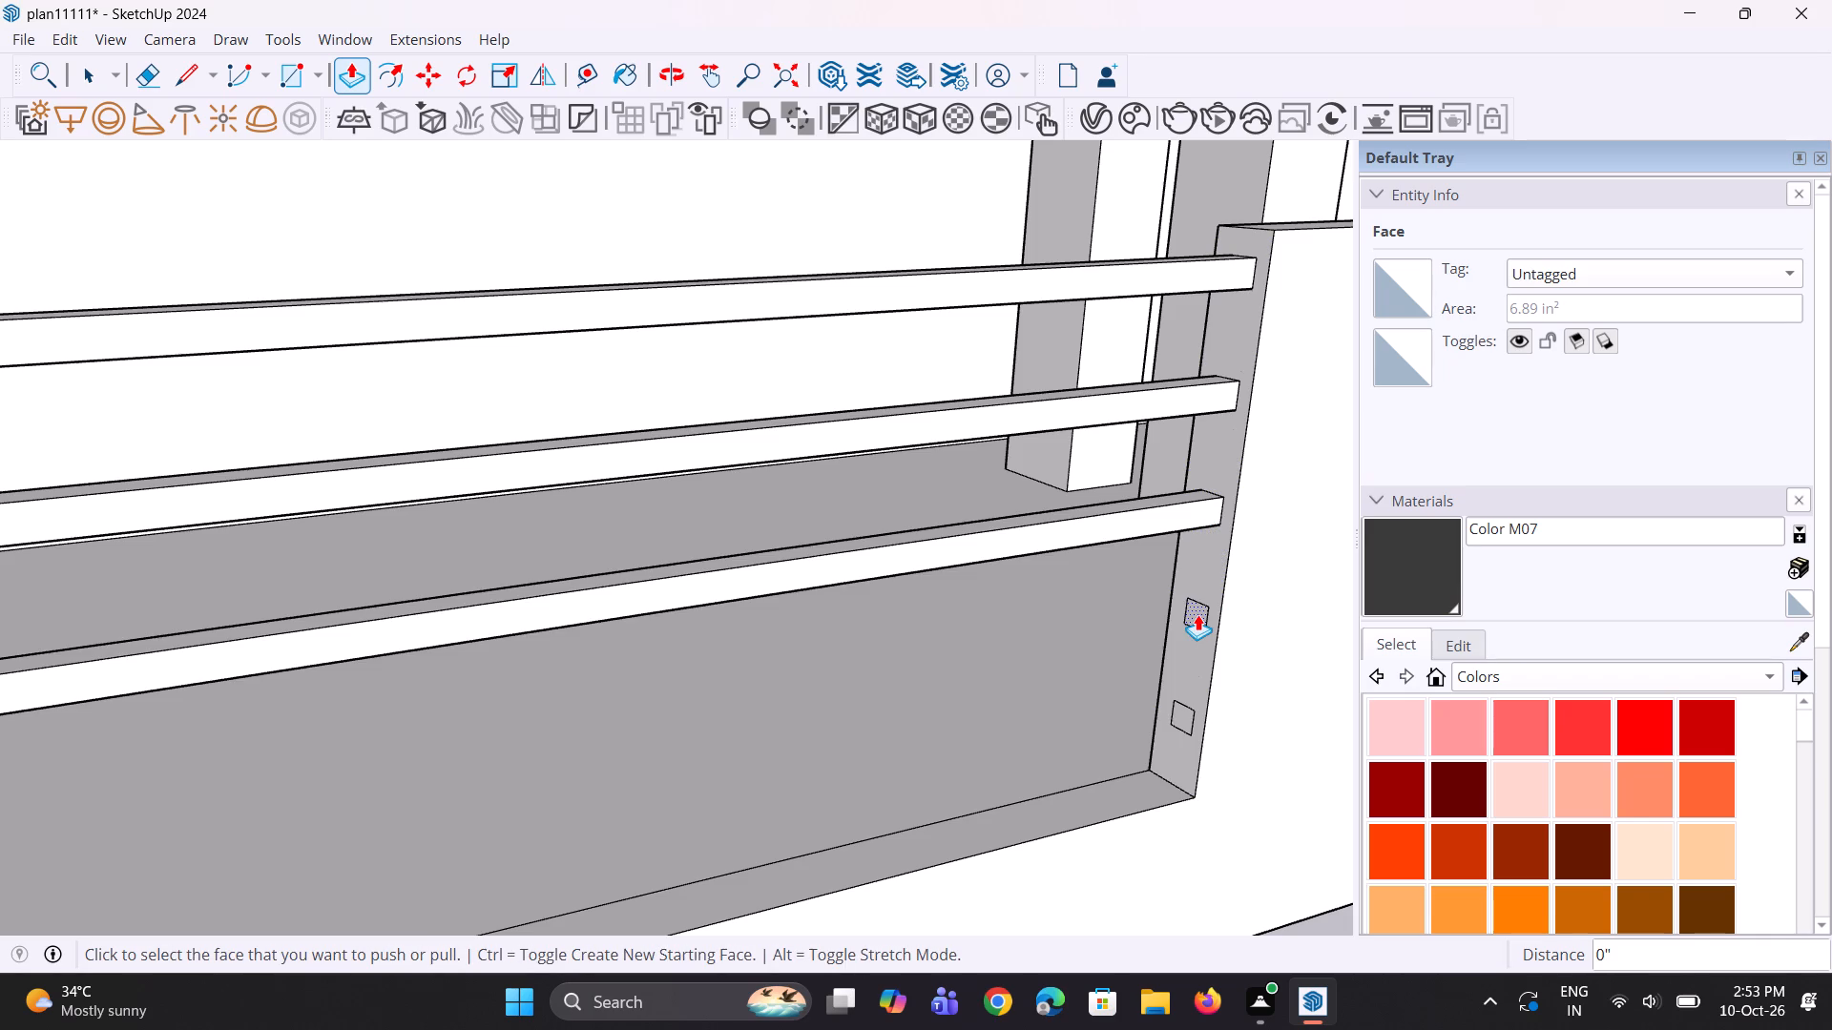
double_click(1180, 711)
scroll(1155, 666, "down", 3)
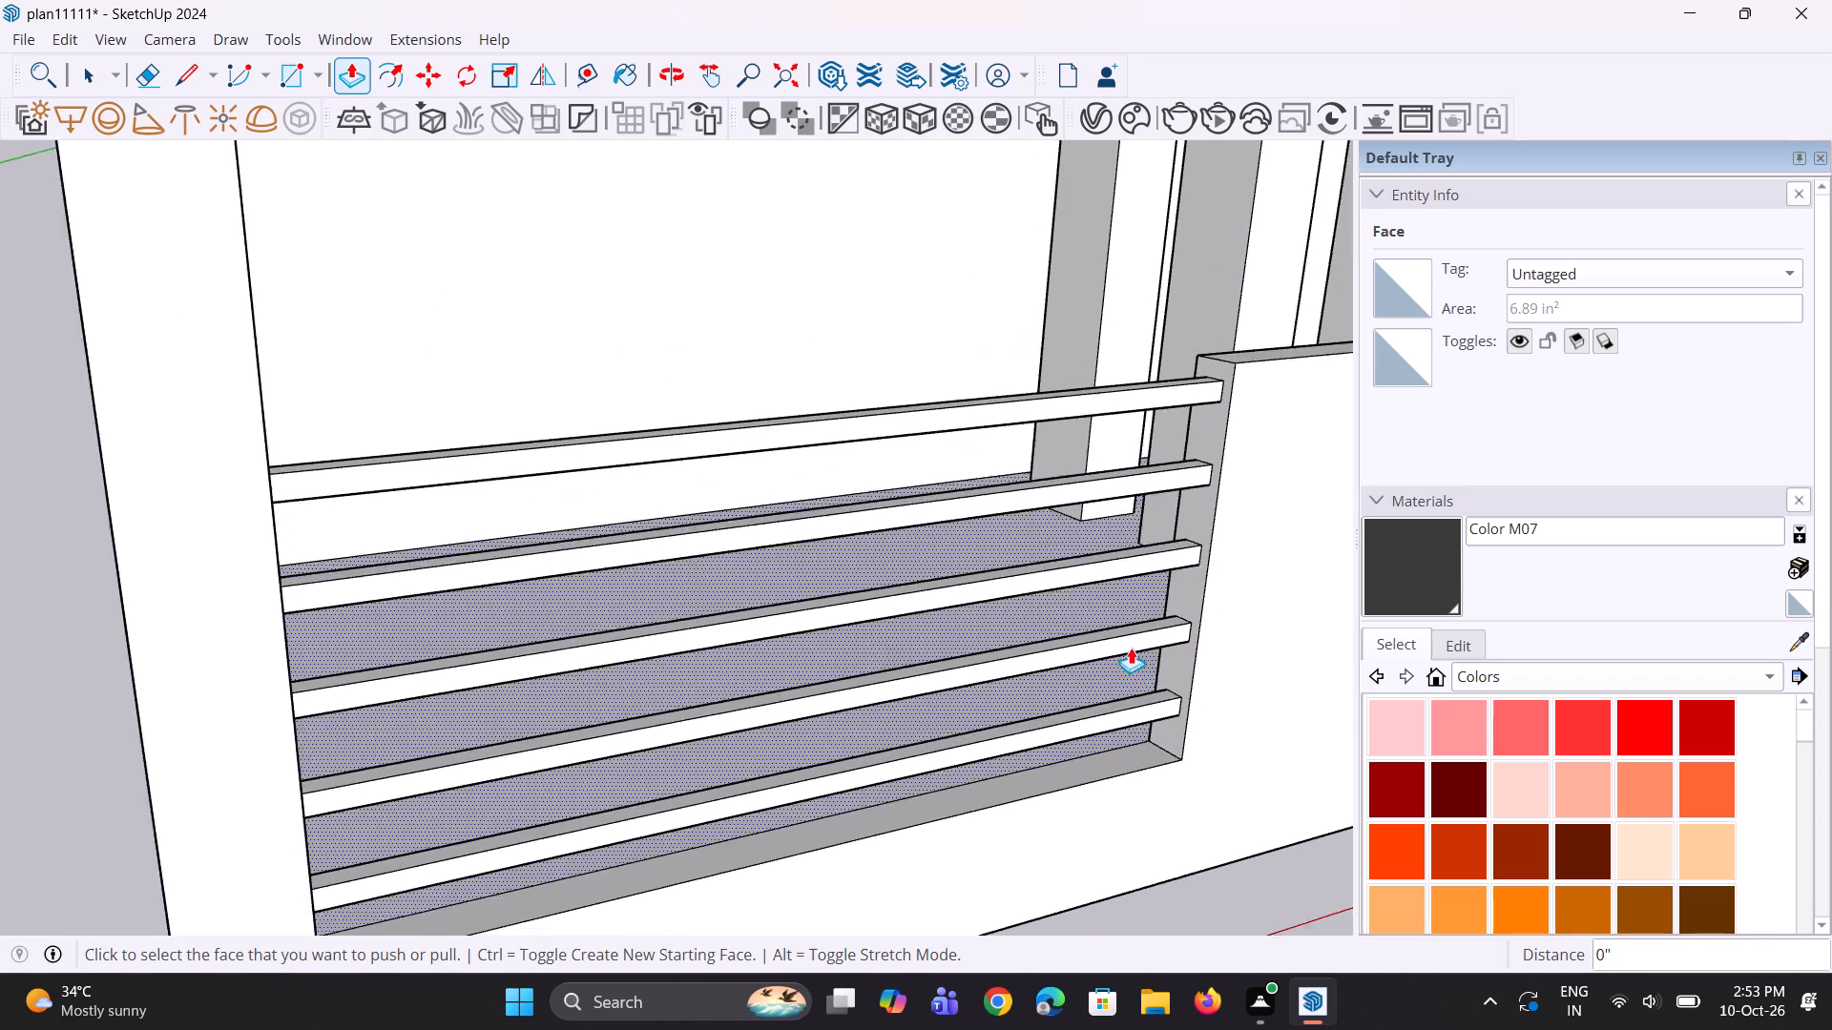
scroll(1131, 648, "down", 8)
middle_click_drag(1103, 657, 788, 588)
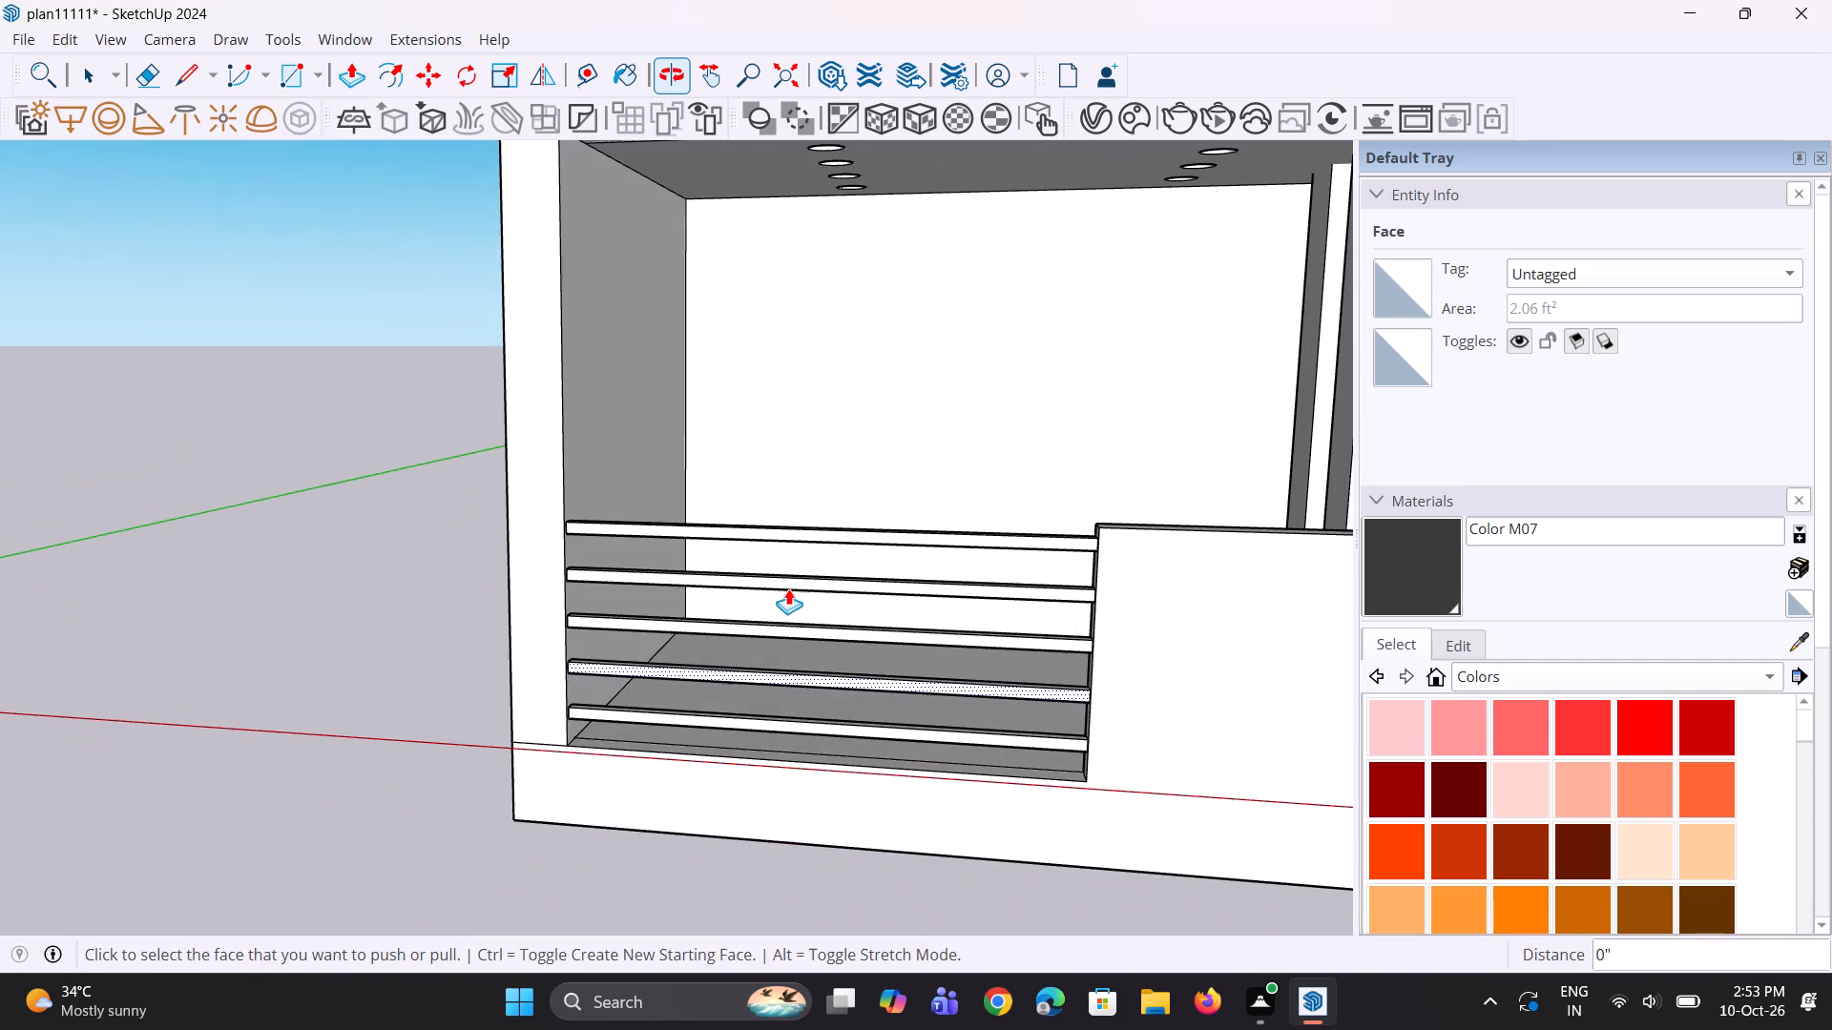
Undo the horizontal rails across the opening and the arrayed square copies, leaving only the lowest square on the wall's end face.
scroll(769, 593, "down", 5)
middle_click_drag(766, 595, 823, 596)
scroll(823, 596, "up", 1)
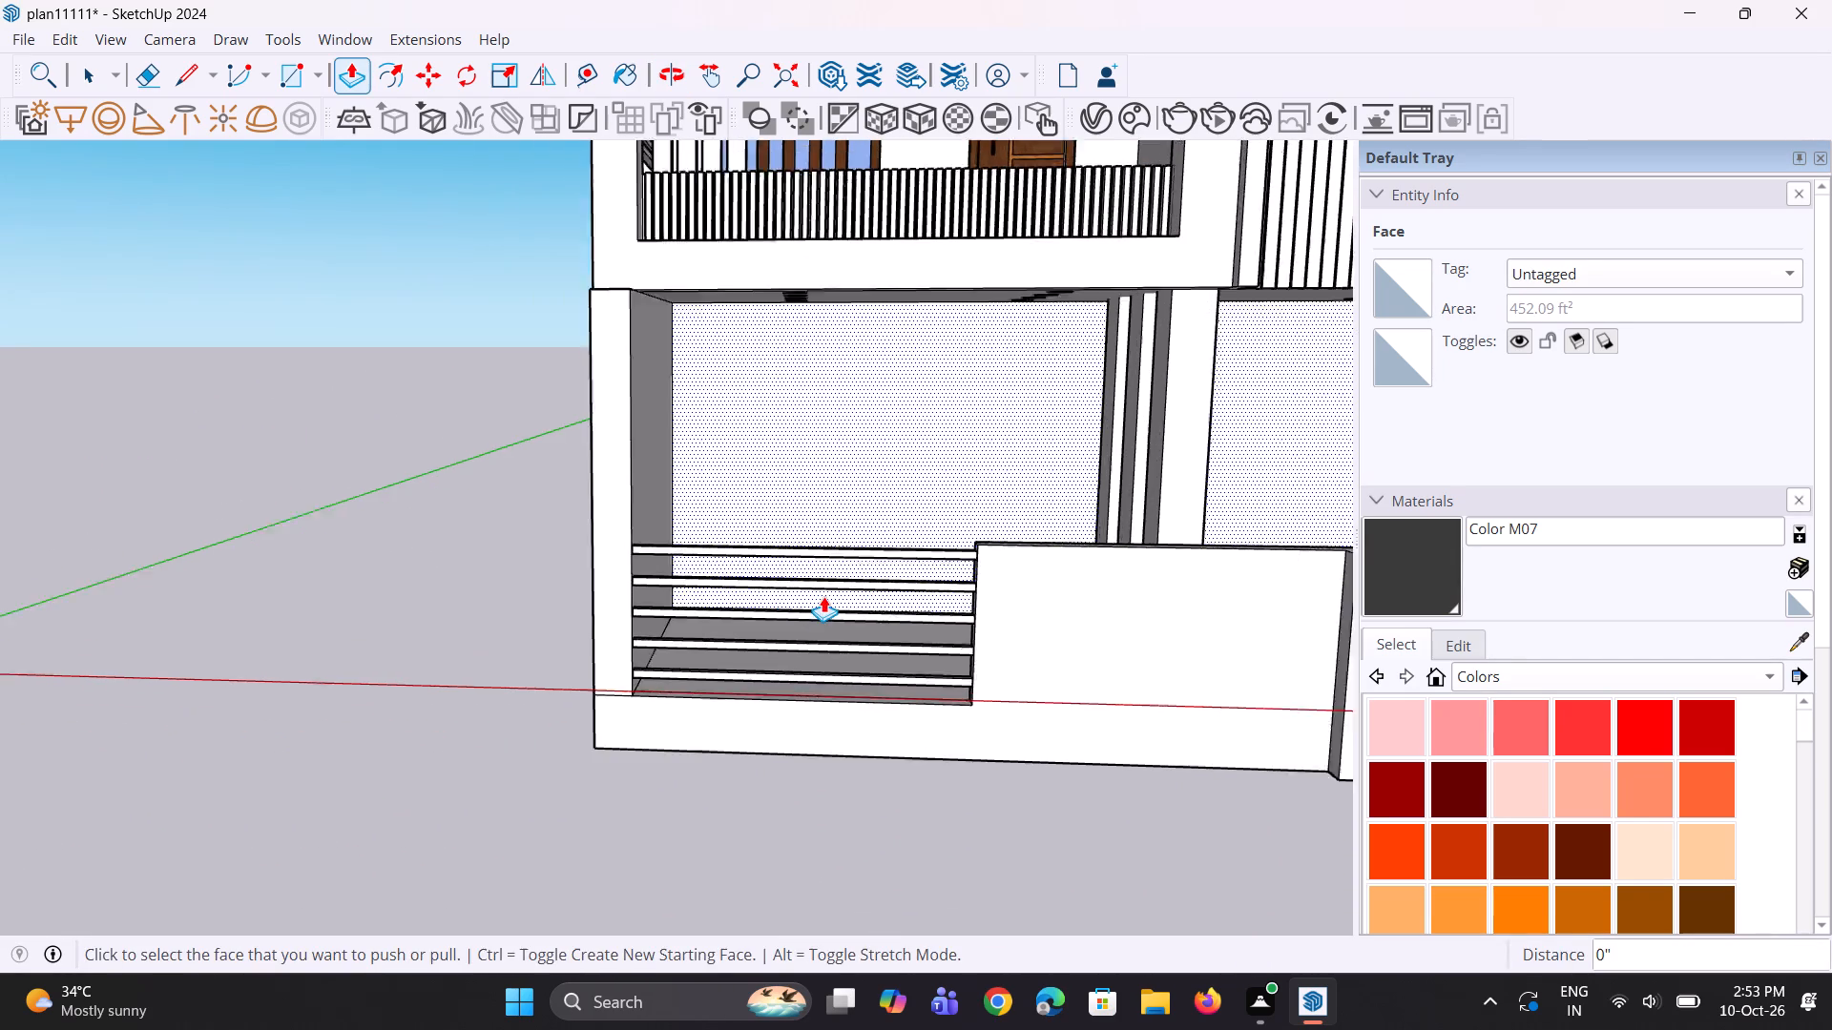
scroll(823, 596, "up", 2)
middle_click_drag(814, 621, 1078, 648)
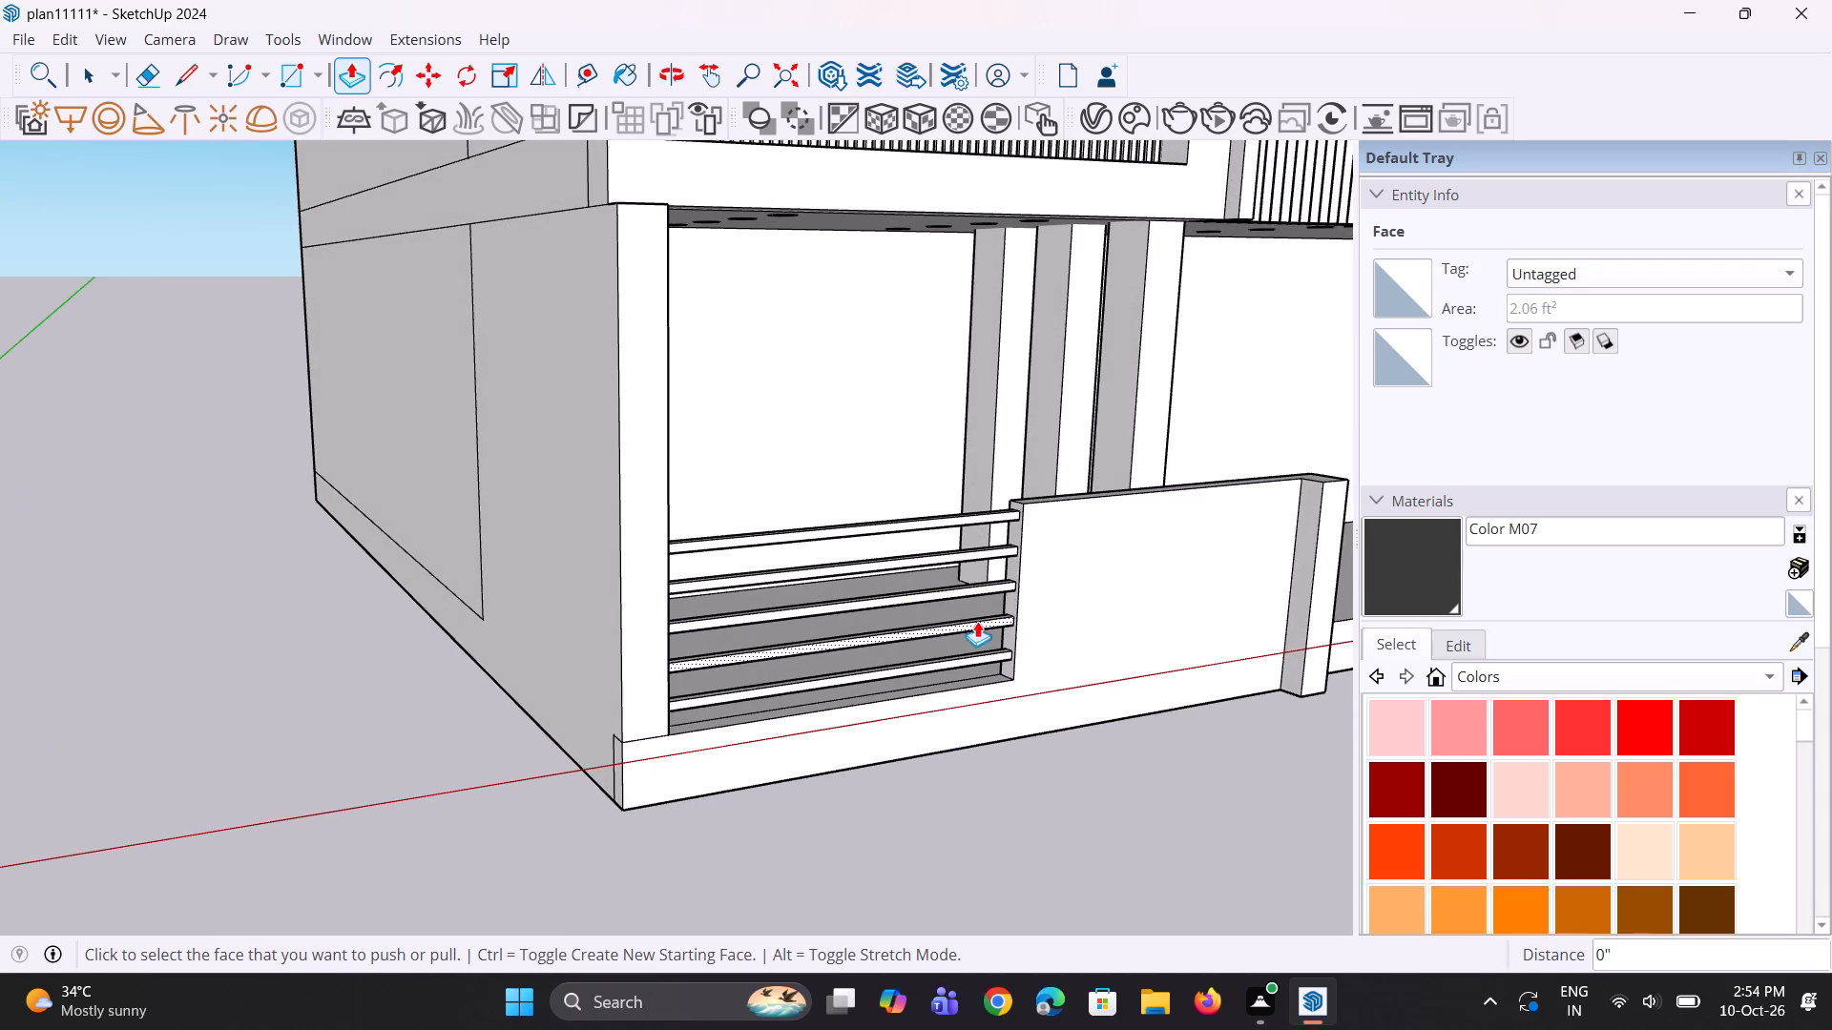
key("ctrl+z")
key("ctrl+z")
key("ctrl+z")
key("ctrl+z")
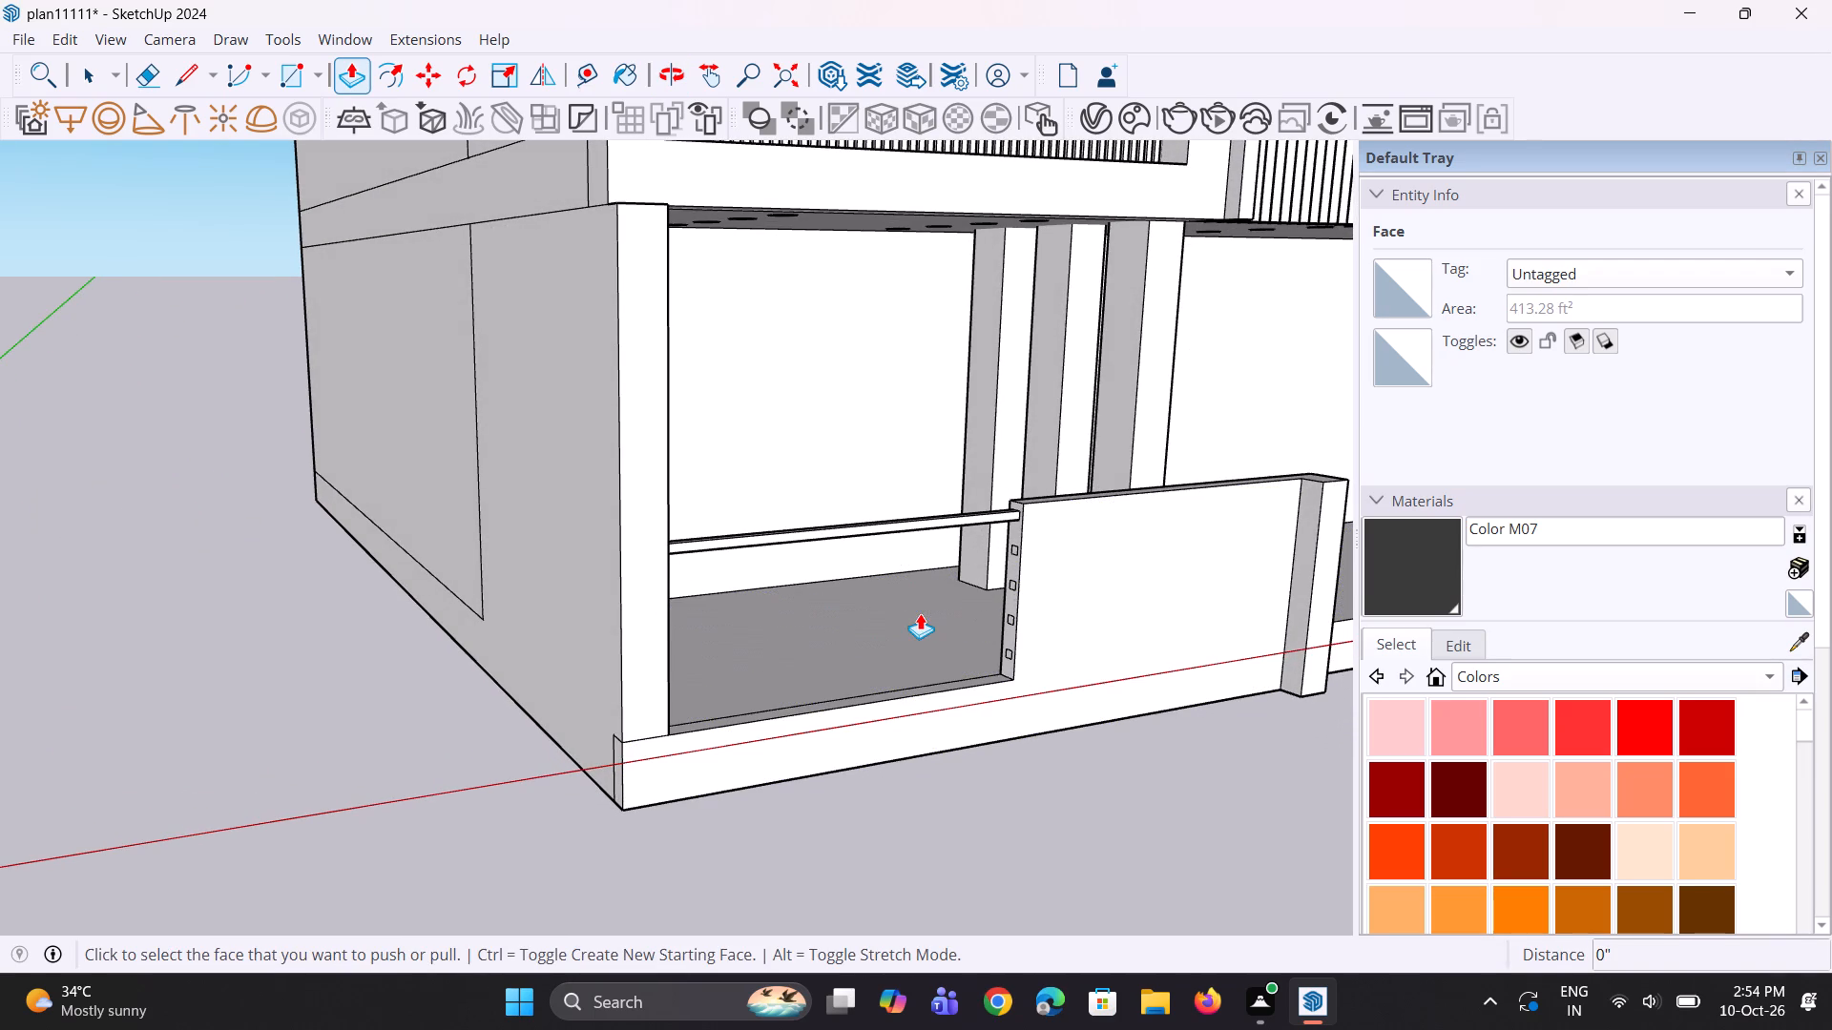
key("ctrl+z")
key("ctrl+z")
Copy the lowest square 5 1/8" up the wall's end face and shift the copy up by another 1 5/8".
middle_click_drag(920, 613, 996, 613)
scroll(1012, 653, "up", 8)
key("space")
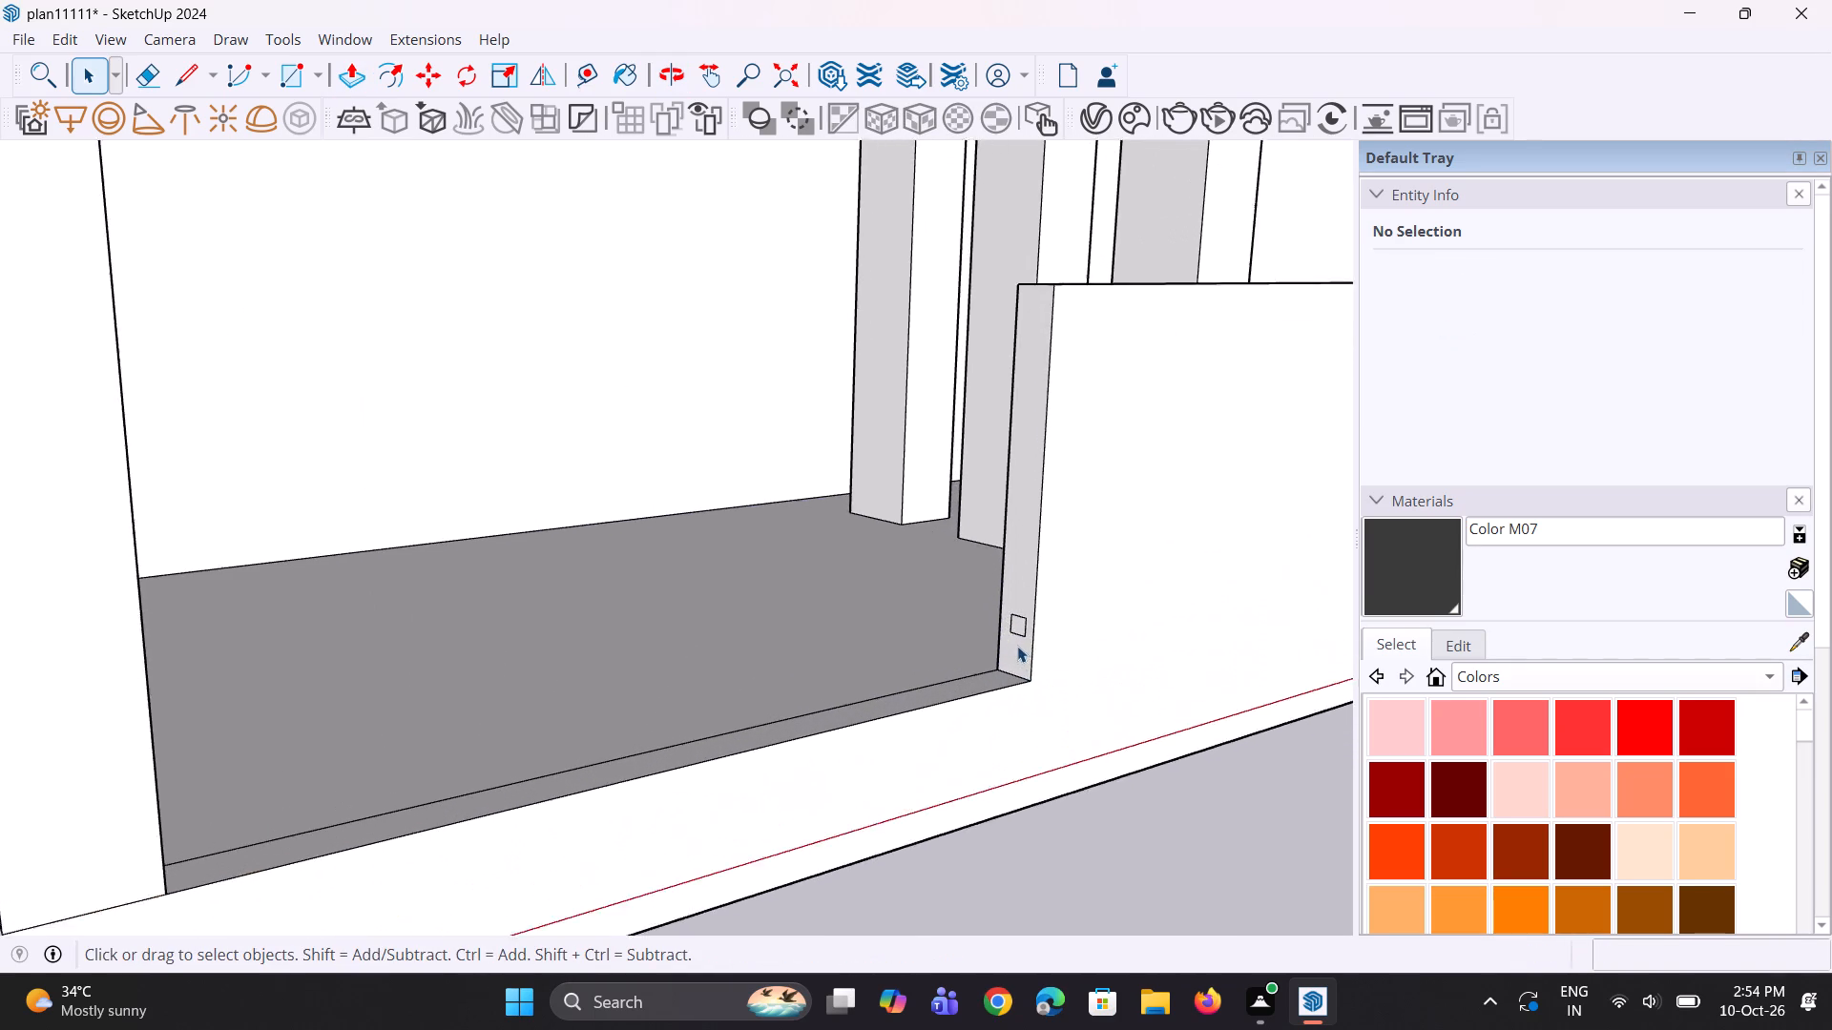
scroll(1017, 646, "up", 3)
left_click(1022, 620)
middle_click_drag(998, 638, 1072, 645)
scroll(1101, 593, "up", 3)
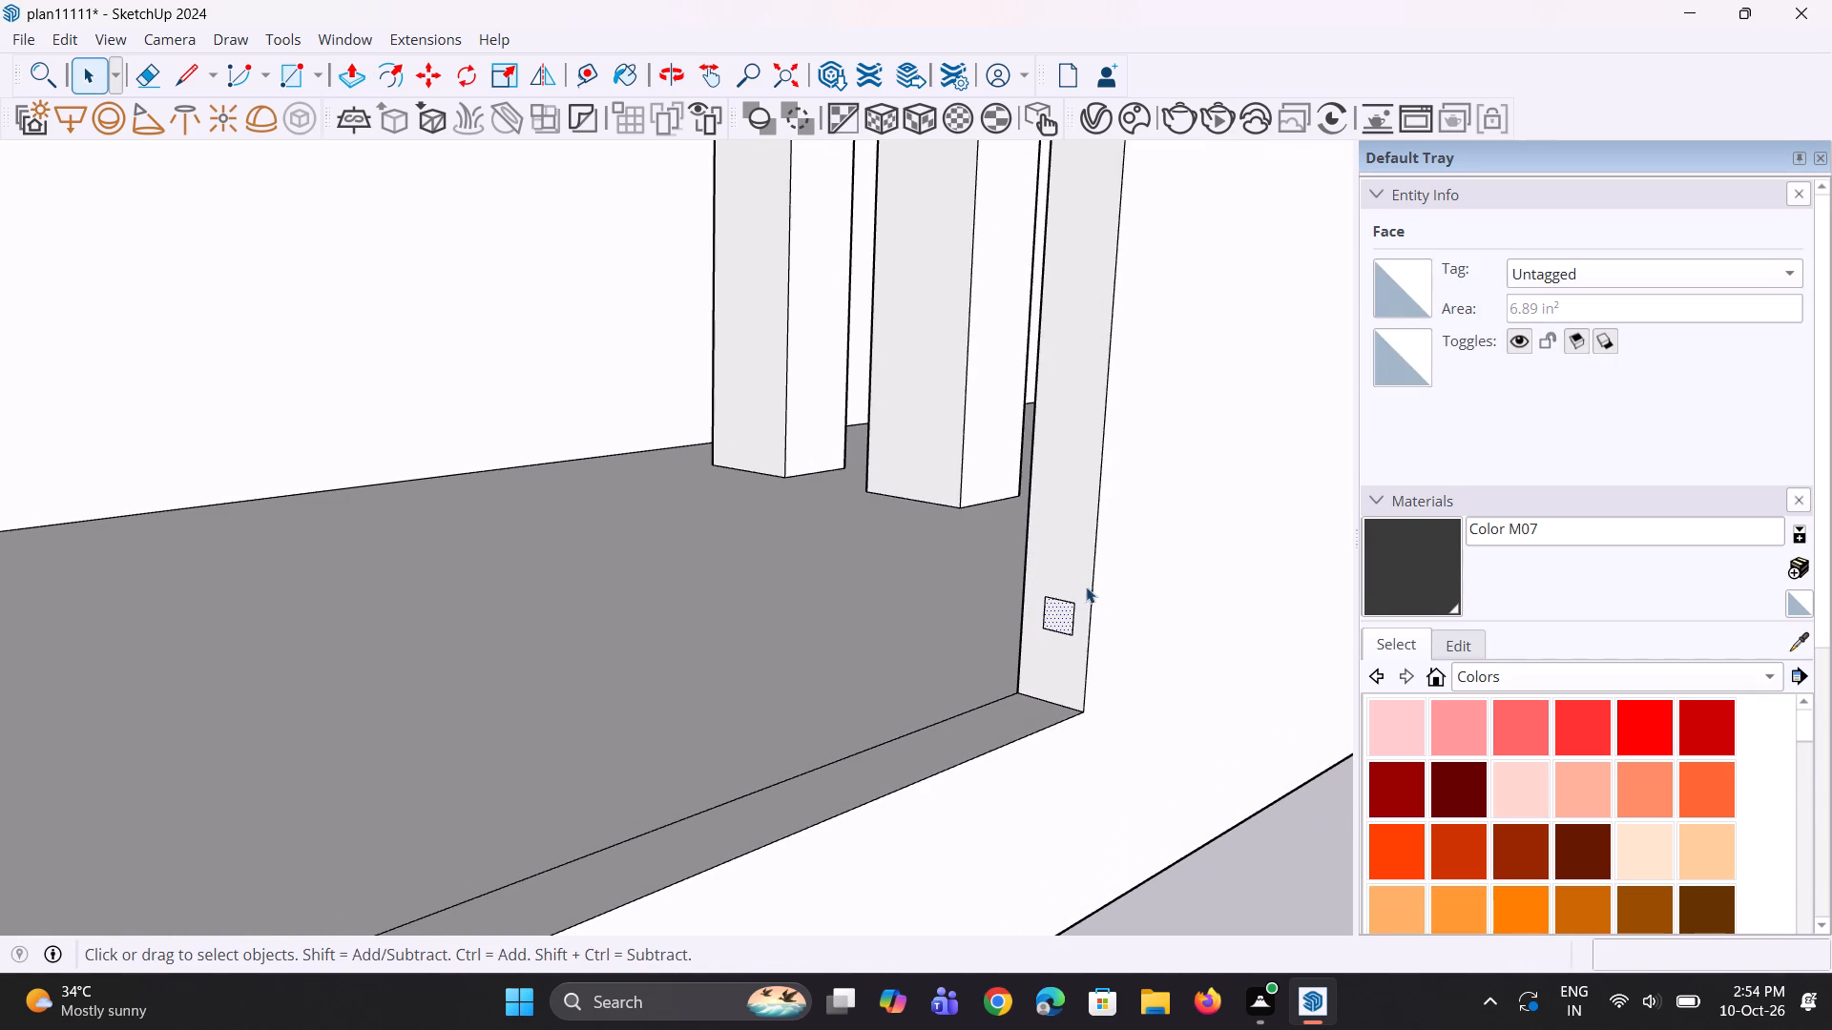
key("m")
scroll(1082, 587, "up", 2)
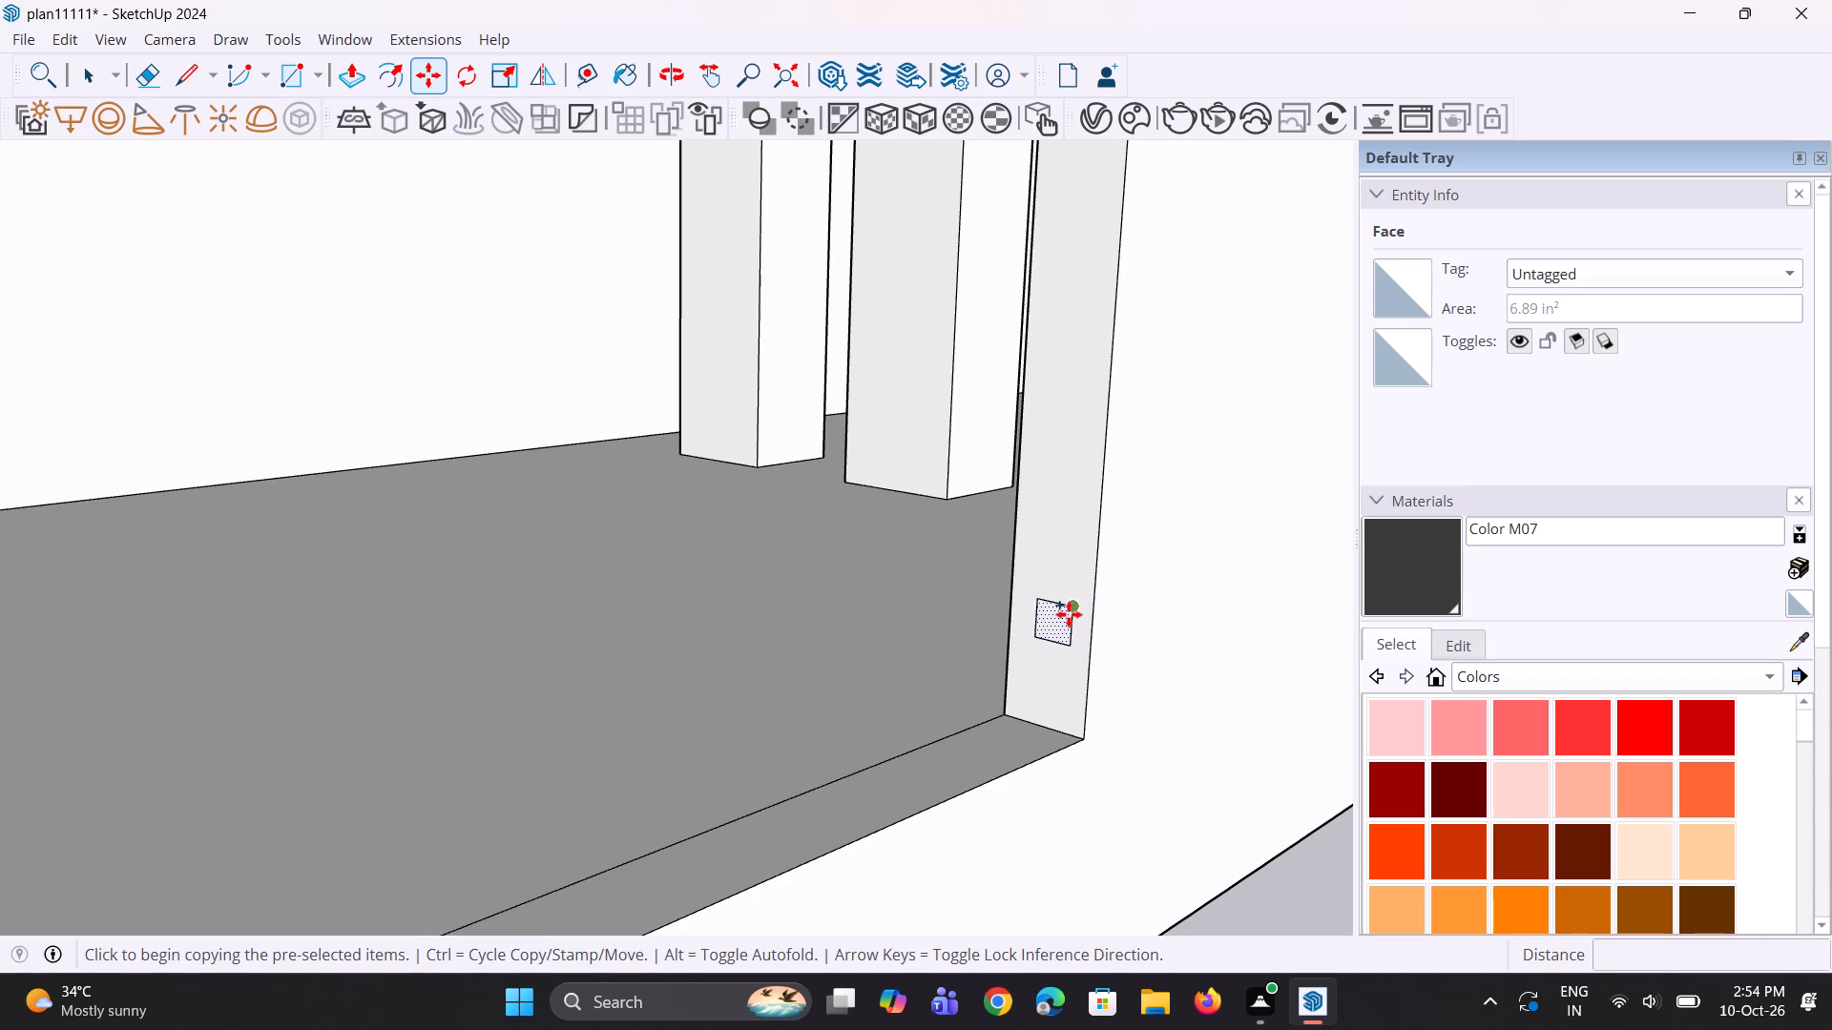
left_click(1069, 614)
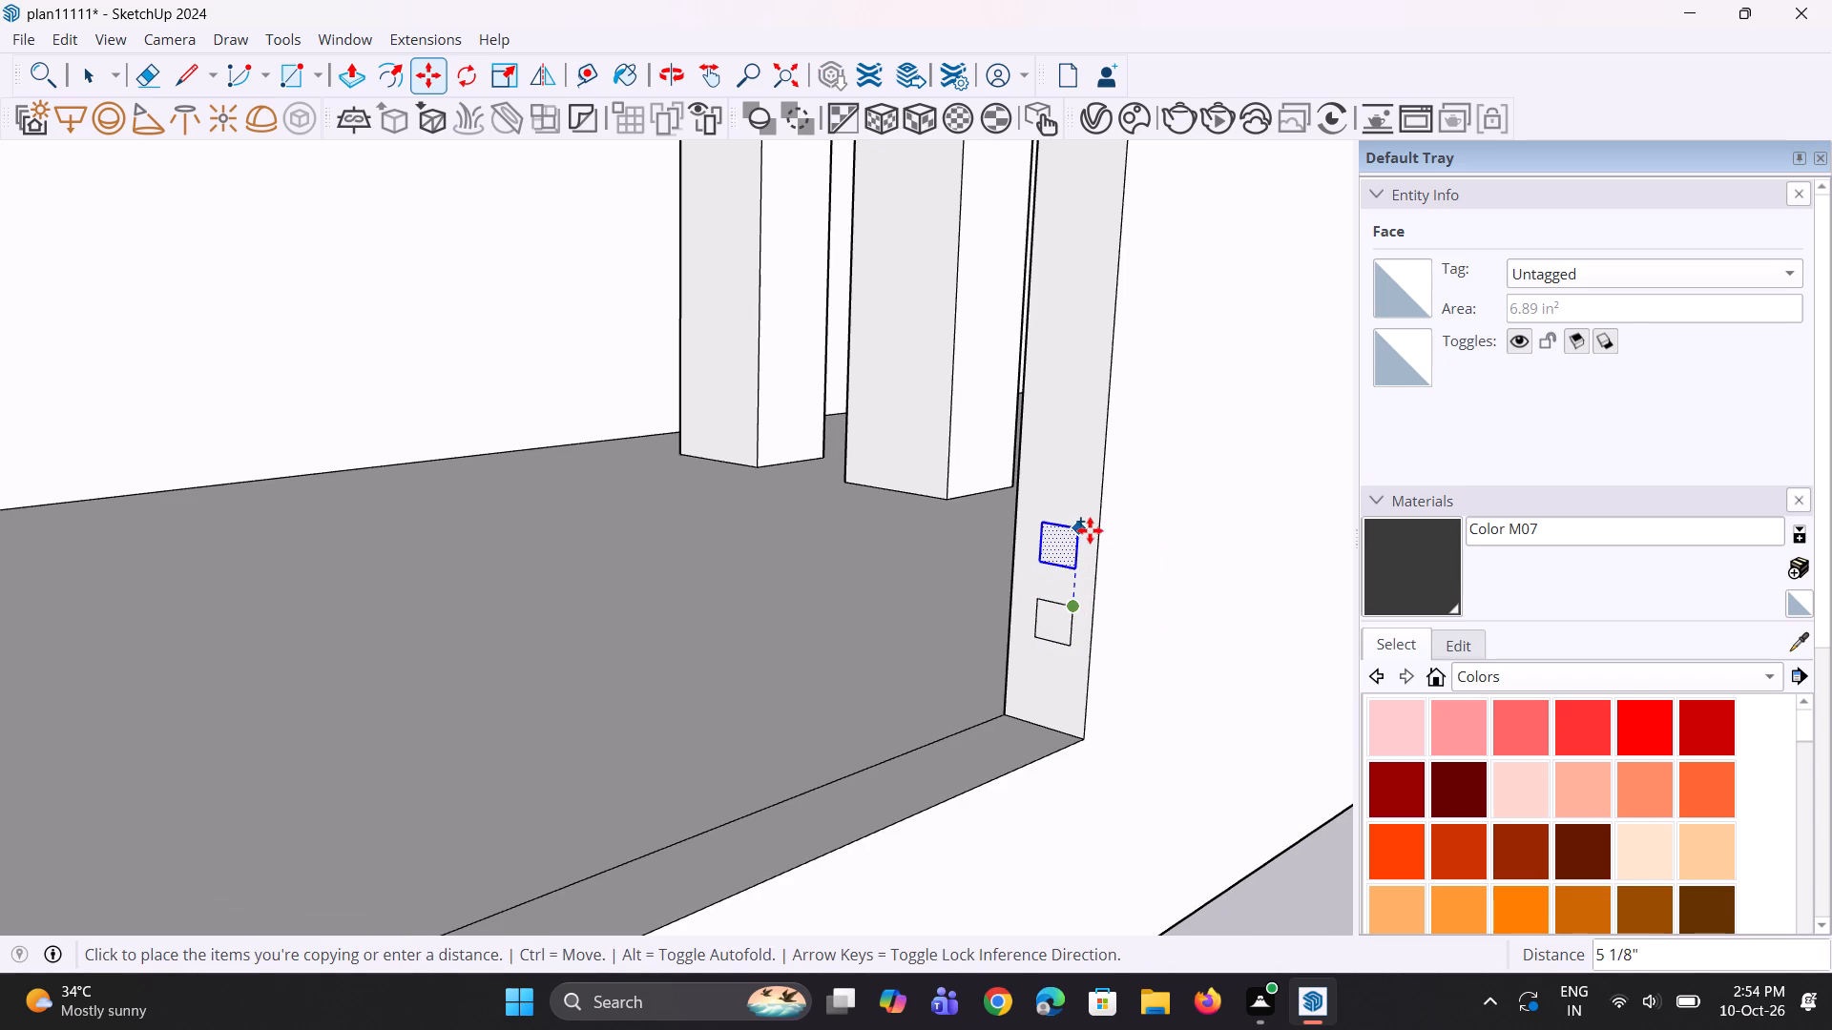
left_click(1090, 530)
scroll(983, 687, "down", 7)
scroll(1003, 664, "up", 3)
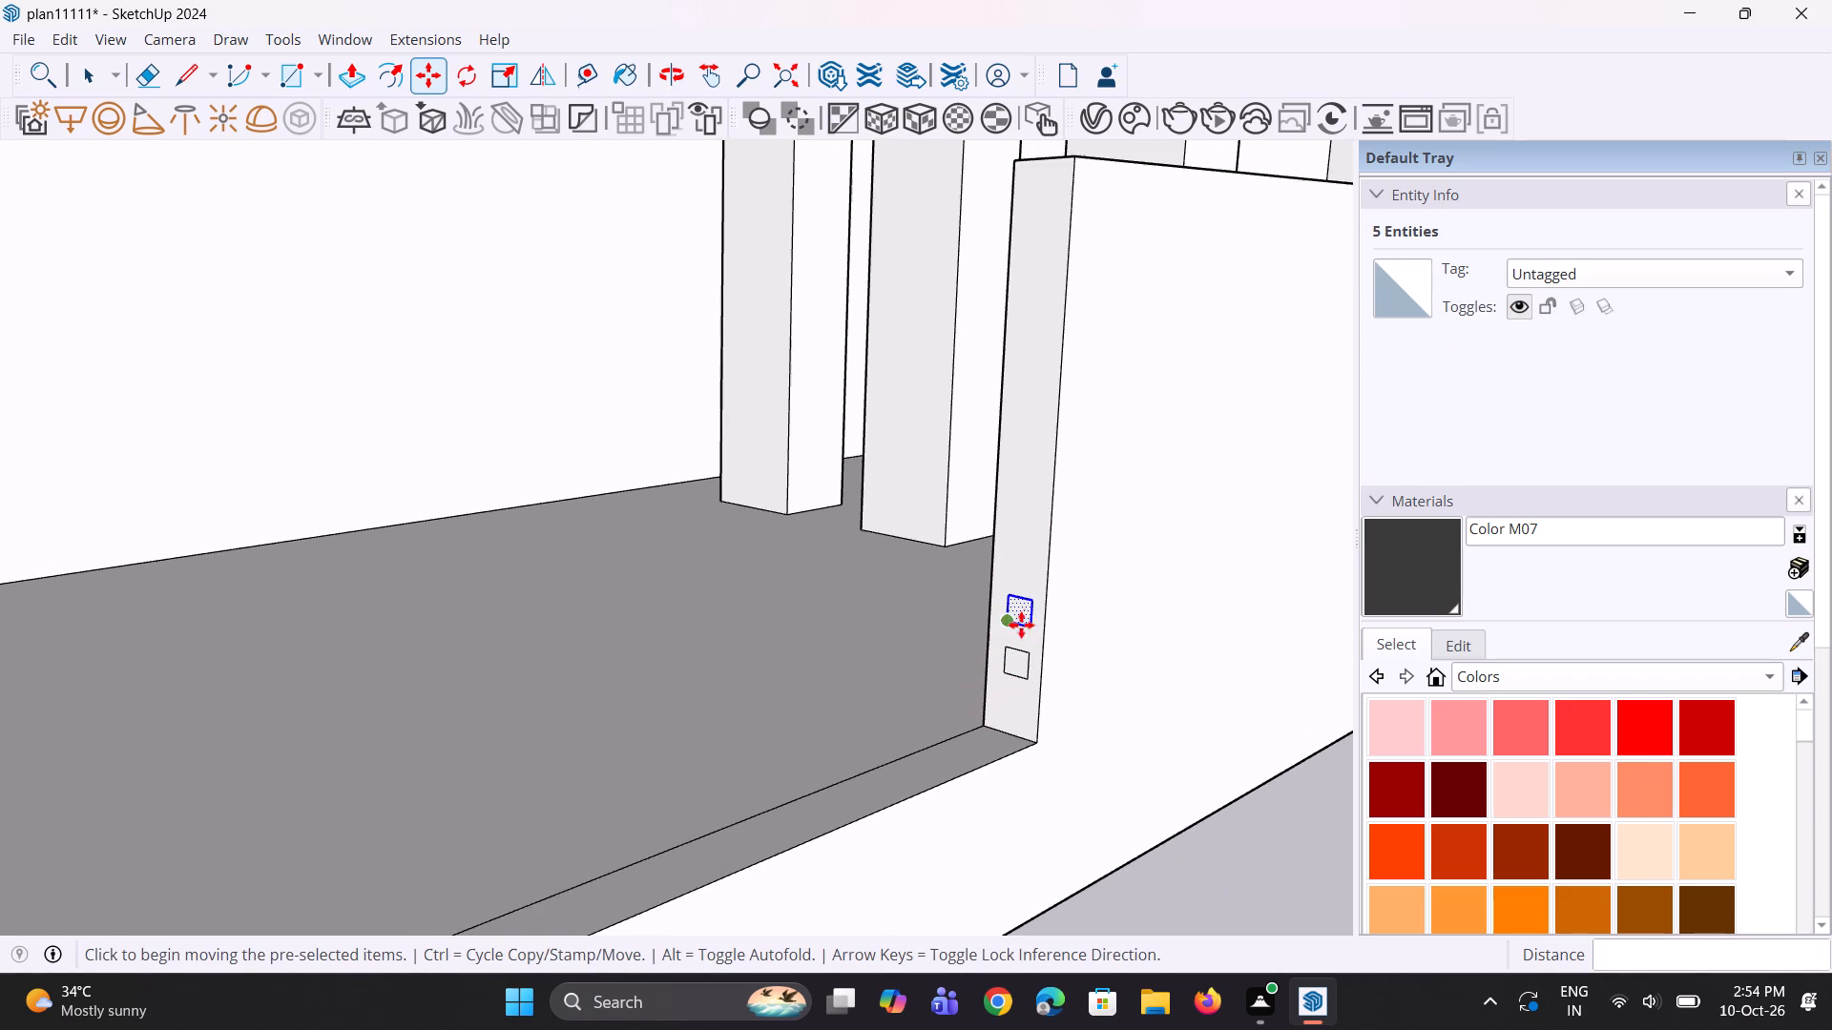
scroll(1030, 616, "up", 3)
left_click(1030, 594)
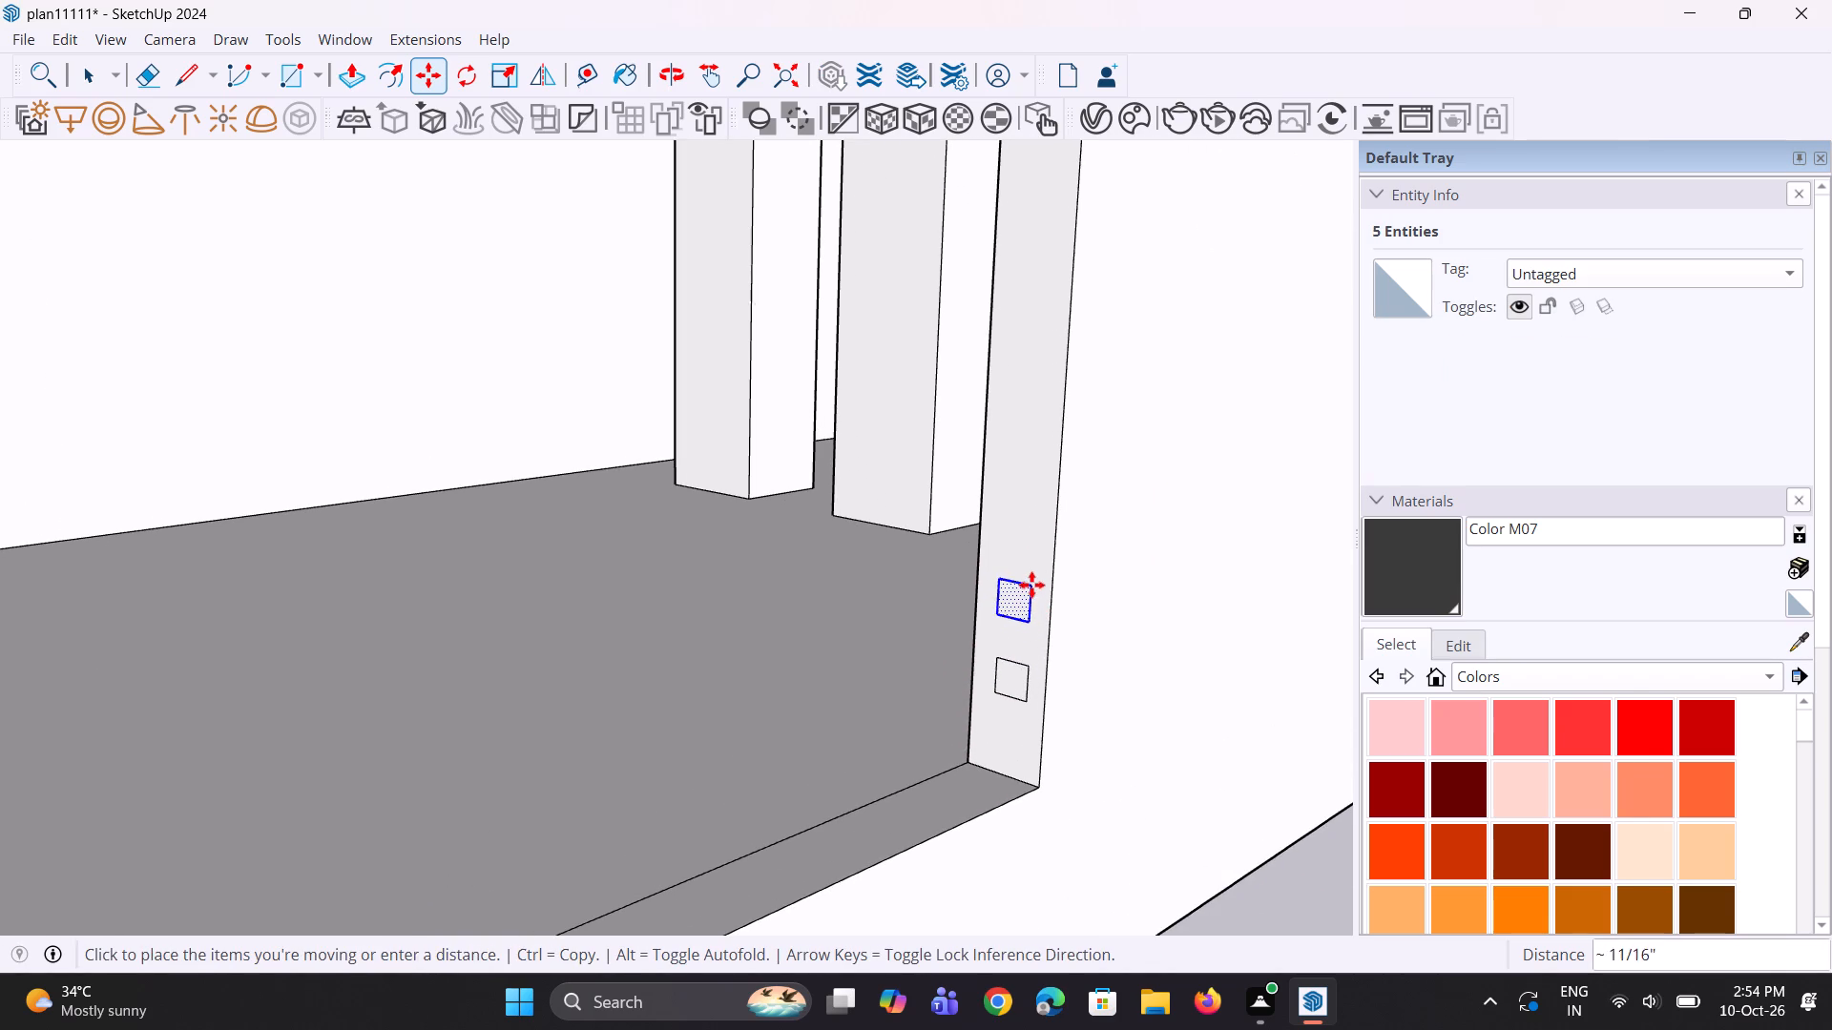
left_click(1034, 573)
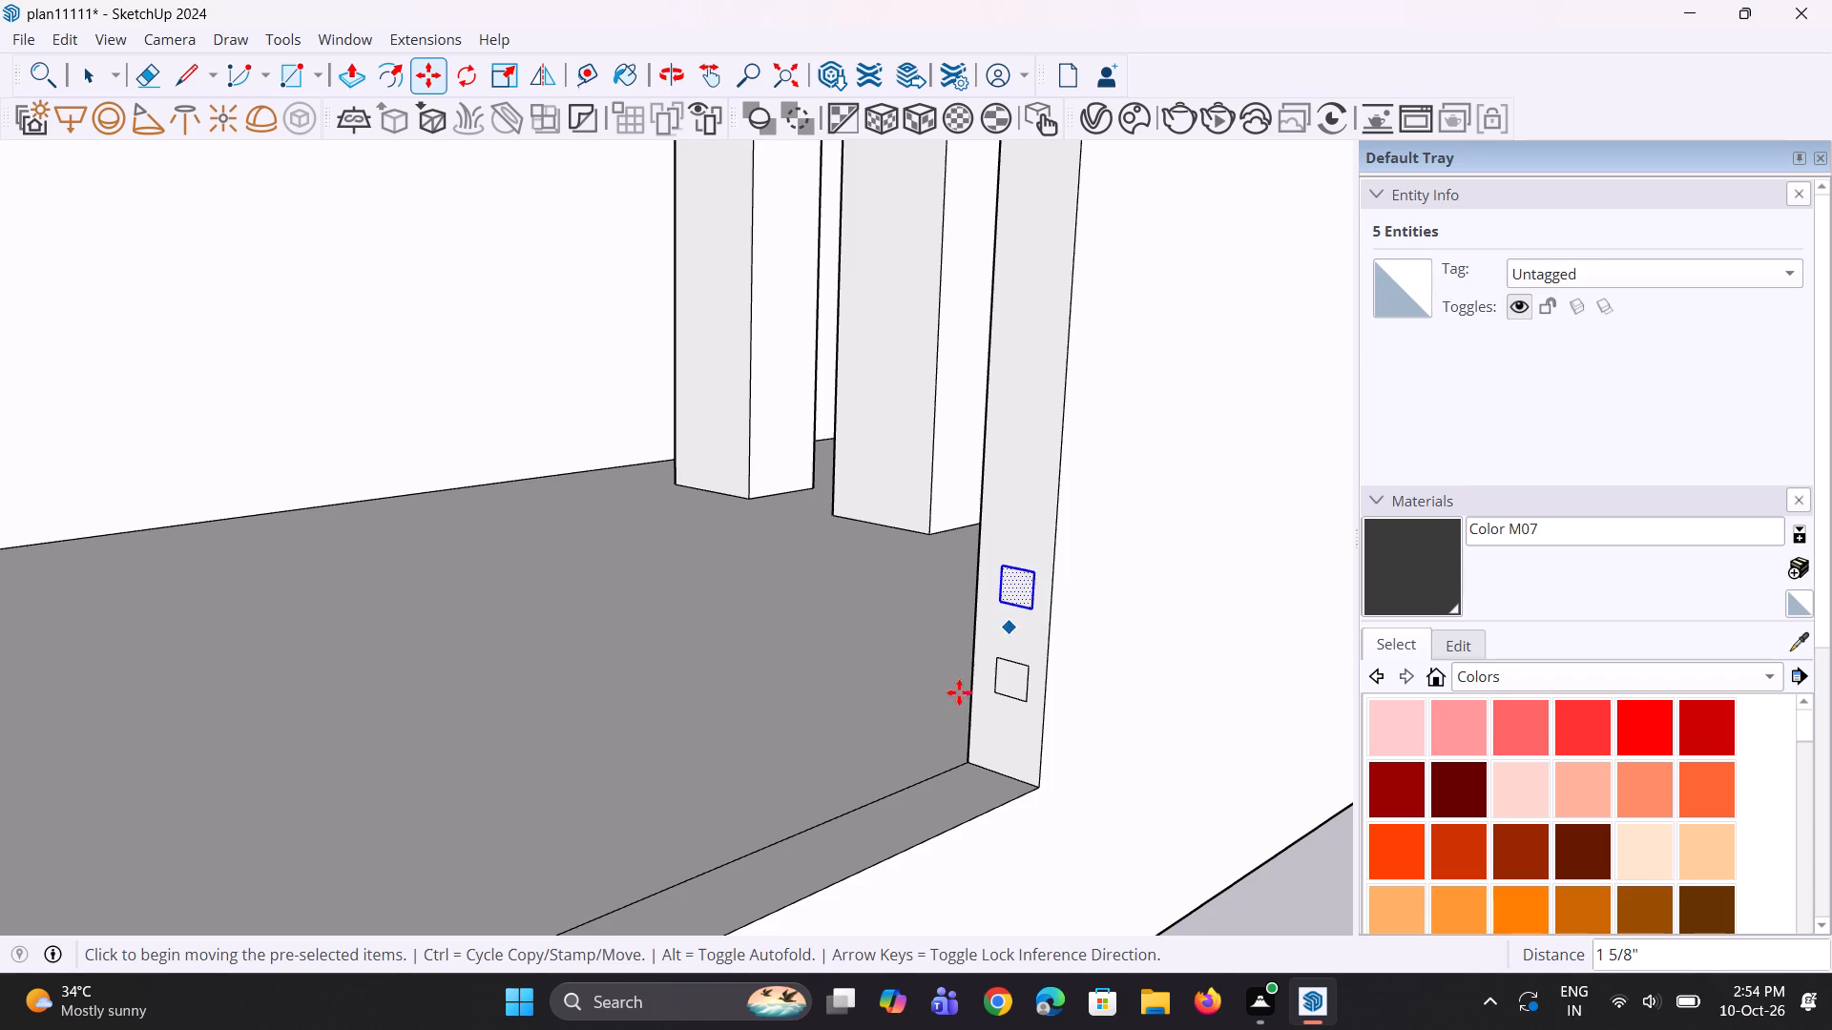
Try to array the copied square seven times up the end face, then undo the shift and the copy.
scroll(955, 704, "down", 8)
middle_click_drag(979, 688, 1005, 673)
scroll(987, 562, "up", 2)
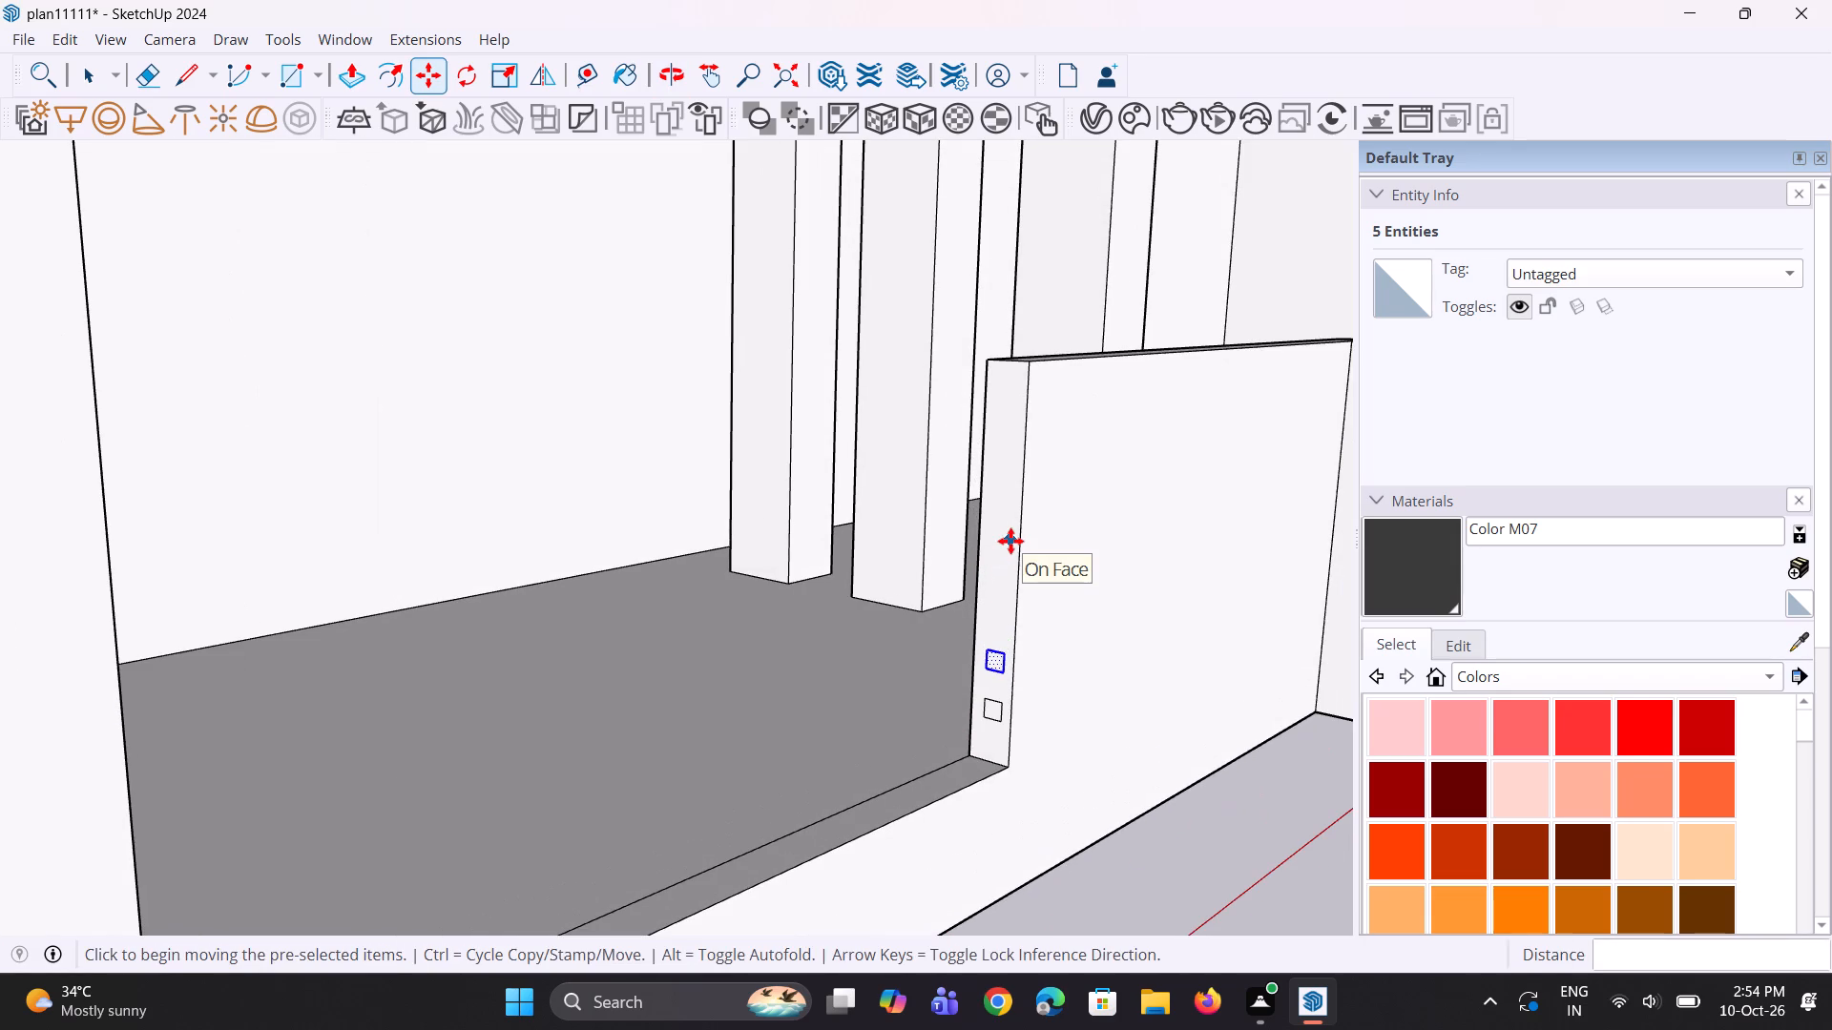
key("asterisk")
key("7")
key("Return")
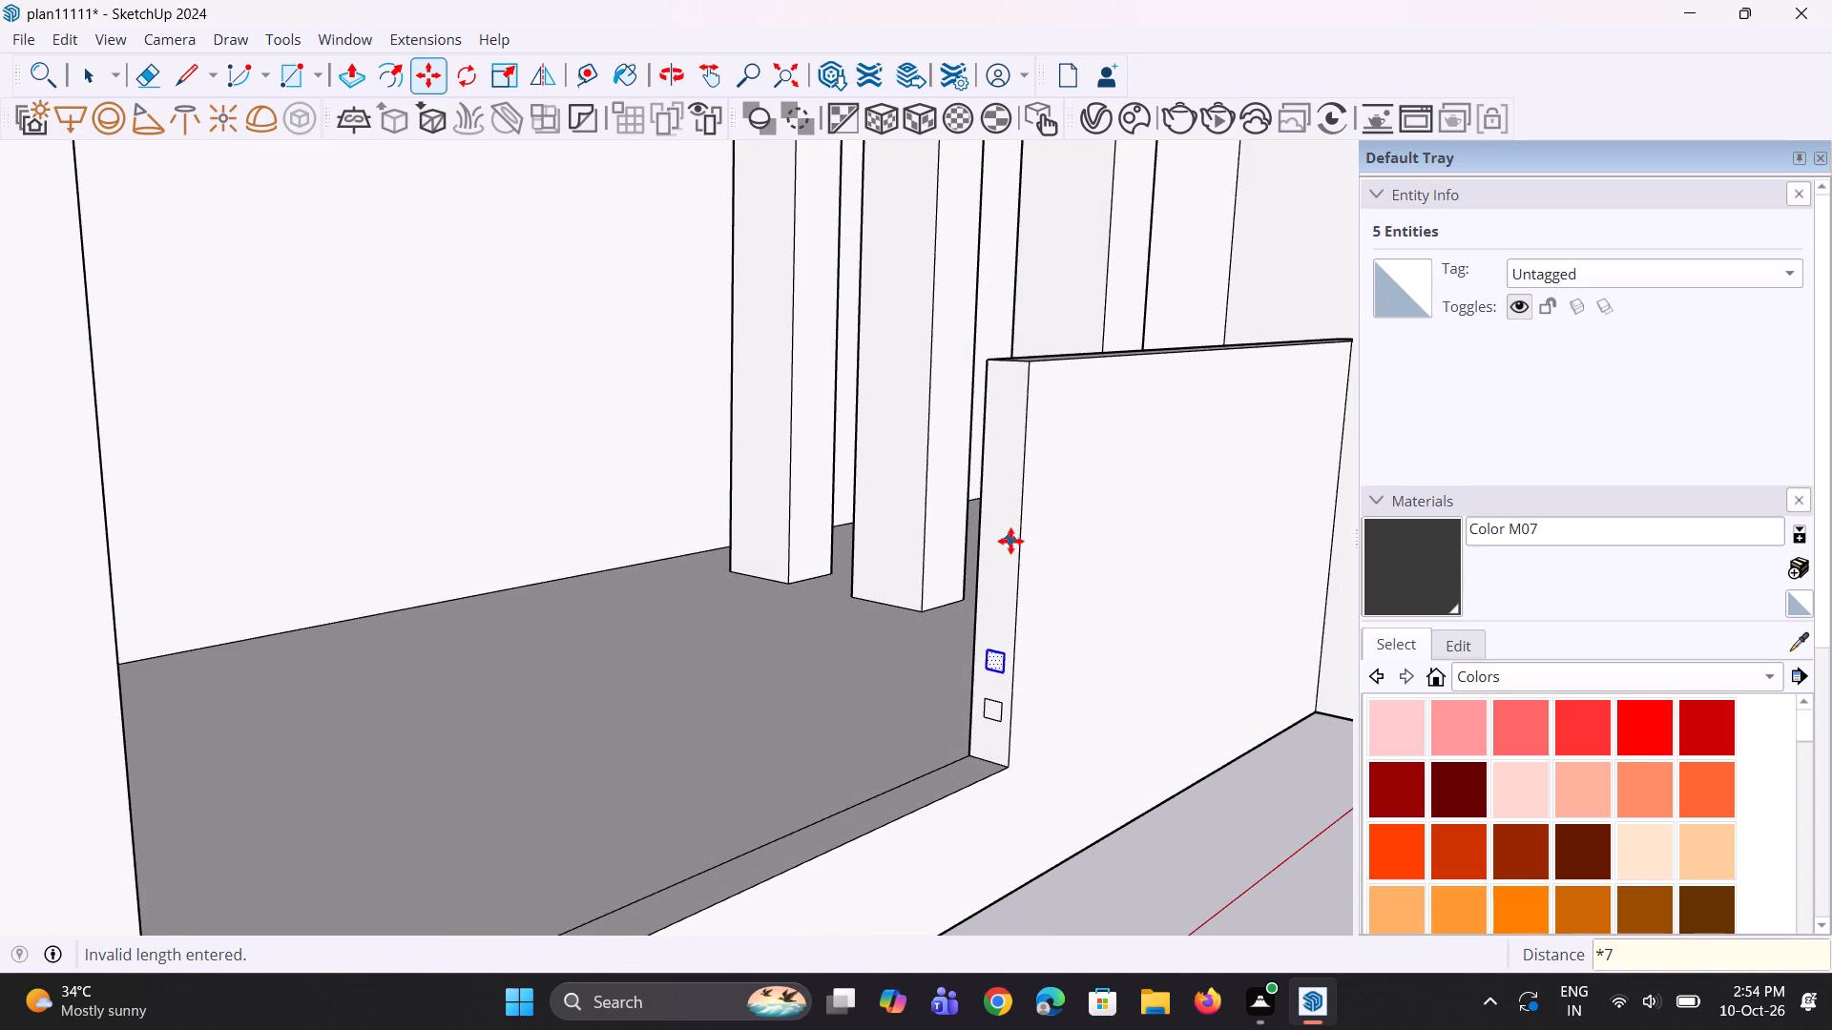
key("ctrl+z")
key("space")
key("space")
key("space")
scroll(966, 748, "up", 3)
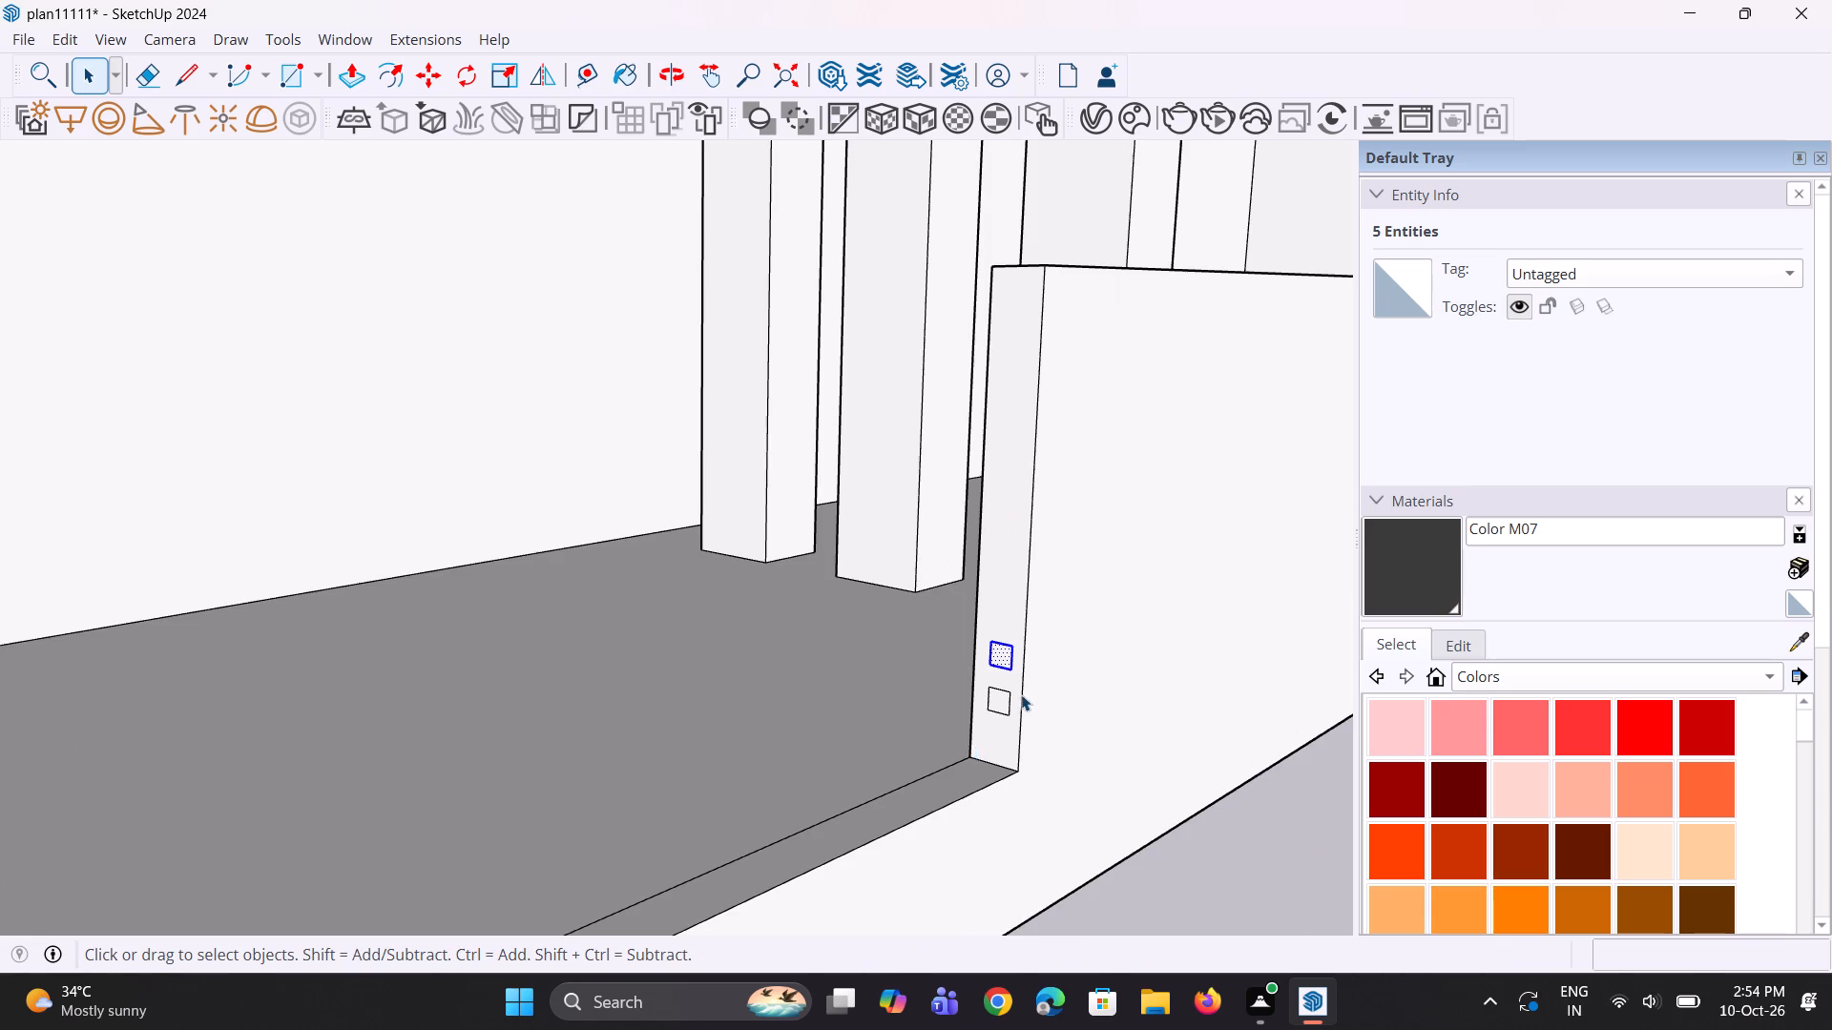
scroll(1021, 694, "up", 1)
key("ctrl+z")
Copy the small square 6" up the wall's end face and array it as seven copies.
scroll(1008, 697, "up", 2)
key("space")
left_click(989, 705)
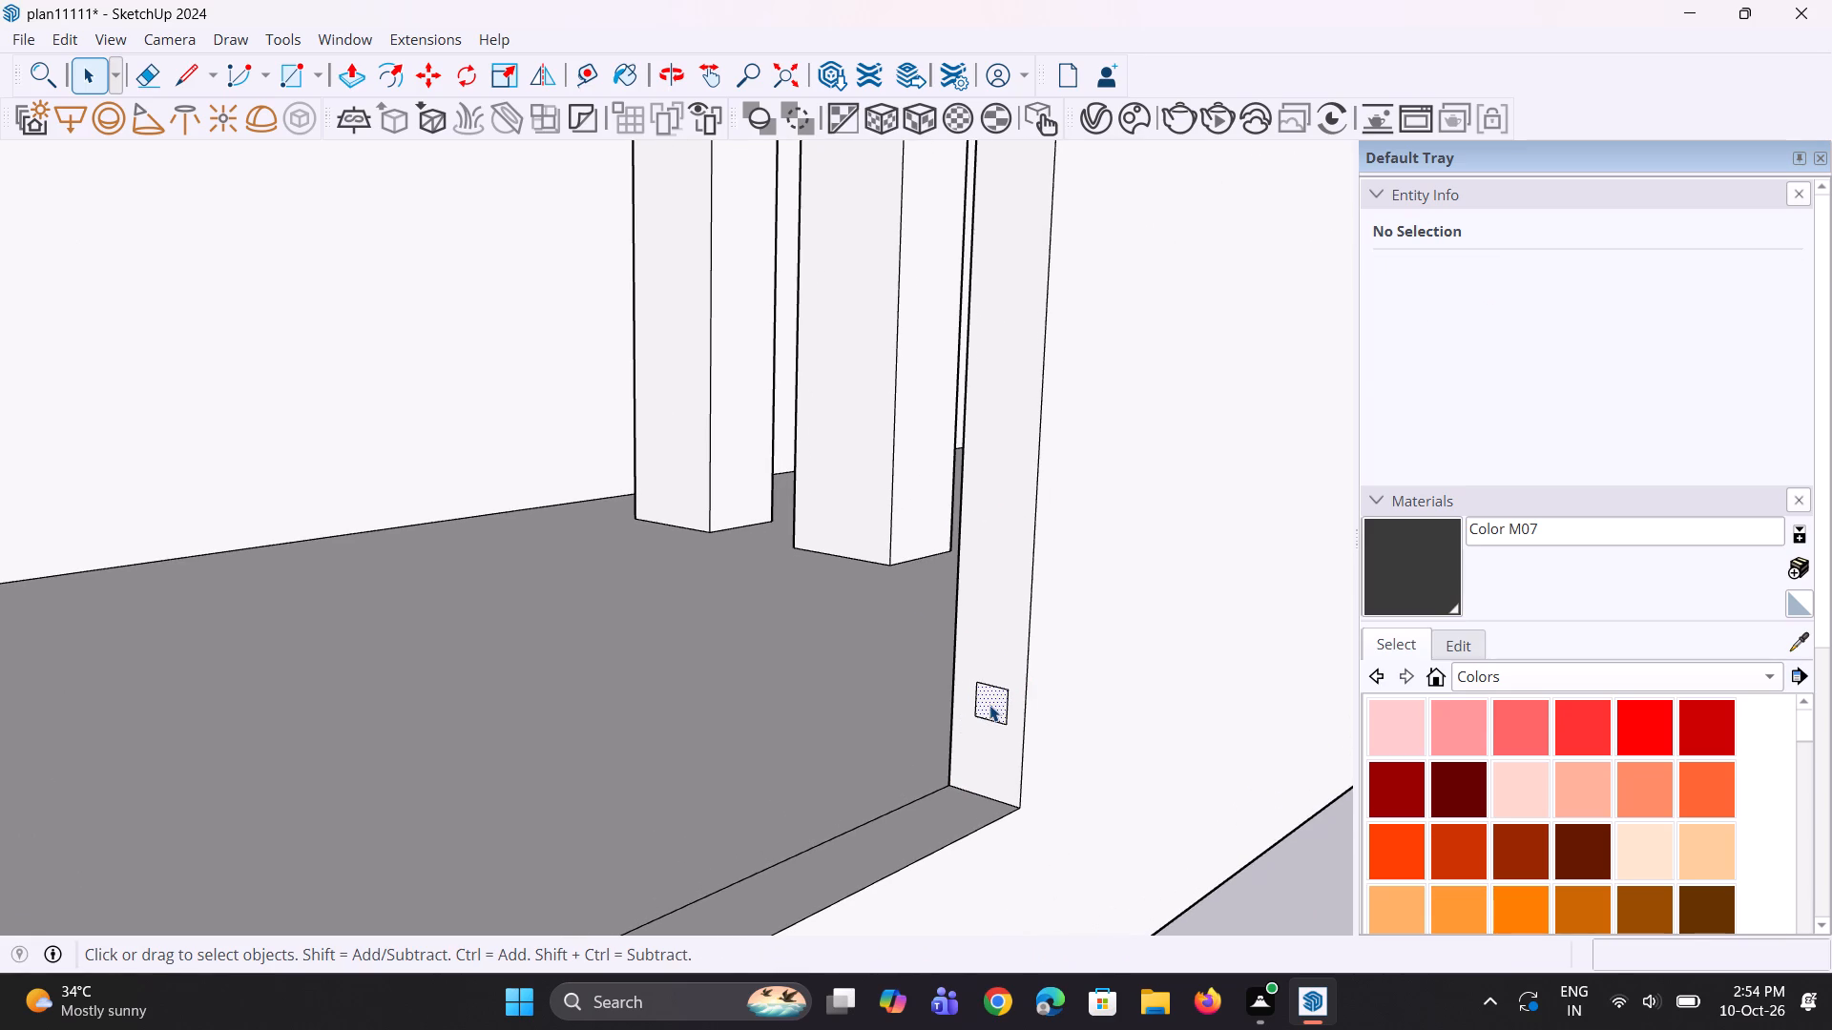
scroll(989, 705, "up", 2)
key("m")
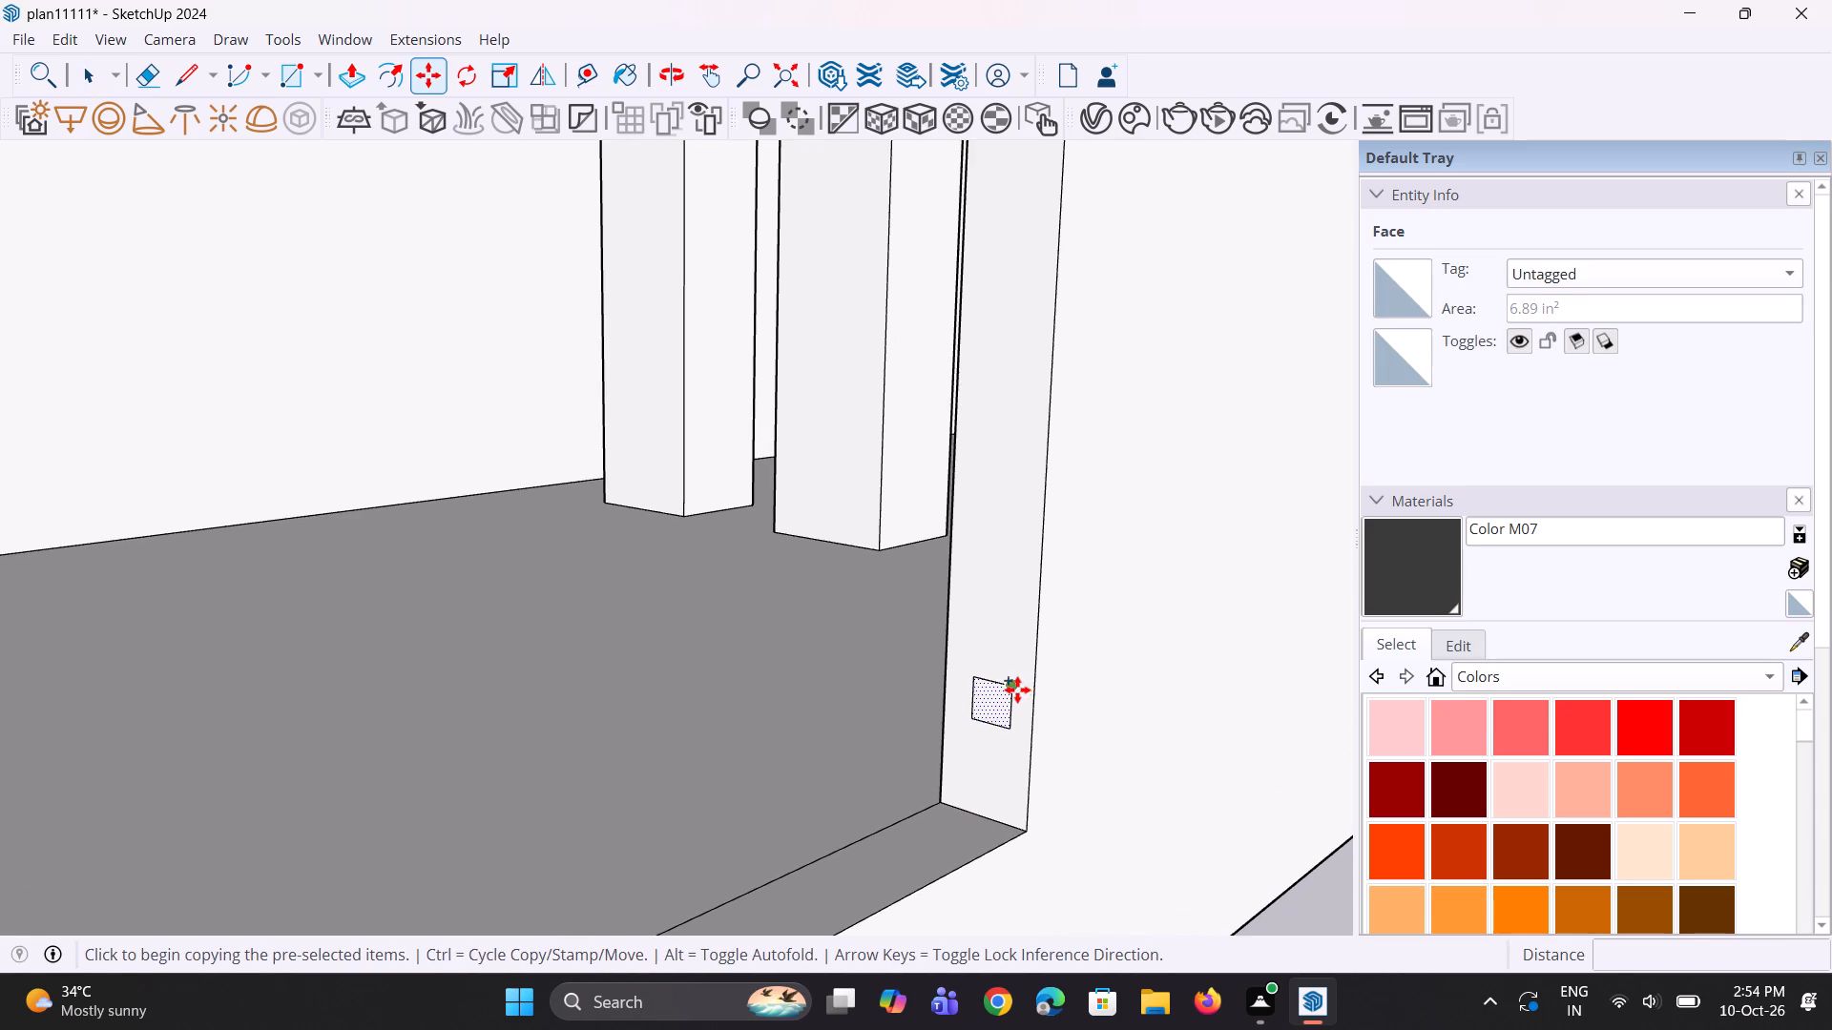
left_click(1012, 687)
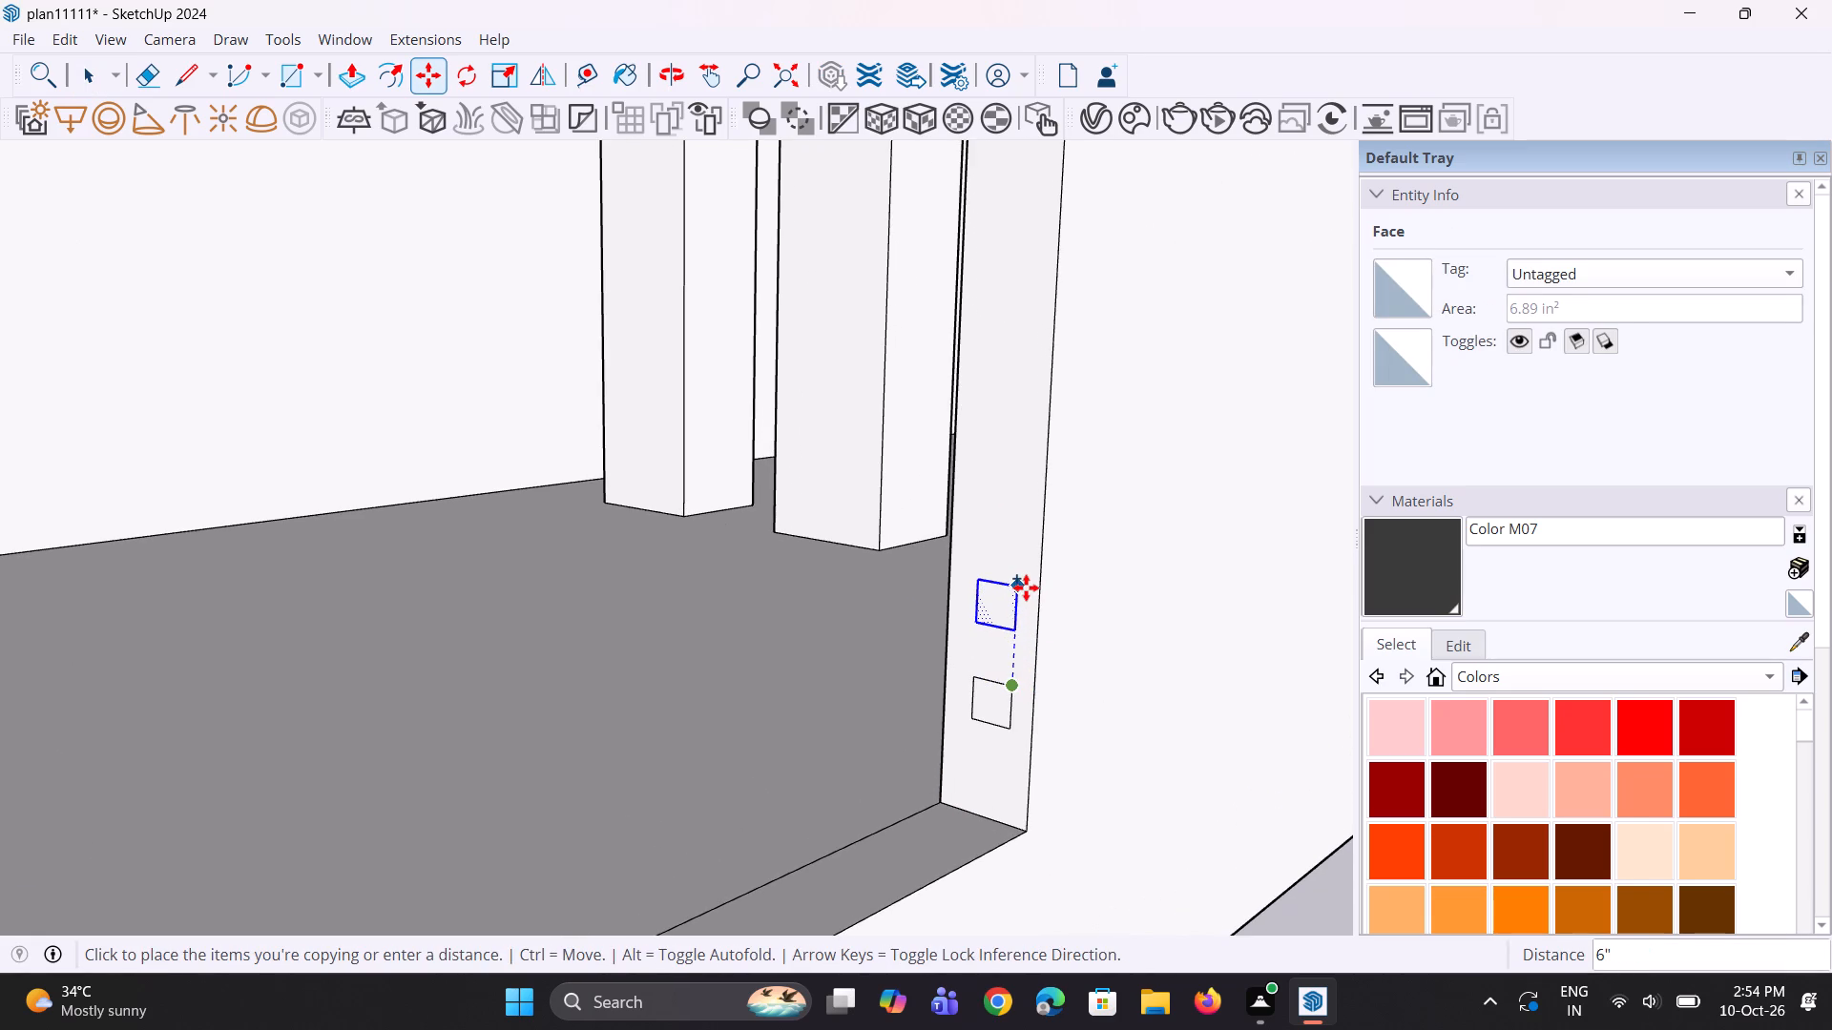
left_click(1026, 587)
scroll(895, 765, "down", 5)
scroll(893, 772, "up", 1)
middle_click_drag(895, 771, 927, 766)
scroll(998, 669, "up", 2)
key("asterisk")
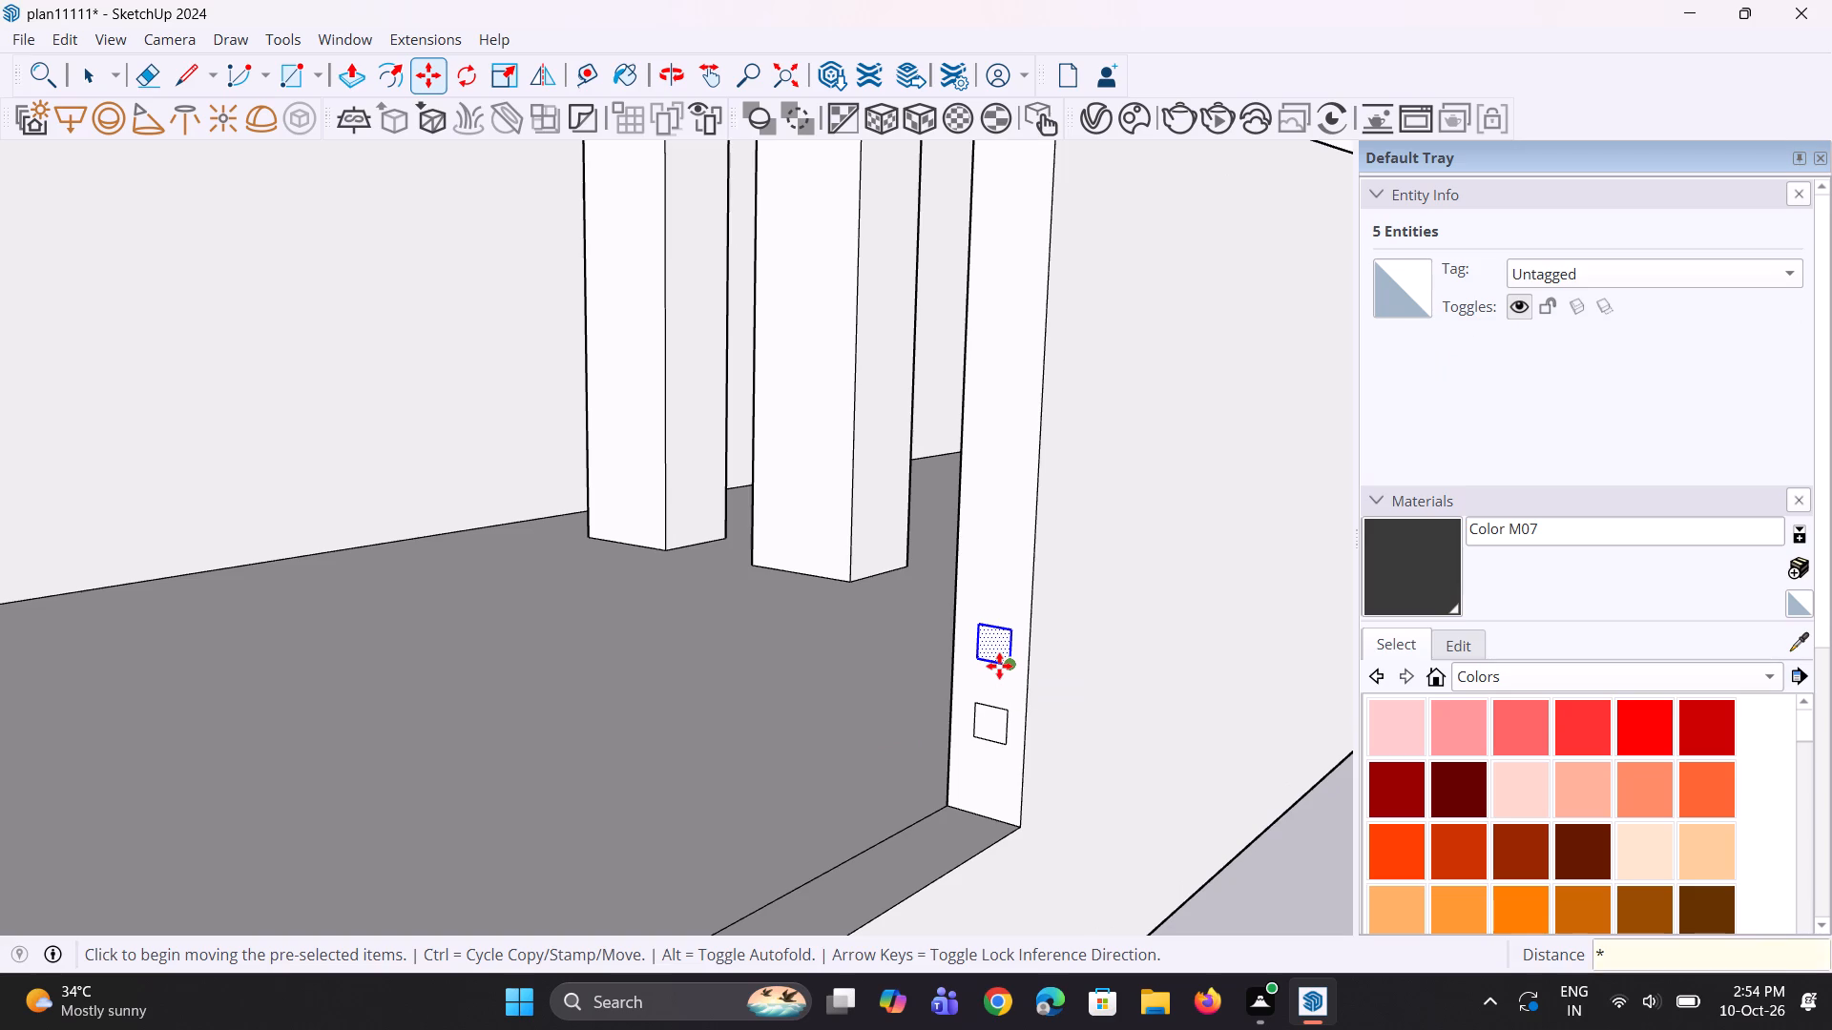
key("7")
key("Return")
scroll(996, 623, "down", 4)
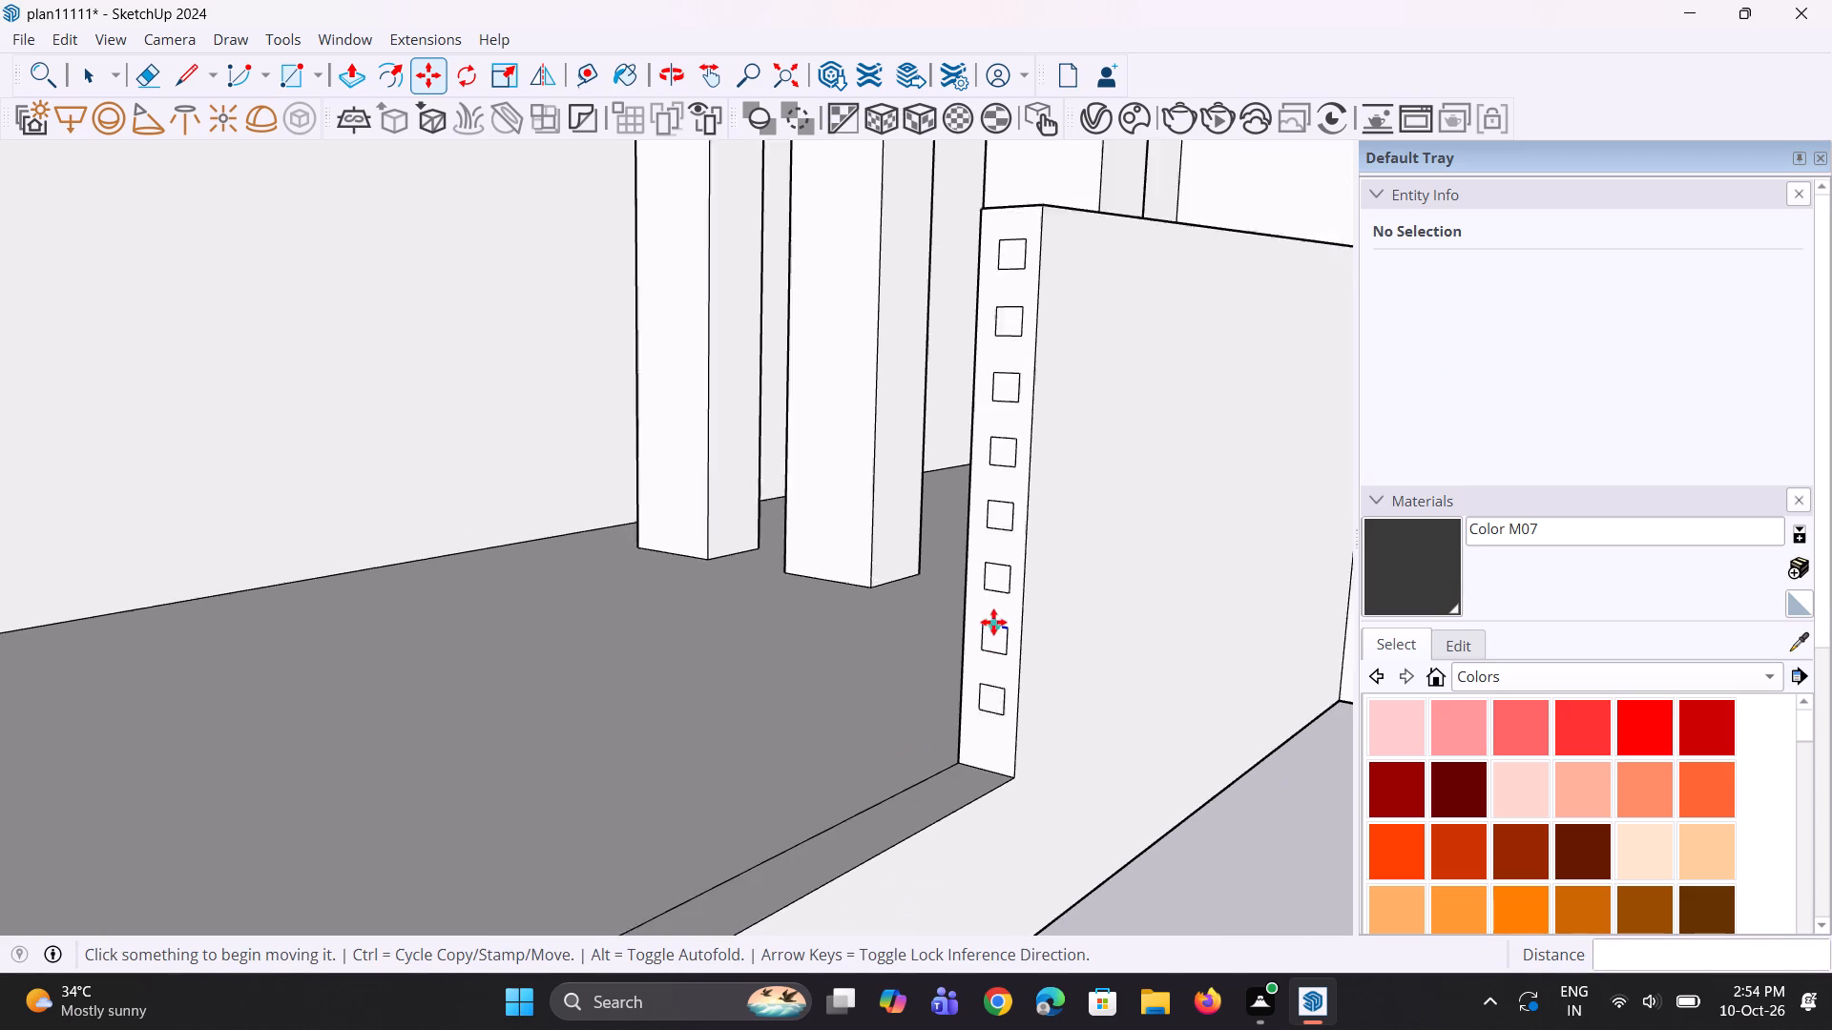
Extrude the lowest square 9' 6 1/16" across the opening to the corner pier, forming a horizontal rail.
scroll(989, 623, "down", 4)
middle_click_drag(1044, 665, 926, 690)
key("space")
key("space")
scroll(888, 728, "up", 5)
middle_click_drag(888, 746, 932, 714)
key("p")
left_click(975, 666)
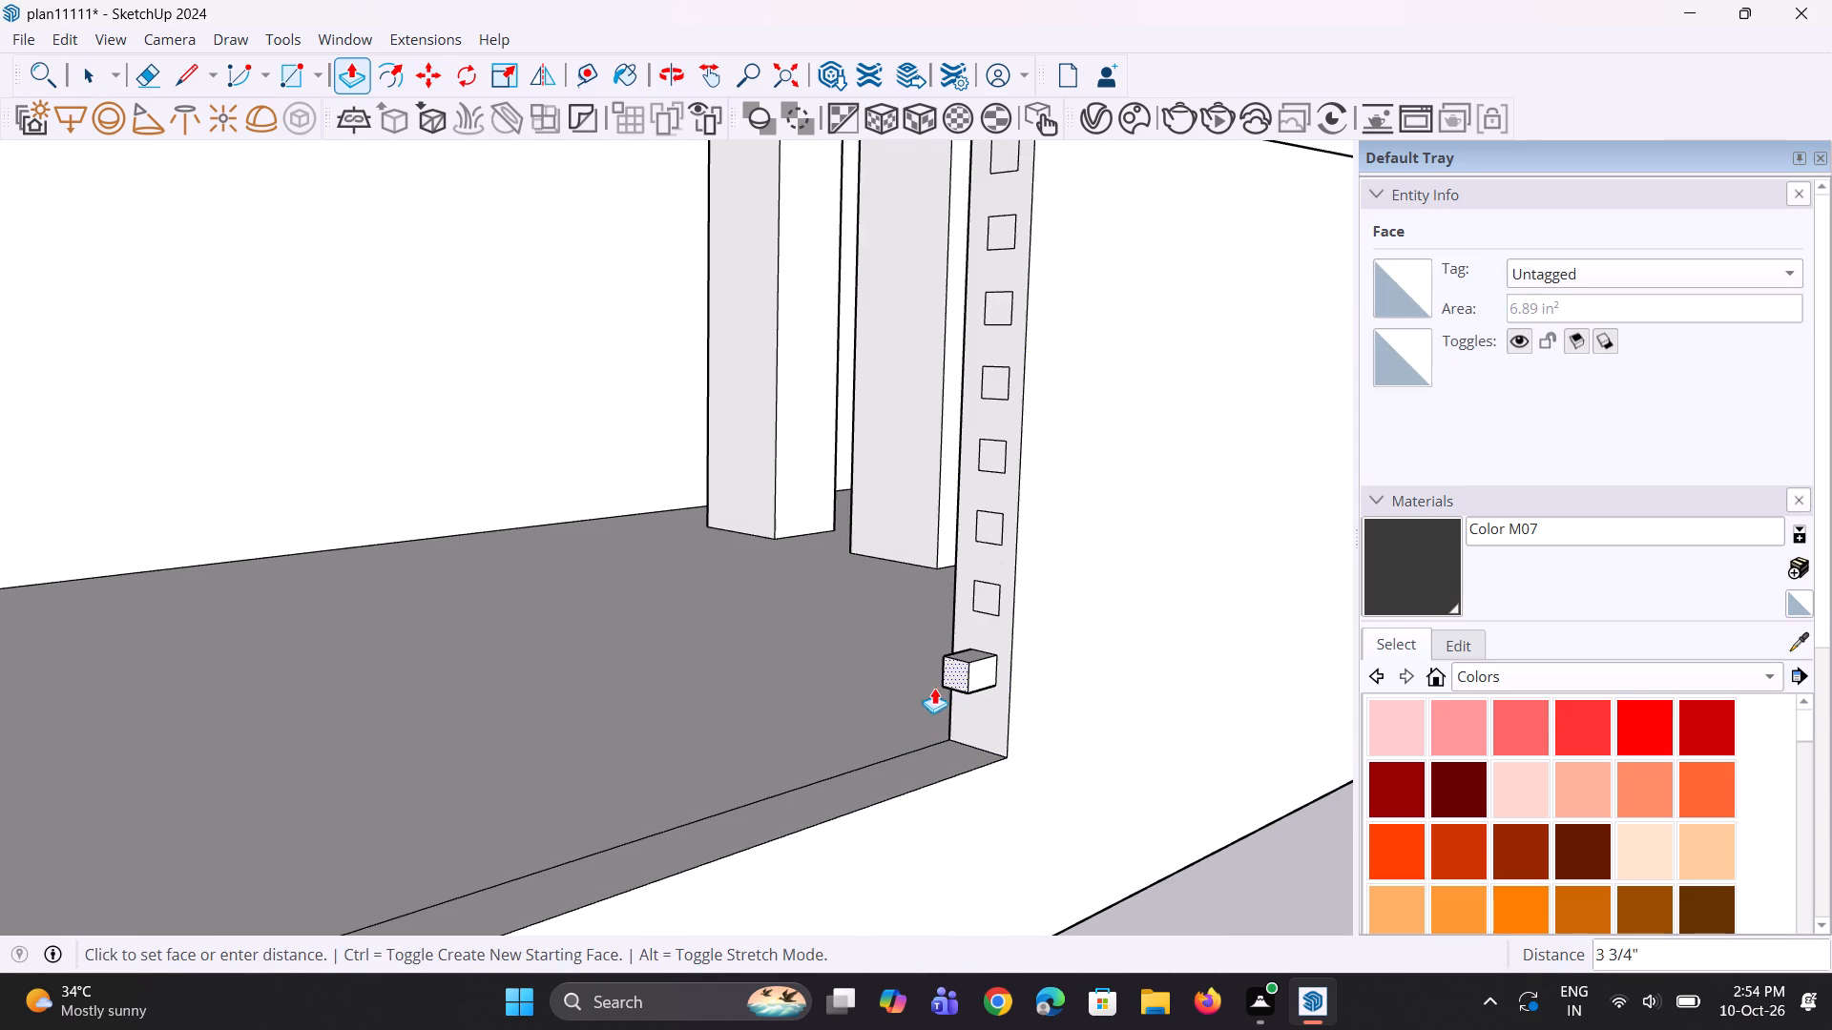
scroll(925, 690, "down", 8)
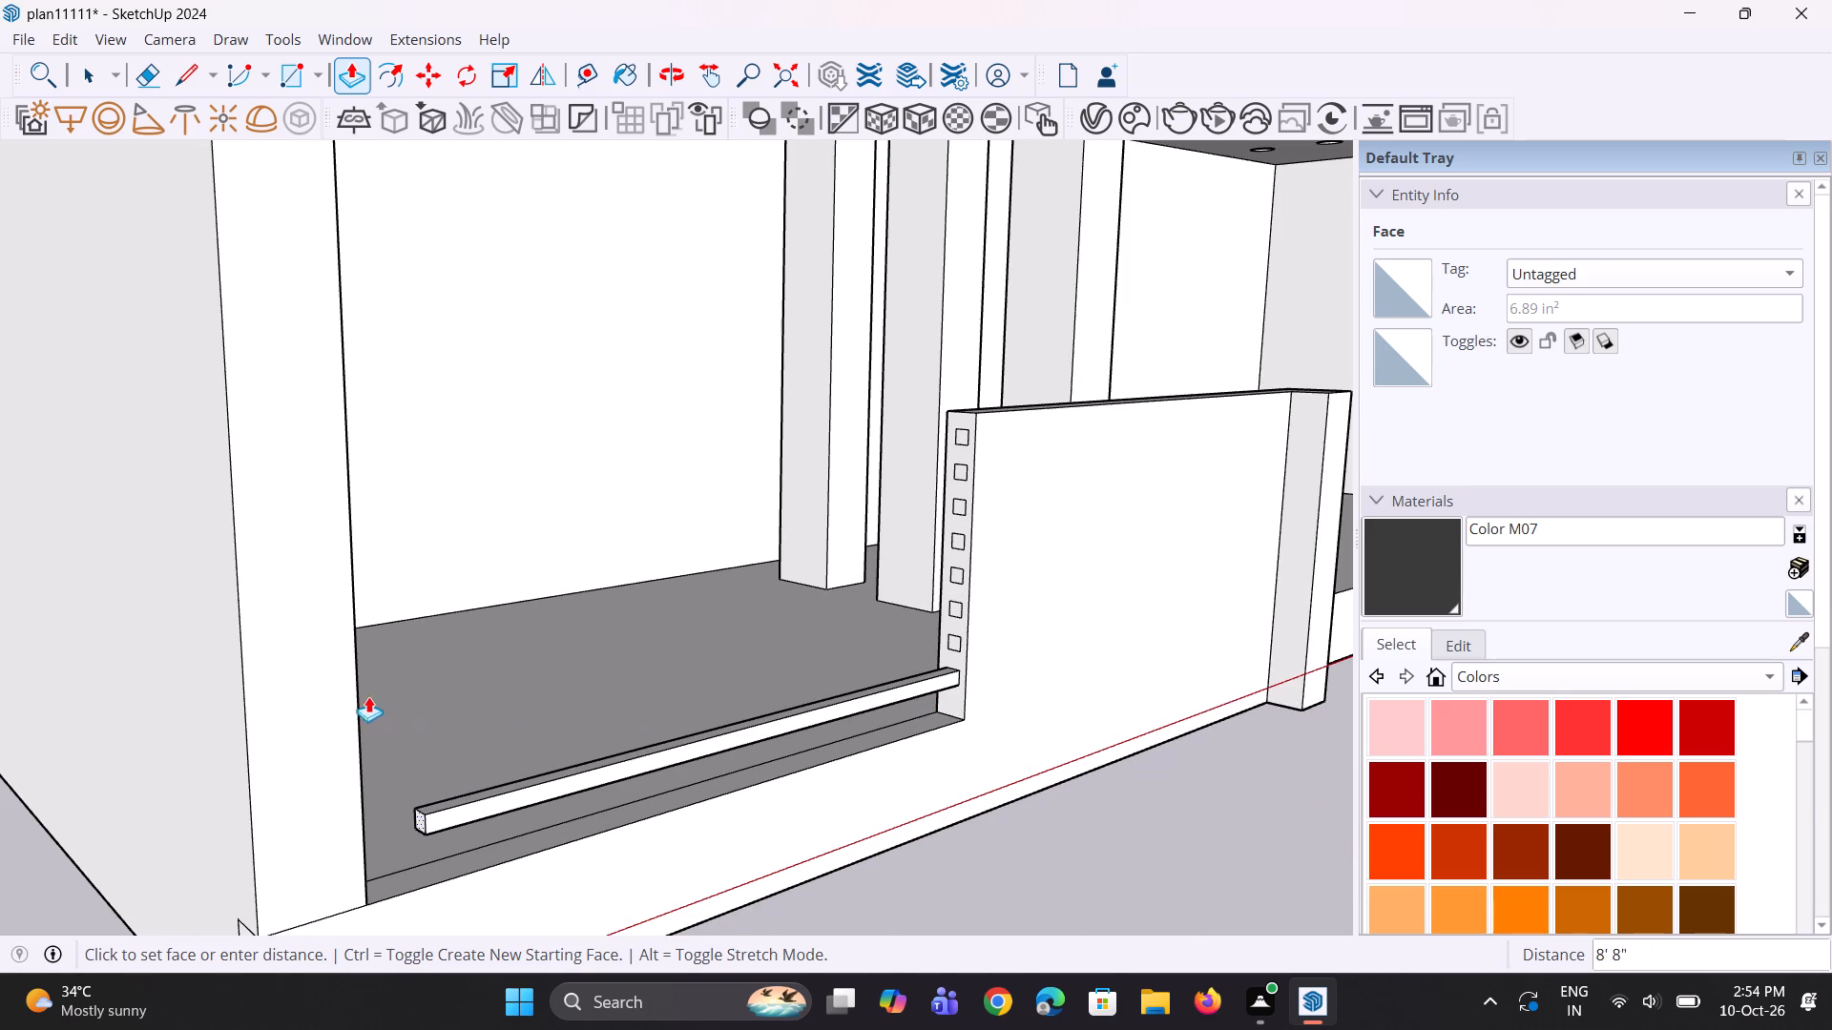
left_click(316, 696)
Extrude the remaining seven squares by the same distance to form rails across the opening to the corner pier.
middle_click_drag(296, 772, 221, 784)
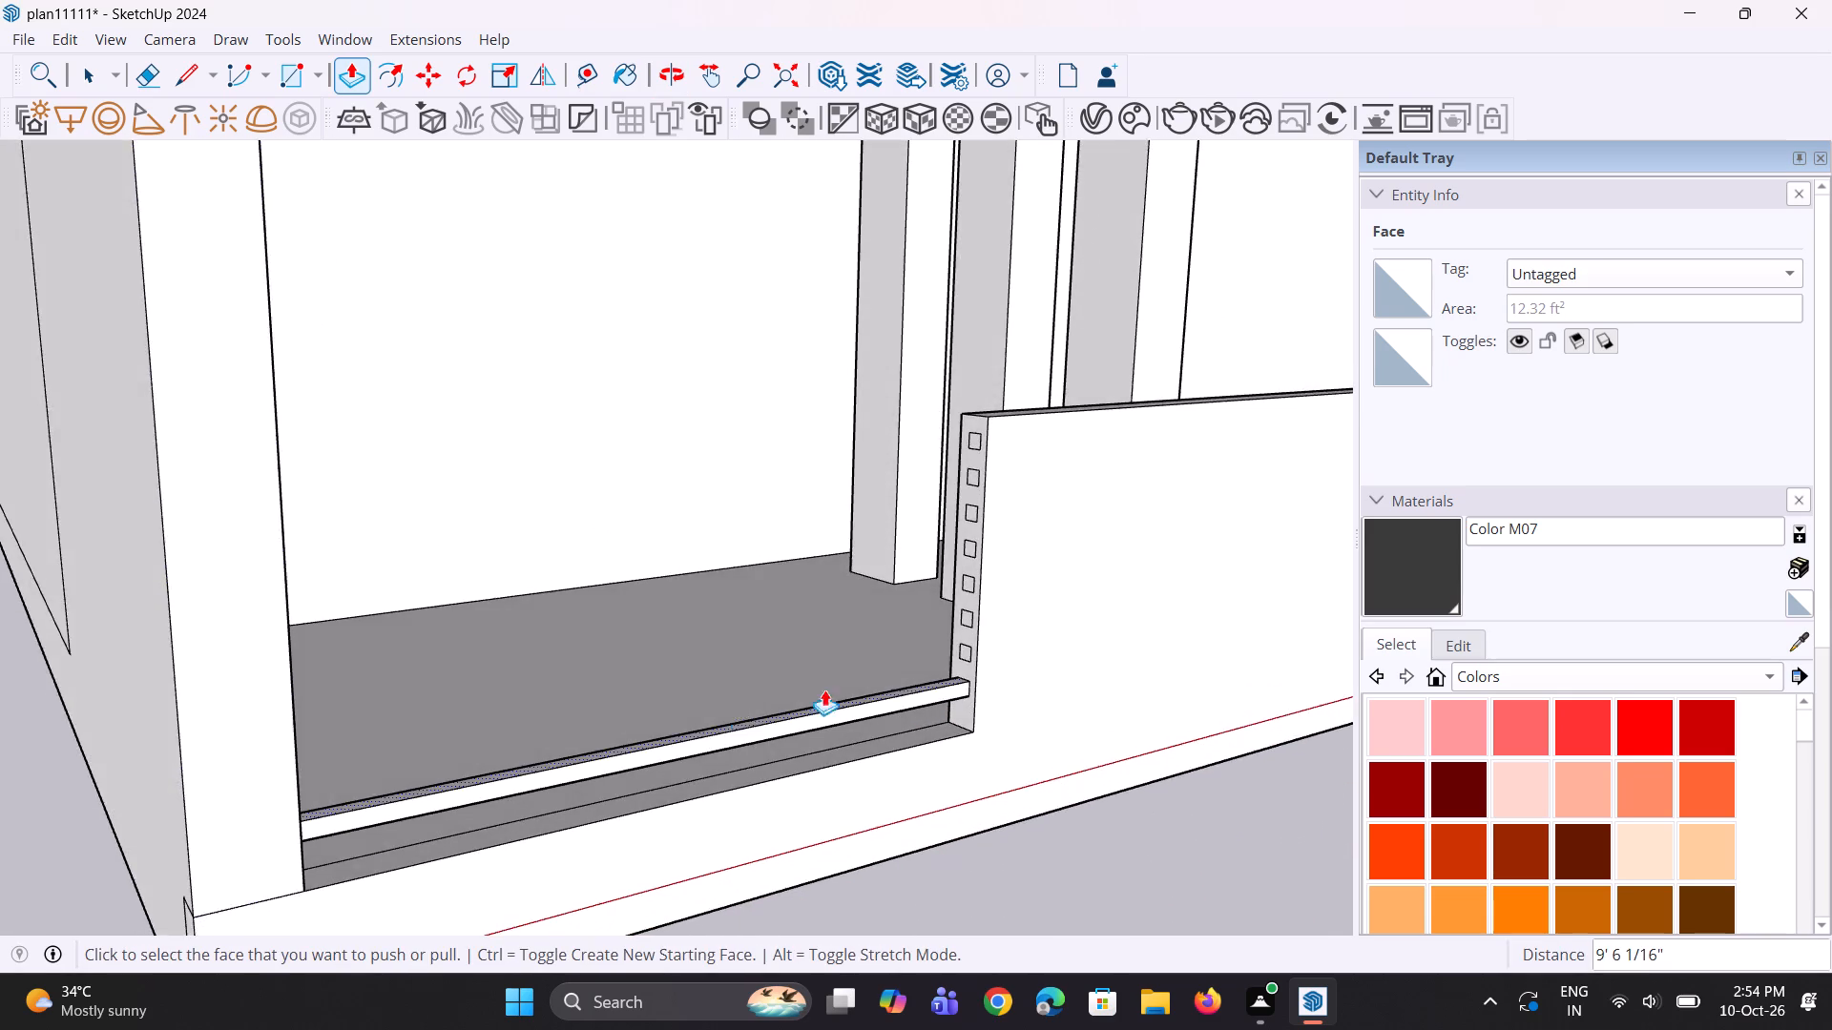
scroll(884, 671, "up", 6)
double_click(1003, 648)
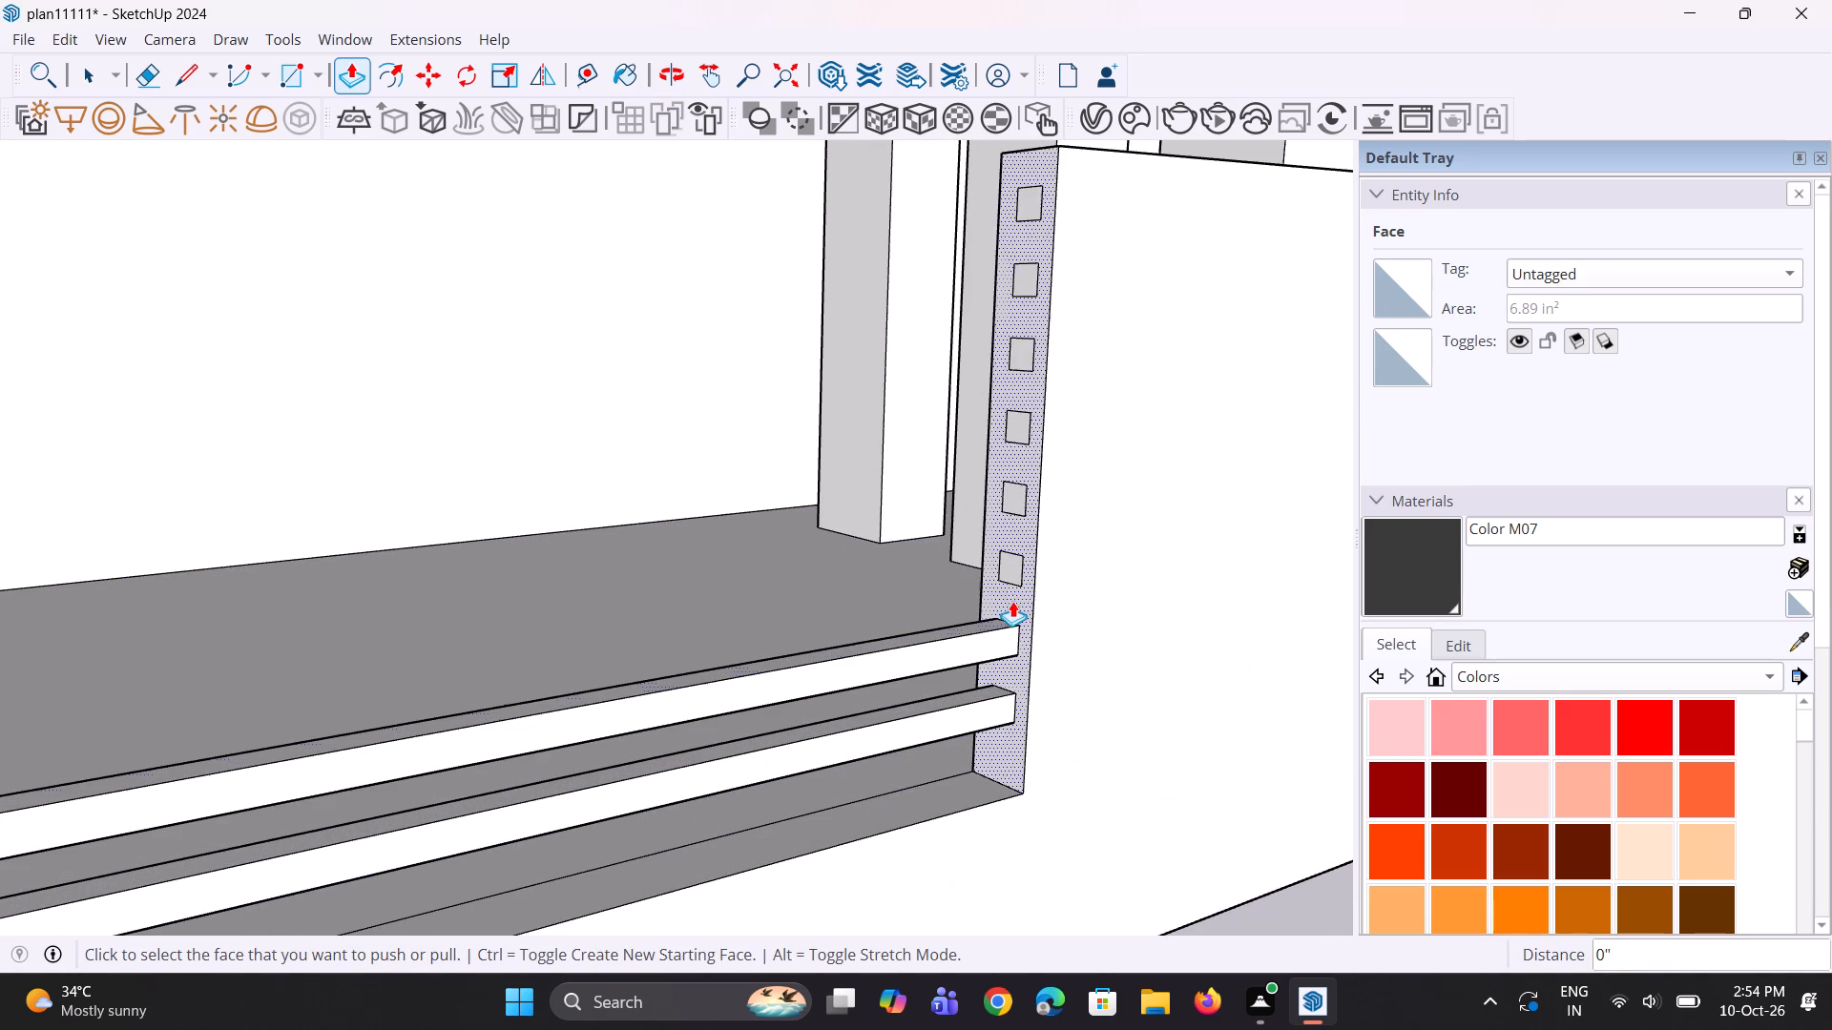
double_click(1010, 579)
scroll(1009, 510, "up", 2)
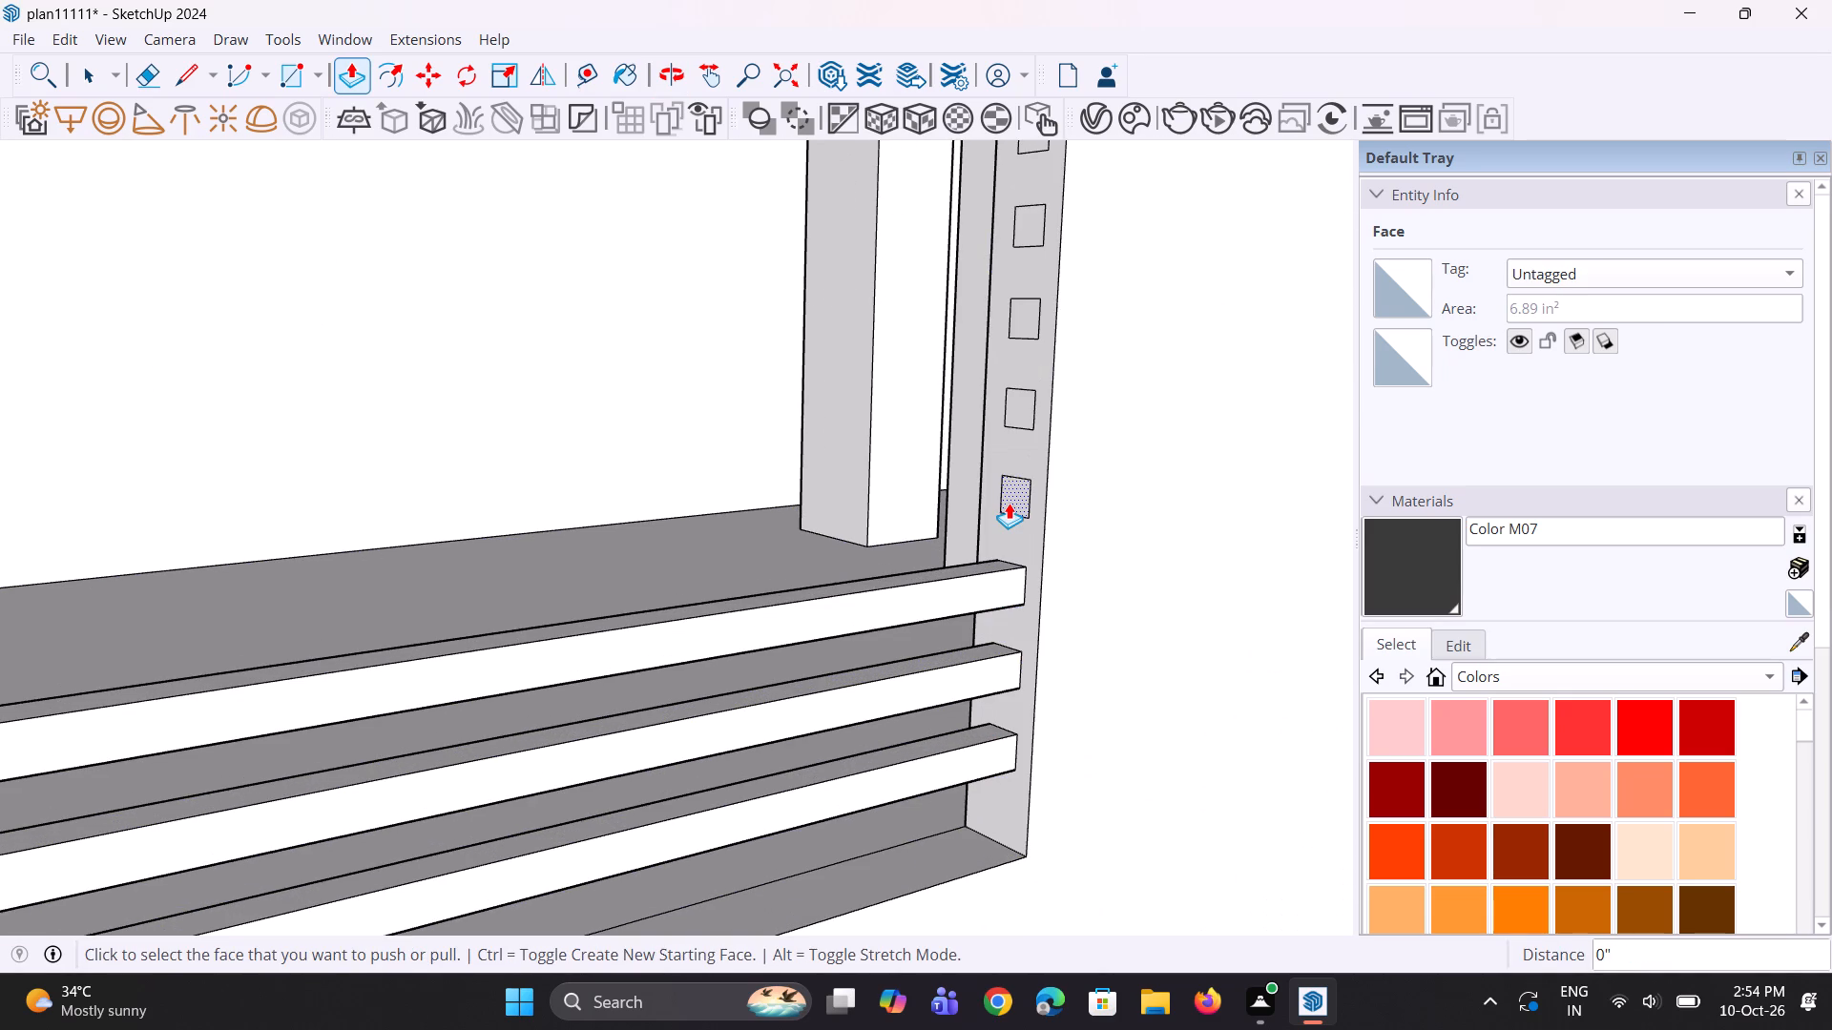
left_click(1009, 503)
left_click(1009, 503)
double_click(1022, 419)
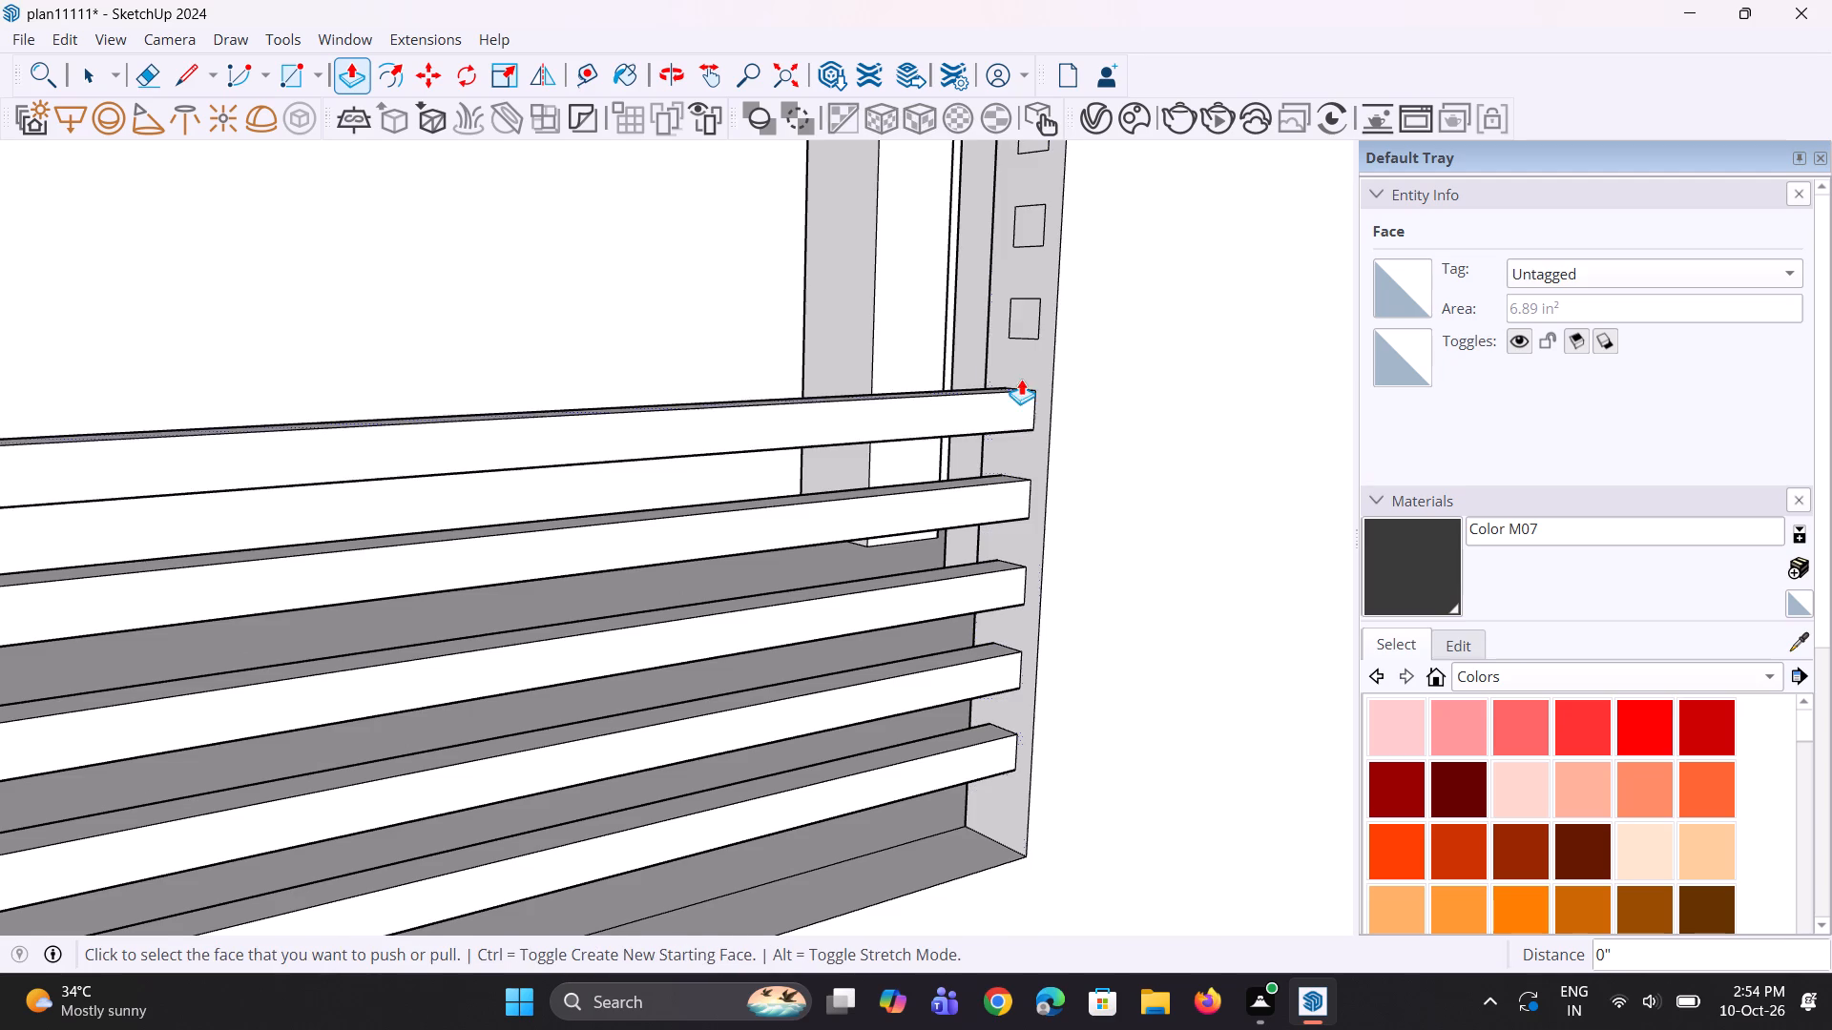
scroll(1020, 355, "up", 4)
double_click(1024, 328)
scroll(989, 501, "down", 9)
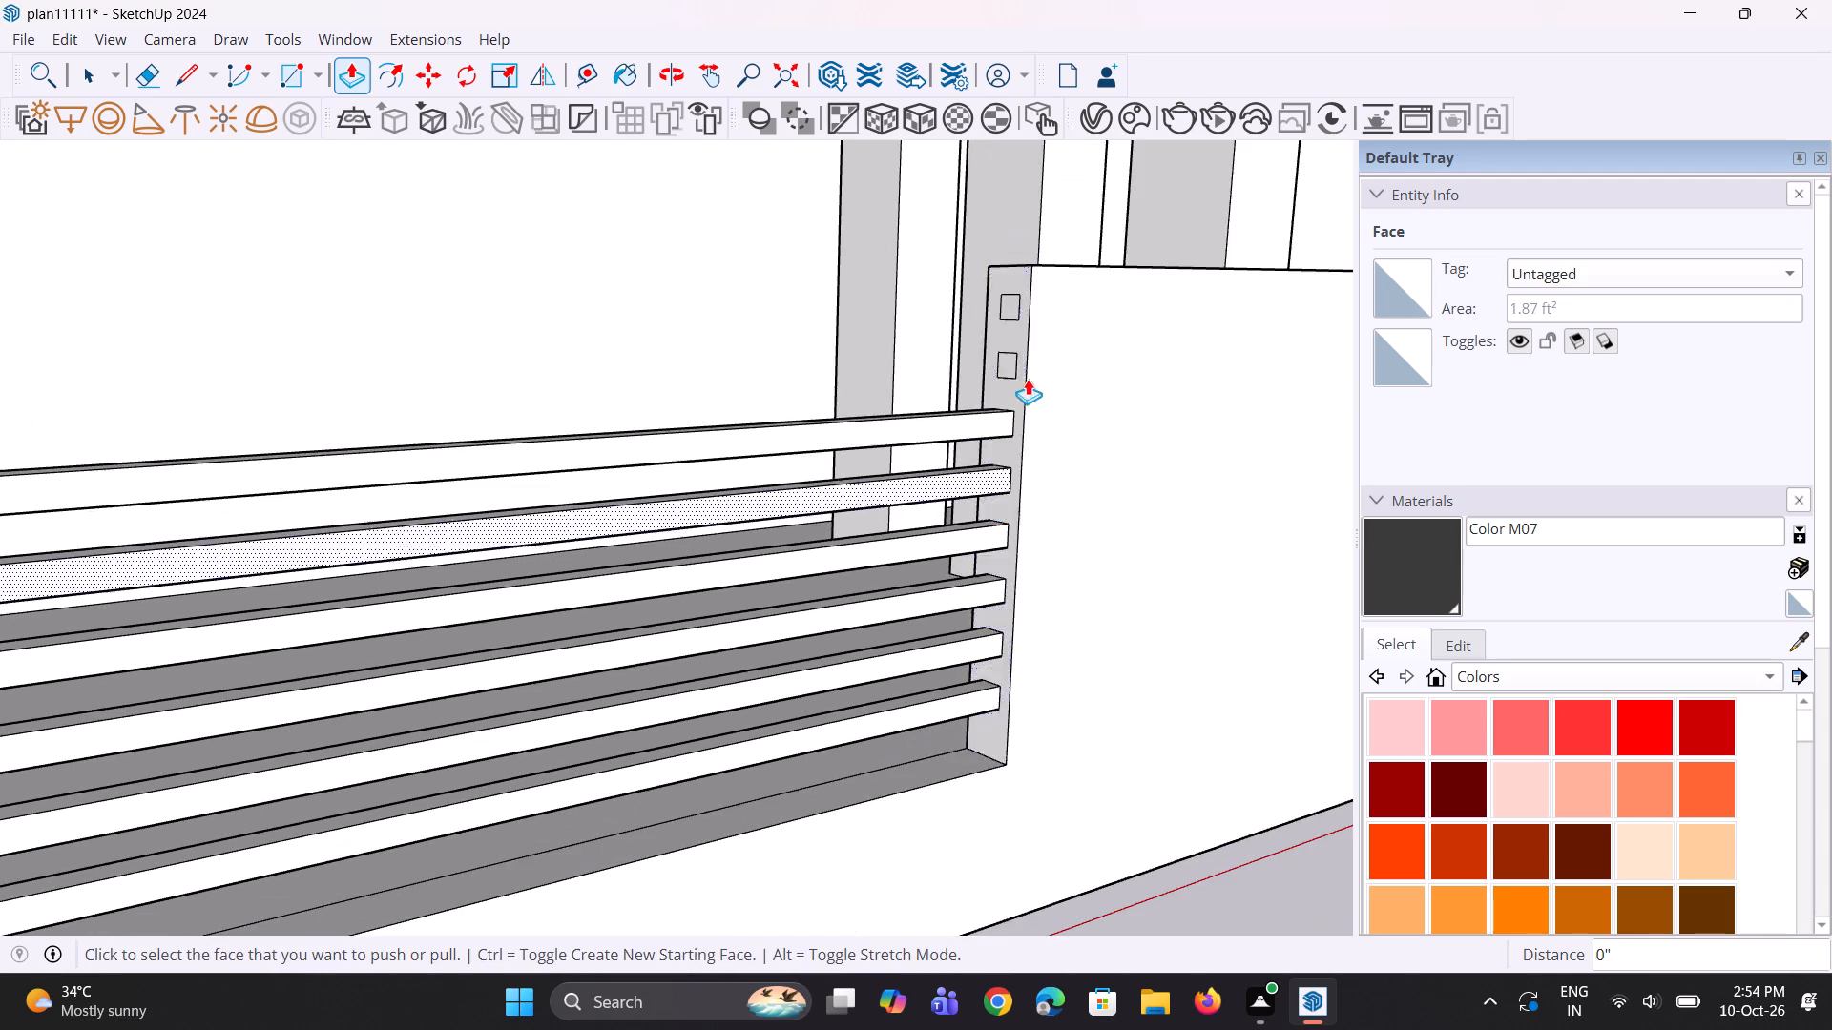
scroll(1031, 338, "up", 11)
double_click(978, 409)
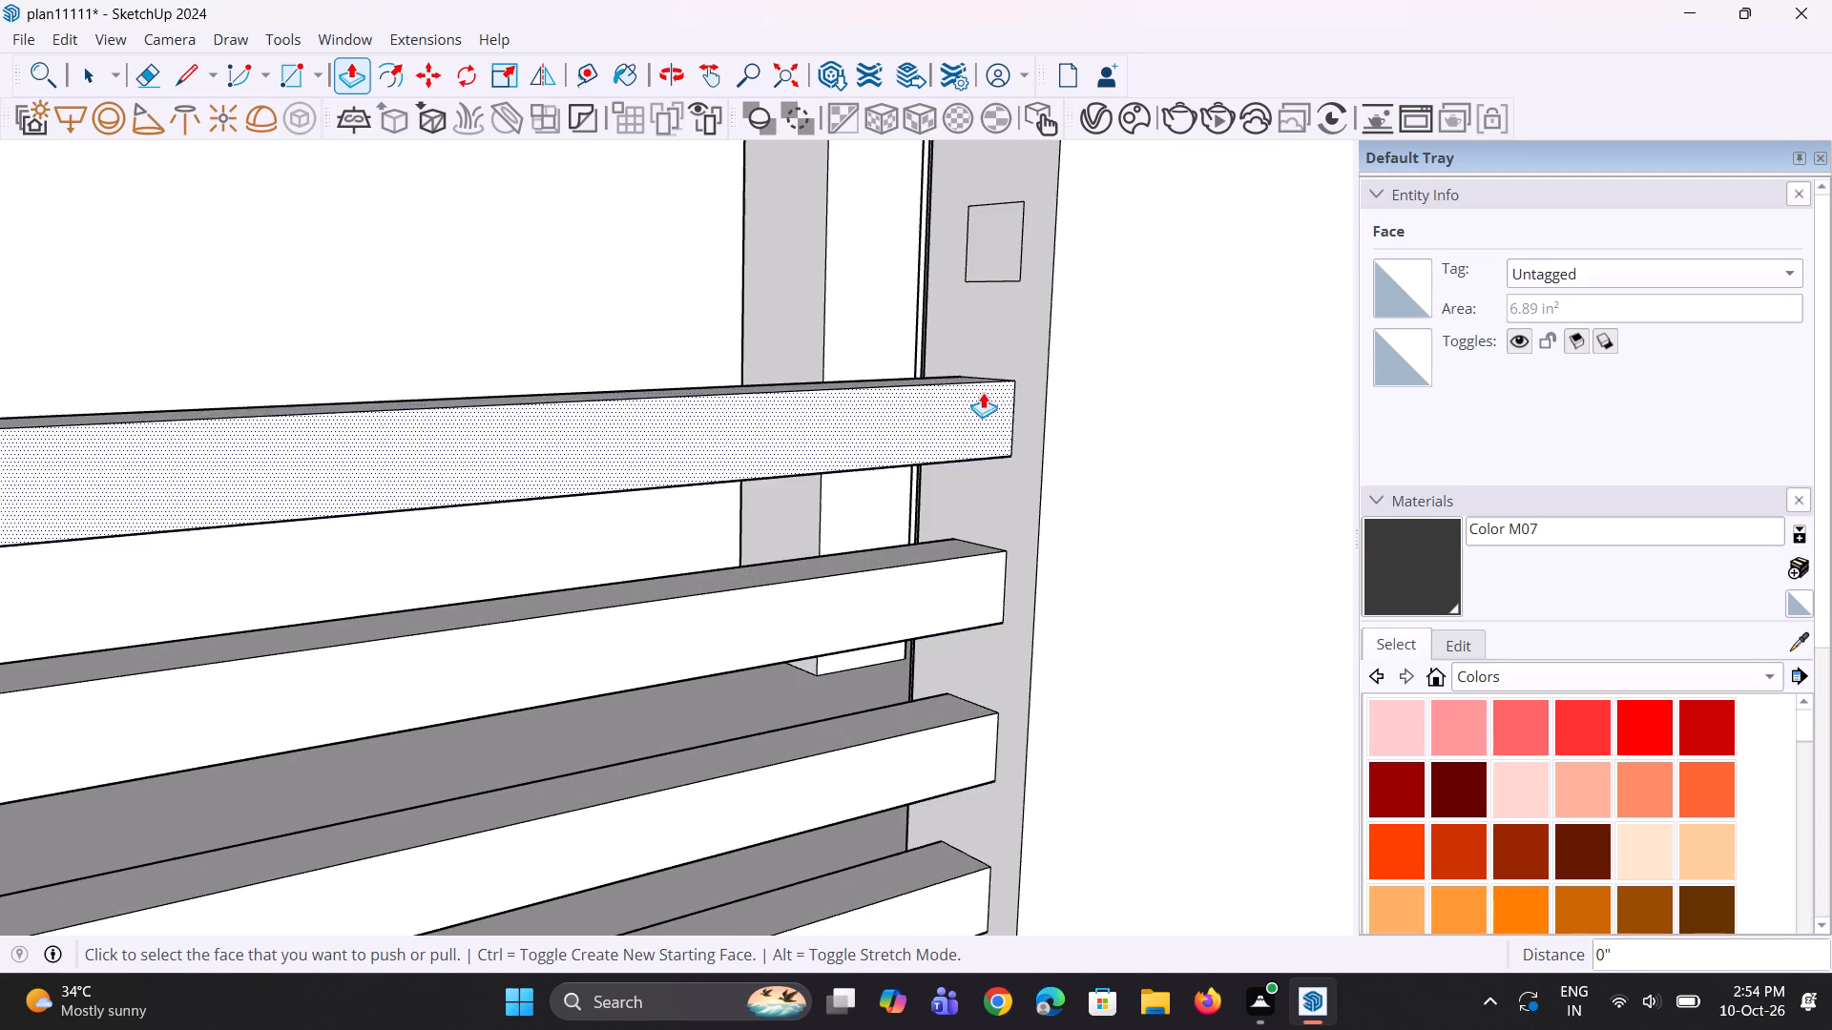
double_click(982, 261)
Examine the horizontal railing between the corner pier and boundary wall, and its appearance within the whole front facade.
scroll(928, 395, "down", 12)
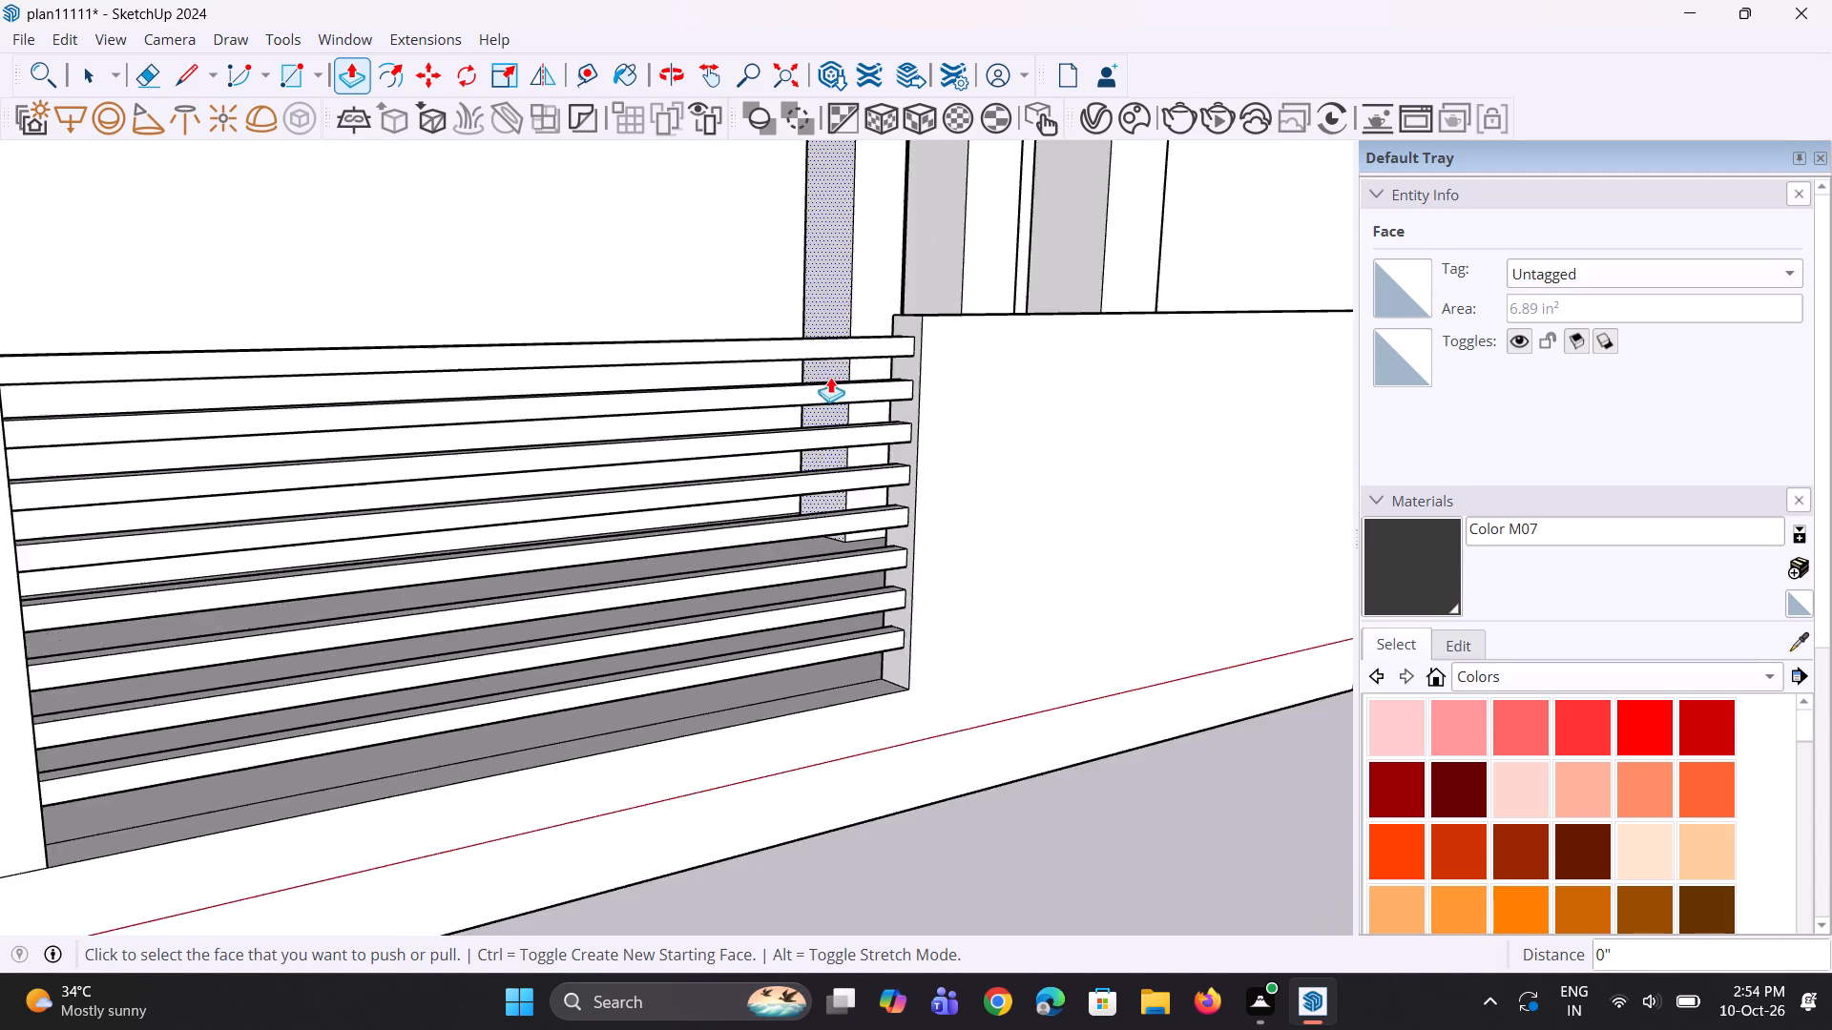
scroll(830, 377, "down", 8)
middle_click_drag(960, 400, 522, 525)
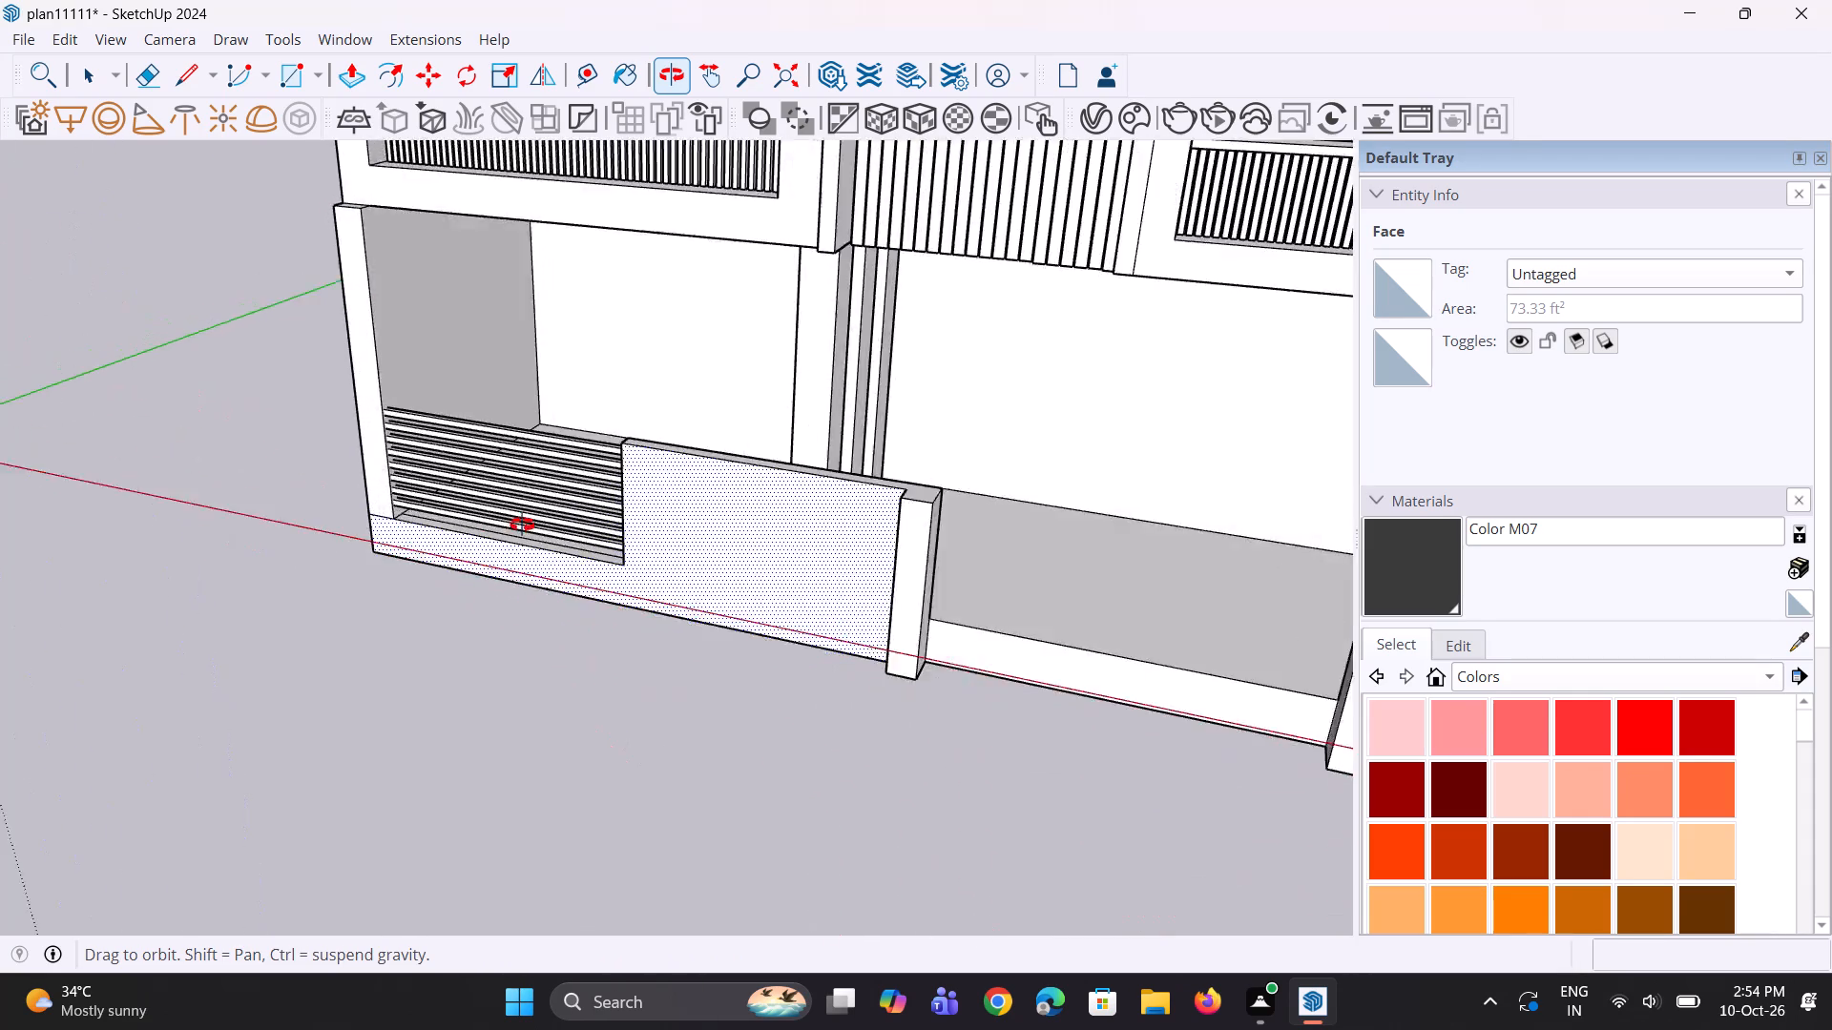
middle_click_drag(522, 525, 746, 464)
scroll(602, 535, "down", 4)
middle_click_drag(602, 536, 614, 486)
scroll(472, 608, "down", 9)
middle_click_drag(467, 600, 470, 555)
scroll(698, 519, "up", 3)
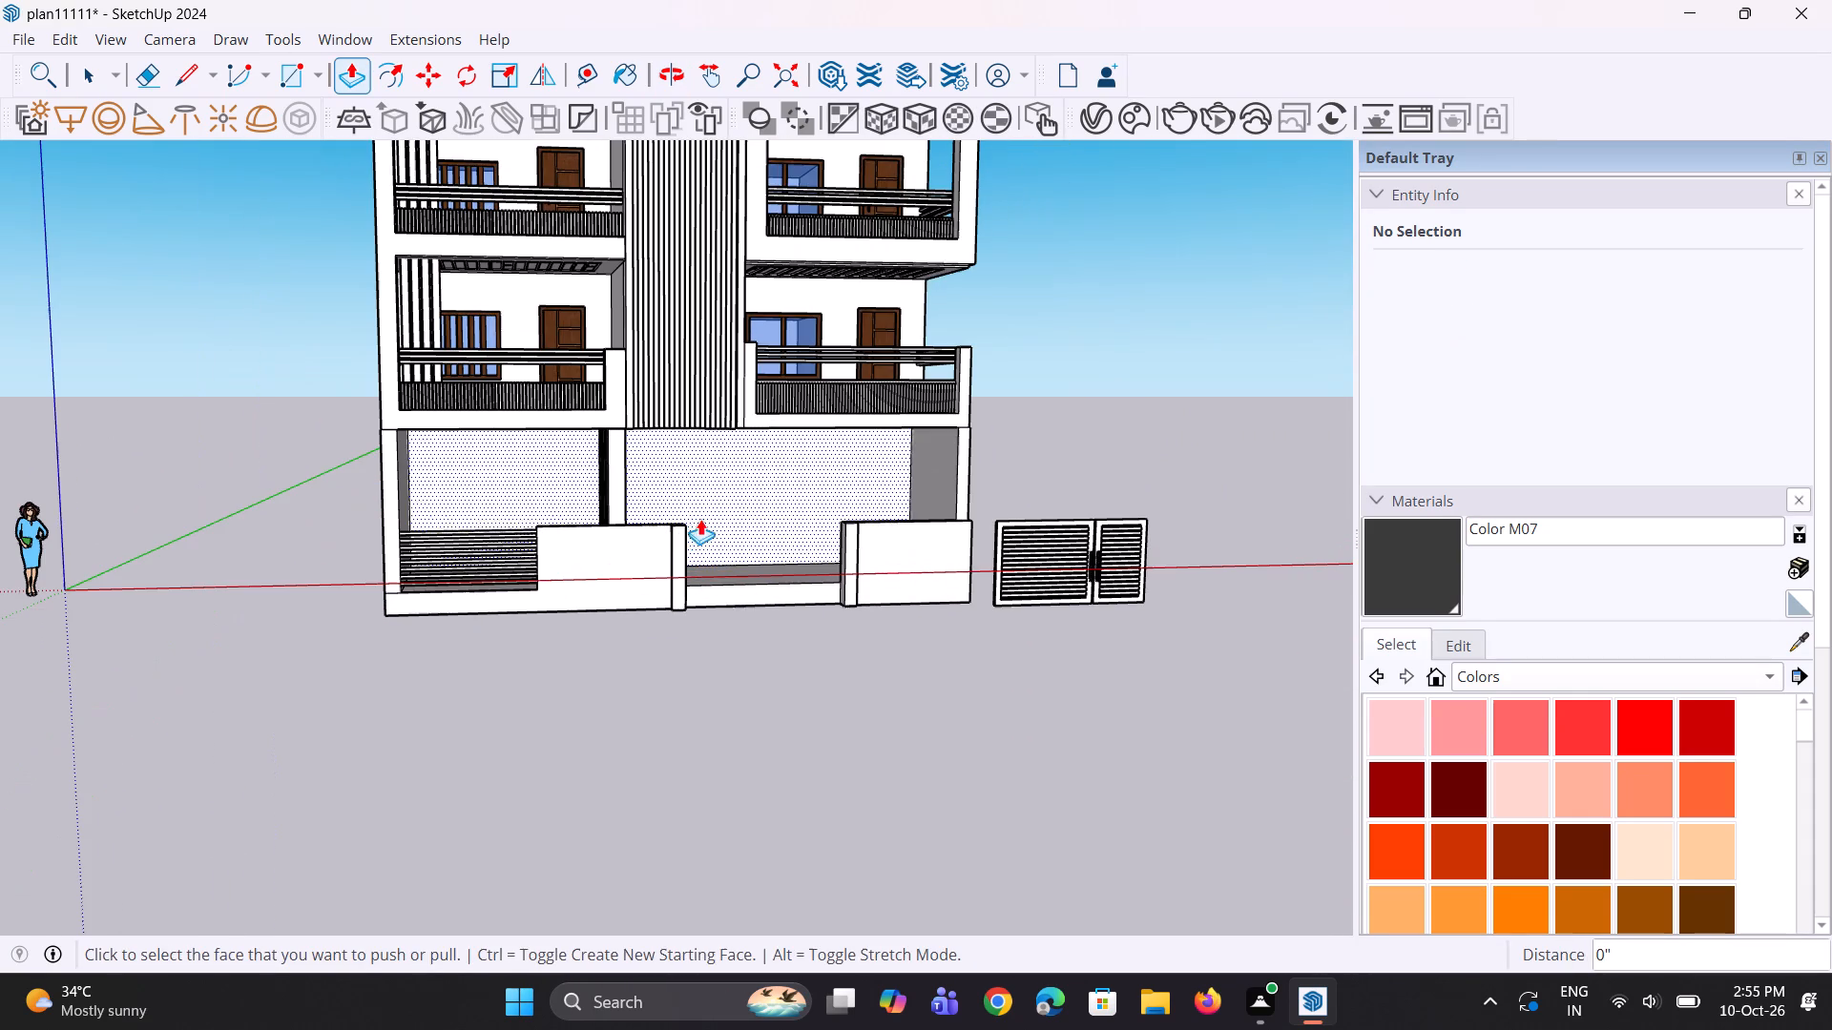
key("space")
key("space")
left_click(1072, 460)
middle_click_drag(1007, 546, 960, 656)
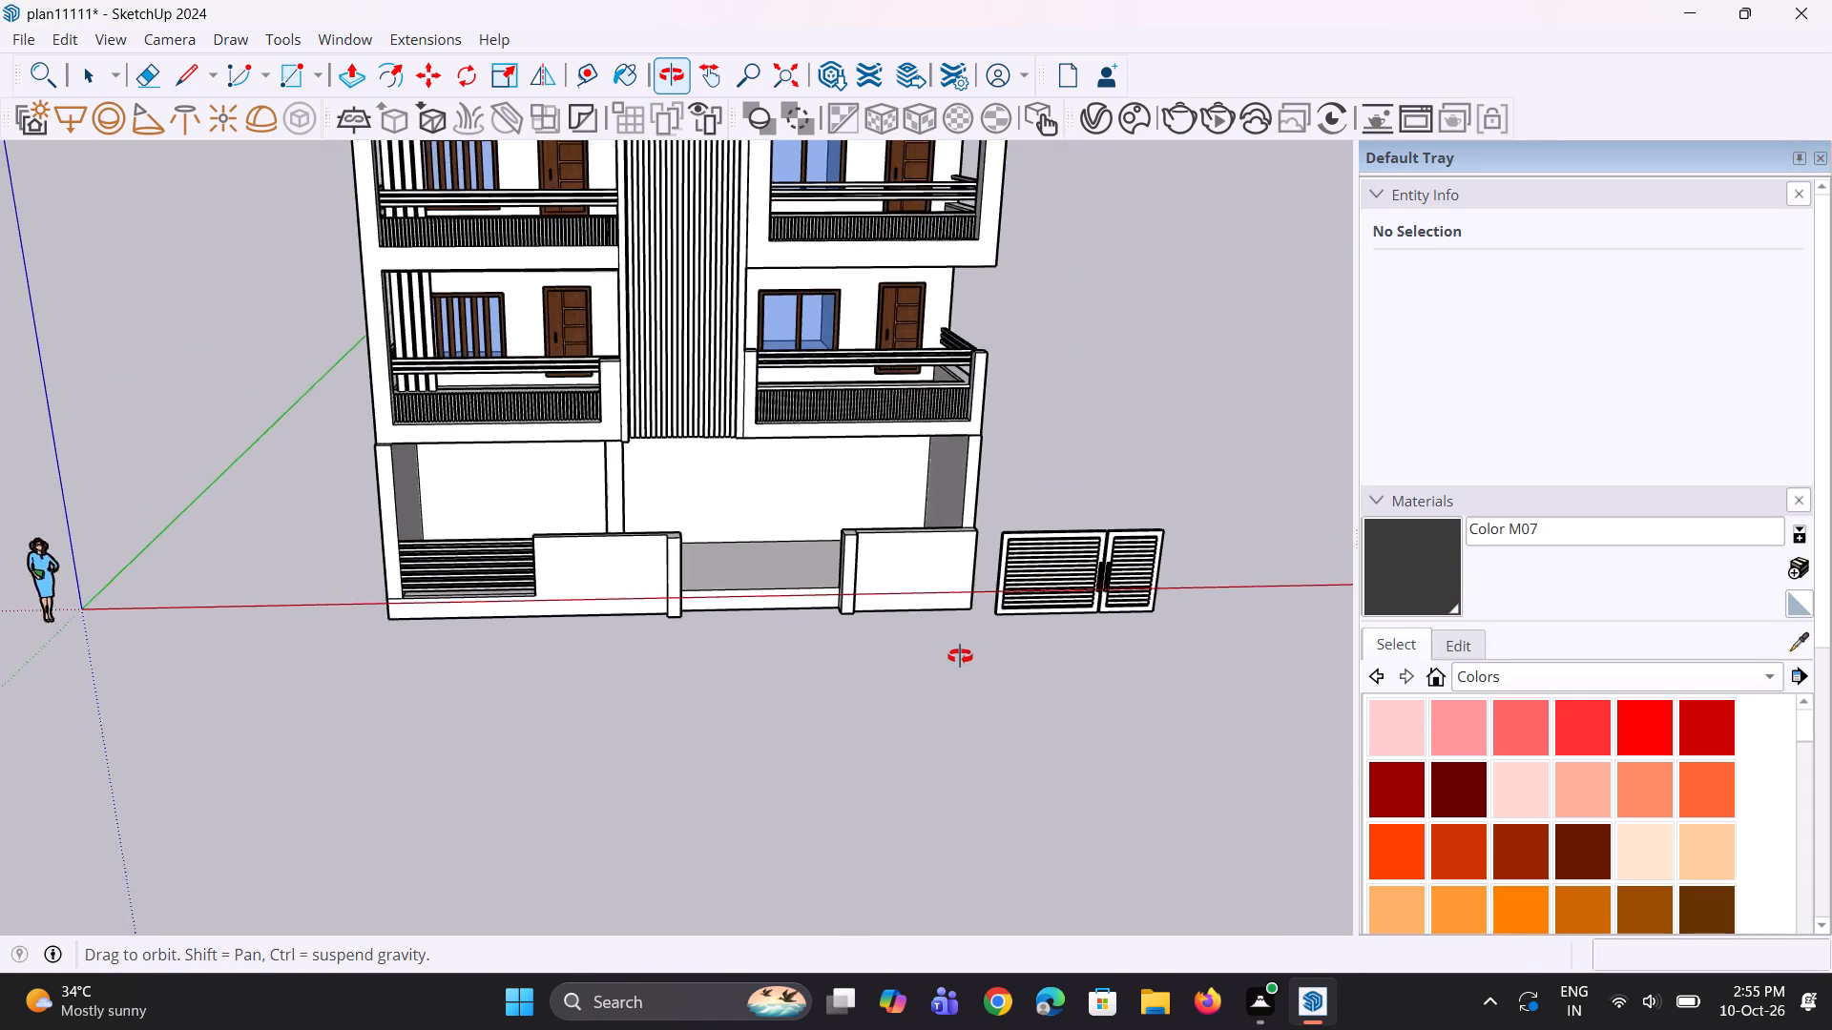
middle_click_drag(960, 656, 949, 624)
scroll(631, 552, "down", 4)
middle_click(611, 560)
scroll(603, 566, "up", 1)
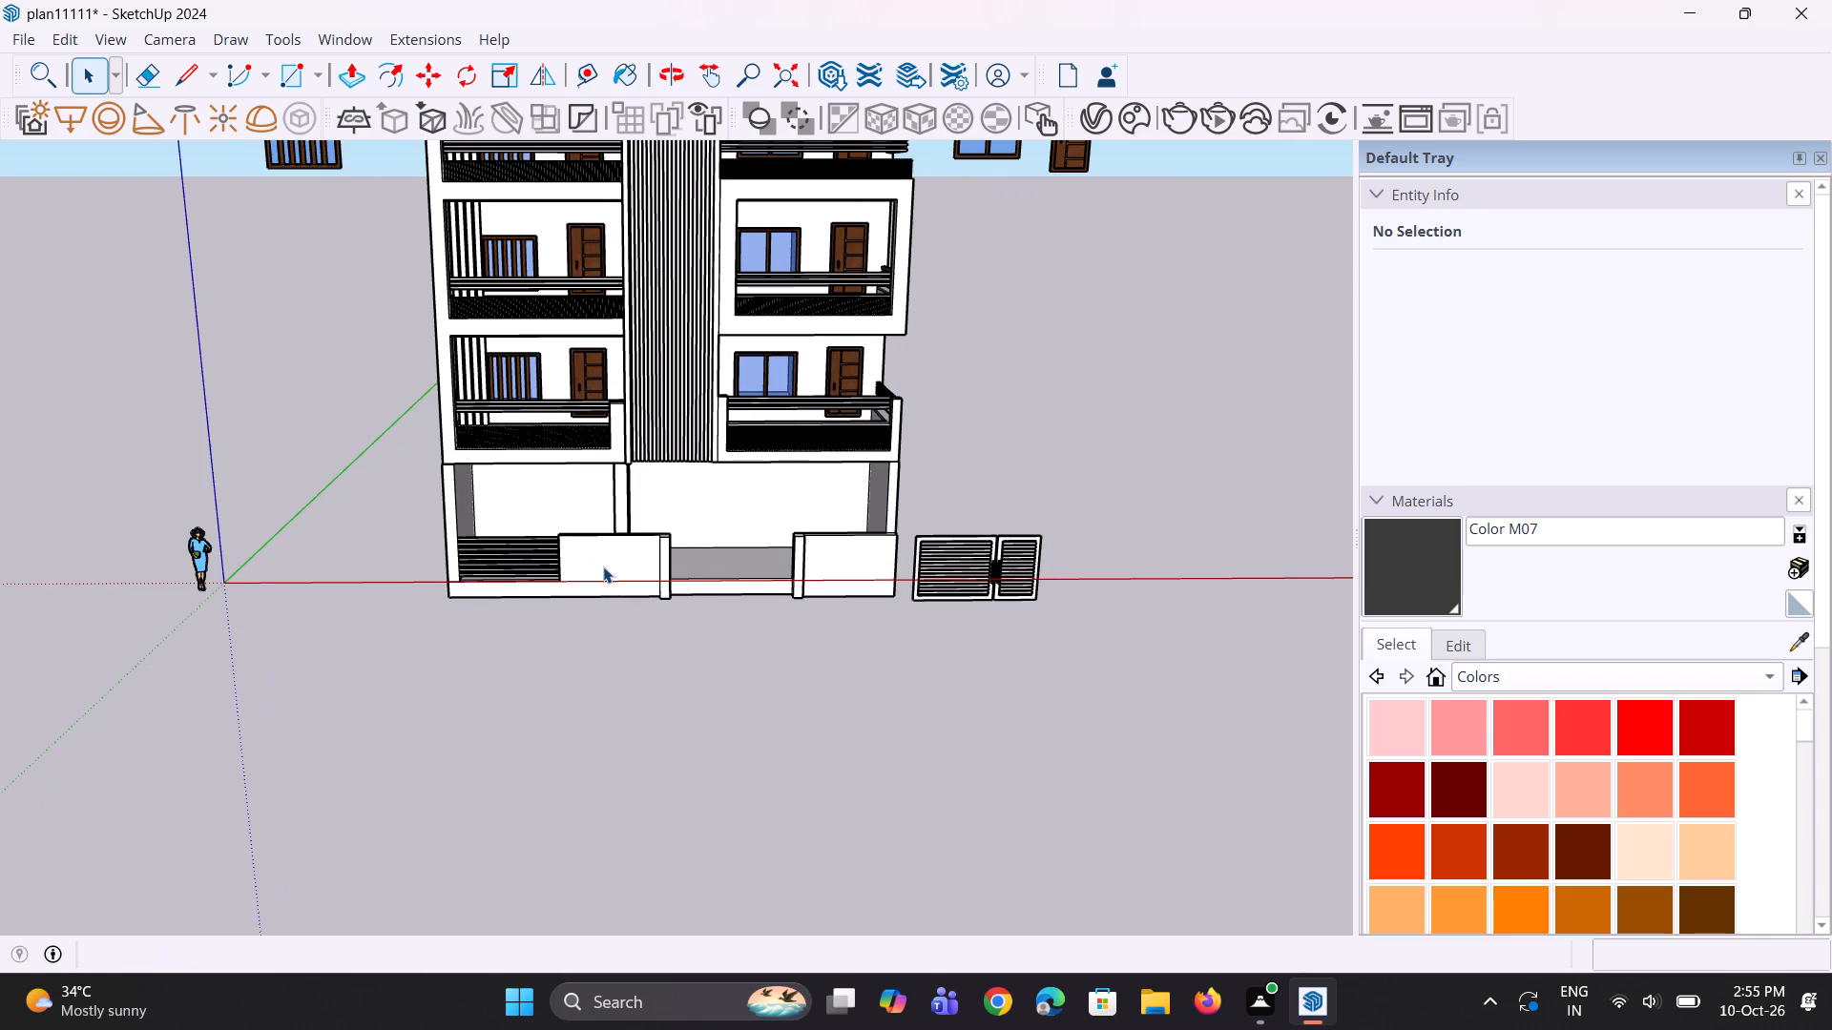
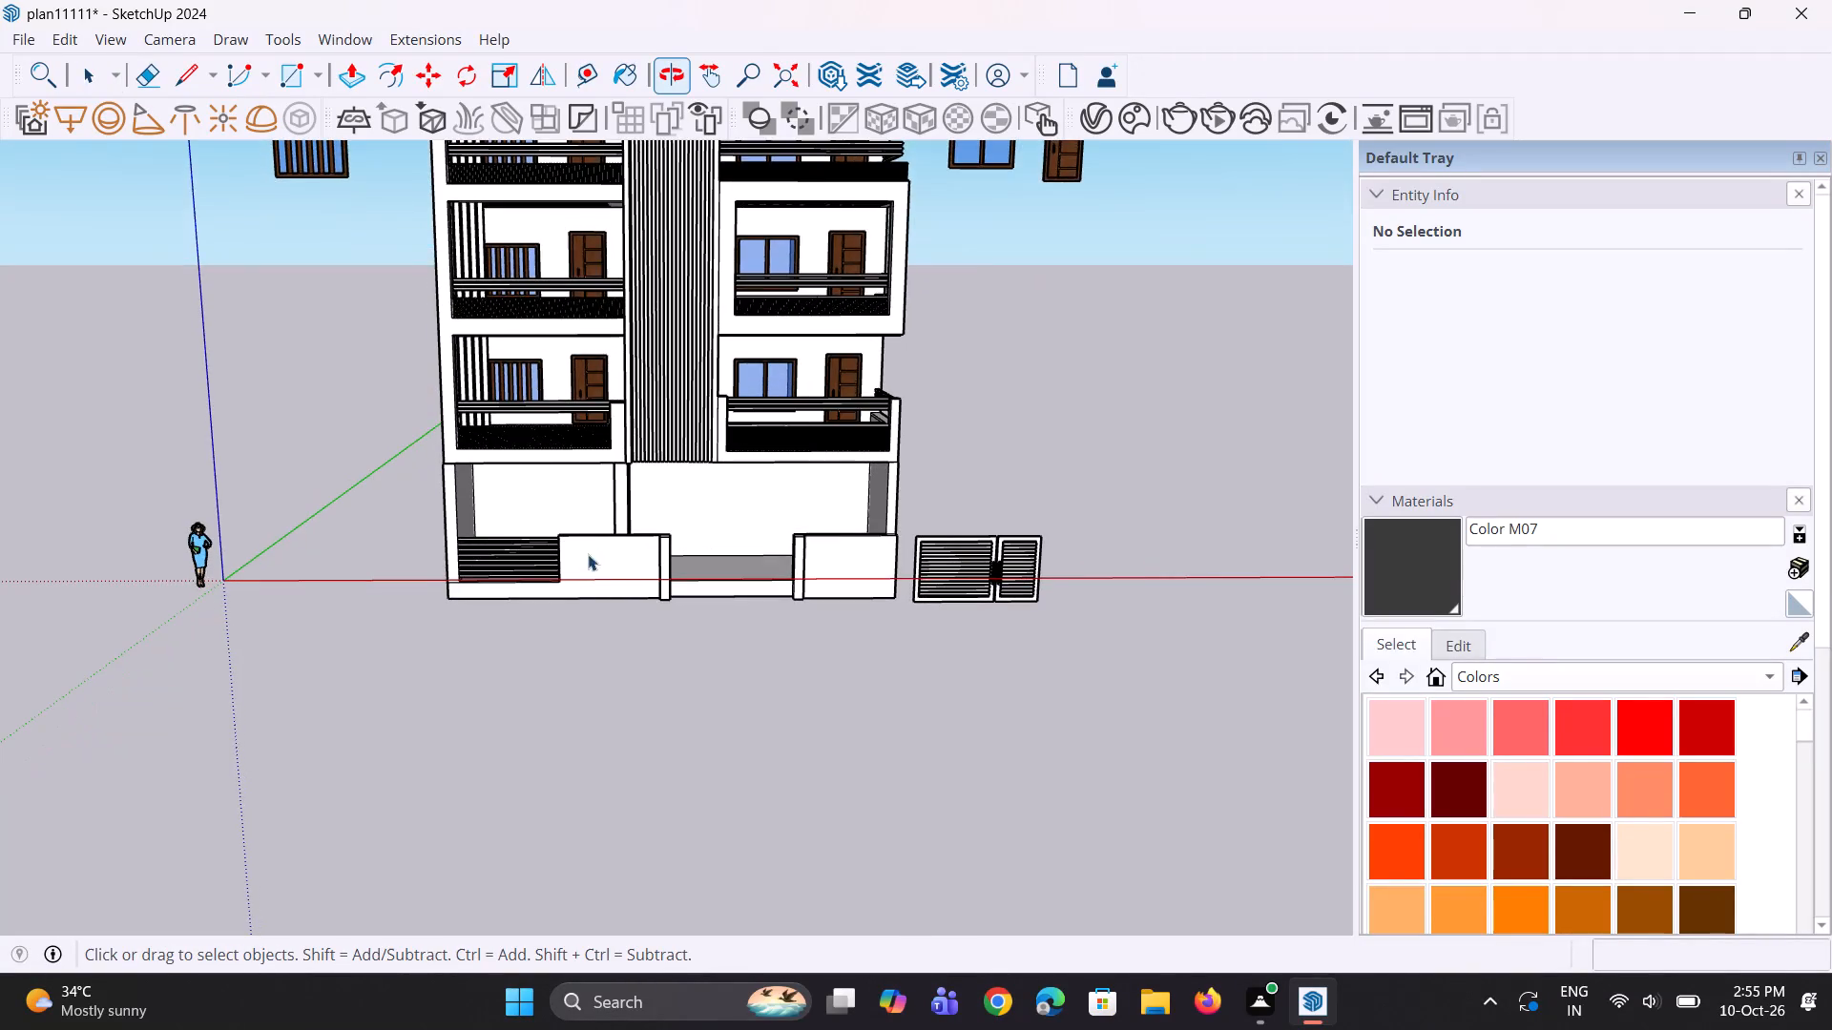
Examine the building's front elevation from the ground-floor gate up to the rooftop pergola.
scroll(588, 565, "down", 4)
middle_click_drag(636, 589, 636, 563)
scroll(789, 252, "up", 3)
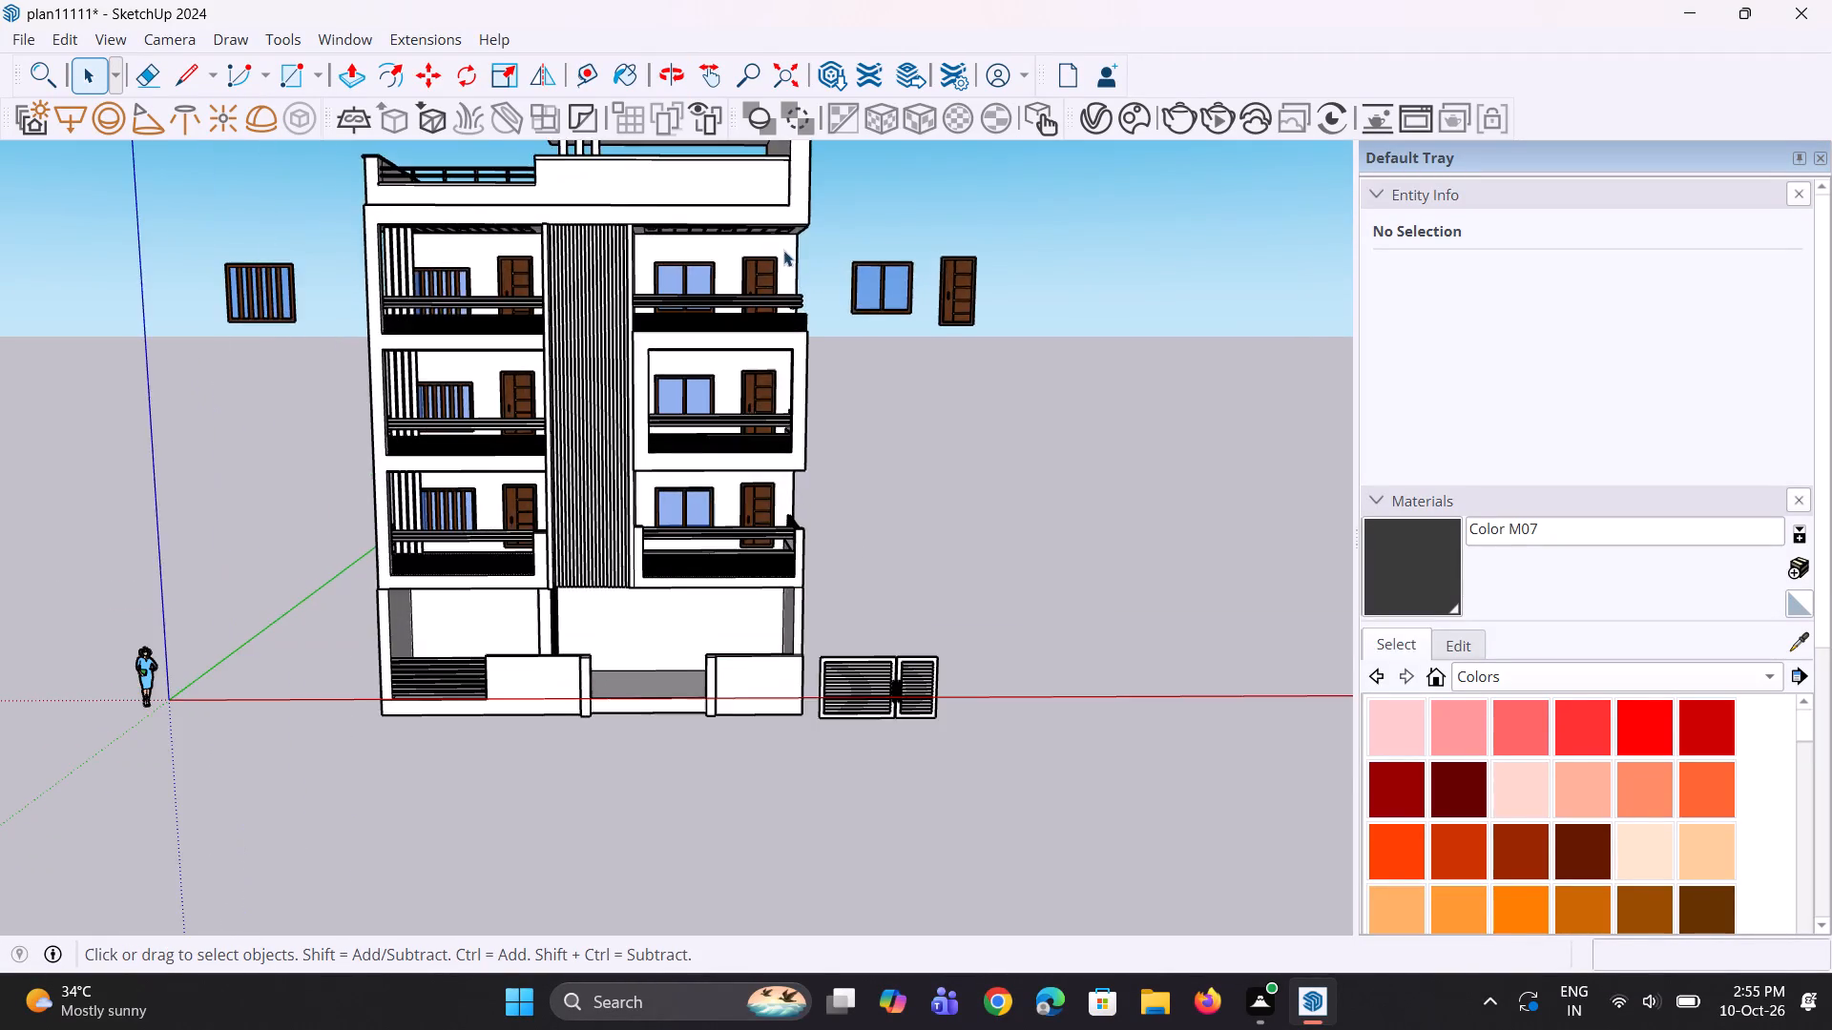
scroll(657, 323, "up", 4)
scroll(495, 403, "up", 1)
scroll(495, 403, "down", 2)
middle_click_drag(476, 495, 468, 563)
scroll(468, 563, "down", 7)
middle_click_drag(469, 568, 488, 502)
scroll(439, 341, "up", 3)
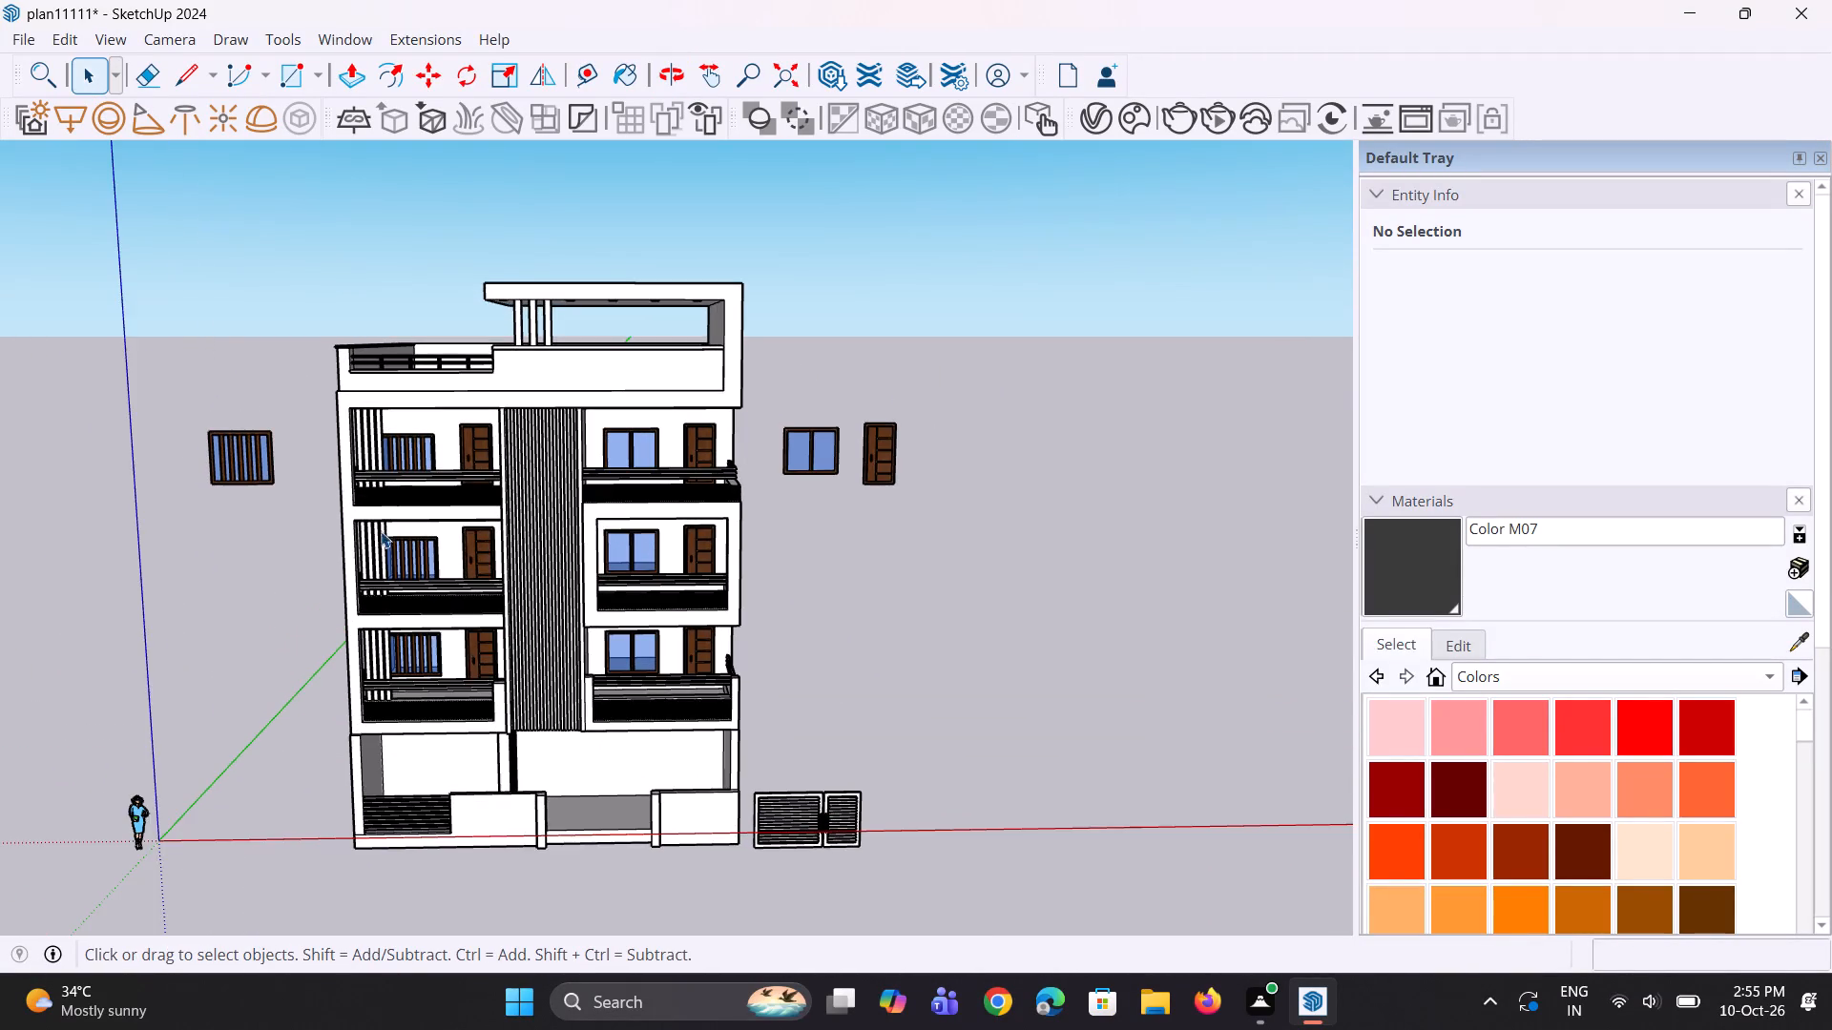
scroll(377, 682, "up", 4)
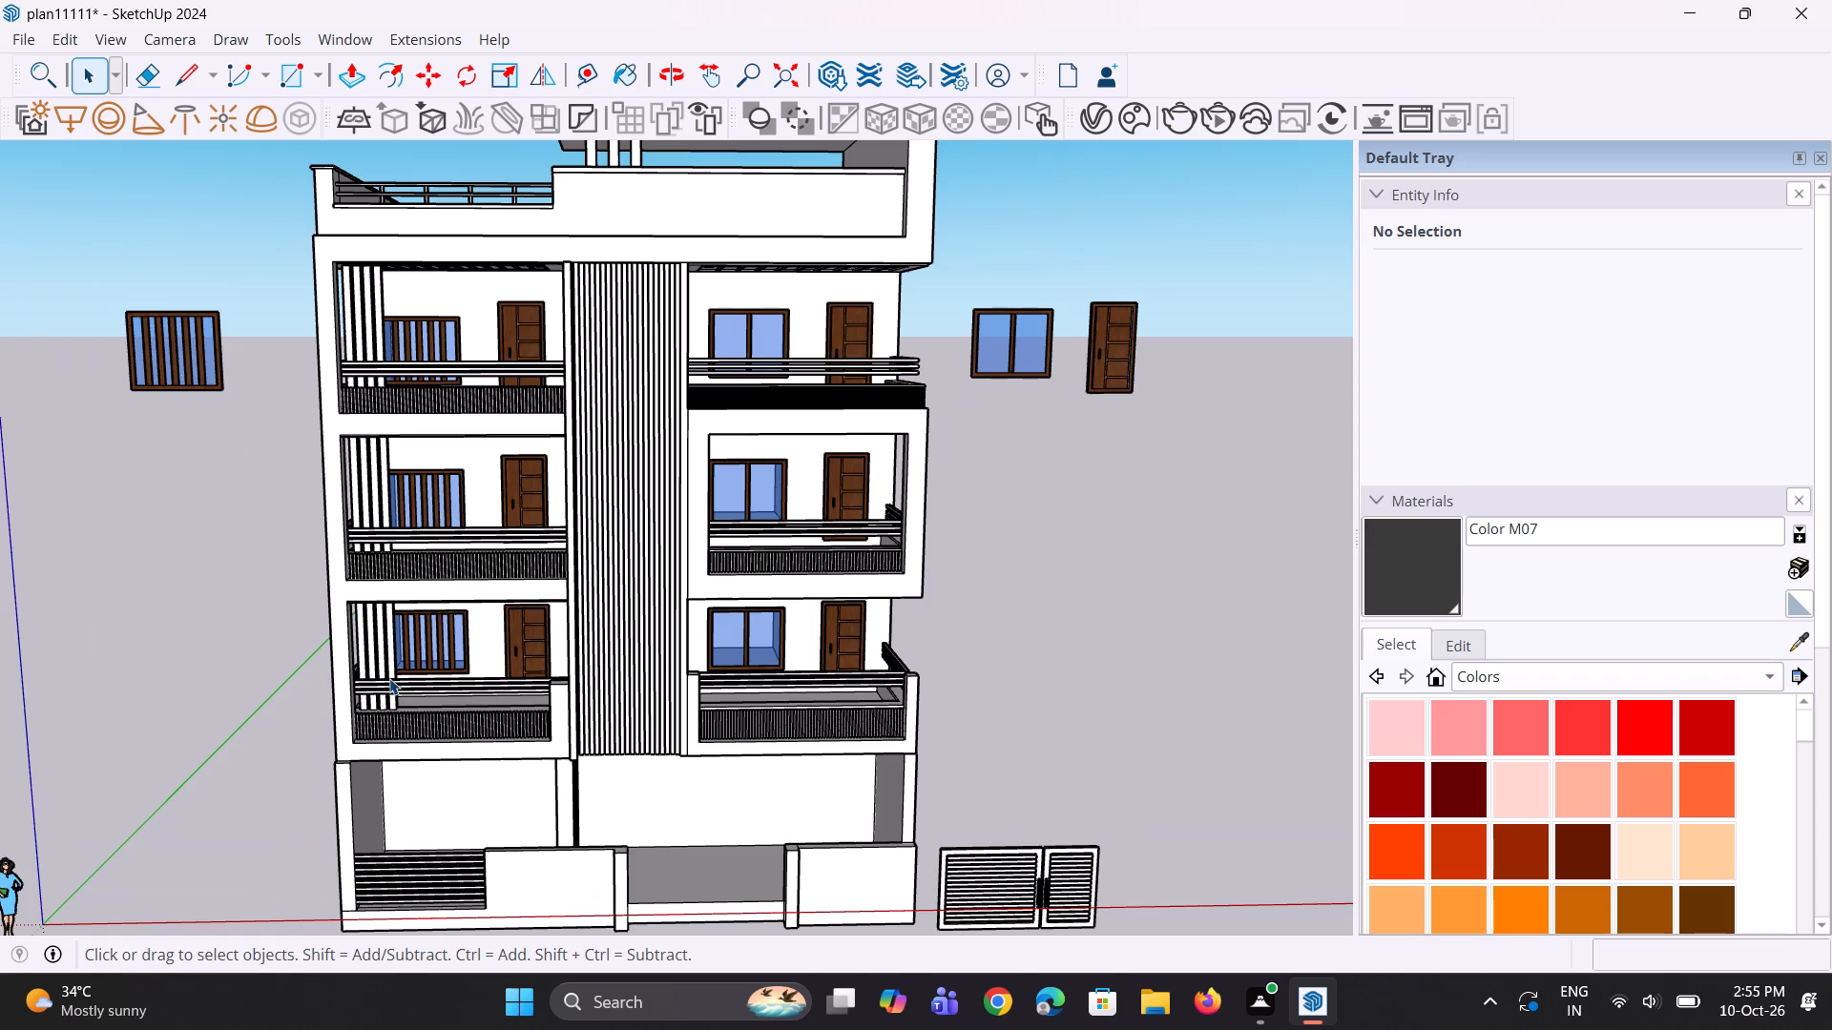
scroll(392, 678, "down", 2)
scroll(585, 269, "up", 1)
scroll(585, 269, "down", 1)
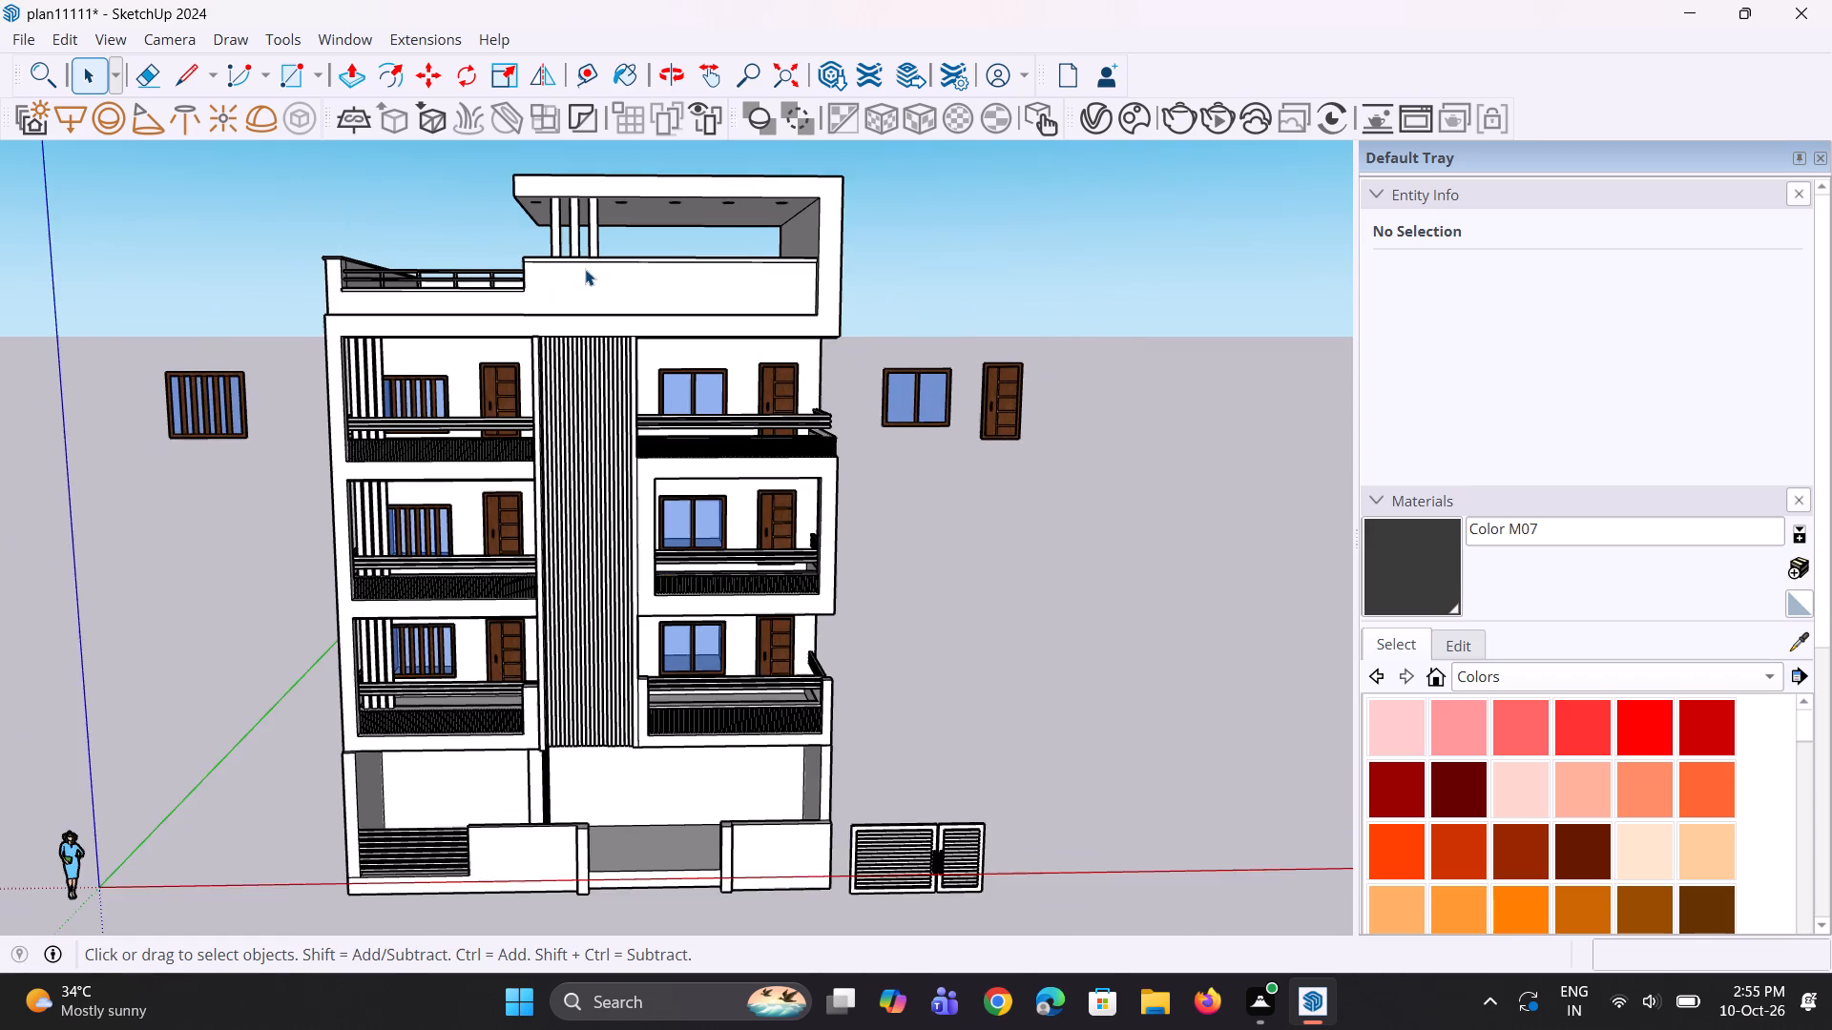
scroll(585, 269, "up", 1)
middle_click_drag(582, 270, 578, 290)
scroll(582, 270, "down", 1)
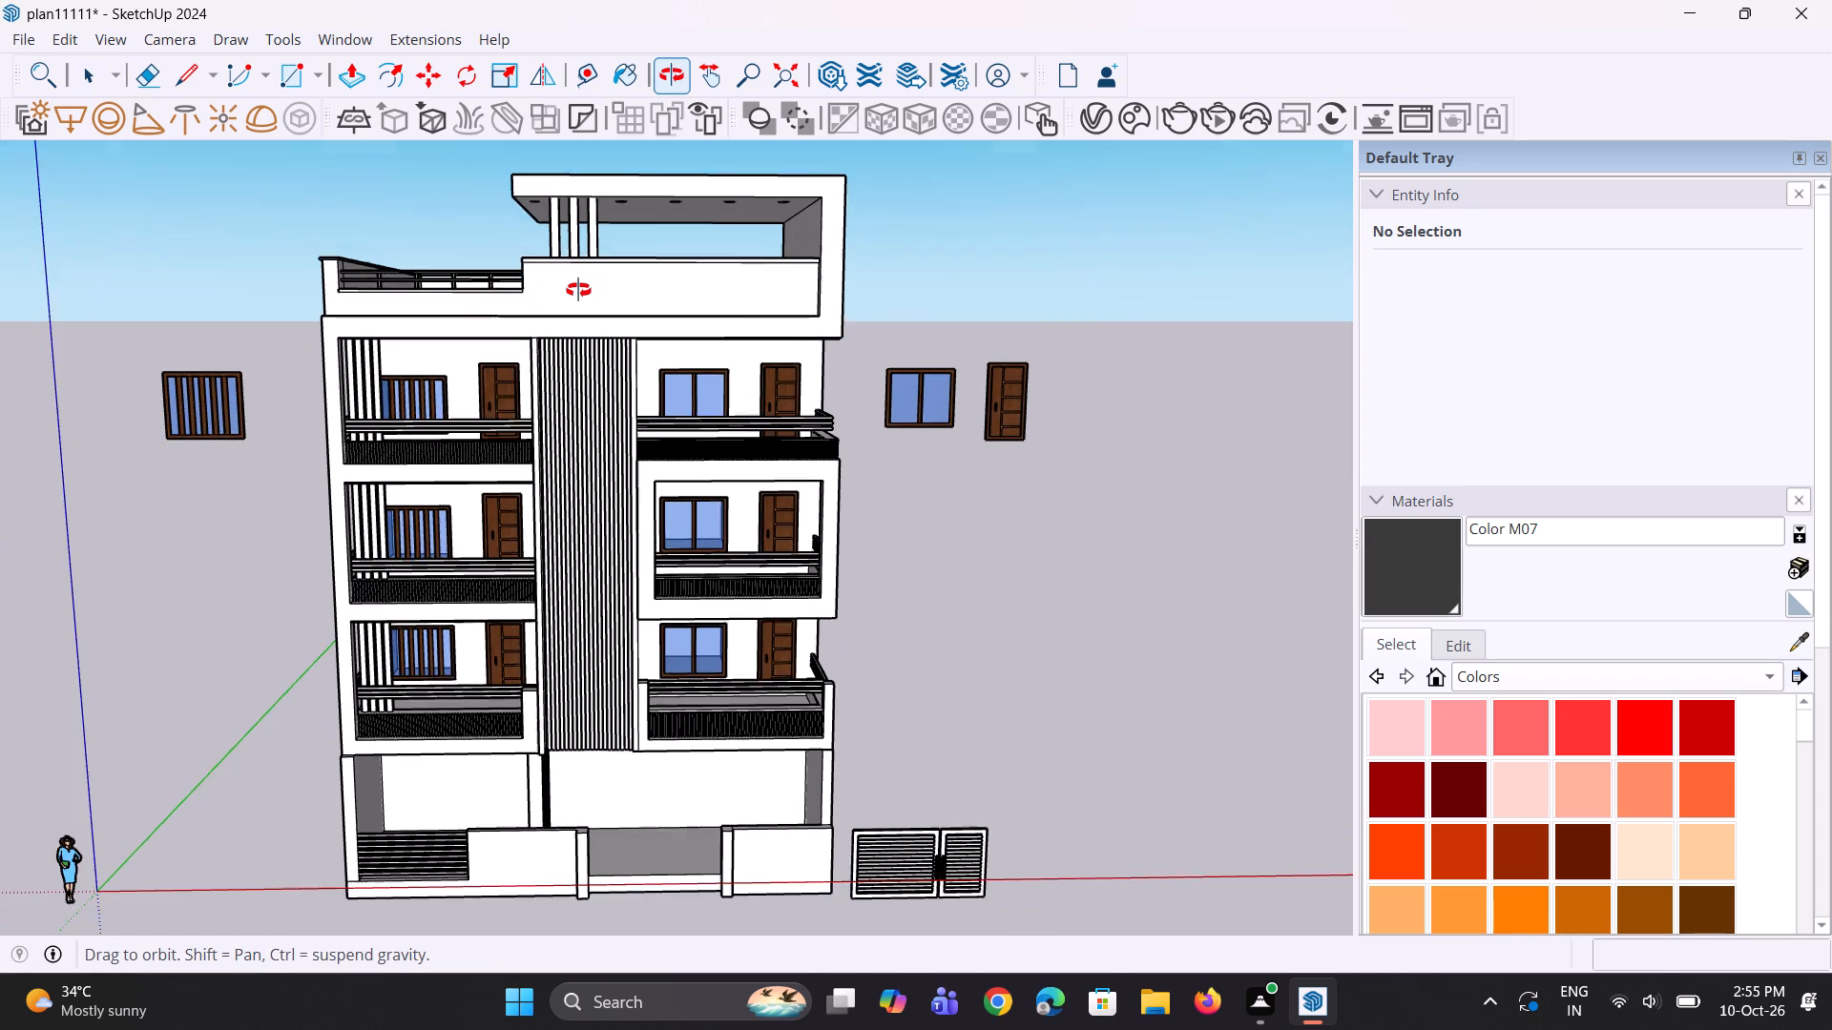
middle_click_drag(578, 290, 580, 283)
scroll(580, 284, "down", 2)
middle_click_drag(614, 378, 627, 290)
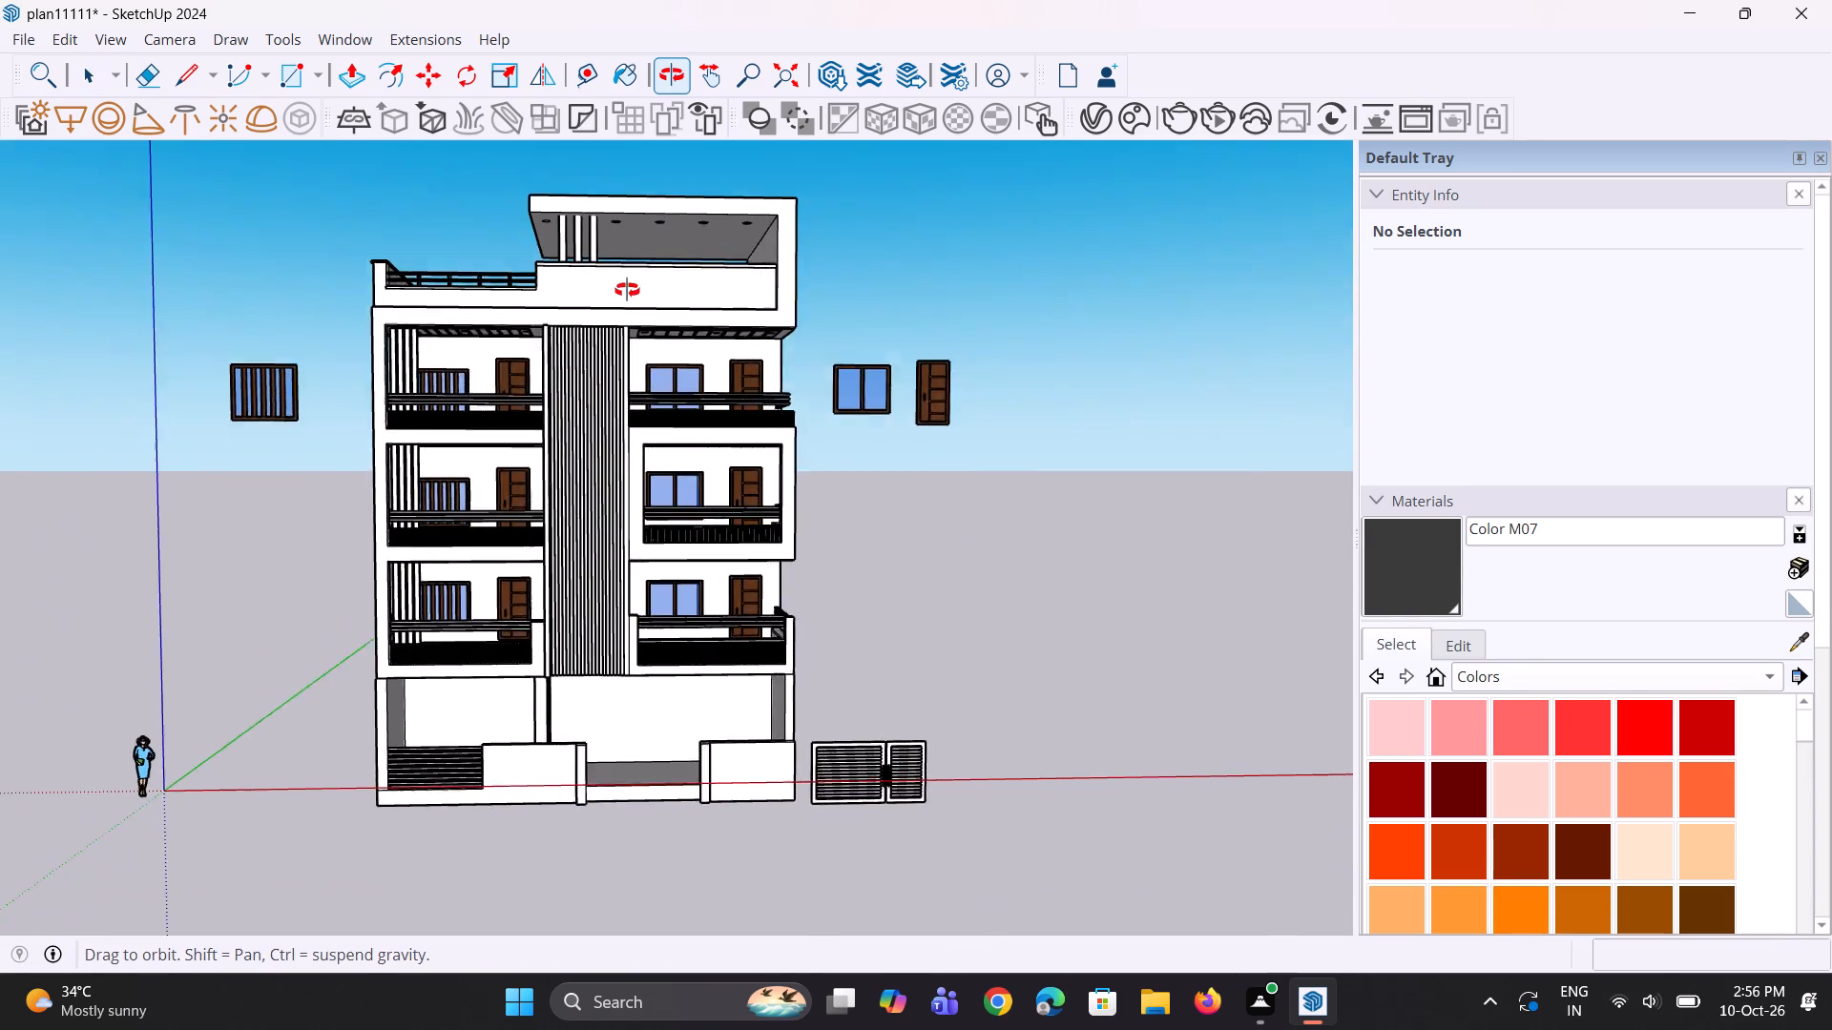
middle_click_drag(627, 290, 627, 268)
scroll(539, 370, "up", 4)
scroll(544, 350, "down", 1)
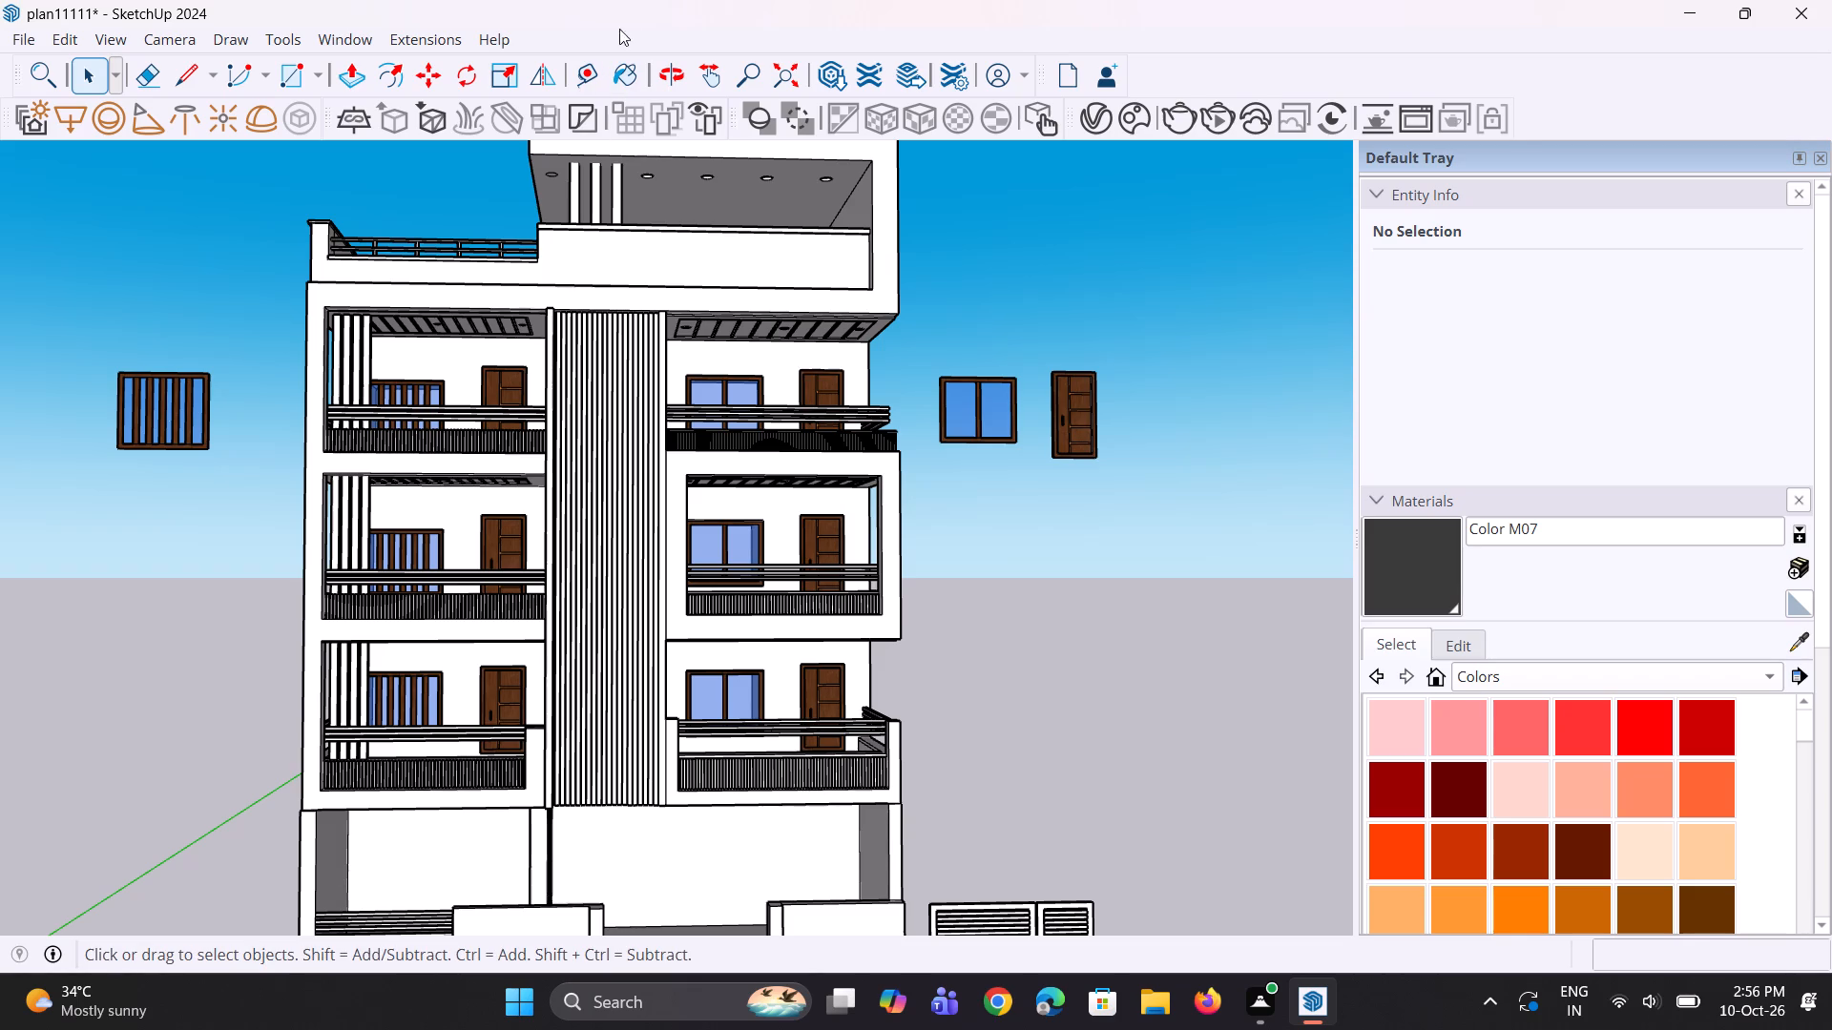
Import the Plant model from the Downloads folder and place it beside the building, below the loose door and window.
left_click(33, 42)
left_click(83, 376)
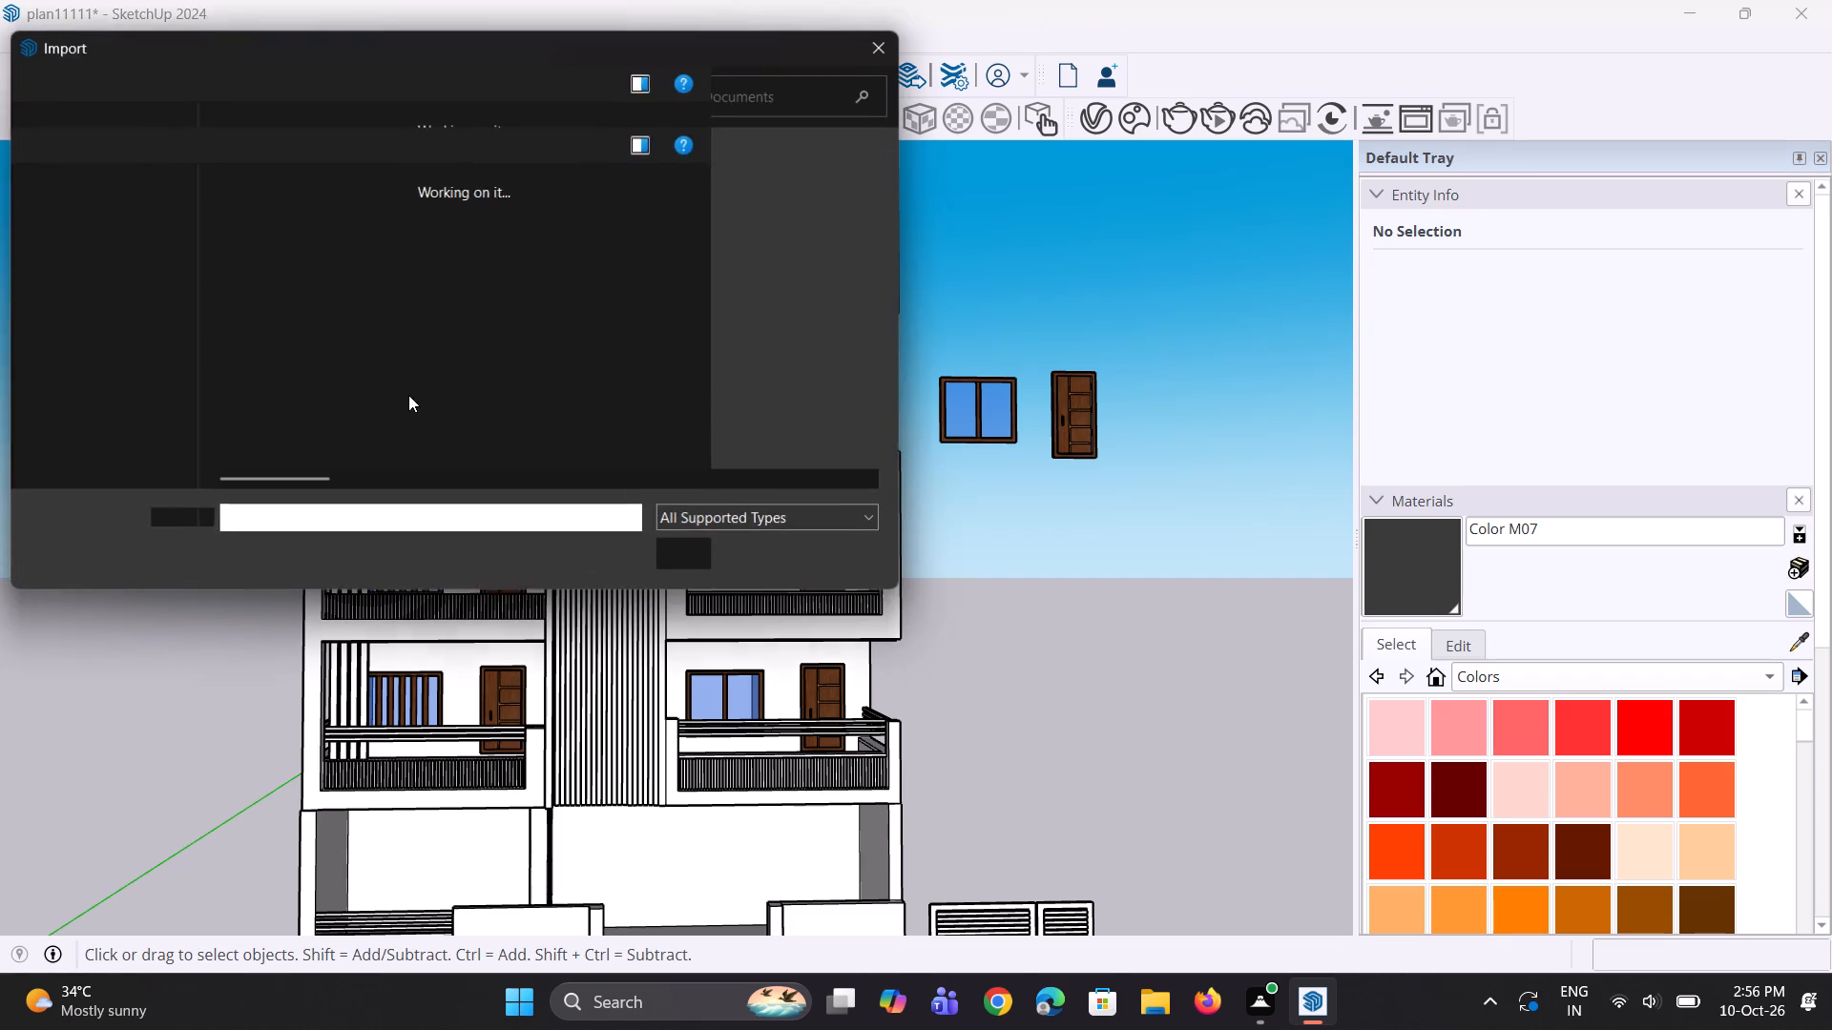
left_click(133, 340)
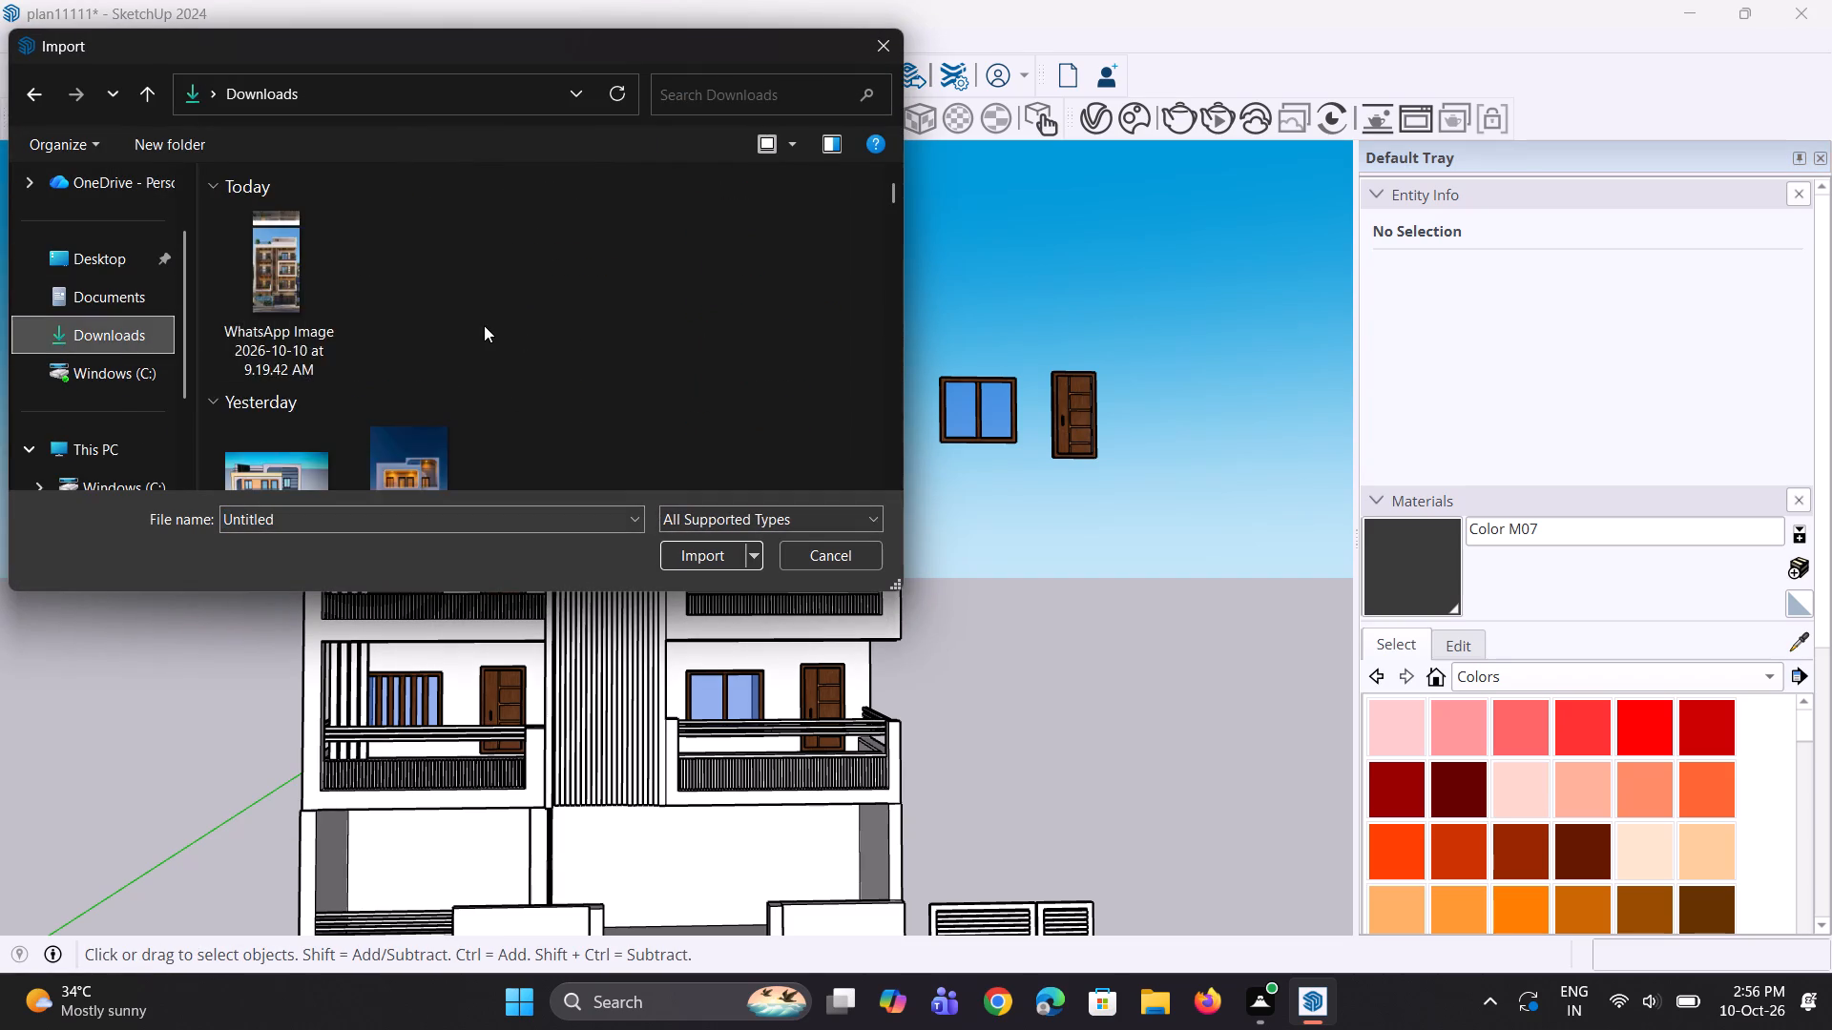
scroll(484, 325, "down", 10)
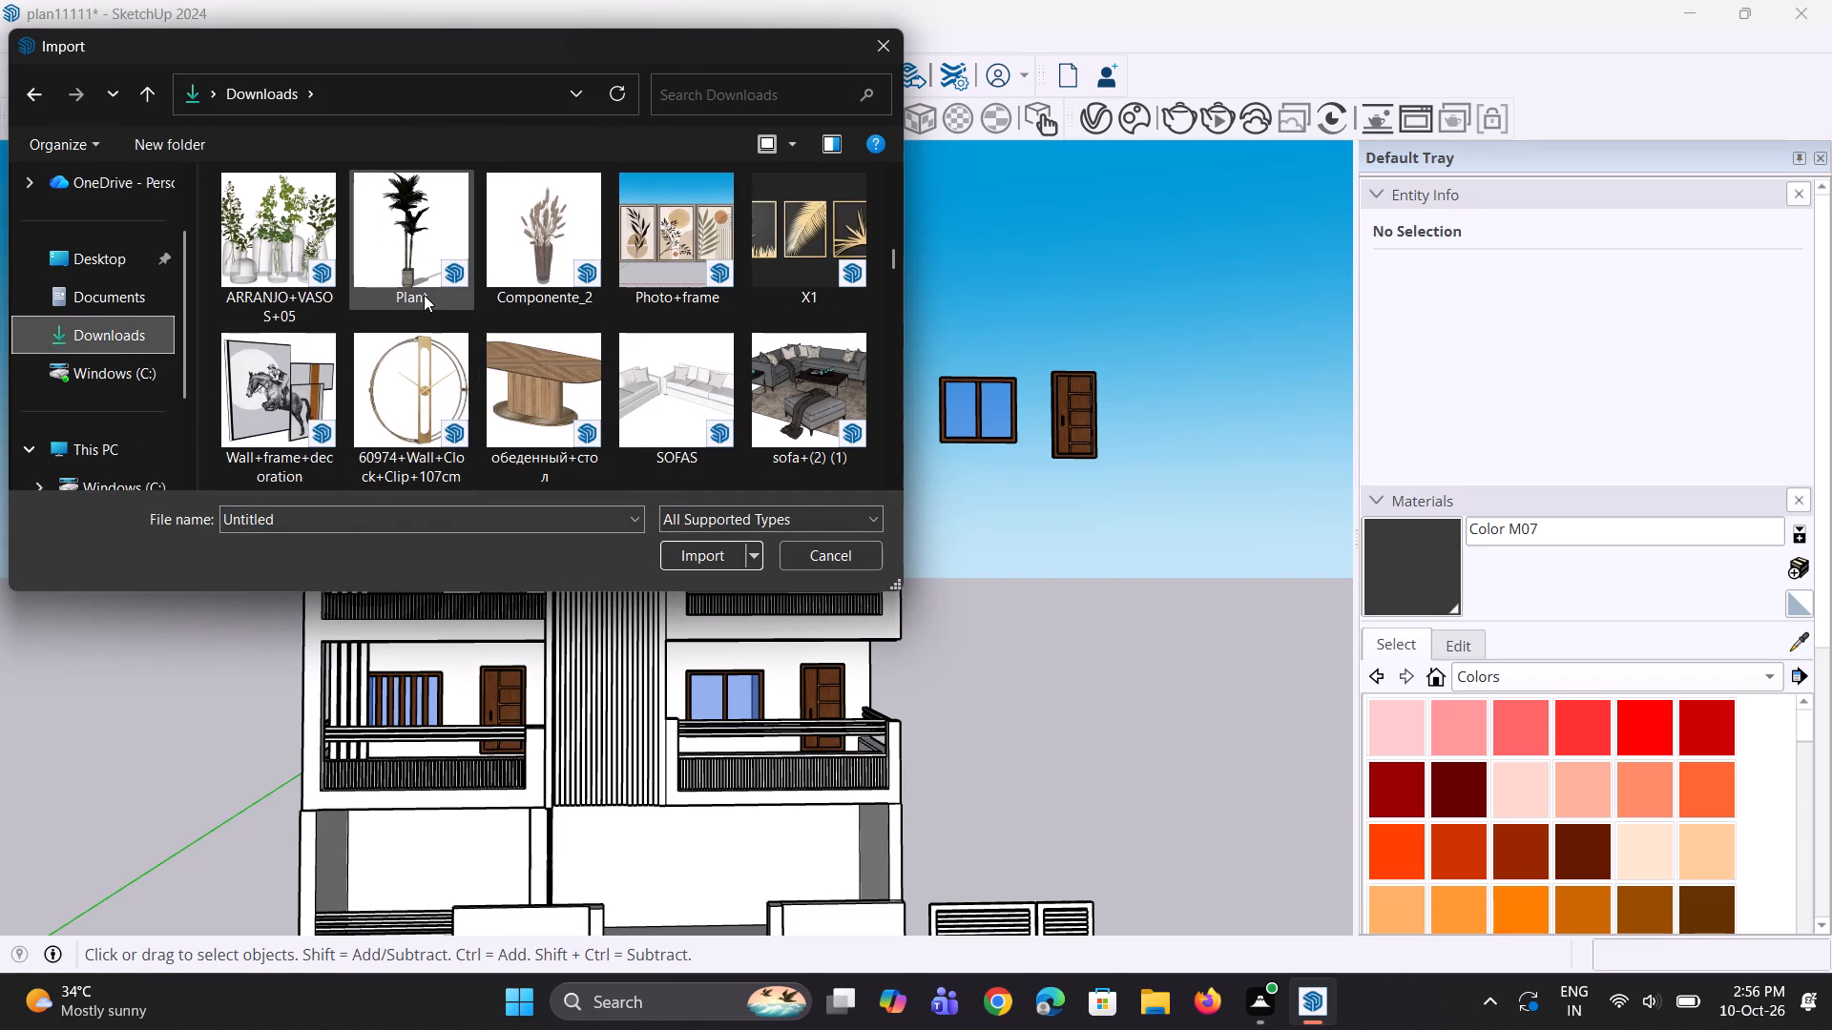
left_click_drag(406, 255, 1038, 653)
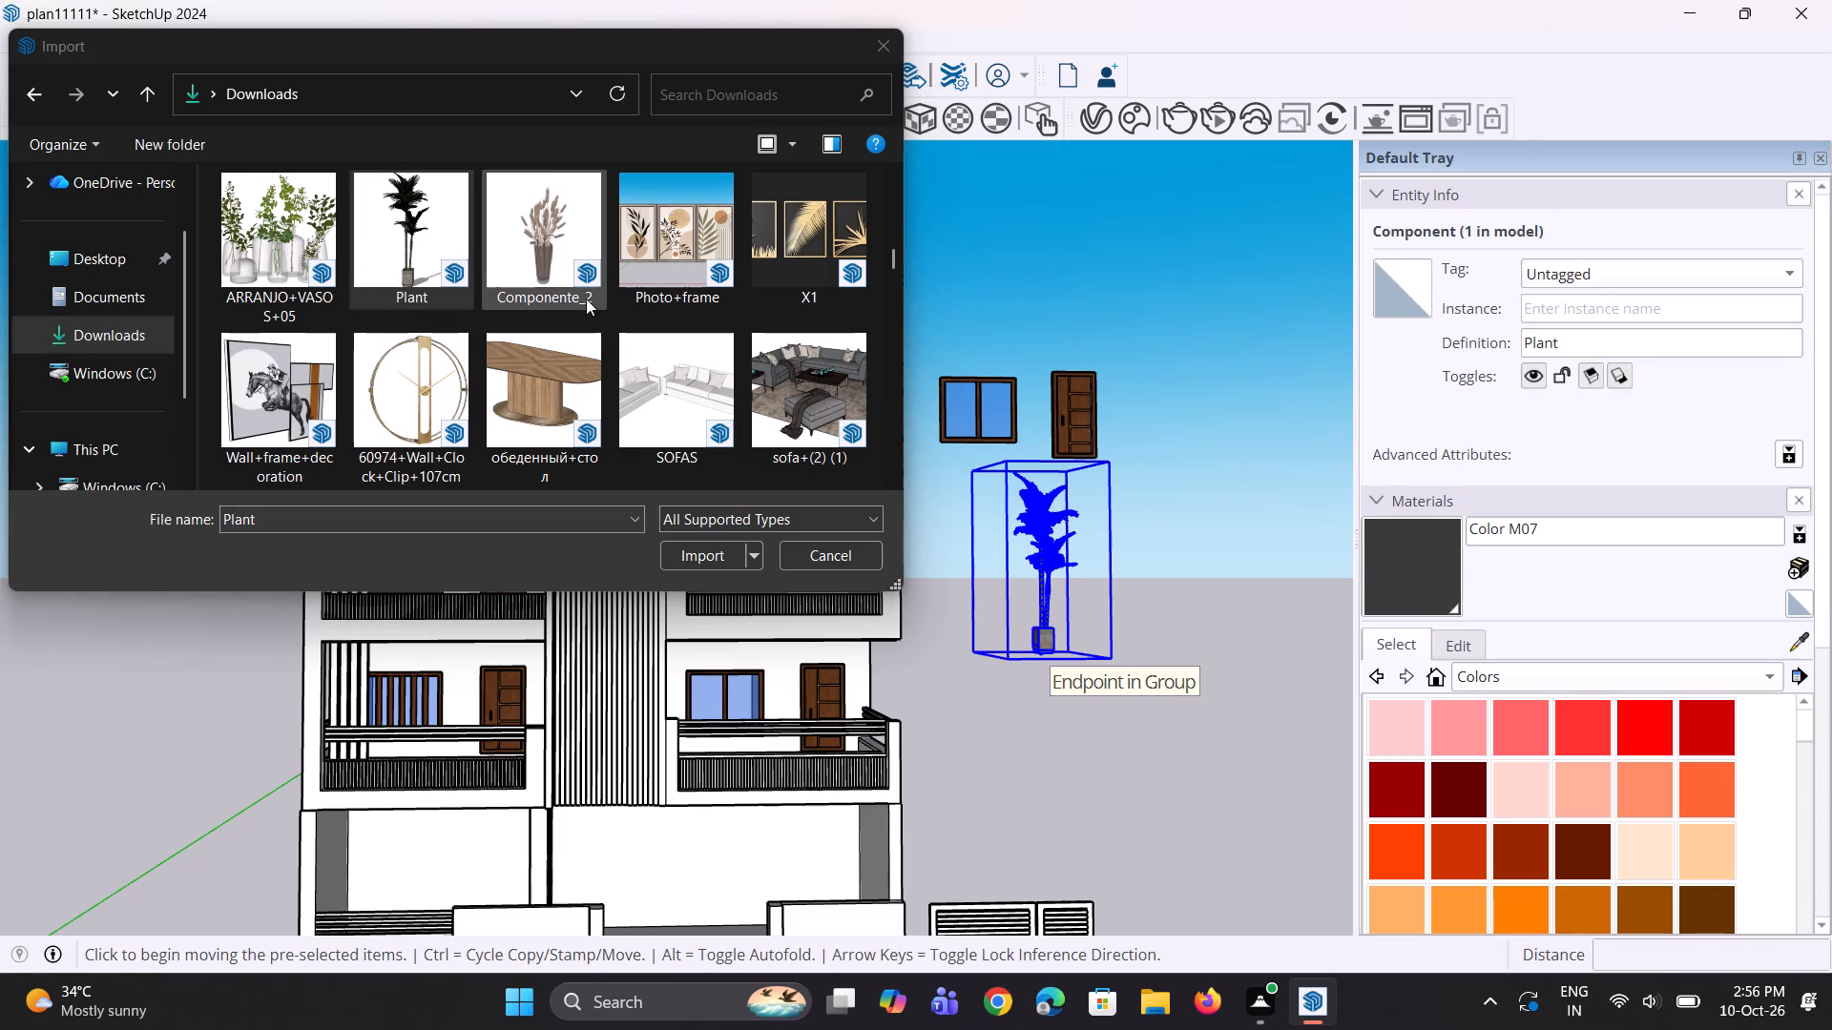
Import the Plante+4 (1) model from Downloads and place it next to the tall potted plant.
scroll(586, 299, "down", 1)
scroll(585, 299, "up", 2)
scroll(585, 299, "down", 6)
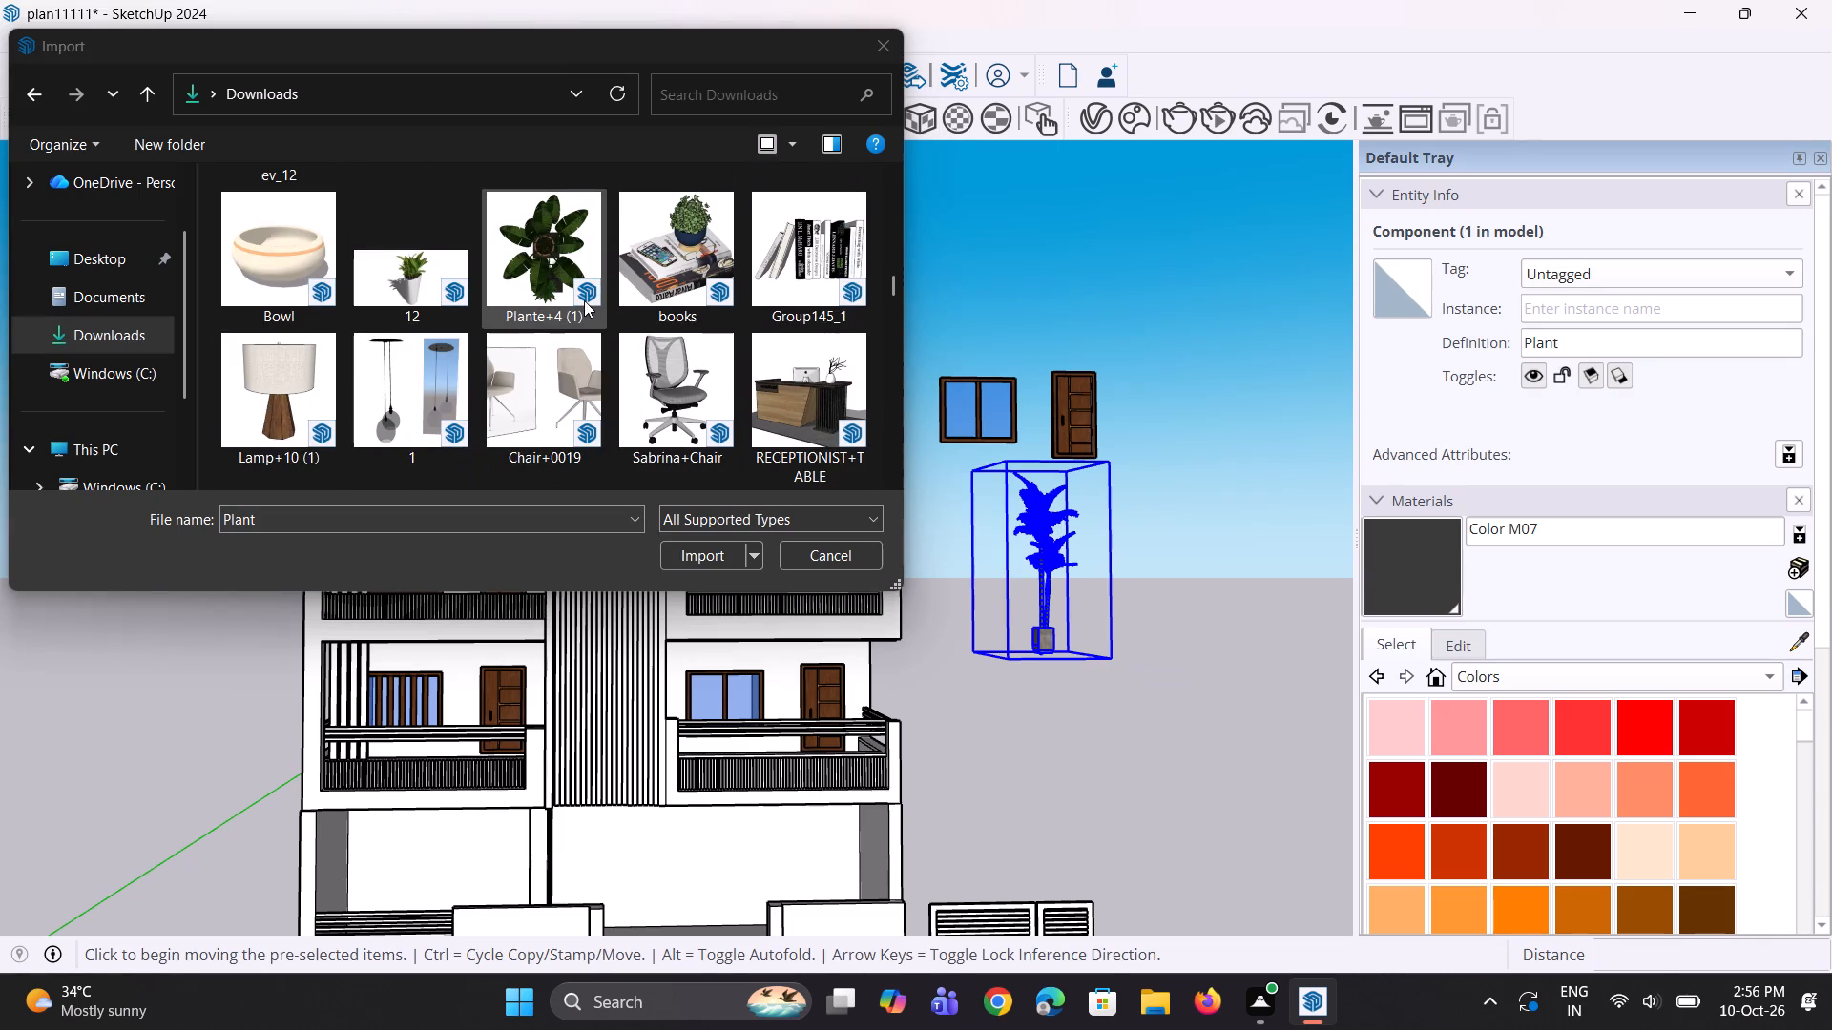
scroll(545, 289, "up", 1)
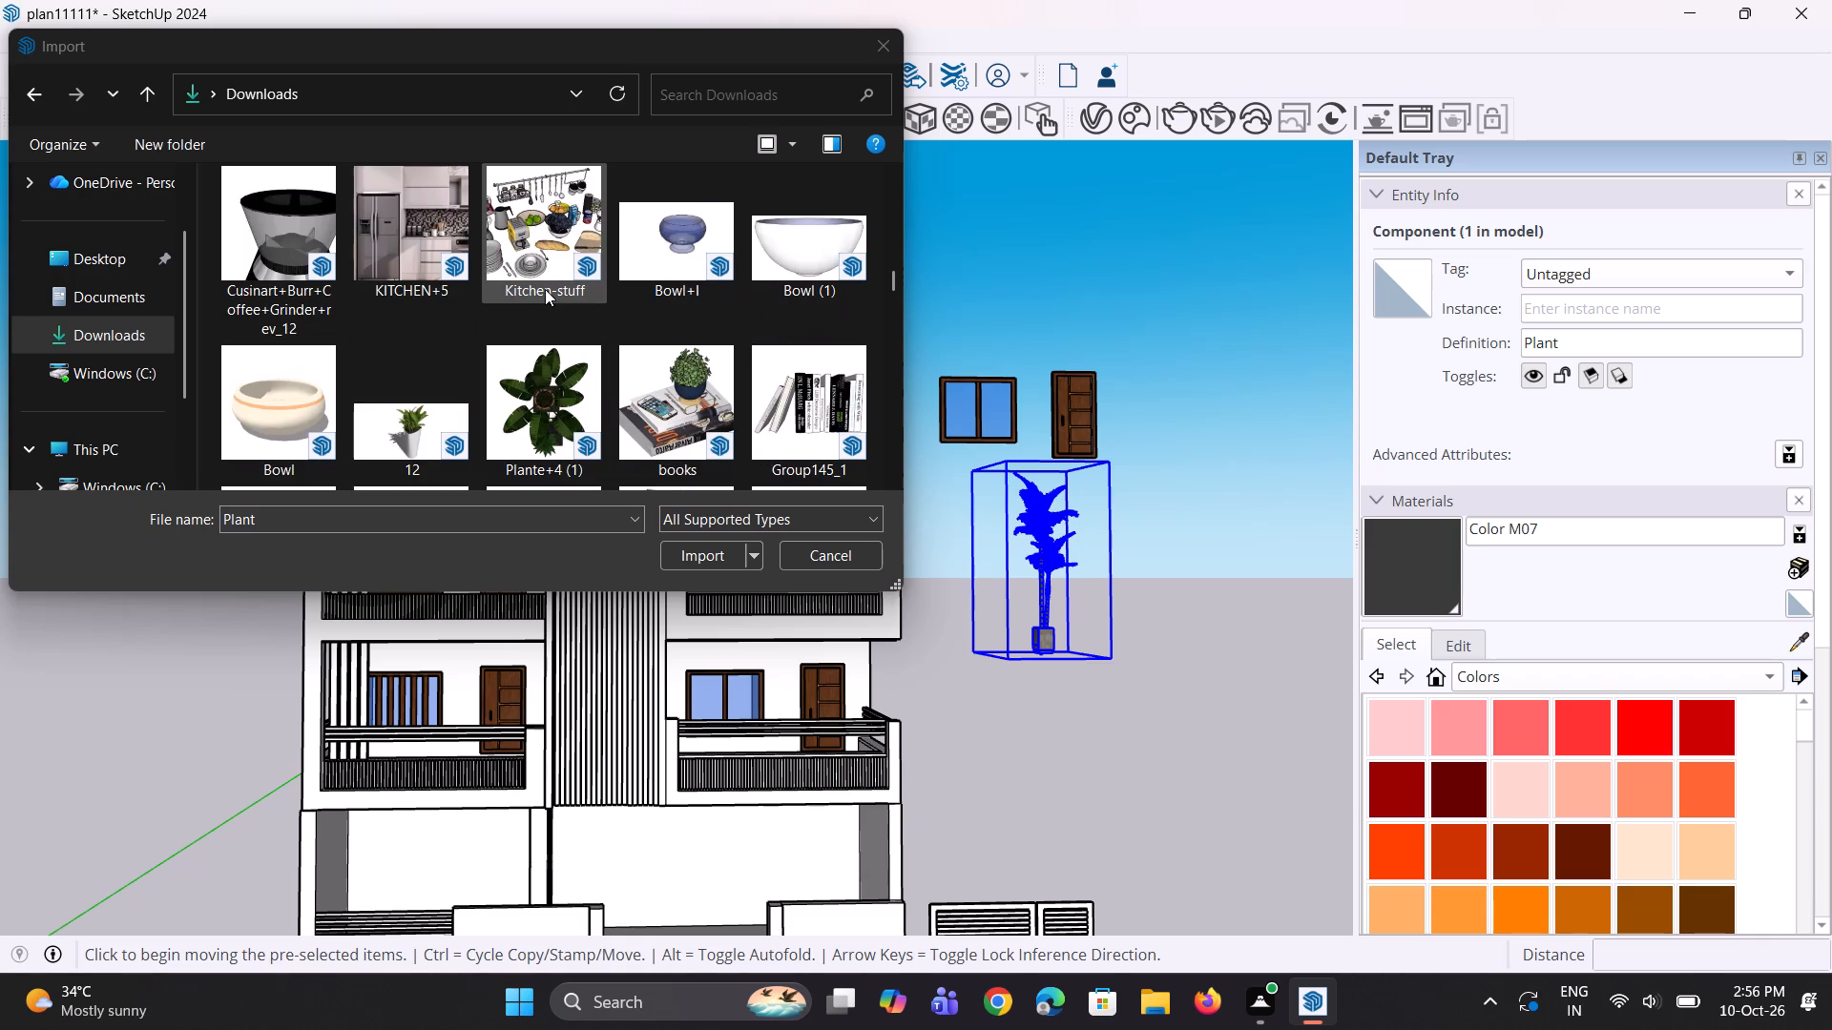
left_click_drag(554, 415, 1072, 709)
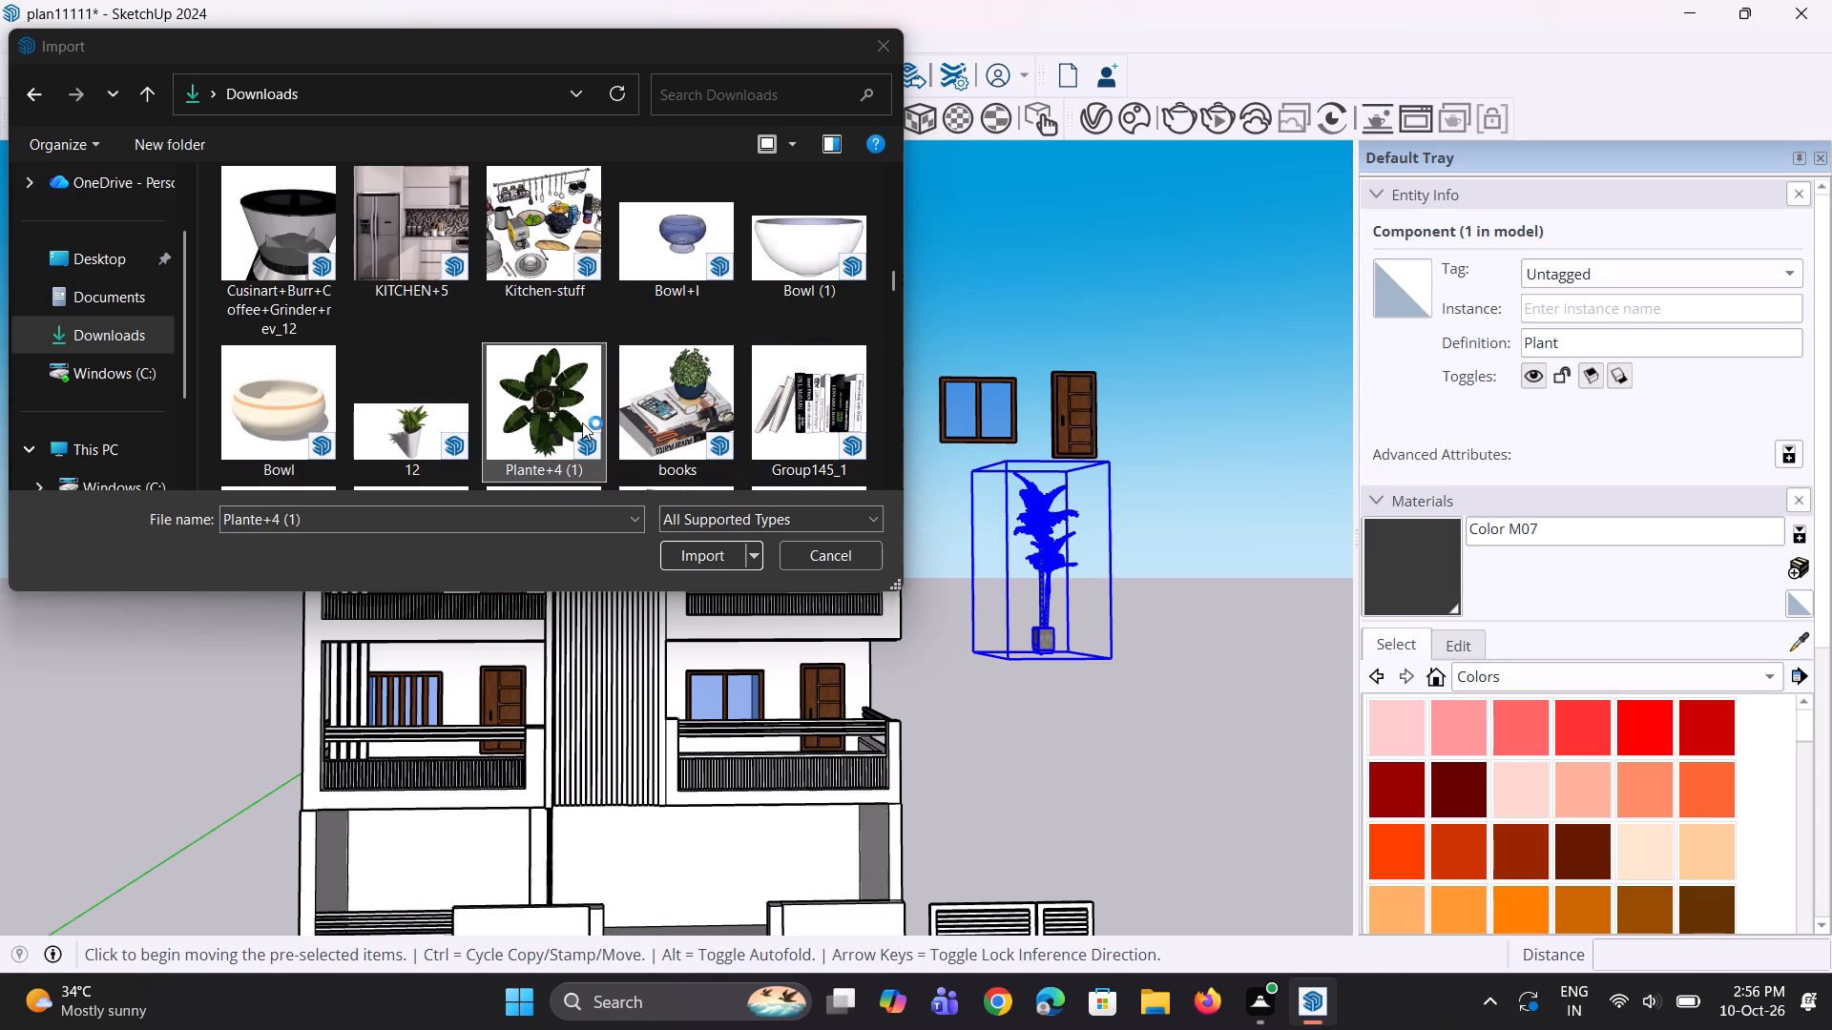
left_click_drag(580, 427, 880, 566)
key("Escape")
Import the model named plants from Downloads and place it on the far side of the other two plants from the building.
scroll(572, 400, "down", 3)
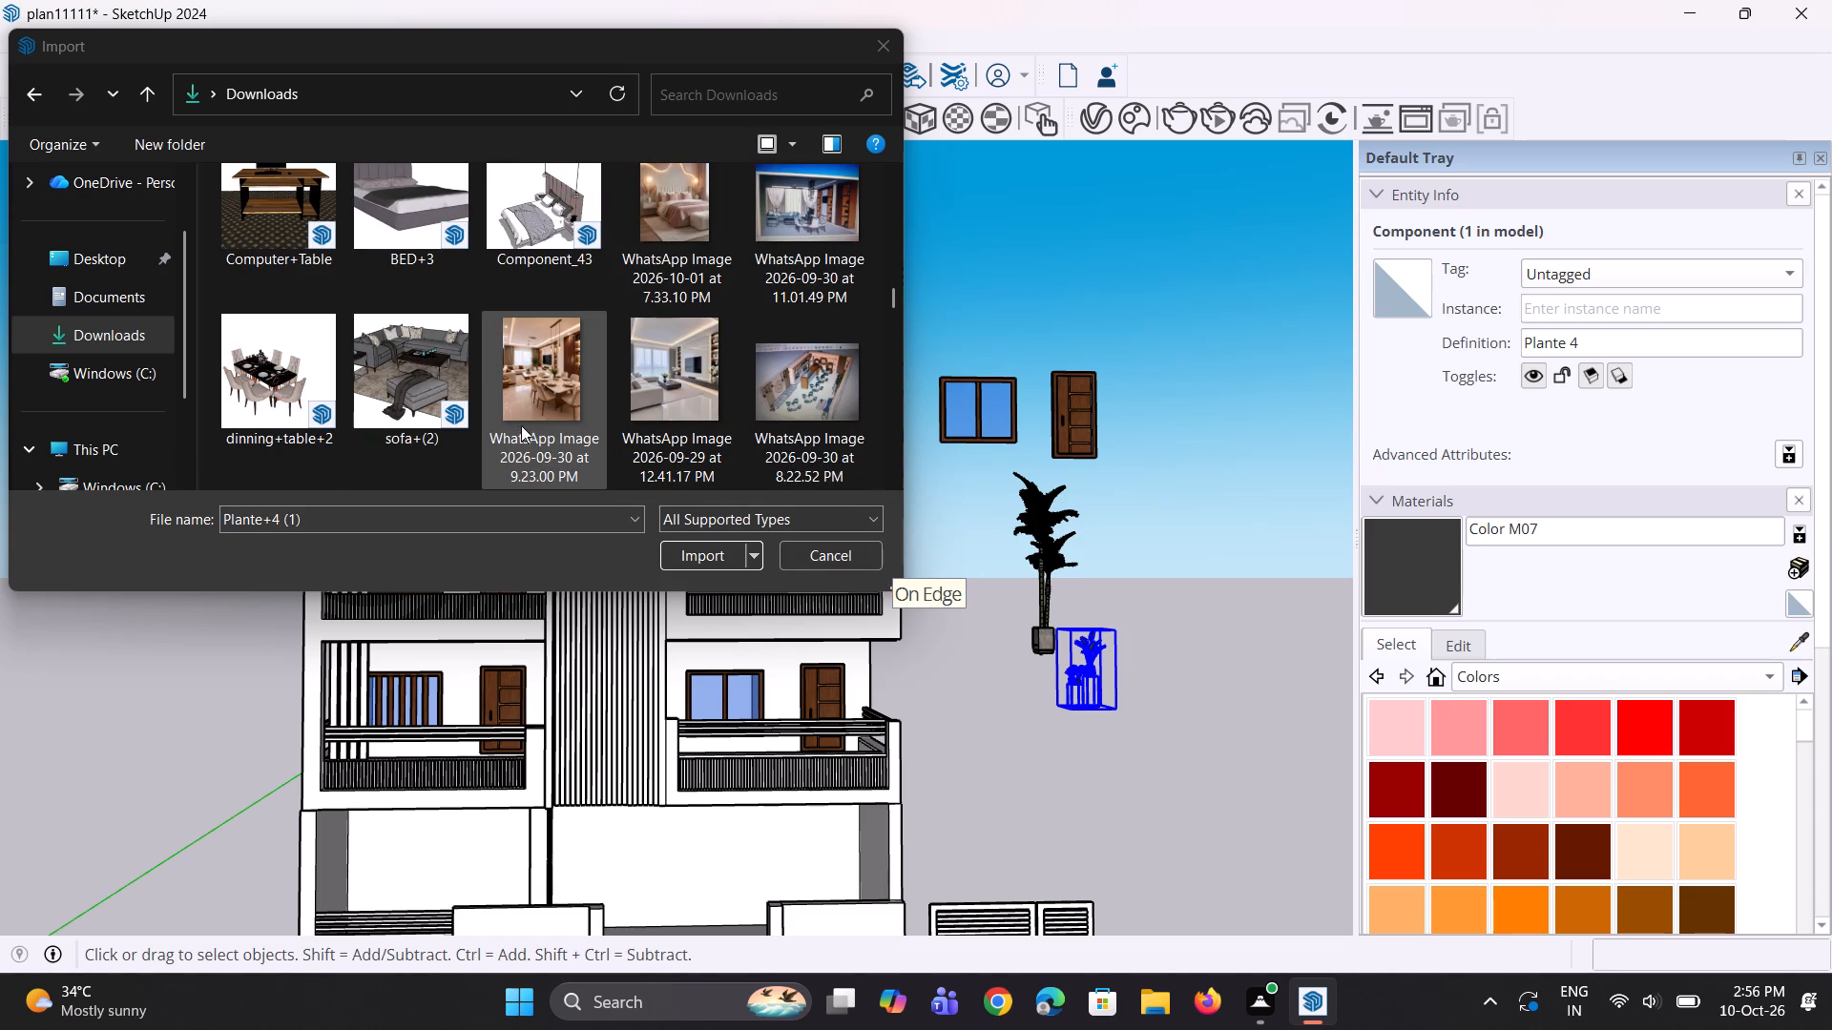
scroll(518, 426, "down", 2)
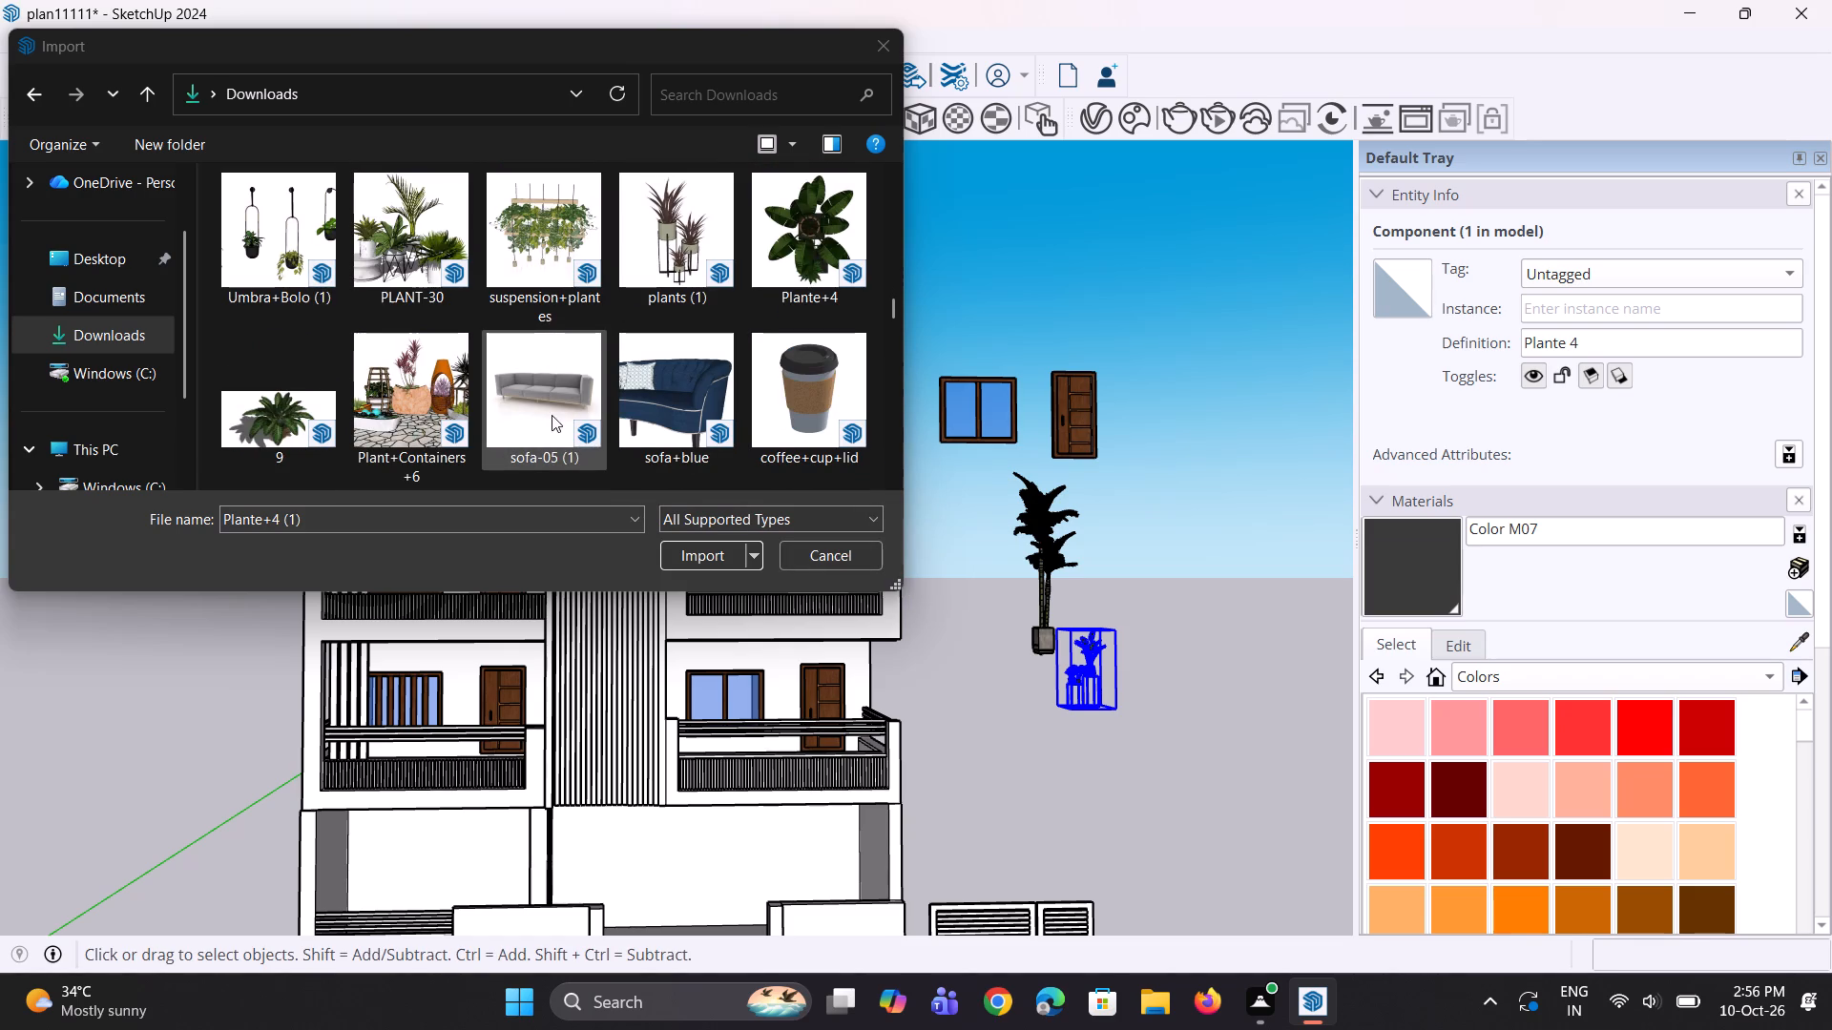
scroll(431, 406, "down", 1)
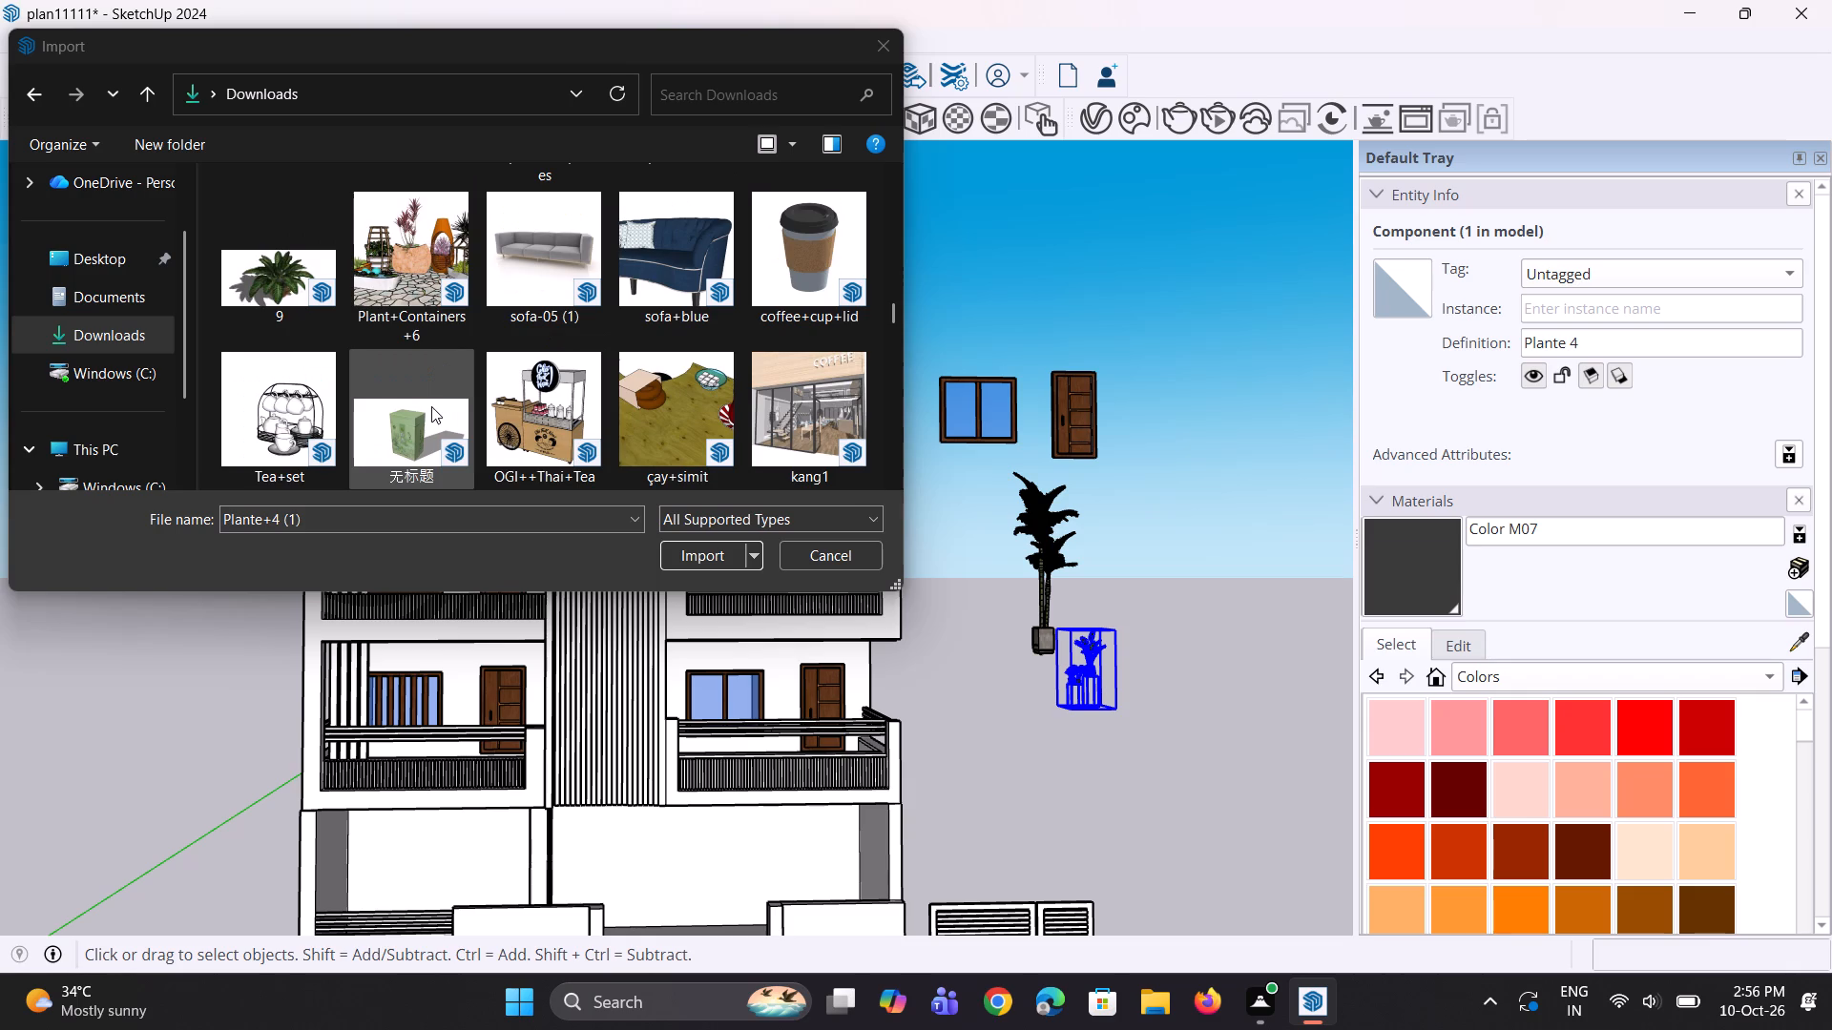
scroll(443, 402, "down", 2)
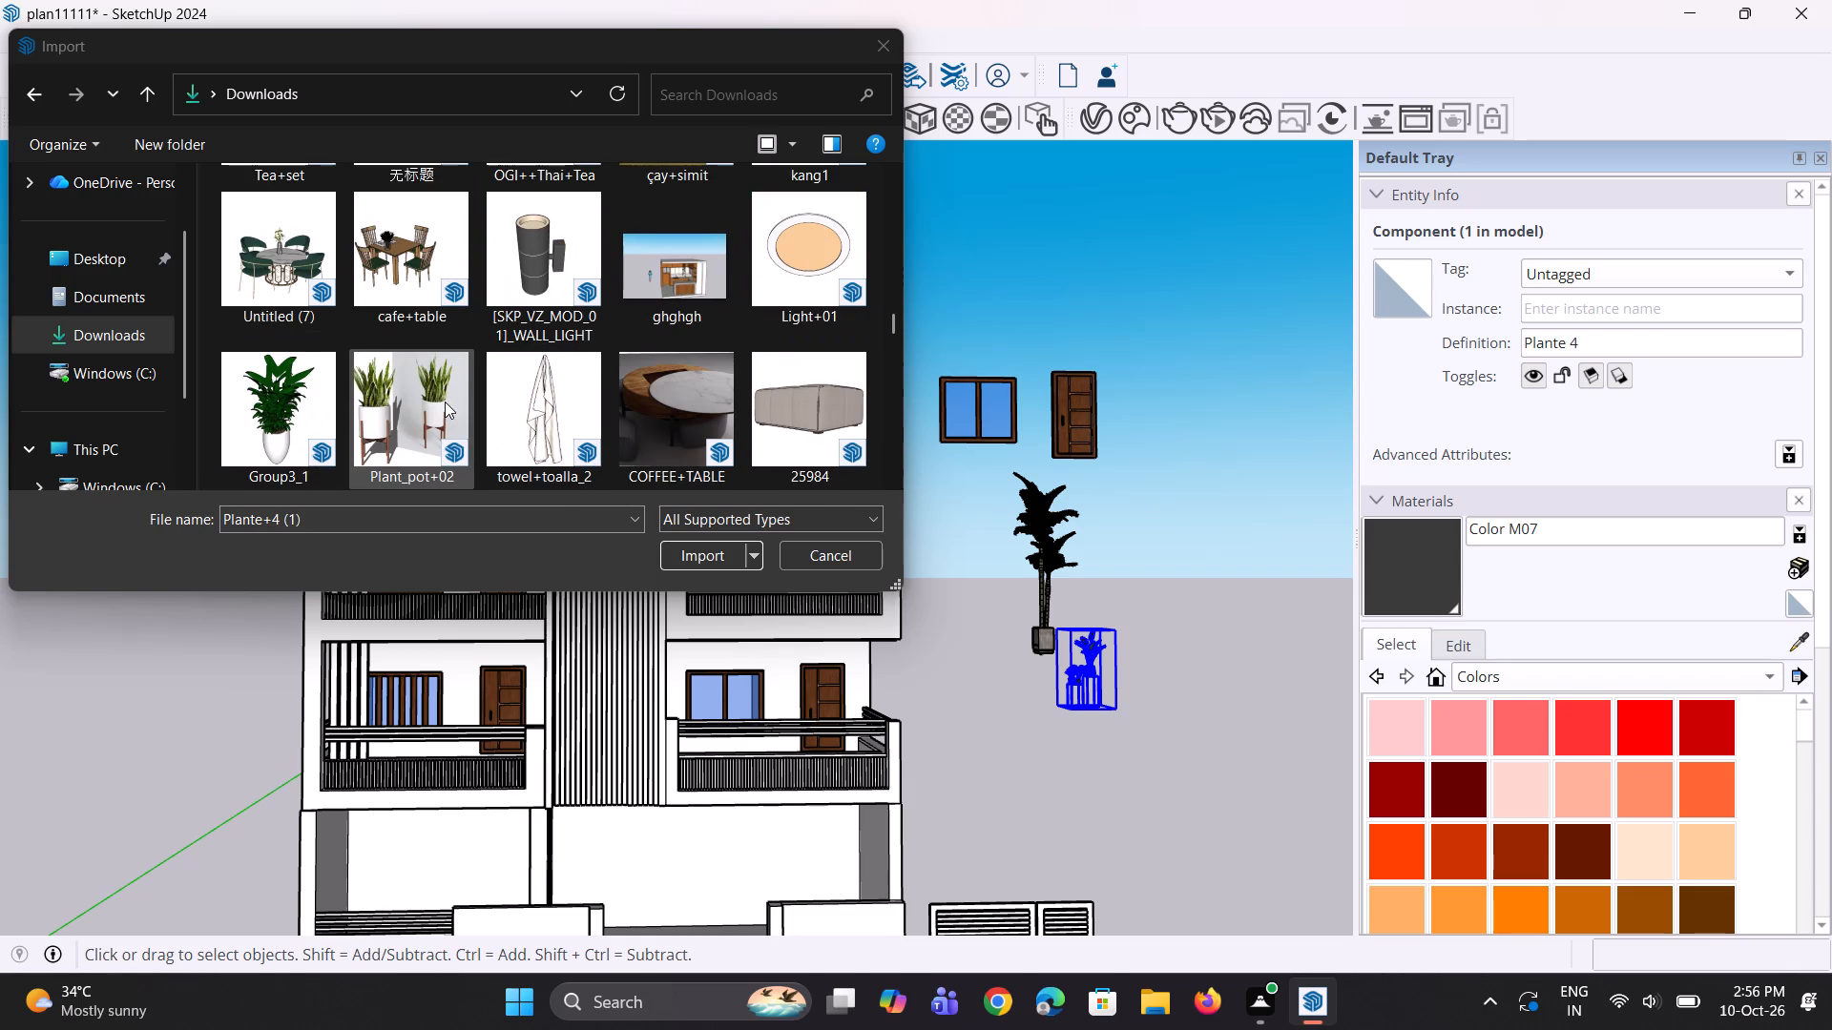
scroll(445, 402, "down", 2)
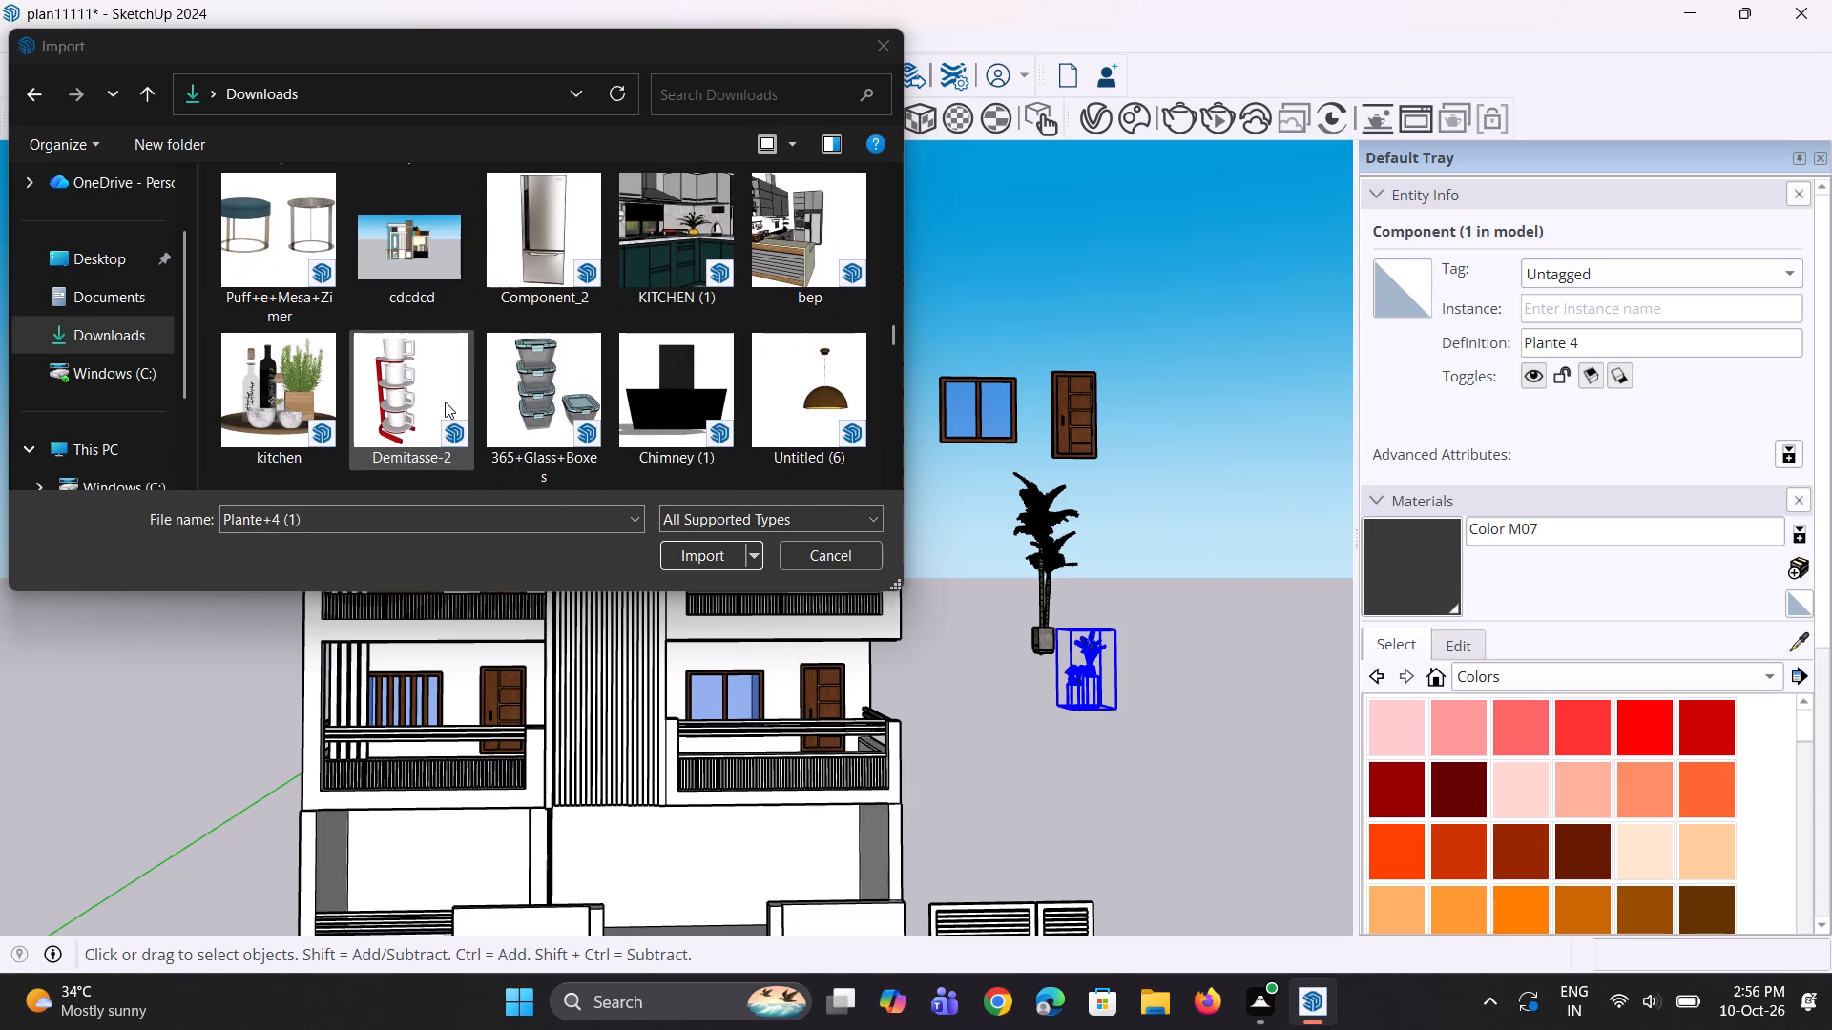
scroll(445, 402, "down", 3)
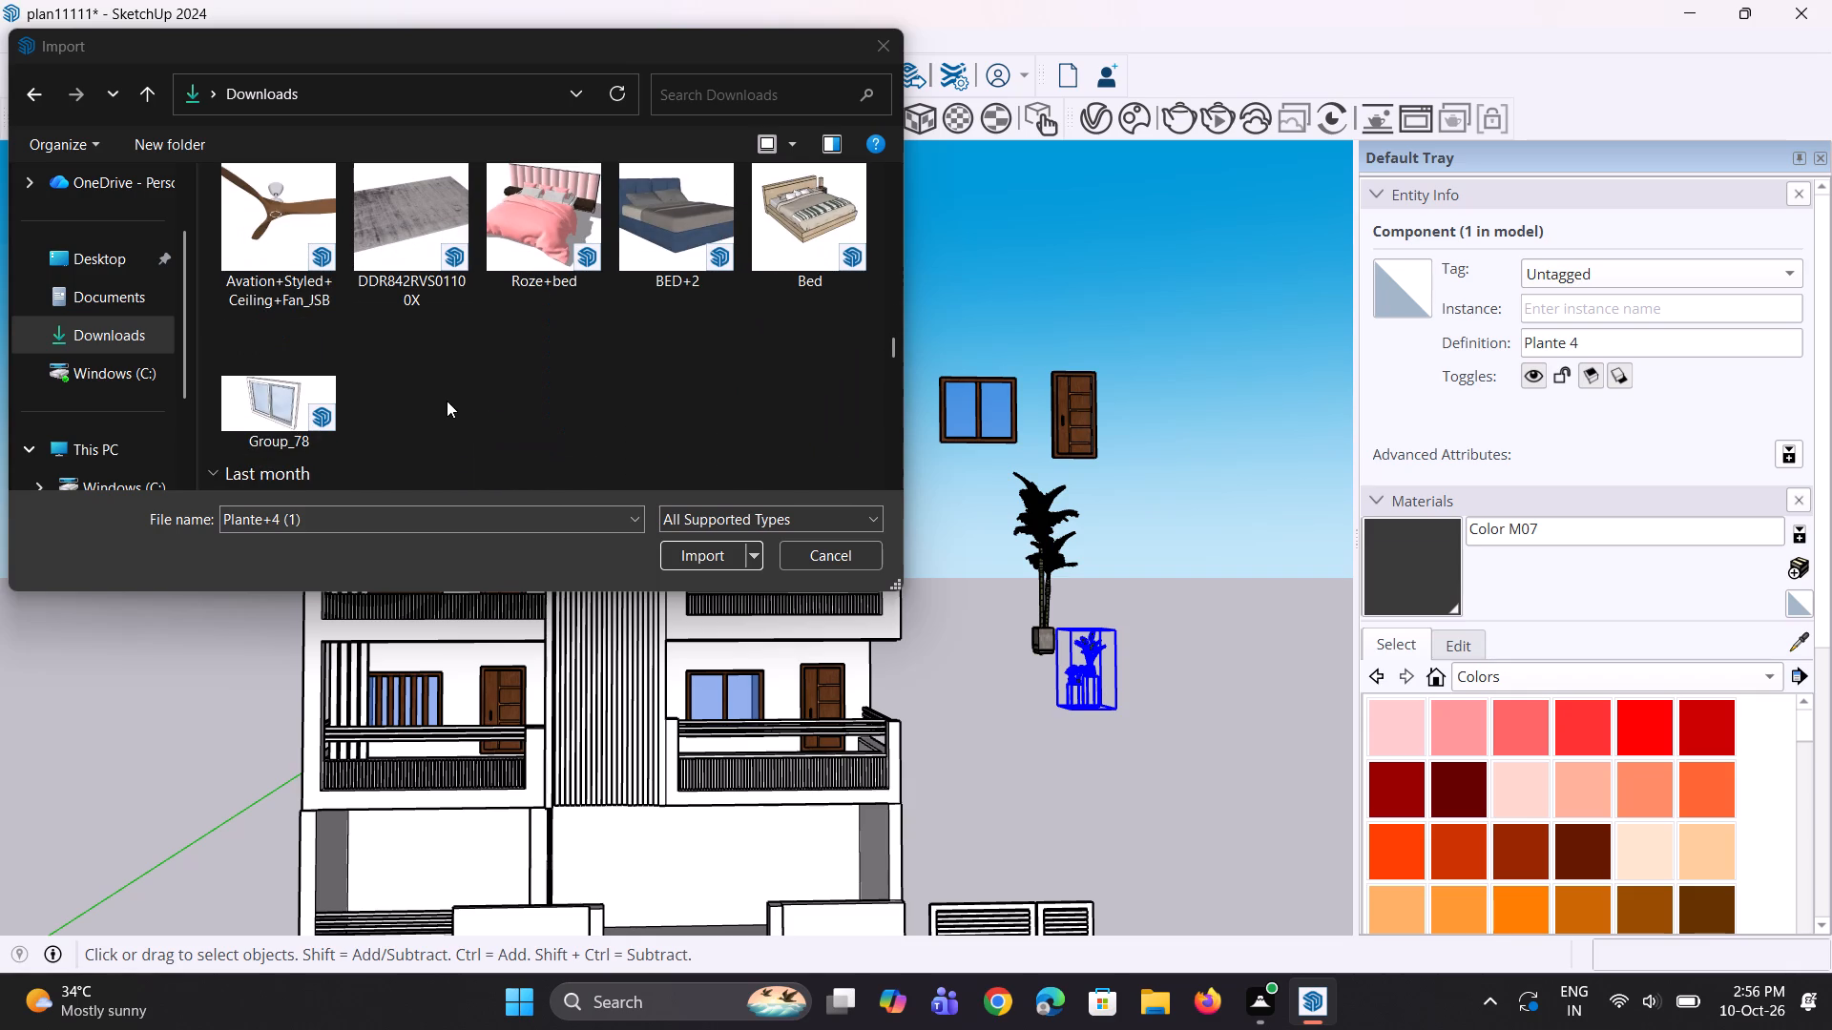
scroll(447, 401, "down", 1)
left_click_drag(415, 401, 1128, 664)
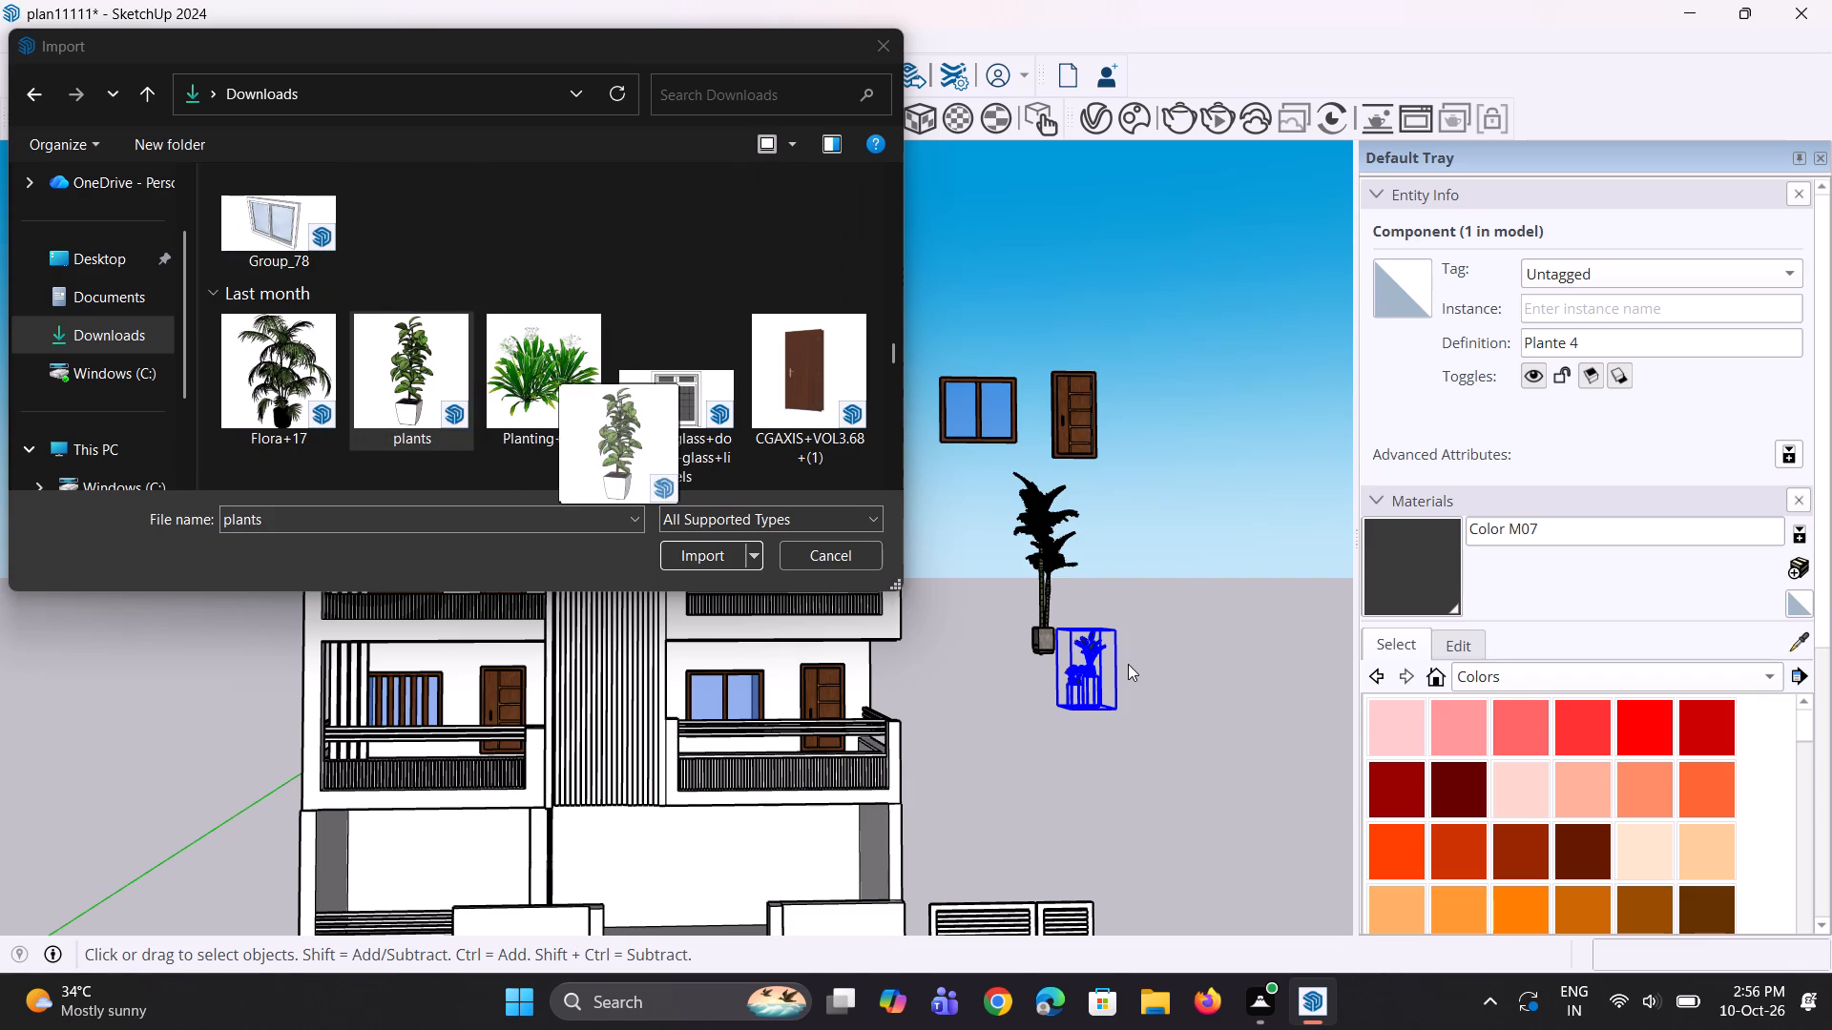
left_click_drag(1128, 664, 1162, 703)
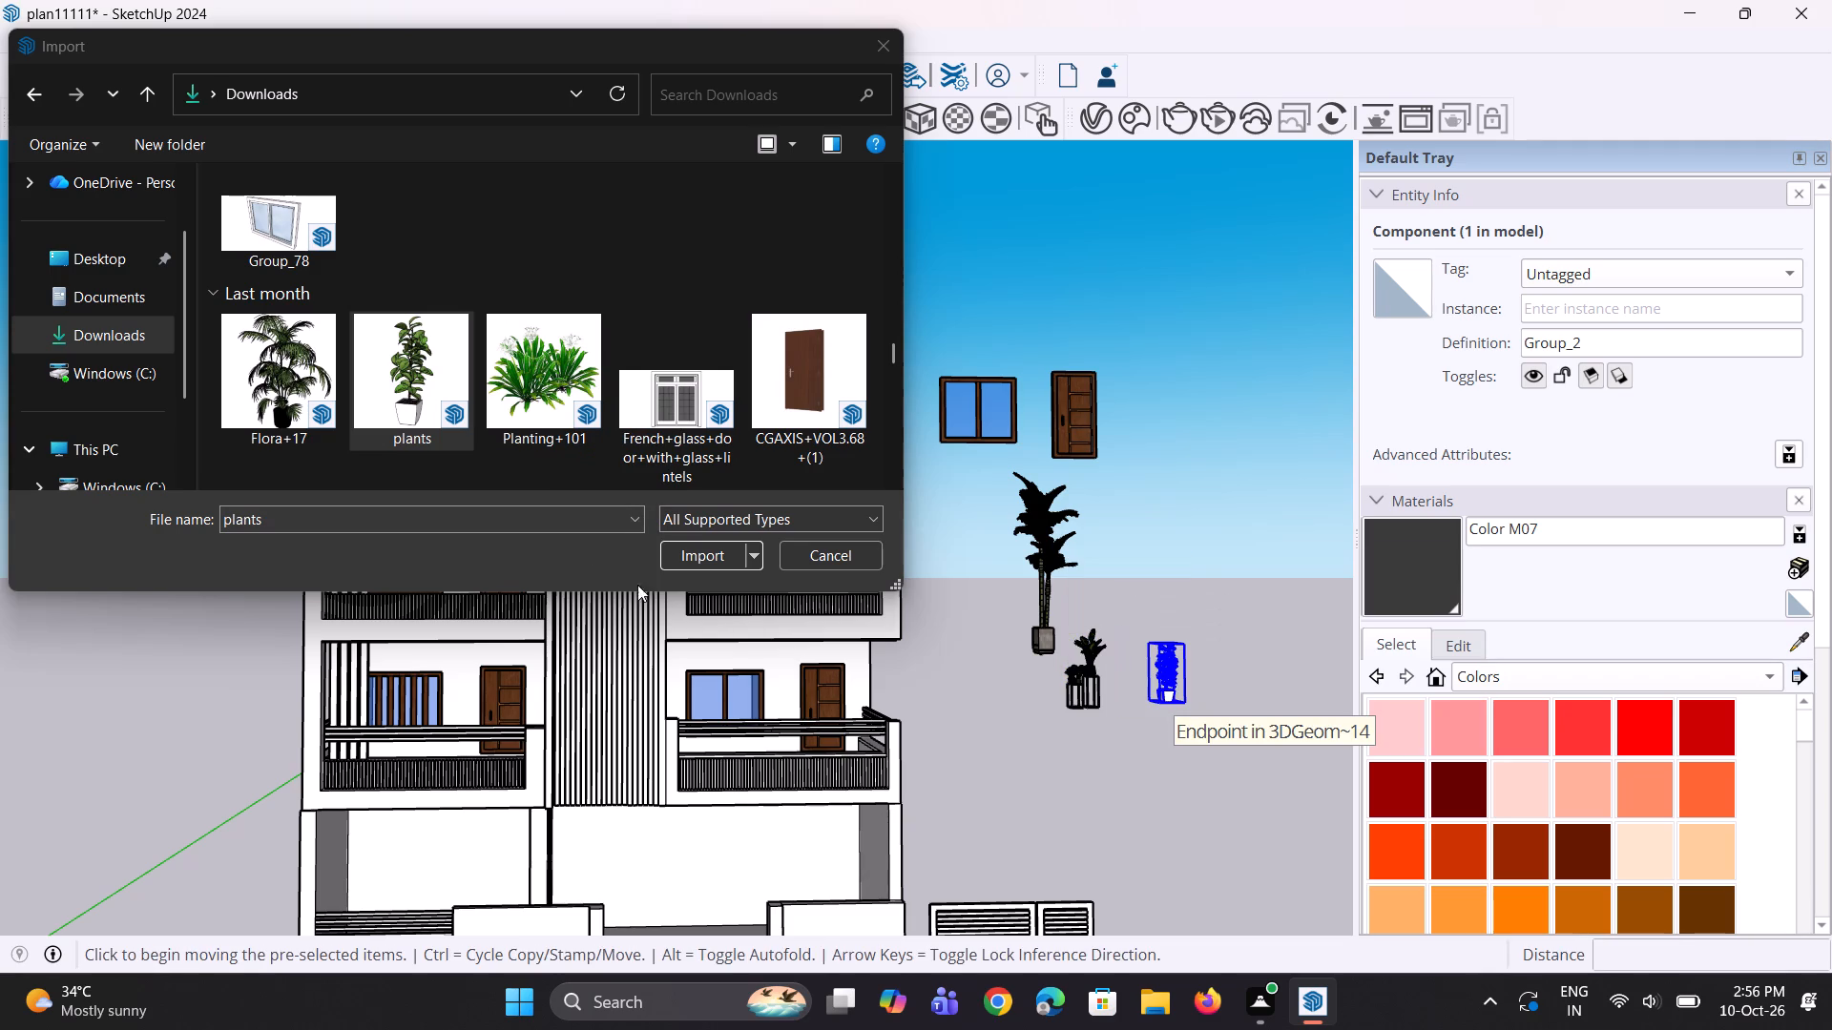
Import the Flora+17 model from Downloads and place it in front of the other plants, near the loose gate.
left_click_drag(307, 396, 1138, 849)
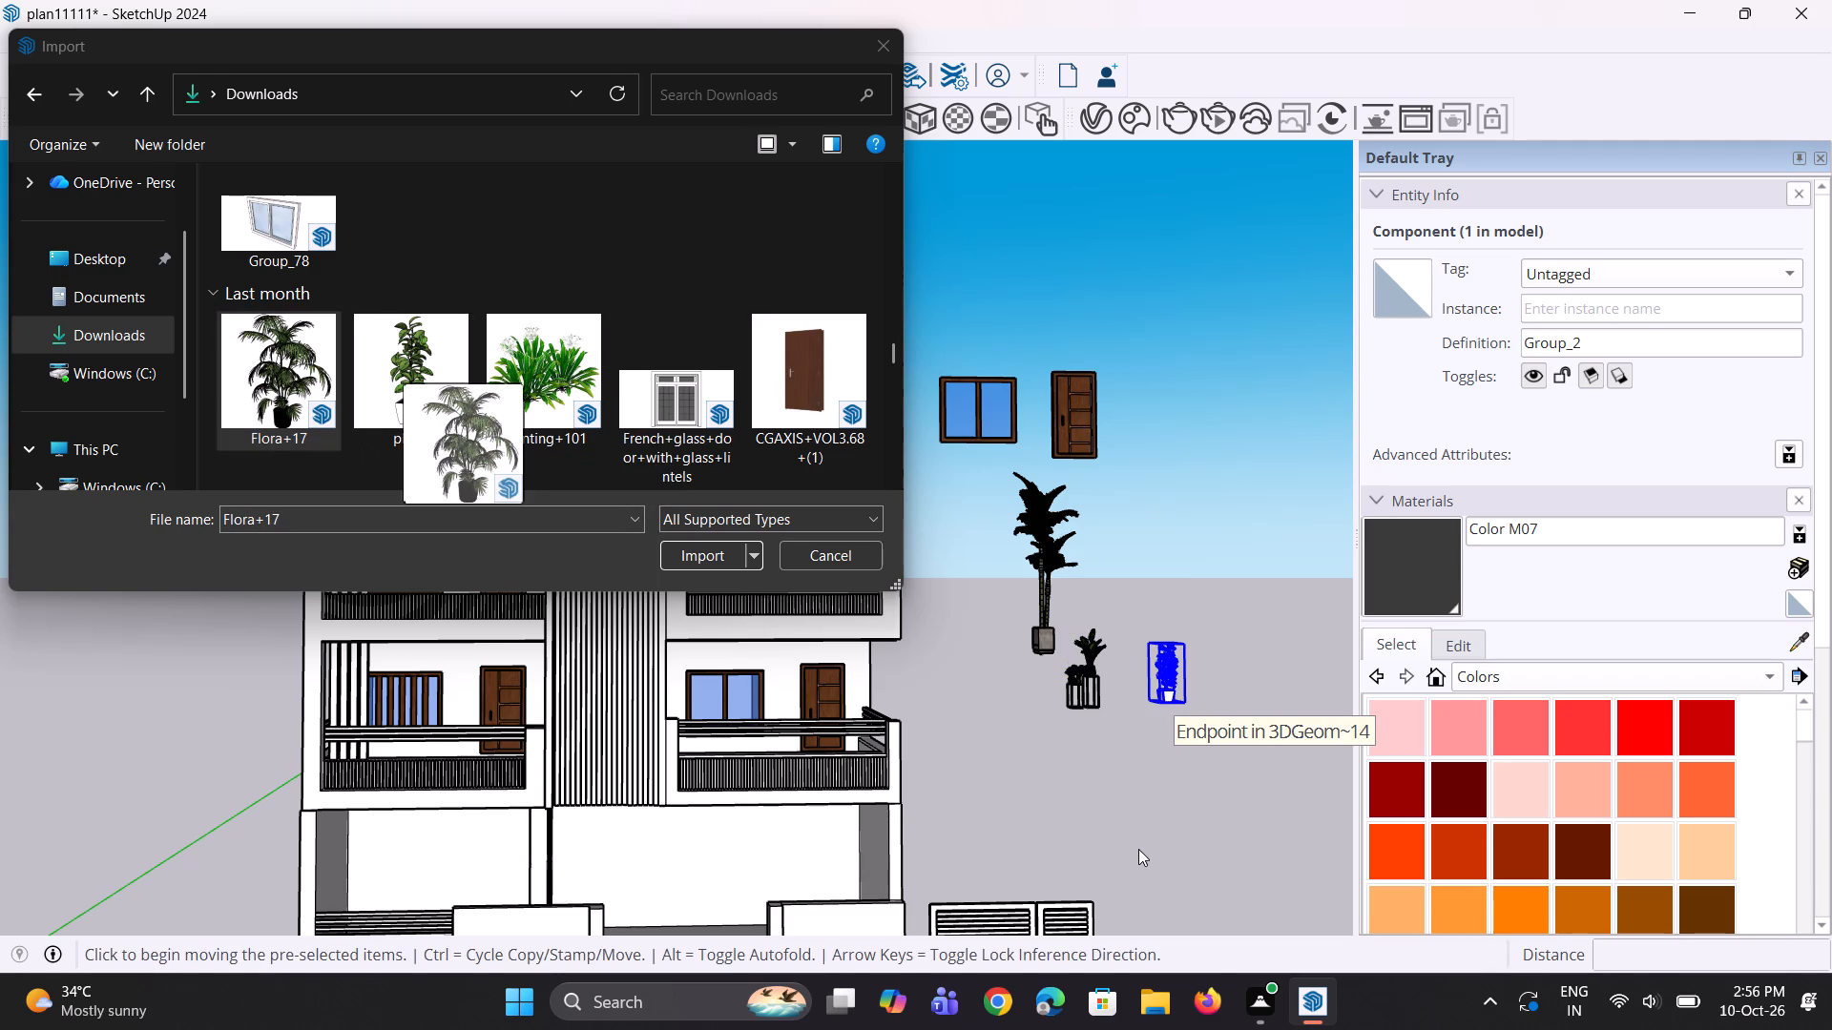
left_click_drag(1138, 849, 1139, 849)
Import the Planting+101 model from Downloads and place it by the Flora+17 plant.
left_click_drag(532, 388, 1055, 758)
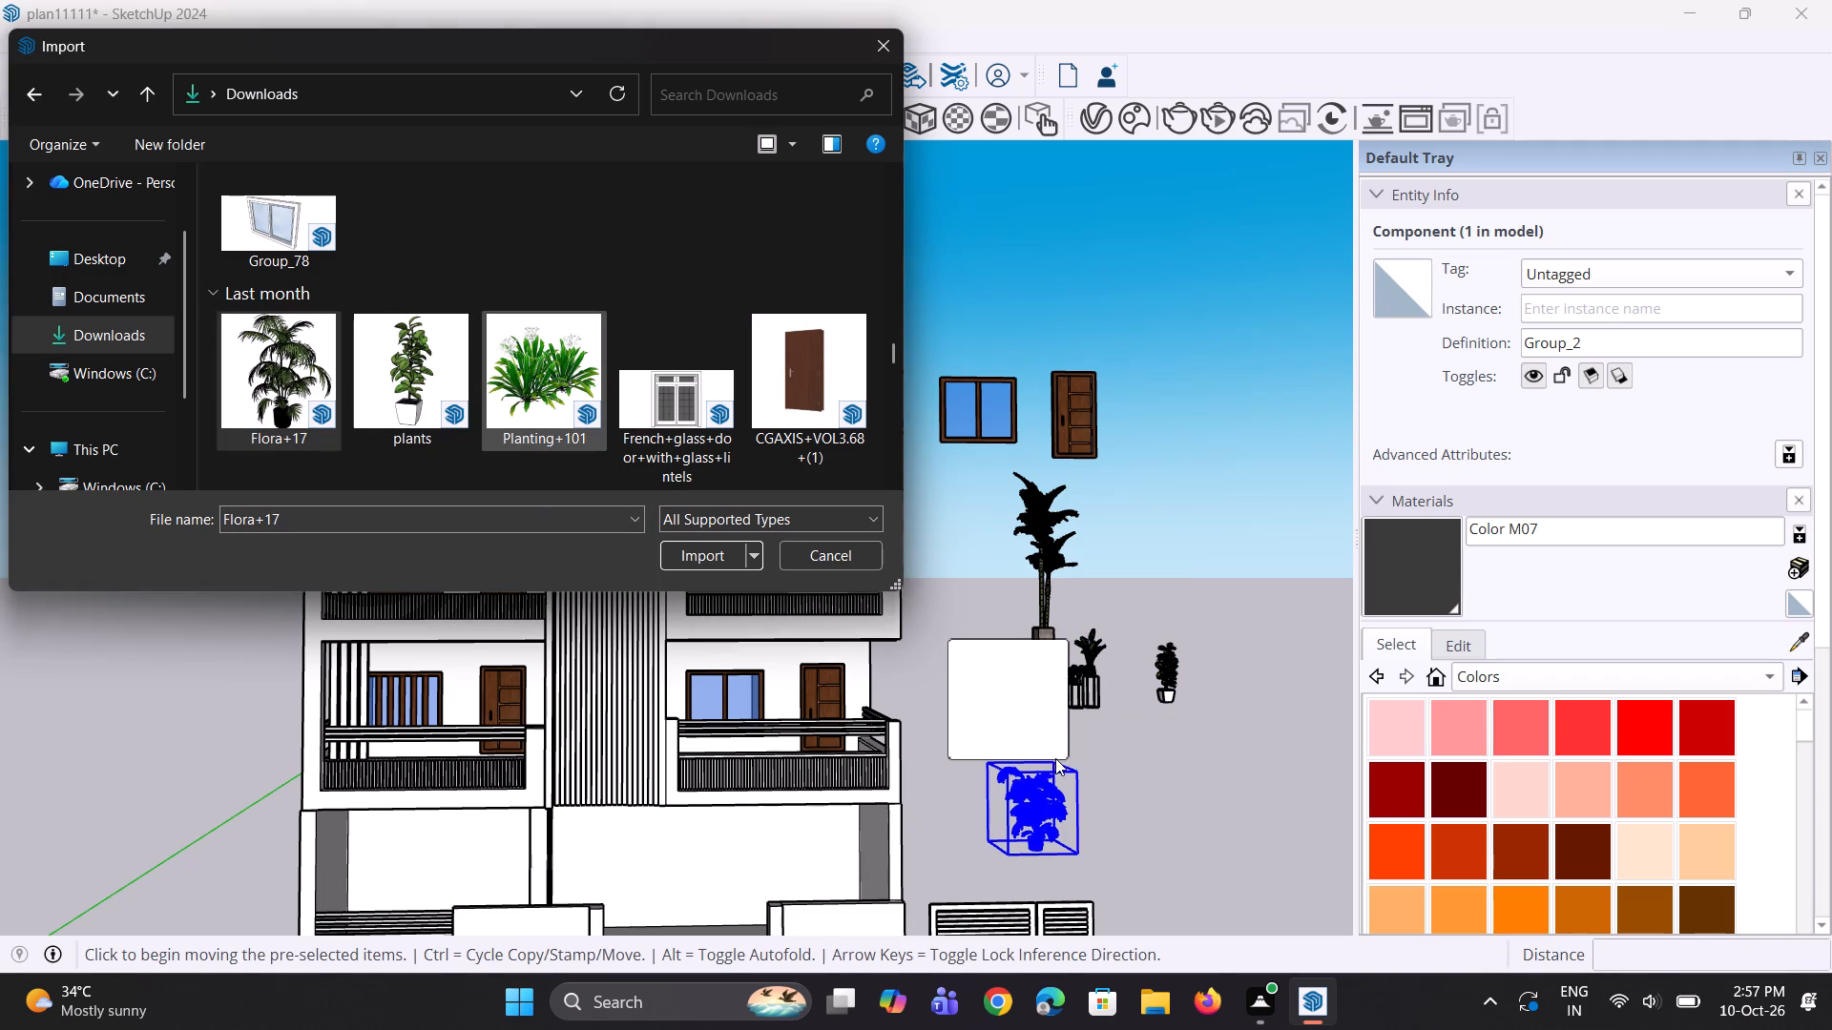
left_click_drag(1055, 758, 1057, 758)
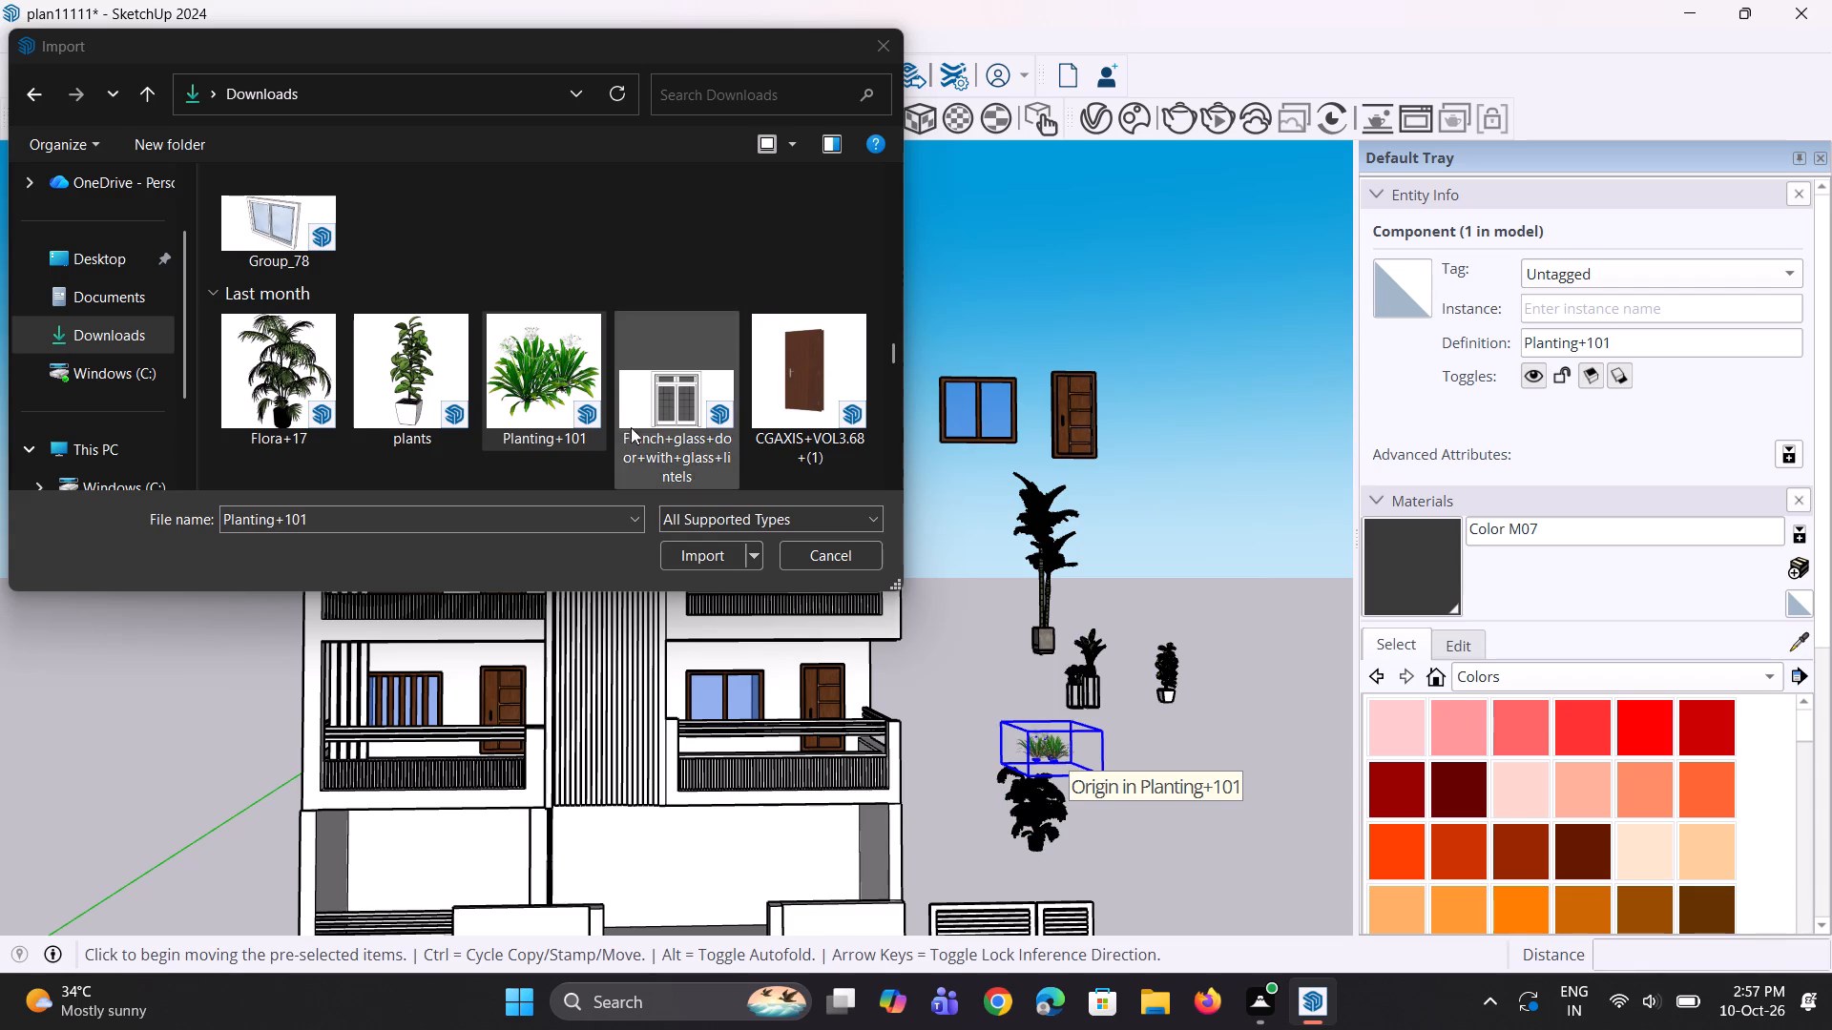
Browse the older files in Downloads for further plant models, and close the import window.
scroll(614, 423, "down", 2)
scroll(559, 415, "up", 2)
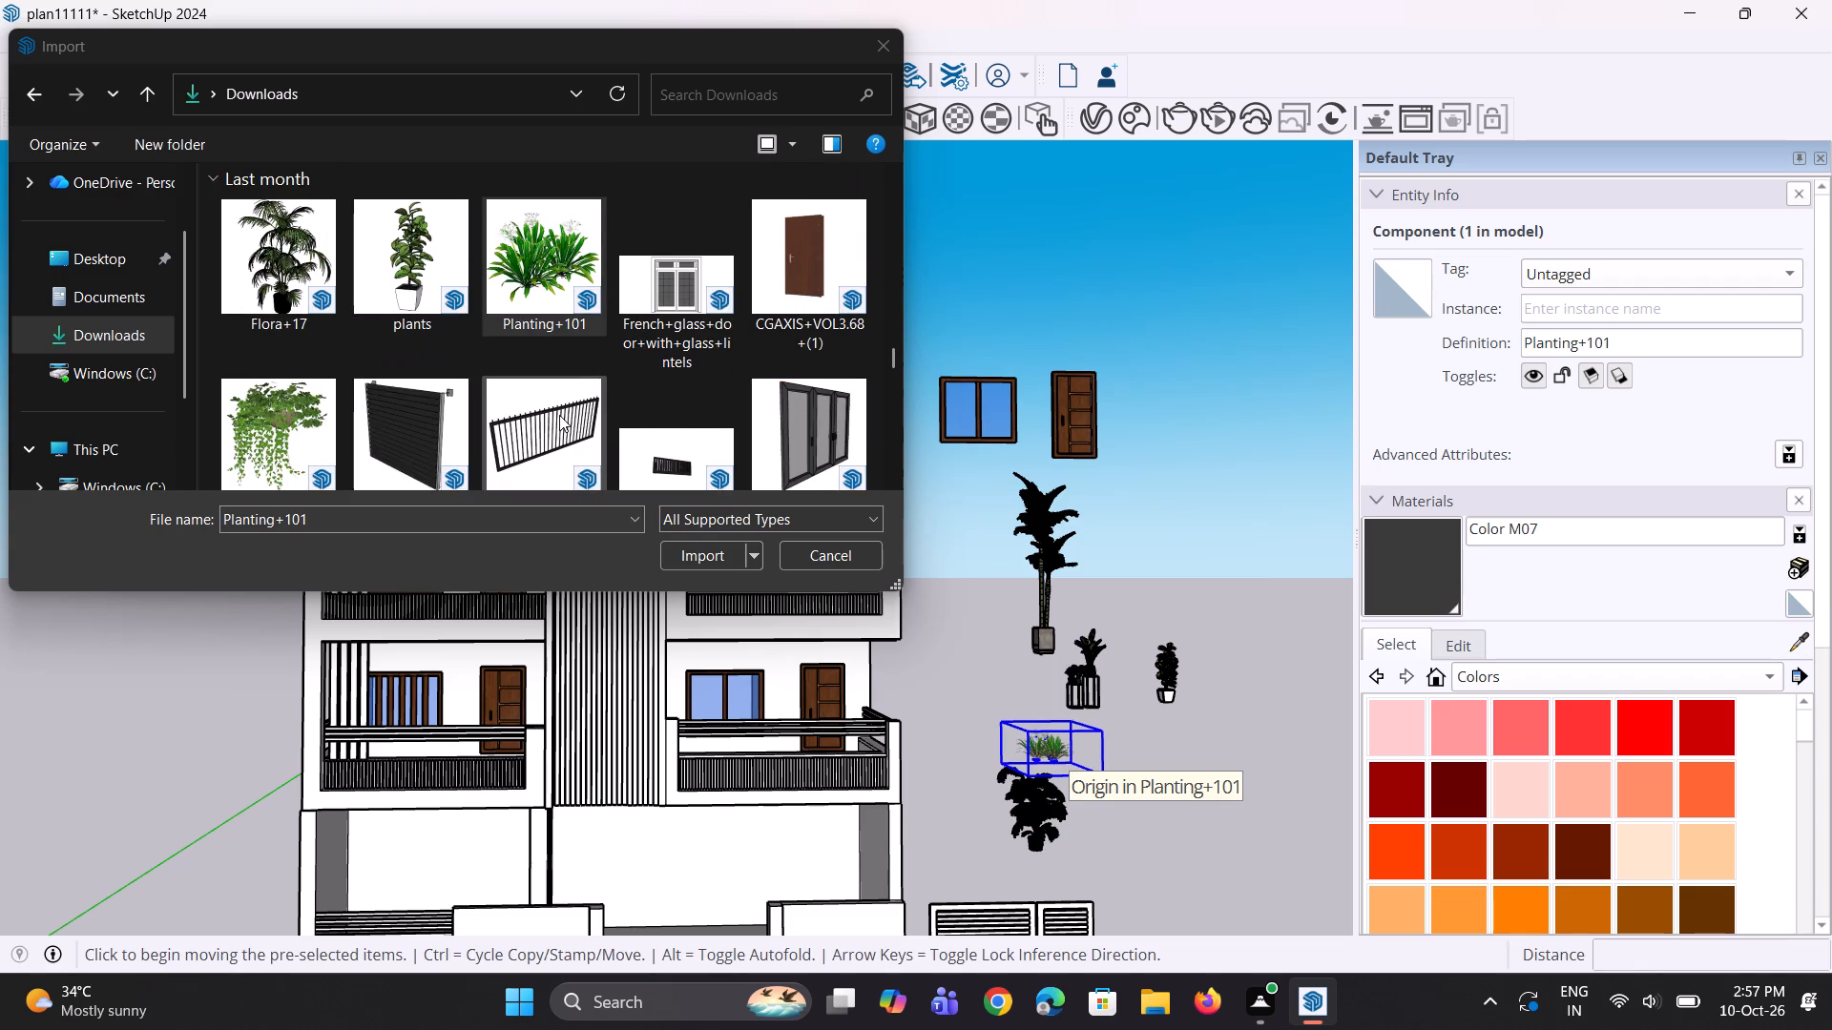
scroll(559, 415, "down", 6)
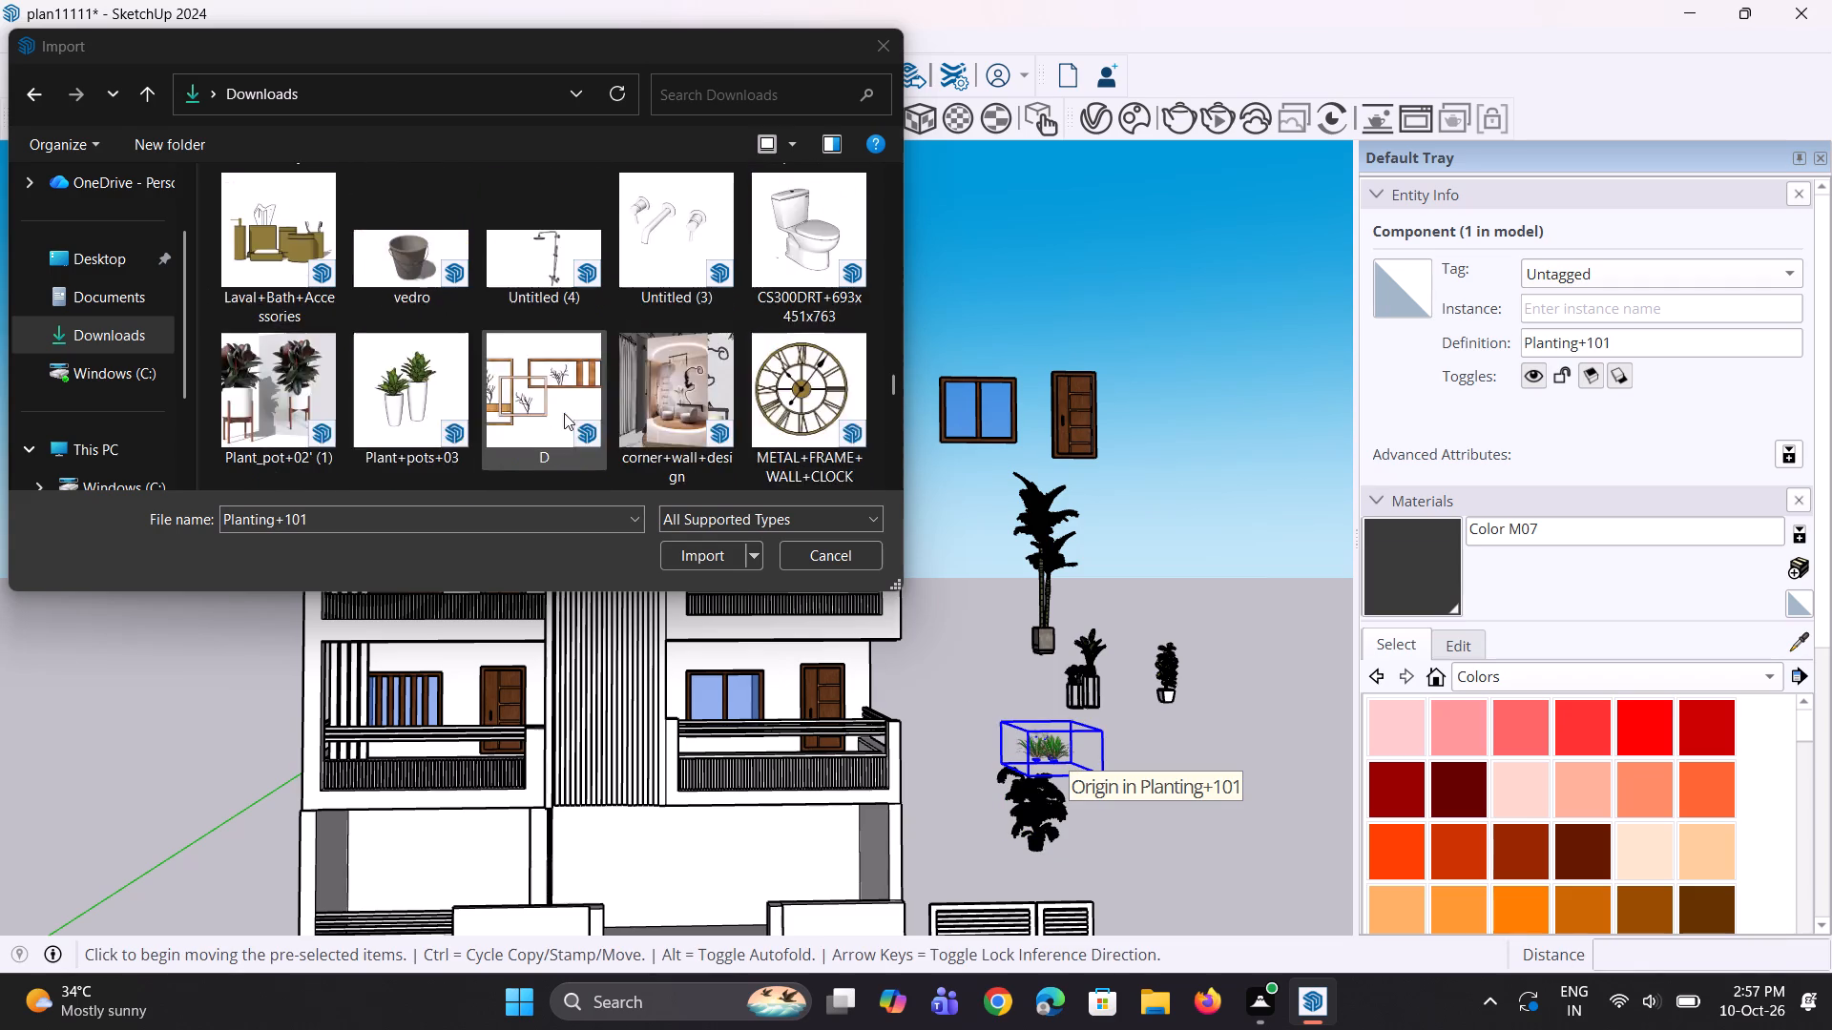
scroll(570, 412, "down", 1)
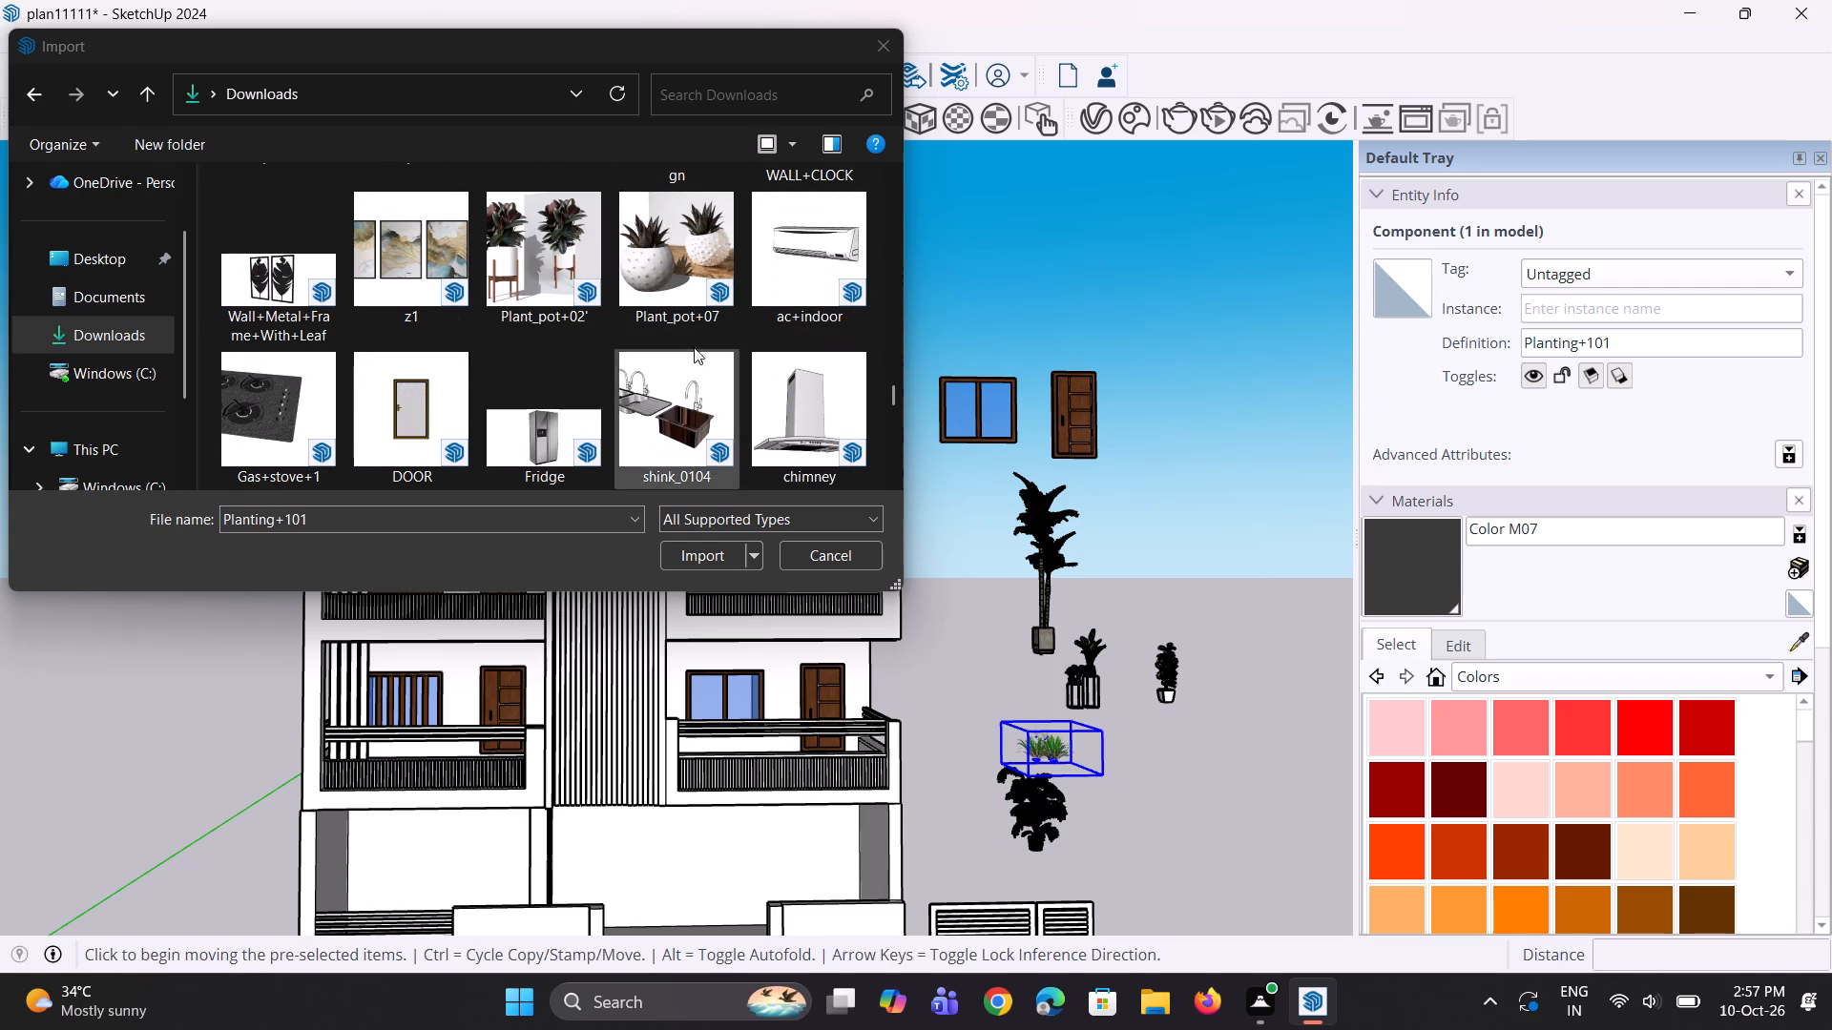
left_click(880, 48)
Clear the selection and examine the imported plants beside the building, including the tall potted palm's foliage up close.
scroll(635, 640, "down", 3)
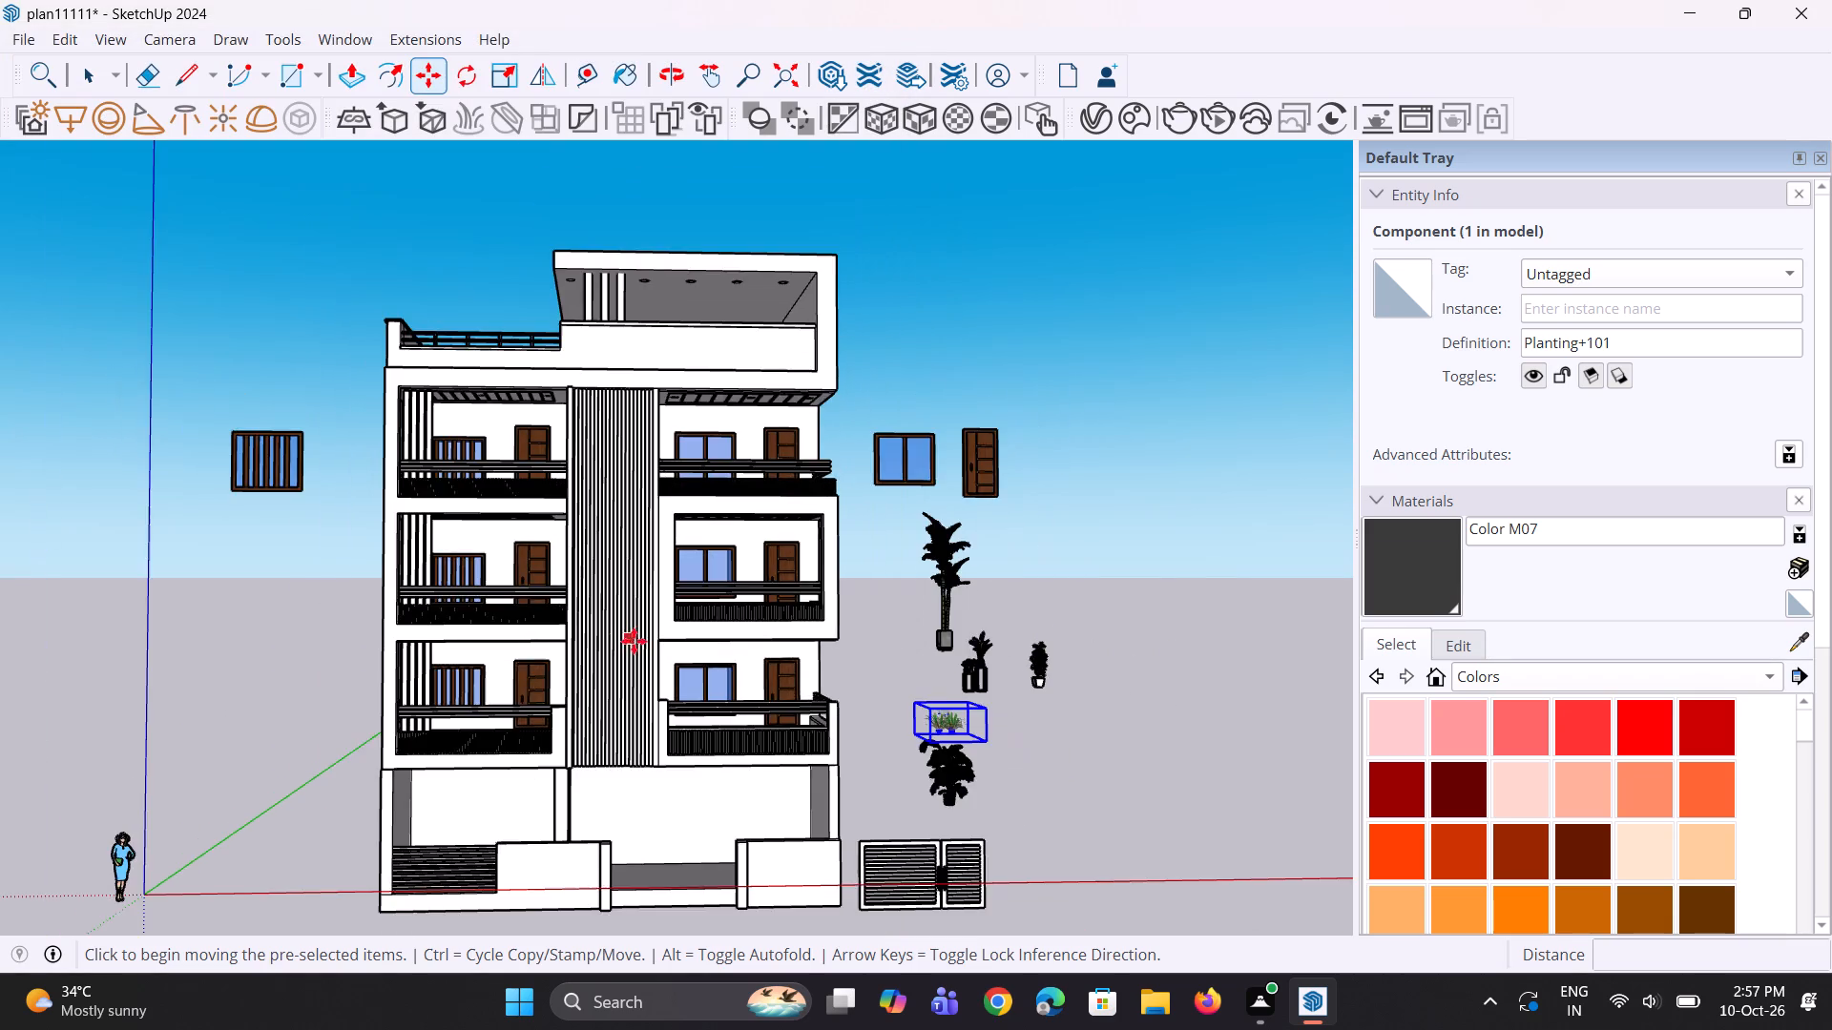
middle_click_drag(621, 629, 592, 793)
scroll(907, 745, "up", 6)
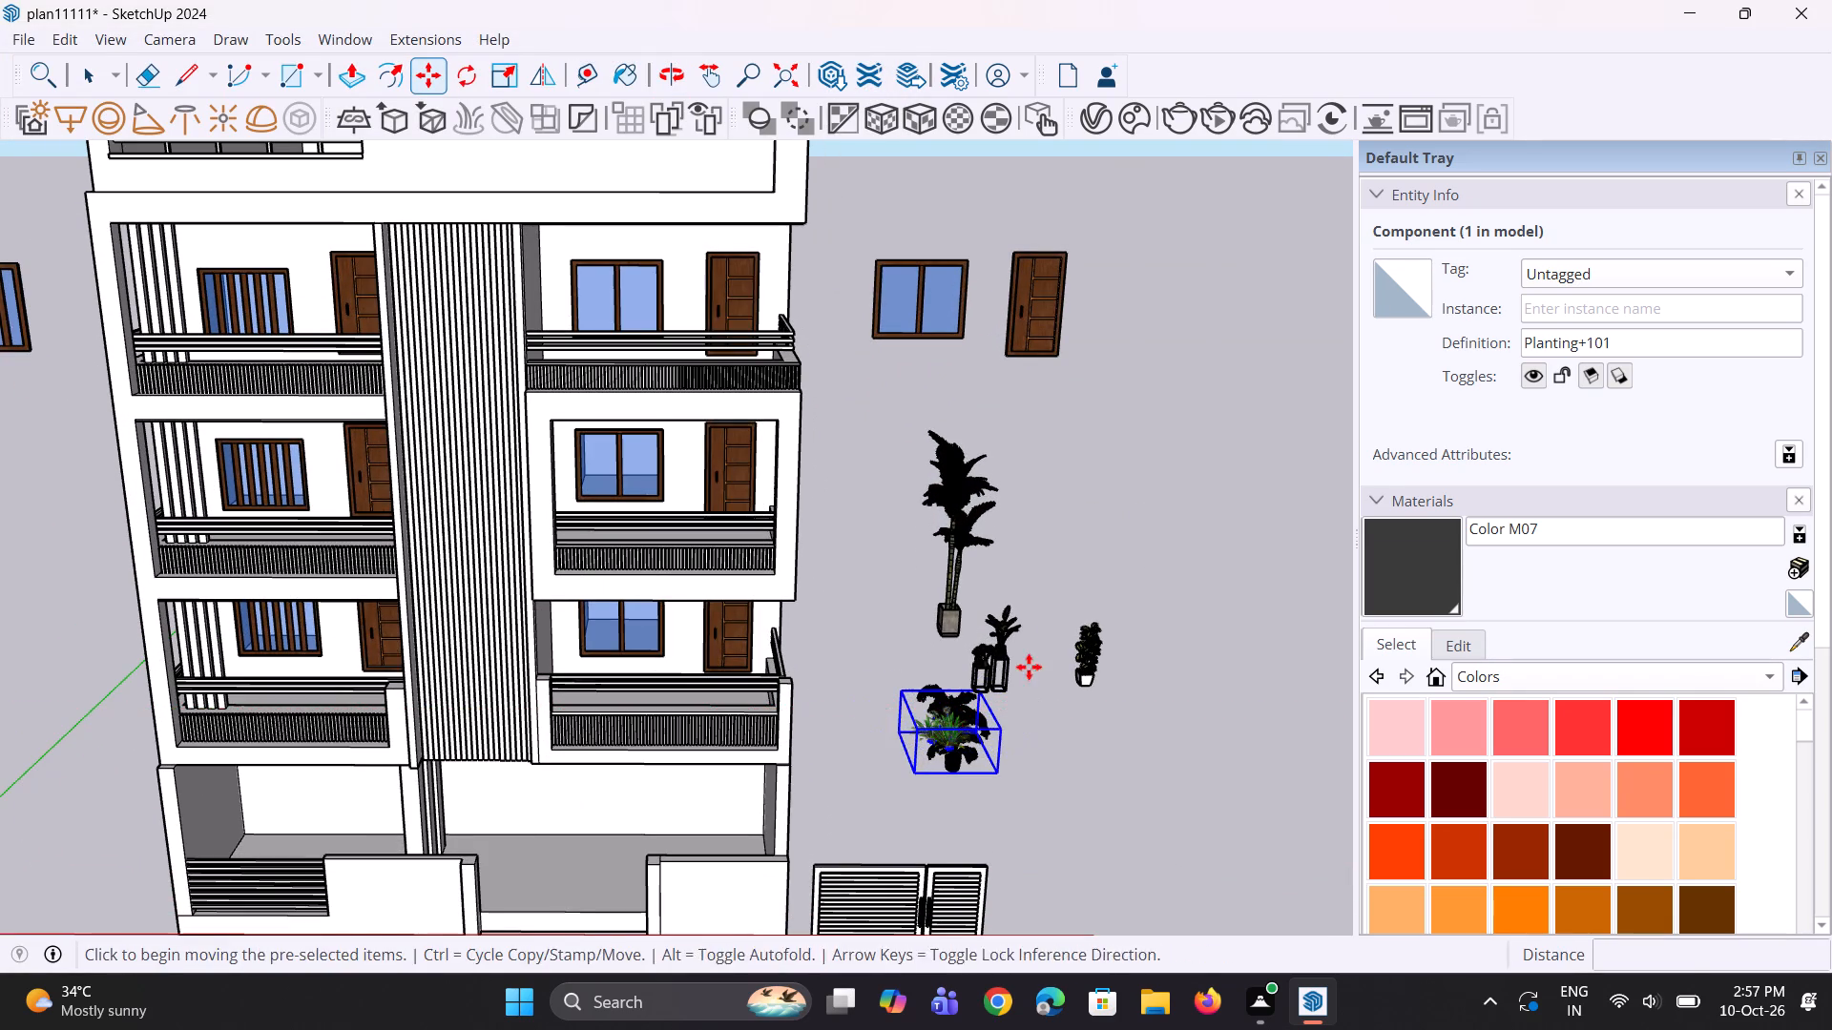
key("space")
scroll(1056, 553, "up", 2)
left_click(1055, 553)
scroll(839, 550, "up", 4)
middle_click_drag(884, 566, 904, 556)
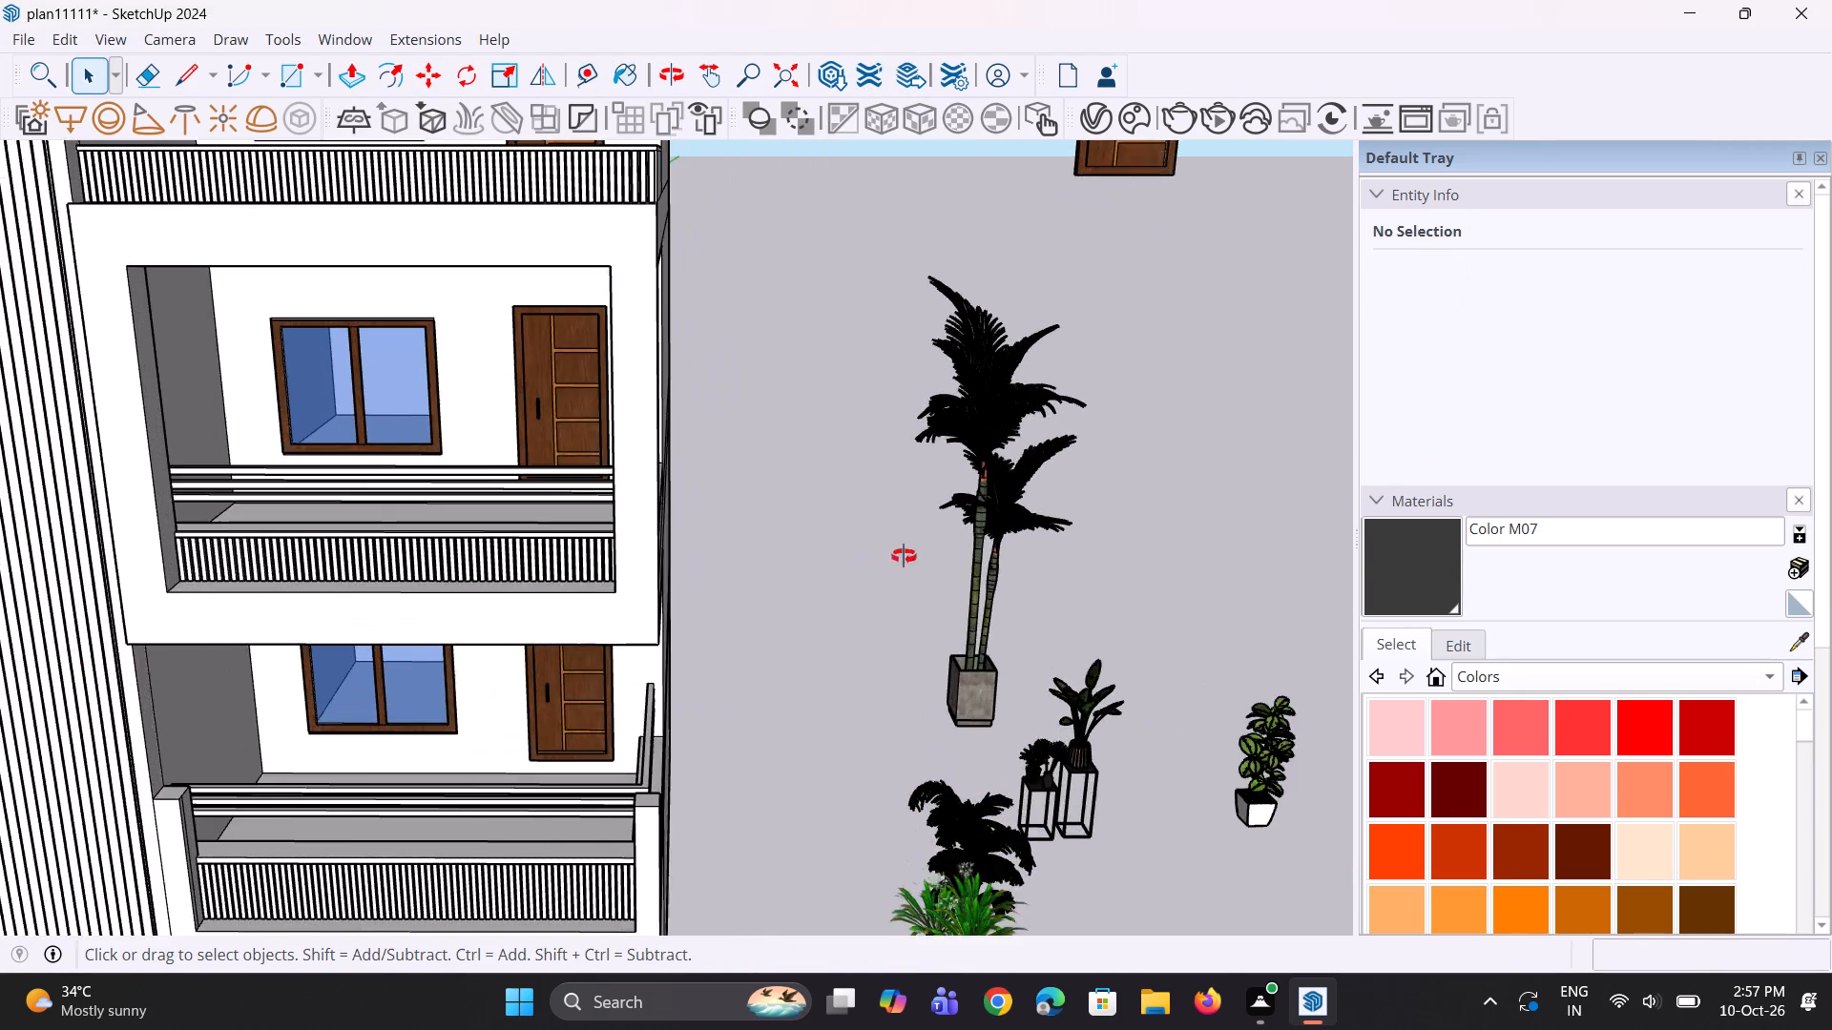
middle_click_drag(904, 556, 970, 449)
scroll(1088, 306, "up", 13)
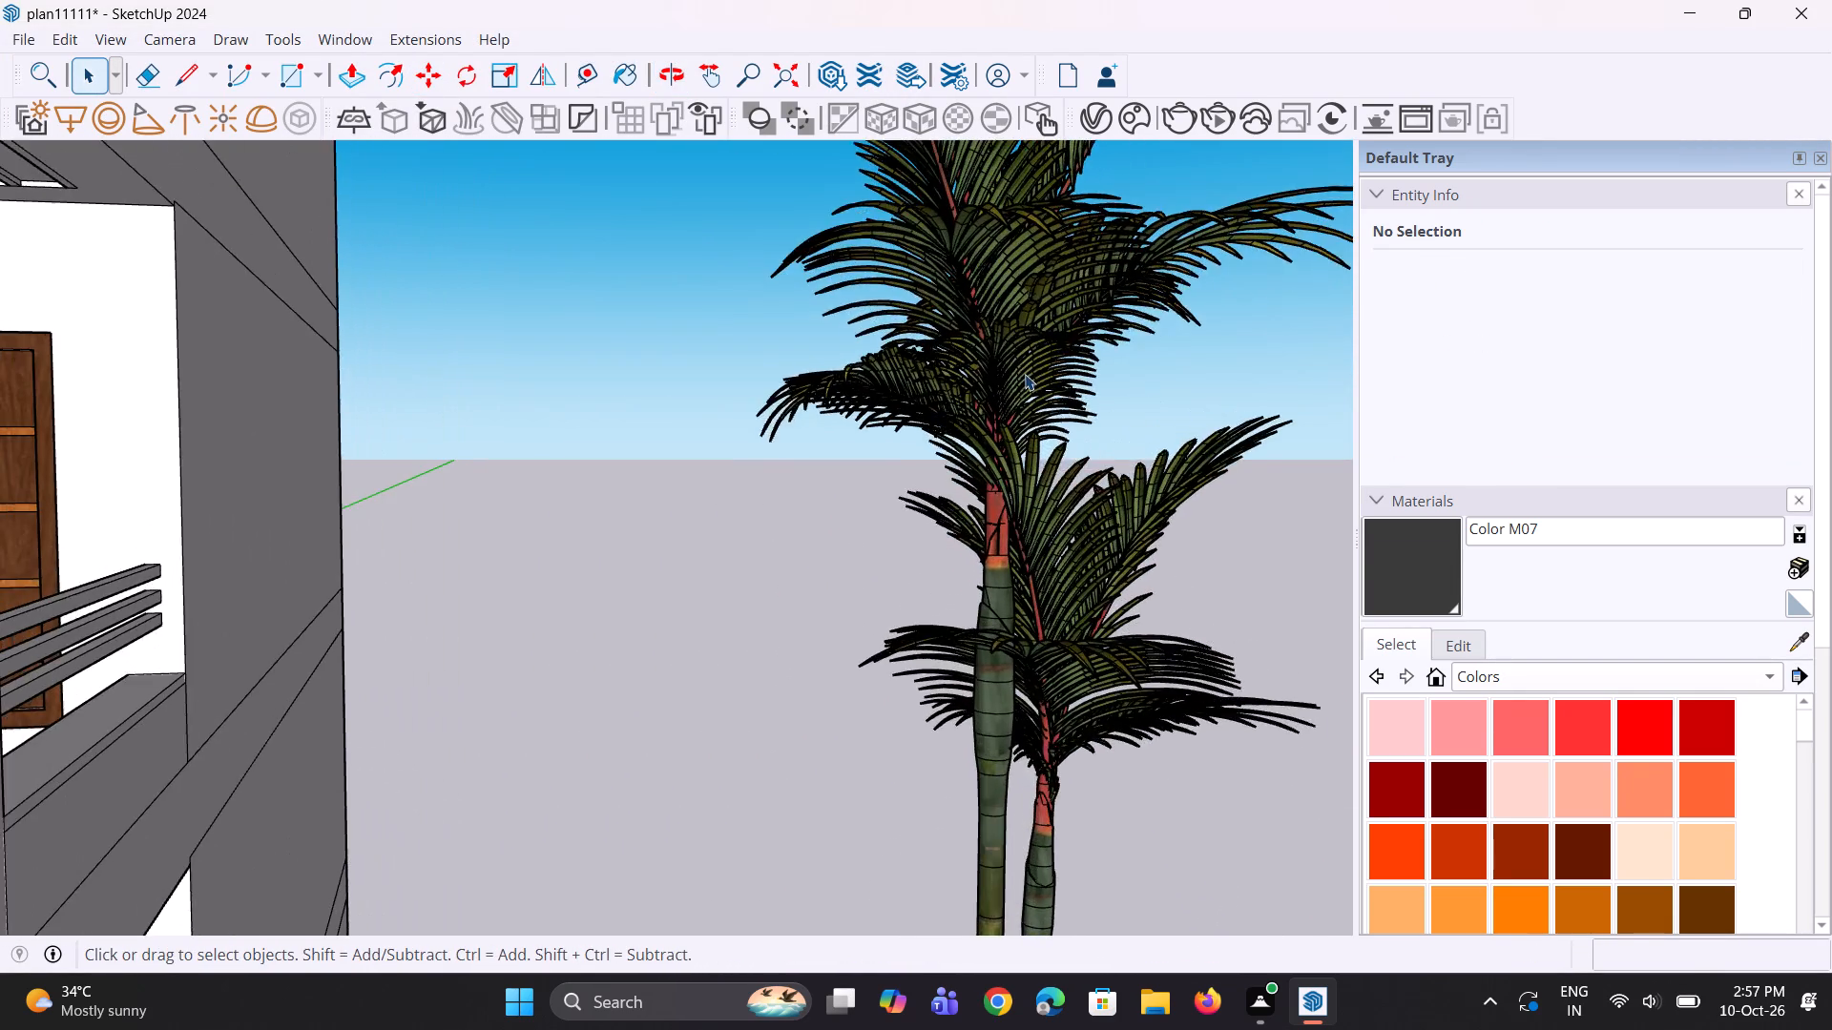
middle_click_drag(1054, 428, 927, 688)
scroll(897, 688, "up", 15)
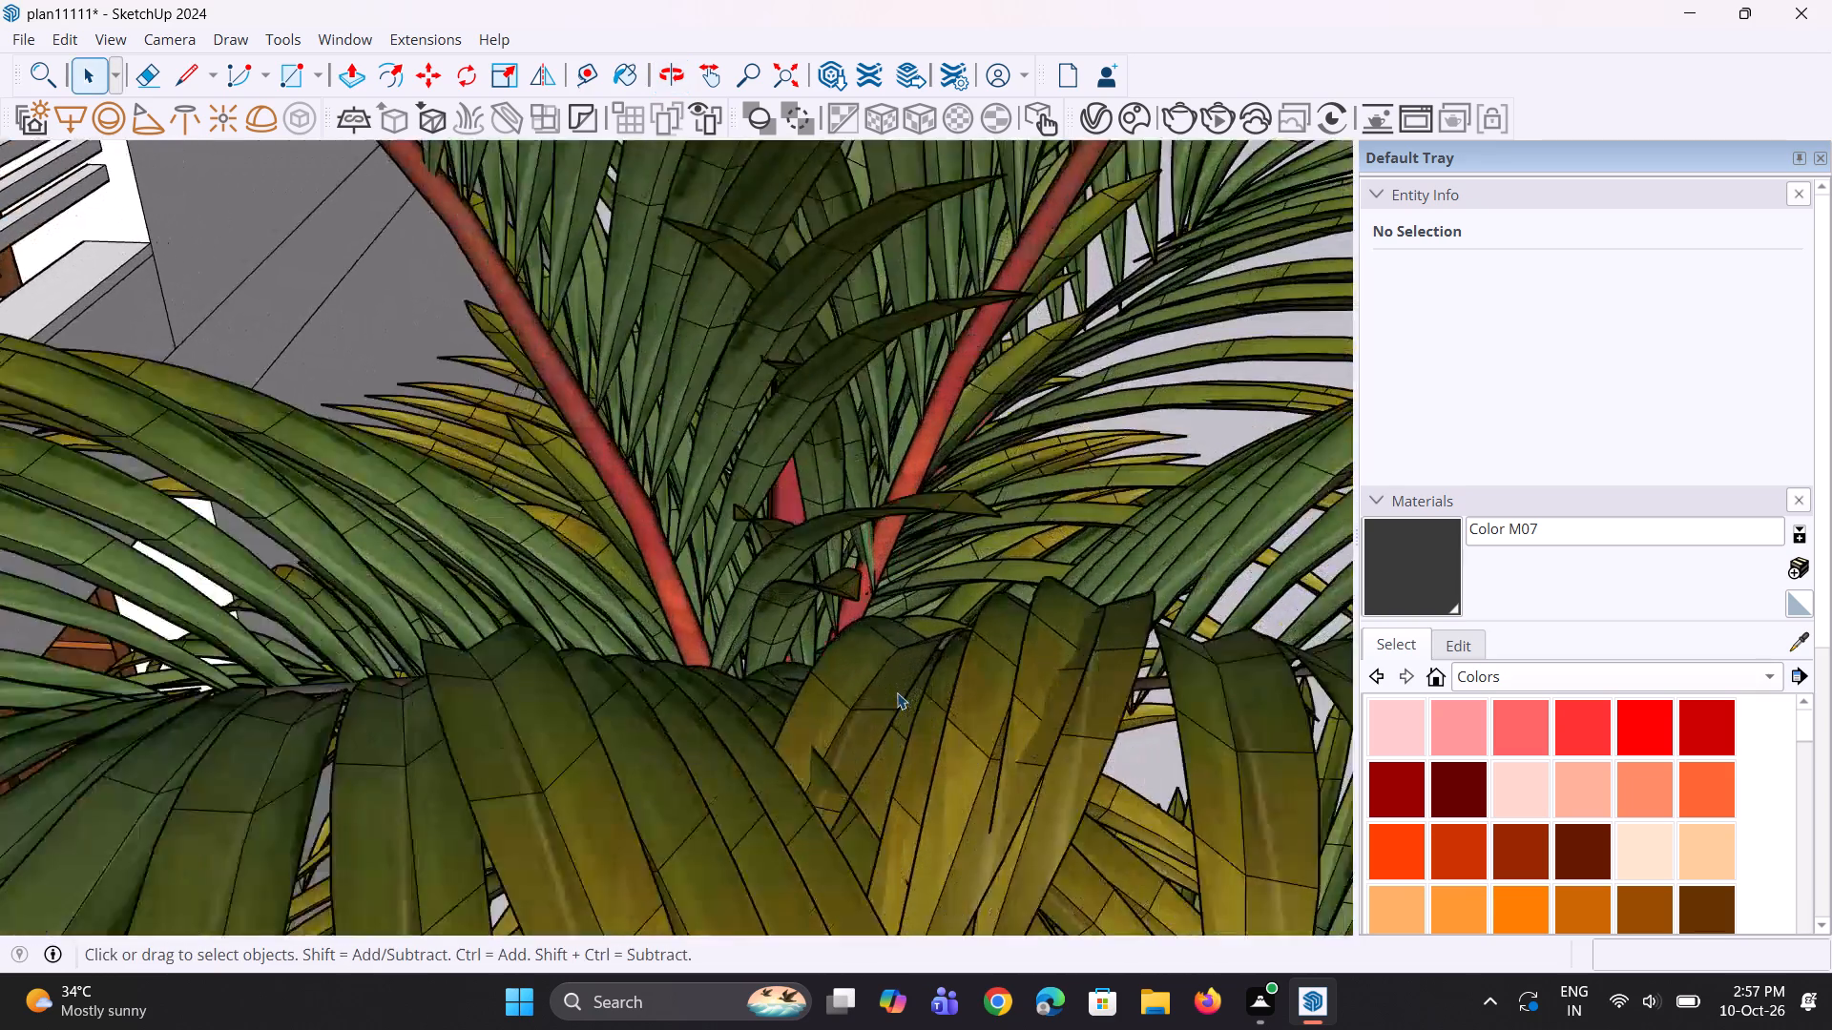
Examine the imported plants beside the building, including the leafy potted plants on the wire-frame stands up close.
scroll(897, 692, "up", 5)
scroll(897, 692, "down", 4)
scroll(895, 687, "down", 20)
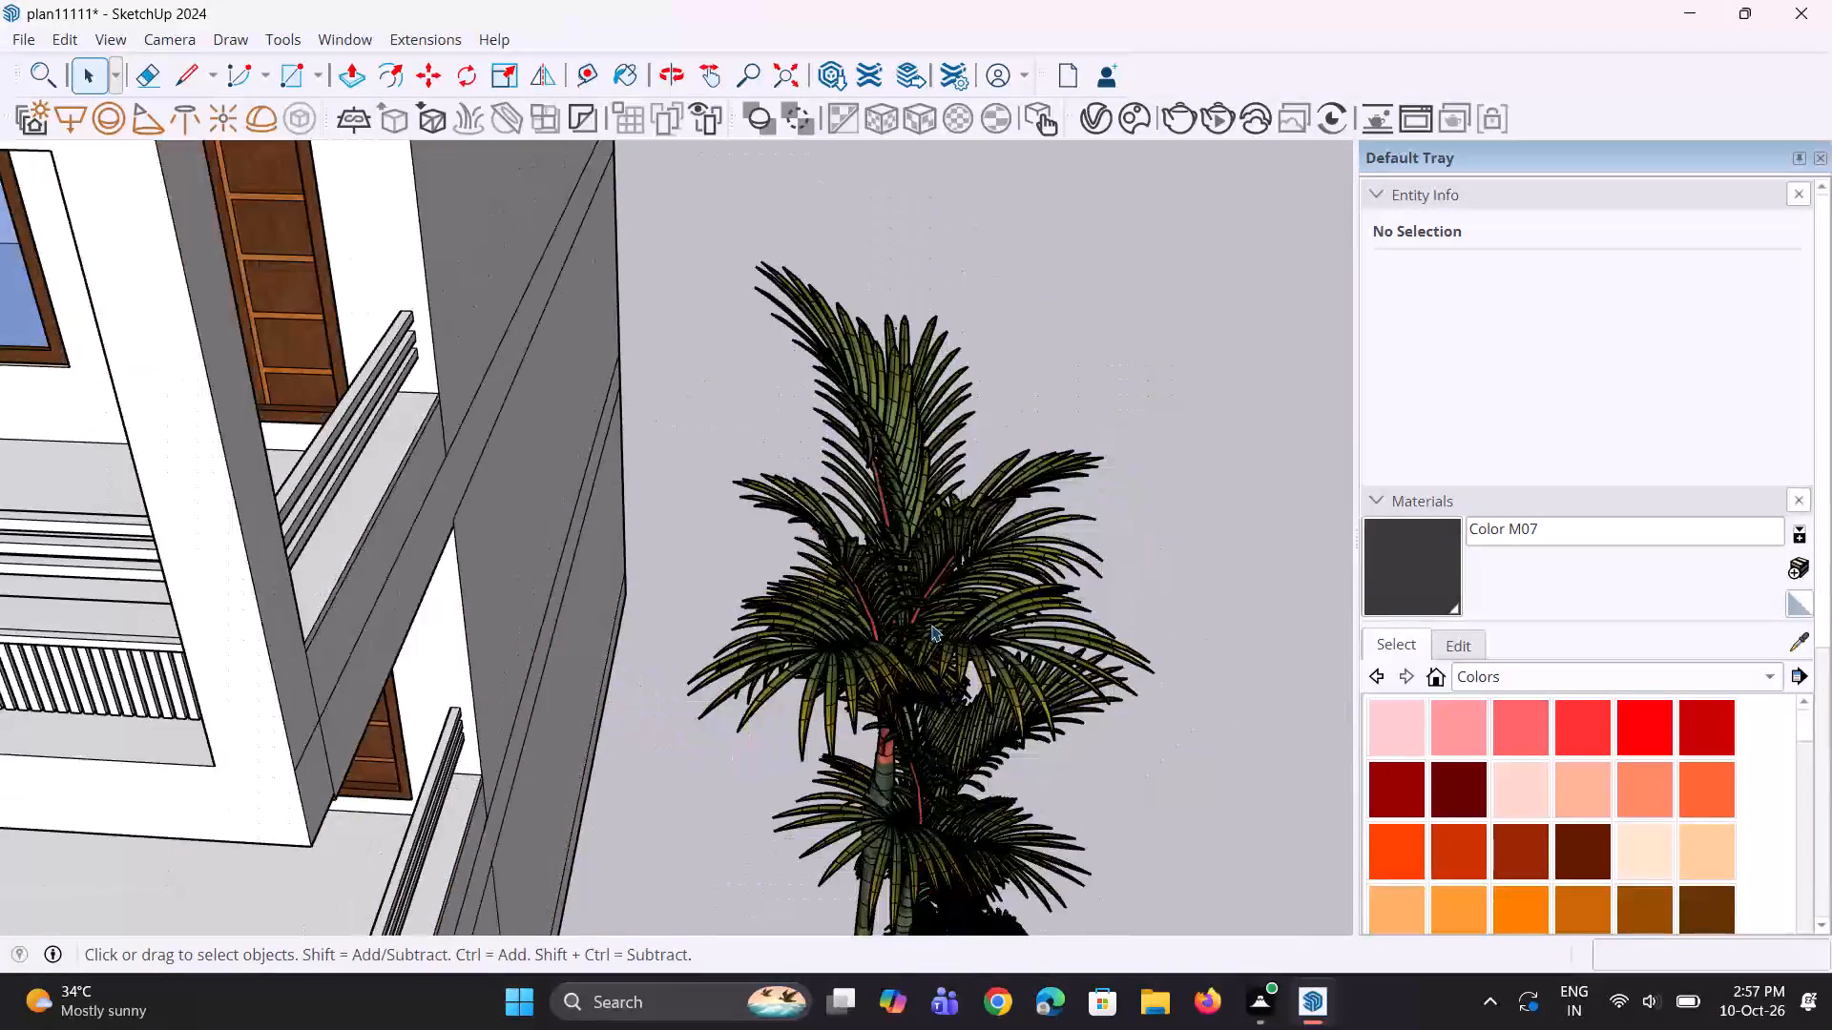
scroll(931, 625, "down", 15)
middle_click_drag(903, 748, 1054, 656)
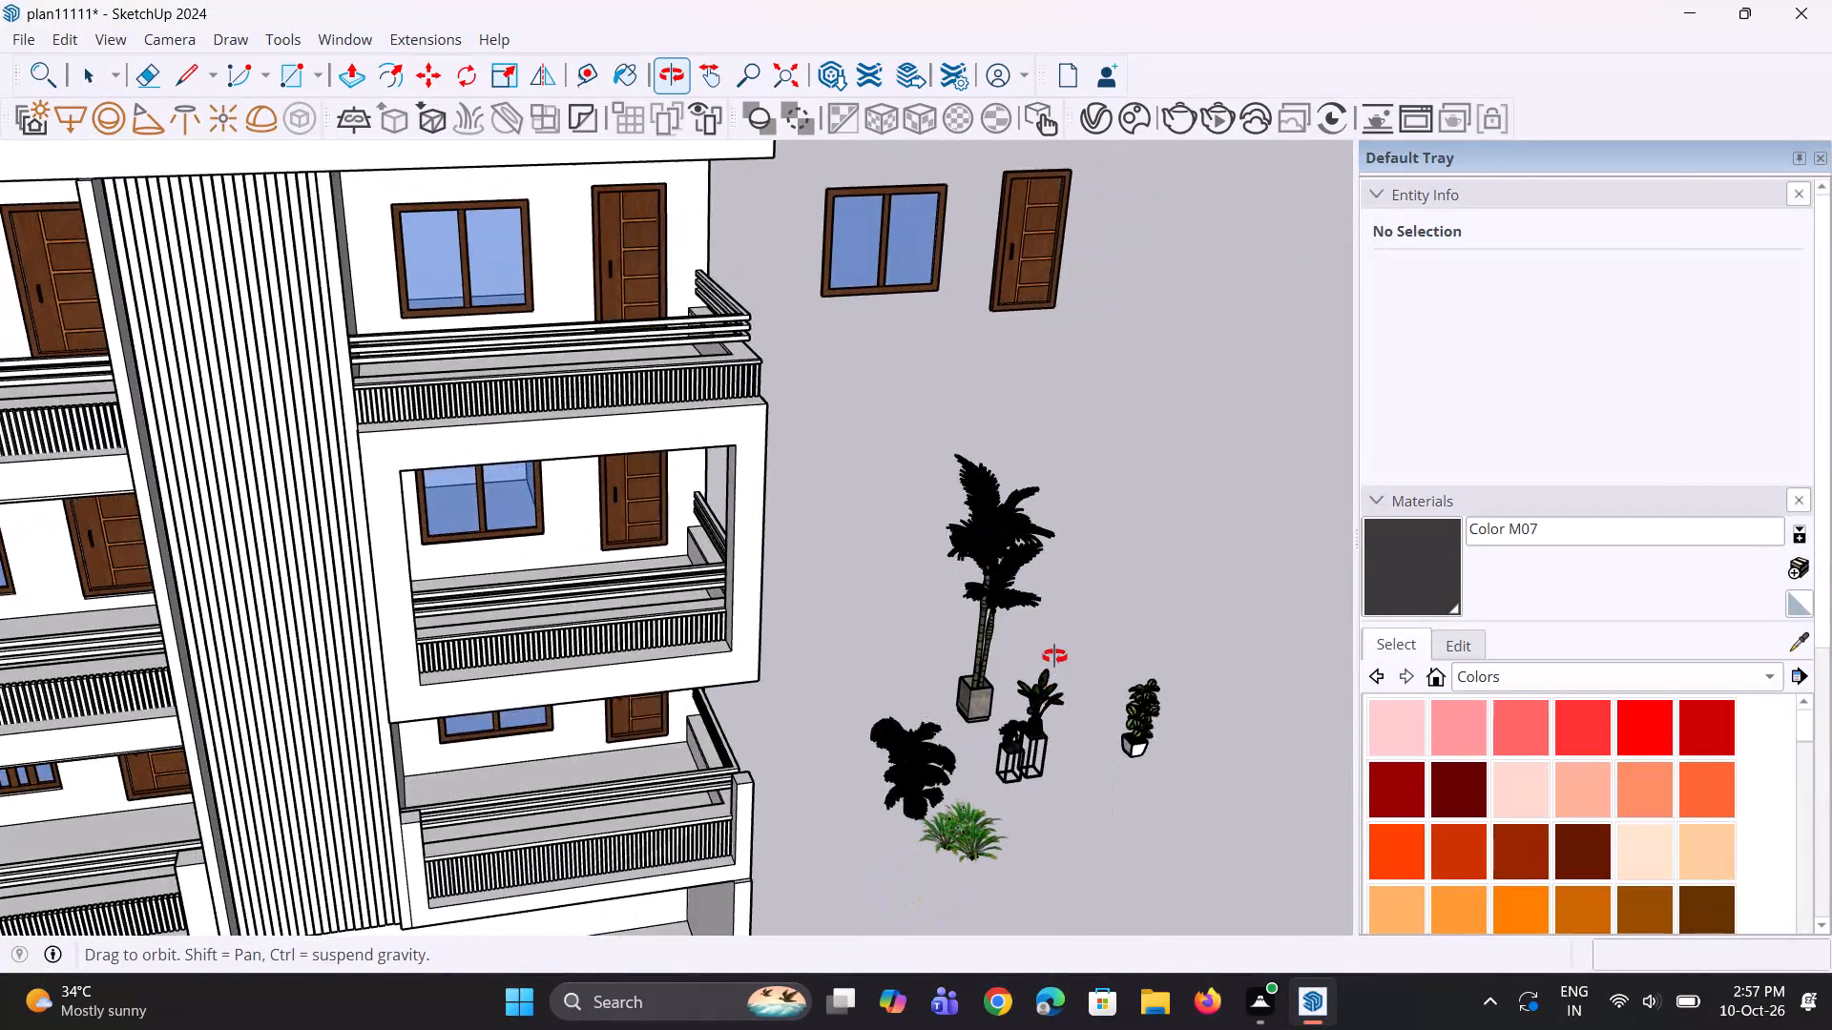
middle_click_drag(1054, 656, 1013, 605)
scroll(1003, 777, "up", 4)
scroll(1052, 692, "up", 10)
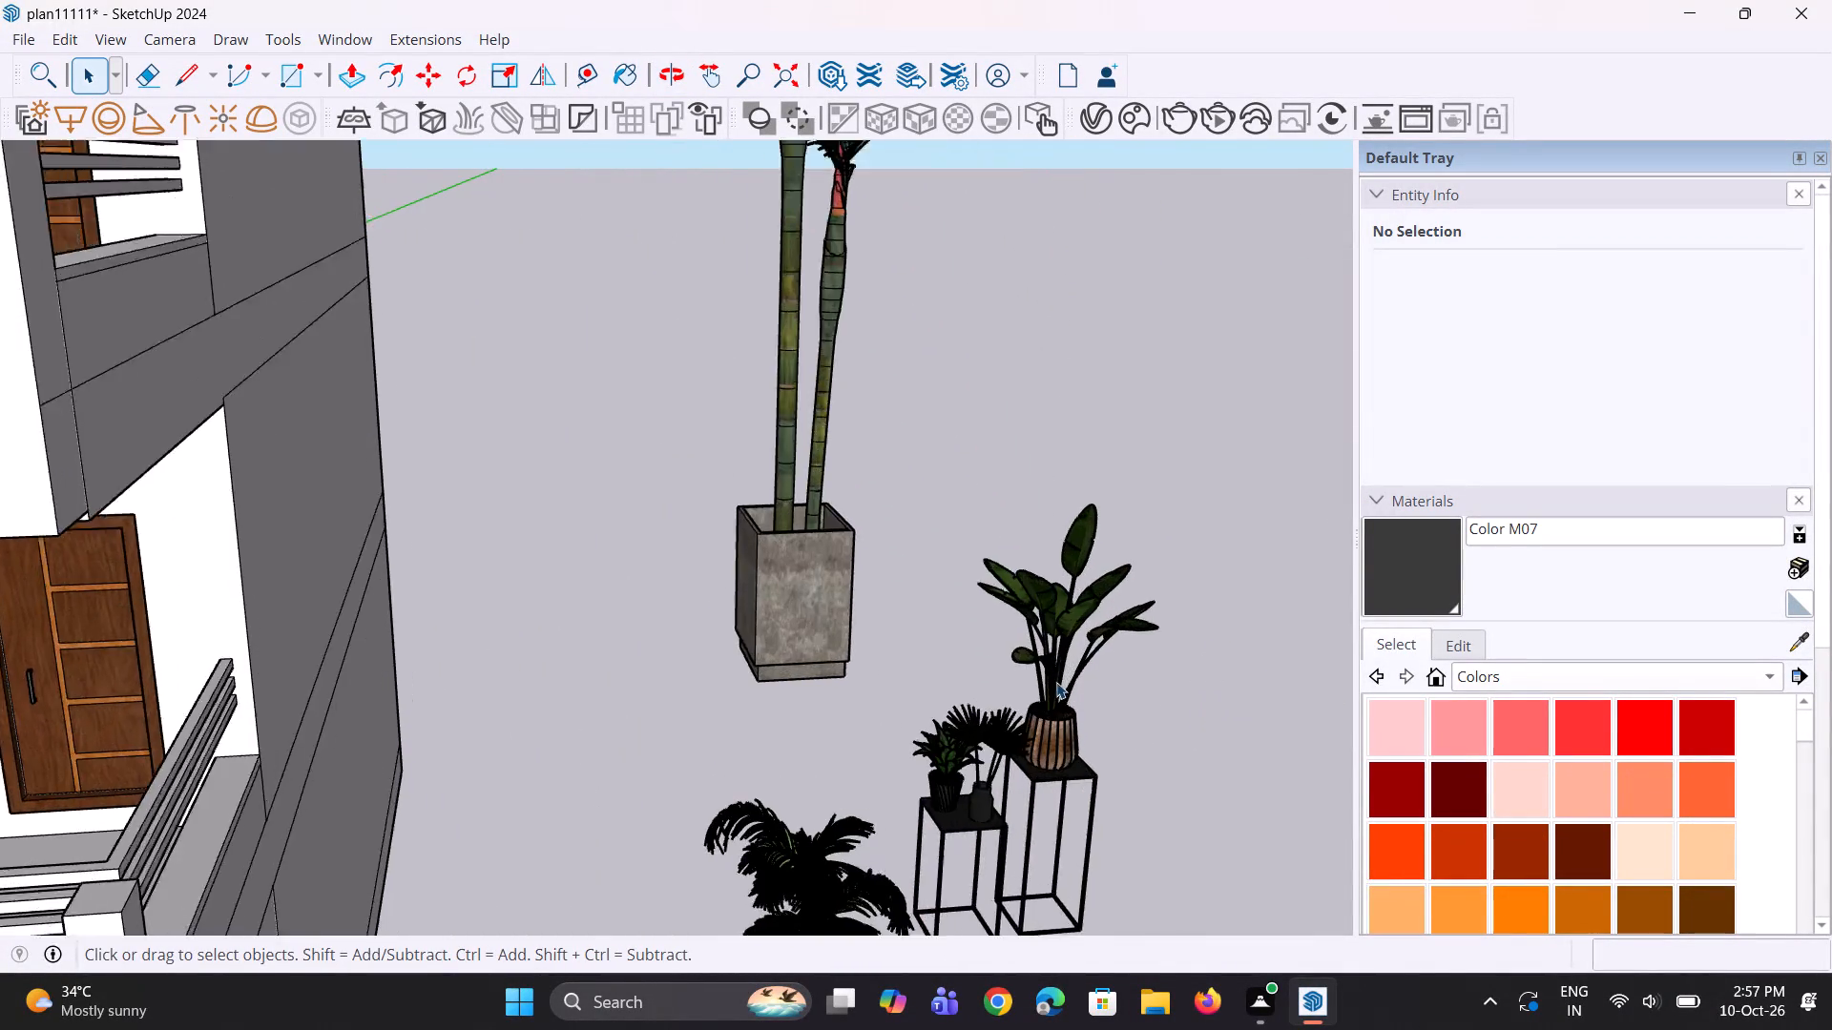
scroll(1056, 682, "up", 20)
scroll(1060, 680, "down", 4)
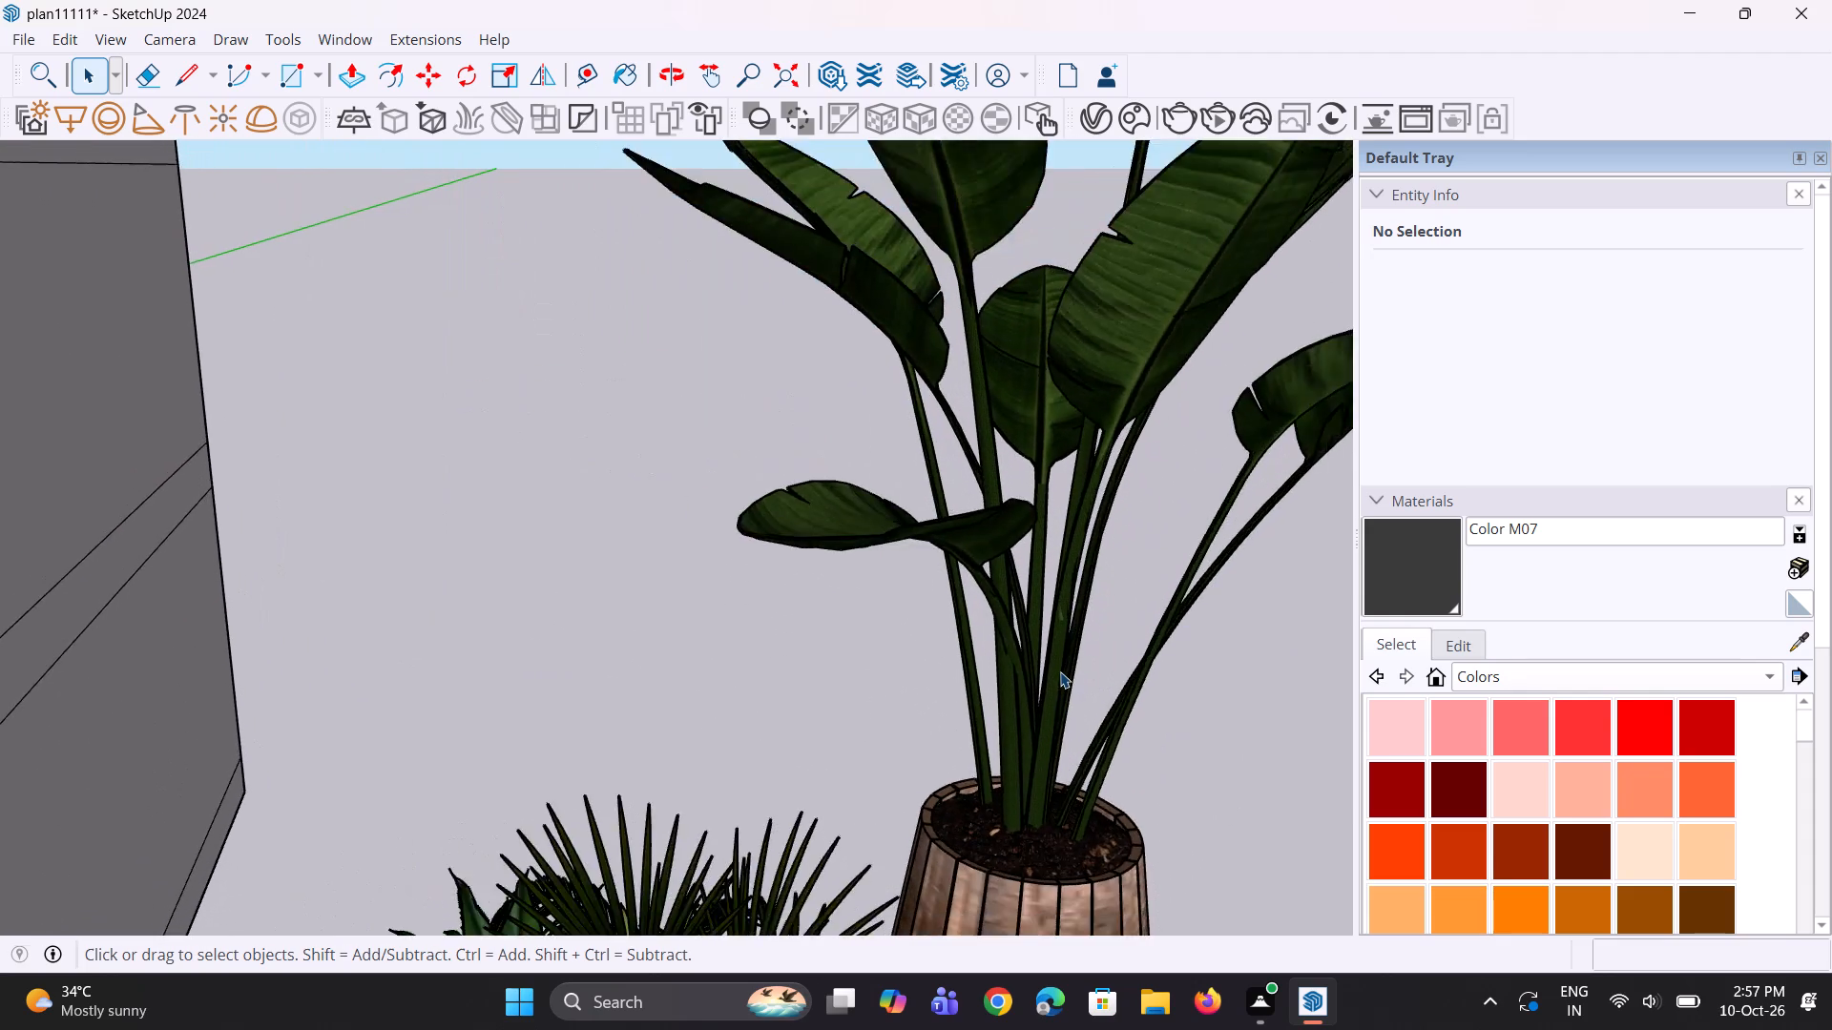
scroll(1184, 299, "up", 13)
scroll(1074, 293, "down", 17)
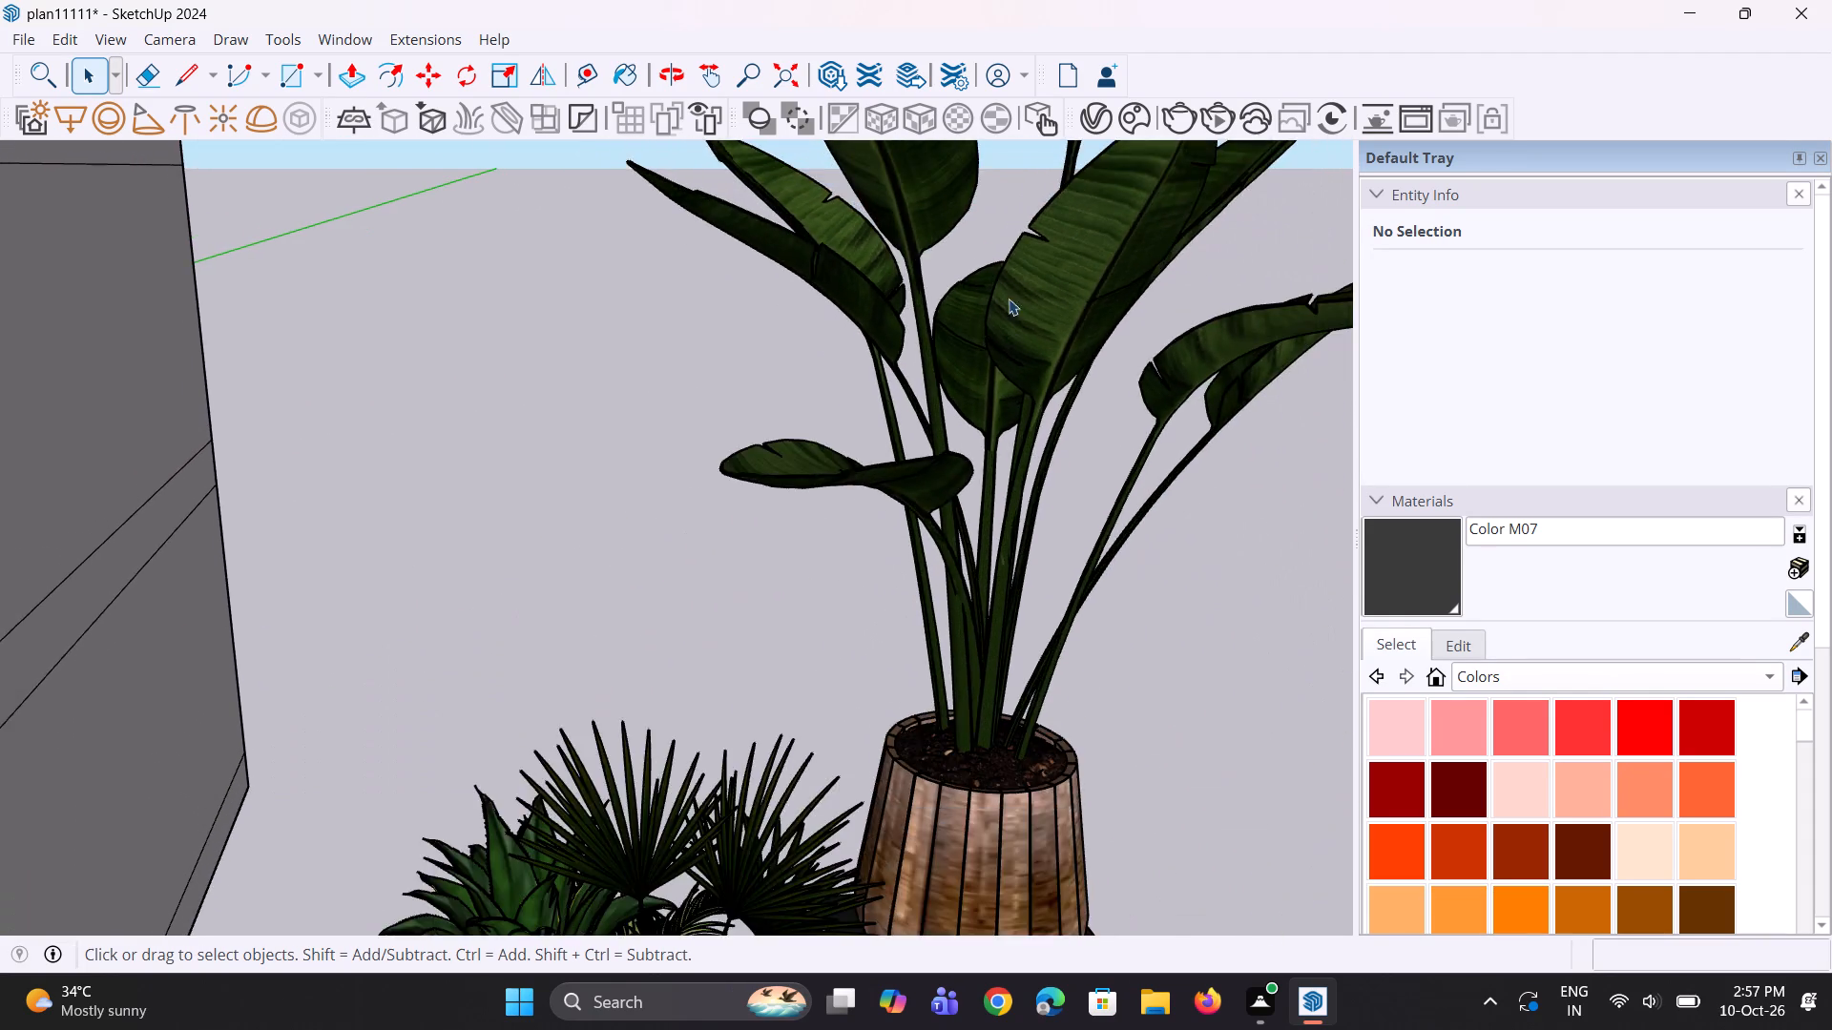
scroll(1007, 352, "down", 20)
scroll(1007, 352, "down", 2)
scroll(997, 370, "up", 3)
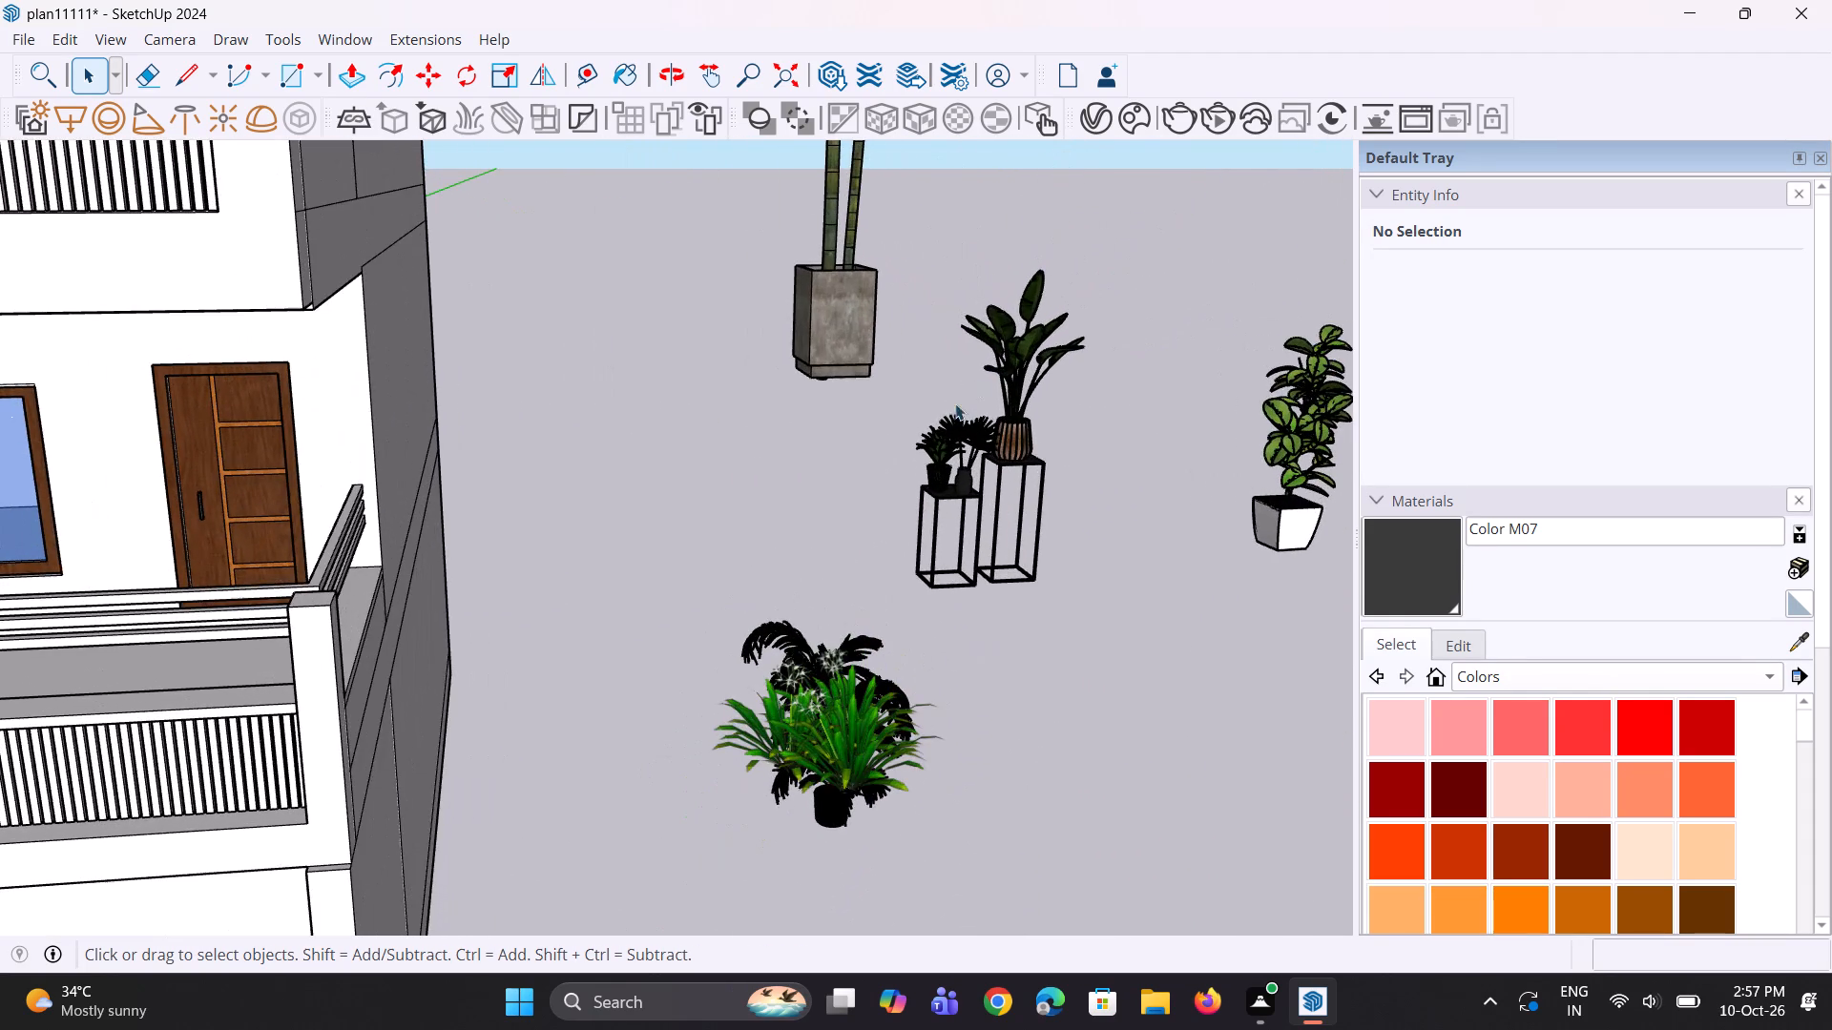
scroll(748, 686, "down", 5)
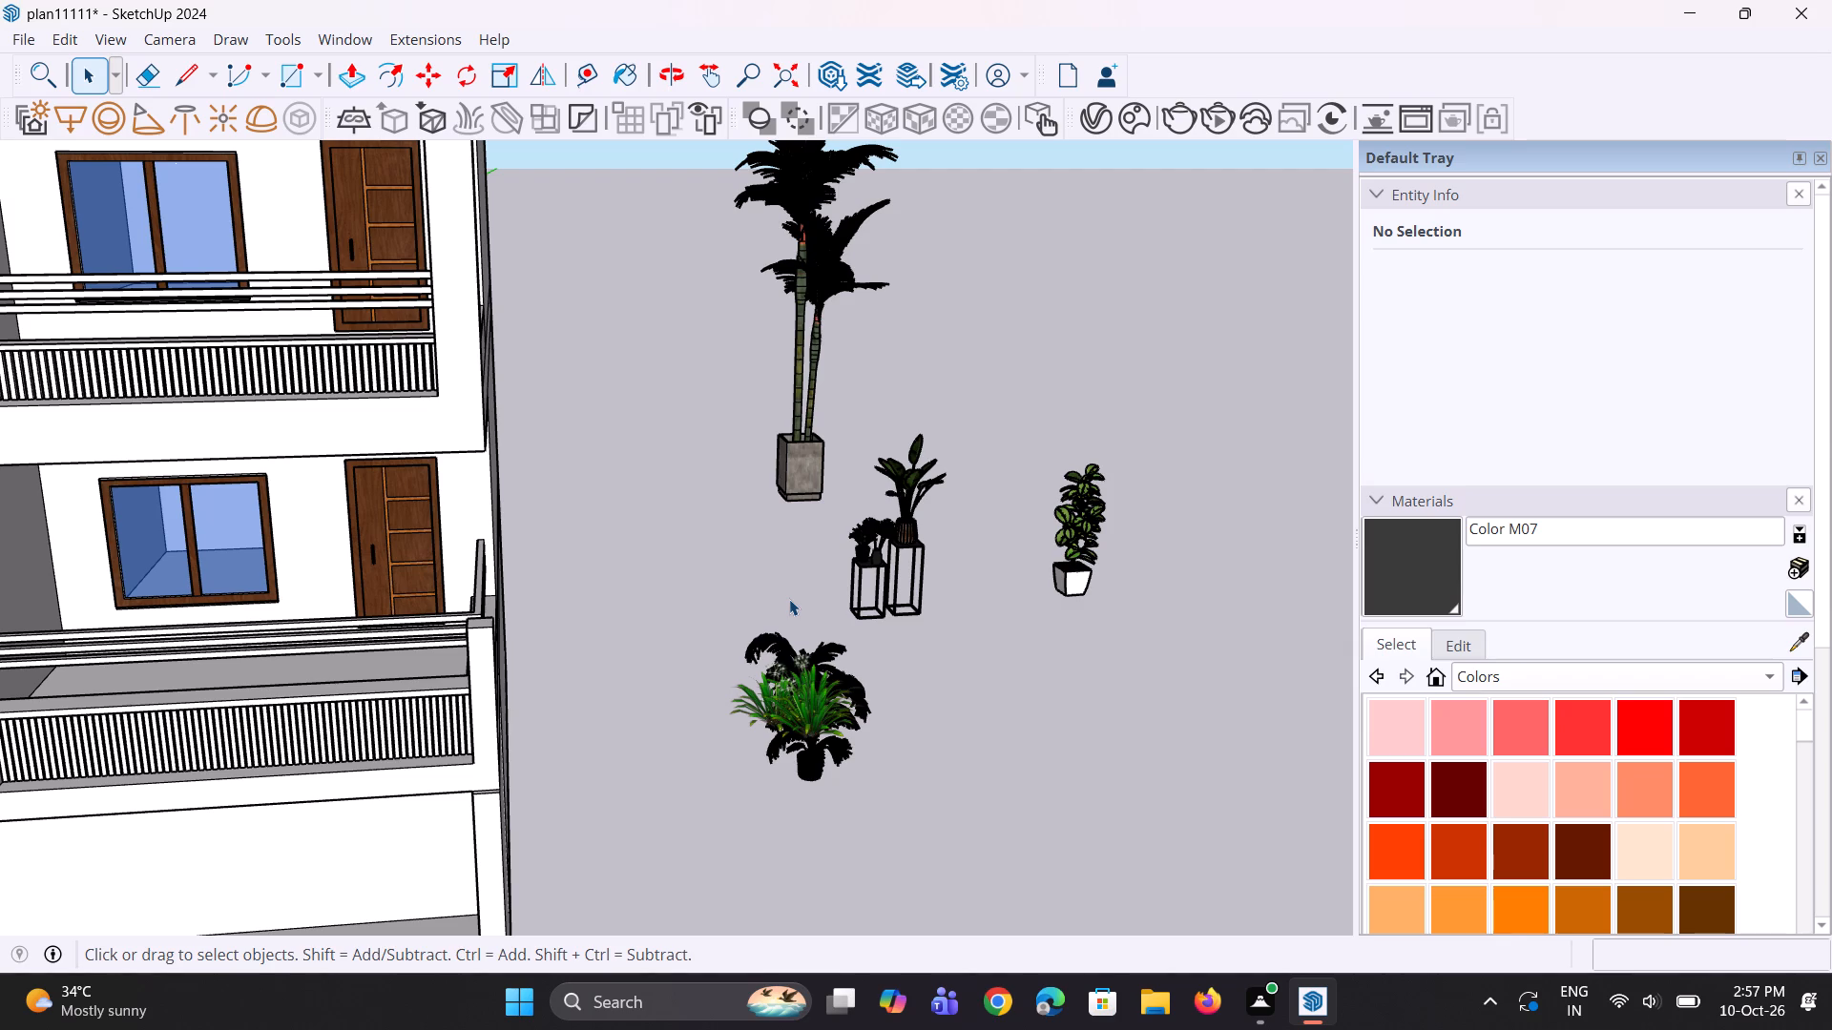
scroll(779, 535, "down", 7)
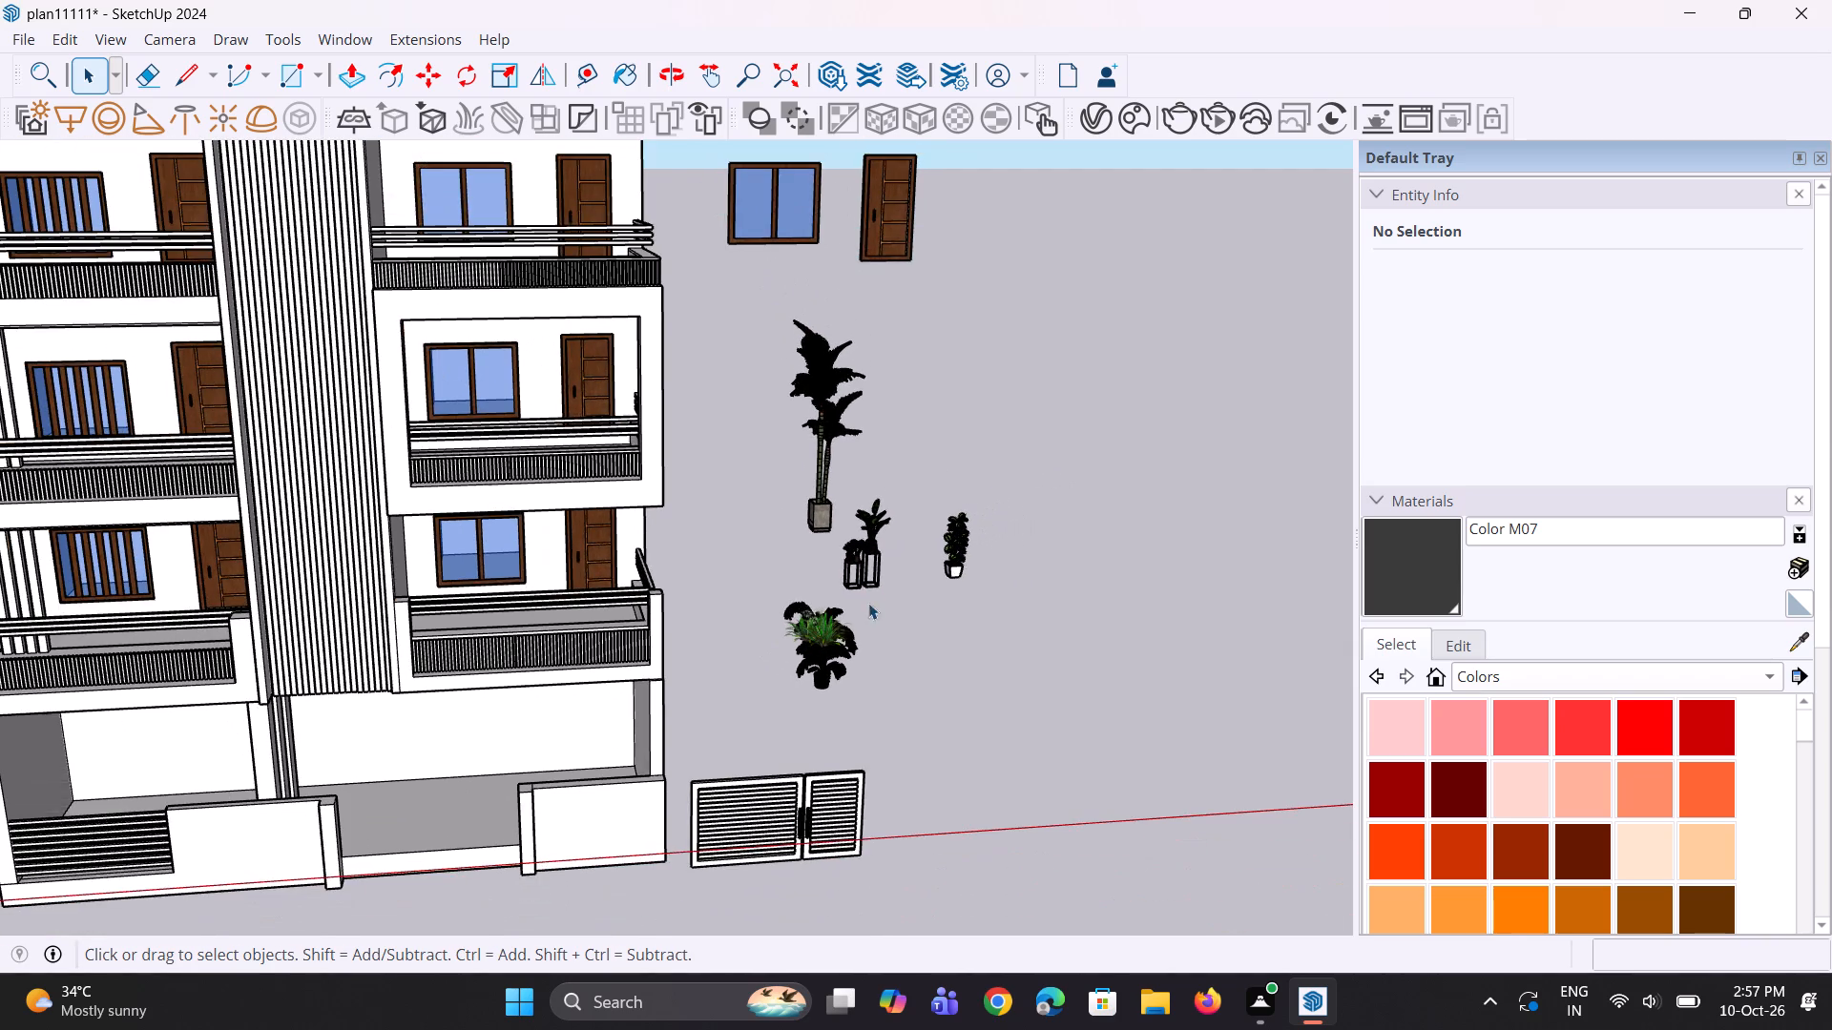
Copy the Flora+17 palm from beside the building to the outer end of the top-floor front balcony, about 35' 6" away.
middle_click_drag(868, 603, 814, 635)
left_click(841, 683)
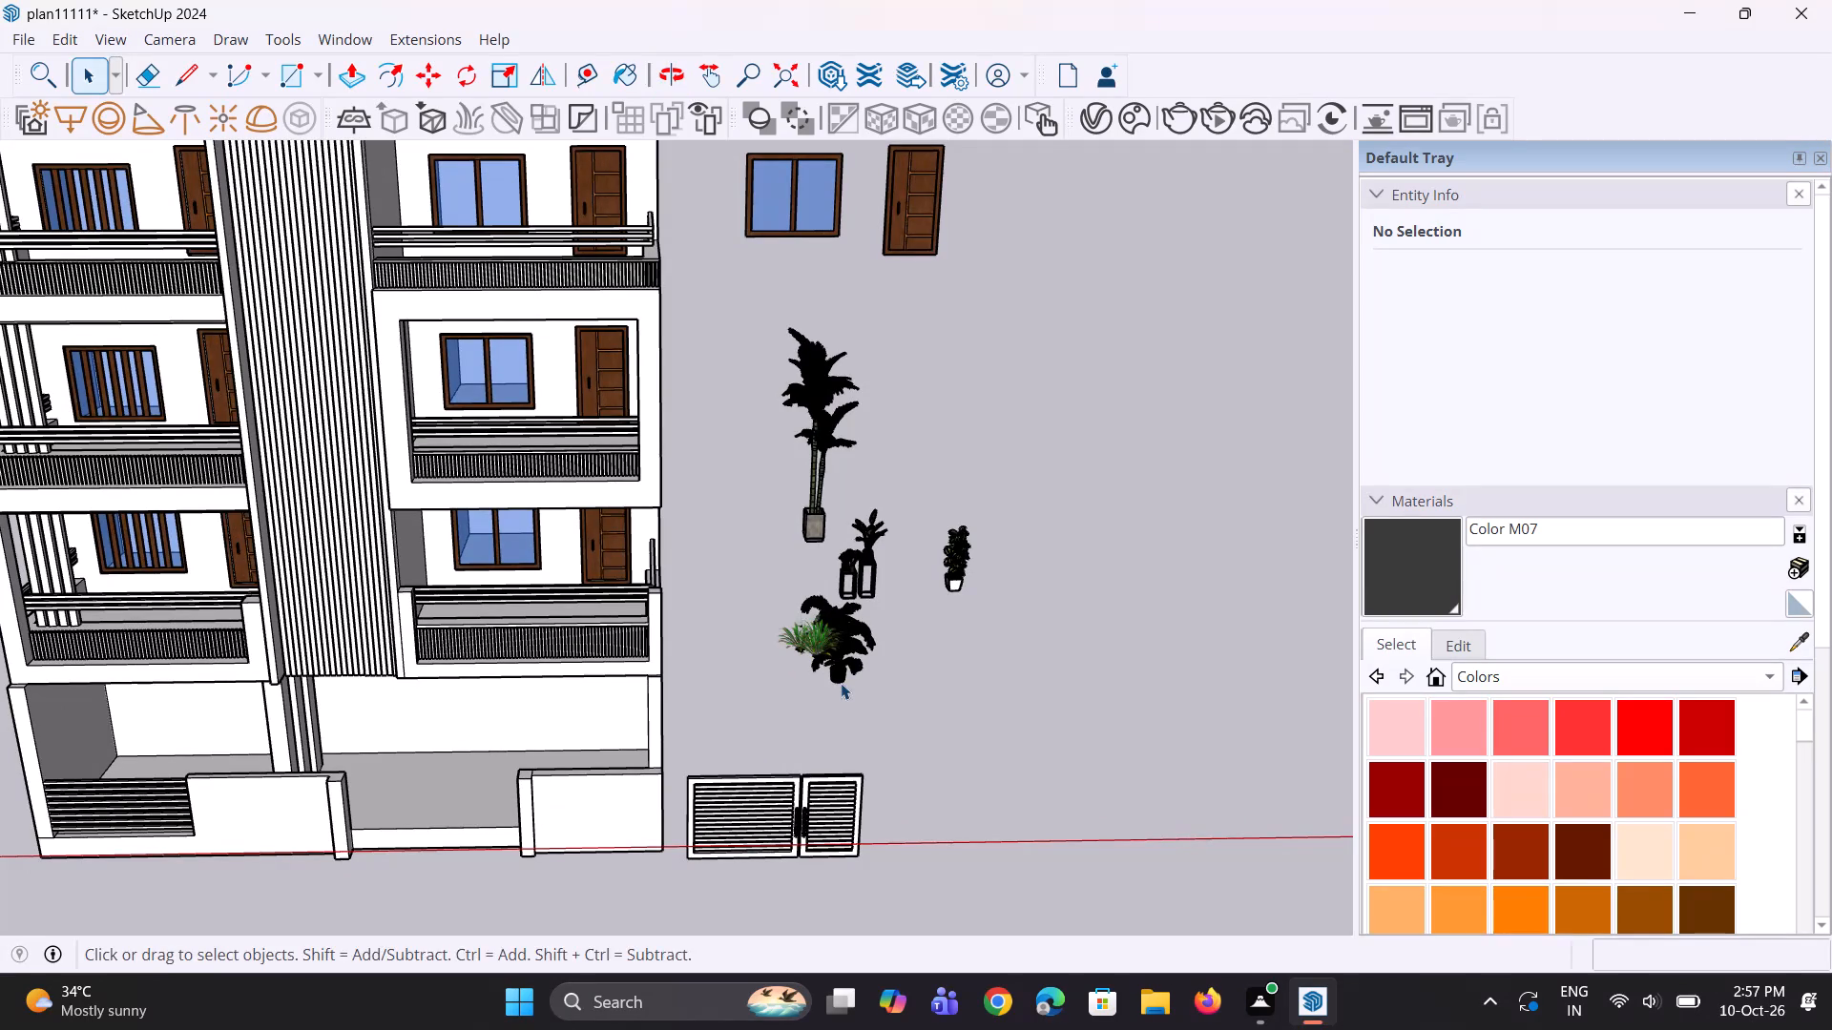
type("nm")
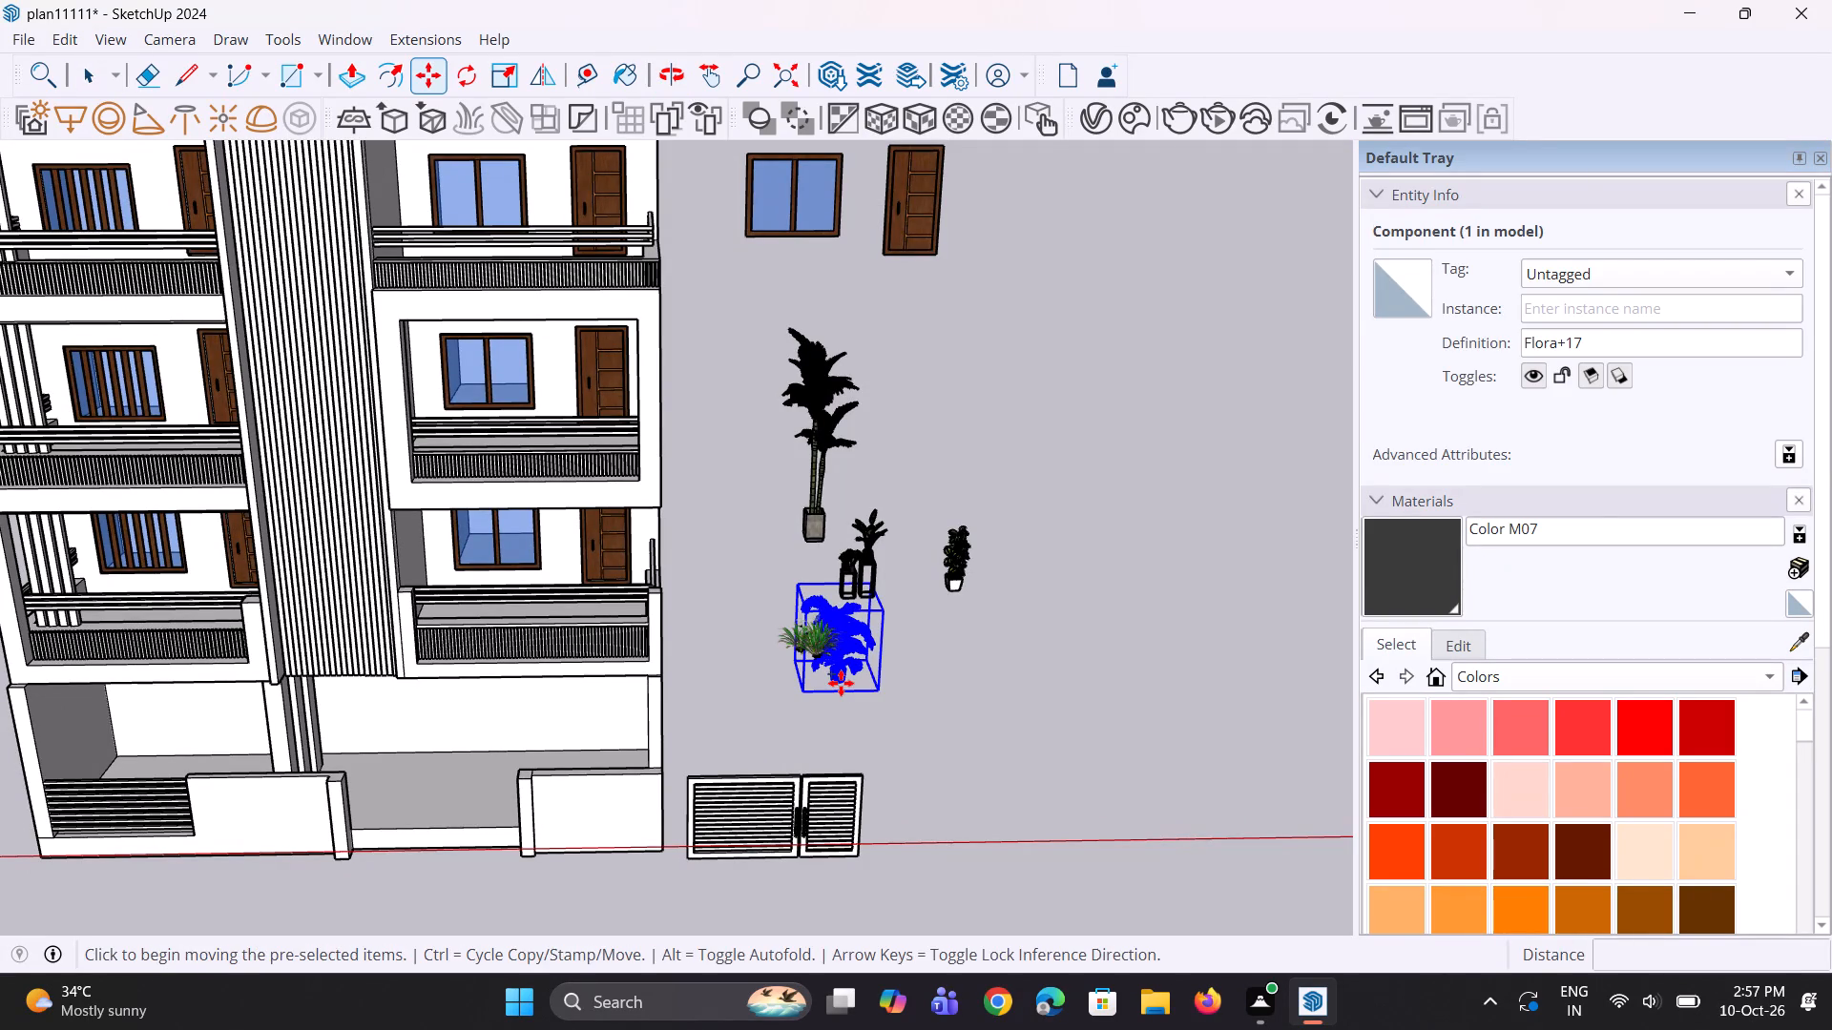
left_click_drag(841, 683, 841, 703)
scroll(883, 685, "down", 3)
key("Escape")
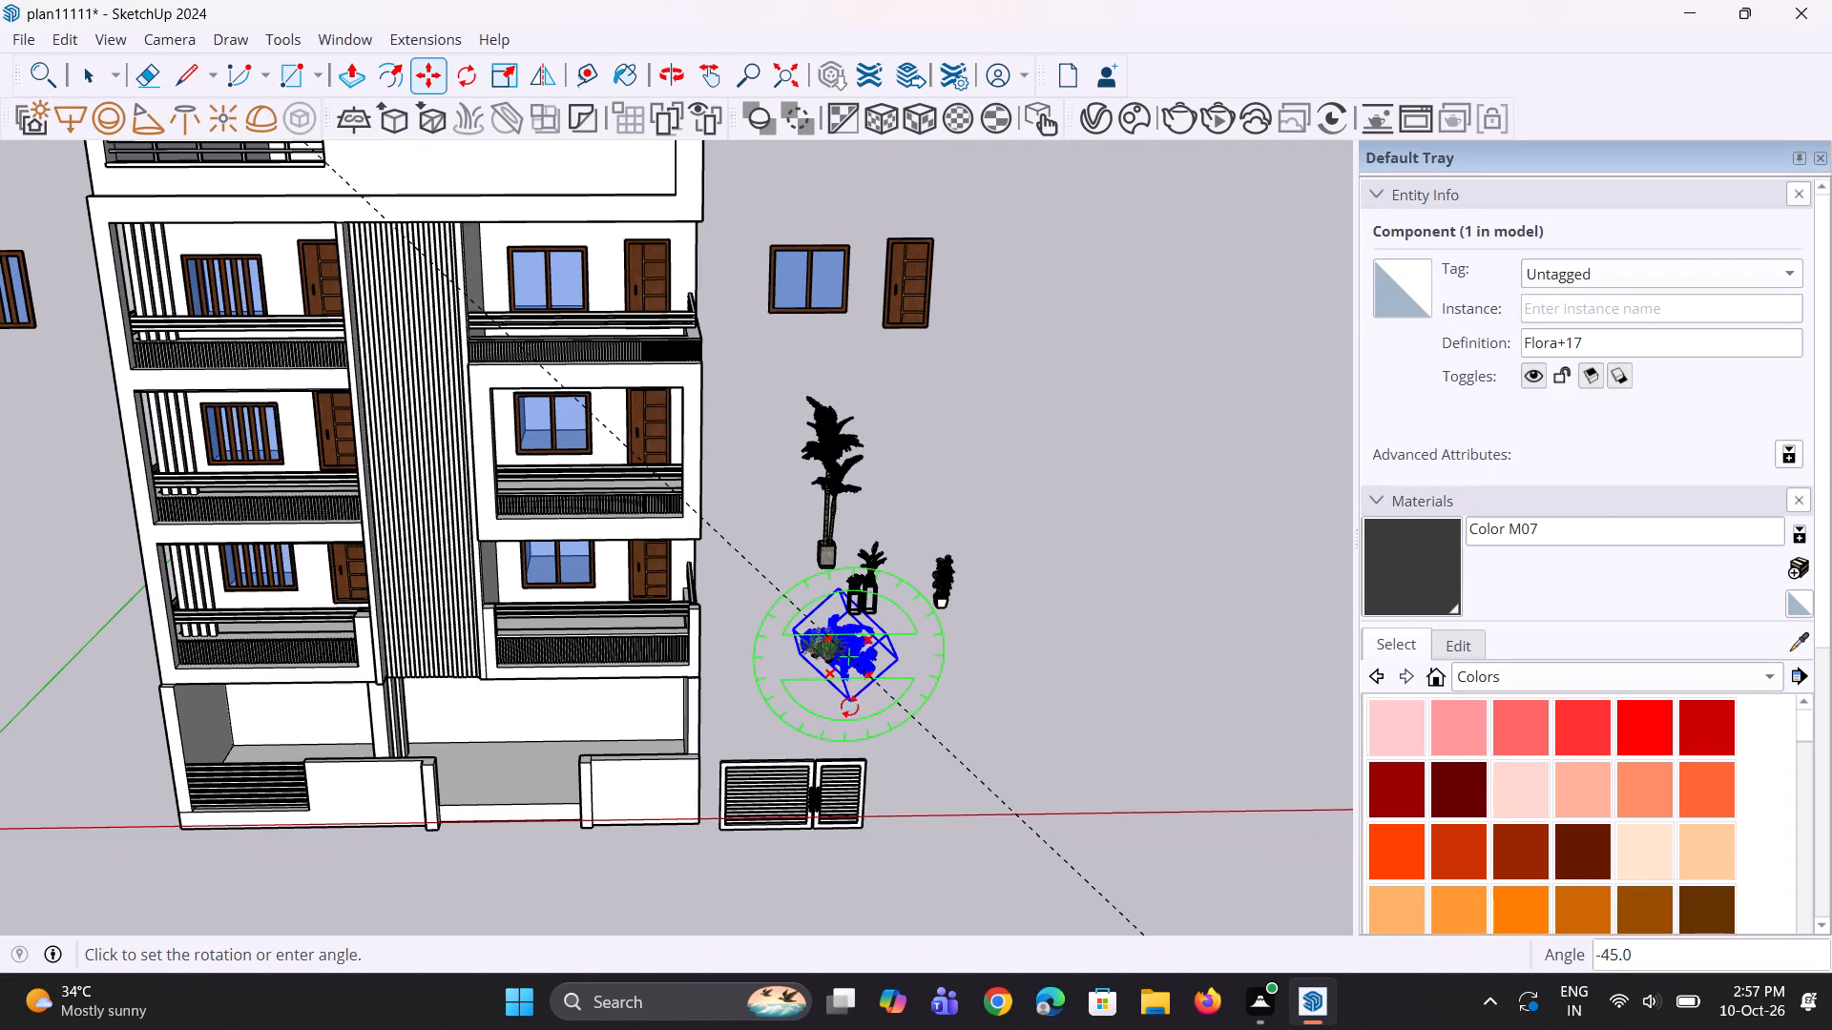
scroll(849, 707, "up", 2)
key("m")
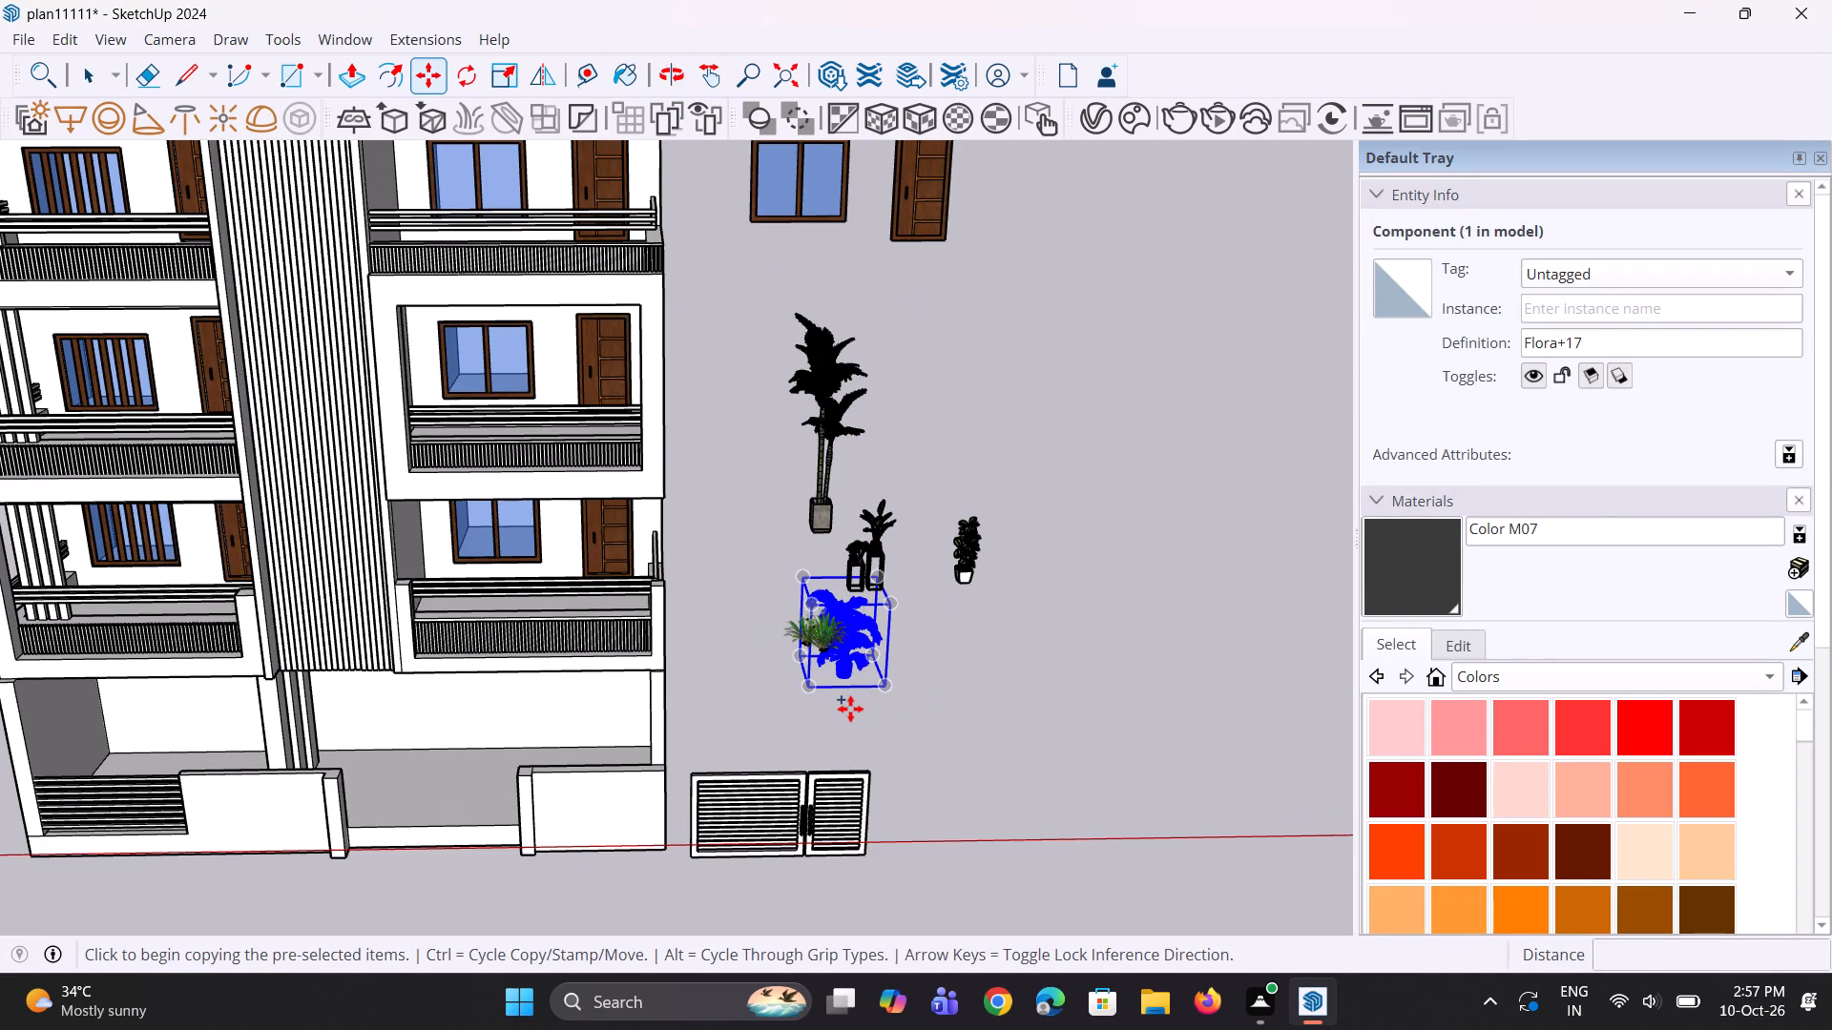
left_click(809, 687)
scroll(817, 731, "down", 9)
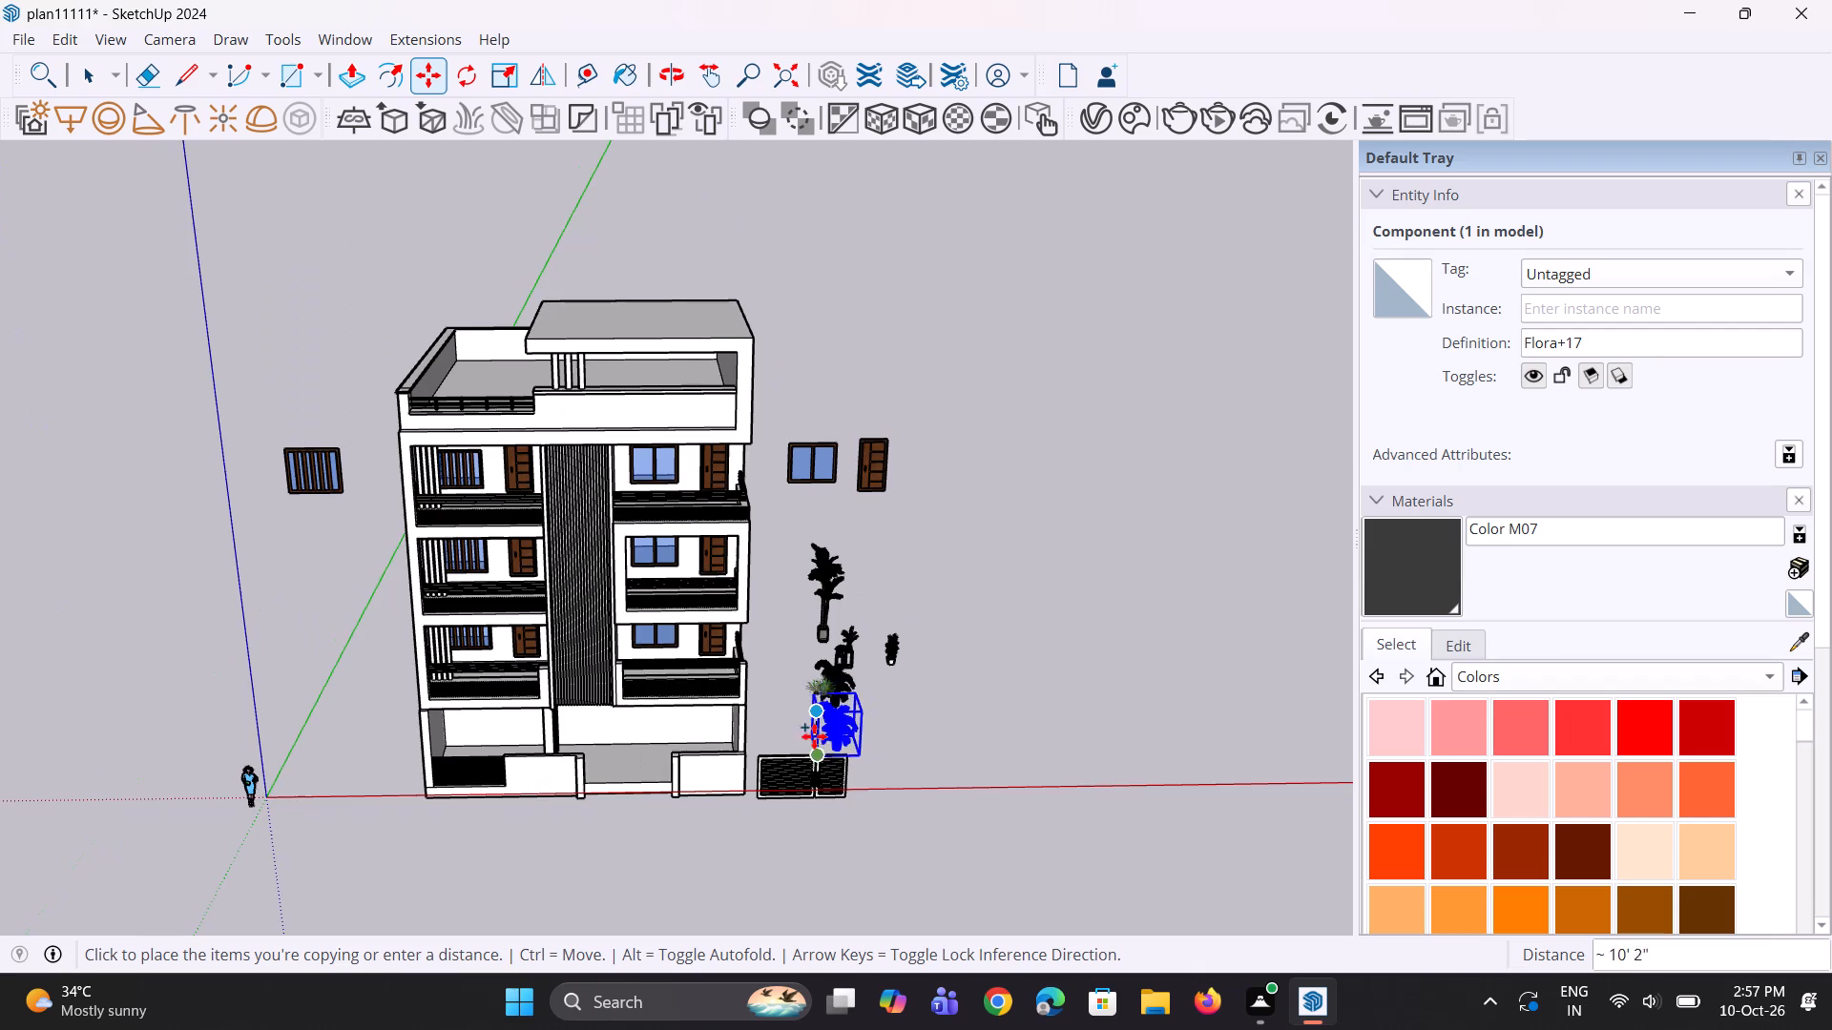
scroll(729, 581, "up", 18)
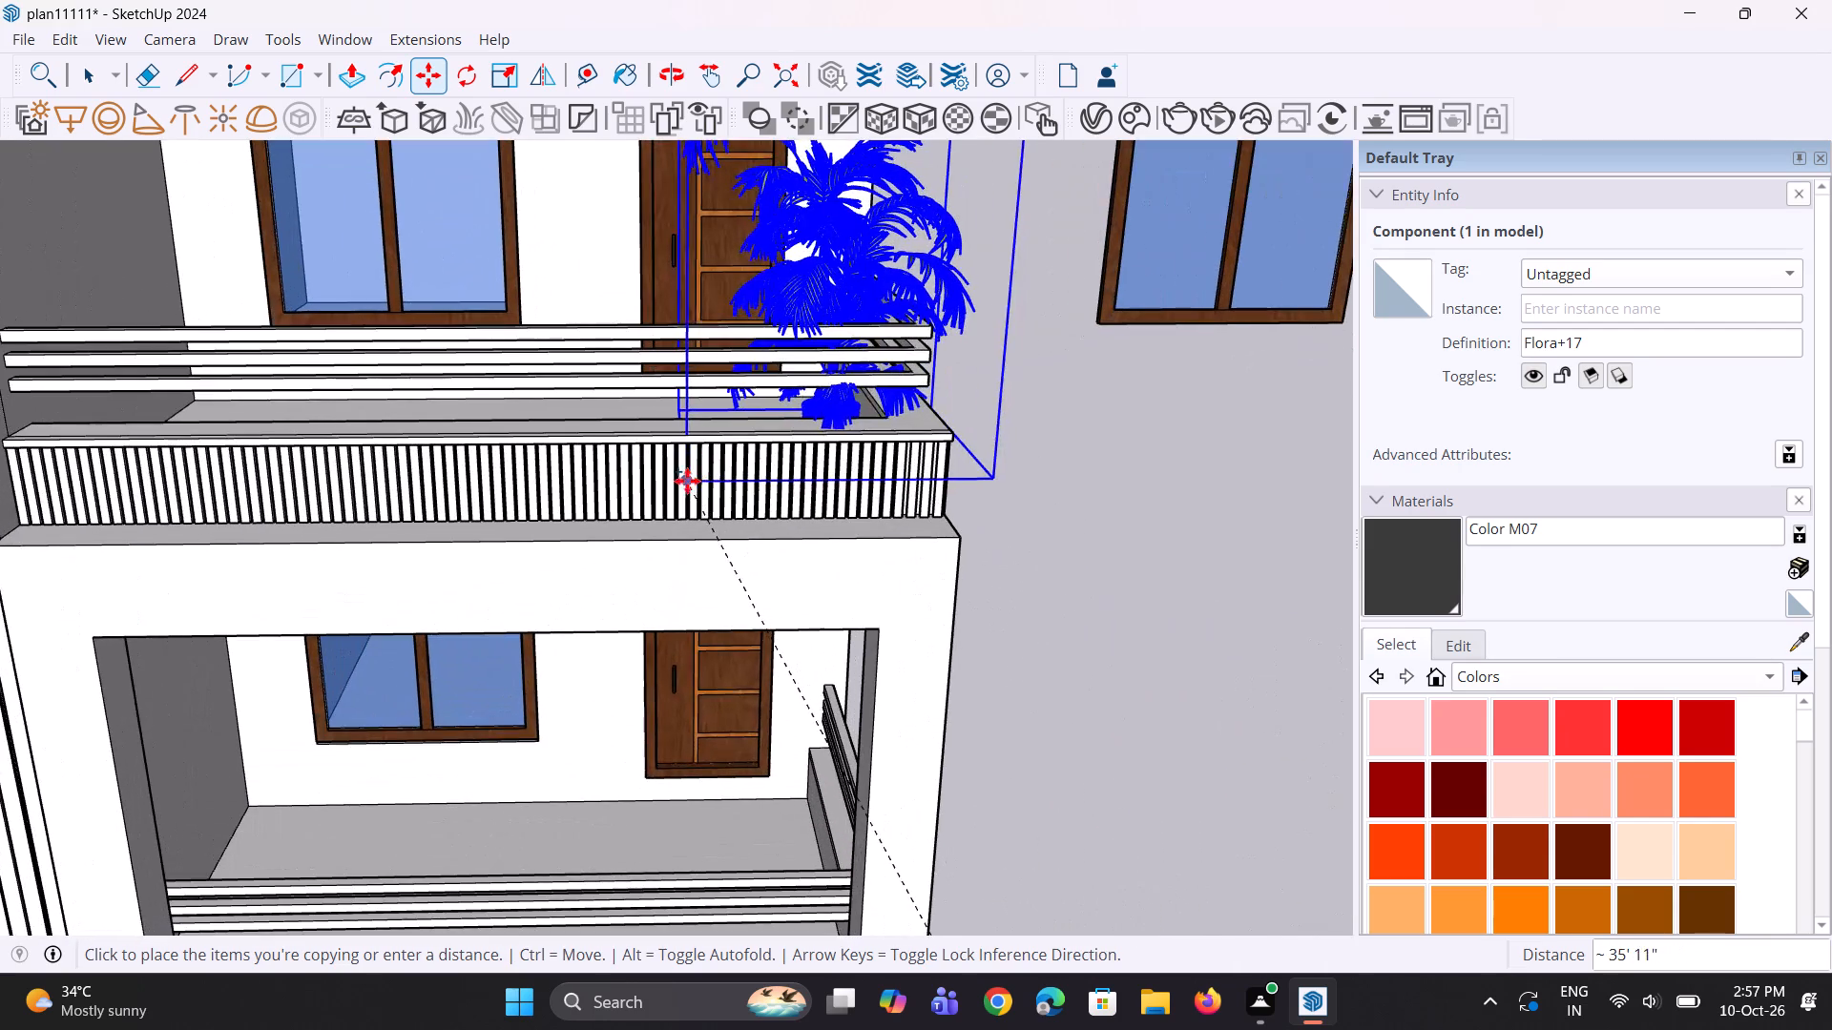
left_click(635, 572)
Move the copied Flora+17 palm about 1' 4" inward from the front railing of the top-floor balcony.
scroll(1029, 486, "up", 1)
middle_click_drag(1024, 485, 460, 872)
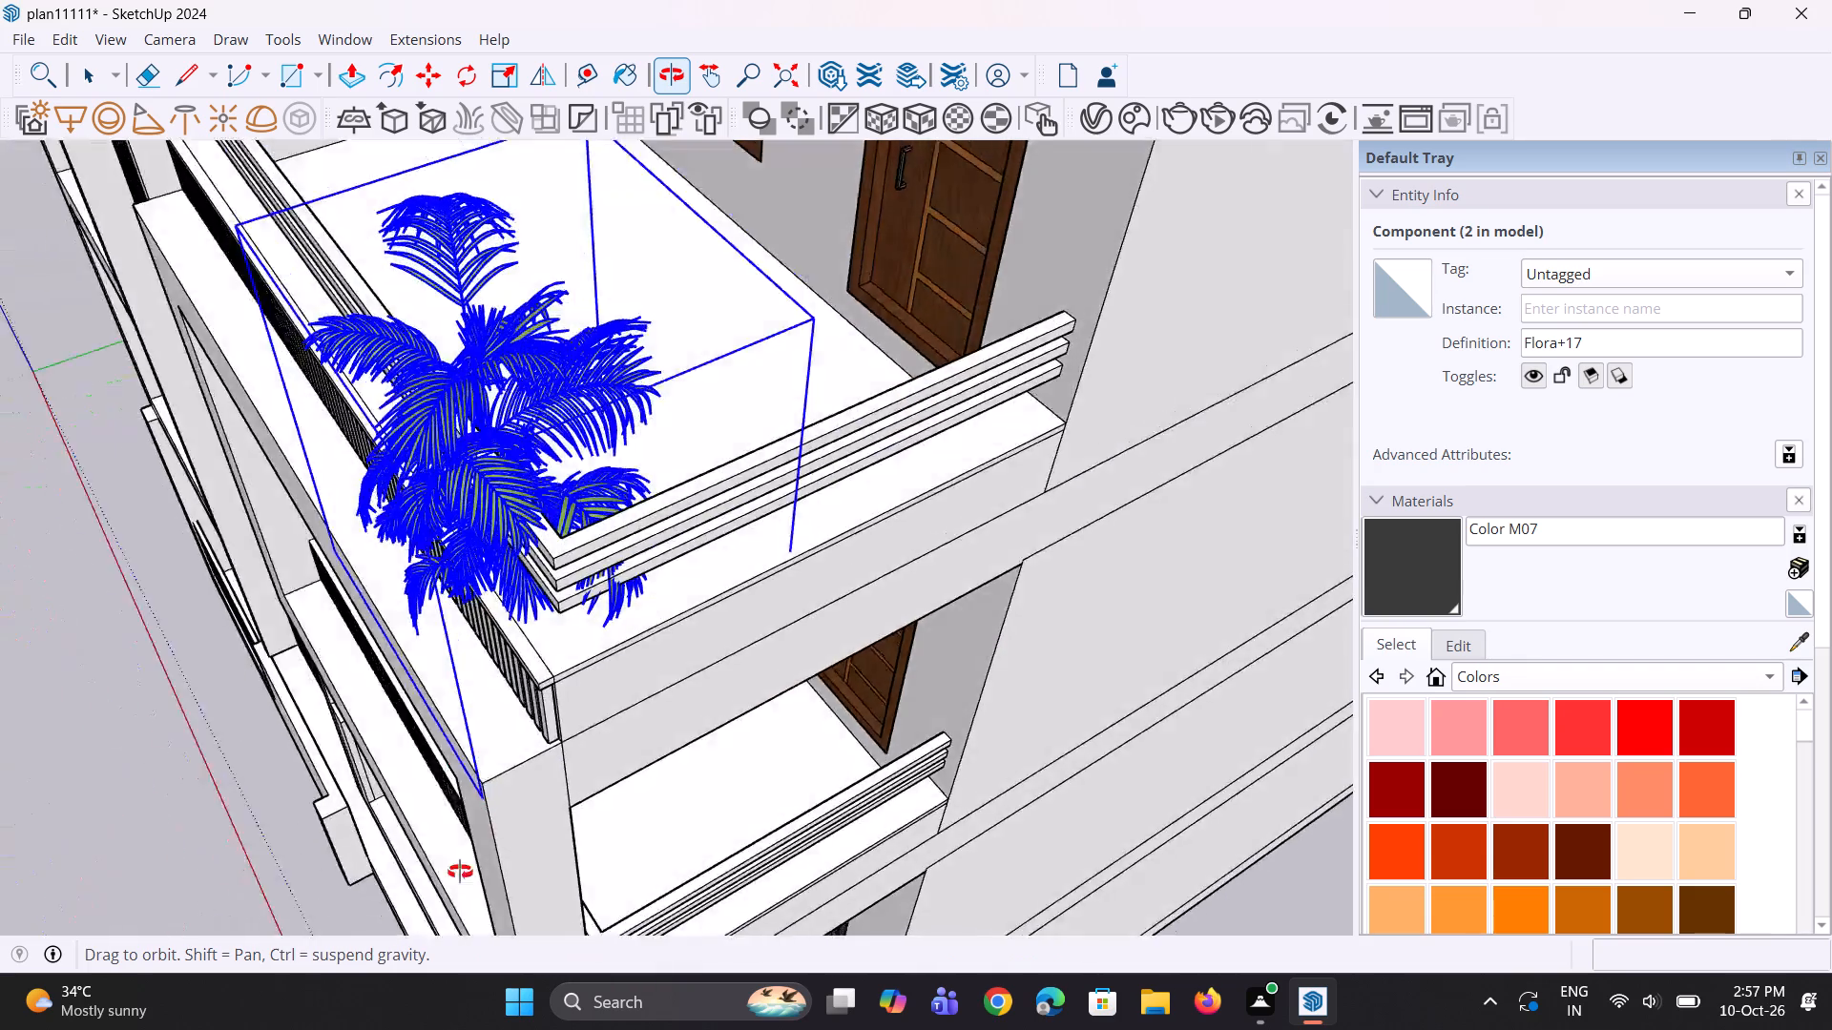
middle_click_drag(460, 872, 366, 900)
scroll(569, 728, "up", 8)
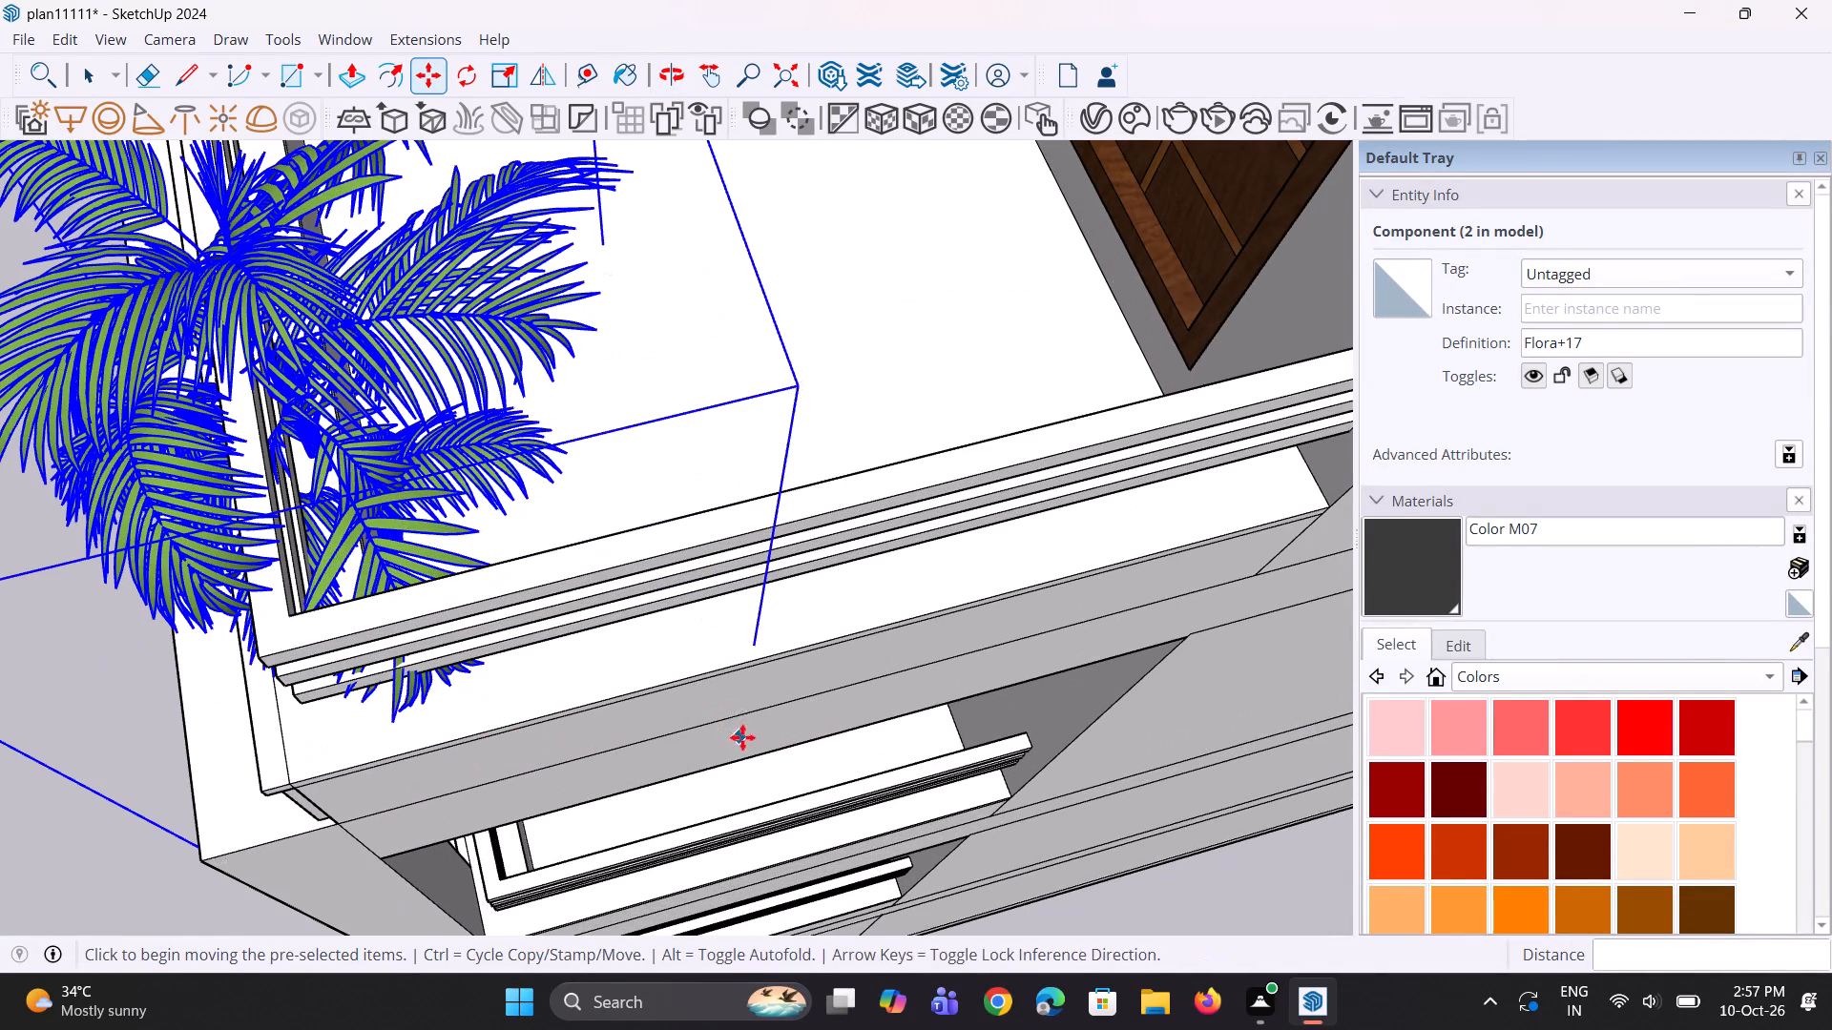
scroll(740, 724, "up", 4)
left_click(739, 724)
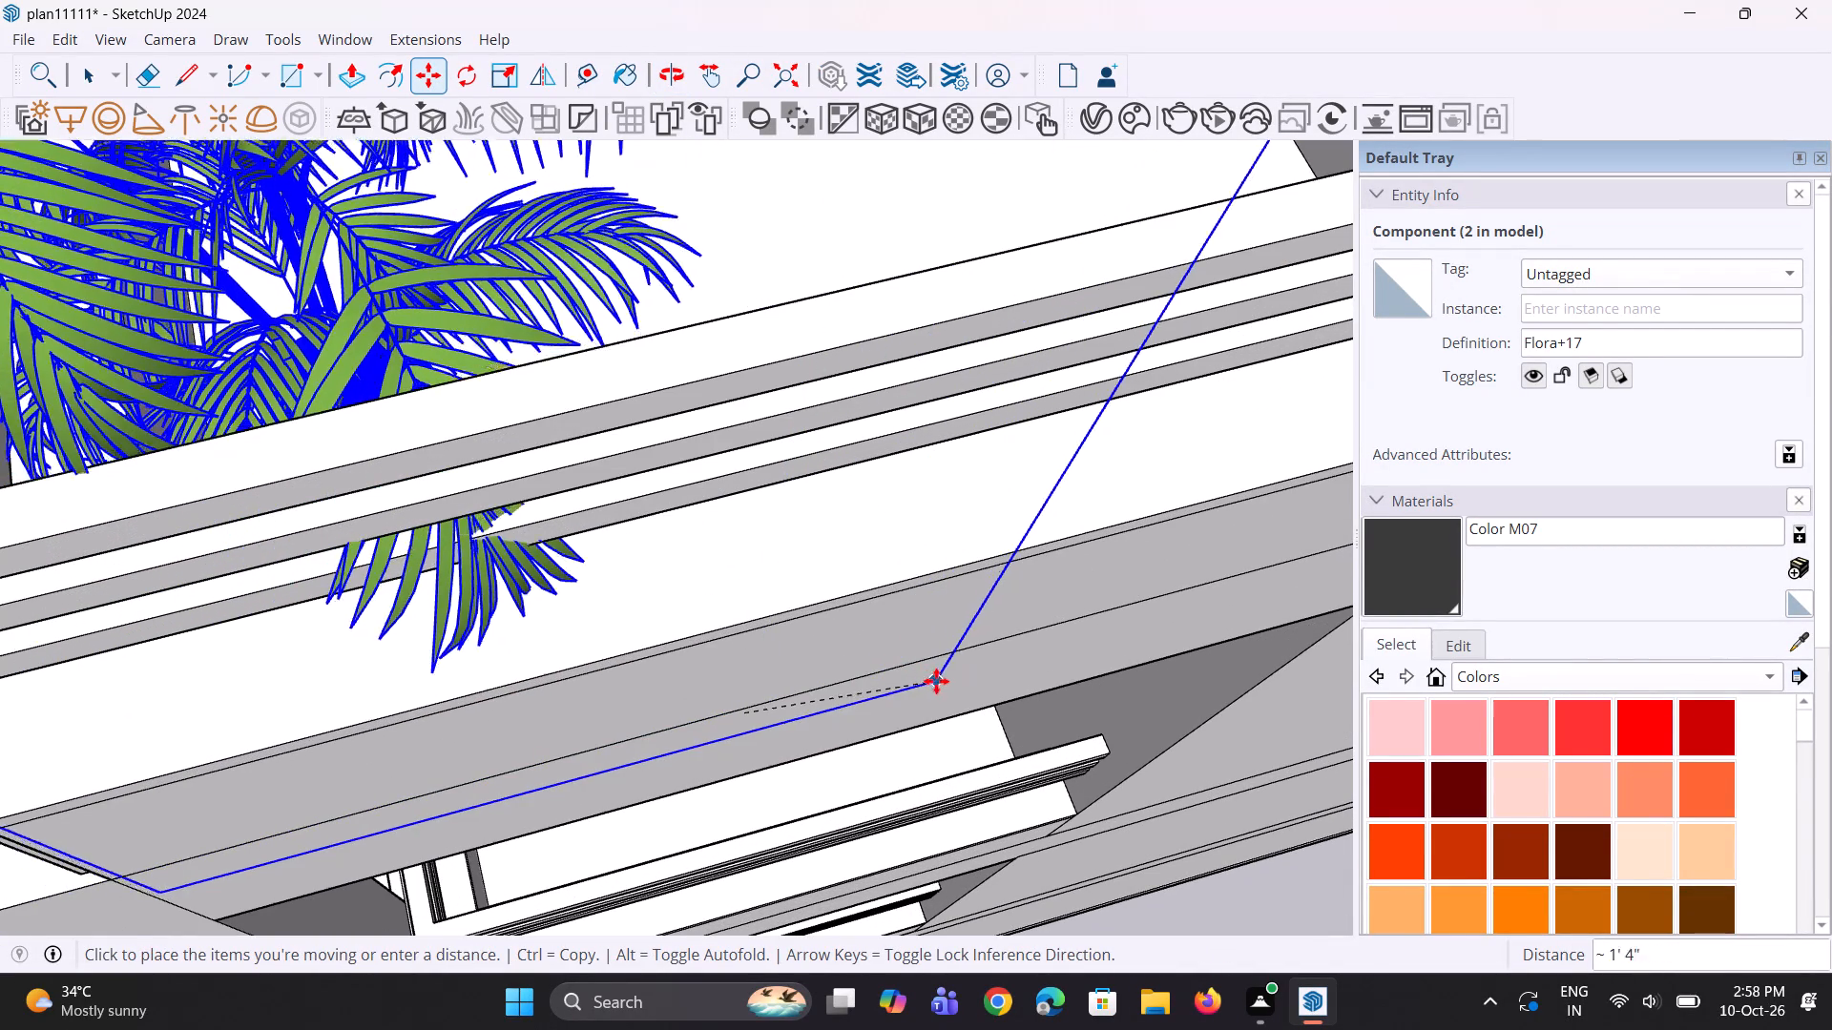
left_click(947, 669)
Shift the copied palm 6 3/8" along the top-floor balcony, away from its outer side railing.
middle_click_drag(586, 862, 1288, 838)
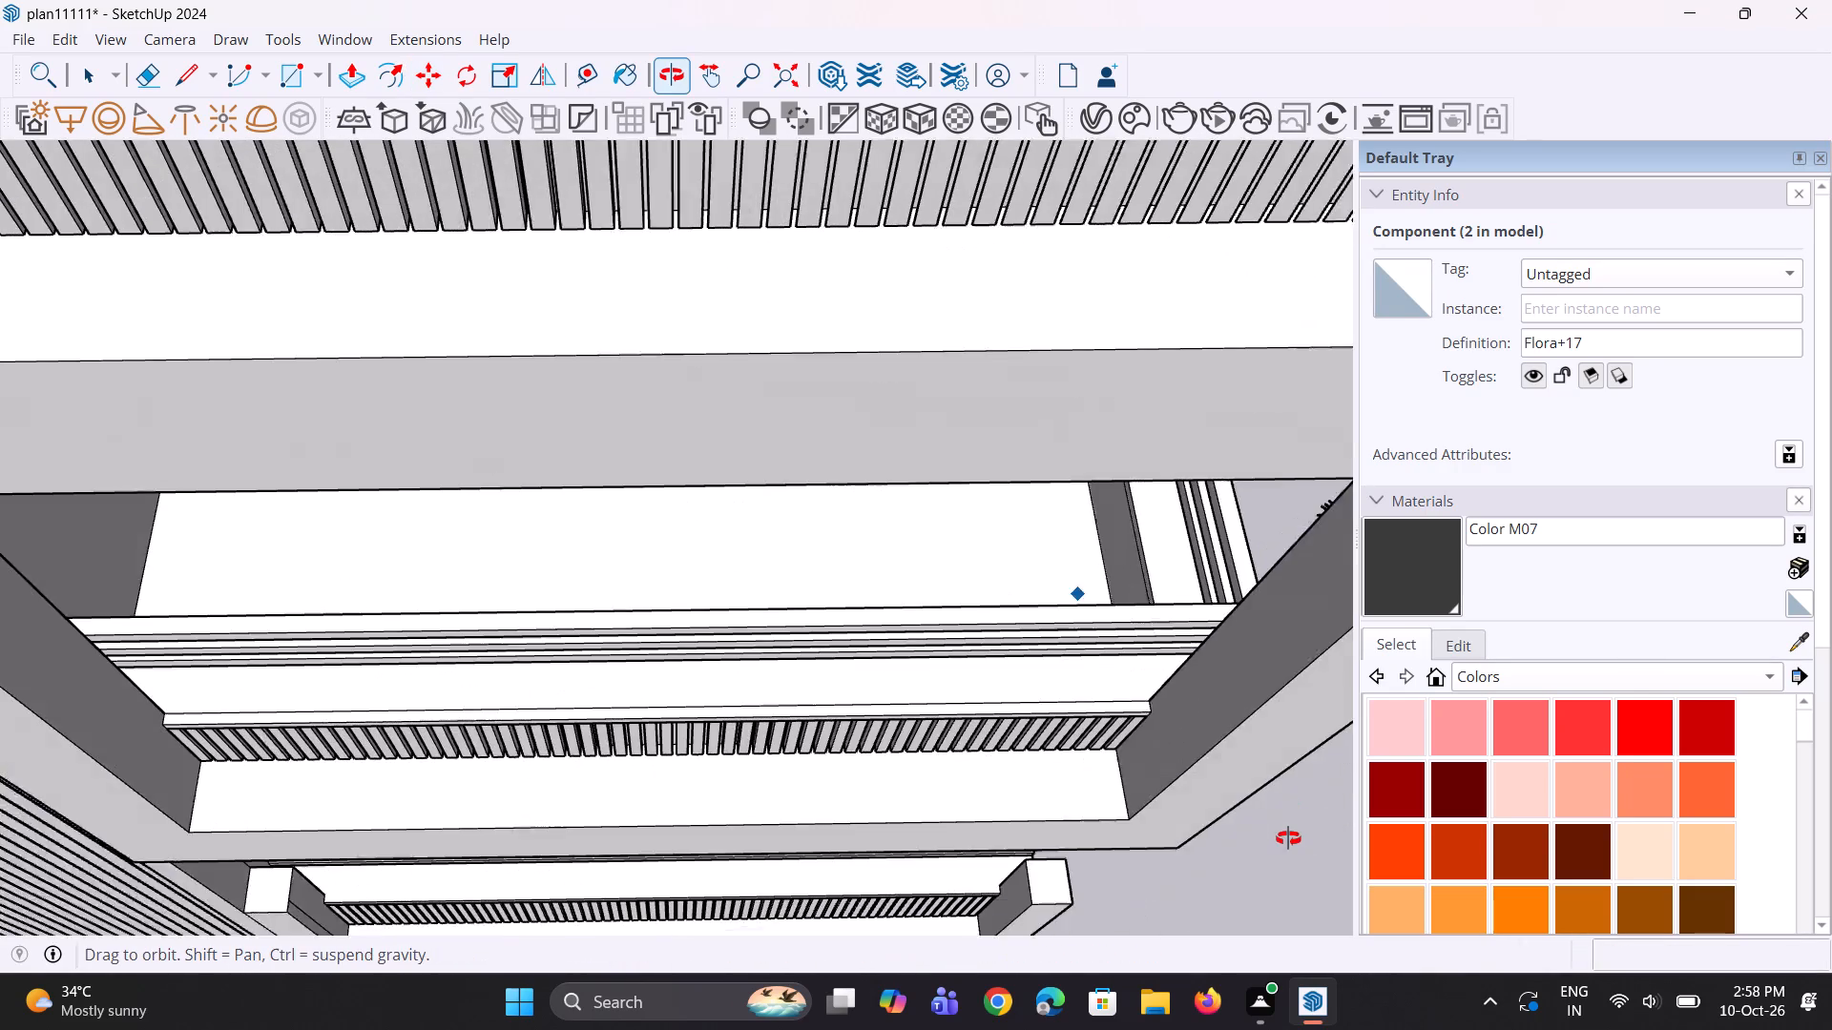
middle_click_drag(1288, 838, 1293, 836)
scroll(943, 796, "down", 10)
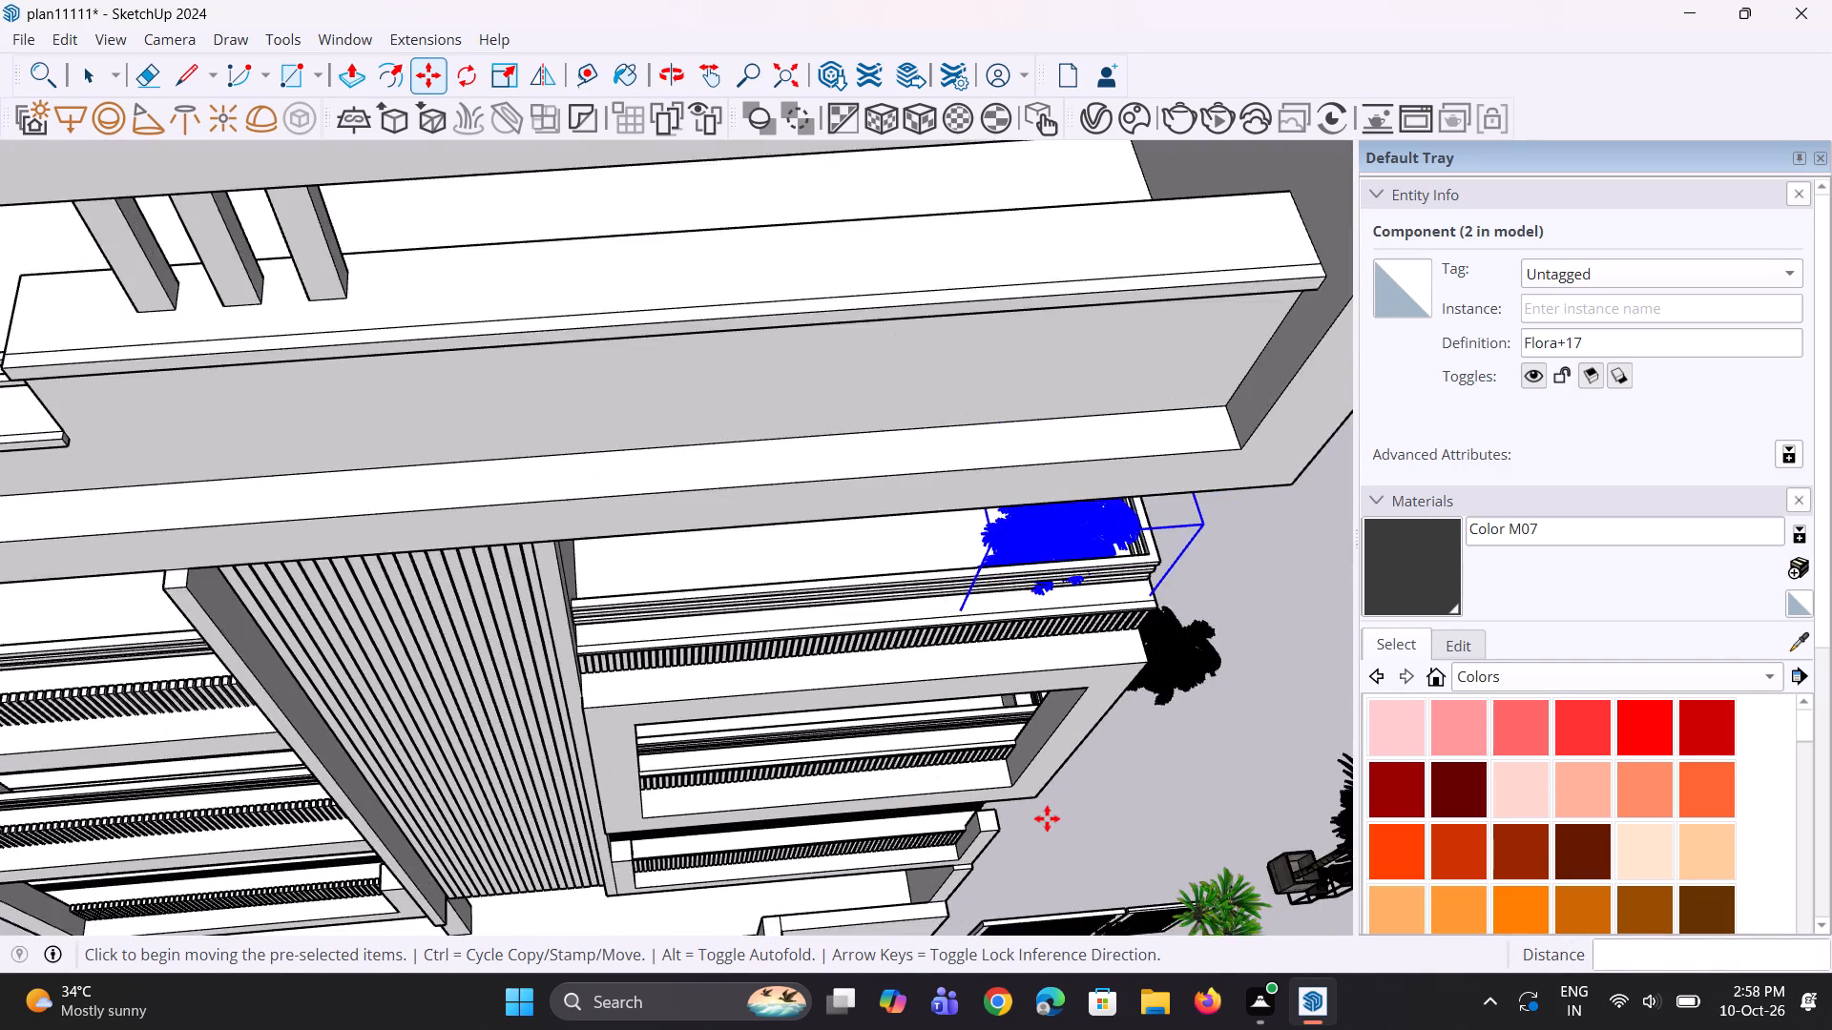
scroll(1047, 818, "up", 5)
scroll(963, 683, "up", 3)
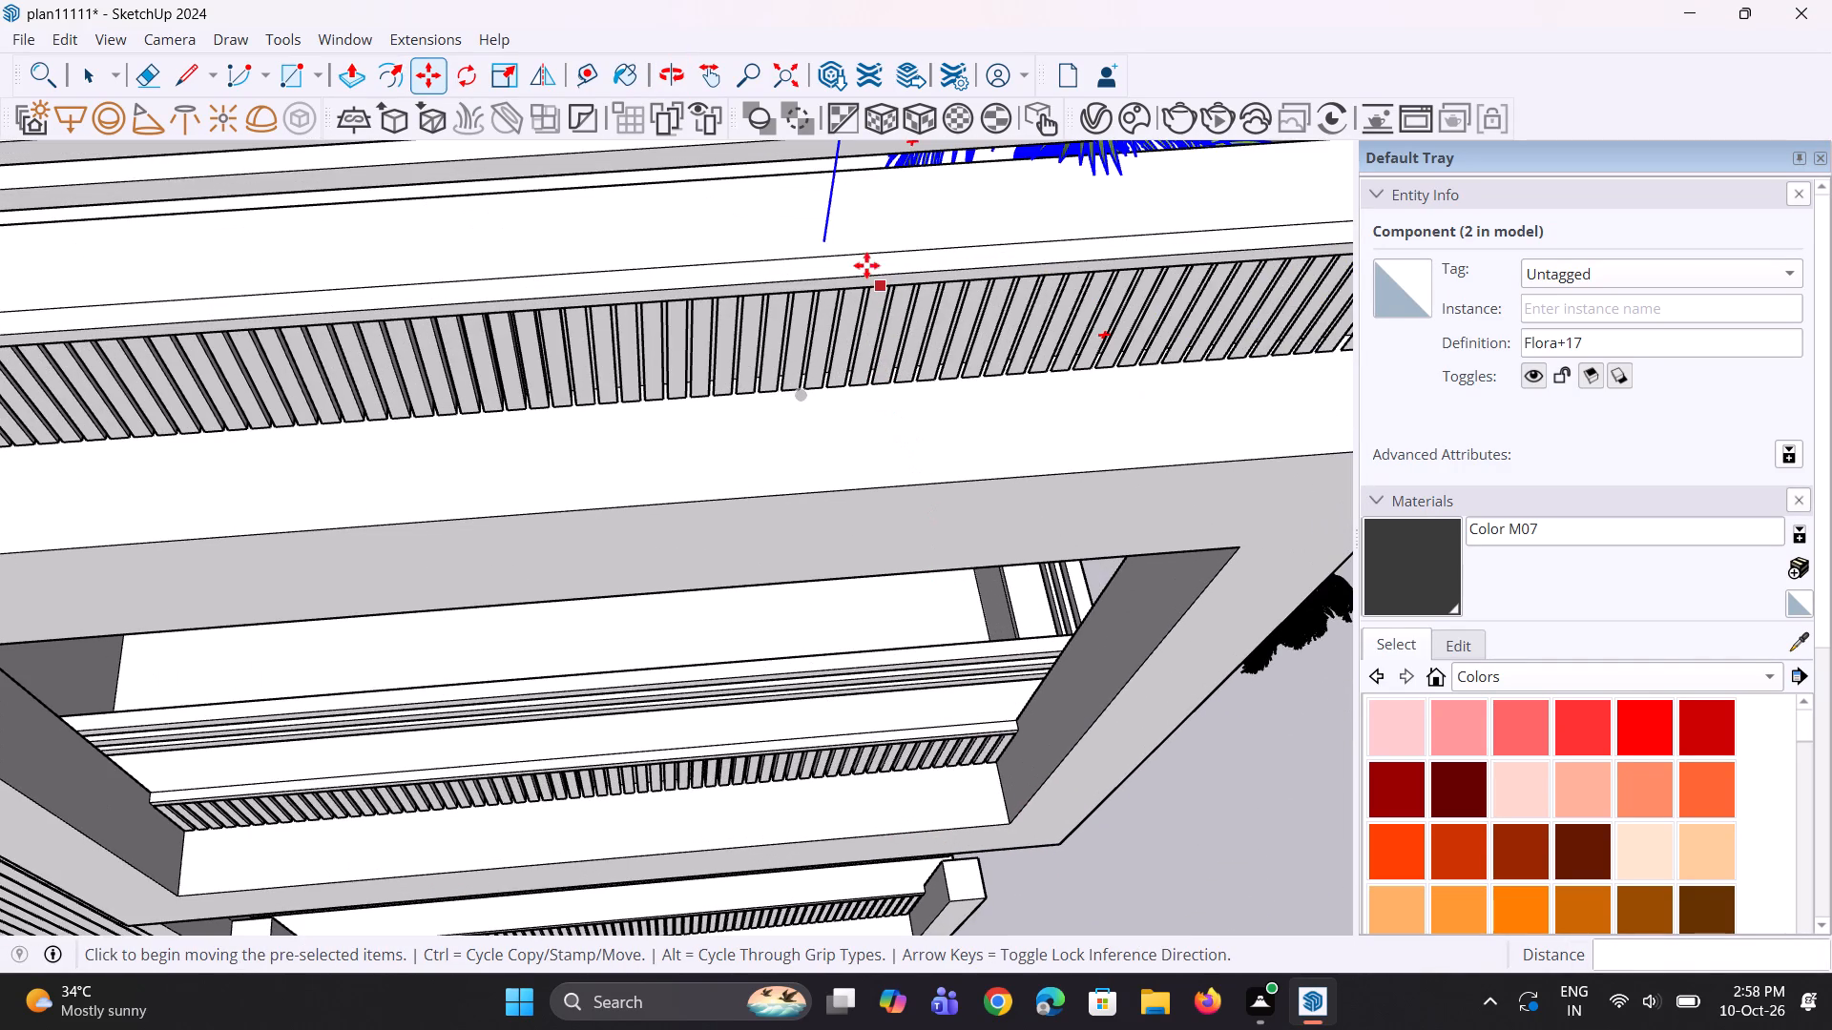
scroll(767, 546, "down", 8)
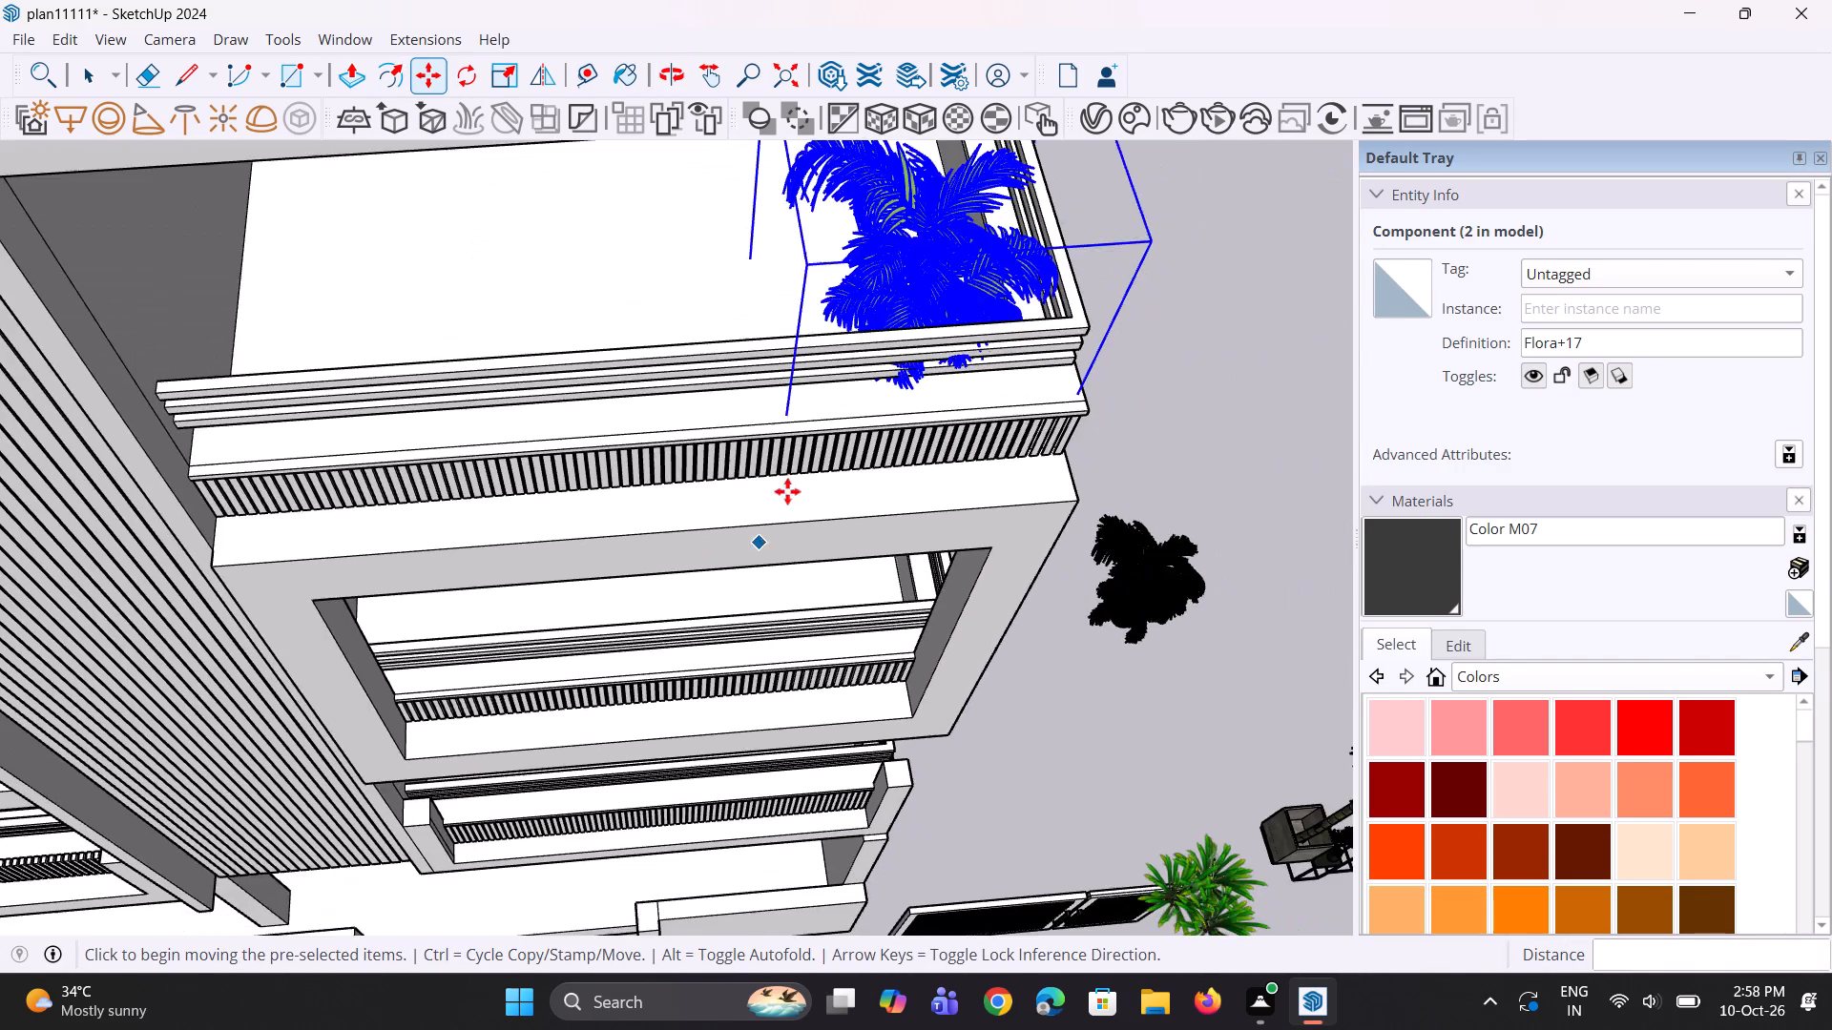
scroll(858, 436, "down", 4)
scroll(844, 320, "up", 5)
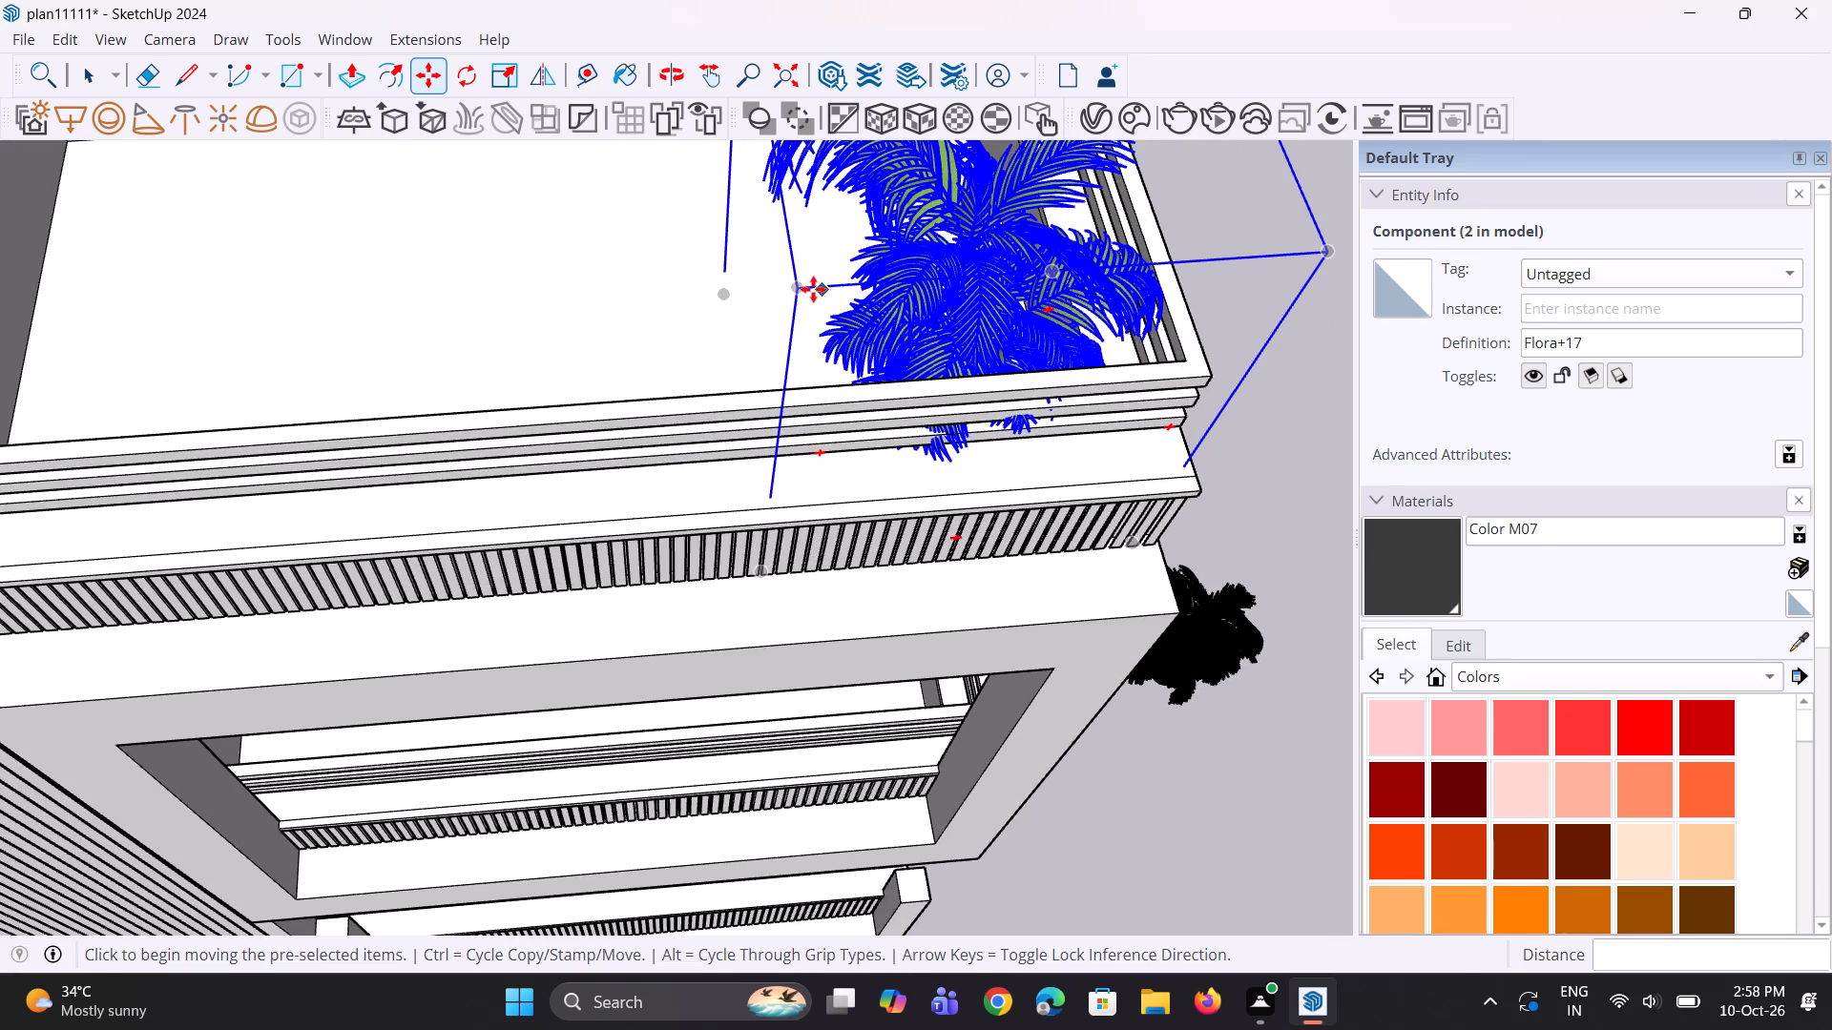
left_click(805, 289)
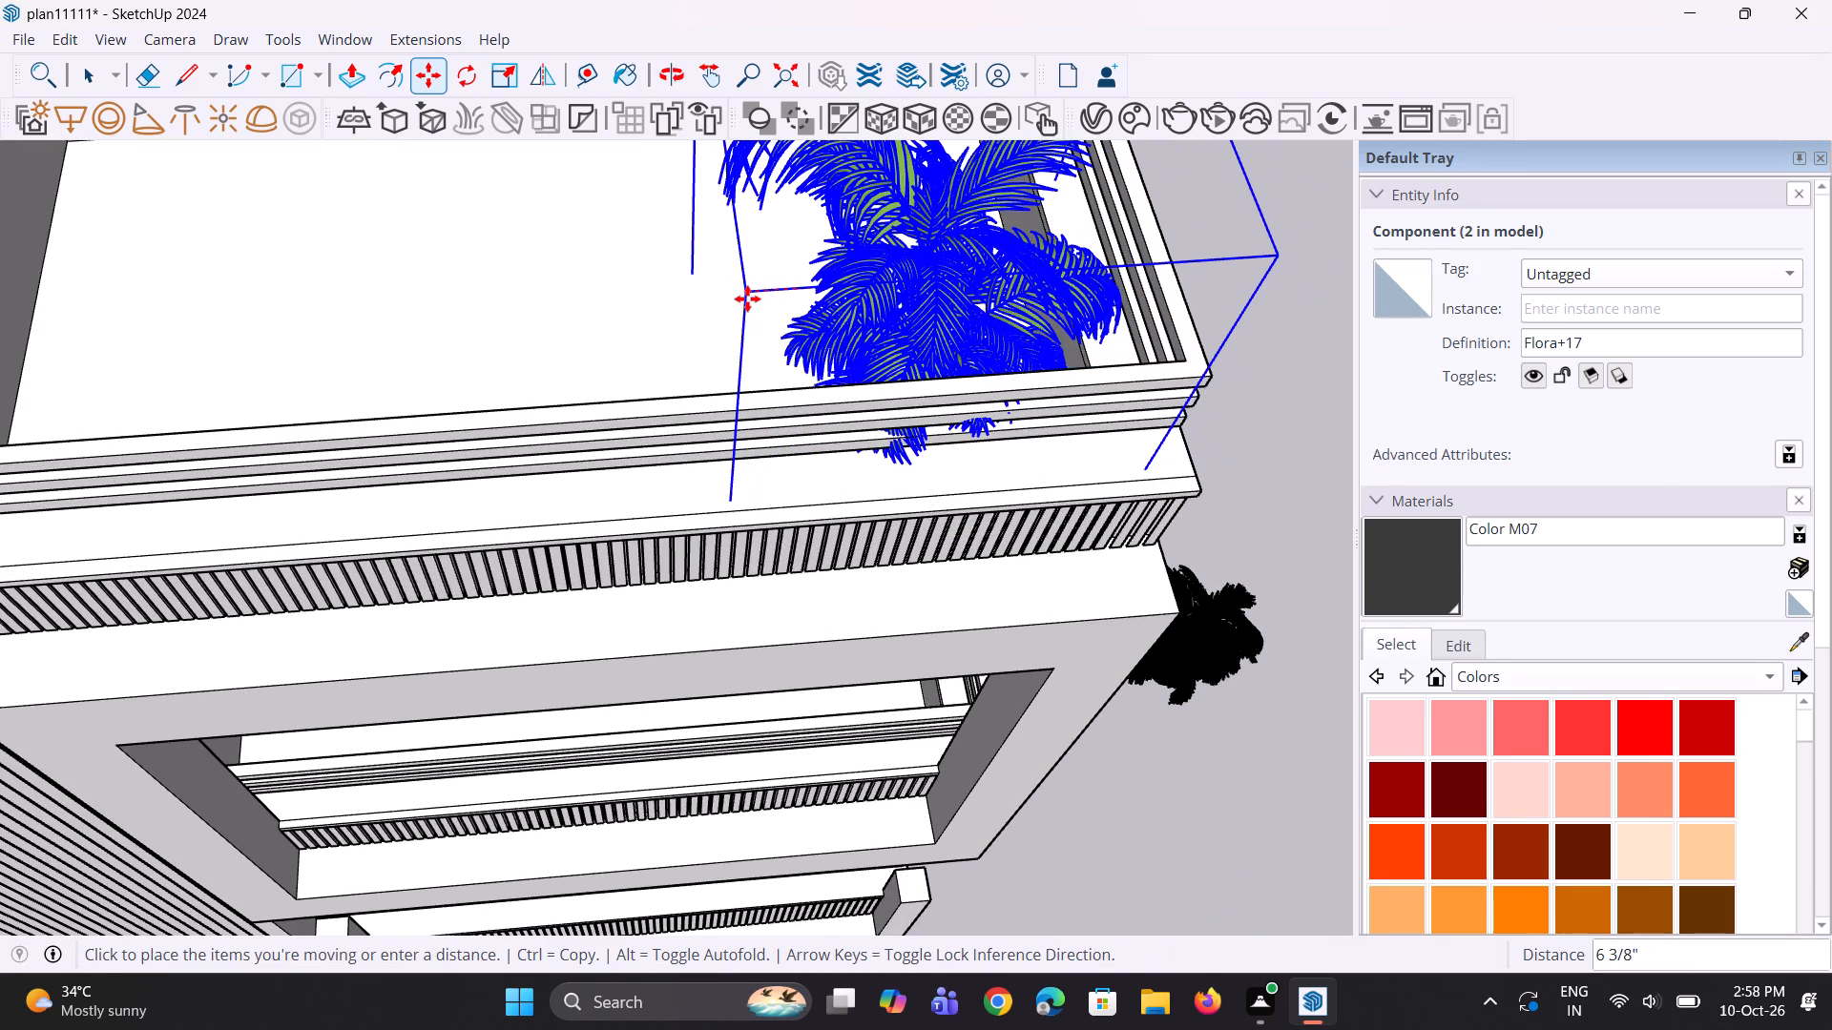
left_click(747, 299)
Nudge the copied palm slightly back along the top-floor balcony toward the outer side railing.
scroll(714, 374, "down", 3)
middle_click_drag(1045, 340, 869, 345)
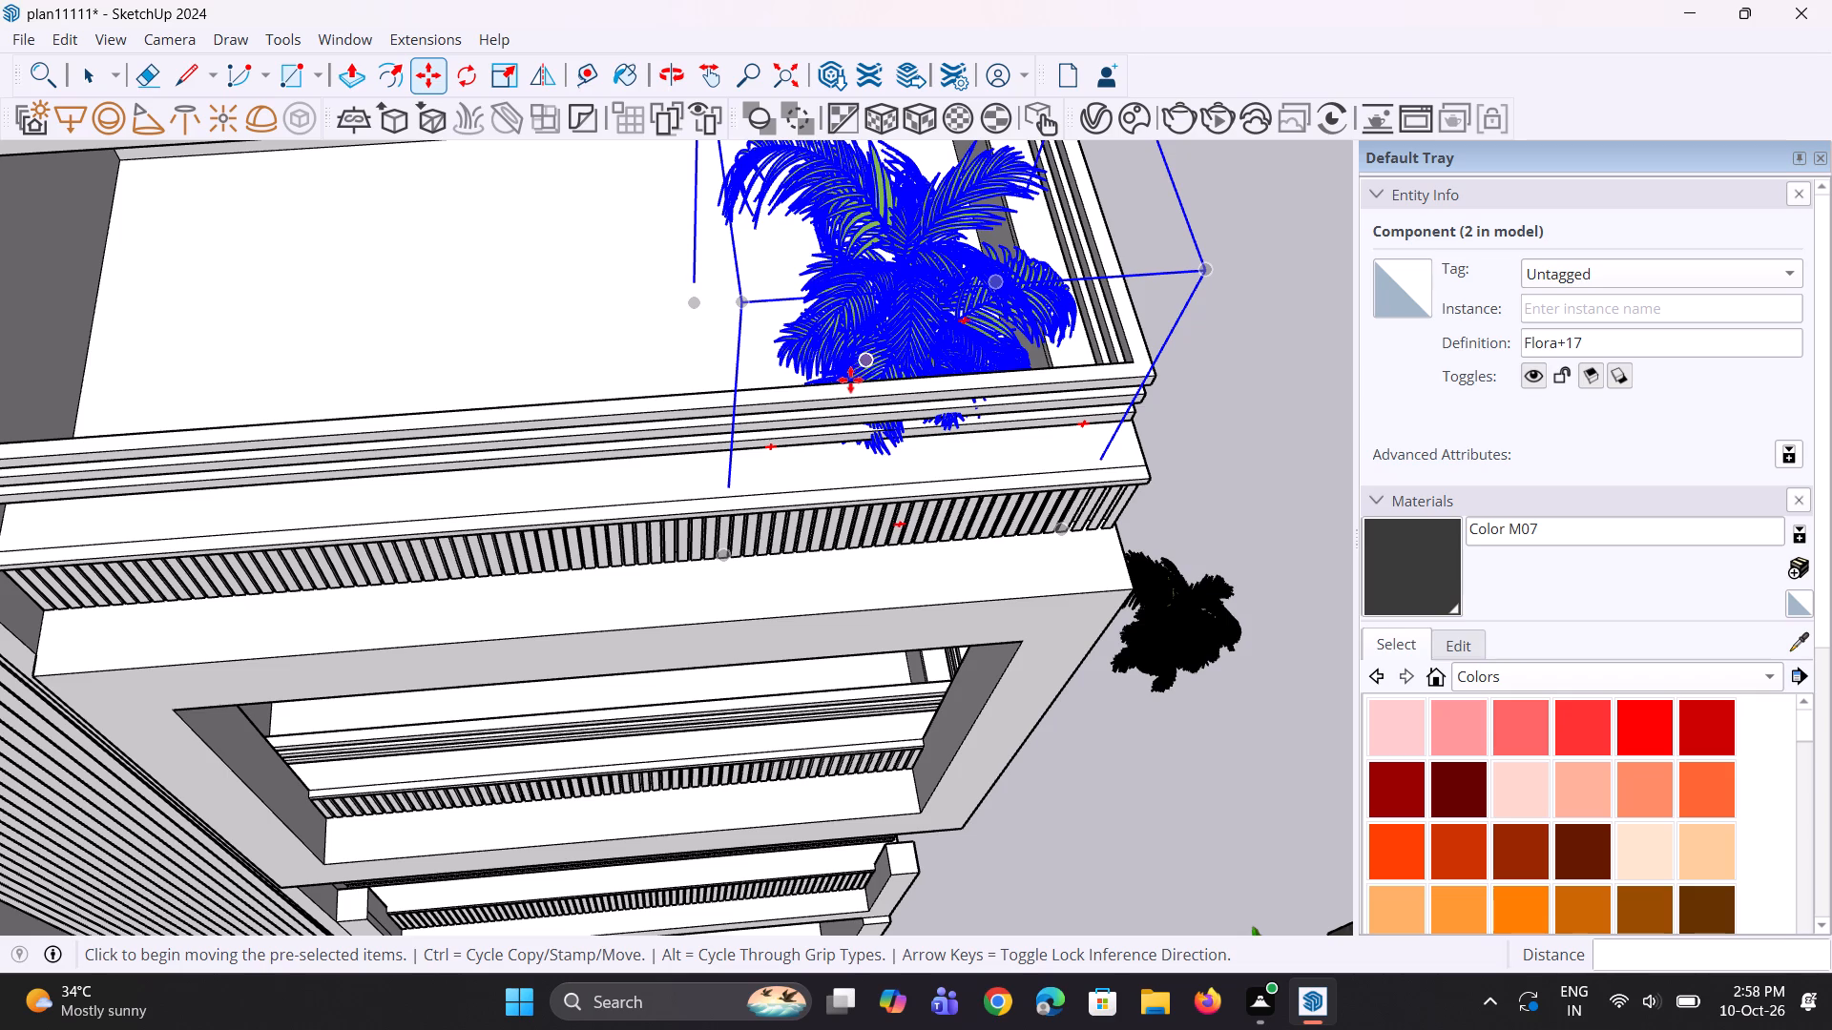
scroll(715, 403, "down", 8)
middle_click_drag(981, 473, 686, 437)
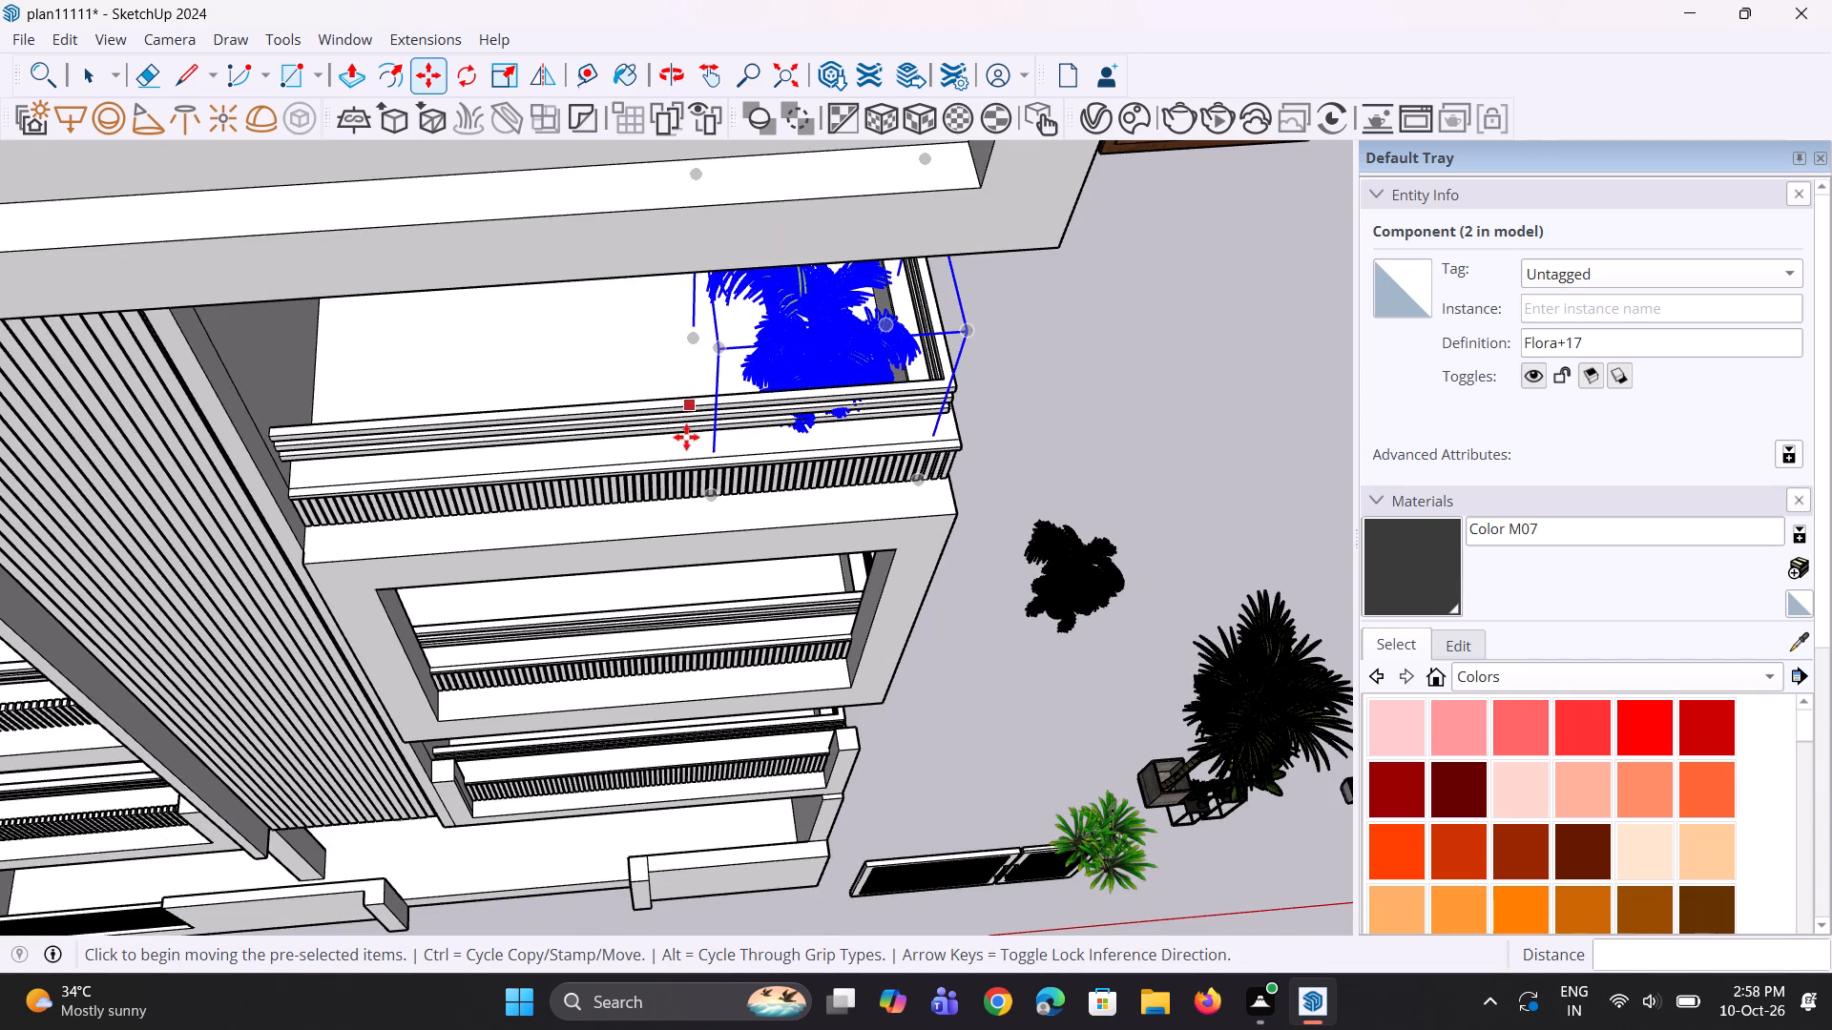
middle_click_drag(686, 437, 189, 410)
middle_click_drag(783, 475, 581, 474)
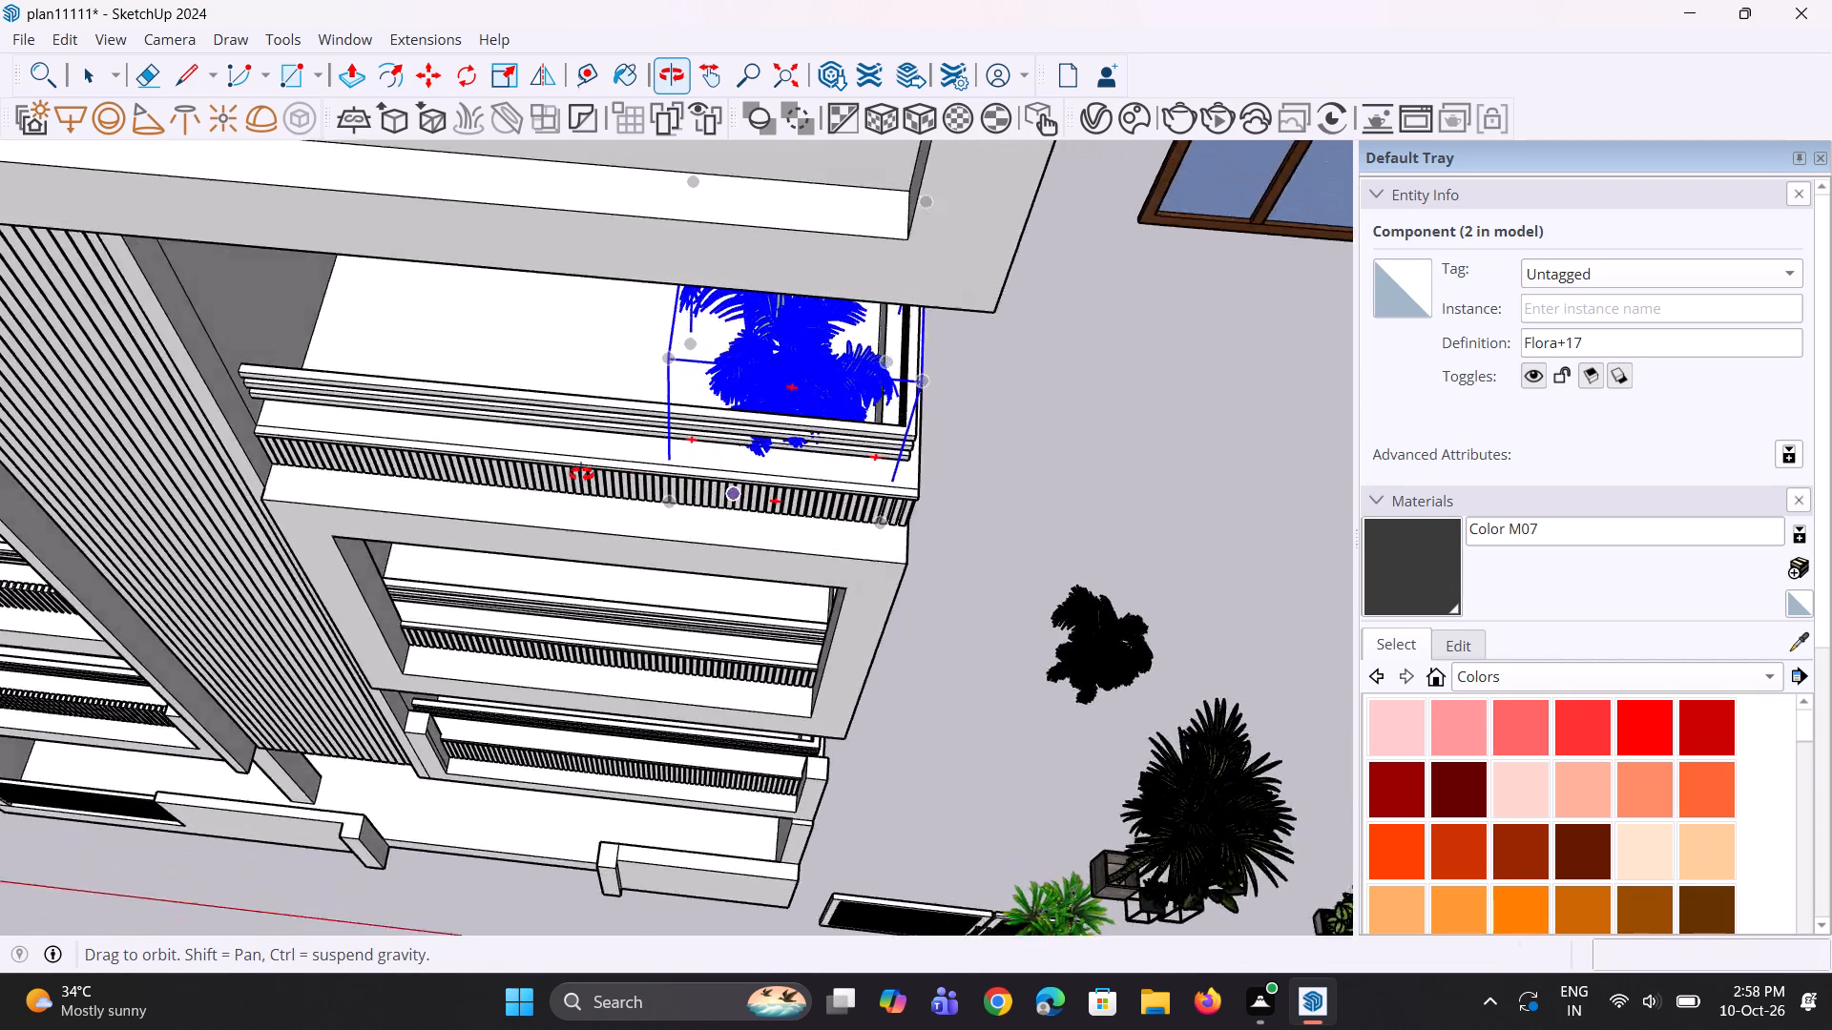
middle_click_drag(581, 474, 116, 450)
scroll(524, 416, "up", 3)
scroll(729, 385, "up", 7)
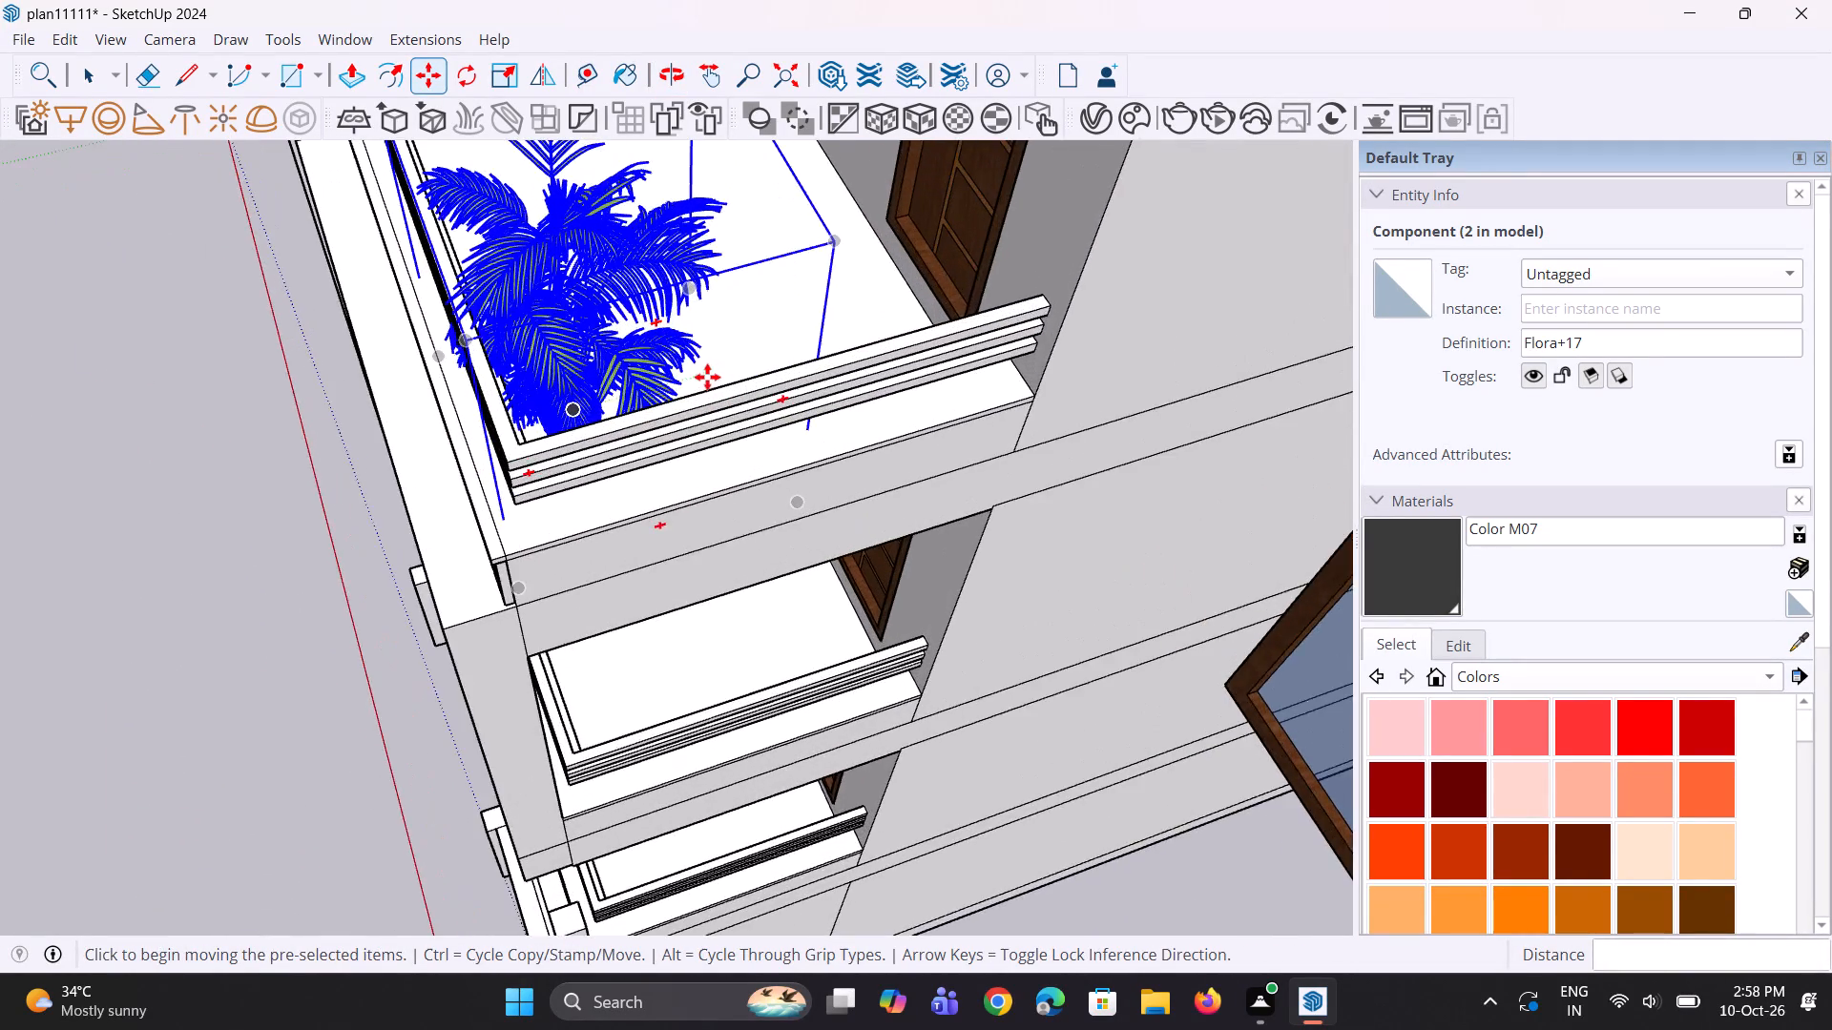
scroll(707, 377, "up", 5)
middle_click_drag(651, 397, 580, 507)
scroll(560, 473, "up", 5)
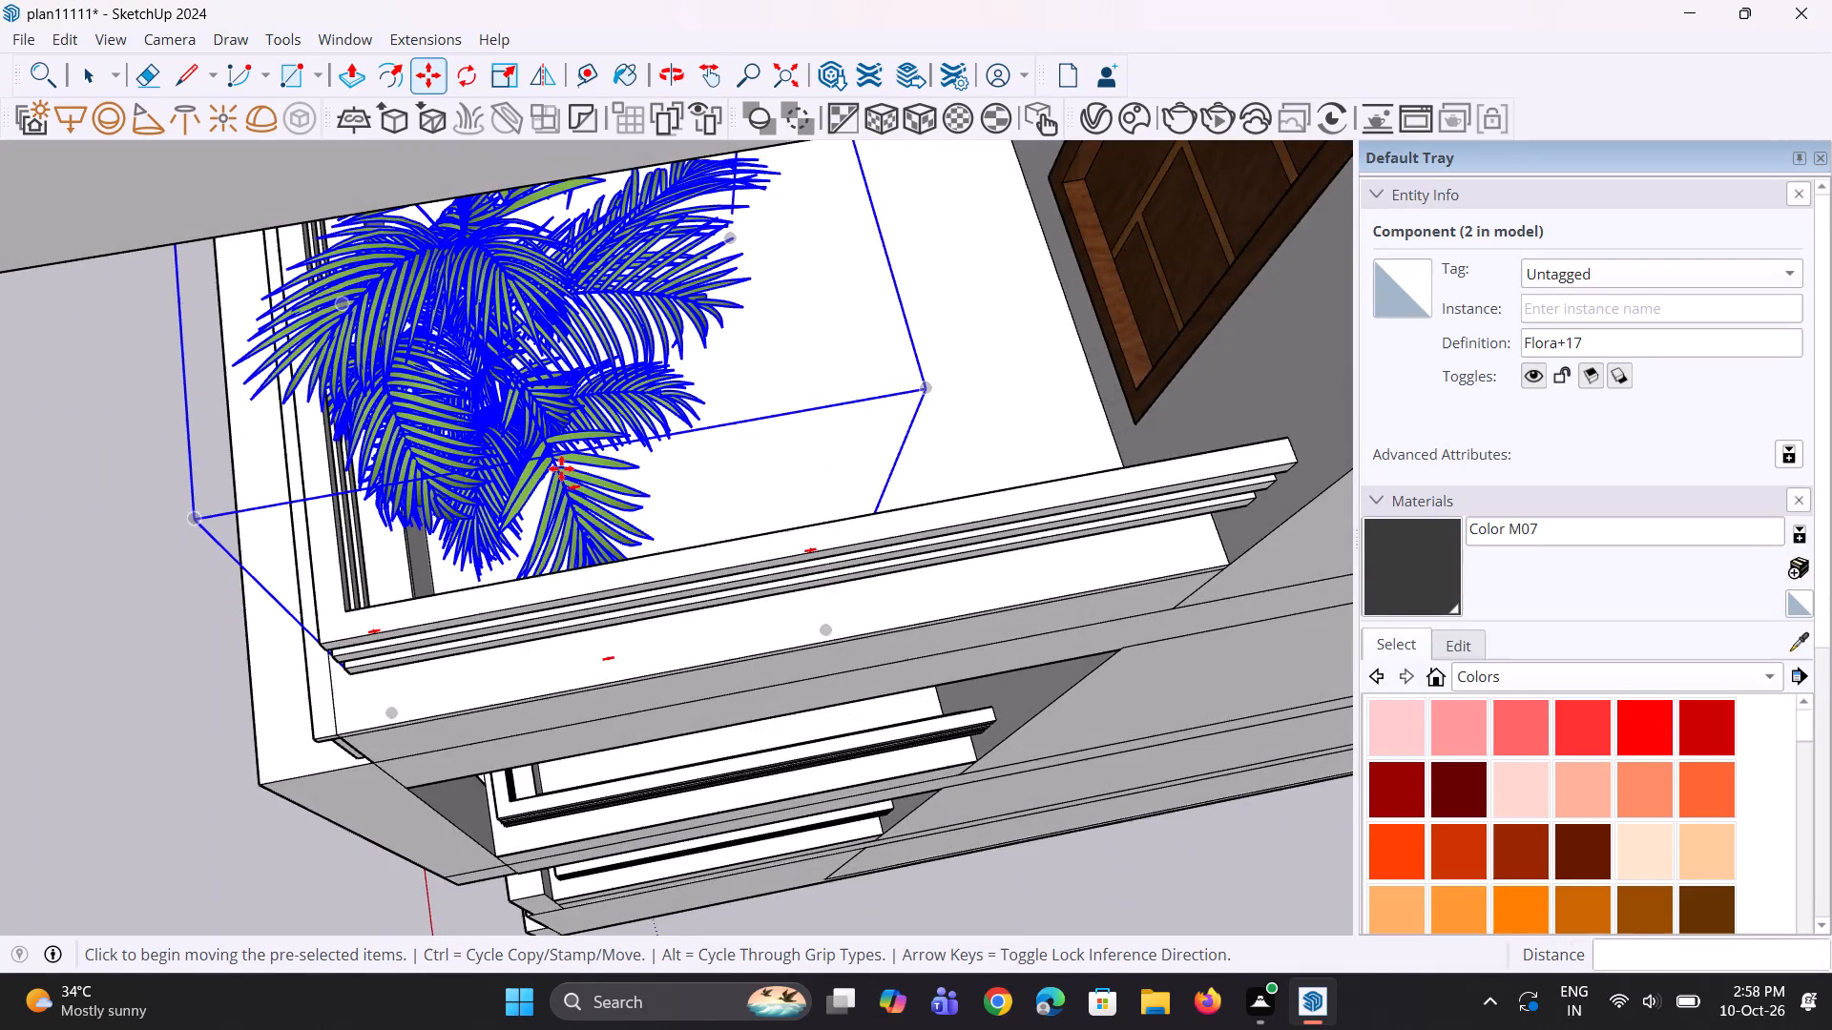
scroll(561, 468, "up", 11)
middle_click_drag(598, 448, 468, 429)
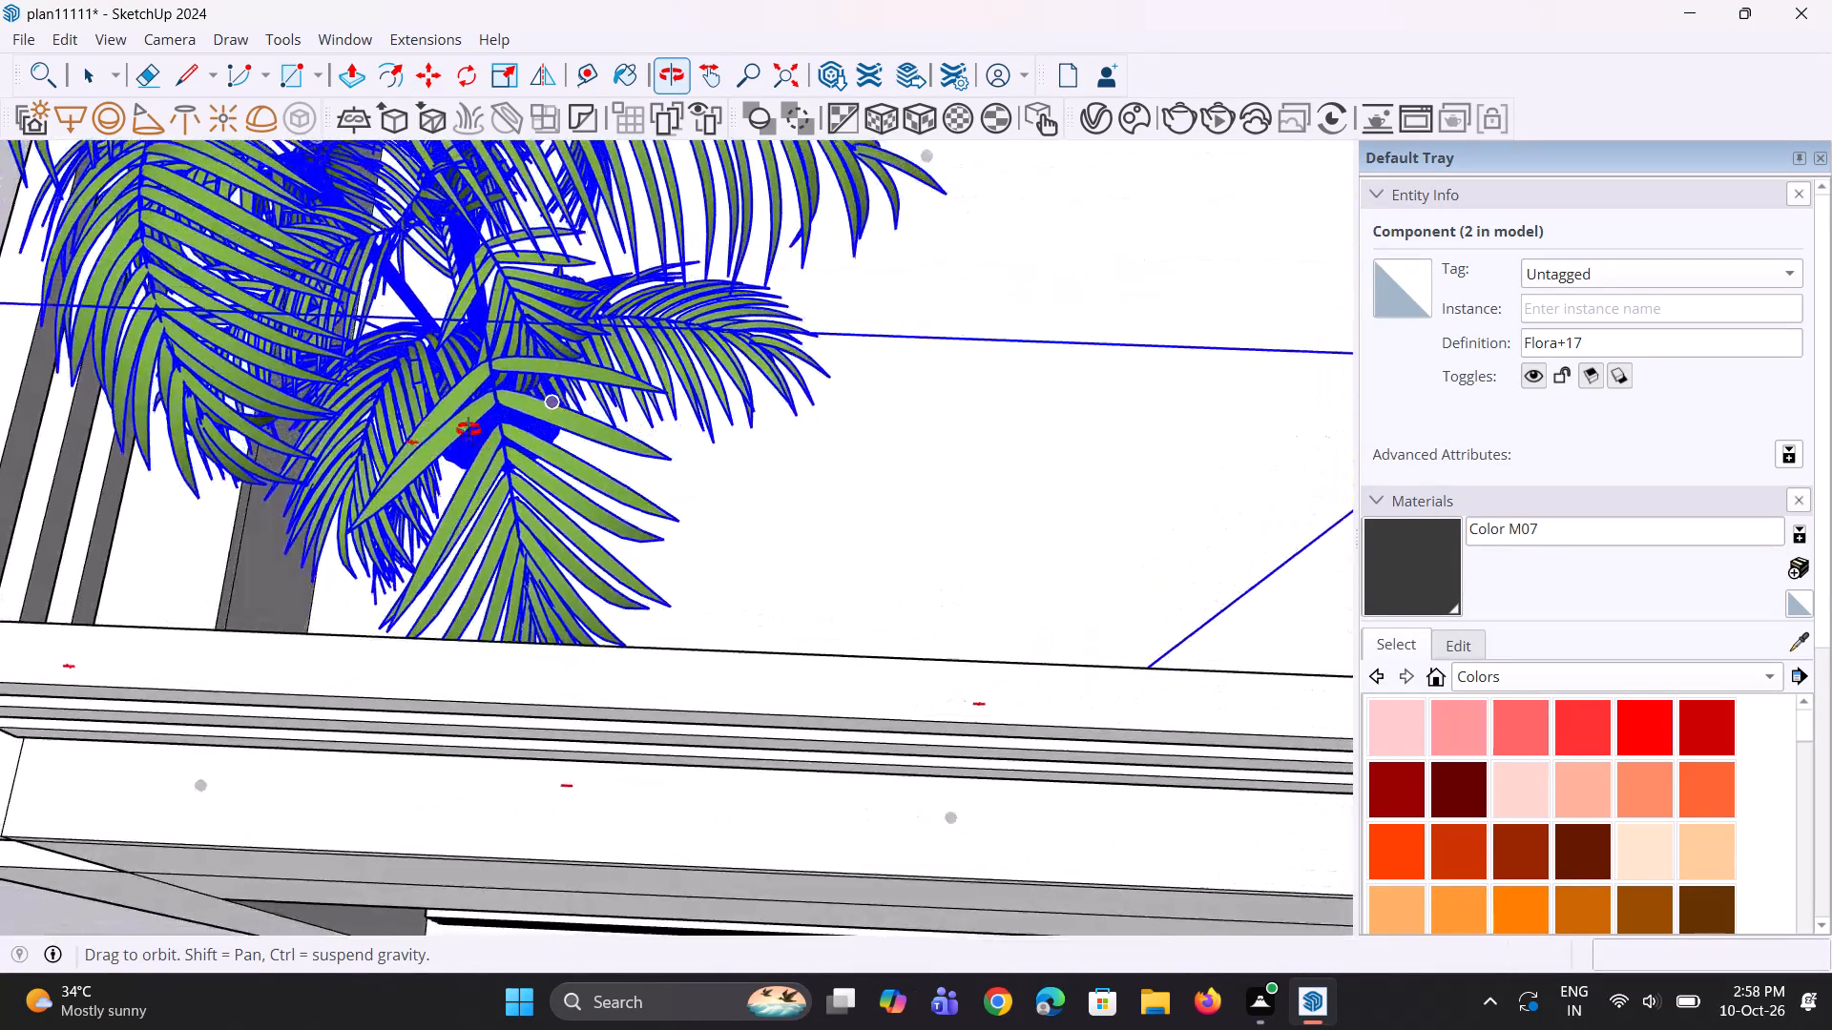
middle_click_drag(468, 429, 1132, 376)
scroll(1027, 411, "up", 1)
left_click(718, 551)
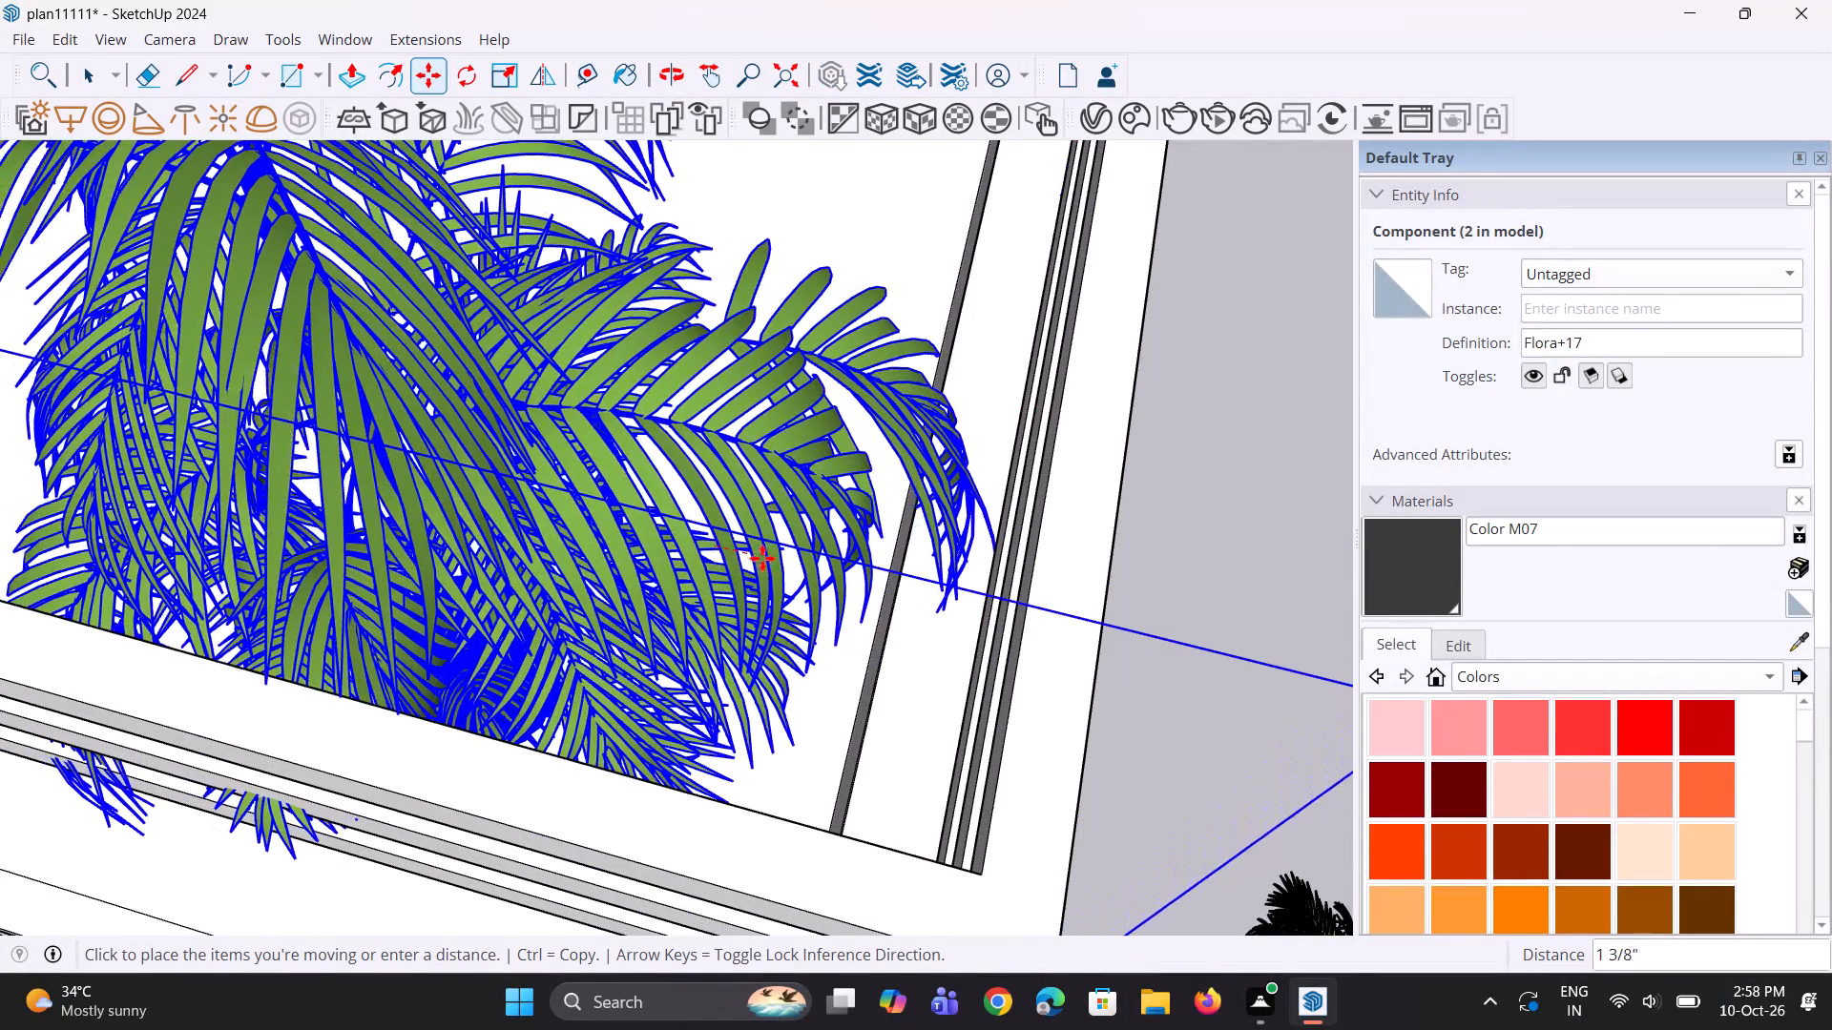
left_click(804, 570)
Clear the selection and examine the palm on the balcony, the whole facade and the remaining plants beside the building.
scroll(804, 570, "down", 5)
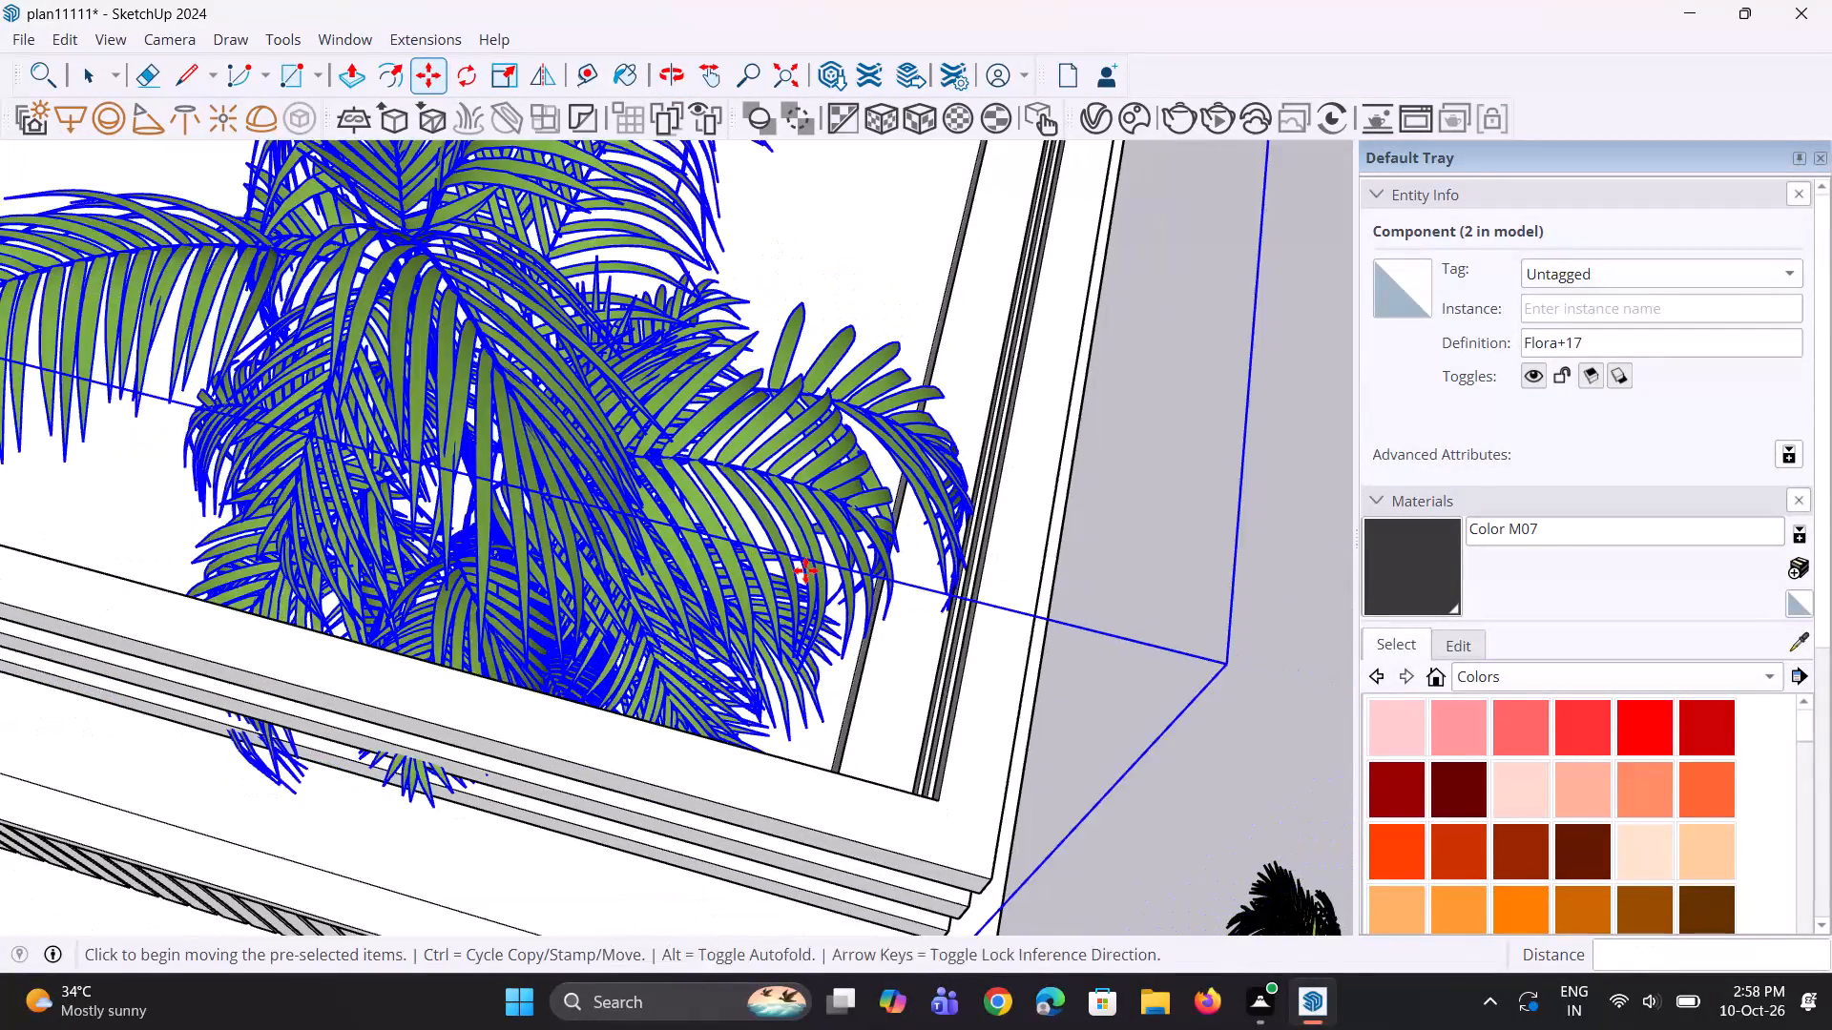
scroll(805, 570, "down", 4)
scroll(815, 567, "up", 1)
key("space")
key("space")
left_click(1162, 567)
scroll(1154, 536, "down", 7)
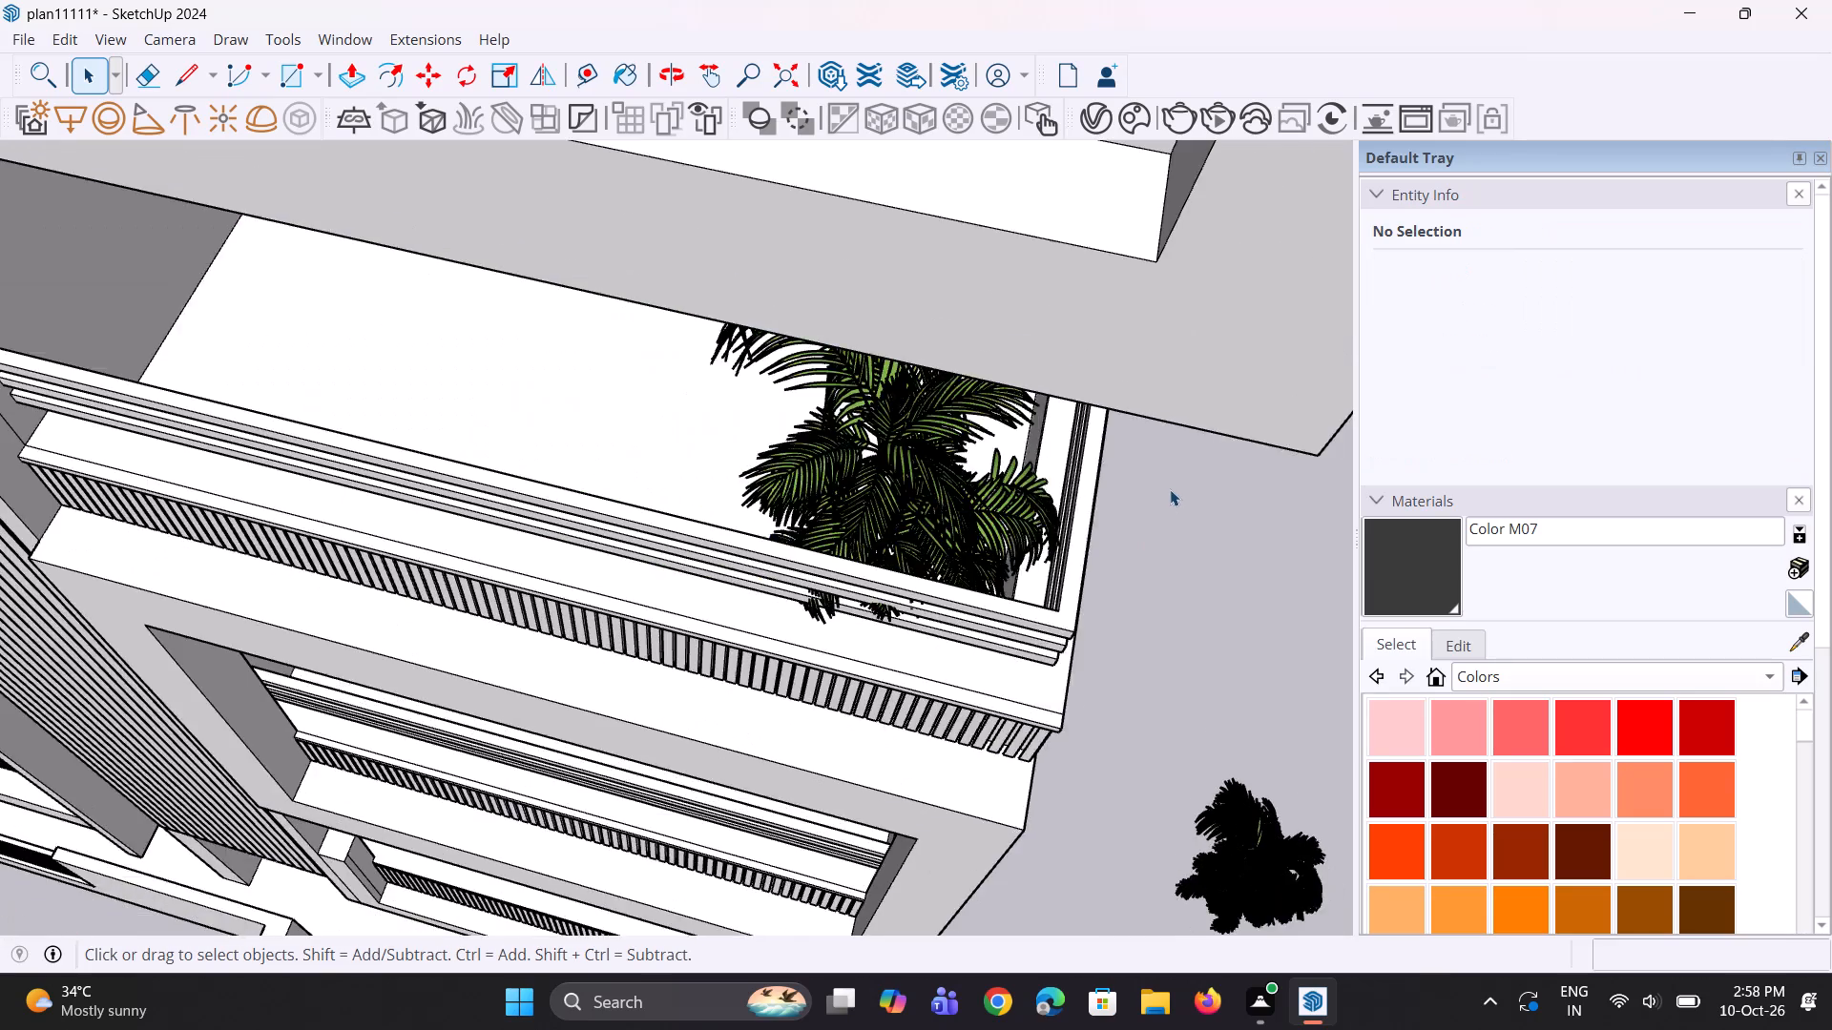
scroll(1170, 489, "down", 2)
middle_click_drag(1140, 614, 1213, 466)
scroll(875, 500, "down", 4)
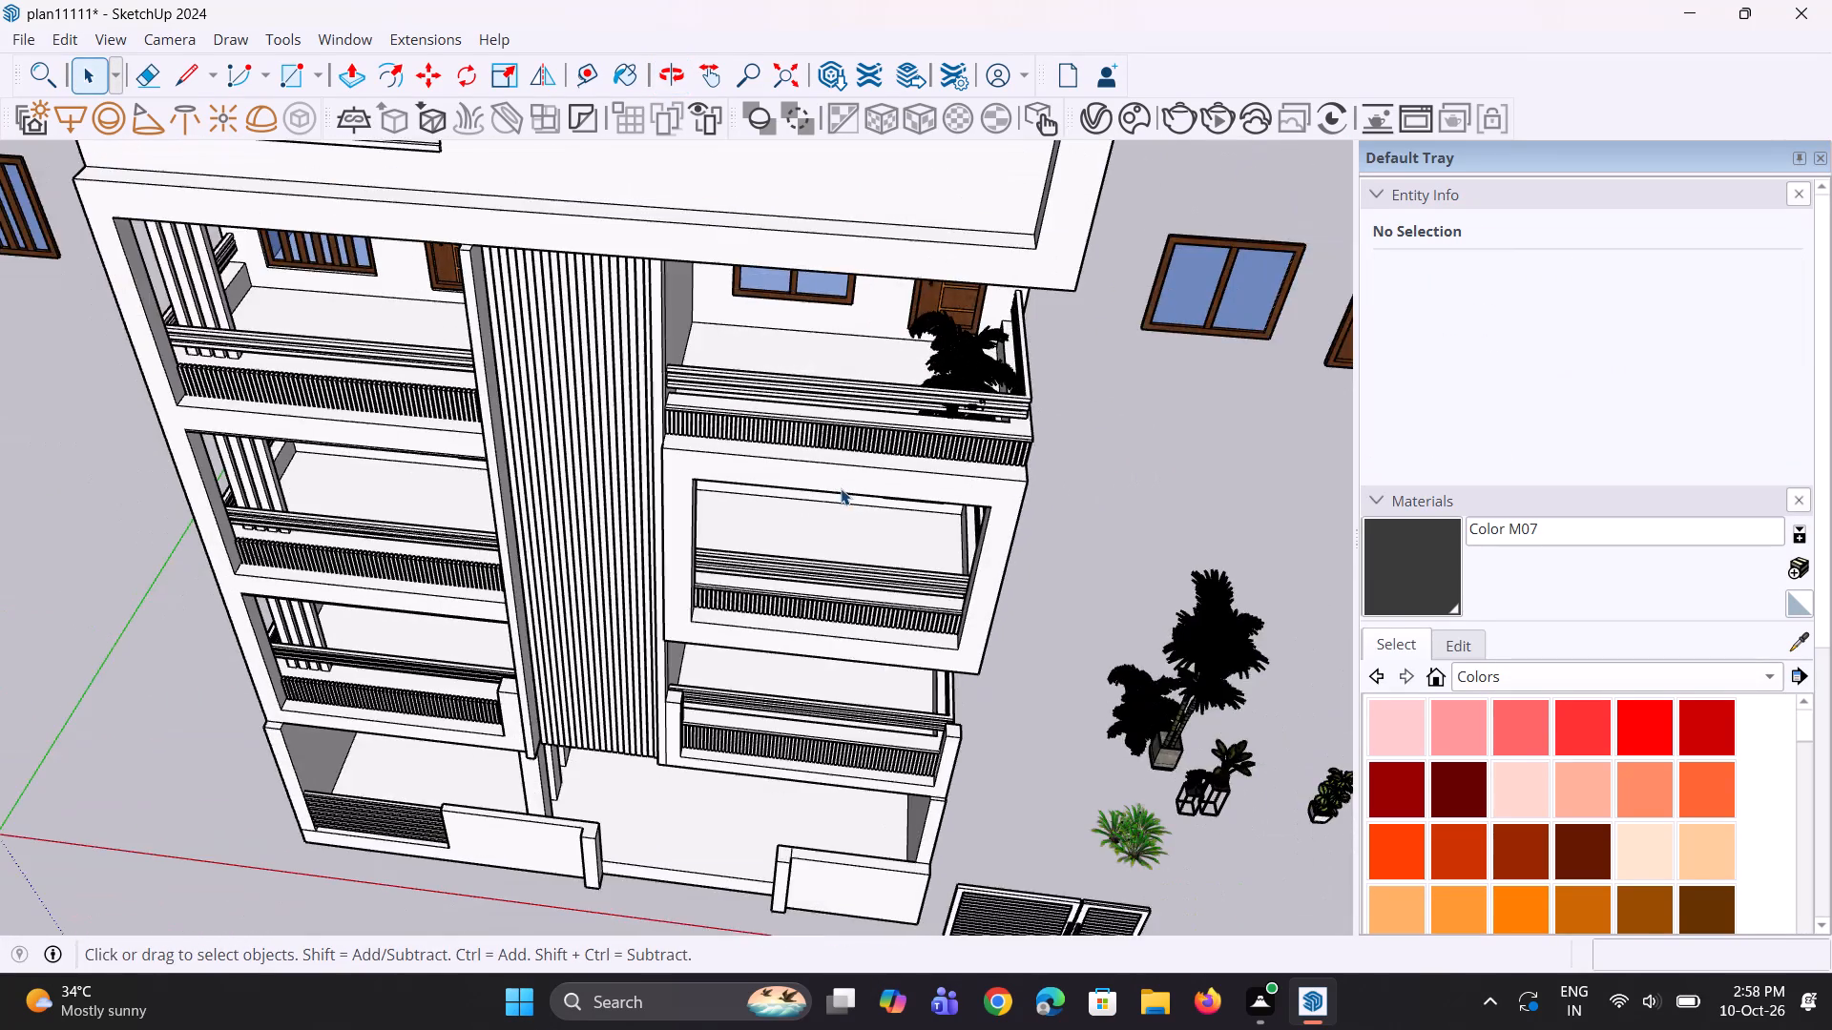
scroll(841, 488, "down", 4)
scroll(717, 444, "down", 4)
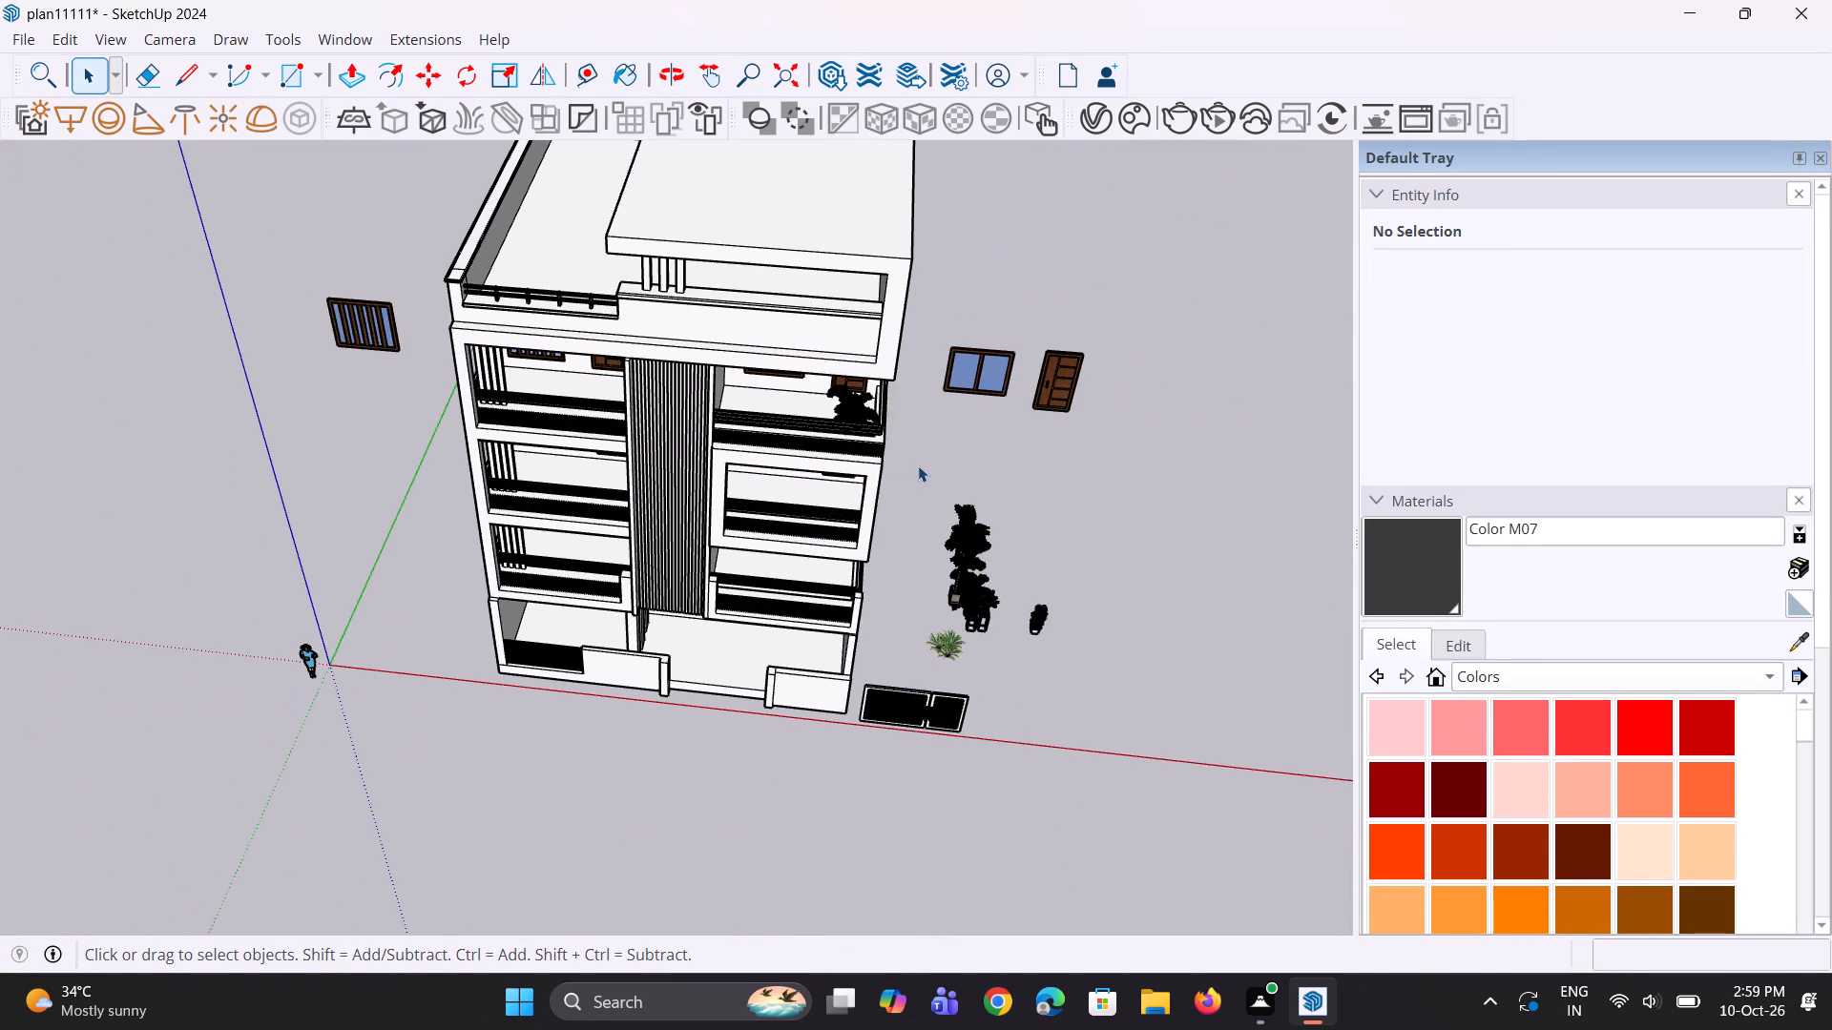
scroll(921, 465, "up", 19)
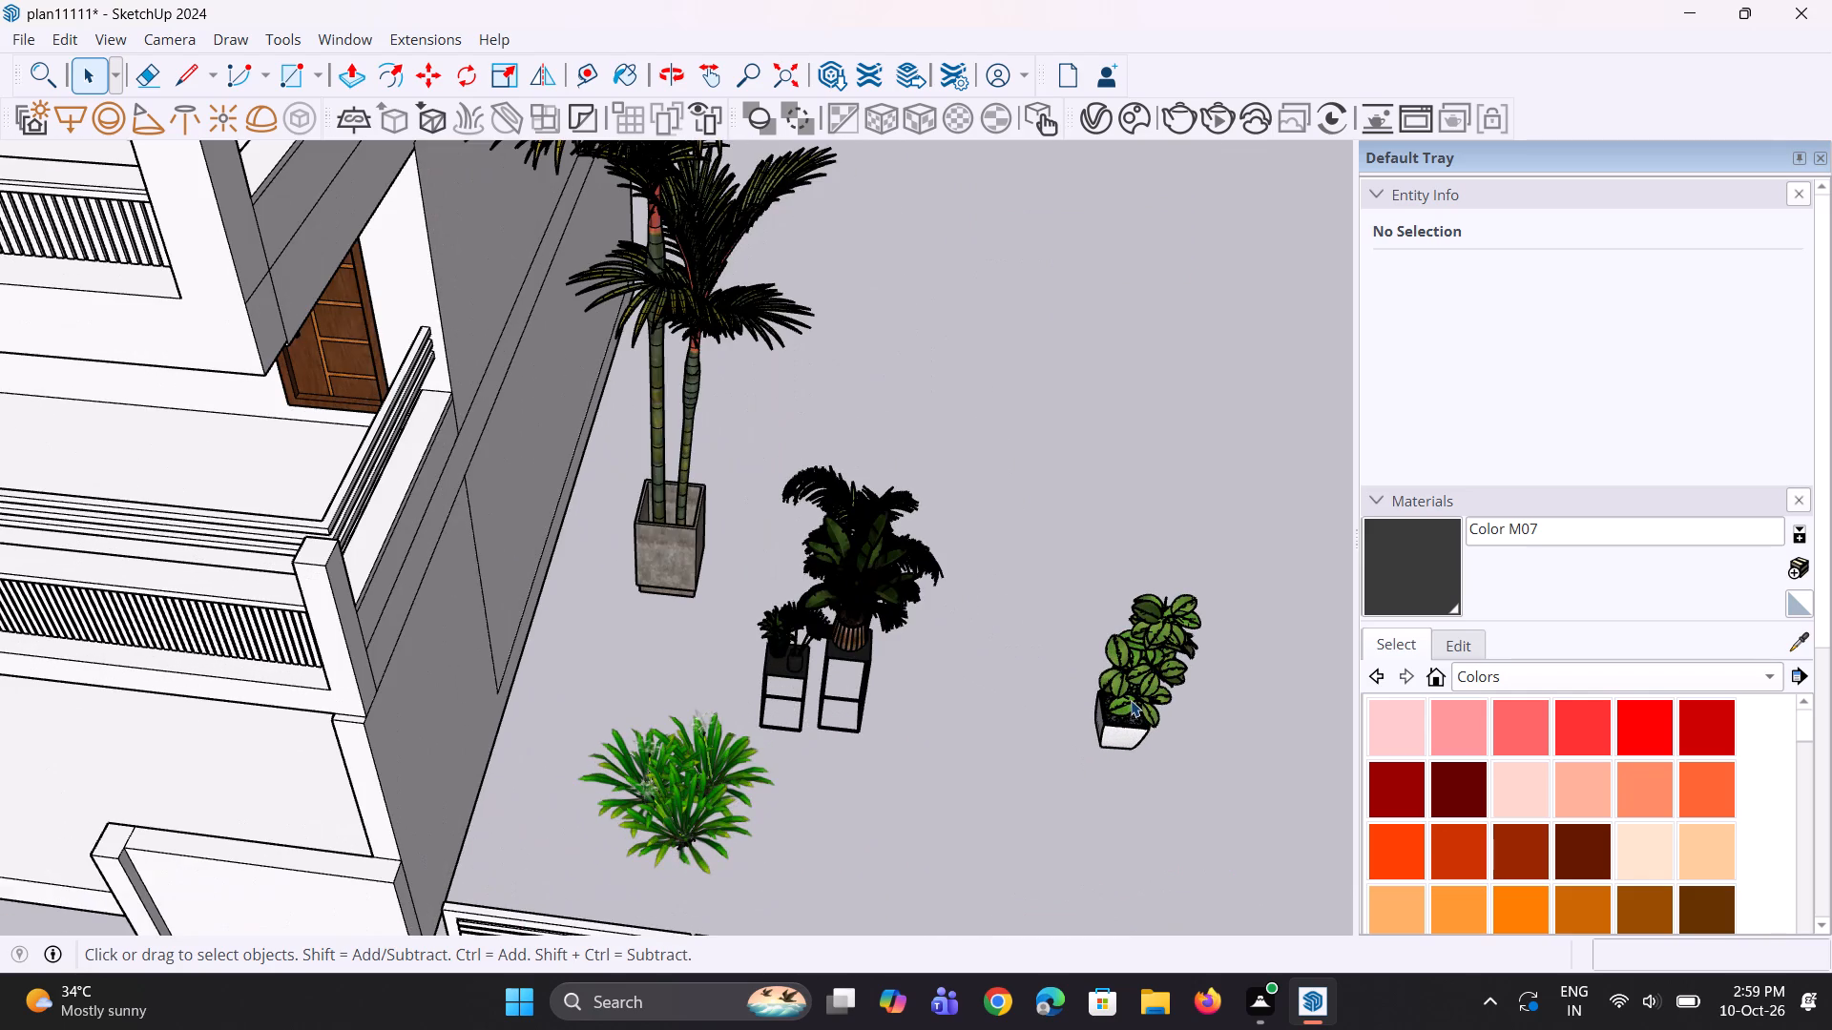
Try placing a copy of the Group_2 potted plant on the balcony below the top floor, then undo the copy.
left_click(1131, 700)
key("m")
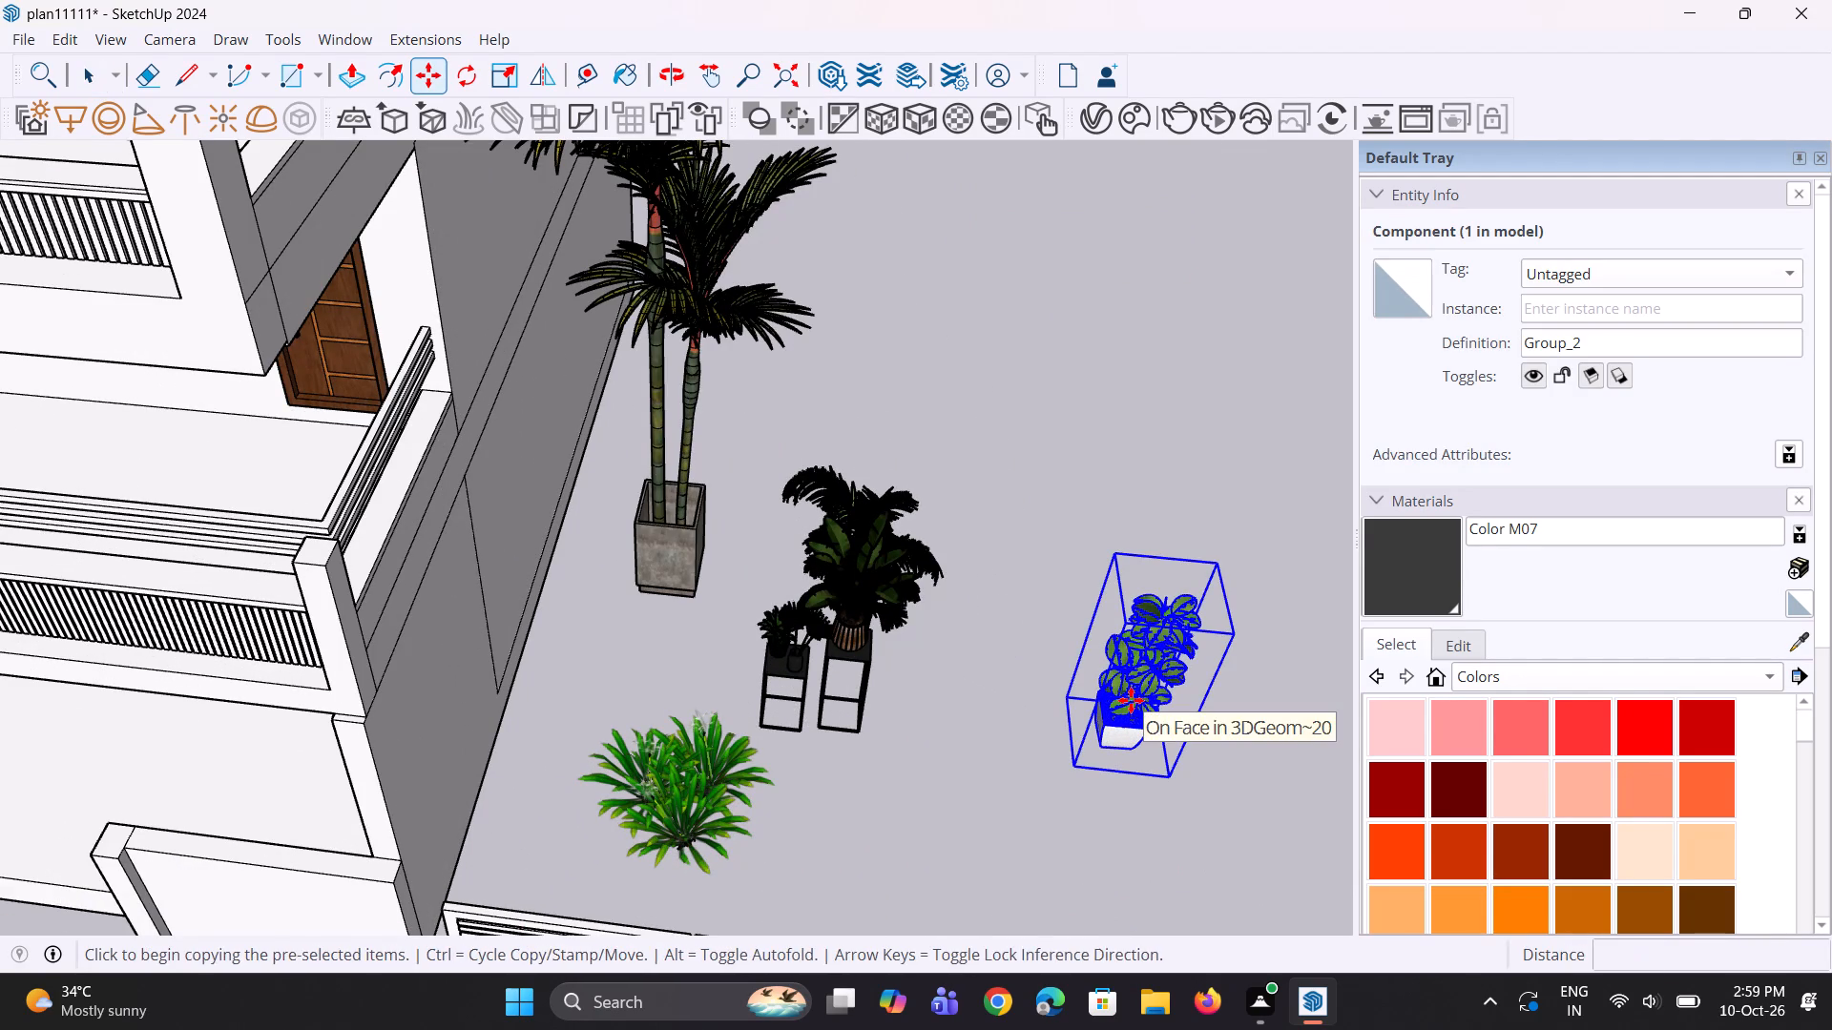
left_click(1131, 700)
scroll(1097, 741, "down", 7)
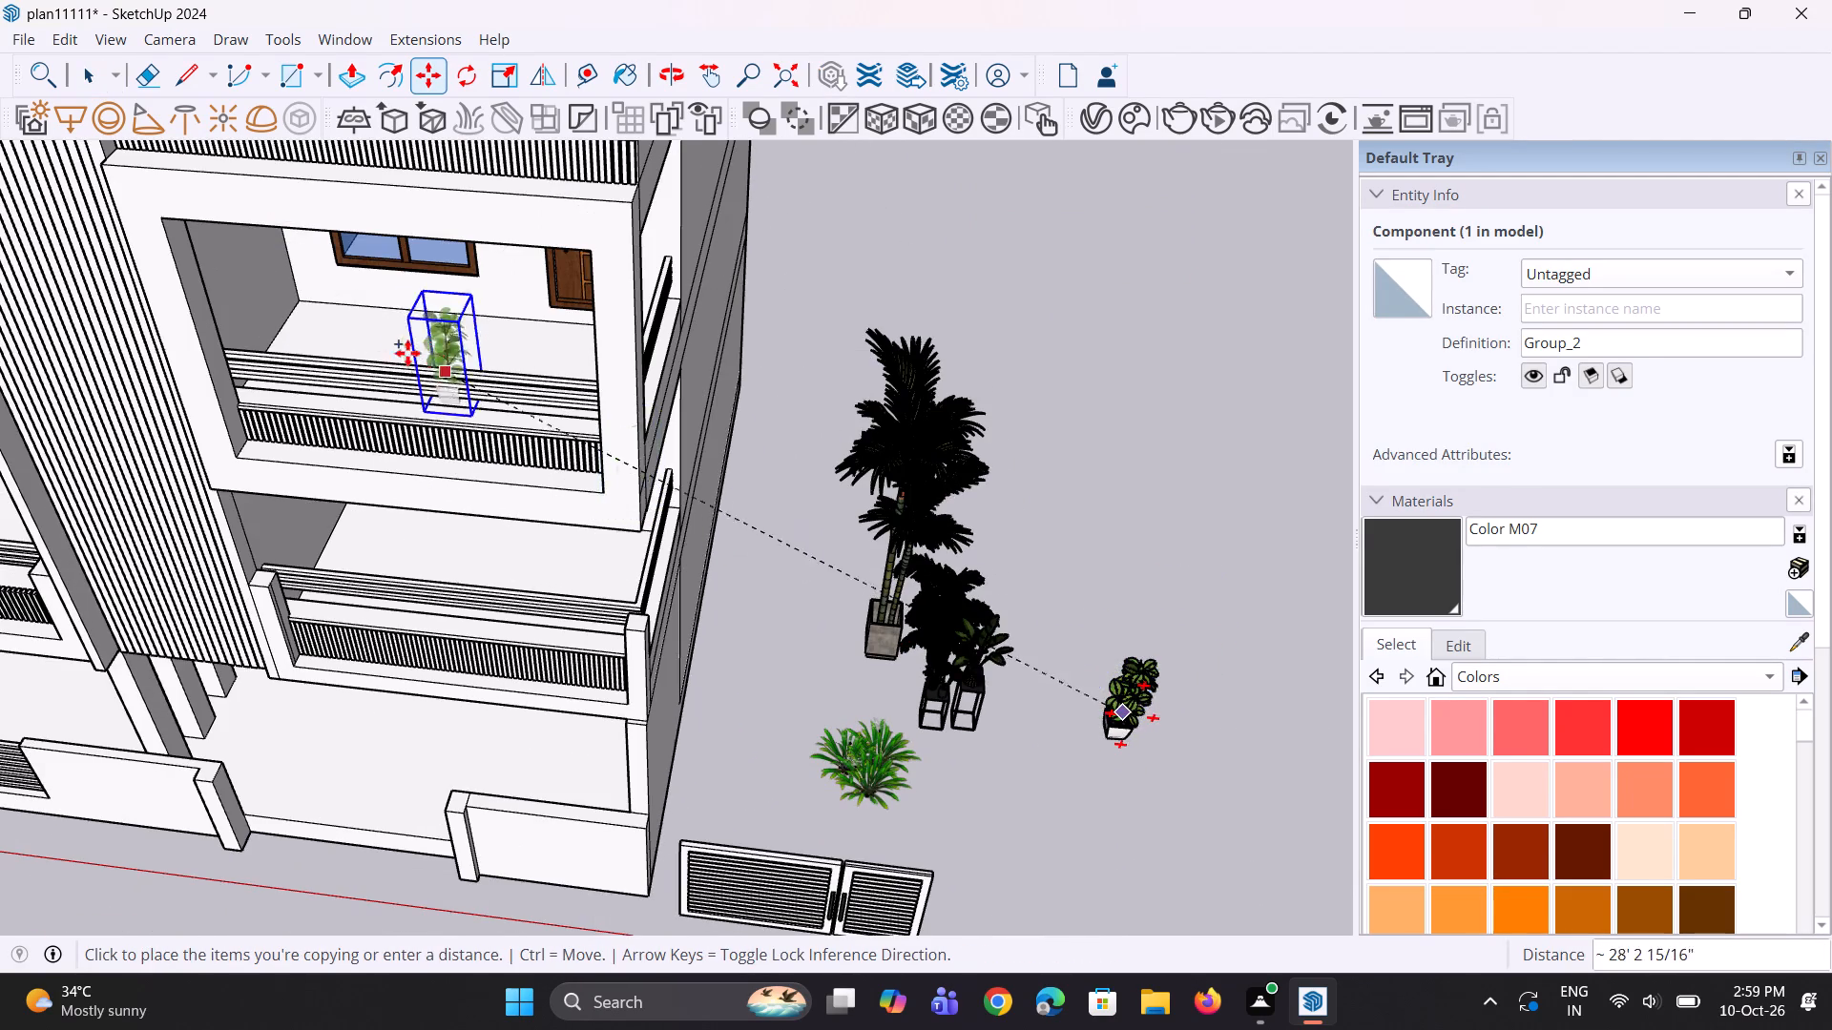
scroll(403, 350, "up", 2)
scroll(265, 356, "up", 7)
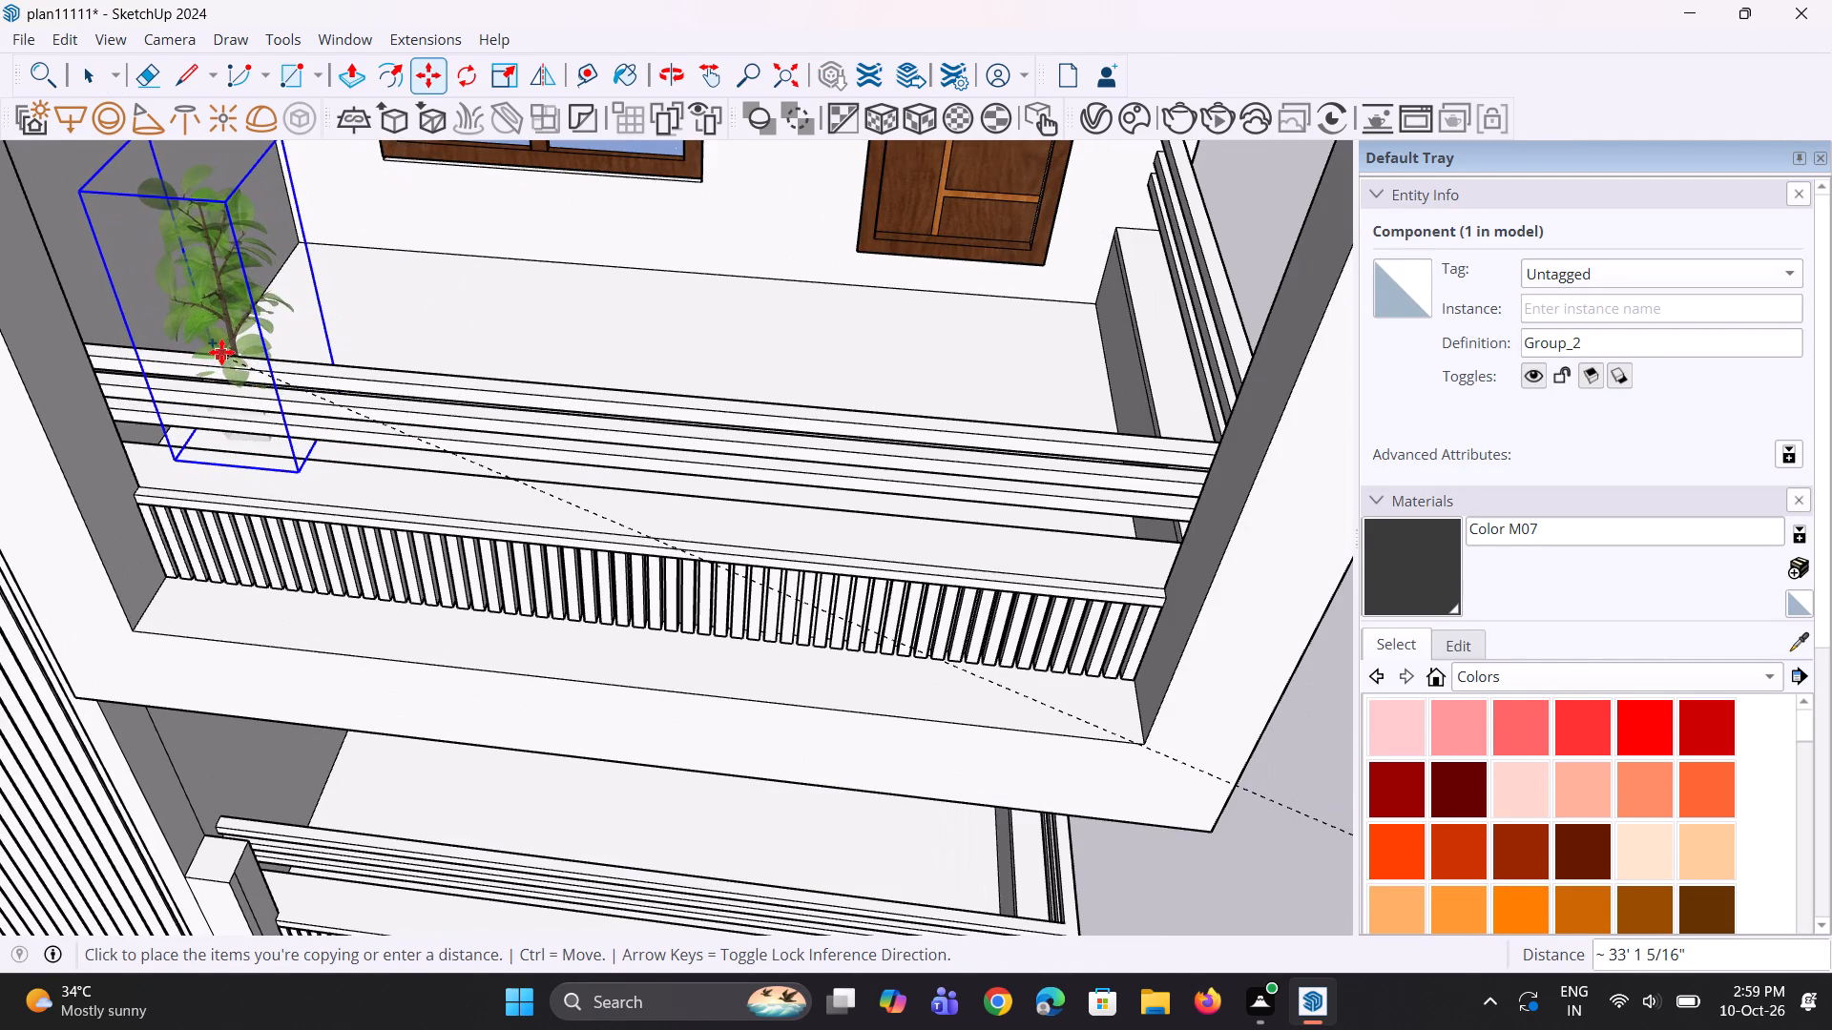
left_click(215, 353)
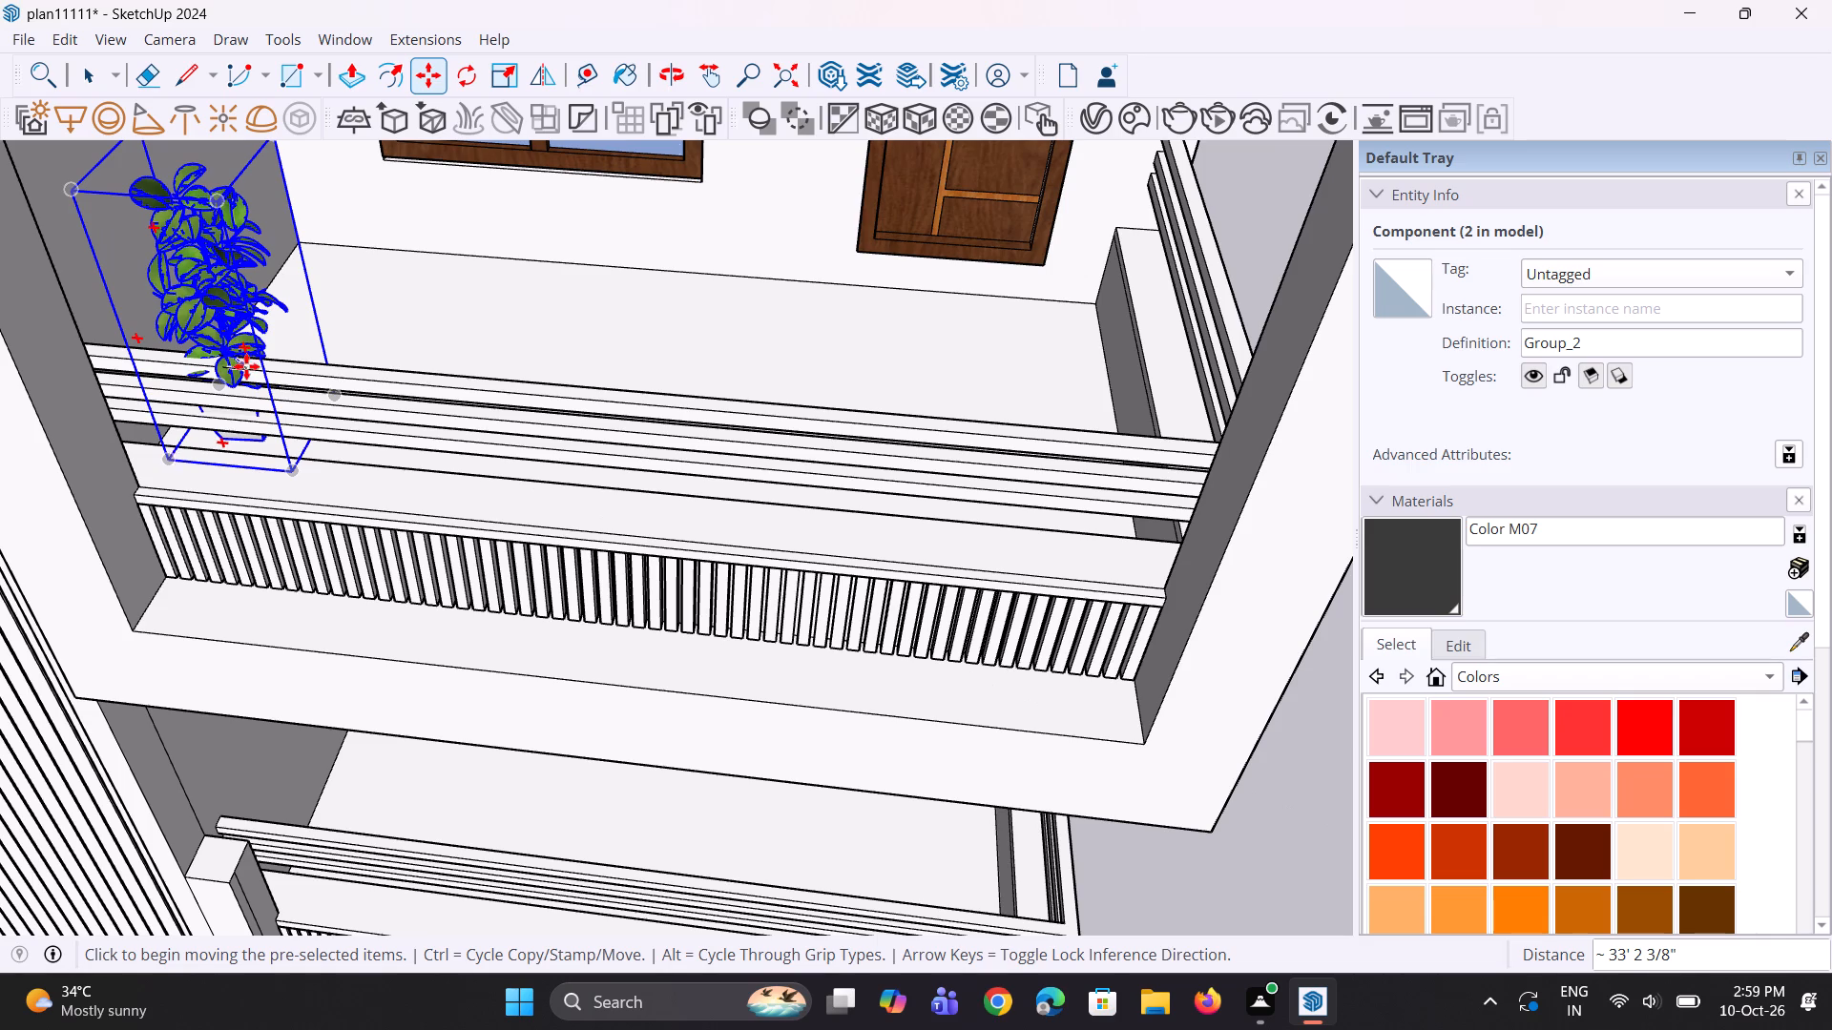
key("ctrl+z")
Copy the Group_2 potted plant onto the top-floor balcony, at the inner end opposite the palm.
scroll(373, 379, "down", 4)
scroll(448, 421, "up", 1)
scroll(463, 429, "down", 11)
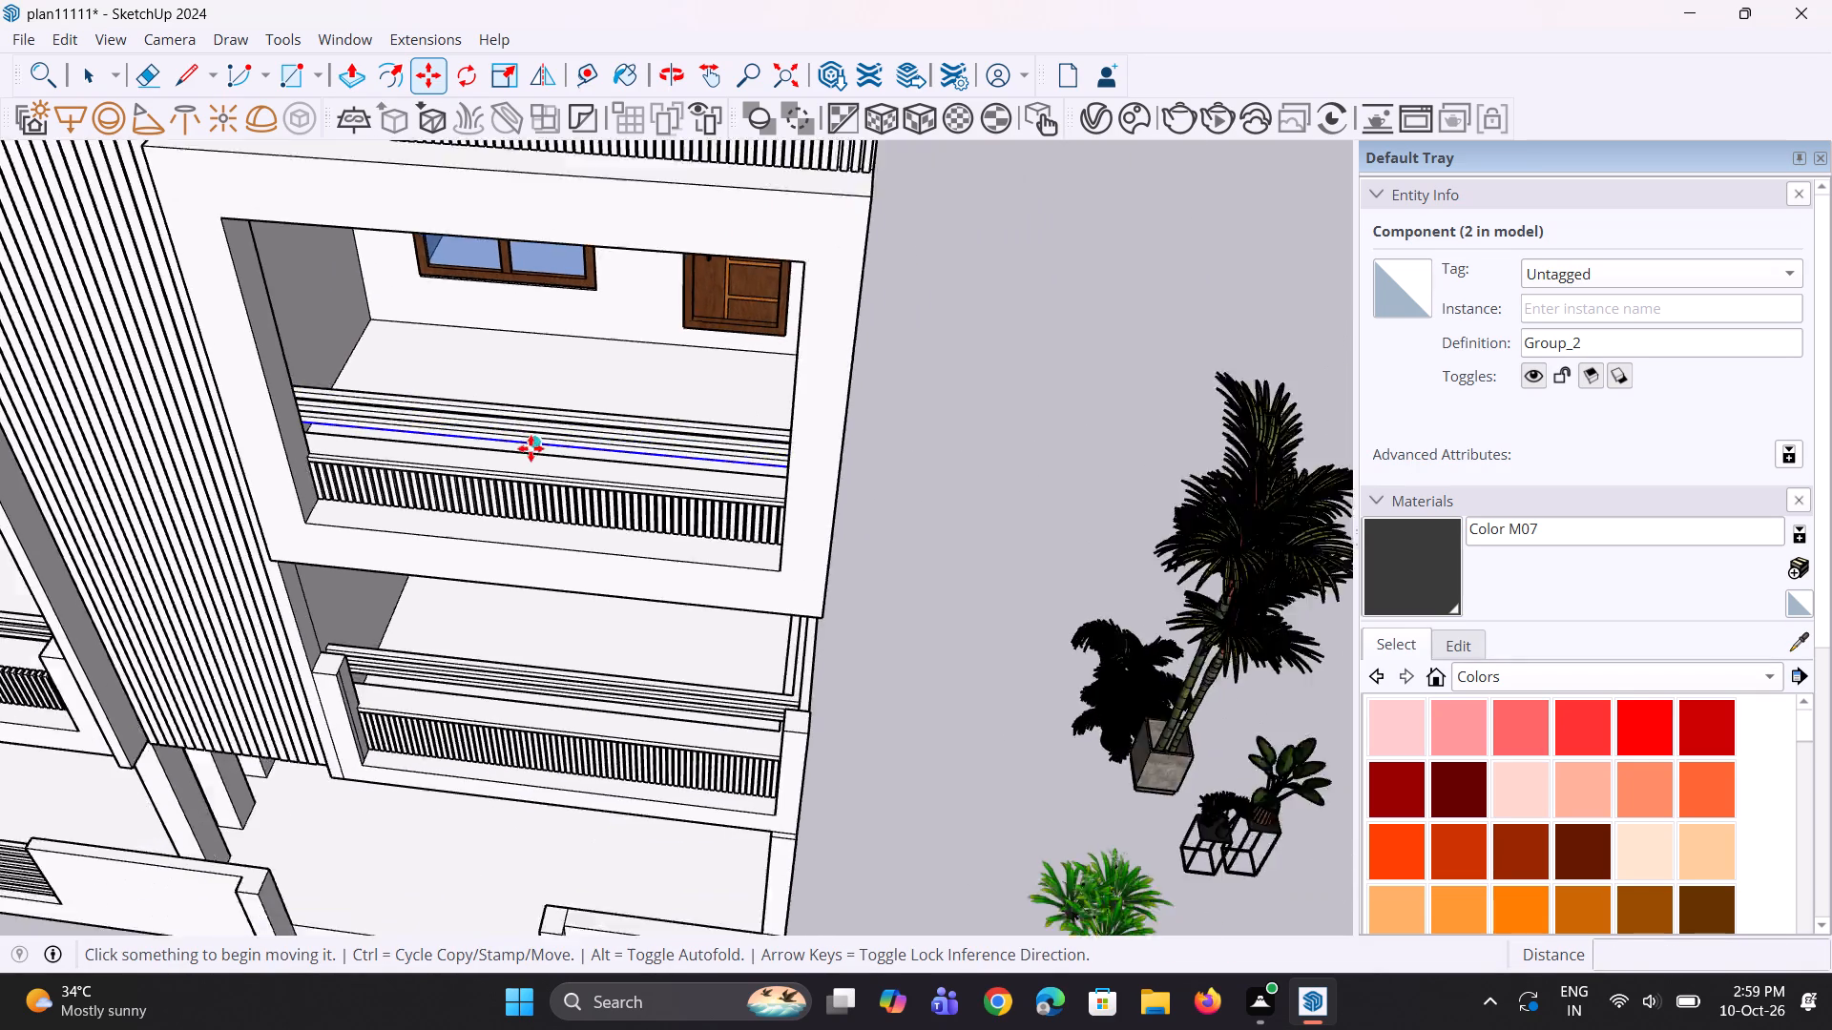
scroll(531, 448, "down", 6)
middle_click_drag(569, 536, 686, 430)
key("space")
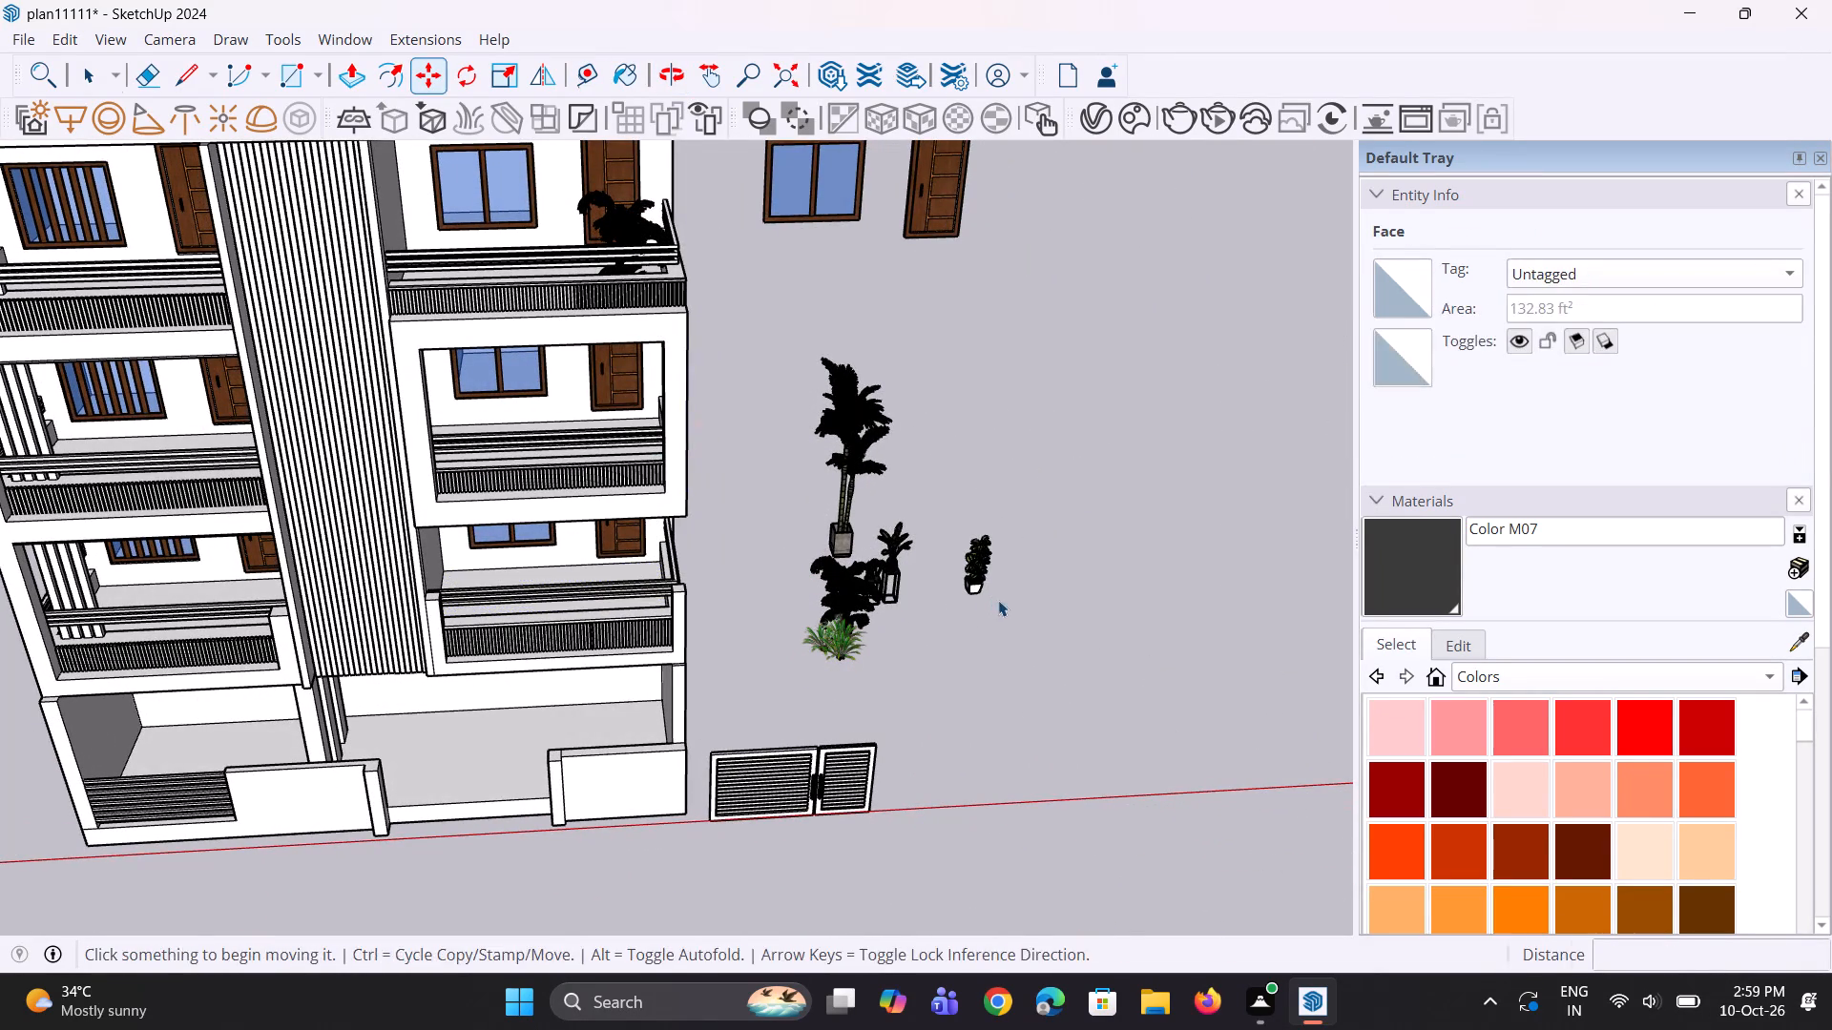
left_click(984, 568)
key("m")
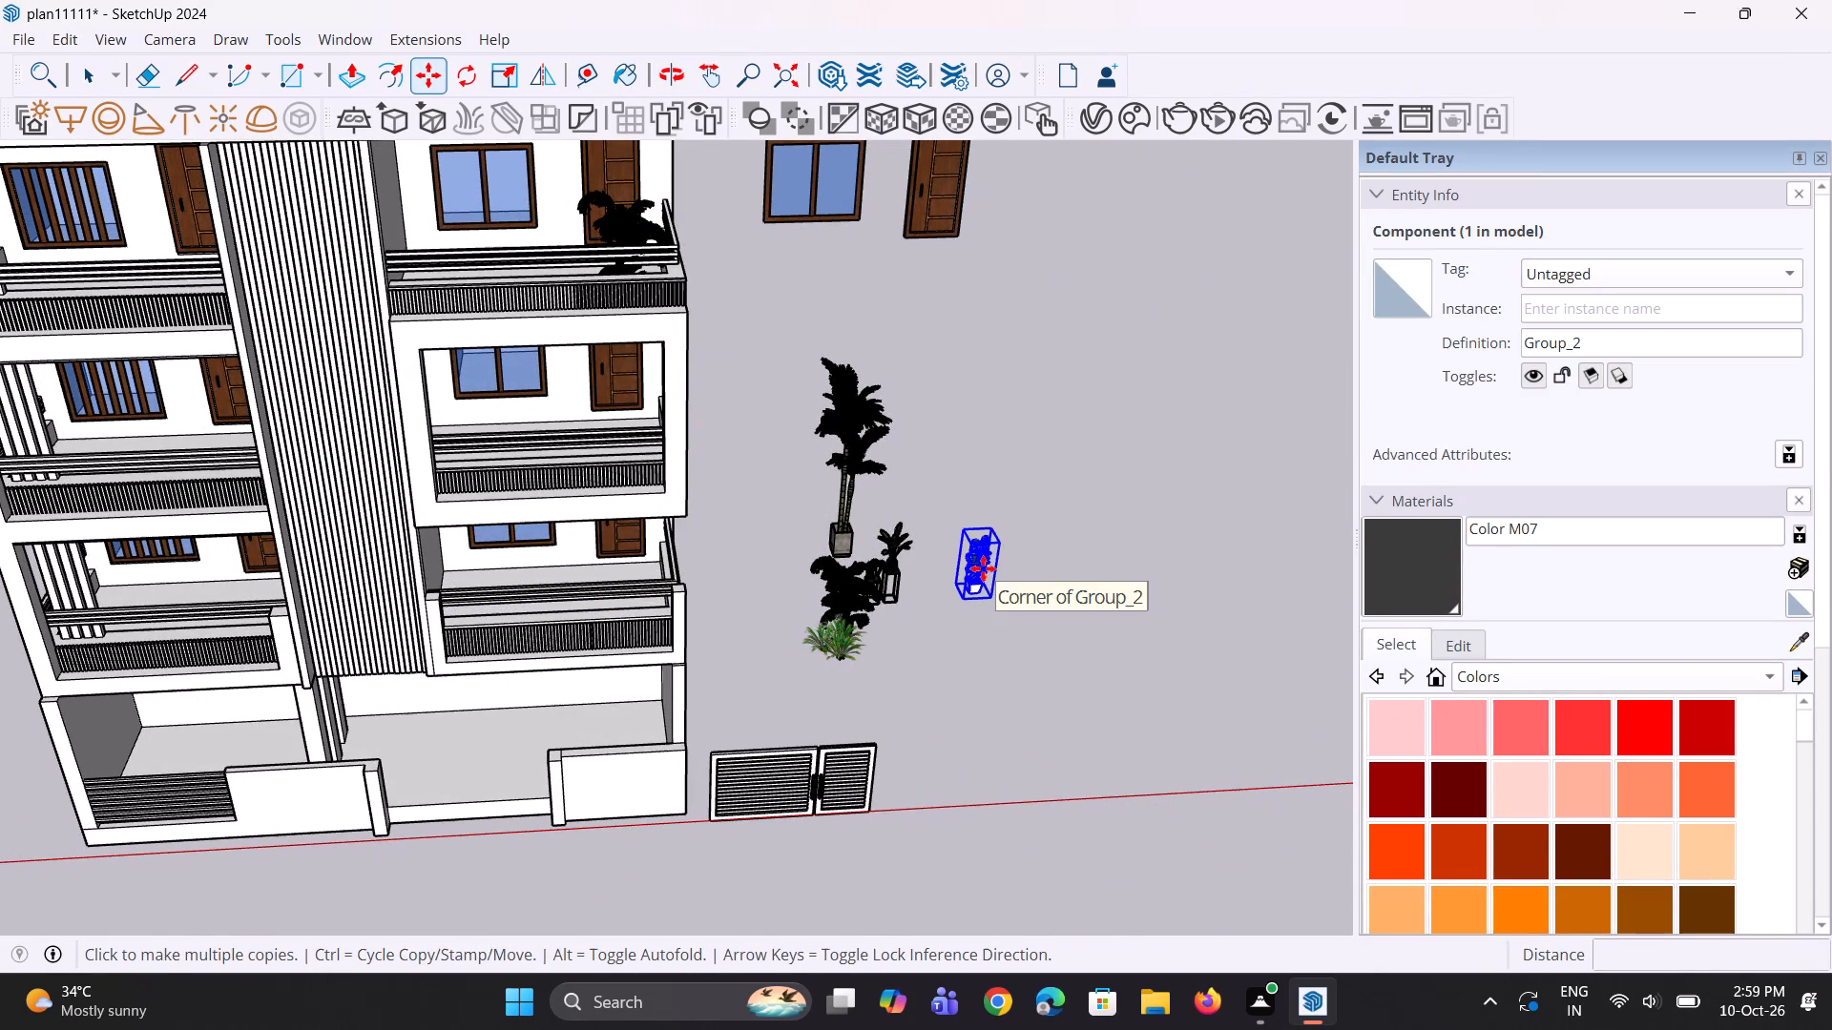
left_click(983, 568)
scroll(441, 316, "up", 4)
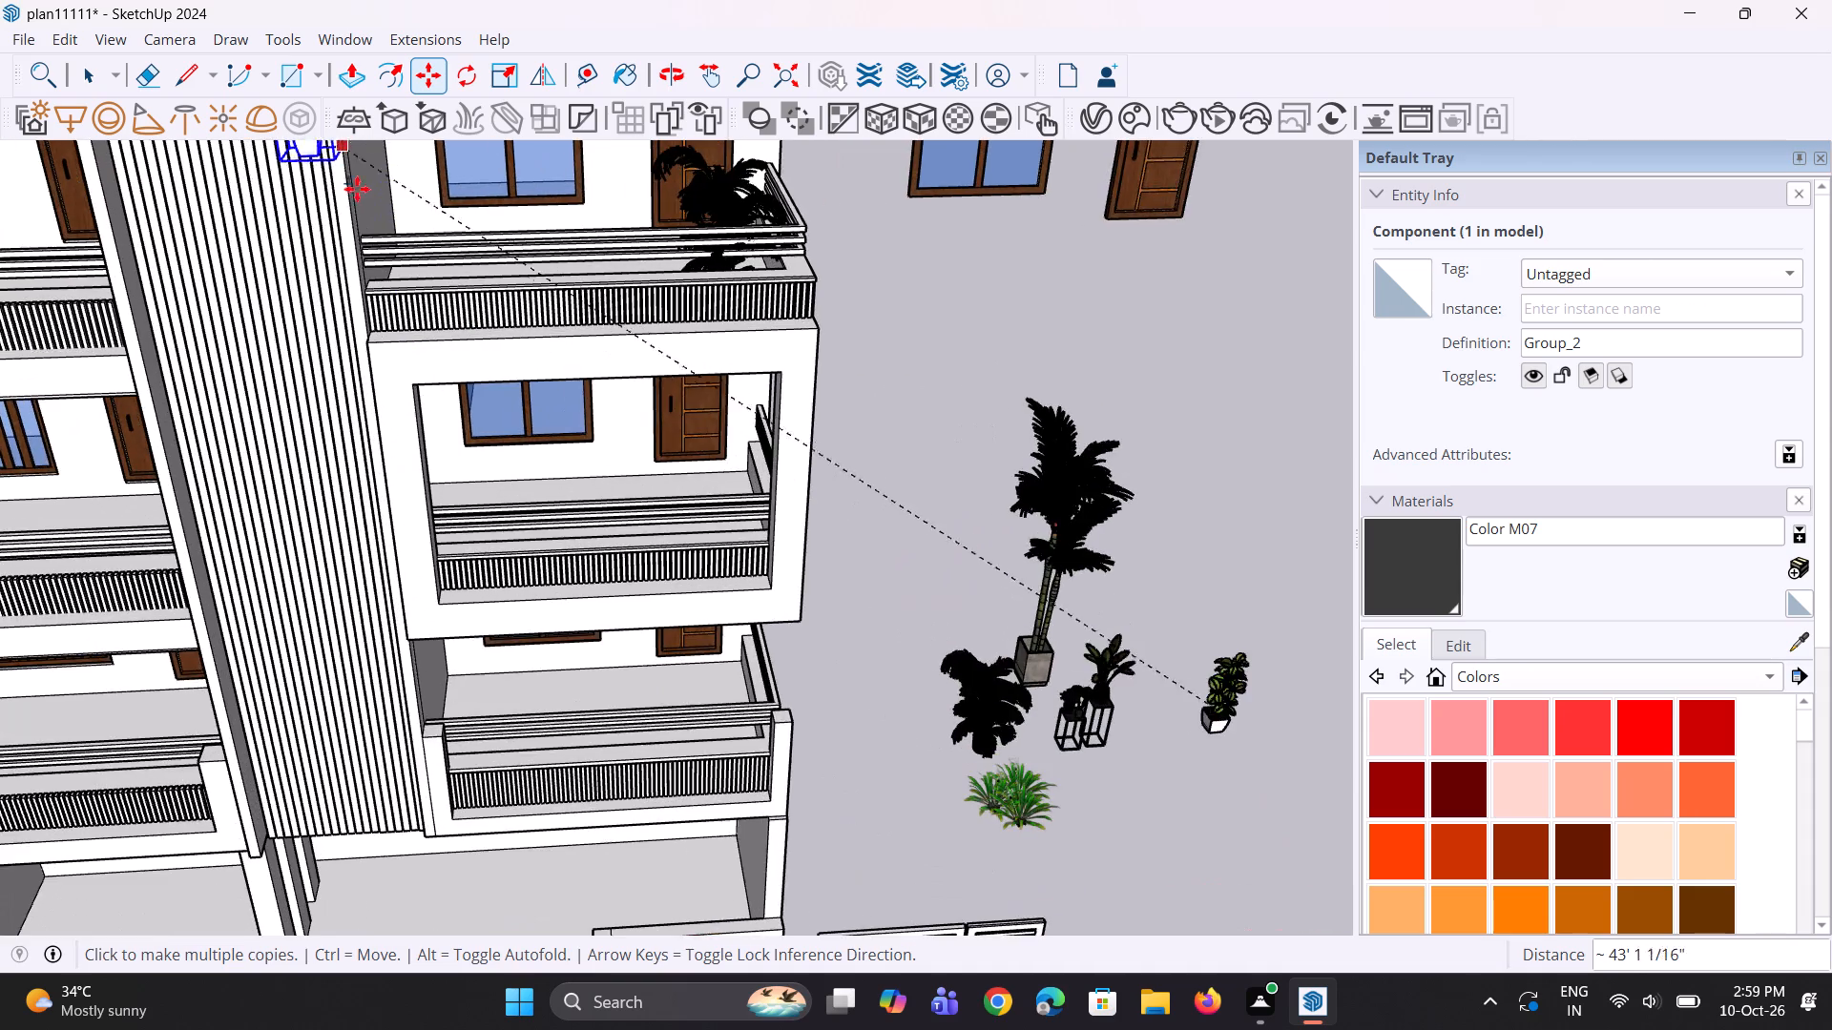
scroll(363, 189, "up", 7)
scroll(459, 217, "up", 4)
middle_click_drag(491, 268, 5, 511)
middle_click_drag(31, 508, 338, 403)
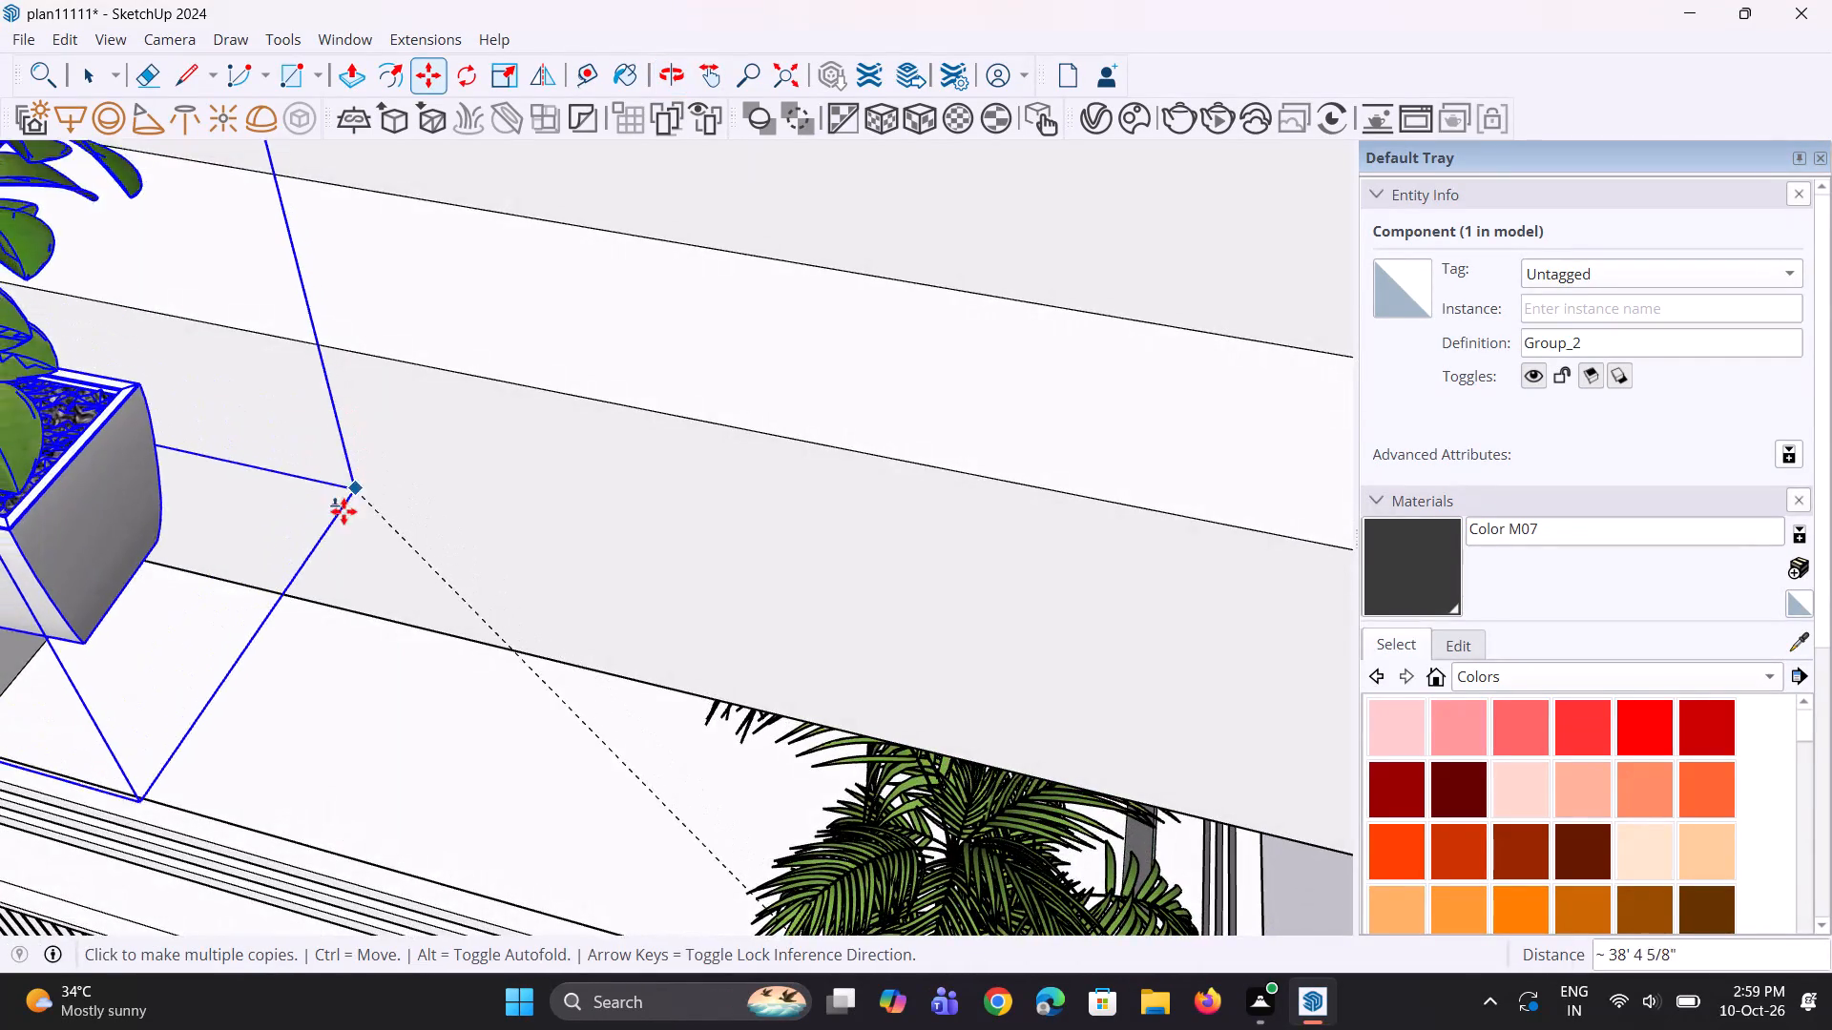
scroll(272, 596, "down", 3)
left_click(182, 695)
middle_click_drag(177, 711, 290, 672)
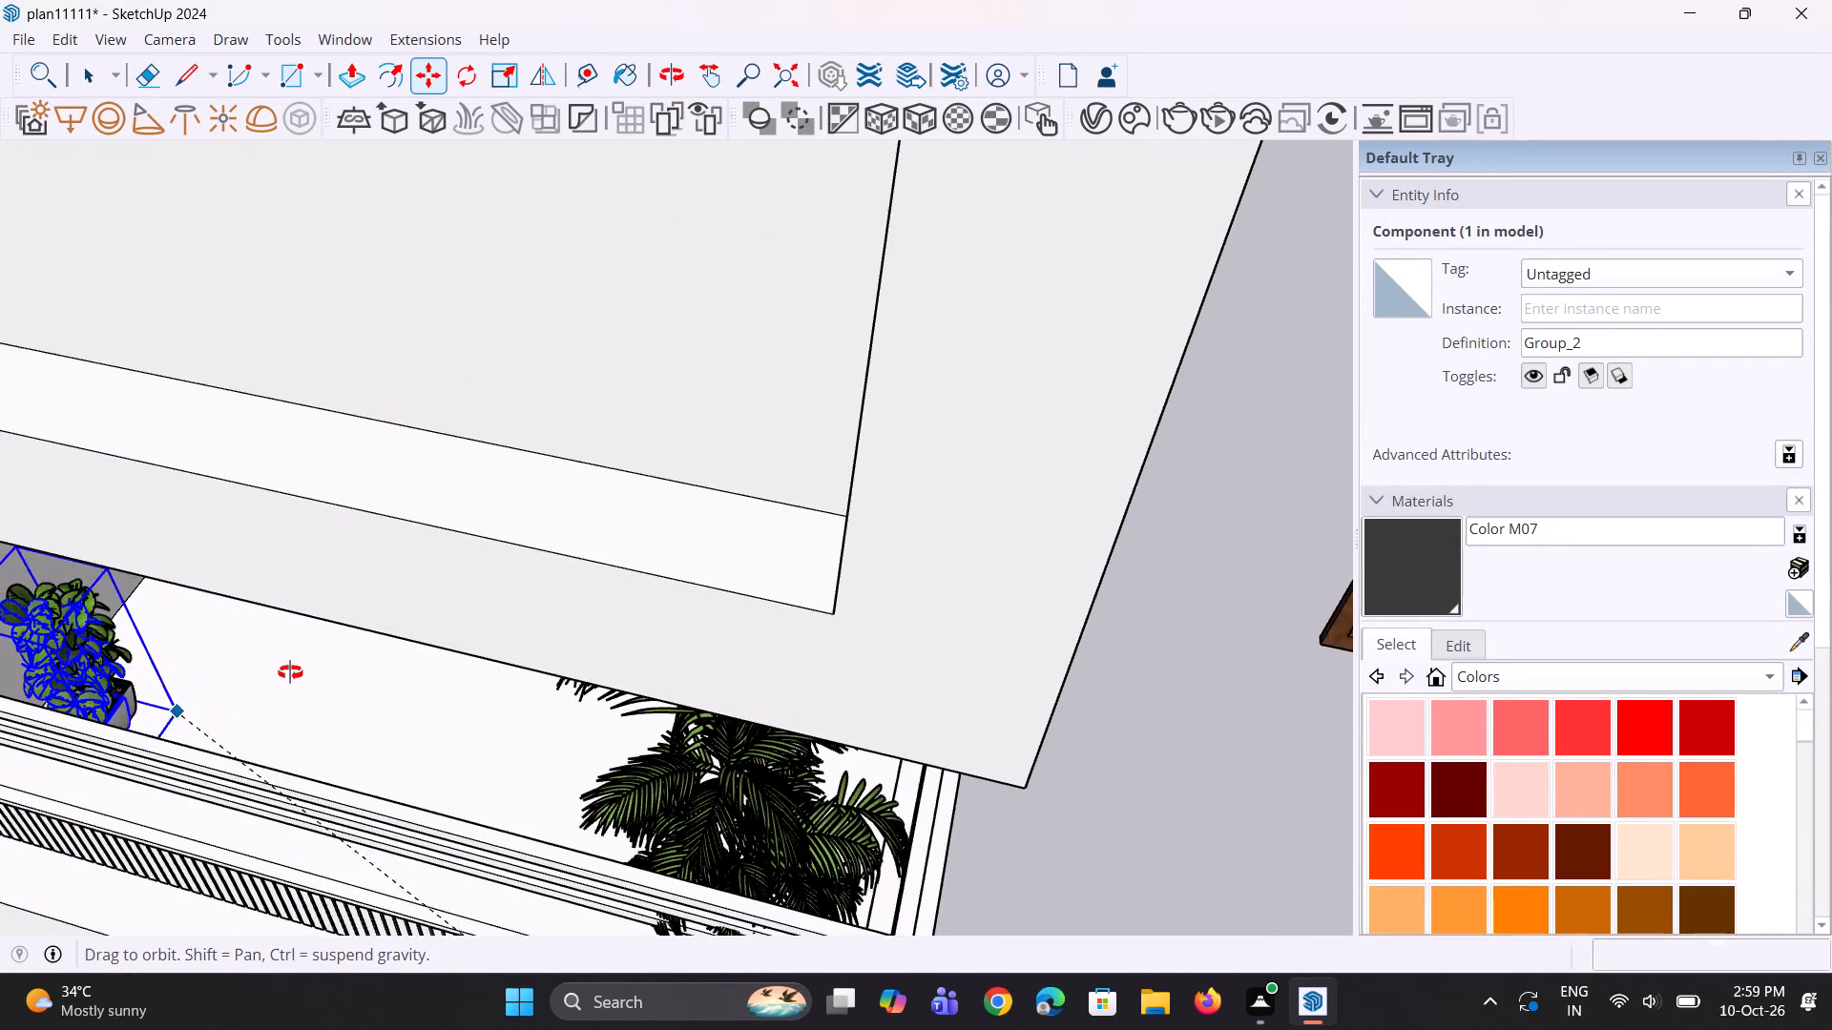
middle_click_drag(290, 672, 373, 548)
key("Escape")
Scale the copied Group_2 plant uniformly by about 1.54 on the top-floor balcony.
scroll(171, 615, "down", 2)
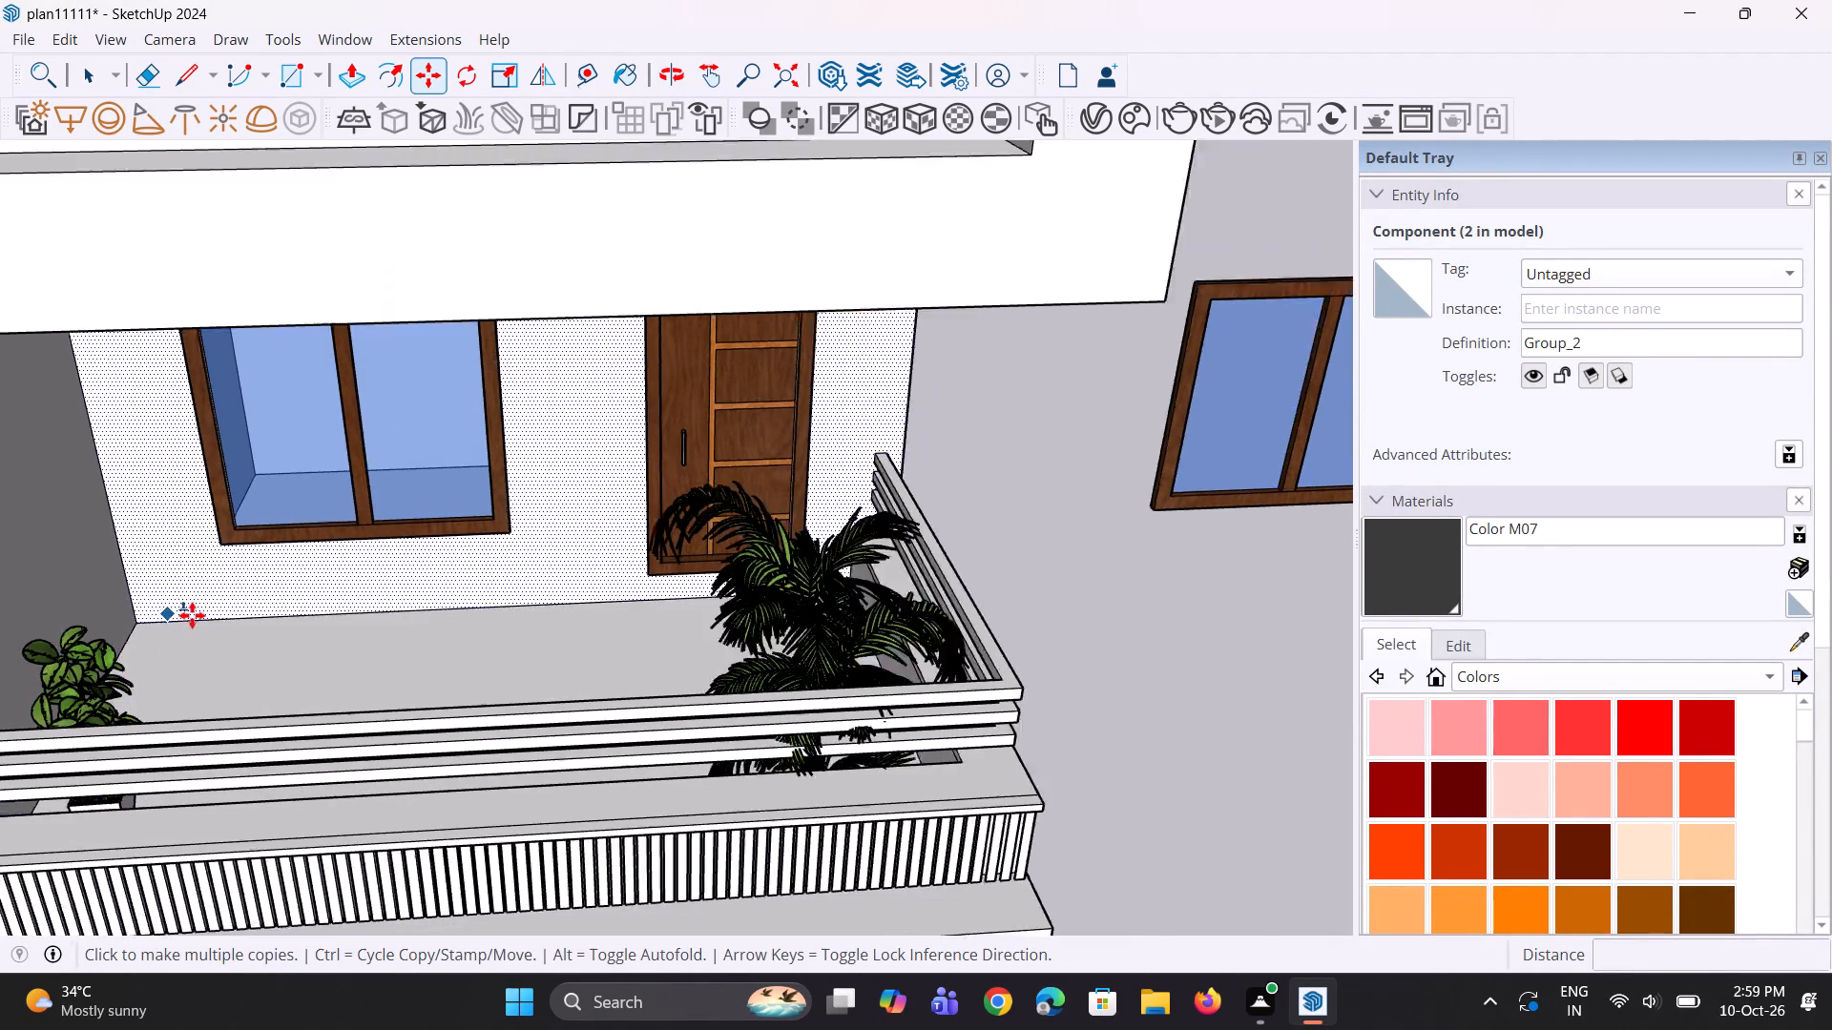
scroll(192, 615, "down", 4)
middle_click_drag(135, 729, 263, 675)
scroll(75, 781, "up", 6)
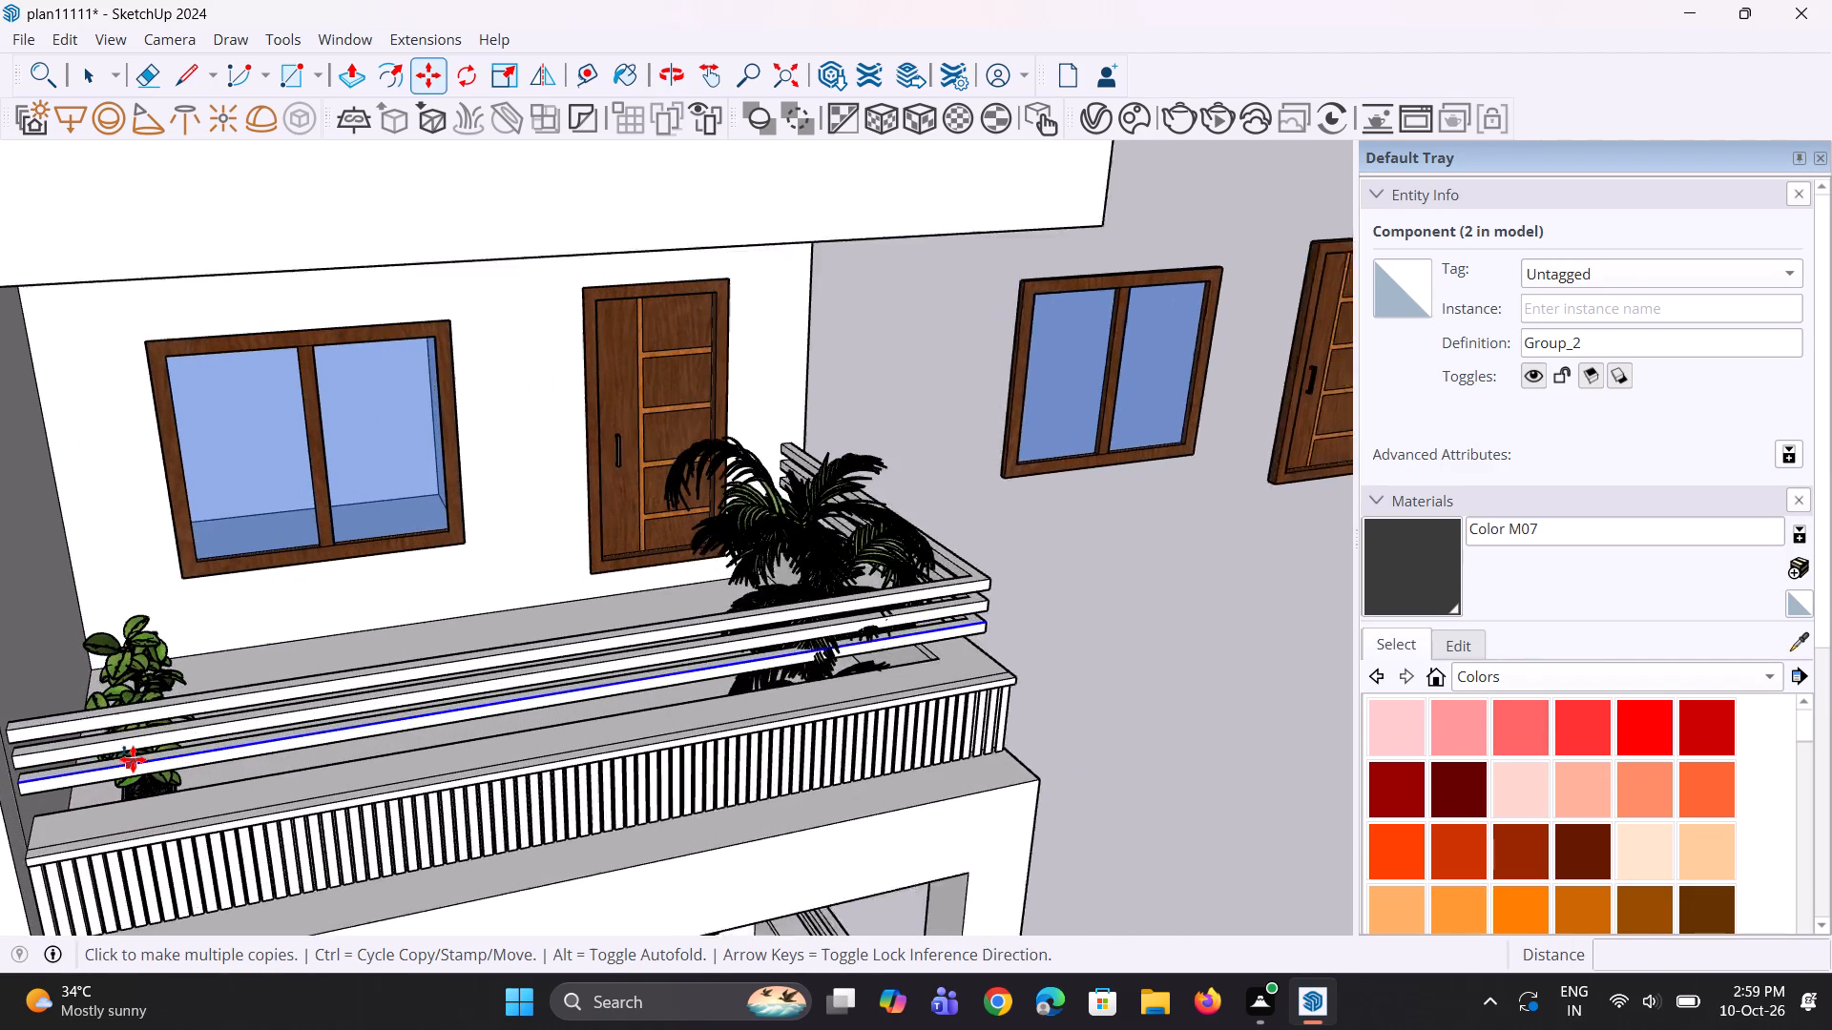
key("s")
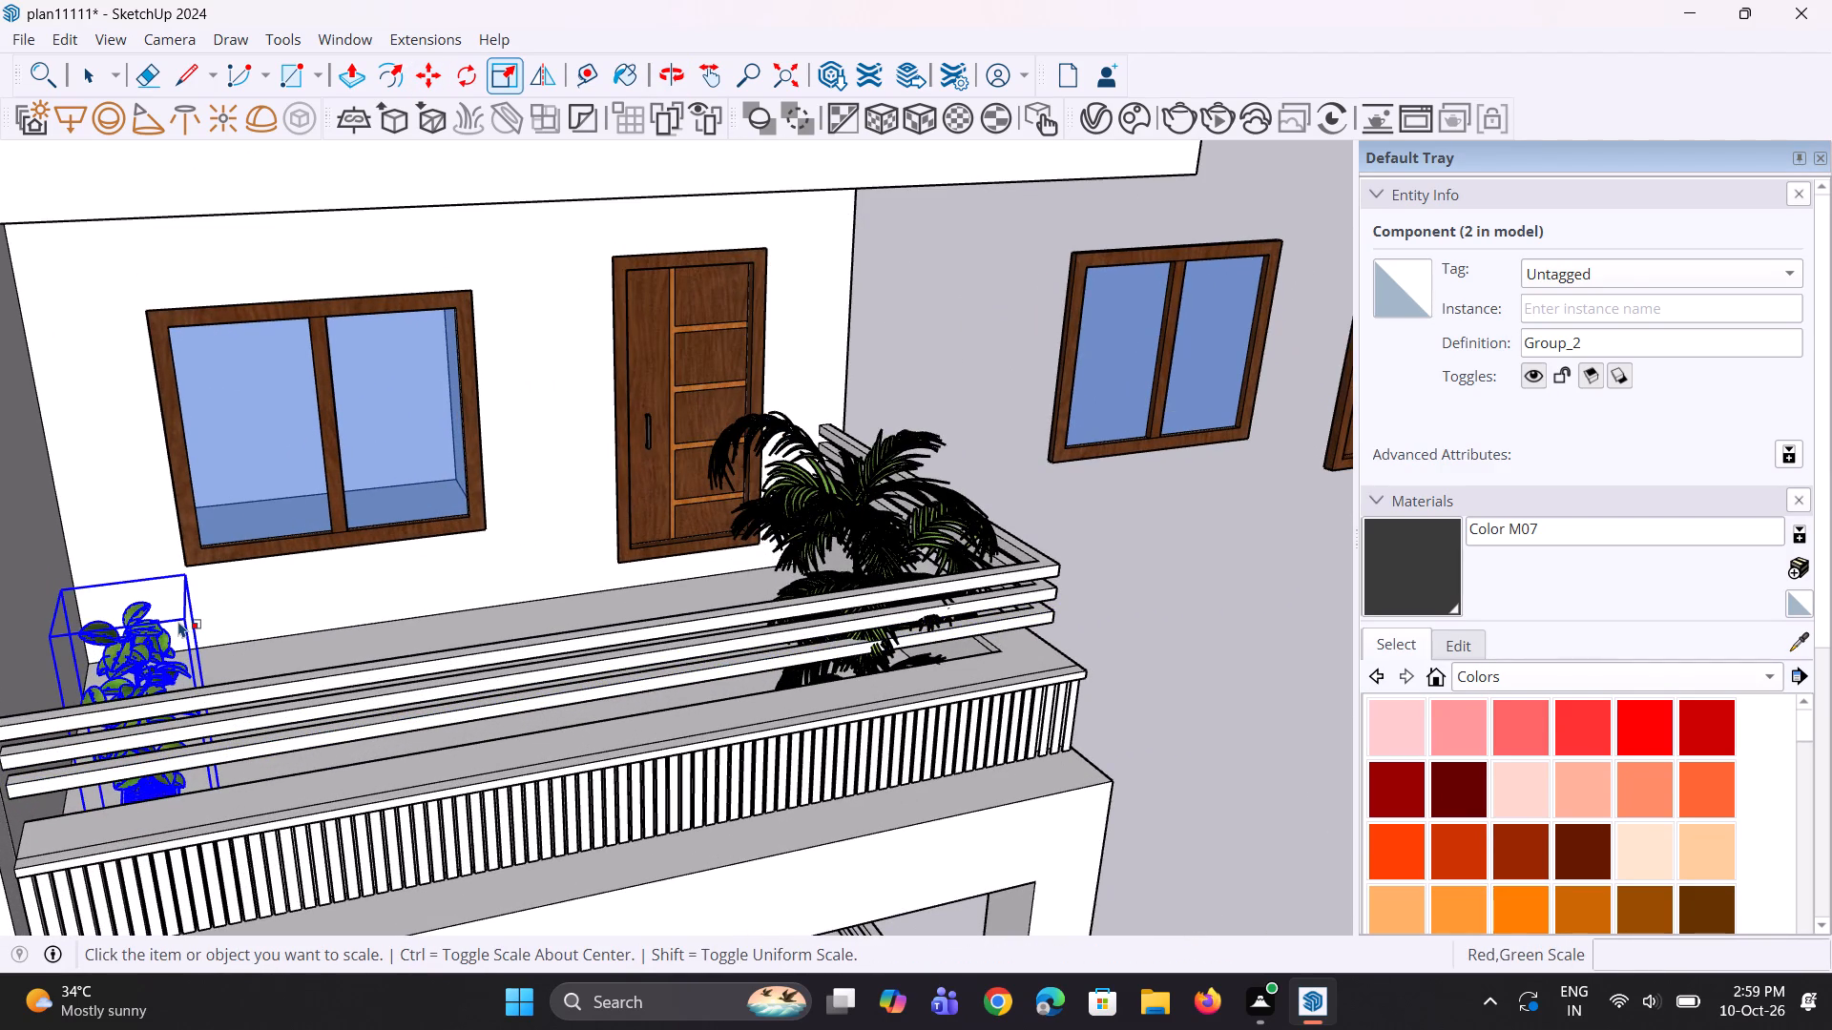
key("s")
left_click(186, 567)
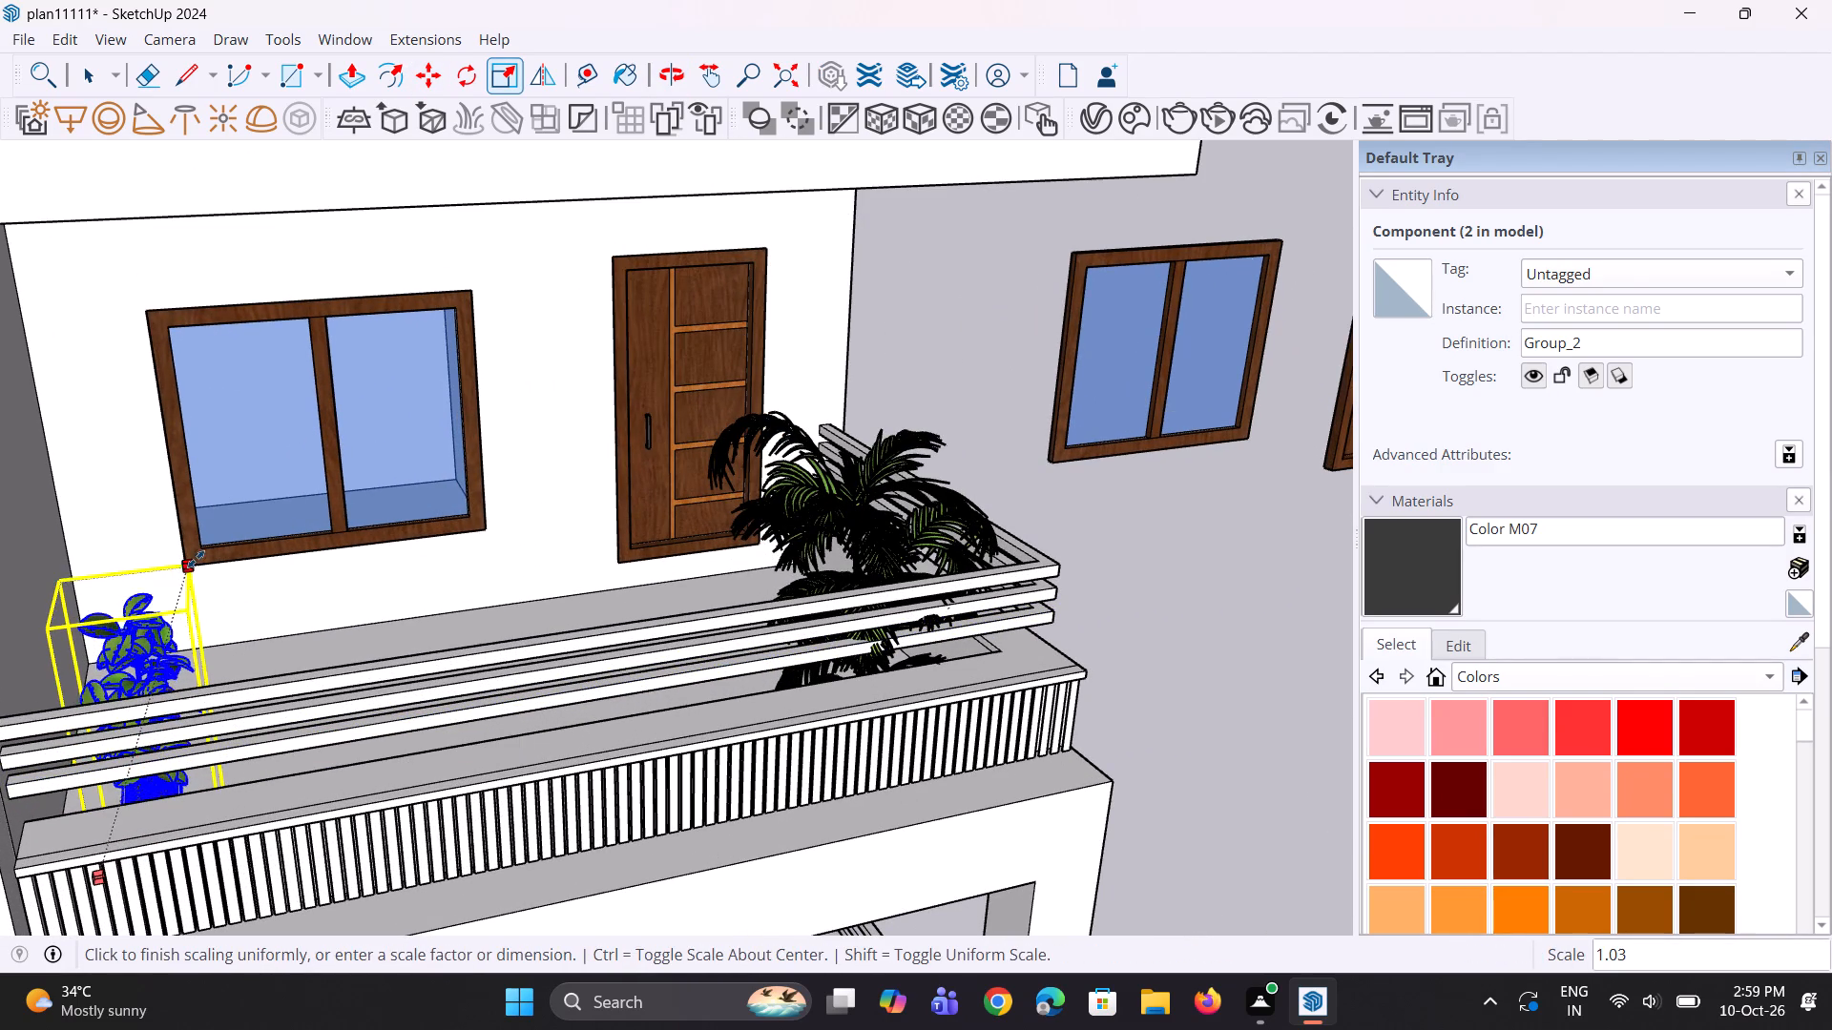
left_click(275, 431)
Lower the enlarged Group_2 plant about 5 1/16" toward the top-floor balcony floor.
scroll(171, 551, "down", 5)
middle_click_drag(156, 681, 135, 566)
scroll(181, 632, "up", 2)
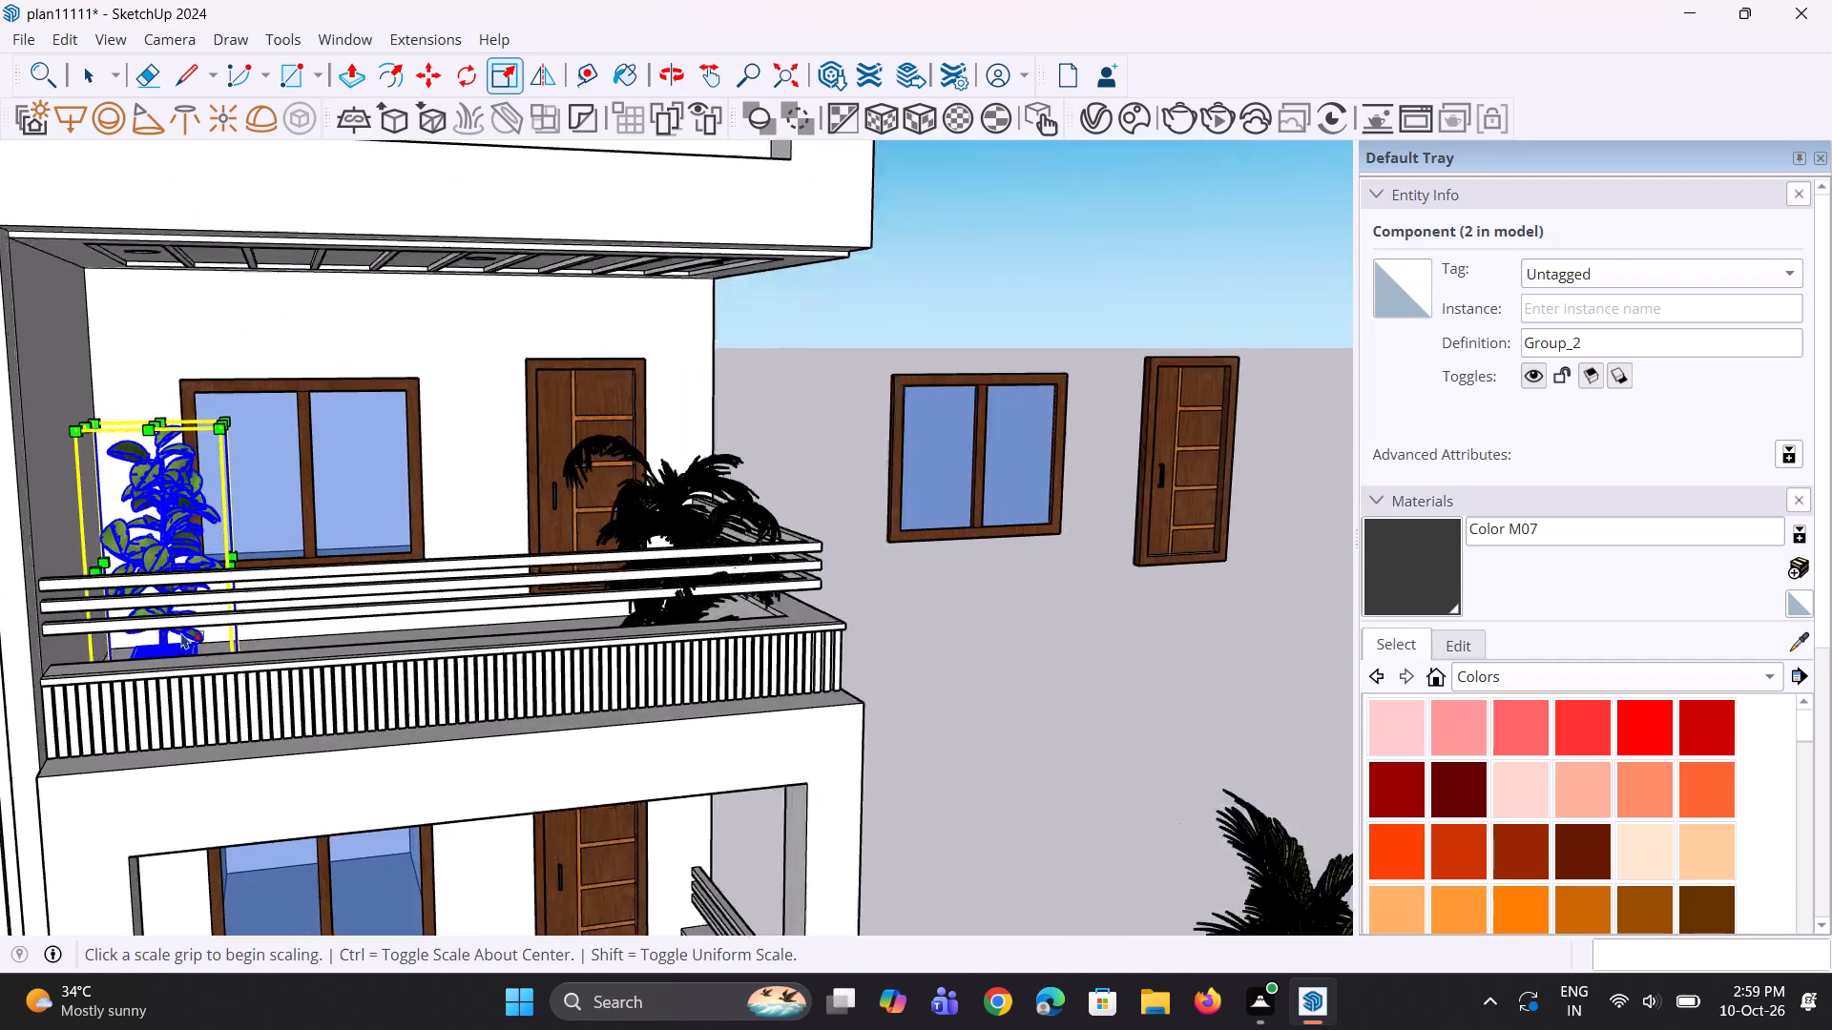
scroll(181, 632, "up", 4)
key("m")
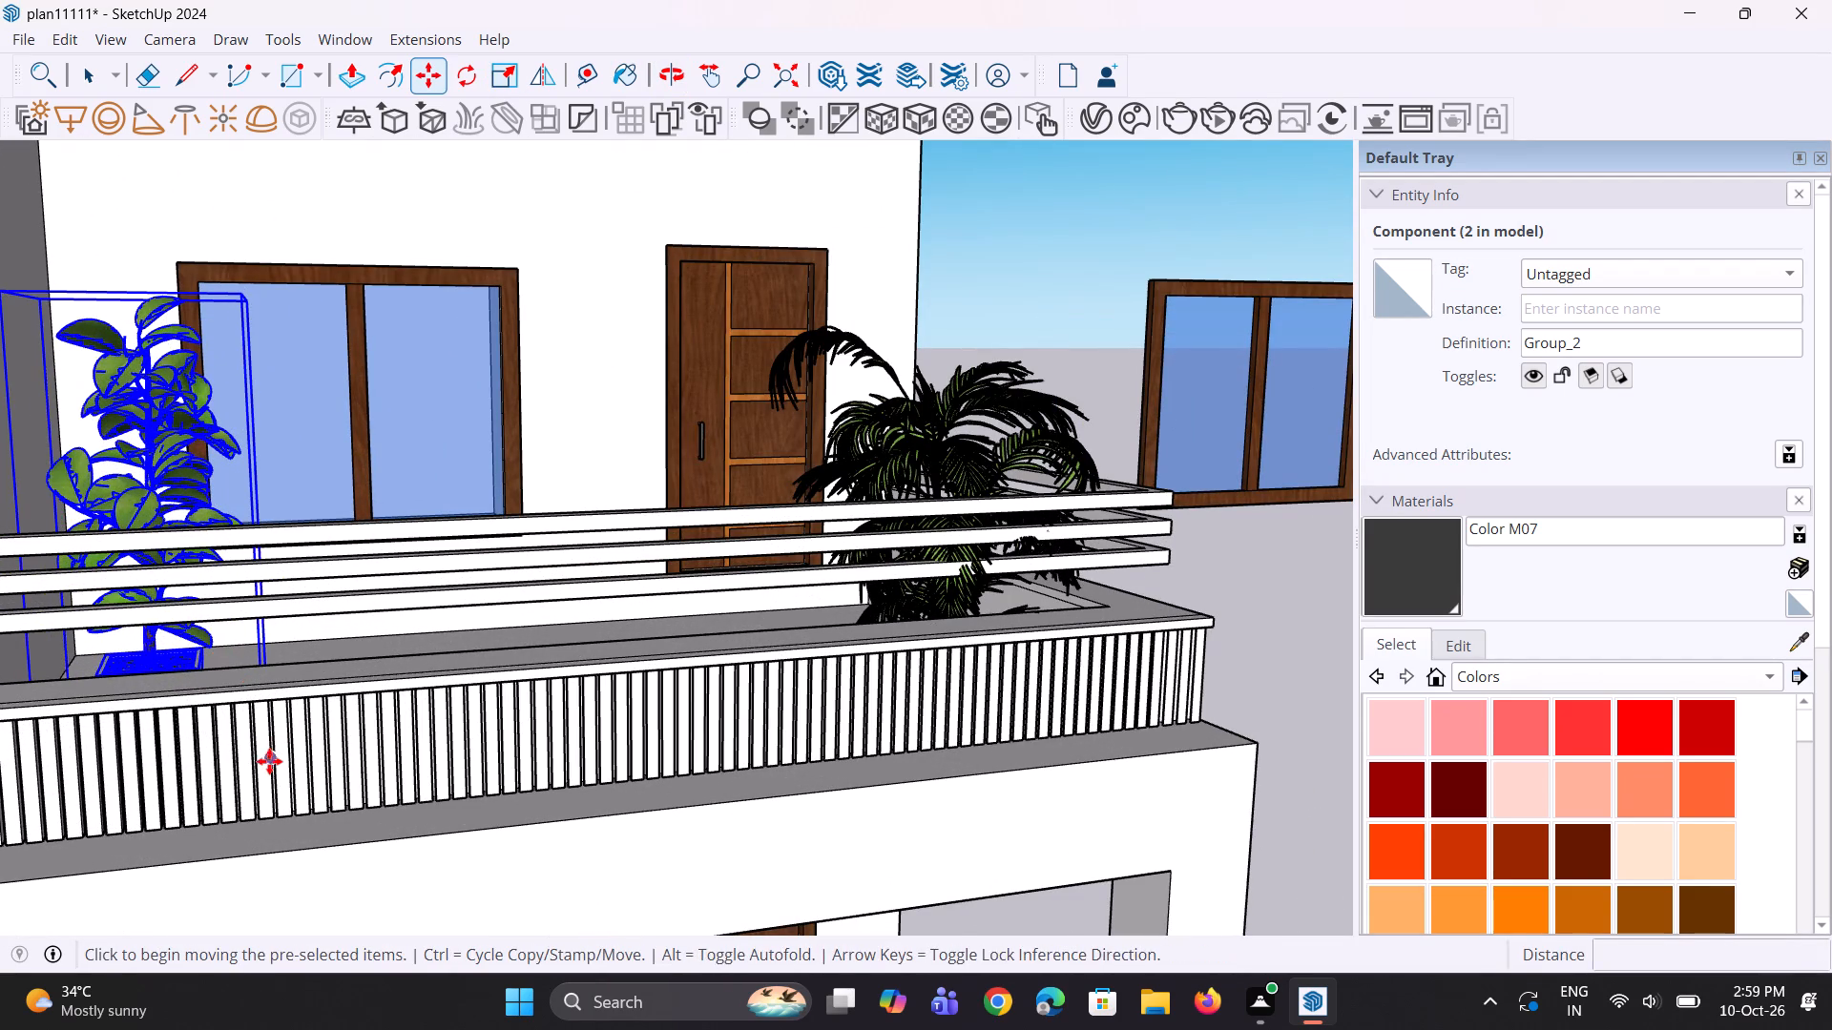
left_click(268, 767)
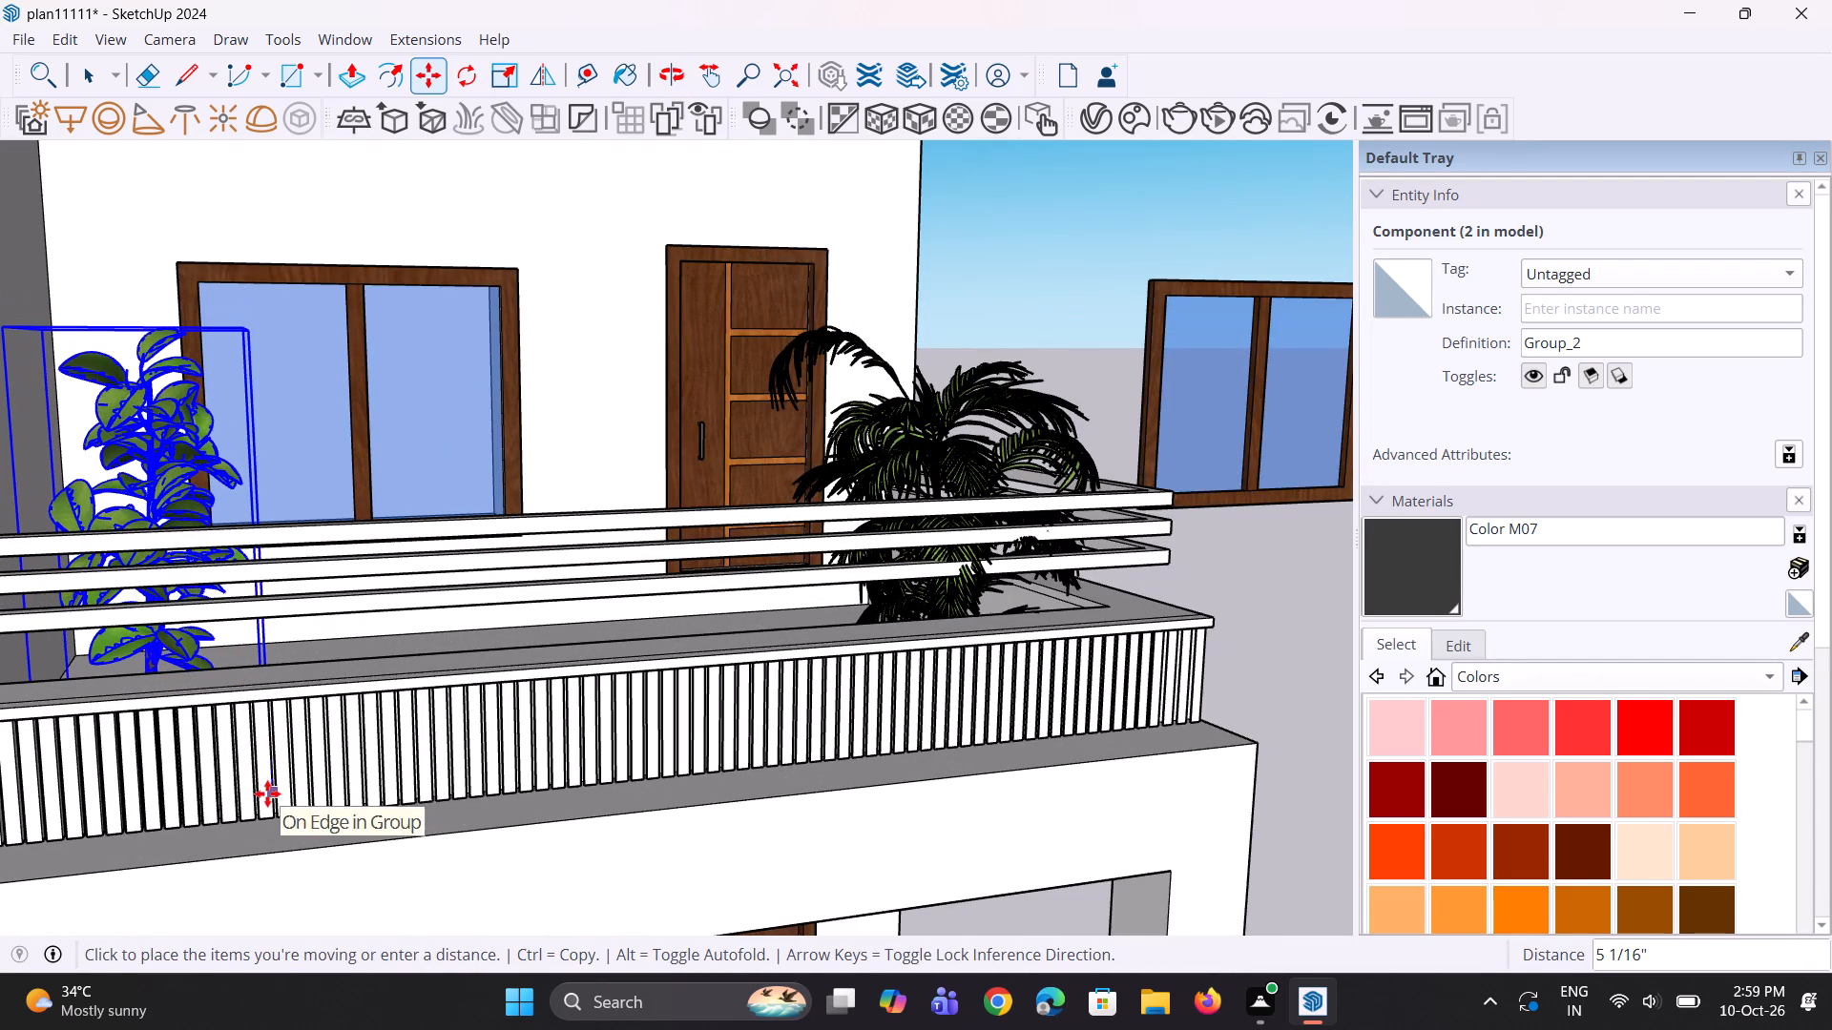
left_click(267, 793)
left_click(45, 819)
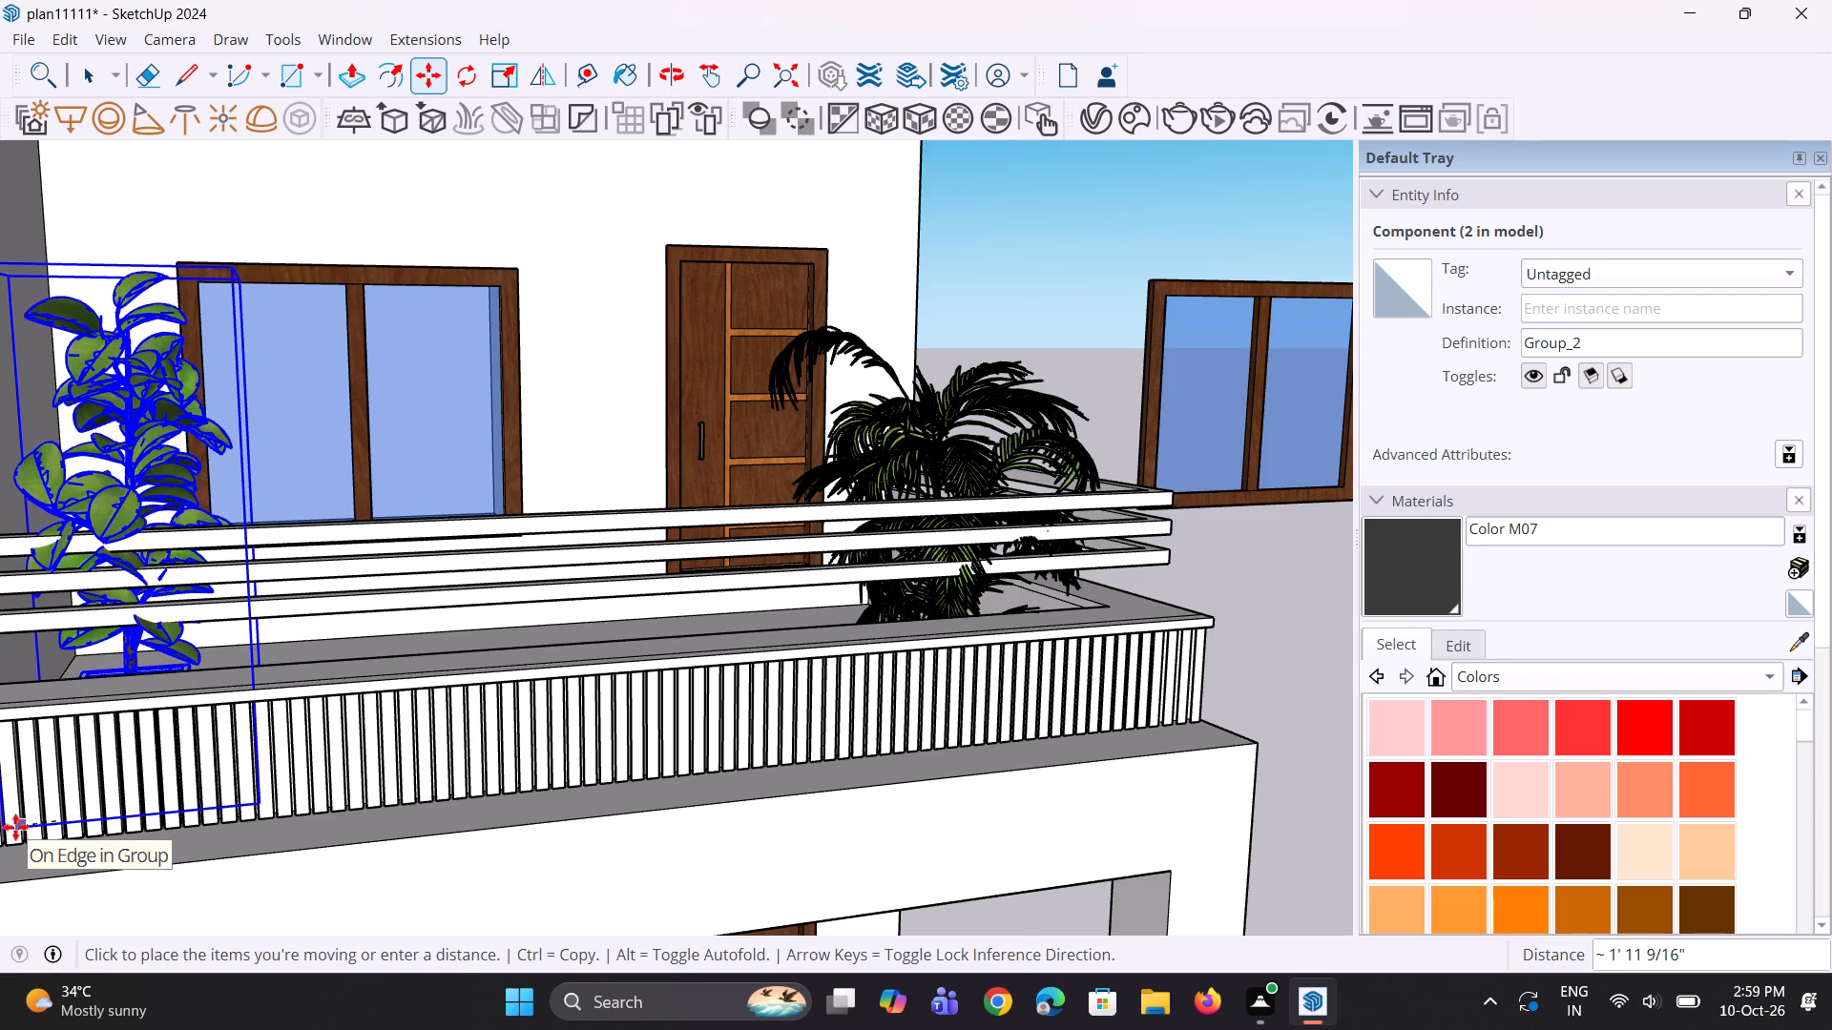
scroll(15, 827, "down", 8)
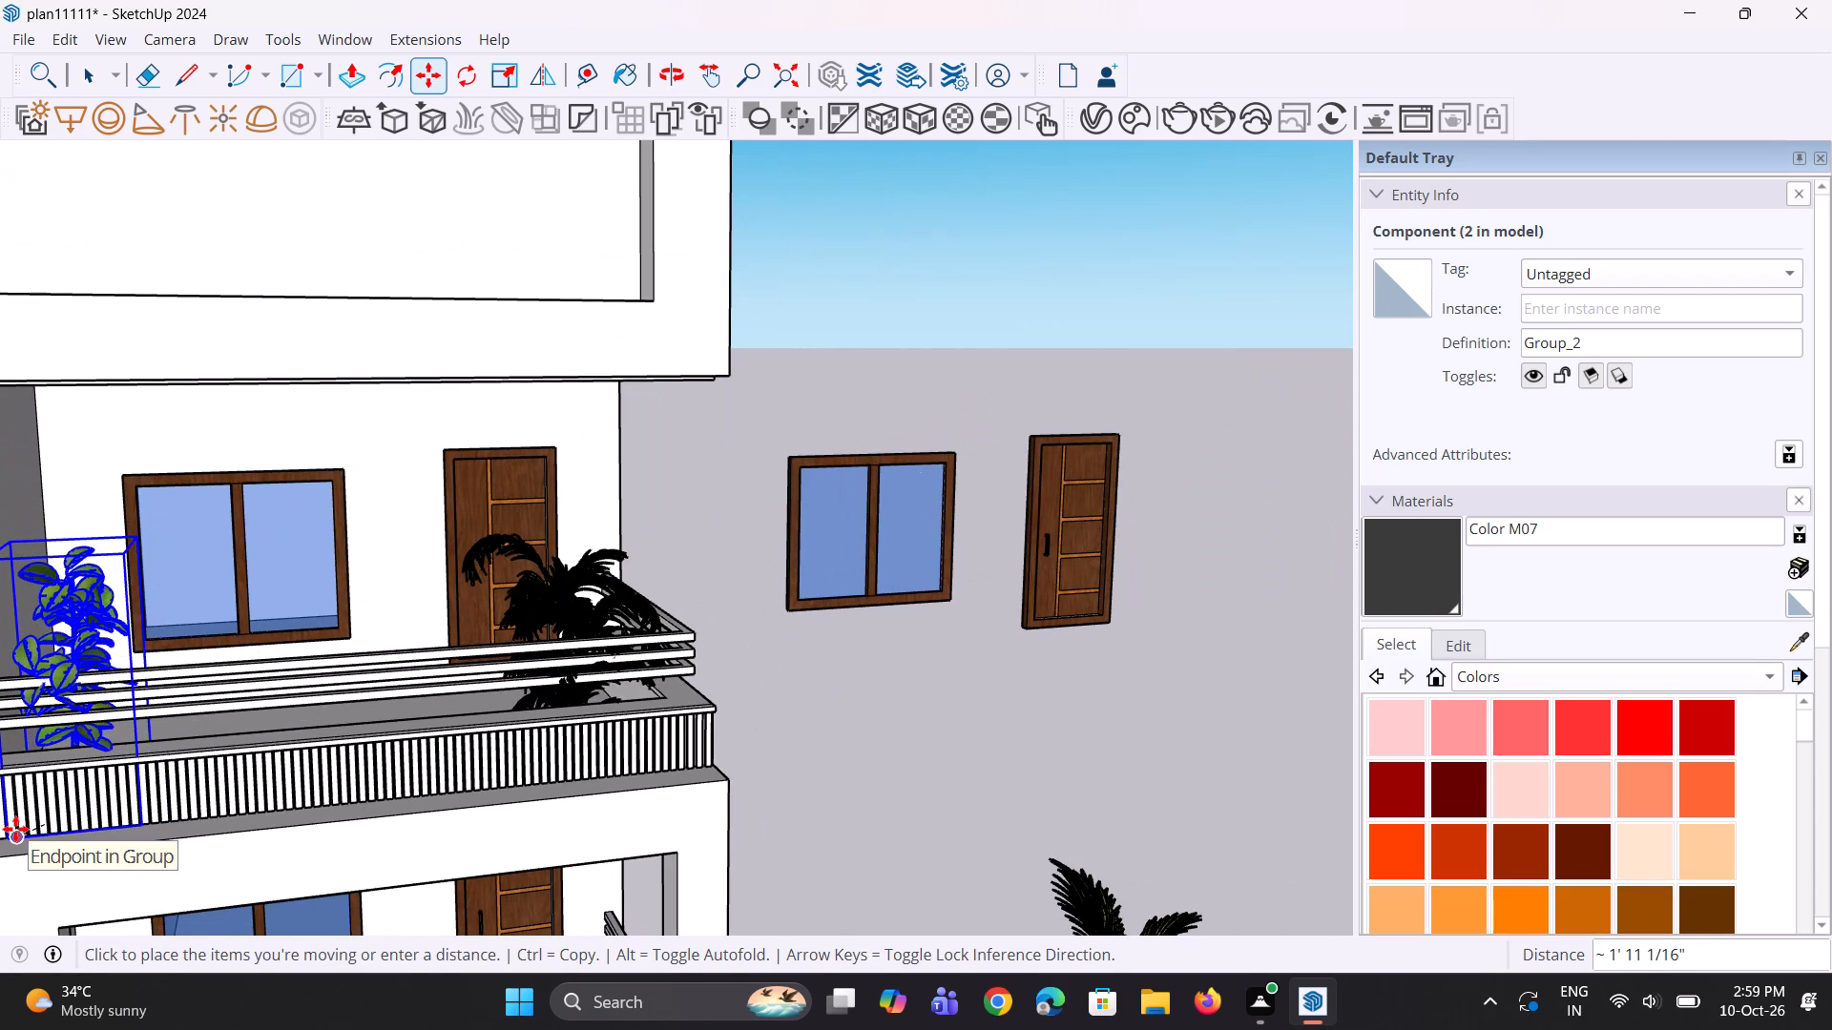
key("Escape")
Move the enlarged Group_2 plant about 1' 11 9/16" toward the front railing of the top-floor balcony.
scroll(133, 766, "down", 5)
scroll(39, 828, "up", 11)
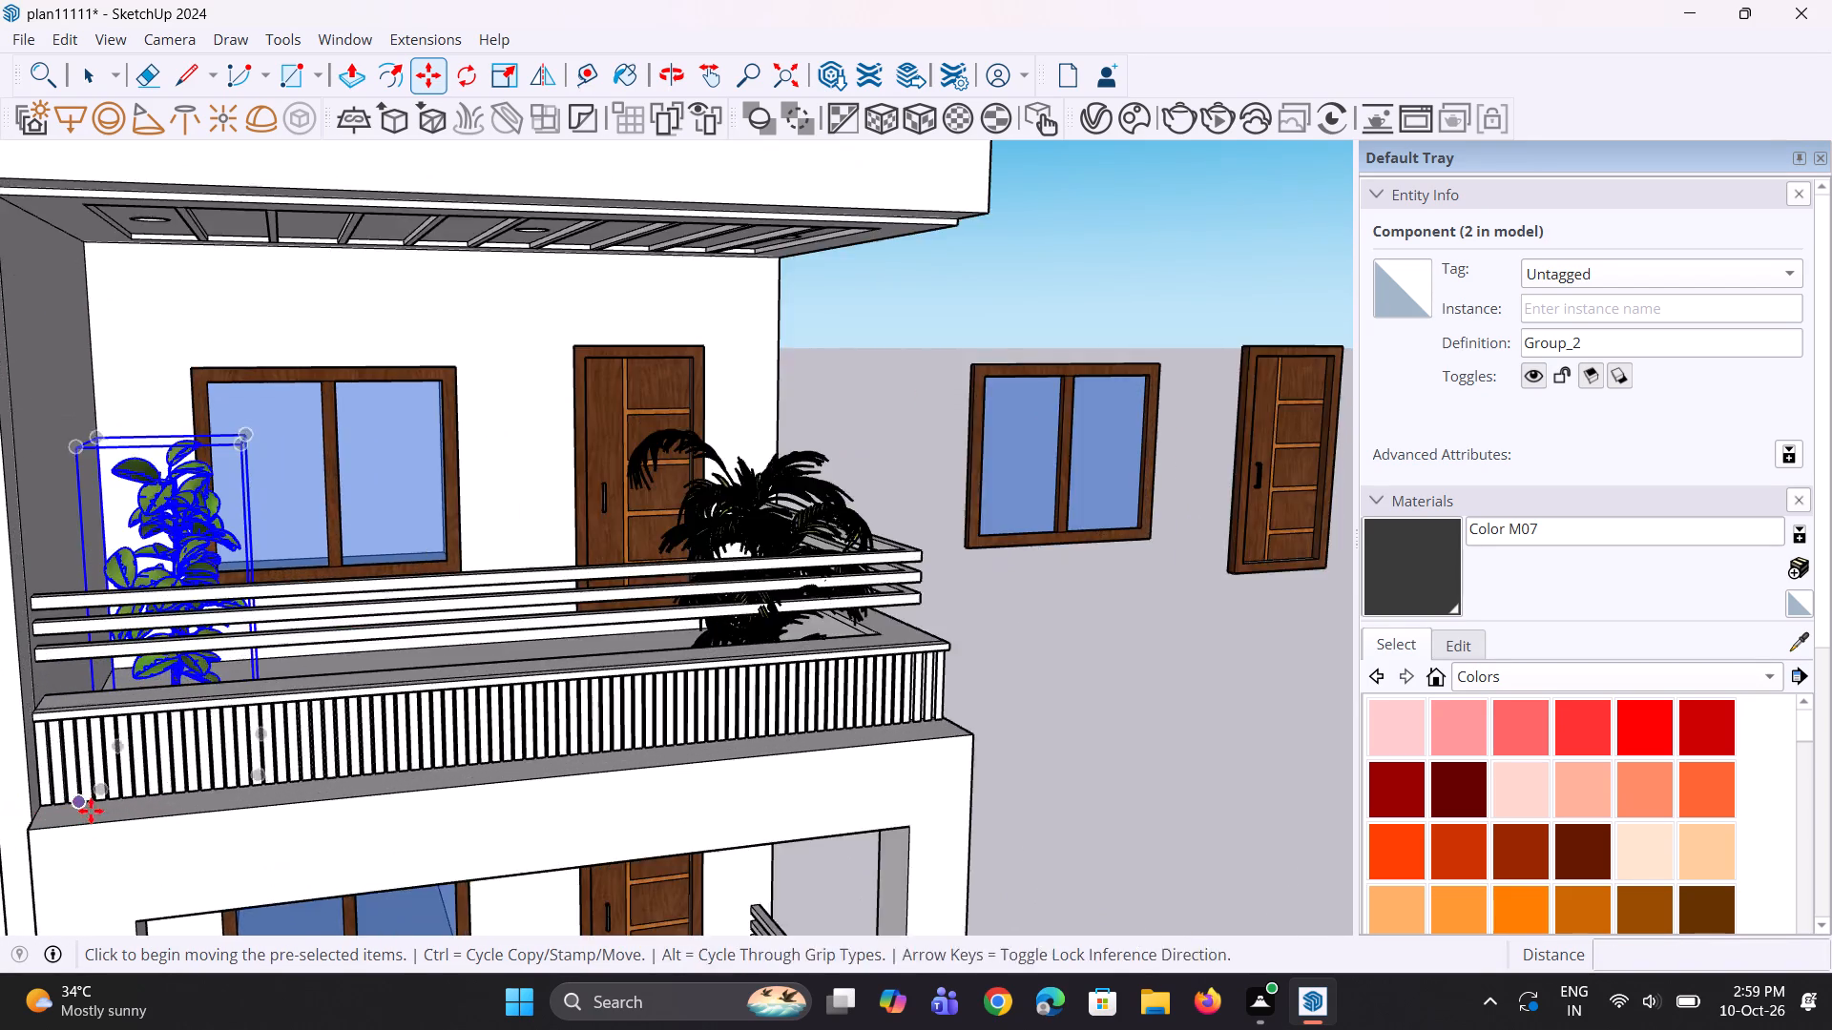
scroll(91, 811, "up", 2)
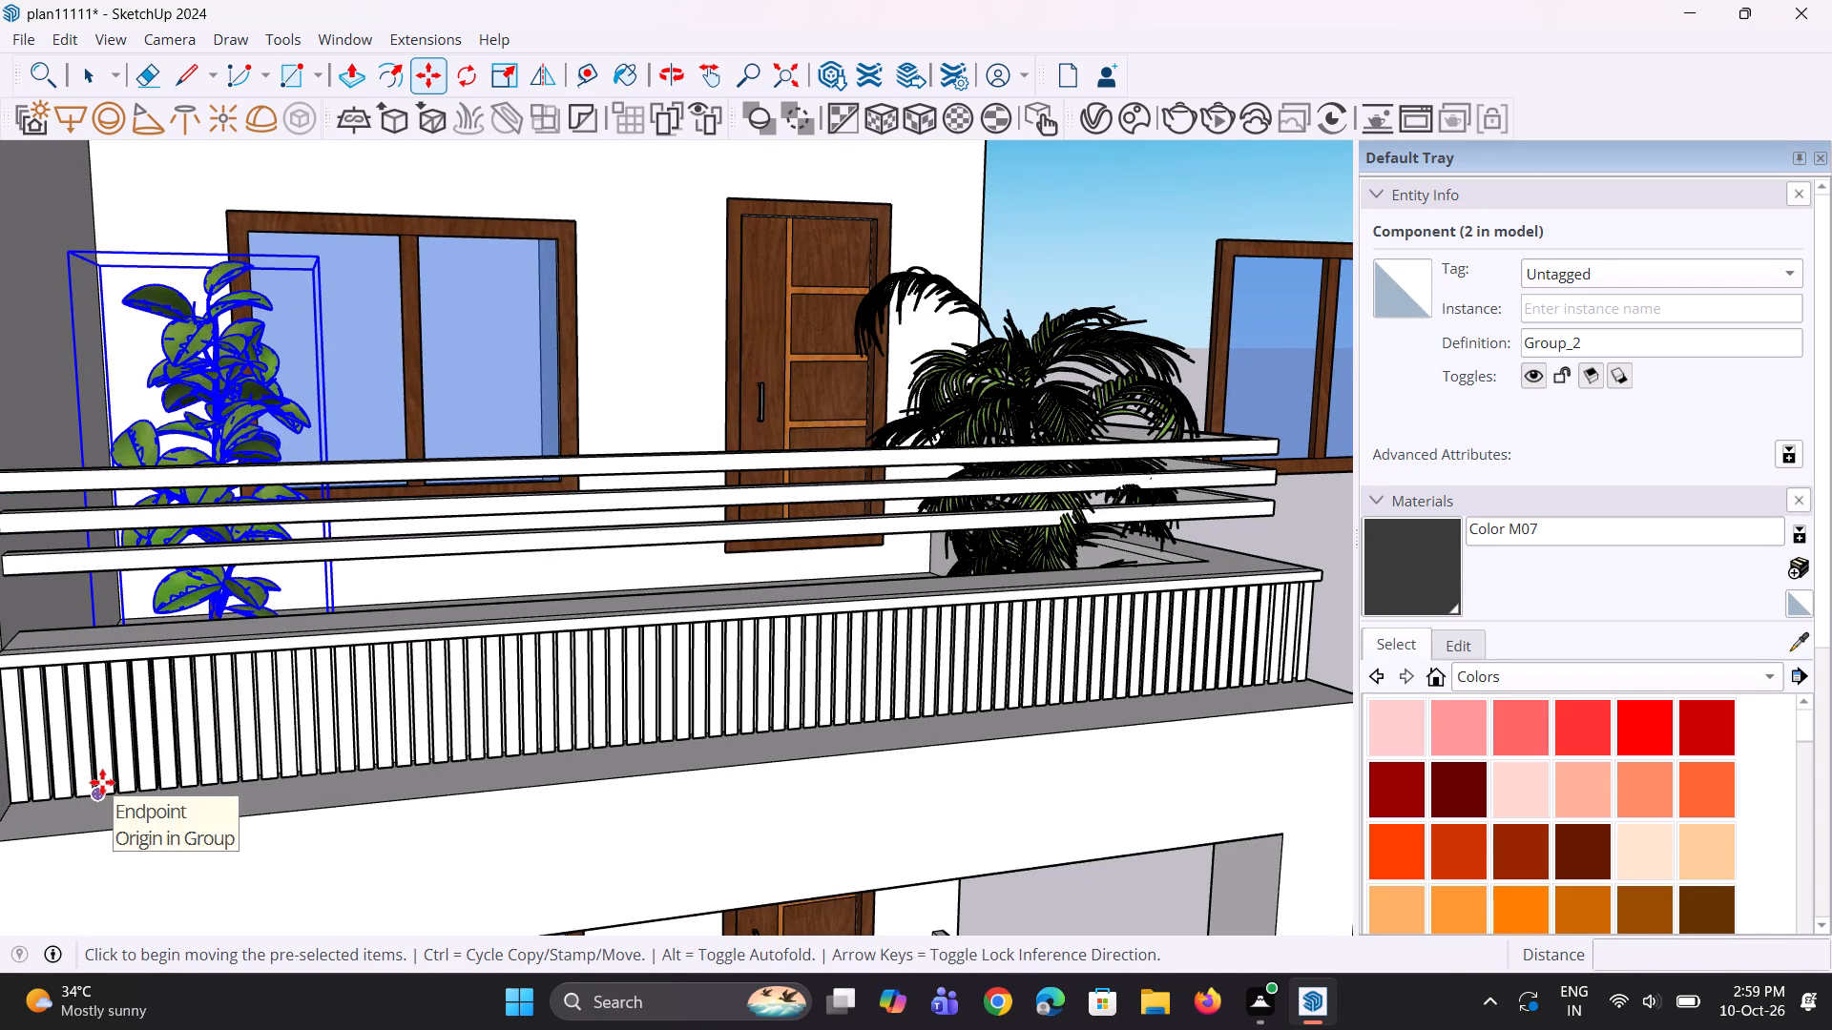
left_click(103, 779)
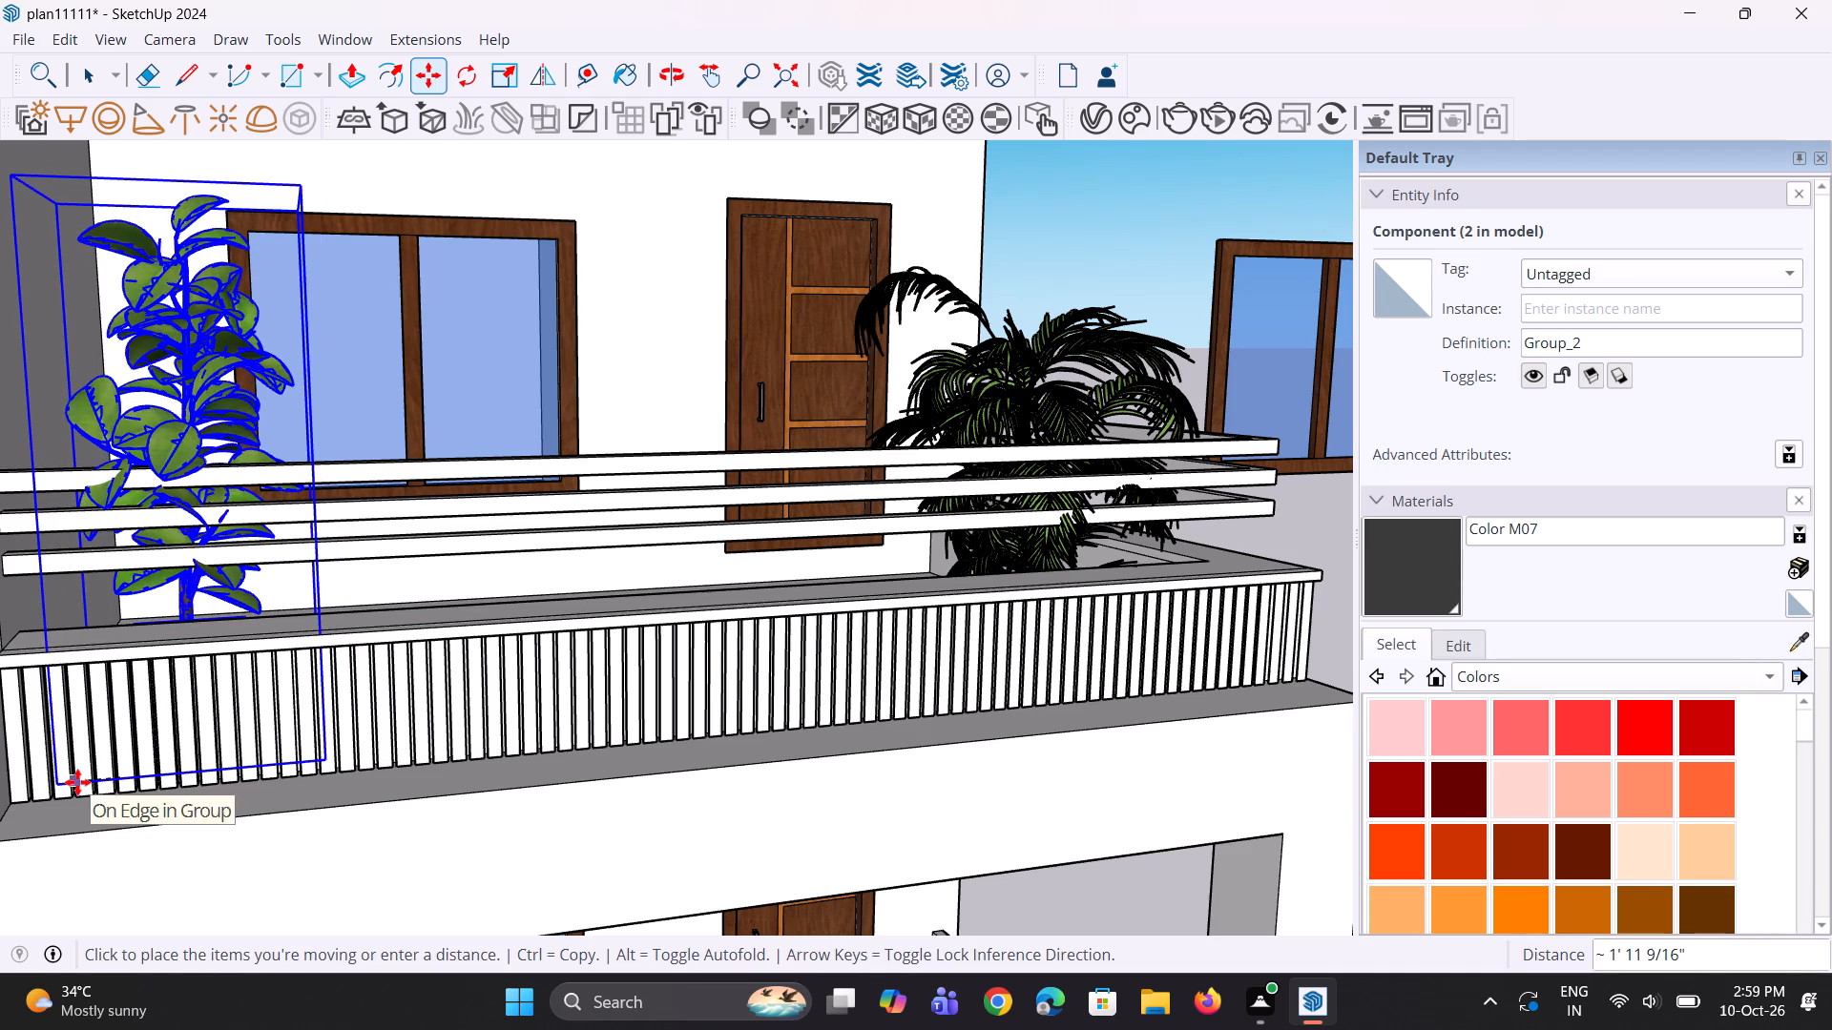
left_click(75, 782)
scroll(102, 757, "down", 6)
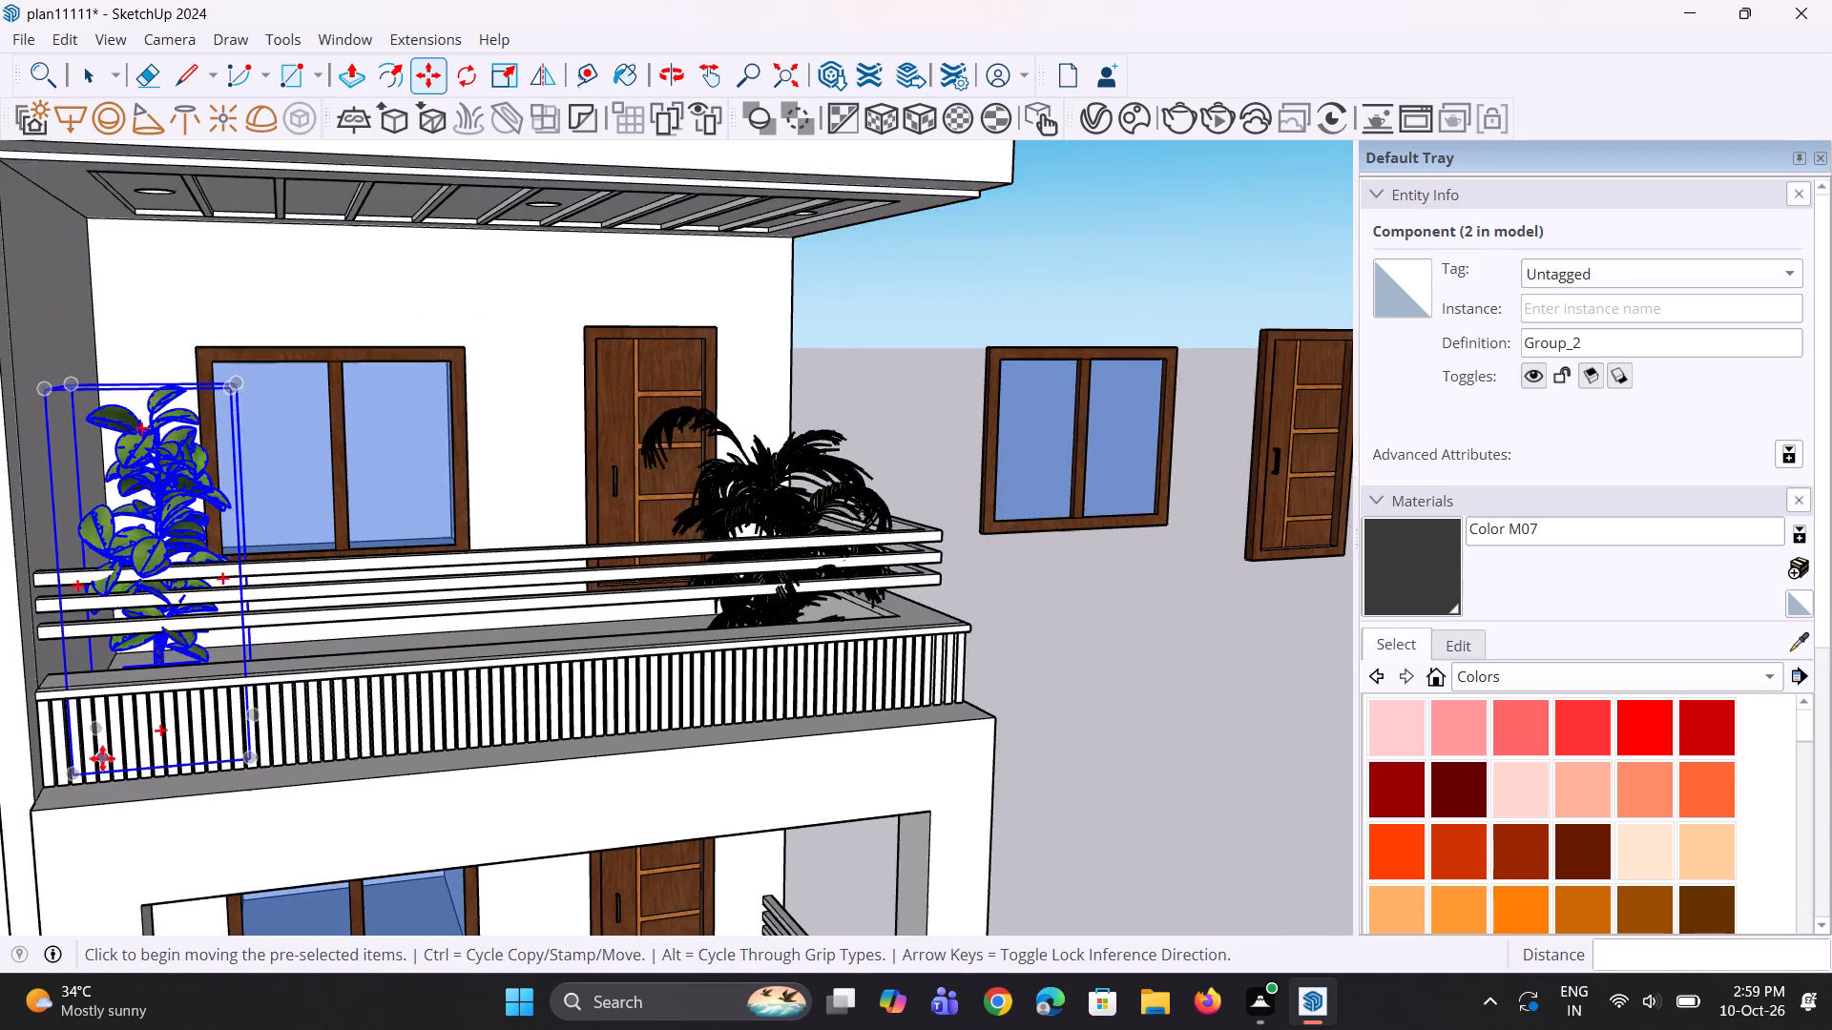
scroll(102, 758, "down", 3)
Clear the selection and examine the two plants on the top-floor balcony within the whole facade.
key("space")
key("space")
left_click(1008, 599)
scroll(745, 685, "down", 5)
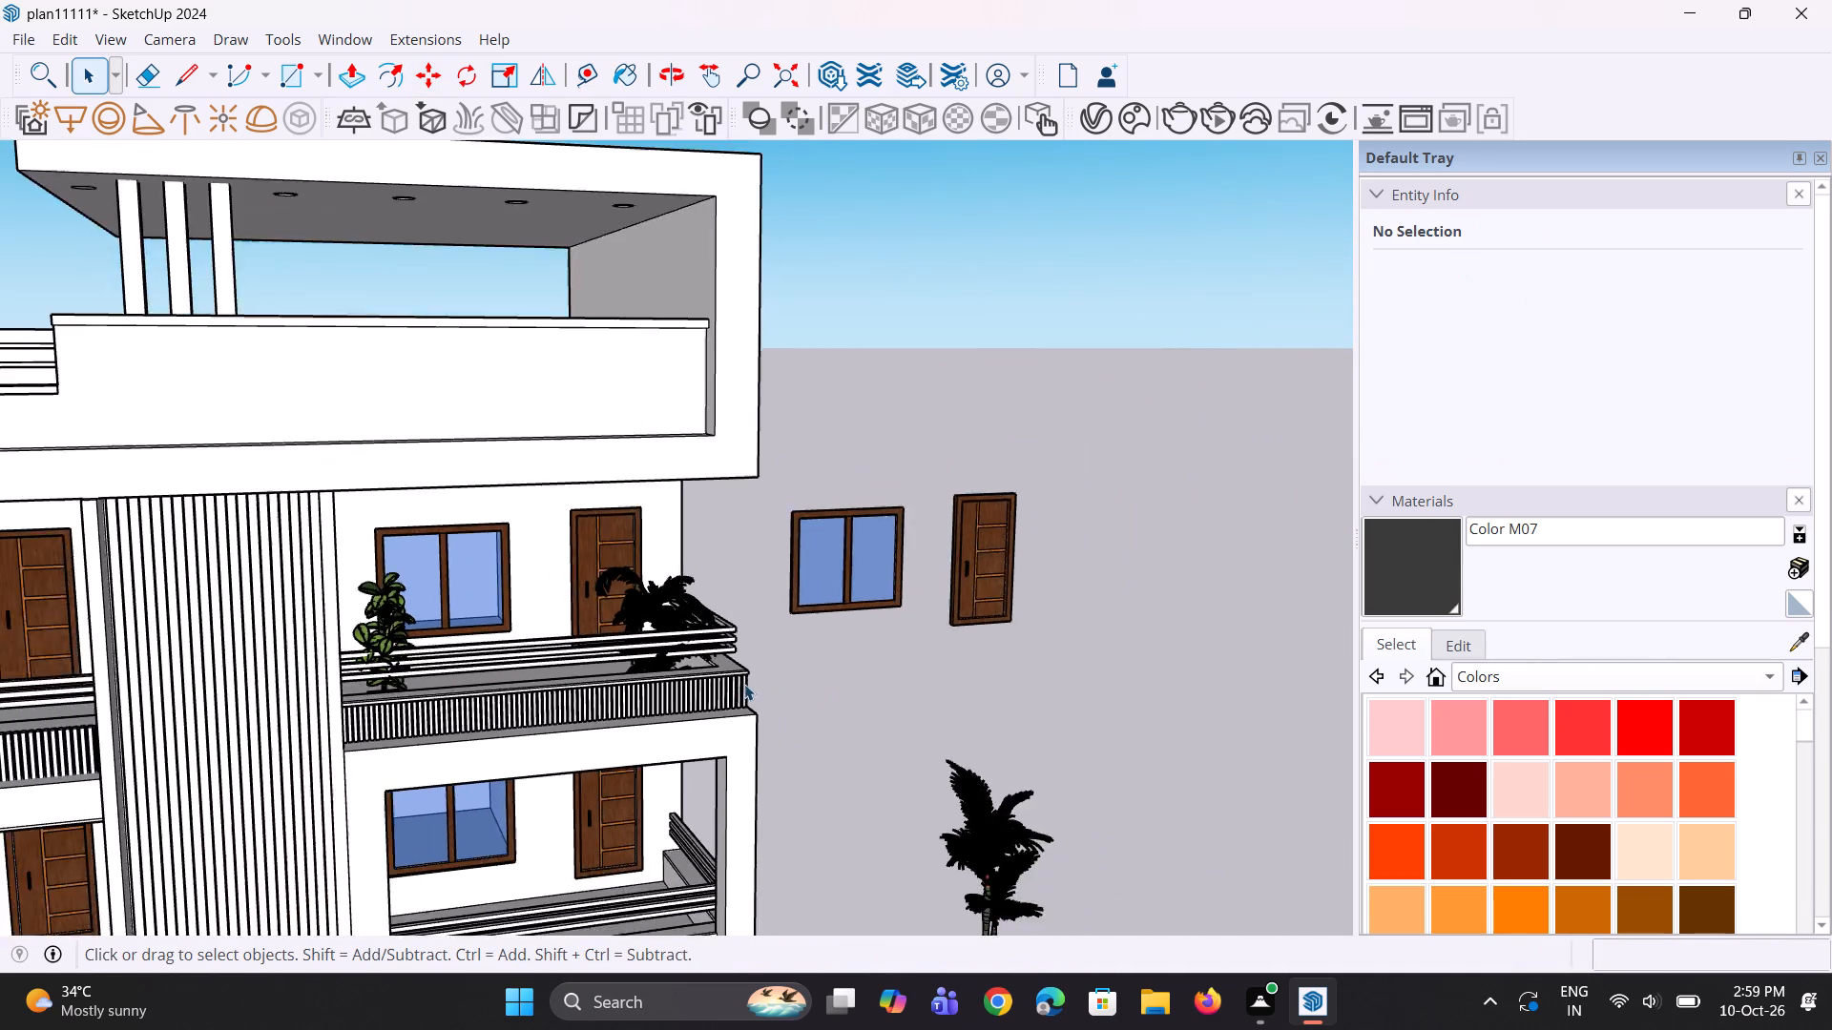
scroll(744, 684, "down", 5)
middle_click_drag(690, 770, 634, 702)
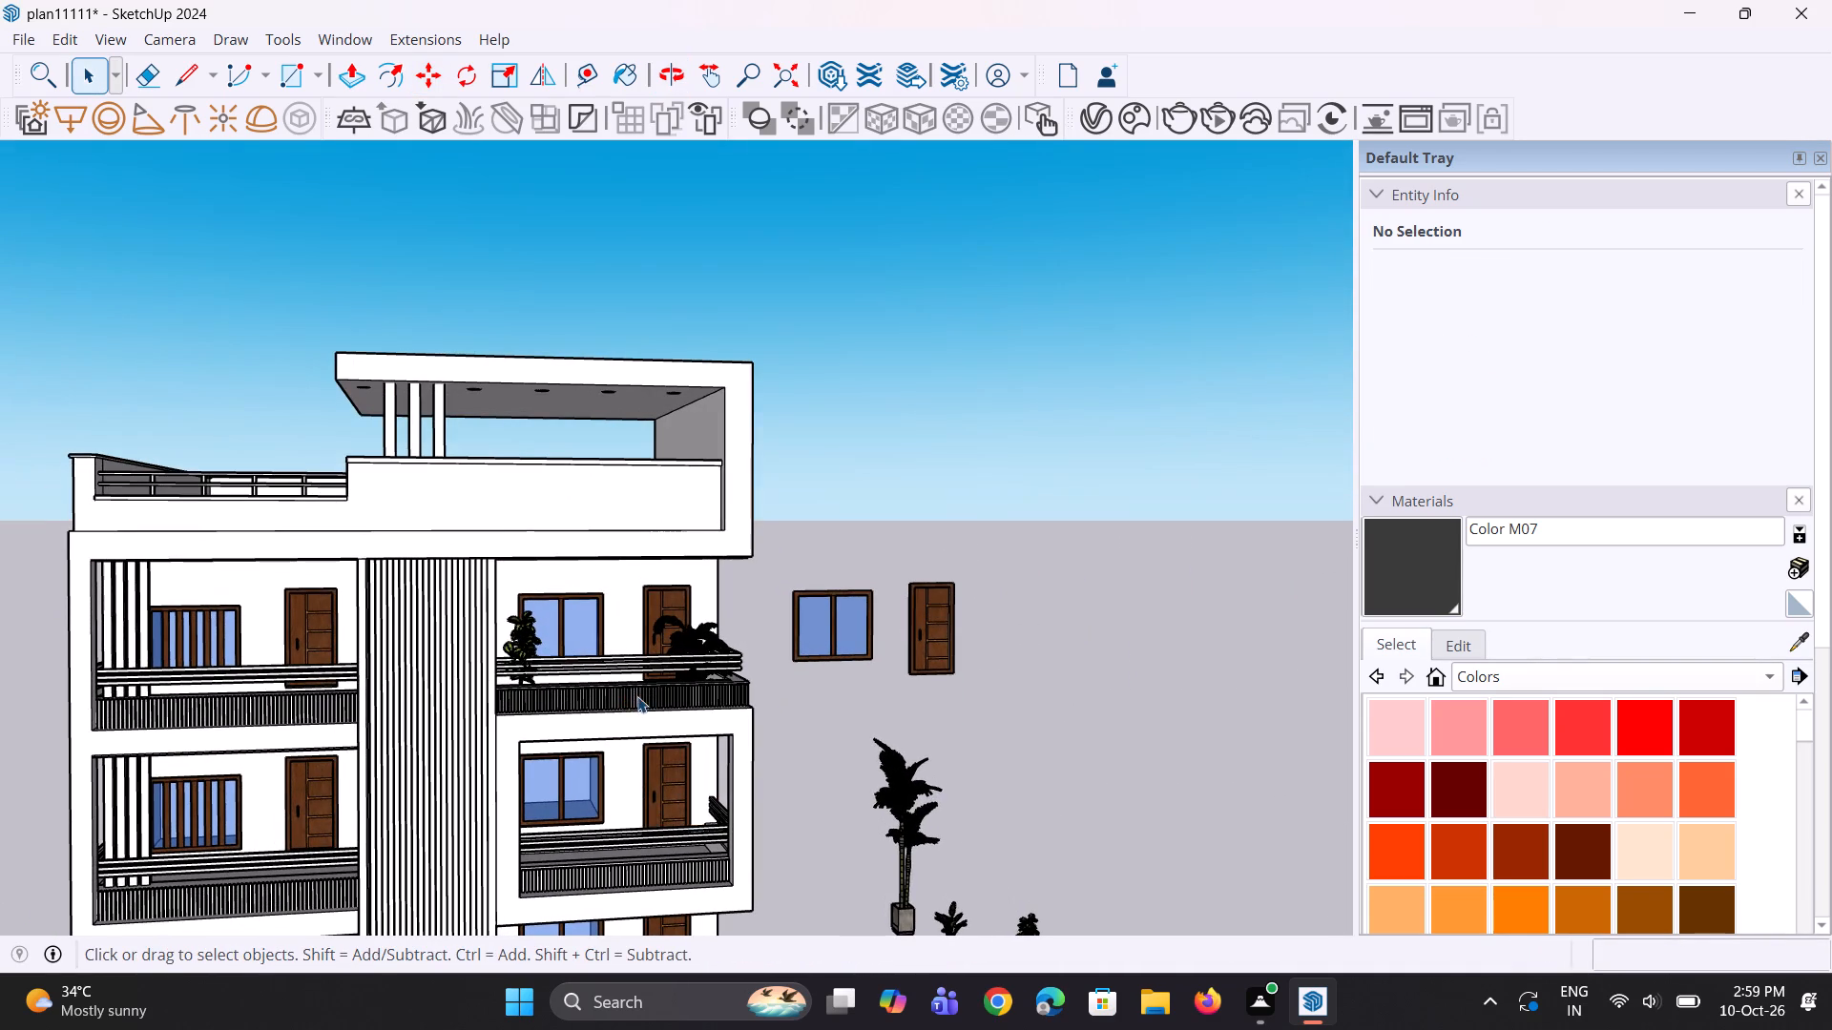
scroll(662, 665, "down", 6)
Copy the Plante 4 pair of potted plants on stands onto the balcony below the top floor, in front of its window.
scroll(799, 834, "up", 3)
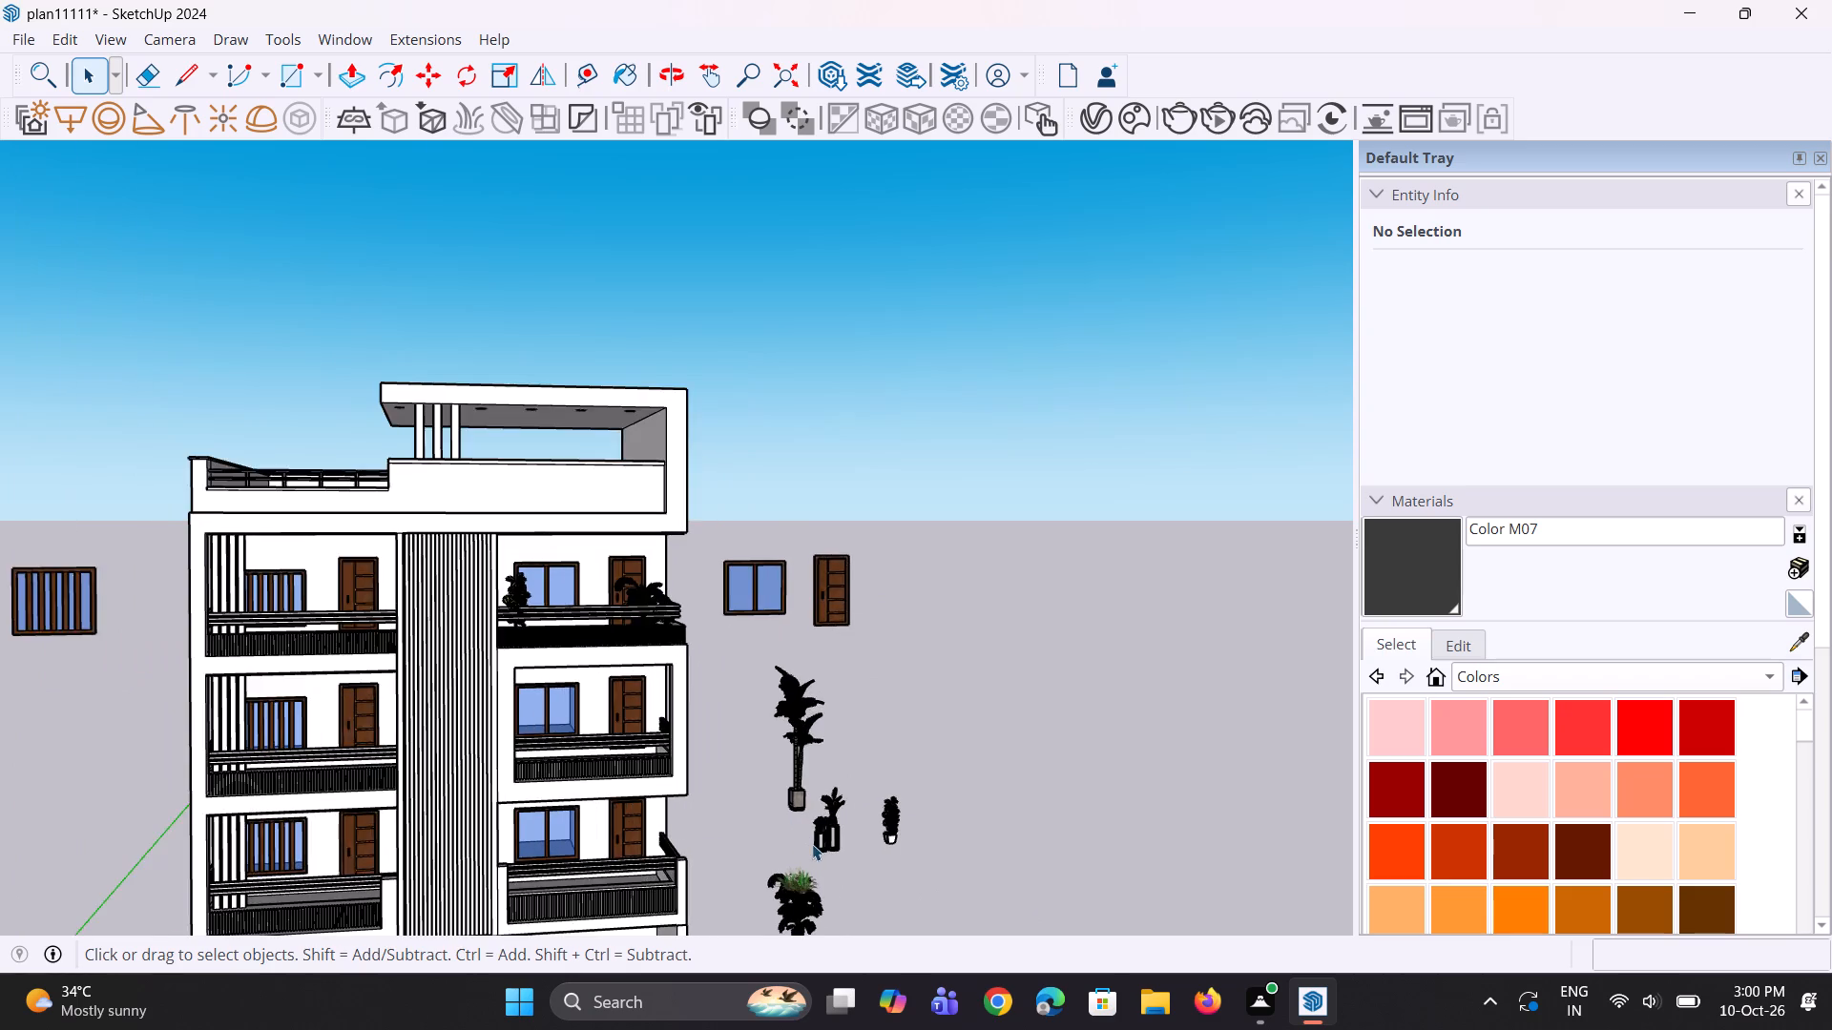
scroll(812, 844, "up", 8)
left_click(825, 828)
left_click(857, 820)
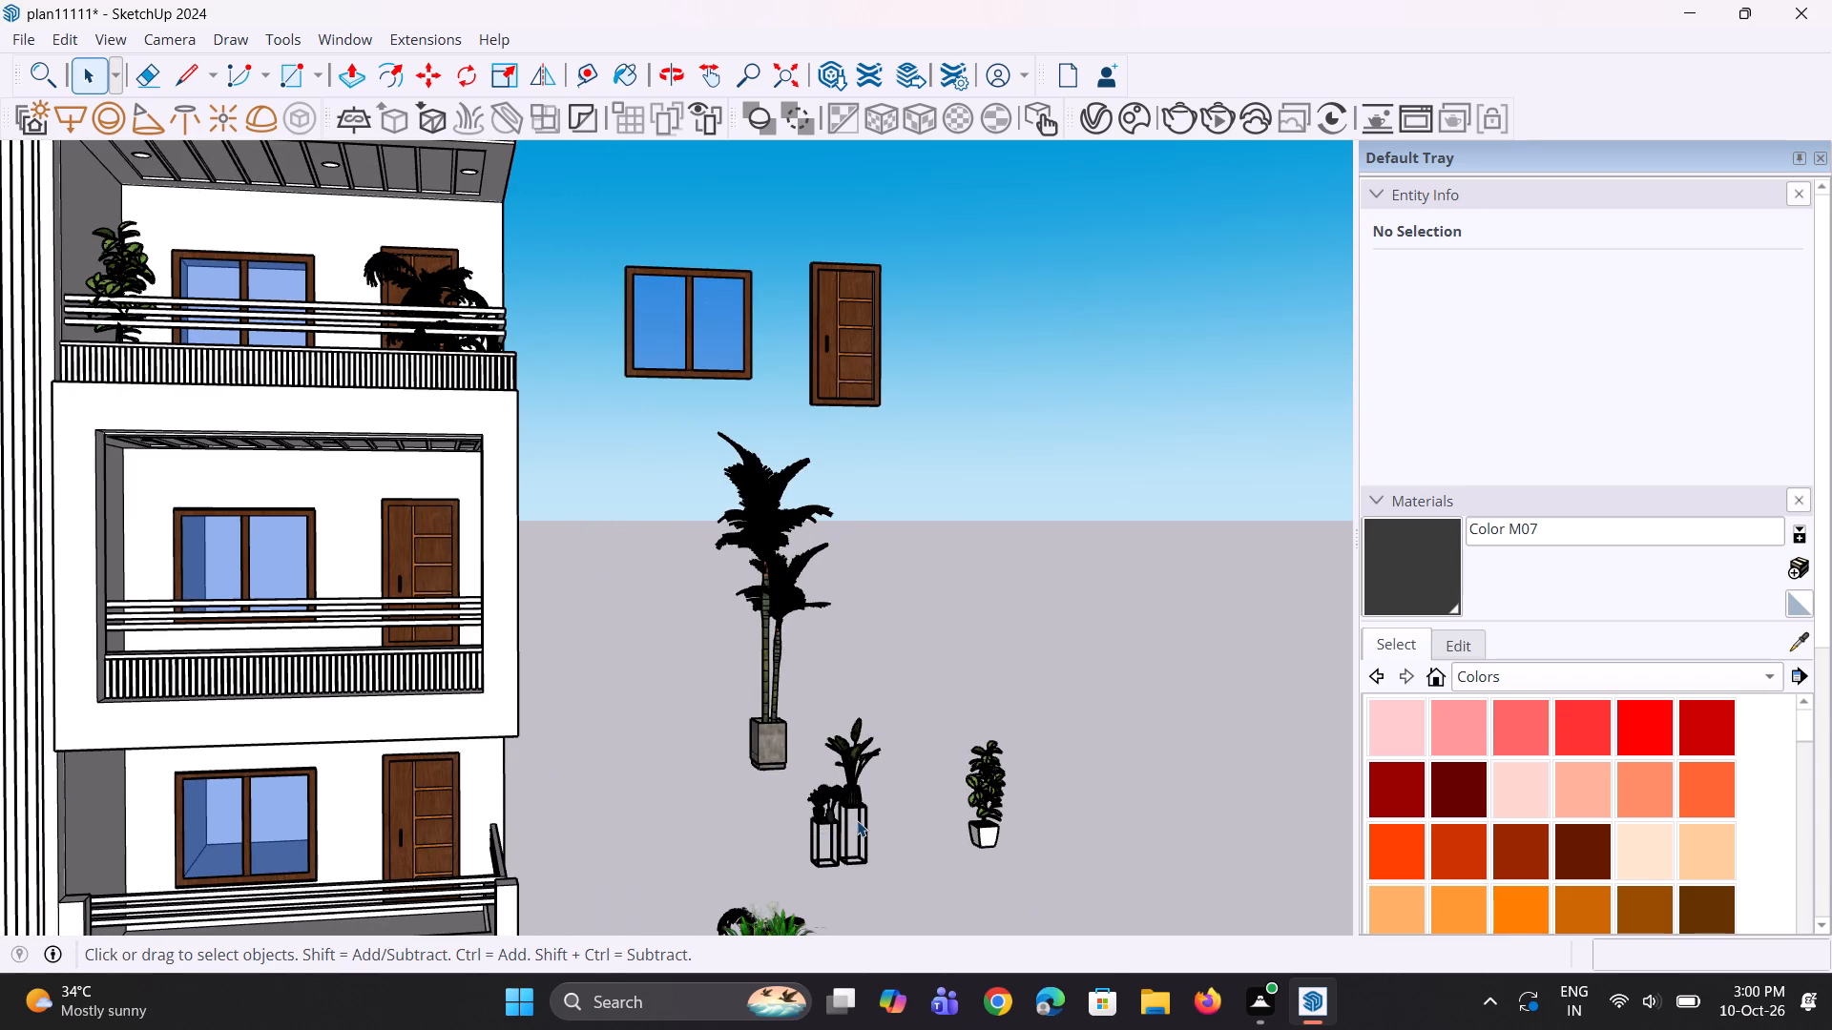
key("m")
left_click_drag(860, 827, 864, 855)
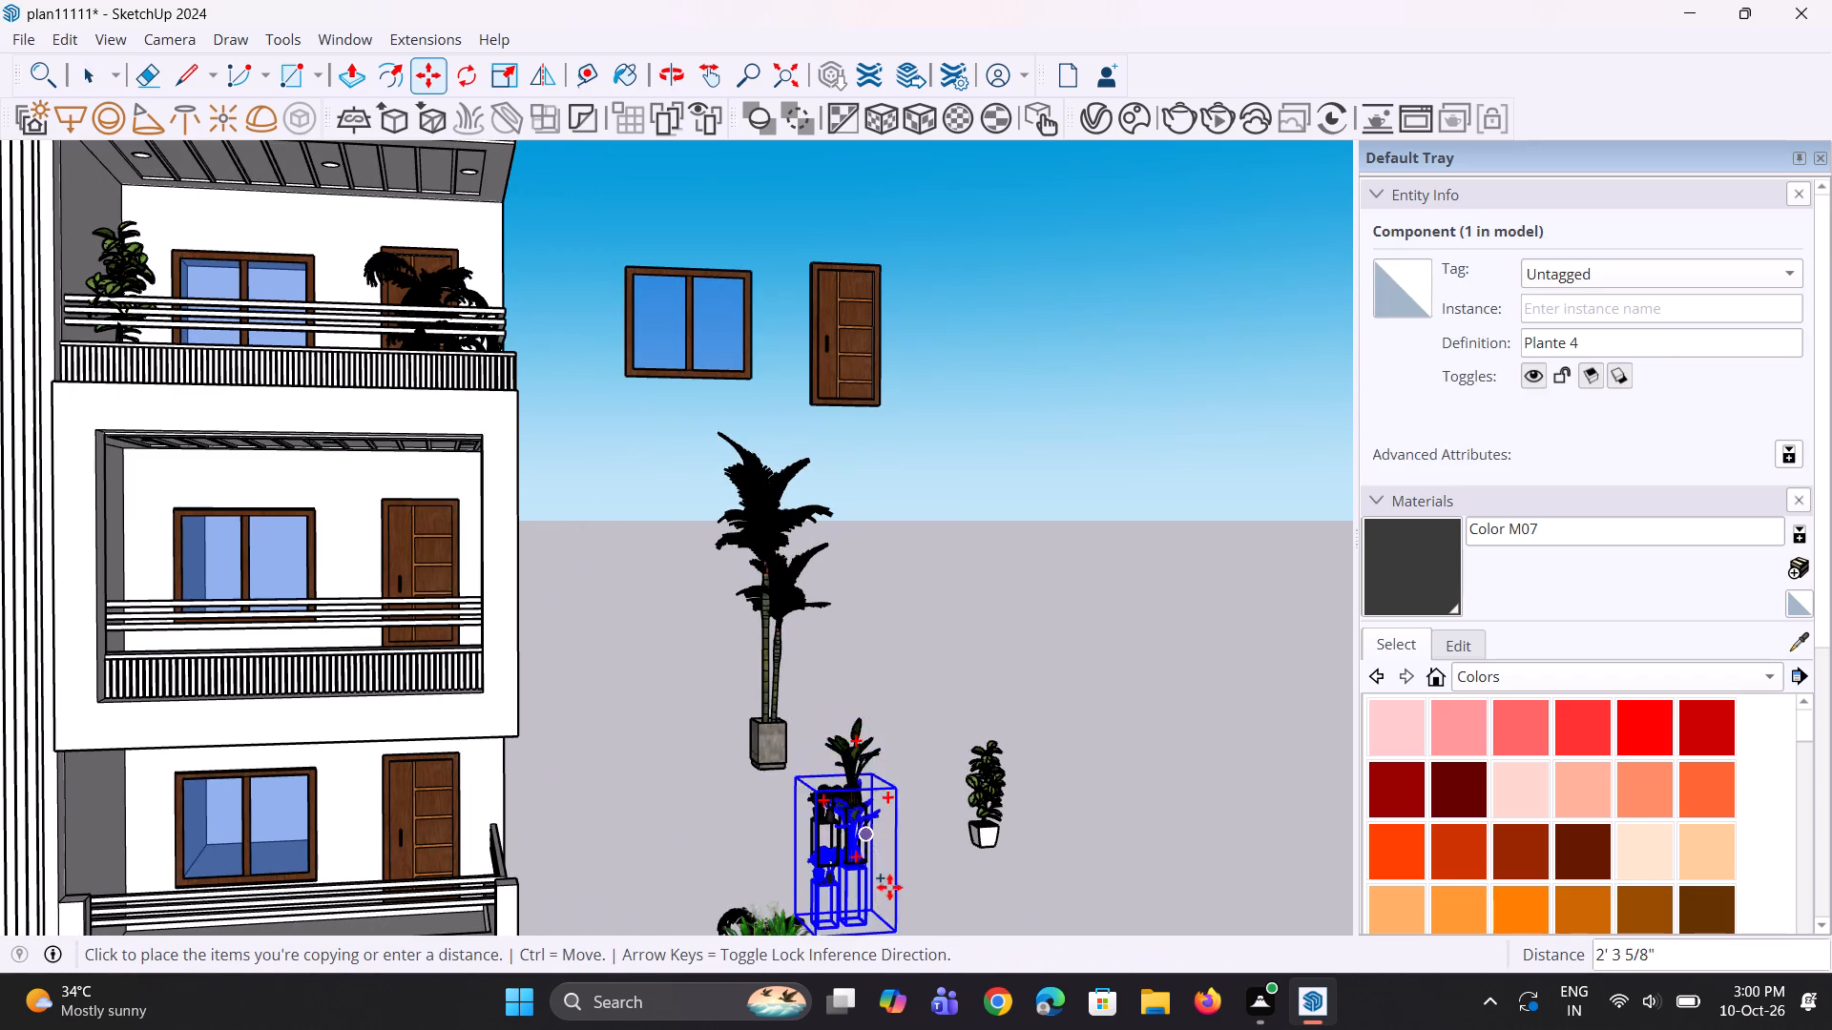
scroll(925, 865, "down", 5)
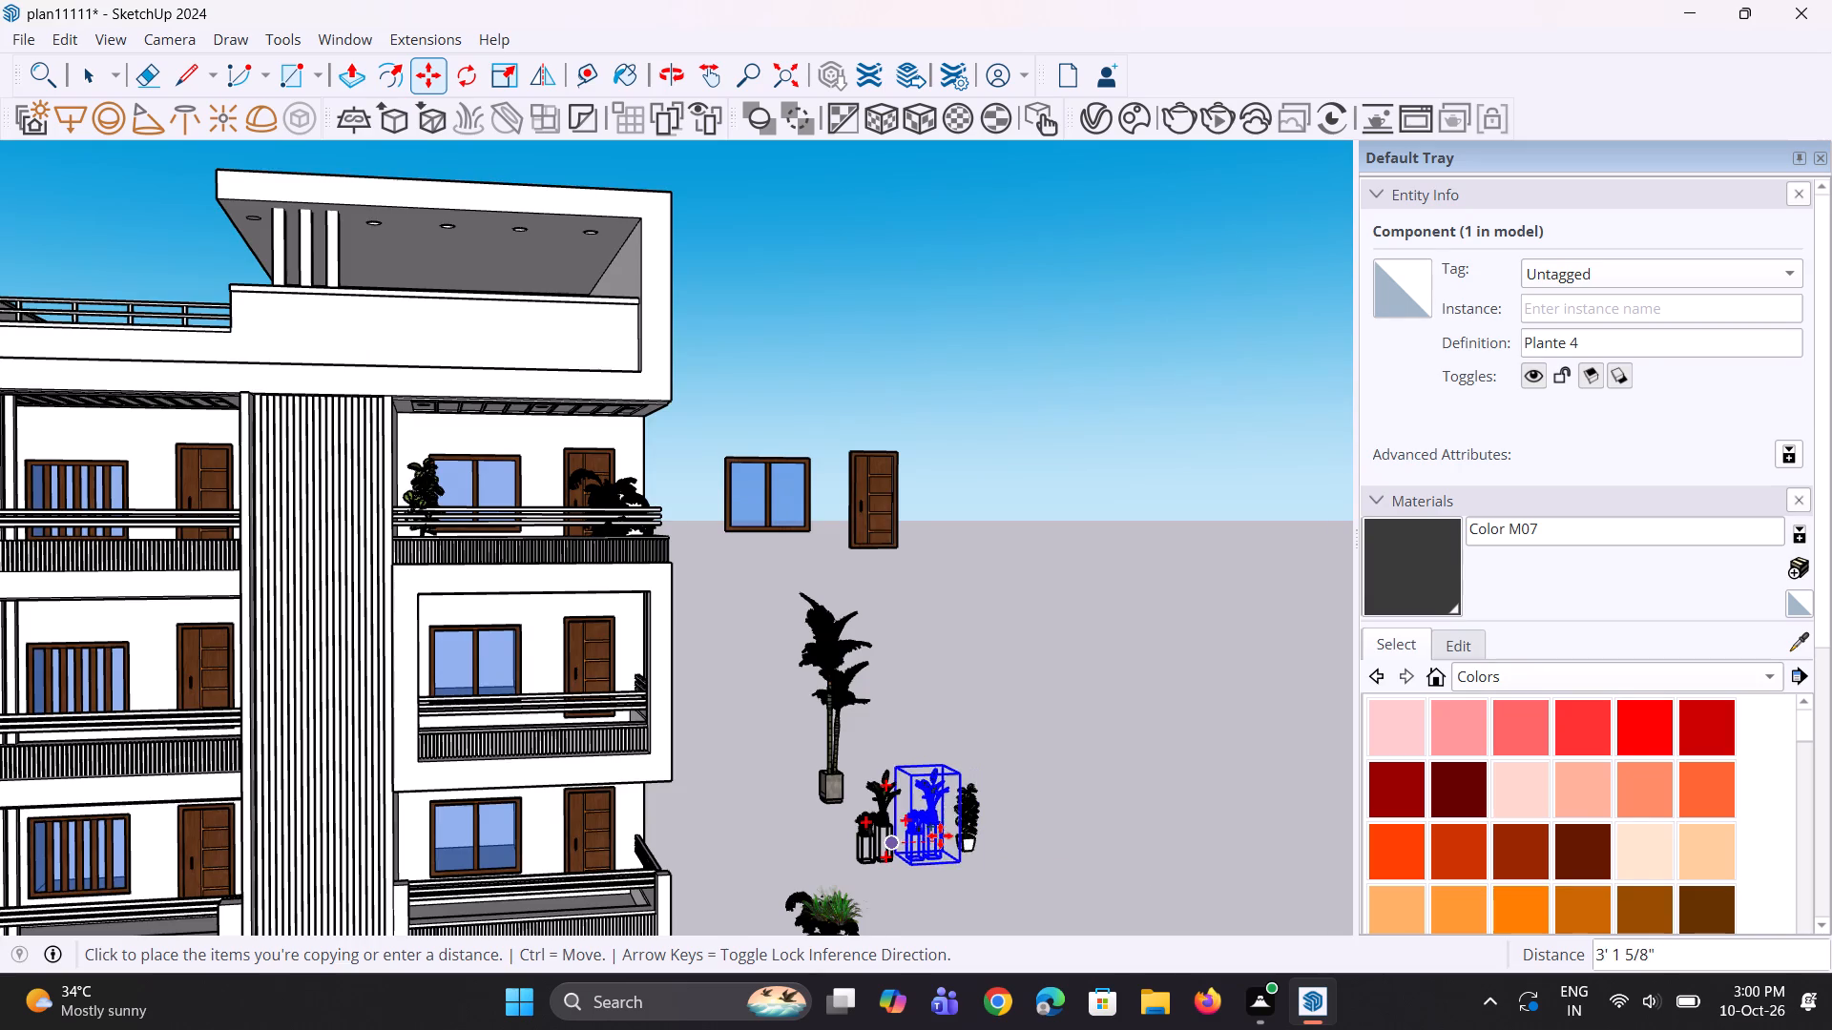
scroll(940, 835, "down", 3)
scroll(773, 748, "up", 2)
scroll(661, 714, "up", 8)
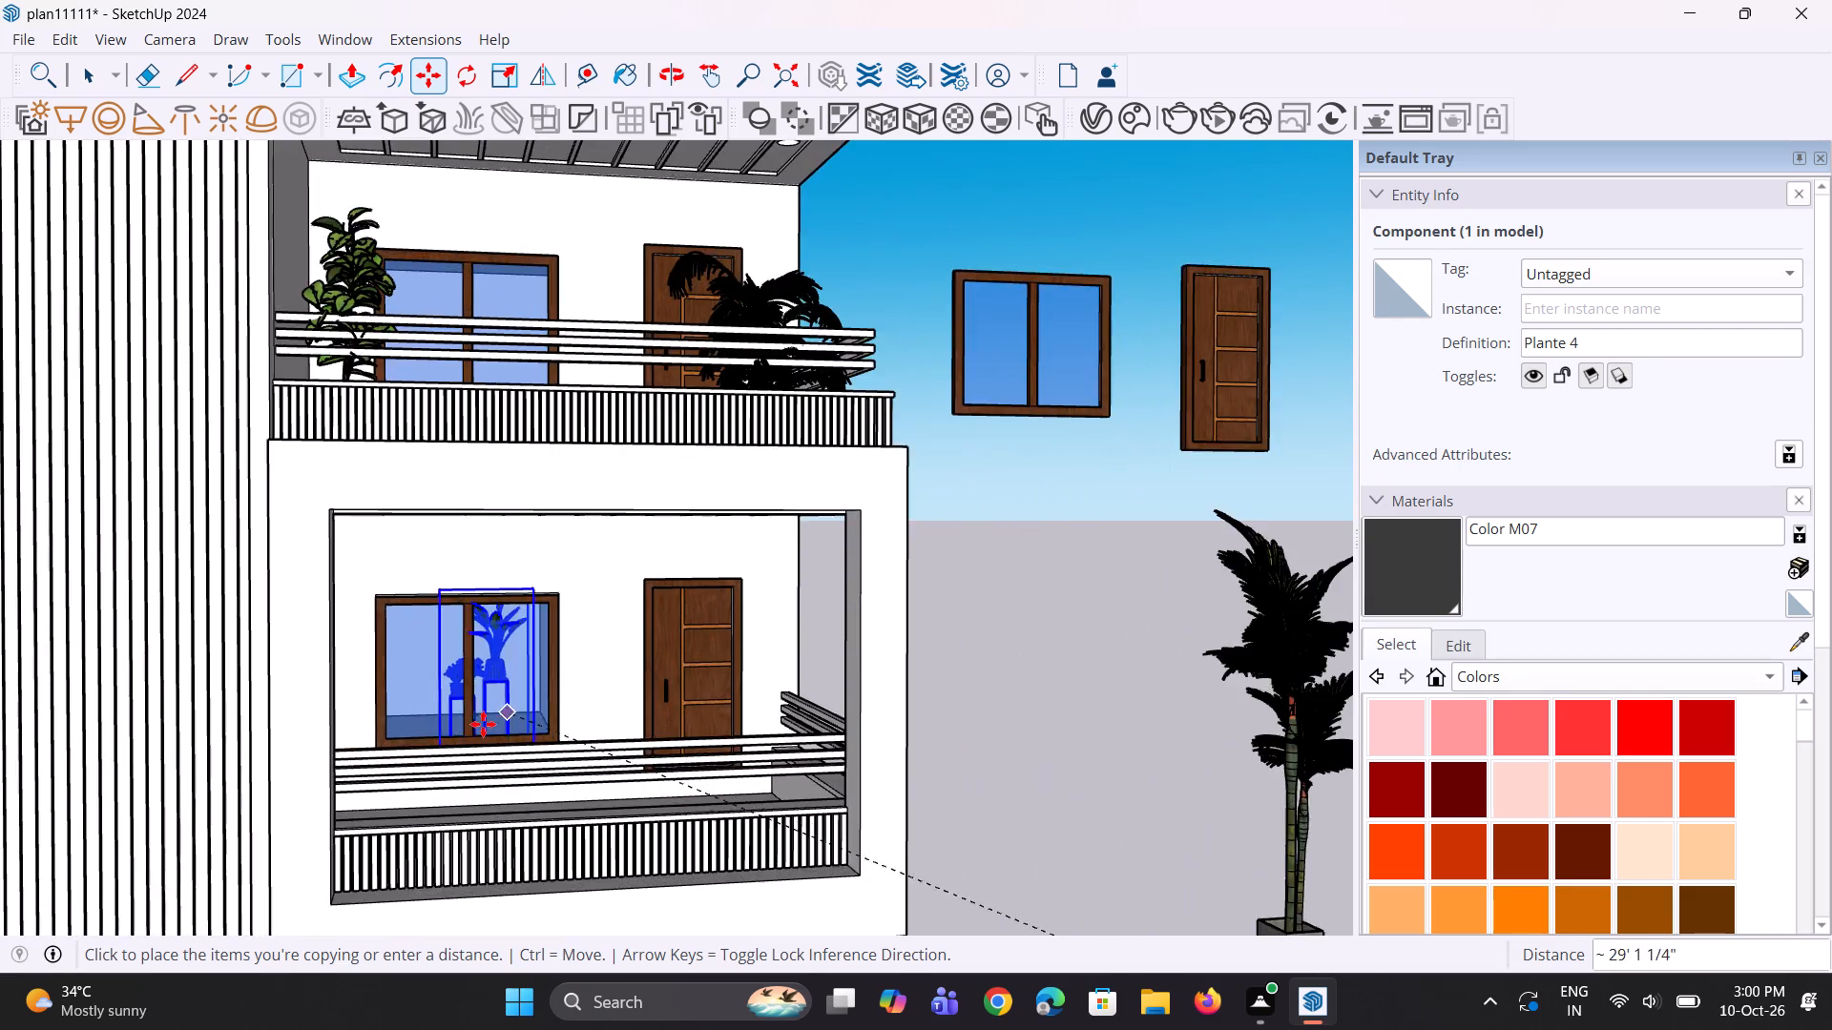
scroll(483, 724, "up", 2)
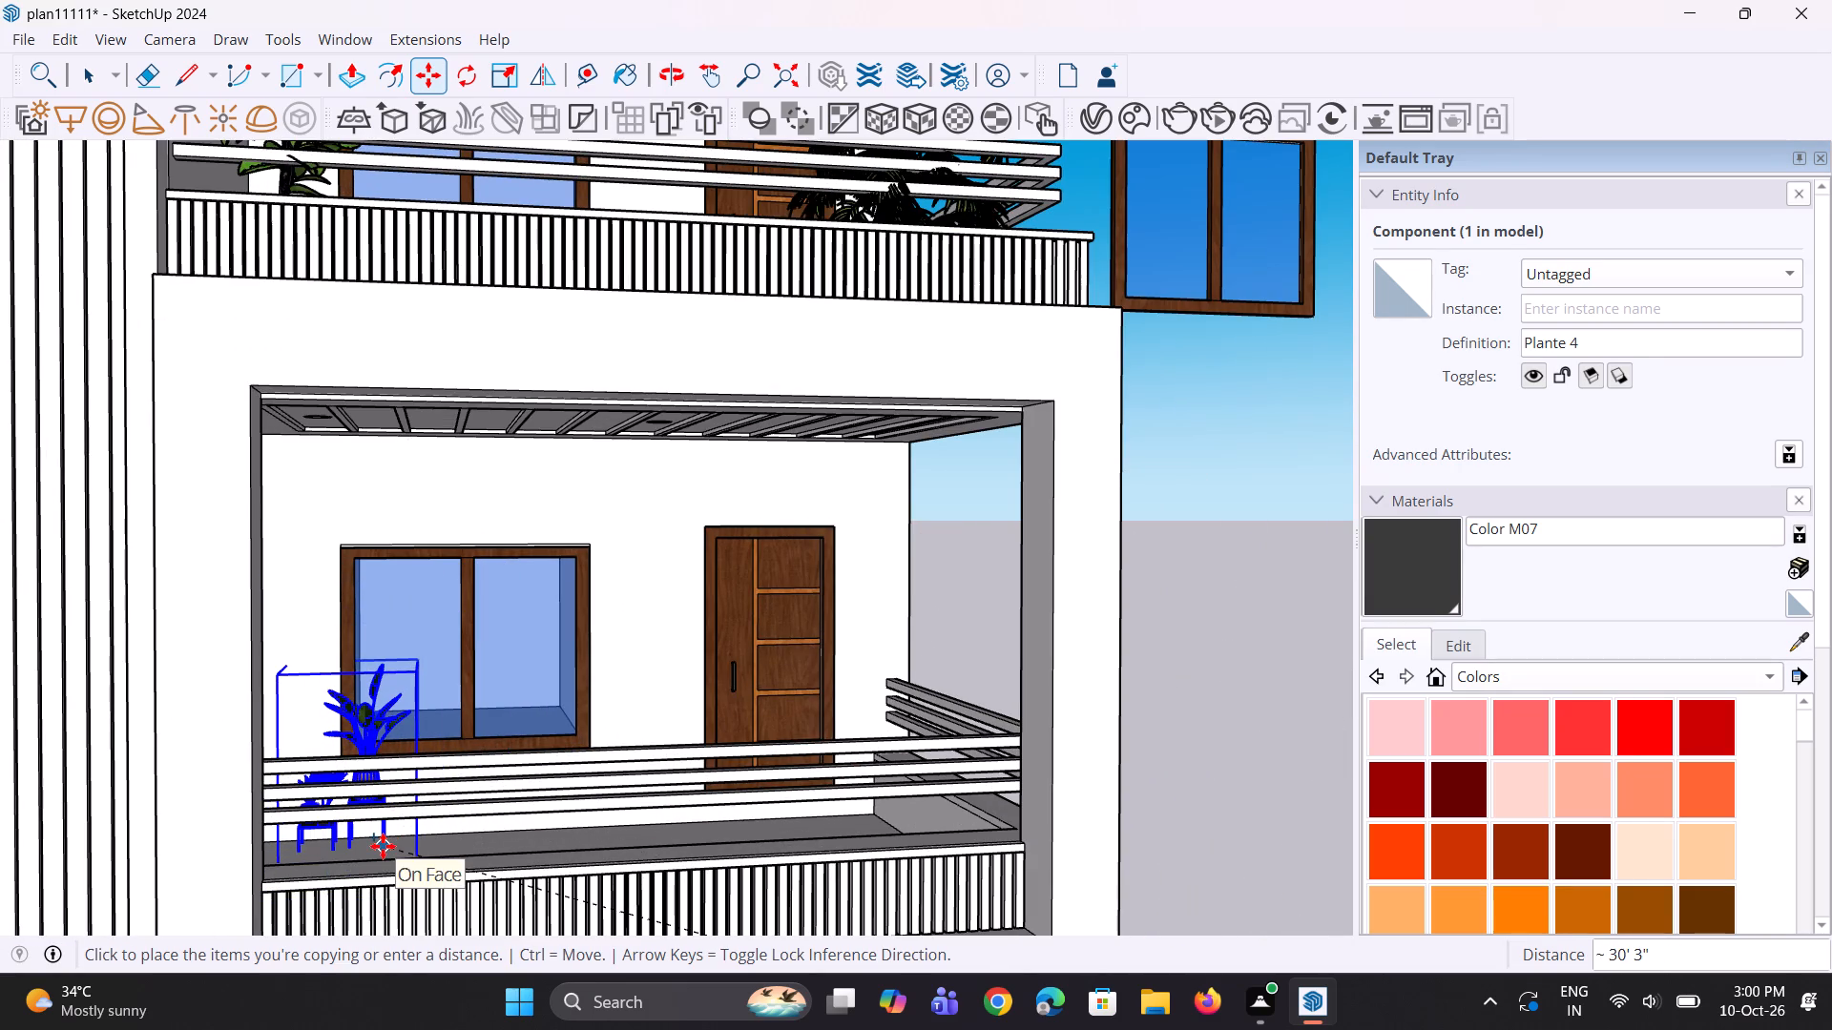
left_click(383, 846)
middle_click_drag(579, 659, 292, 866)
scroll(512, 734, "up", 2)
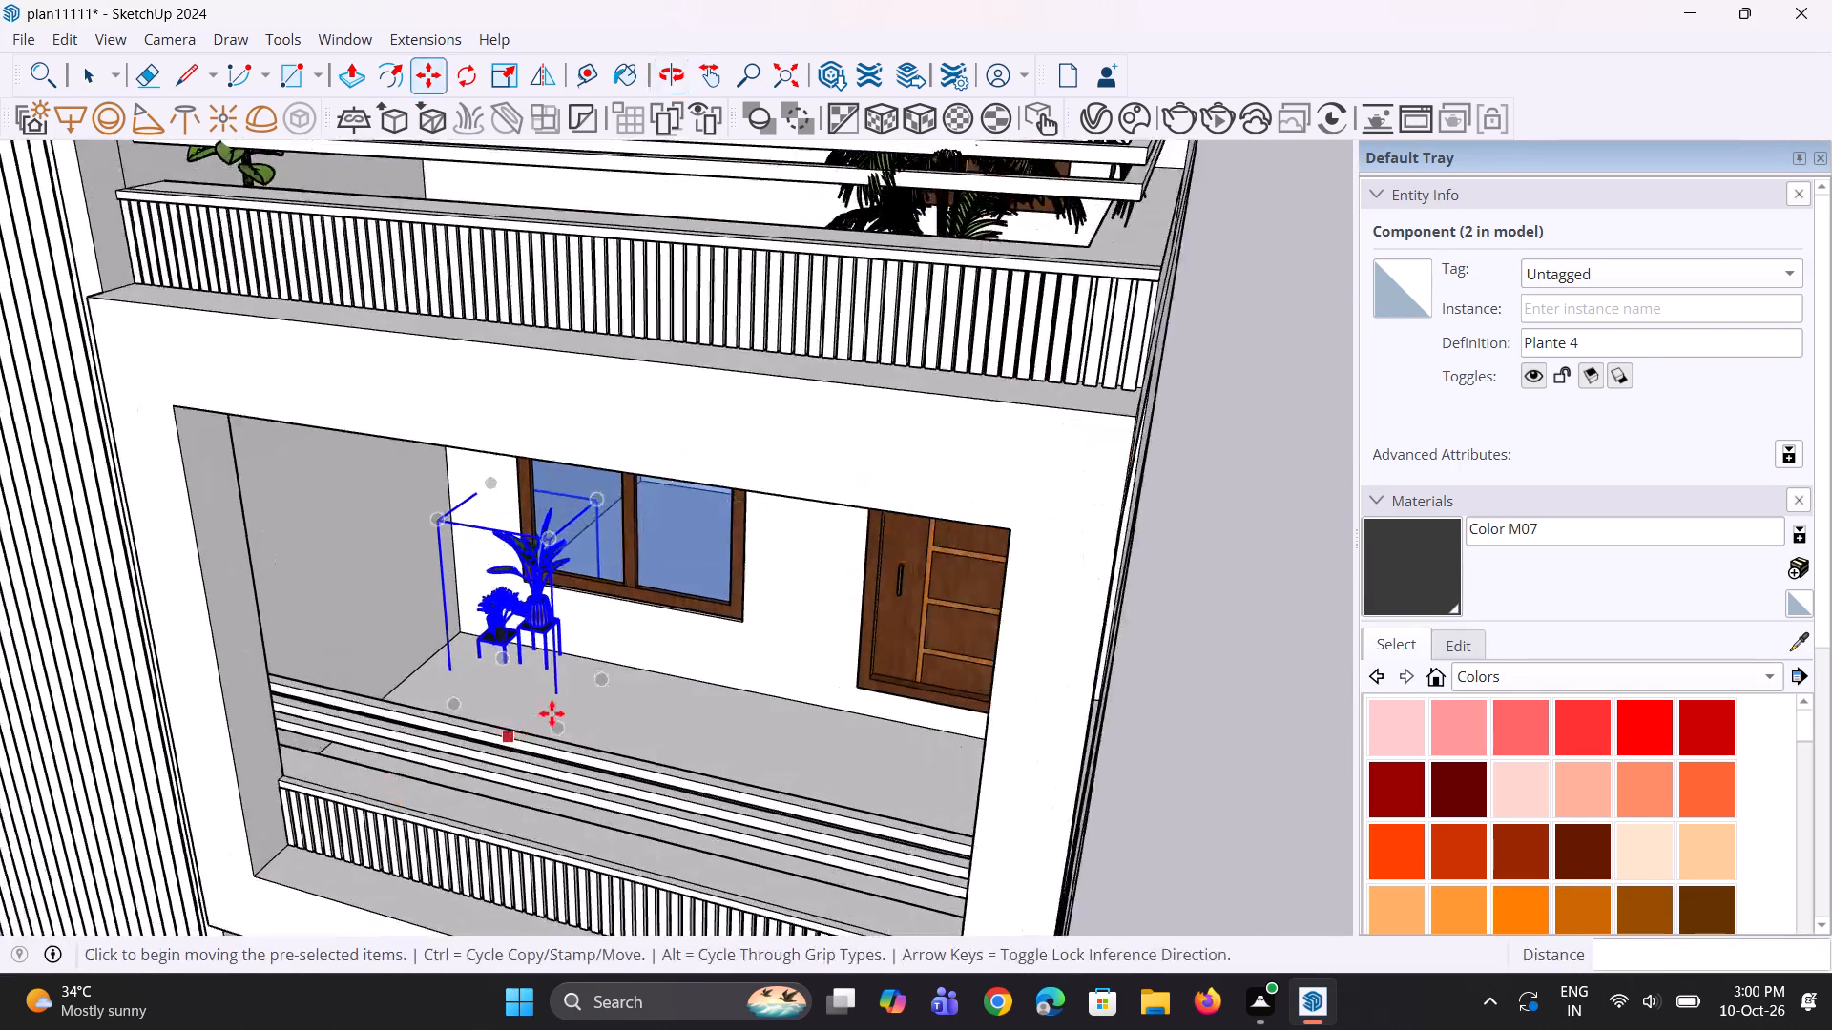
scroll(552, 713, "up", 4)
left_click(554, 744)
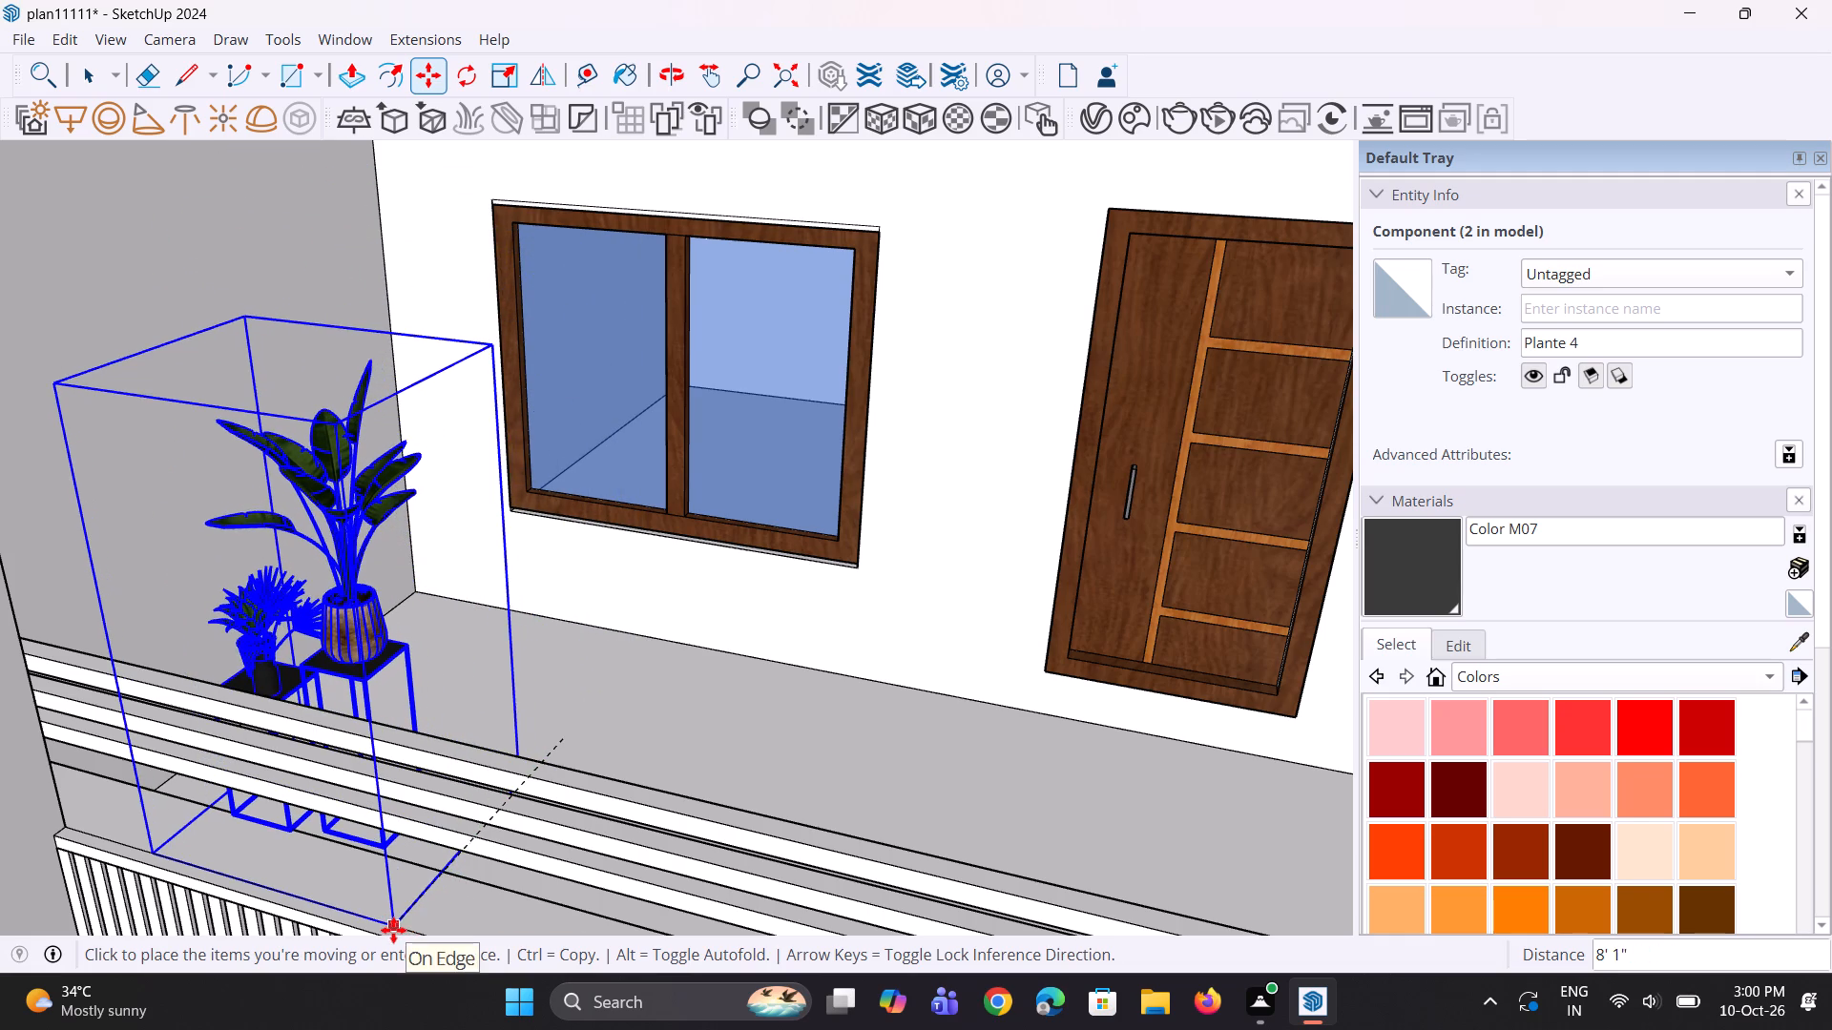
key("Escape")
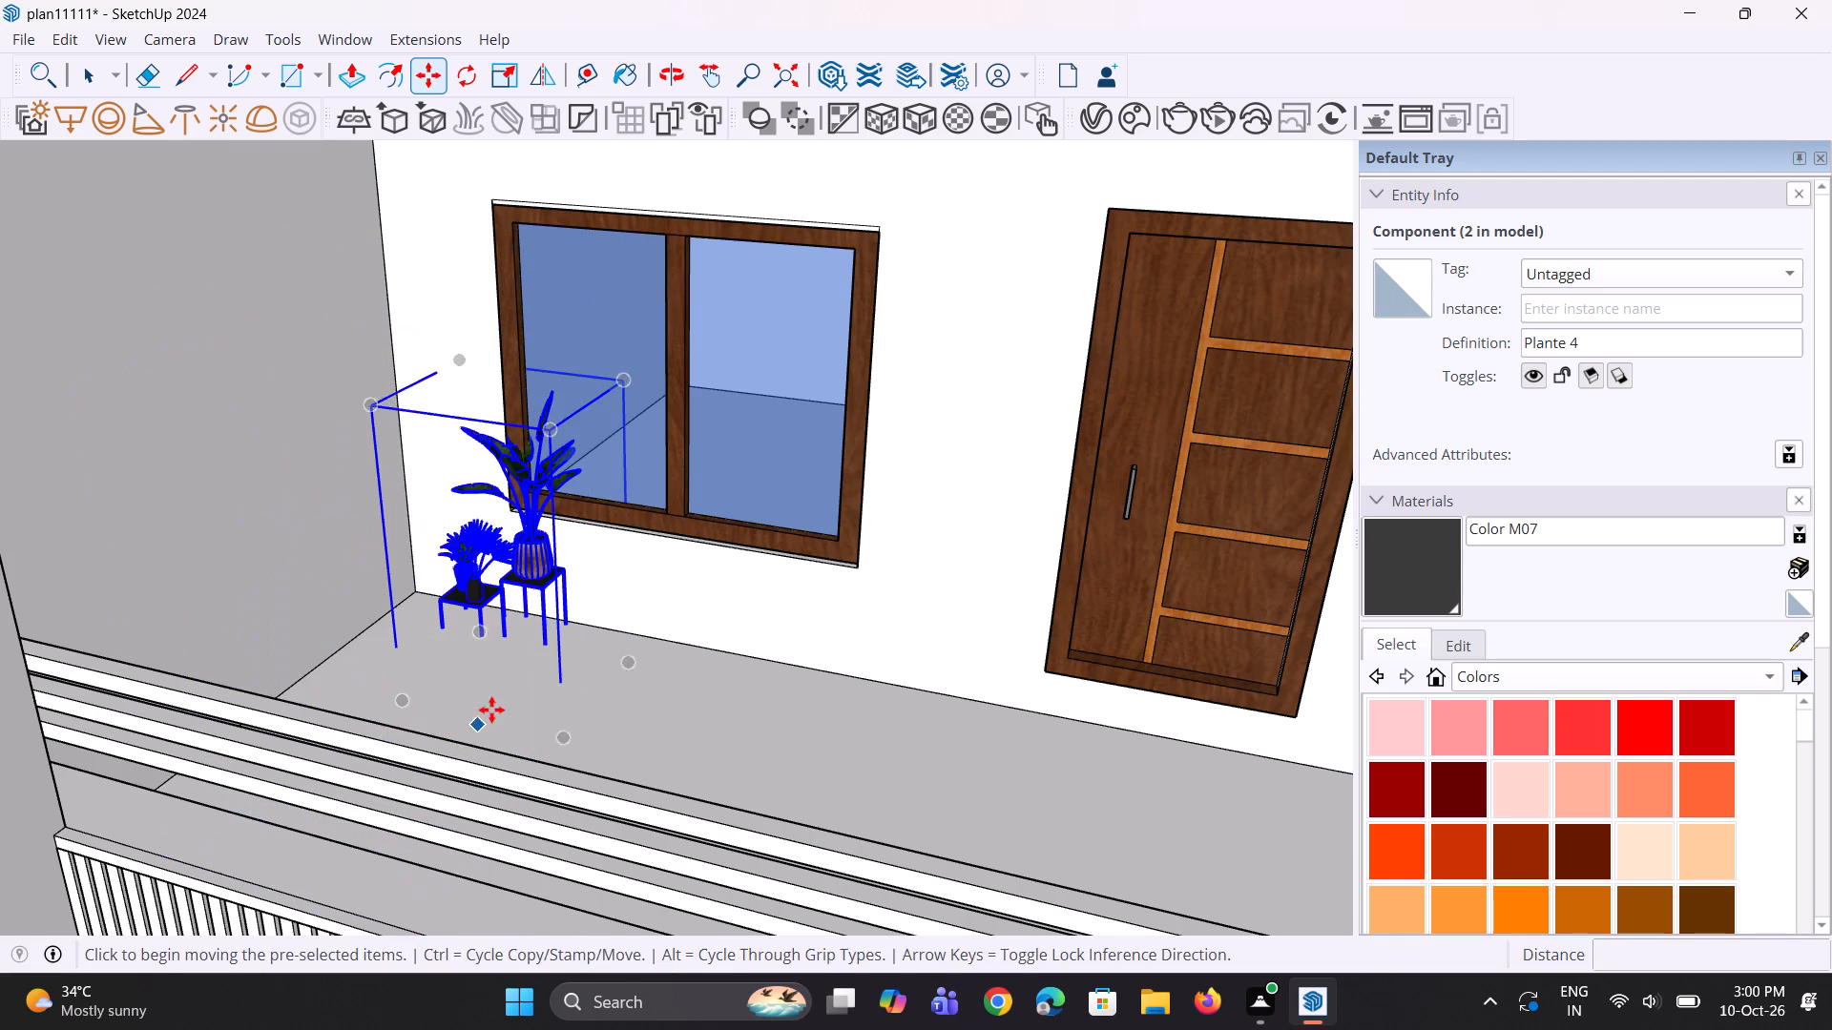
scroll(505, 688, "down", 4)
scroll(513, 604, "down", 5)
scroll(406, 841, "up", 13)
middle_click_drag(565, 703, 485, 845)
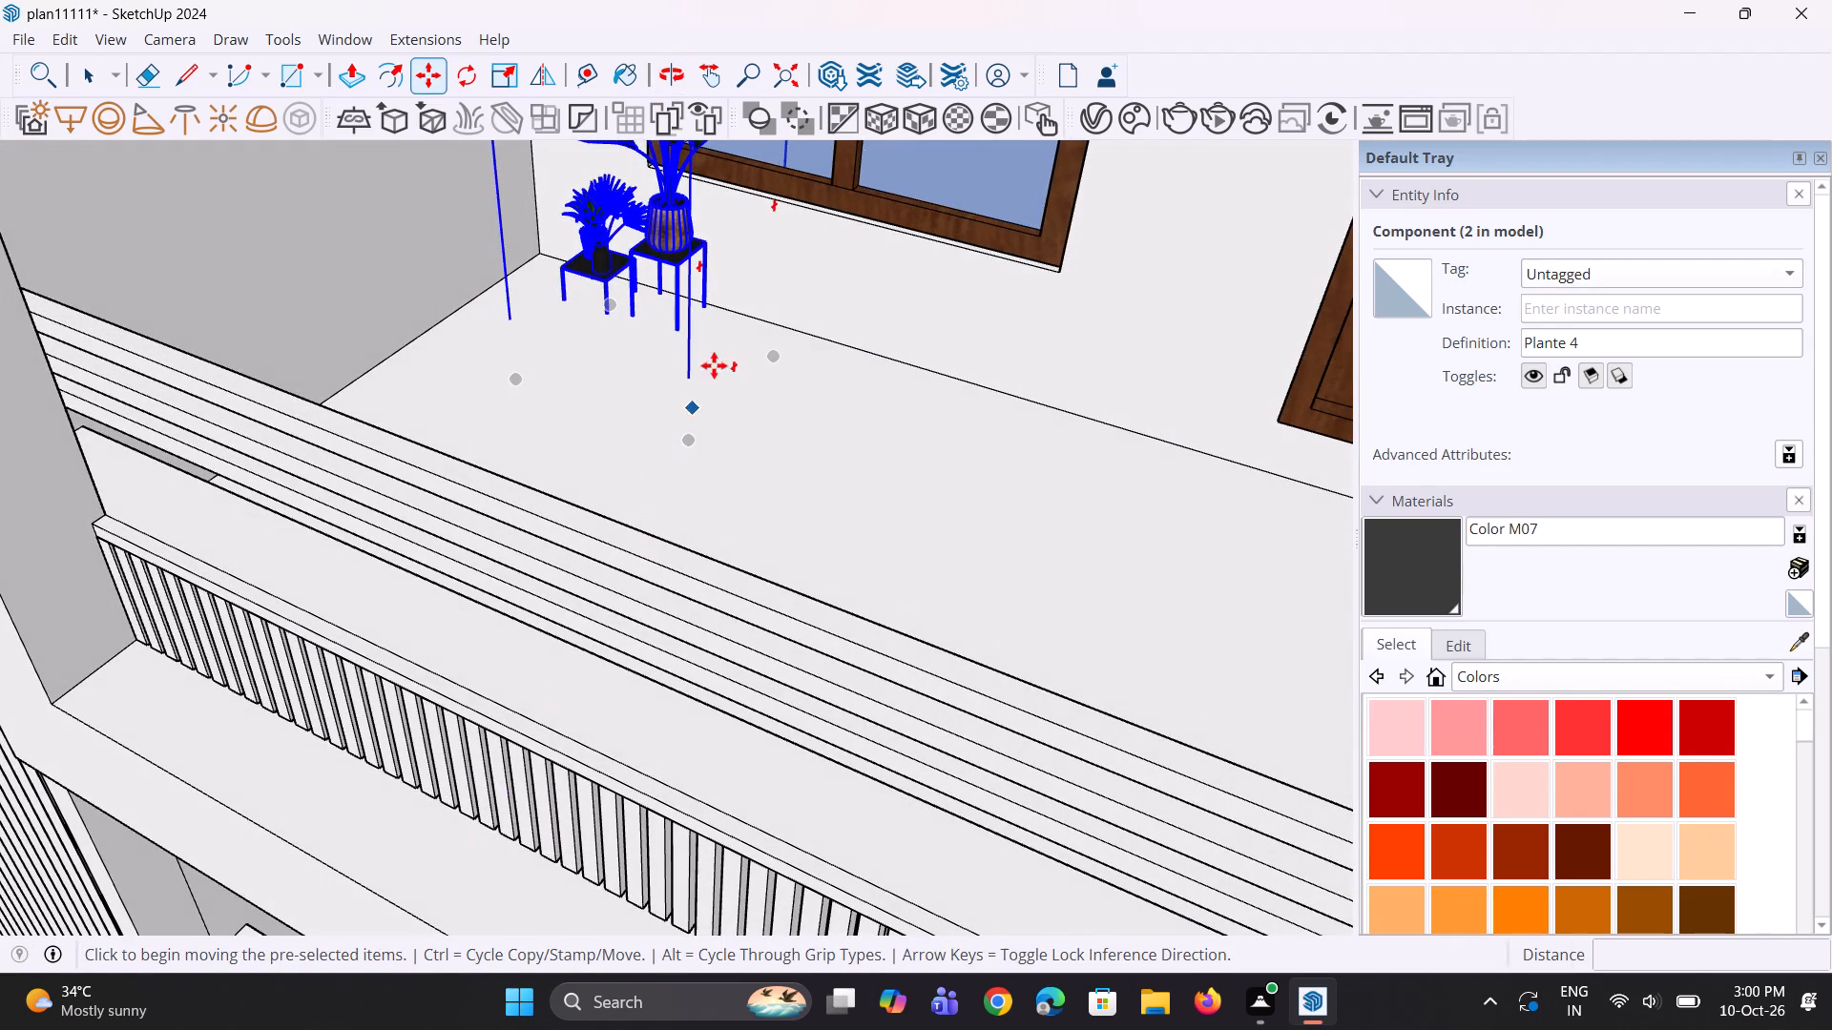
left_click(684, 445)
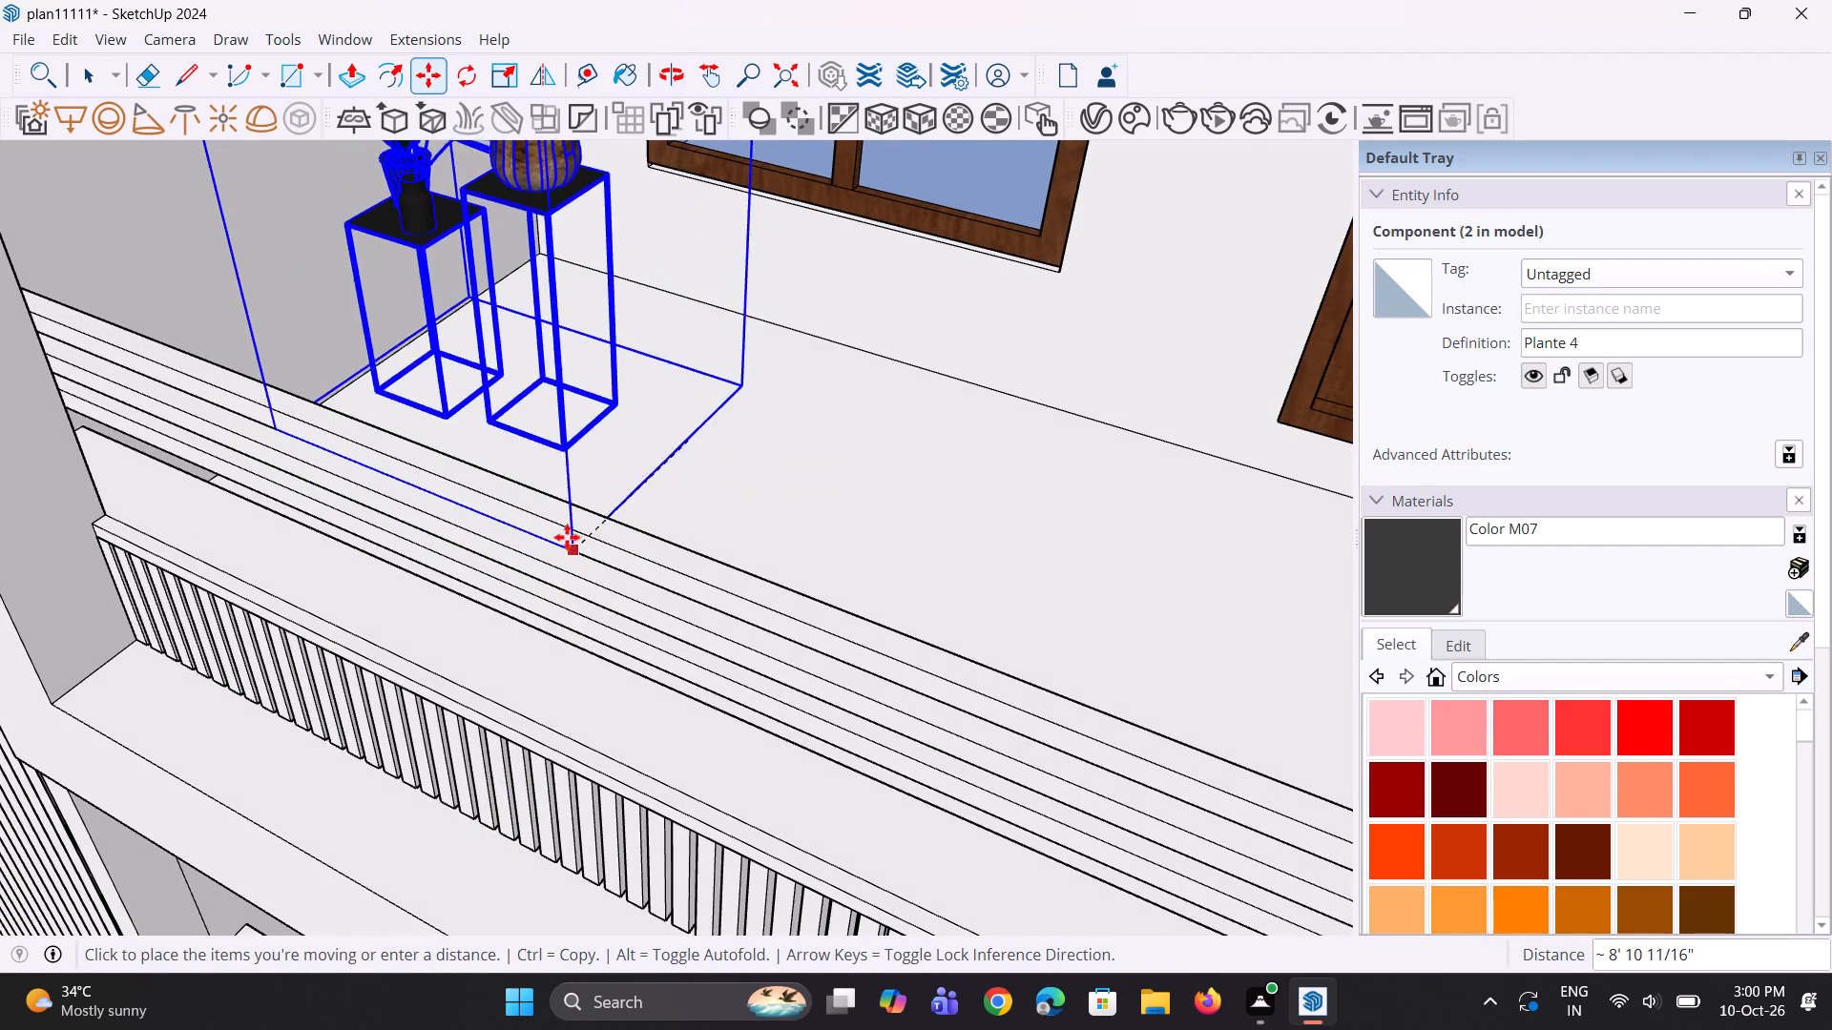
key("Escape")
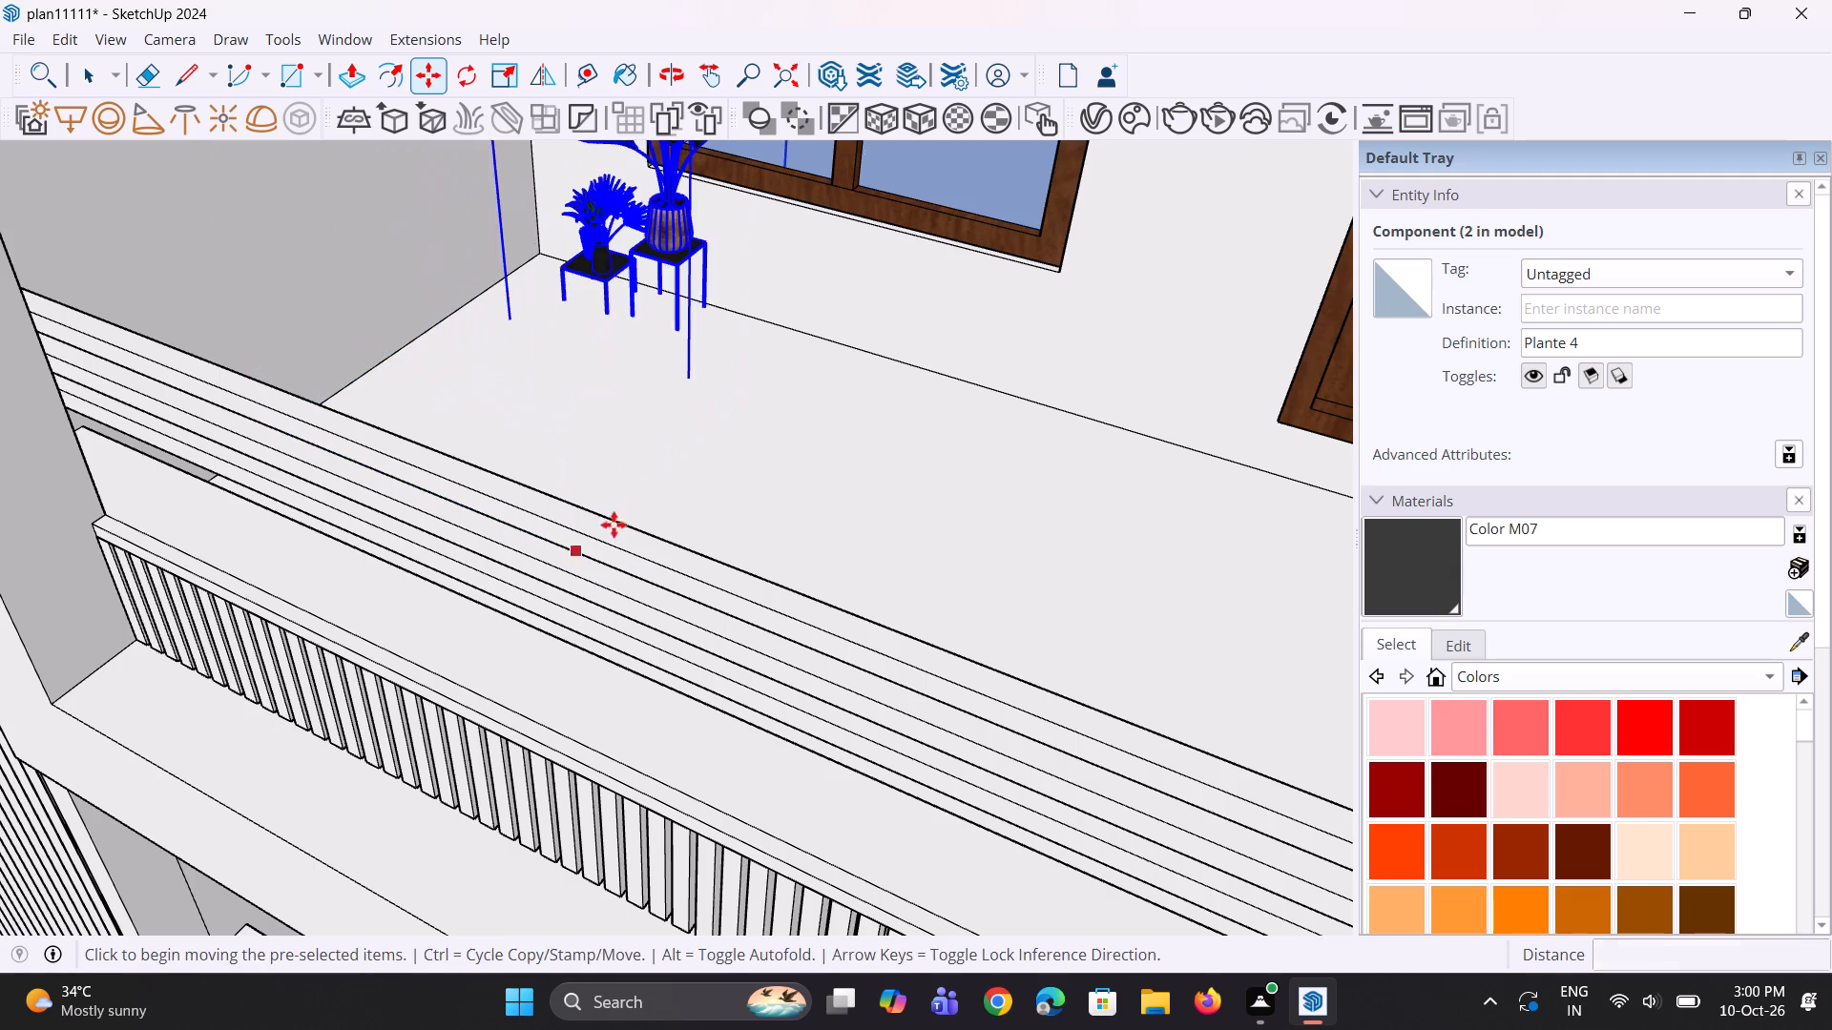
Move the Plante 4 pair toward the balcony's front railing, by about 1' 11 1/2" and another 4' 5 7/16".
middle_click_drag(652, 511, 511, 530)
scroll(655, 418, "up", 5)
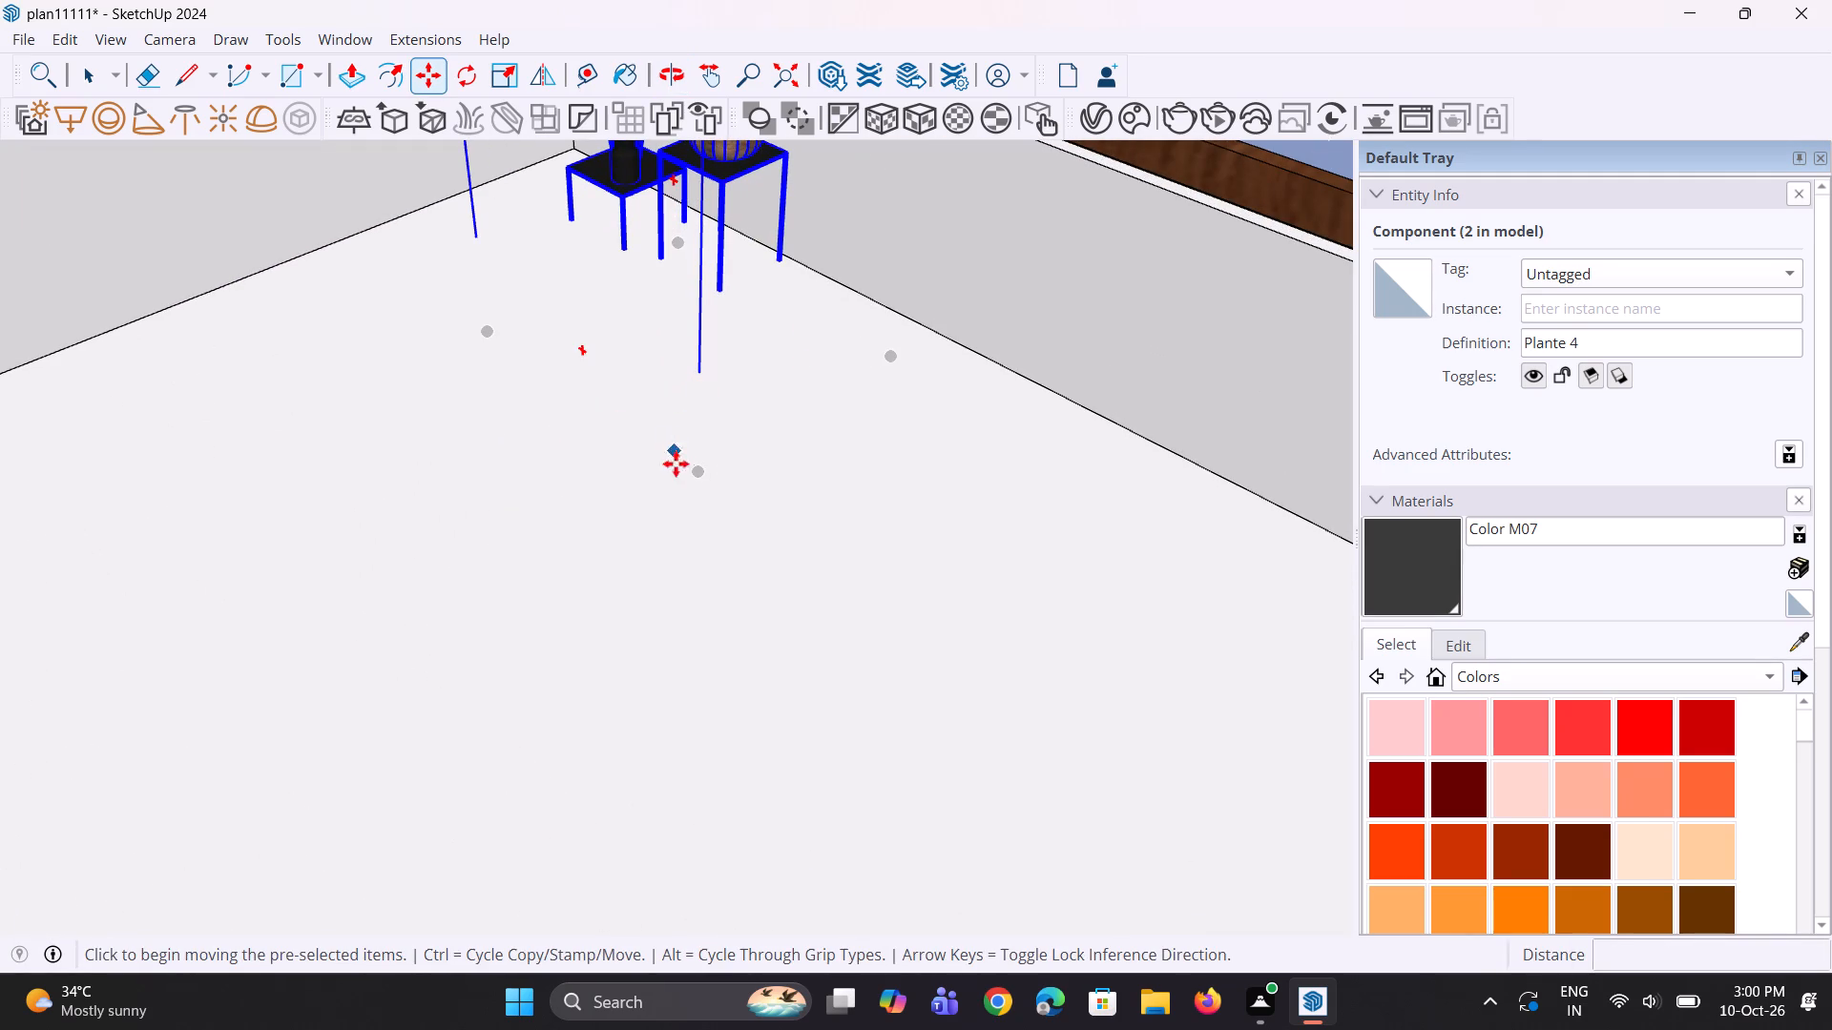
left_click(698, 475)
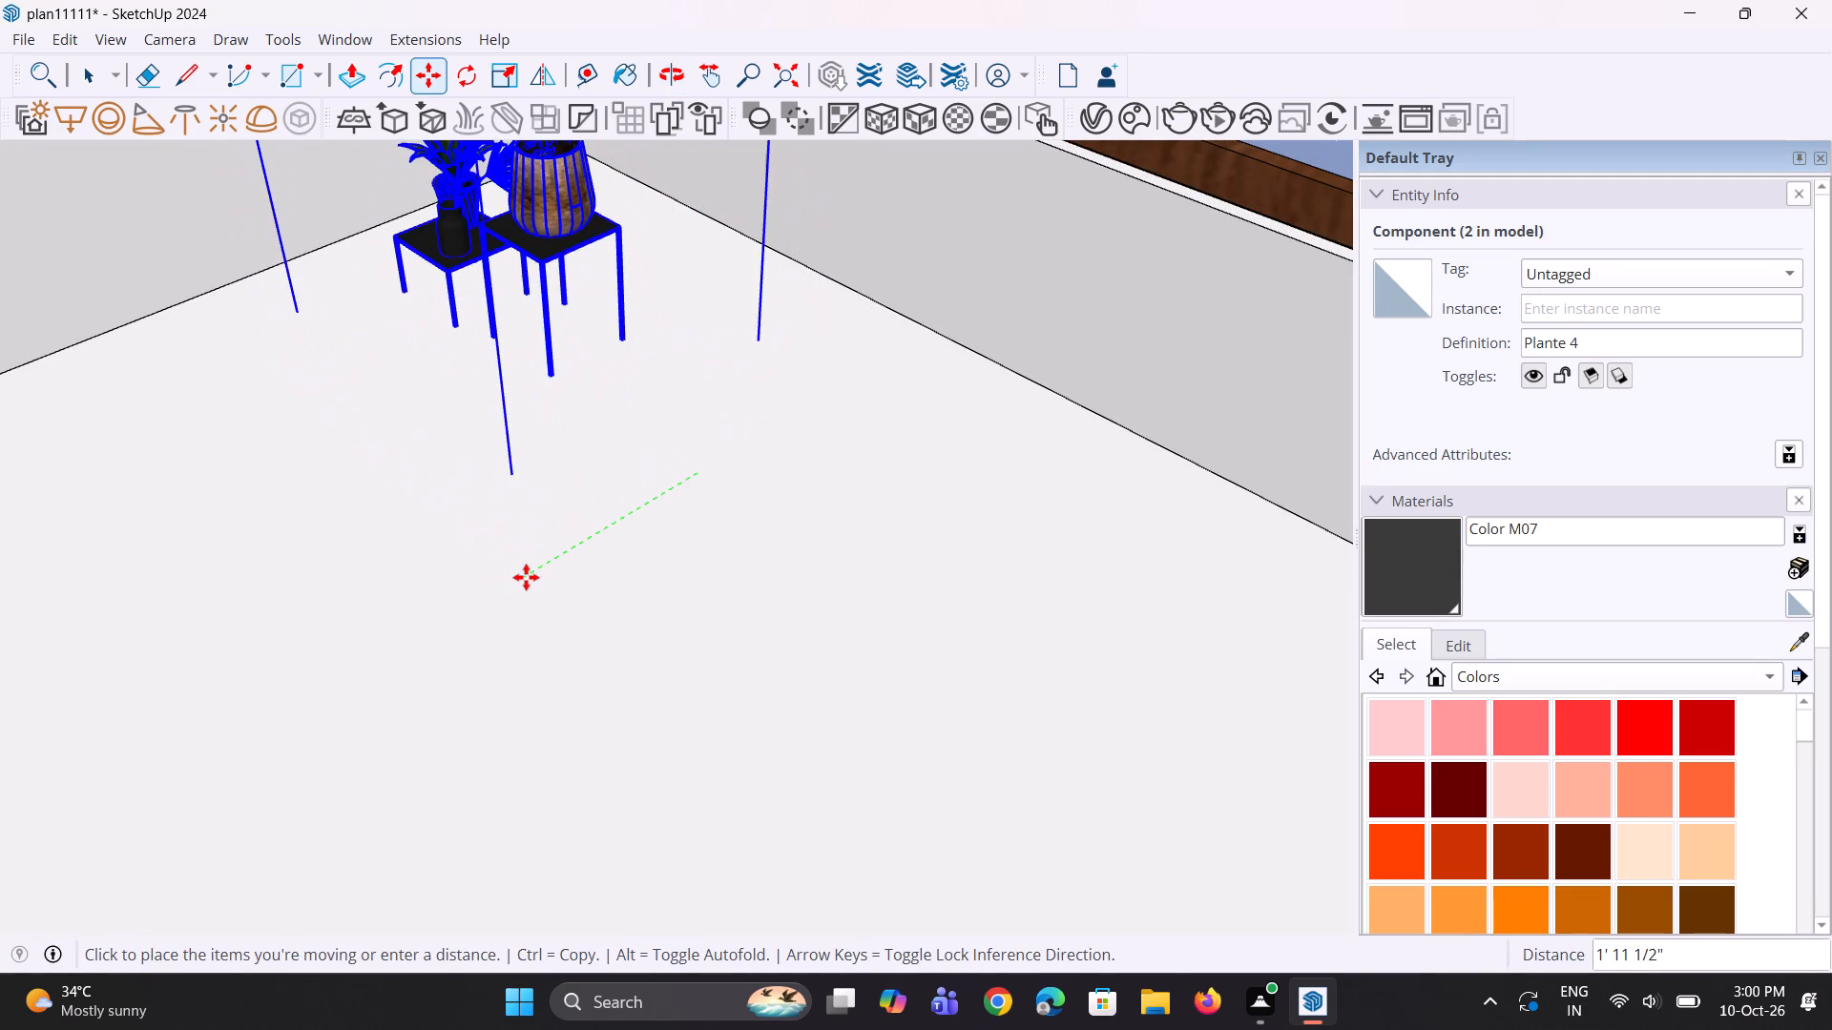
left_click(526, 577)
scroll(533, 577, "down", 5)
middle_click_drag(545, 580, 440, 581)
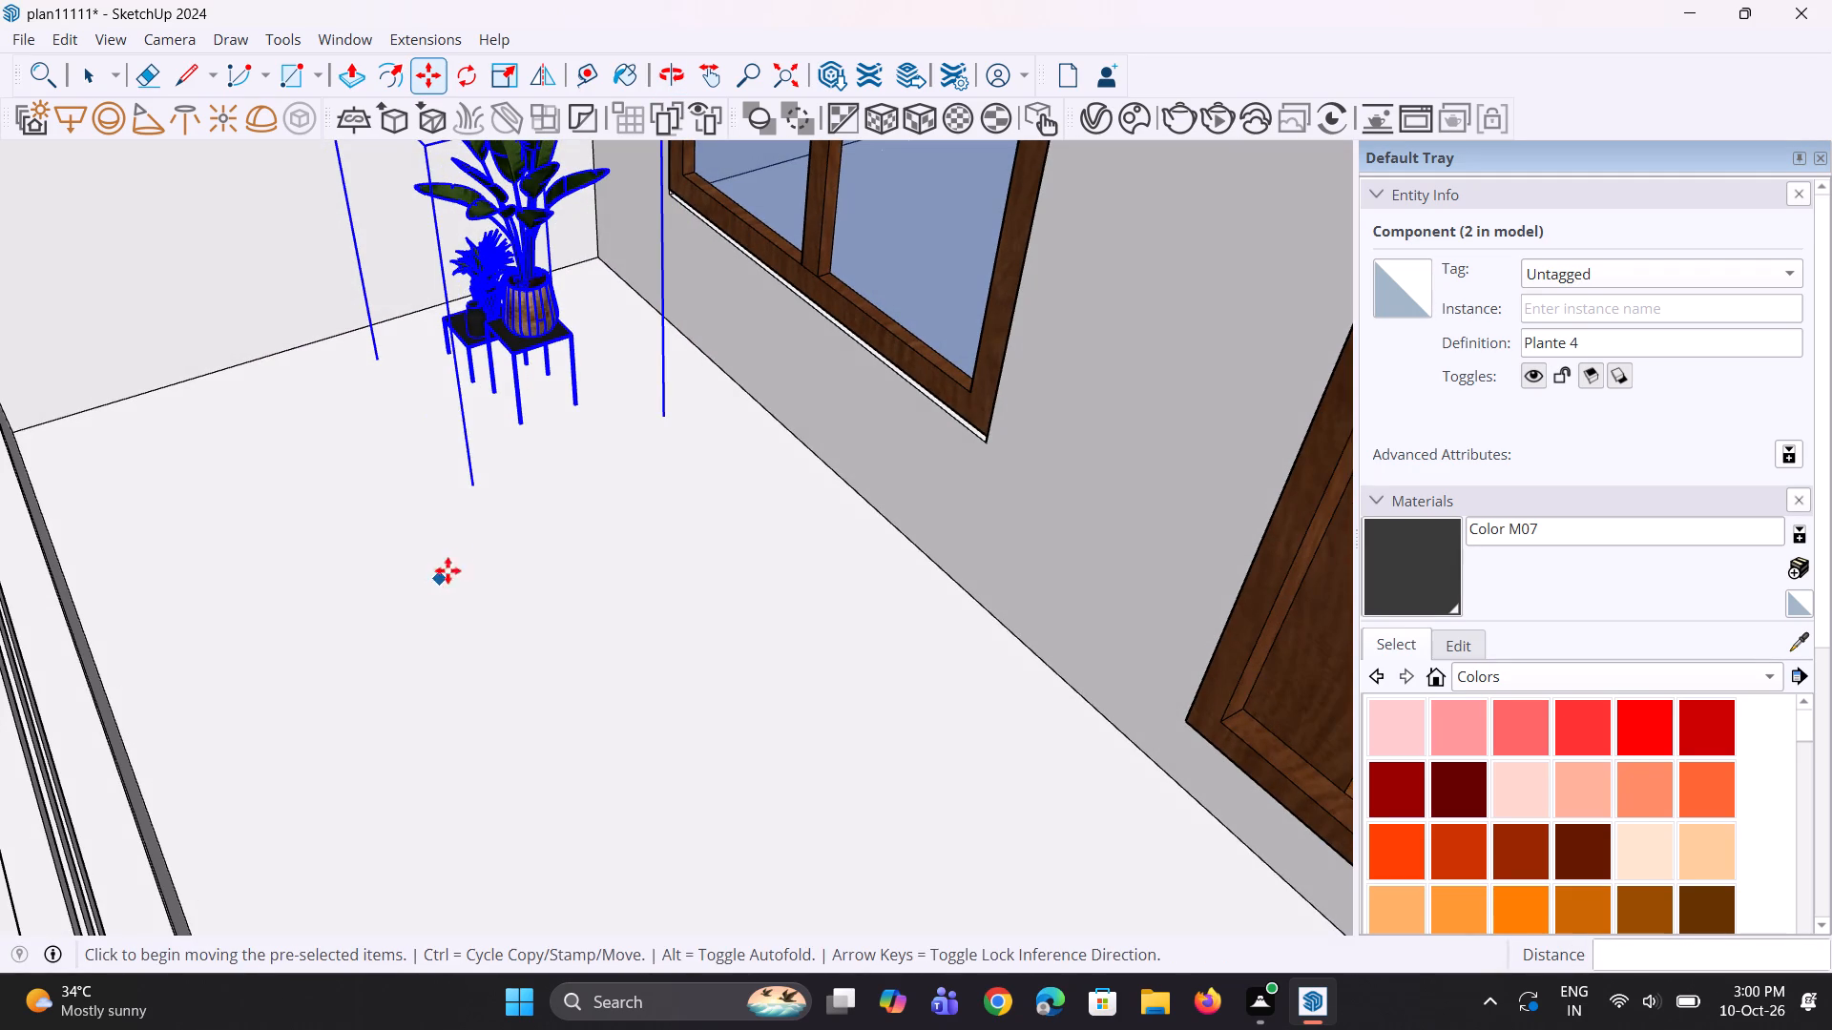
left_click(470, 554)
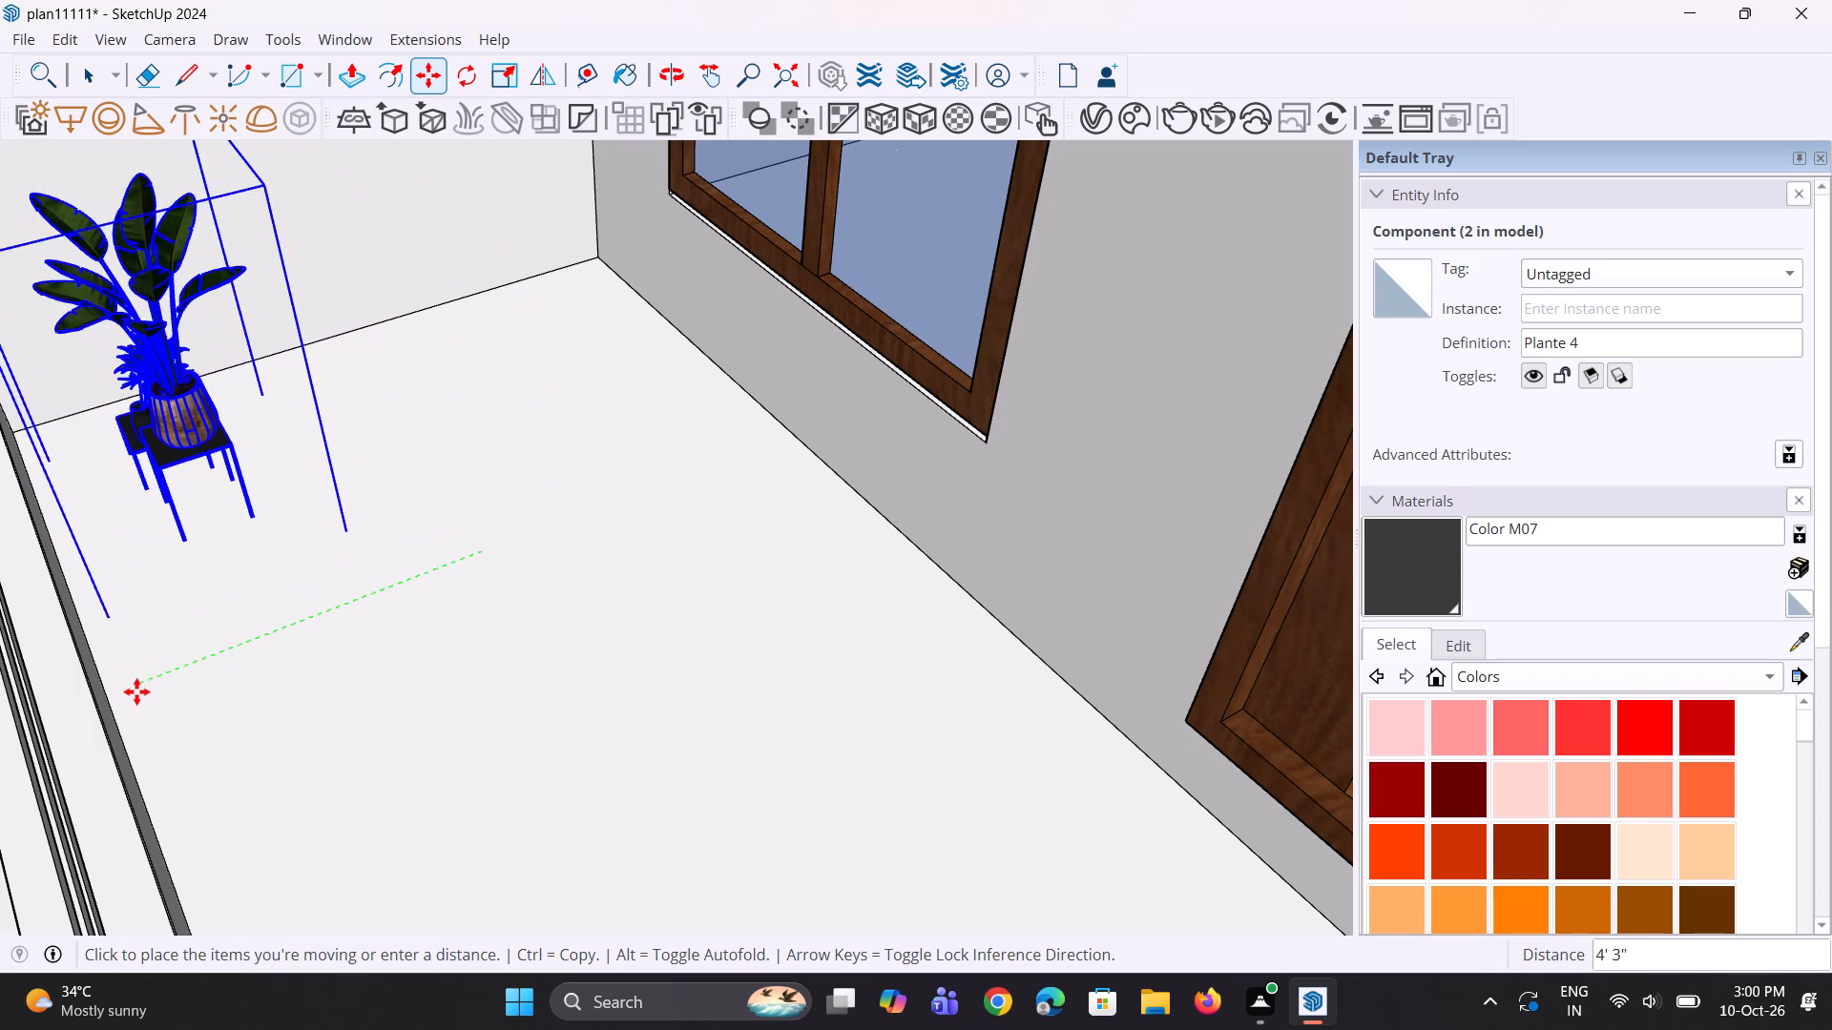
left_click(119, 692)
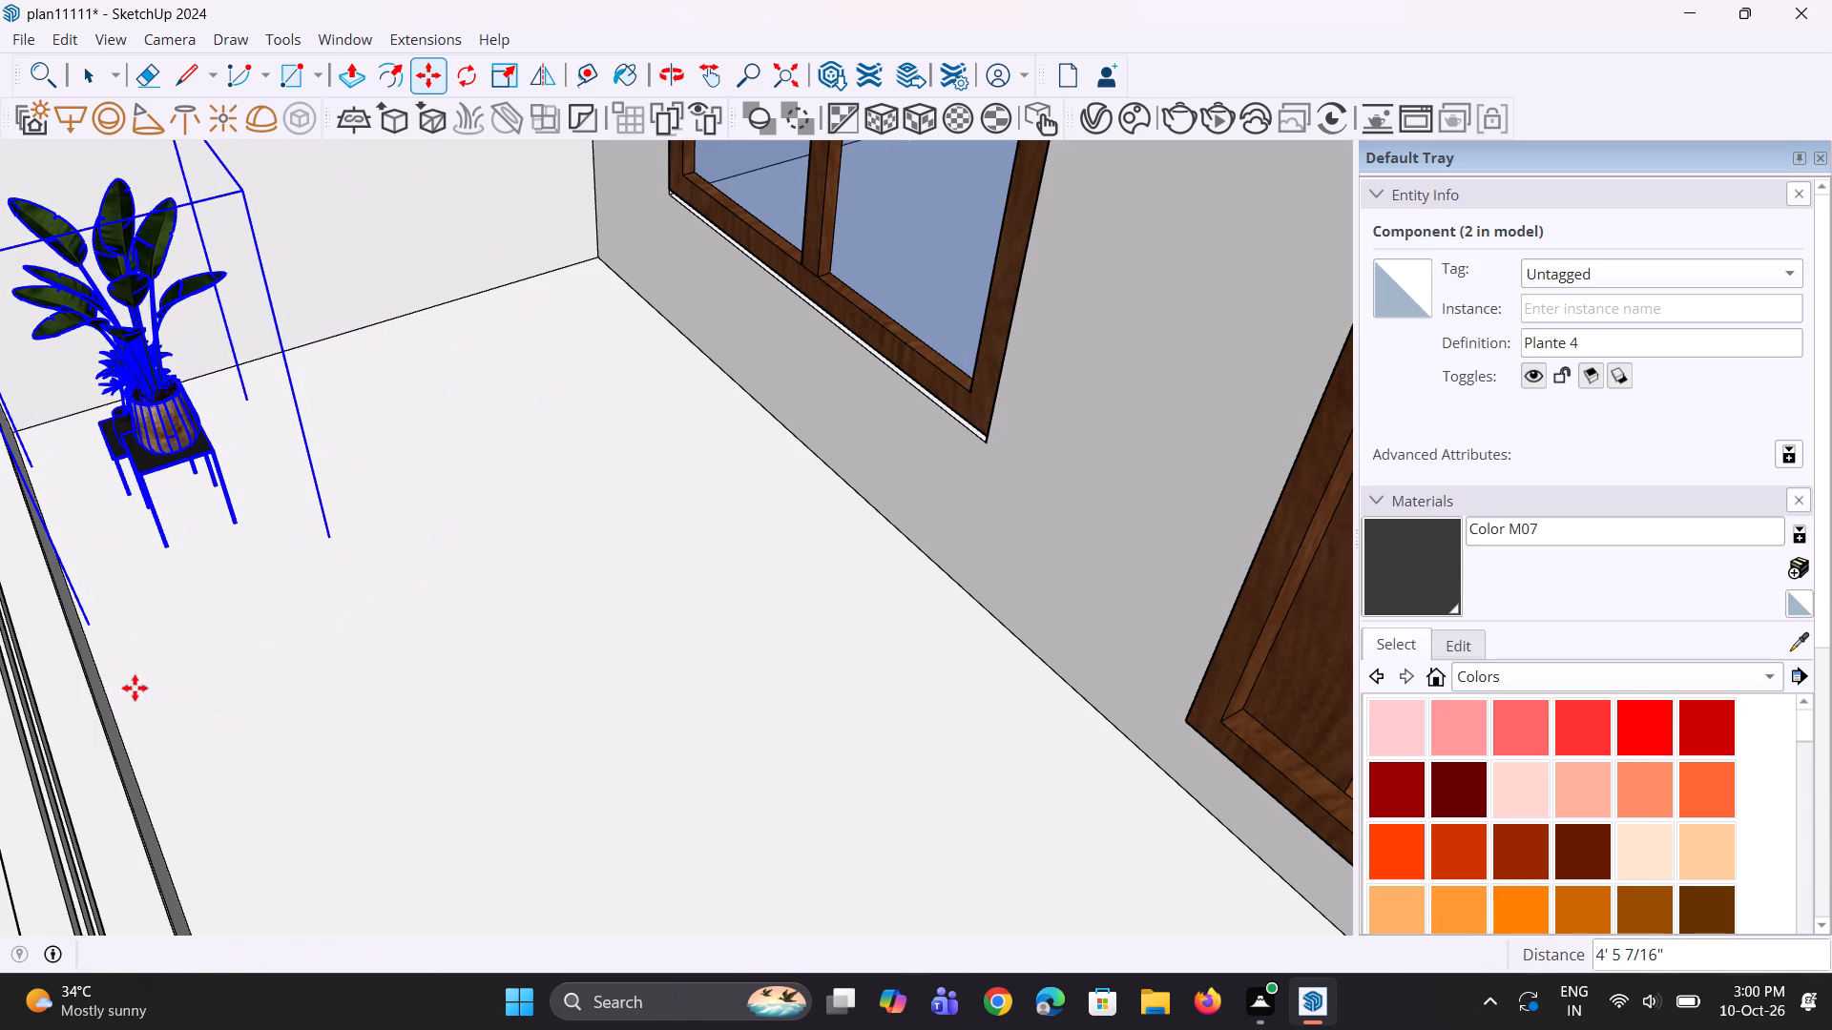
Move the Plante 4 pair about 7 15/16" closer to the balcony's front railing.
scroll(344, 615, "down", 5)
middle_click_drag(489, 582, 667, 514)
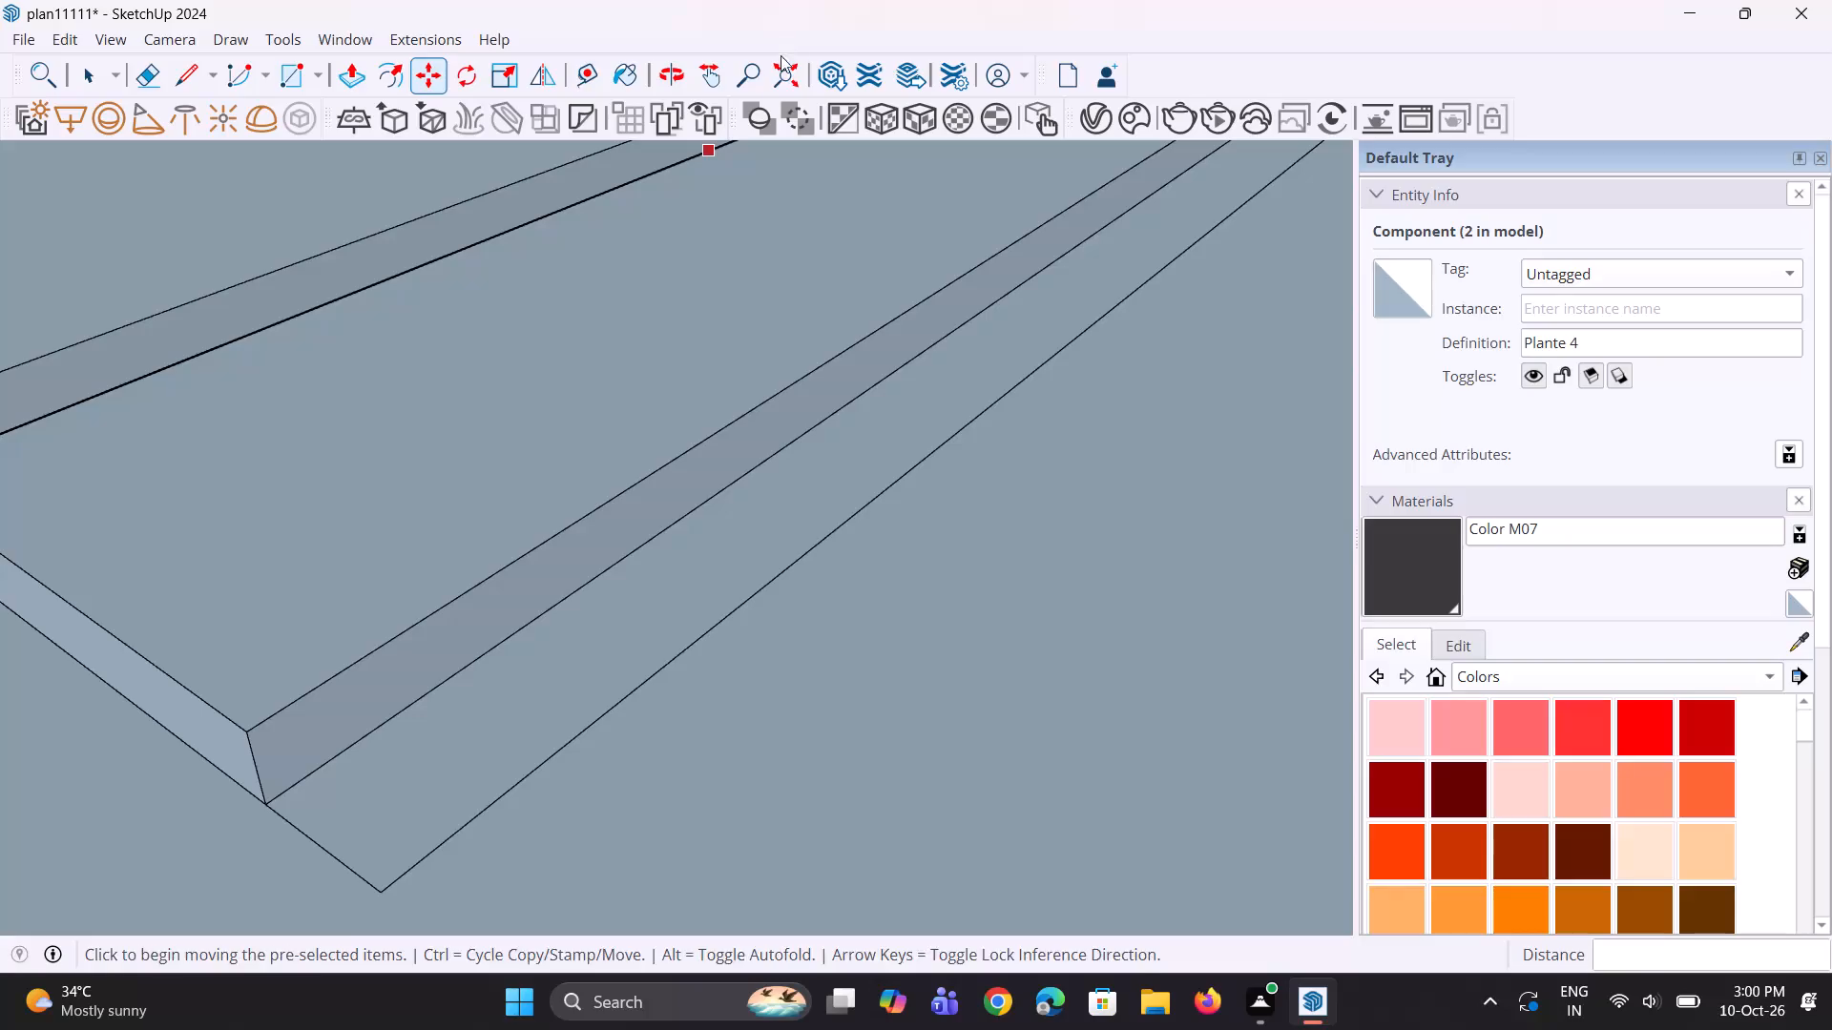
left_click(781, 67)
scroll(615, 547, "up", 3)
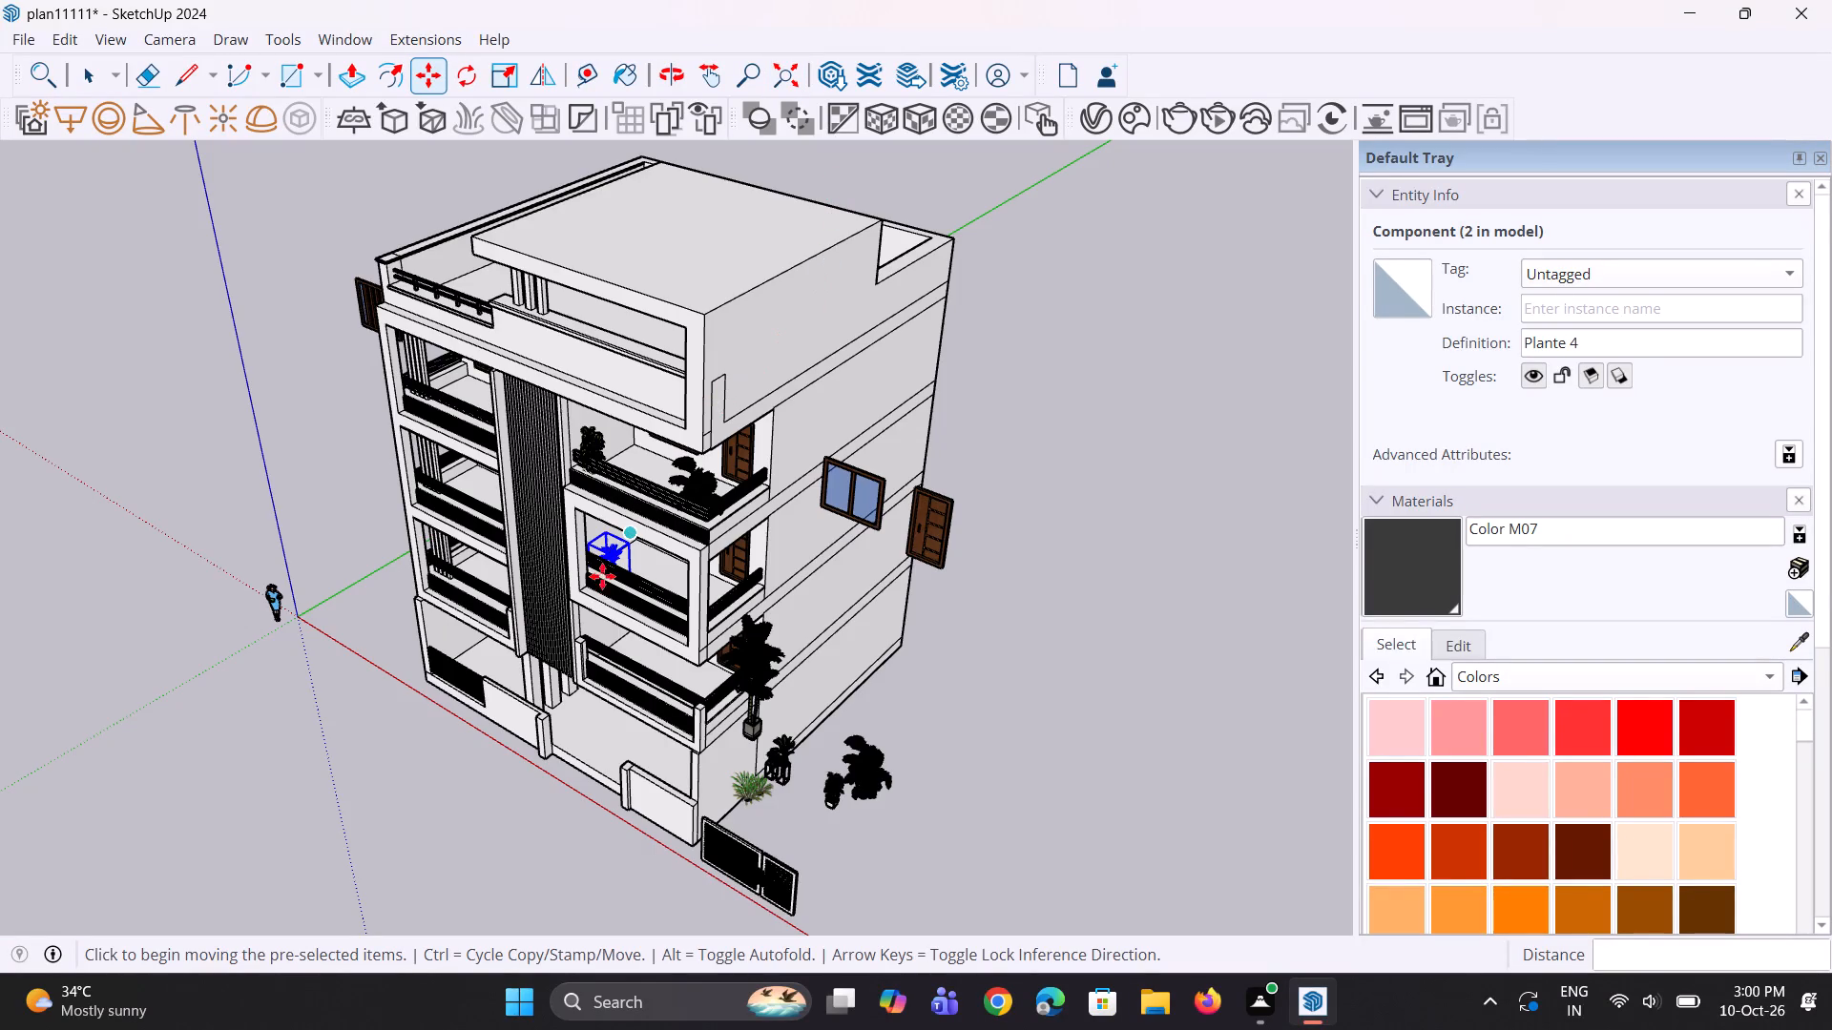
scroll(602, 576, "up", 11)
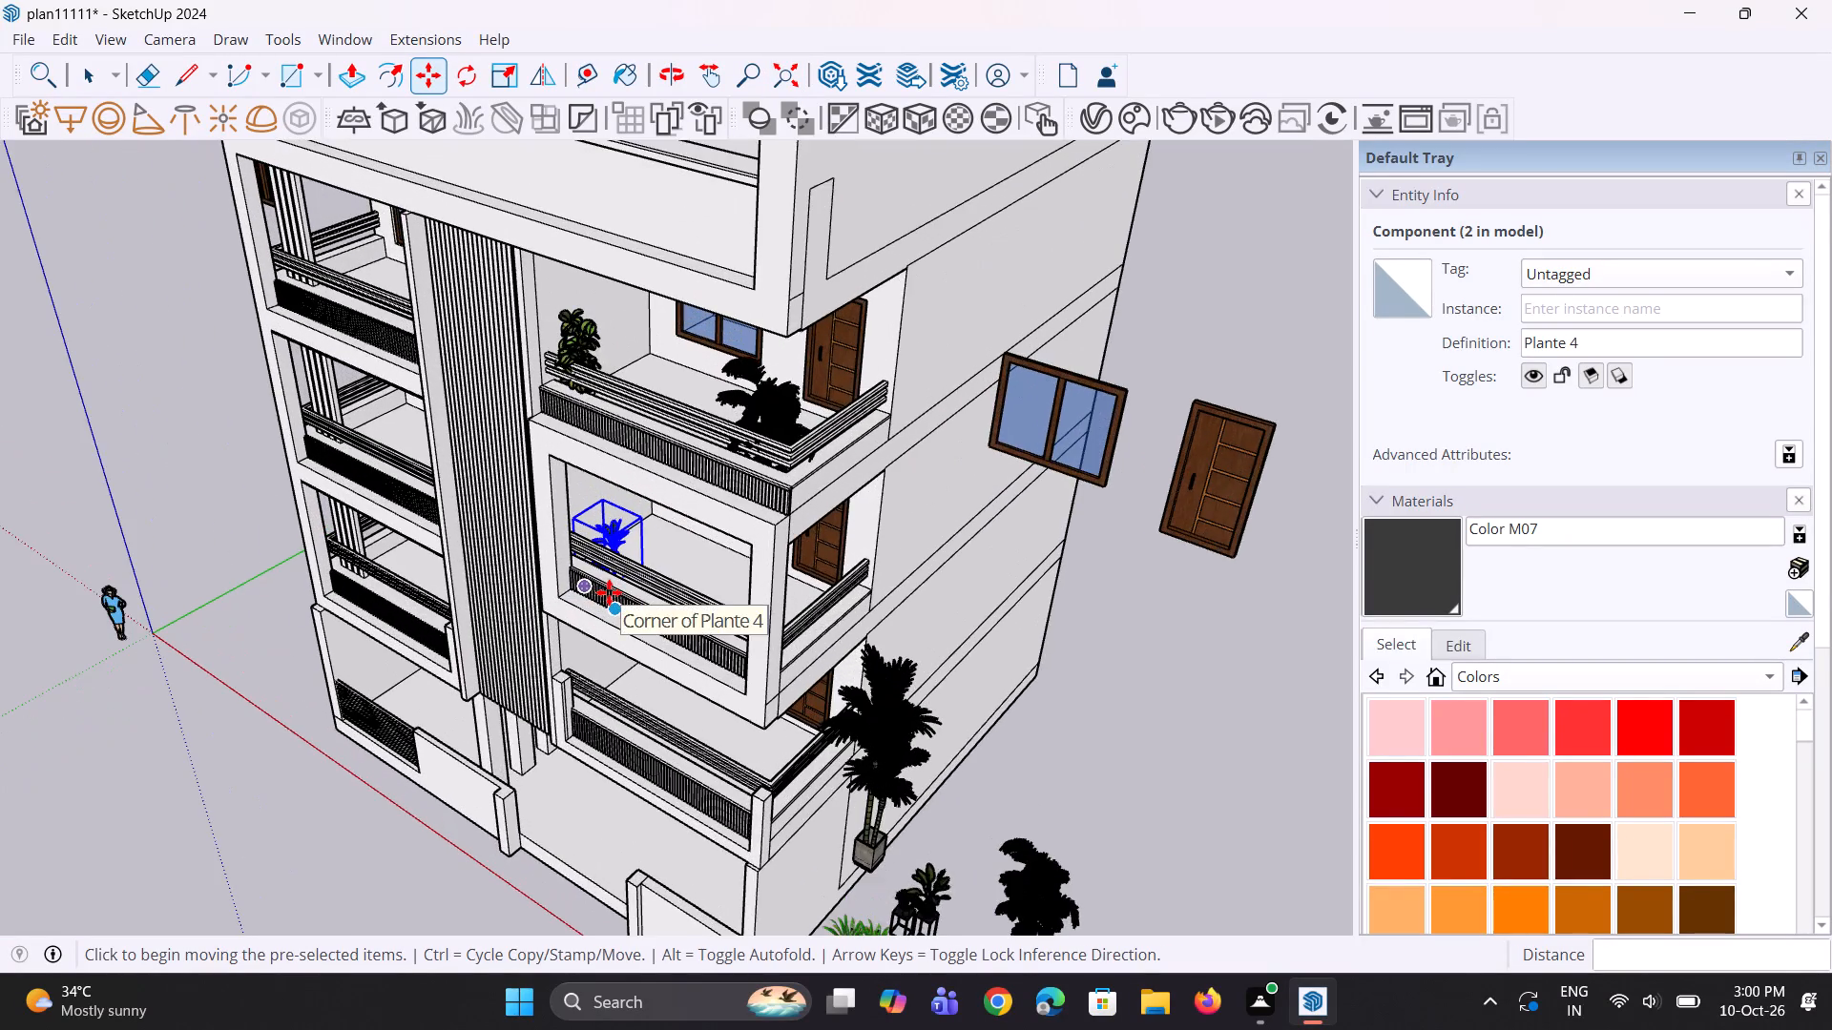
scroll(609, 592, "up", 12)
middle_click_drag(610, 564, 532, 600)
scroll(574, 575, "up", 2)
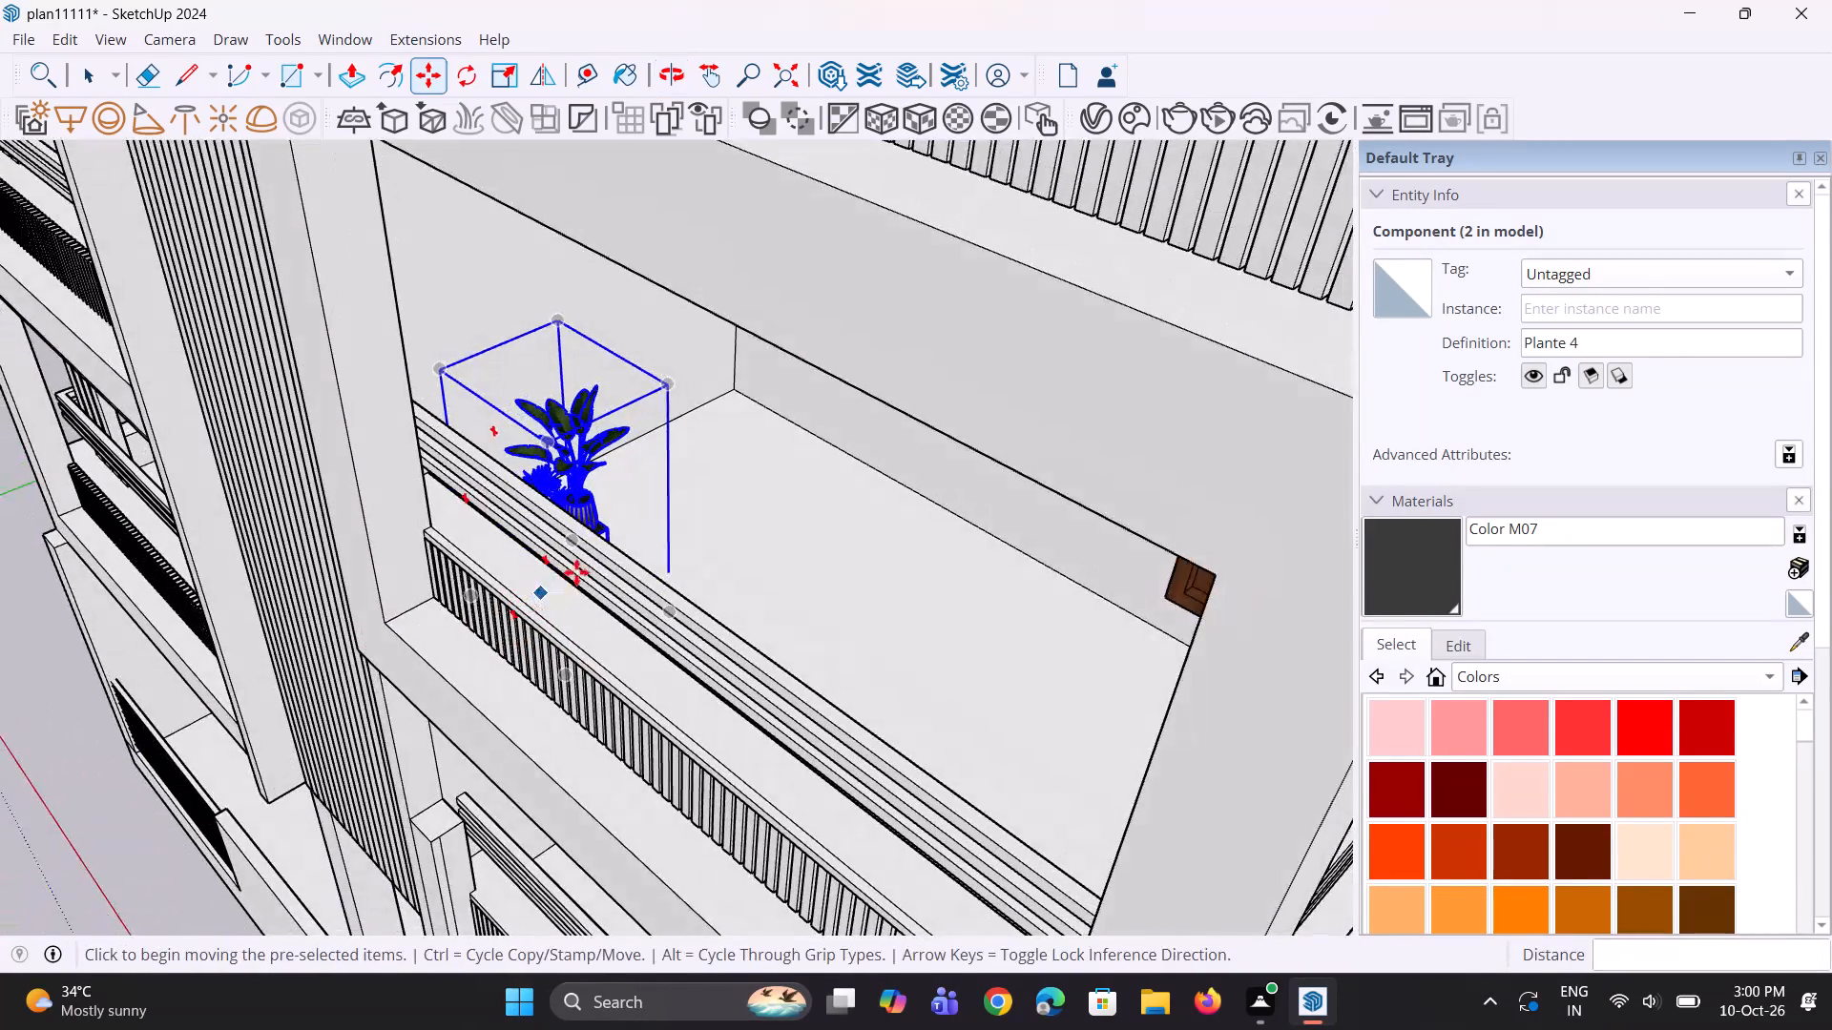
scroll(576, 572, "up", 2)
scroll(586, 563, "down", 8)
middle_click_drag(928, 668, 647, 588)
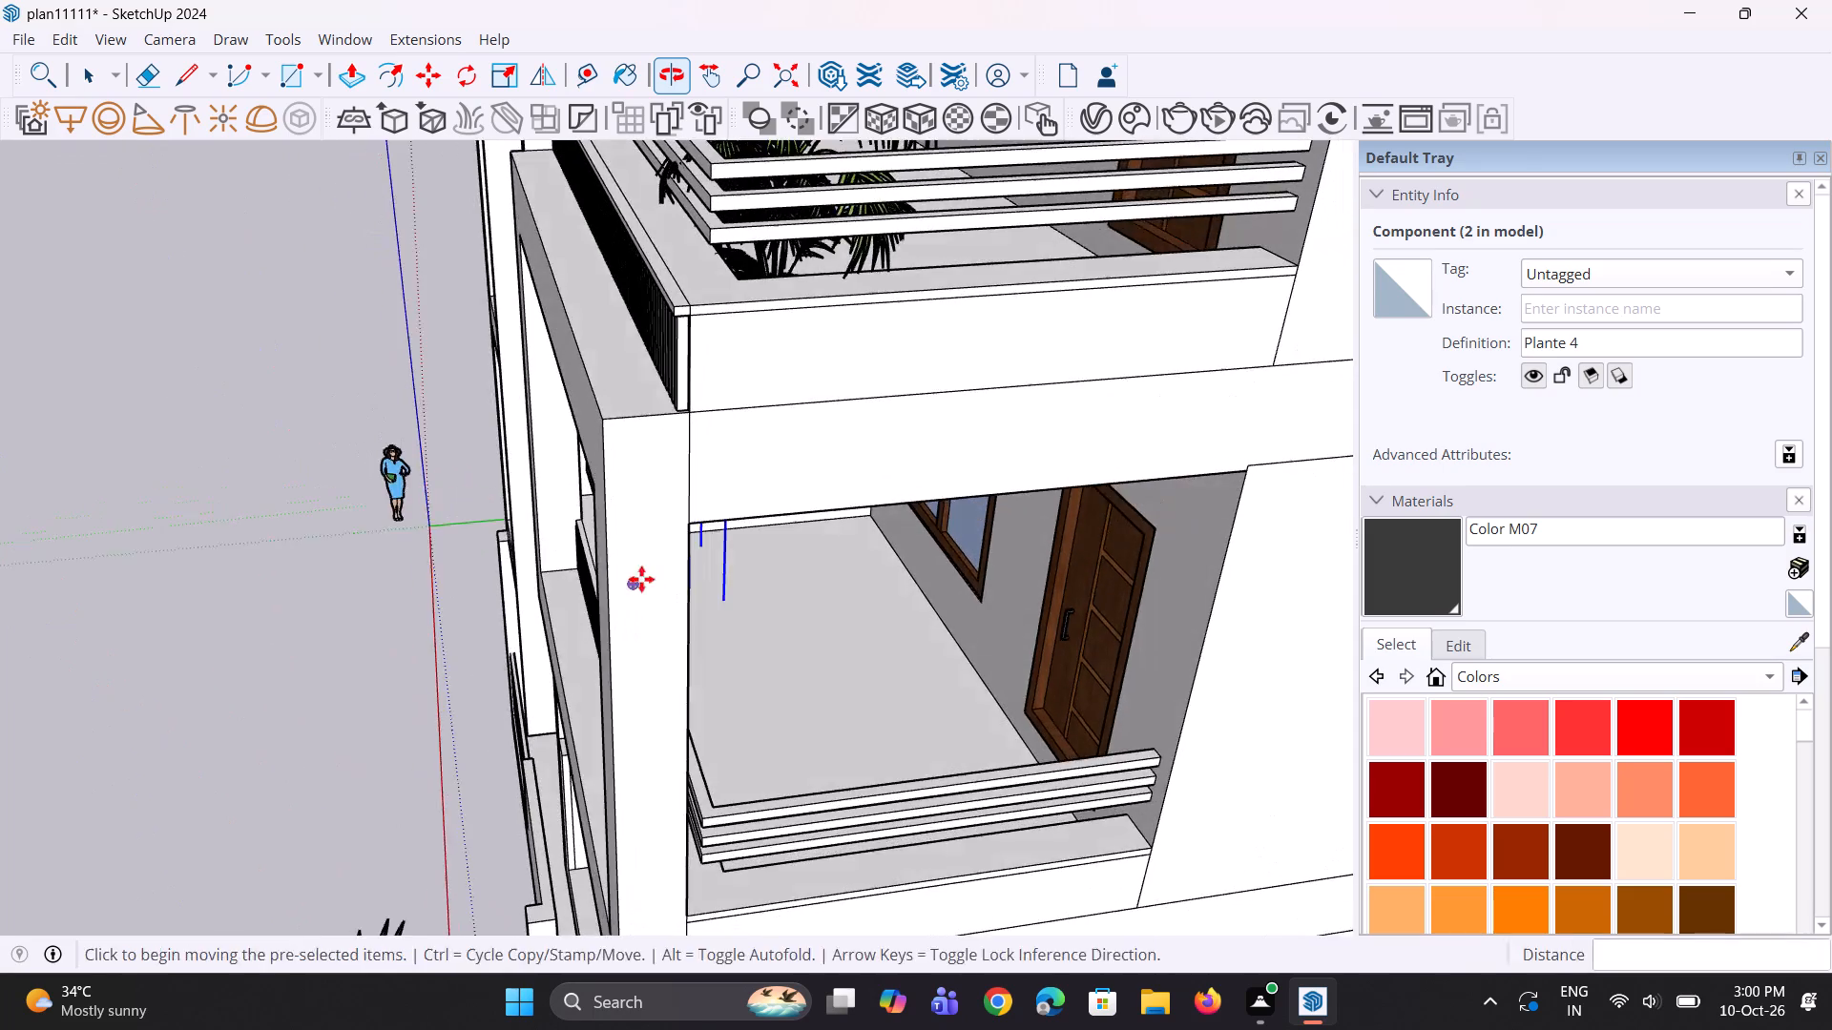
middle_click_drag(635, 576, 517, 533)
scroll(712, 575, "up", 12)
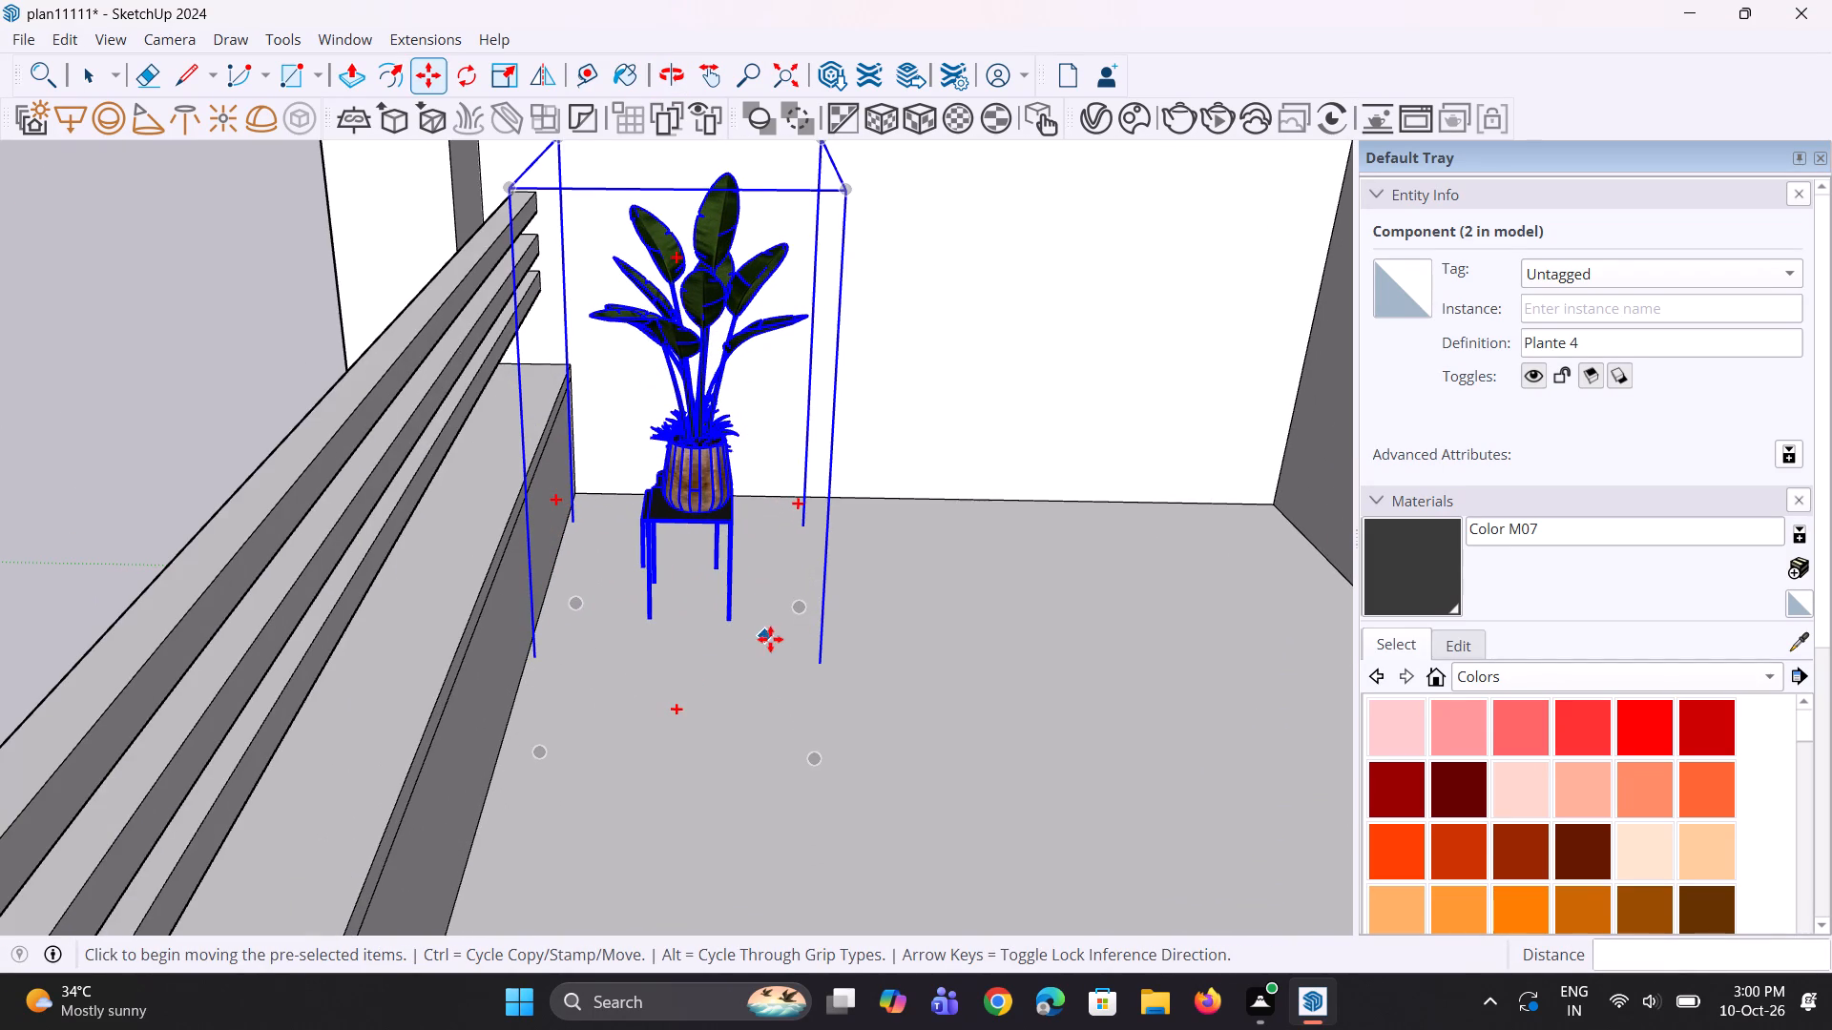
left_click(822, 761)
left_click(742, 758)
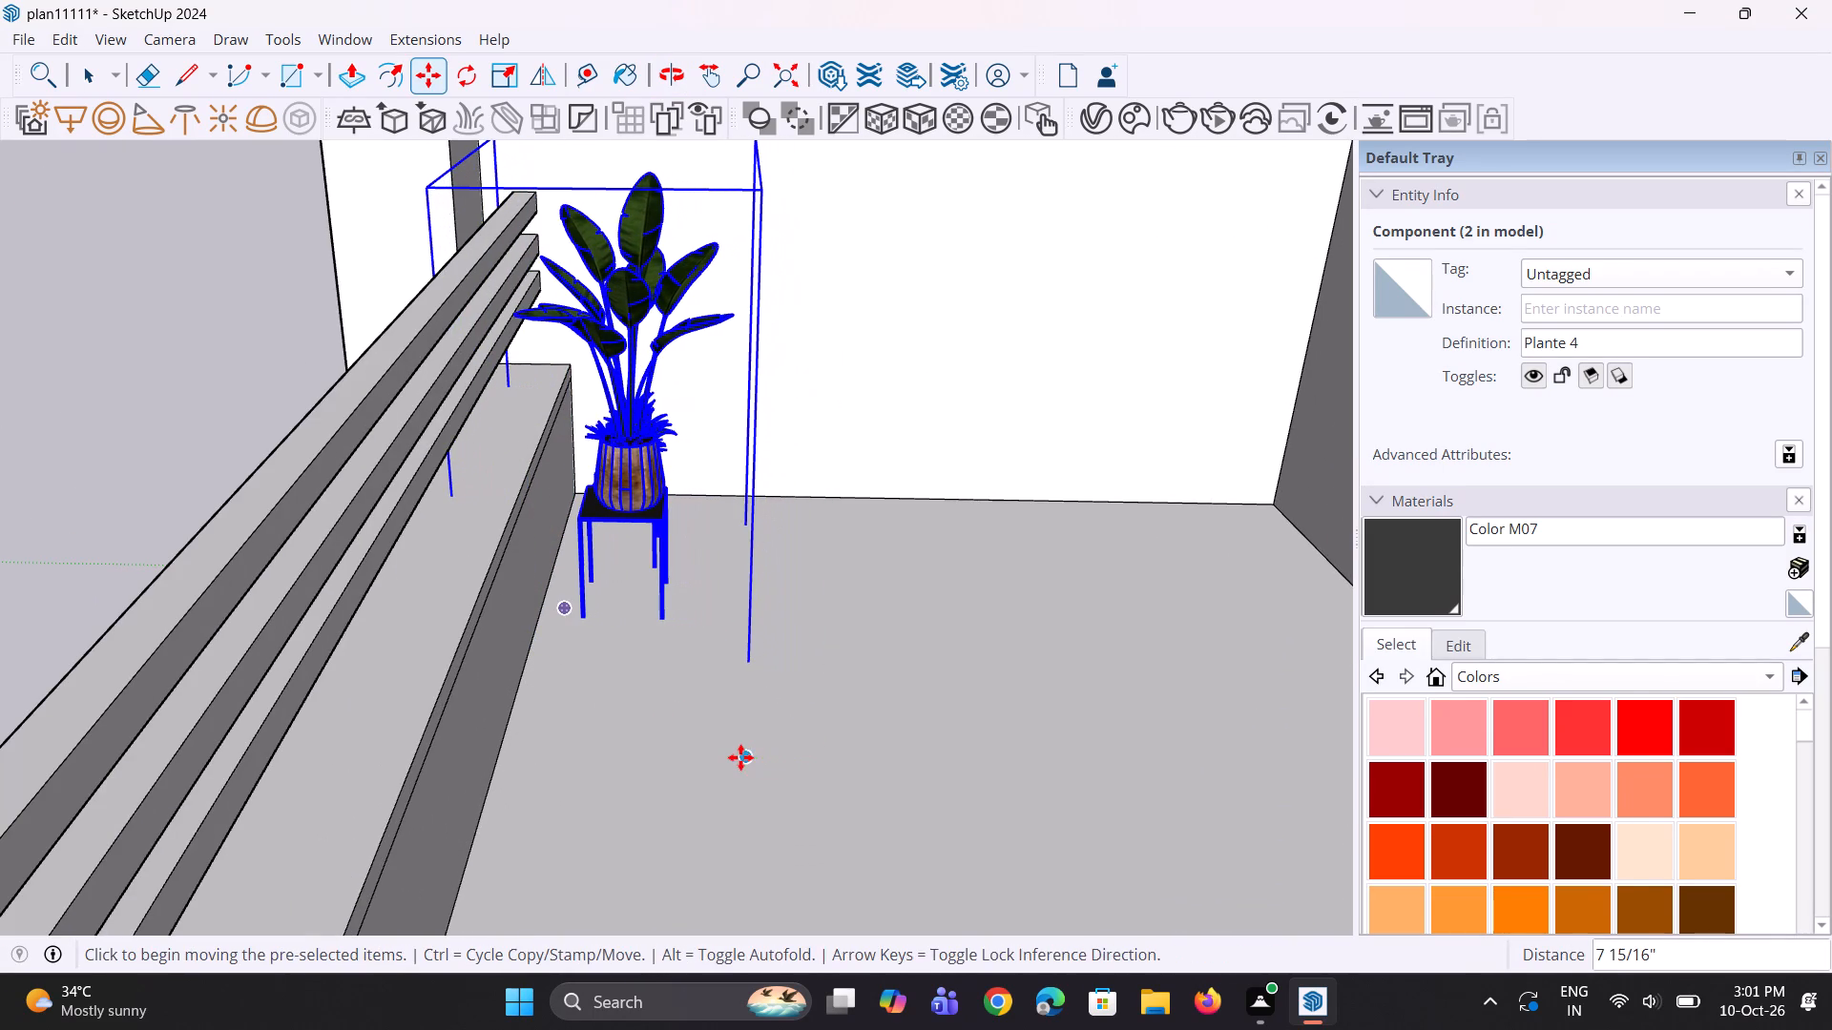
Enlarge the Plante 4 pair uniformly from its upper railing-side corner.
scroll(425, 705, "down", 3)
middle_click_drag(465, 695, 489, 681)
scroll(489, 681, "up", 1)
key("s")
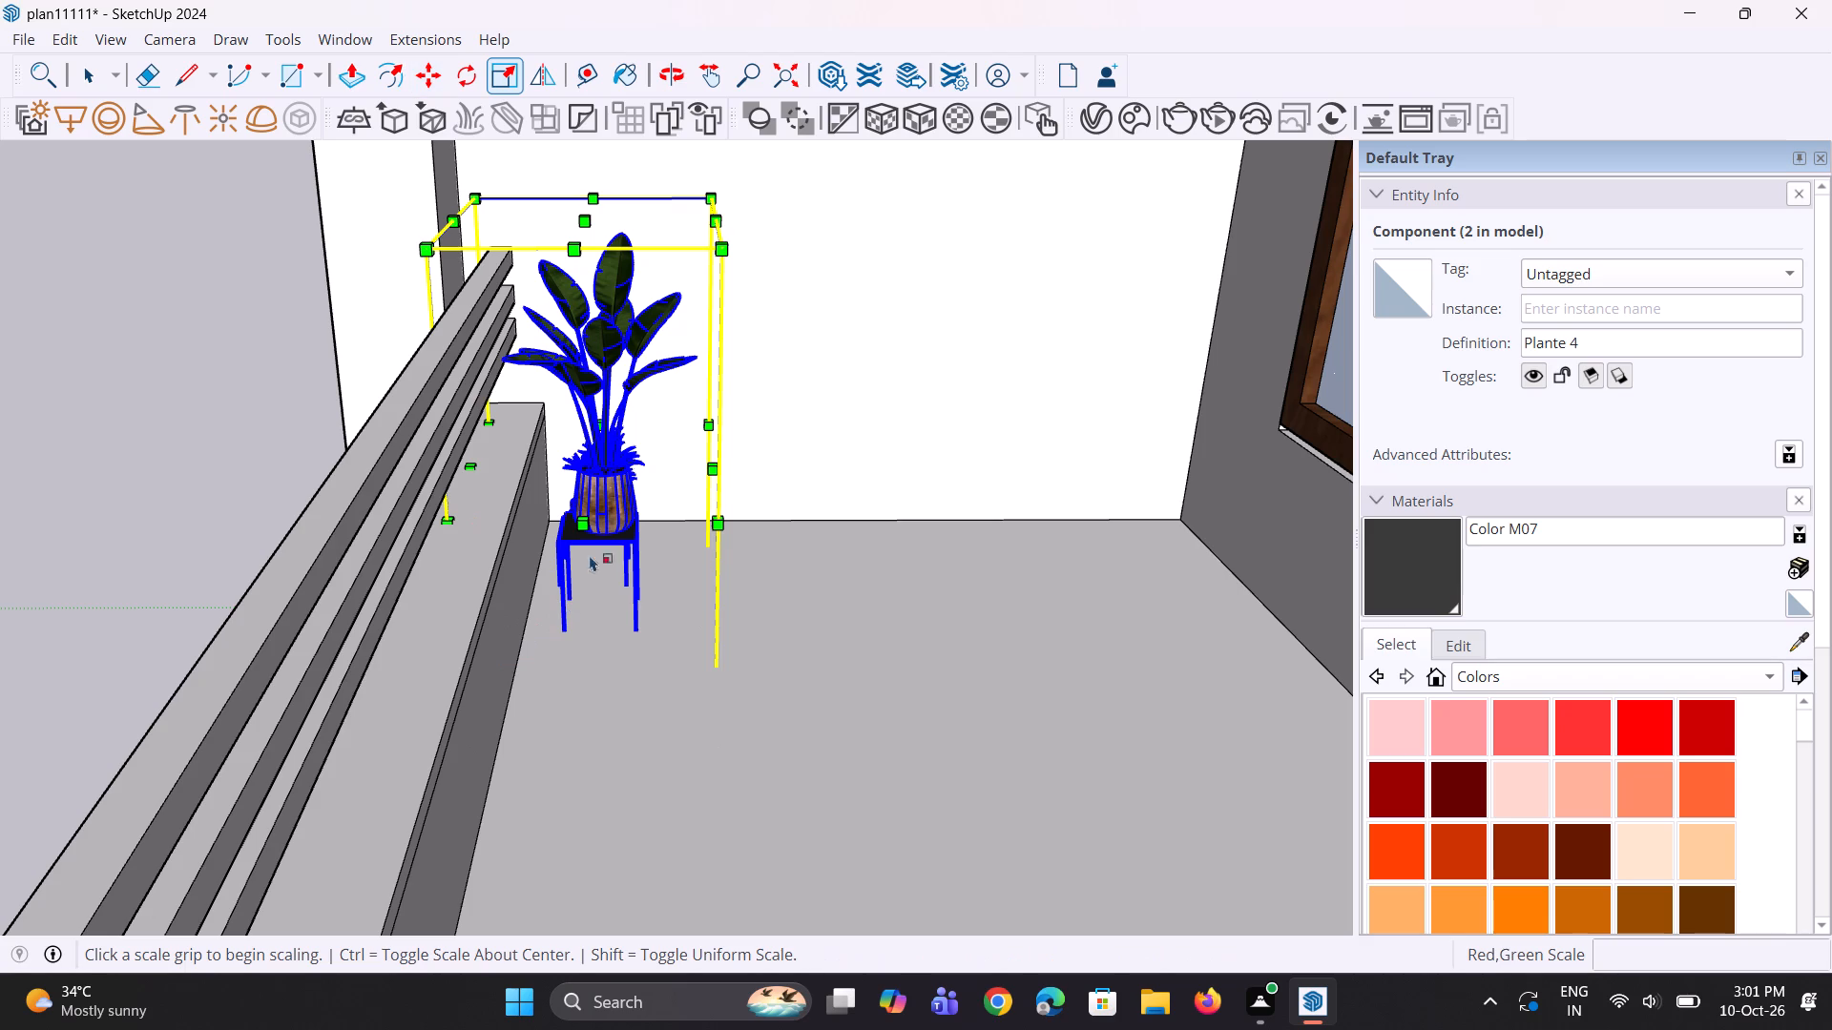
left_click(416, 244)
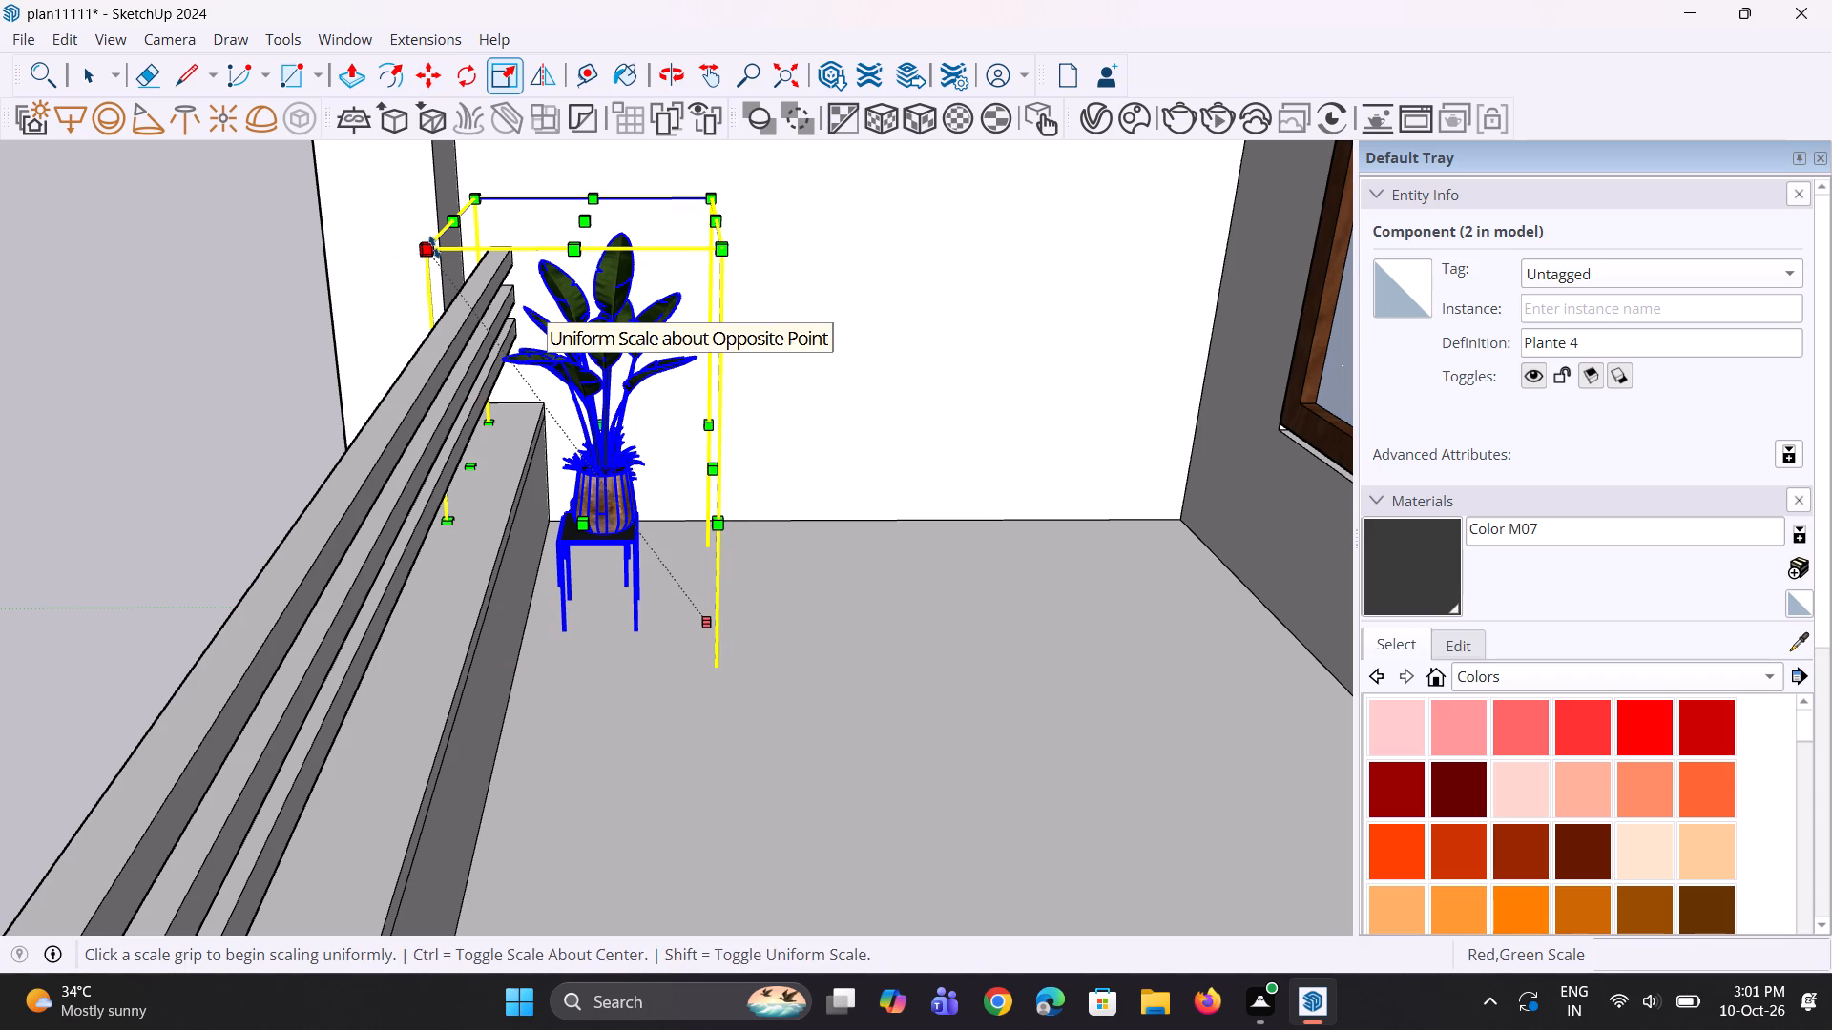
left_click(434, 247)
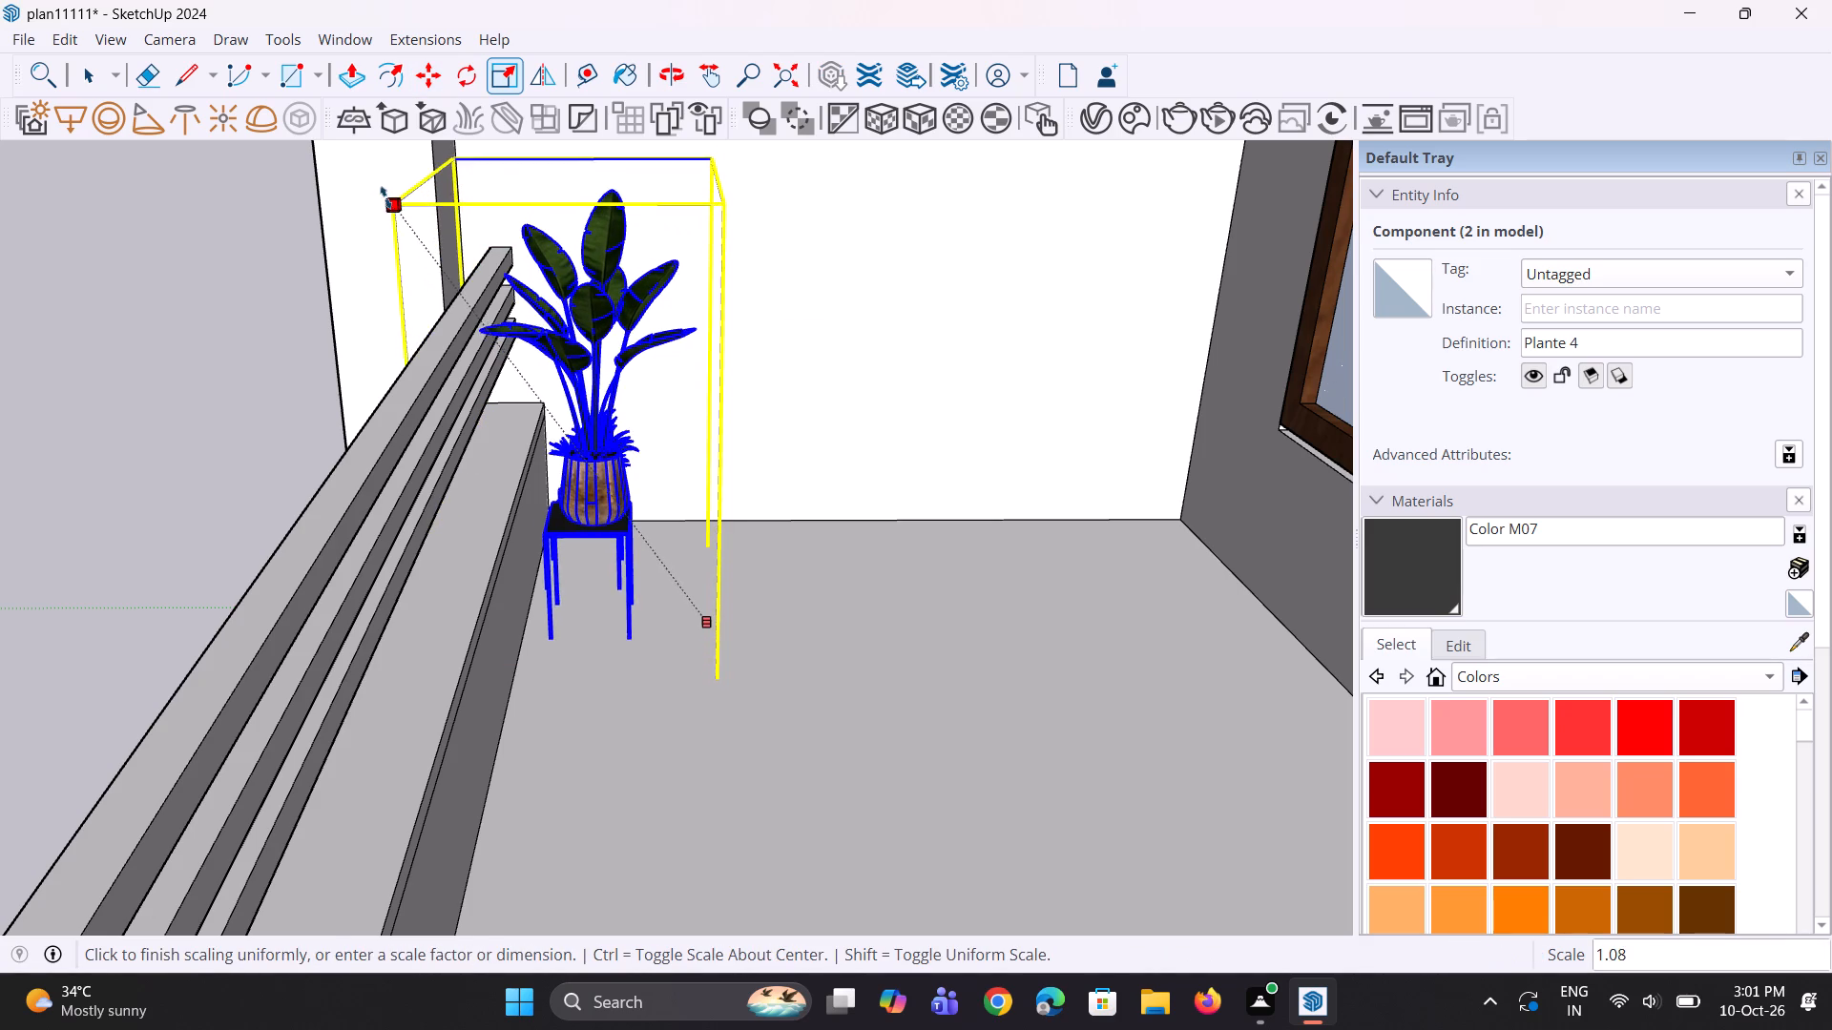
left_click(362, 155)
Stretch the Plante 4 pair along the green axis, away from the railing.
middle_click_drag(673, 343, 593, 360)
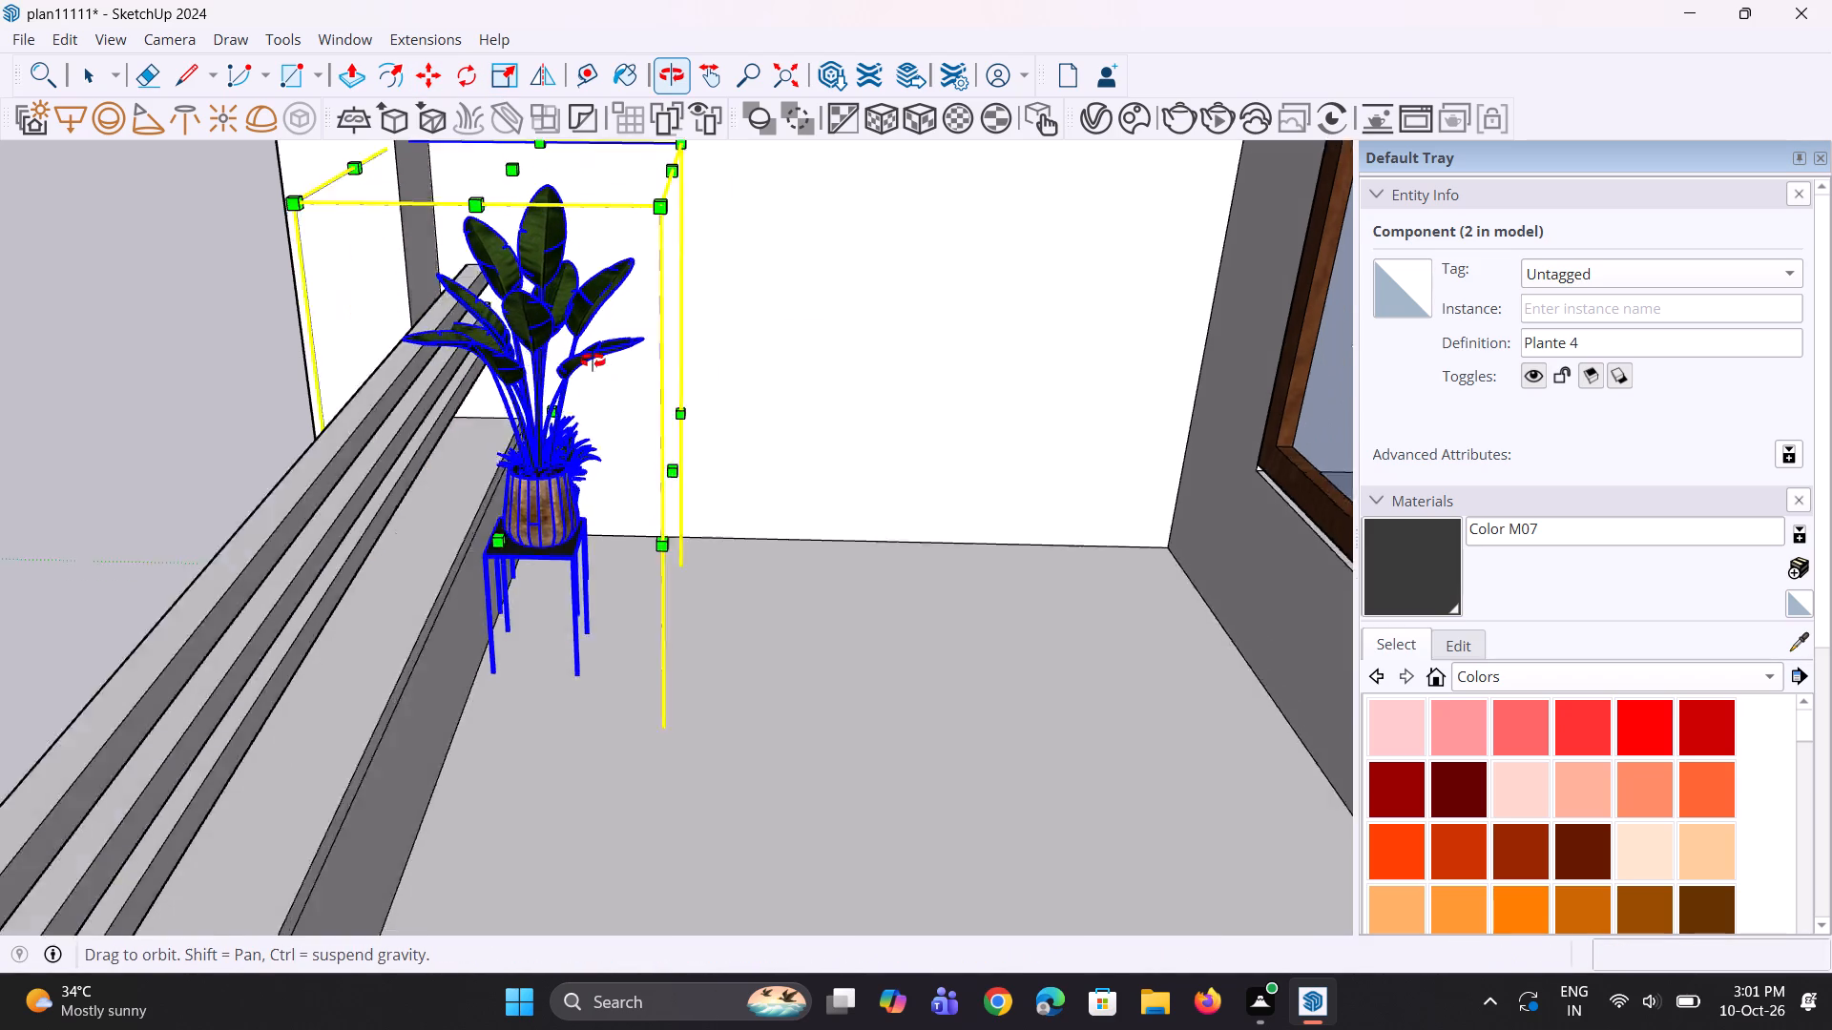
middle_click_drag(593, 360, 572, 358)
left_click(574, 461)
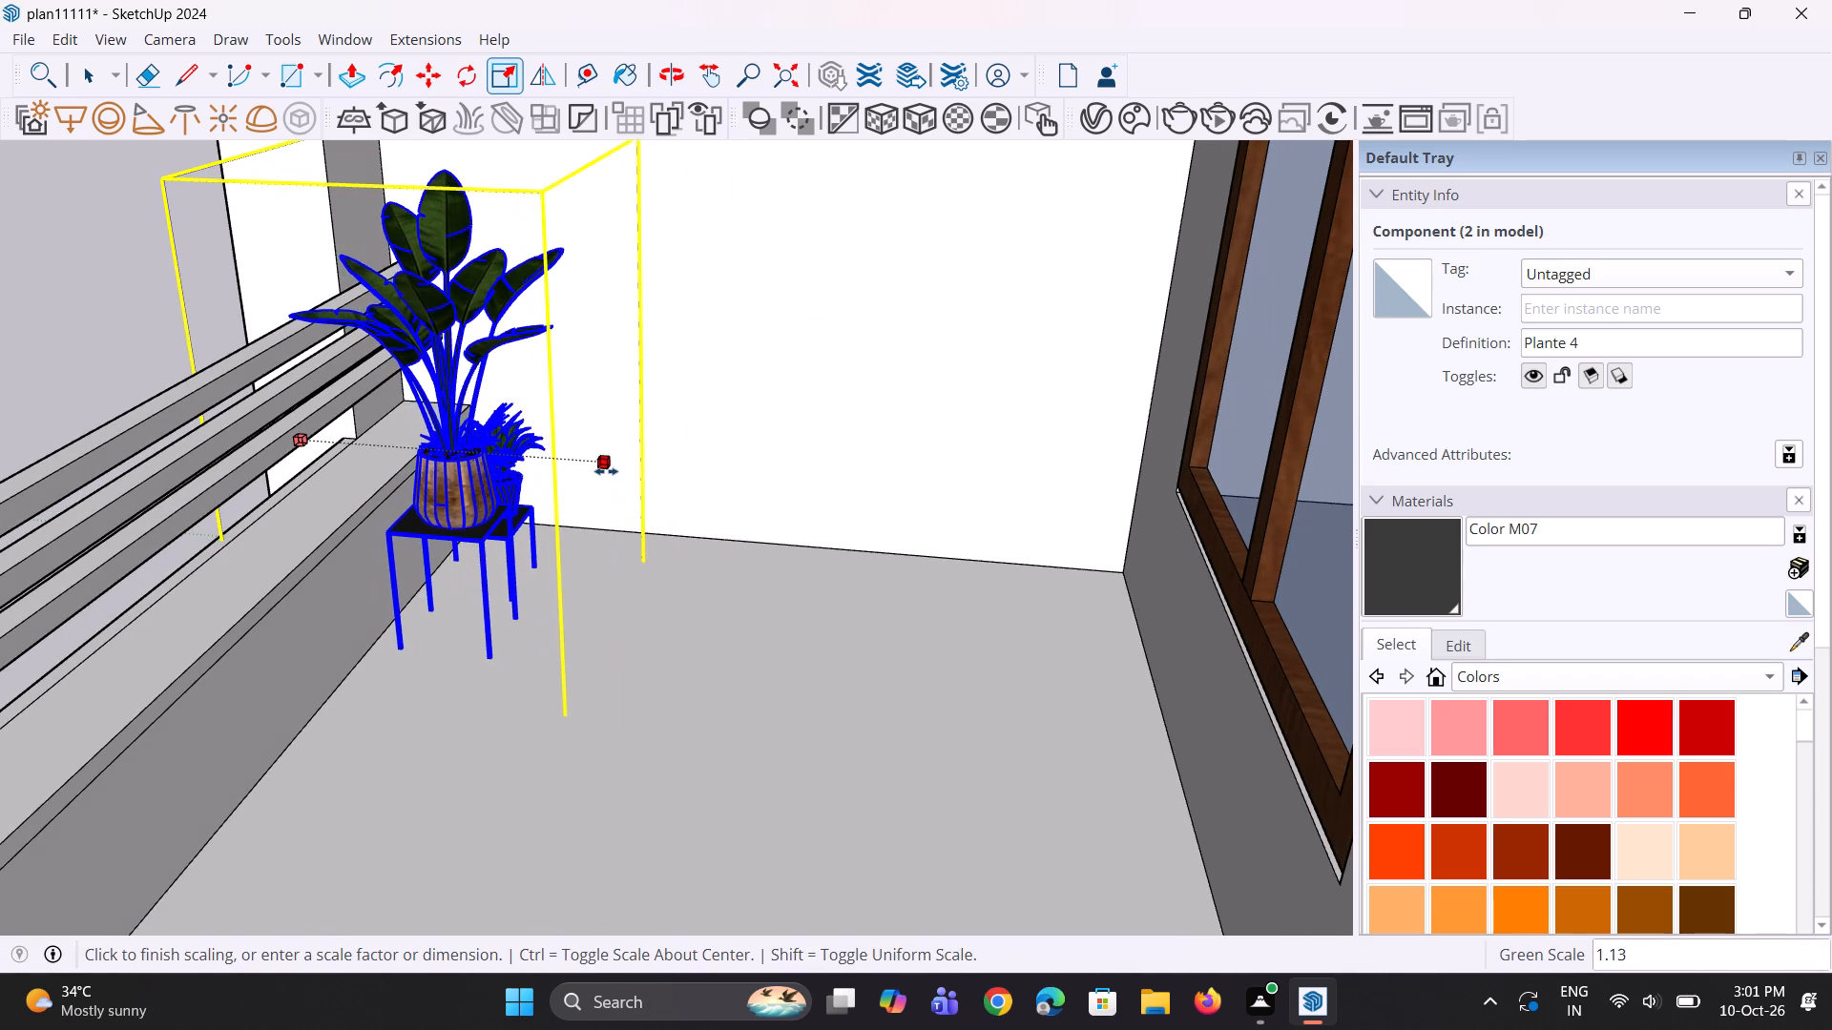
left_click(637, 483)
Enlarge the Plante 4 pair uniformly from an upper corner by a factor of about 1.28.
middle_click_drag(581, 569, 747, 591)
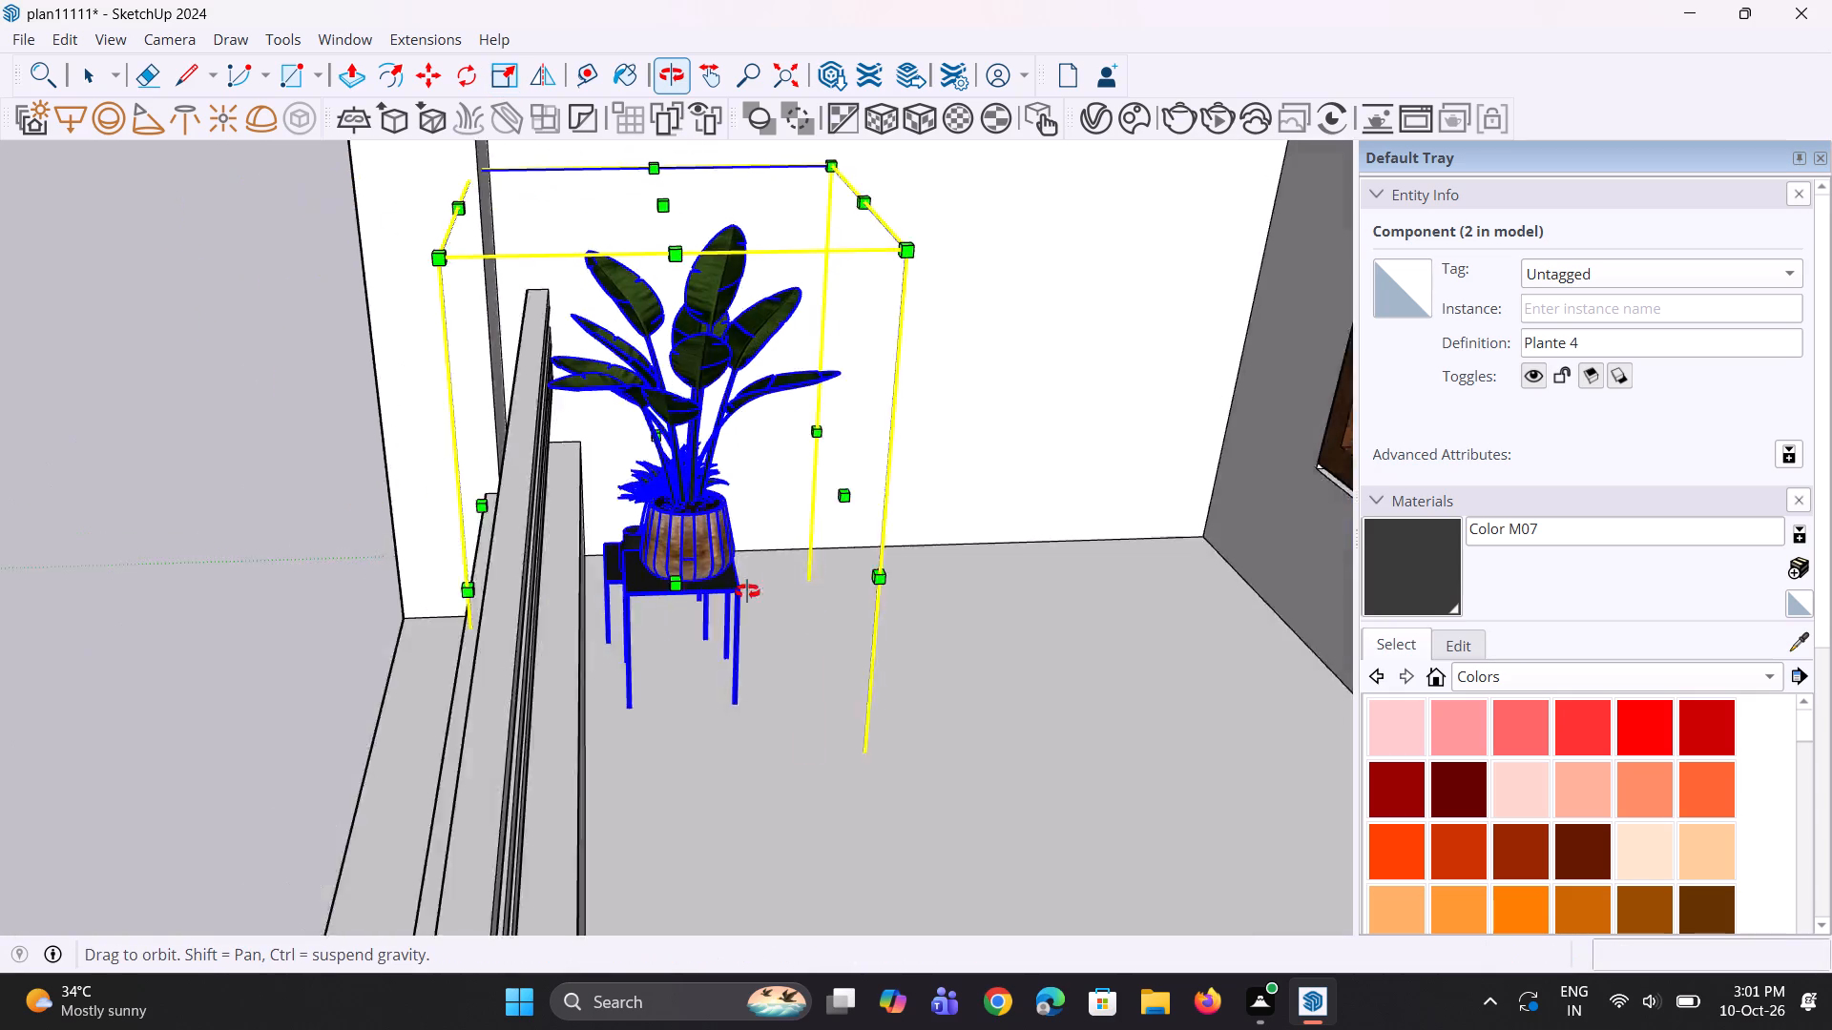
middle_click_drag(747, 591, 891, 547)
scroll(825, 566, "down", 4)
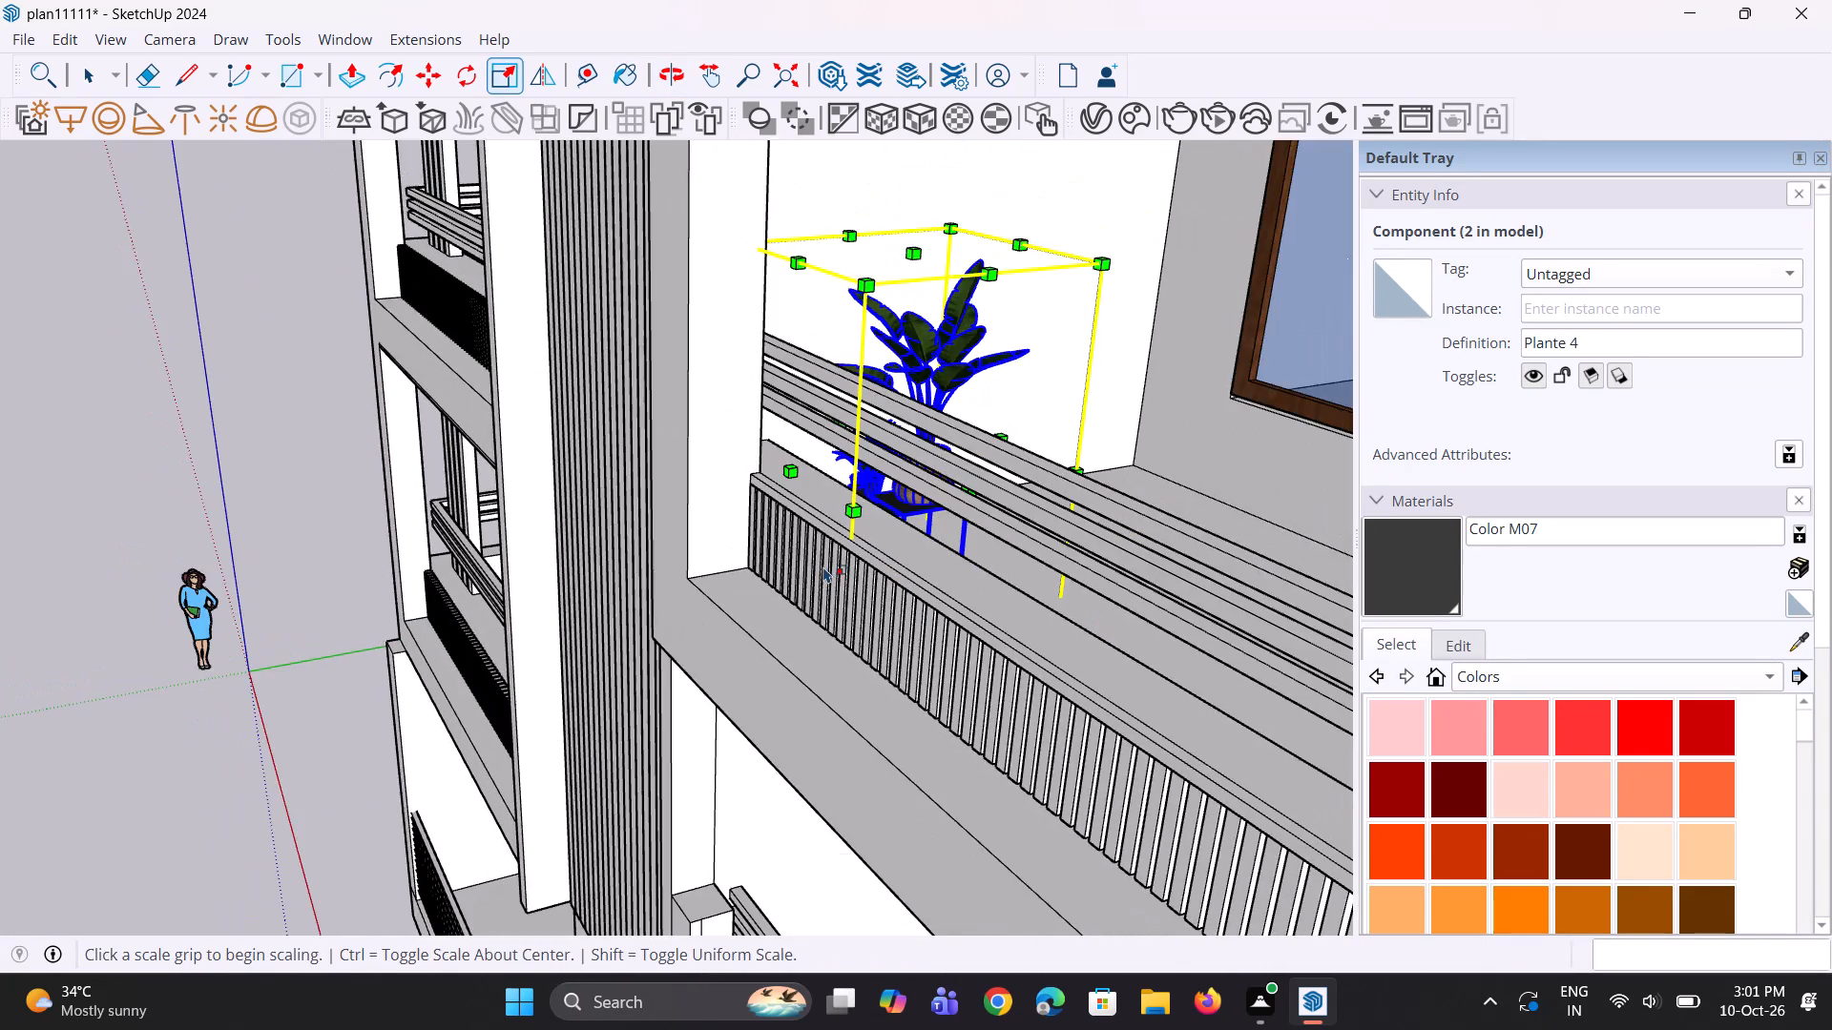
scroll(823, 566, "down", 4)
middle_click_drag(838, 554, 923, 530)
scroll(947, 284, "up", 3)
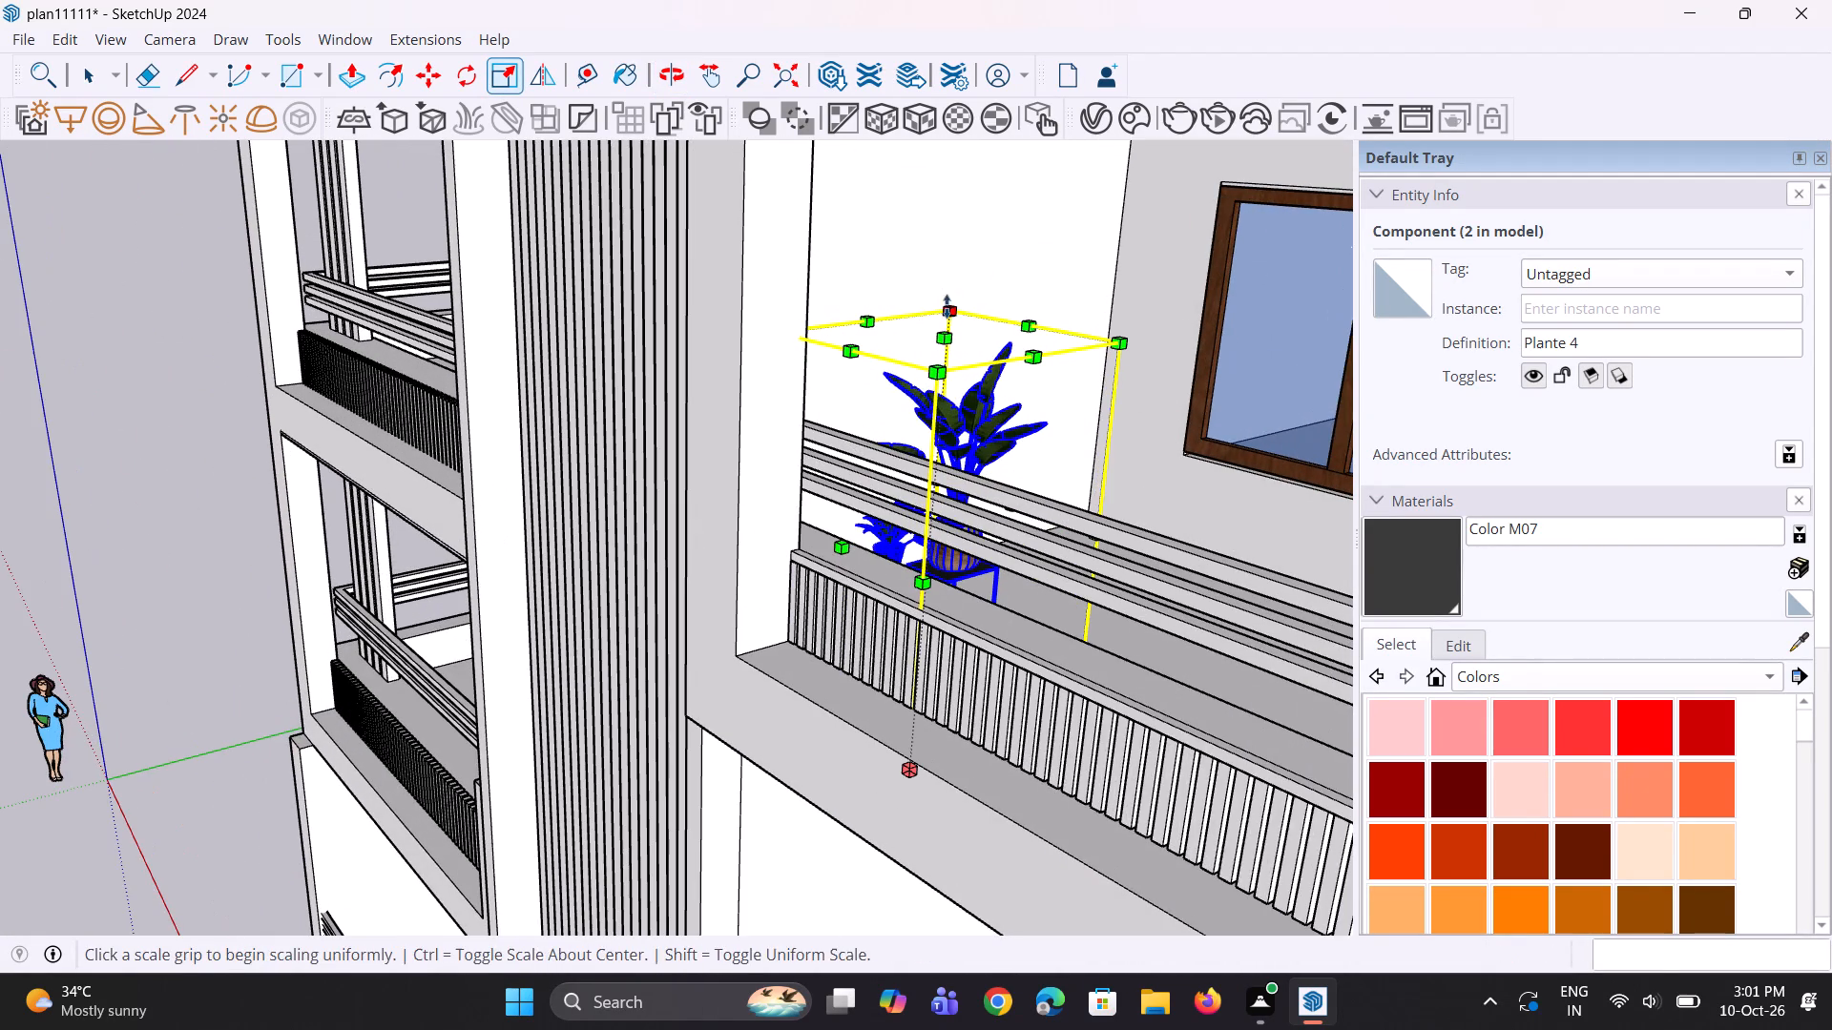
left_click(953, 303)
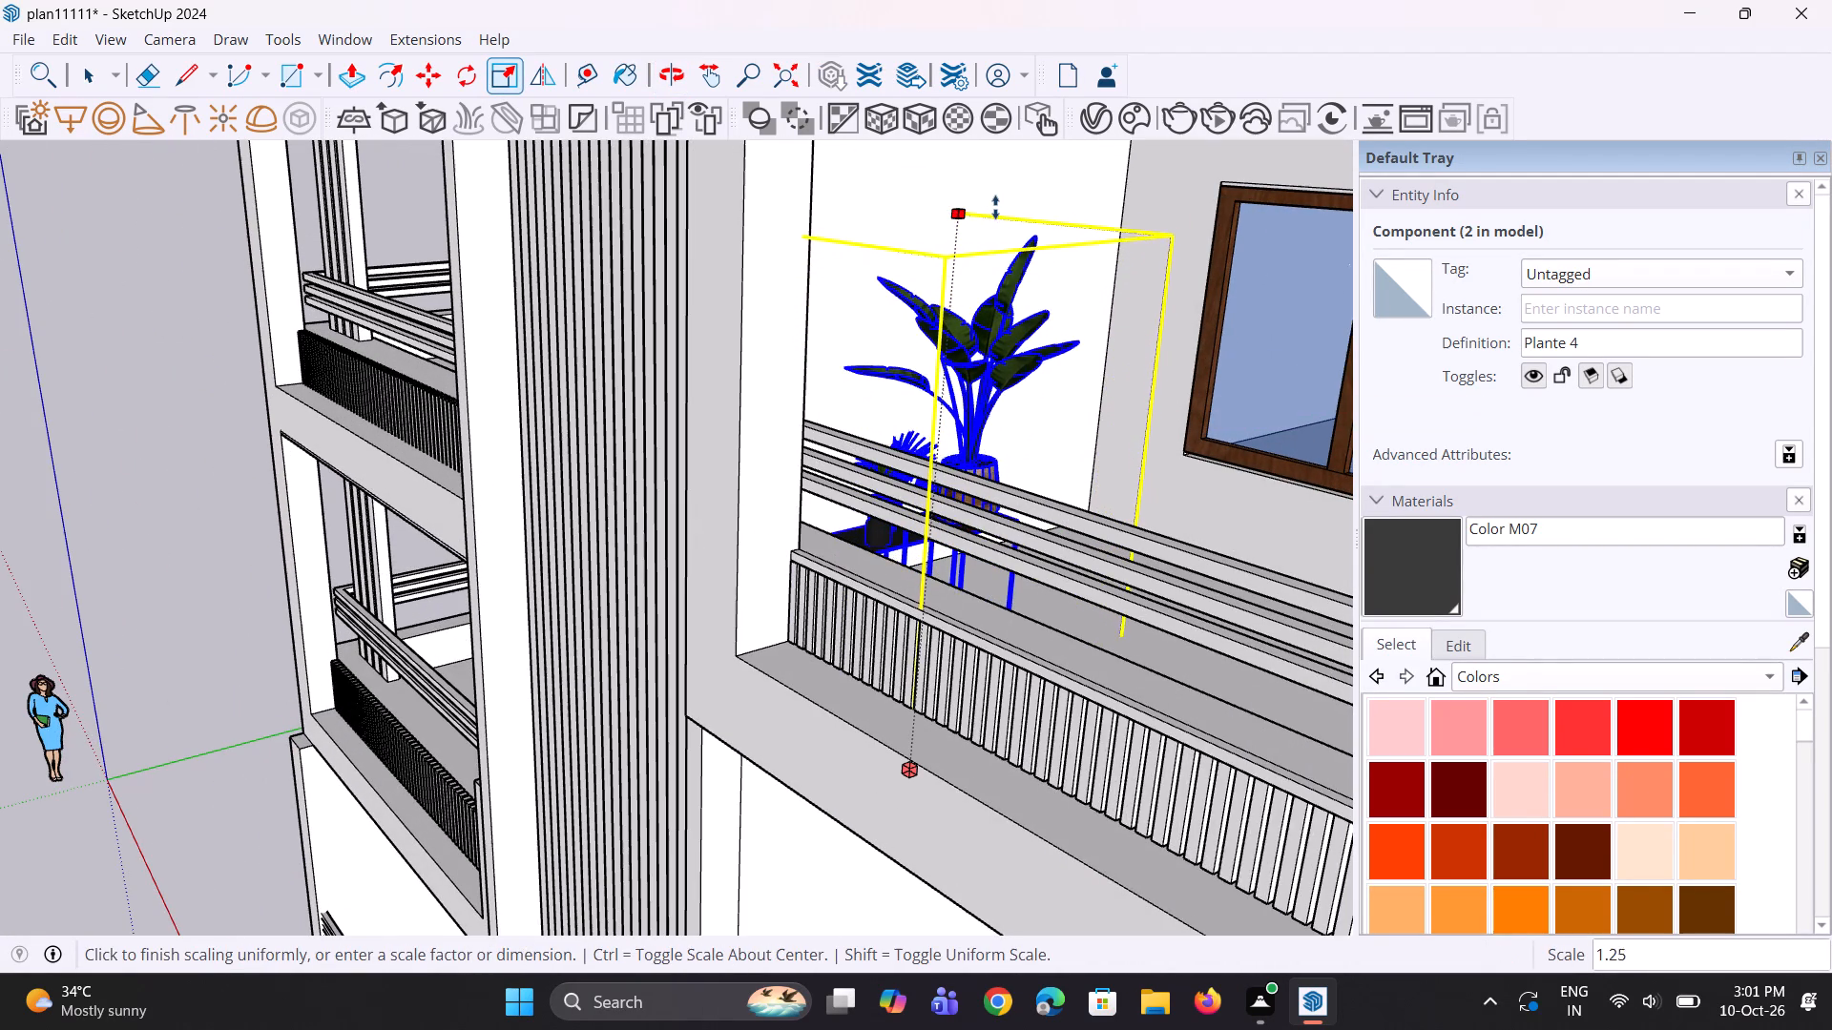
left_click(1010, 201)
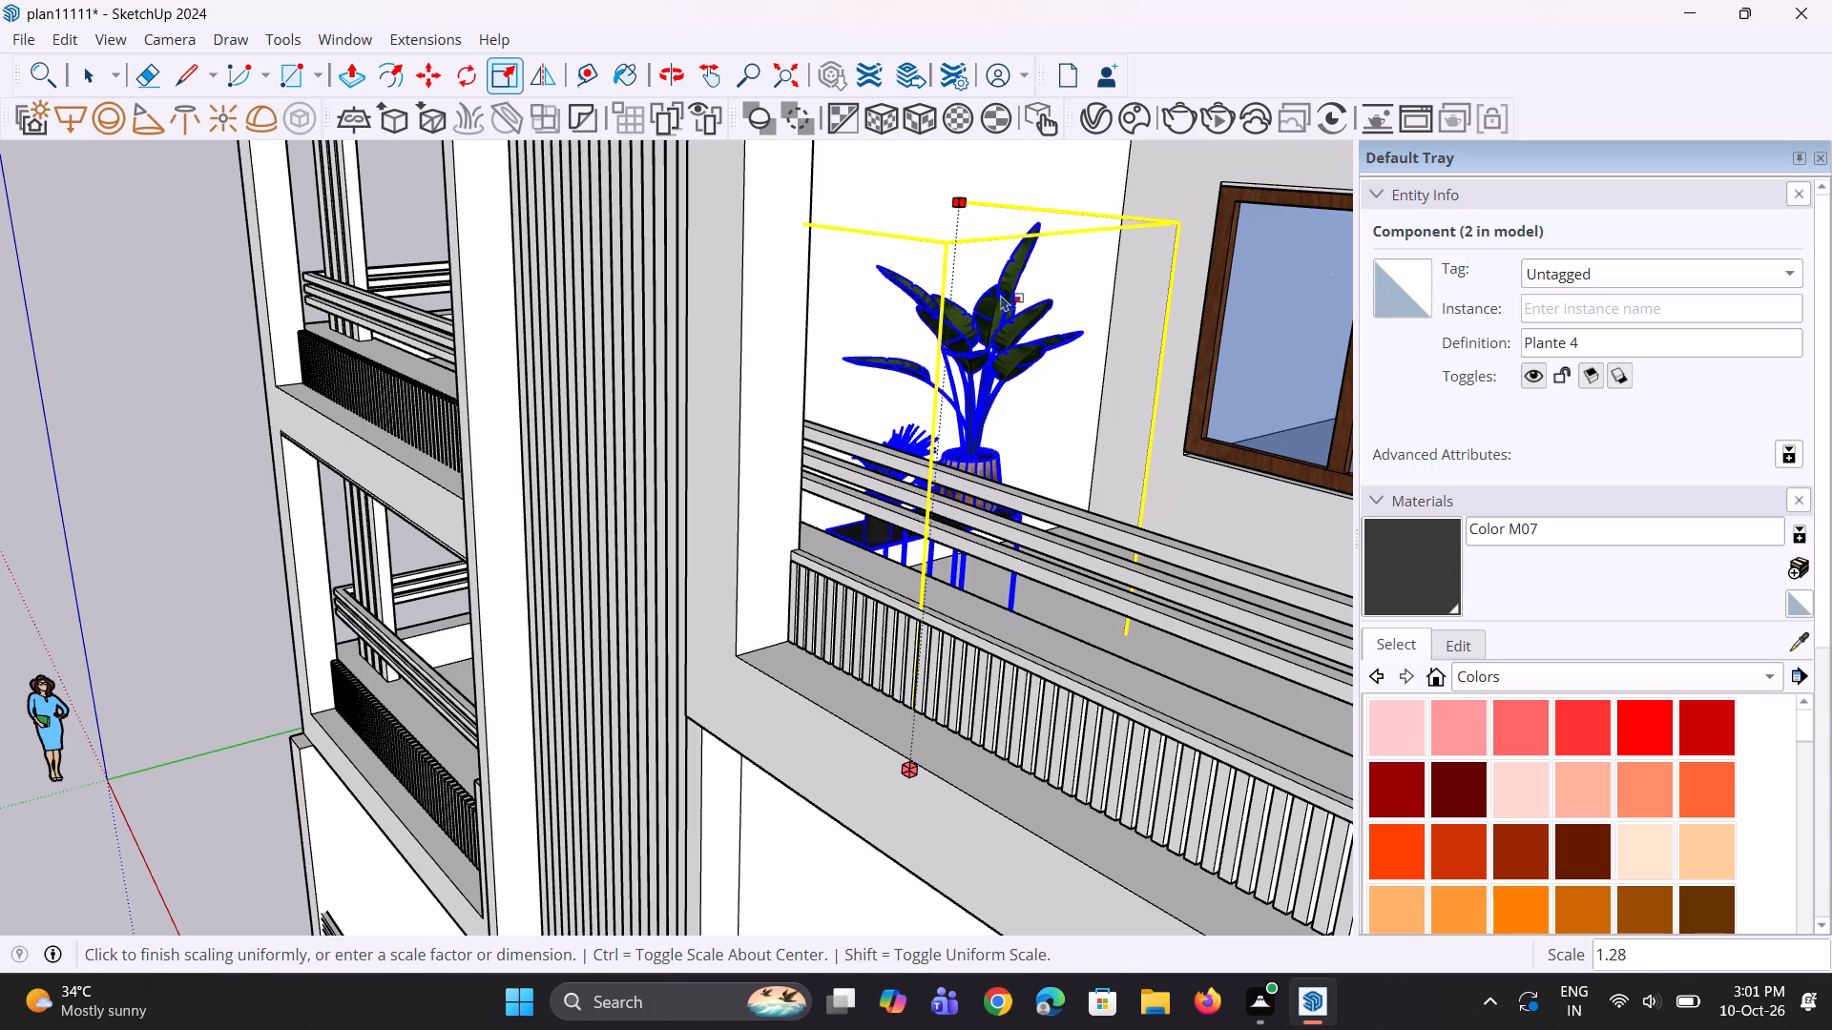
Clear the selection and examine the balcony plants across the facade and the spare plant models beside the building.
middle_click_drag(991, 496, 1138, 529)
scroll(904, 492, "down", 15)
middle_click_drag(852, 535, 886, 504)
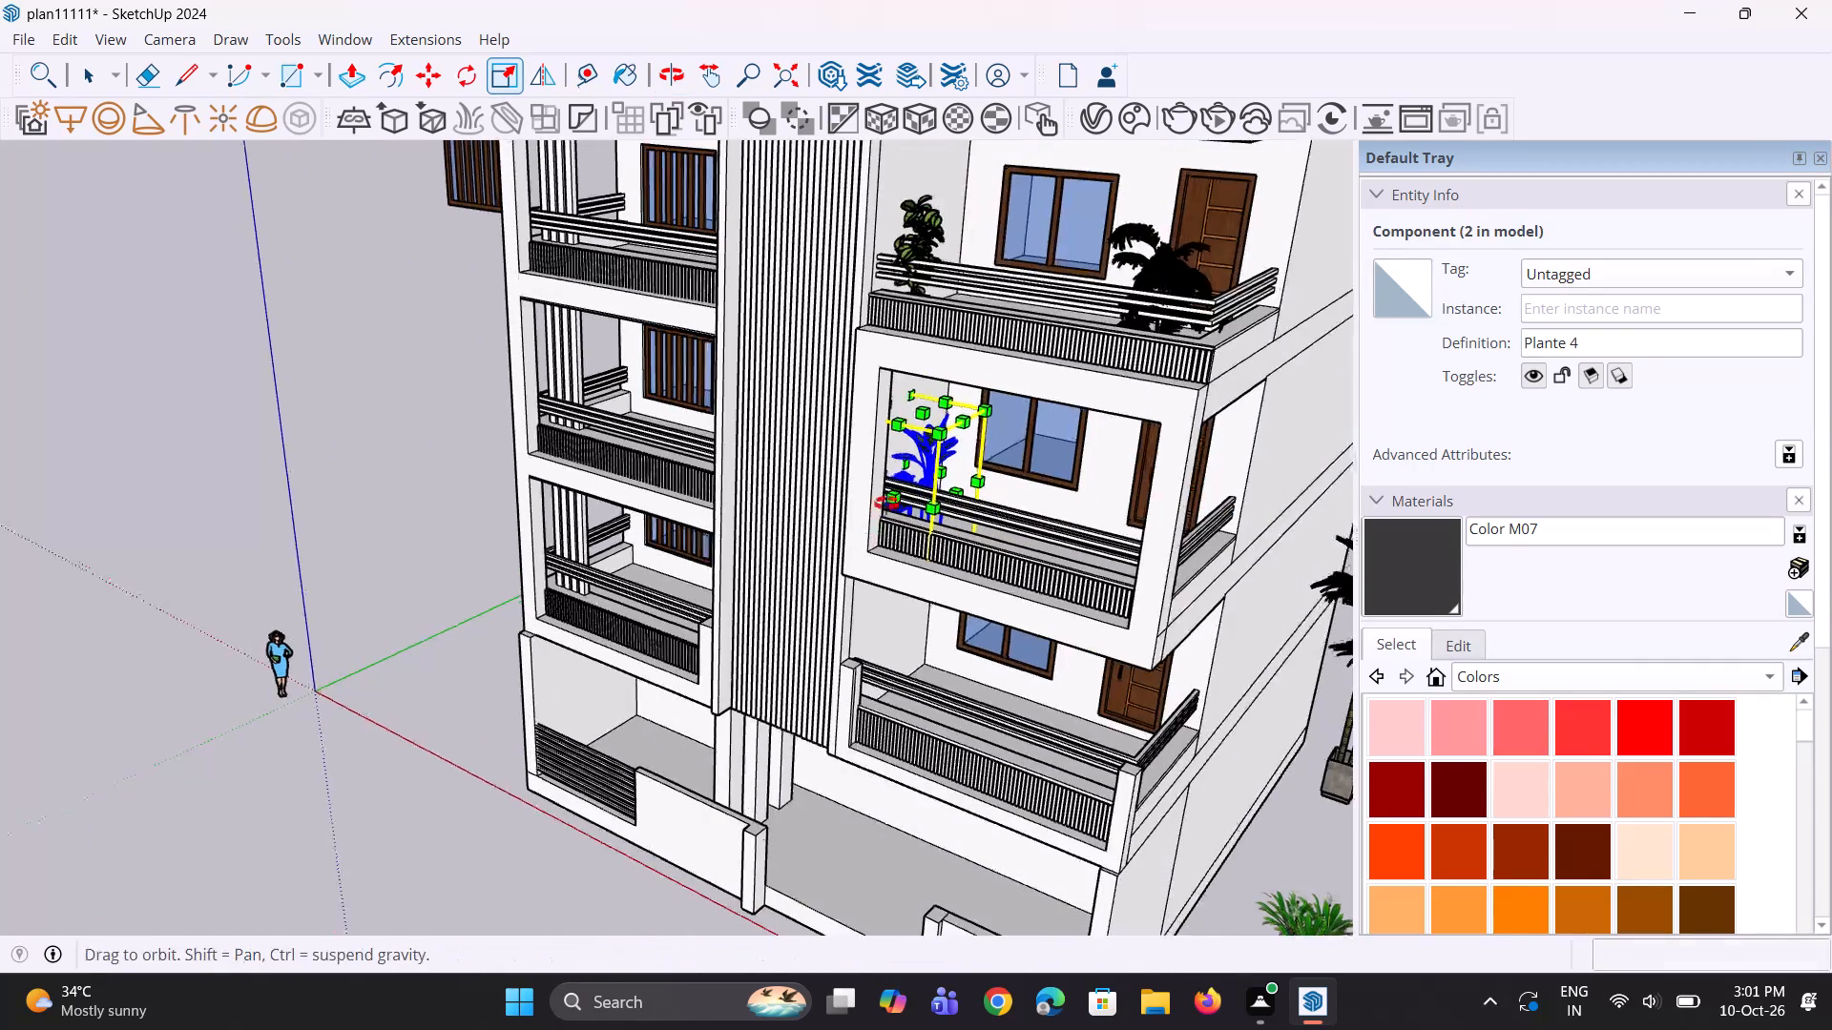
middle_click_drag(886, 504, 904, 474)
scroll(904, 474, "up", 1)
key("space")
key("space")
left_click(323, 664)
scroll(302, 700, "down", 4)
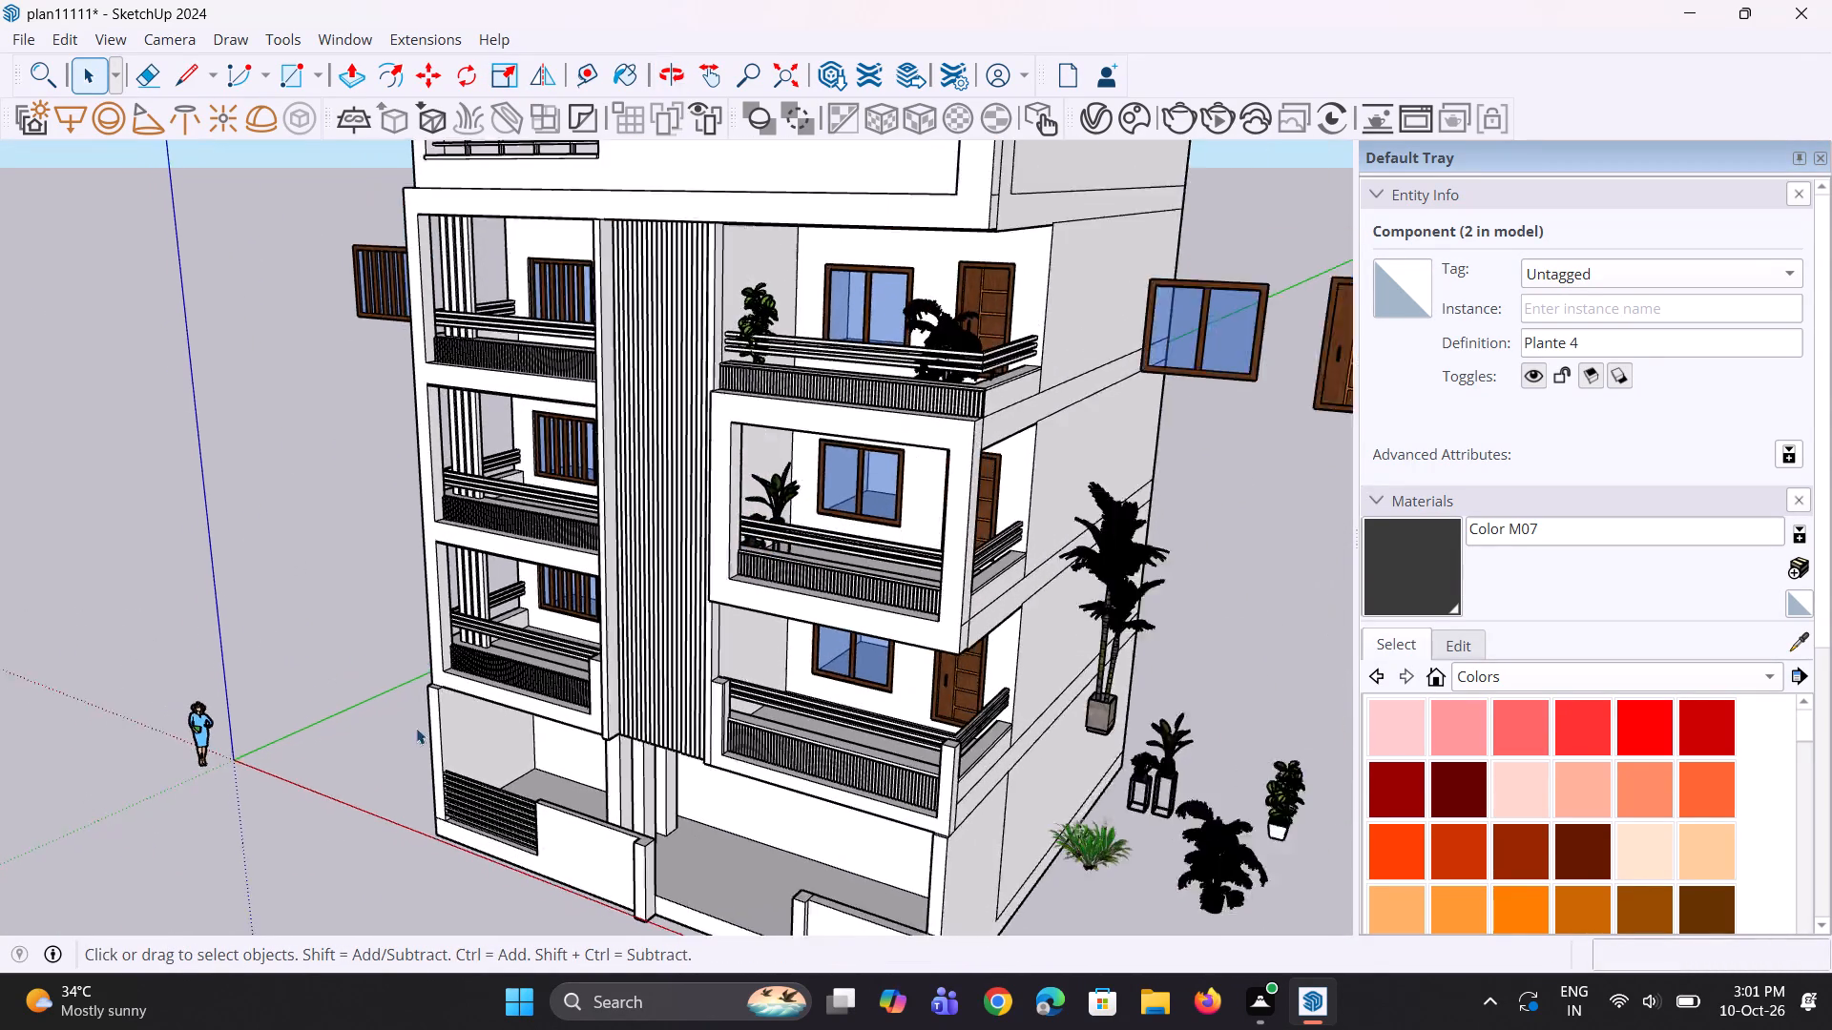
middle_click_drag(466, 731, 716, 695)
scroll(974, 677, "up", 5)
scroll(952, 663, "down", 4)
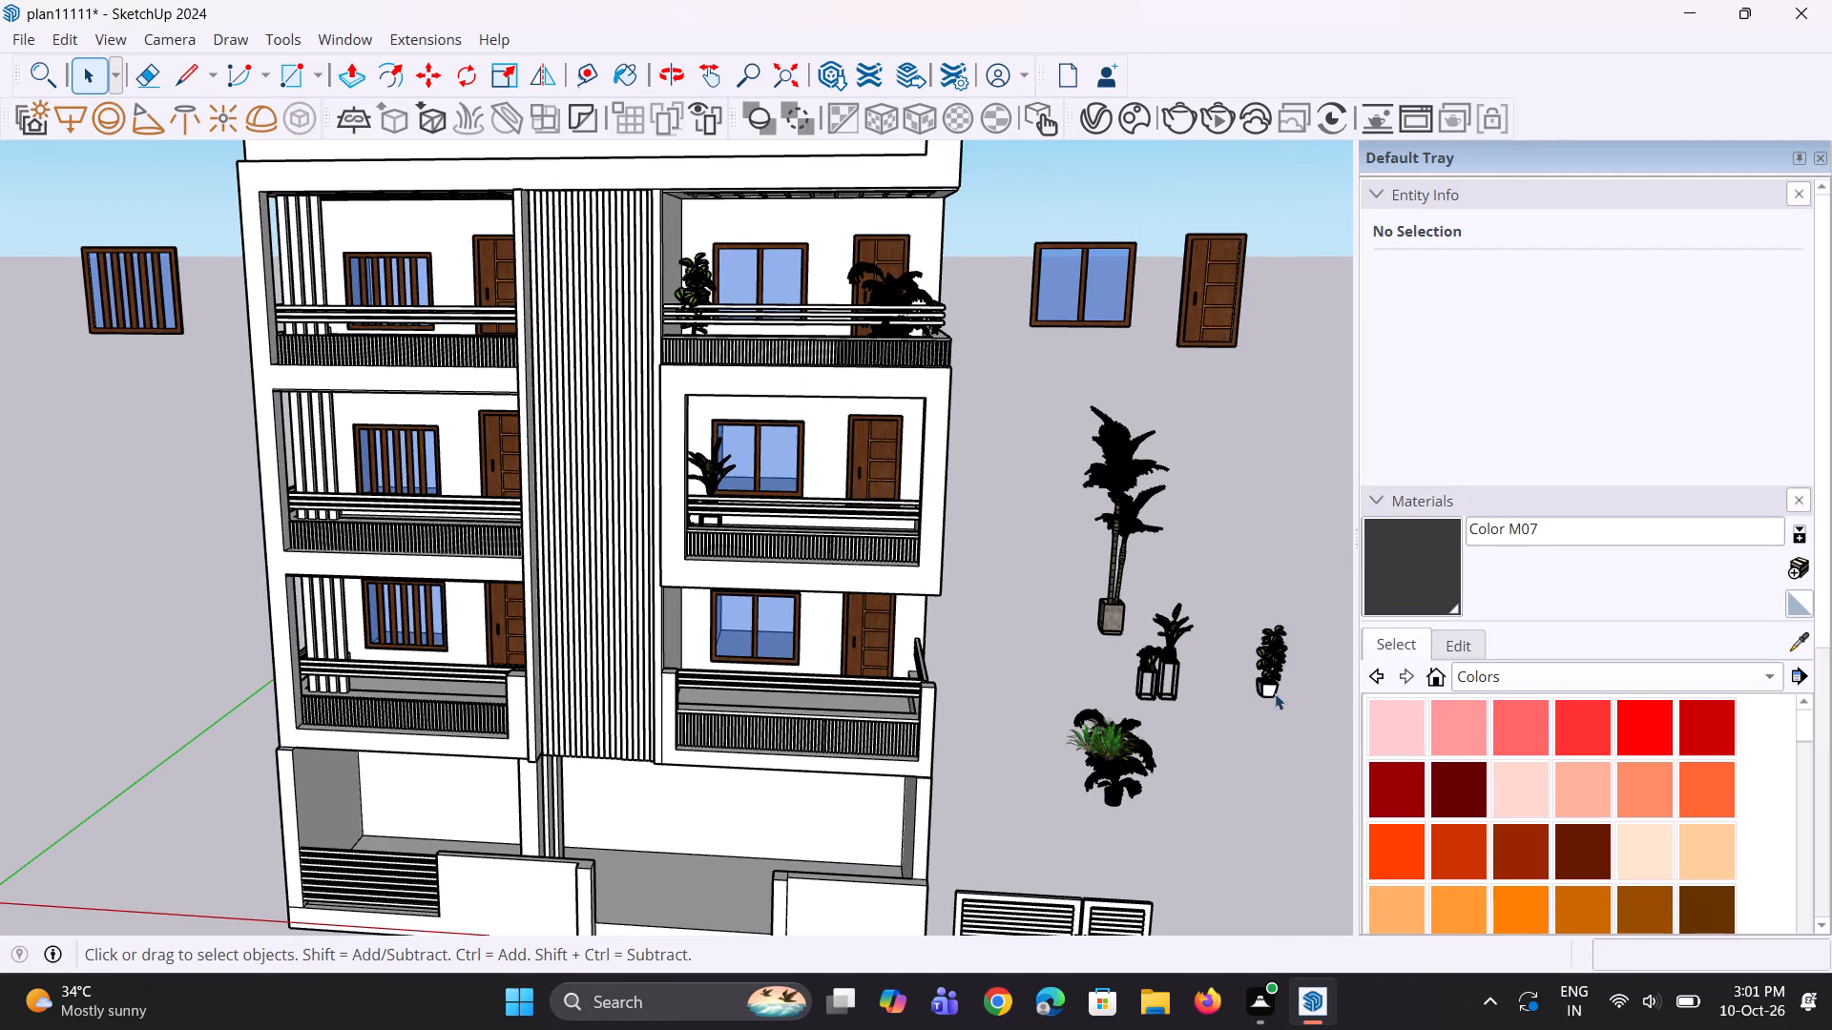
scroll(1254, 695, "up", 7)
middle_click_drag(1060, 815, 1197, 816)
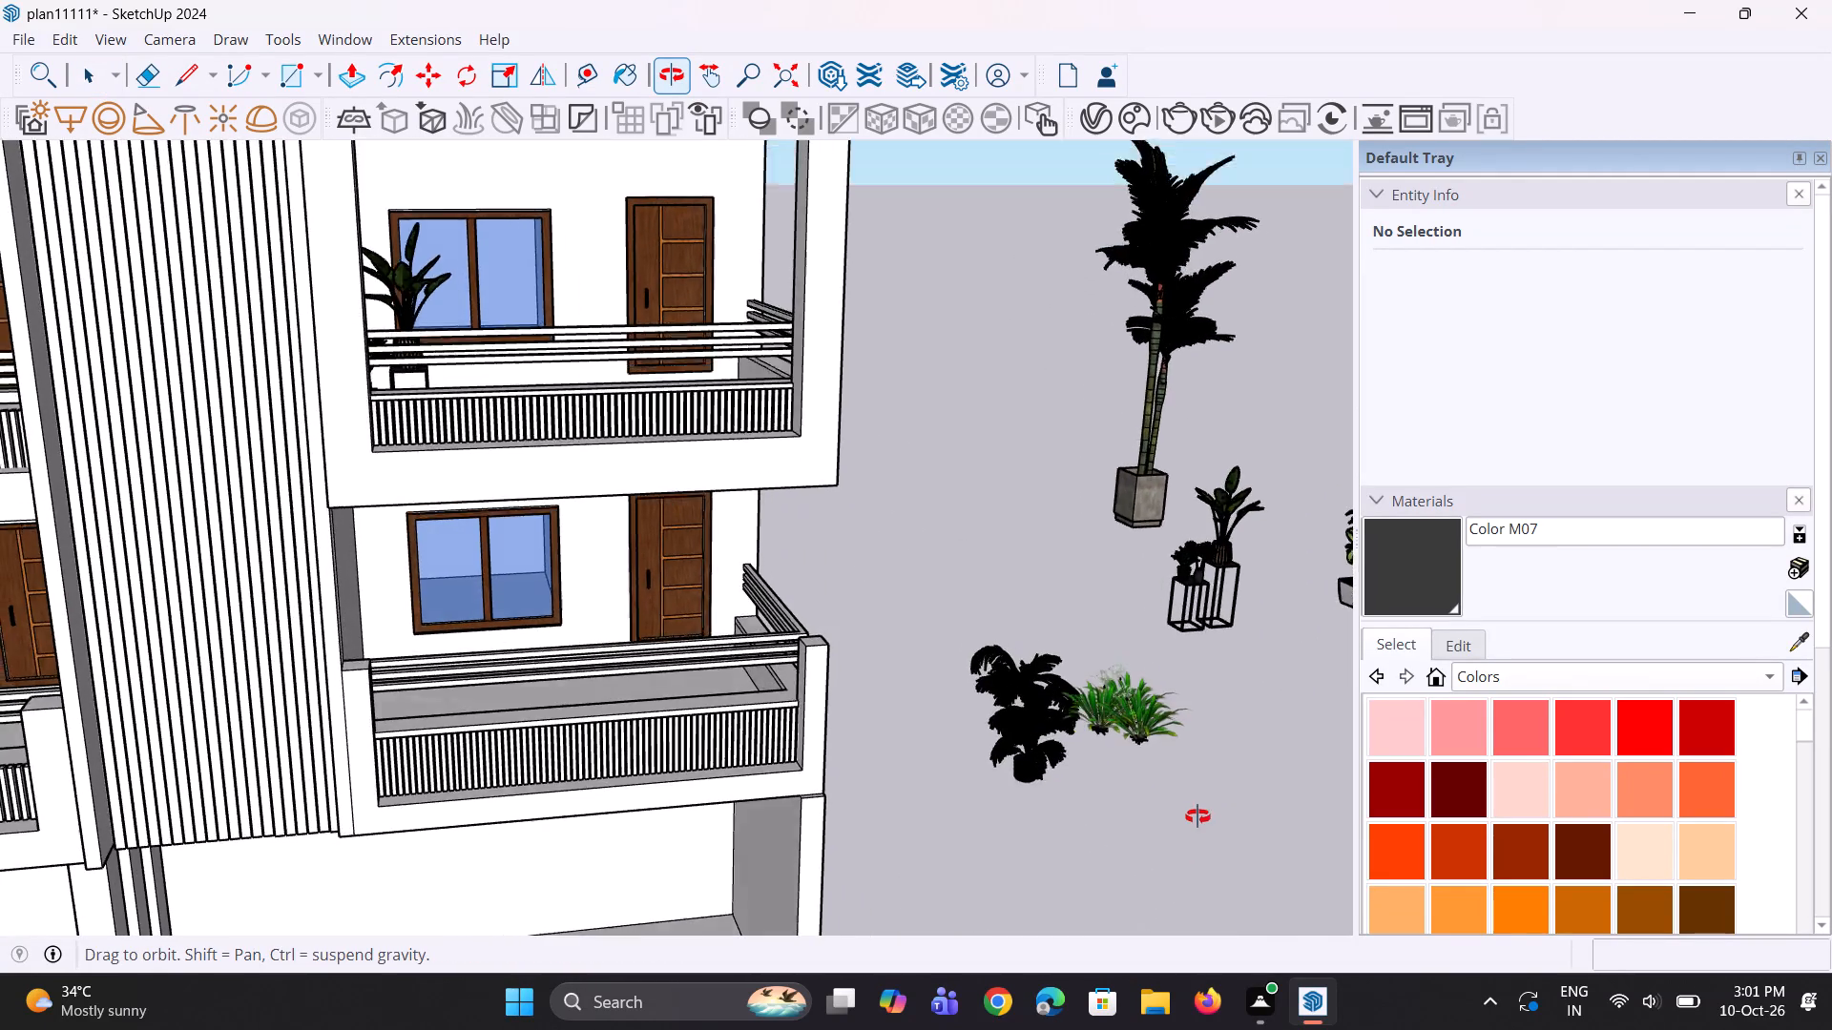
middle_click_drag(1197, 816, 1114, 786)
scroll(1096, 793, "down", 4)
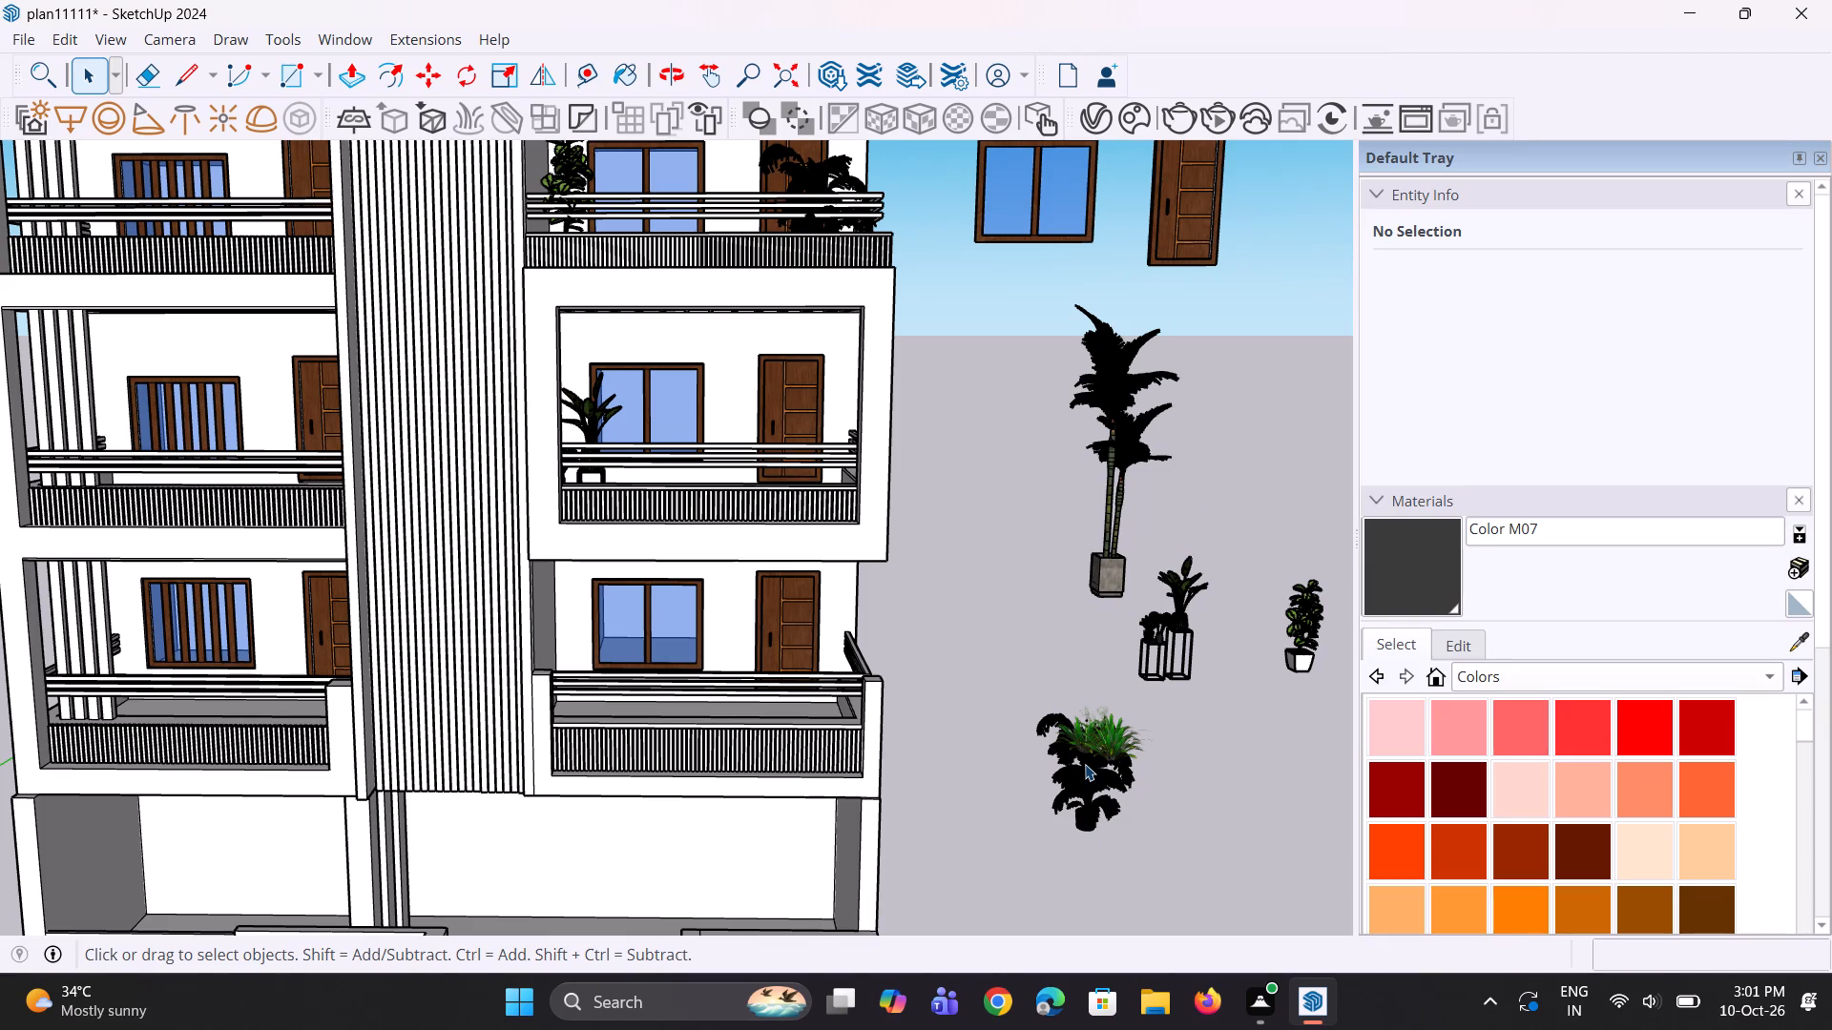
Import the Plant+2 (1) model from the Downloads folder and place it among the spare plants beside the building.
left_click(23, 50)
left_click(86, 378)
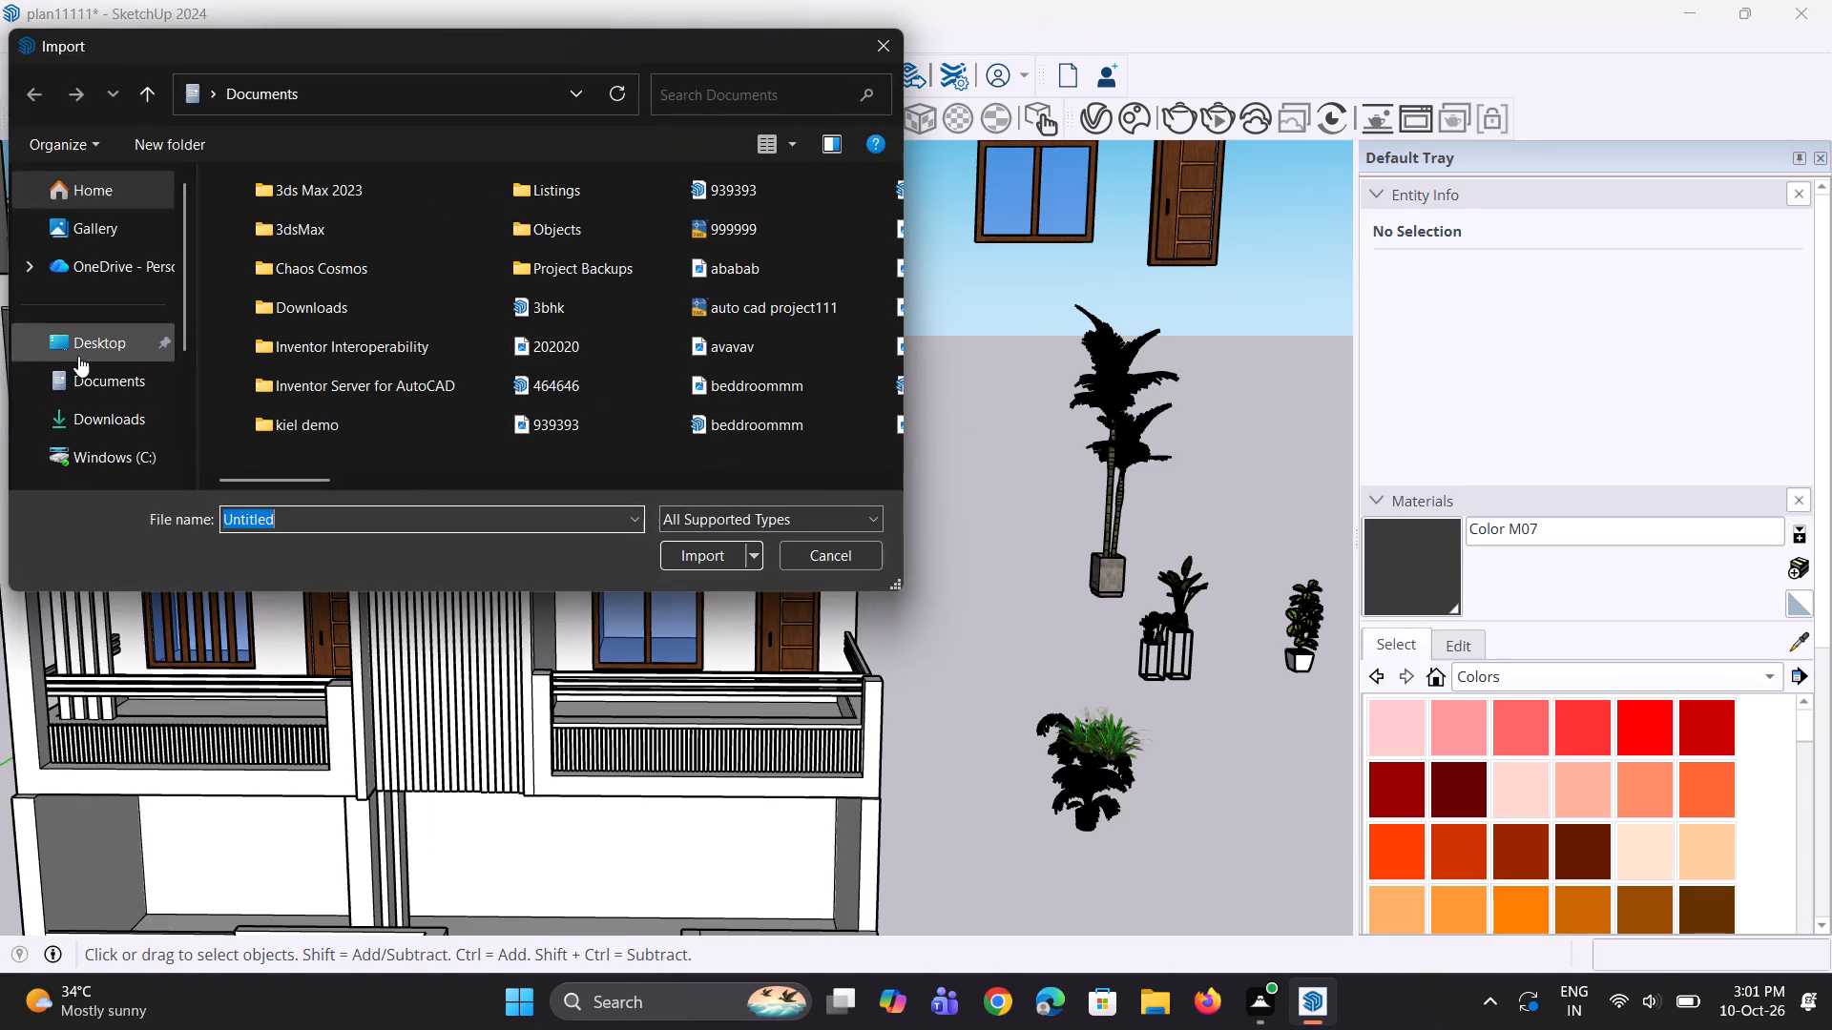
left_click(118, 427)
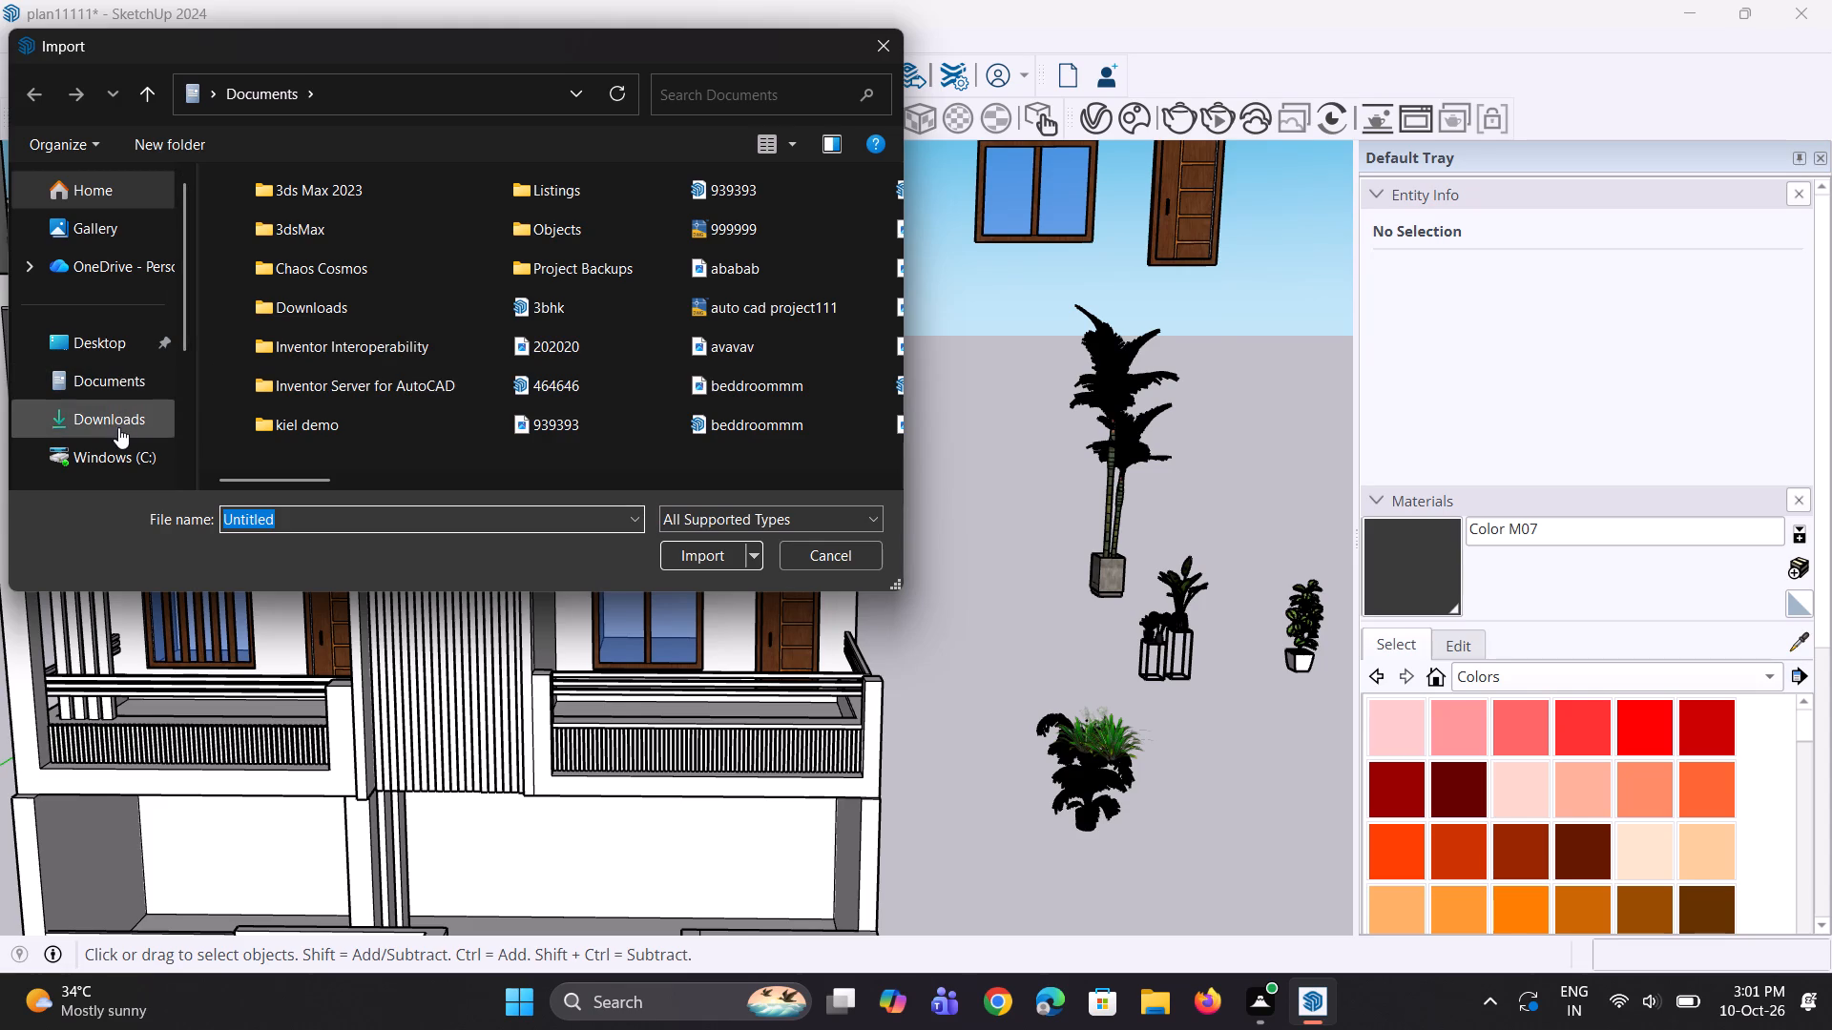
scroll(364, 356, "down", 10)
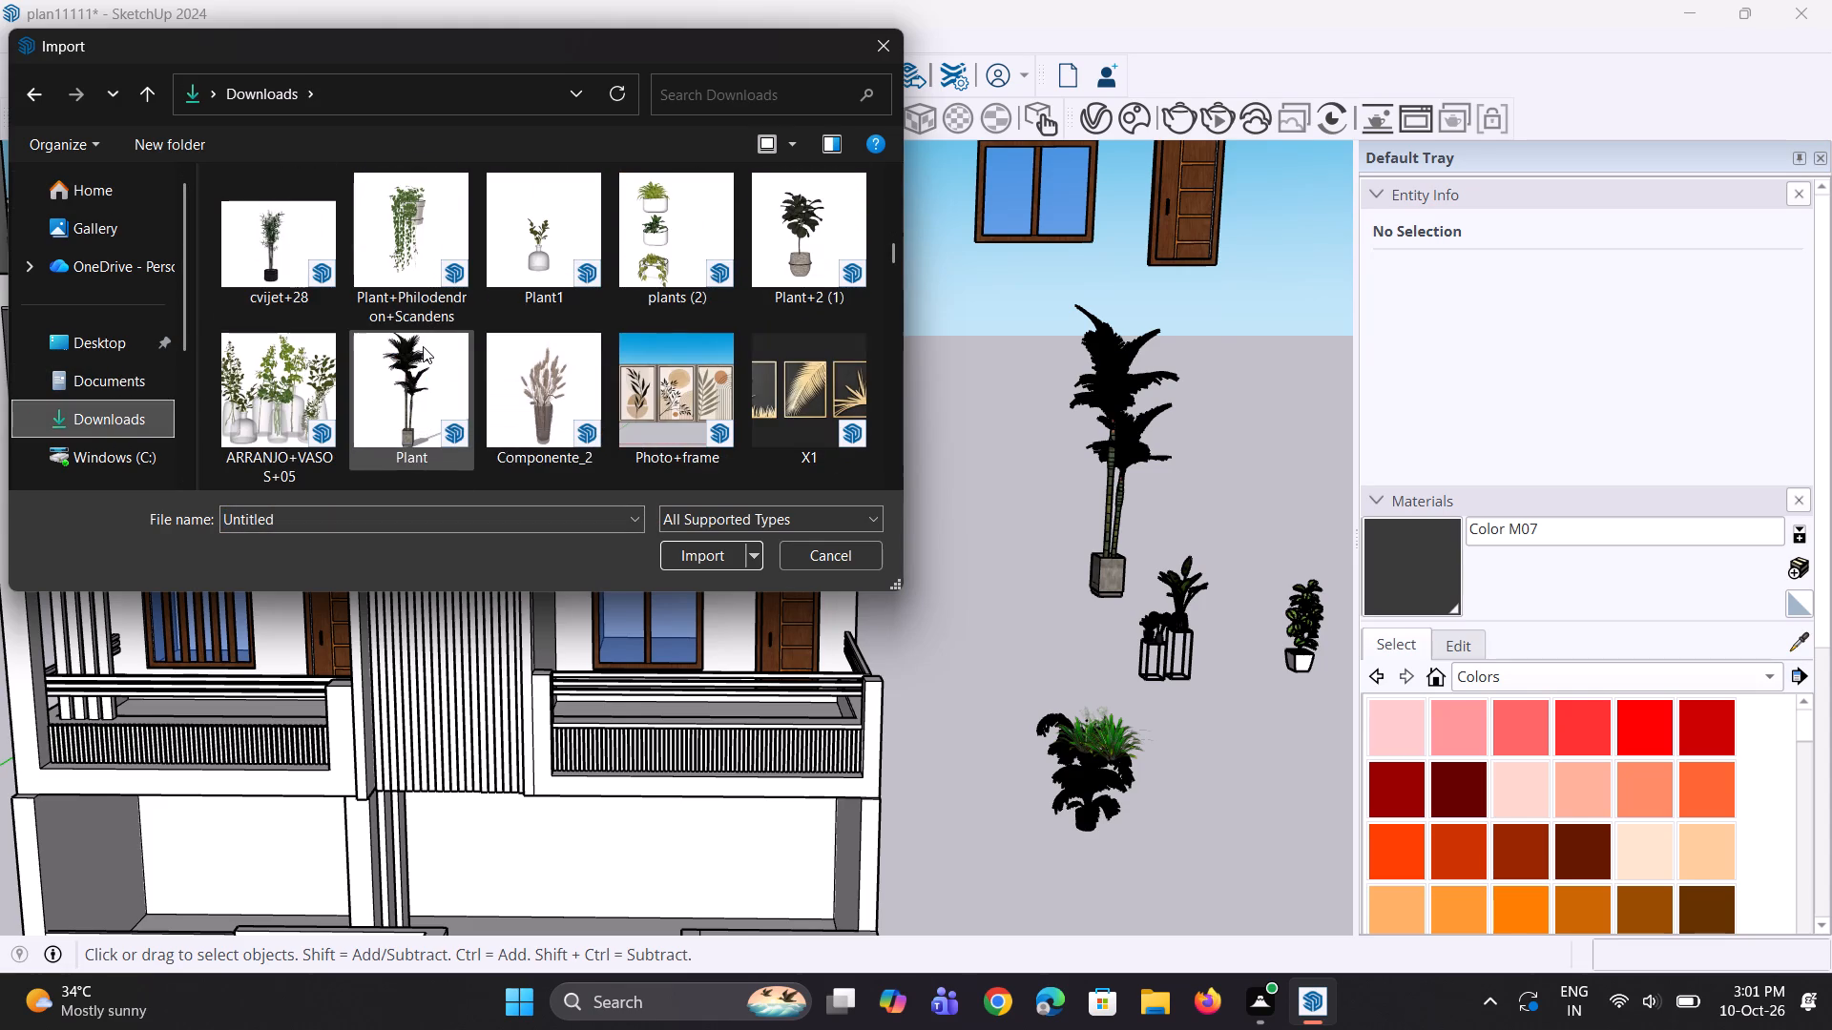
left_click_drag(813, 259, 1170, 698)
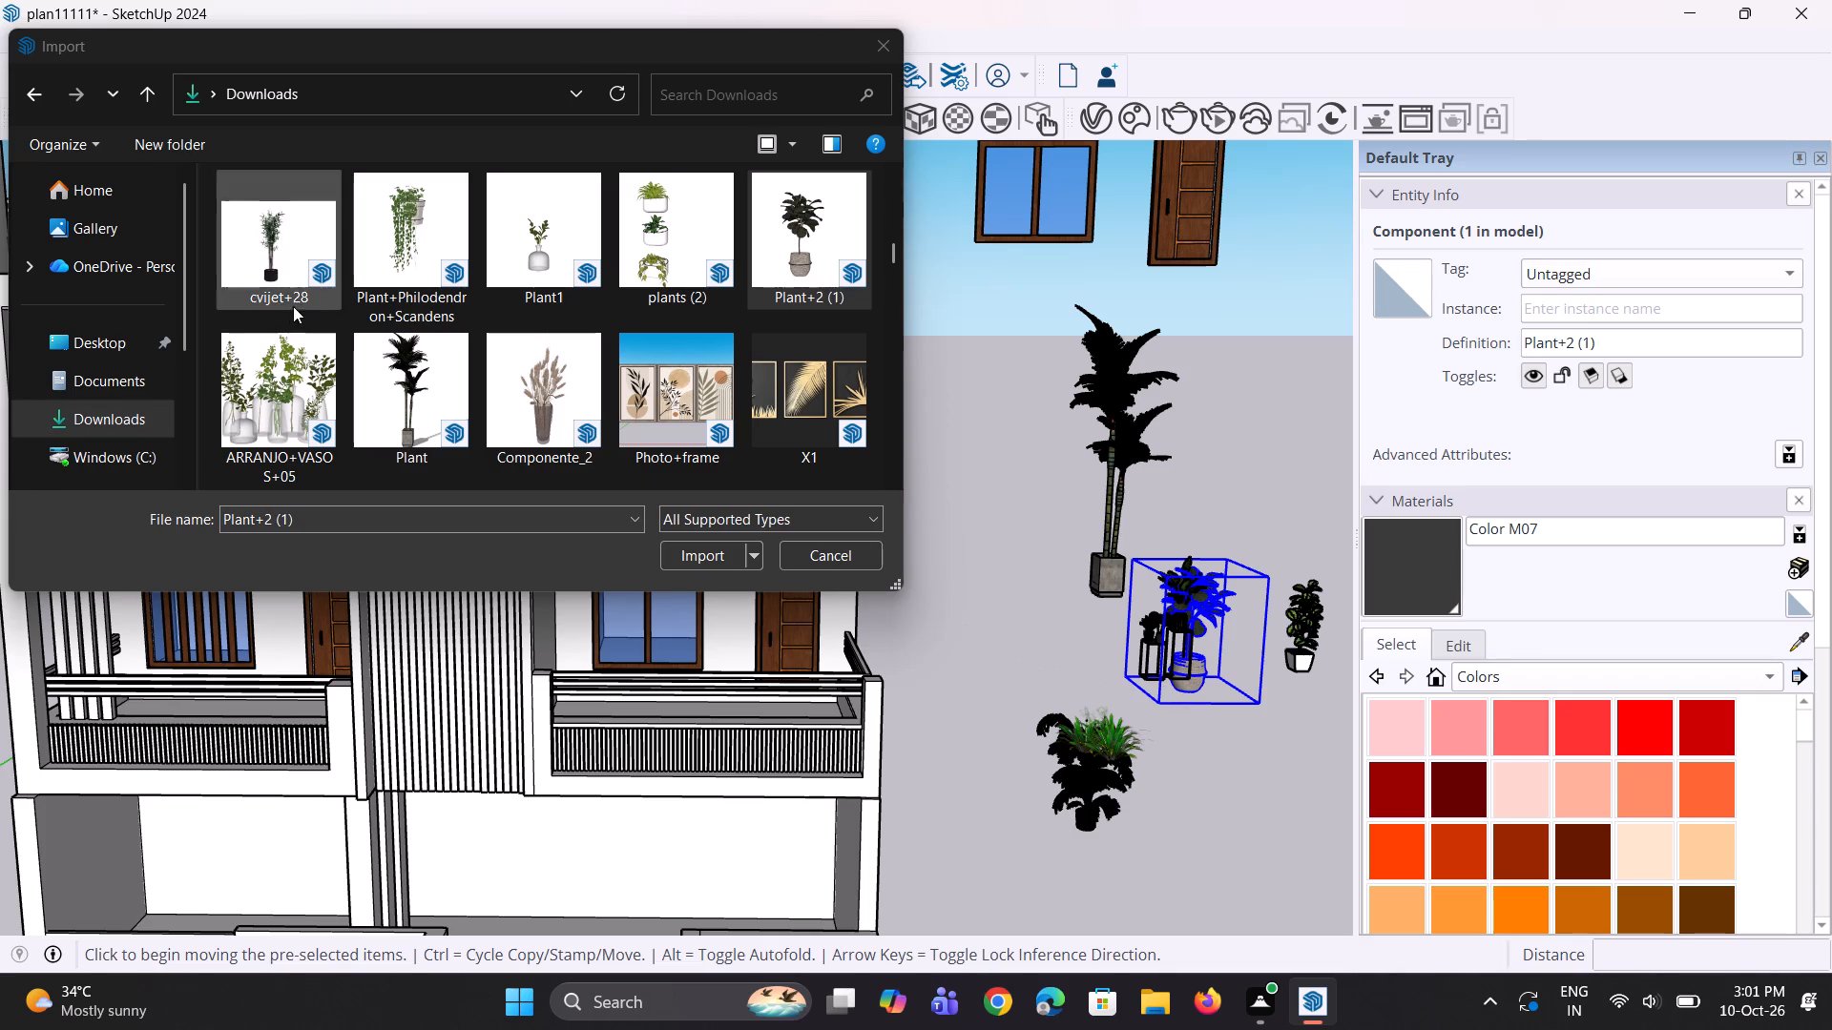
Import the Plant_pot+02 model from the Downloads folder and place it among the spare plants beside the building.
scroll(513, 417, "down", 3)
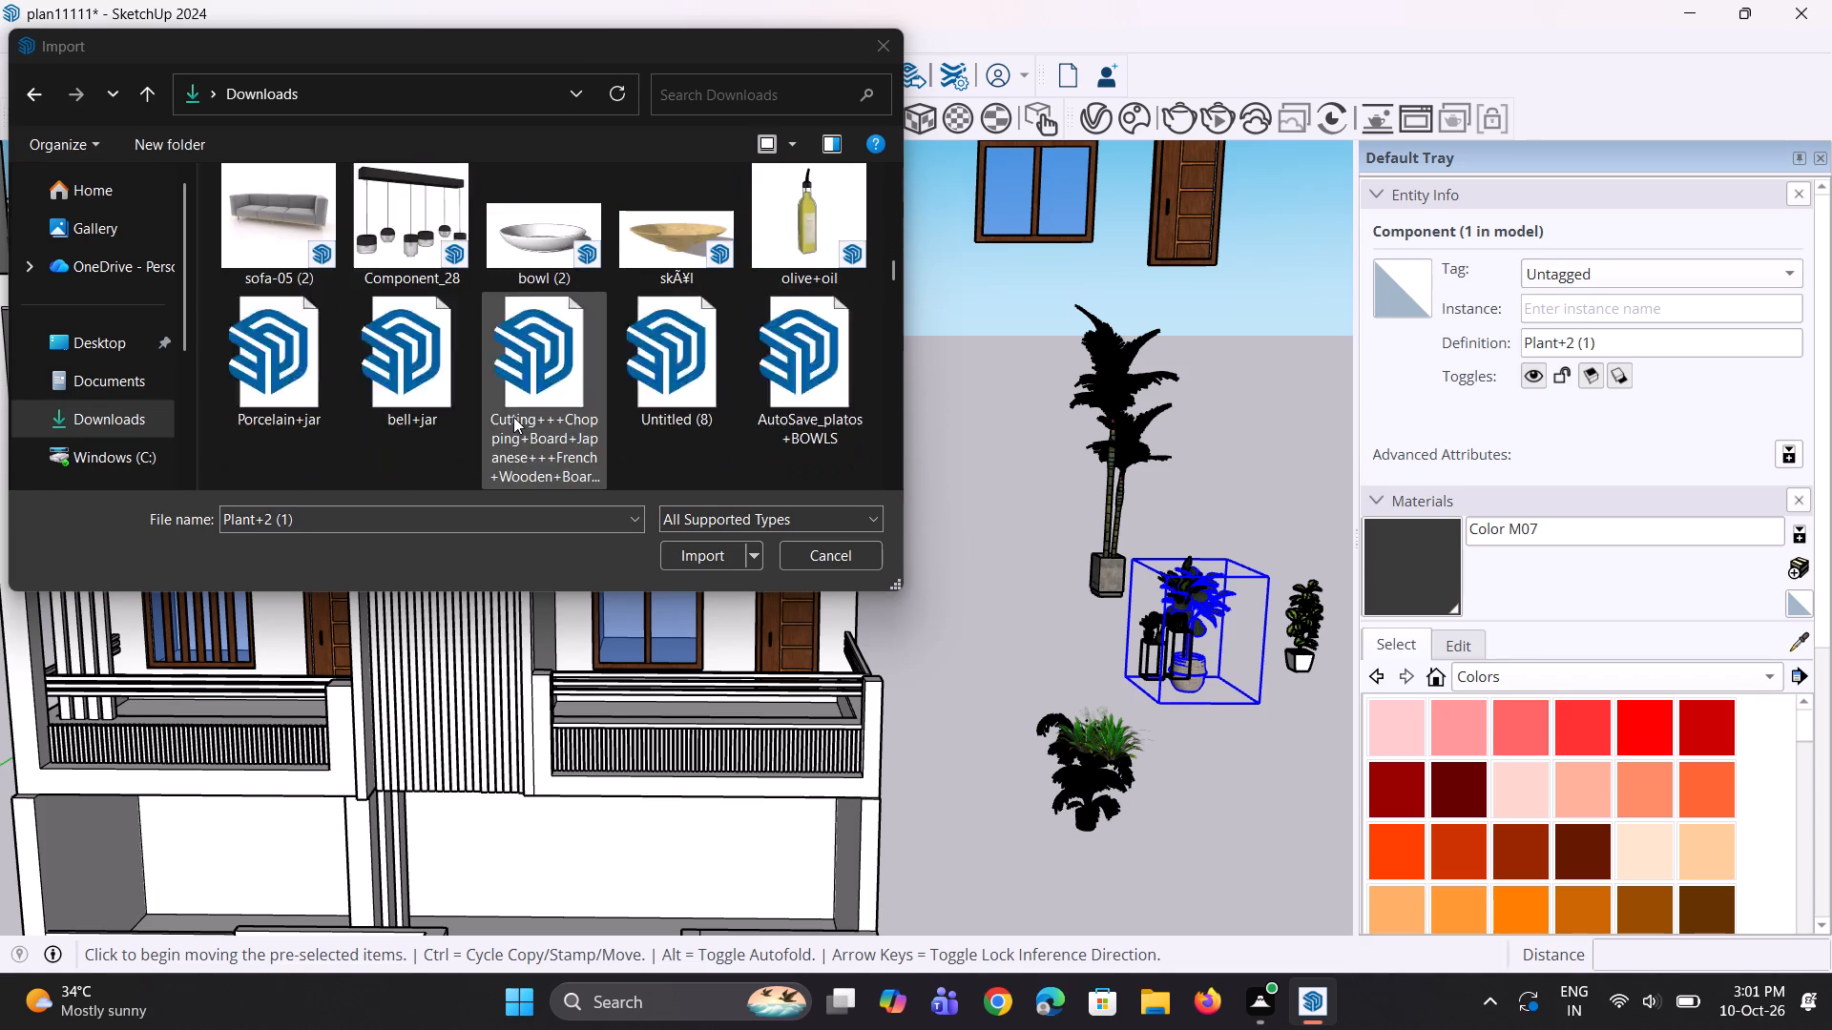
scroll(513, 417, "down", 6)
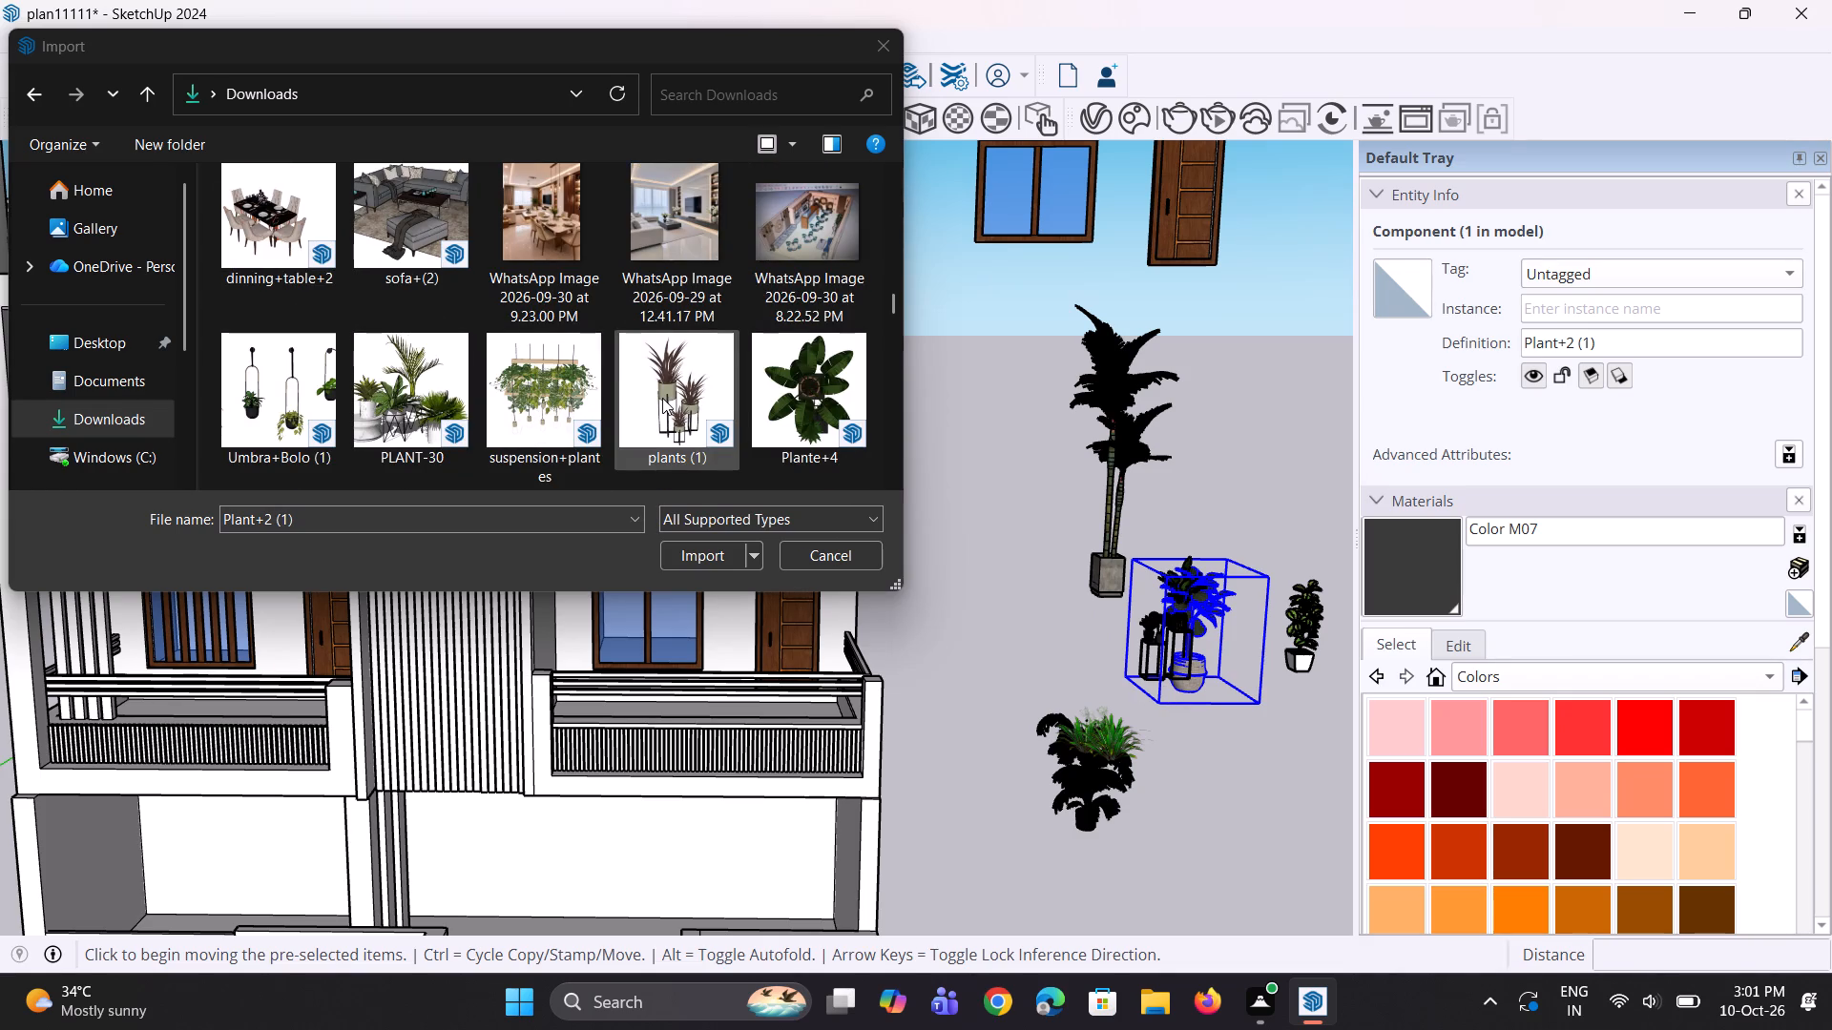
scroll(630, 403, "down", 1)
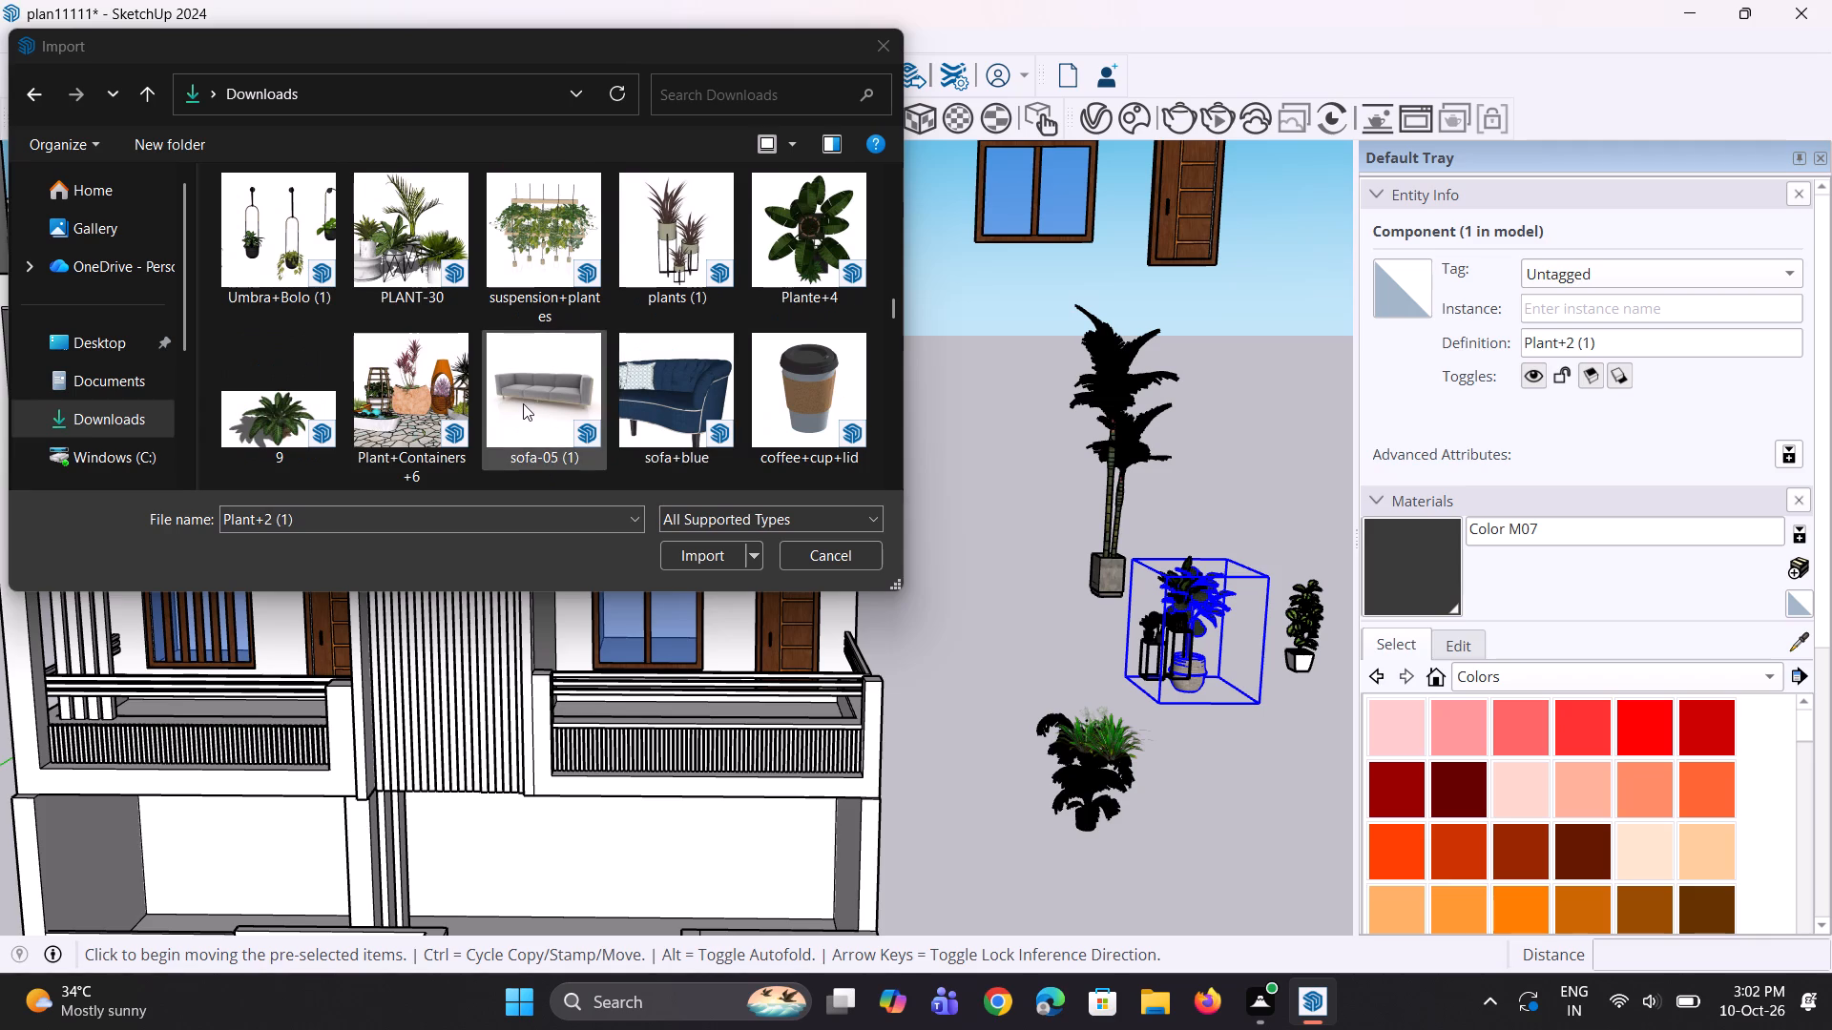
scroll(523, 403, "down", 3)
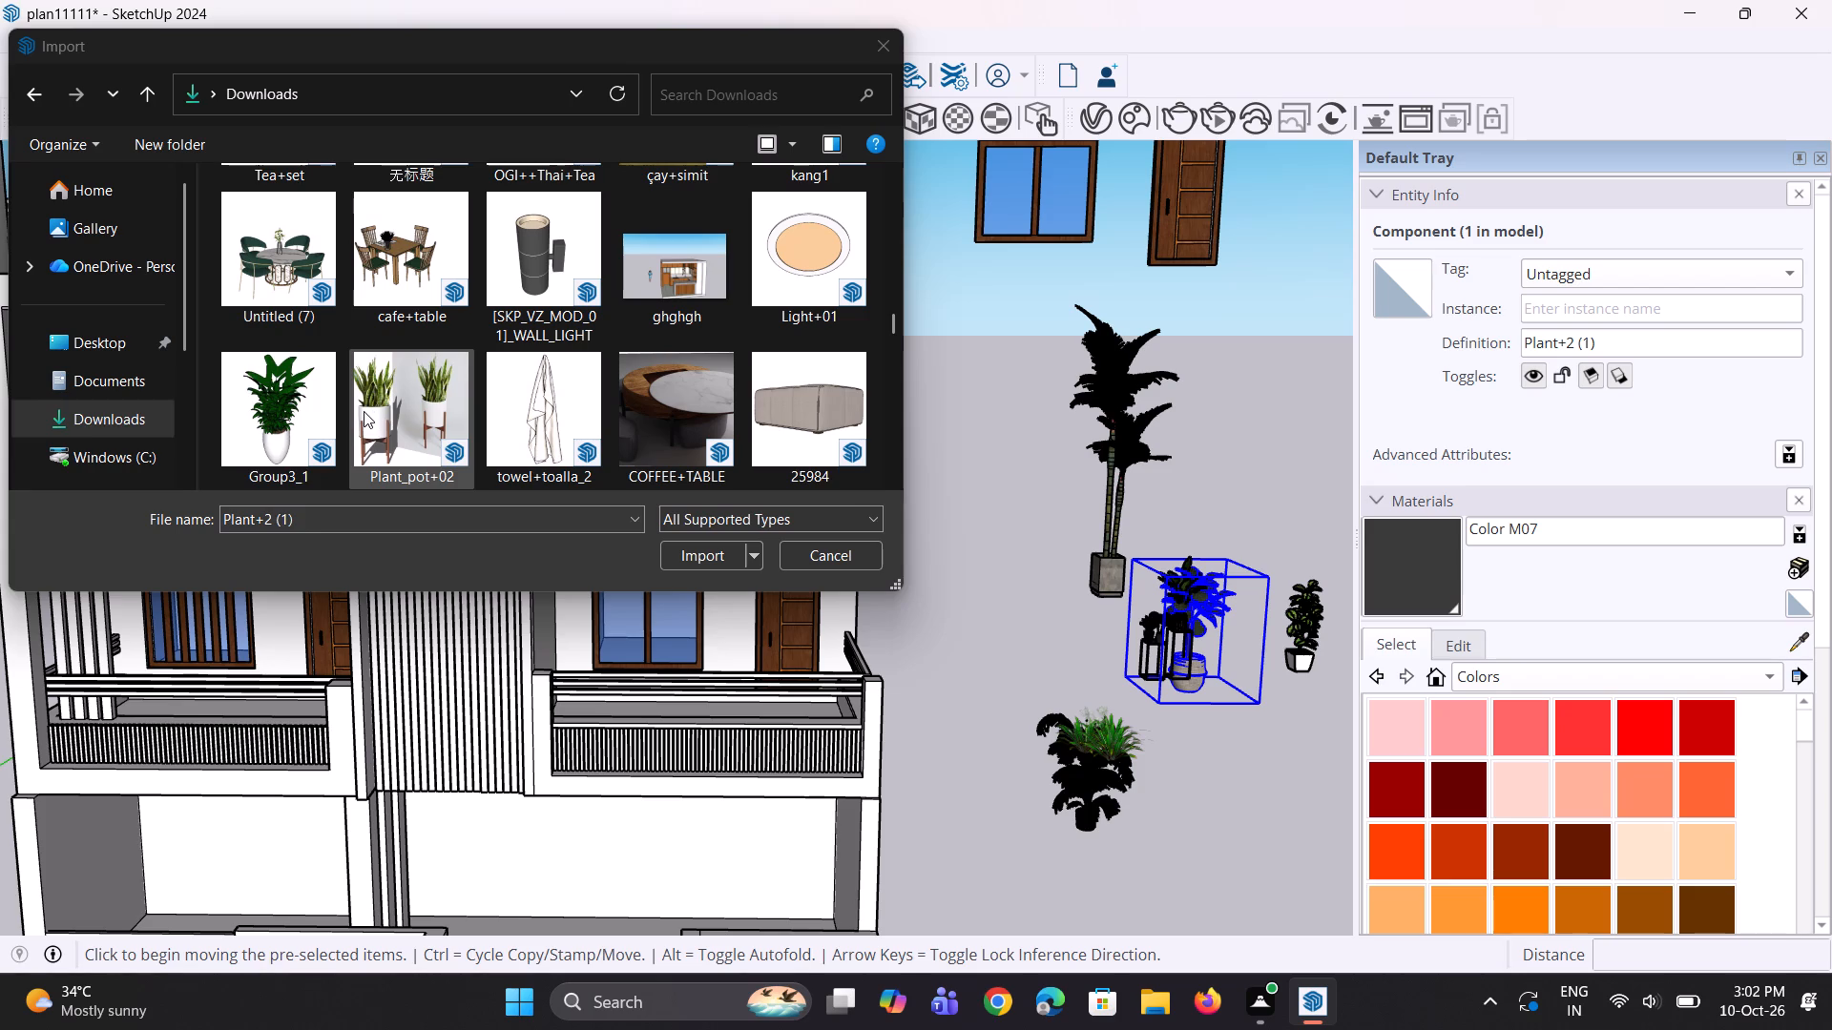
left_click_drag(364, 411, 1002, 585)
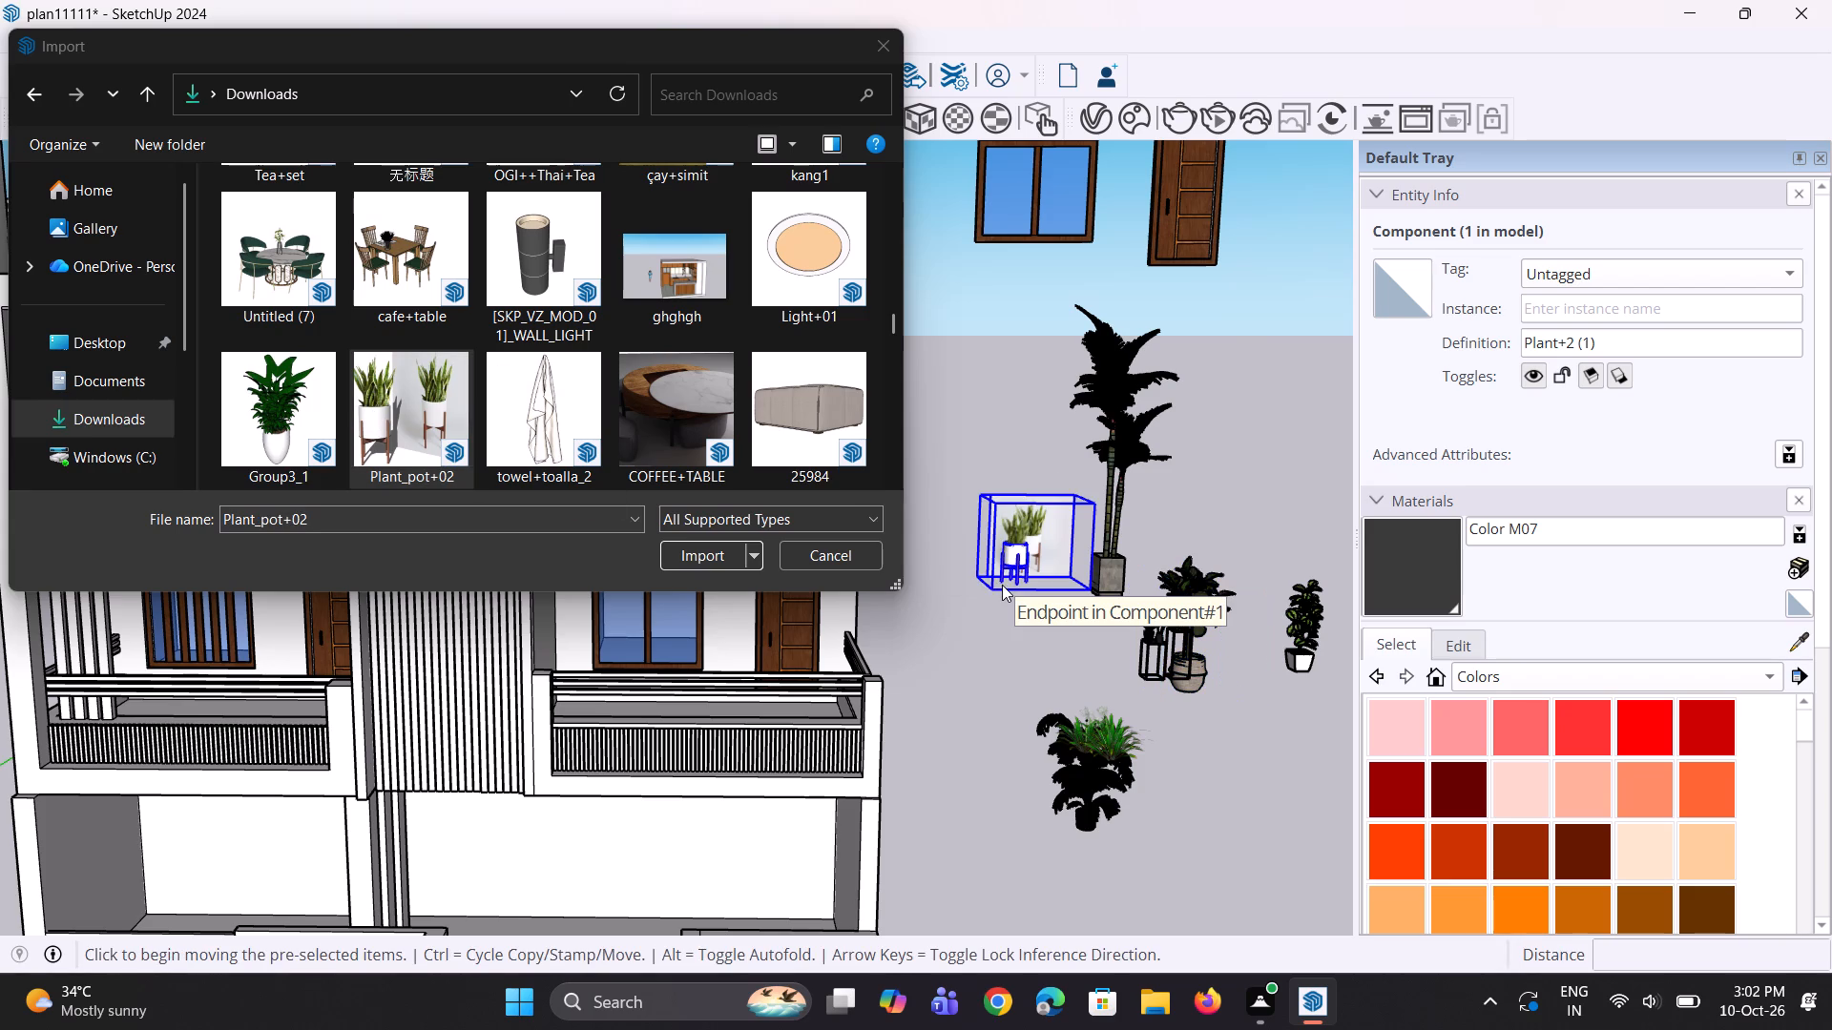
Import the Group3_1 plant model from the Downloads folder into the scene and close the import window.
scroll(198, 466, "down", 3)
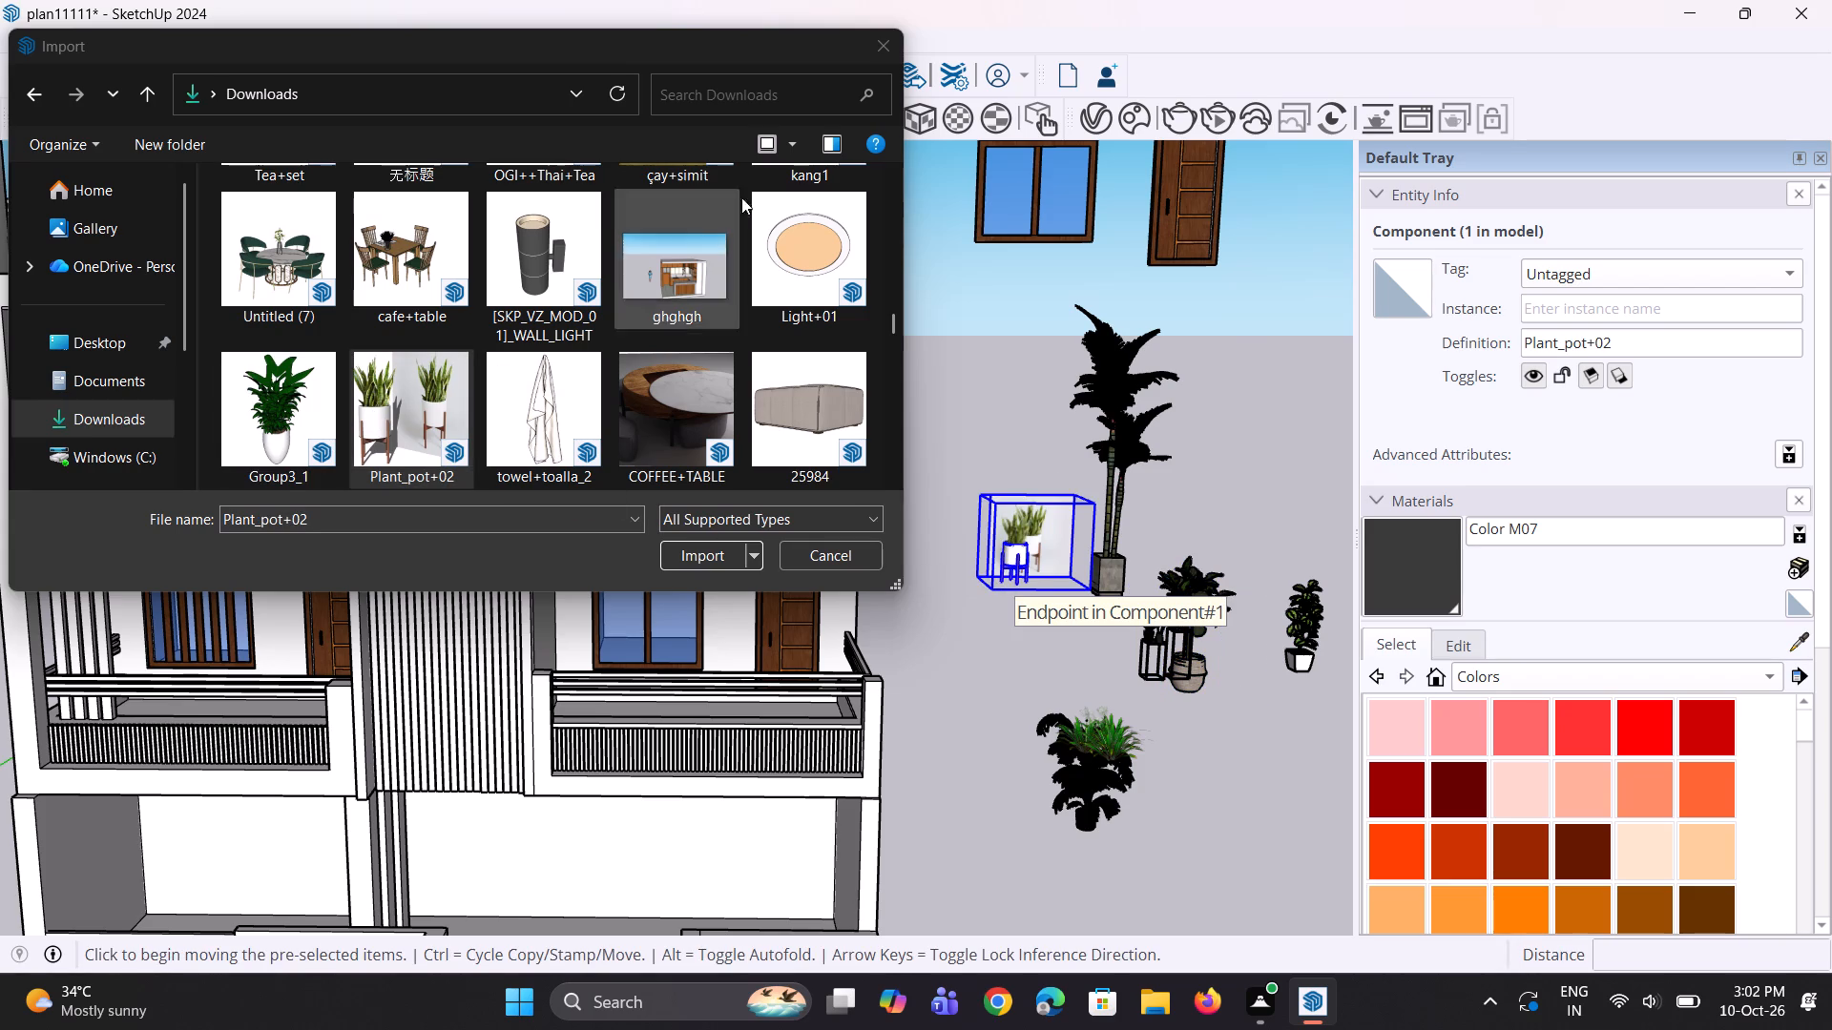
left_click_drag(268, 402, 463, 432)
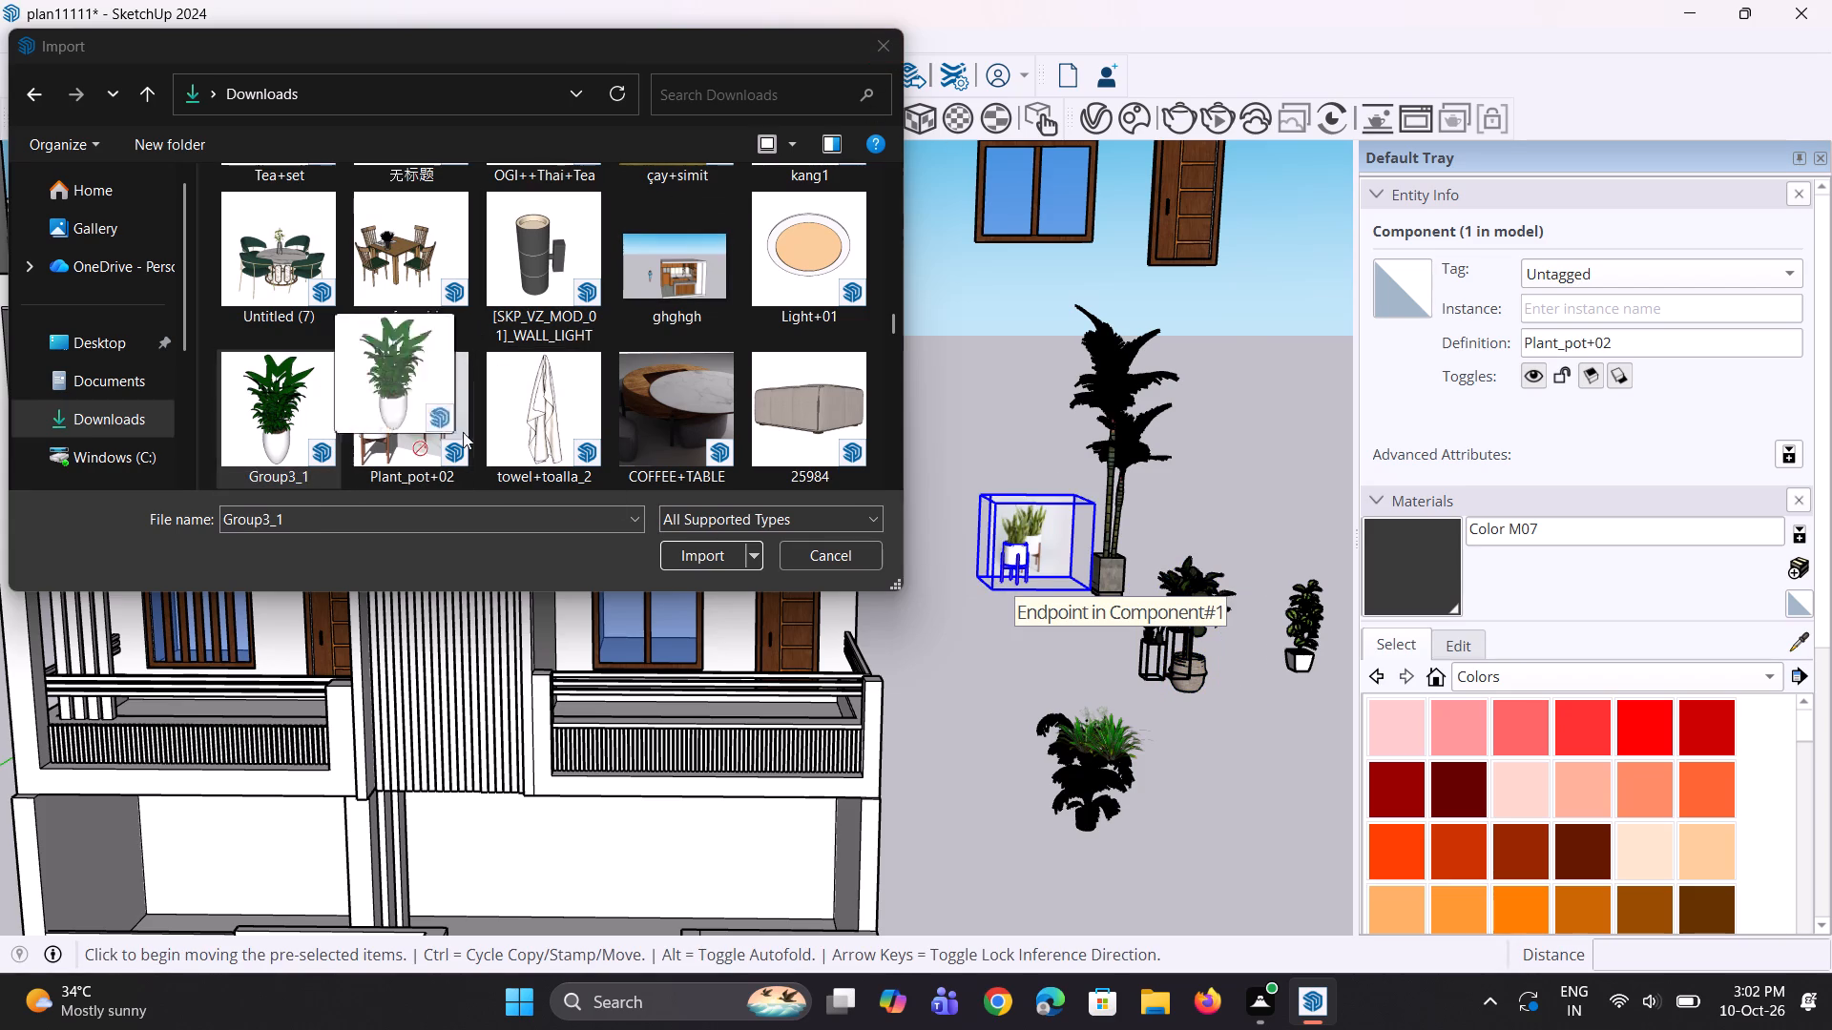
left_click_drag(463, 432, 1042, 454)
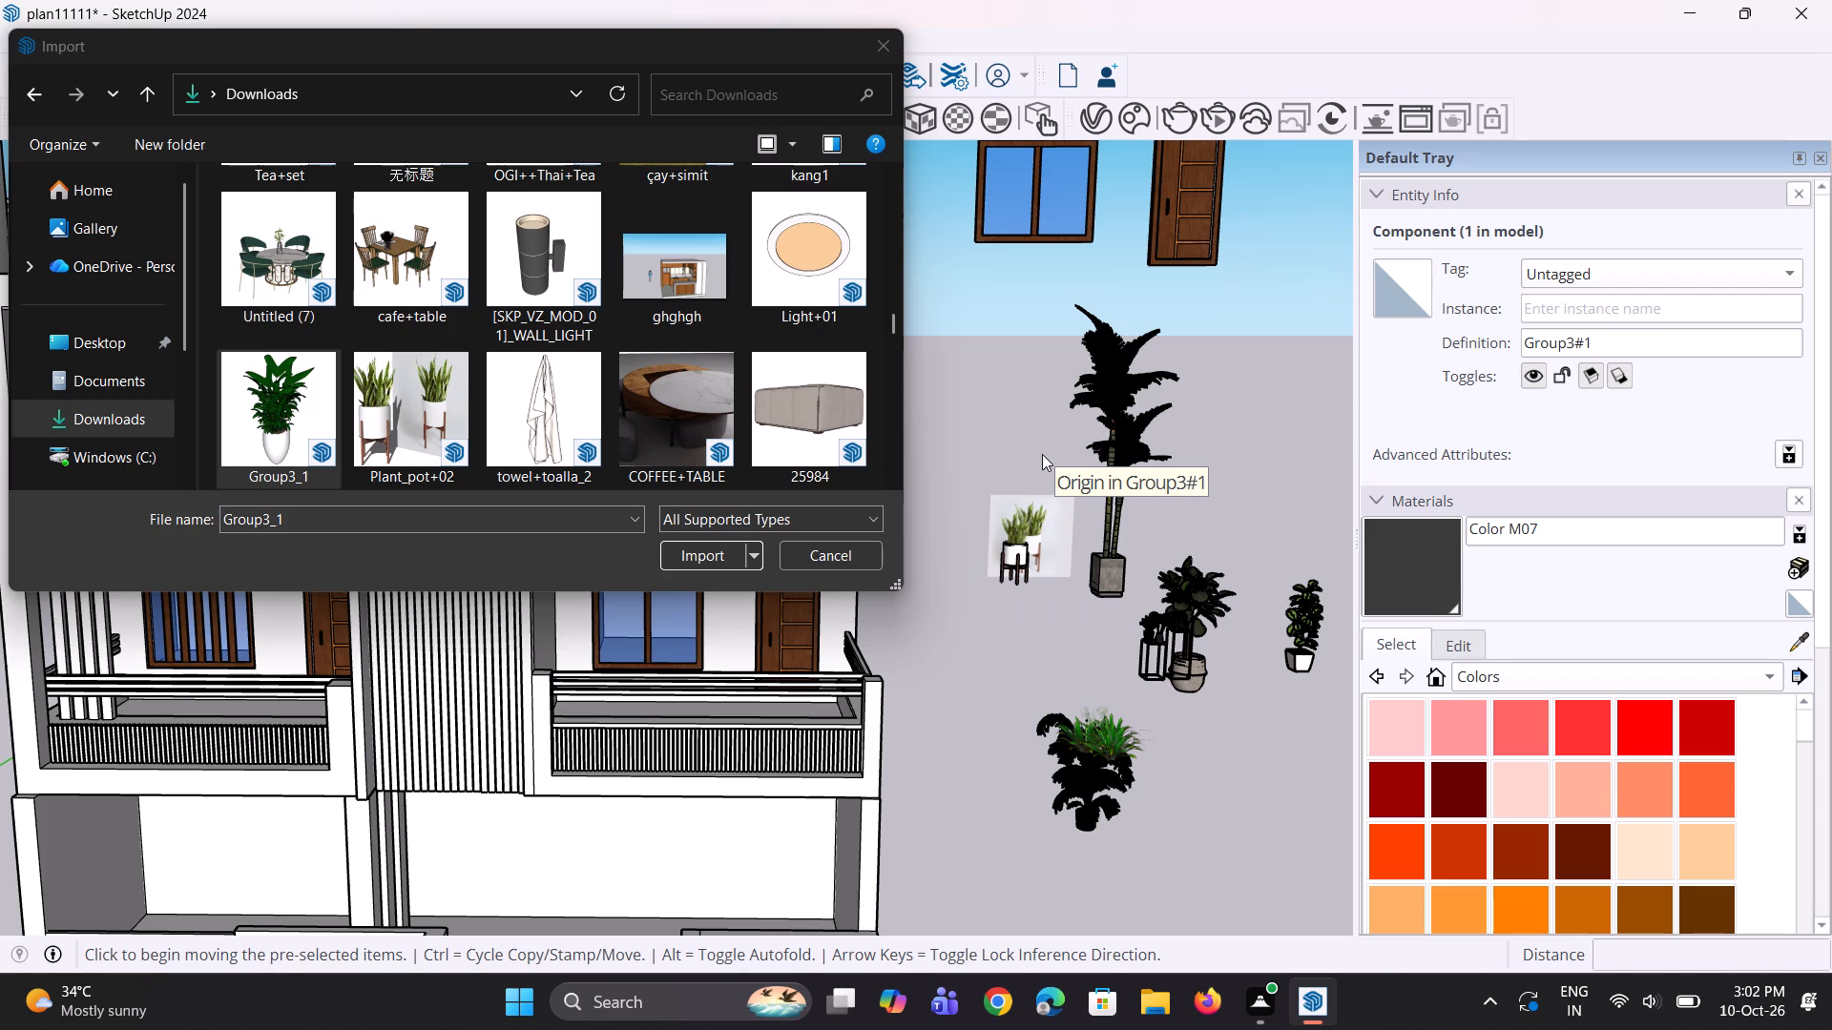
left_click(878, 49)
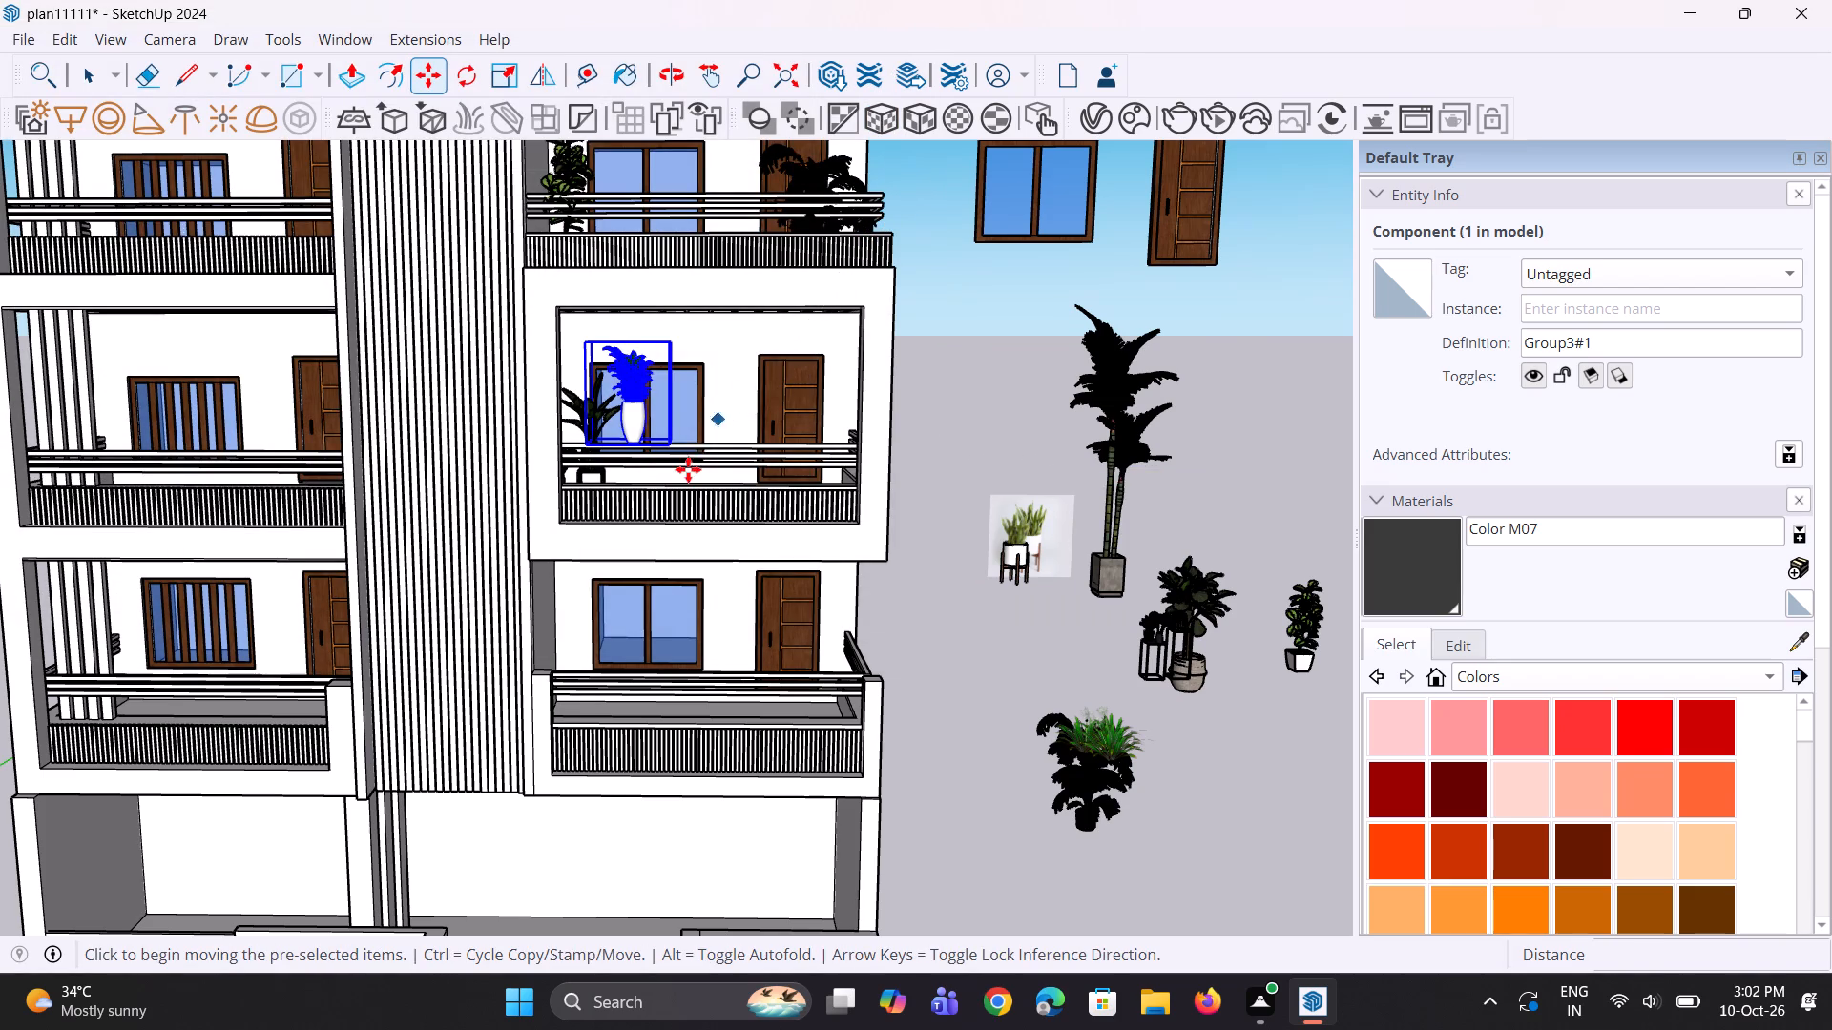
Move the Group3_1 plant about 9' by its base corner to the door-side front corner of the framed middle-floor balcony.
scroll(688, 469, "down", 7)
middle_click_drag(873, 465, 806, 486)
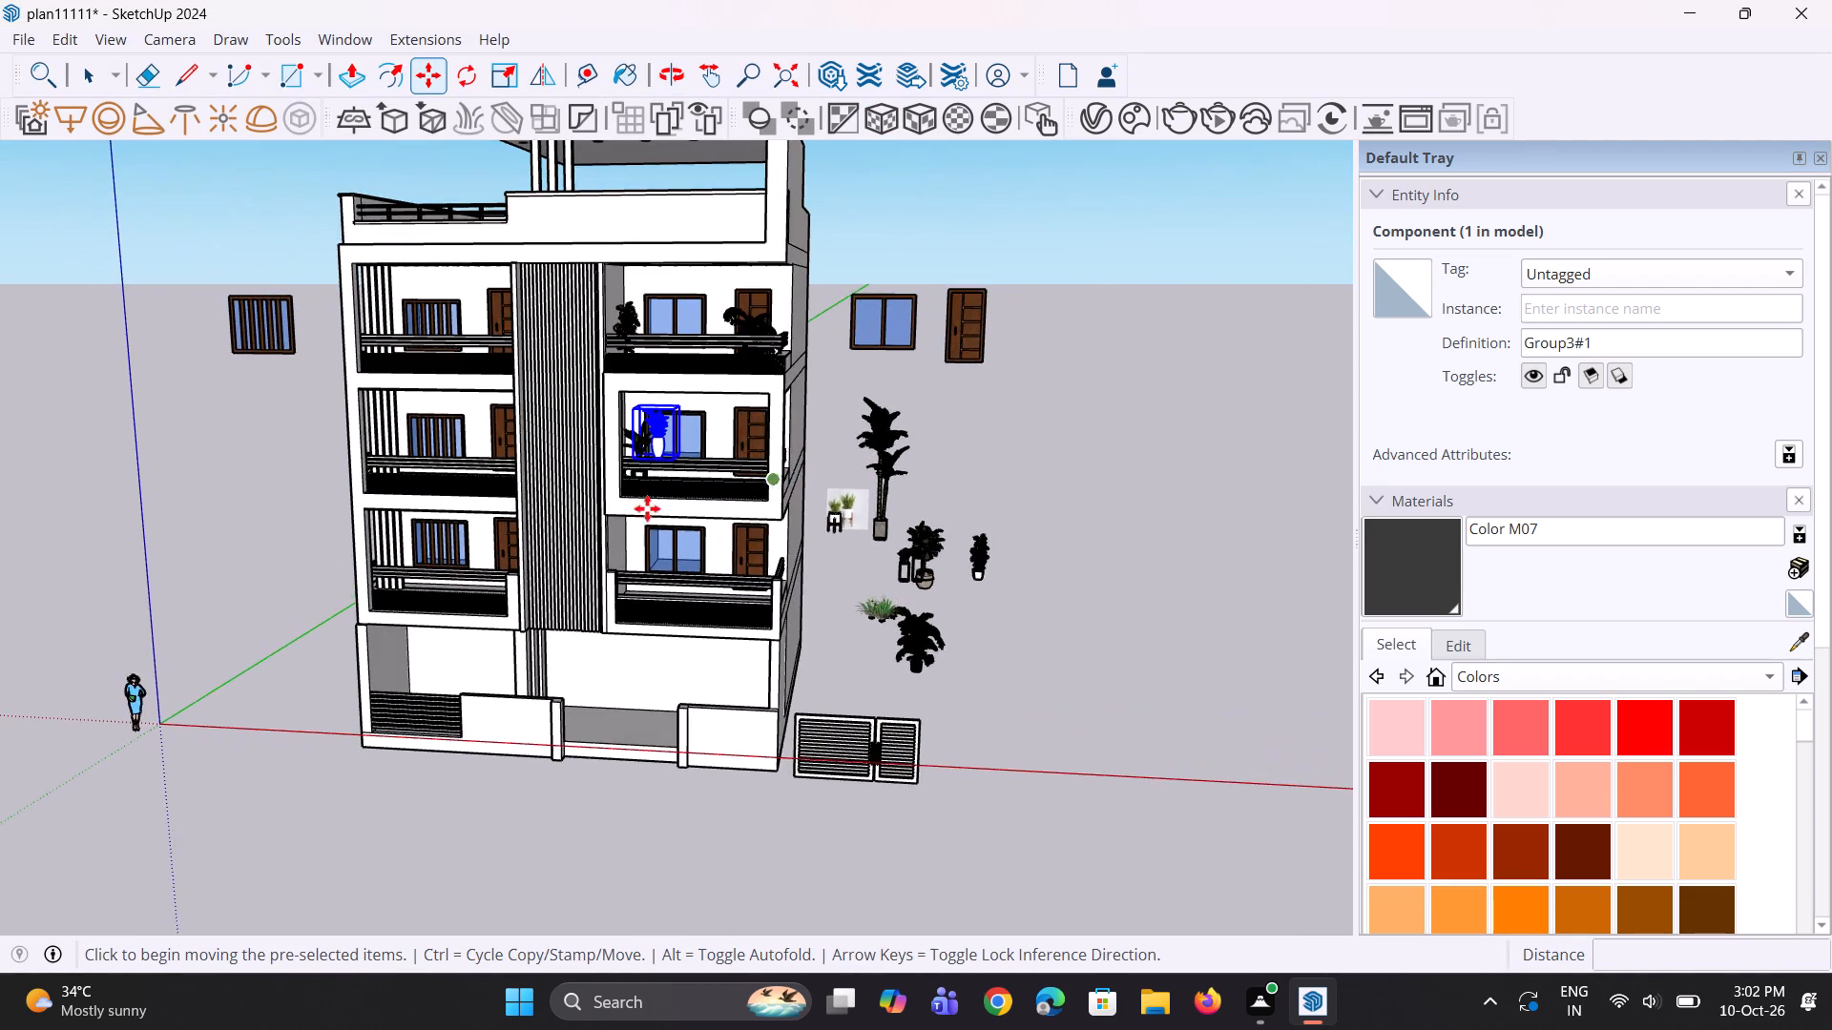
scroll(627, 495, "up", 20)
scroll(627, 495, "up", 1)
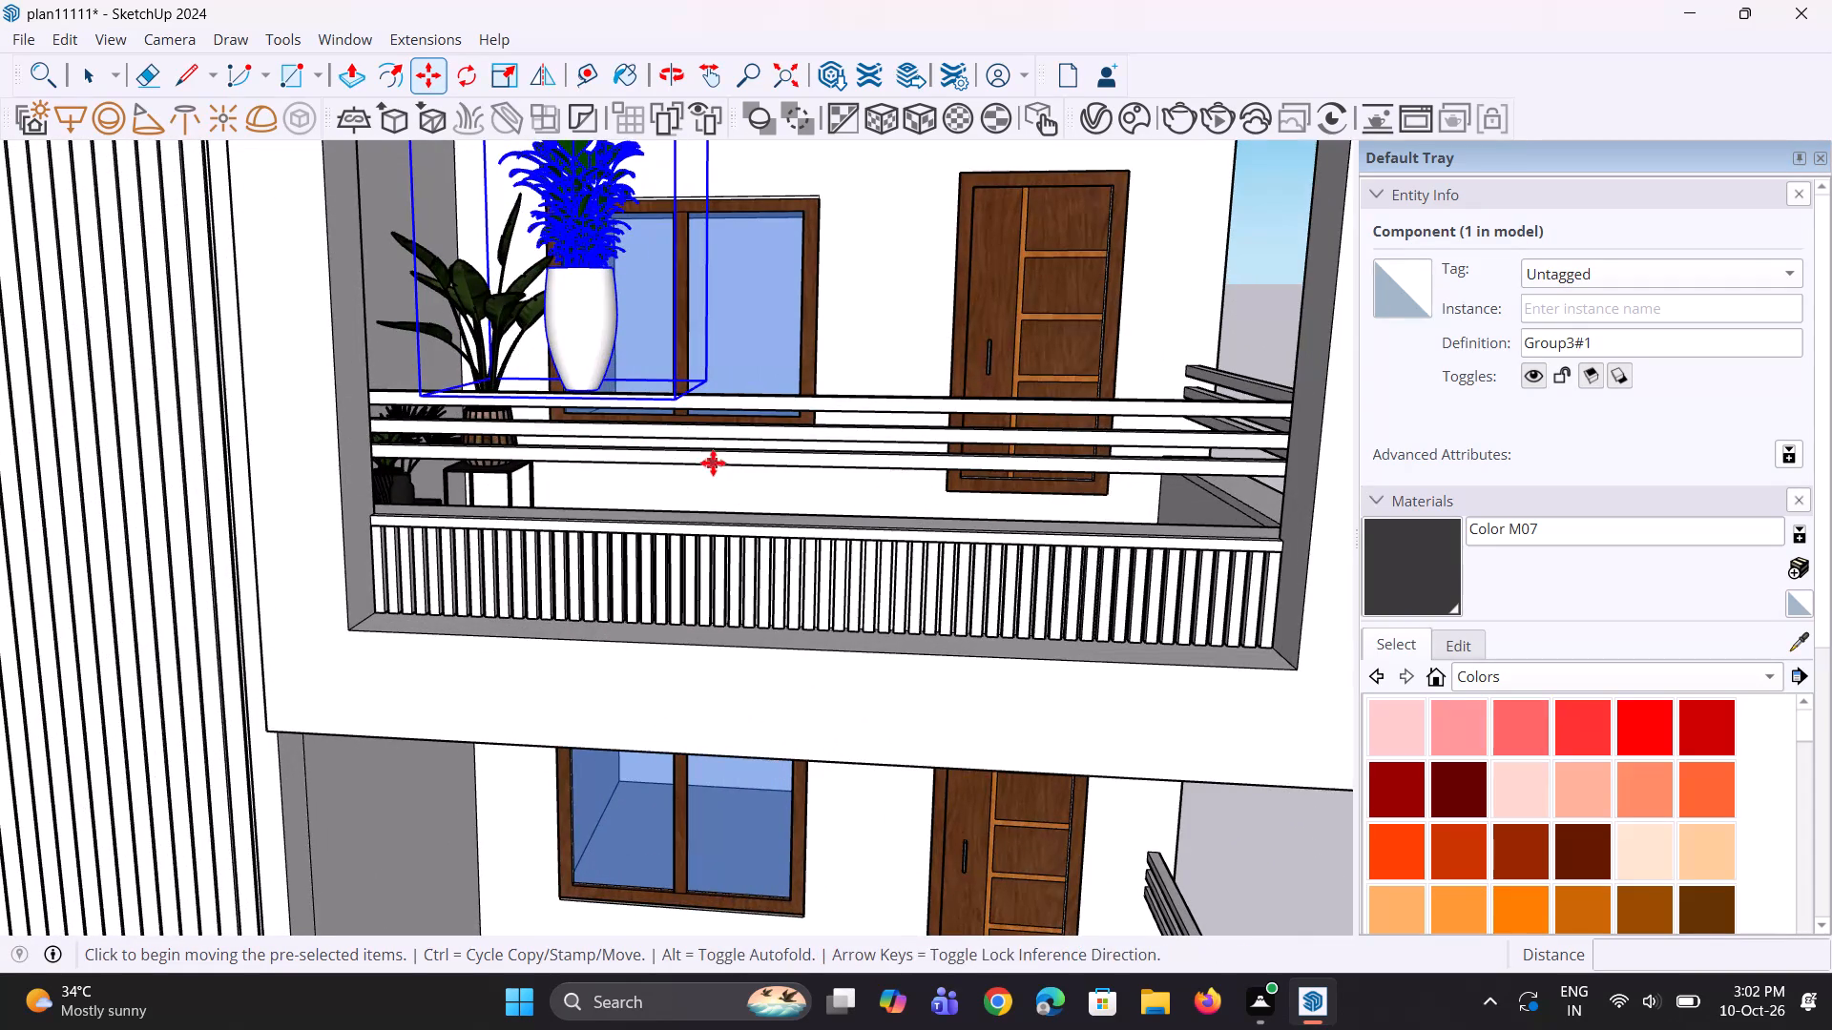
left_click(672, 405)
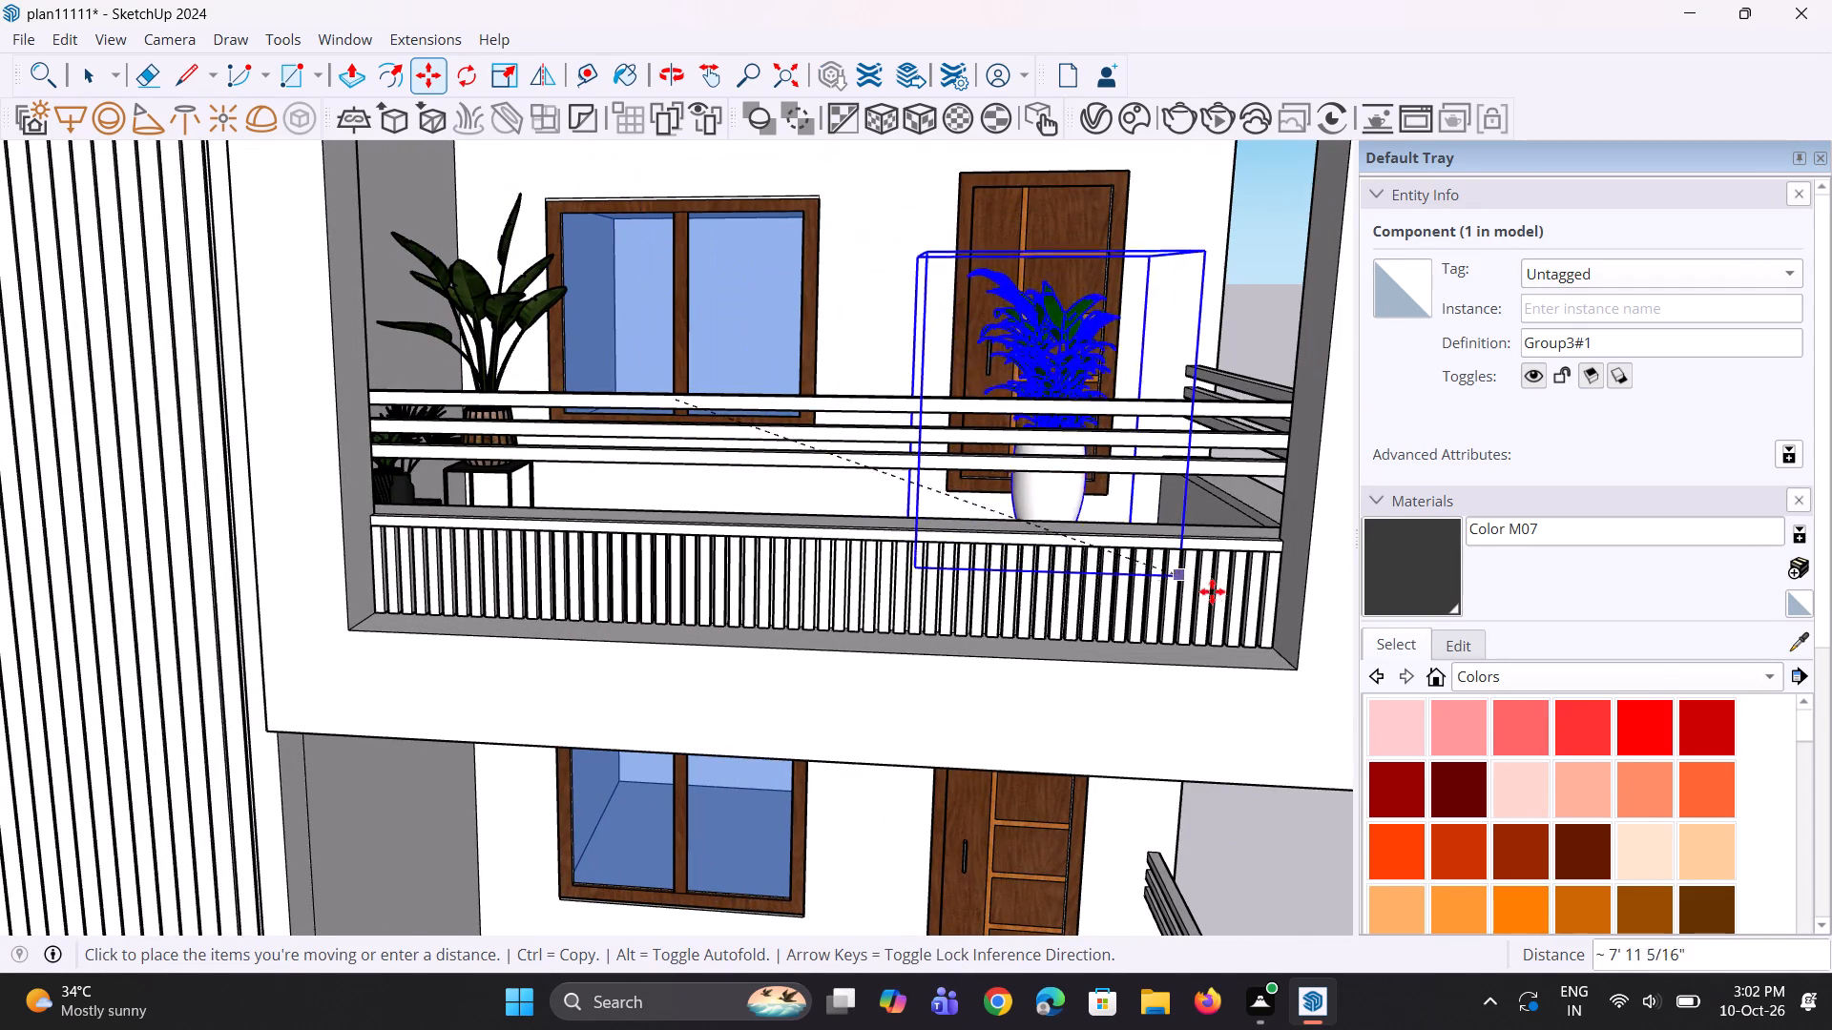
left_click(1276, 657)
Enlarge the Group3_1 plant uniformly from an upper corner by a factor of about 1.21.
middle_click_drag(1275, 643, 900, 715)
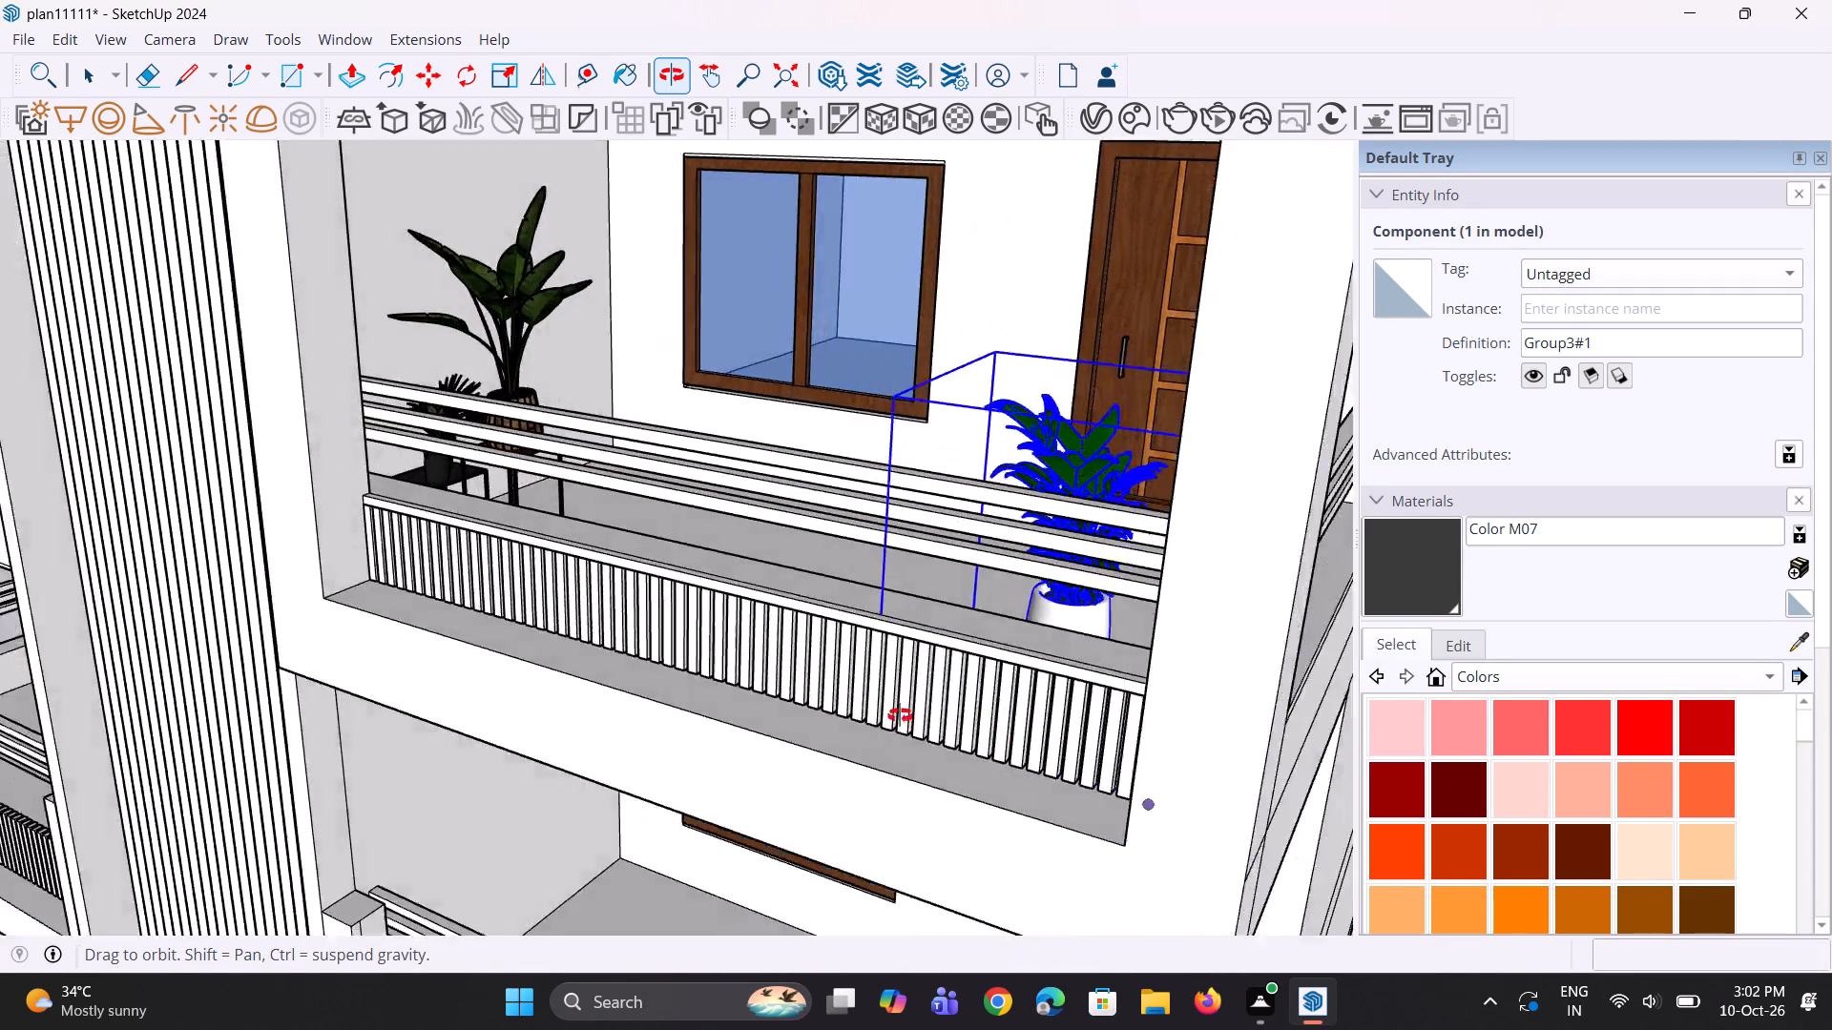
middle_click_drag(900, 715, 559, 742)
scroll(585, 605, "up", 2)
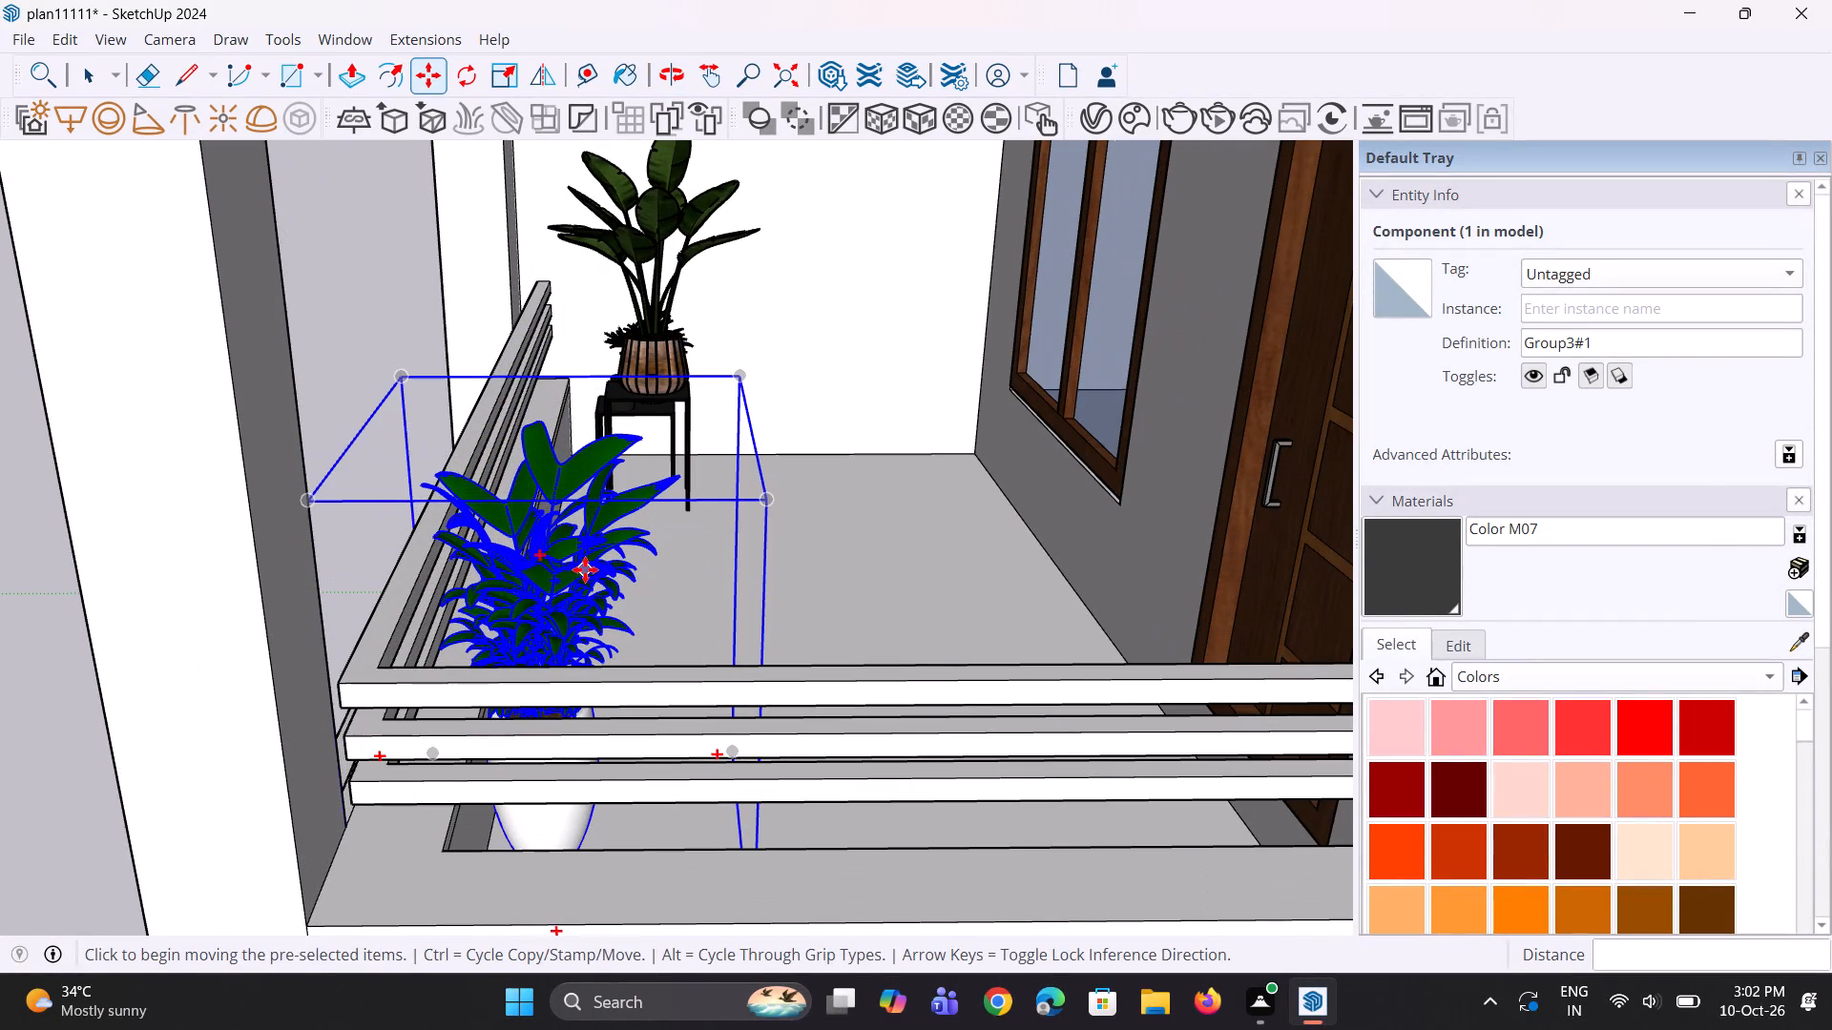
key("s")
left_click(738, 366)
left_click(739, 372)
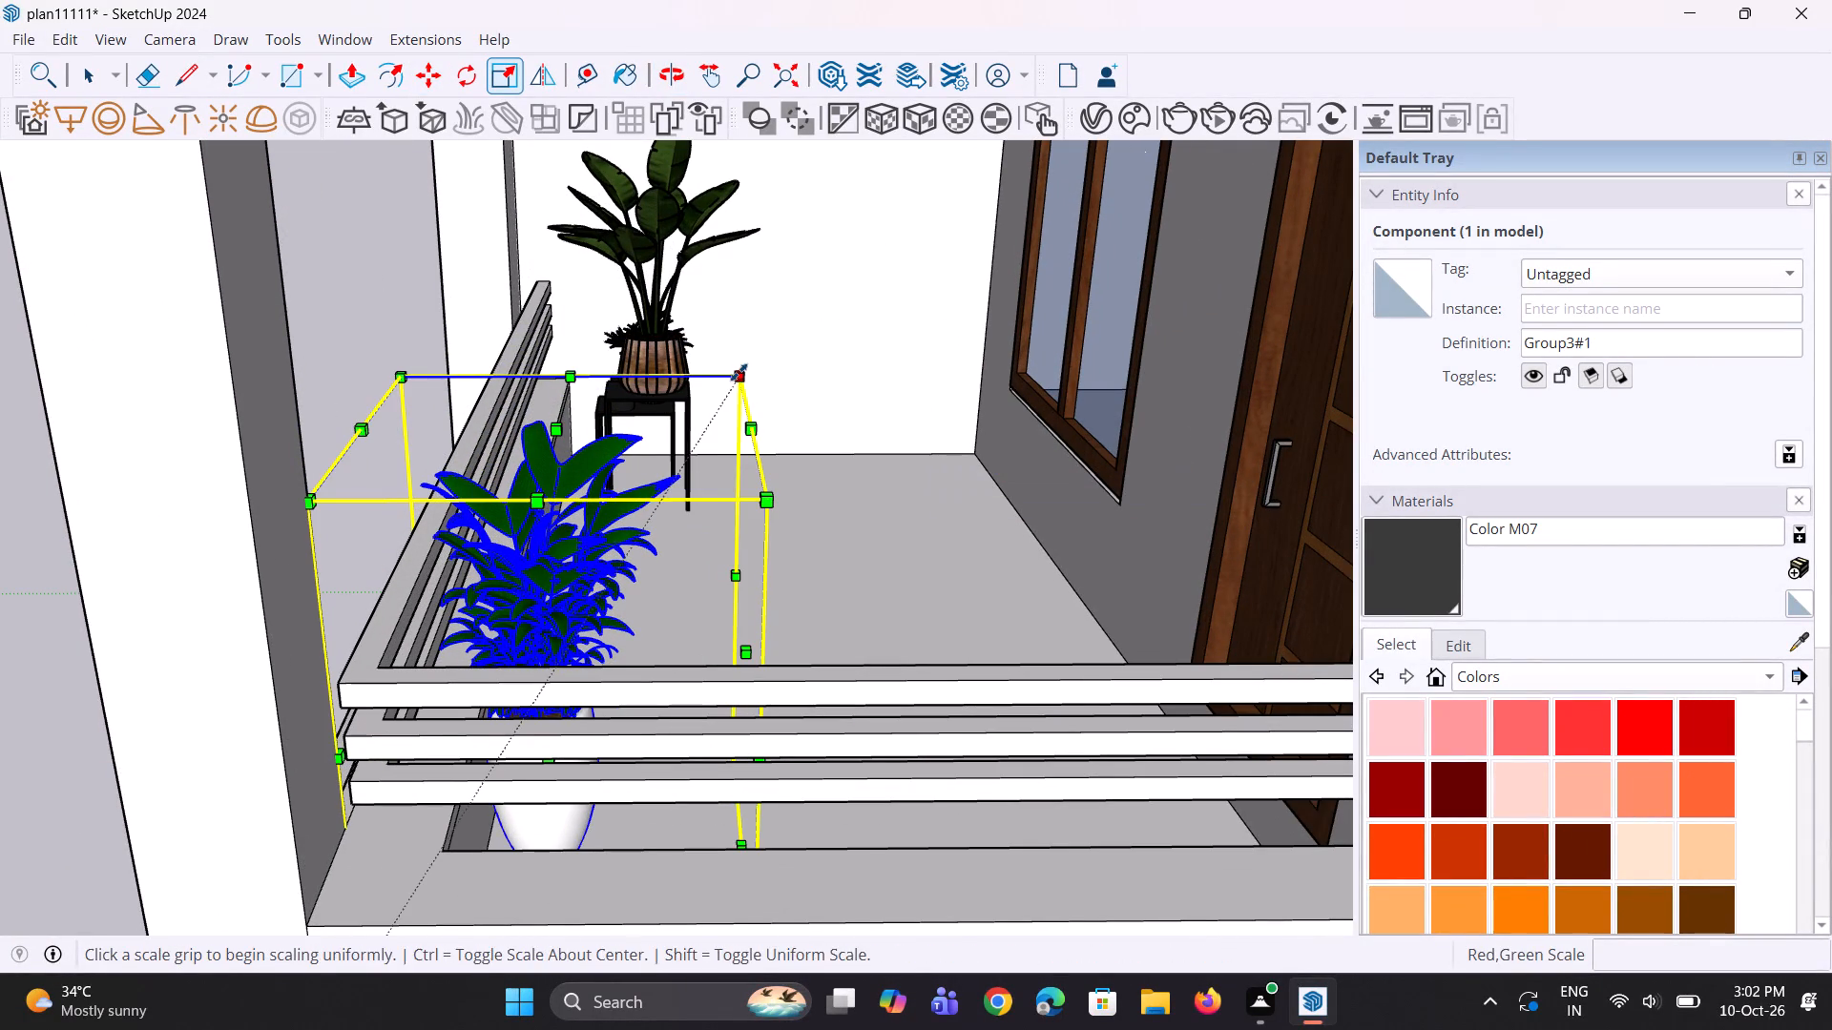
left_click(816, 277)
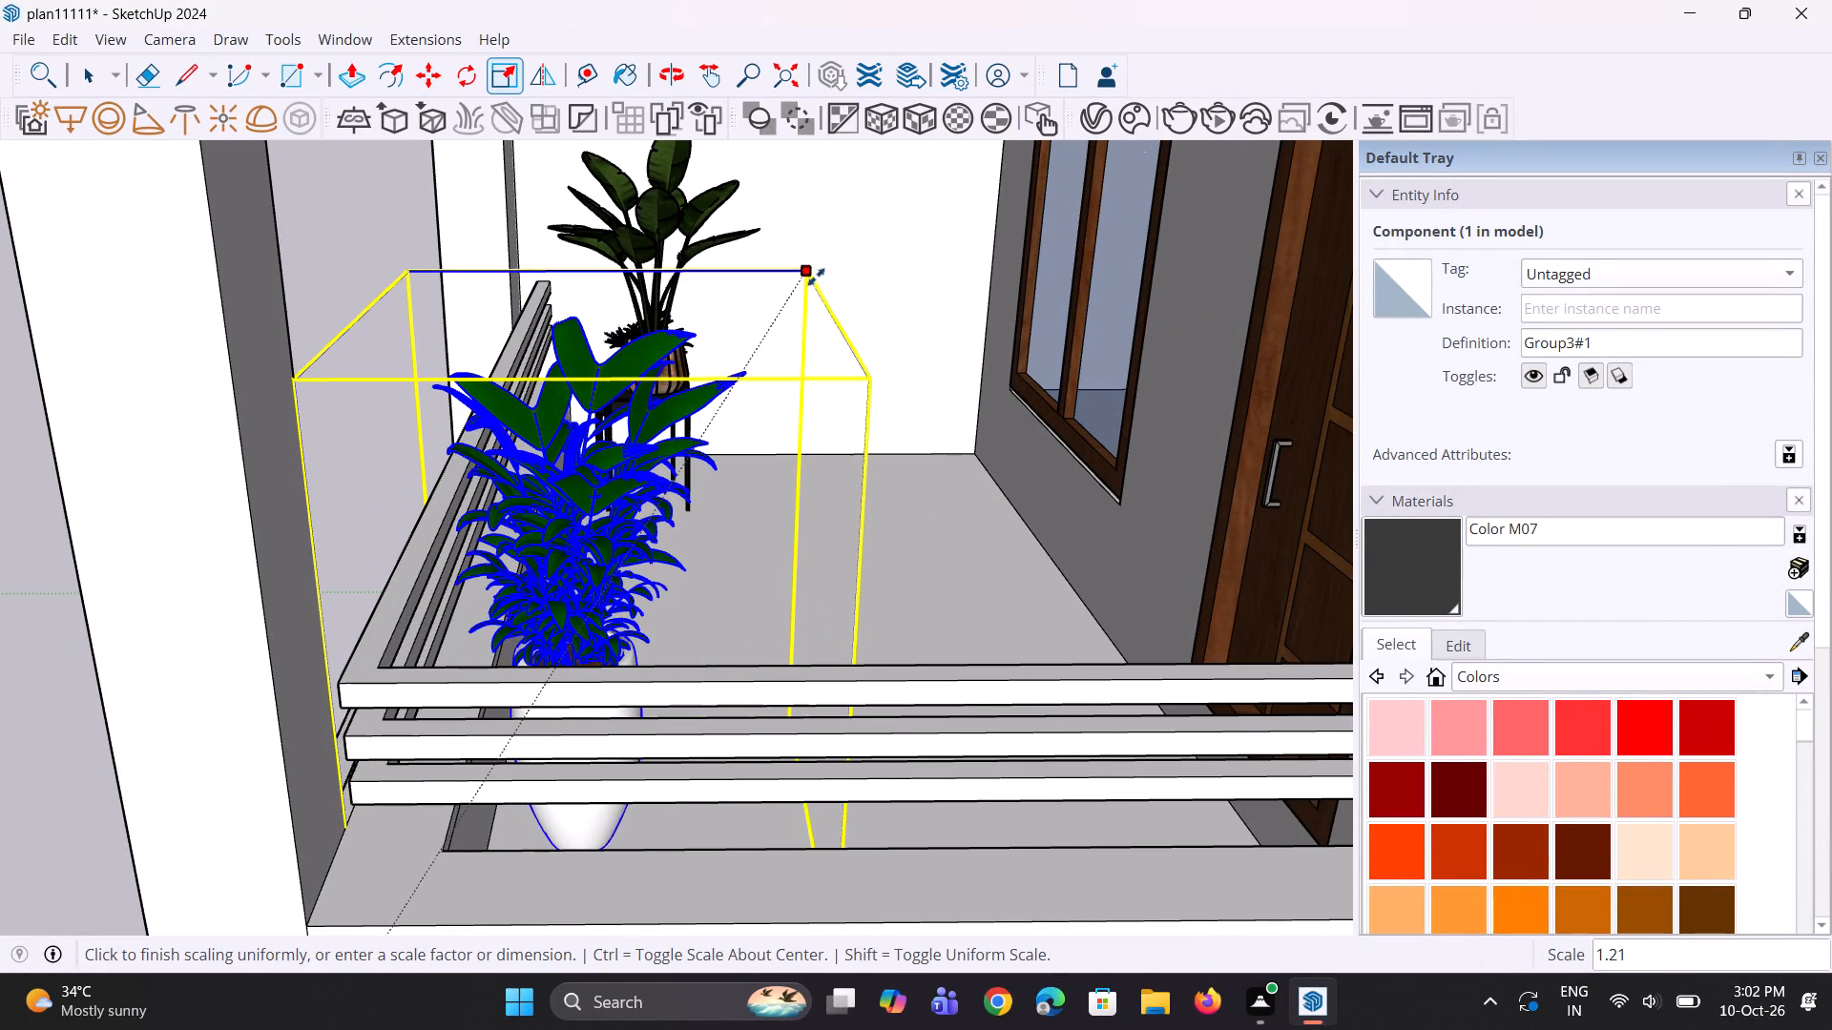
Rescale the Group3_1 plant slightly along the green axis from the centre of its front face.
middle_click_drag(801, 443, 1120, 474)
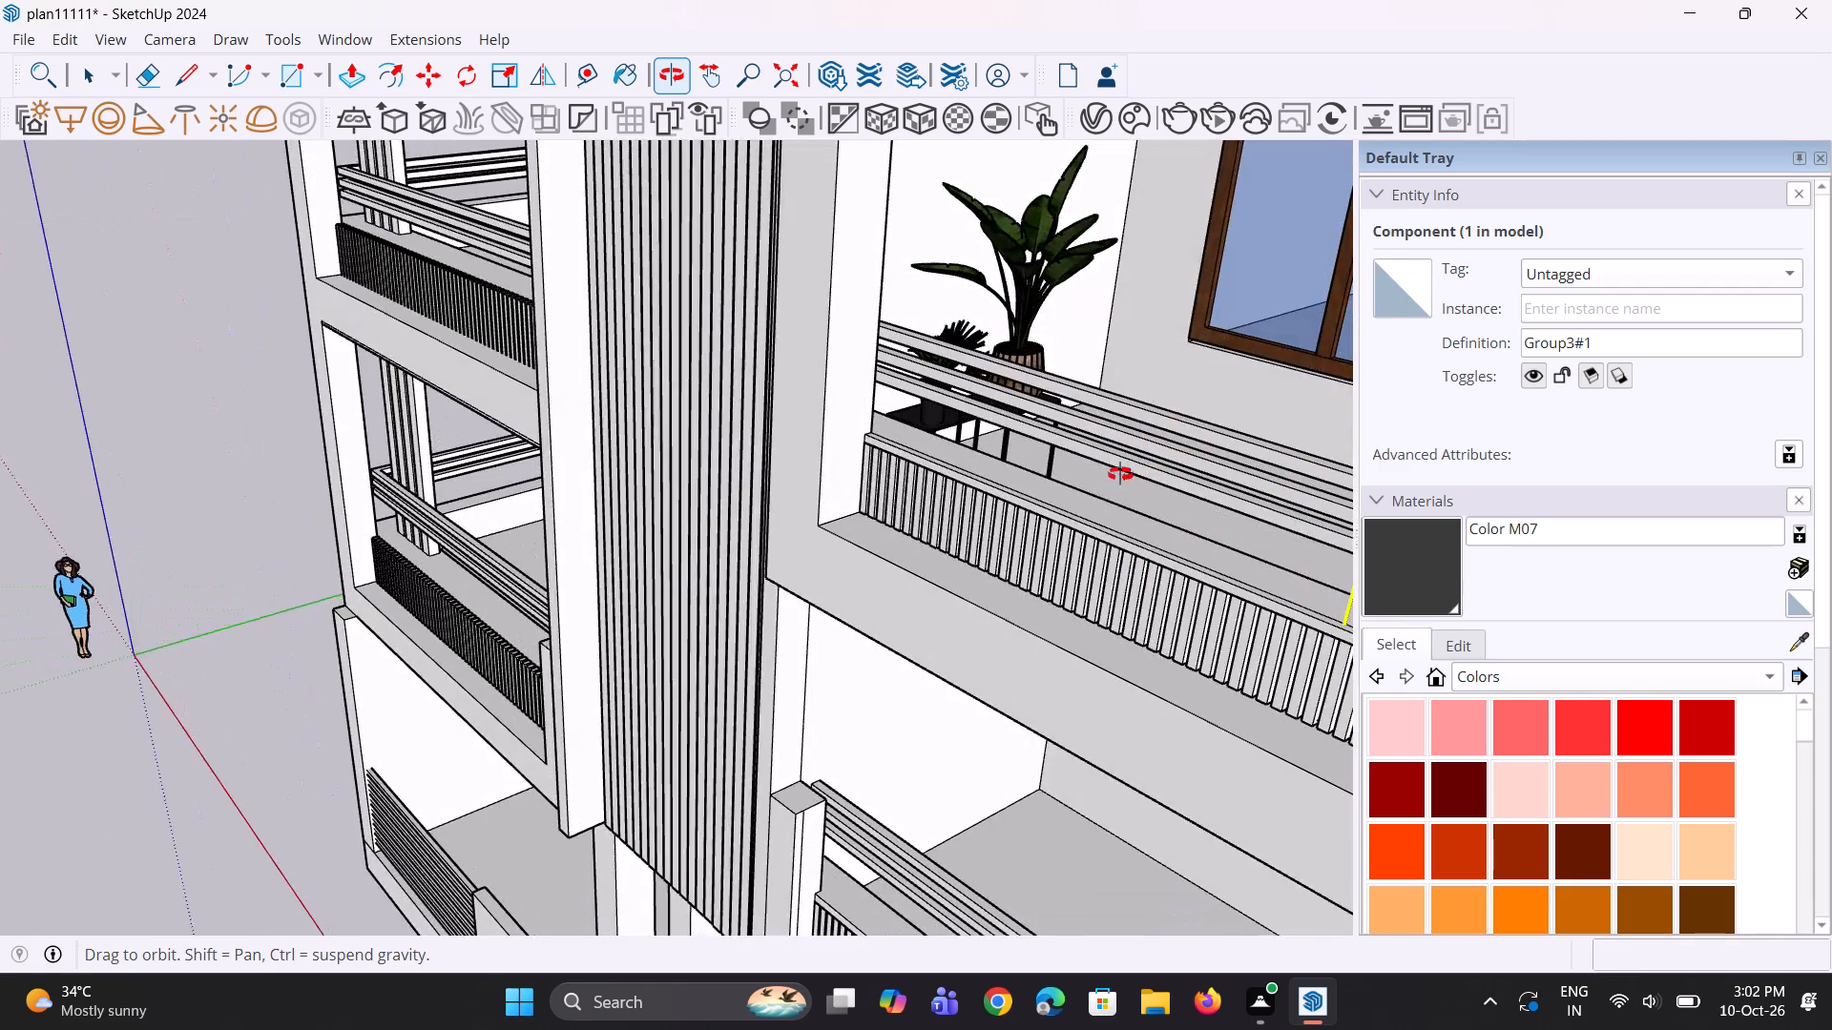
middle_click_drag(1120, 474, 1111, 468)
scroll(765, 409, "down", 9)
middle_click_drag(1028, 549, 1216, 546)
scroll(1070, 452, "up", 2)
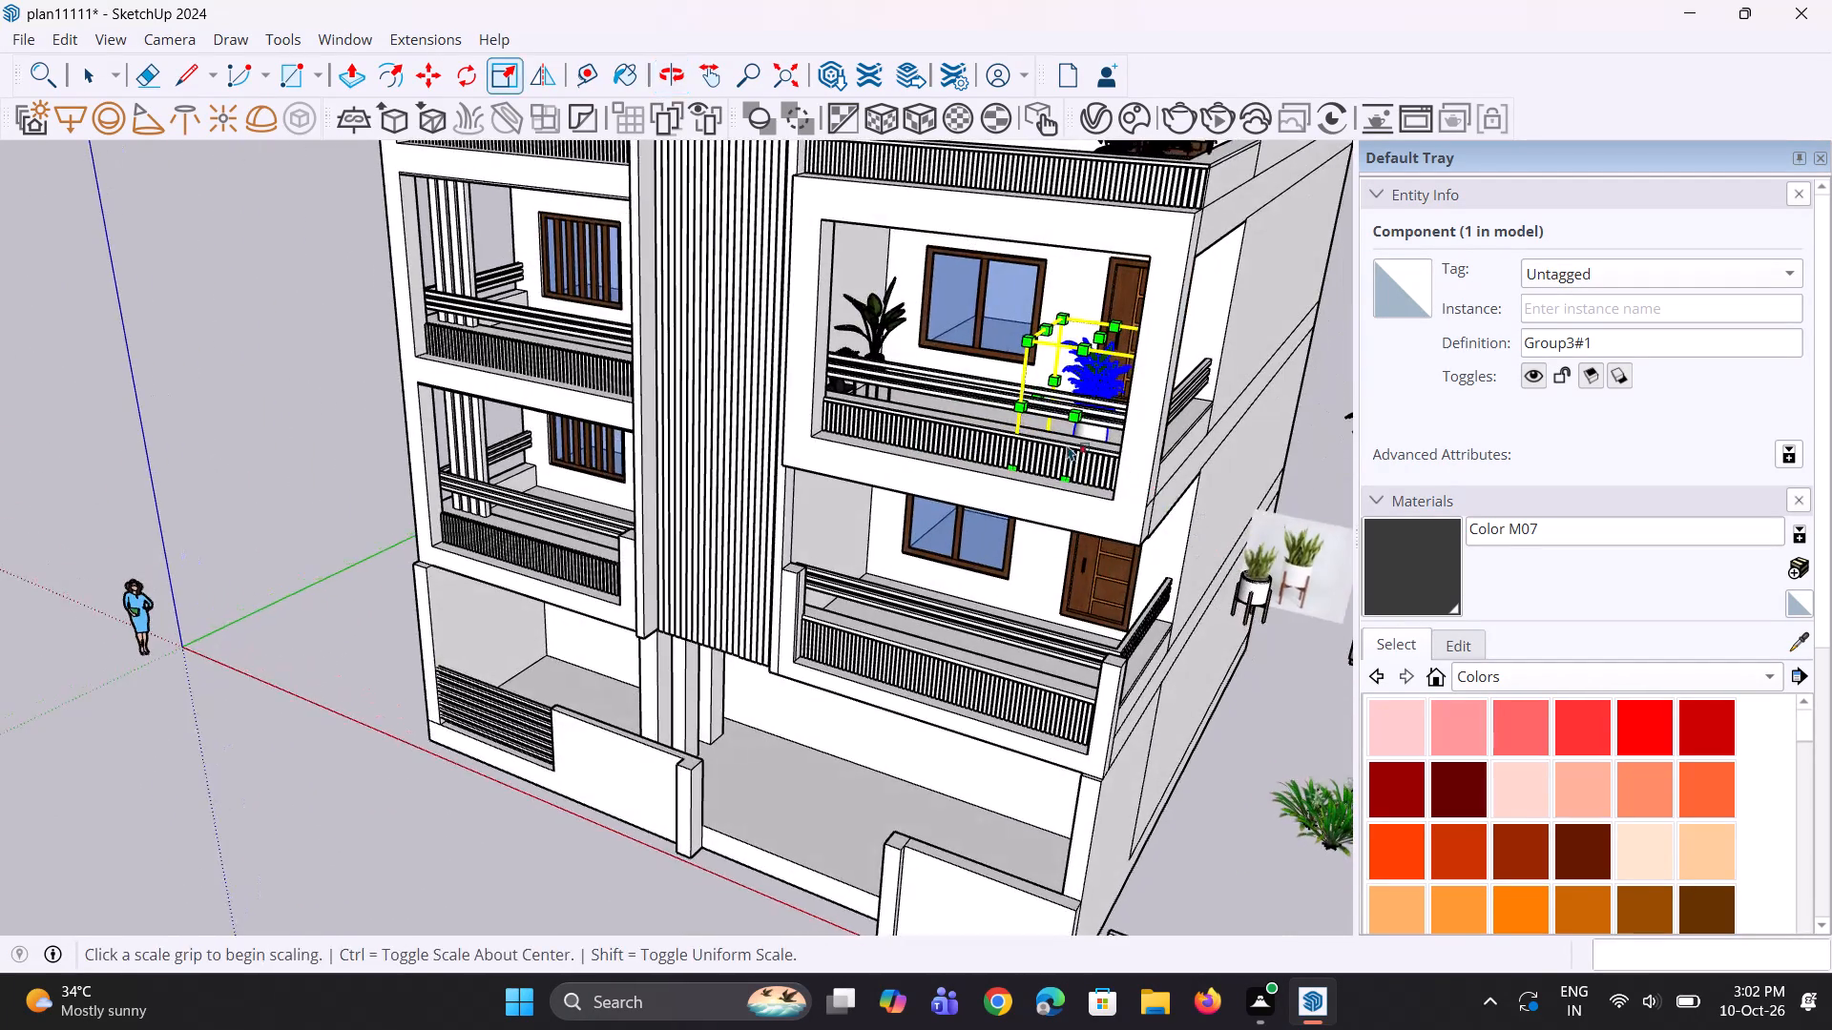
scroll(1067, 444, "up", 6)
left_click(1080, 392)
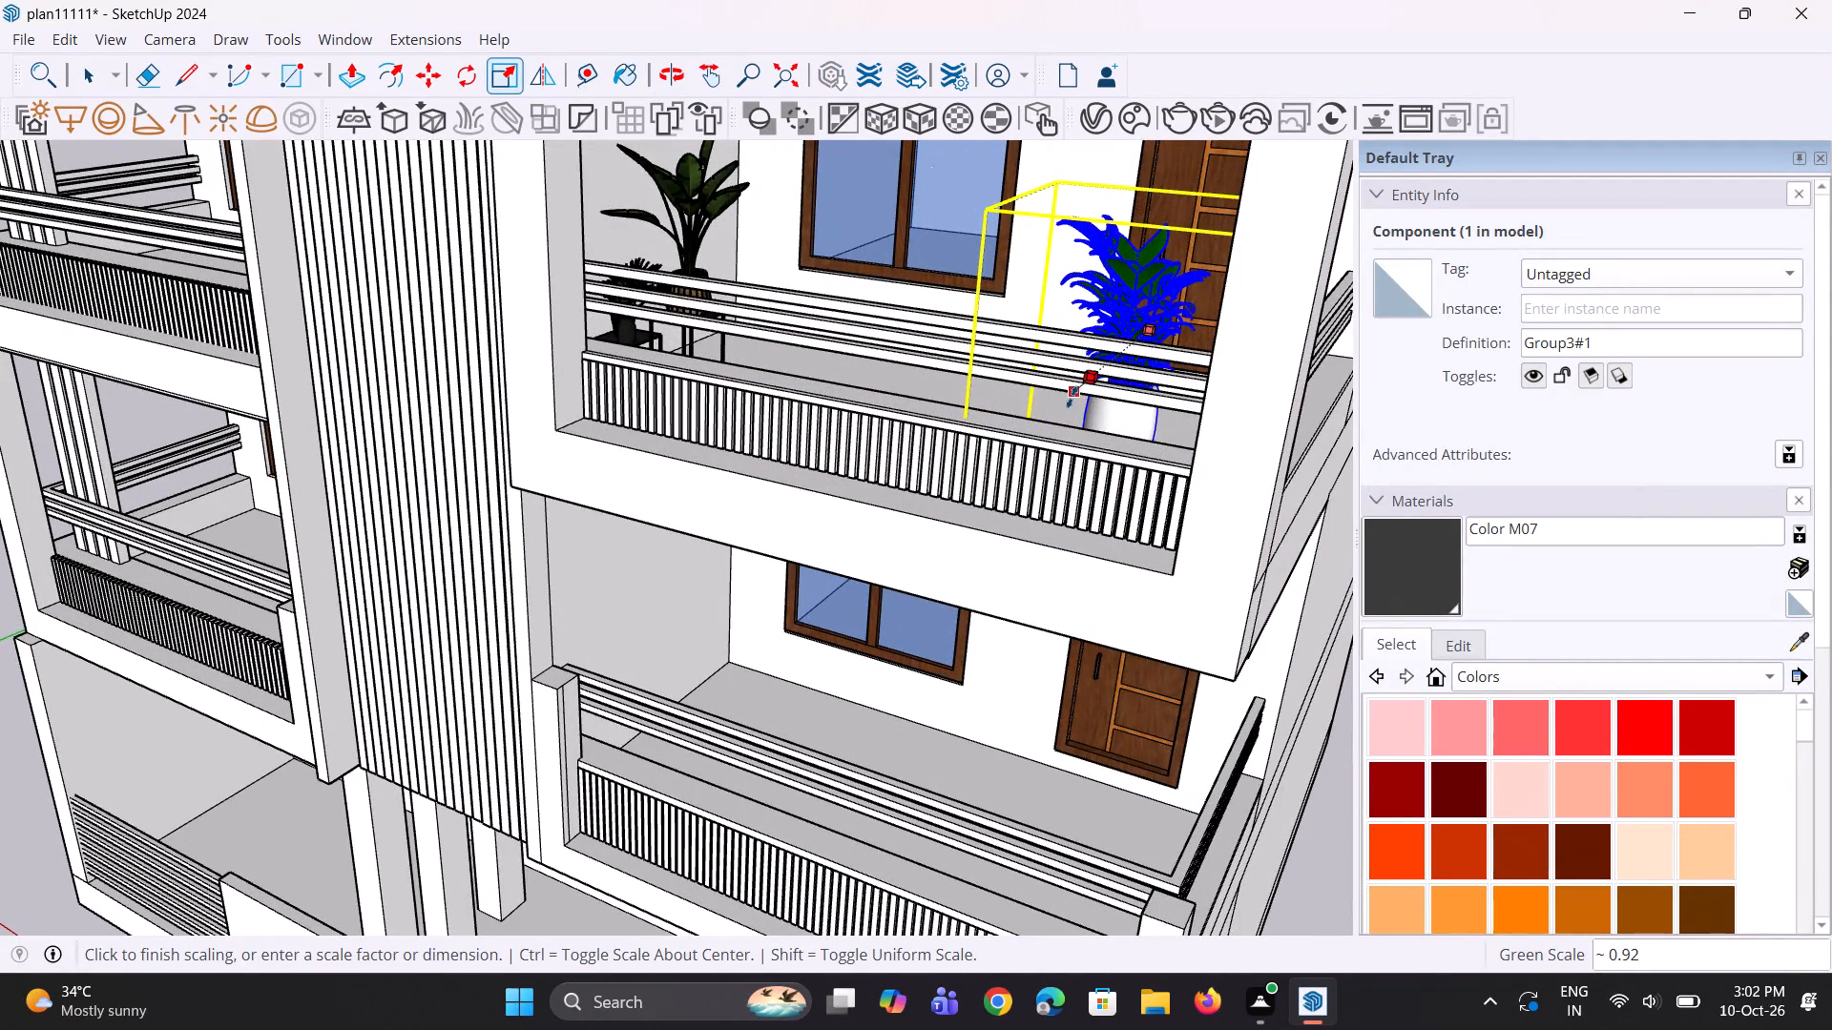
left_click(1068, 405)
Move the Group3_1 plant about 10" along the green axis, inward from the front railing, and clear the selection.
middle_click_drag(1222, 526, 979, 546)
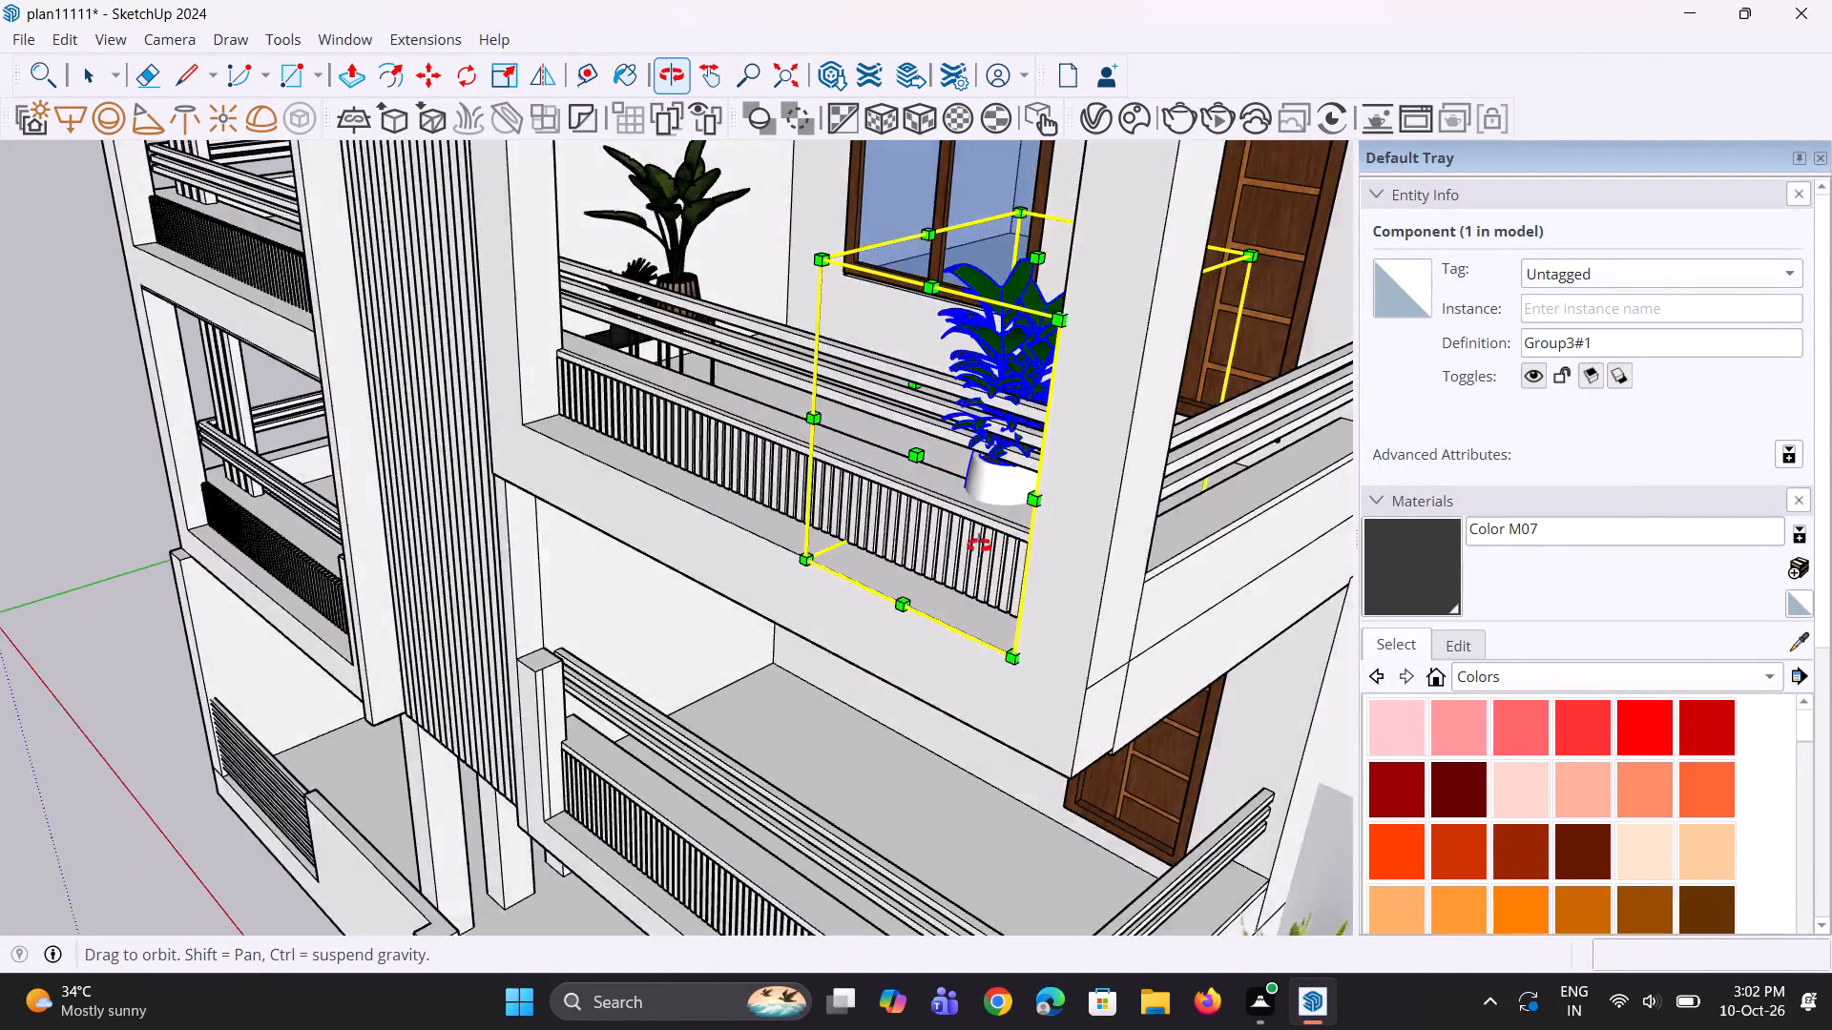
middle_click_drag(979, 546, 762, 556)
key("m")
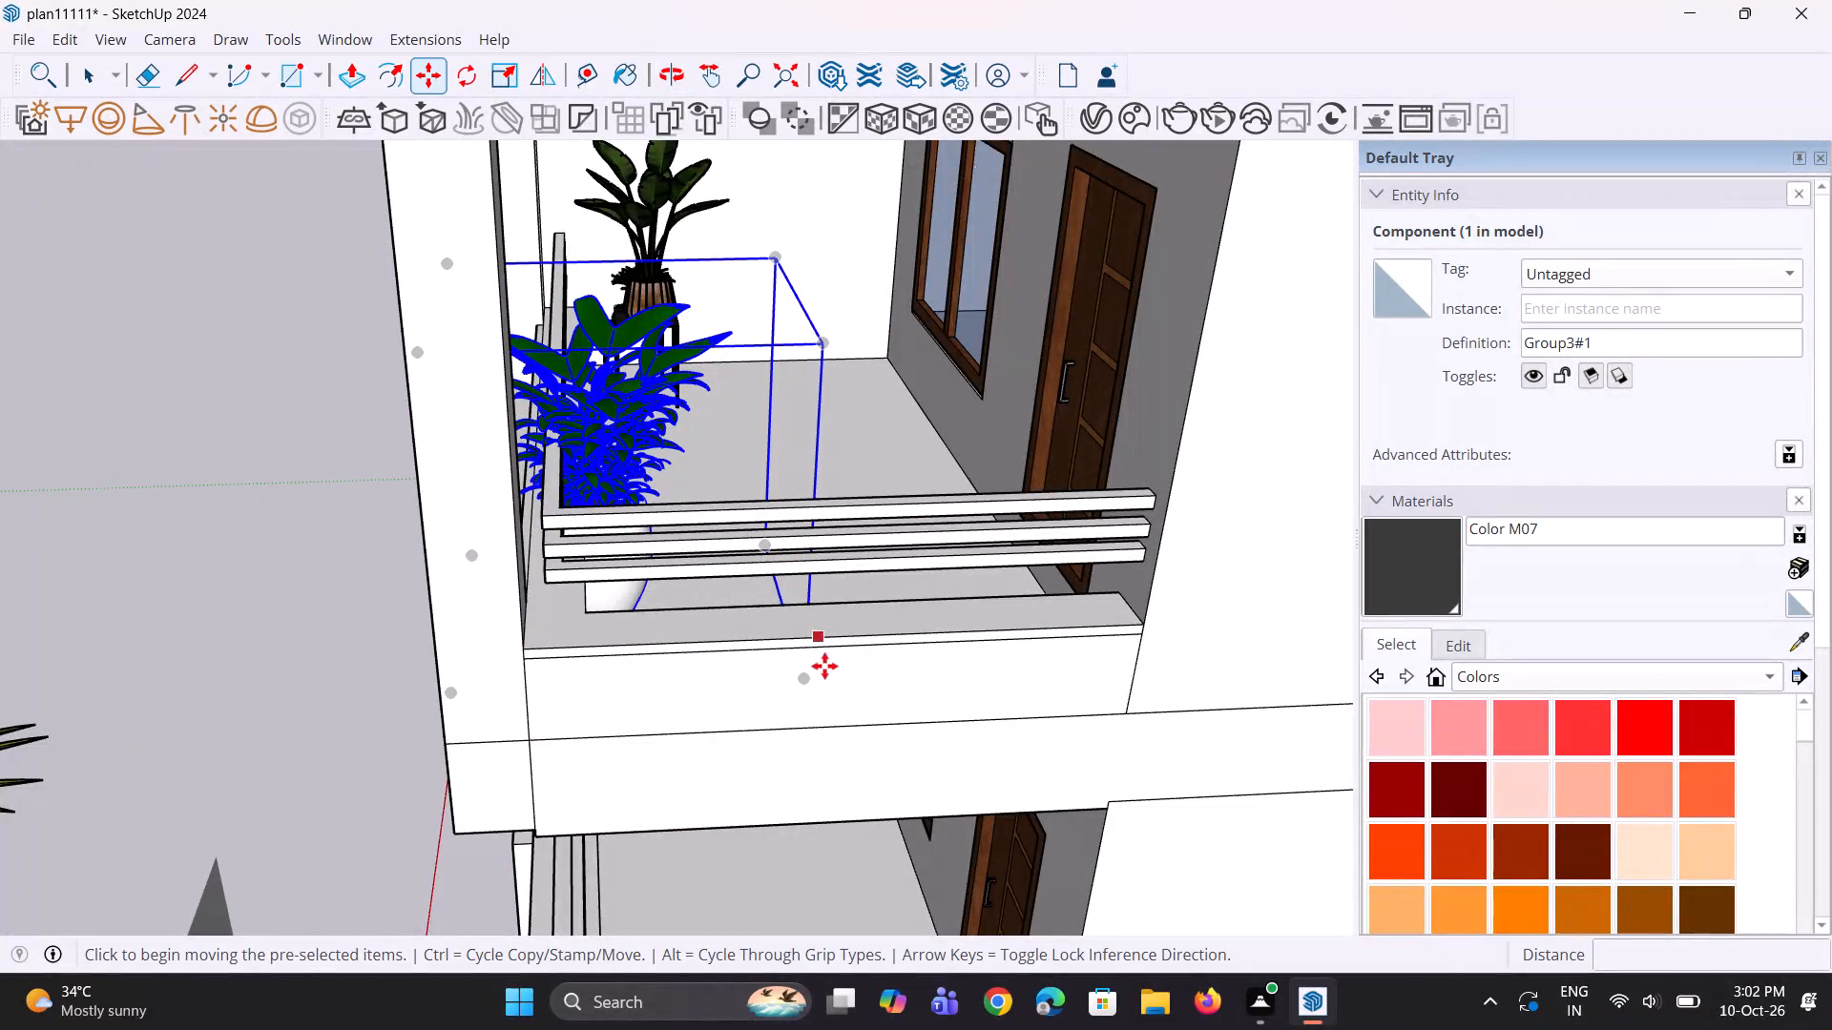
left_click(808, 679)
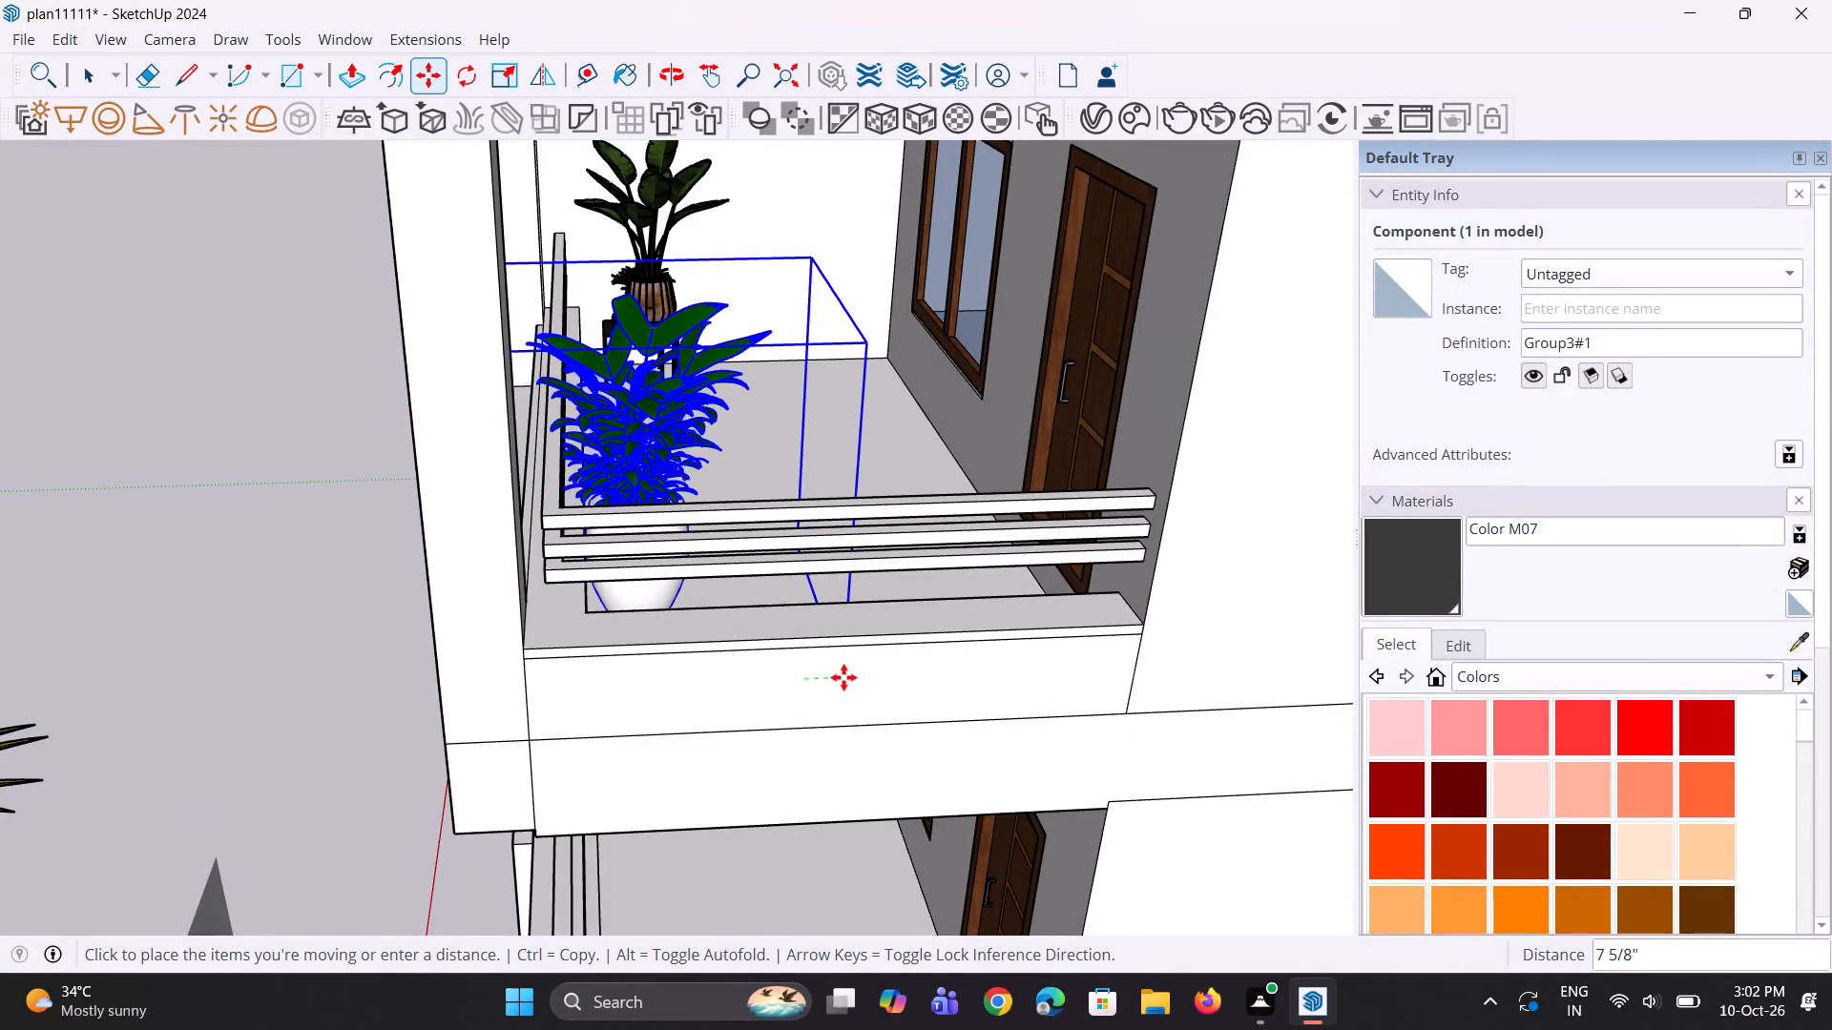
left_click(855, 673)
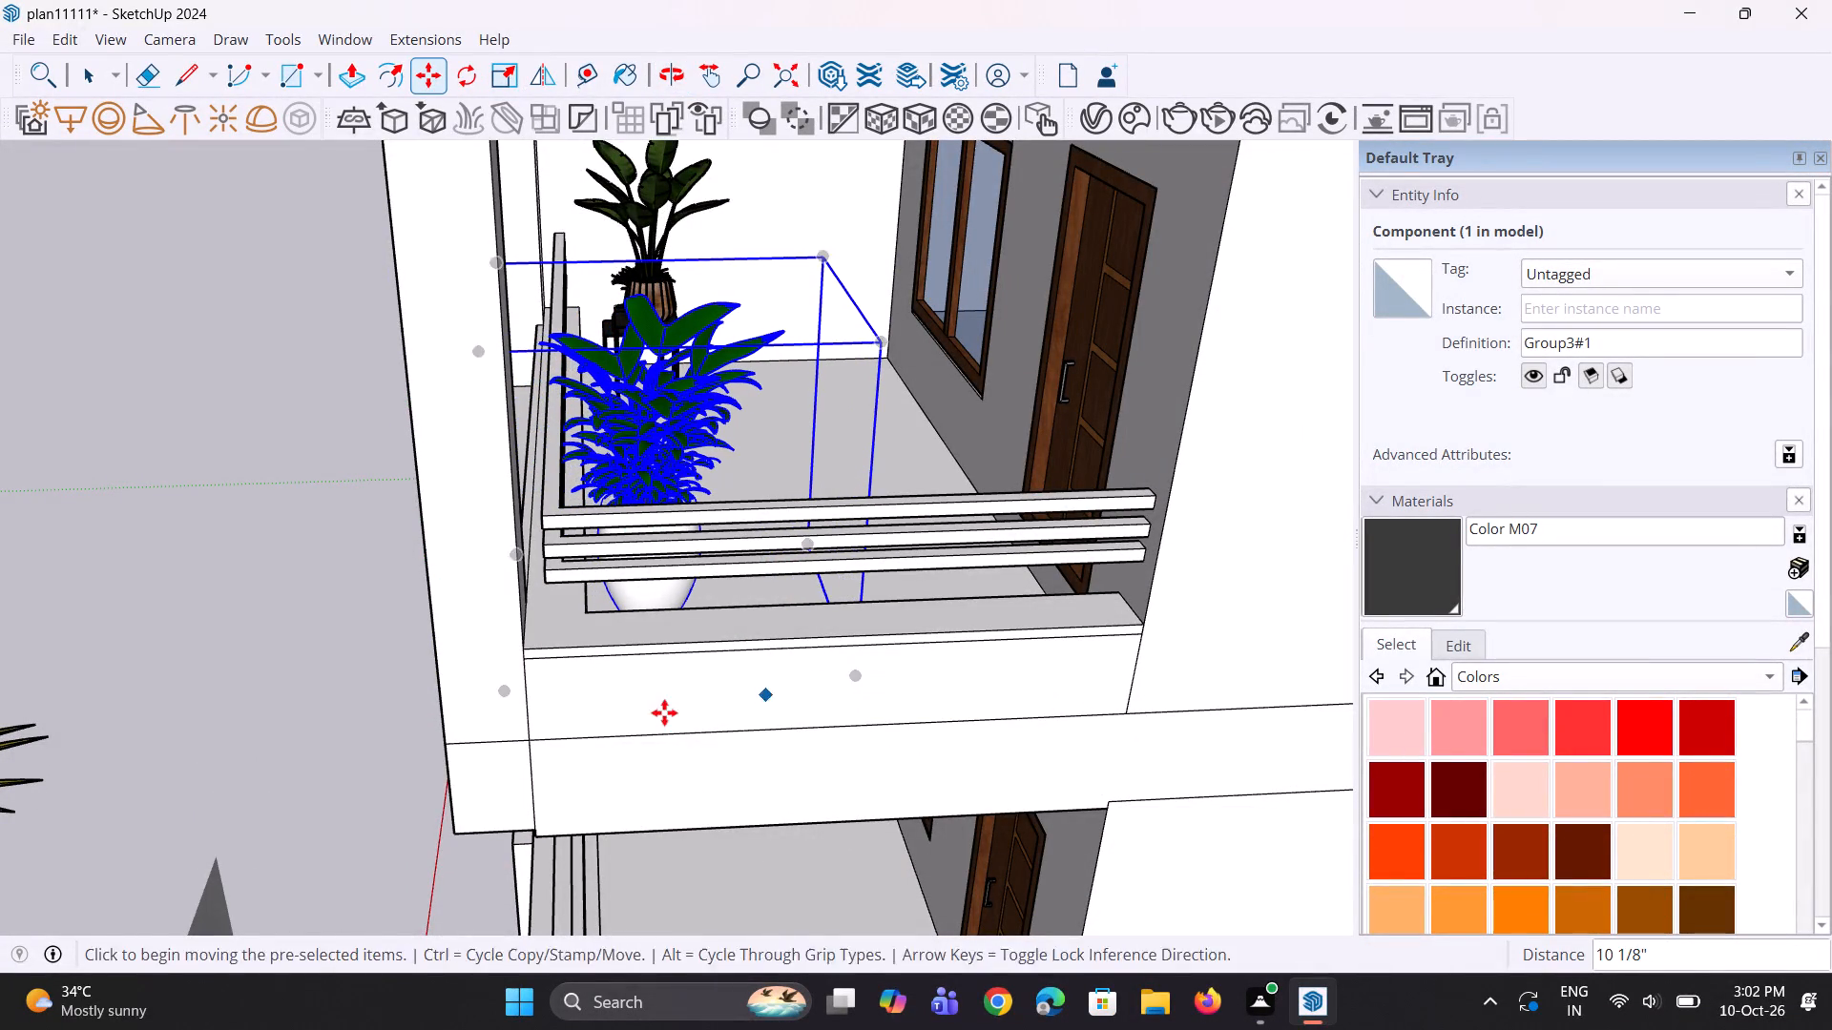
middle_click_drag(671, 713, 1006, 703)
key("space")
scroll(722, 650, "down", 6)
key("space")
middle_click_drag(710, 650, 906, 644)
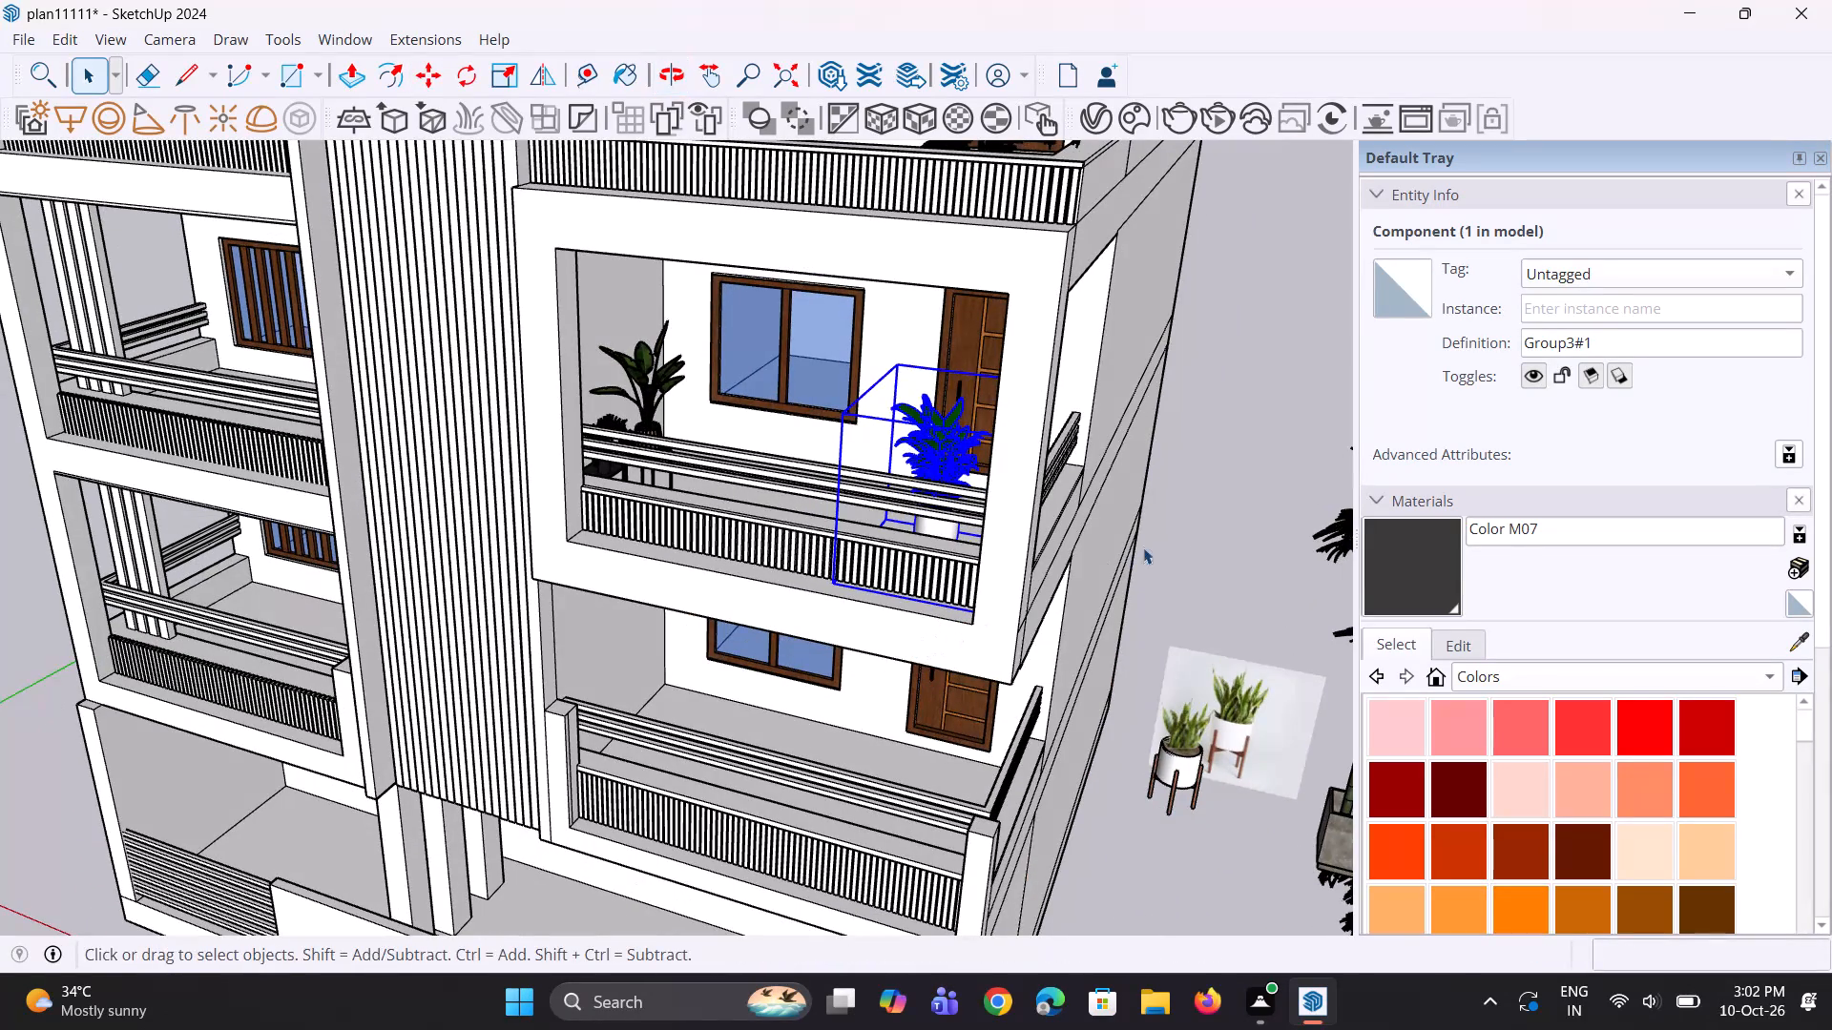
left_click(1282, 540)
Move the Group3_1 plant about 8" along the red axis toward the balcony's side railing and clear the selection.
middle_click_drag(669, 629, 785, 613)
scroll(718, 582, "down", 4)
middle_click_drag(797, 556, 854, 541)
scroll(868, 511, "up", 9)
left_click(911, 508)
scroll(932, 638, "up", 5)
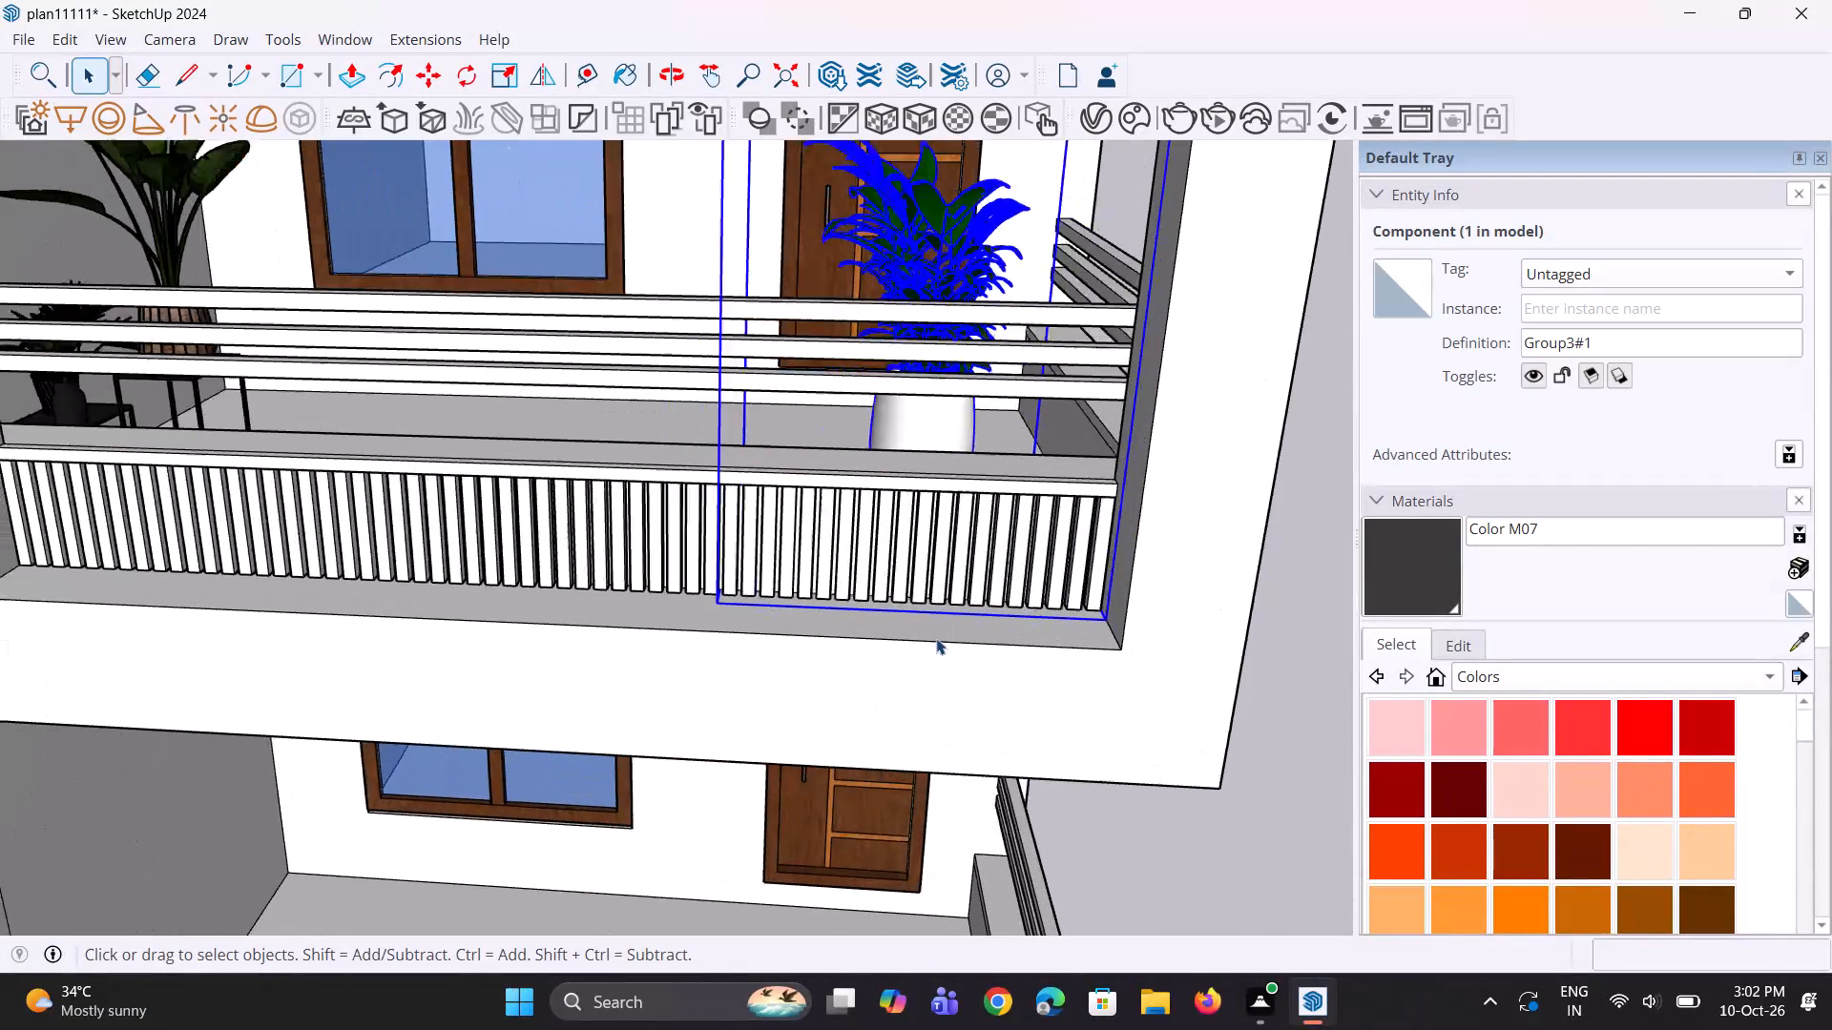
scroll(936, 638, "up", 1)
key("m")
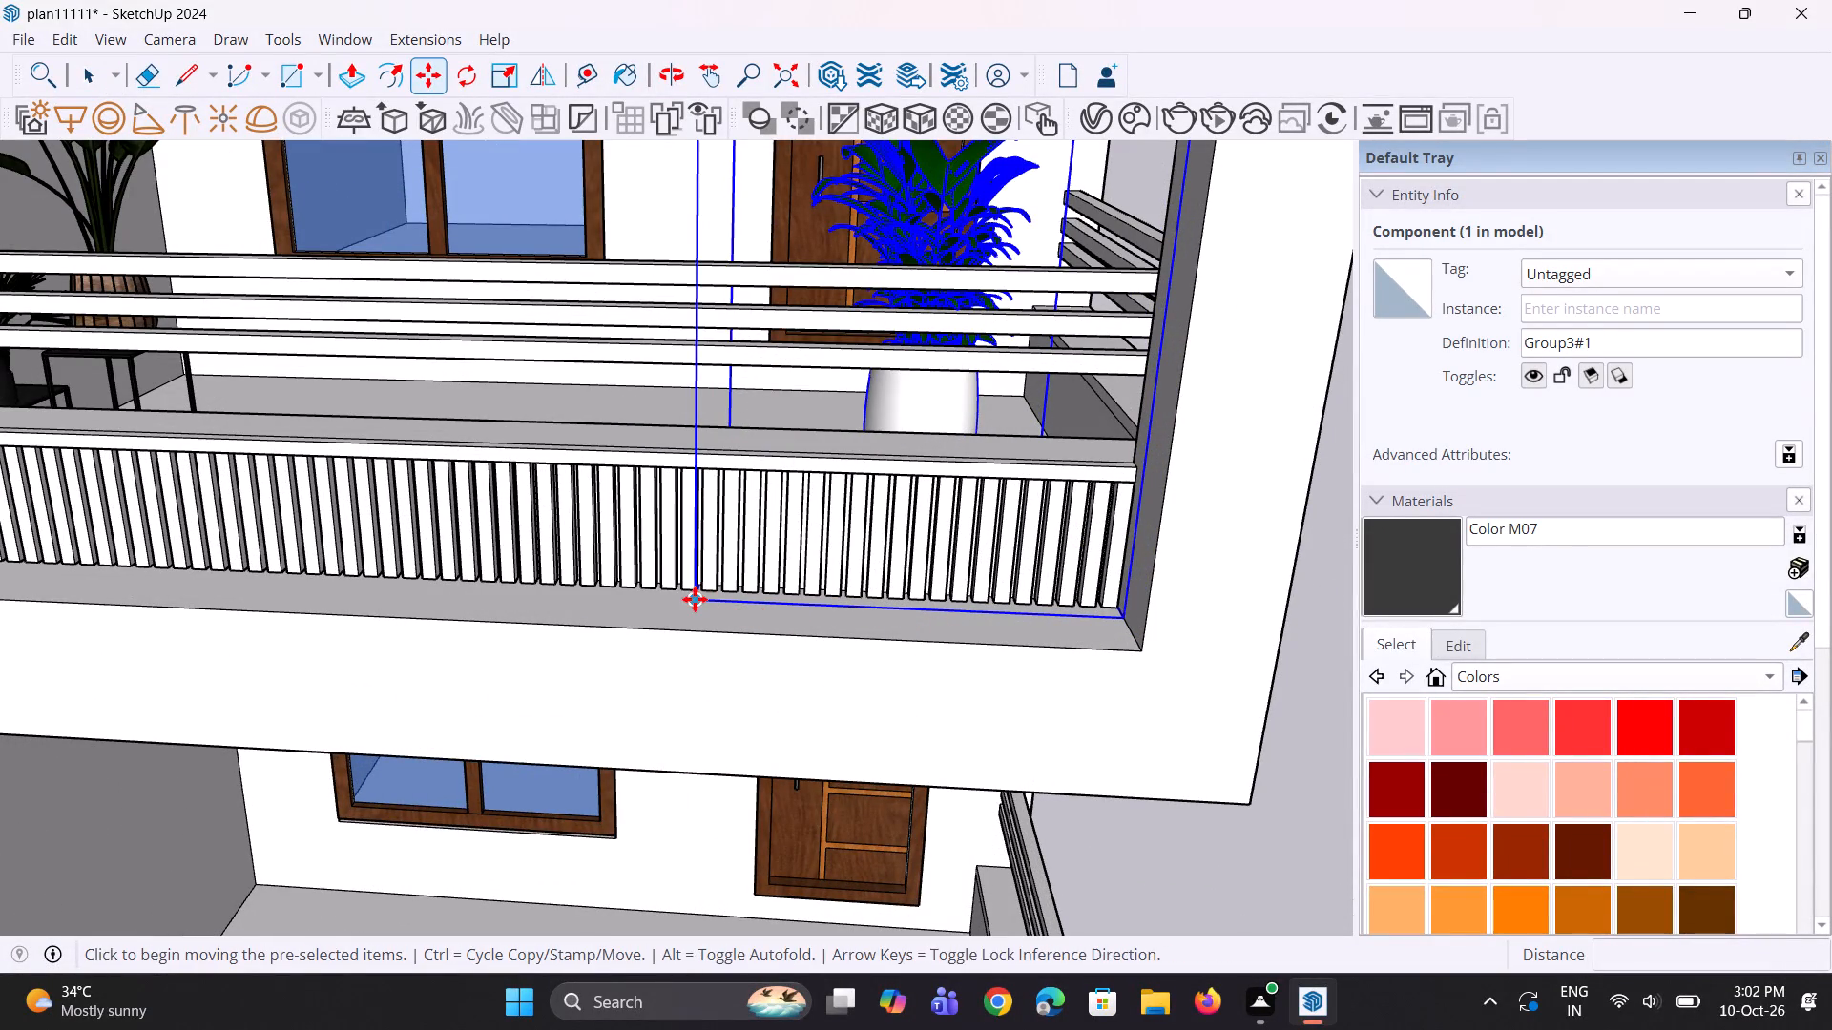
left_click(692, 599)
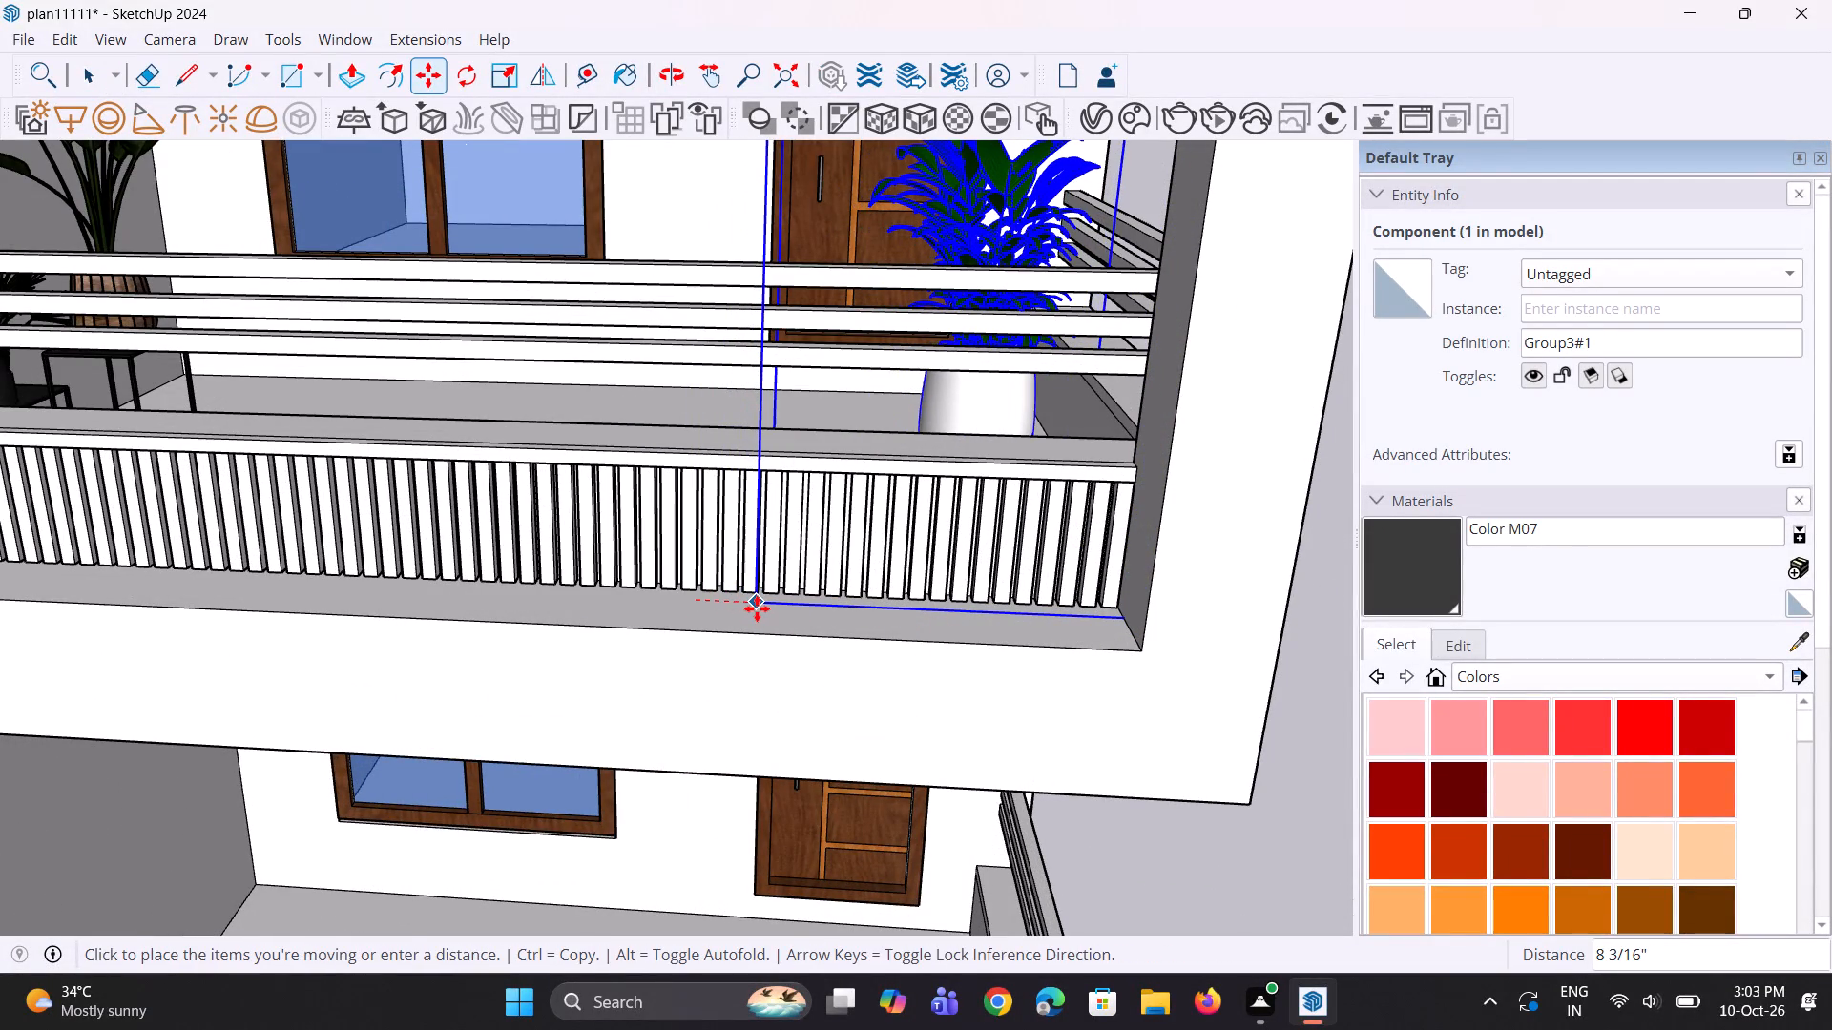
left_click(757, 608)
scroll(666, 610, "down", 5)
key("space")
key("space")
left_click(1211, 644)
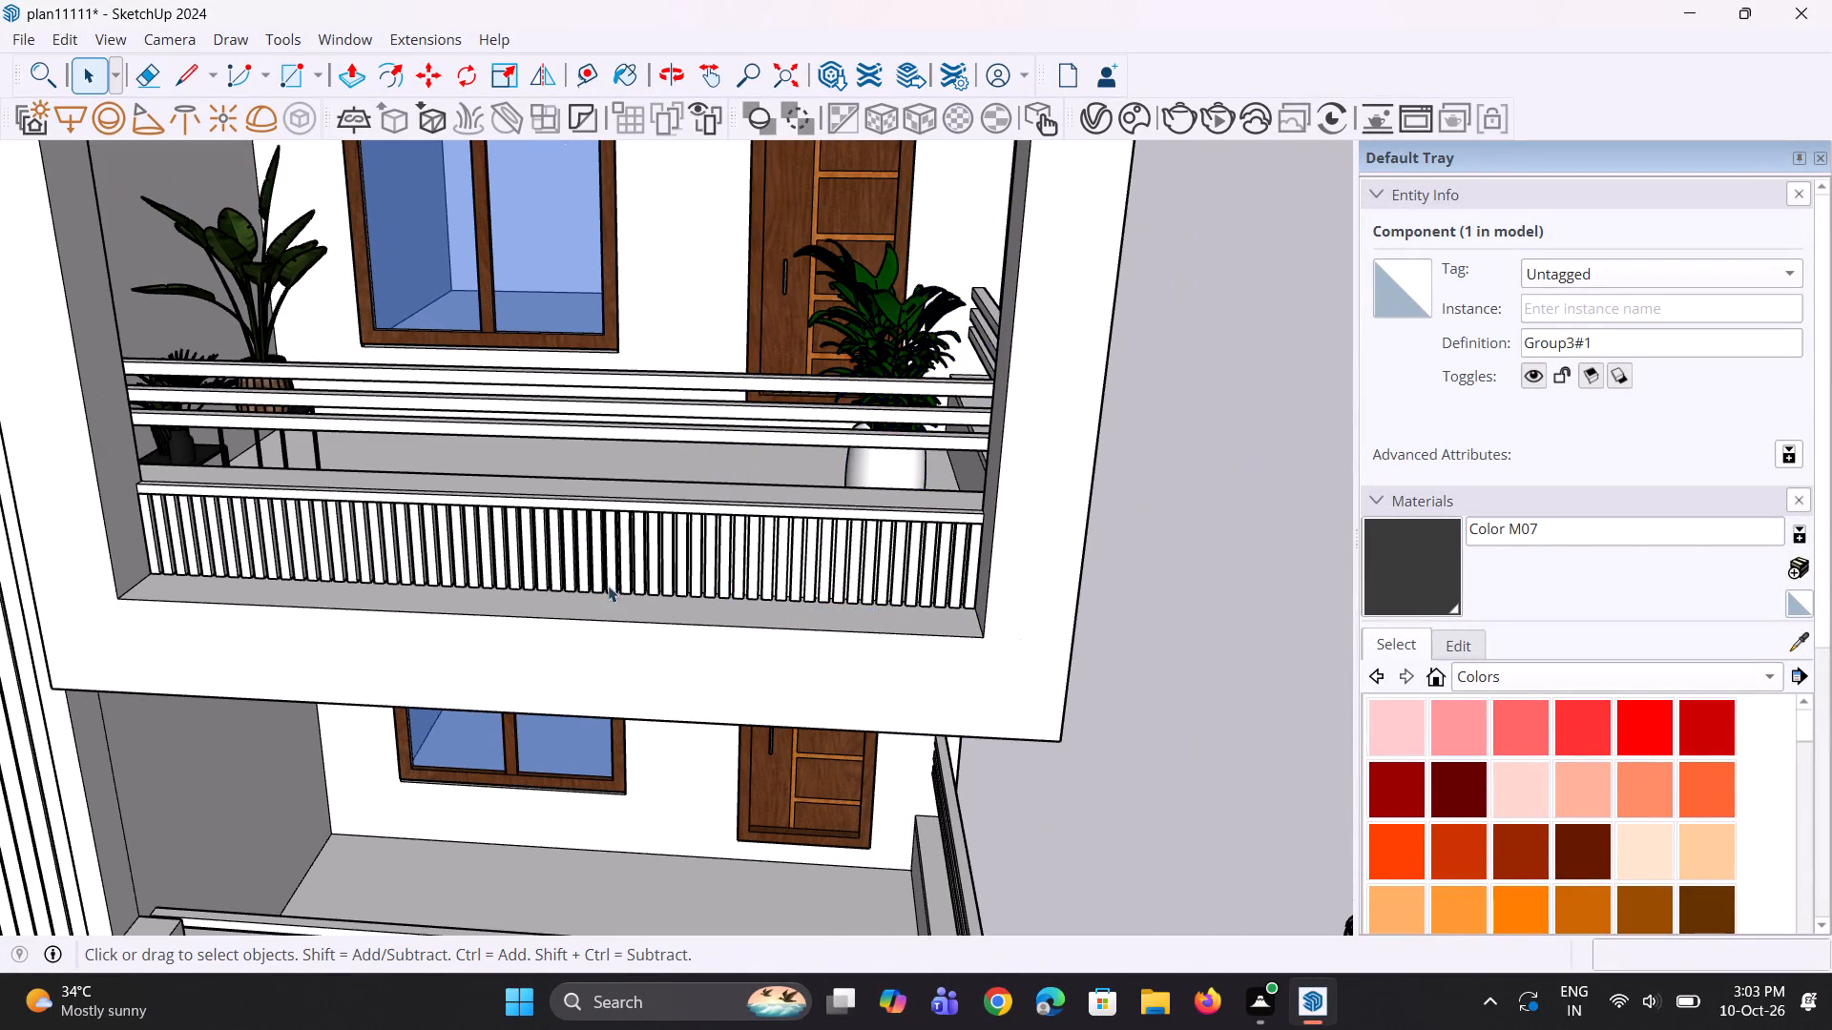
Copy the spare Plant+2 (1) model from beside the building to the balcony directly below the framed one.
scroll(475, 556, "down", 5)
middle_click_drag(482, 550, 603, 487)
scroll(592, 497, "up", 1)
scroll(598, 486, "down", 9)
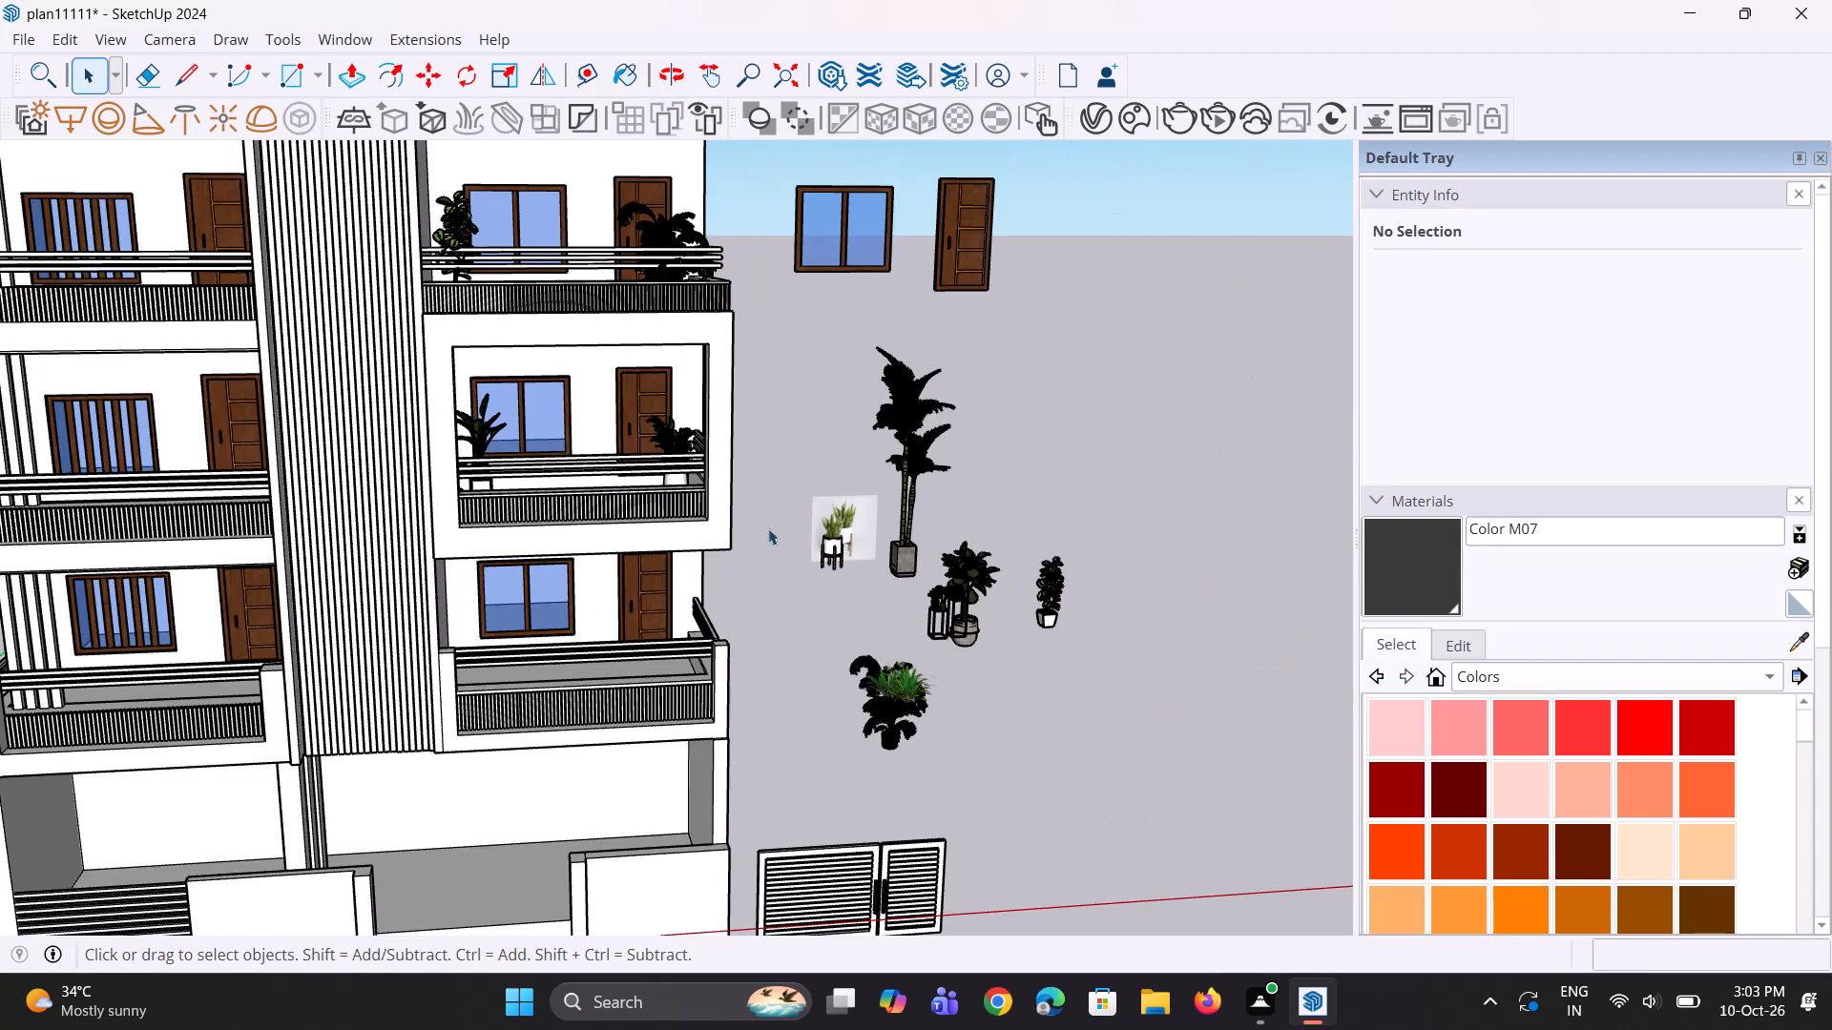
scroll(964, 608, "up", 3)
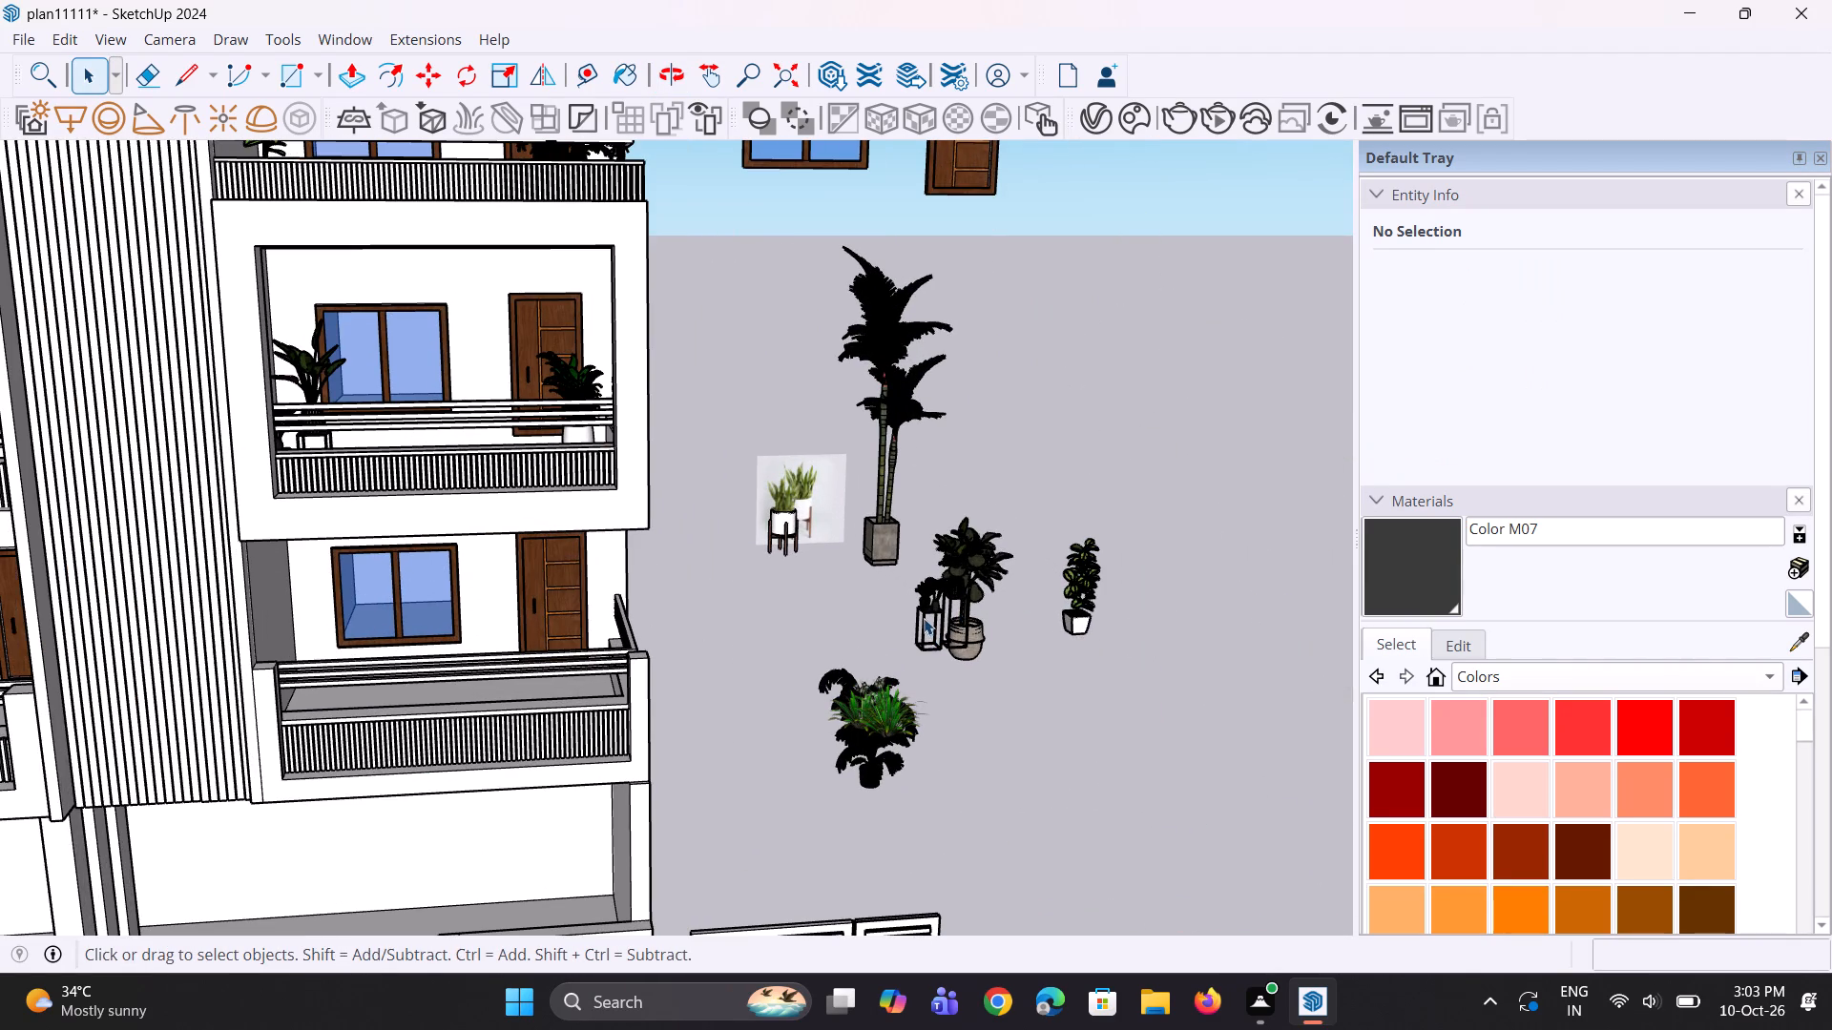
left_click(972, 648)
key("m")
left_click(972, 648)
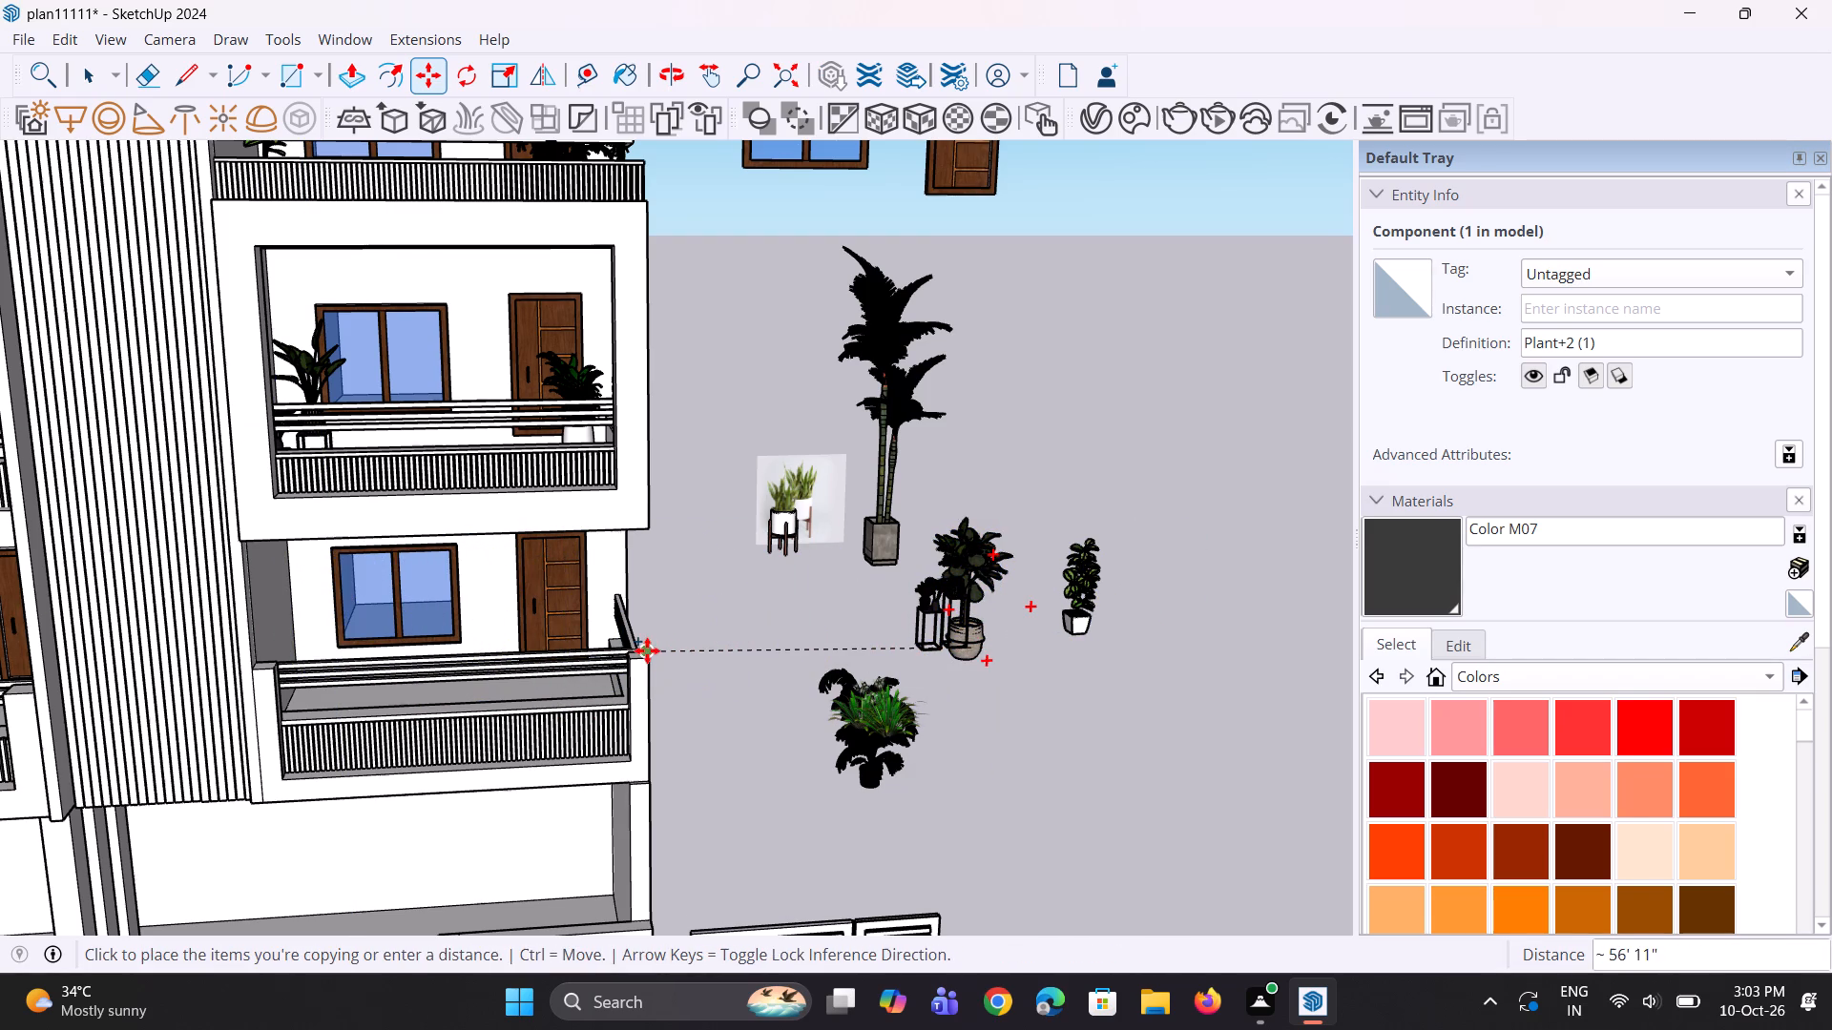
left_click(681, 661)
Move the copied Plant+2 (1) model inward past the front railing onto the lower balcony.
middle_click_drag(655, 681, 408, 730)
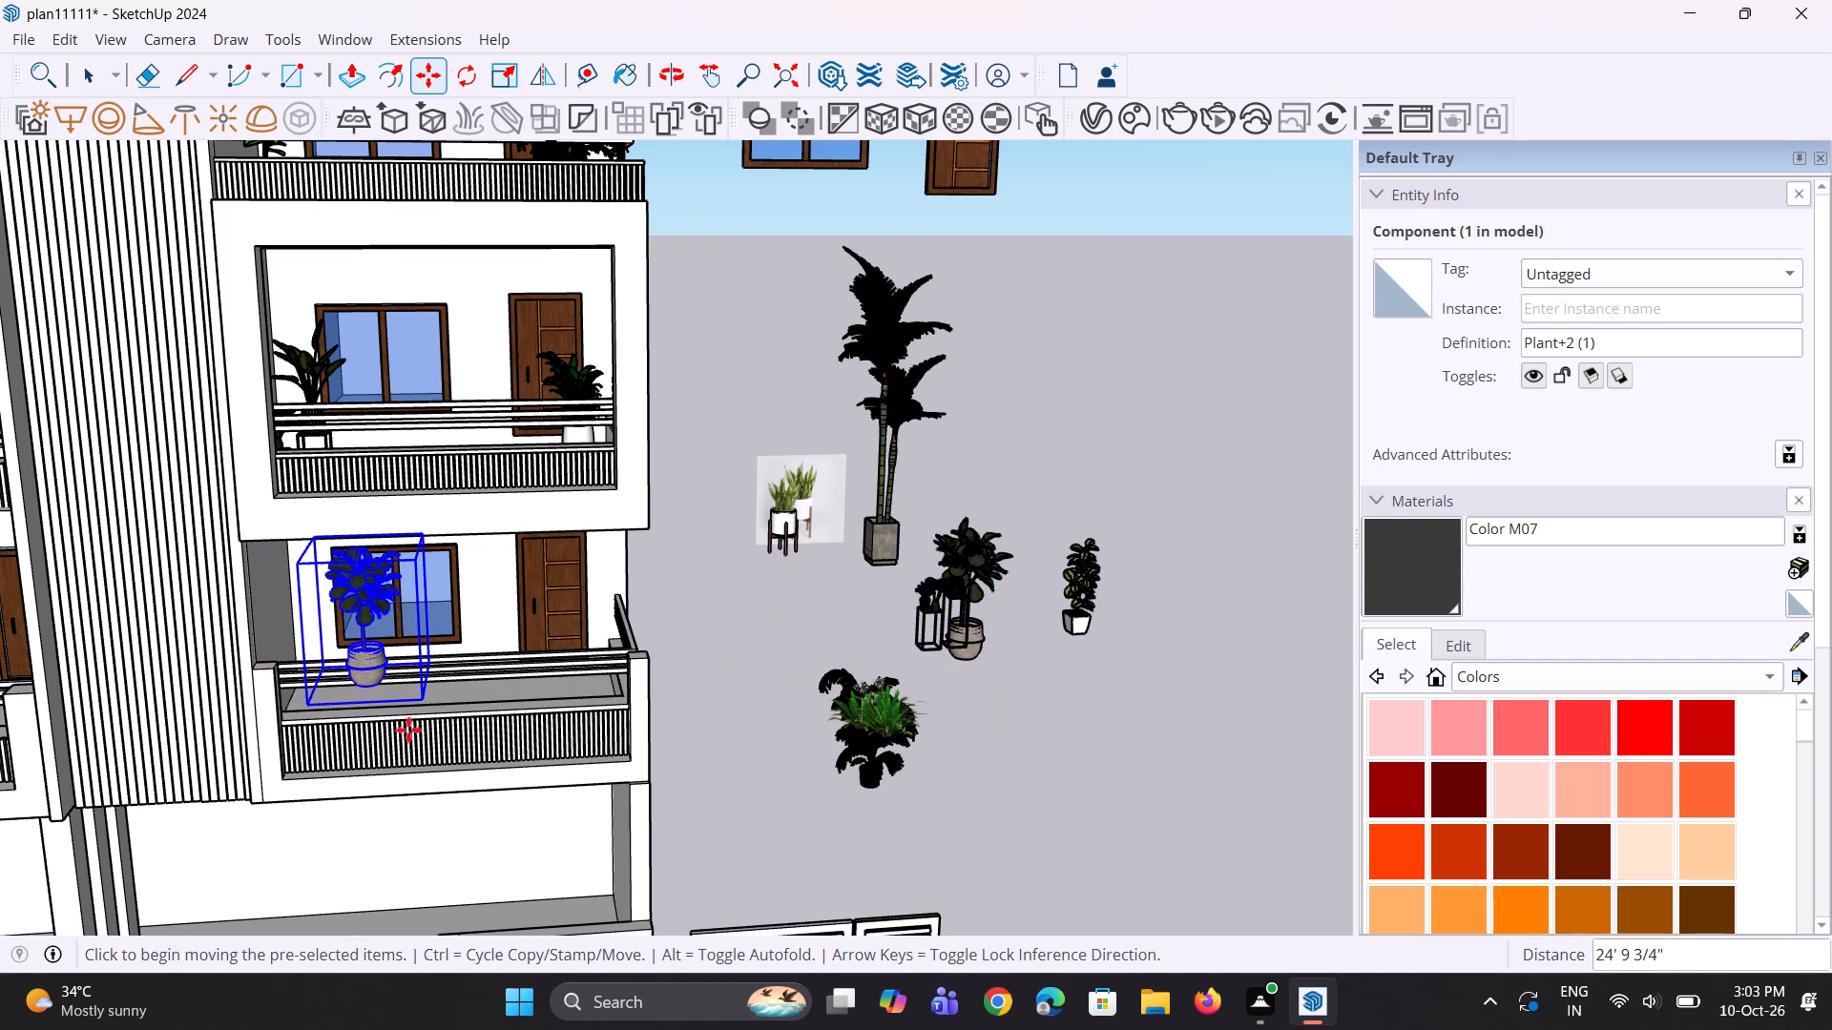
middle_click_drag(408, 730, 336, 731)
middle_click_drag(712, 649, 554, 709)
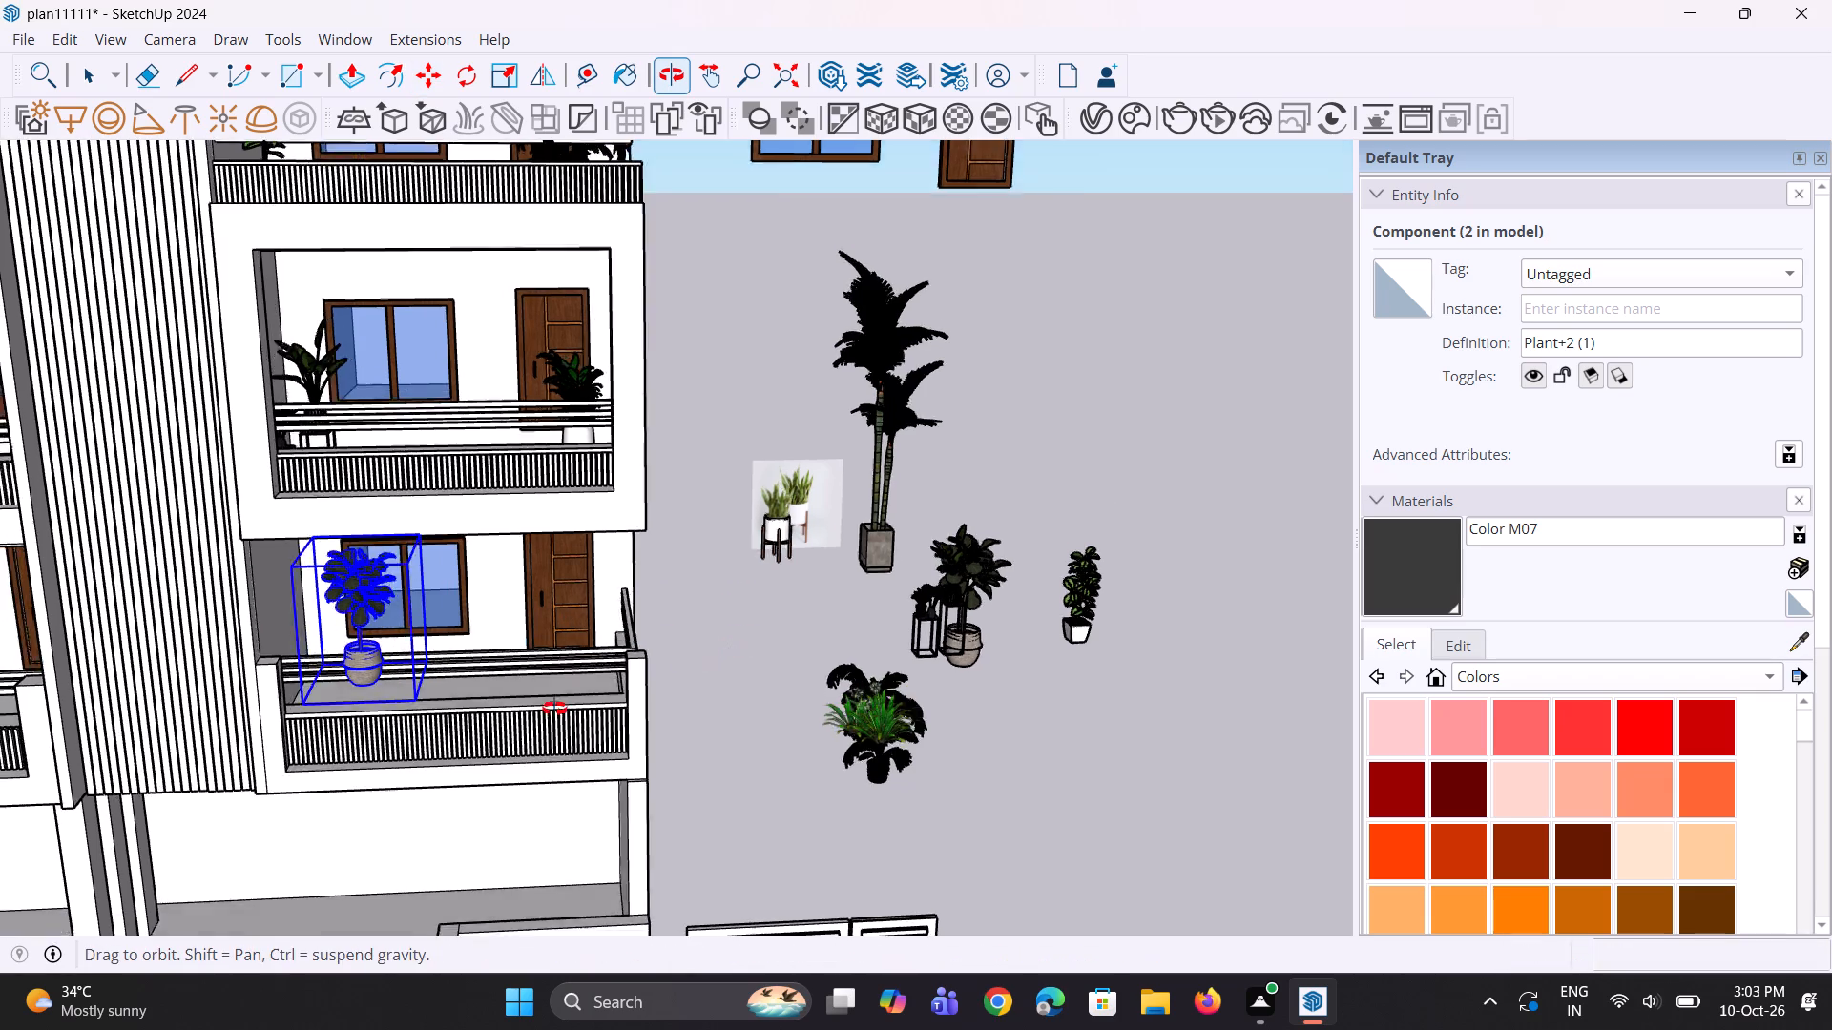
middle_click_drag(554, 709, 328, 712)
scroll(439, 620, "up", 9)
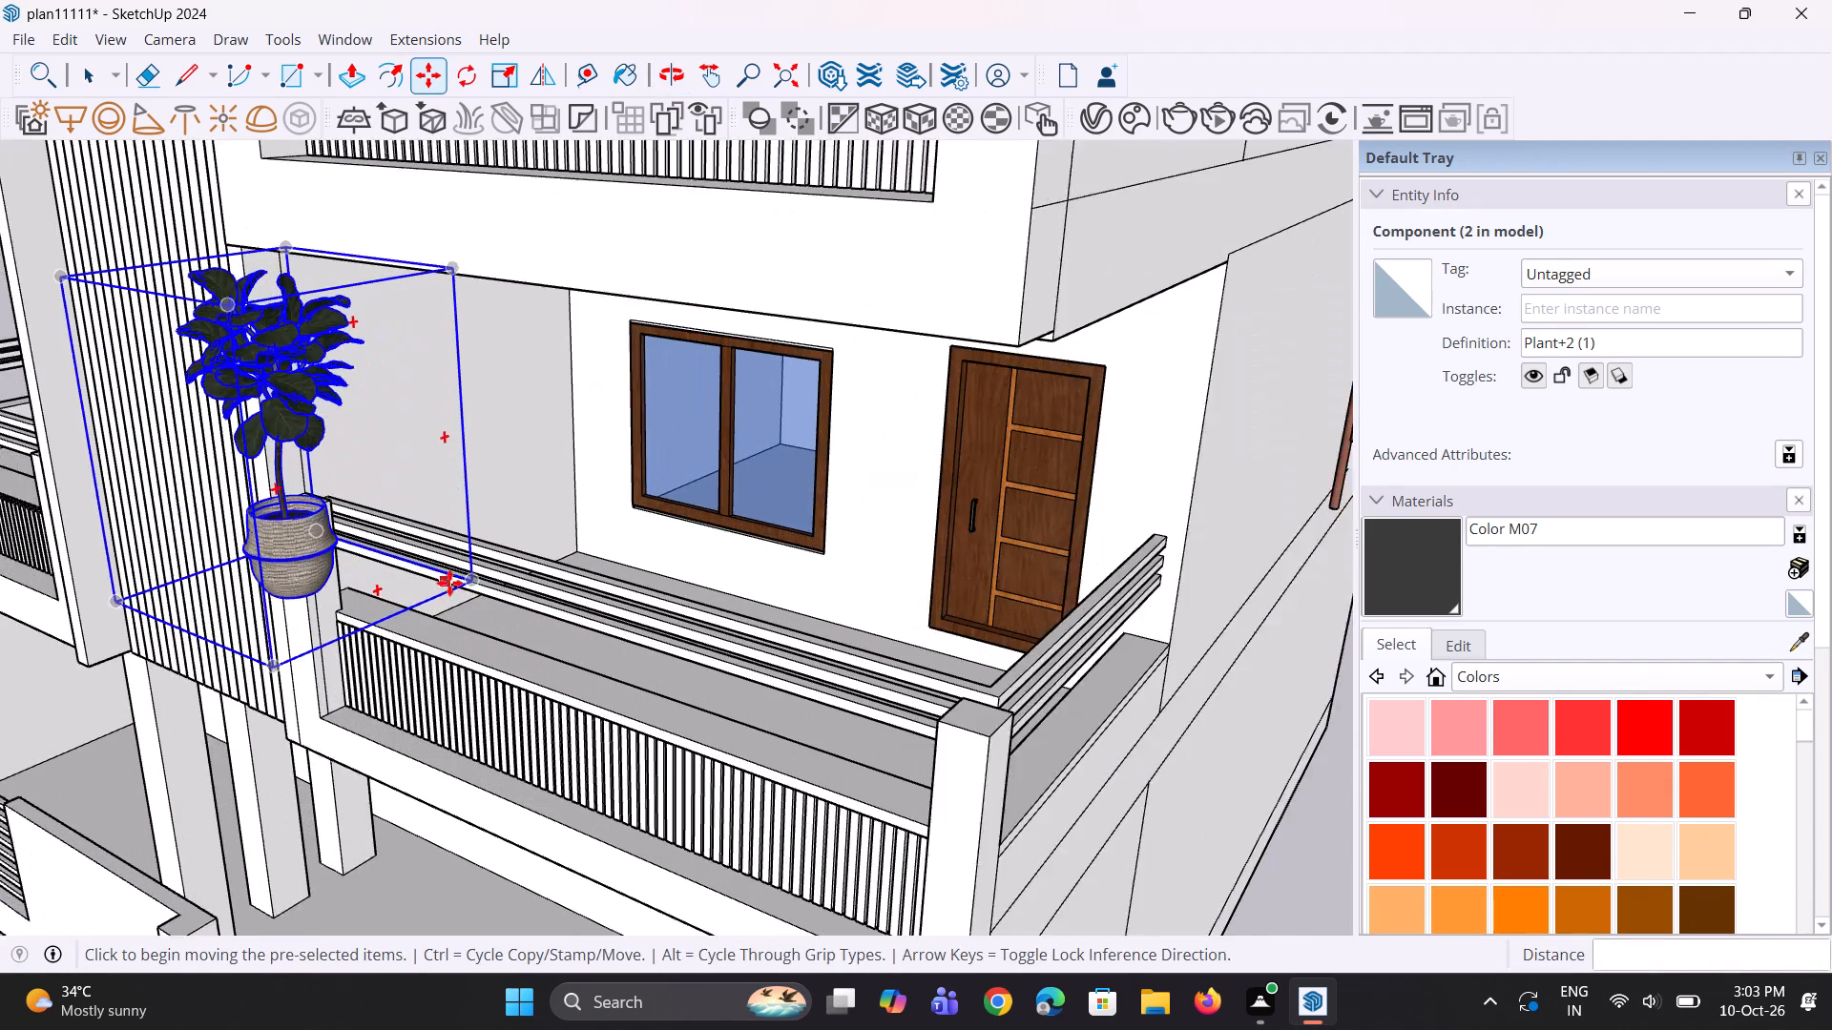
scroll(449, 583, "up", 1)
left_click(475, 578)
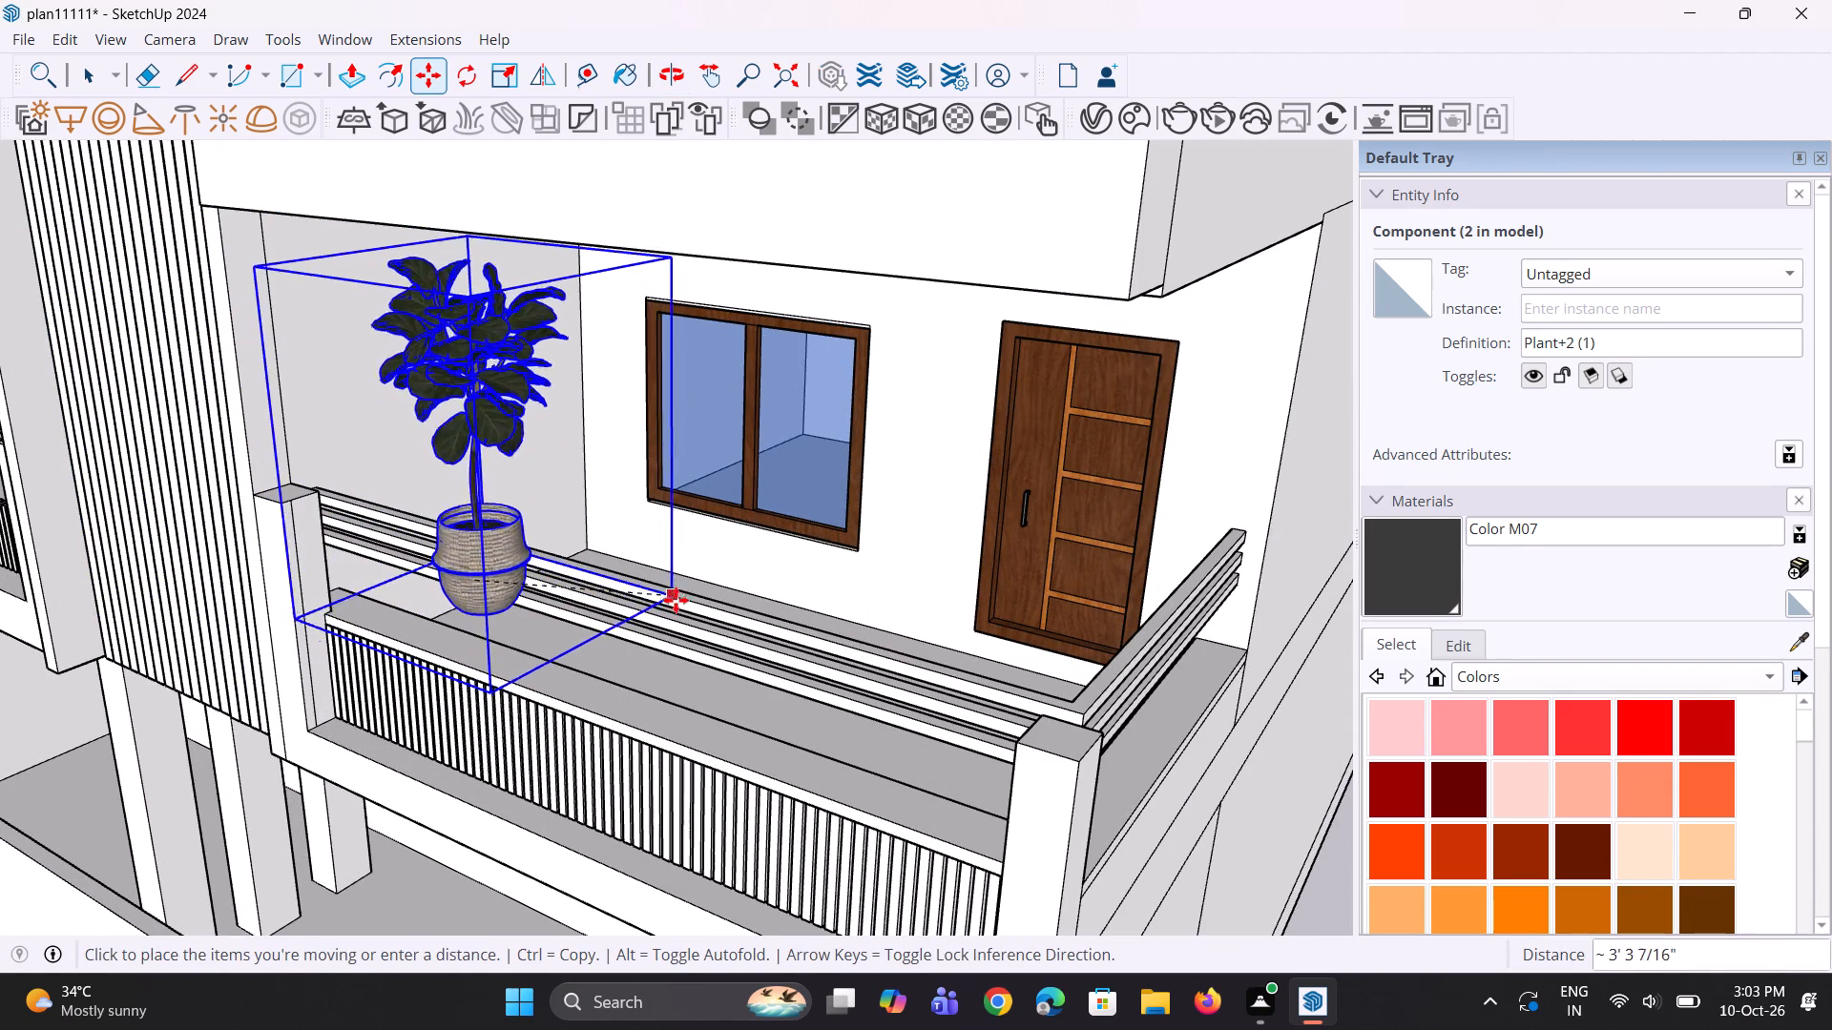
left_click(687, 575)
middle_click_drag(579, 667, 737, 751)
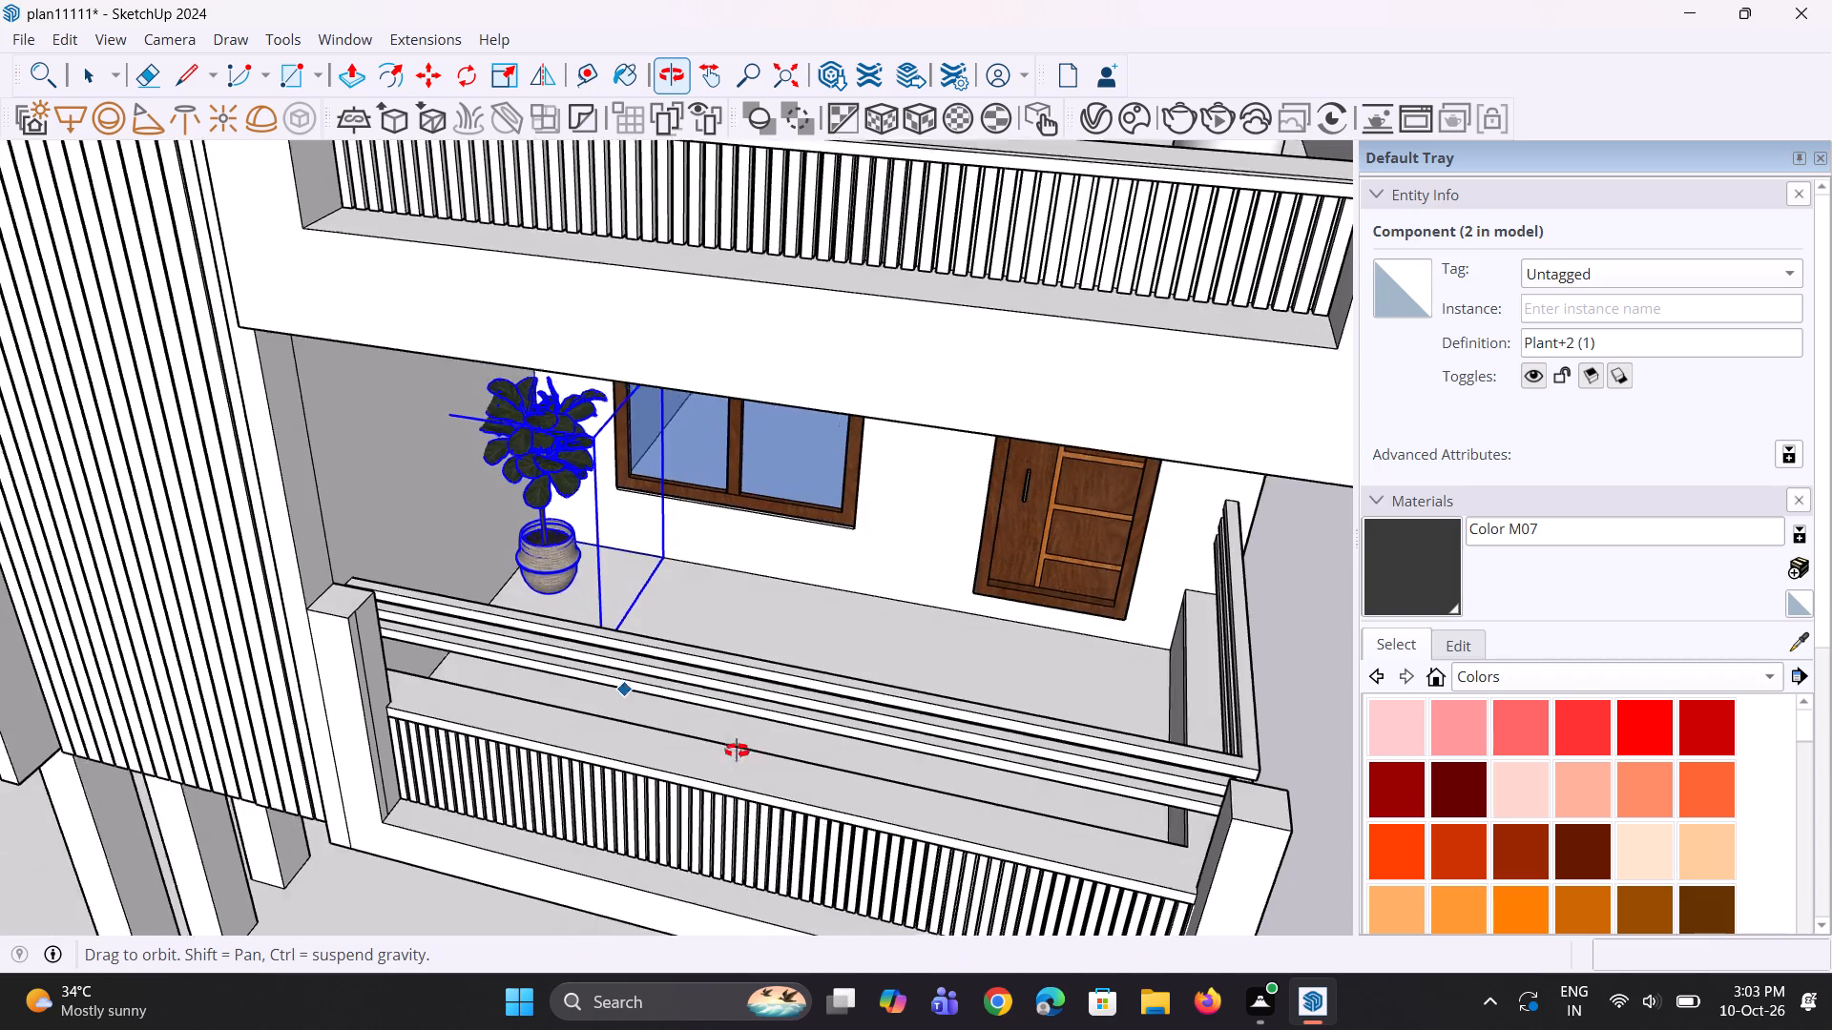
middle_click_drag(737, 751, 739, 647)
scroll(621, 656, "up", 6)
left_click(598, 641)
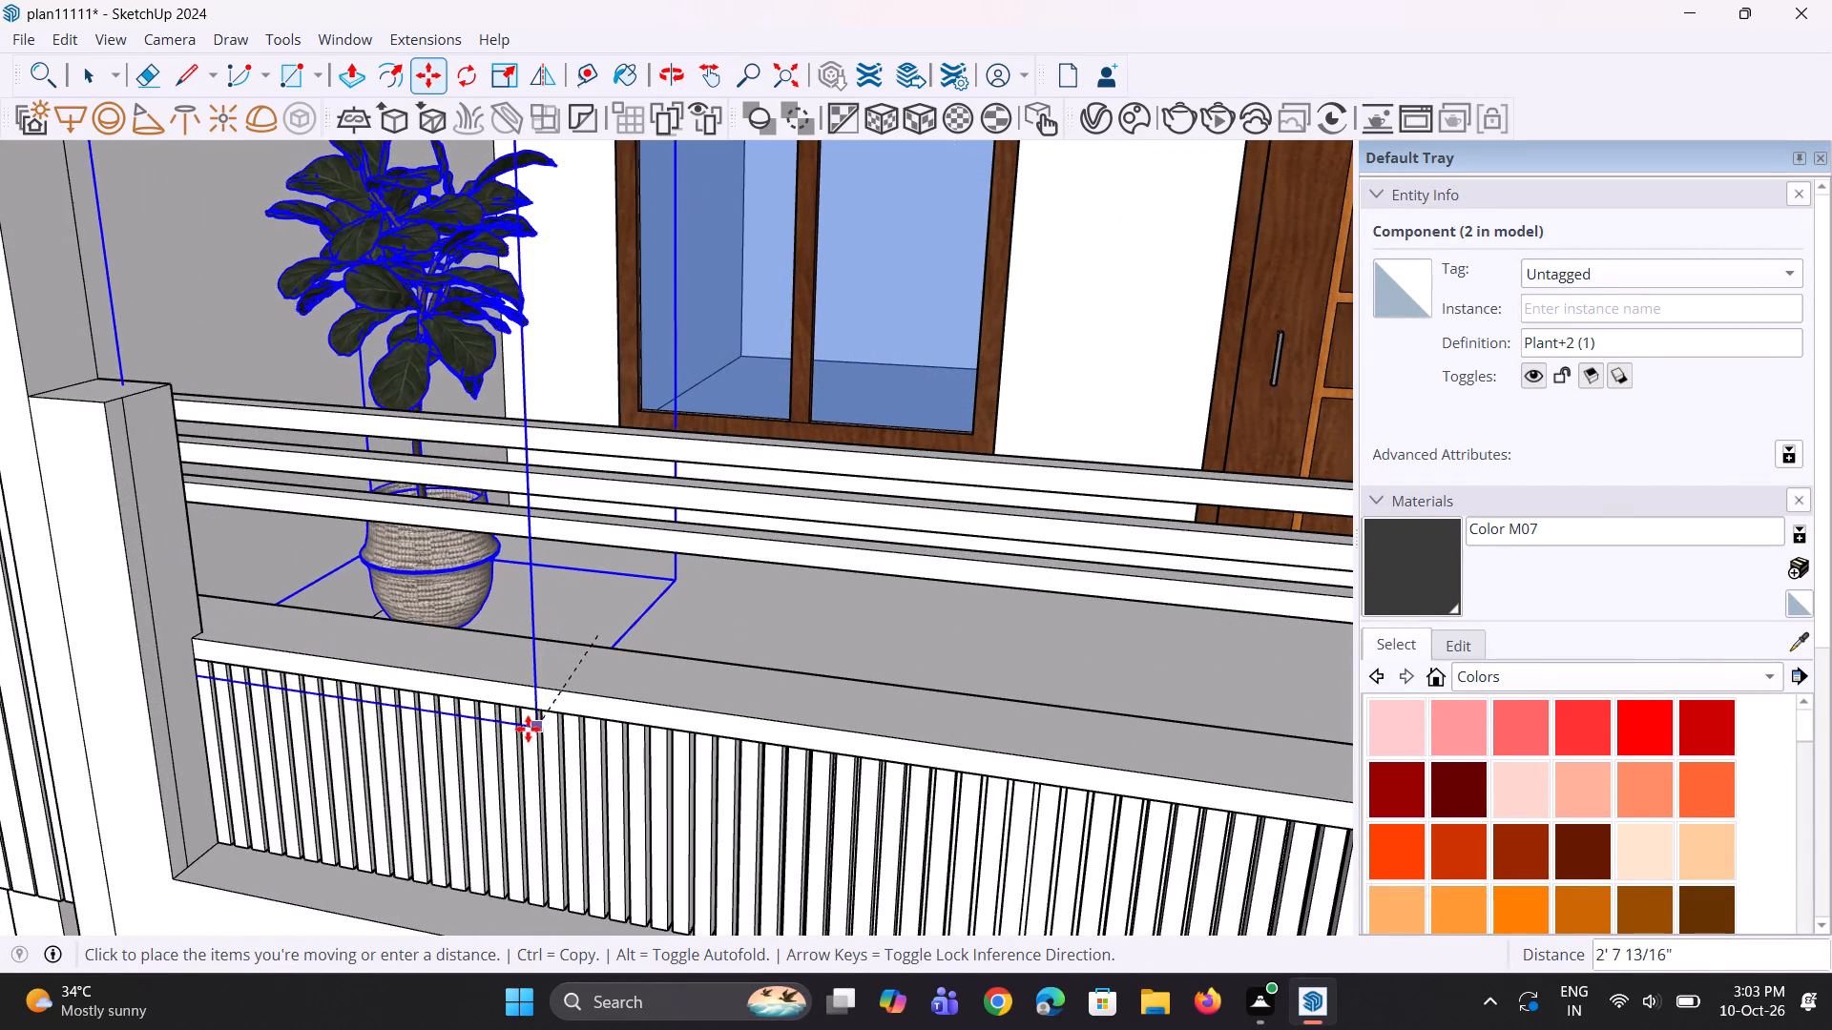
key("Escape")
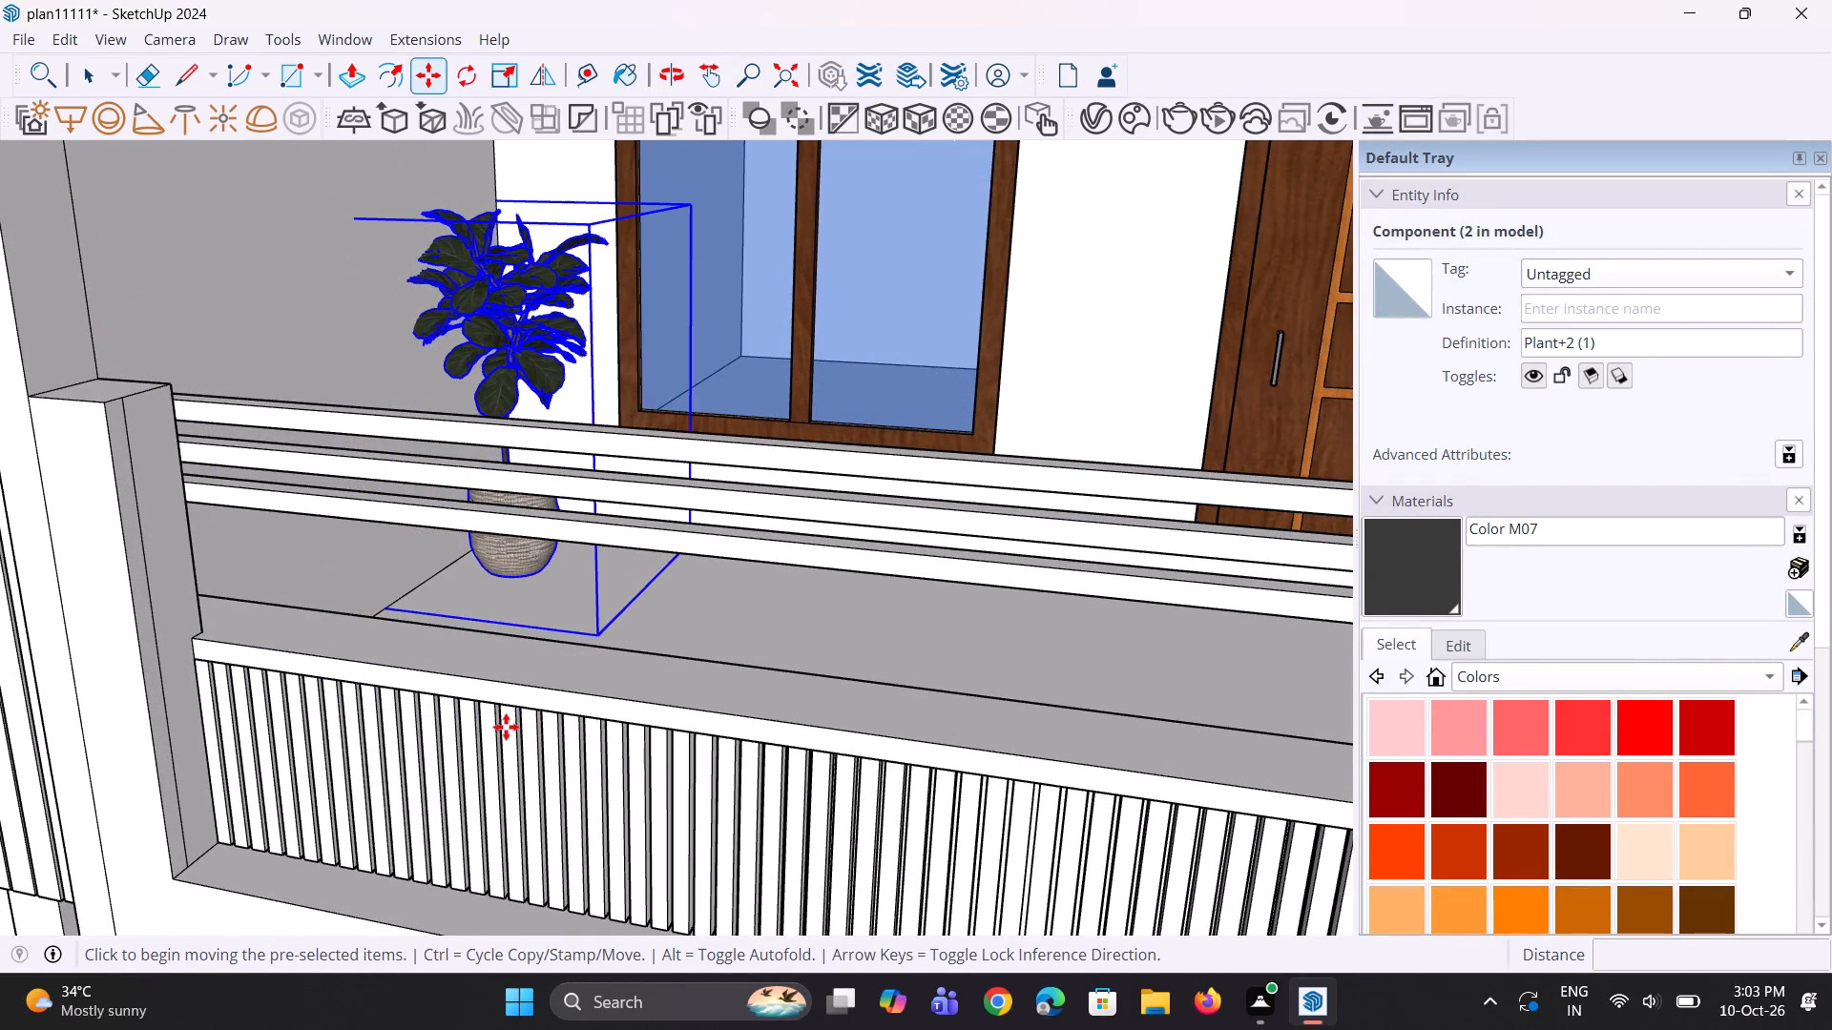
Move the Plant+2 (1) copy about 3' 11" from the window wall toward the balcony's front railing.
scroll(506, 727, "down", 5)
middle_click_drag(621, 678, 398, 770)
scroll(577, 551, "up", 7)
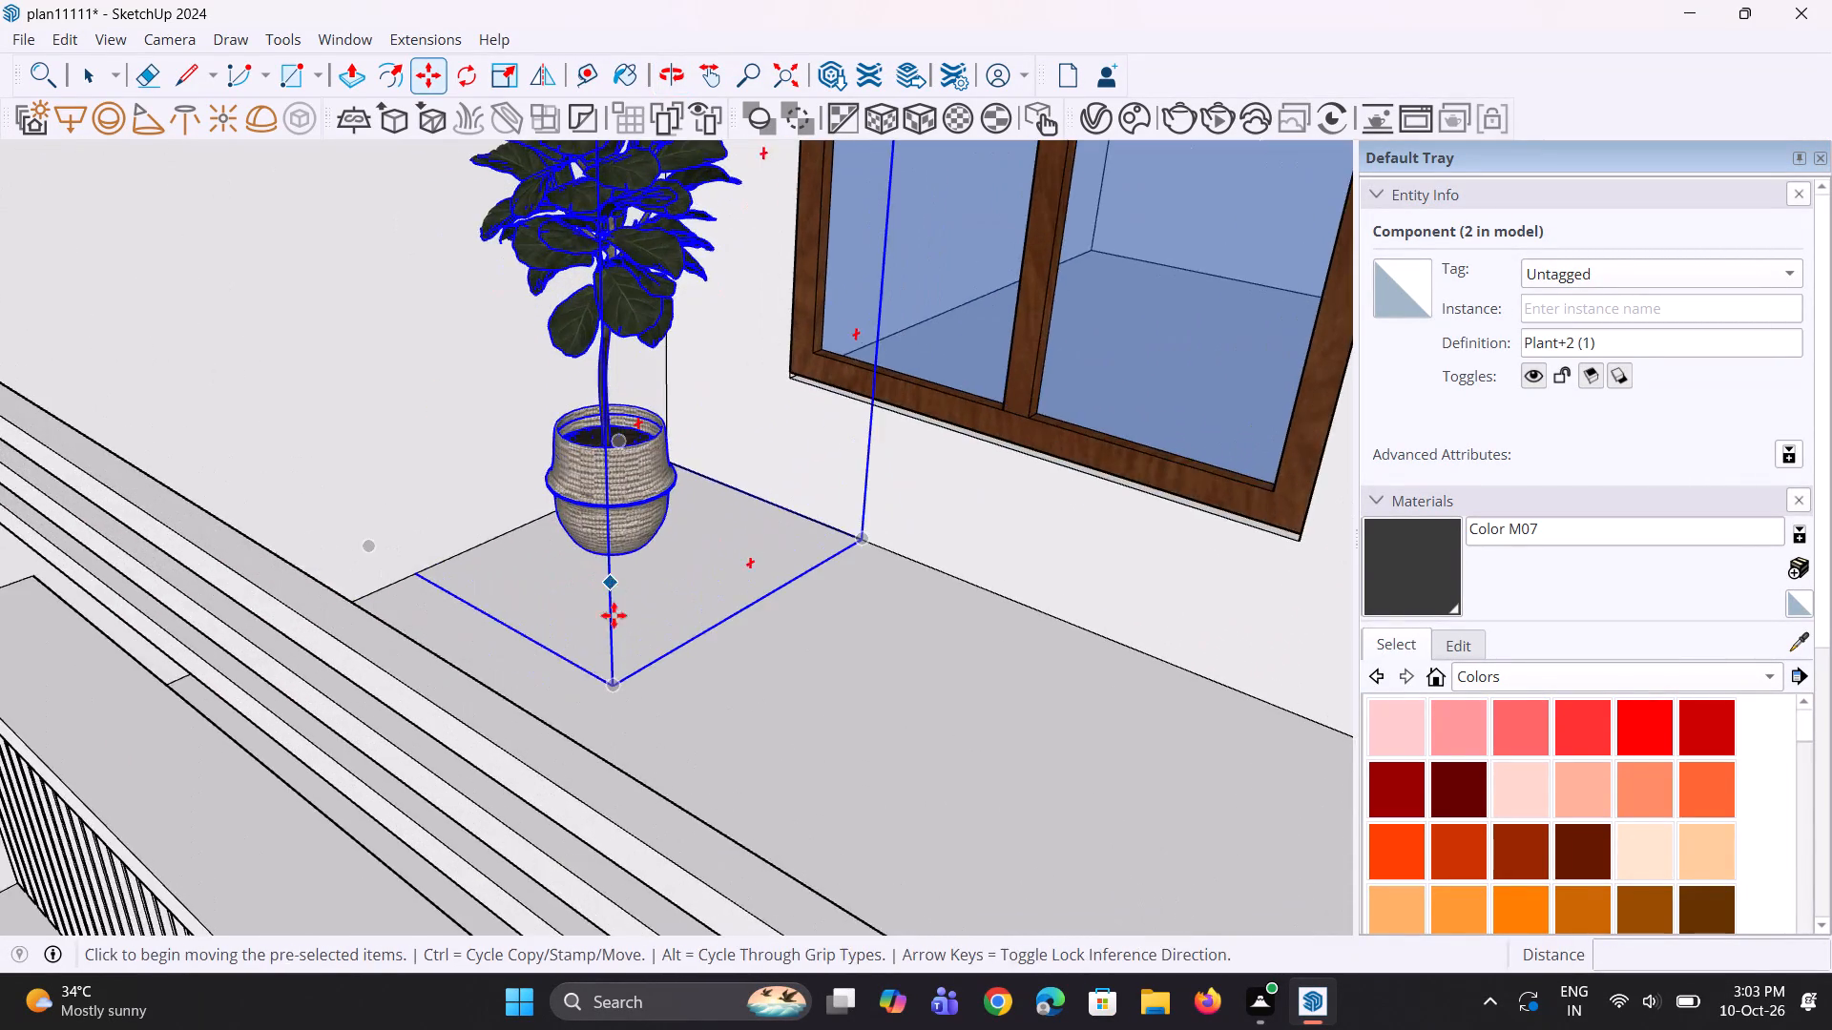
middle_click_drag(586, 664, 395, 681)
left_click(451, 679)
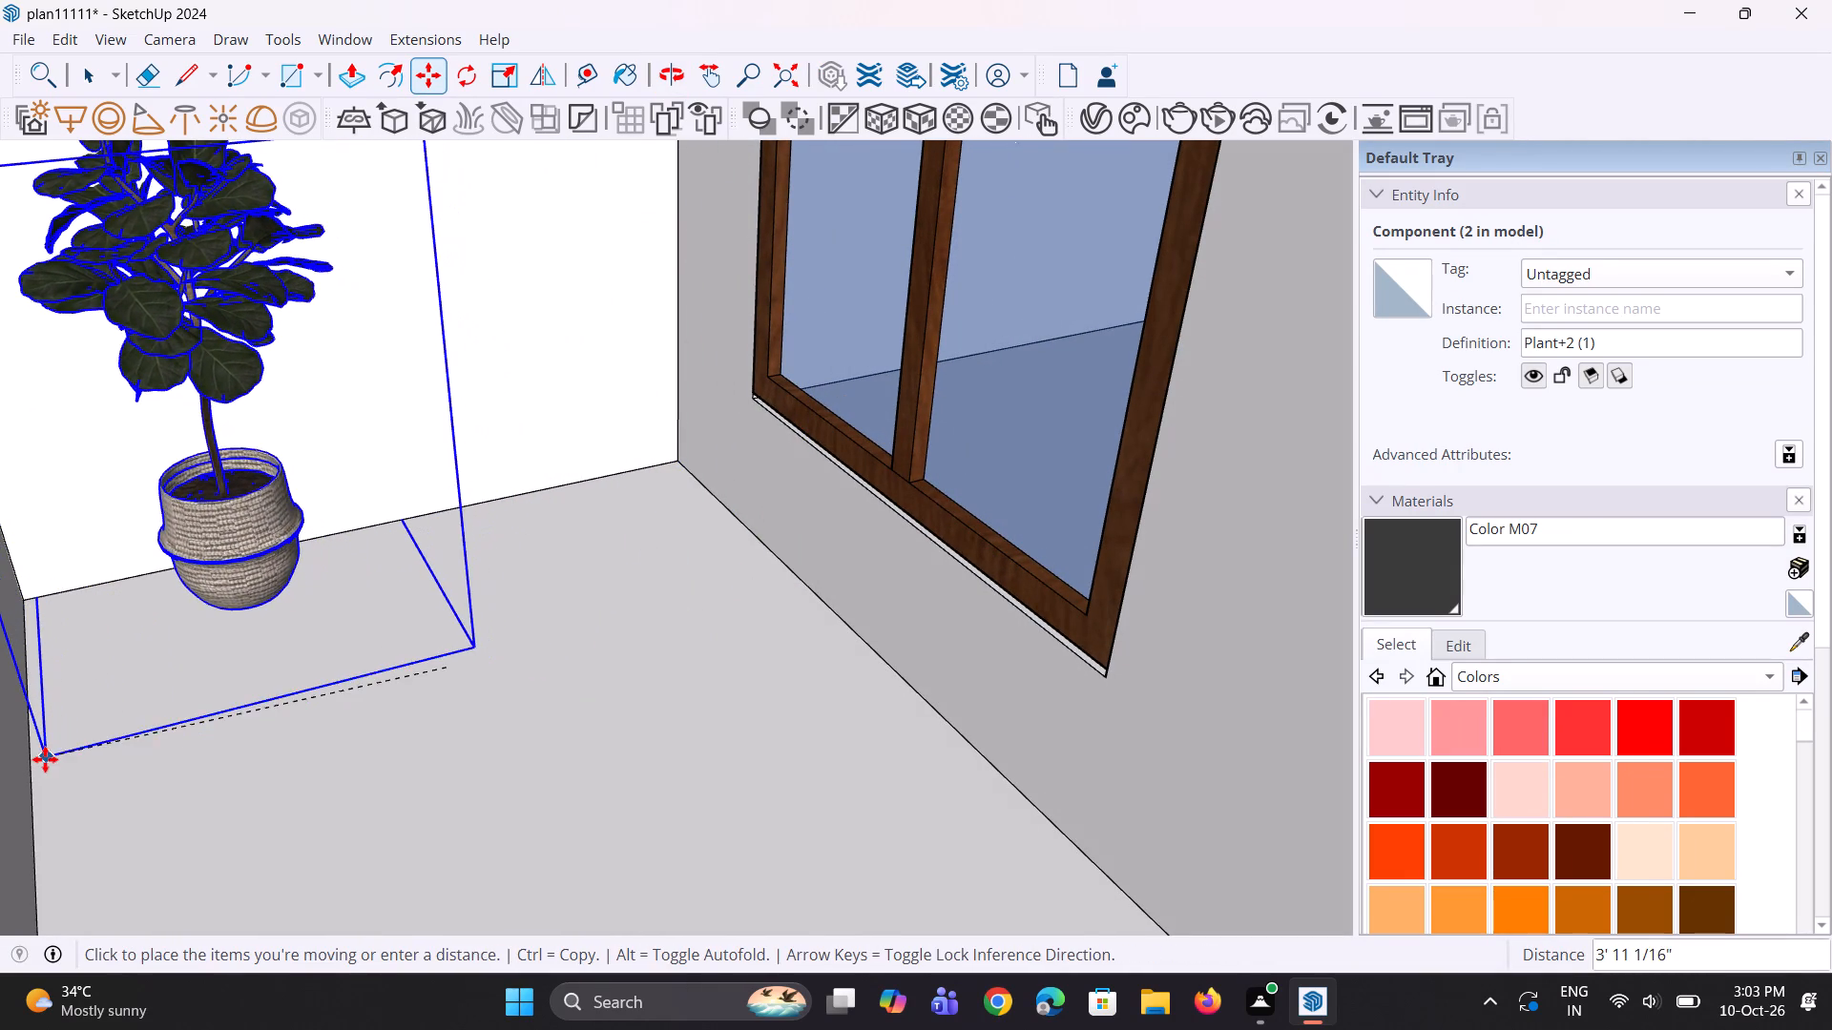
left_click(45, 760)
Move the Plant+2 (1) copy about 1' 1" further along the green axis toward the front railing.
middle_click_drag(193, 747, 278, 715)
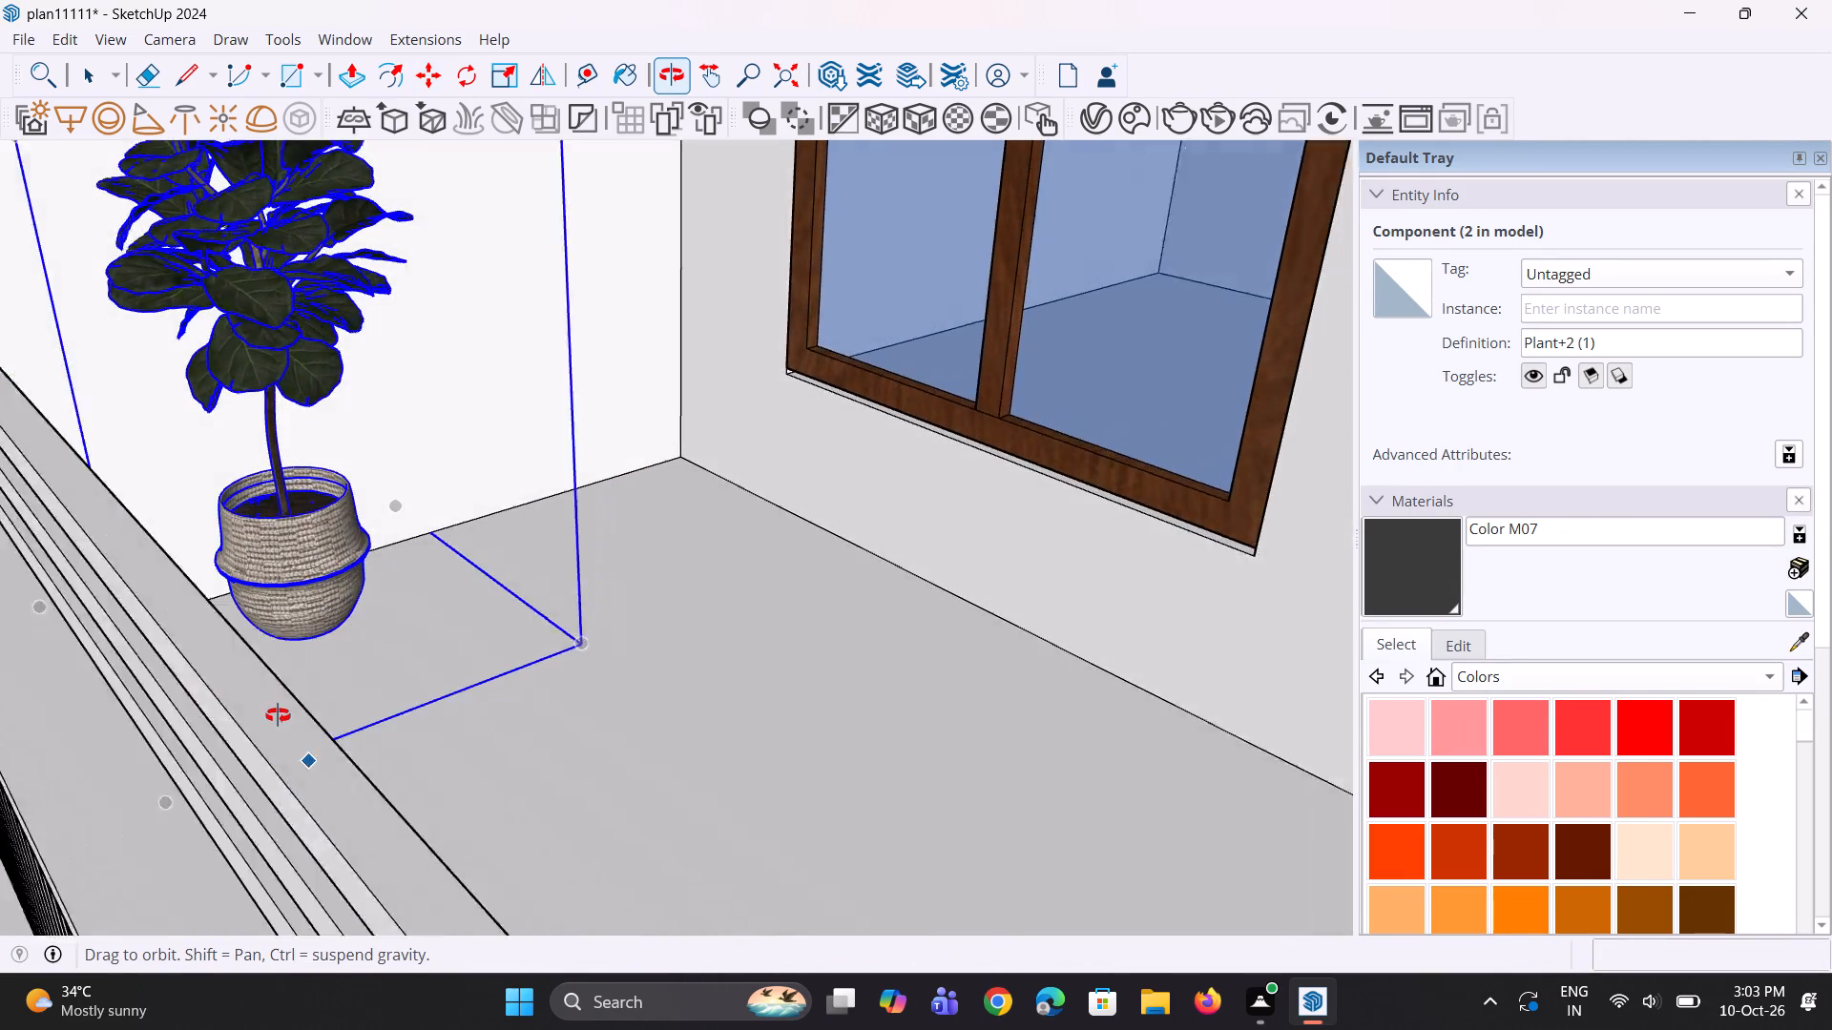
middle_click_drag(278, 715, 275, 715)
scroll(457, 667, "down", 5)
scroll(462, 642, "up", 7)
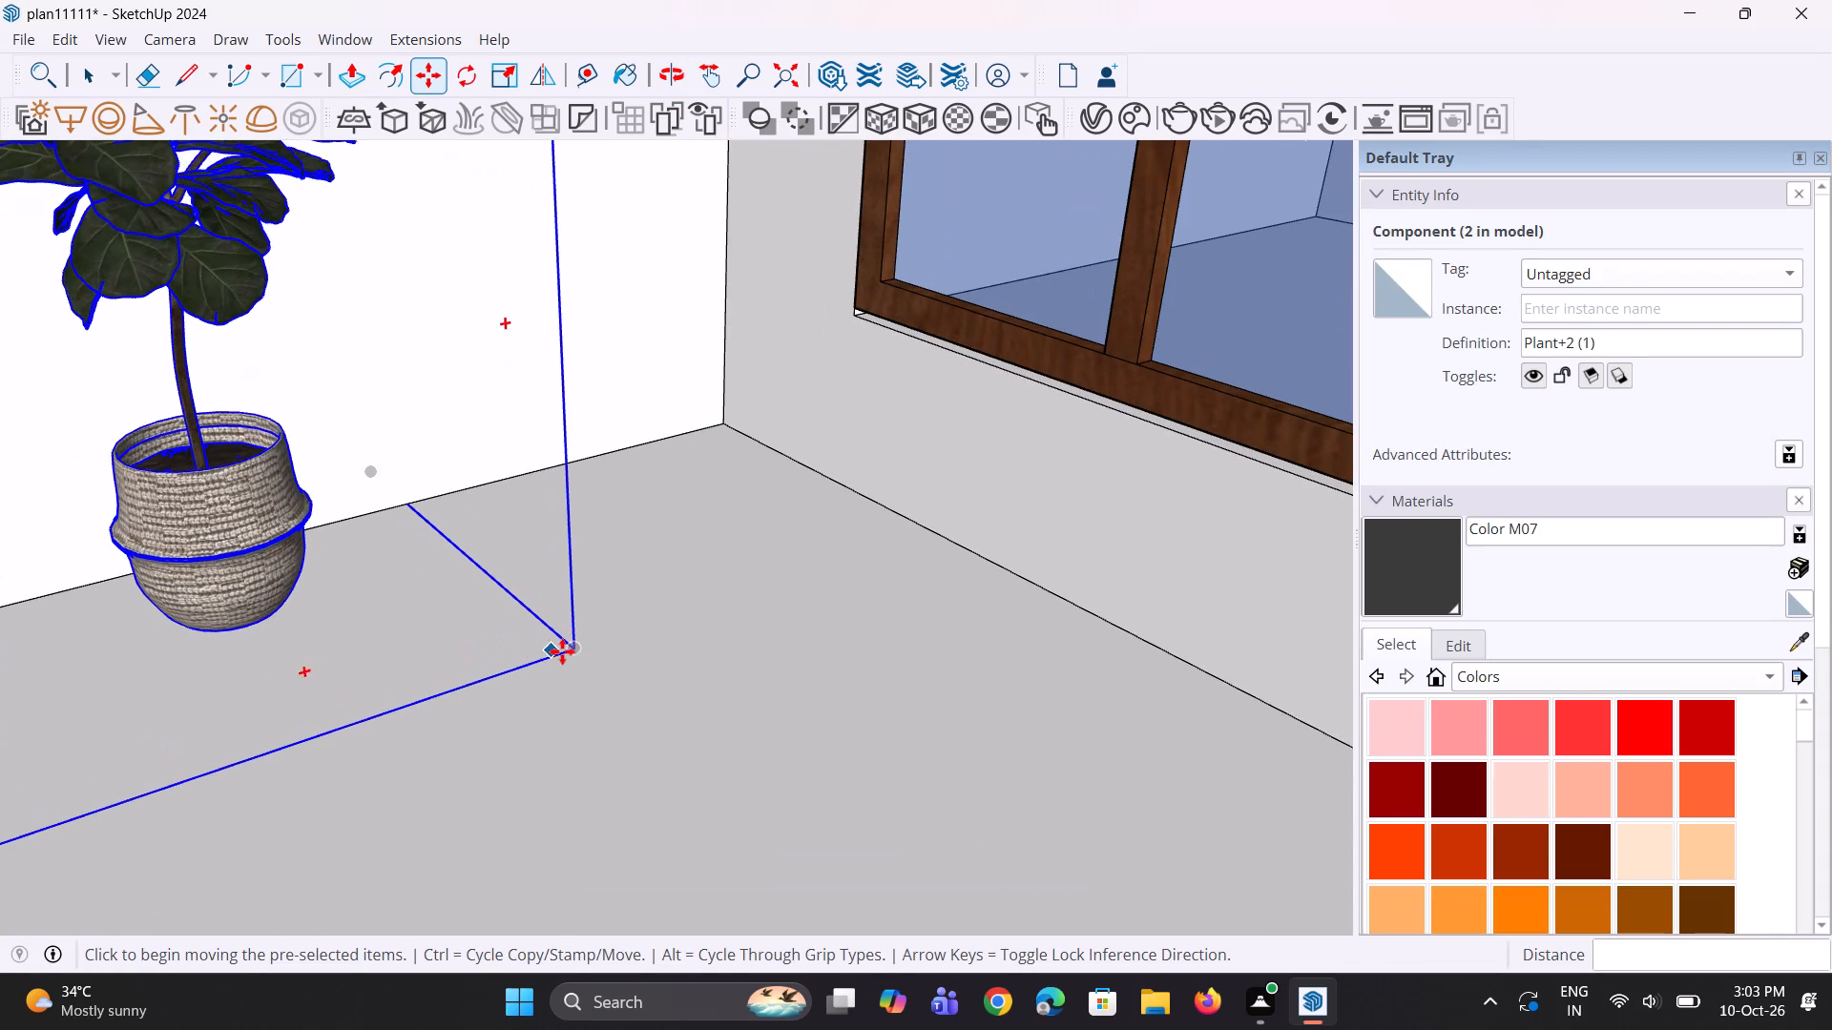
left_click(567, 651)
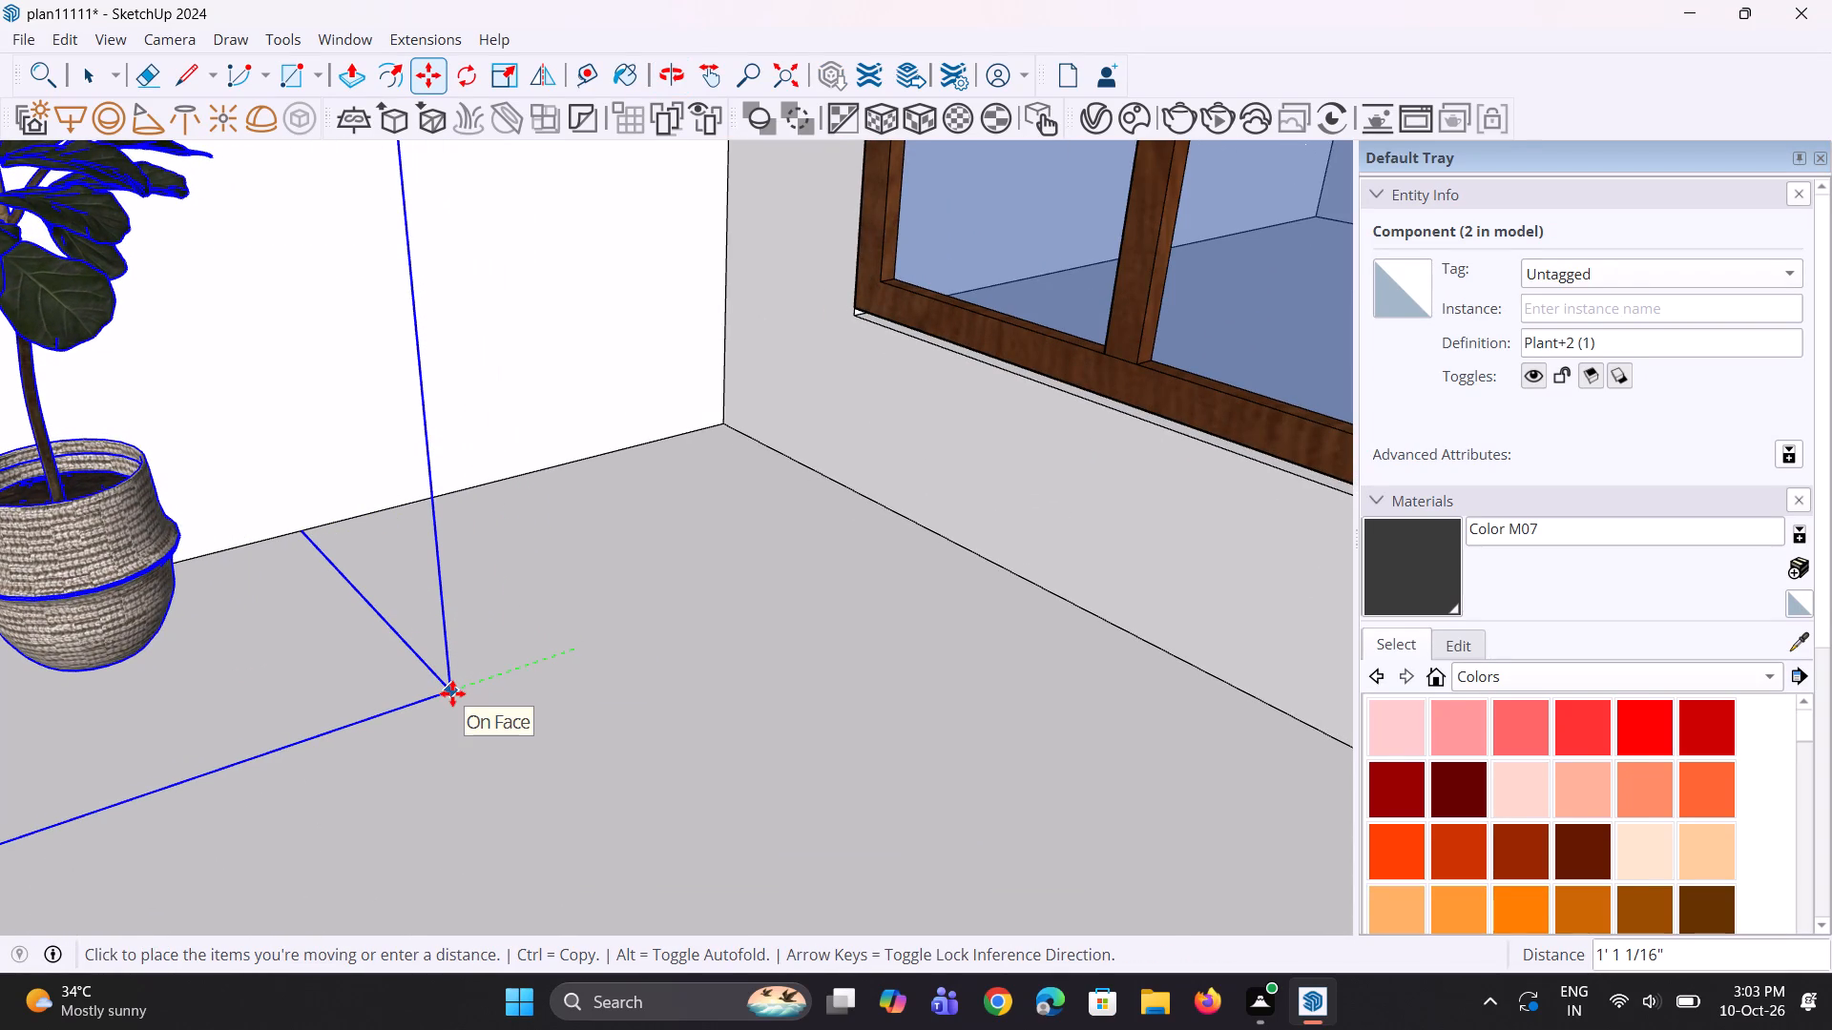
scroll(452, 693, "down", 5)
left_click(452, 693)
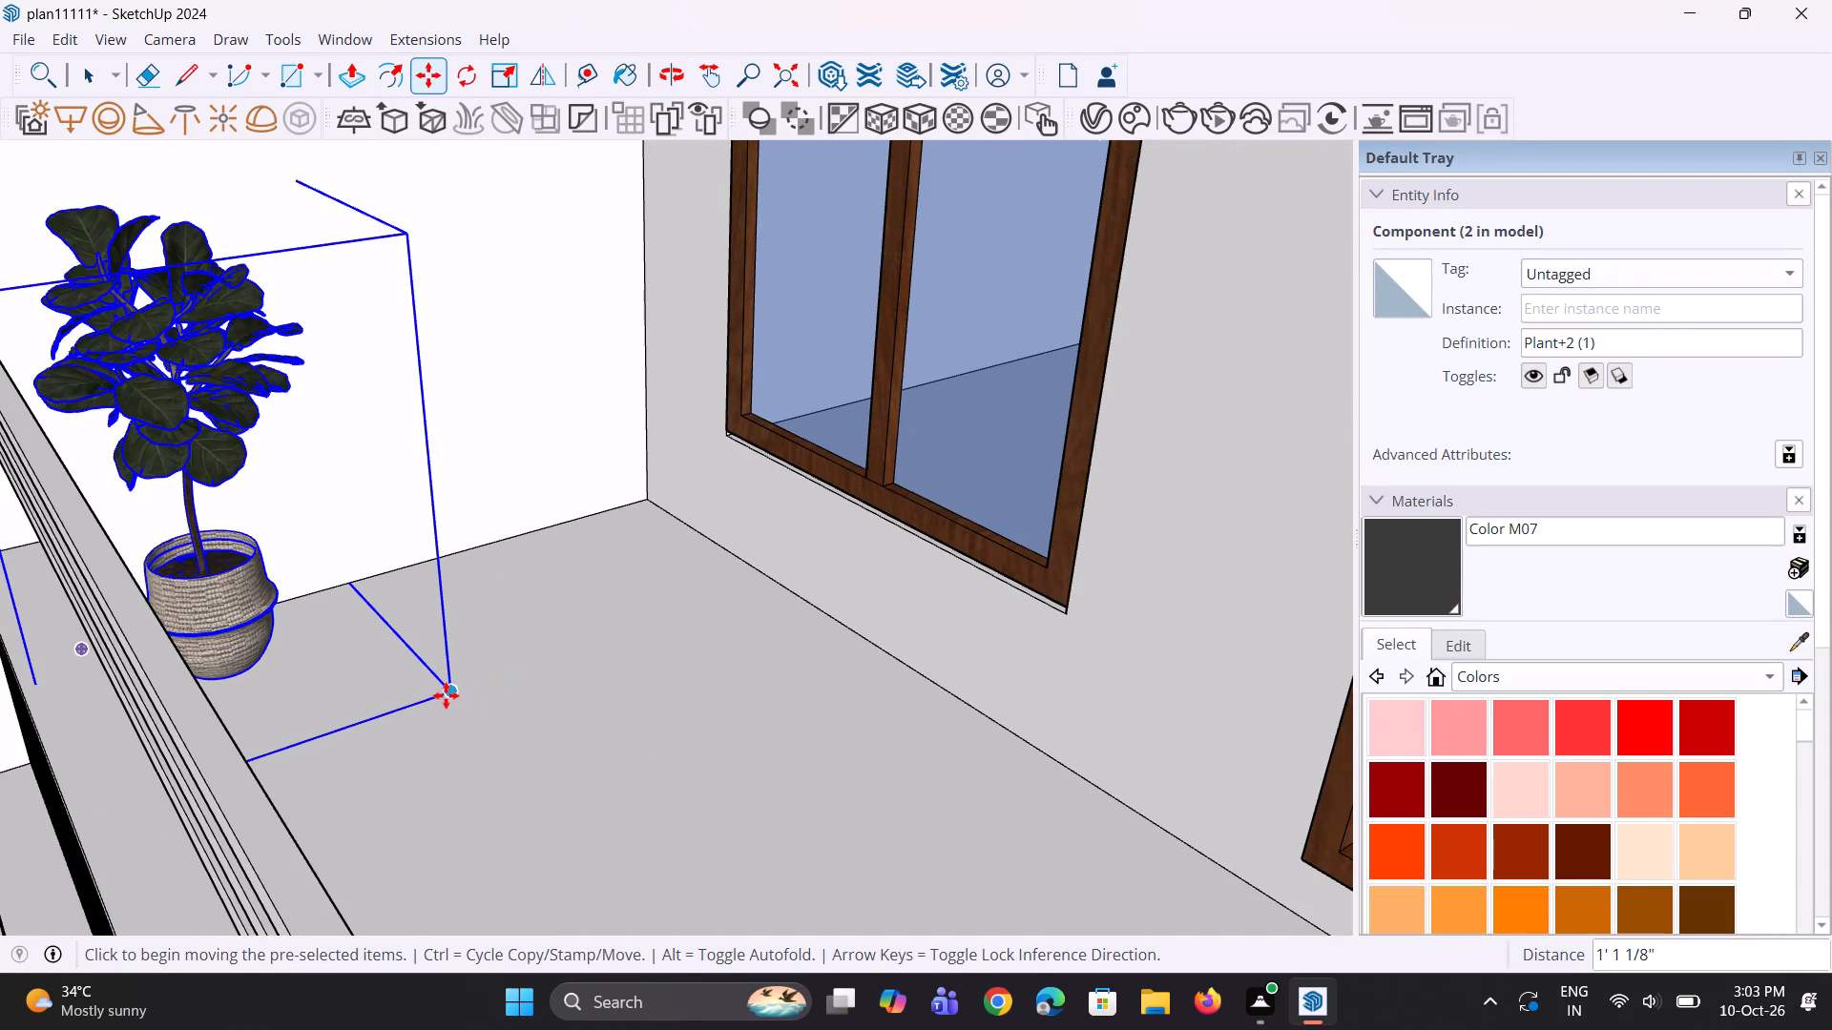
Shift the Plant+2 (1) copy a few inches along the balcony, away from the solid side wall.
middle_click_drag(437, 701, 677, 715)
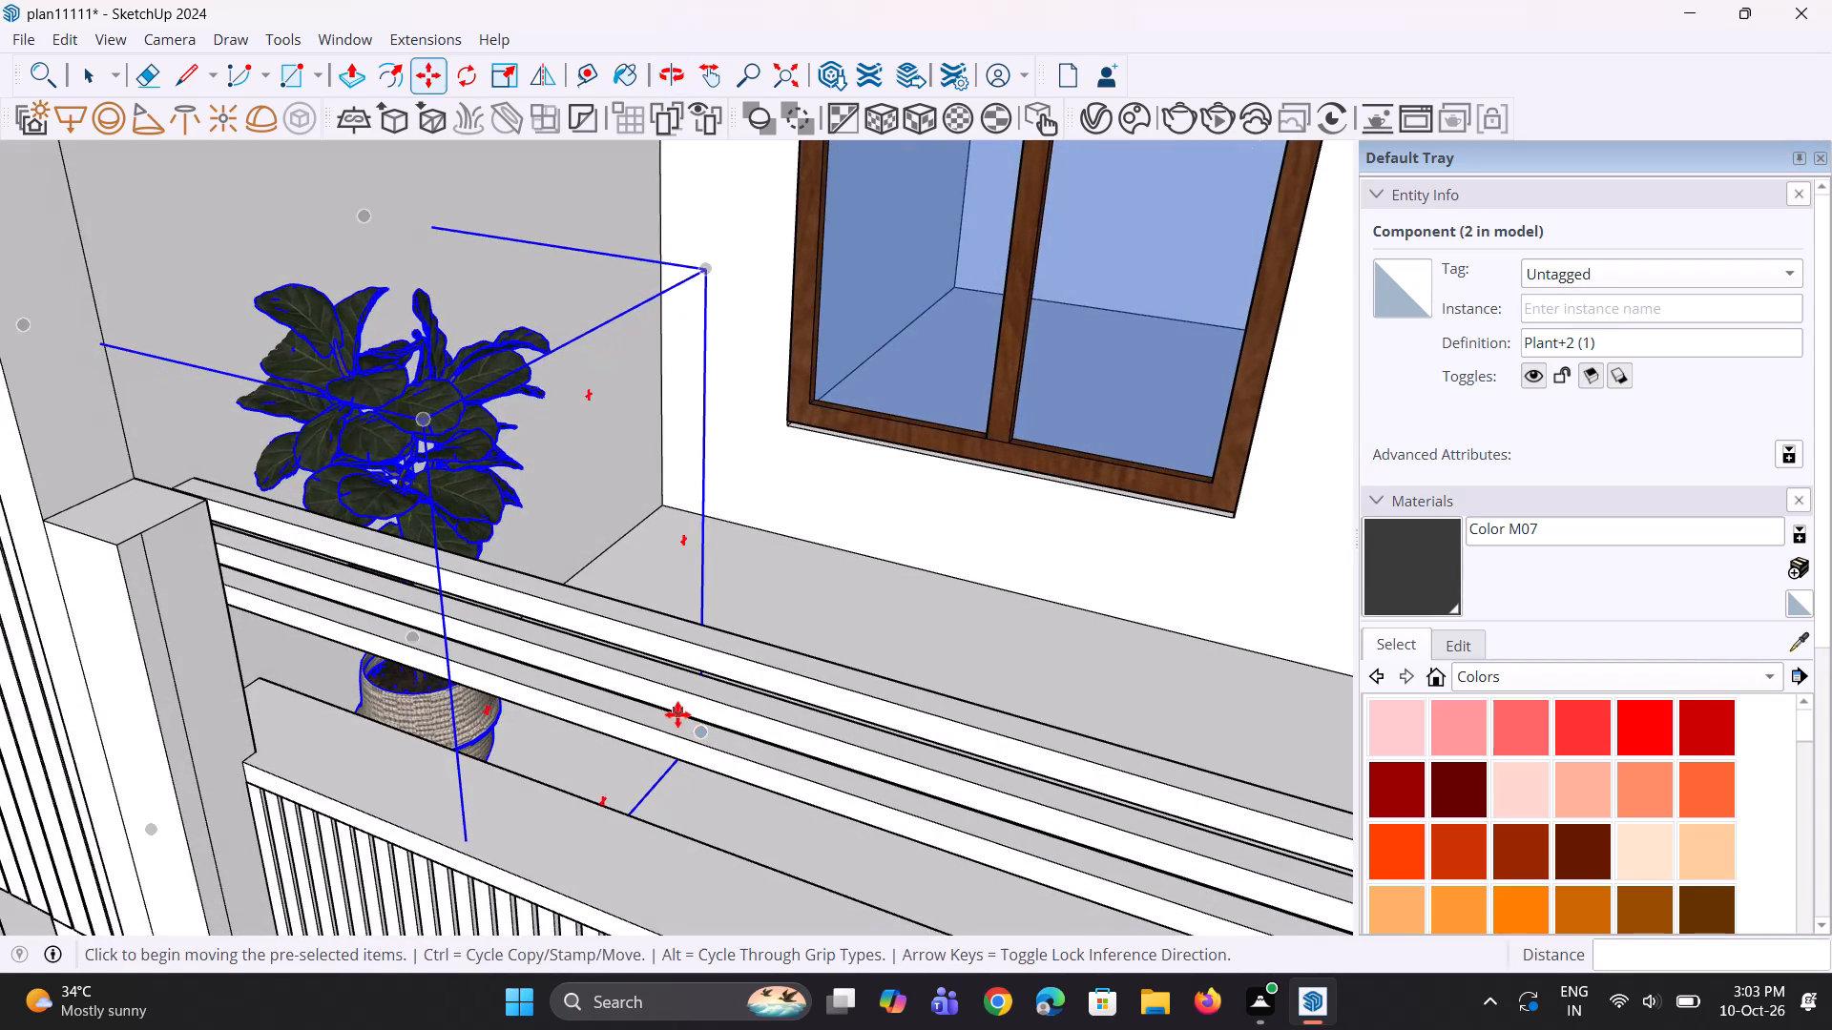
middle_click_drag(697, 698, 755, 695)
scroll(653, 699, "down", 3)
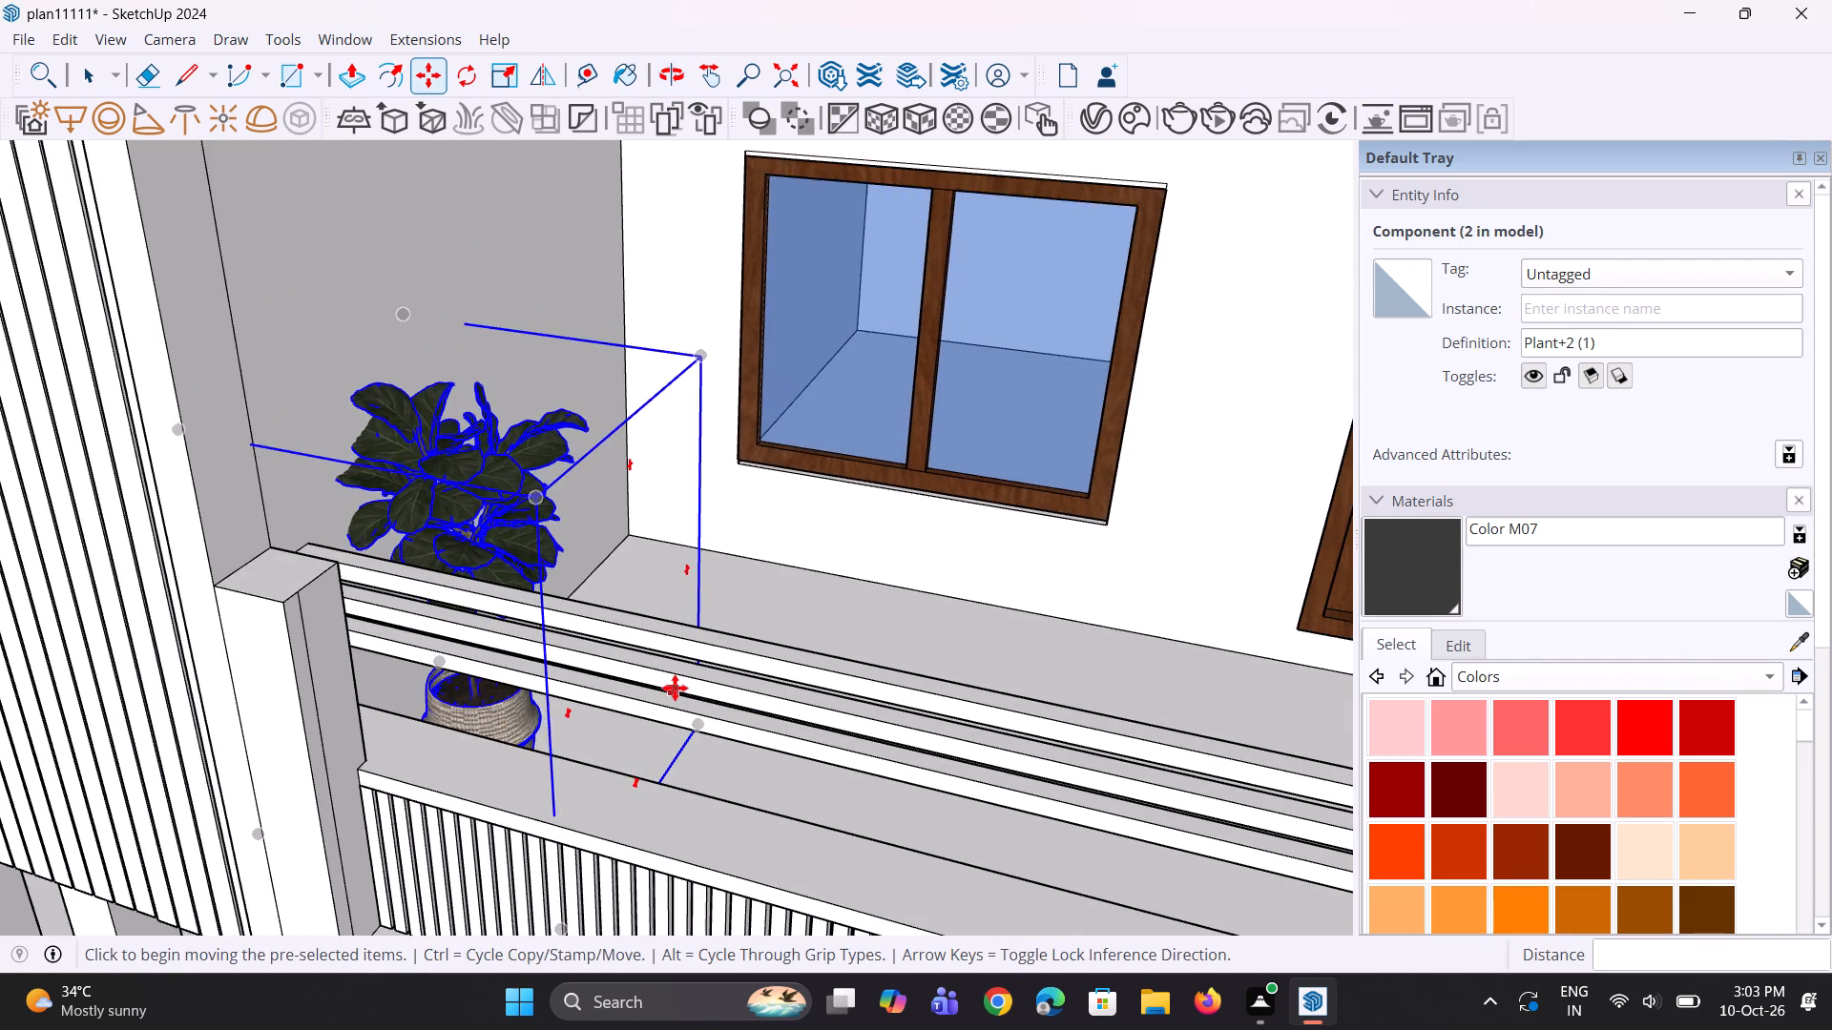
scroll(675, 688, "down", 4)
middle_click_drag(679, 704, 750, 817)
scroll(712, 709, "up", 4)
left_click(699, 691)
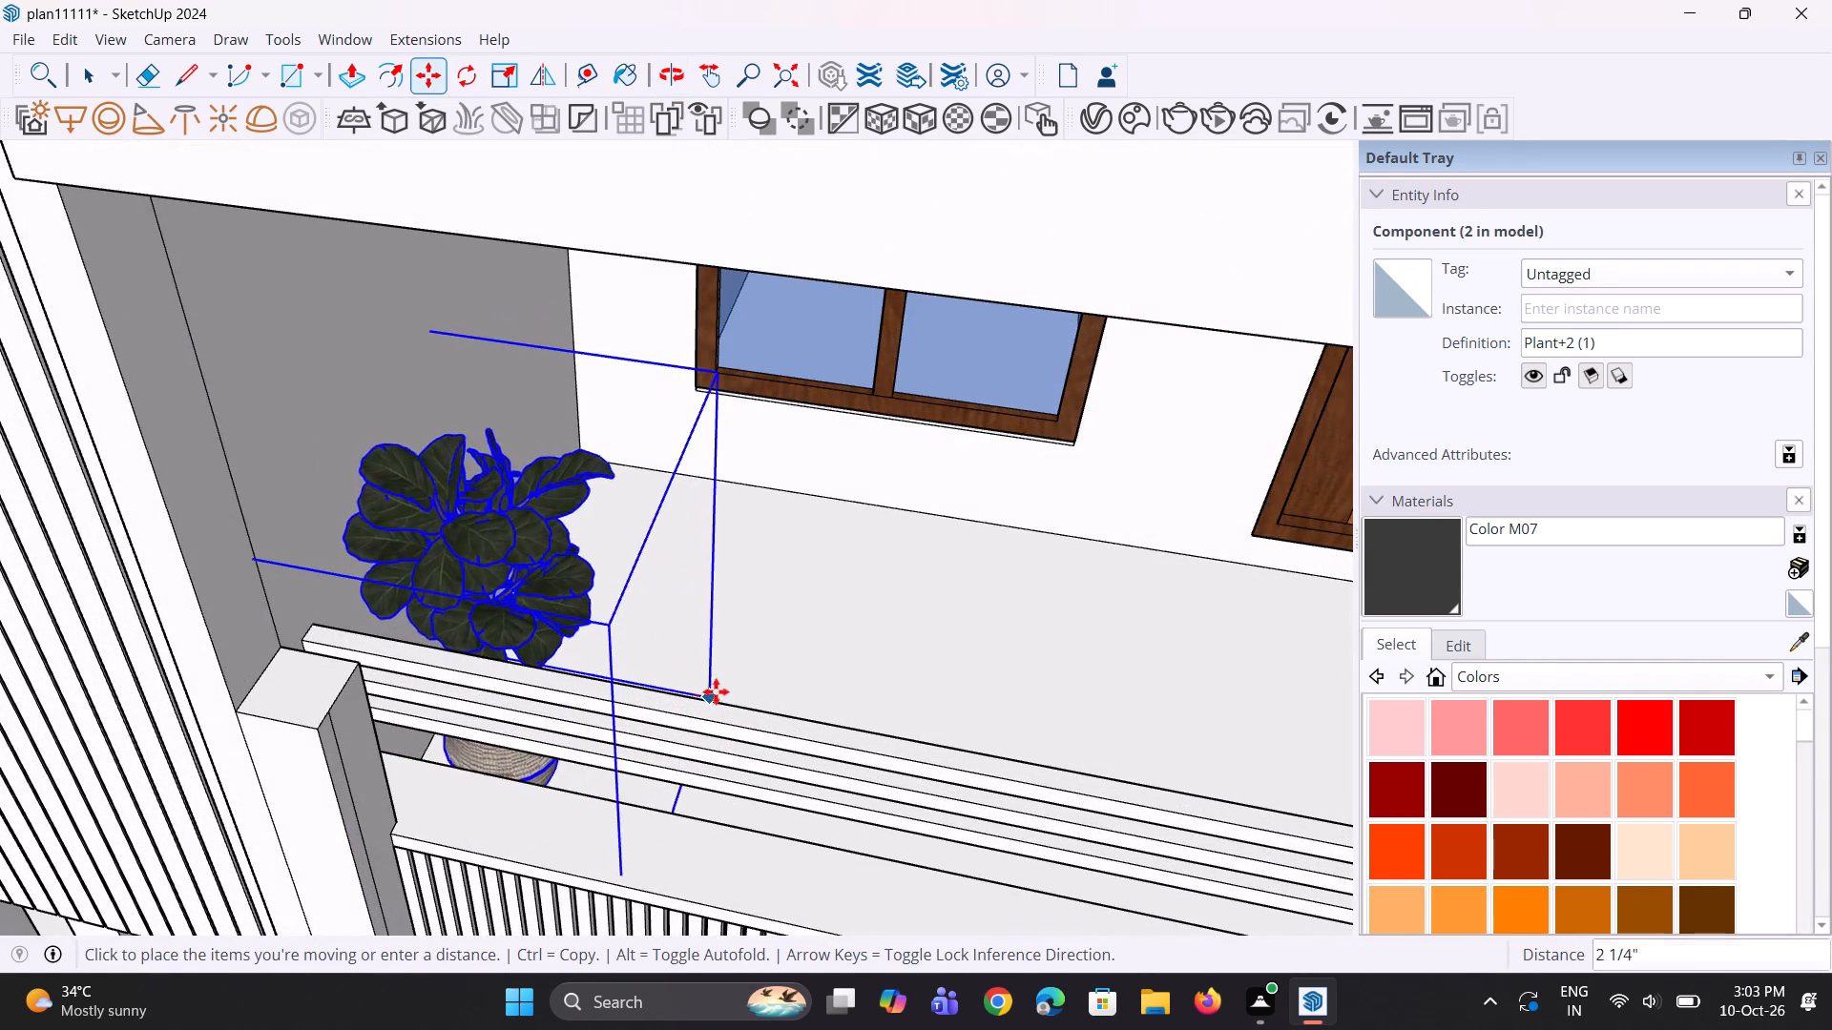
left_click(730, 694)
Enlarge the Plant+2 (1) copy slightly with a uniform scale from its upper front corner.
middle_click_drag(716, 700, 685, 663)
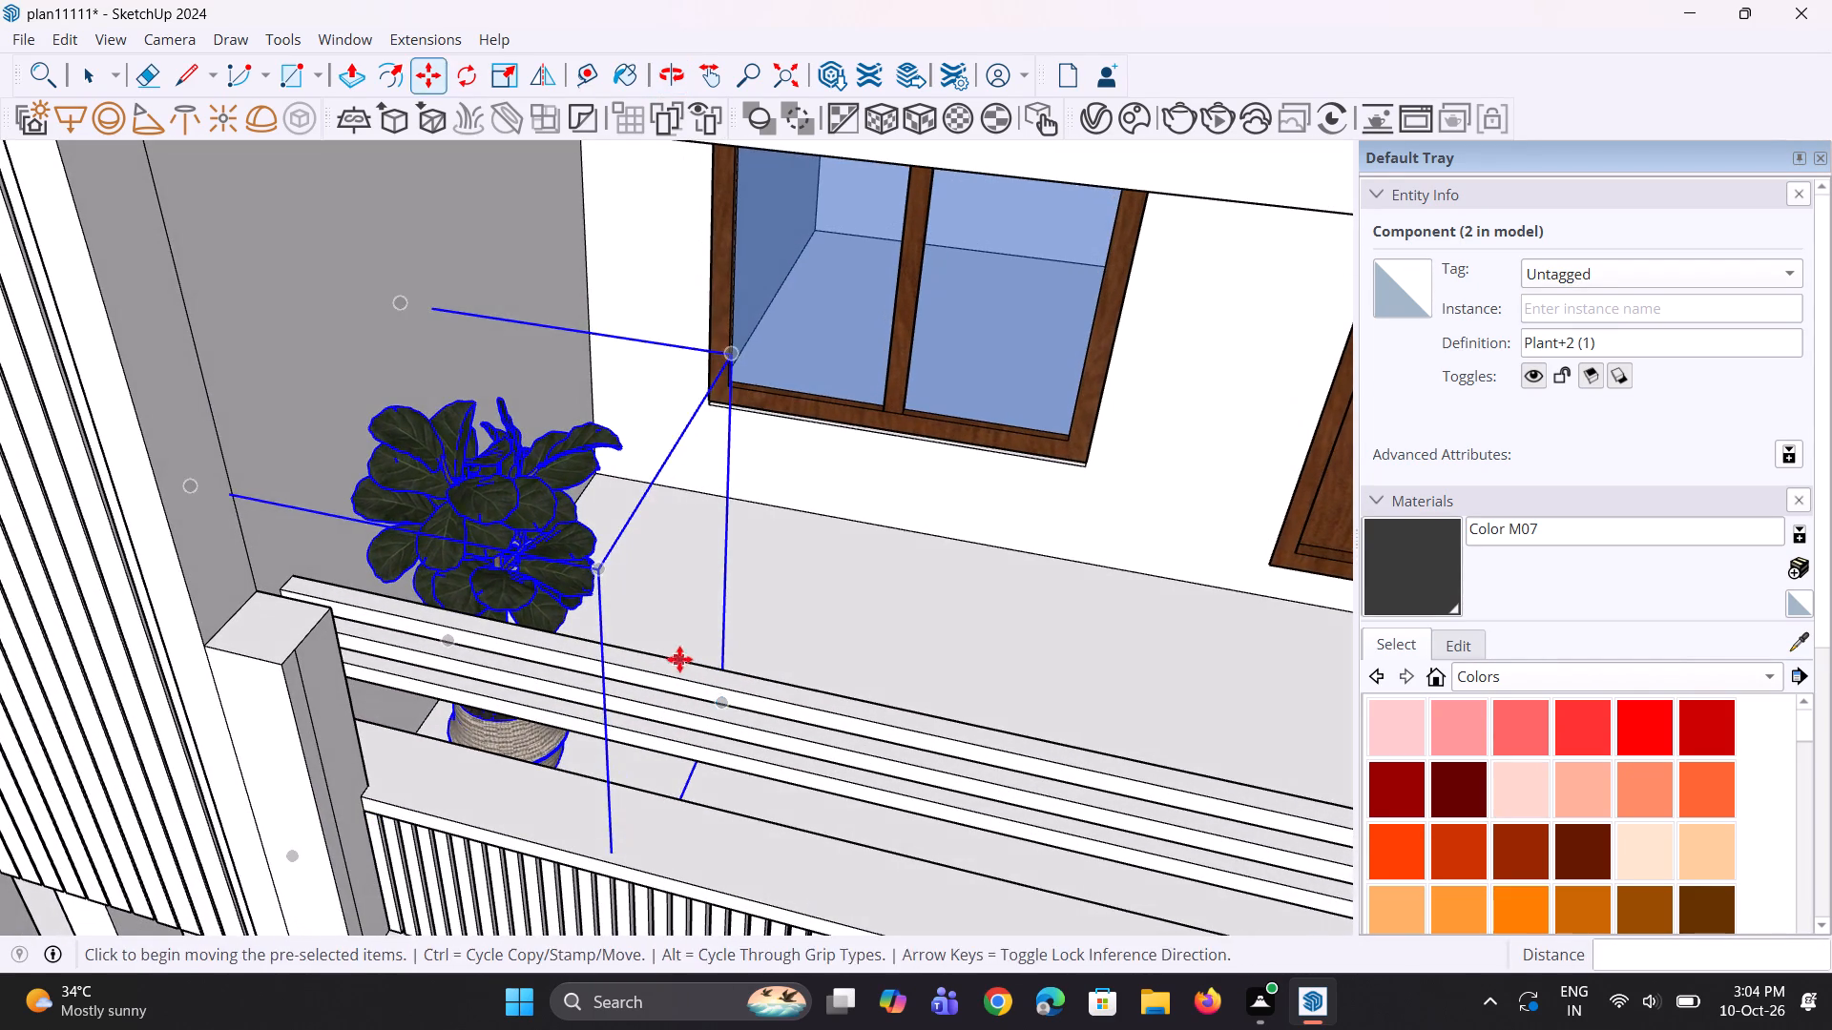
key("s")
left_click(607, 570)
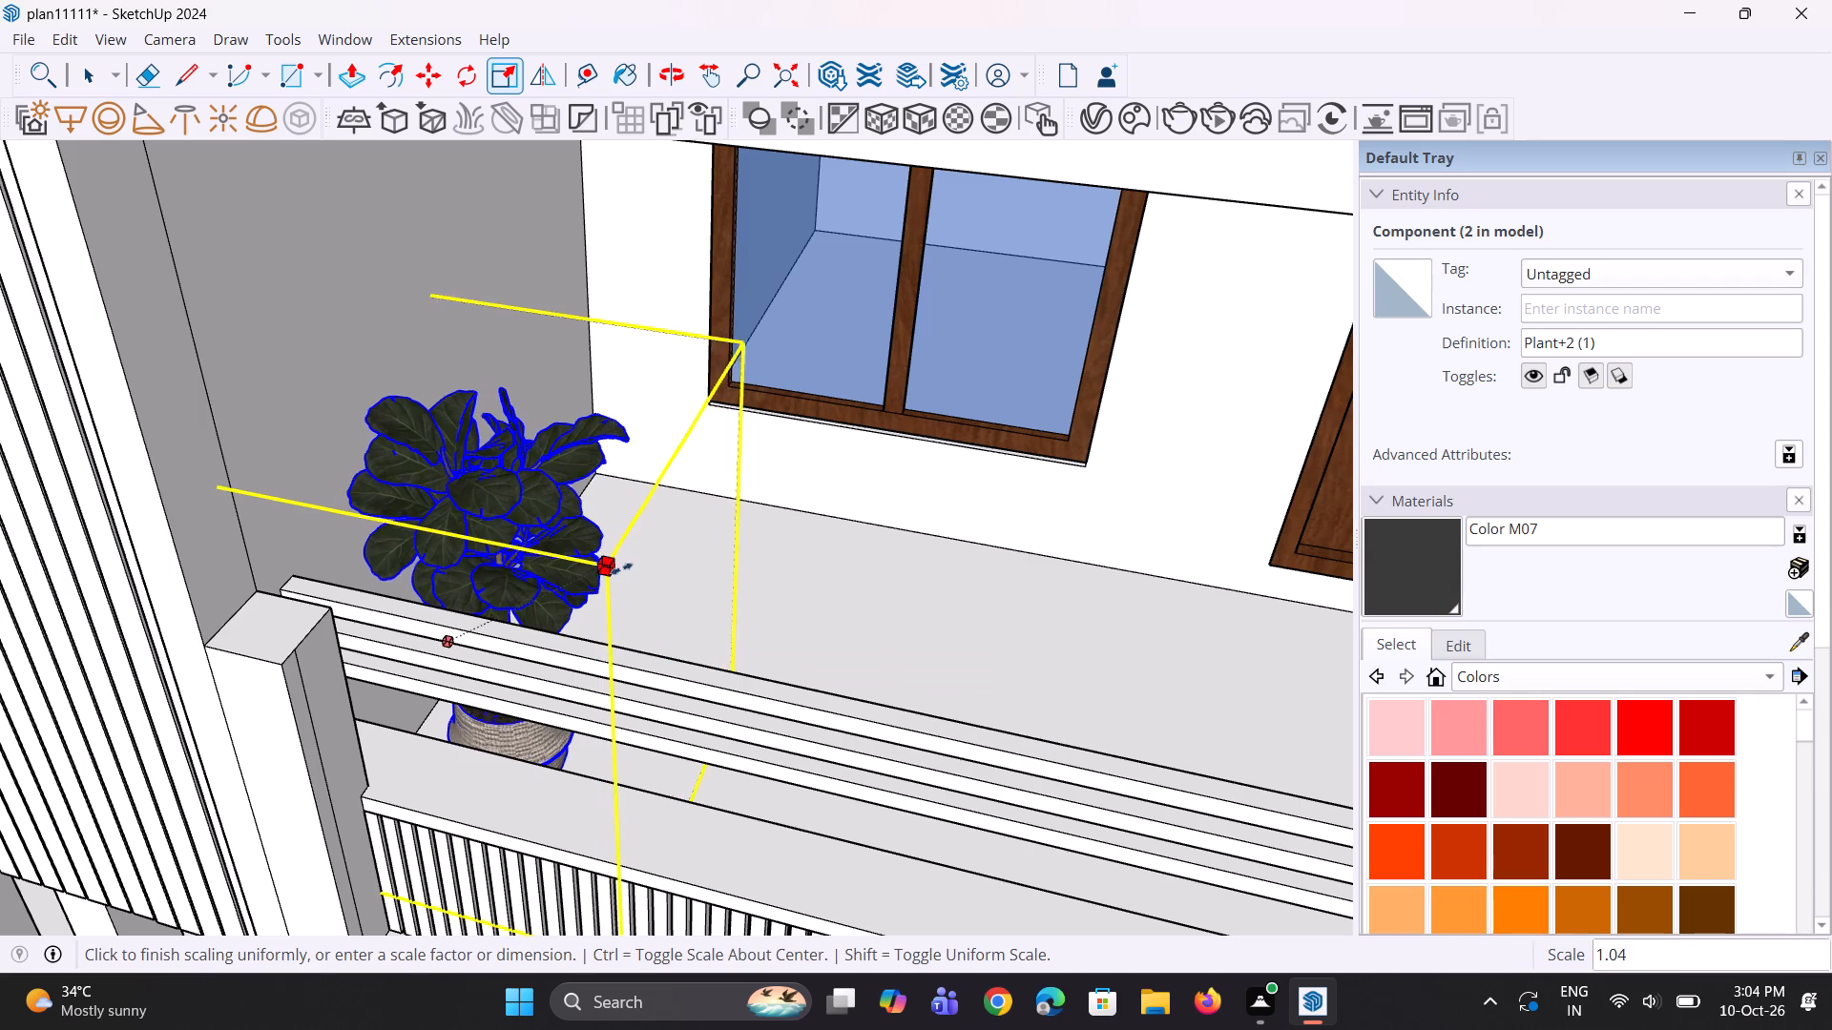
left_click(680, 564)
Scale the Plant+2 (1) copy along the green axis by about 1.13 toward the window wall.
middle_click_drag(729, 635, 584, 639)
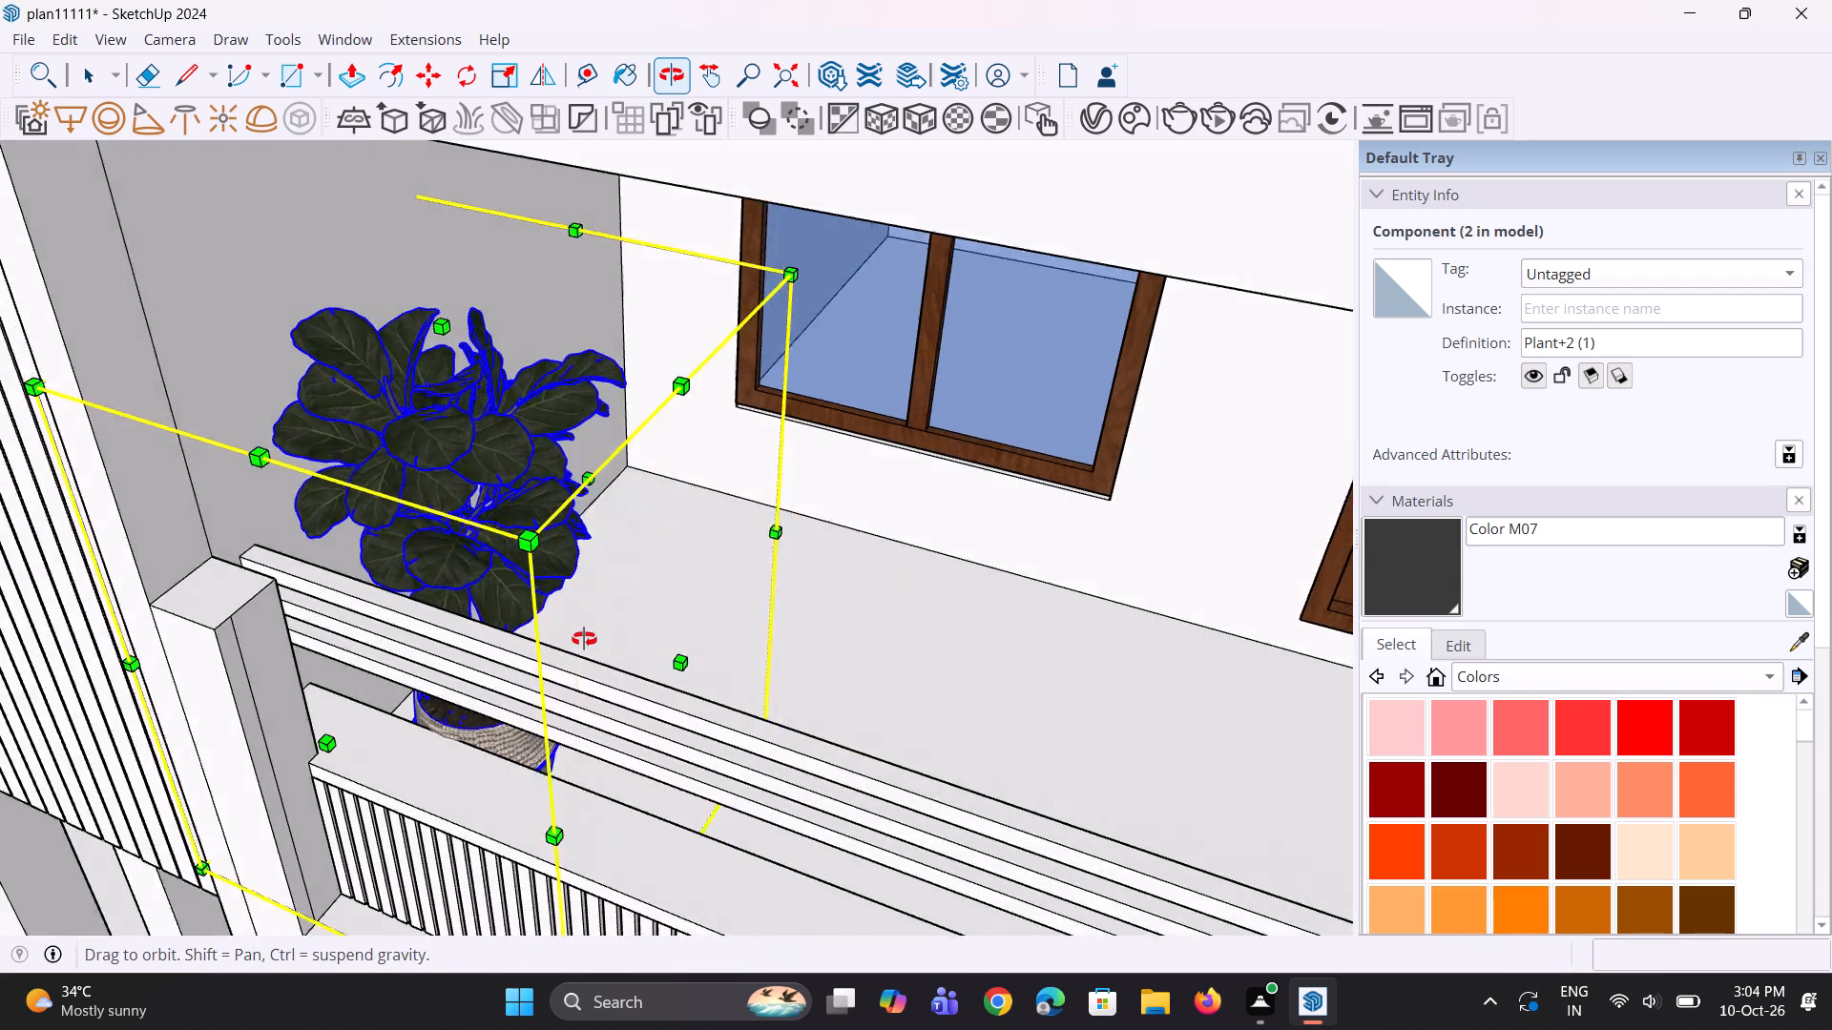
middle_click_drag(584, 639, 527, 628)
left_click(572, 462)
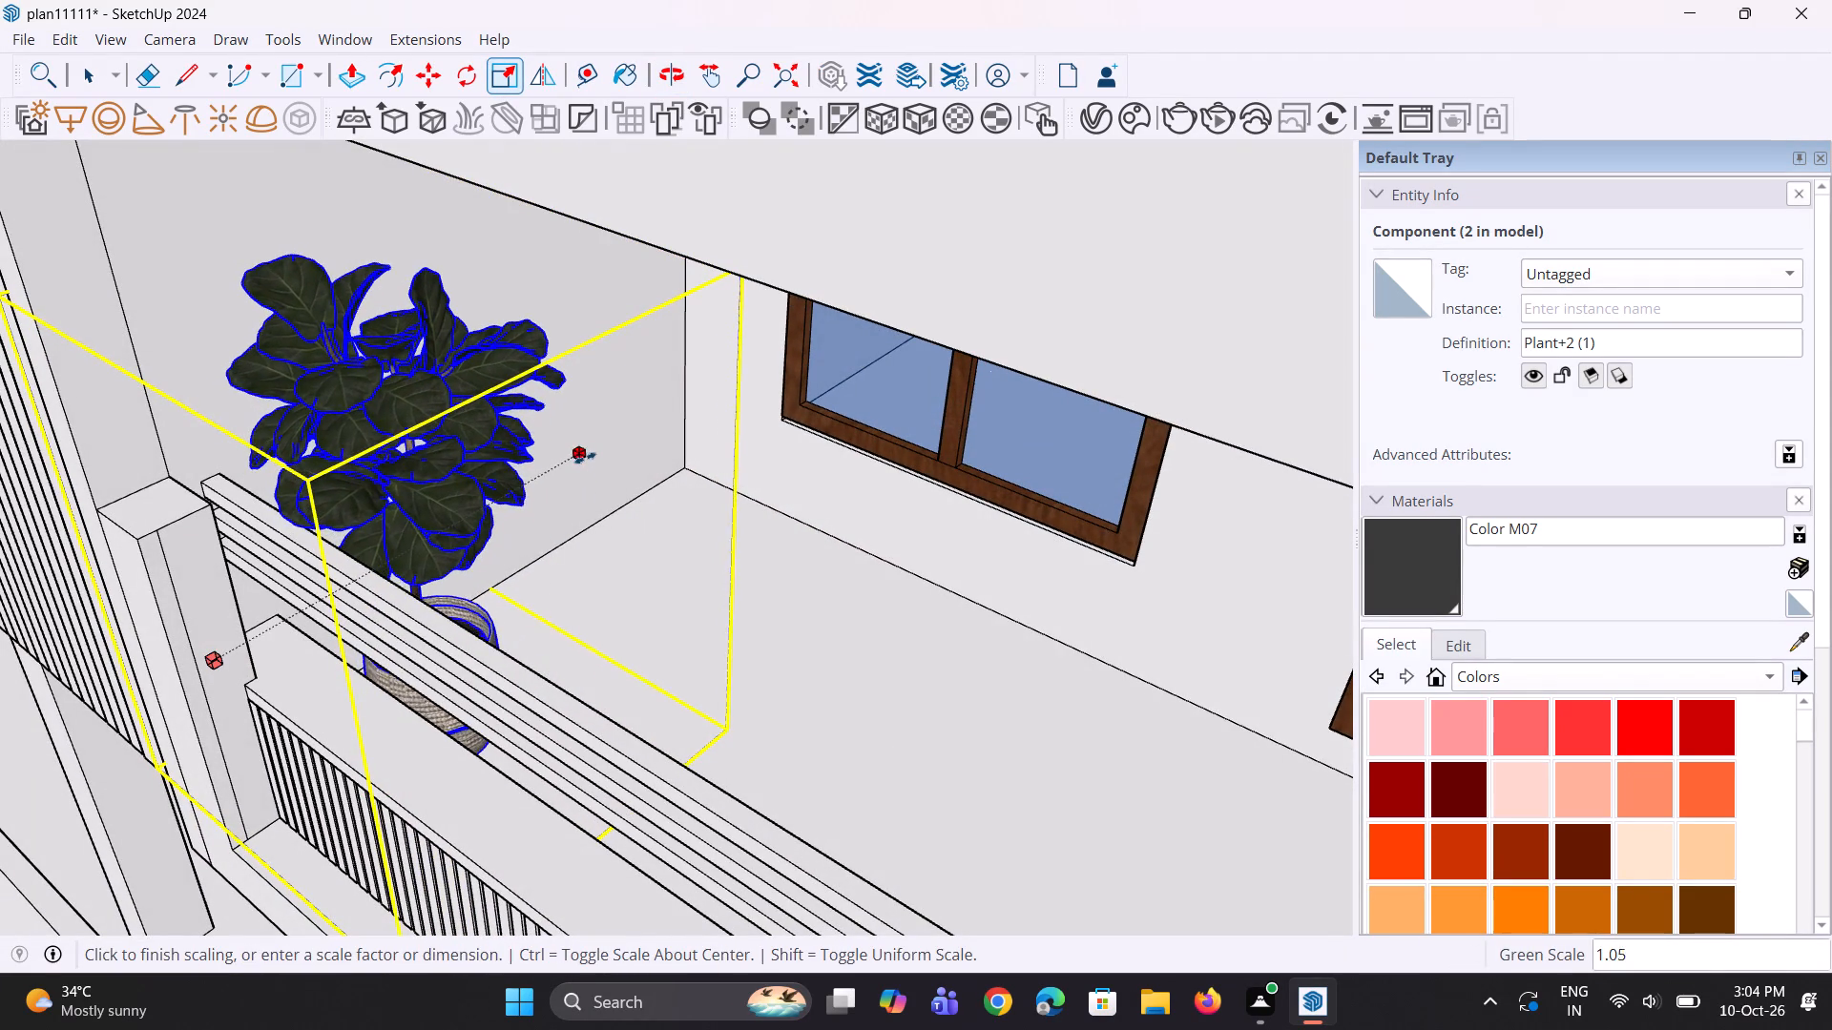
left_click(605, 447)
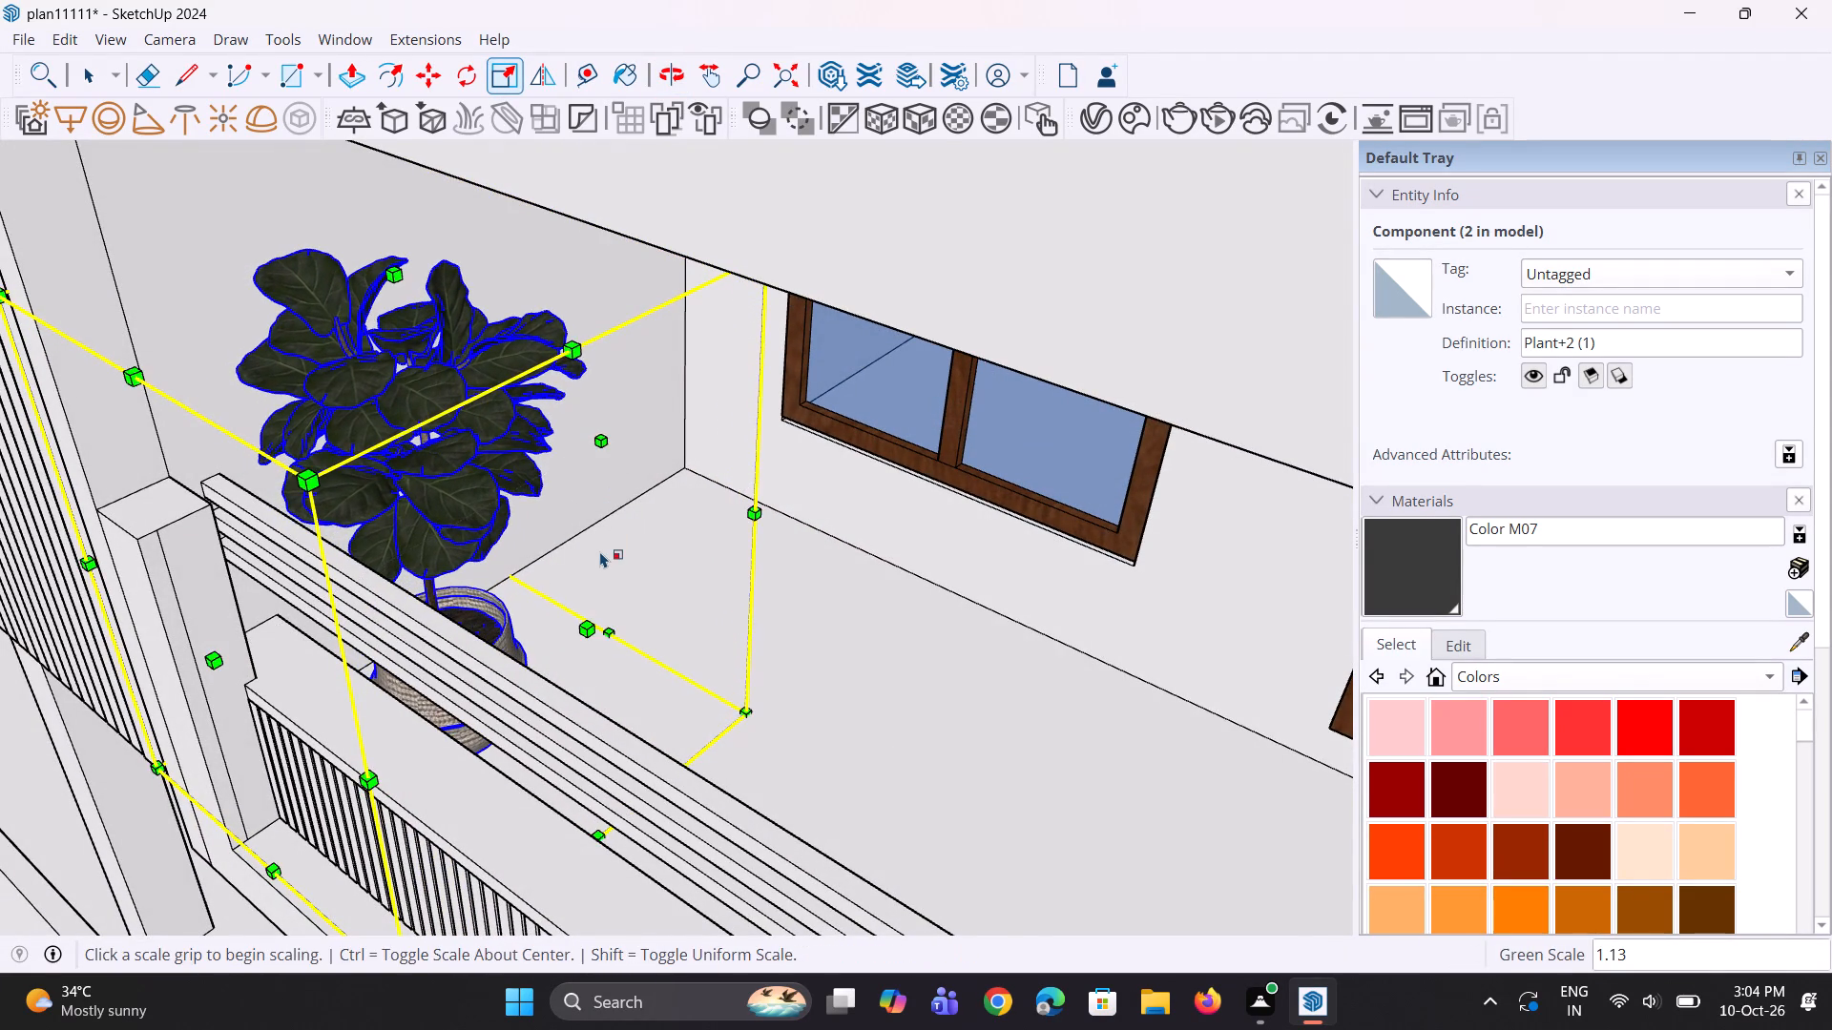
Move the Plant+2 (1) copy about 5 1/4" and a further 2" away from the solid side wall, and clear the selection.
scroll(600, 551, "down", 4)
middle_click_drag(615, 566, 841, 510)
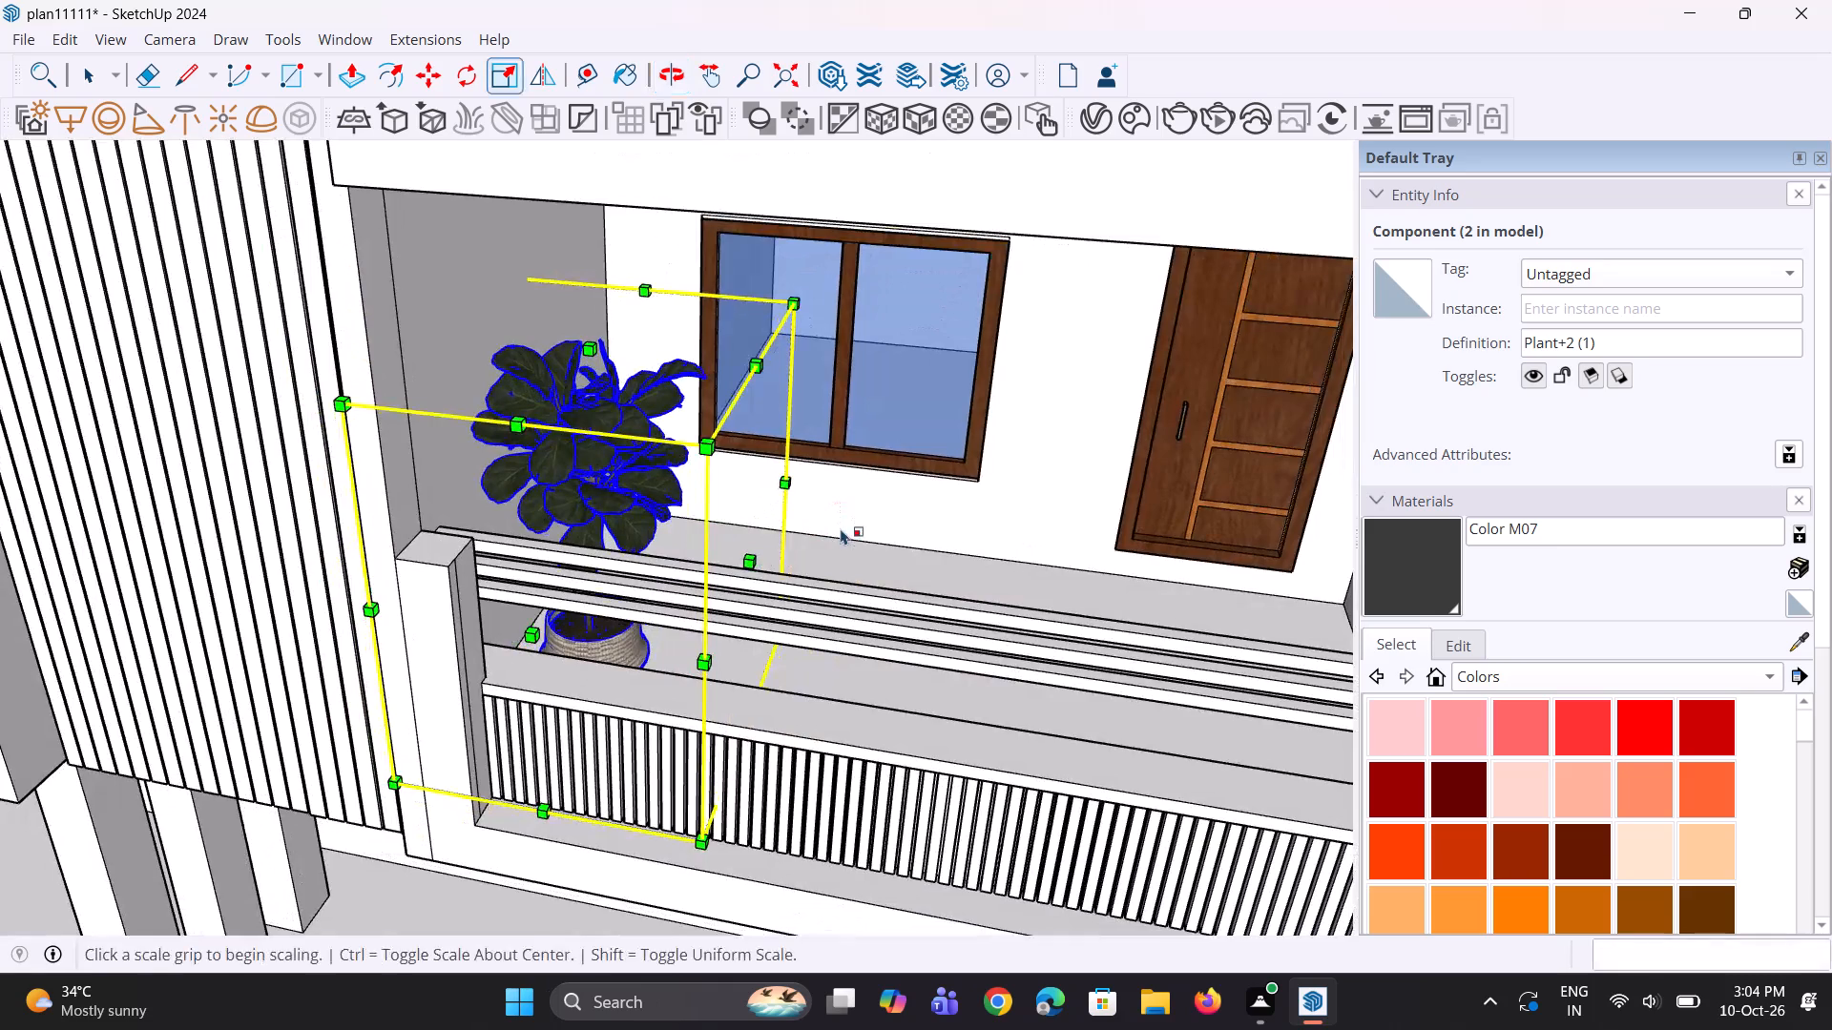
key("m")
left_click(701, 844)
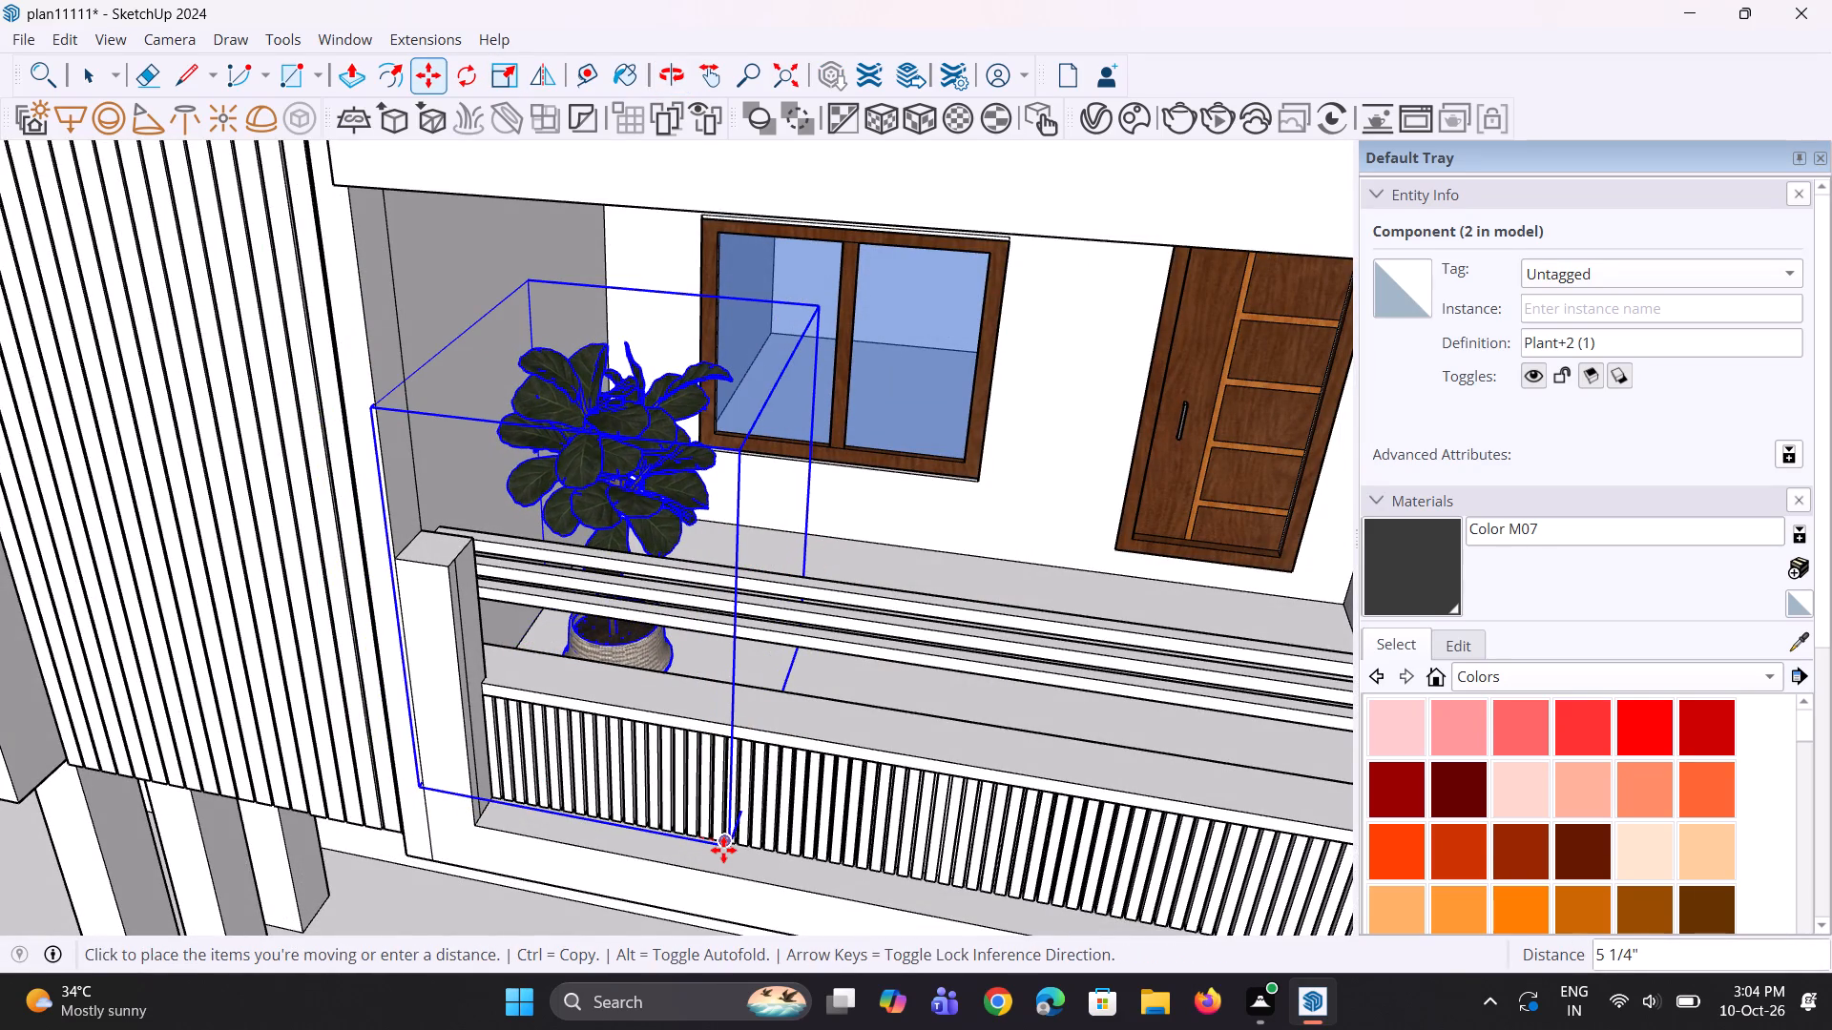
left_click(724, 850)
left_click(724, 853)
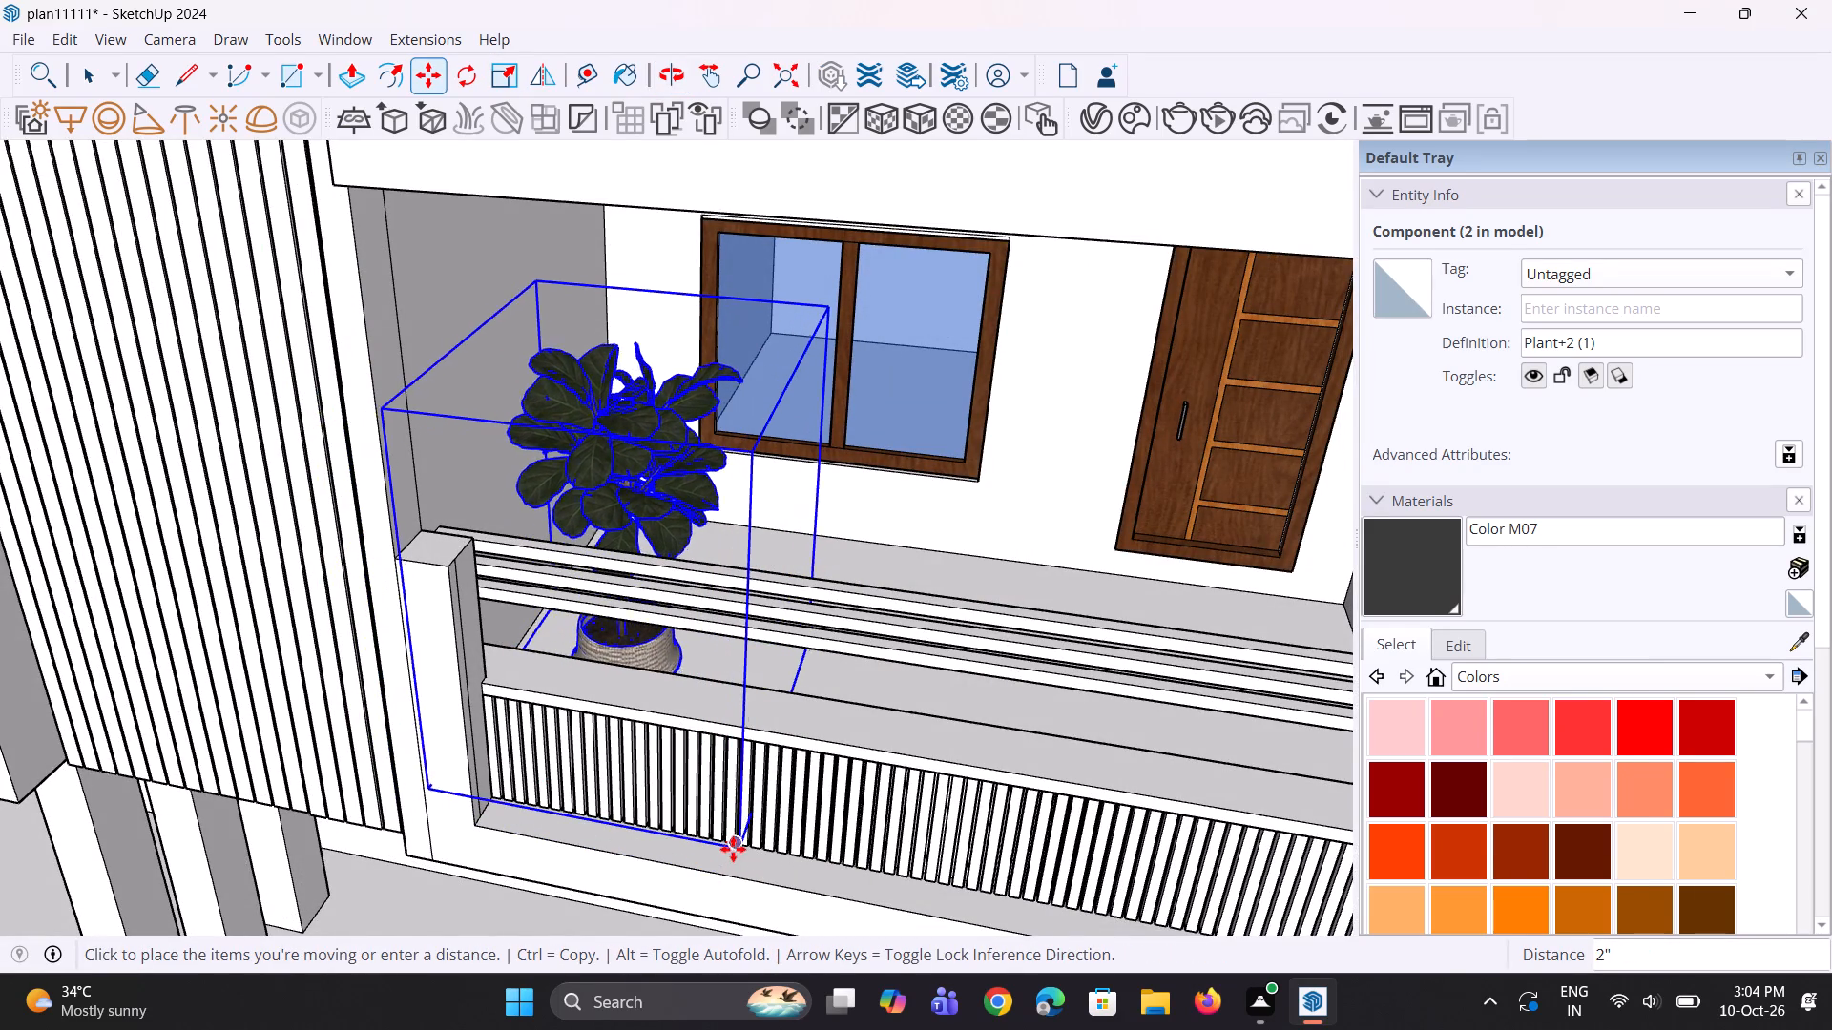
left_click(733, 848)
scroll(477, 765, "down", 10)
scroll(340, 702, "up", 1)
middle_click_drag(402, 685, 459, 672)
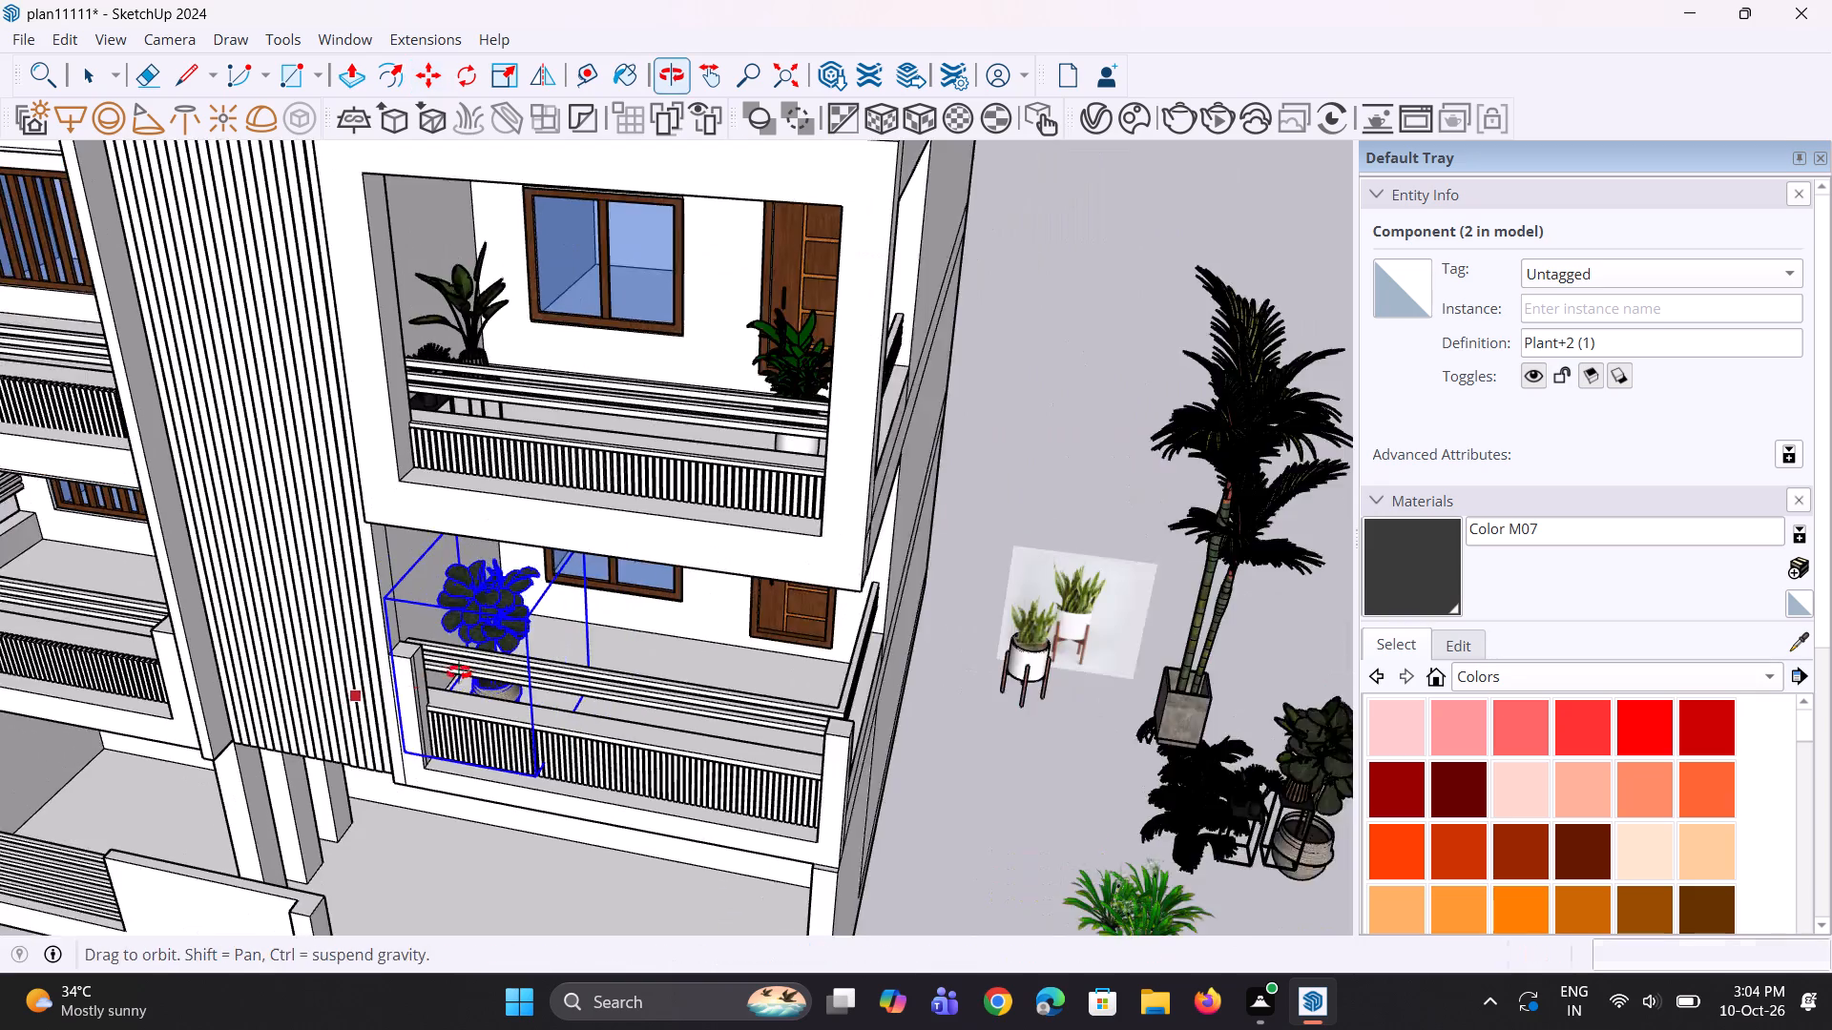
middle_click_drag(459, 672, 489, 660)
key("space")
key("space")
left_click(984, 742)
Move the Plant+2 (1) copy about 1' back toward the solid side wall of its balcony and clear the selection.
middle_click_drag(538, 865, 619, 643)
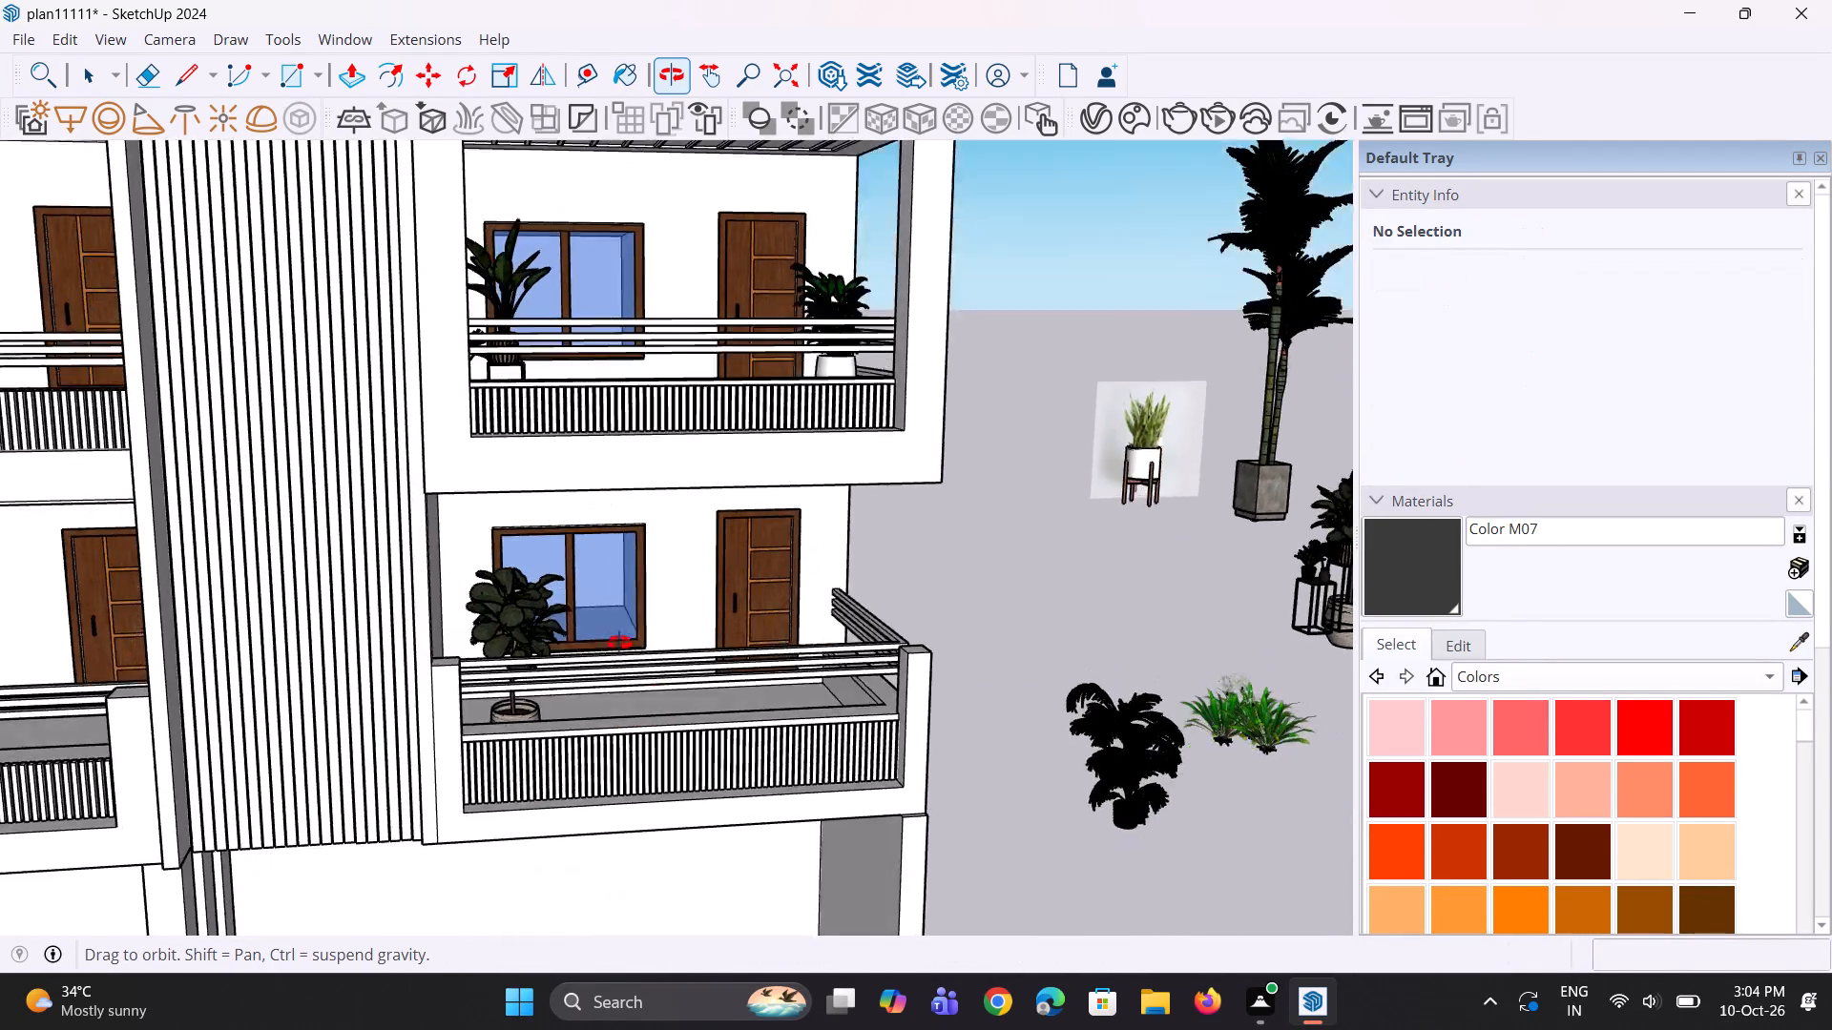
middle_click_drag(619, 643, 592, 620)
scroll(525, 687, "up", 4)
left_click(486, 695)
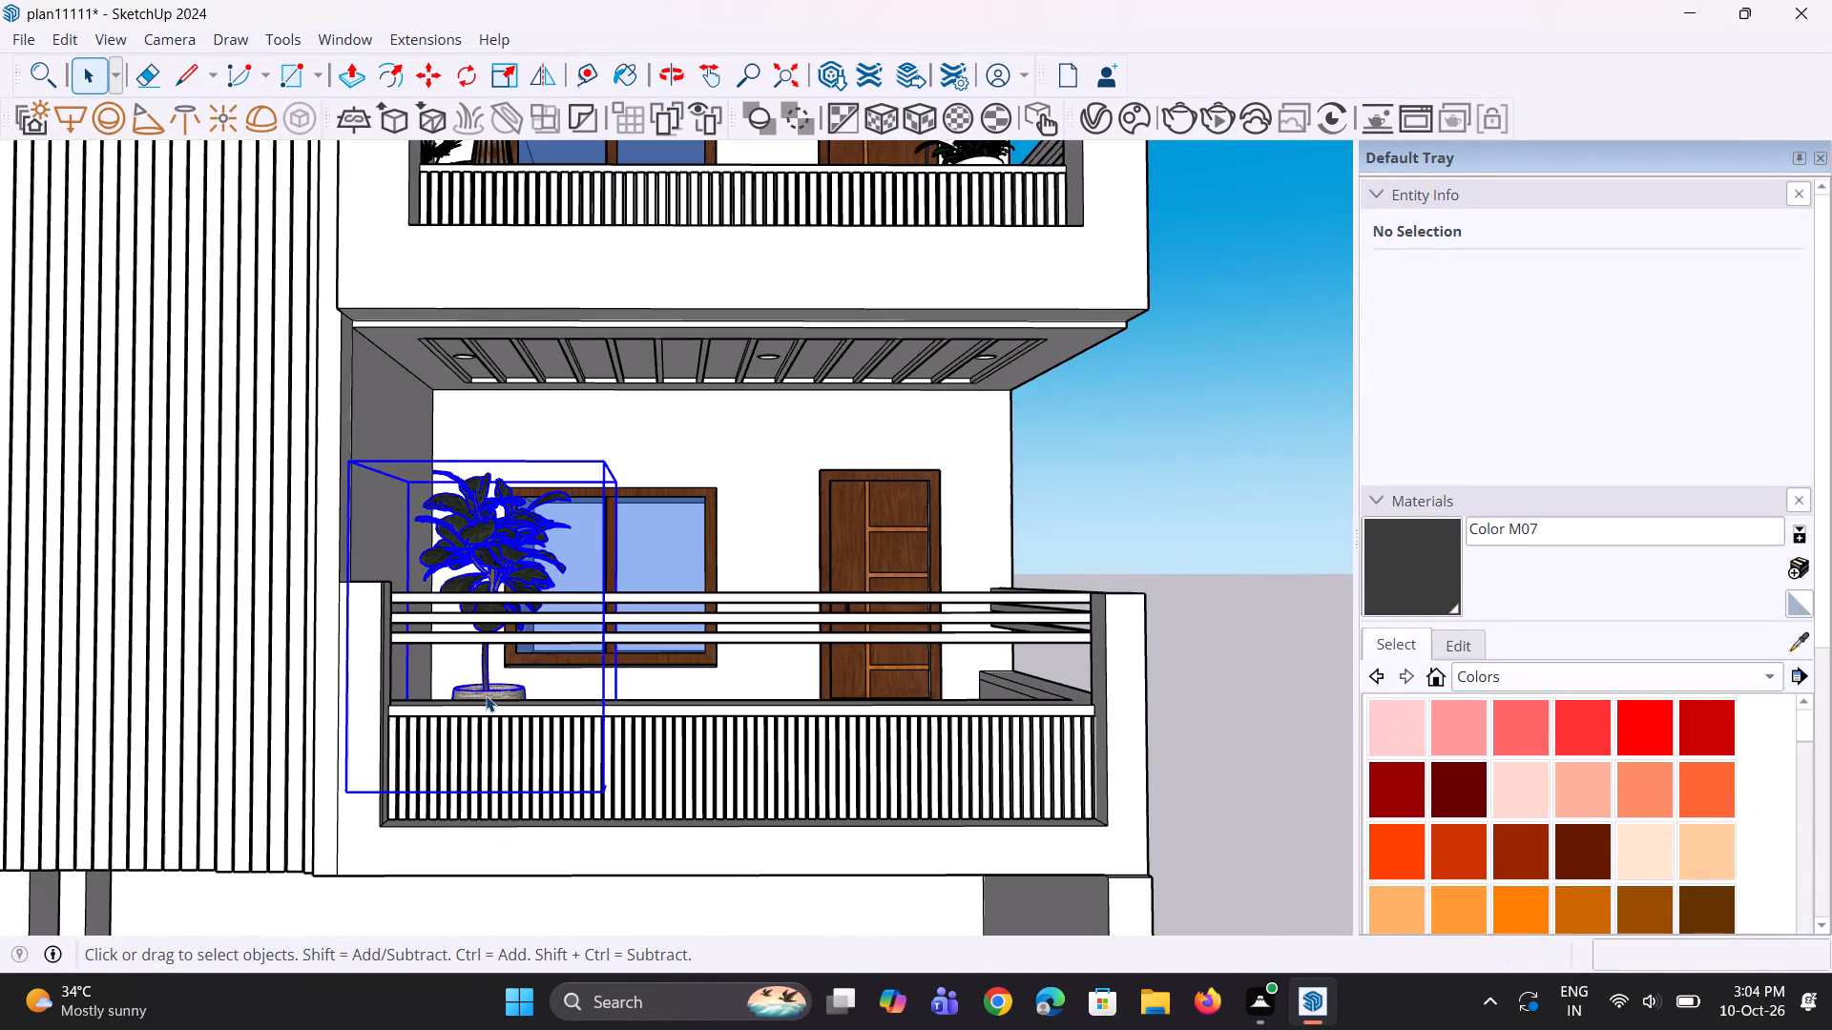
scroll(486, 695, "up", 4)
key("m")
left_click(665, 836)
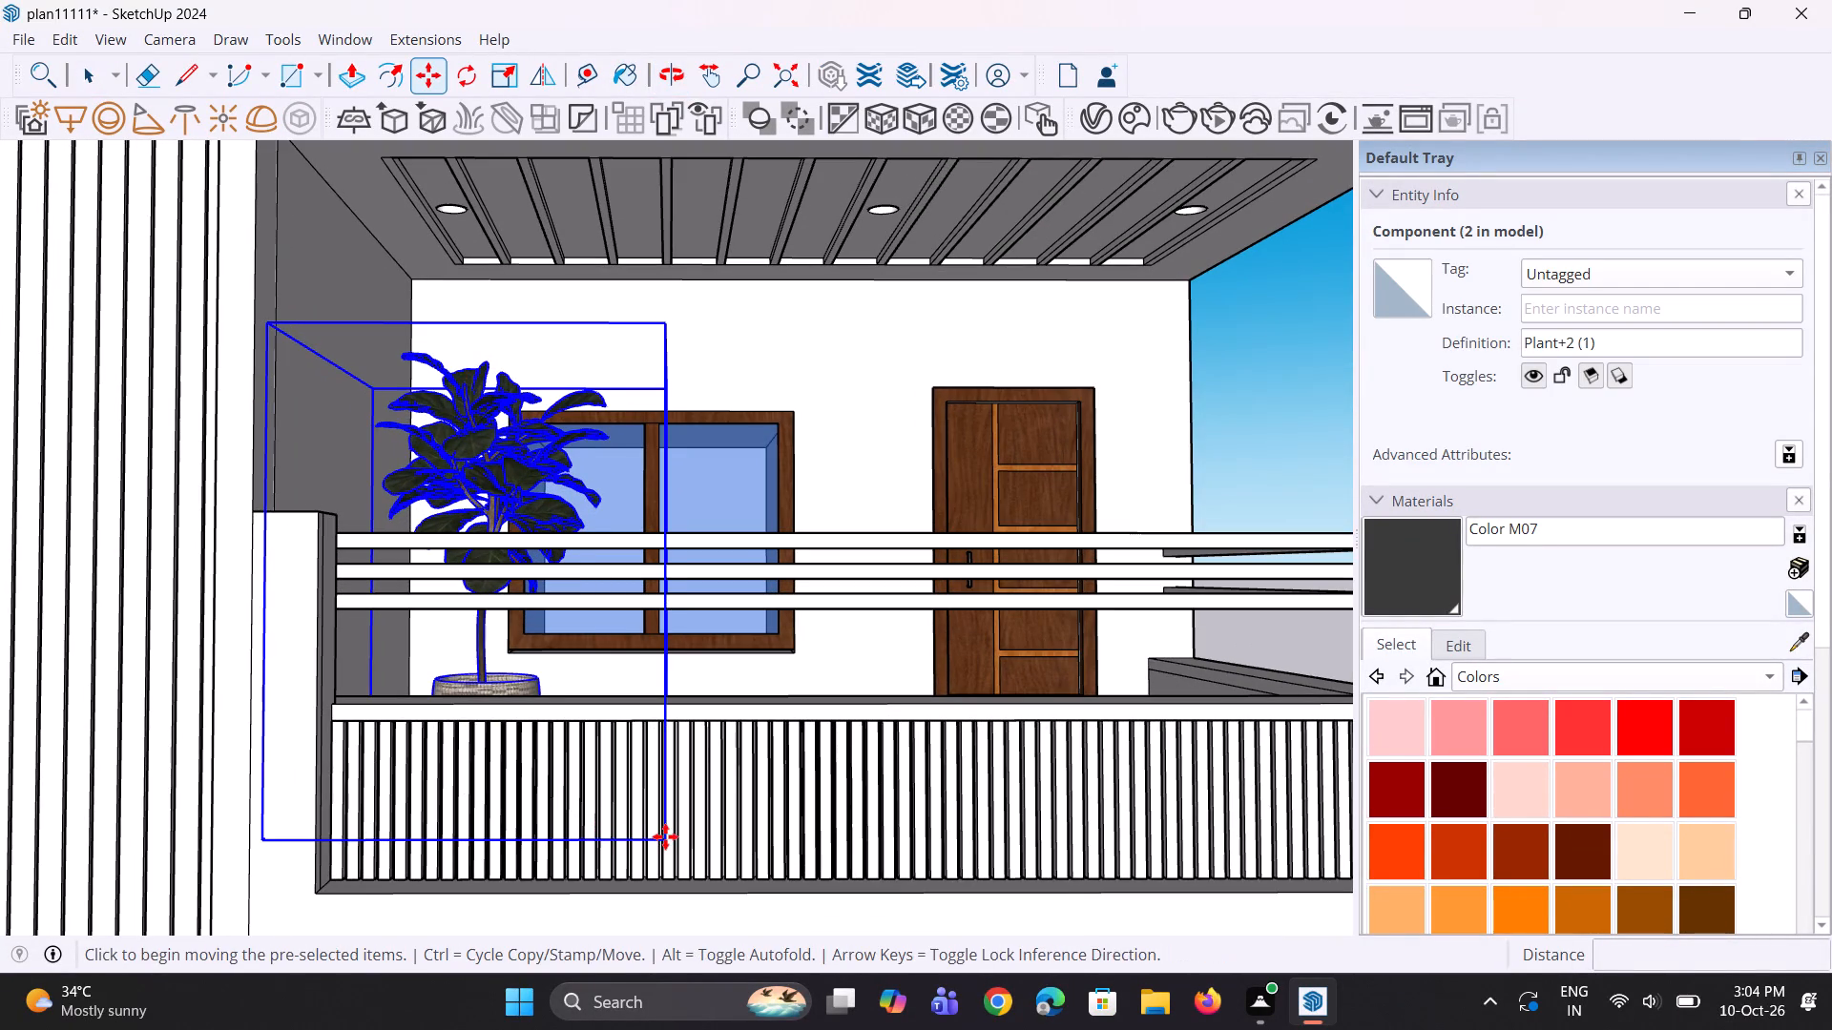
left_click(617, 838)
scroll(502, 830, "down", 5)
middle_click_drag(526, 787, 280, 861)
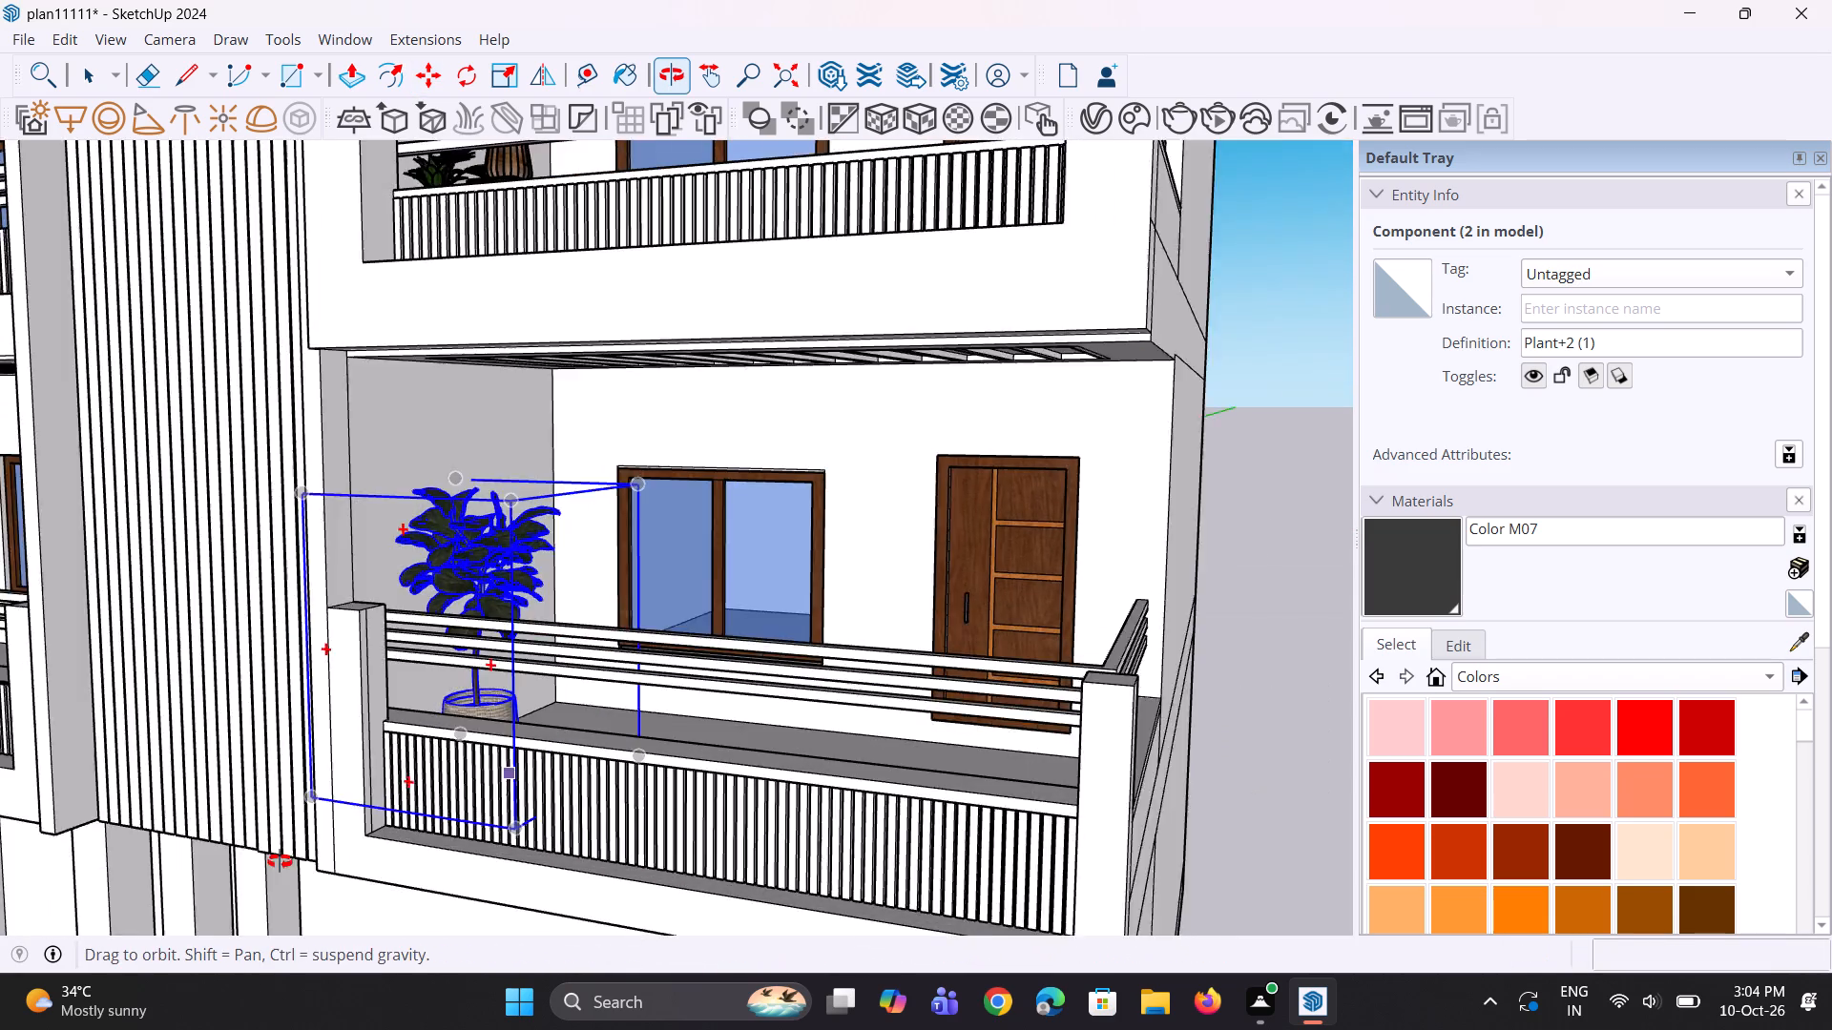
middle_click_drag(280, 861, 579, 783)
key("space")
key("space")
key("space")
left_click(1203, 543)
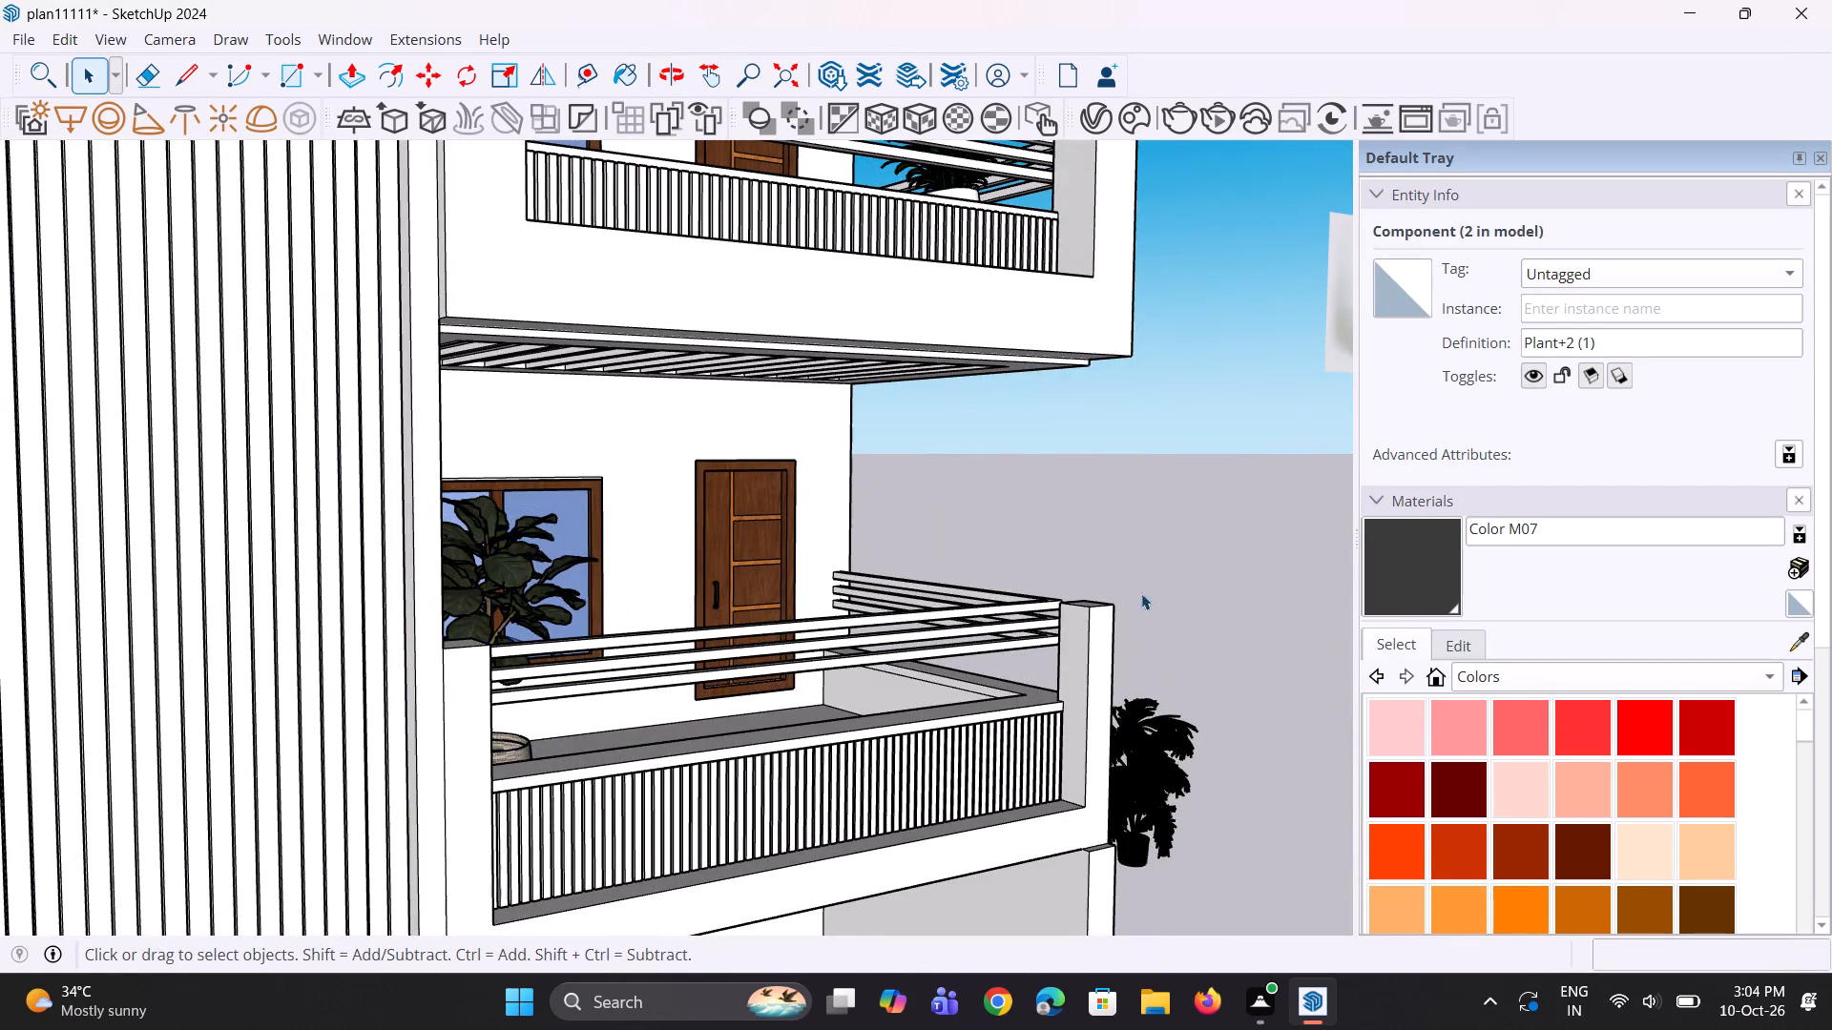
Examine the plant placement on the balconies across the building's whole front facade.
middle_click_drag(1100, 632, 841, 639)
scroll(840, 636, "down", 5)
middle_click_drag(851, 628, 853, 597)
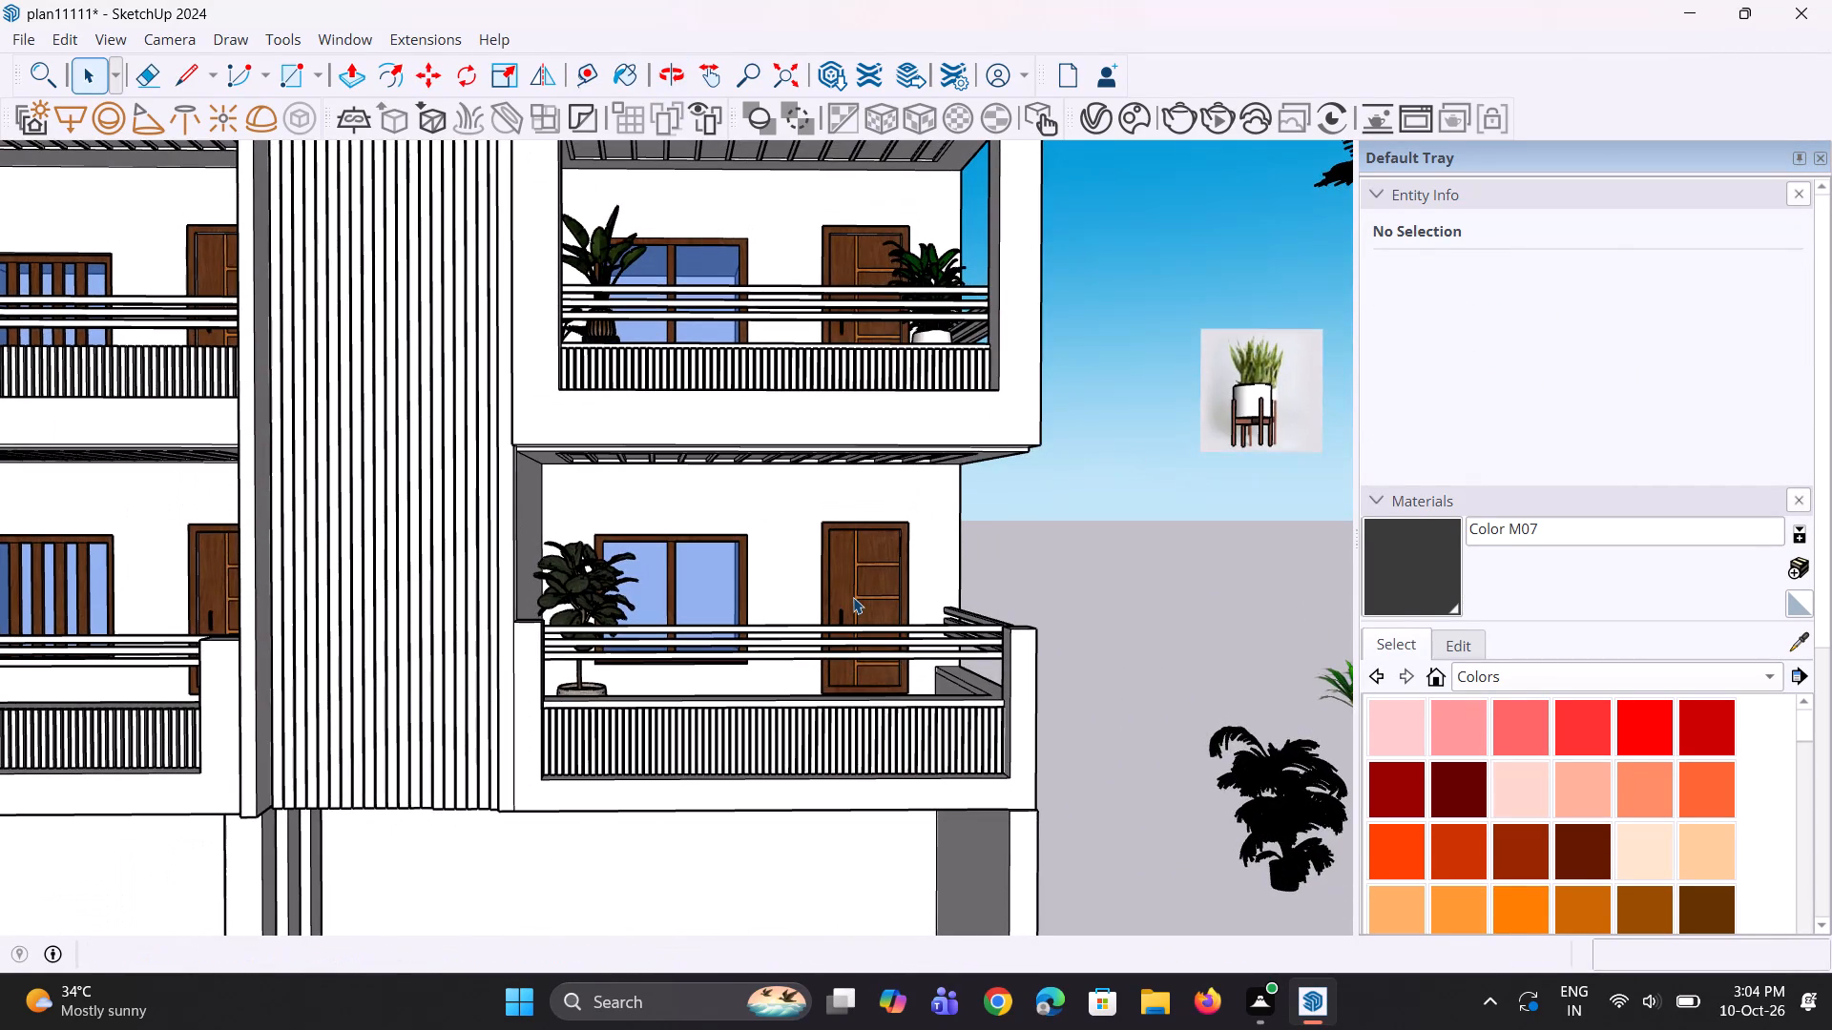
scroll(833, 597, "down", 8)
middle_click_drag(715, 562, 714, 566)
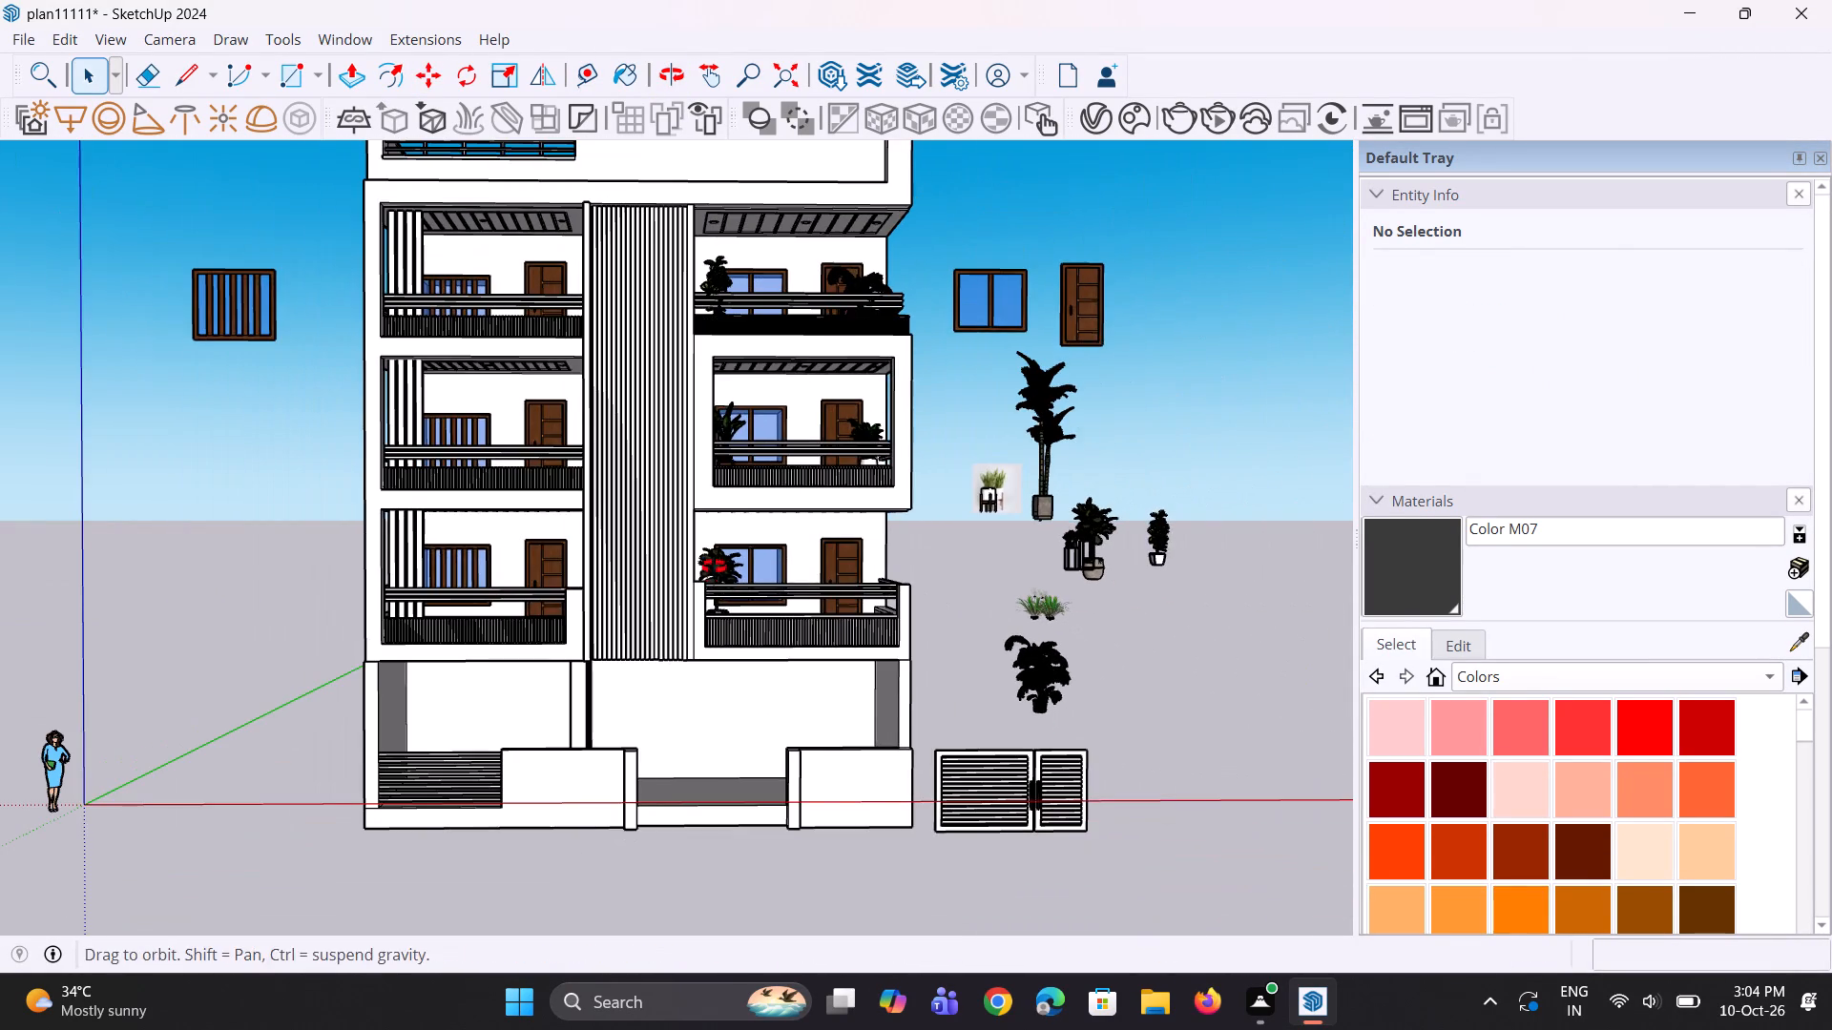
middle_click_drag(714, 566, 713, 578)
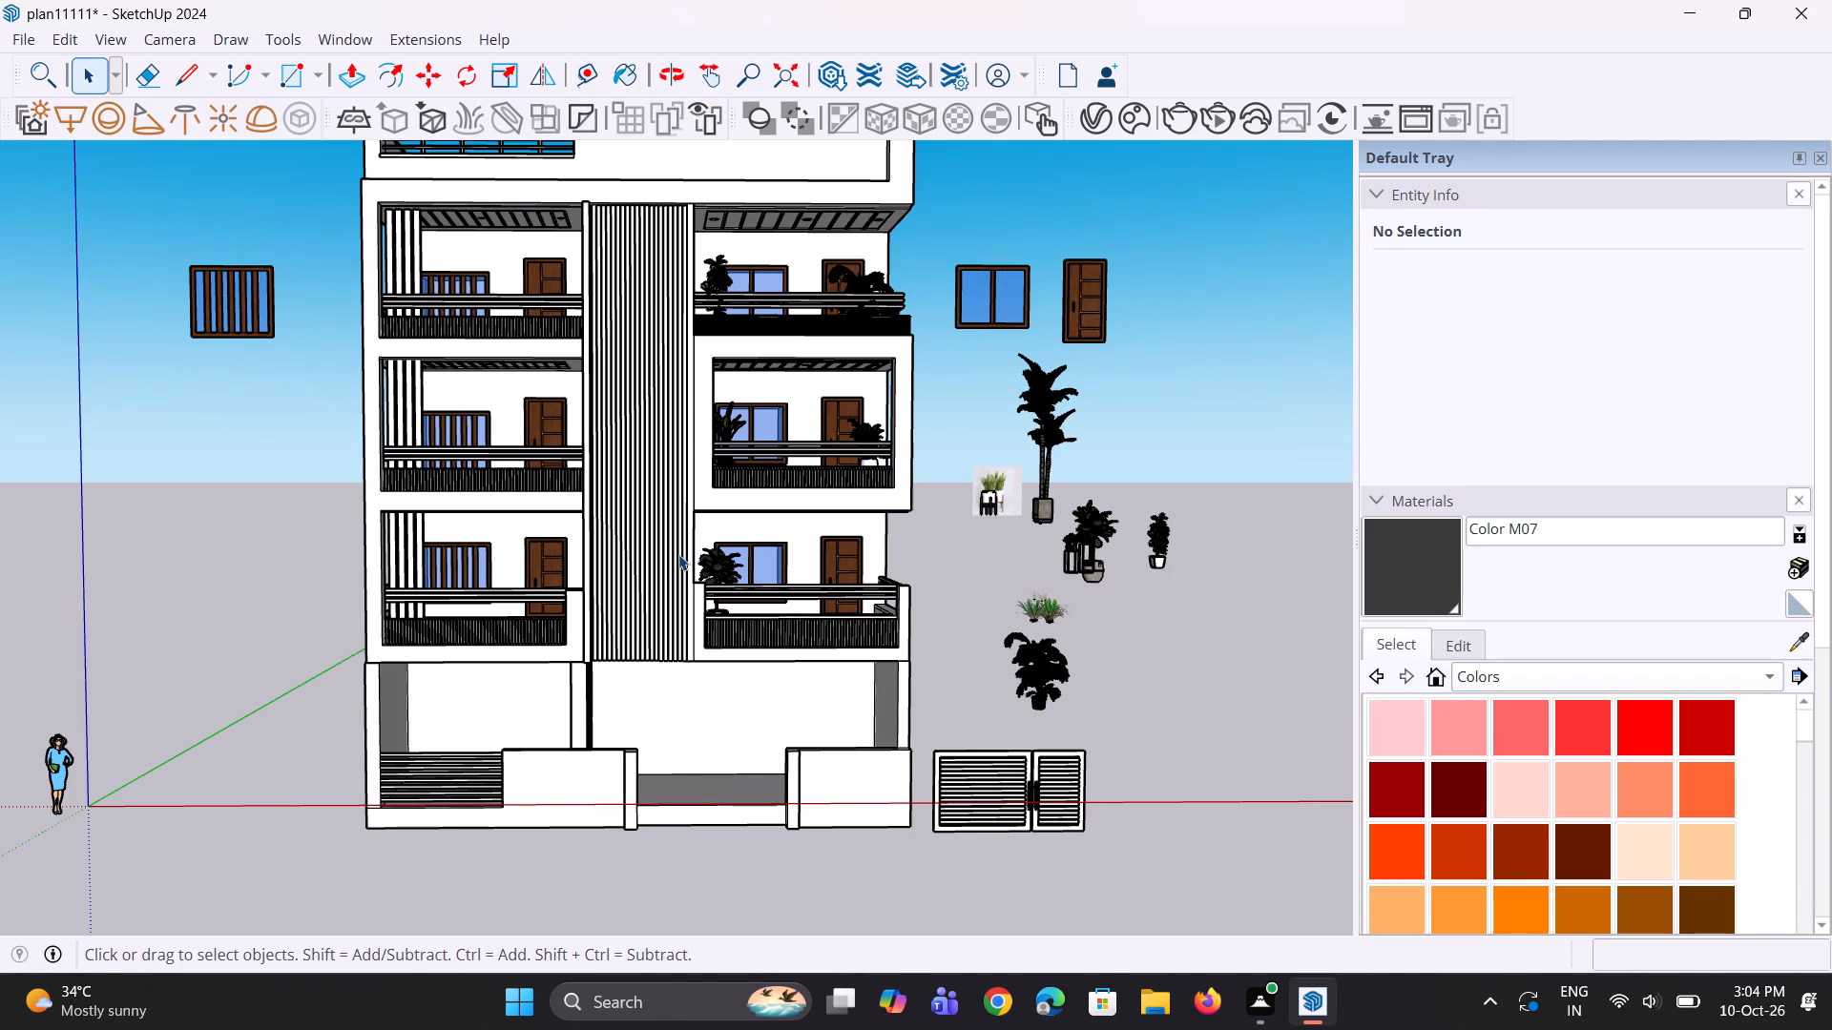
scroll(611, 549, "down", 6)
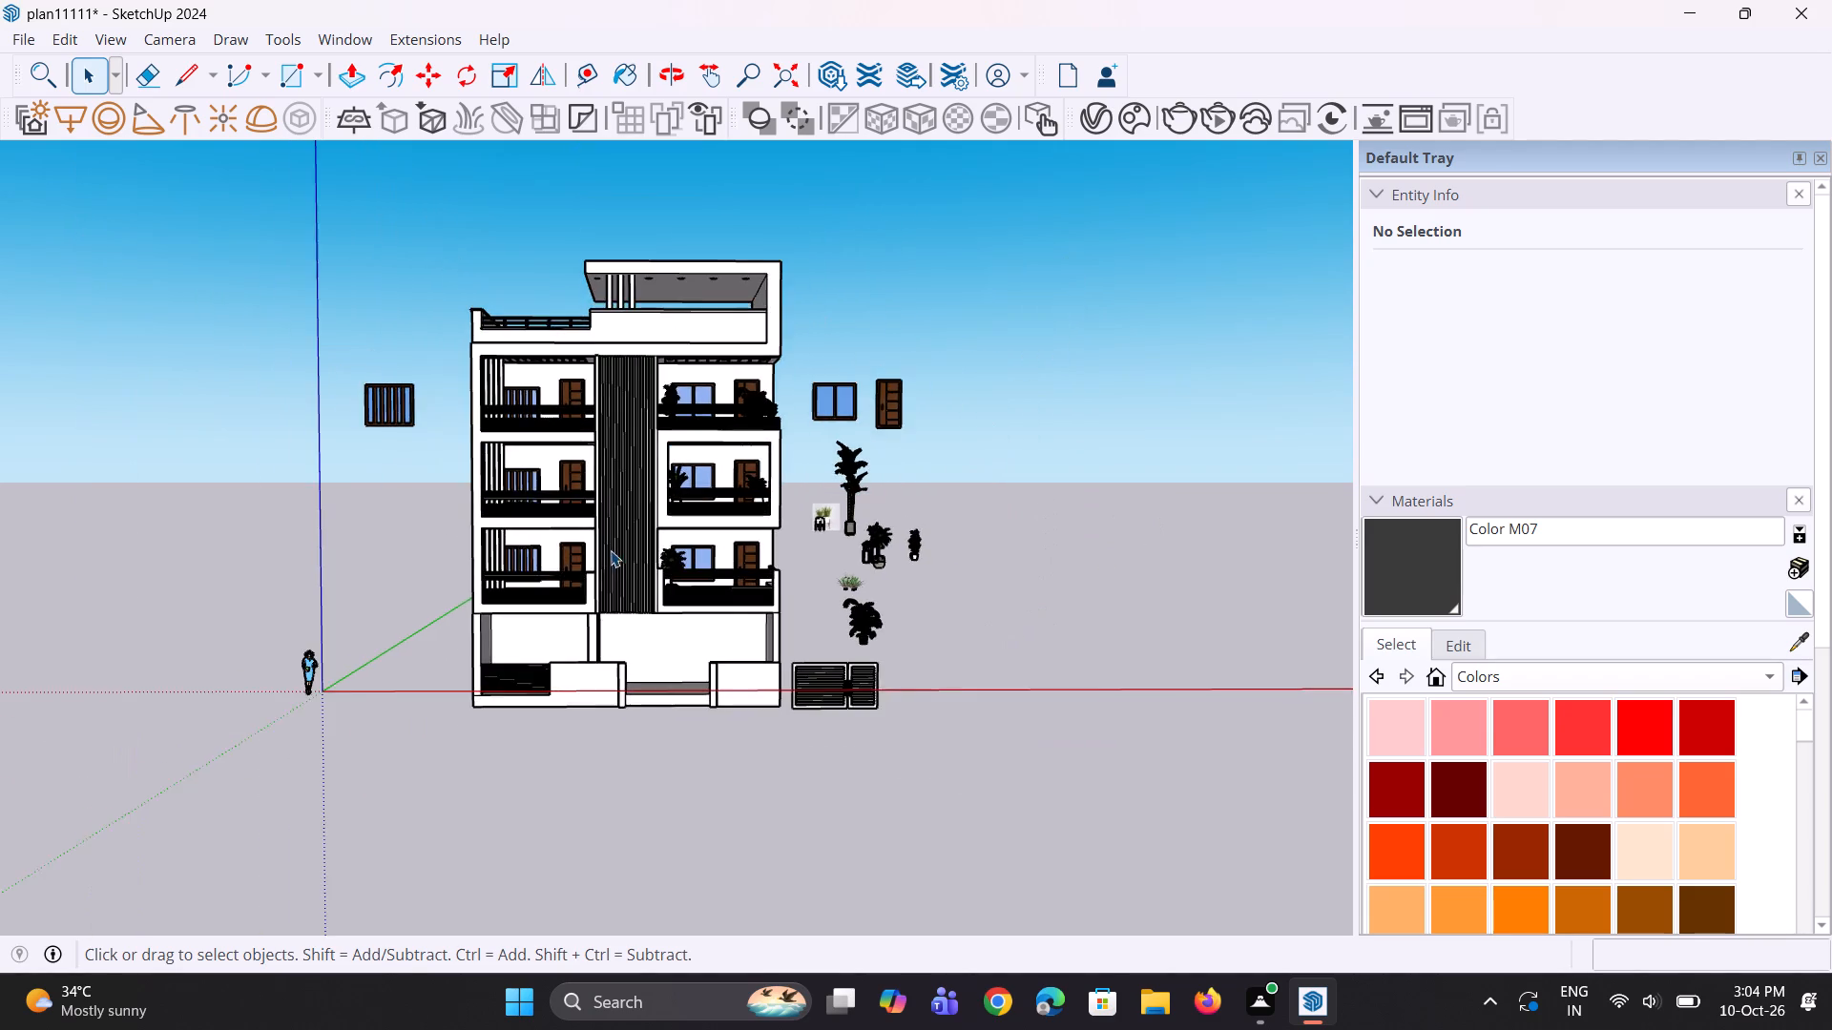
Copy the tall potted Plant component from beside the building about 36' 7" onto the middle-level balcony with the barred window.
middle_click_drag(611, 556, 629, 594)
scroll(816, 543, "up", 2)
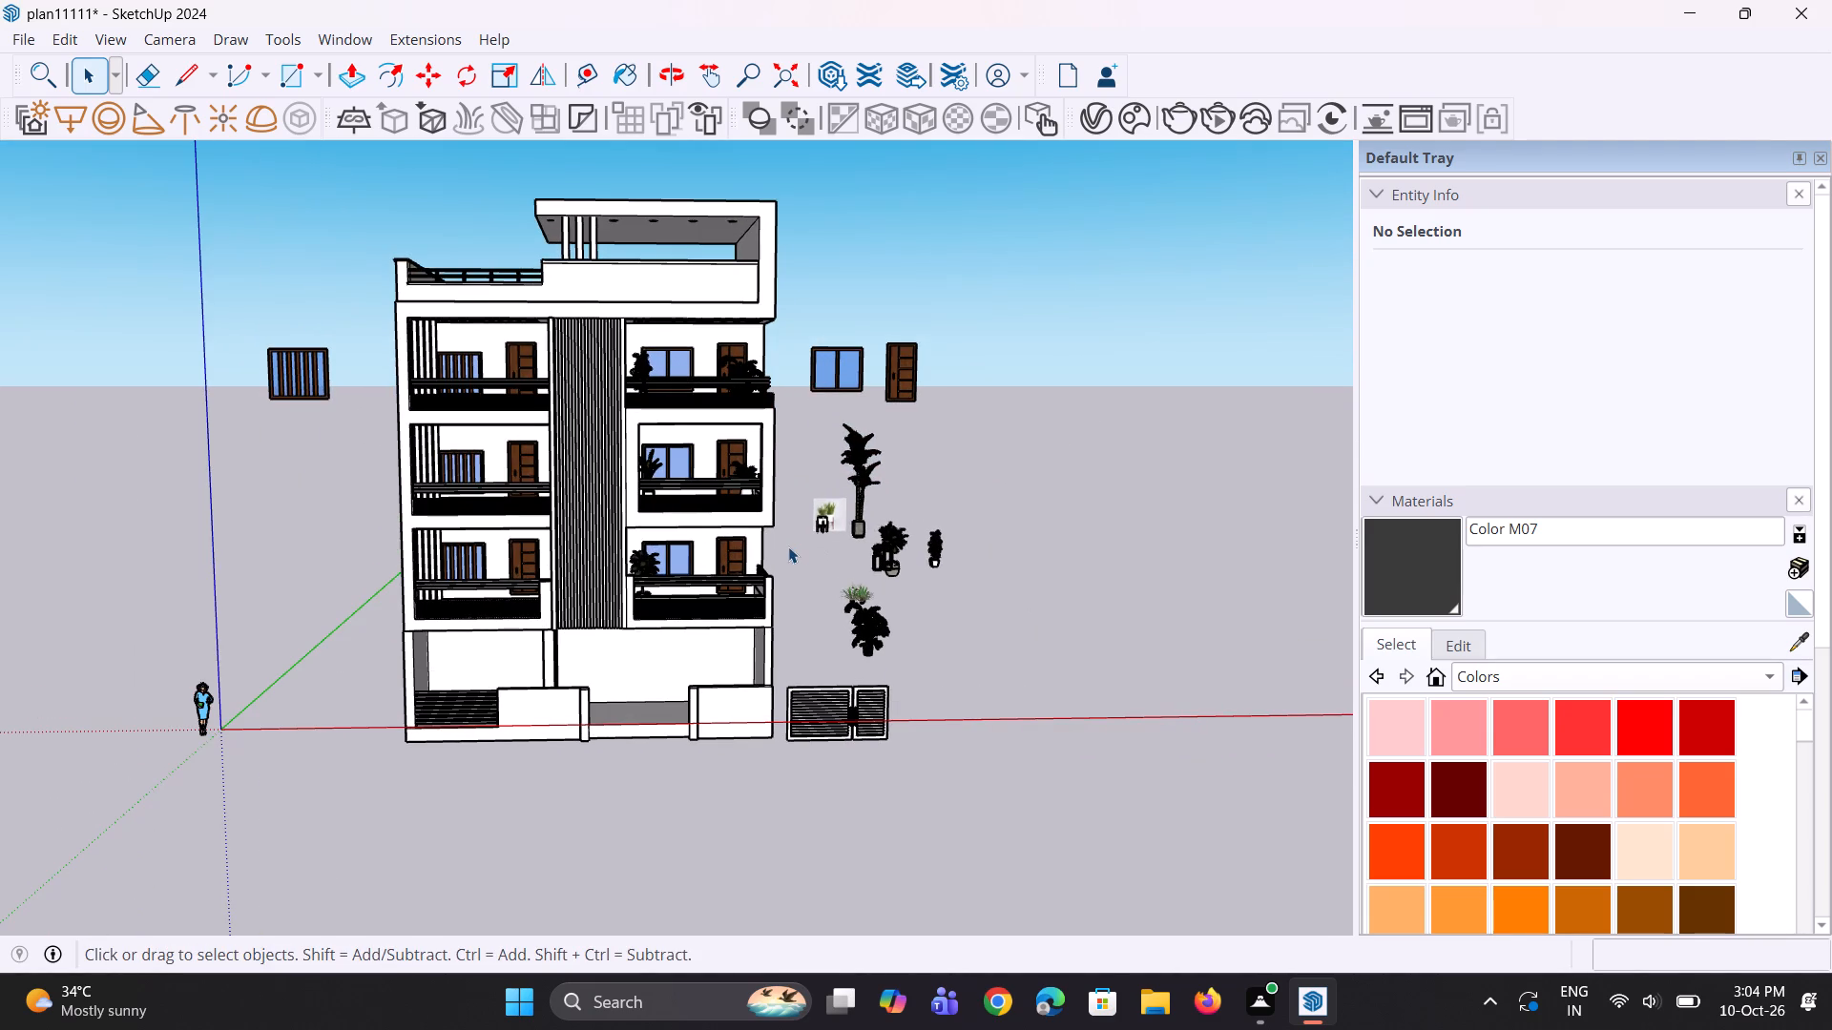
scroll(788, 548, "down", 4)
middle_click_drag(583, 528, 579, 626)
scroll(603, 425, "up", 2)
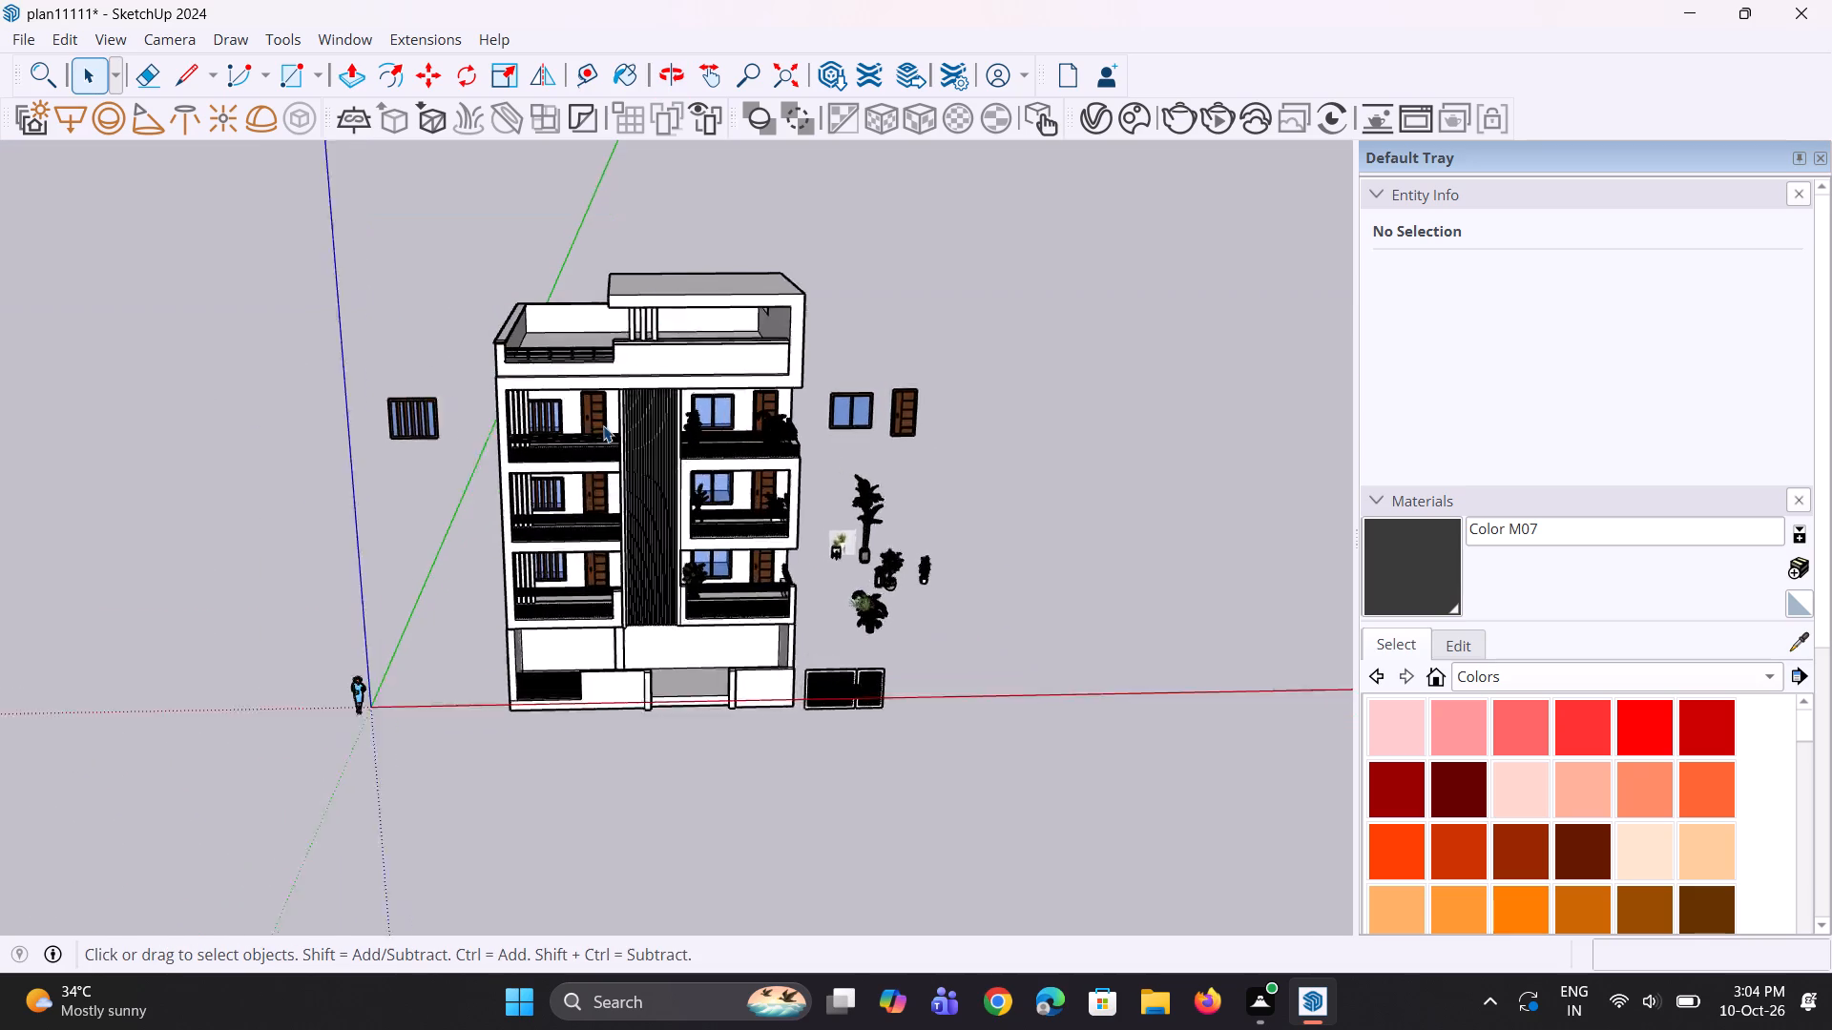
scroll(603, 425, "up", 5)
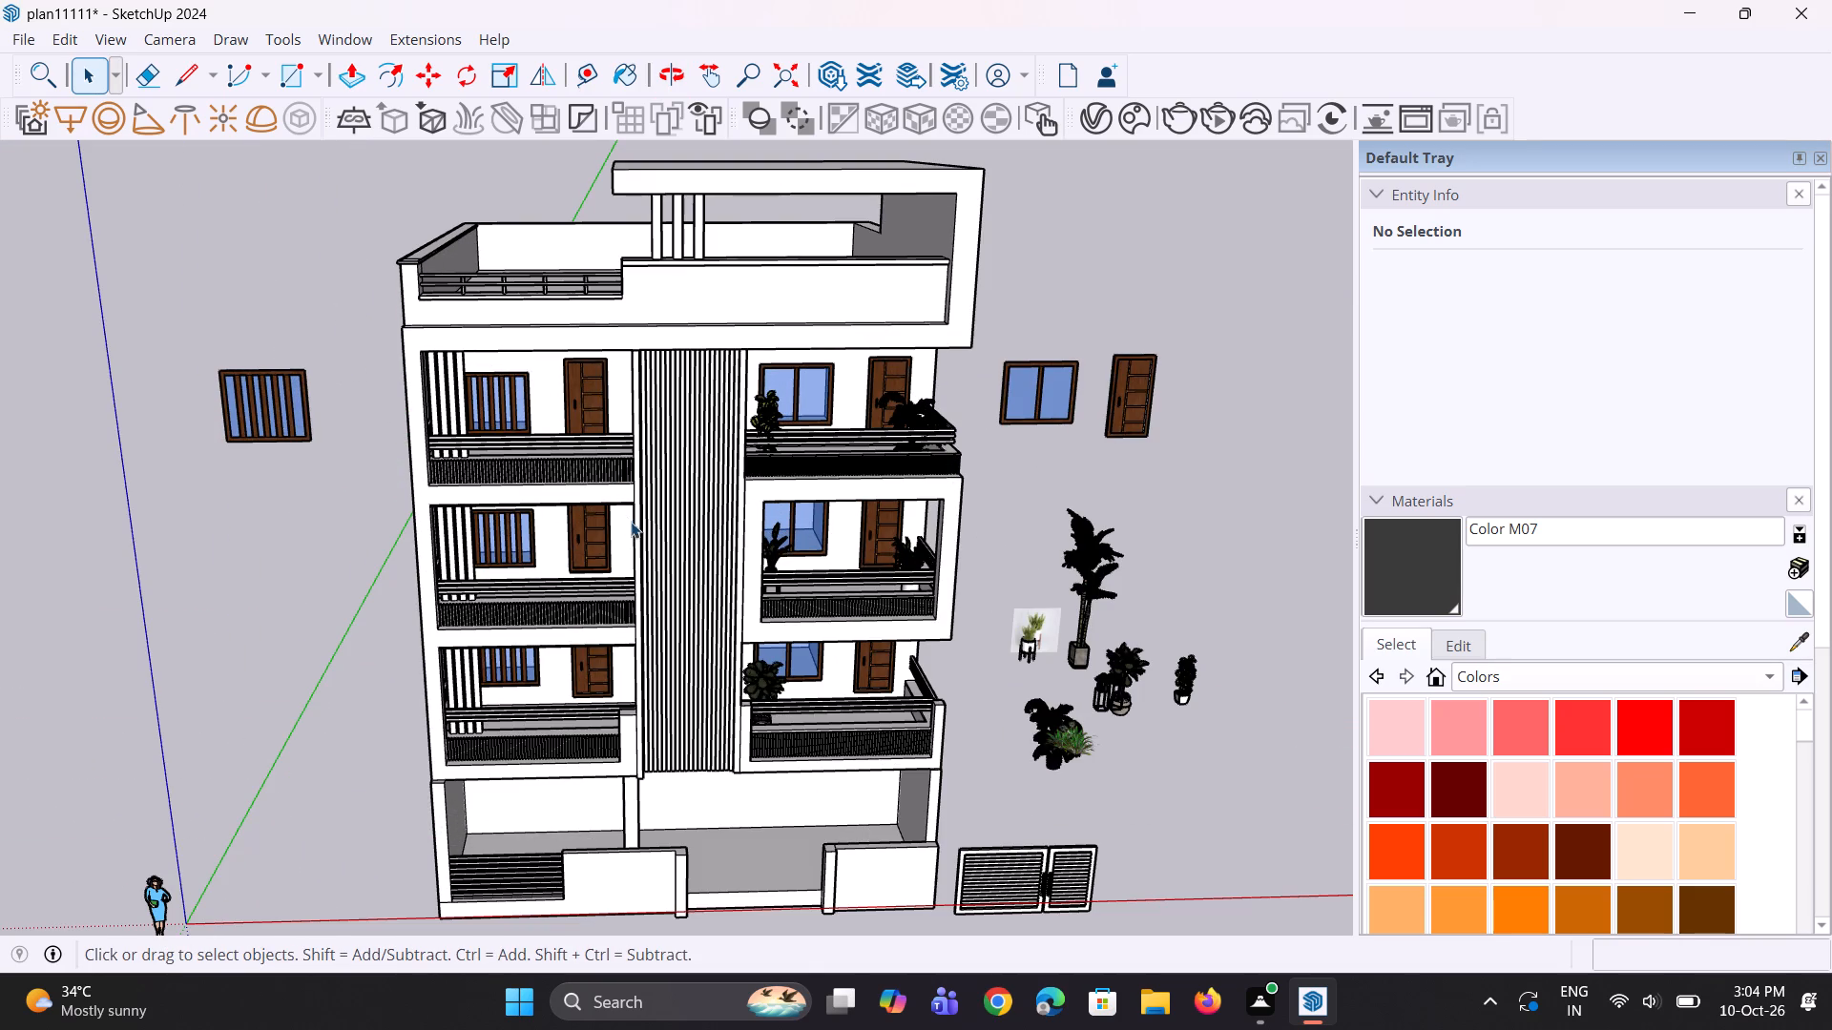
scroll(636, 525, "down", 3)
left_click(970, 617)
scroll(963, 655, "up", 2)
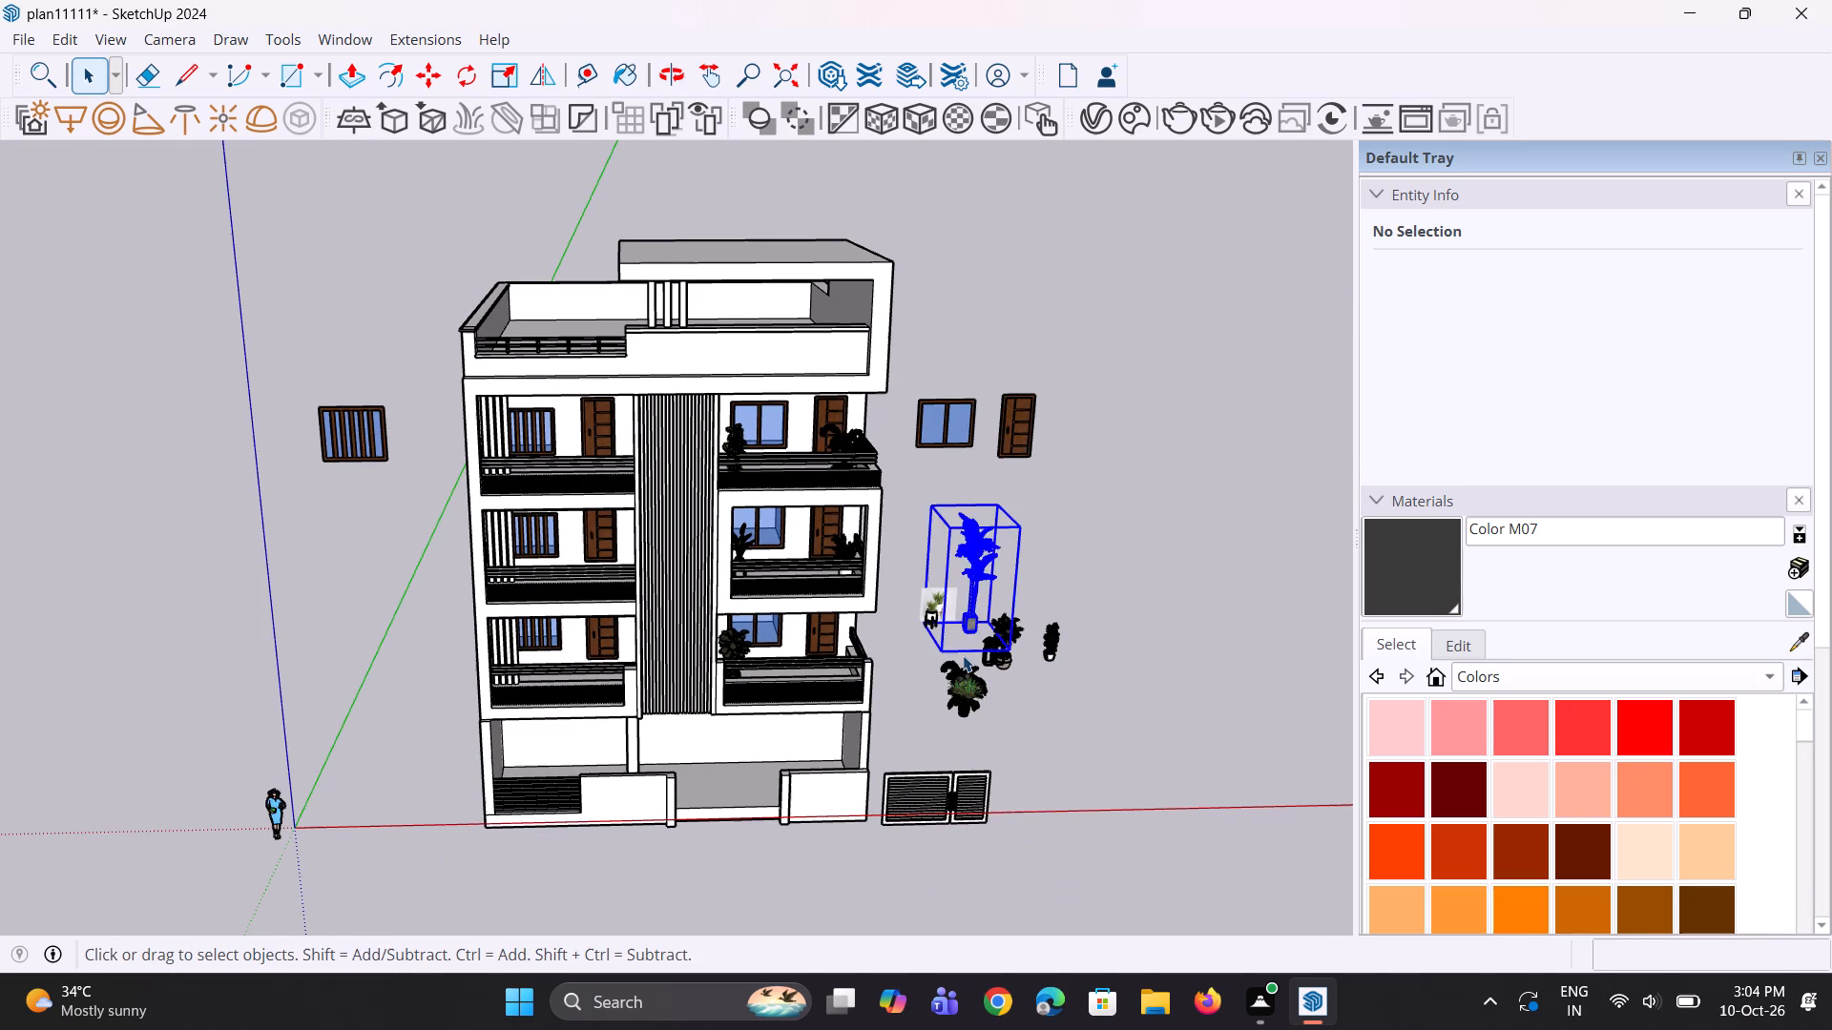
scroll(963, 655, "up", 1)
key("m")
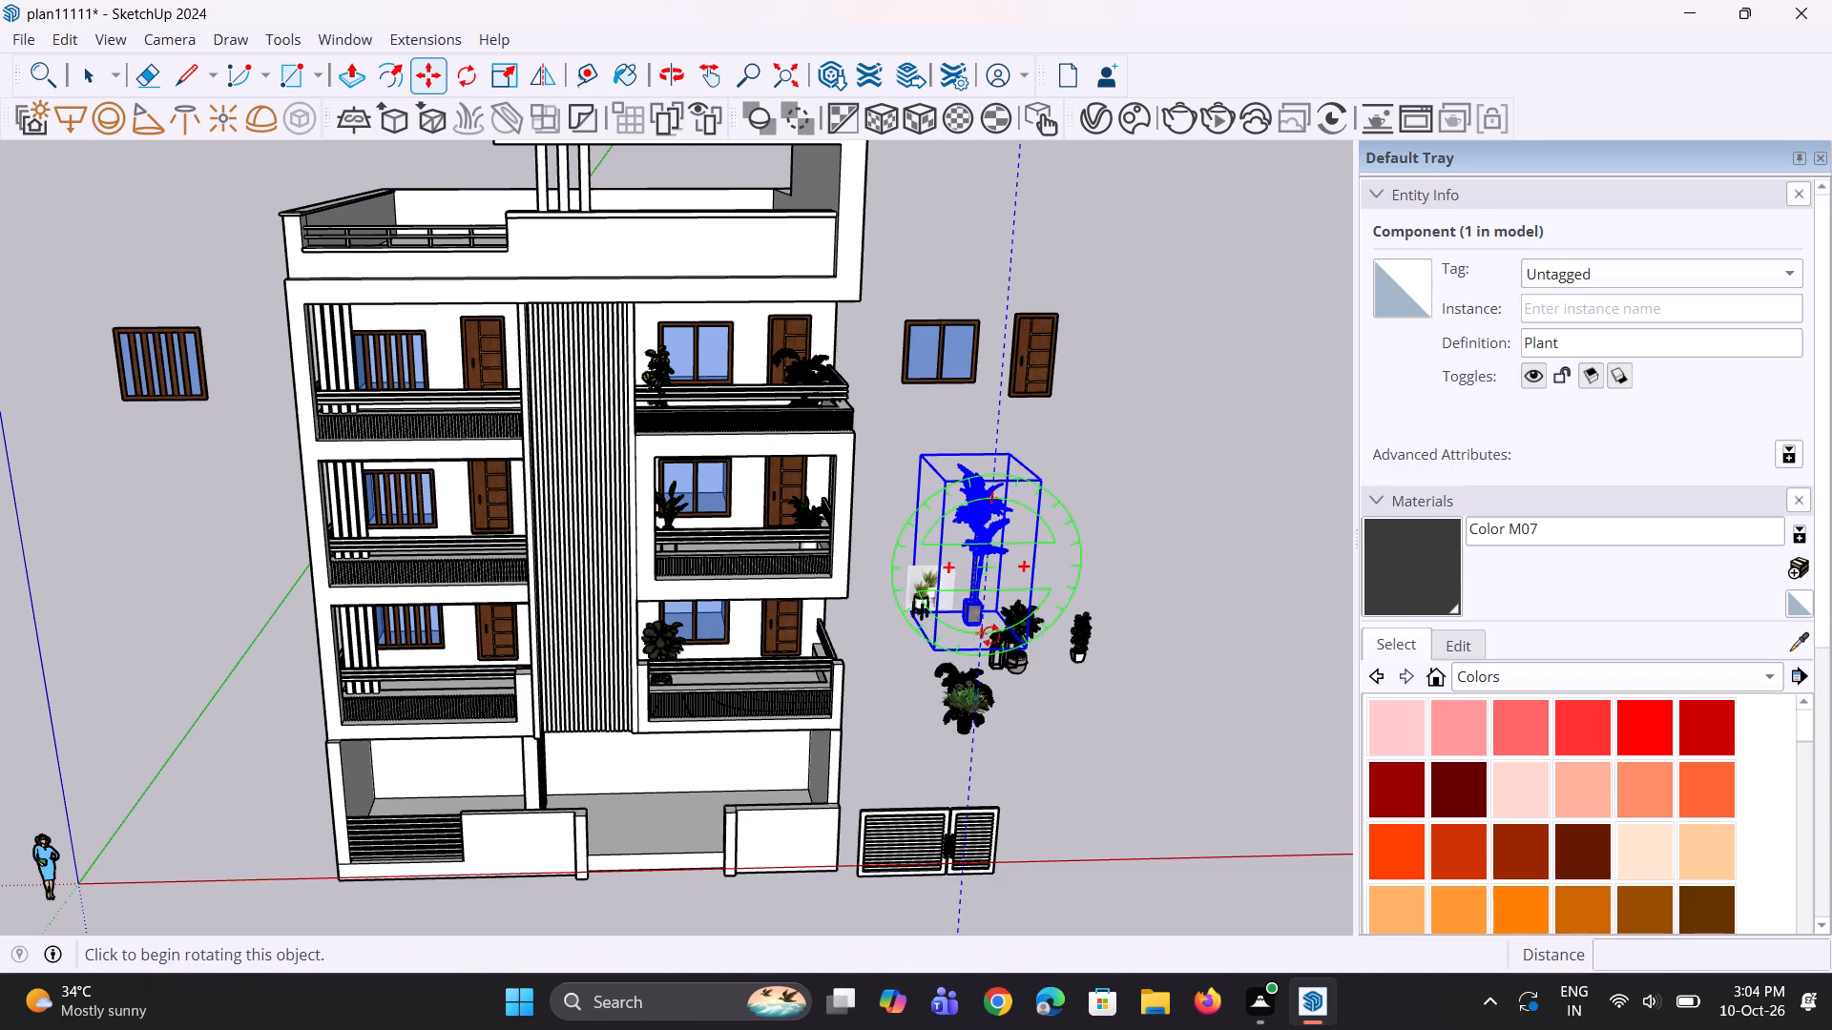
left_click(976, 615)
scroll(489, 567, "up", 7)
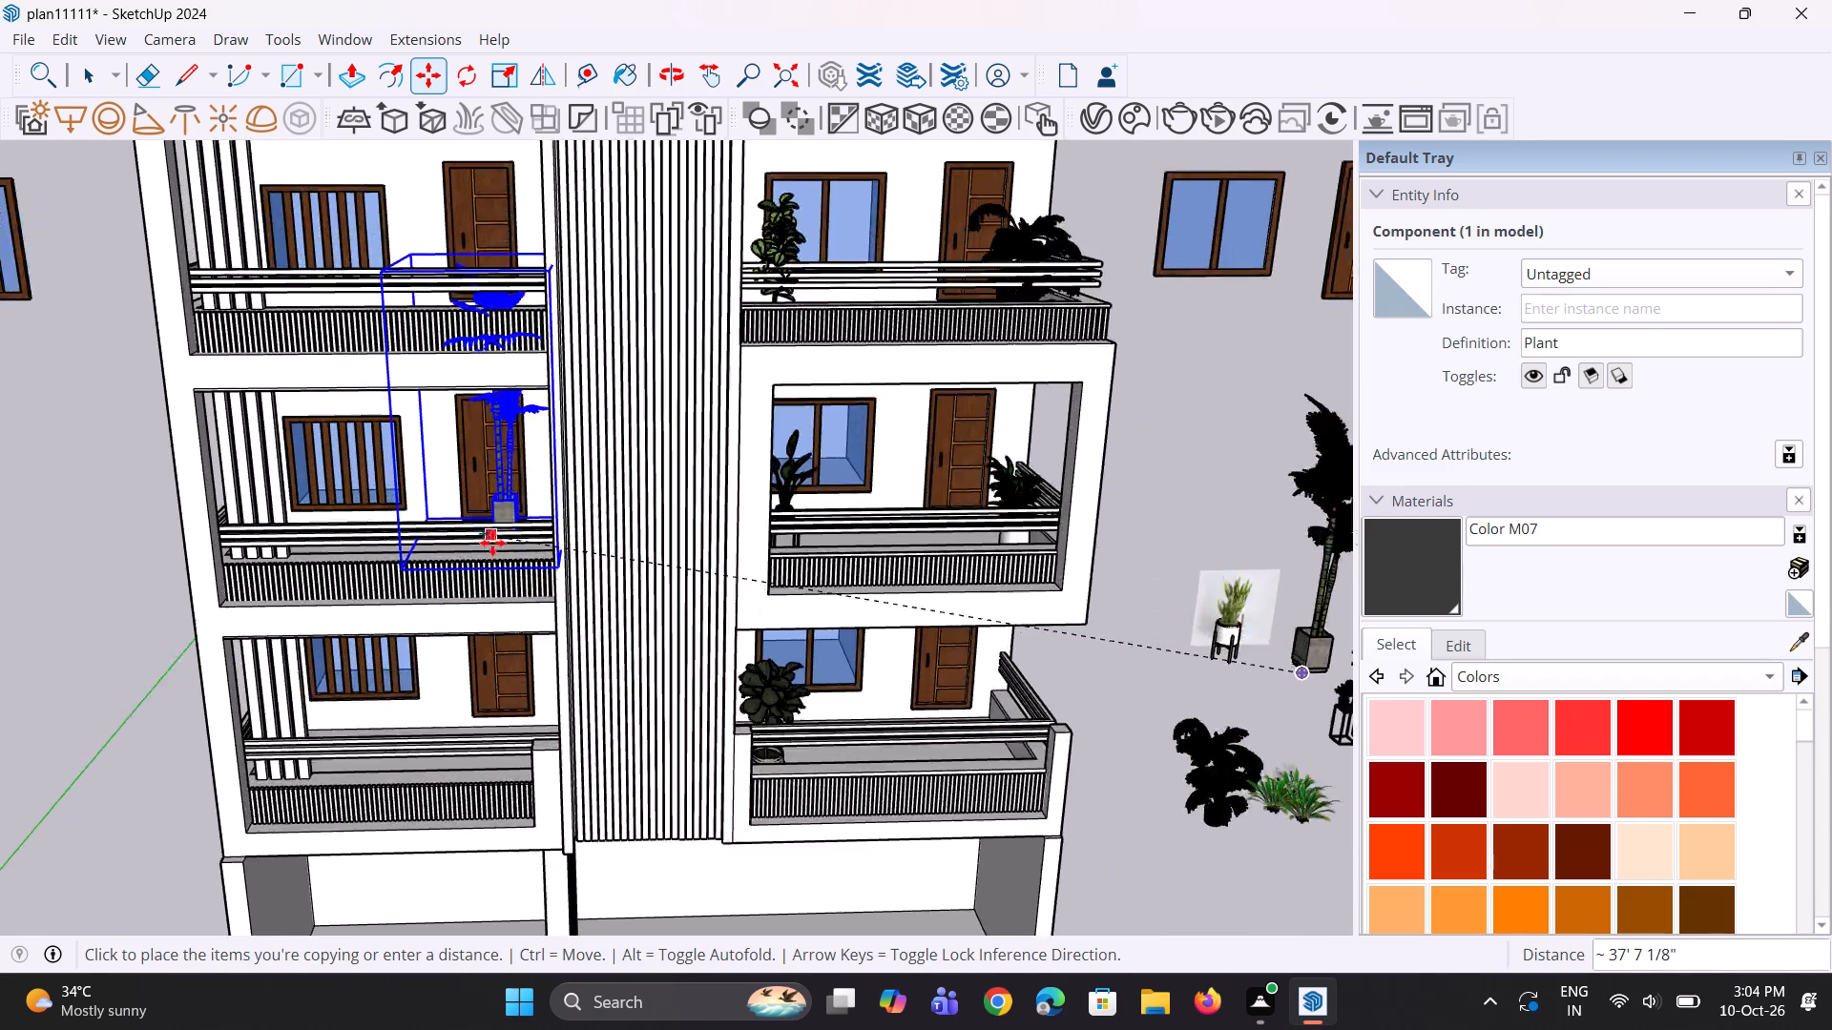
left_click(507, 567)
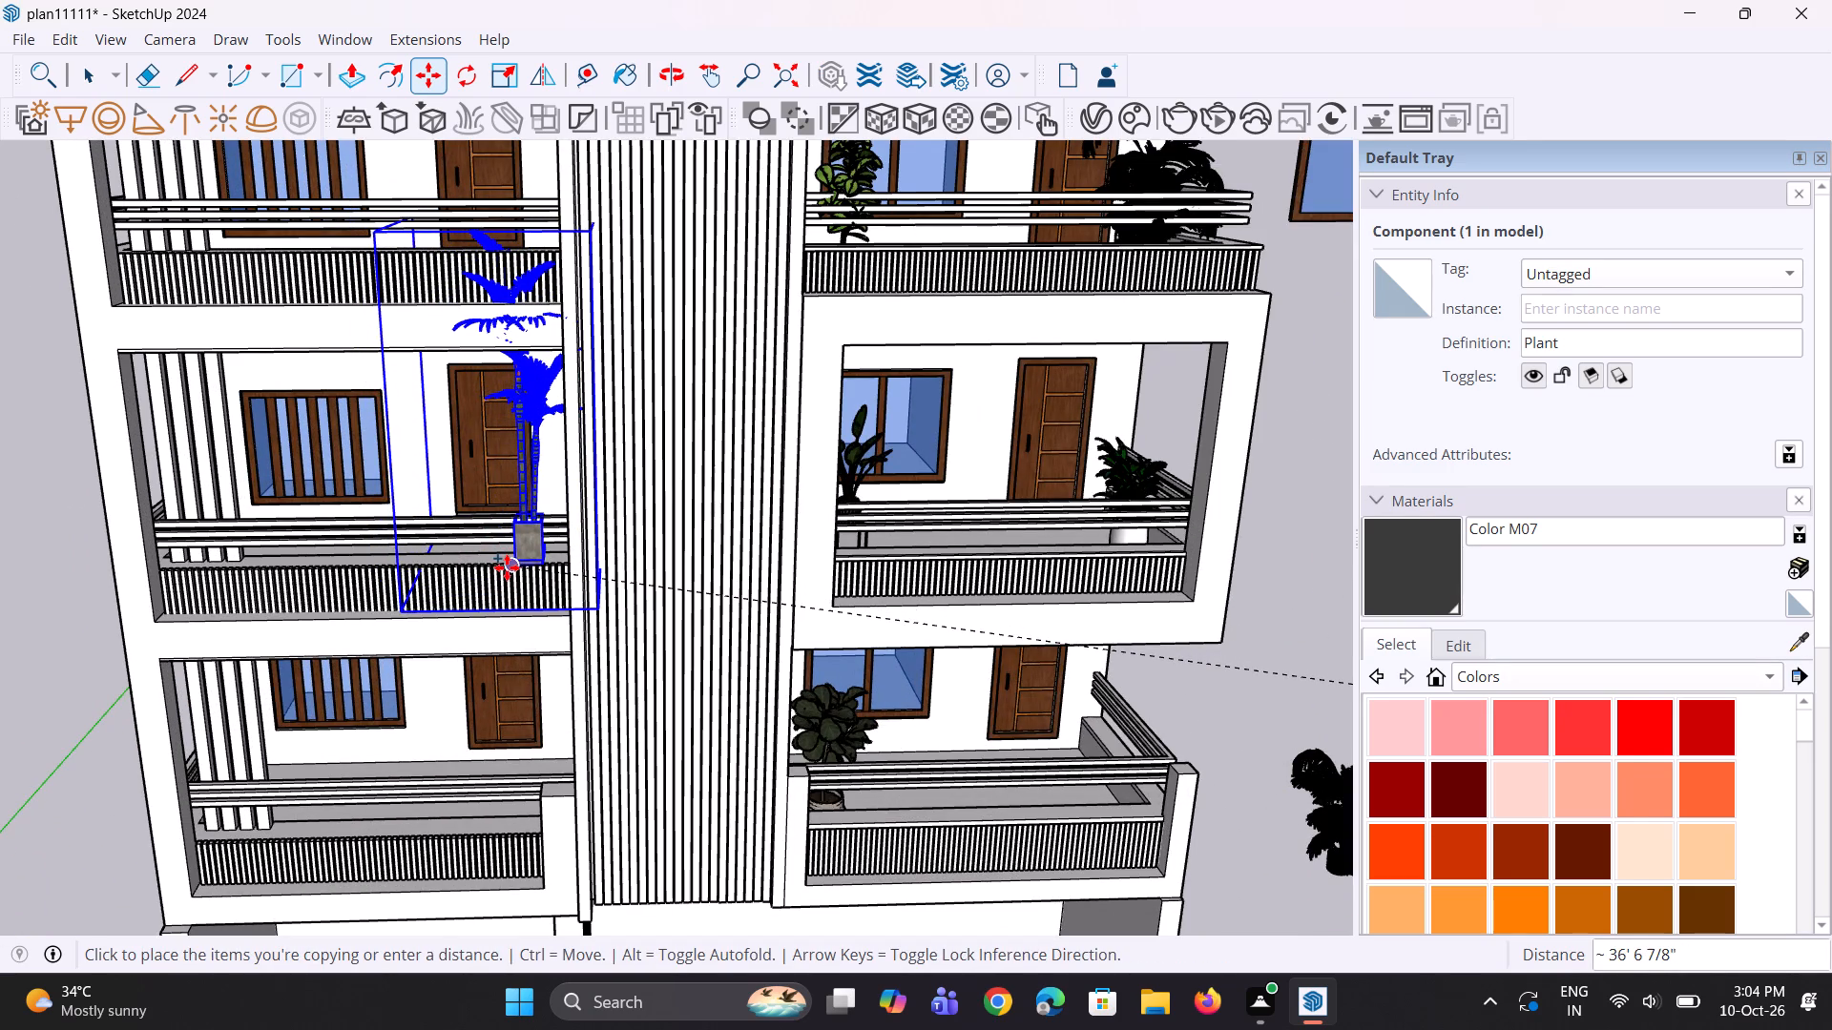
Move the Plant copy about 3' 9 7/8" toward the middle-level balcony's interior and about 3' 4 1/4" down toward its floor.
middle_click_drag(428, 620, 890, 635)
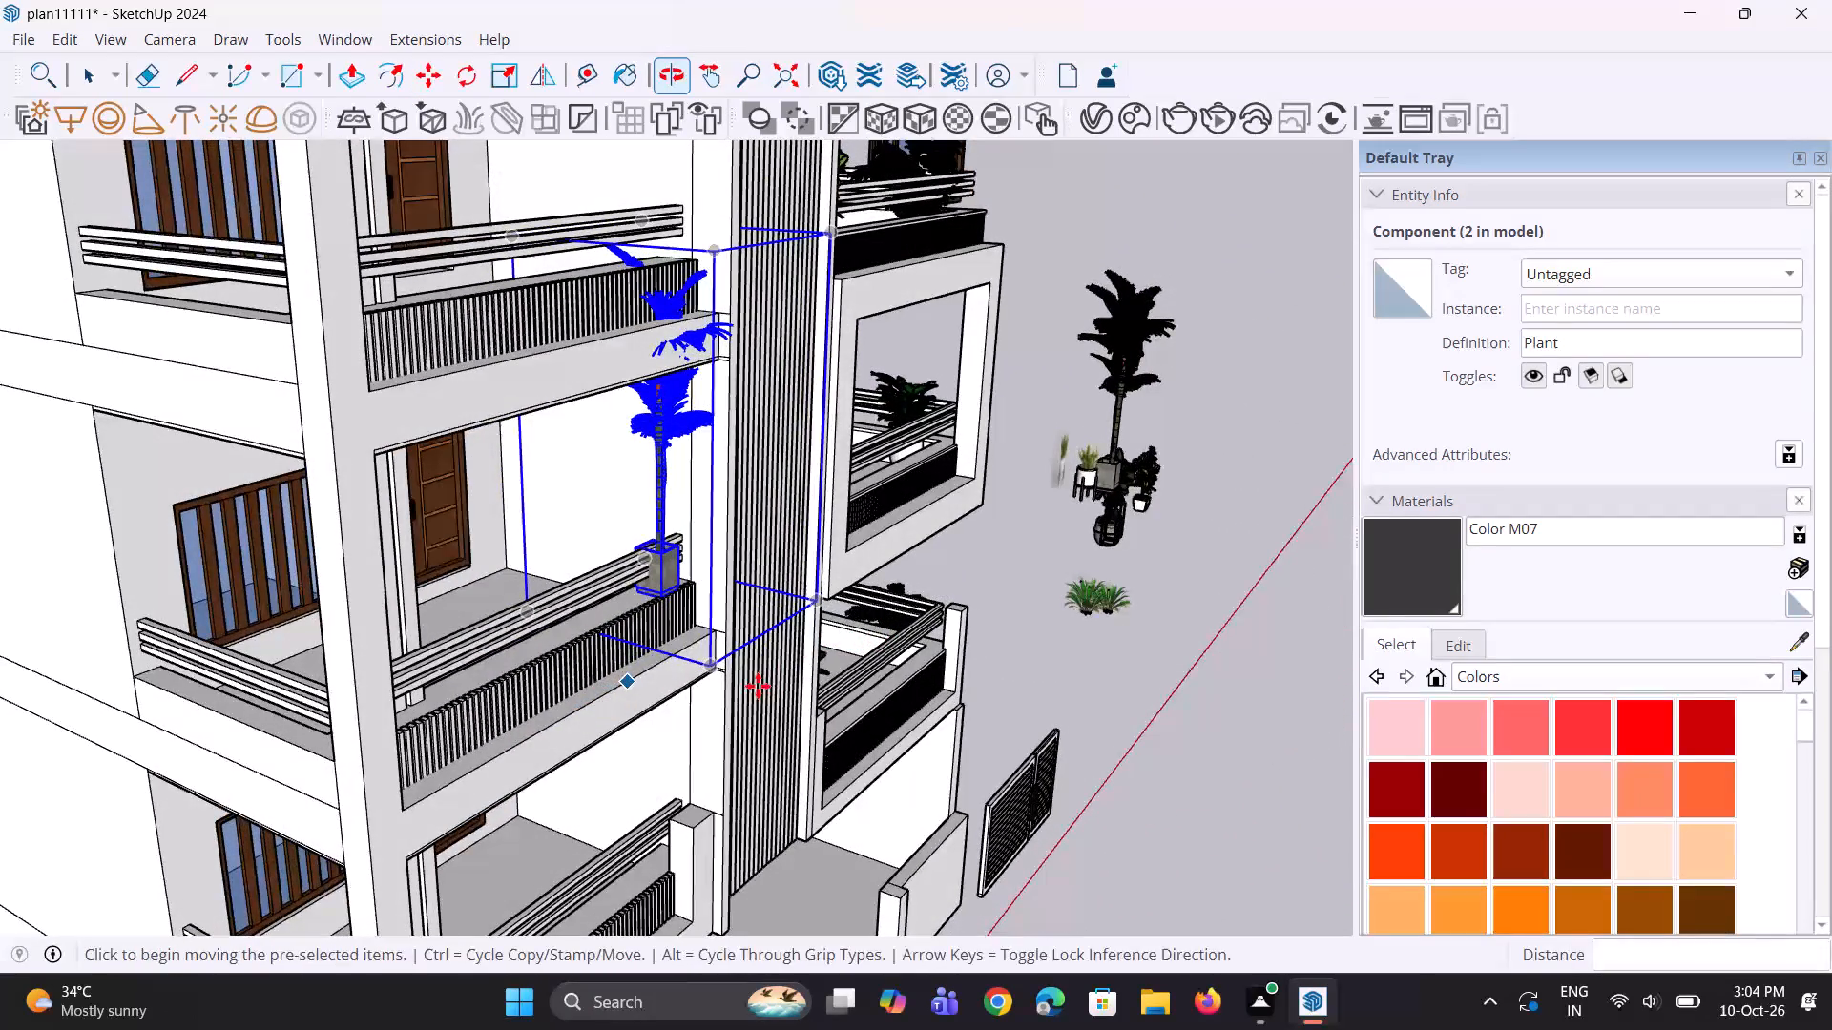
left_click(715, 669)
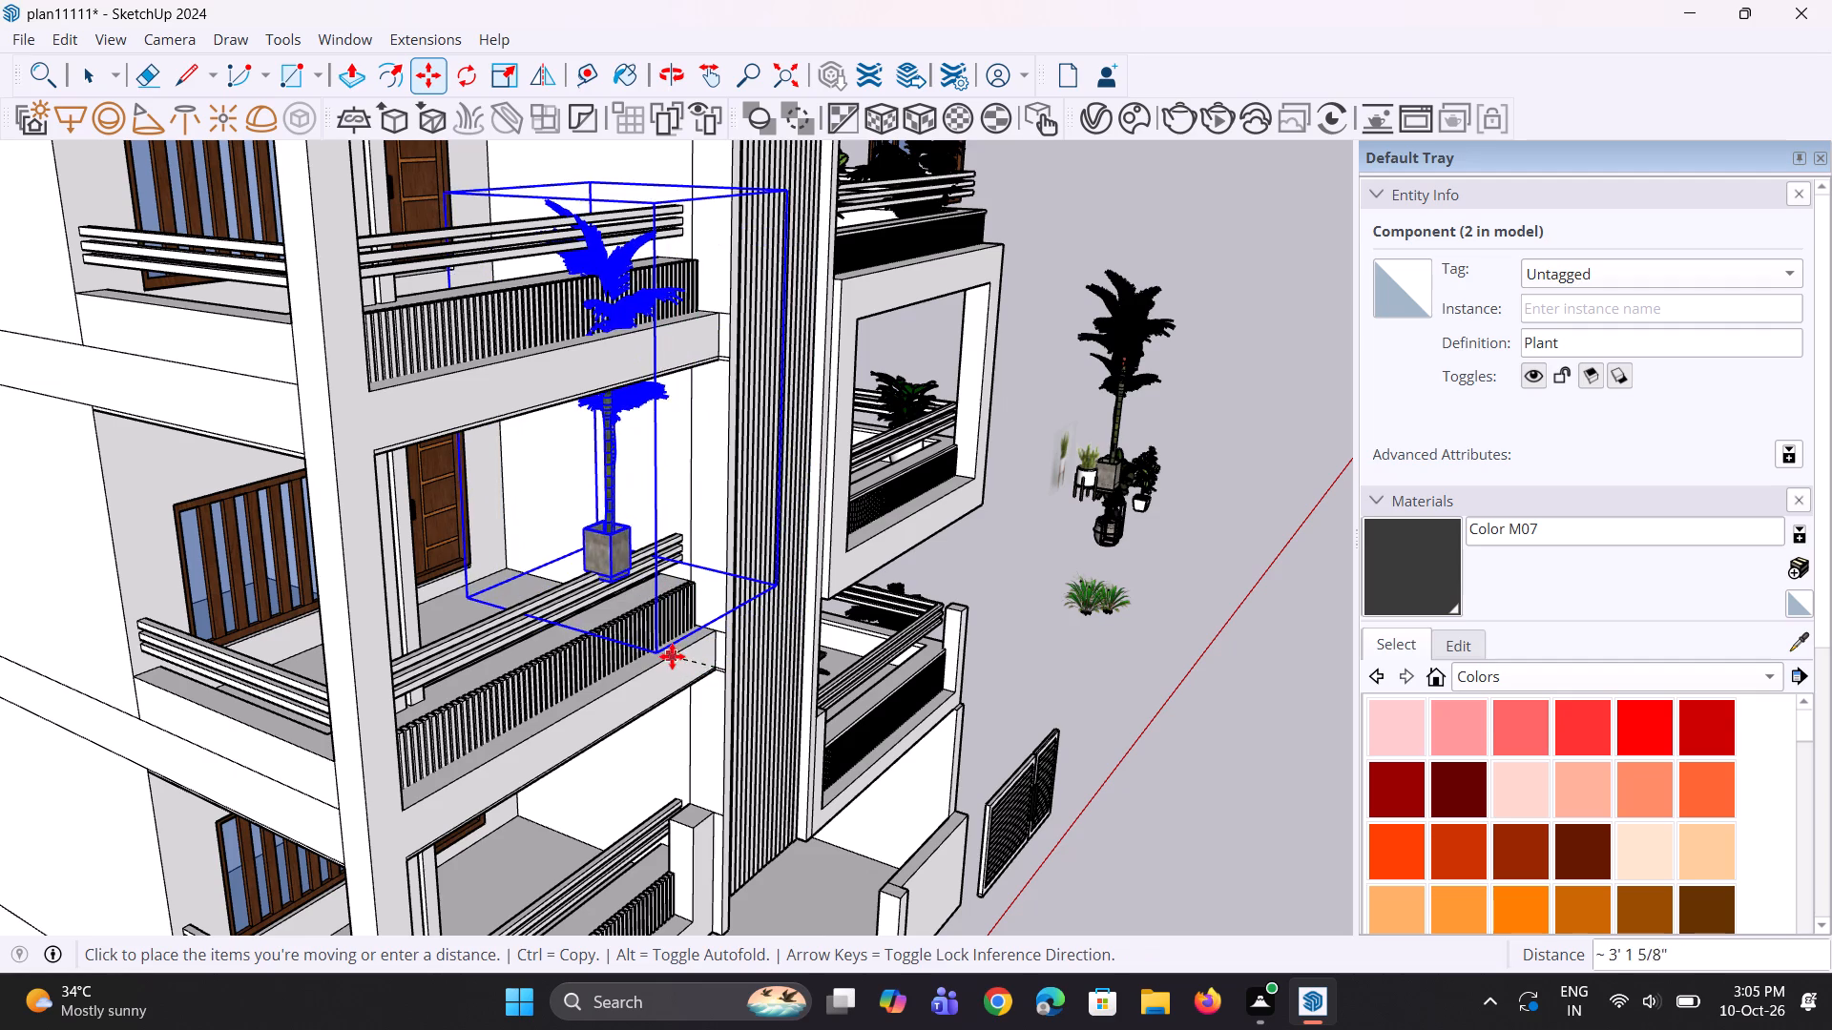
left_click(640, 648)
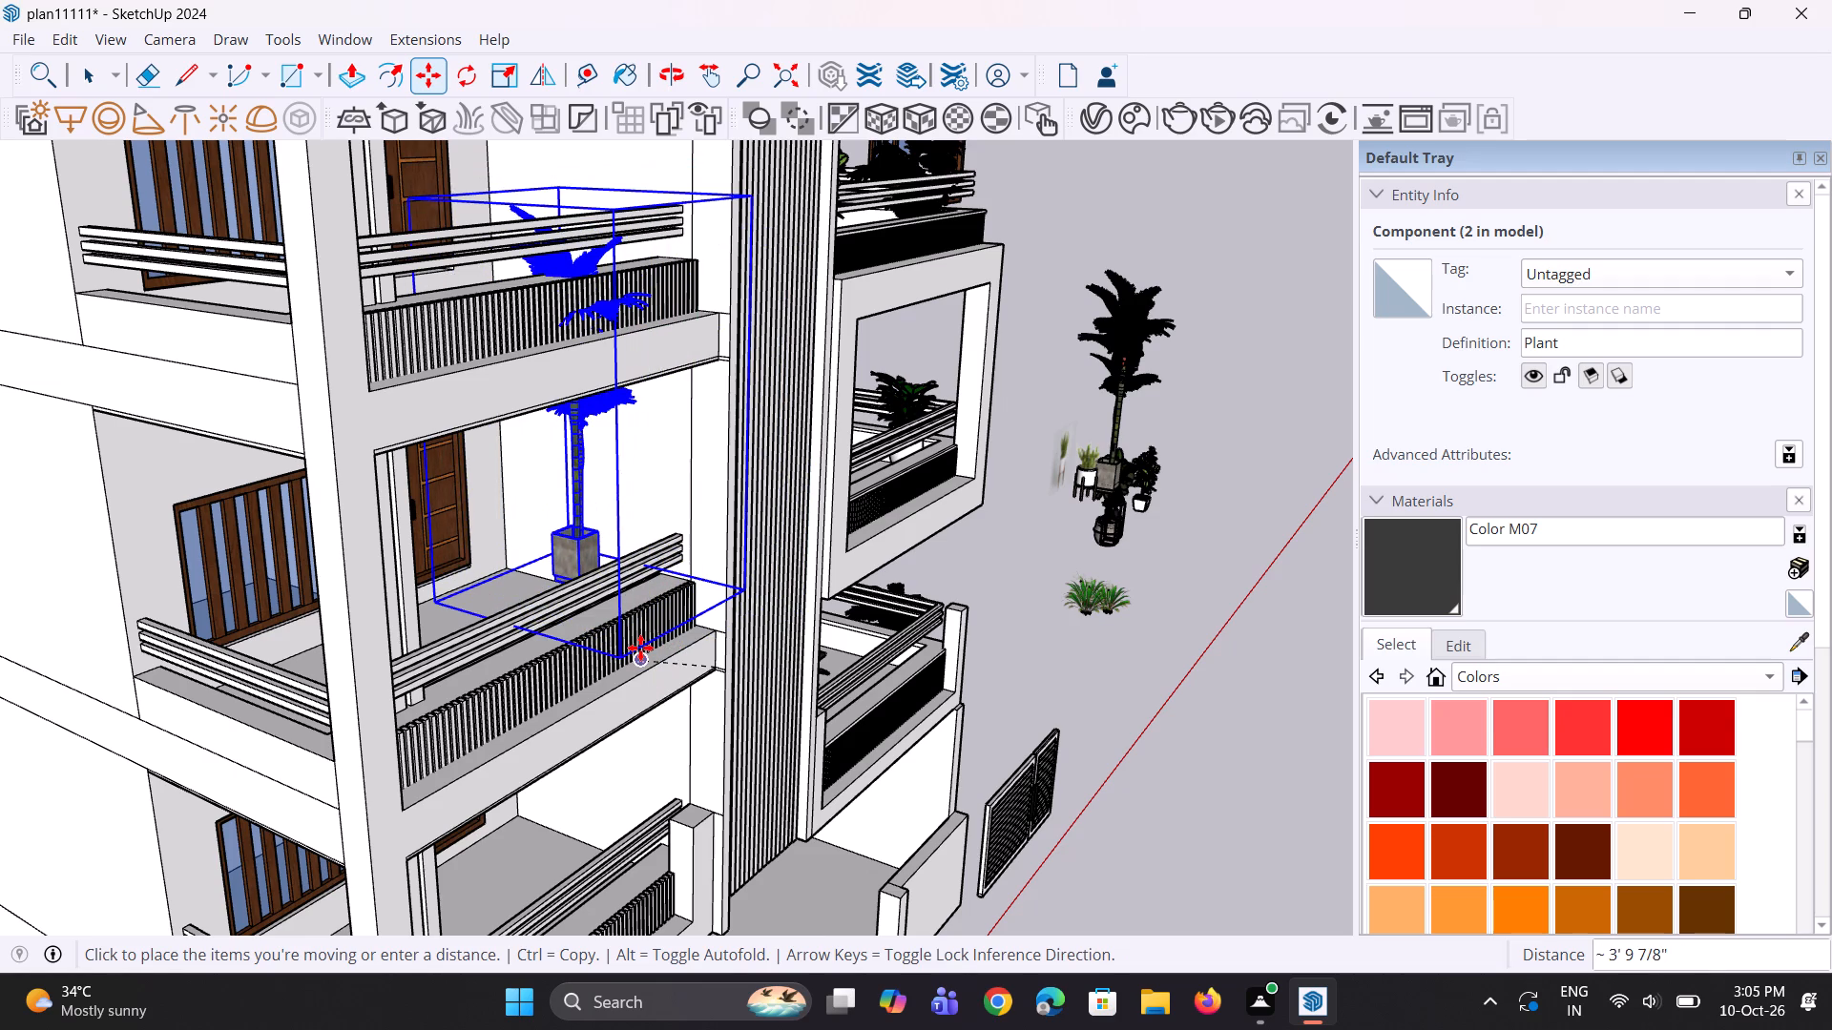
middle_click_drag(650, 695, 609, 528)
left_click(566, 460)
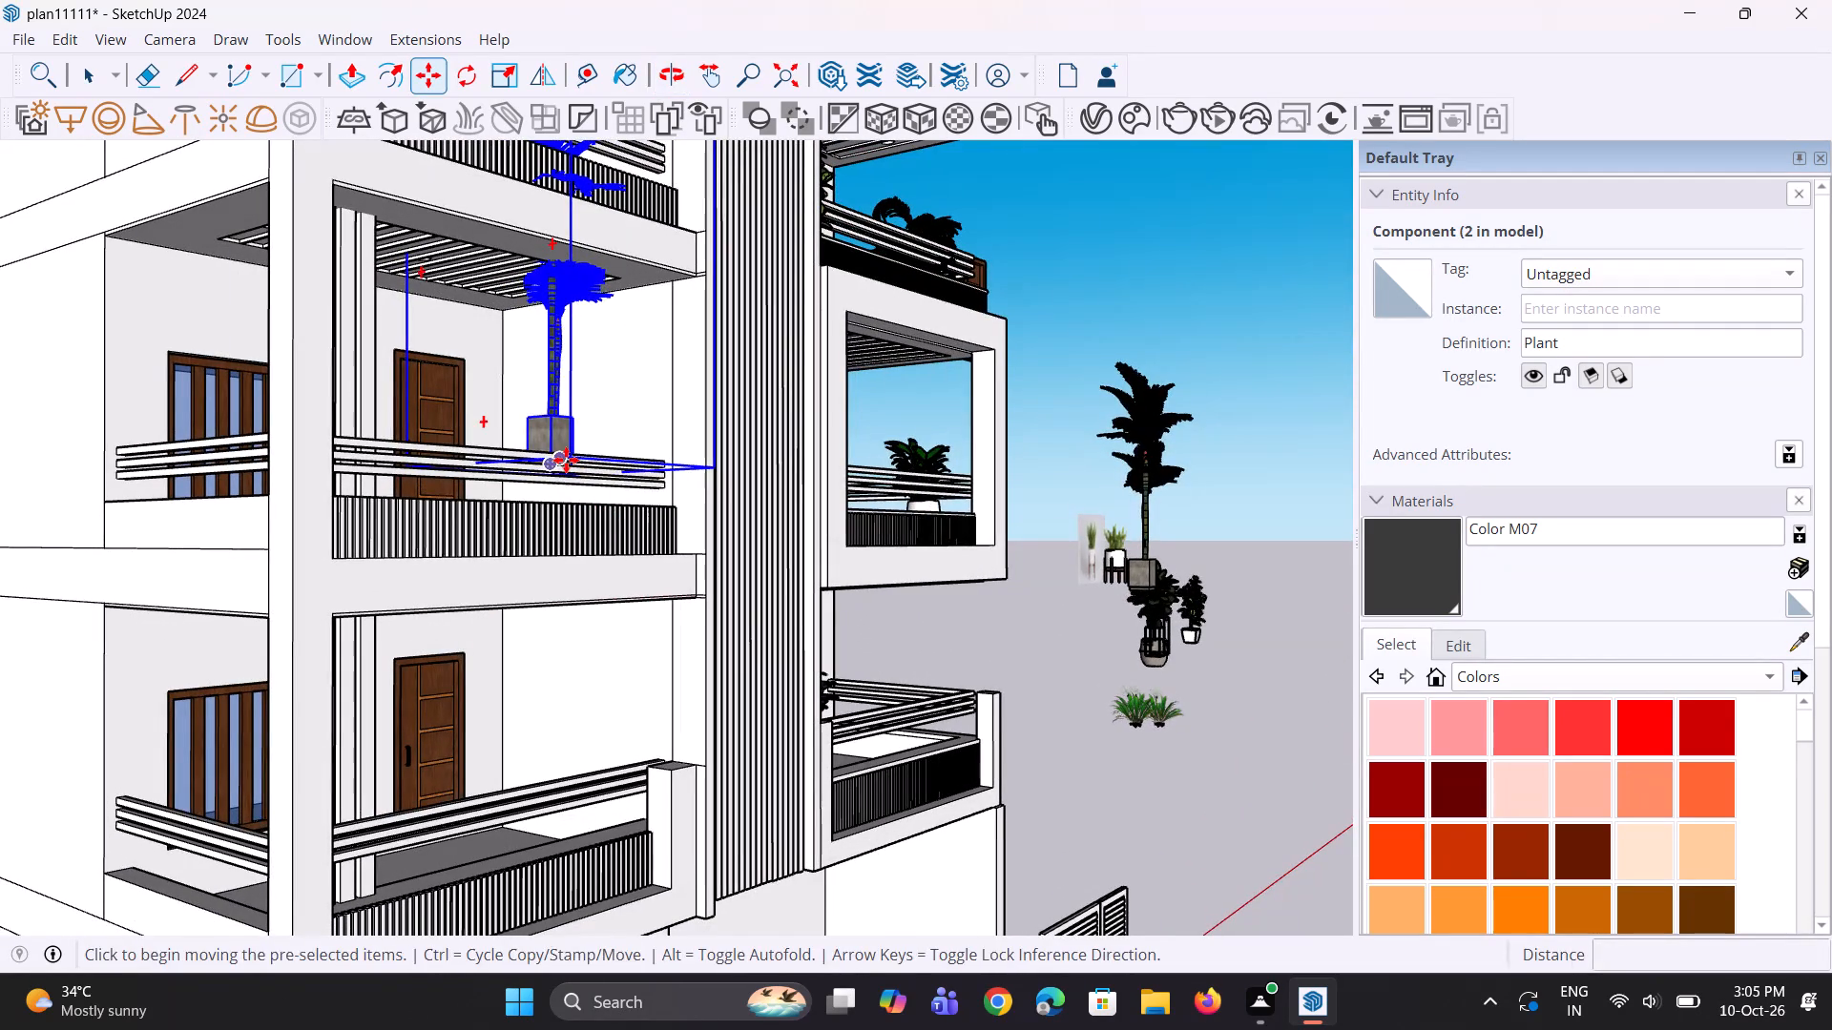
left_click(552, 546)
Move the Plant copy 11 7/16" along the green axis and about 3' 5 1/2" further into the balcony behind the railing.
middle_click_drag(574, 574, 598, 743)
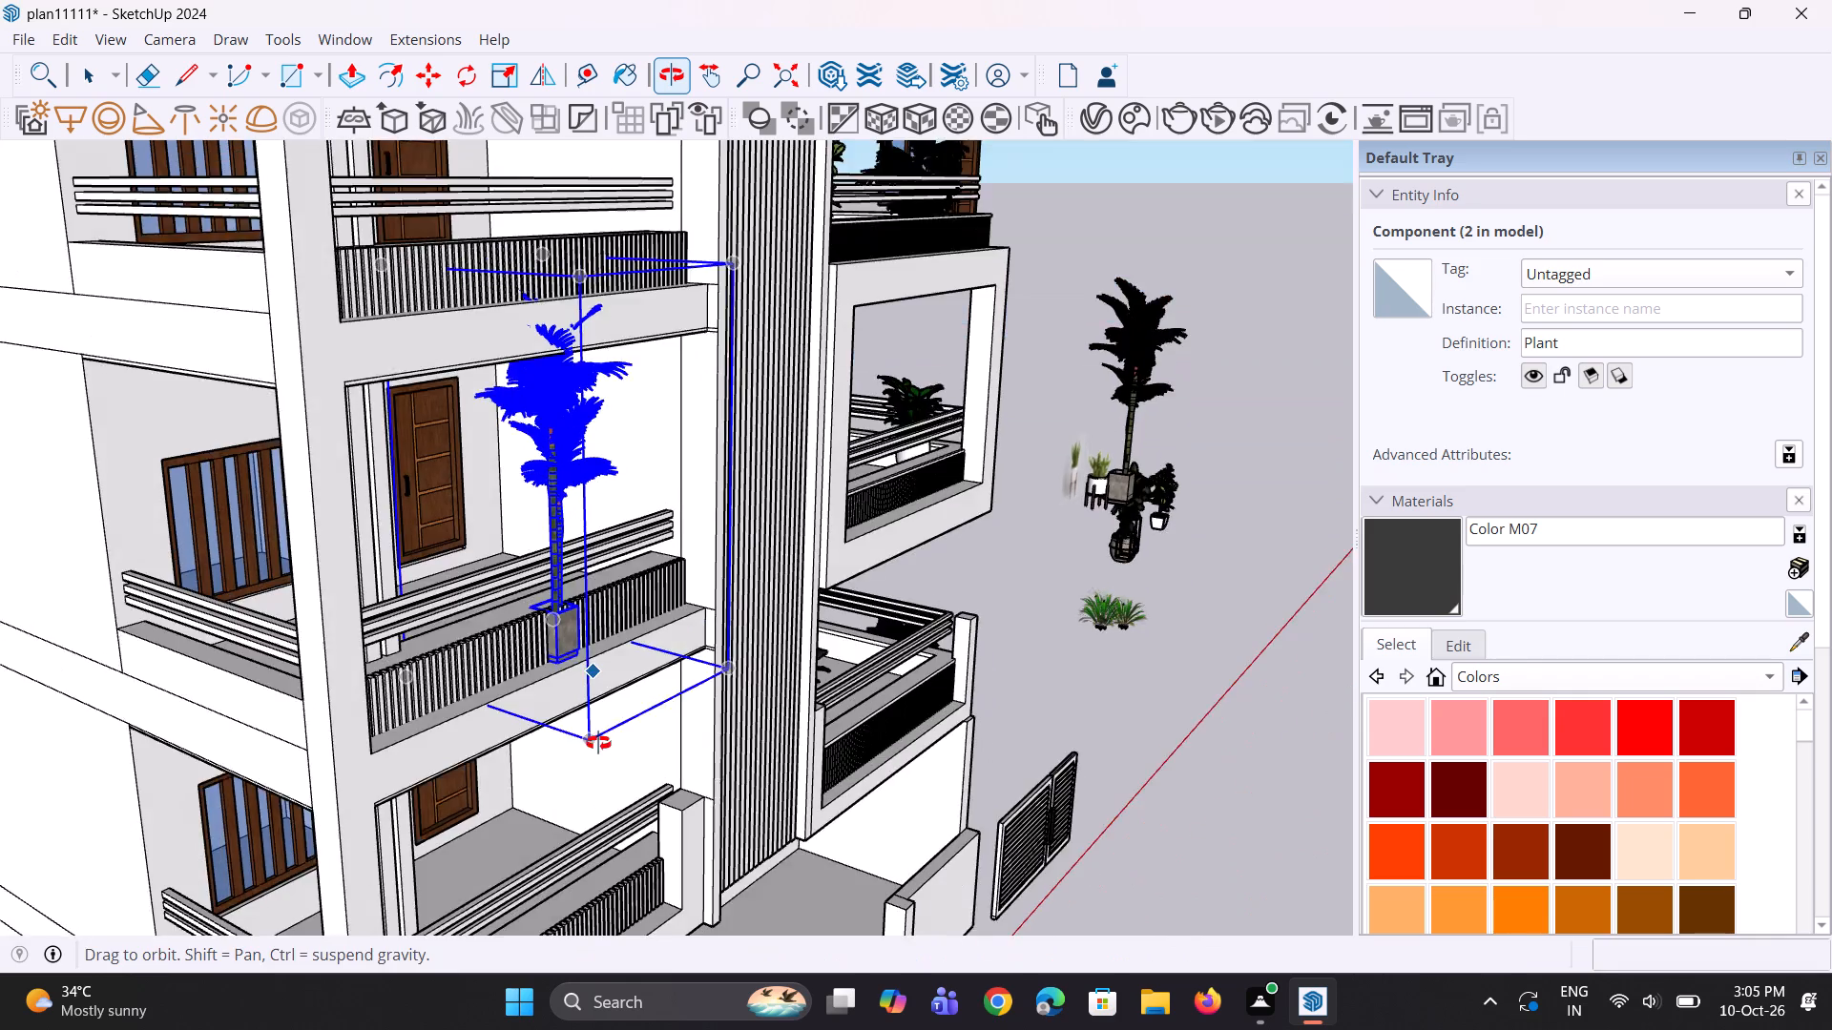
middle_click_drag(598, 743, 597, 755)
scroll(592, 759, "up", 6)
left_click(580, 805)
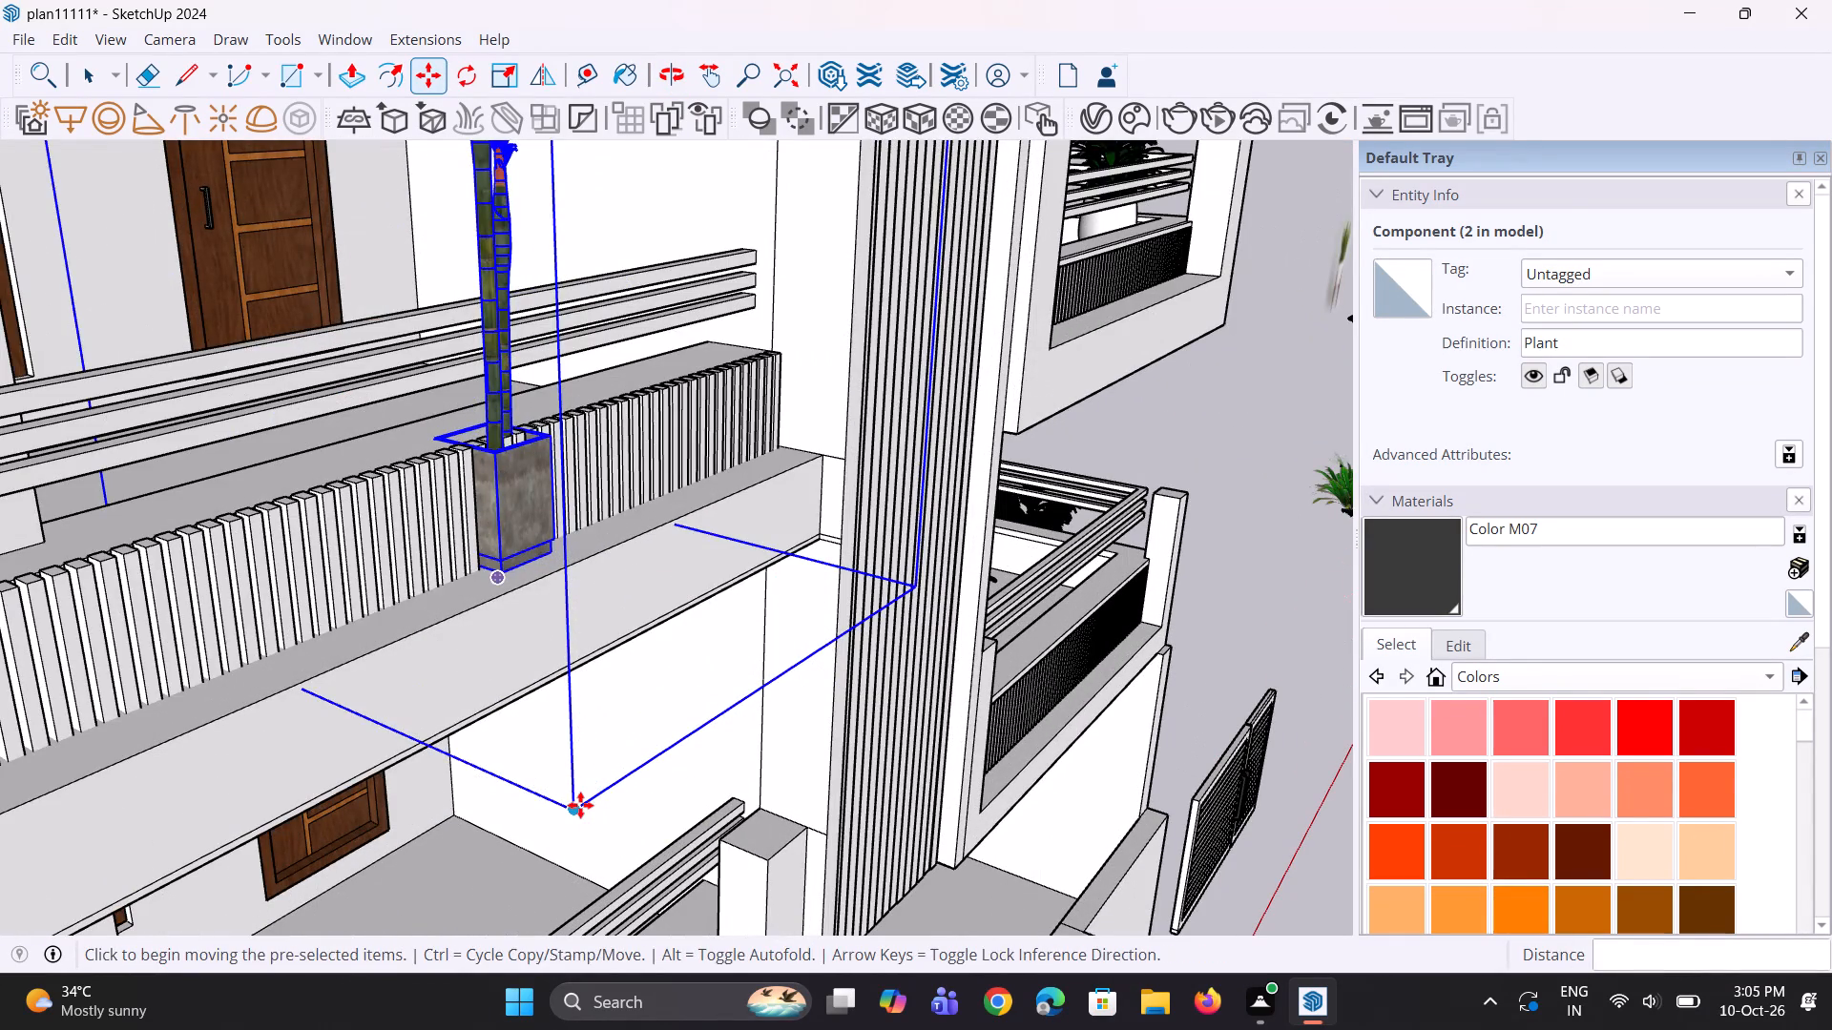
left_click(506, 767)
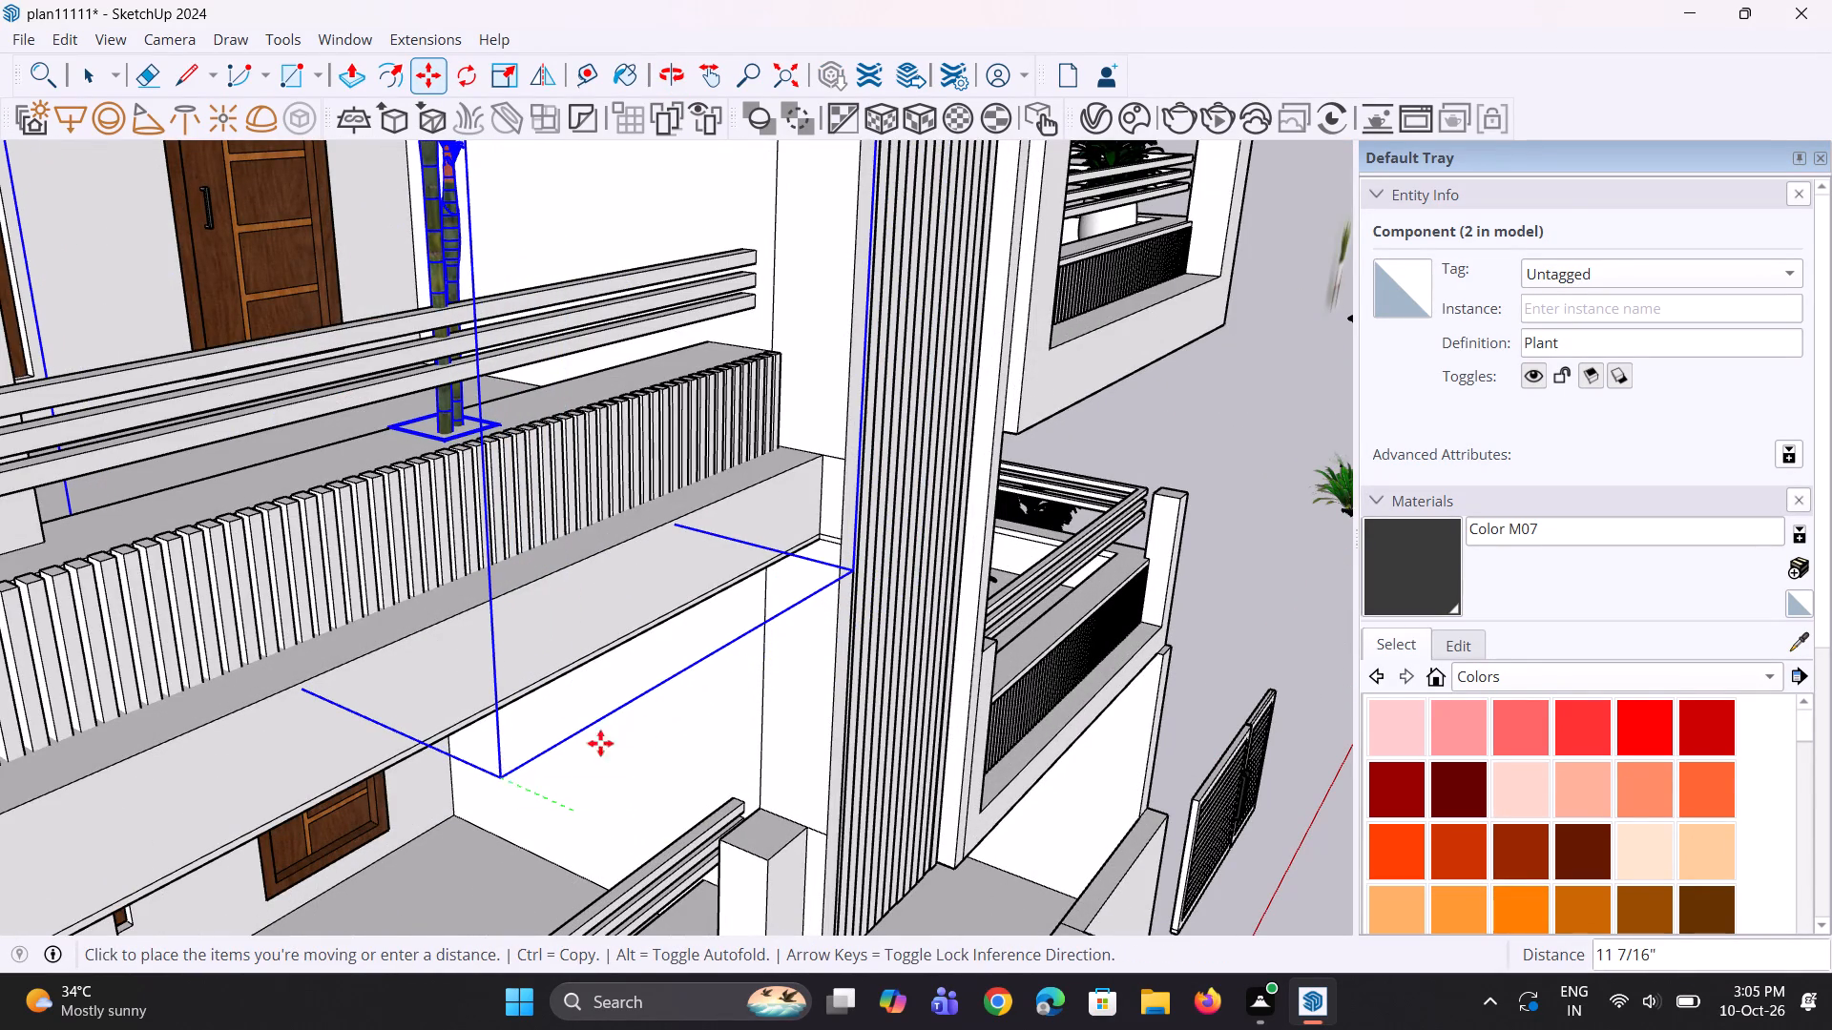
middle_click_drag(664, 714, 474, 775)
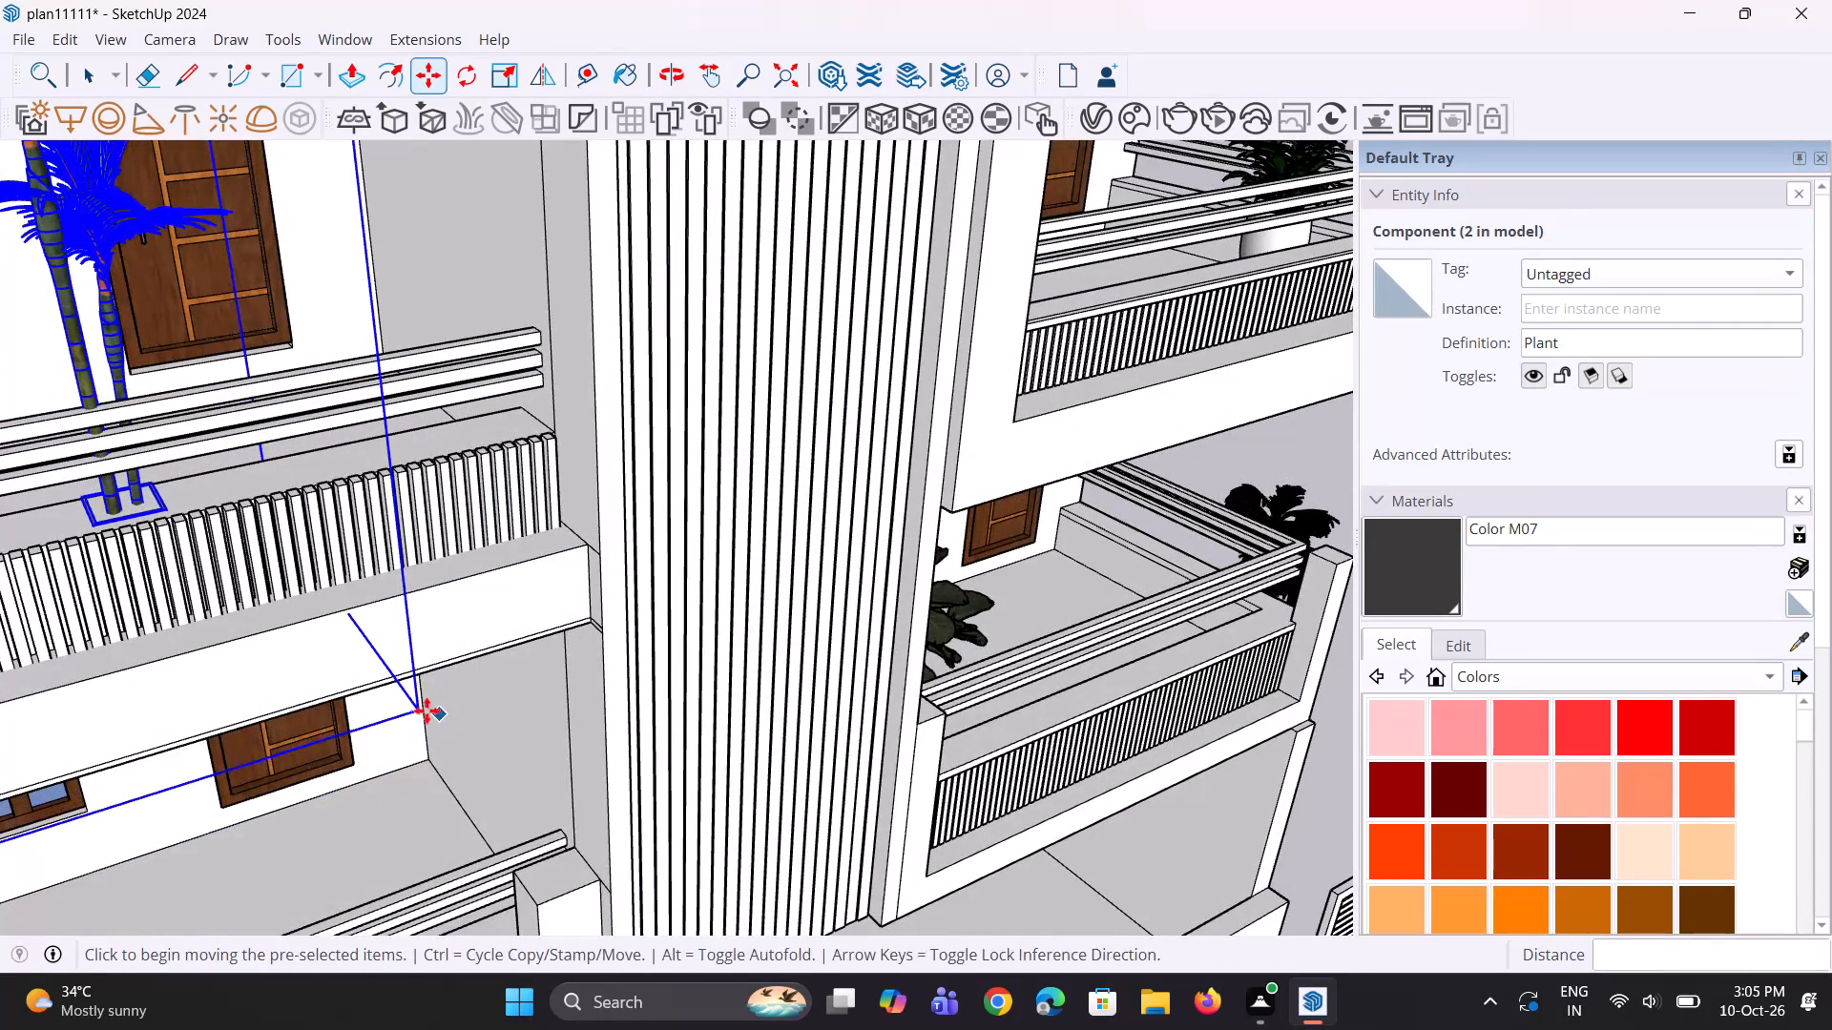
left_click(418, 709)
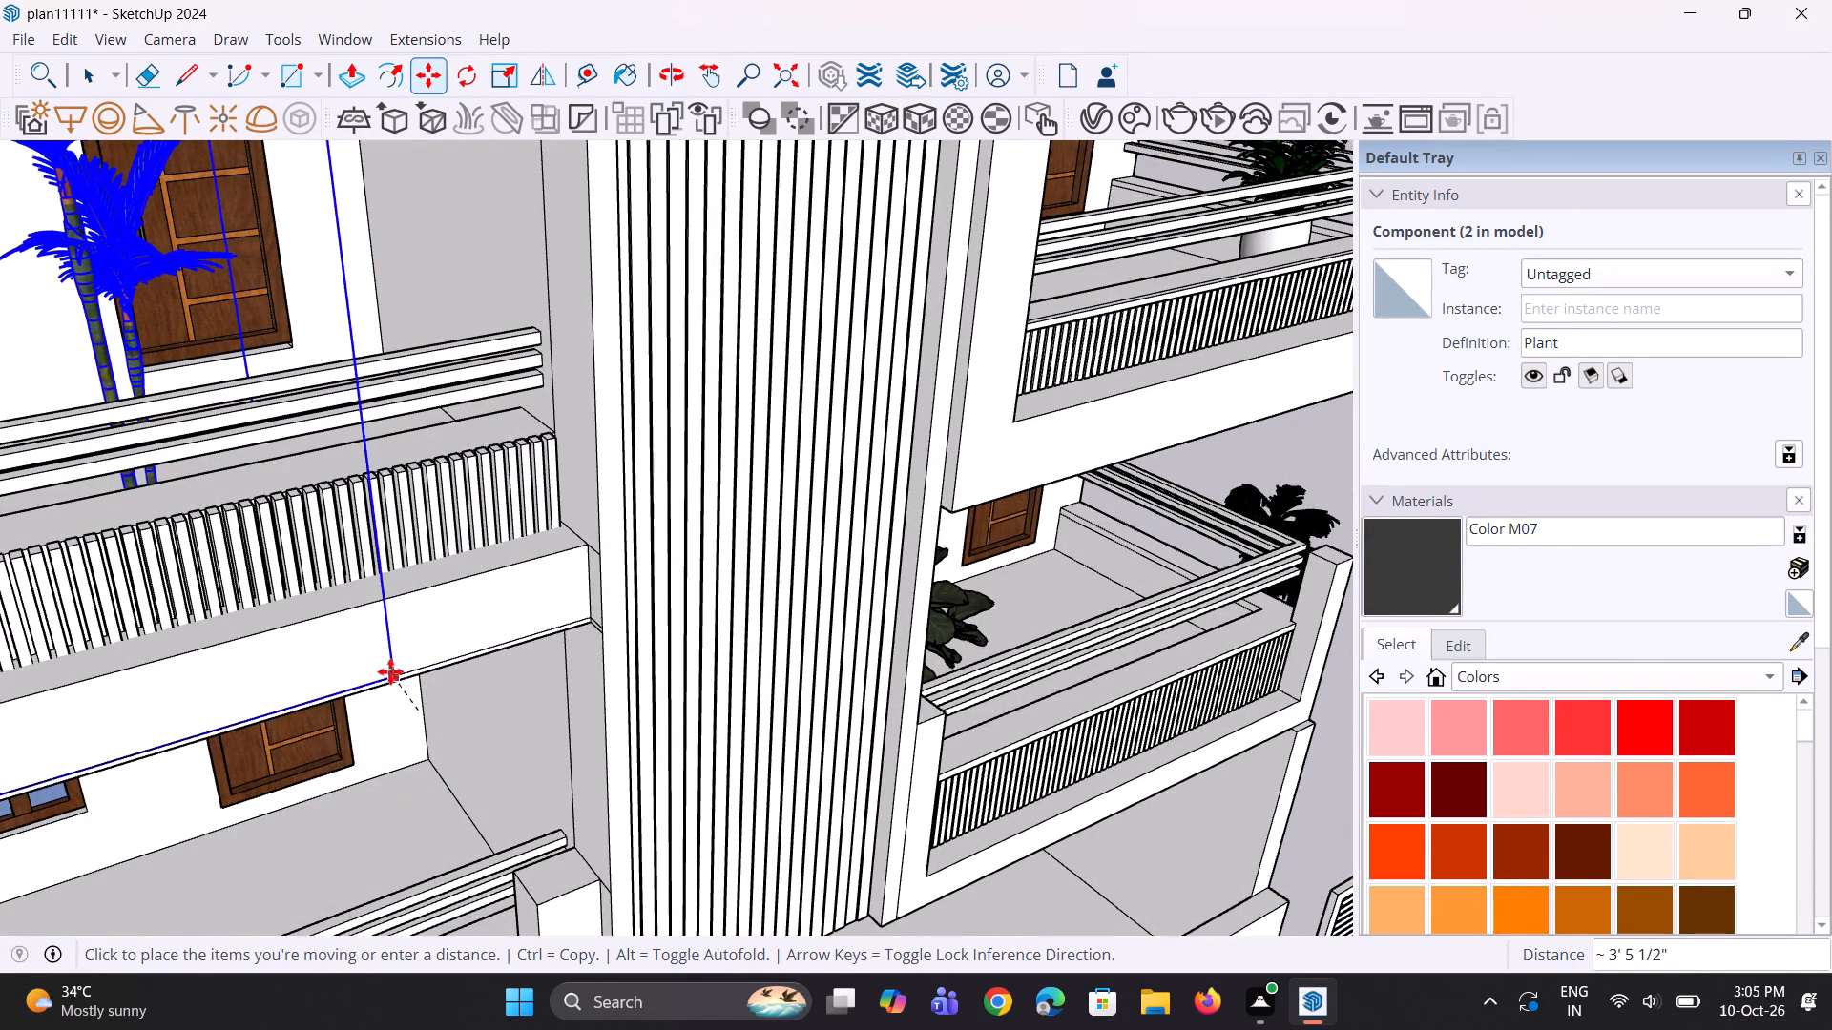
left_click(377, 662)
Scale the Plant copy uniformly by about 0.65 to fit the height of the middle-level balcony.
middle_click_drag(382, 663, 311, 732)
scroll(448, 630, "down", 10)
middle_click_drag(337, 607, 316, 481)
key("s")
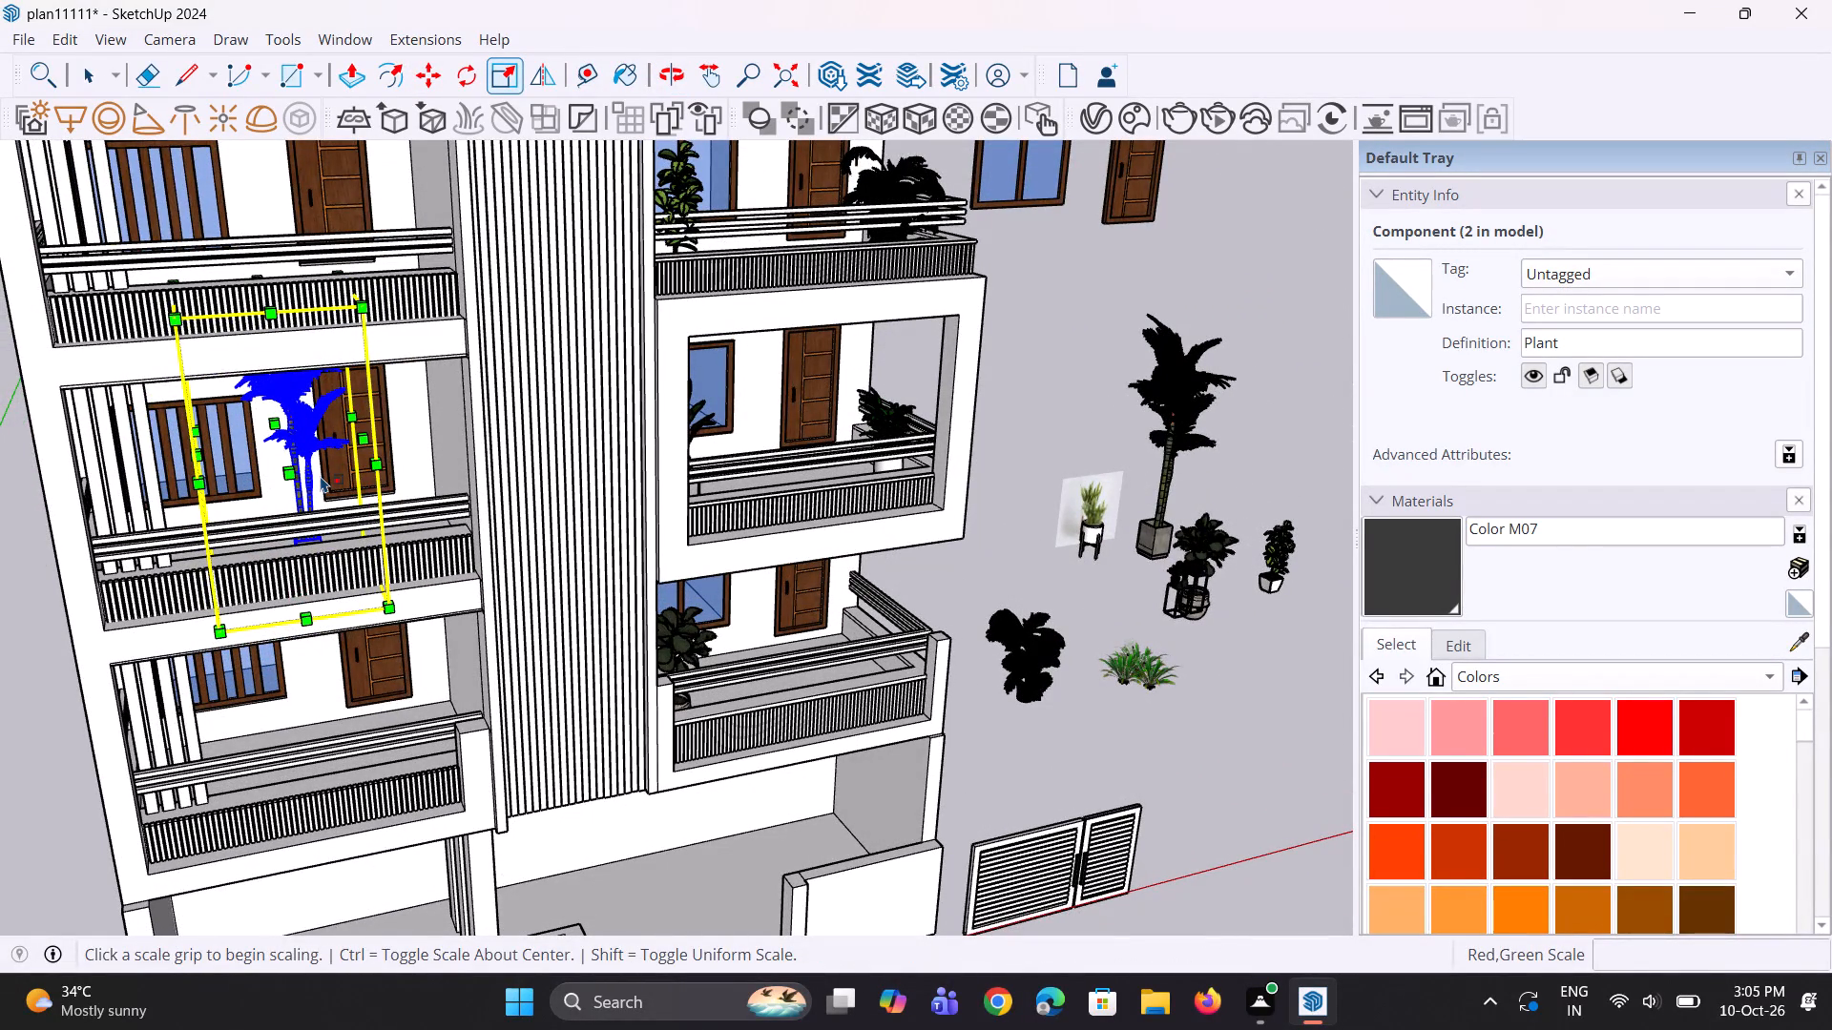
scroll(326, 474, "down", 2)
middle_click_drag(326, 474, 325, 452)
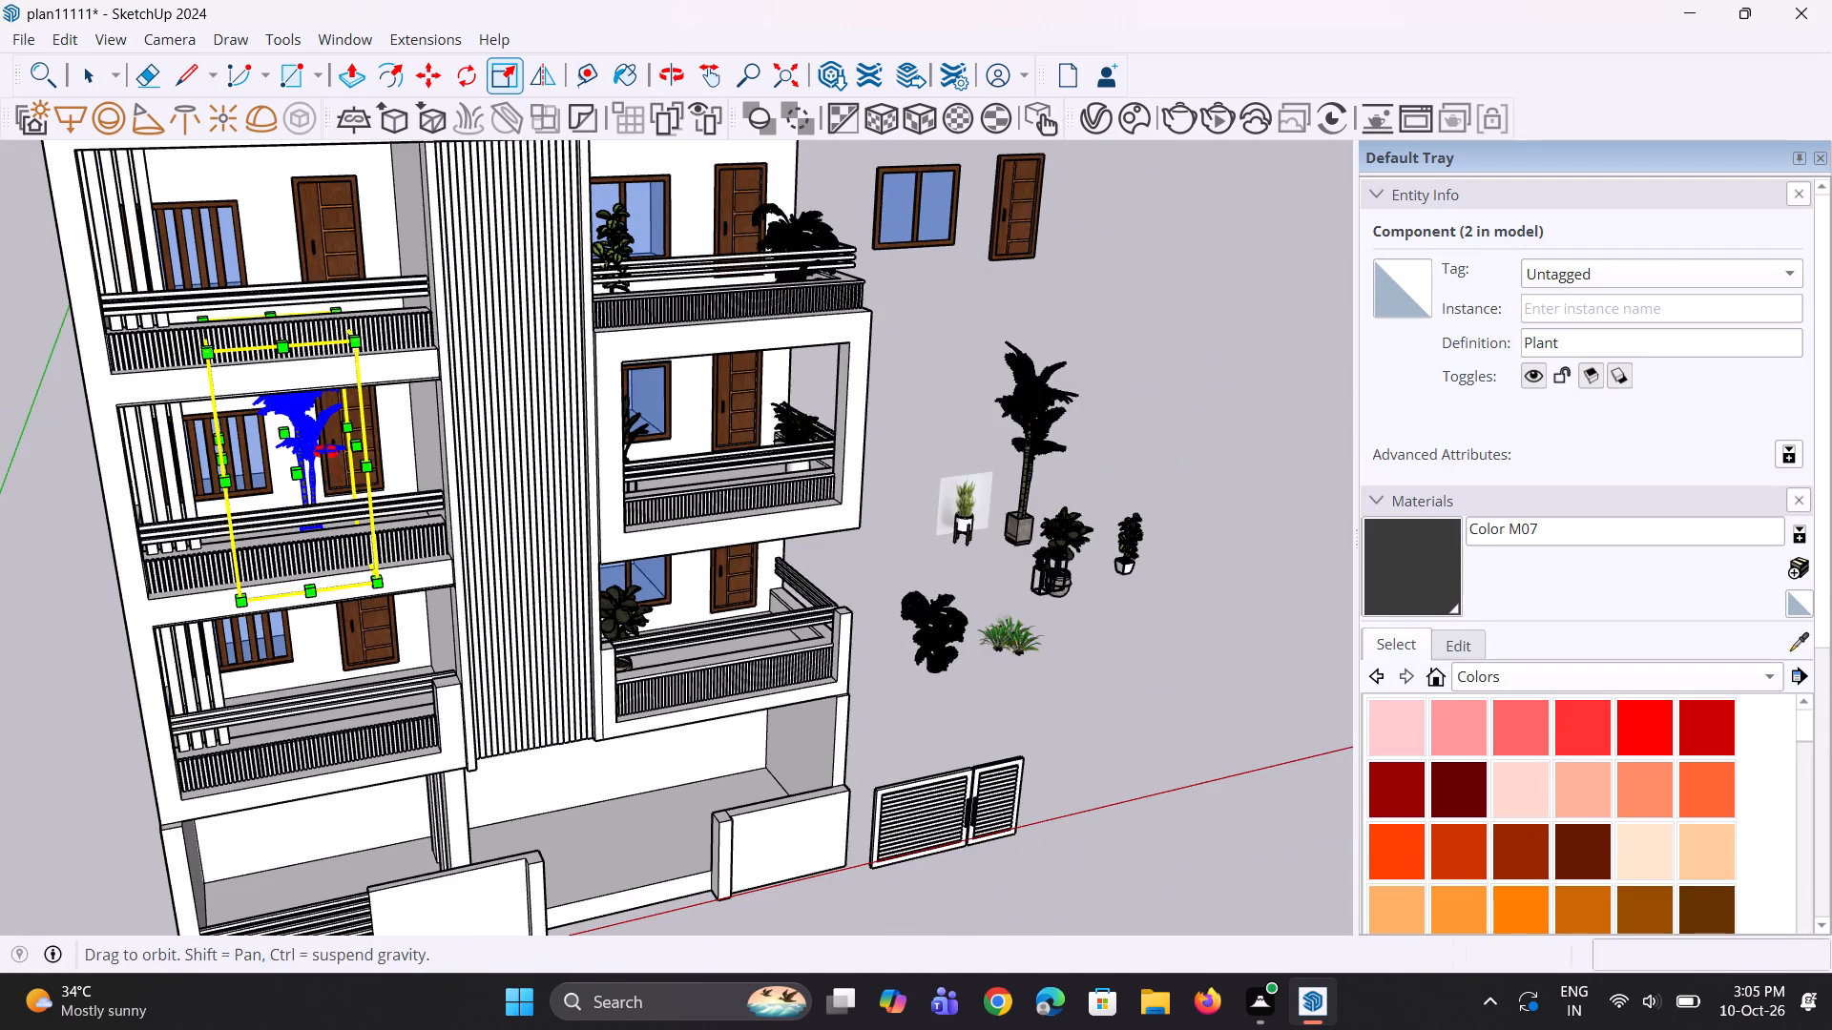
middle_click_drag(325, 452, 323, 444)
middle_click_drag(348, 373, 259, 539)
middle_click_drag(356, 319, 303, 425)
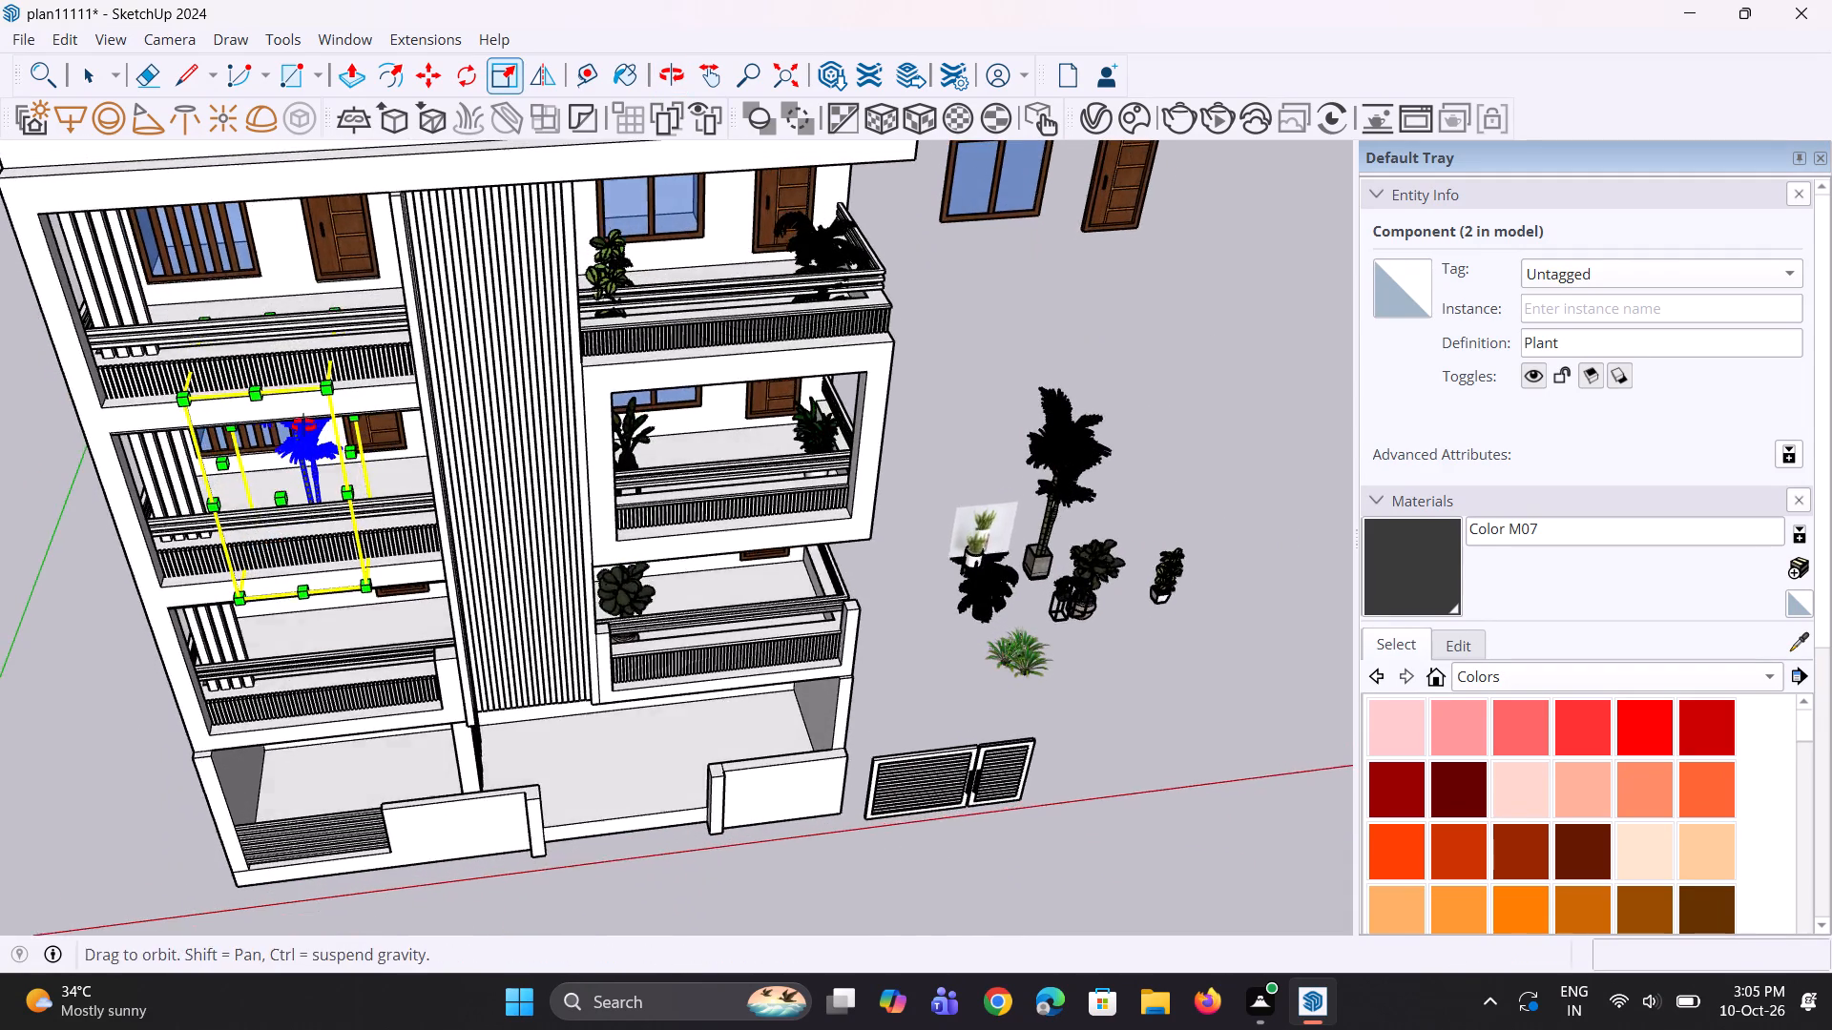
middle_click_drag(303, 425, 294, 444)
left_click(335, 312)
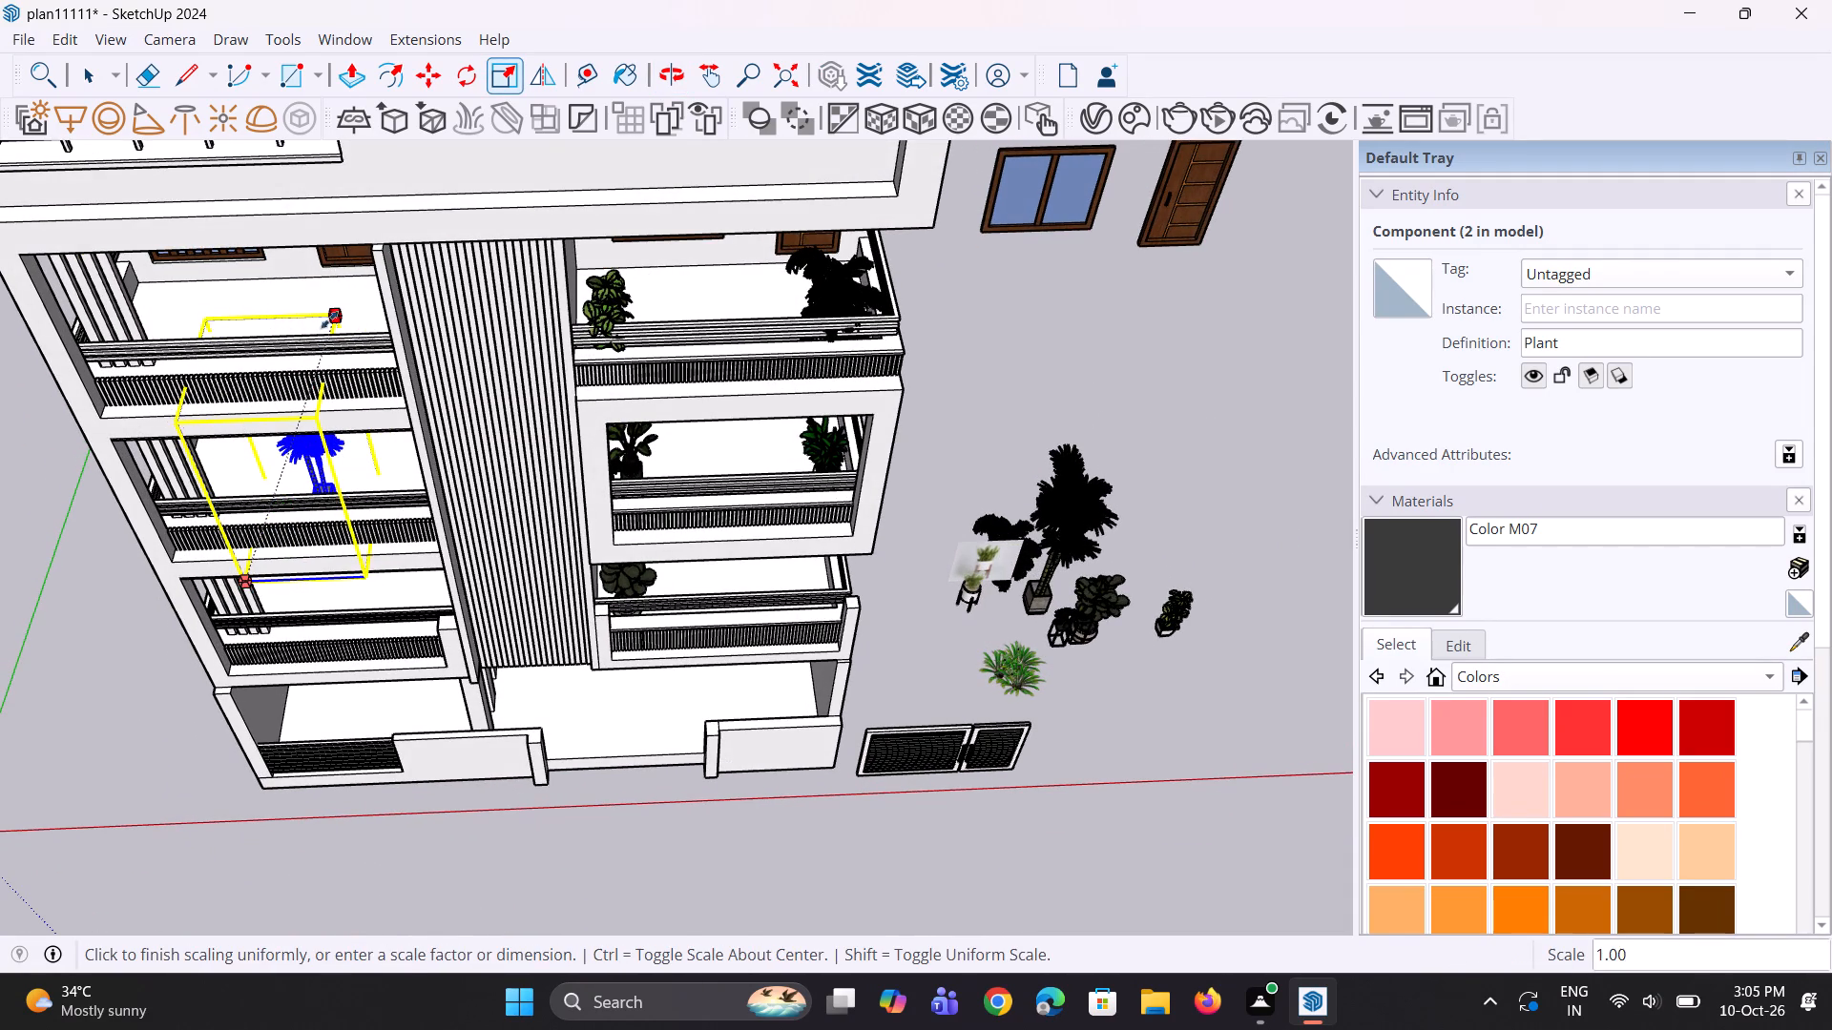
left_click(297, 412)
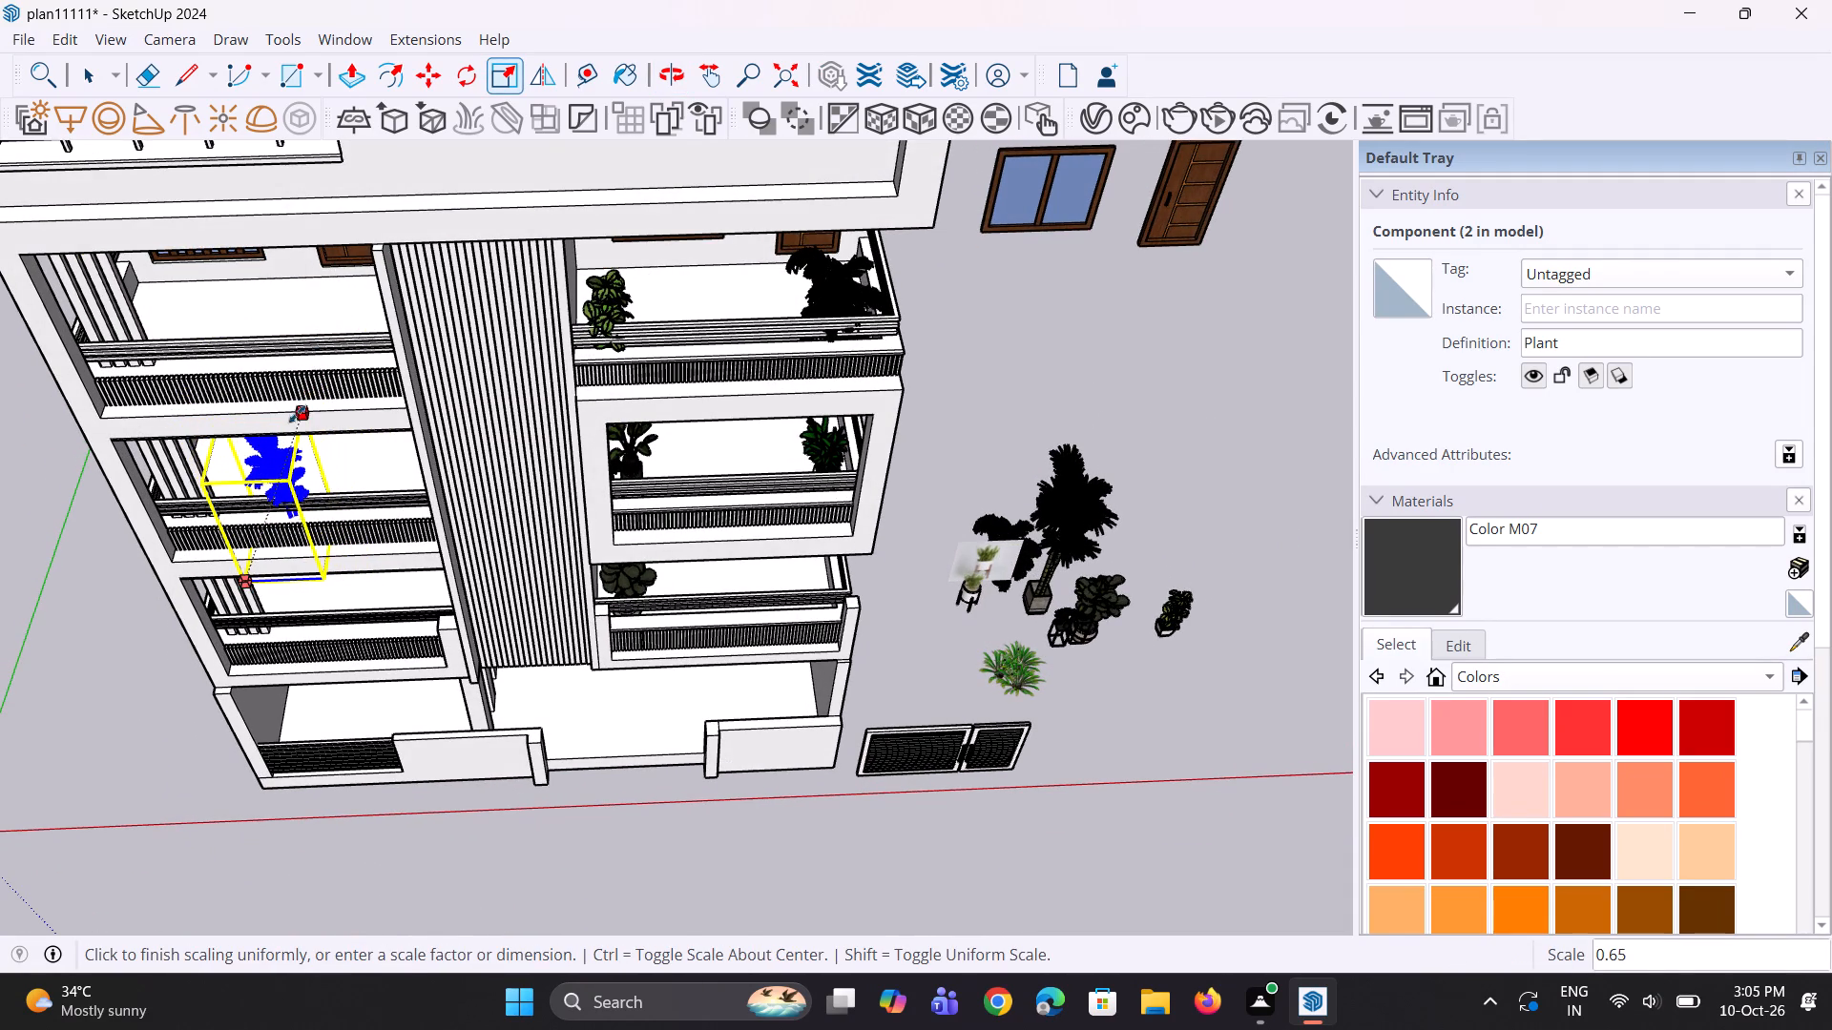
Move the scaled Plant copy about 1' 6 9/16" along the green axis, deeper into the balcony.
middle_click_drag(302, 611, 263, 448)
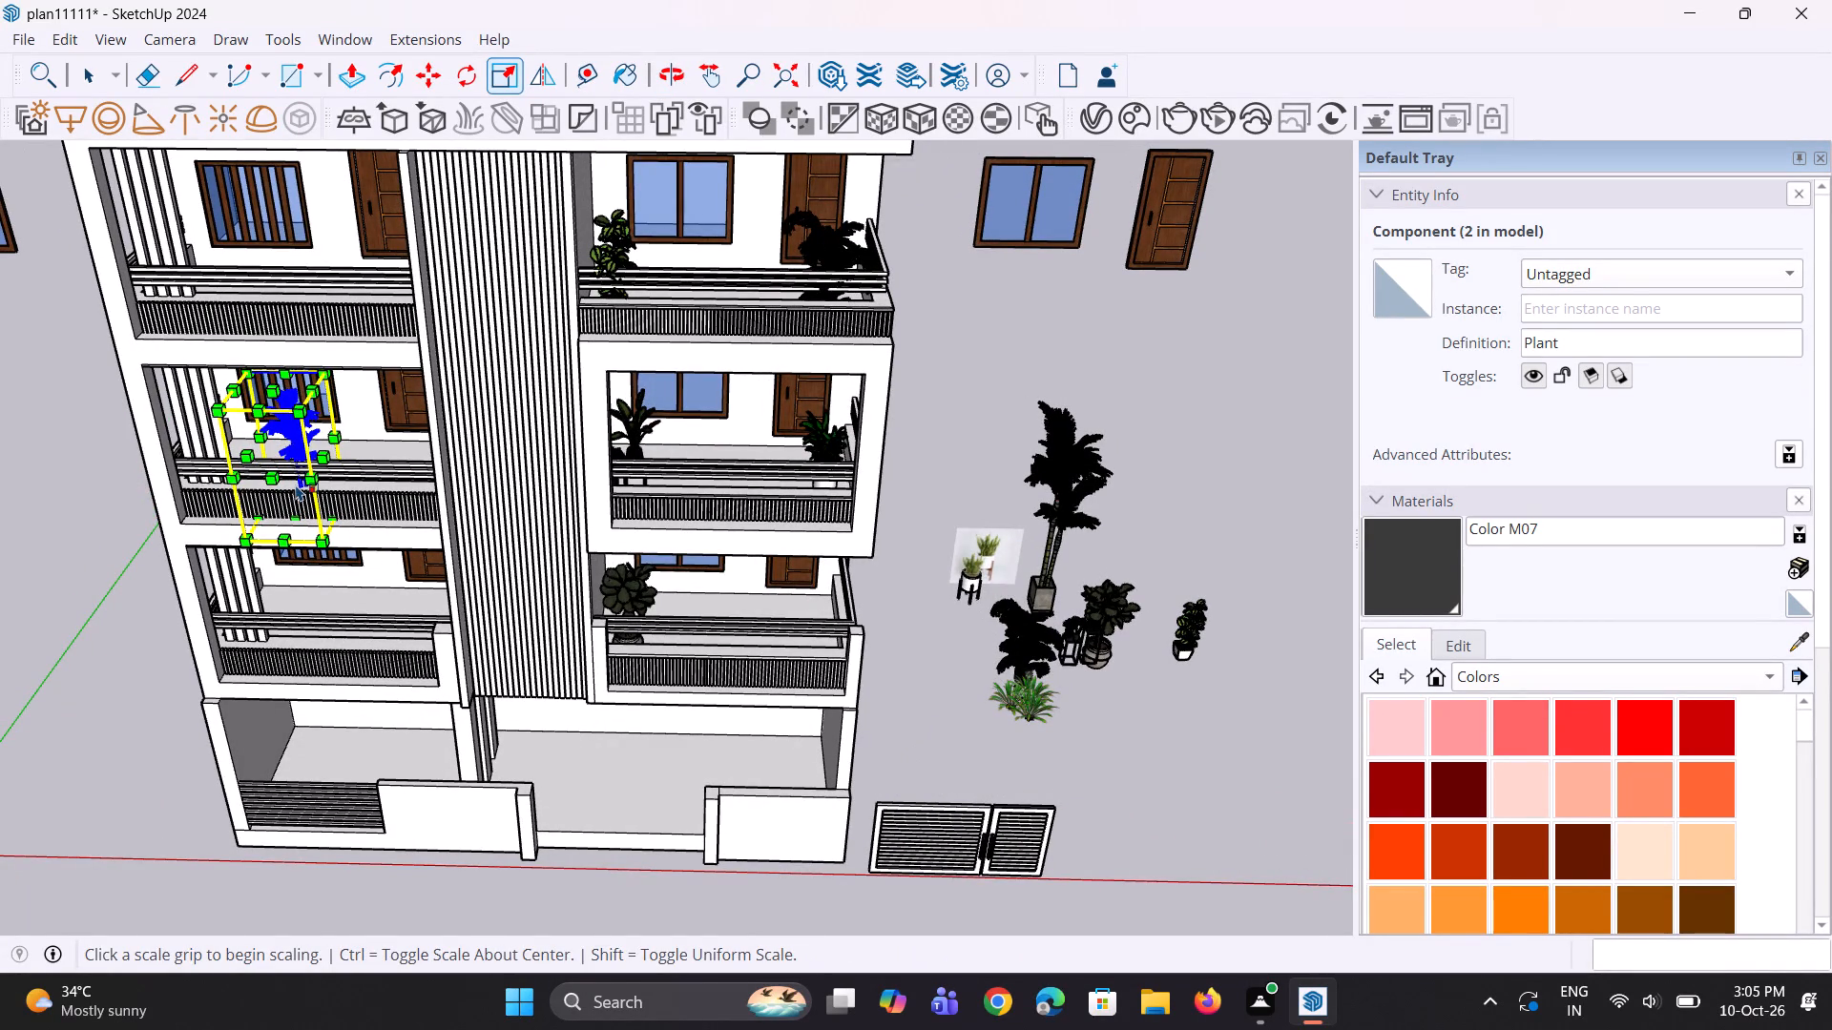
scroll(305, 484, "down", 4)
middle_click_drag(308, 537, 308, 500)
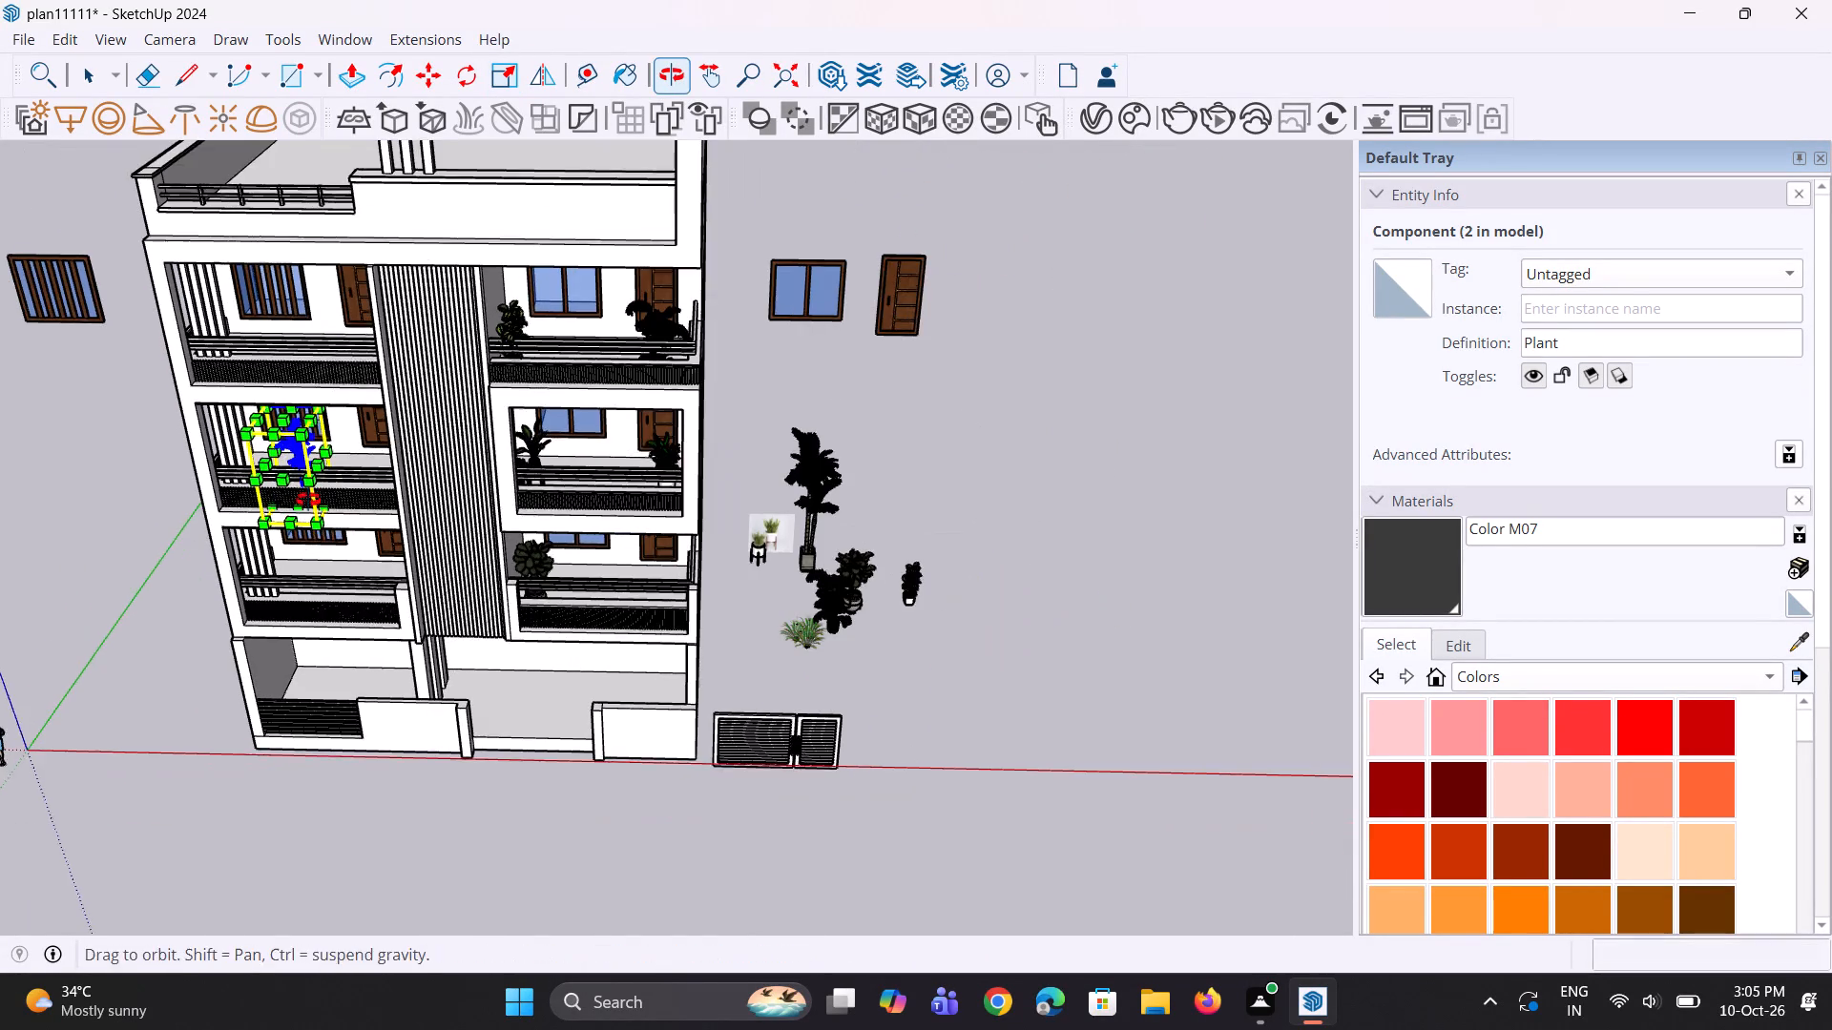
middle_click_drag(308, 500, 308, 496)
scroll(281, 563, "up", 7)
middle_click_drag(329, 535, 245, 580)
scroll(269, 546, "up", 3)
middle_click_drag(275, 554, 229, 591)
key("m")
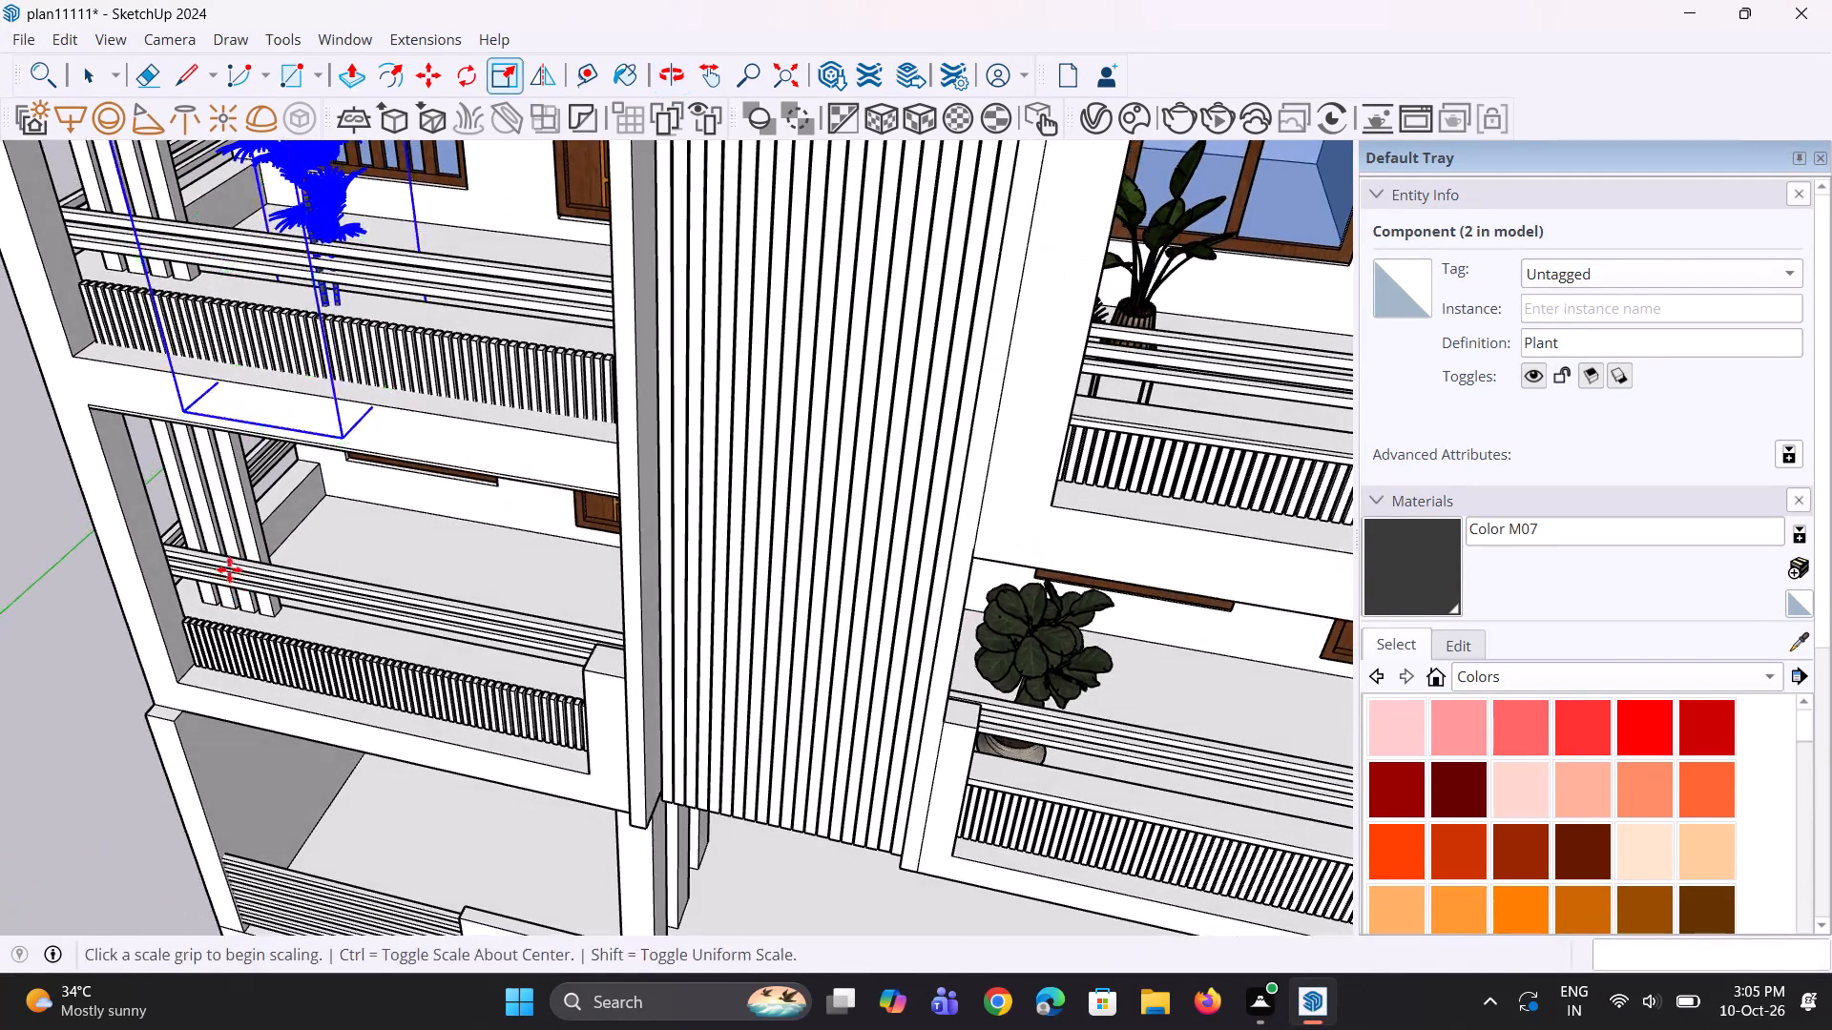
scroll(293, 490, "up", 3)
left_click(364, 422)
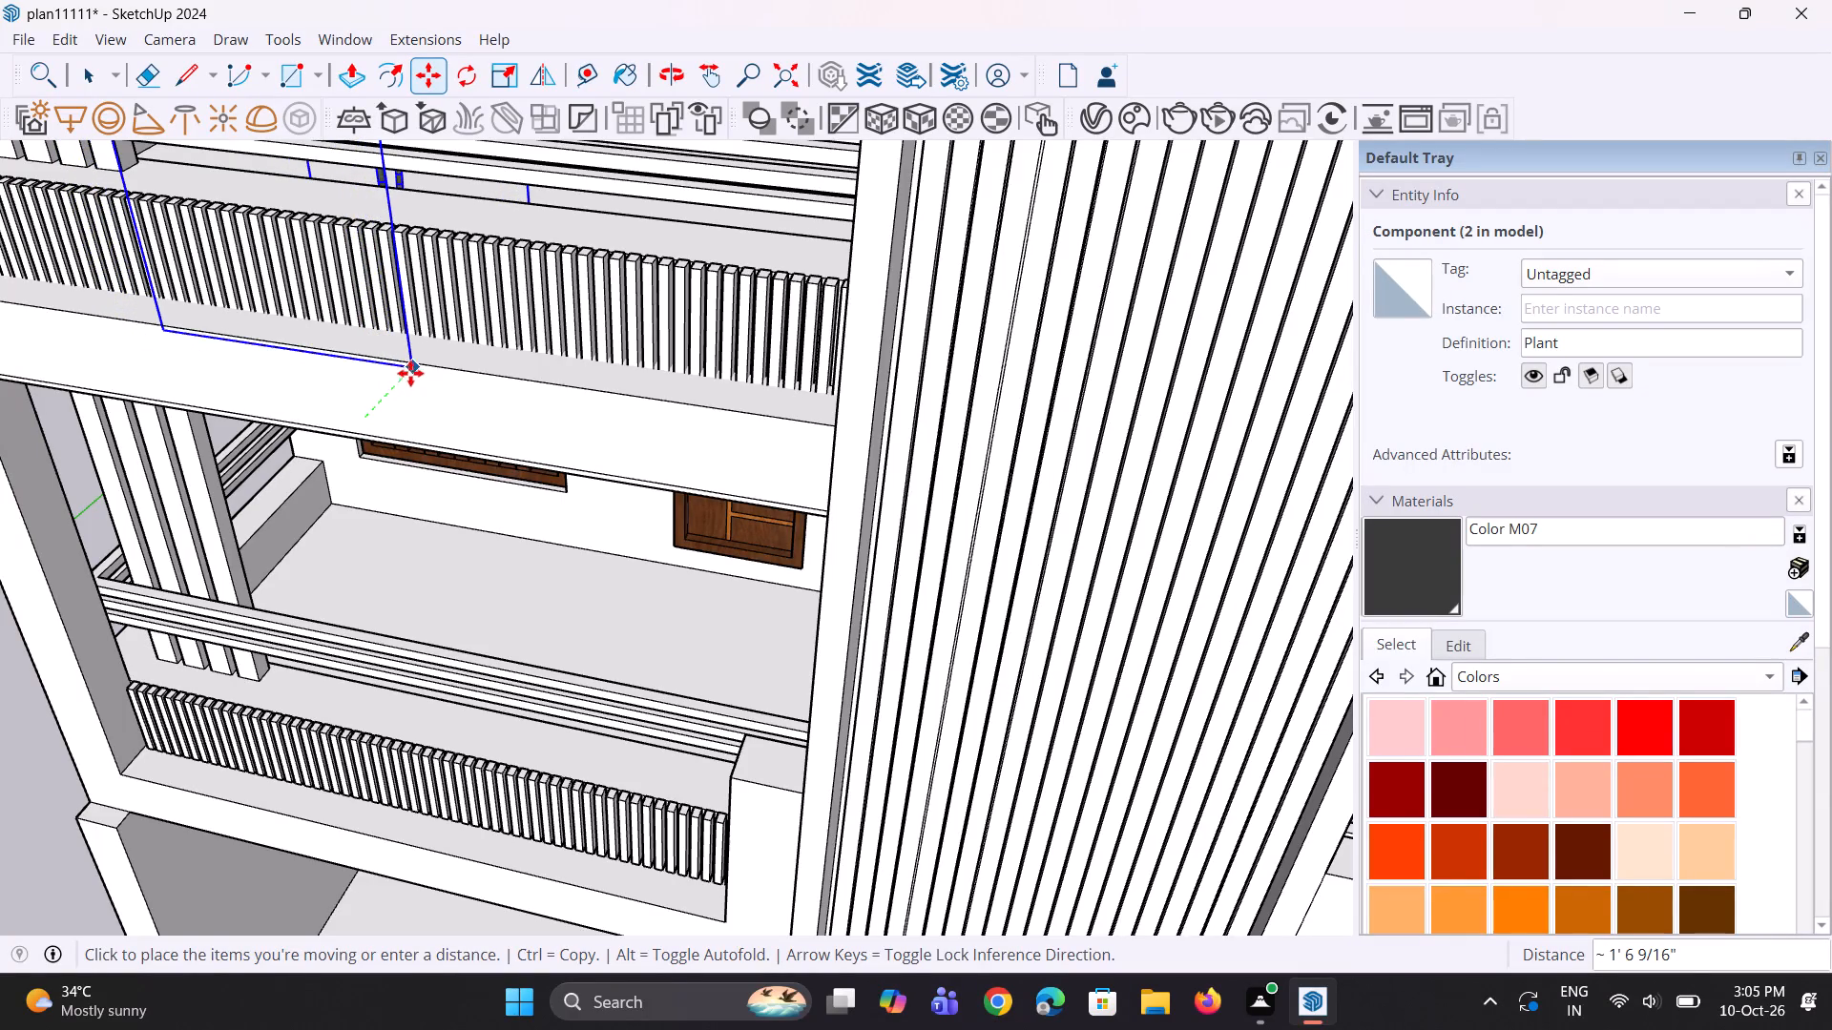
left_click(412, 376)
Move the Plant copy 6' 7 3/4" along the red axis toward the balcony's solid side wall beyond the door.
middle_click_drag(412, 467, 1108, 538)
scroll(1054, 557, "down", 1)
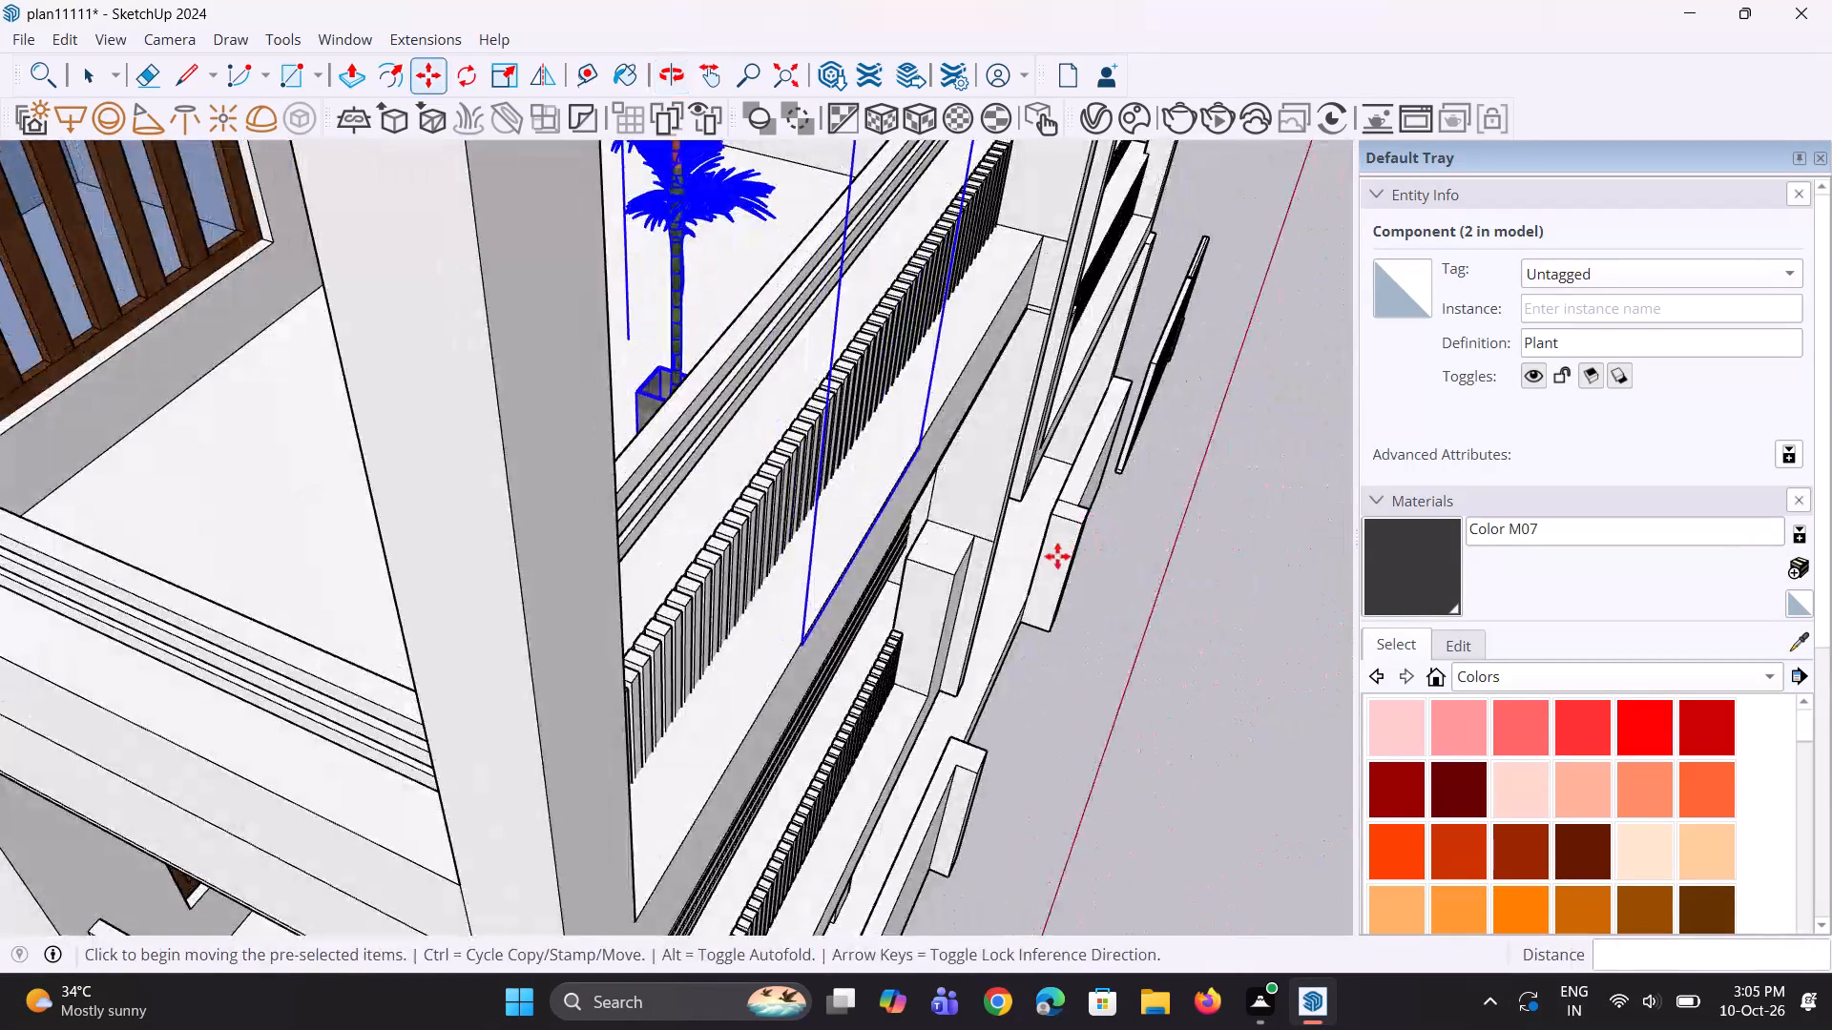
scroll(1057, 556, "down", 2)
middle_click_drag(802, 595, 979, 533)
scroll(820, 489, "up", 8)
left_click(814, 450)
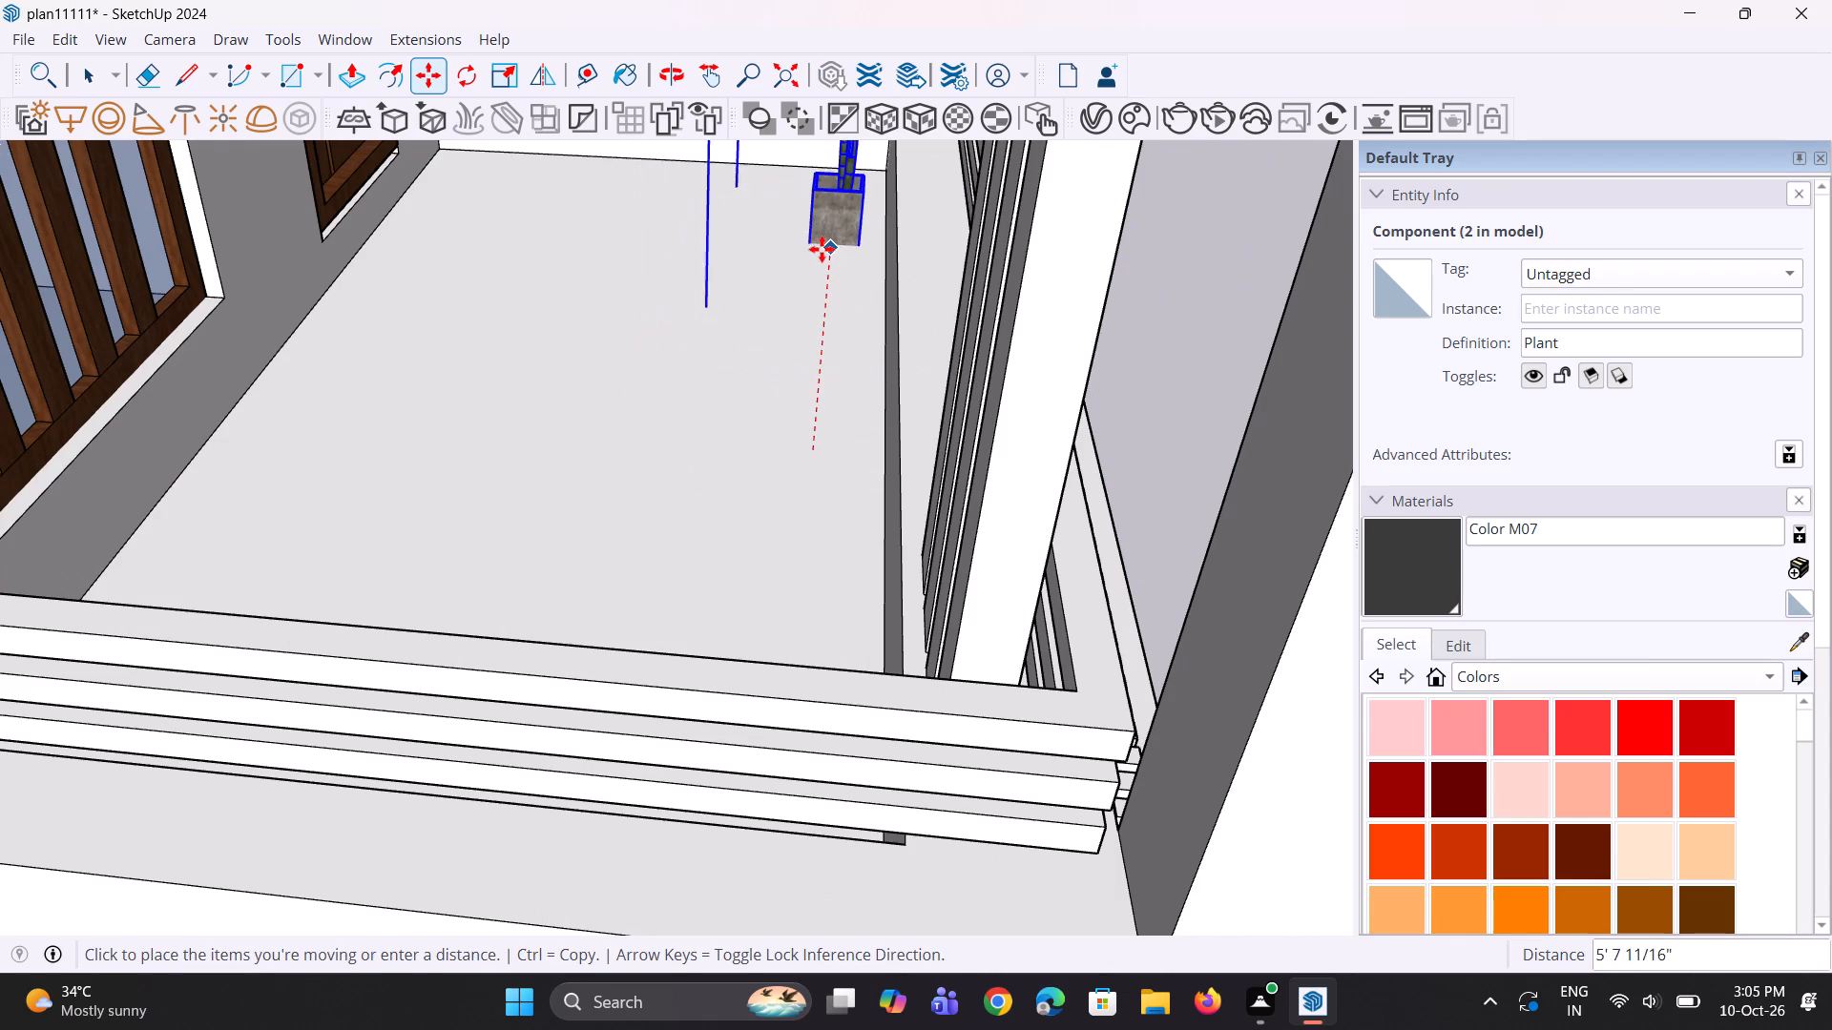
left_click(822, 221)
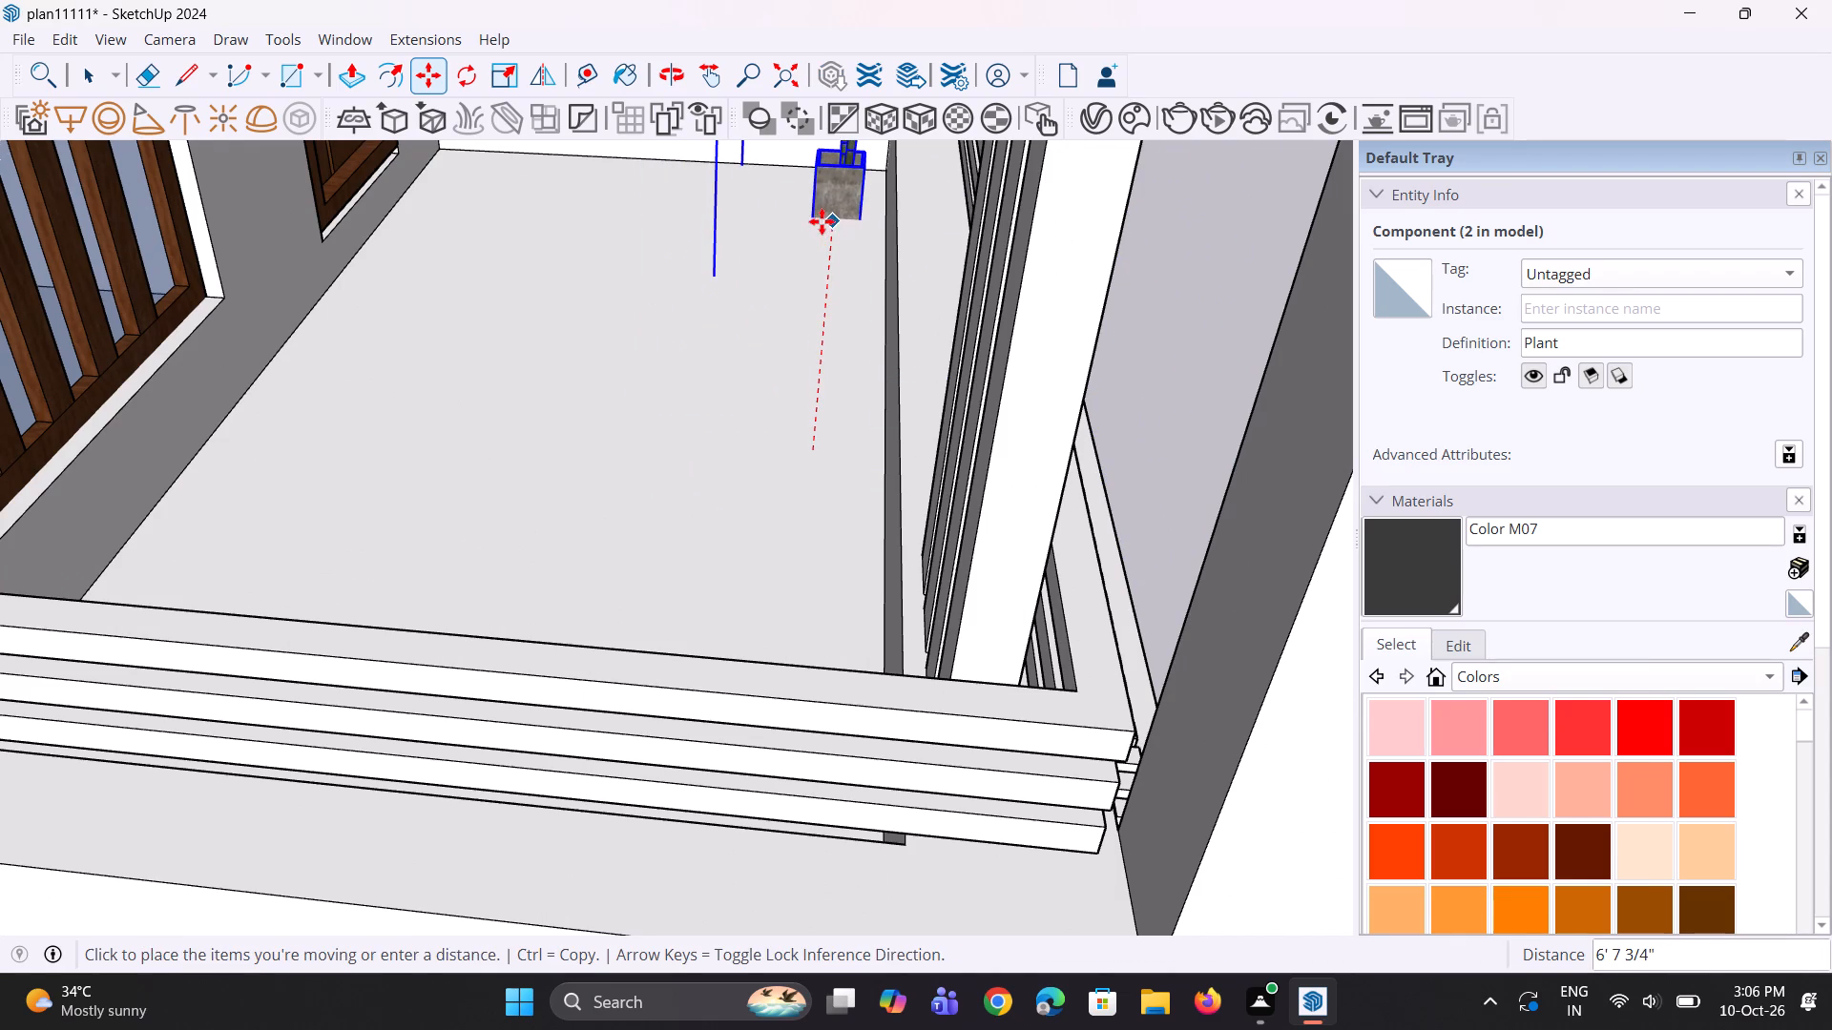
Raise the Plant copy about 4" to sit on the balcony floor and clear the selection.
middle_click_drag(707, 301, 724, 257)
scroll(736, 344, "down", 6)
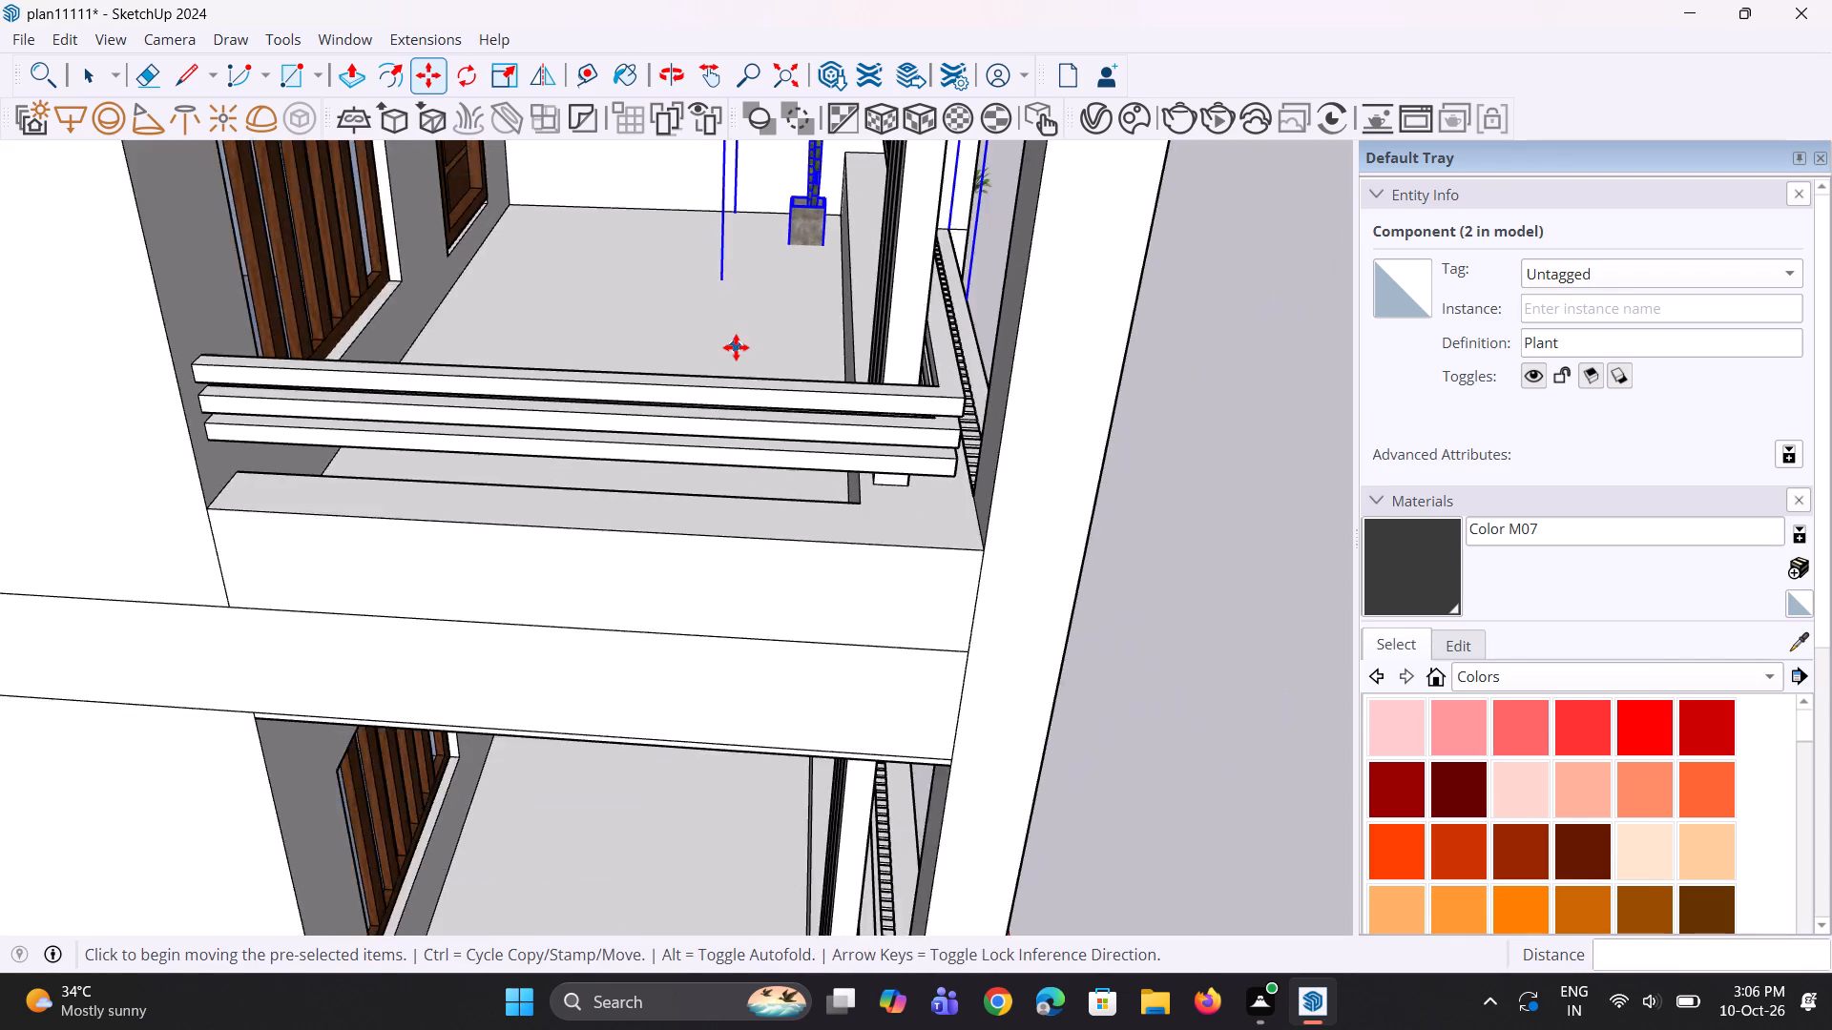
scroll(736, 347, "down", 5)
middle_click_drag(754, 350, 765, 311)
scroll(732, 278, "up", 7)
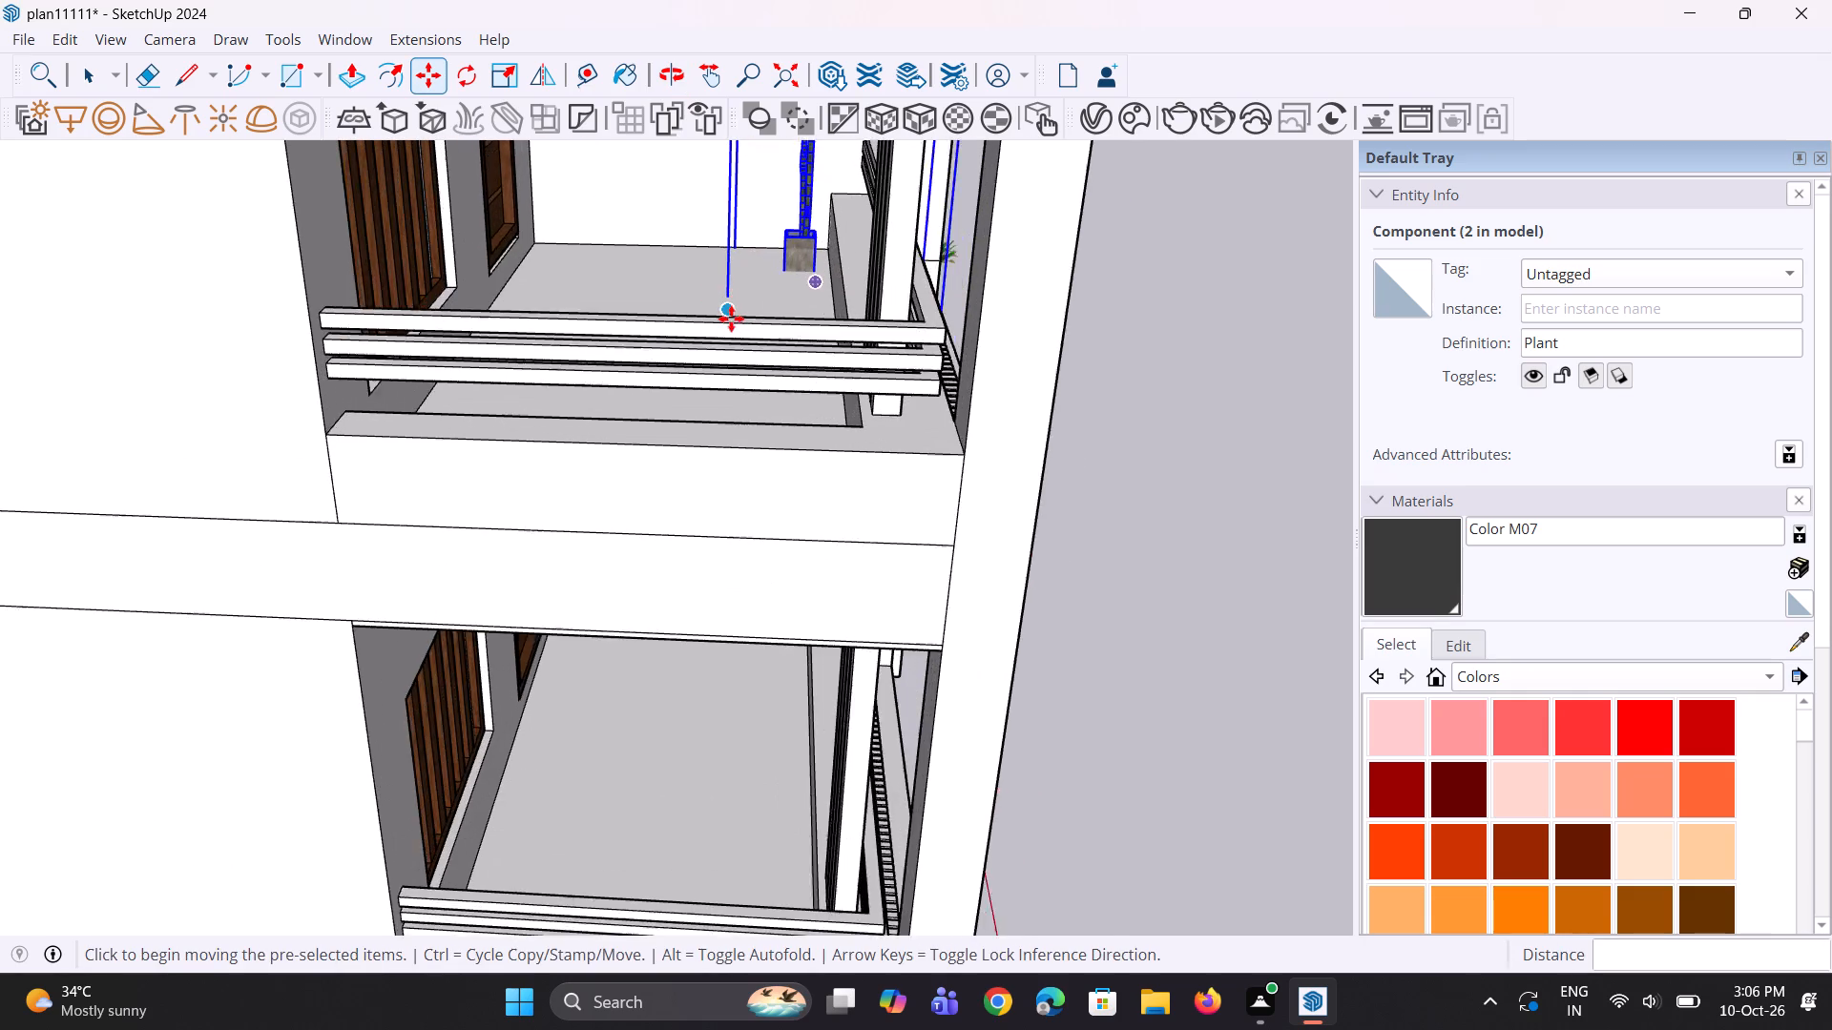
scroll(731, 319, "up", 3)
left_click(729, 303)
left_click(732, 291)
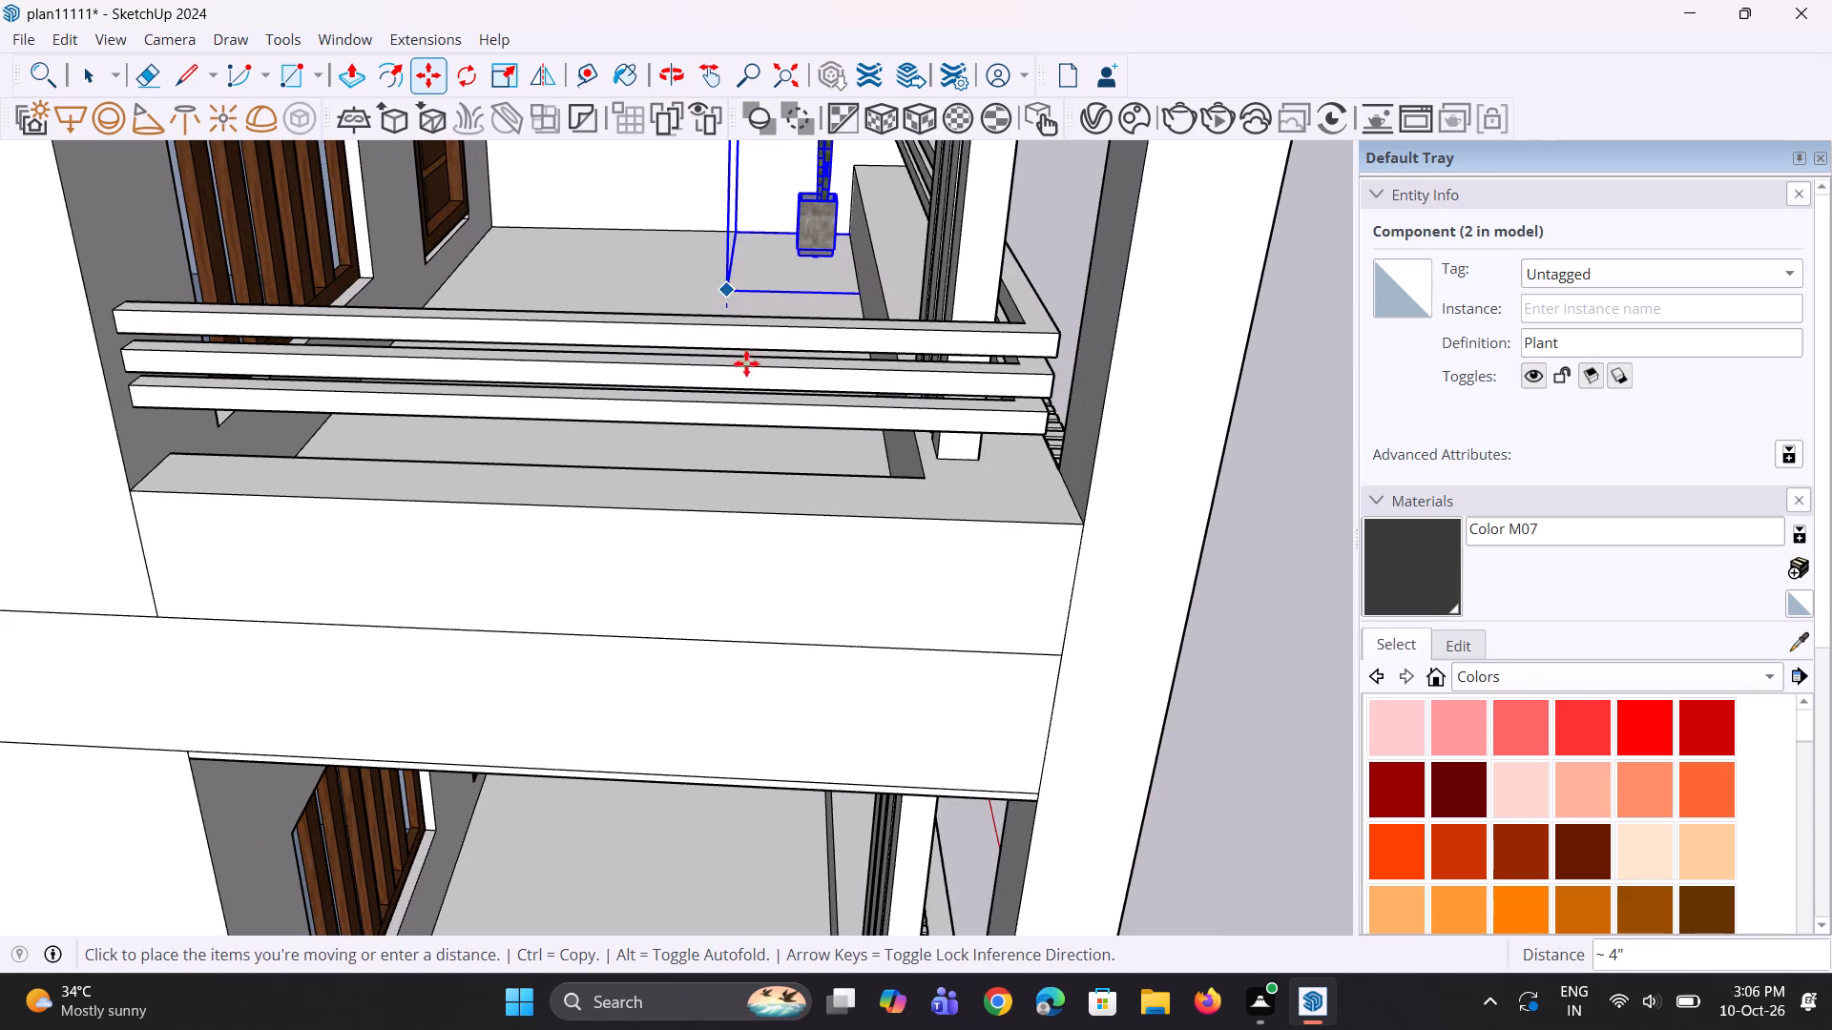
middle_click_drag(746, 365, 633, 369)
key("space")
scroll(632, 371, "down", 1)
key("space")
left_click(1141, 519)
Examine the placed Plant copy on the middle-level balcony from the front of the building.
middle_click_drag(1143, 528, 1062, 537)
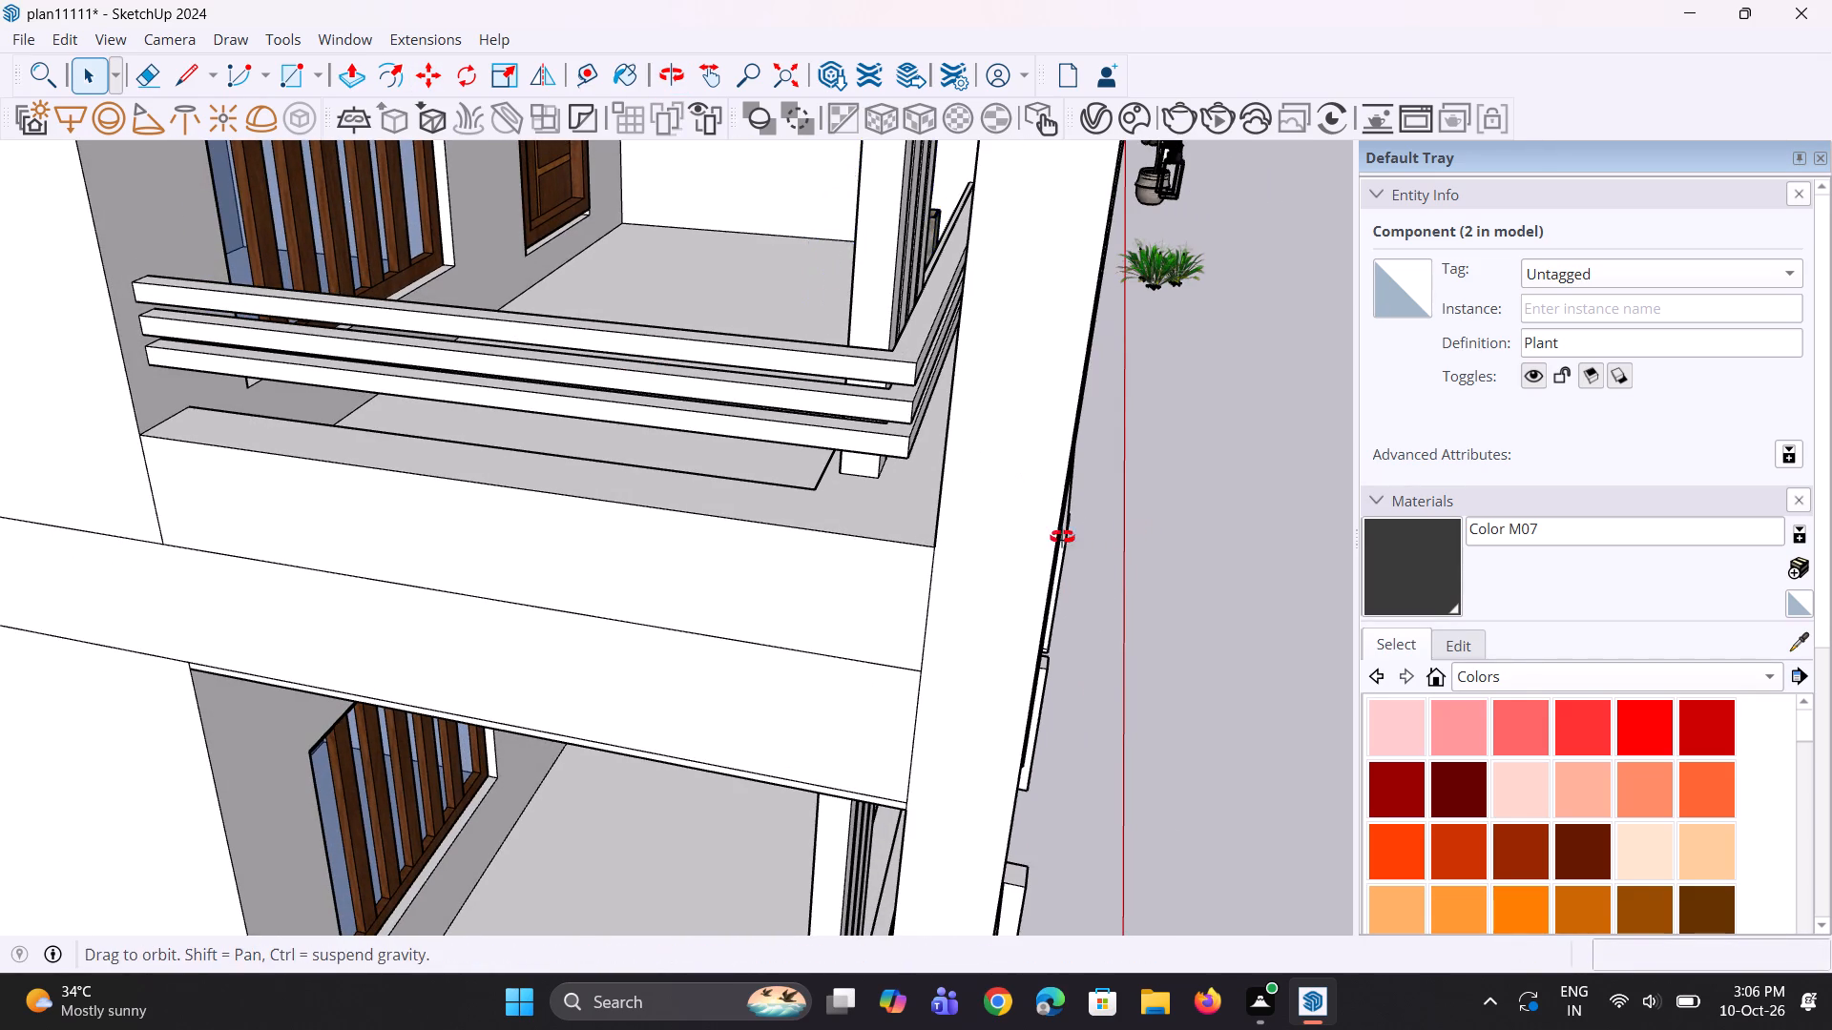
middle_click_drag(1062, 537, 864, 541)
scroll(862, 541, "down", 9)
middle_click_drag(1050, 491, 835, 420)
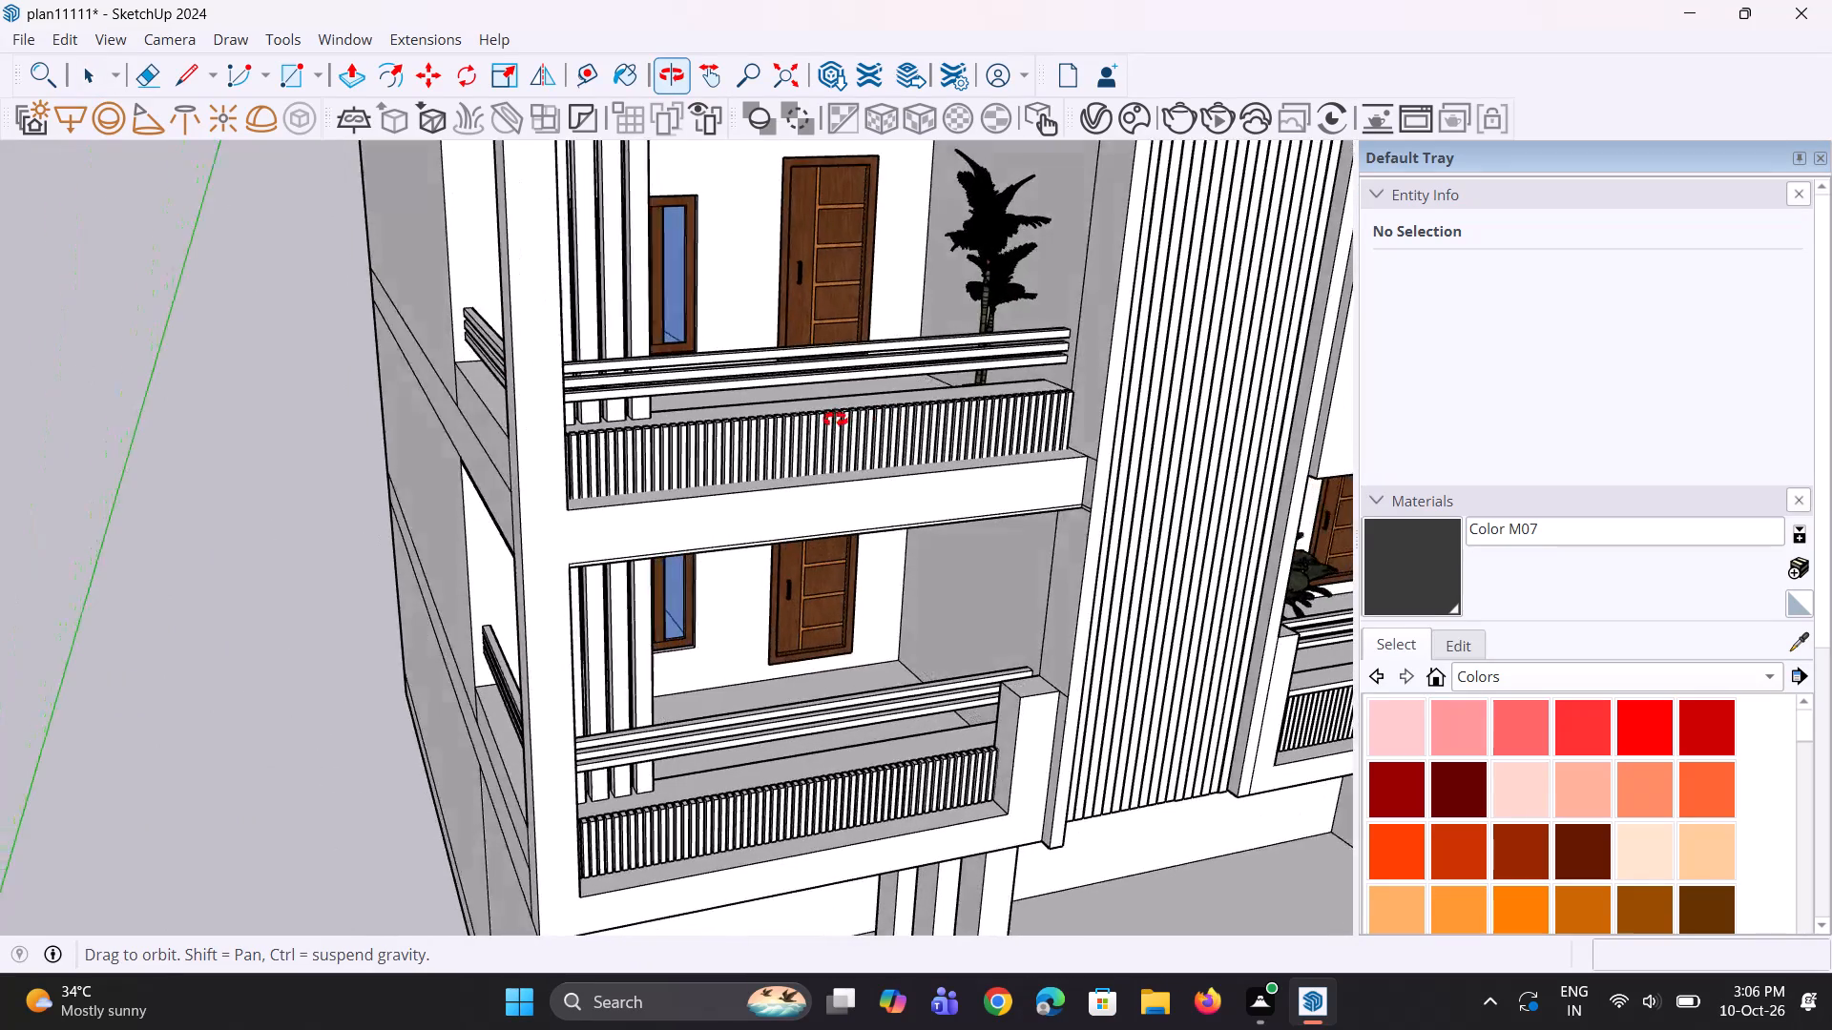
middle_click_drag(835, 420, 829, 422)
scroll(800, 426, "down", 4)
middle_click_drag(796, 427, 761, 443)
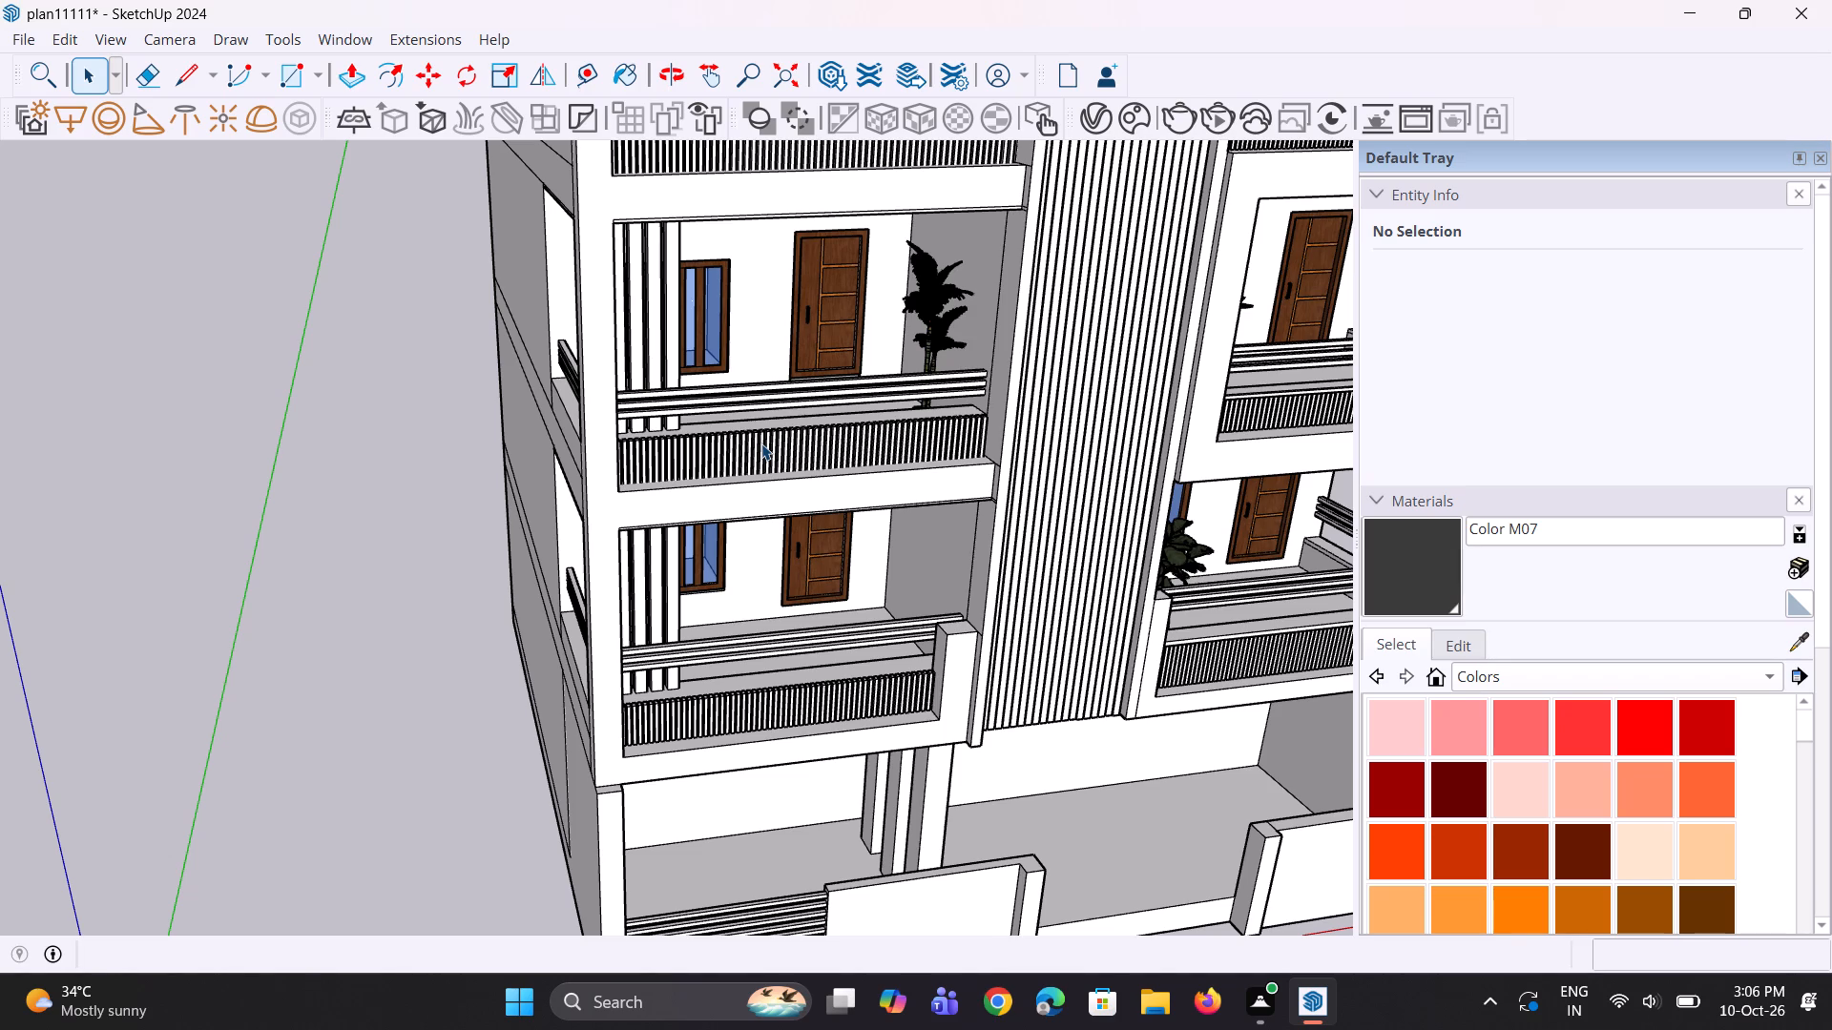
Scale the Plant copy on the middle-level balcony down along the blue axis to shorten it, and clear the selection.
scroll(791, 608, "down", 4)
middle_click_drag(1051, 680, 983, 601)
scroll(975, 446, "up", 6)
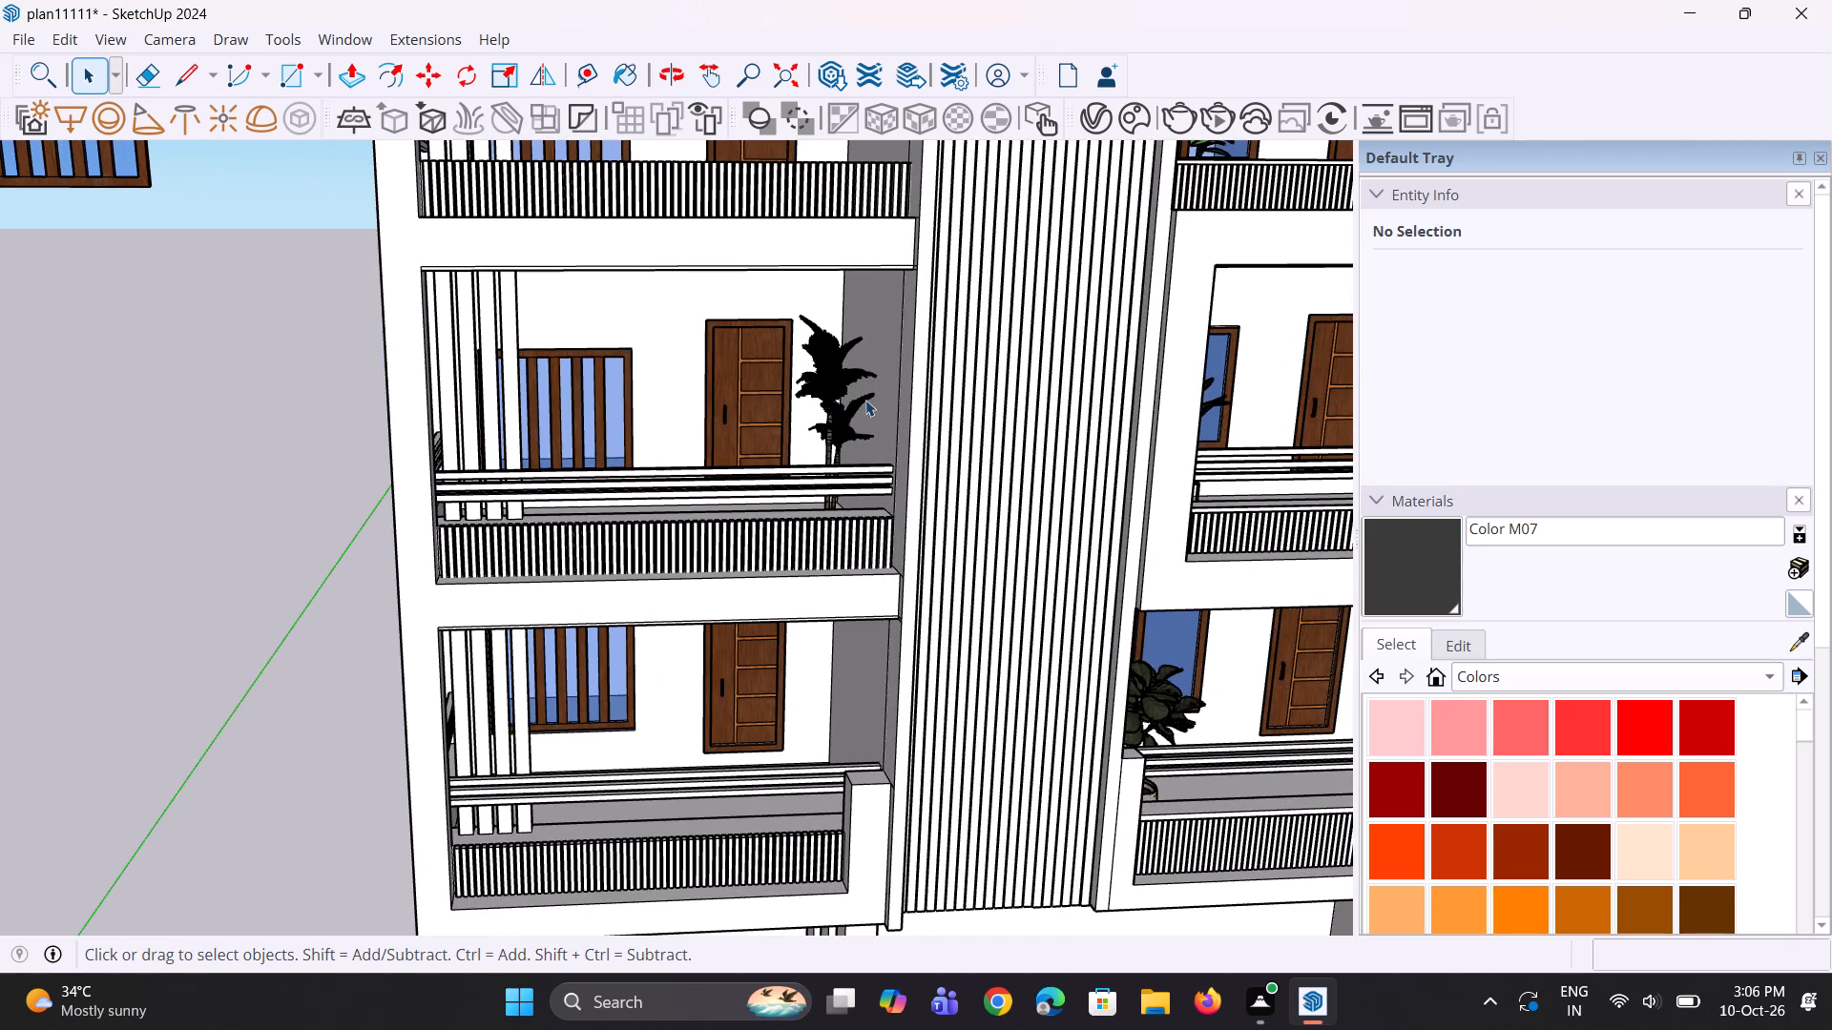
left_click(865, 400)
key("s")
scroll(1082, 159, "up", 2)
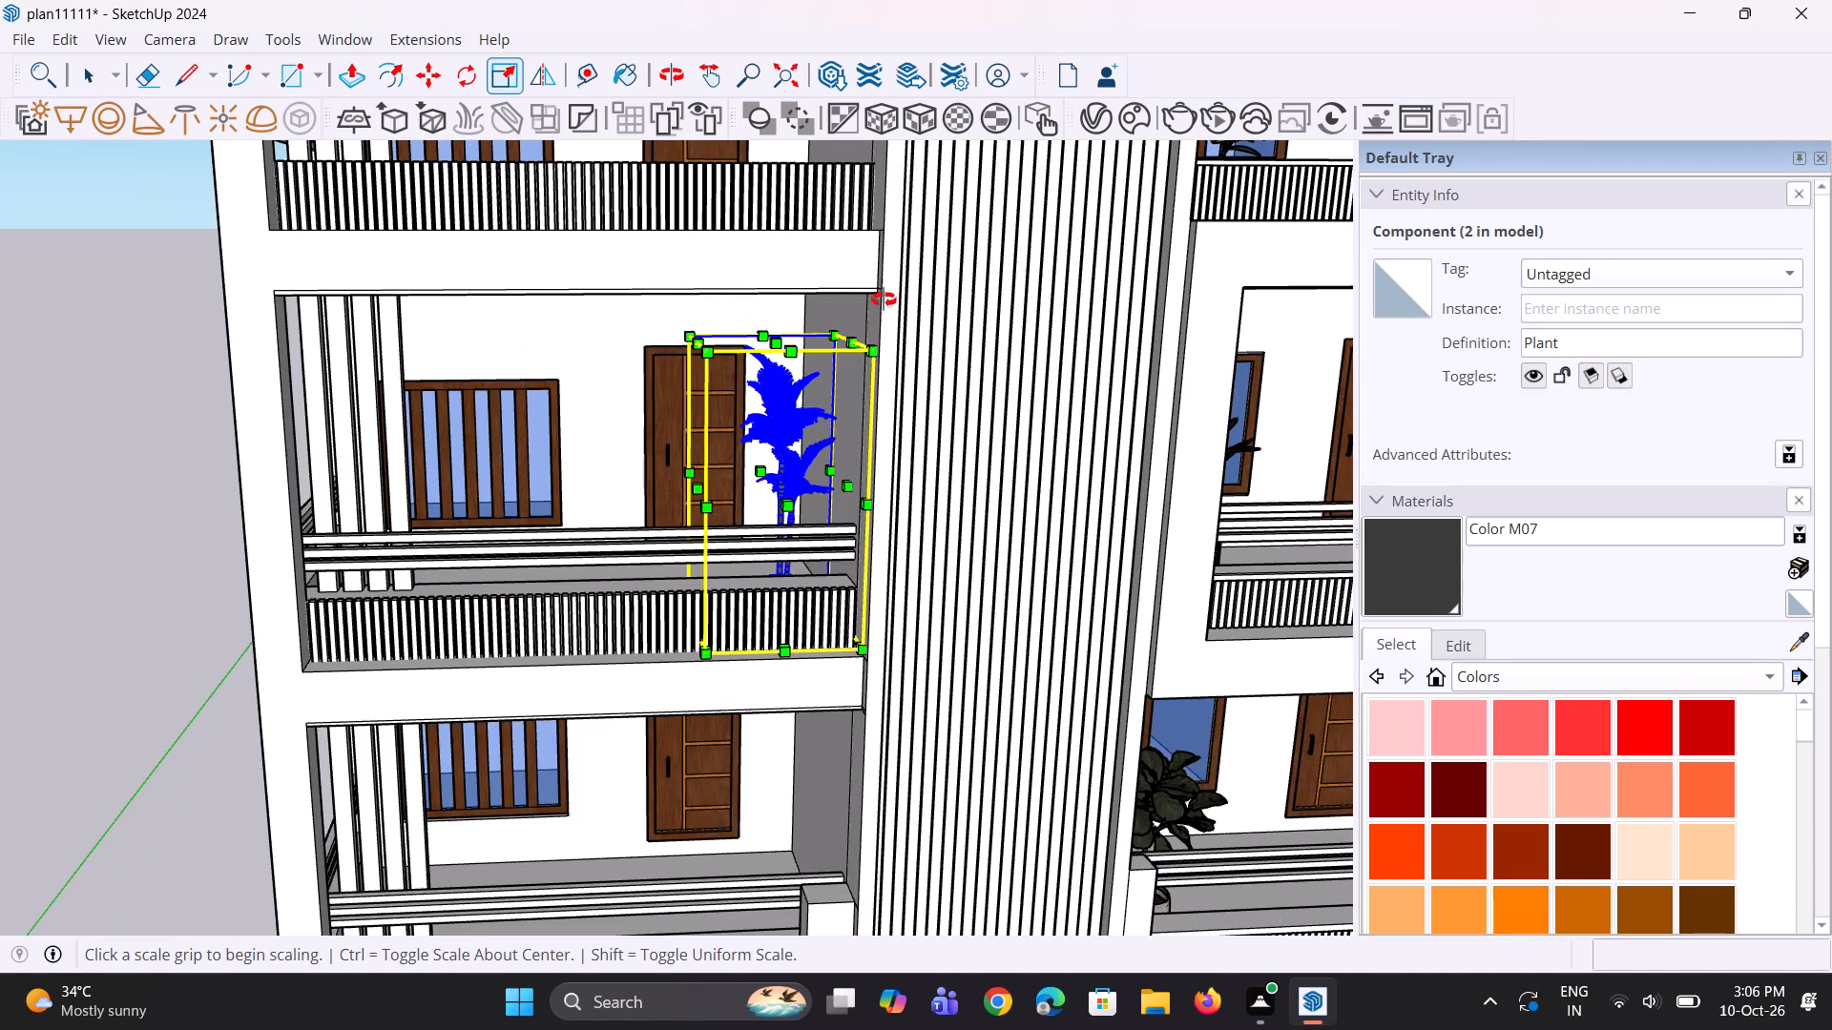
middle_click_drag(884, 299, 885, 358)
left_click(782, 361)
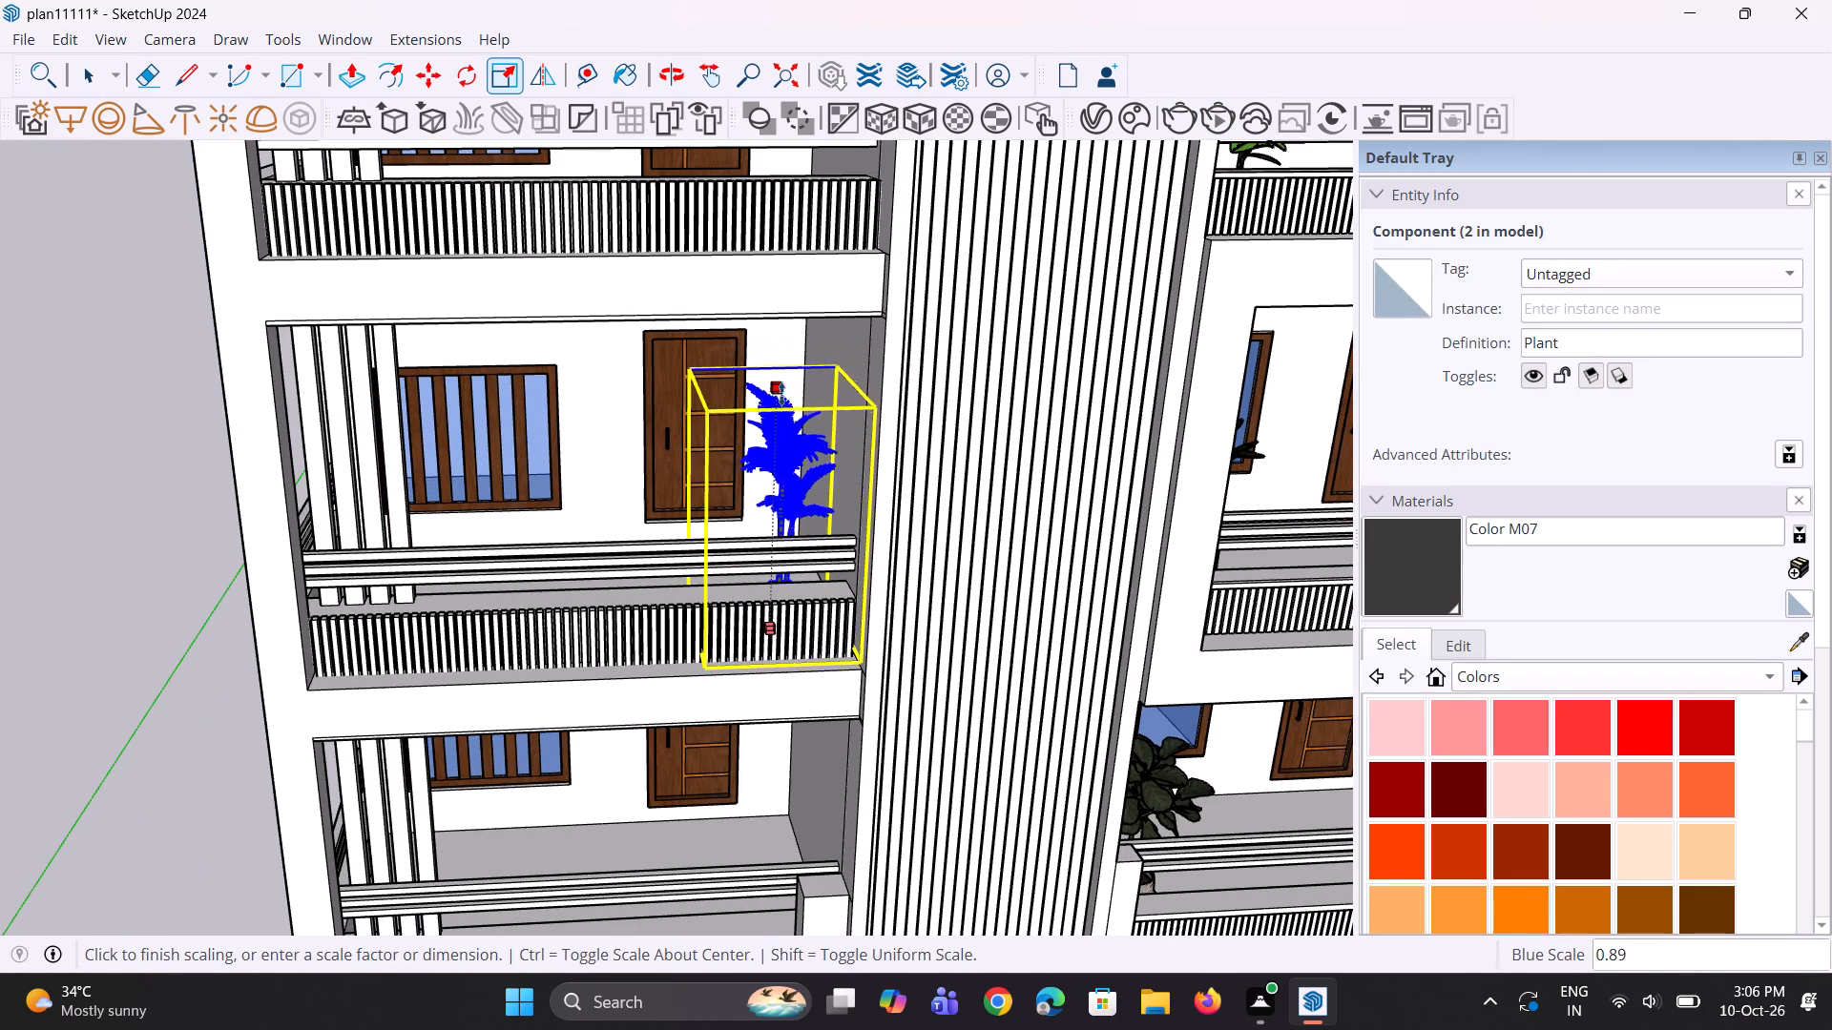
left_click(779, 417)
middle_click_drag(784, 473, 783, 339)
key("space")
key("space")
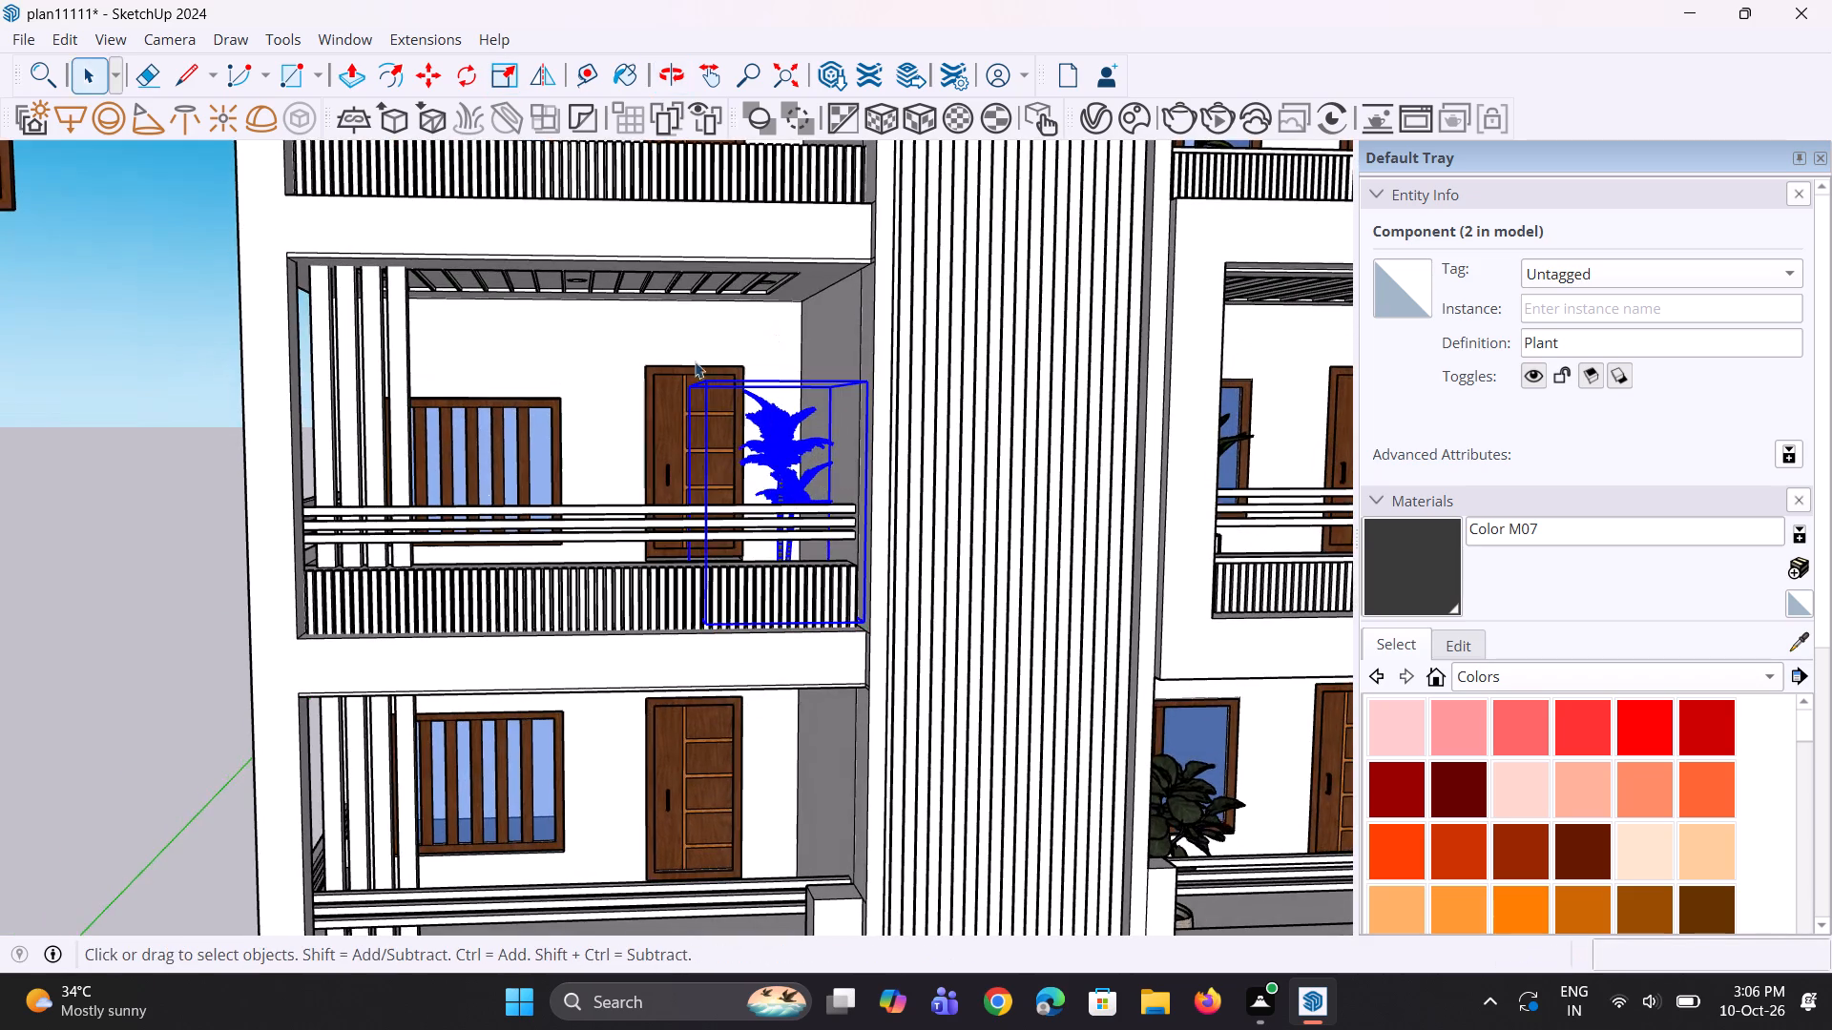
left_click(206, 462)
Copy the potted Group_2 plant about 47' 7 9/16" from beside the building to the middle-level balcony with the Plant copy.
scroll(537, 437, "down", 4)
middle_click_drag(672, 436, 643, 425)
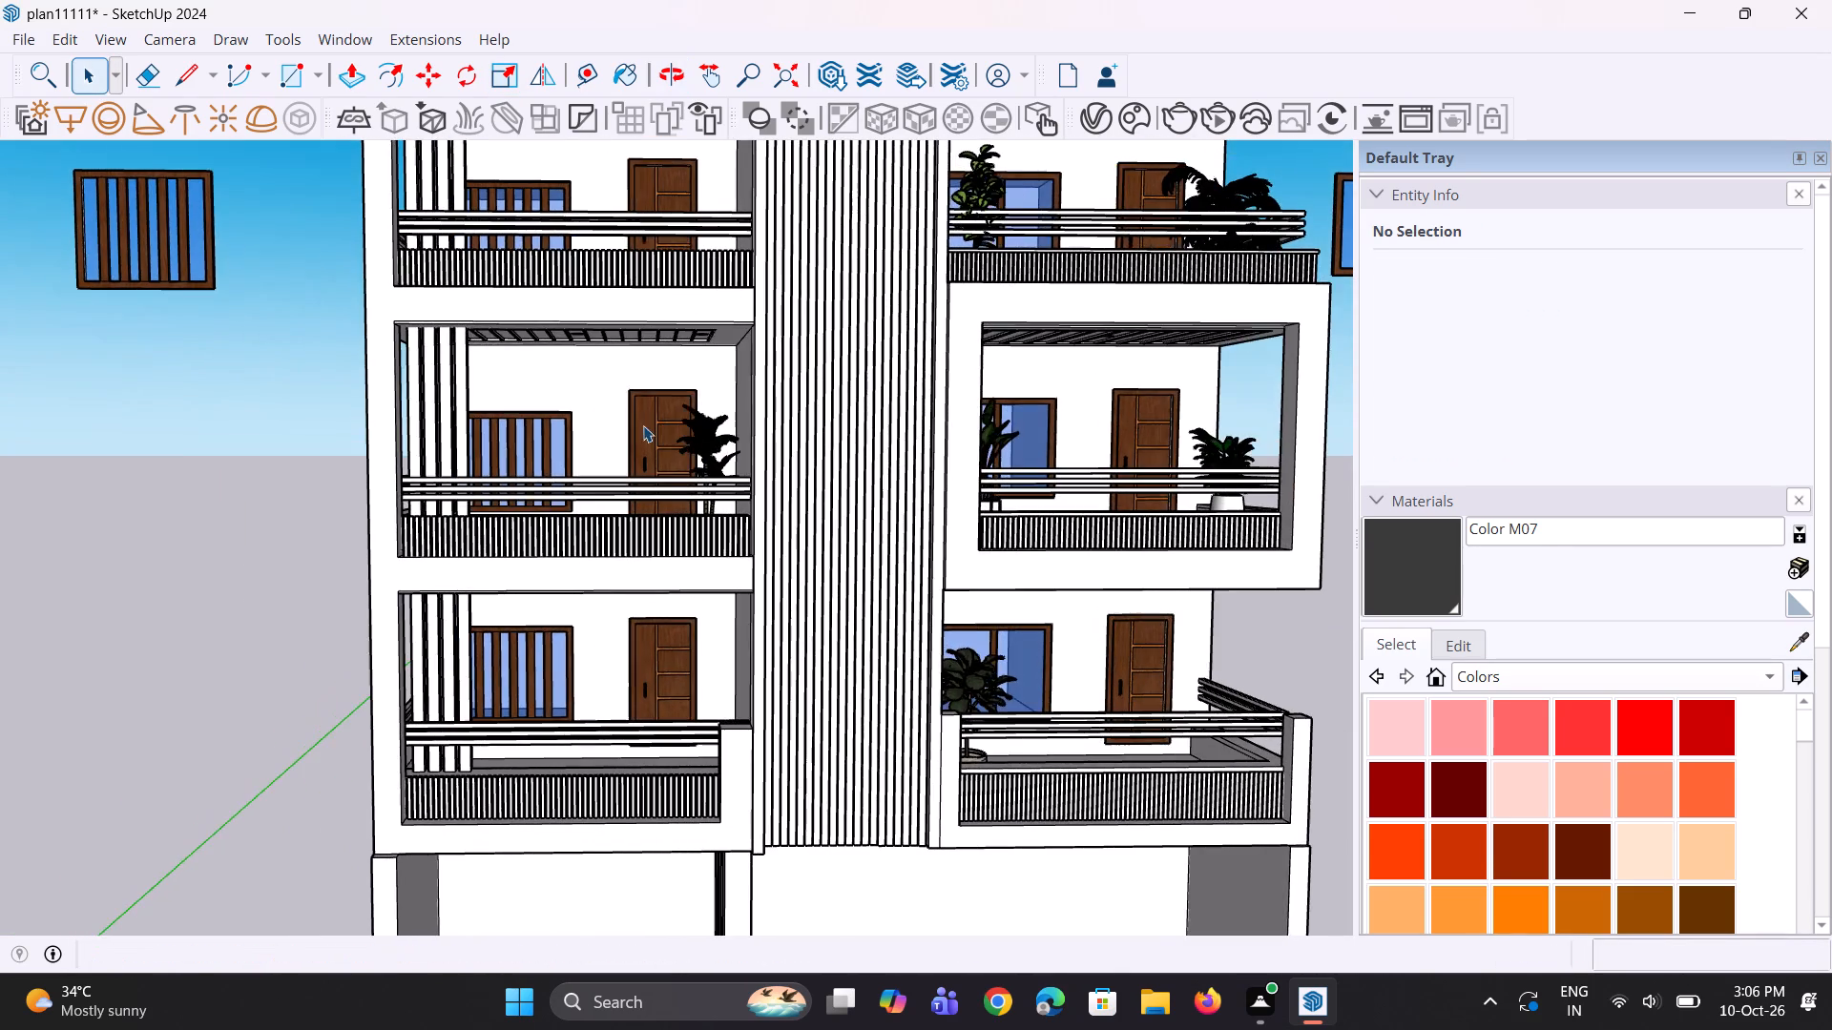
scroll(643, 425, "down", 4)
middle_click_drag(656, 446, 664, 496)
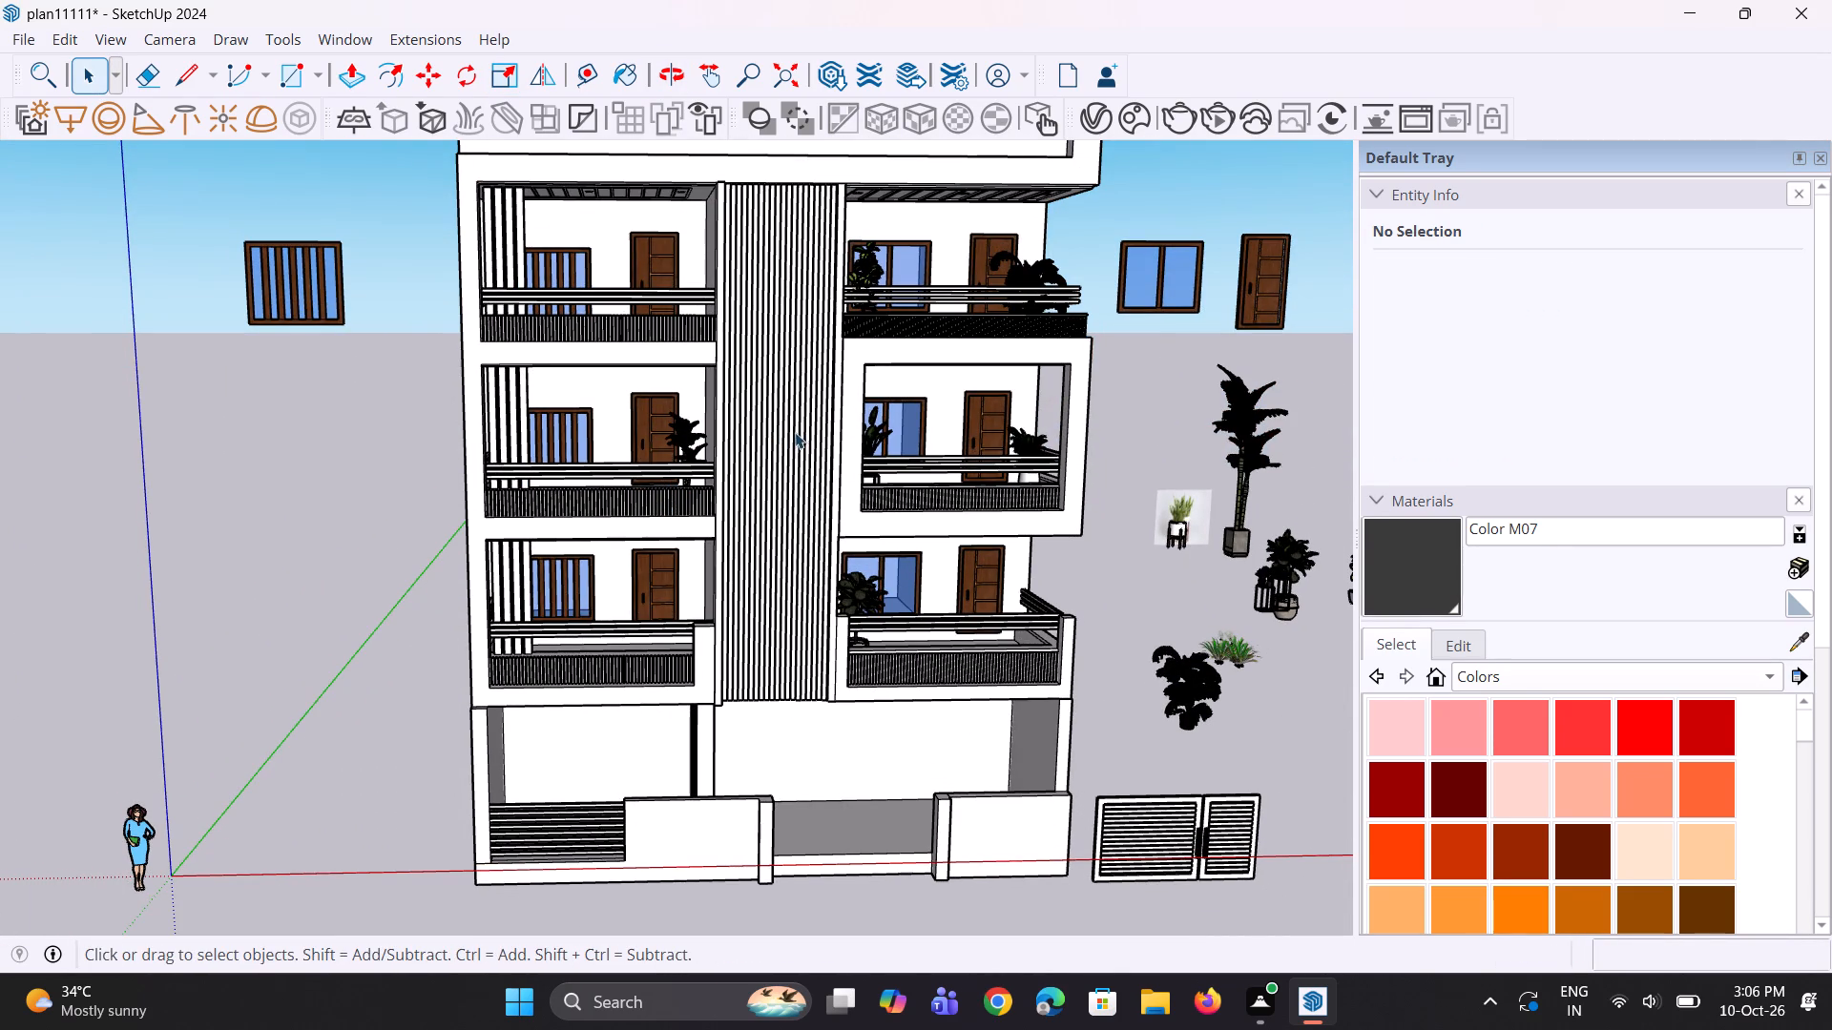
scroll(825, 428, "down", 3)
scroll(826, 443, "up", 1)
middle_click_drag(832, 453, 845, 509)
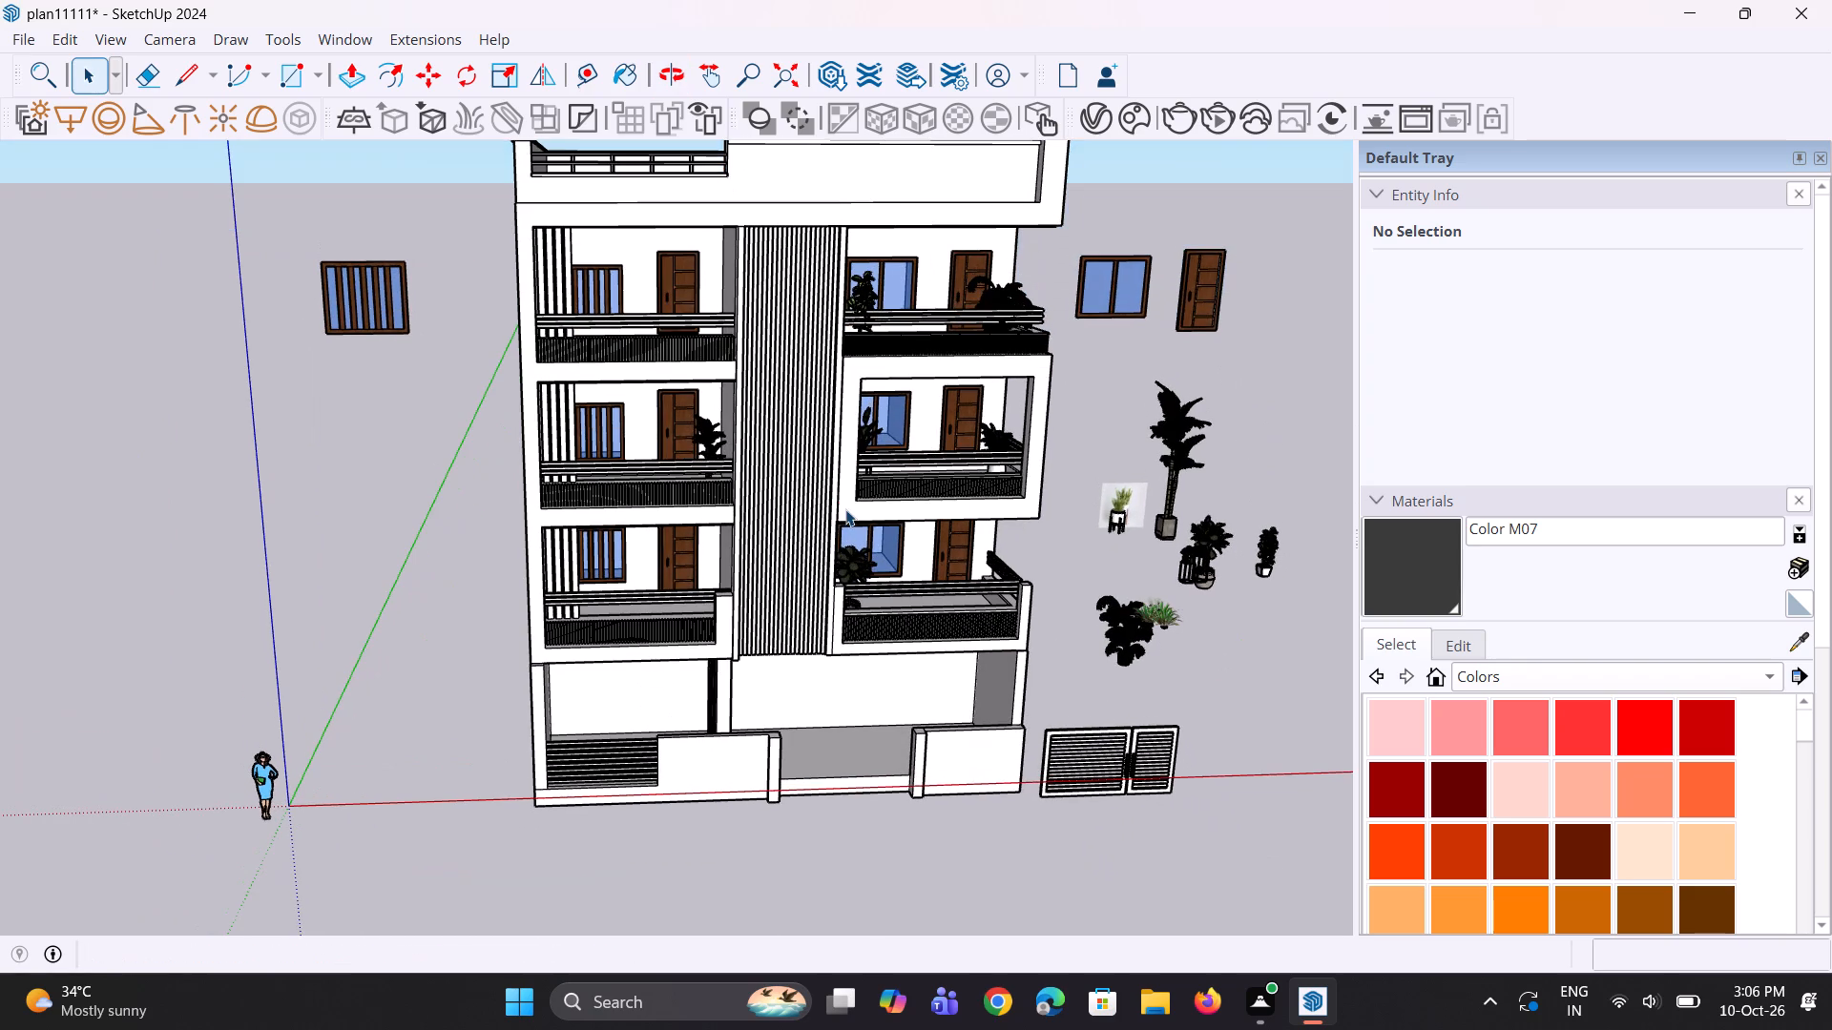
left_click(1270, 560)
scroll(1255, 618, "up", 2)
left_click(1271, 558)
scroll(1262, 558, "up", 1)
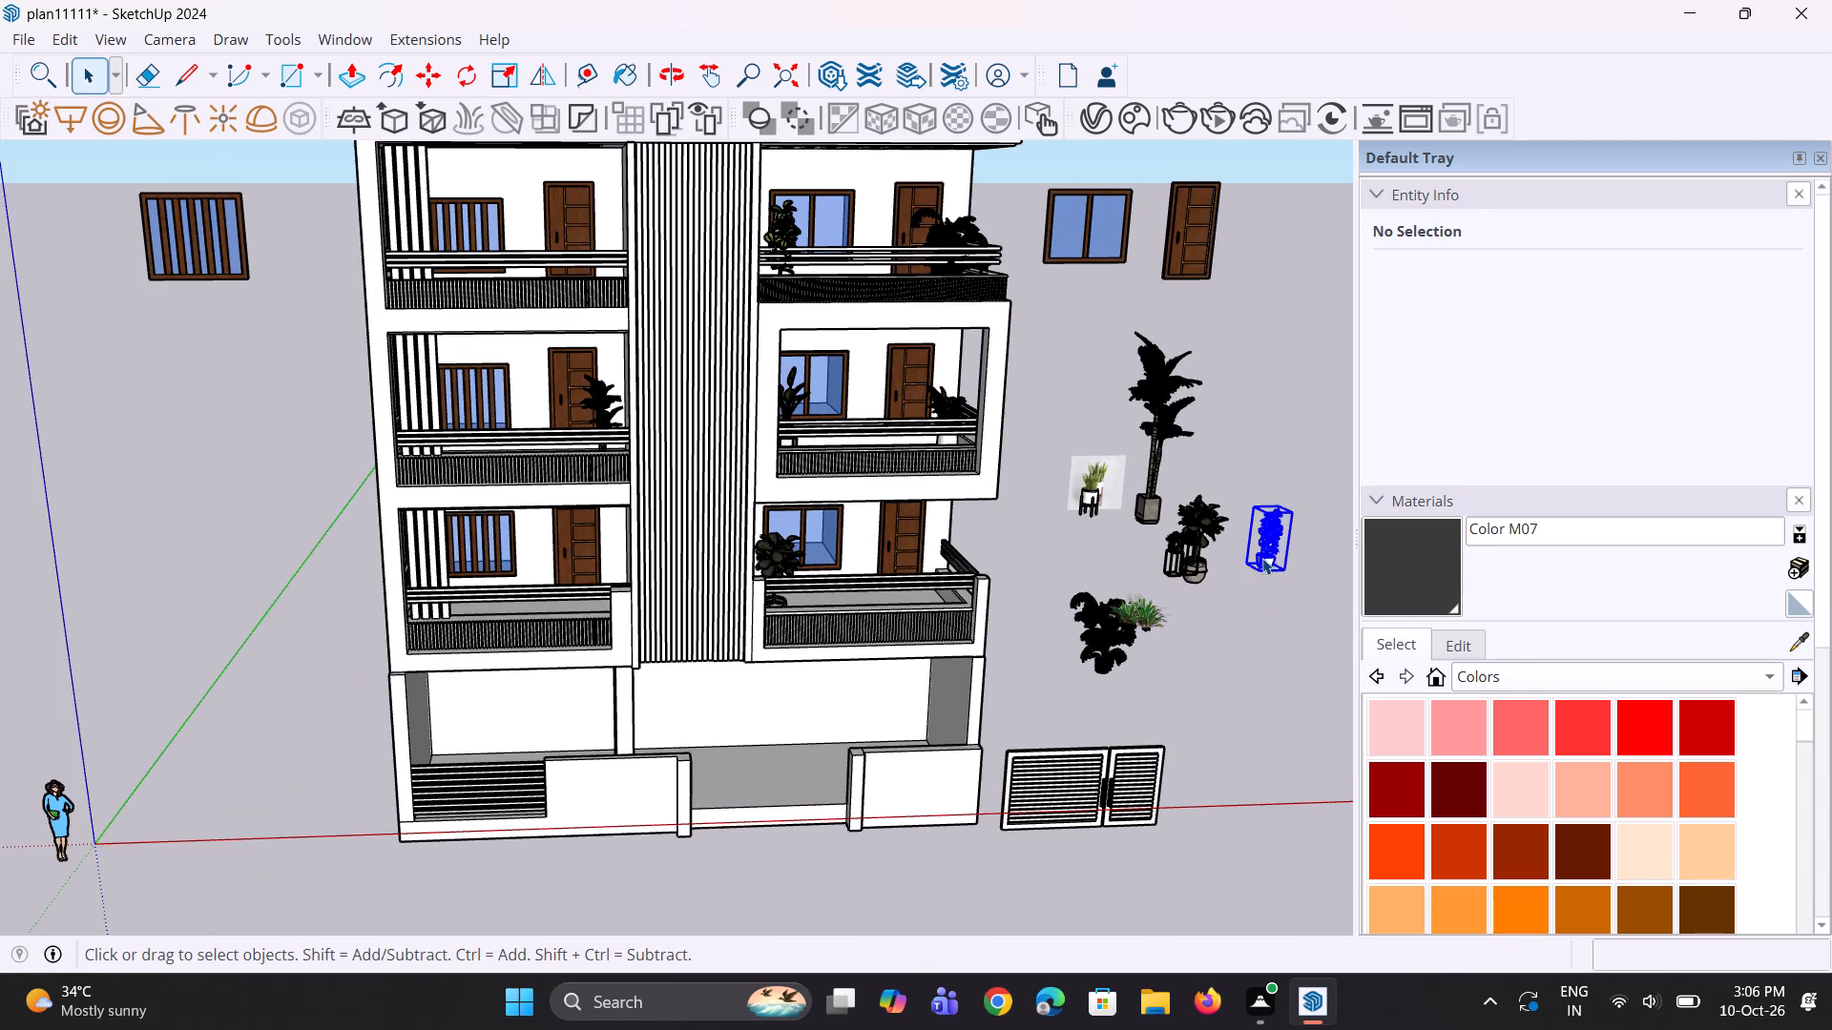
scroll(1262, 558, "up", 1)
key("m")
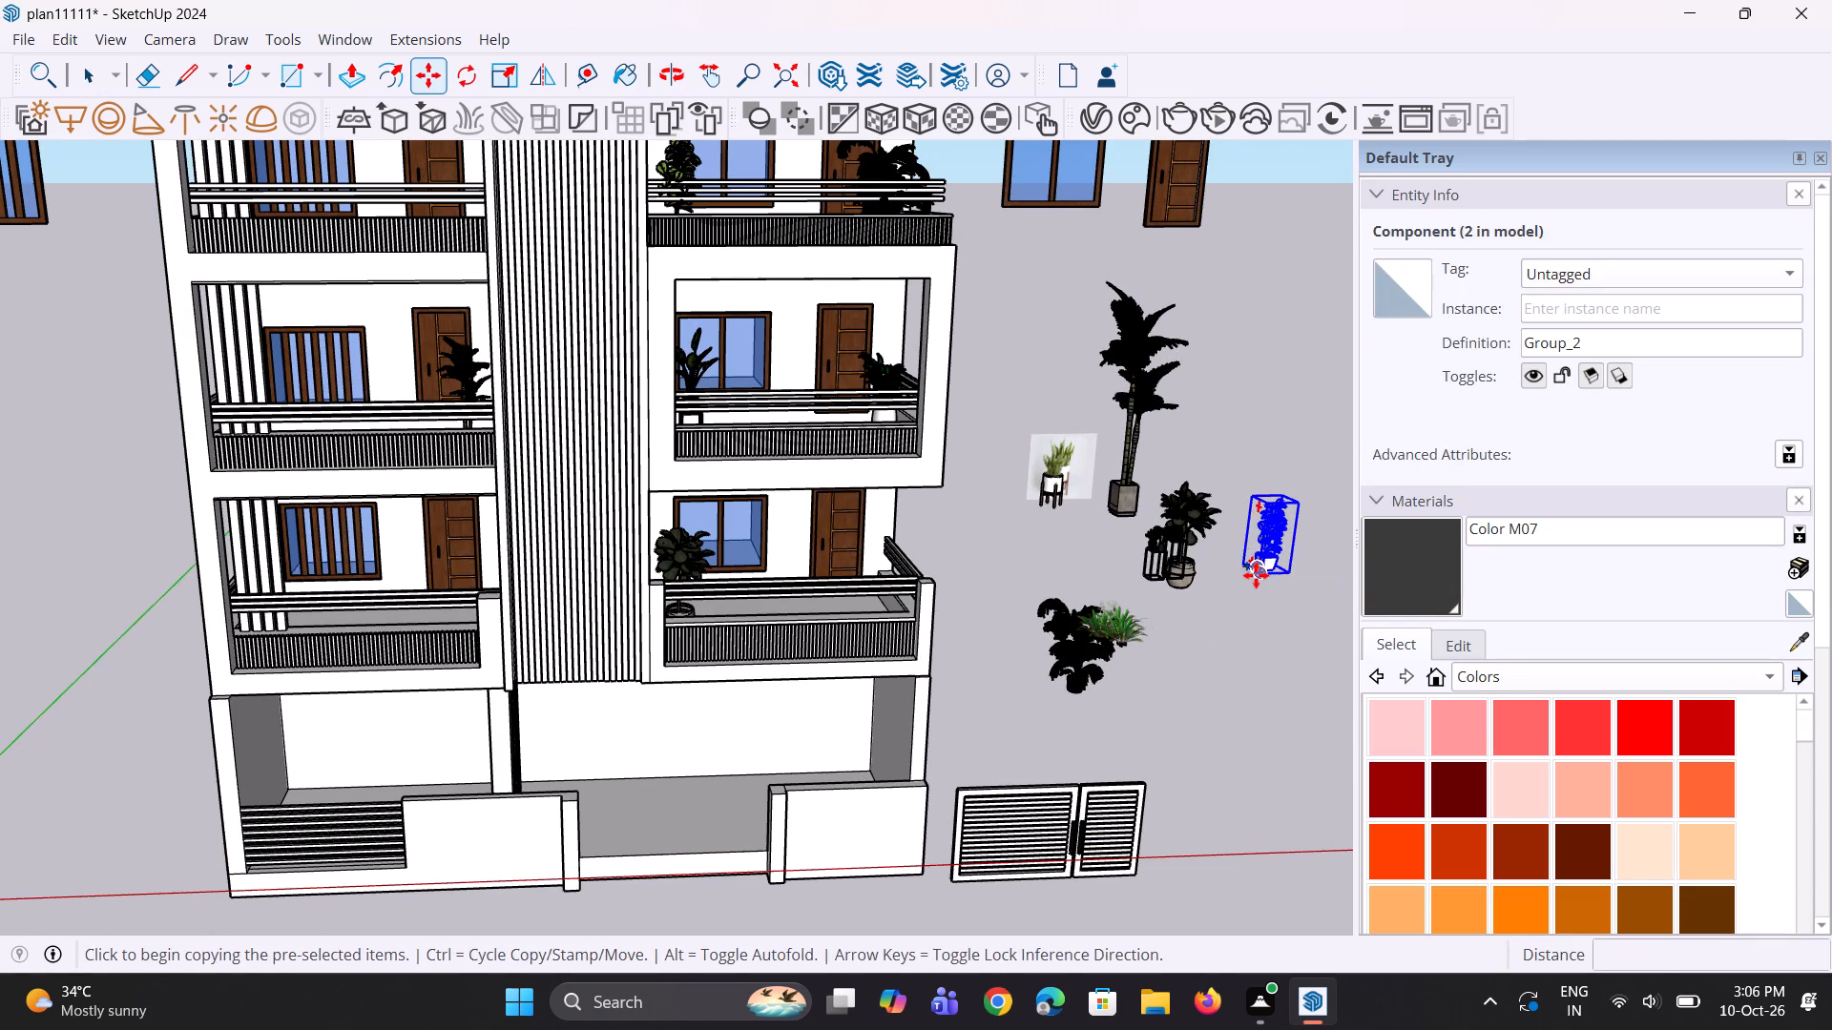
left_click(1256, 575)
scroll(381, 432, "up", 3)
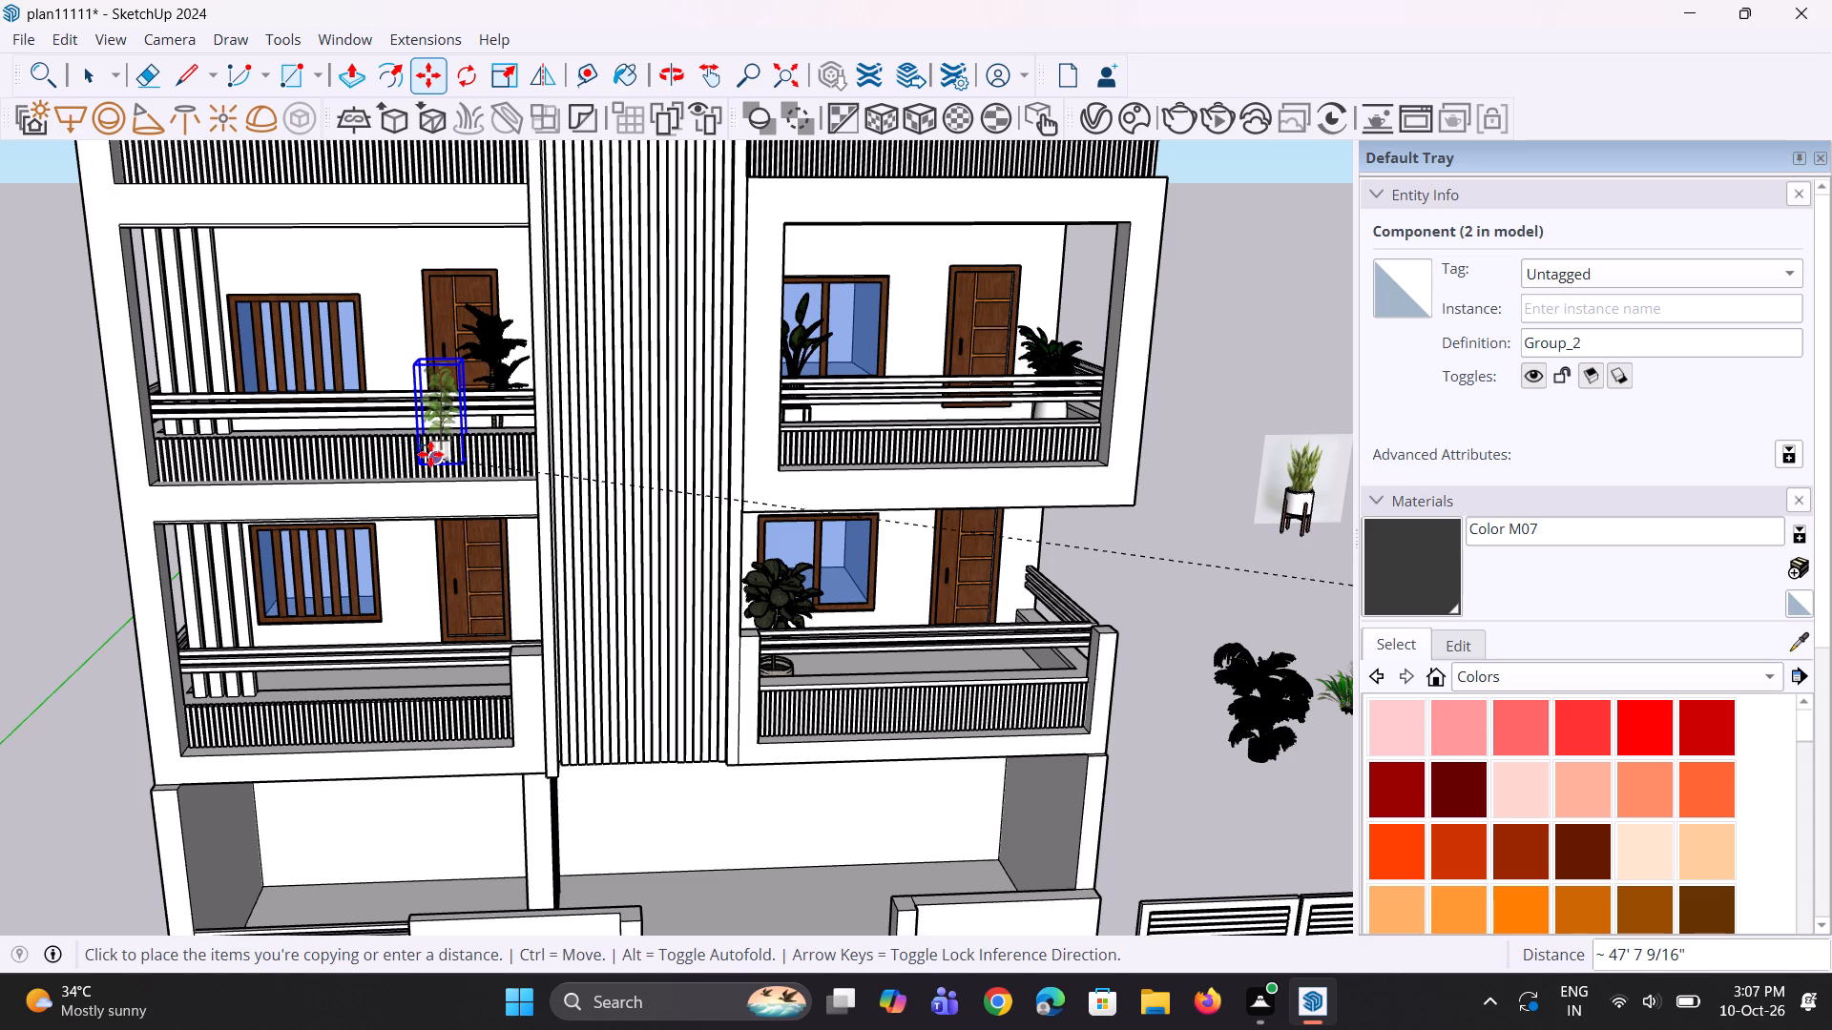
left_click(430, 454)
Move the Group_2 copy about 2' 11" along the green axis, from the railing into the balcony.
middle_click_drag(451, 508, 934, 589)
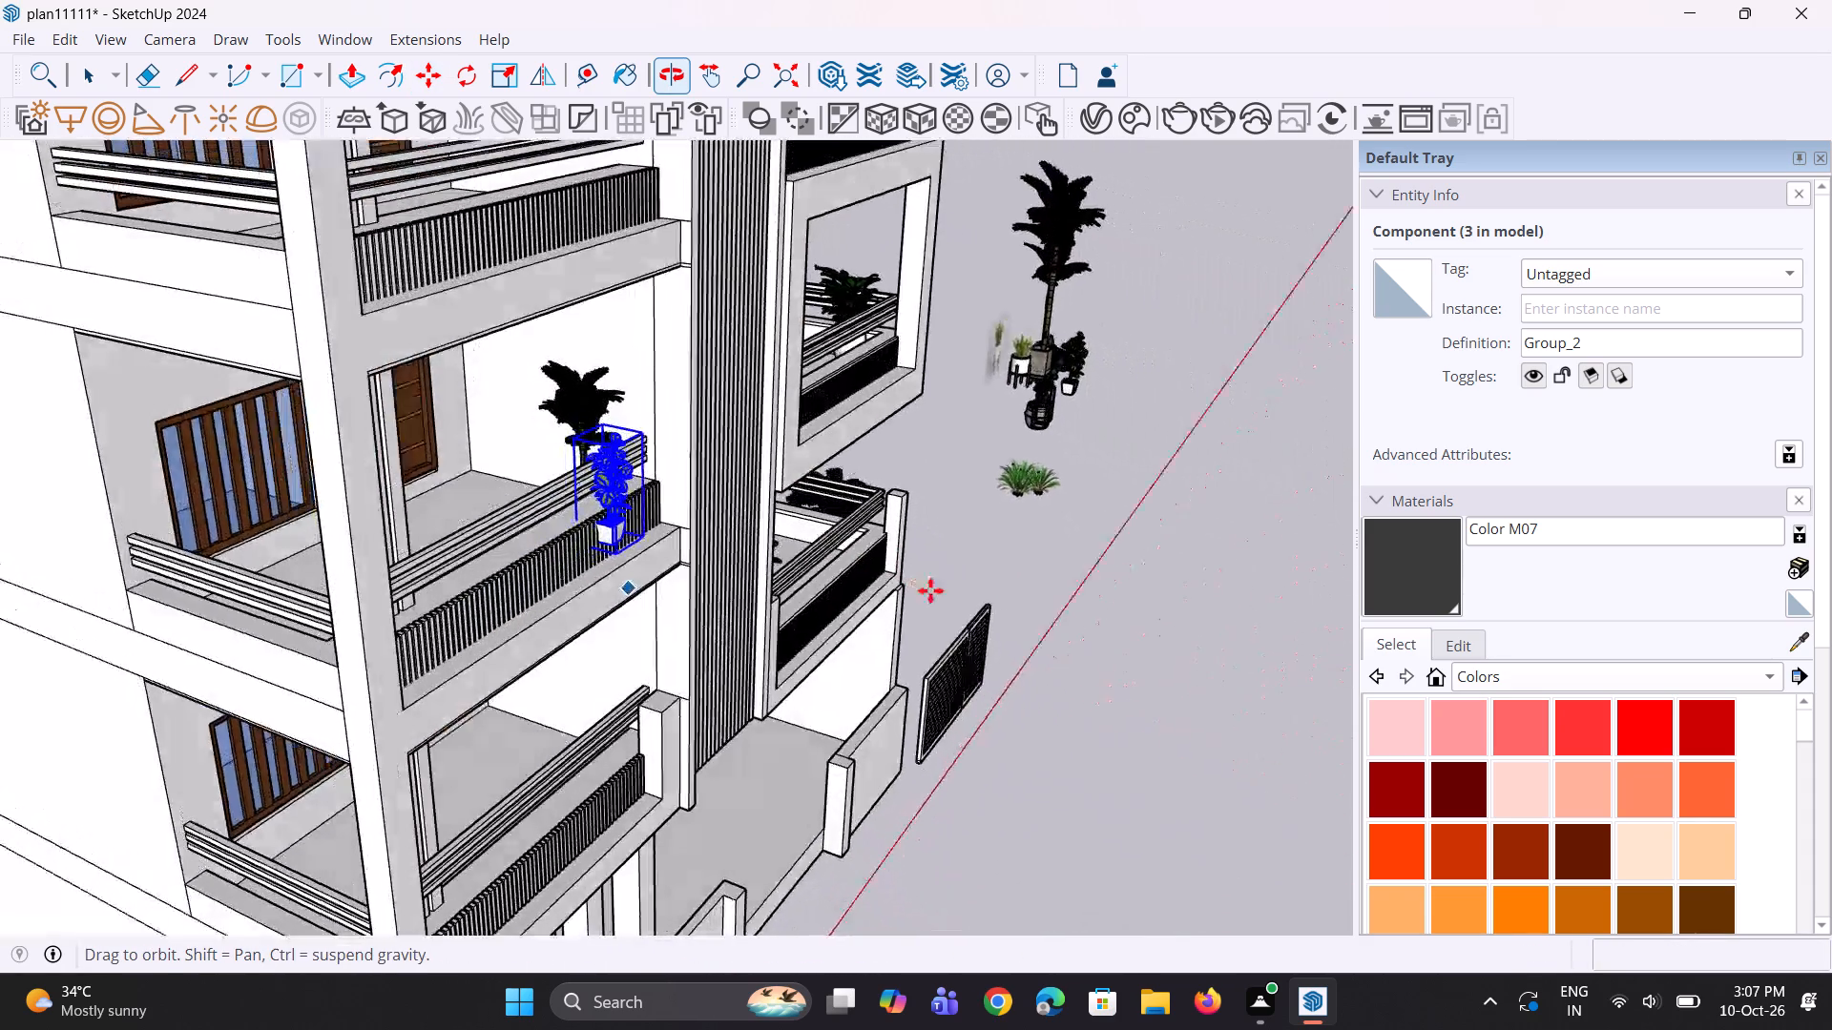
scroll(693, 589, "up", 6)
left_click(587, 539)
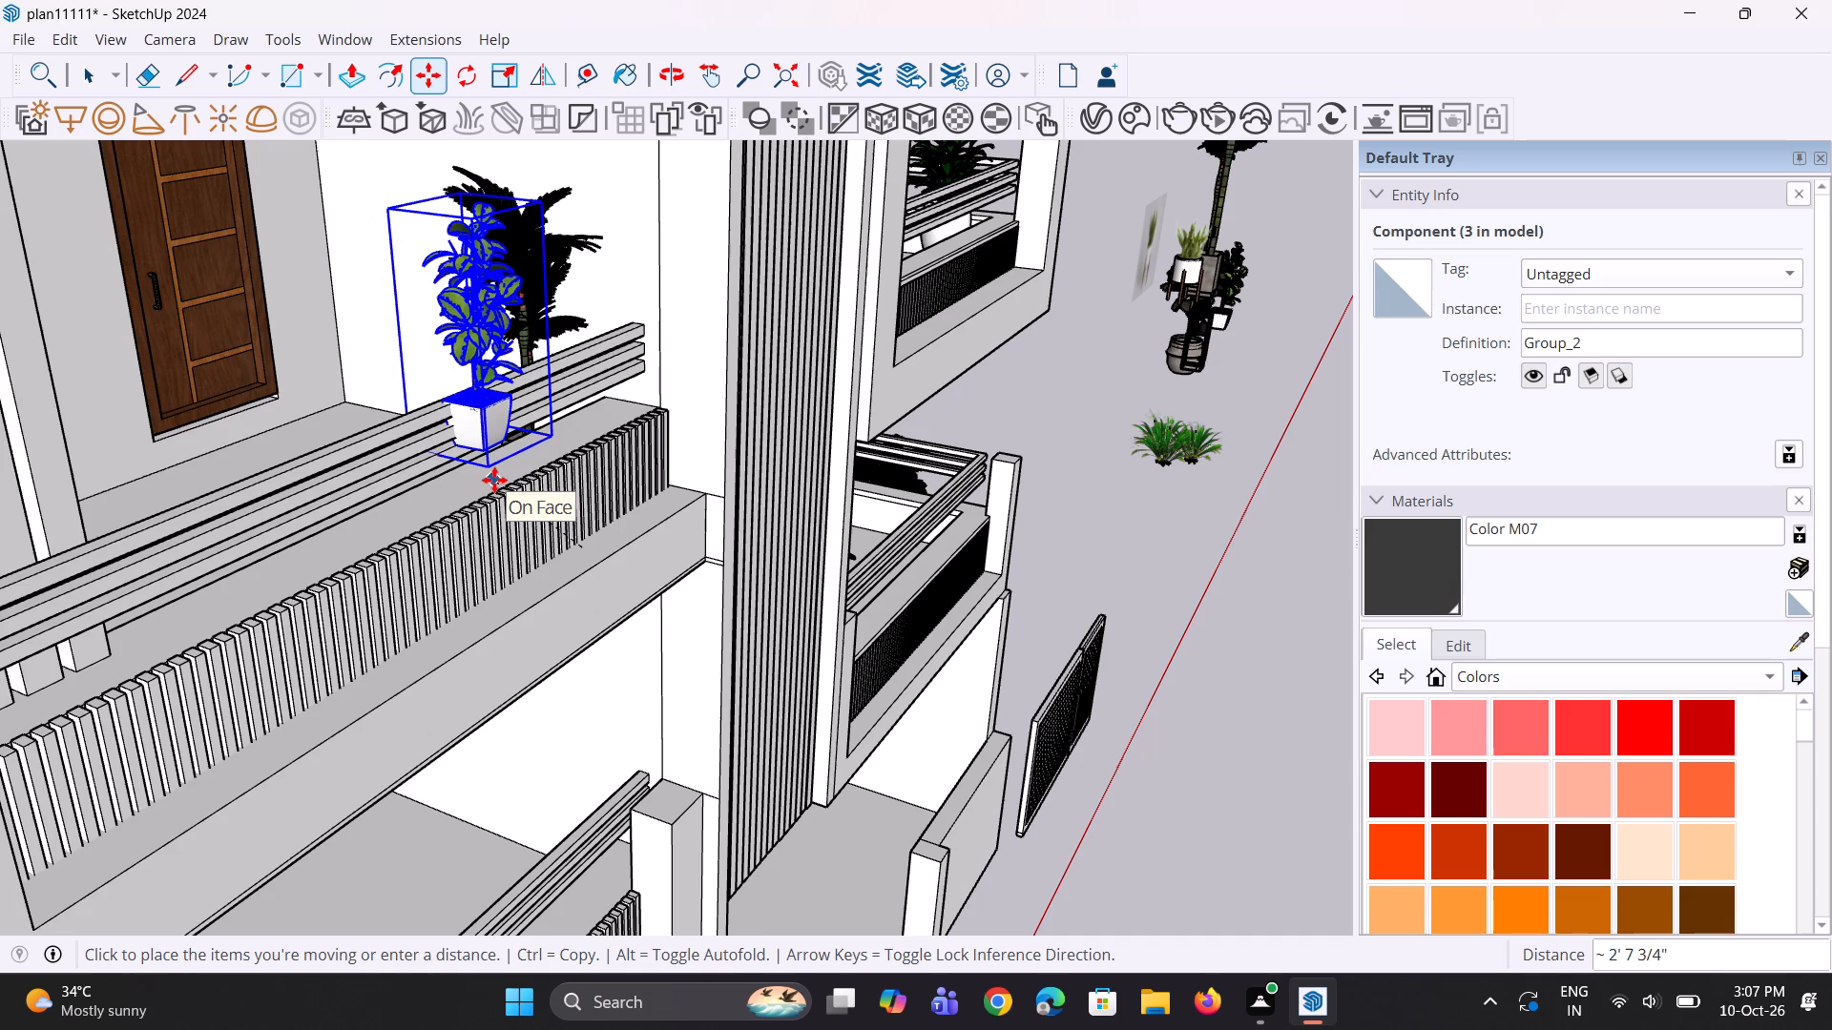
key("Escape")
middle_click_drag(414, 546, 865, 577)
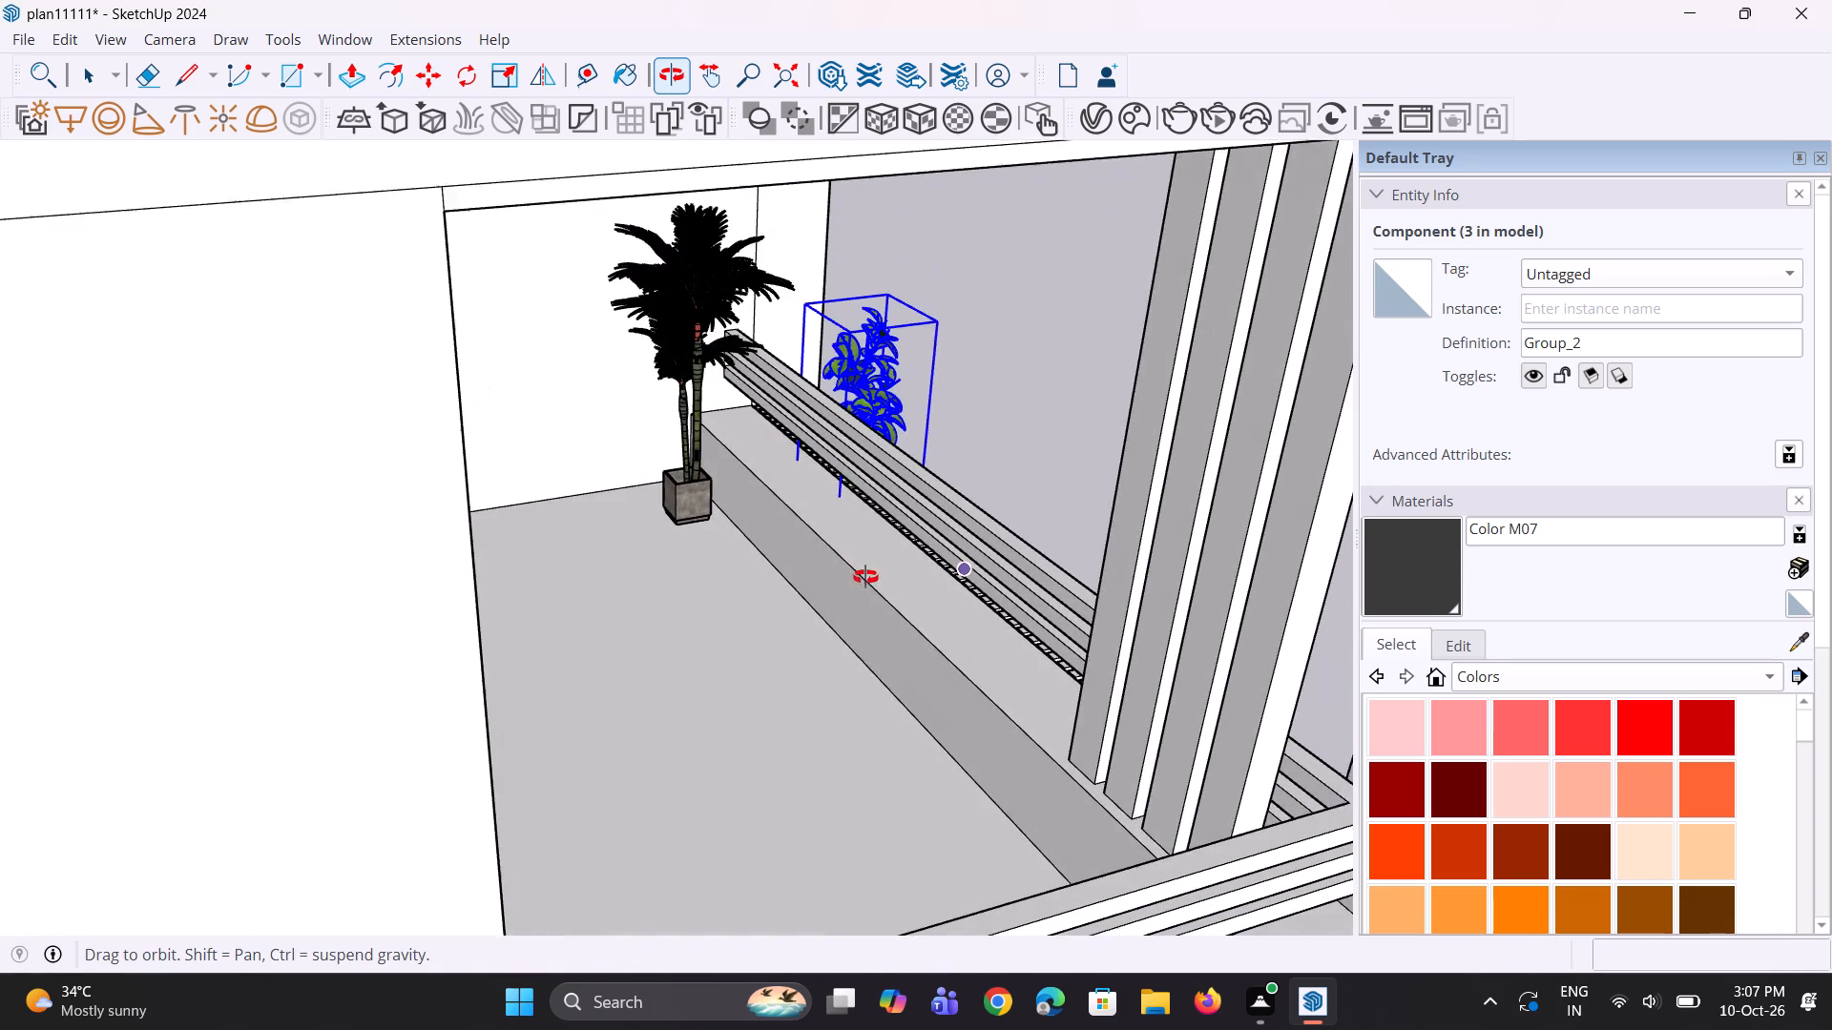
middle_click_drag(865, 577, 862, 577)
left_click(833, 535)
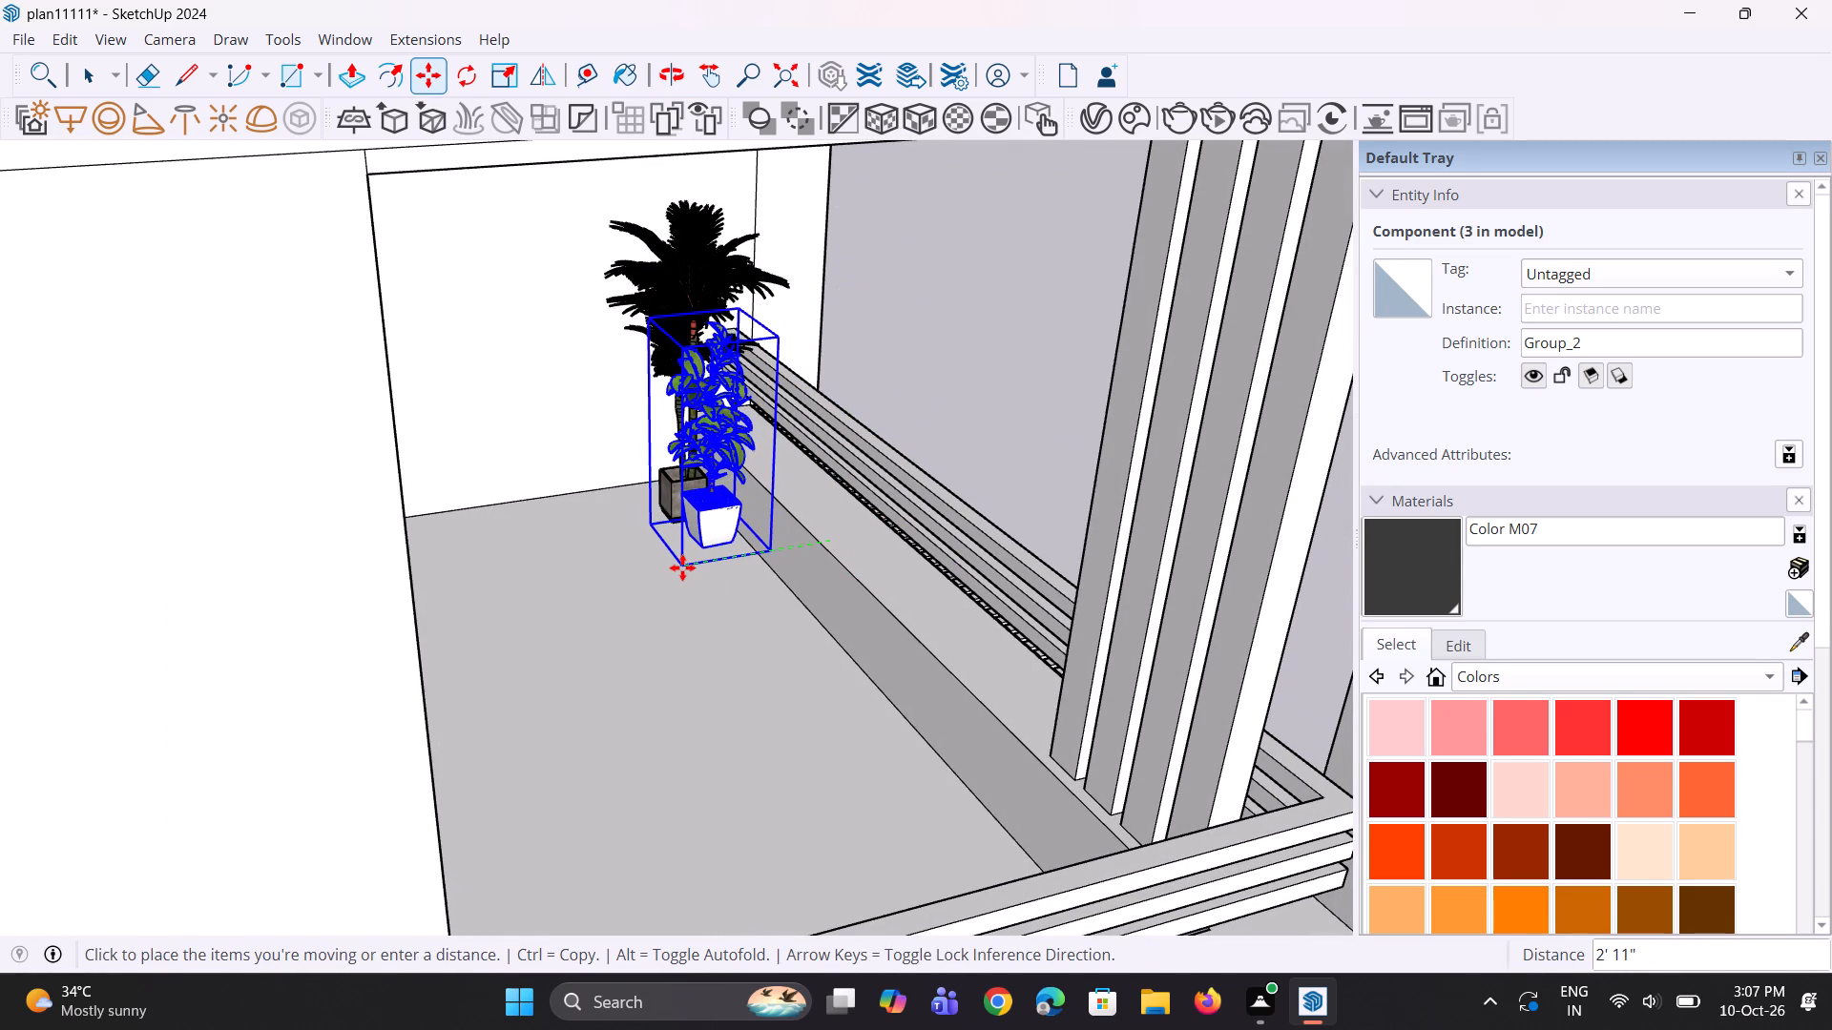
left_click(682, 567)
Lower the Group_2 copy along the blue axis onto the balcony floor.
middle_click_drag(746, 600, 710, 534)
left_click(743, 483)
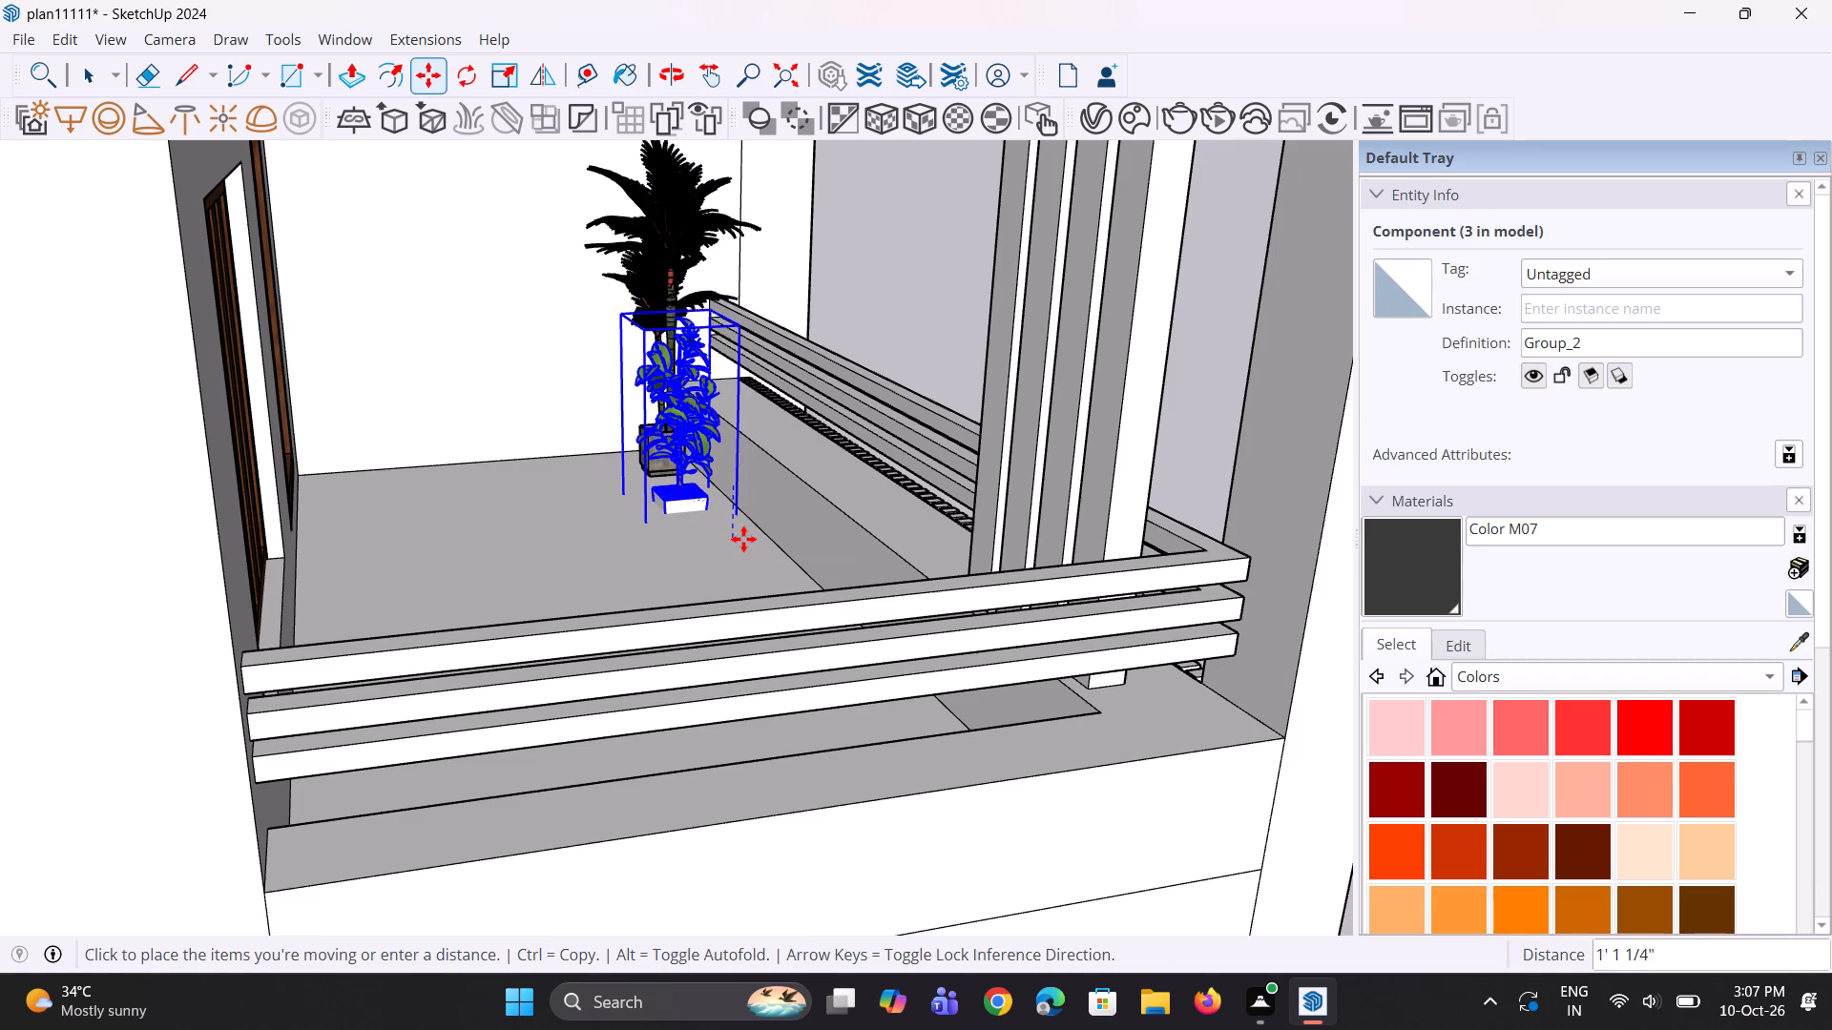
left_click(742, 524)
Enlarge the Group_2 copy uniformly and stretch it slightly along the green axis.
middle_click_drag(760, 551, 684, 572)
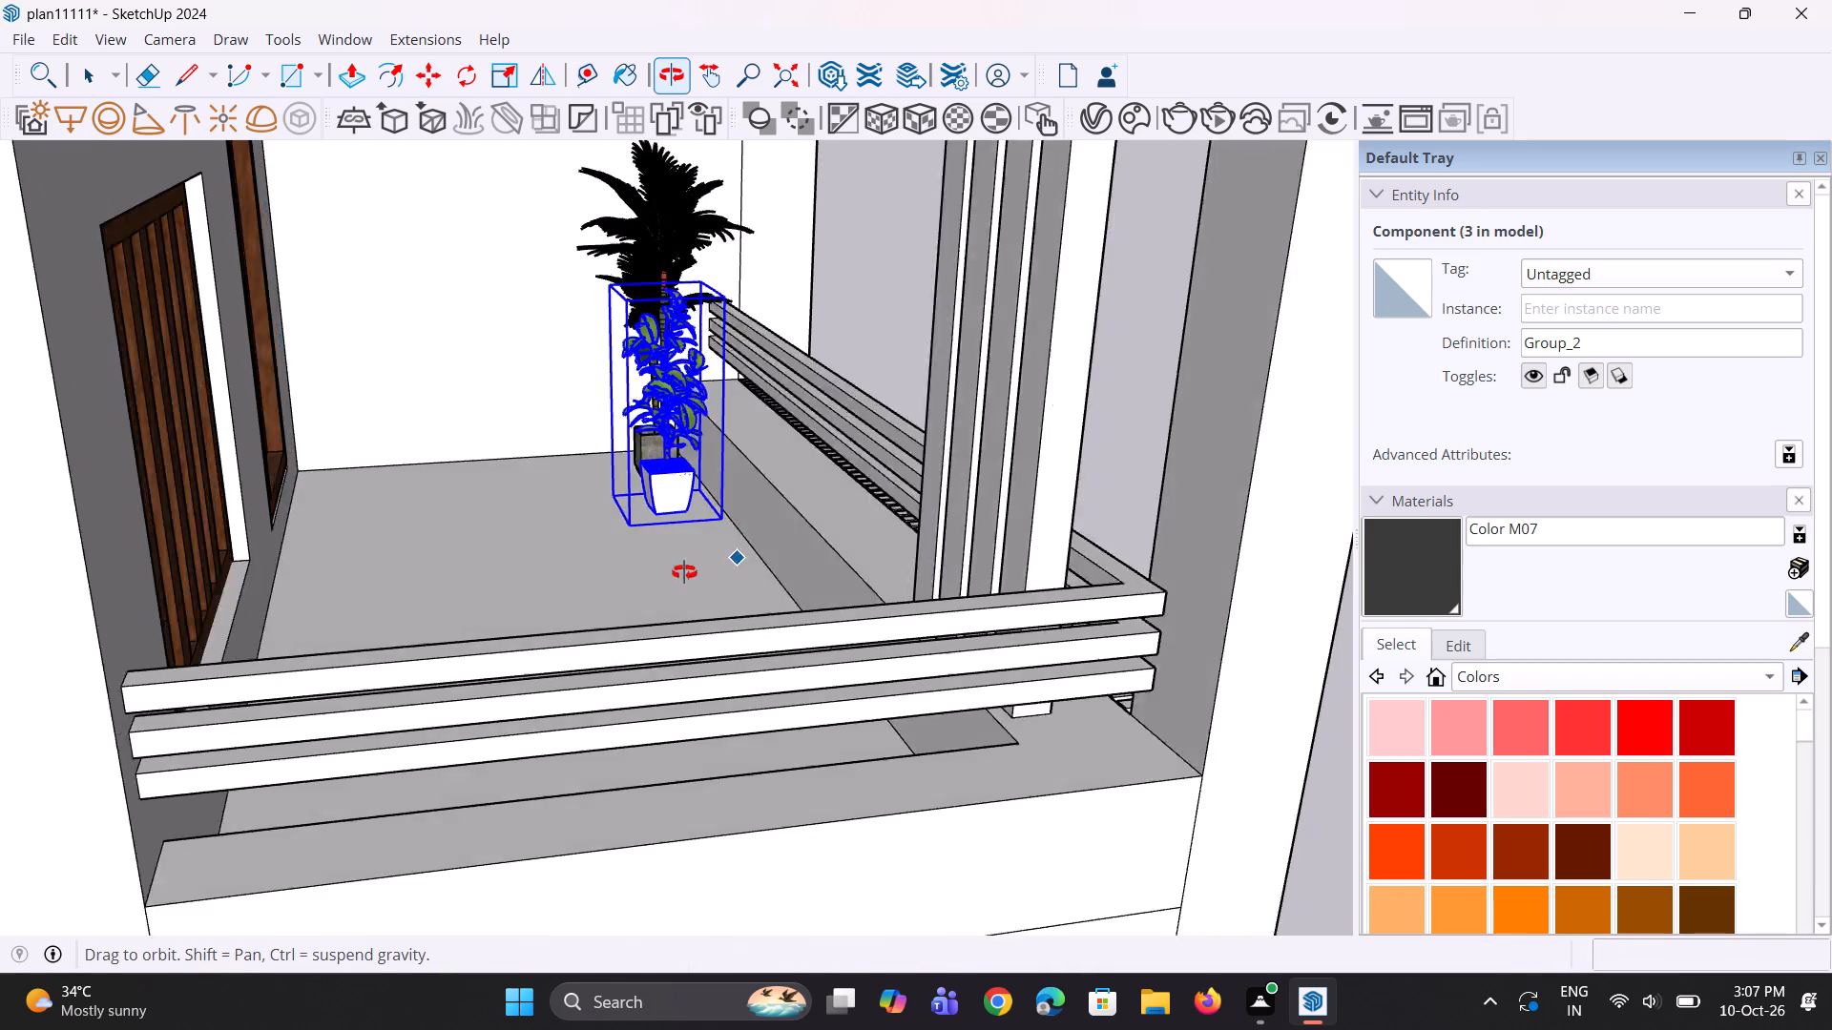
middle_click_drag(684, 572, 296, 590)
middle_click_drag(728, 495, 501, 527)
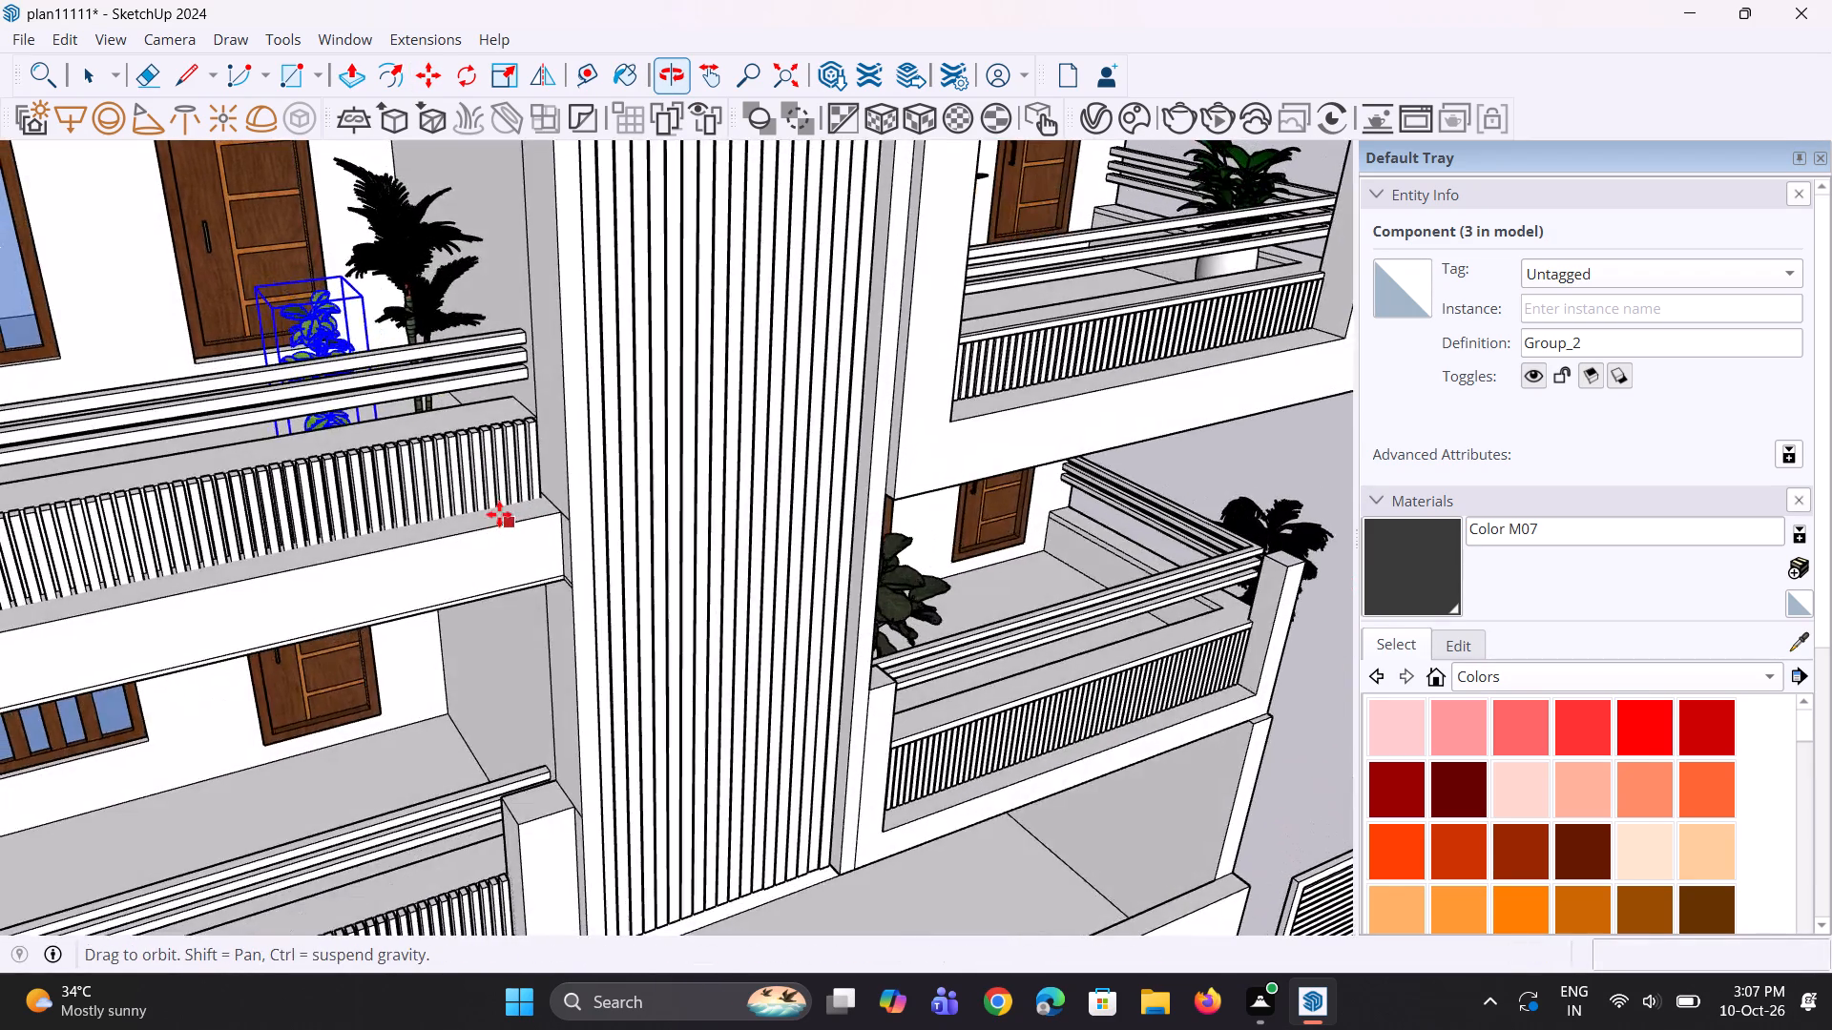
scroll(379, 340, "up", 2)
key("s")
scroll(363, 290, "up", 1)
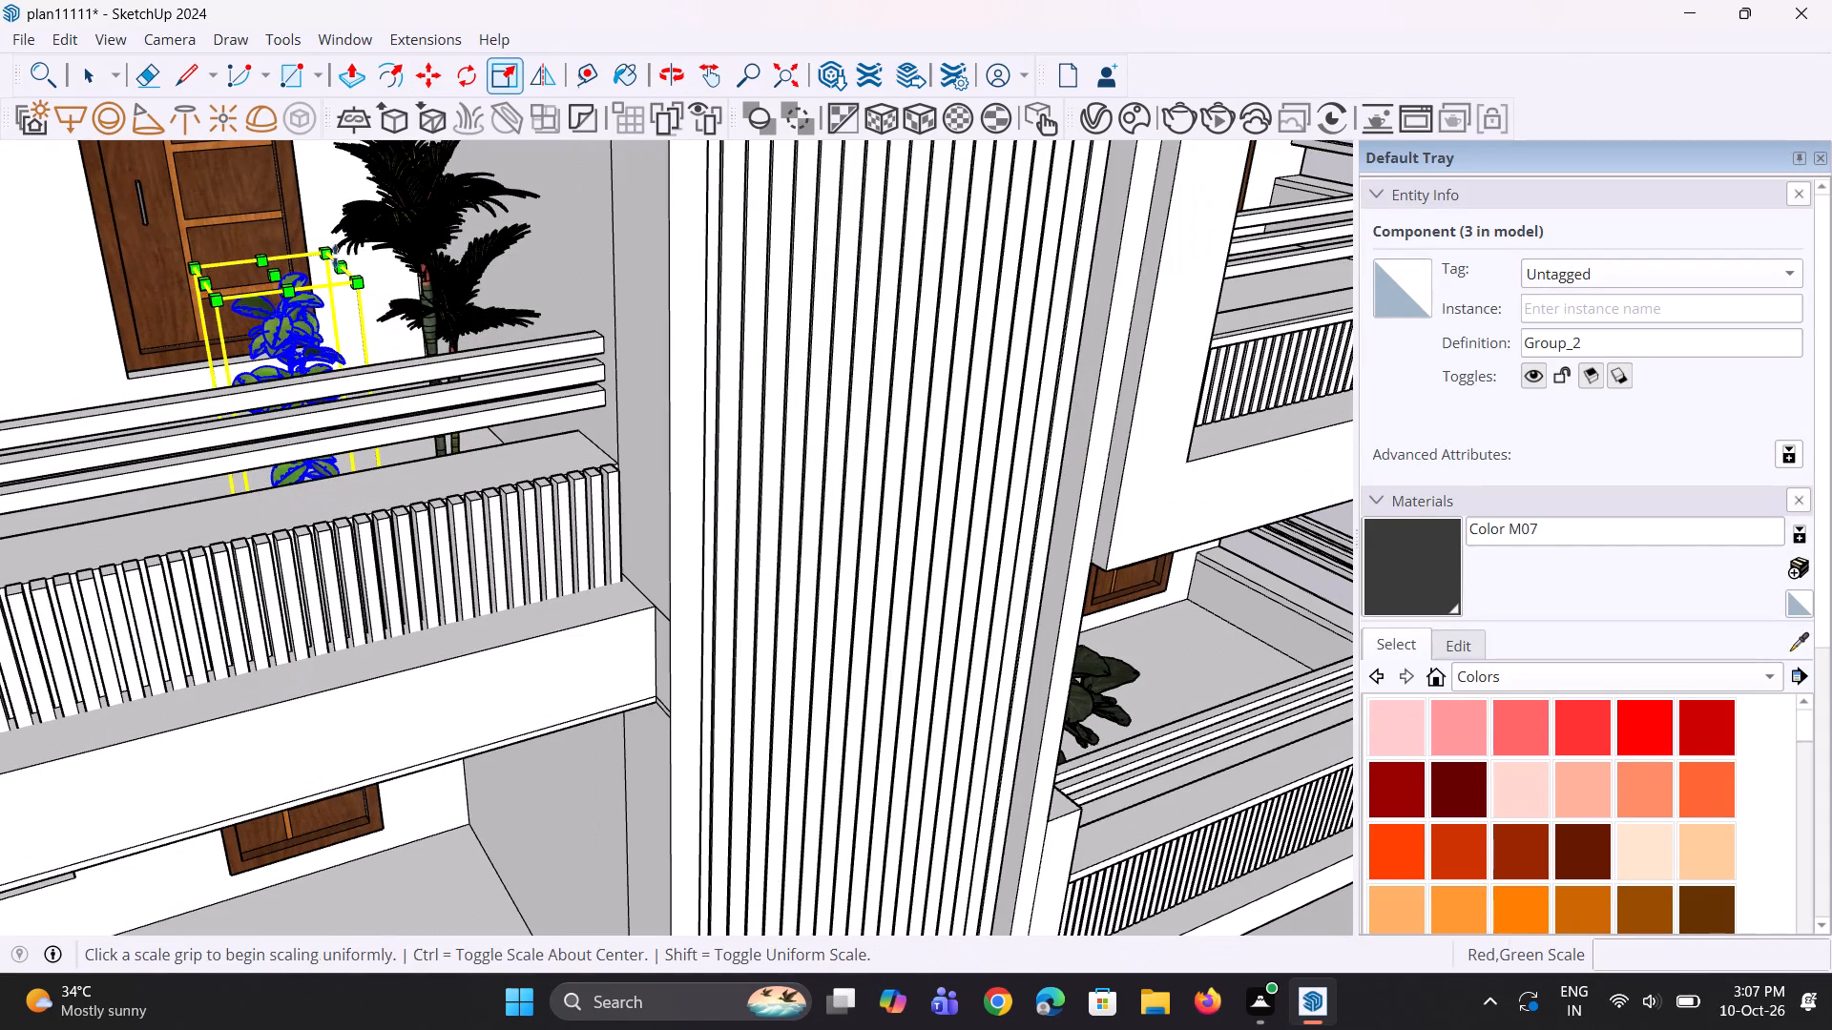
left_click(333, 252)
left_click(347, 216)
middle_click_drag(326, 390, 338, 393)
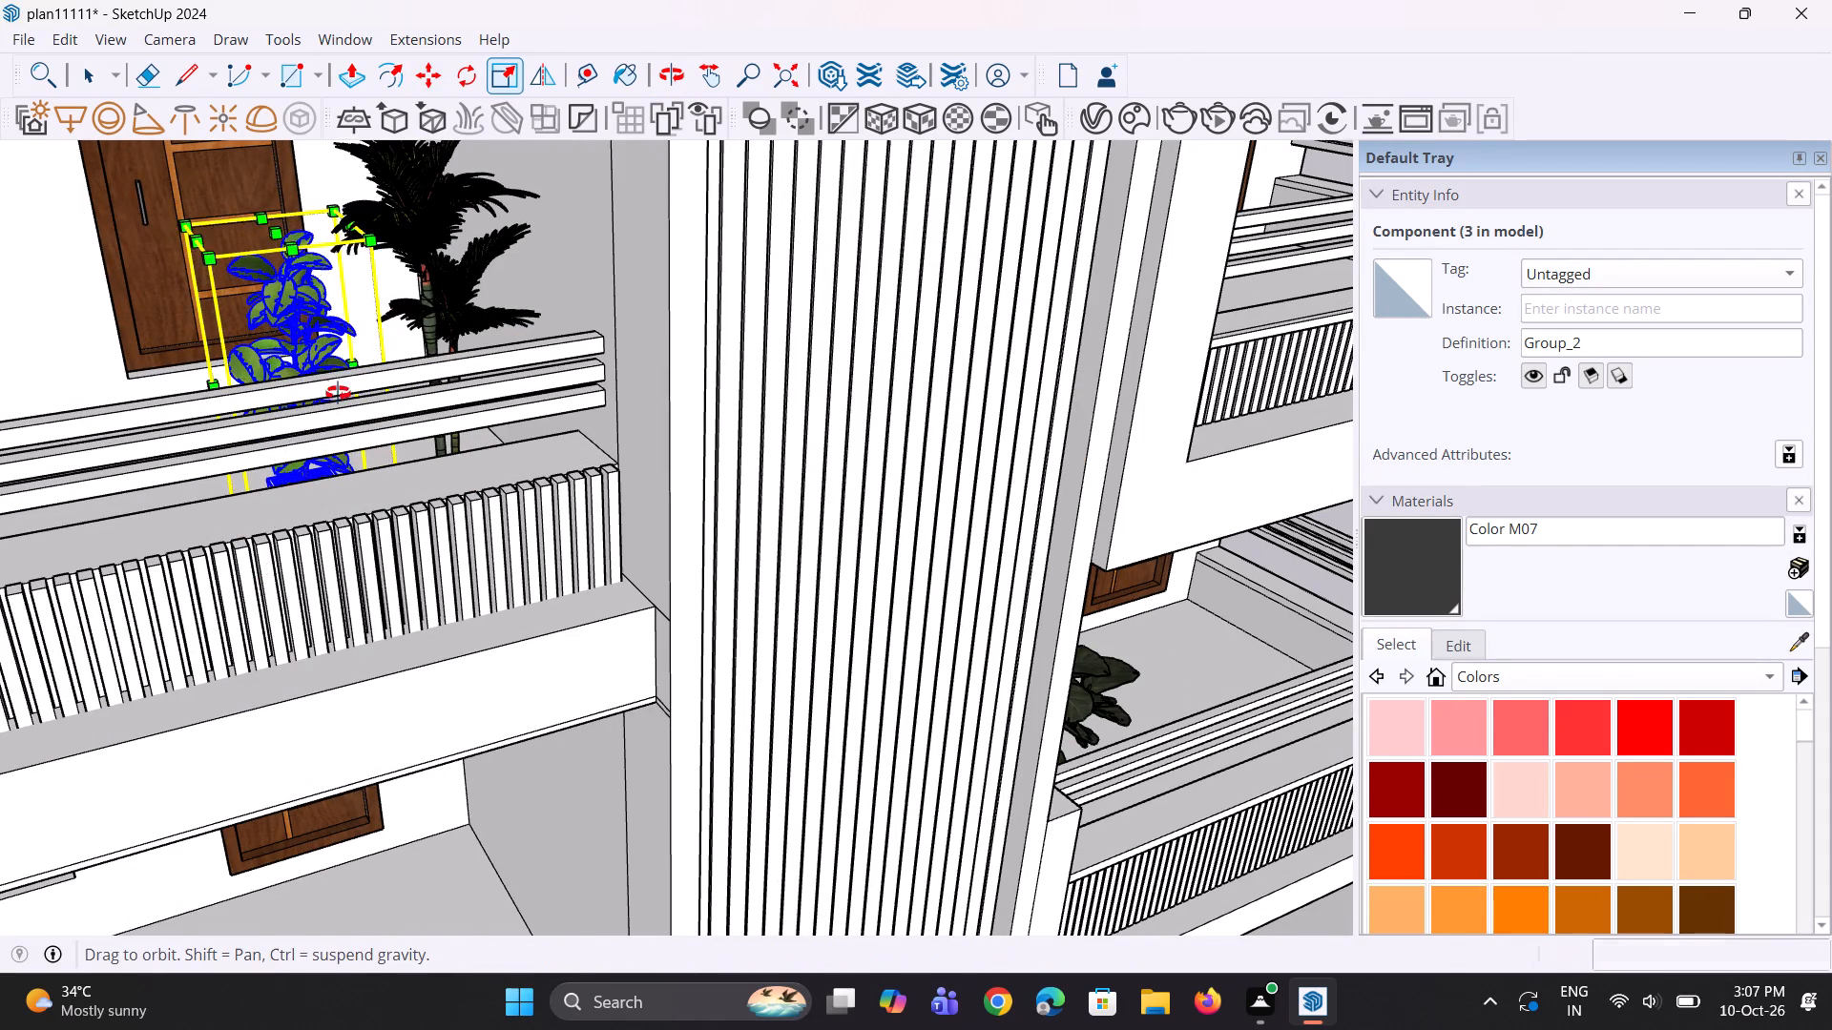
middle_click_drag(338, 393, 897, 431)
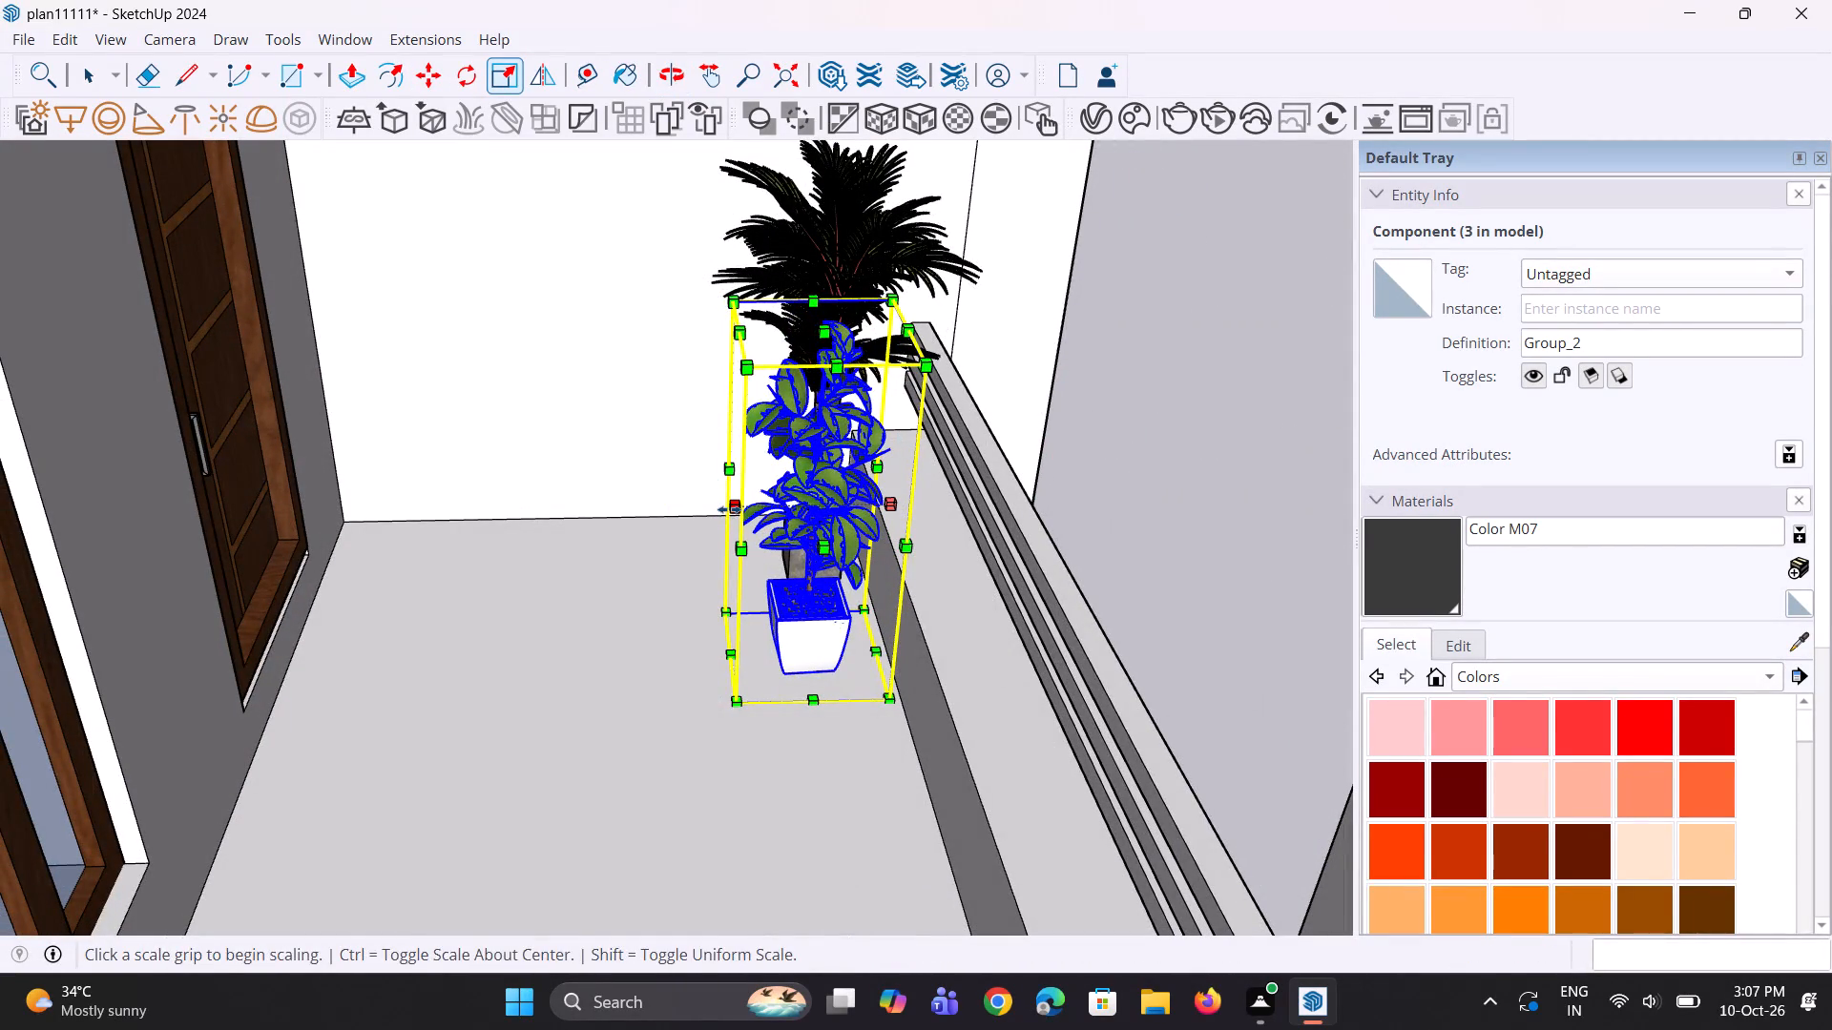
left_click(729, 509)
left_click(705, 504)
Shift the Group_2 copy about 2 3/8" toward the raised edge below the railing and clear the selection.
middle_click_drag(774, 556, 748, 526)
key("m")
scroll(810, 582, "up", 3)
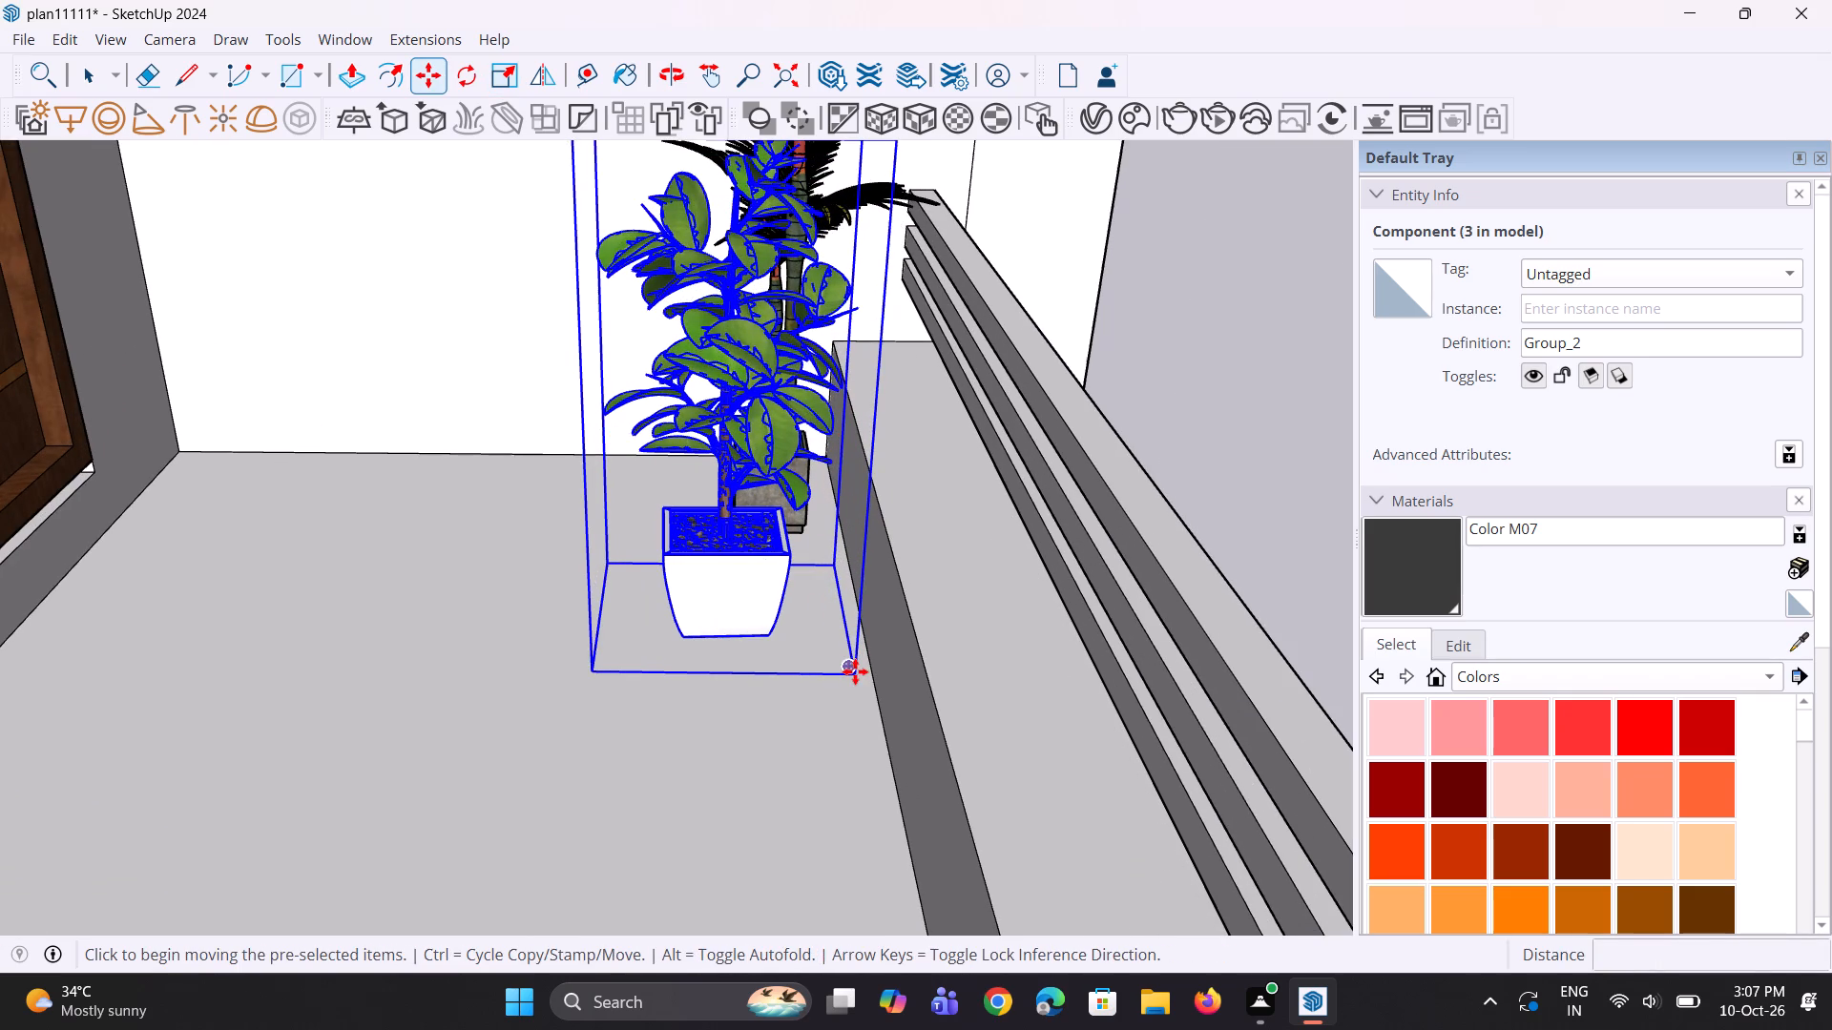
left_click(855, 671)
left_click(881, 674)
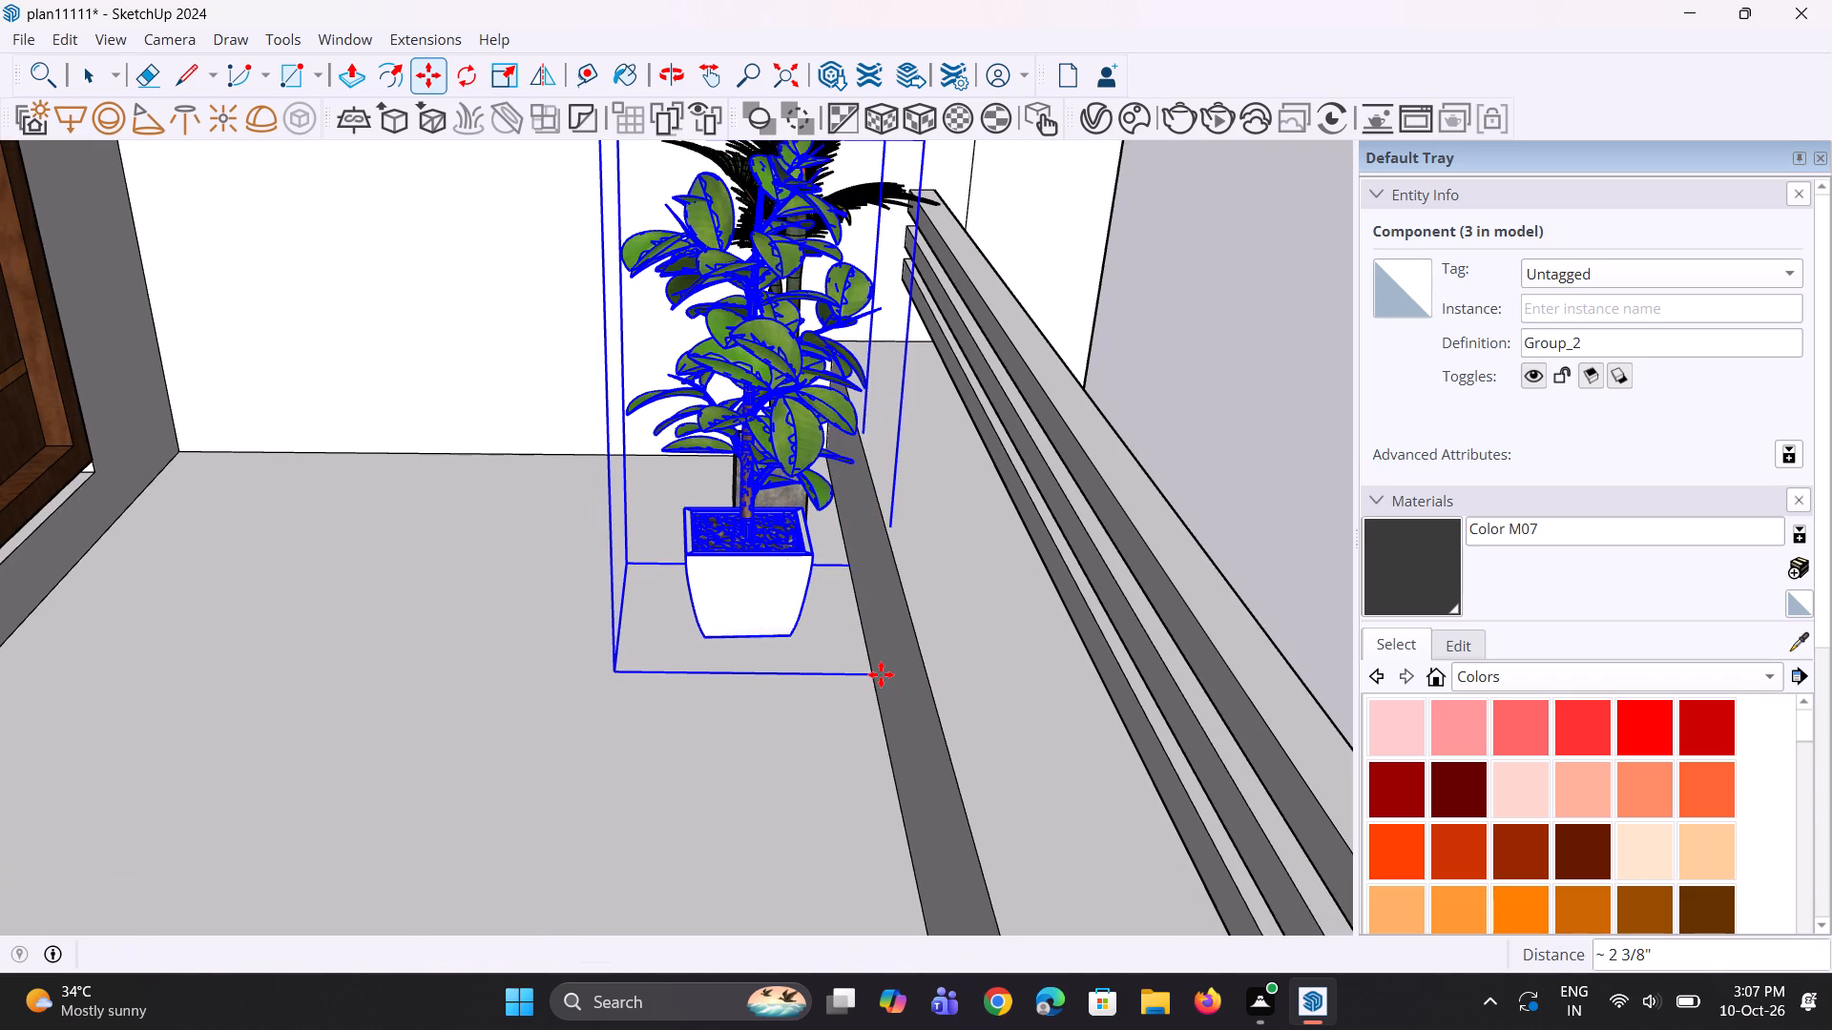
key("space")
key("space")
left_click(1253, 474)
Examine the plants on the middle-level balcony from the front and the source plants standing beside the building.
scroll(1052, 527, "down", 4)
middle_click_drag(1218, 621, 838, 569)
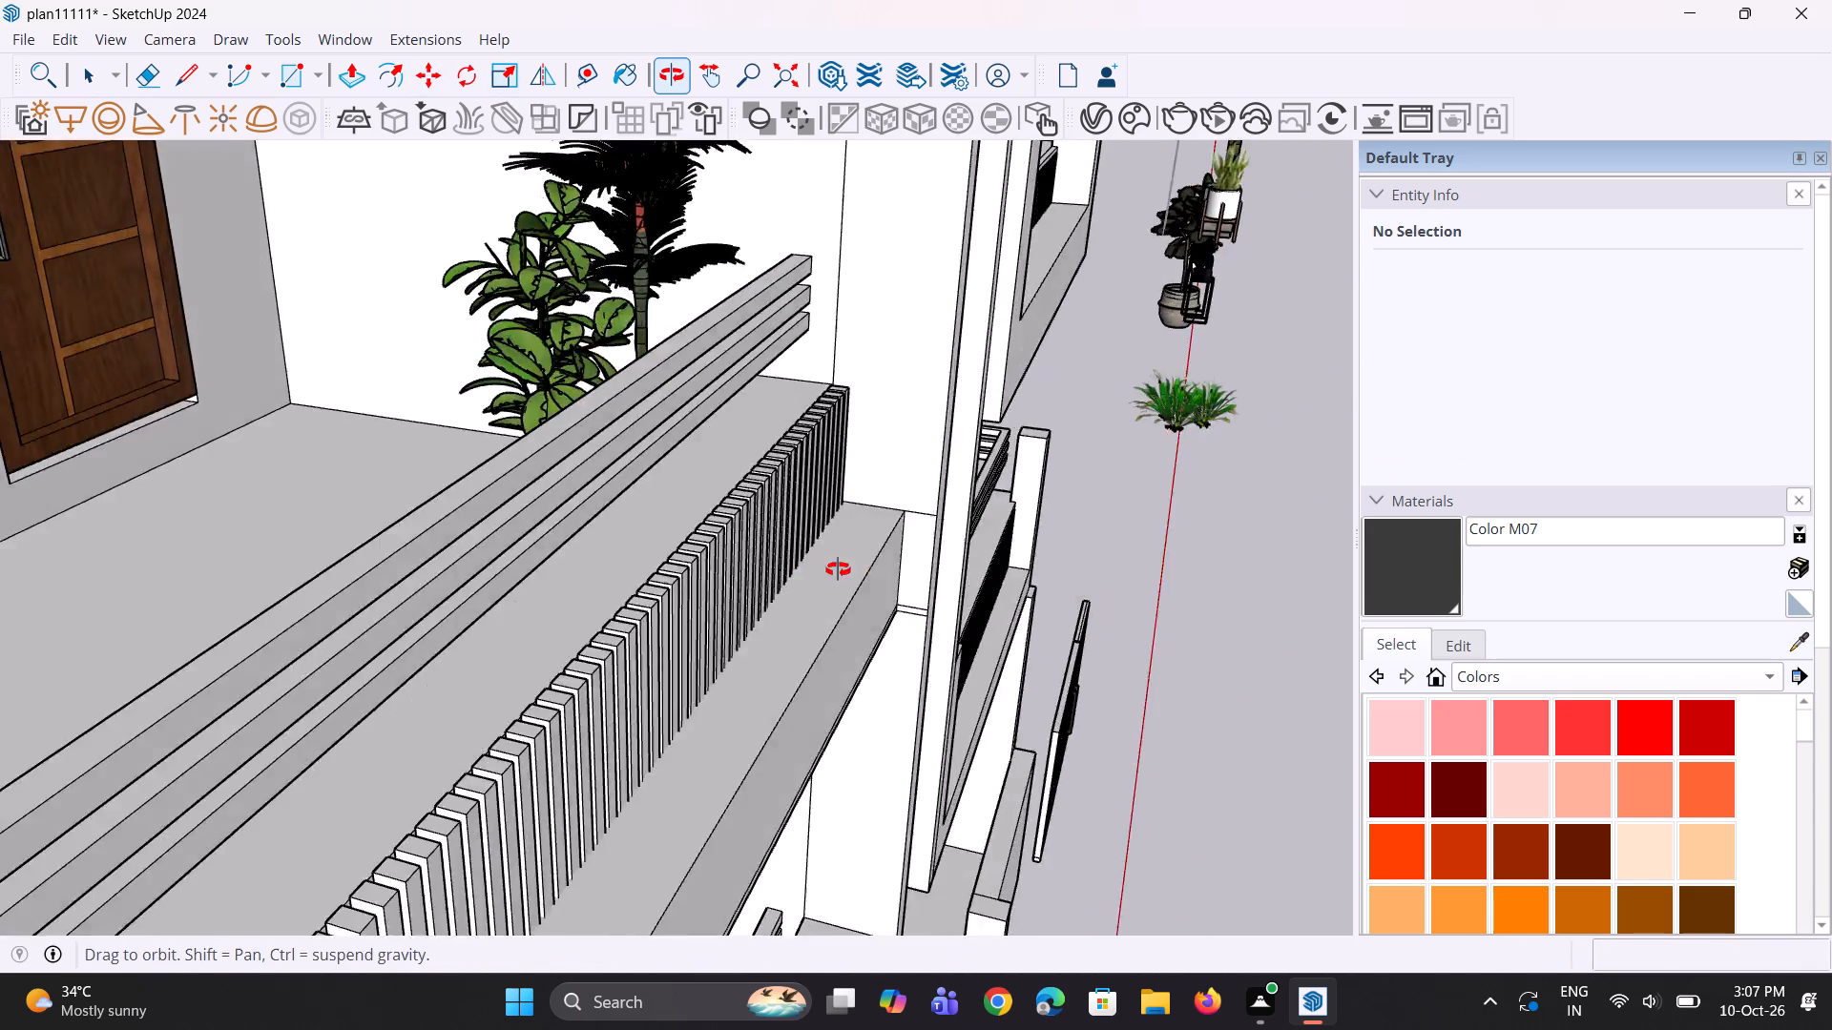
middle_click_drag(838, 569, 731, 555)
scroll(731, 555, "up", 1)
scroll(853, 518, "down", 10)
middle_click_drag(911, 525, 746, 459)
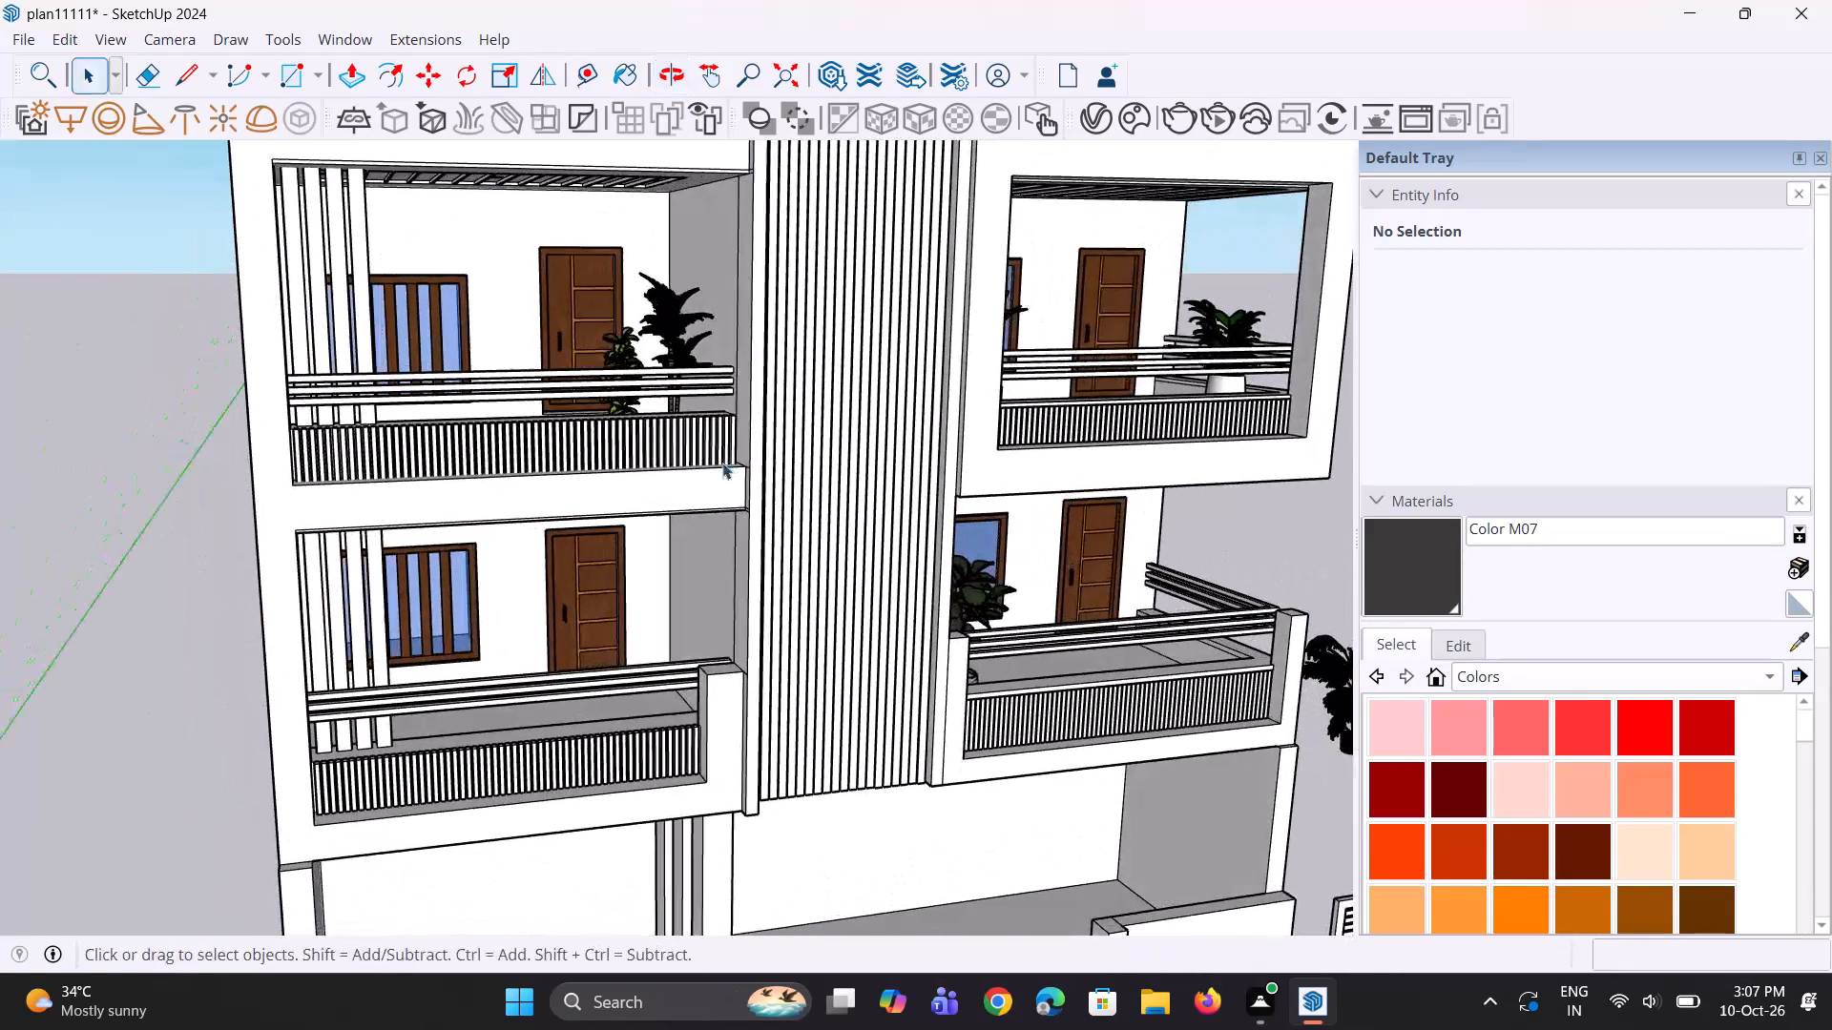
scroll(689, 466, "down", 7)
scroll(1101, 584, "up", 2)
scroll(1228, 522, "up", 4)
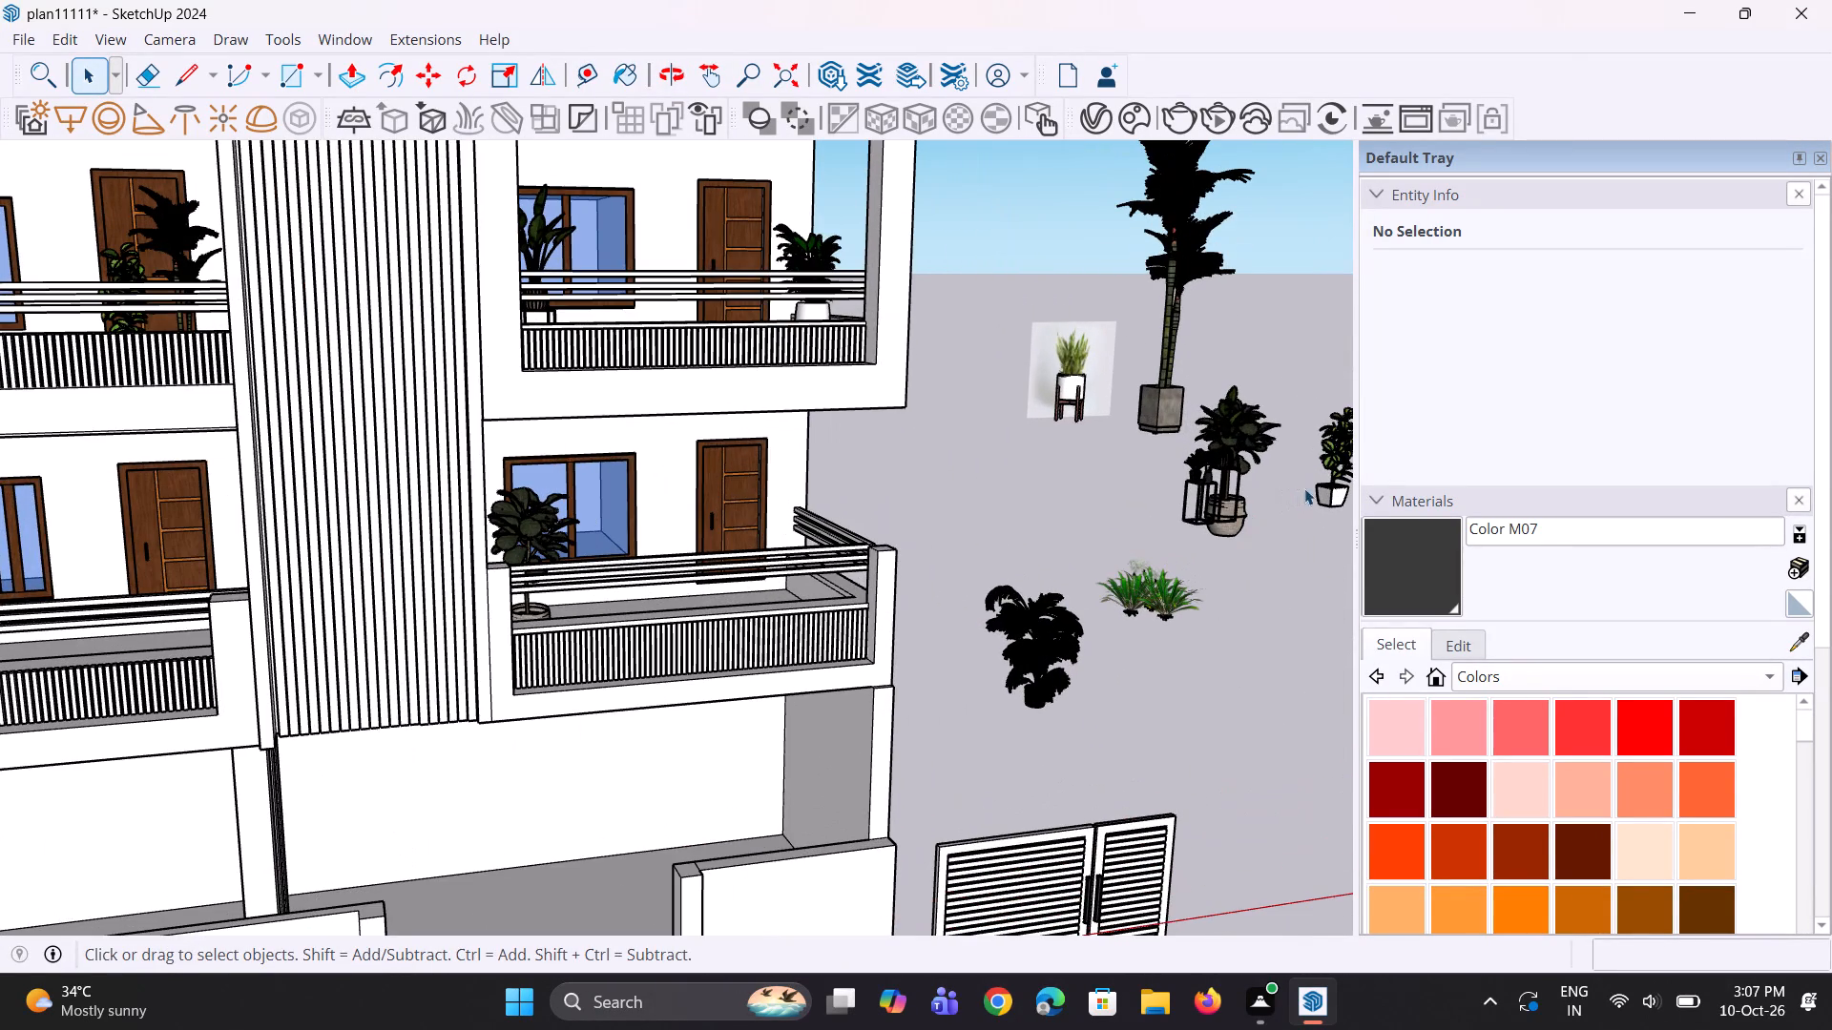
scroll(1142, 525, "down", 3)
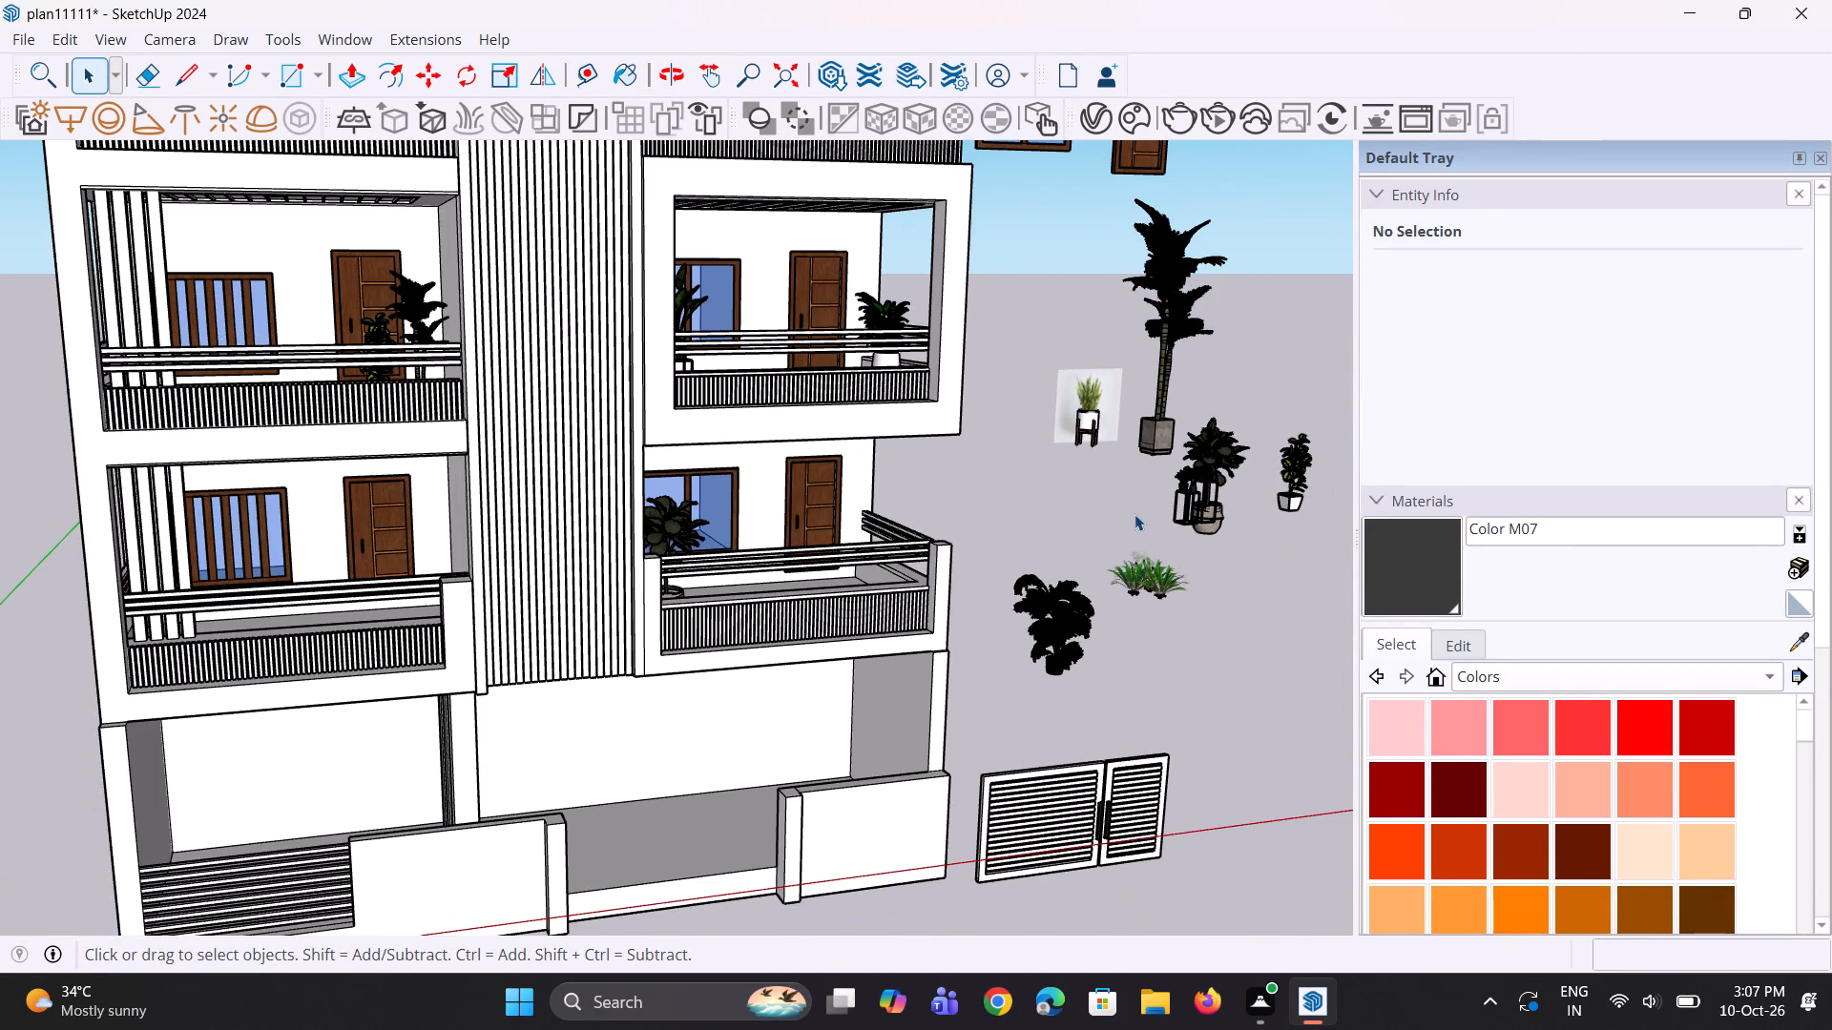
middle_click_drag(1132, 592, 1108, 591)
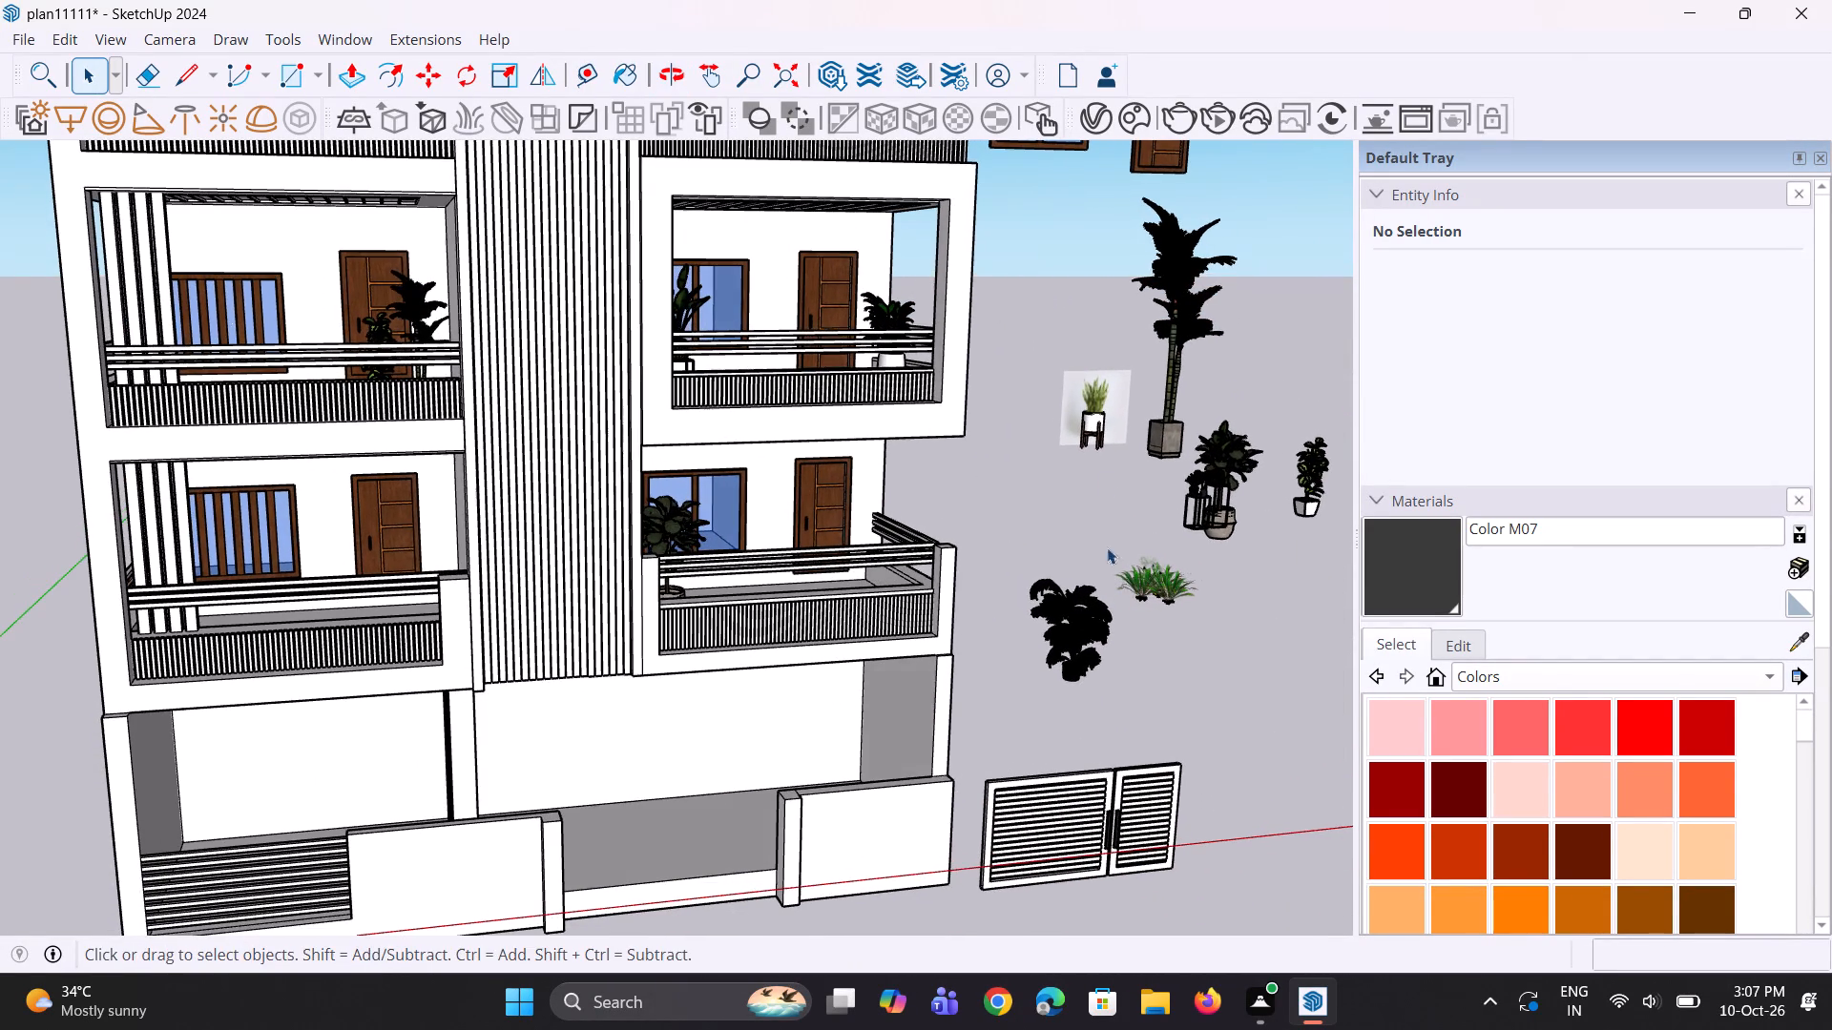
Explode the Plant_pot+02 component beside the building to separate the plant from its backdrop image.
scroll(1090, 424, "up", 1)
left_click(1091, 424)
right_click(1091, 424)
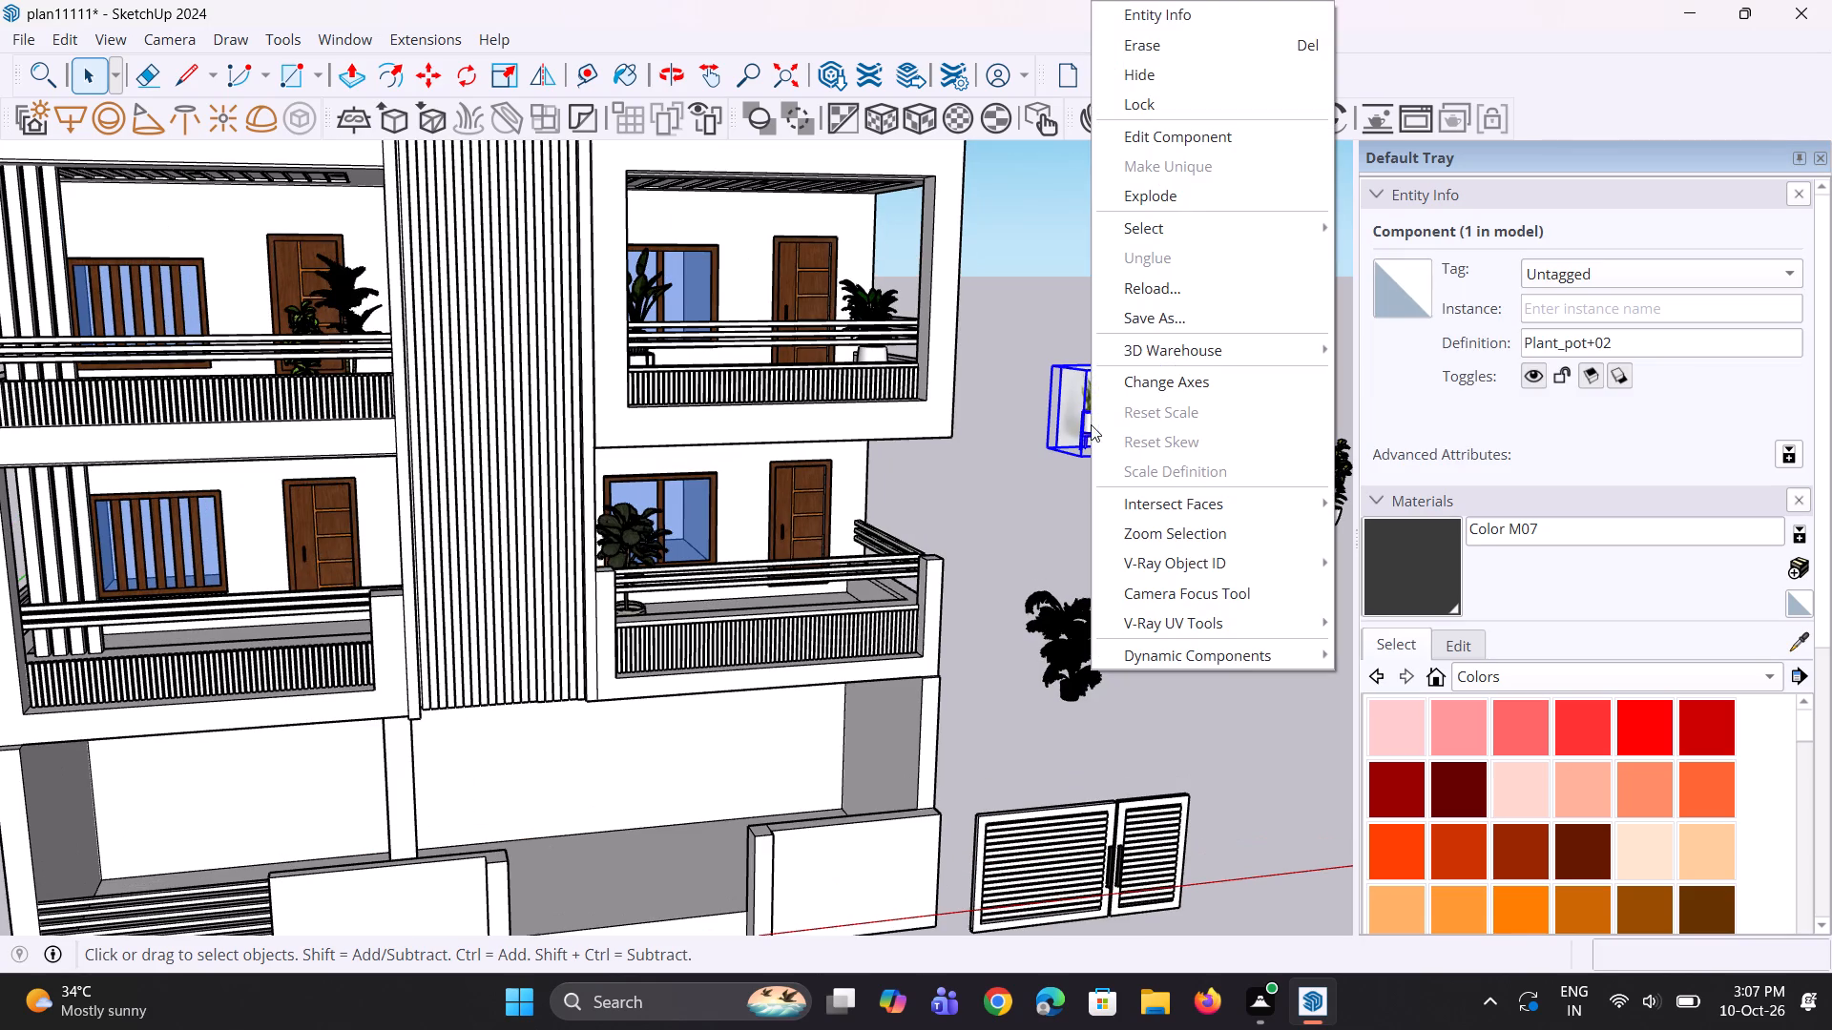
left_click(1152, 202)
key("space")
left_click(1107, 503)
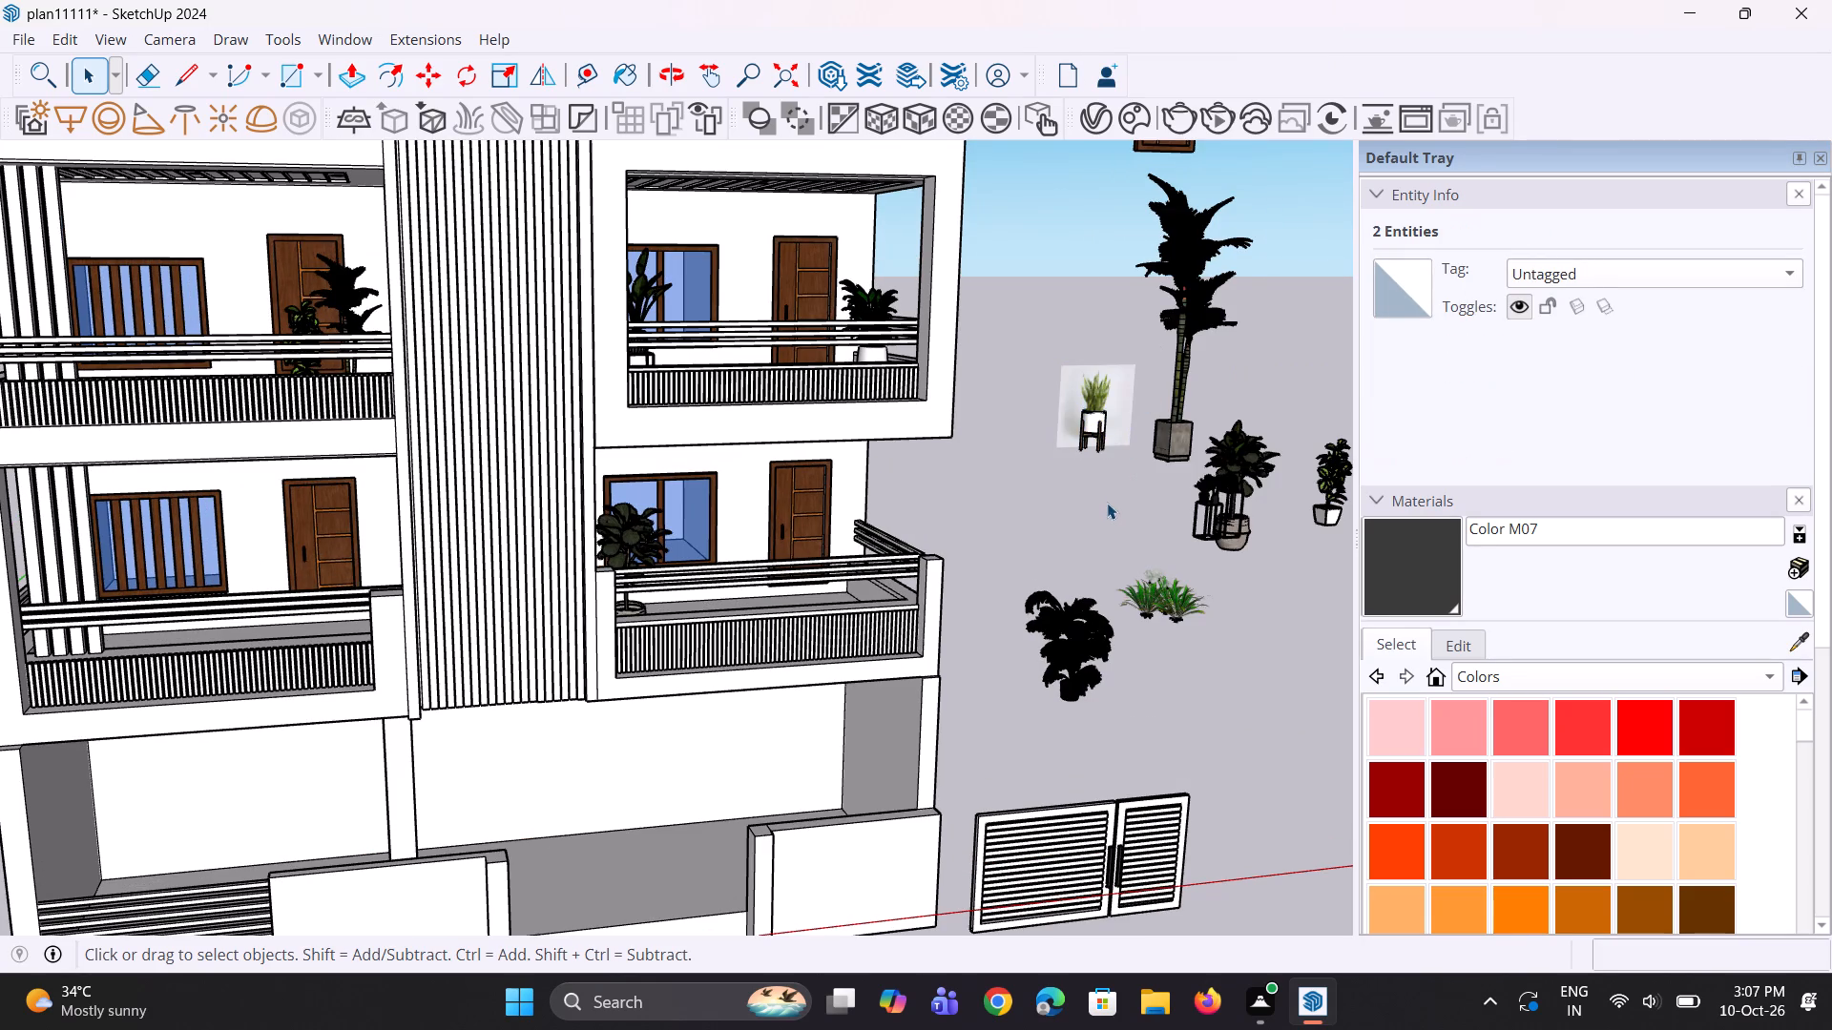
Delete the backdrop image behind the potted plant on the wooden stand.
scroll(1118, 441, "up", 3)
left_click(1120, 415)
scroll(1120, 415, "up", 2)
key("Delete")
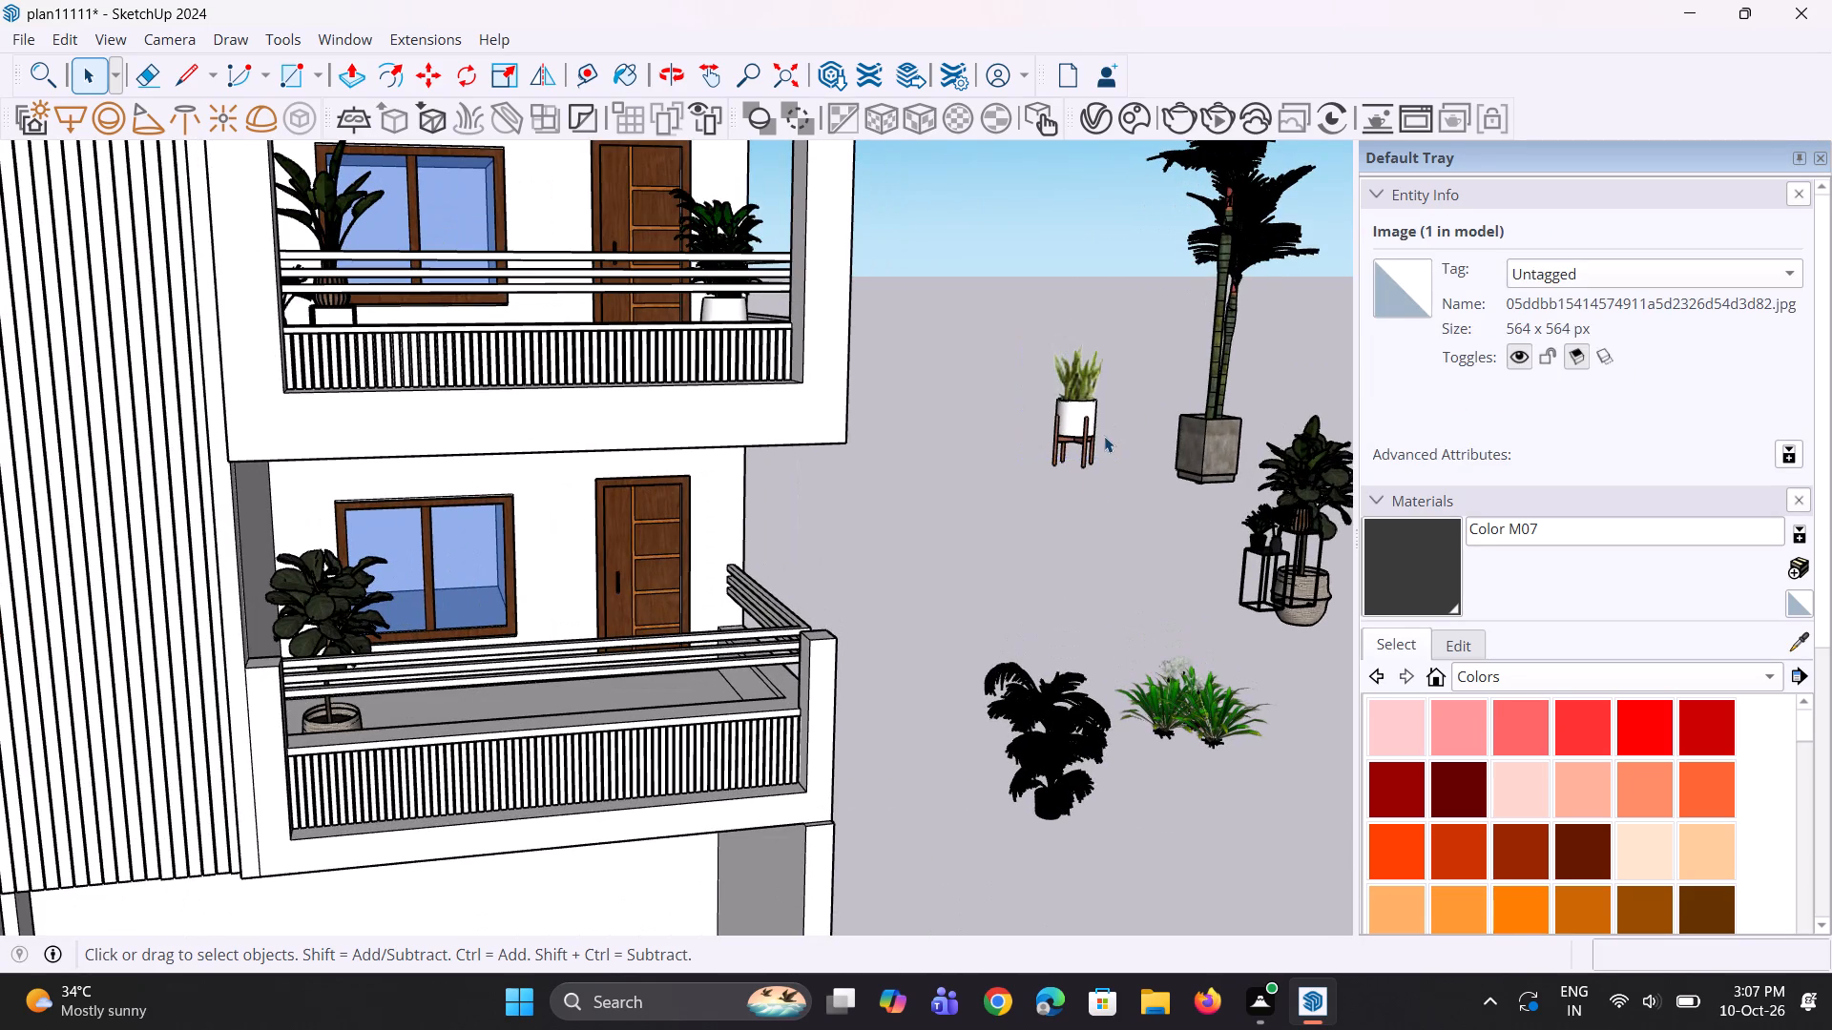
Copy the potted plant on the wooden stand (Component#4) to the front of the middle-level balcony holding the other two plants.
left_click(1104, 436)
left_click(1089, 436)
scroll(1083, 454, "up", 1)
key("m")
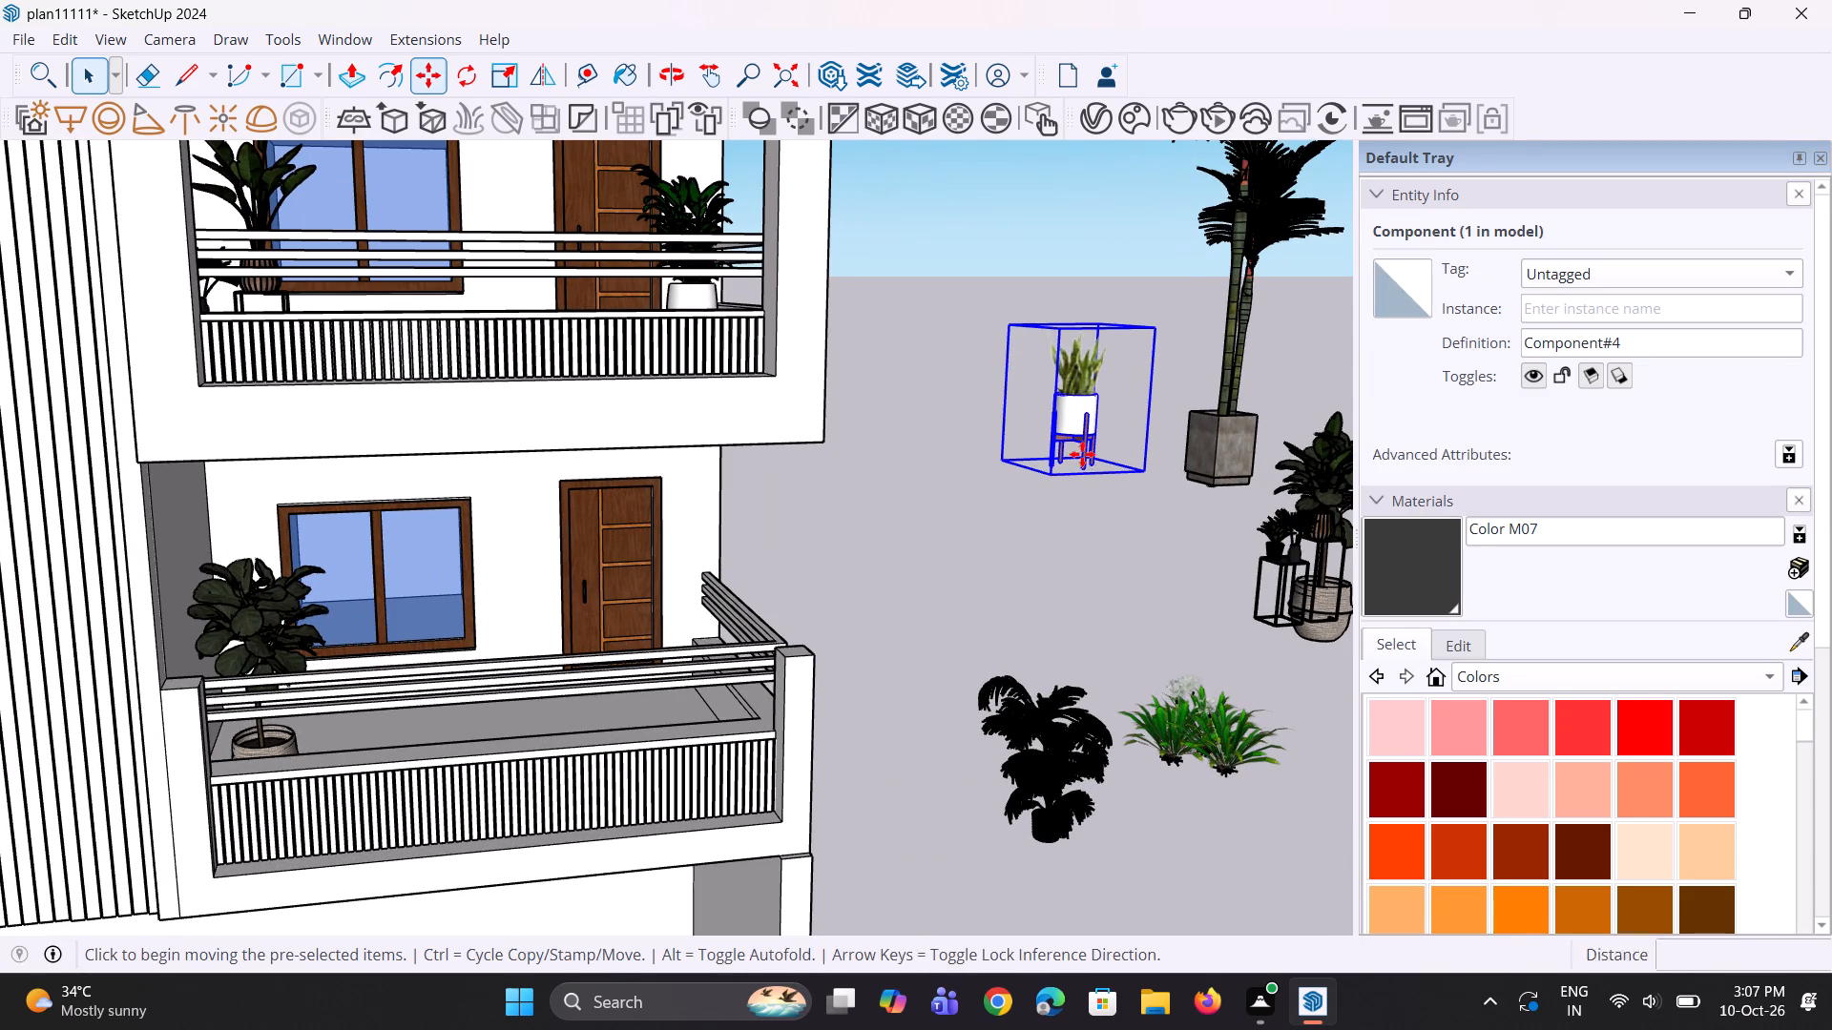
left_click(1055, 456)
scroll(1125, 525, "down", 8)
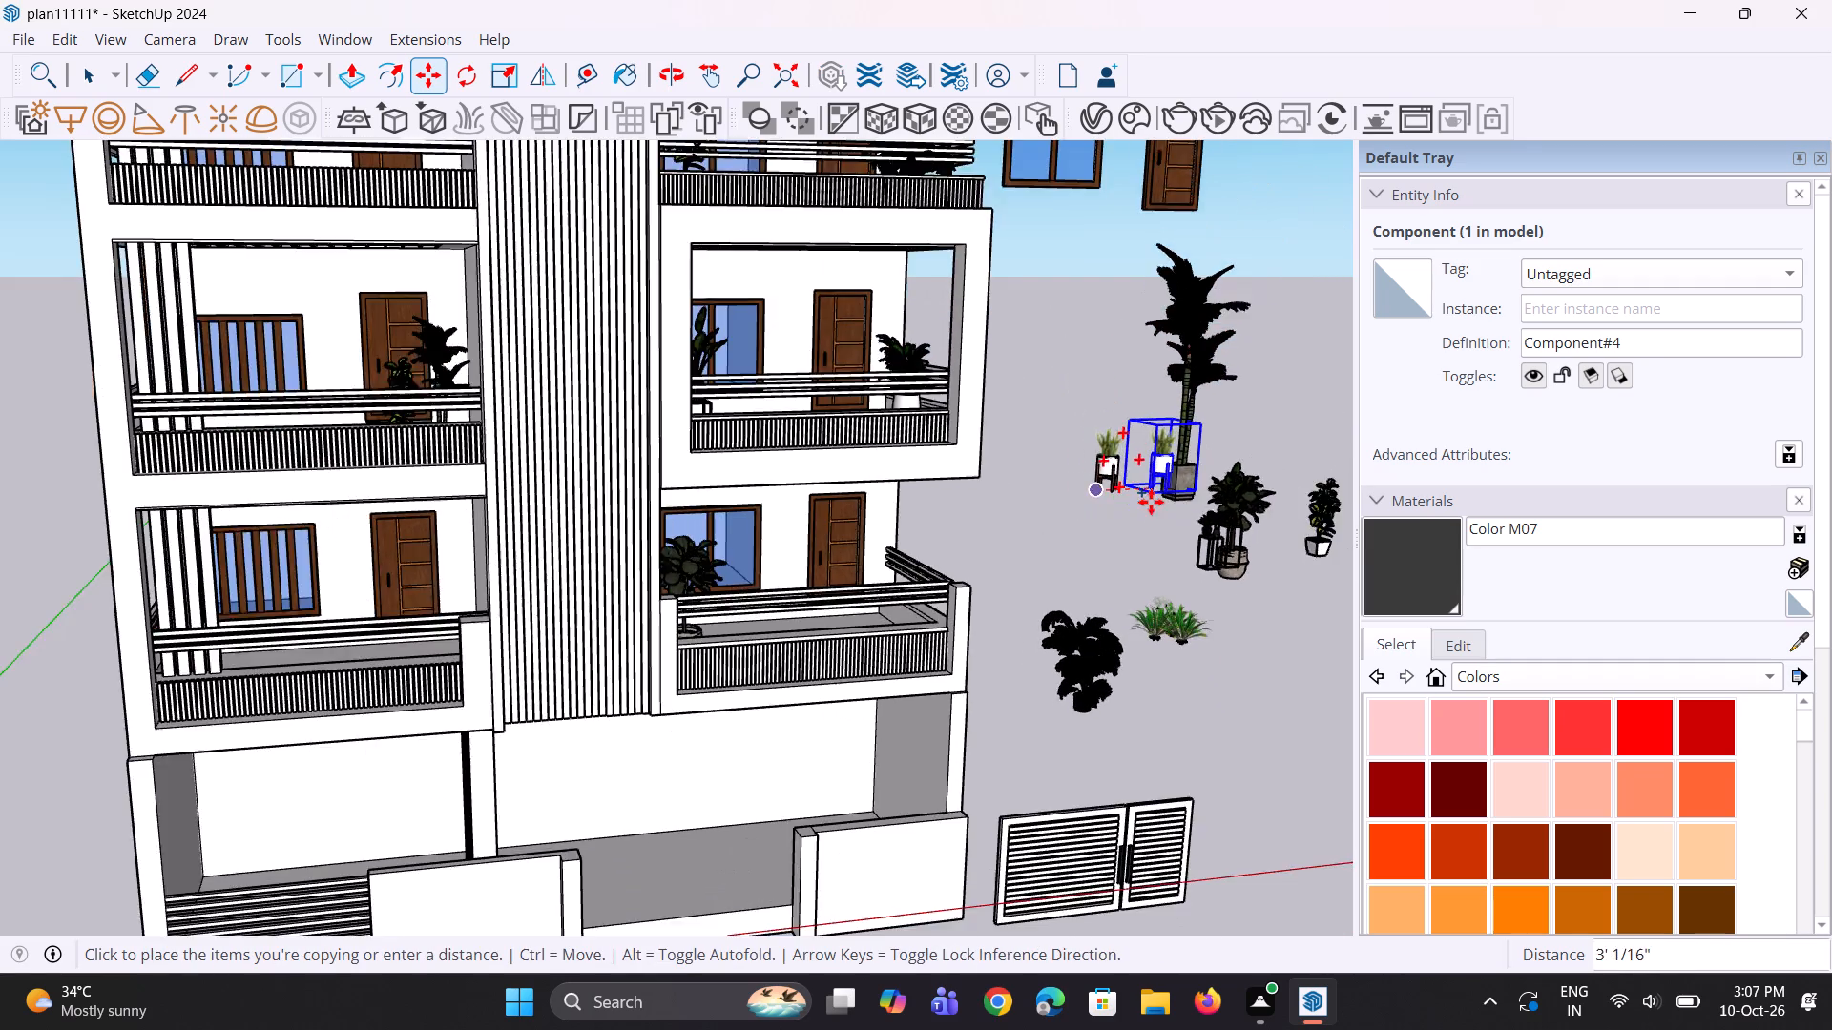
scroll(1151, 502, "down", 2)
scroll(395, 482, "up", 8)
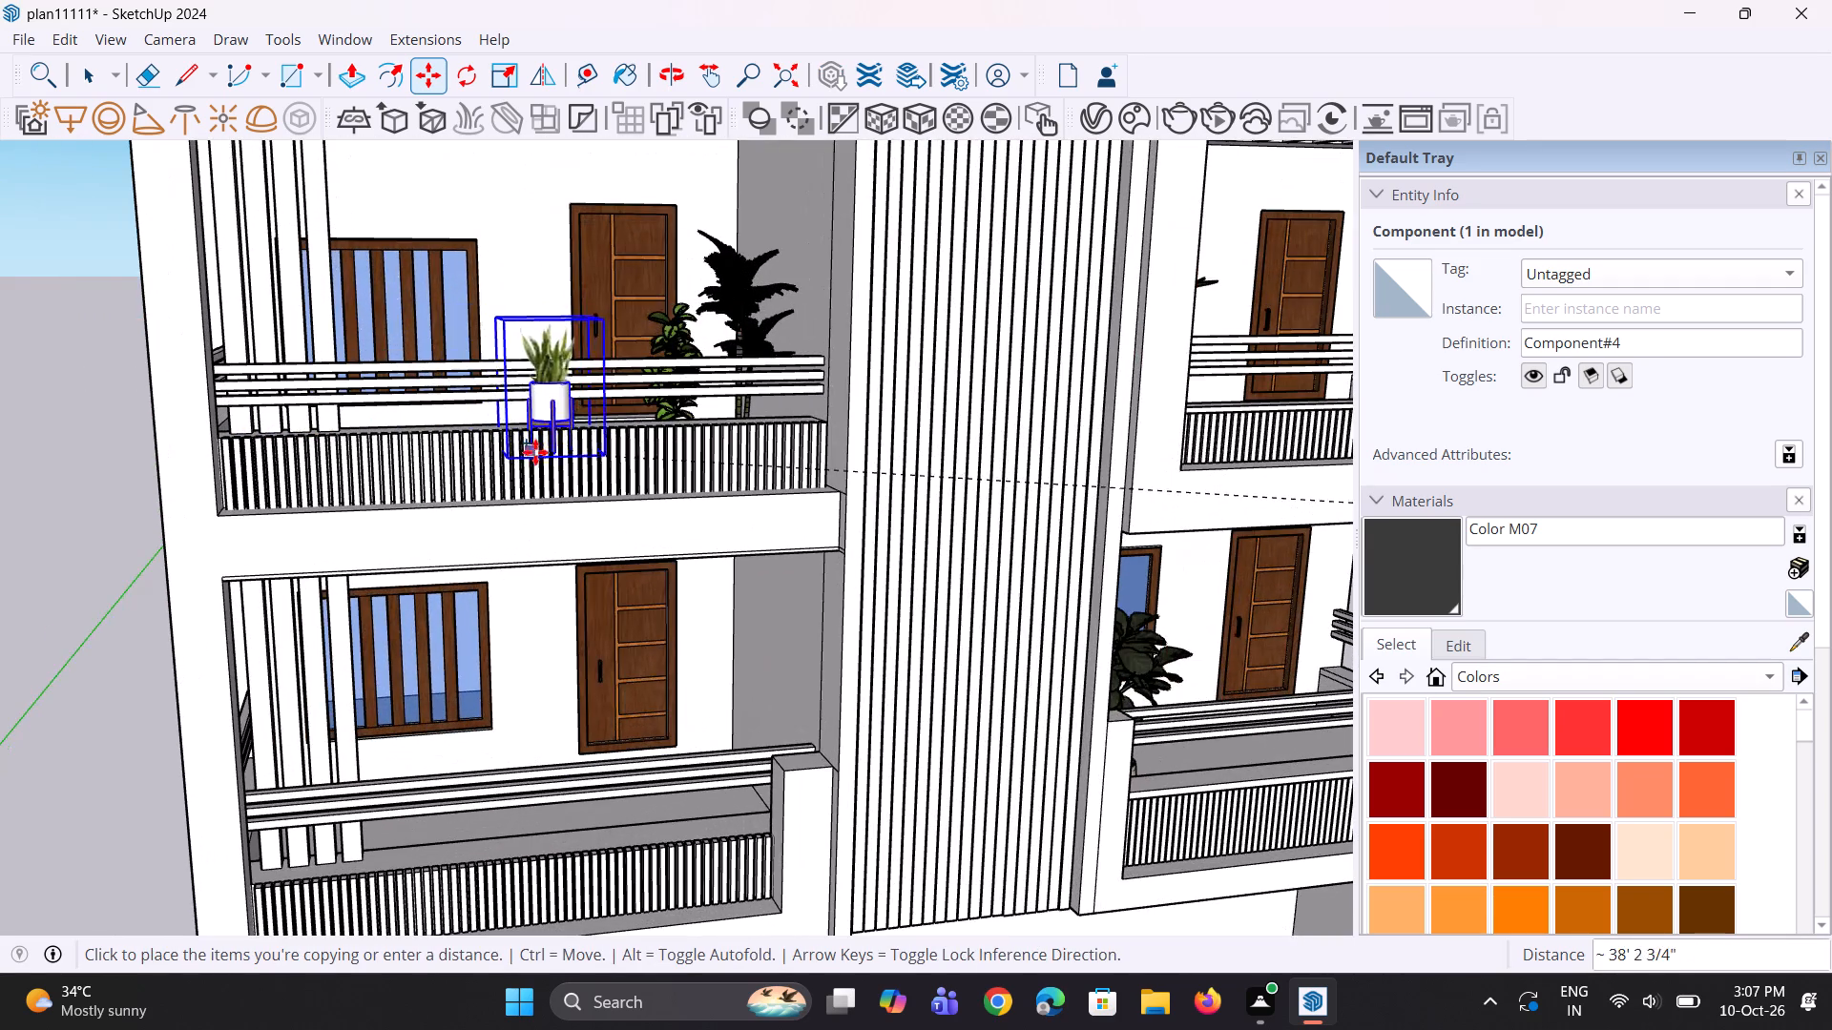
left_click(569, 491)
Move the Component#4 plant copy about 2' back from the balcony front onto the floor behind the railing.
middle_click_drag(486, 559, 976, 655)
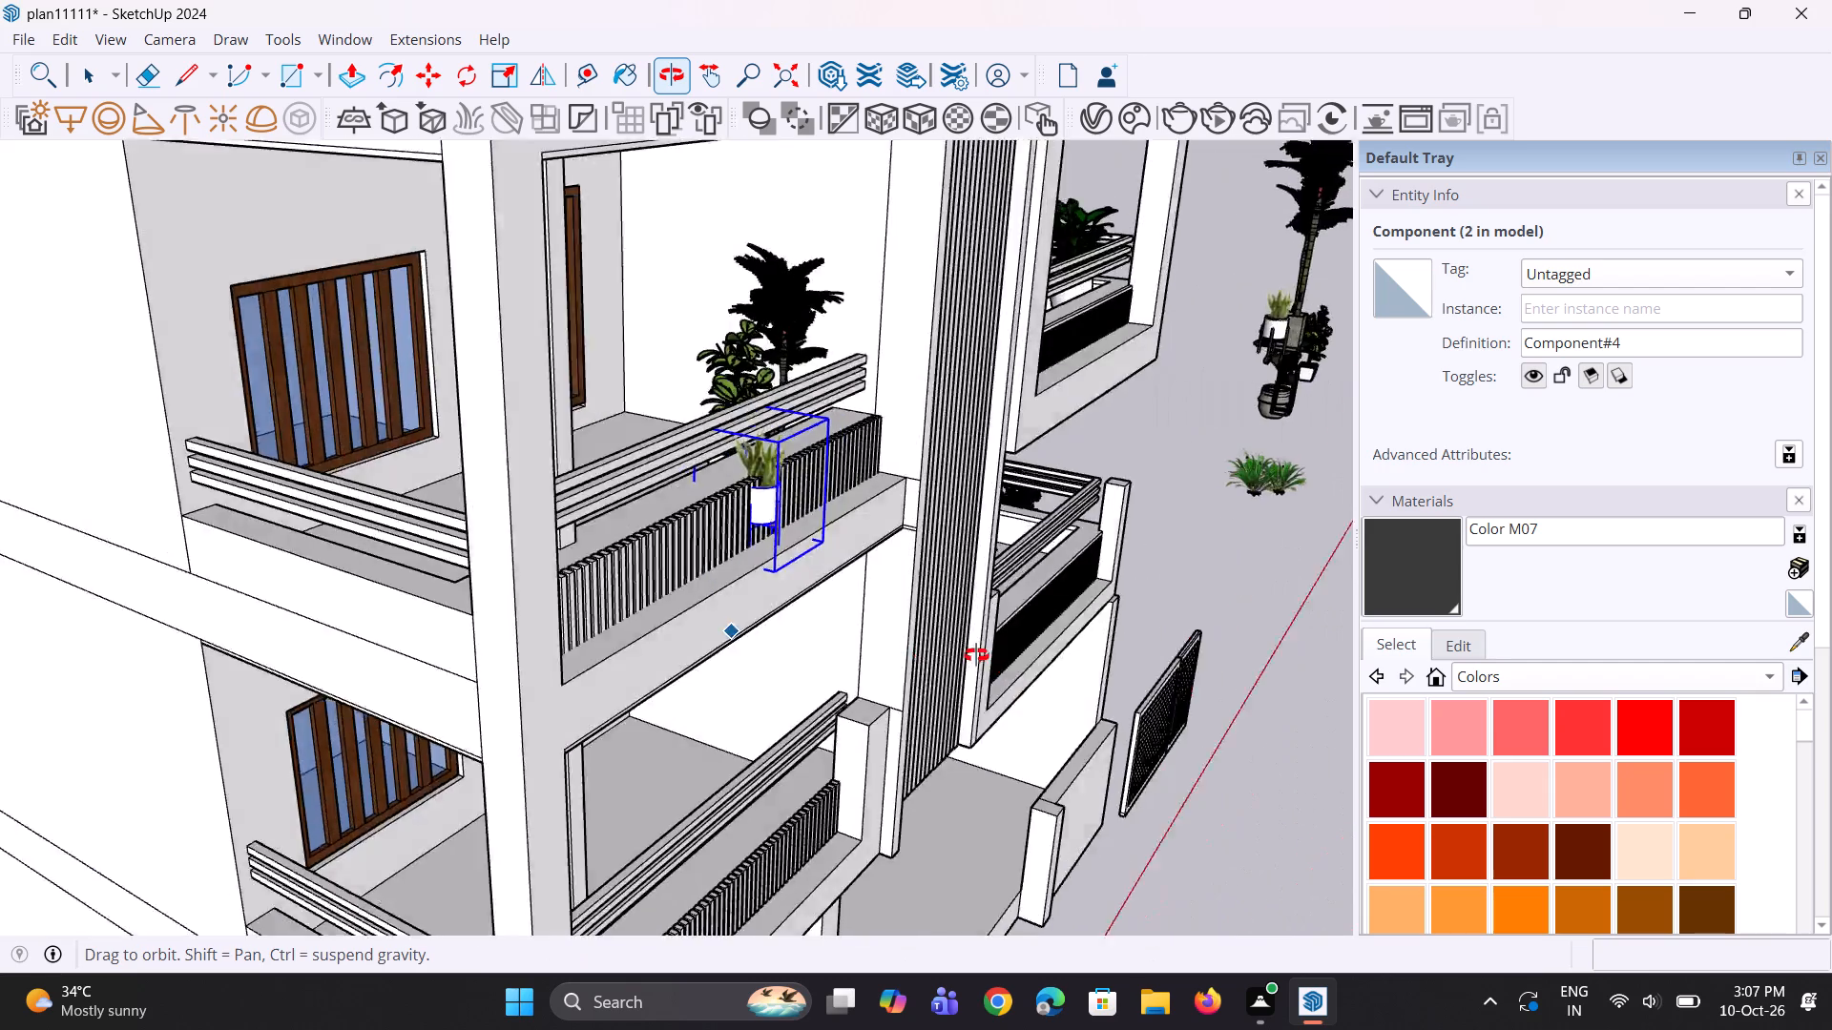
middle_click_drag(976, 655, 1166, 705)
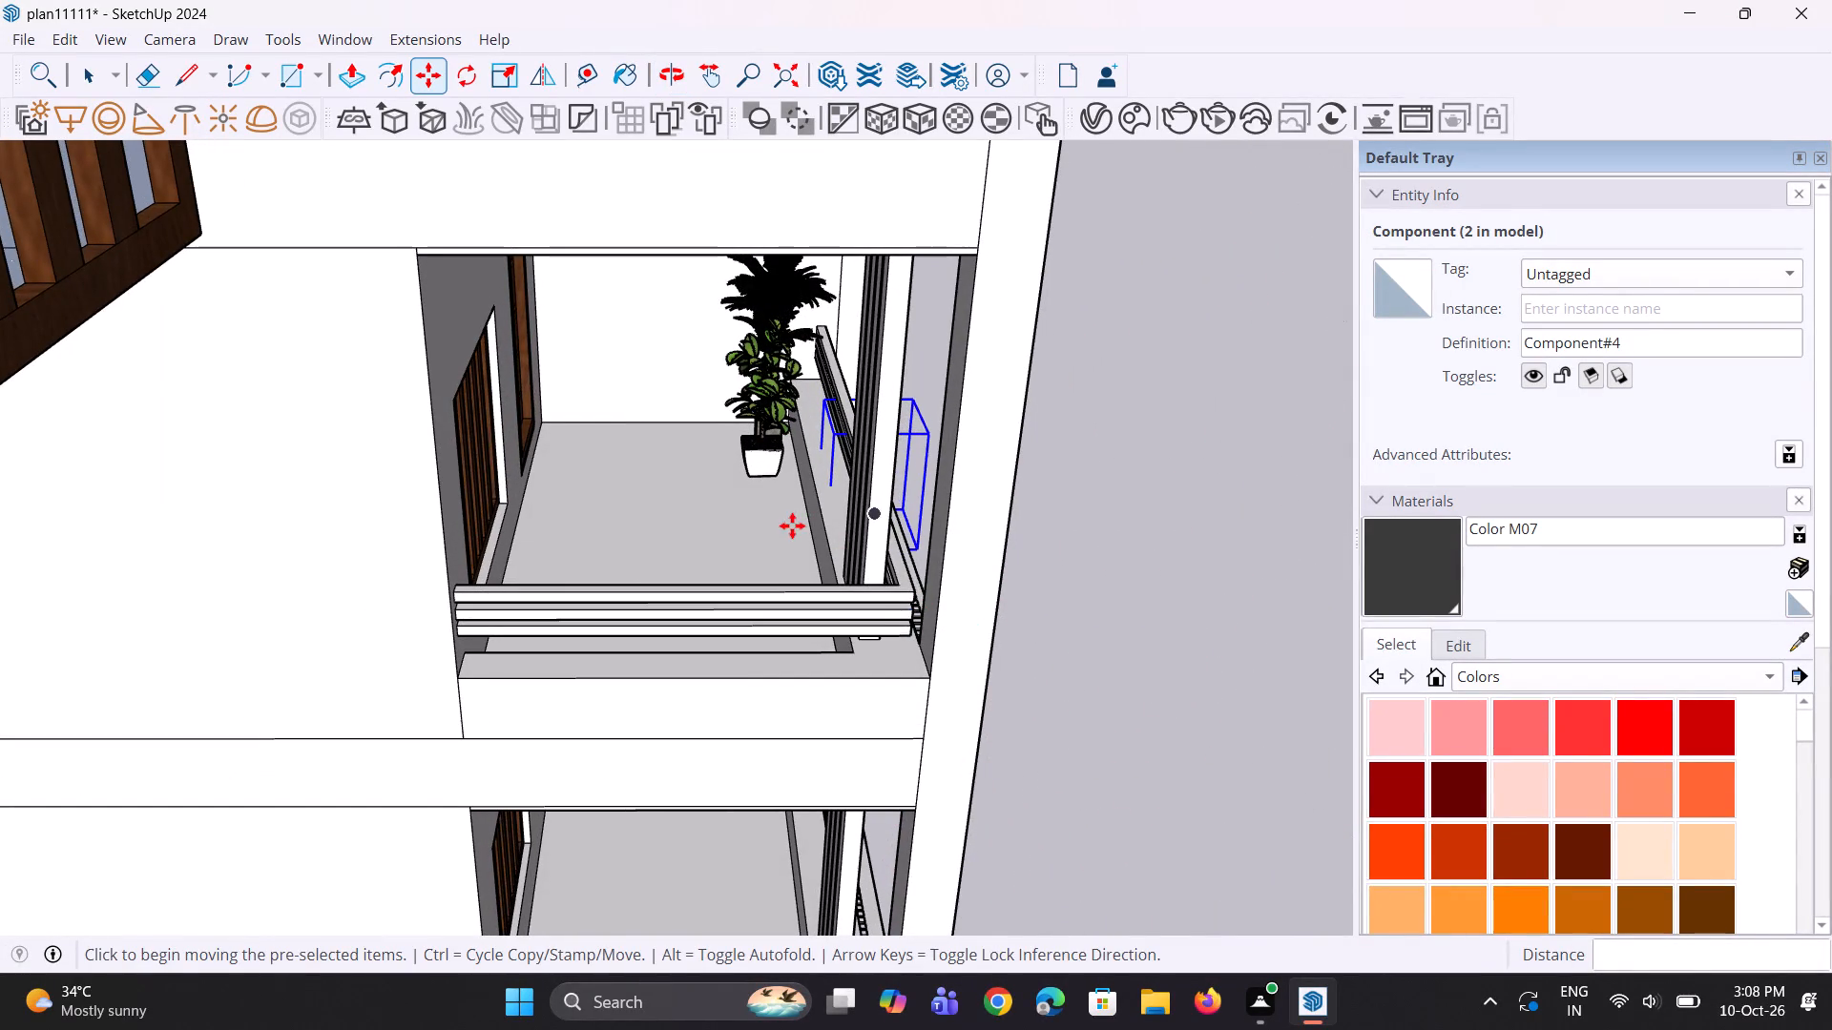
scroll(792, 525, "up", 1)
left_click(833, 544)
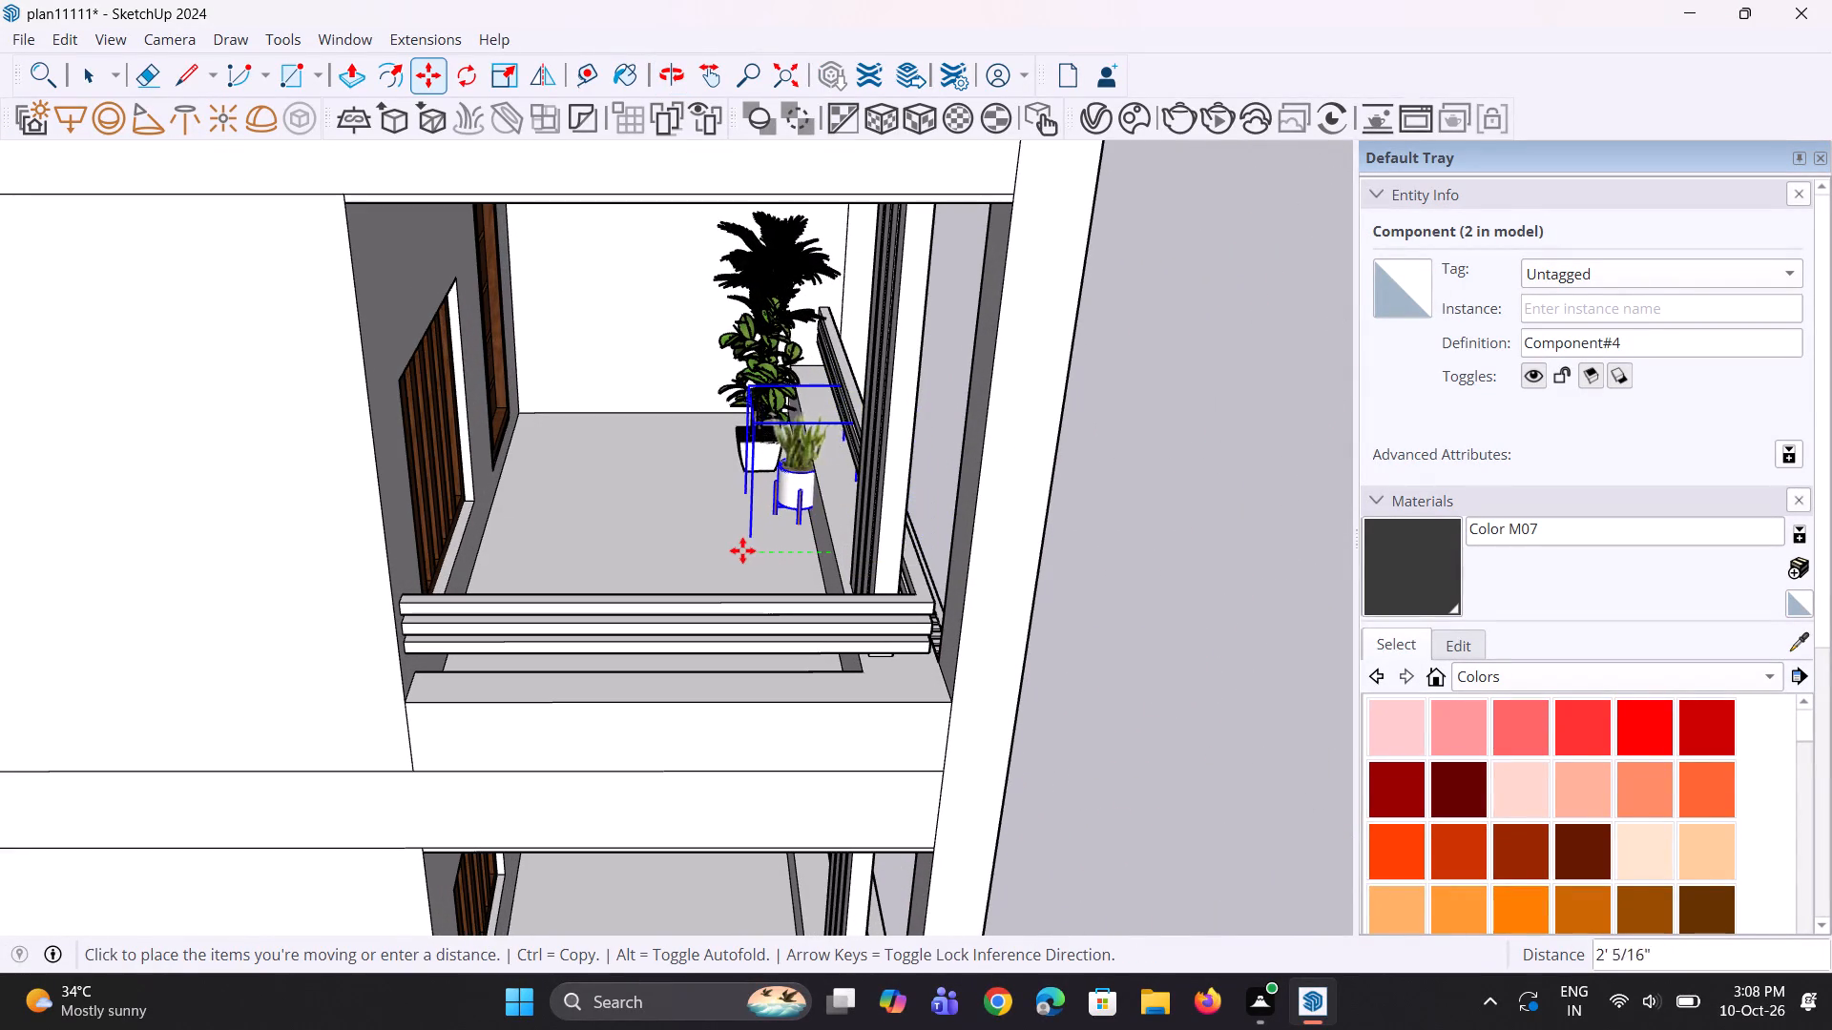
left_click(724, 547)
Scale the Component#4 plant copy on the balcony uniformly by about 1.68.
middle_click_drag(1010, 630, 338, 621)
scroll(696, 481, "up", 1)
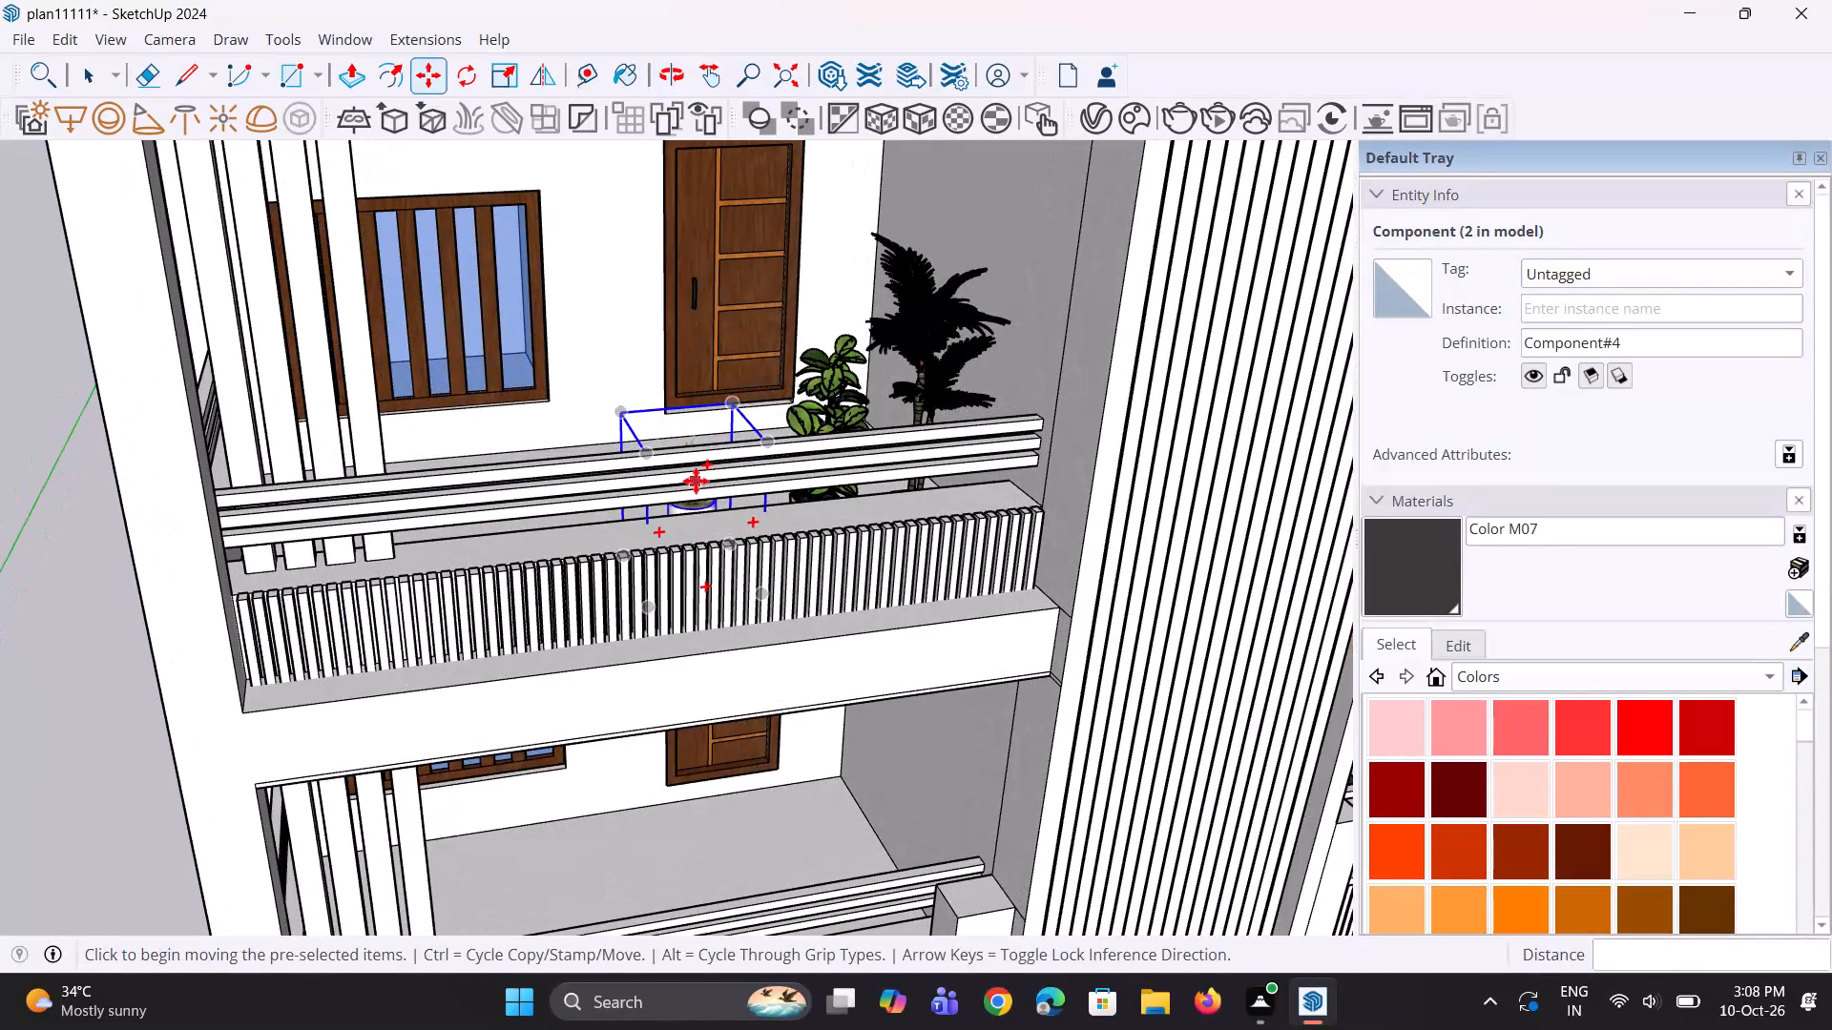
key("s")
left_click(733, 402)
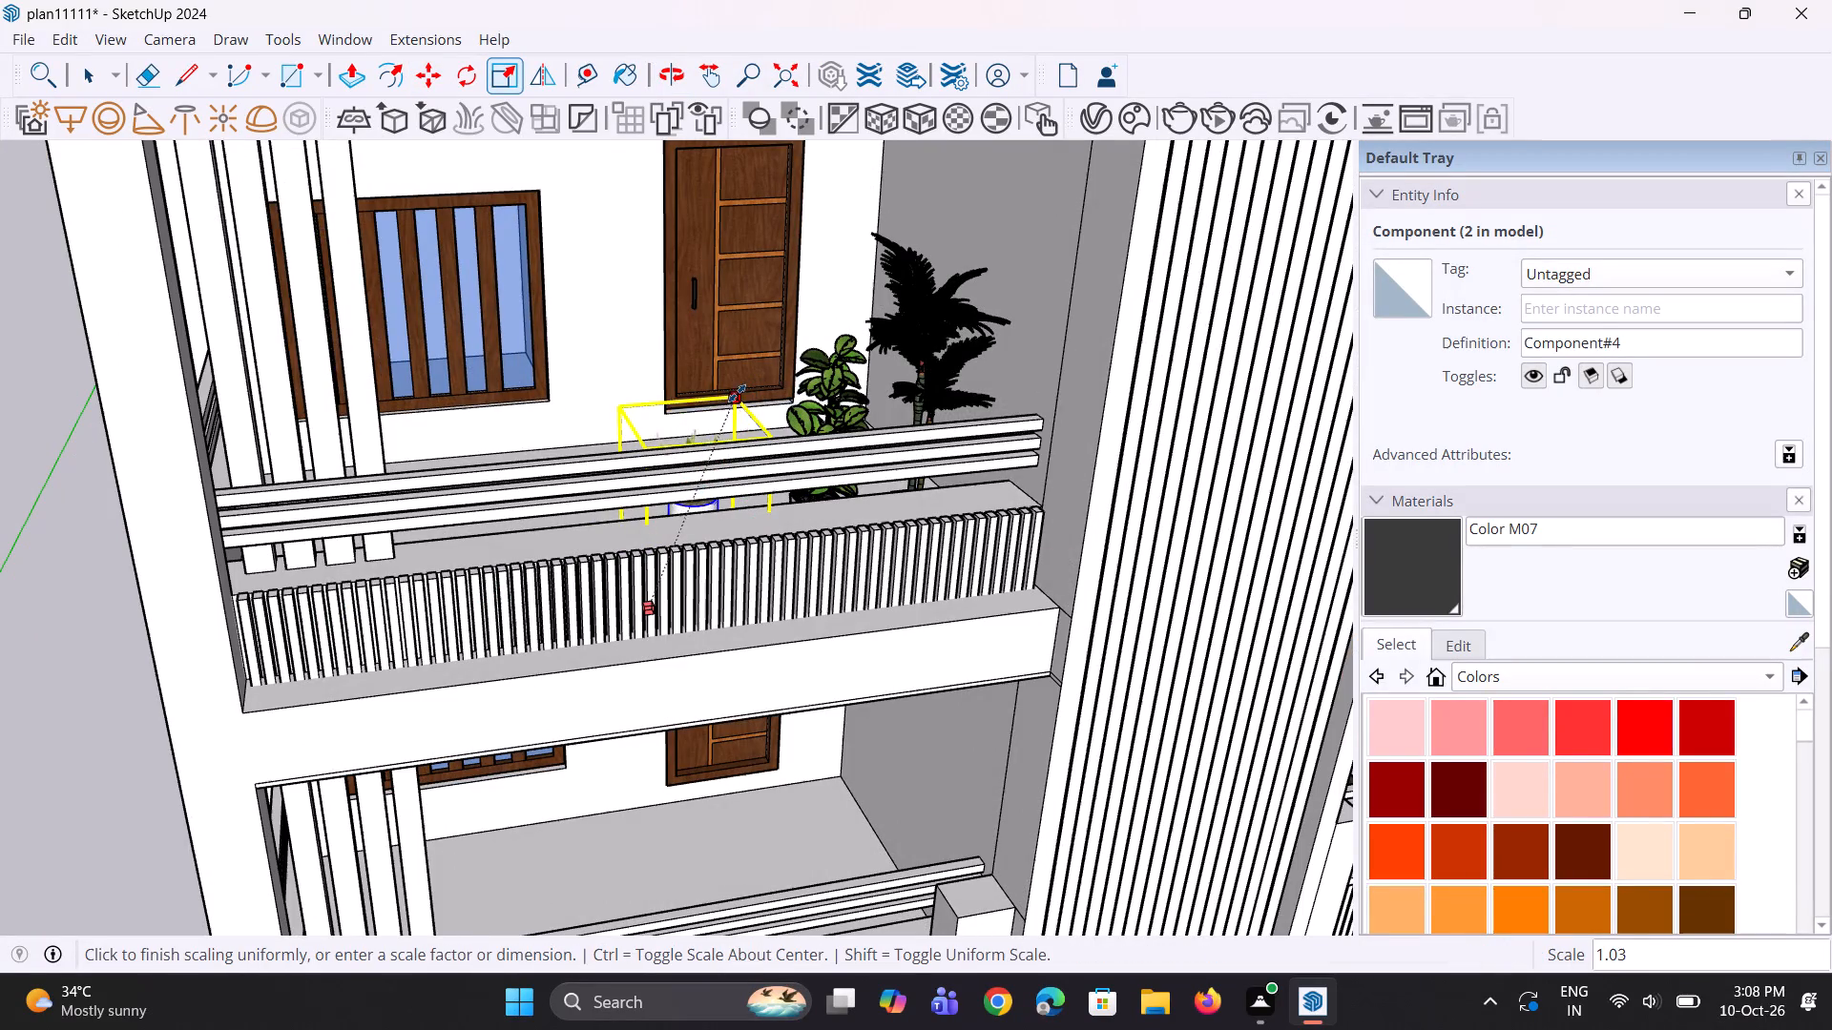
left_click(779, 273)
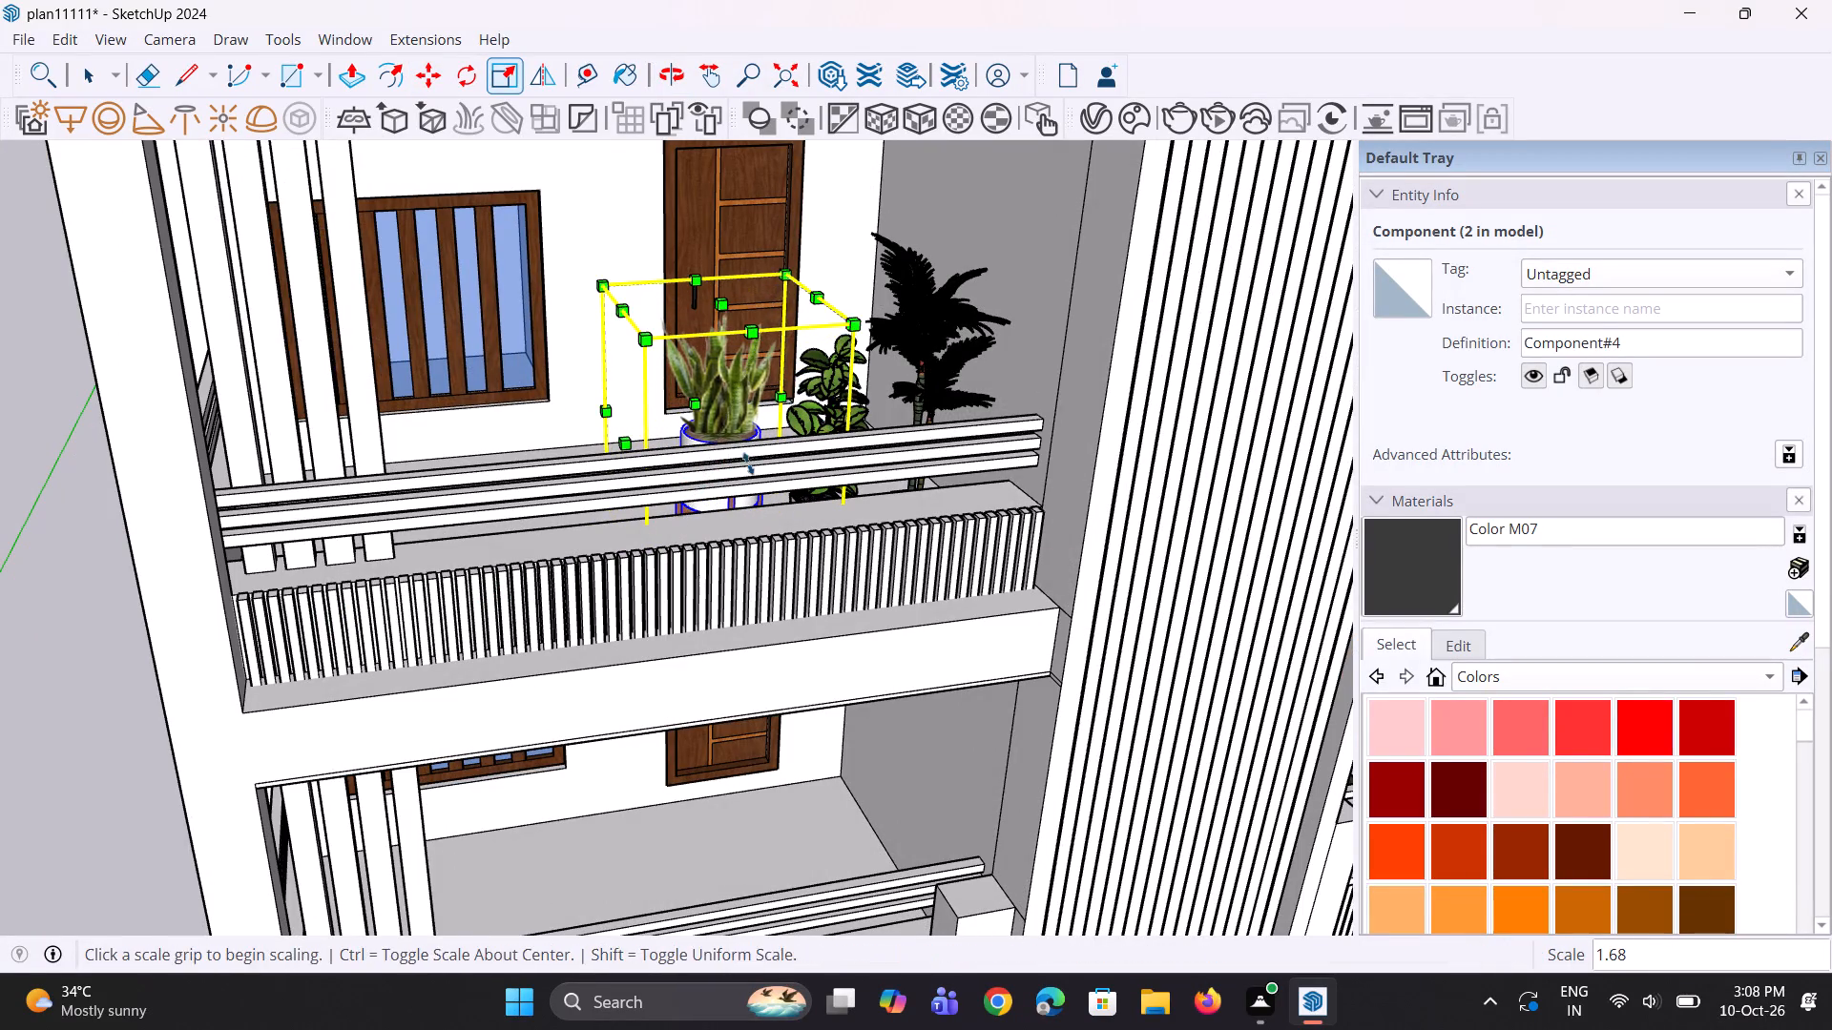
Nudge the enlarged Component#4 plant a few inches across the balcony floor, away from the two other plants.
middle_click_drag(684, 568, 1520, 628)
scroll(776, 476, "up", 2)
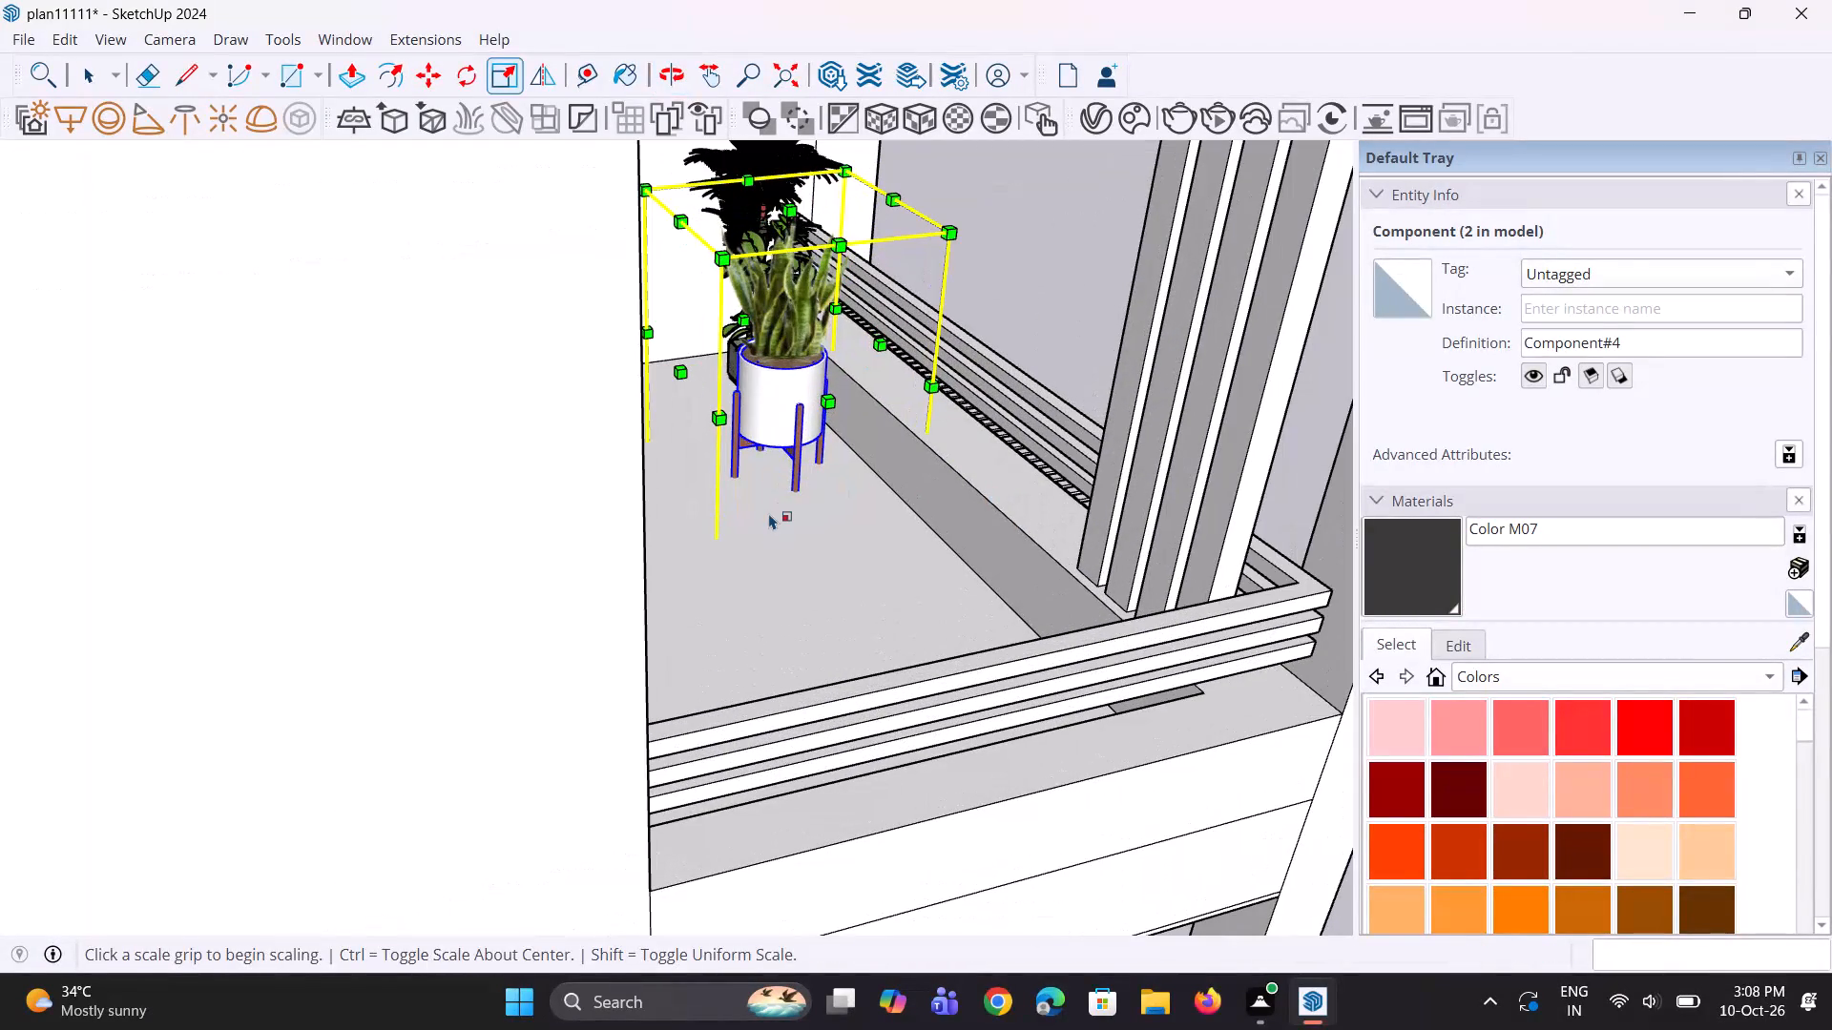
key("m")
left_click(719, 550)
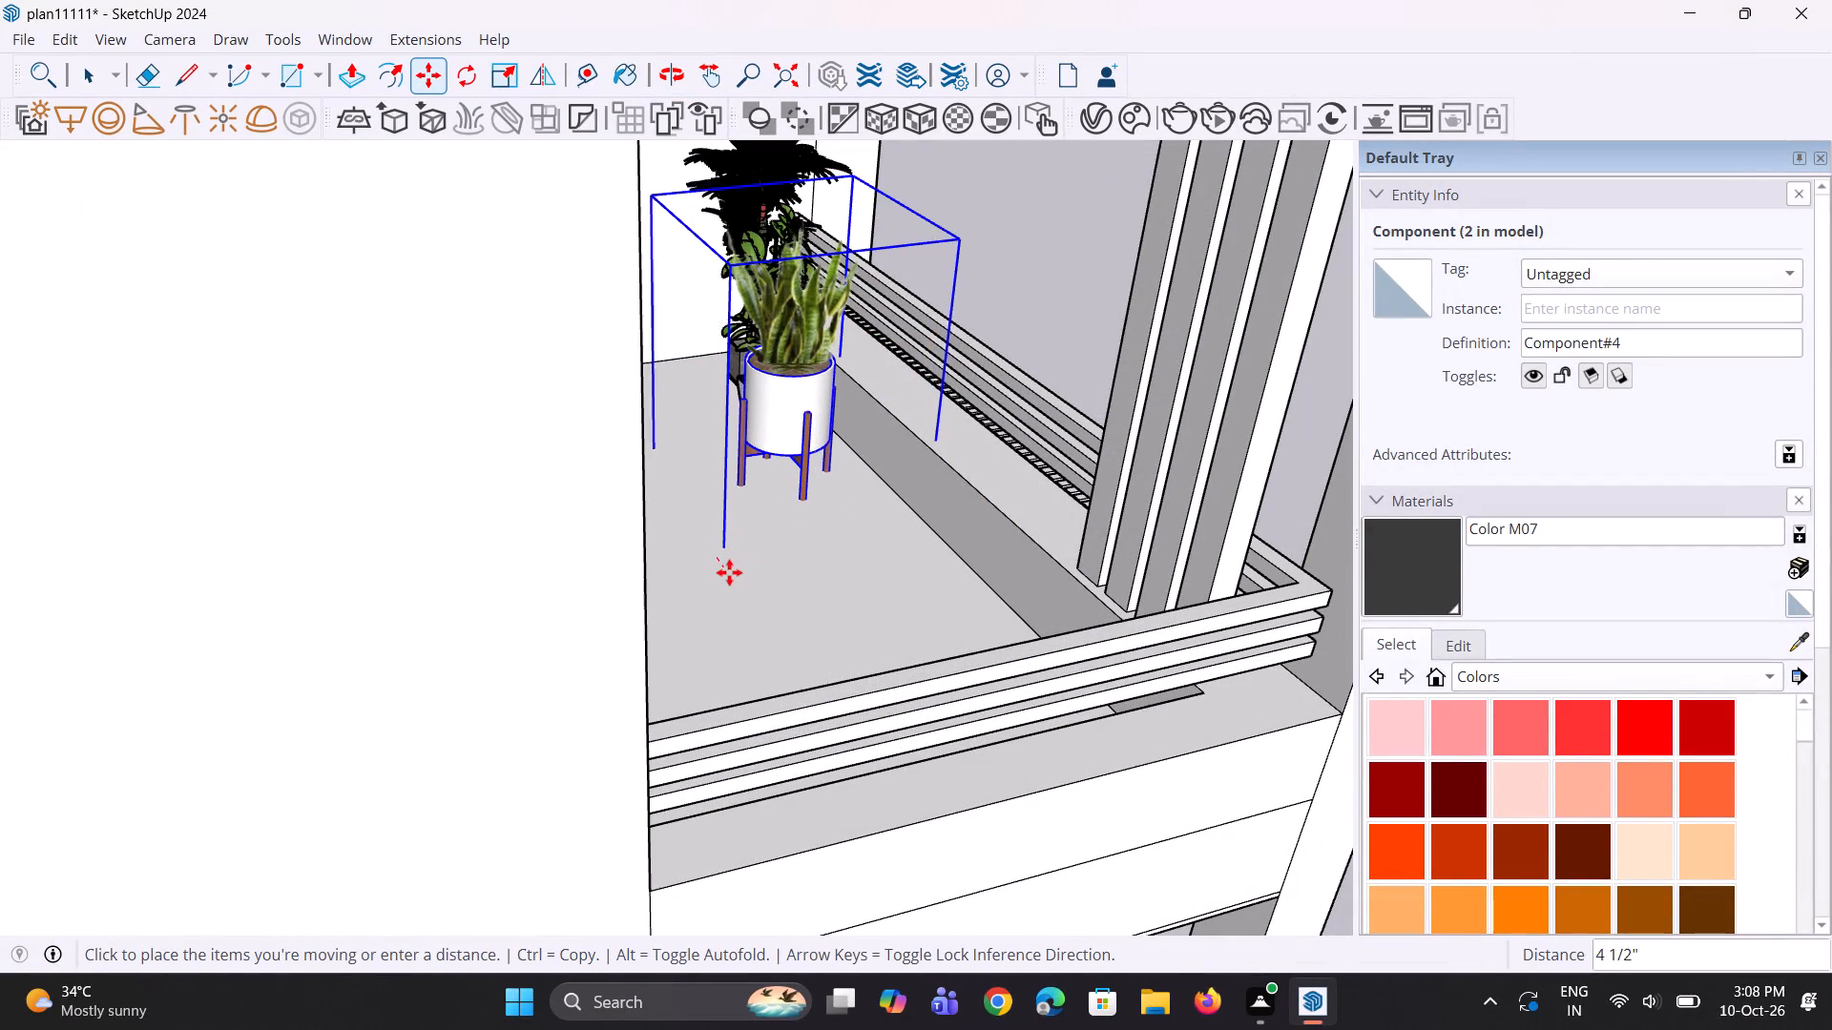
left_click(731, 577)
left_click(930, 547)
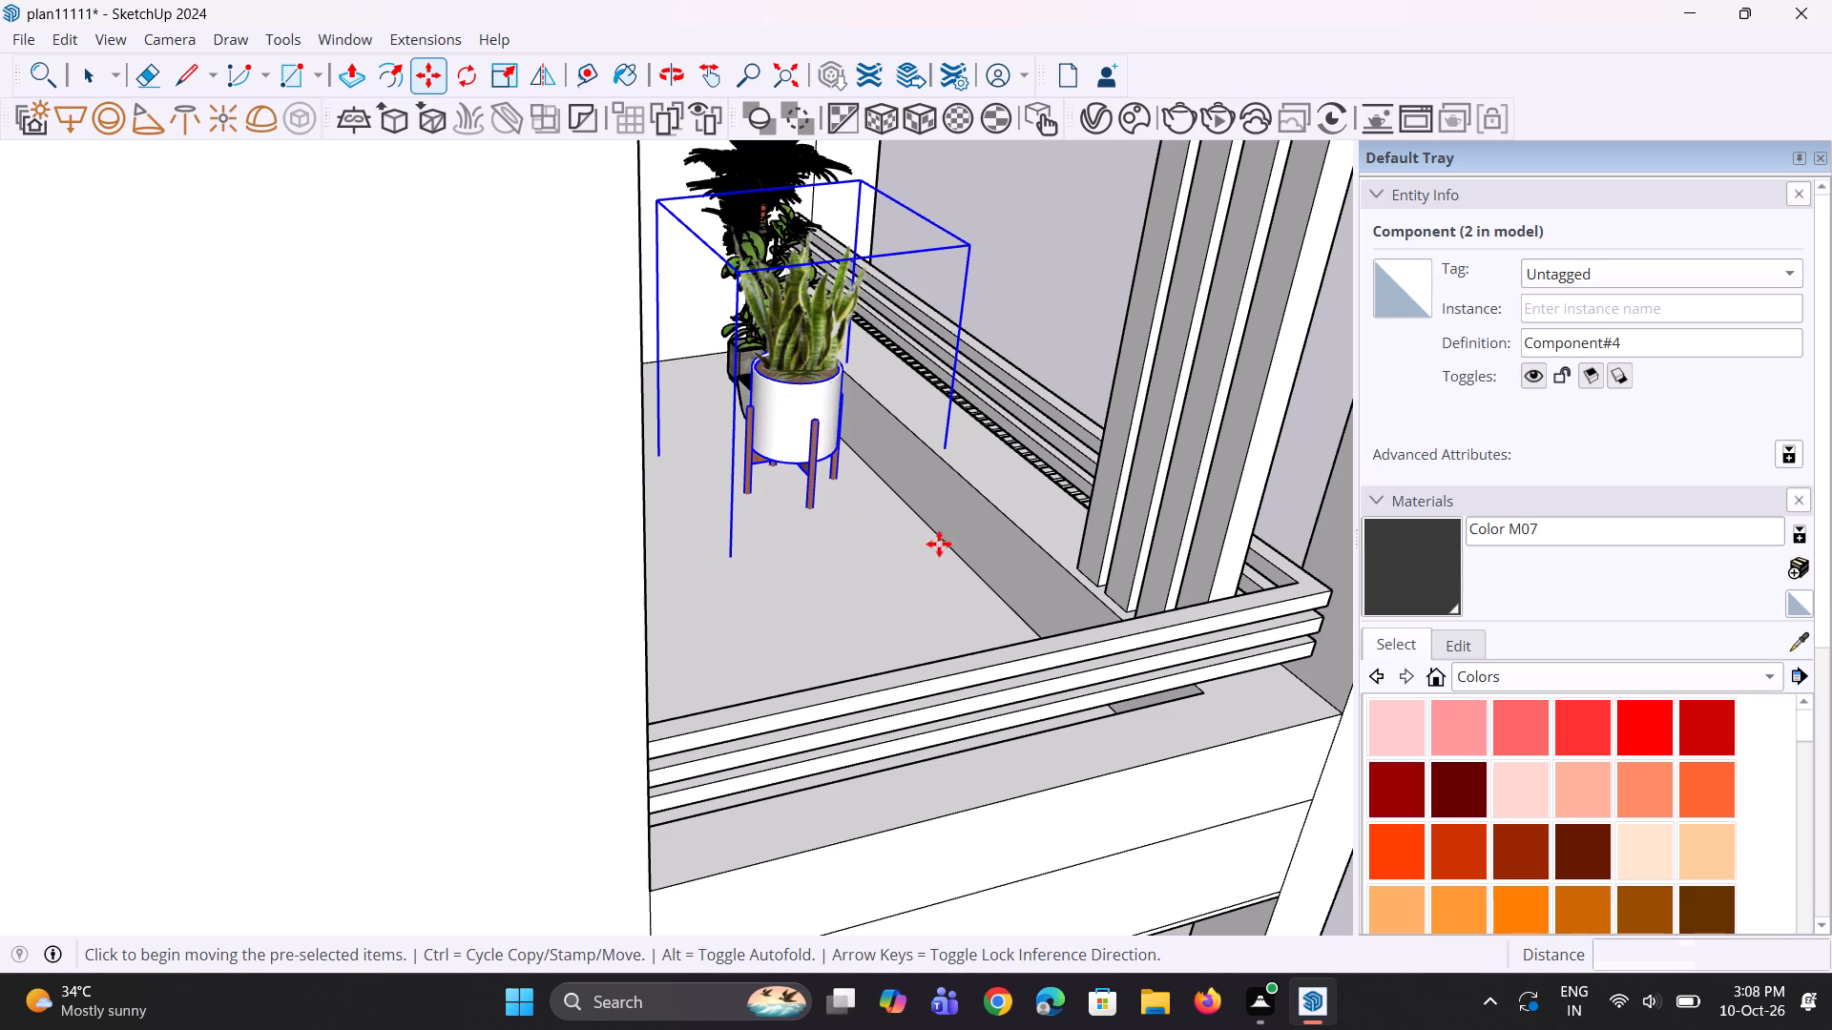
left_click(942, 544)
Move the enlarged Component#4 plant about 1' 2" along the balcony toward the two other plants.
middle_click_drag(934, 534, 510, 474)
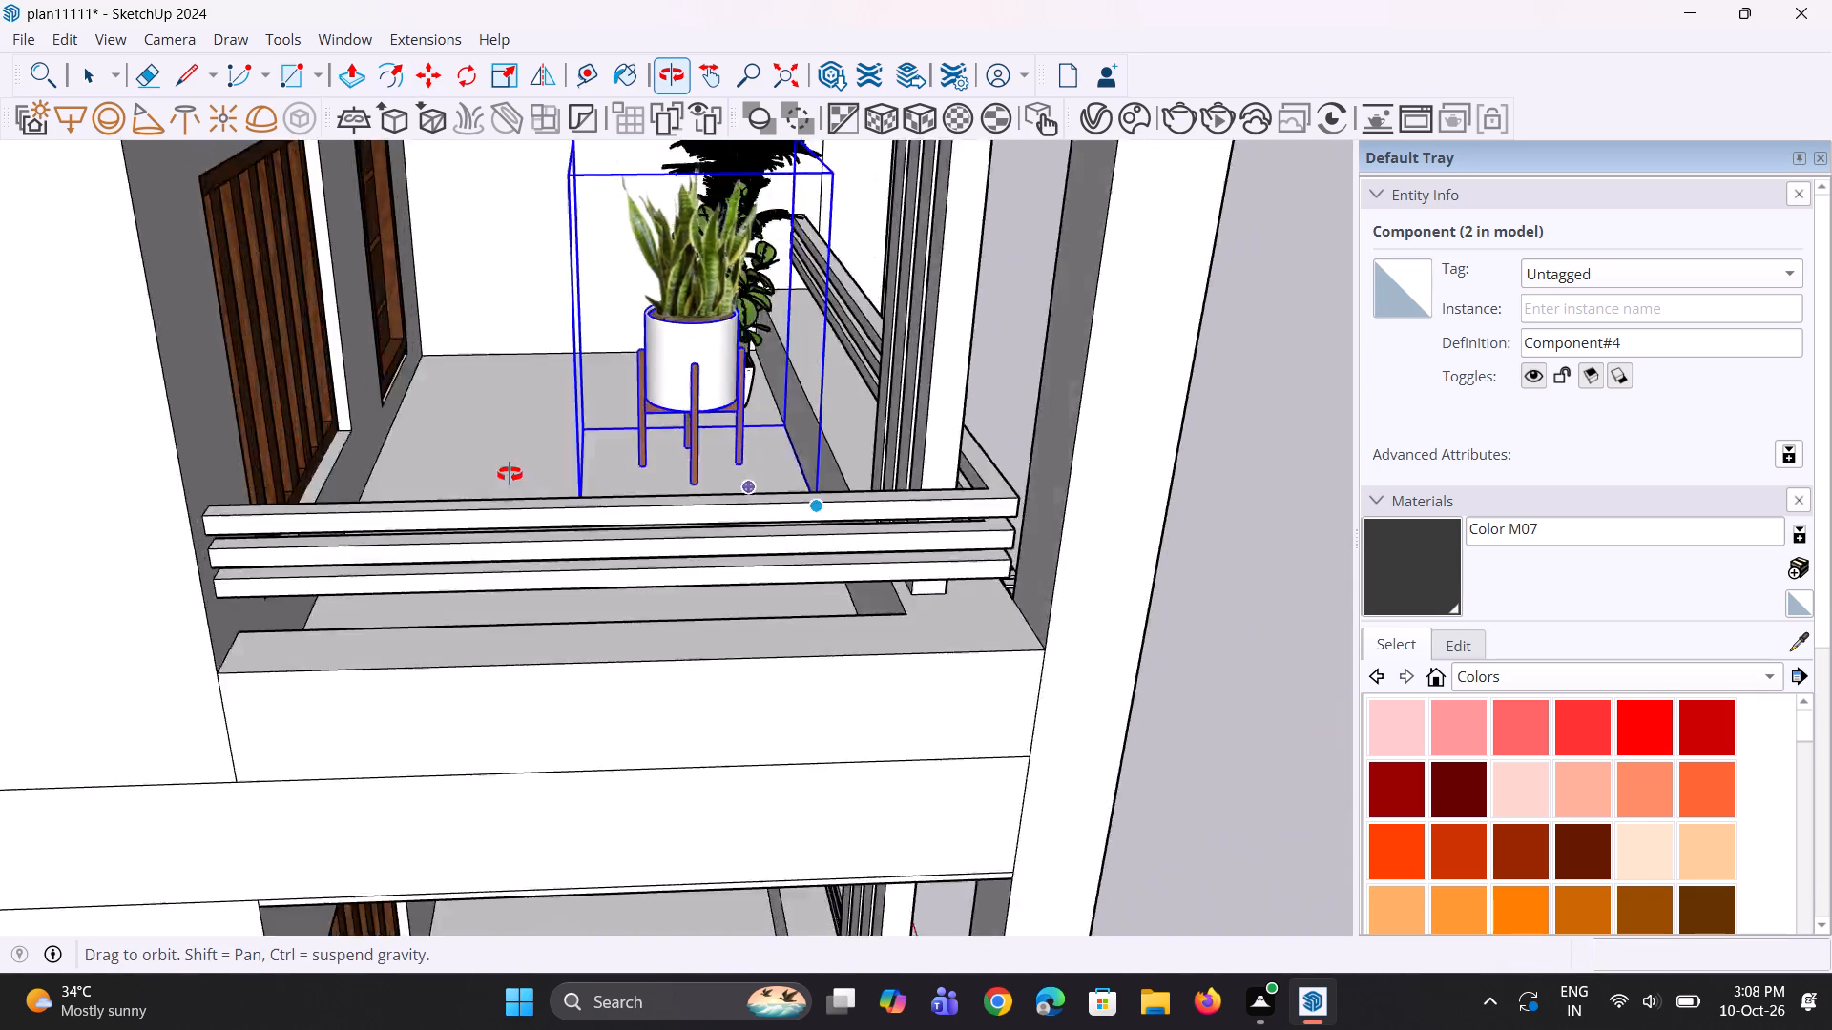
middle_click_drag(510, 474, 429, 477)
scroll(538, 451, "down", 4)
middle_click_drag(538, 451, 349, 449)
scroll(524, 390, "up", 3)
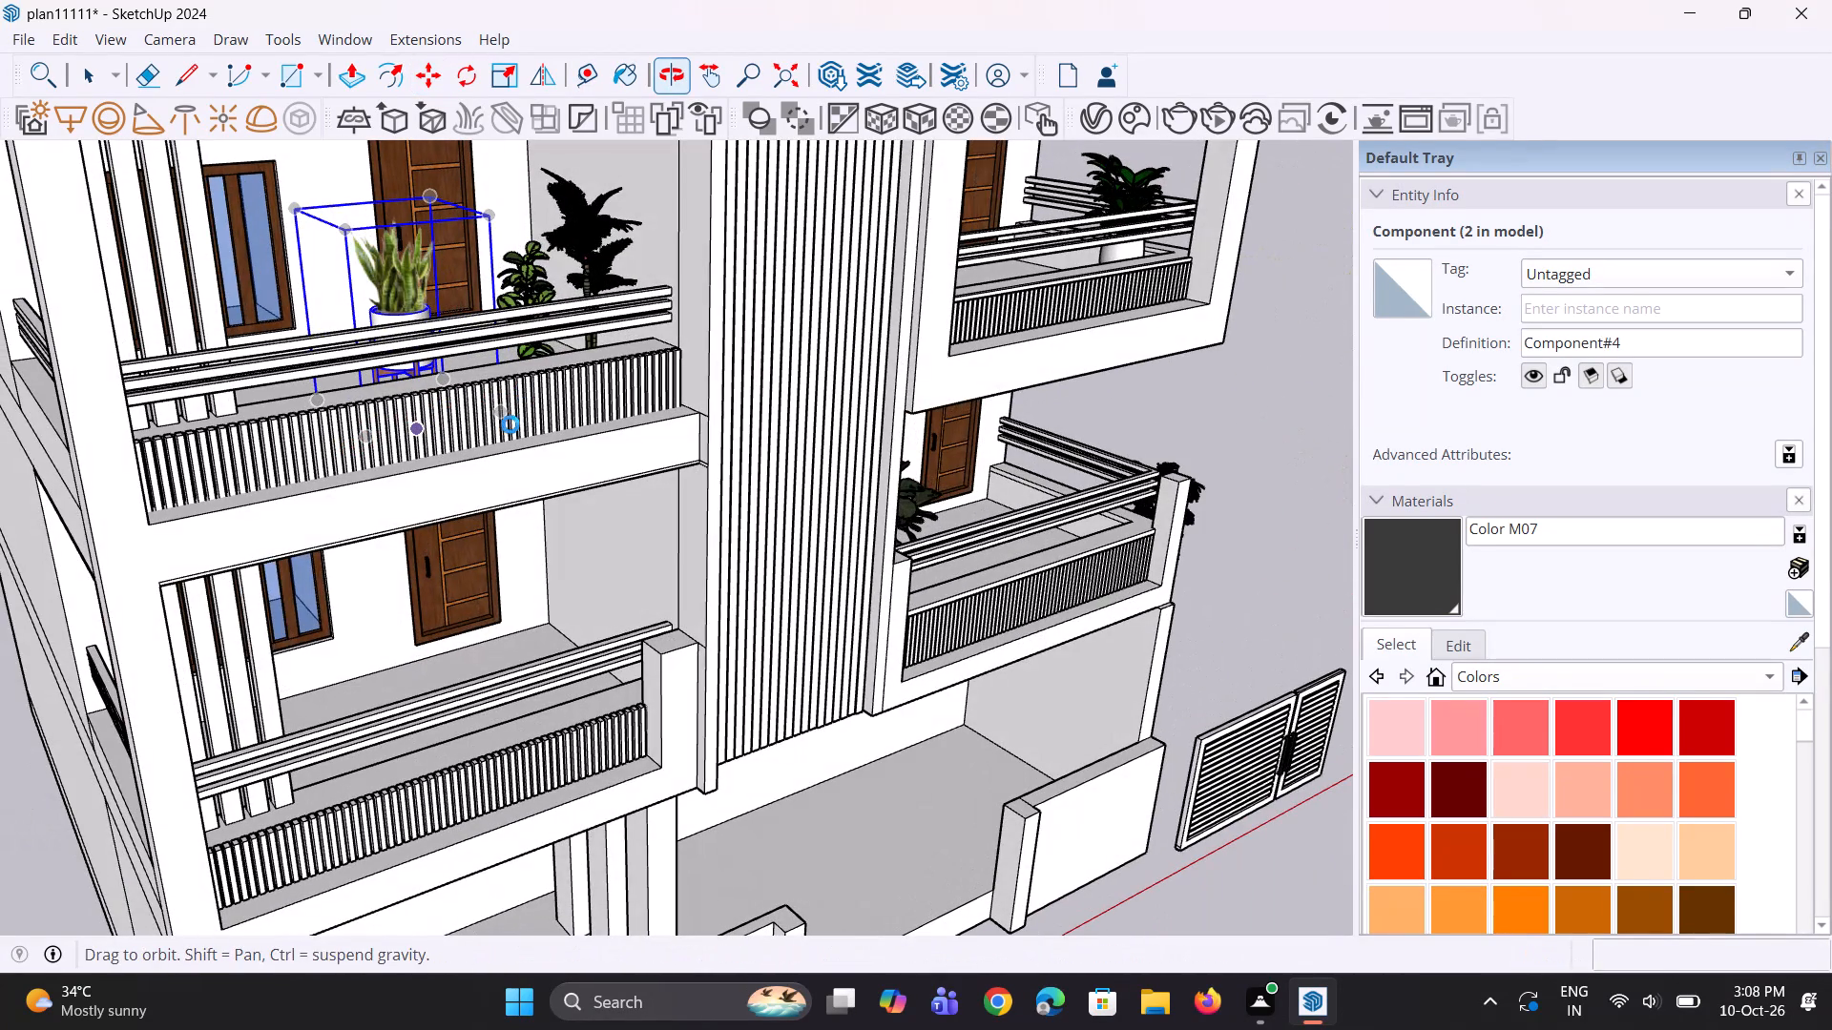
scroll(463, 398, "up", 4)
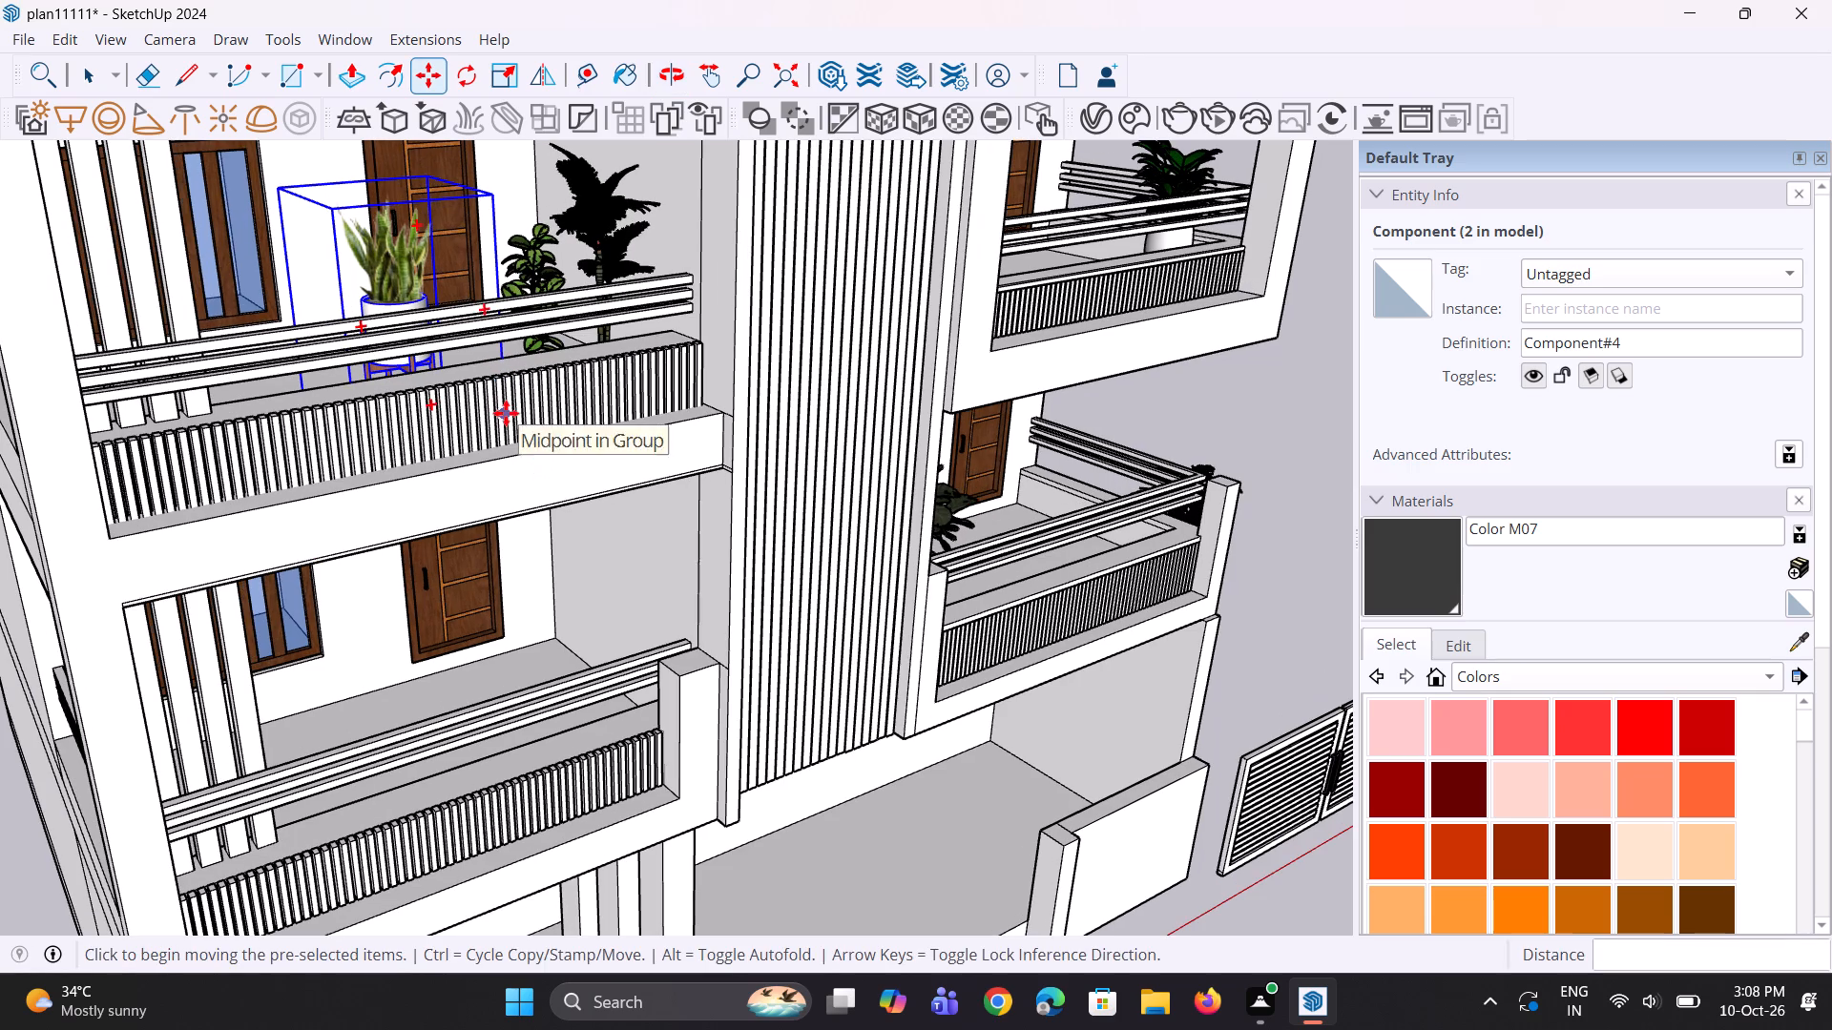
left_click(510, 413)
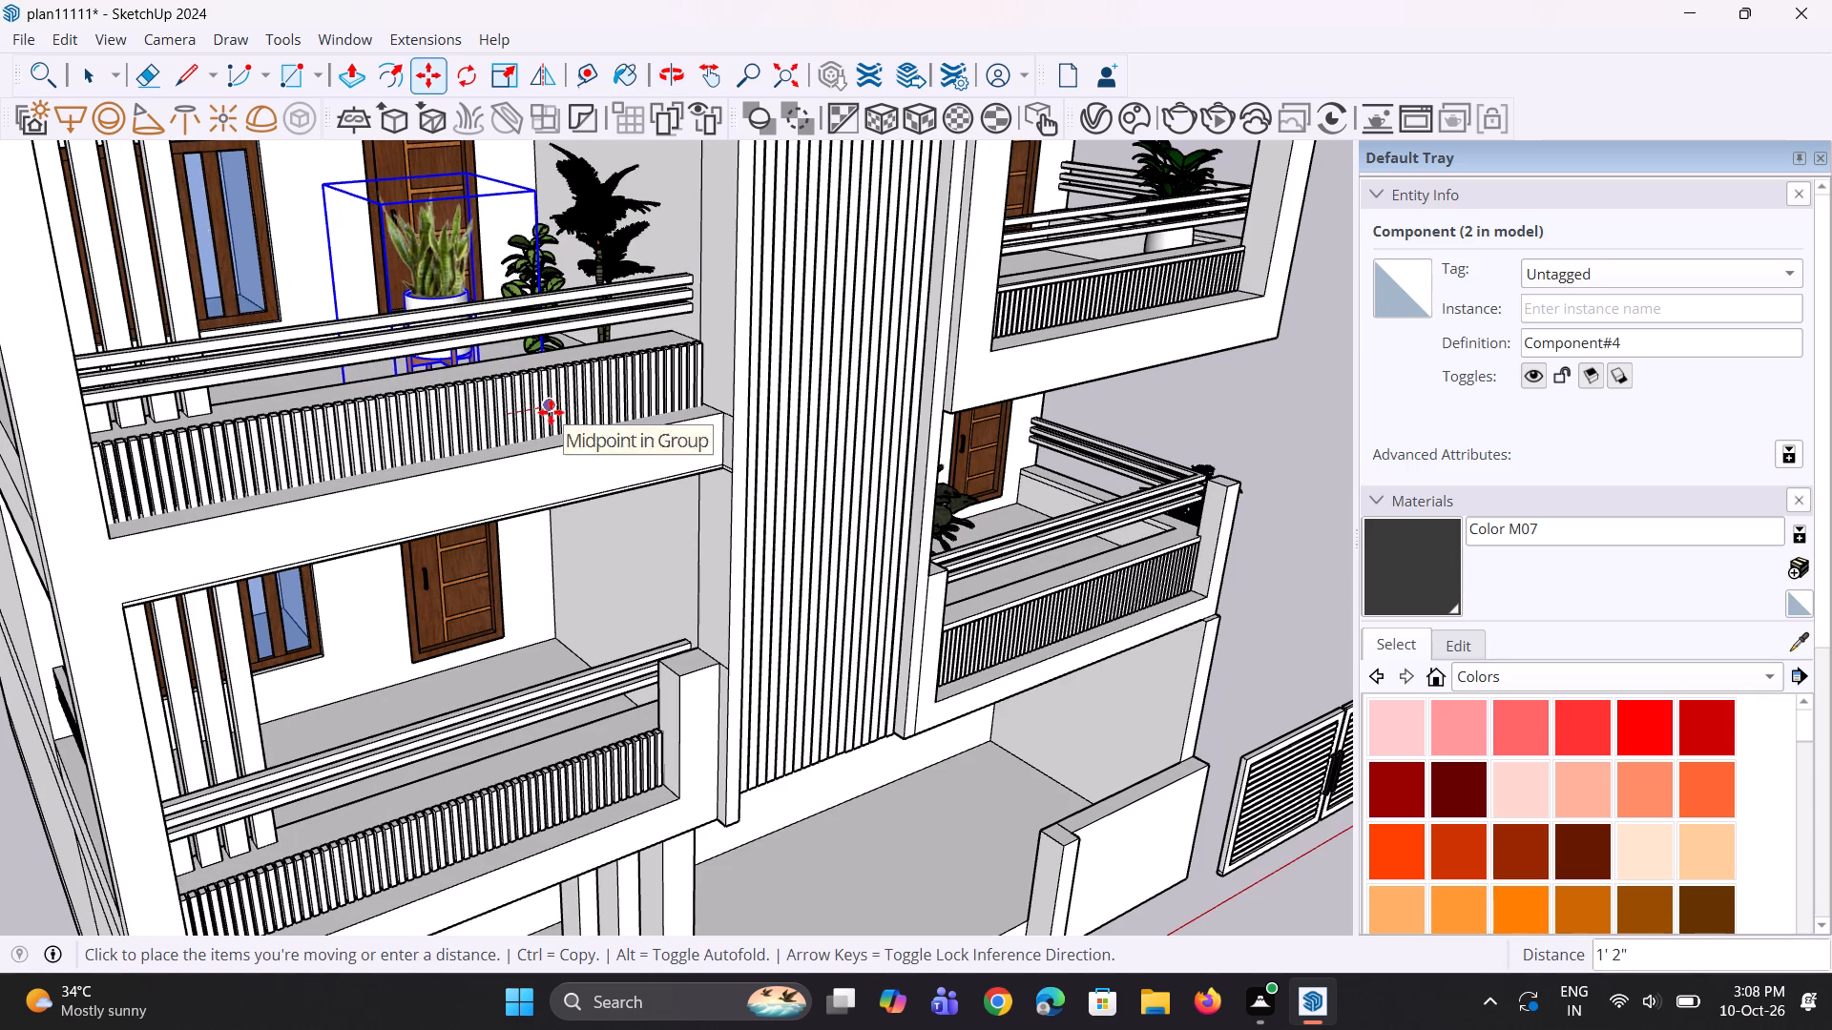
left_click(553, 412)
Widen the Component#4 plant along the red axis by about 1.07, slightly adjust its depth, and clear the selection.
key("s")
scroll(448, 282, "up", 3)
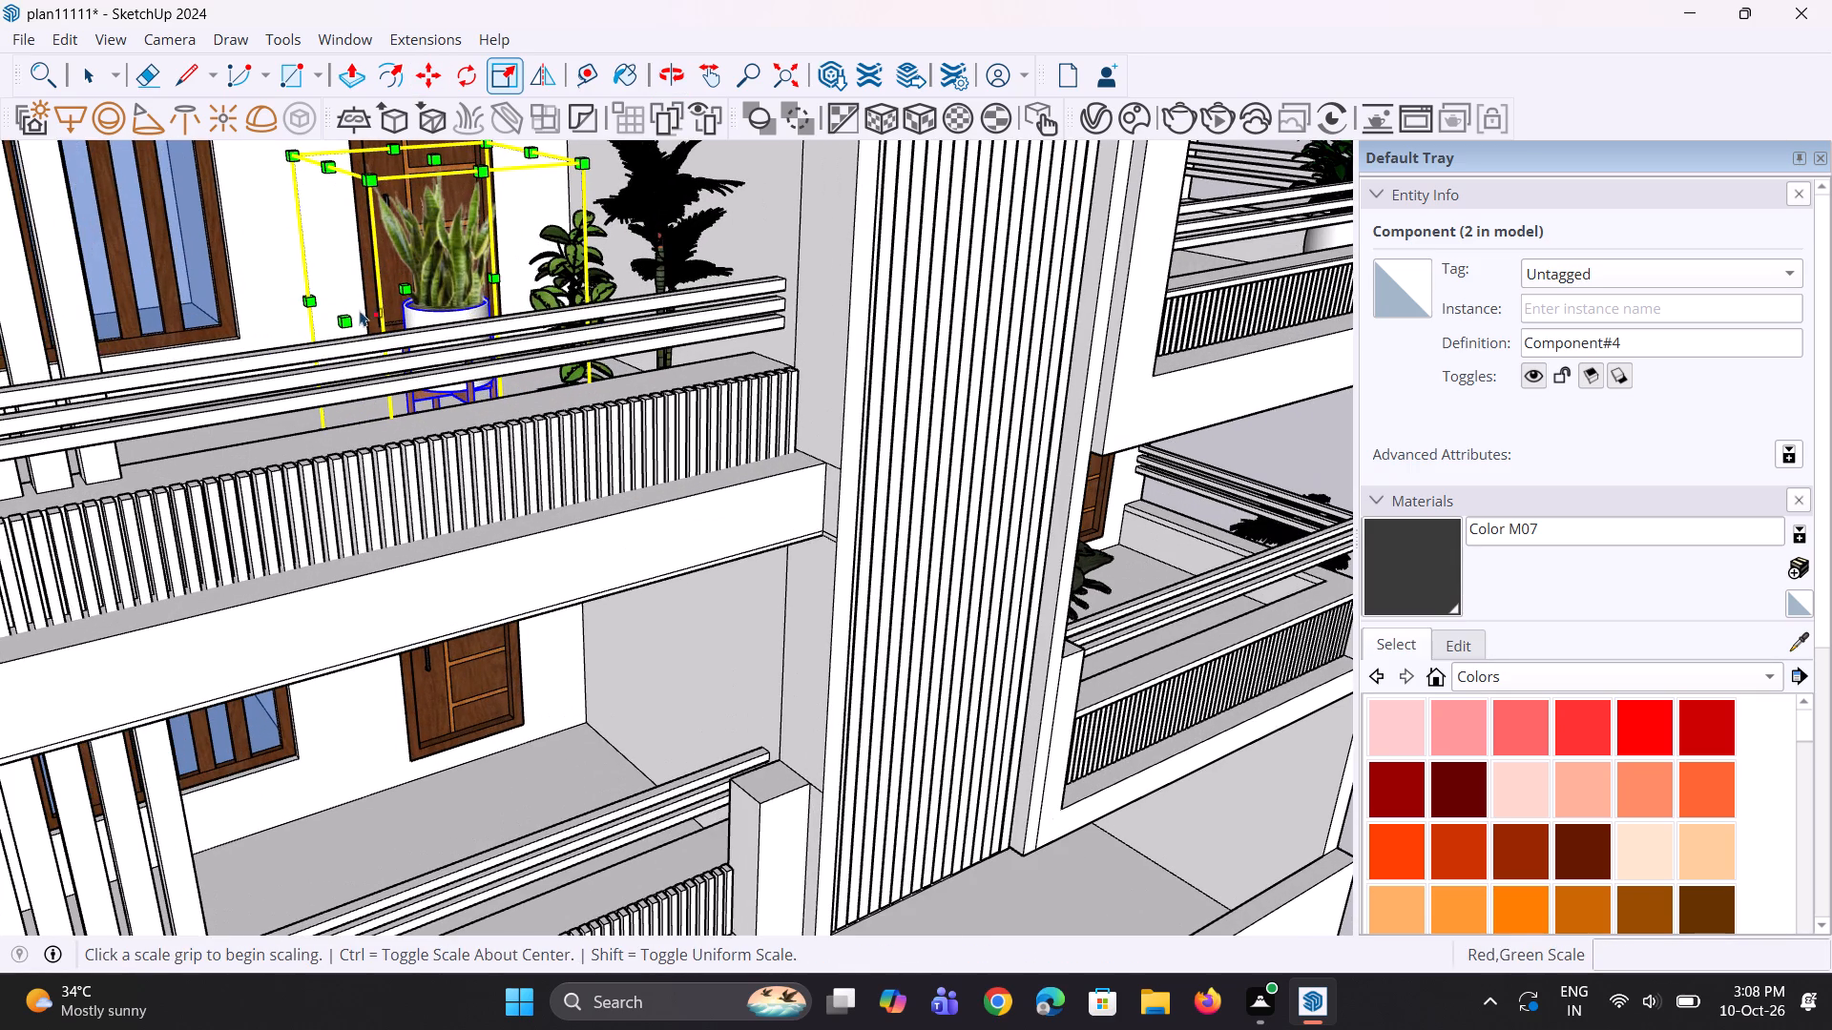
left_click(349, 317)
left_click(329, 323)
middle_click_drag(395, 353, 415, 360)
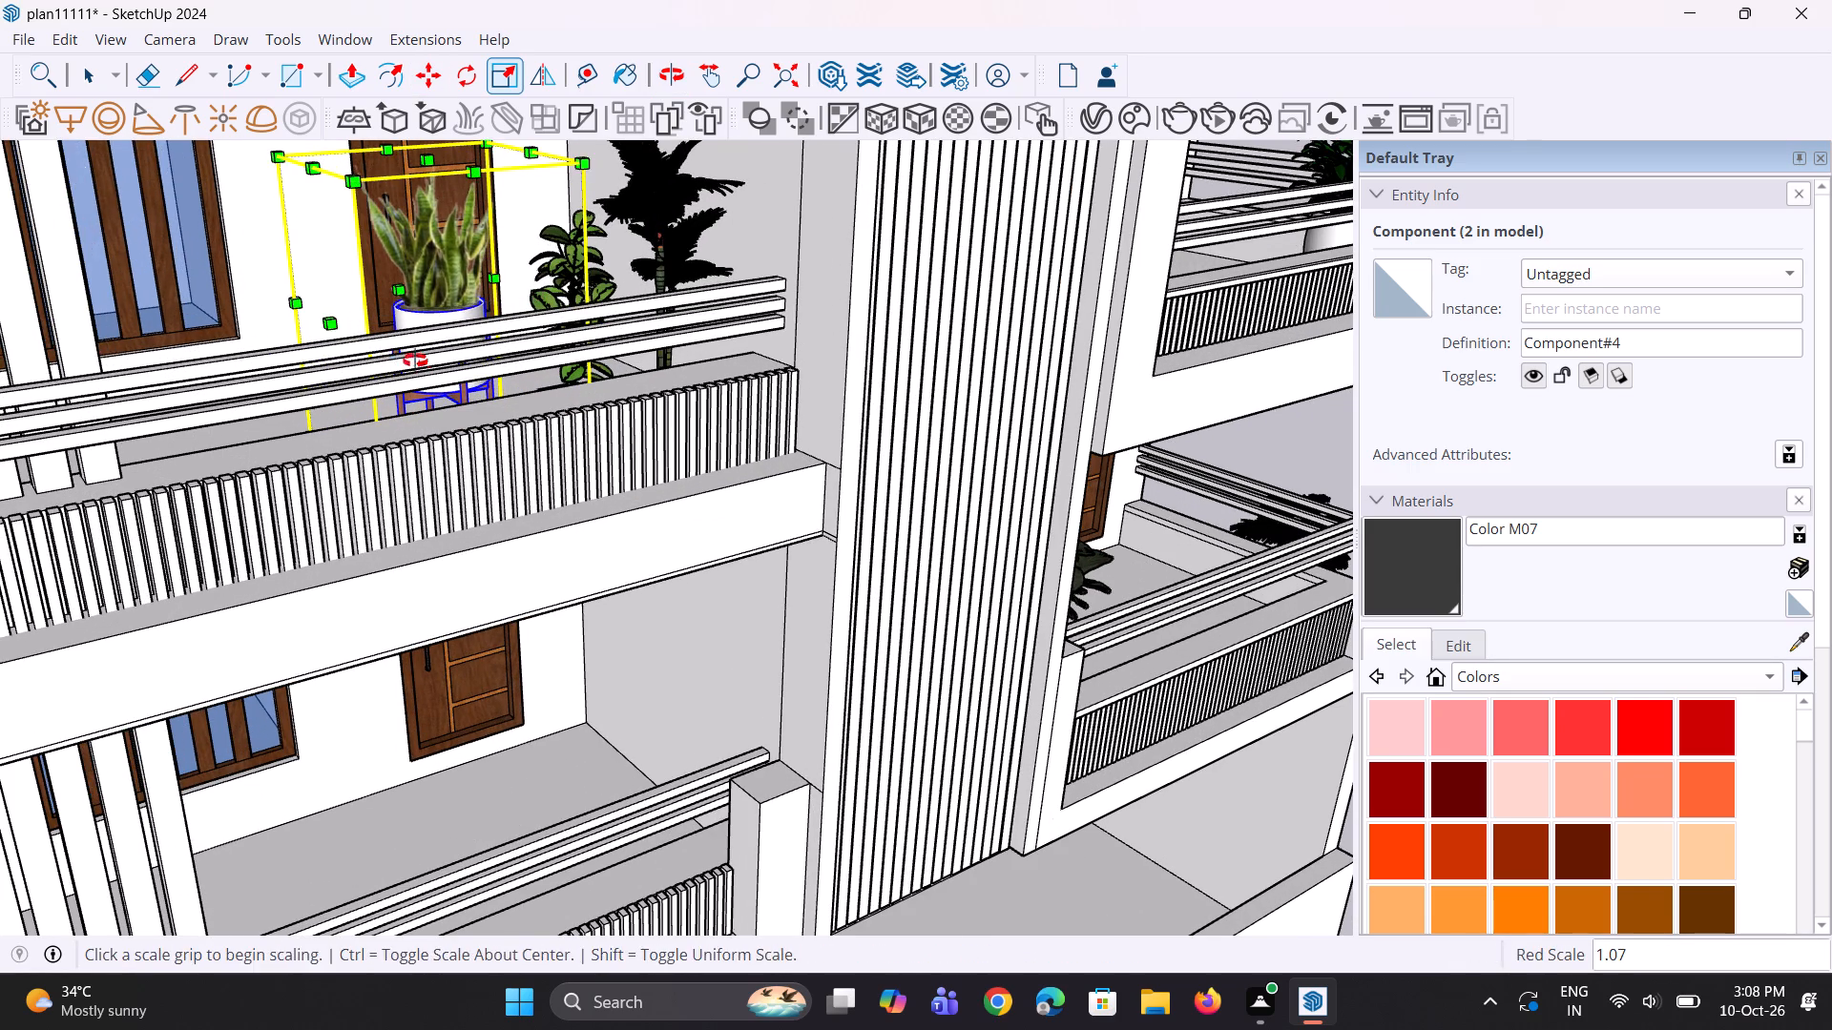
middle_click_drag(415, 360, 562, 423)
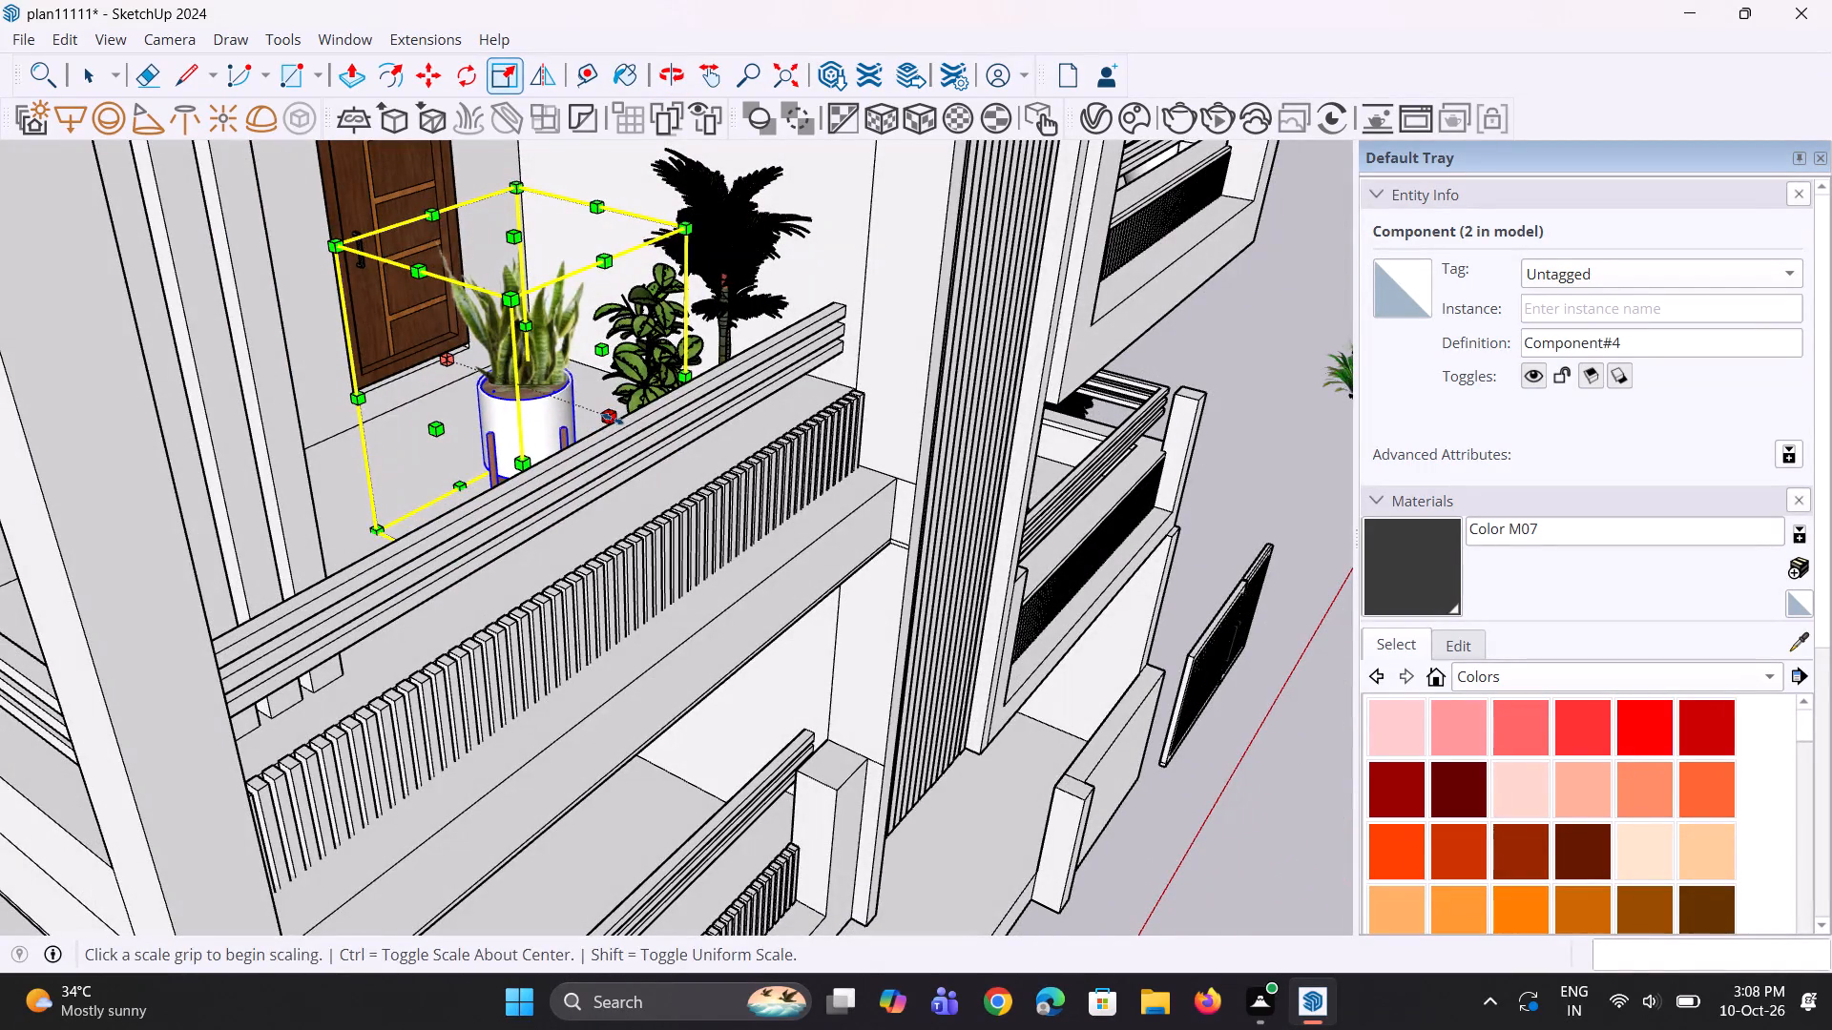
left_click(613, 419)
left_click(614, 420)
scroll(616, 458, "down", 7)
middle_click_drag(621, 439, 529, 388)
key("space")
key("space")
scroll(237, 562, "down", 5)
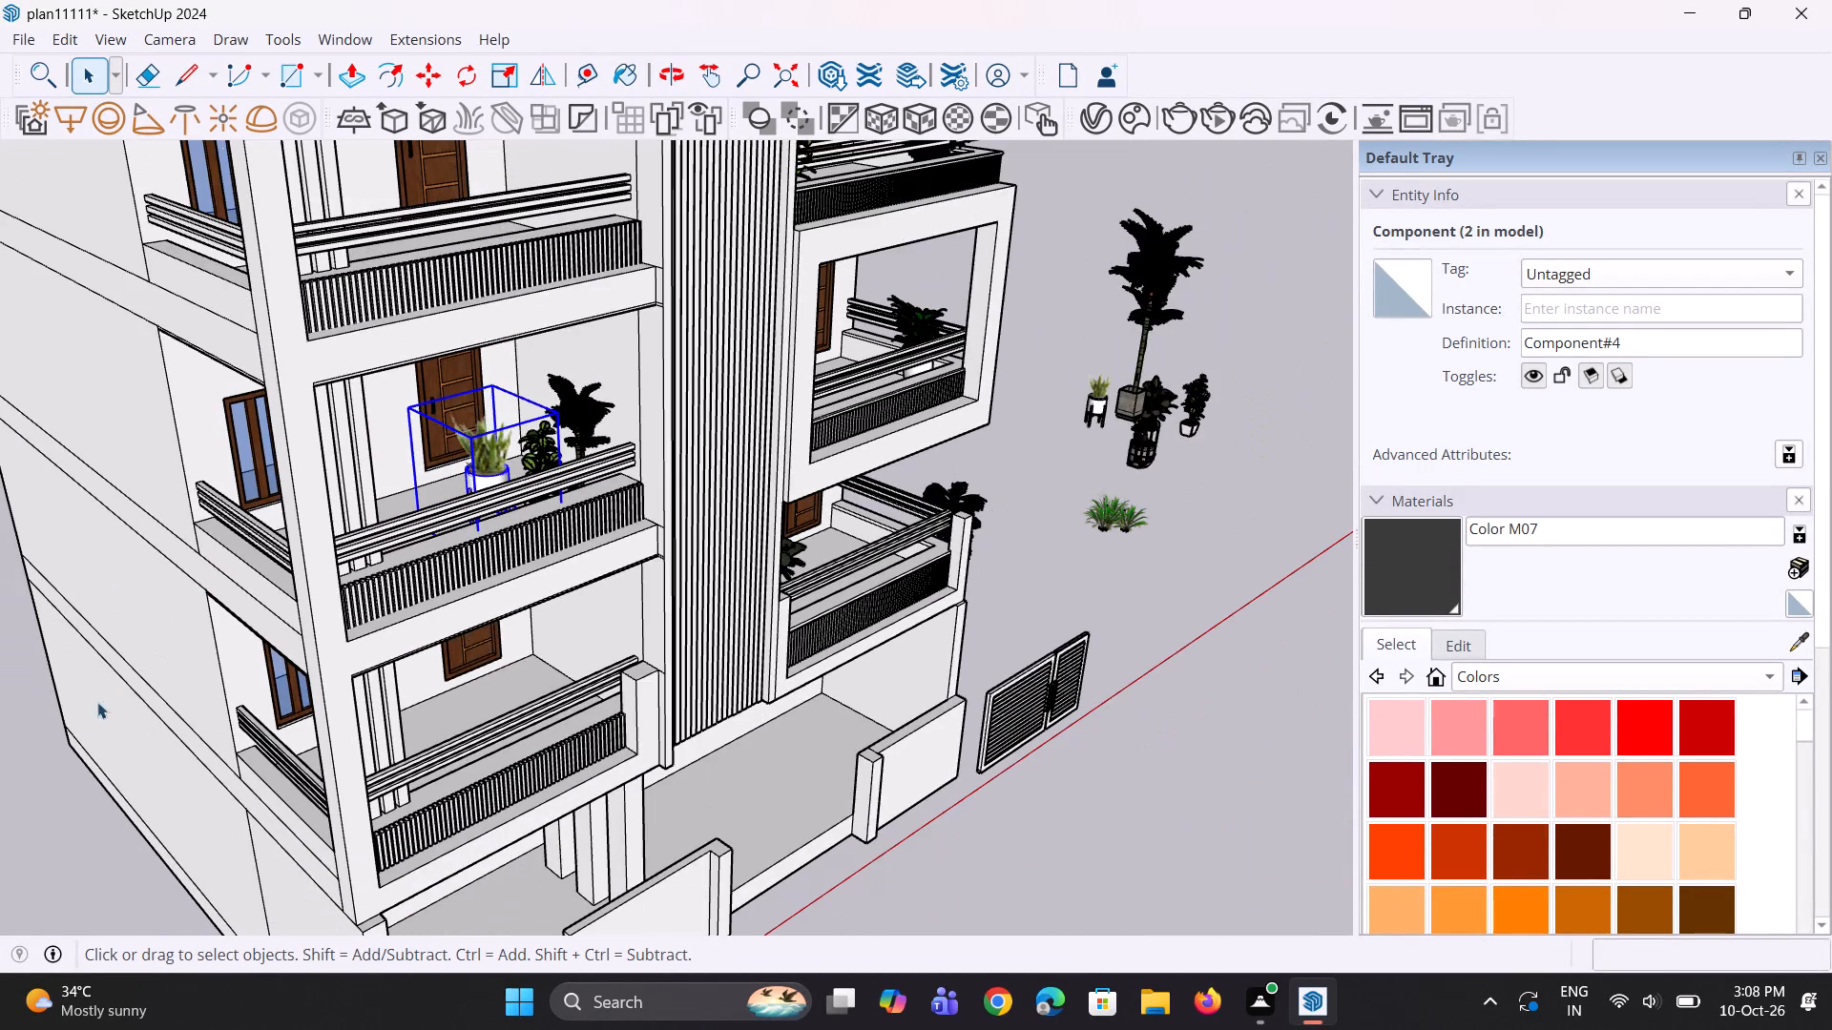
left_click(6, 769)
Copy the Plante 4 plant group on small stands from beside the building to the same balcony's front, about 47' away.
scroll(481, 471, "down", 3)
middle_click_drag(514, 462, 310, 385)
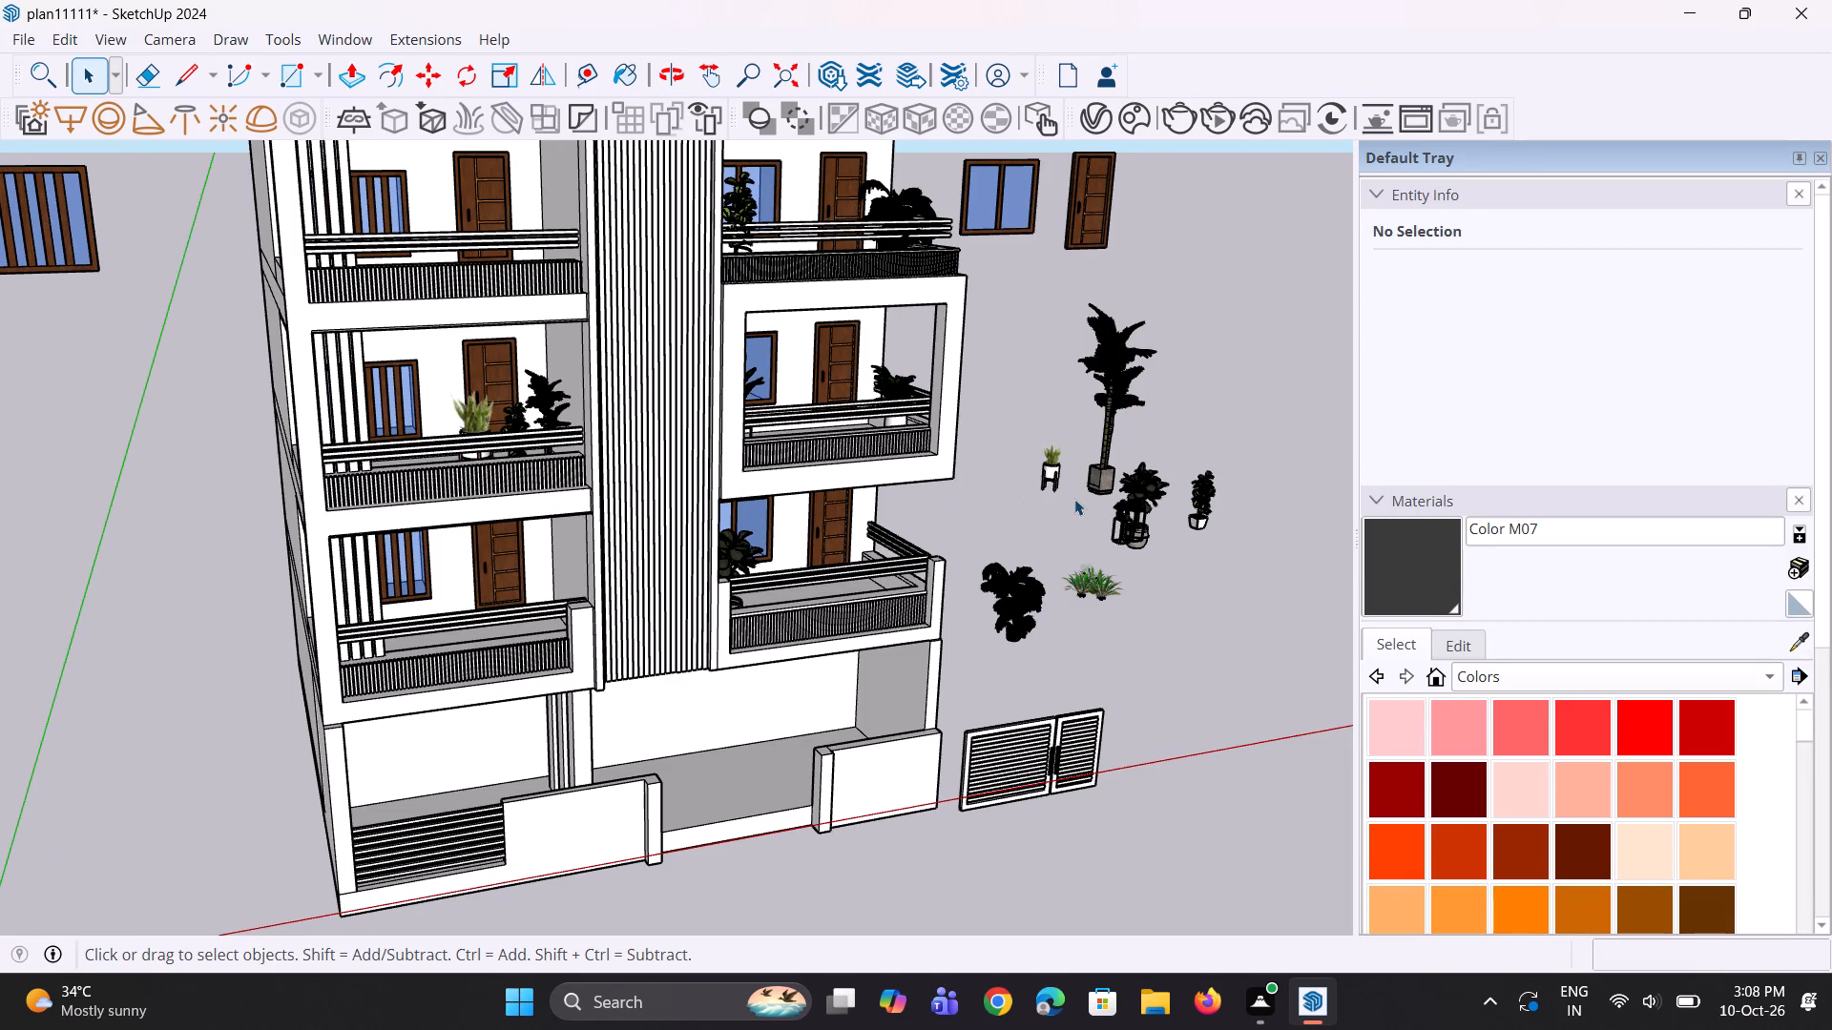
middle_click_drag(1074, 499, 1010, 498)
scroll(1170, 530, "up", 4)
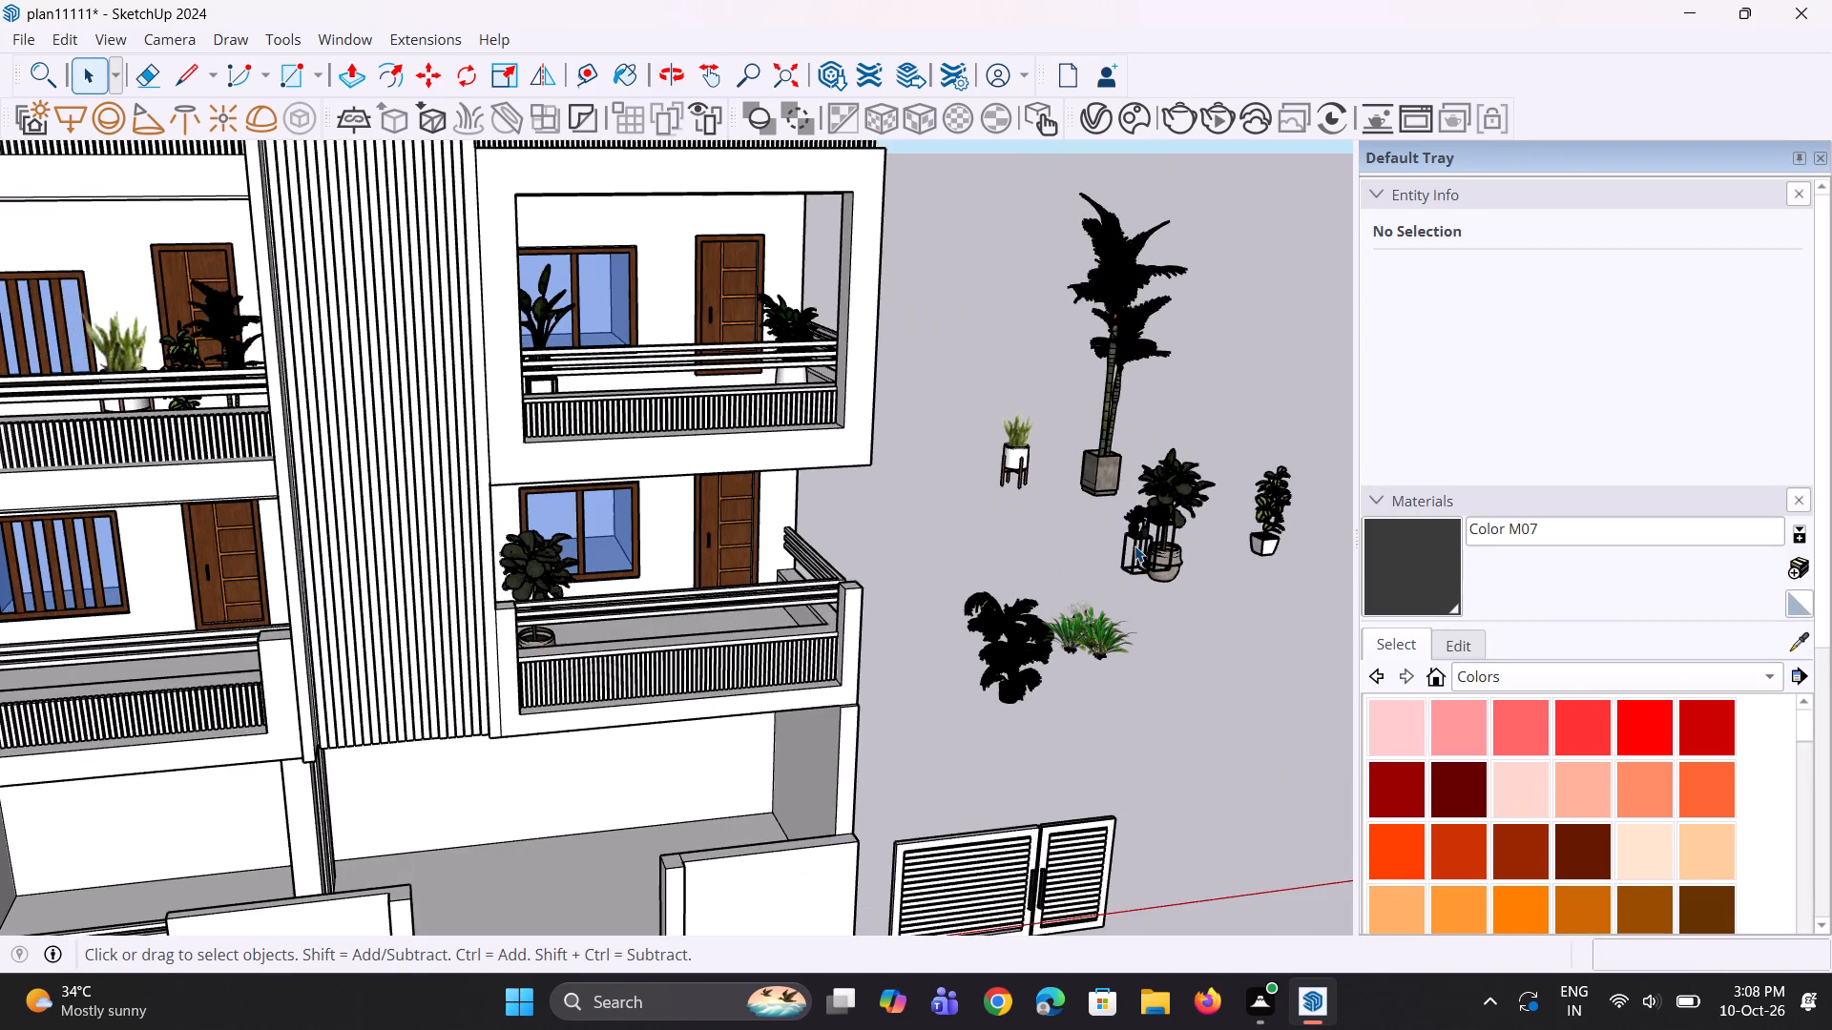
scroll(1135, 546, "down", 3)
left_click(1144, 550)
scroll(1131, 559, "up", 4)
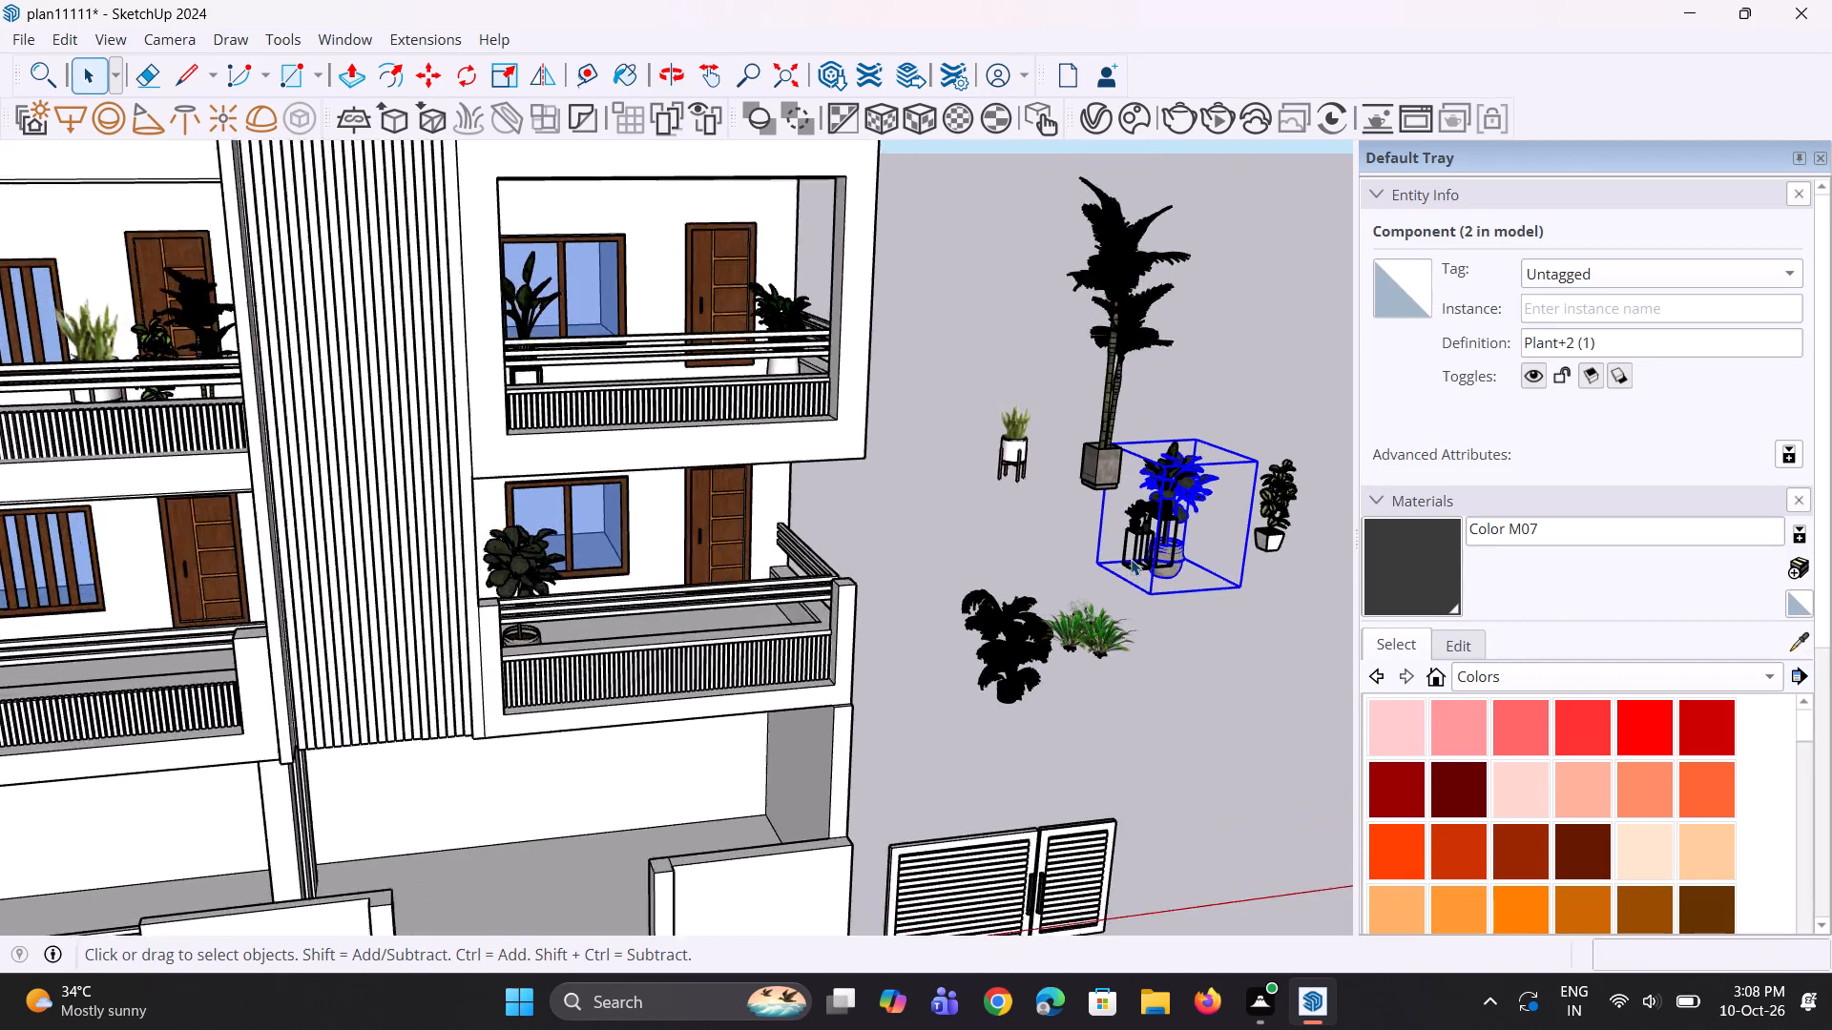
scroll(1131, 559, "up", 3)
left_click(1140, 541)
scroll(1140, 541, "up", 2)
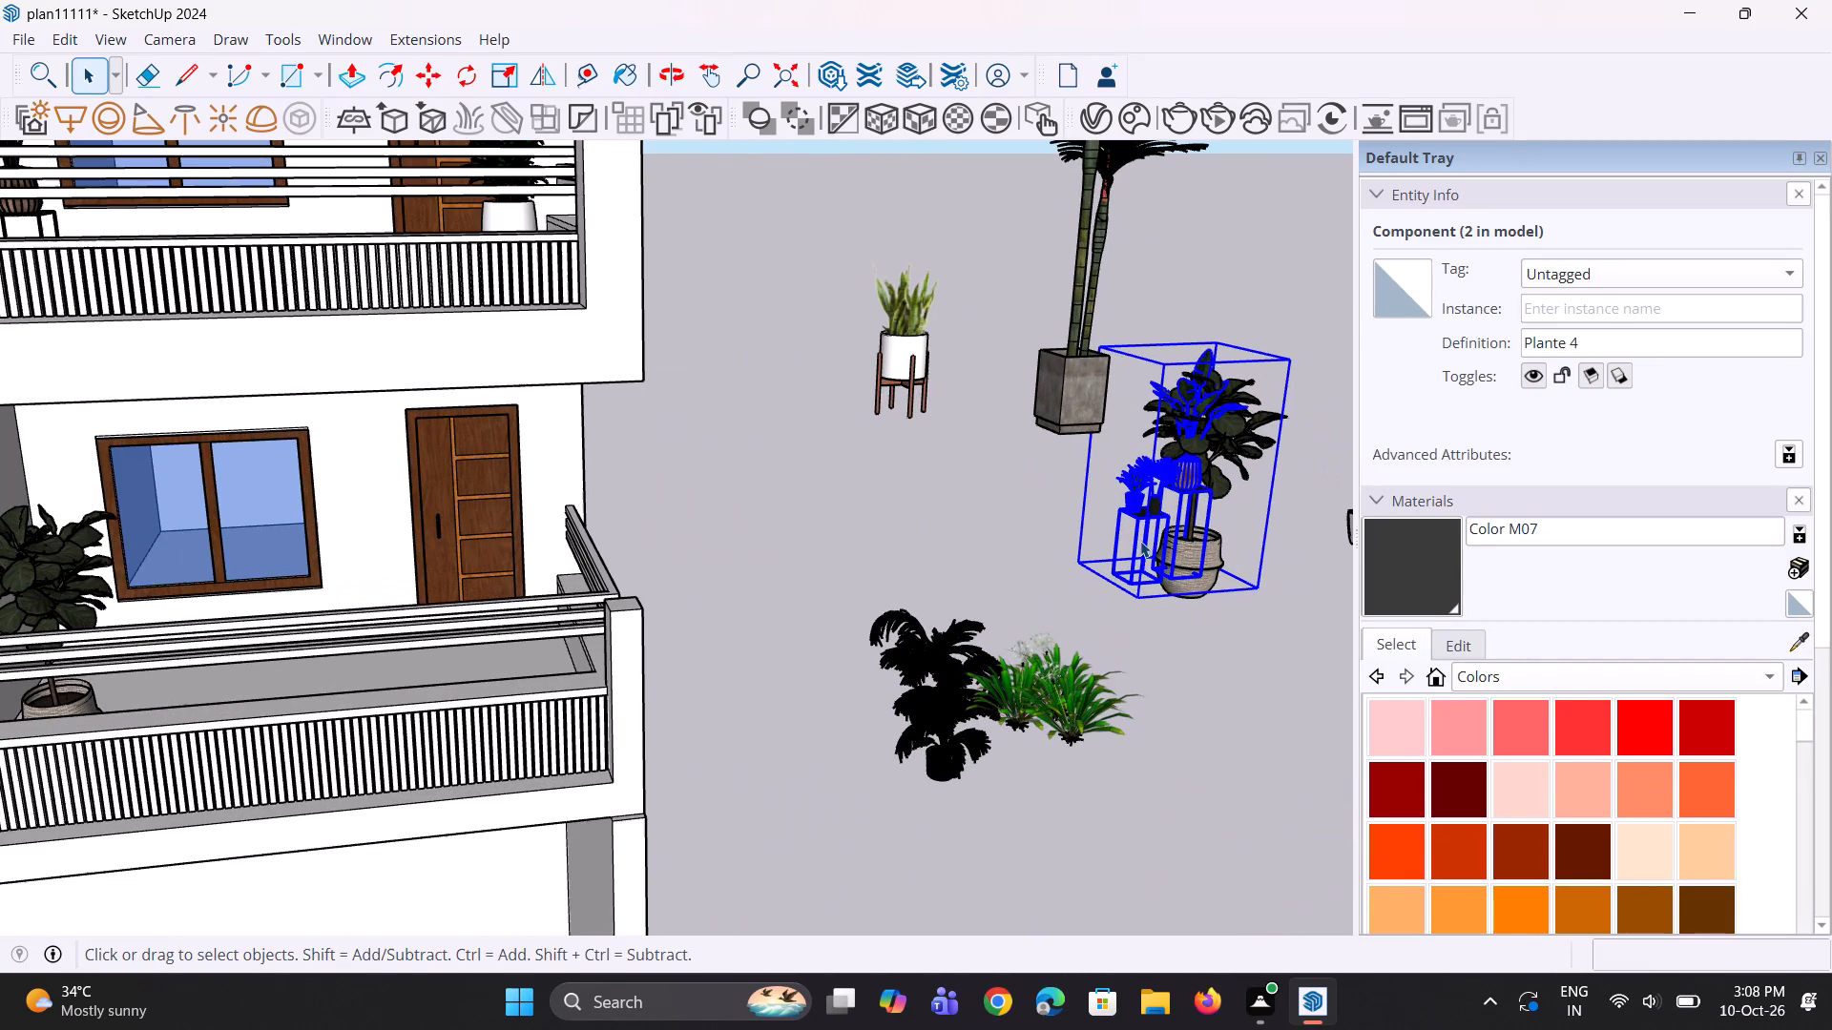
key("m")
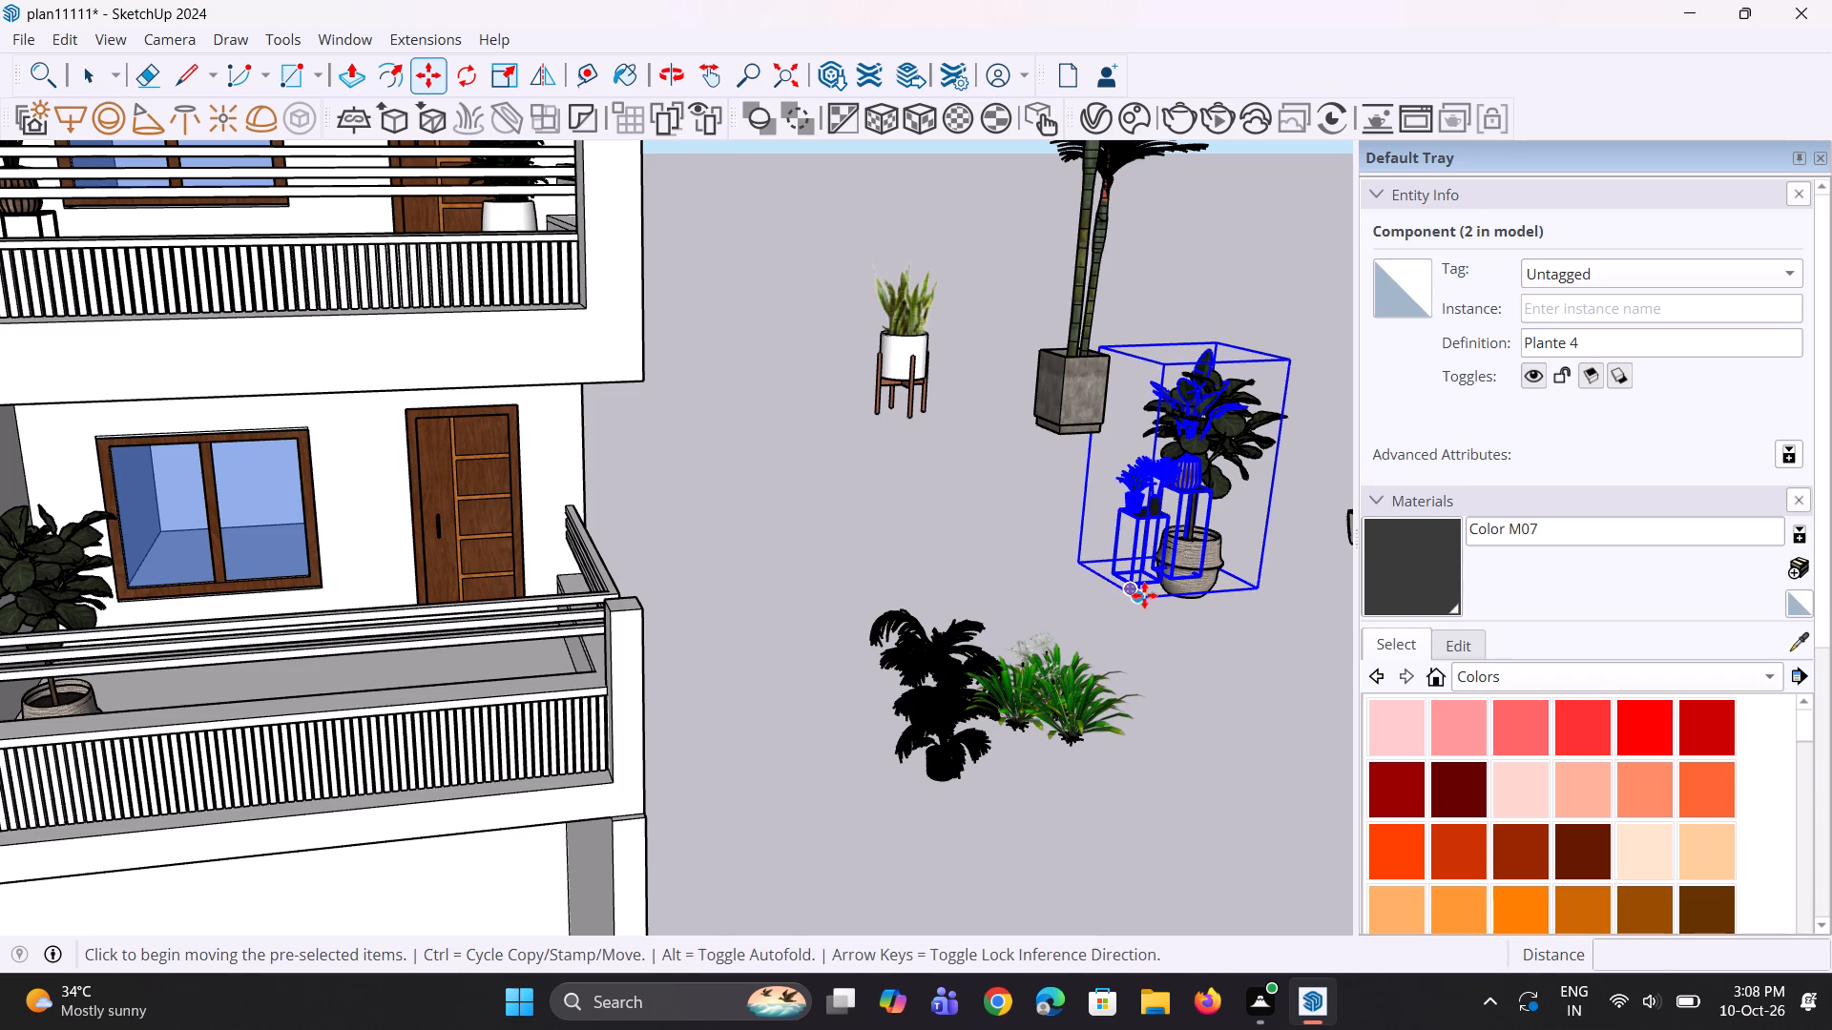
left_click(1144, 595)
scroll(1218, 581, "down", 9)
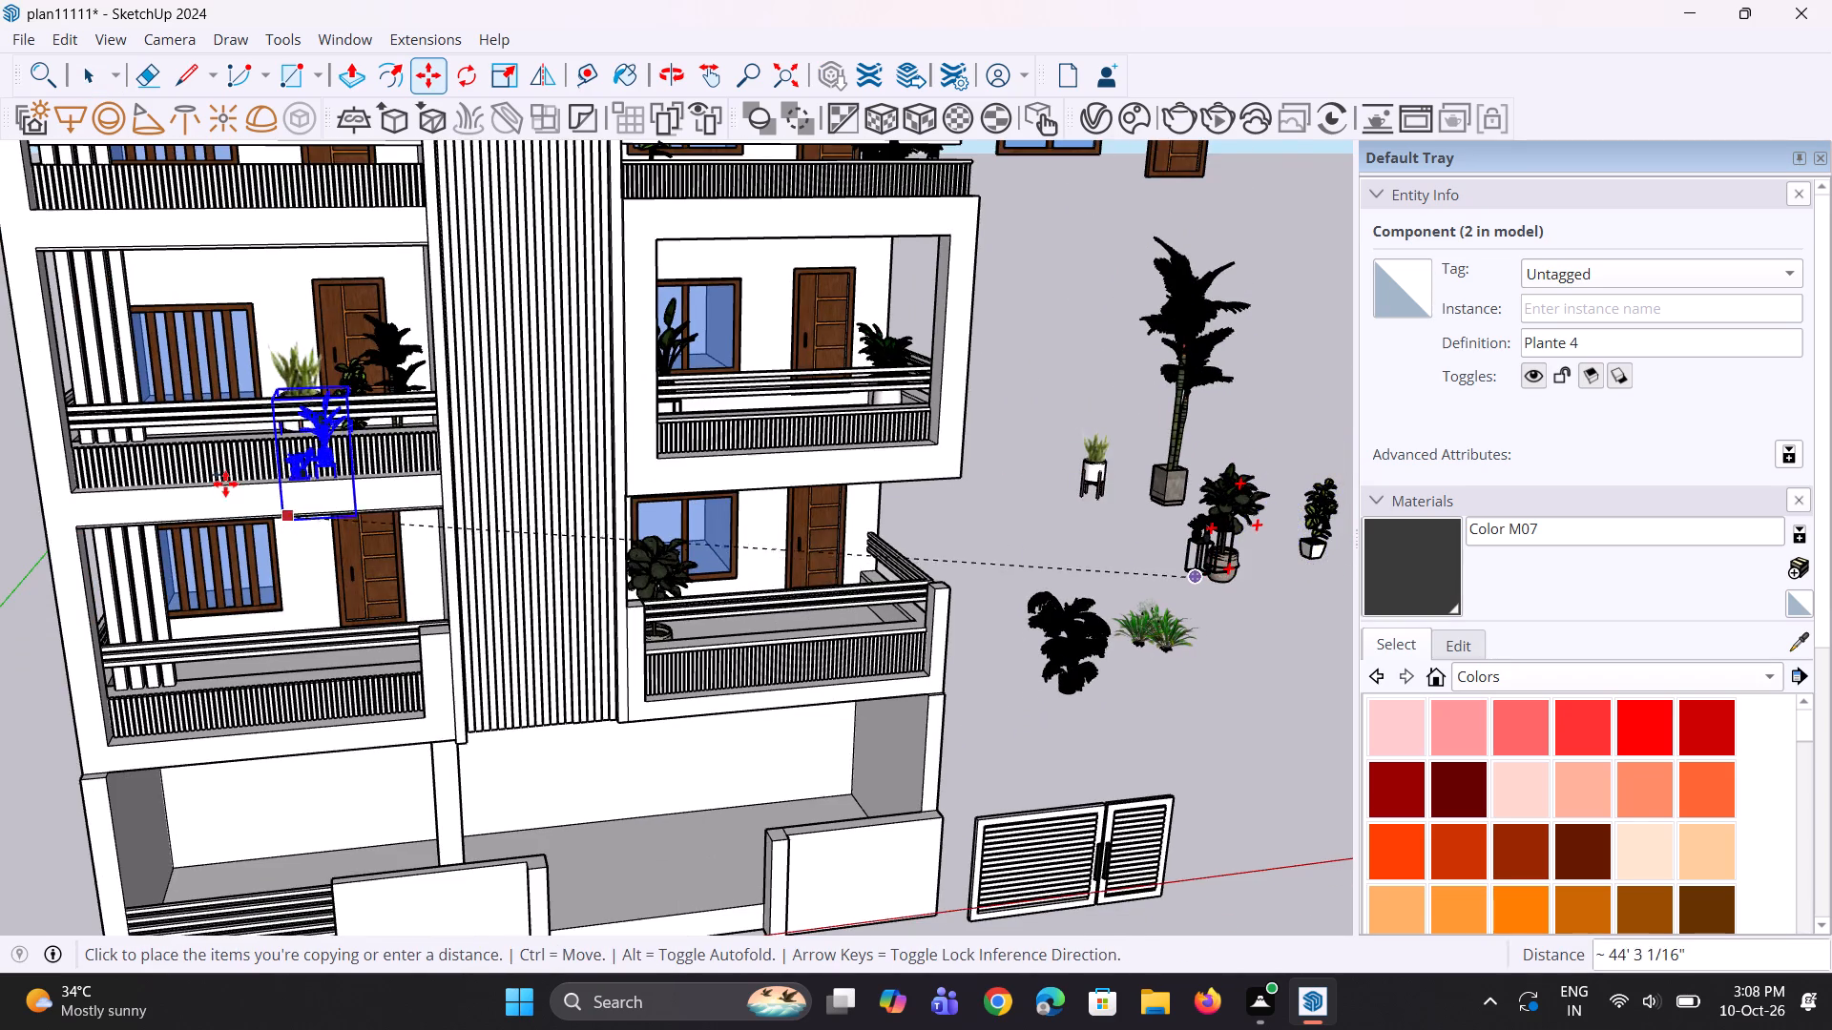
scroll(204, 473, "up", 3)
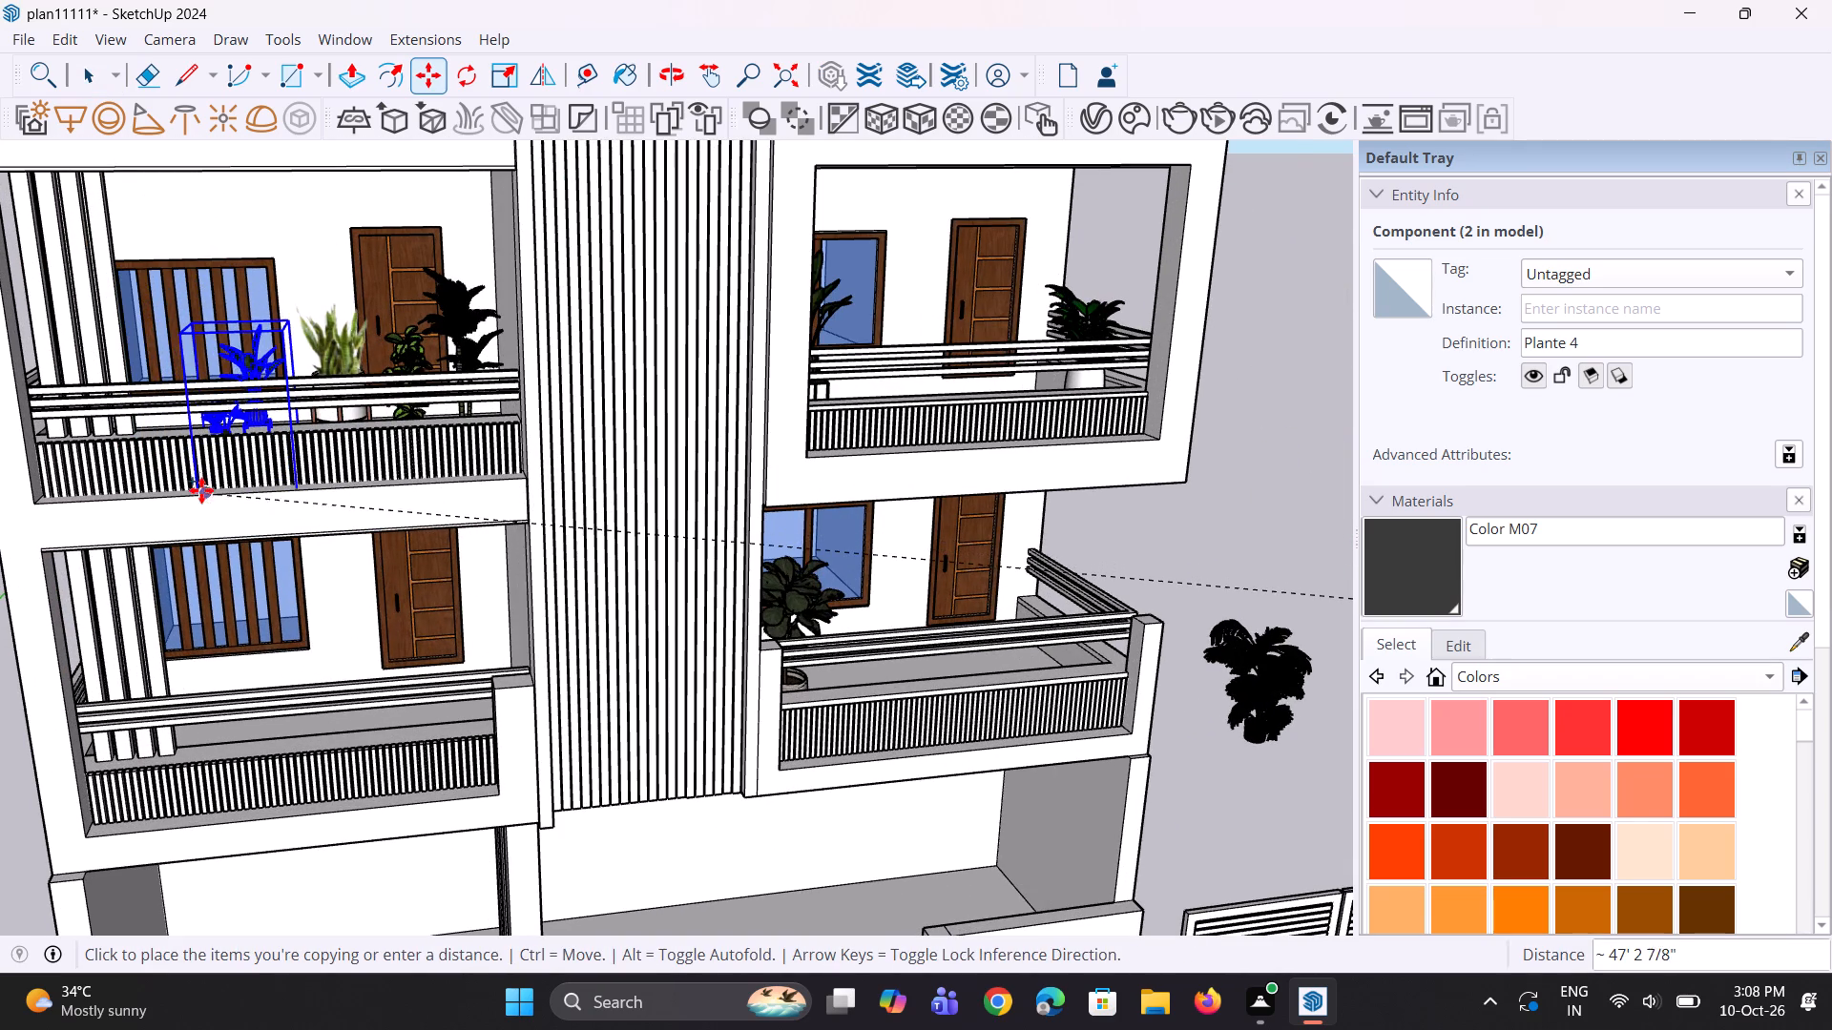
left_click(201, 490)
Move the Plante 4 copy about 2' 9" back onto the balcony floor behind the railing.
middle_click_drag(219, 539, 1144, 590)
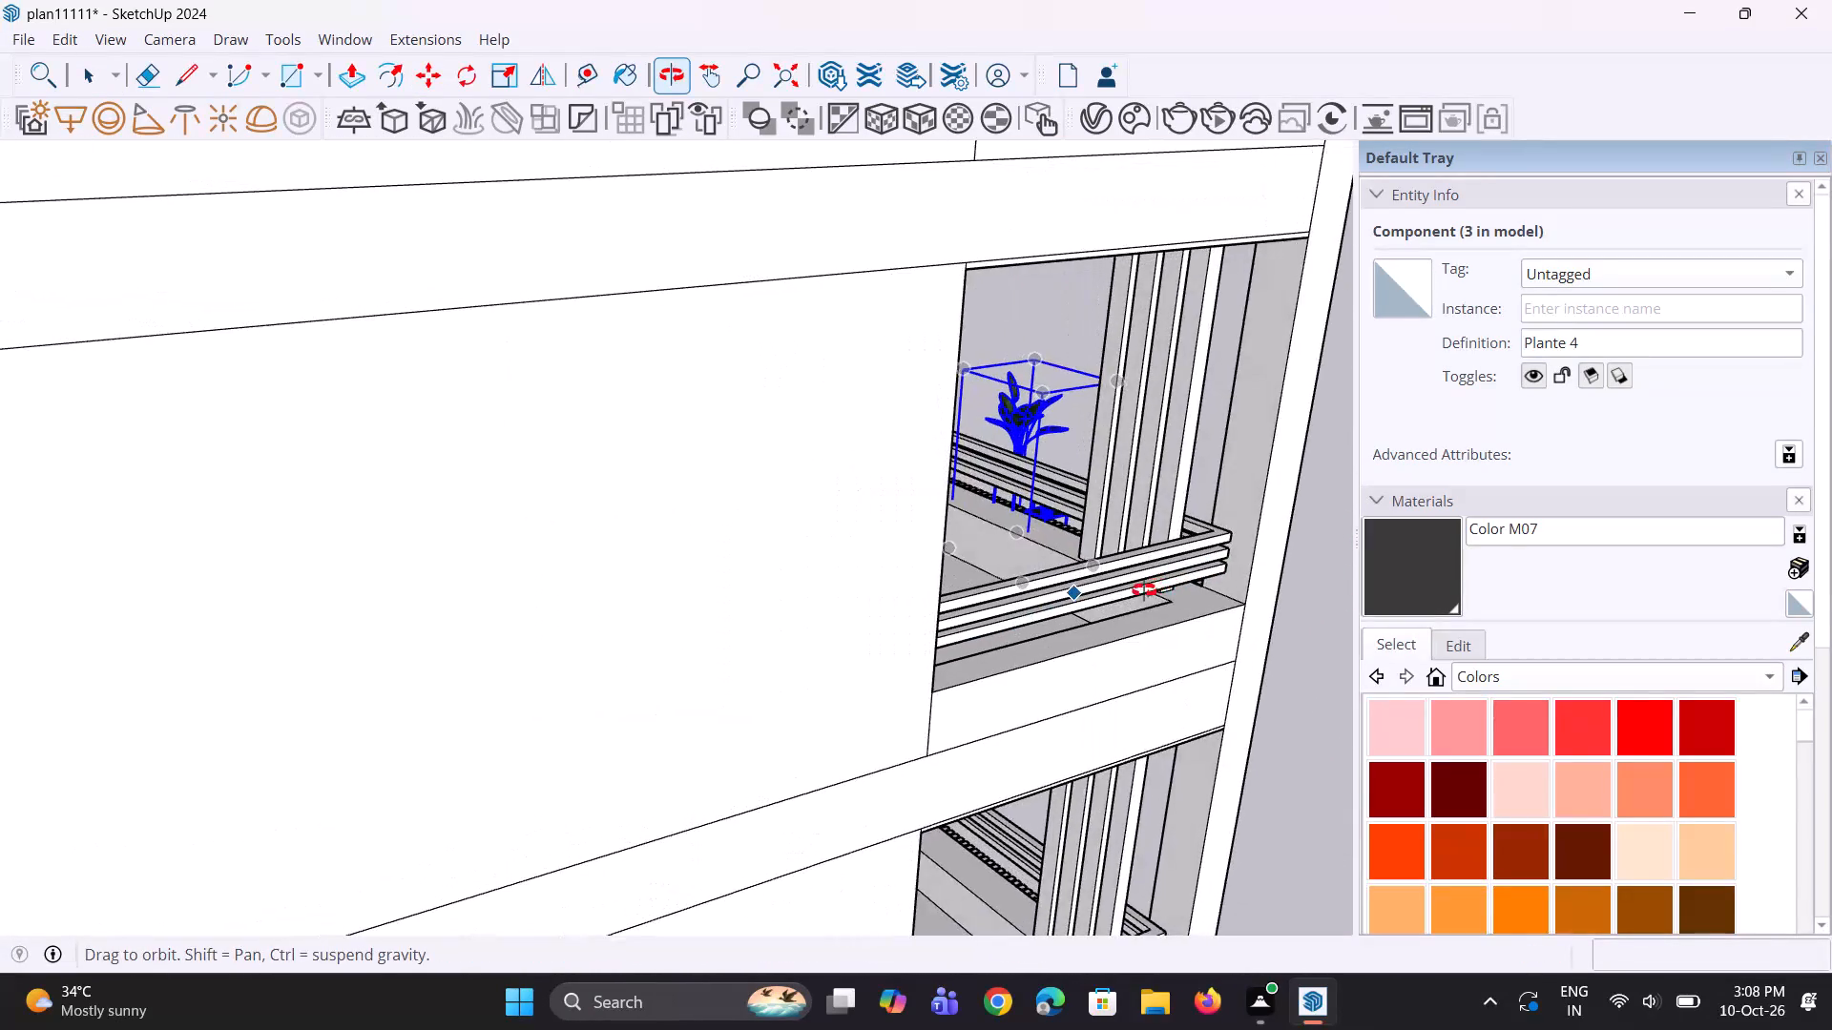
middle_click_drag(1144, 590, 1086, 608)
scroll(932, 626, "up", 8)
left_click(982, 628)
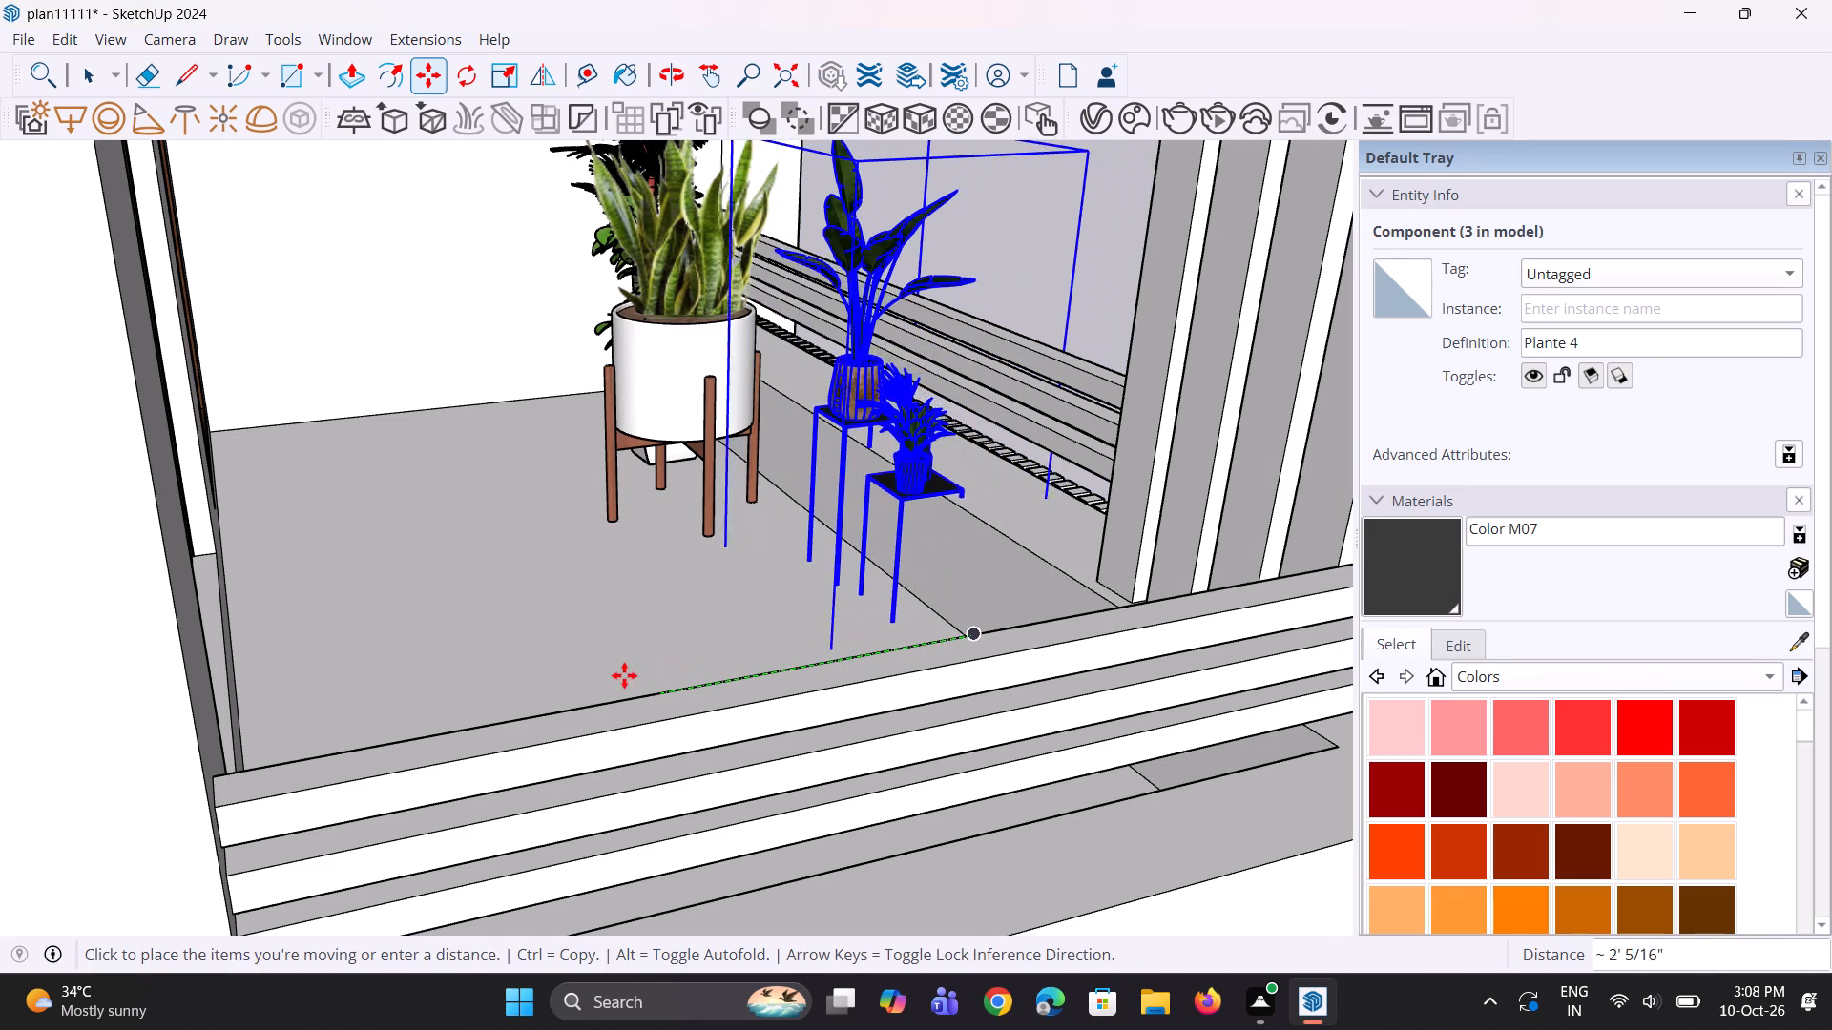
left_click(512, 708)
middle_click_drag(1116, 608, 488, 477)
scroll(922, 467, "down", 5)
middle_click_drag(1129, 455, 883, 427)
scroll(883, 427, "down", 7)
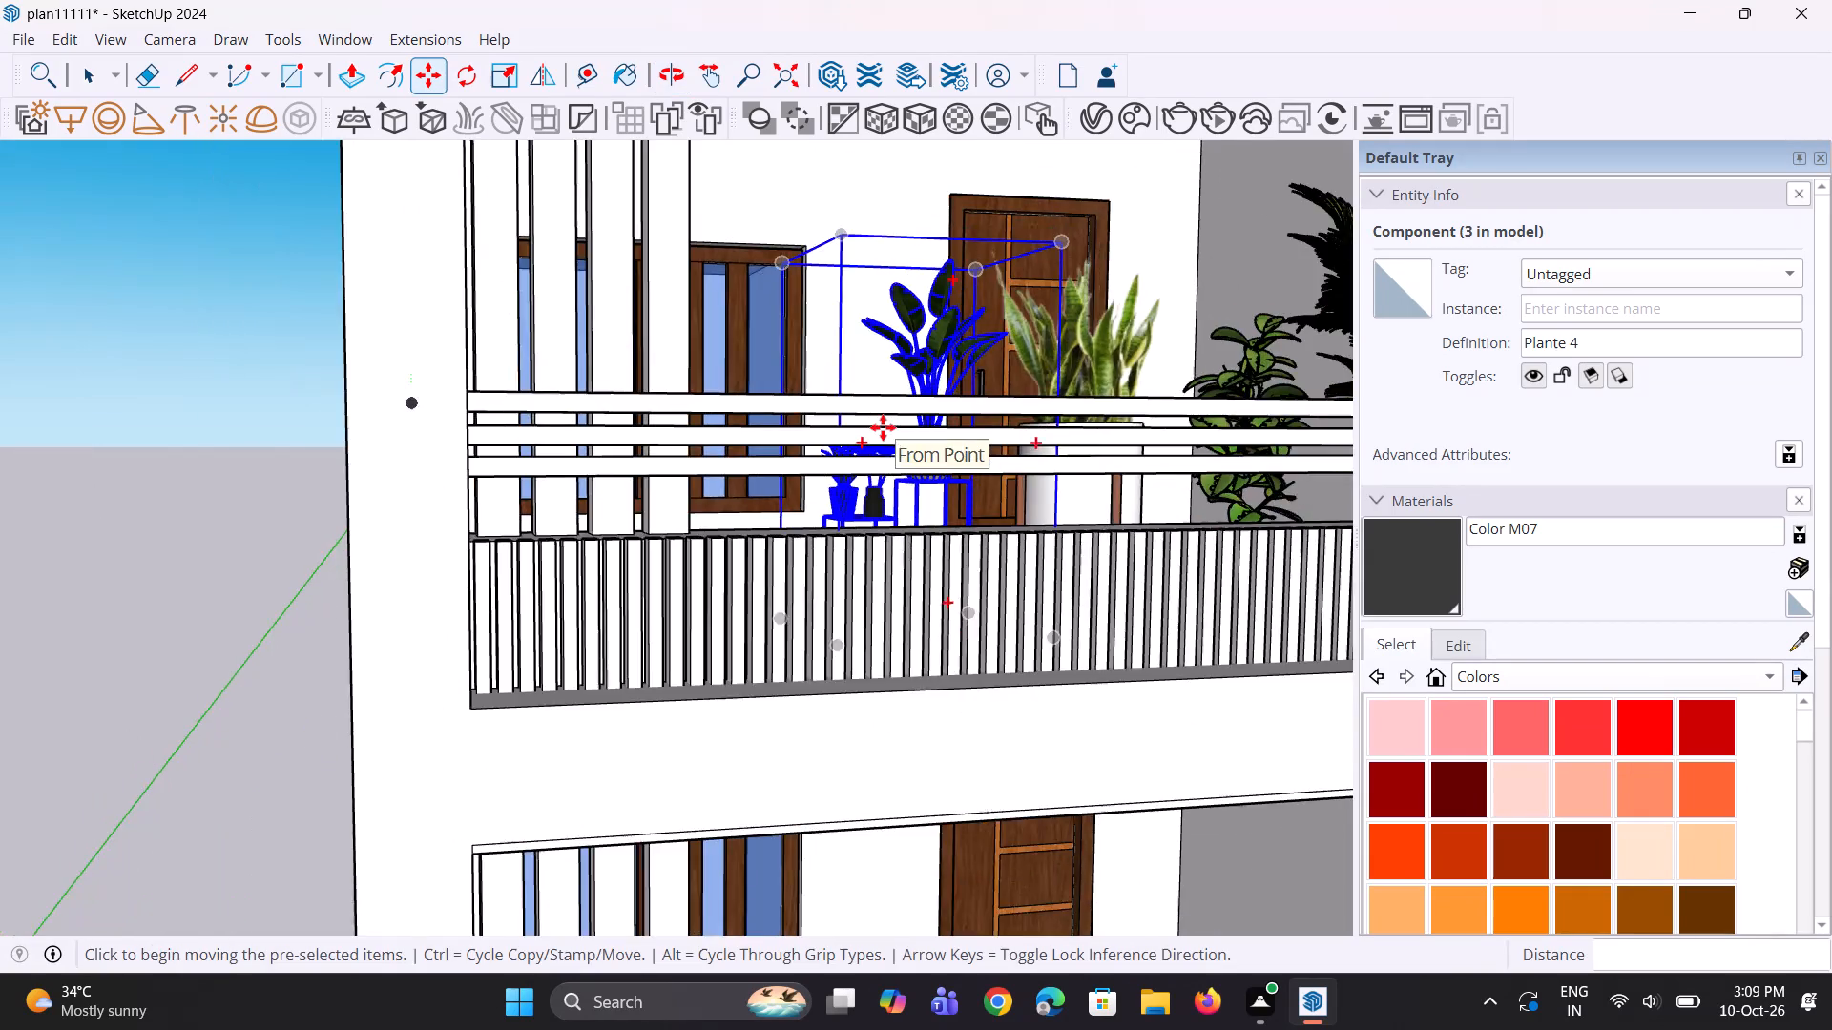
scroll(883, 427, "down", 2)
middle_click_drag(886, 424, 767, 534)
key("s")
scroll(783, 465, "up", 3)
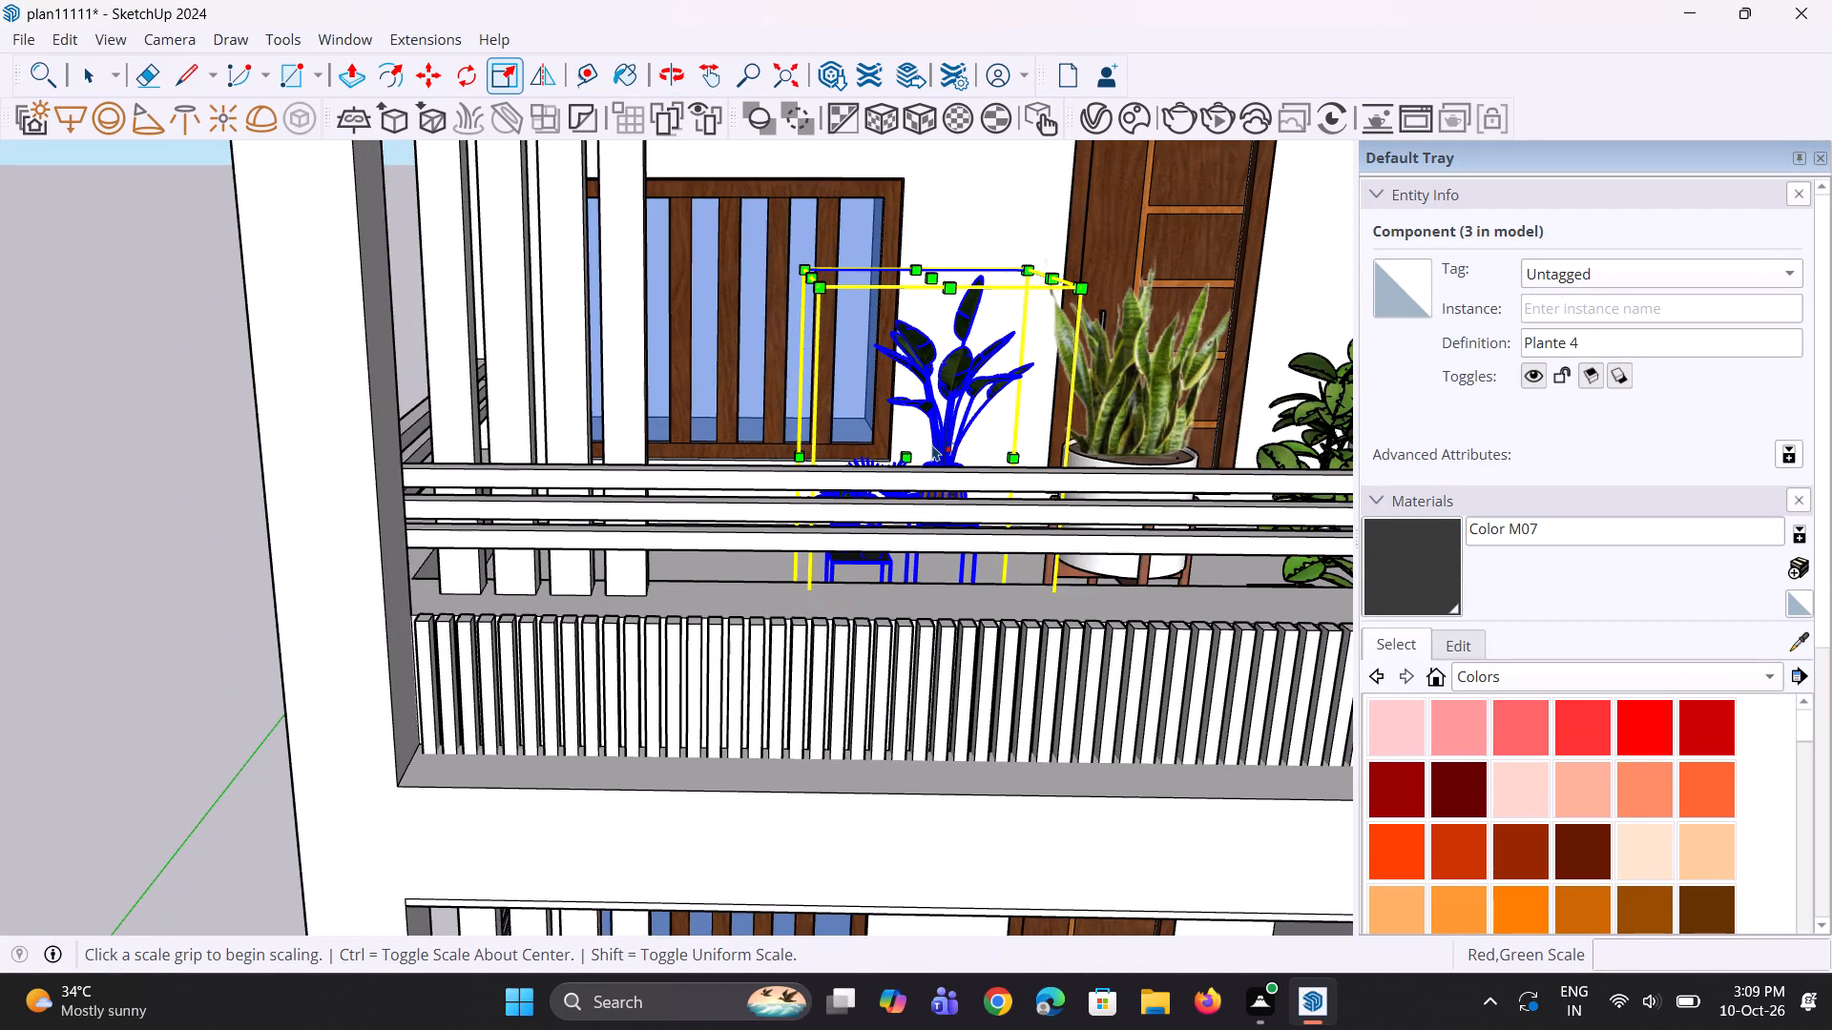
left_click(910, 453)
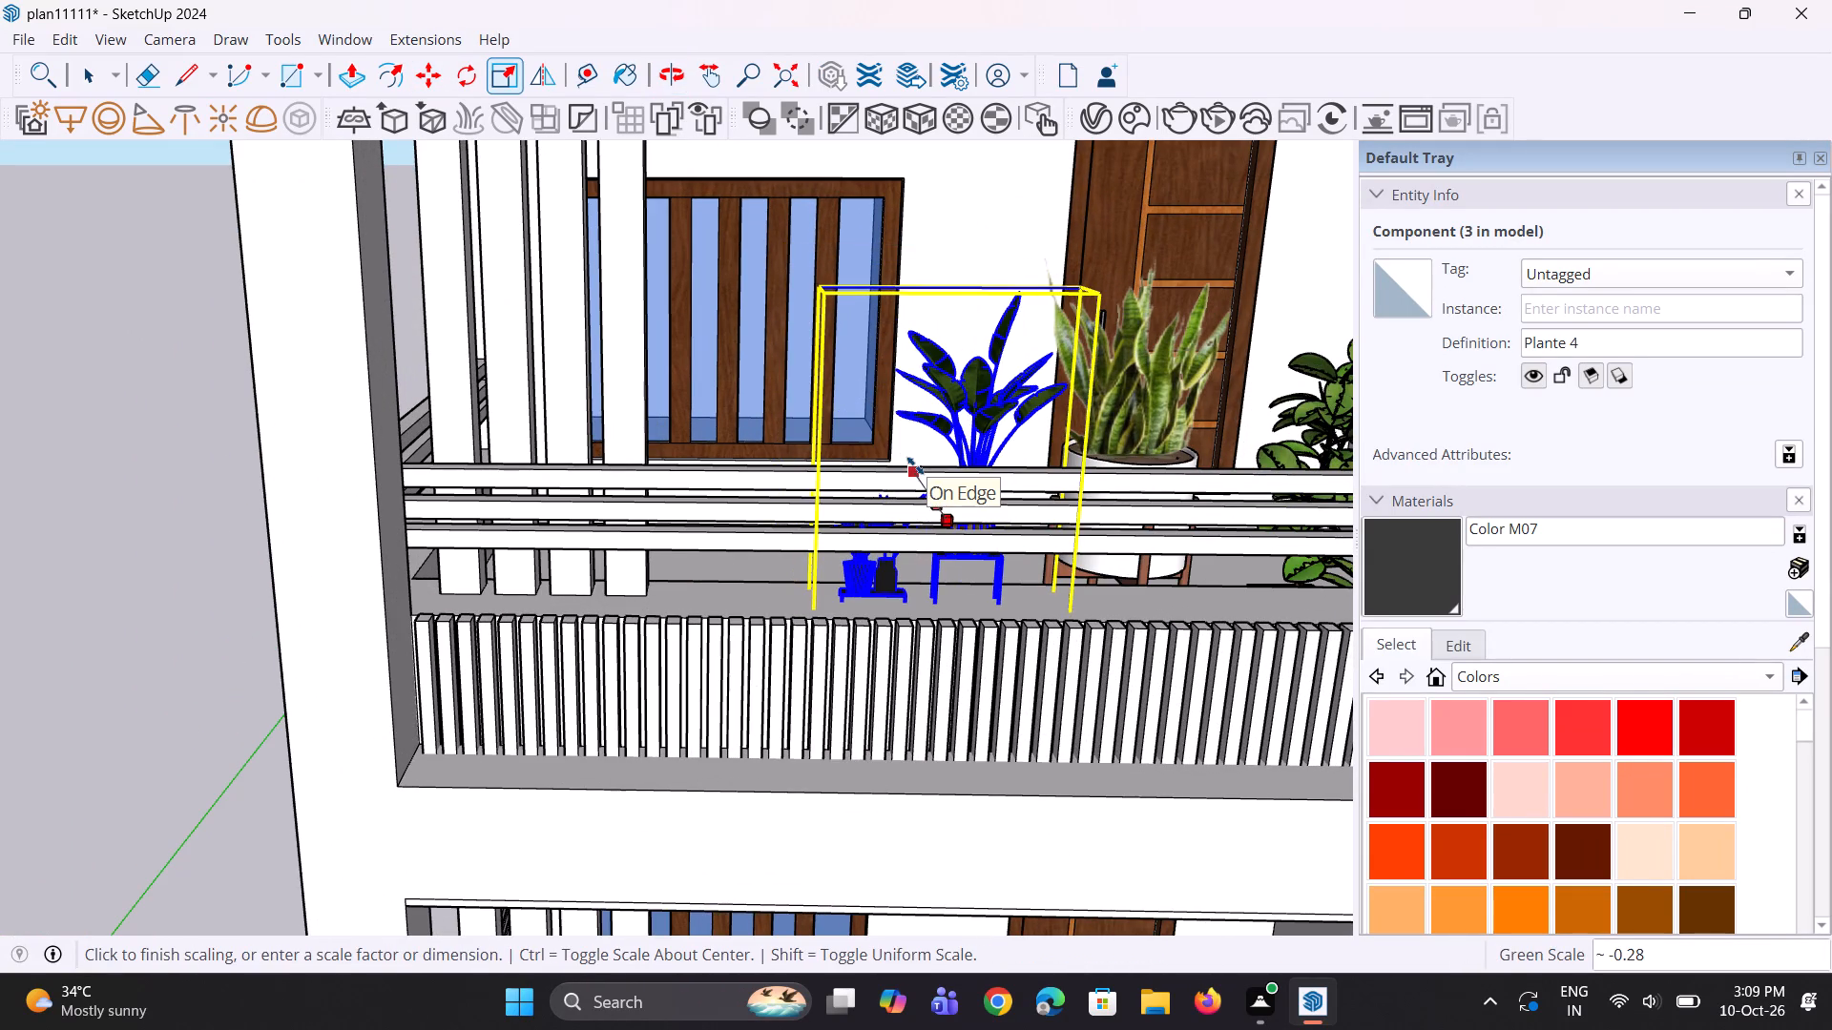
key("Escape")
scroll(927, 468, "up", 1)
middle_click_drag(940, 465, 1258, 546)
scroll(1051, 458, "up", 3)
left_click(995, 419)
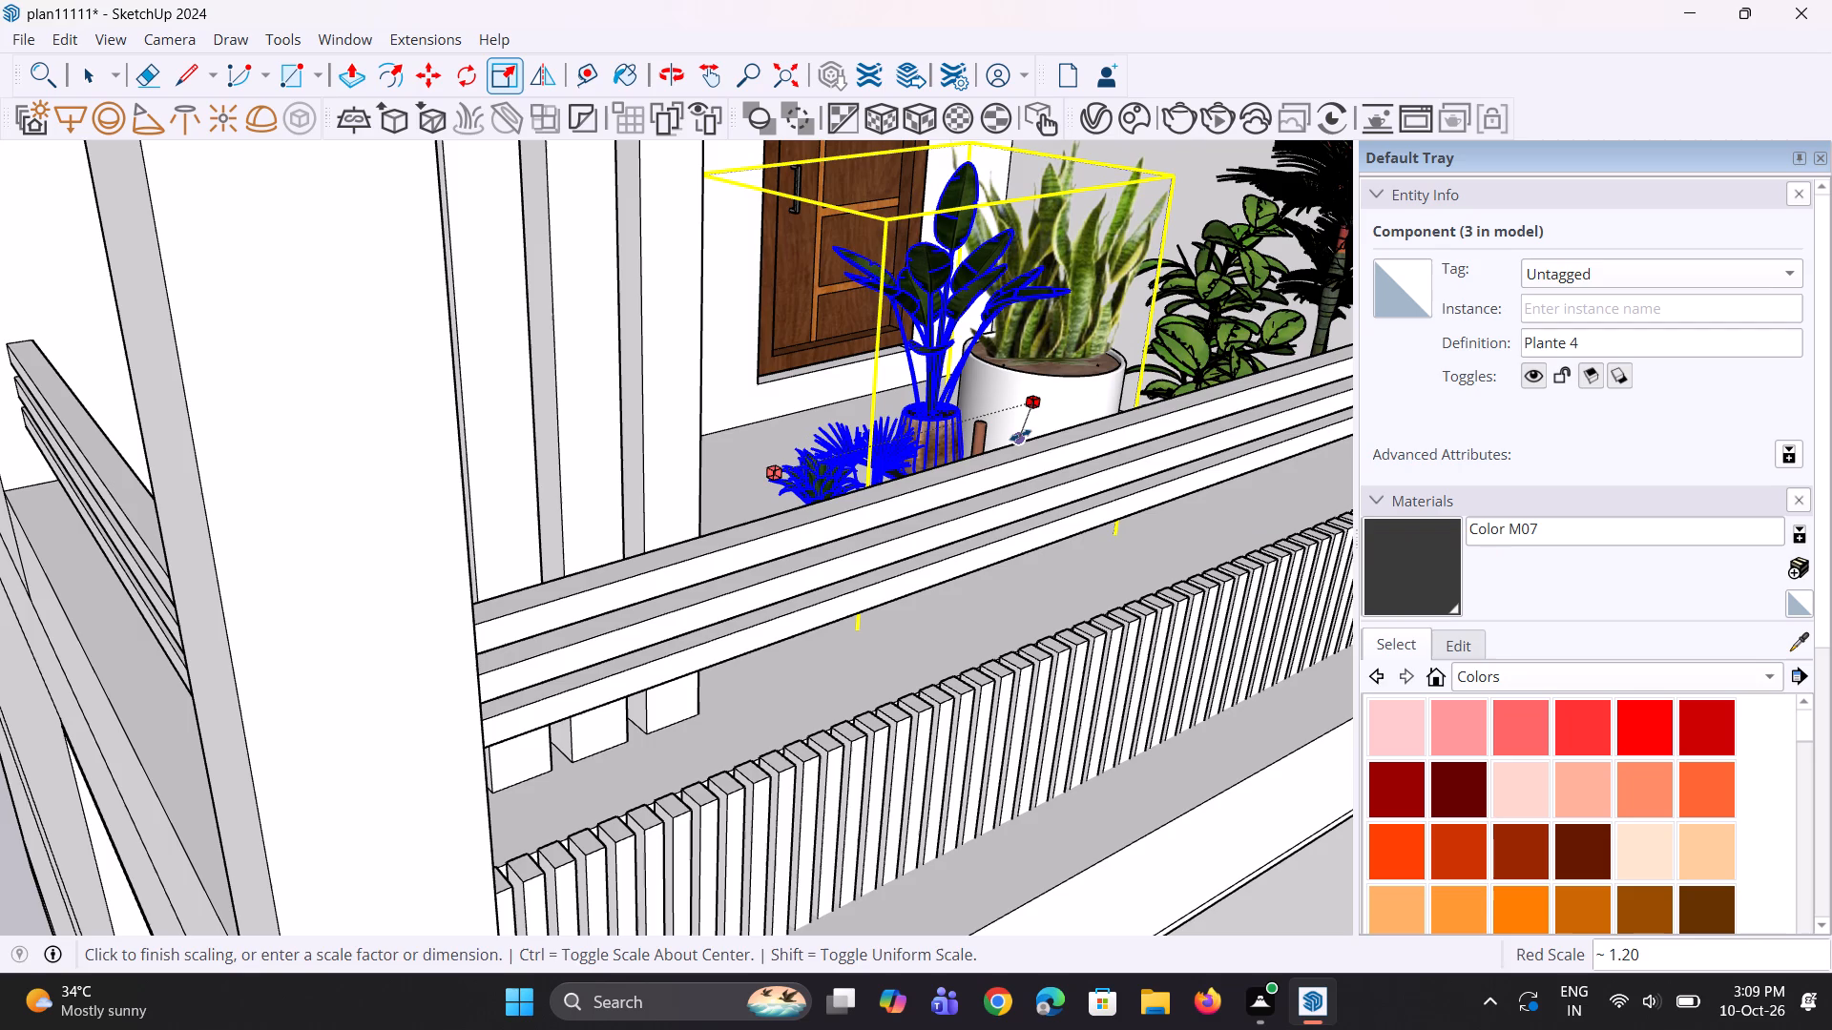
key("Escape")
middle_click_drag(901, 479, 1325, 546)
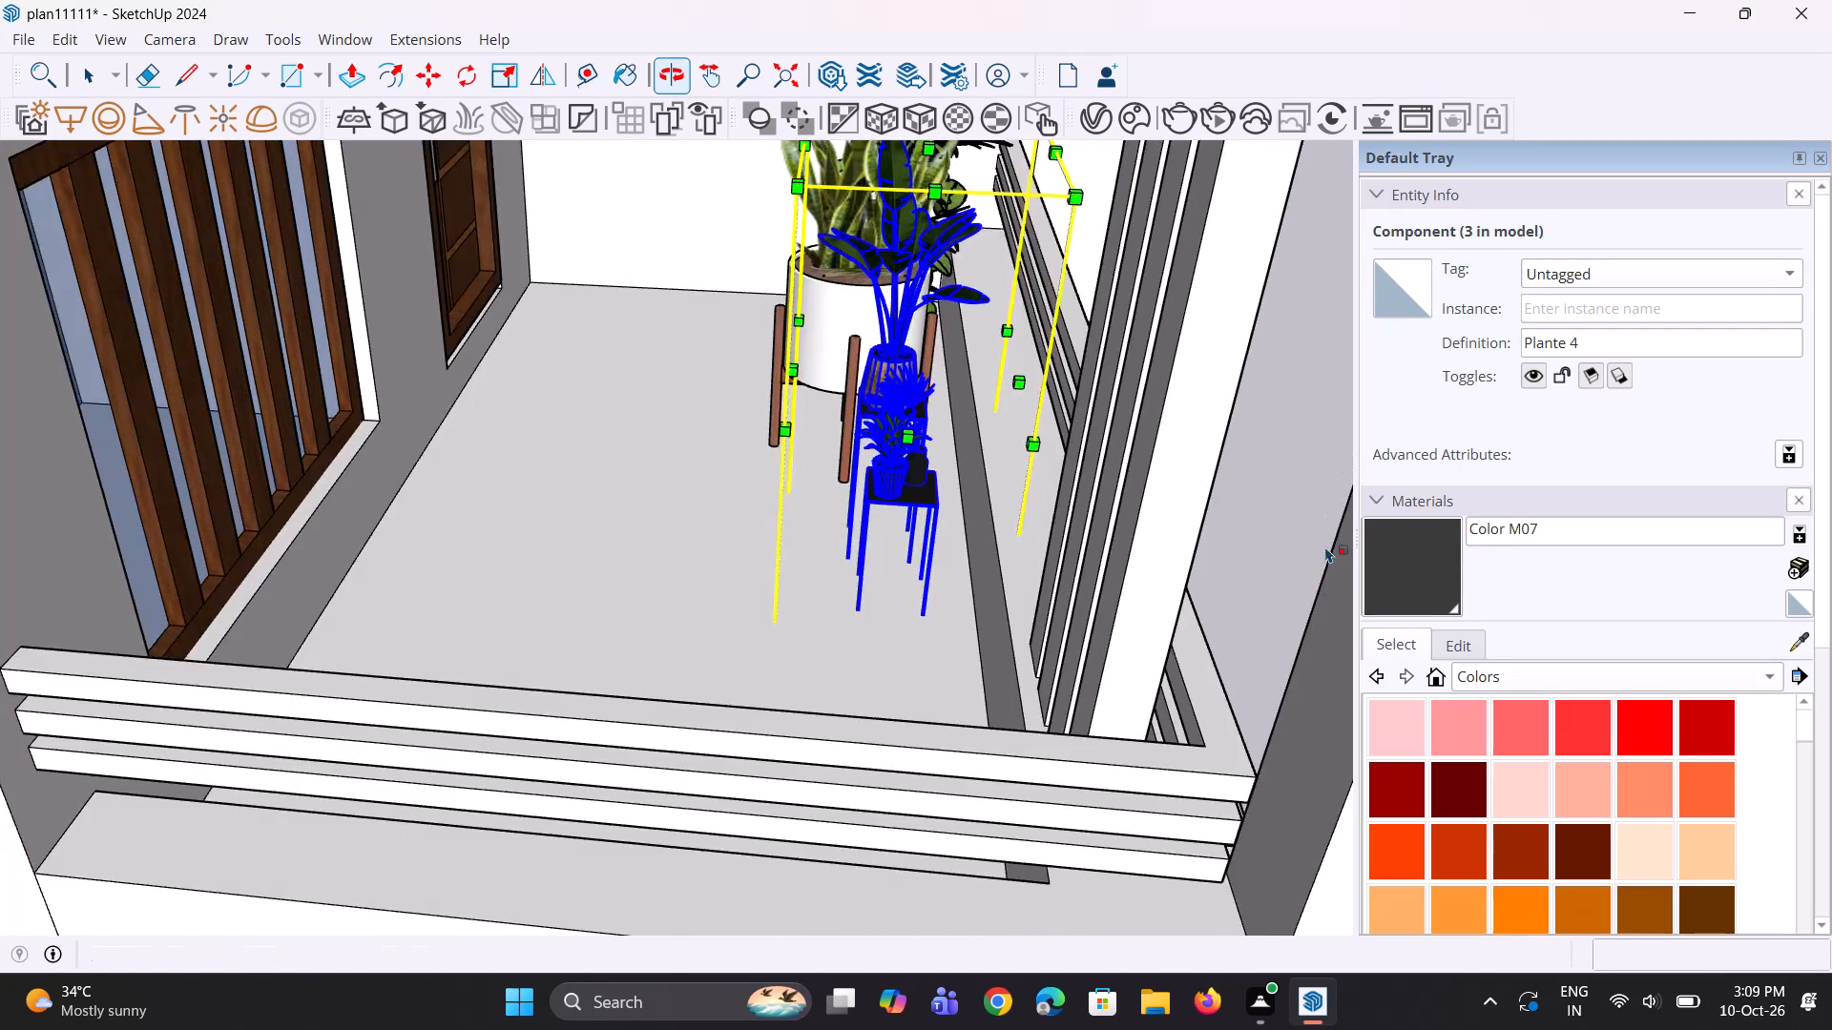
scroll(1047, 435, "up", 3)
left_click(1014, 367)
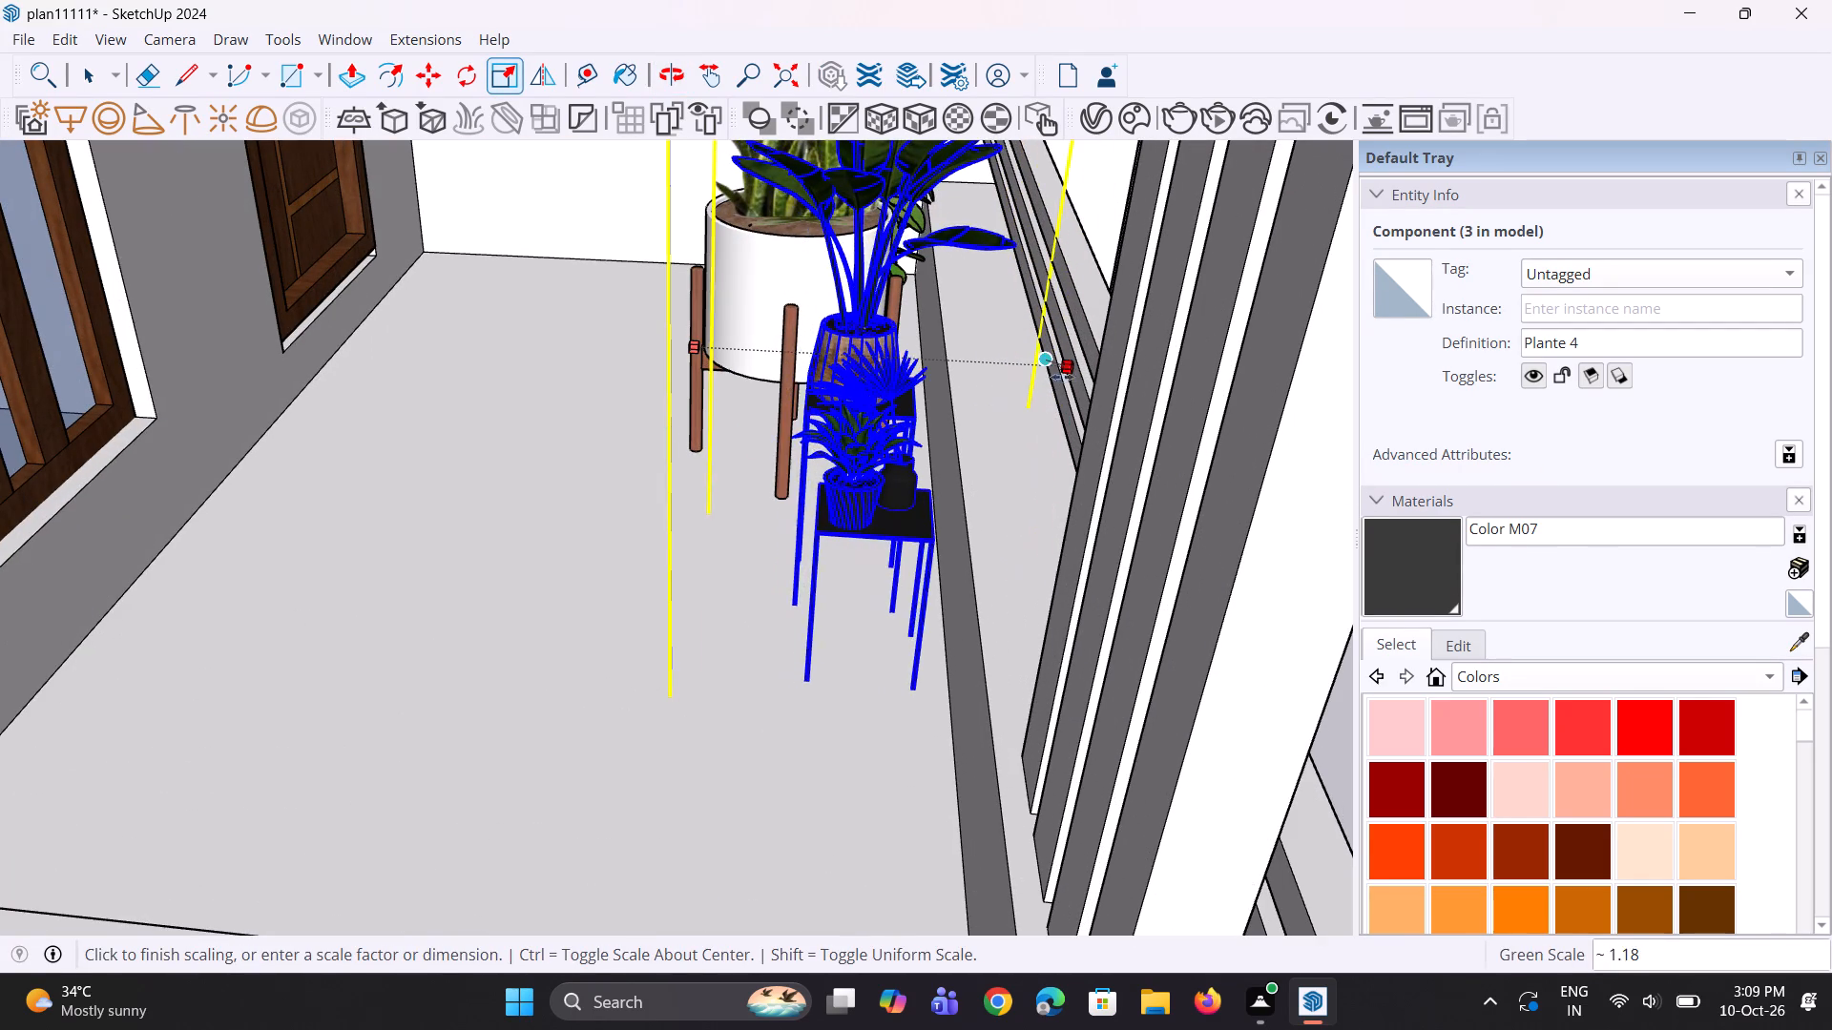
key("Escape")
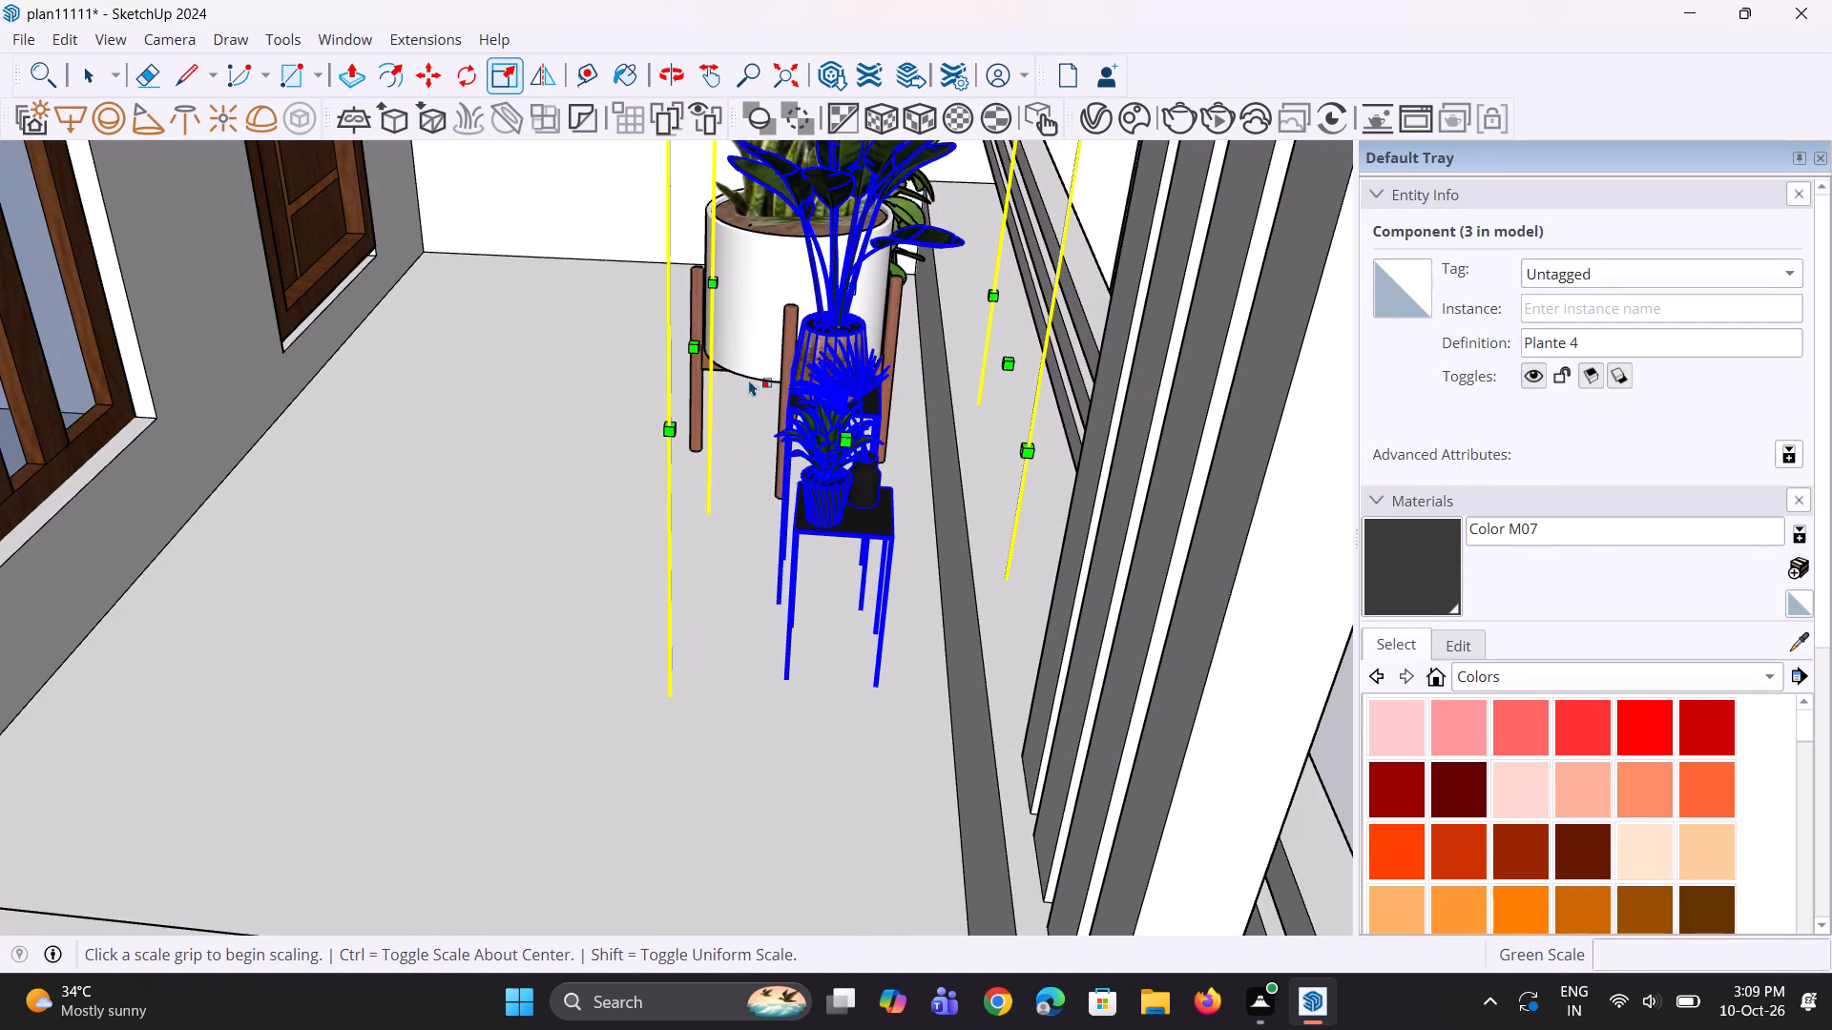
Stretch the Plante 4 copy along the green axis, away from the railing toward the balcony's back wall.
left_click(693, 353)
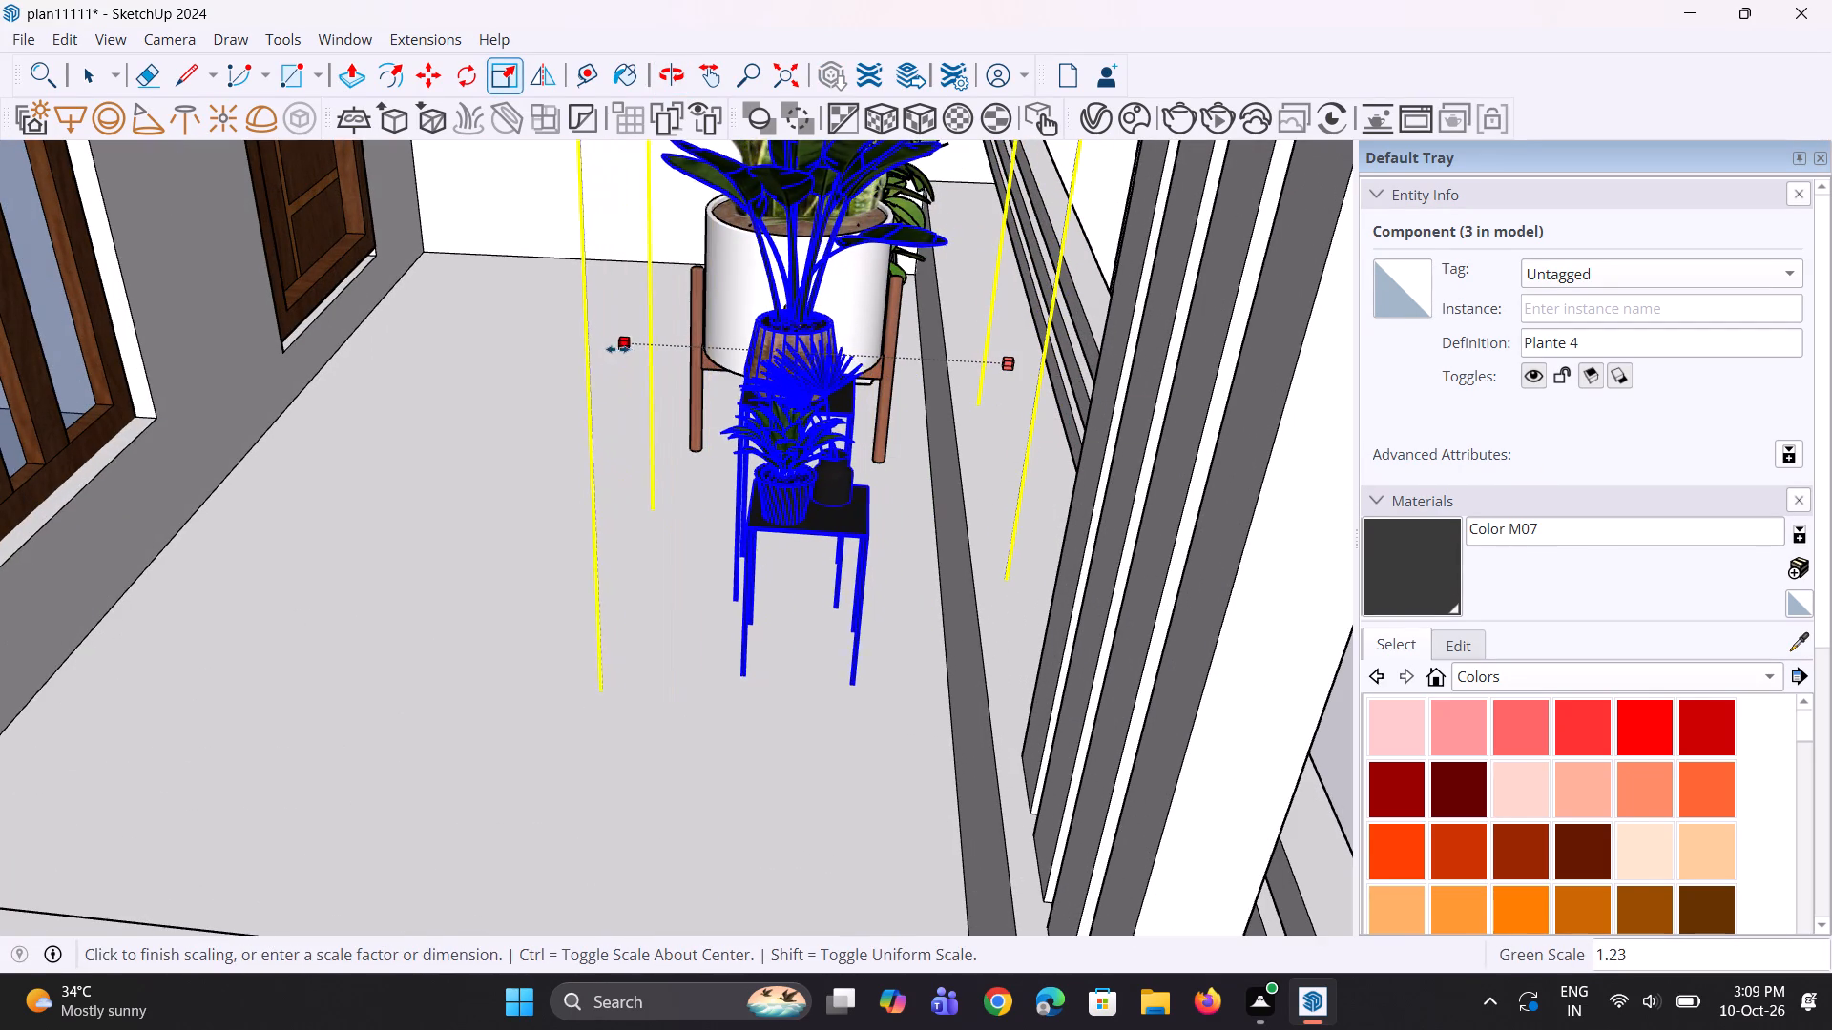
left_click(578, 348)
scroll(611, 366, "down", 3)
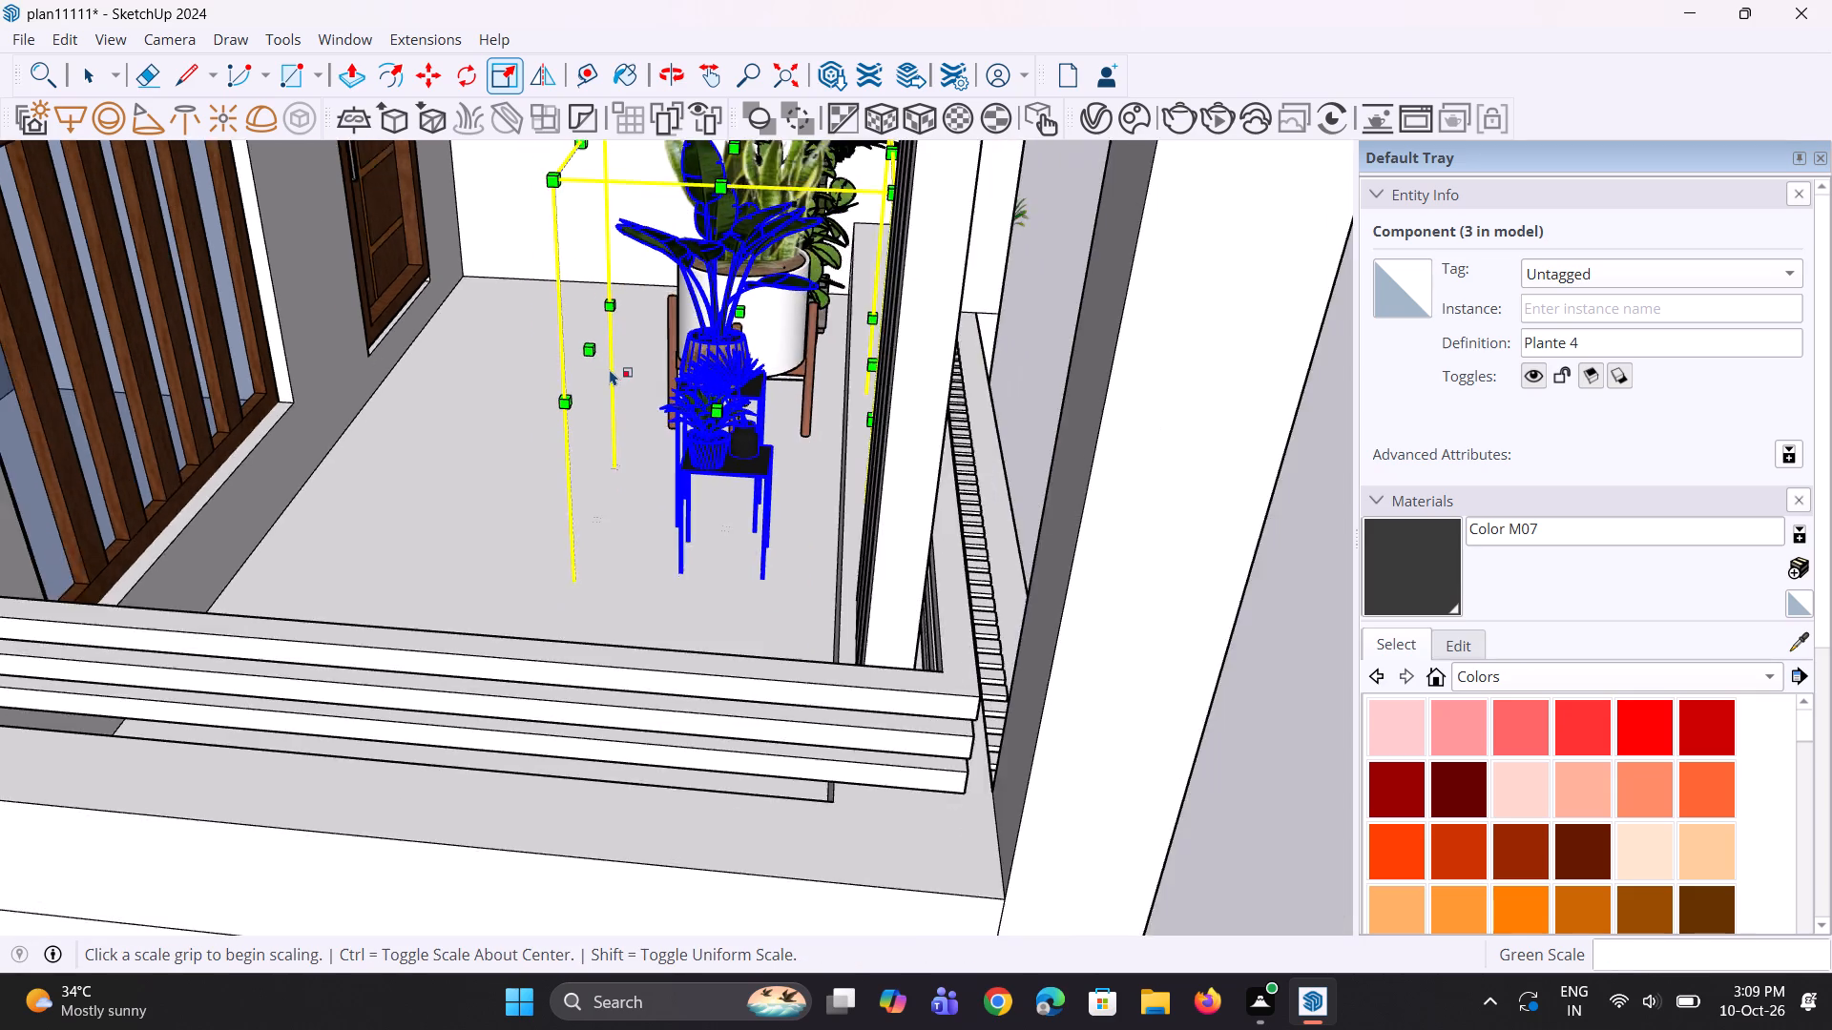
scroll(610, 369, "down", 5)
middle_click_drag(882, 430, 343, 445)
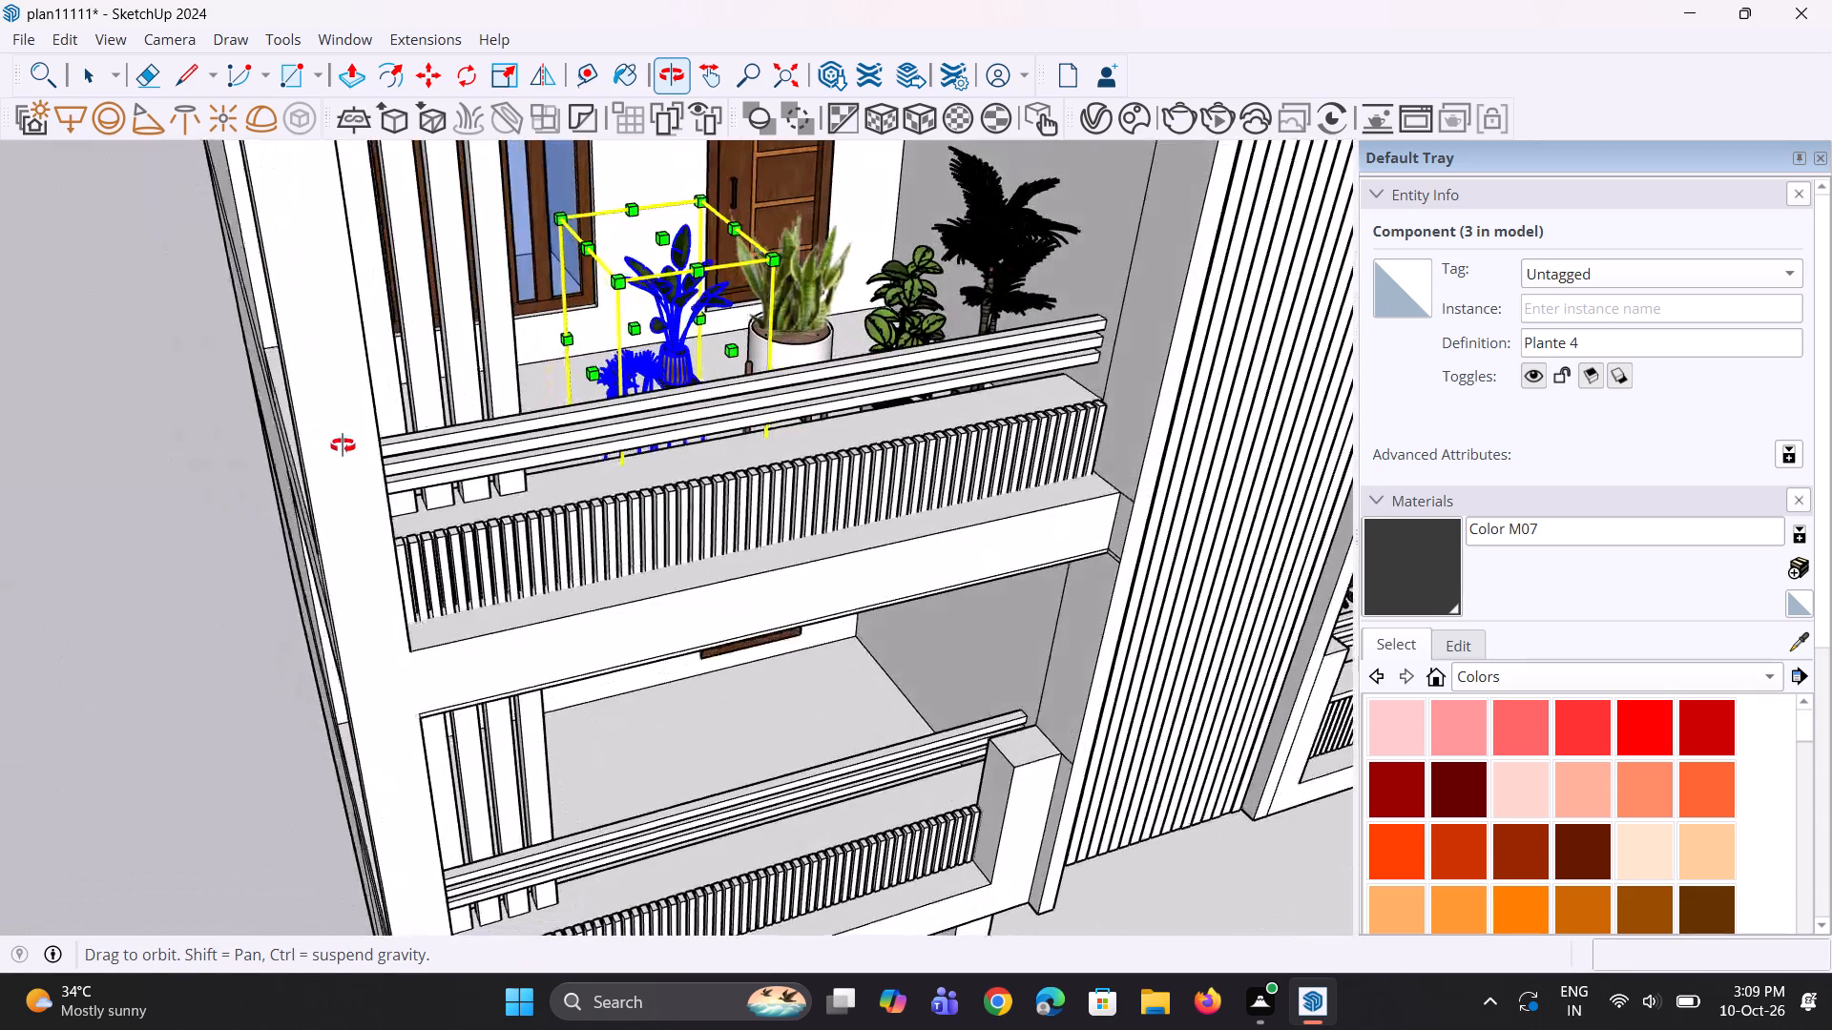
middle_click_drag(343, 445, 403, 443)
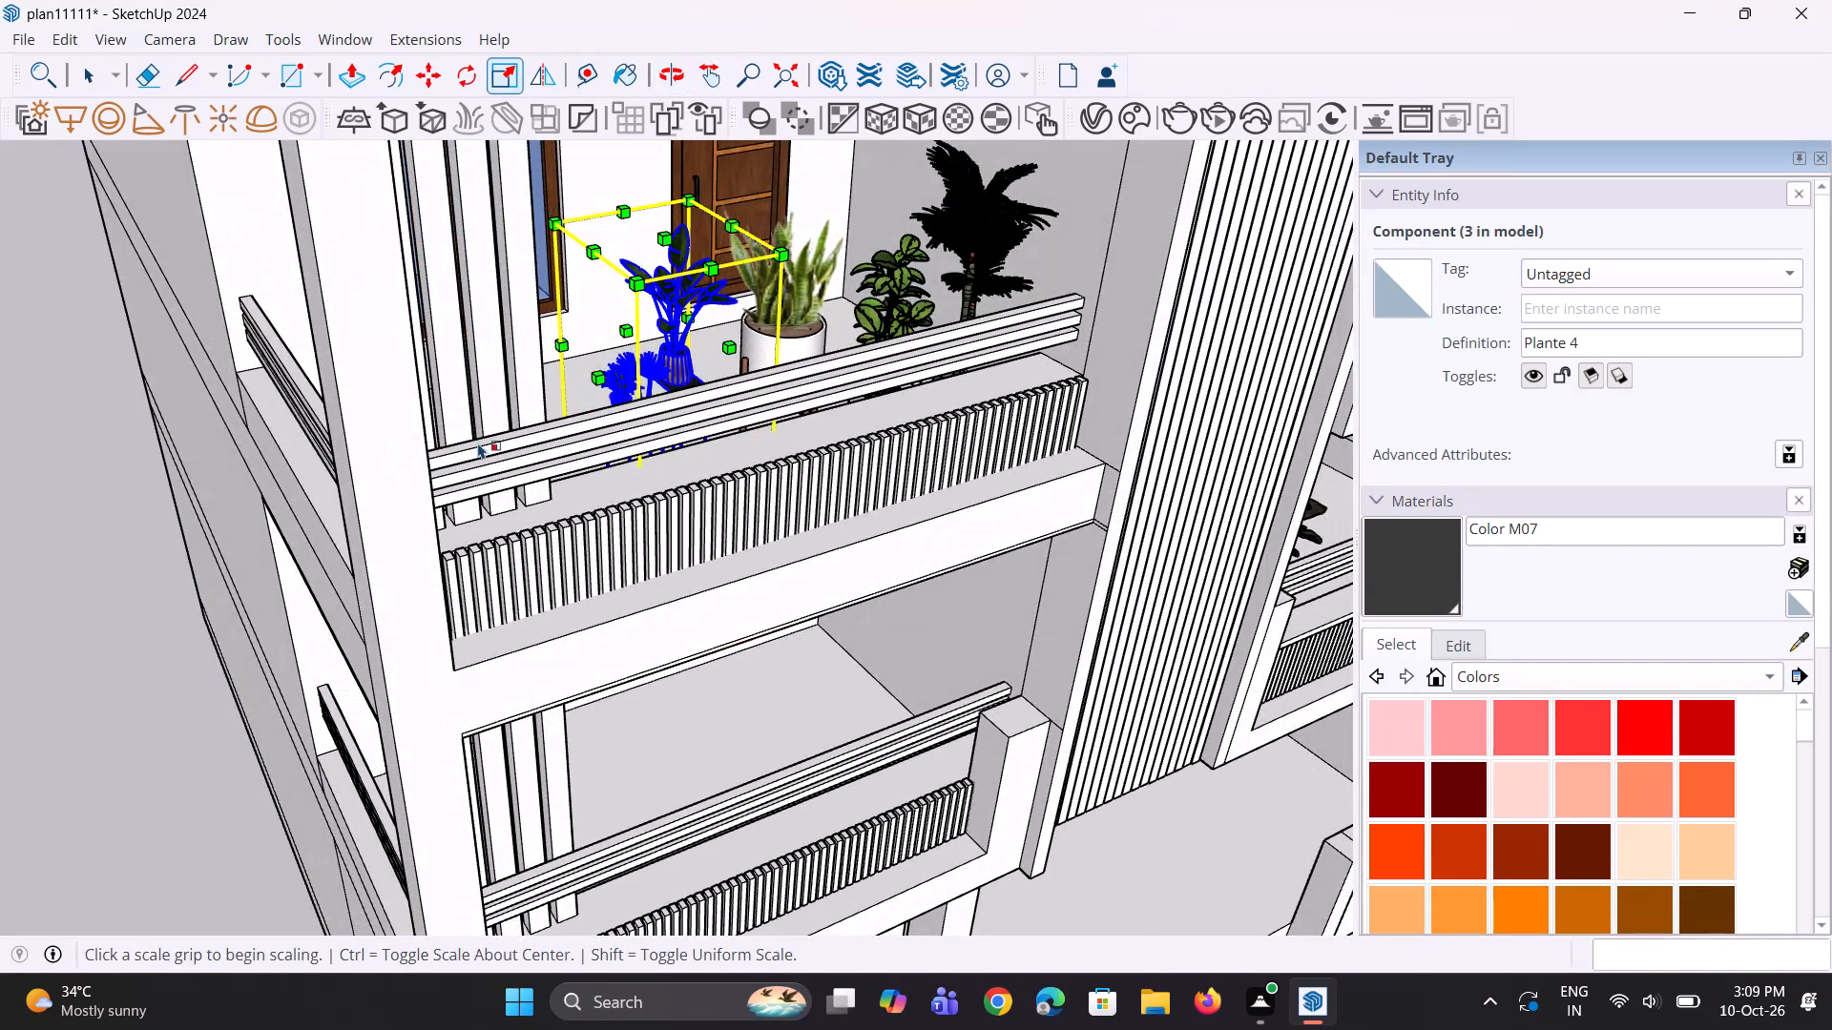